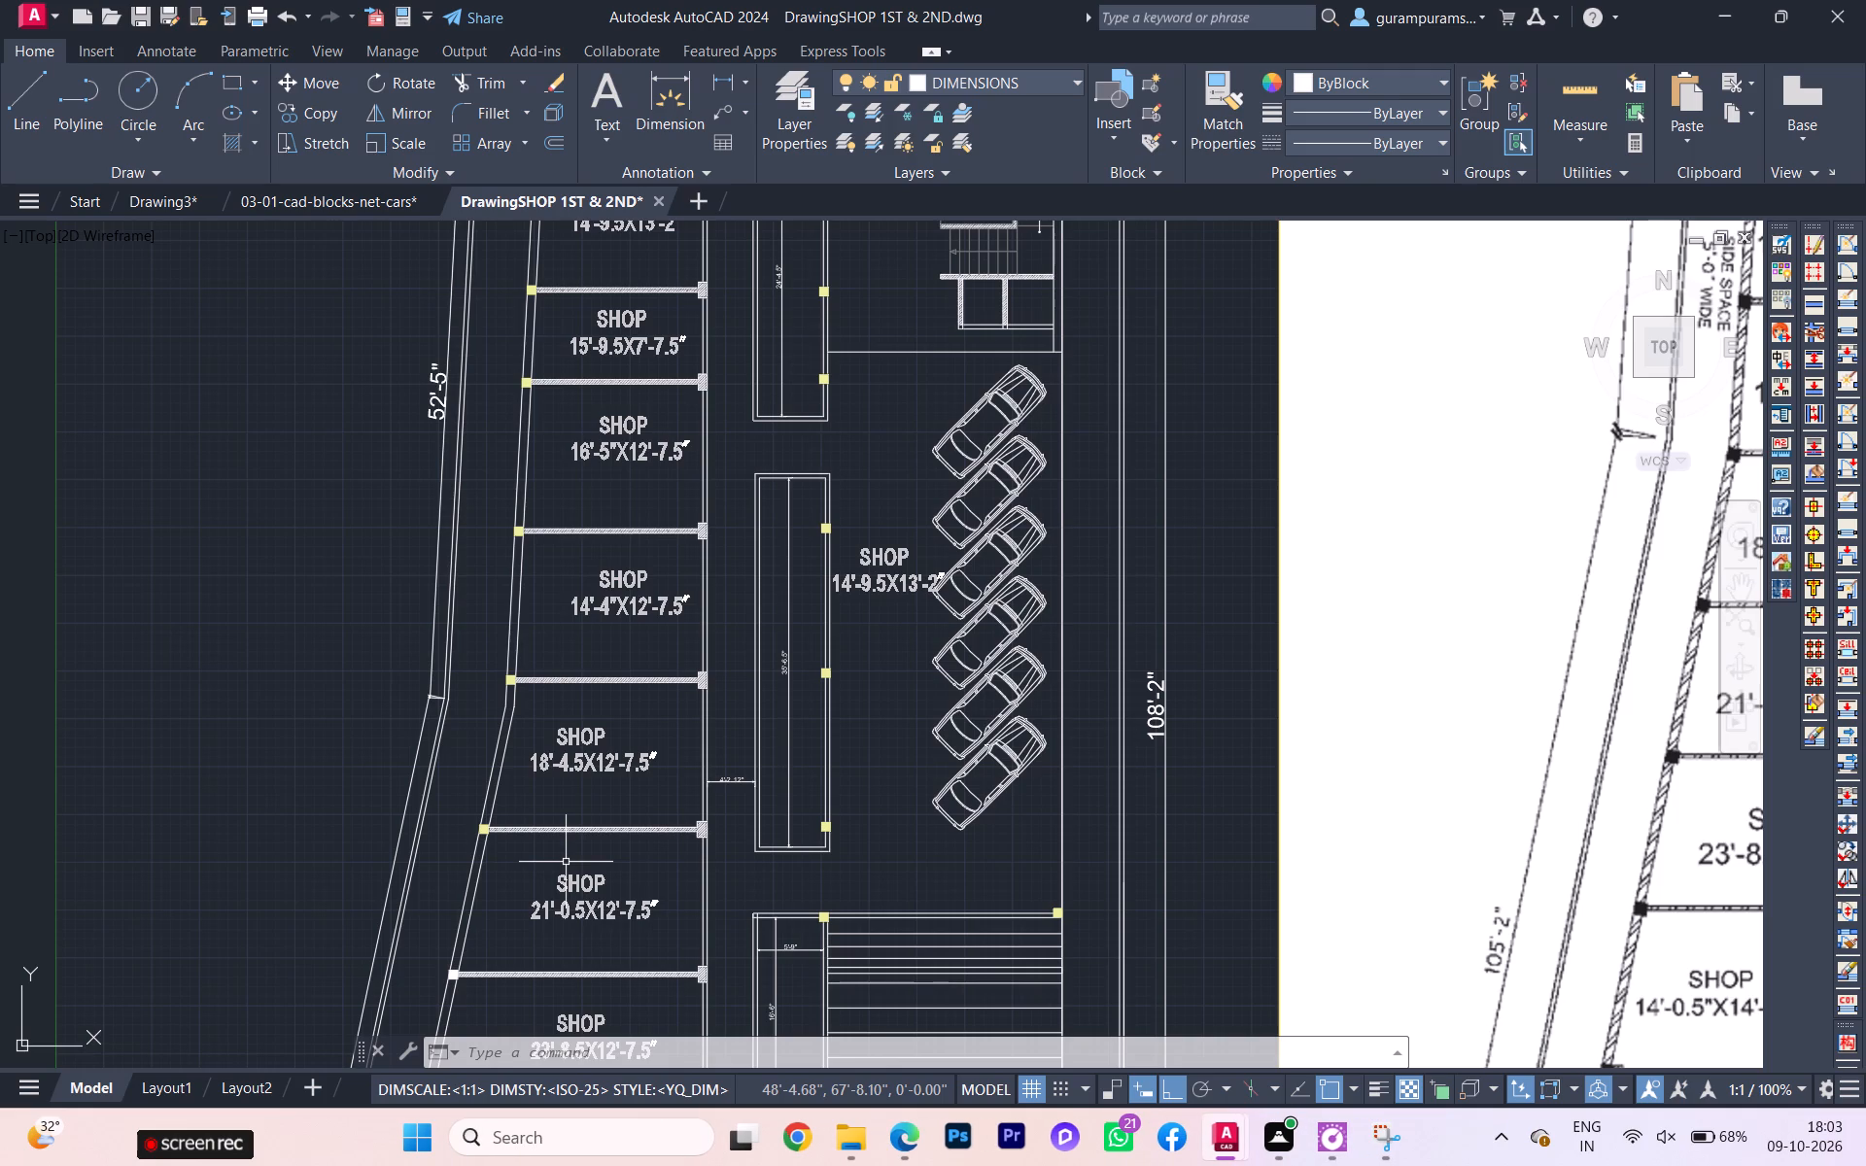
Add two-line multiline text reading "SIDE SPACE" and "5'0 WIDE" in the gap between the top boundary and the building's top wall.
scroll(505, 853, "down", 1)
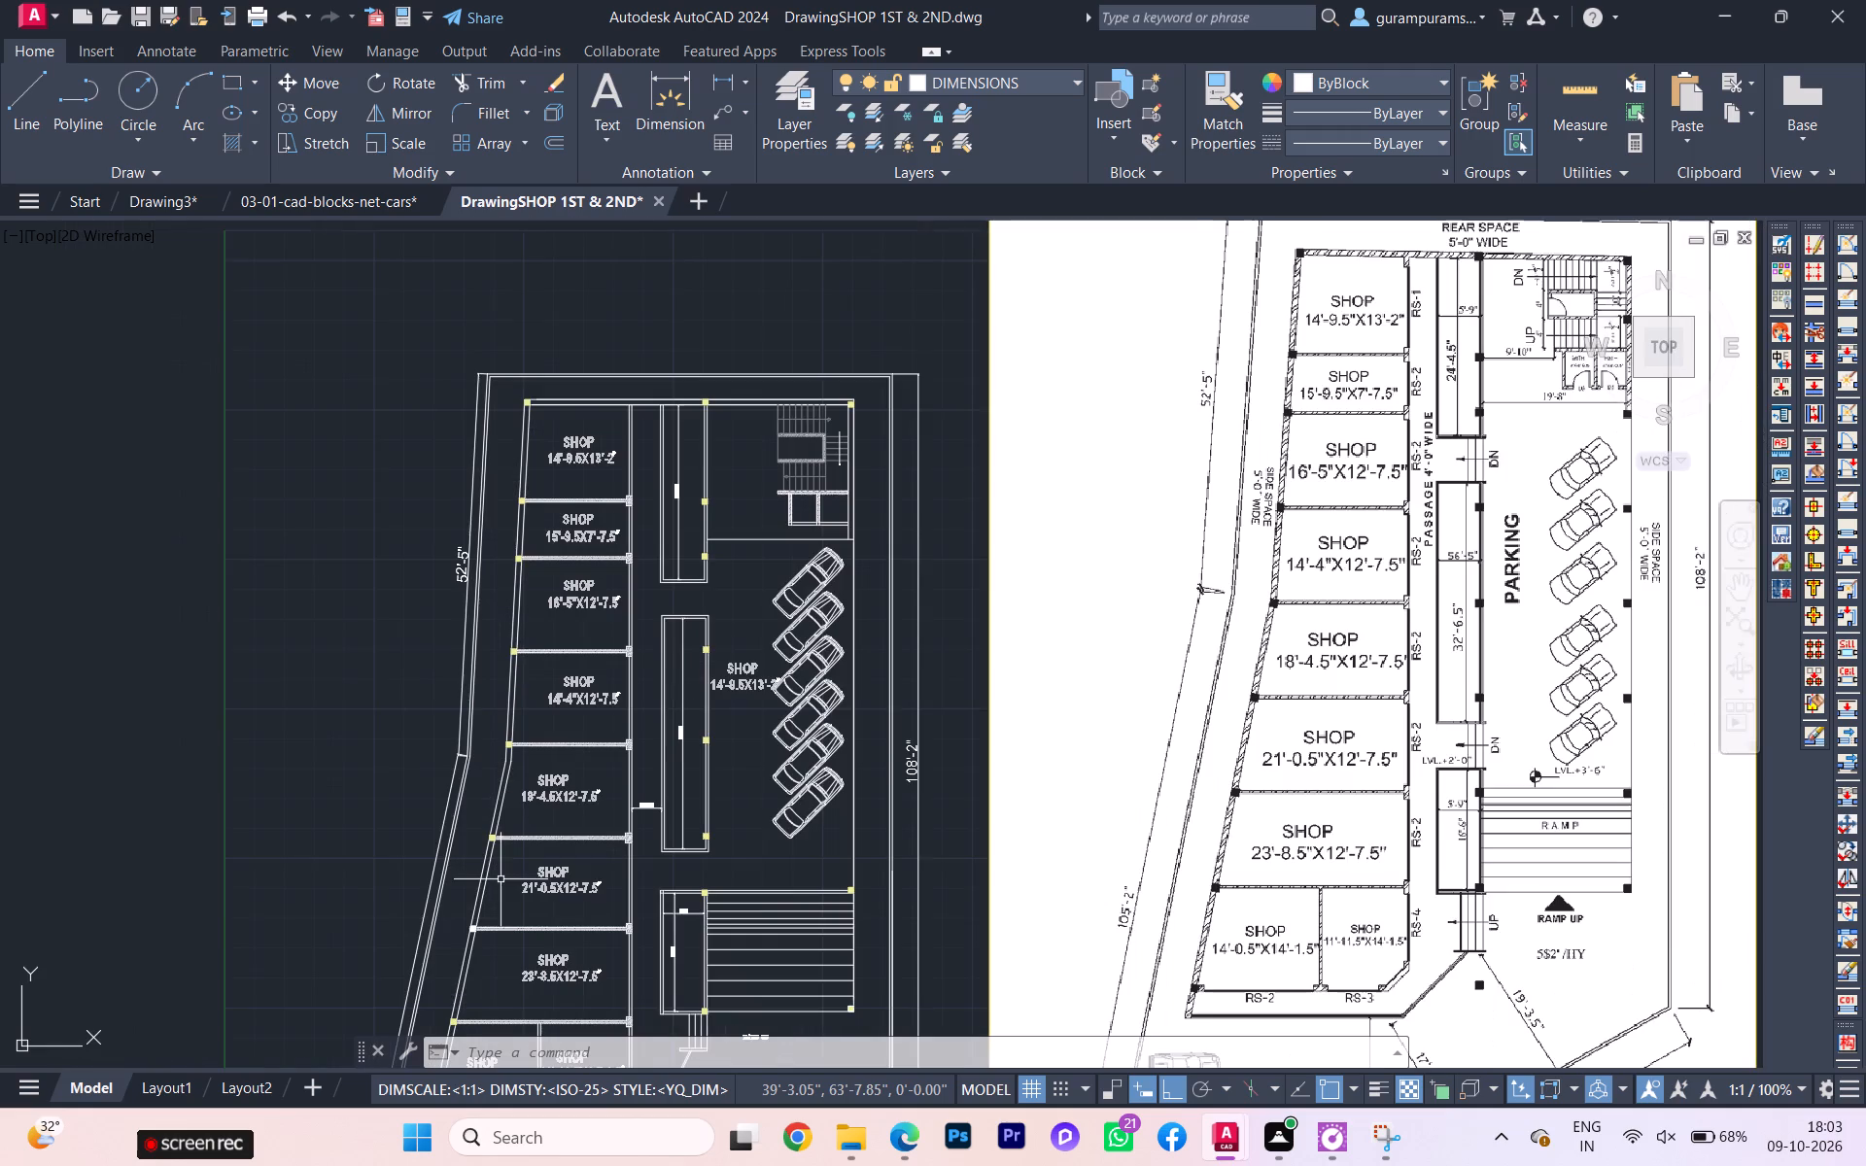
scroll(1431, 644, "up", 1)
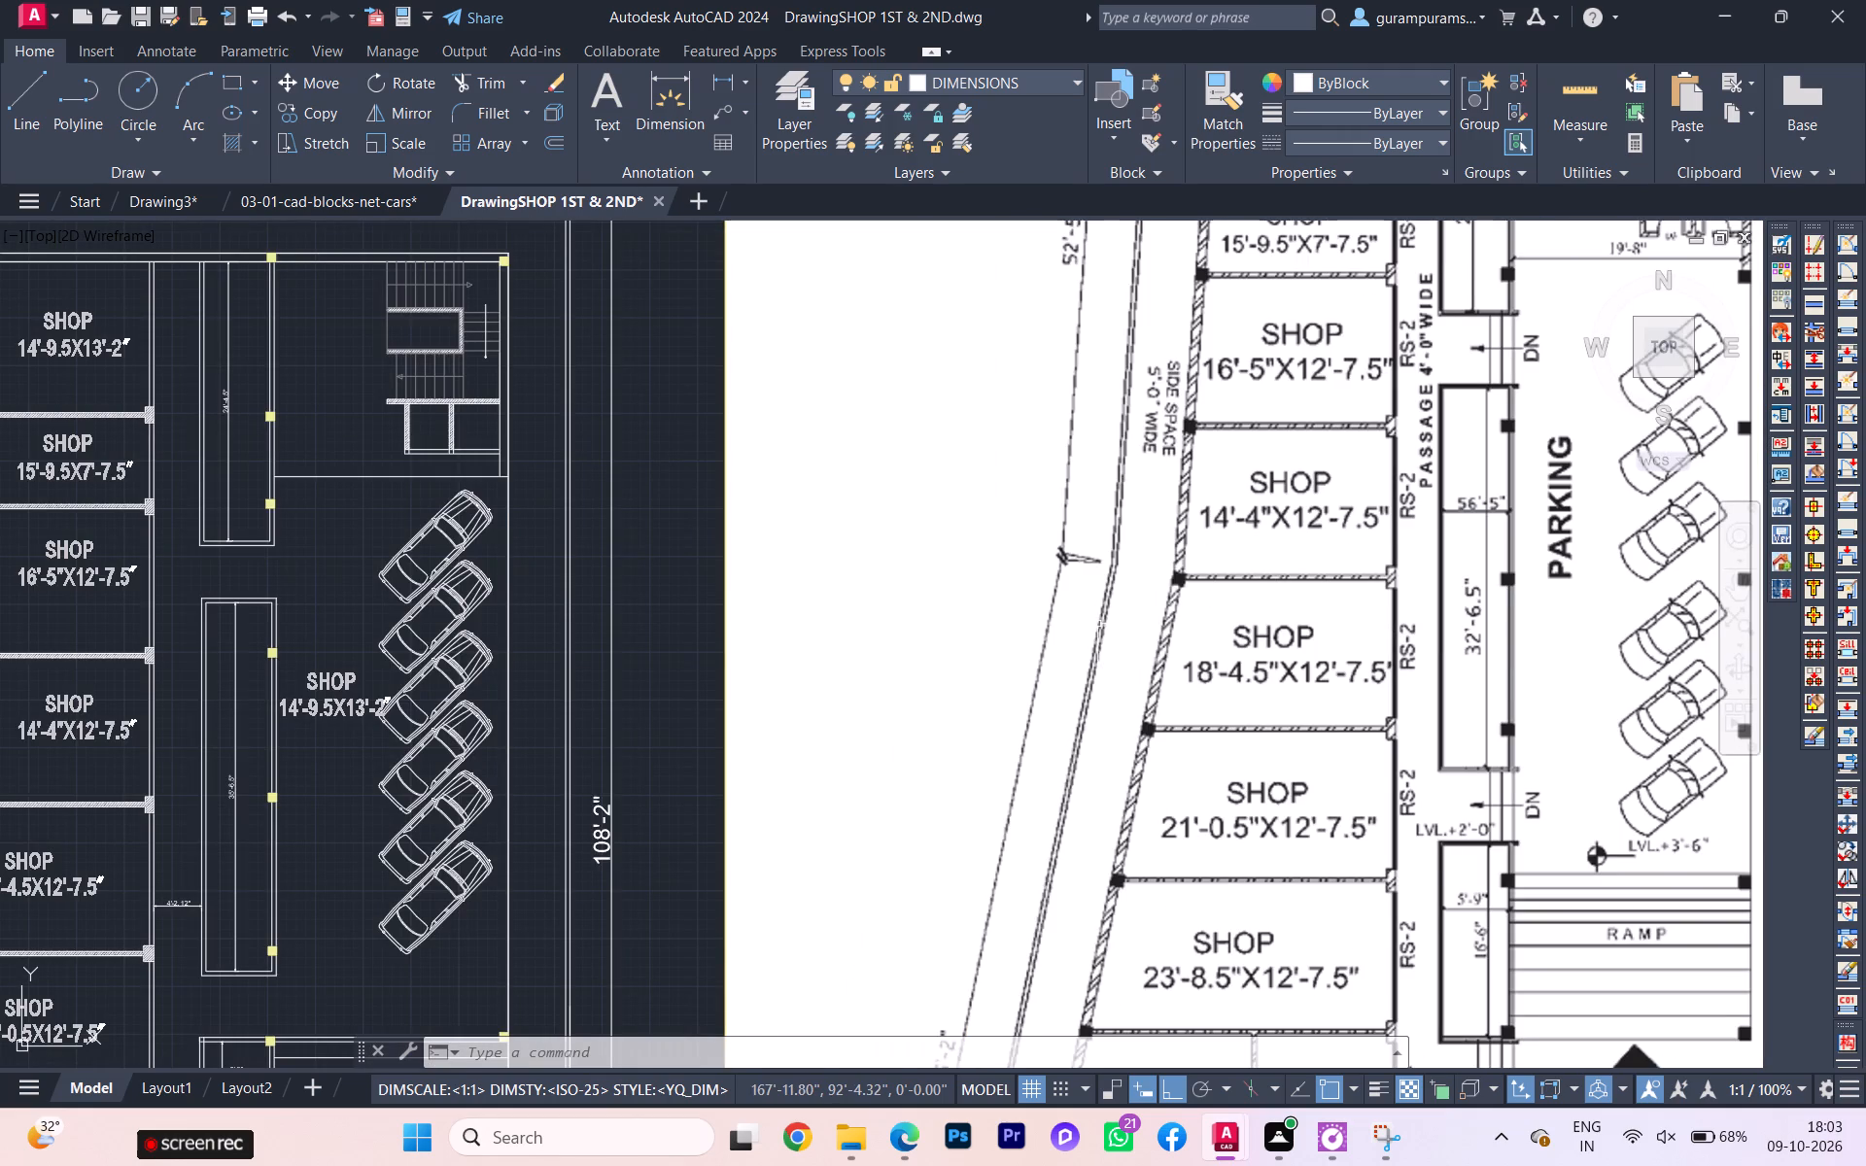
scroll(1097, 624, "down", 1)
key("Escape")
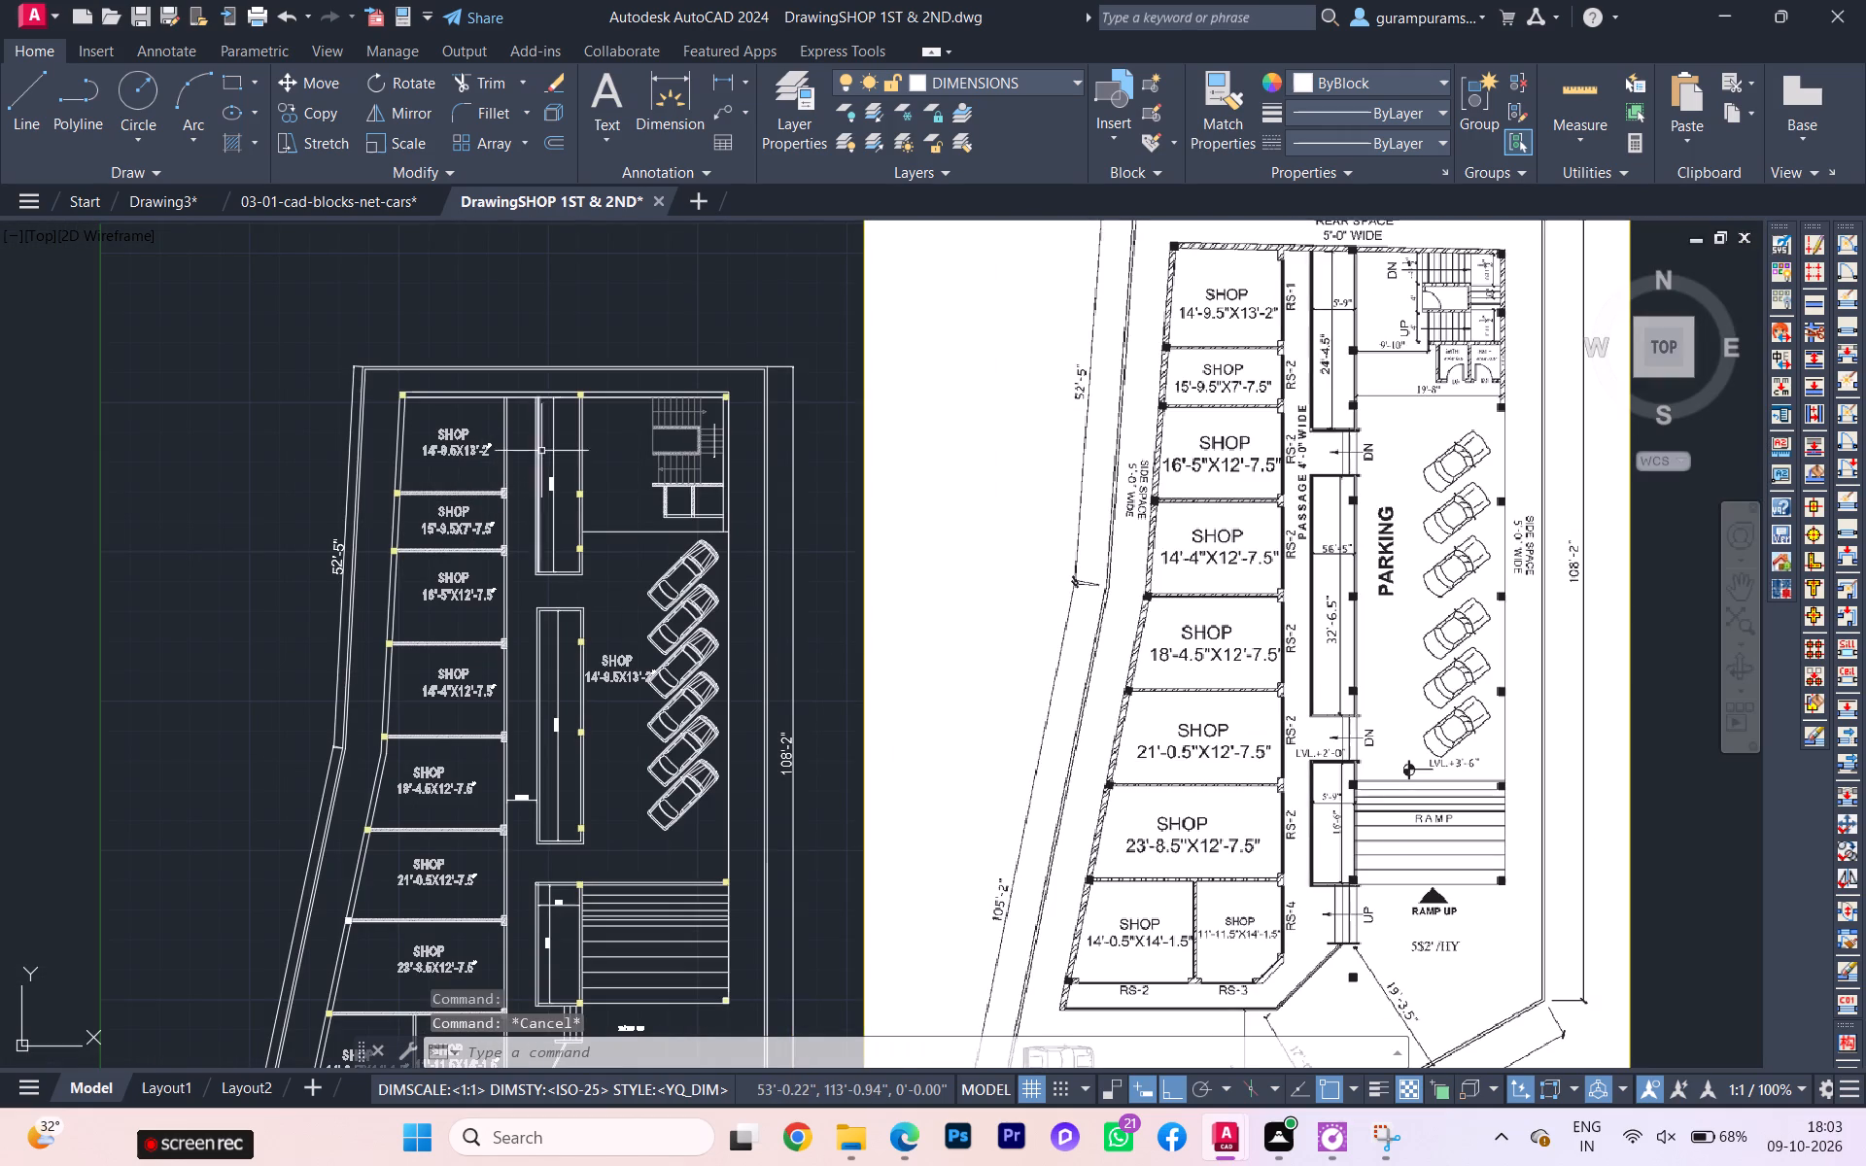
key("t")
key("Return")
scroll(536, 355, "up", 1)
scroll(536, 355, "down", 1)
scroll(536, 355, "up", 2)
scroll(477, 412, "up", 3)
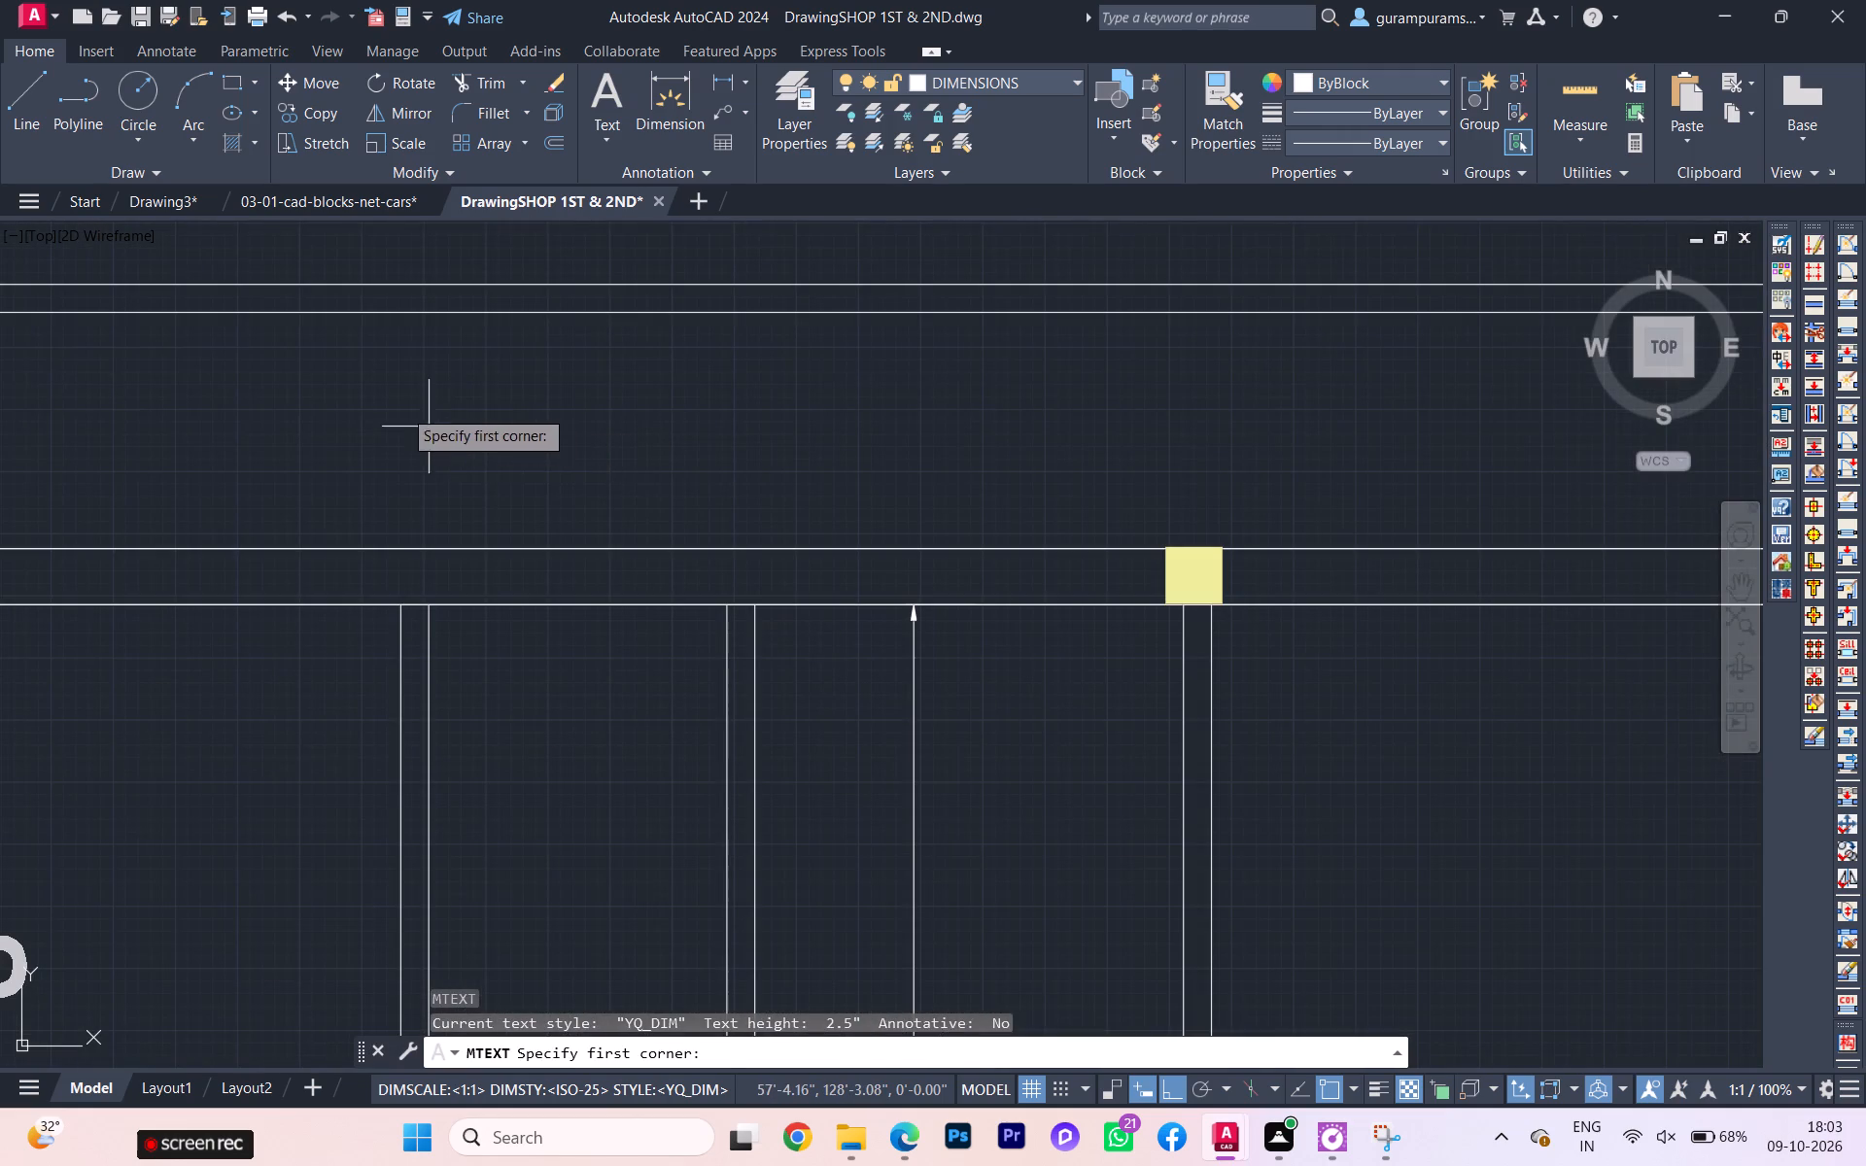
left_click(364, 378)
left_click(928, 507)
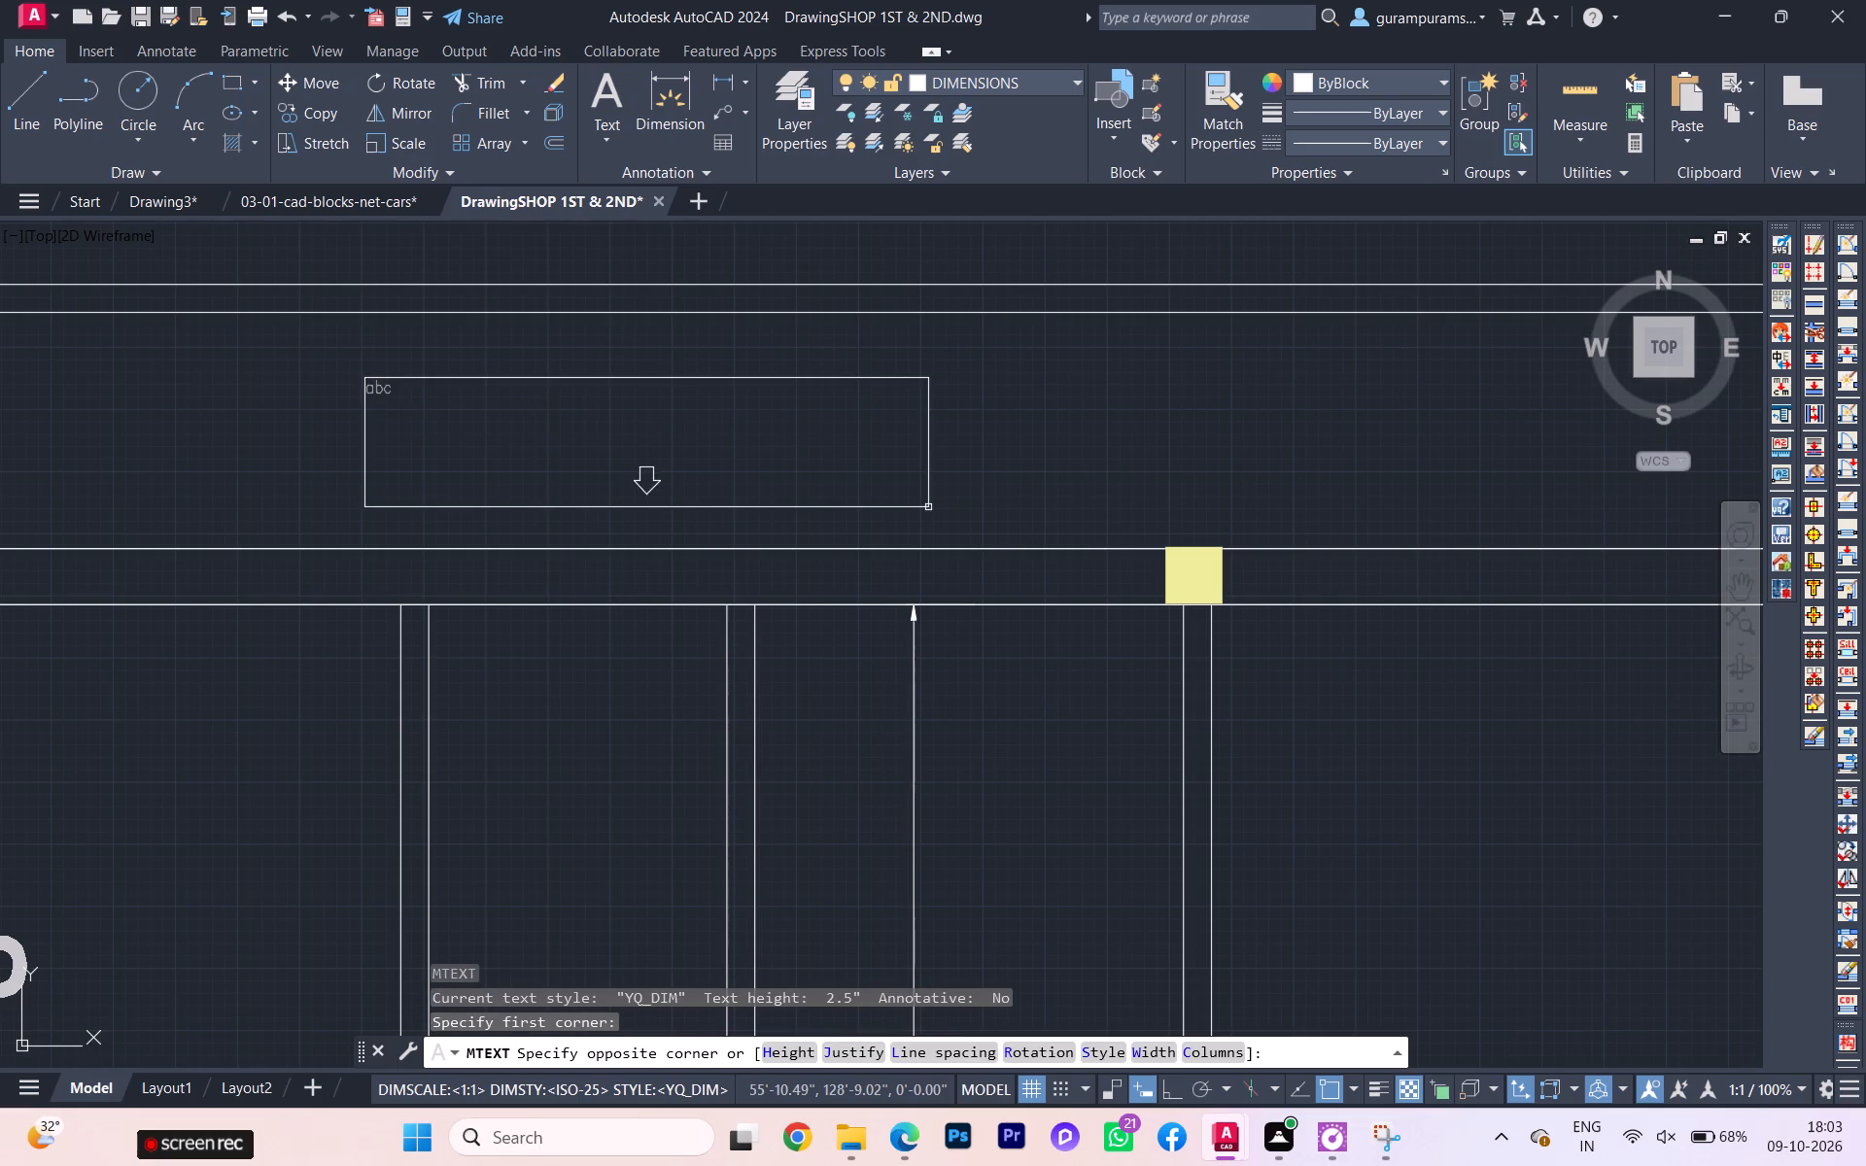
type("SI")
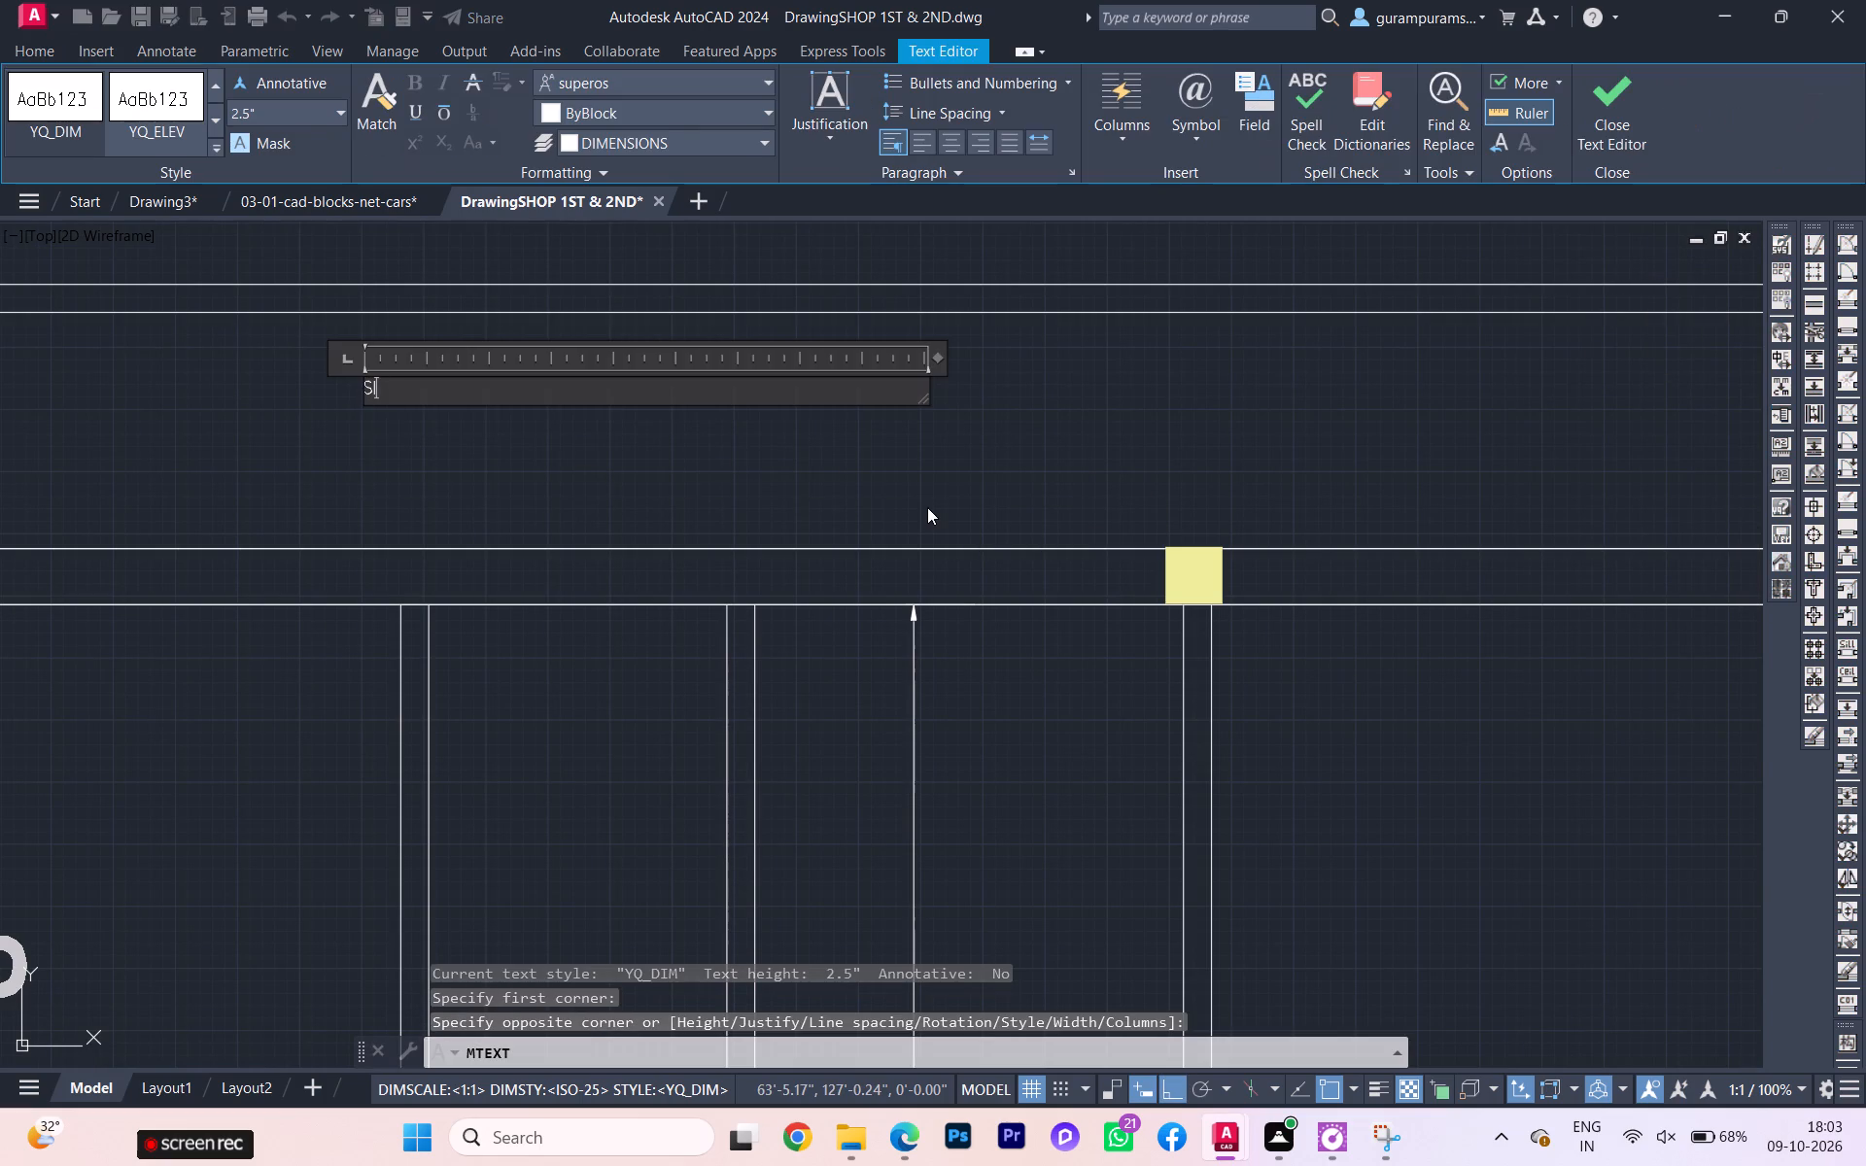
type("DE SPACE")
key("Return")
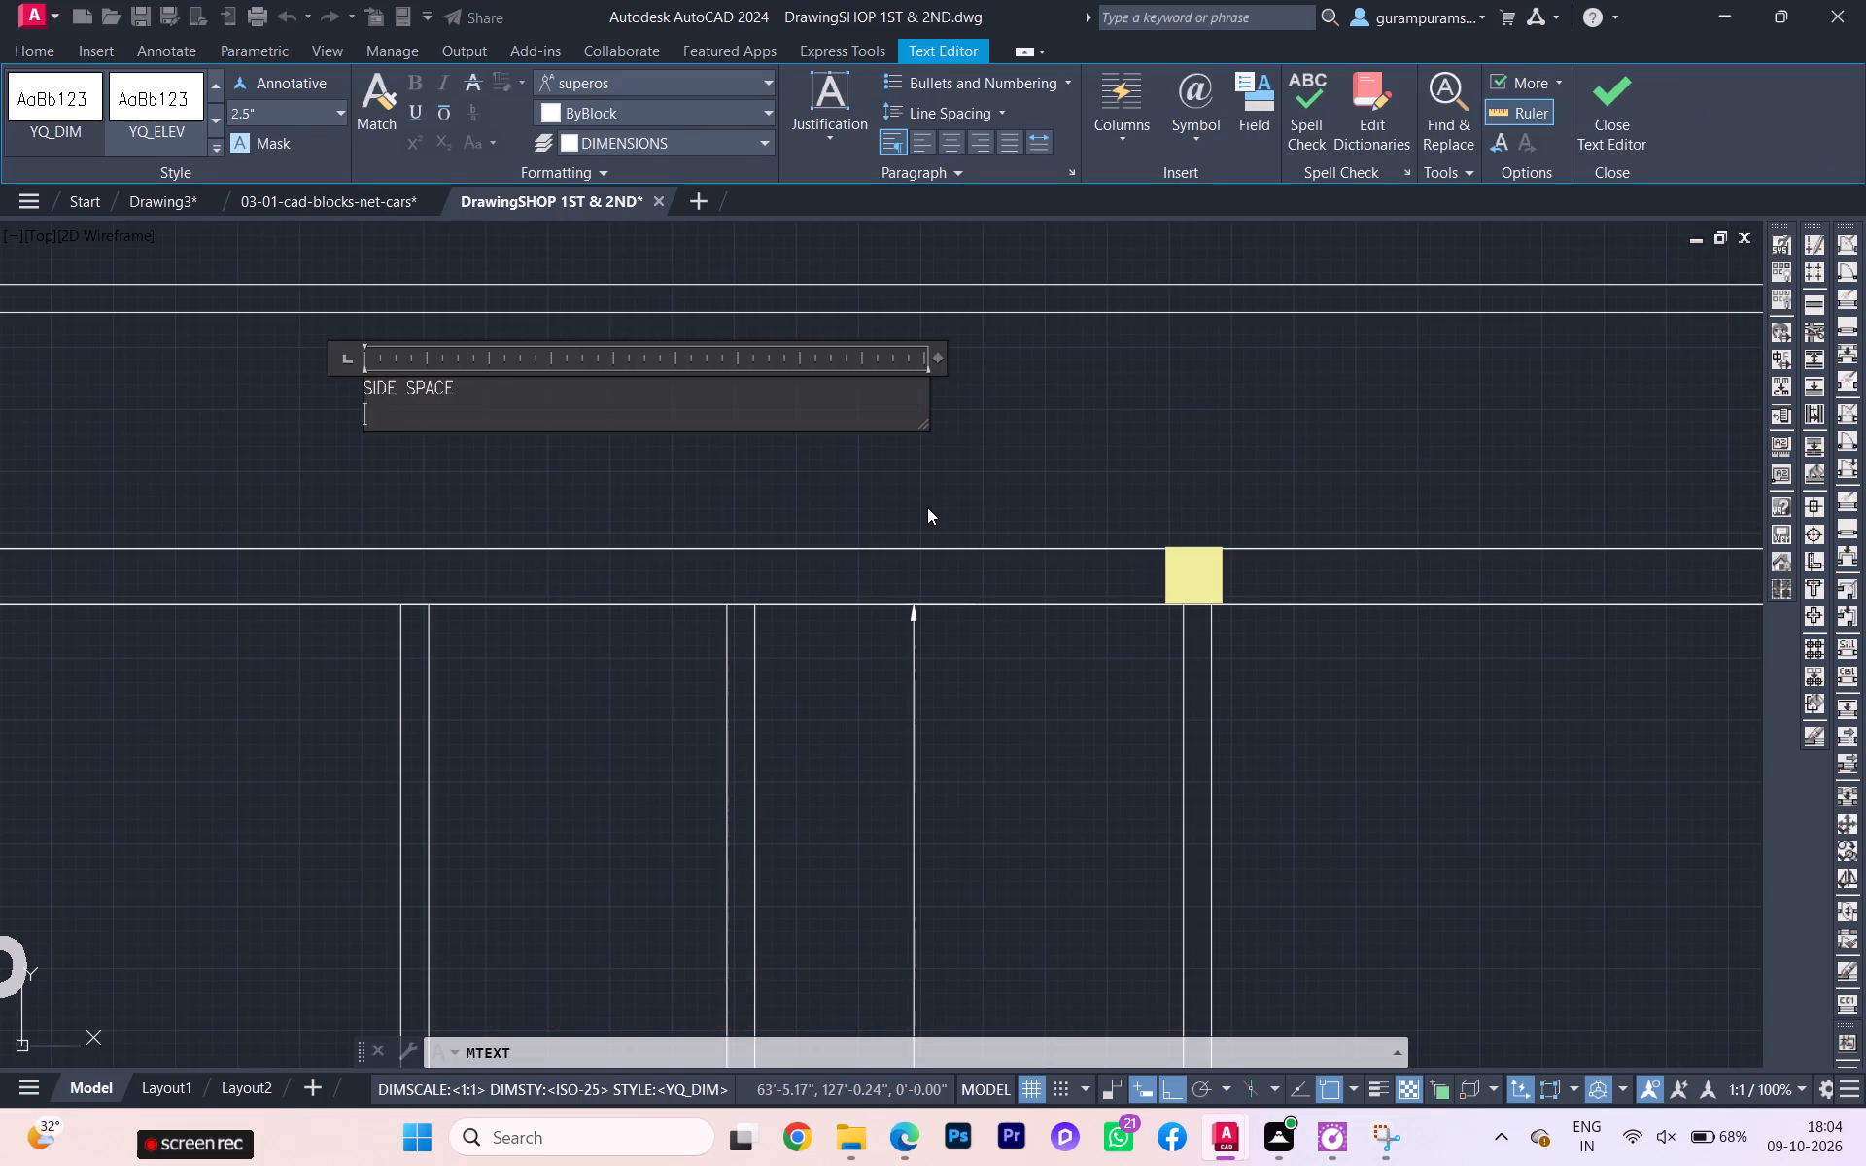
type("5'")
key("0")
key("space")
type("WIDE")
left_click(821, 491)
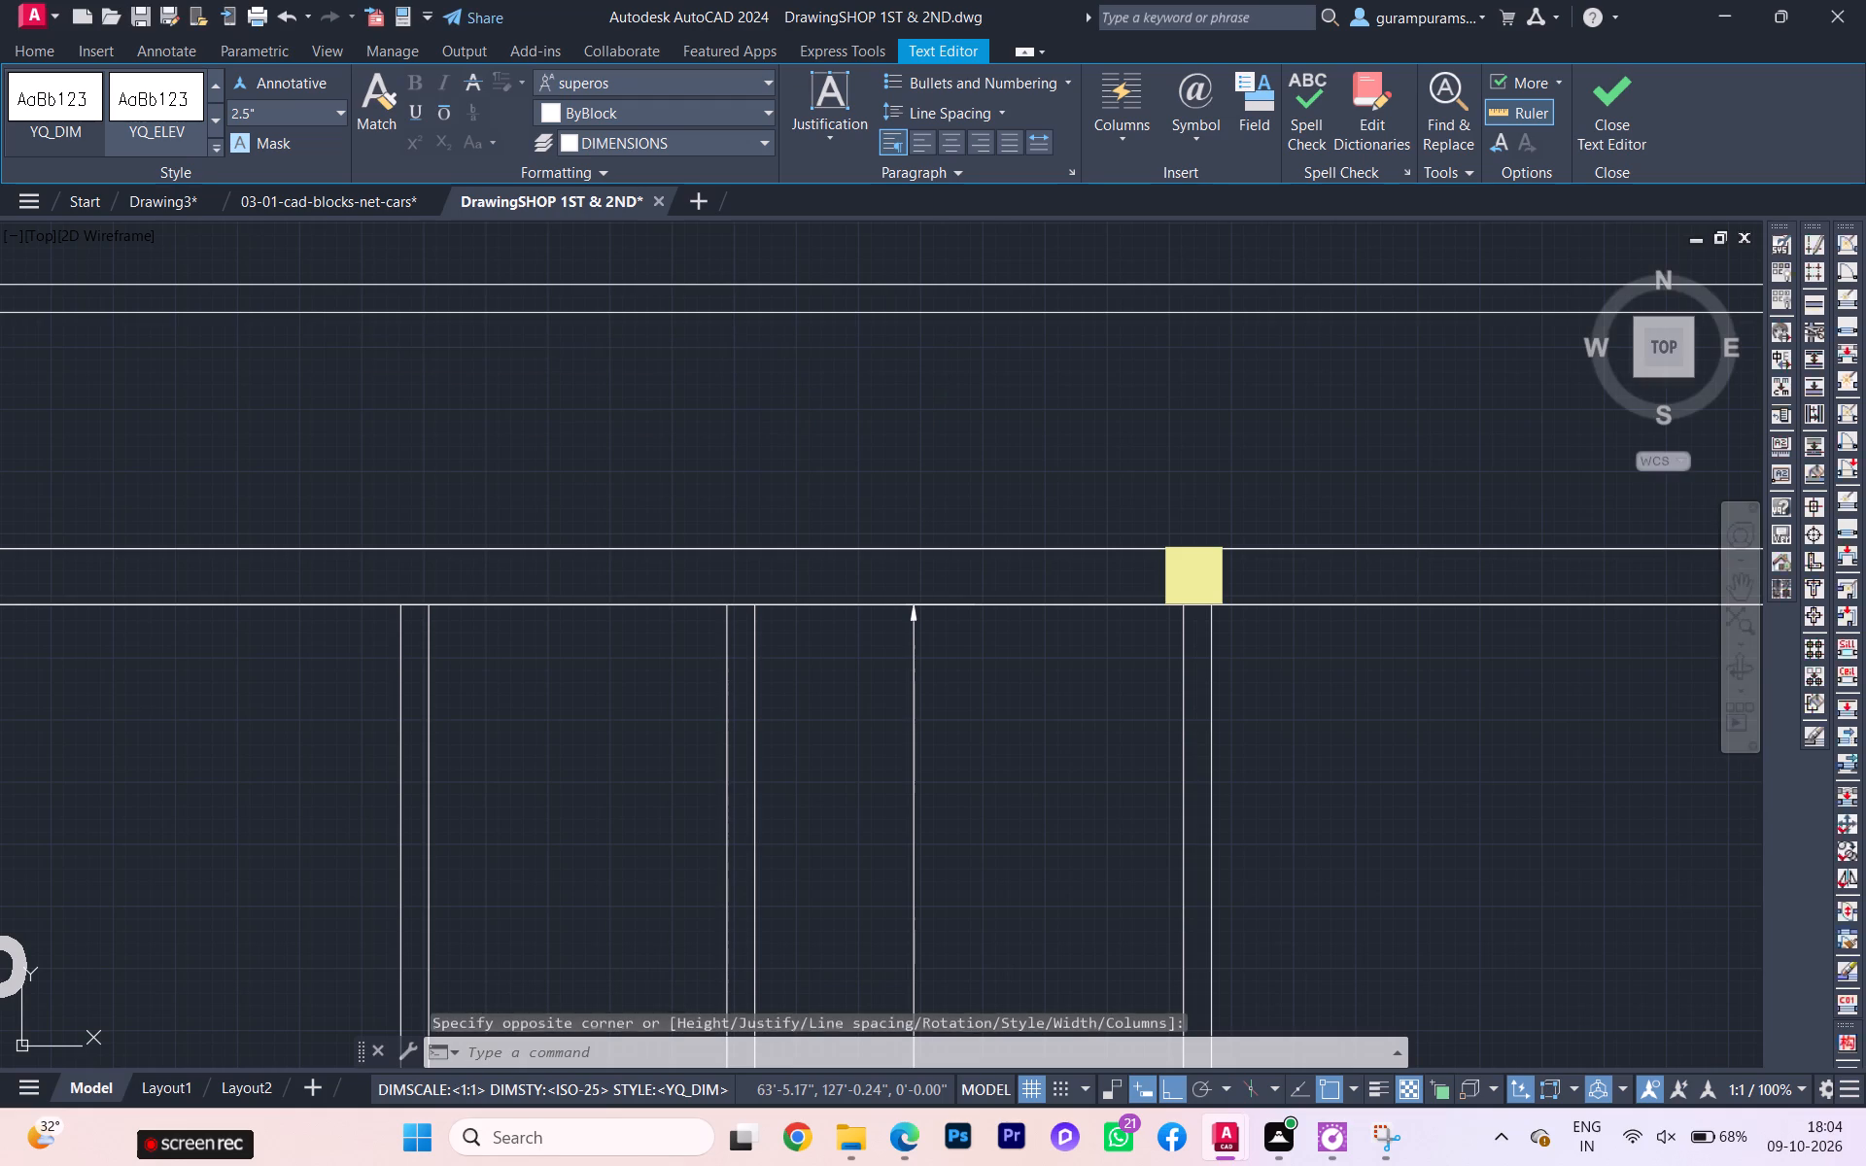
Narrow the SIDE SPACE text frame so its right edge sits just beyond the words.
left_click(415, 413)
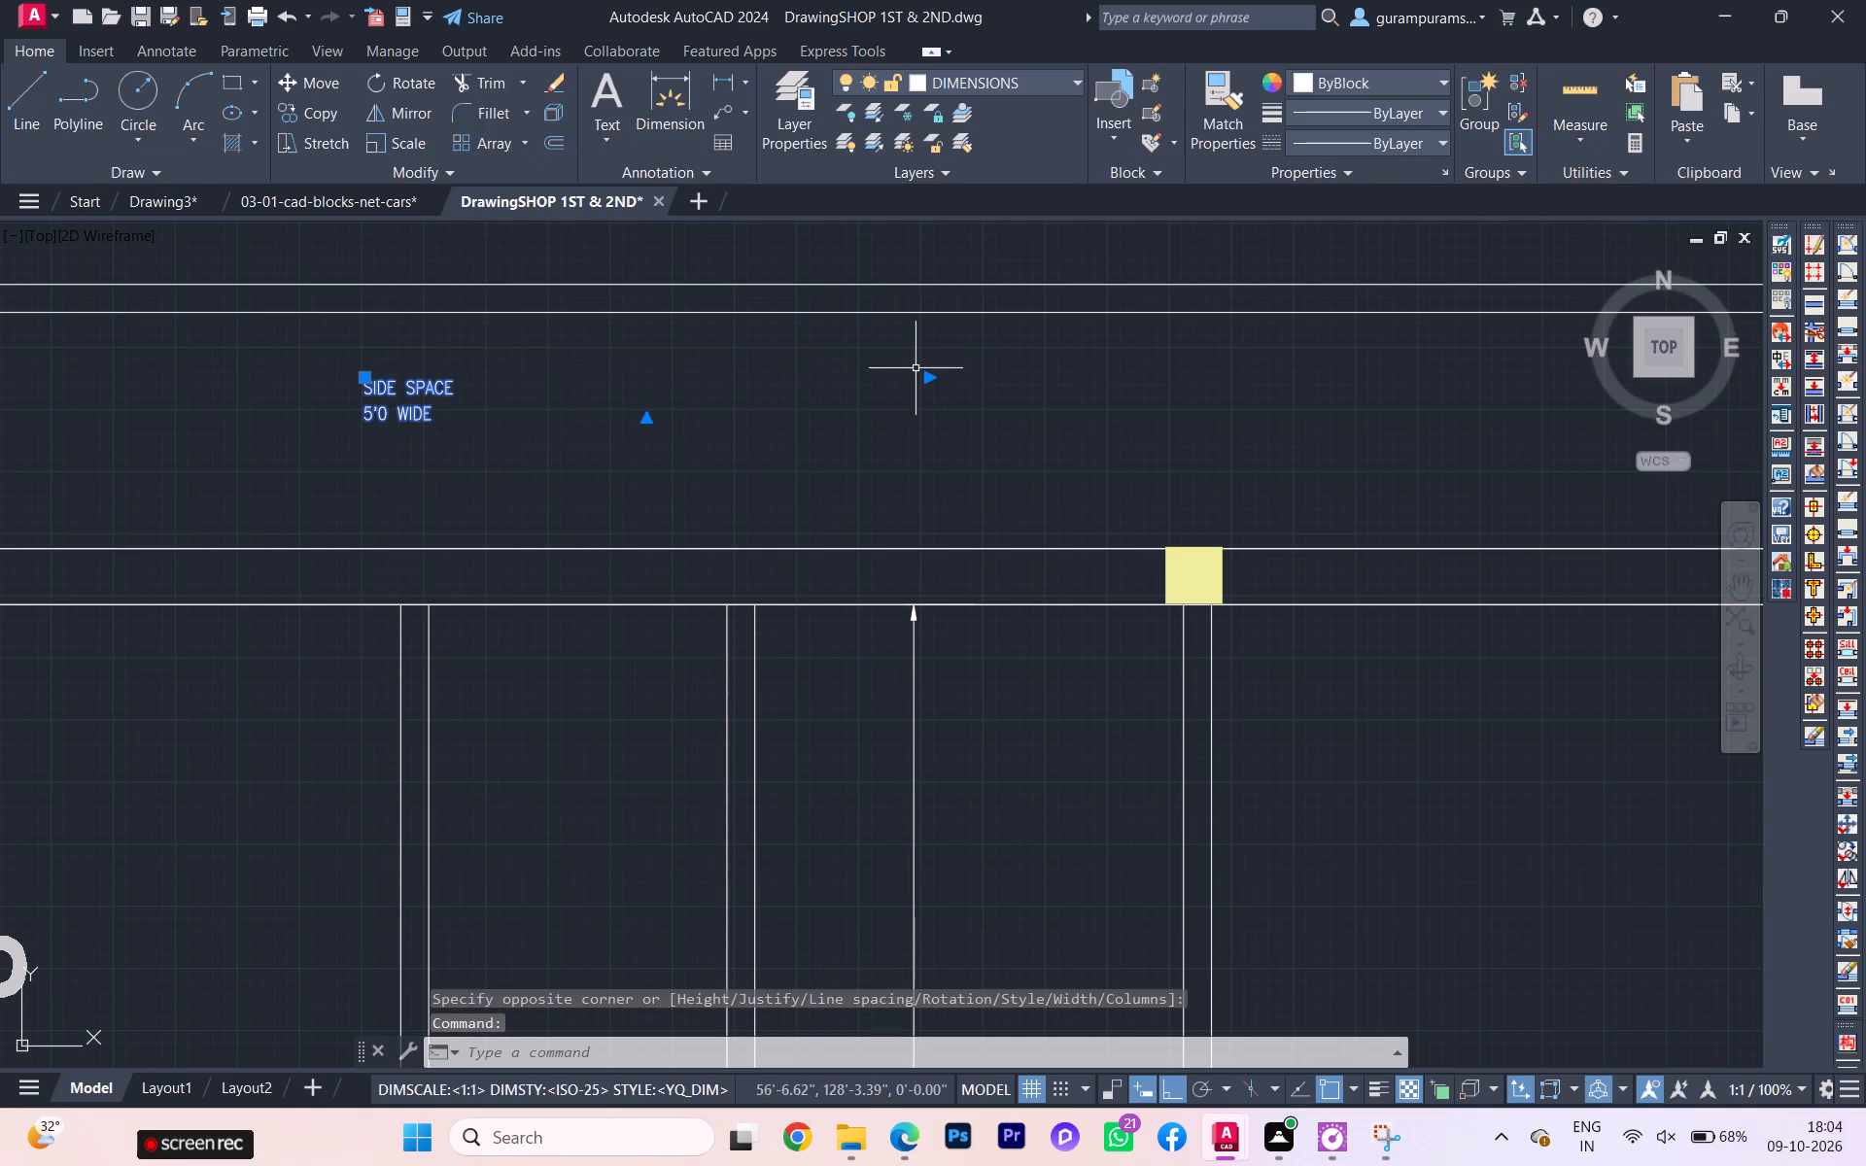
left_click(922, 375)
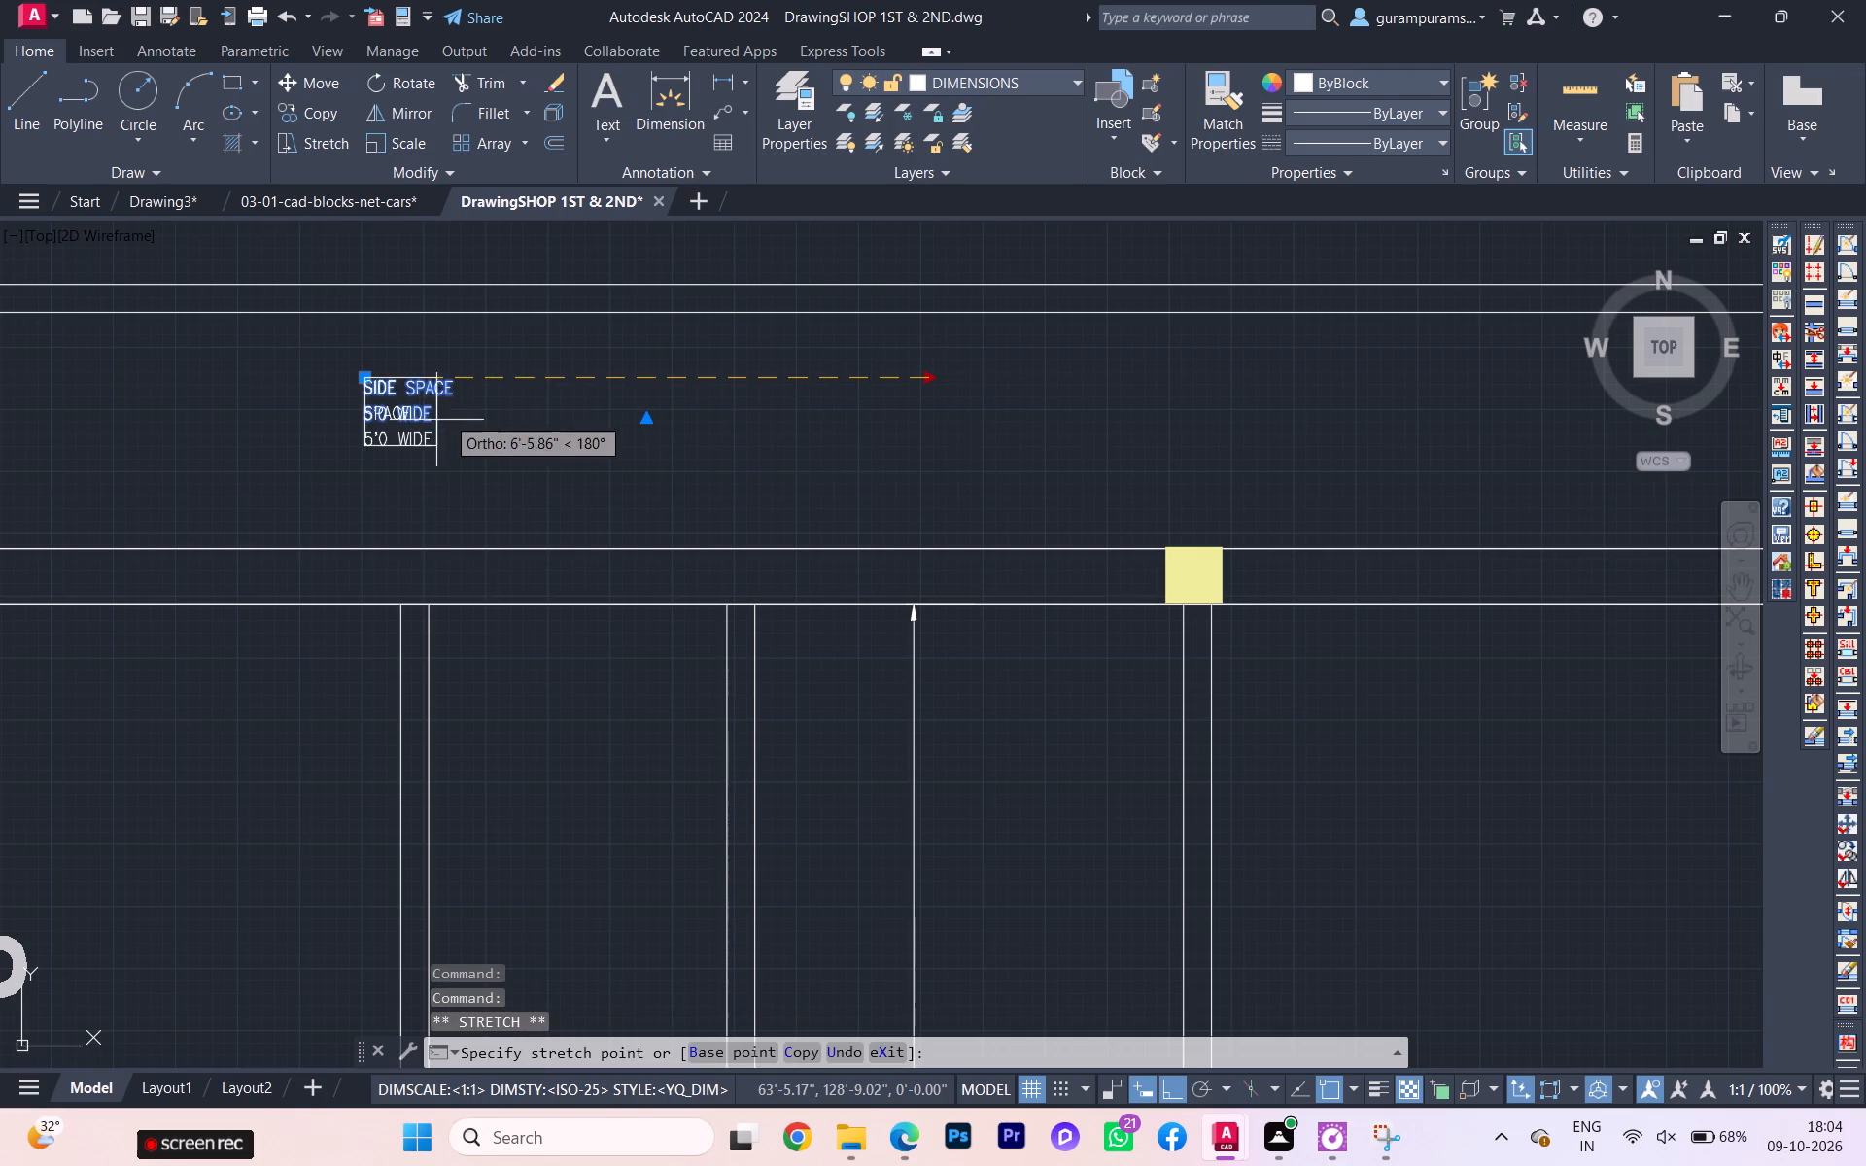
left_click(476, 394)
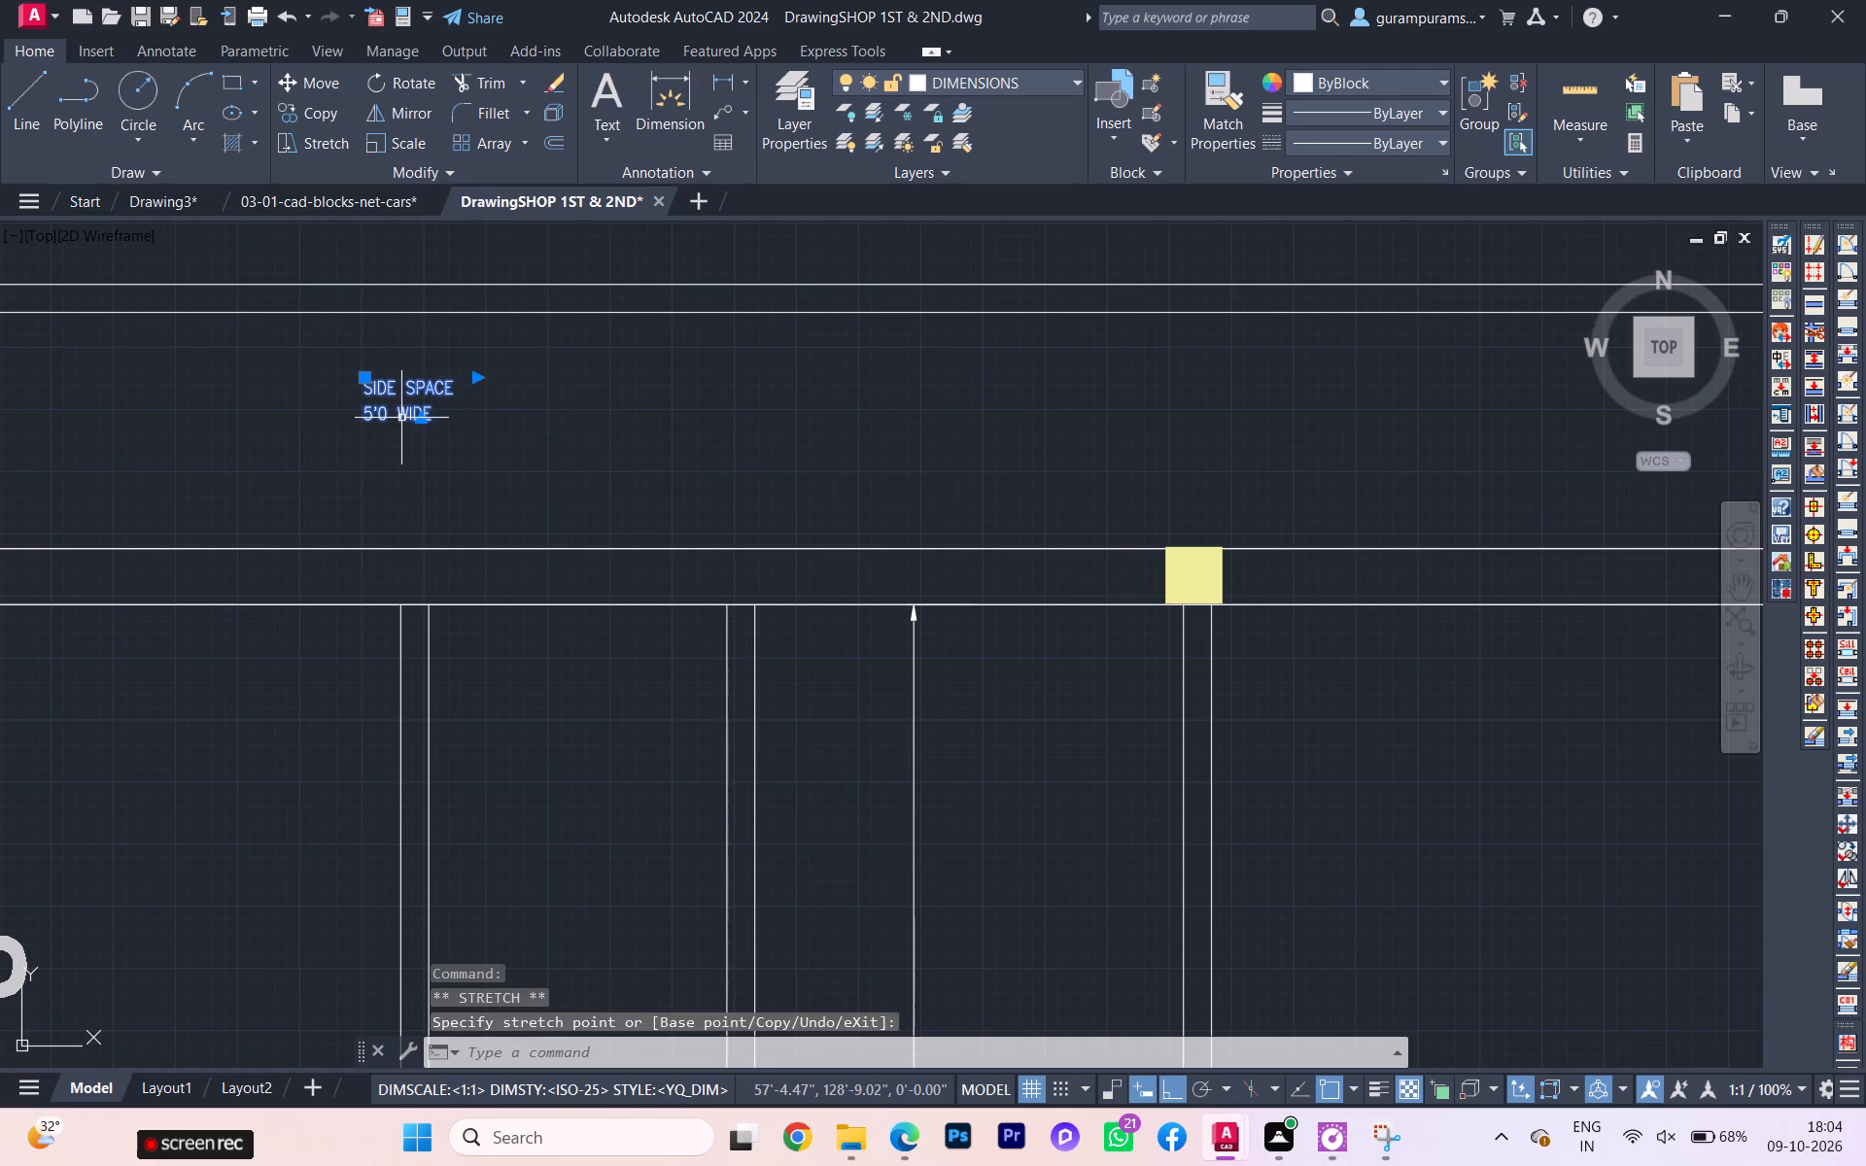
triple_click(399, 408)
left_click_drag(470, 411, 351, 360)
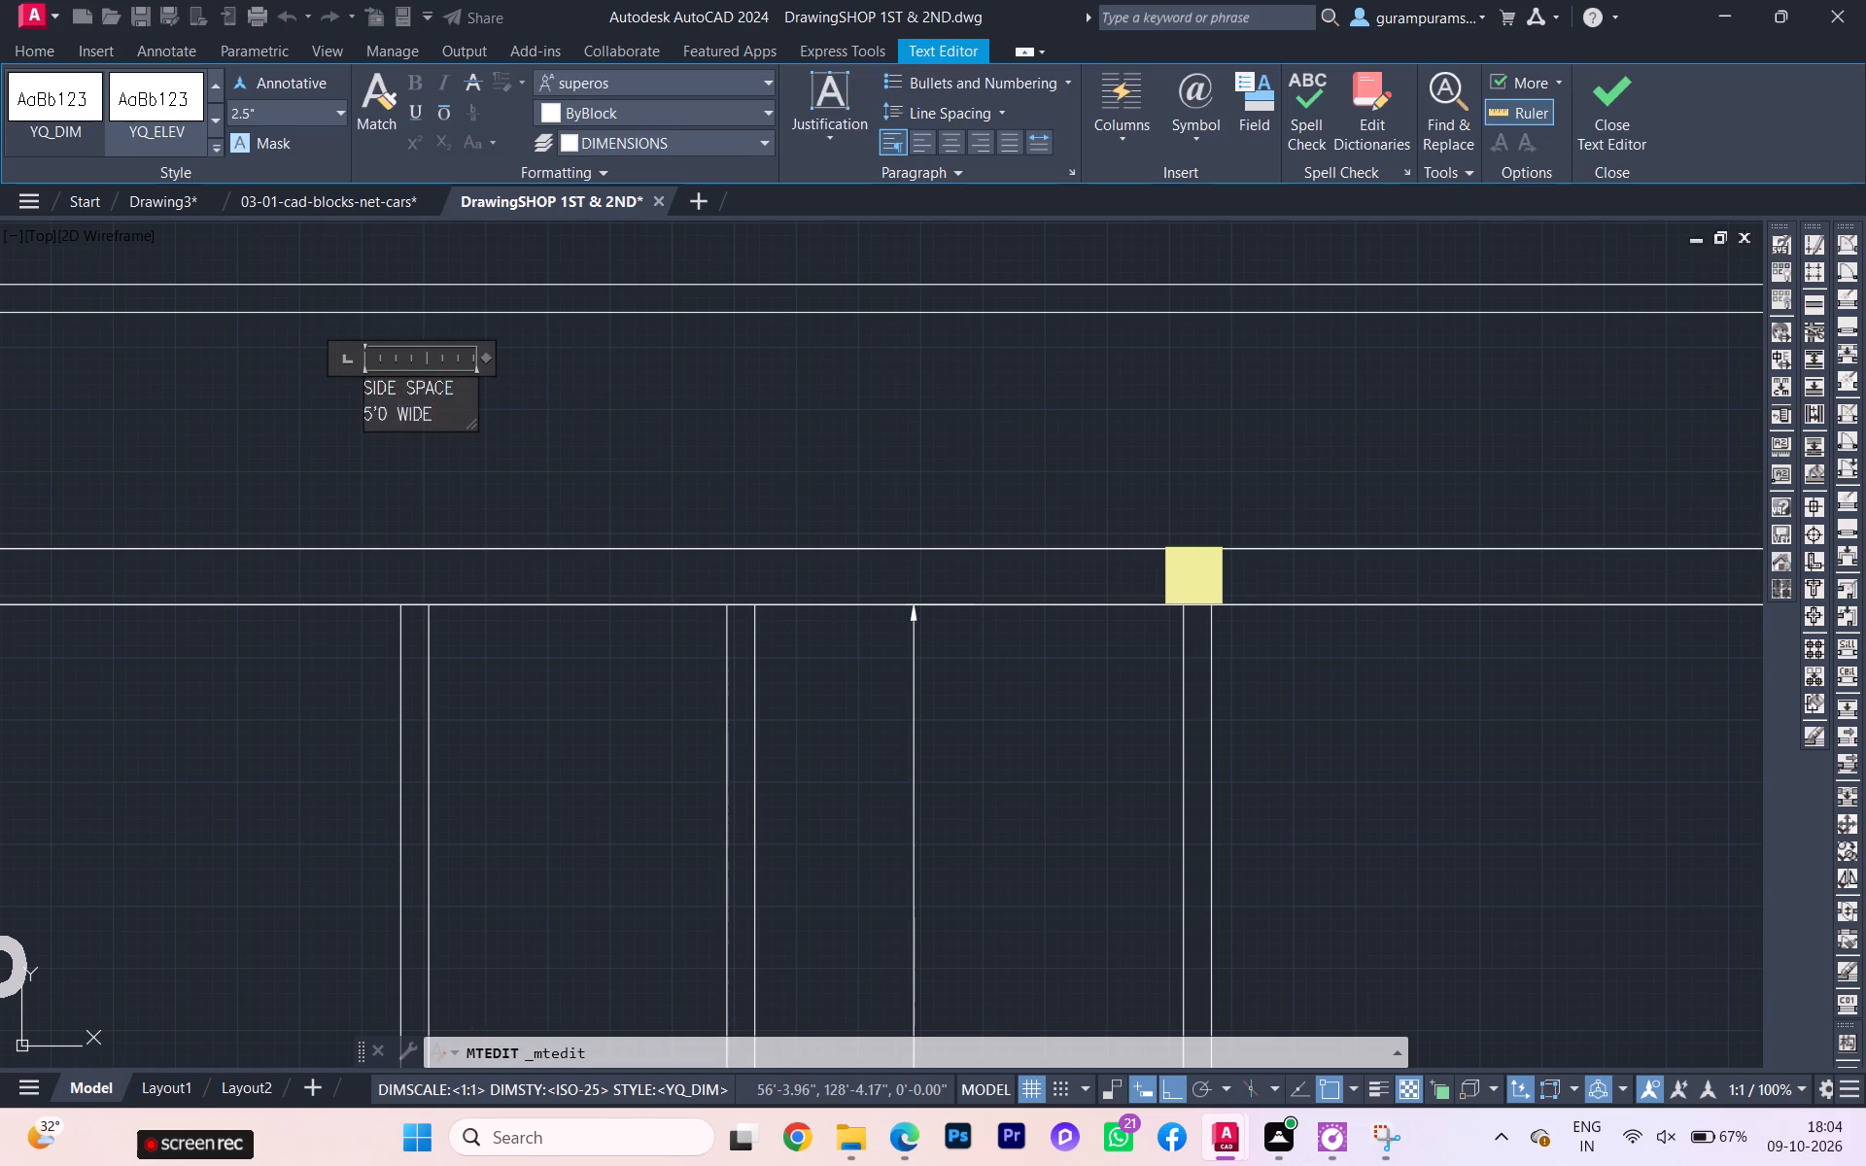
left_click_drag(351, 360, 339, 357)
left_click(652, 86)
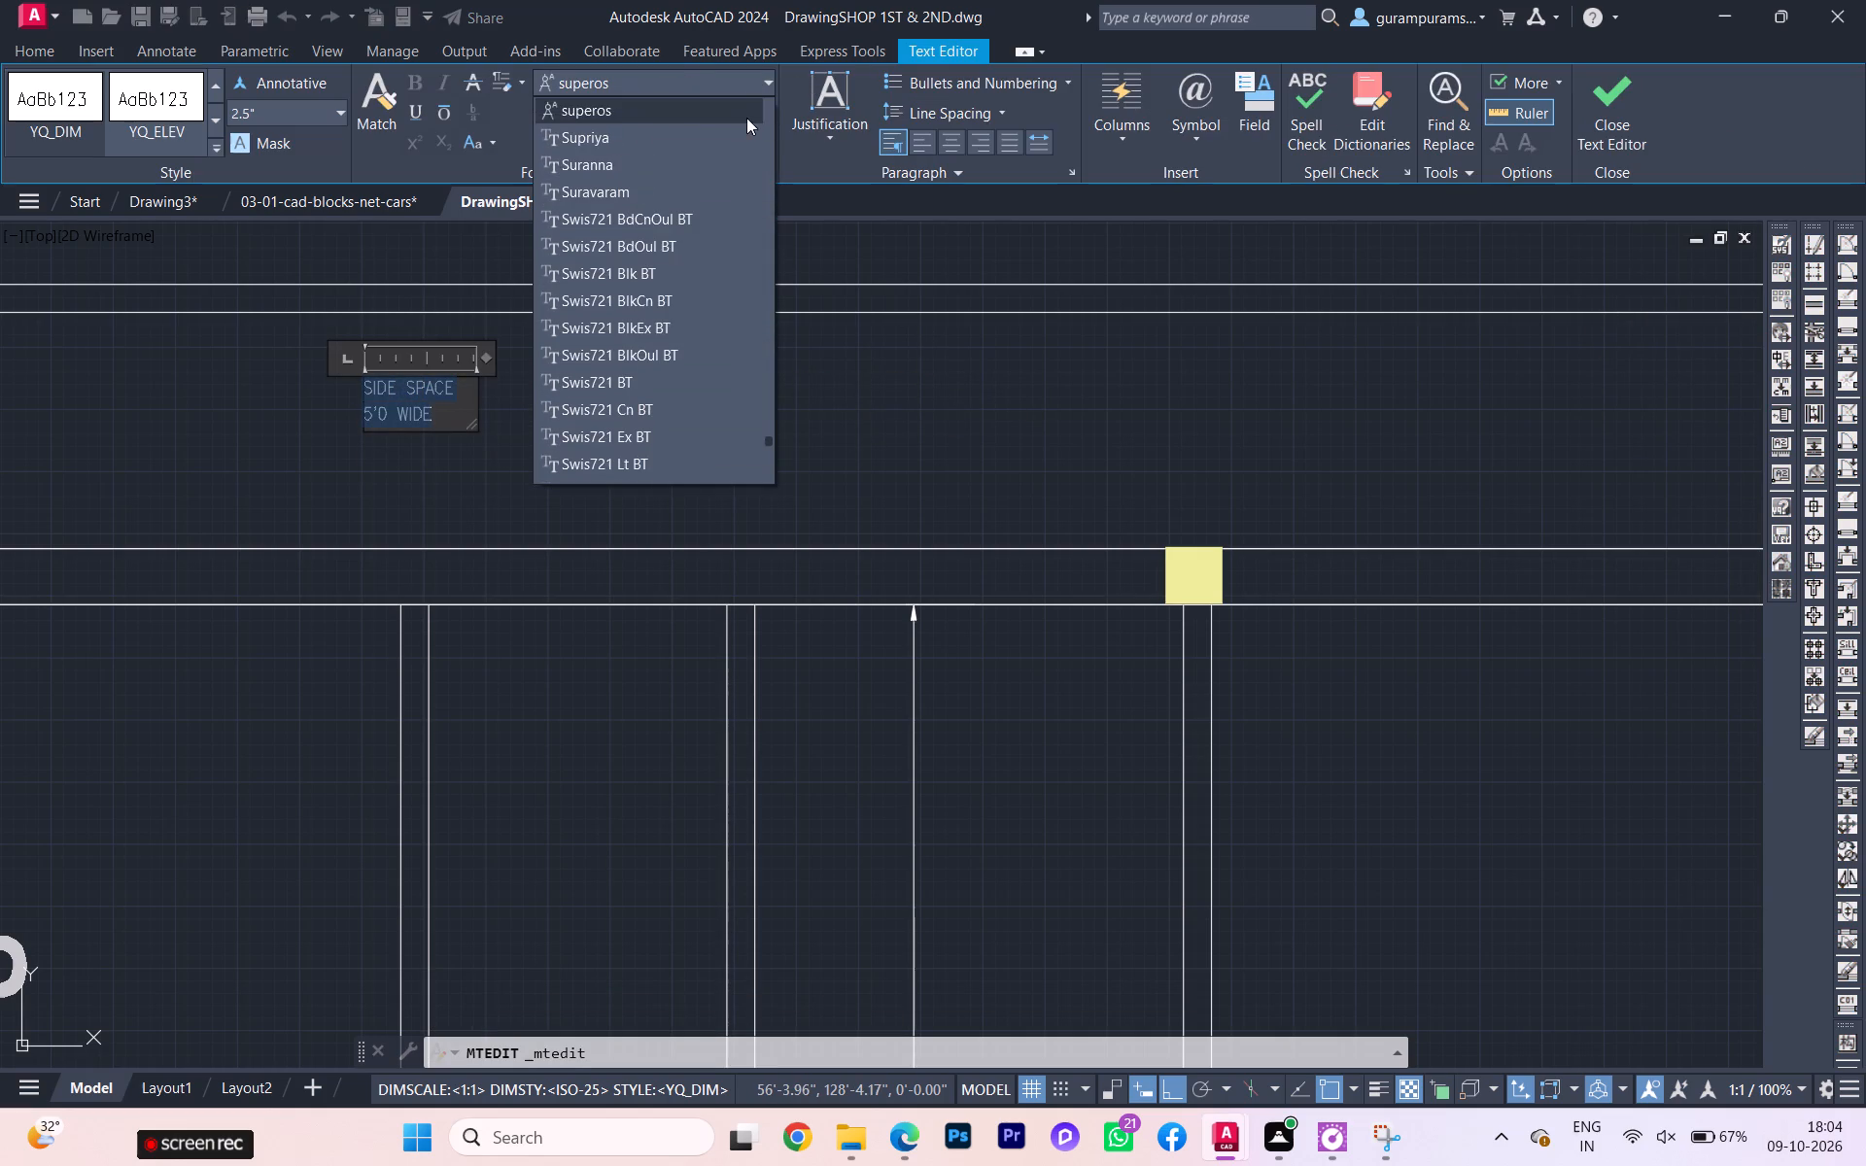
scroll(746, 118, "up", 3)
scroll(737, 108, "down", 1)
scroll(737, 108, "up", 10)
scroll(737, 108, "down", 3)
scroll(737, 108, "up", 9)
scroll(737, 108, "down", 2)
scroll(737, 108, "up", 4)
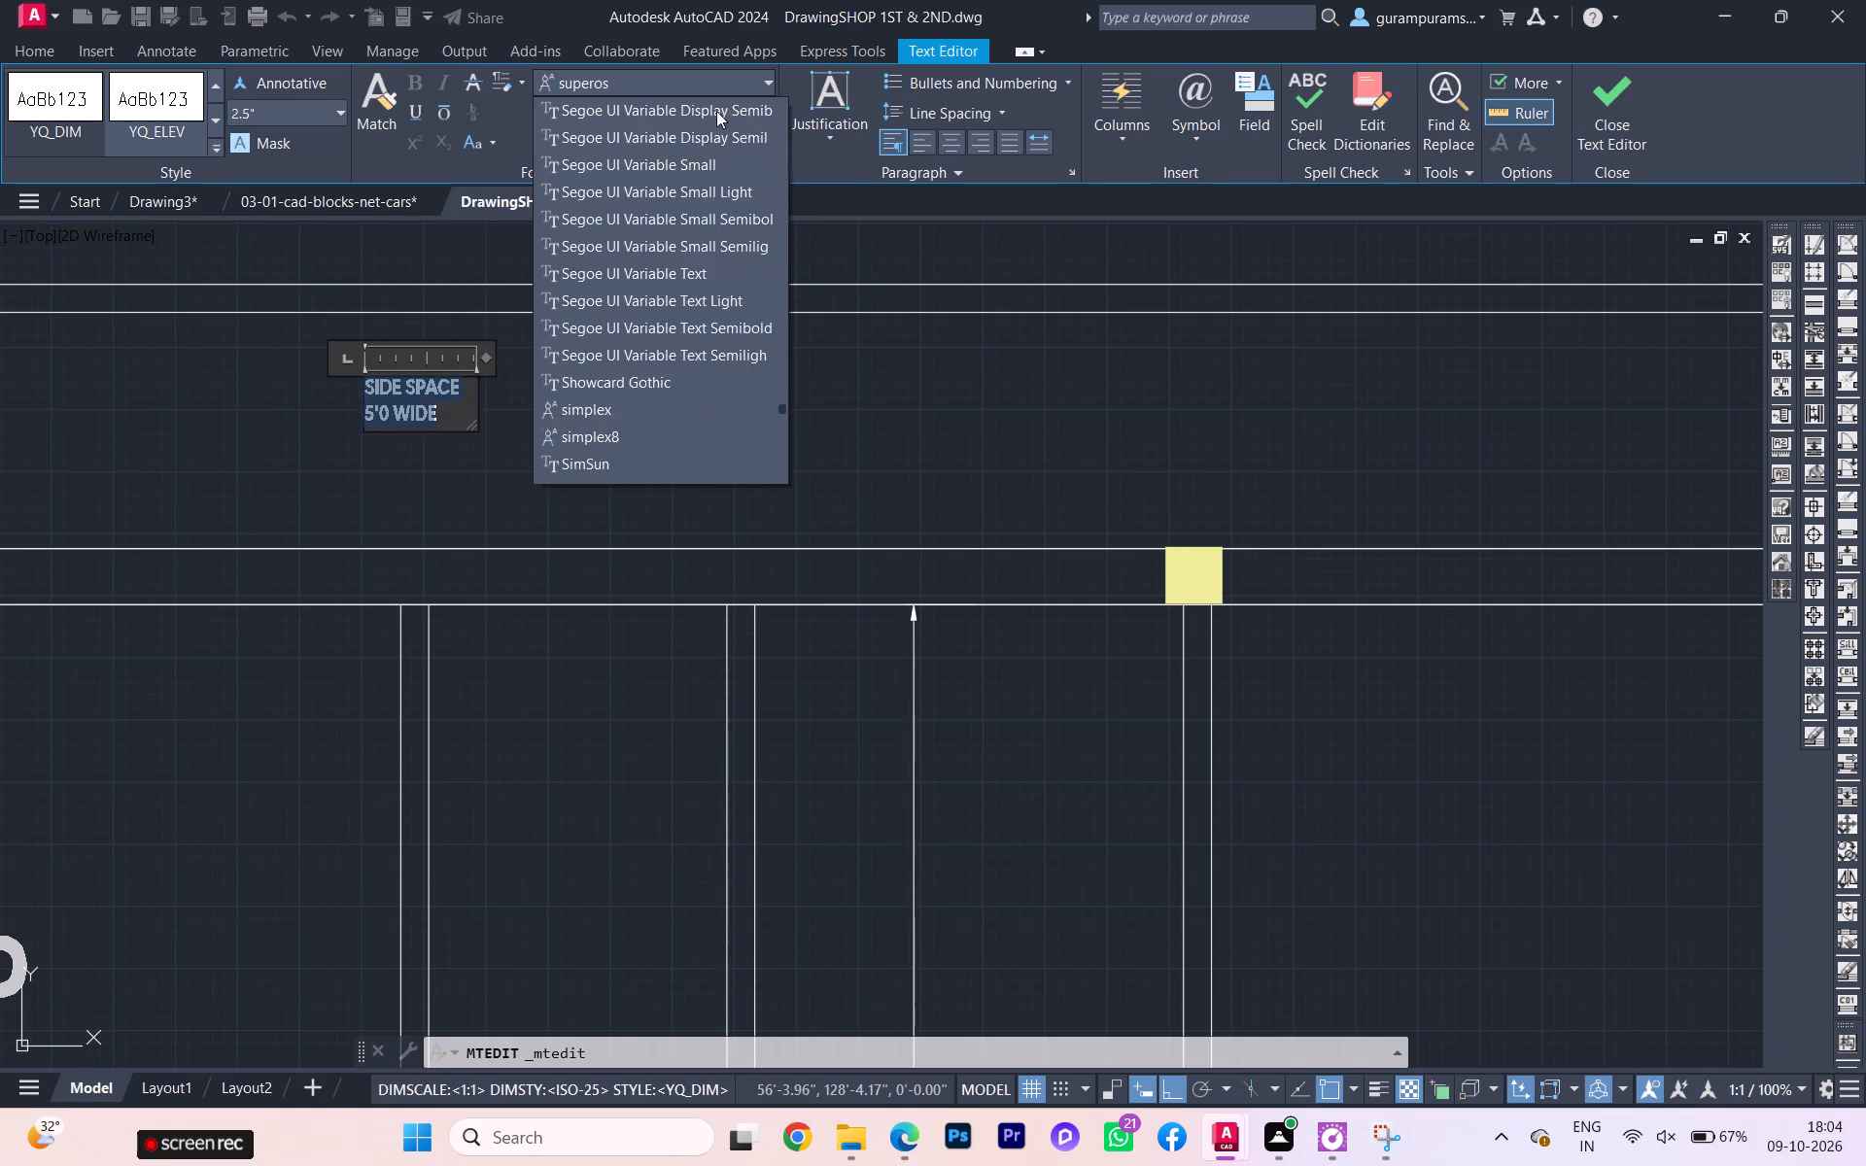
scroll(716, 111, "up", 3)
scroll(795, 121, "up", 4)
scroll(787, 118, "down", 3)
scroll(787, 118, "up", 4)
scroll(786, 125, "down", 1)
scroll(786, 125, "up", 1)
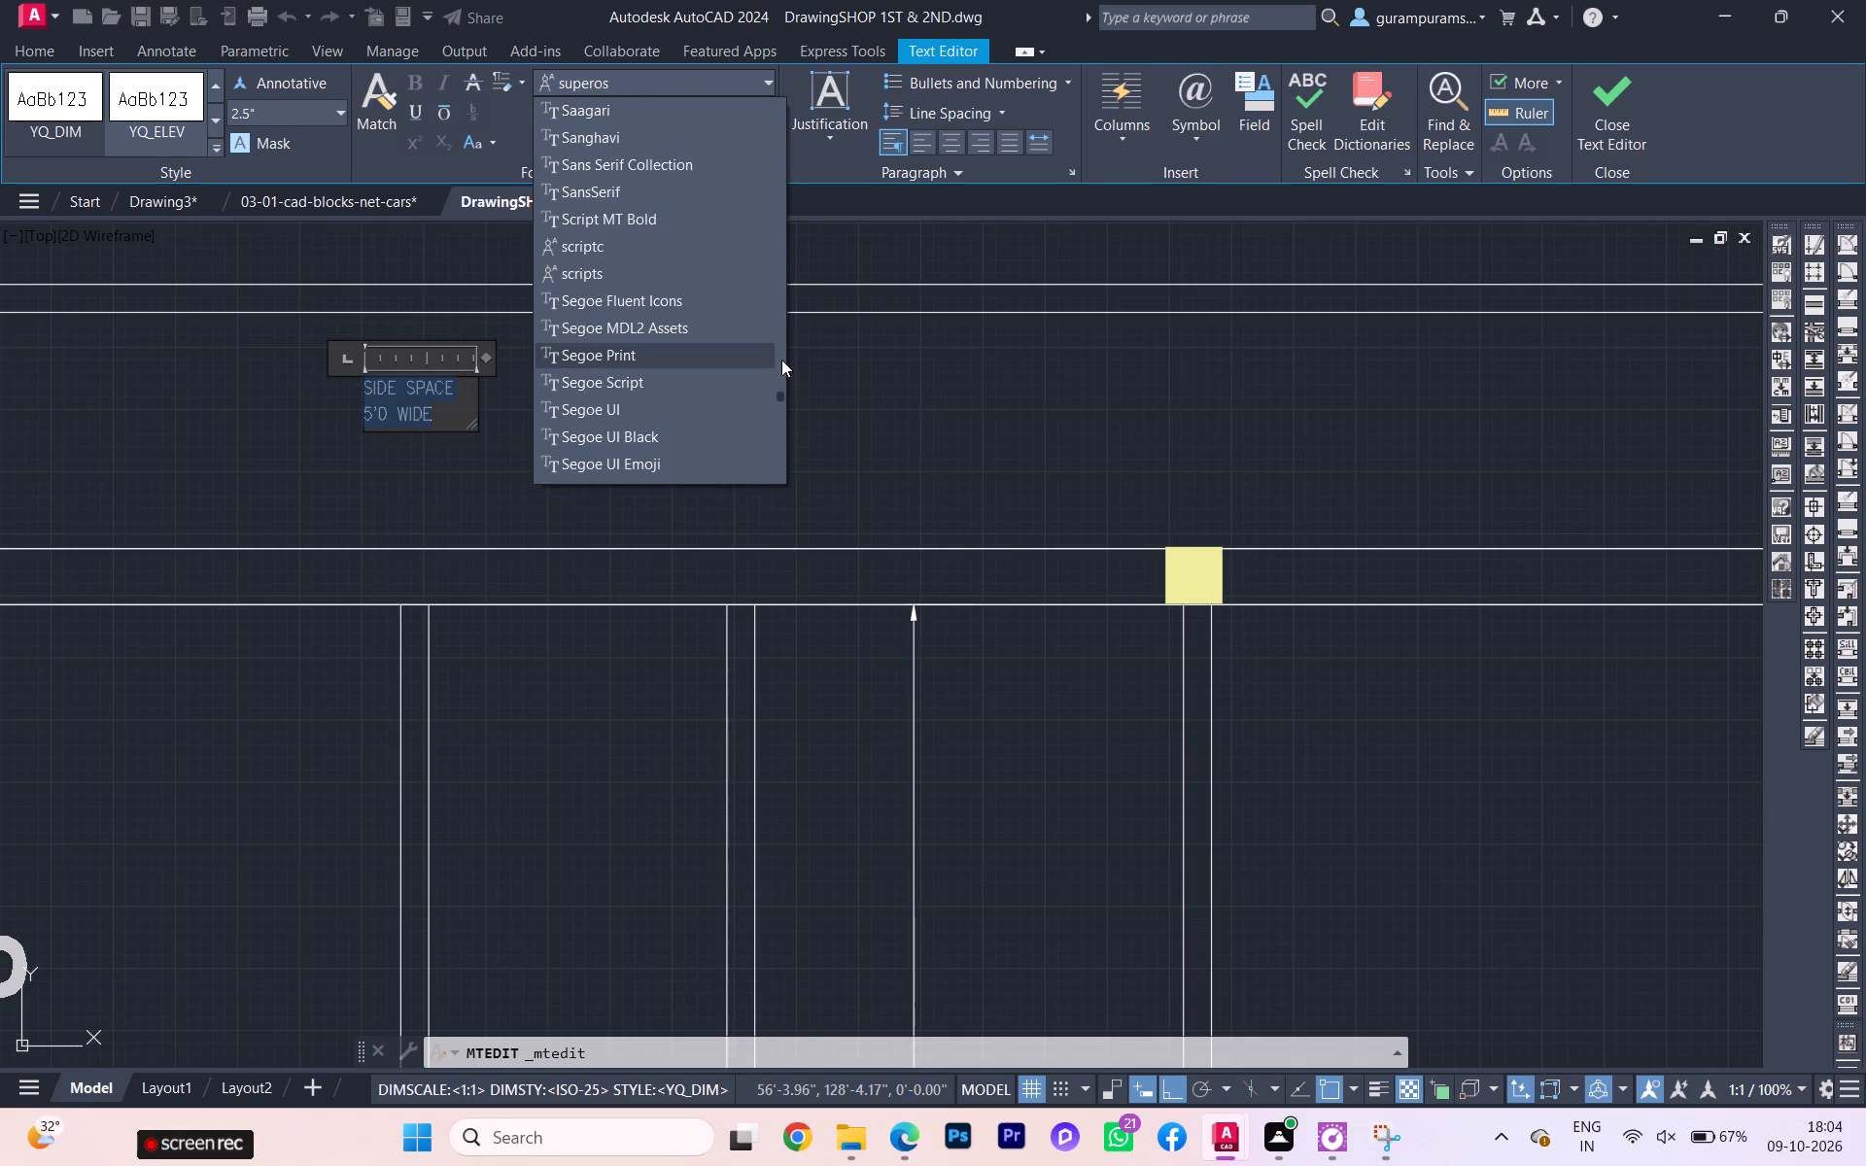
left_click_drag(778, 388, 767, 69)
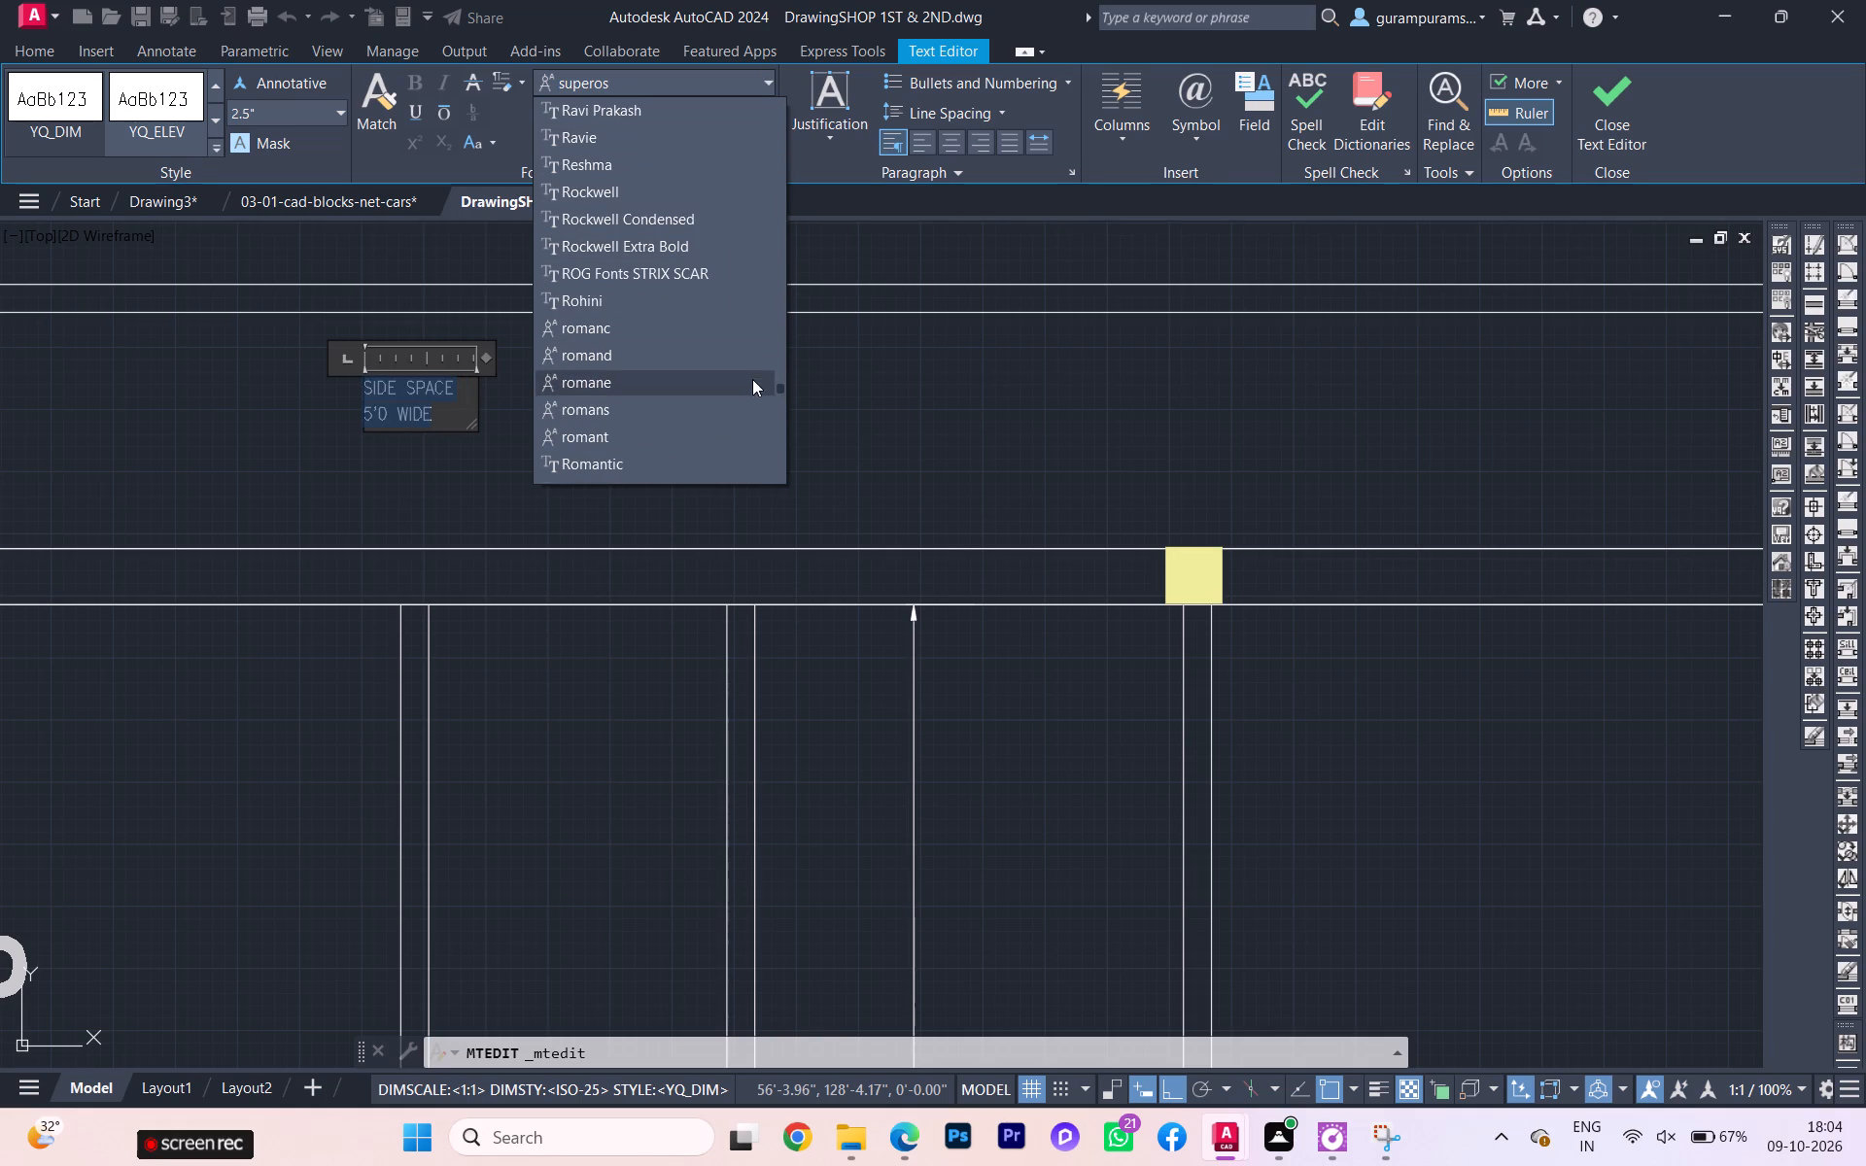
left_click_drag(782, 386, 798, 83)
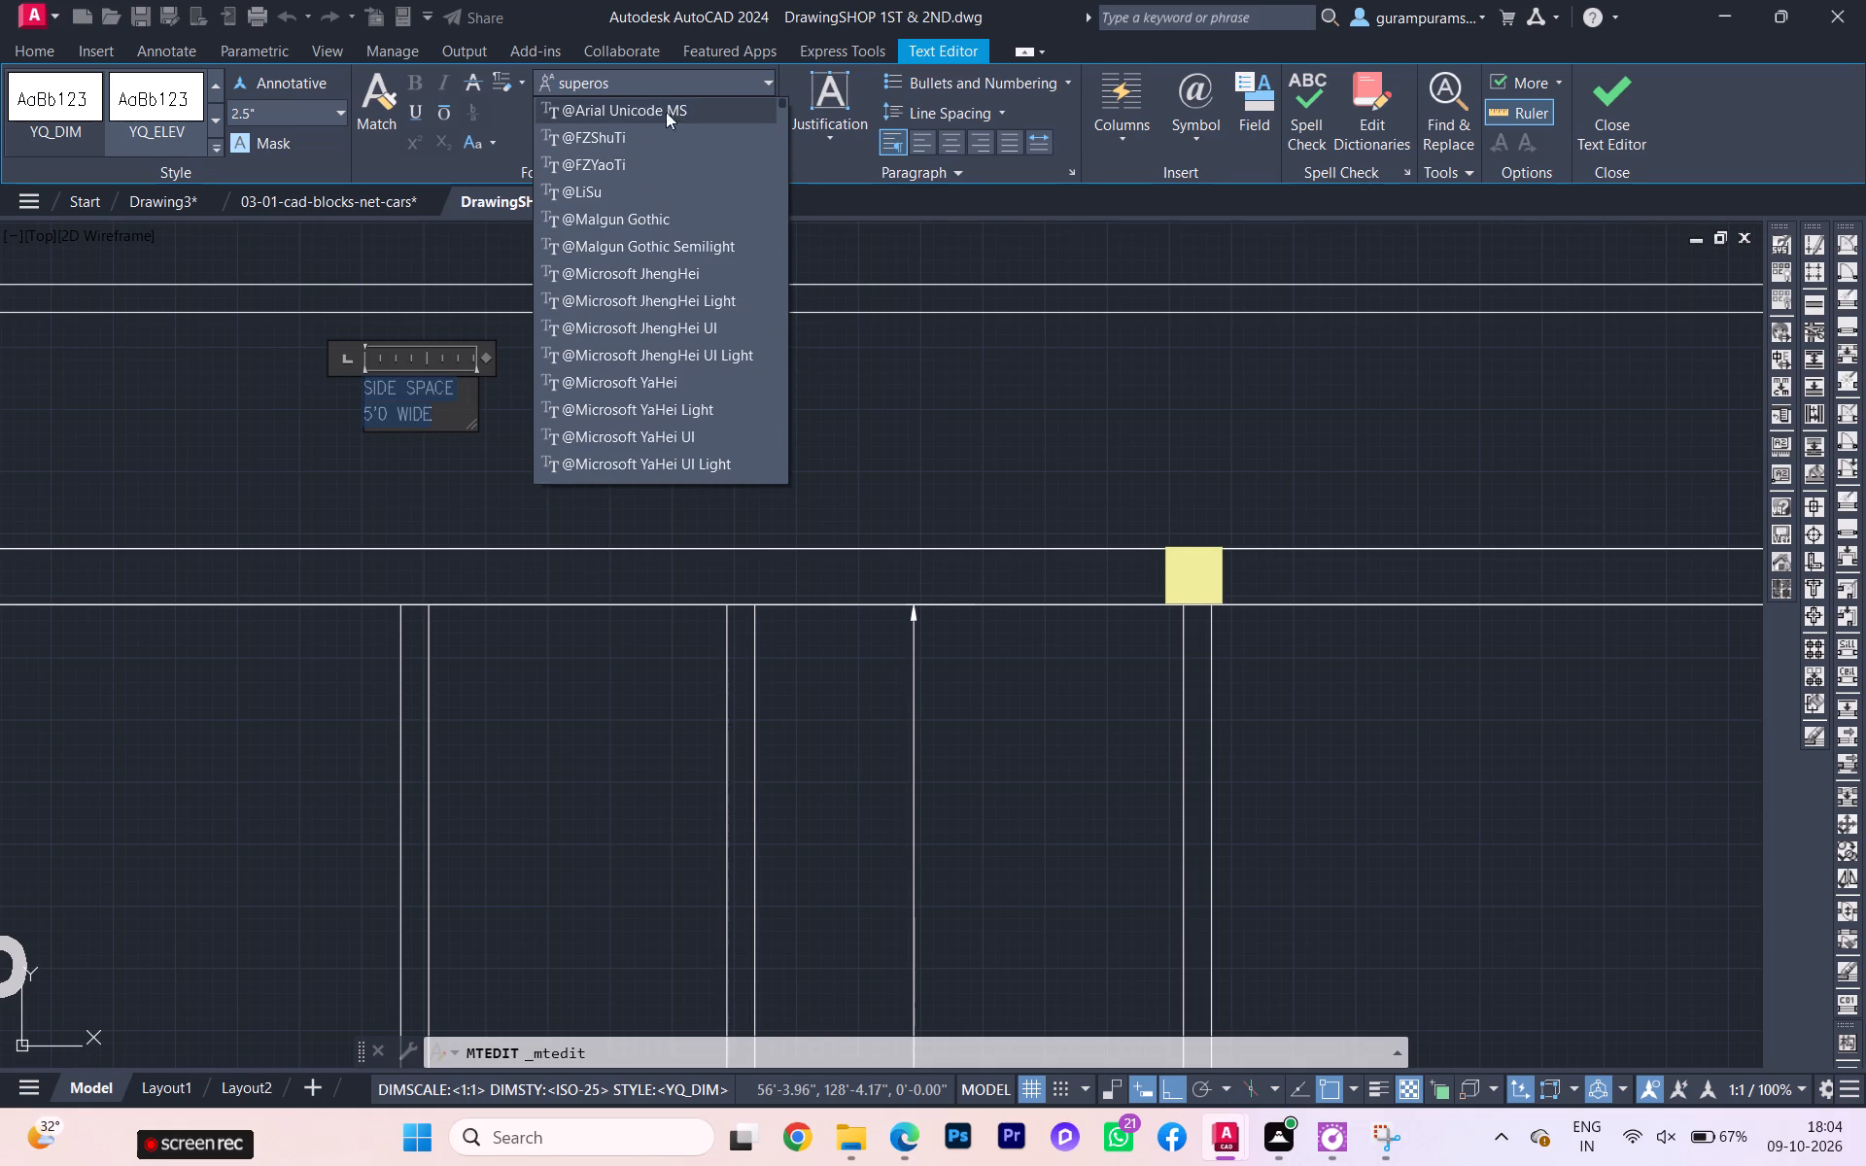
left_click(640, 125)
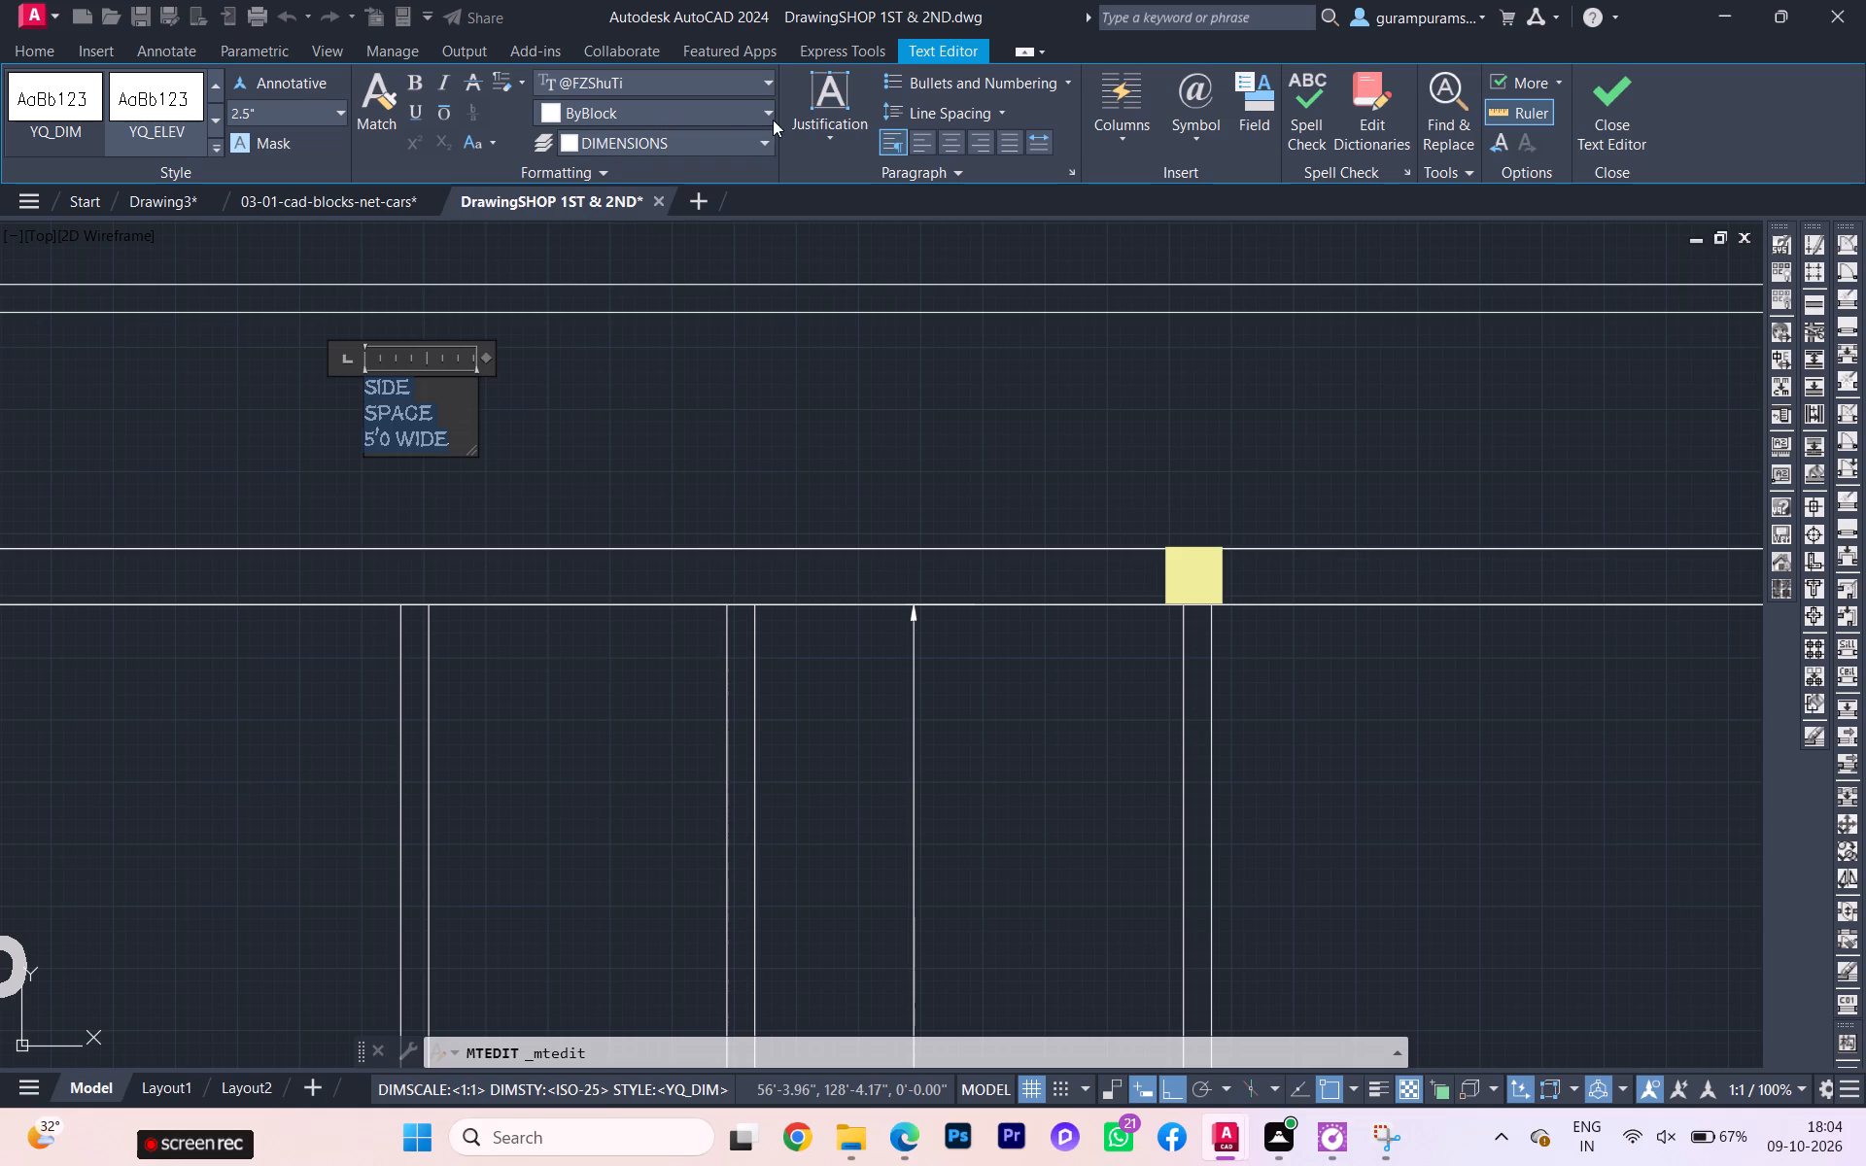
left_click(771, 81)
scroll(669, 100, "up", 3)
scroll(663, 121, "down", 1)
scroll(661, 129, "up", 5)
scroll(653, 146, "down", 5)
scroll(653, 145, "up", 3)
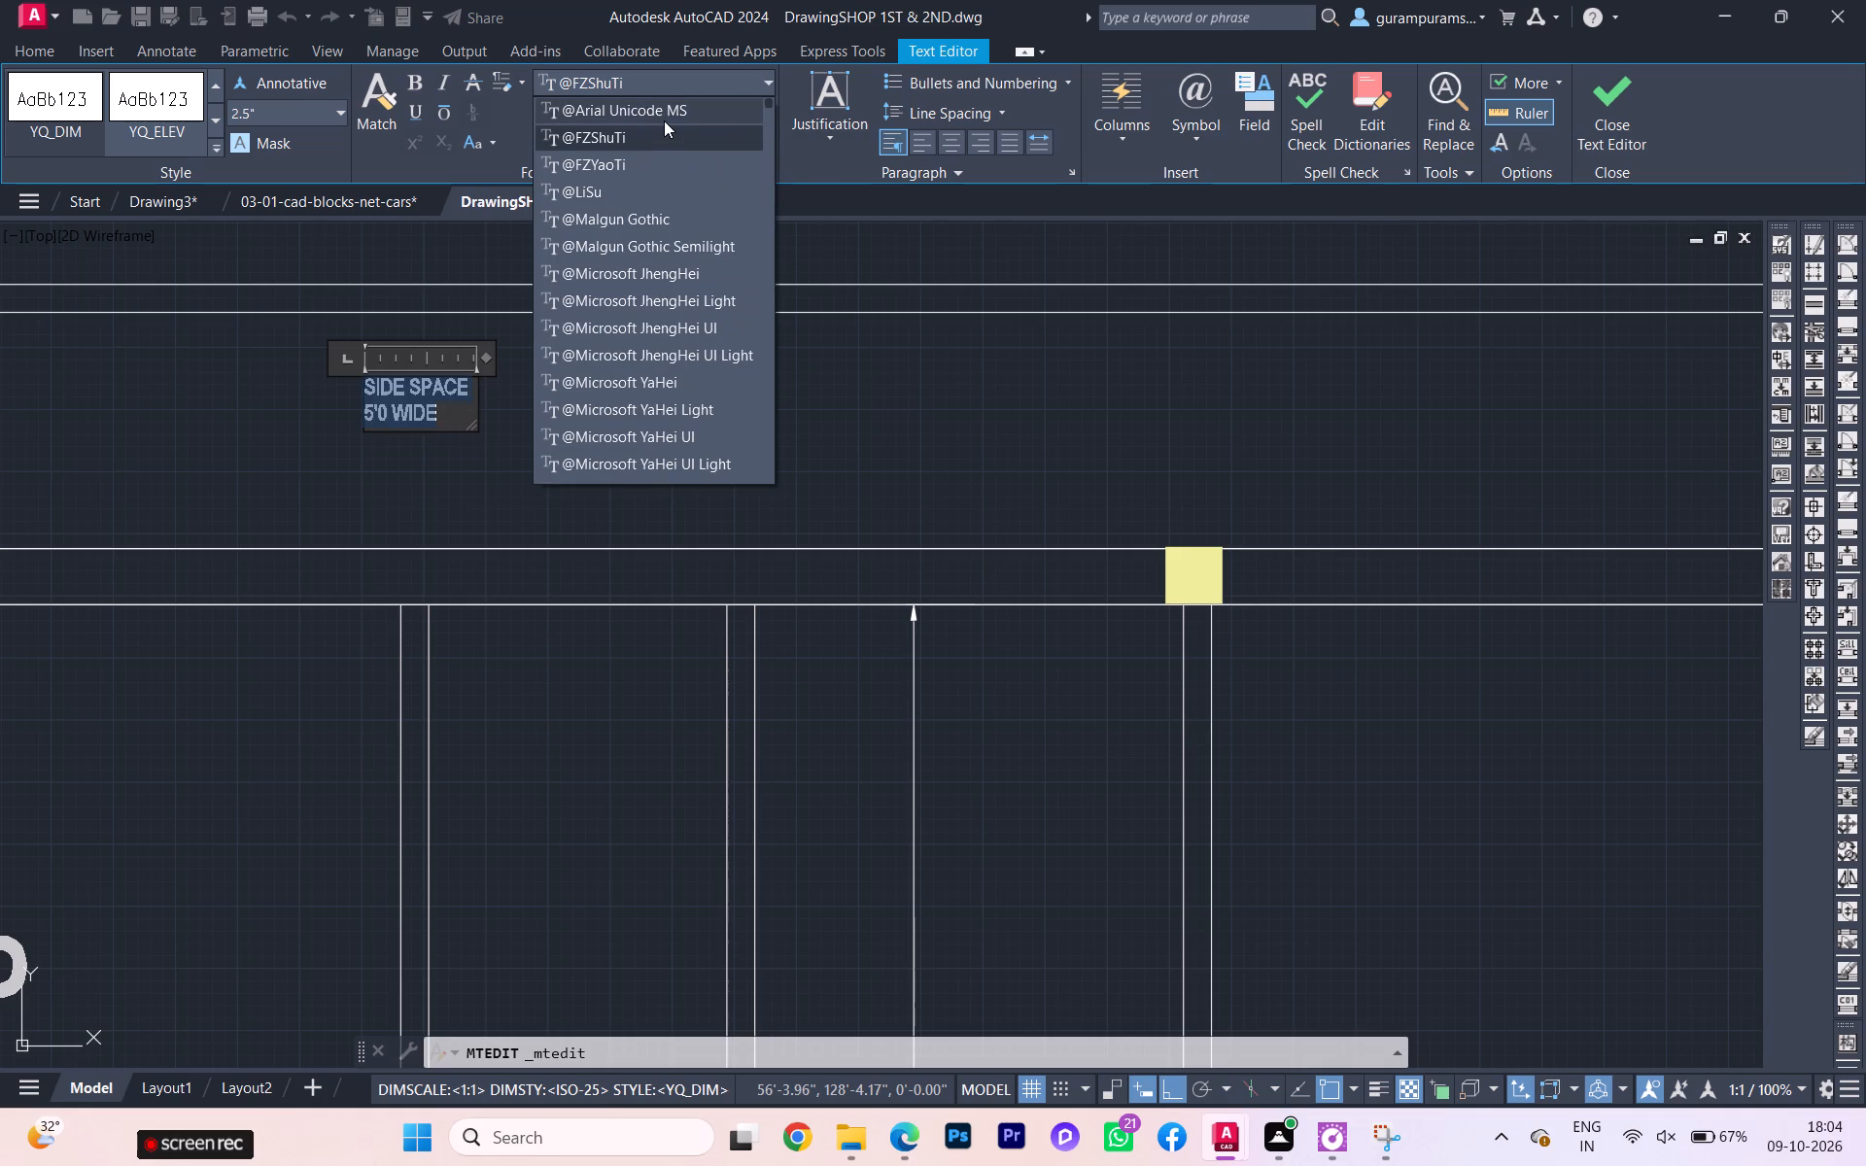
left_click(664, 118)
left_click(578, 393)
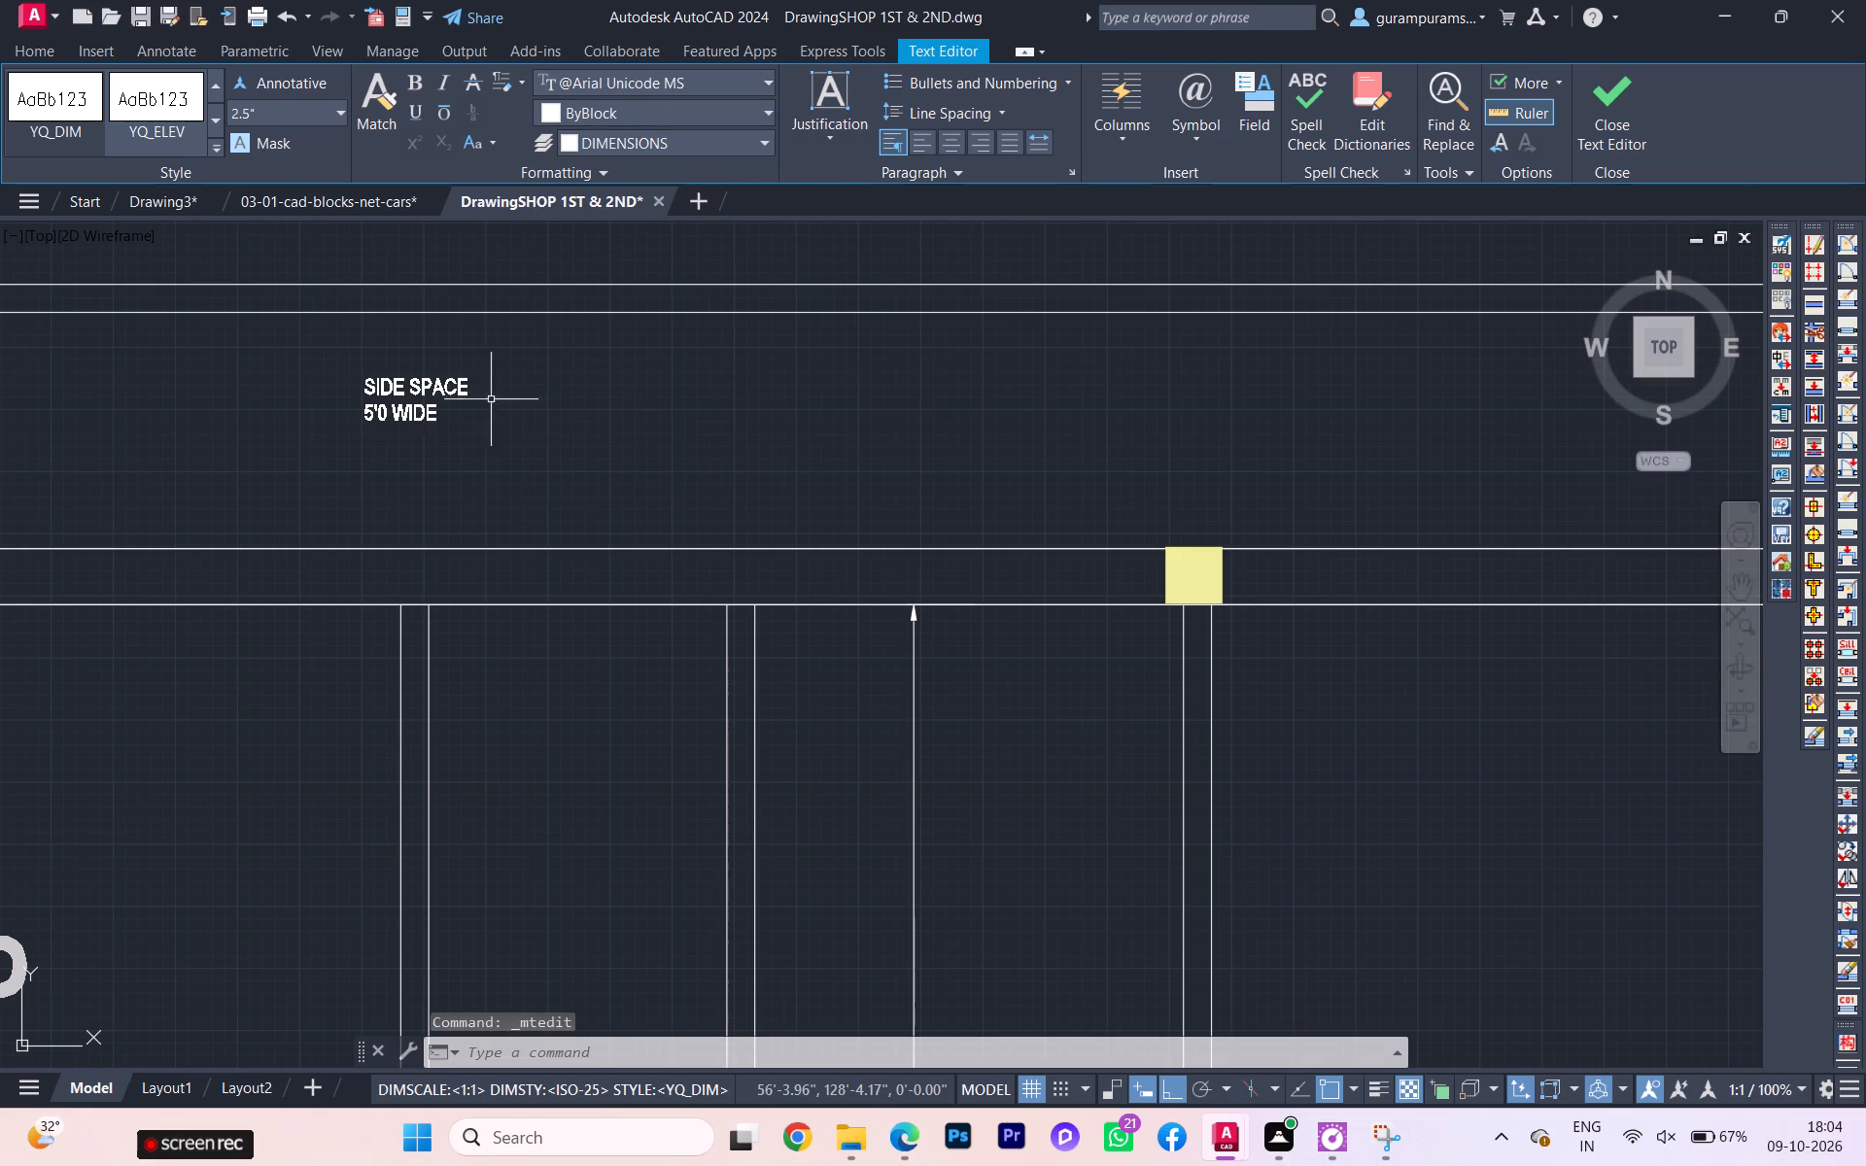
Scale the SIDE SPACE 5'0 WIDE text up freehand to about twice its size.
left_click(396, 424)
left_click(373, 377)
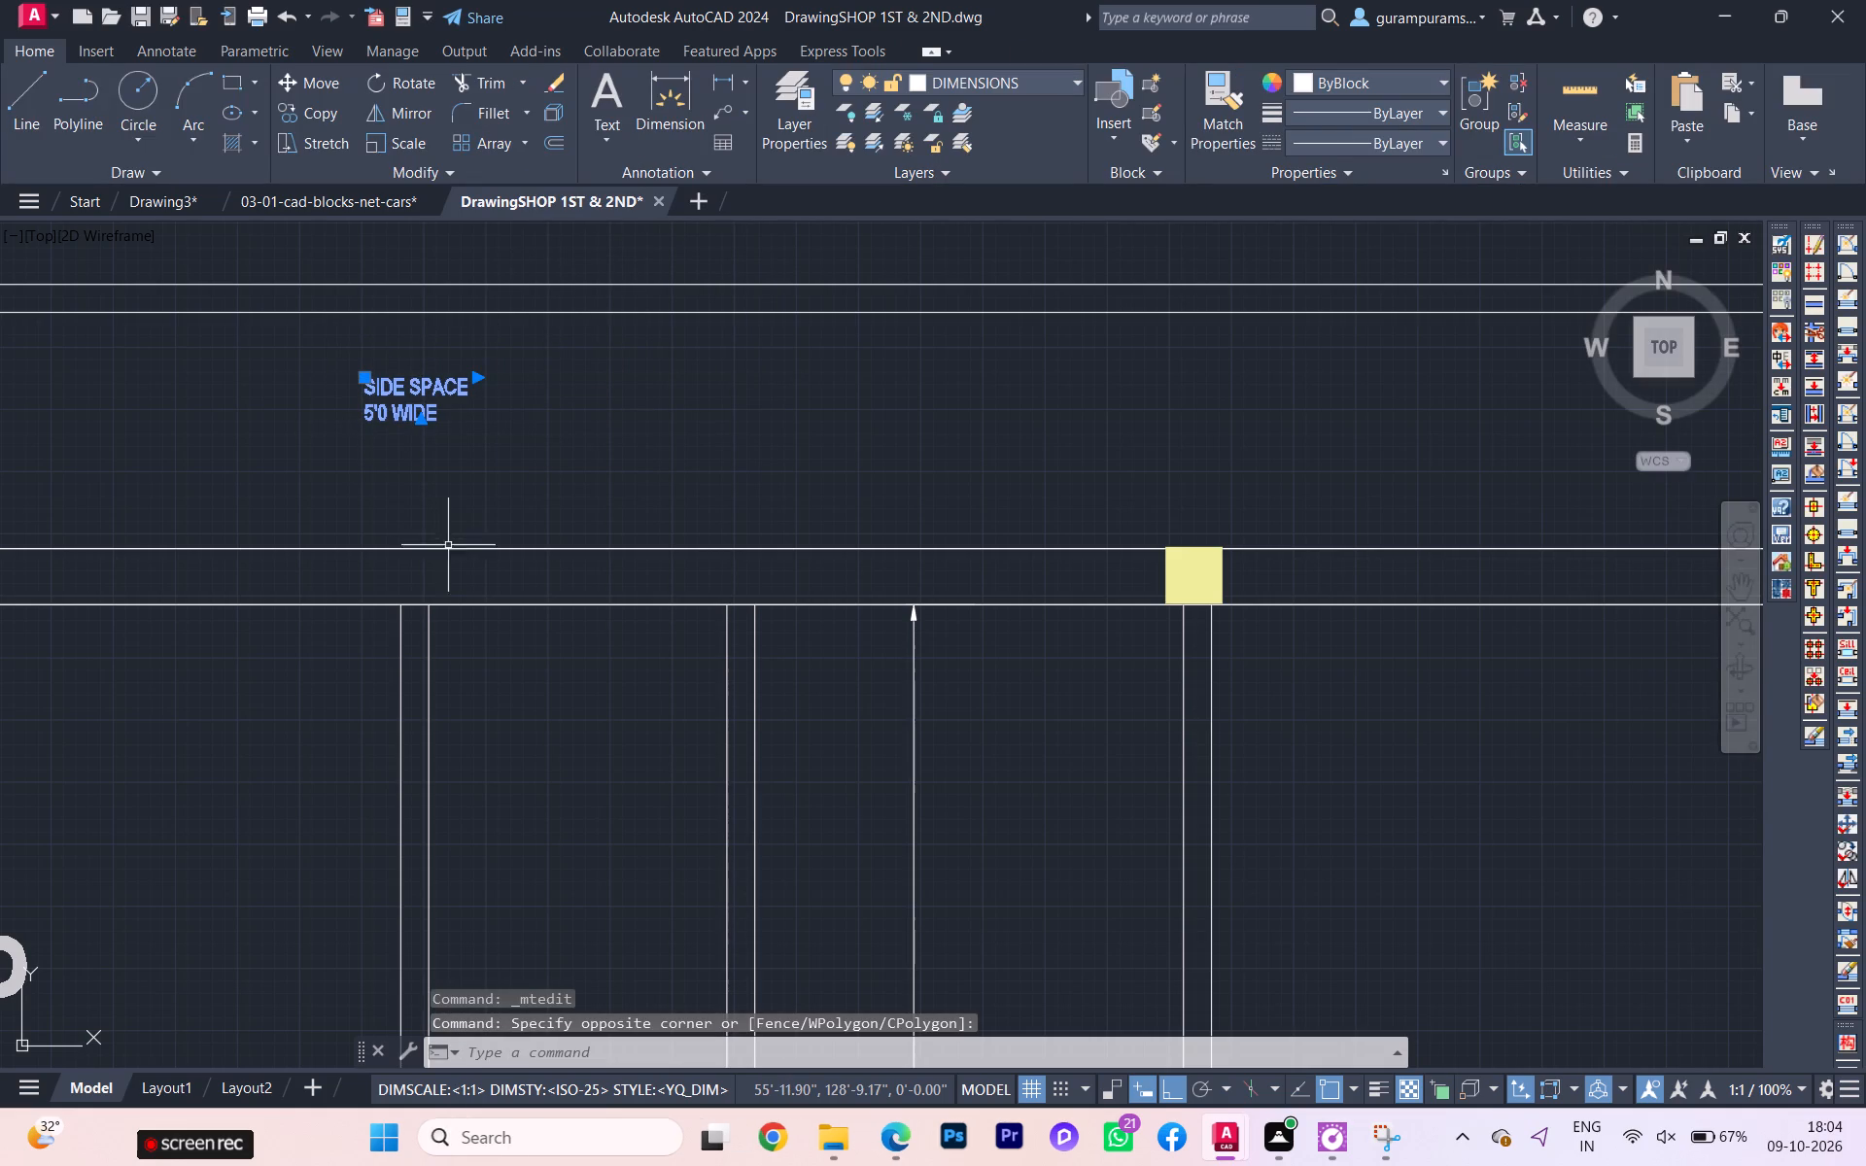
key("s")
key("c")
left_click(515, 598)
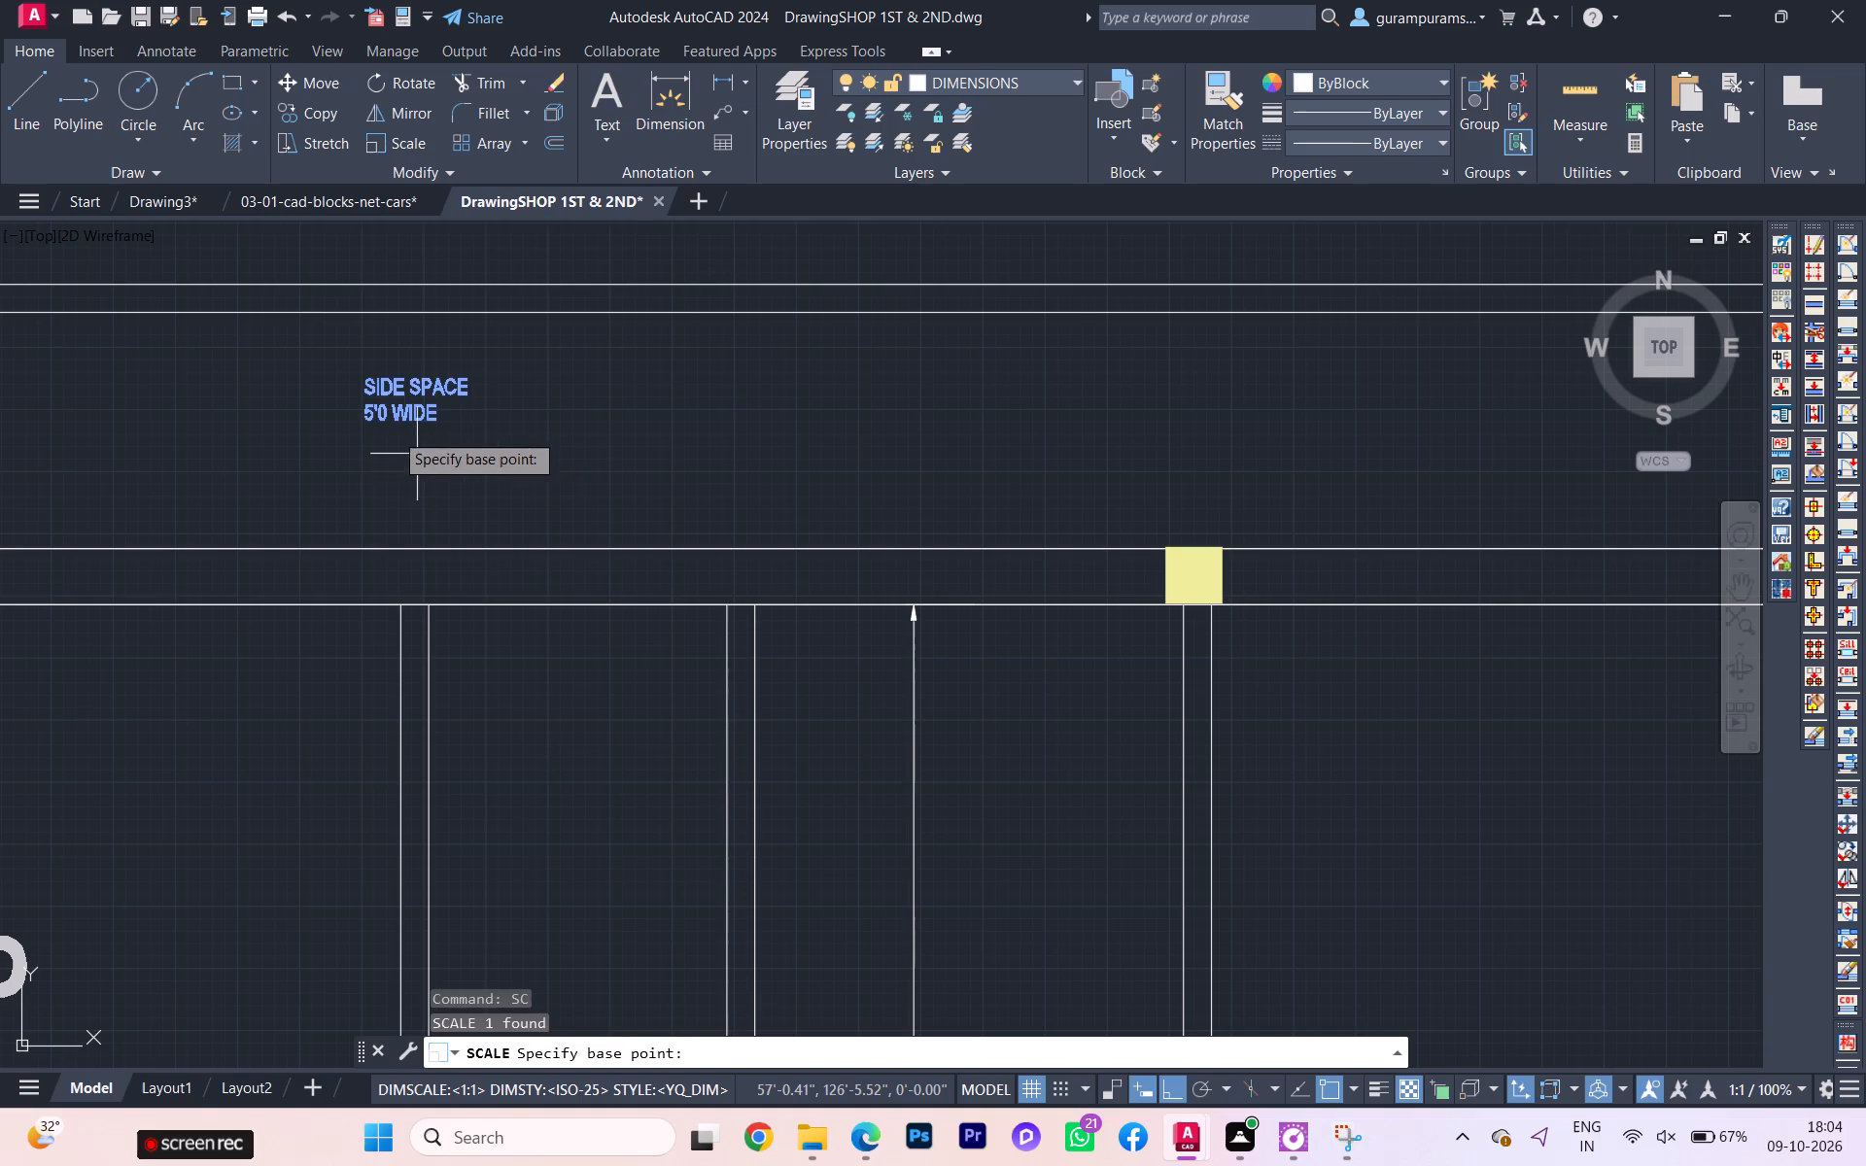
left_click(380, 443)
left_click(490, 445)
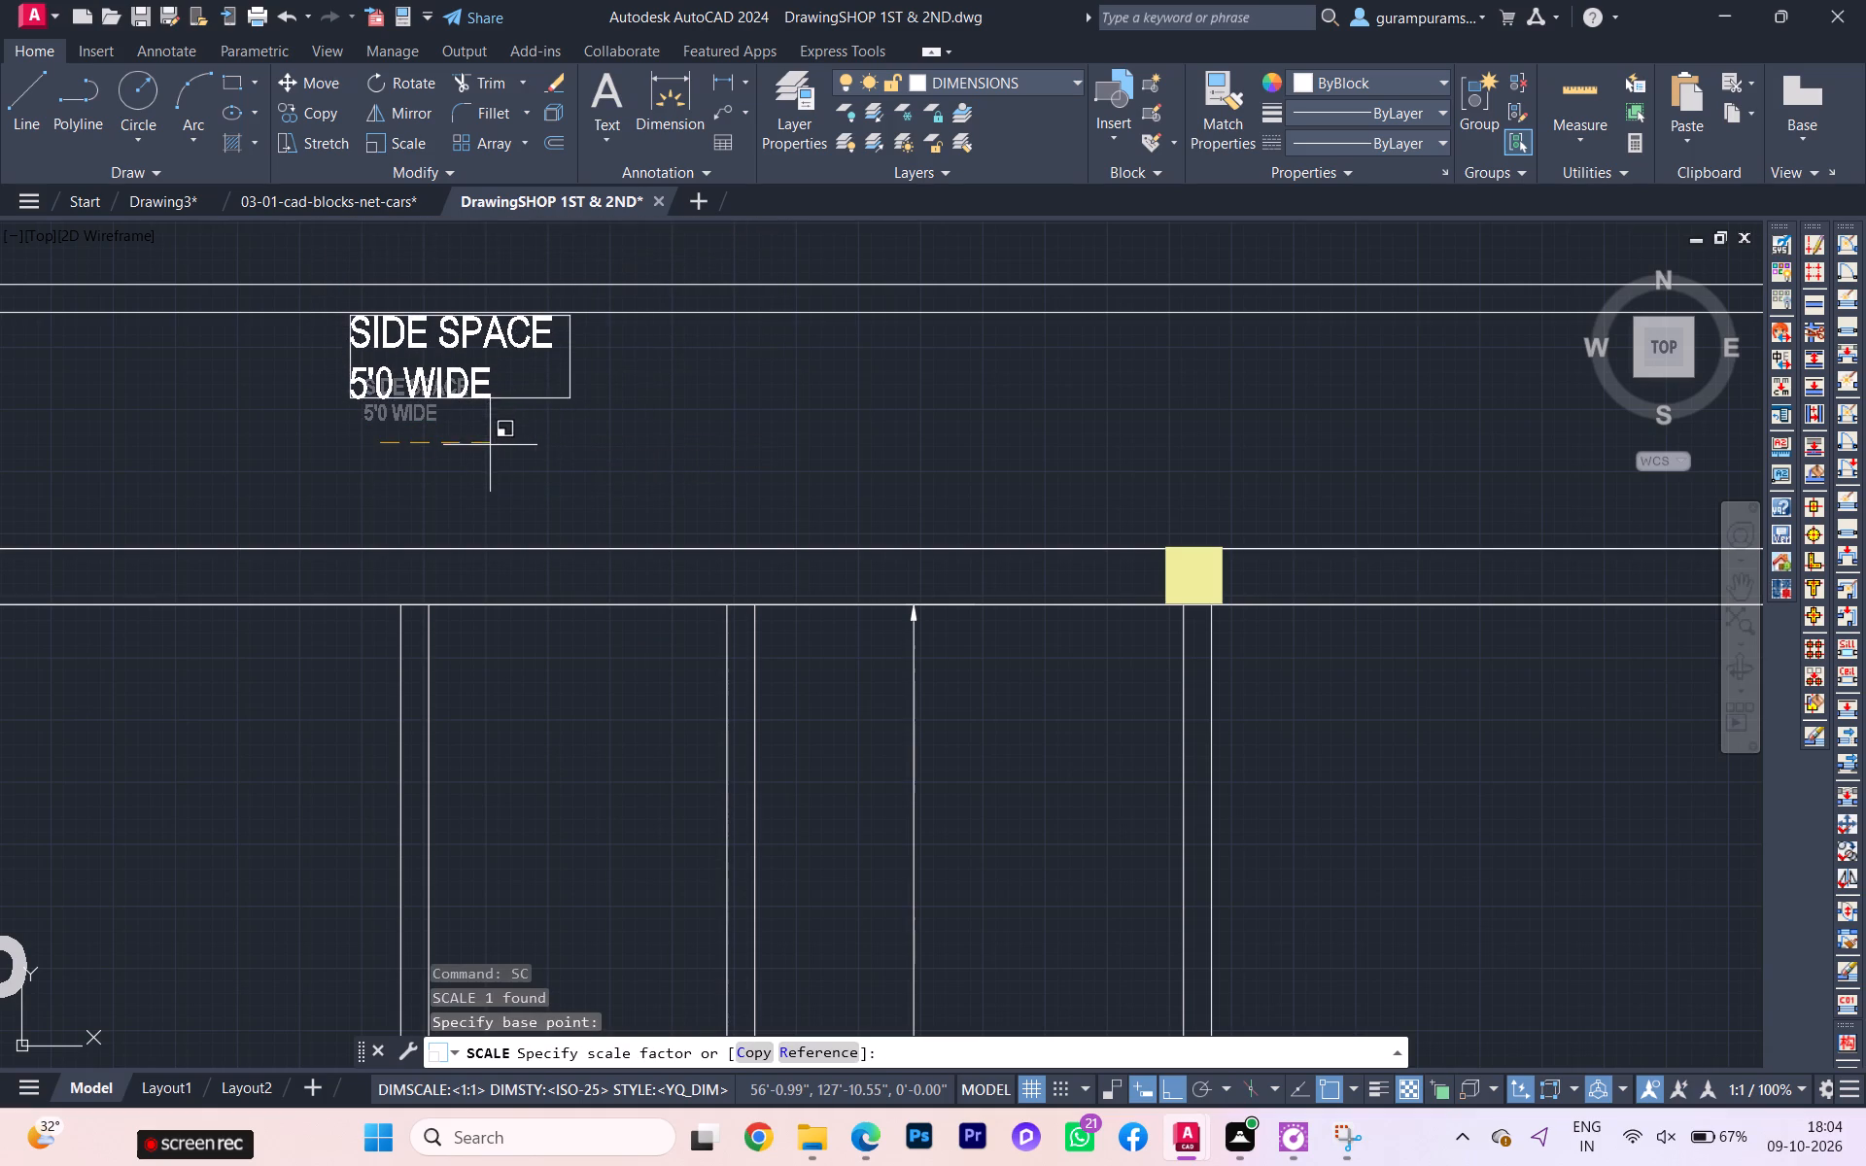
Move the enlarged SIDE SPACE text down into the strip between the boundary lines and the building's top wall.
left_click(449, 392)
key("m")
key("Return")
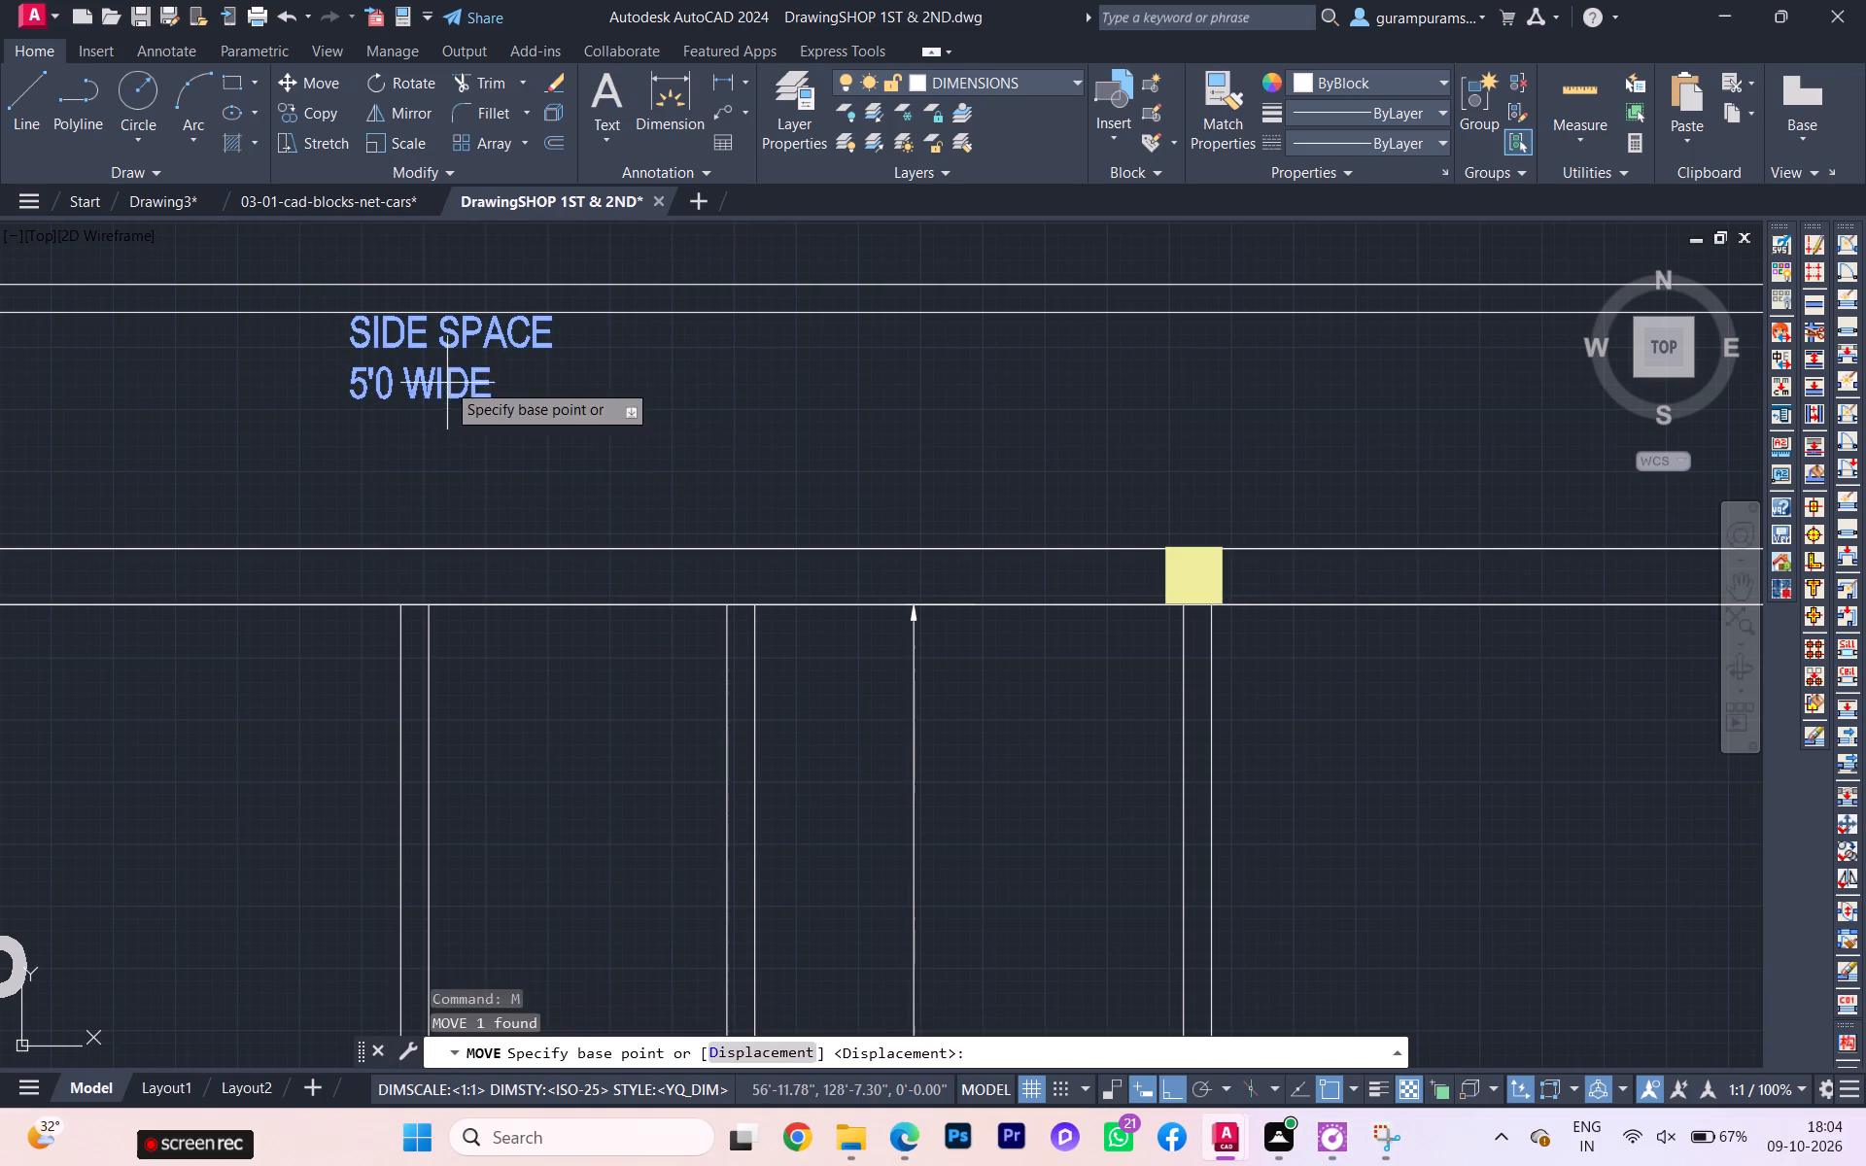
left_click(429, 383)
left_click(447, 457)
Compare the drafted plan with the reference ground floor plan, examining its rear and side space labels.
scroll(510, 448, "down", 2)
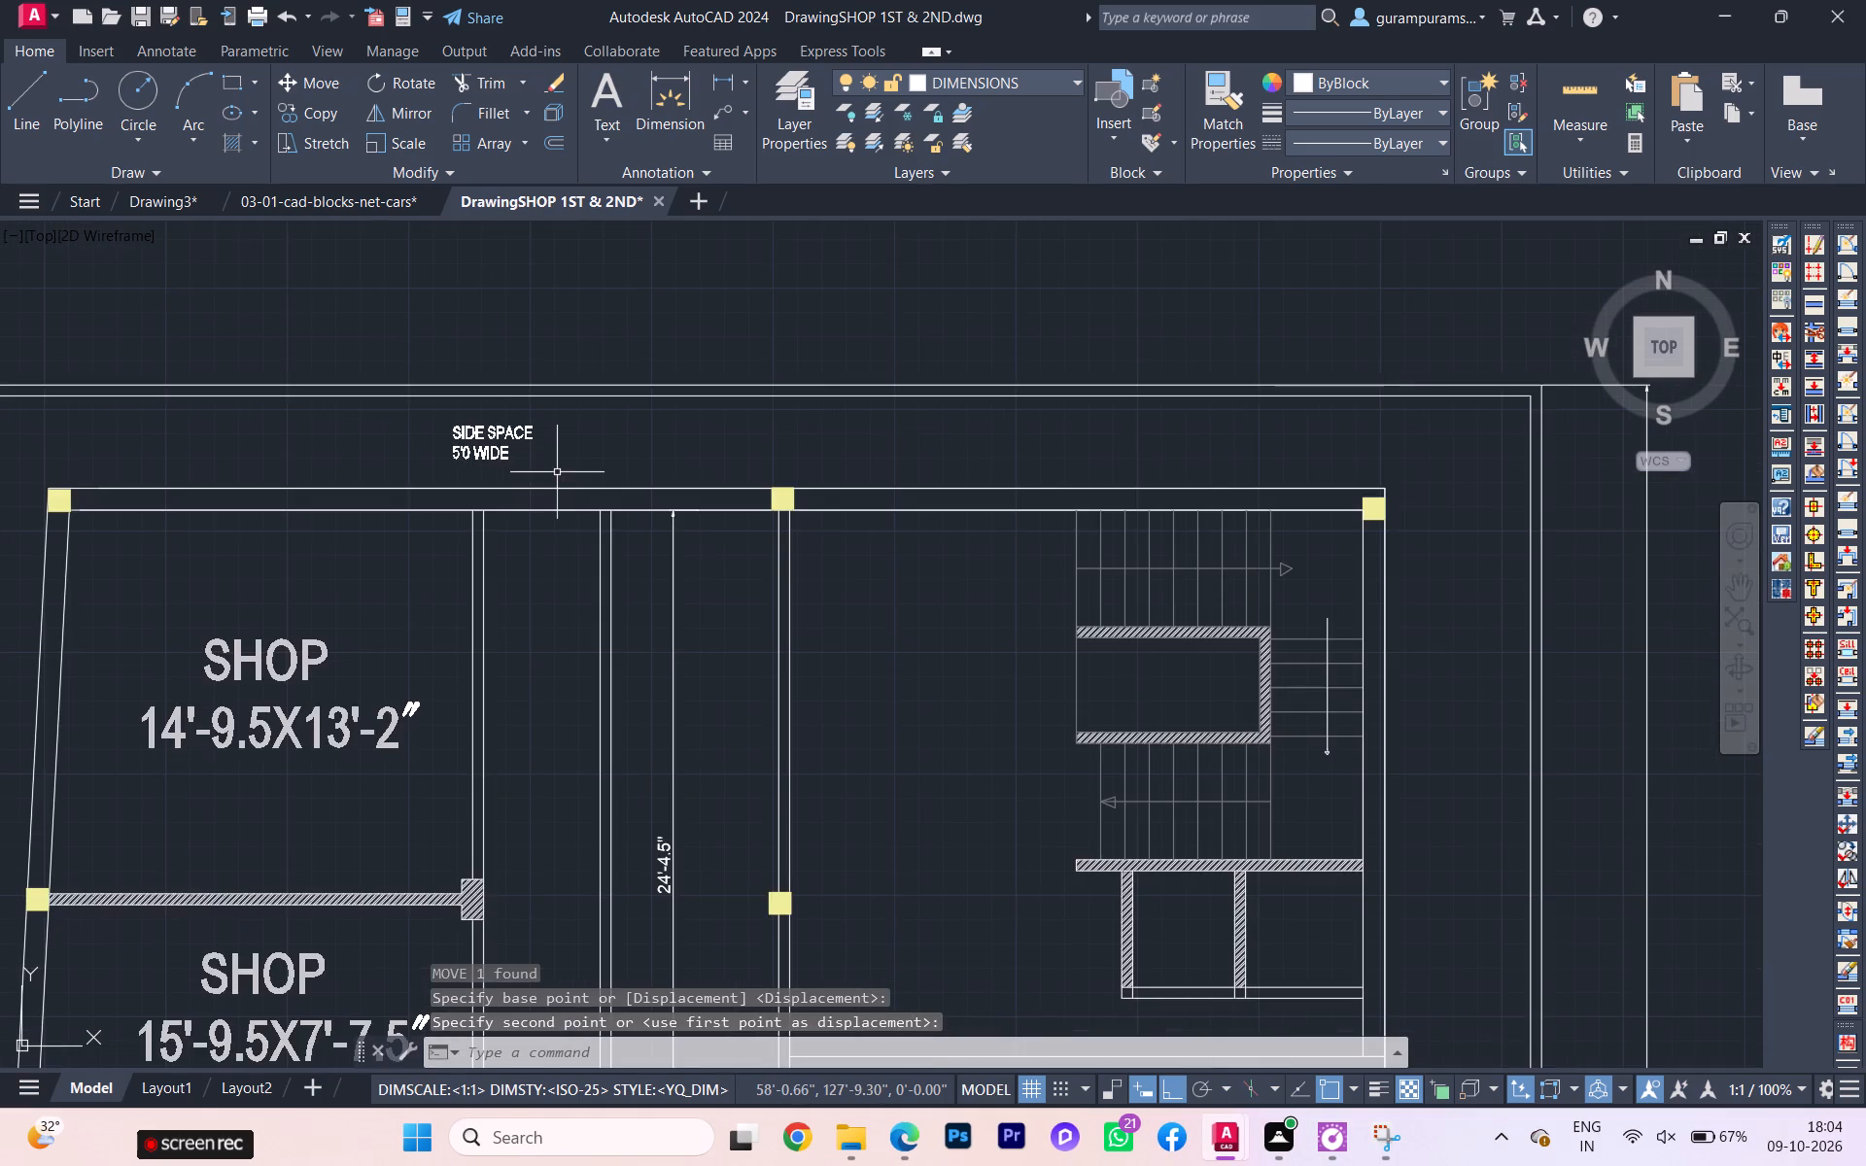
scroll(496, 448, "down", 1)
scroll(1181, 516, "down", 2)
scroll(1646, 506, "up", 1)
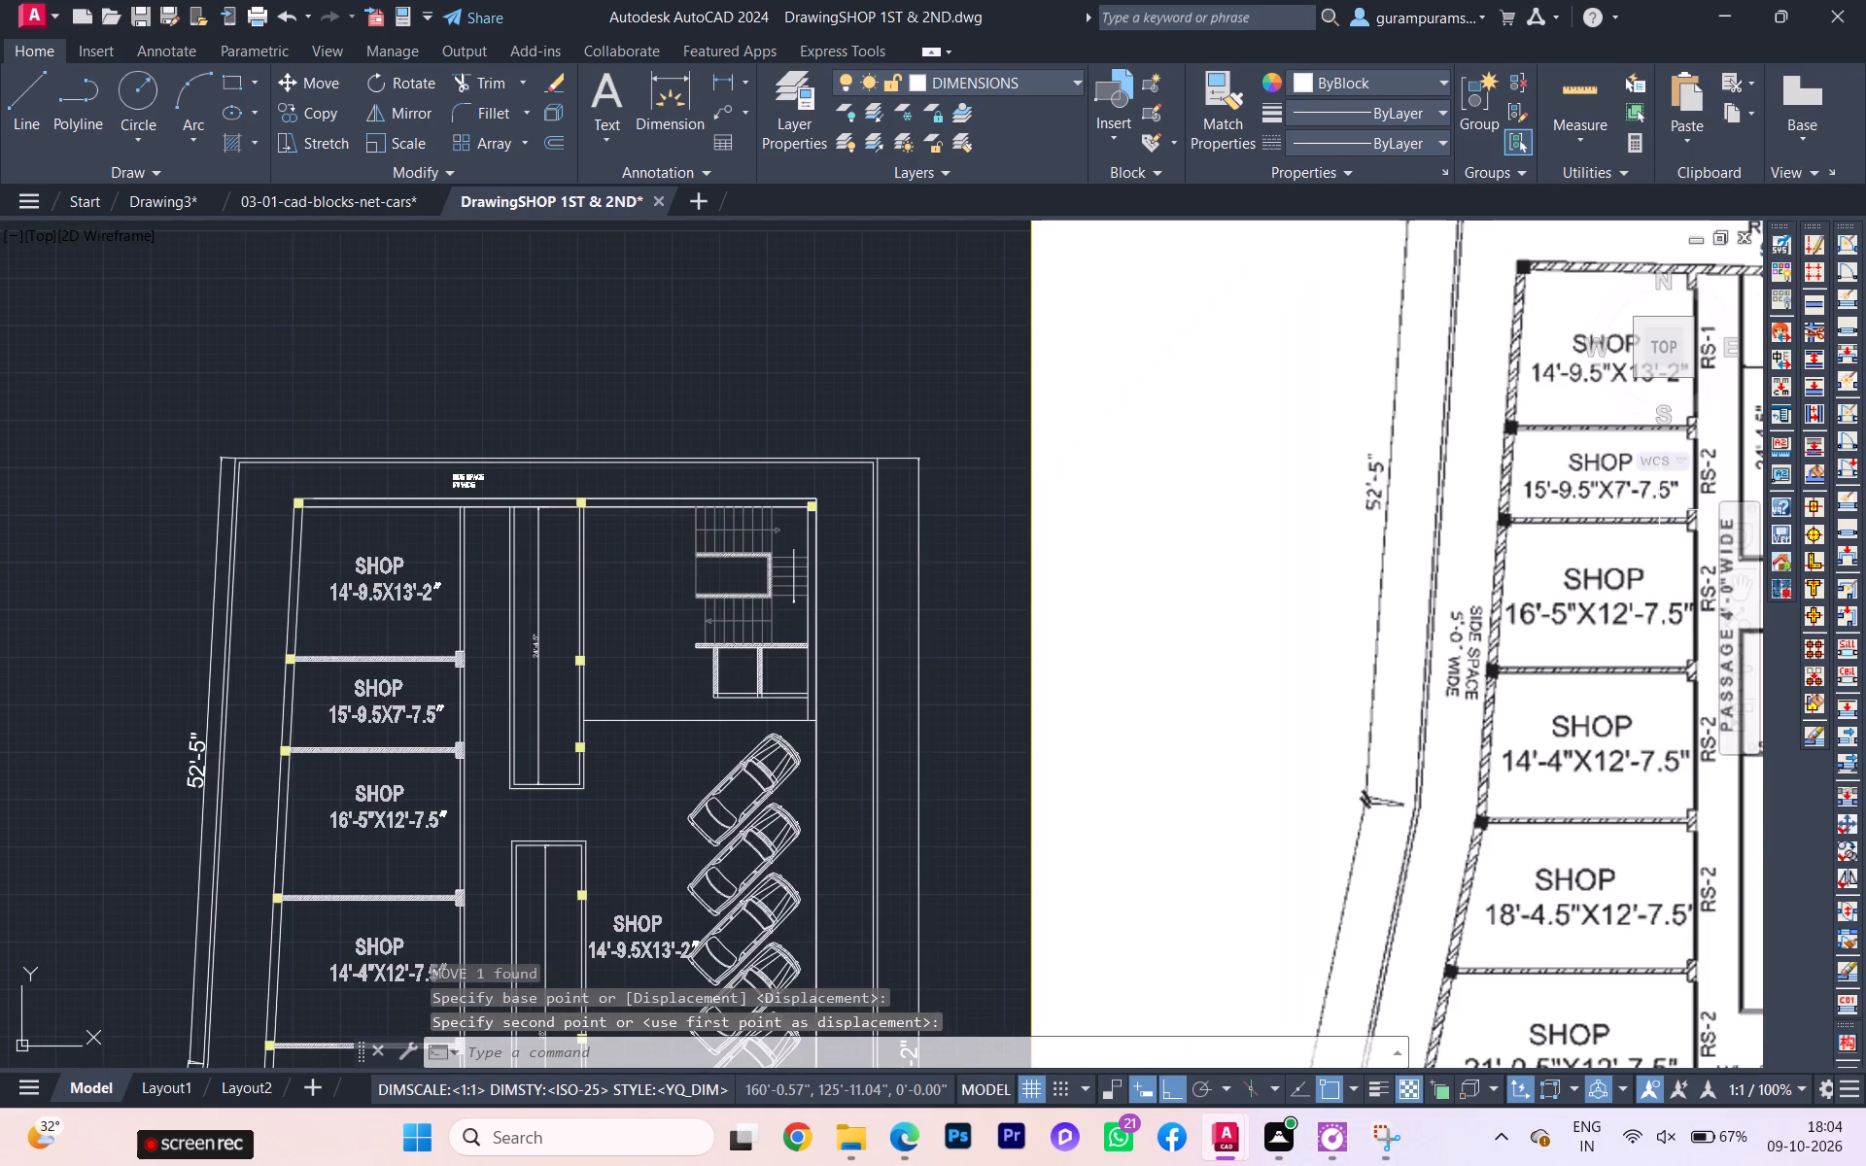
scroll(729, 560, "down", 2)
scroll(1230, 581, "up", 1)
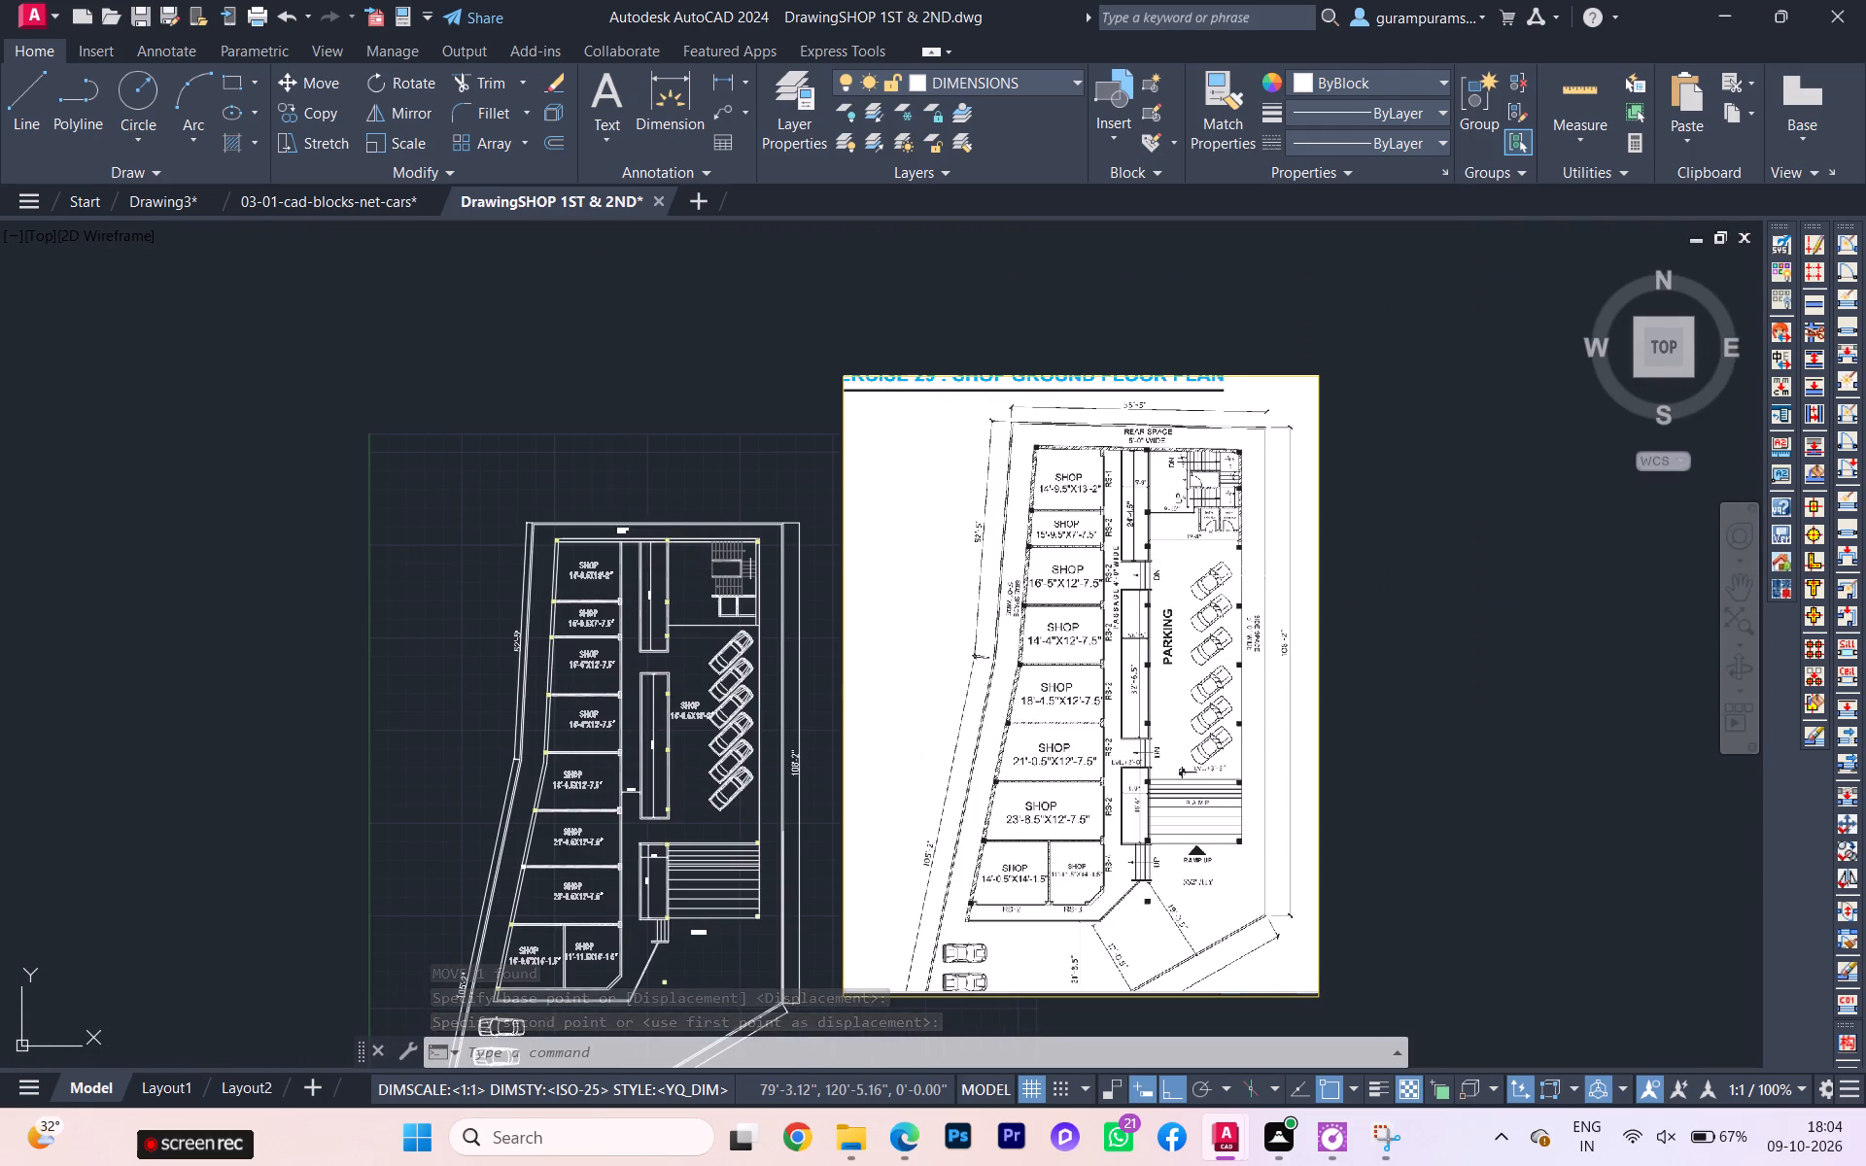
scroll(1237, 587, "up", 1)
scroll(1291, 589, "down", 1)
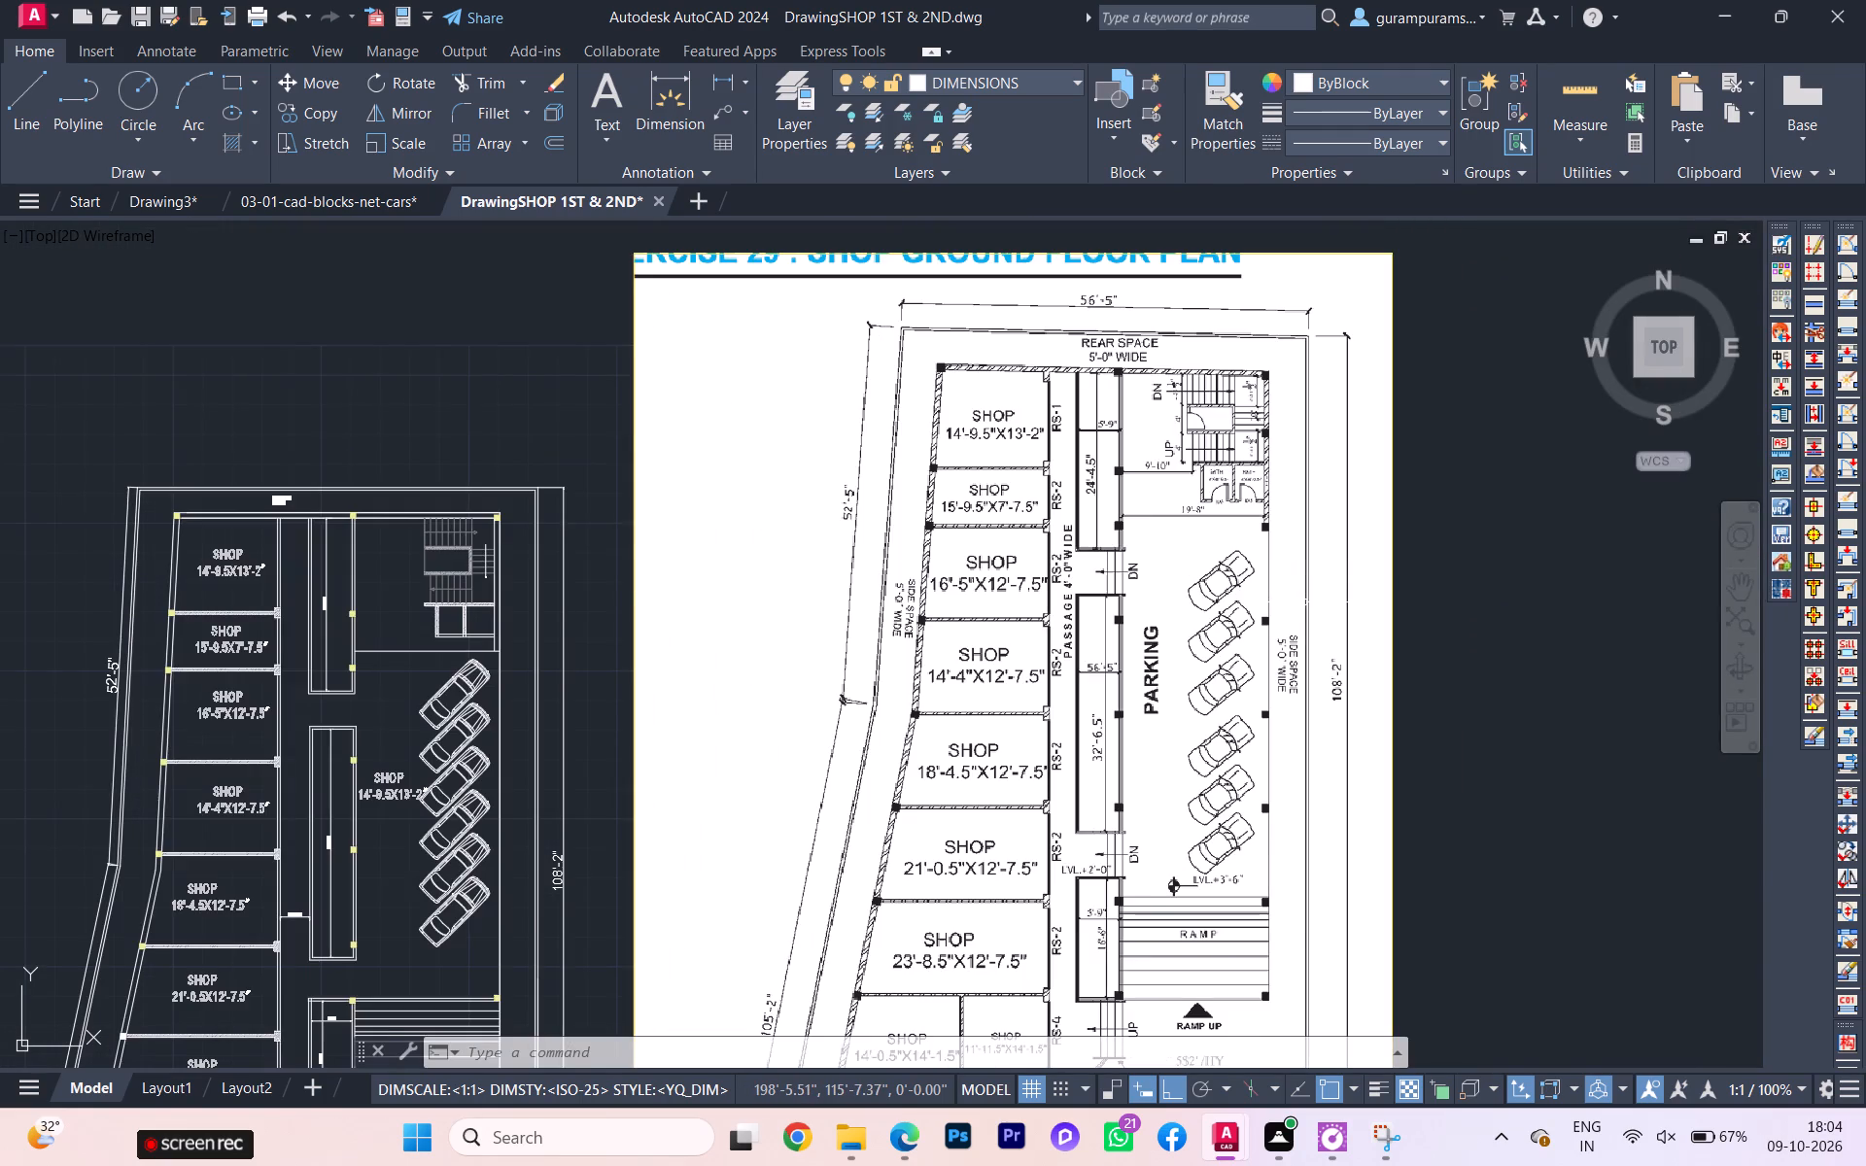
scroll(1303, 603, "down", 1)
scroll(740, 645, "up", 3)
scroll(387, 235, "down", 1)
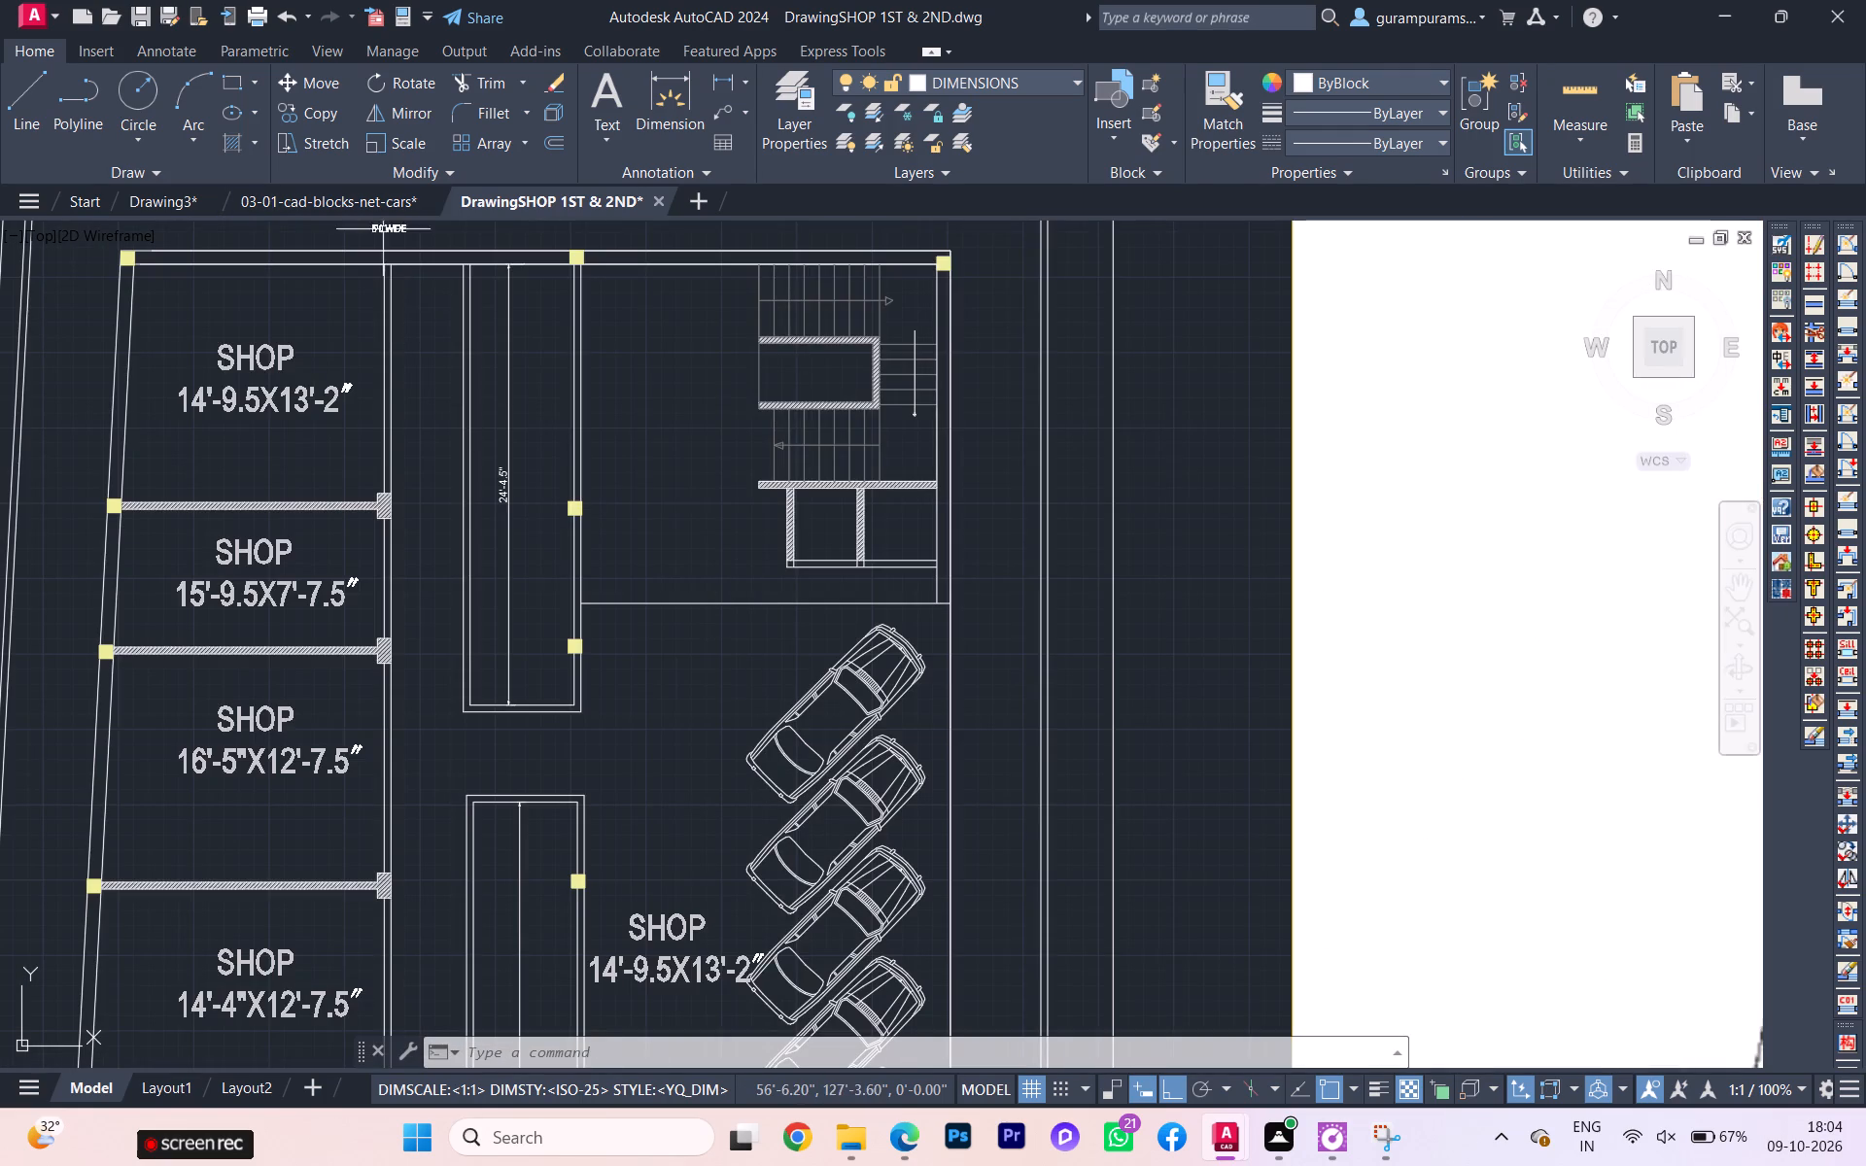
Widen the SIDE SPACE text frame above the top wall by about 4'-9".
scroll(390, 245, "down", 2)
middle_click_drag(390, 268, 385, 336)
scroll(387, 321, "up", 3)
scroll(388, 317, "down", 1)
scroll(388, 316, "up", 2)
left_click(377, 299)
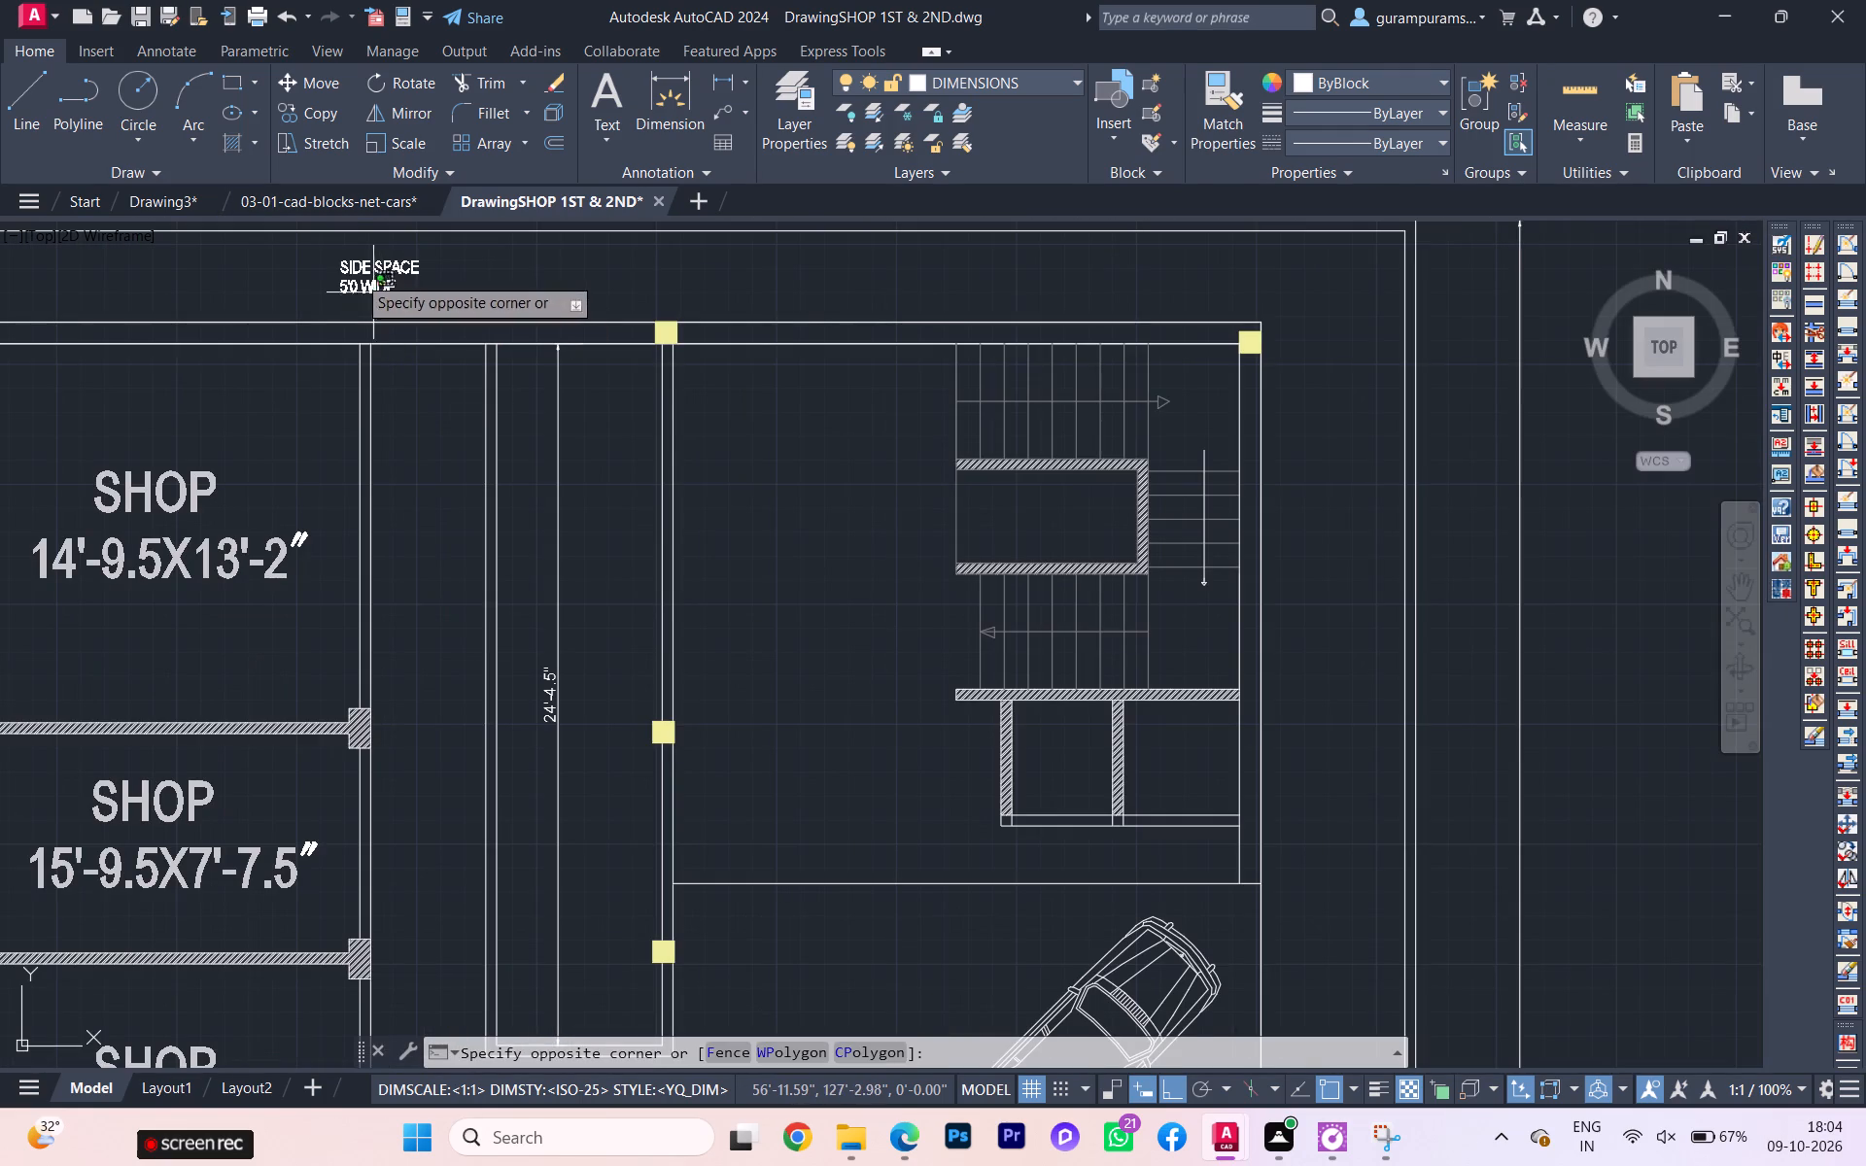
left_click(349, 274)
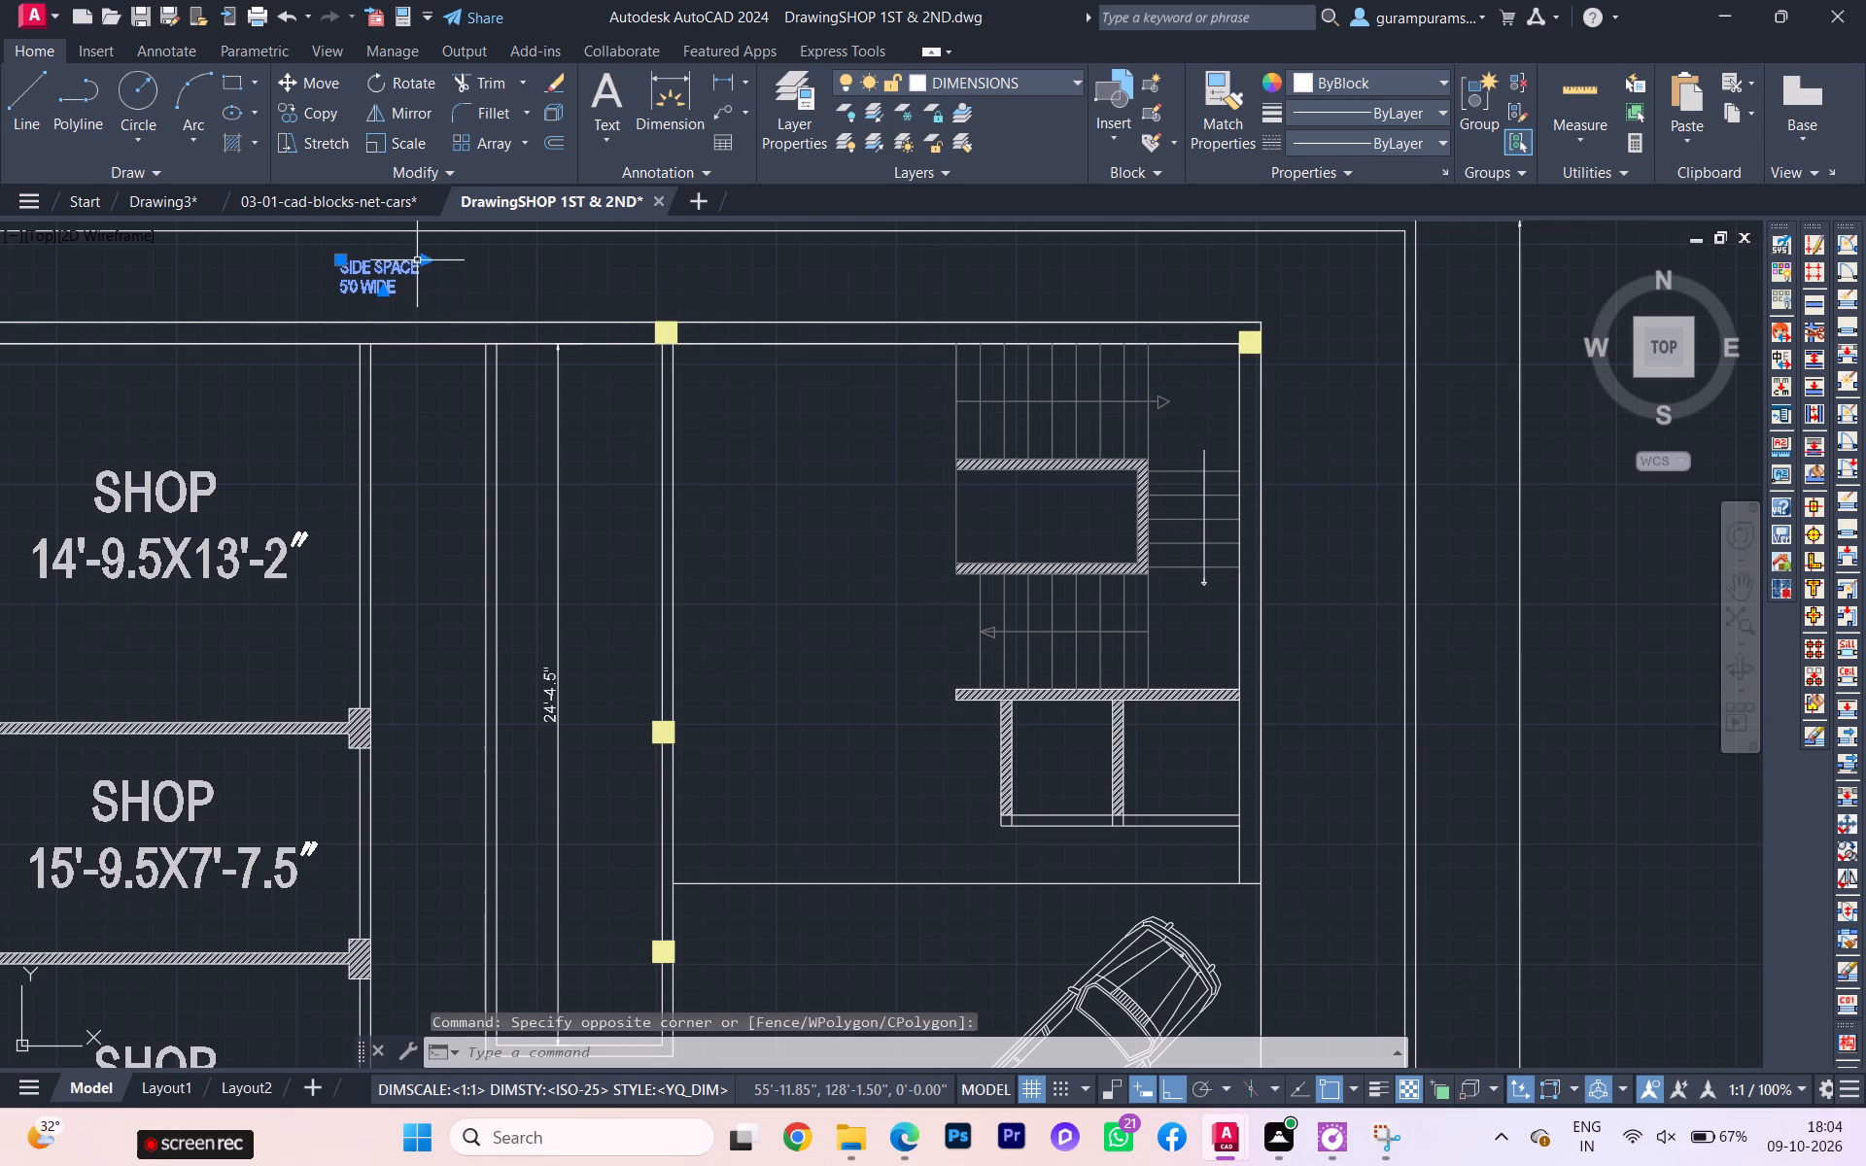
left_click(424, 261)
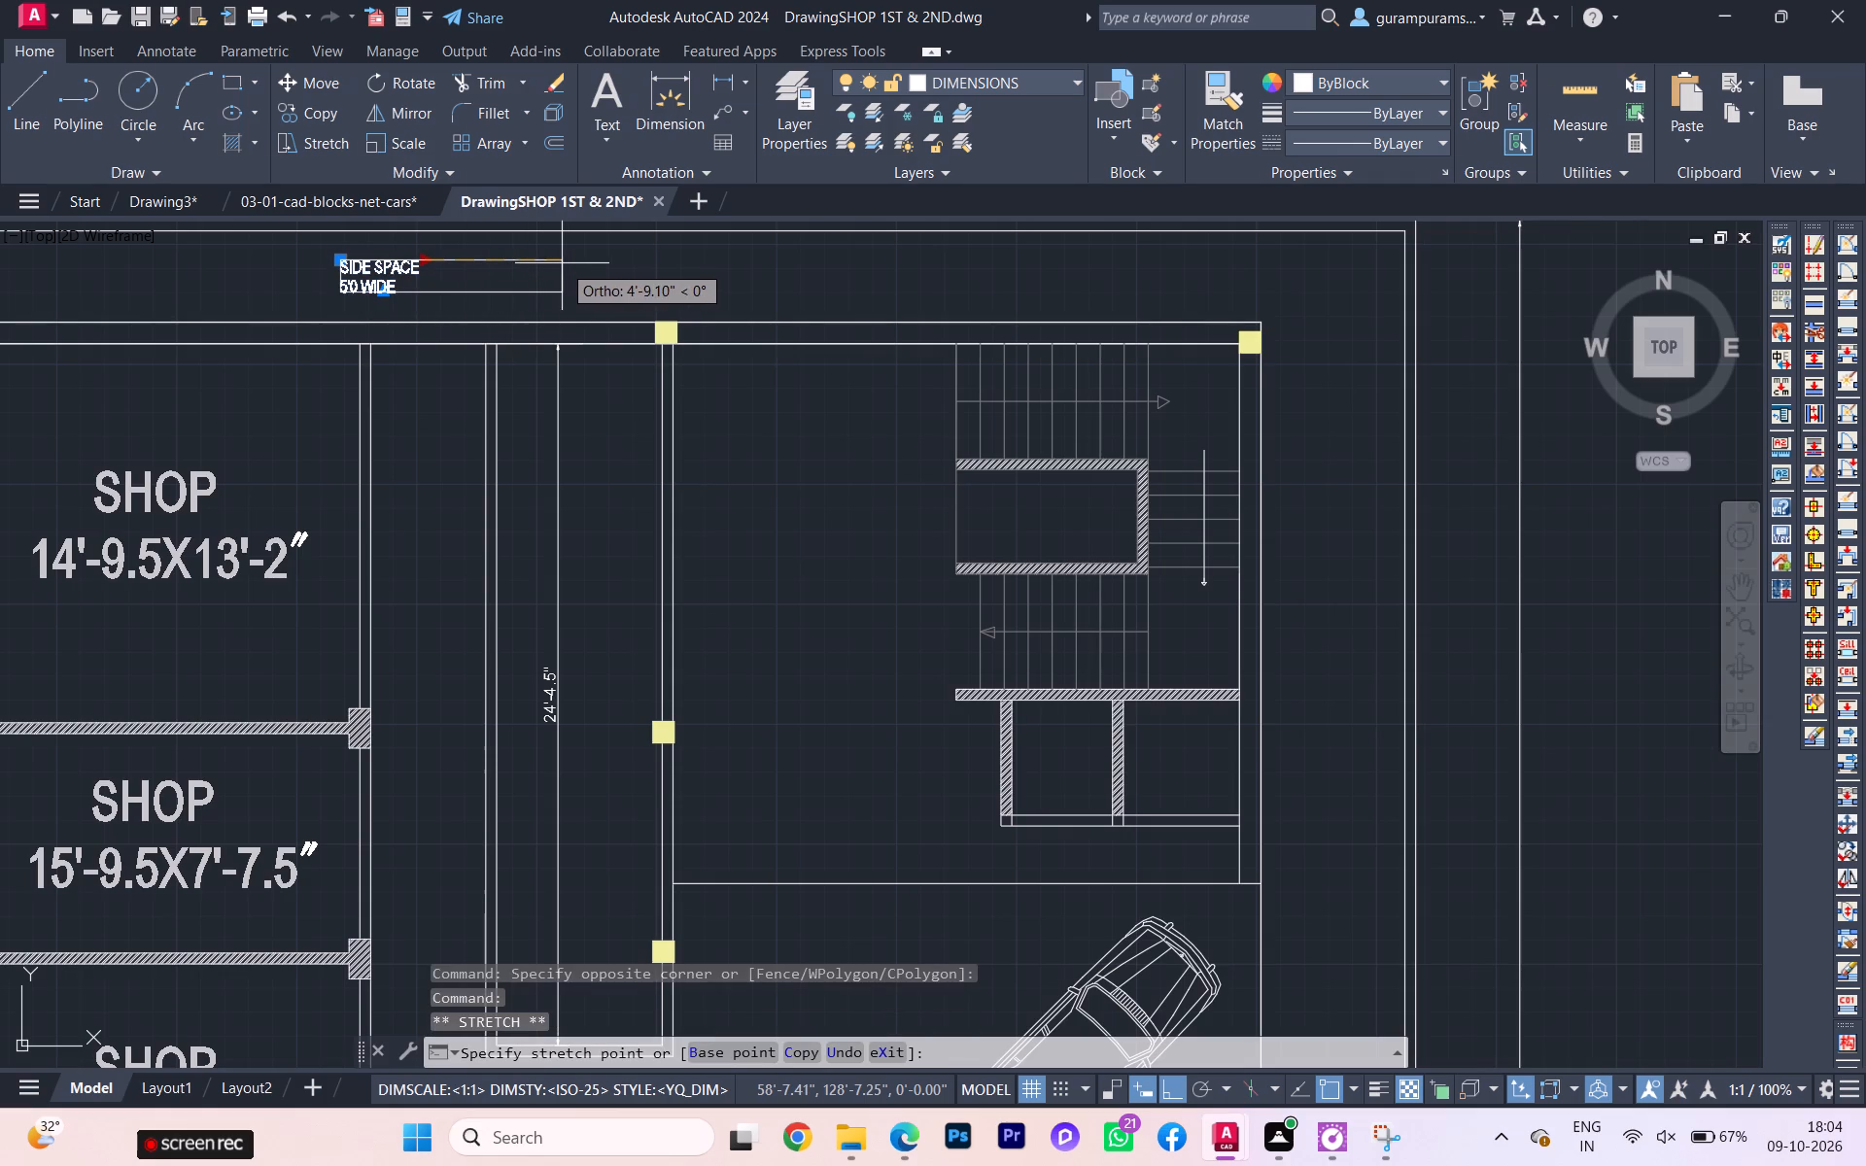
left_click(562, 263)
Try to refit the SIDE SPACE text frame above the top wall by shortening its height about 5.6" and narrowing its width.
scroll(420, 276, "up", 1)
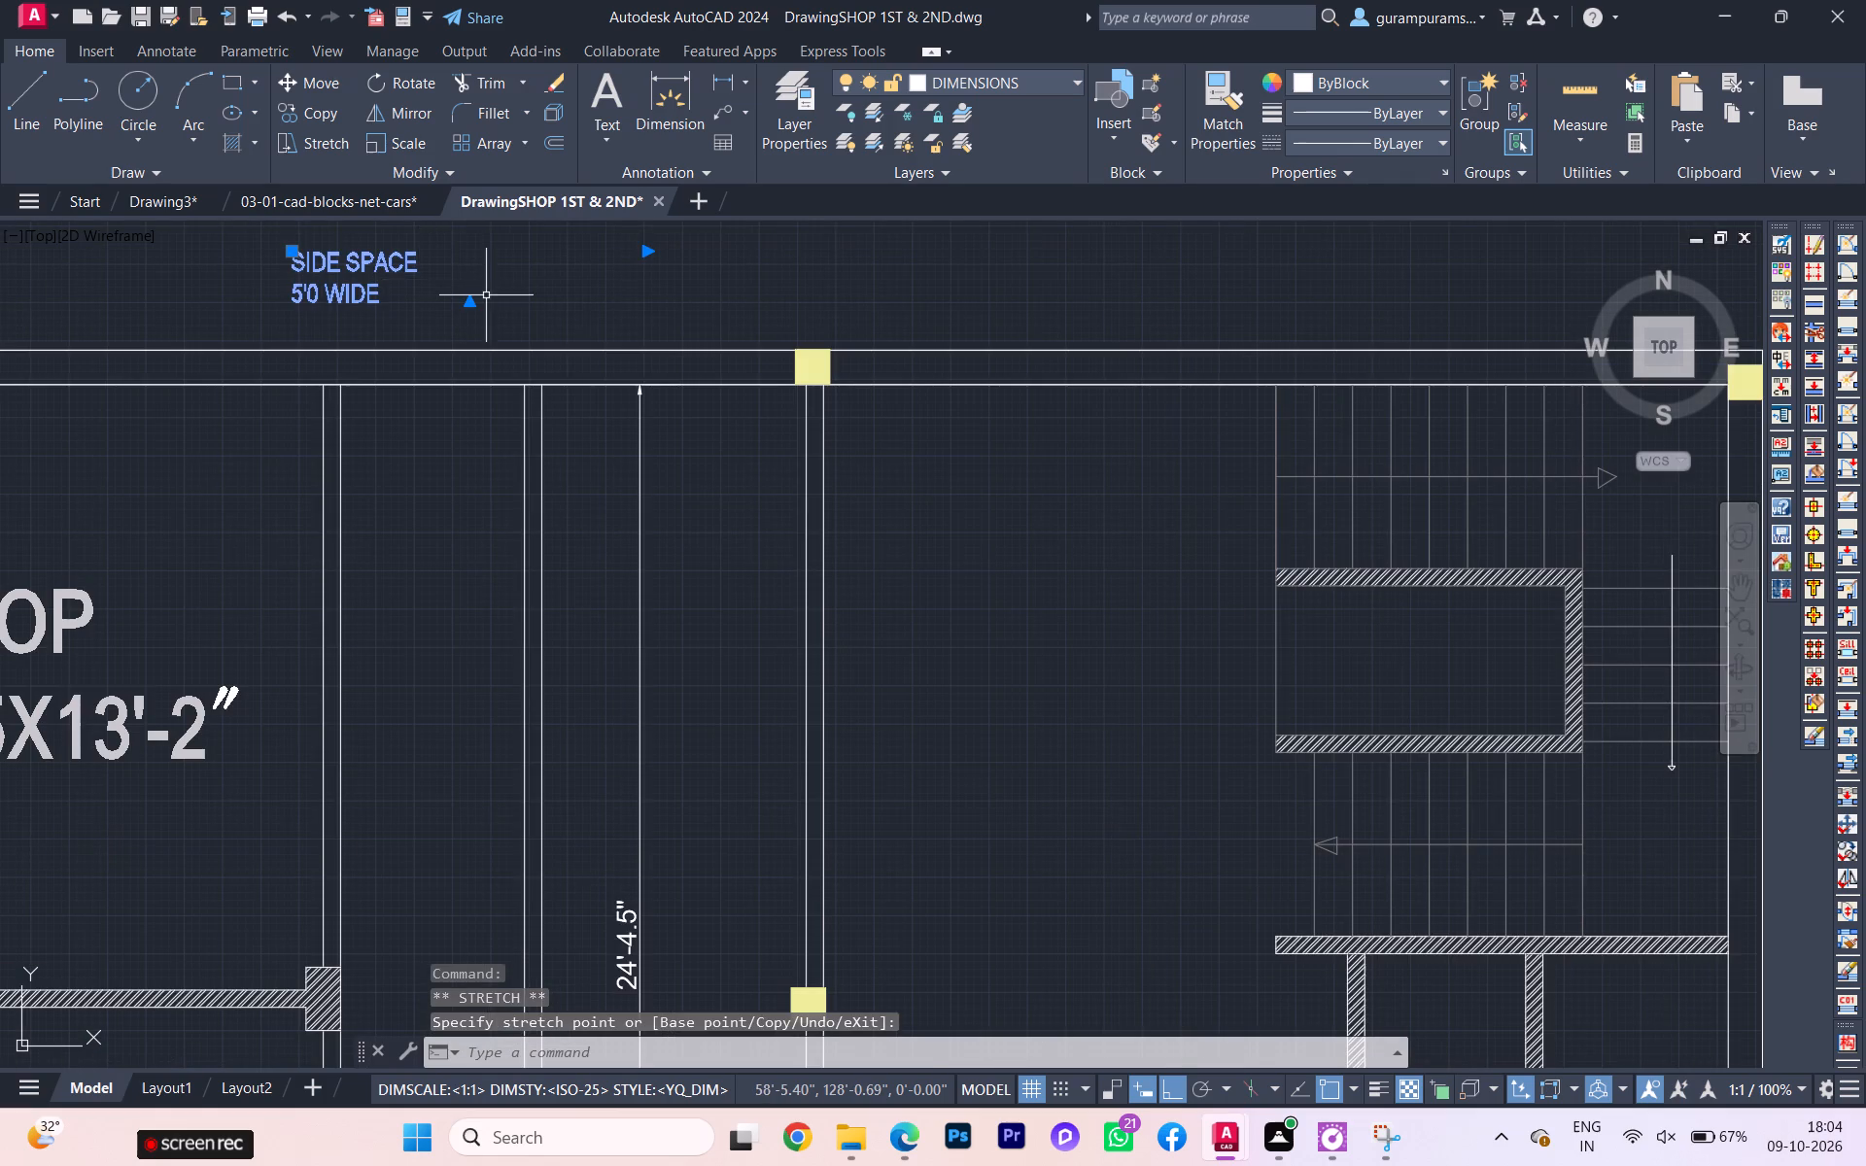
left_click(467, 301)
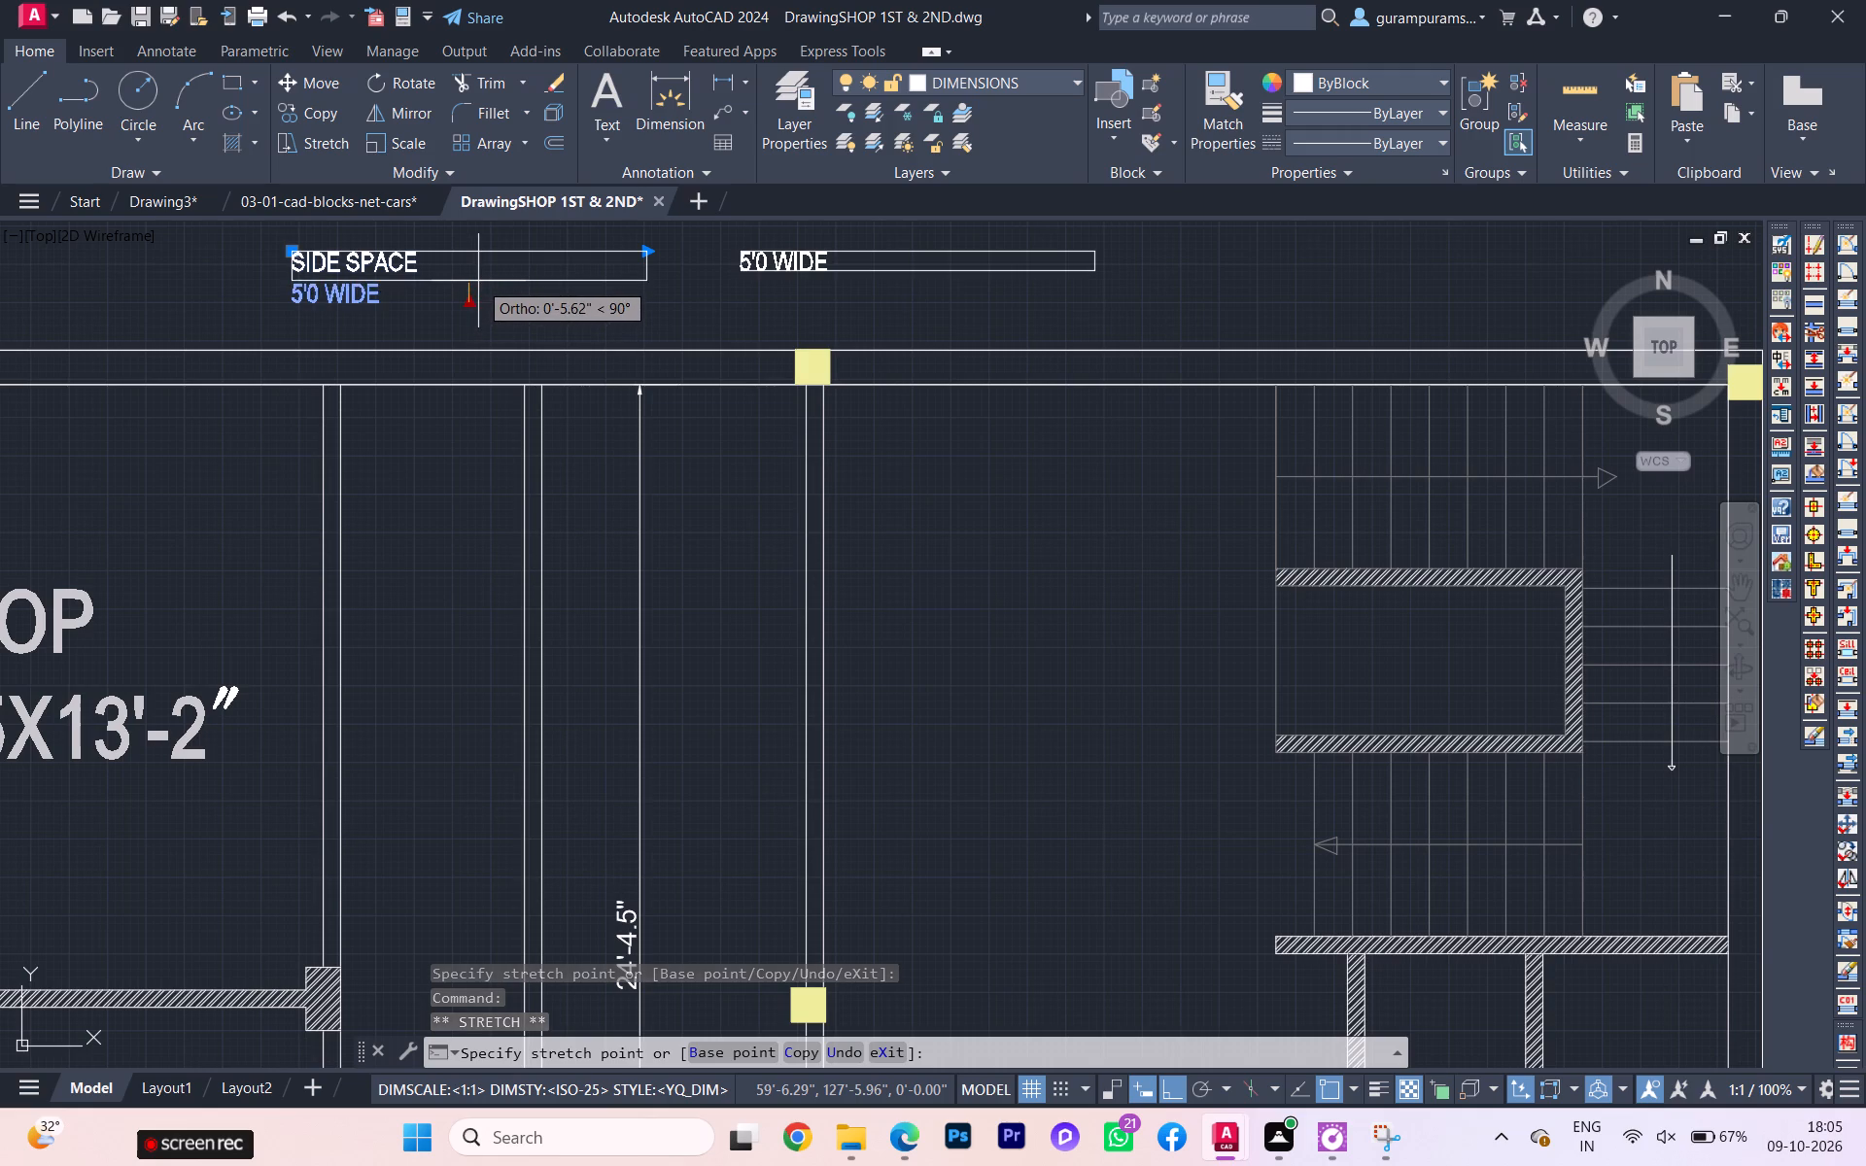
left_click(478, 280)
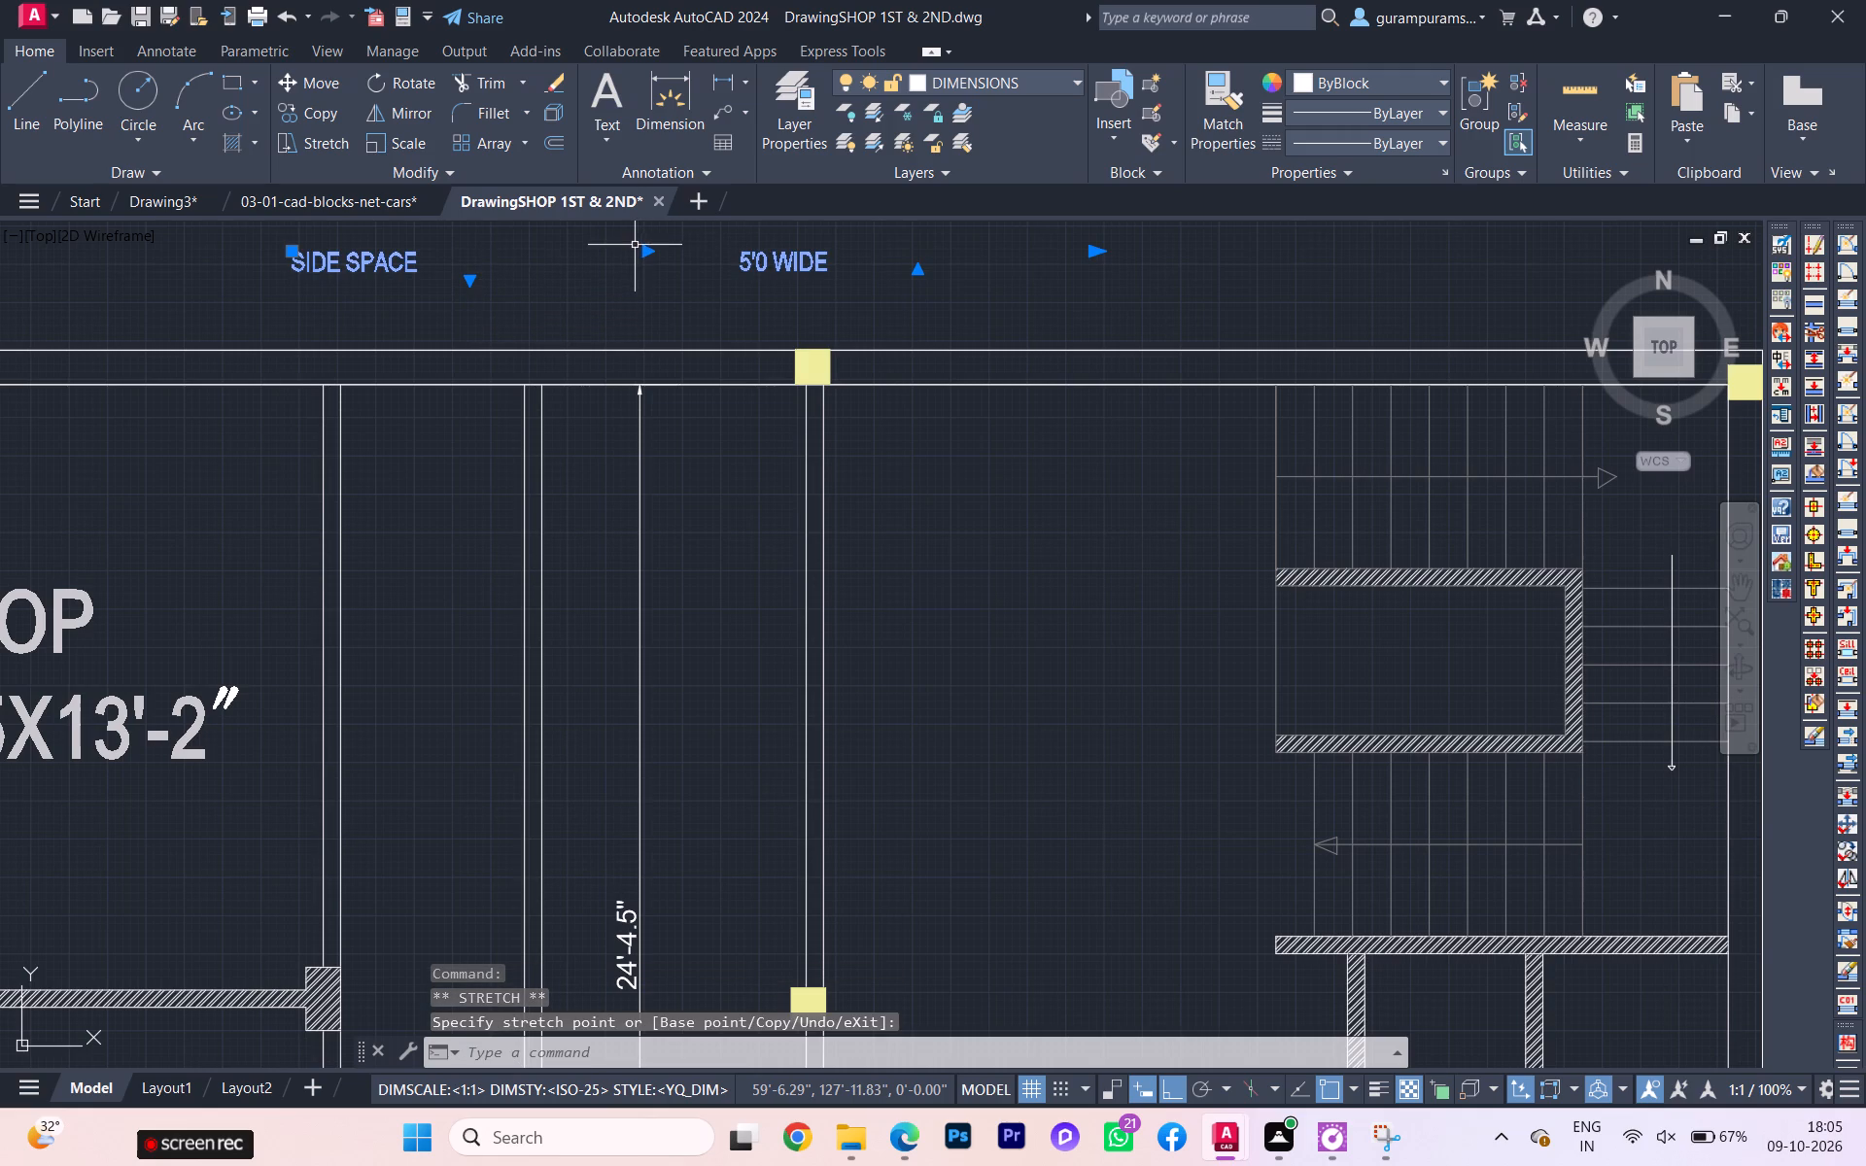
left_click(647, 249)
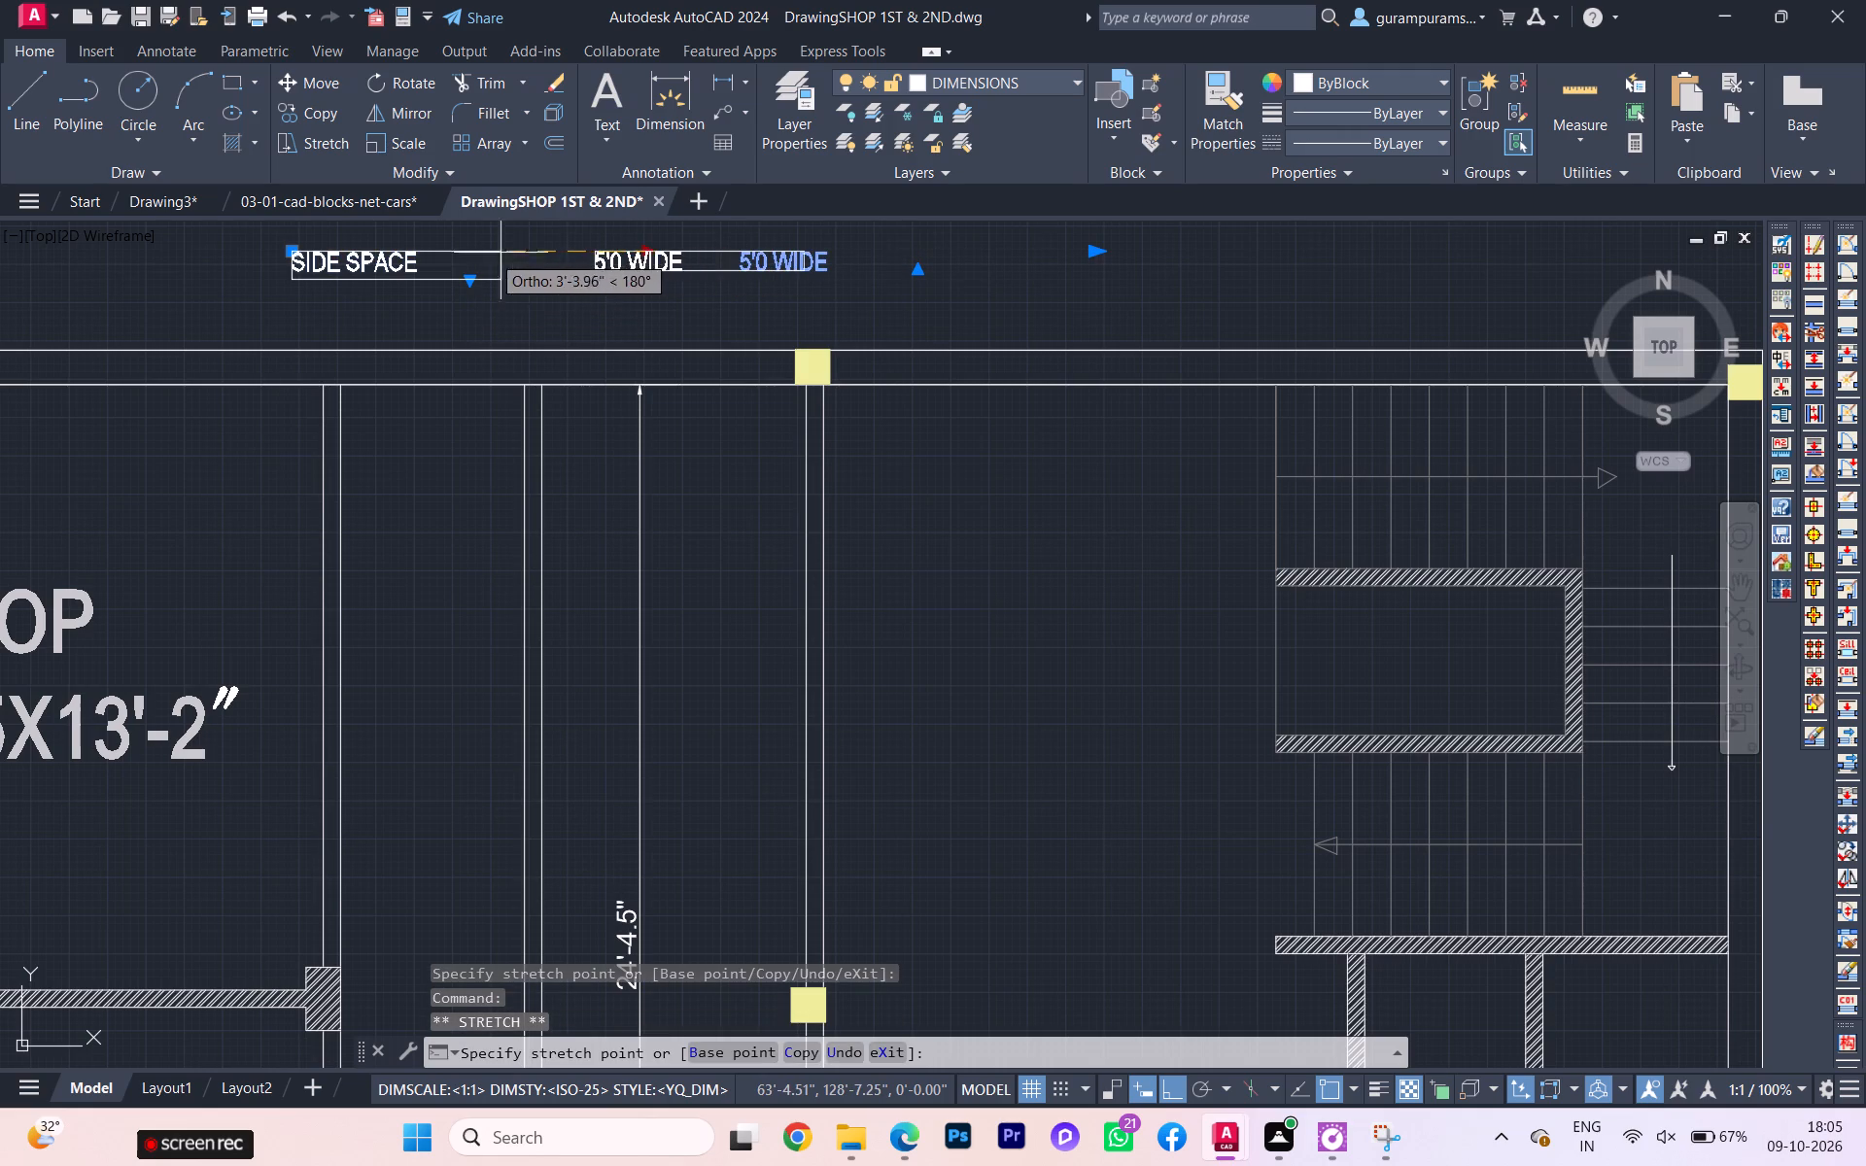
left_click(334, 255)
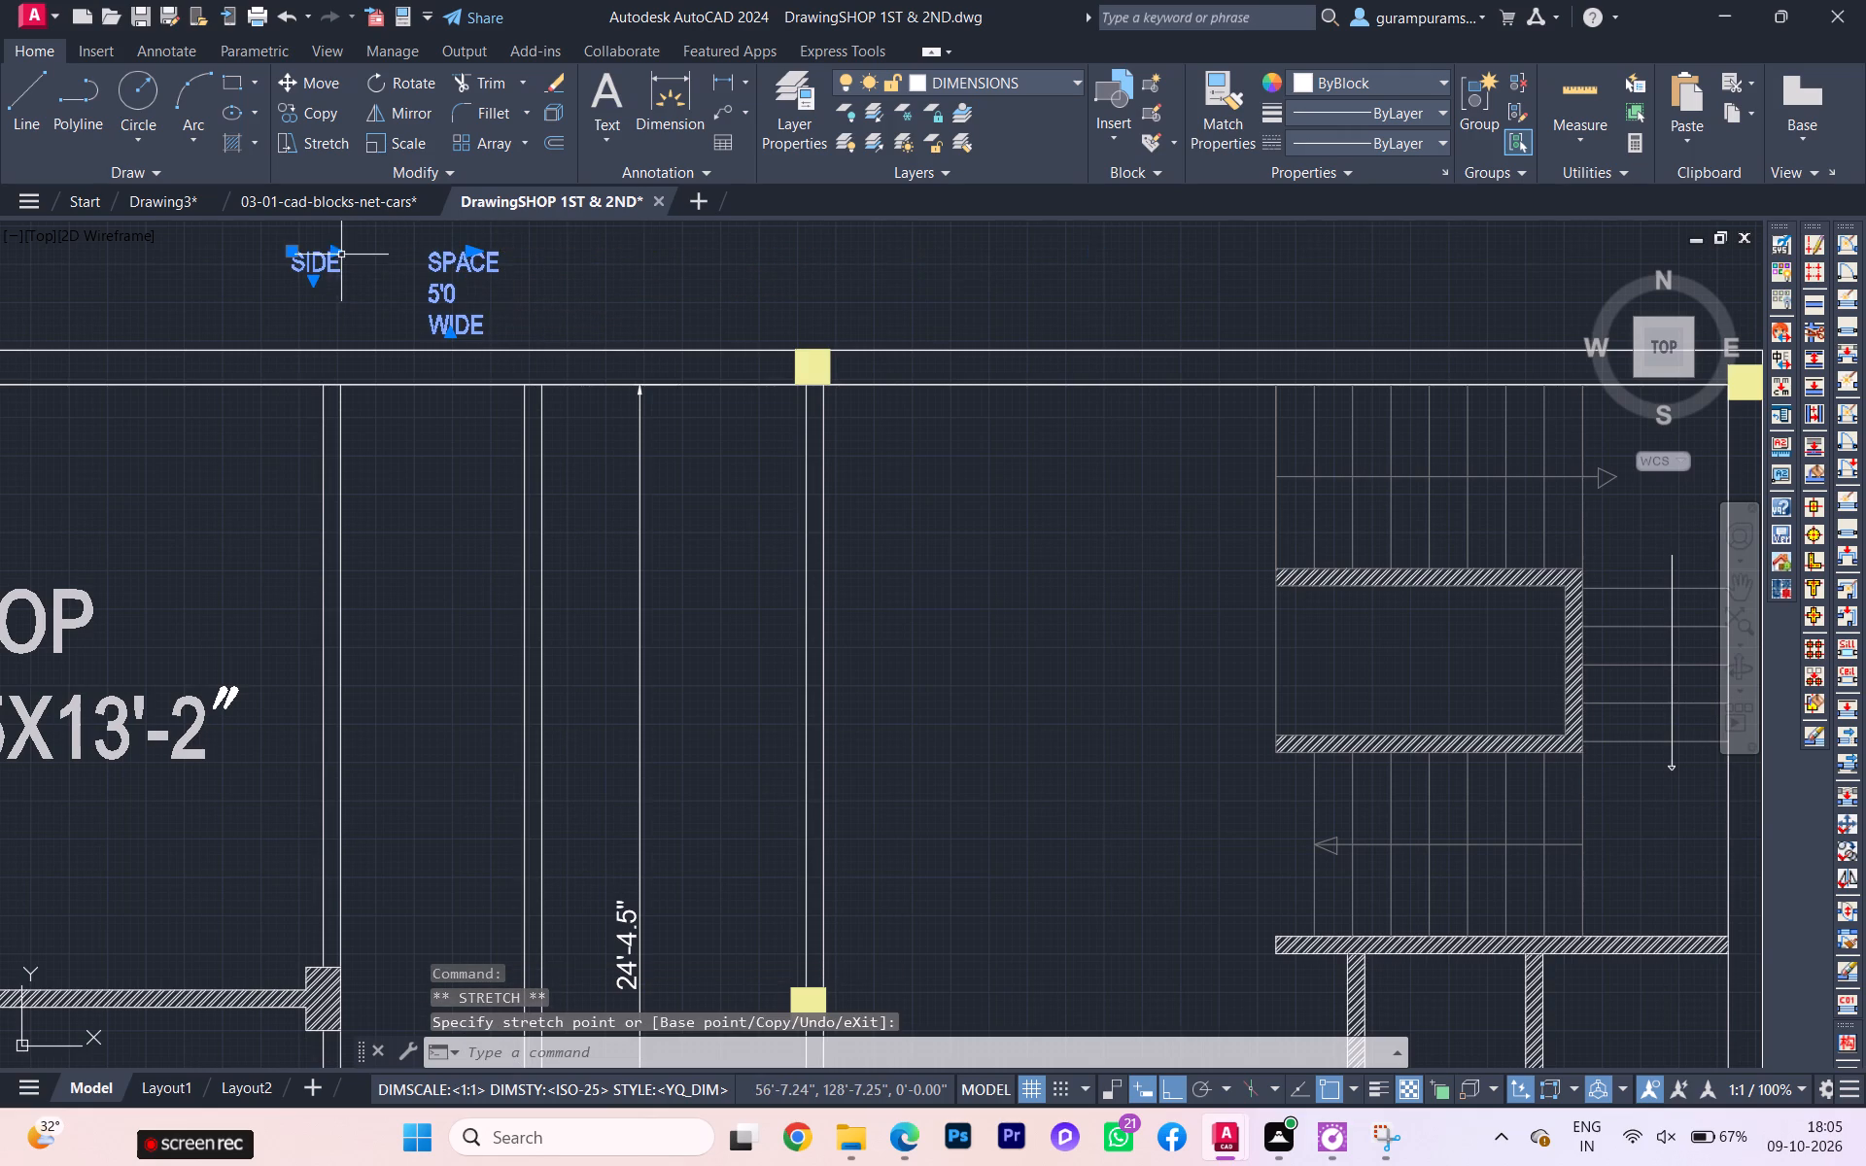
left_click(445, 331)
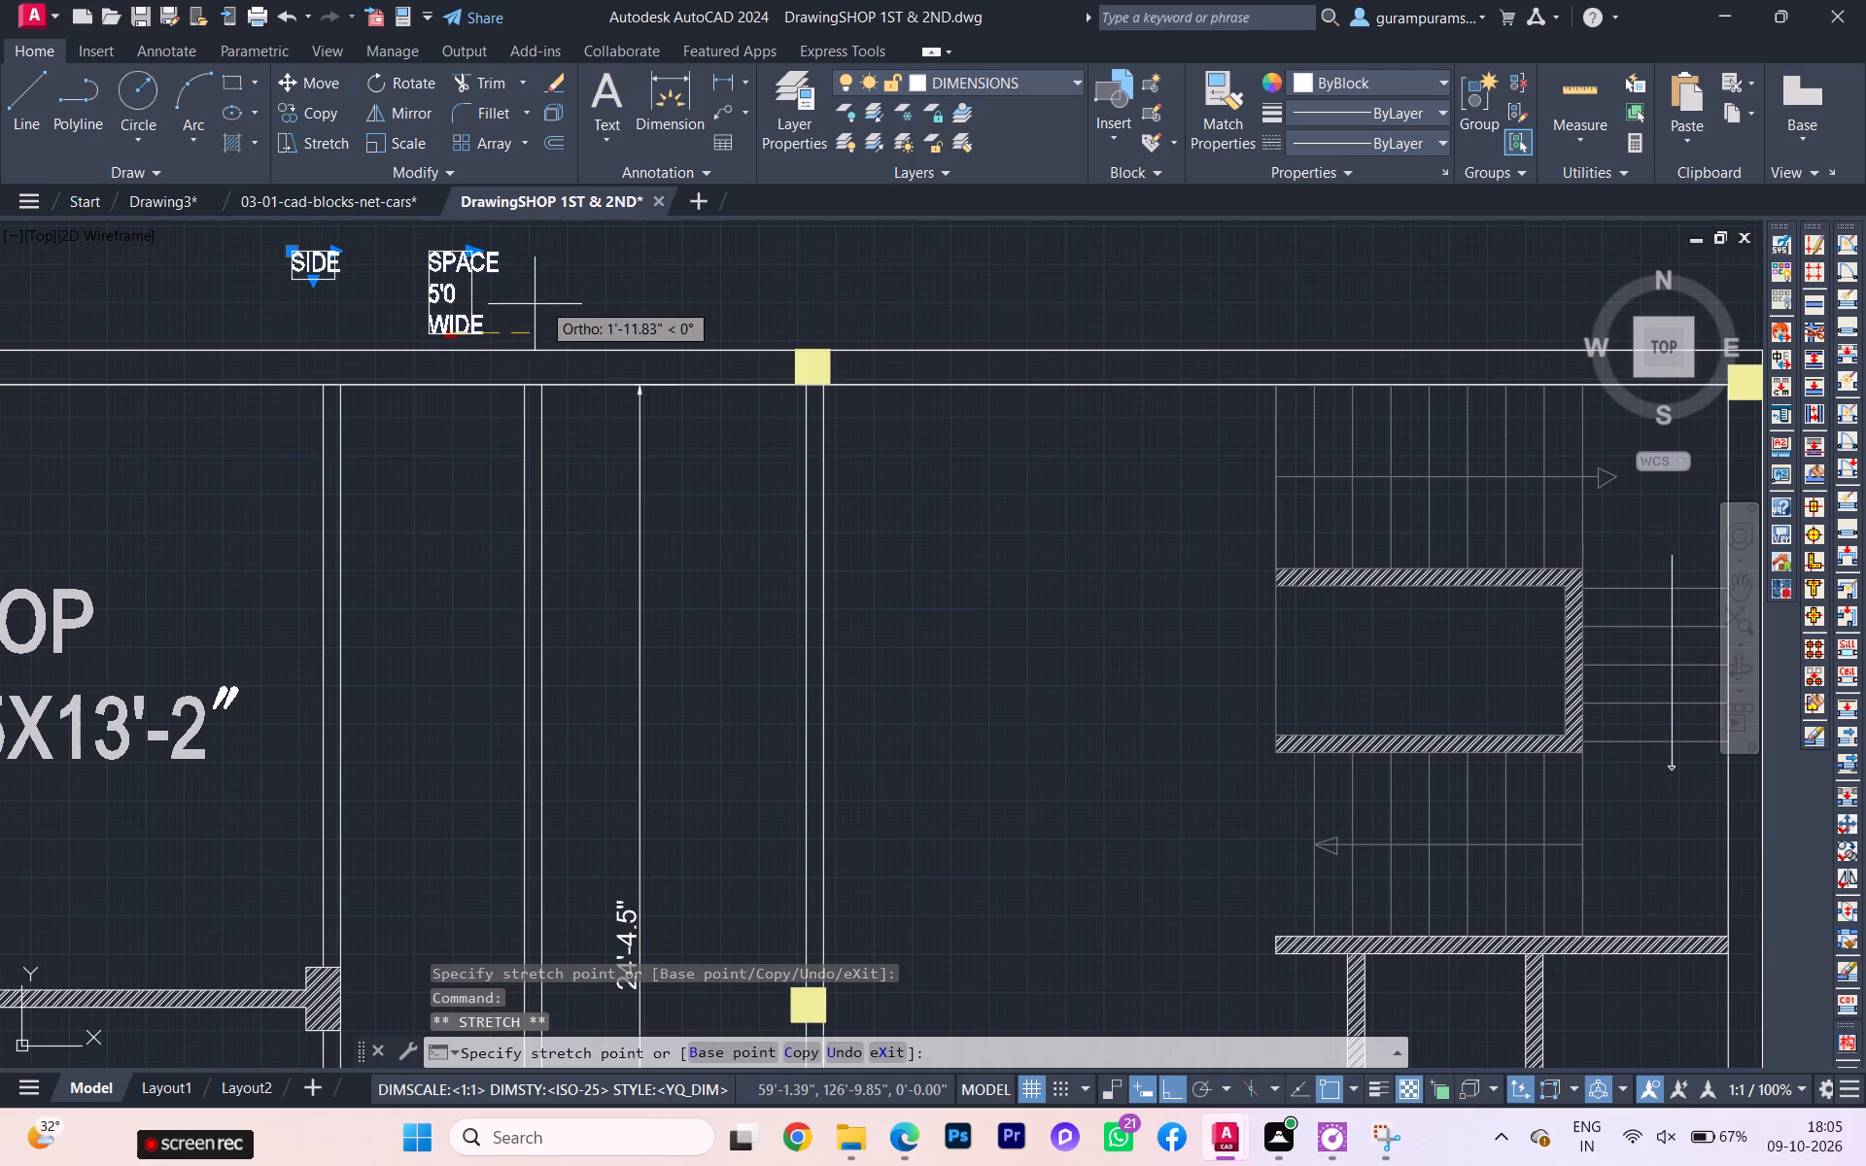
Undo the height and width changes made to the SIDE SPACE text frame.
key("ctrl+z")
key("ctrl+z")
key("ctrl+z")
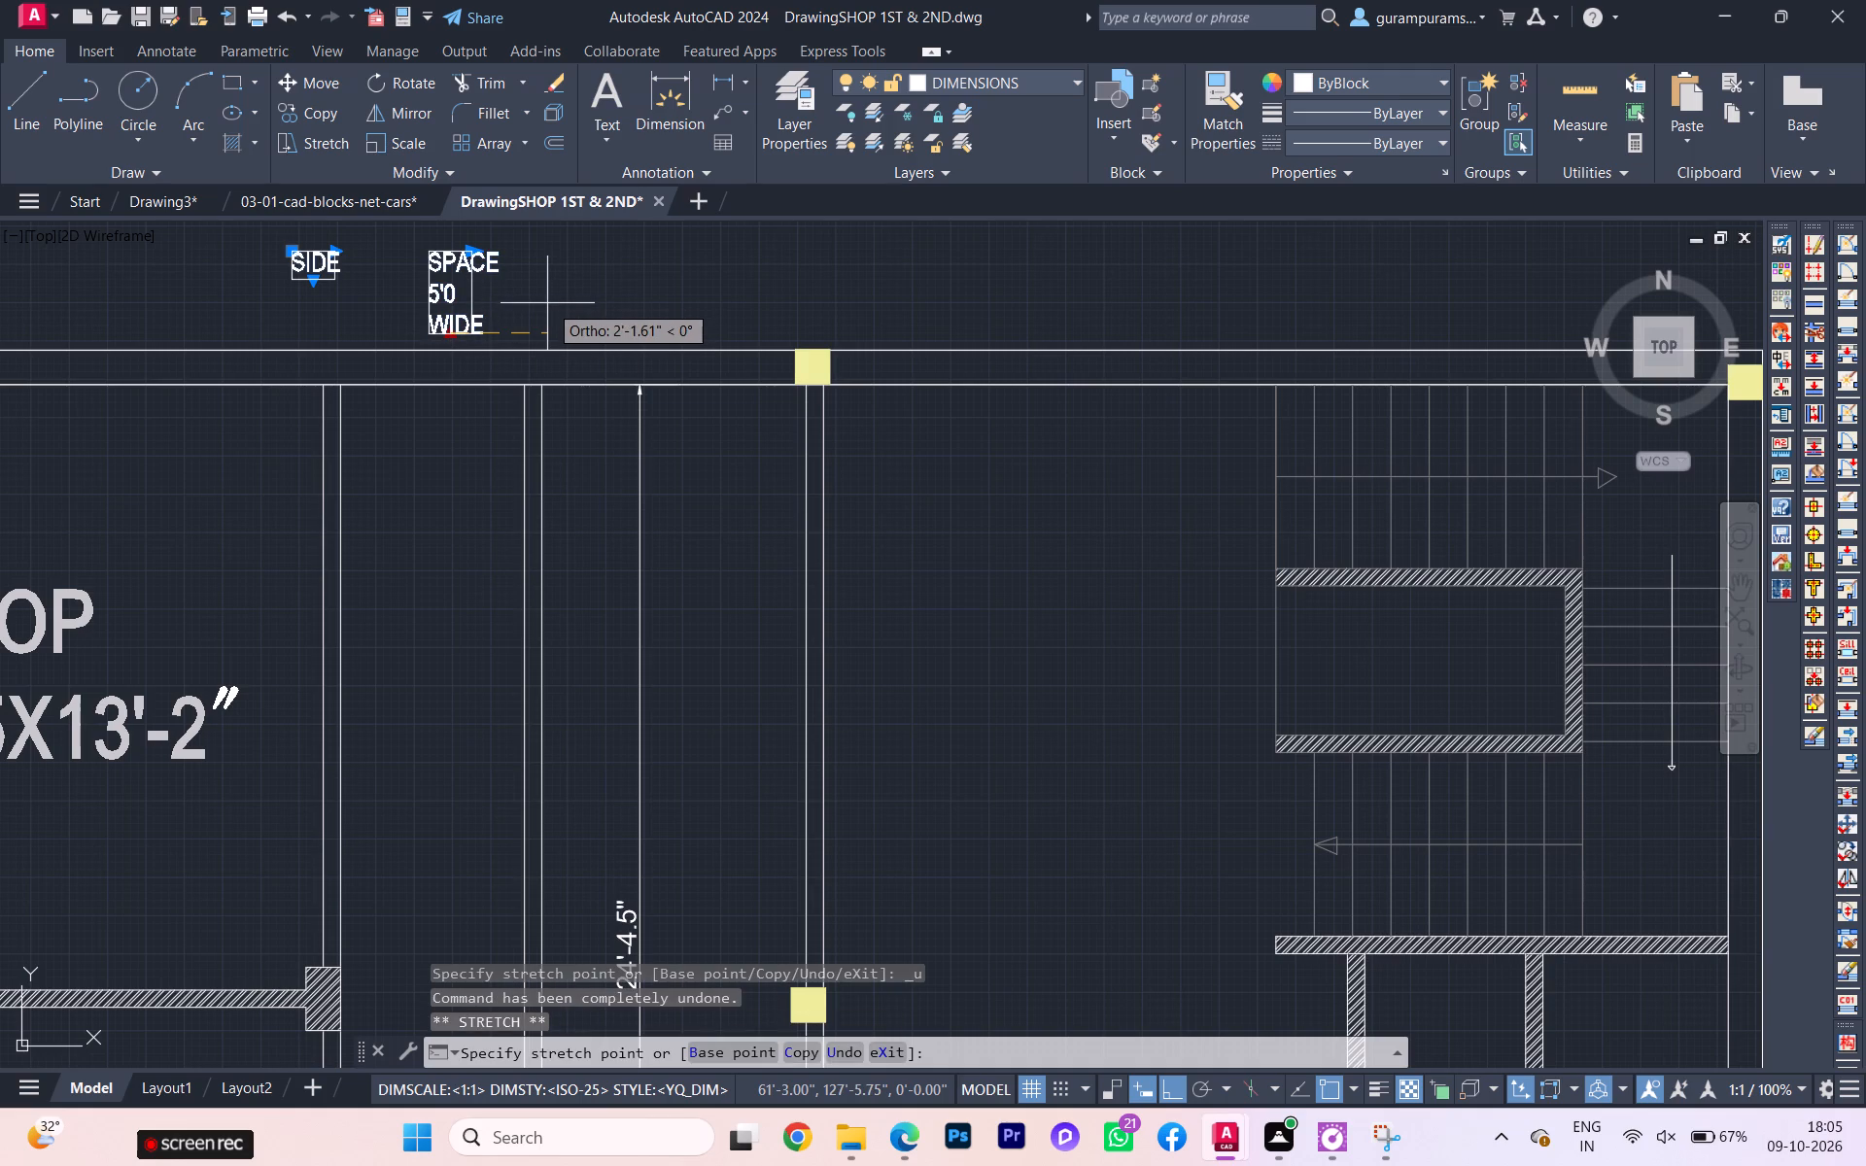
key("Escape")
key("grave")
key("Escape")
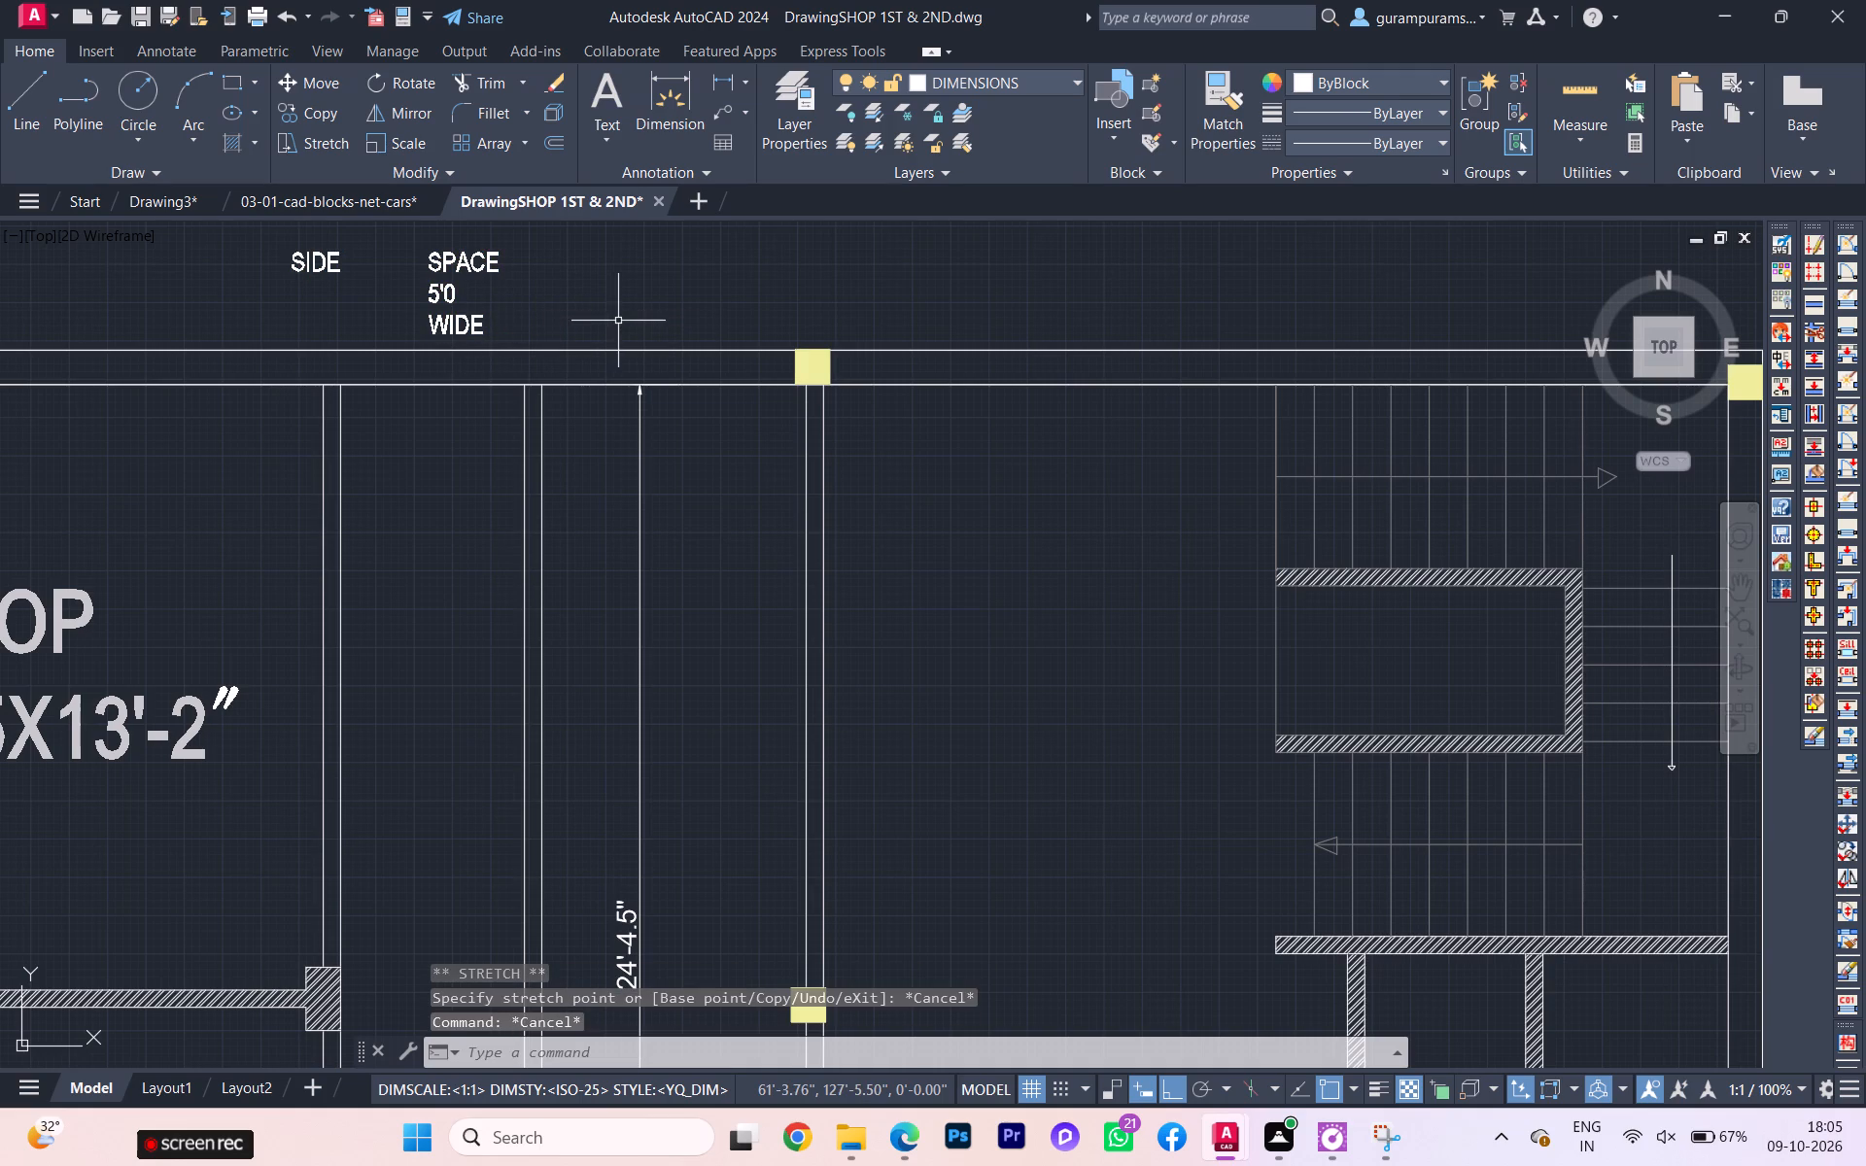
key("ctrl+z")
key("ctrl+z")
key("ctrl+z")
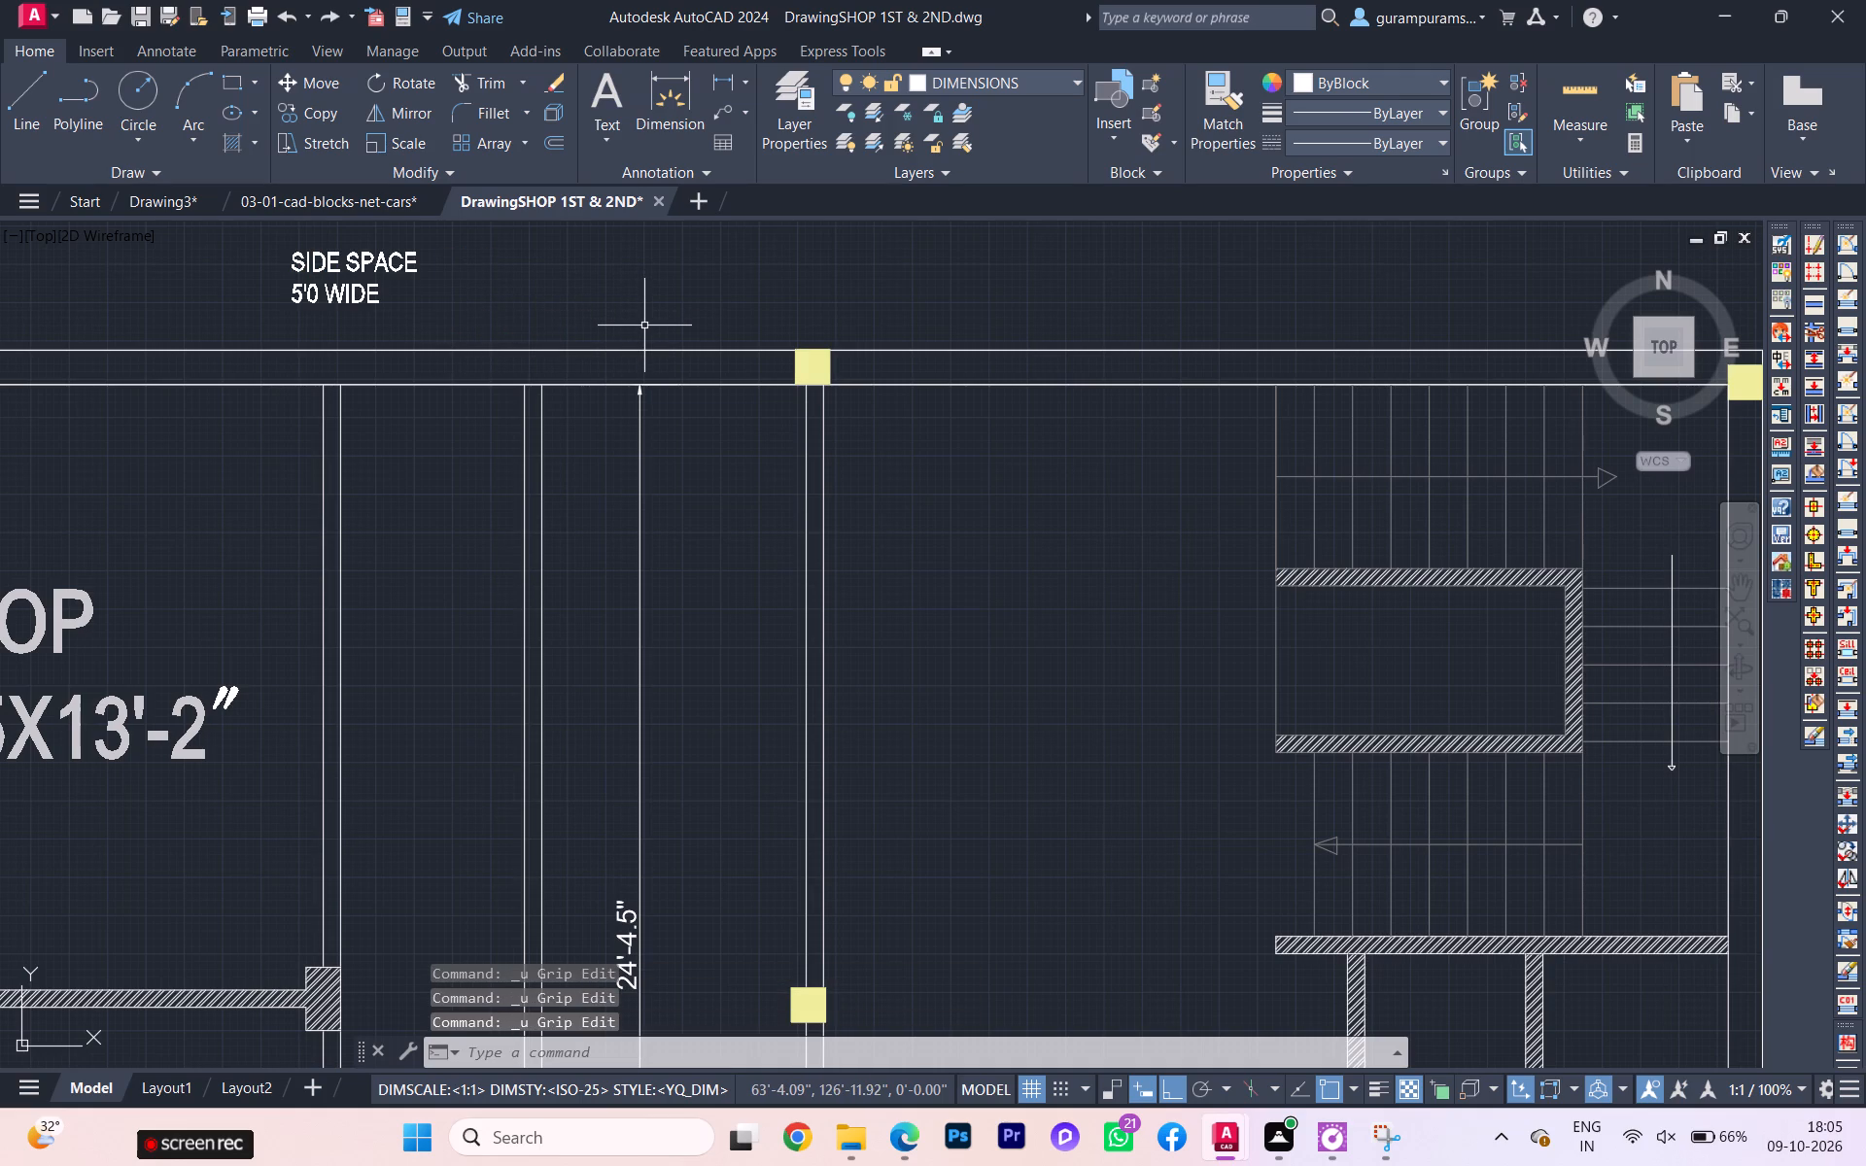
Copy the SIDE SPACE 5'0 WIDE text horizontally about 32' along the top strip to above the staircase corner.
scroll(570, 333, "down", 1)
left_click(439, 308)
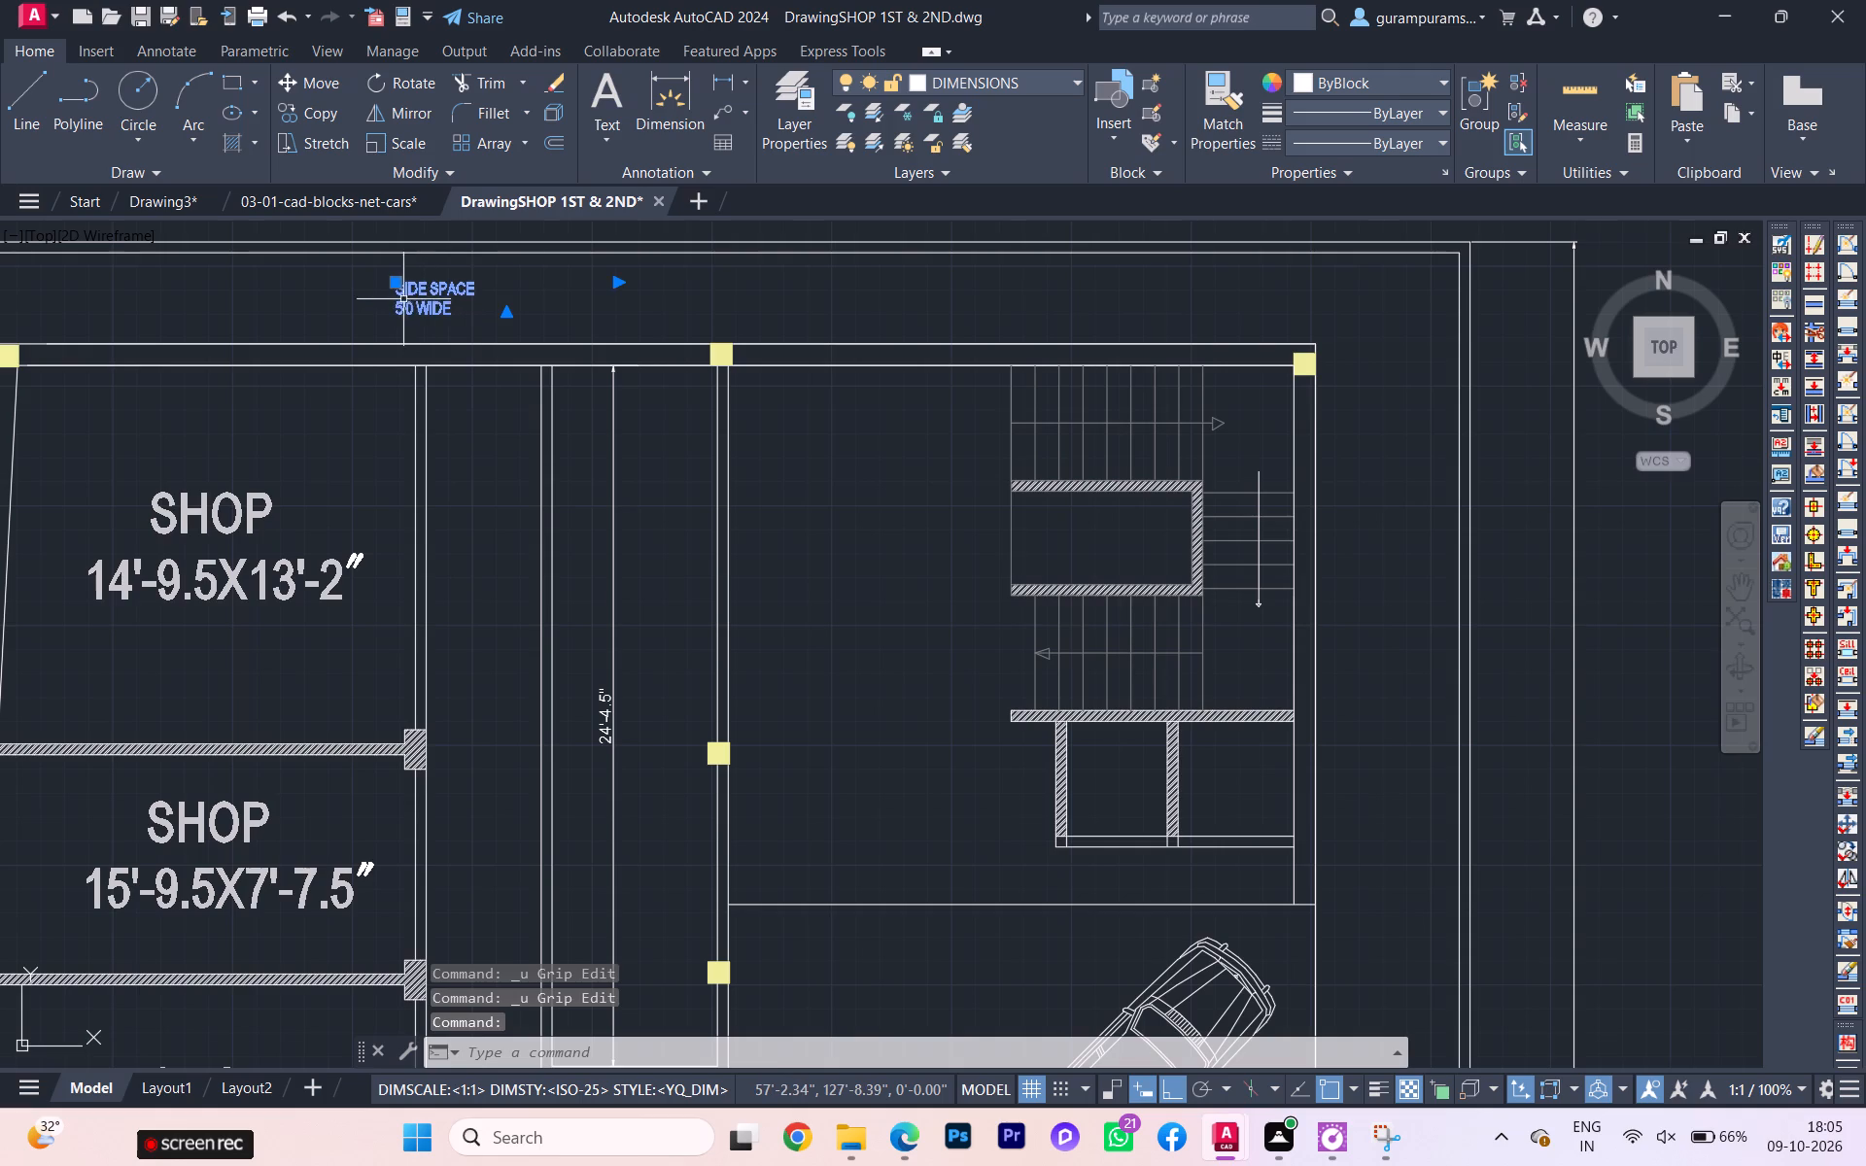
key("c")
key("o")
key("Return")
left_click(464, 293)
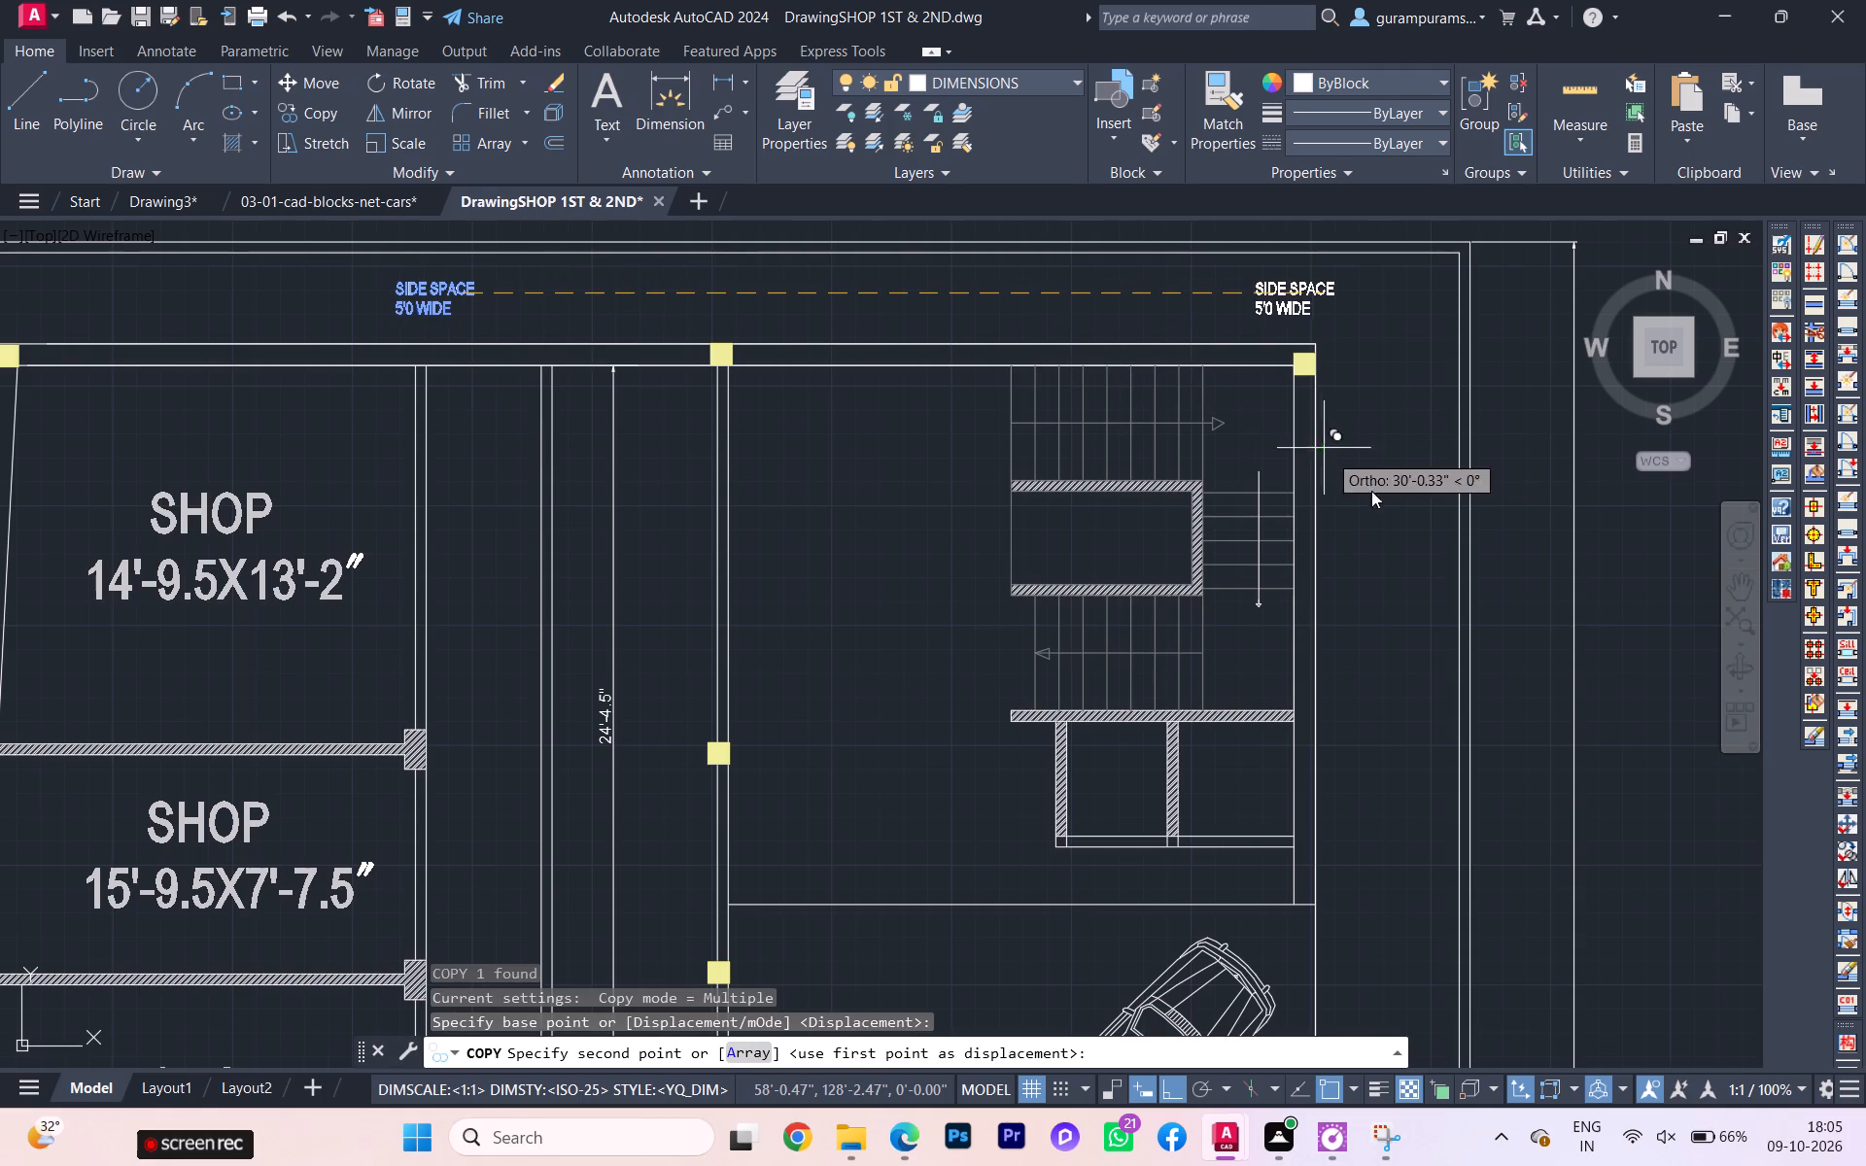
scroll(1374, 575, "down", 2)
middle_click_drag(1374, 575, 1167, 450)
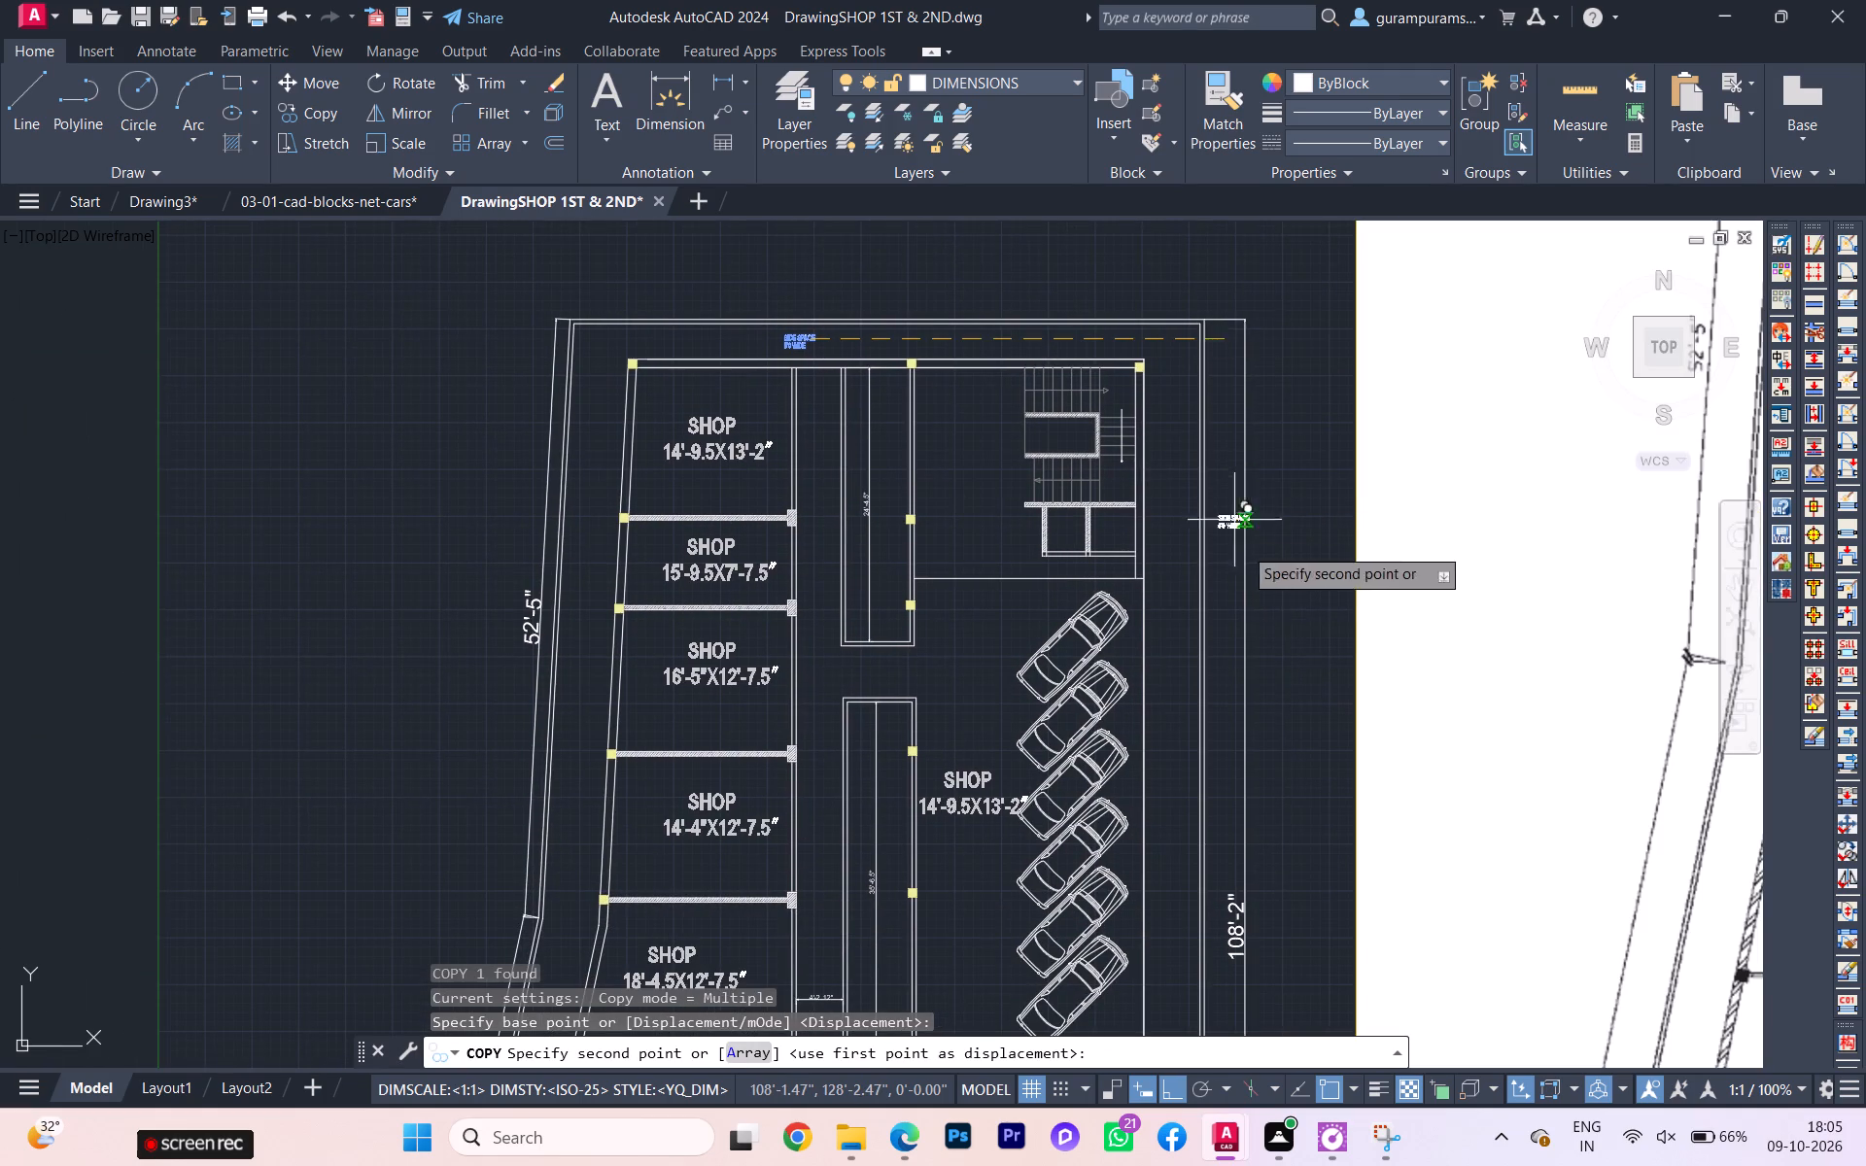
scroll(1224, 600, "up", 2)
scroll(1143, 601, "down", 1)
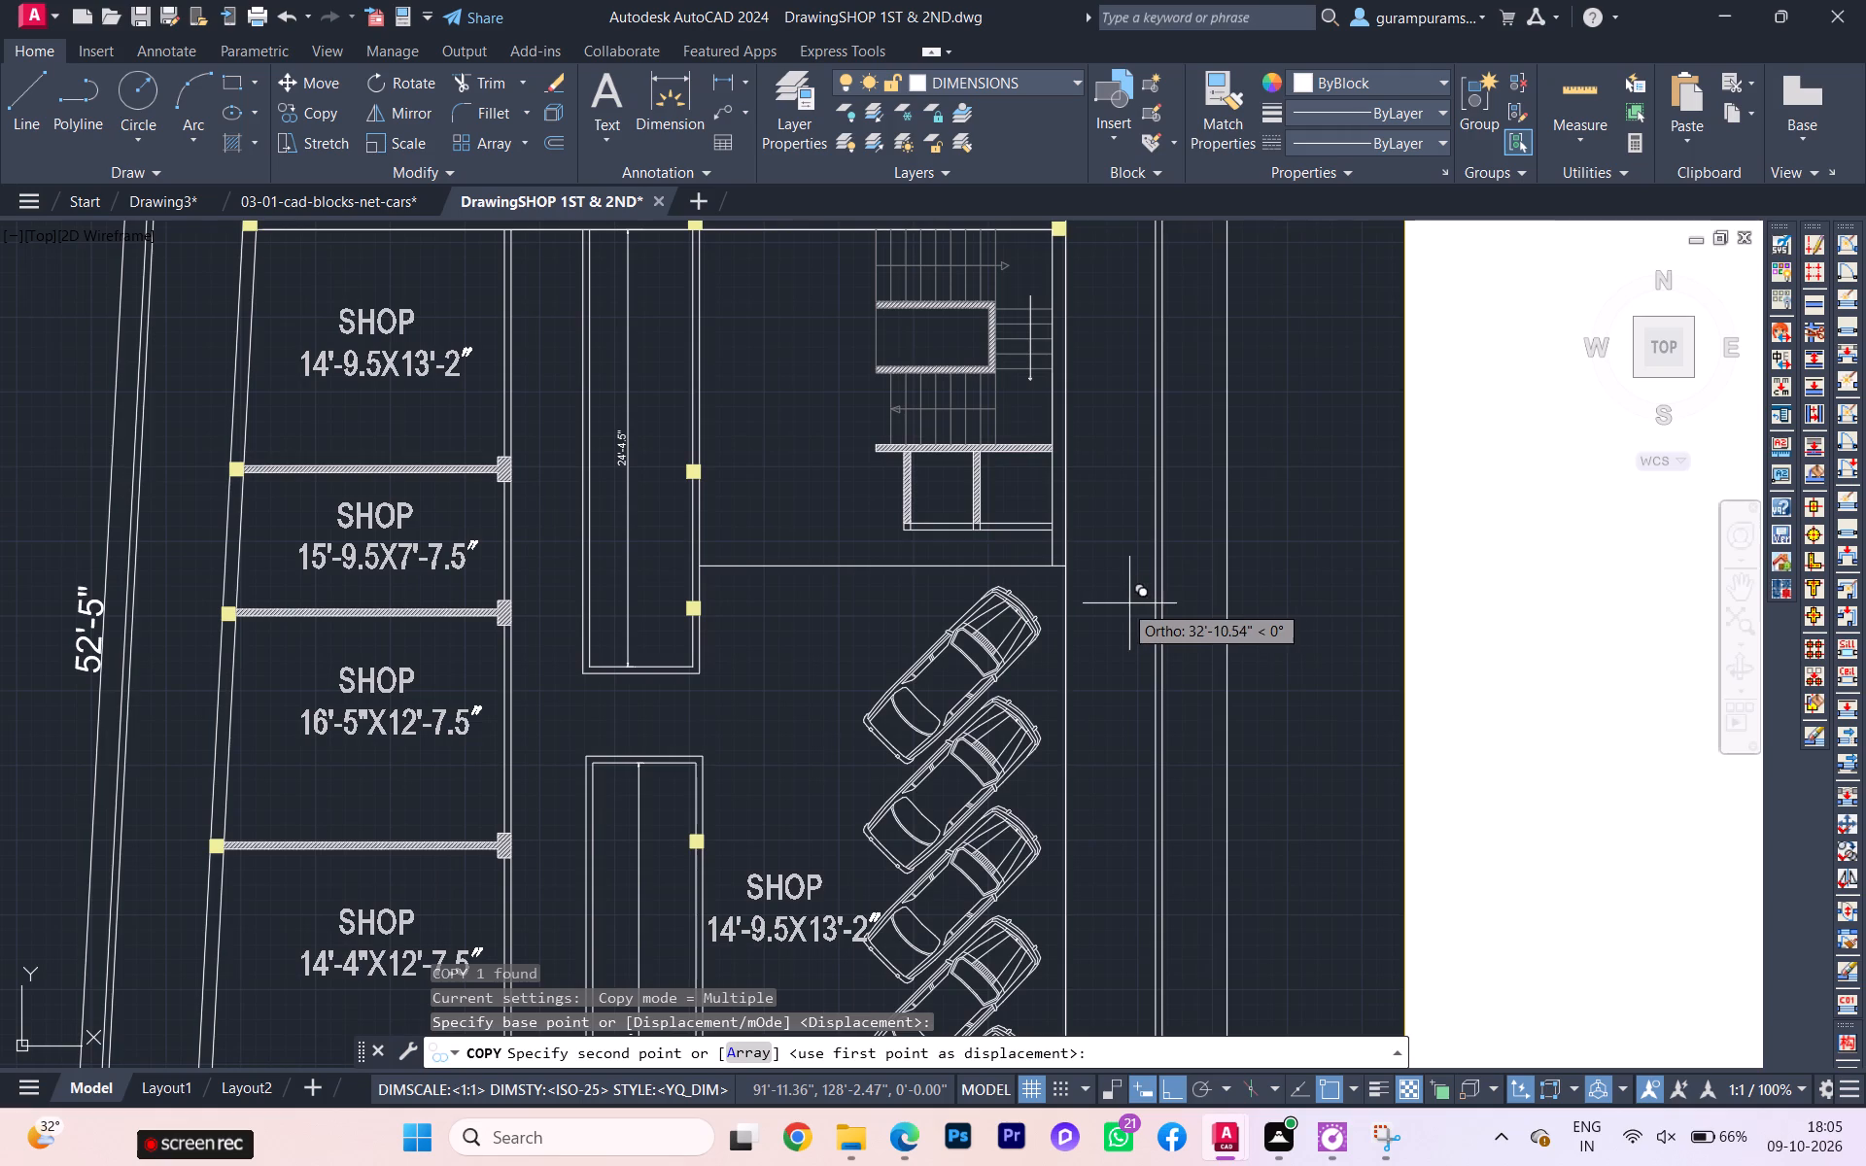
left_click(1110, 605)
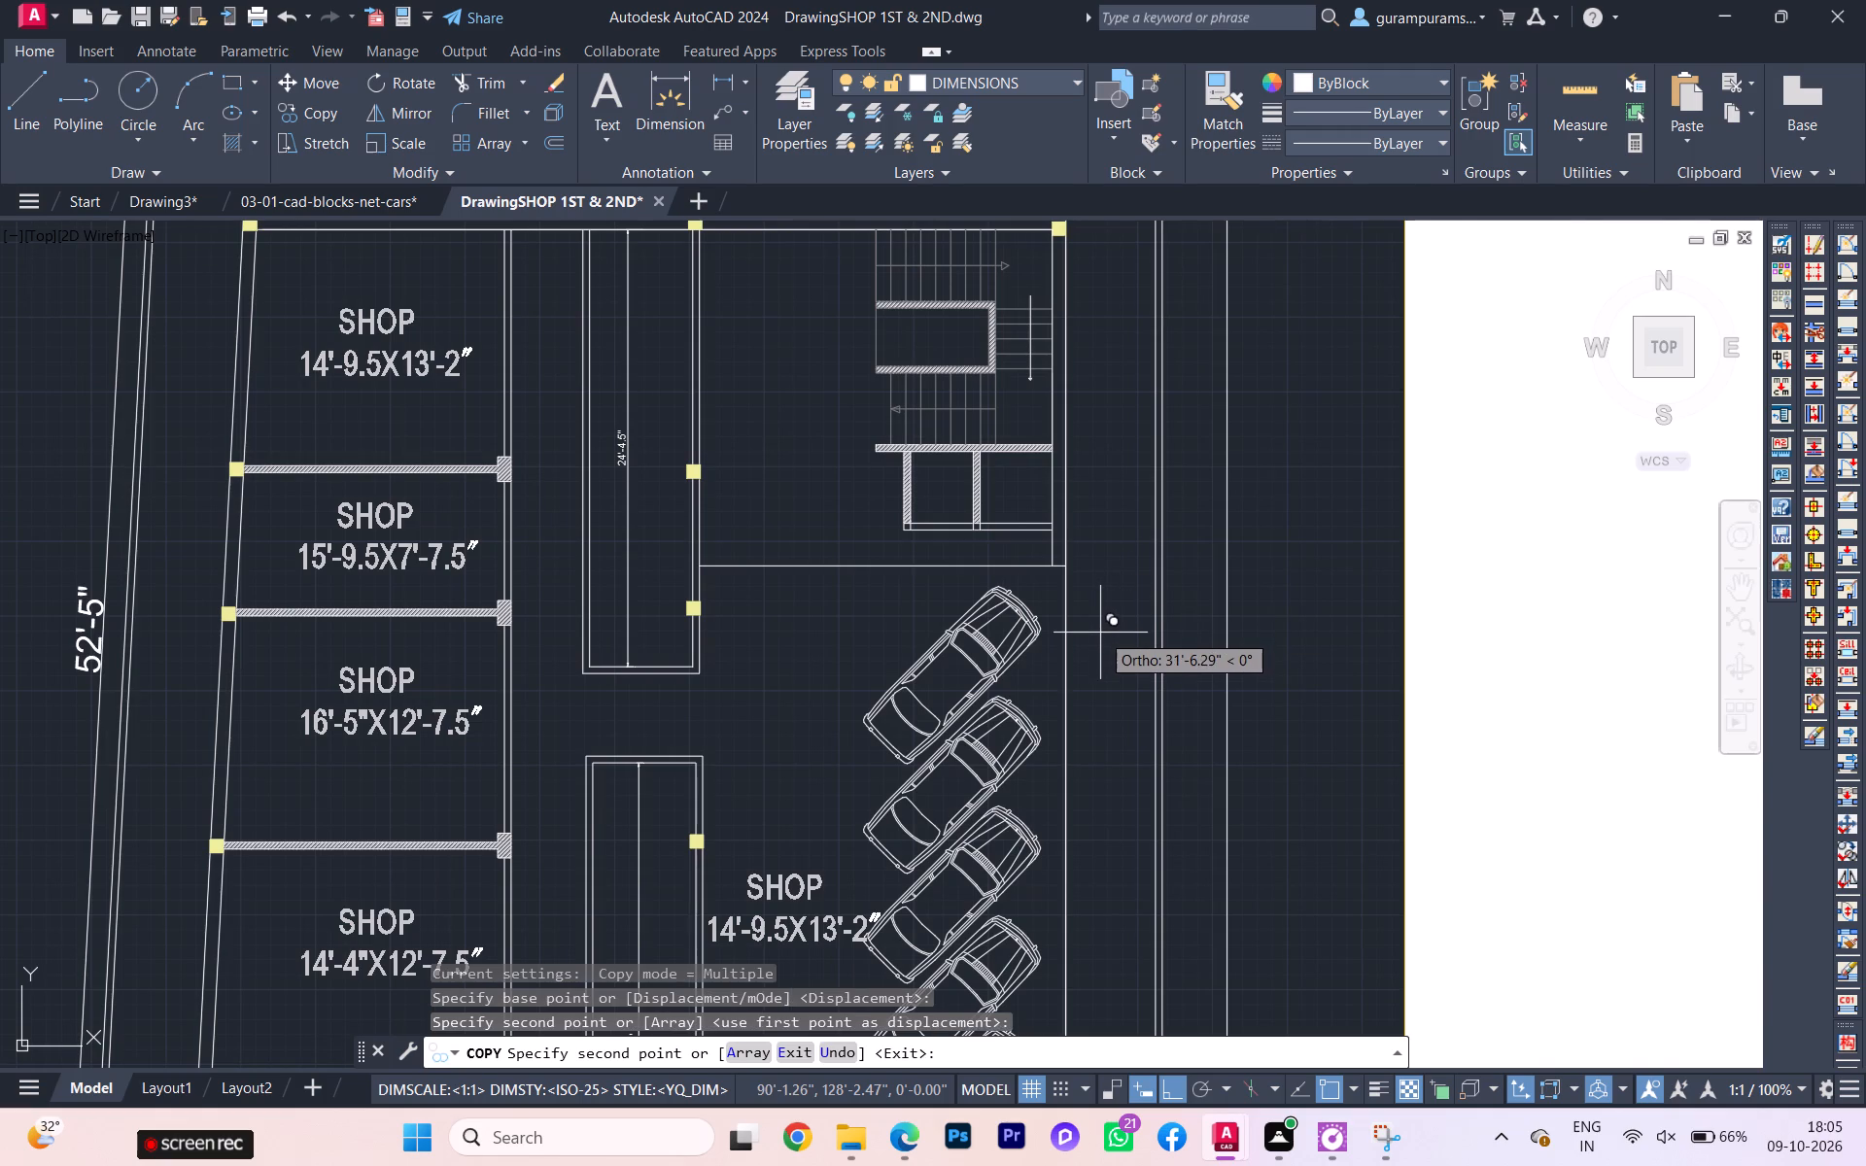
With Ortho off, place another SIDE SPACE copy in the side strip between the parked cars and the 108'-2" boundary.
scroll(1100, 632, "down", 2)
scroll(1104, 500, "up", 1)
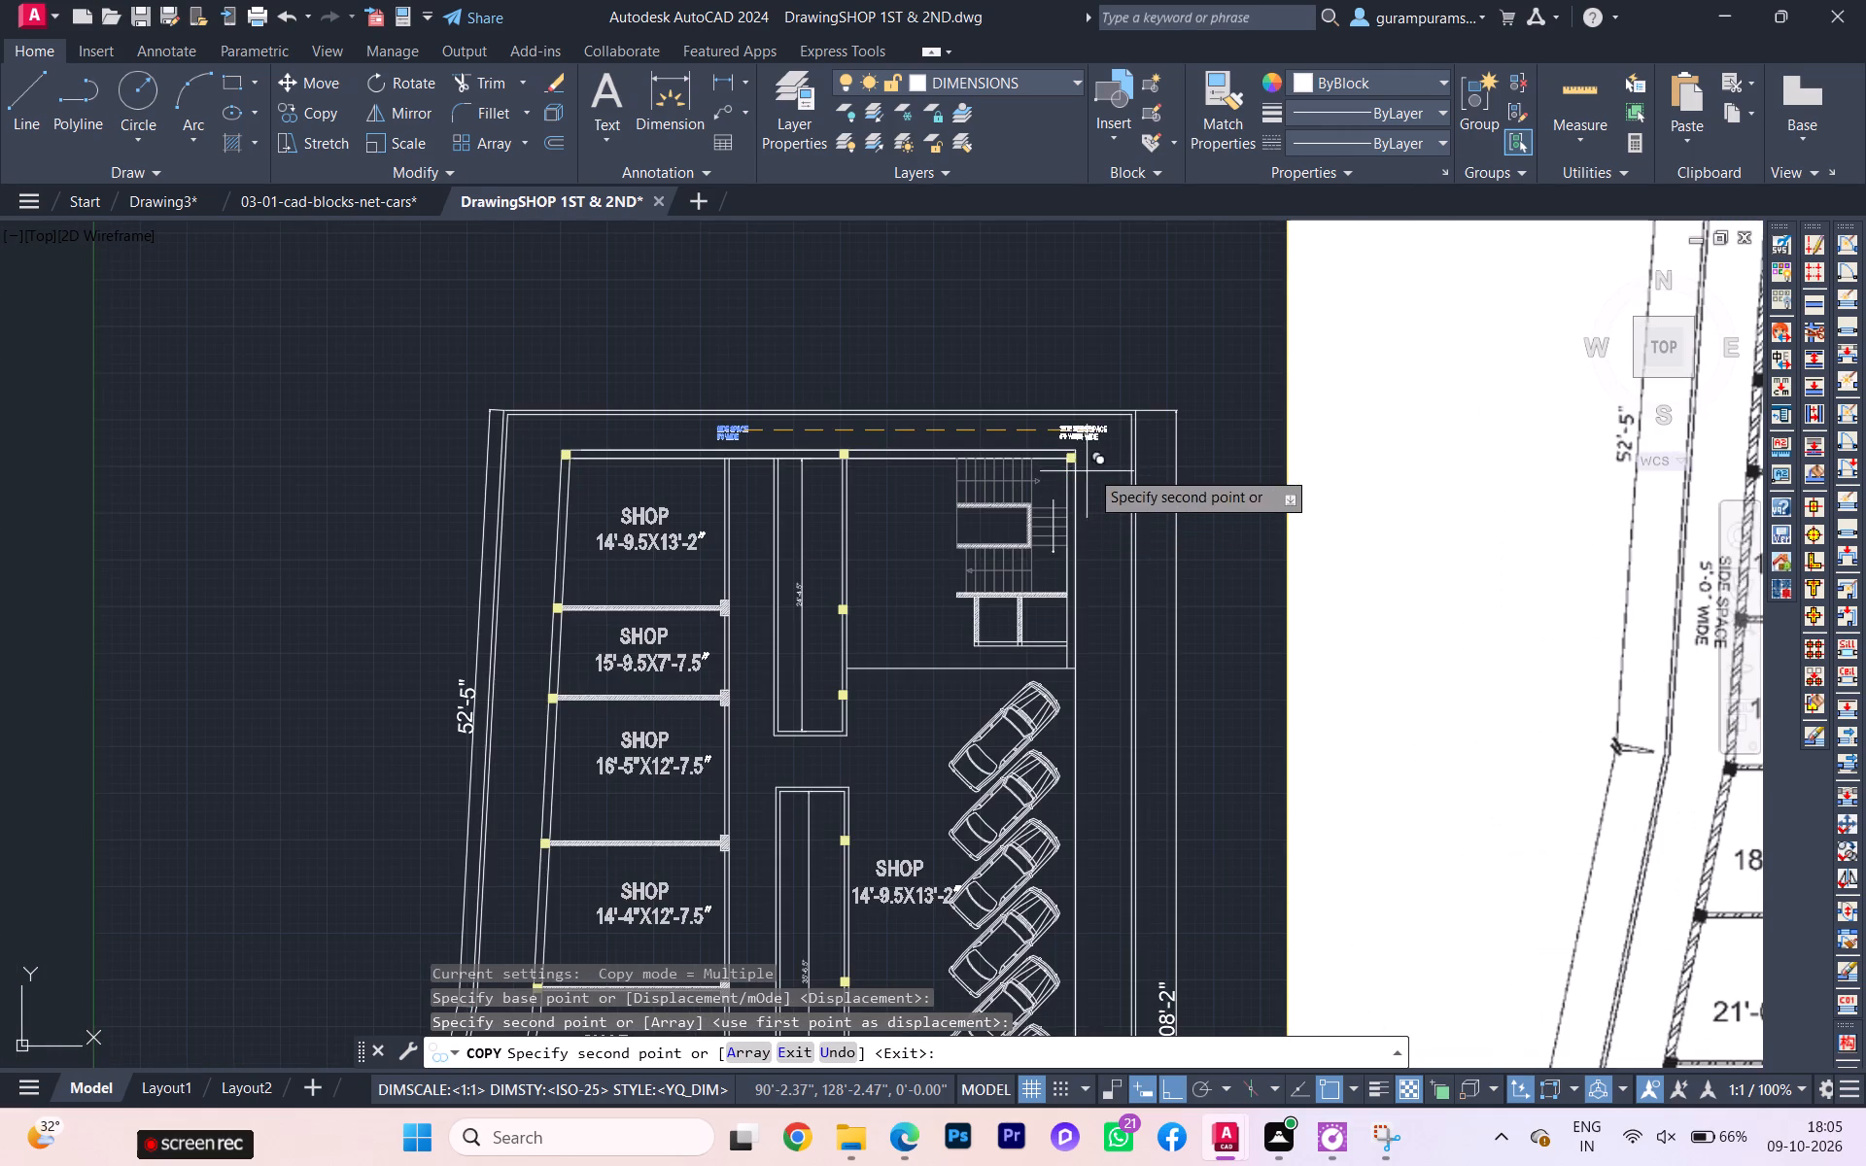
key("F8")
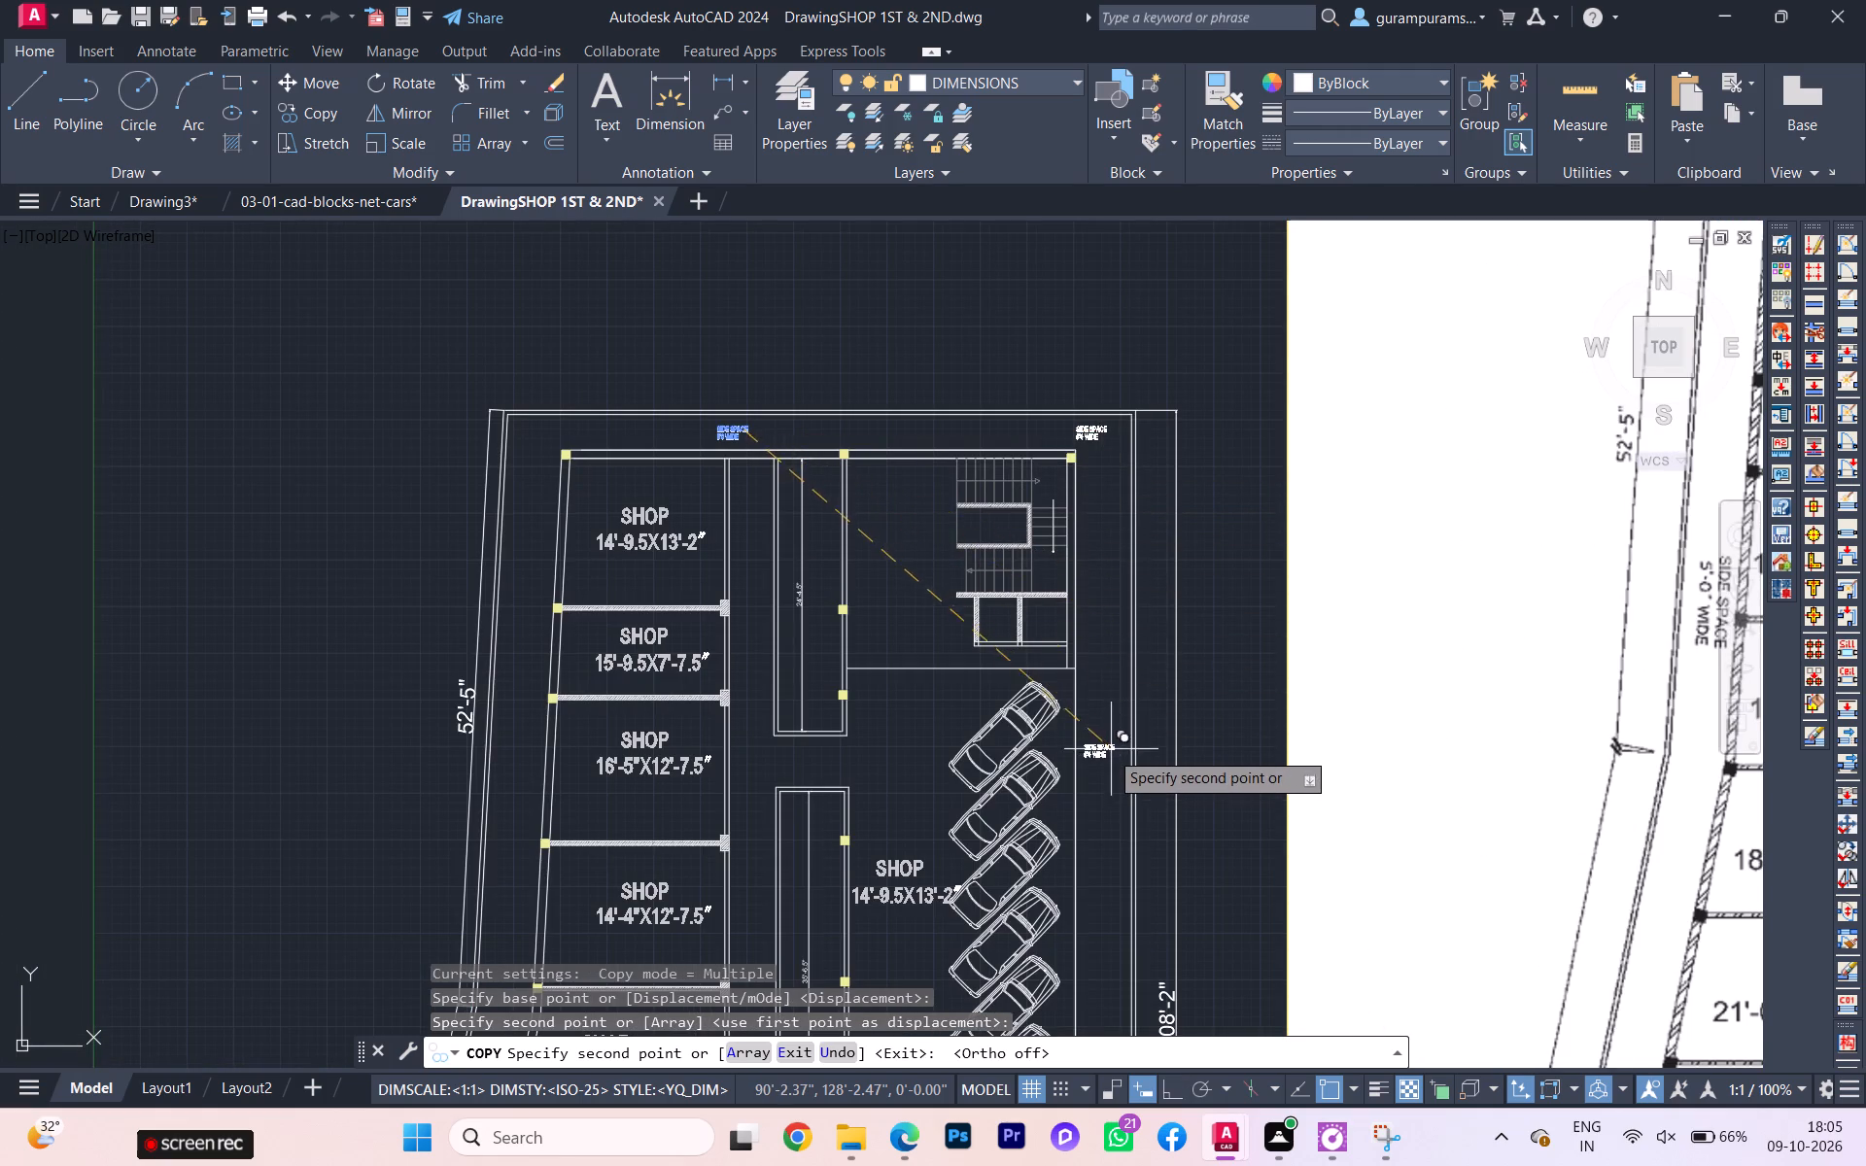
scroll(1109, 750, "down", 1)
scroll(1109, 750, "up", 2)
left_click(1113, 788)
scroll(1142, 663, "down", 2)
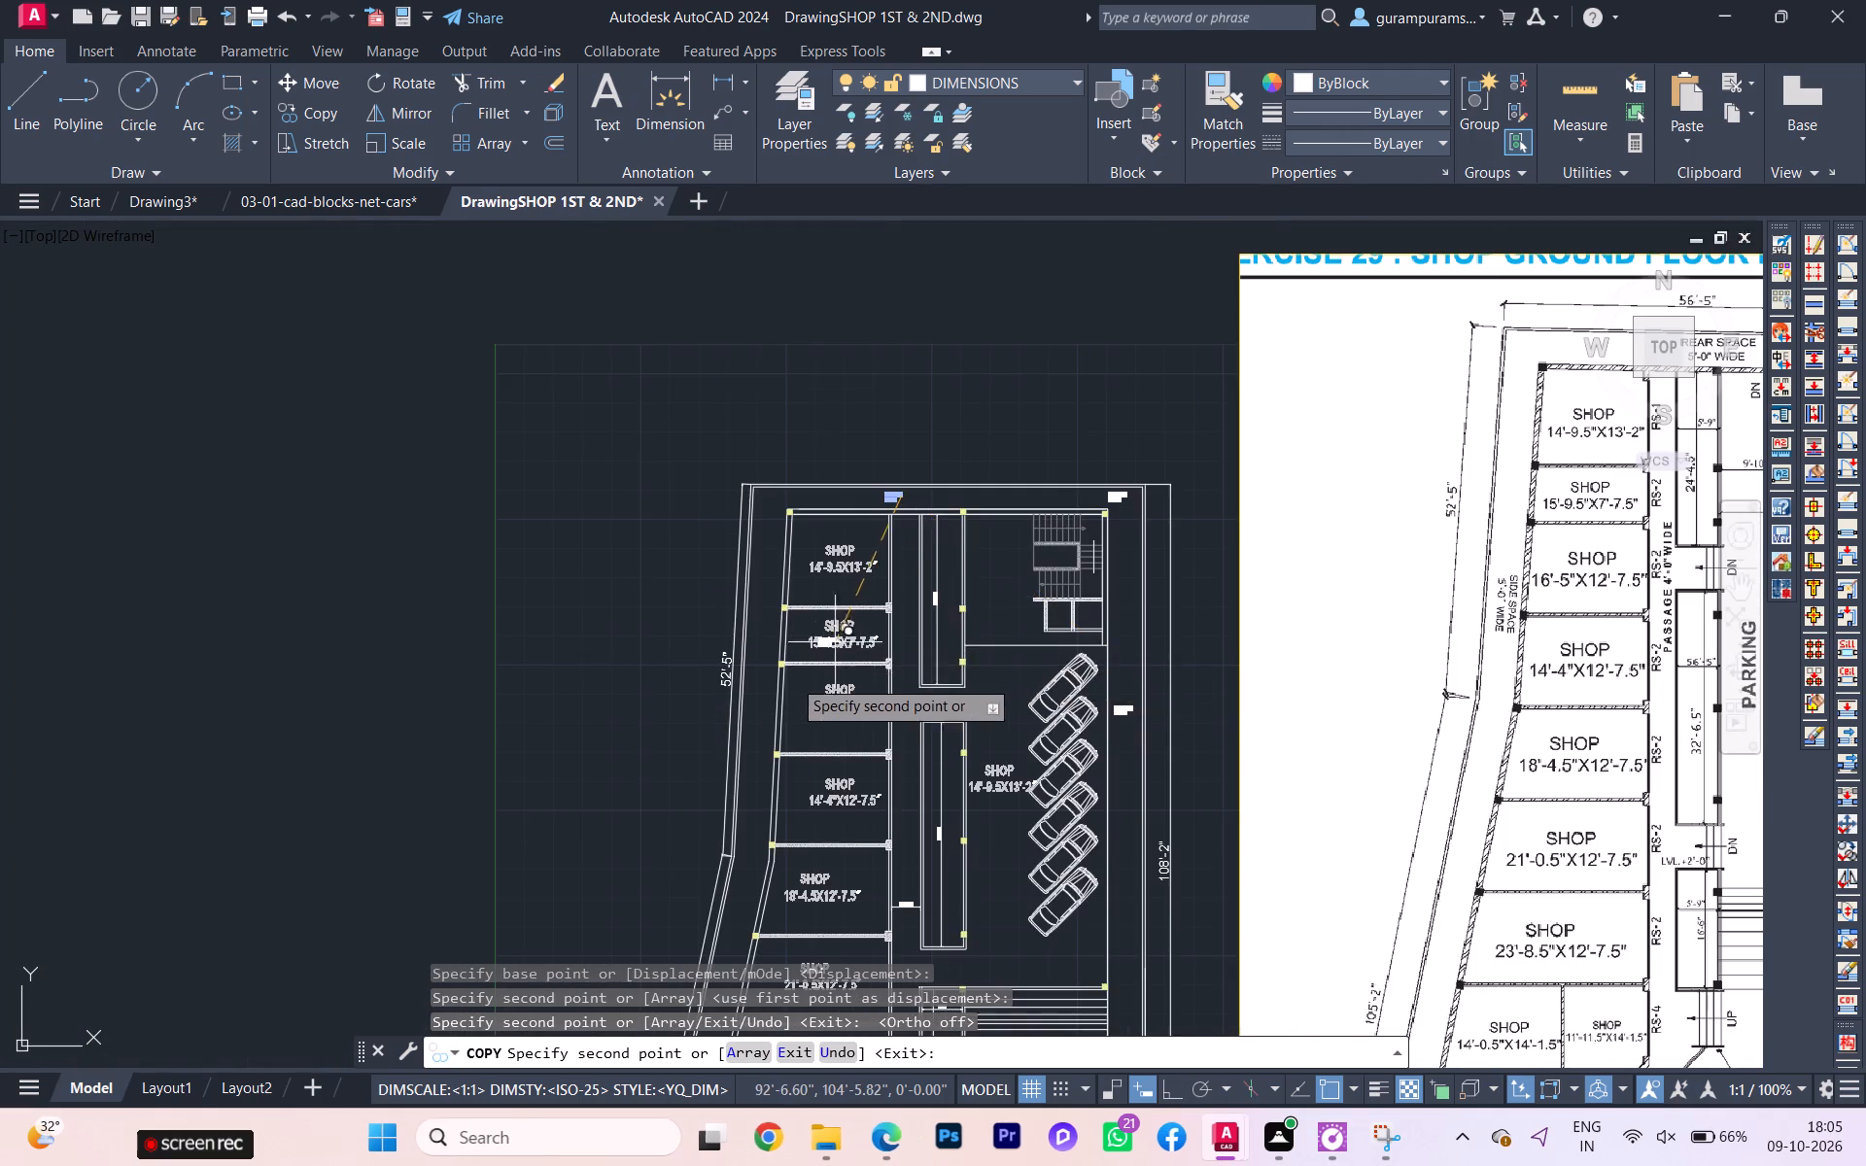
Place a third SIDE SPACE copy between the 52'-5" boundary and the 16'-5"X12'-7.5" shop, ending the Copy command.
scroll(765, 691, "up", 2)
left_click(772, 744)
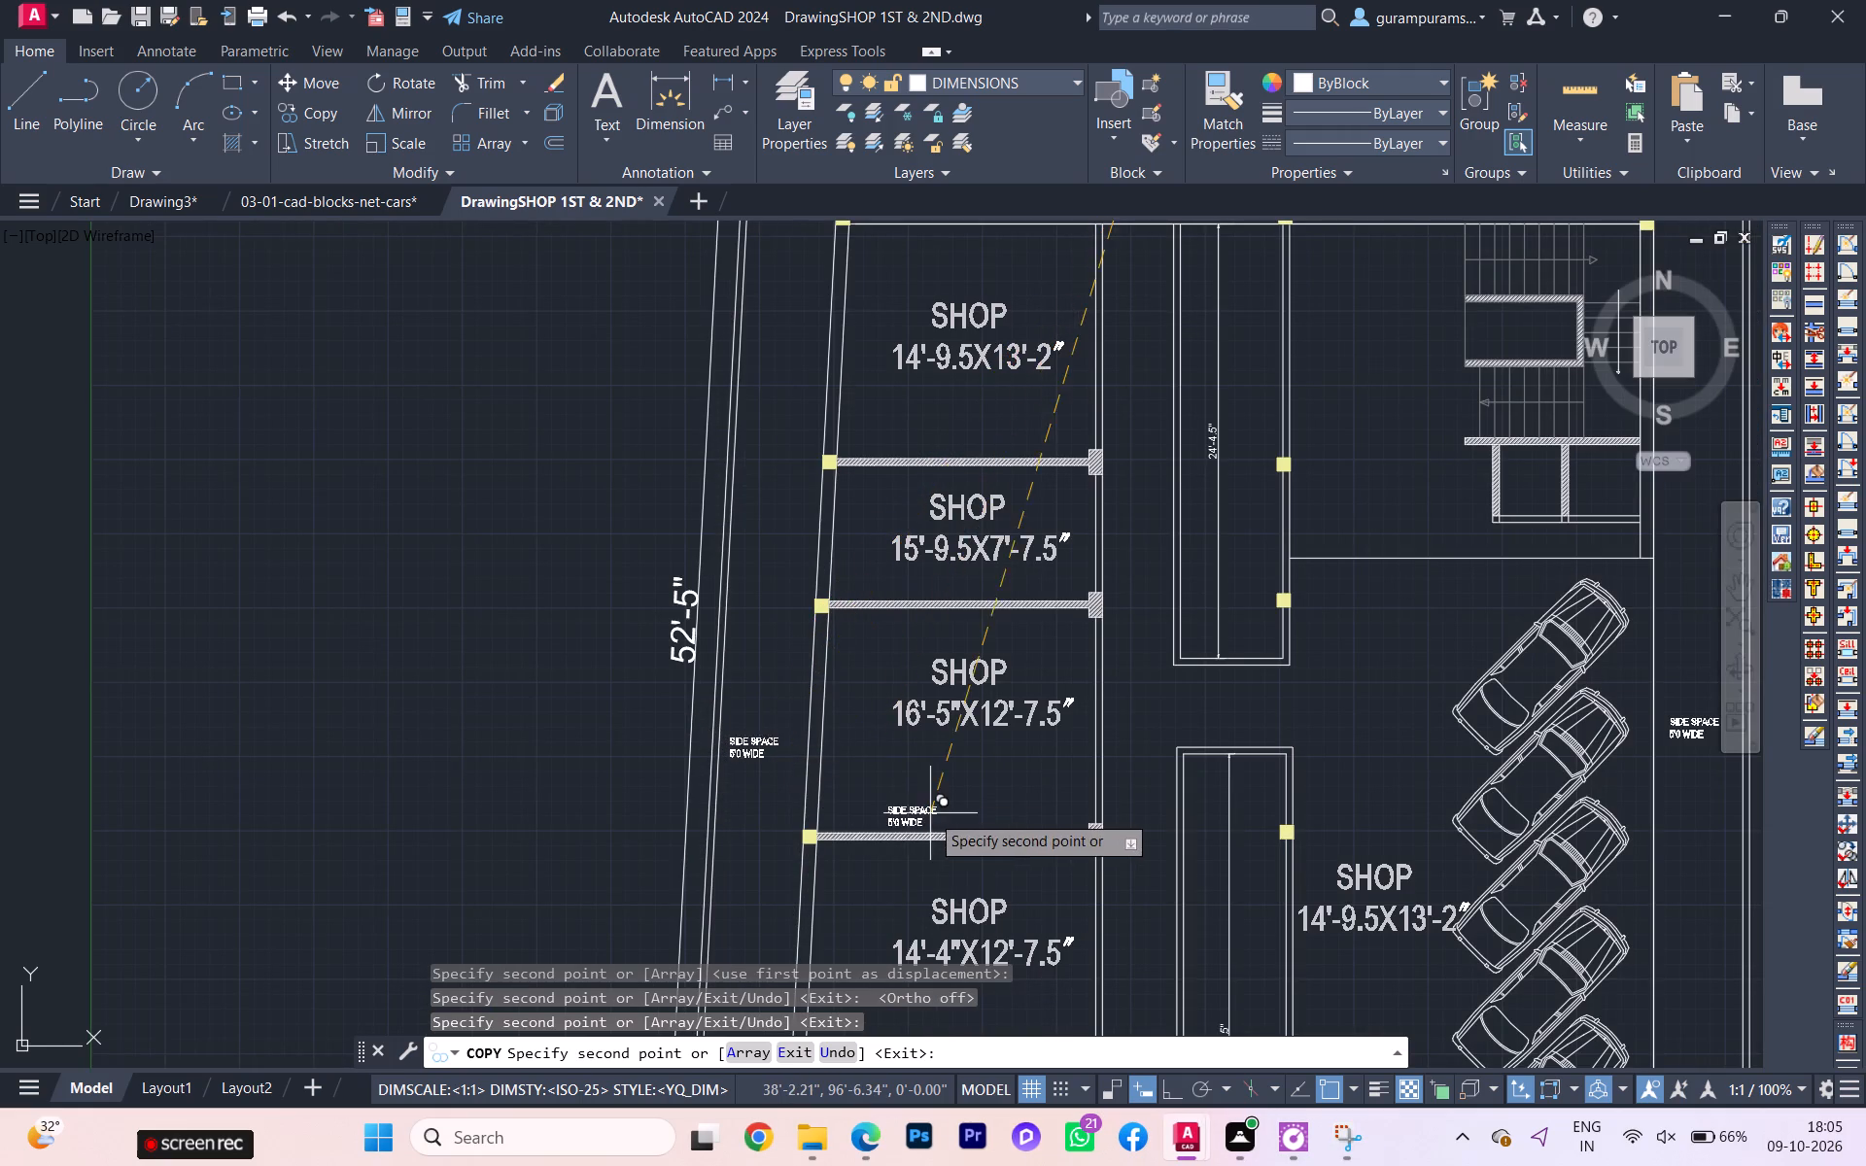
scroll(937, 815, "down", 1)
middle_click_drag(936, 813, 809, 246)
scroll(733, 681, "down", 1)
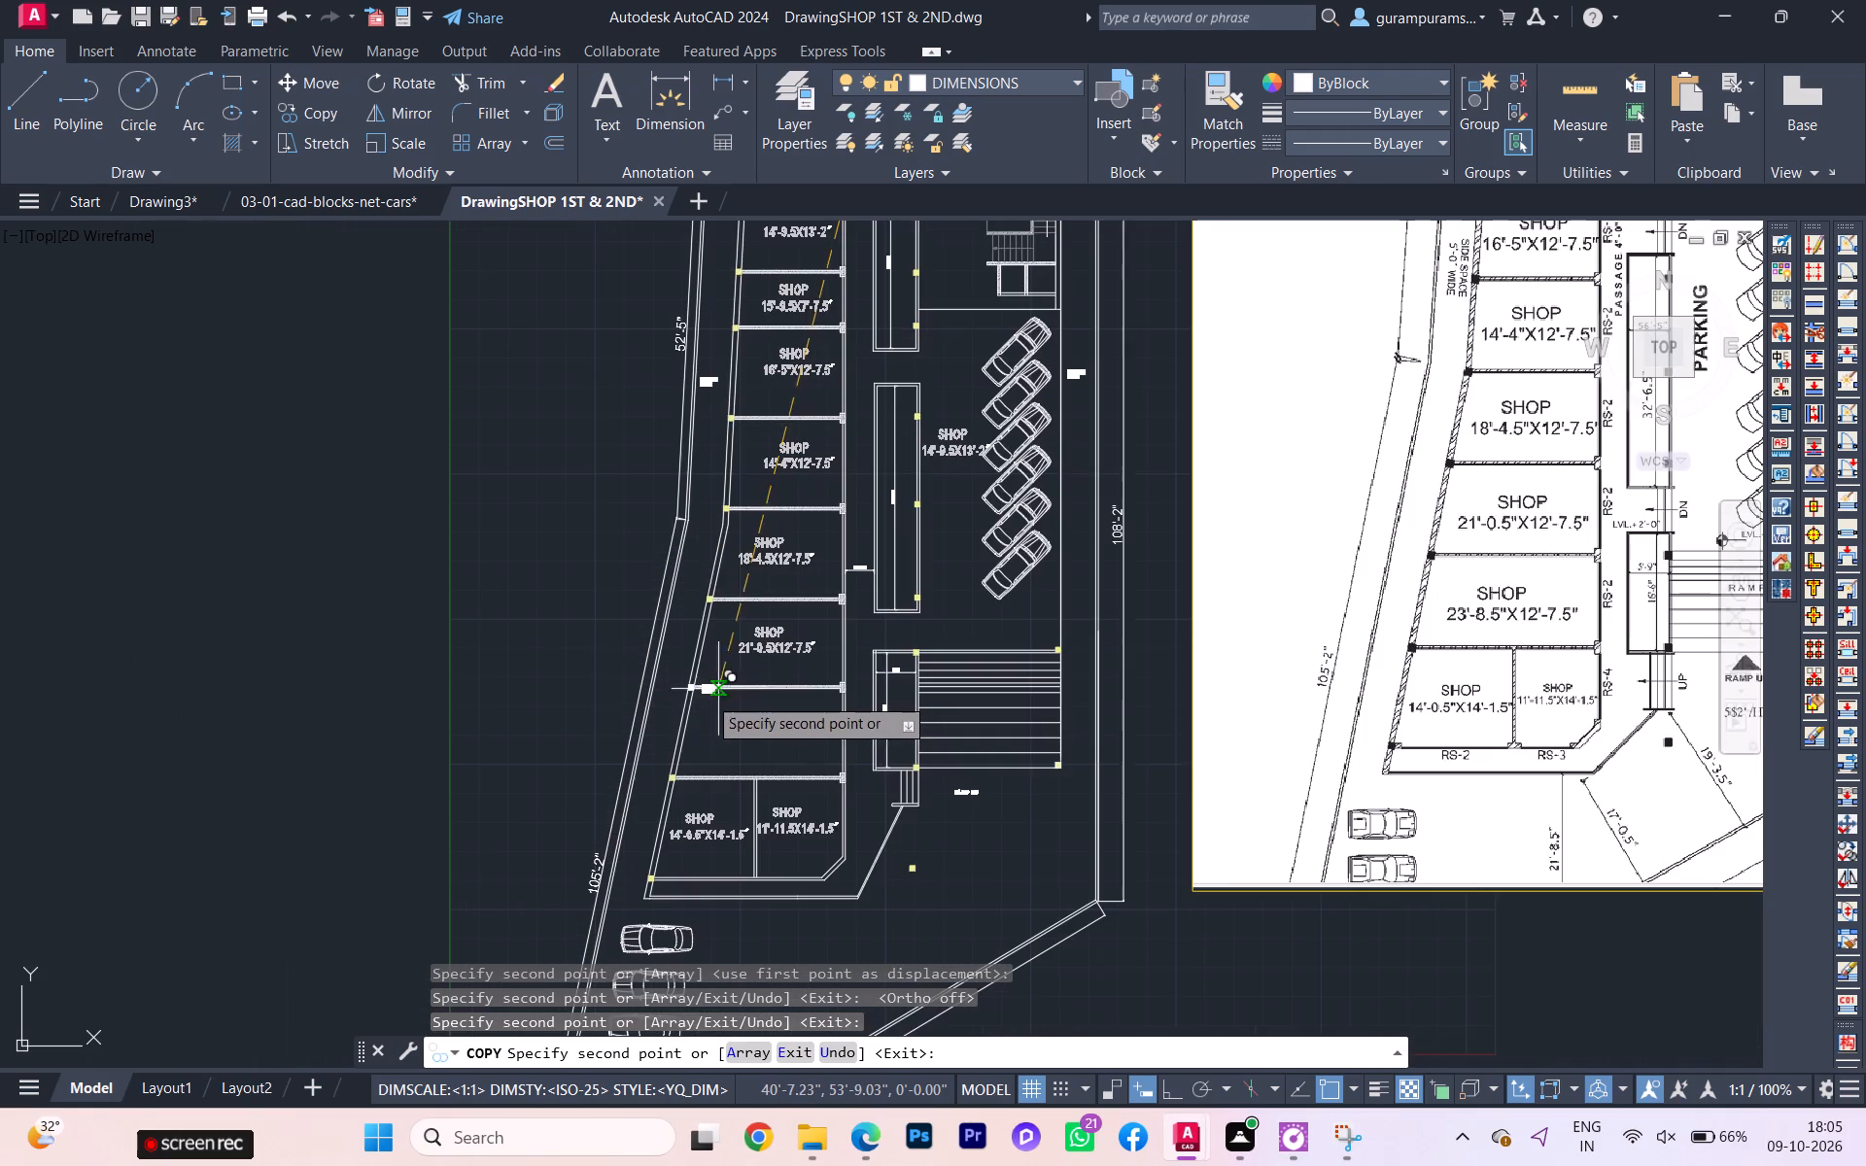
scroll(725, 777, "down", 2)
middle_click_drag(717, 778, 684, 804)
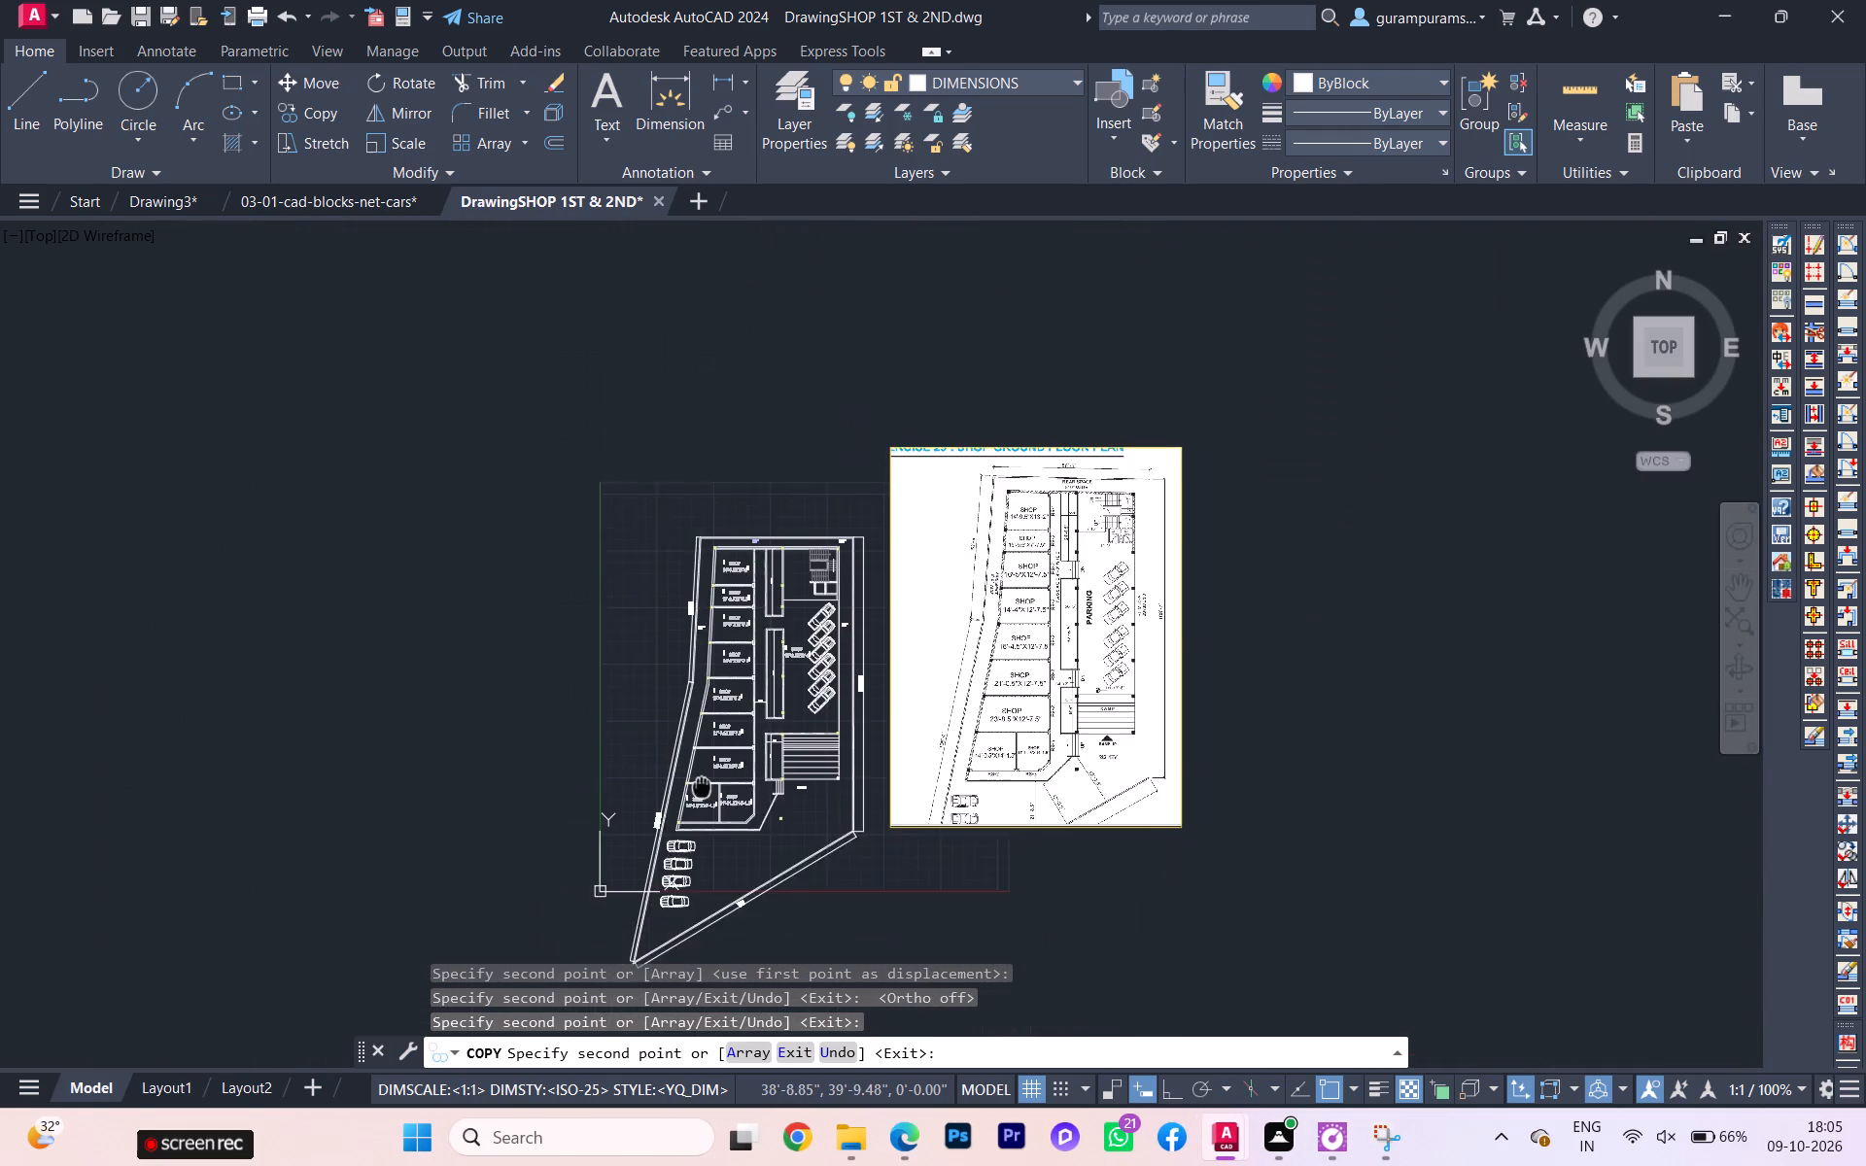
middle_click_drag(684, 804, 662, 842)
scroll(684, 712, "up", 2)
scroll(680, 695, "down", 1)
scroll(680, 693, "up", 2)
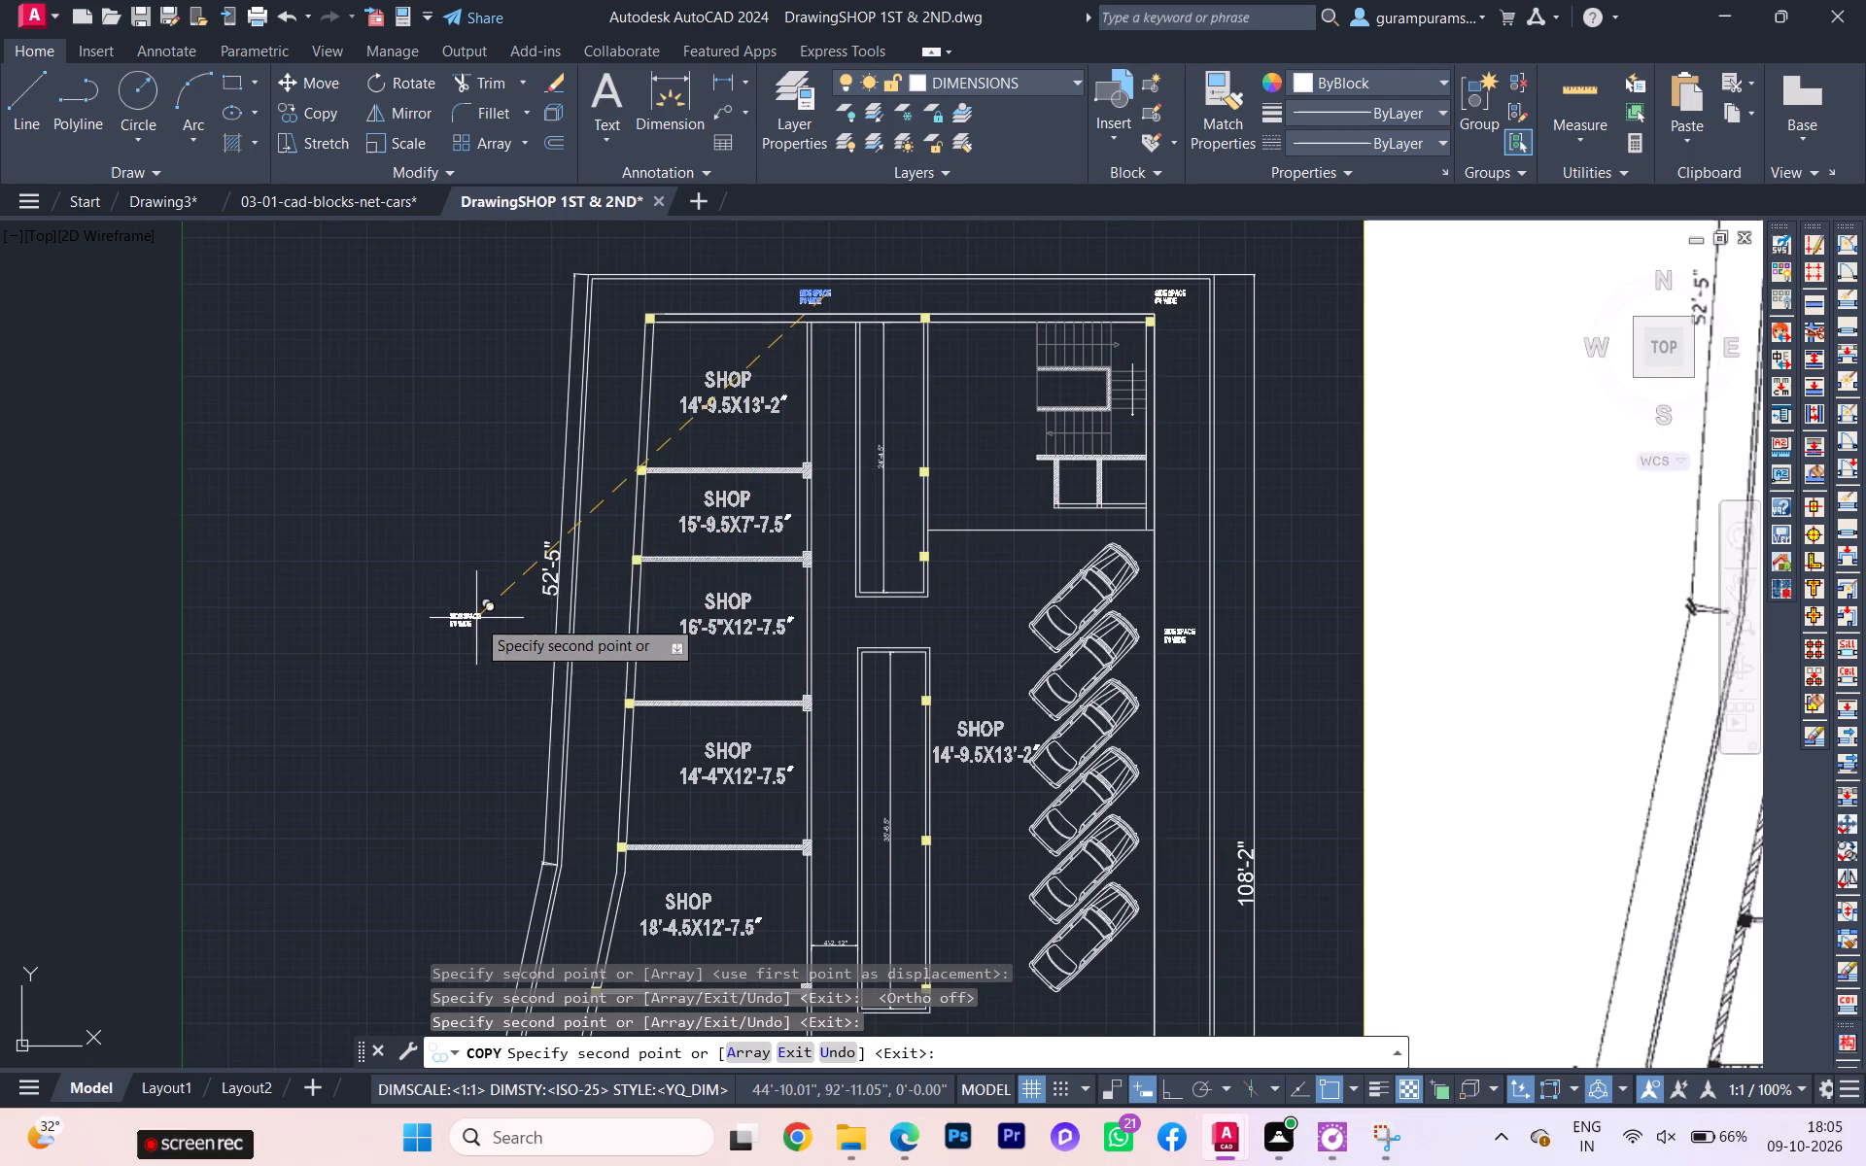
key("Escape")
Rotate the SIDE SPACE text beside the parked cars to 270° with Ortho on.
scroll(997, 561, "up", 2)
left_click(1422, 775)
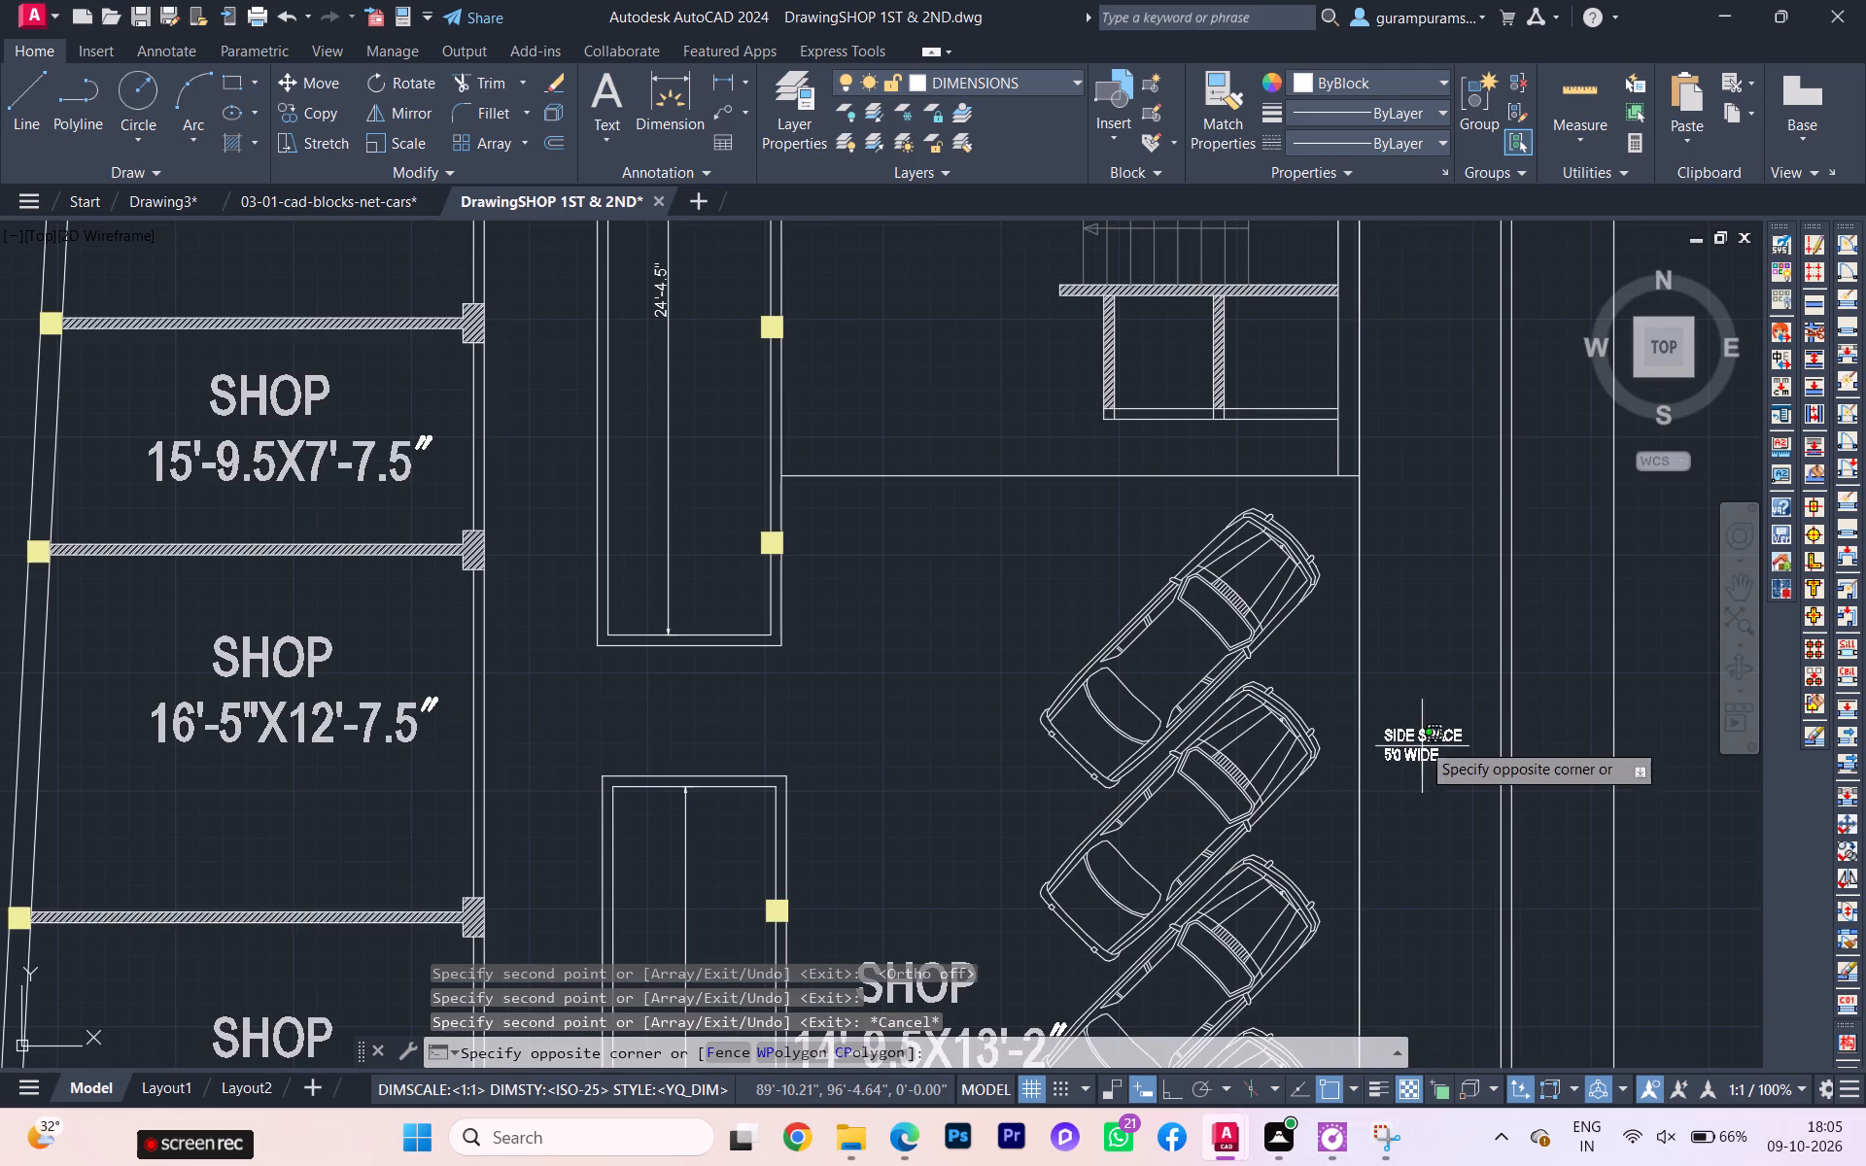
left_click(1410, 730)
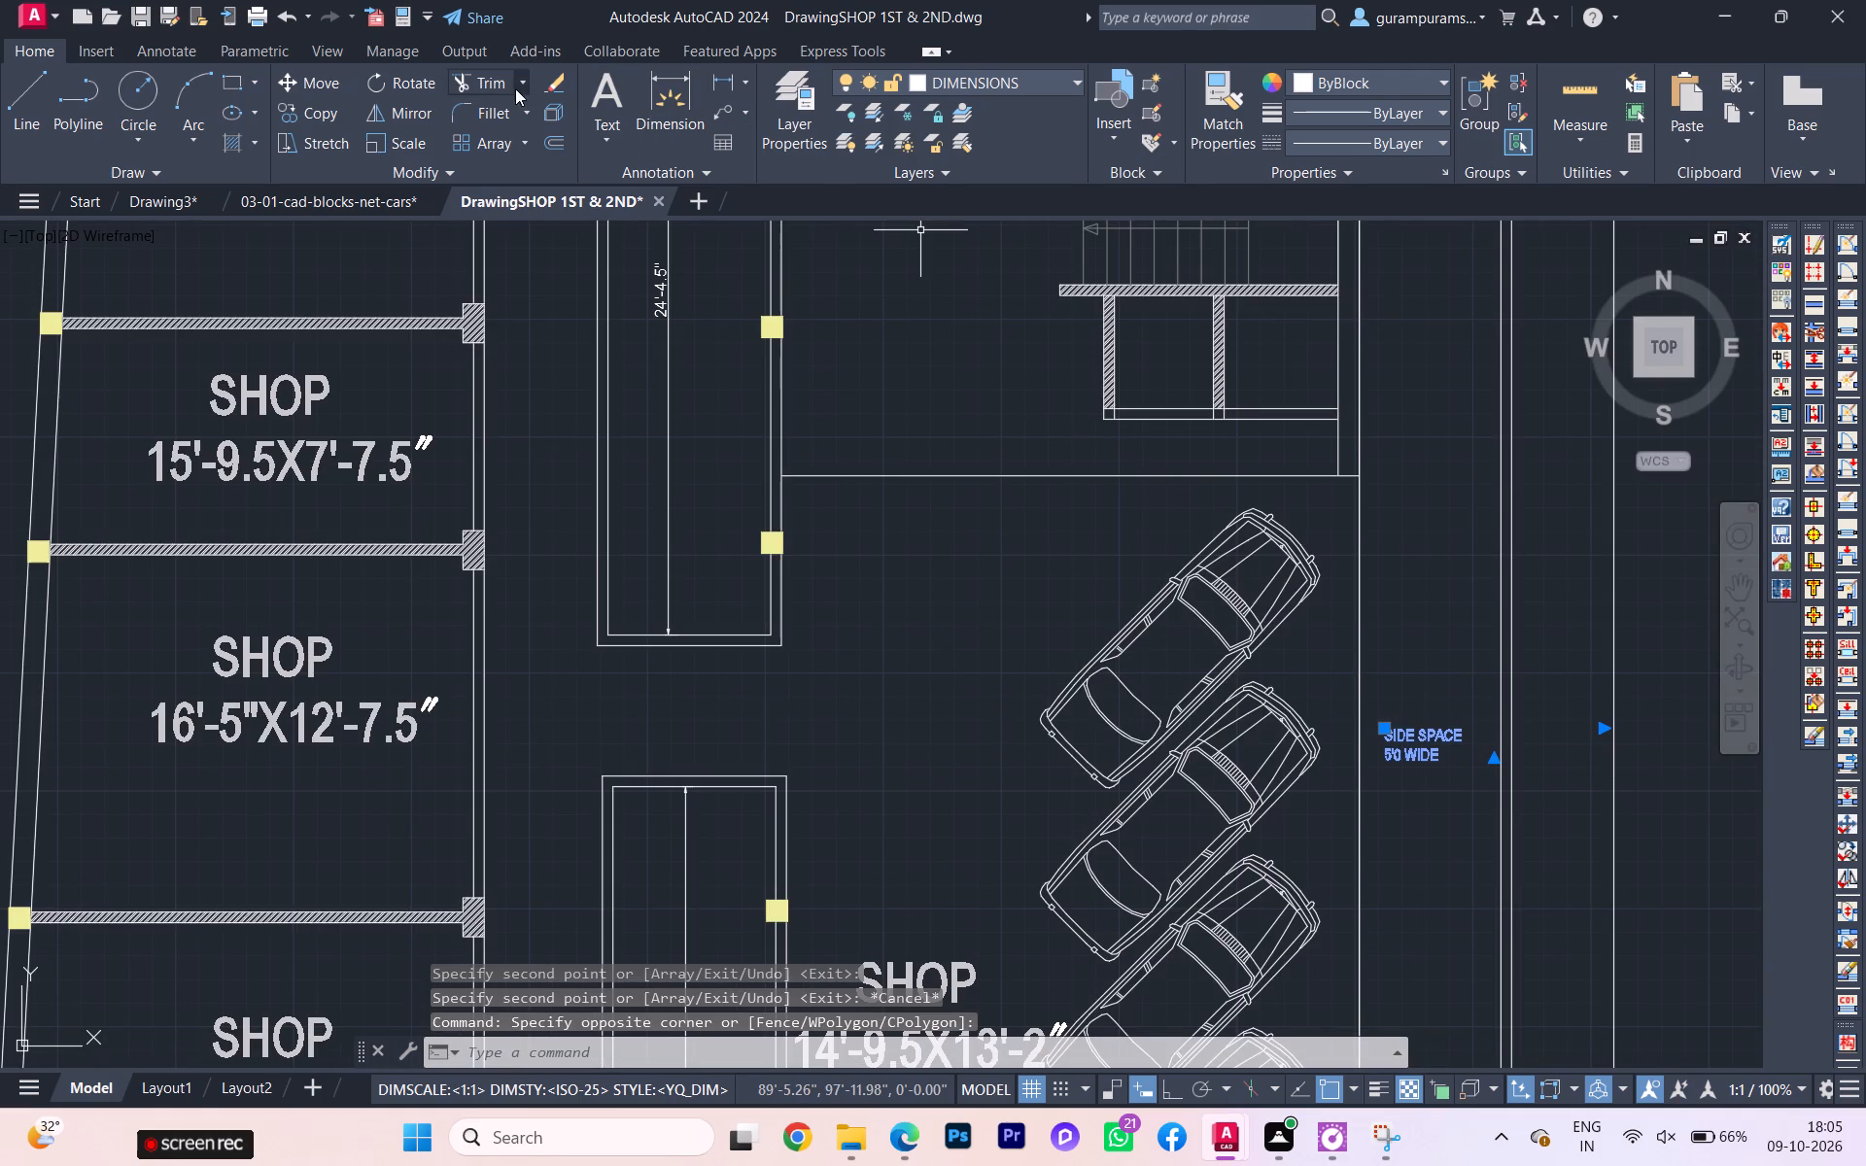
left_click(429, 81)
left_click(1474, 776)
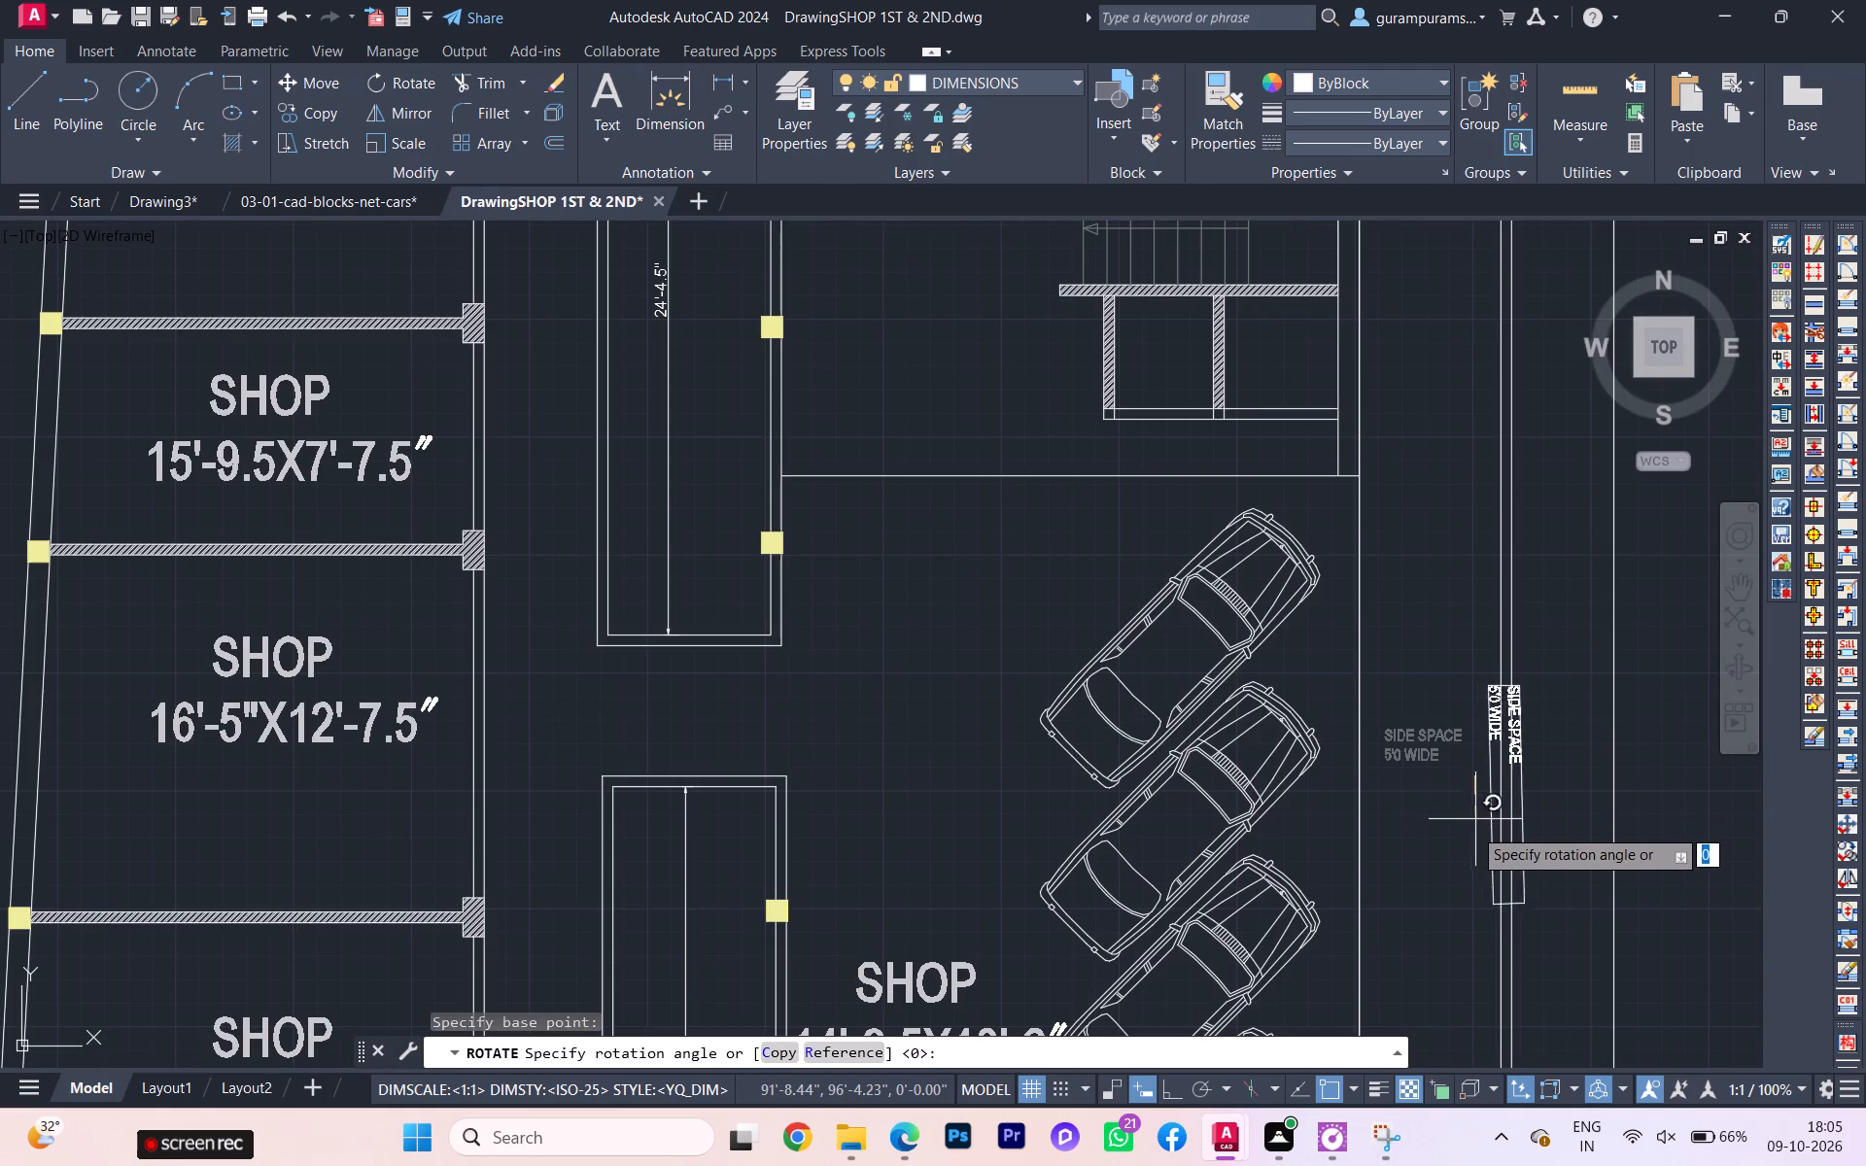
key("F8")
left_click(1474, 884)
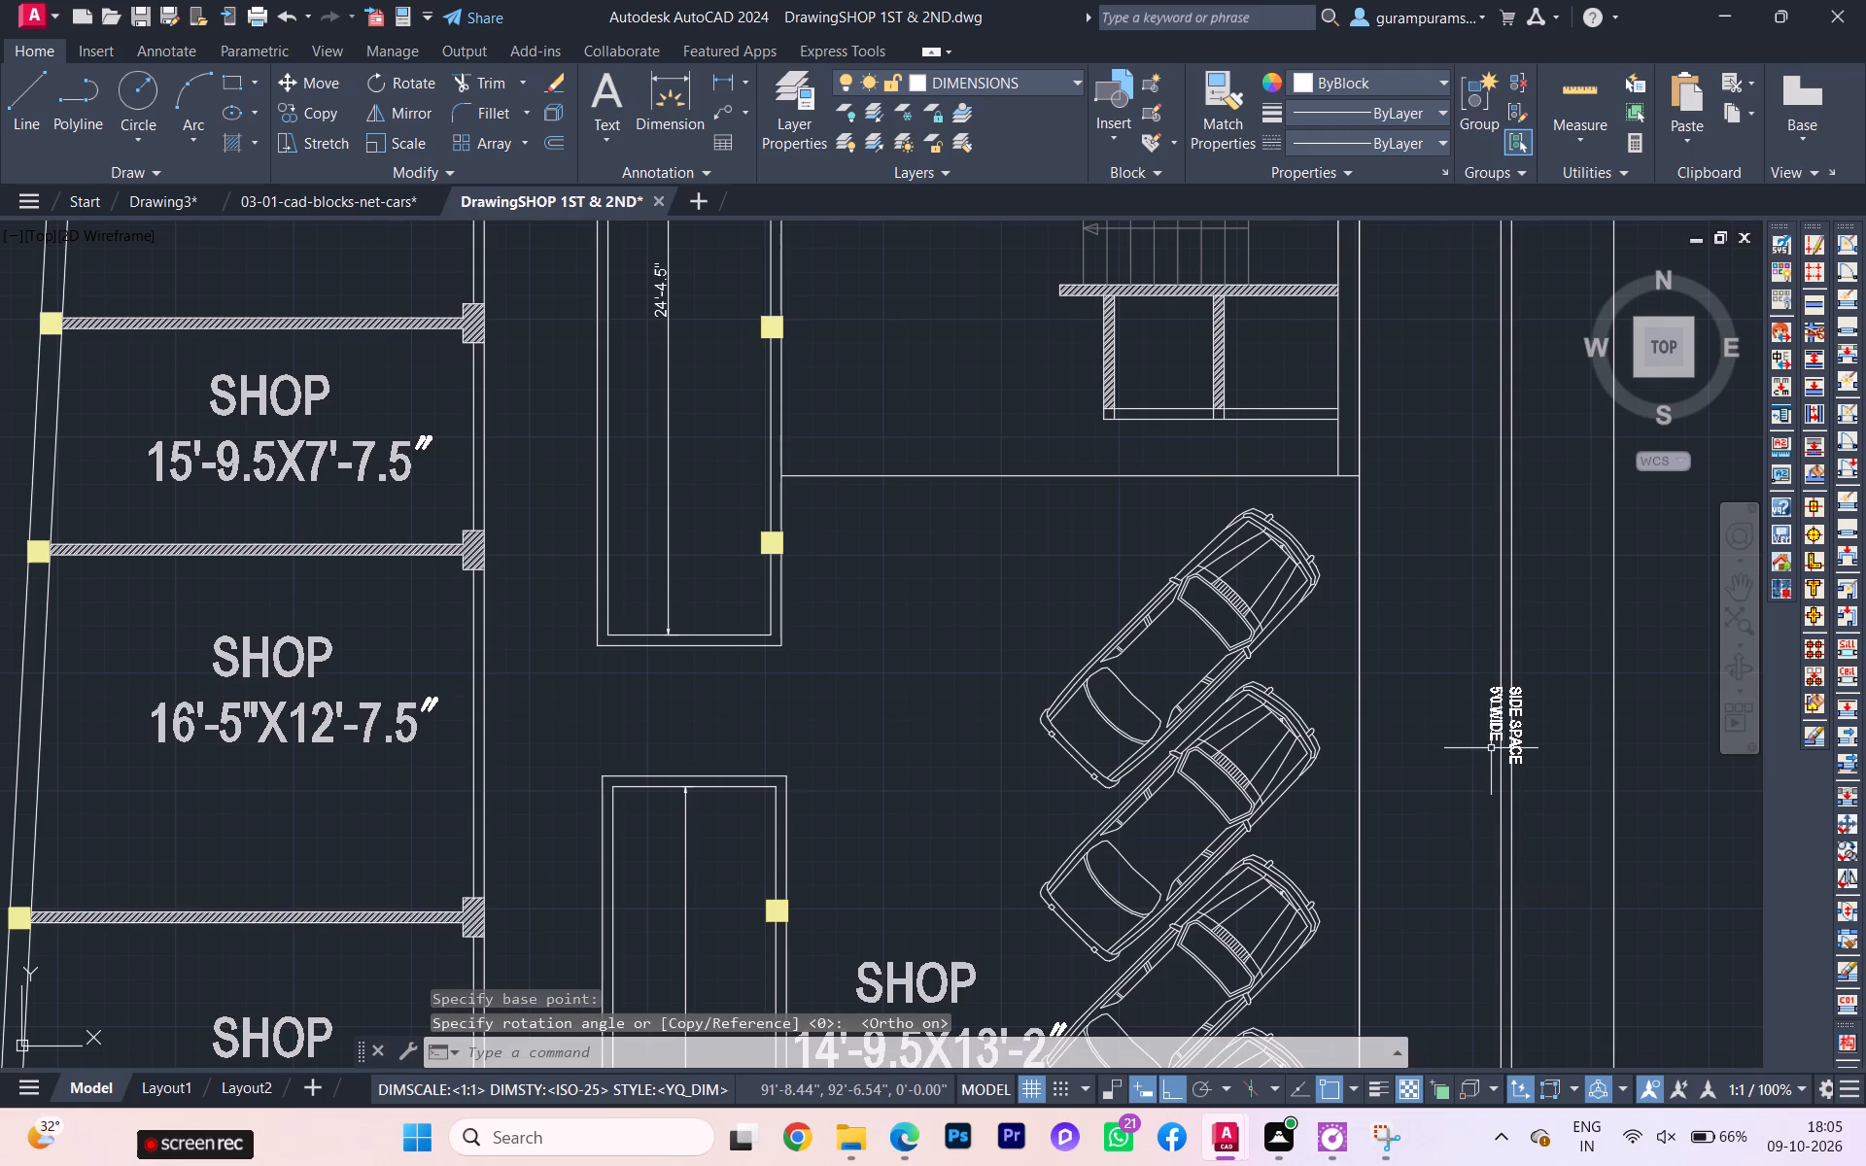
Move the rotated SIDE SPACE text about 3'-8" toward the cars, into the strip inside the 108'-2" boundary lines.
left_click(1498, 728)
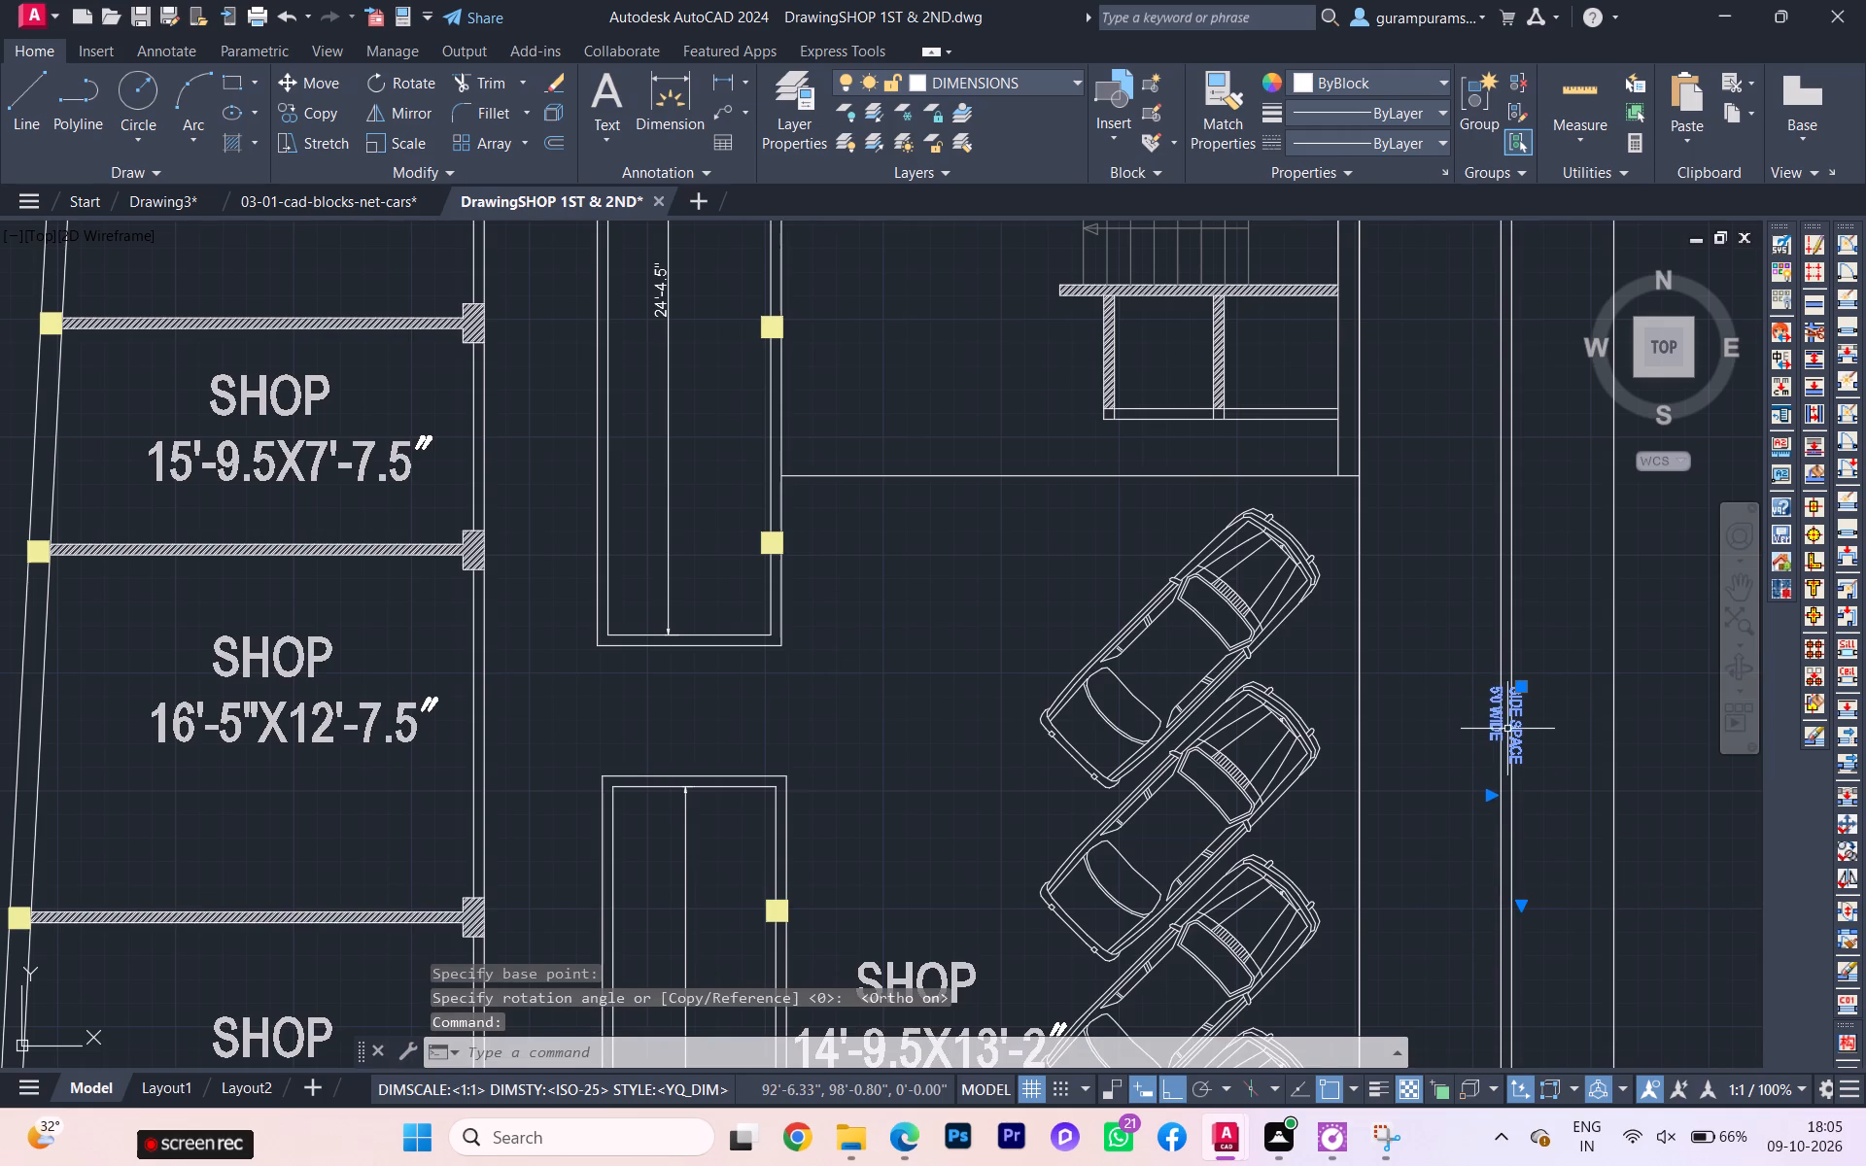
key("m")
key("Return")
left_click(1506, 715)
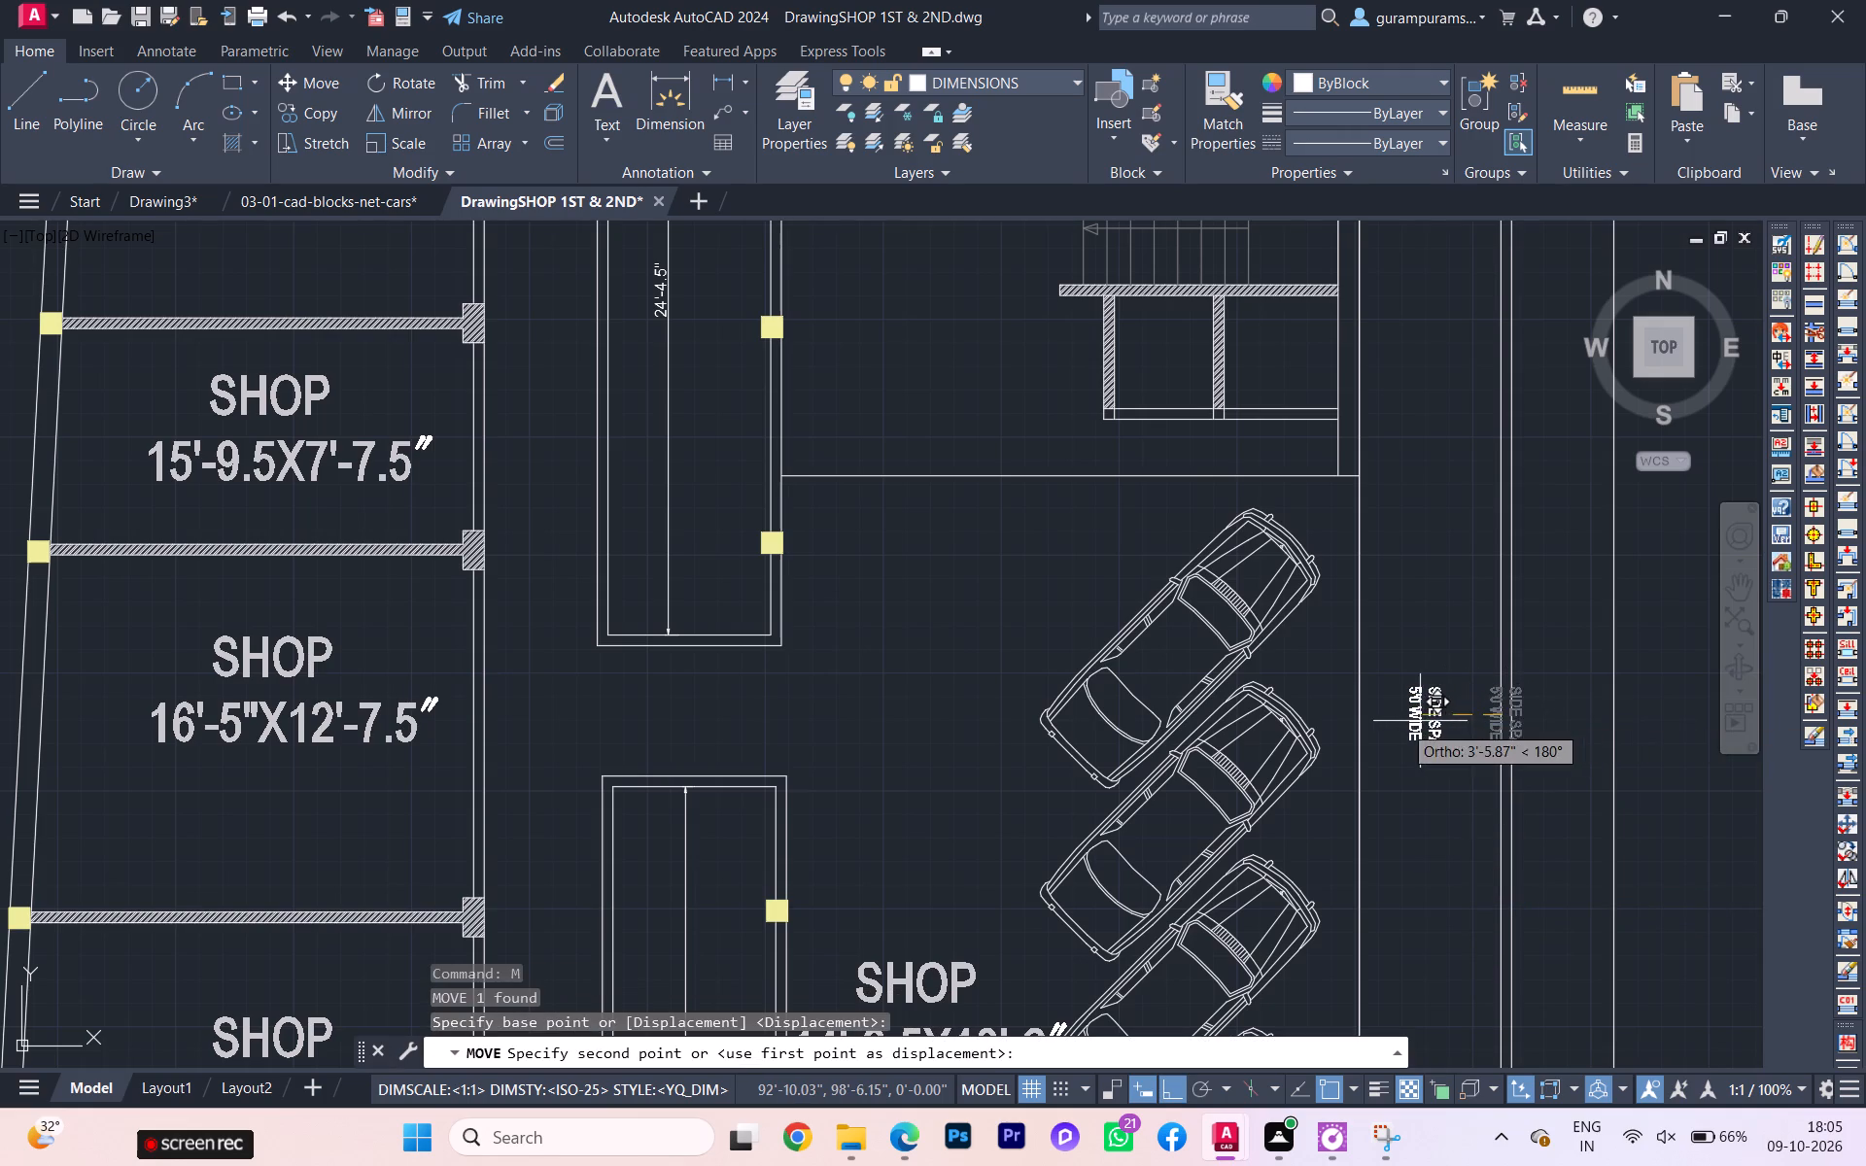
left_click(1401, 725)
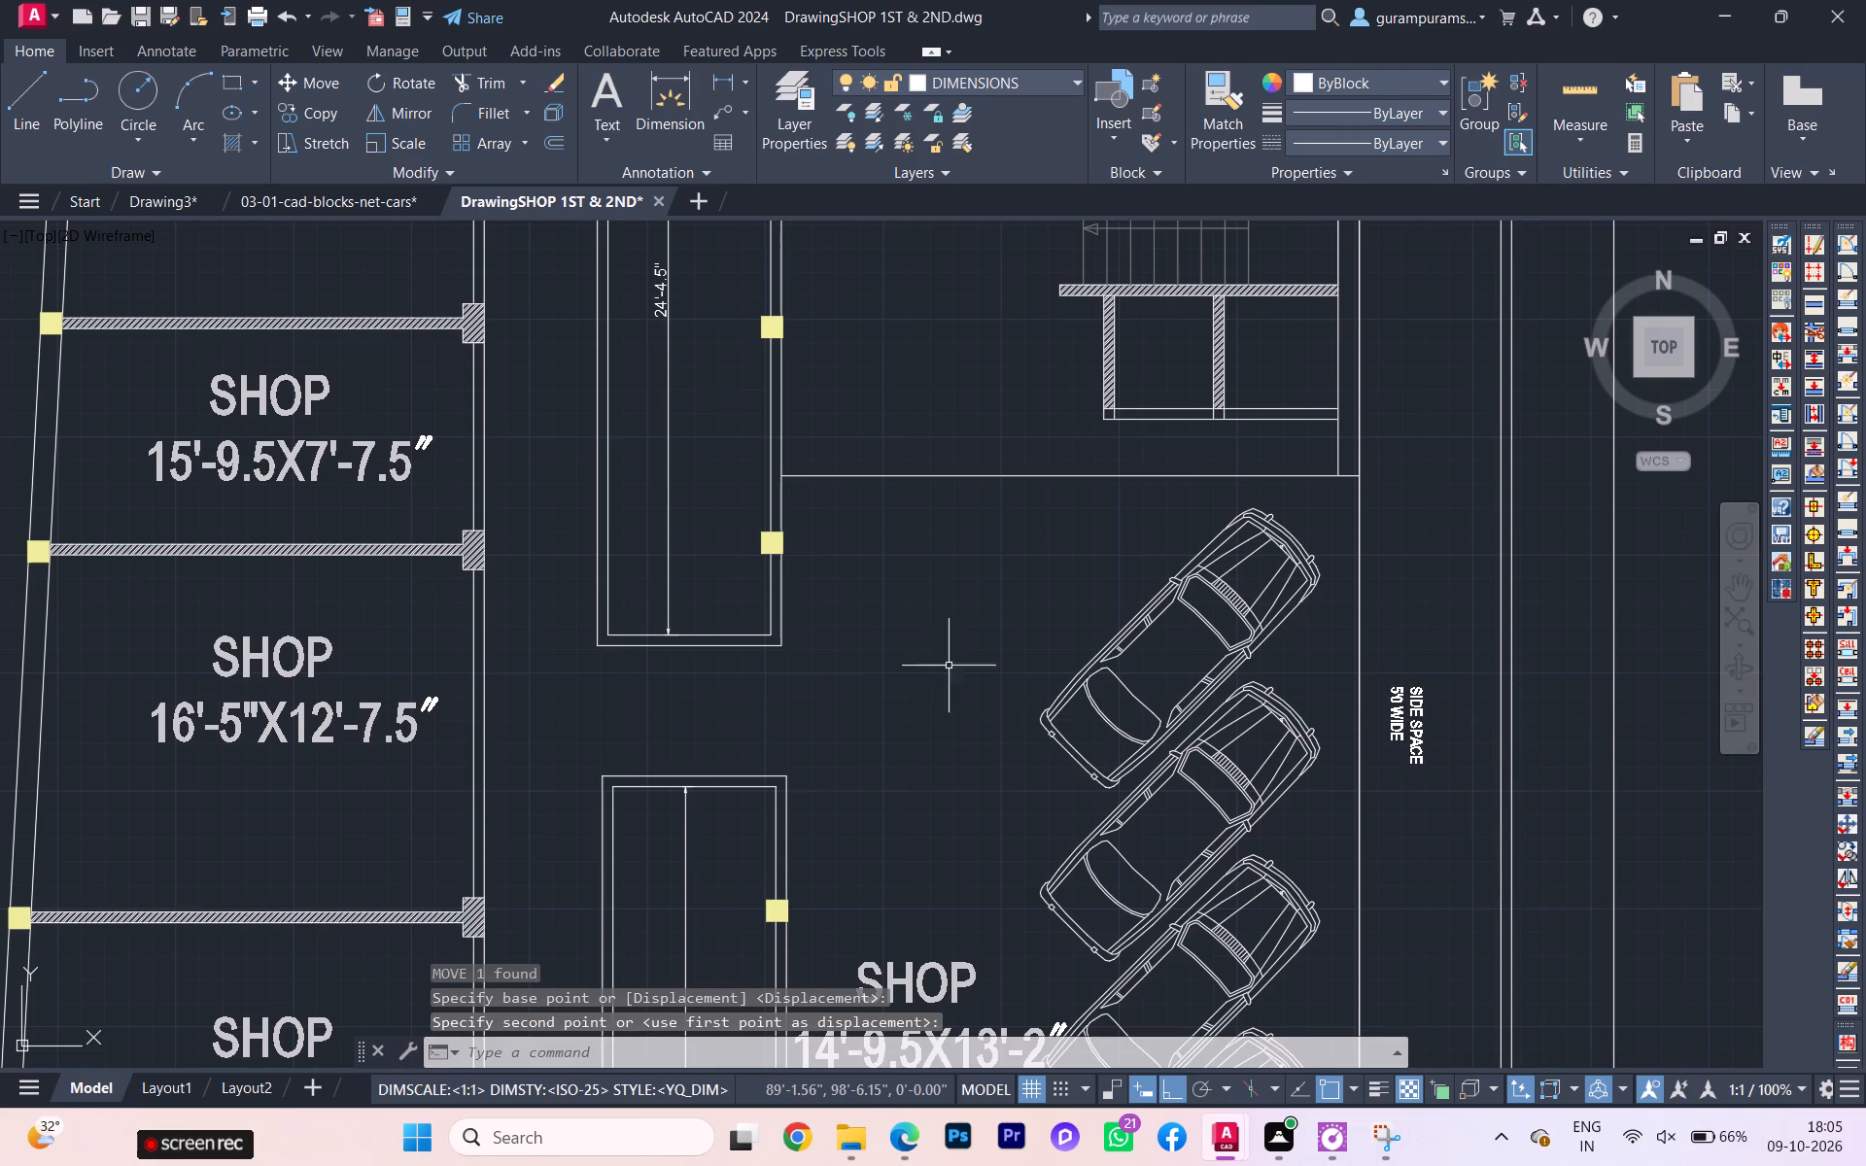
Rotate the SIDE SPACE text beside the 16'-5"X12'-7.5" shop to 270°.
scroll(917, 595, "down", 1)
scroll(1000, 613, "down", 1)
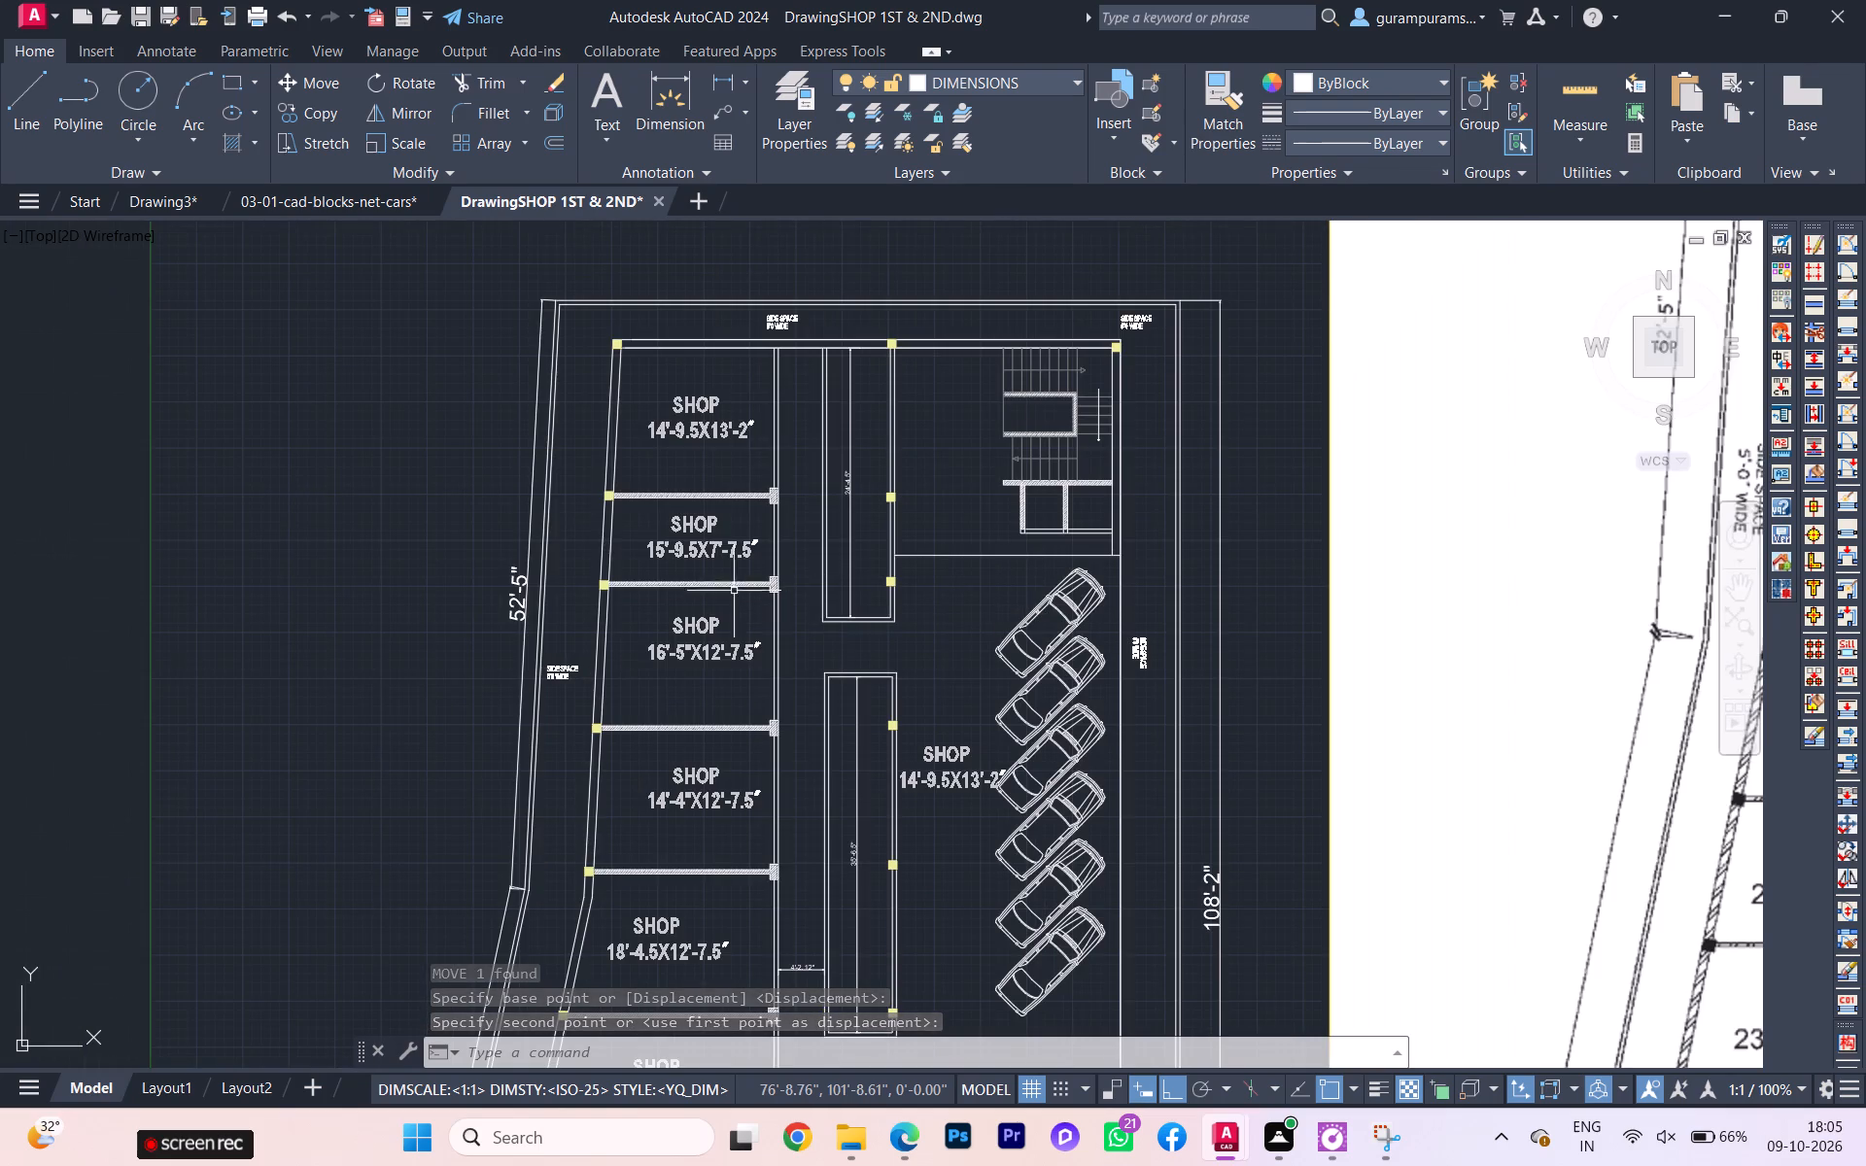
scroll(655, 640, "up", 1)
left_click(501, 686)
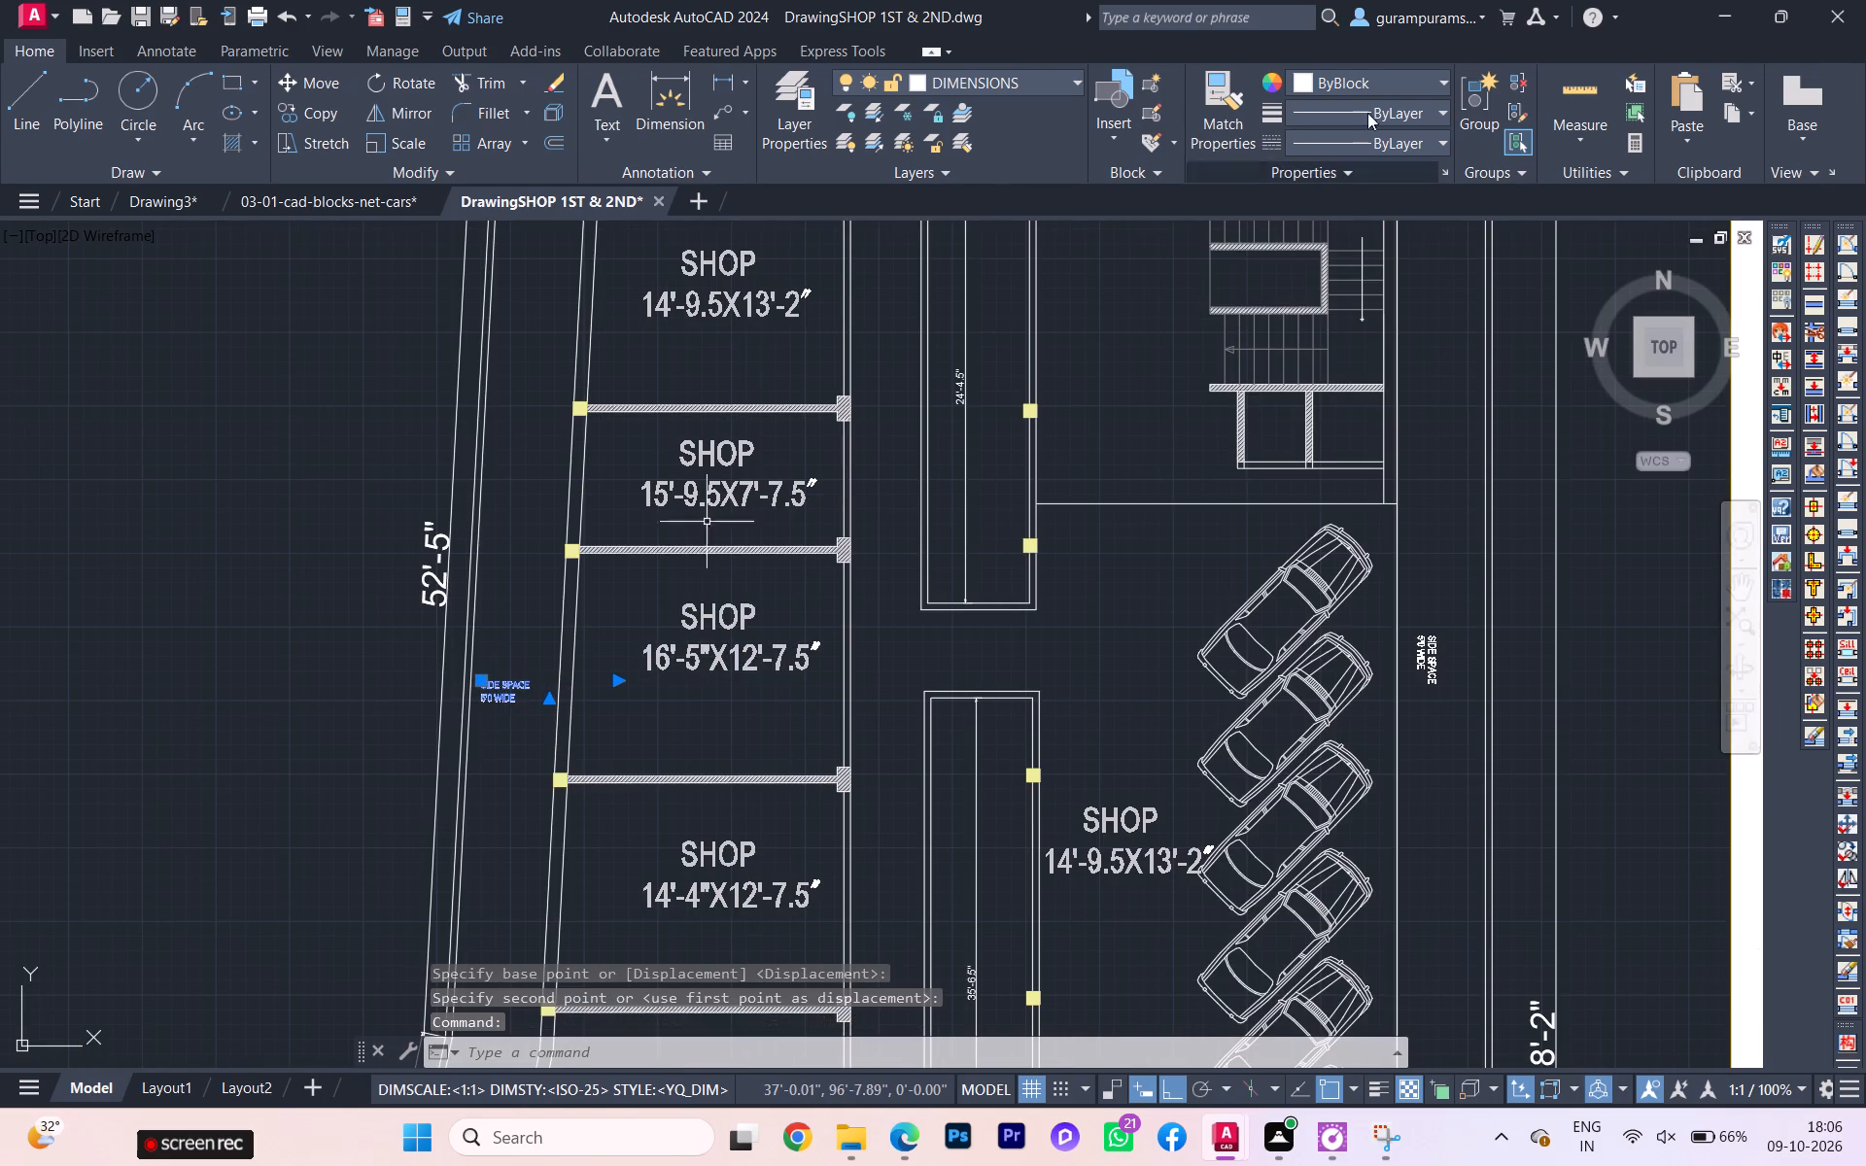
left_click(428, 84)
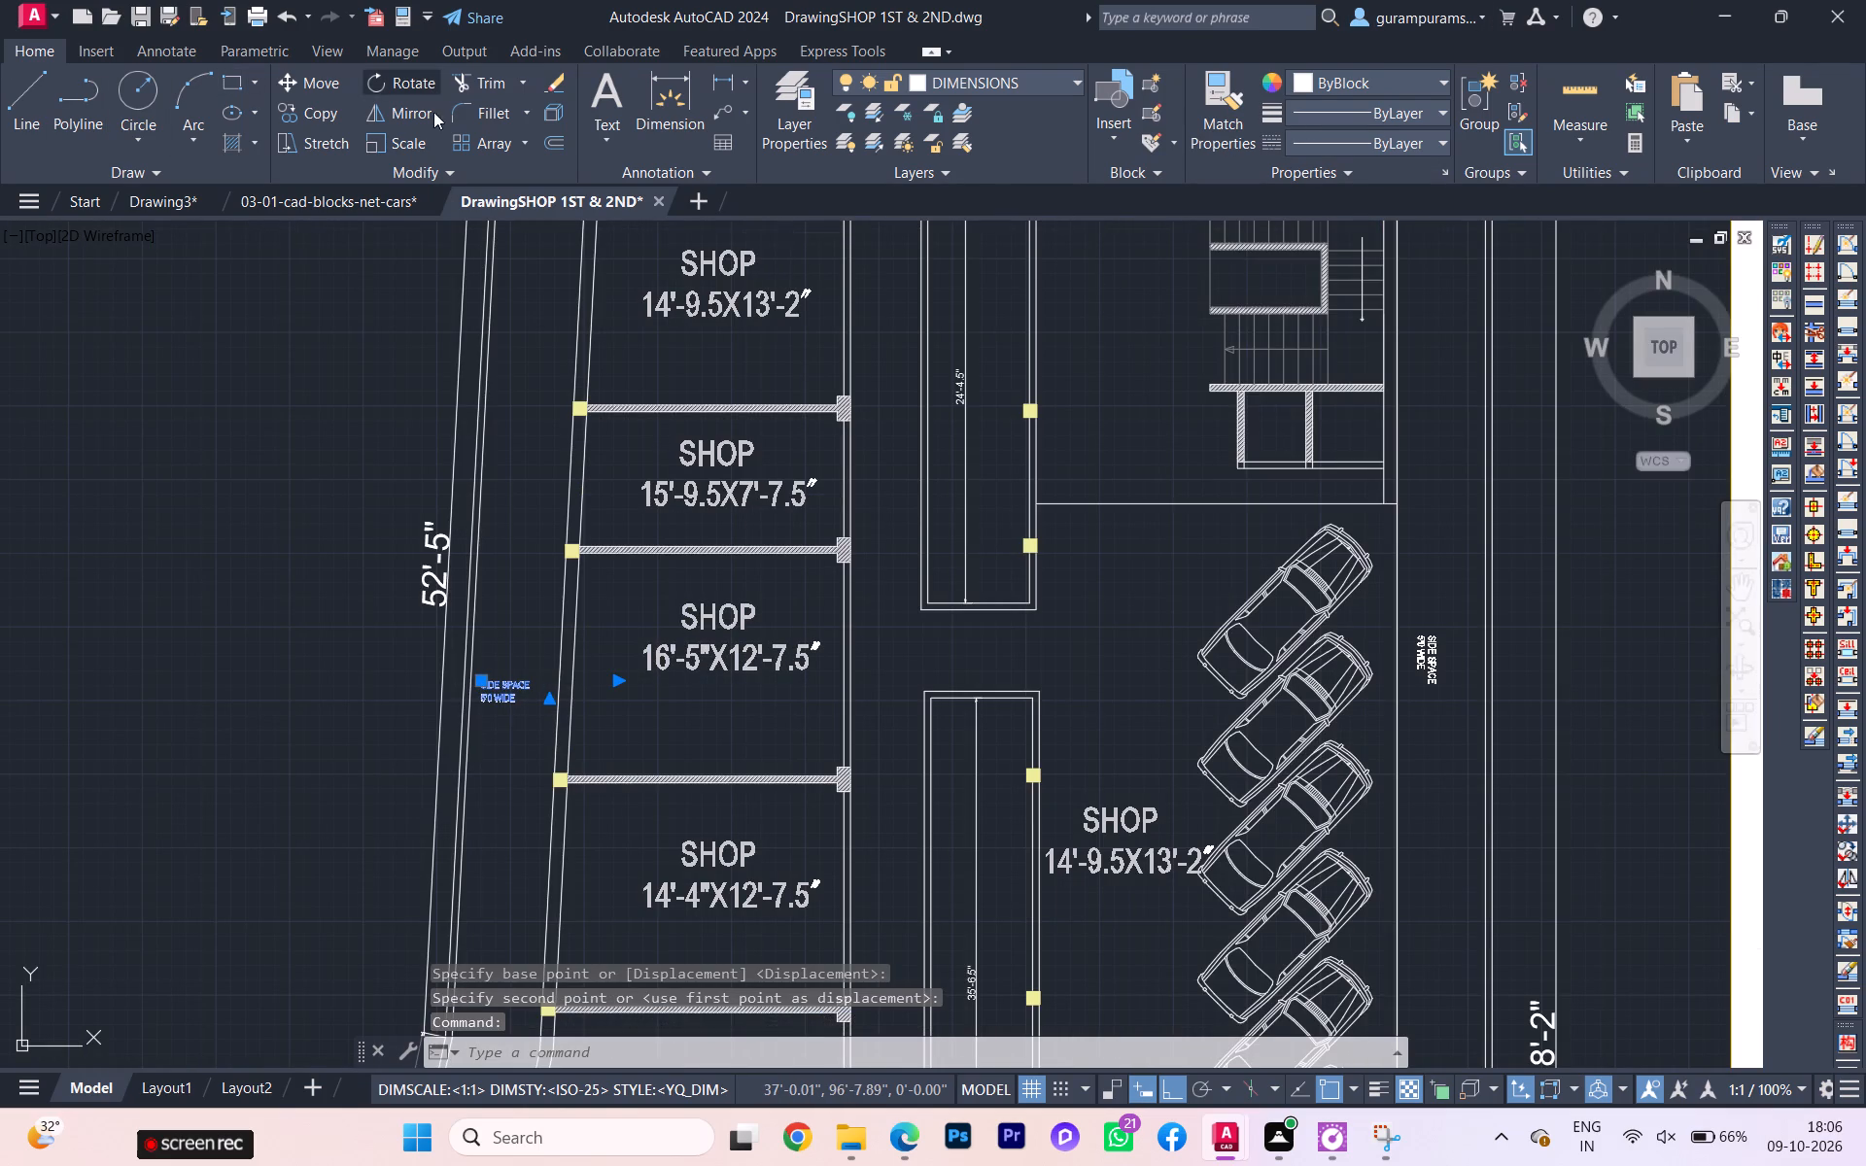
scroll(520, 817, "up", 2)
left_click(567, 521)
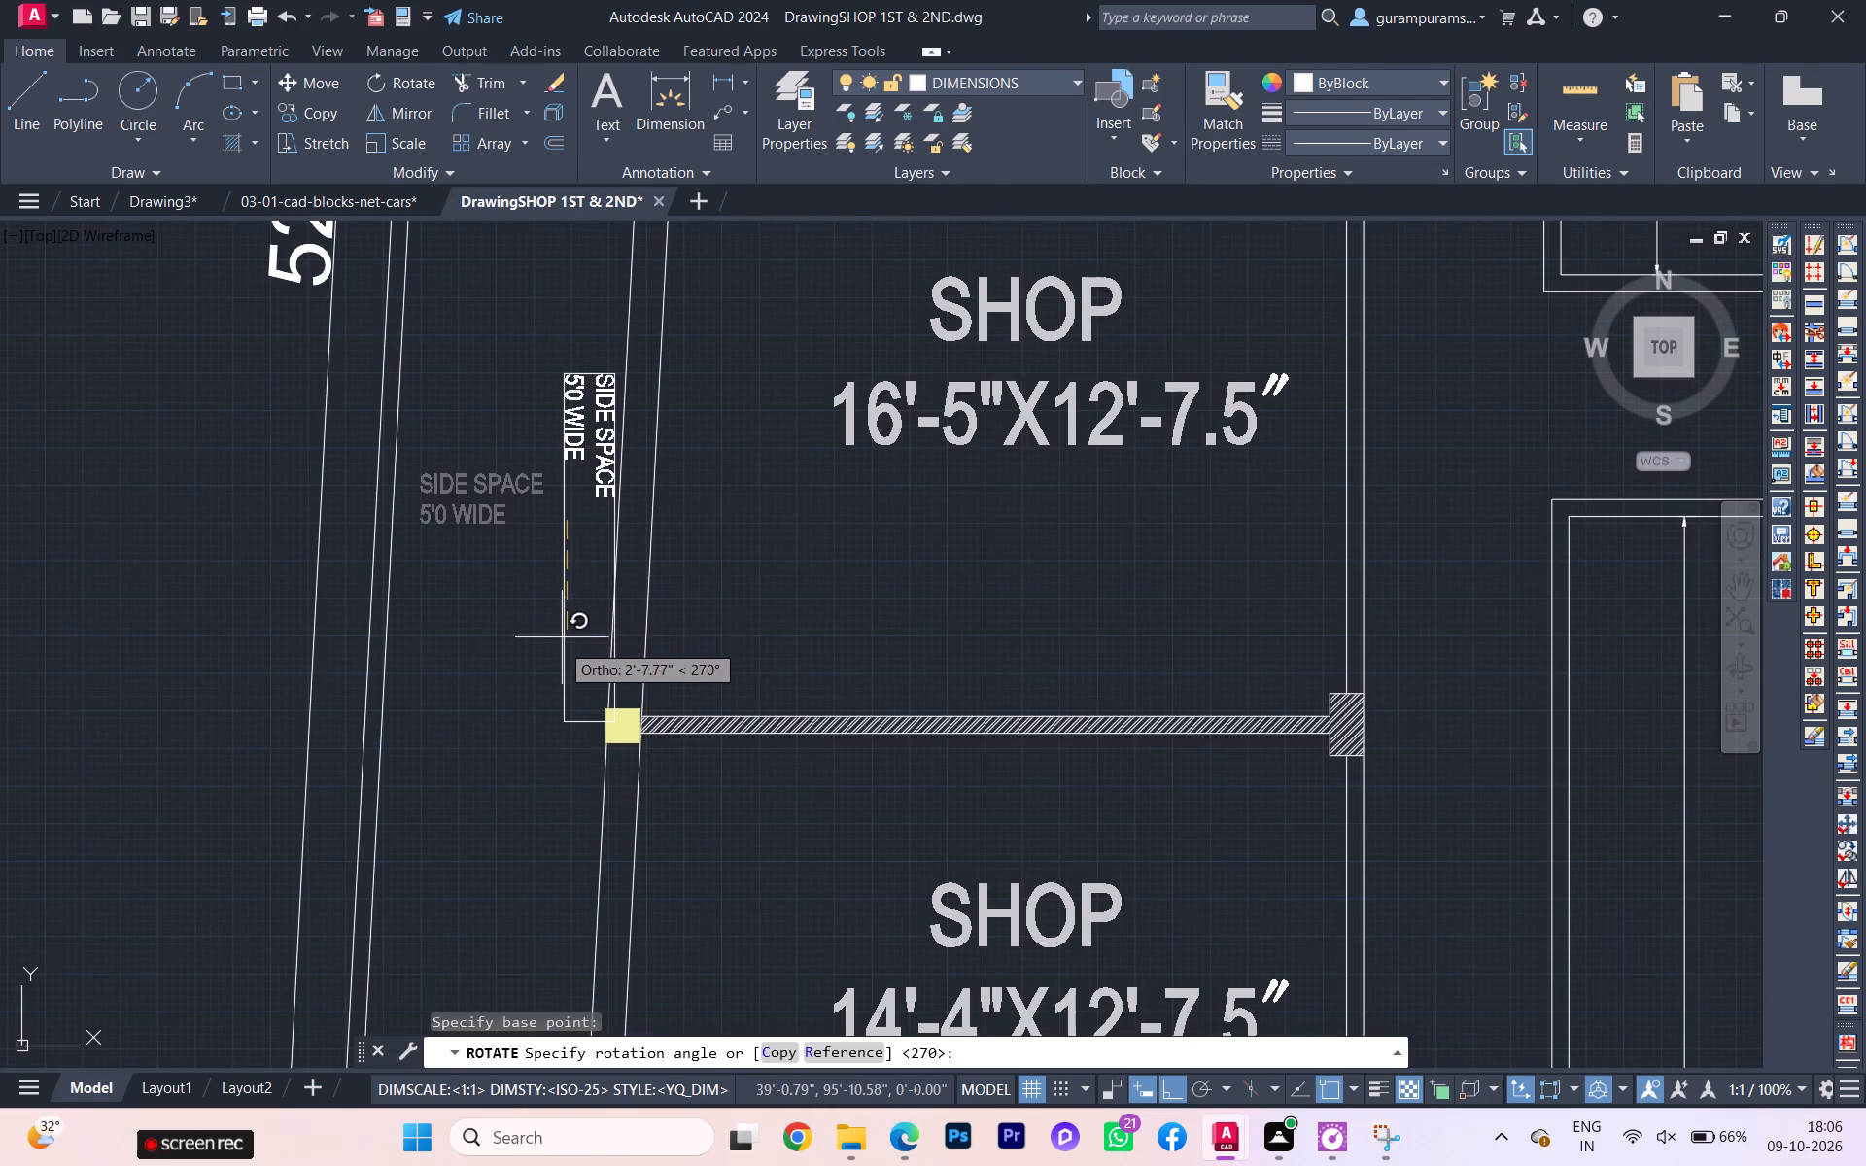
left_click(533, 677)
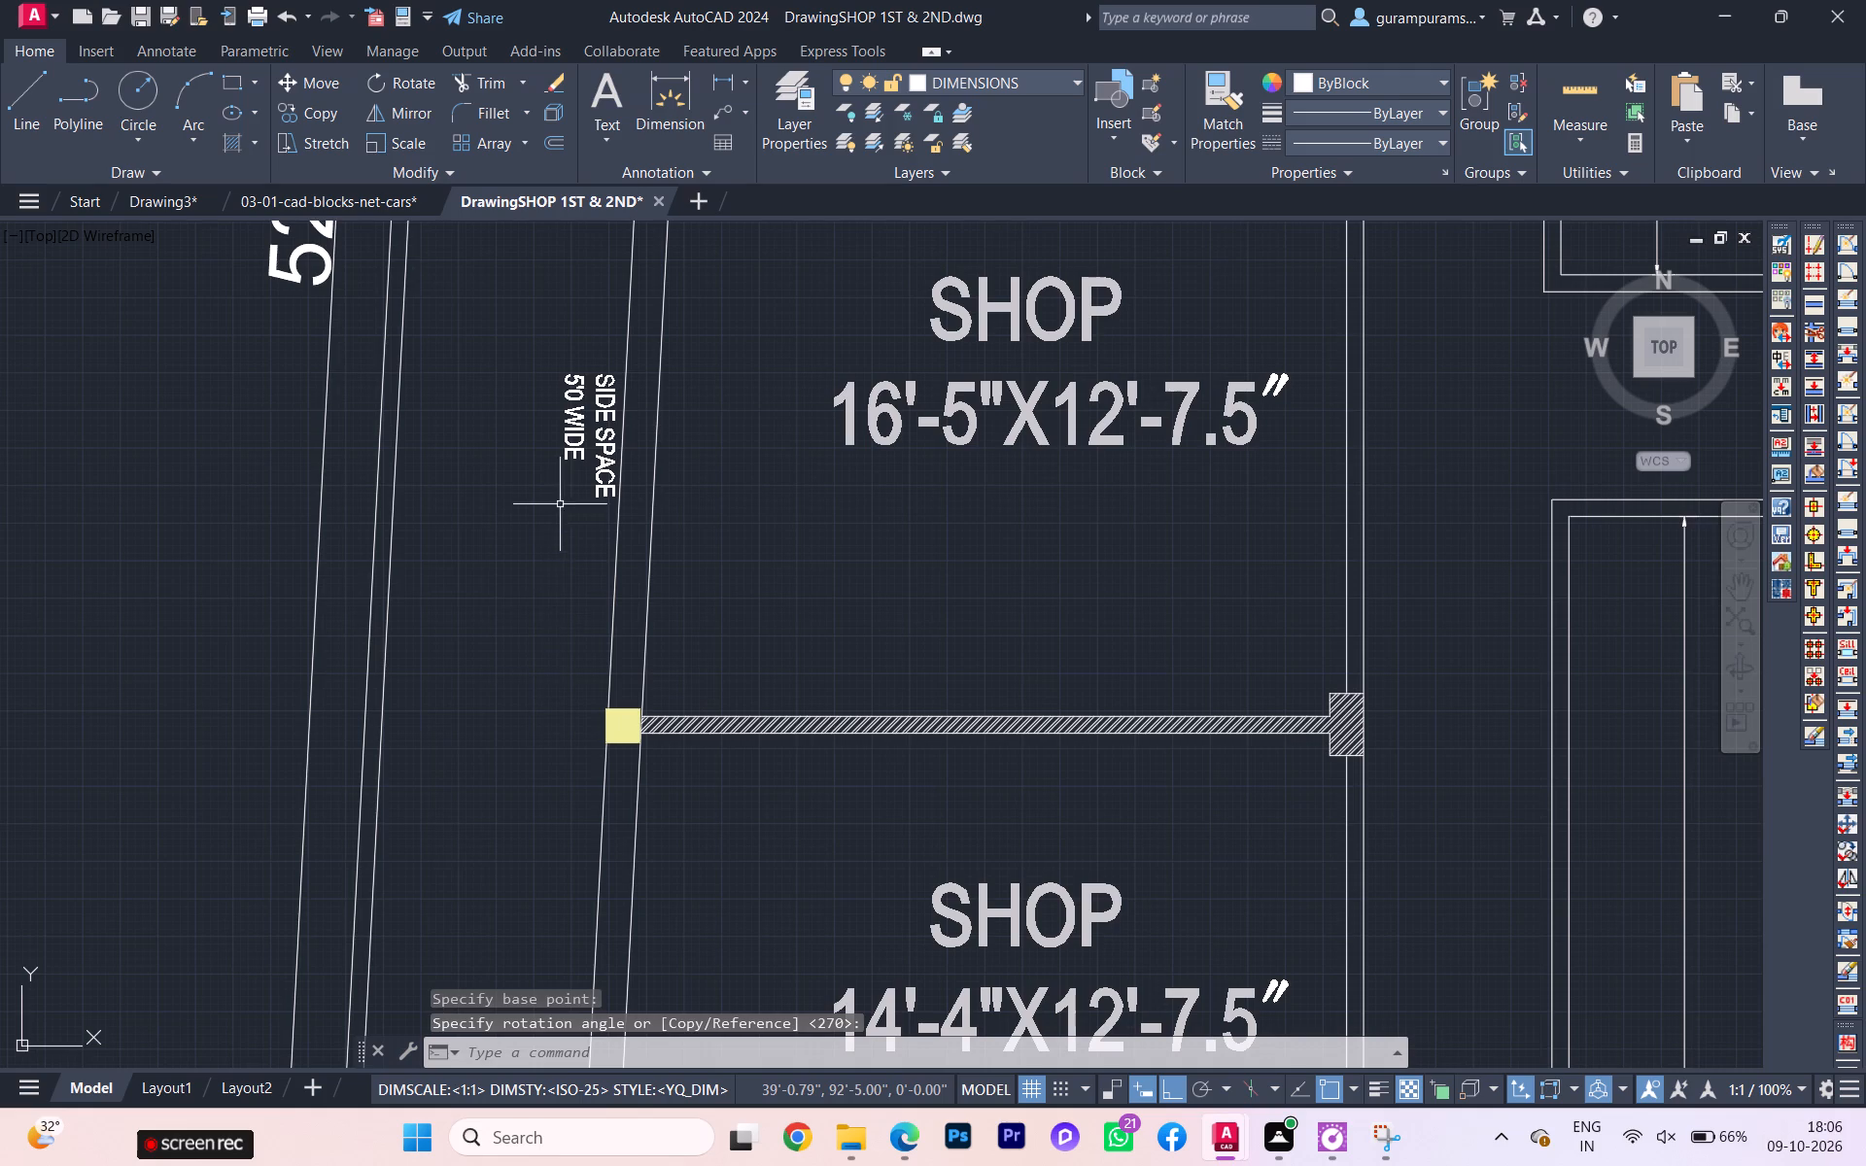
Move the rotated SIDE SPACE text beside the 16'-5"X12'-7.5" shop away from the wall, into the middle of the boundary strip.
left_click(584, 426)
key("m")
key("Return")
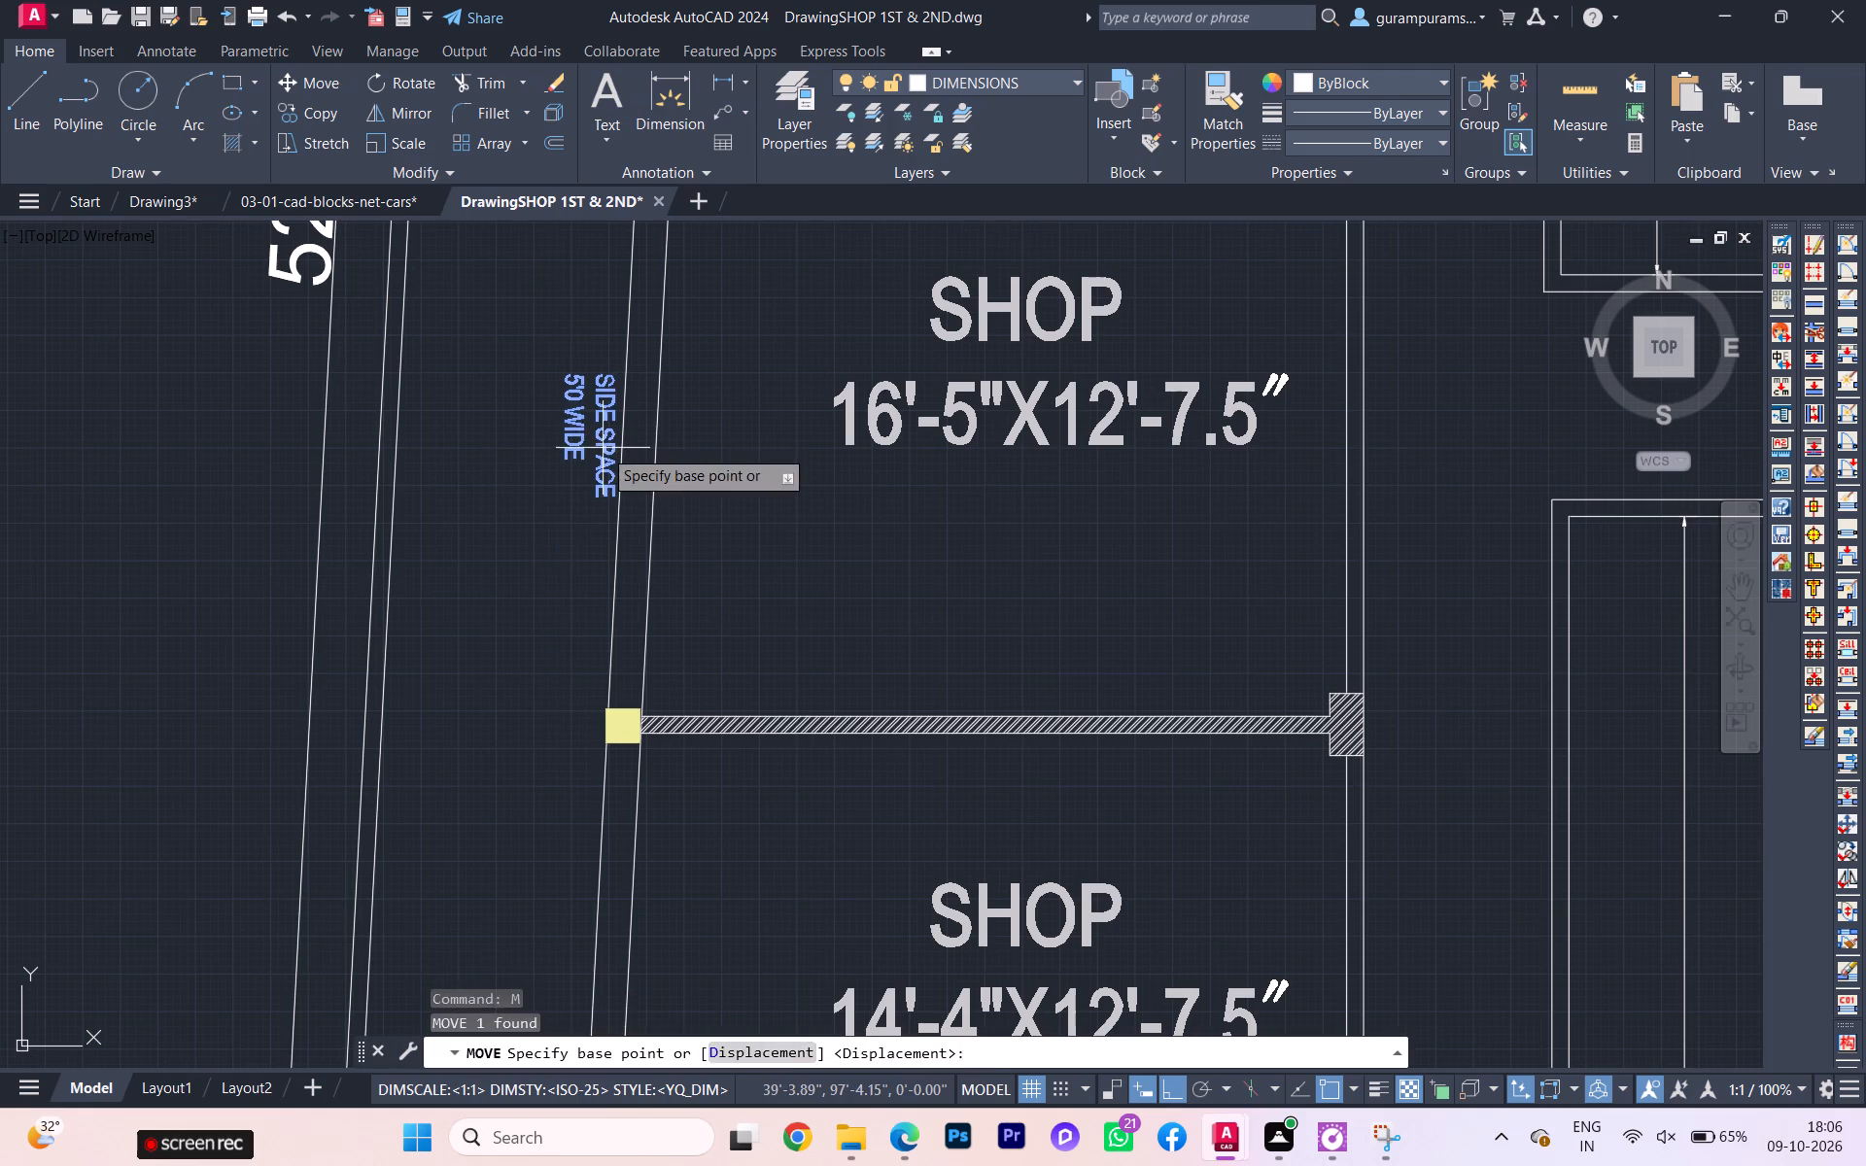
left_click(603, 447)
left_click(519, 462)
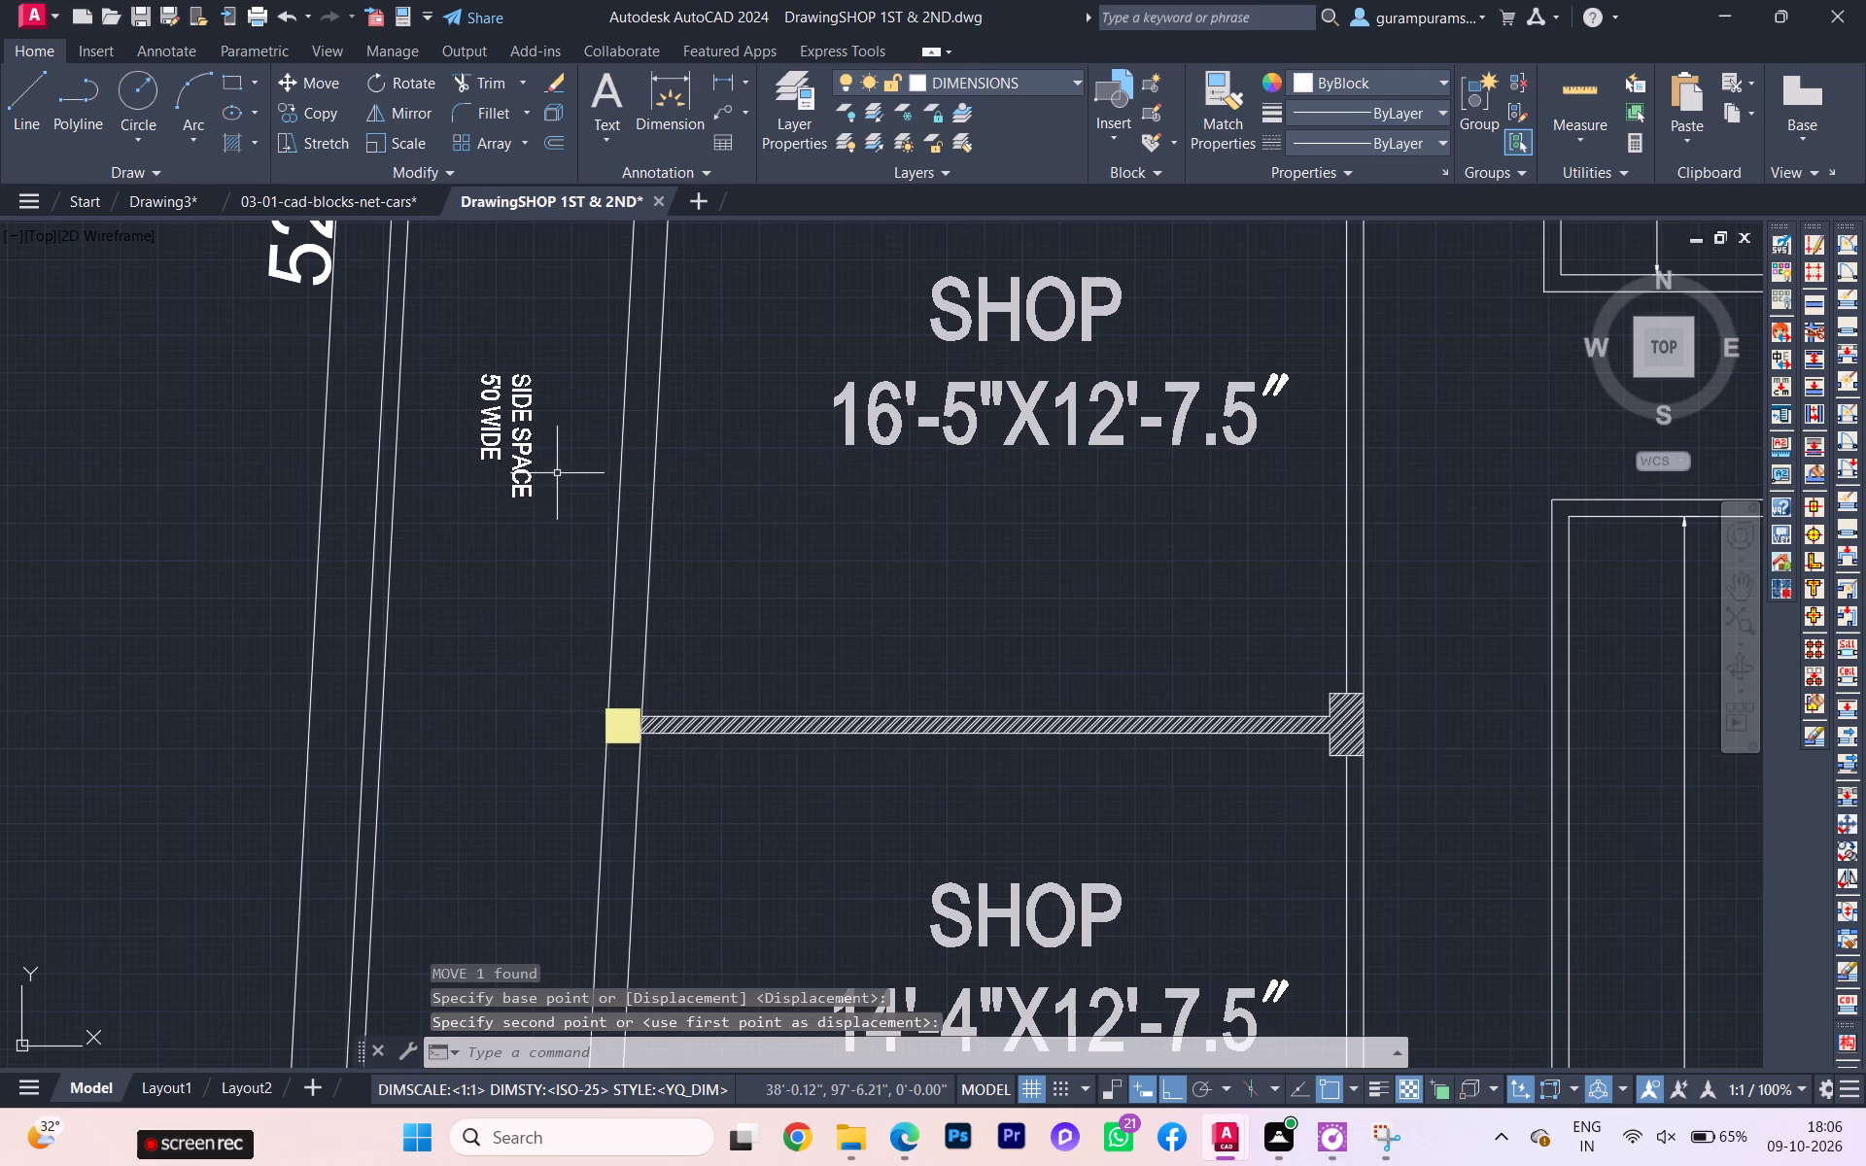
Save the drawing.
scroll(558, 510, "down", 4)
scroll(632, 566, "down", 1)
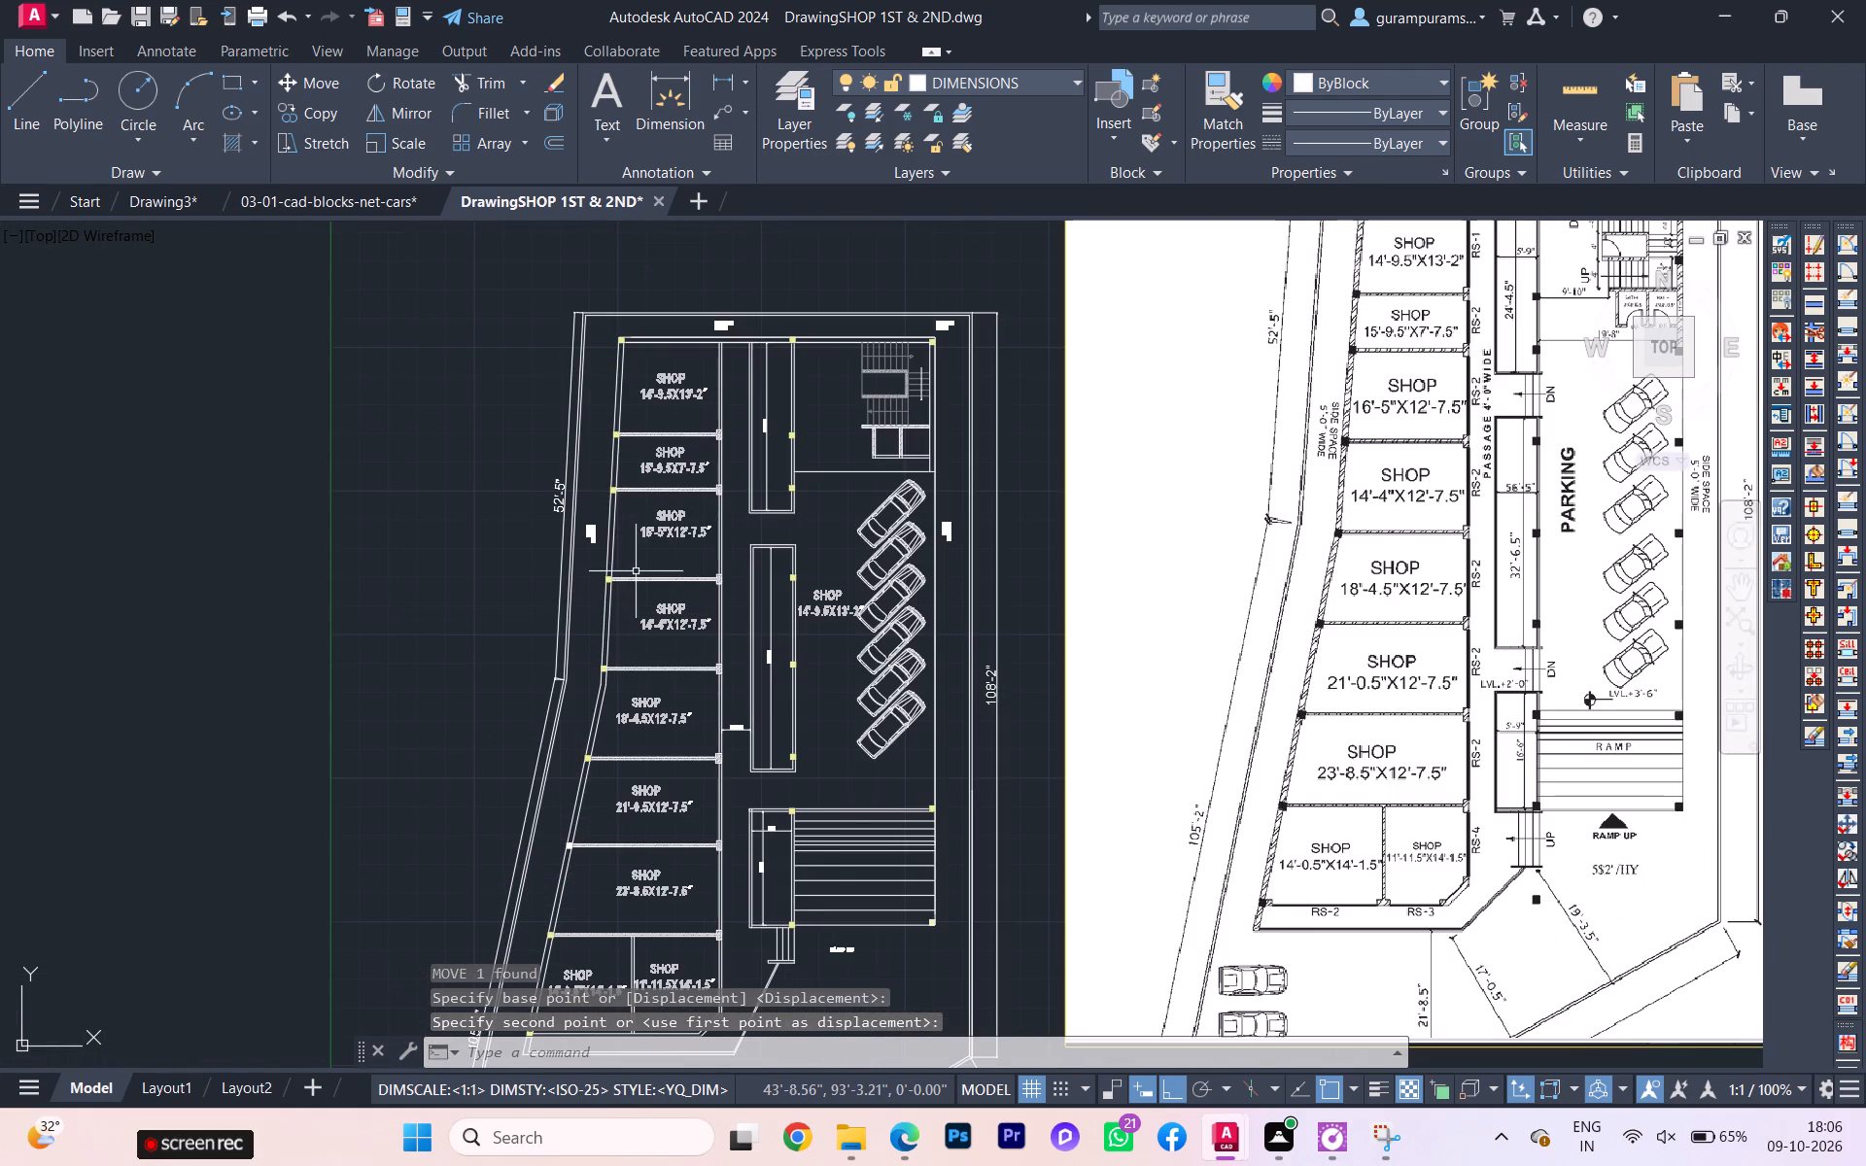
scroll(769, 545, "down", 1)
scroll(818, 555, "up", 2)
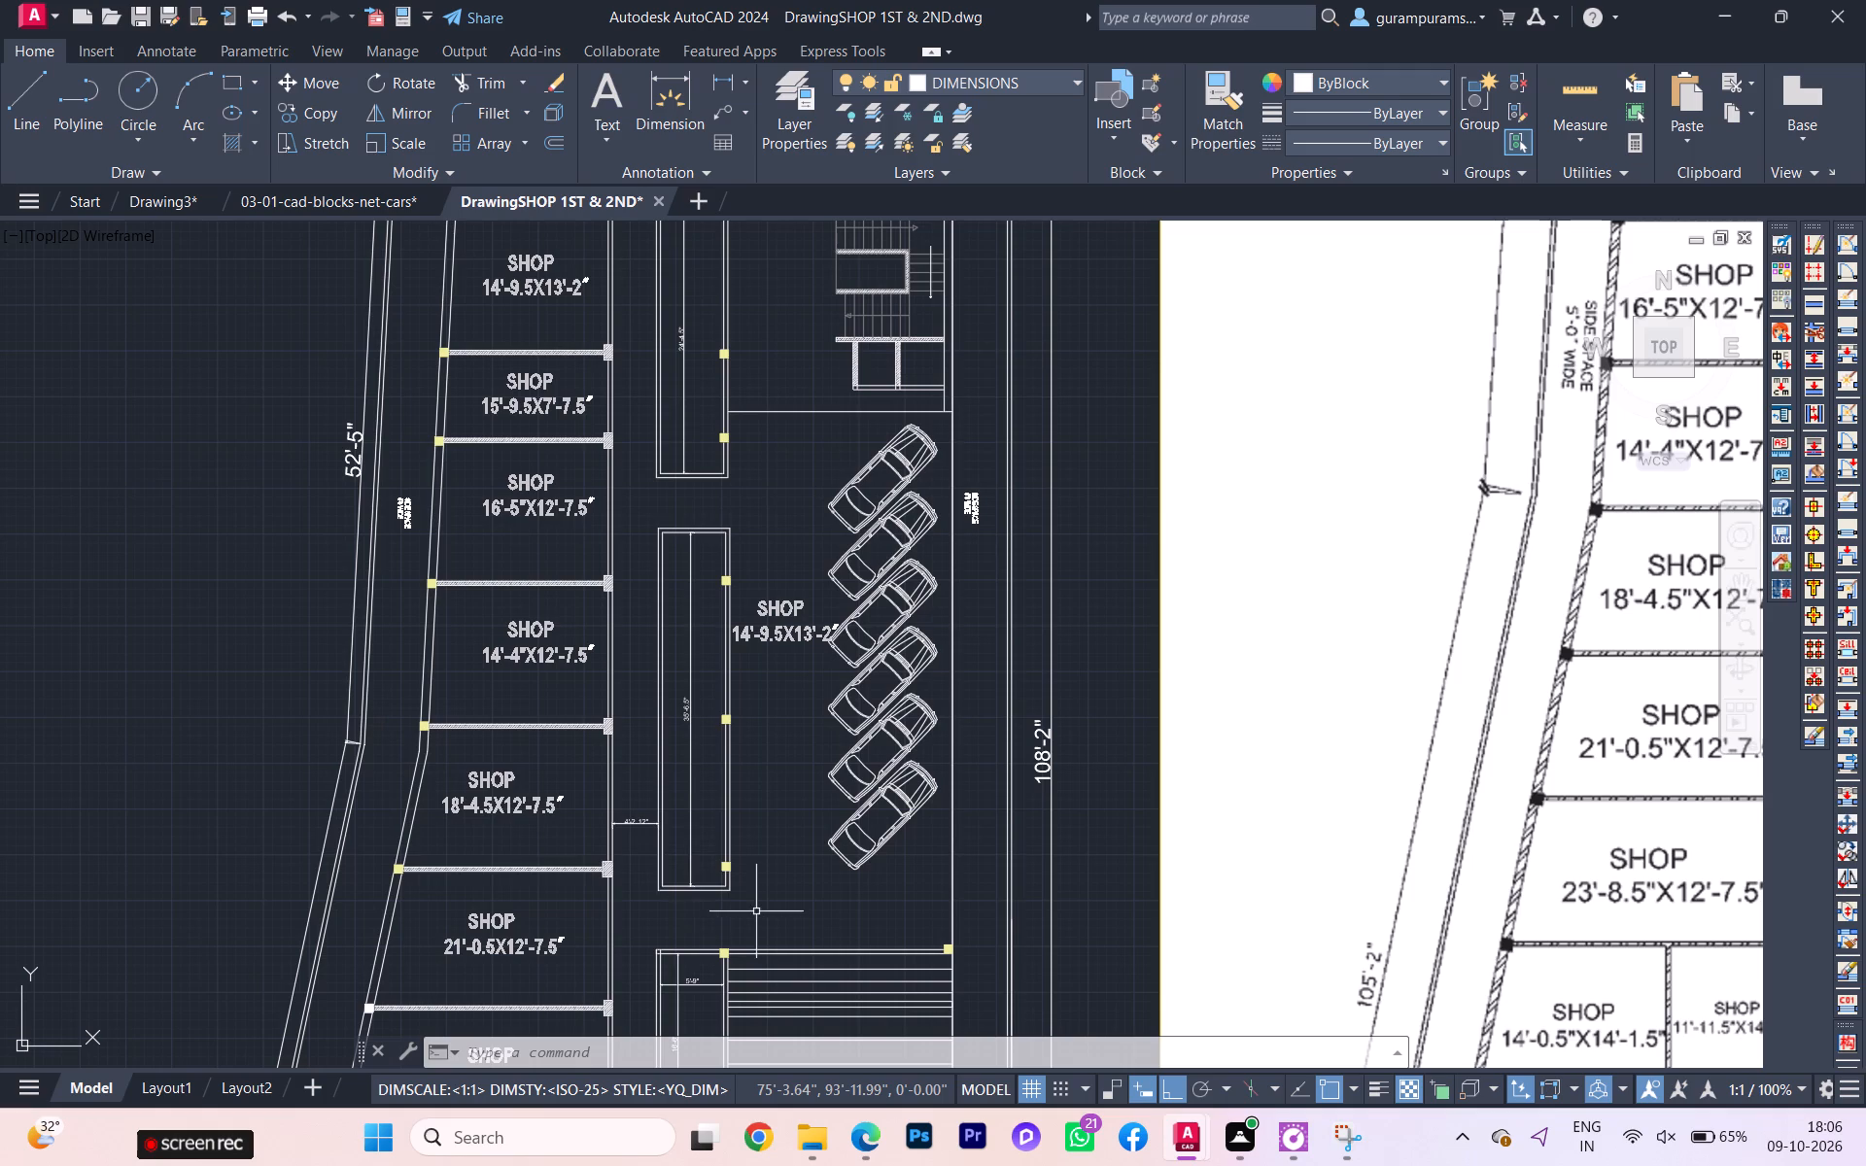
scroll(637, 829, "down", 1)
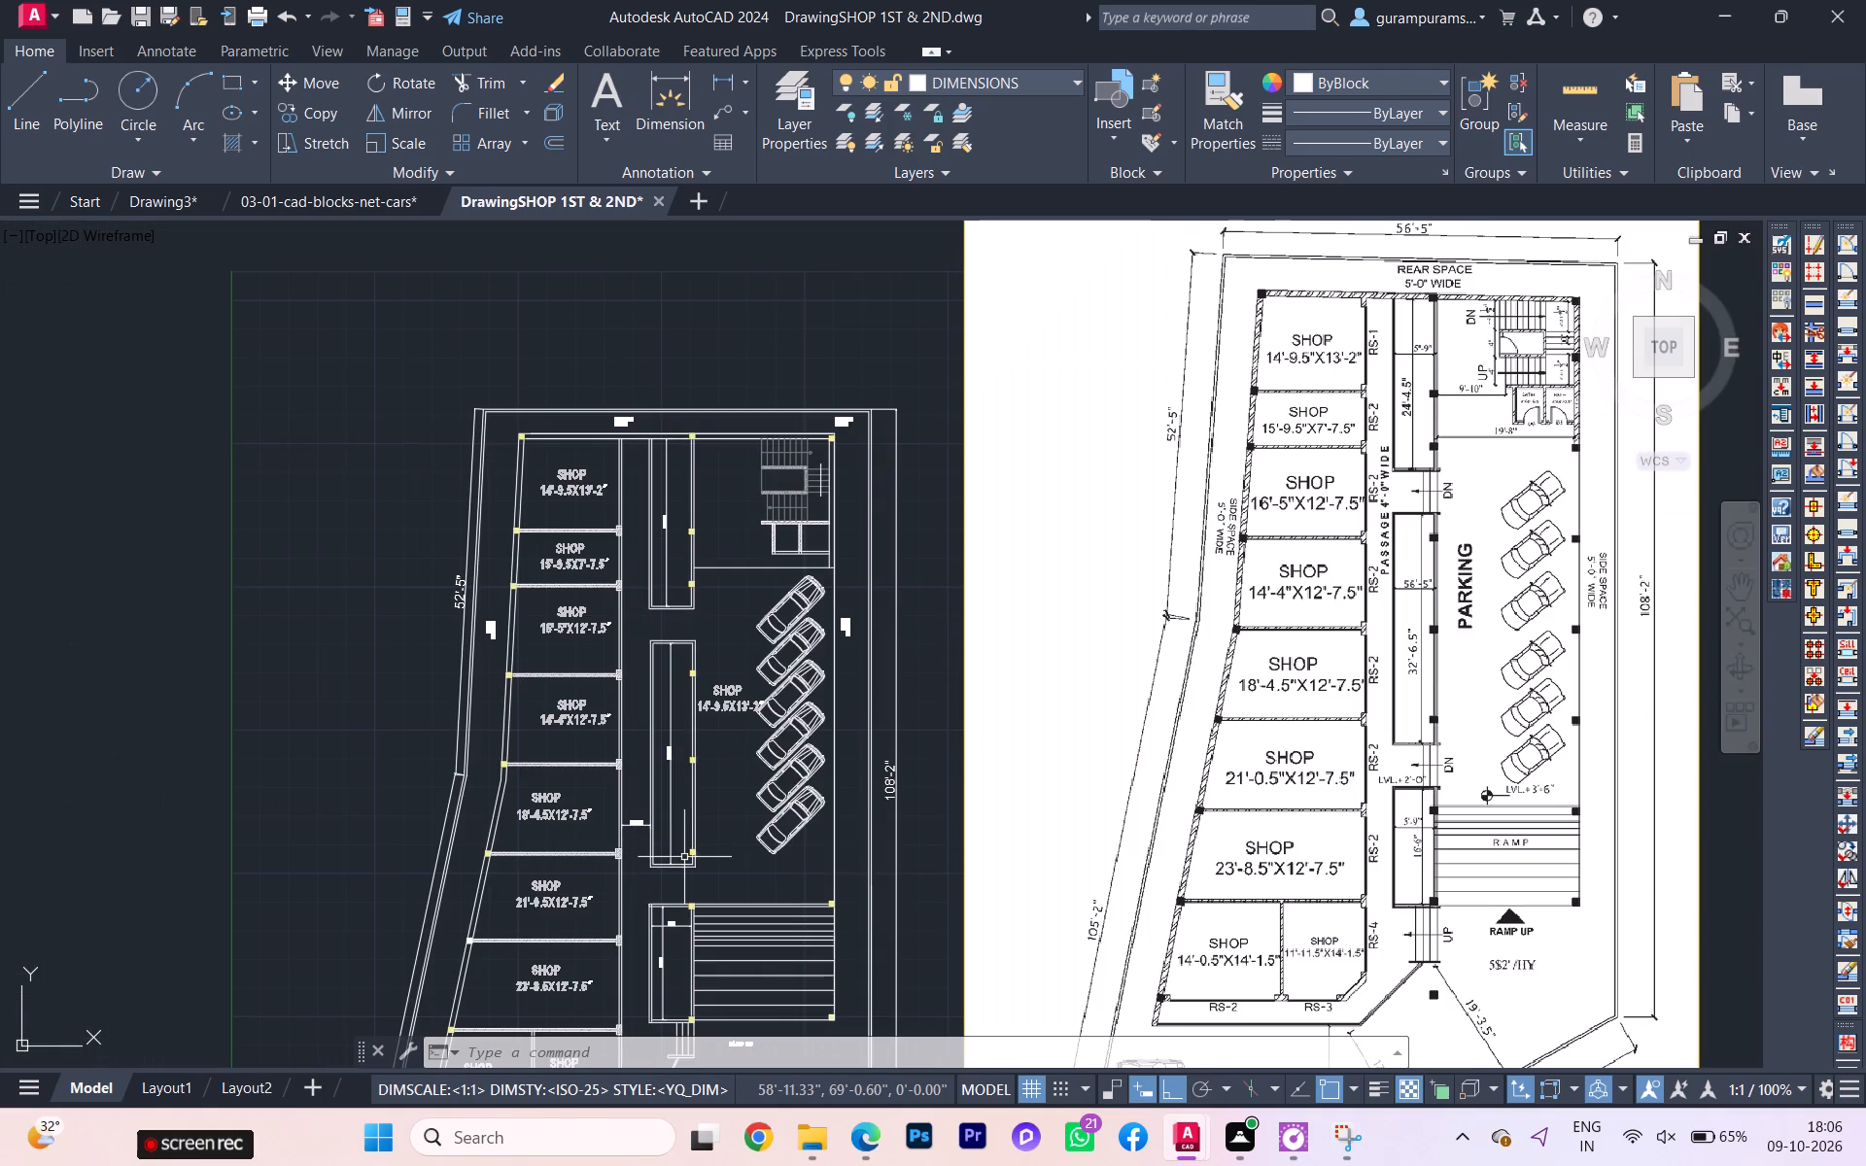
key("ctrl+s")
key("ctrl+s")
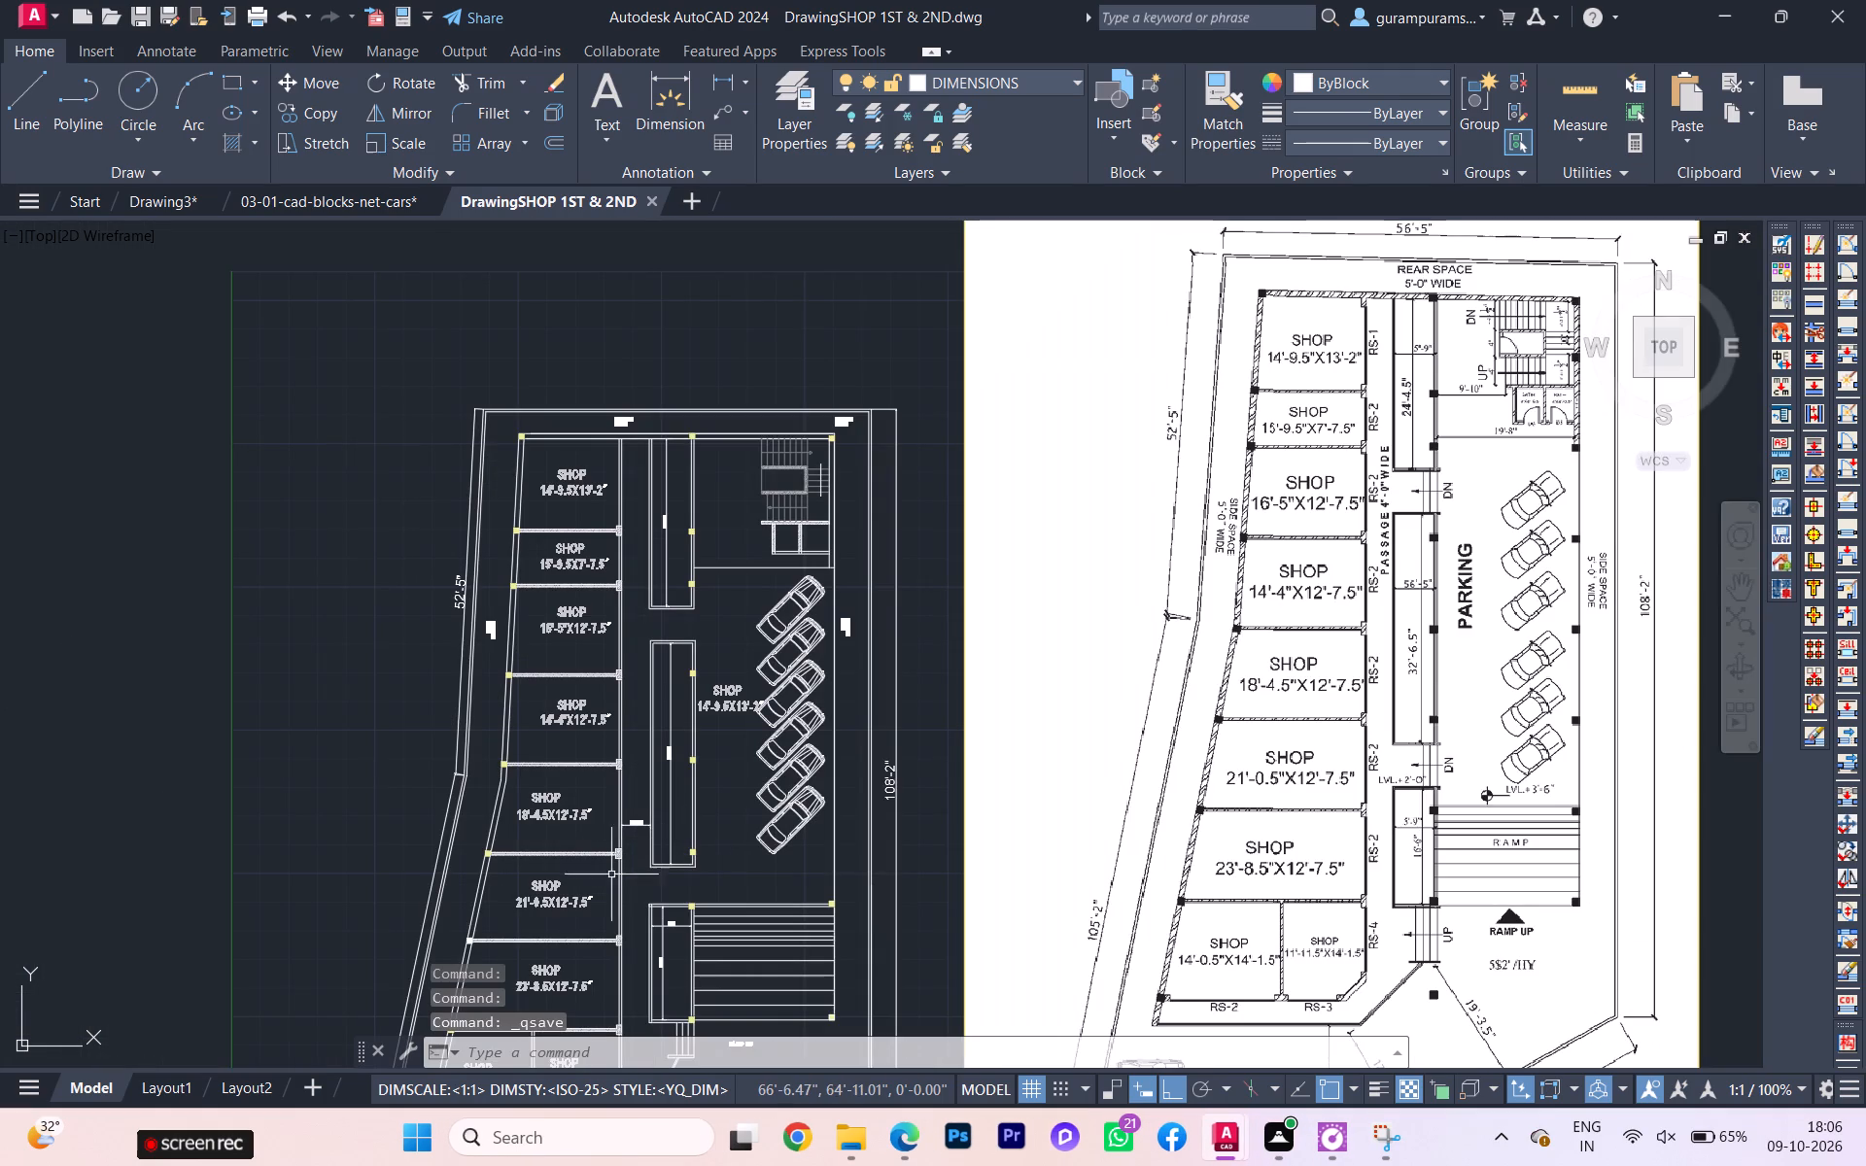
Add a linear dimension across the full rear boundary between its outer corners, placing it just outside the boundary line.
scroll(1372, 928, "up", 1)
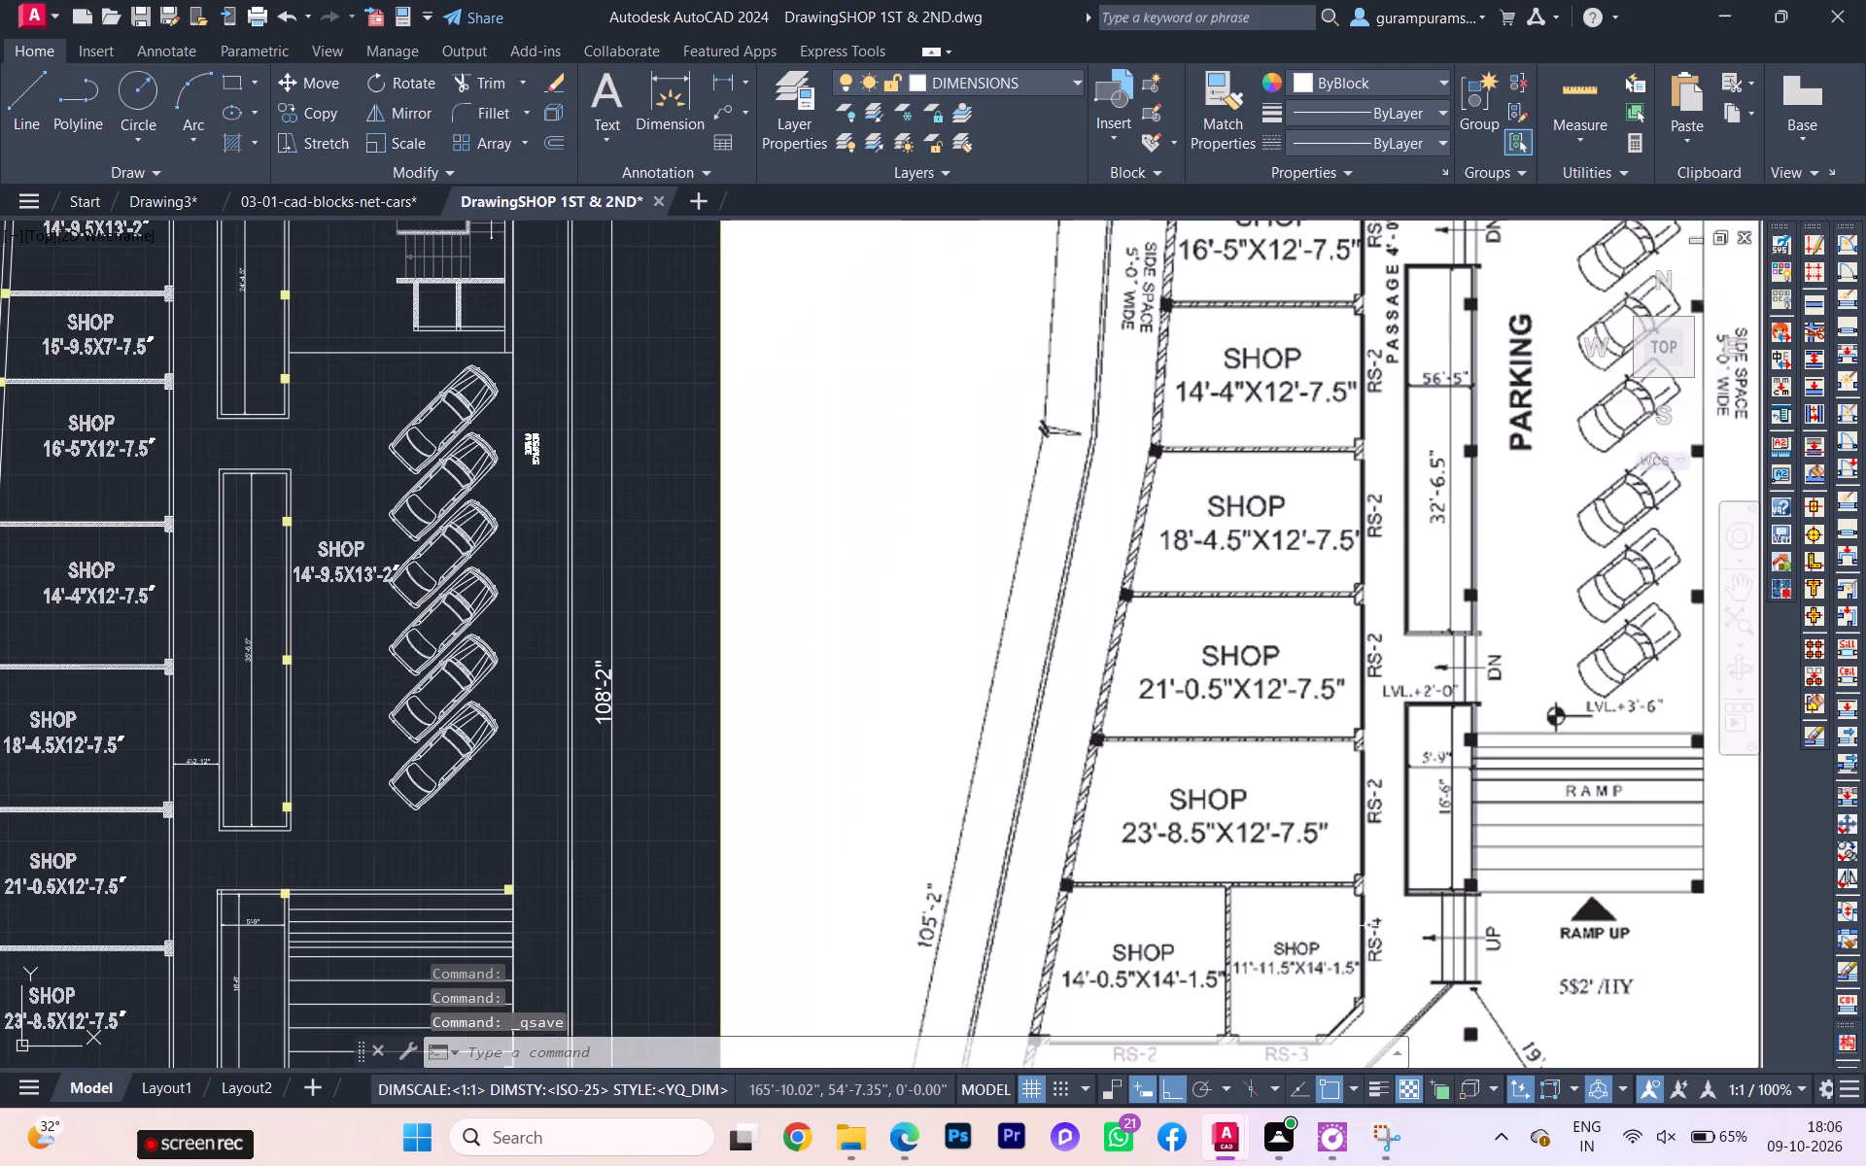
scroll(1239, 920, "down", 1)
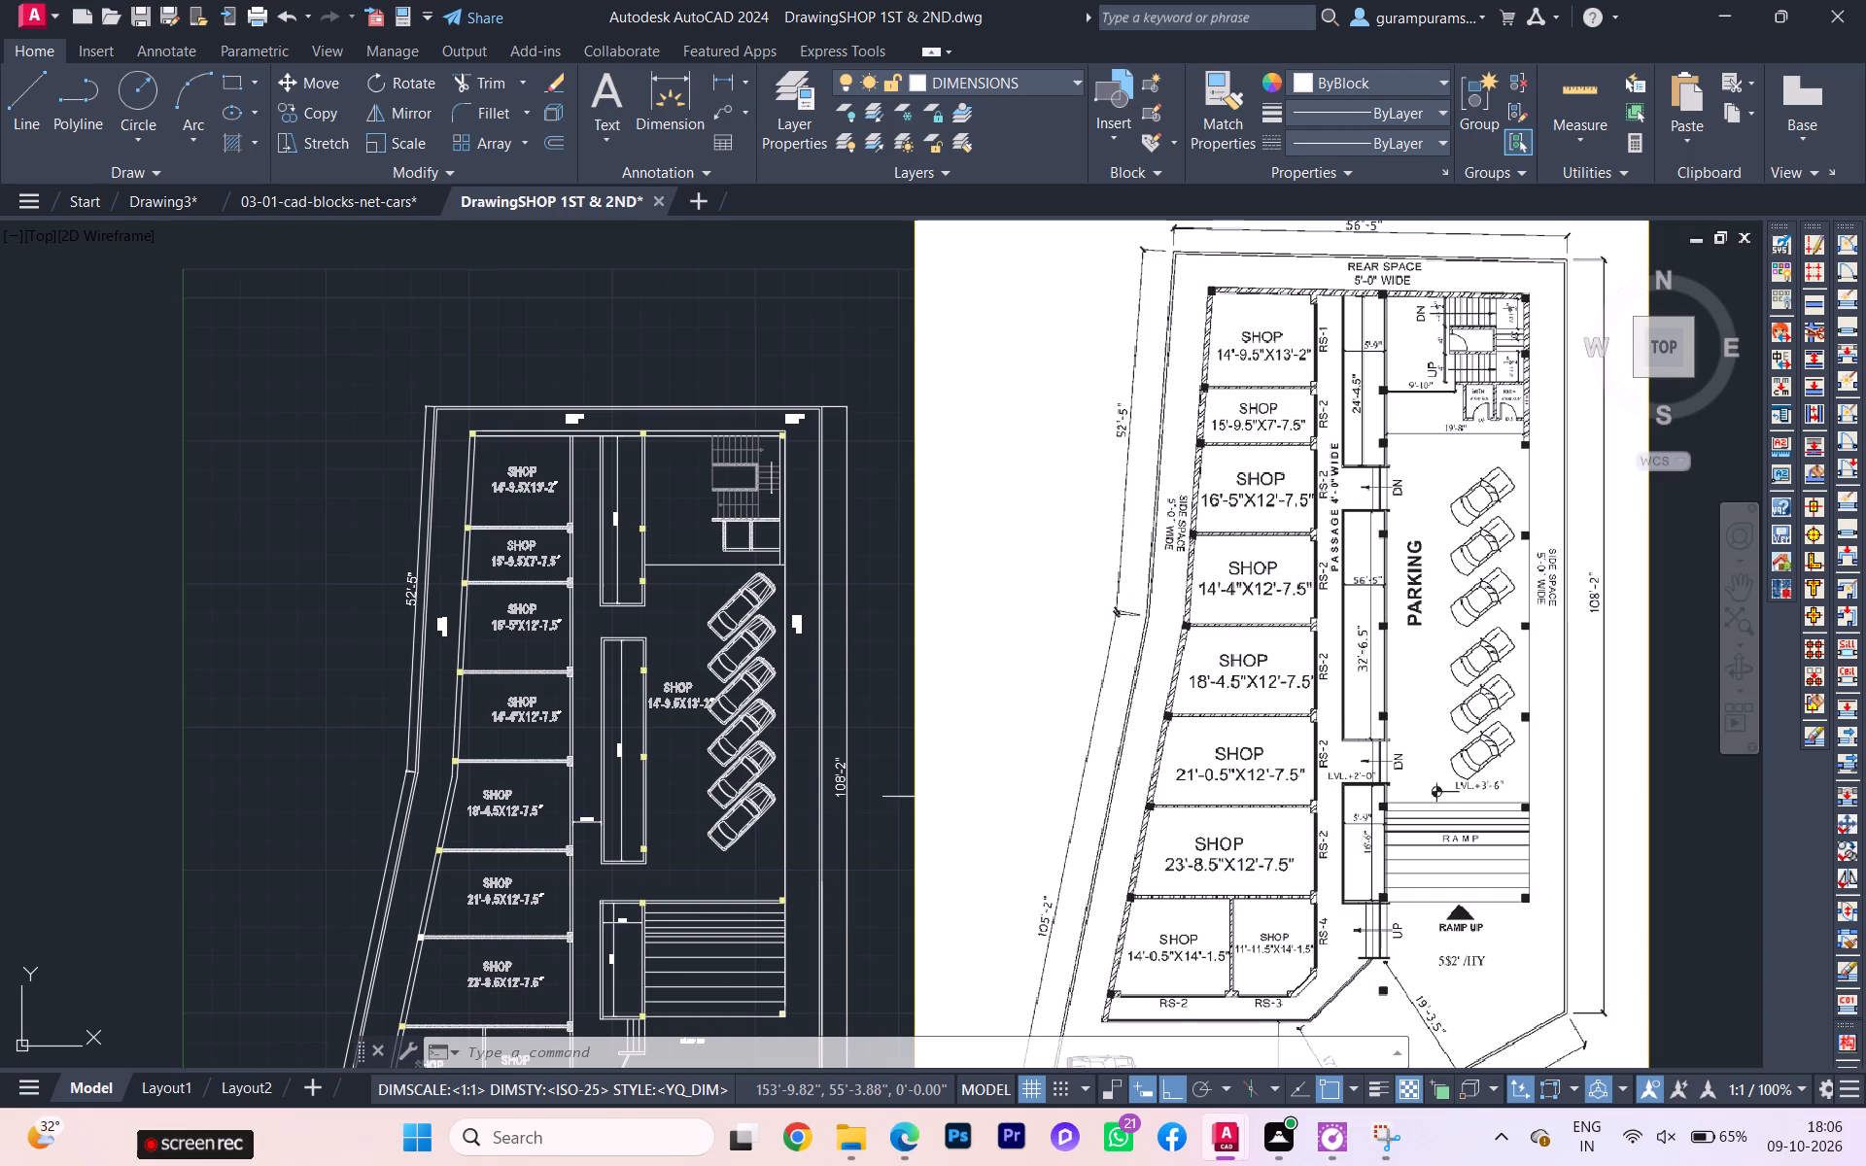
scroll(602, 568, "up", 1)
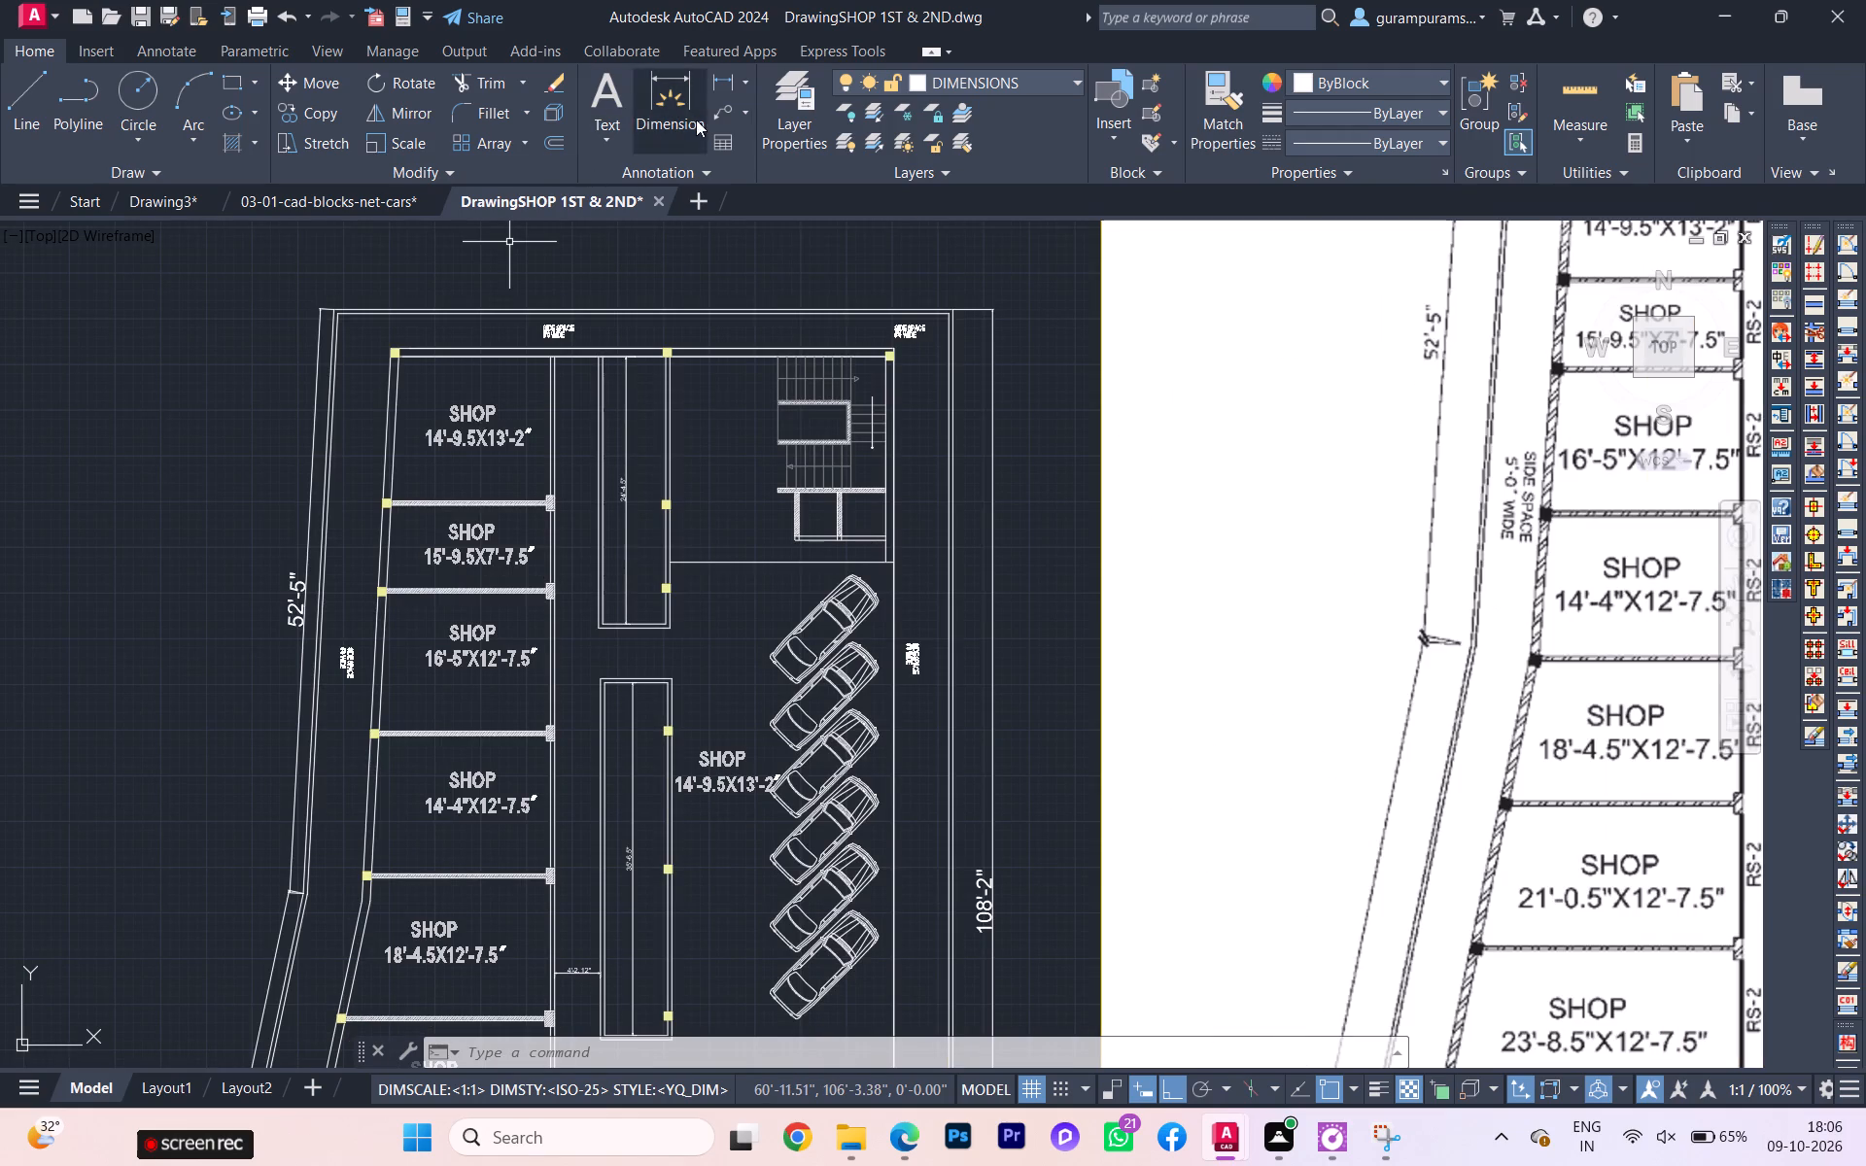
left_click(719, 79)
scroll(273, 273, "up", 3)
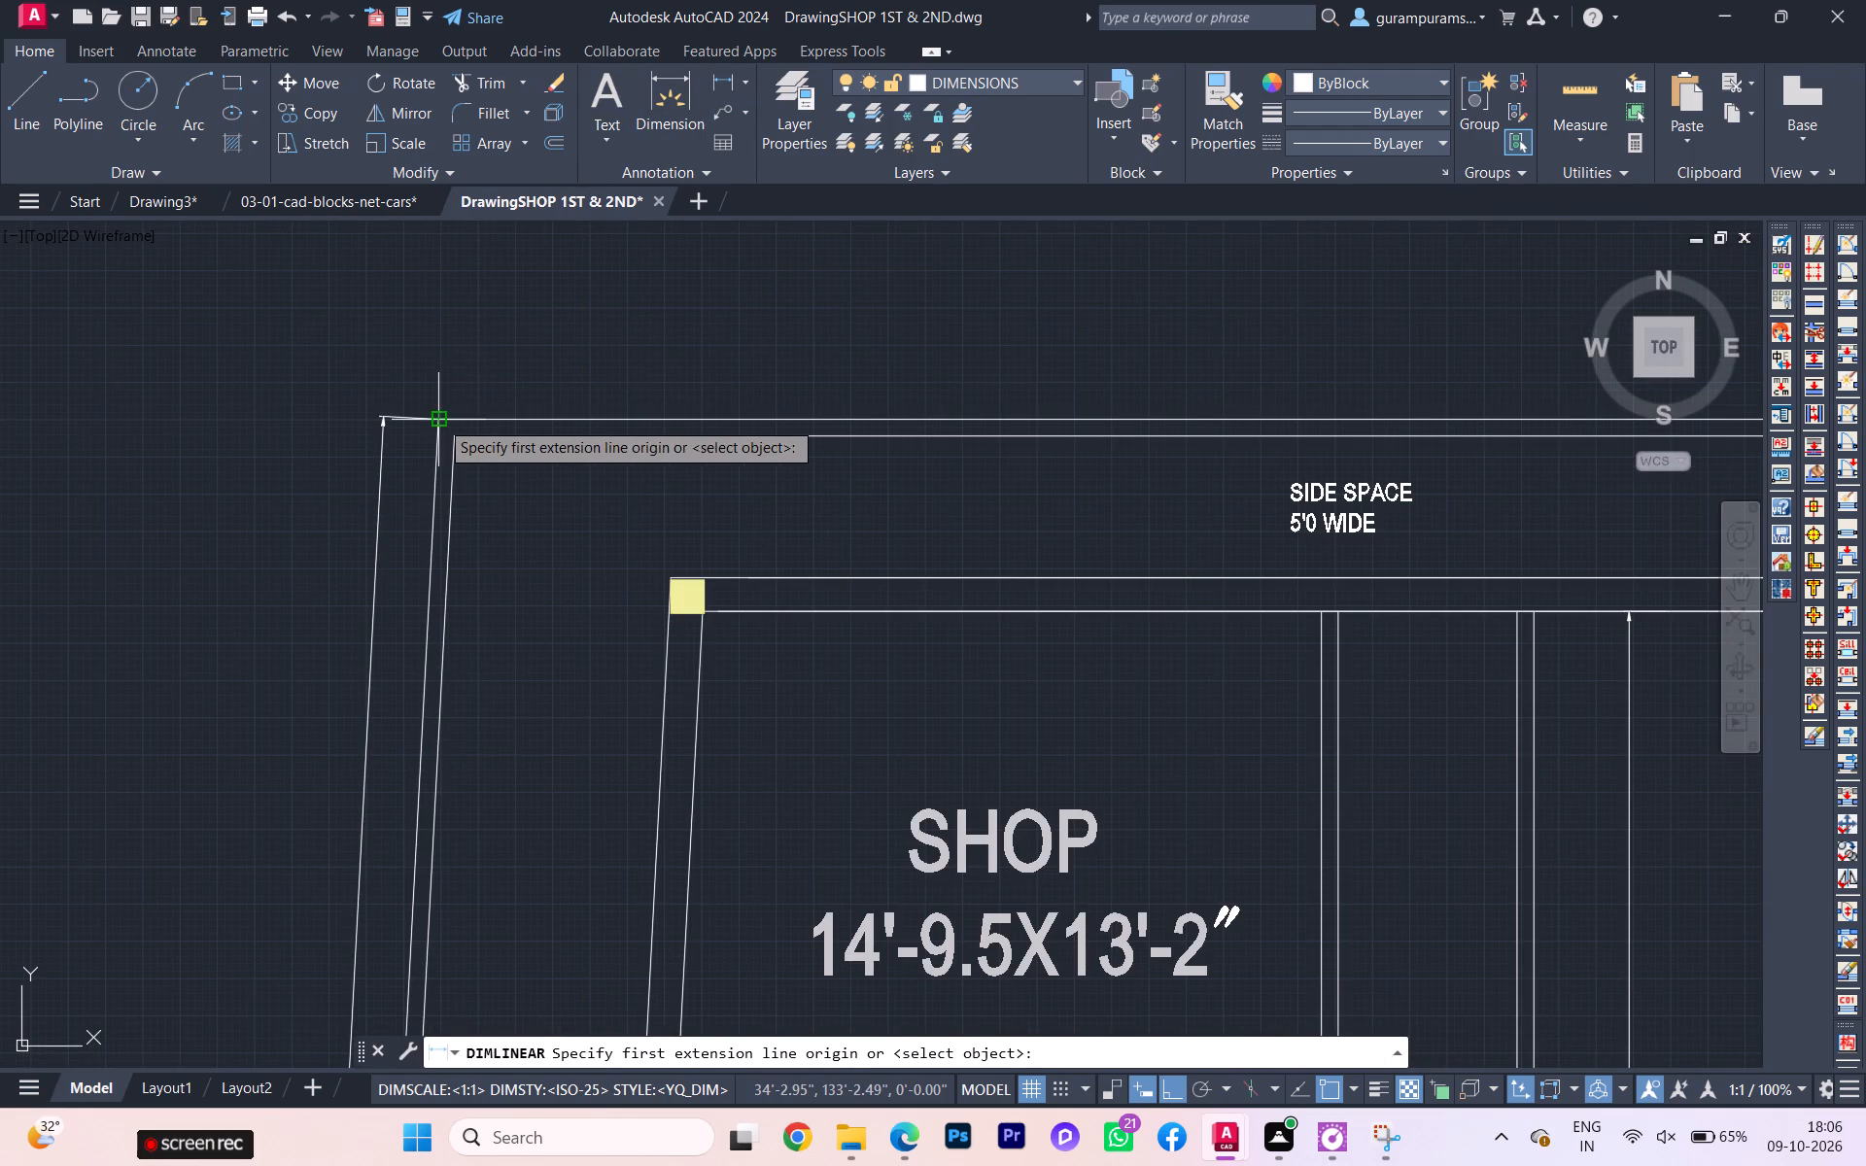
left_click(439, 420)
scroll(240, 384, "down", 2)
scroll(1290, 394, "up", 2)
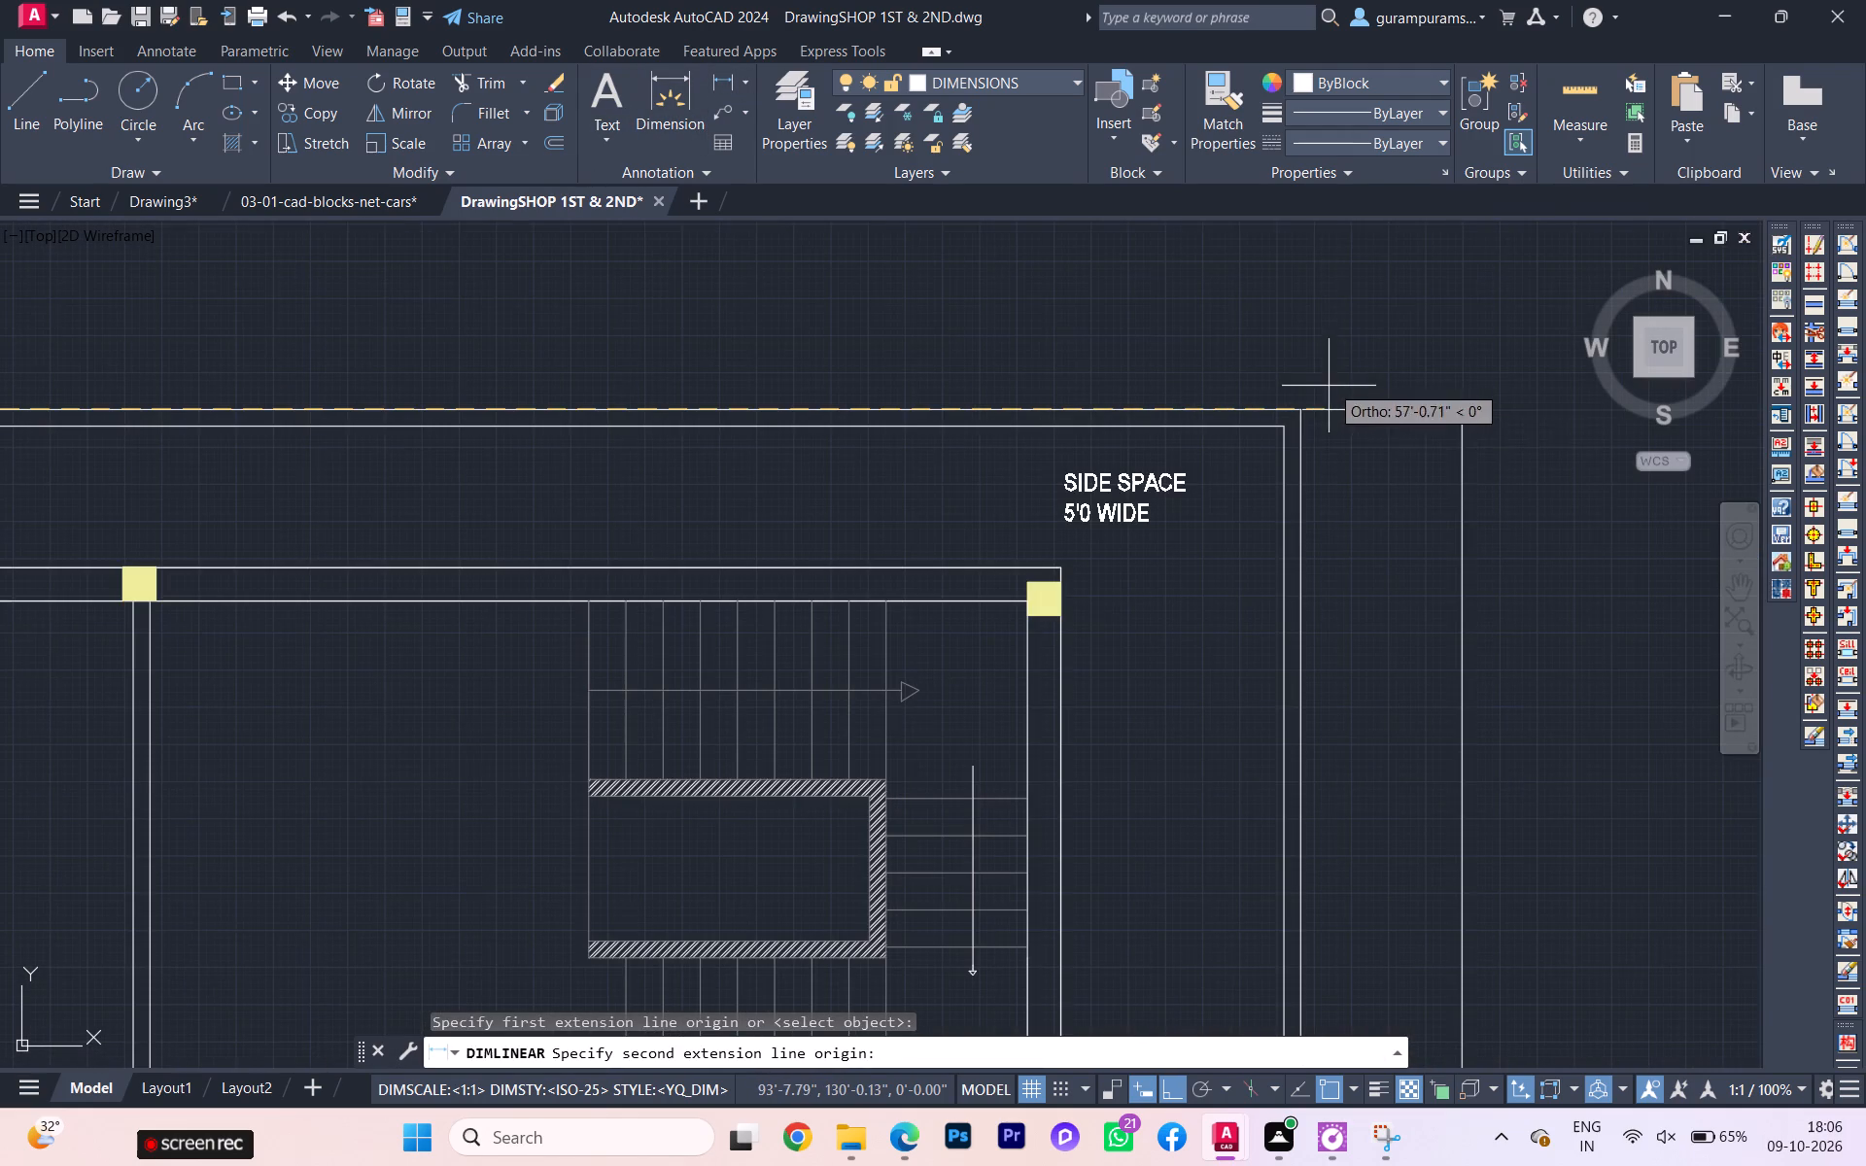
left_click(1304, 403)
left_click(1296, 377)
Compare the drafted ground floor plan with the reference plan image to check which annotations are still missing.
scroll(800, 370, "down", 1)
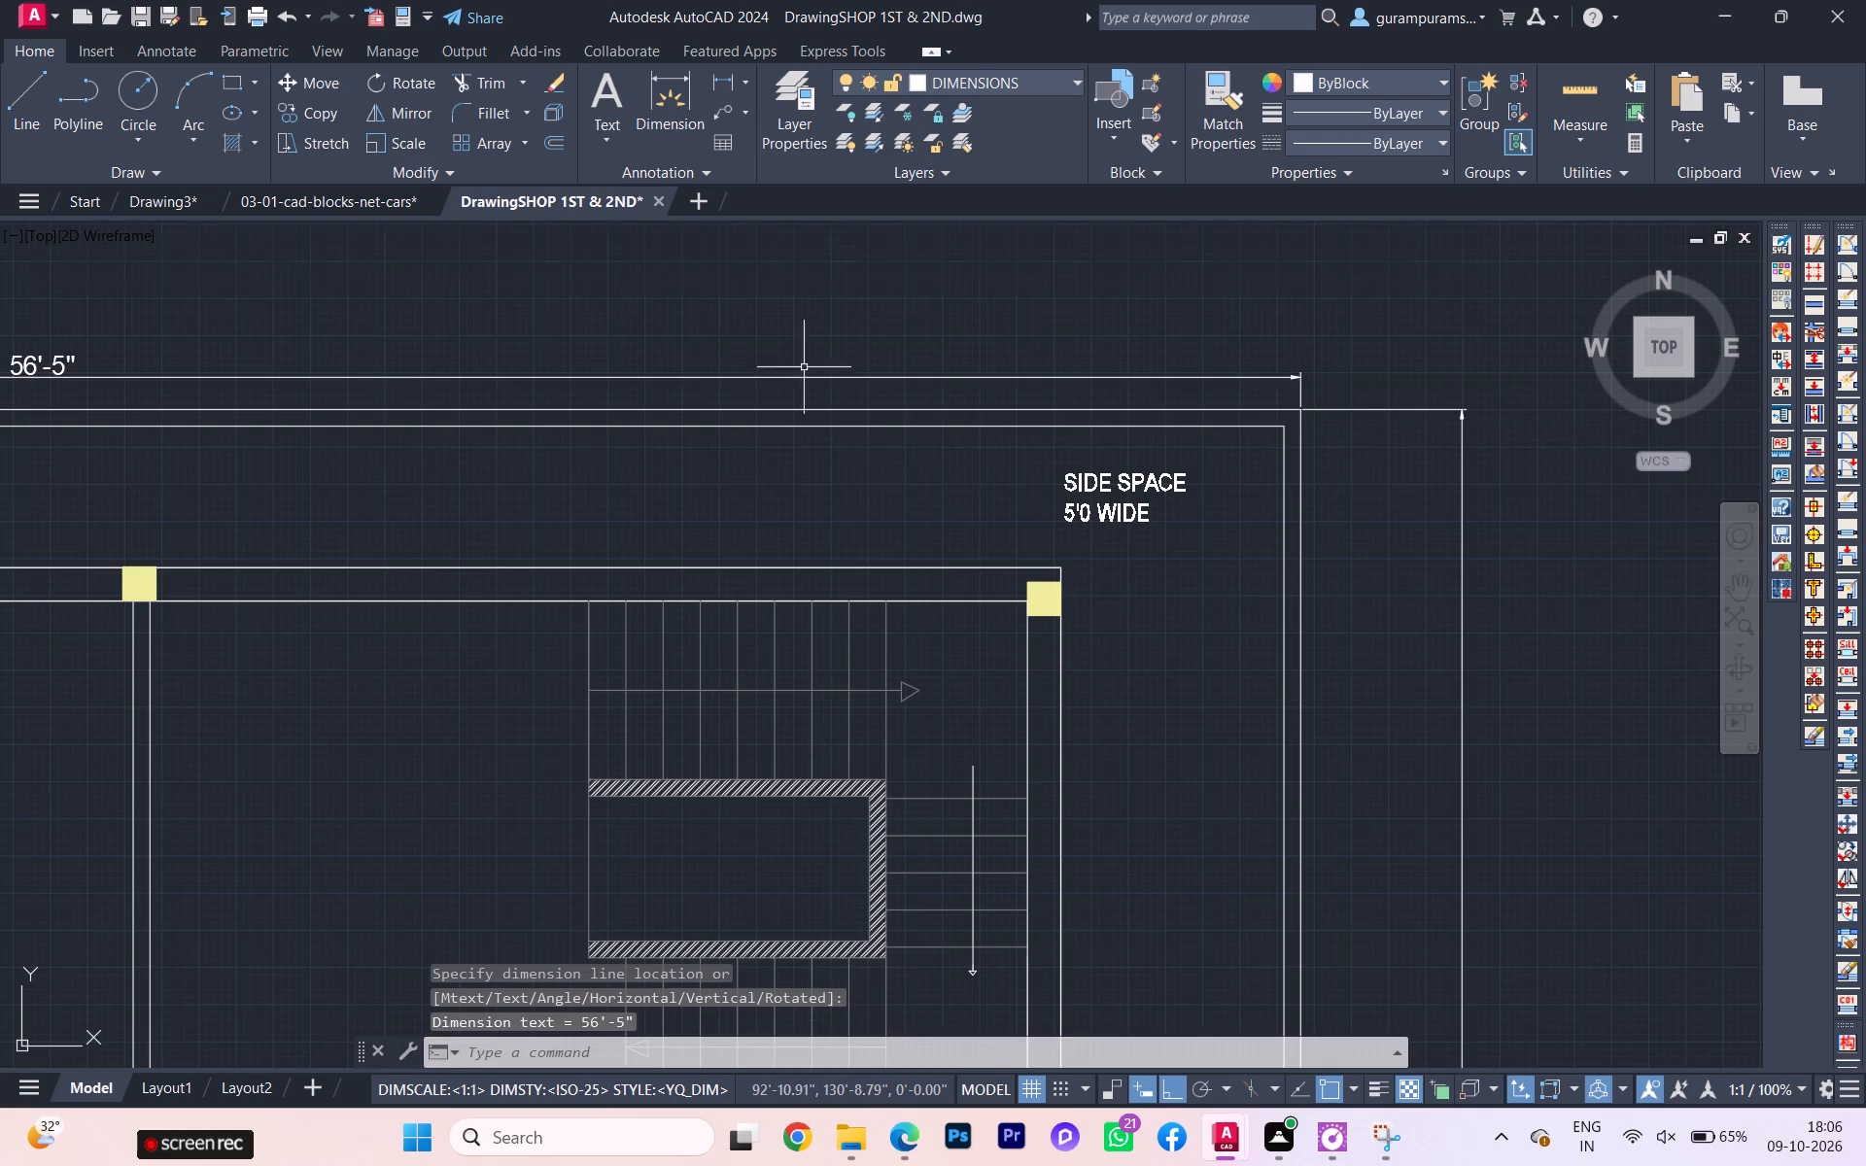
scroll(799, 372, "down", 1)
scroll(636, 497, "down", 2)
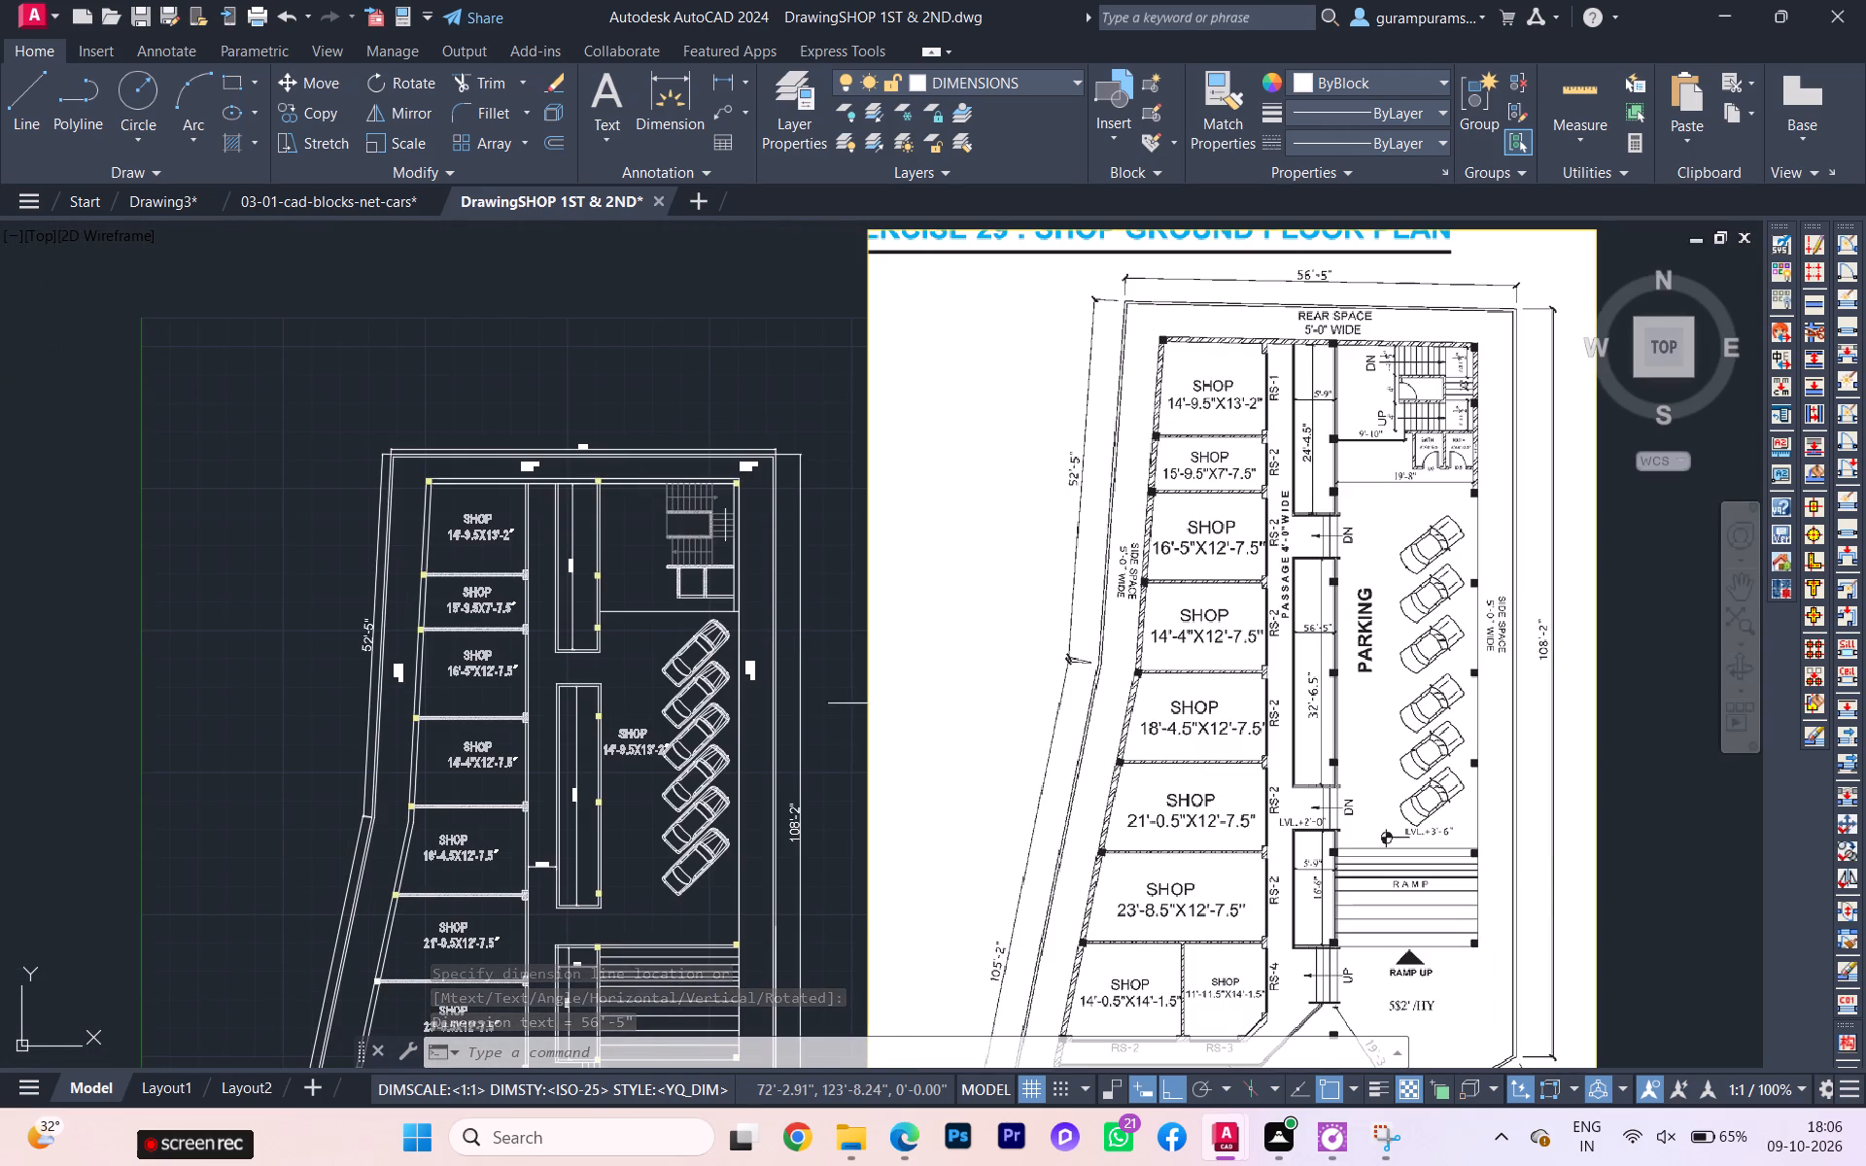
scroll(981, 591, "up", 1)
scroll(913, 774, "down", 1)
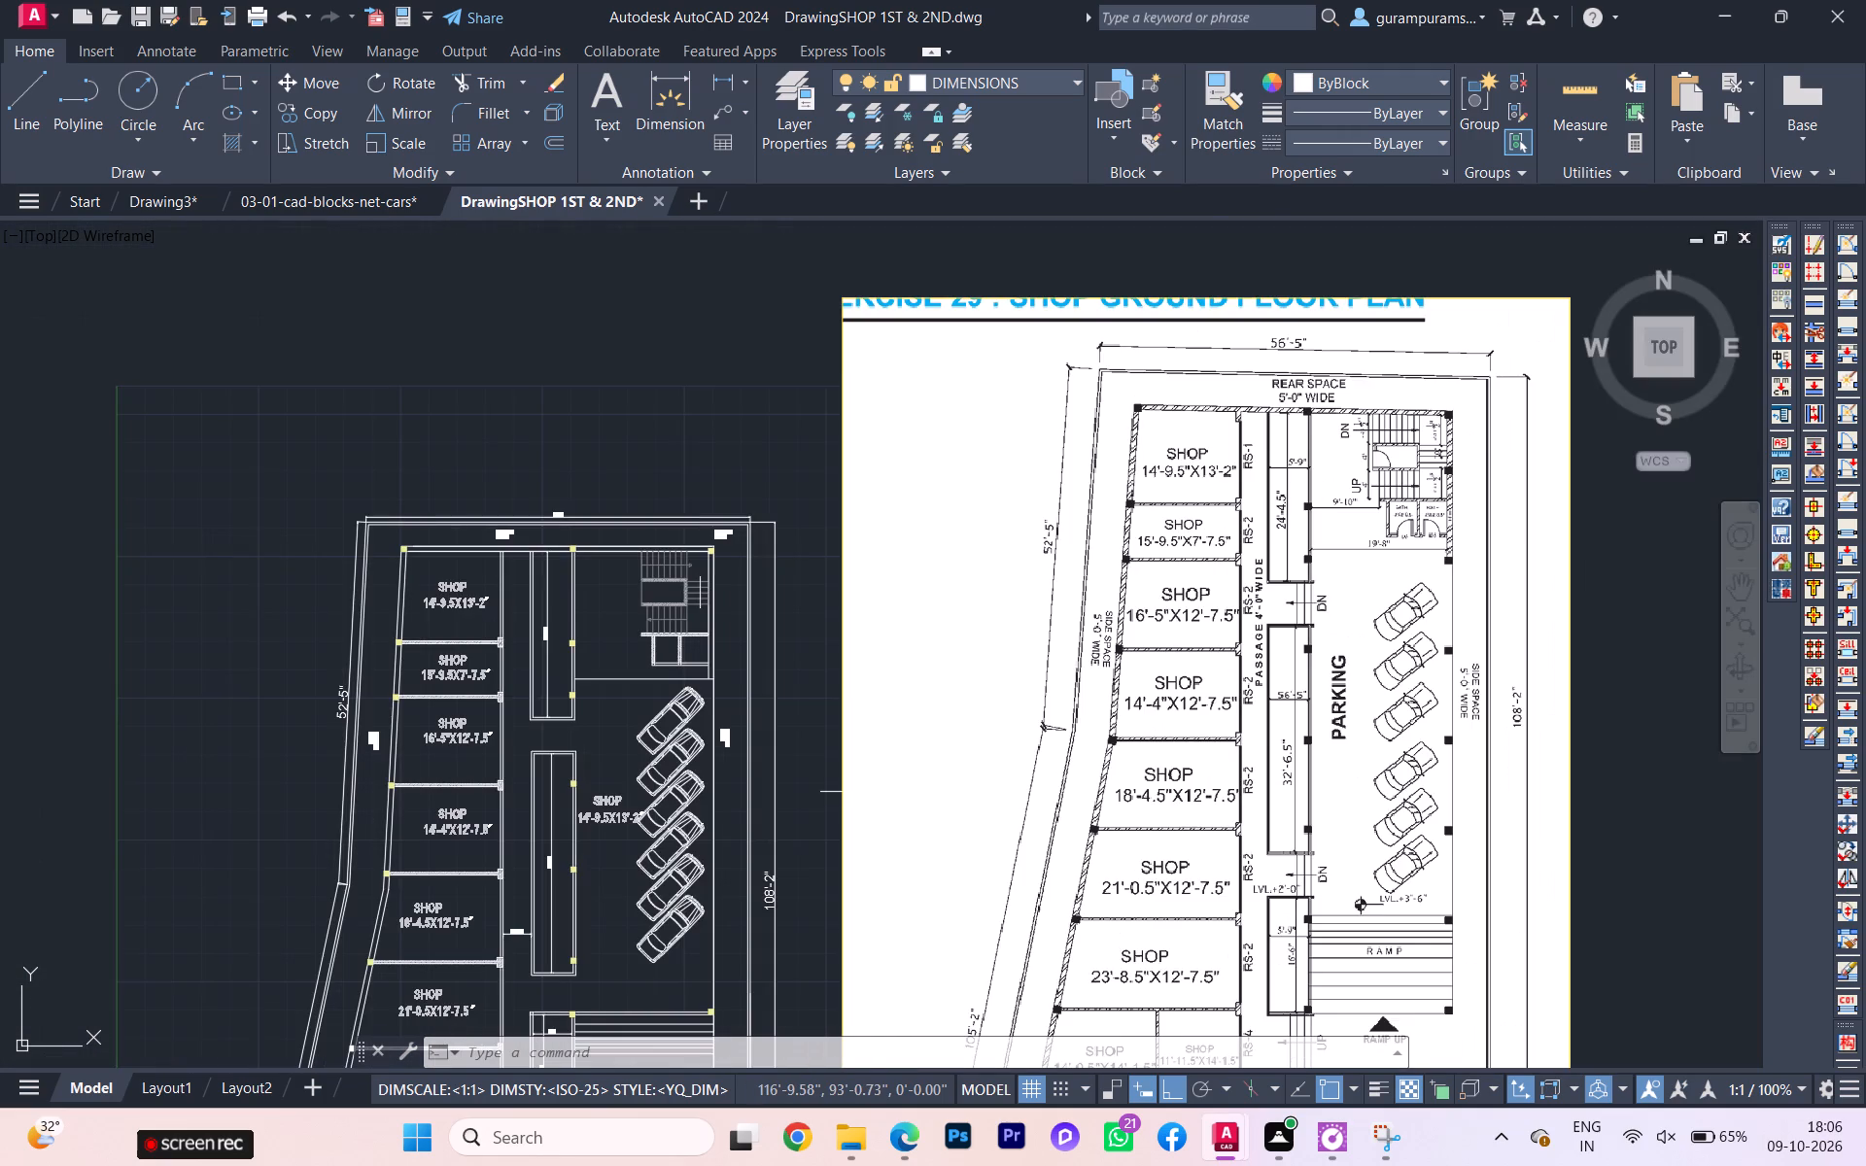
scroll(869, 786, "up", 1)
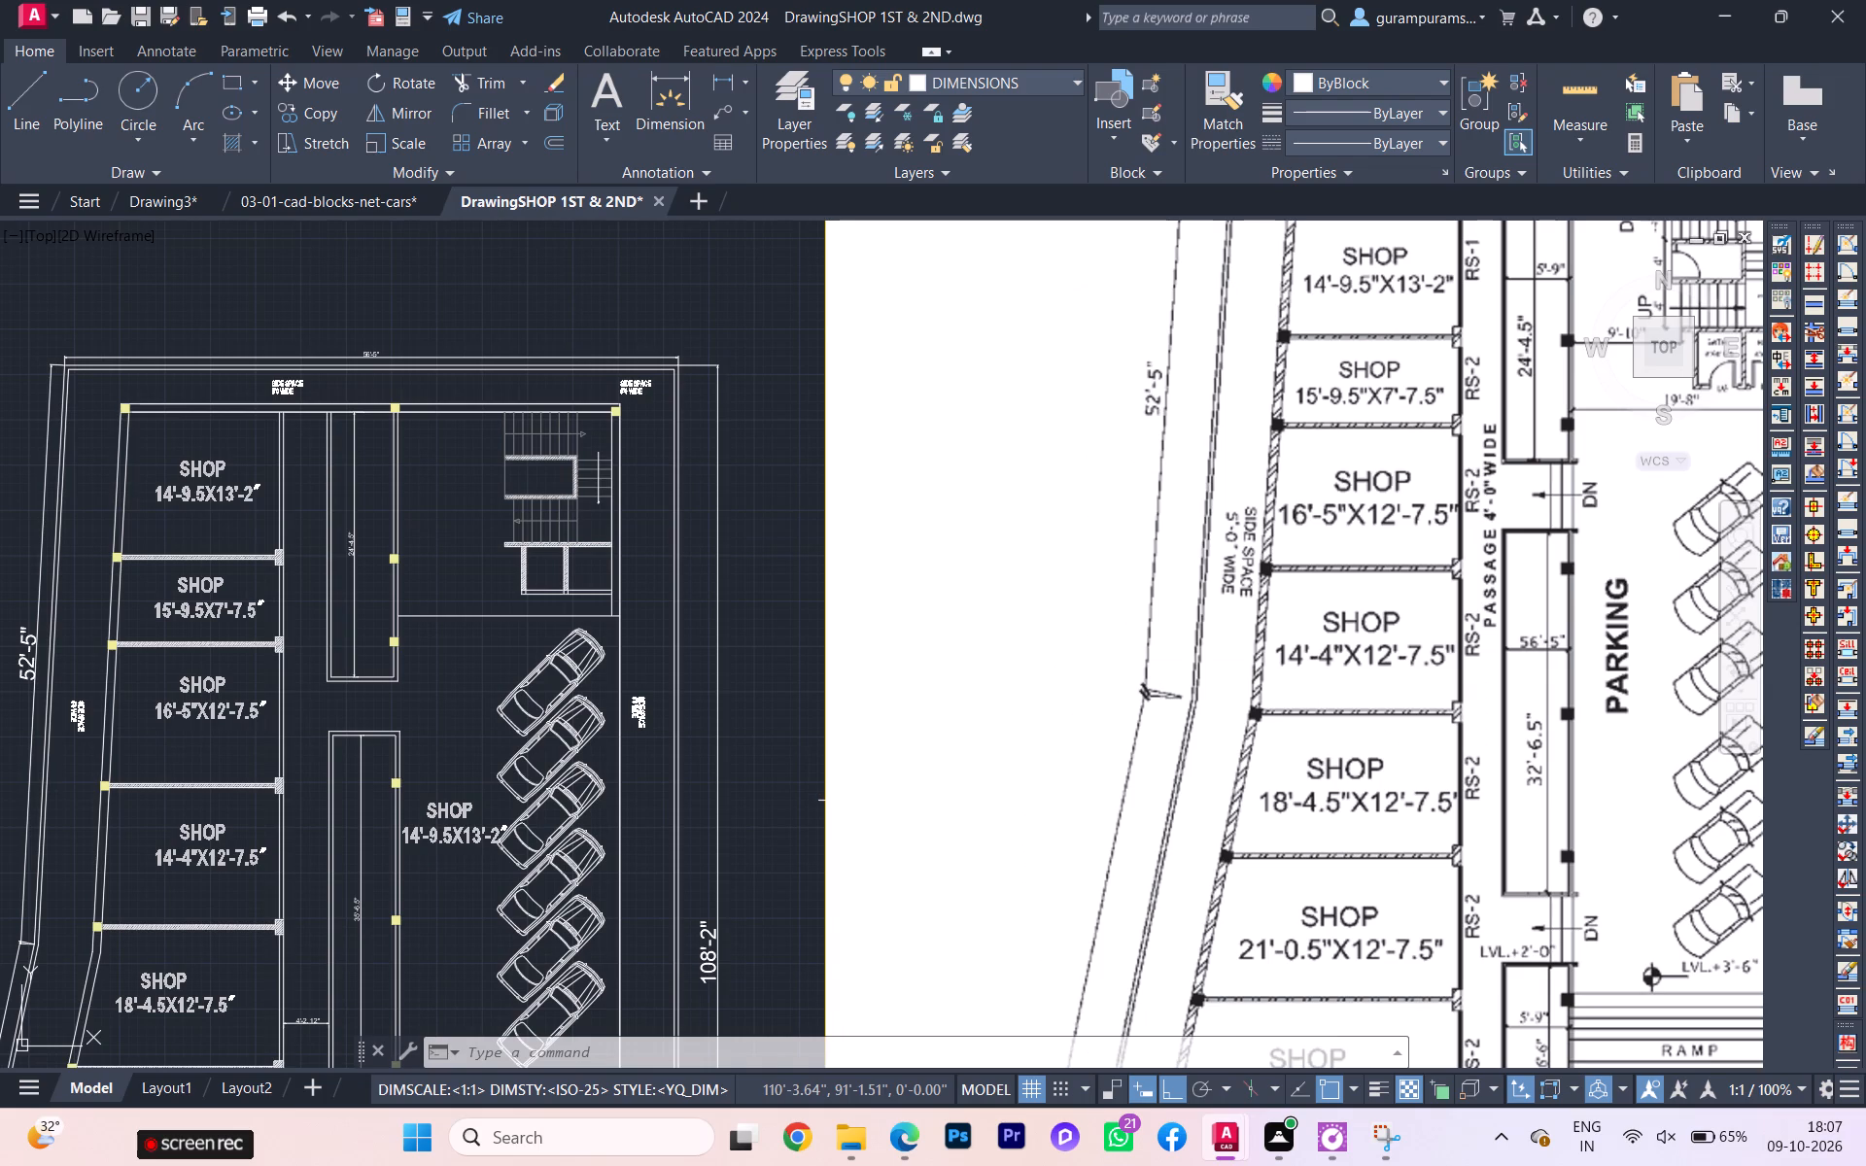
scroll(865, 801, "down", 2)
scroll(757, 883, "up", 2)
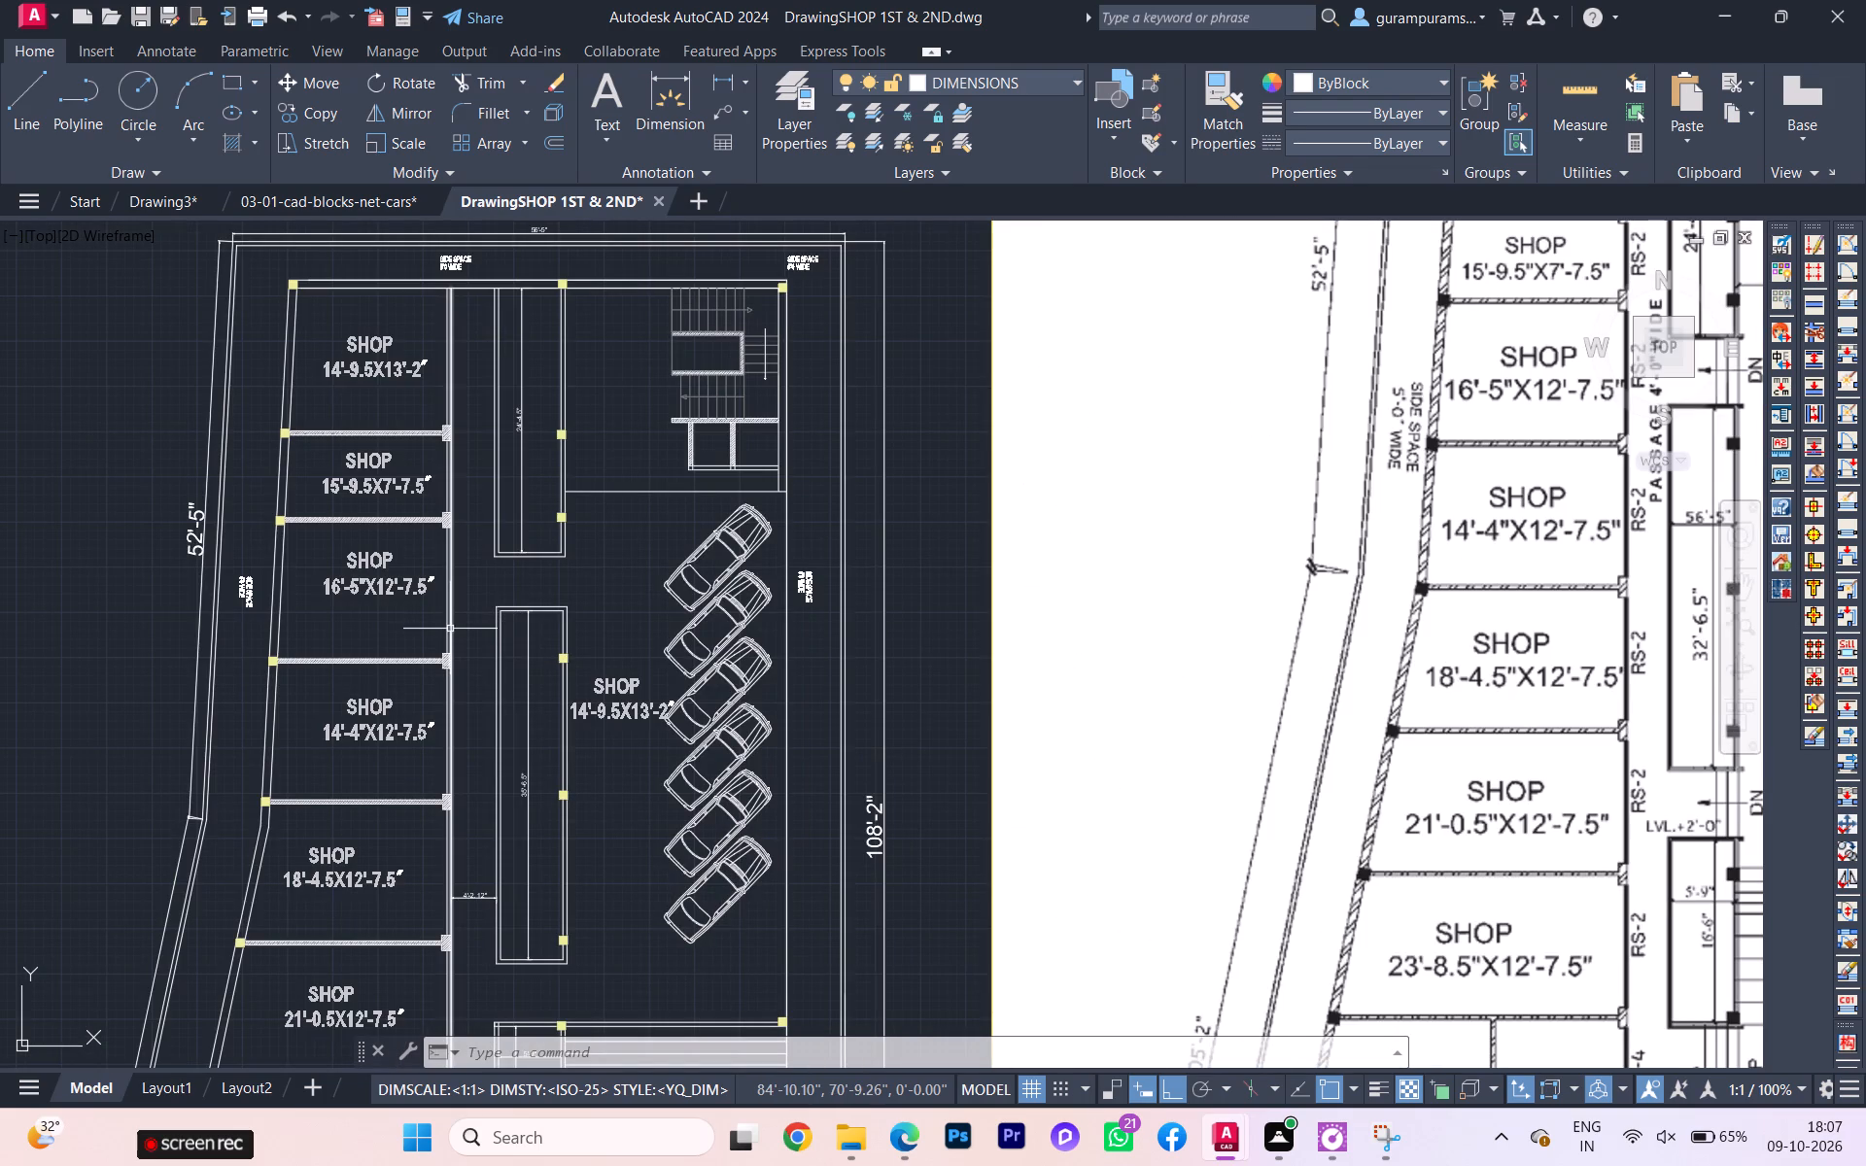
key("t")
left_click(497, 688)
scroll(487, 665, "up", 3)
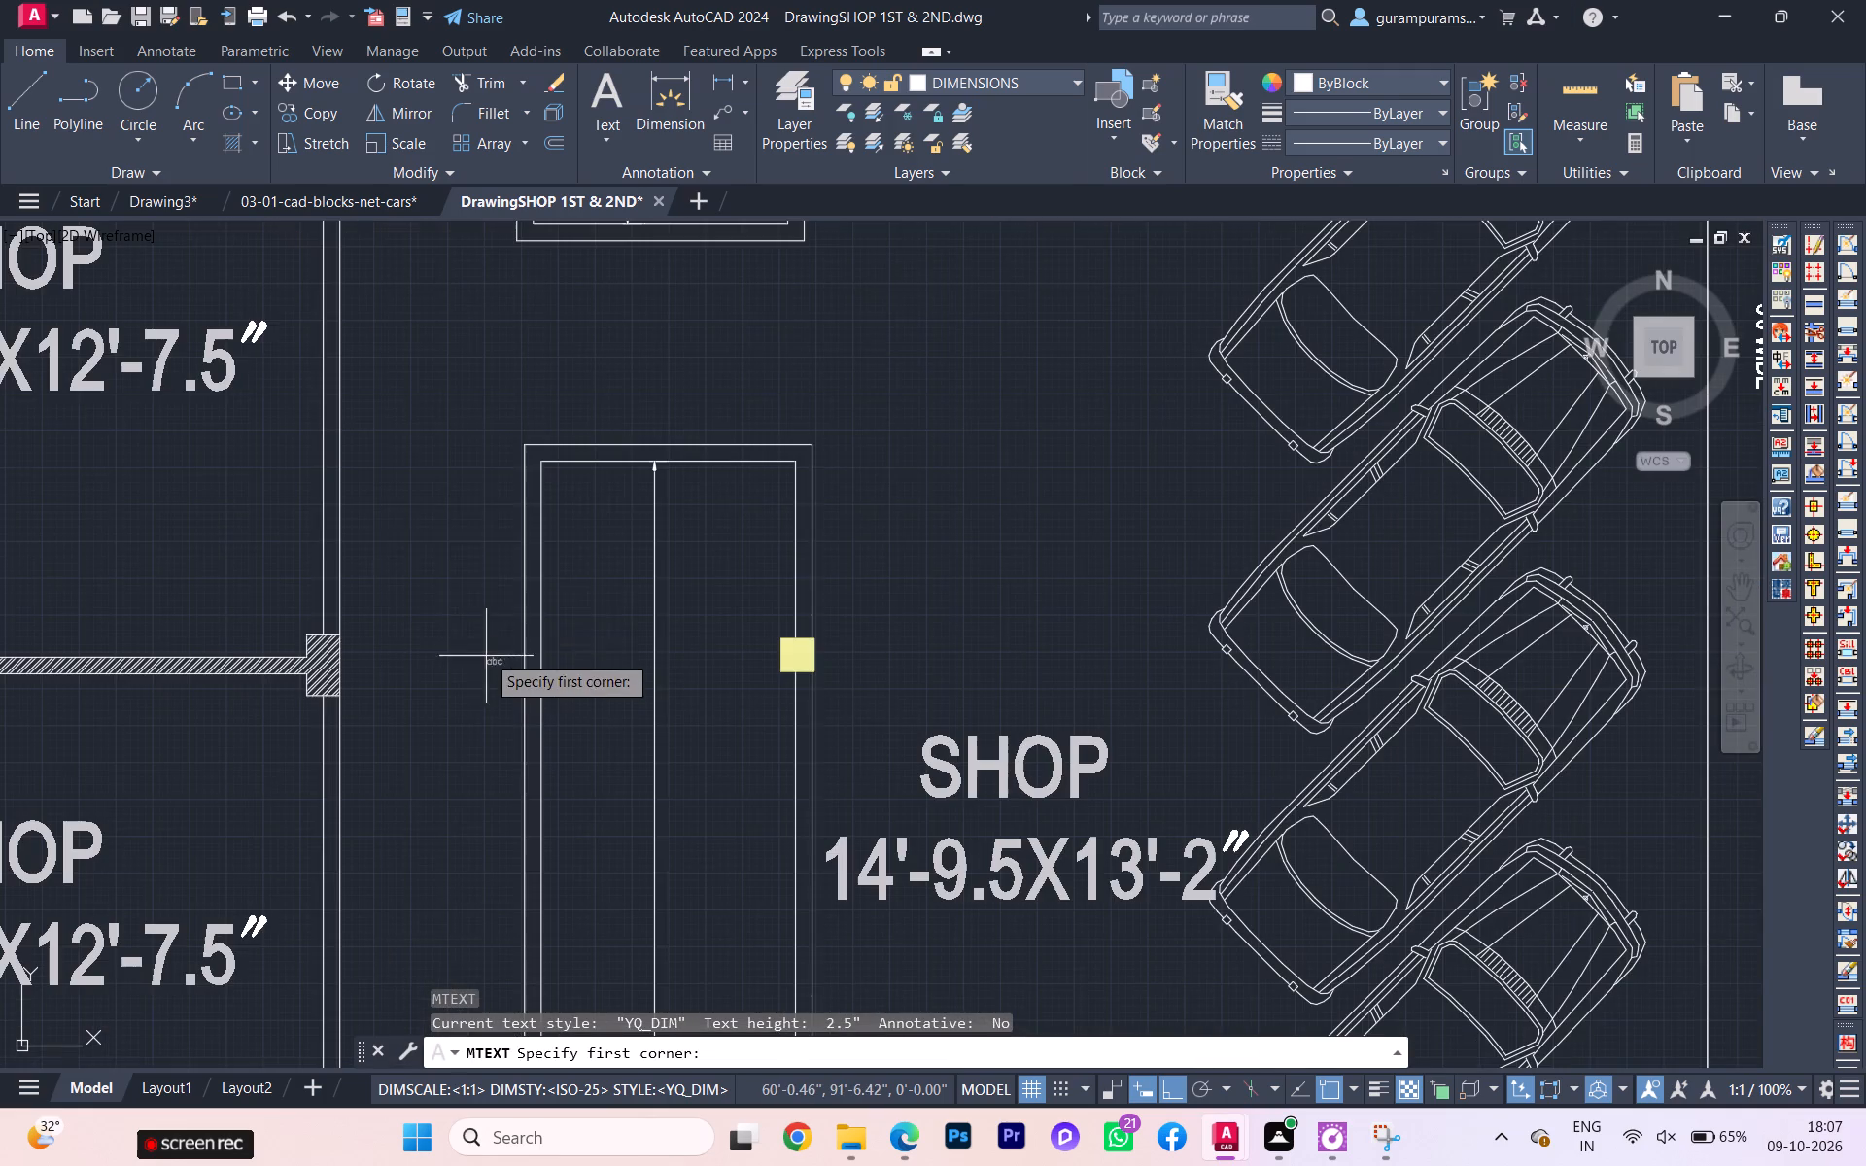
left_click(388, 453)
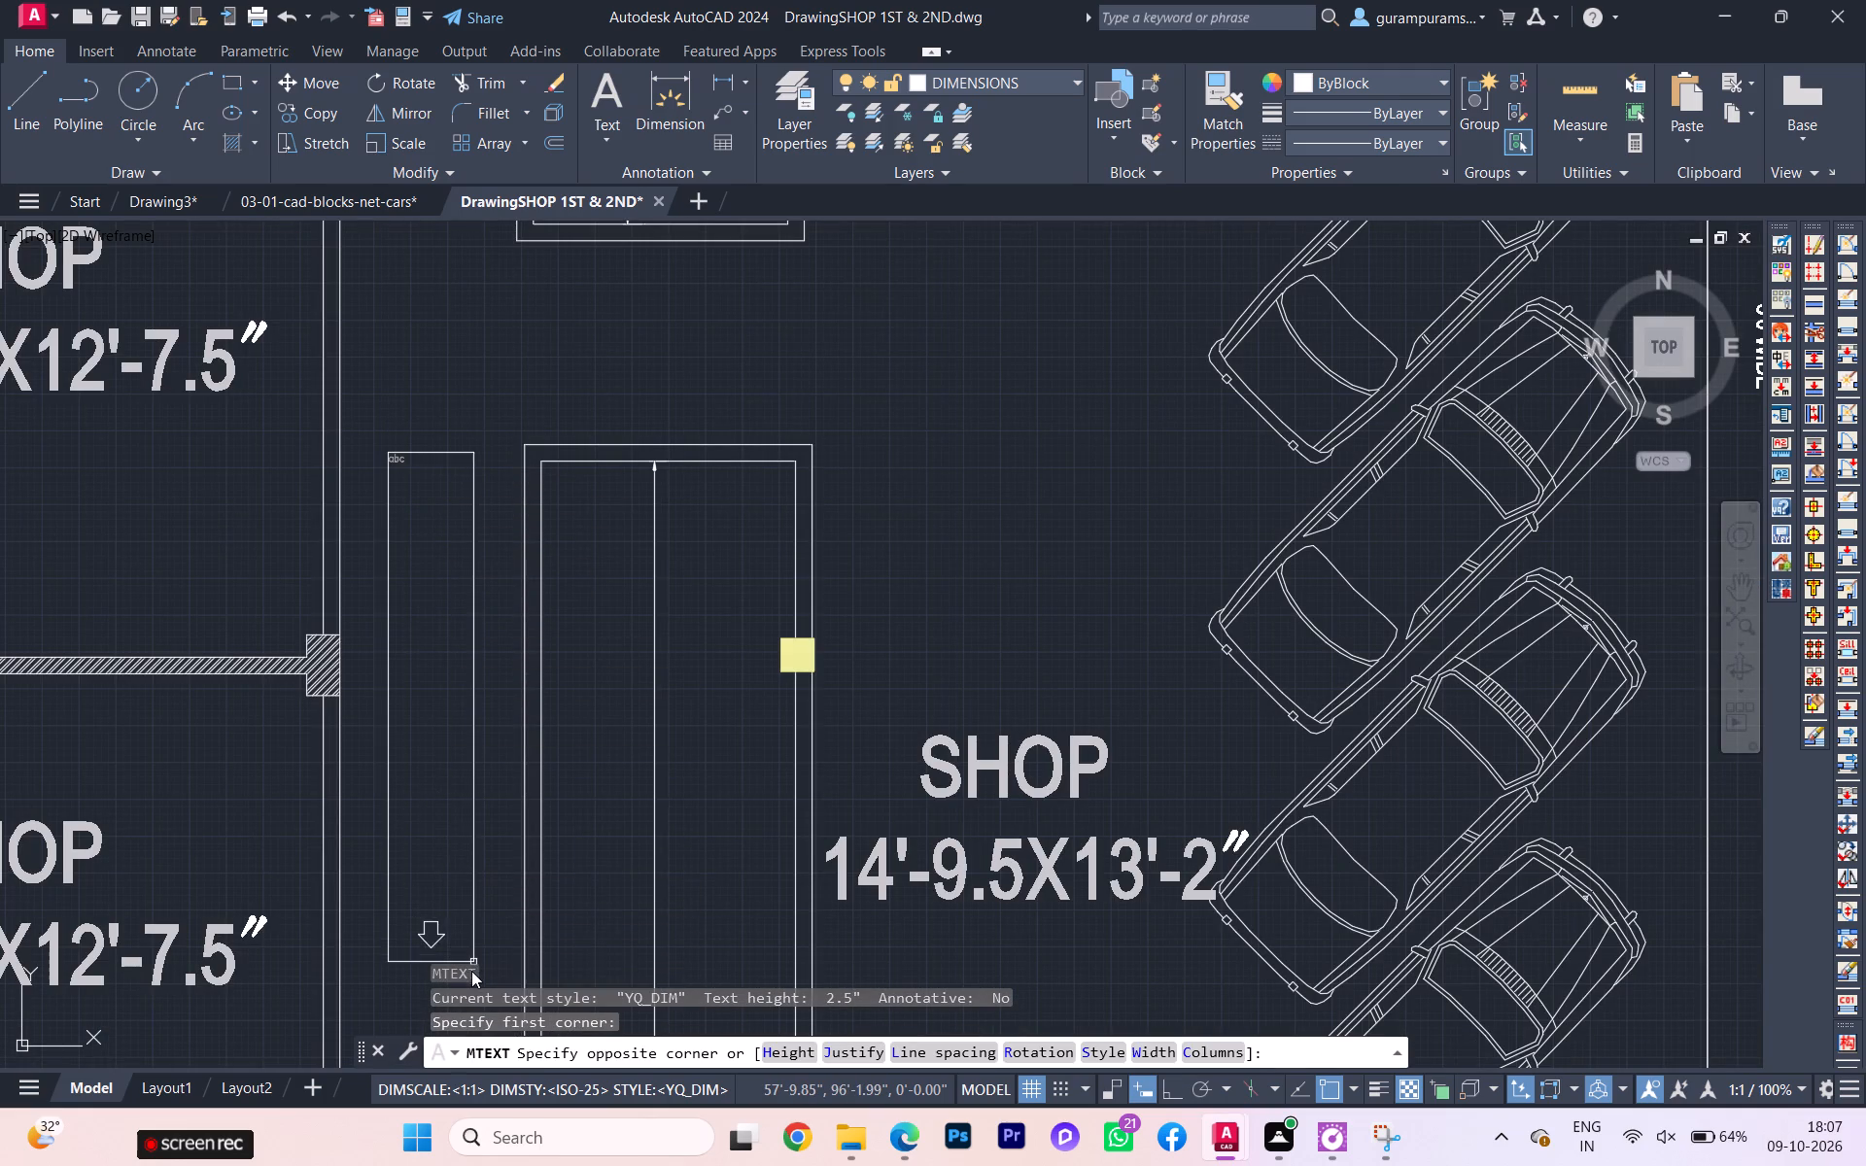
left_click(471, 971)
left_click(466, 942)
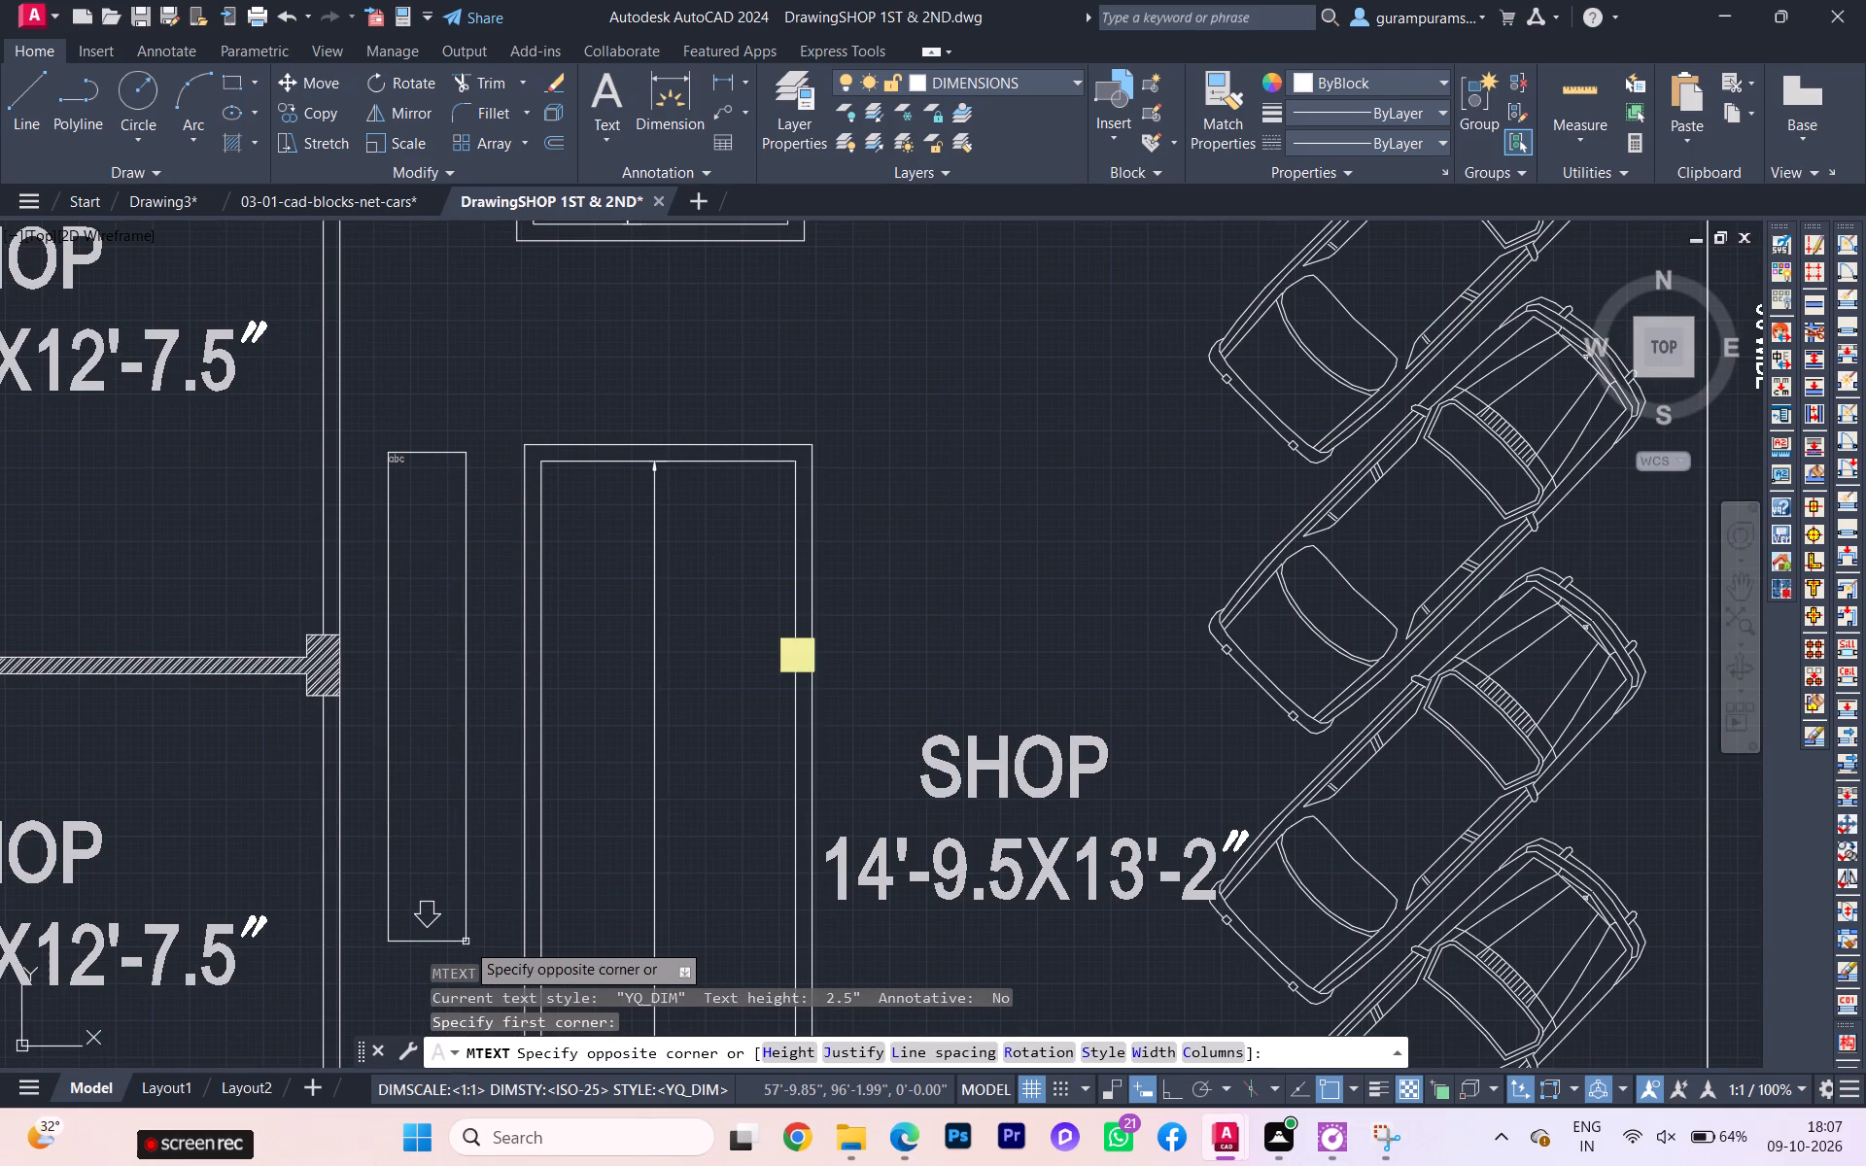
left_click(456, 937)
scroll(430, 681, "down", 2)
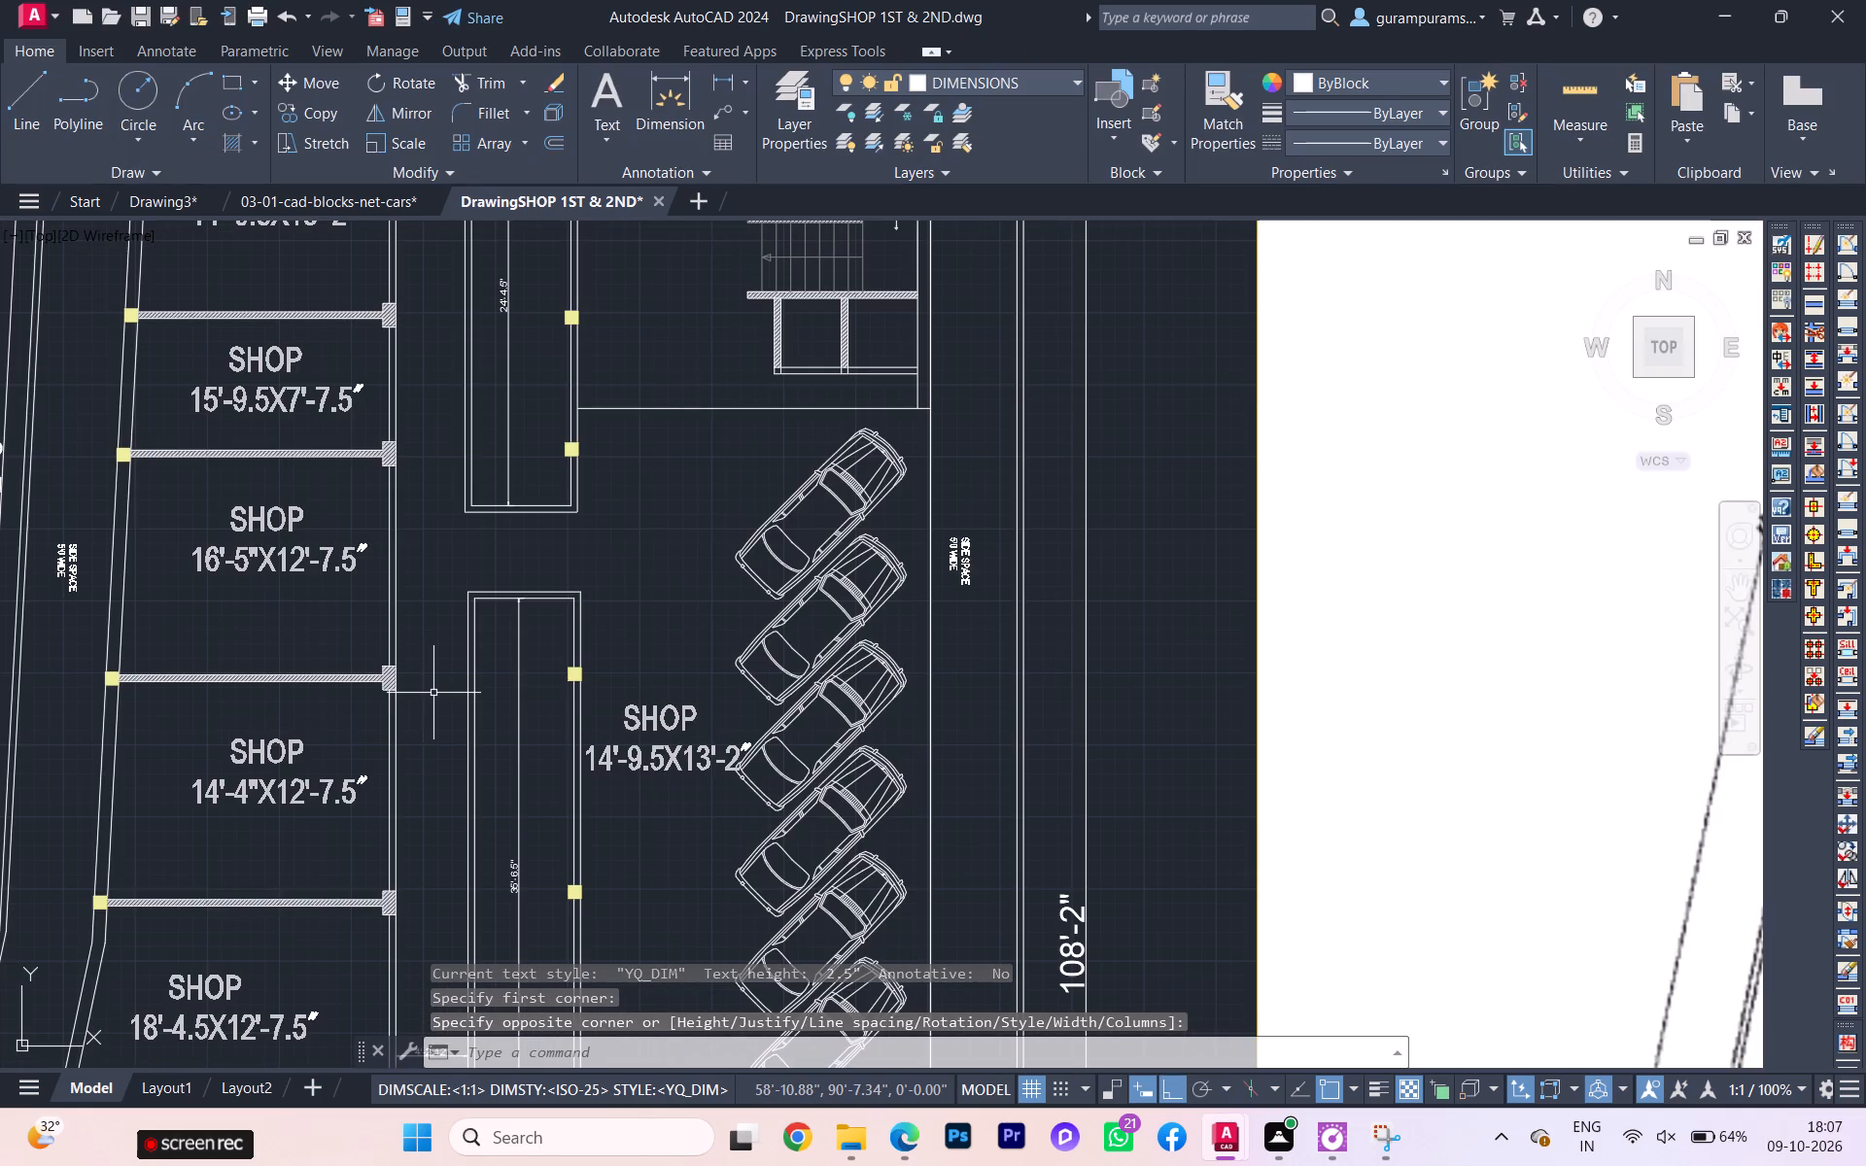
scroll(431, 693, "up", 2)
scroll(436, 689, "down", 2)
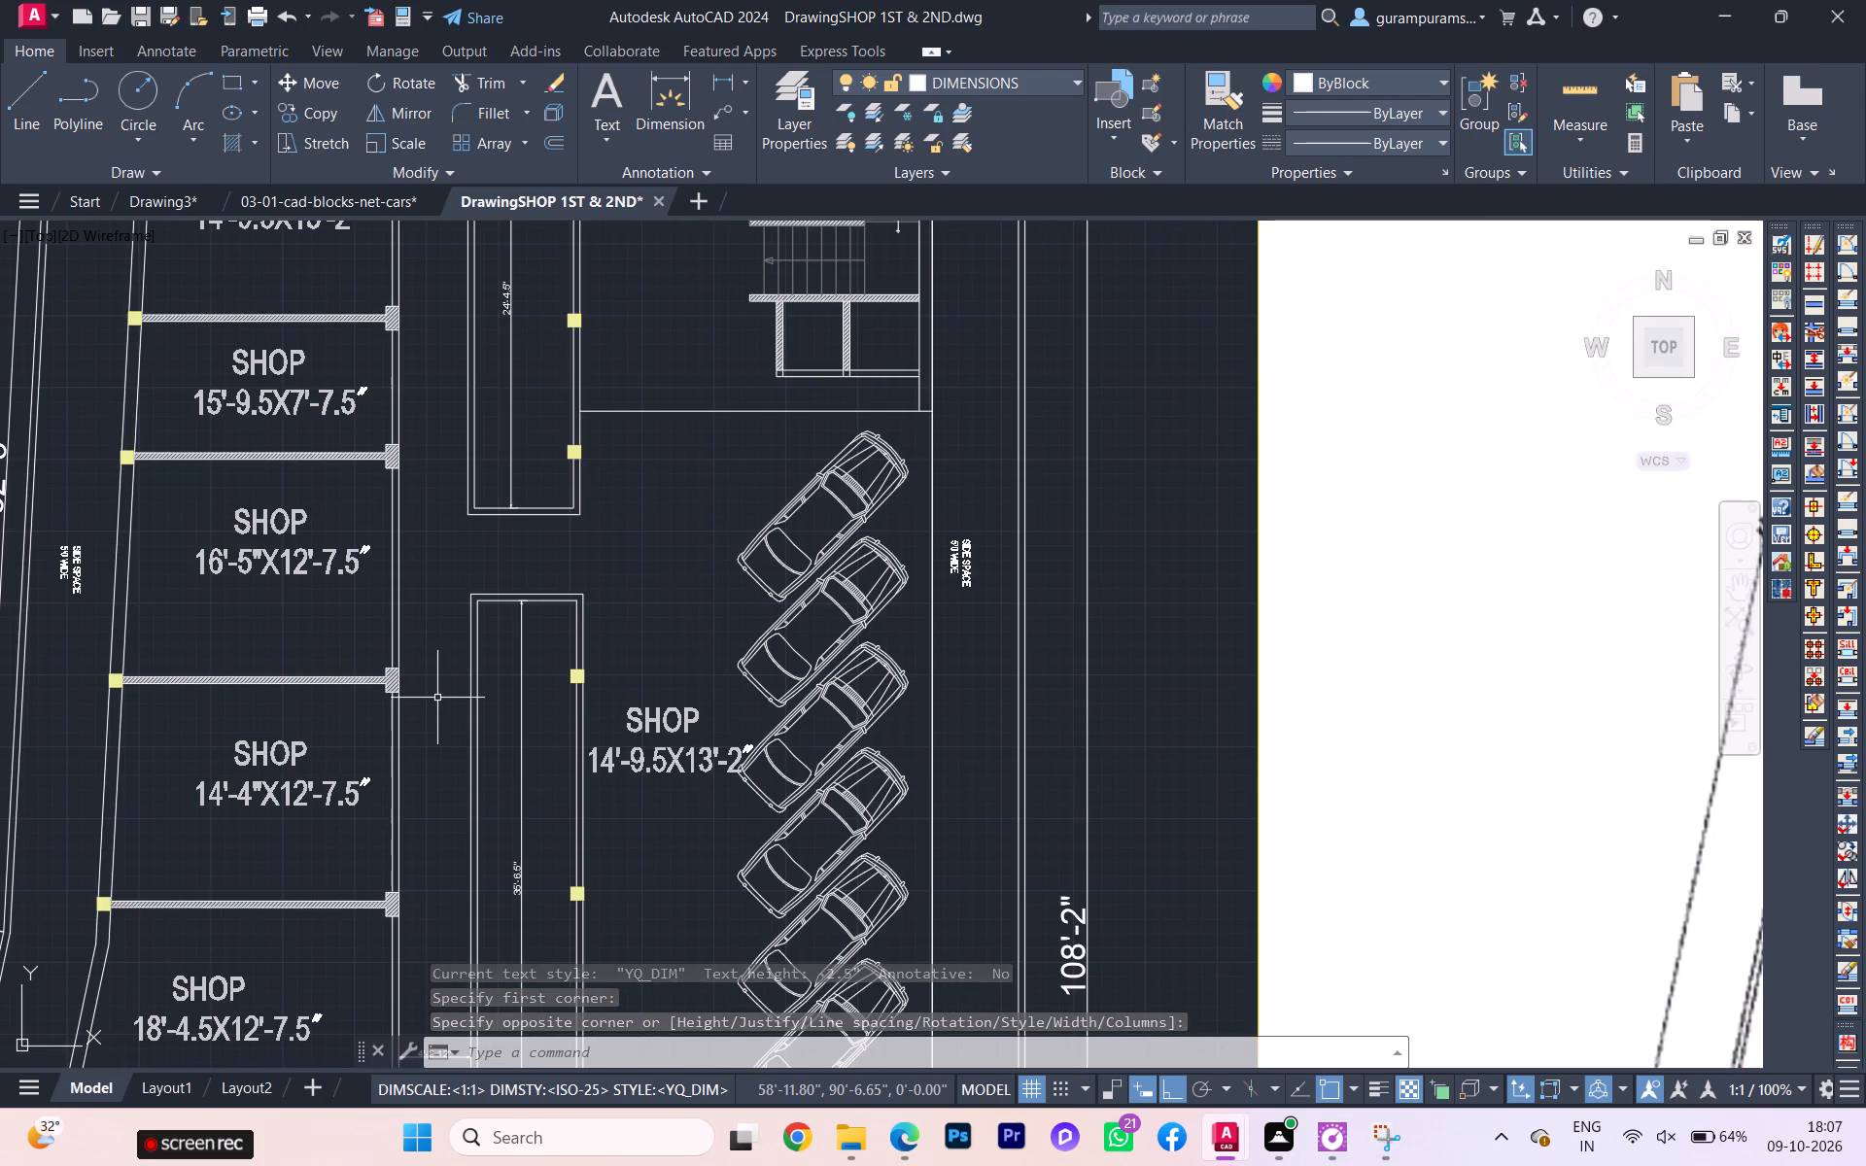
Add multiline text reading PASSAGE WIDE in the passage between the 16'-5"X12'-7.5" shop and the long rectangular enclosures.
key("space")
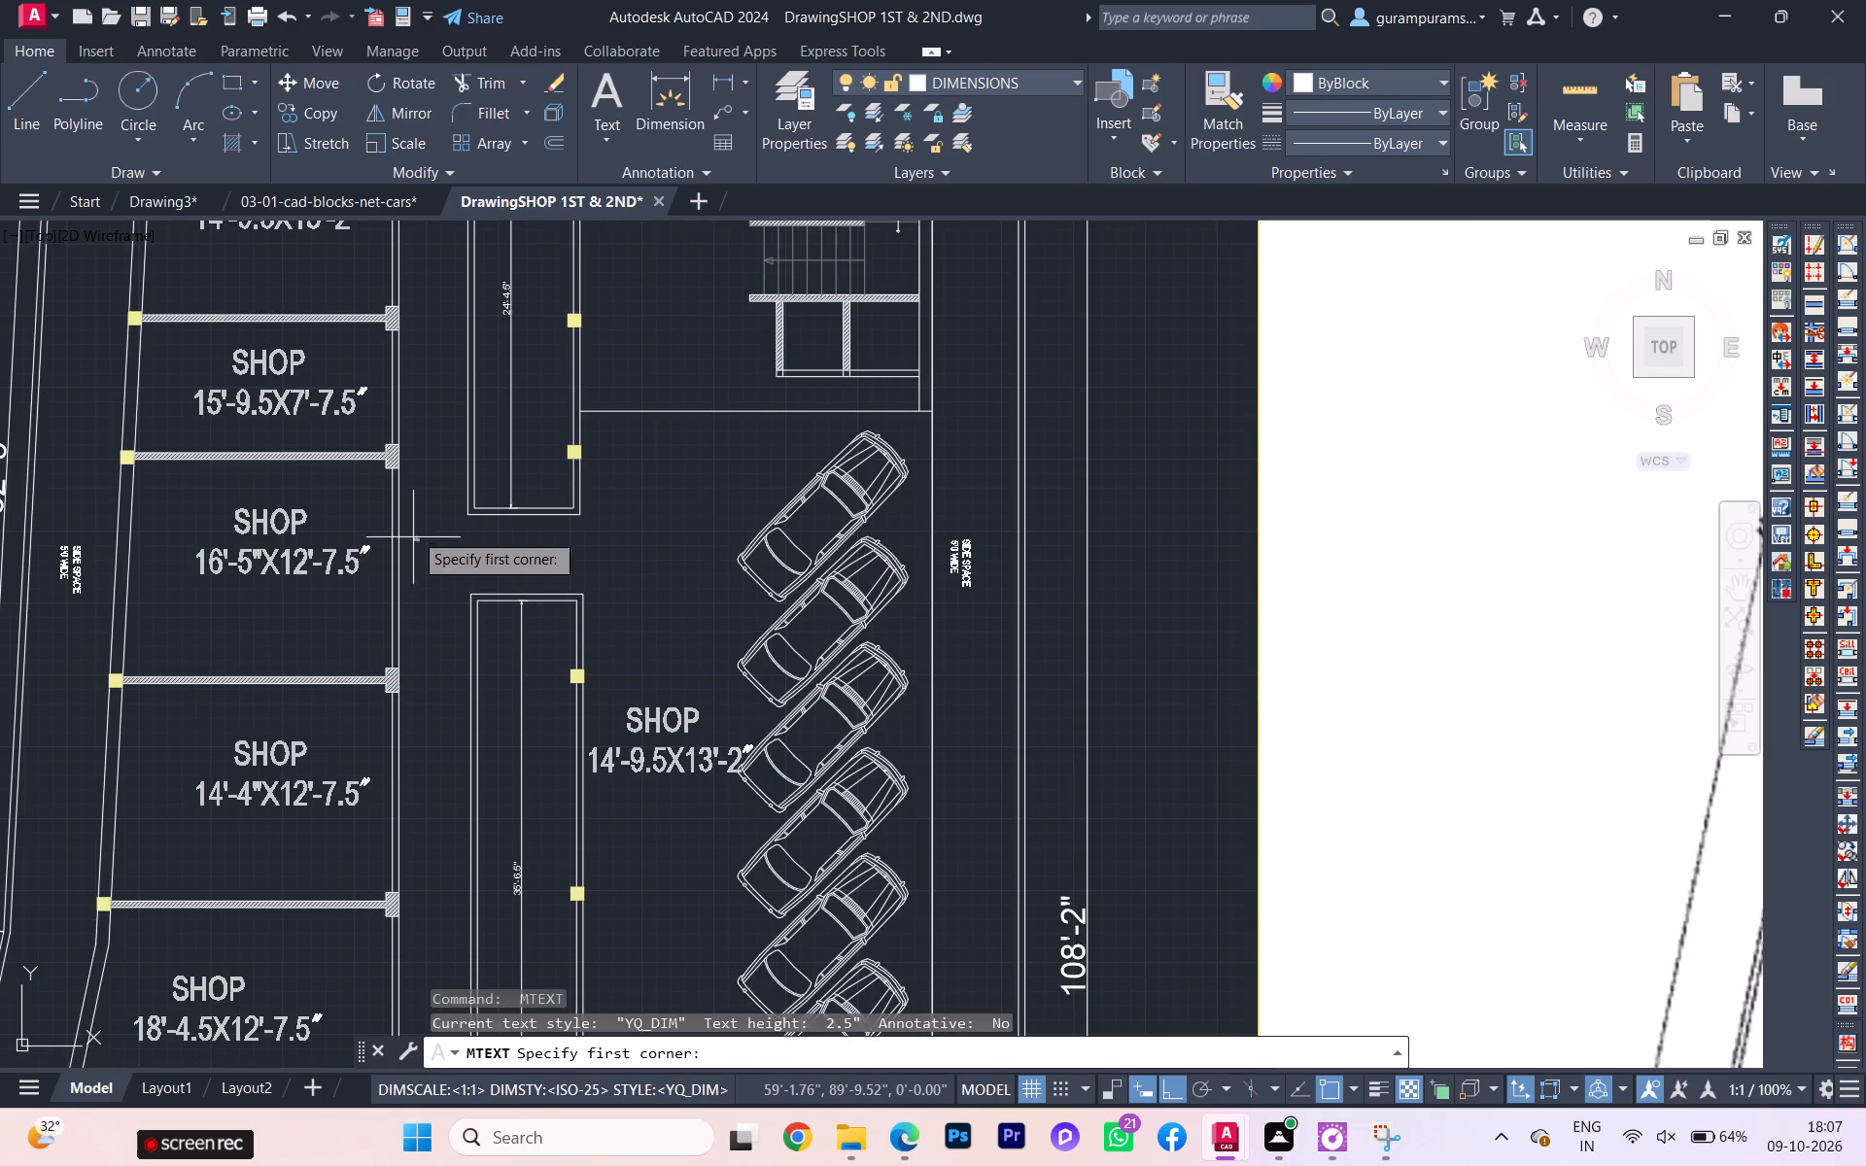
left_click(413, 532)
left_click(464, 806)
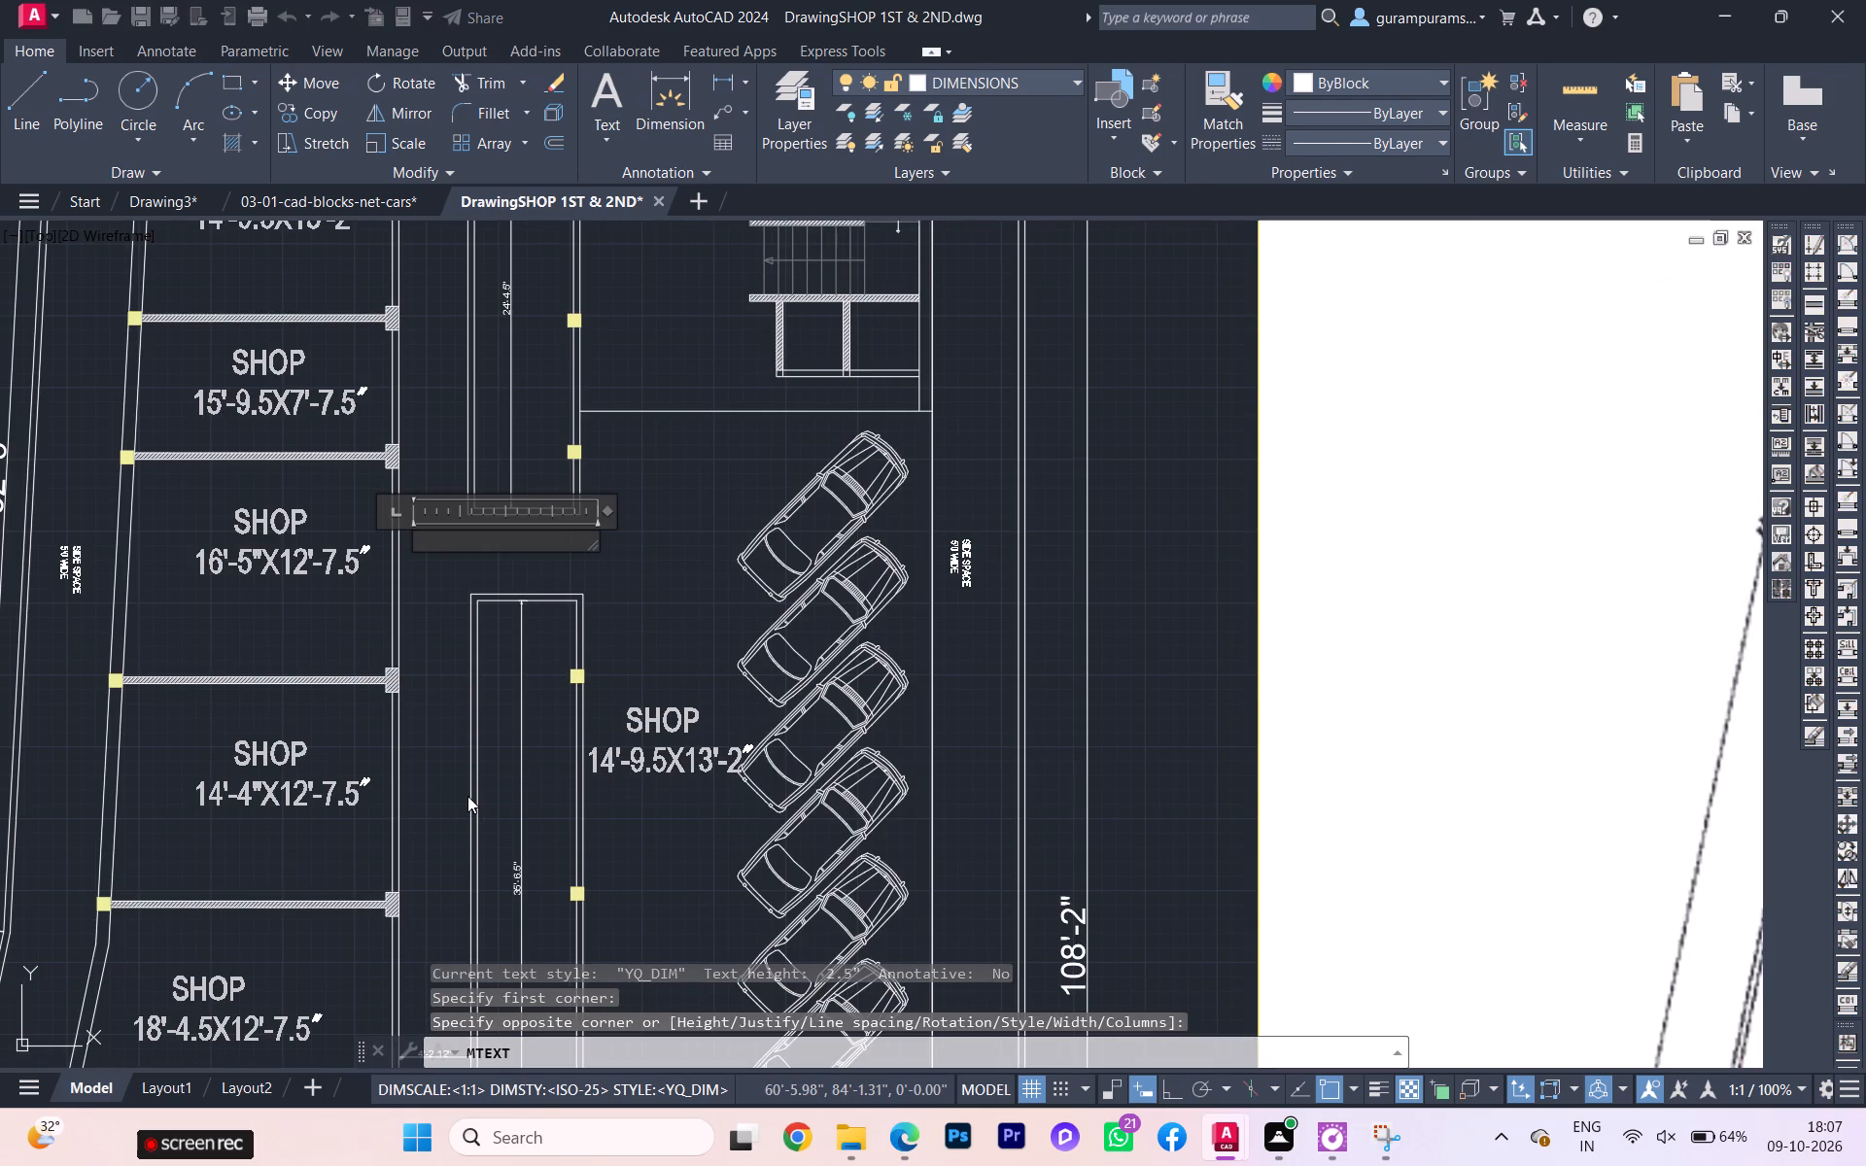
type("PASSAGR")
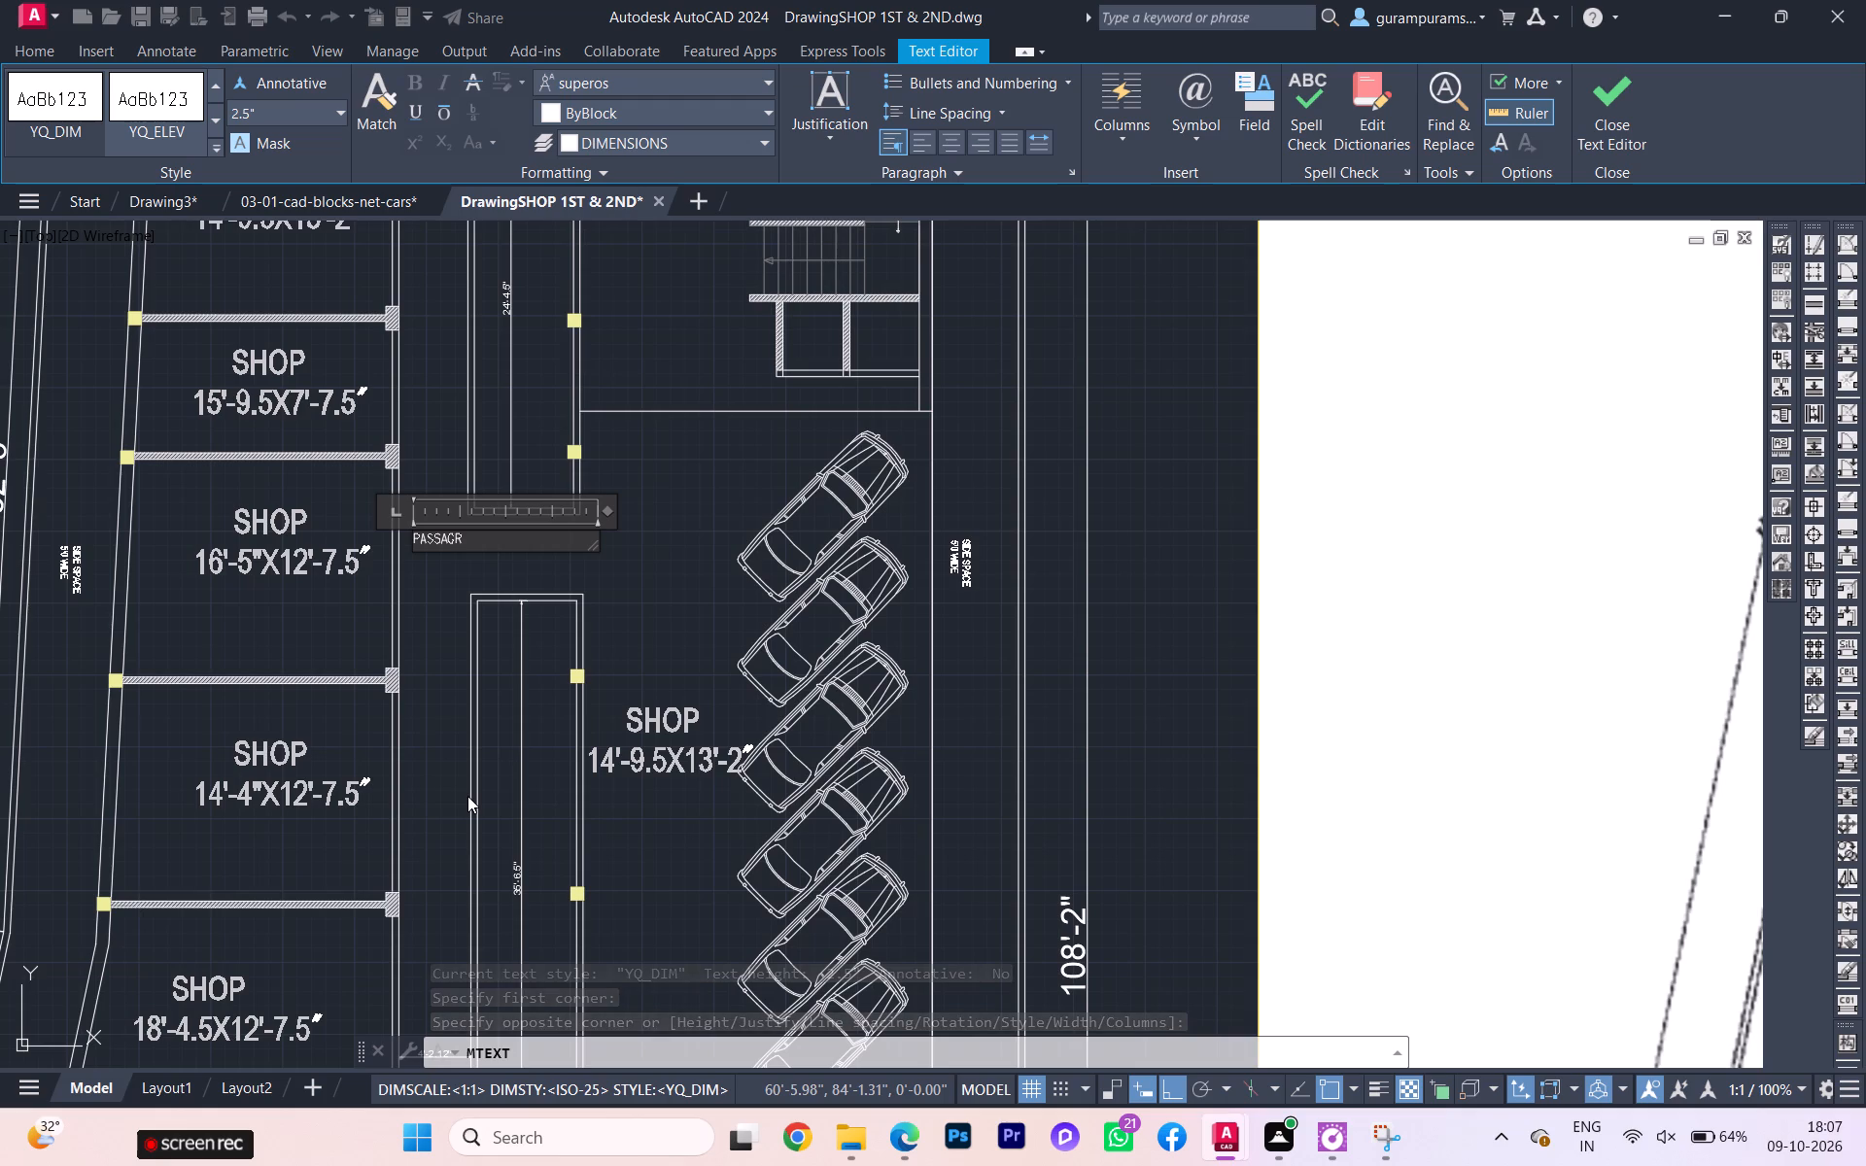
key("BackSpace")
type("E WIDE")
scroll(620, 576, "up", 1)
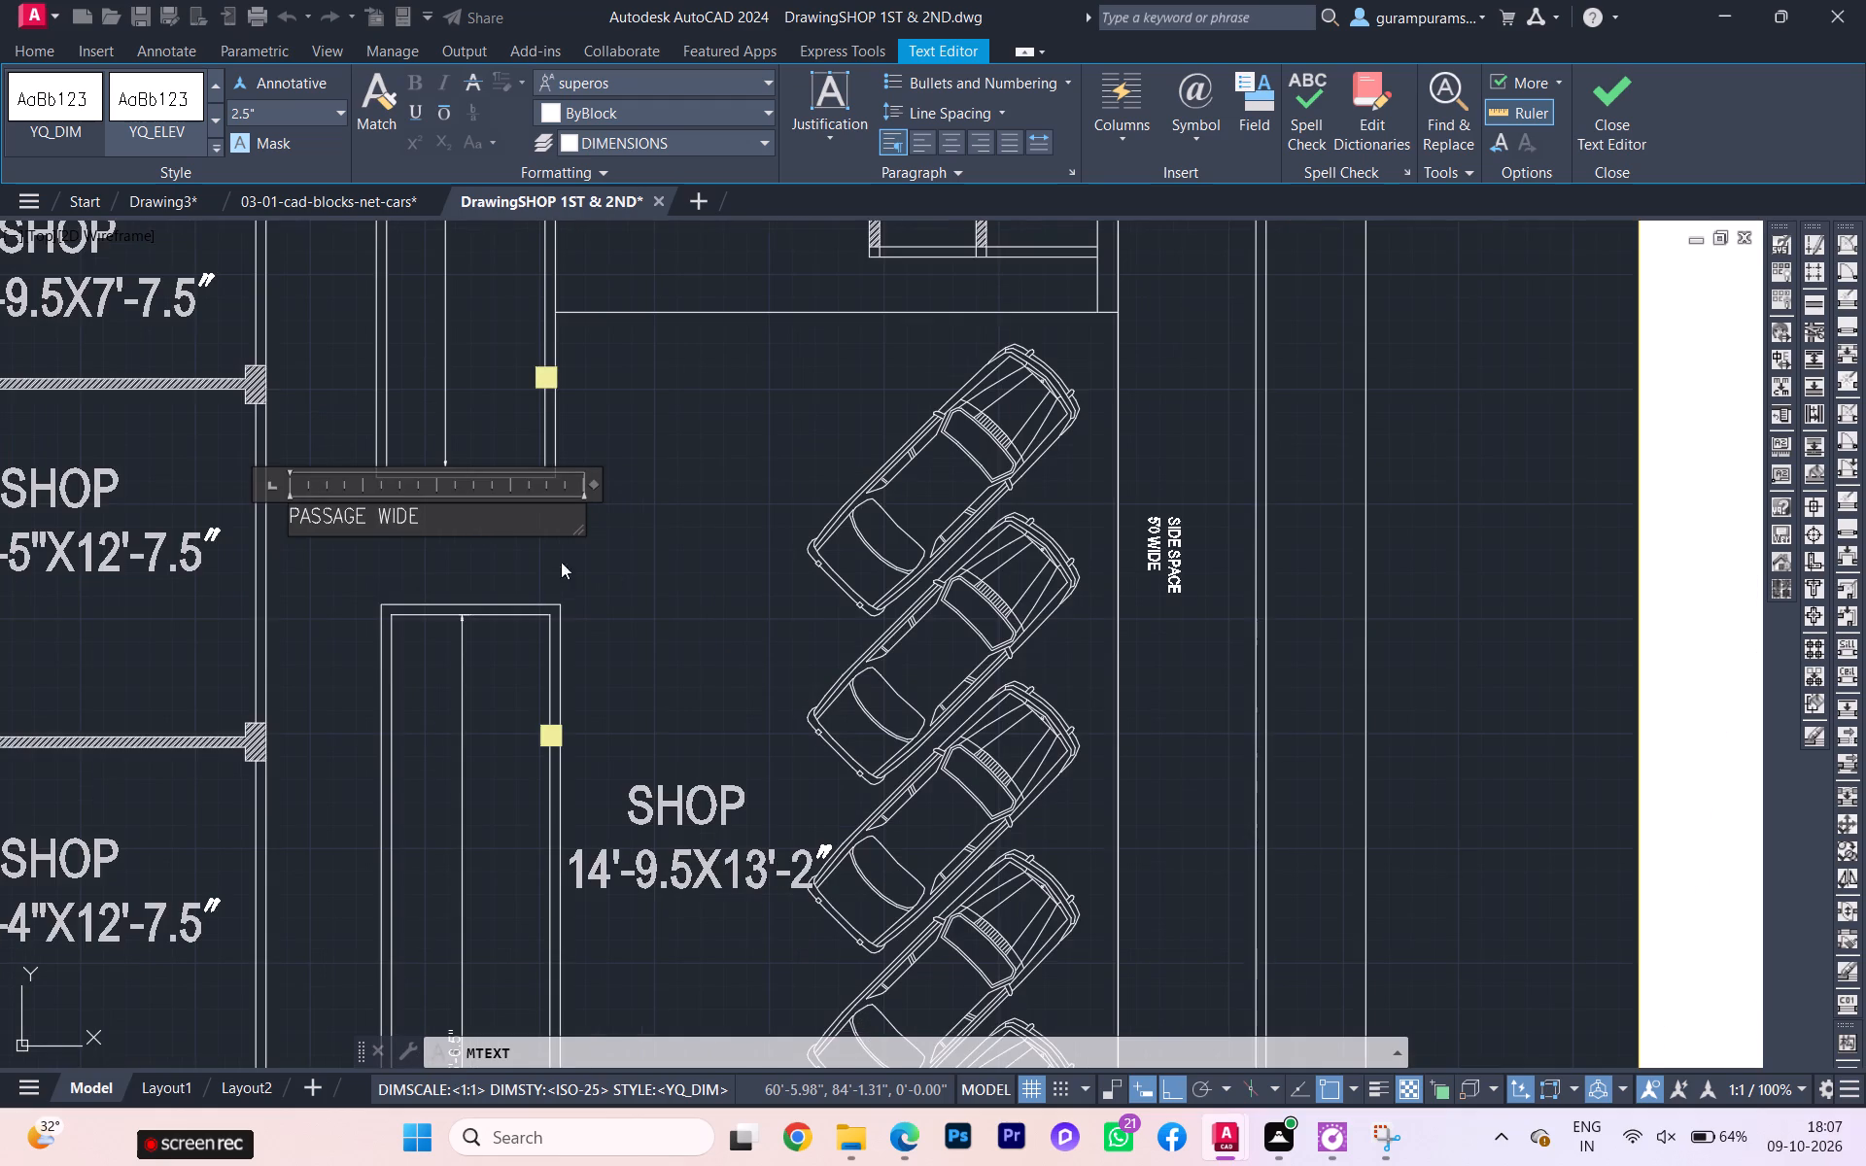
left_click_drag(459, 530, 222, 542)
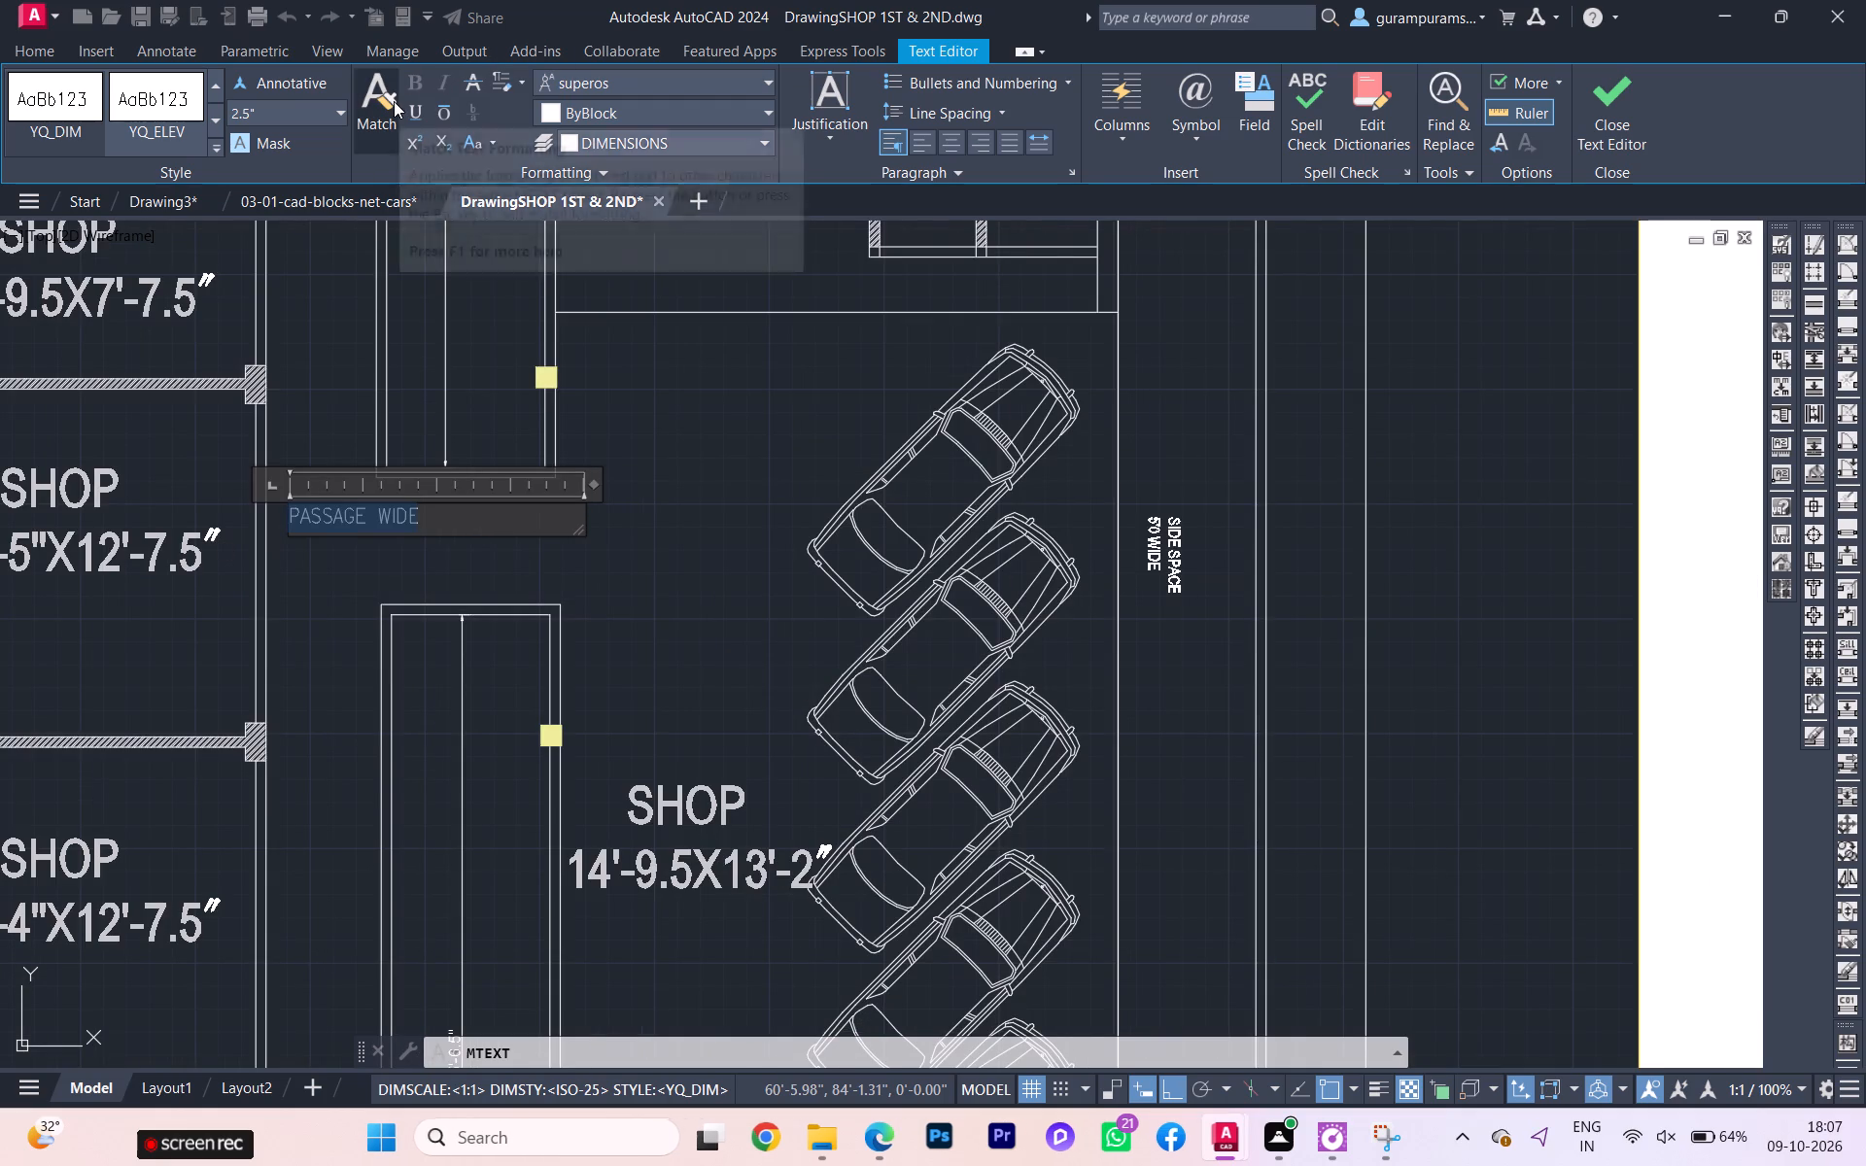
left_click(571, 77)
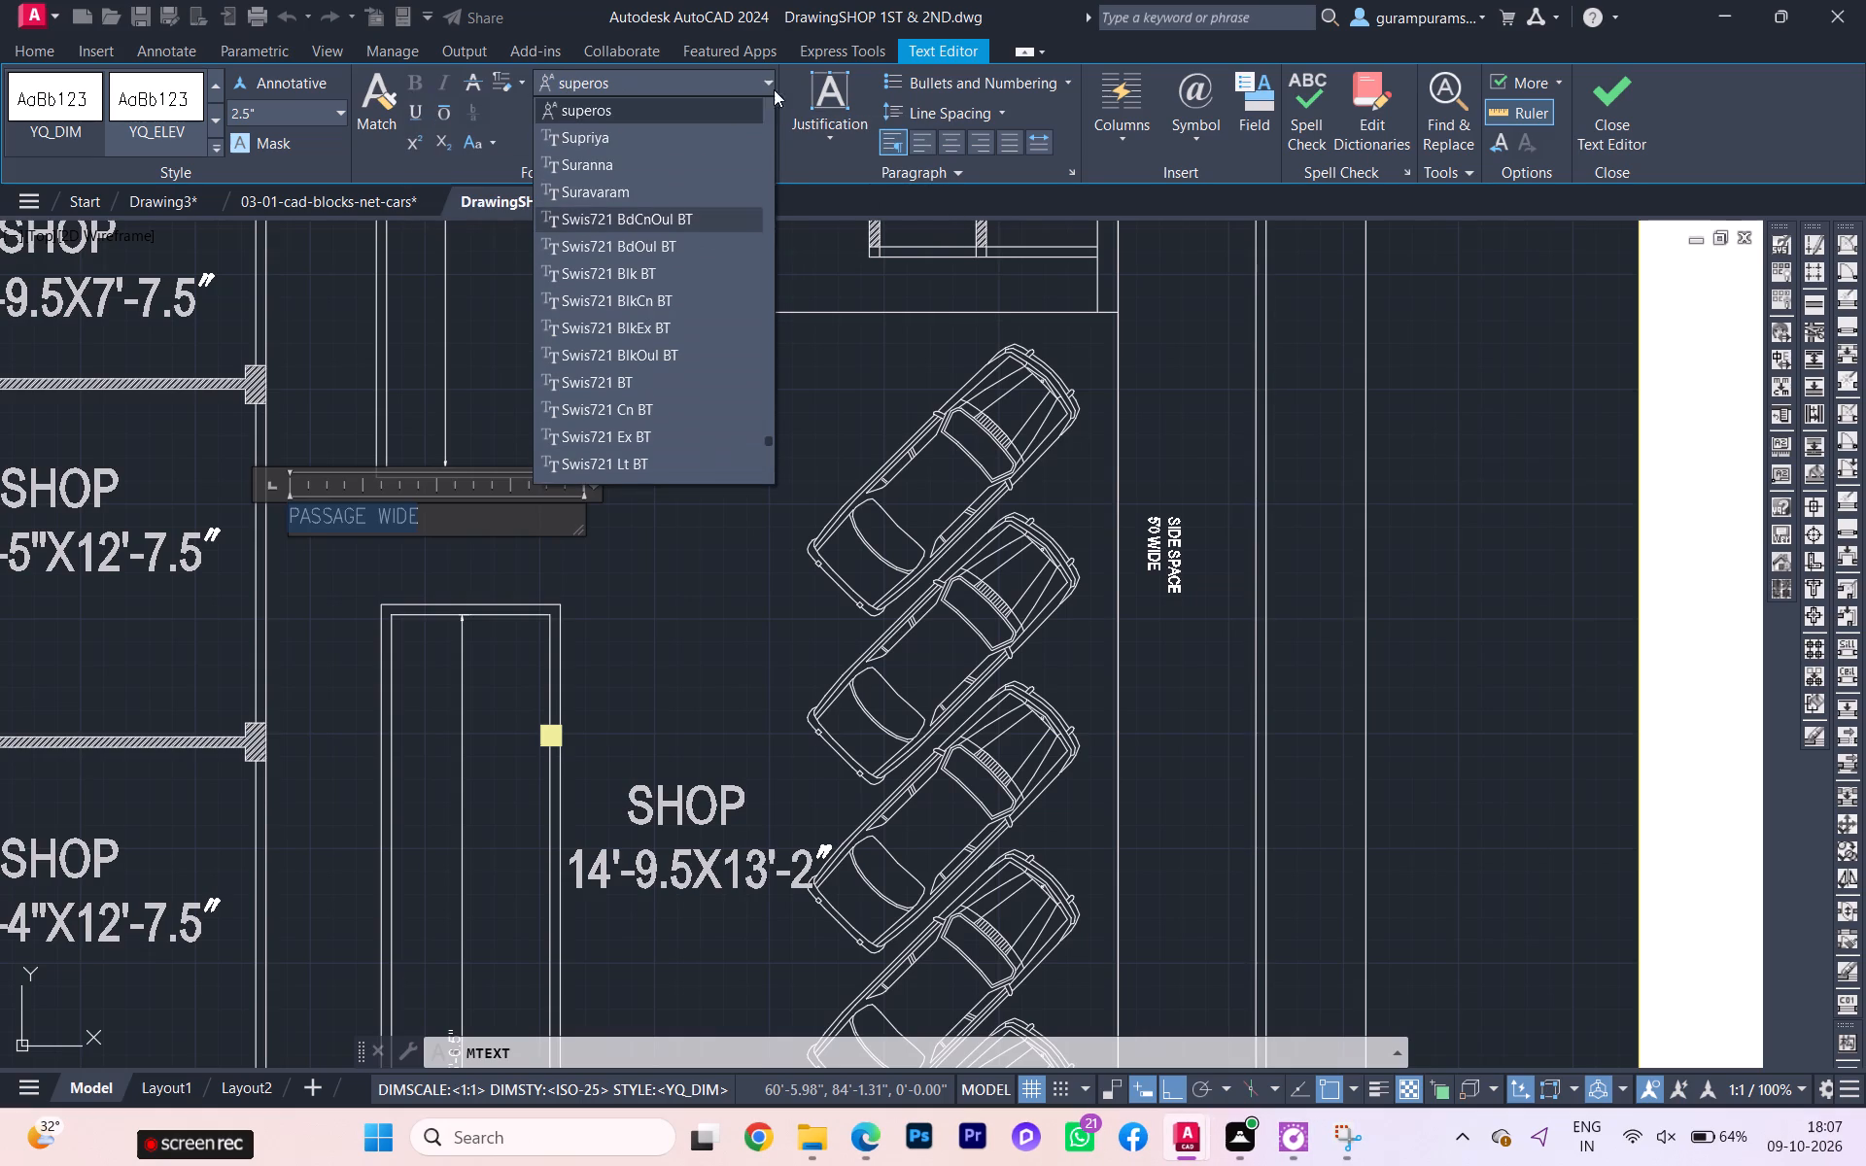
left_click_drag(770, 443, 724, 8)
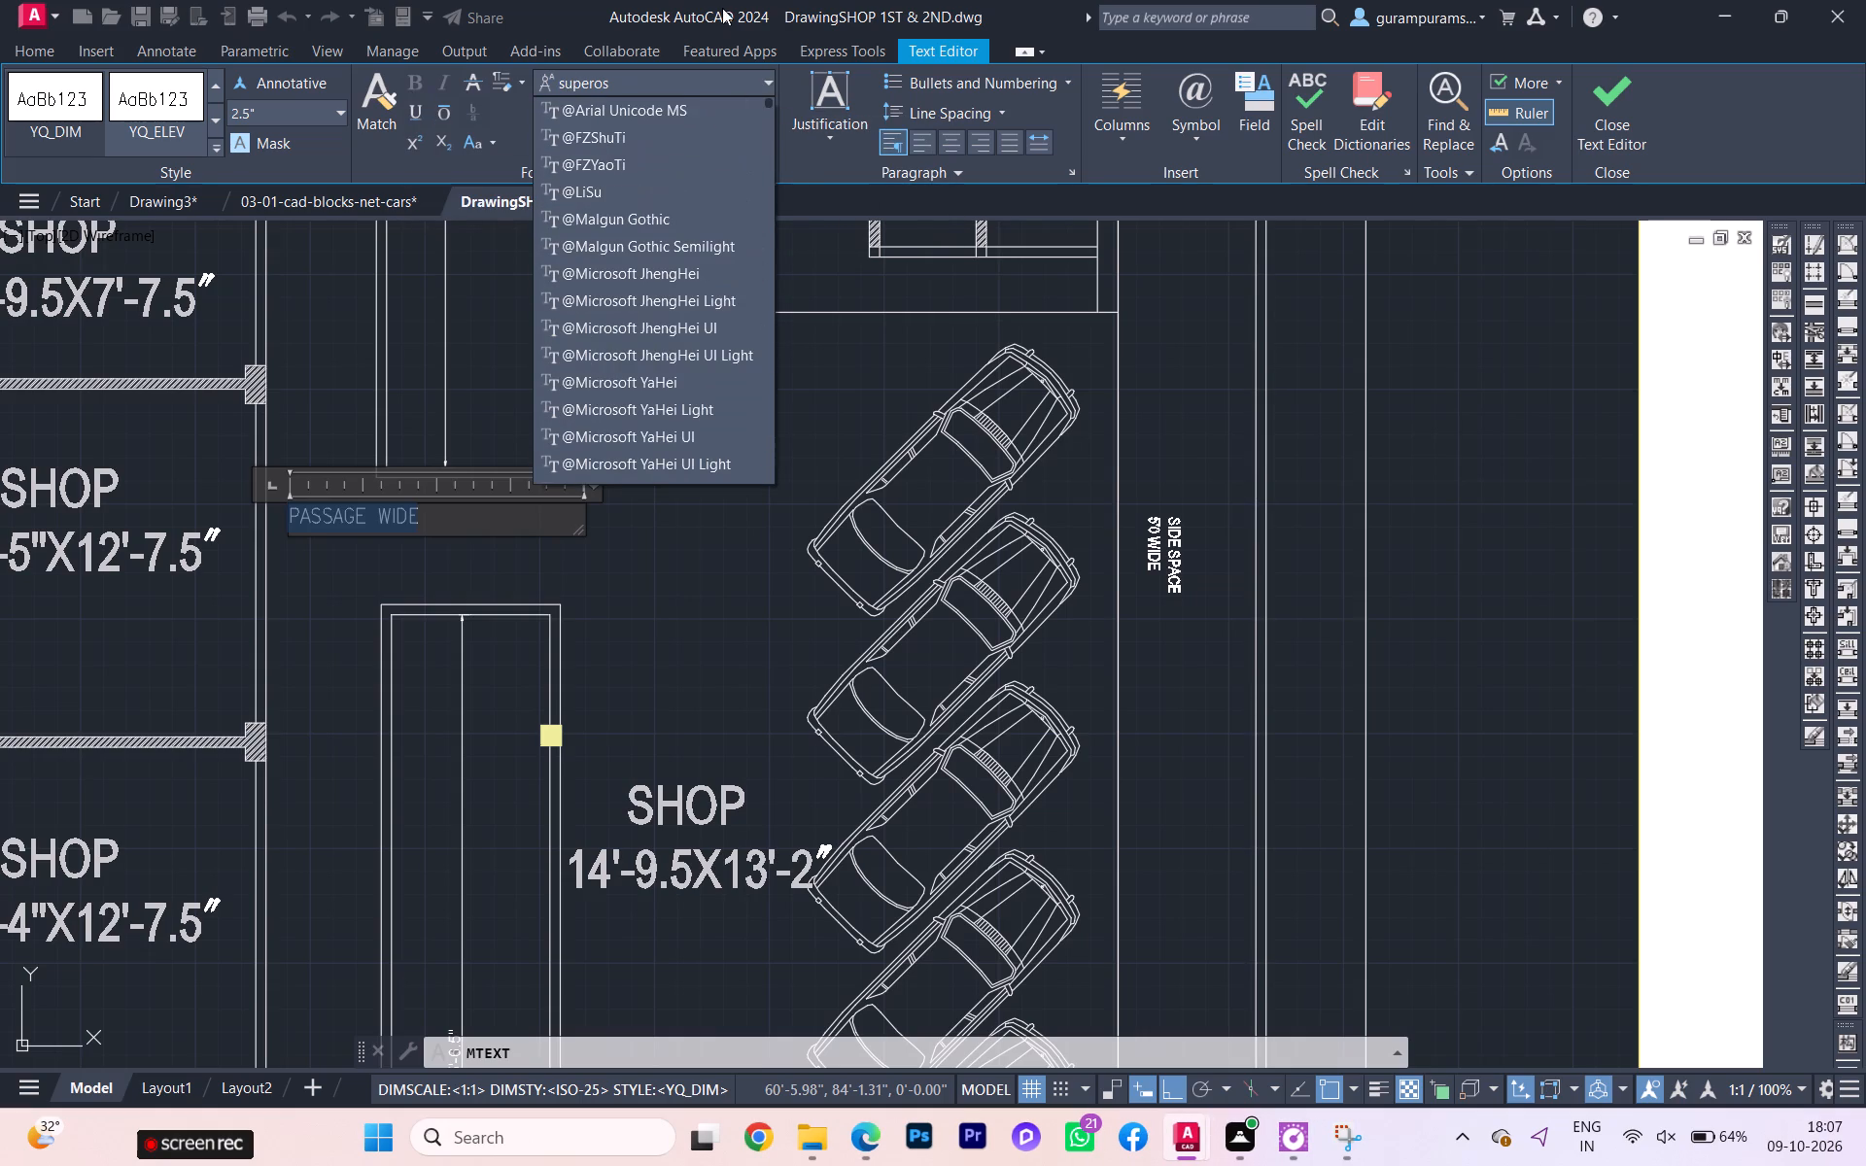
left_click(661, 107)
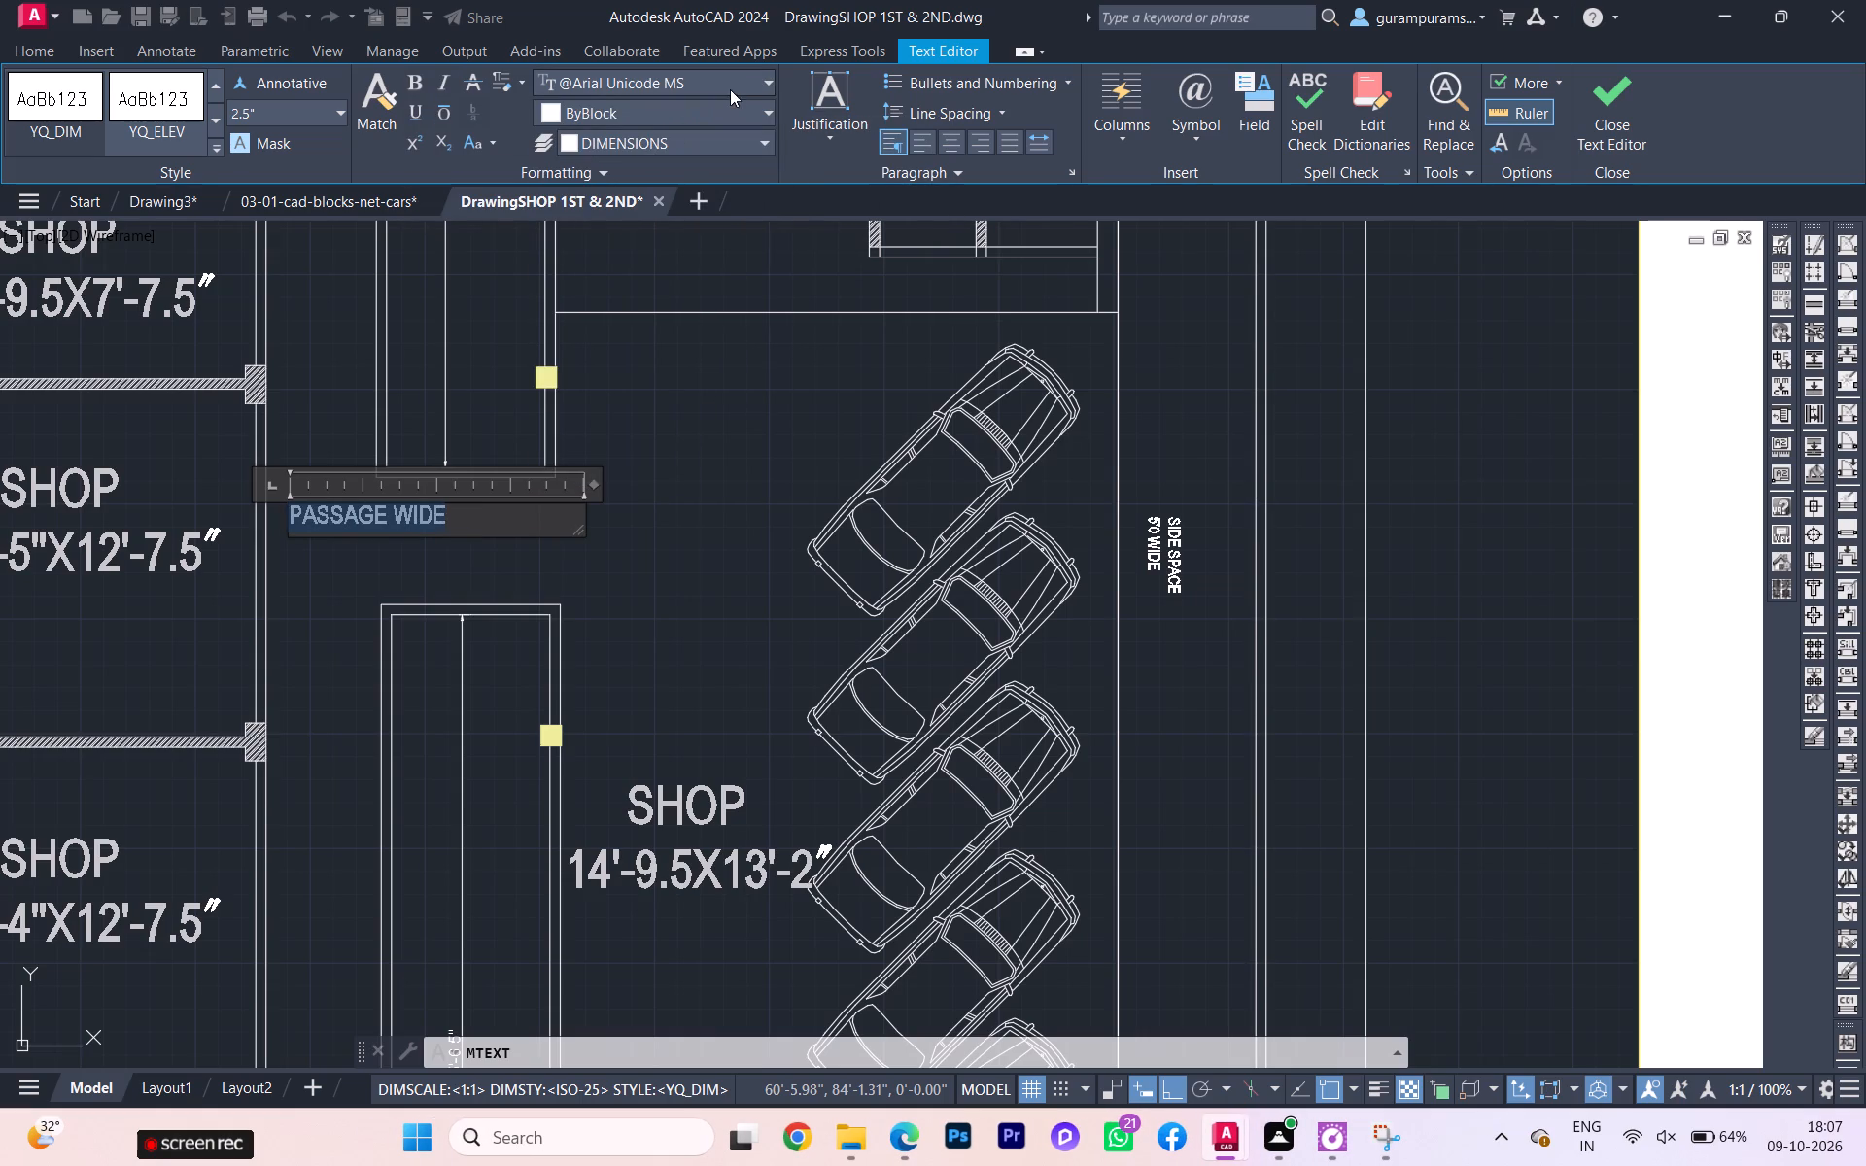
left_click(770, 84)
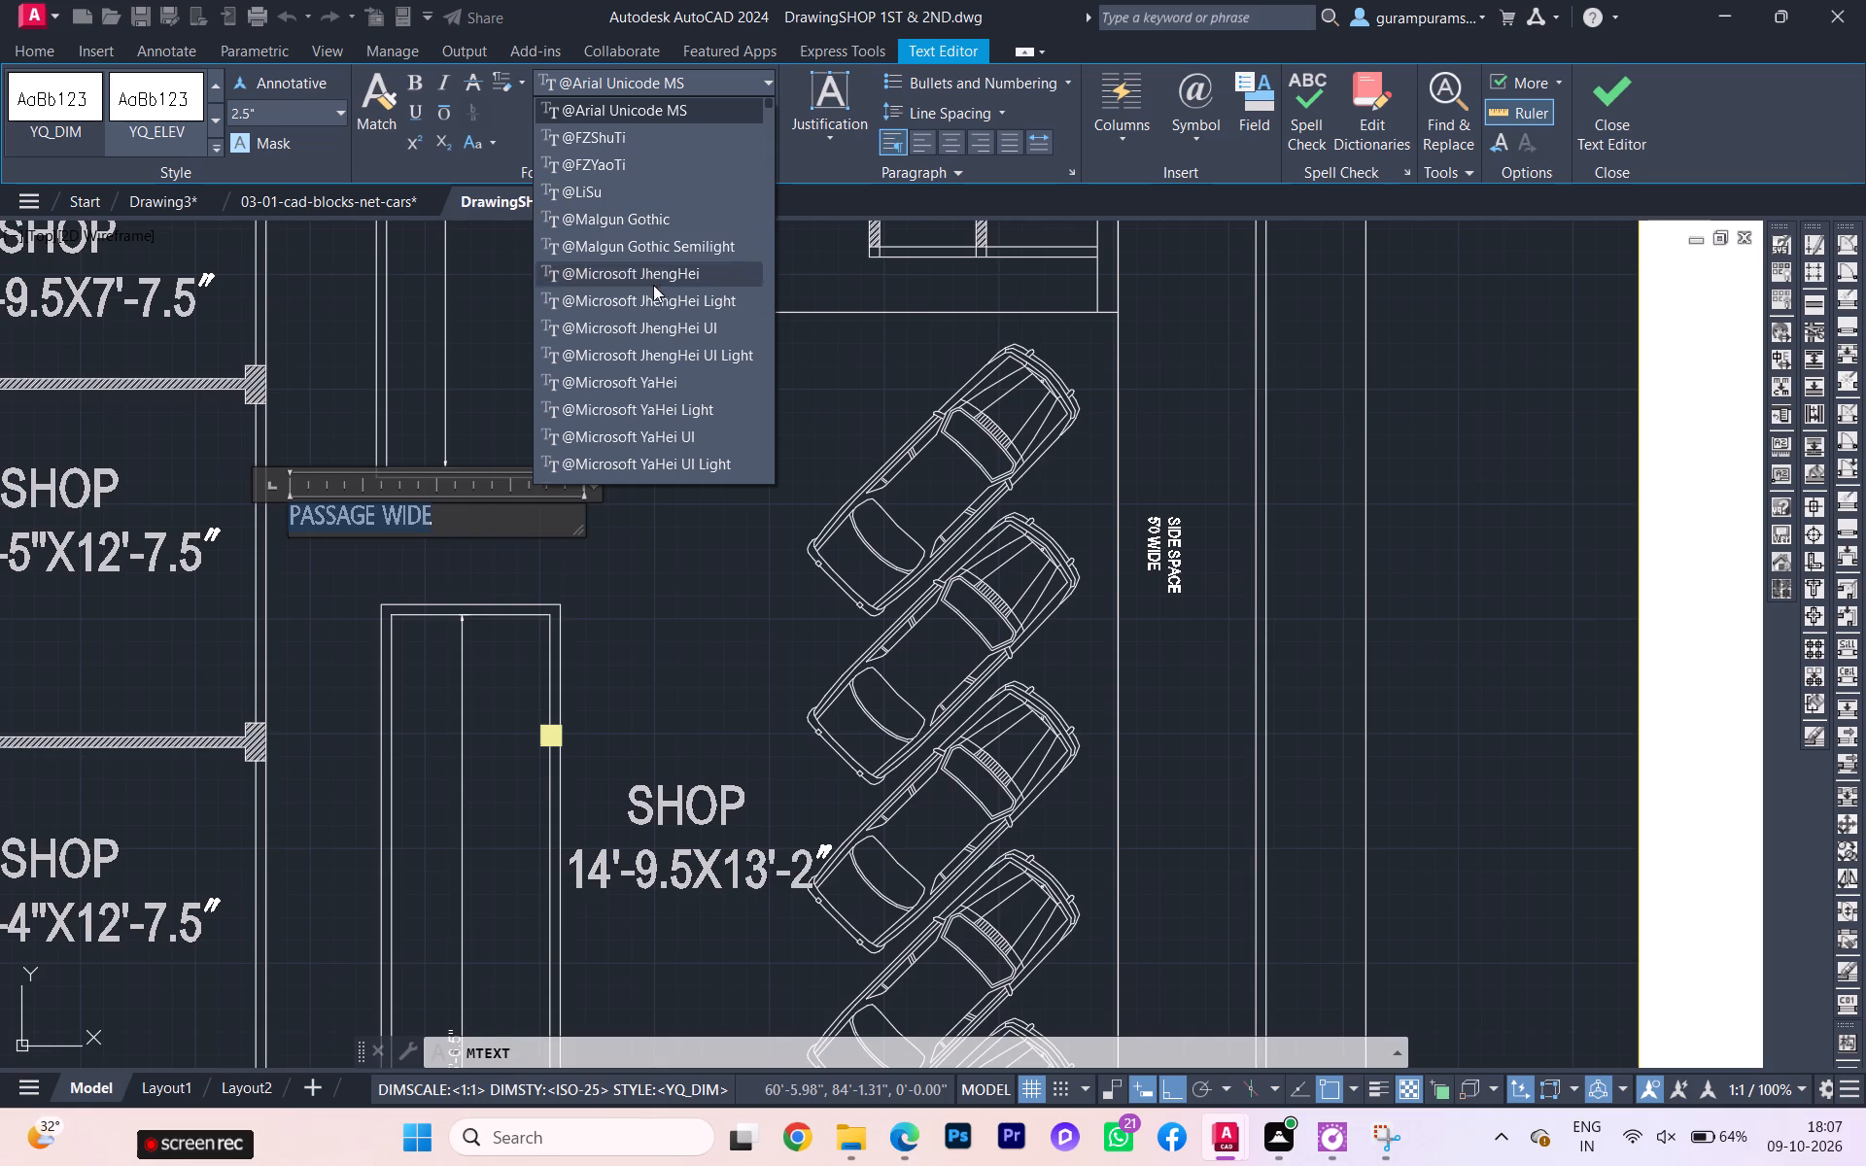
left_click(664, 386)
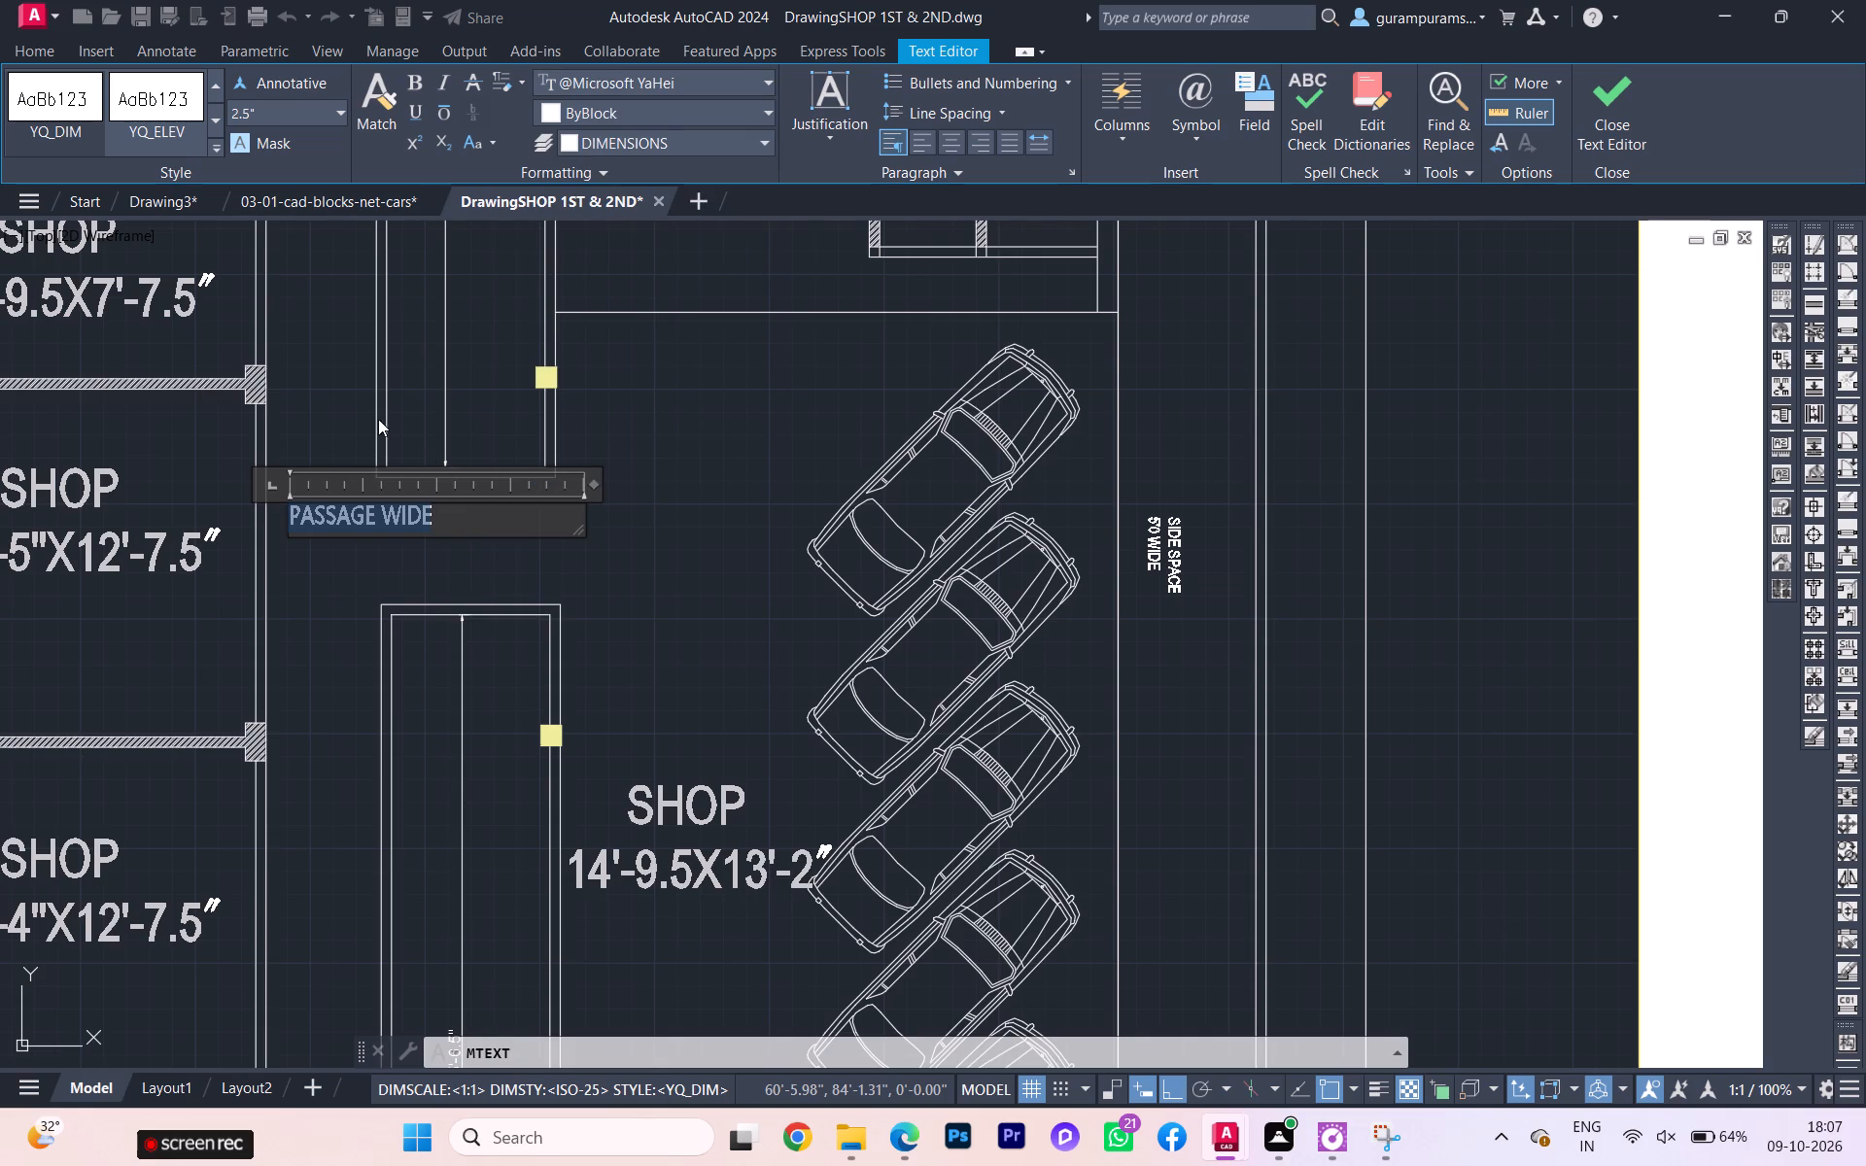
left_click(336, 116)
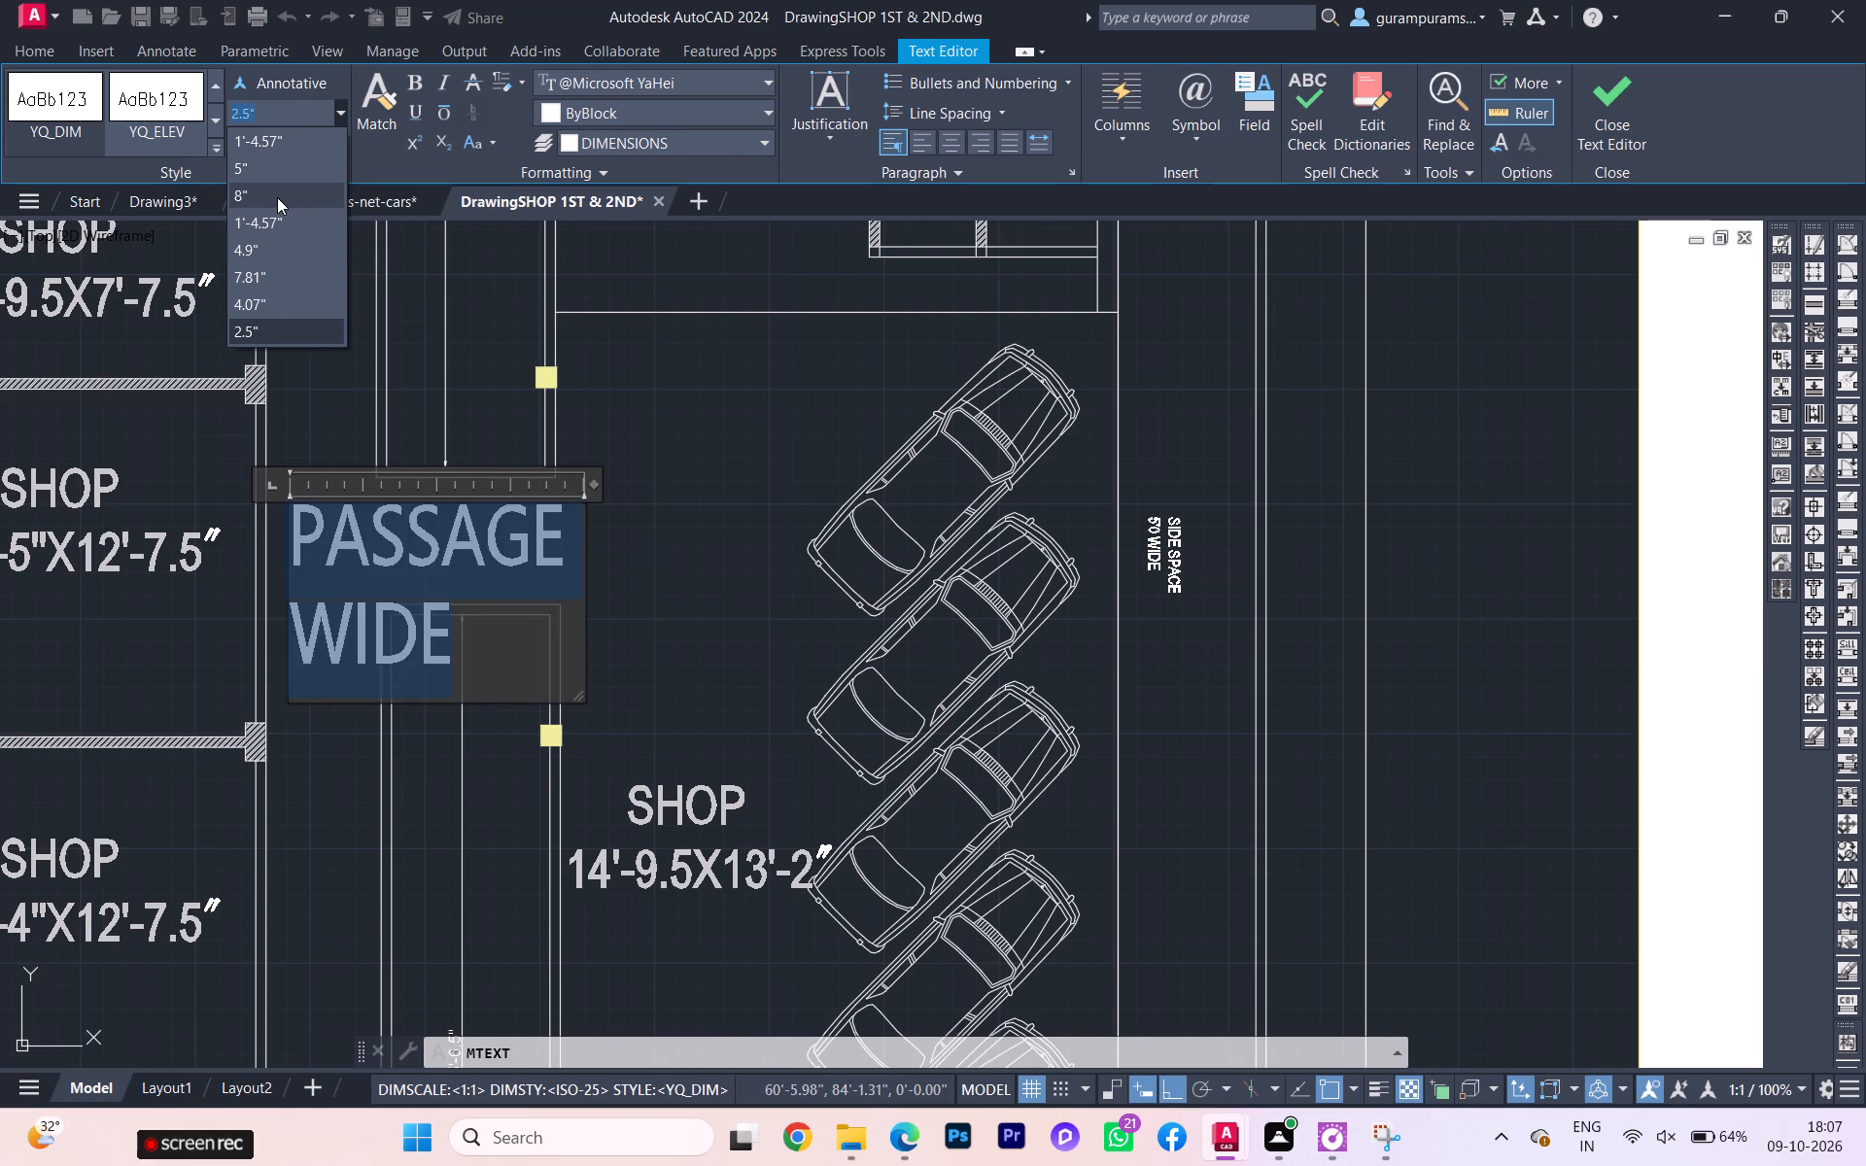
left_click(271, 203)
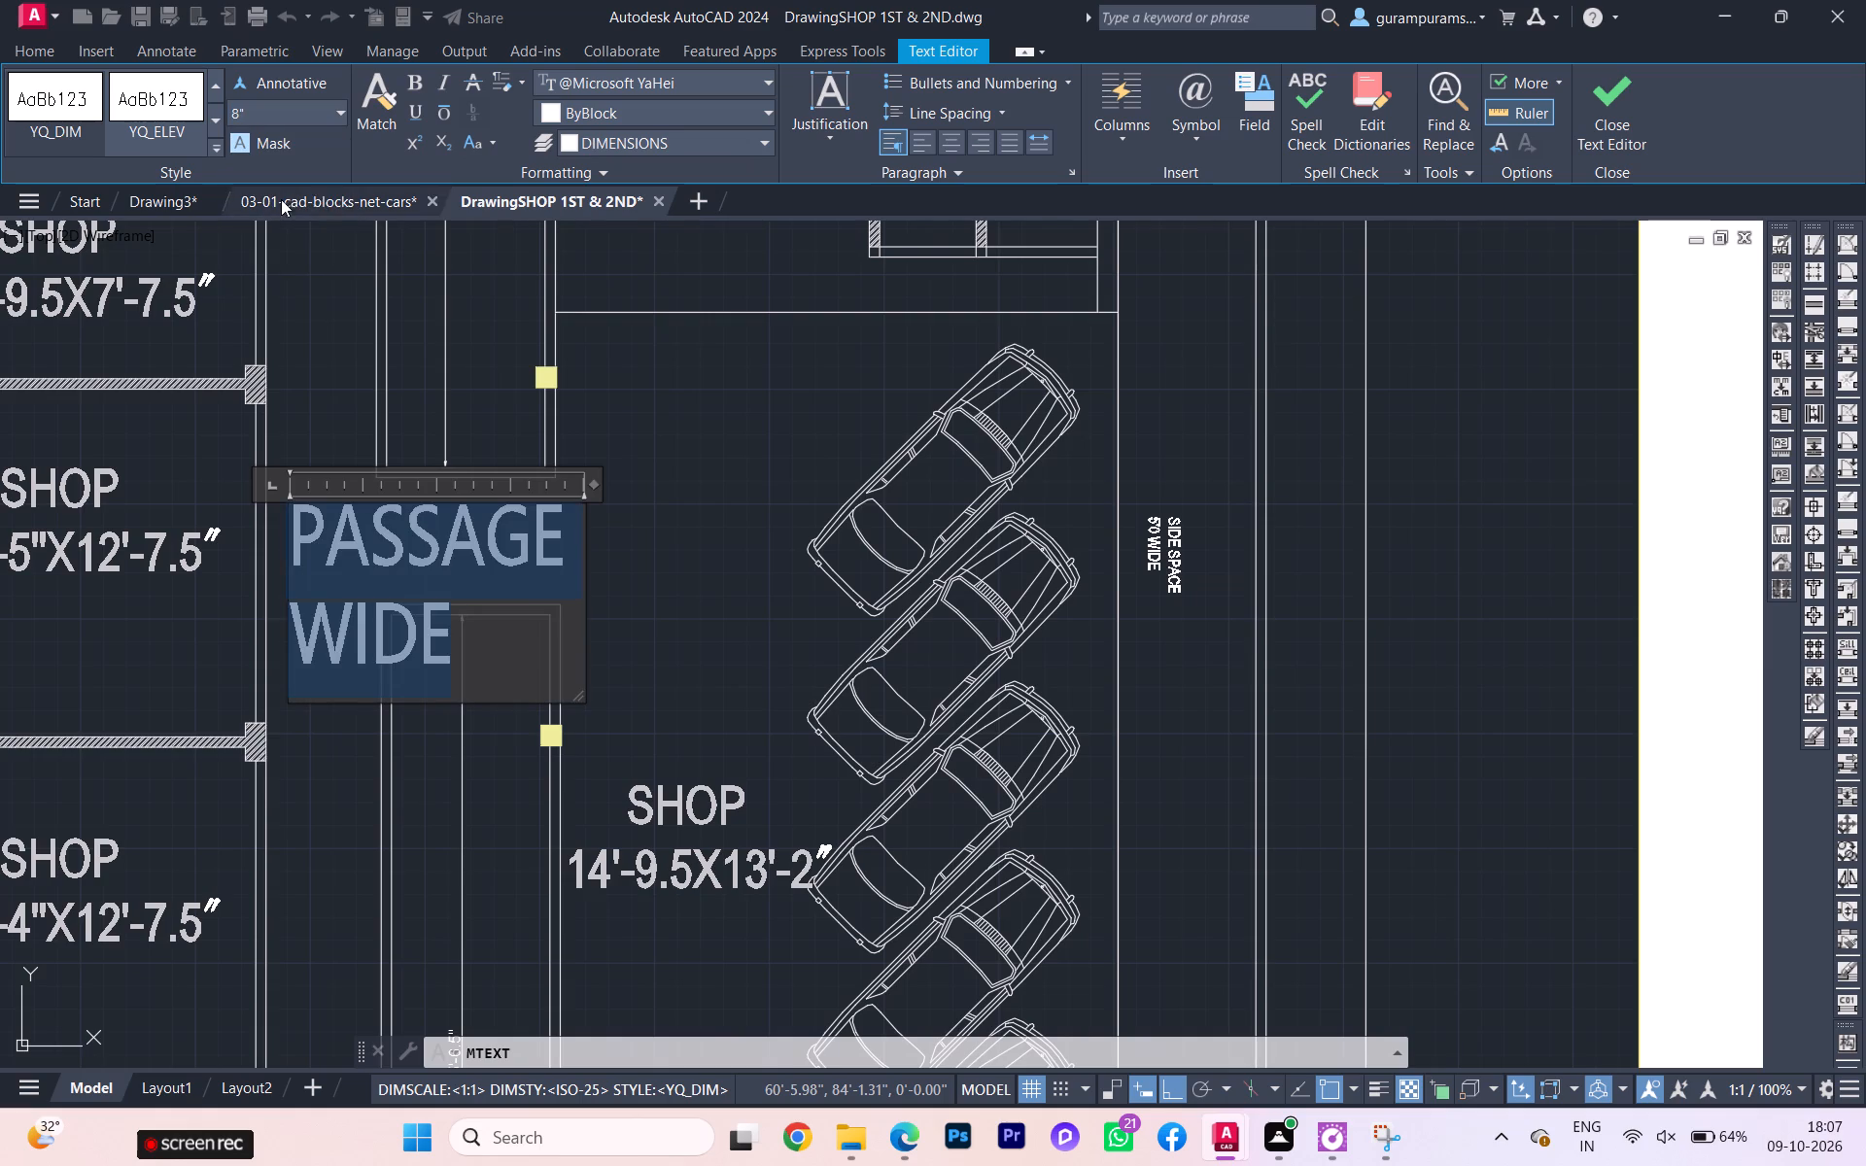
left_click(607, 539)
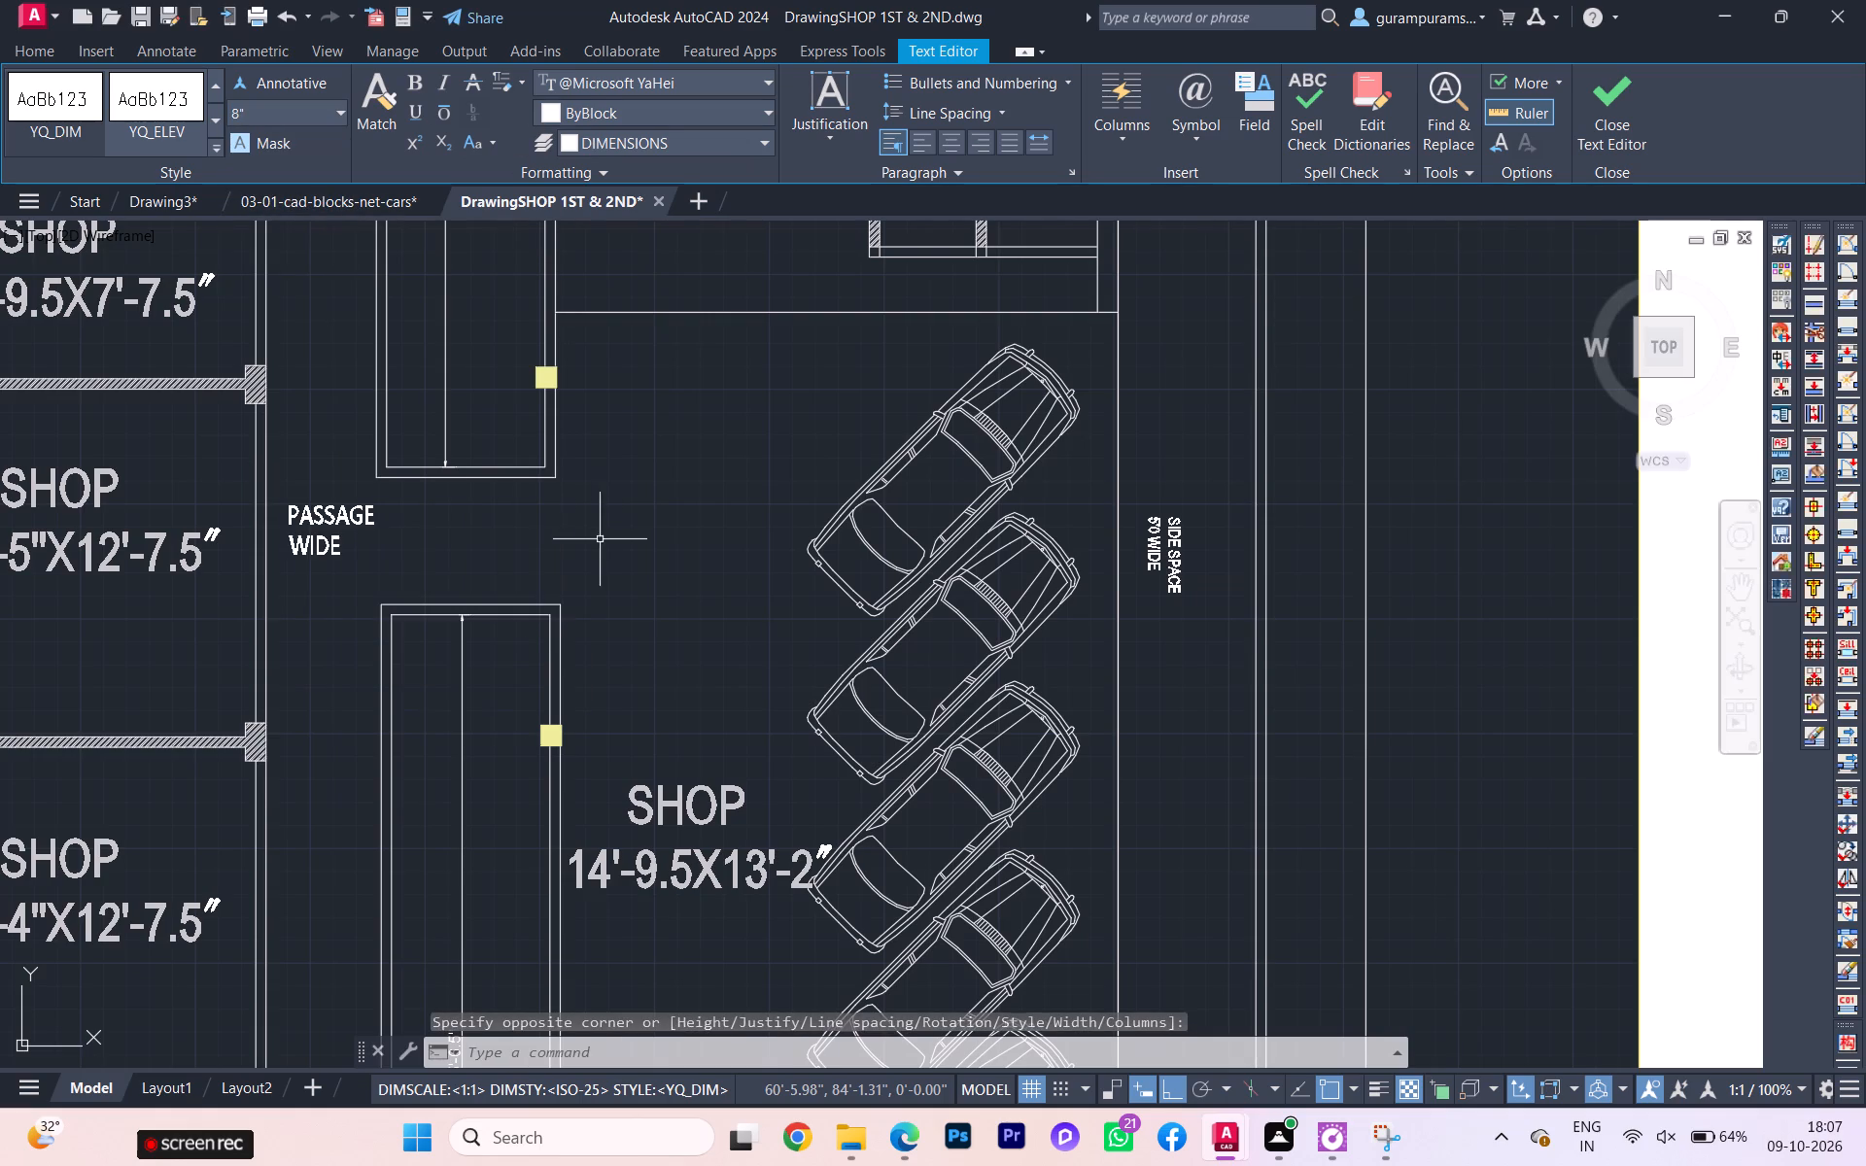
Widen the PASSAGE WIDE text frame so the label fits on a single line.
left_click(330, 540)
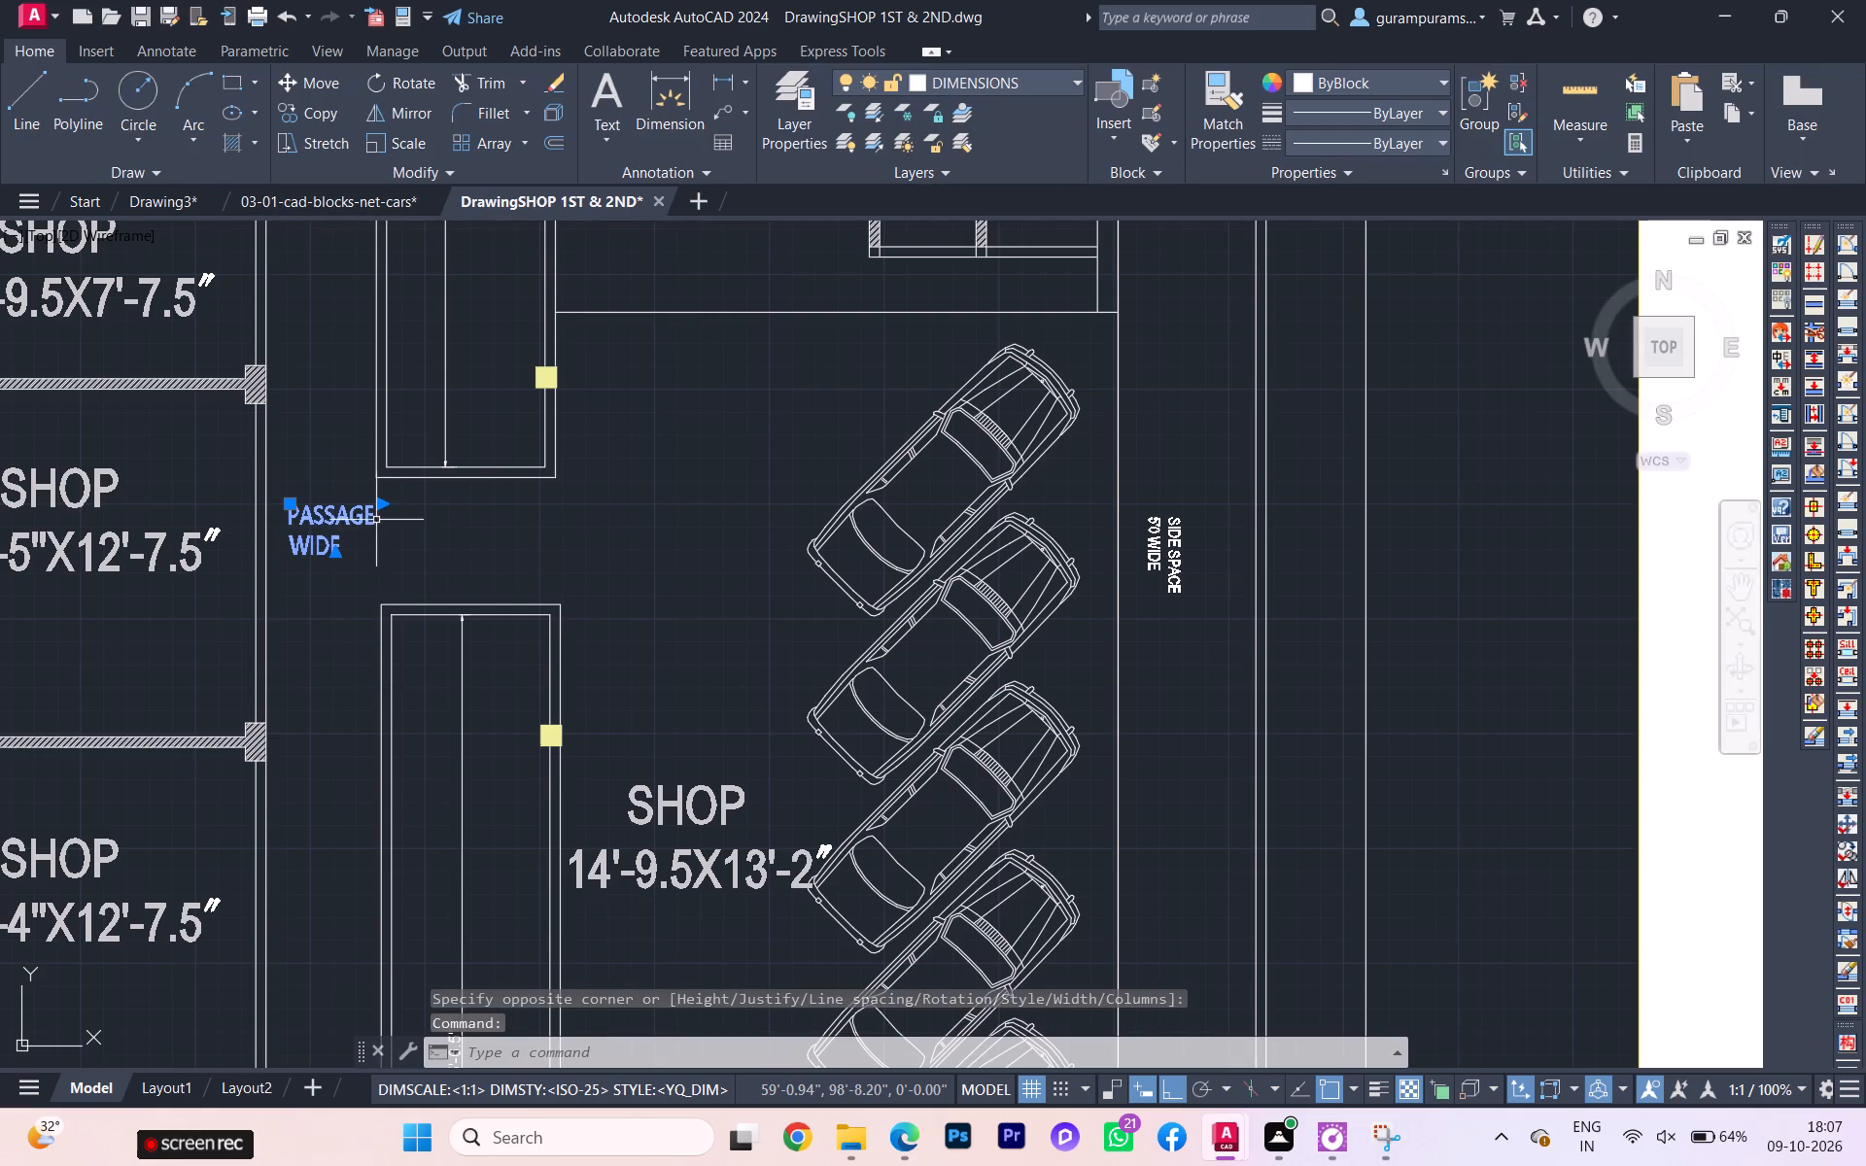
left_click(377, 504)
left_click(693, 494)
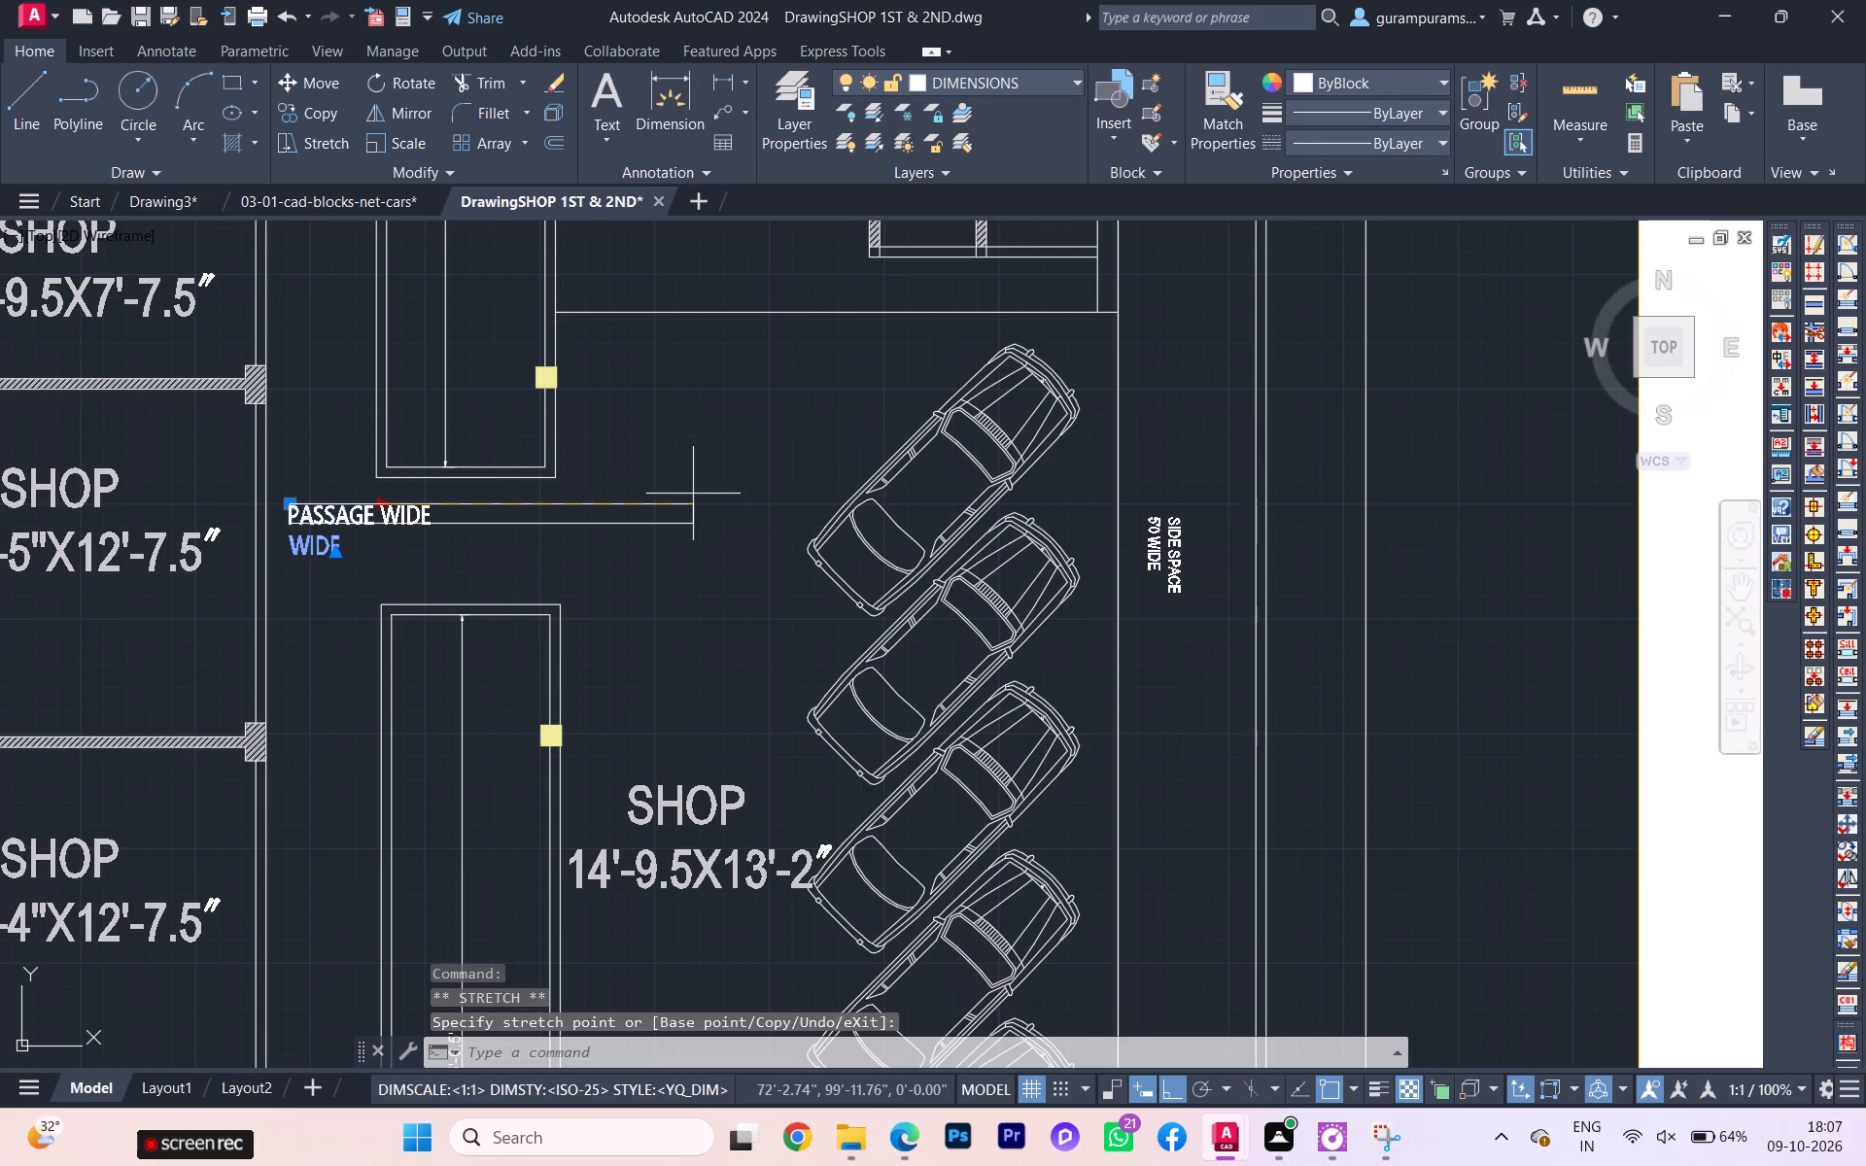
Reopen the PASSAGE WIDE text, set its line spacing to 2.0x and finish editing it.
left_click(359, 514)
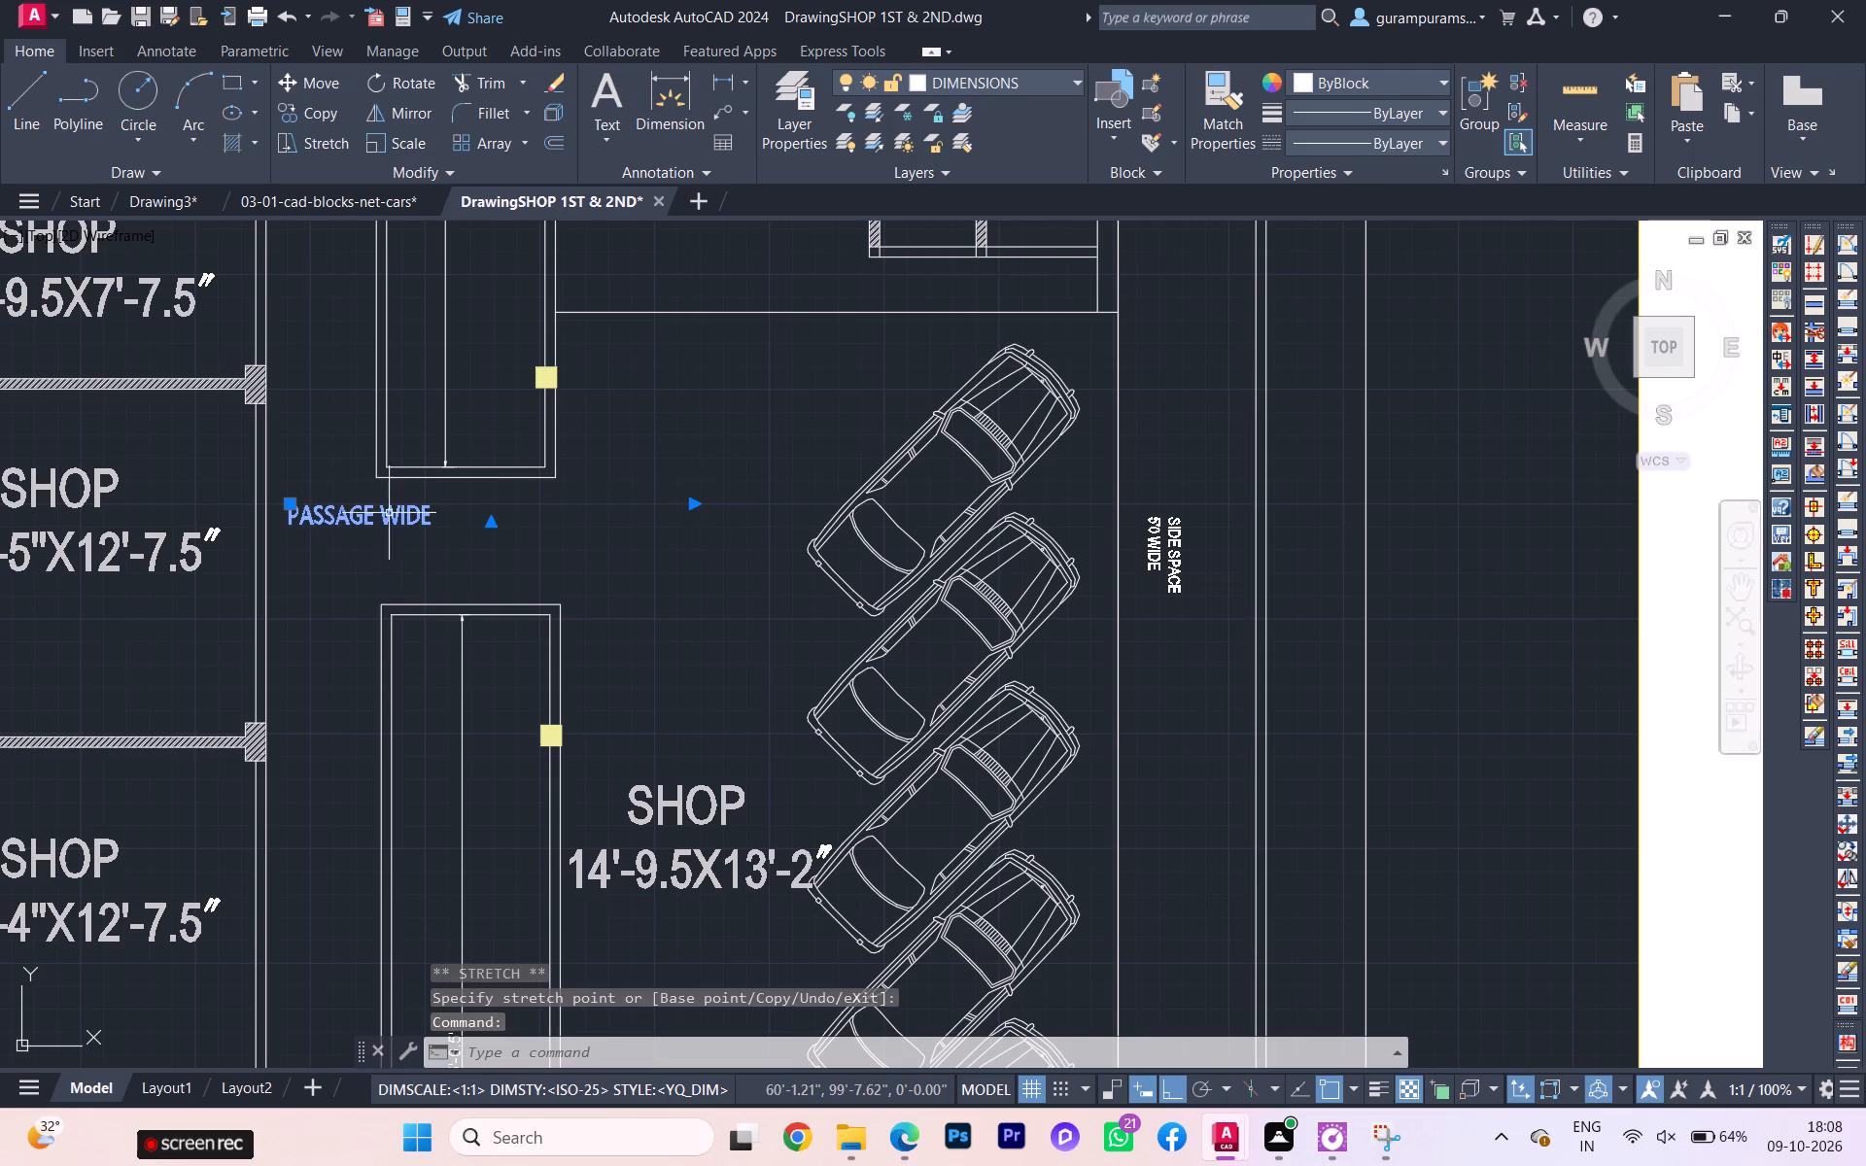
triple_click(375, 523)
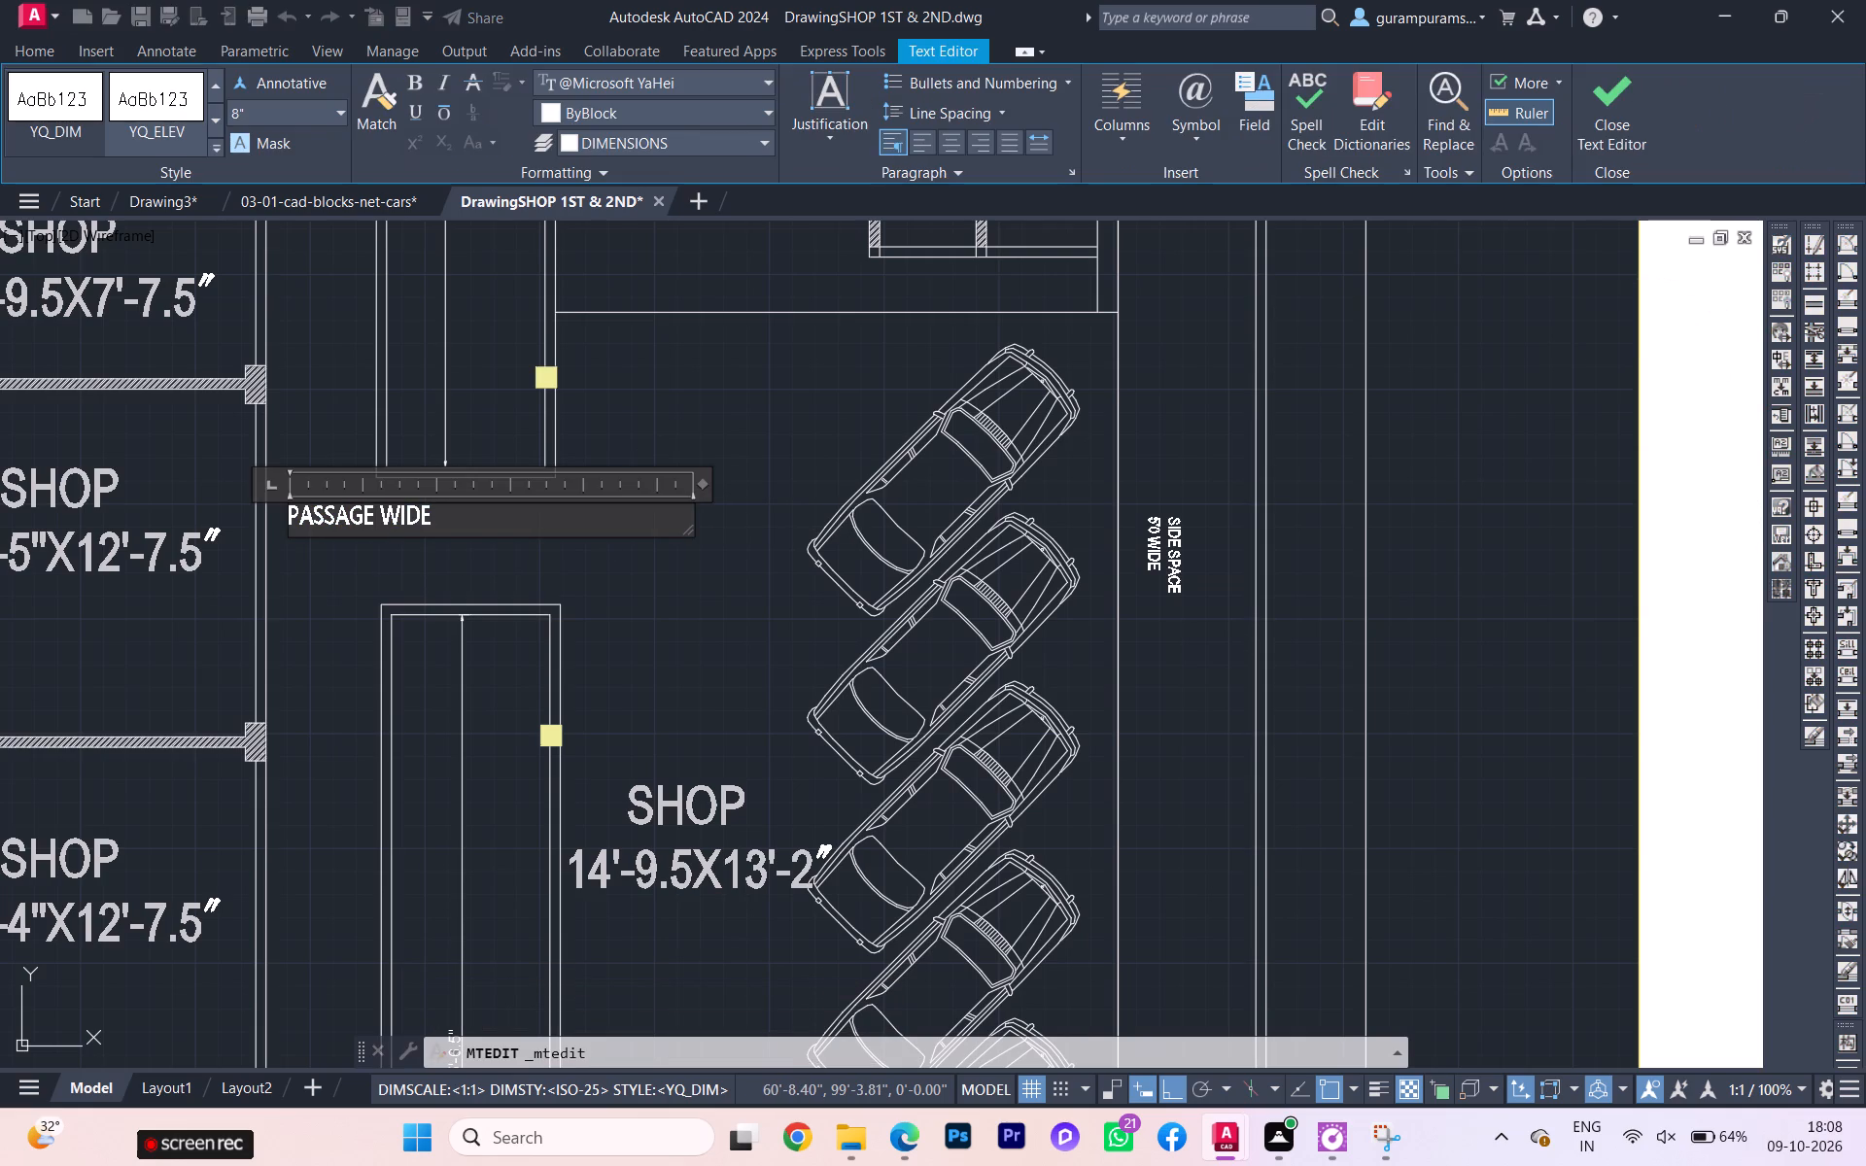
left_click_drag(461, 517, 254, 496)
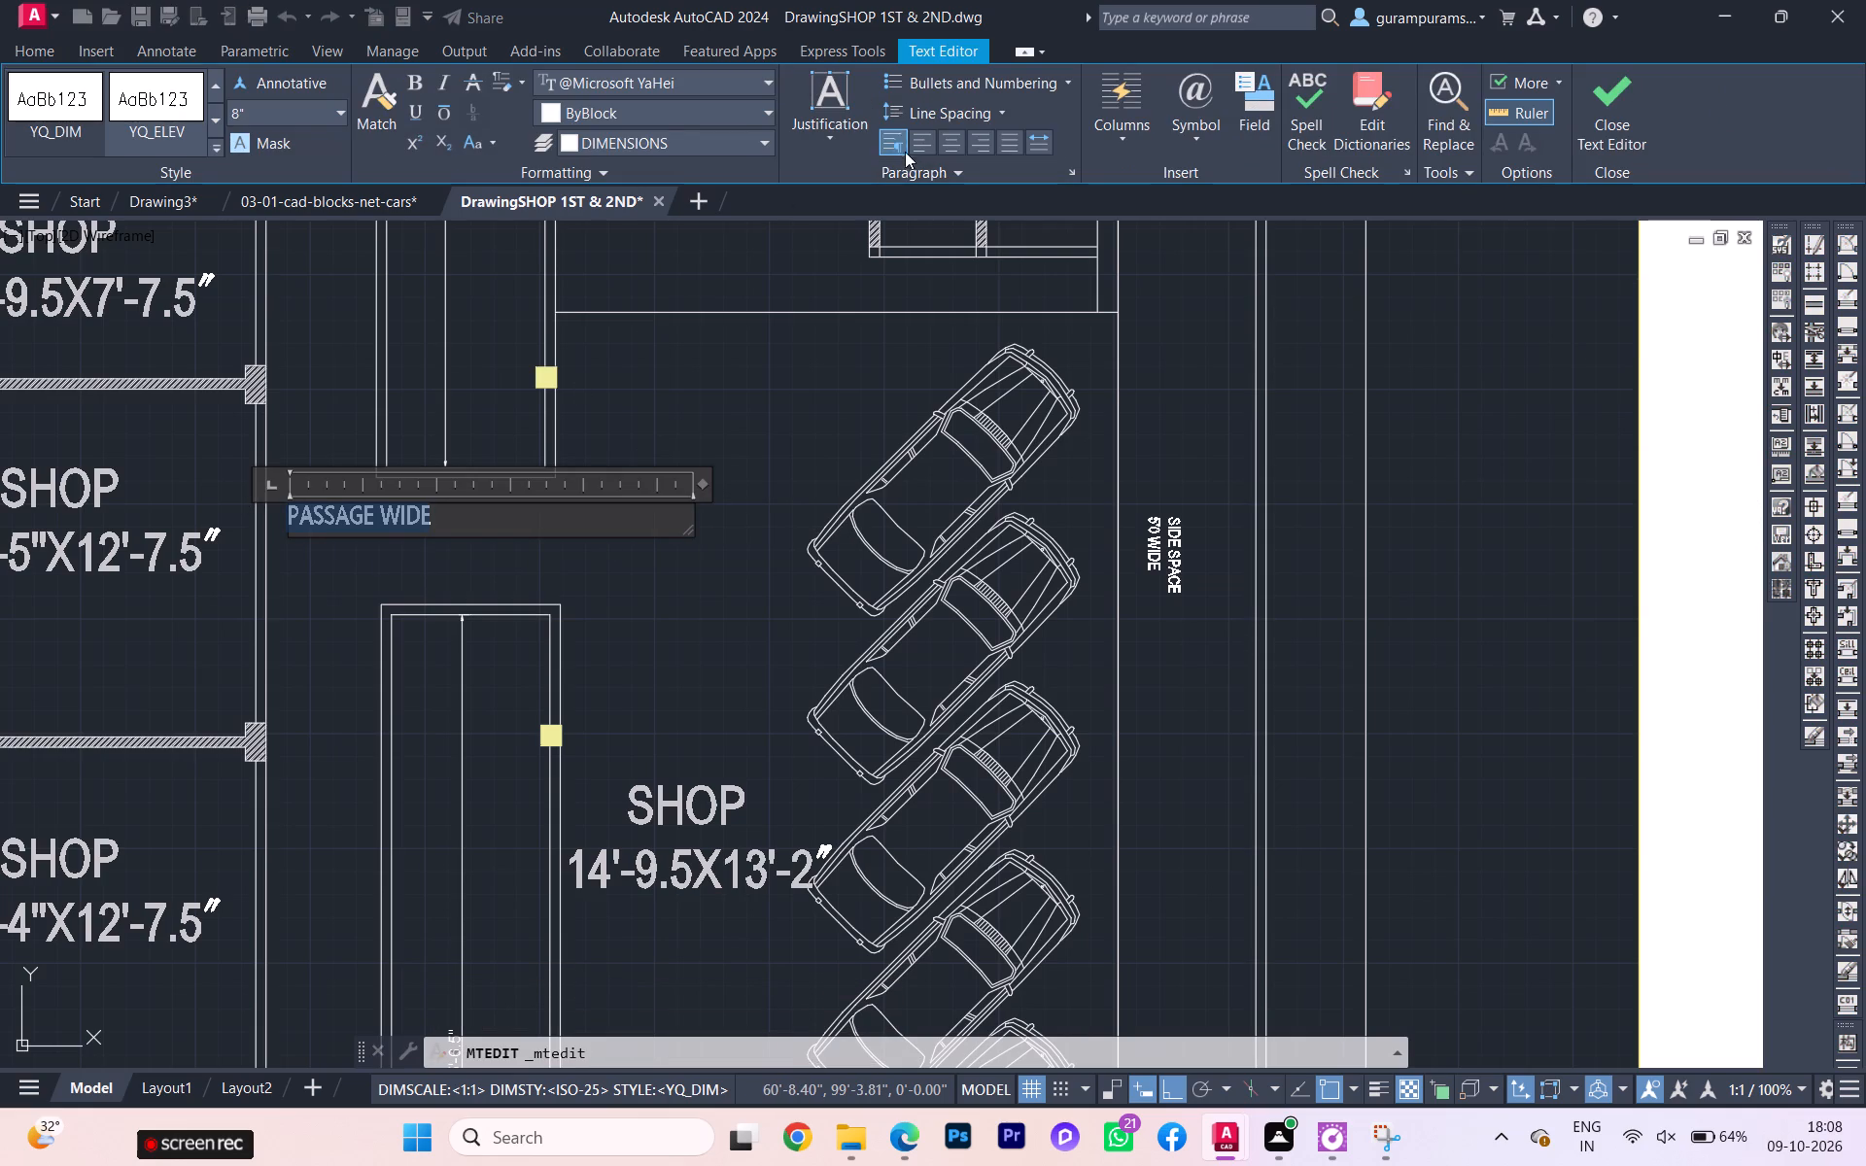
left_click(943, 116)
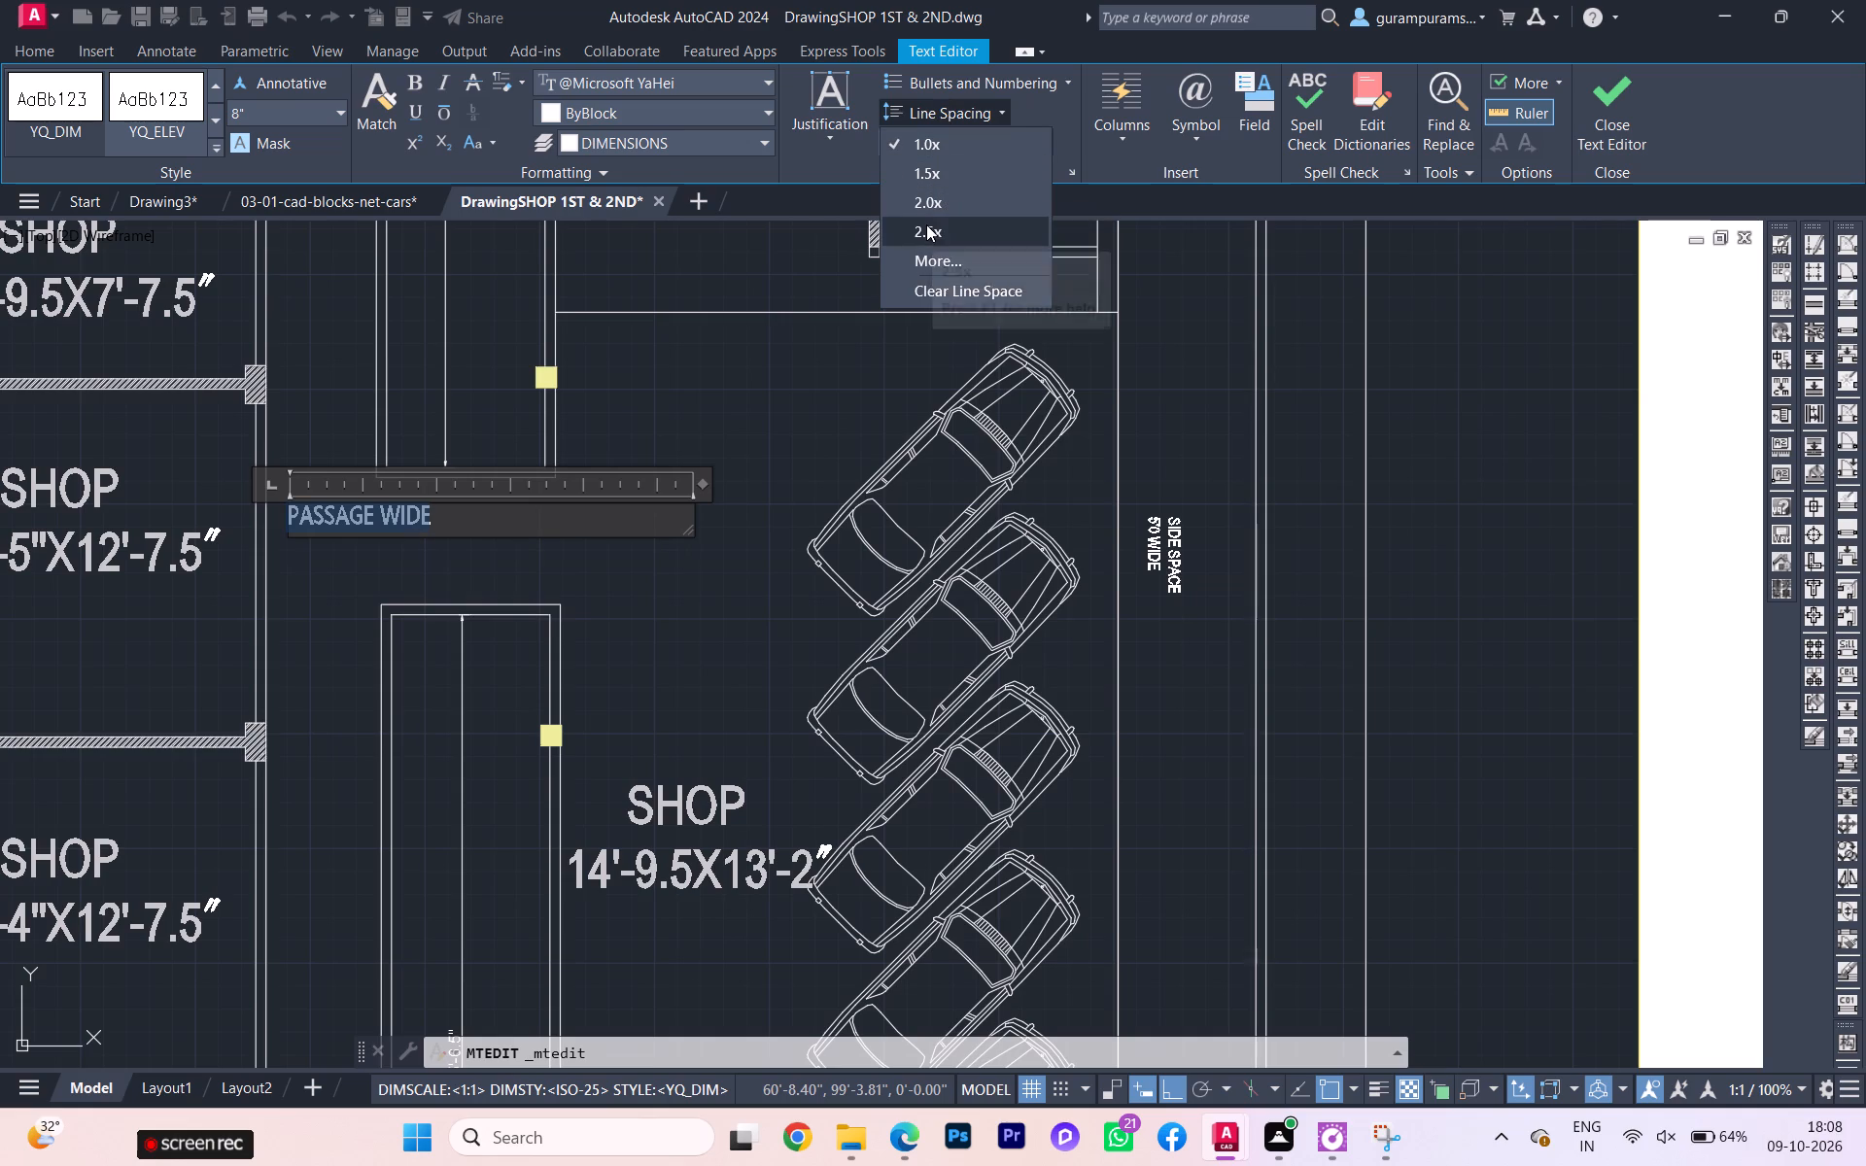
left_click(934, 84)
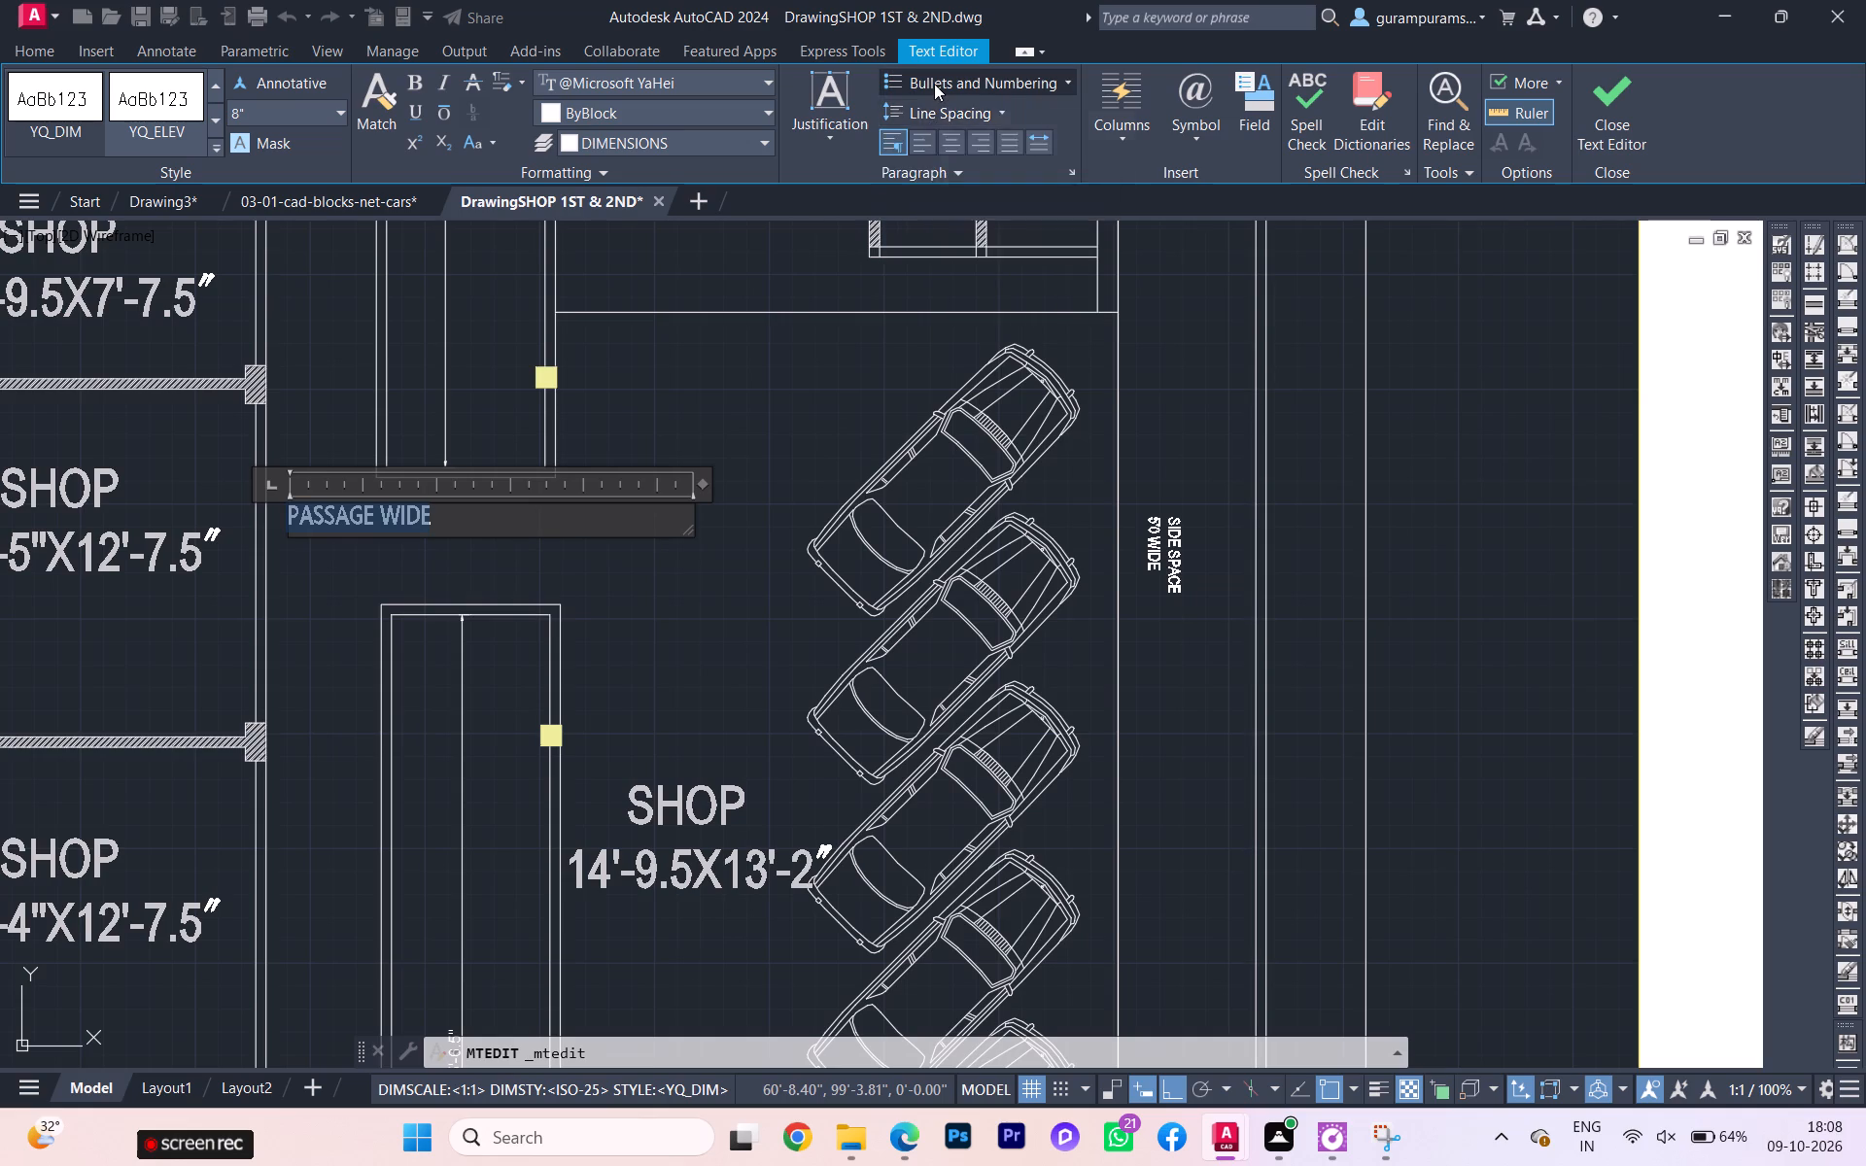
left_click(934, 84)
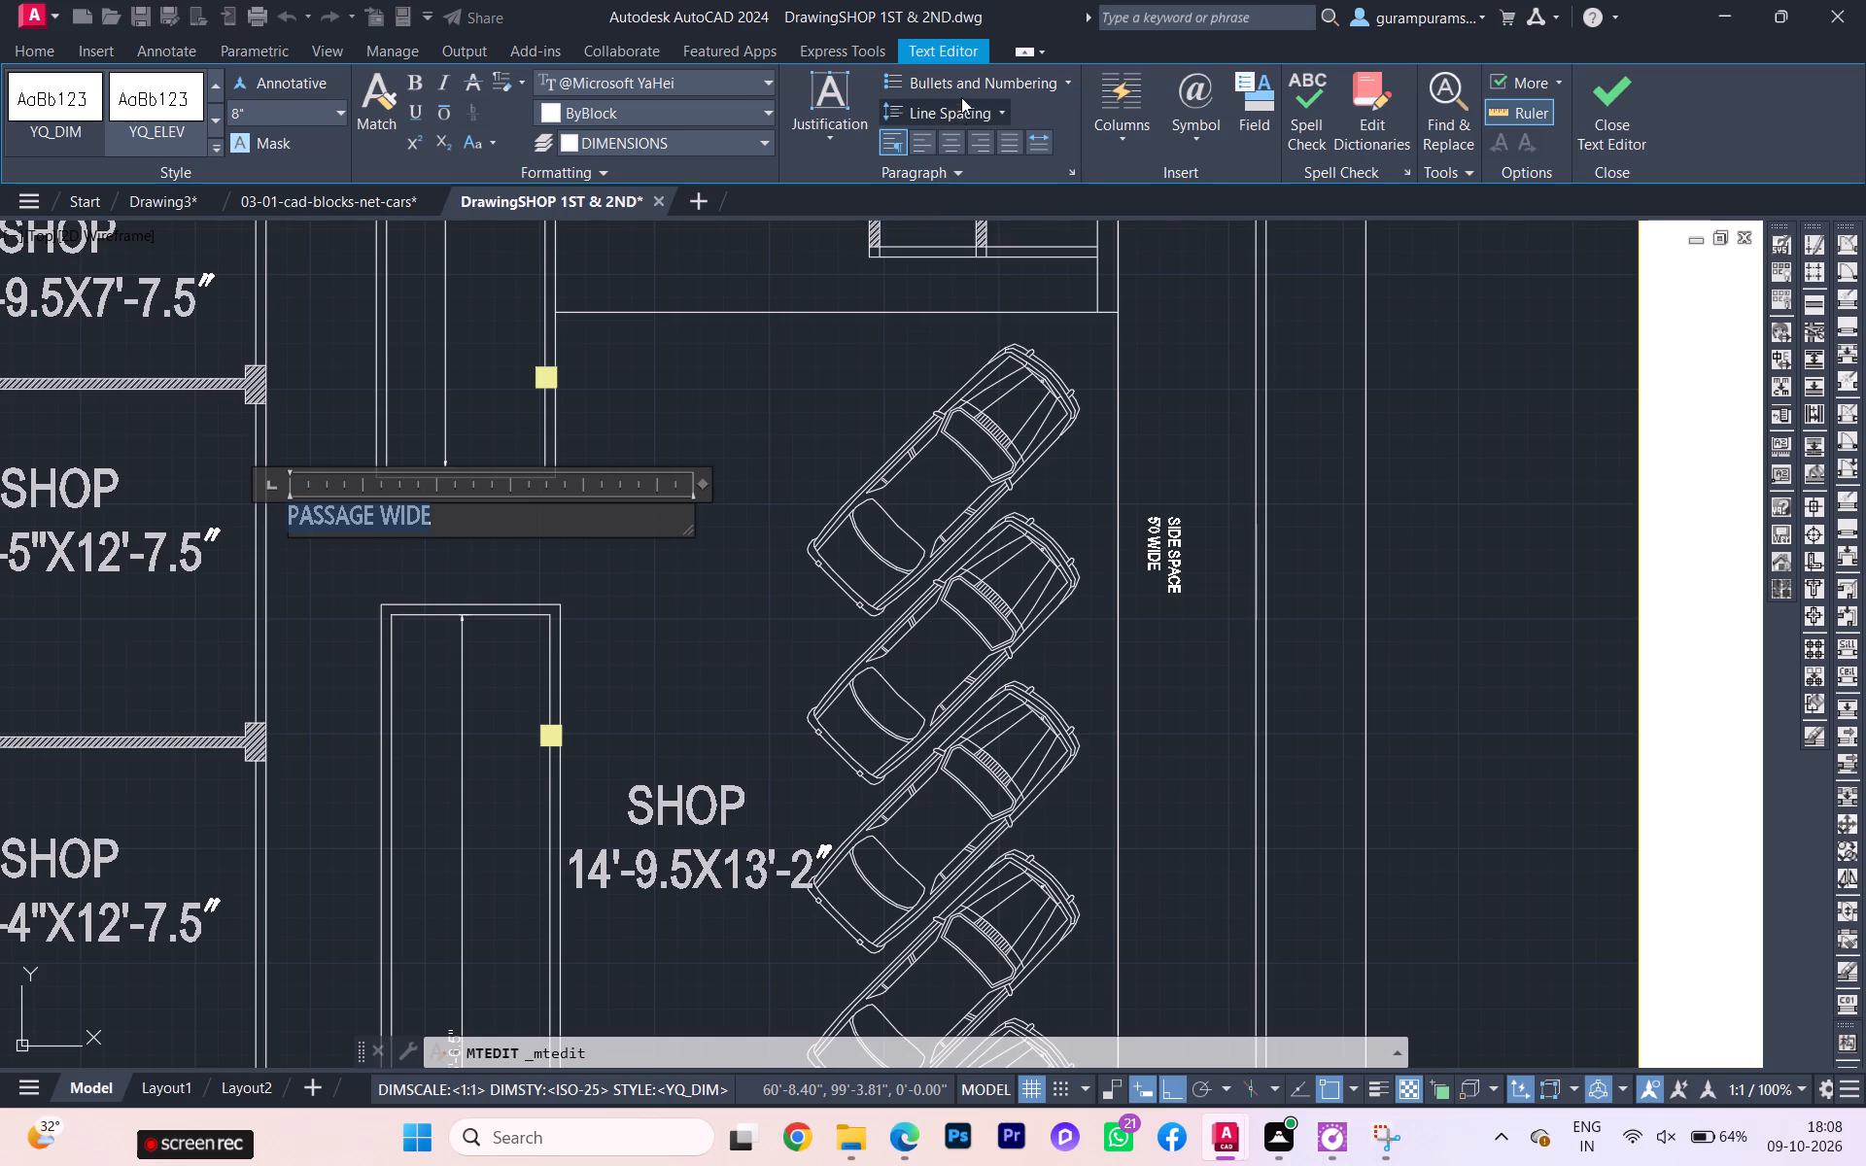
left_click(965, 79)
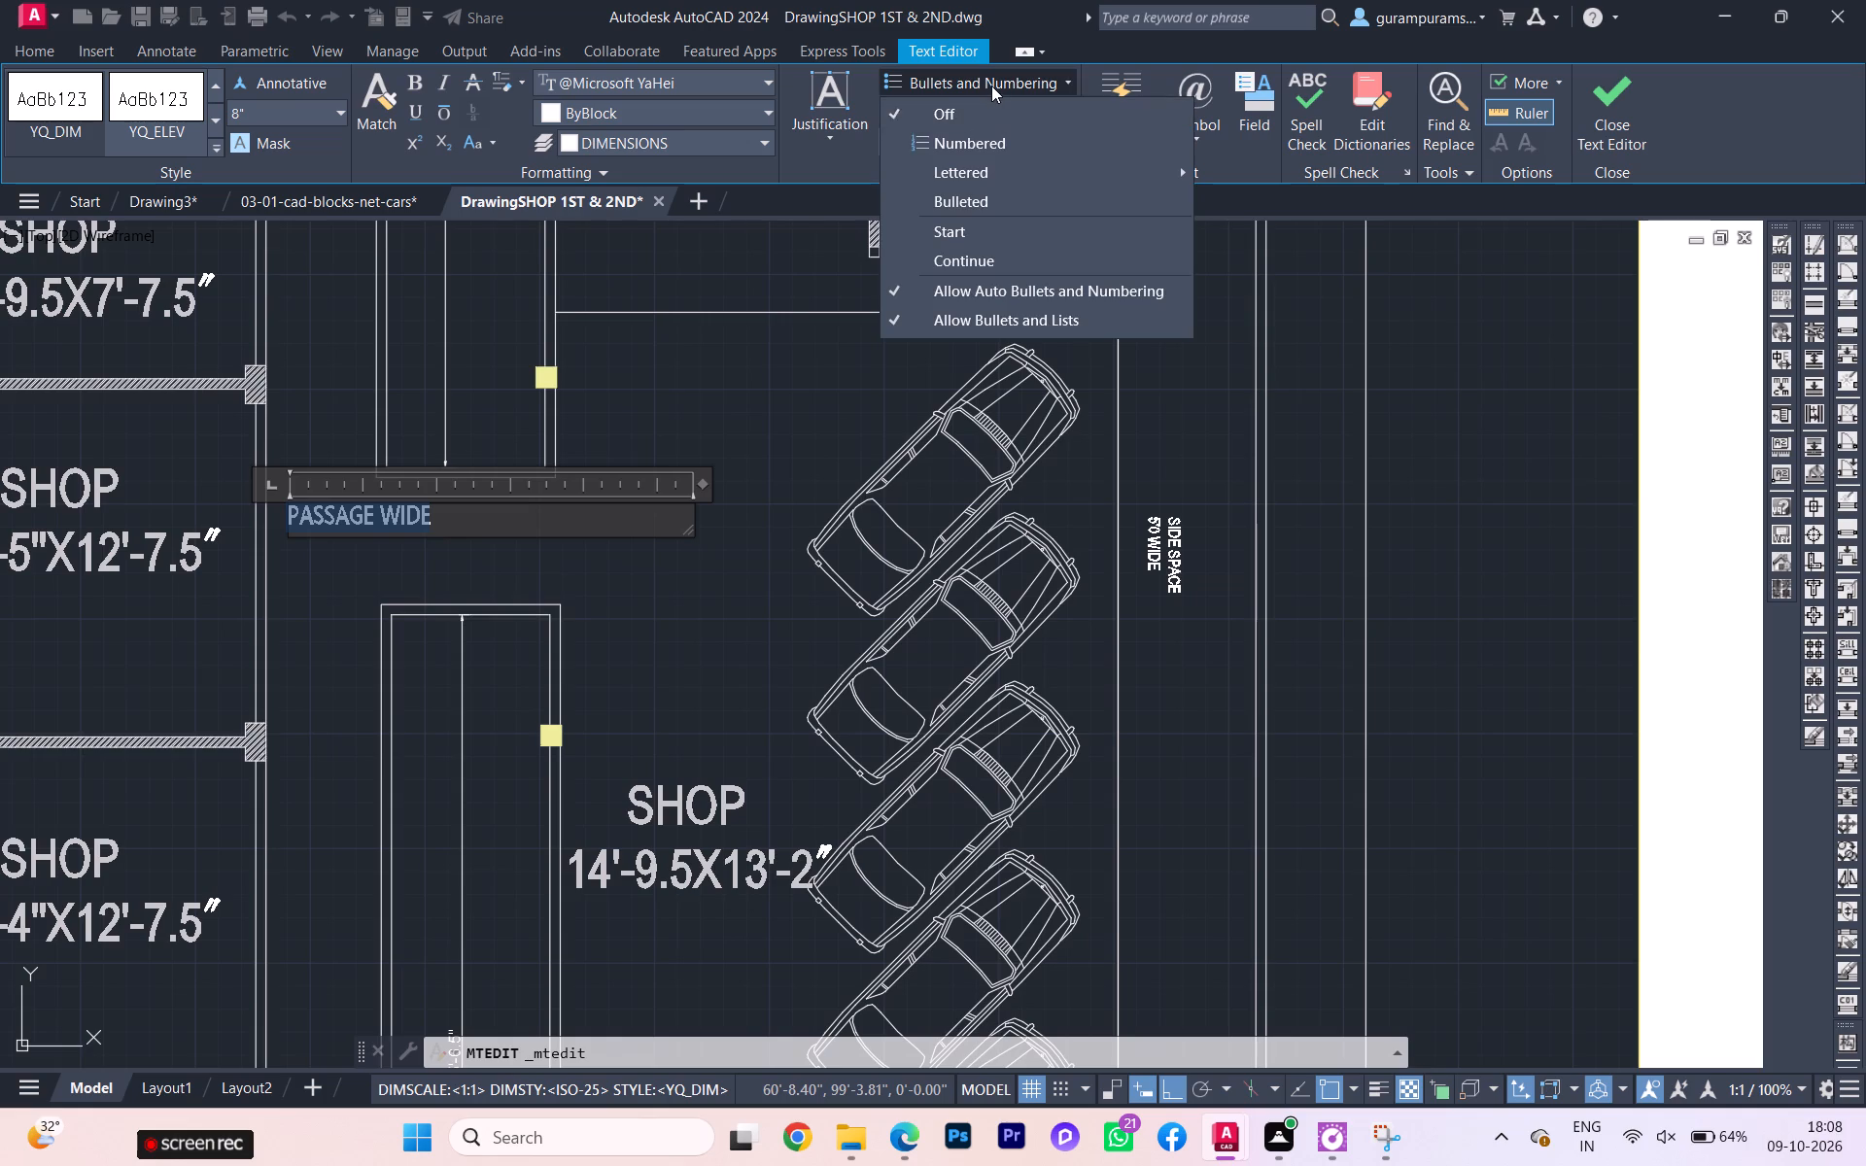
left_click(991, 86)
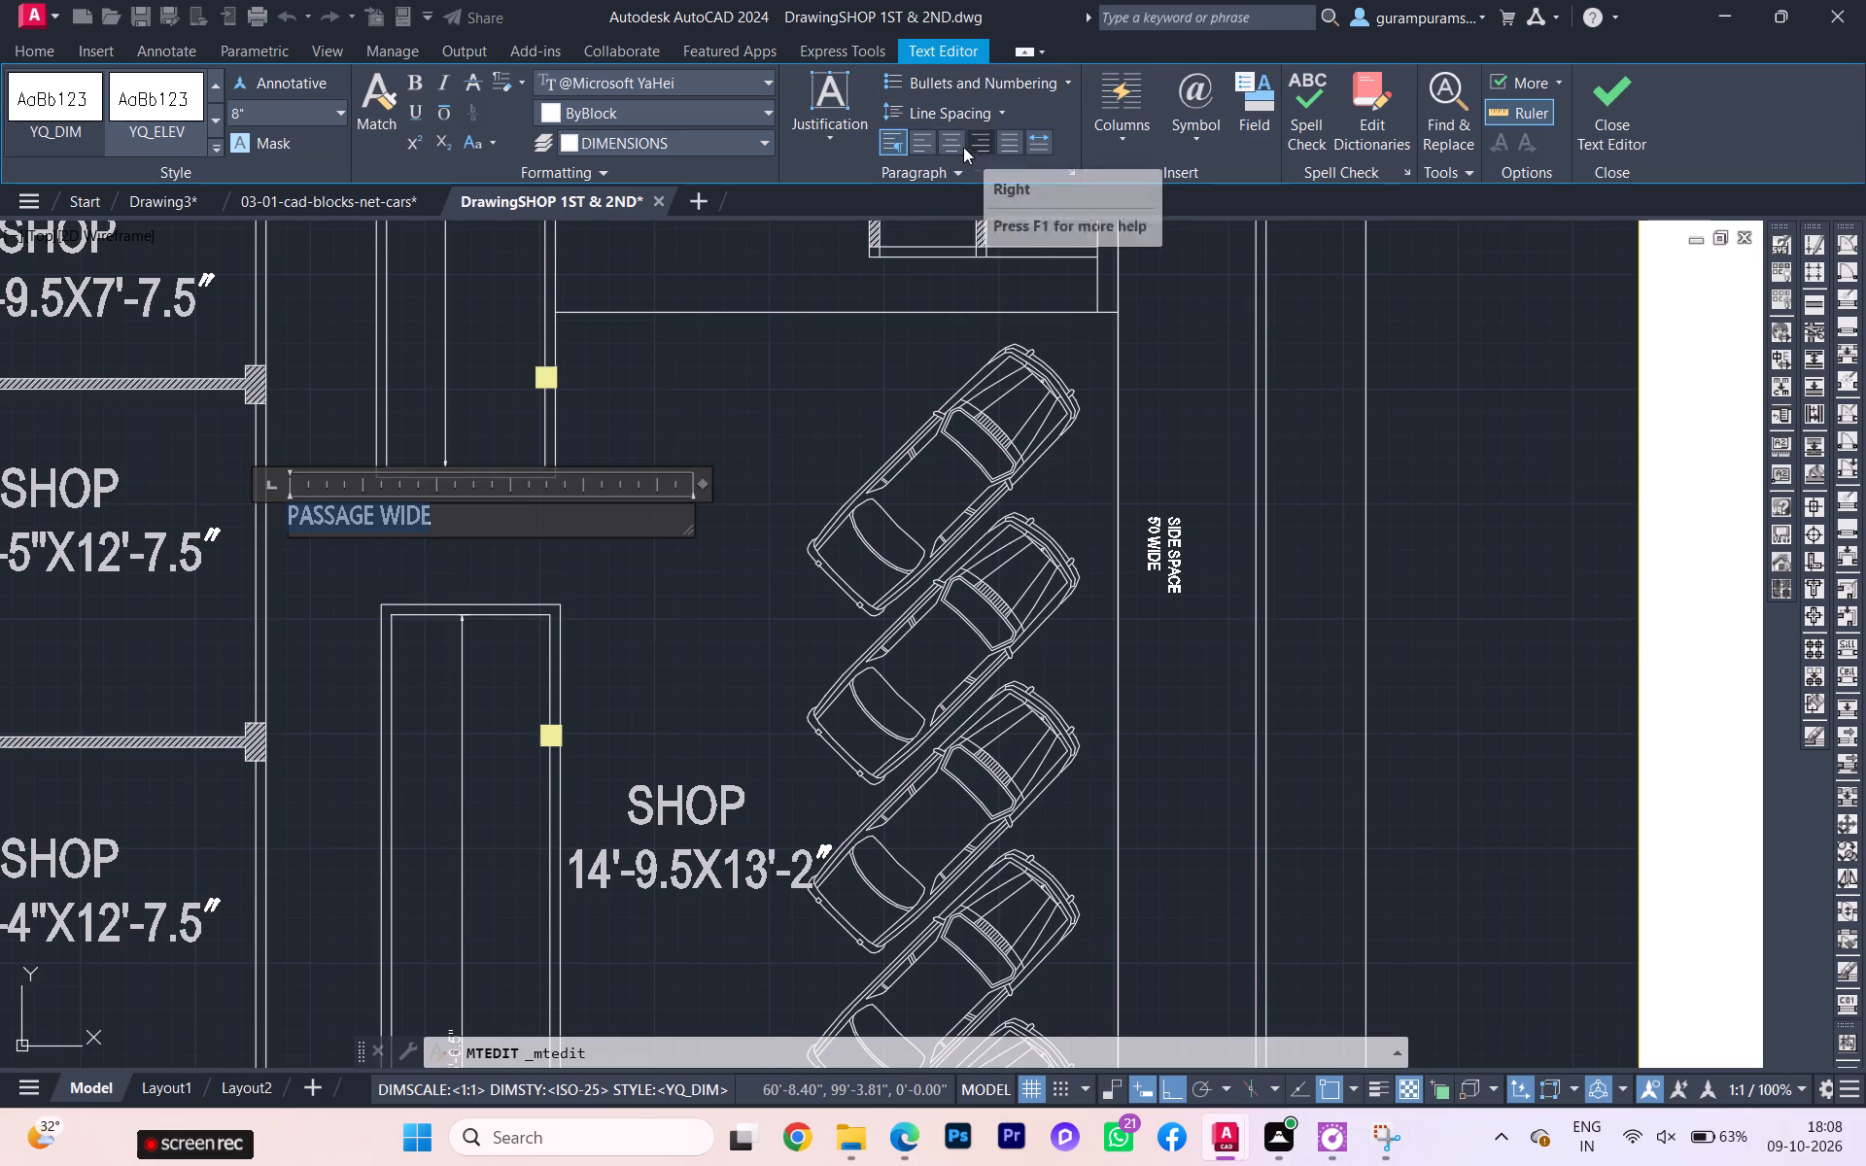
left_click(953, 121)
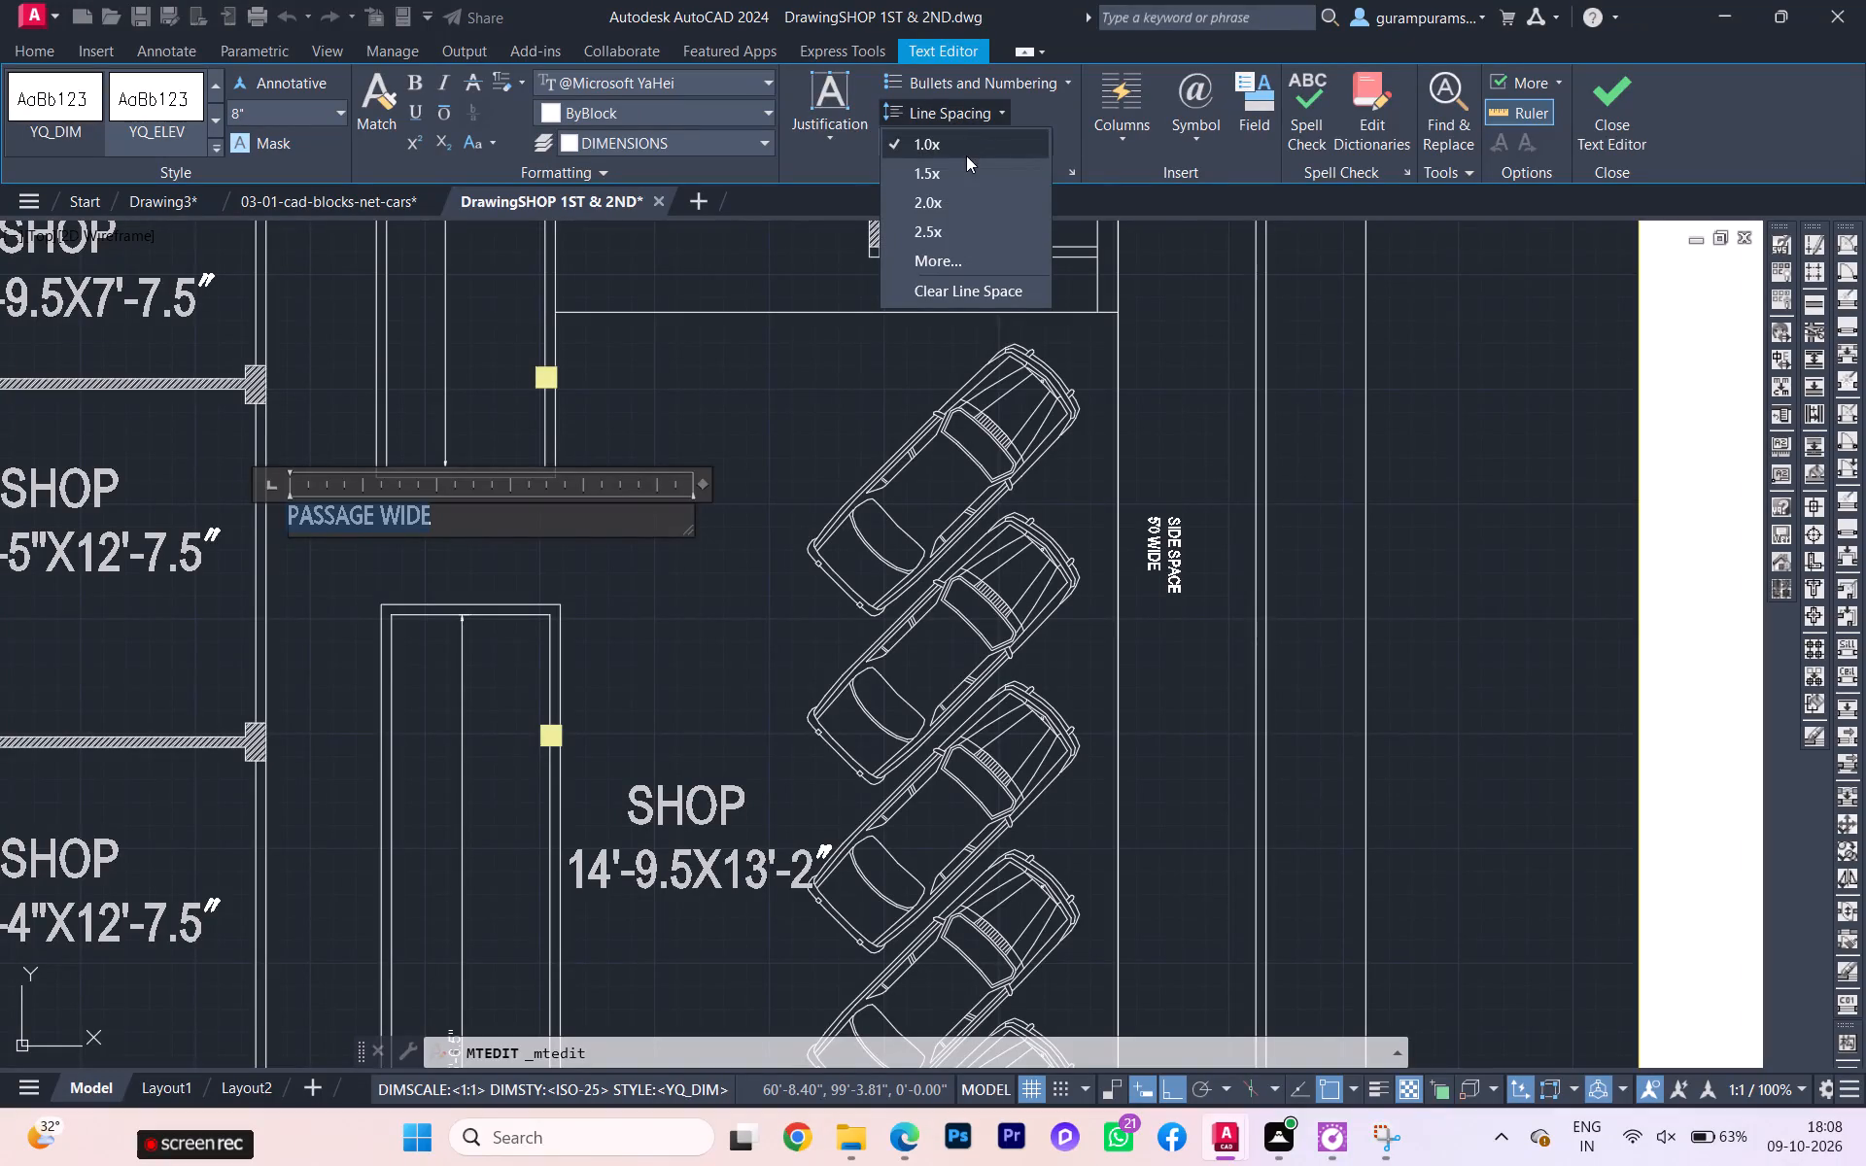
left_click(955, 198)
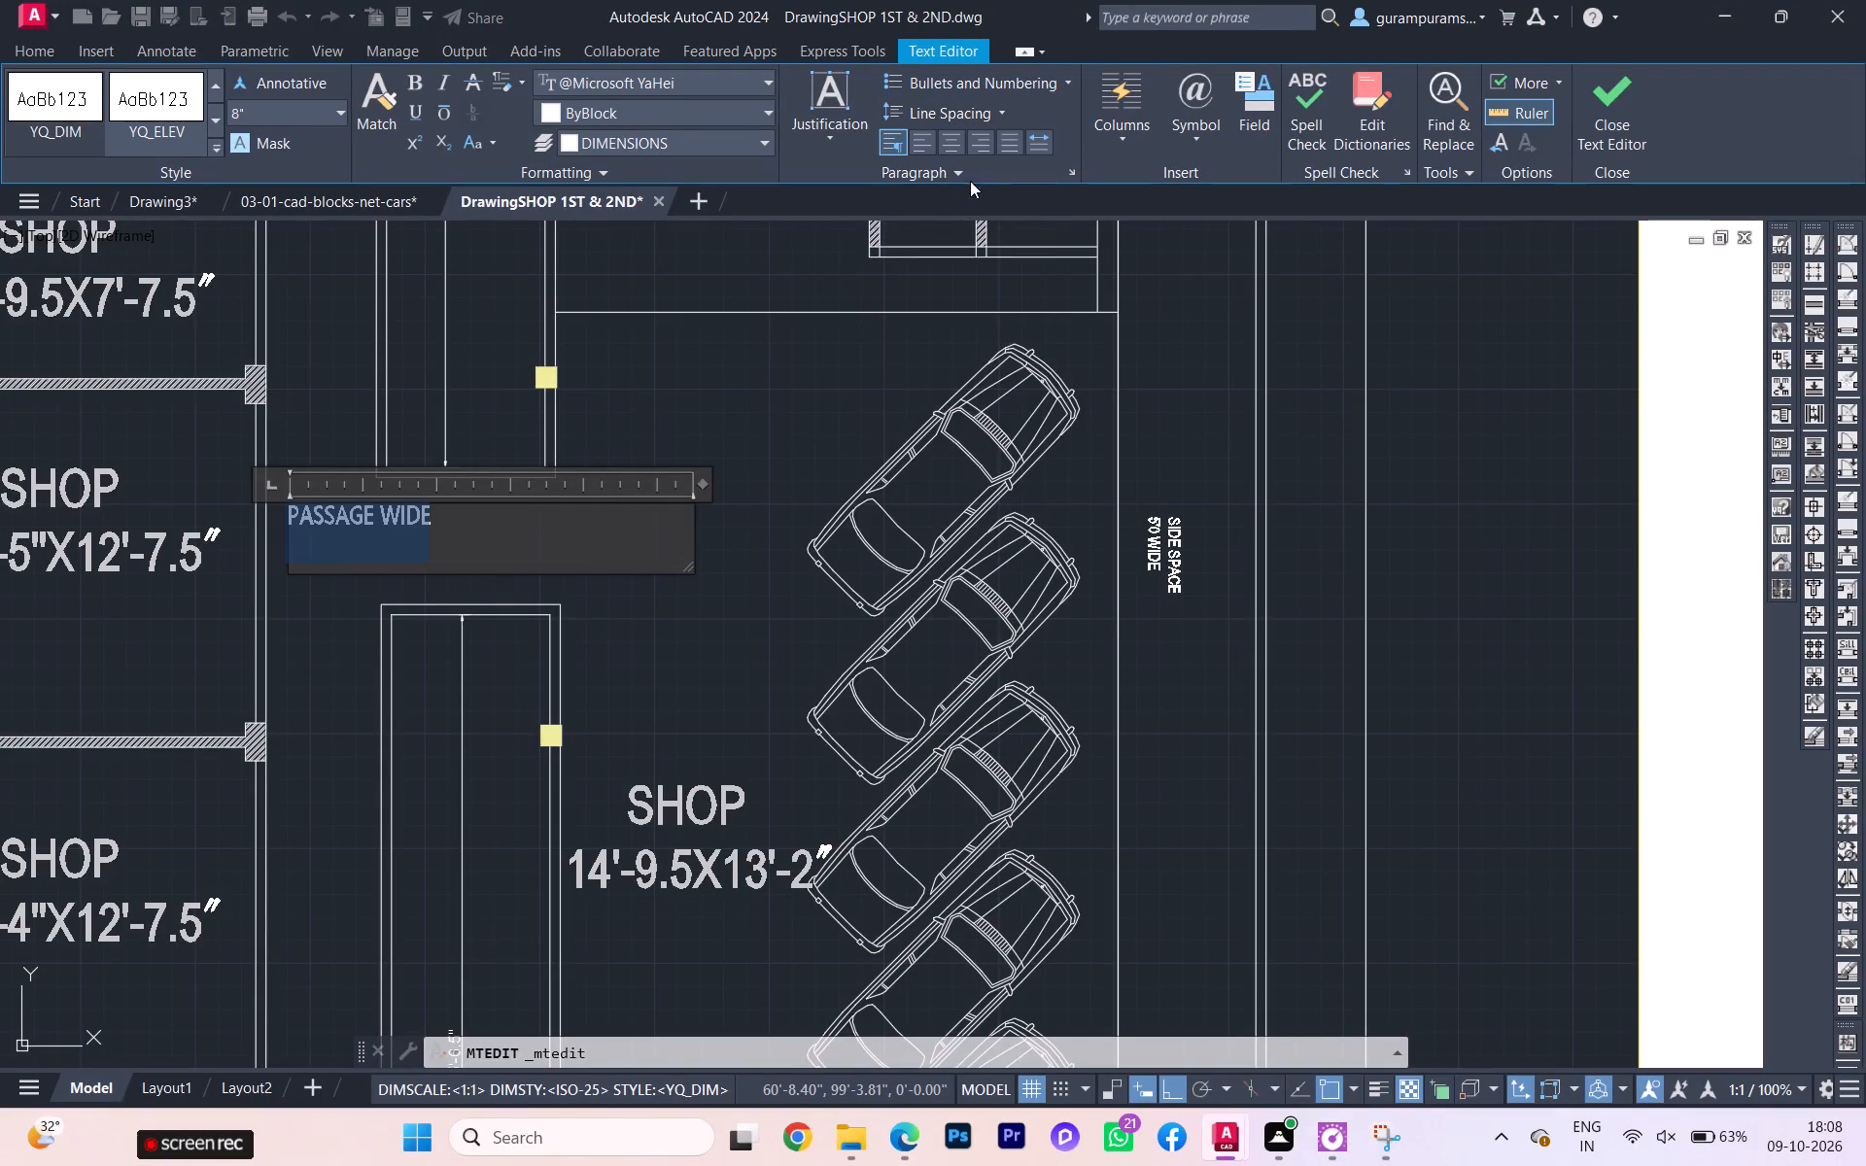
left_click(962, 106)
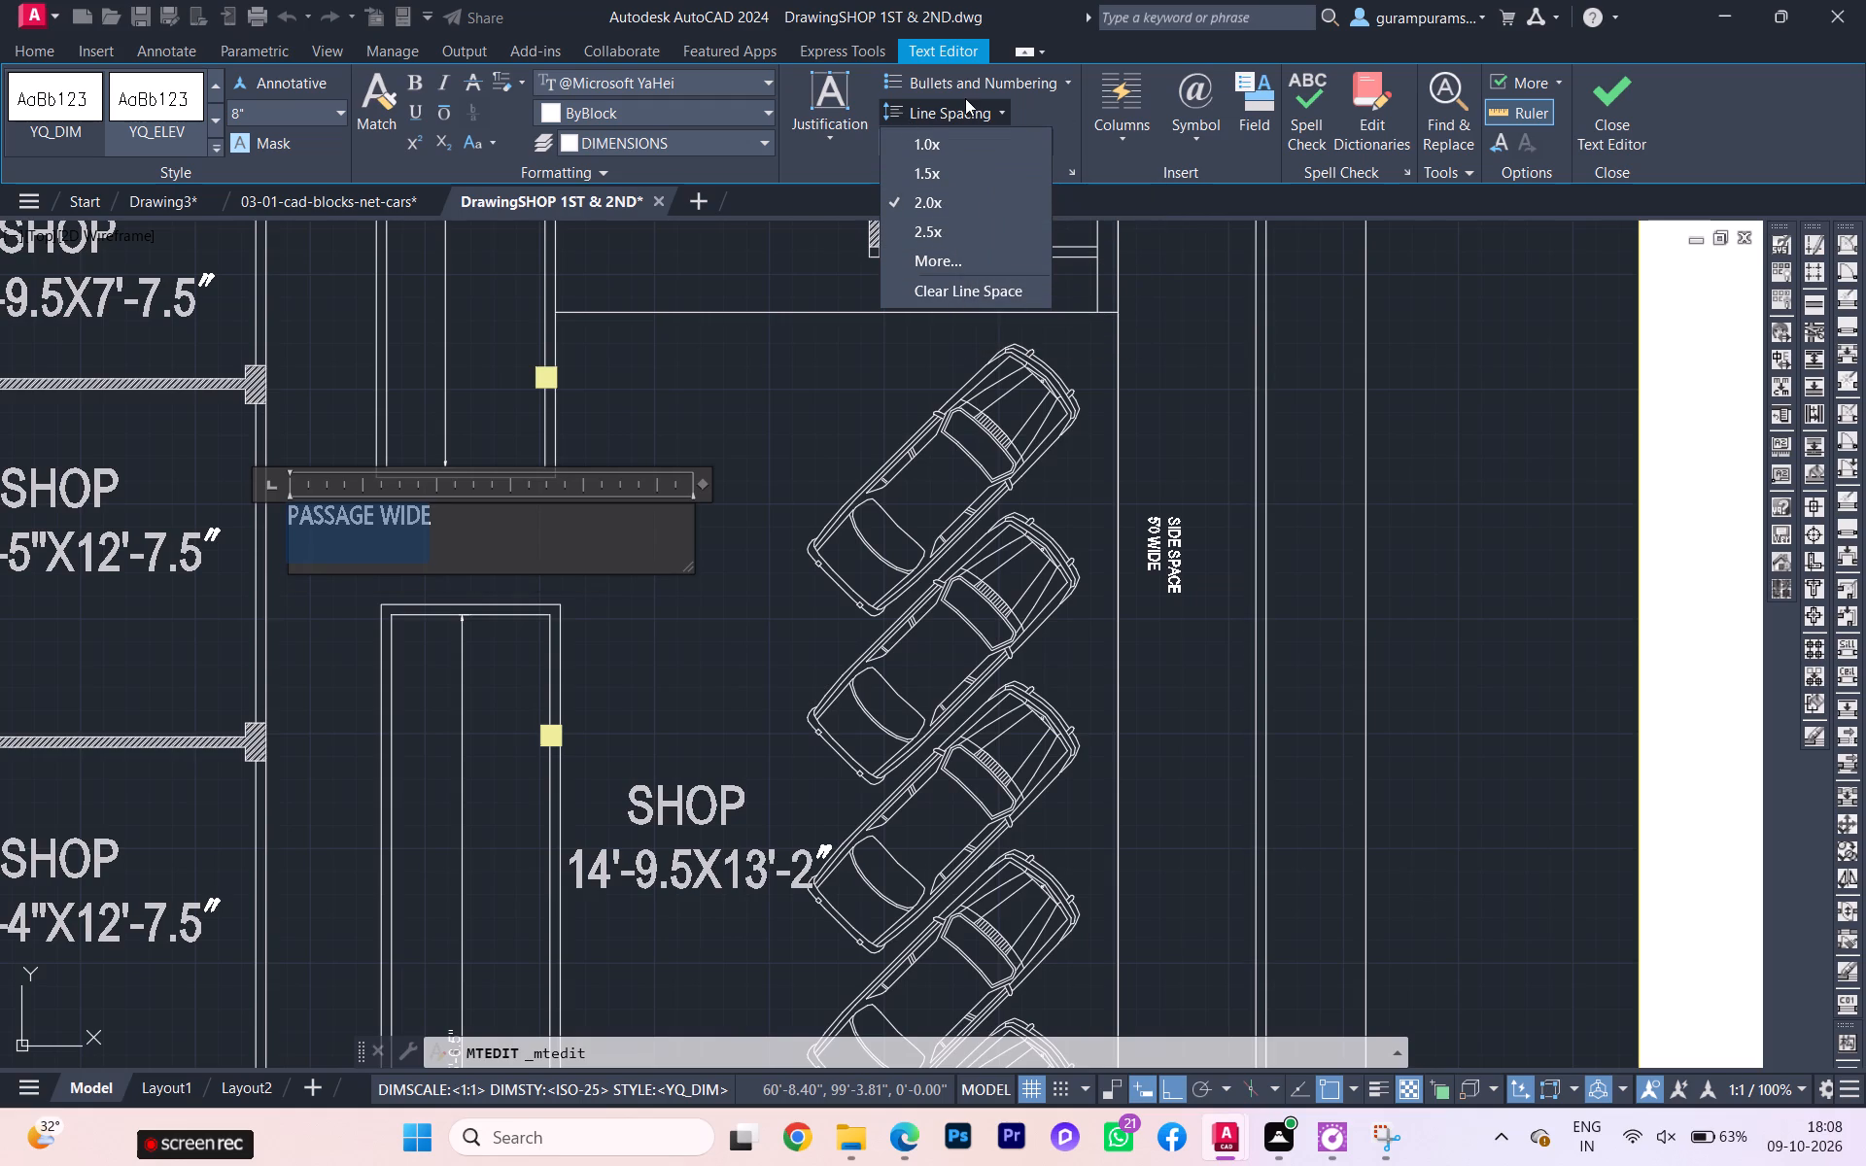
left_click(831, 143)
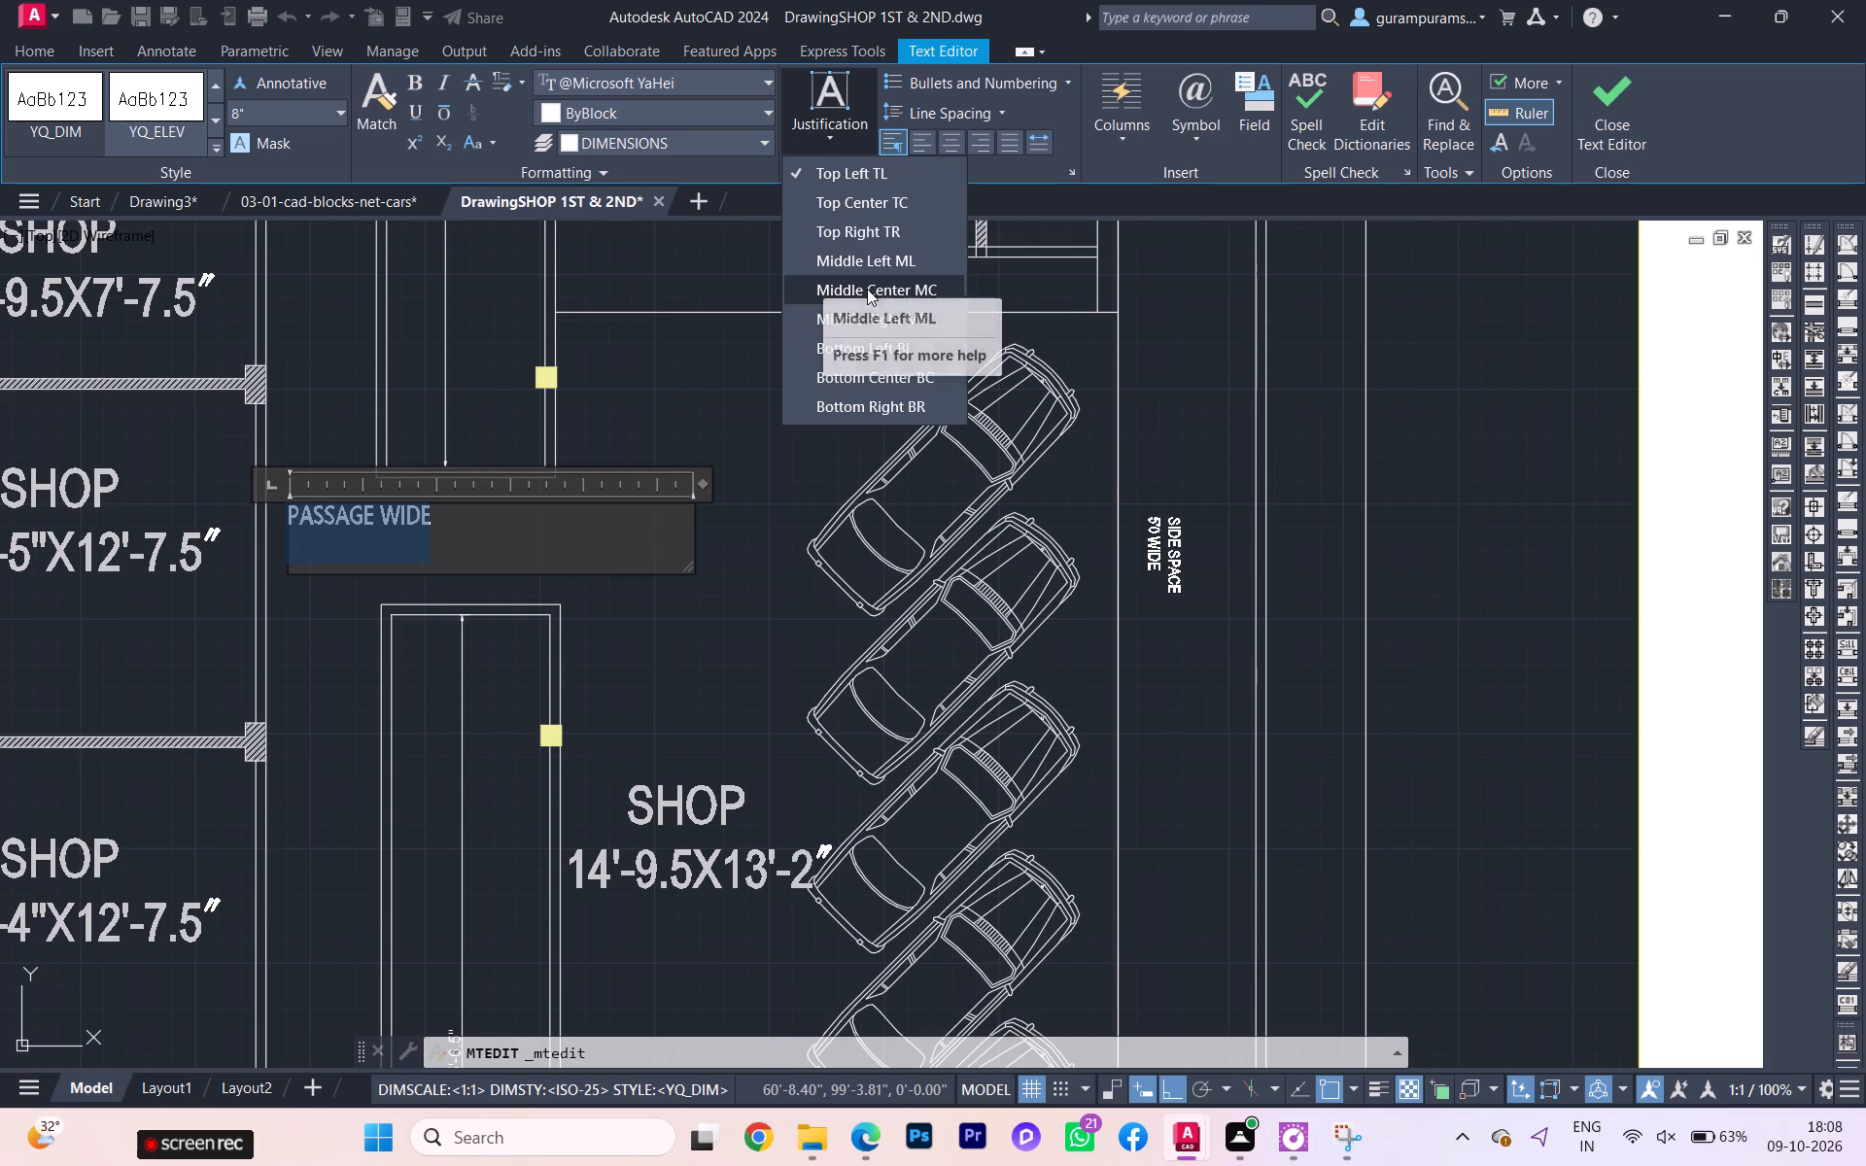
left_click(1005, 72)
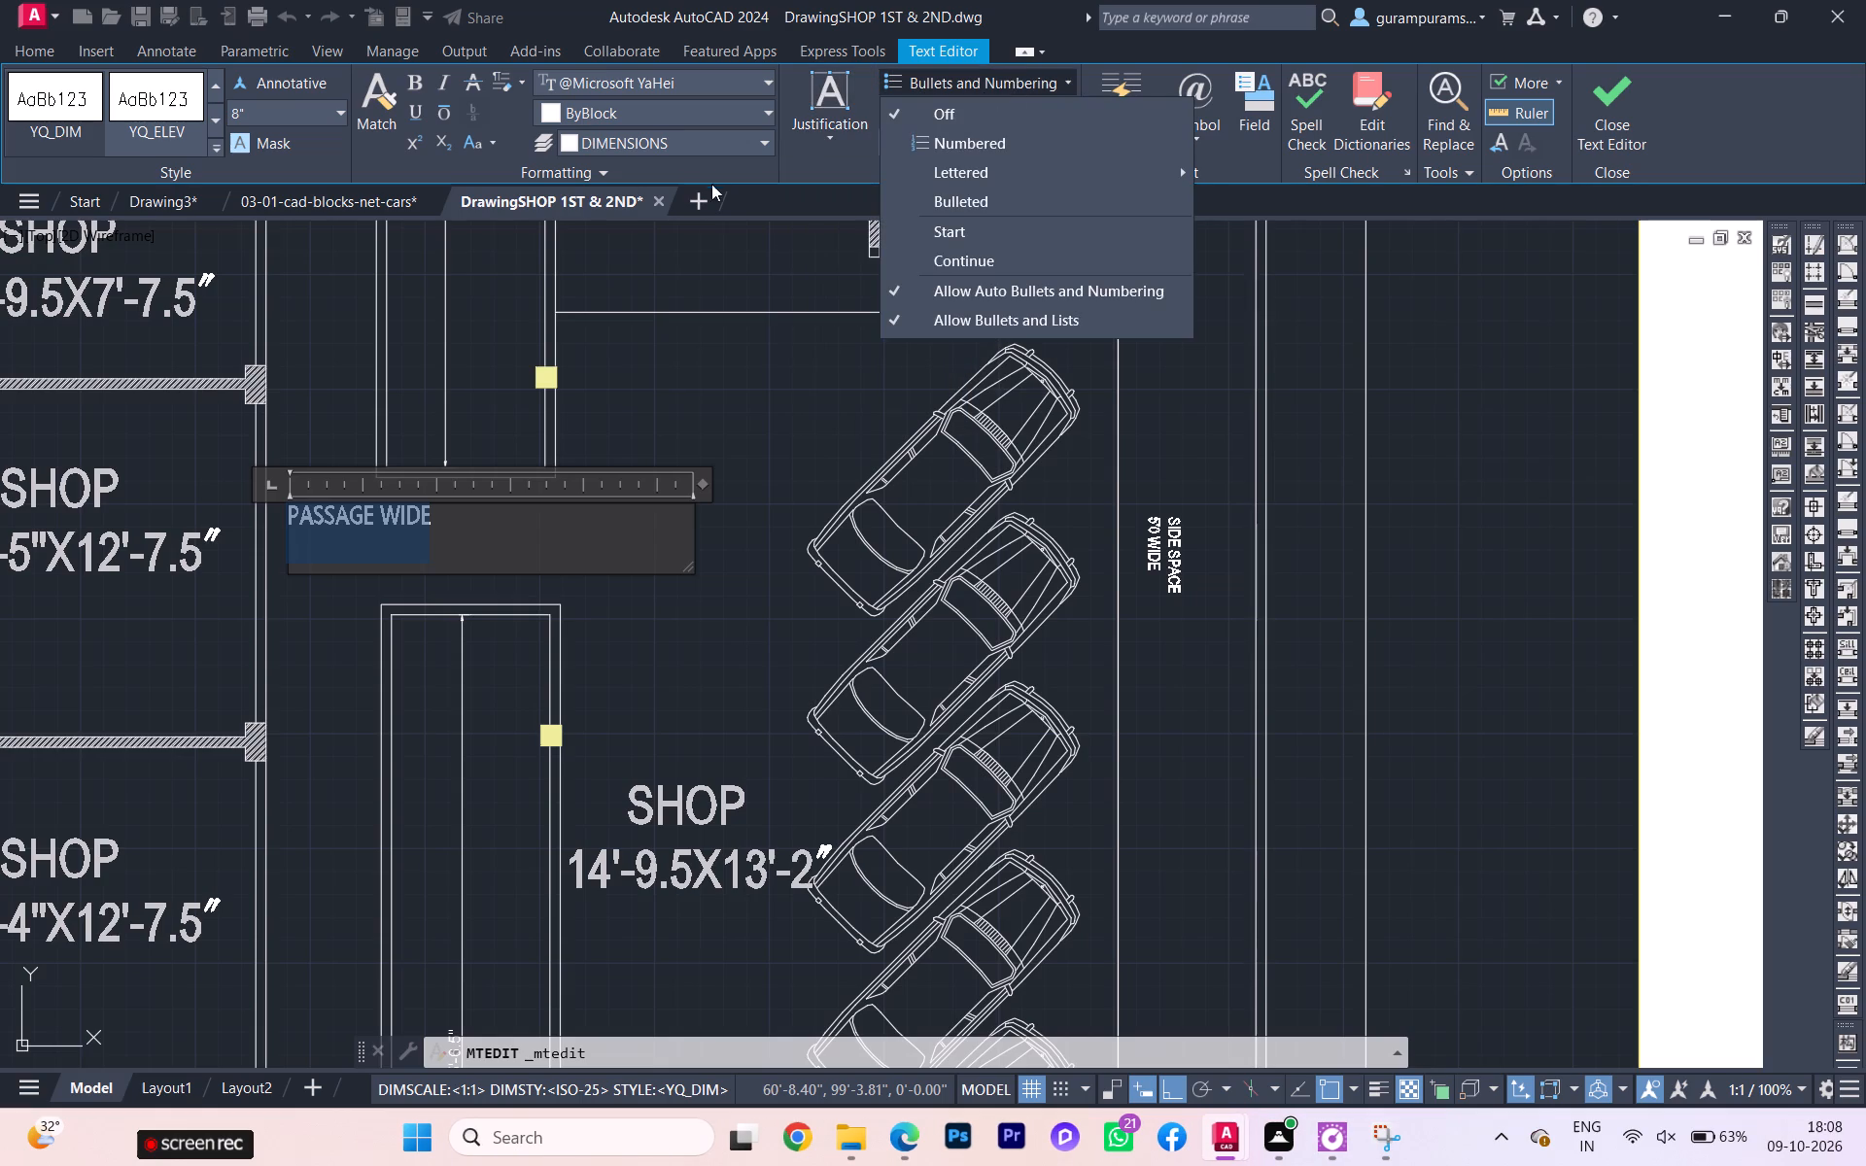
left_click(625, 365)
key("Escape")
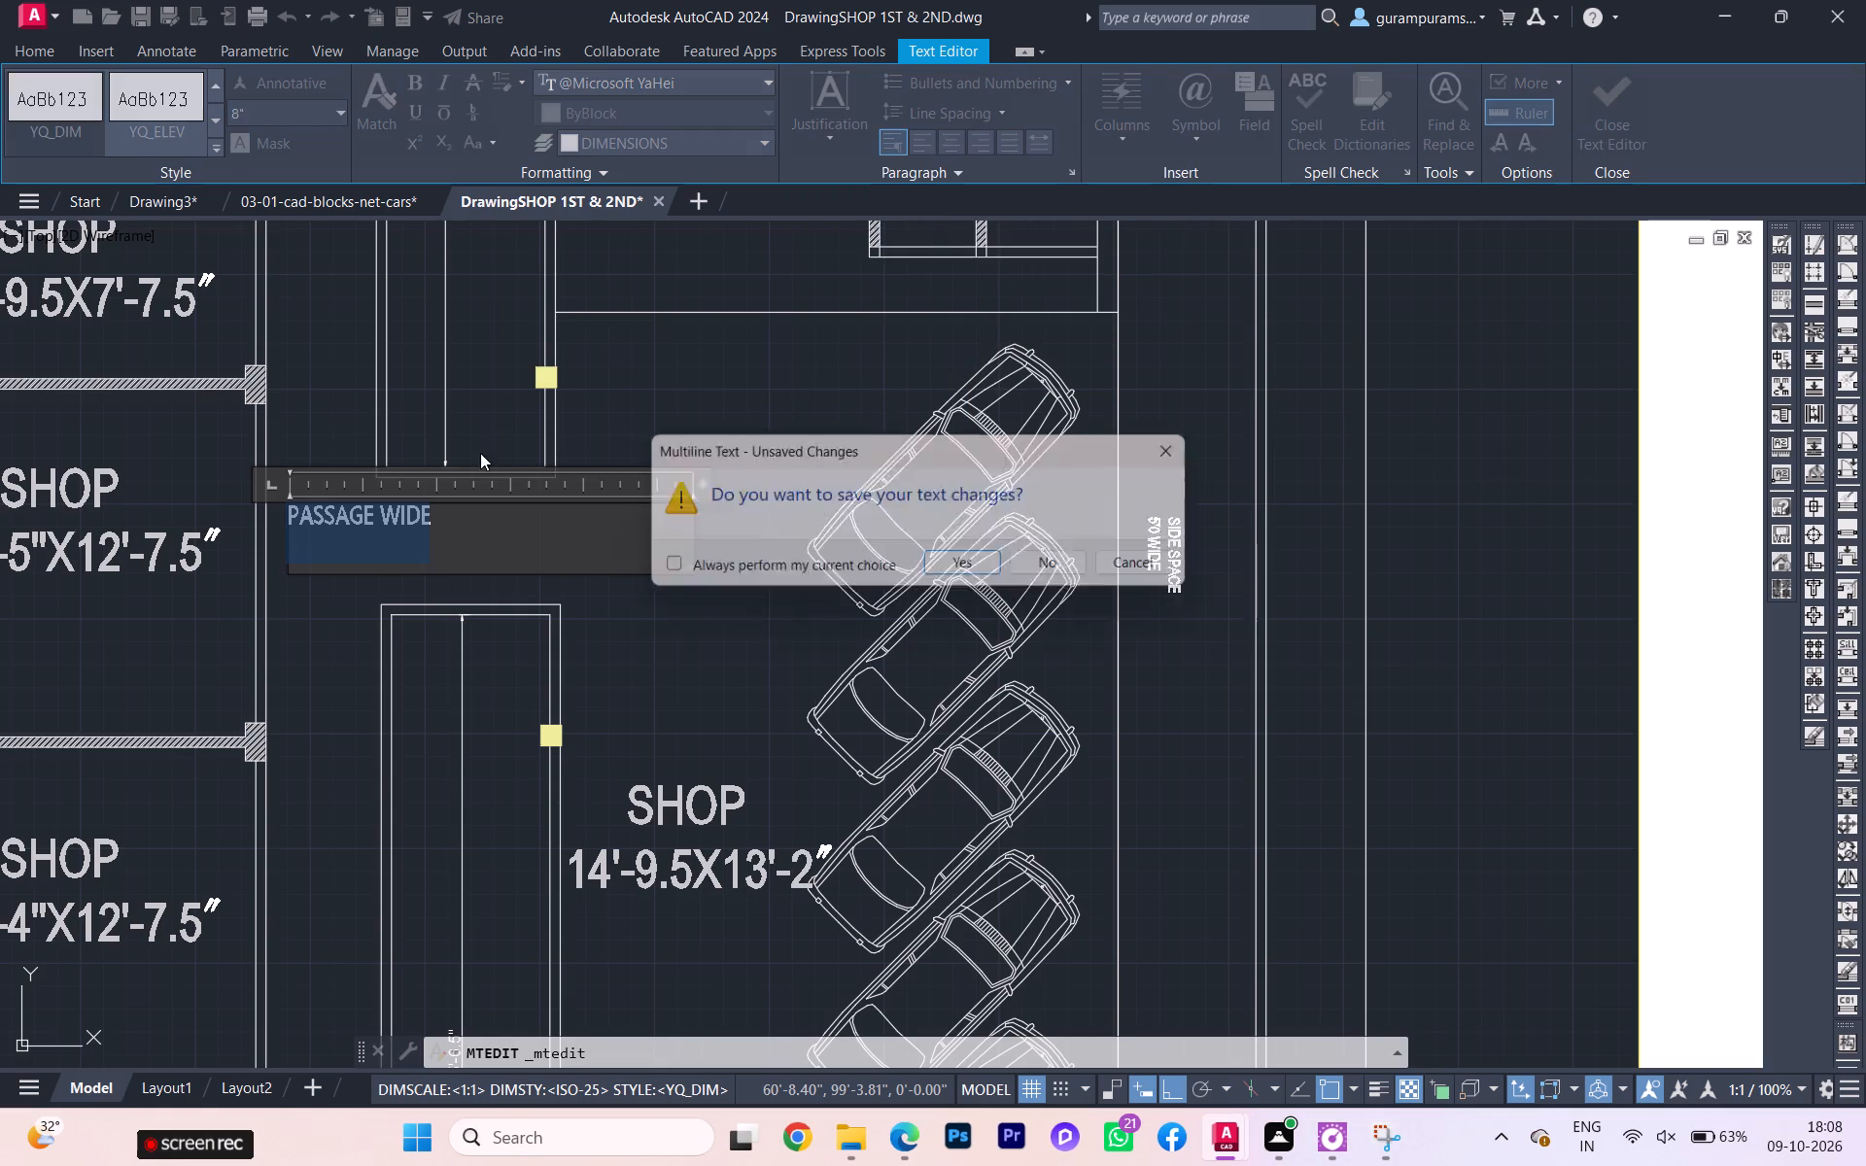
left_click(1194, 437)
left_click(797, 398)
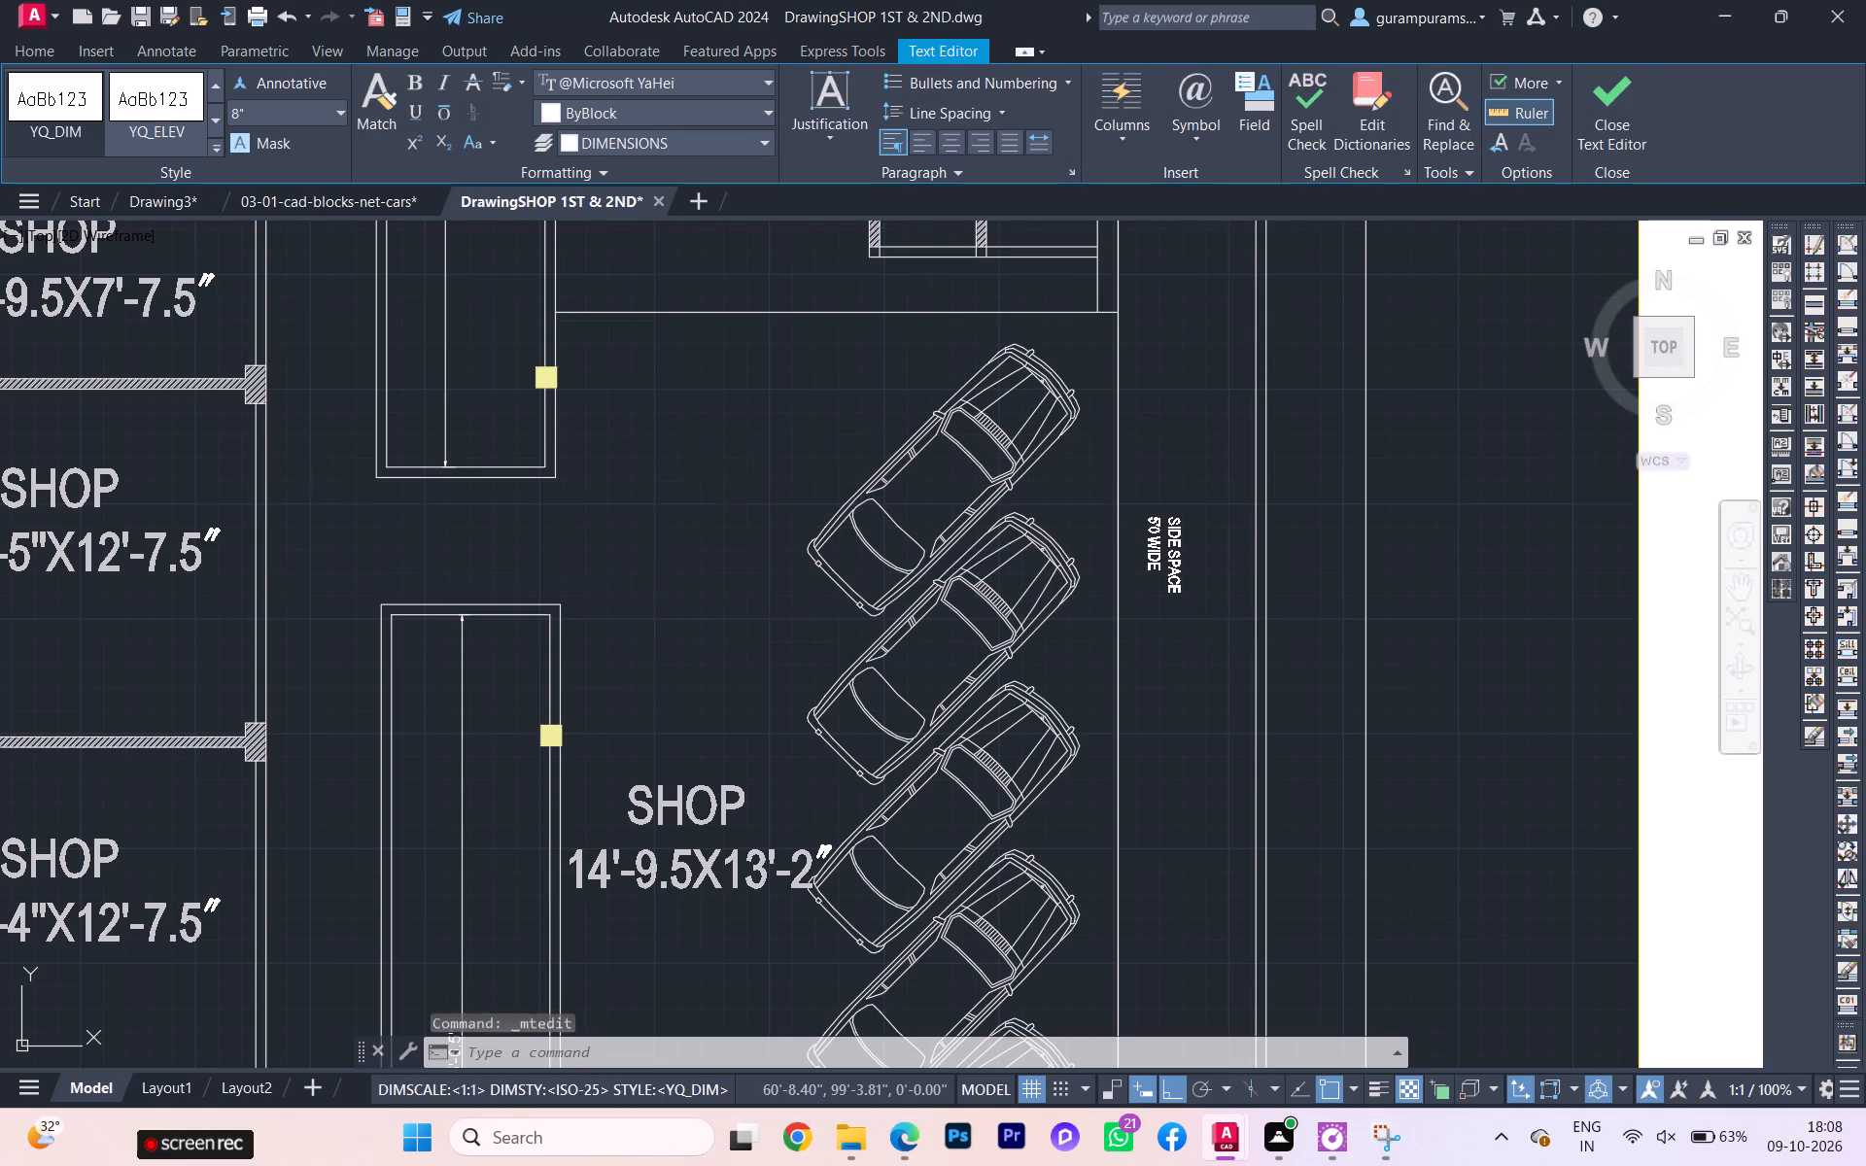
Rotate the PASSAGE WIDE text to 270 degrees so it runs along the passage.
left_click(329, 522)
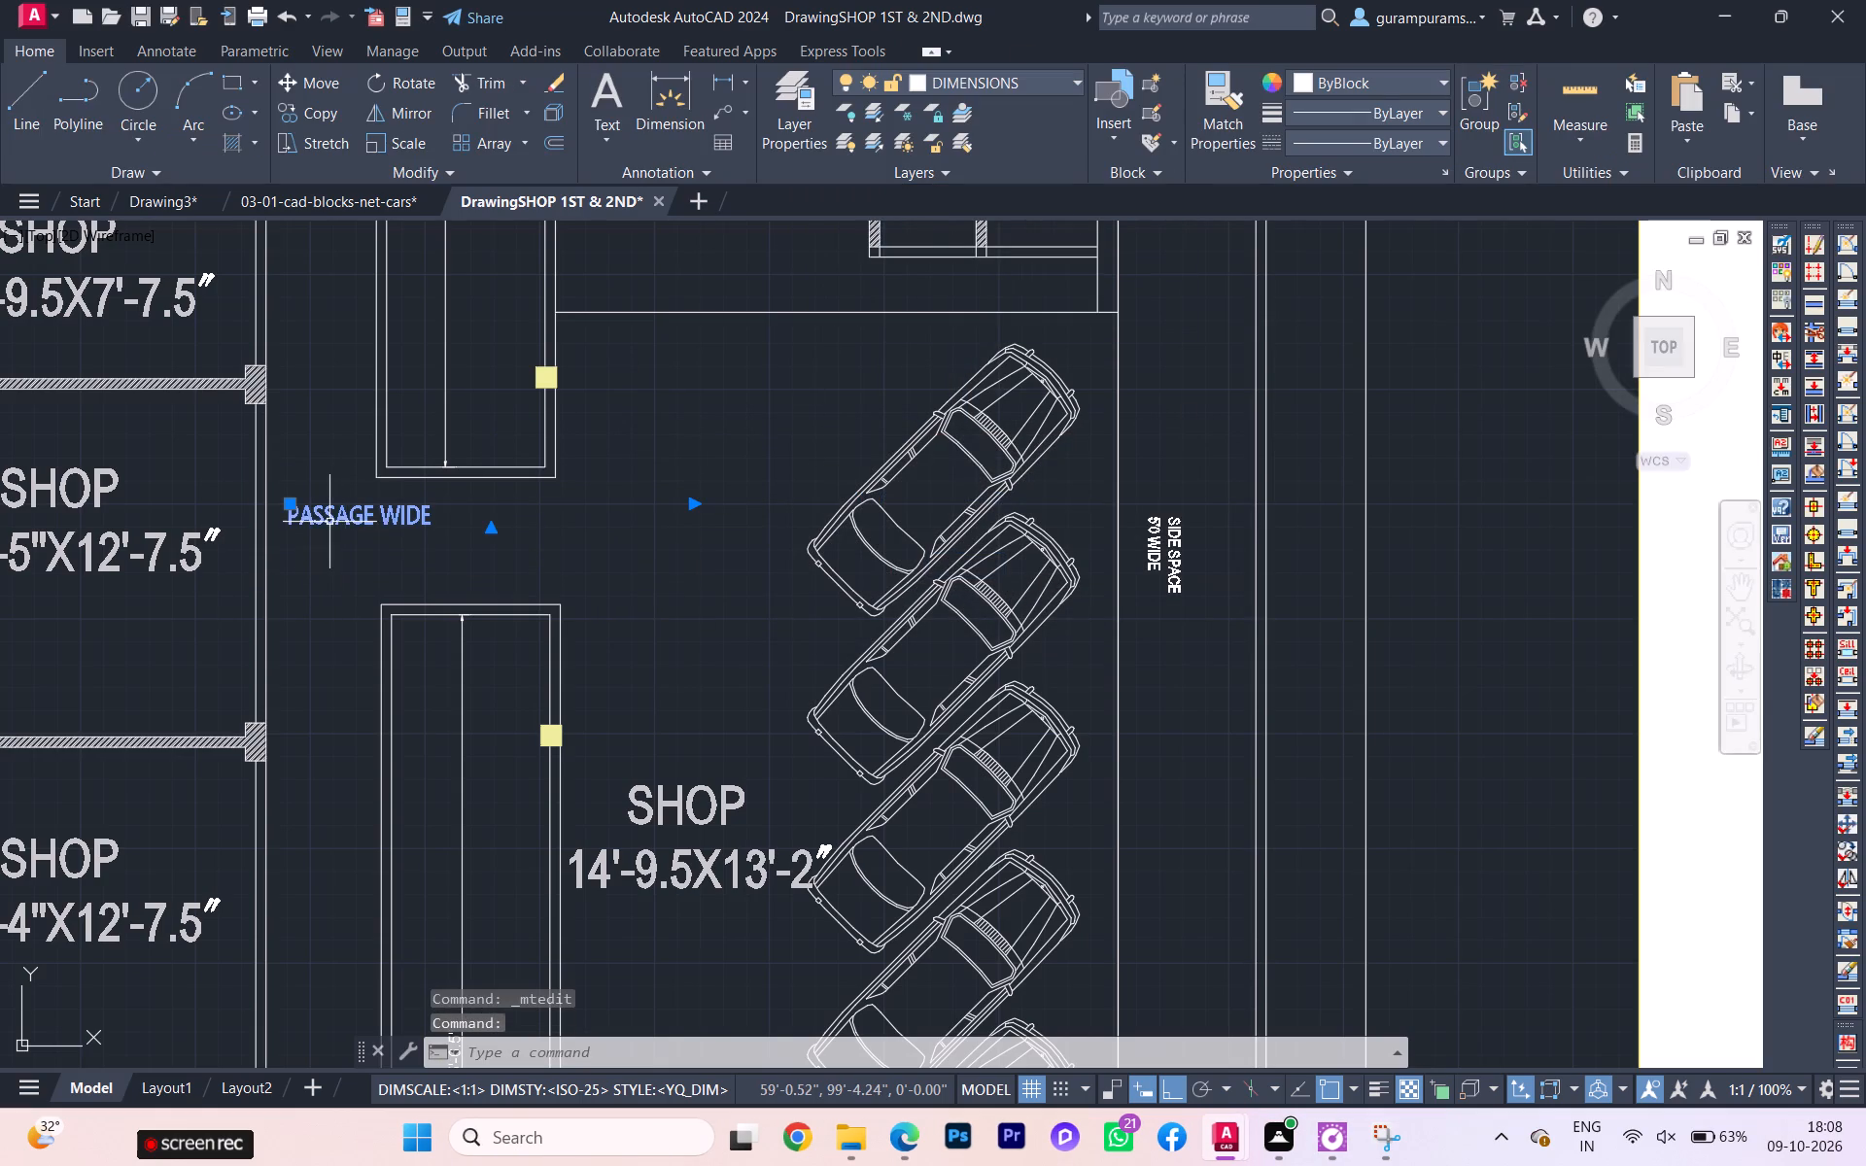
left_click(425, 74)
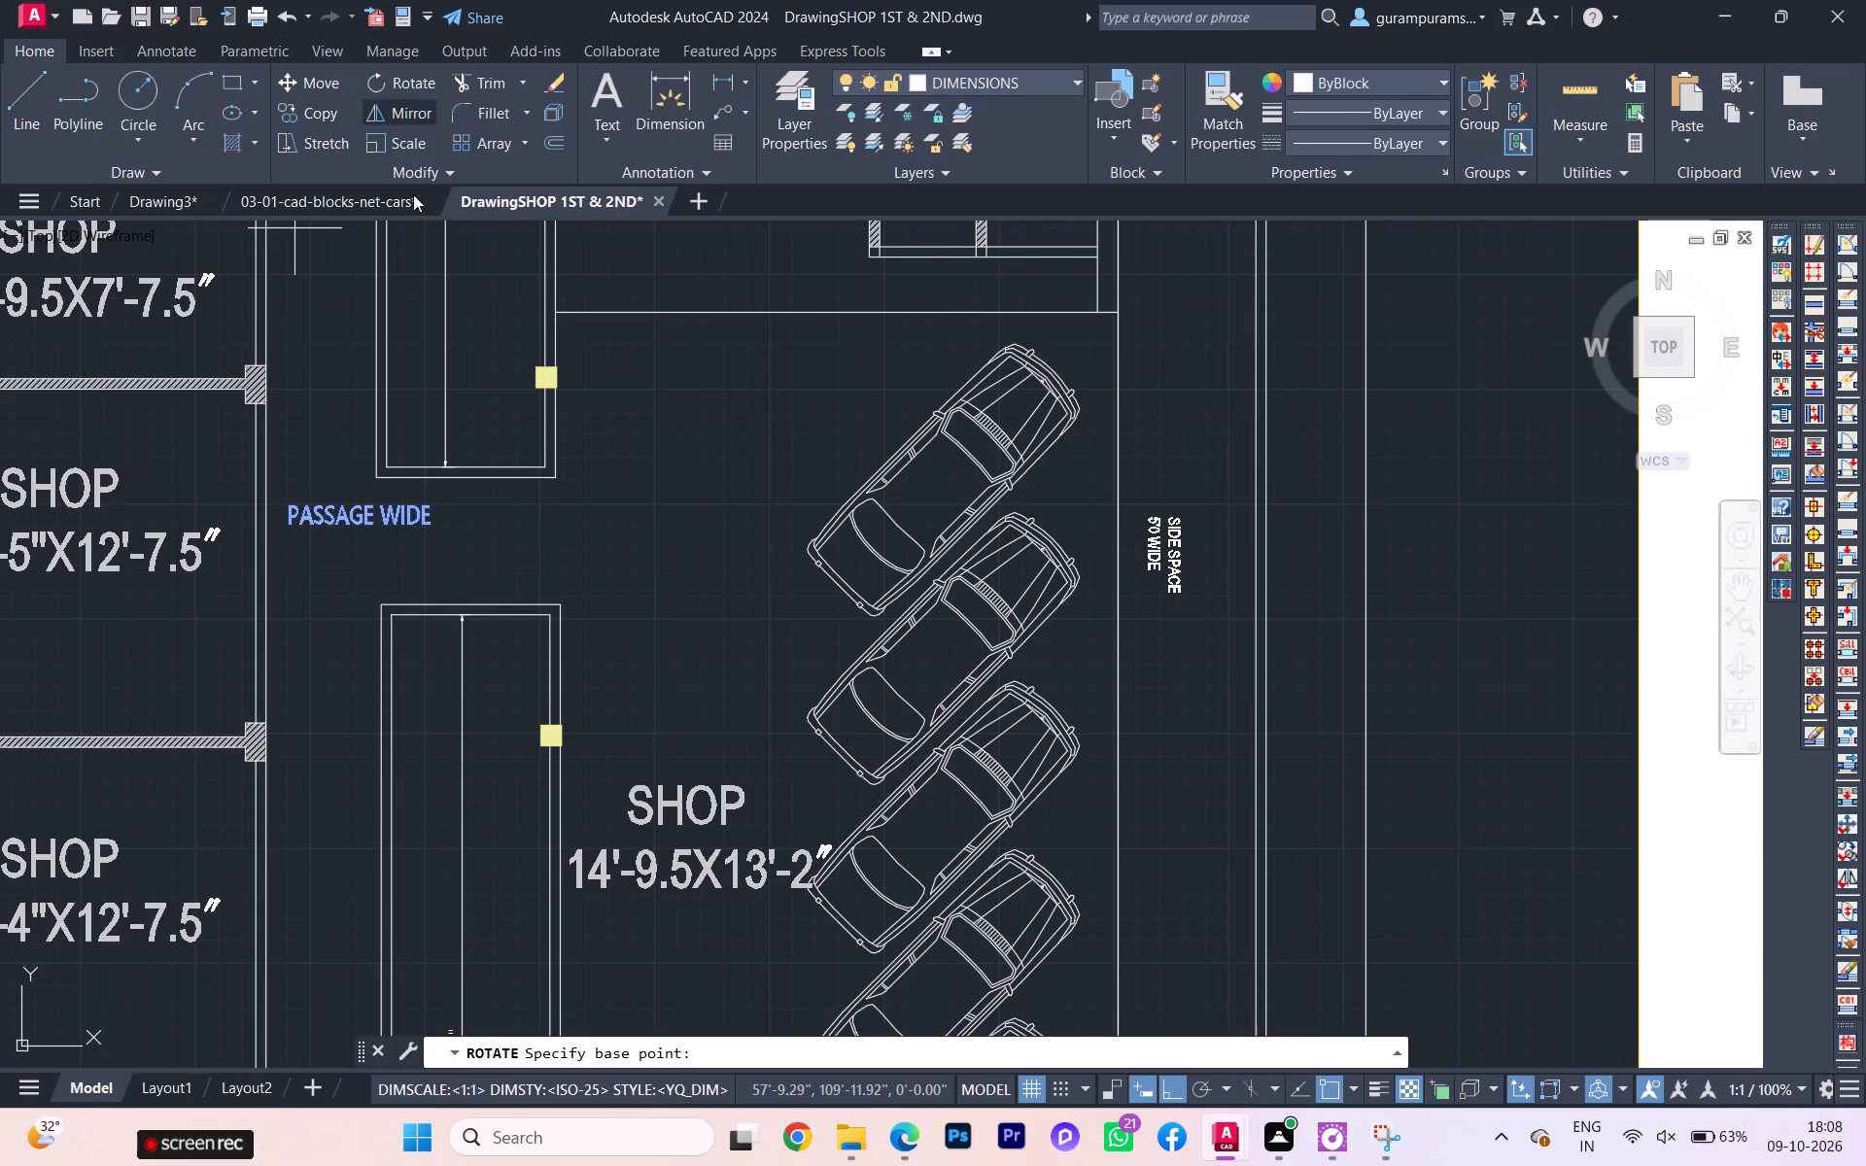
left_click(350, 417)
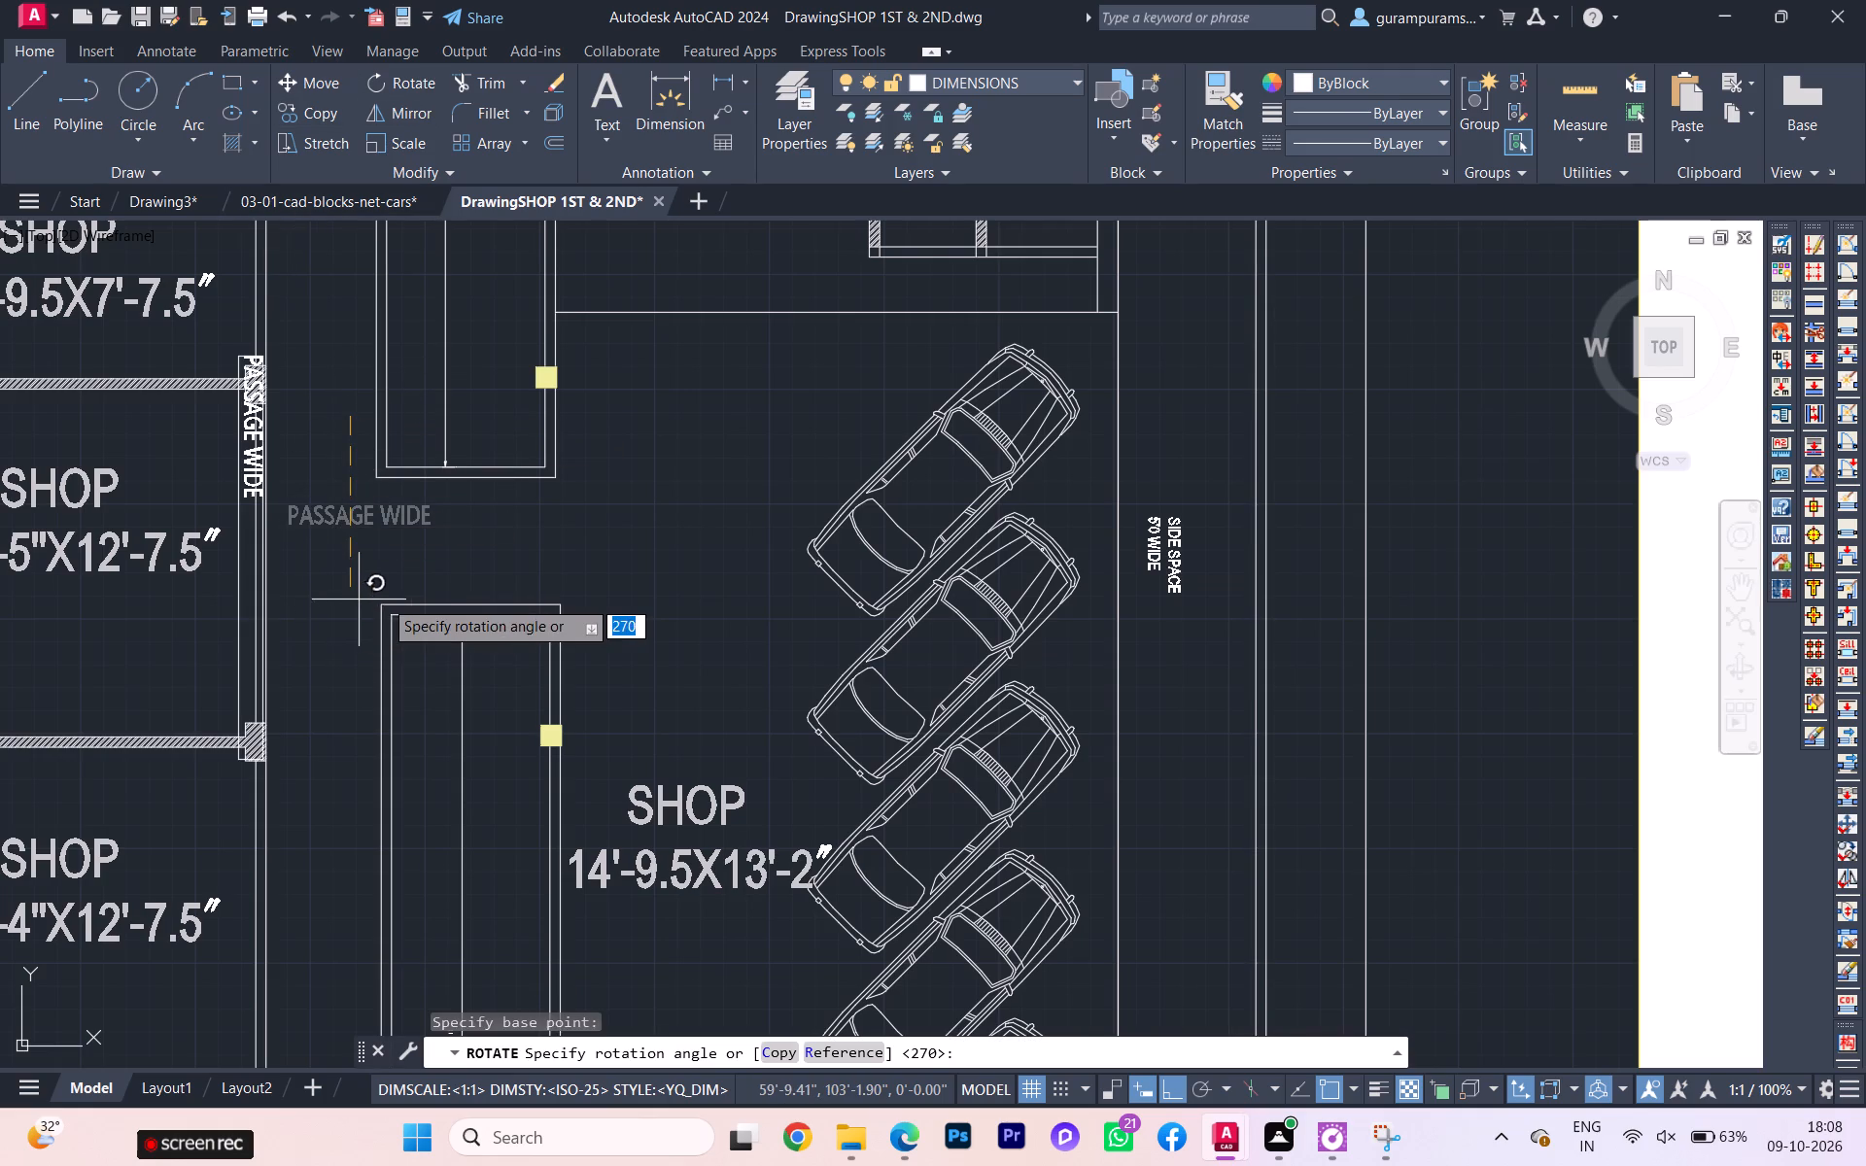
left_click(359, 603)
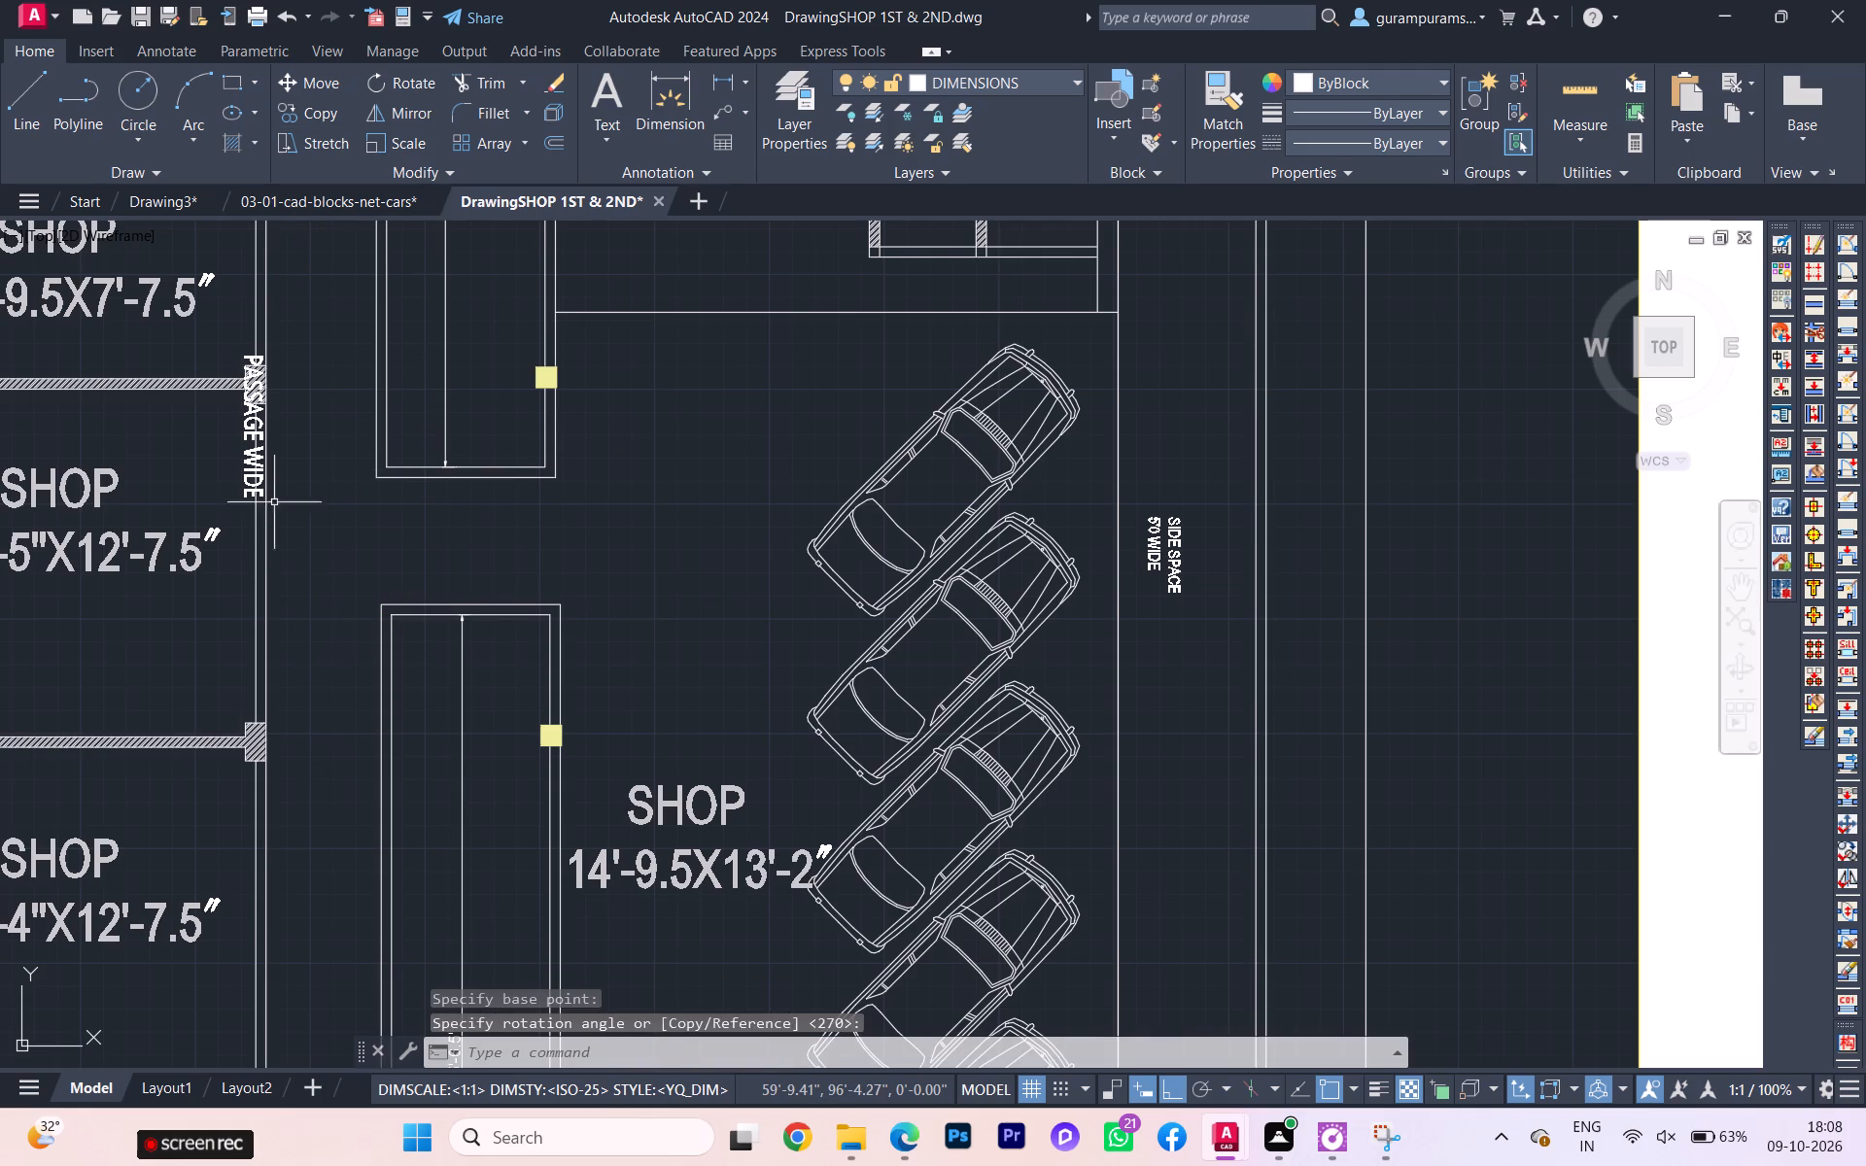
Move the rotated PASSAGE WIDE text horizontally about 2'-3.6" off the shop wall into the passage.
left_click(245, 478)
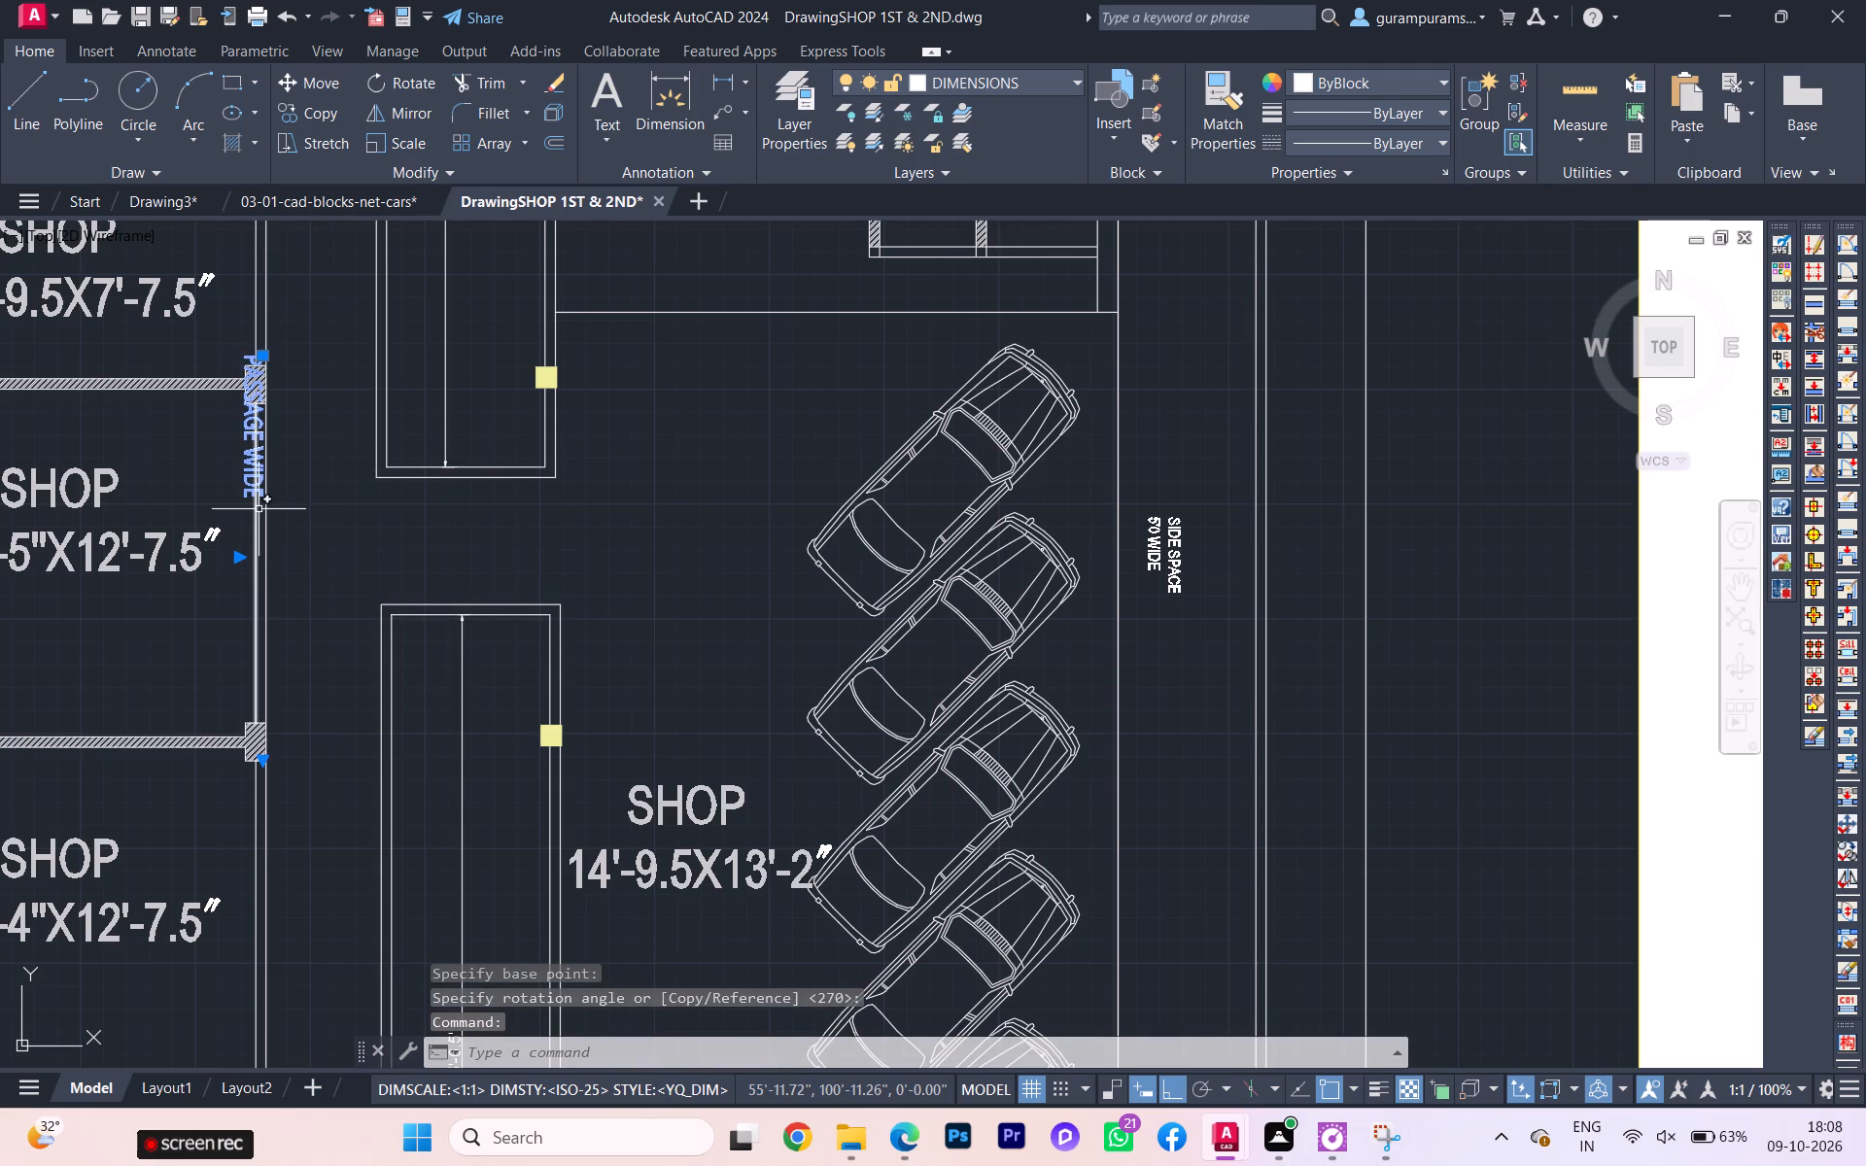
key("m")
key("Return")
left_click(257, 465)
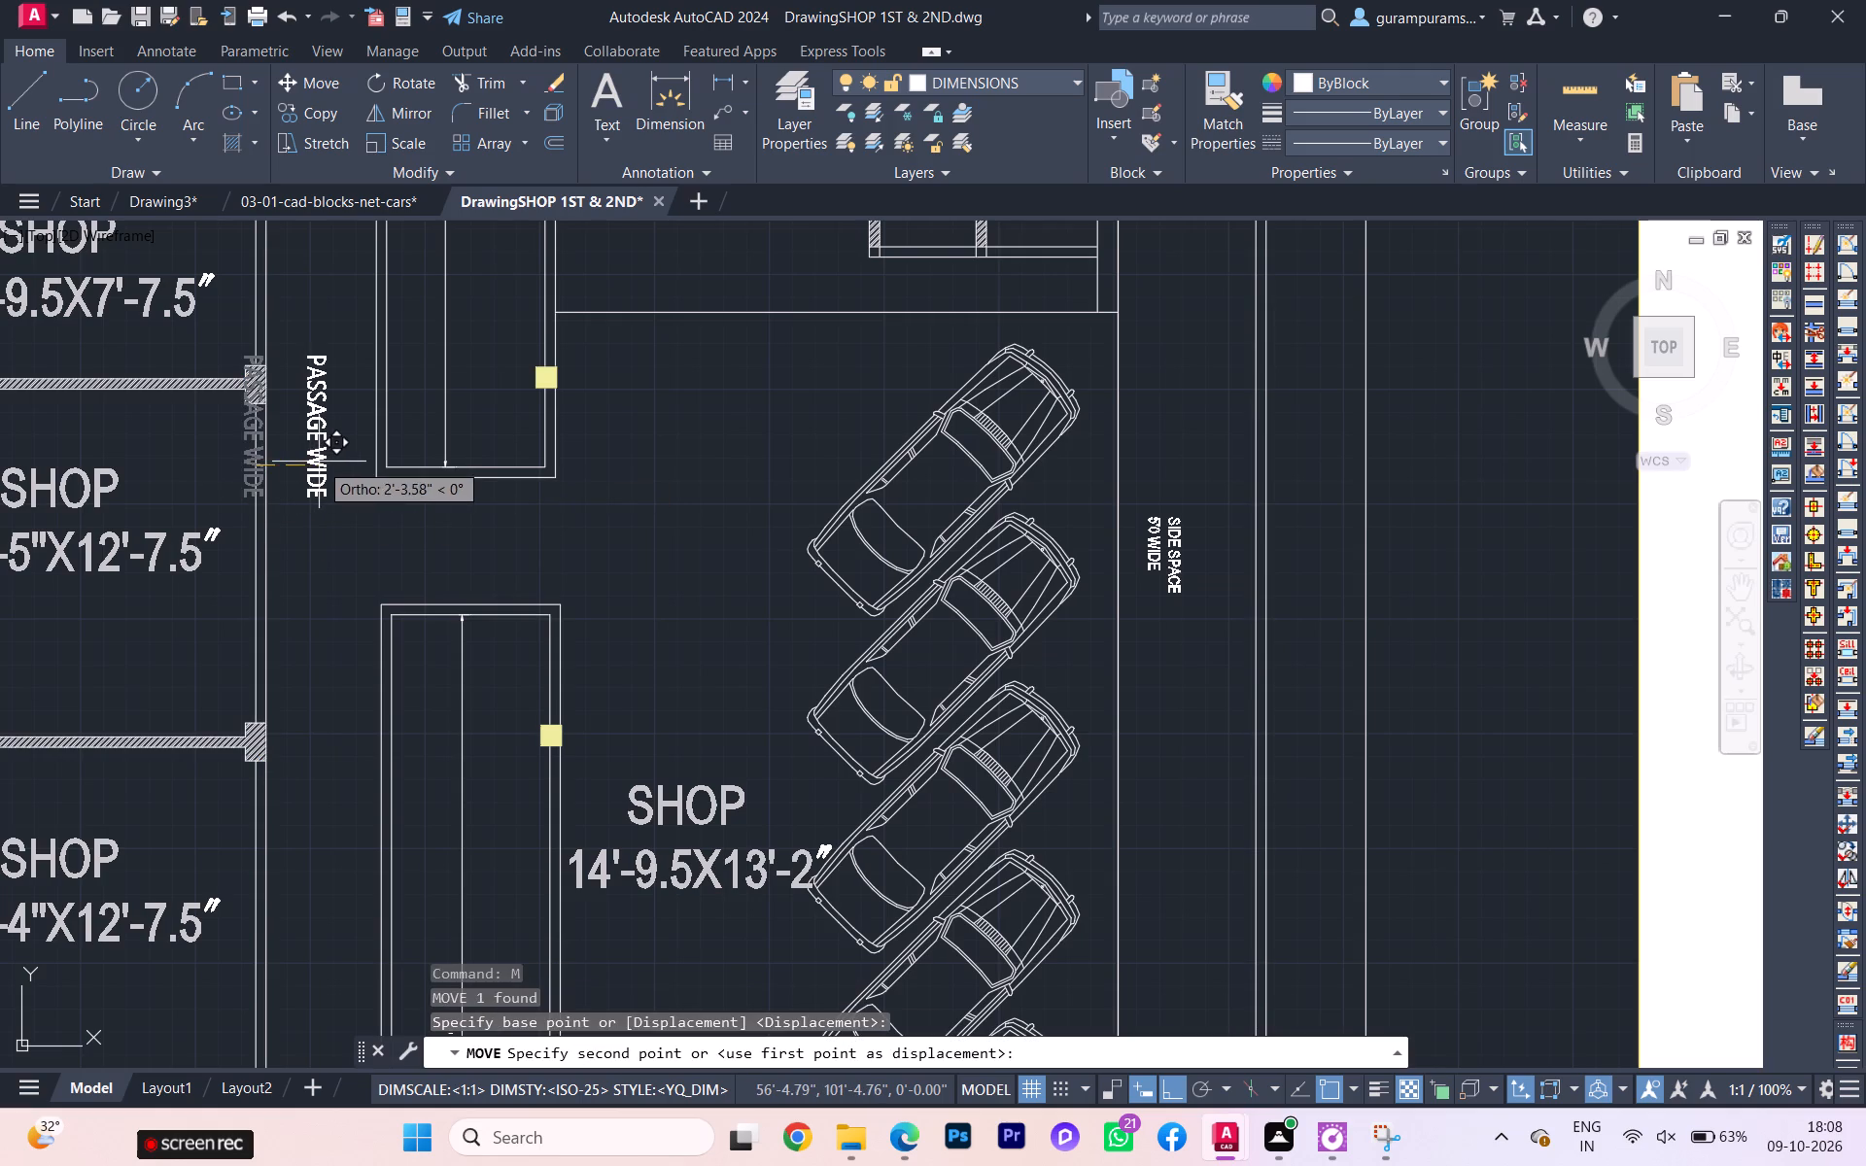
left_click(319, 462)
Shorten the PASSAGE WIDE text frame so it ends just past the label, keeping it on one line.
left_click(320, 489)
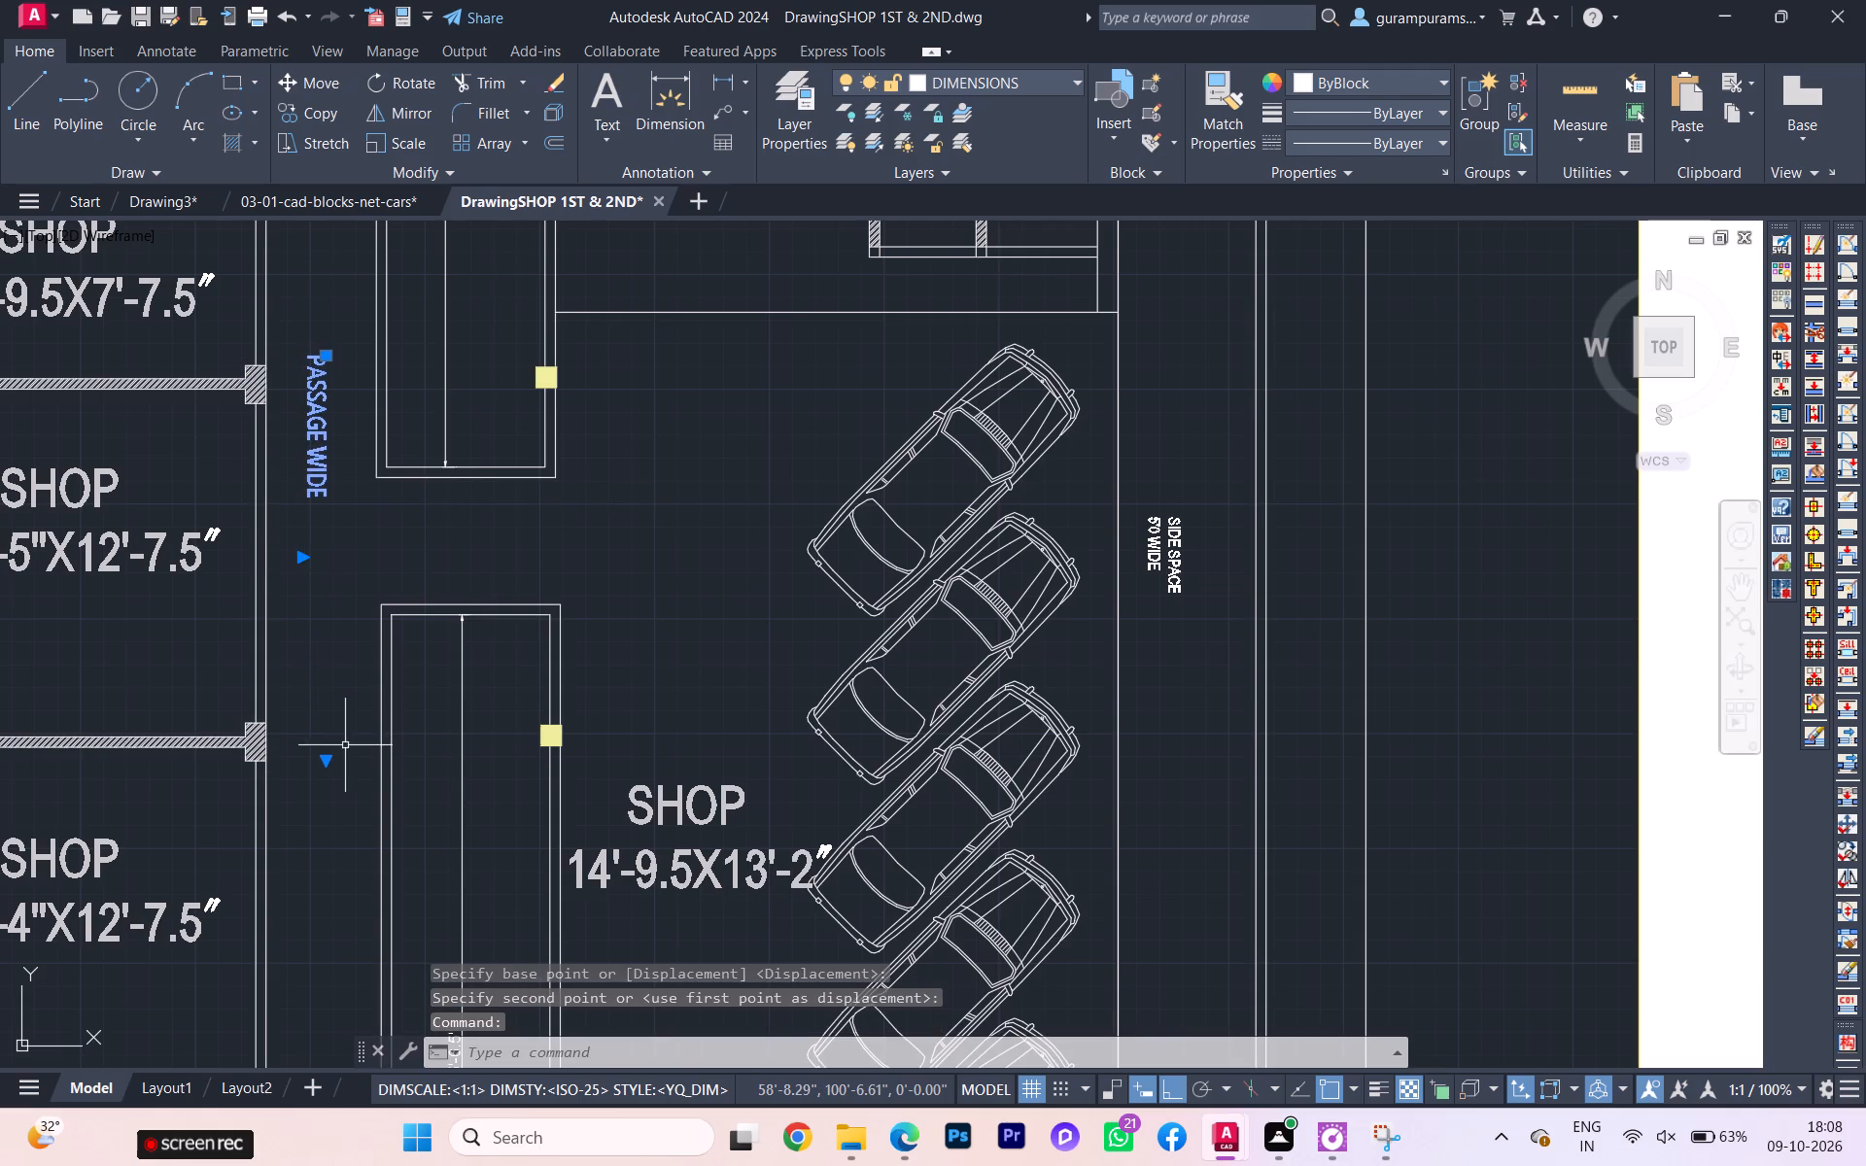
left_click(330, 757)
left_click(325, 550)
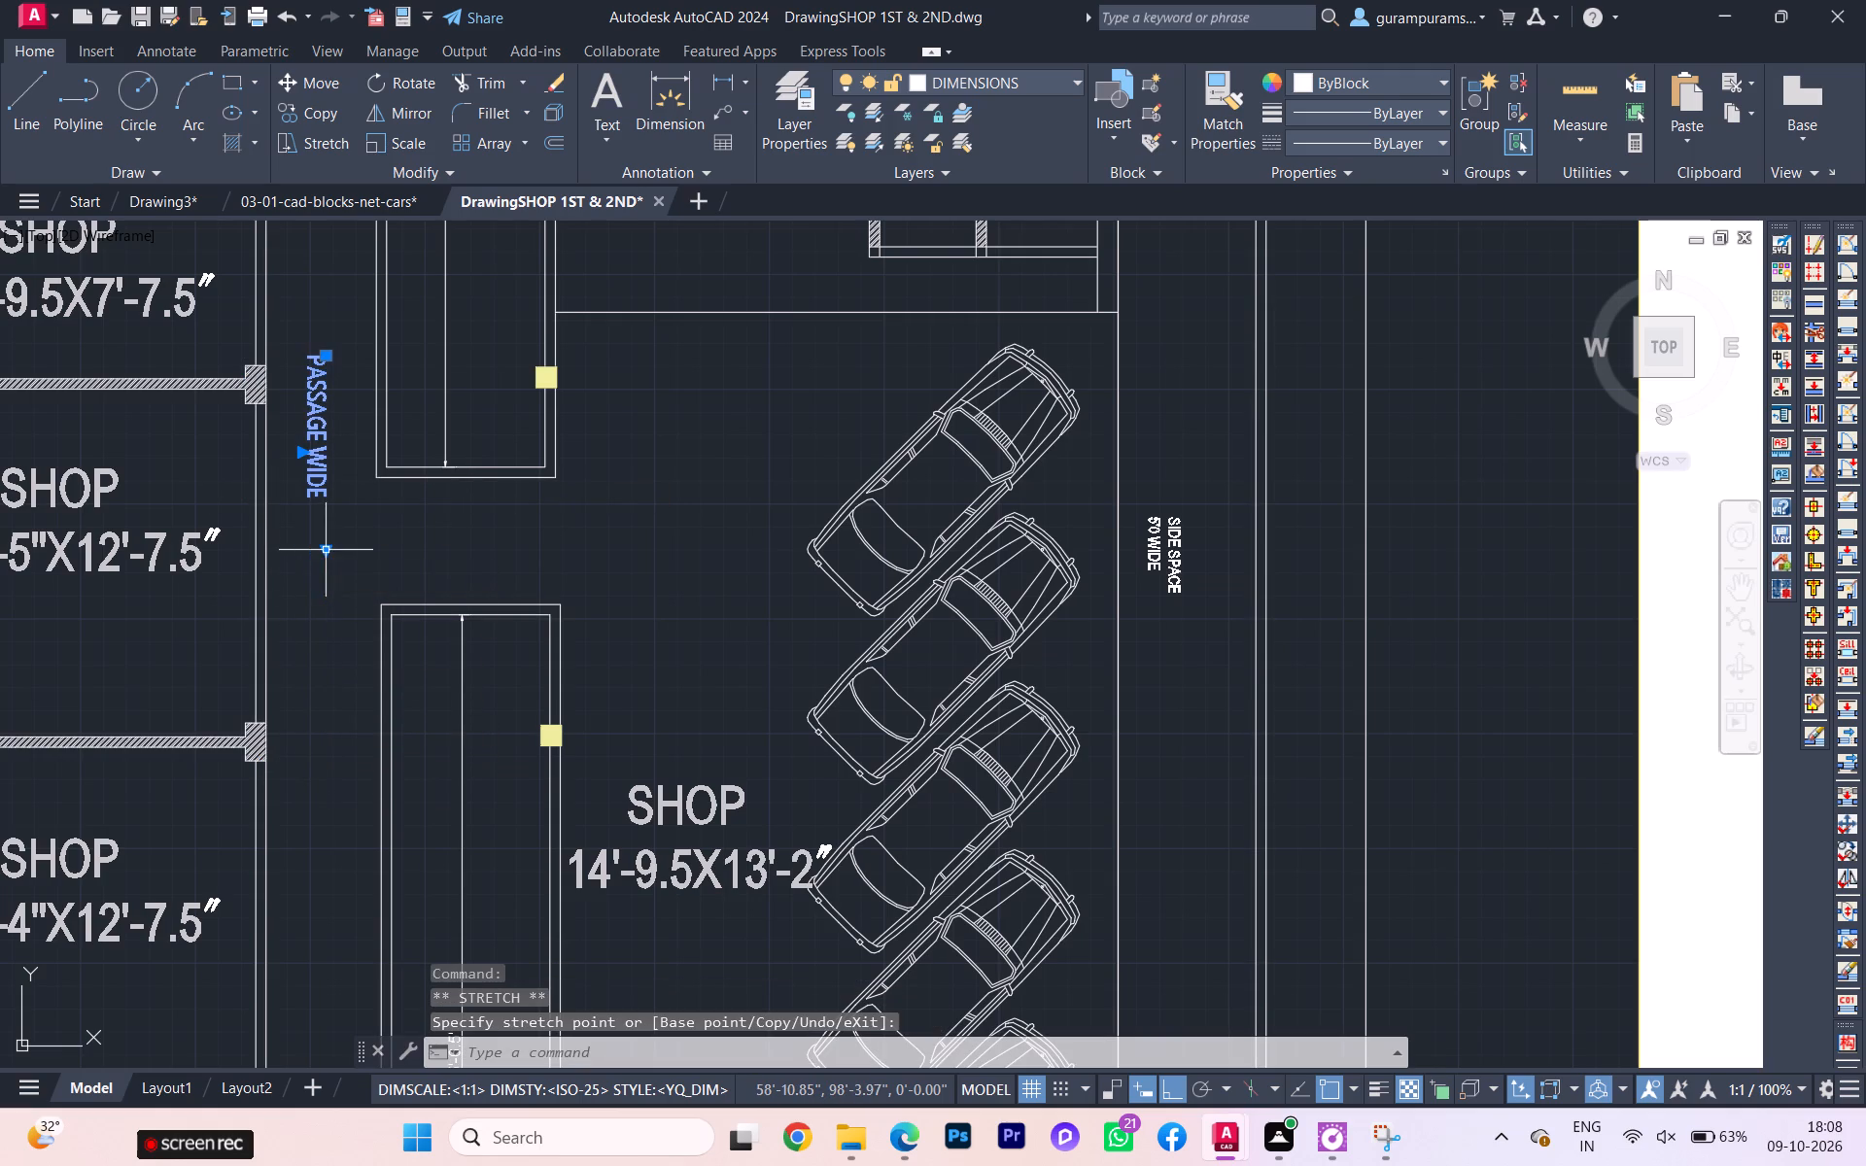
scroll(316, 560, "down", 1)
key("Escape")
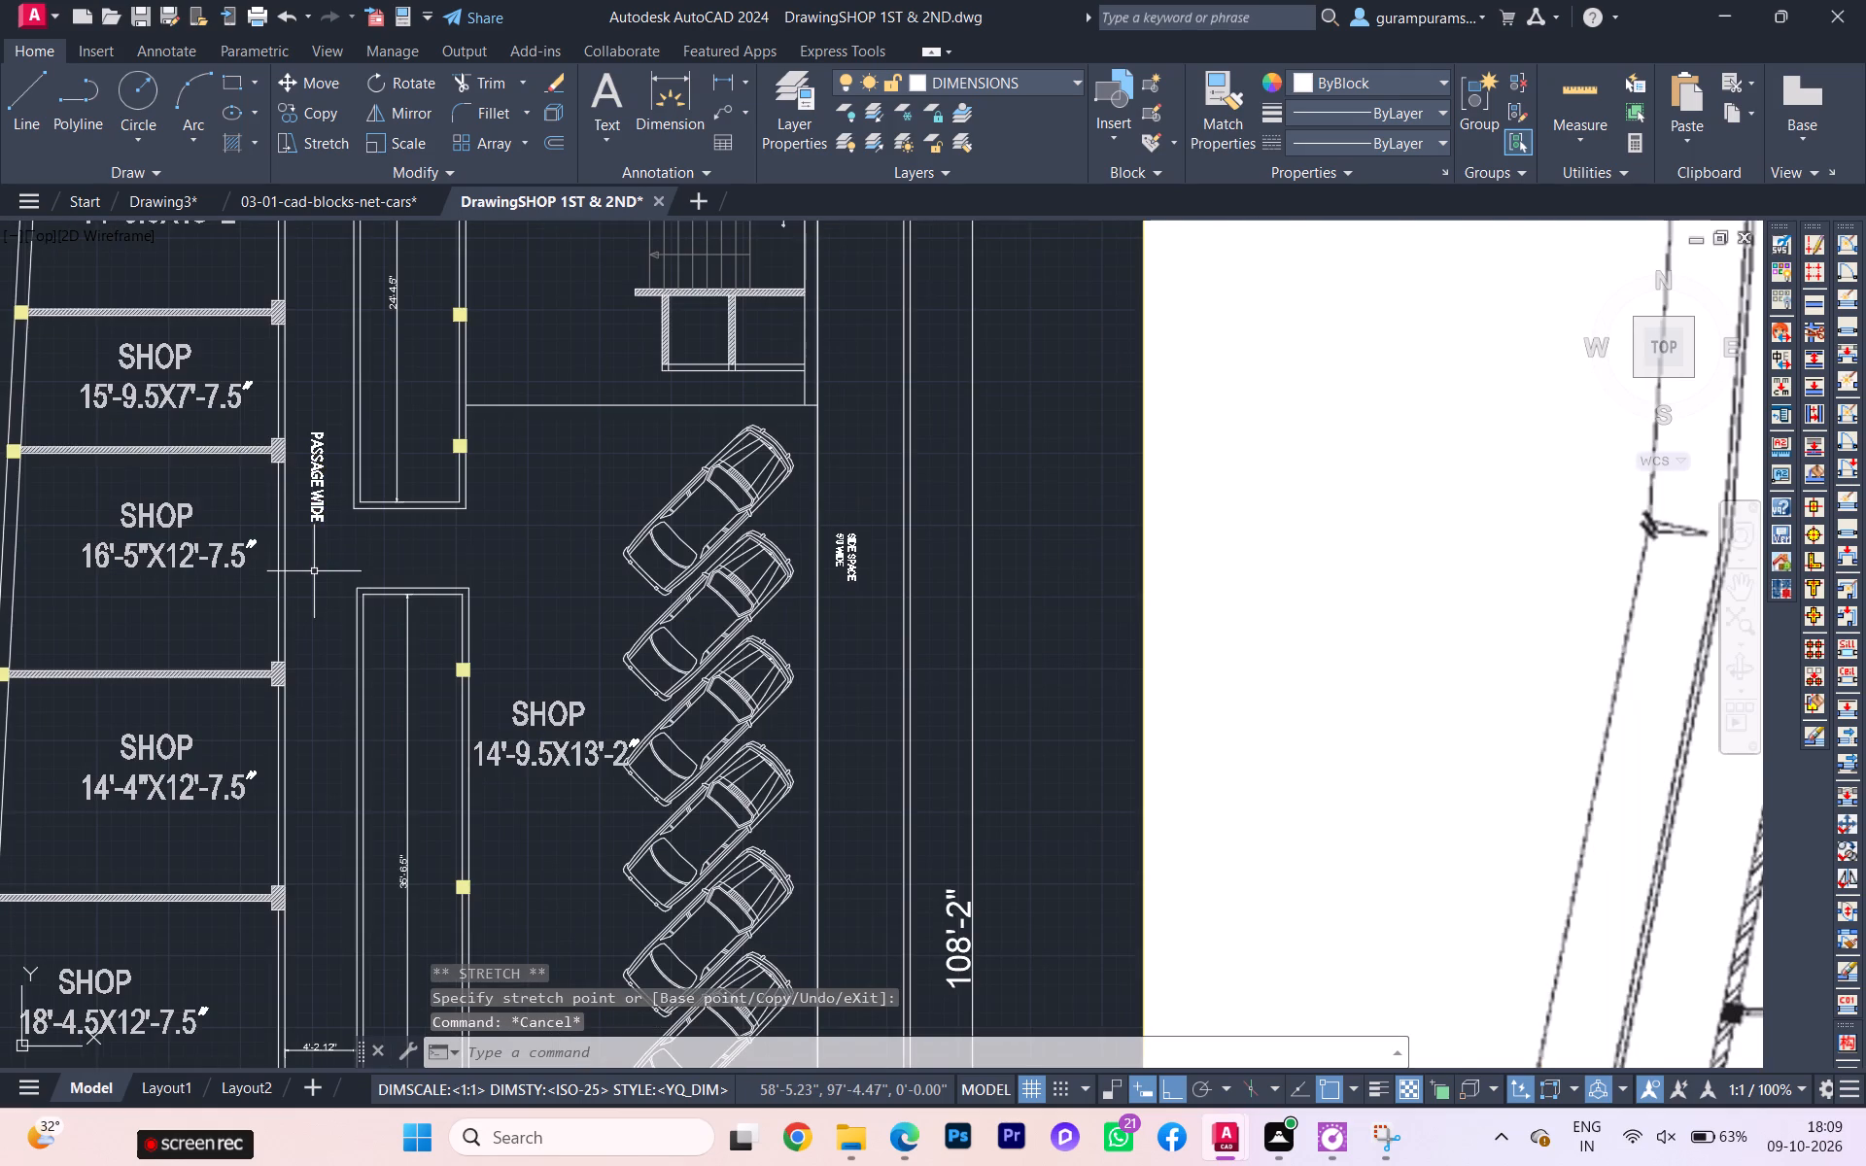
Add multiline text reading RS-2 in the passage, beside the wall of the 16'-5"X12'-7.5" shop.
scroll(314, 577, "down", 1)
key("t")
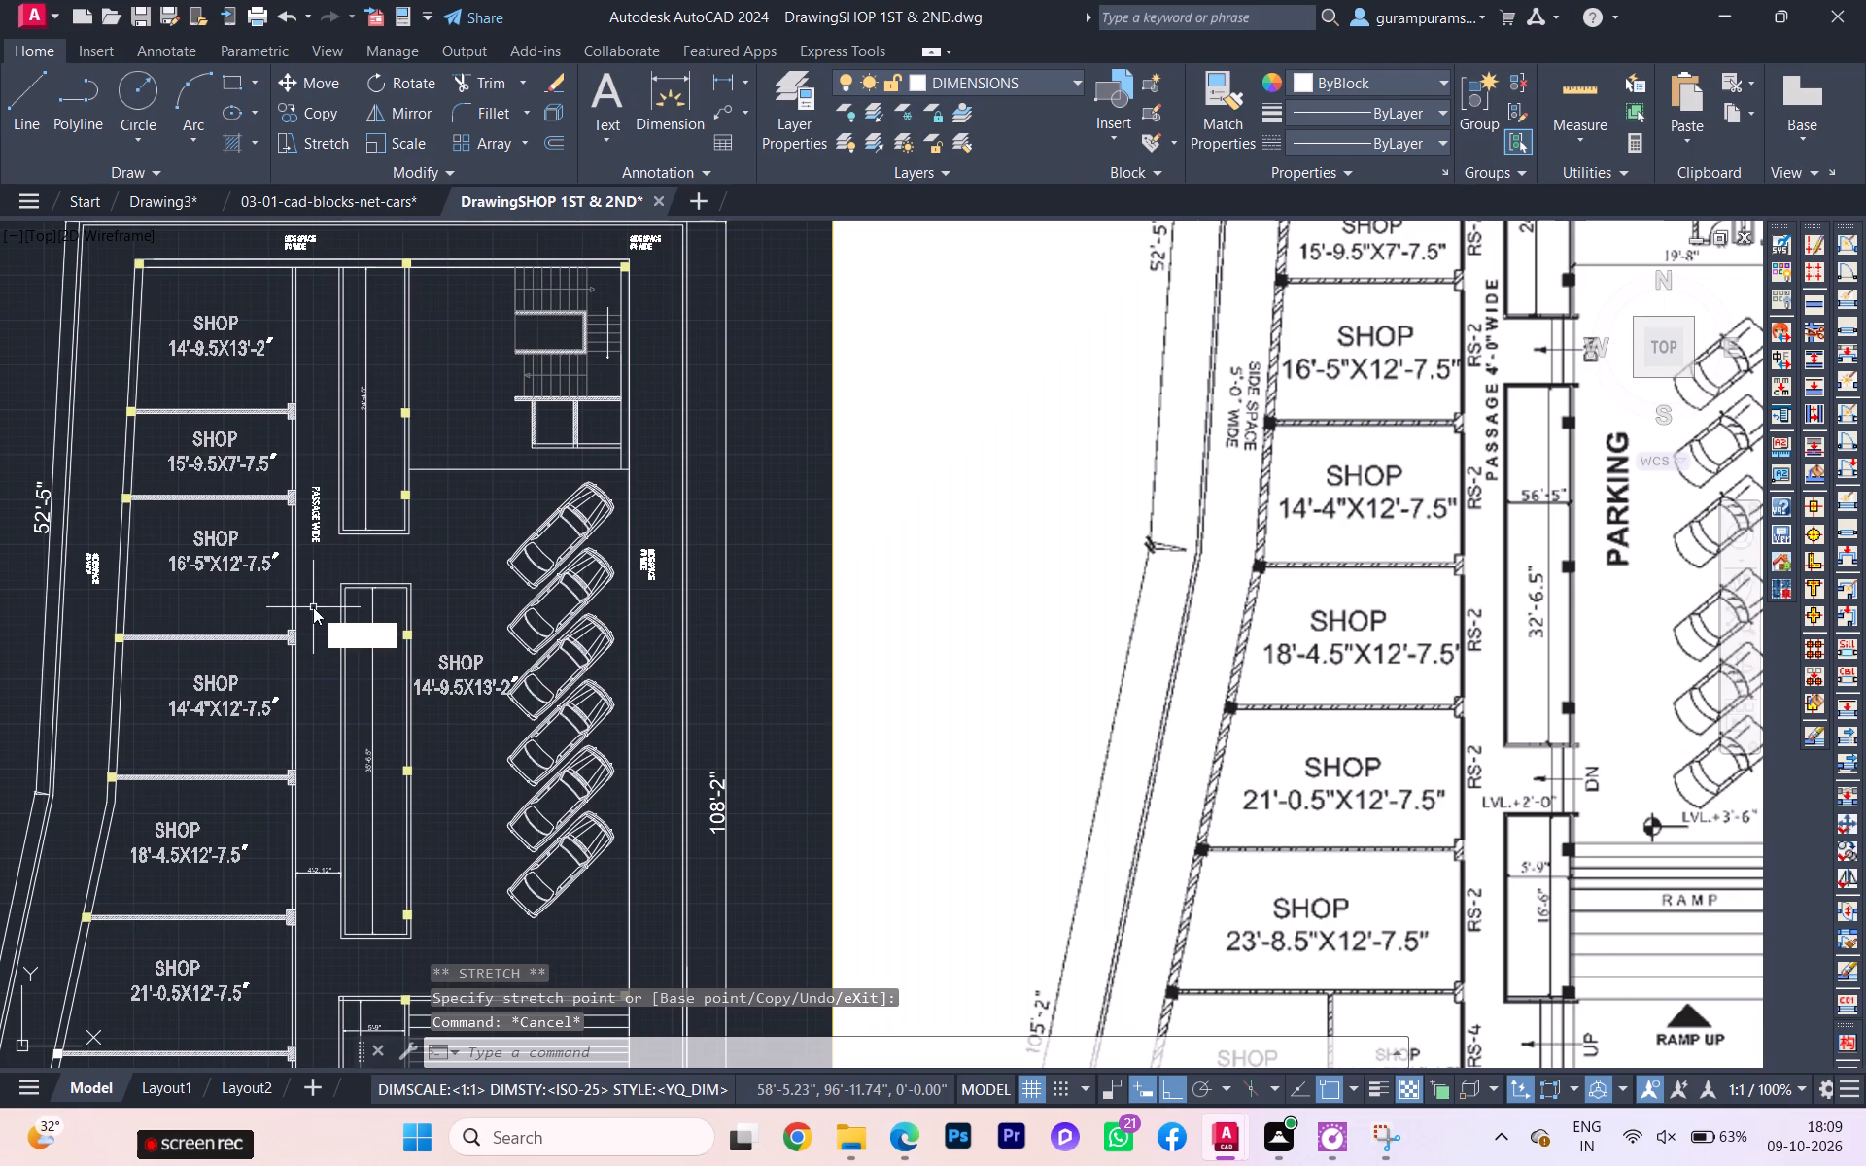
key("Return")
scroll(313, 585, "up", 2)
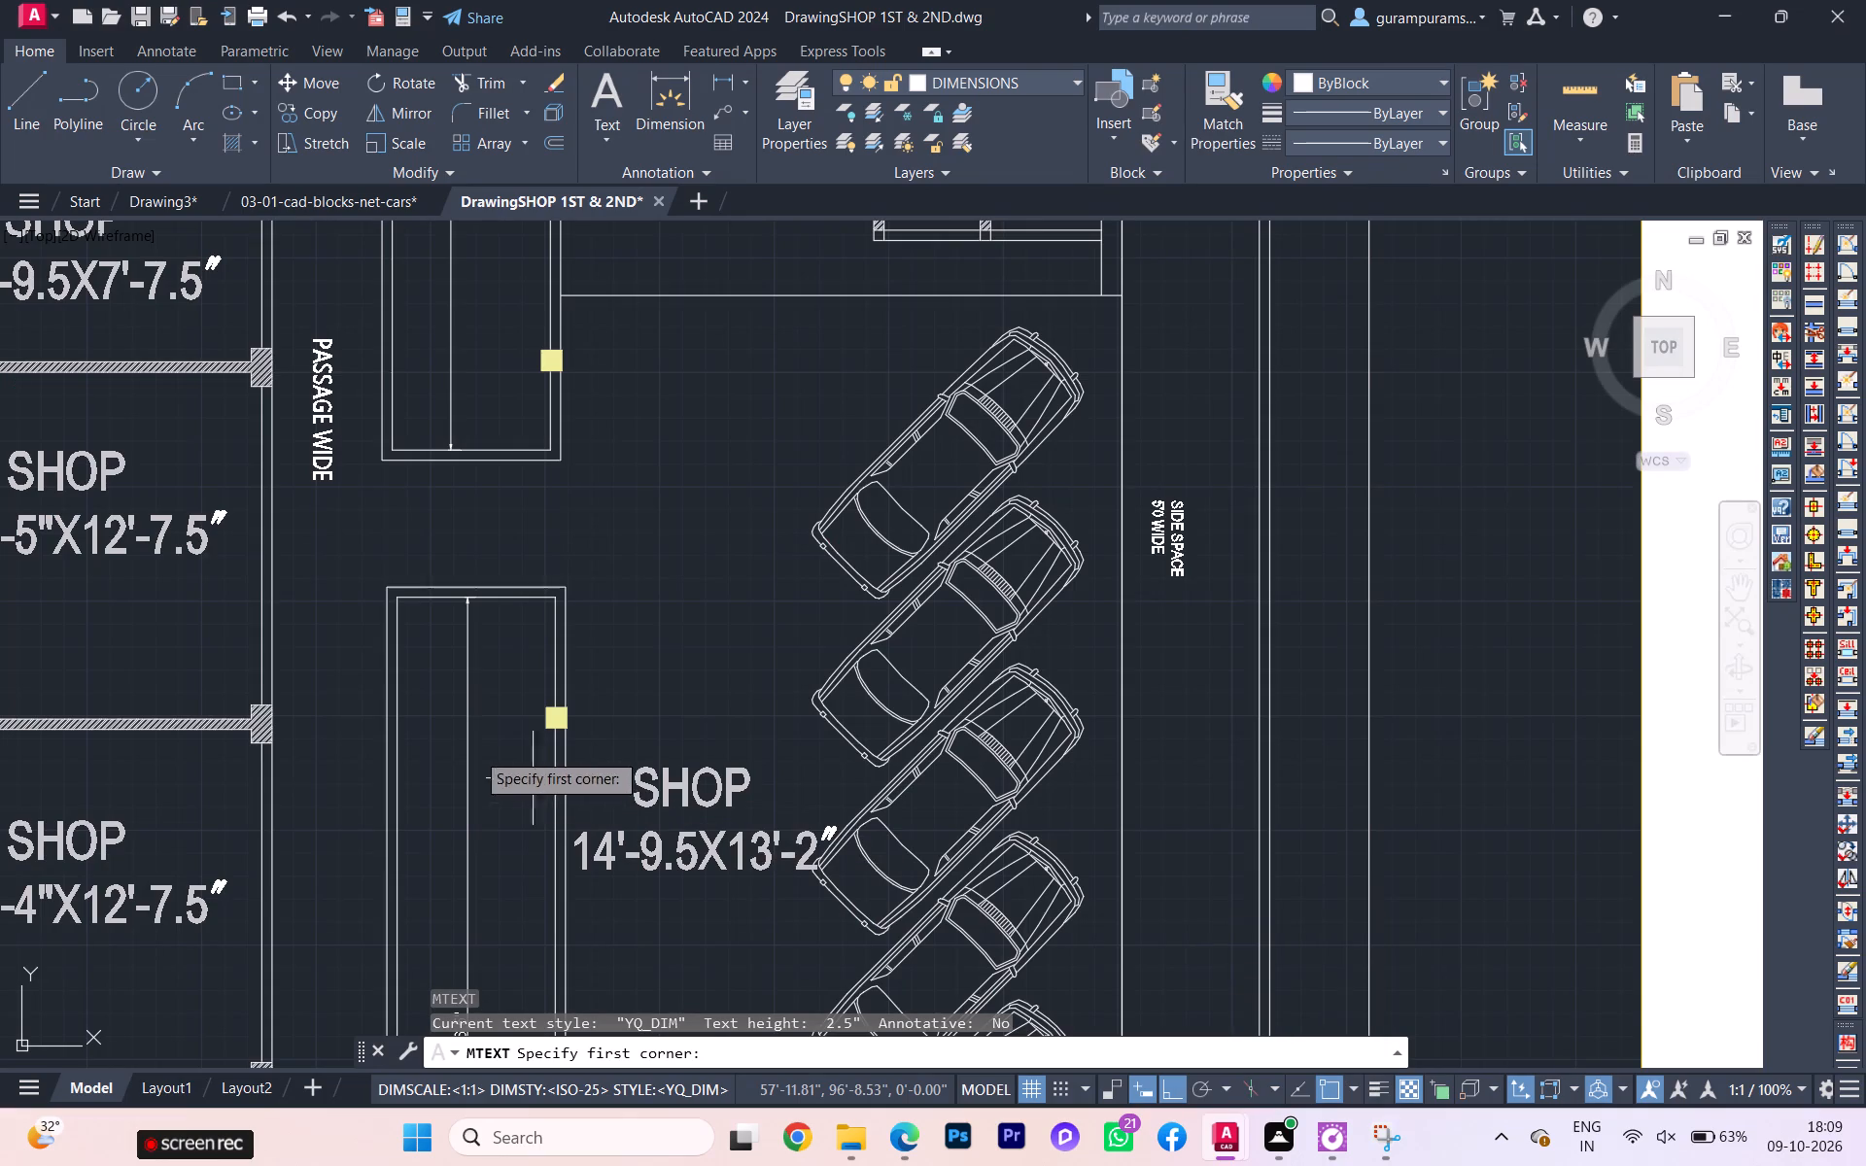
scroll(284, 624, "up", 2)
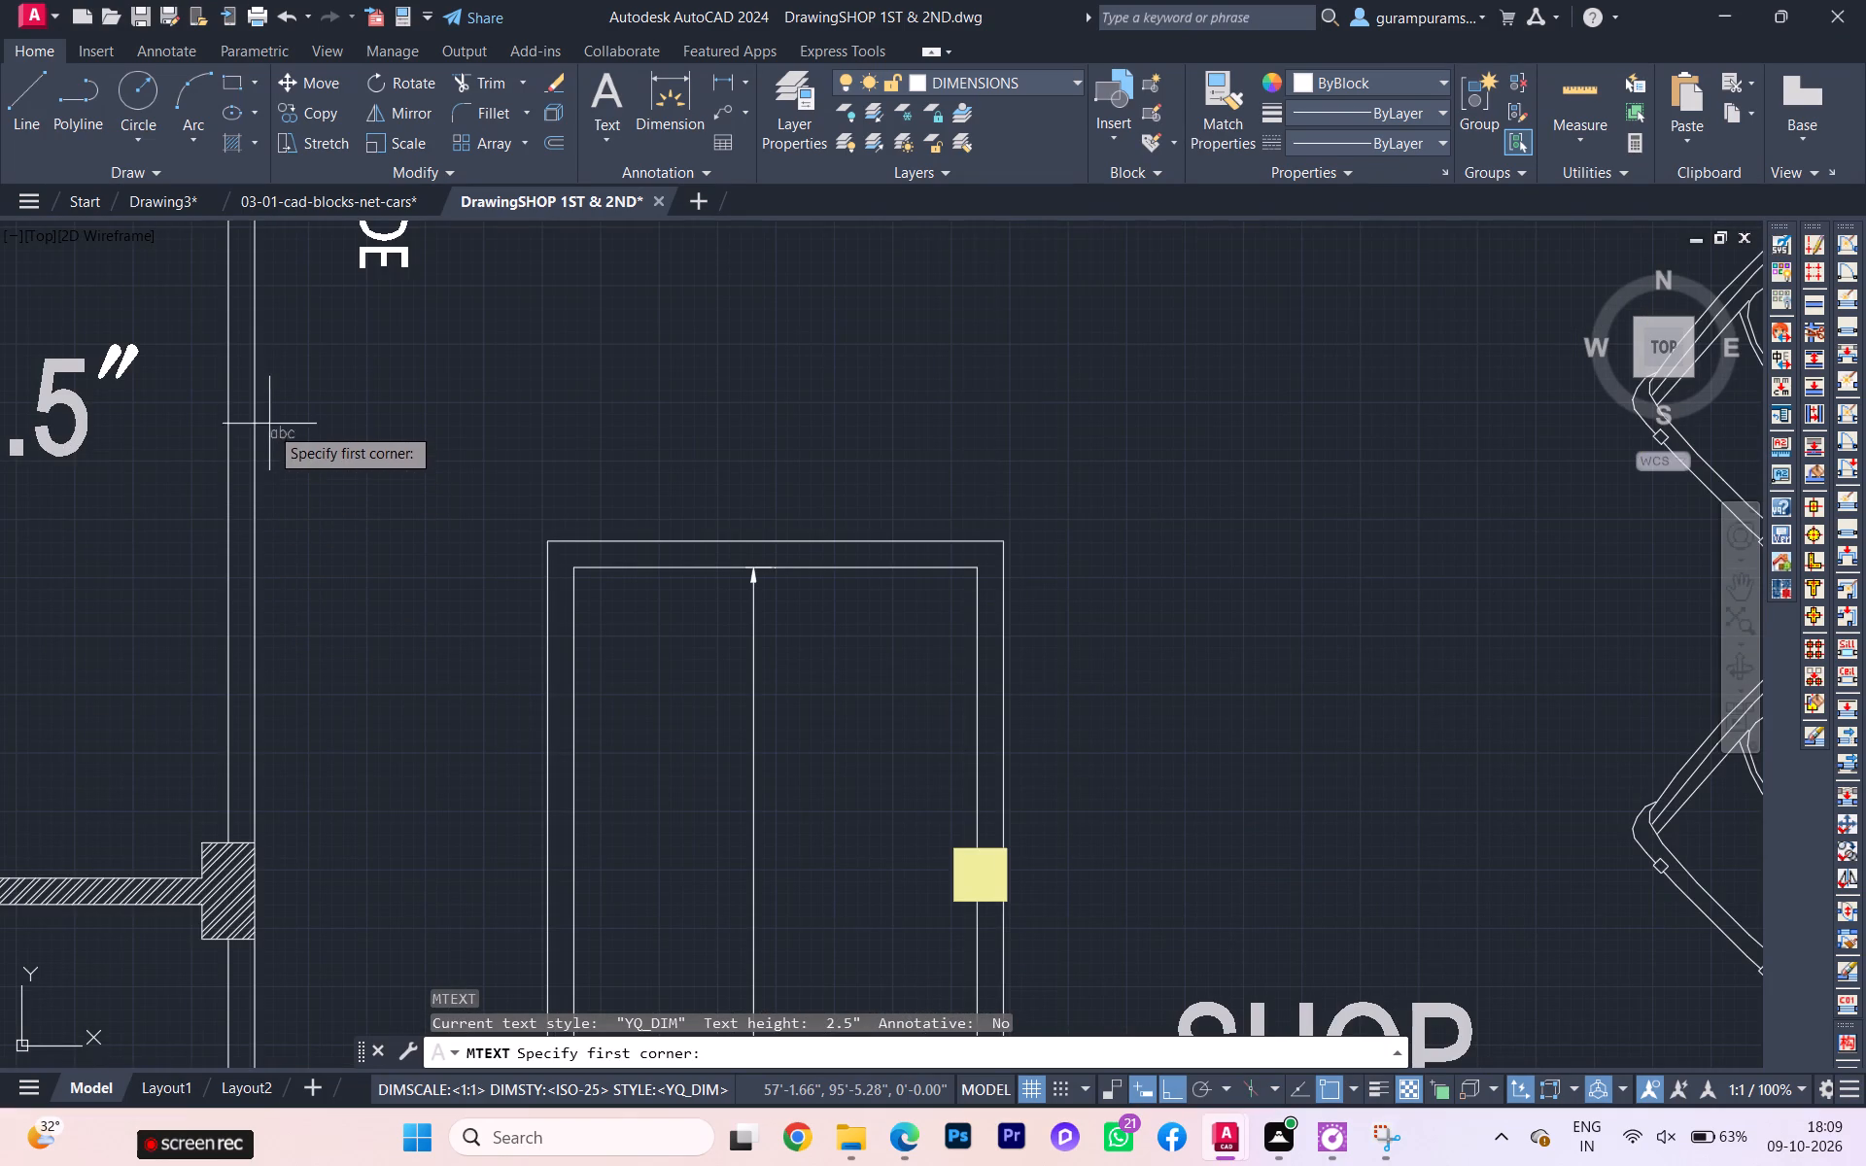
left_click(269, 426)
left_click(357, 556)
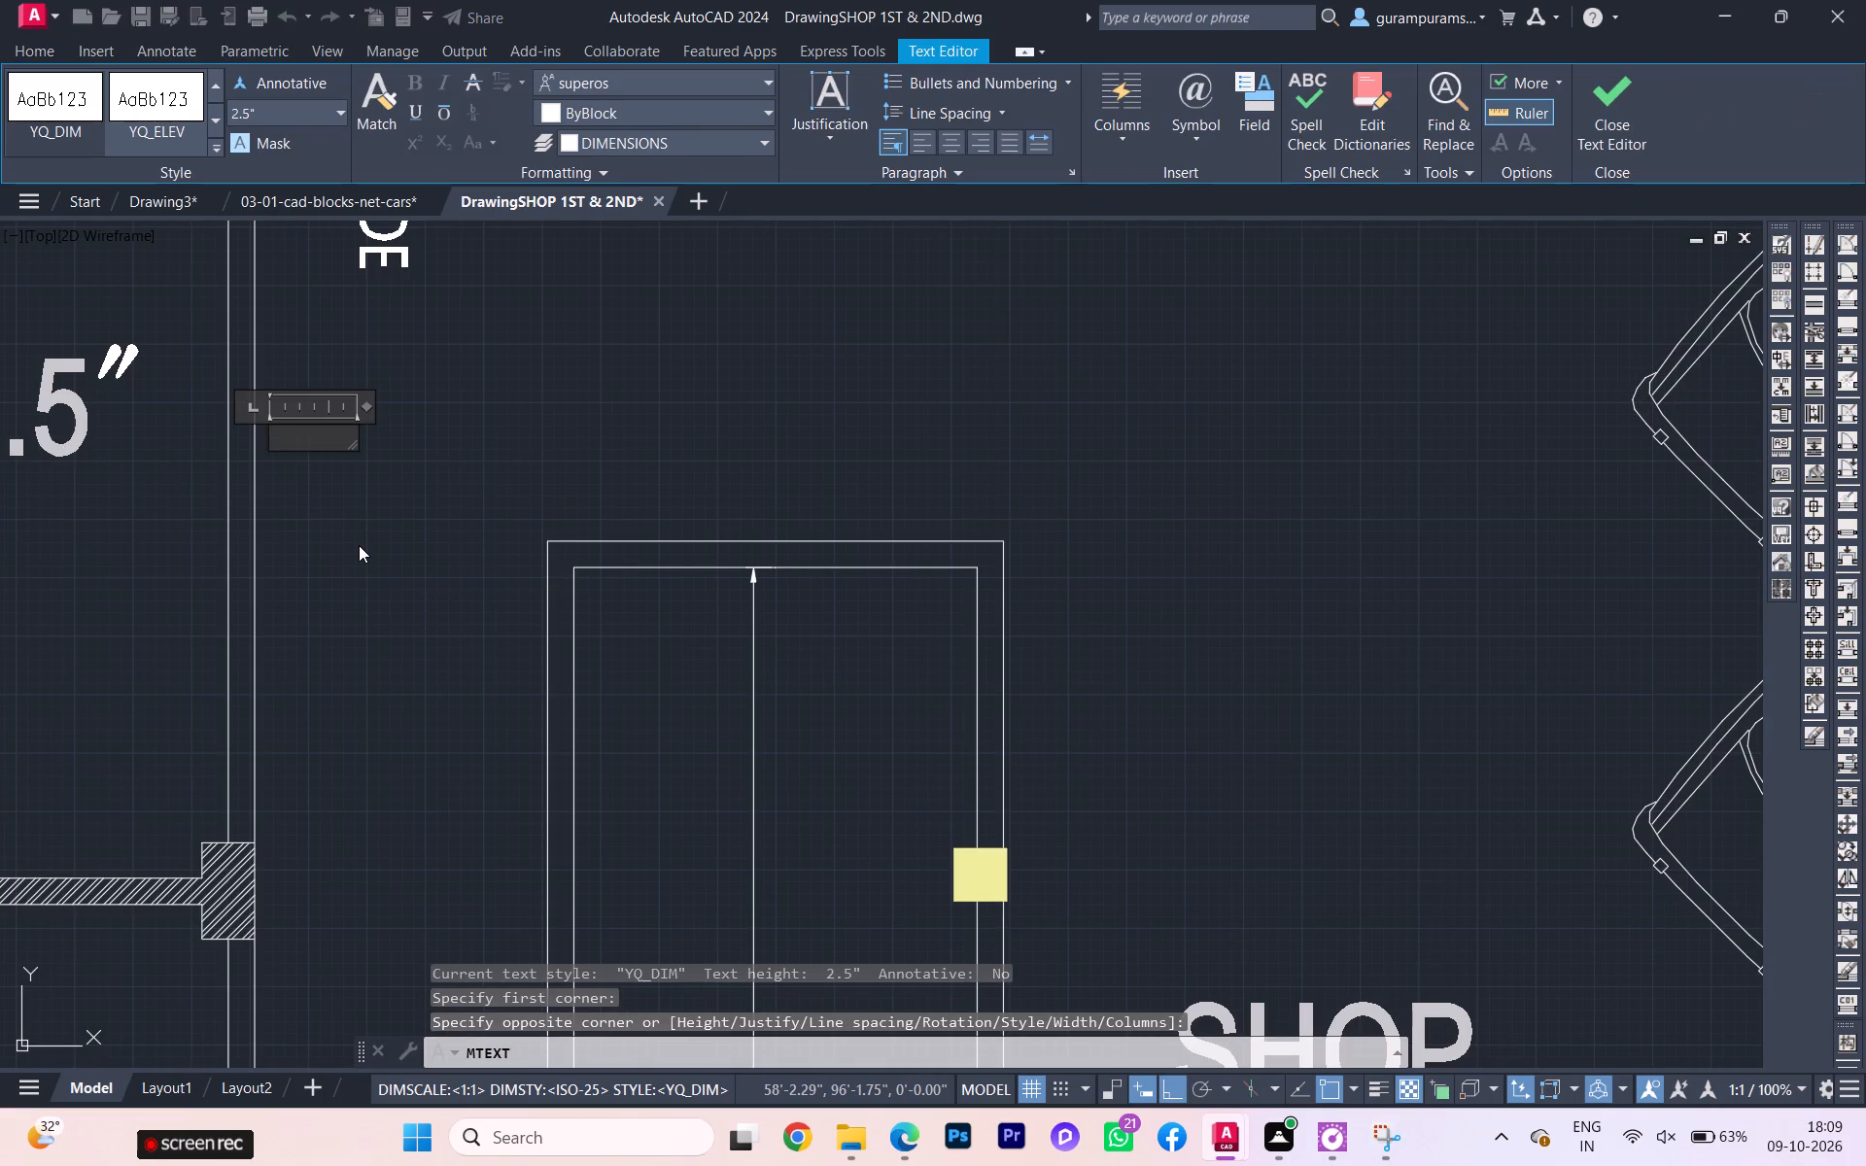
type("RD")
key("BackSpace")
type("S-2")
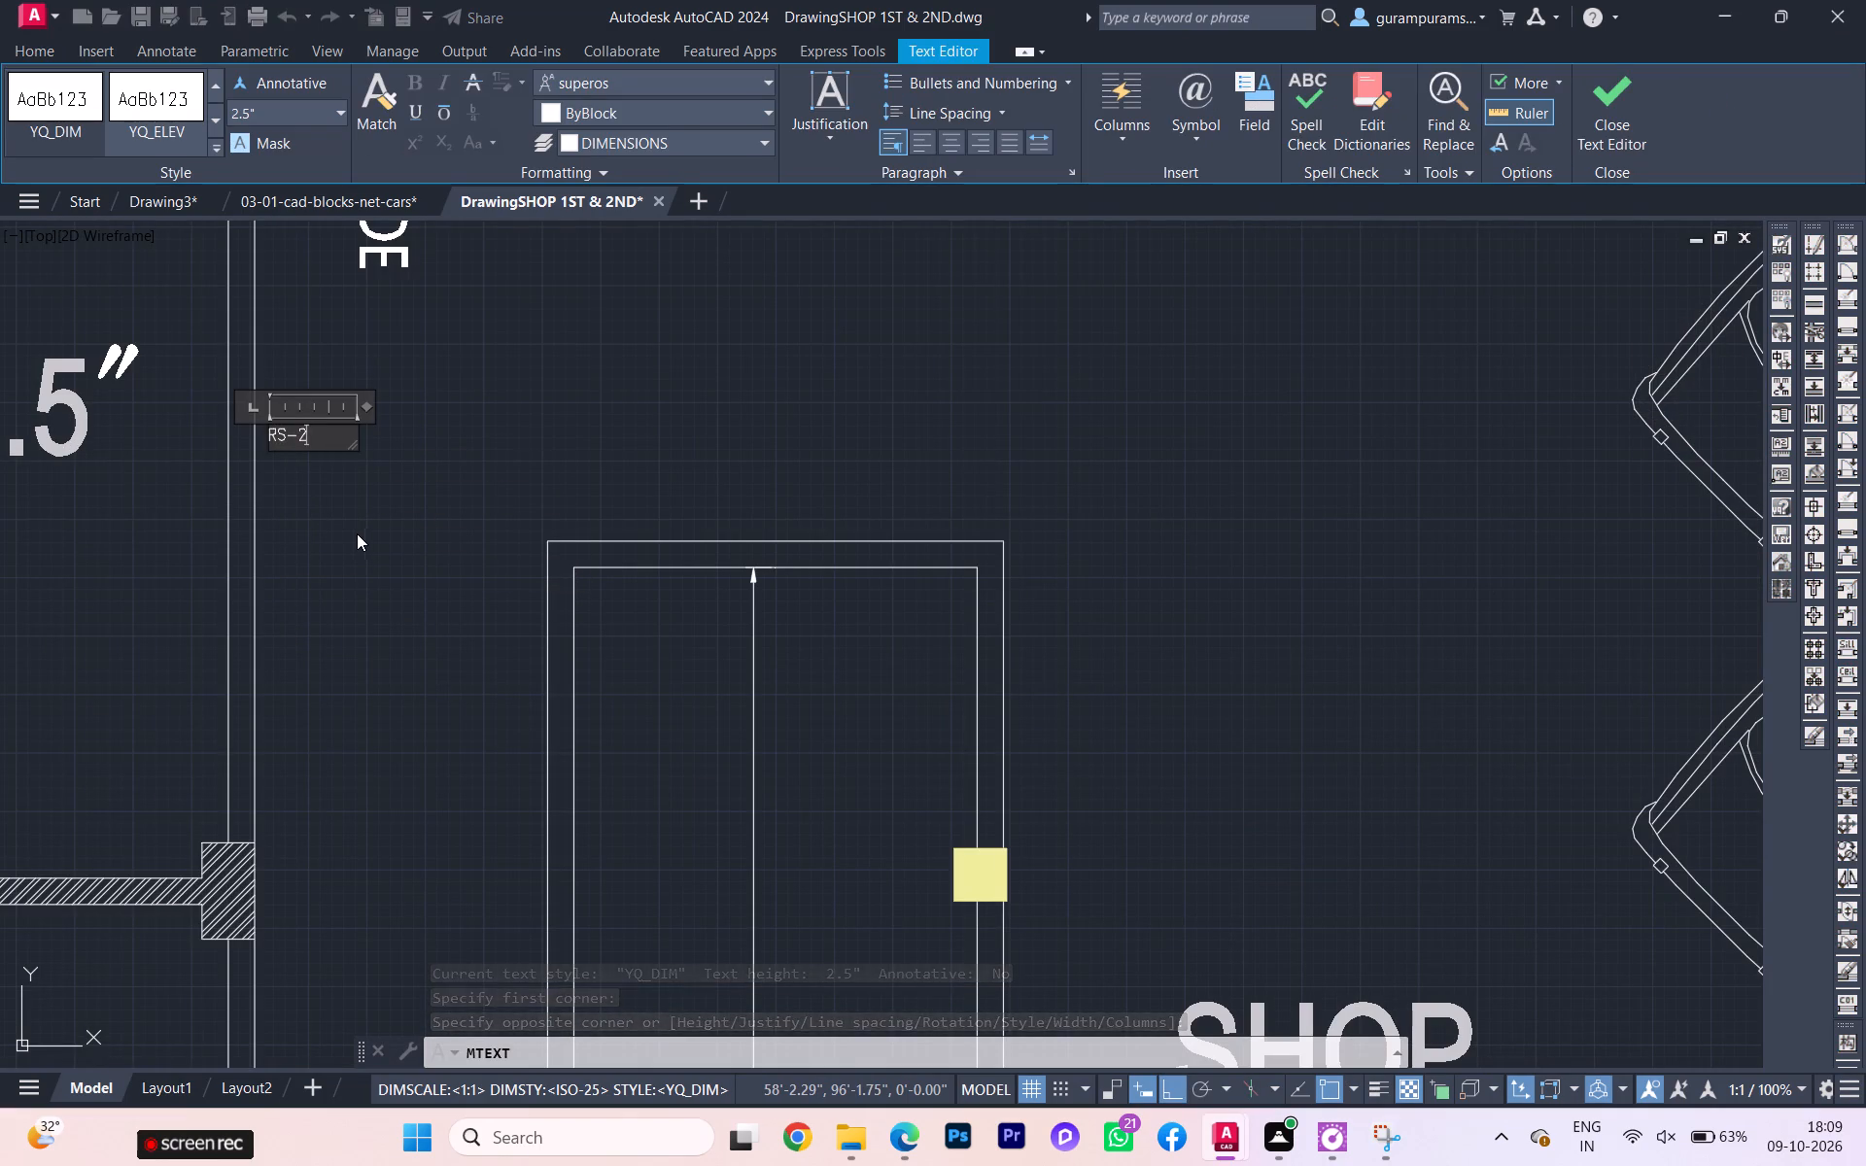
Format the RS-2 text with 8" height and the Swis721 BlkCn BT font, and finish editing it.
left_click_drag(322, 431, 254, 446)
left_click(341, 115)
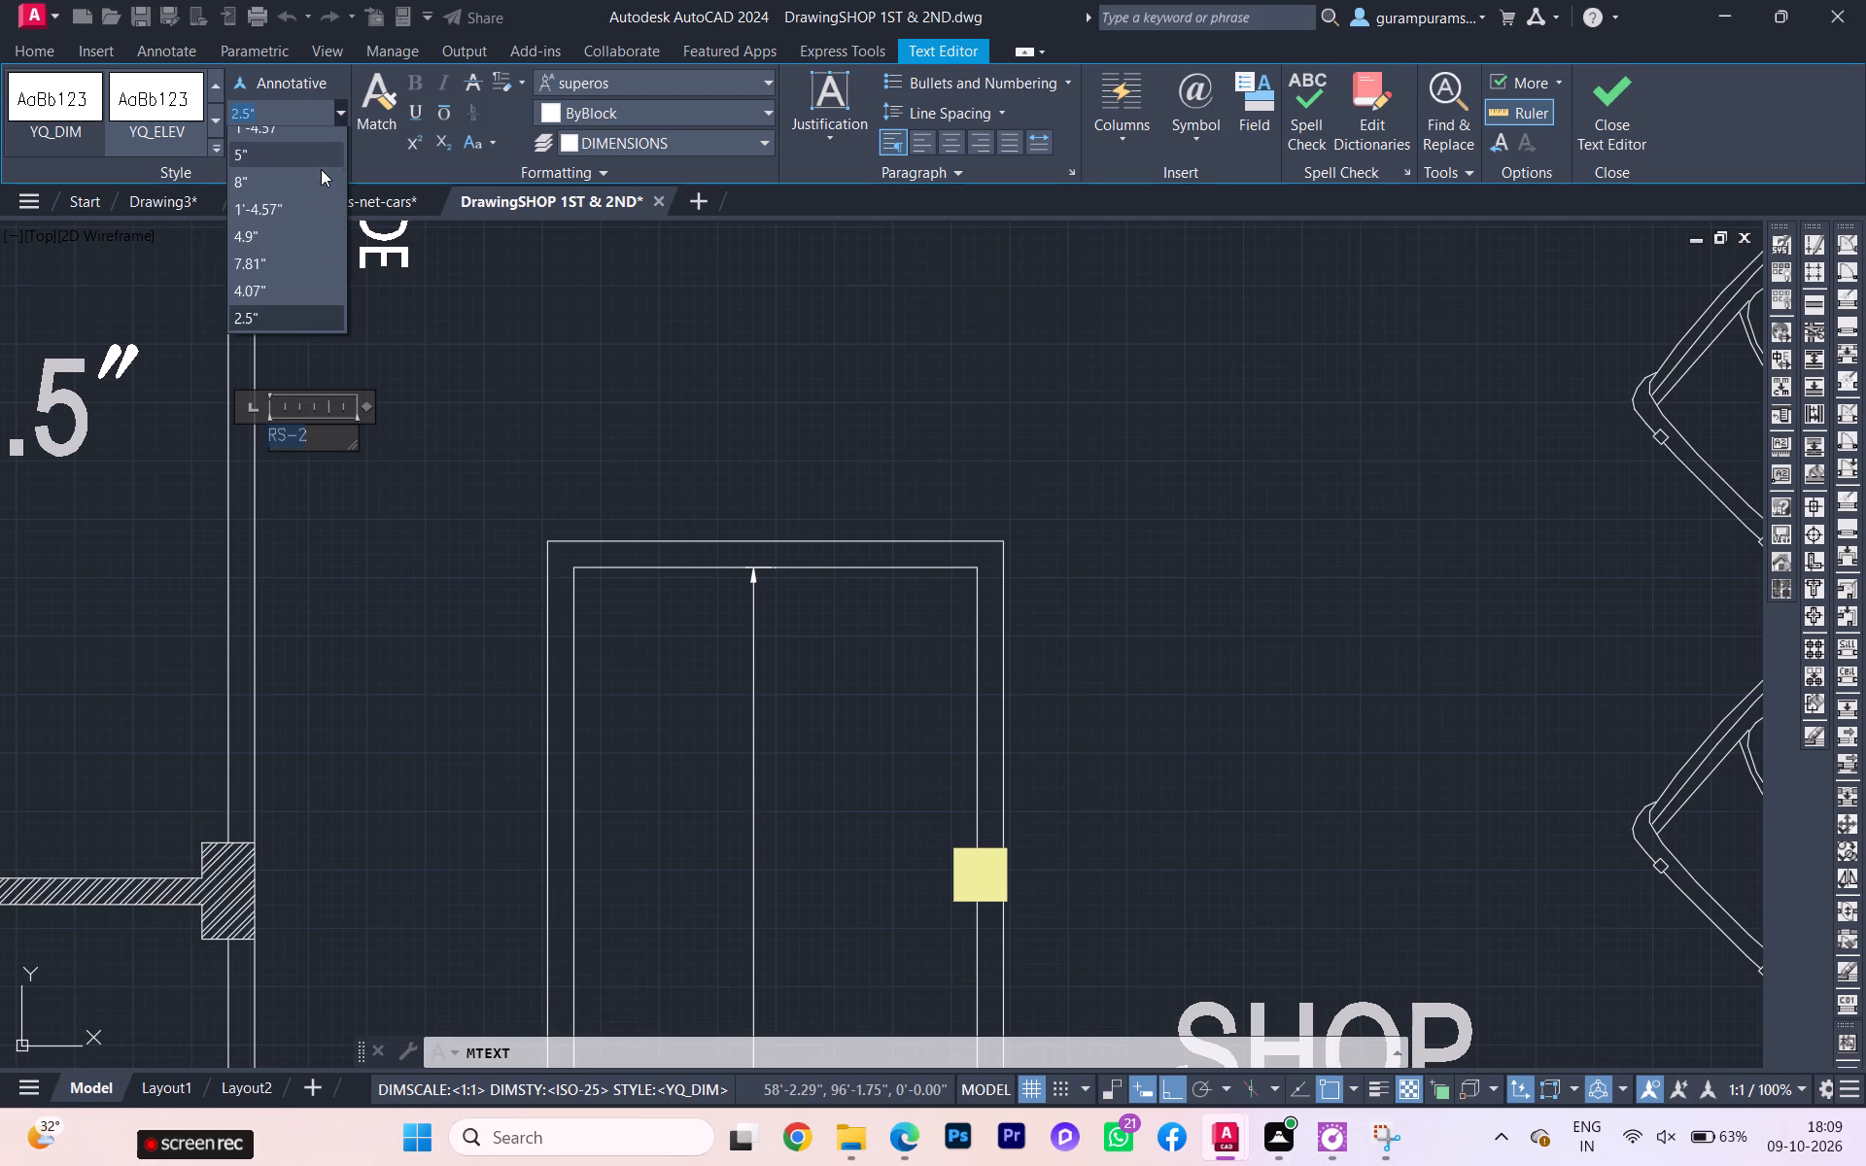
left_click(291, 202)
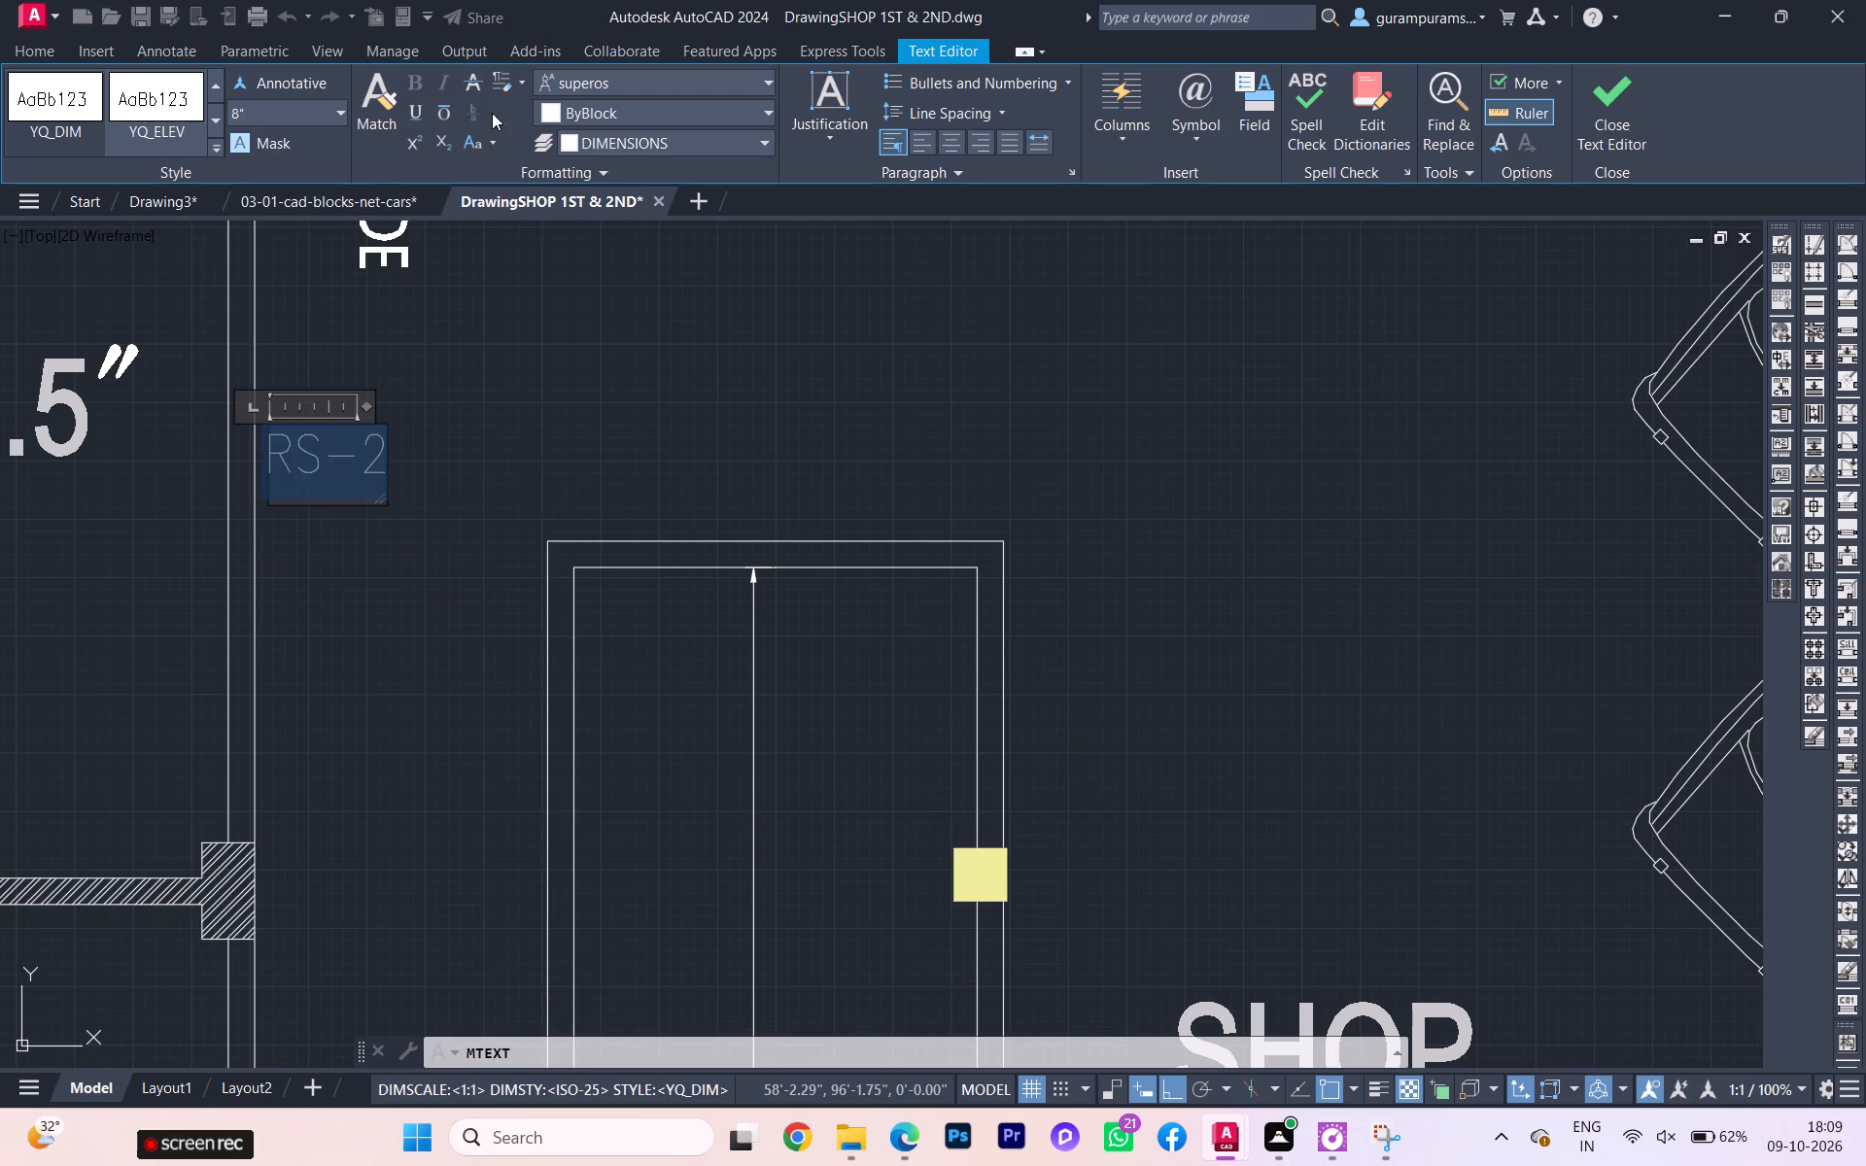
left_click(581, 72)
left_click(674, 77)
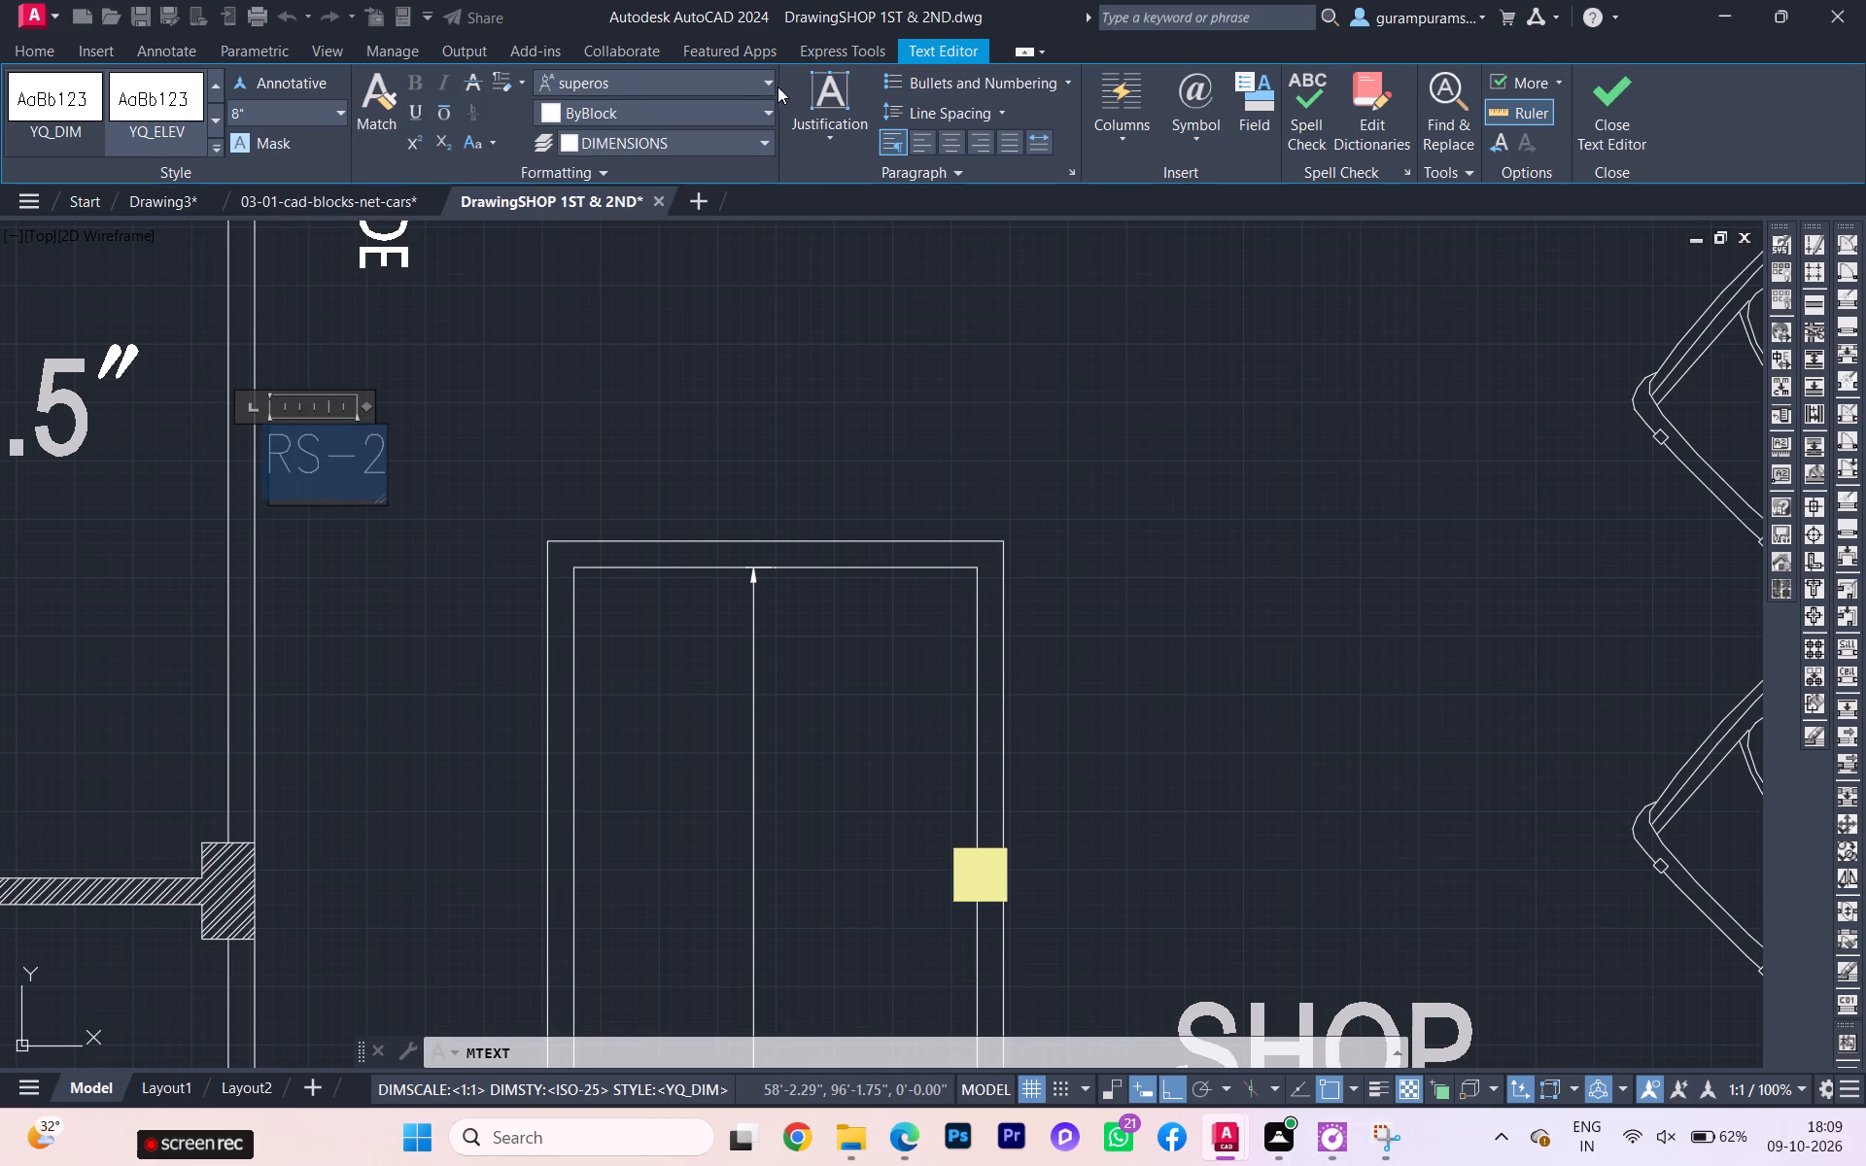
left_click(770, 86)
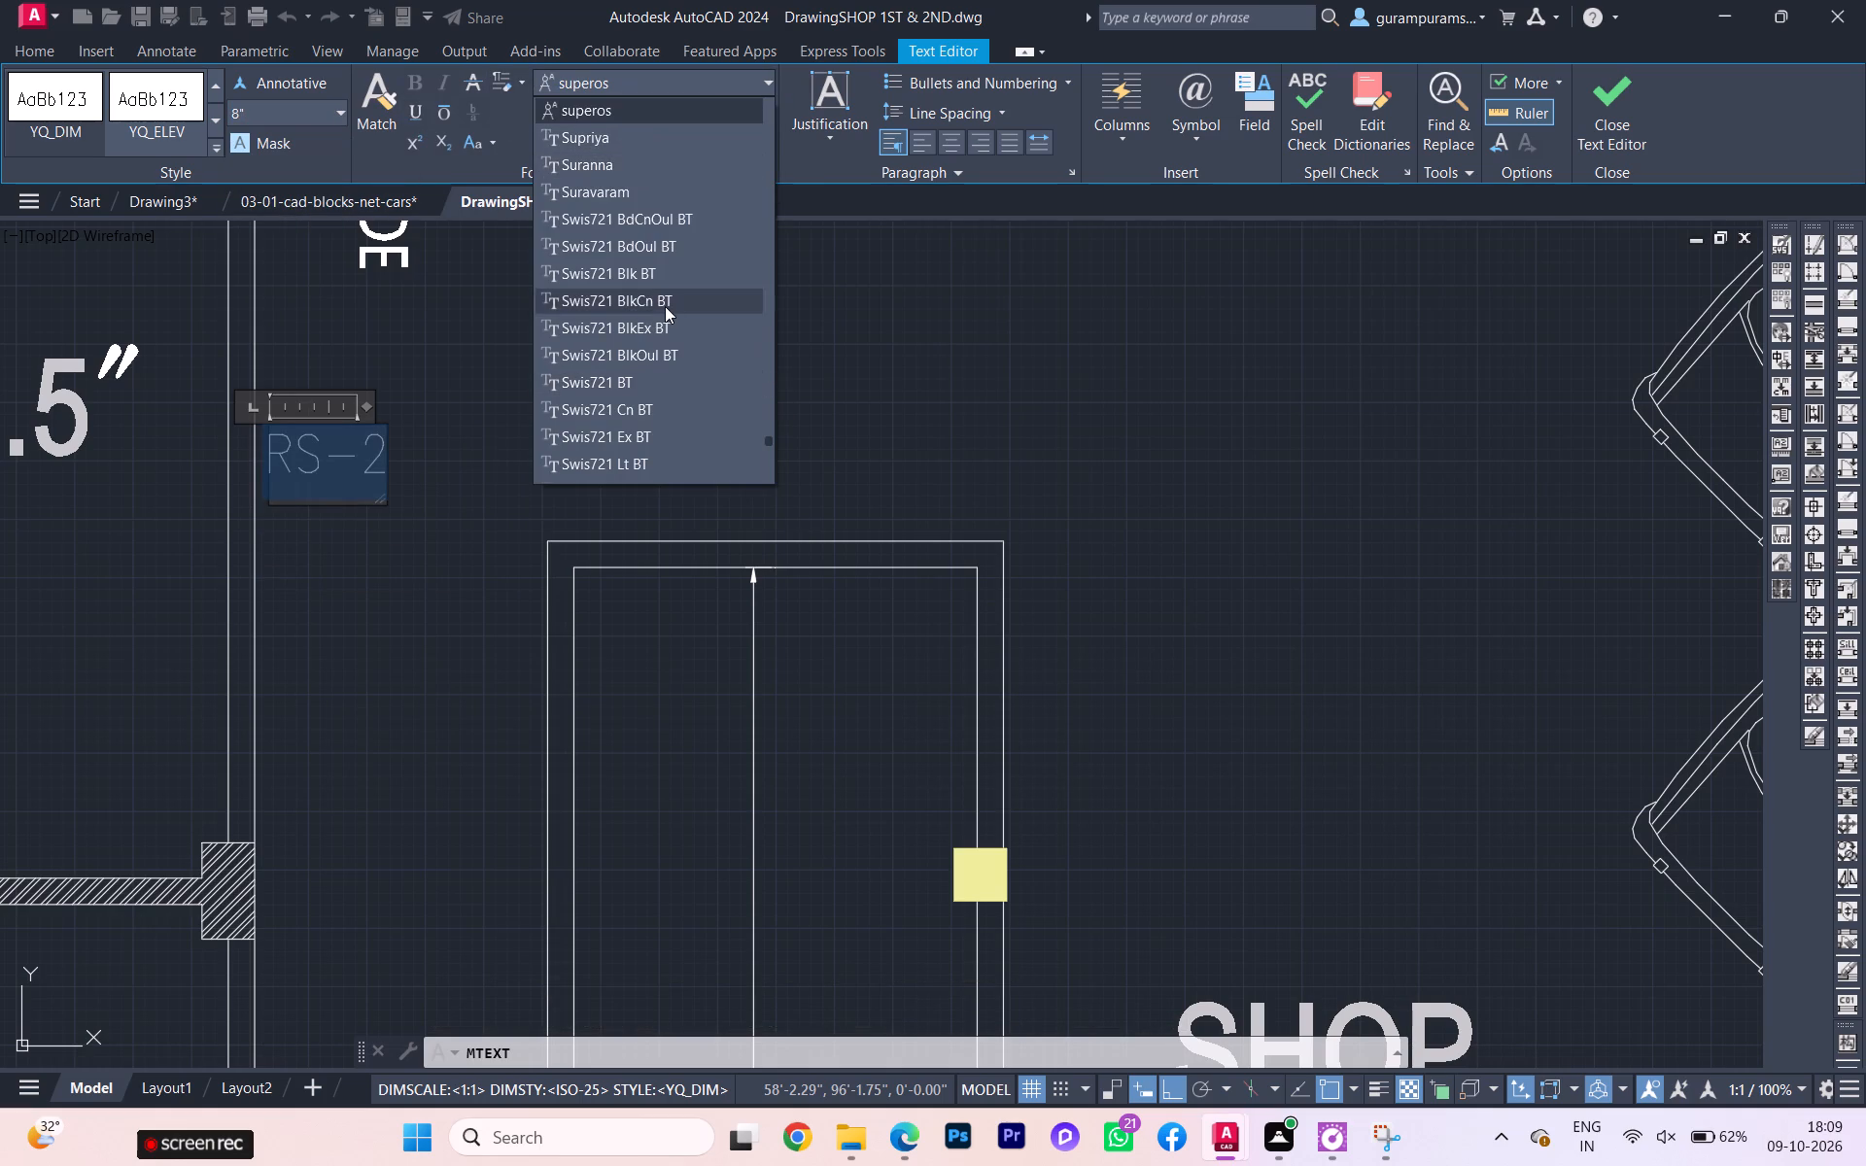
left_click(665, 306)
left_click(594, 378)
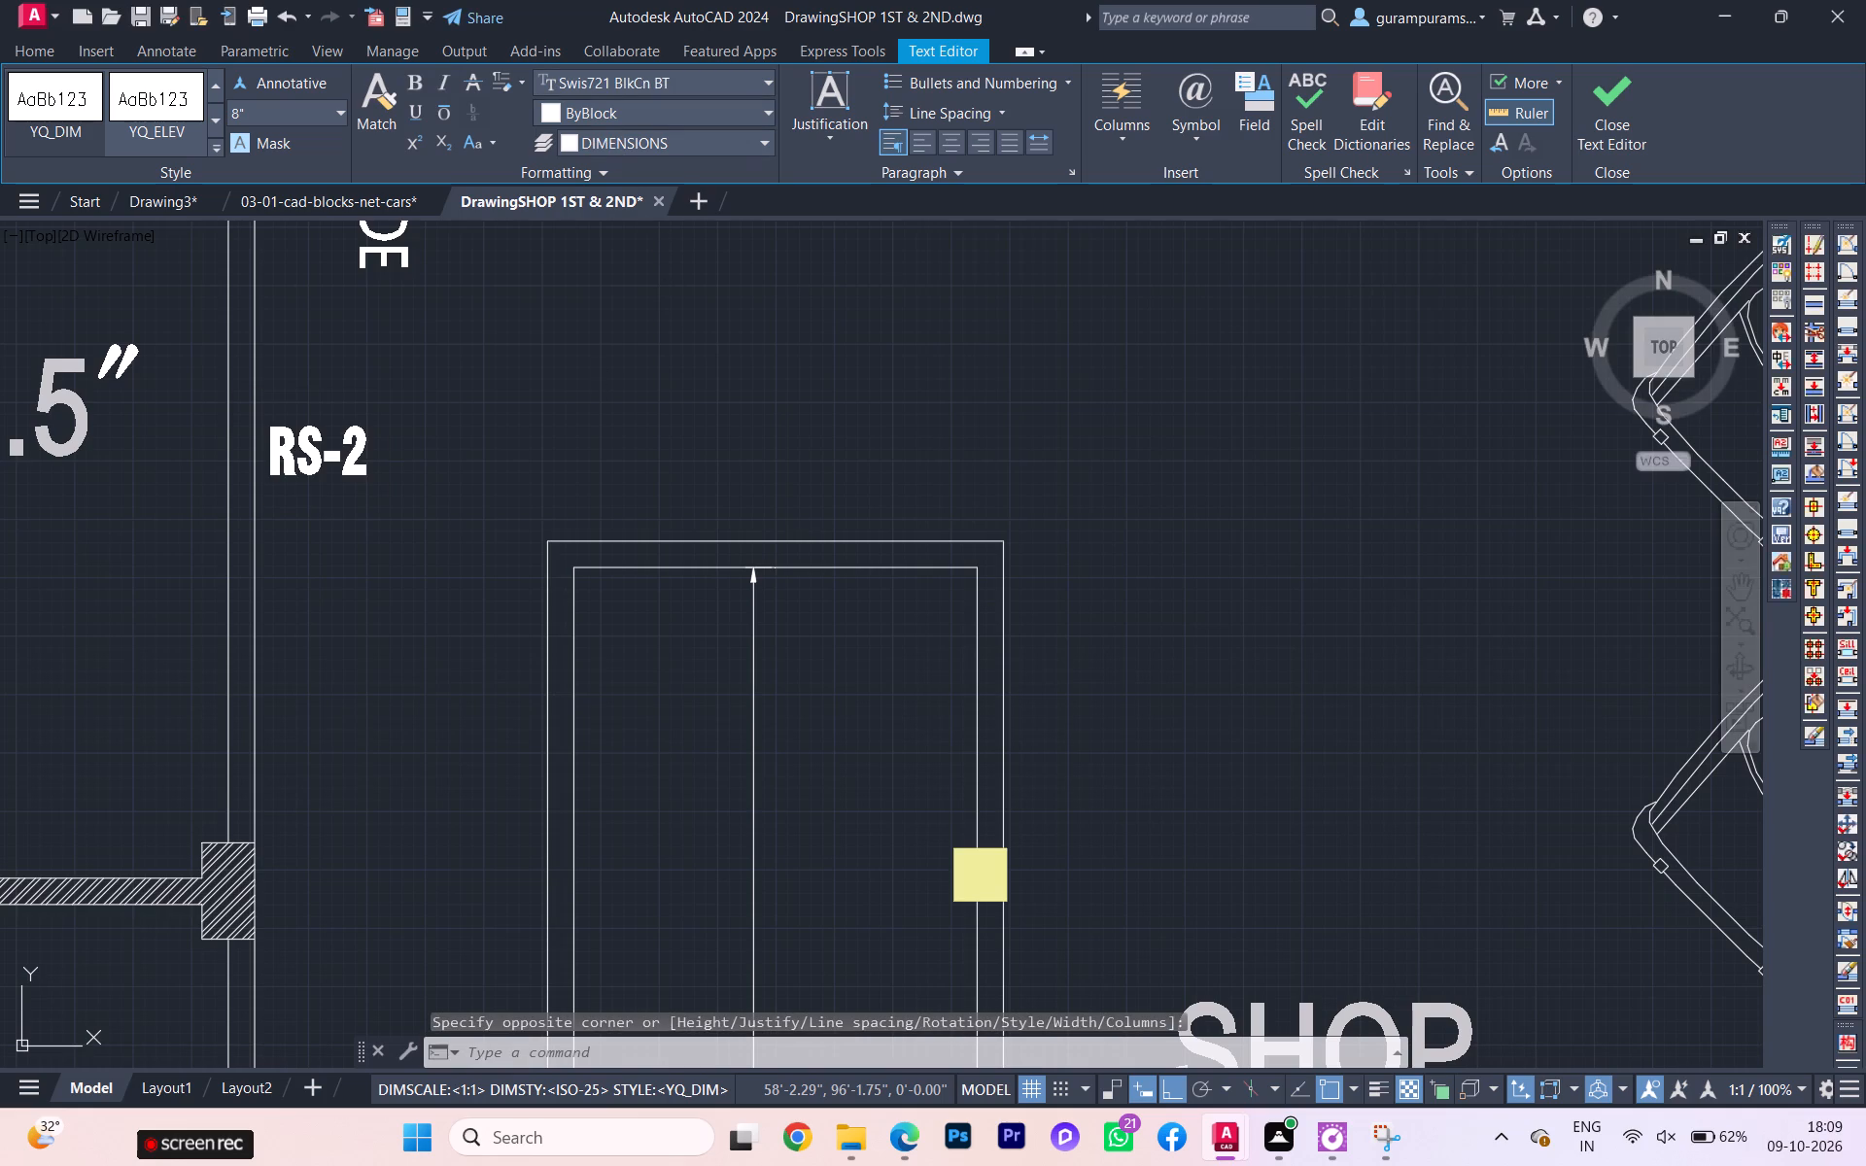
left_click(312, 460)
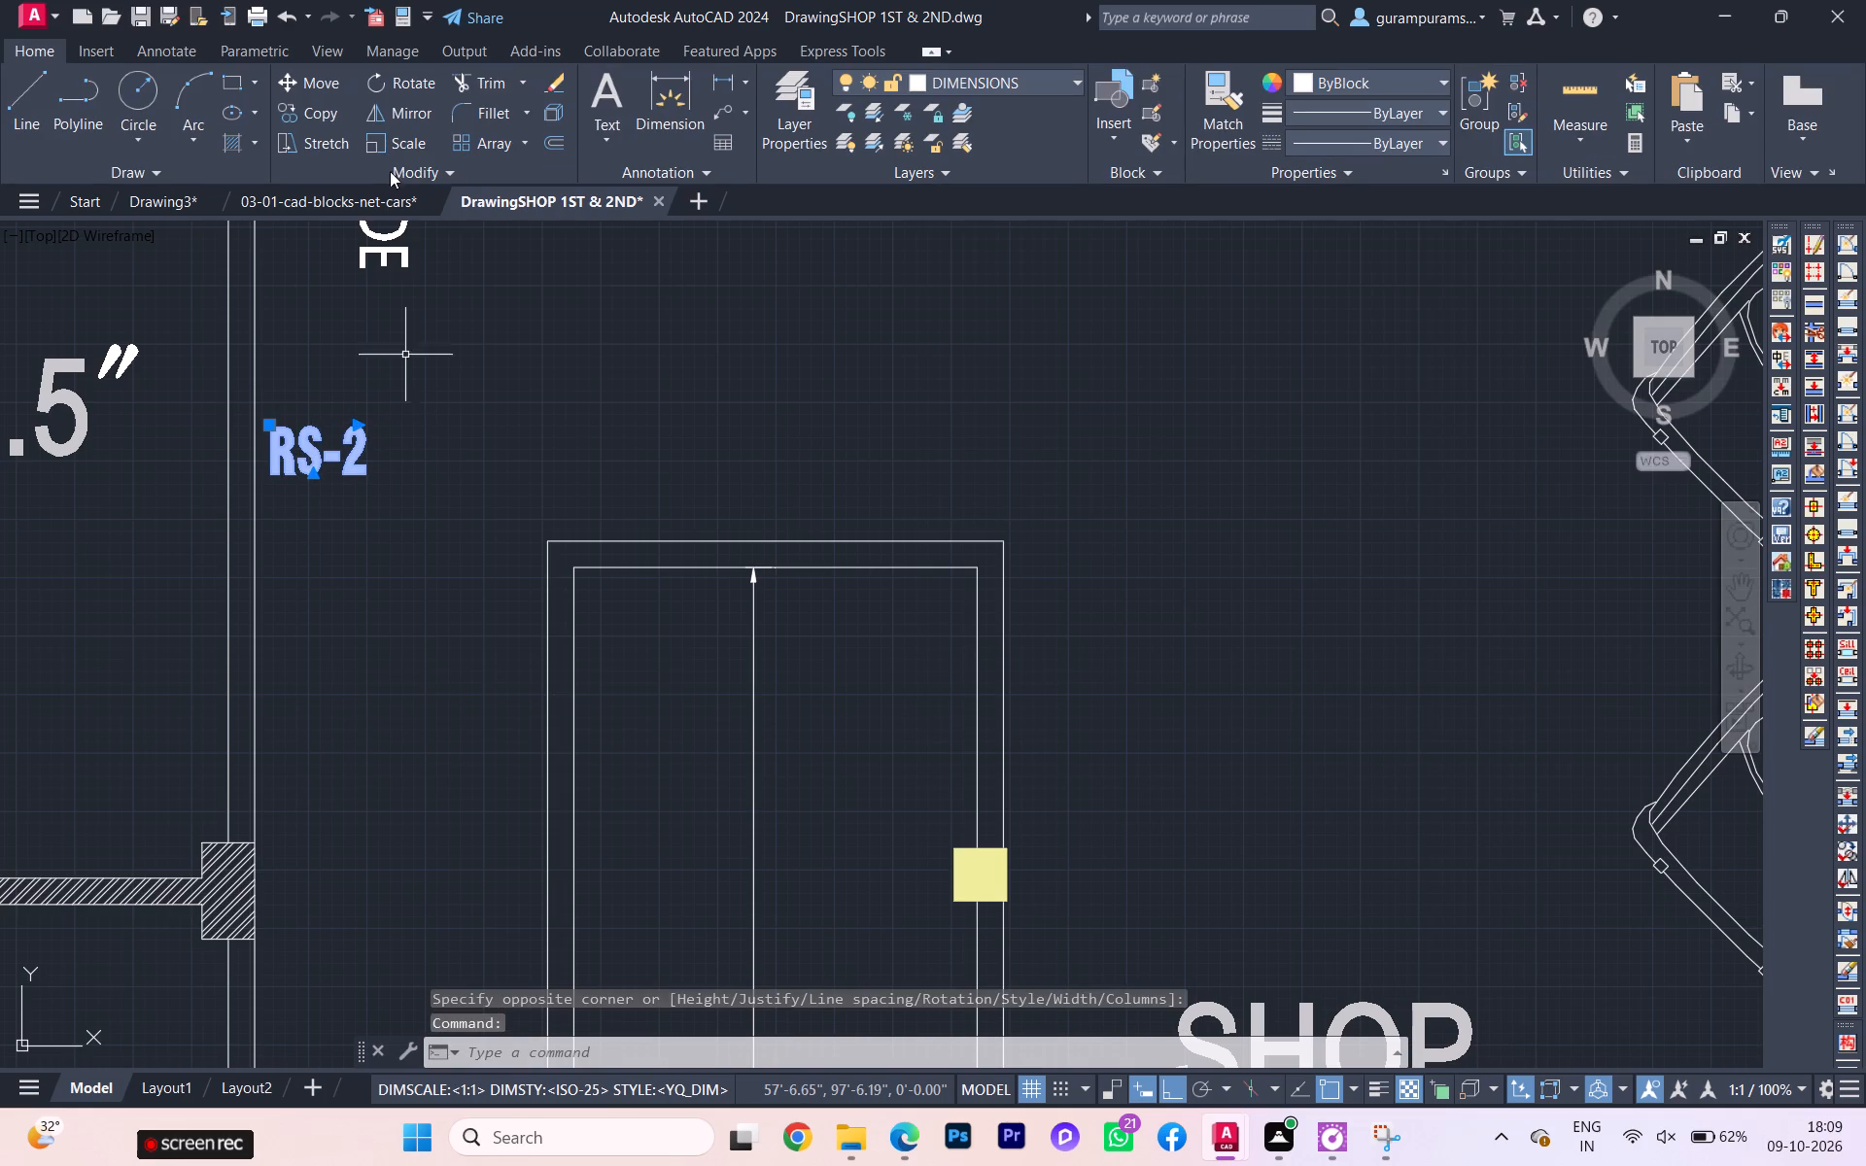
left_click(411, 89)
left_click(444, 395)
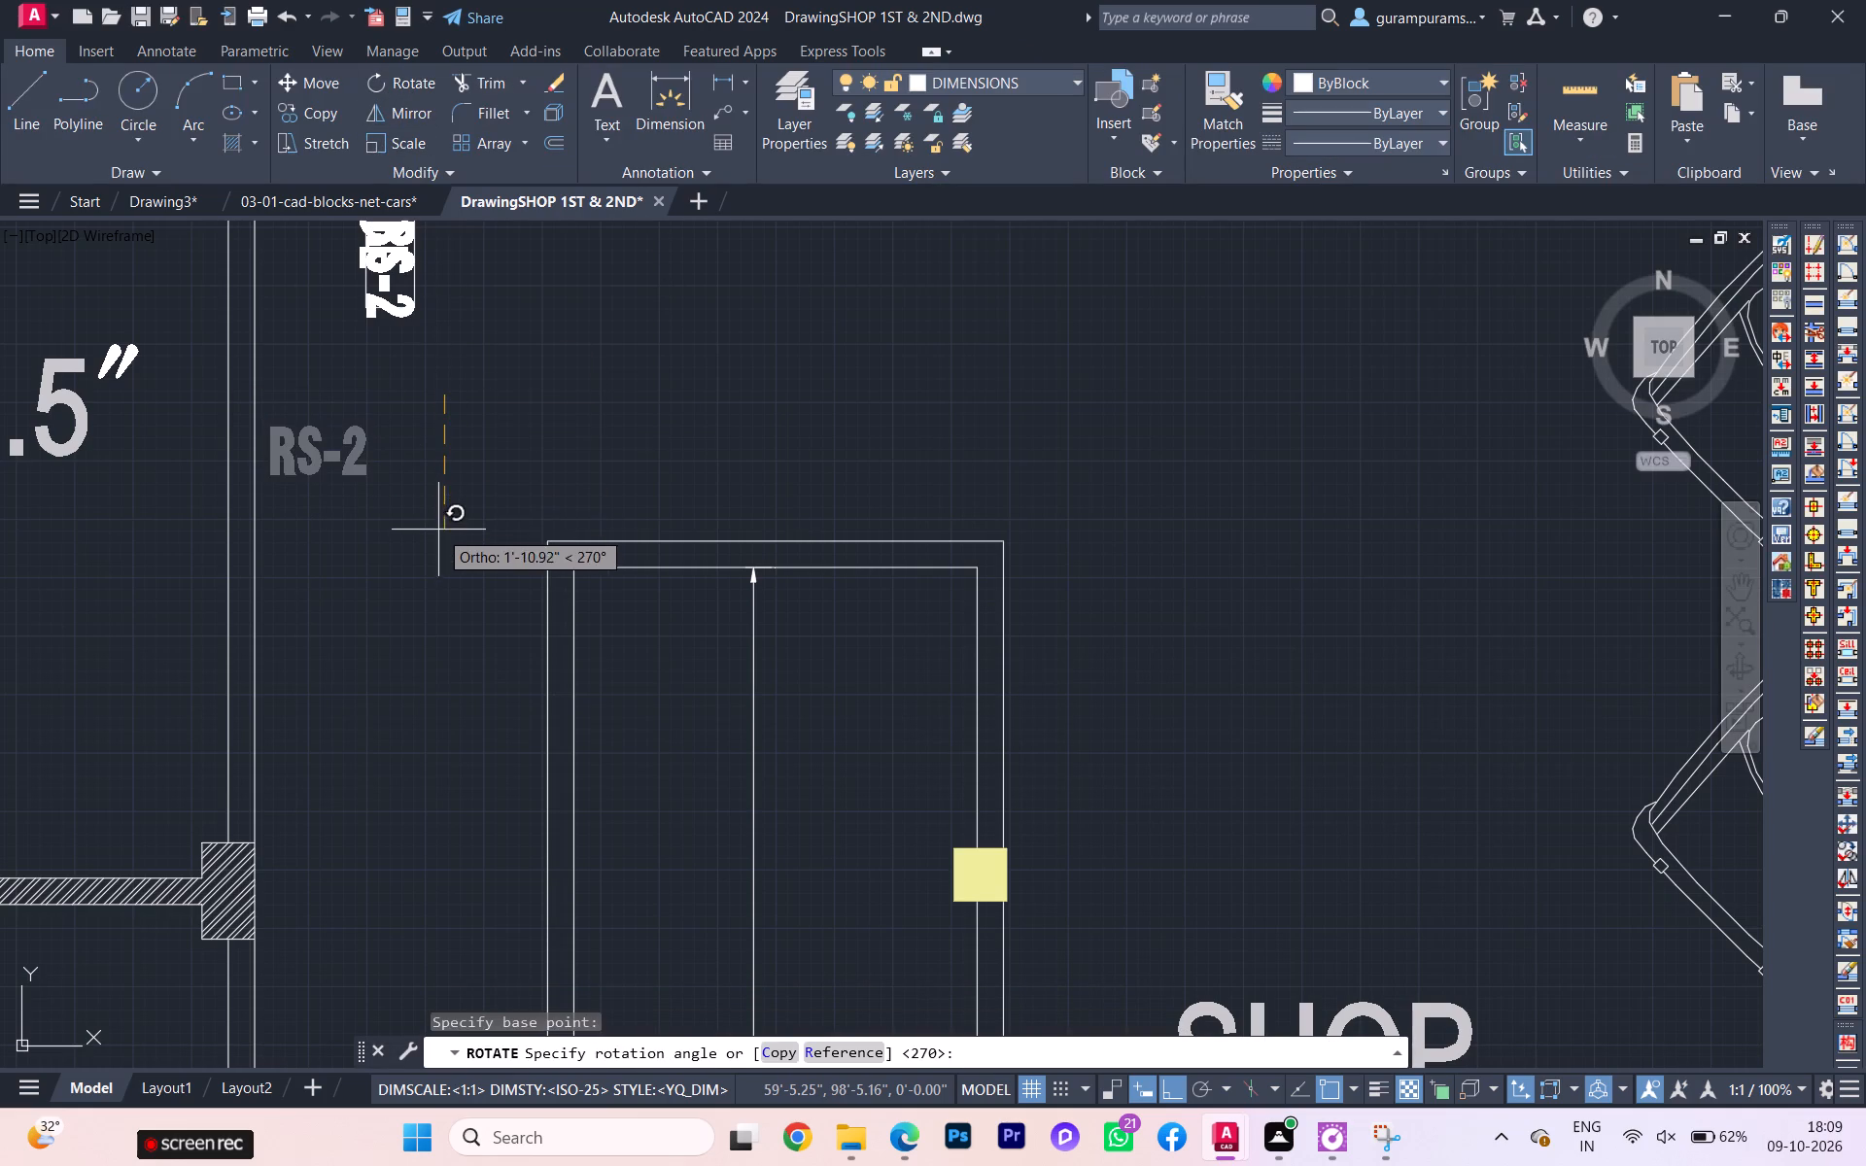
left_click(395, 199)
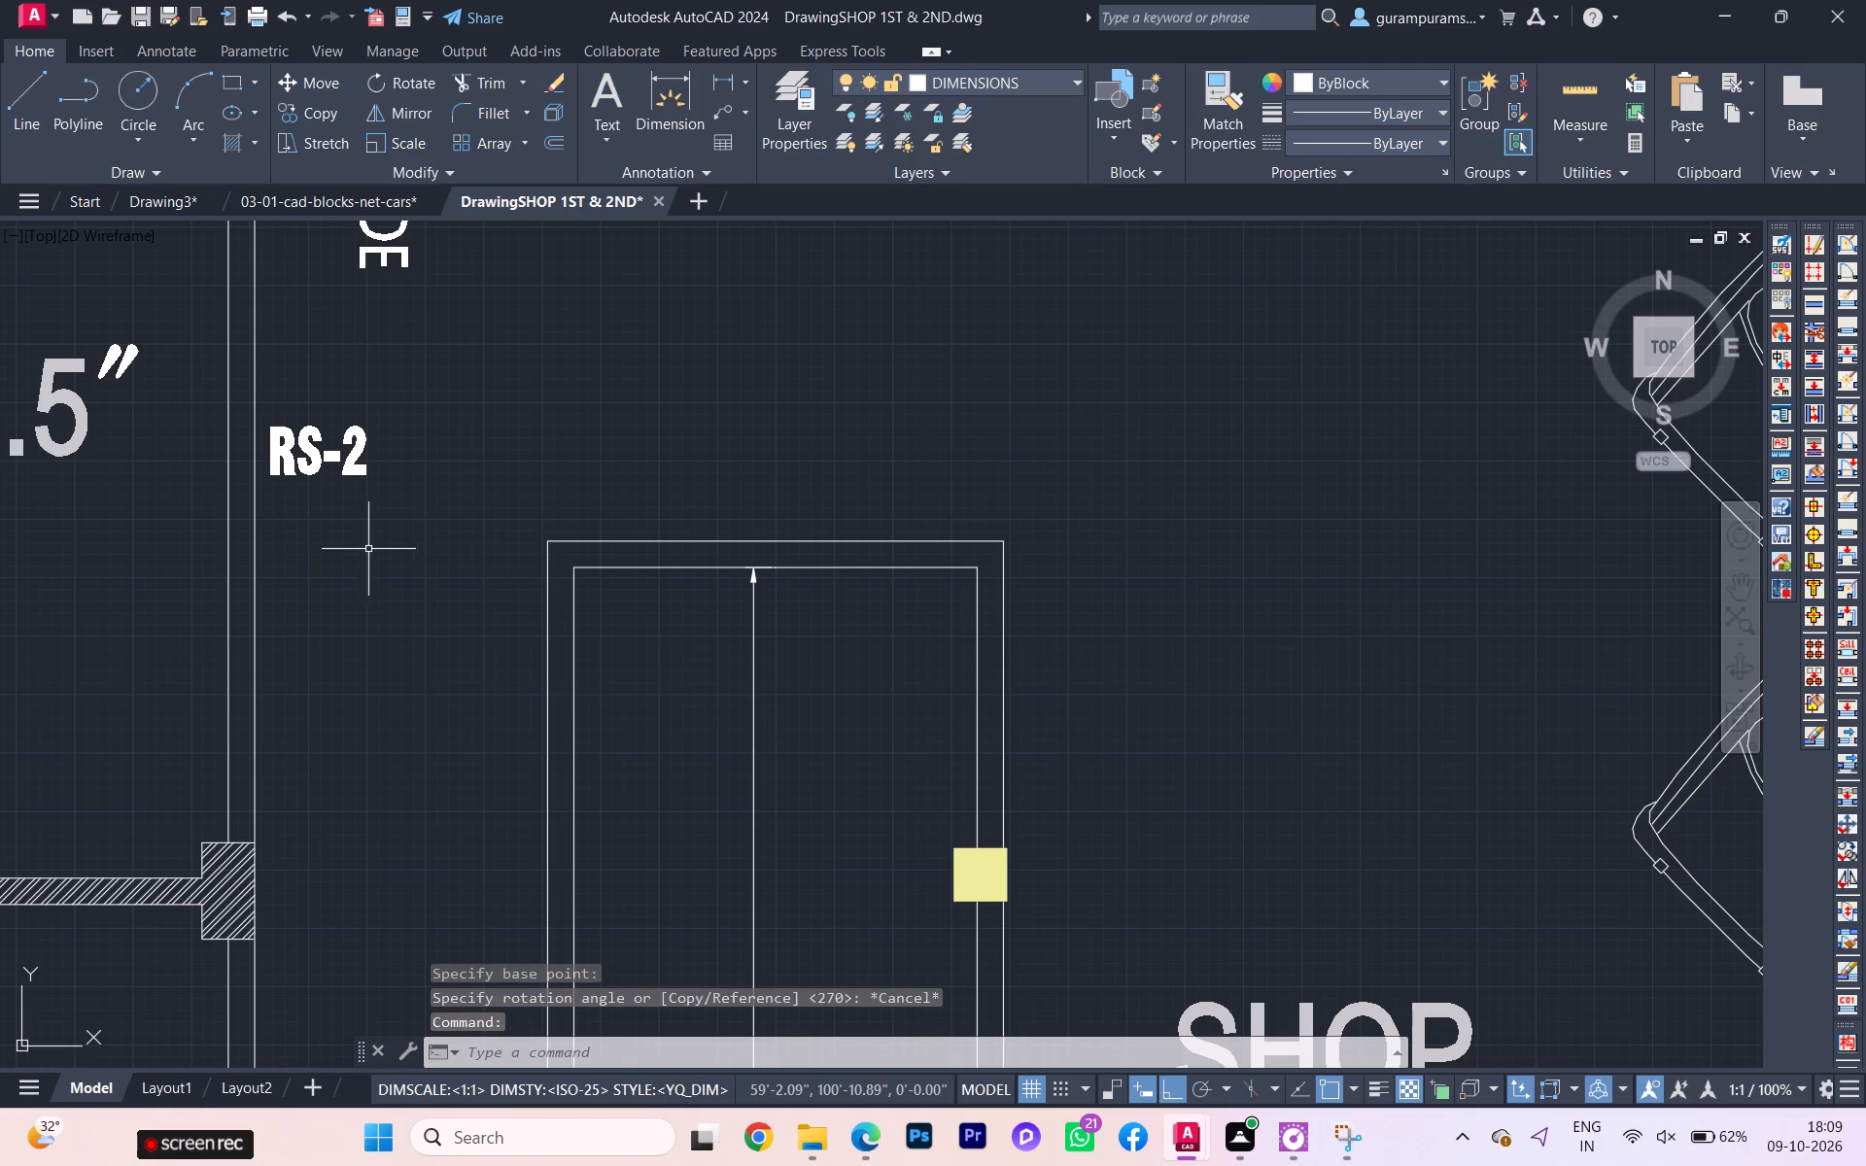
Rotate the RS-2 text 90 degrees so it reads upward along the passage.
left_click(316, 451)
left_click(428, 78)
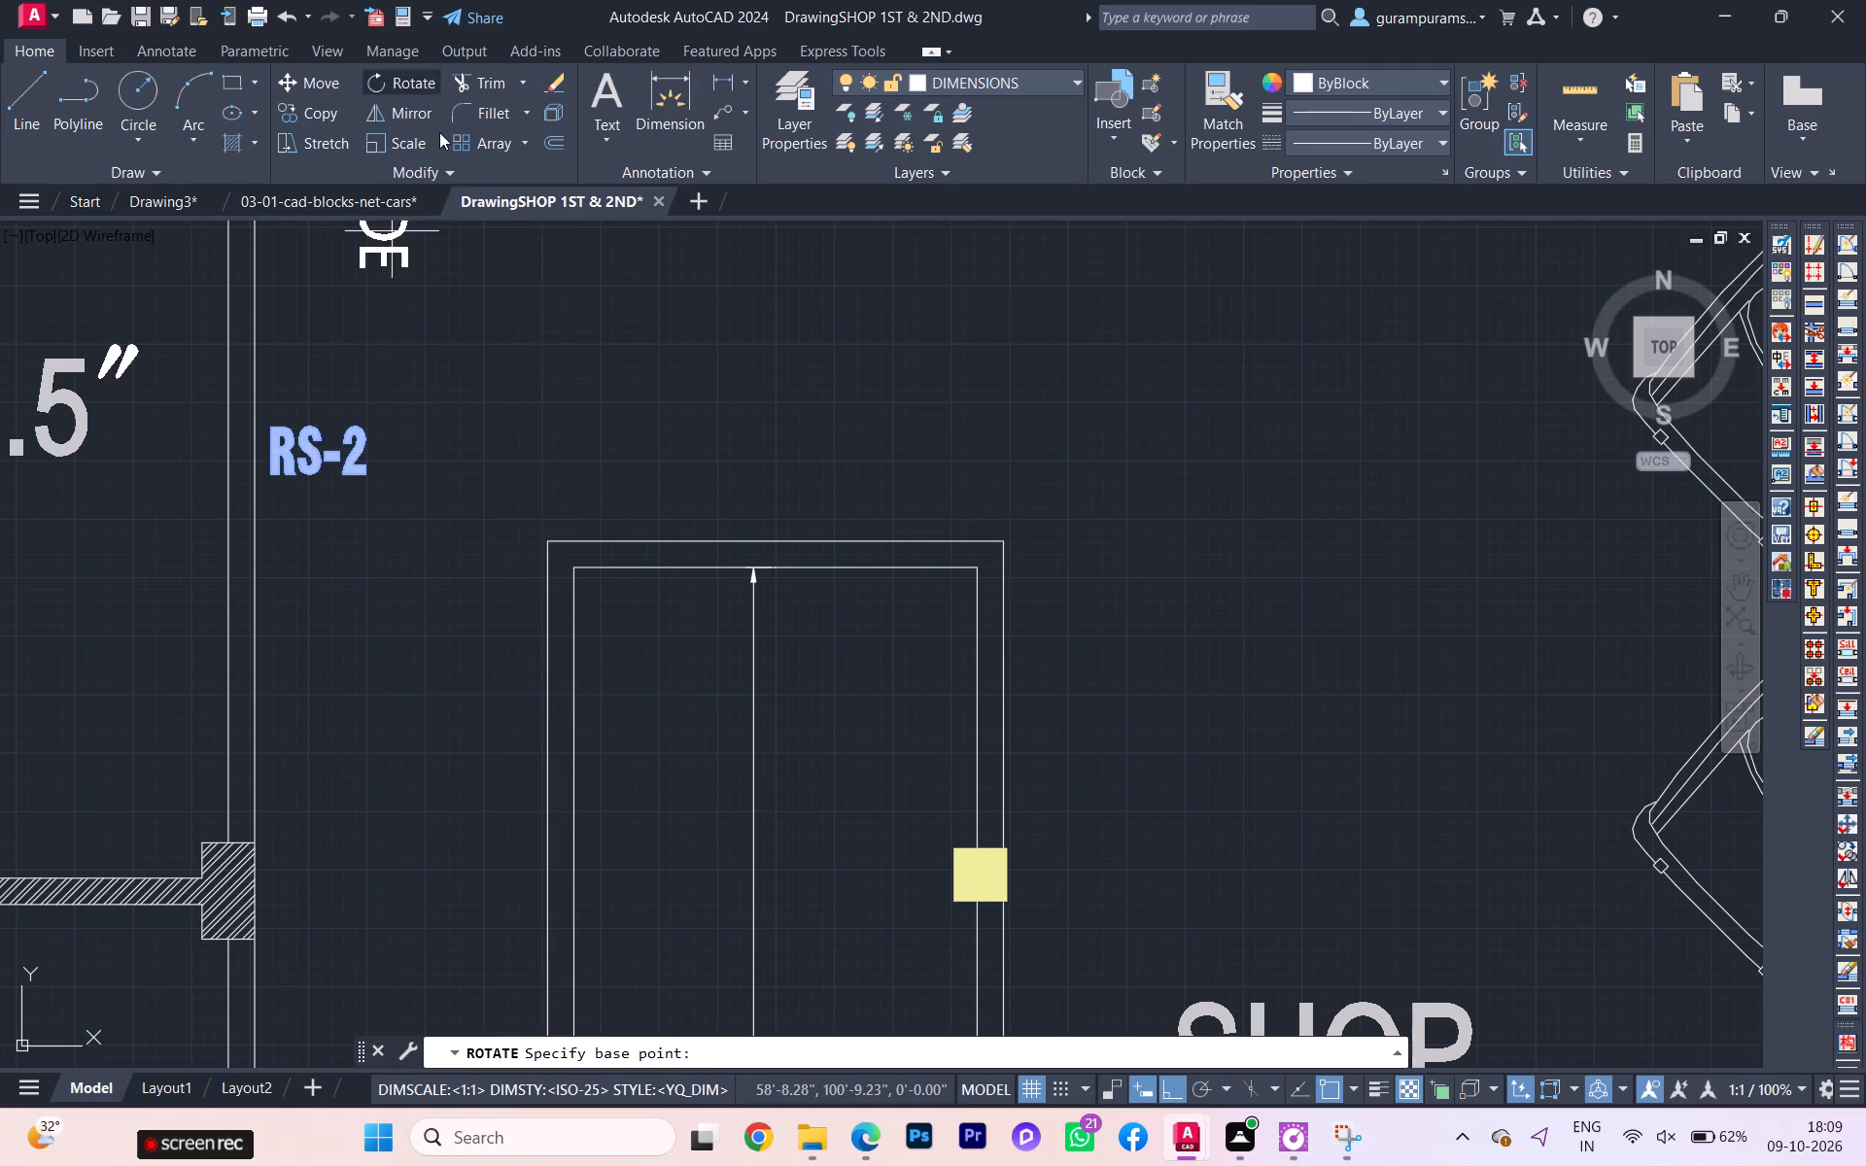
left_click(431, 421)
left_click(429, 319)
Move the rotated RS-2 text horizontally toward the shop wall so it sits in the passage beside the 16'-5"X12'-7.5" shop.
left_click(447, 544)
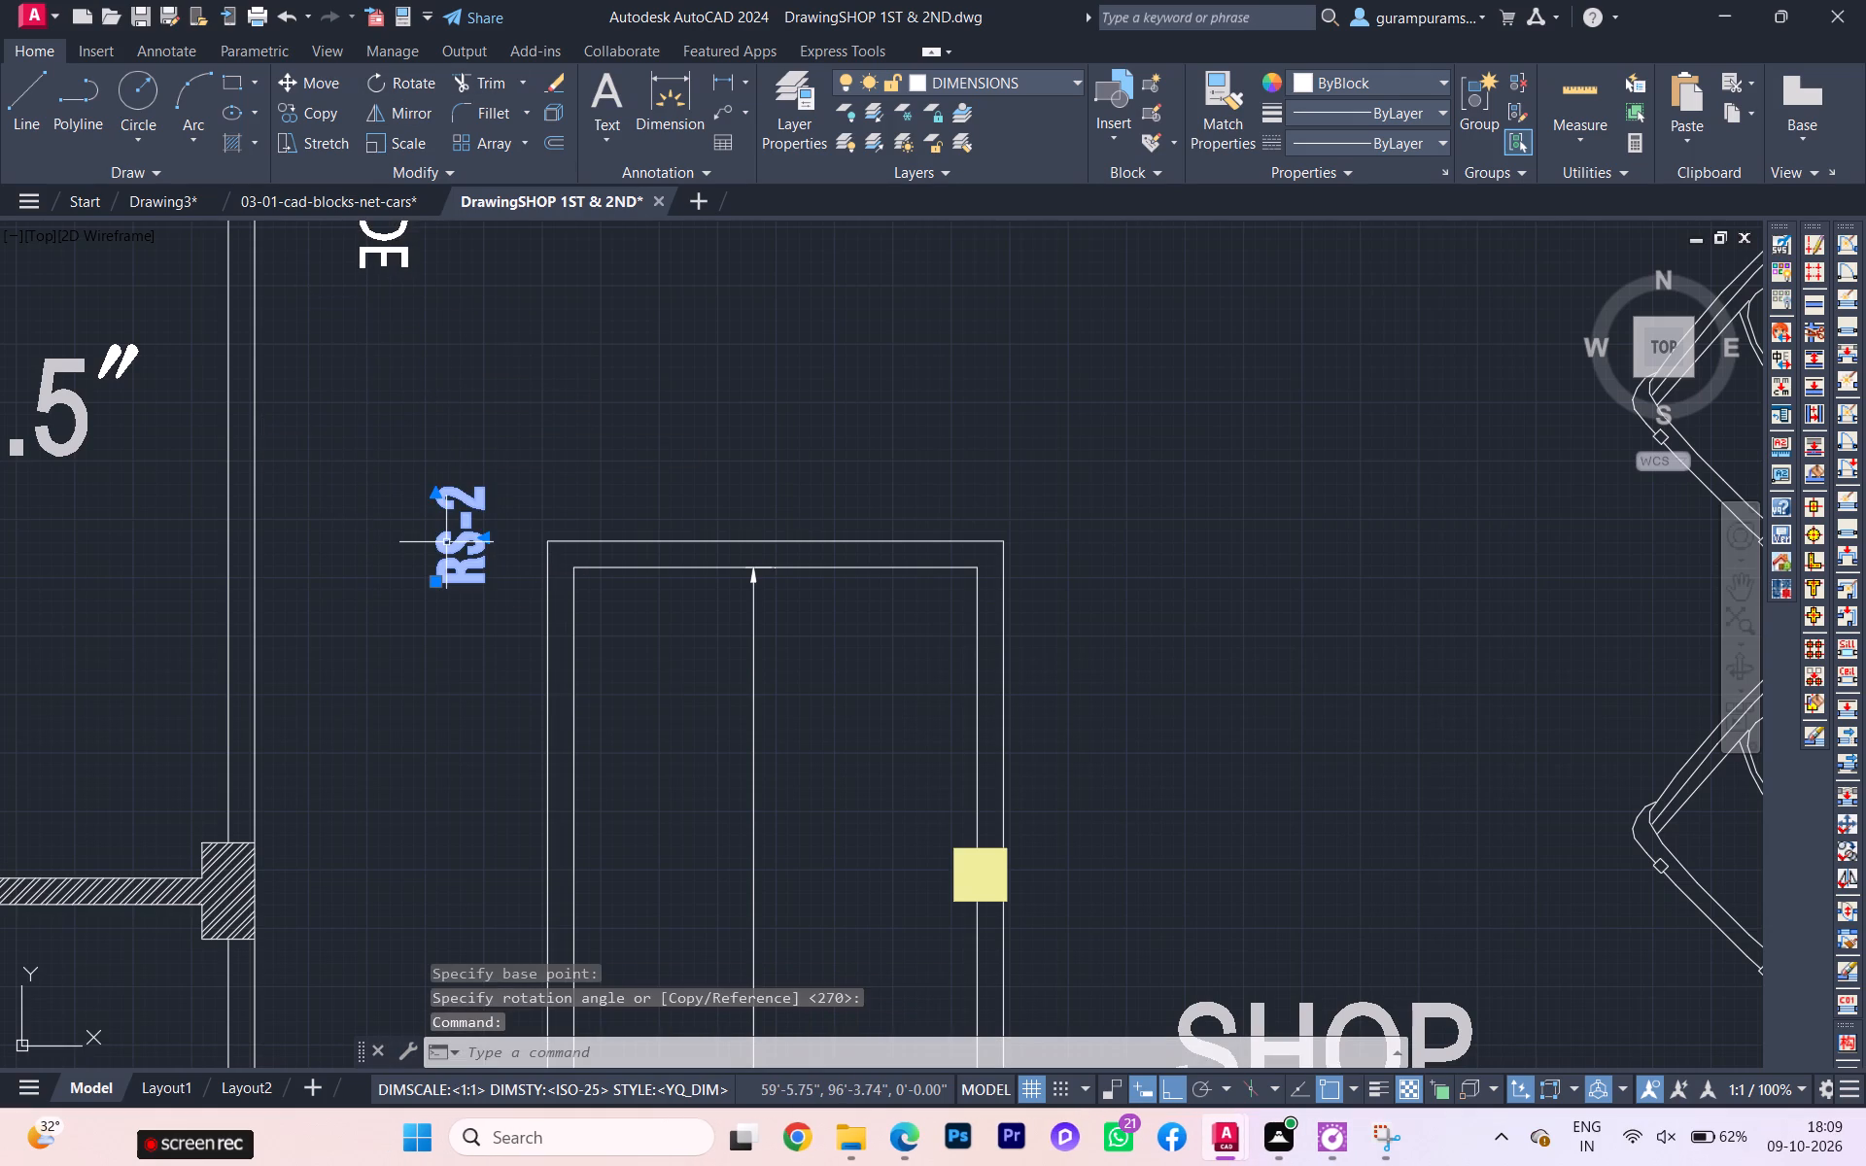
key("n")
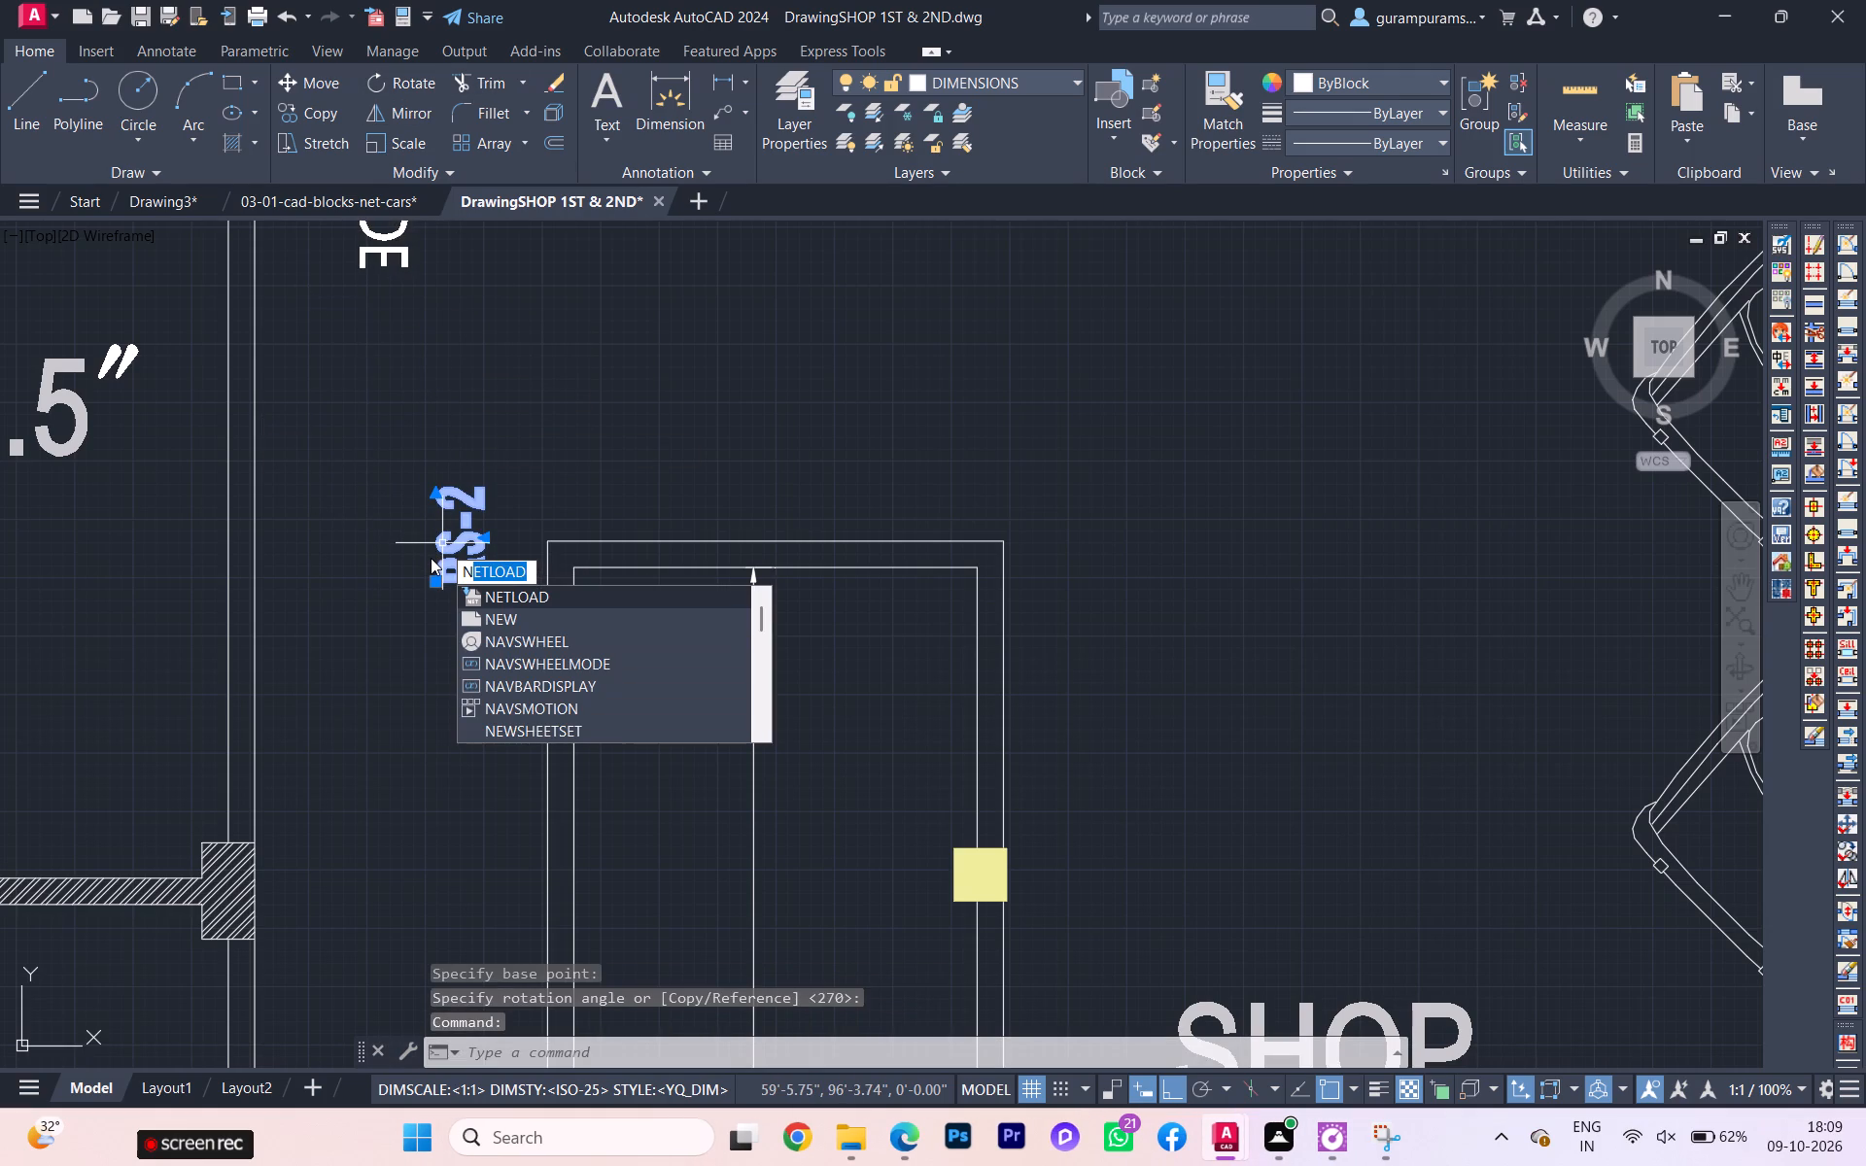
key("BackSpace")
key("m")
key("Return")
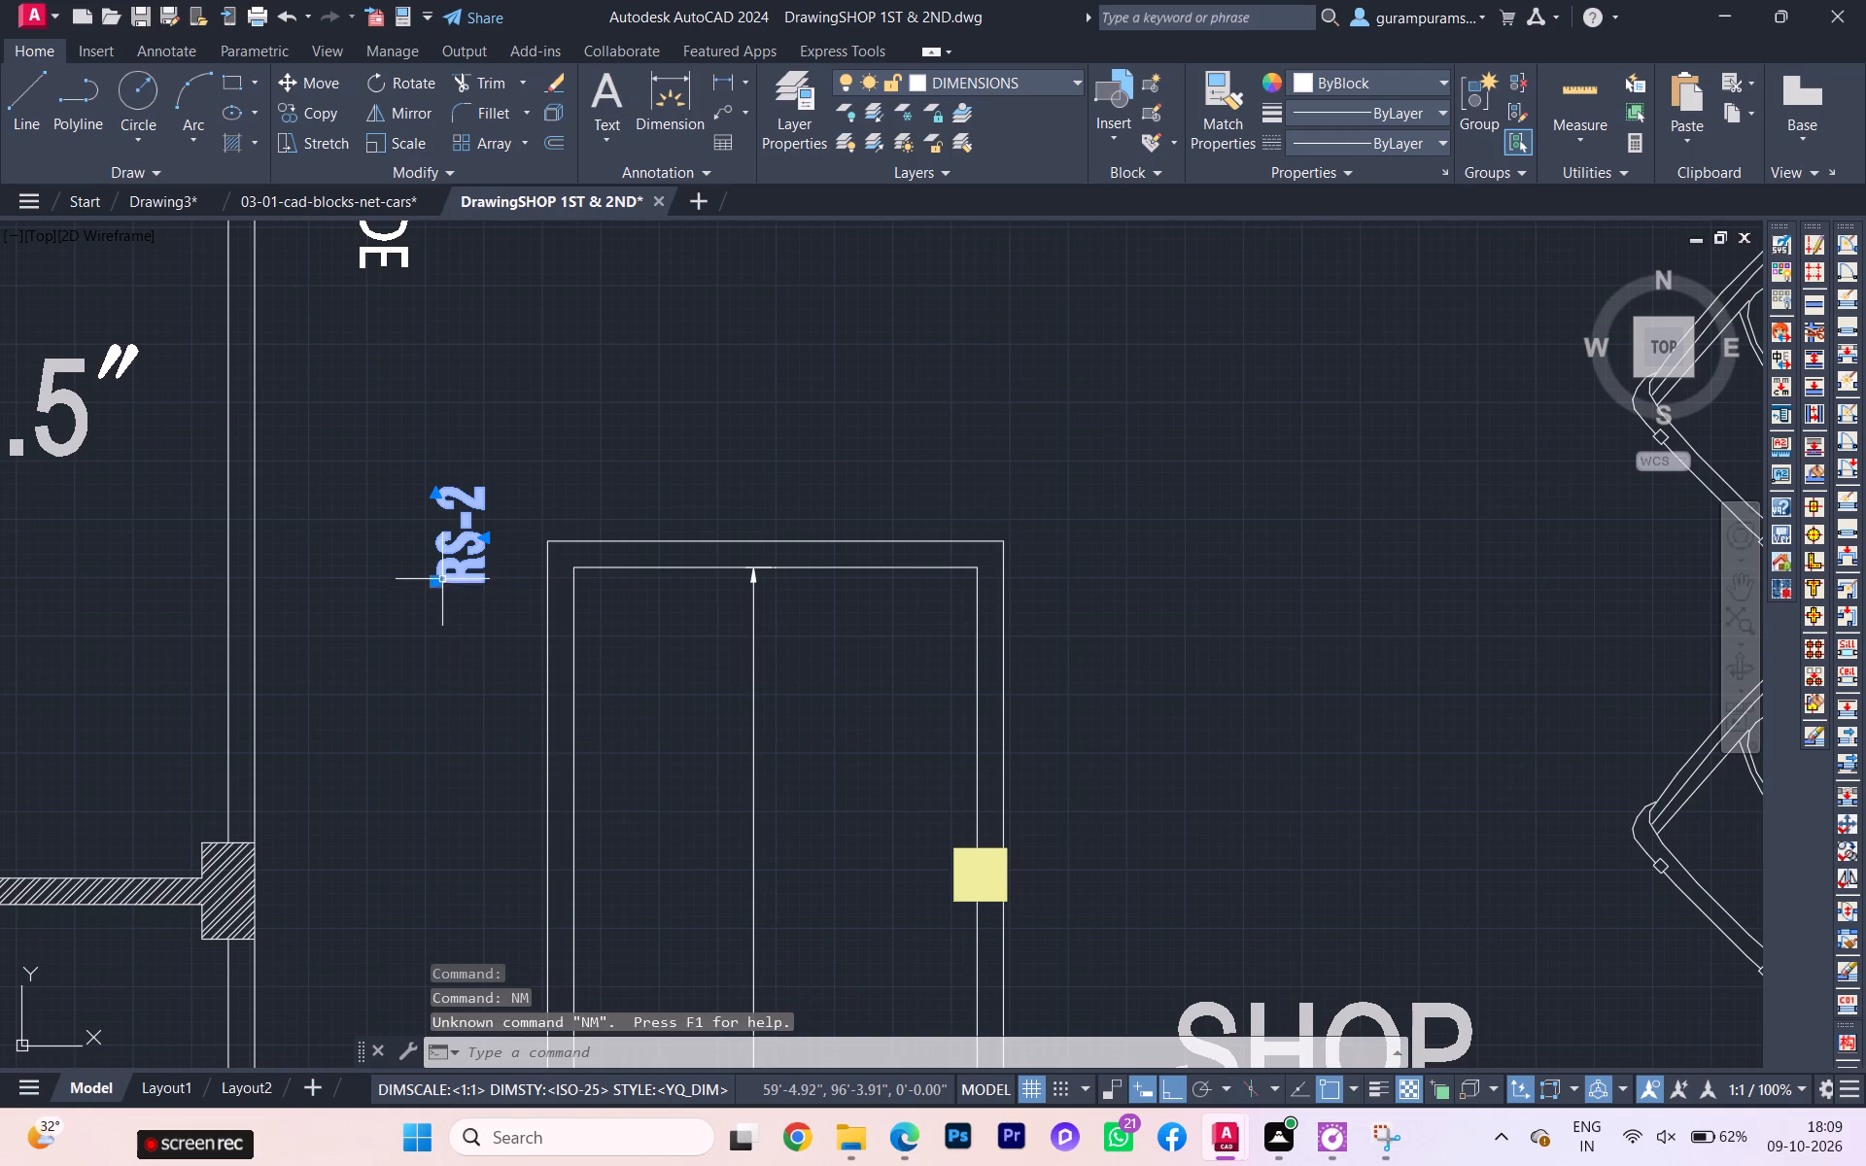
left_click(474, 548)
key("m")
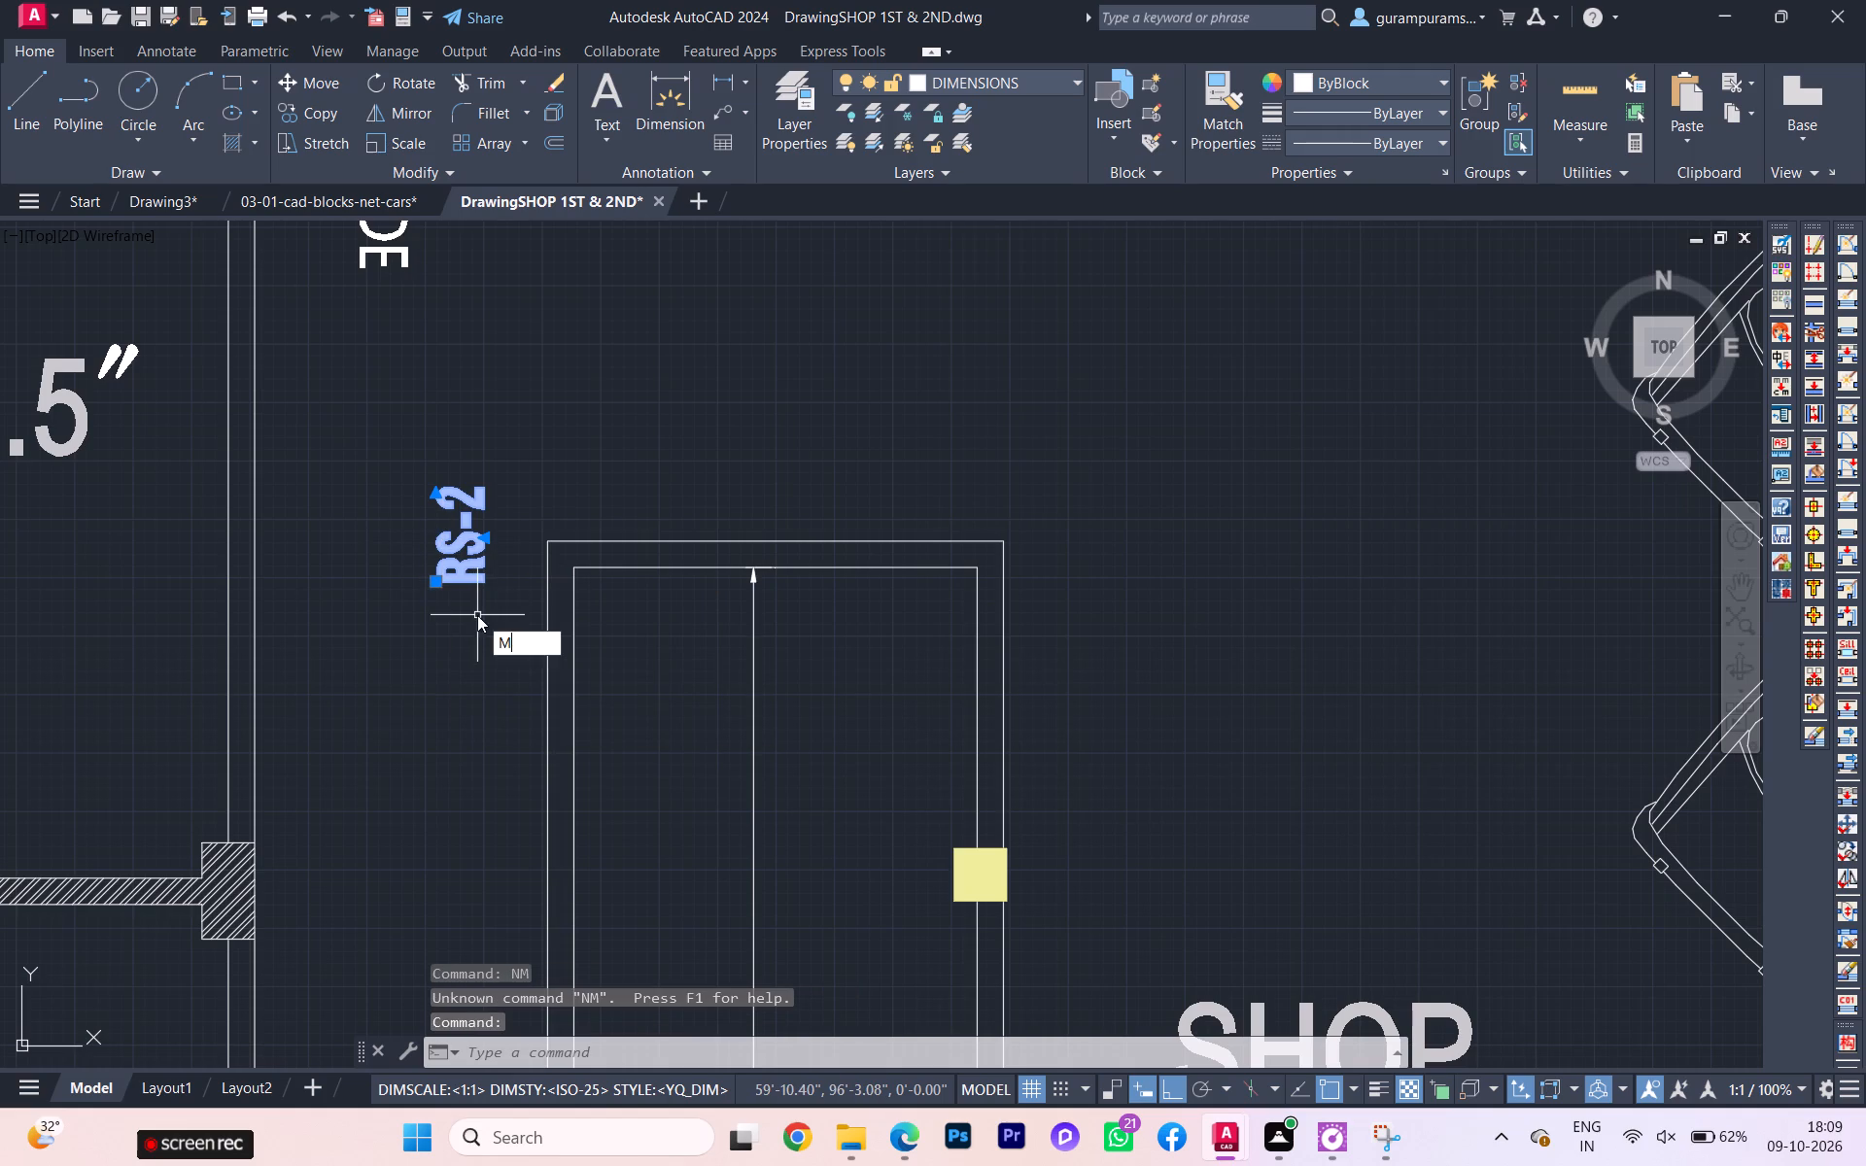
key("Return")
left_click(471, 585)
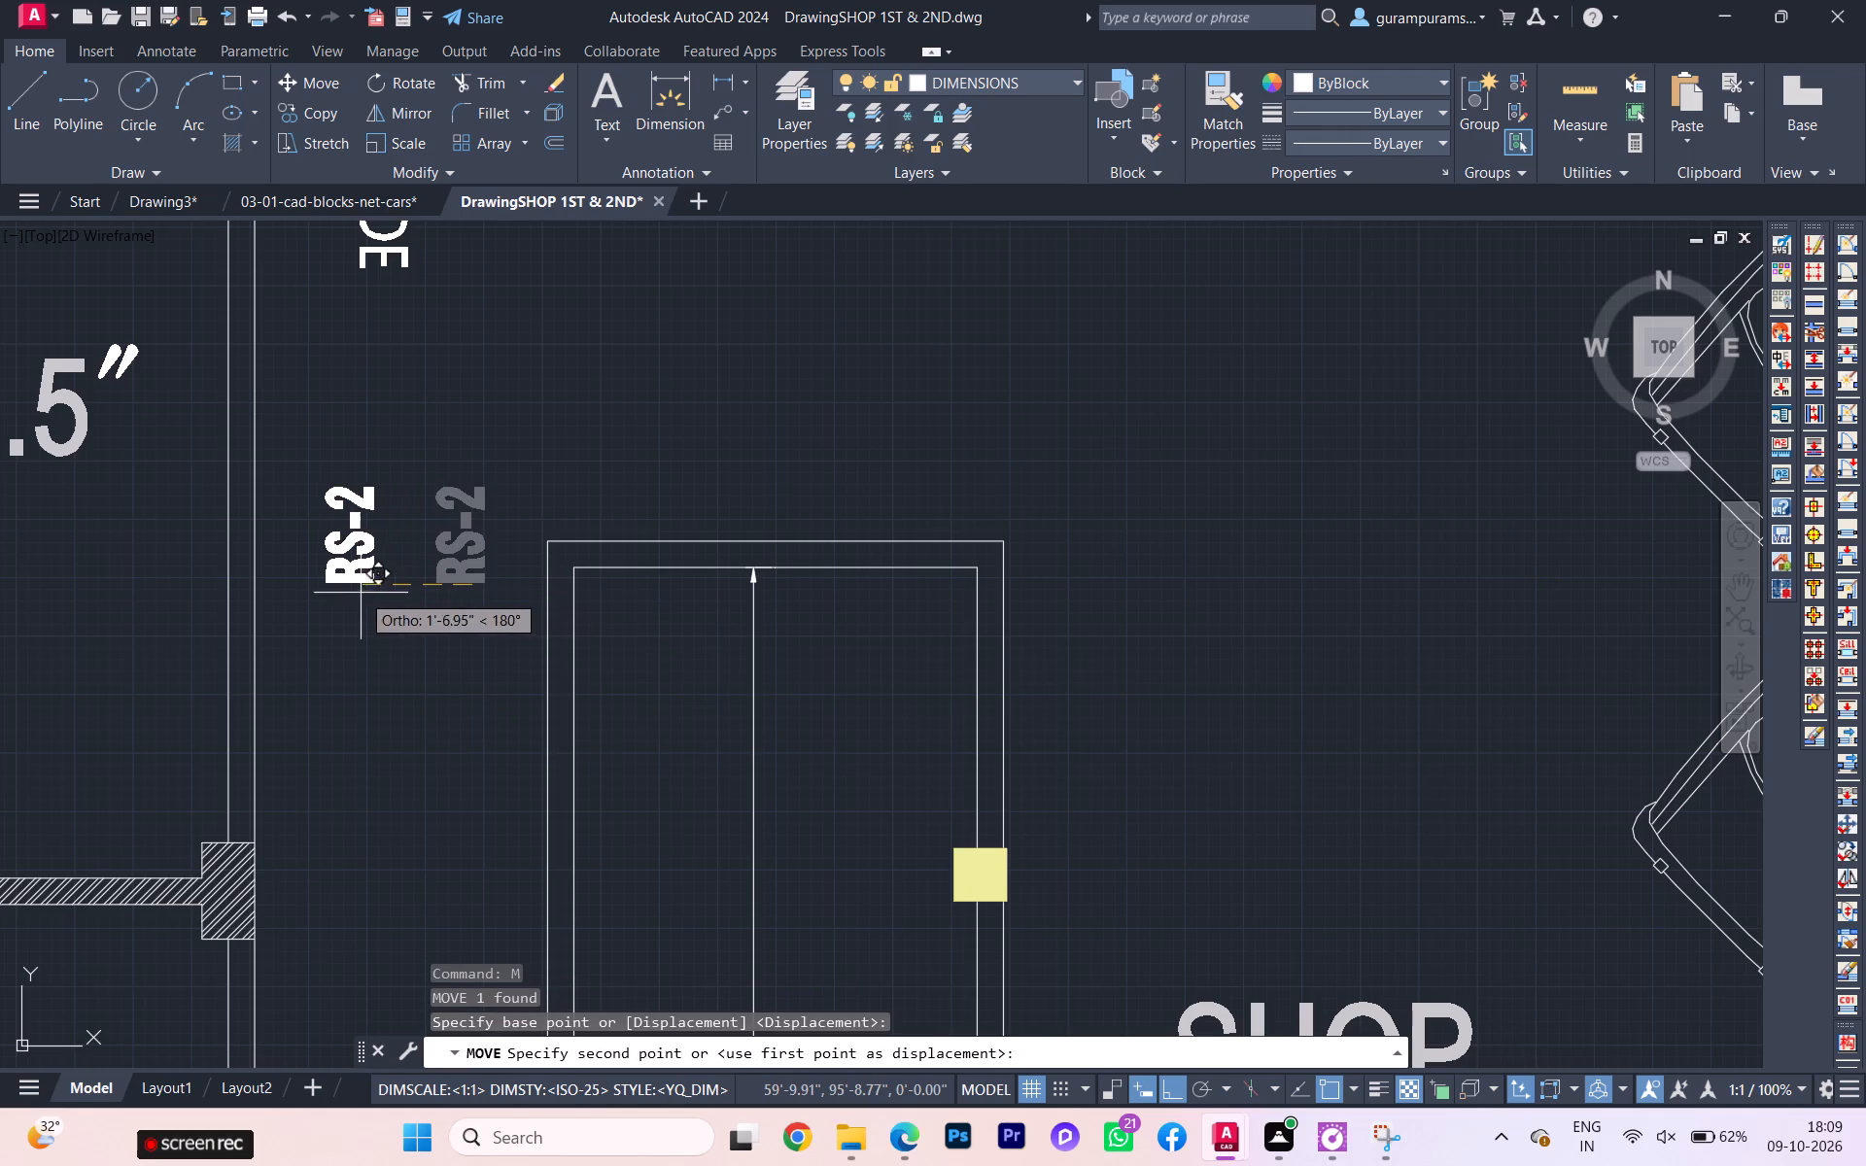
left_click(337, 567)
Copy the RS-2 label straight down the passage to beside the 14'-4"X12'-7.5" shop, undoing any copy that lands on the wall.
scroll(378, 575, "down", 3)
middle_click_drag(396, 596, 355, 292)
scroll(435, 448, "down", 2)
scroll(909, 522, "up", 1)
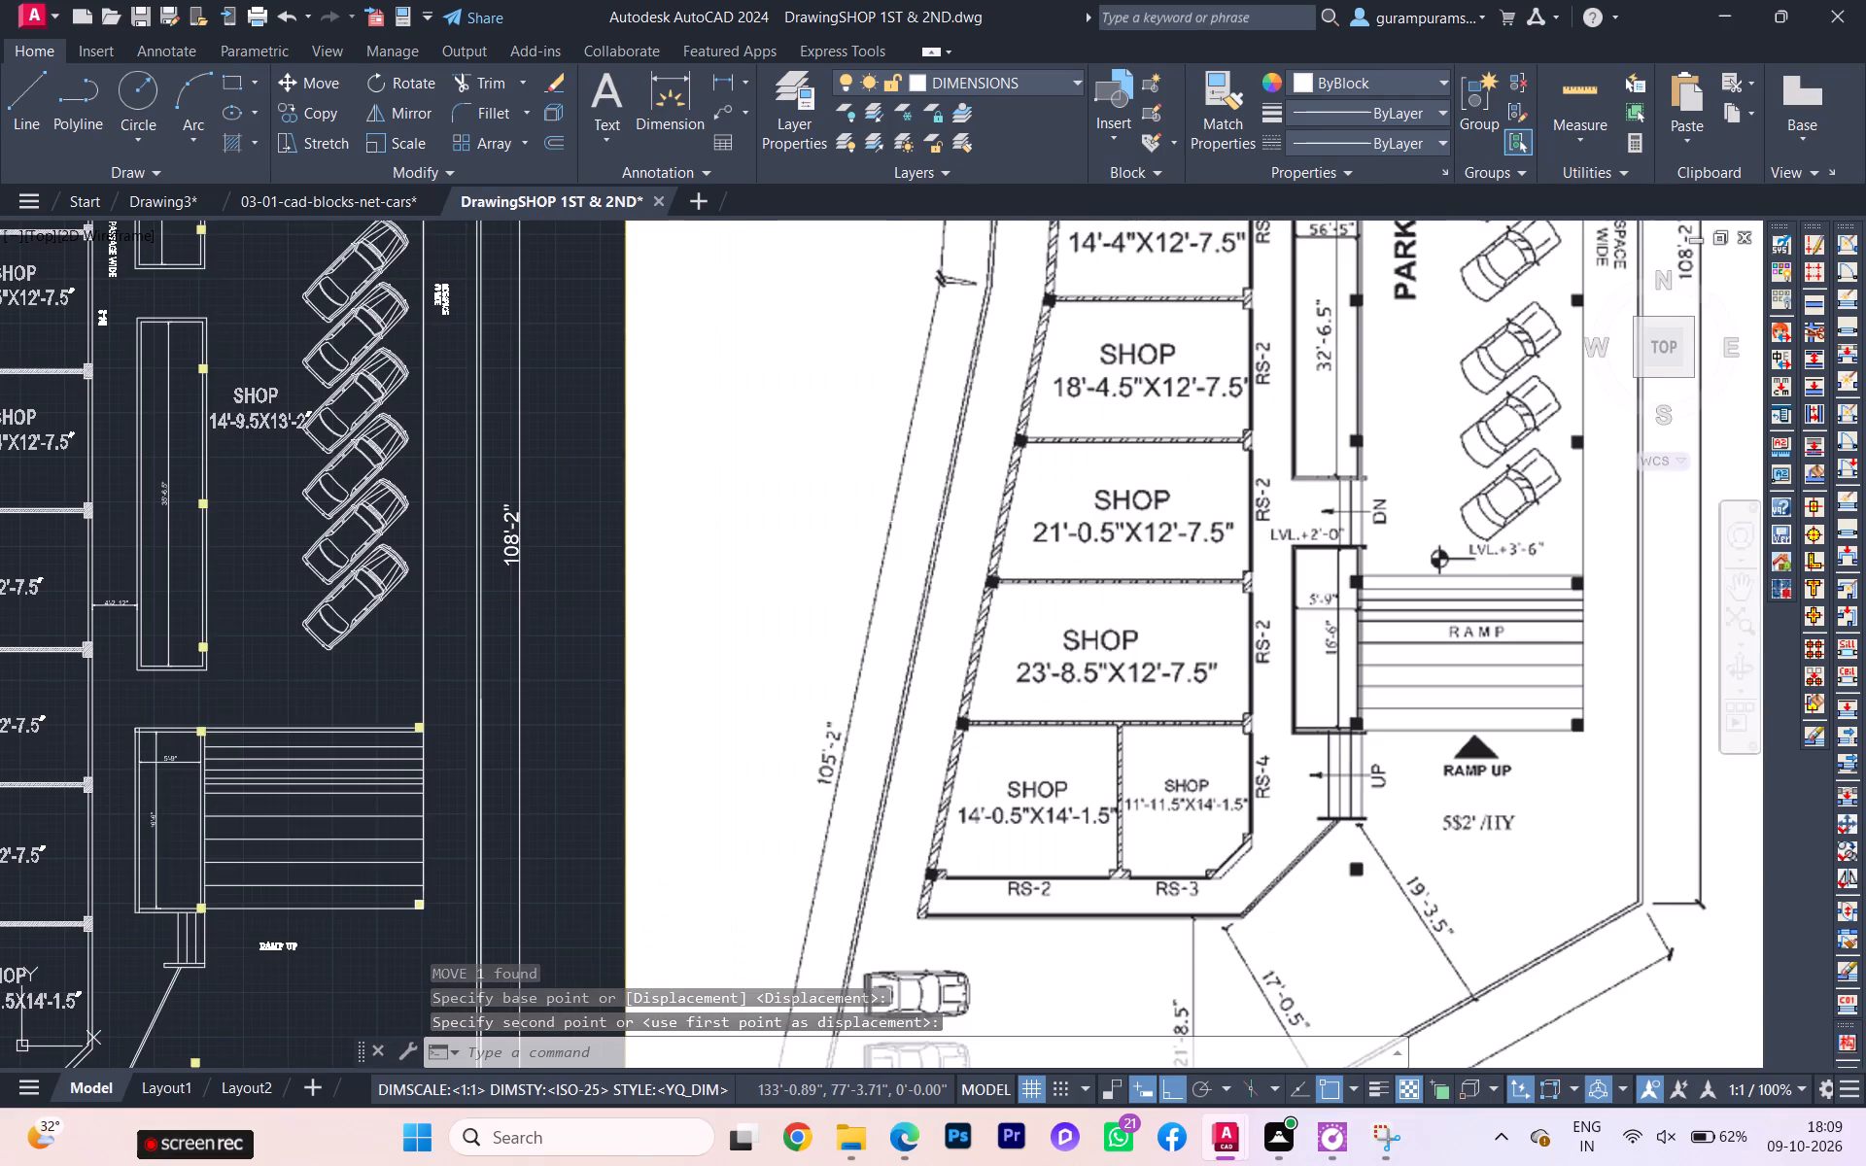
scroll(909, 522, "down", 1)
scroll(432, 367, "up", 2)
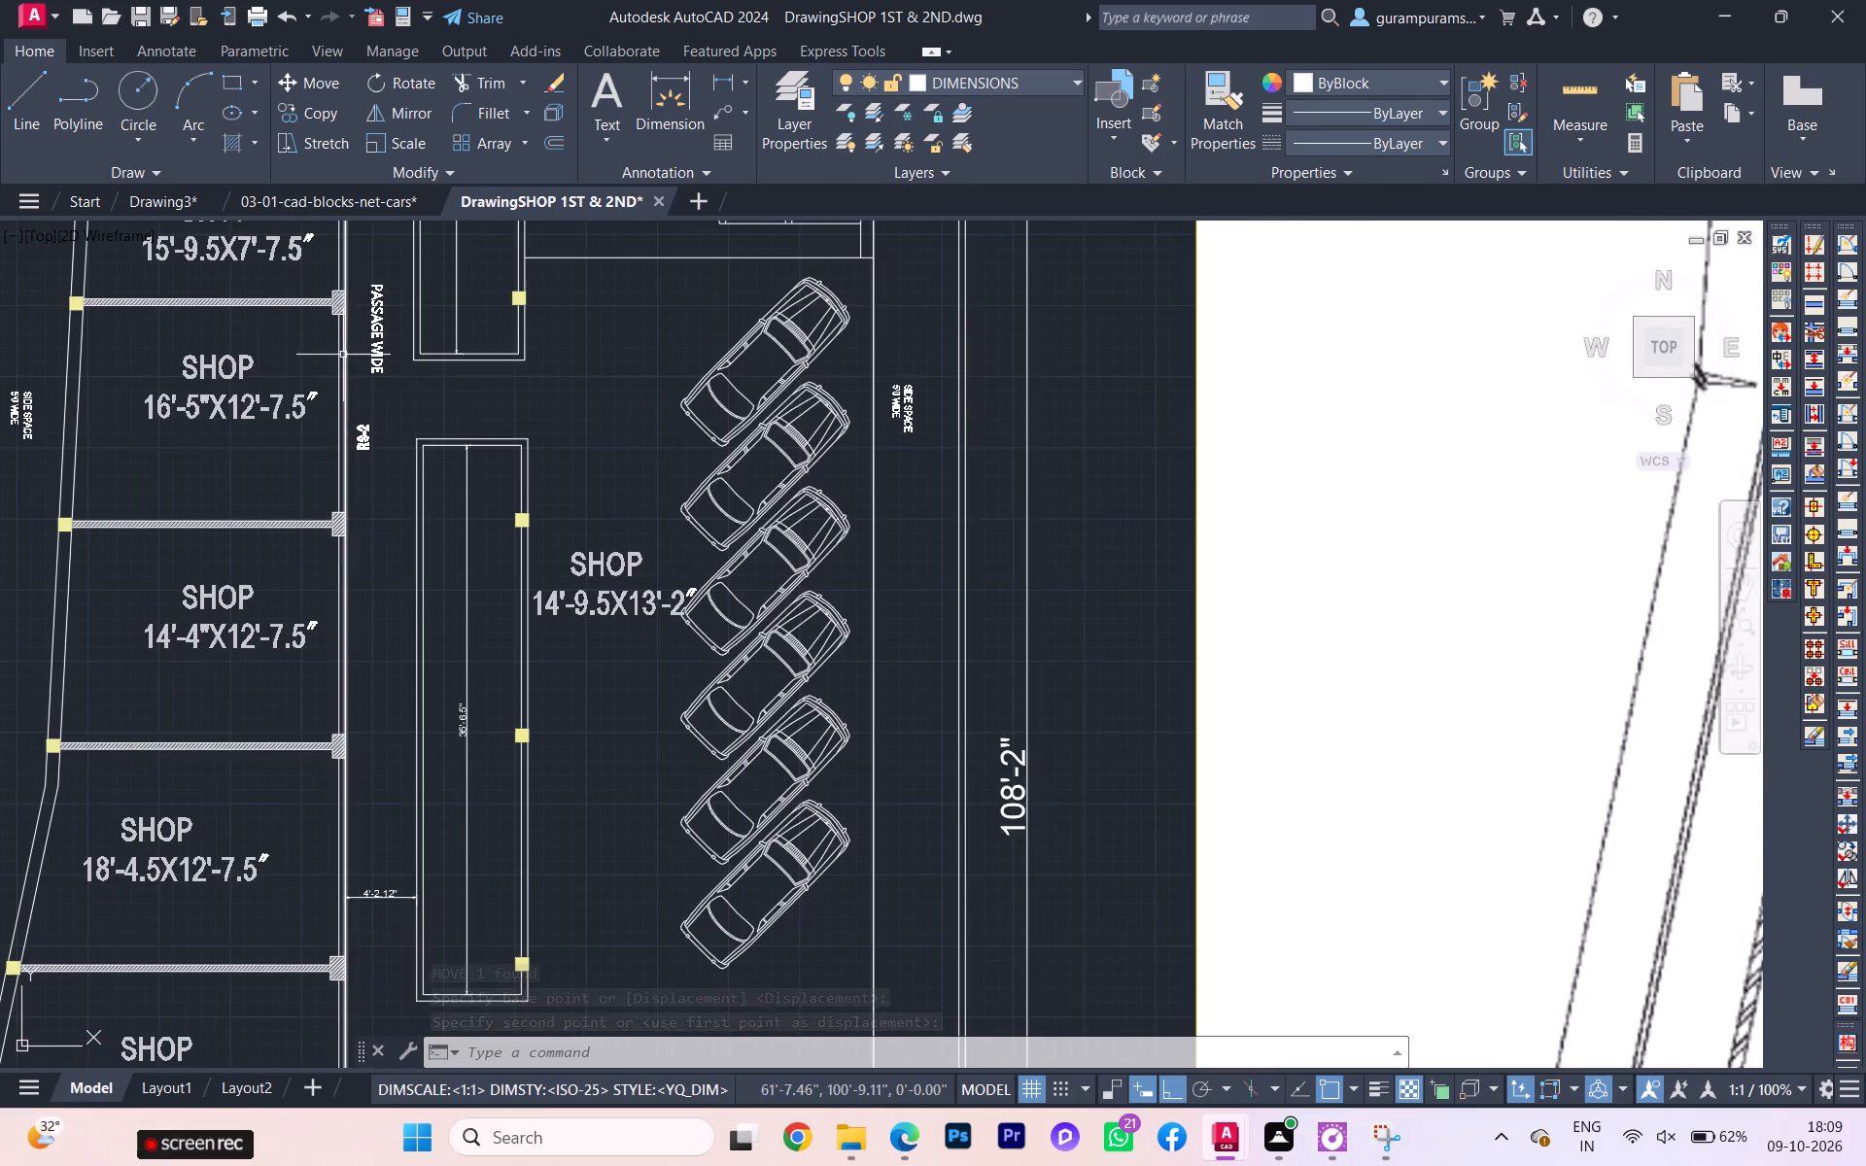
scroll(376, 489, "up", 1)
left_click(363, 410)
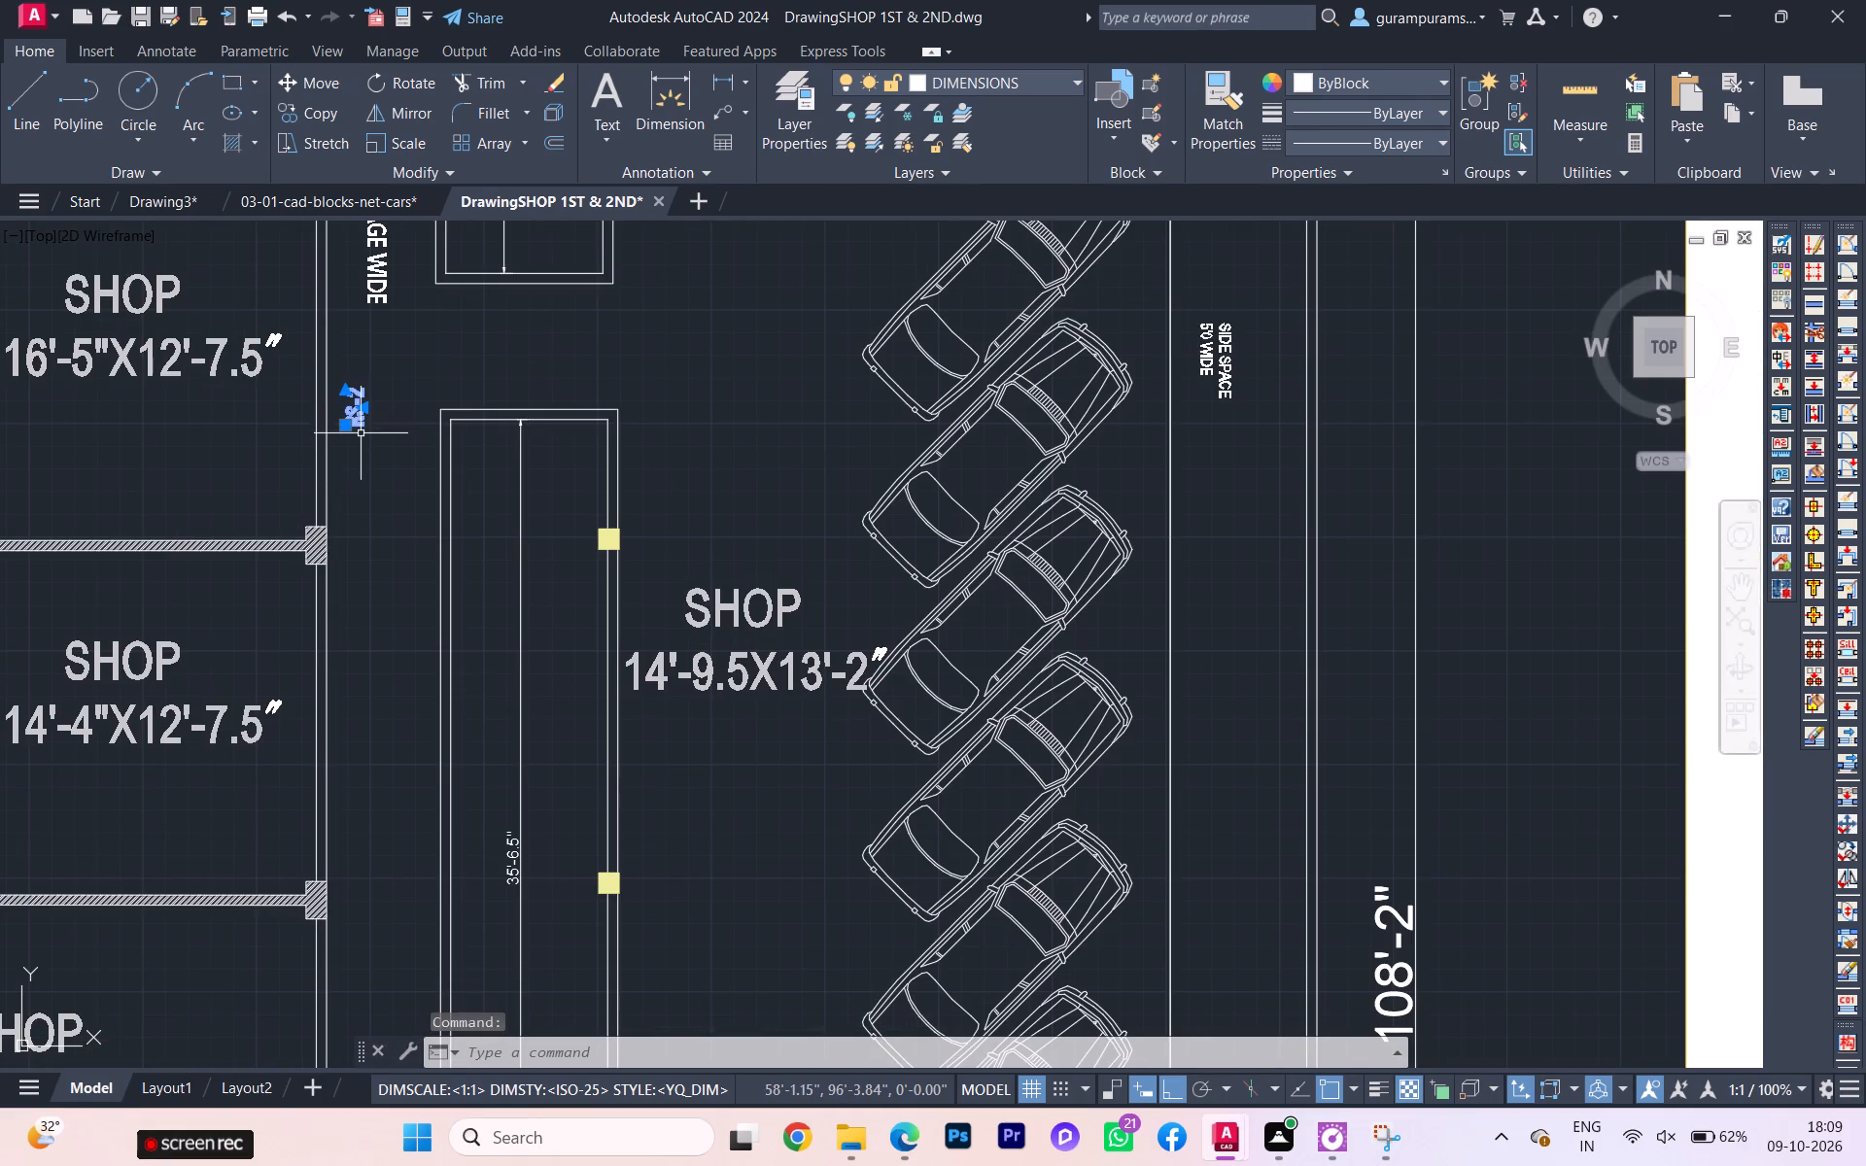
key("v")
key("BackSpace")
key("c")
key("o")
key("Return")
scroll(366, 441, "up", 1)
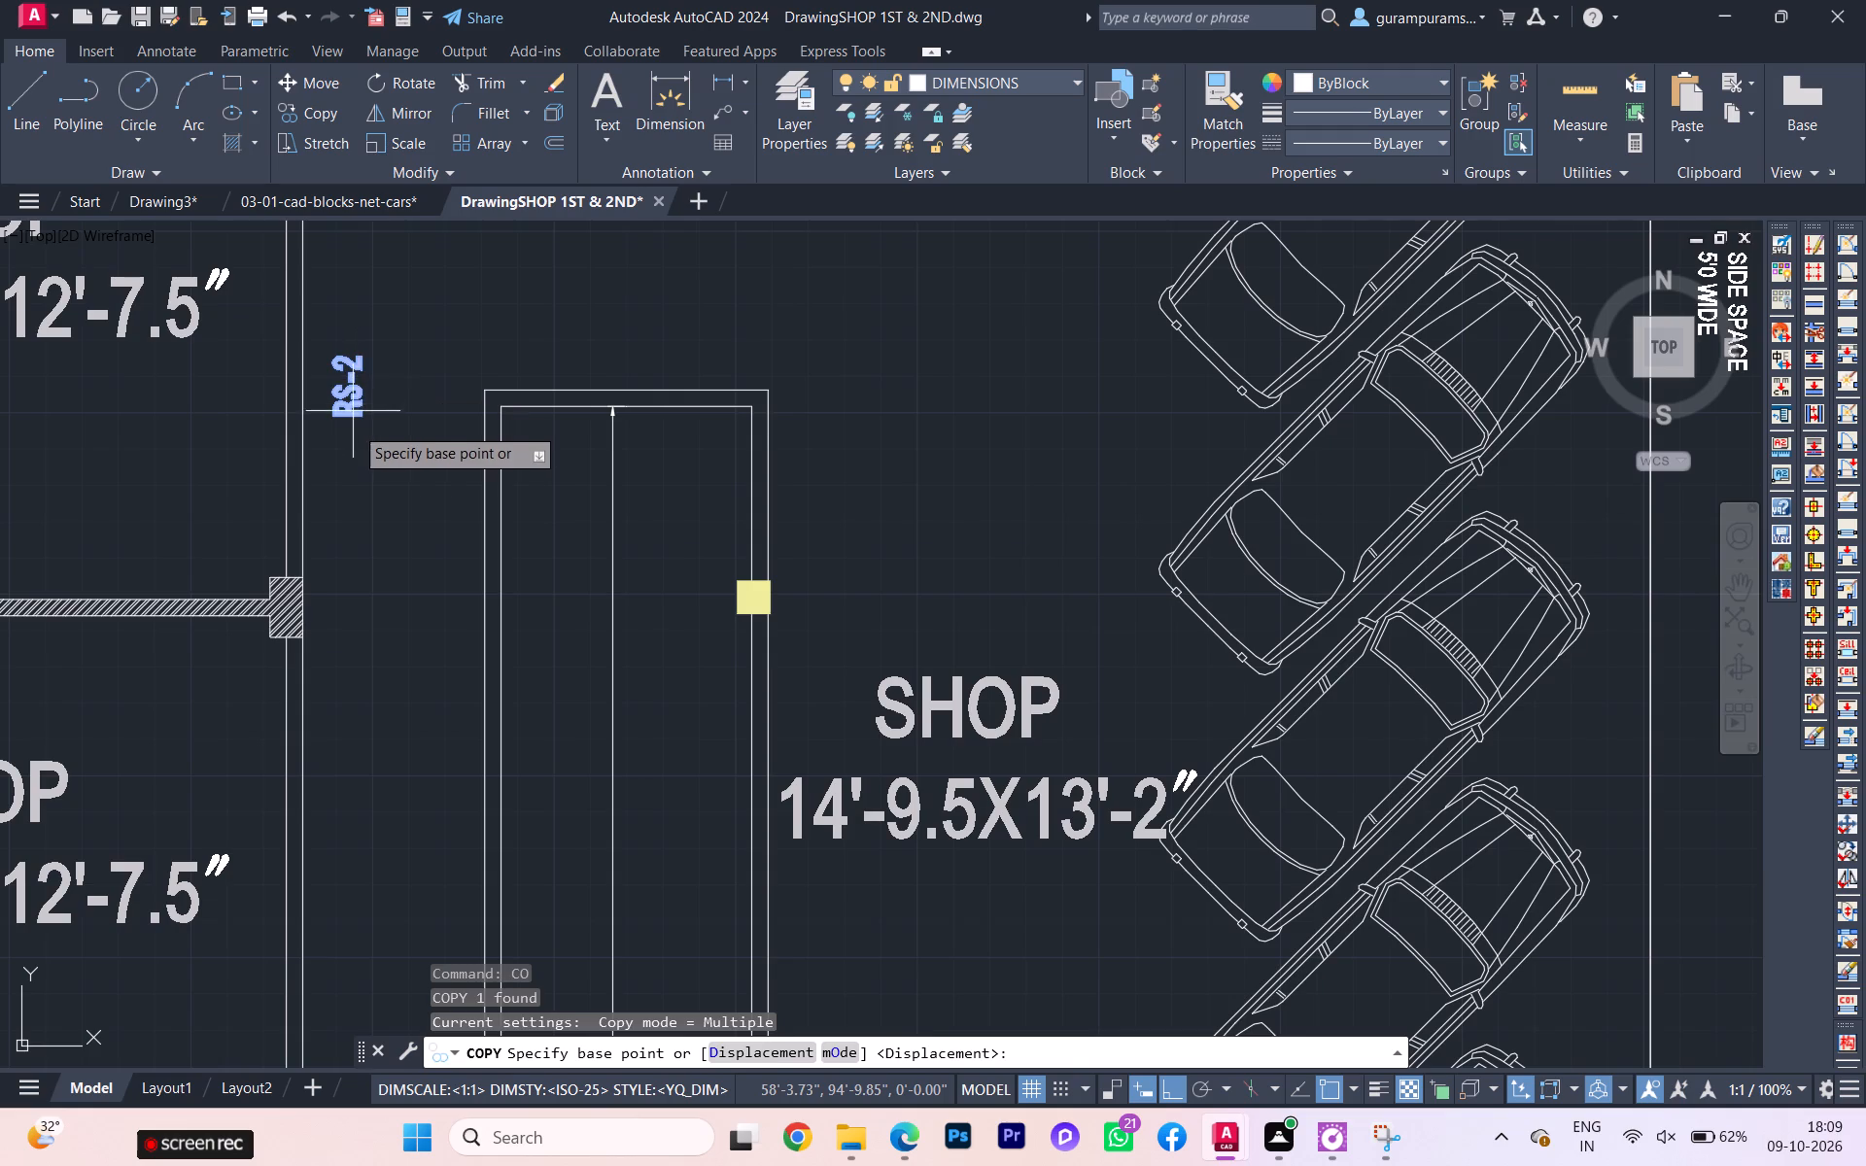
left_click(354, 429)
scroll(387, 649, "down", 1)
middle_click_drag(386, 654, 294, 438)
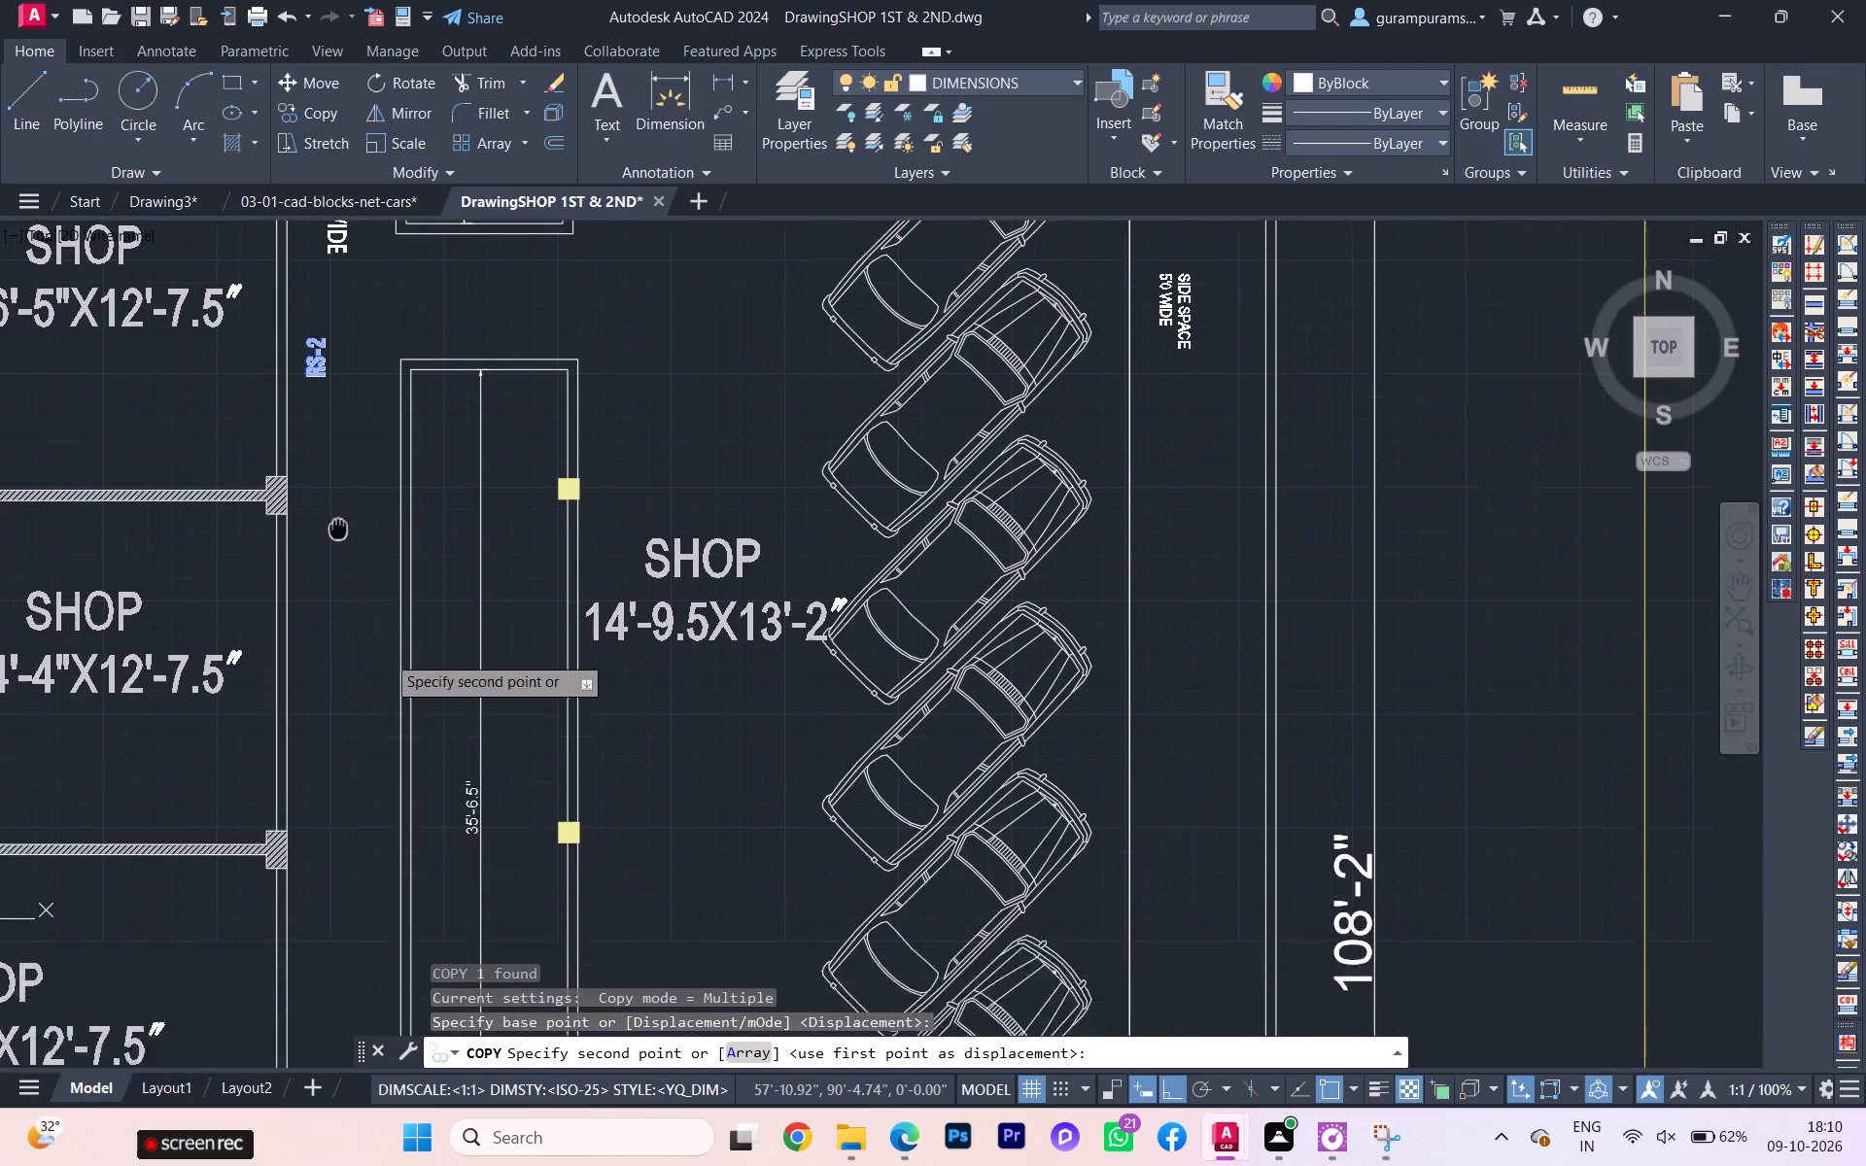
middle_click_drag(294, 438, 282, 415)
scroll(278, 429, "down", 2)
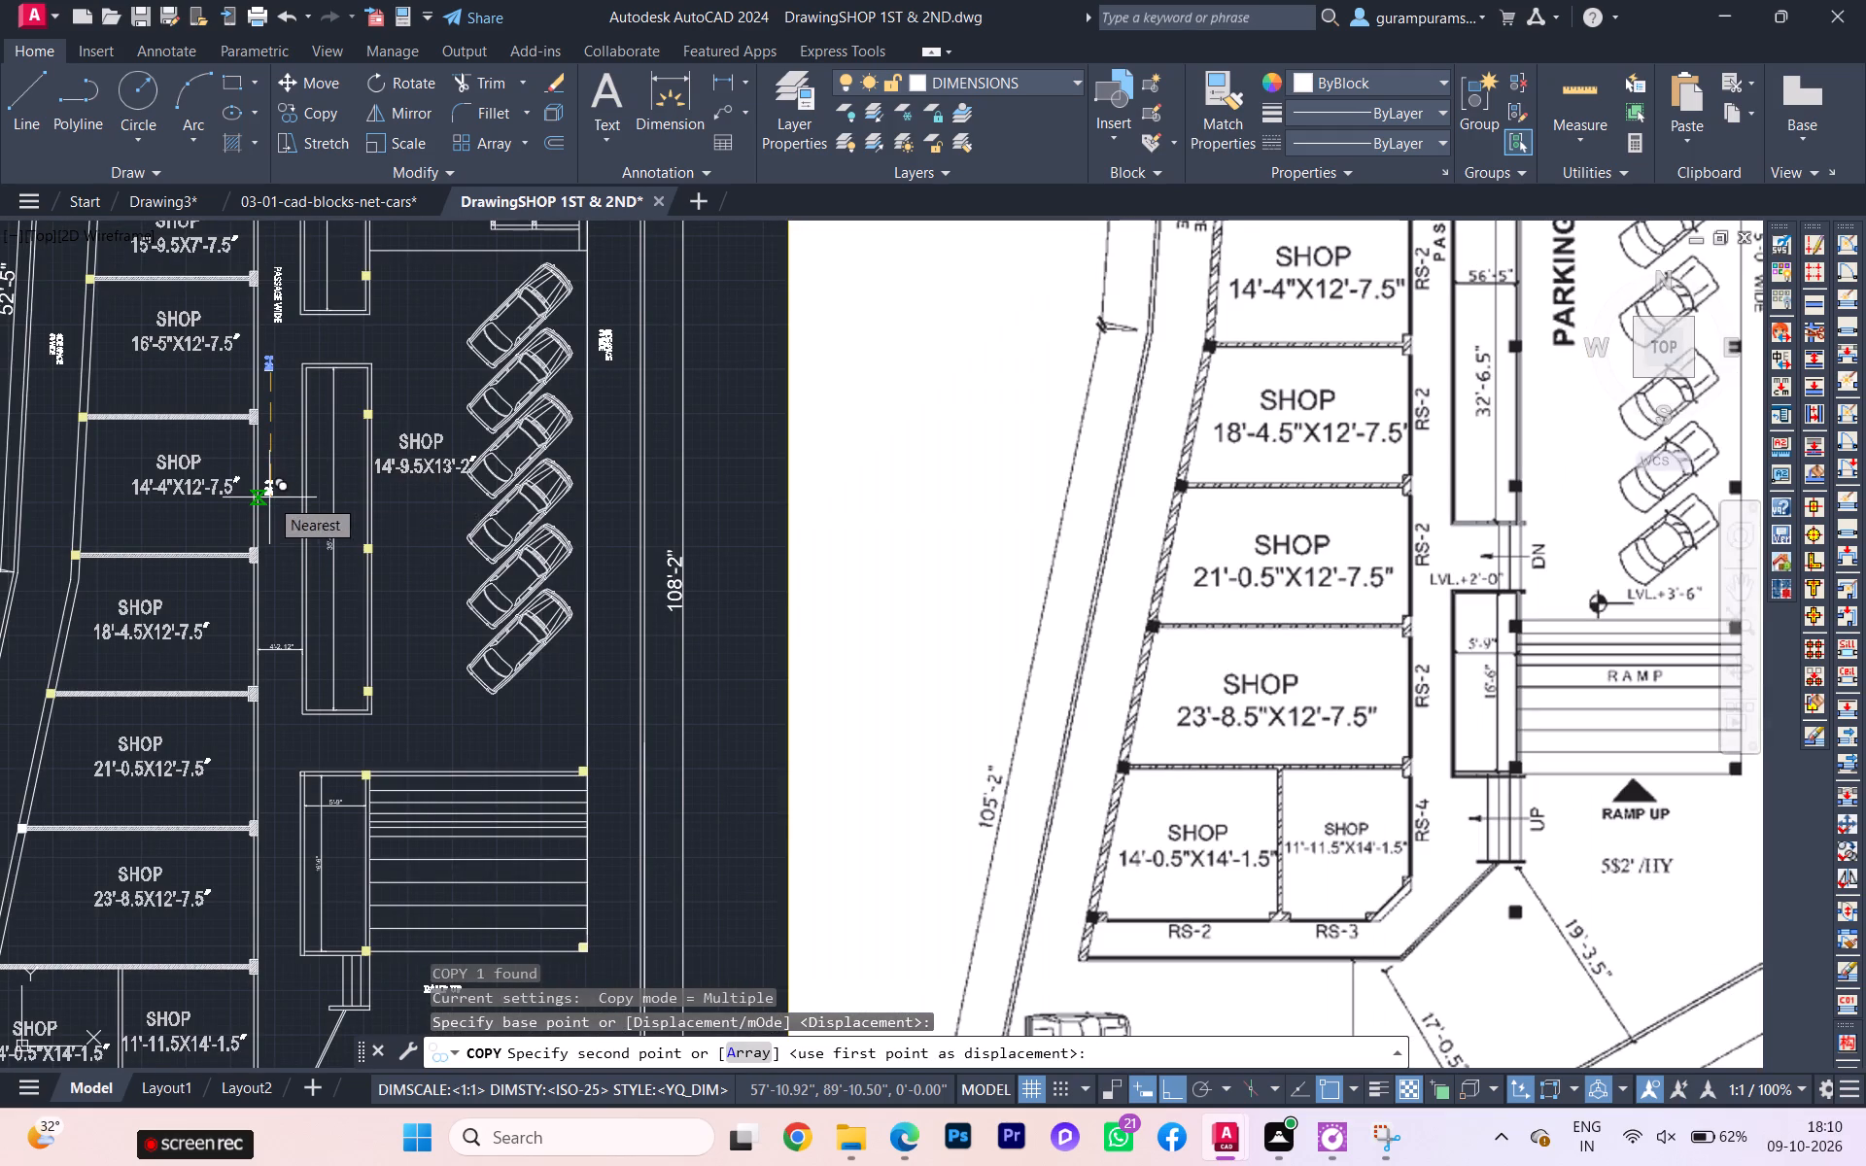
scroll(266, 513, "up", 1)
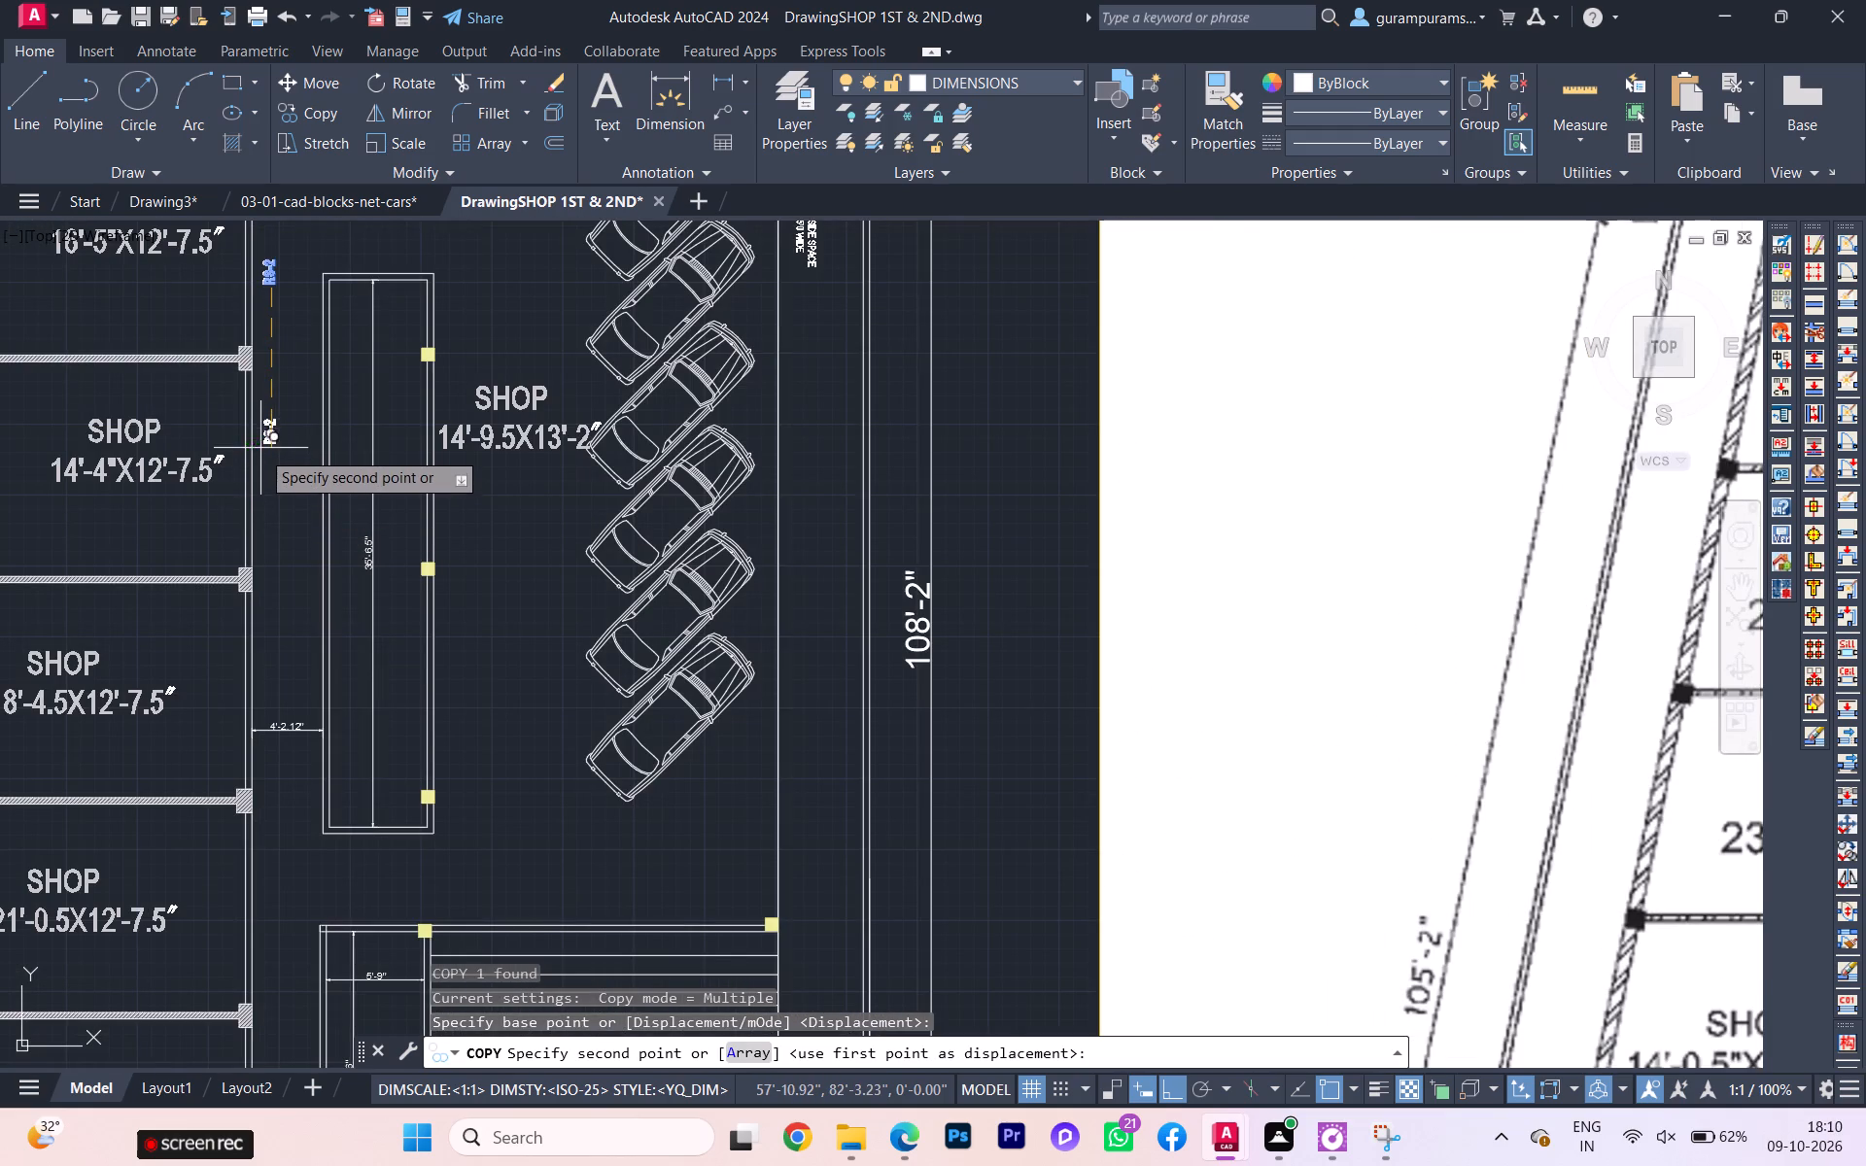
left_click(260, 464)
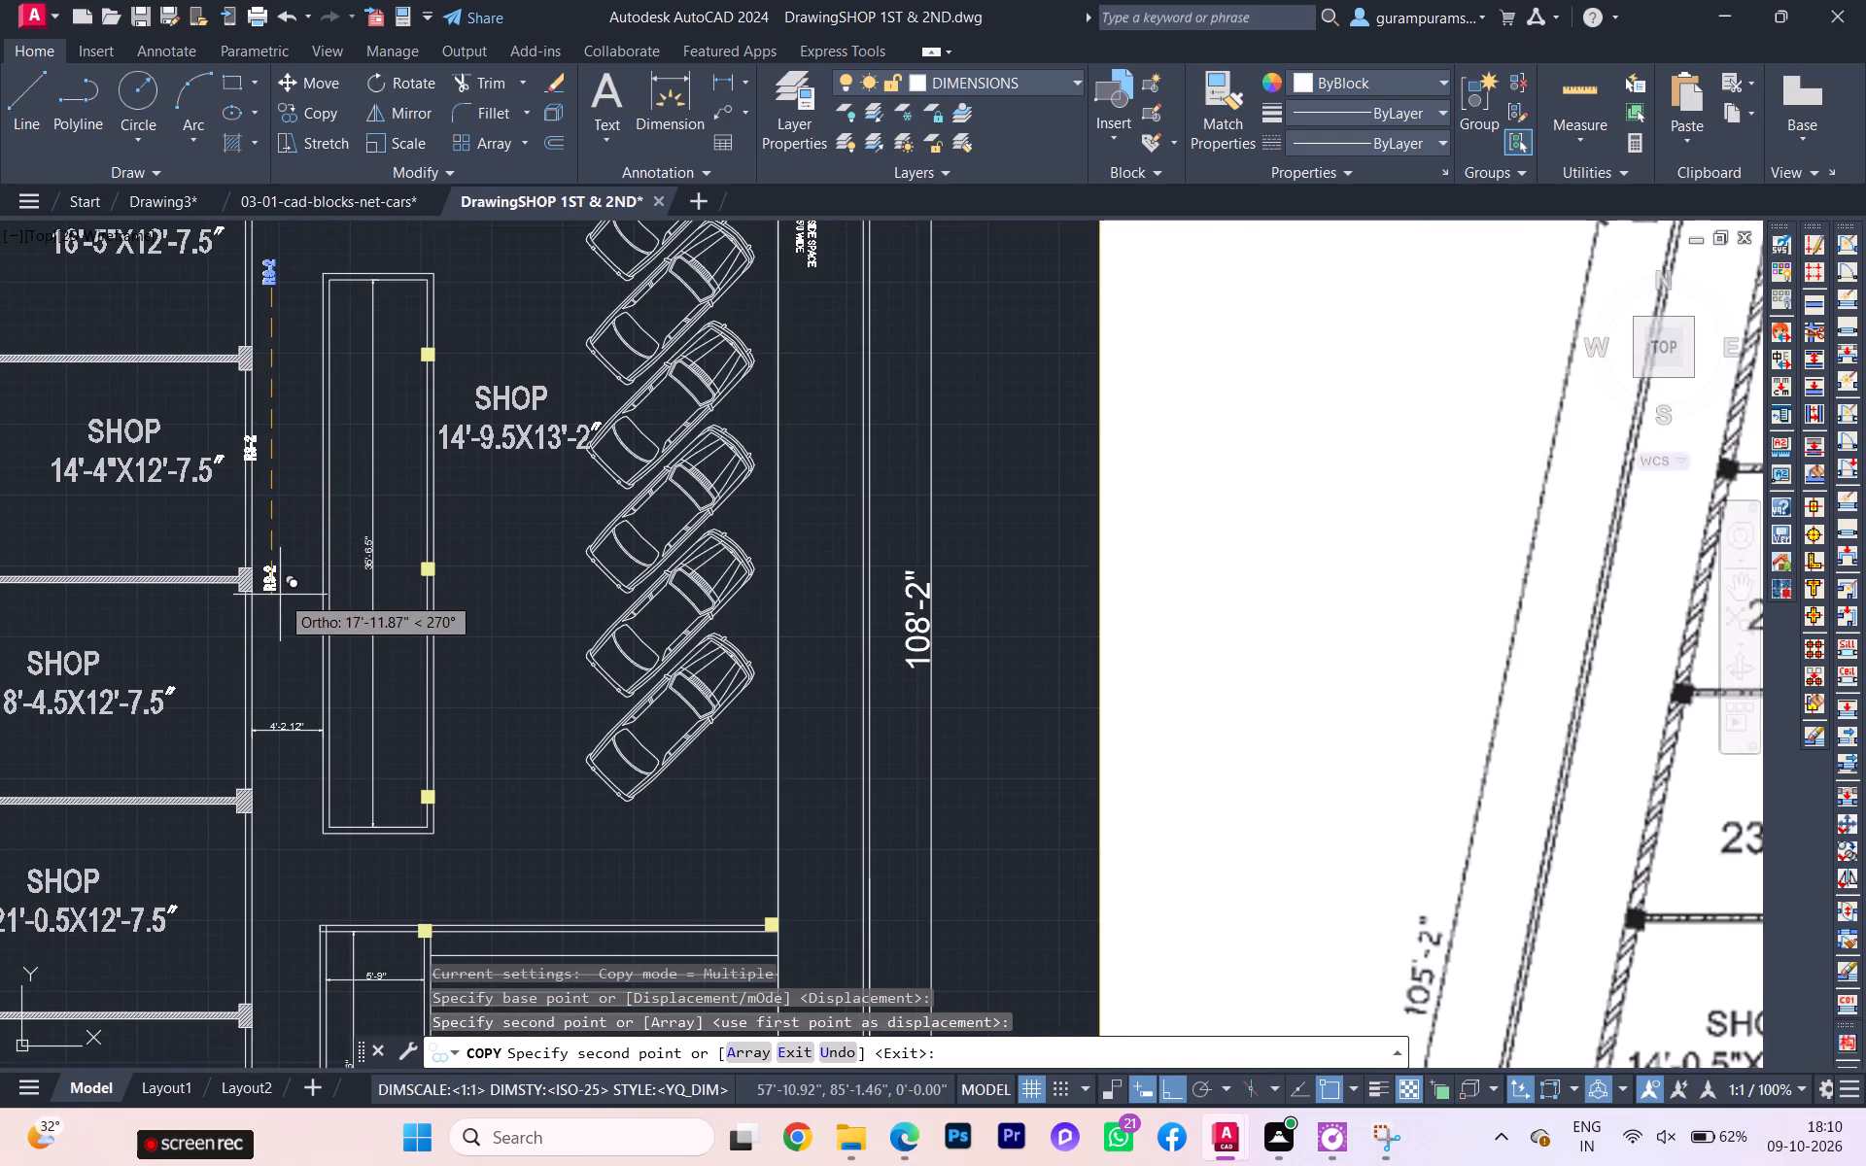
key("ctrl+z")
key("ctrl+z")
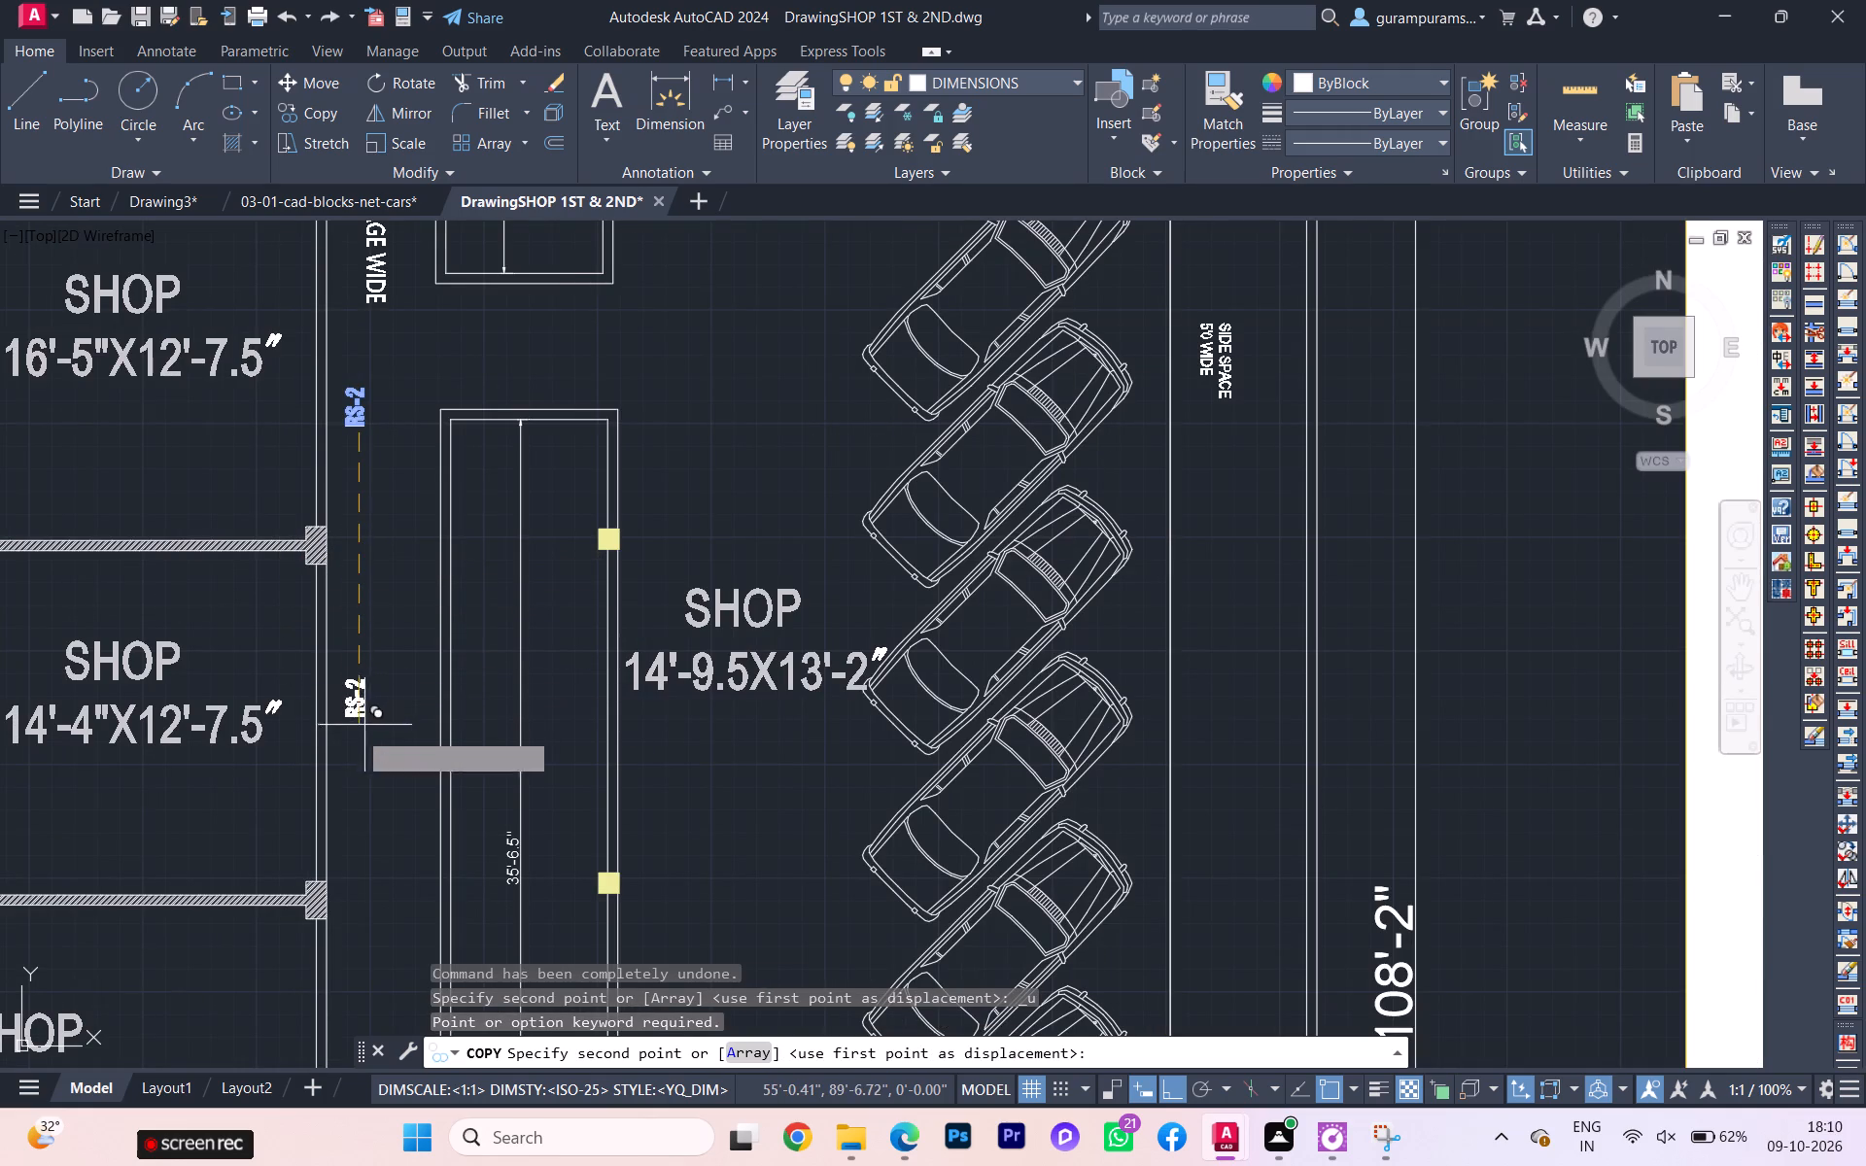
left_click(356, 743)
Place further RS-2 copies straight down the passage beside the 18'-4.5", 21'-0.5", 23'-8.5" and 11'-11.5" shops.
scroll(397, 753, "down", 1)
middle_click_drag(397, 729, 417, 347)
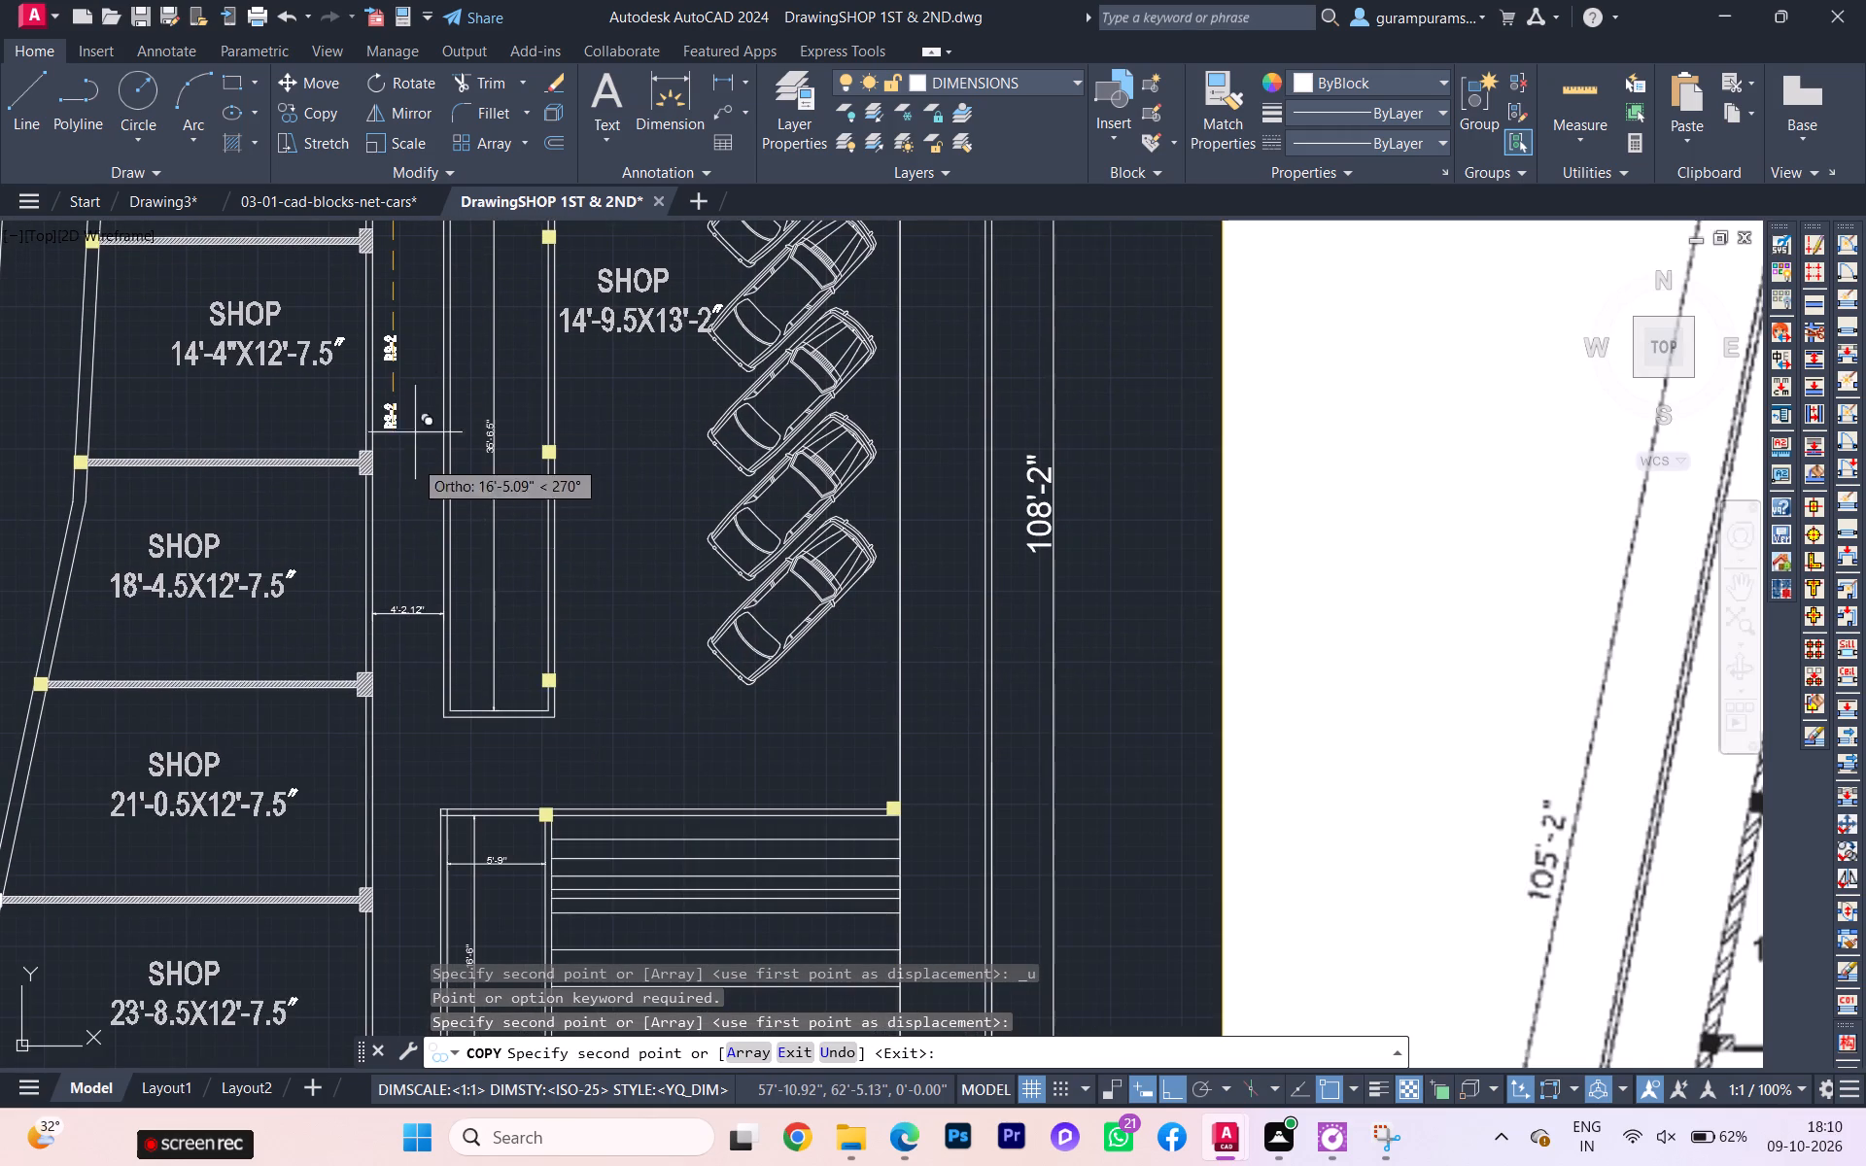
left_click(393, 584)
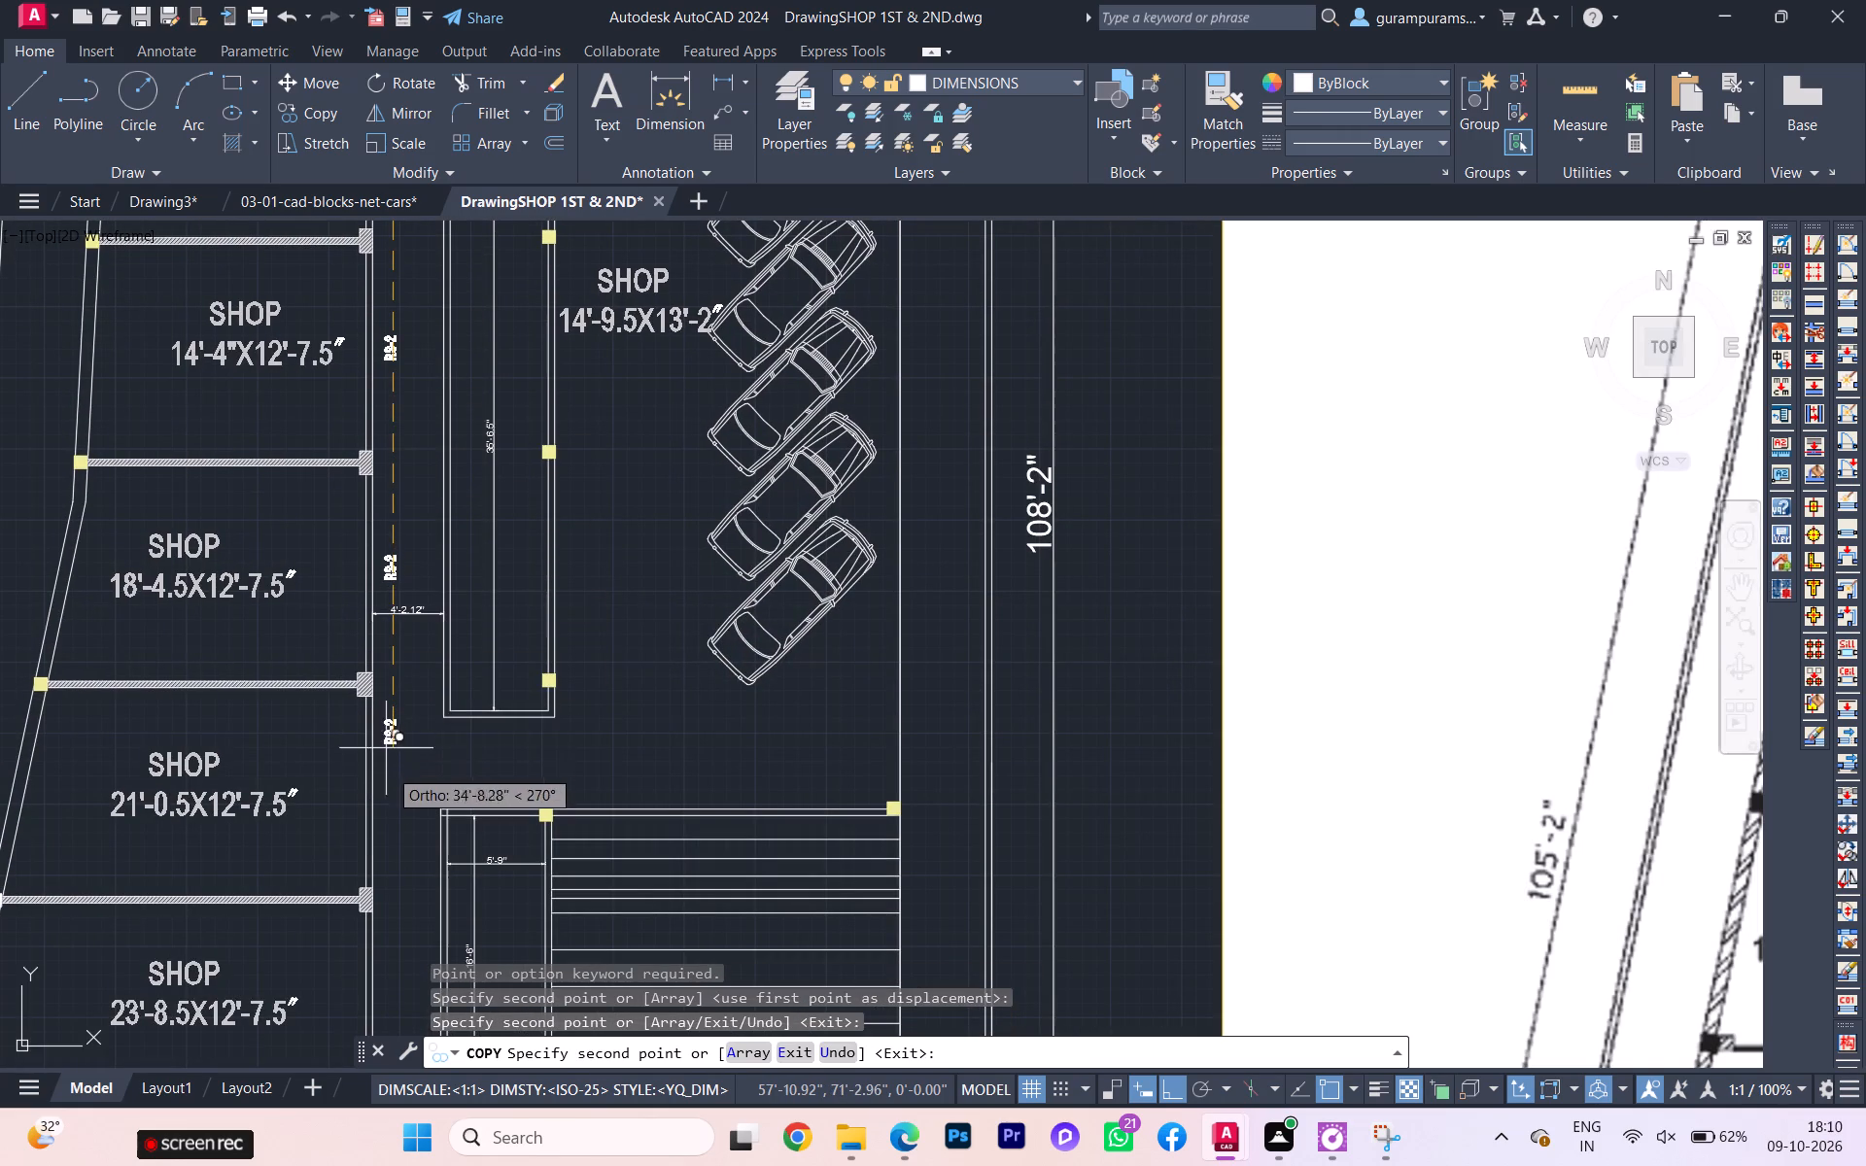
left_click(389, 806)
scroll(407, 773, "down", 1)
middle_click_drag(410, 756, 413, 447)
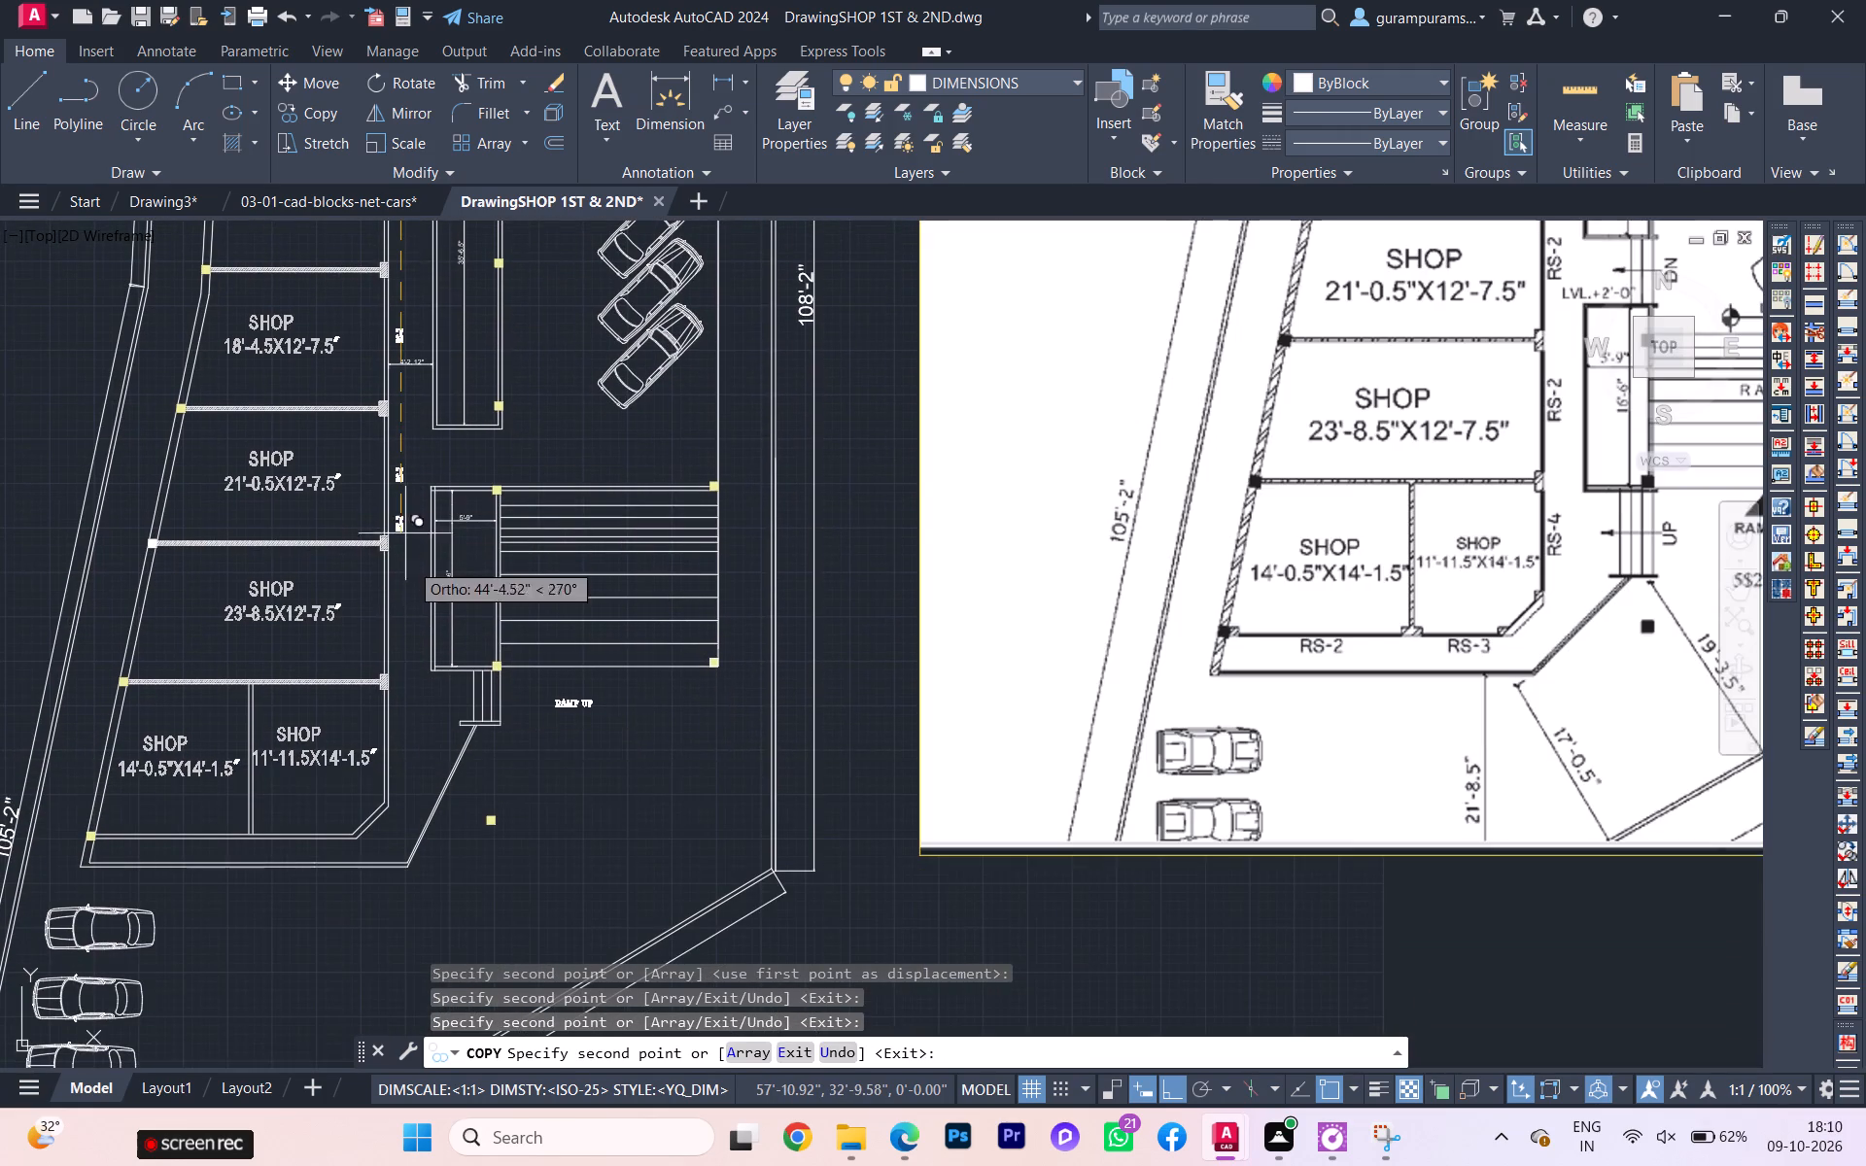
left_click(401, 612)
scroll(410, 714, "up", 1)
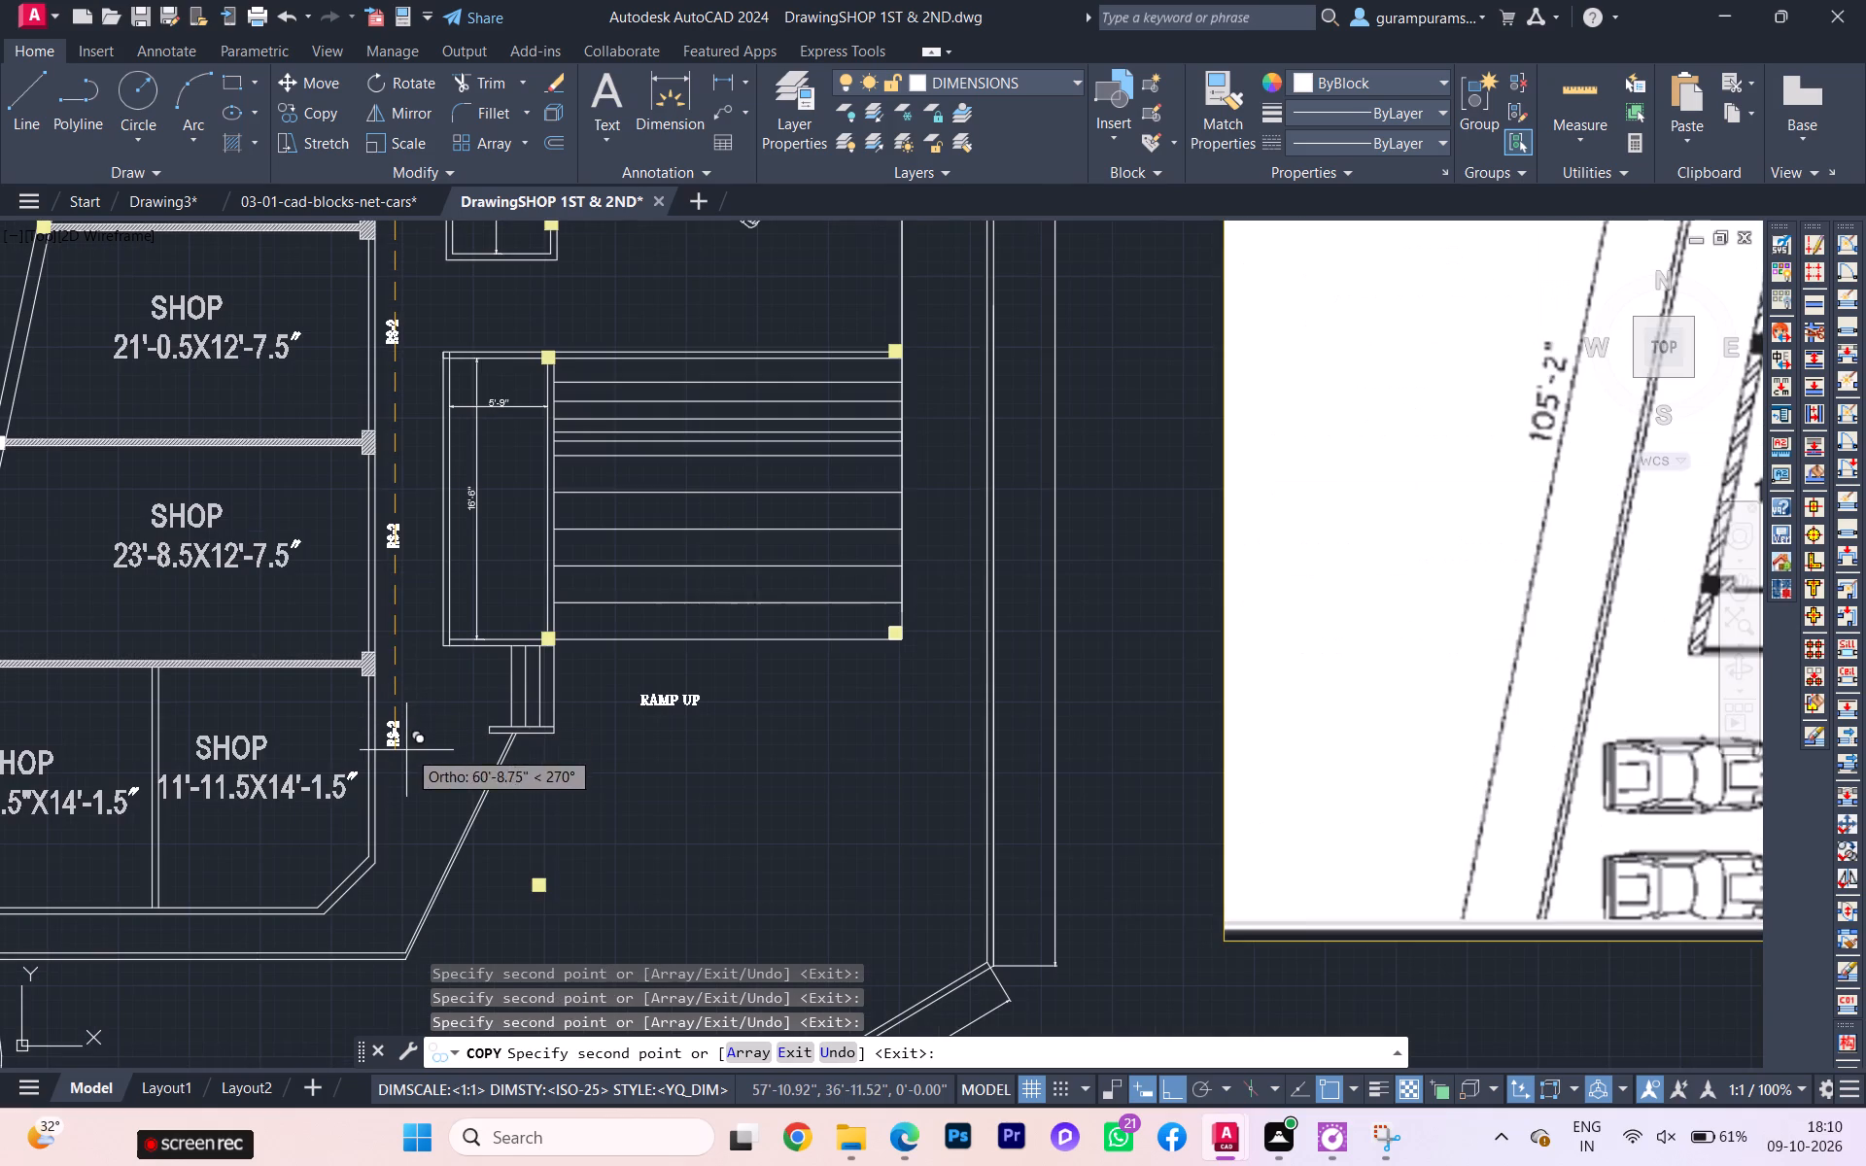
left_click(406, 750)
With Ortho off, place an RS-2 copy in the strip below the 14'-0.5"X14'-1.5" shop.
scroll(442, 581, "down", 2)
middle_click_drag(426, 587, 340, 669)
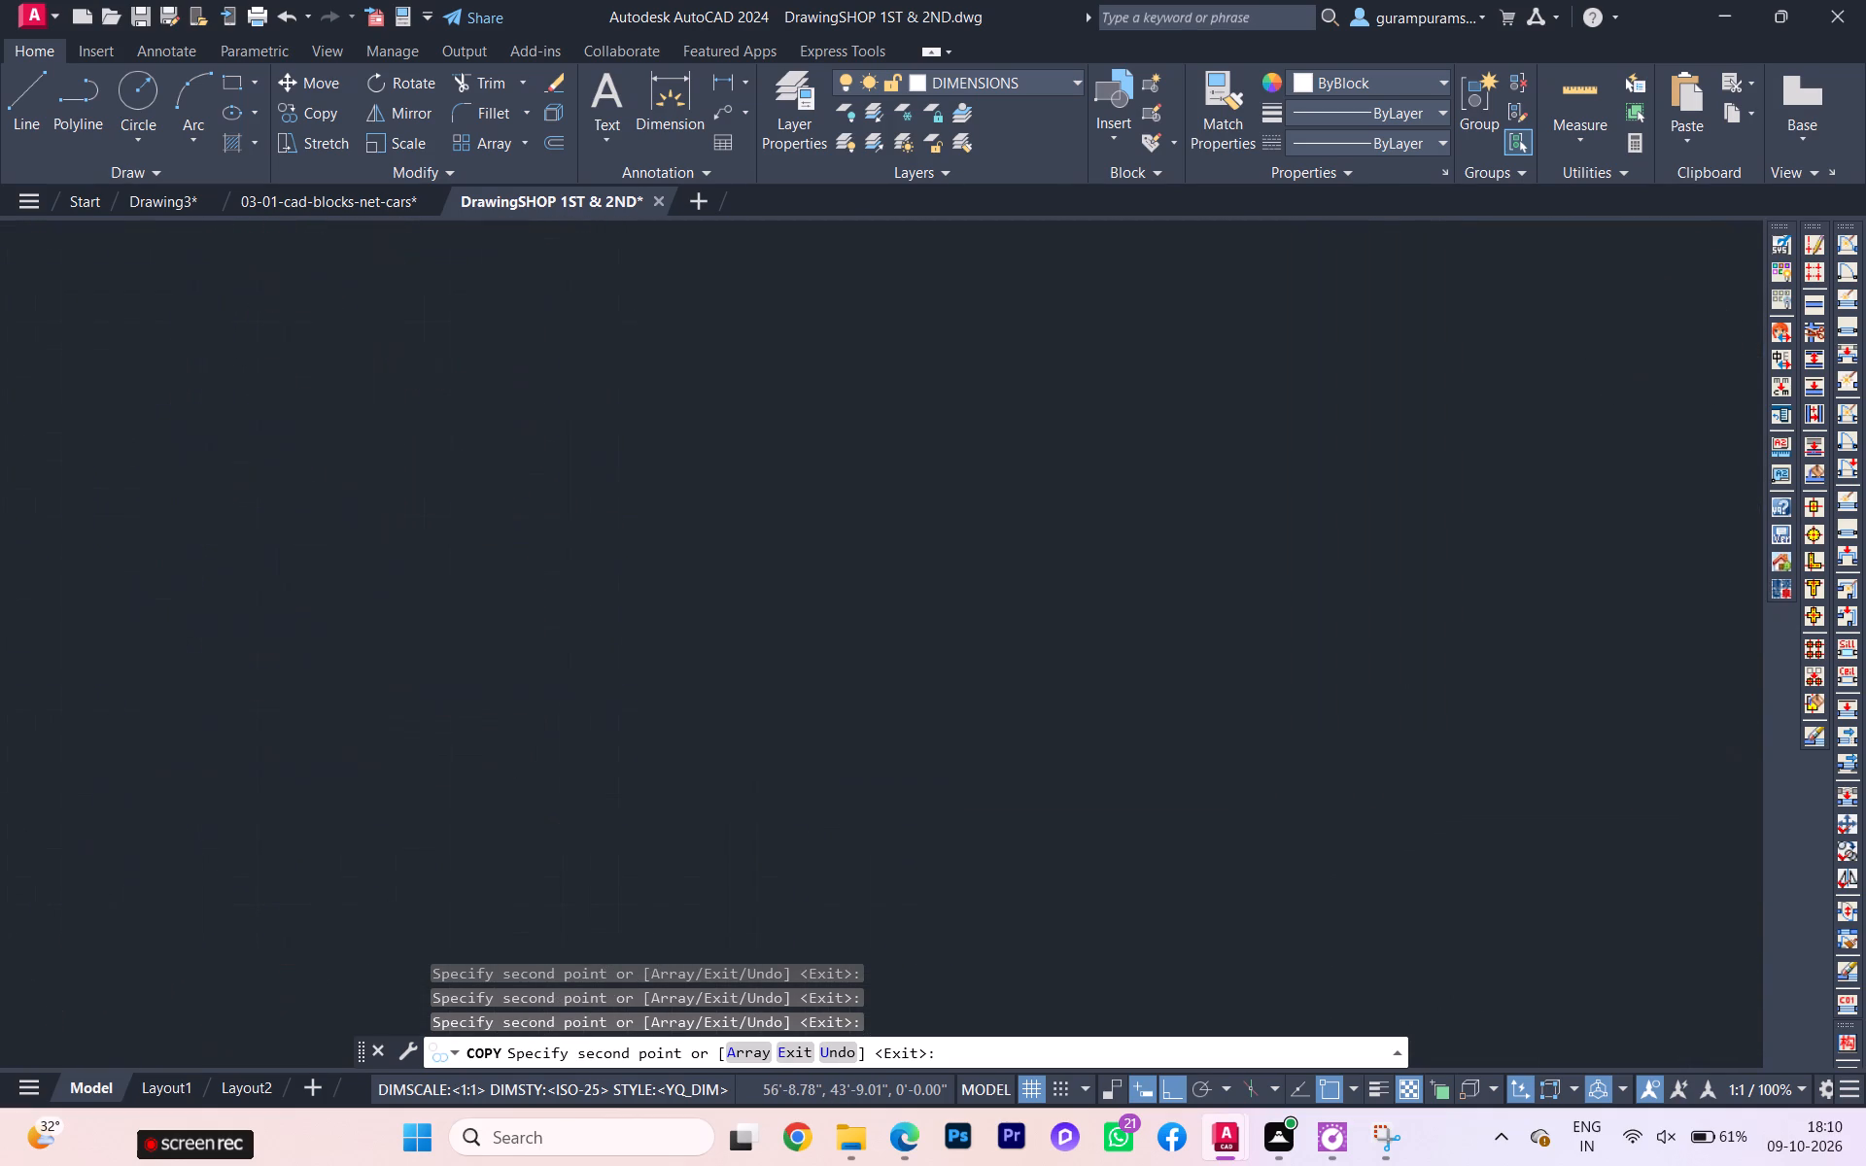
scroll(212, 787, "up", 4)
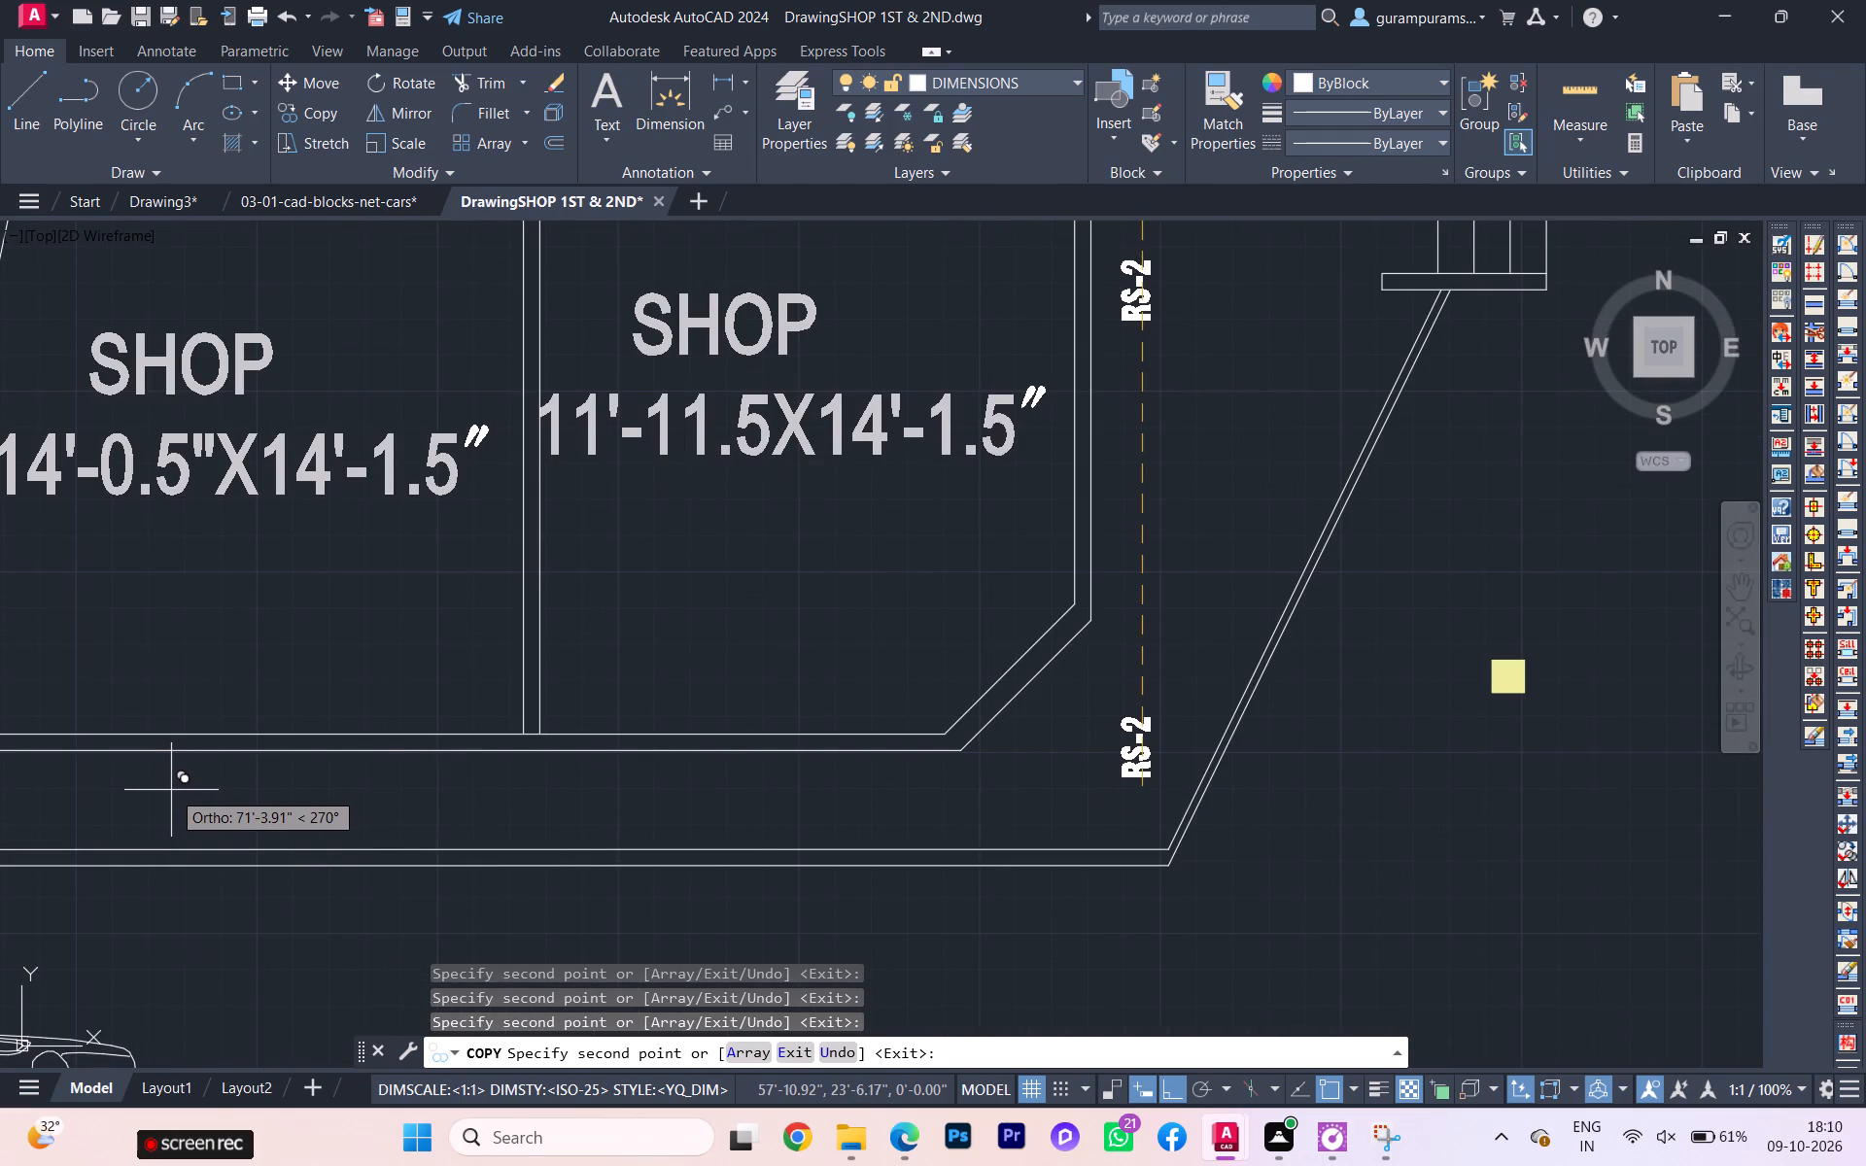
key("F8")
left_click(151, 830)
Place an RS-2 copy in the passage beside the topmost 14'-9.5"X13'-2" shop and finish copying.
scroll(159, 786, "down", 2)
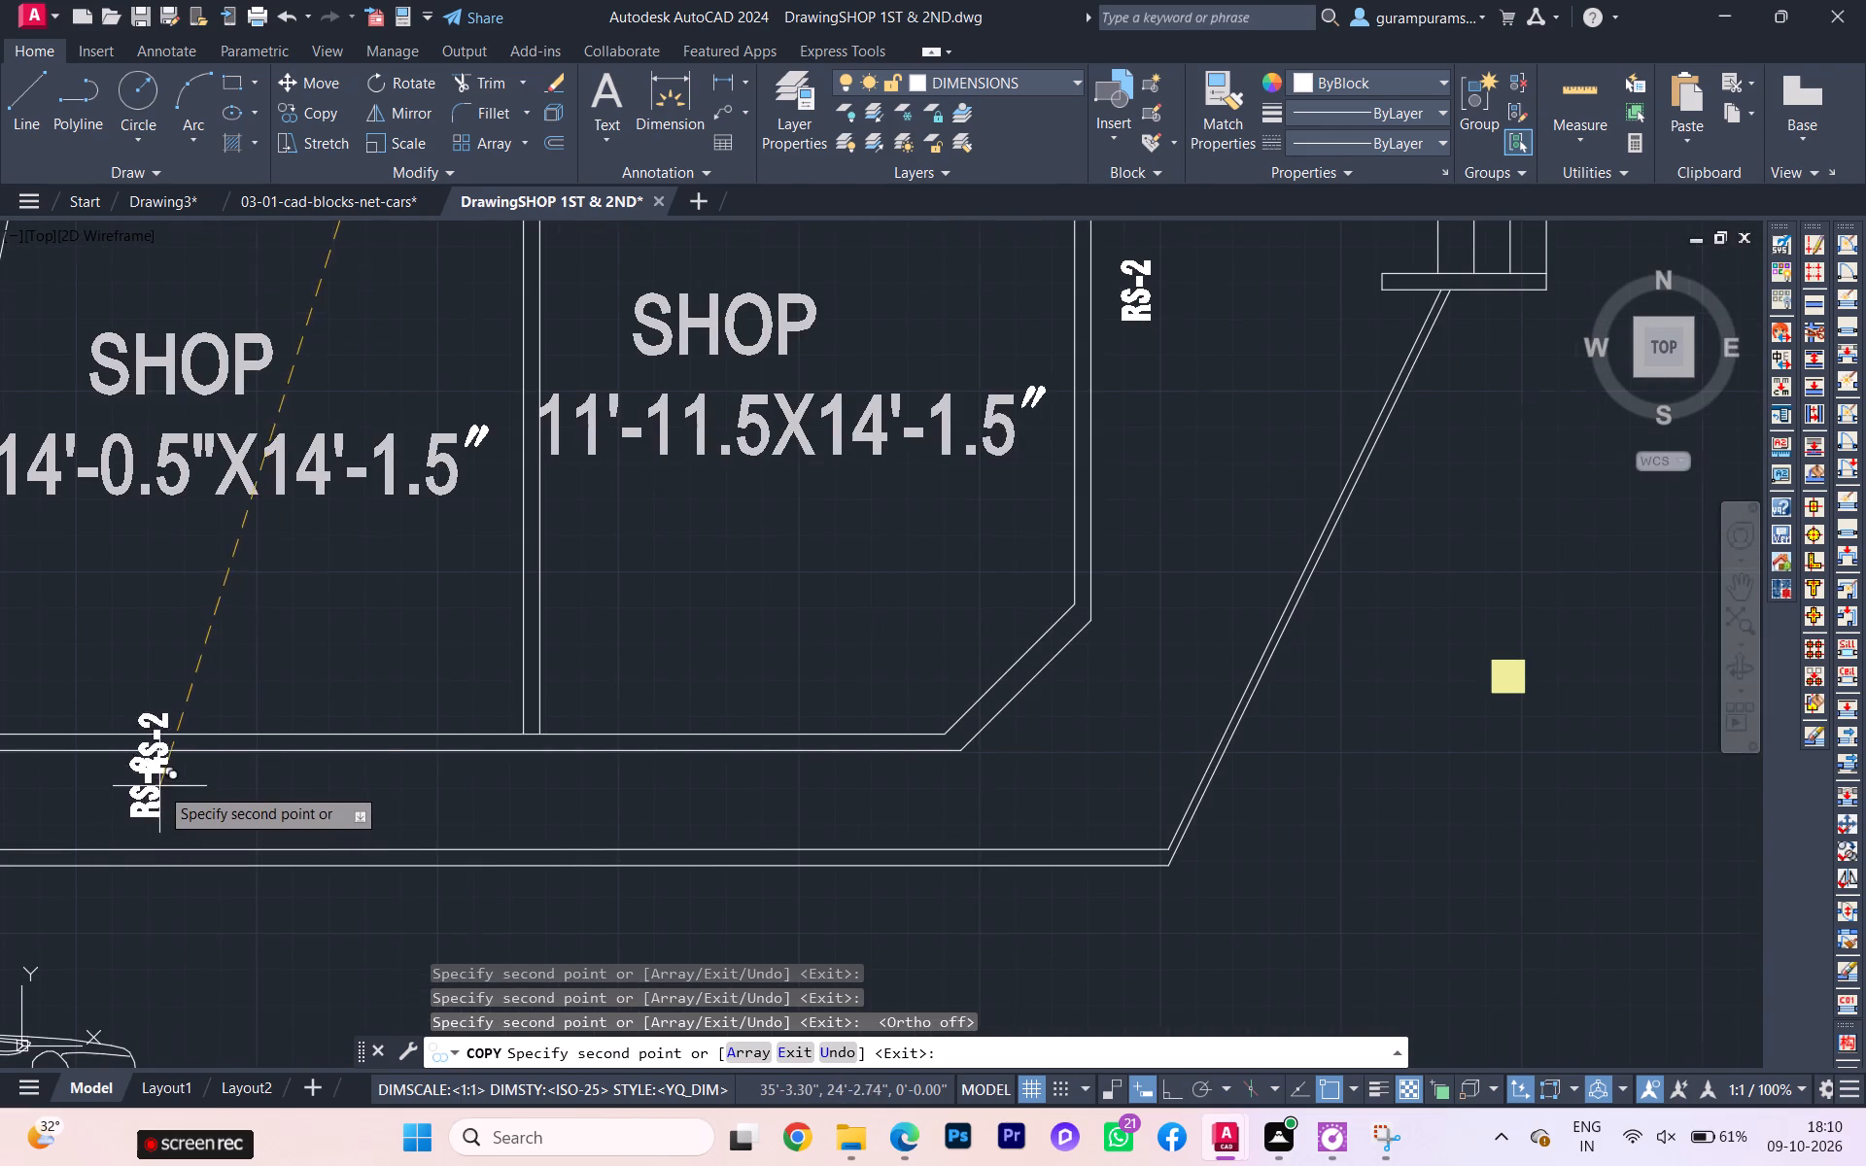
scroll(159, 786, "down", 1)
scroll(699, 647, "down", 1)
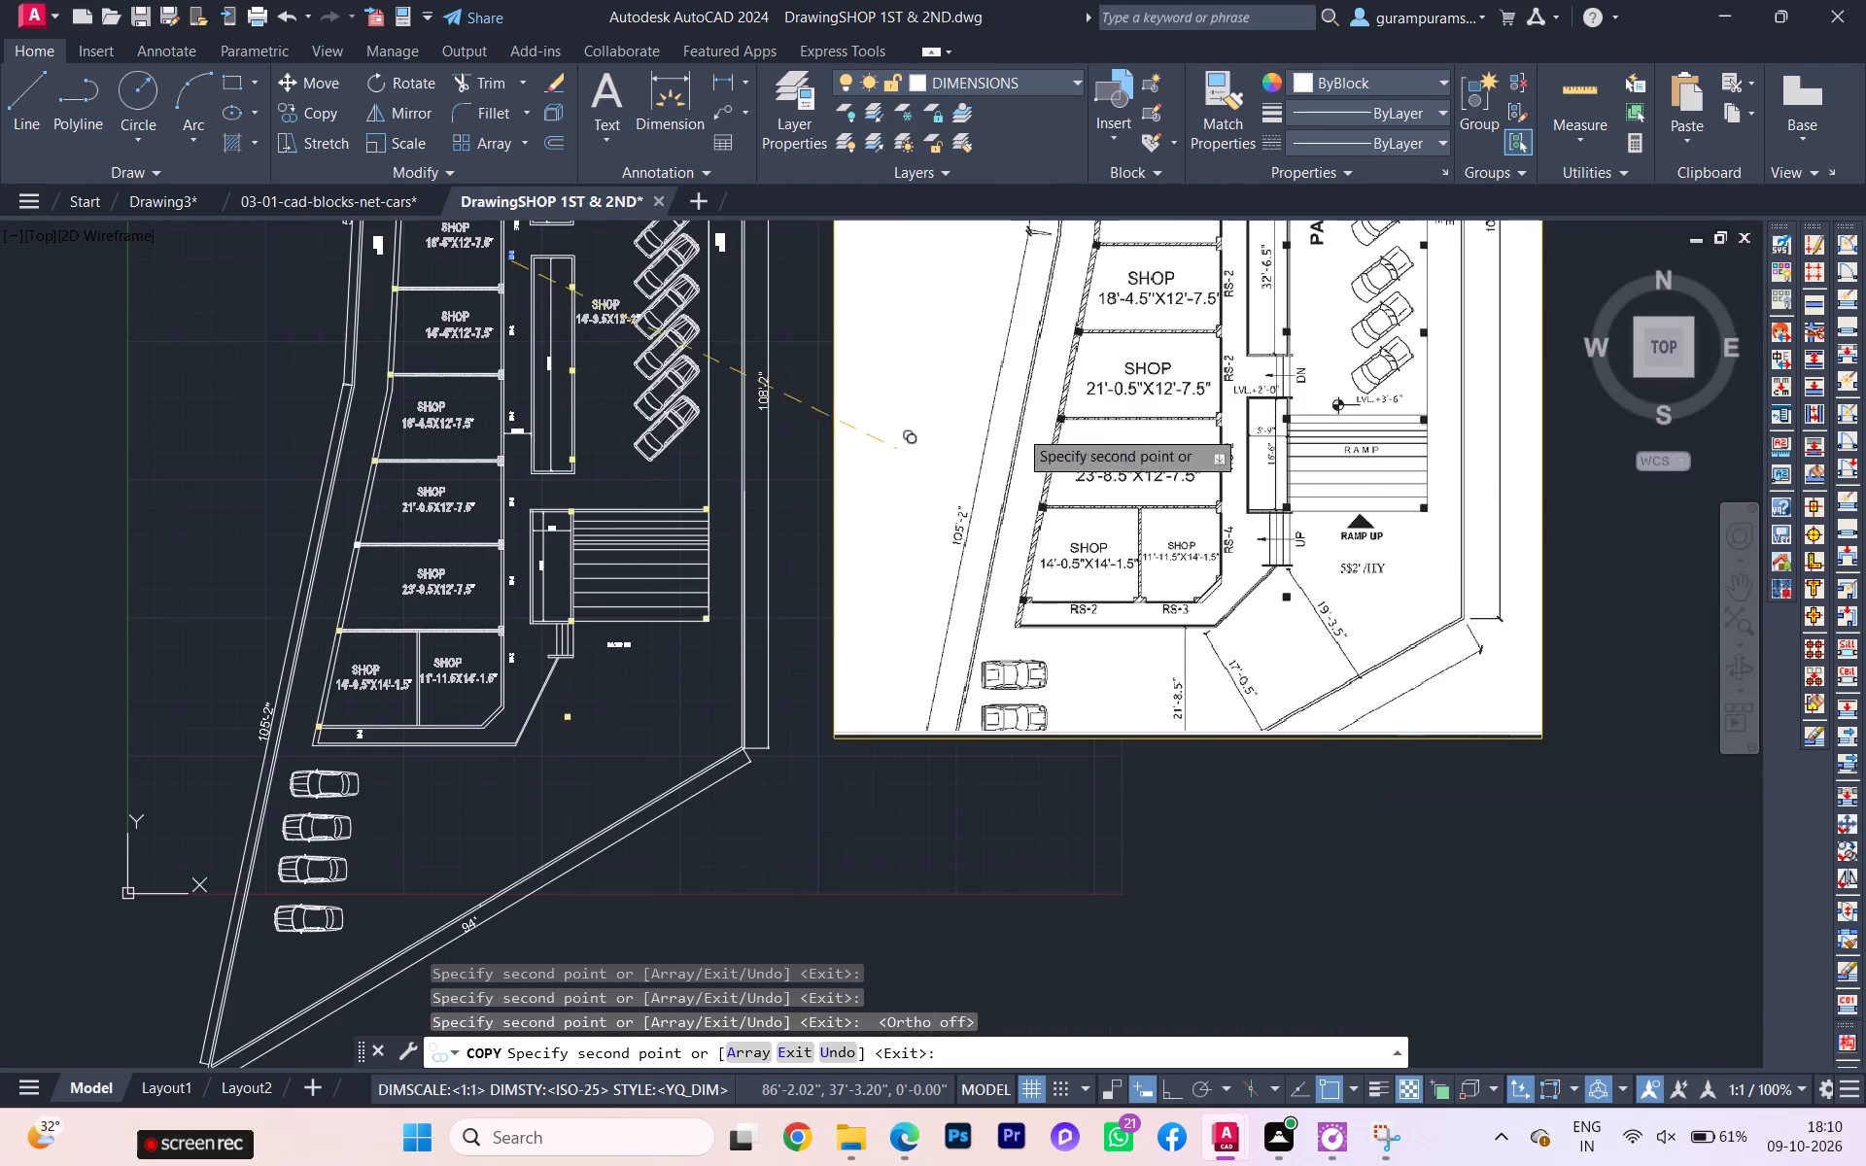
scroll(1274, 415, "up", 2)
scroll(1162, 391, "down", 2)
middle_click_drag(1154, 402, 1042, 1045)
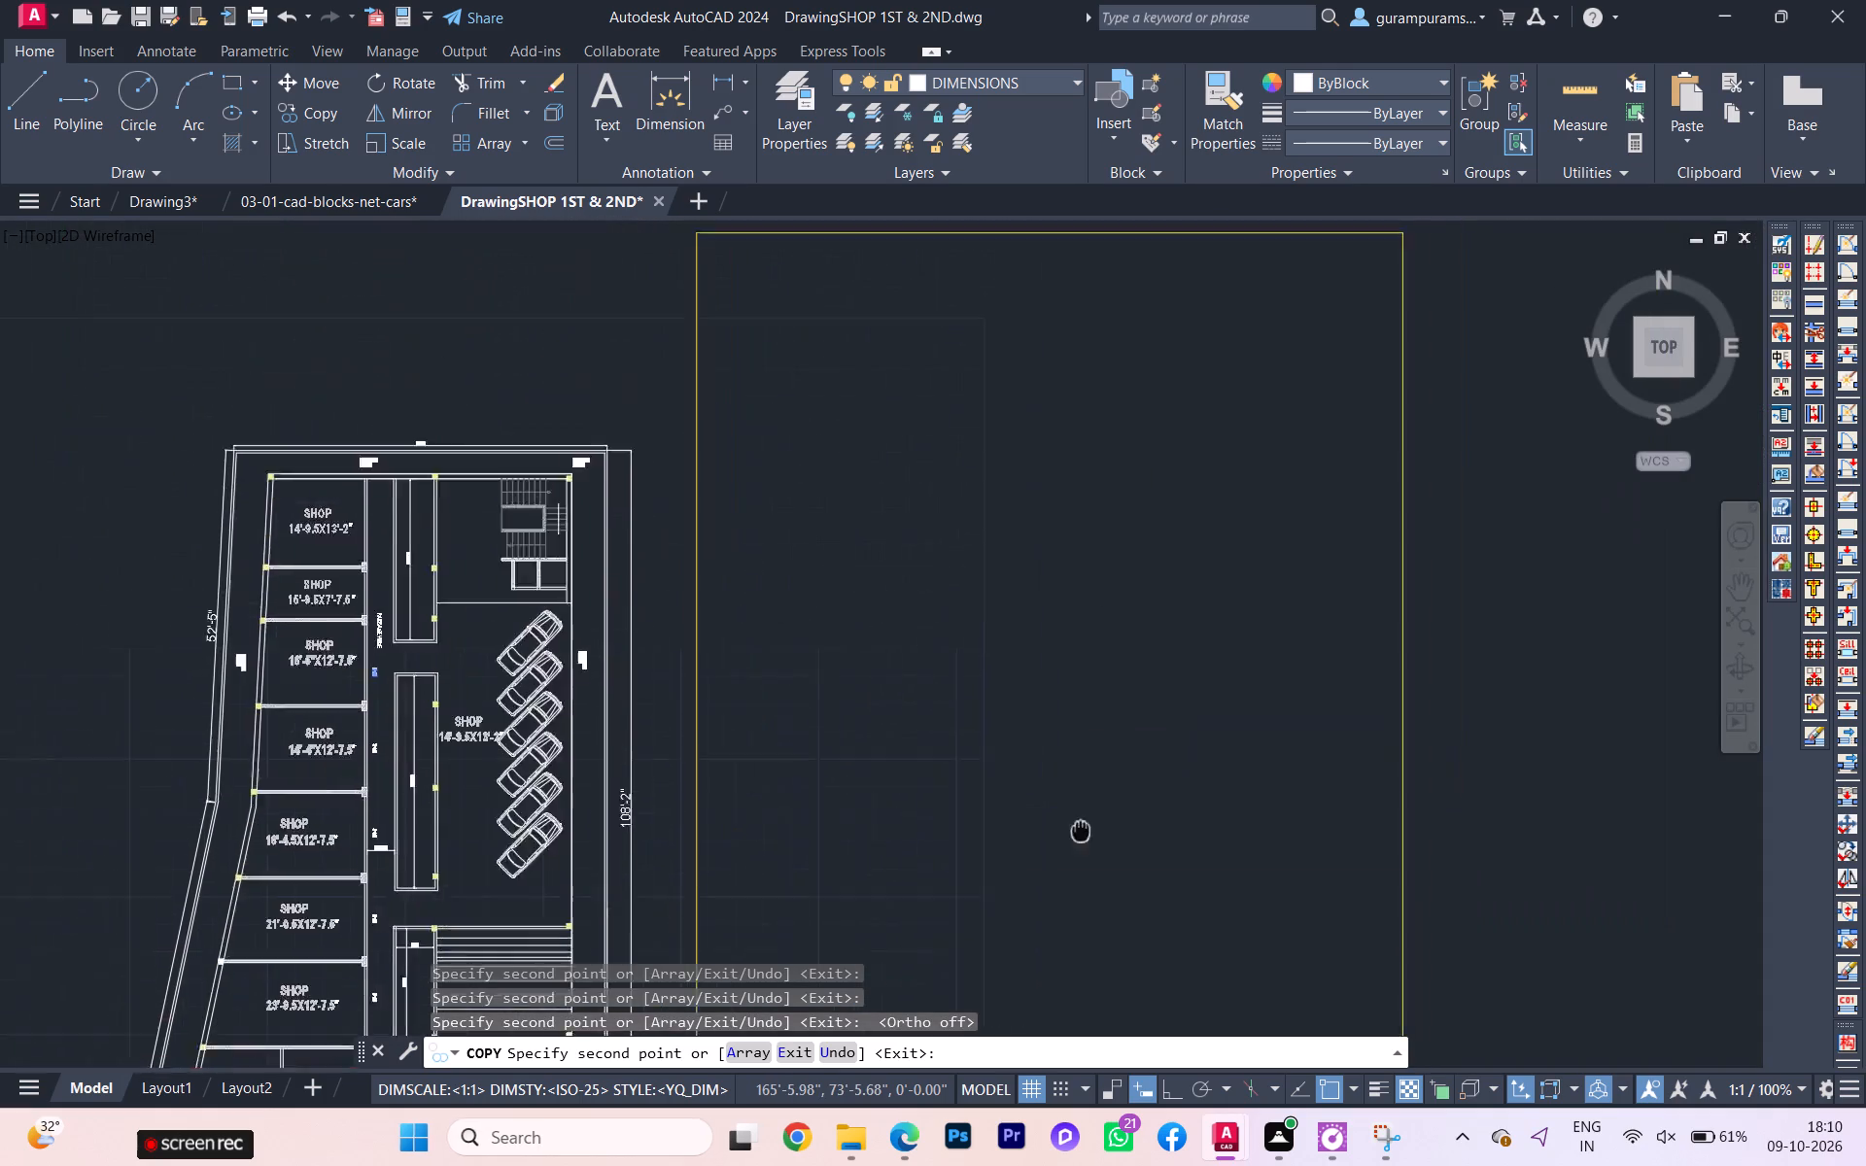
middle_click_drag(1042, 1045, 1038, 1115)
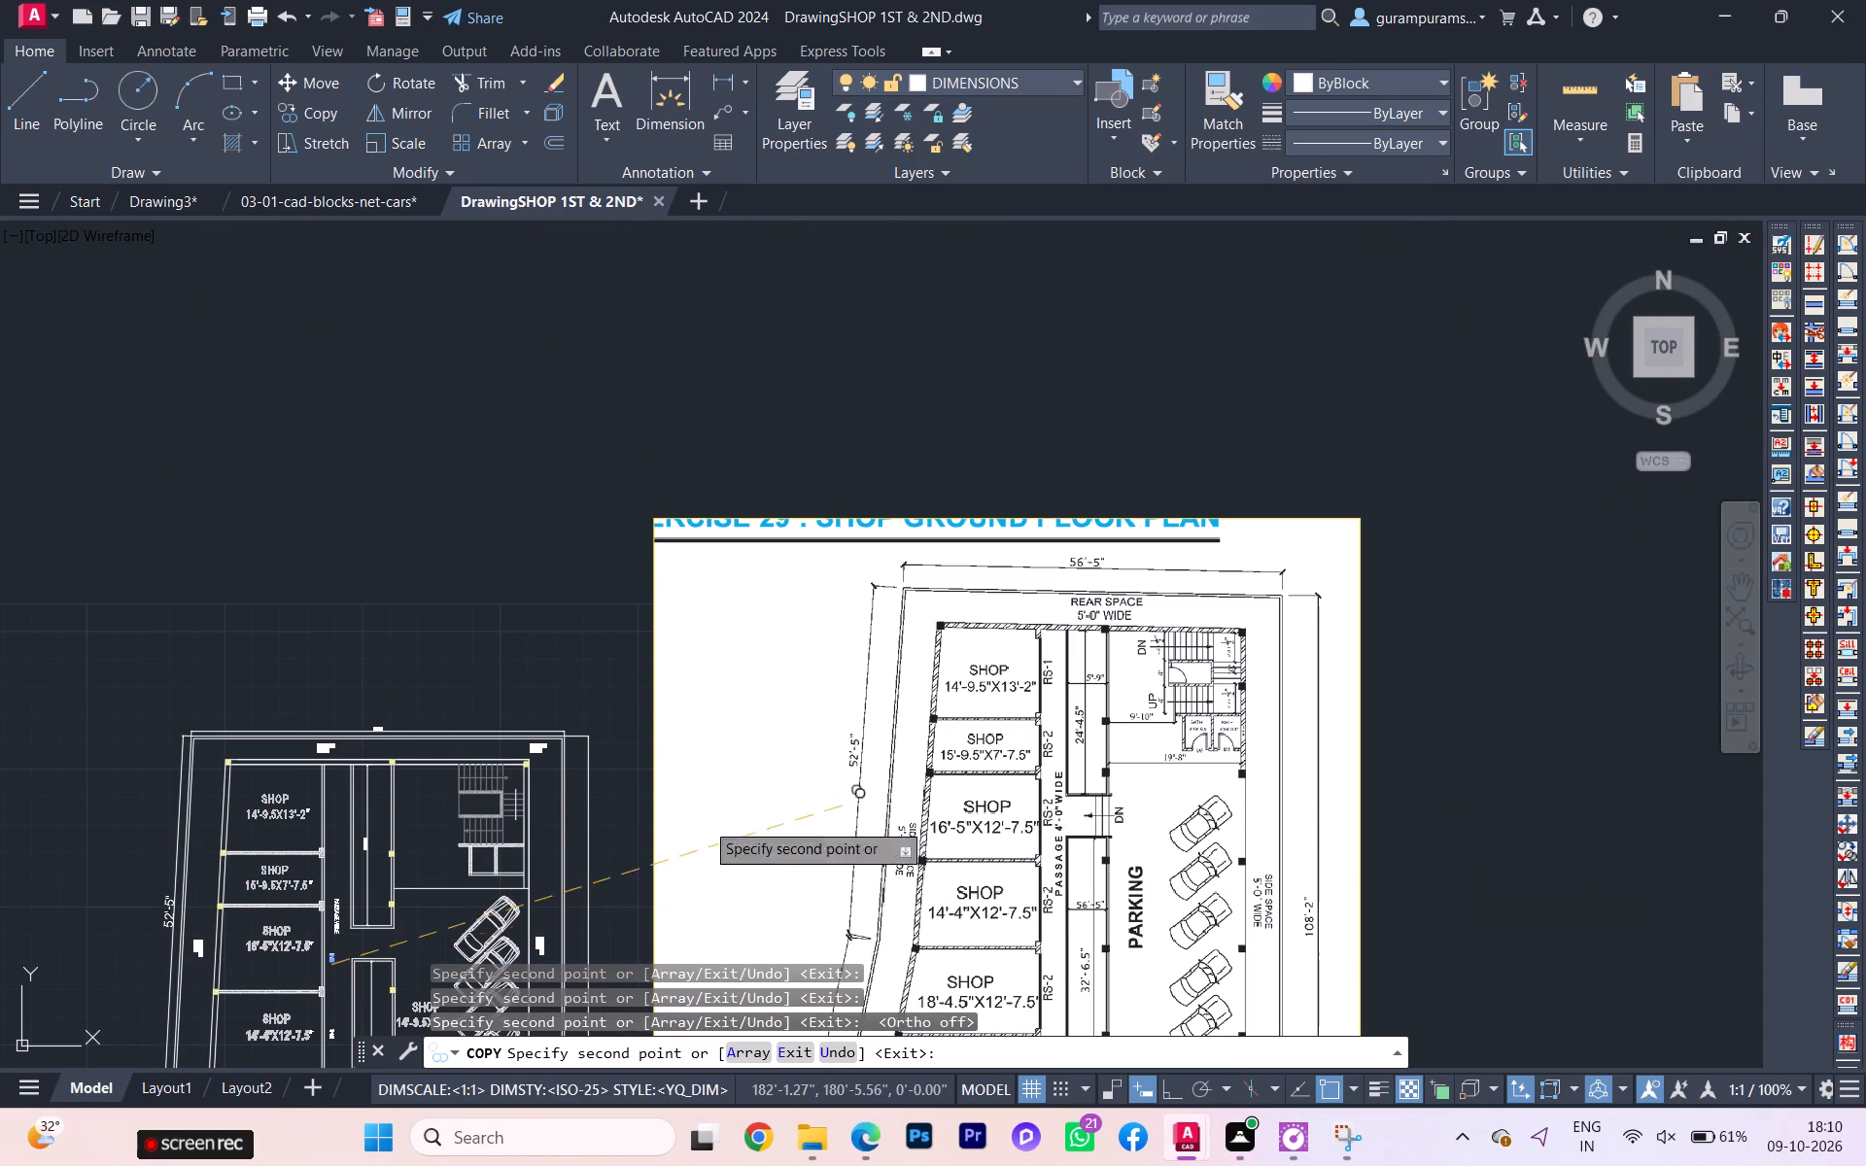
scroll(438, 830, "up", 2)
scroll(417, 844, "down", 3)
scroll(338, 882, "up", 2)
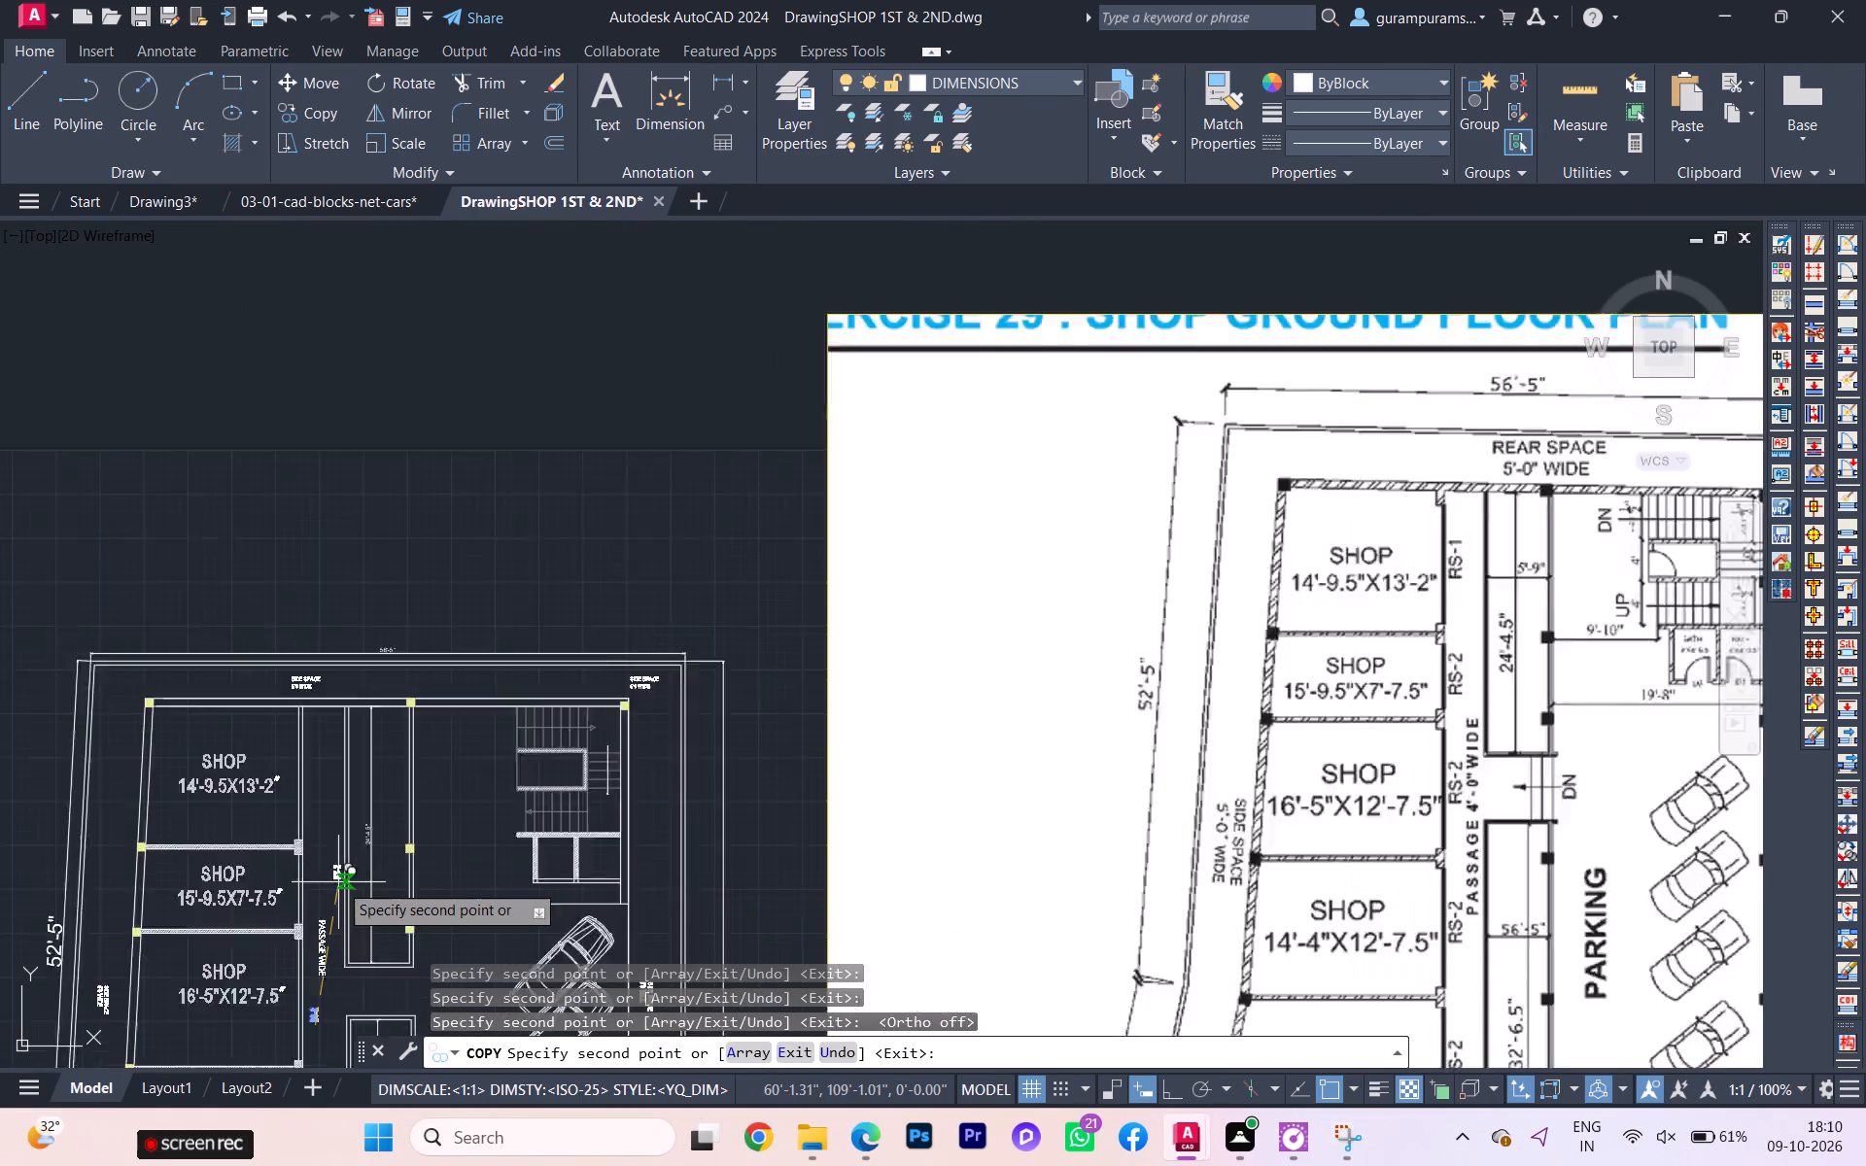
scroll(337, 884, "down", 1)
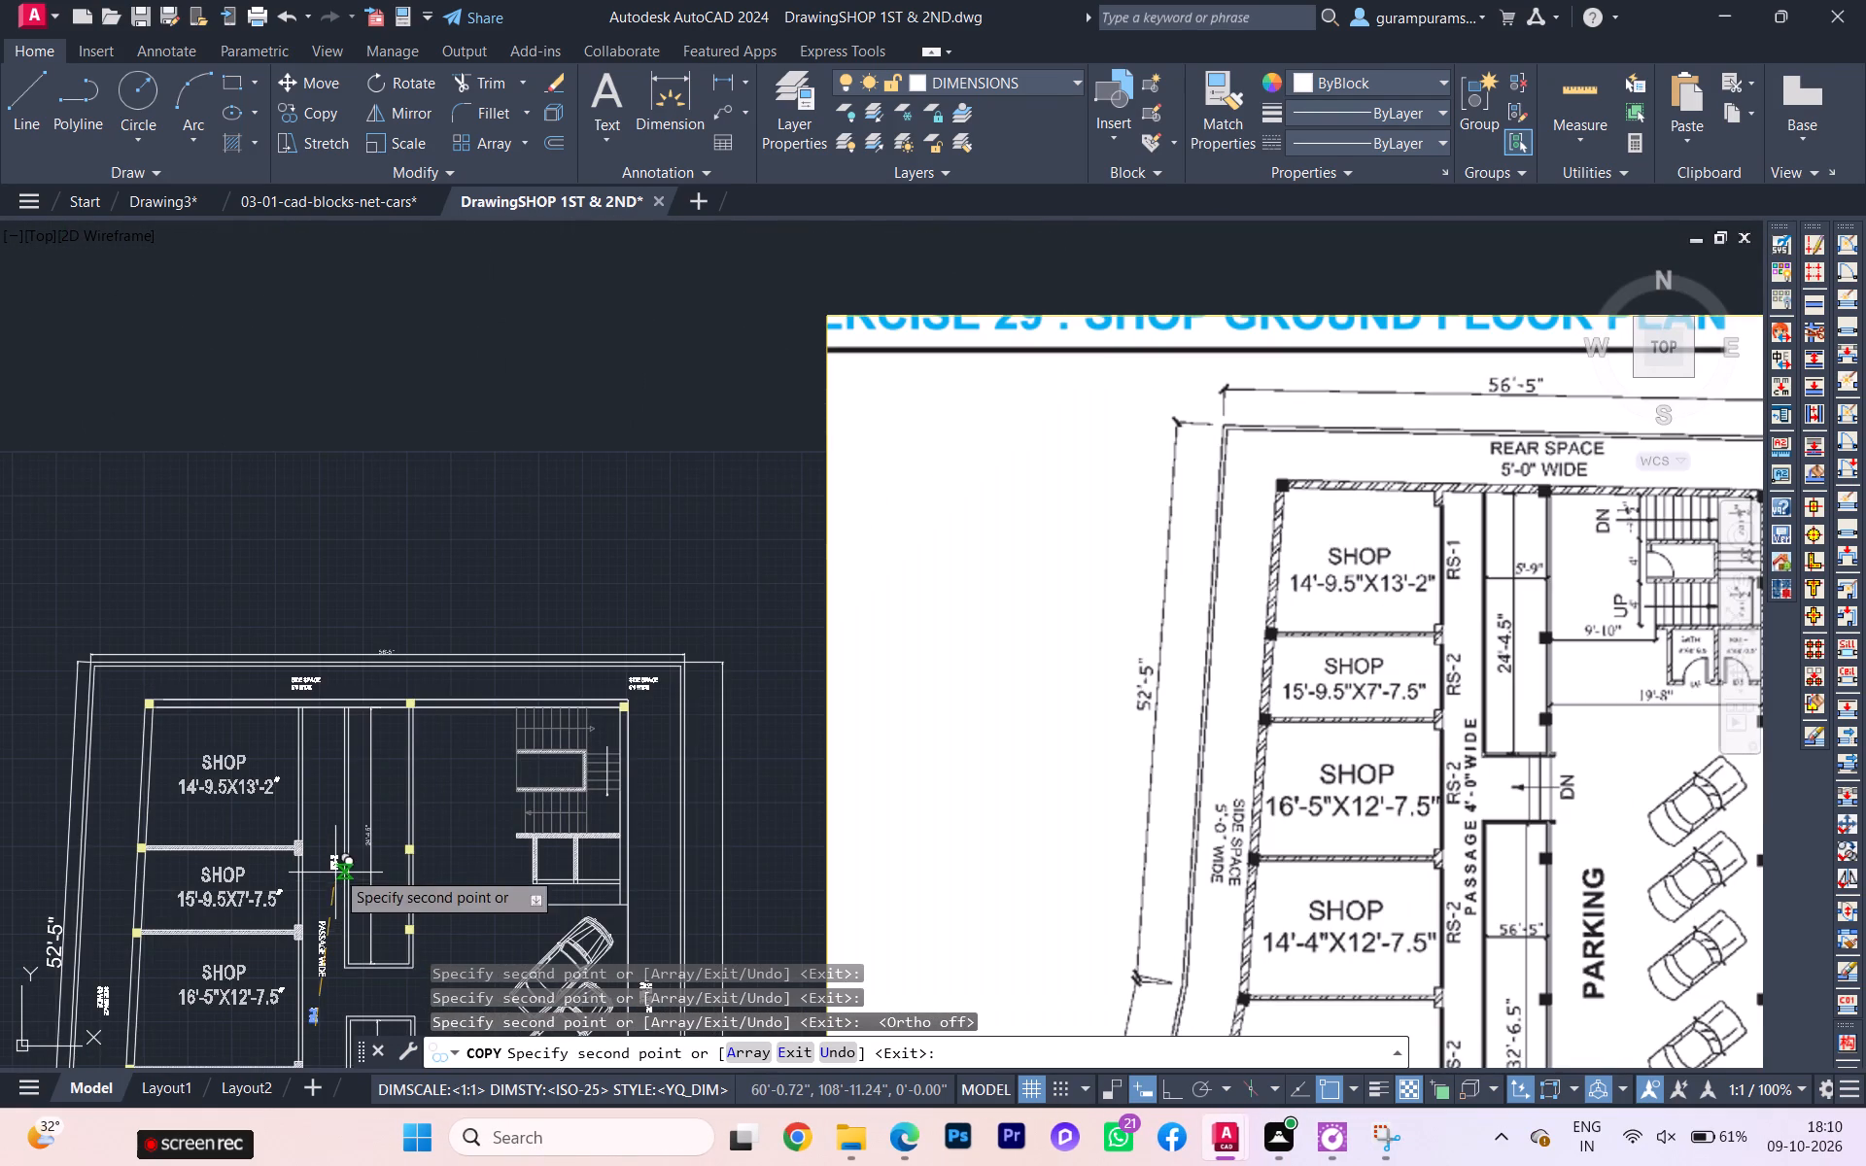
scroll(328, 791, "up", 1)
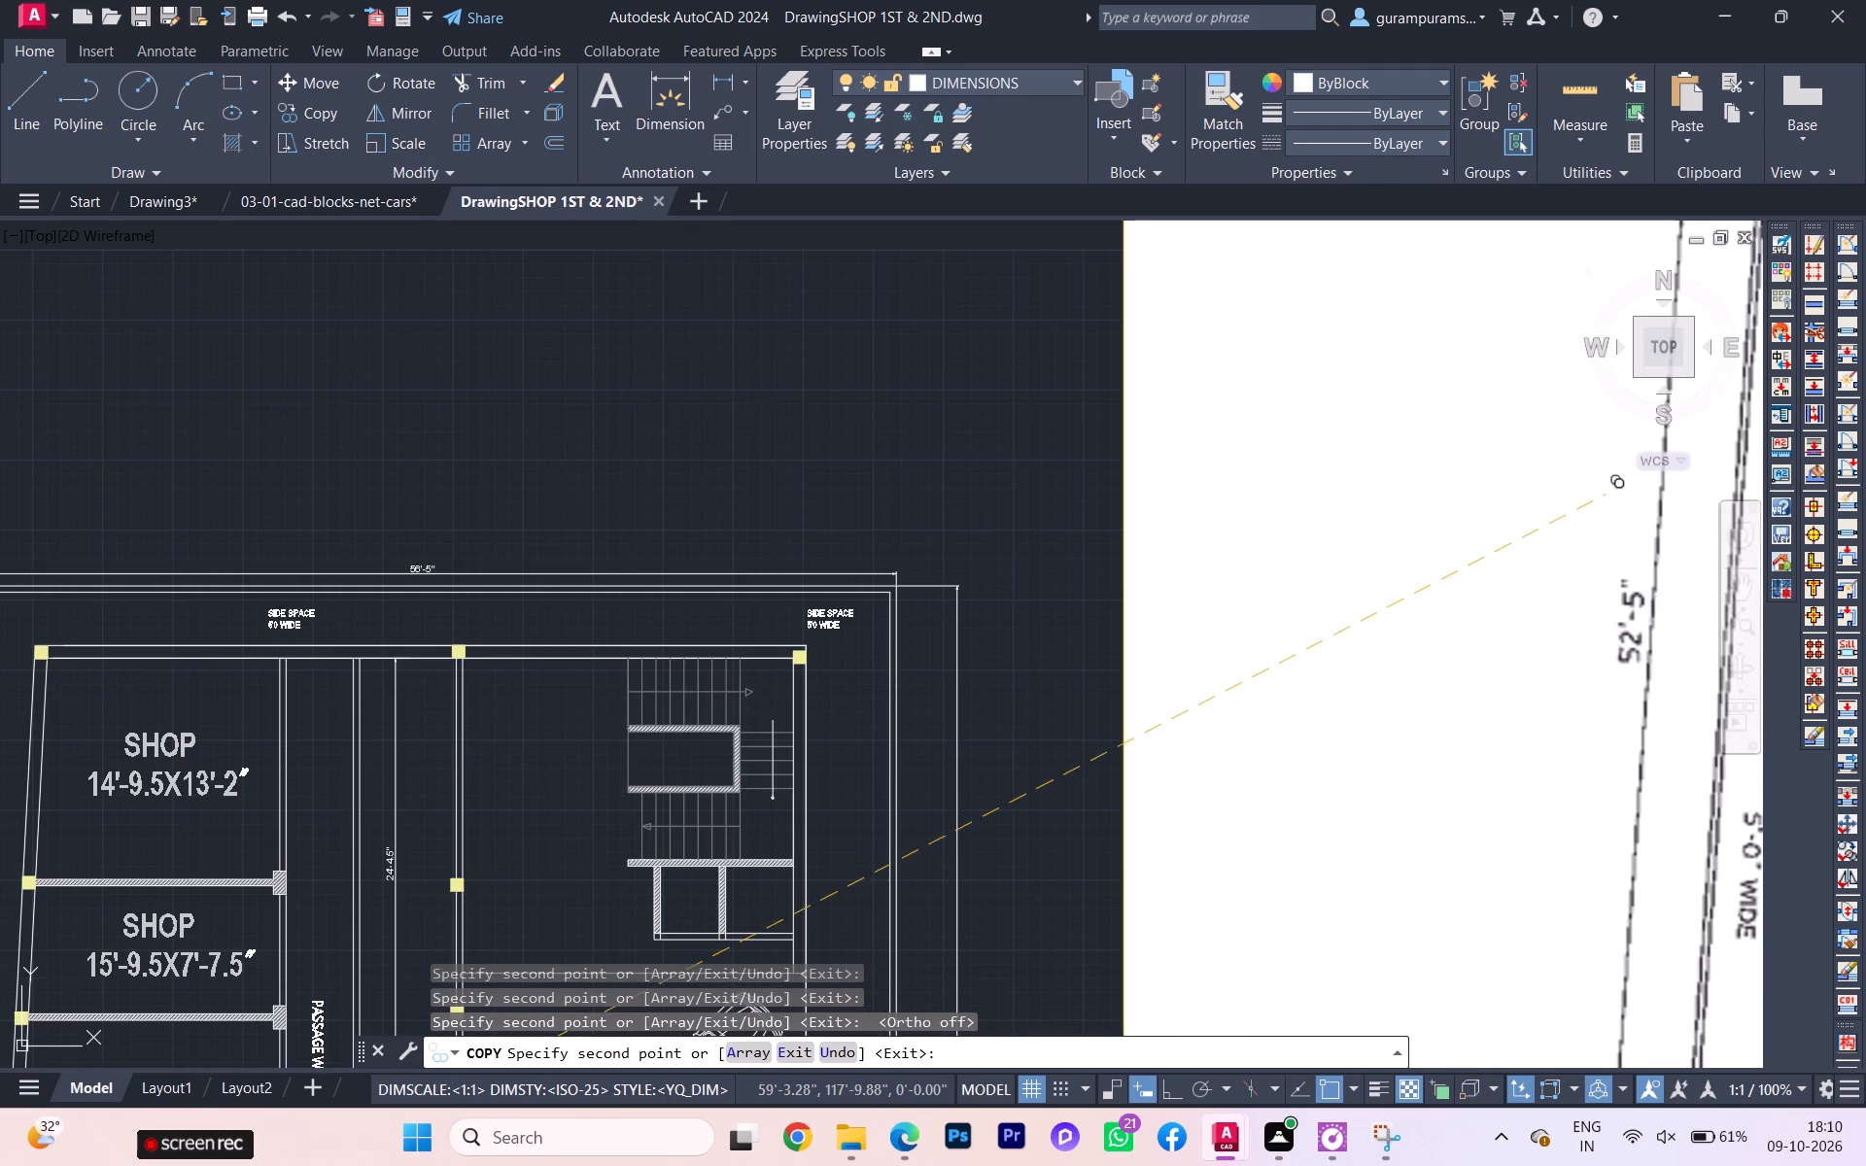
left_click(313, 746)
key("Escape")
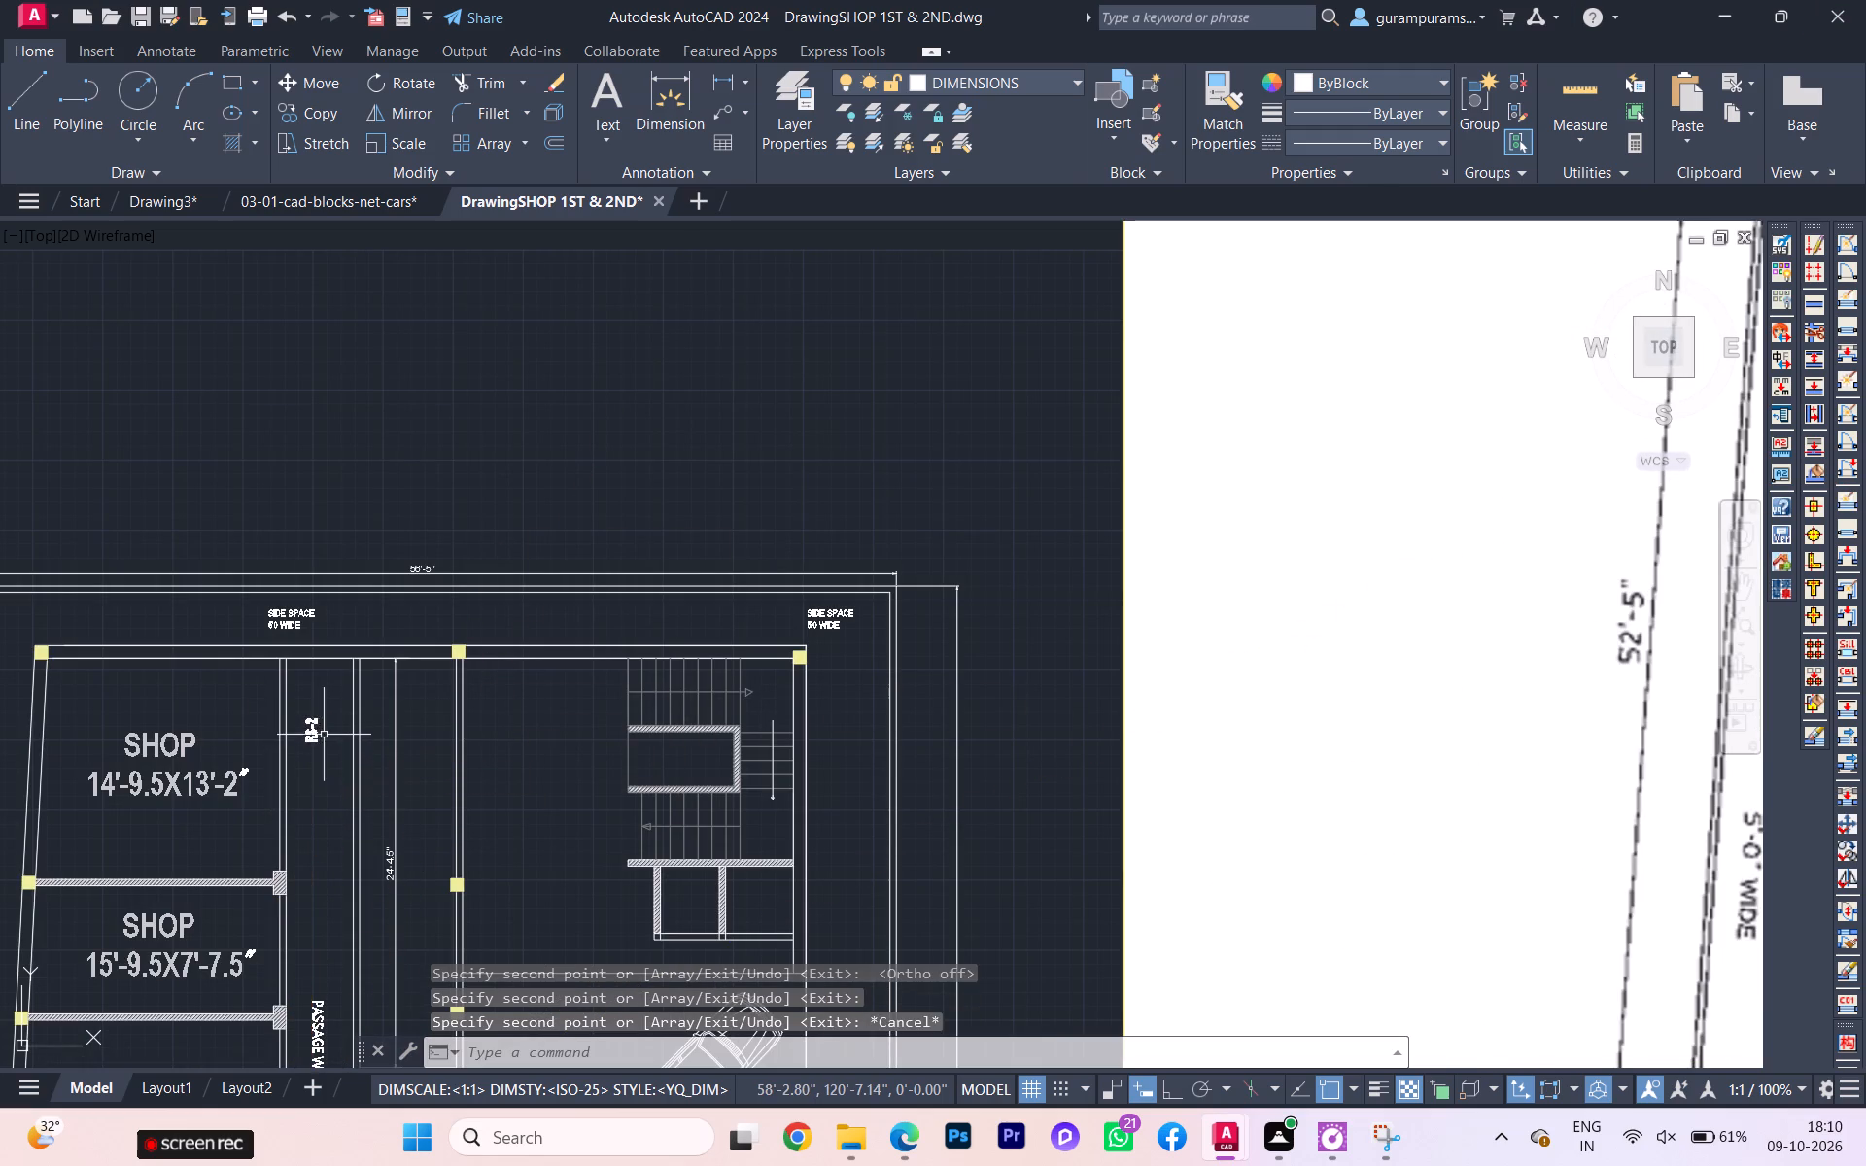
Change the shutter label beside the topmost 14'-9.5"X13'-2" shop to RS-1.
double_click(308, 736)
scroll(309, 716, "up", 4)
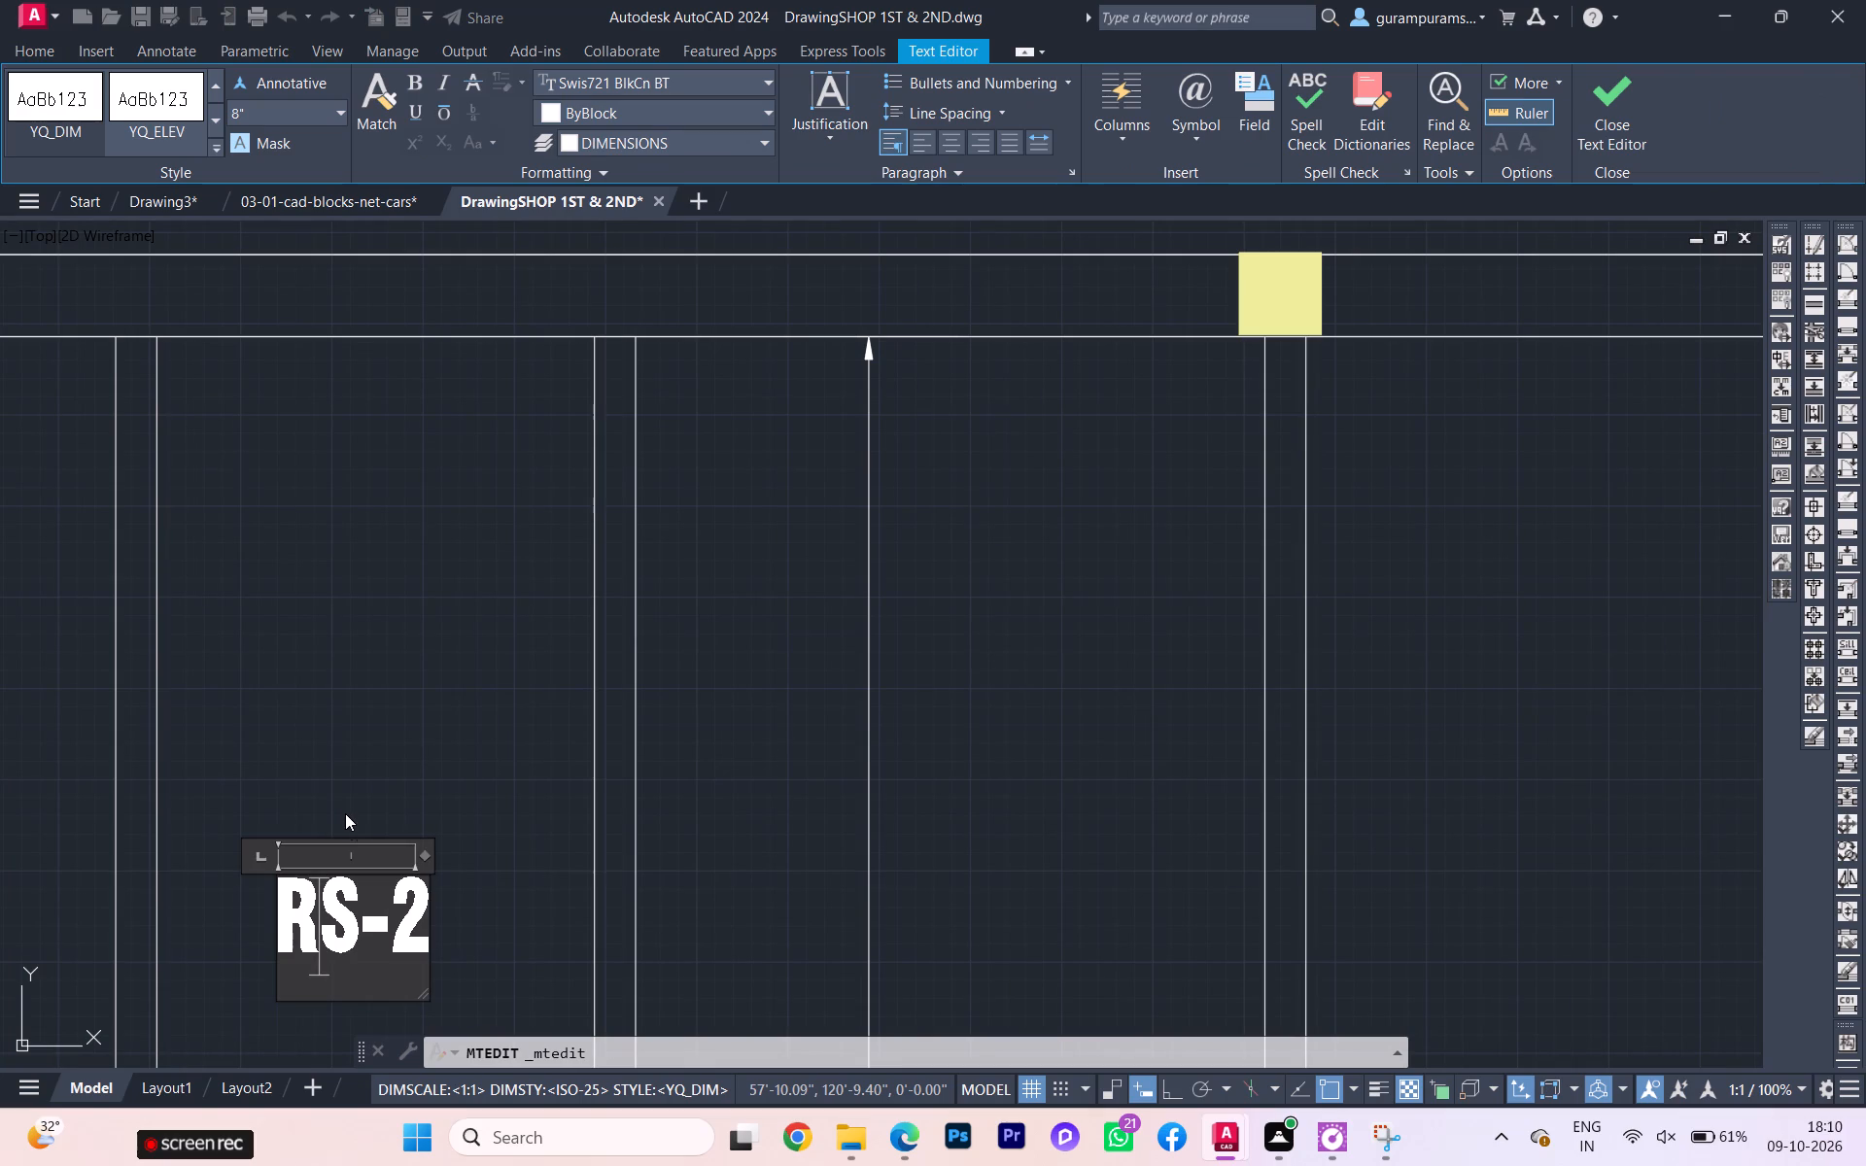
left_click(420, 903)
key("BackSpace")
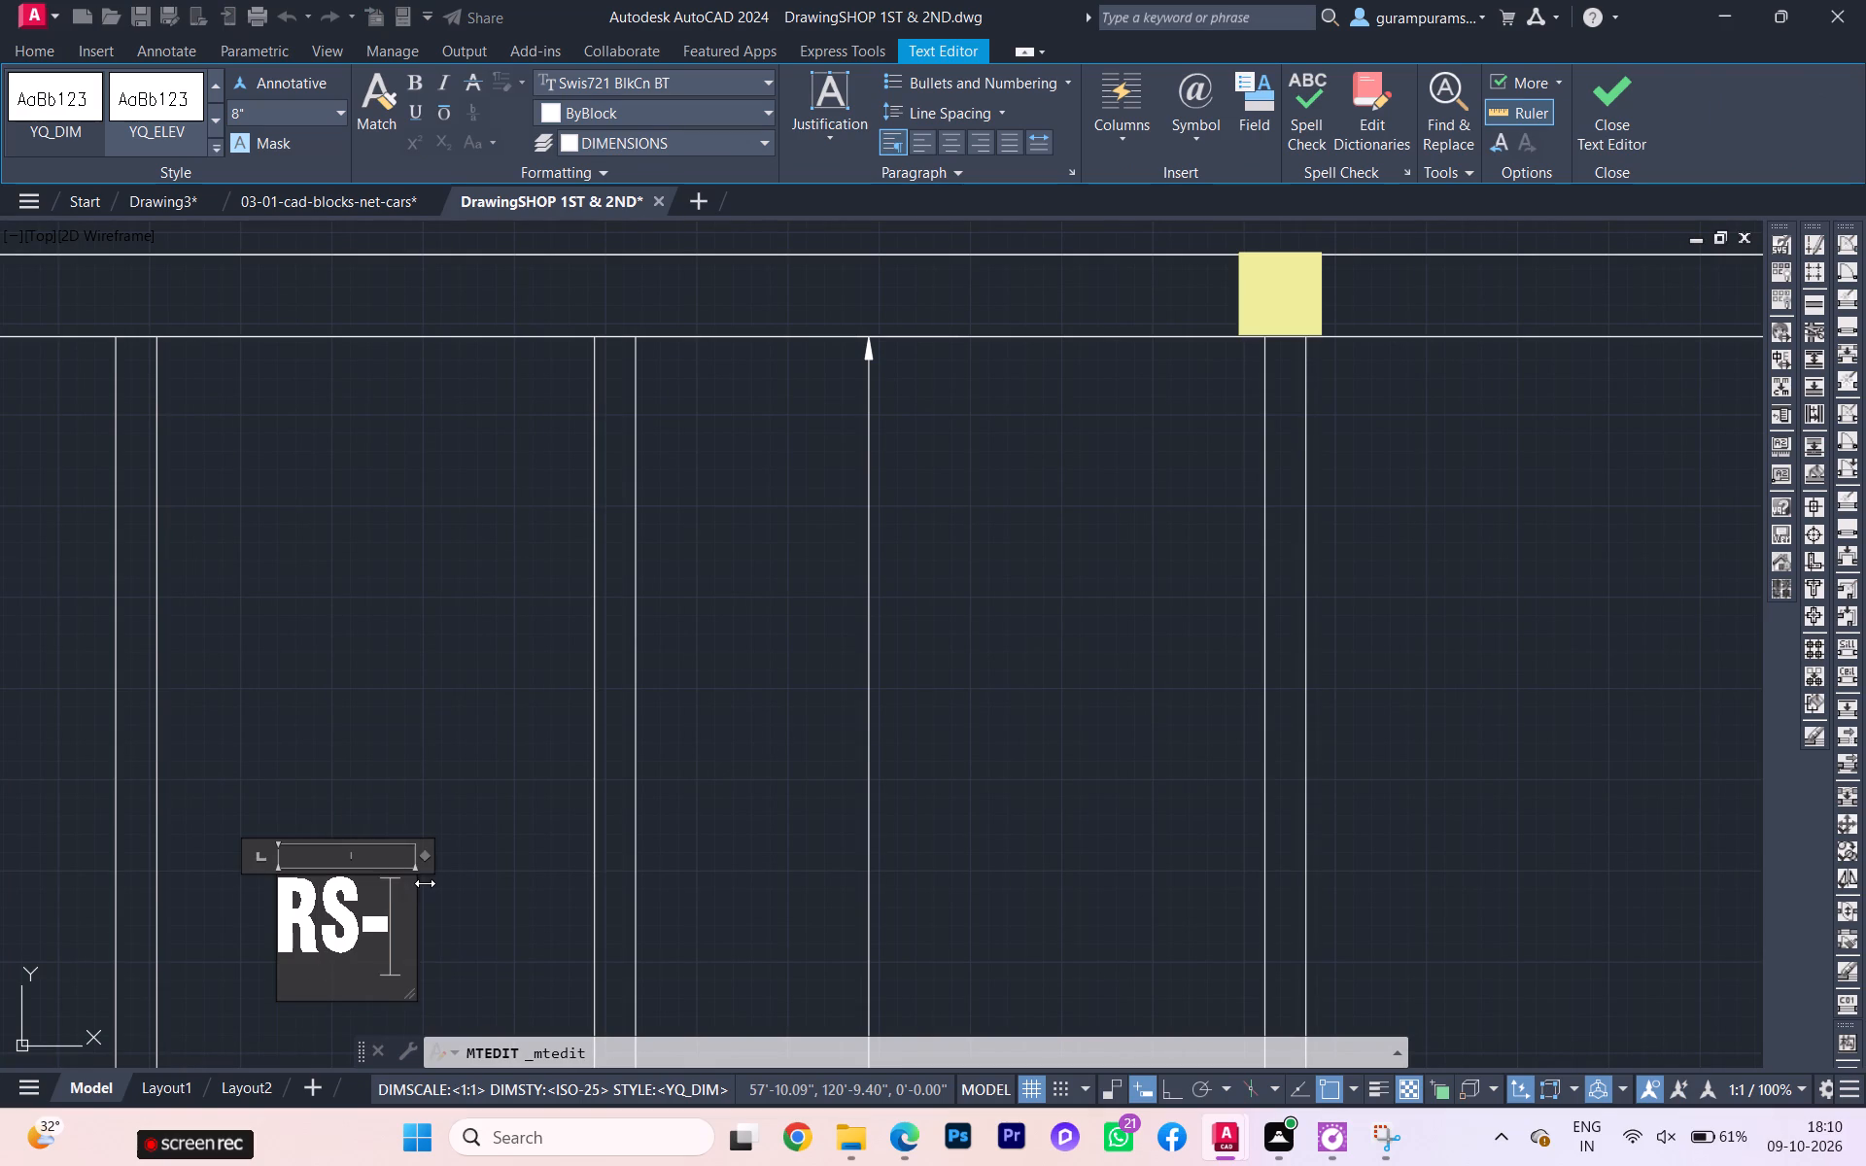
key("1")
left_click(554, 780)
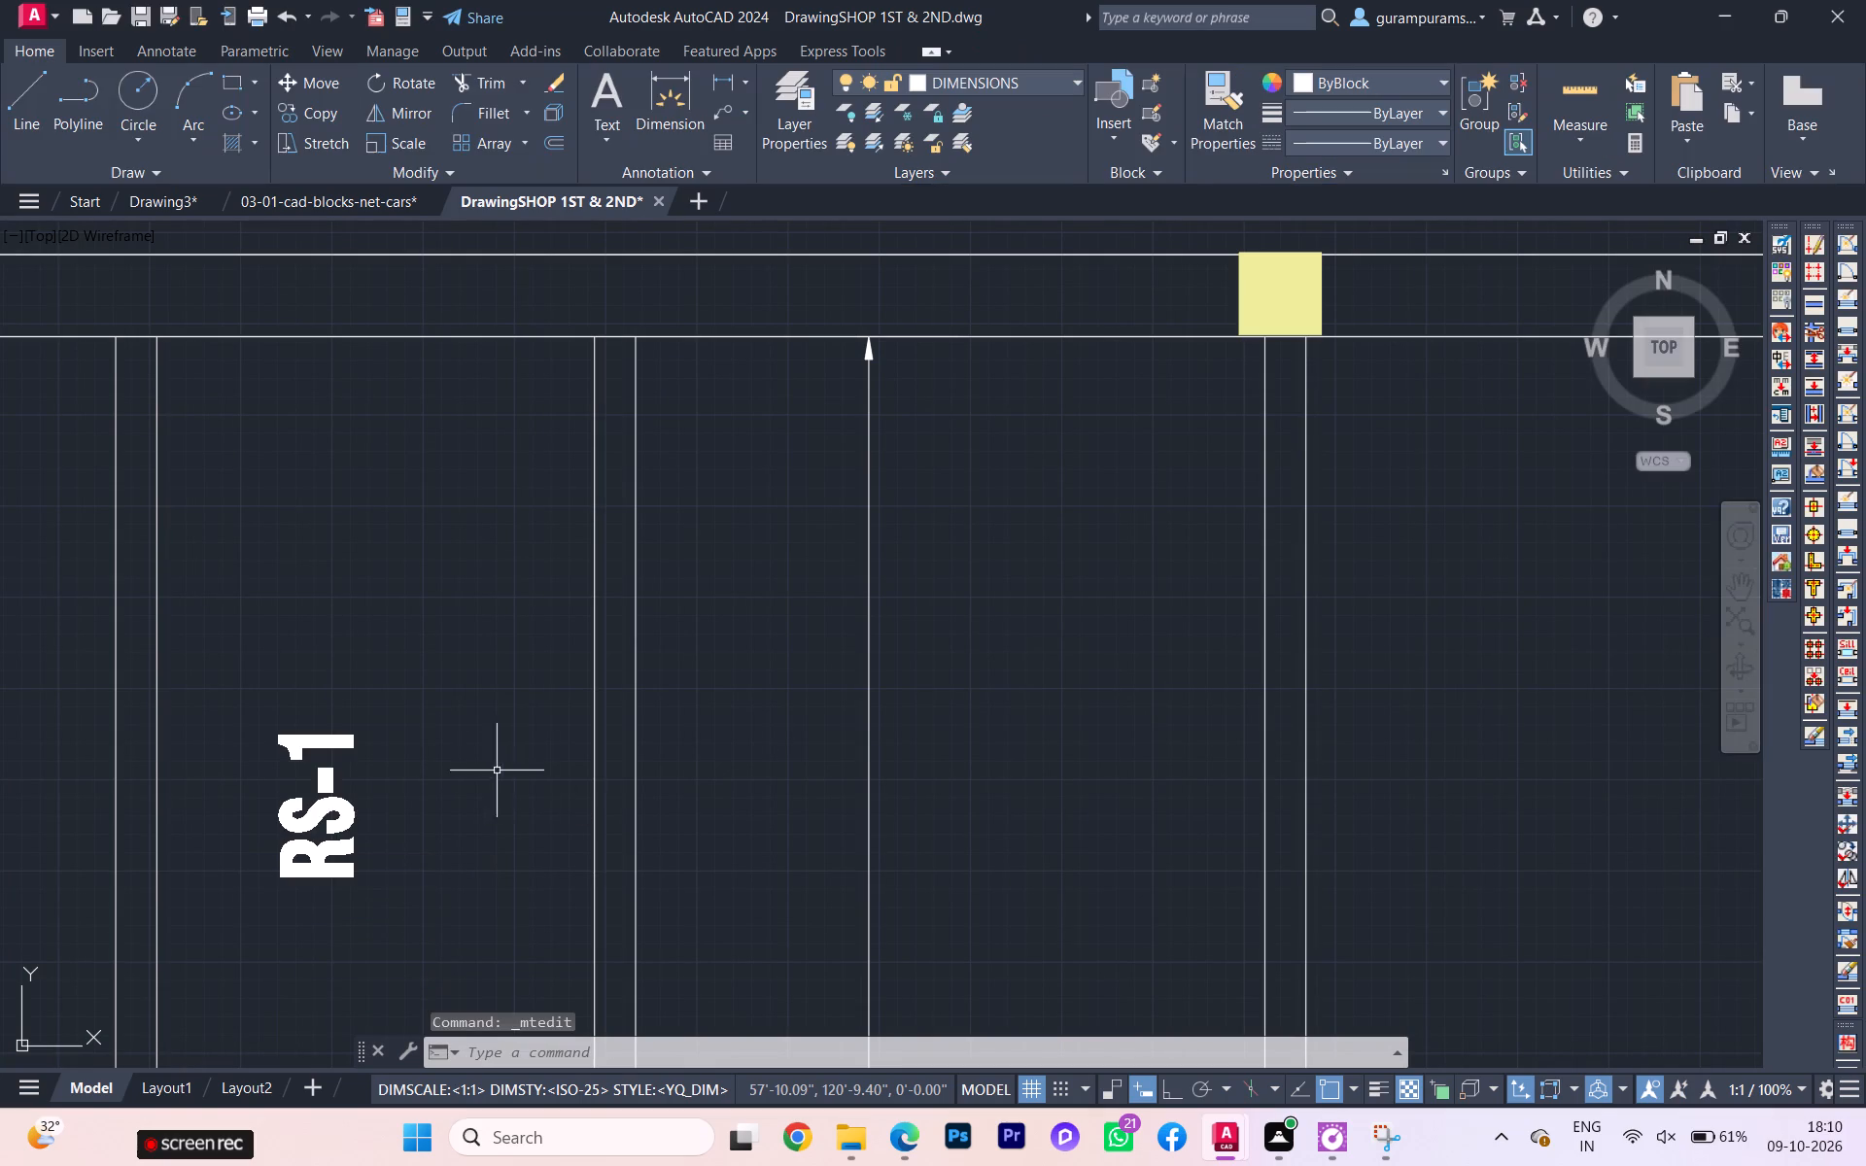
Copy the RS-2 label below the 14'-0.5"X14'-1.5" shop horizontally to below the 11'-11.5"X14'-1.5" shop.
scroll(379, 799, "down", 2)
scroll(457, 884, "down", 2)
middle_click_drag(457, 887, 612, 222)
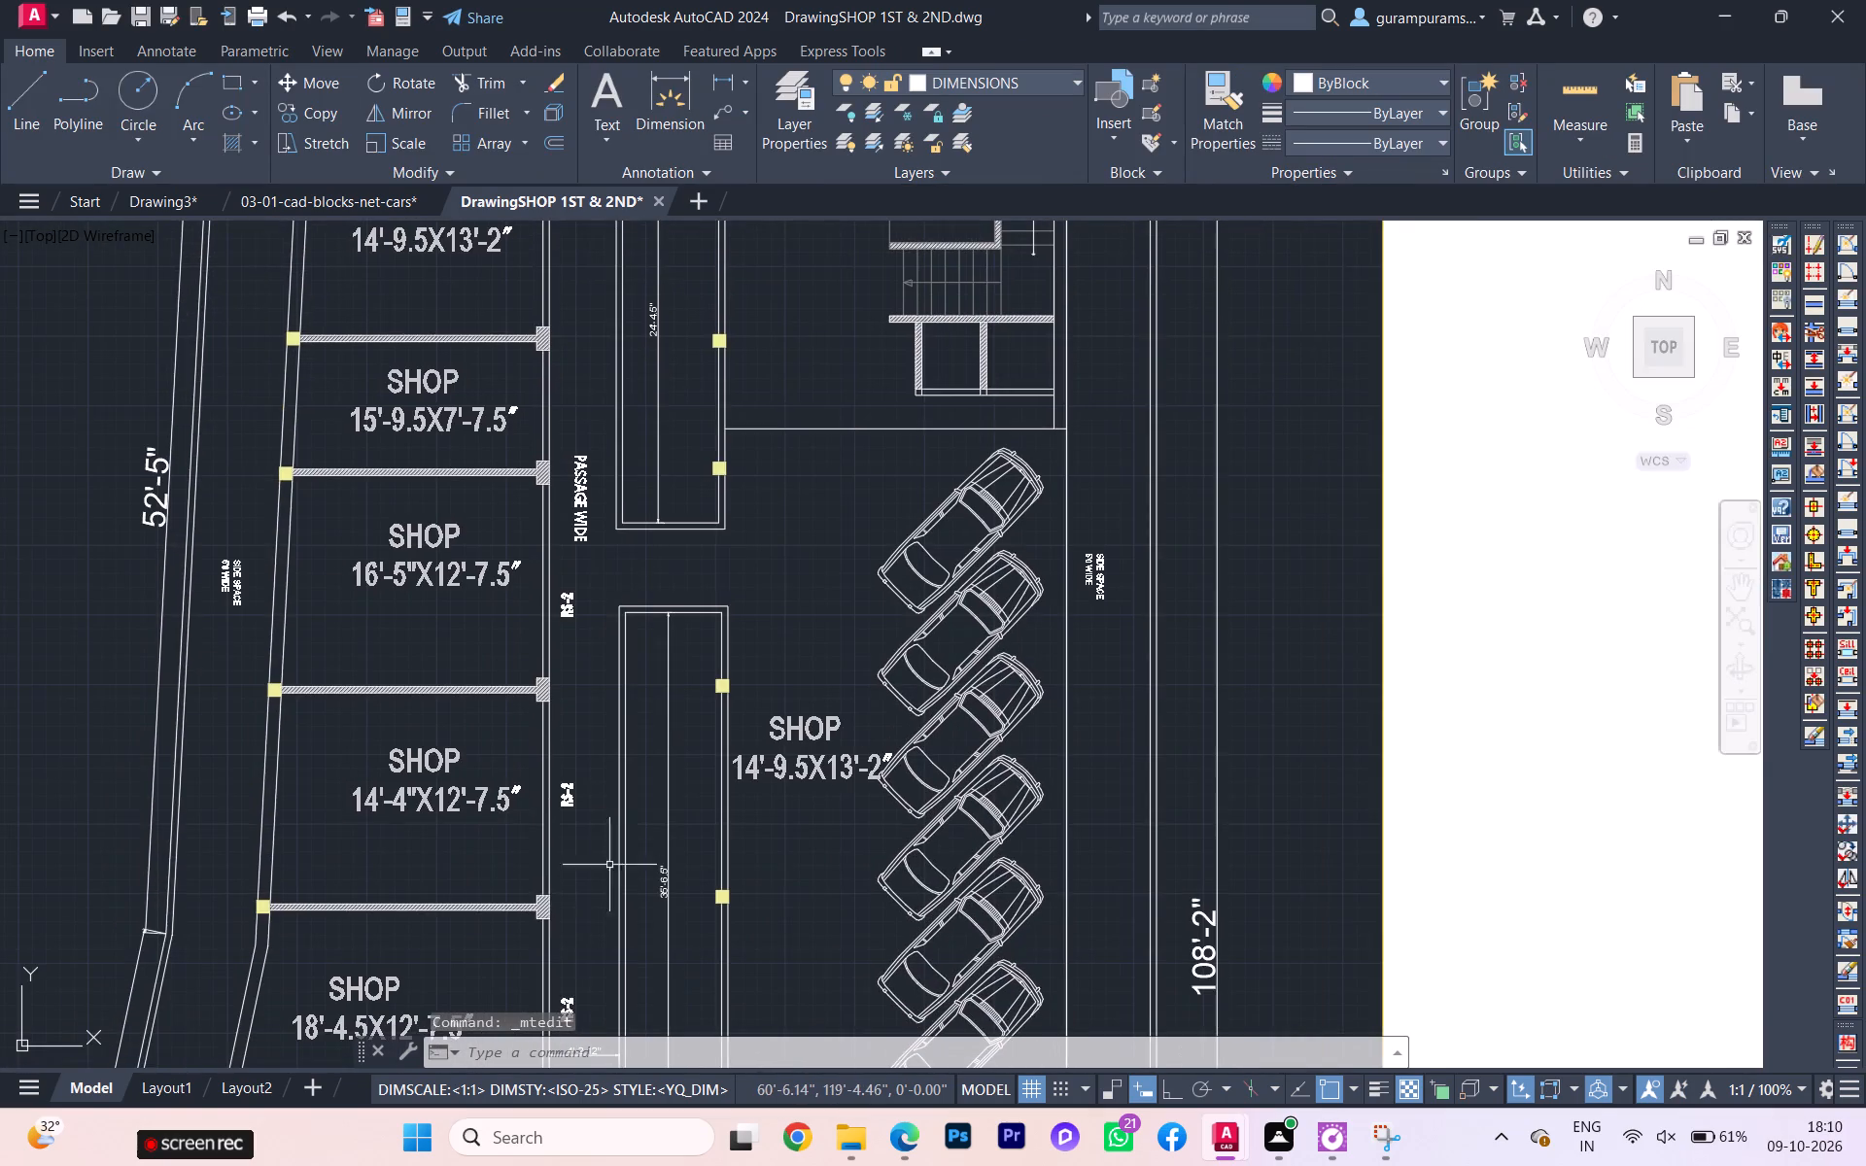
scroll(585, 940, "down", 1)
middle_click_drag(577, 932, 571, 406)
scroll(417, 1007, "up", 3)
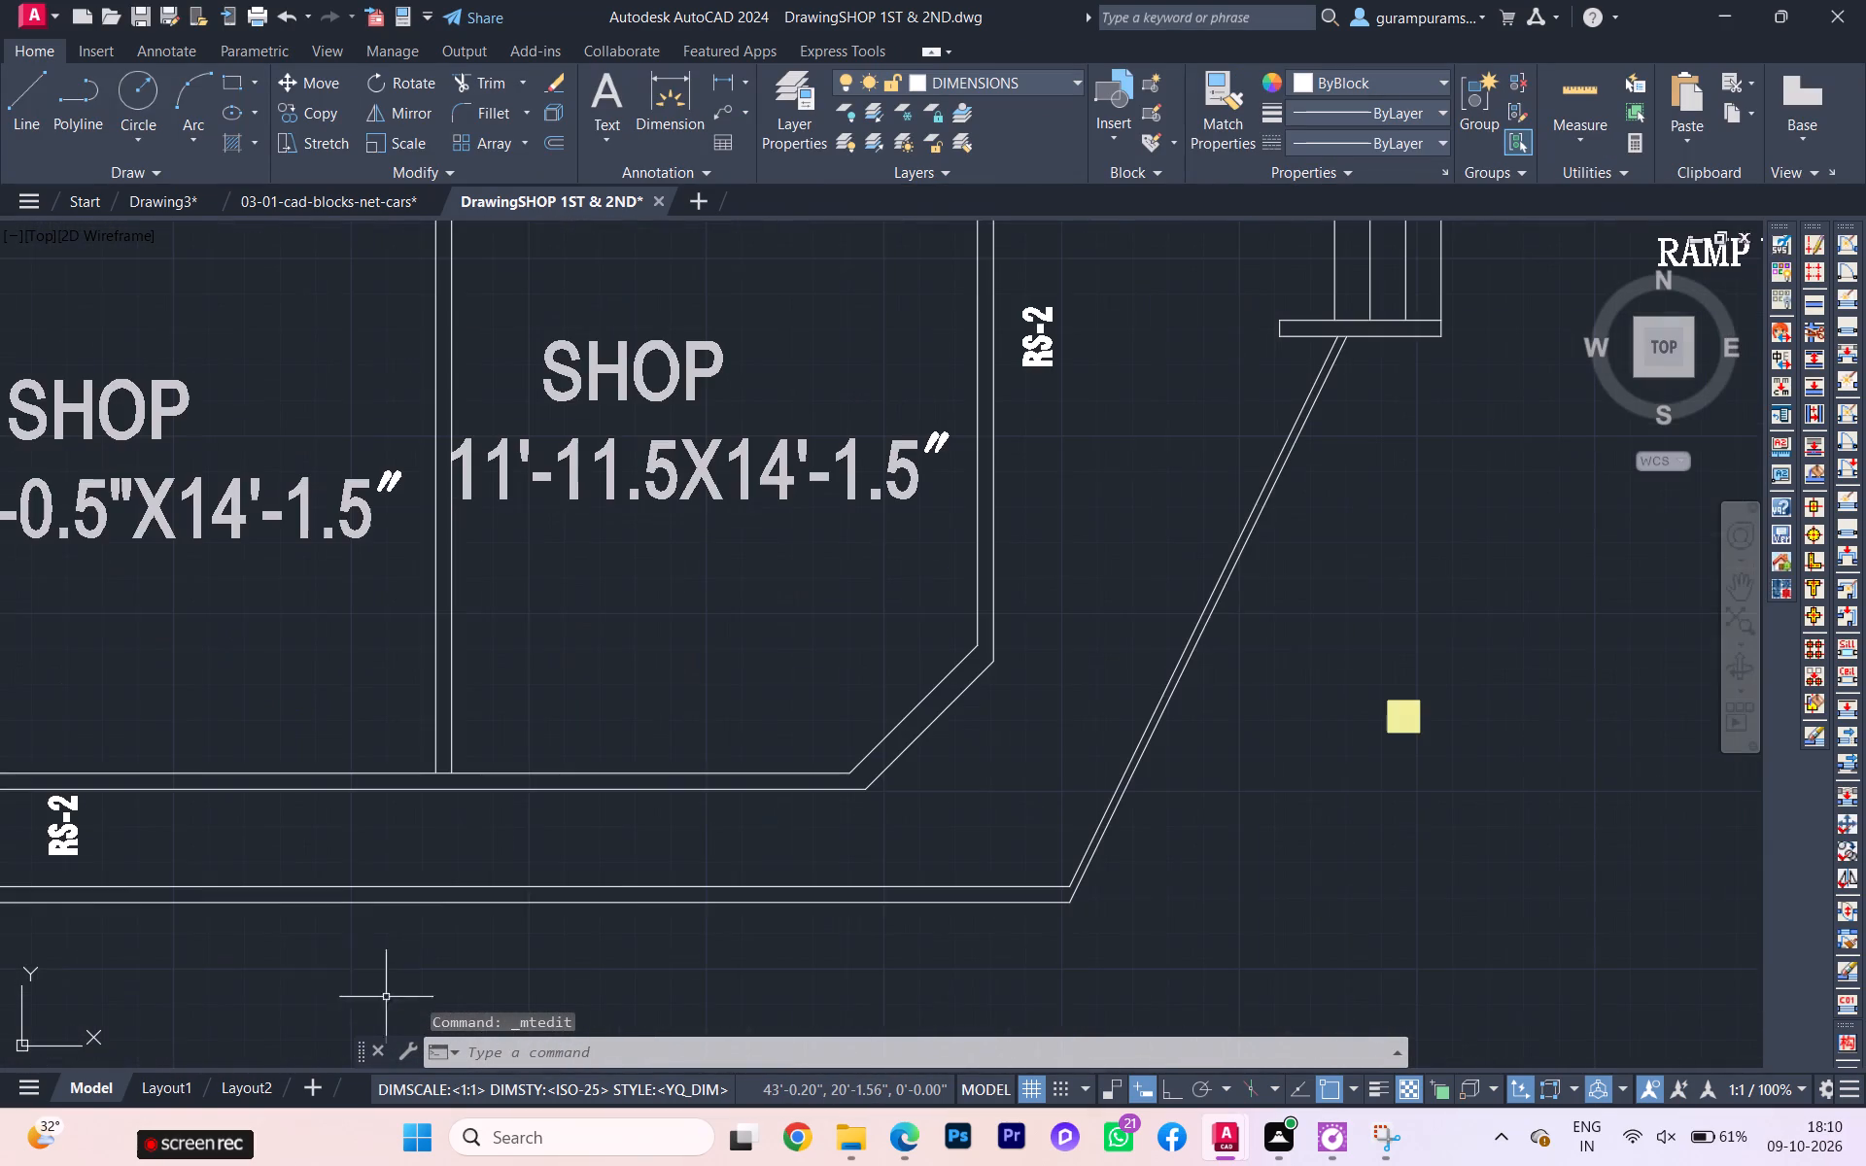
left_click(62, 845)
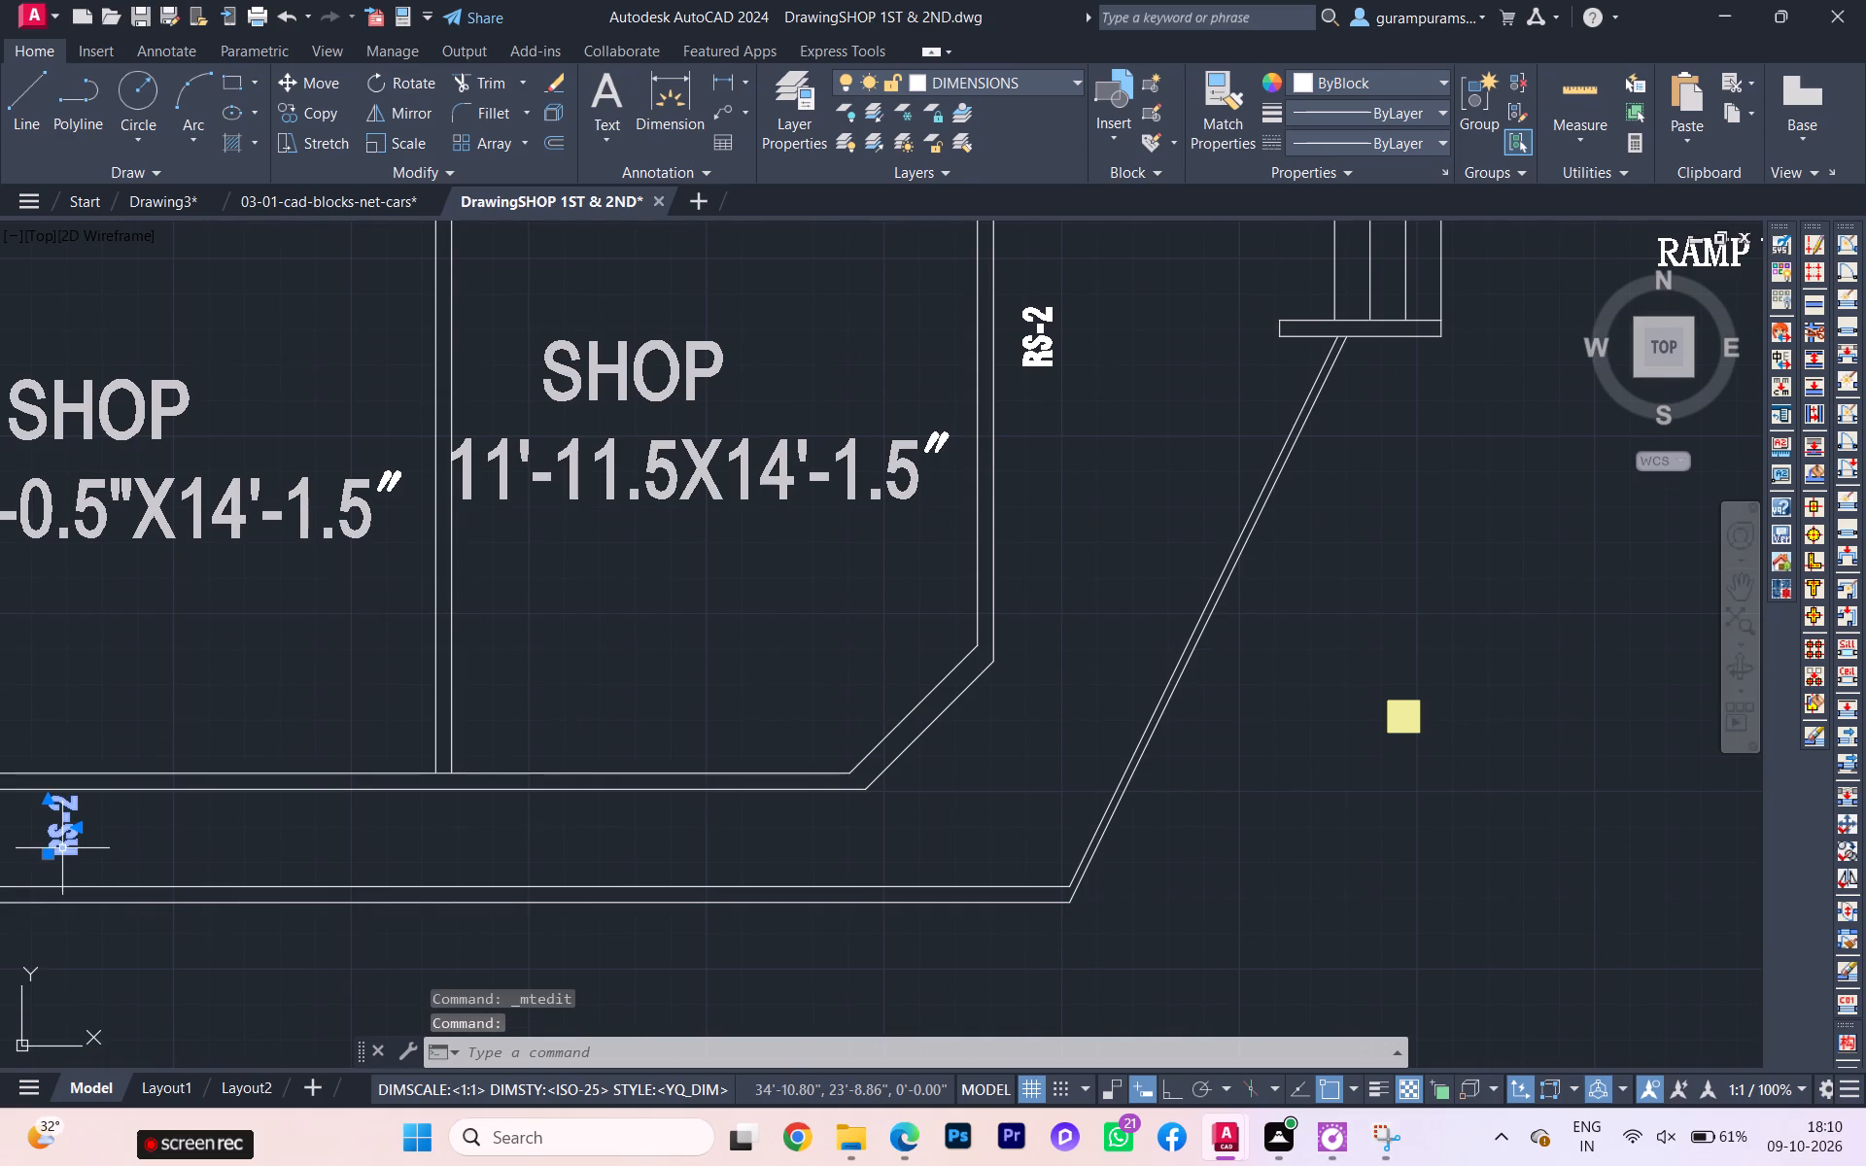
key("c")
left_click(131, 943)
left_click(51, 851)
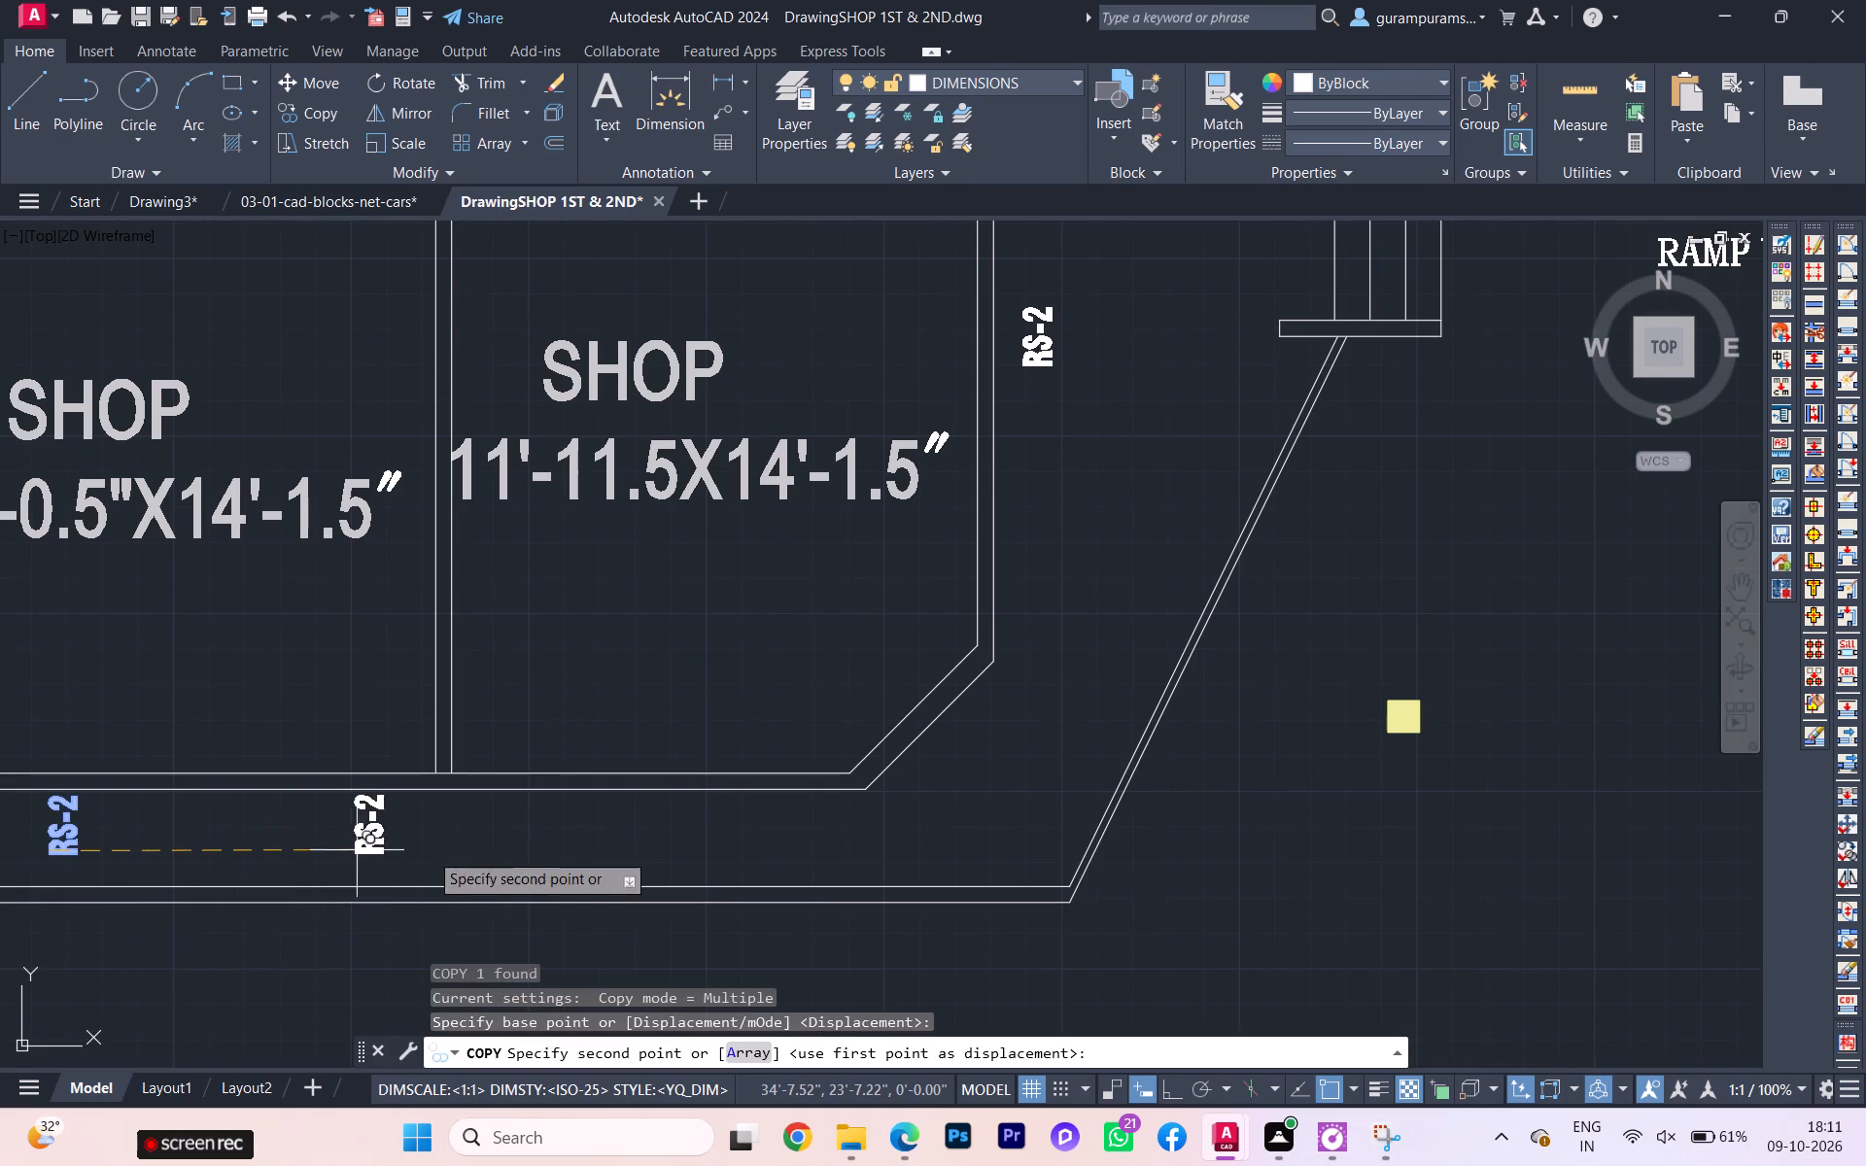
left_click(605, 858)
Place an RS-2 copy lower in the passage beside the 11'-11.5"X14'-1.5" shop and erase the label just above it.
scroll(339, 815, "down", 3)
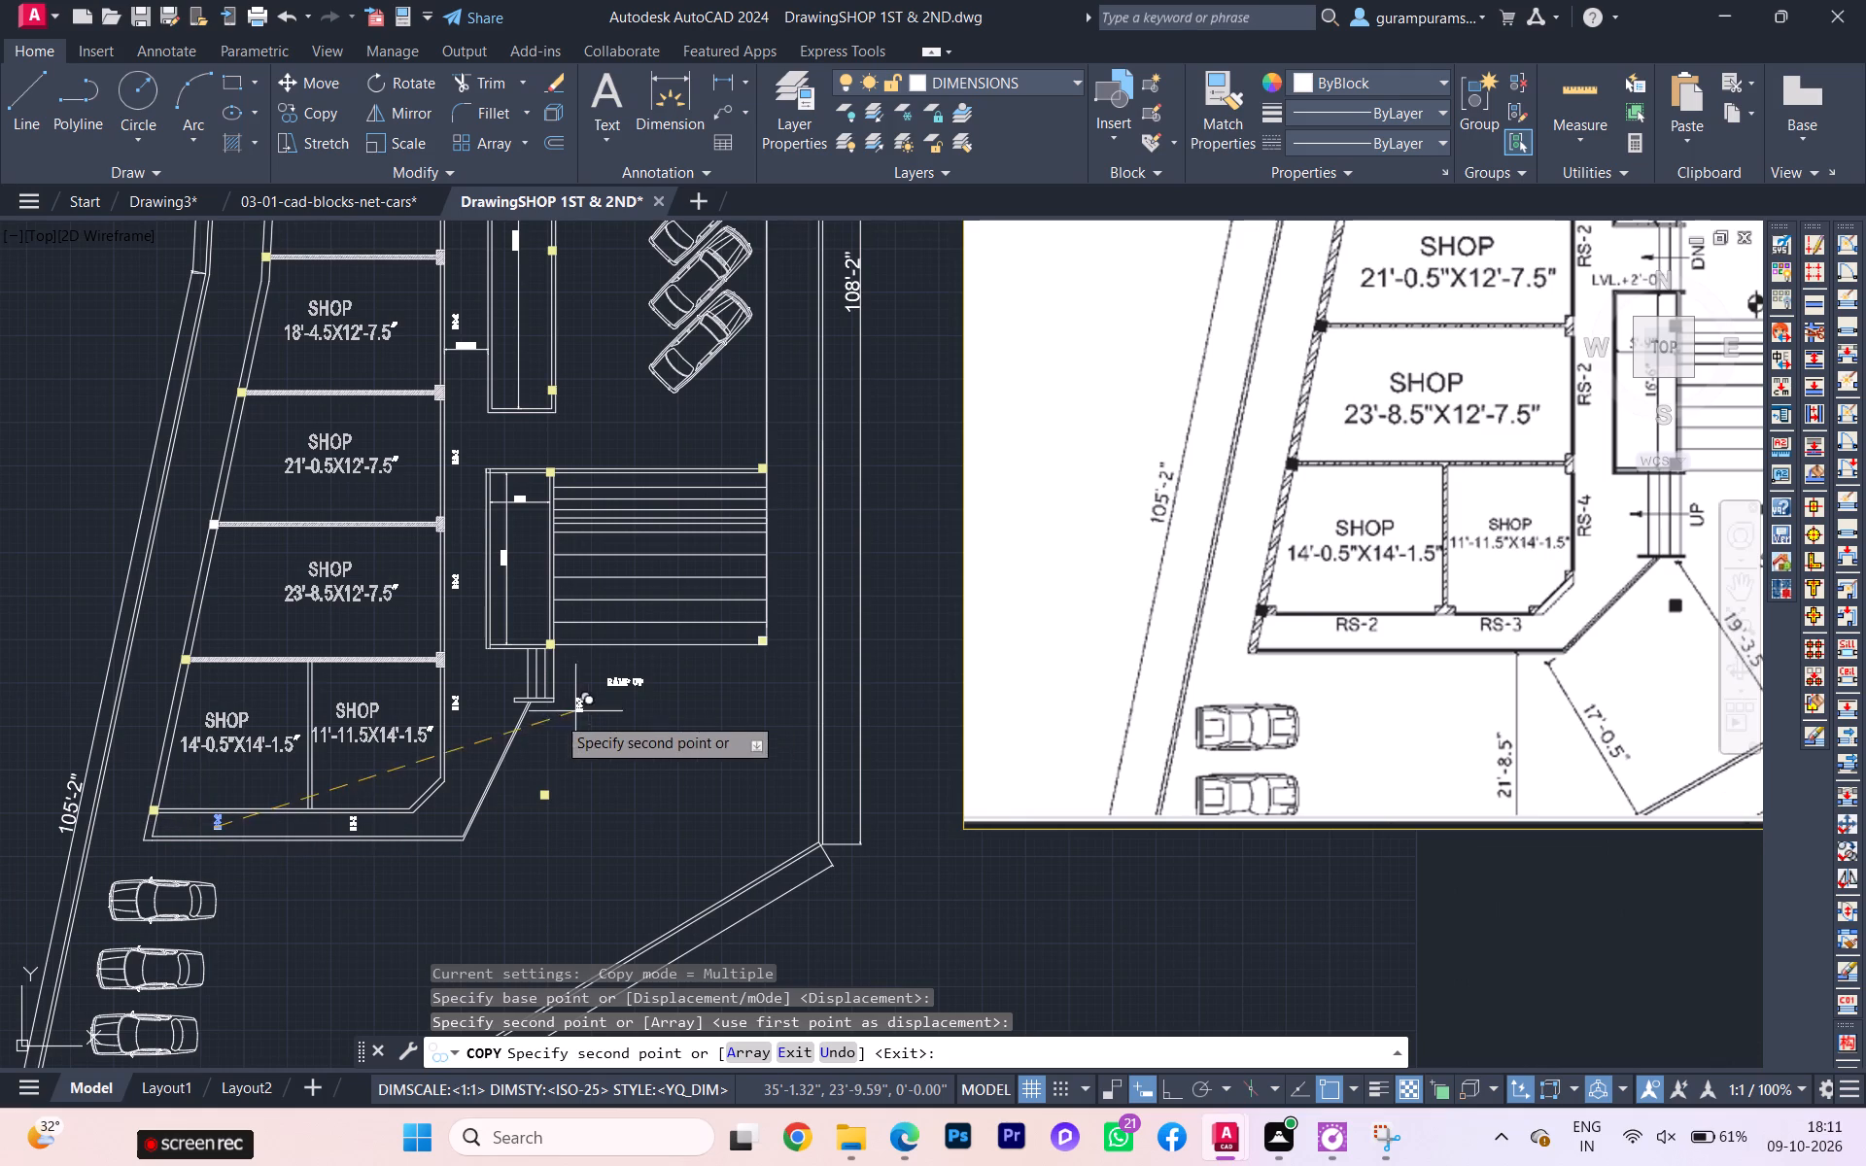
scroll(464, 724, "up", 2)
left_click(433, 756)
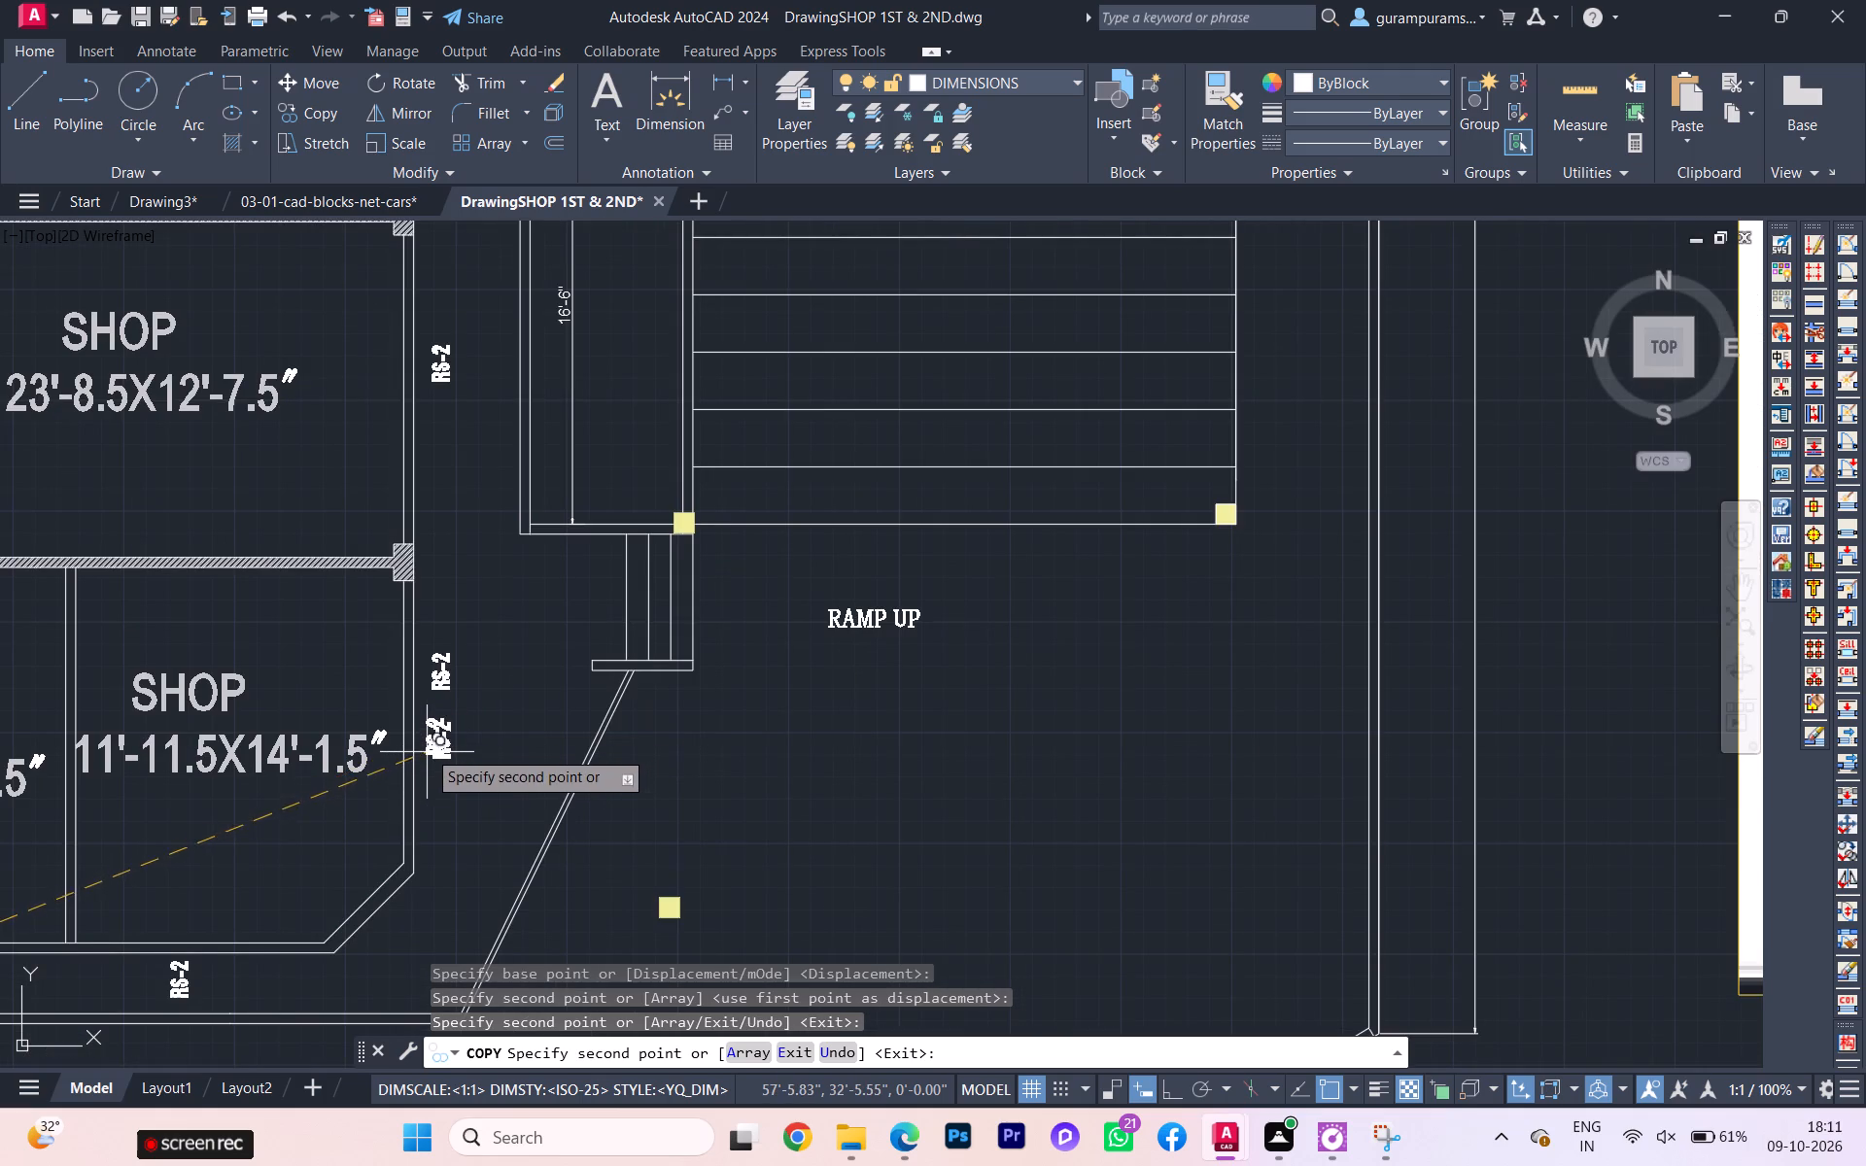
key("Escape")
left_click(437, 682)
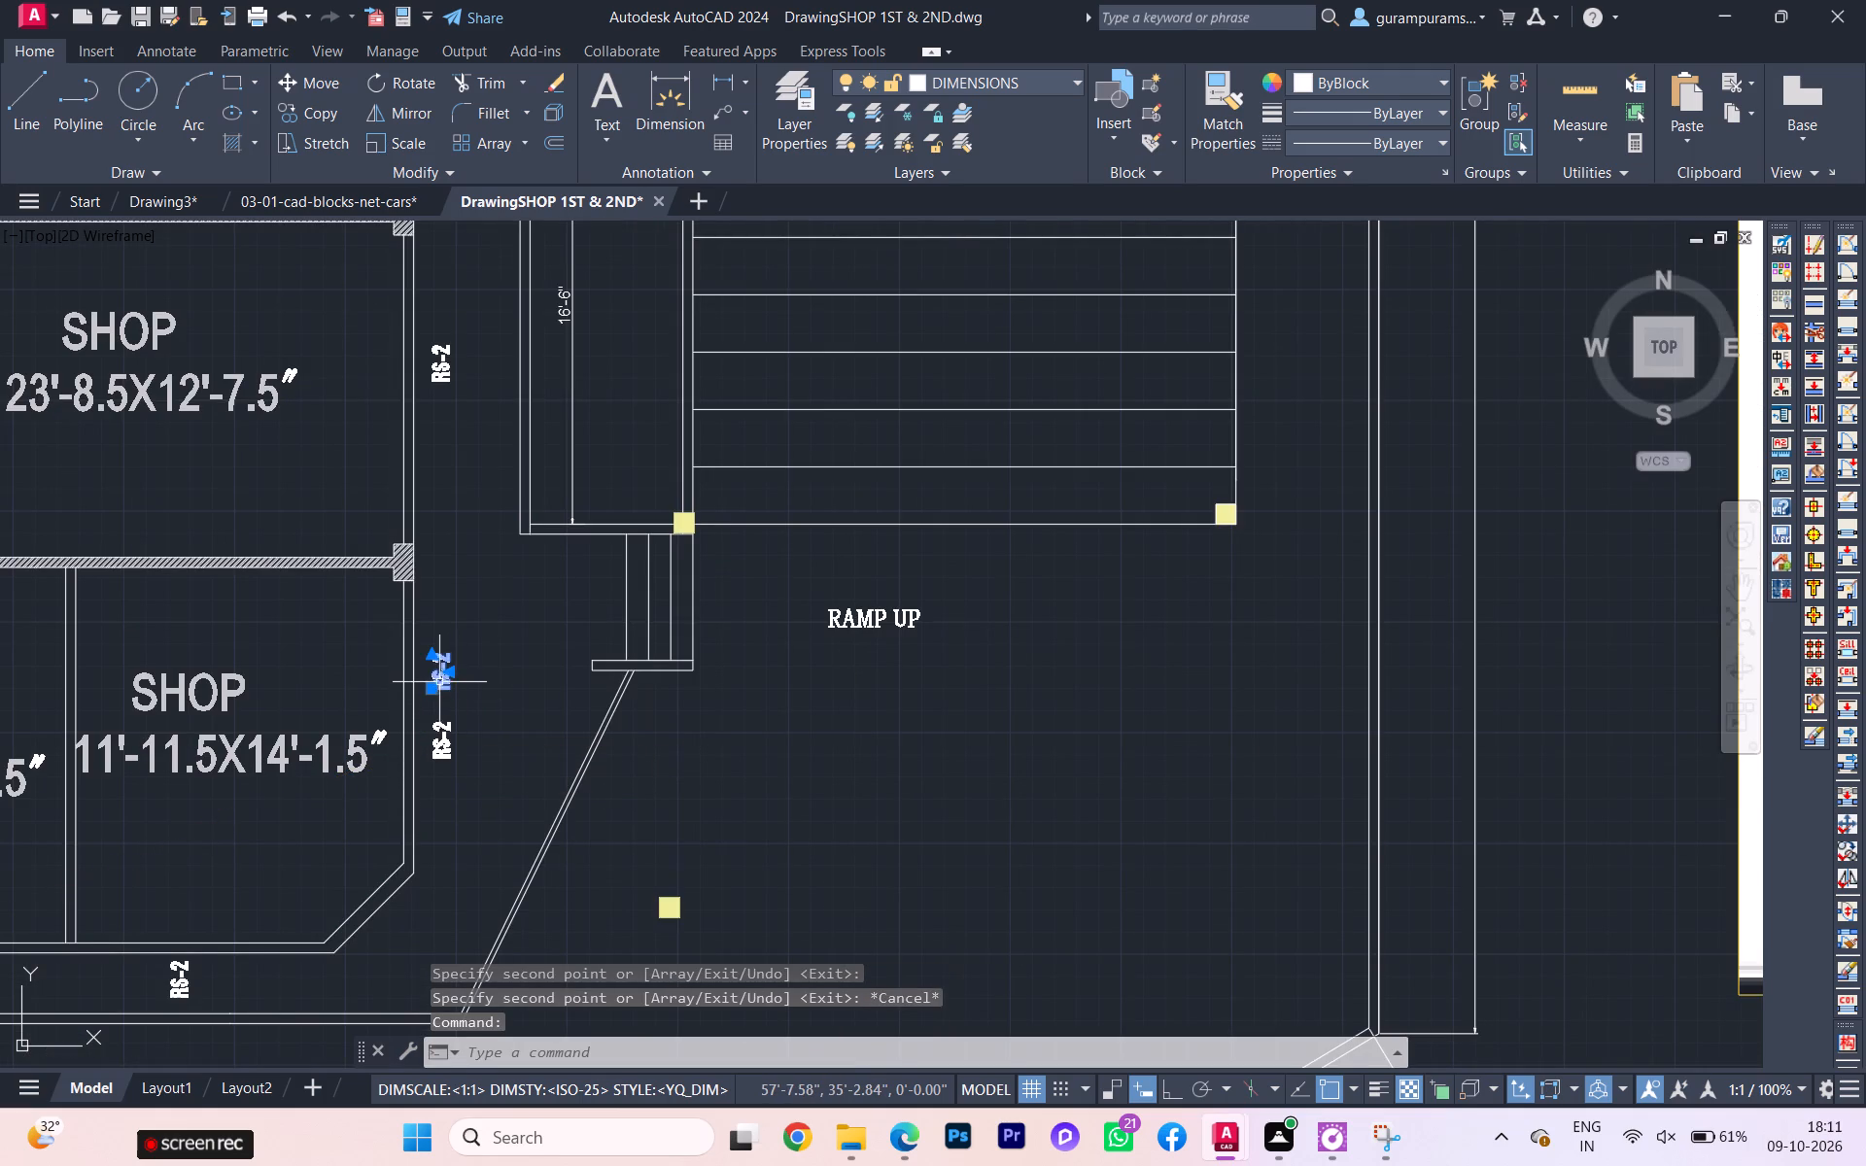
key("Delete")
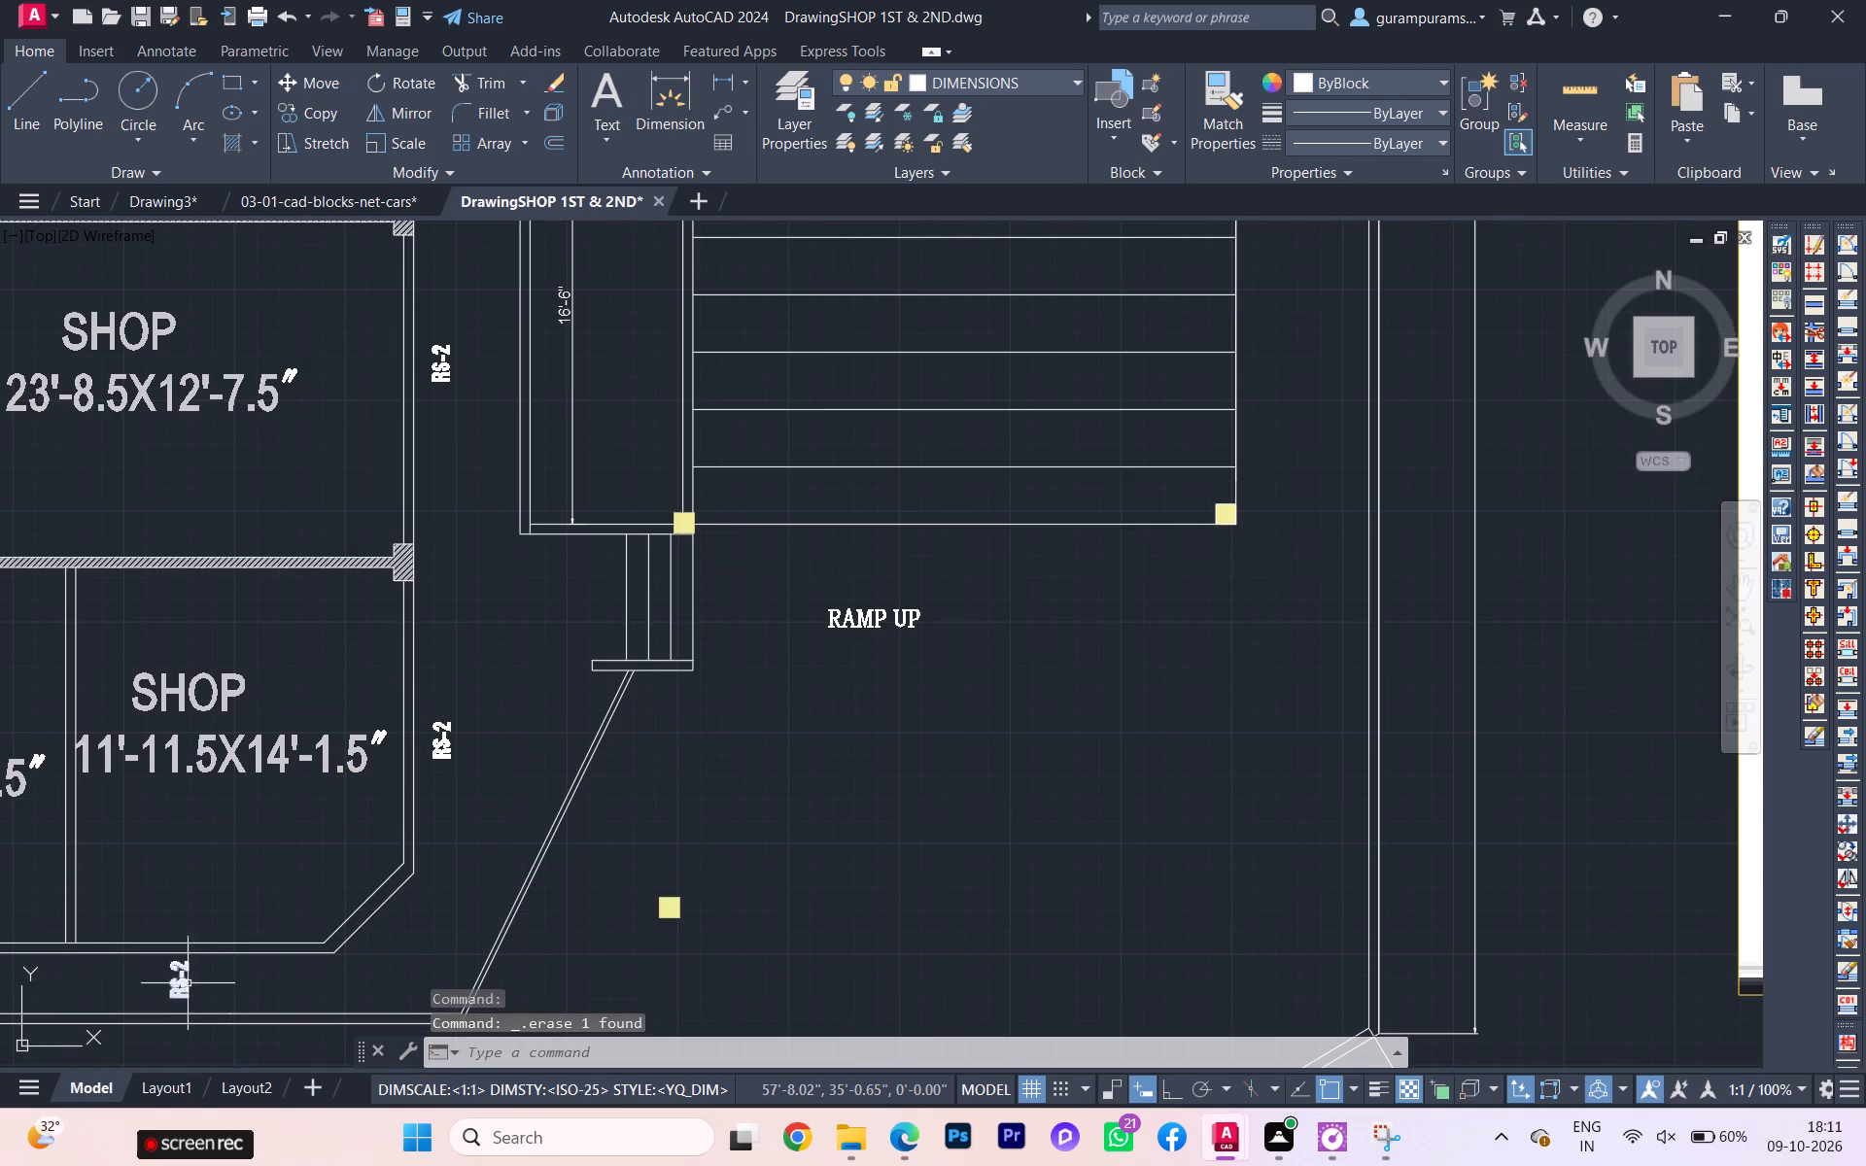
Change the shutter label below the 11'-11.5"X14'-1.5" shop to RS-3.
double_click(182, 980)
scroll(179, 973, "up", 2)
left_click(251, 1048)
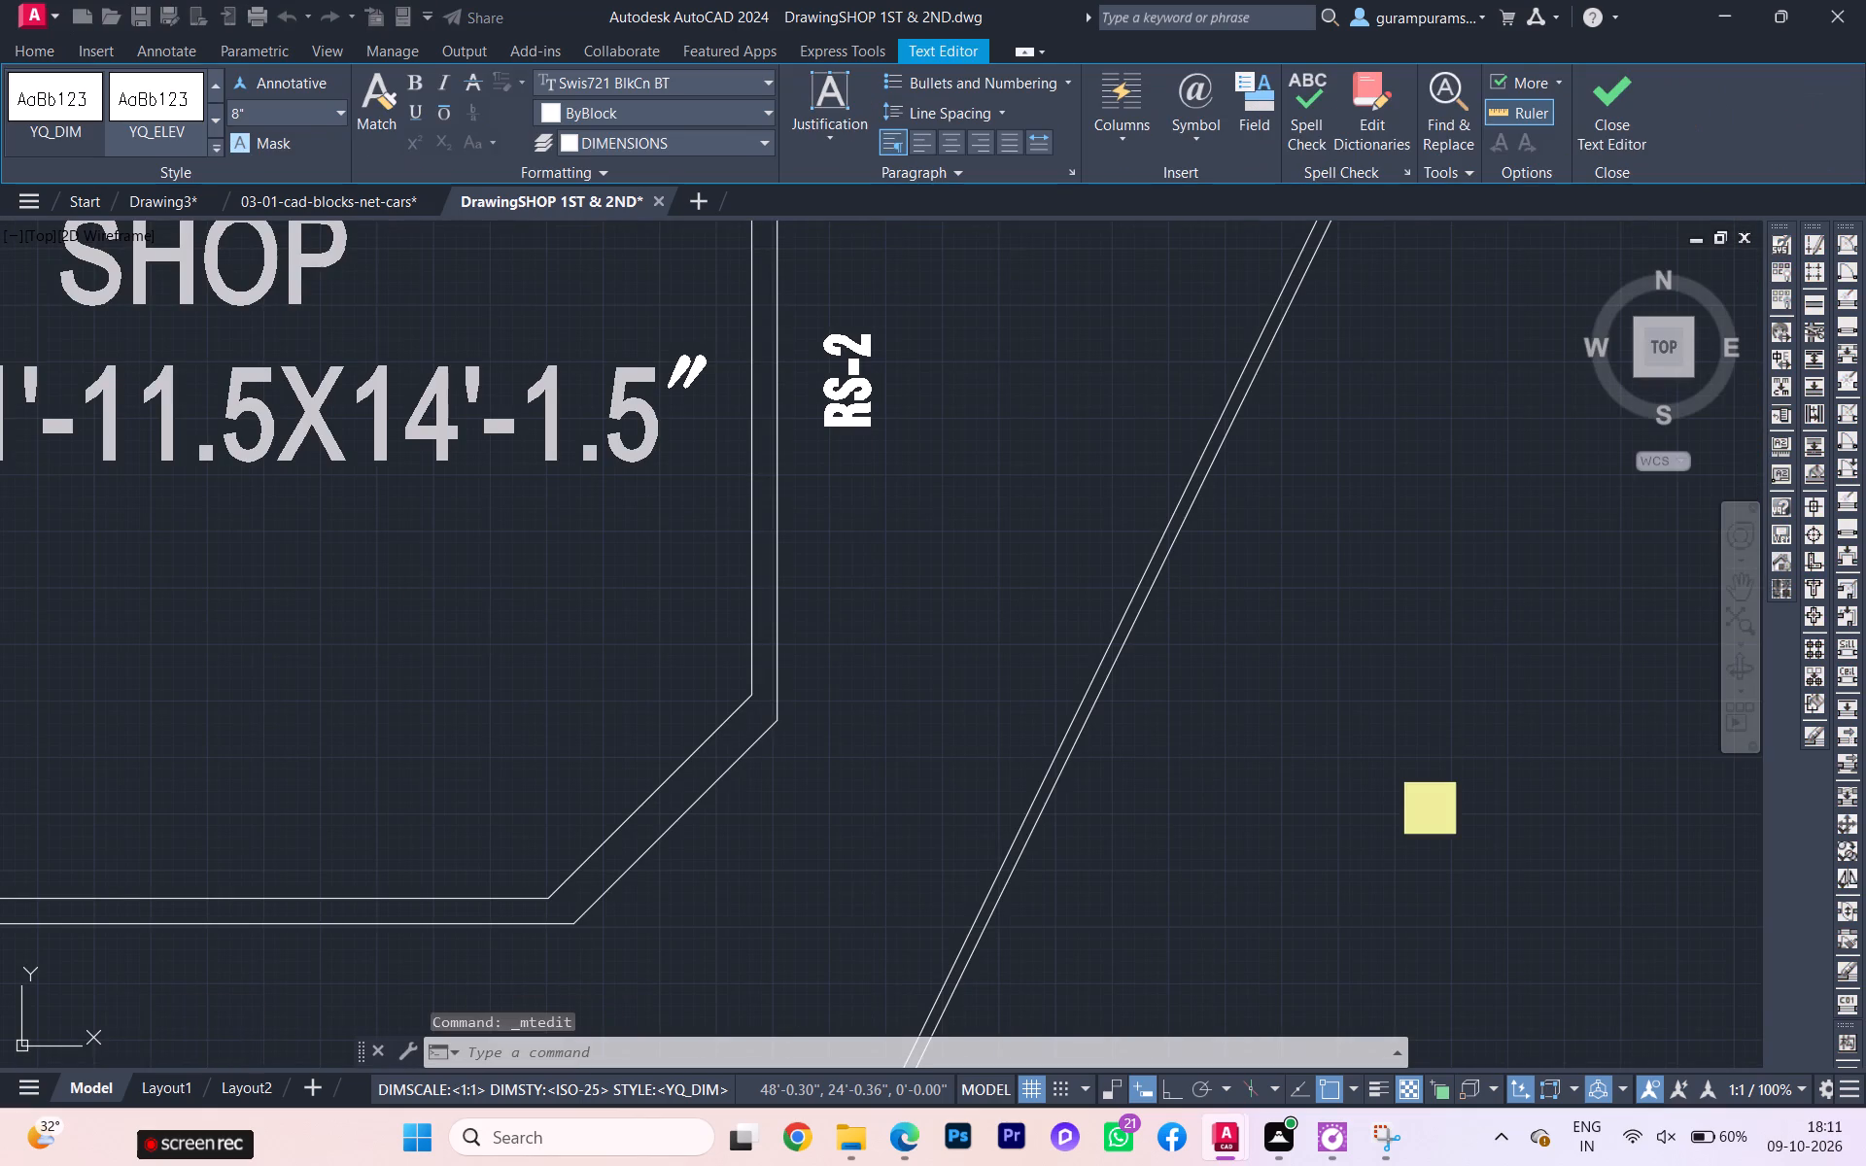
double_click(168, 1017)
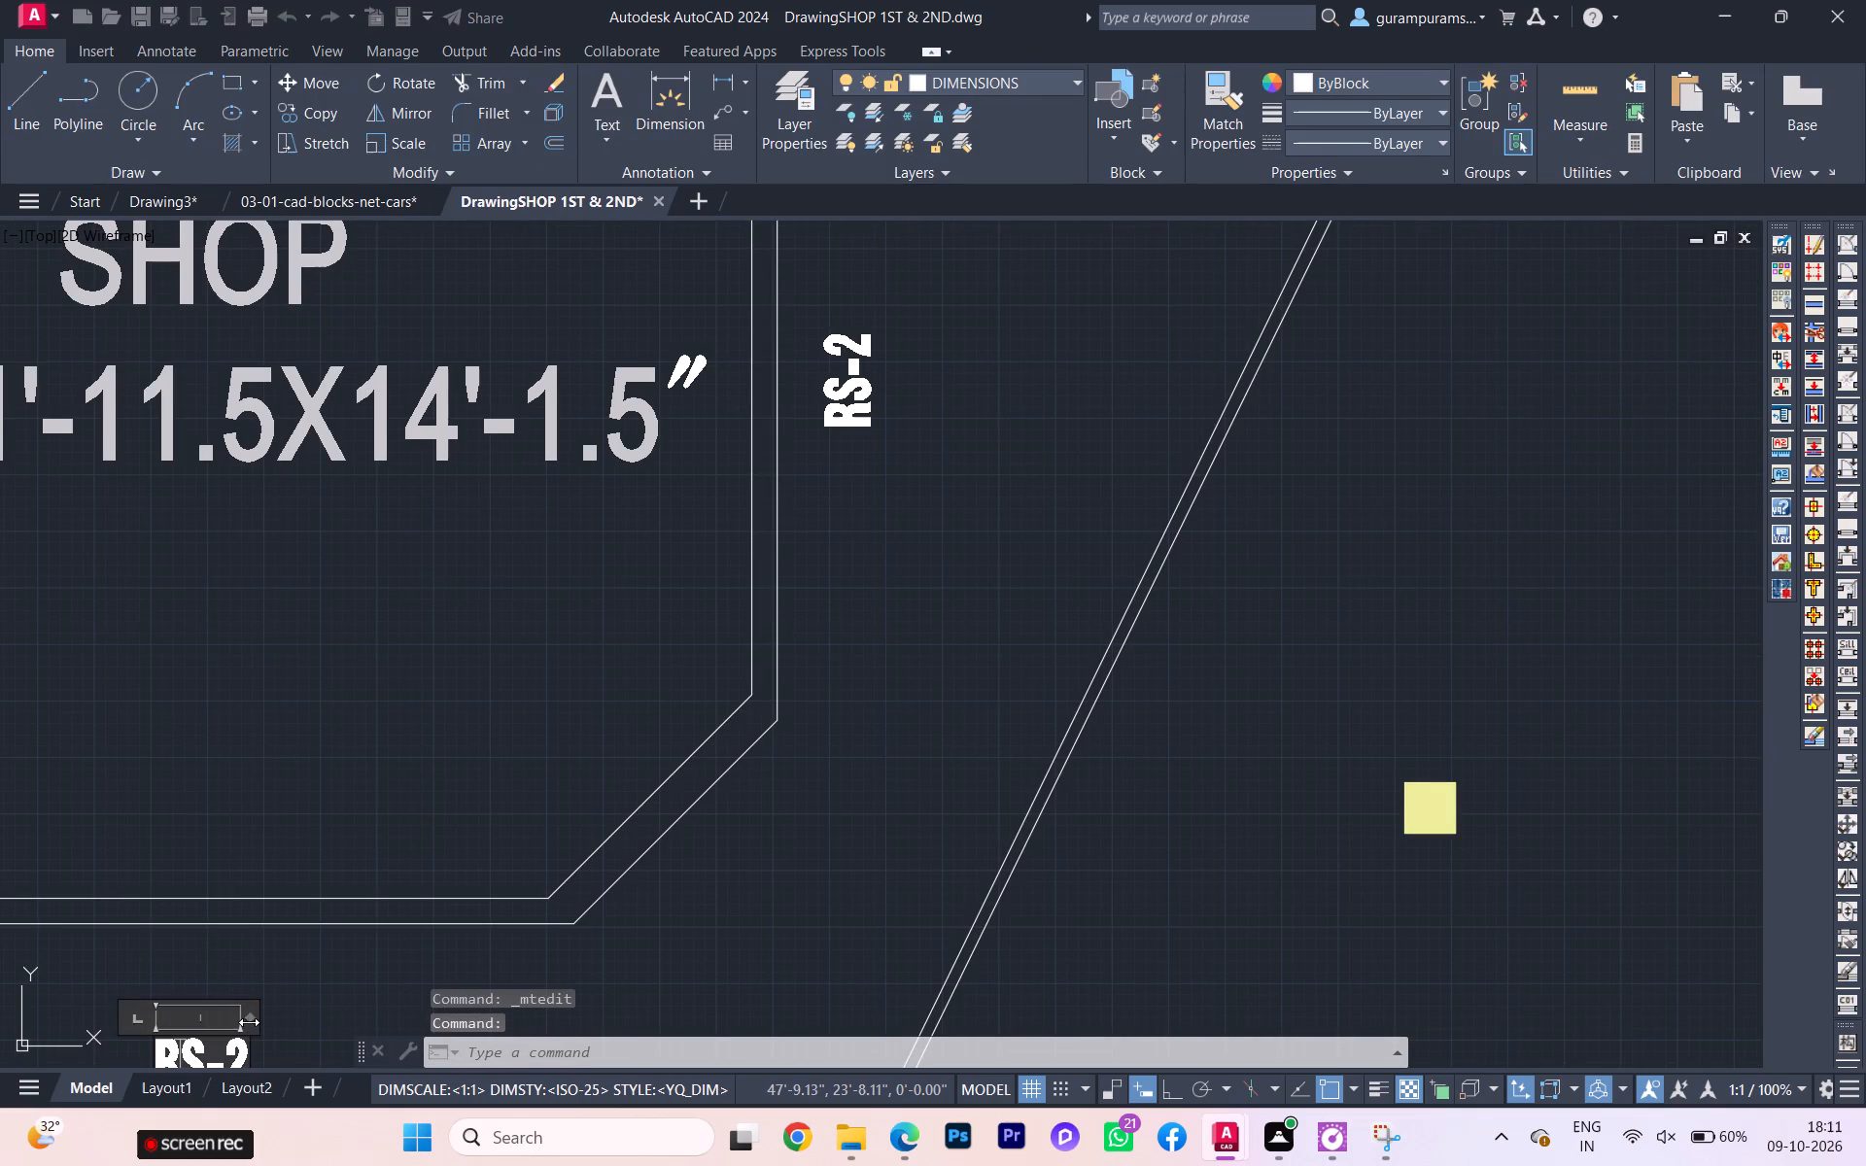
scroll(293, 986, "down", 1)
middle_click_drag(295, 977, 286, 808)
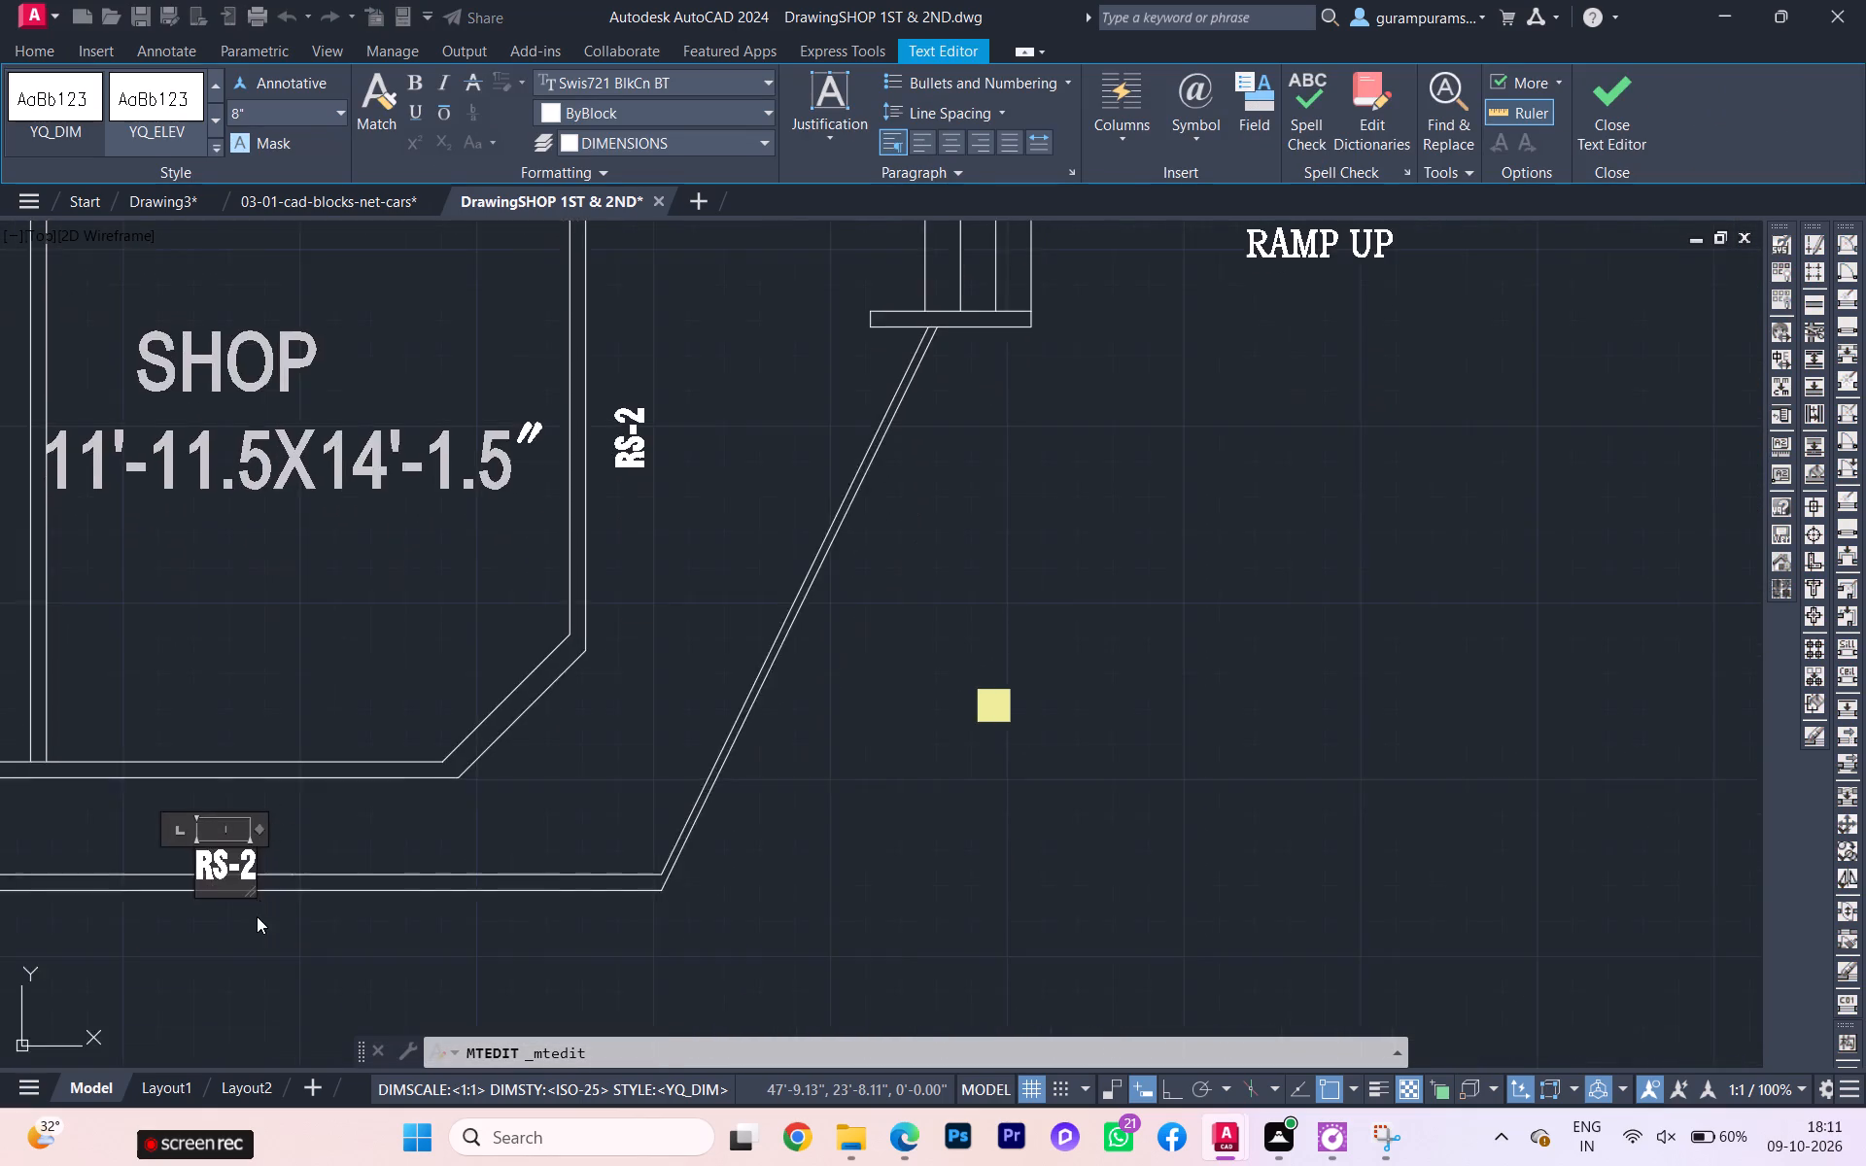
scroll(257, 916, "up", 4)
left_click(217, 626)
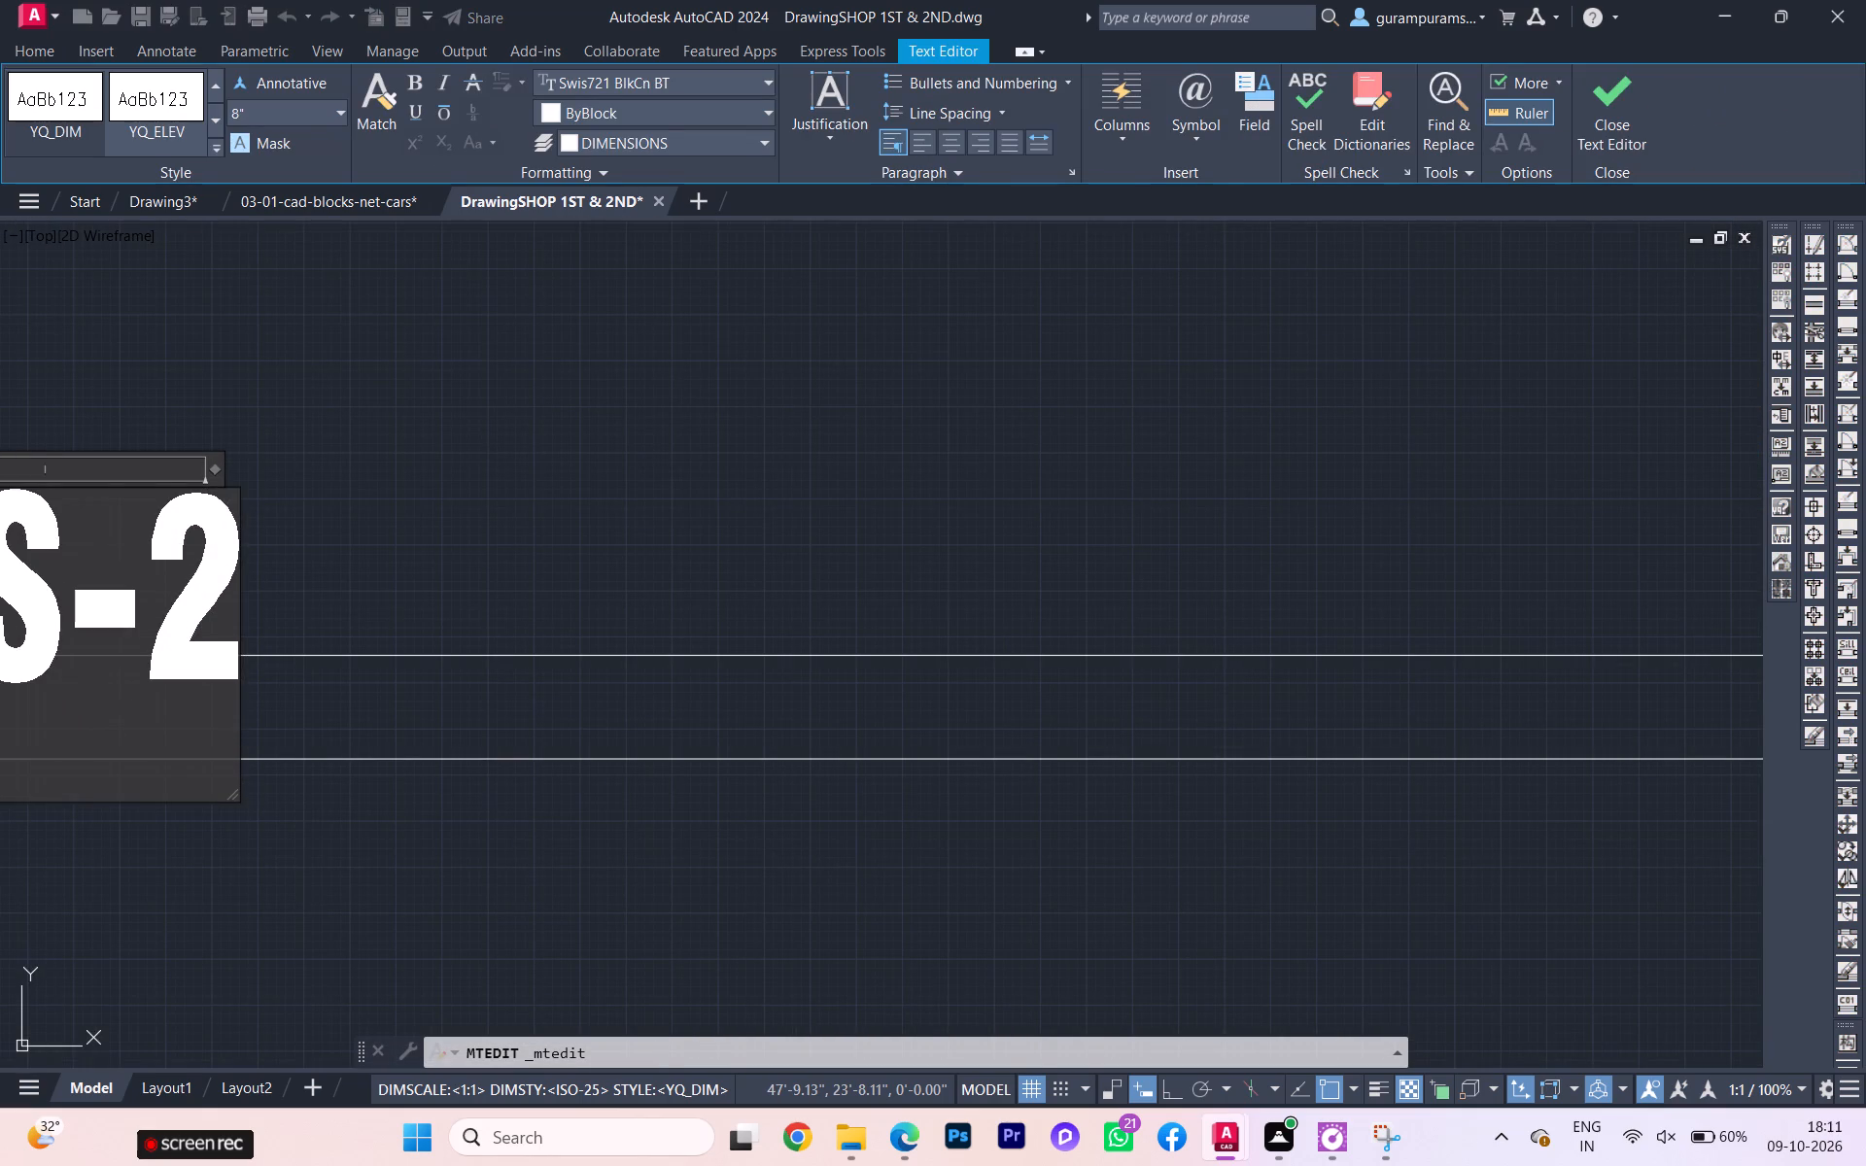
key("BackSpace")
key("3")
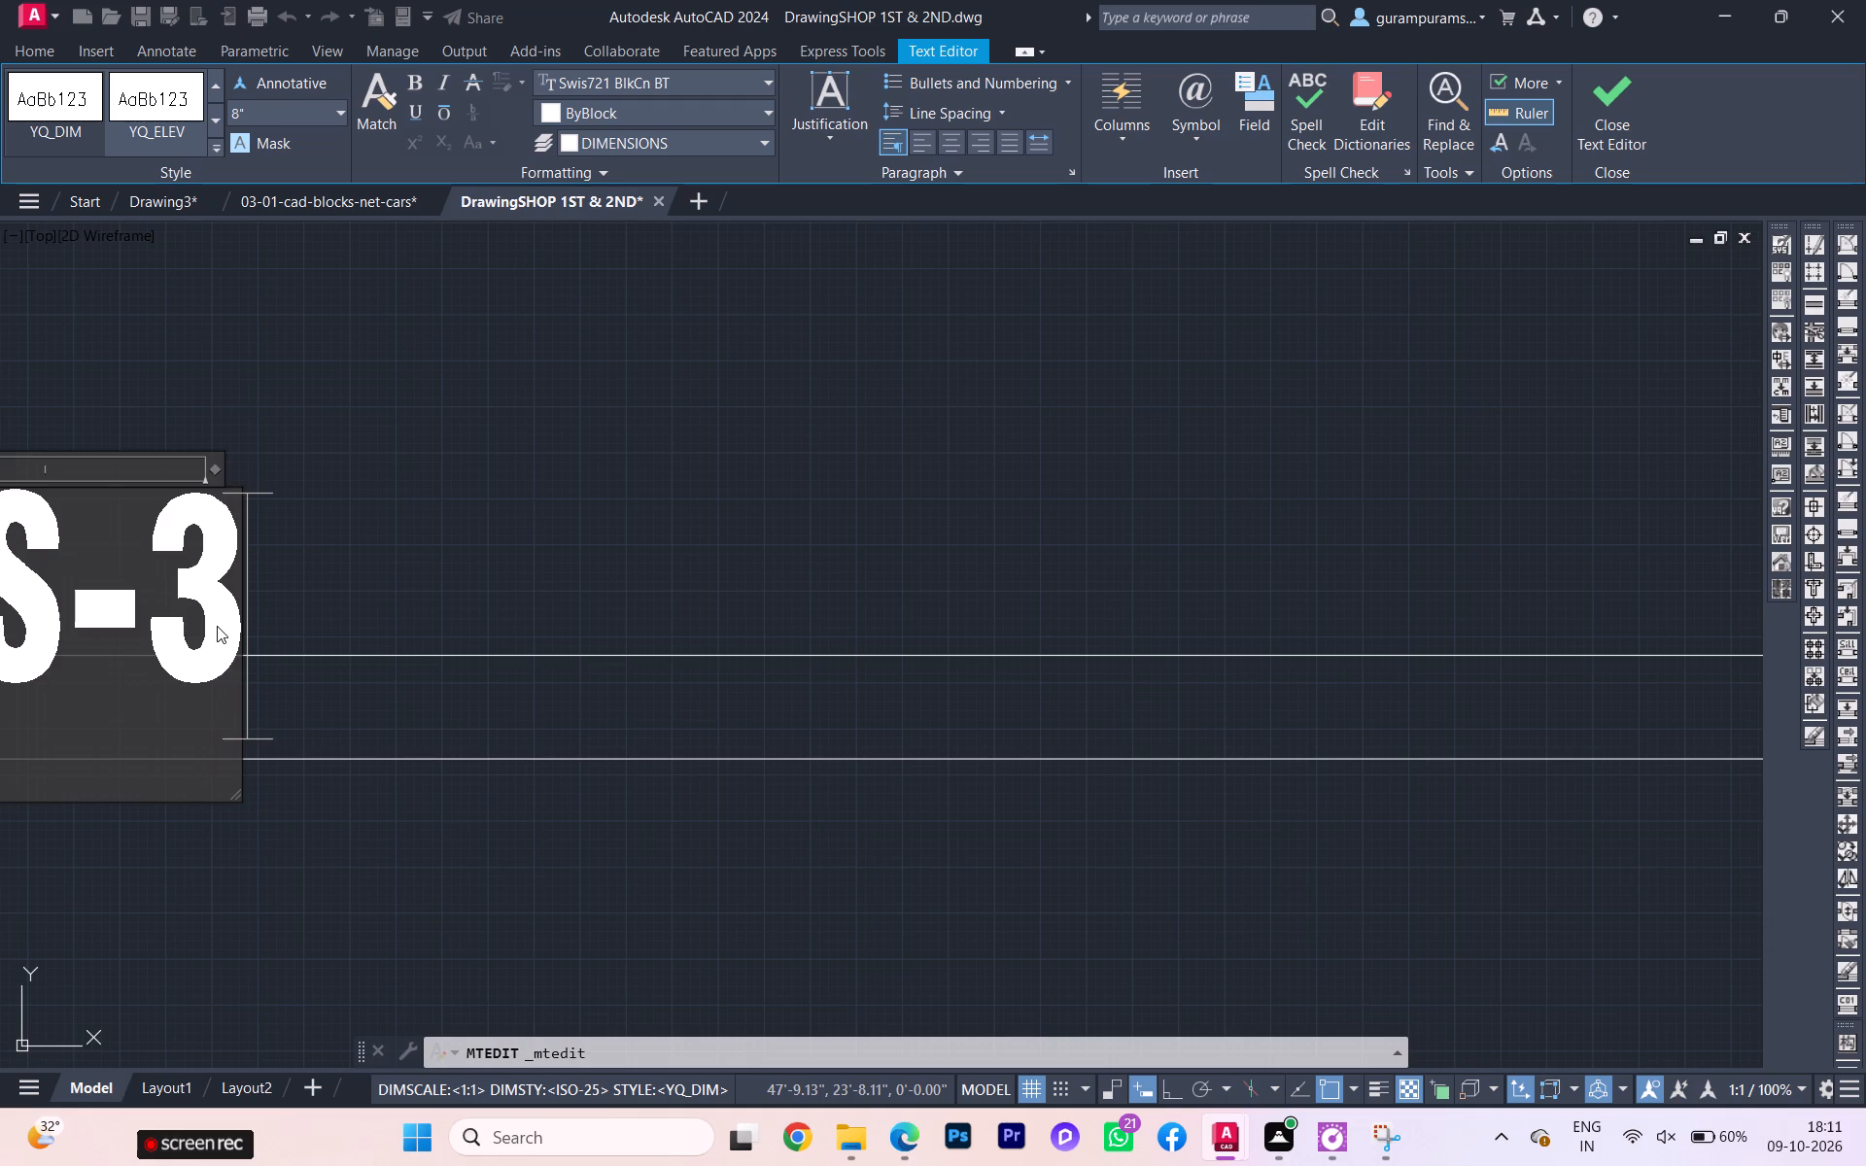
scroll(468, 540, "down", 6)
left_click(520, 635)
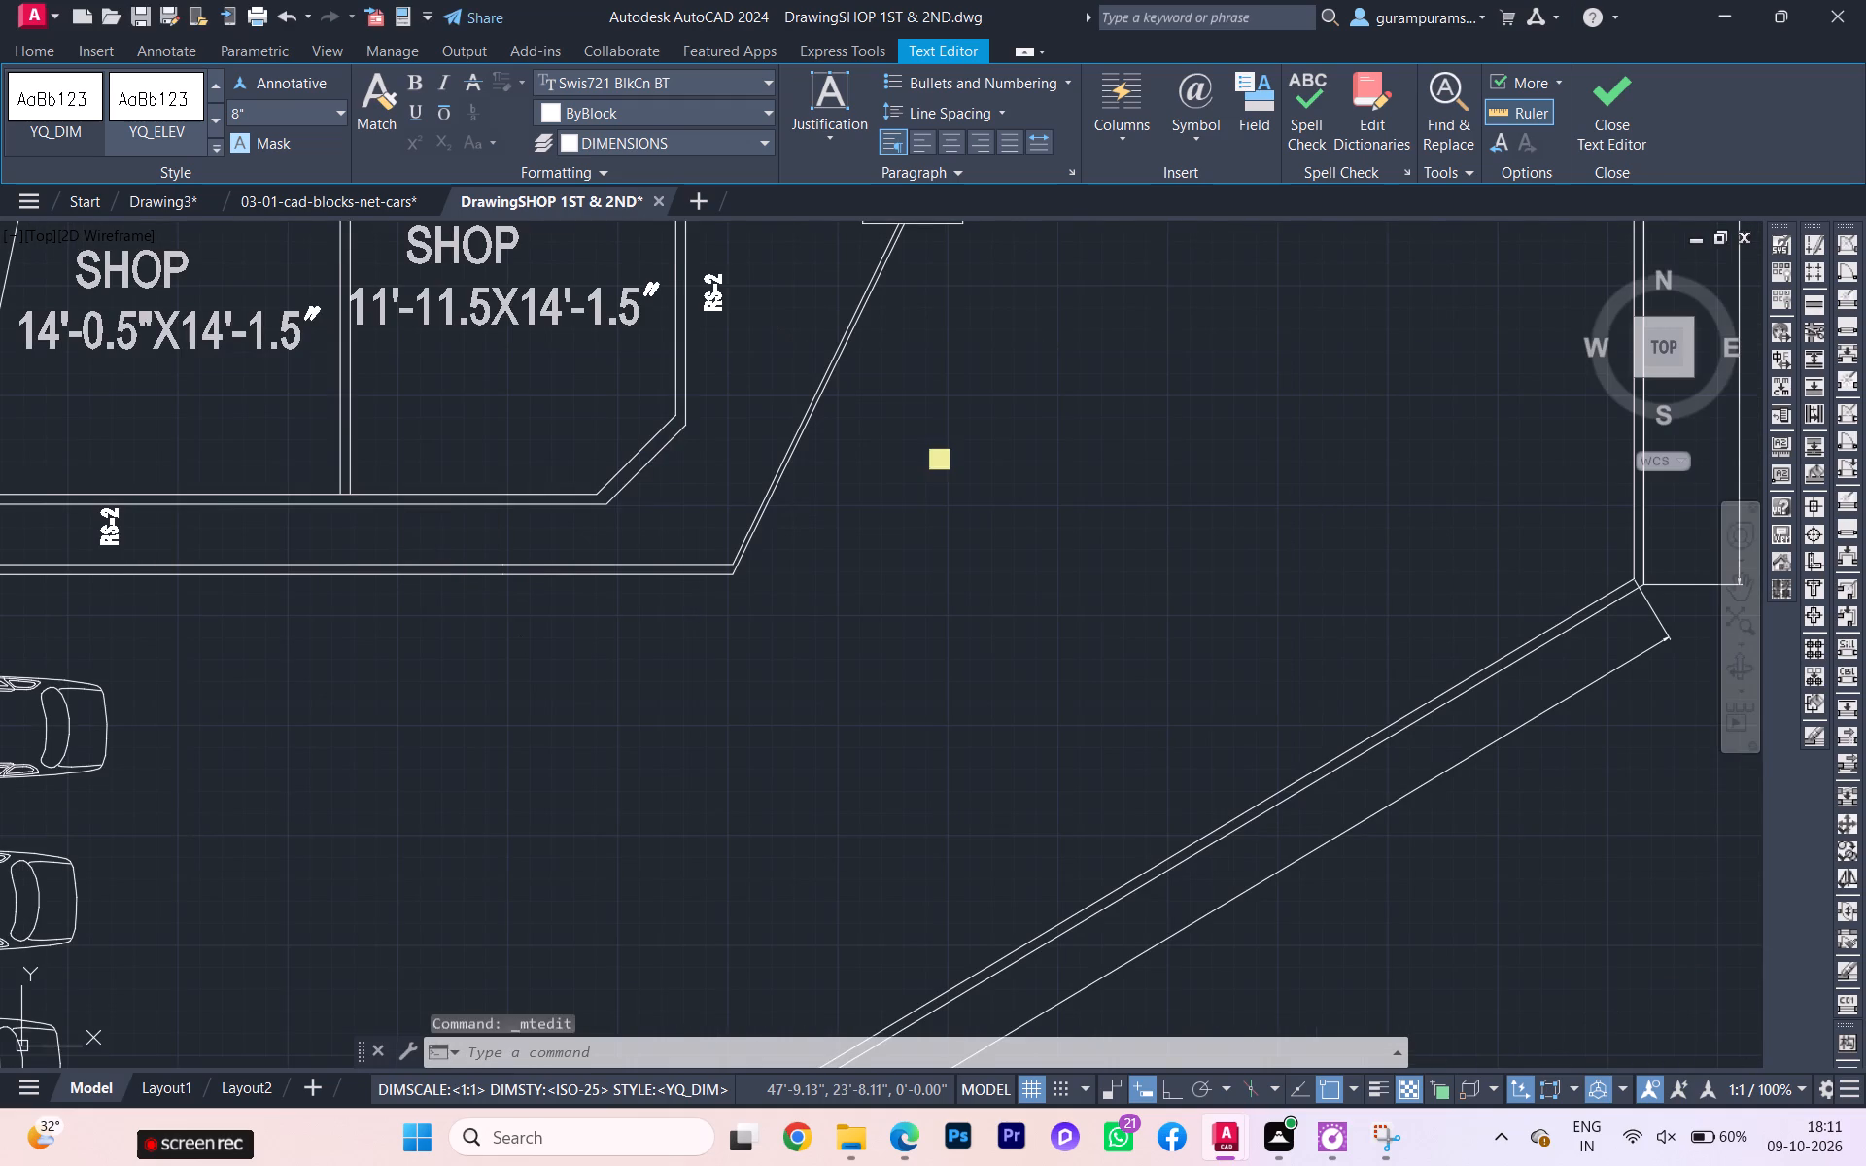
Change the shutter label in the passage beside the 11'-11.5"X14'-1.5" shop to RS-4.
scroll(239, 609, "down", 2)
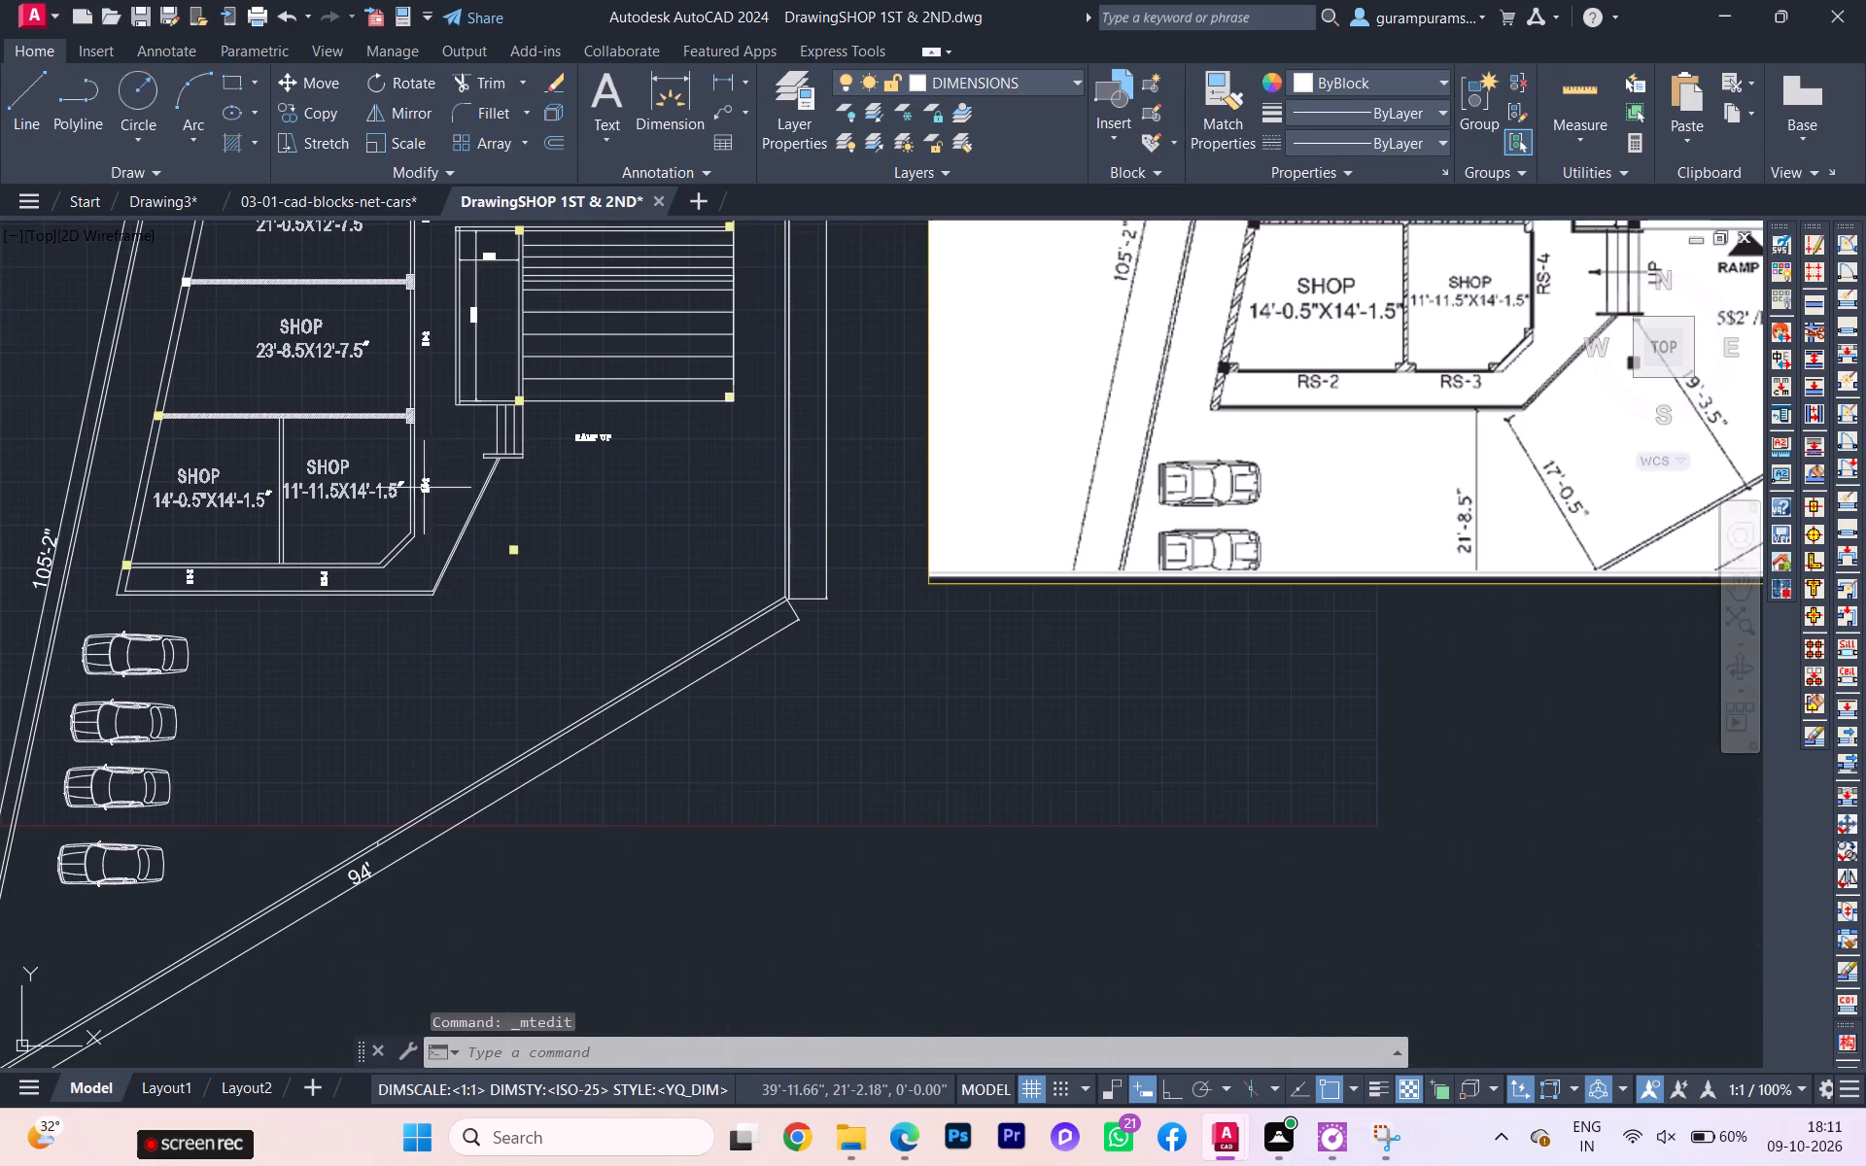
scroll(438, 465, "up", 2)
double_click(404, 515)
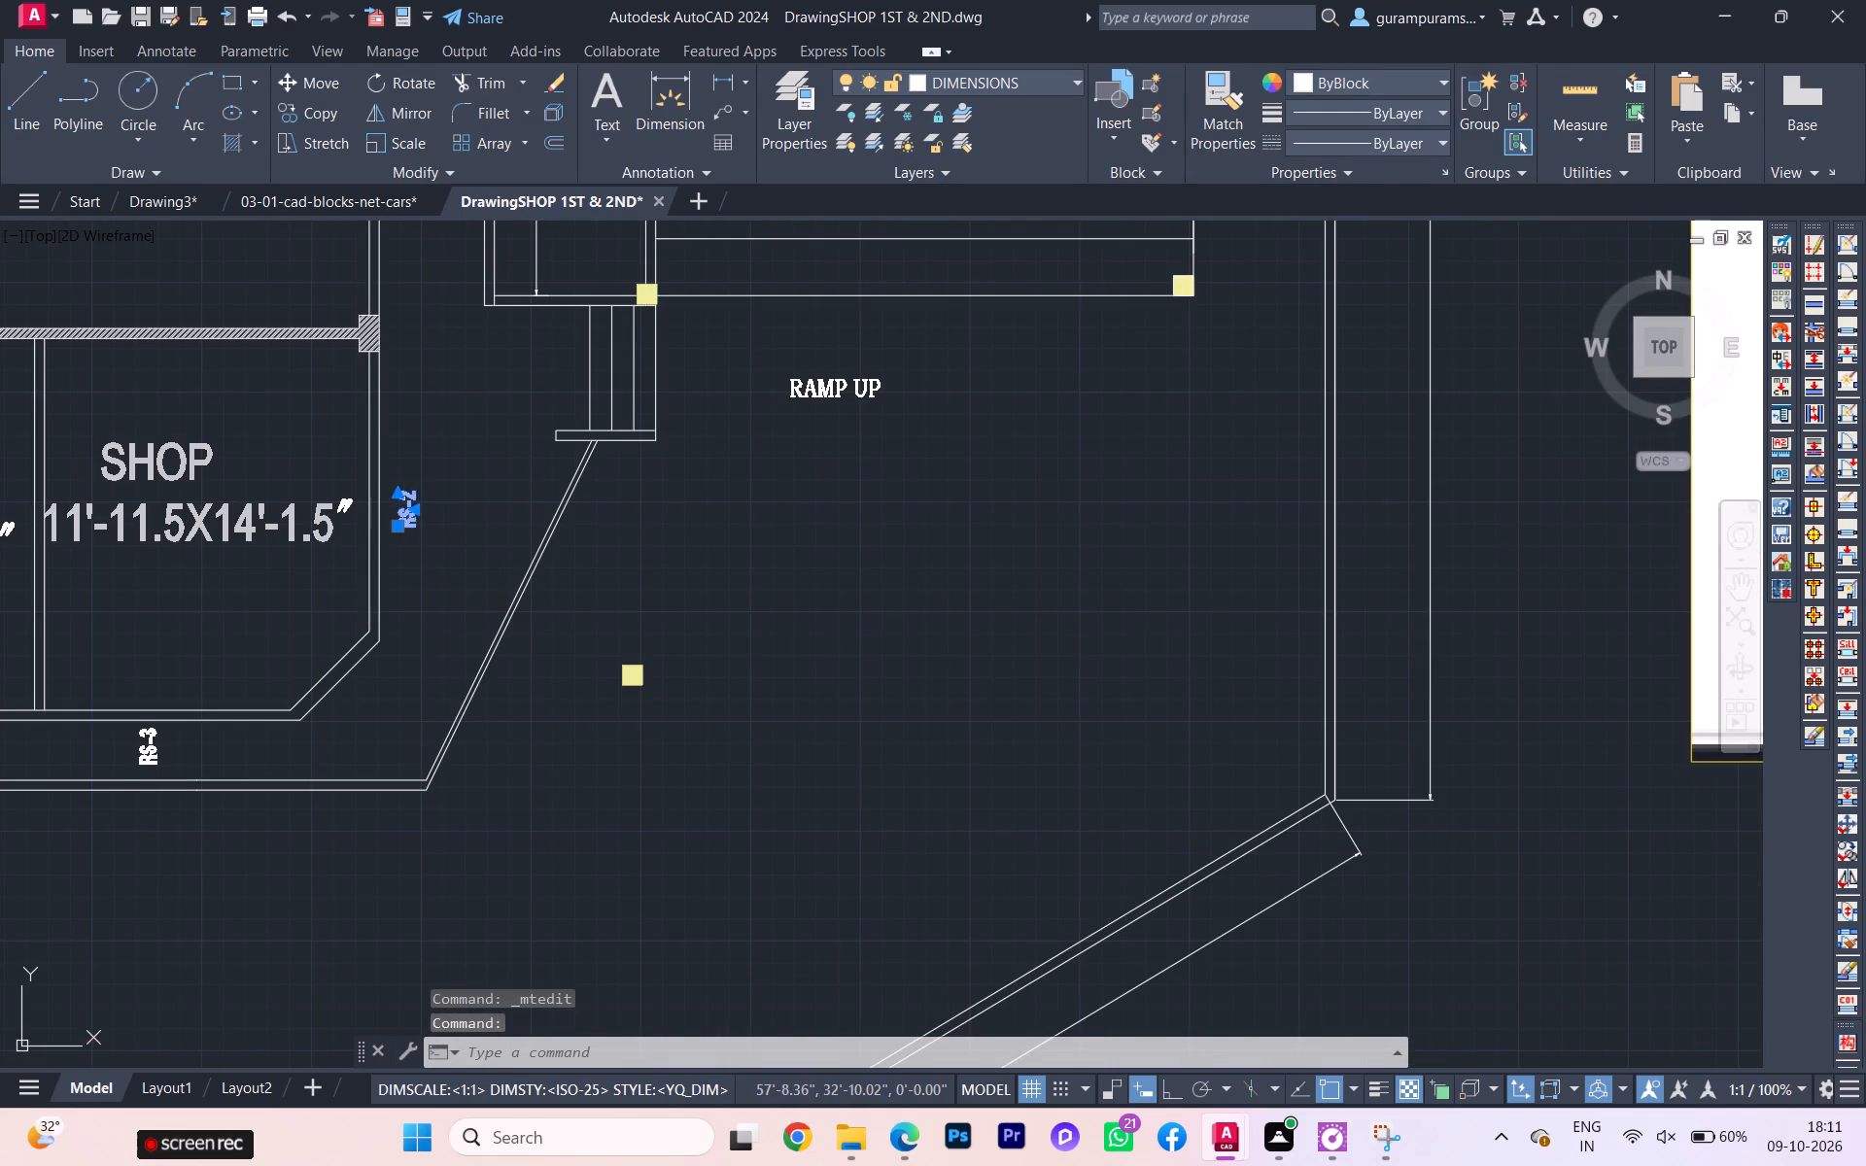
scroll(406, 510, "up", 2)
left_click(466, 584)
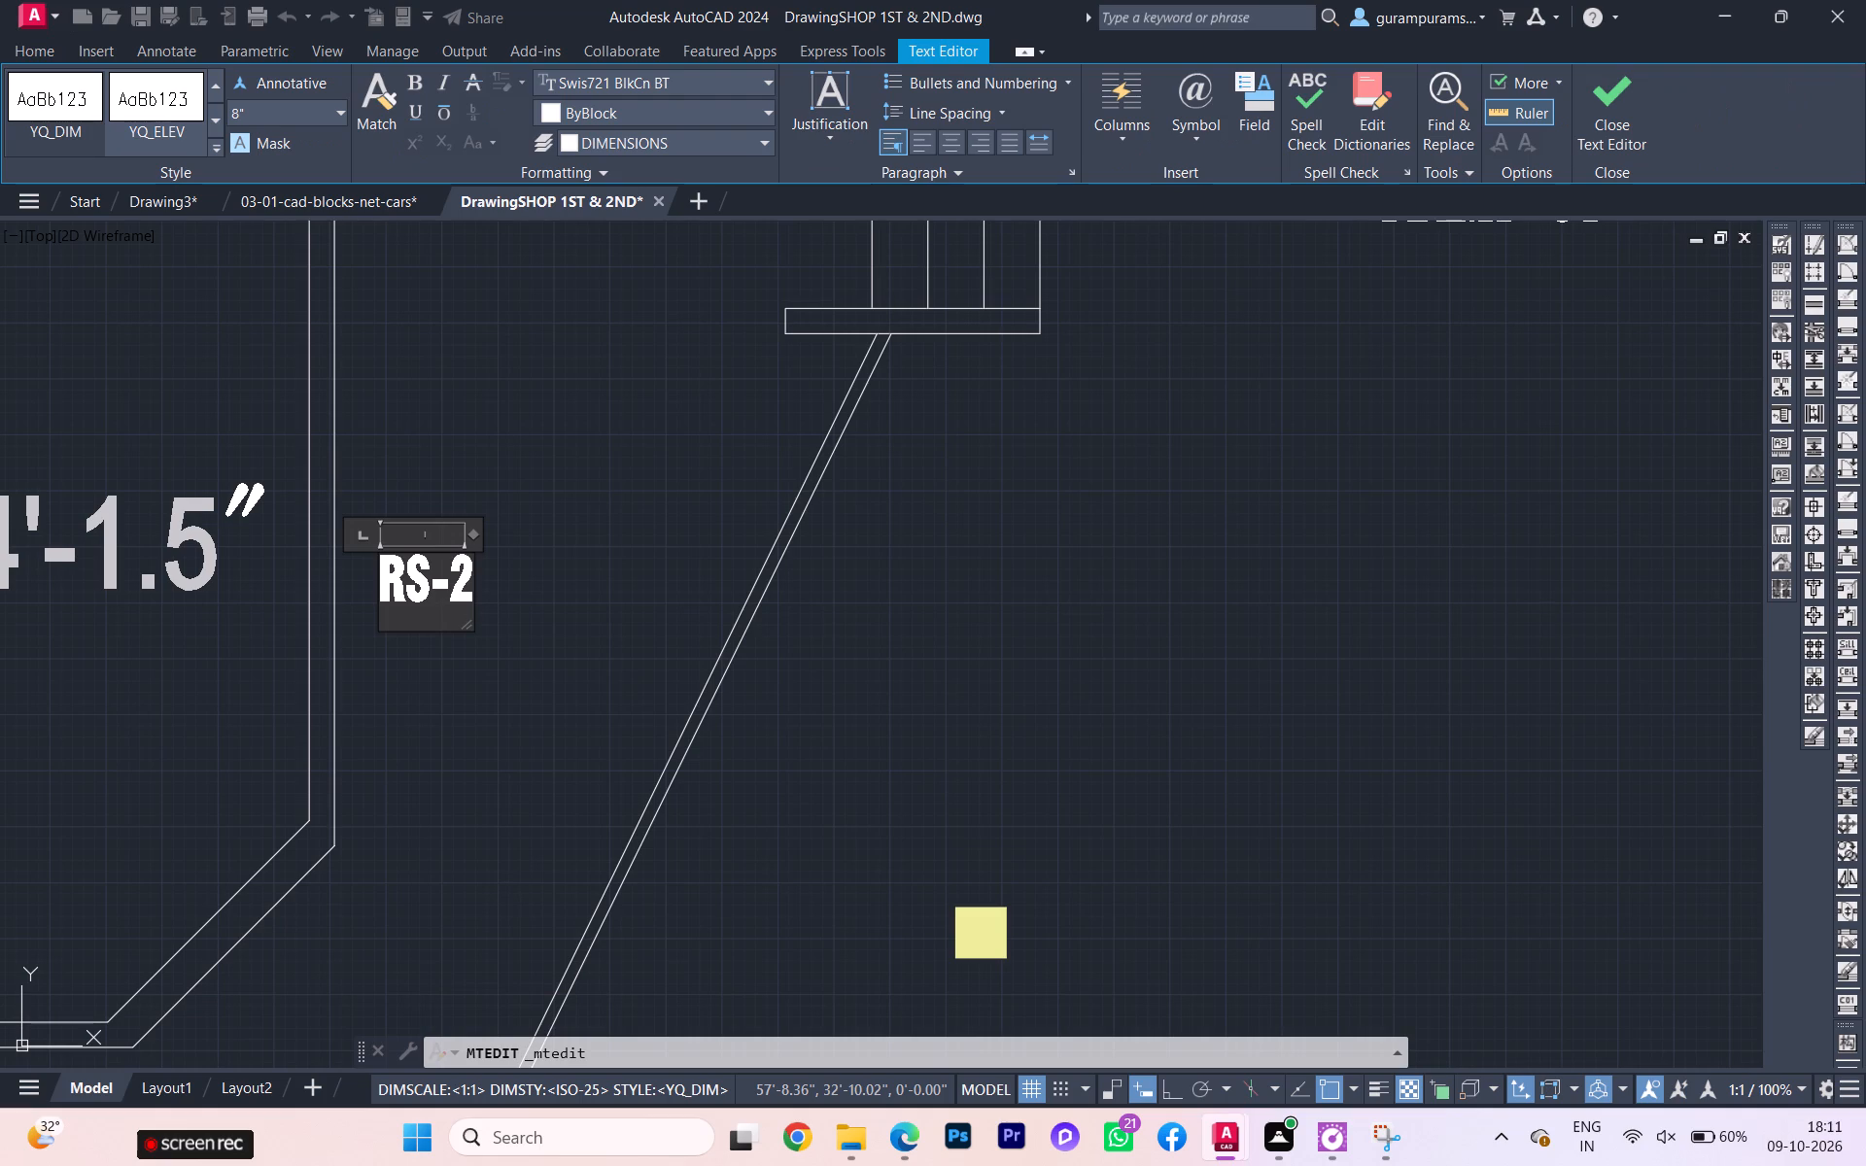
key("BackSpace")
key("4")
left_click(626, 548)
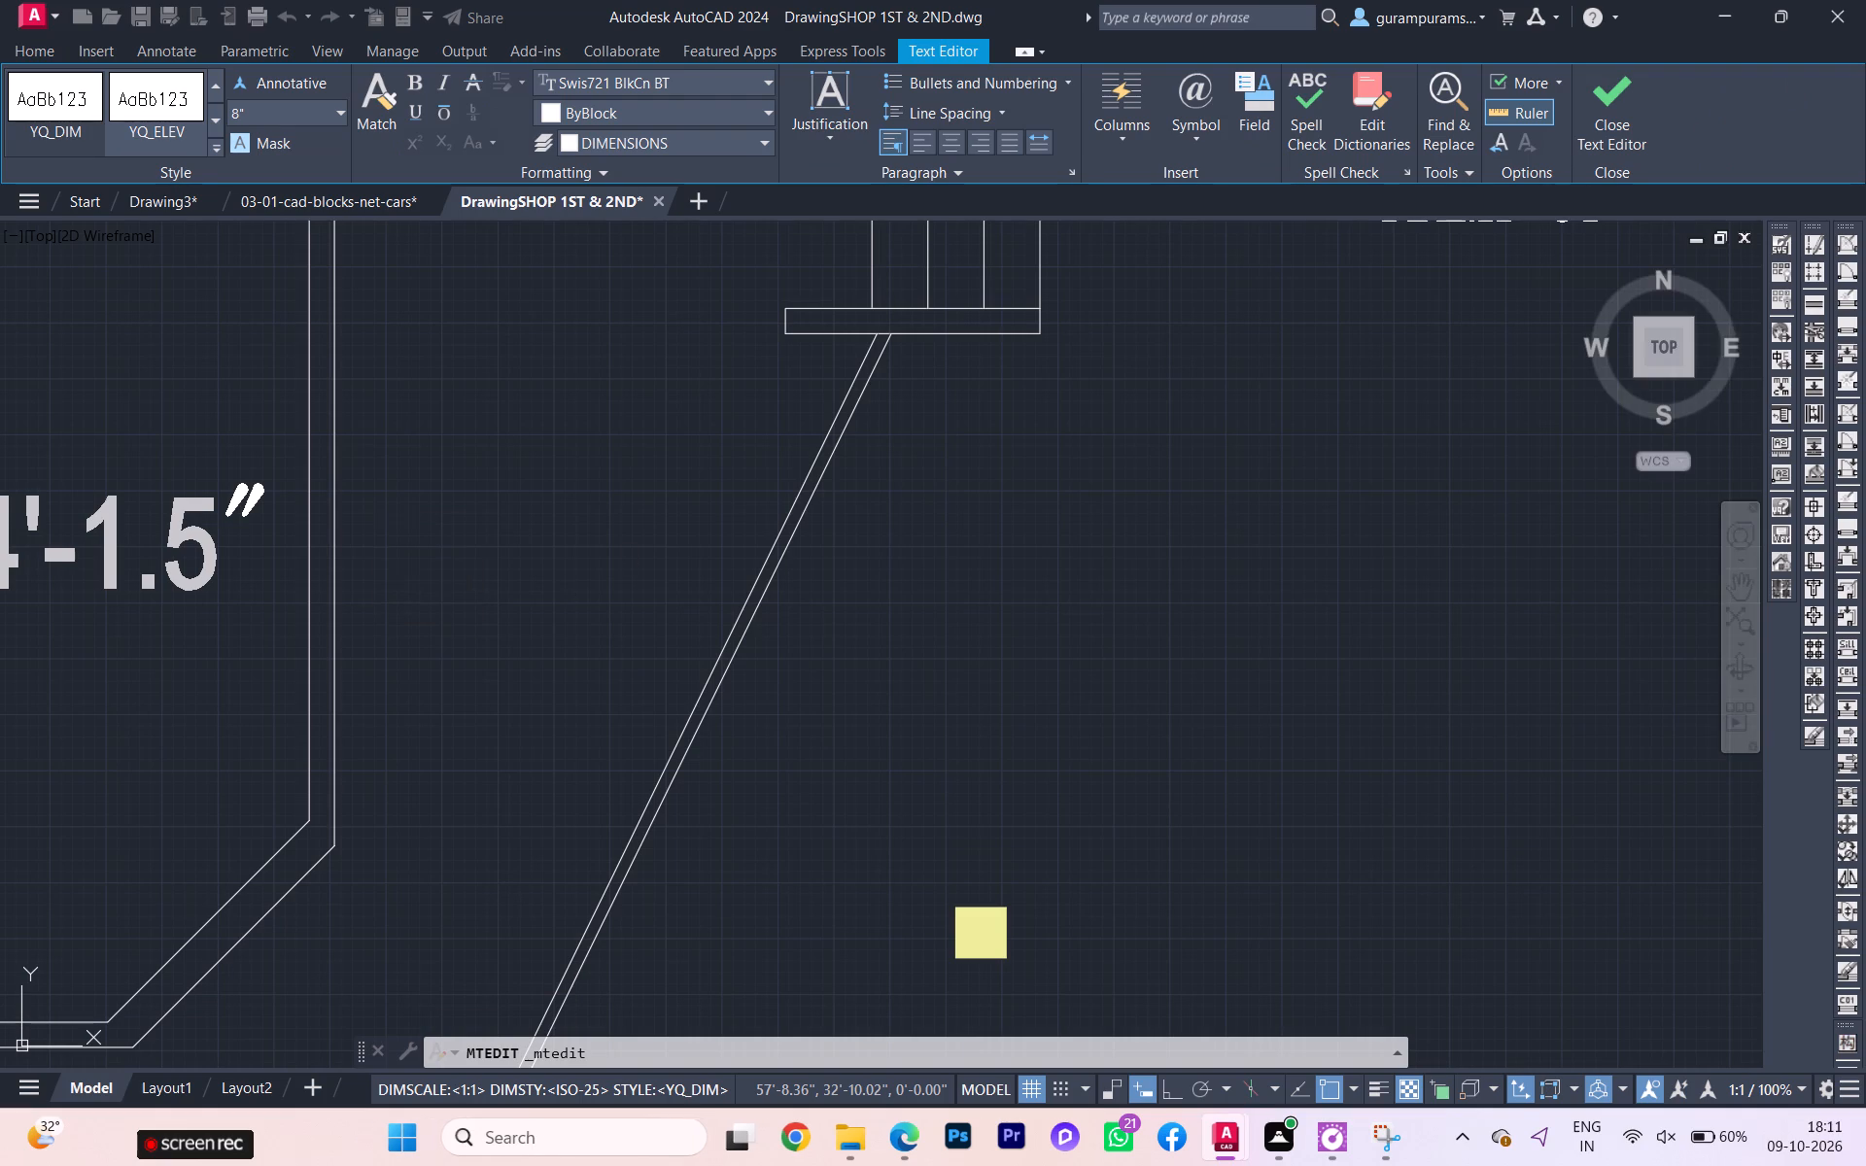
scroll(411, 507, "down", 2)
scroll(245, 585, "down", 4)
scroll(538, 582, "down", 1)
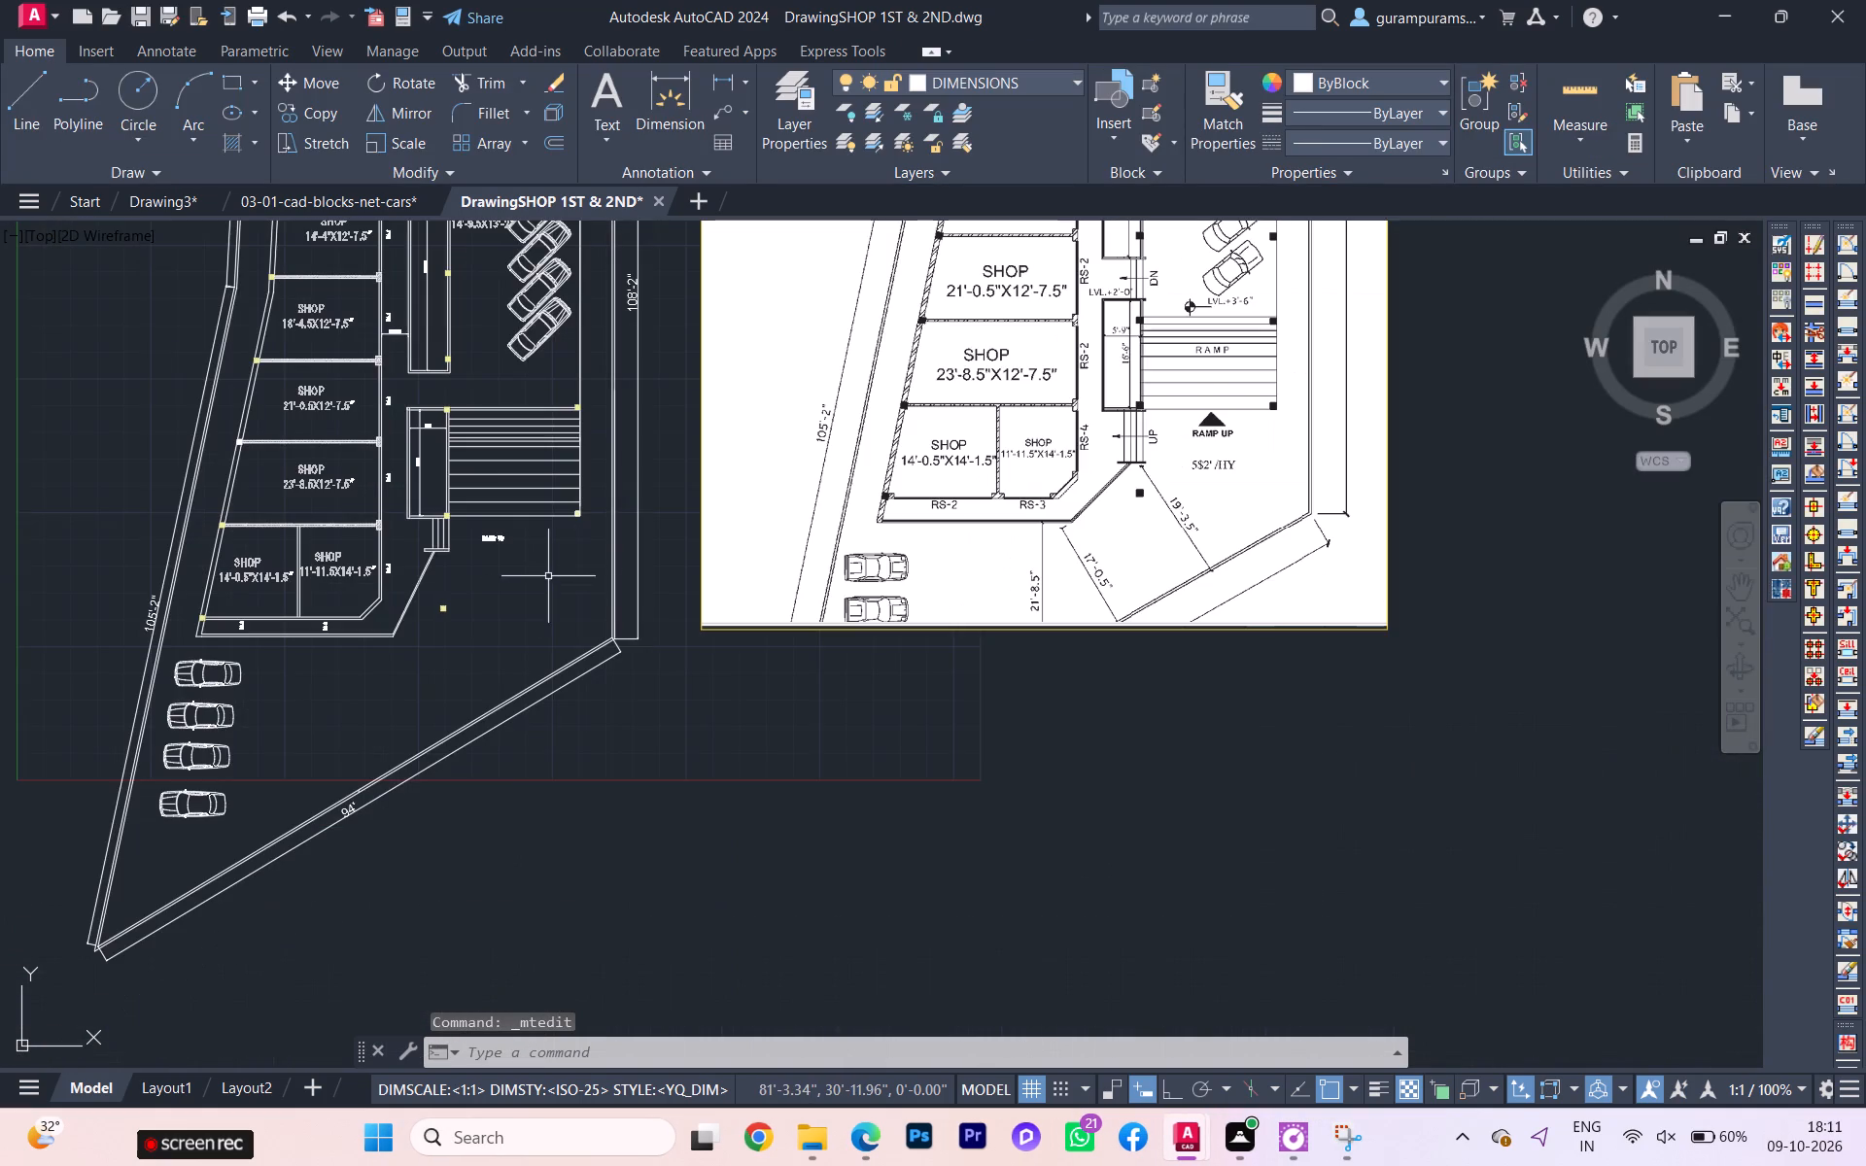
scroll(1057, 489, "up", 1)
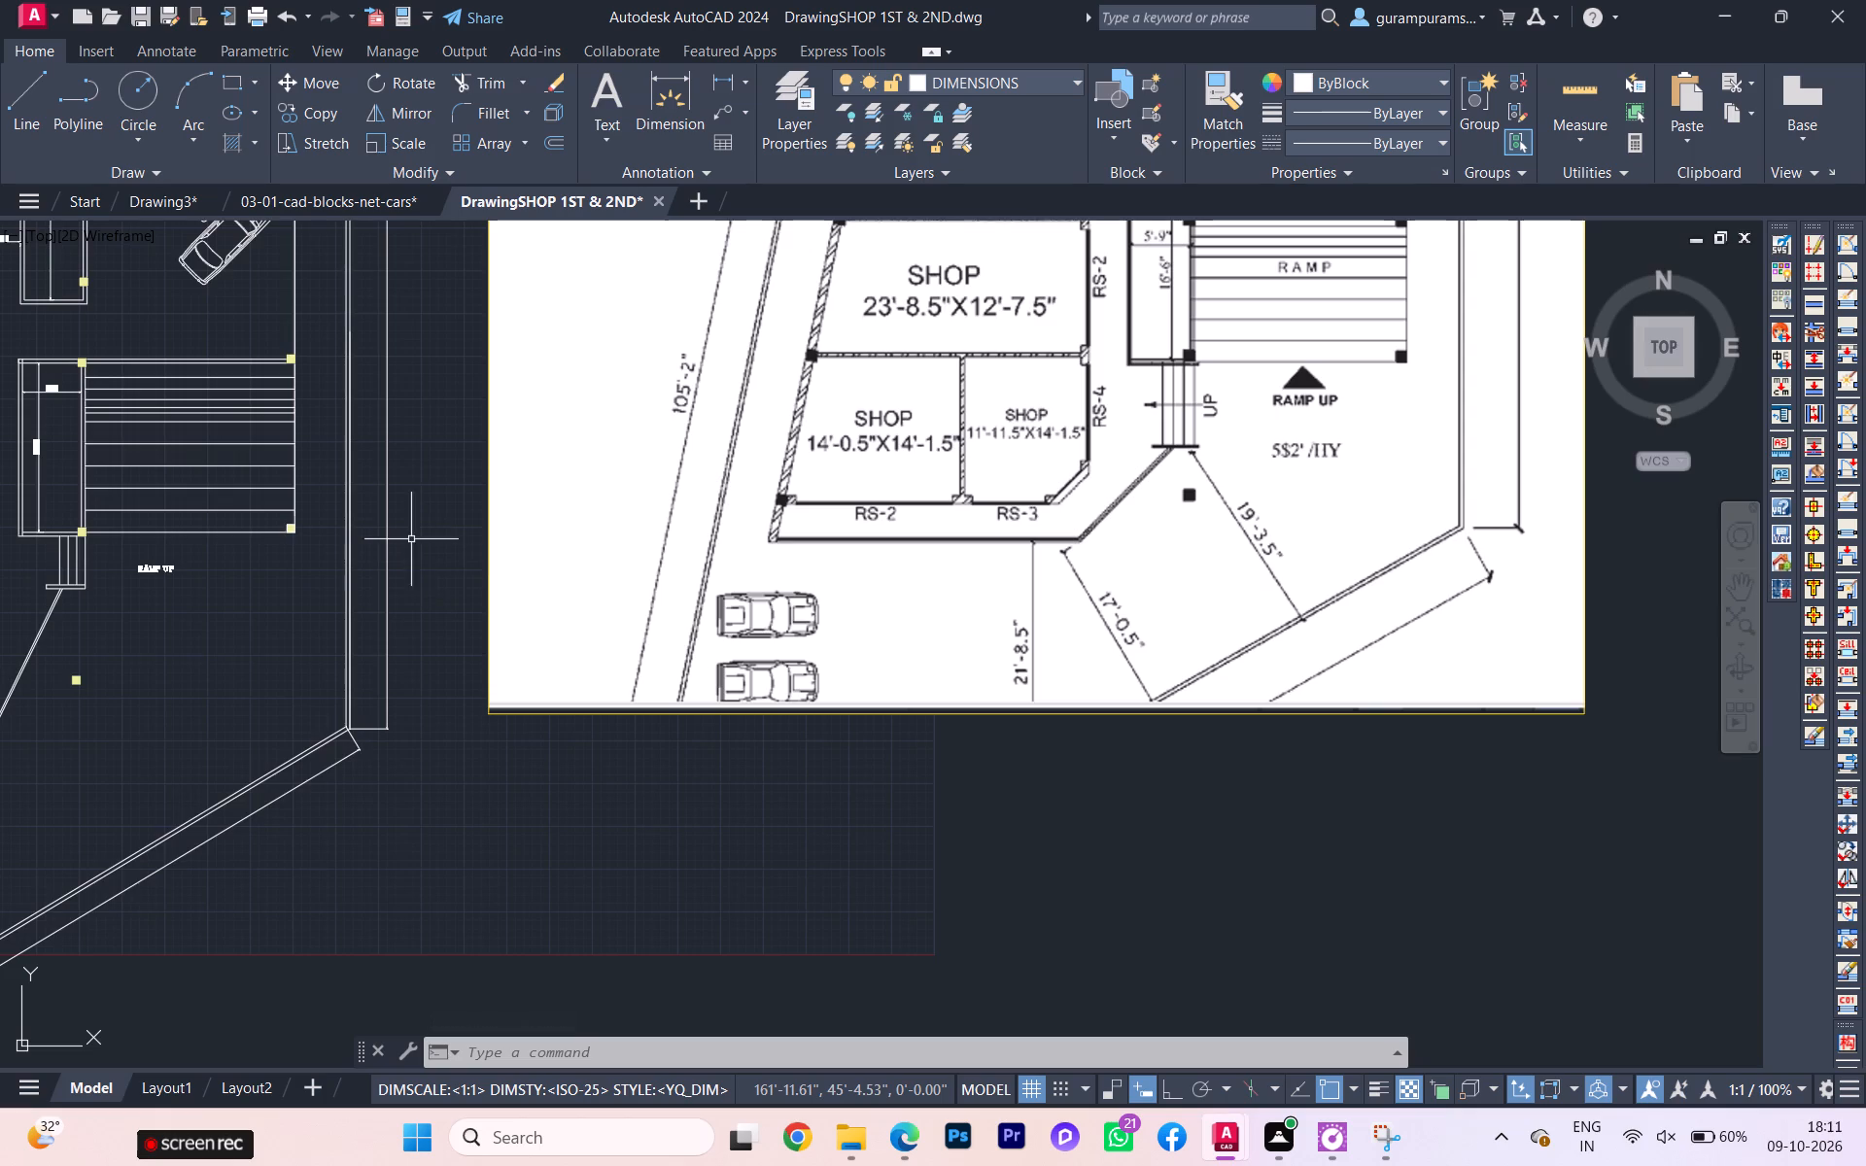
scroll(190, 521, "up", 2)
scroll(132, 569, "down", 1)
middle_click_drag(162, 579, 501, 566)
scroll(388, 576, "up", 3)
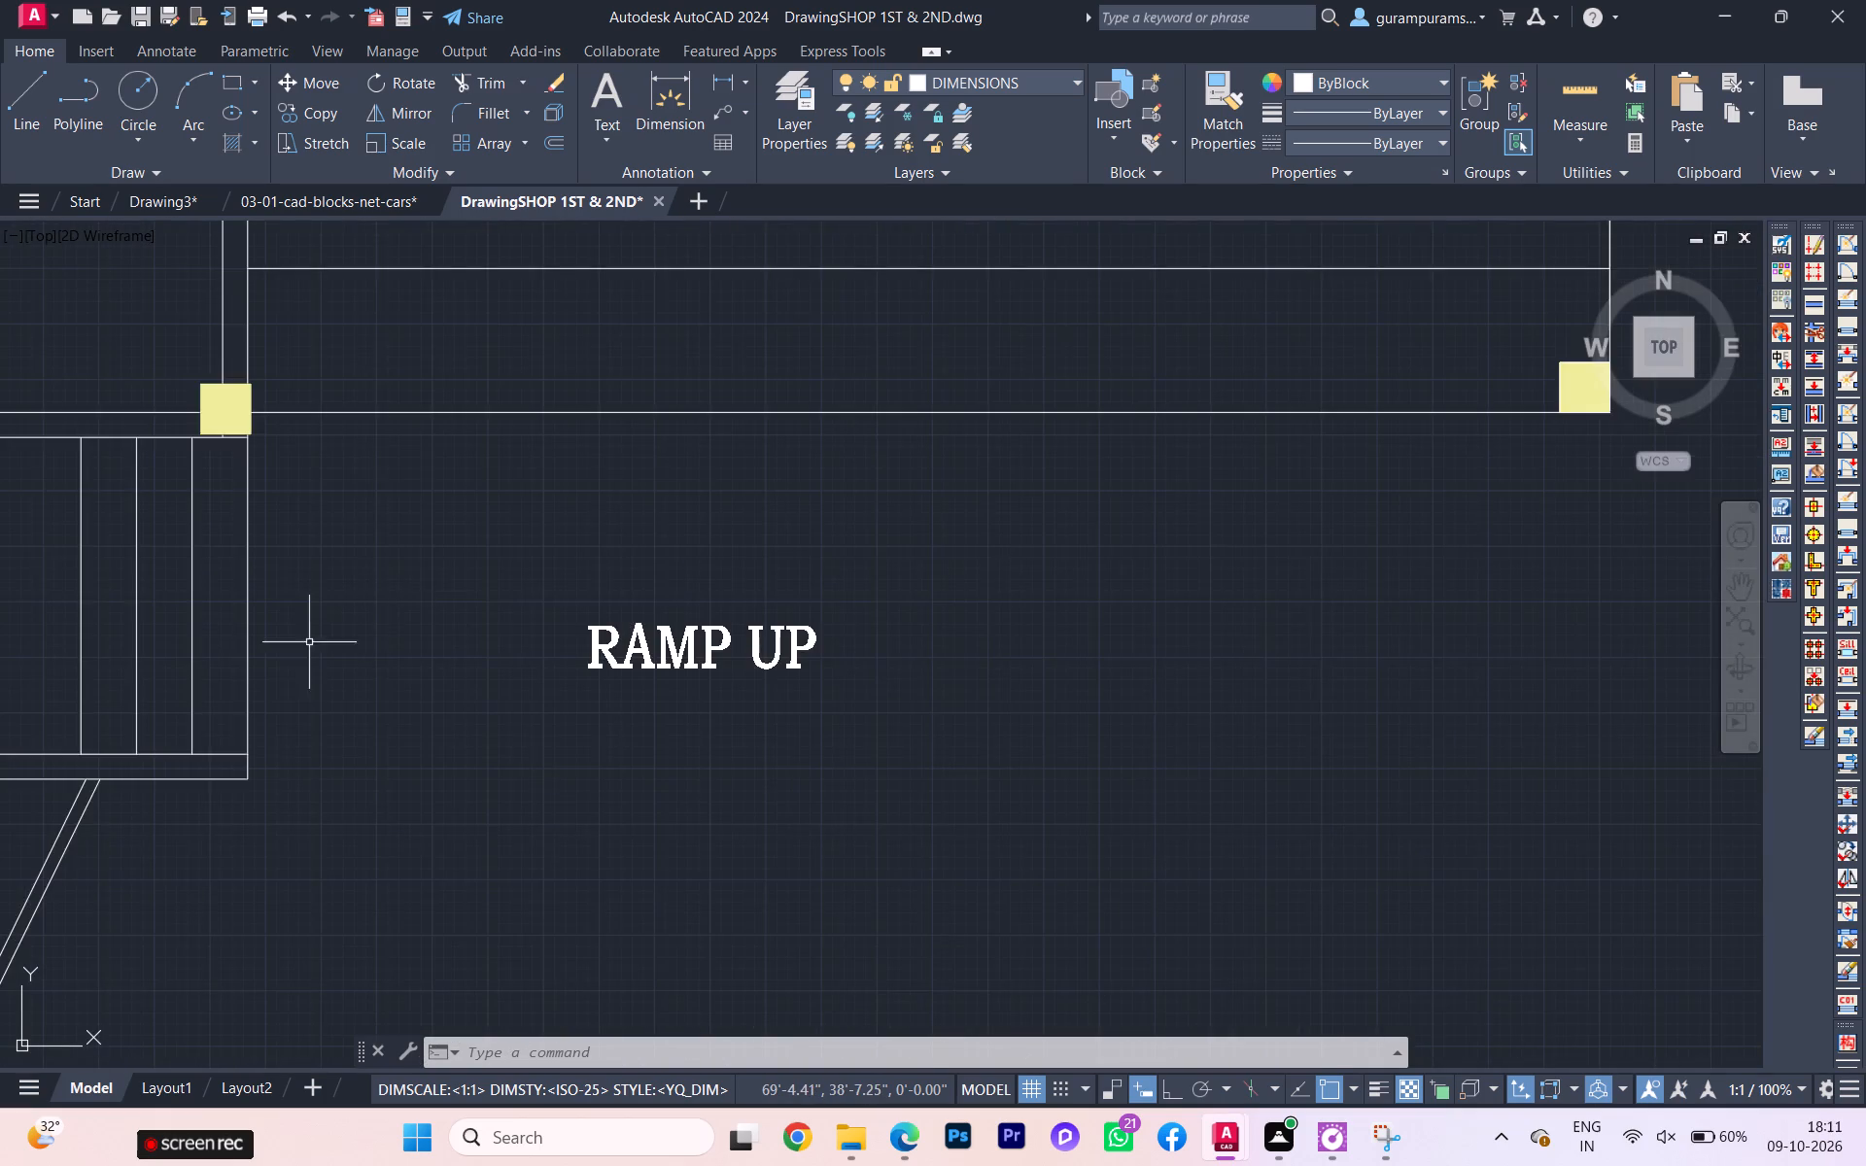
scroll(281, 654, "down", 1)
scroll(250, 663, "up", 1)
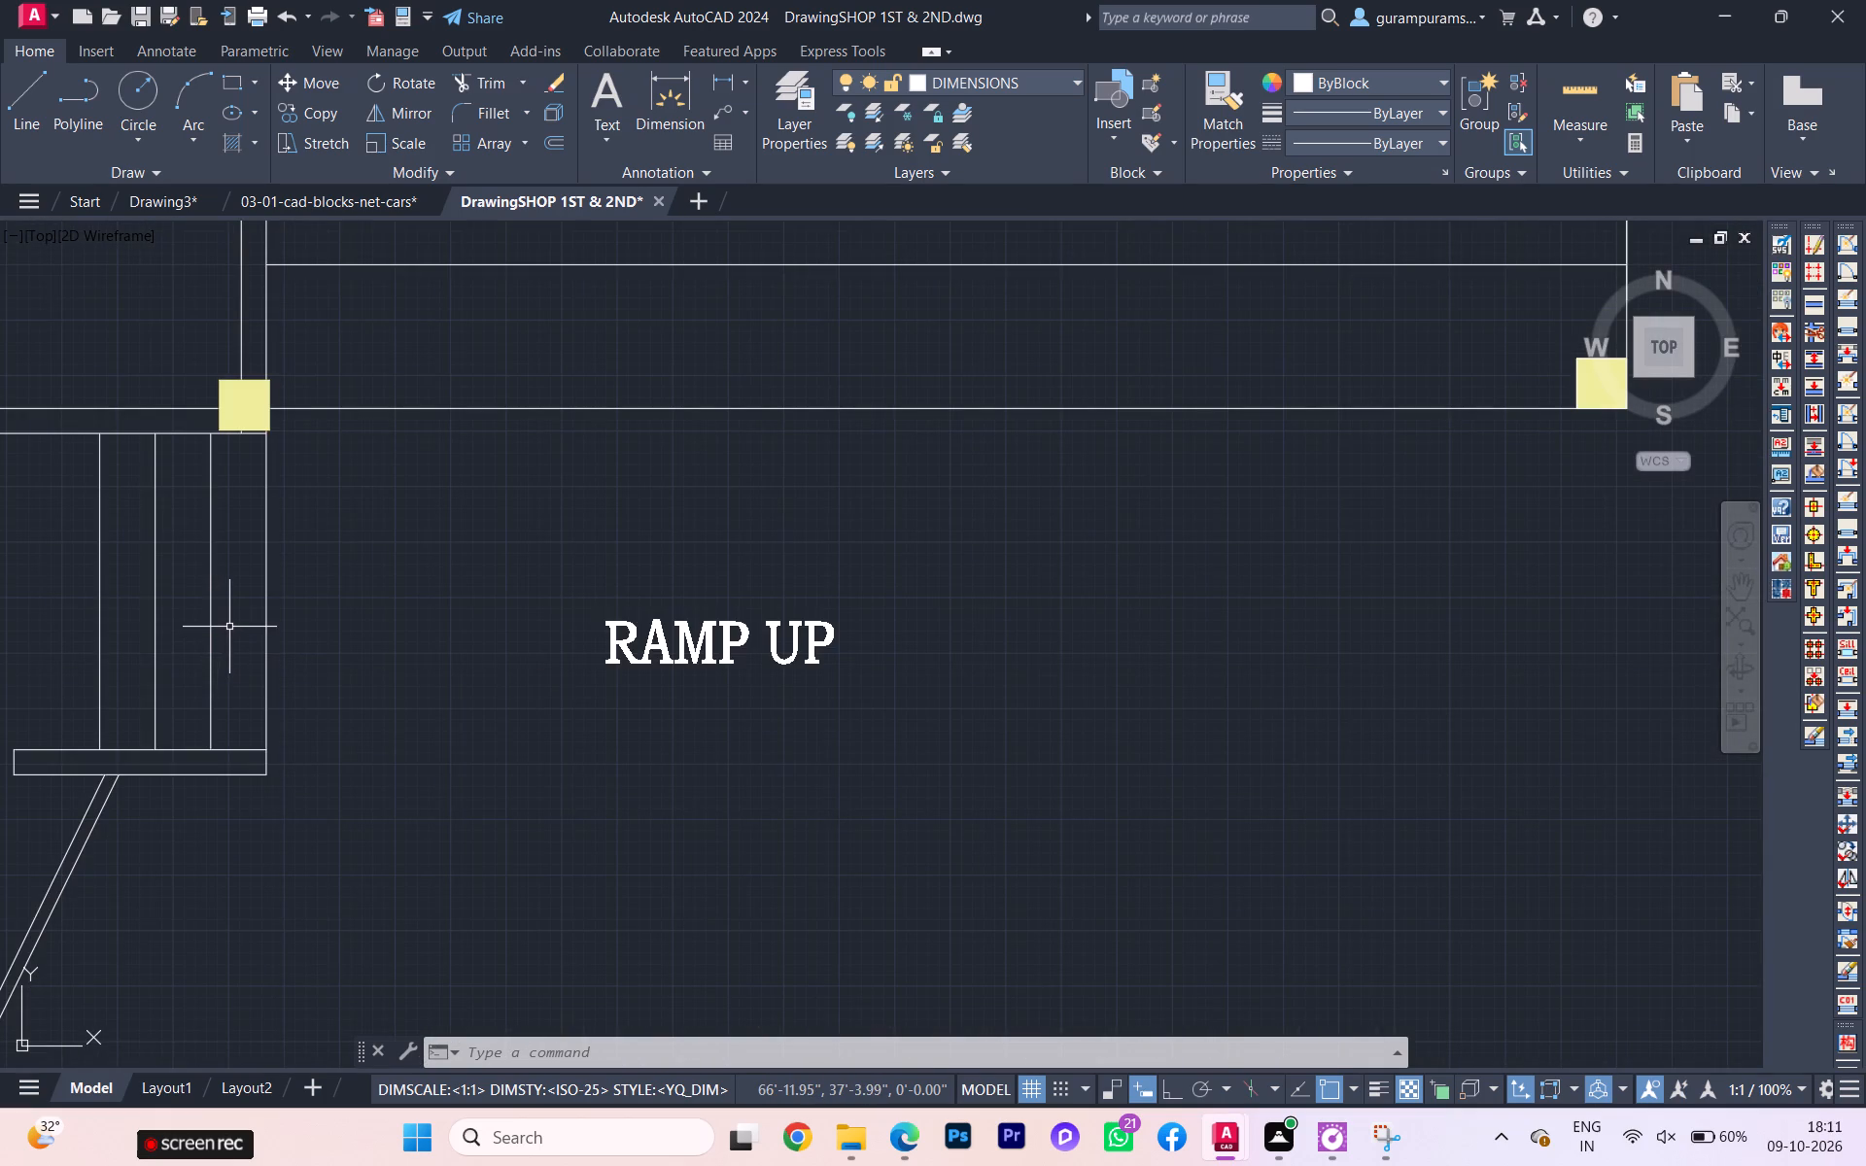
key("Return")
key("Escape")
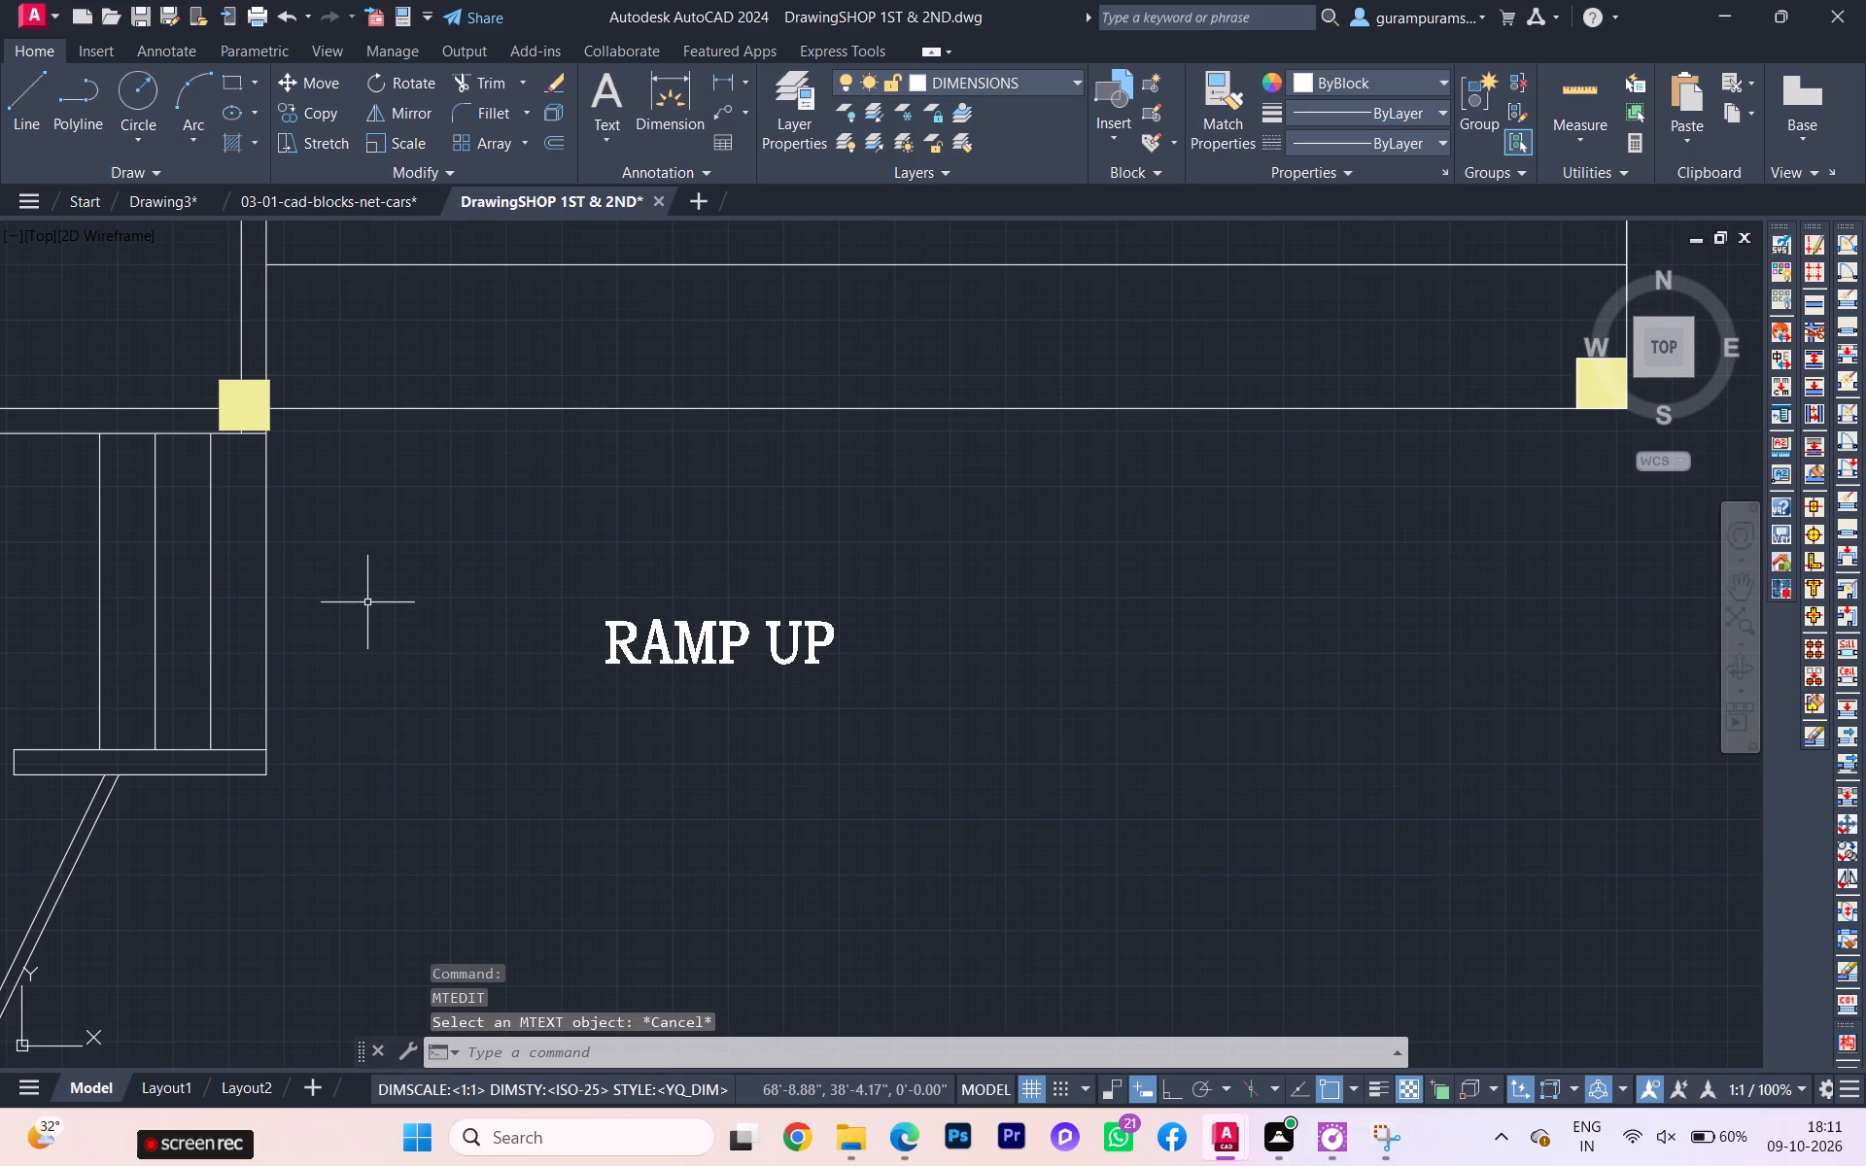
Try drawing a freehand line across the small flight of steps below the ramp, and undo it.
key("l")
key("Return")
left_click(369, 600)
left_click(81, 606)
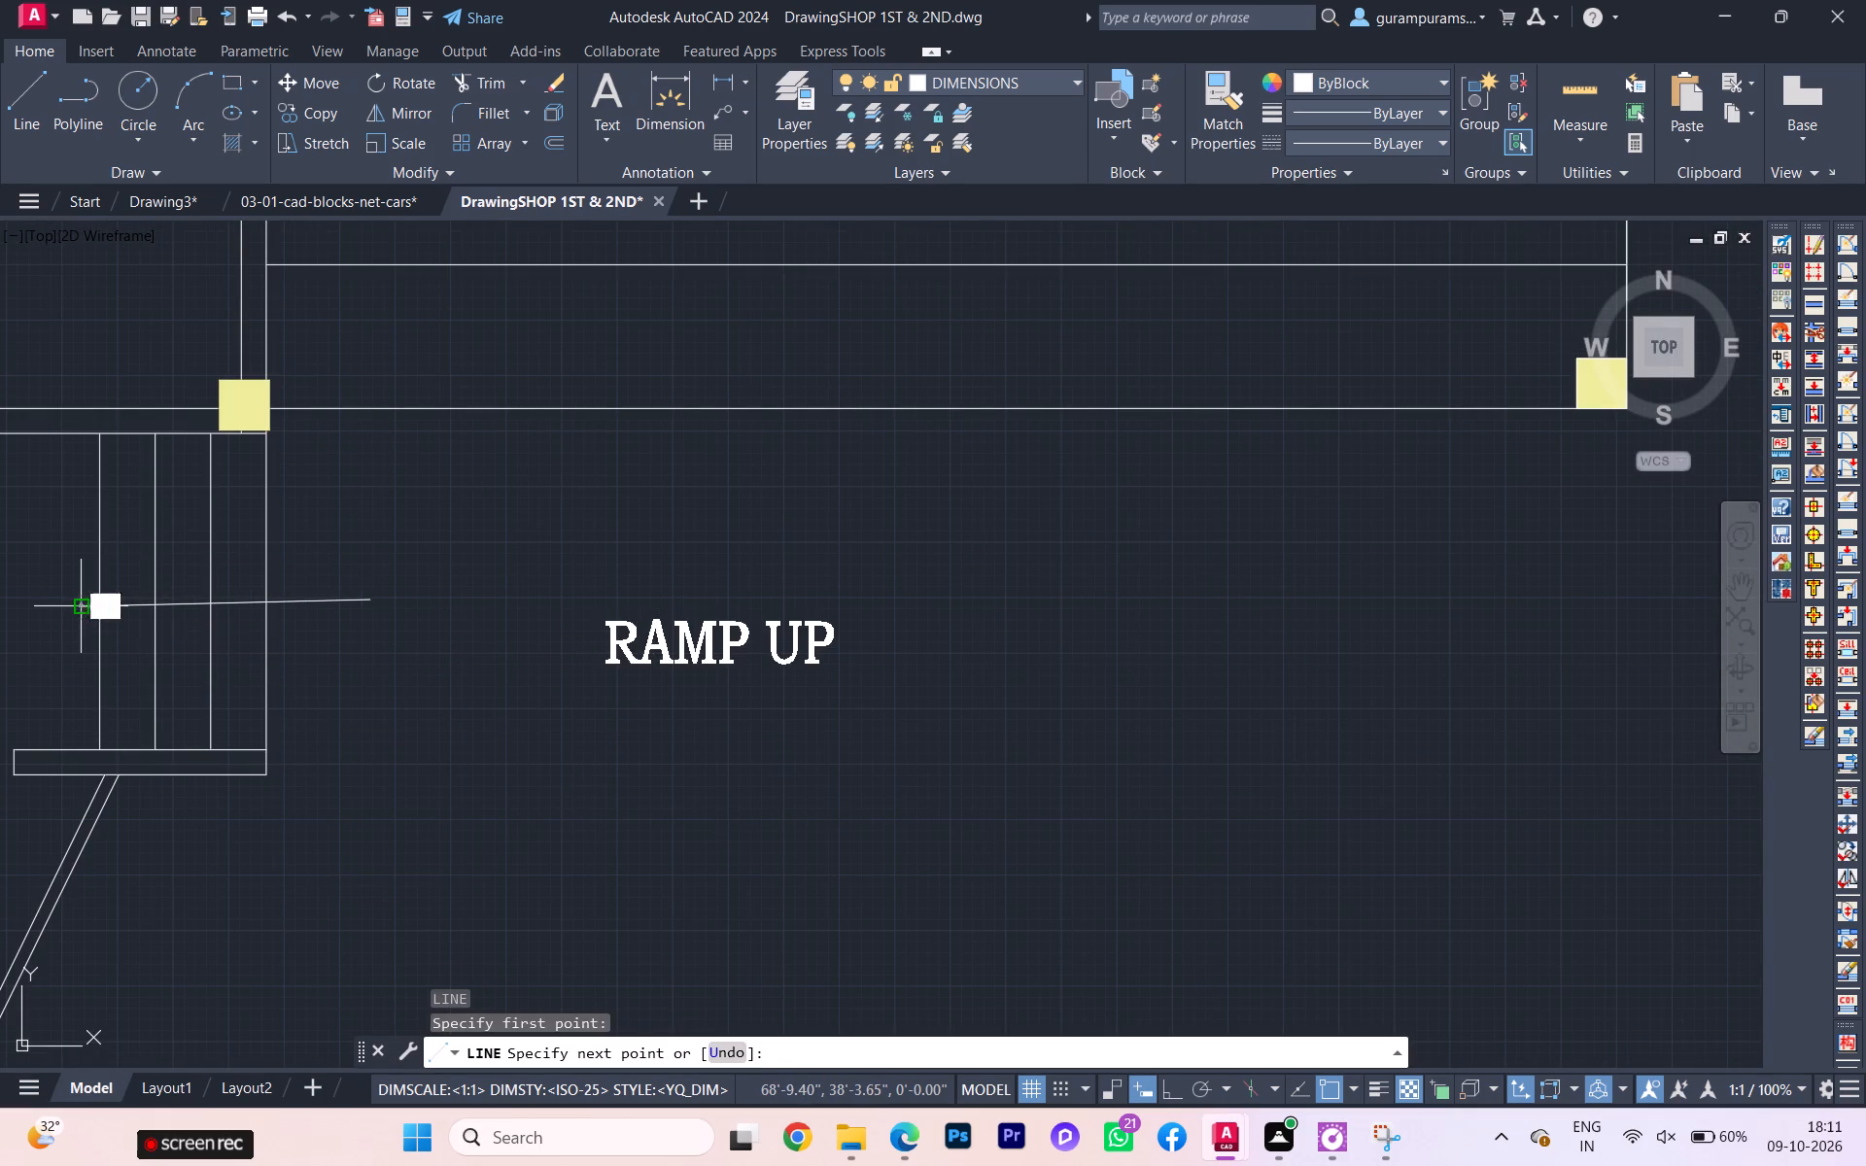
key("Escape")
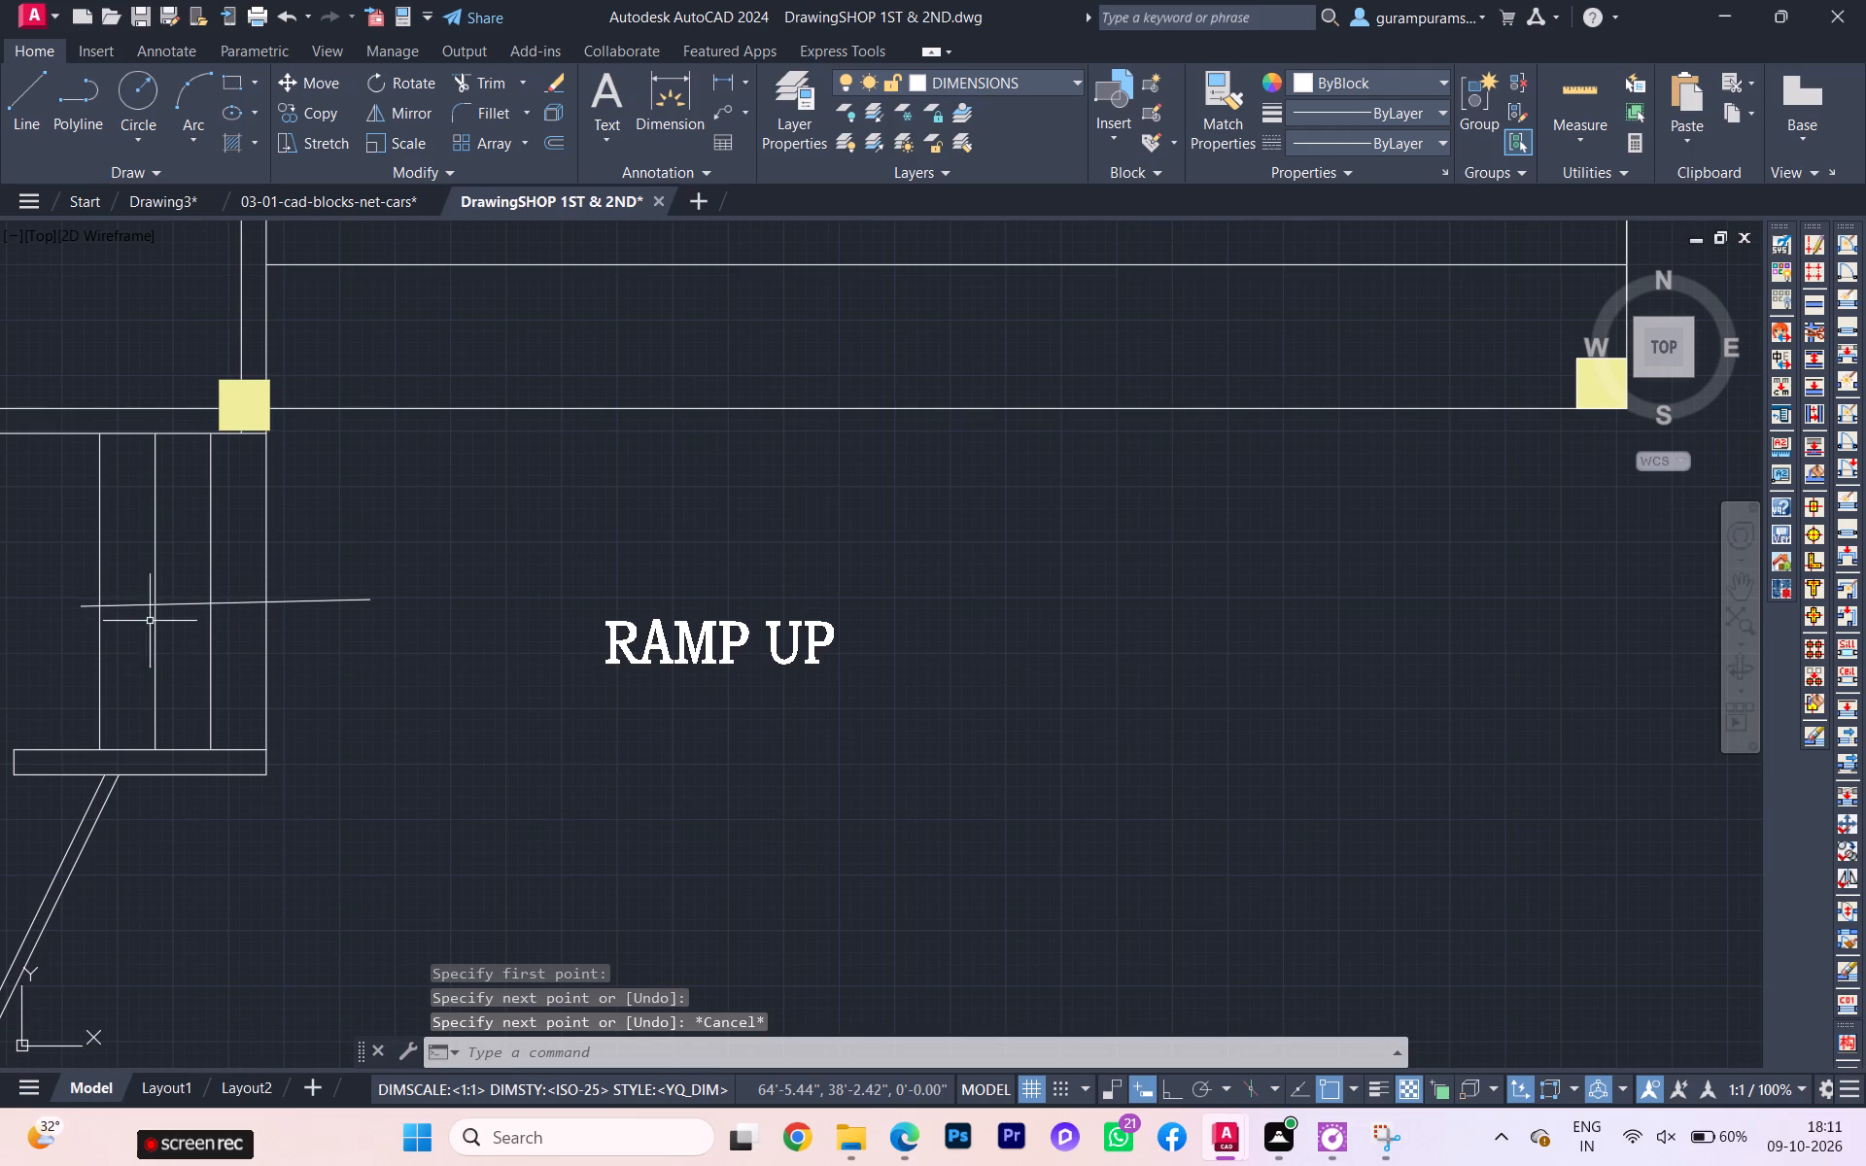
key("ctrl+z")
With Ortho on, draw a horizontal line about 4'-3" long across the small flight of steps below the ramp.
key("l")
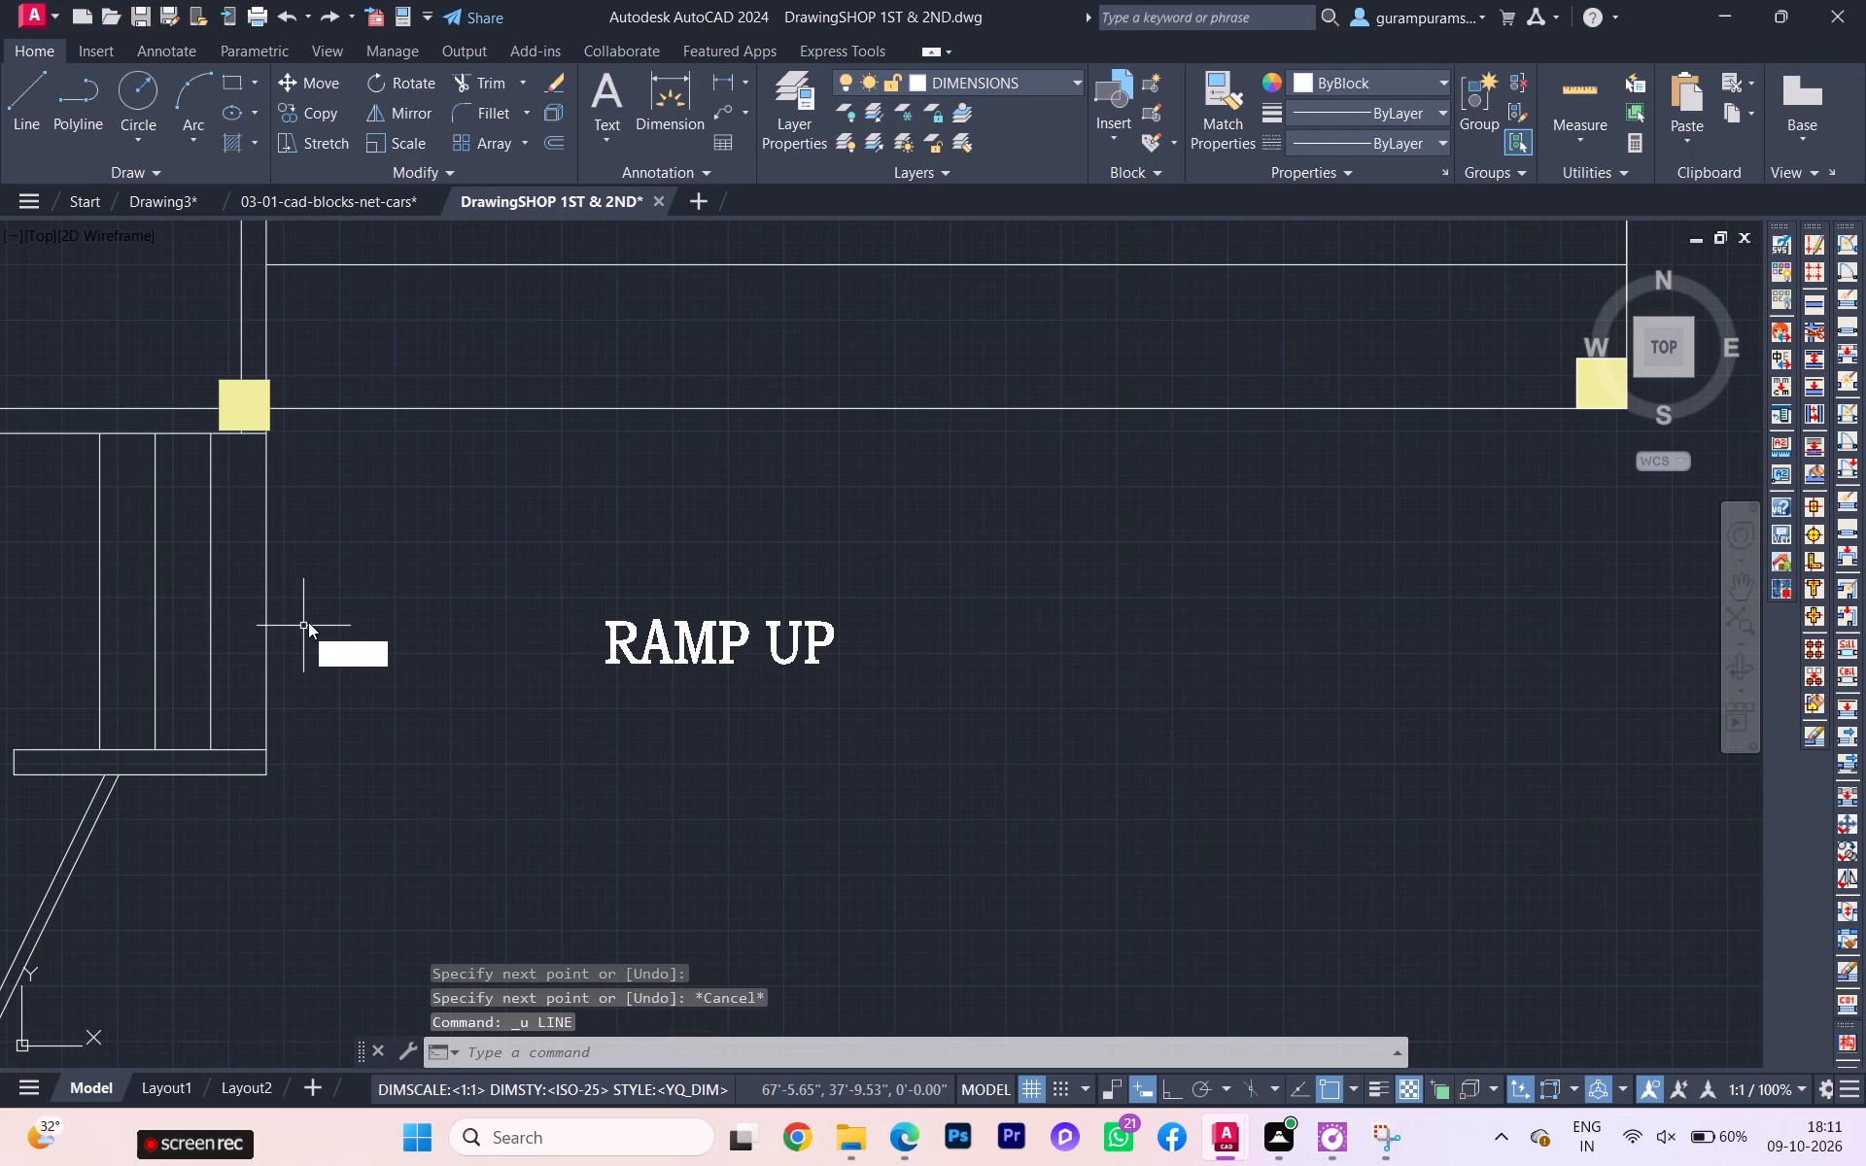
key("Return")
key("F8")
left_click(330, 615)
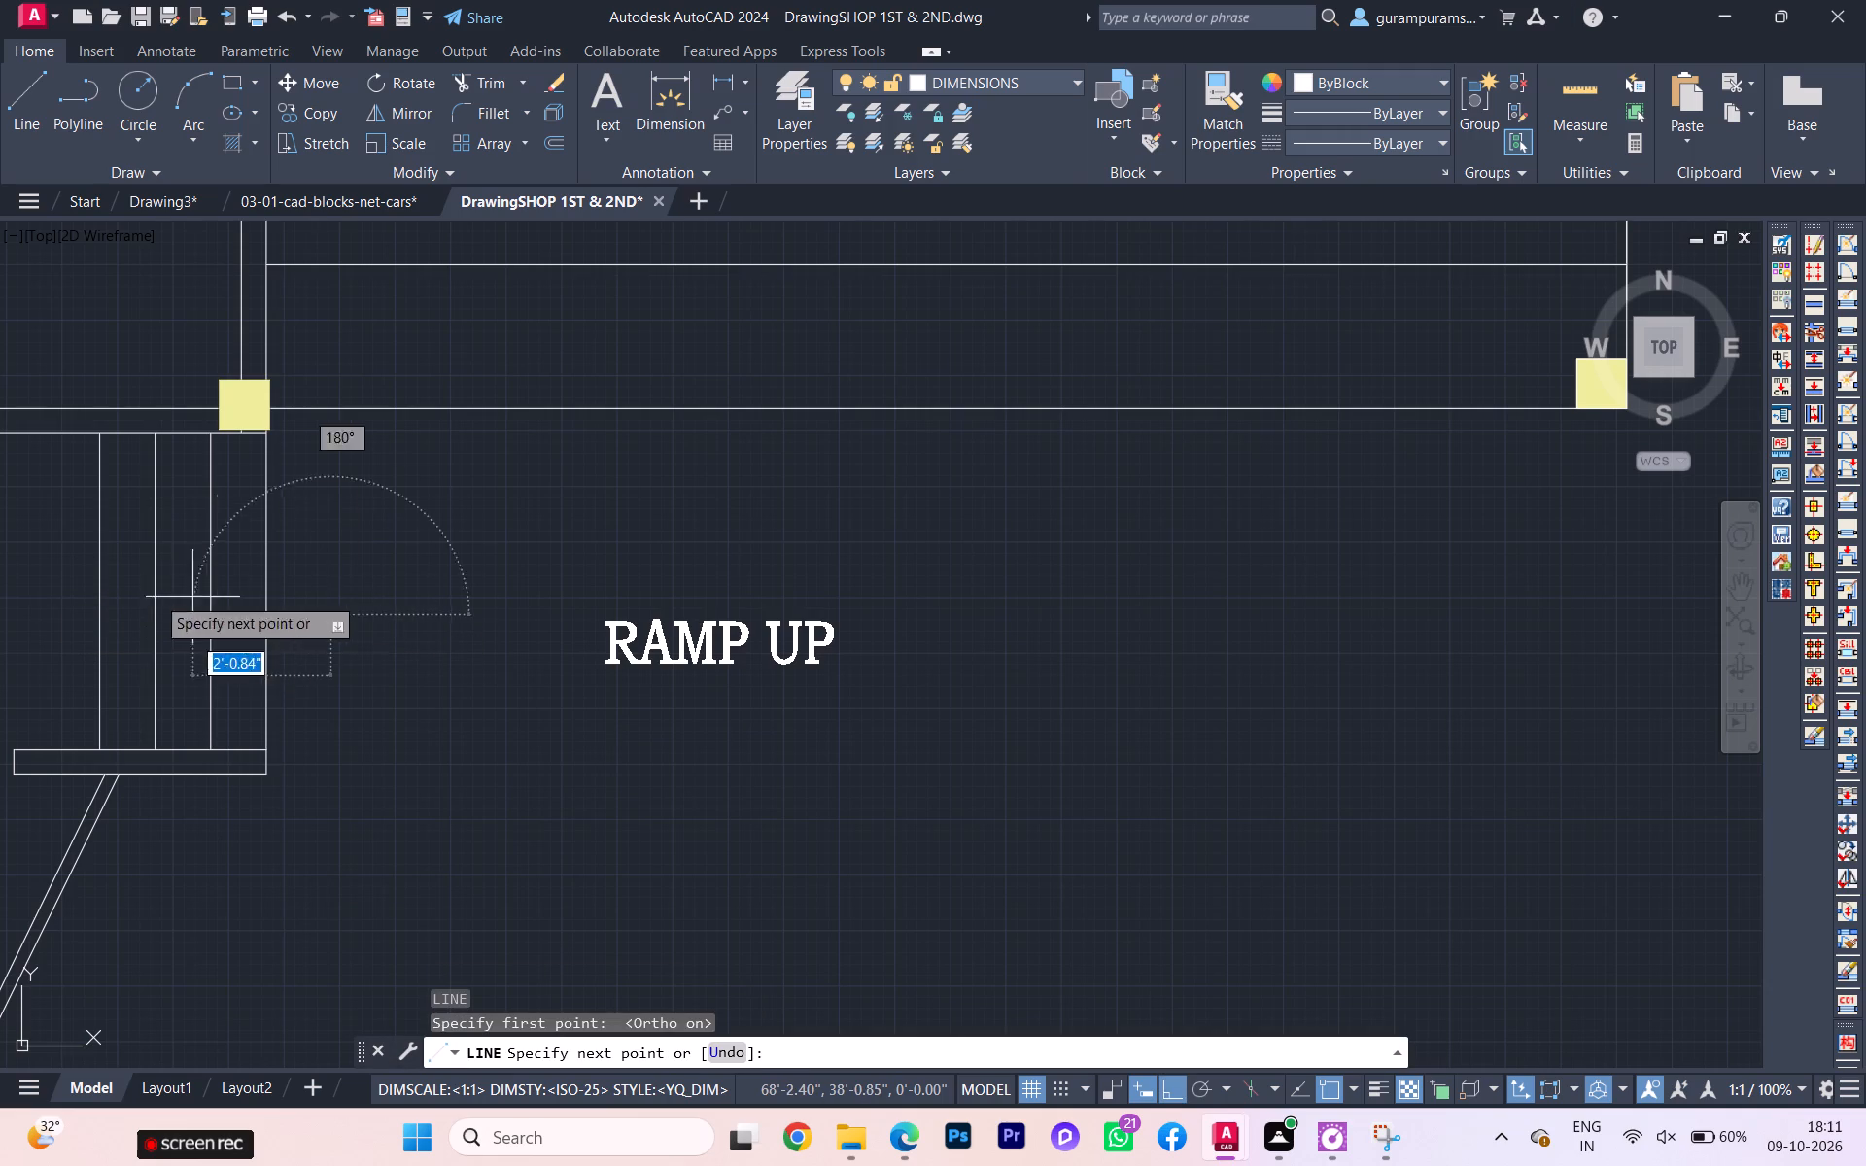
left_click(45, 619)
key("Escape")
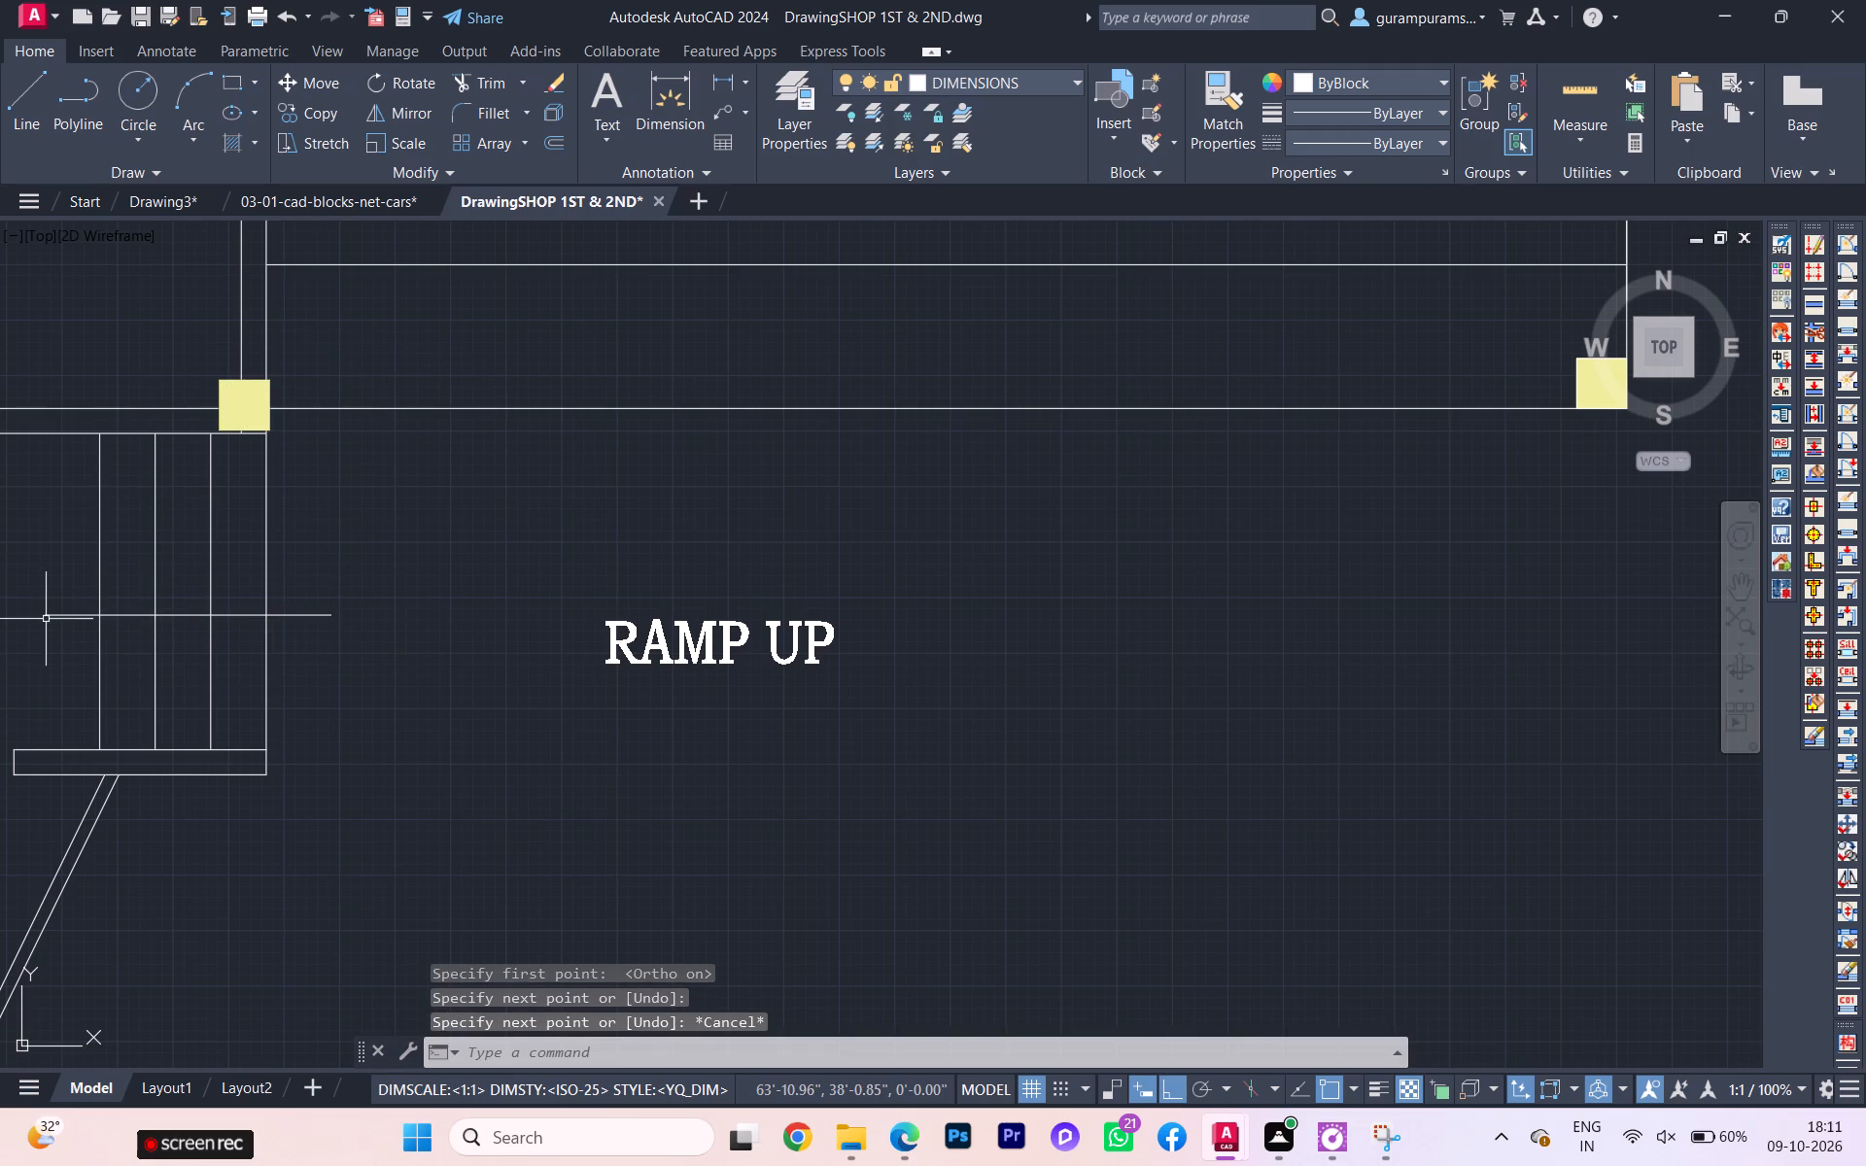
Add the text UP at the outer end of the line crossing the small steps, with a narrow text box.
scroll(48, 619, "up", 1)
scroll(56, 620, "down", 5)
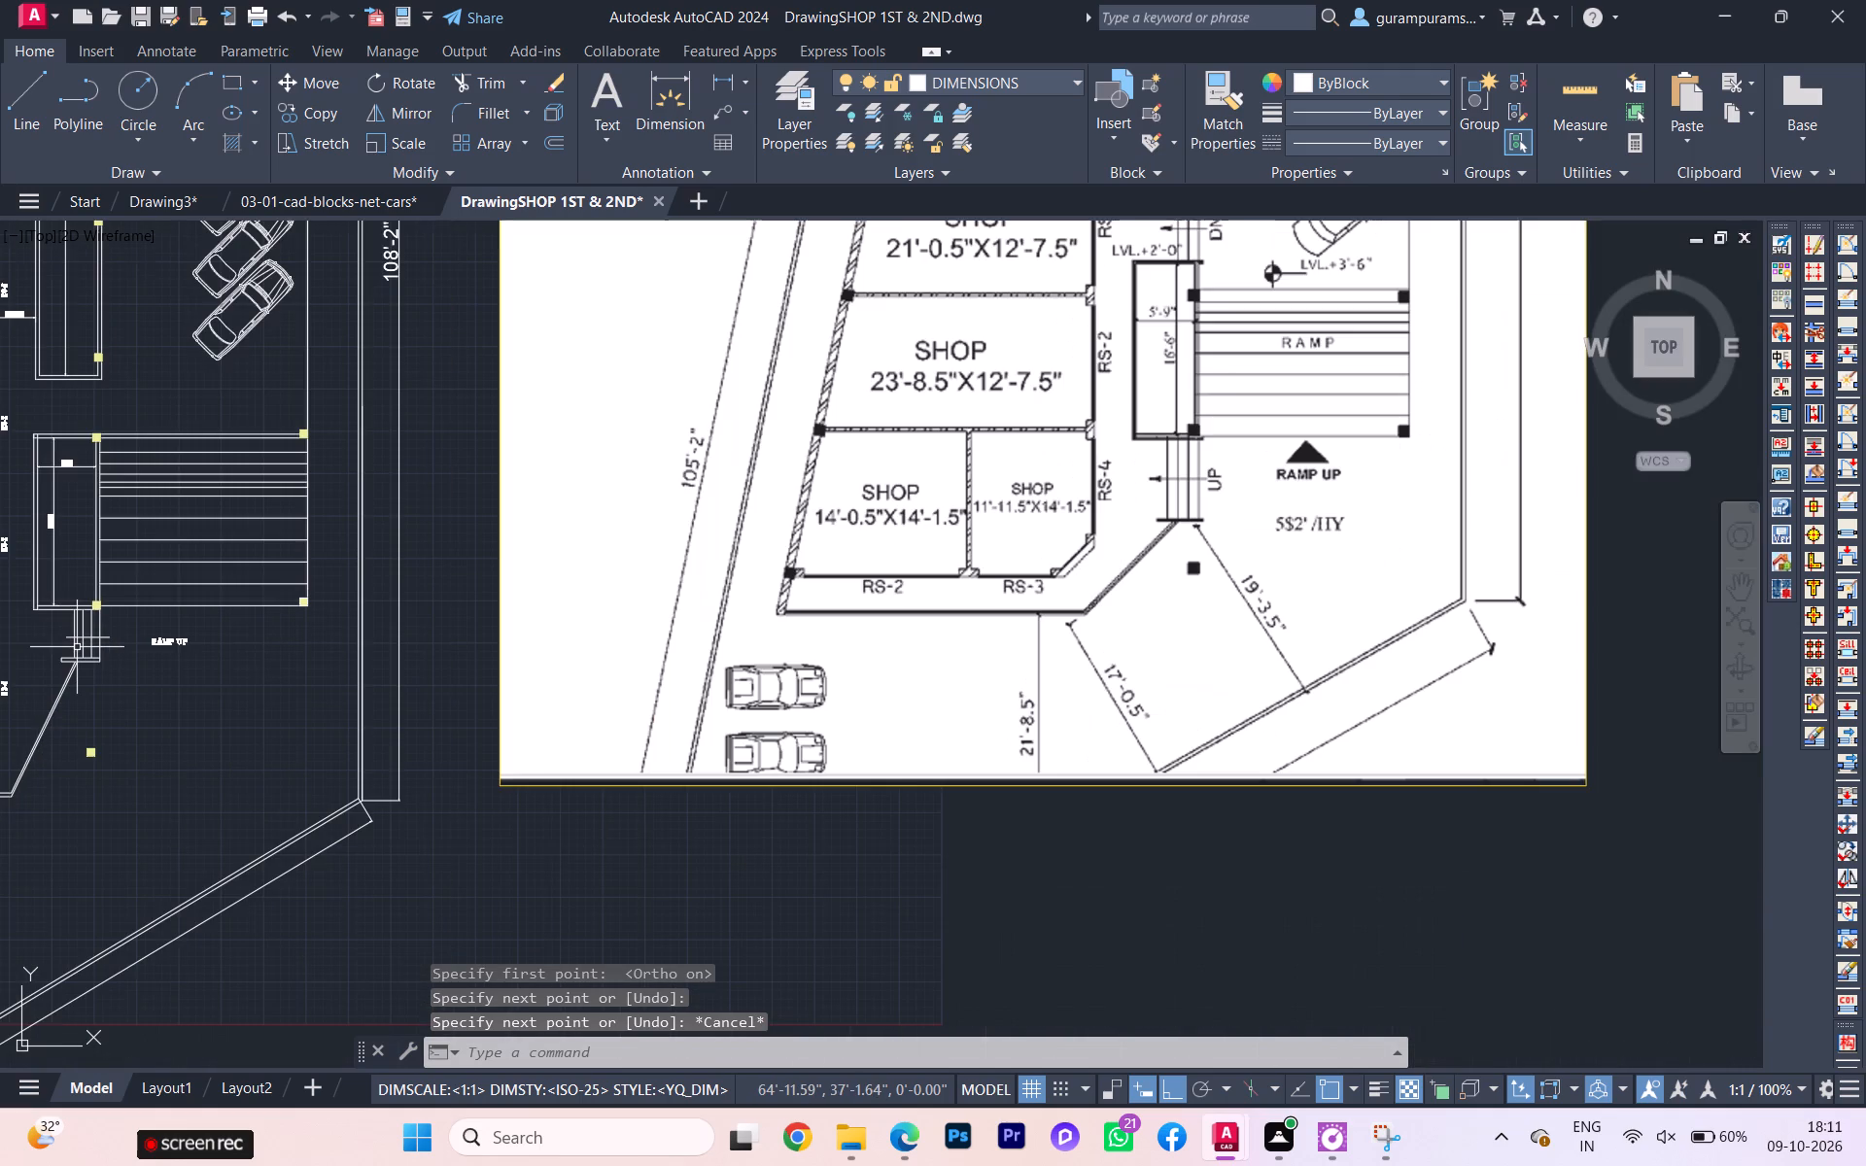
scroll(191, 620, "up", 1)
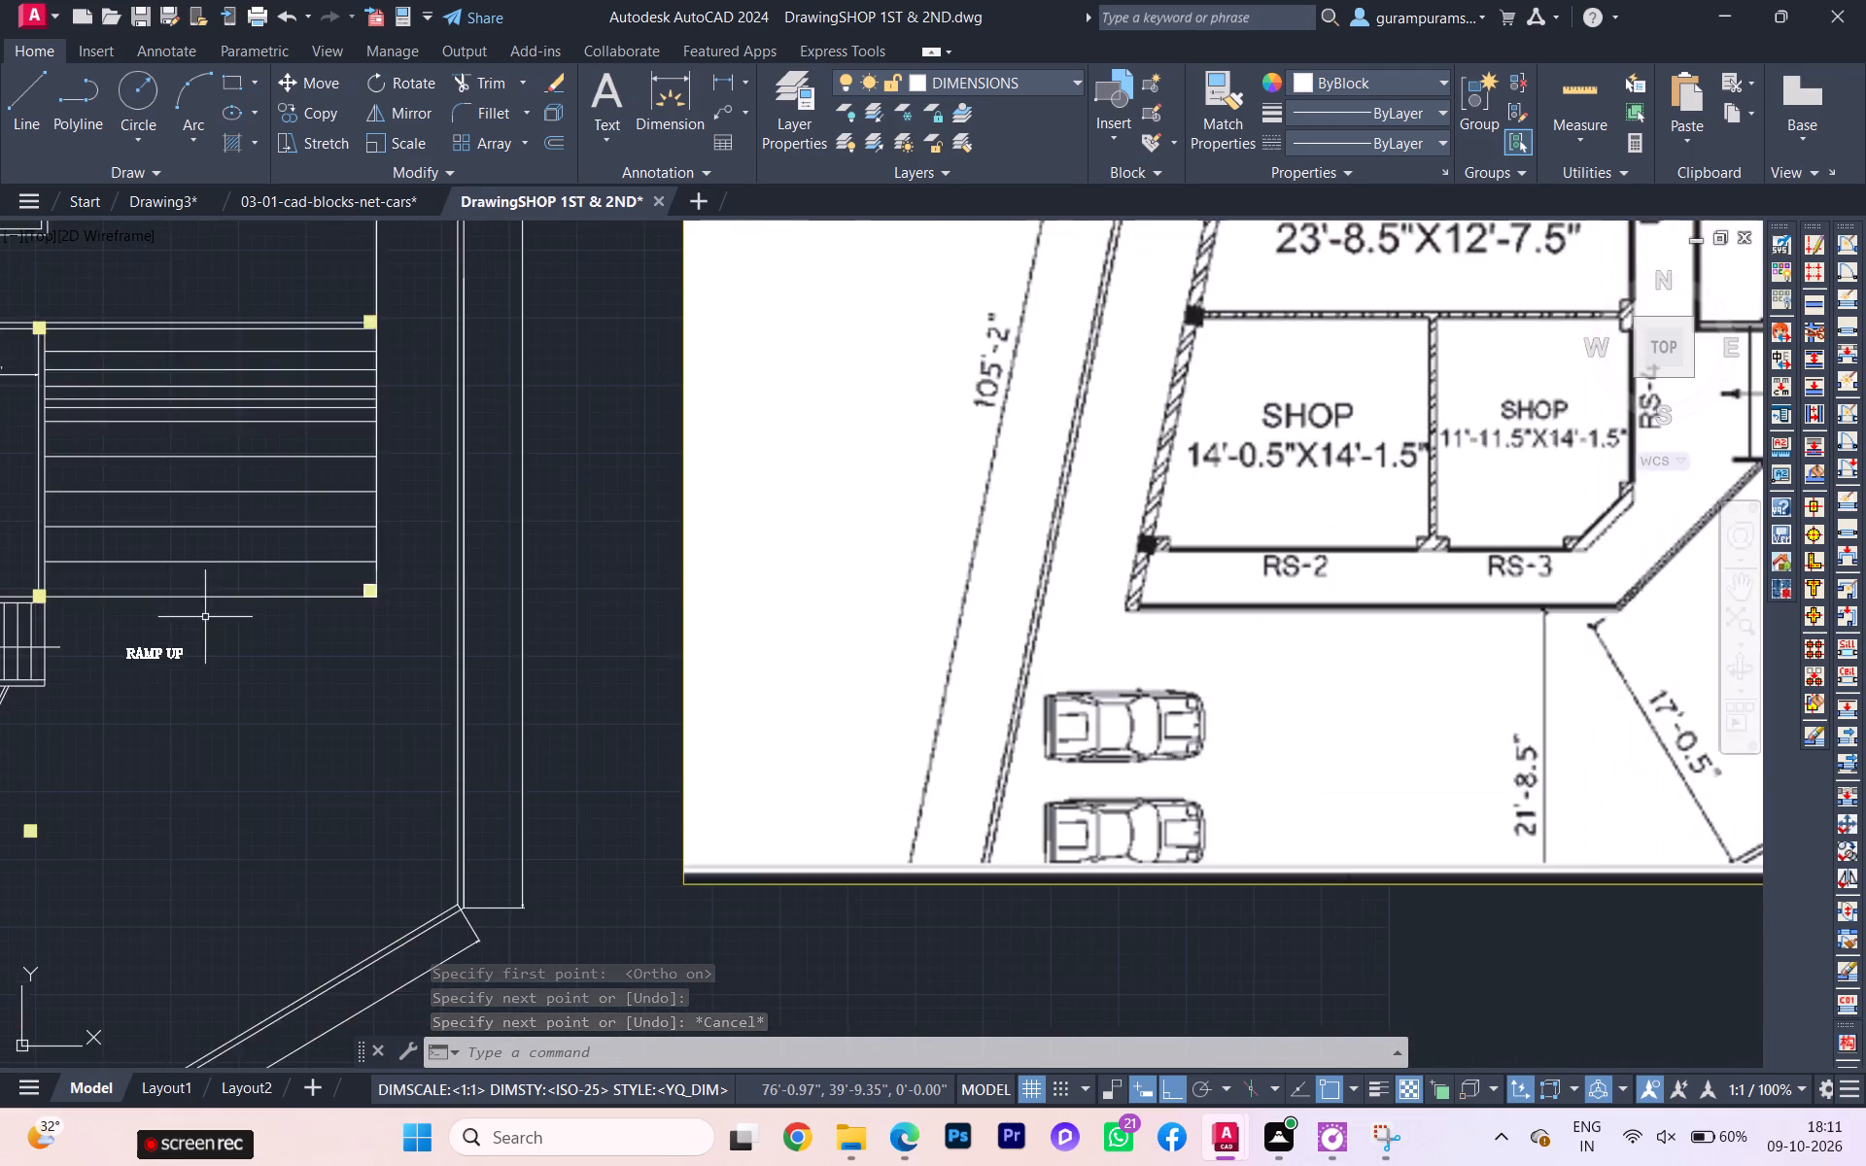
scroll(211, 615, "up", 1)
scroll(223, 637, "down", 2)
middle_click_drag(278, 642, 387, 637)
scroll(276, 651, "up", 2)
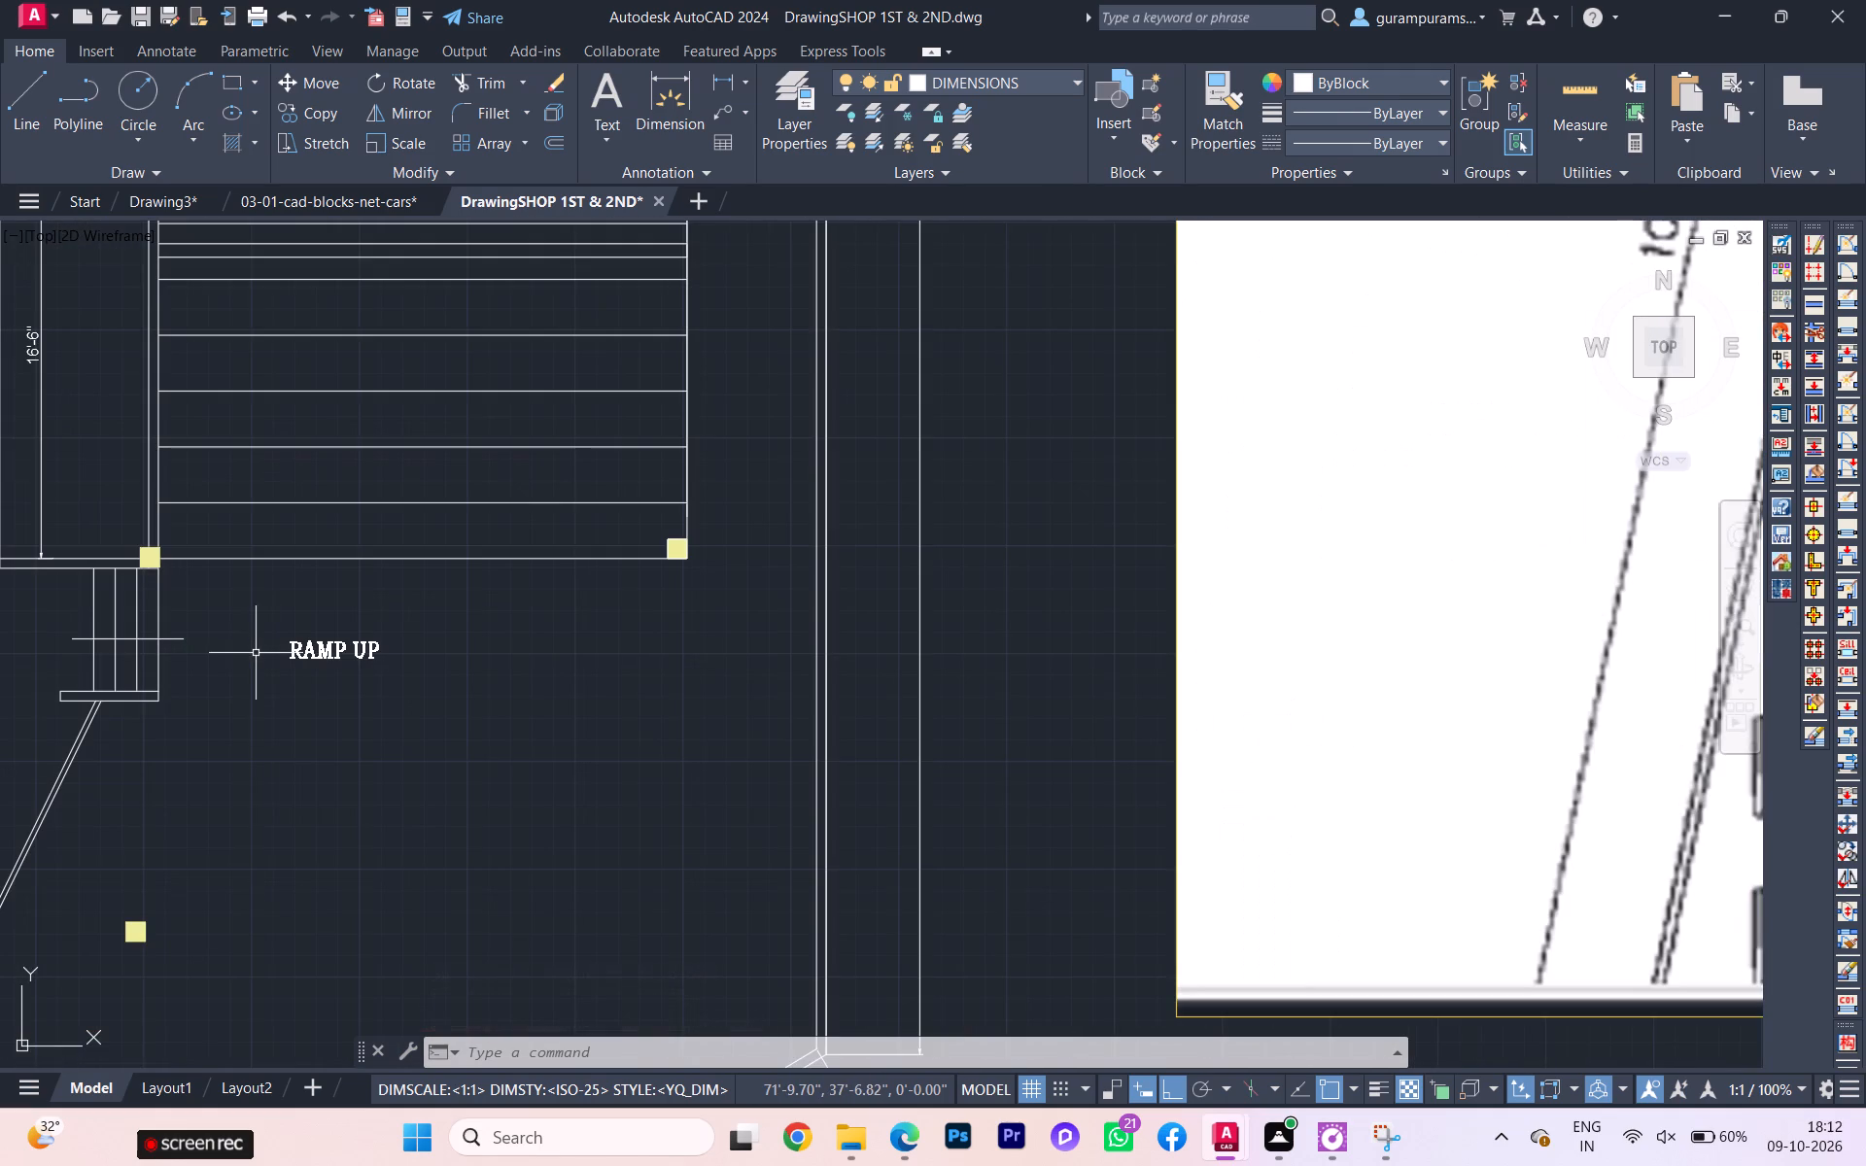
key("t")
key("Return")
left_click(191, 628)
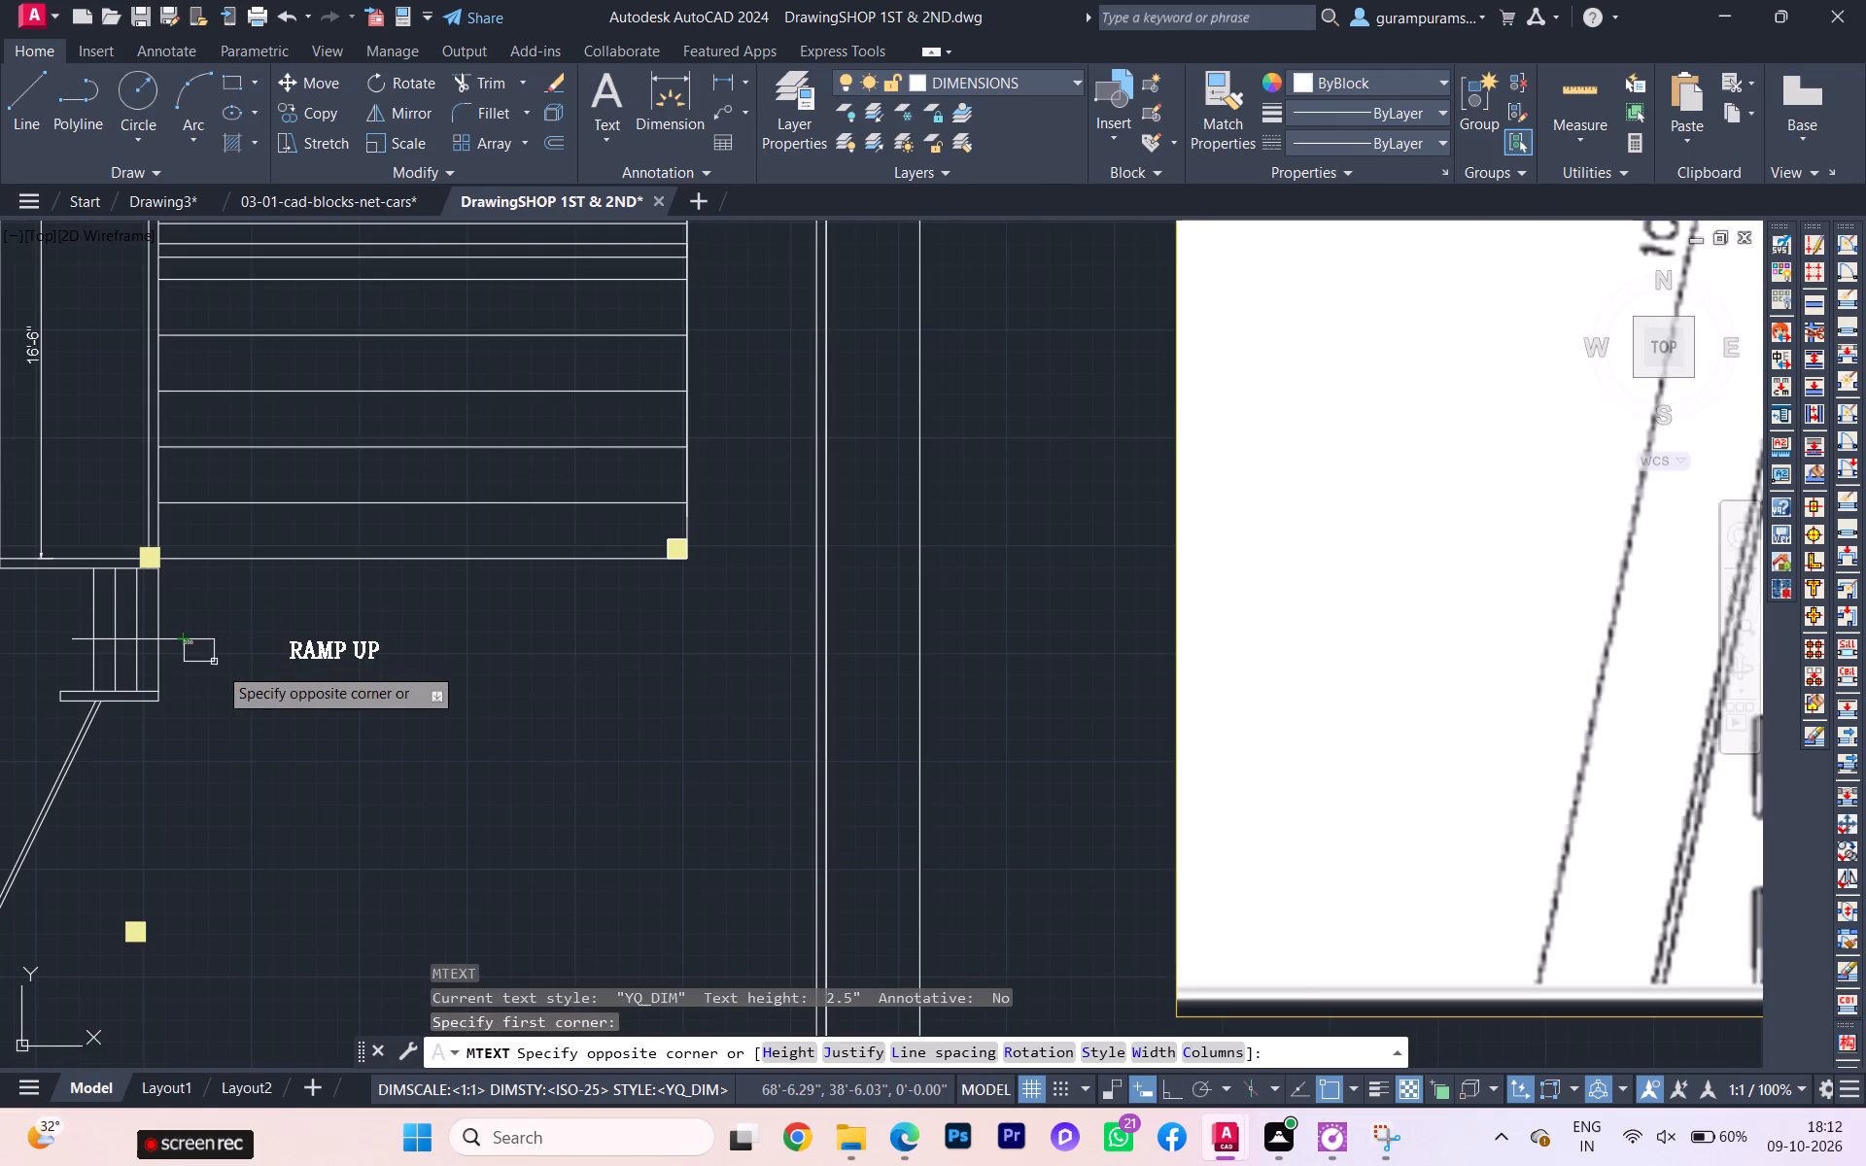
left_click(246, 677)
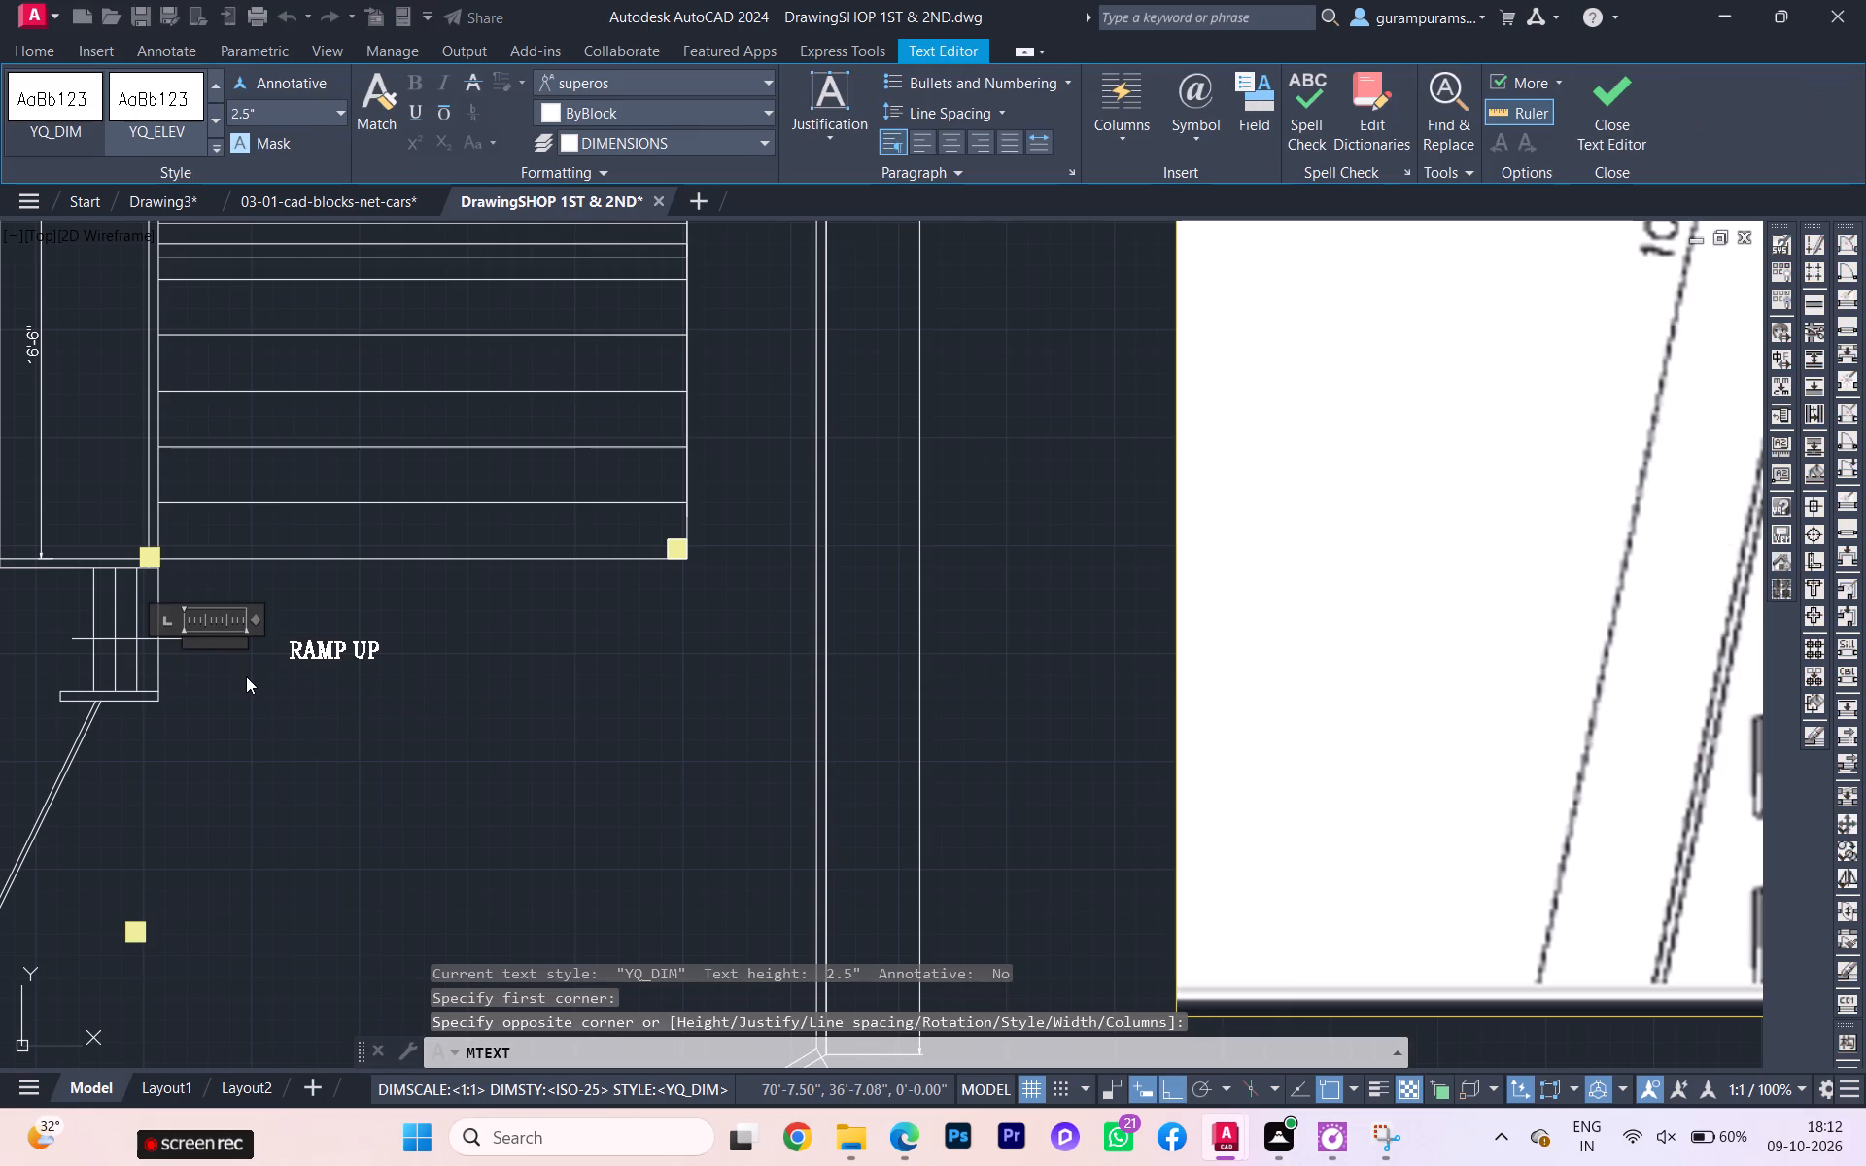
type("UP")
key("Return")
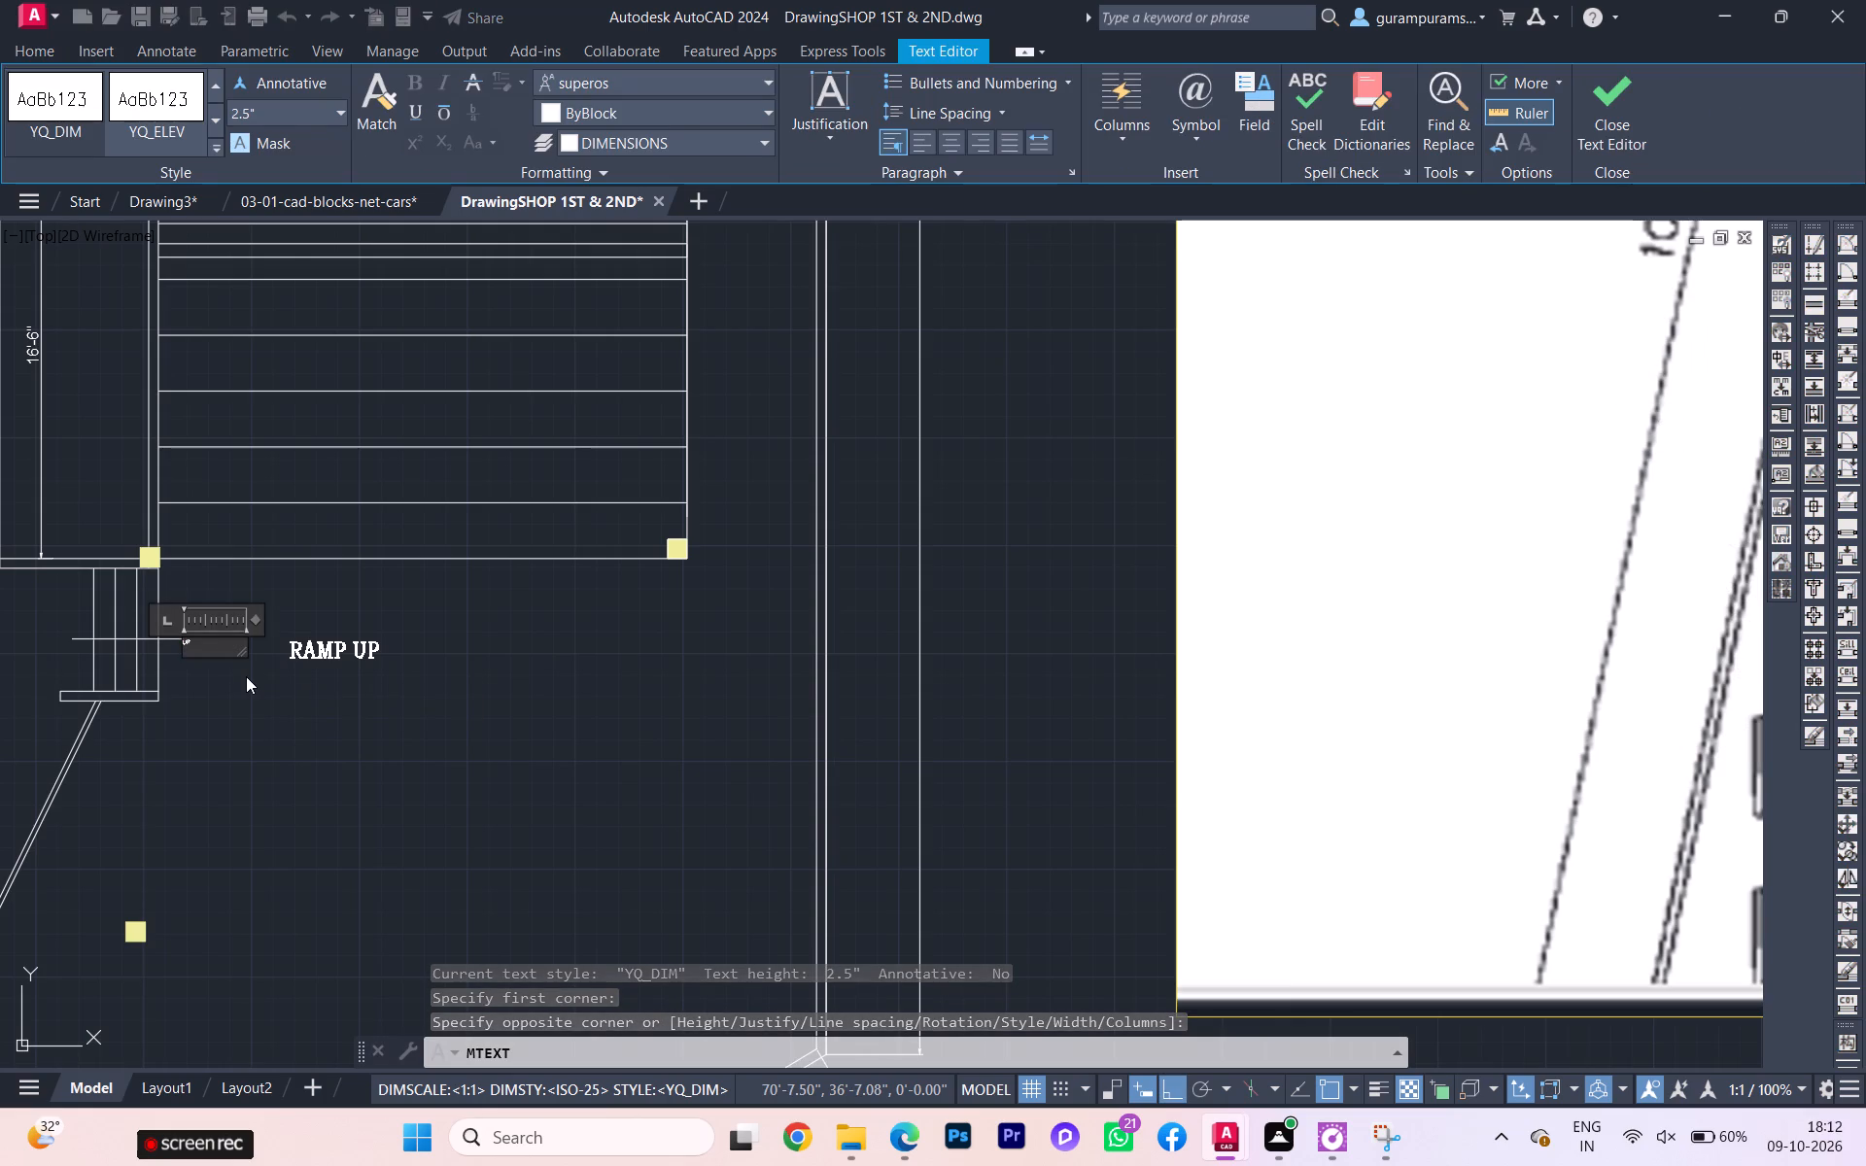
key("ctrl+z")
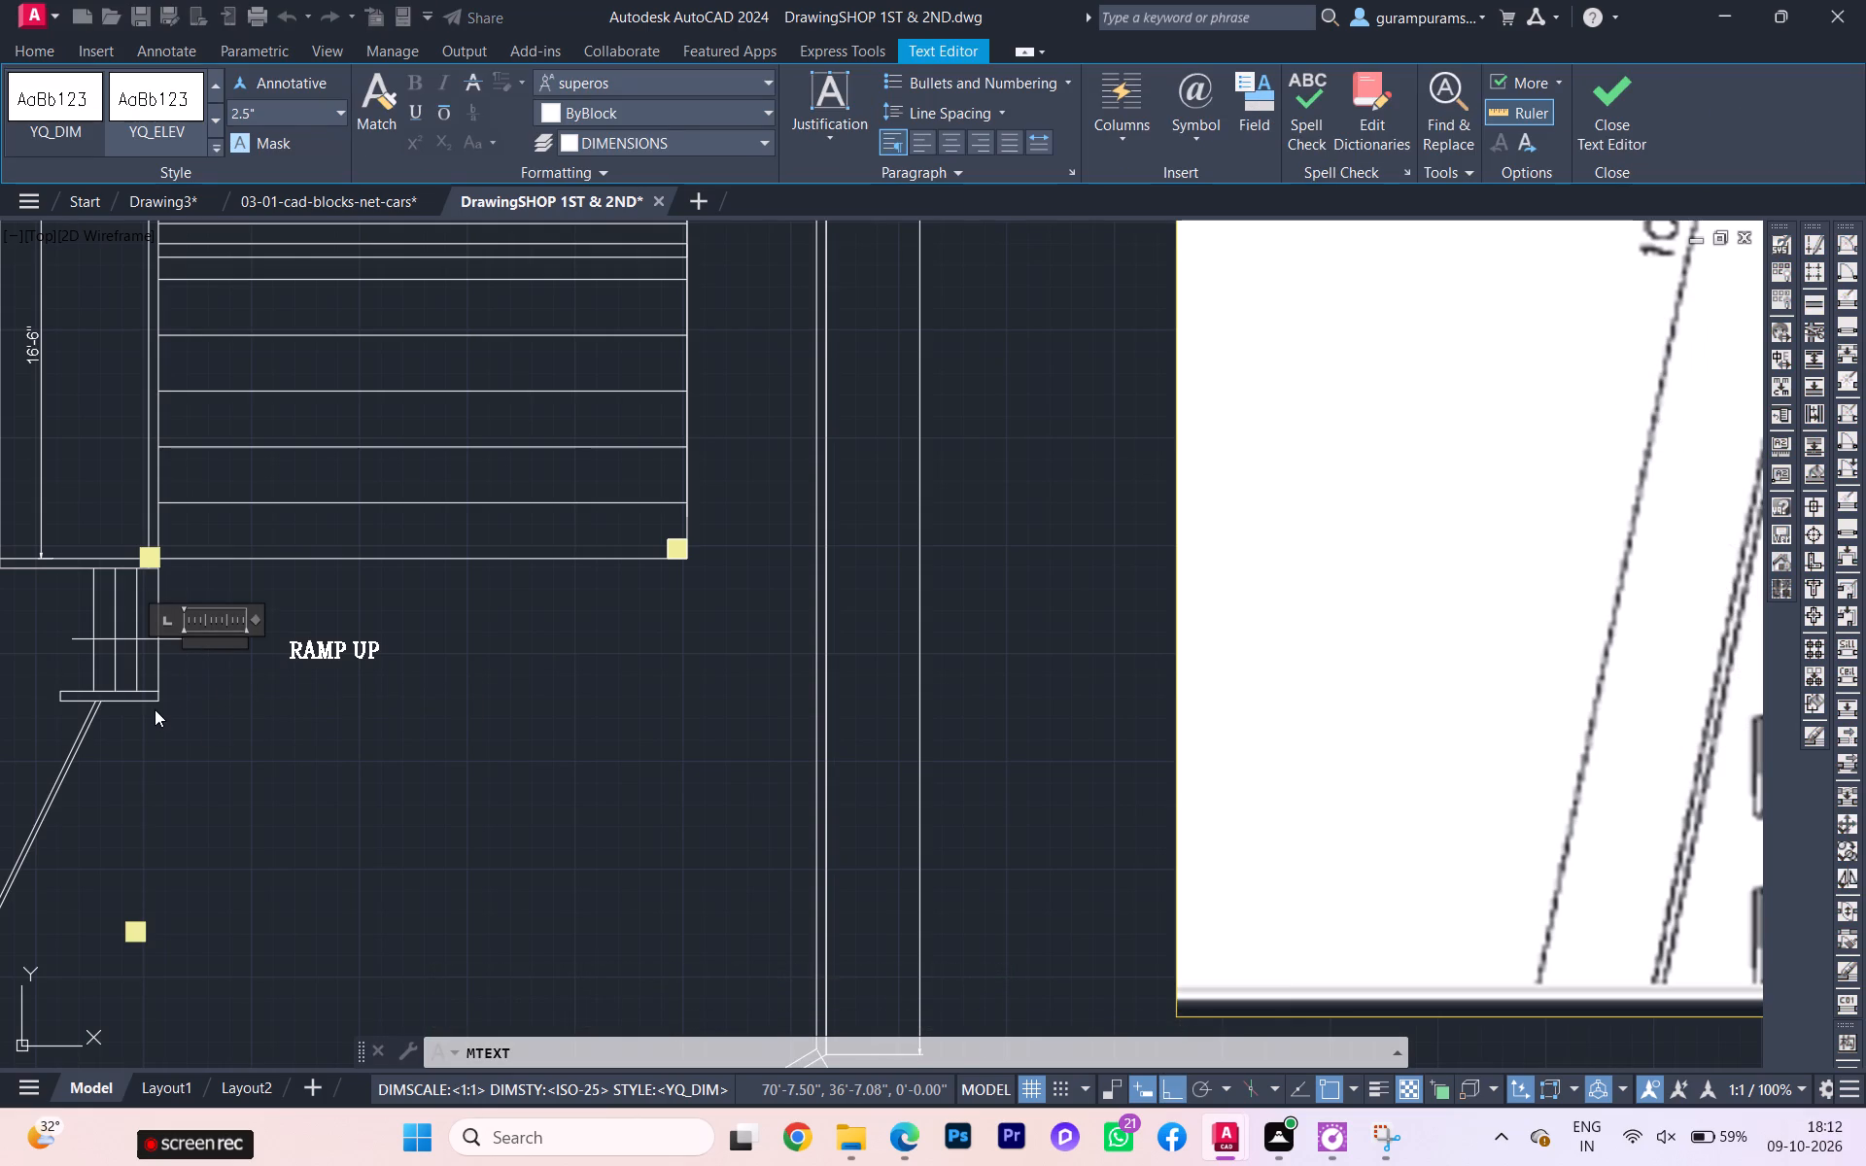
type("UO")
key("BackSpace")
key("p")
scroll(222, 632, "up", 2)
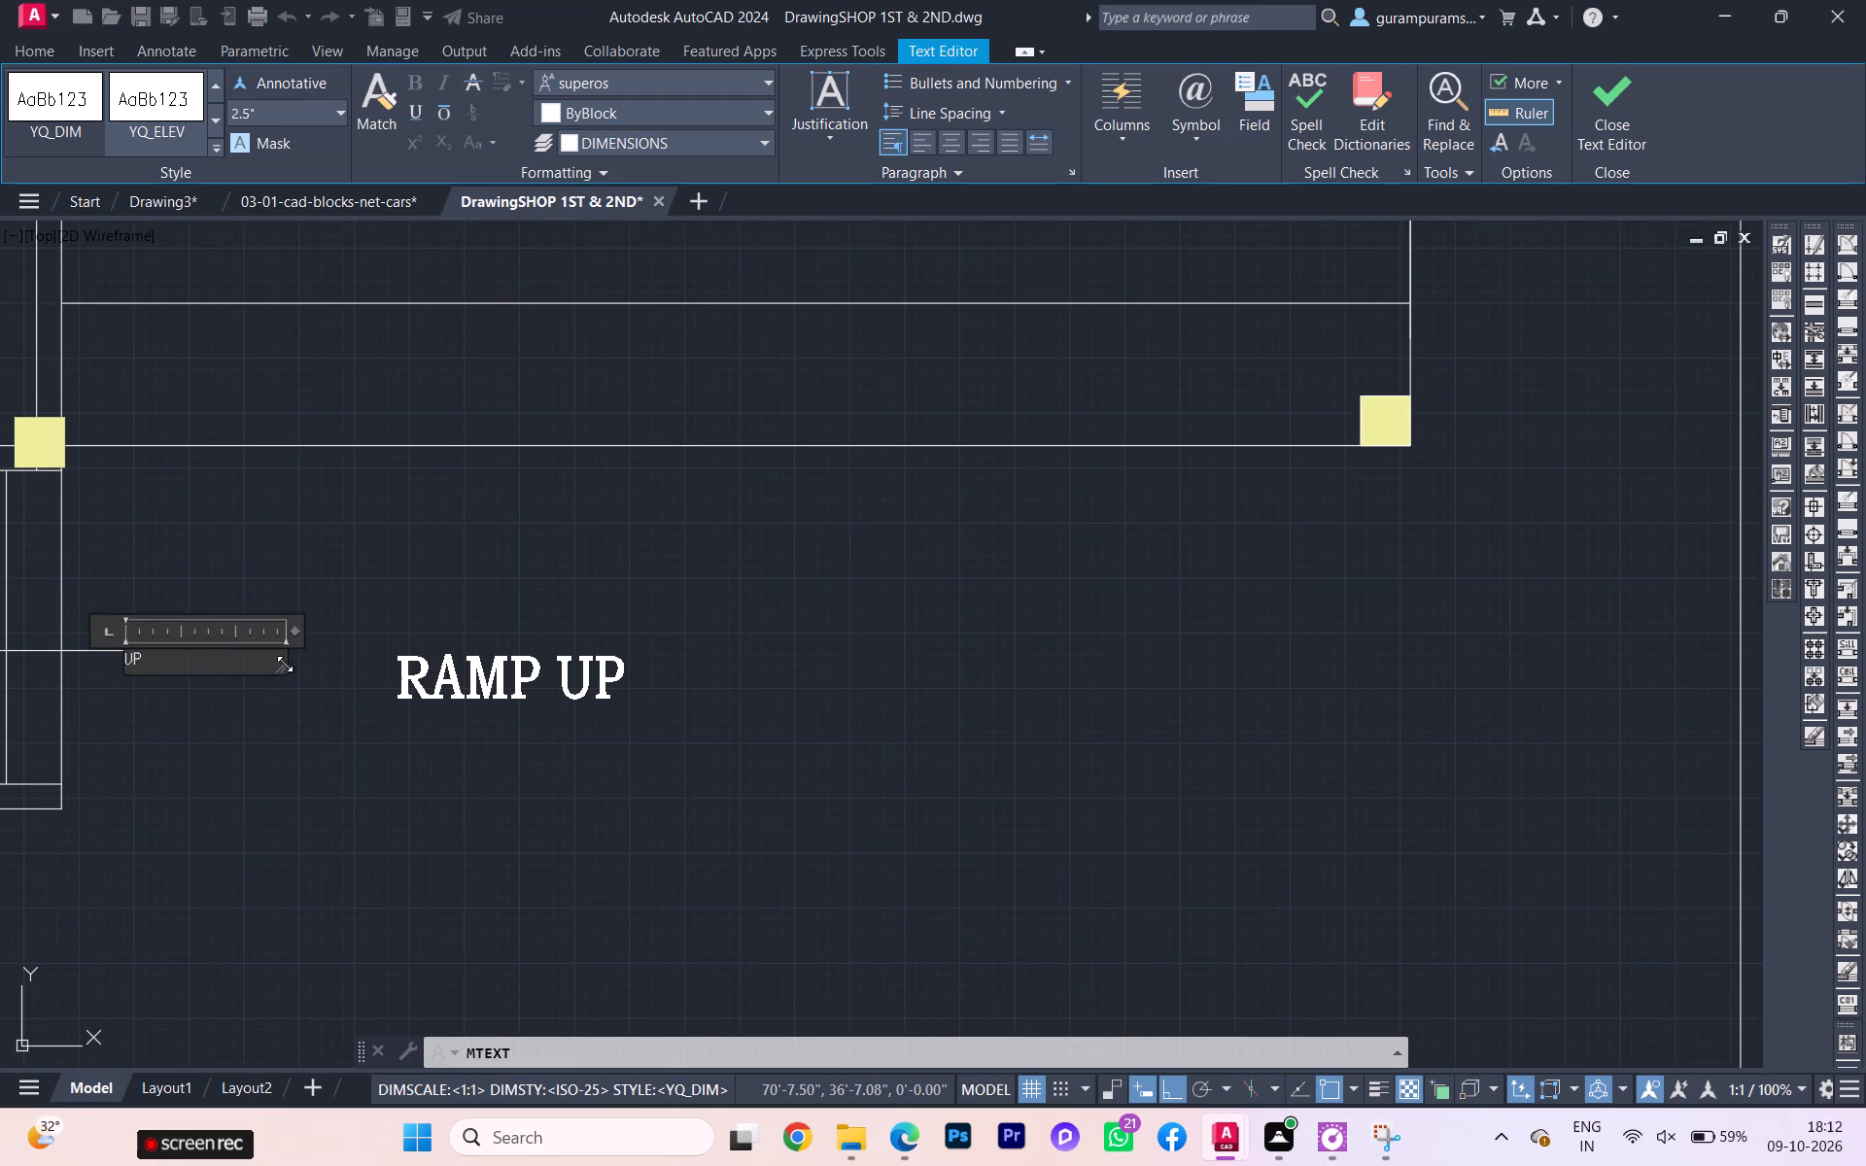
left_click_drag(283, 659, 143, 667)
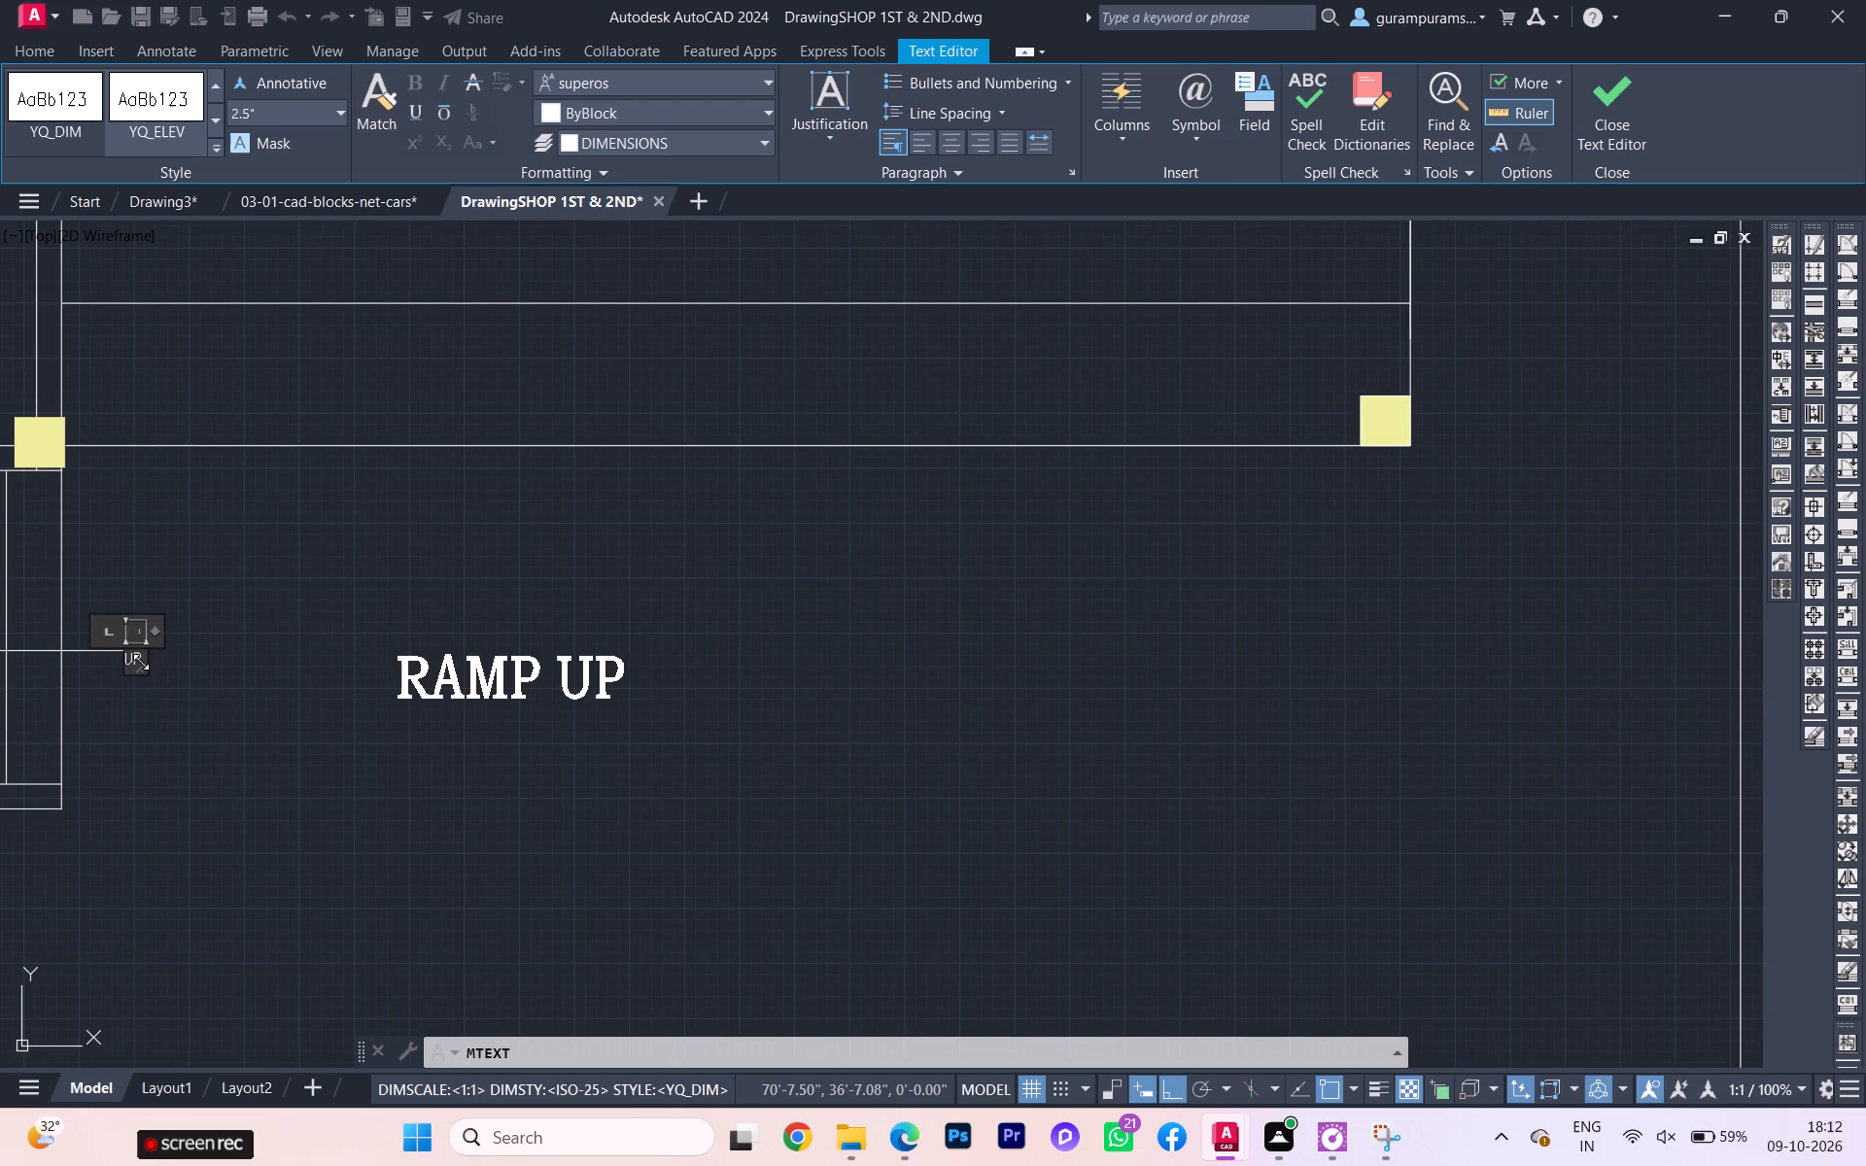
Format the UP text in bold Sitka Banner Semibold with a height of 8".
scroll(133, 665, "up", 2)
double_click(147, 656)
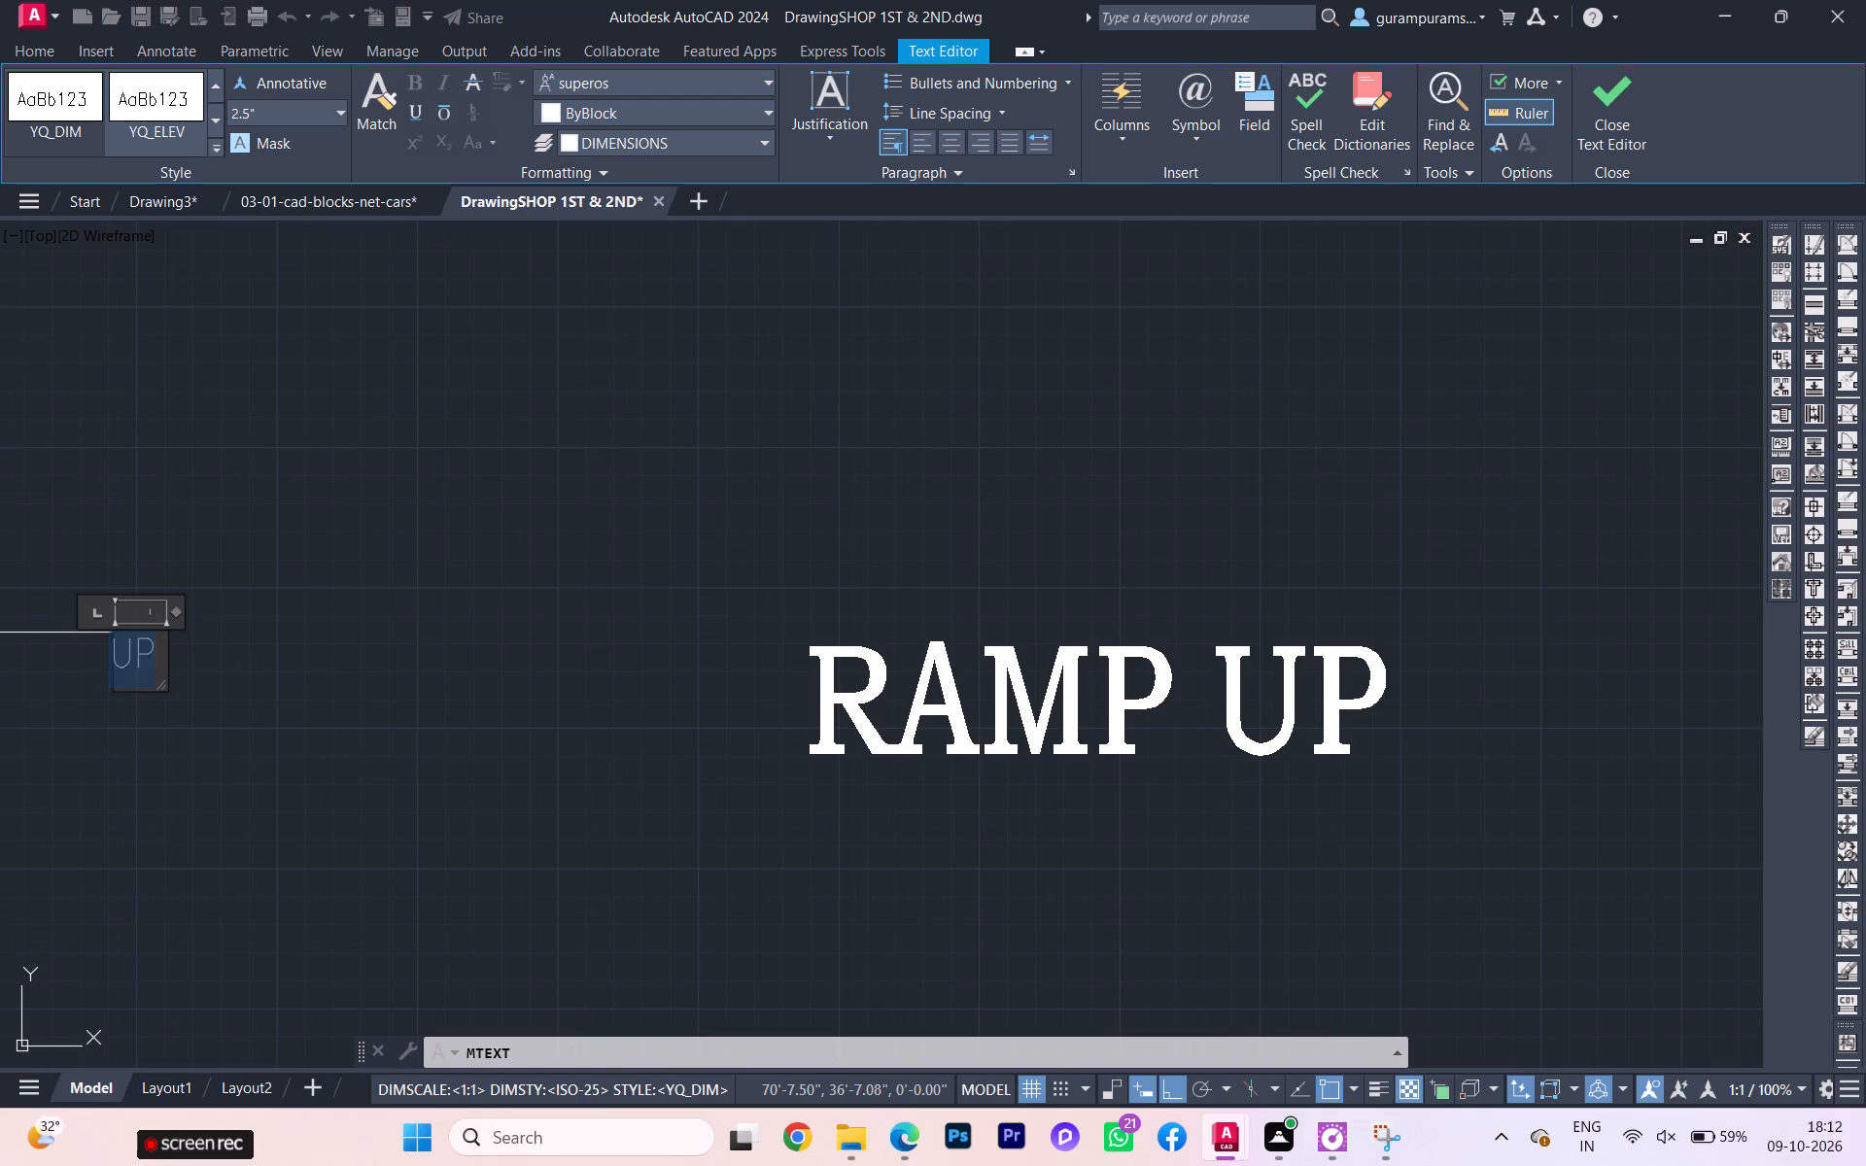
left_click(639, 79)
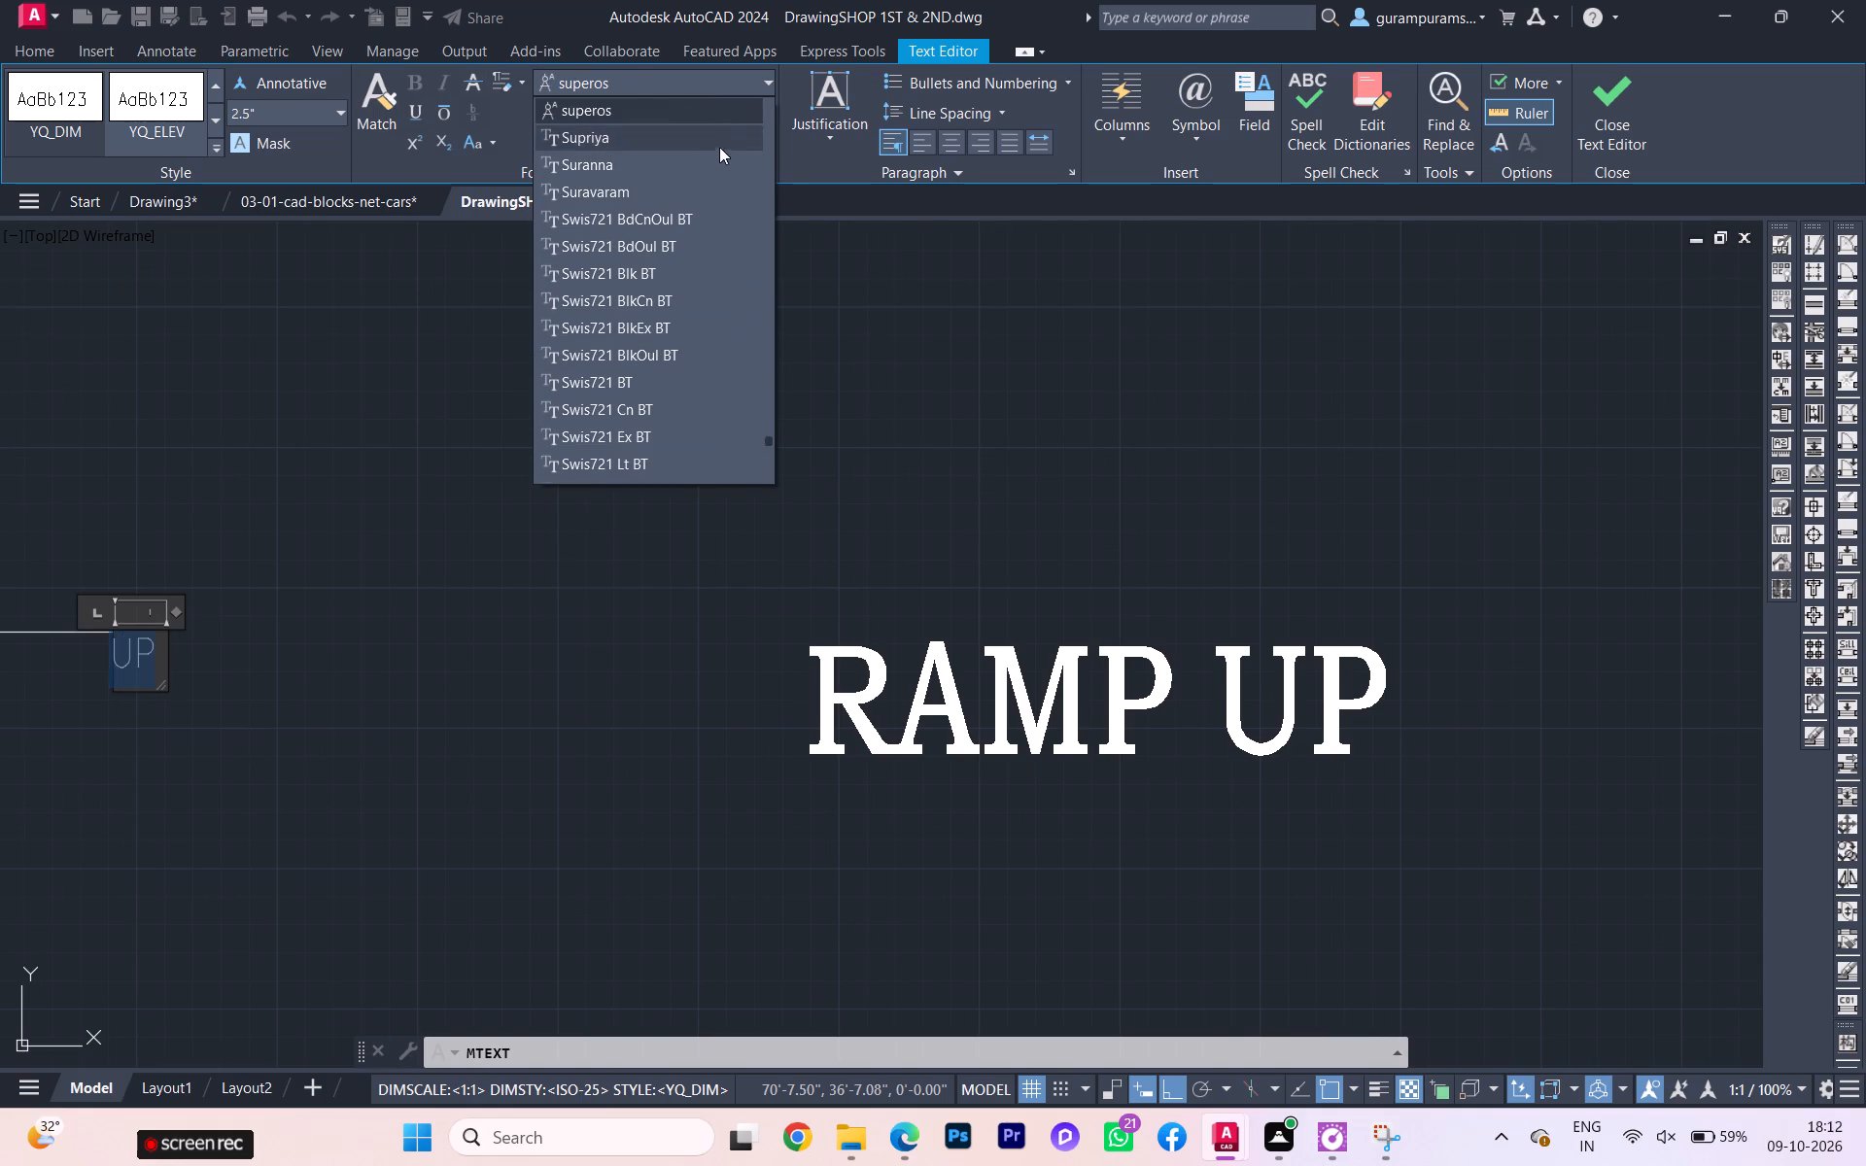
scroll(711, 153, "up", 1)
scroll(710, 153, "down", 1)
scroll(710, 153, "up", 4)
scroll(701, 164, "down", 1)
scroll(702, 164, "up", 6)
scroll(709, 175, "down", 1)
scroll(709, 175, "up", 2)
scroll(709, 175, "down", 2)
scroll(709, 175, "up", 5)
left_click(709, 175)
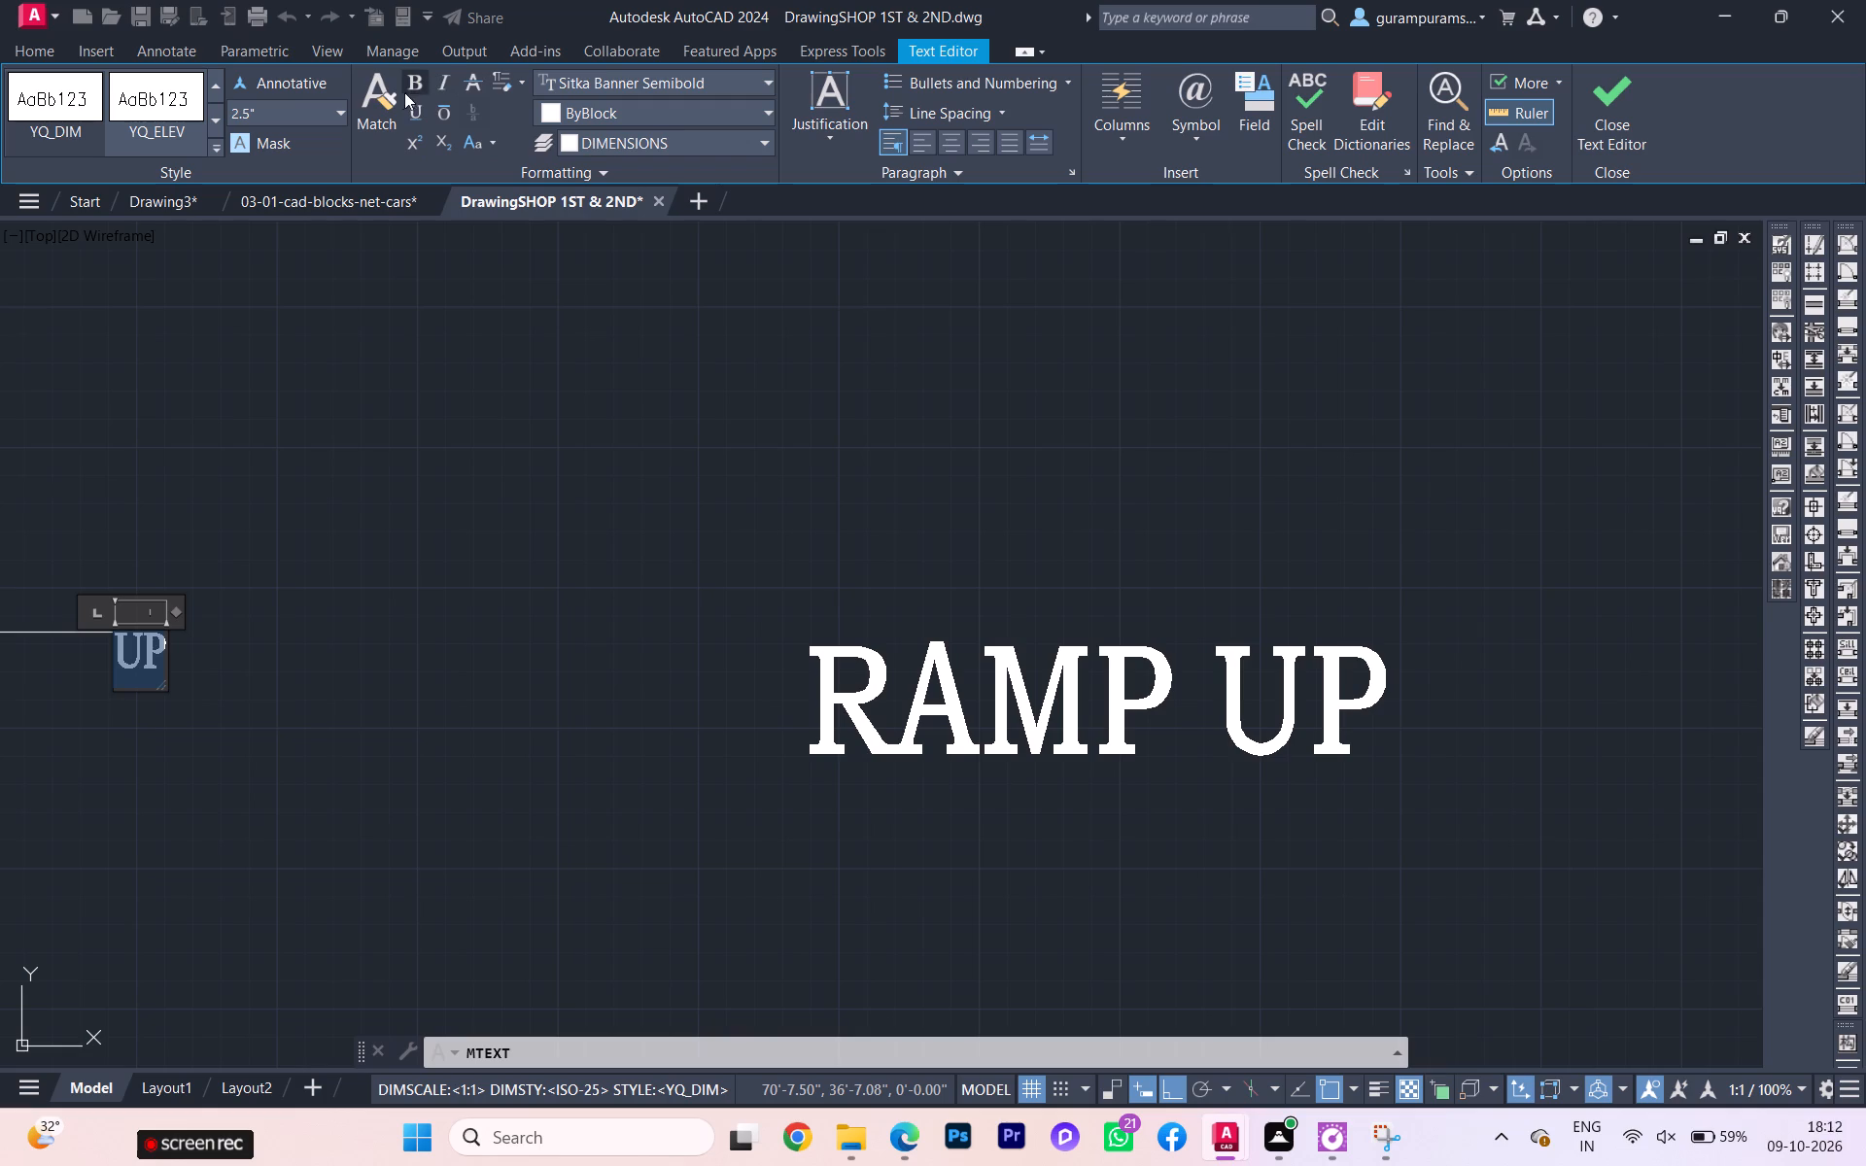
left_click(419, 86)
left_click(282, 119)
left_click(344, 106)
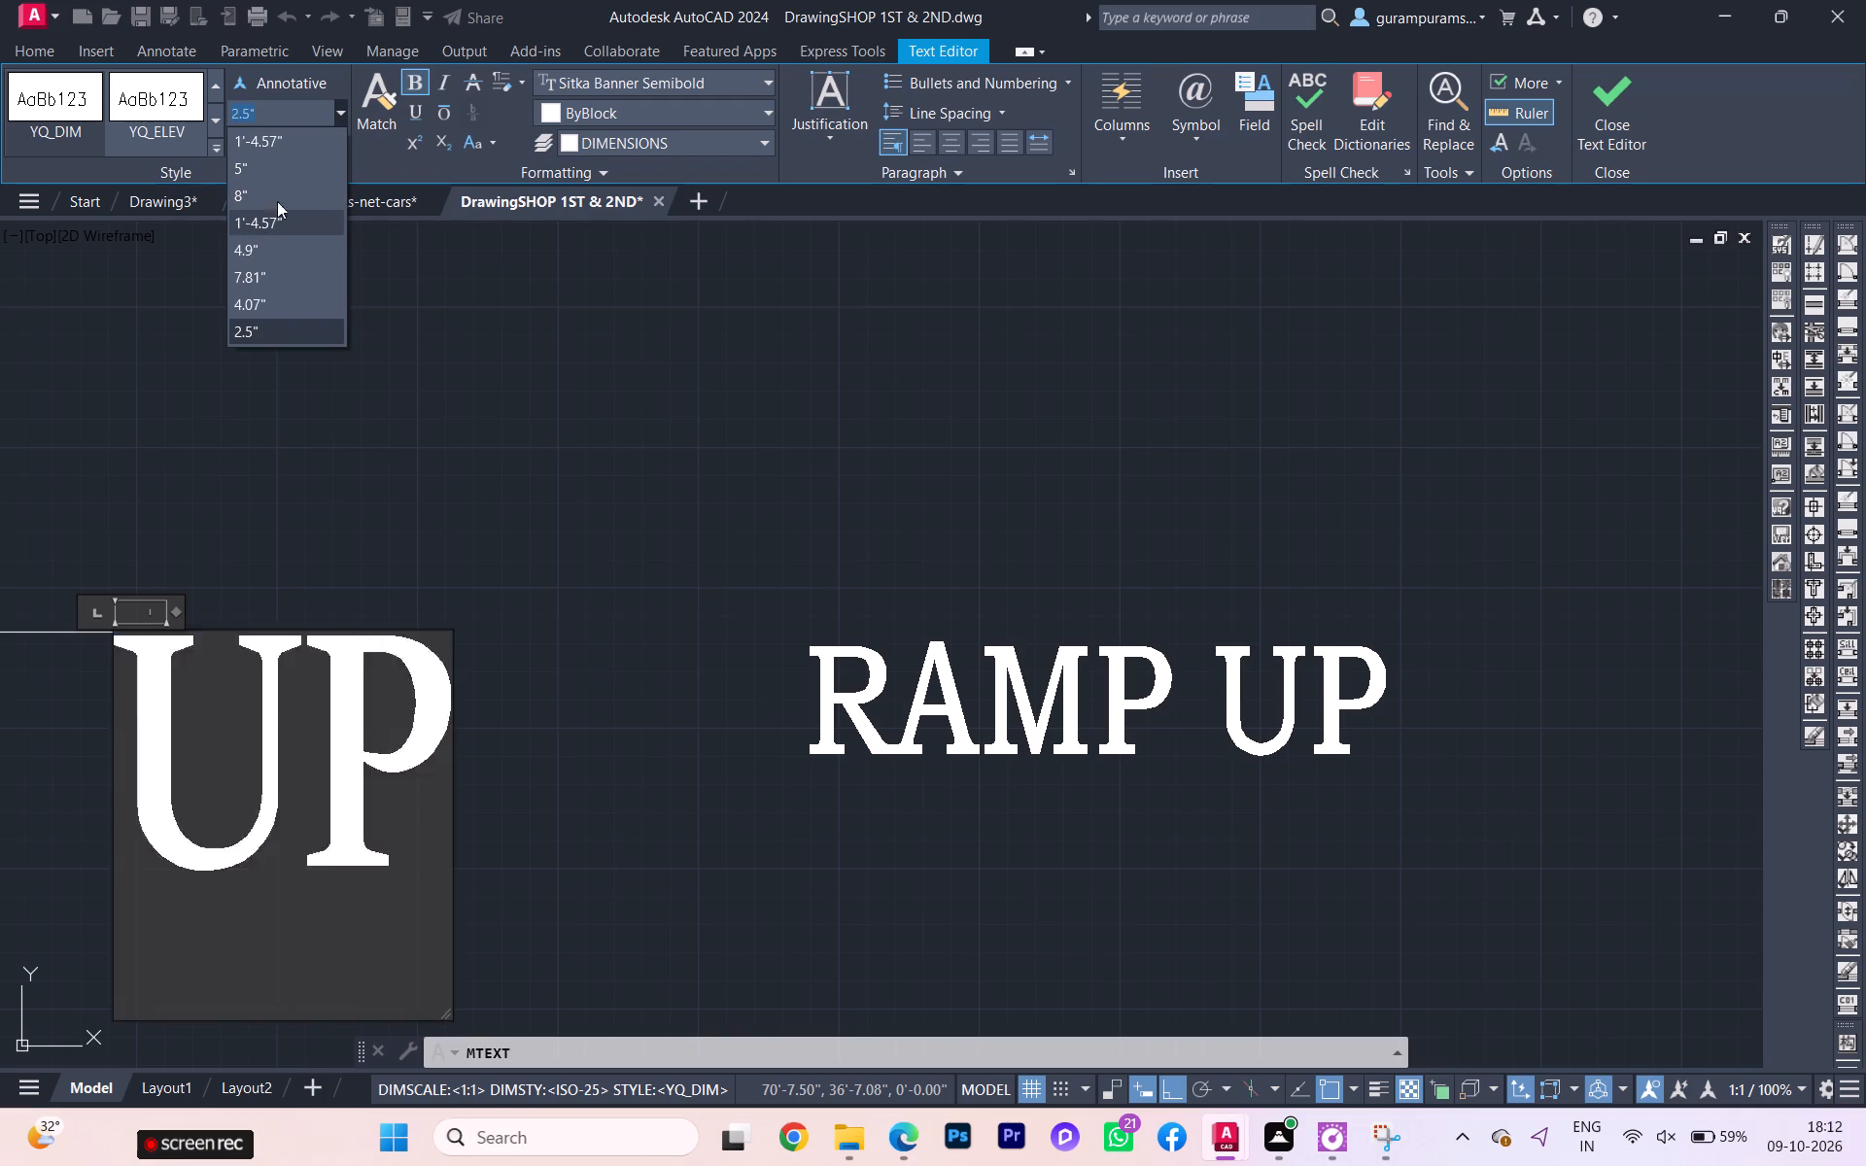
left_click(282, 196)
left_click(389, 547)
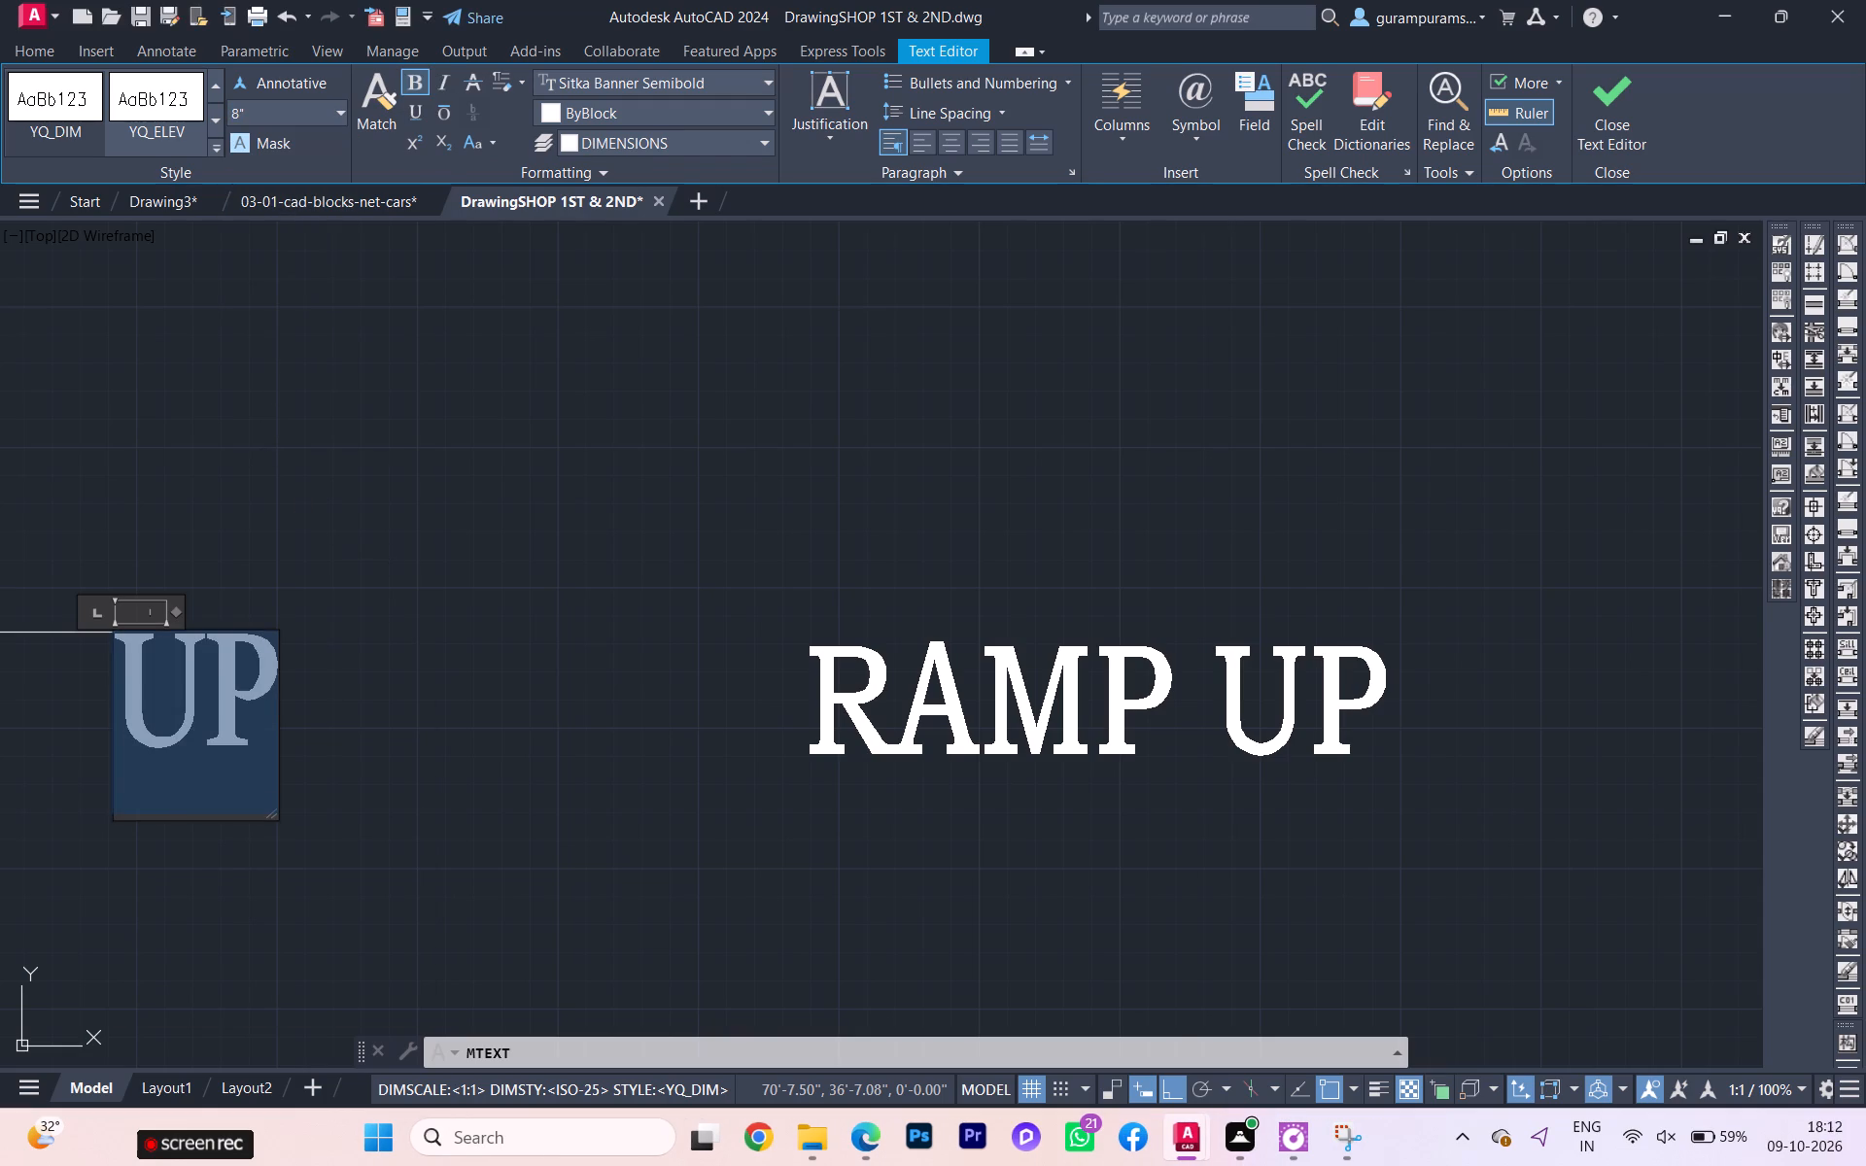
Copy the UP label from the small steps to the arrow tip of the main staircase's lower flight.
scroll(159, 576, "down", 2)
scroll(275, 666, "down", 2)
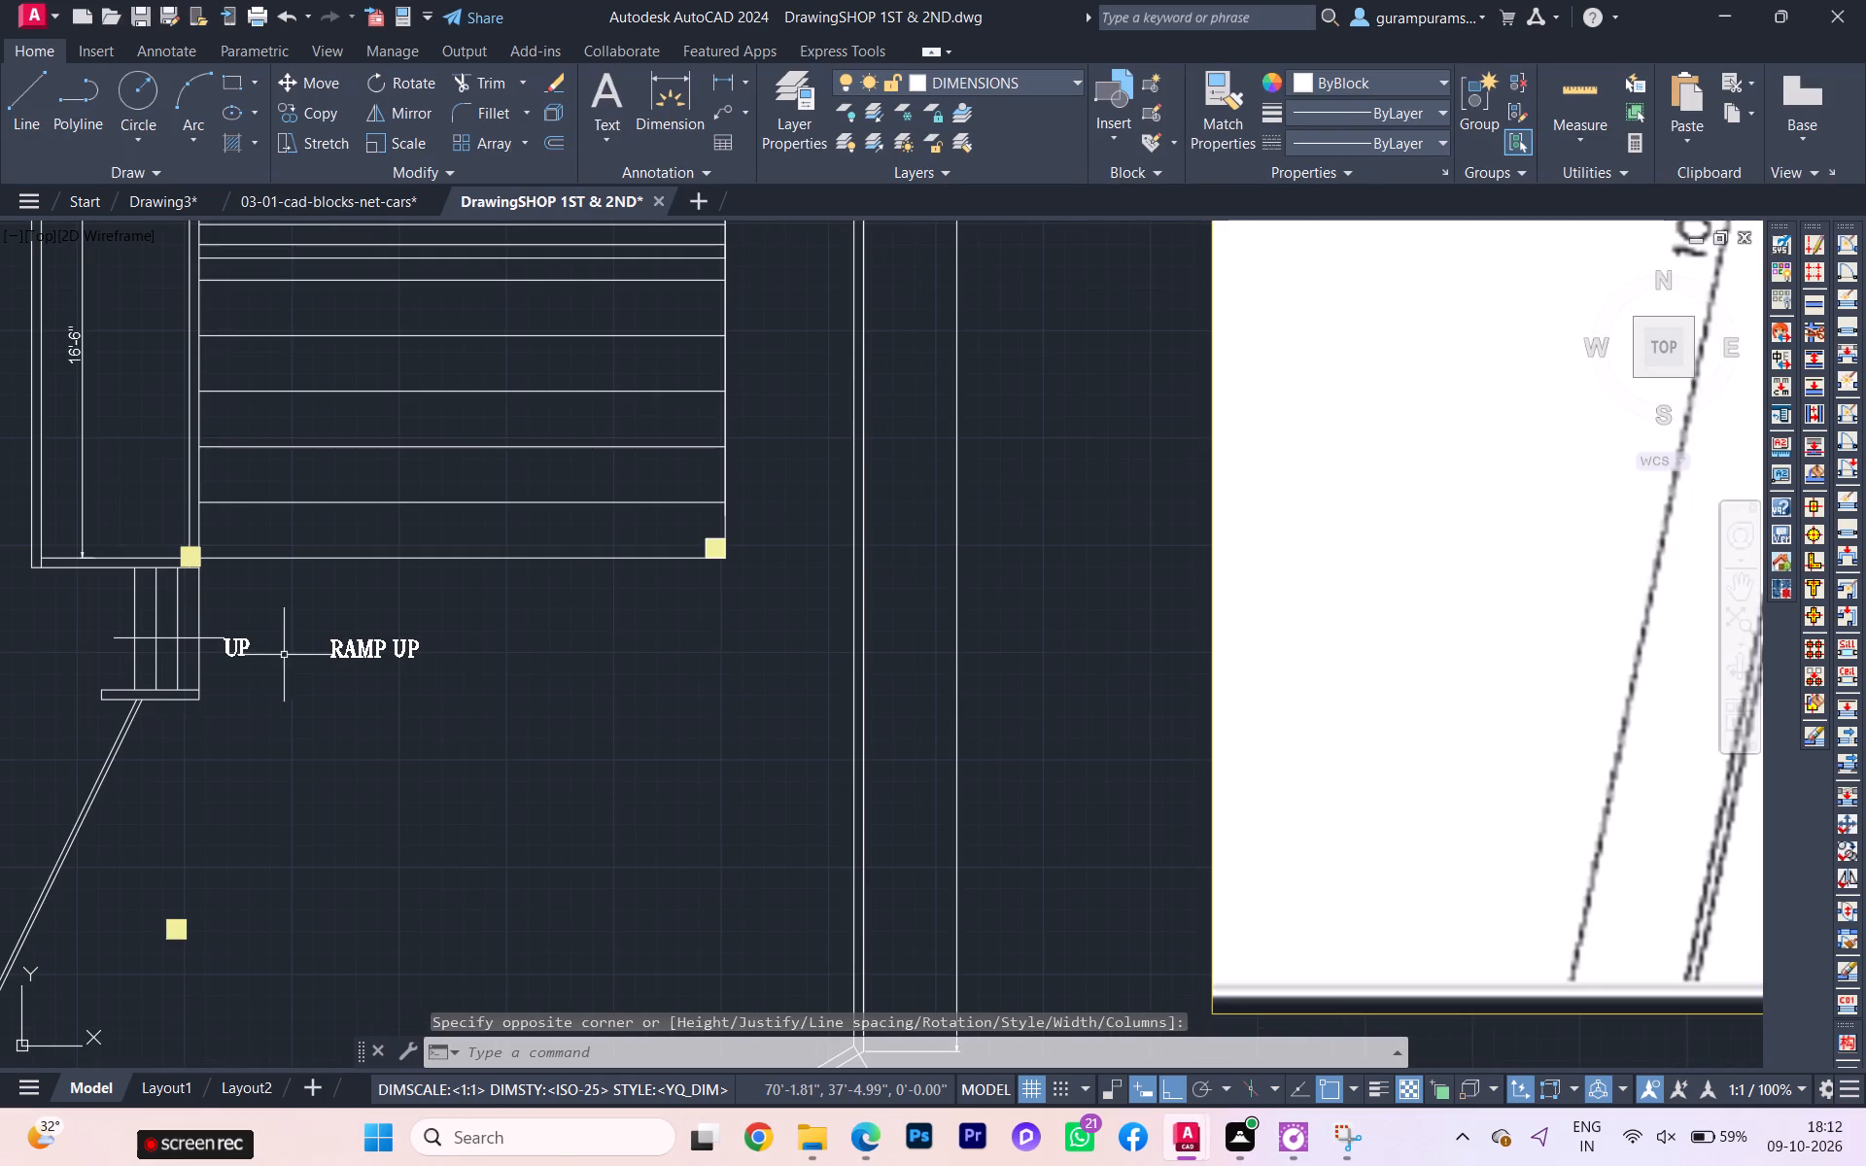
left_click(240, 652)
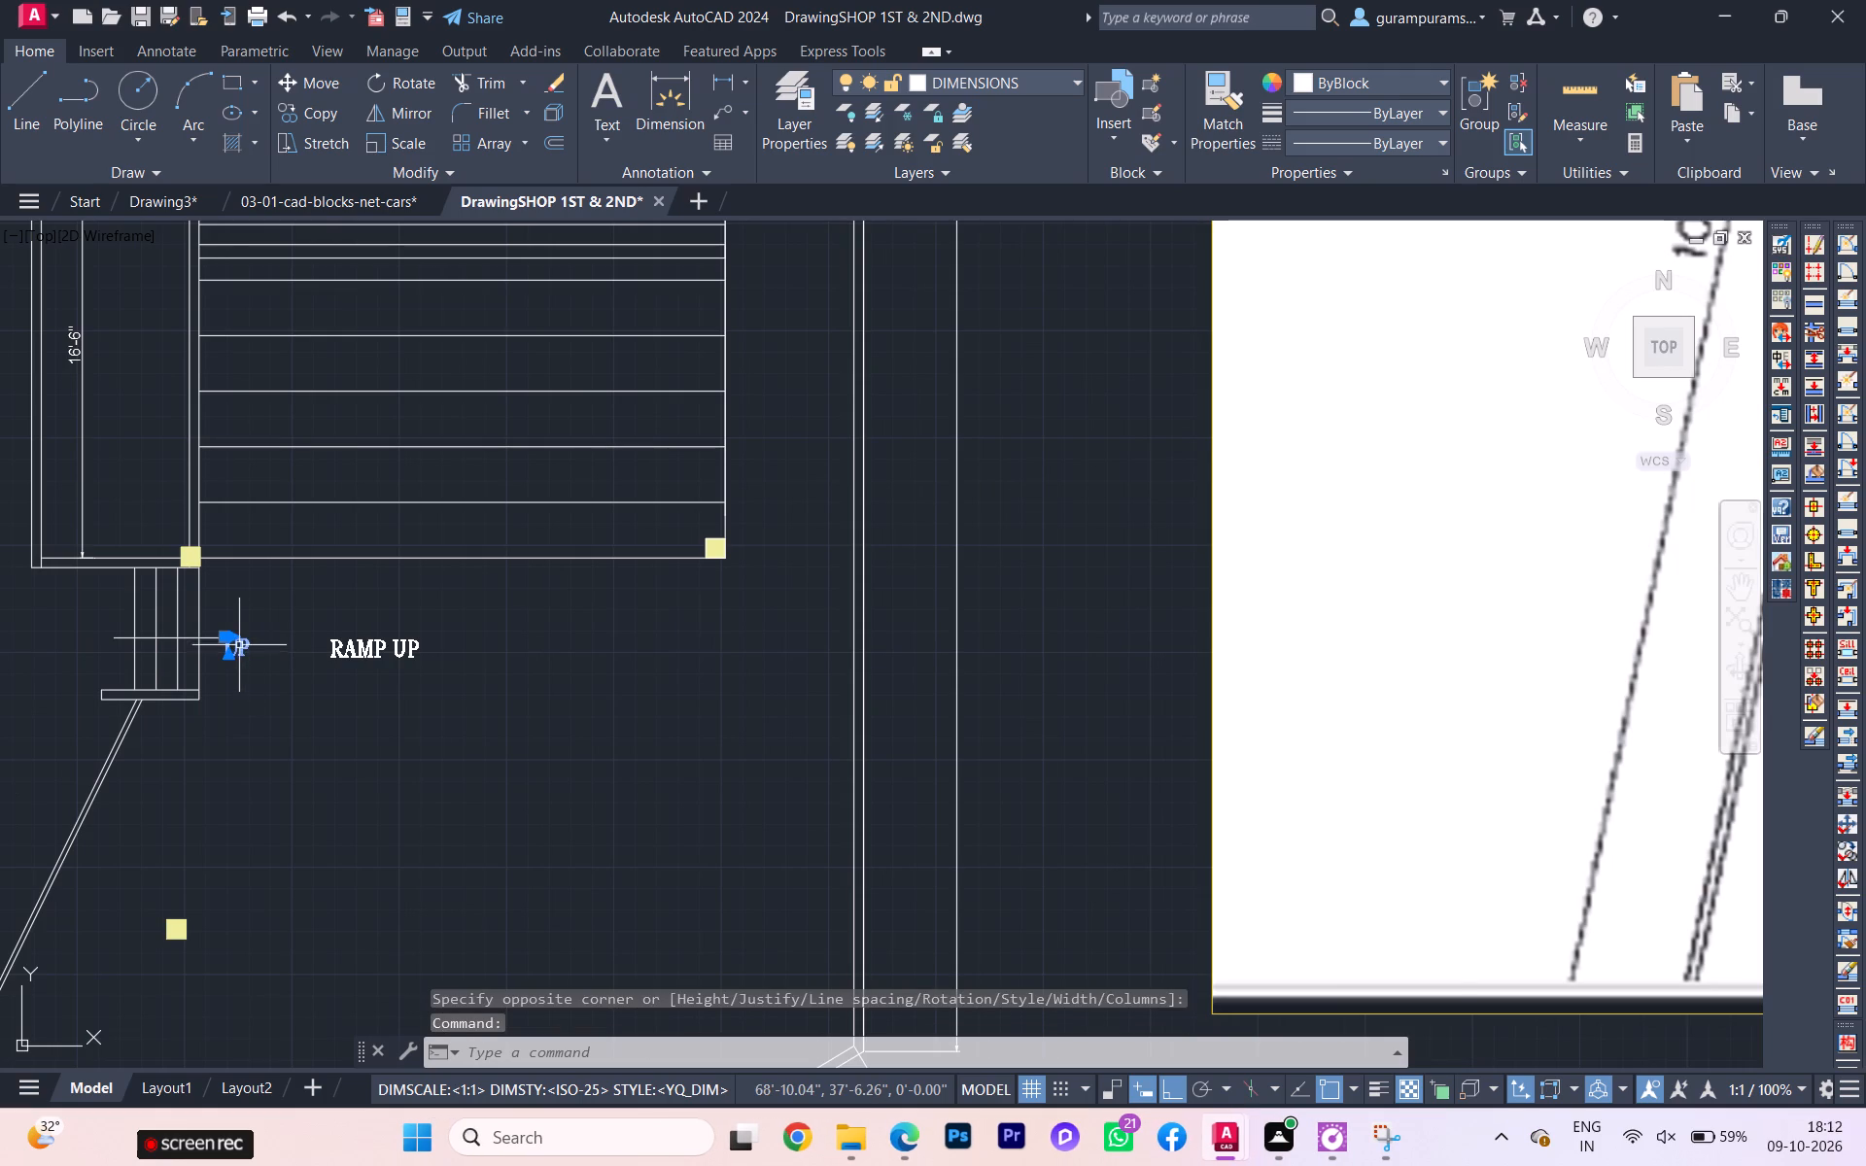
left_click(308, 728)
key("c")
key("o")
key("Return")
scroll(268, 643, "up", 1)
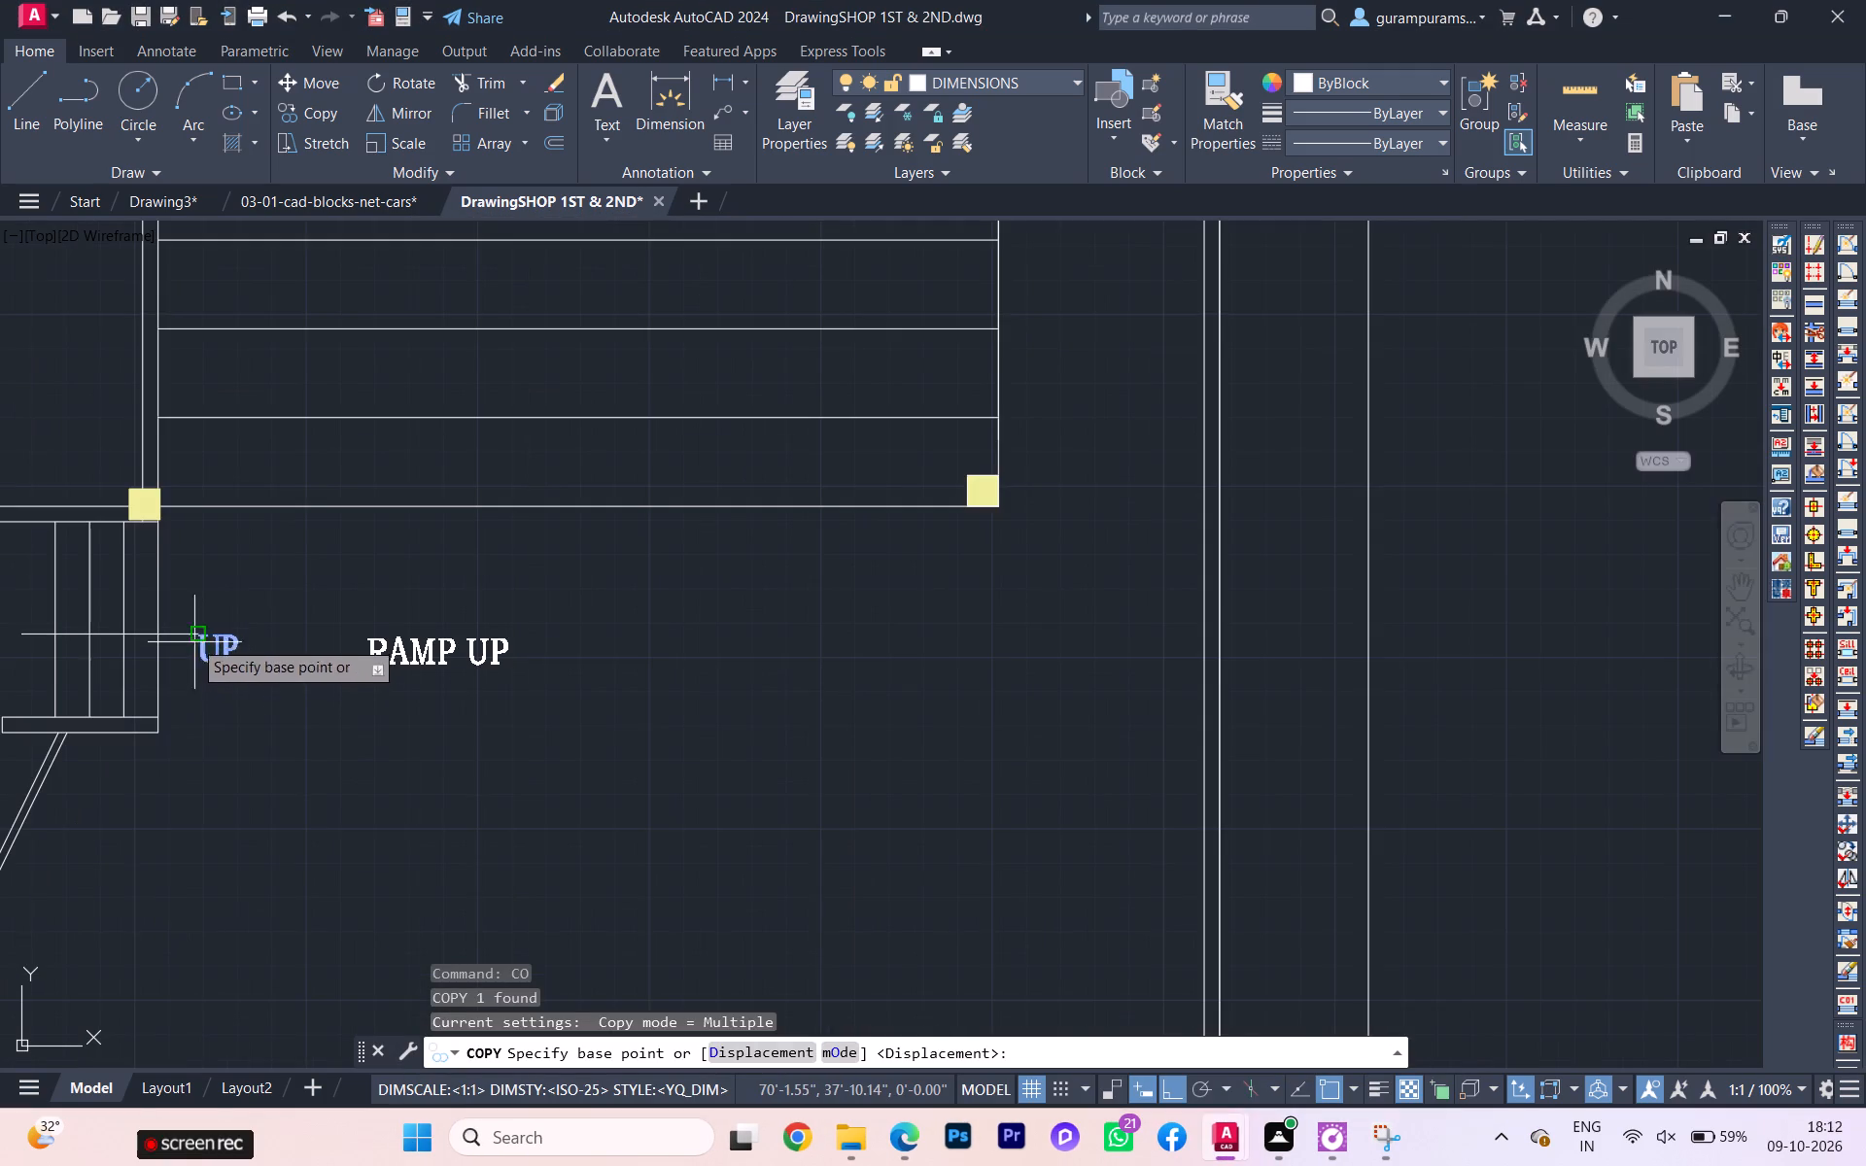
left_click(215, 644)
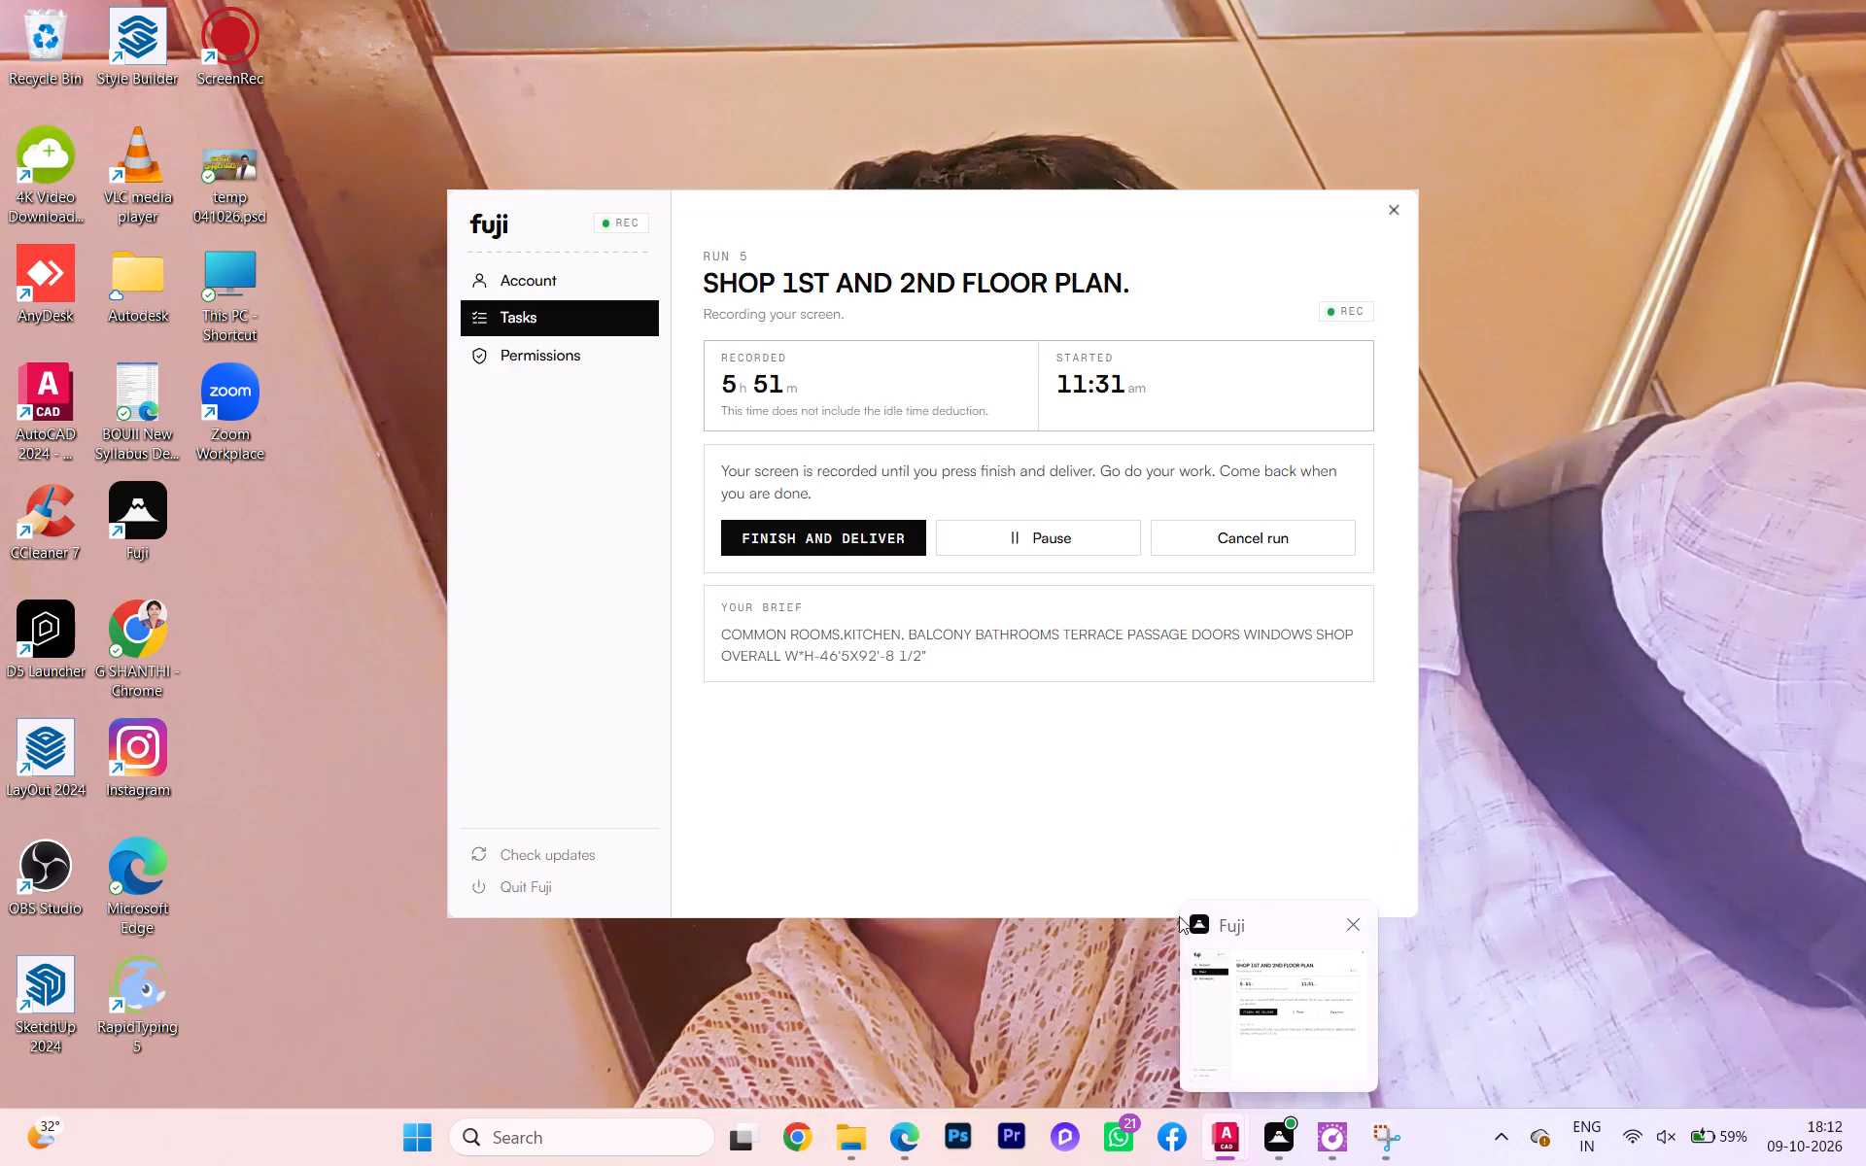
scroll(636, 804, "down", 2)
middle_click_drag(630, 819, 654, 1055)
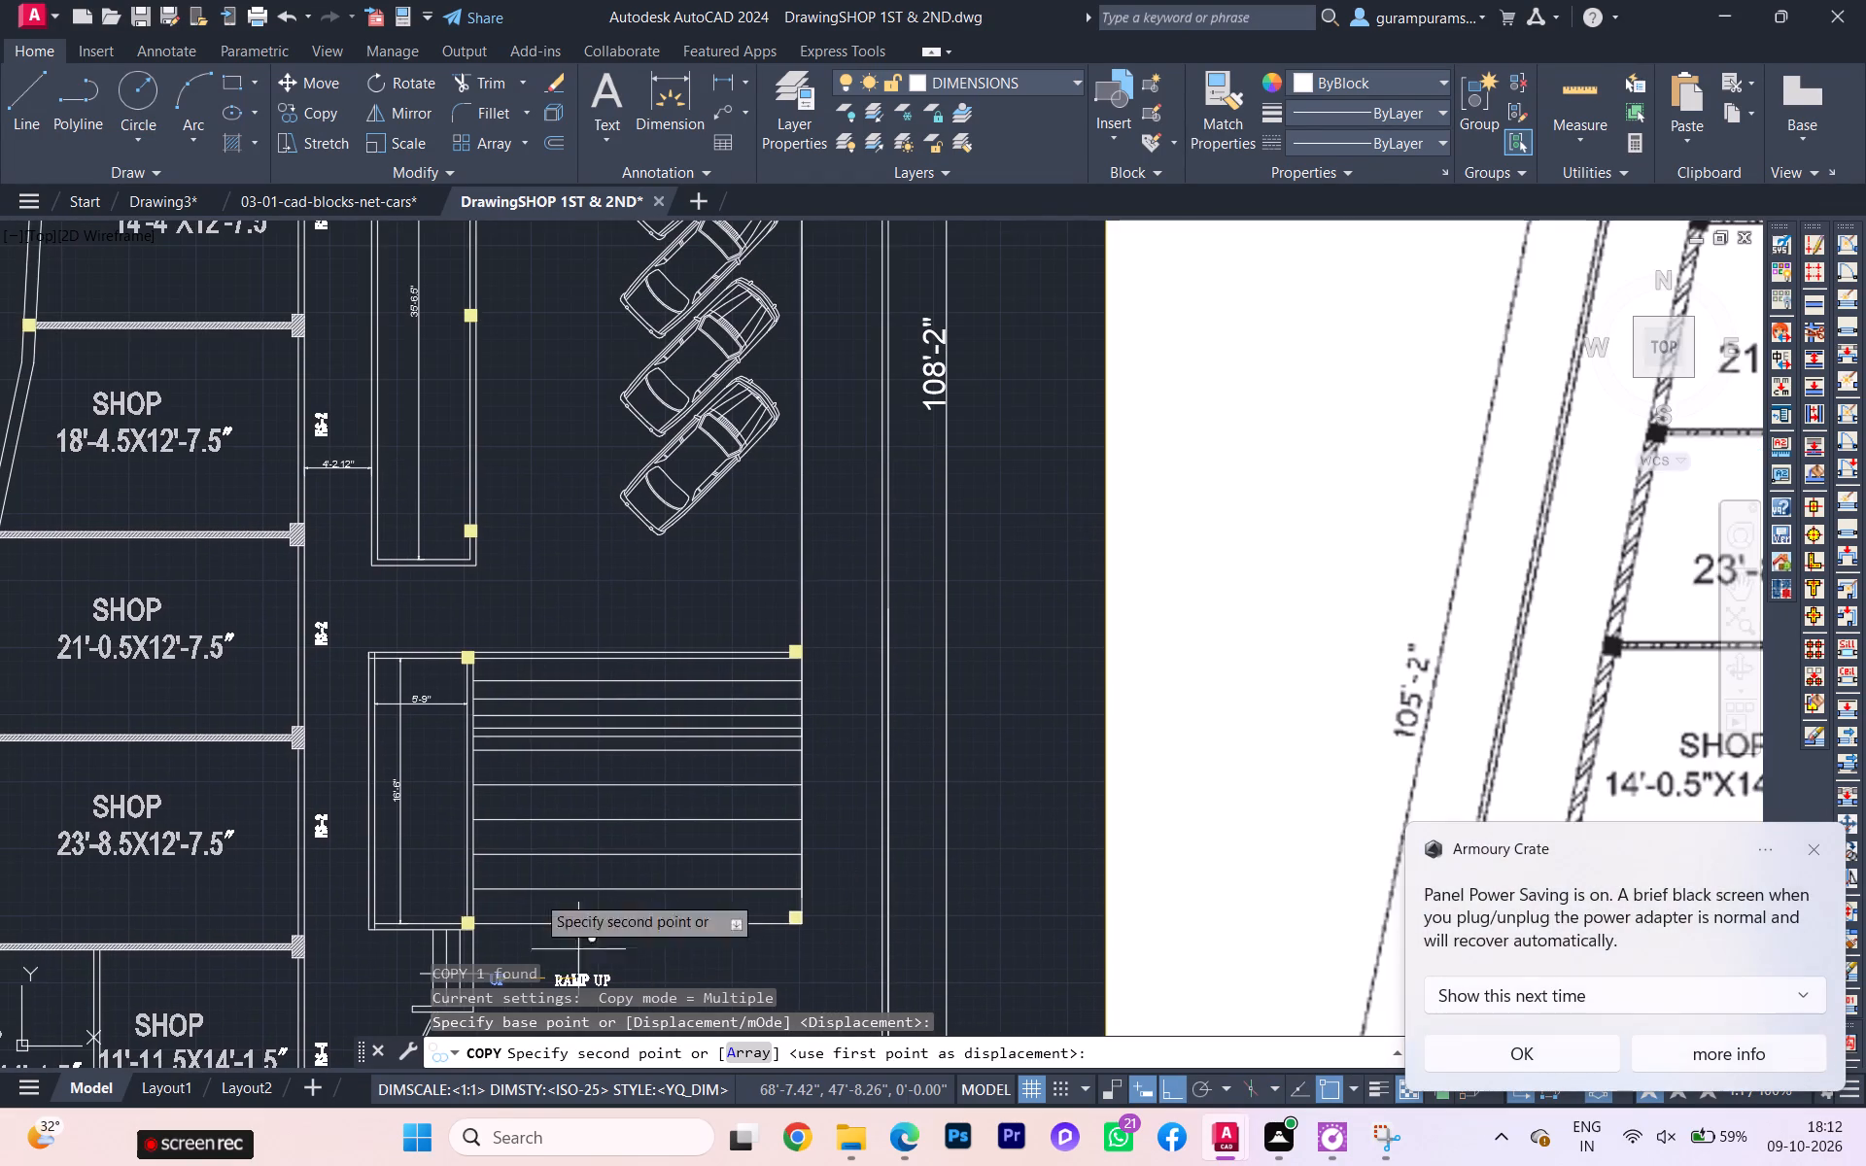
scroll(438, 645, "up", 2)
scroll(346, 688, "down", 2)
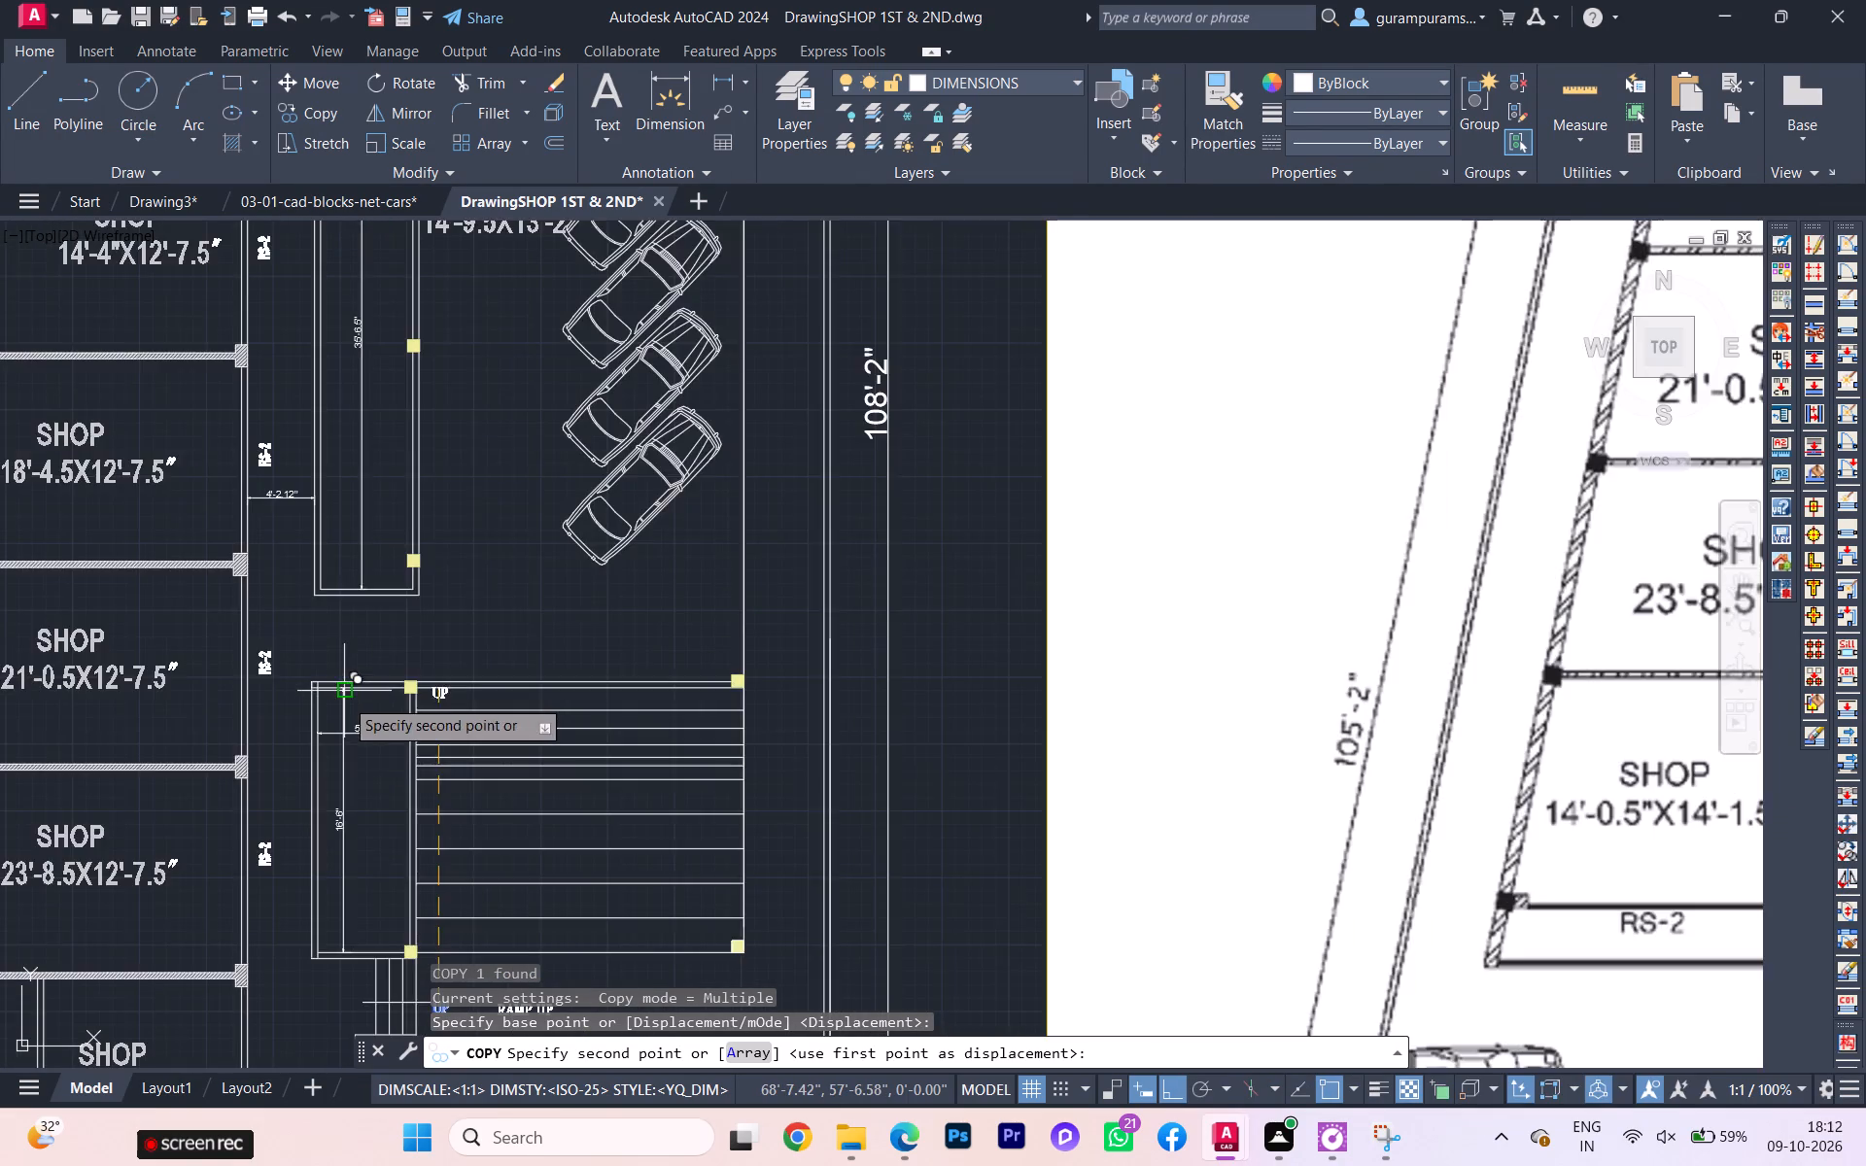
scroll(350, 695, "down", 2)
scroll(478, 394, "up", 4)
scroll(440, 350, "down", 3)
middle_click_drag(408, 383, 344, 660)
scroll(336, 584, "up", 1)
scroll(336, 584, "down", 1)
scroll(337, 583, "up", 1)
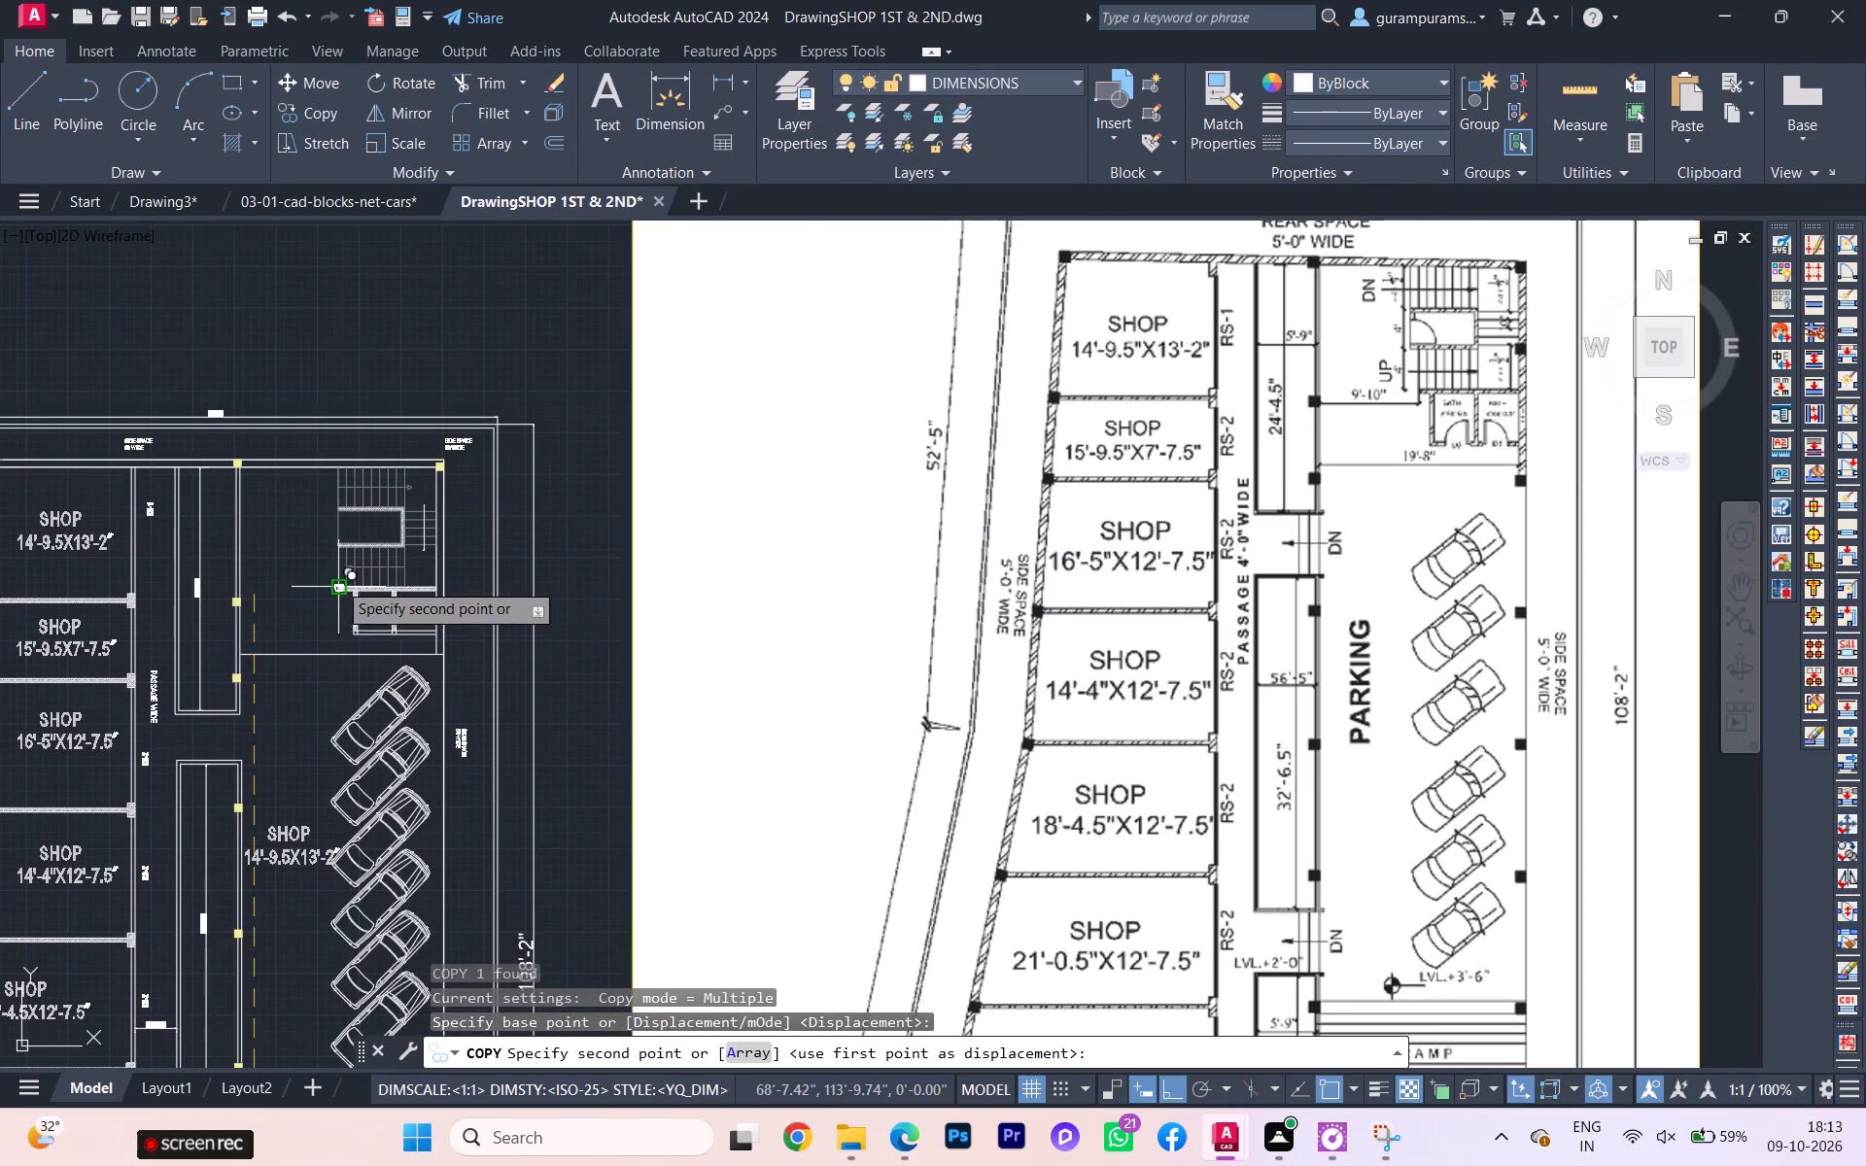
scroll(337, 581, "up", 1)
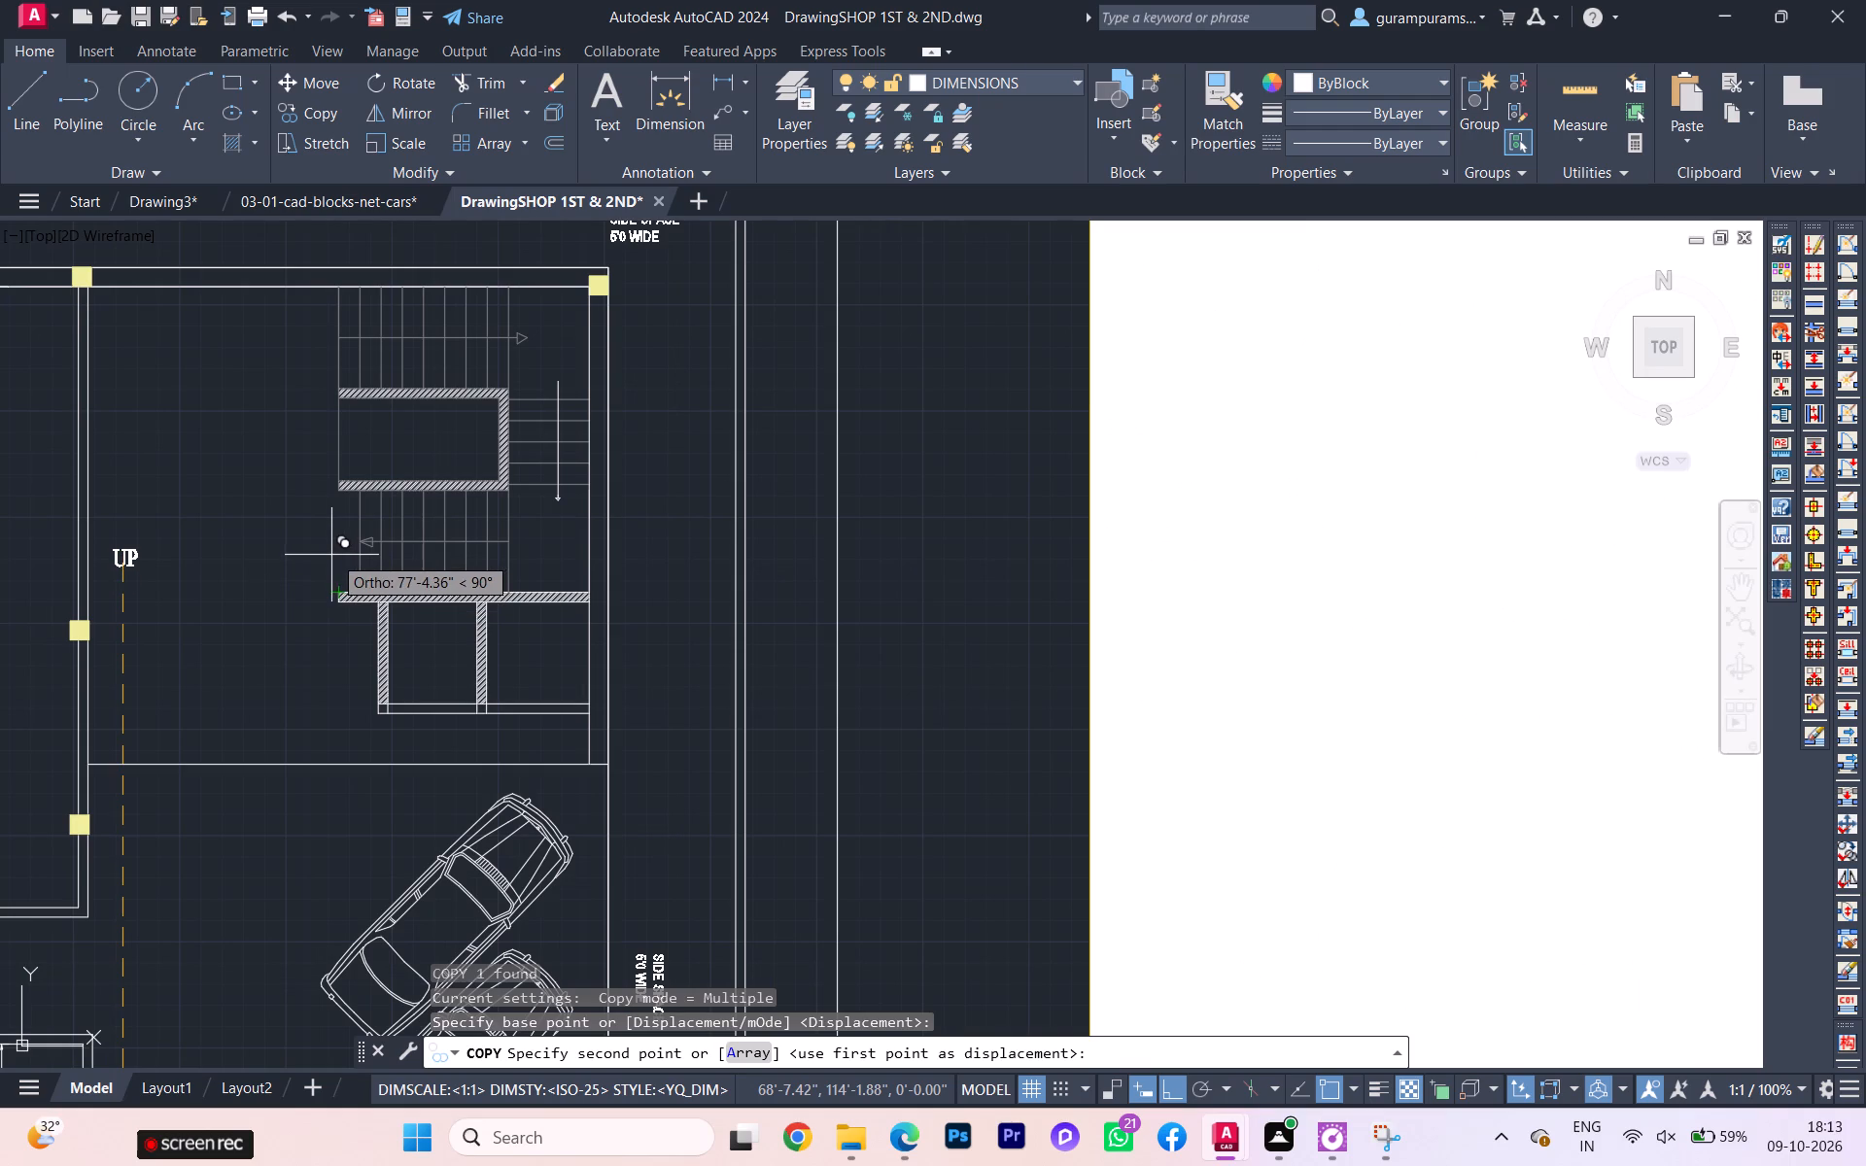
key("F8")
scroll(333, 547, "up", 3)
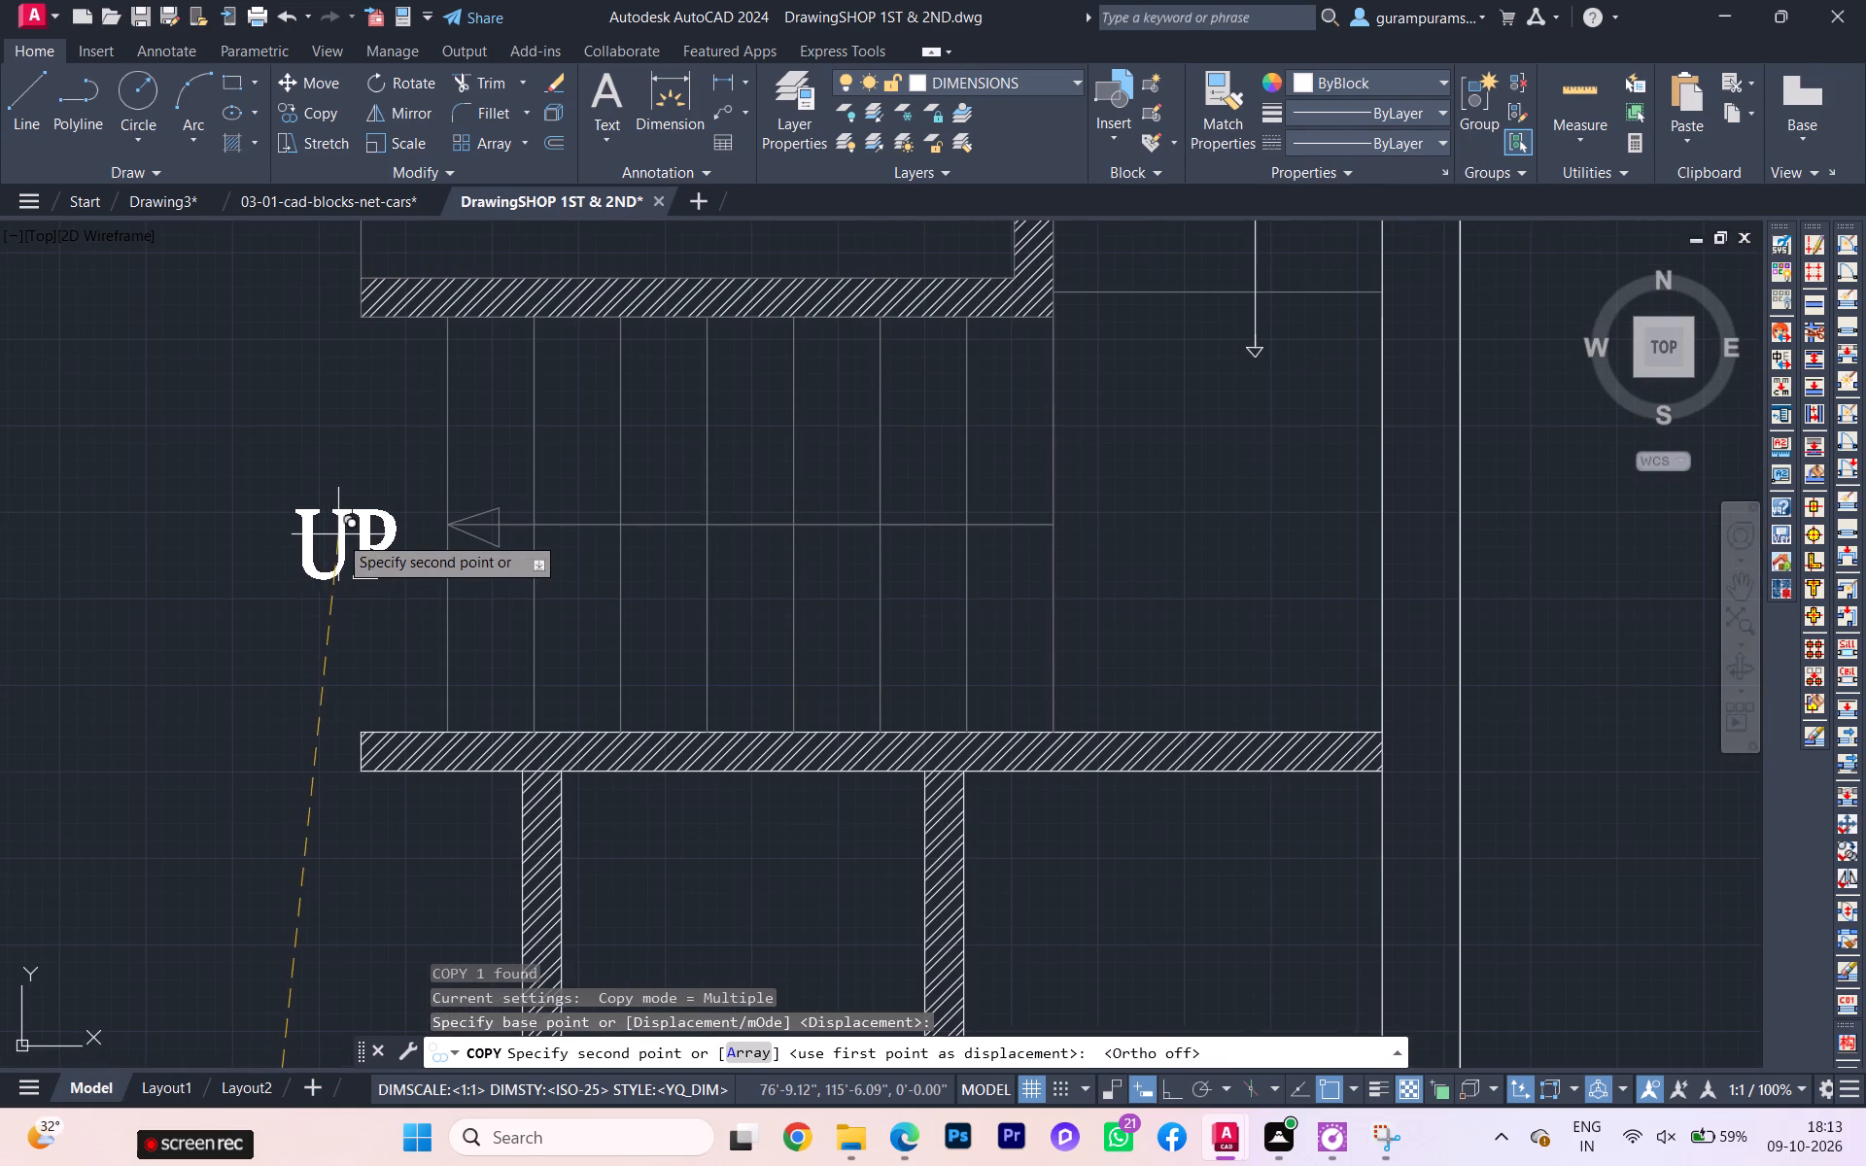
left_click(338, 534)
Place another copy of the UP label at the open end of the main staircase's upper flight.
scroll(354, 580, "down", 3)
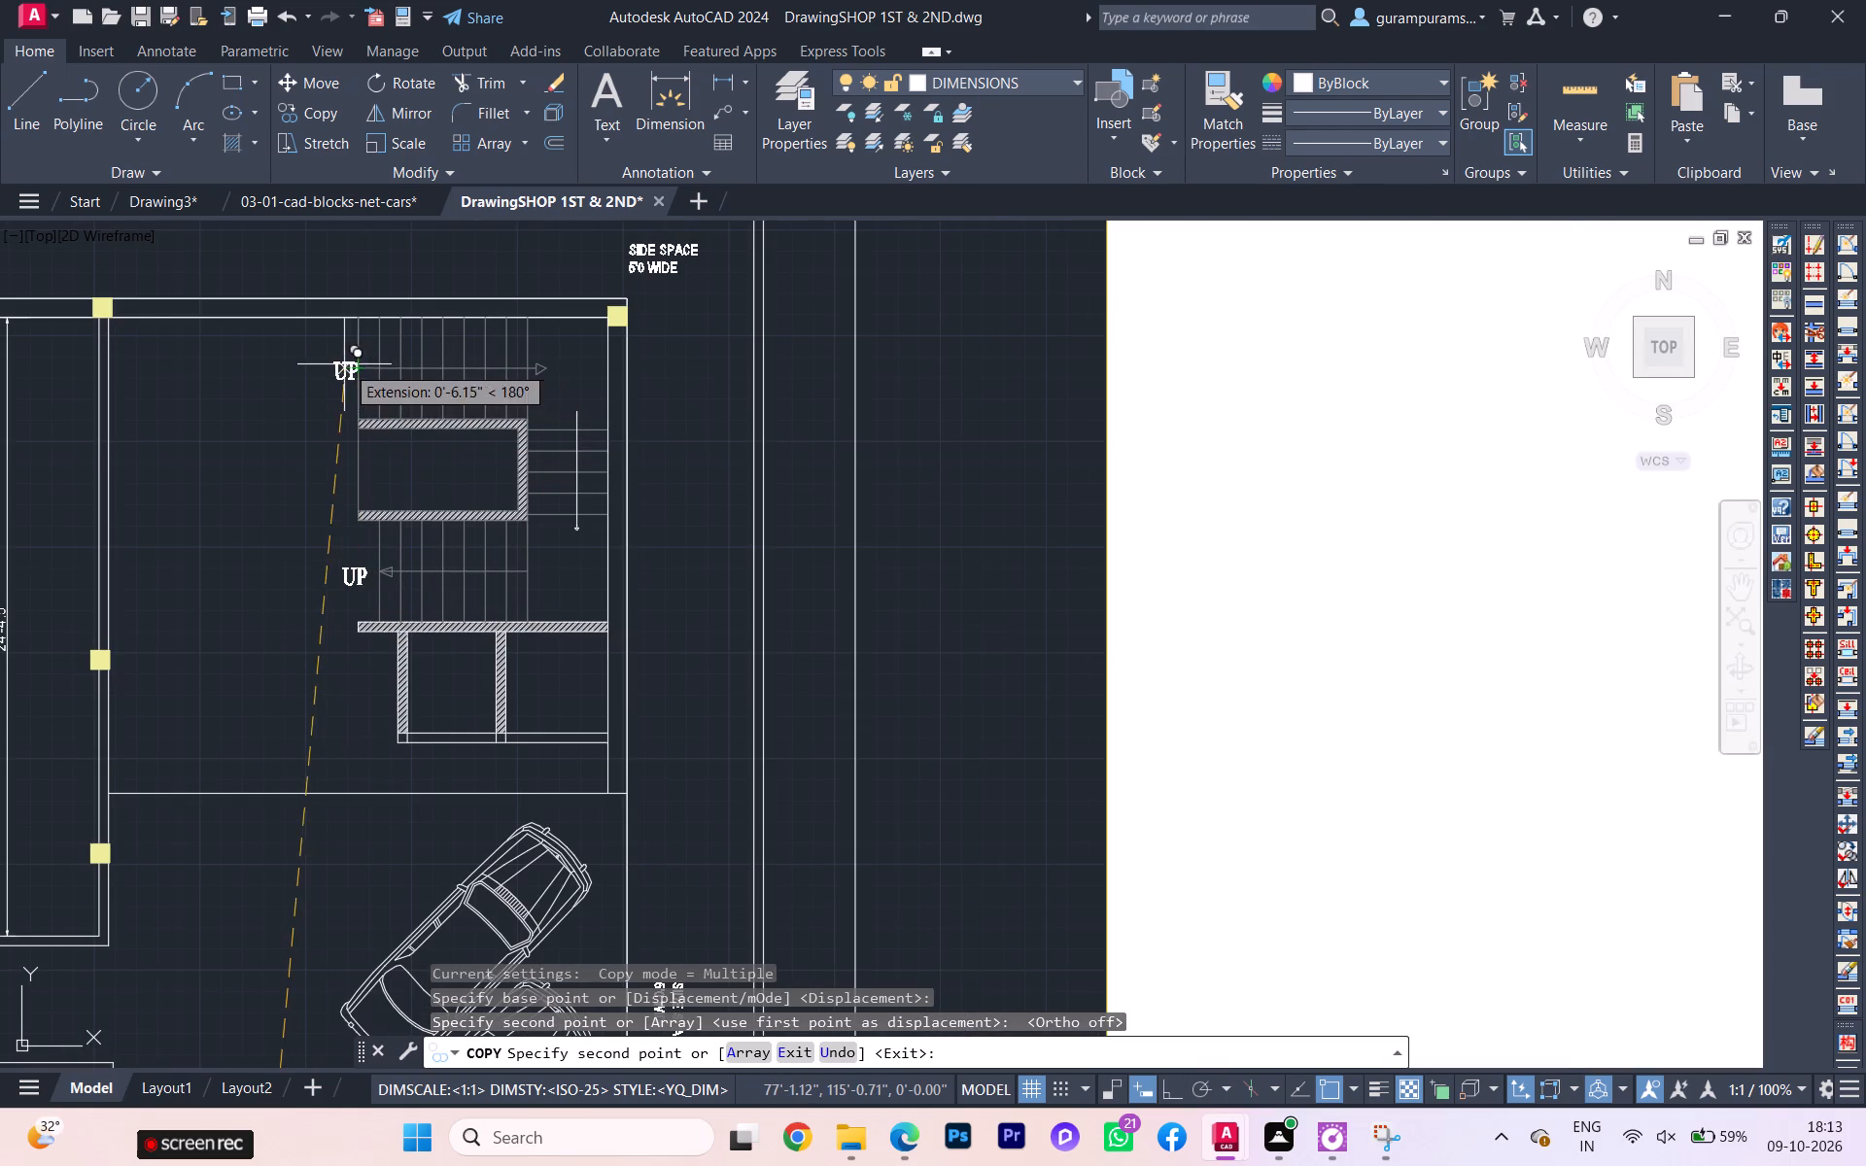
scroll(328, 376, "up", 1)
left_click(328, 367)
key("Escape")
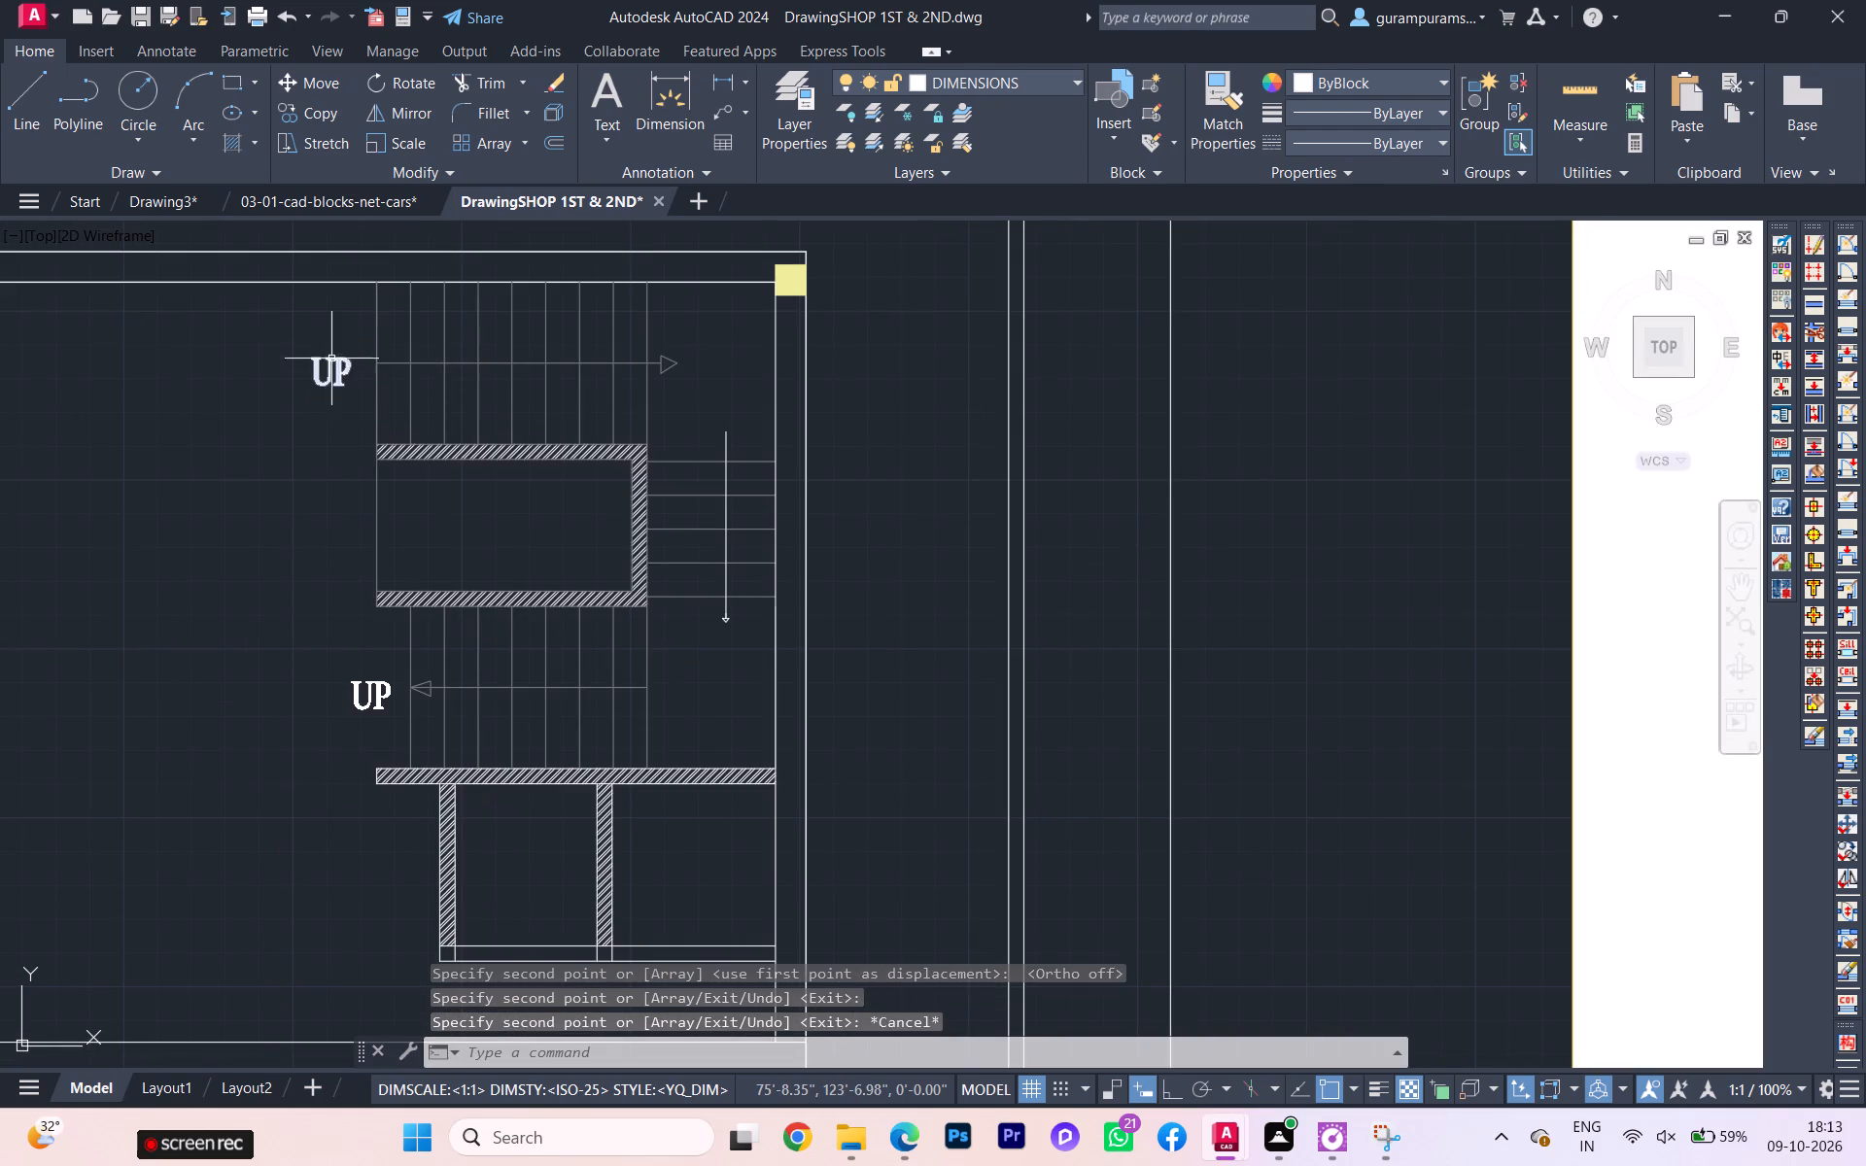
Change the UP label at the open end of the main staircase's upper flight to DN.
double_click(331, 363)
left_click_drag(352, 373, 324, 372)
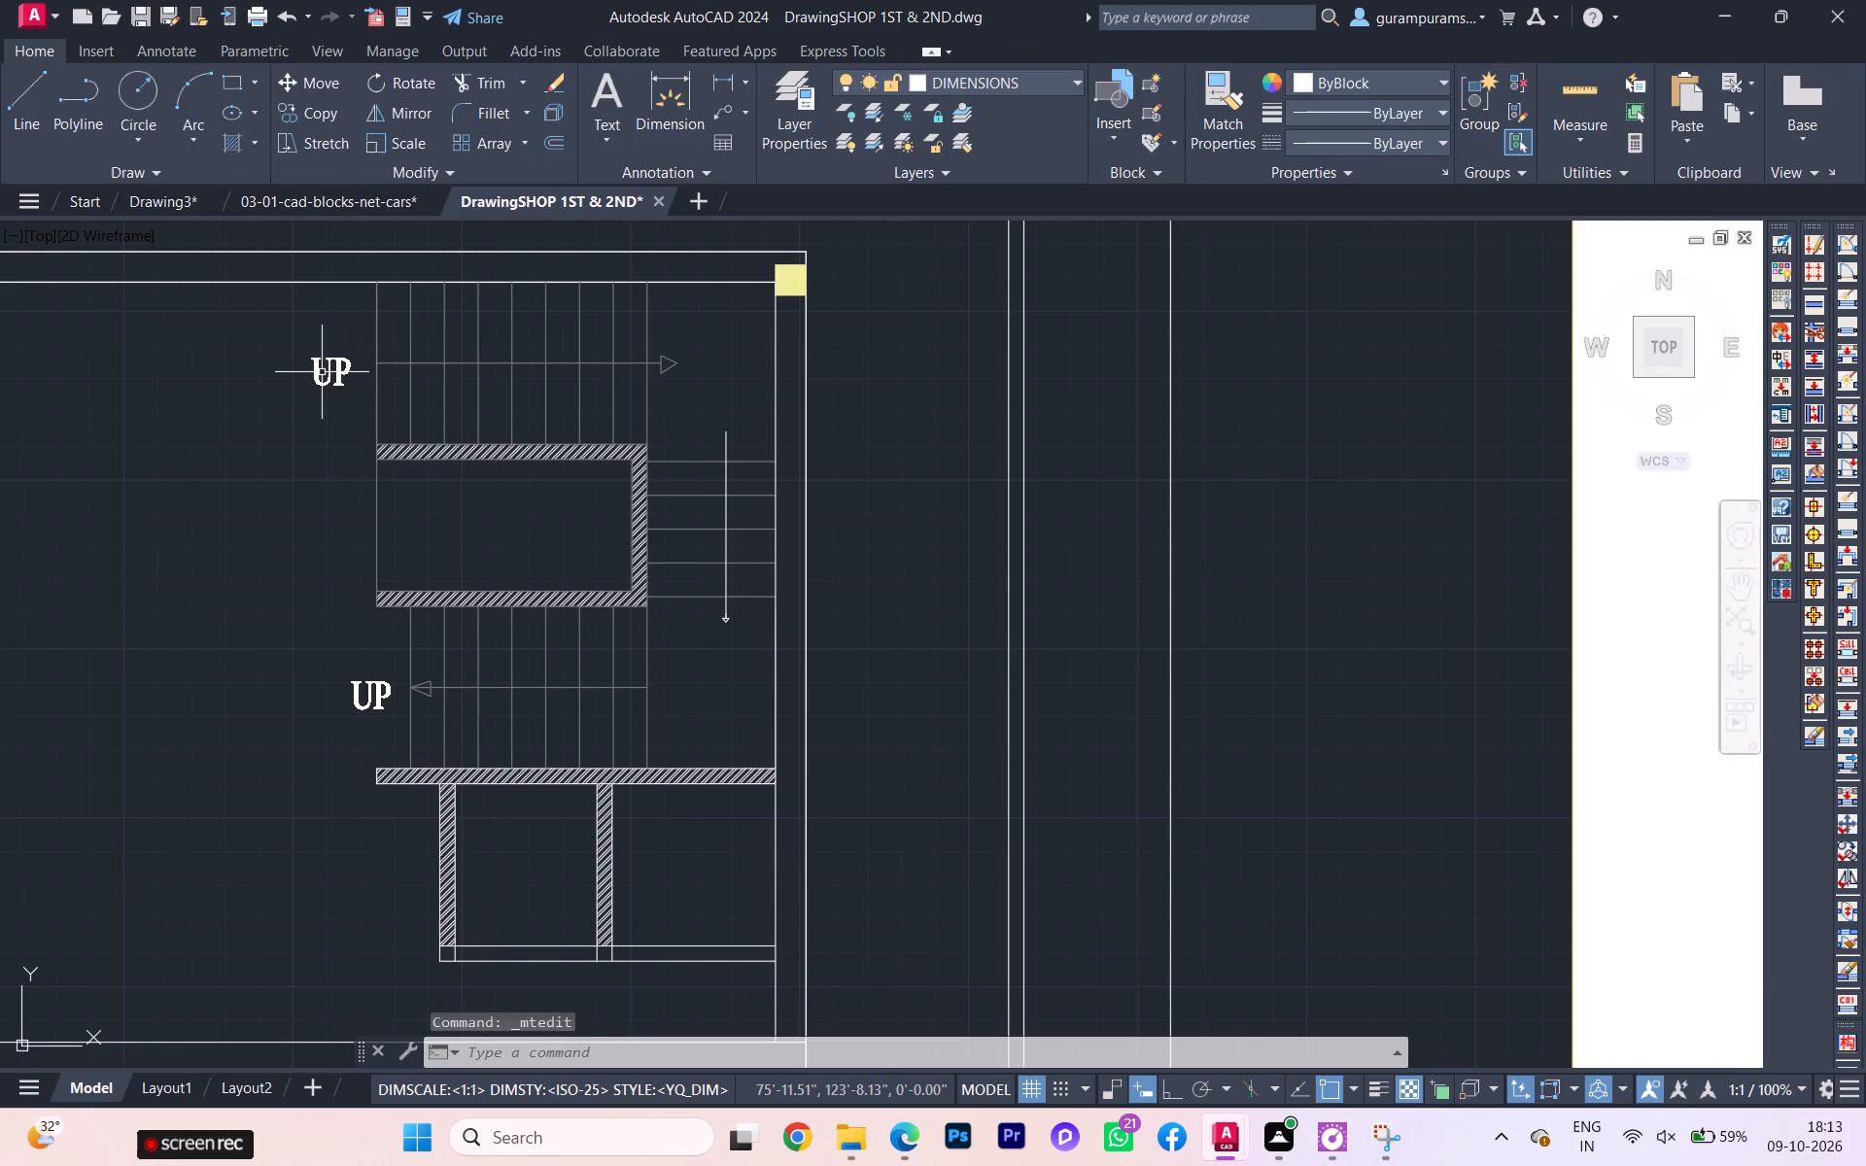
double_click(323, 368)
double_click(337, 369)
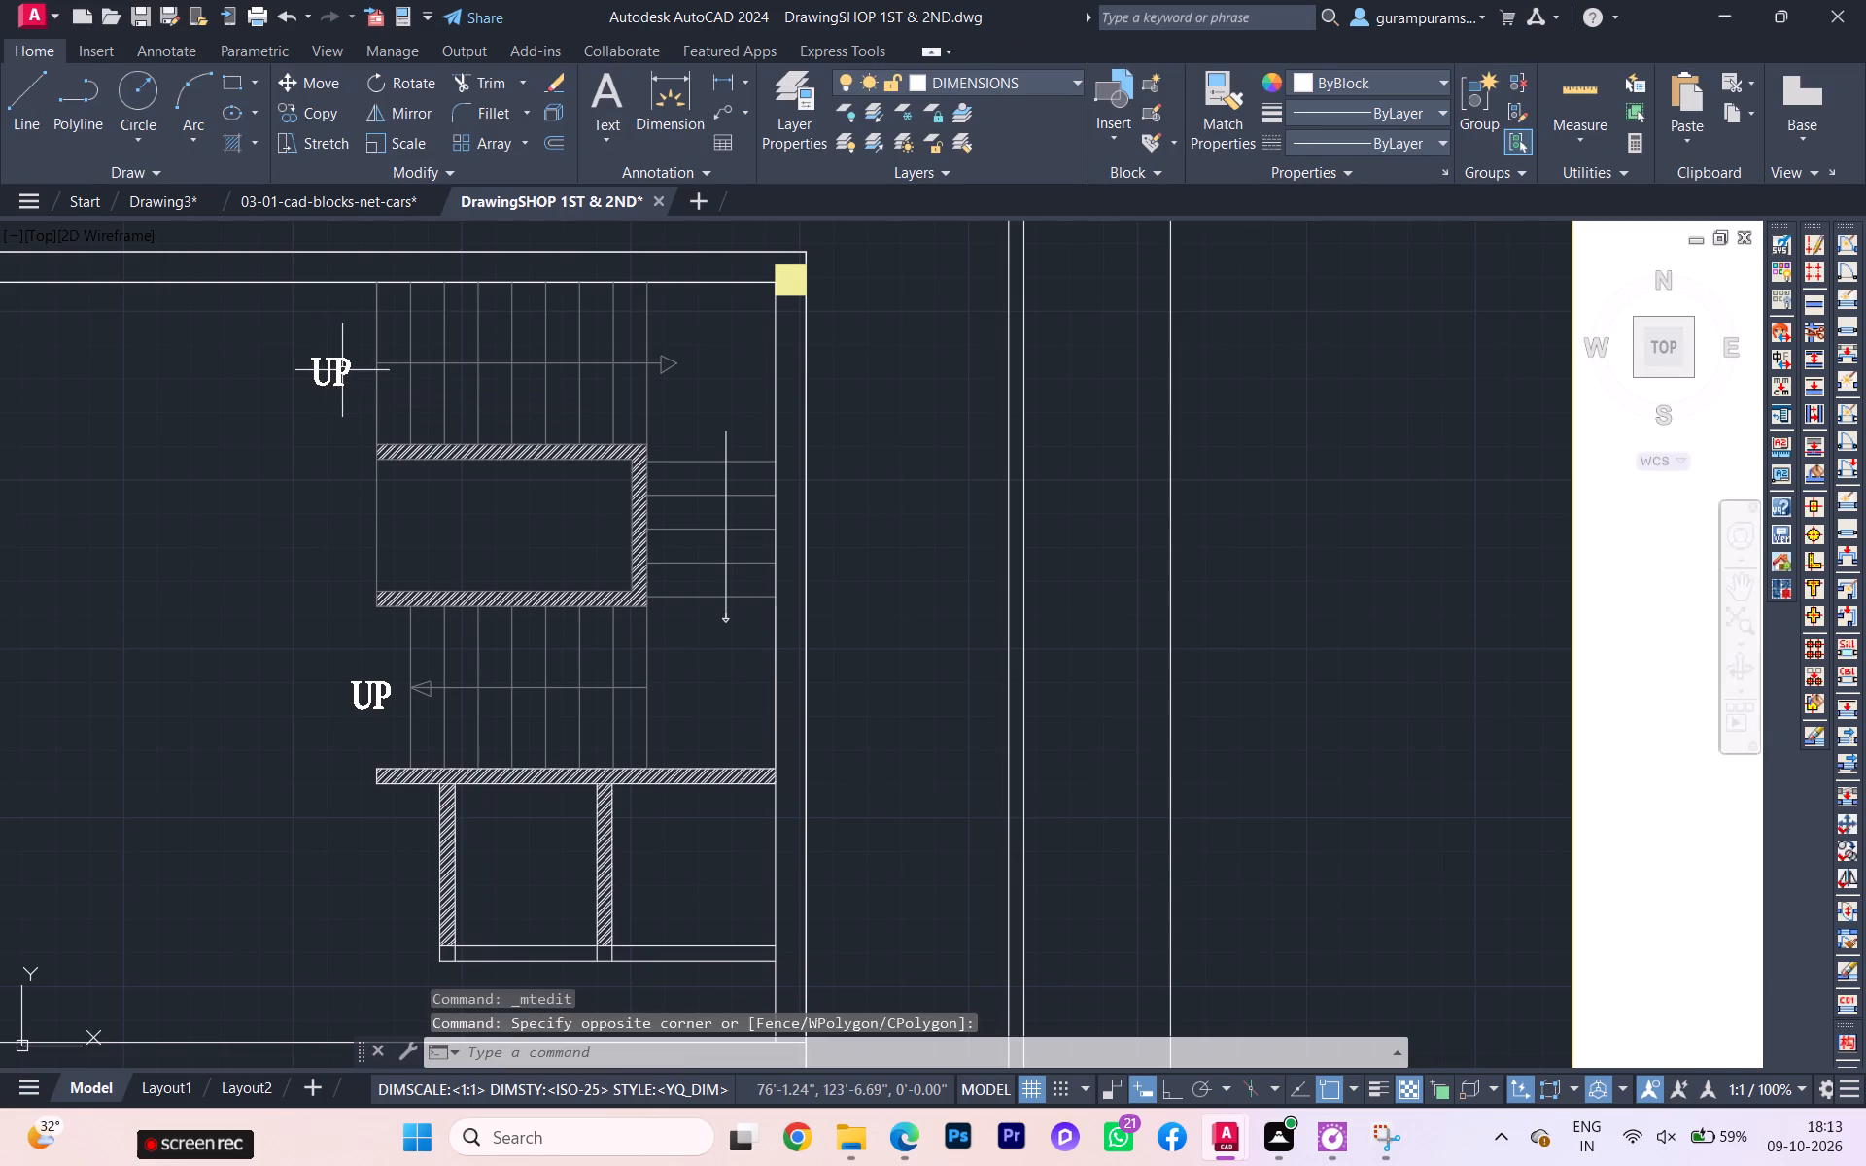
double_click(326, 369)
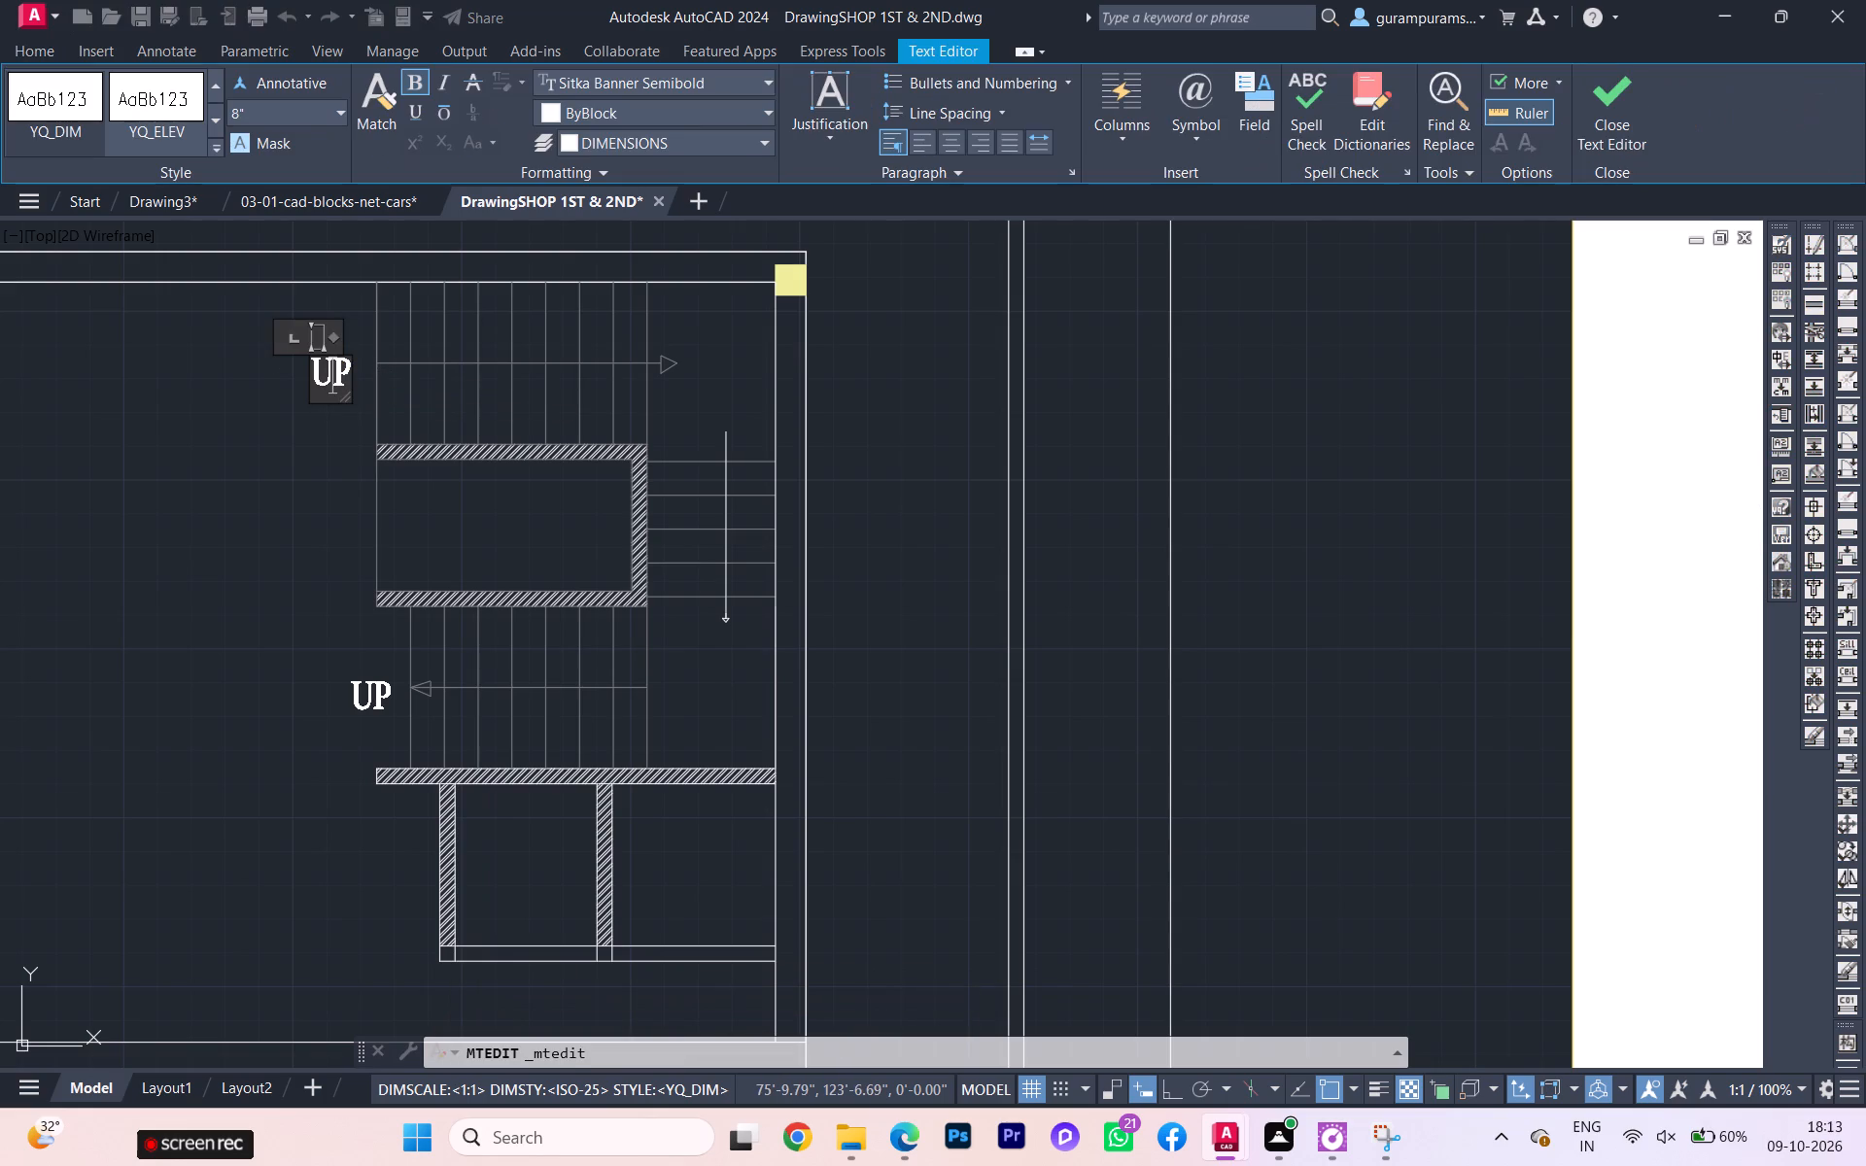
key("Right")
key("BackSpace")
key("BackSpace")
key("BackSpace")
key("BackSpace")
key("BackSpace")
key("BackSpace")
type("DN")
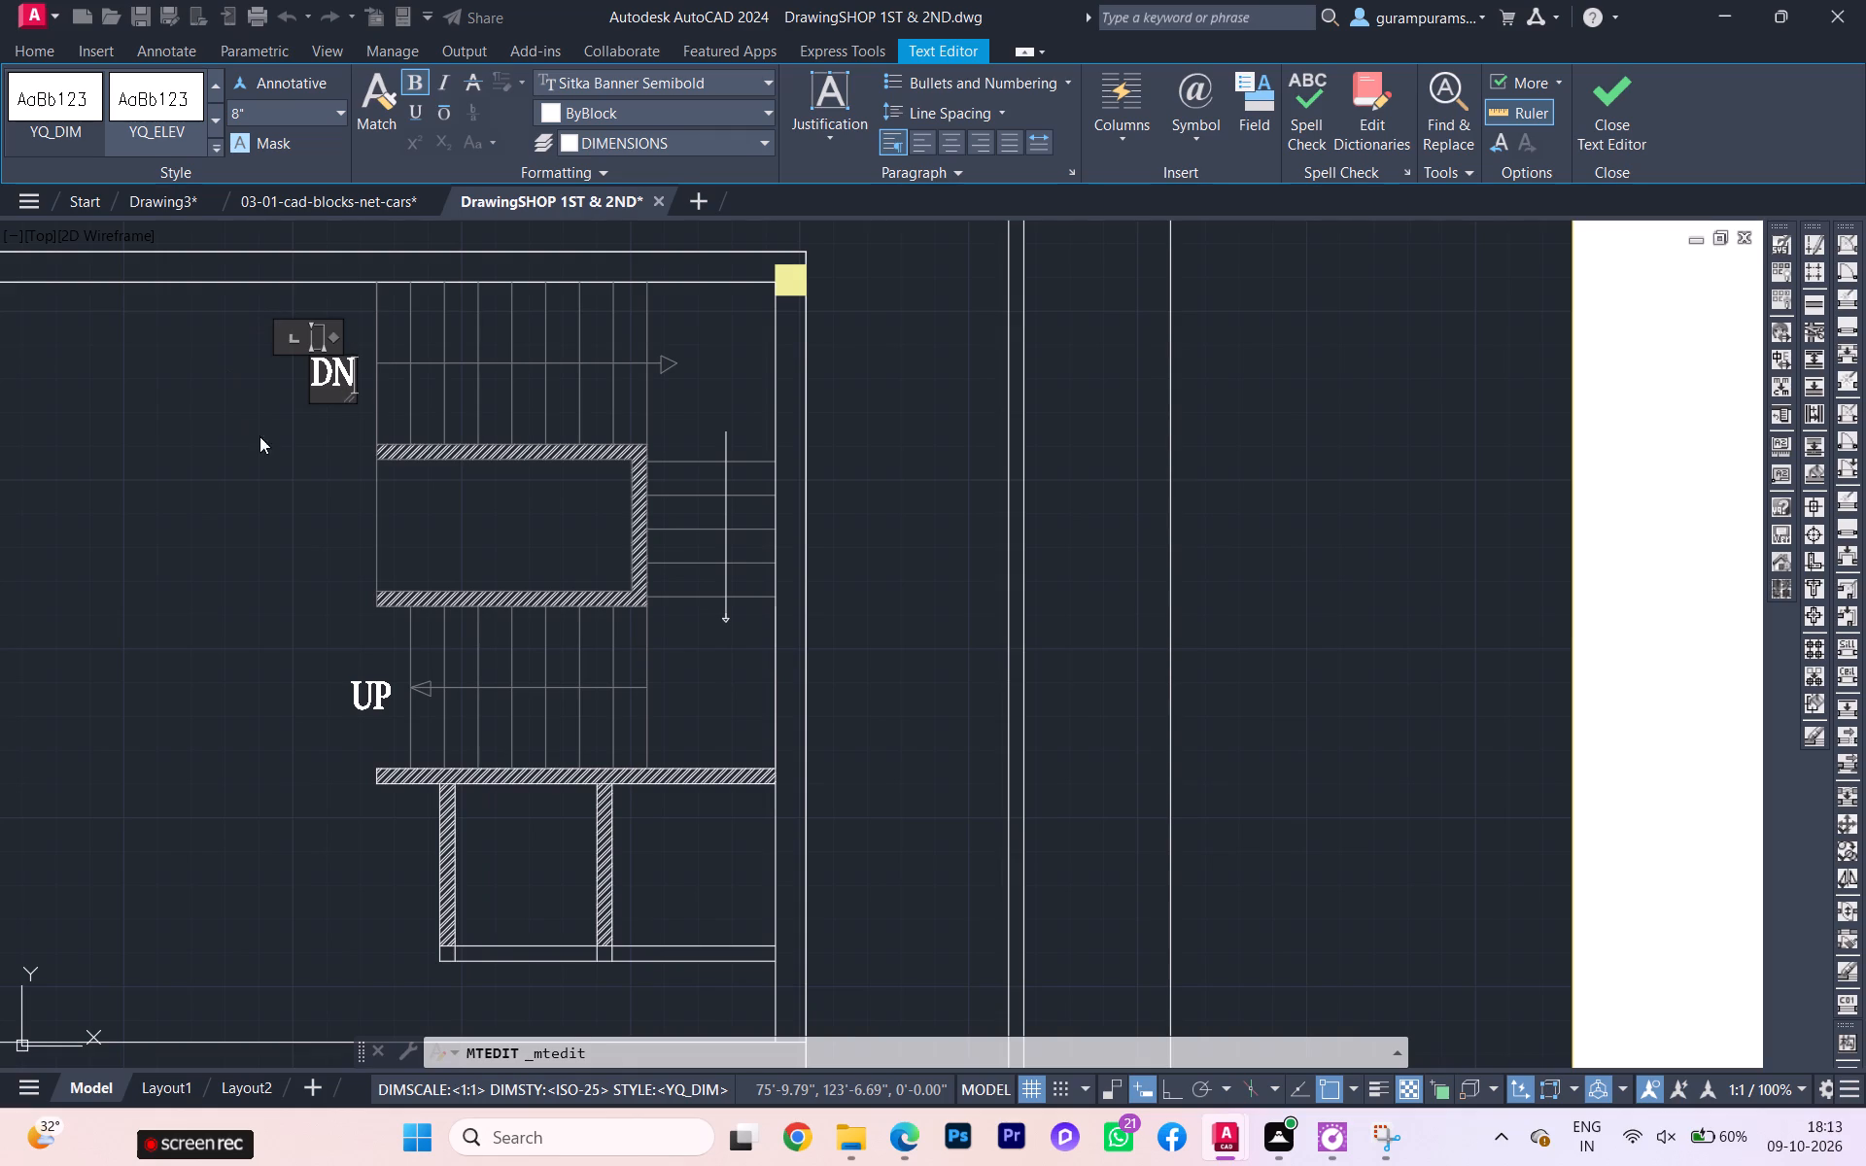
left_click(281, 470)
Add a vertical linear dimension from the rear wall's inner face to the first side step, near the corner column.
scroll(221, 511, "down", 1)
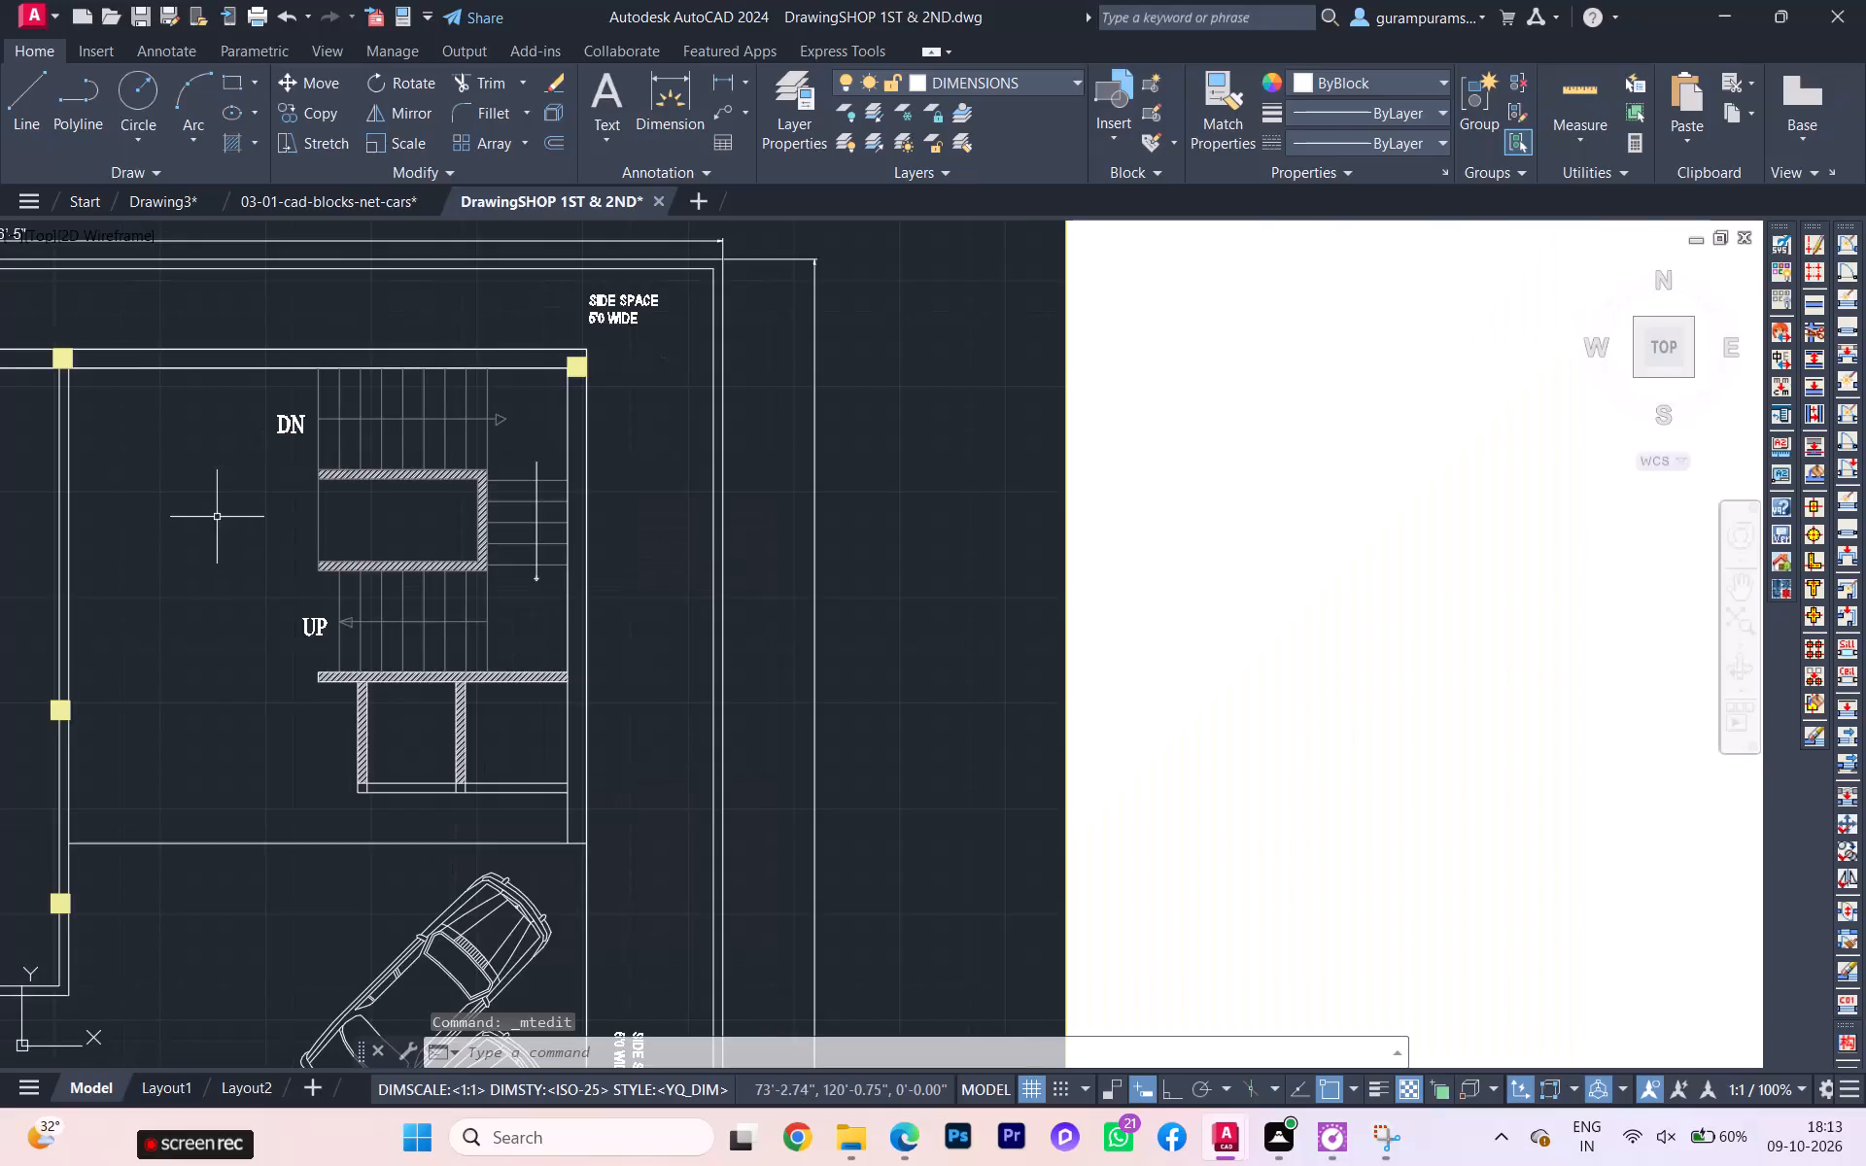
scroll(217, 519, "down", 3)
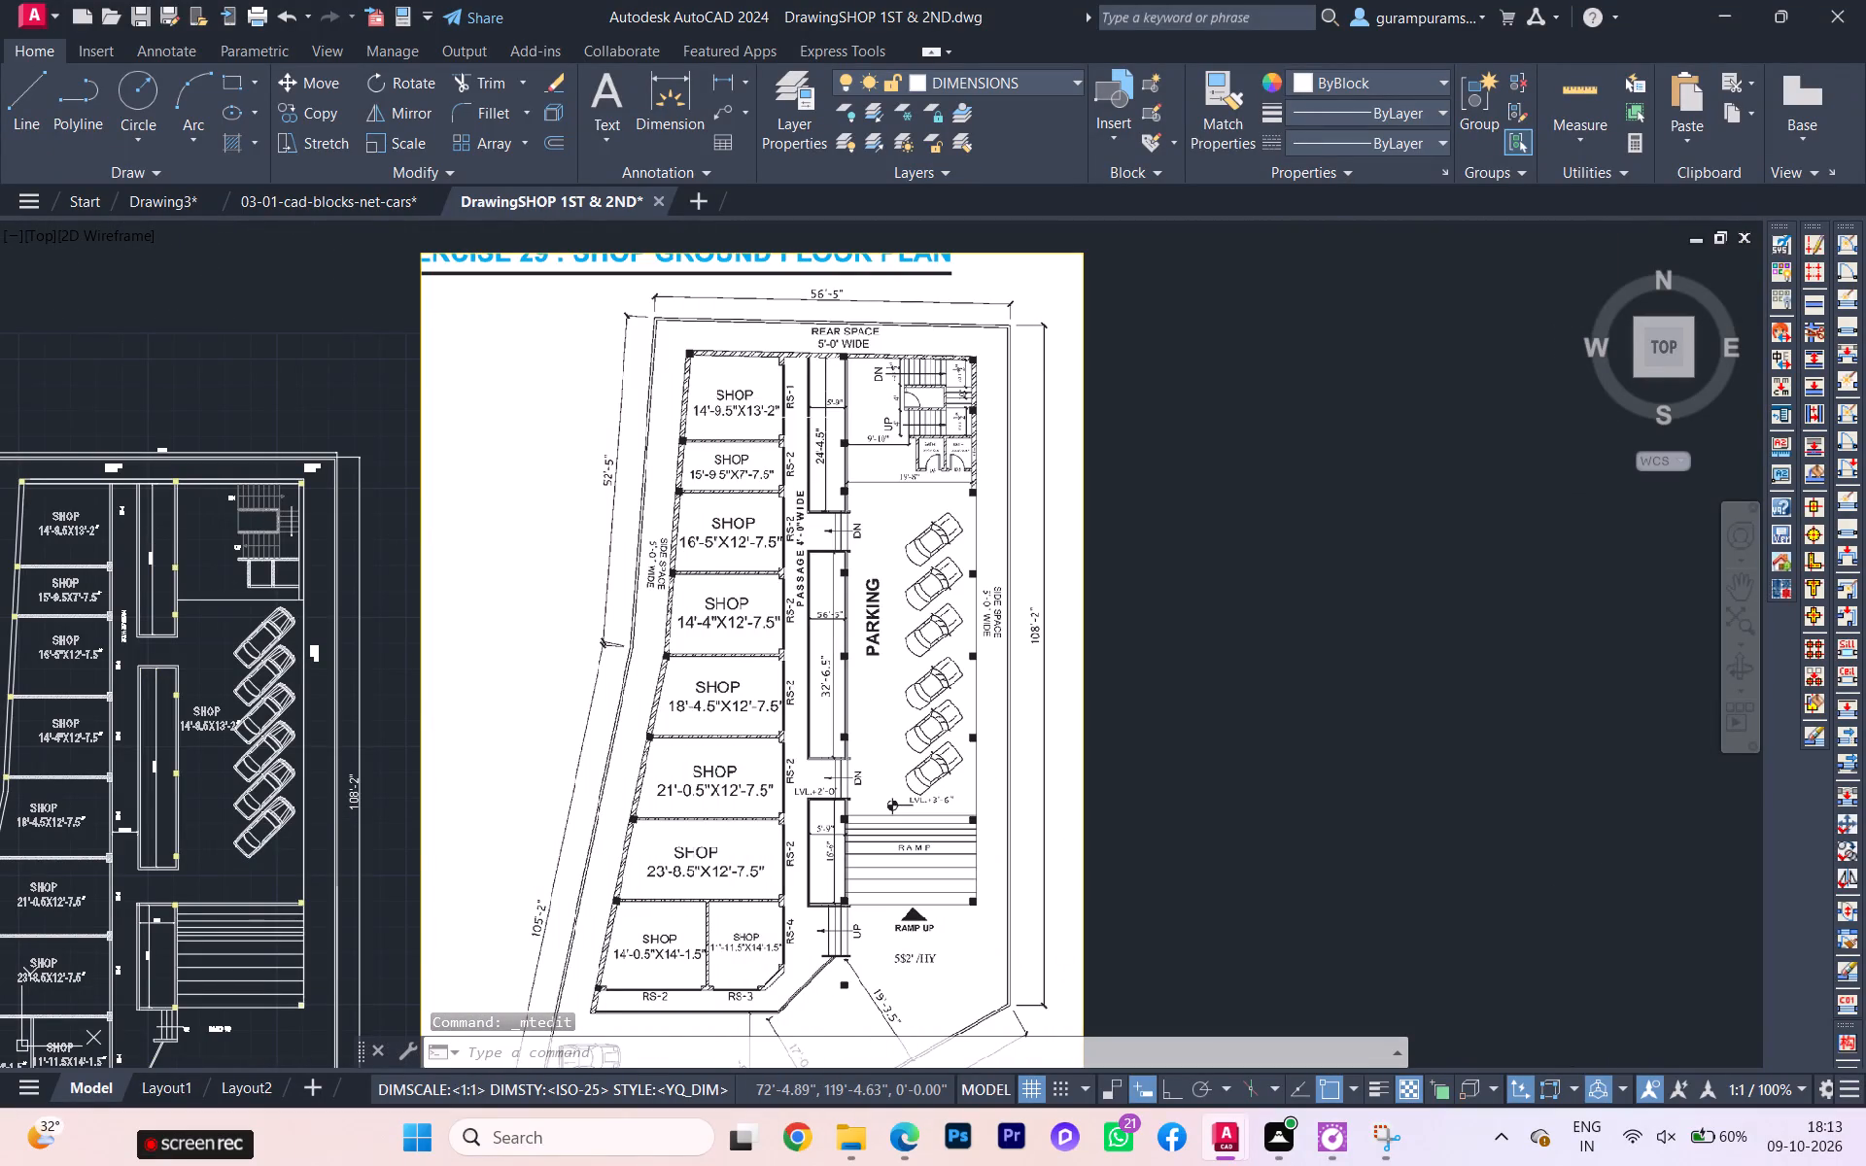
scroll(898, 377, "up", 2)
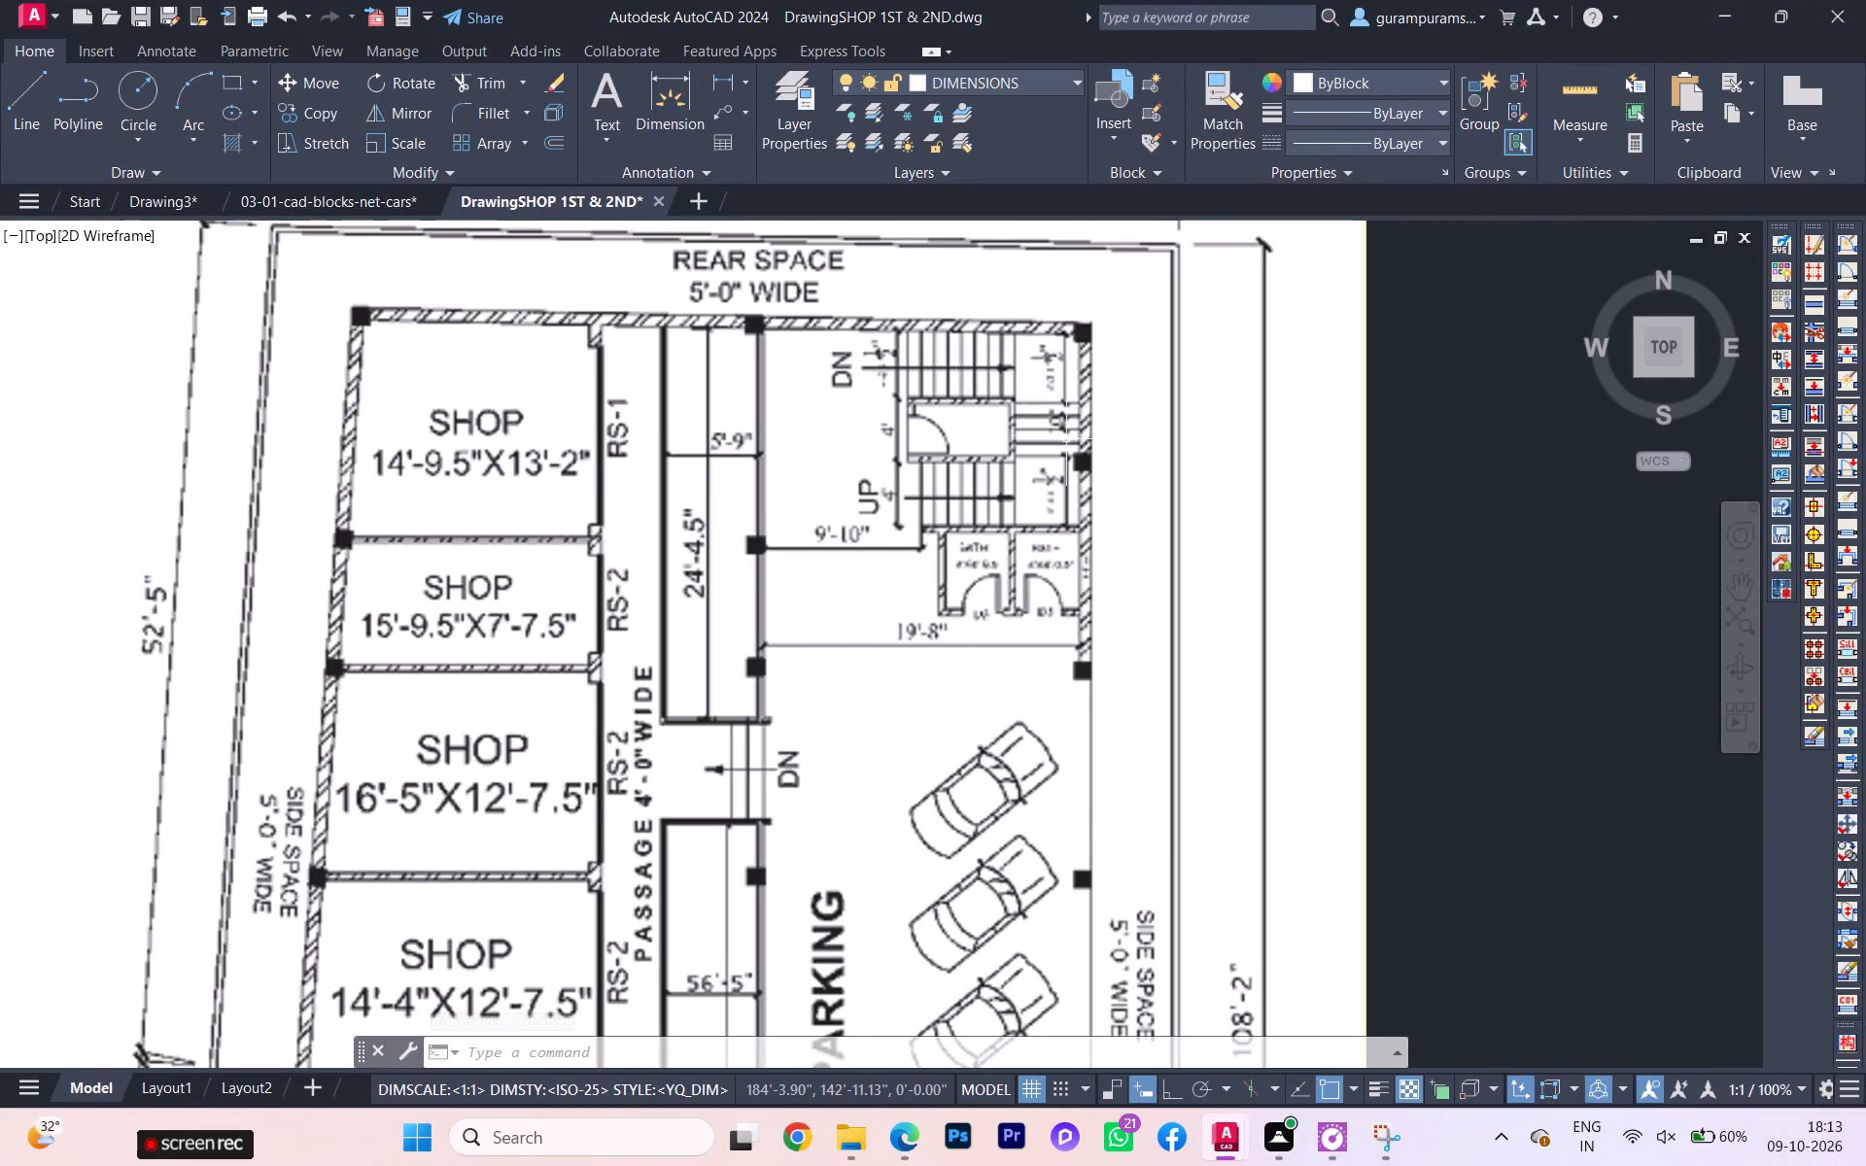
scroll(1102, 443, "up", 1)
scroll(1148, 454, "down", 3)
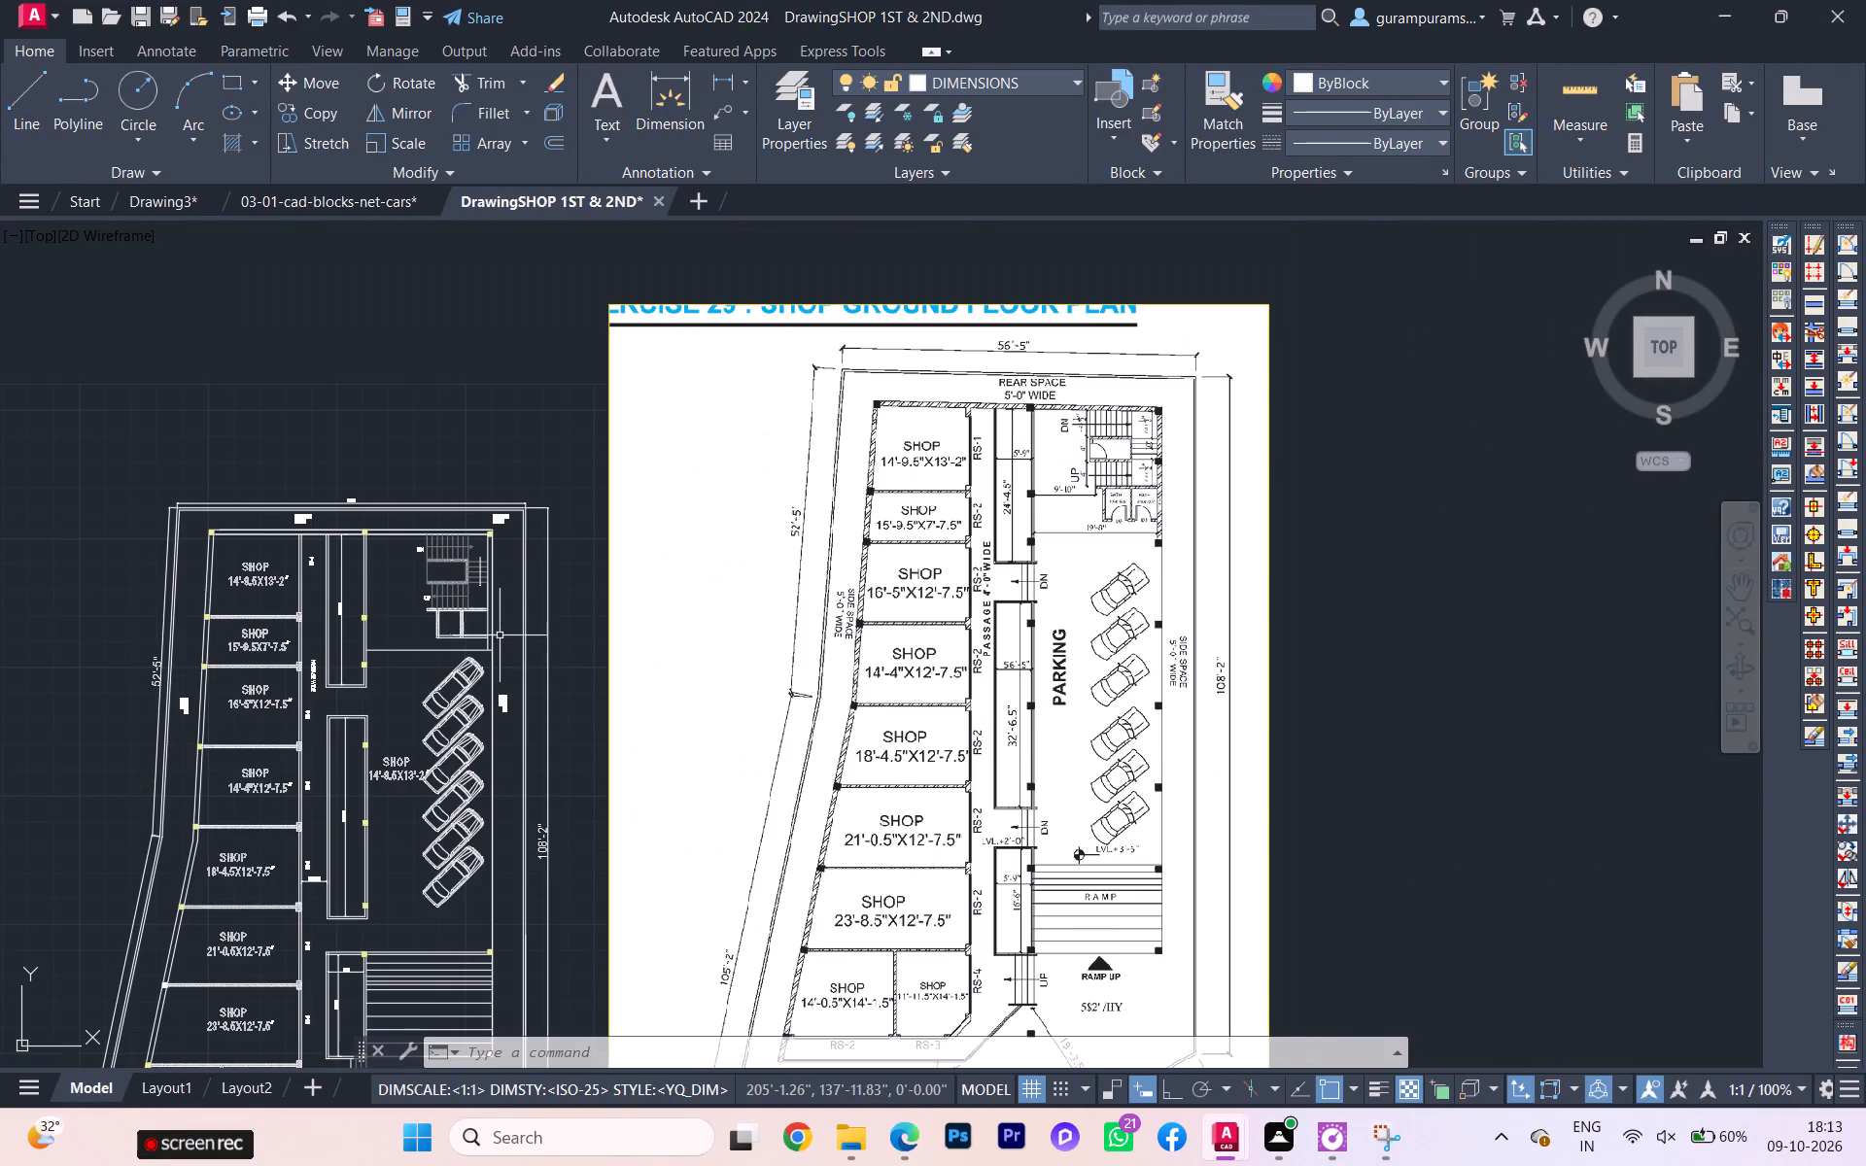
scroll(490, 606, "up", 2)
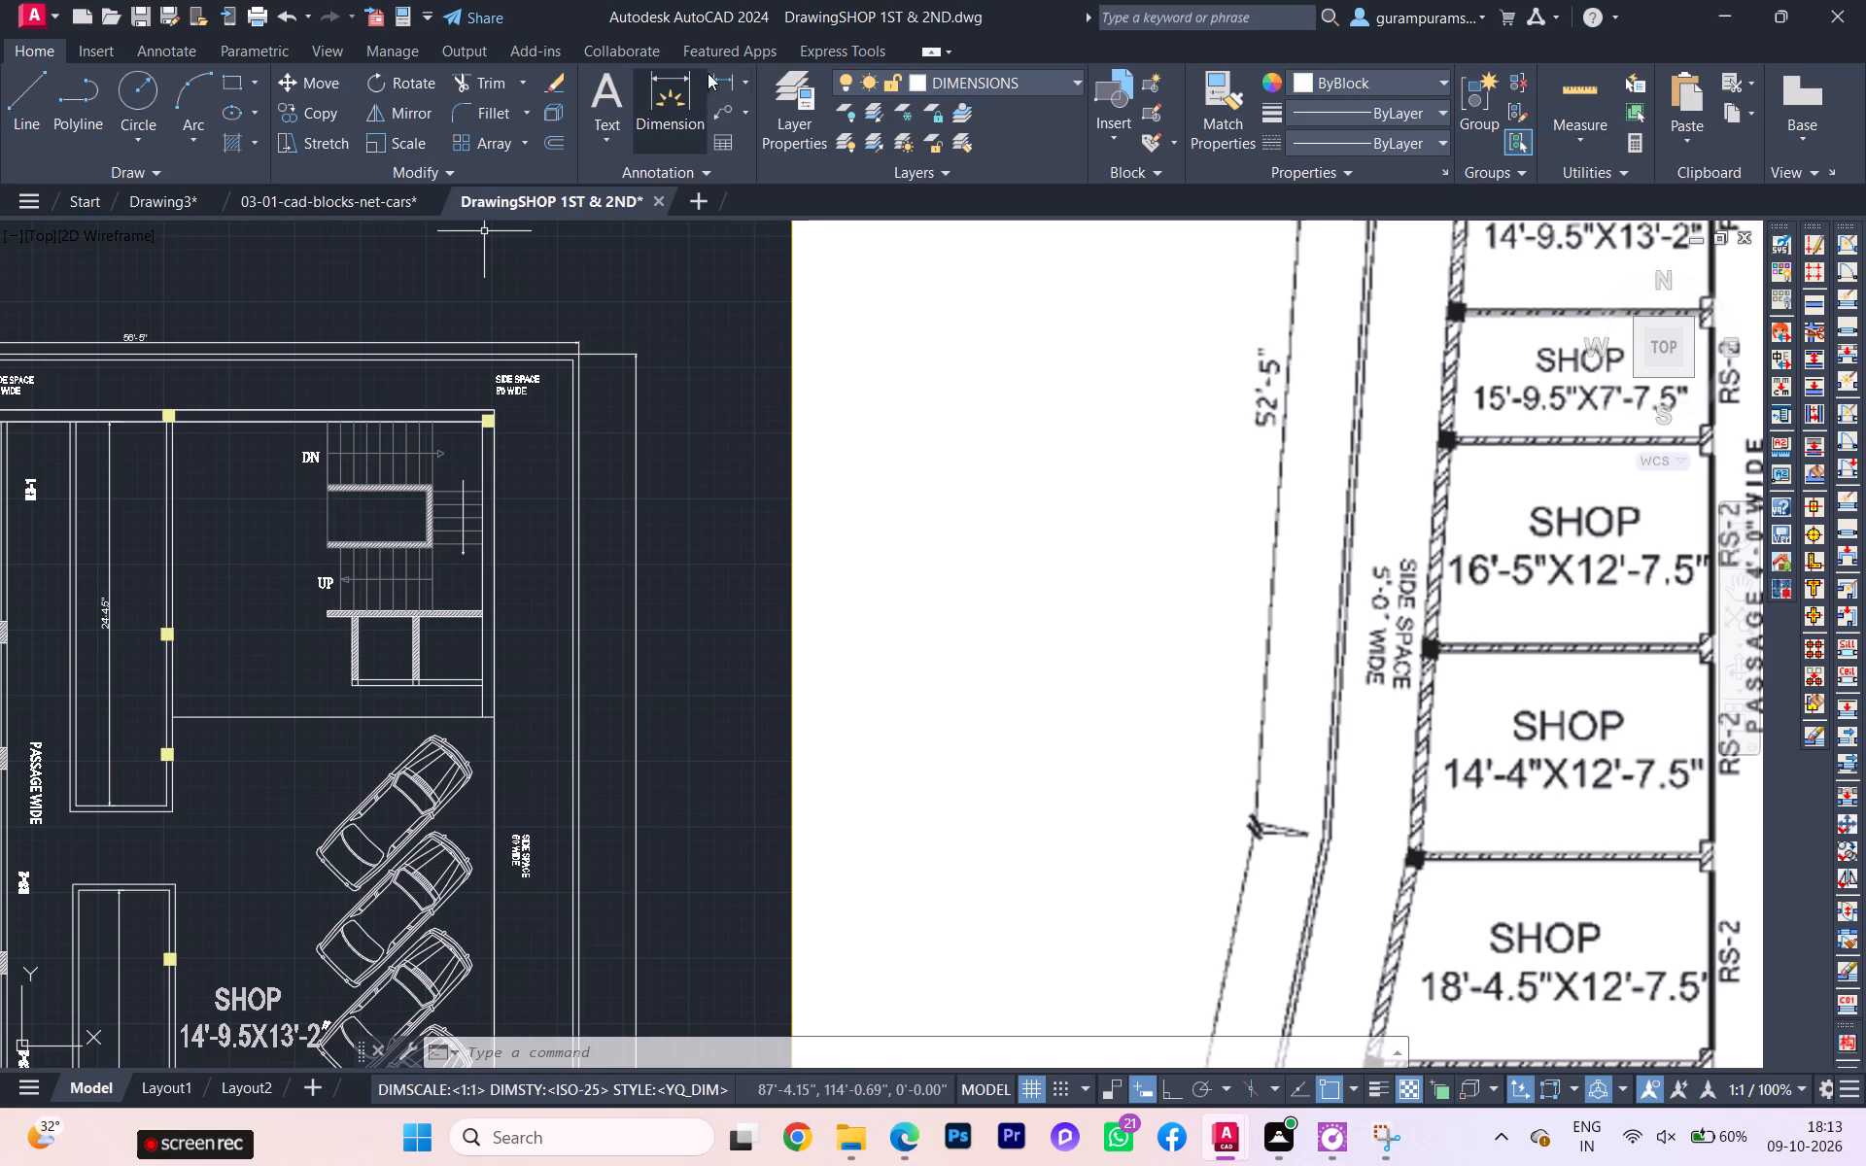
left_click(709, 74)
scroll(445, 425, "up", 3)
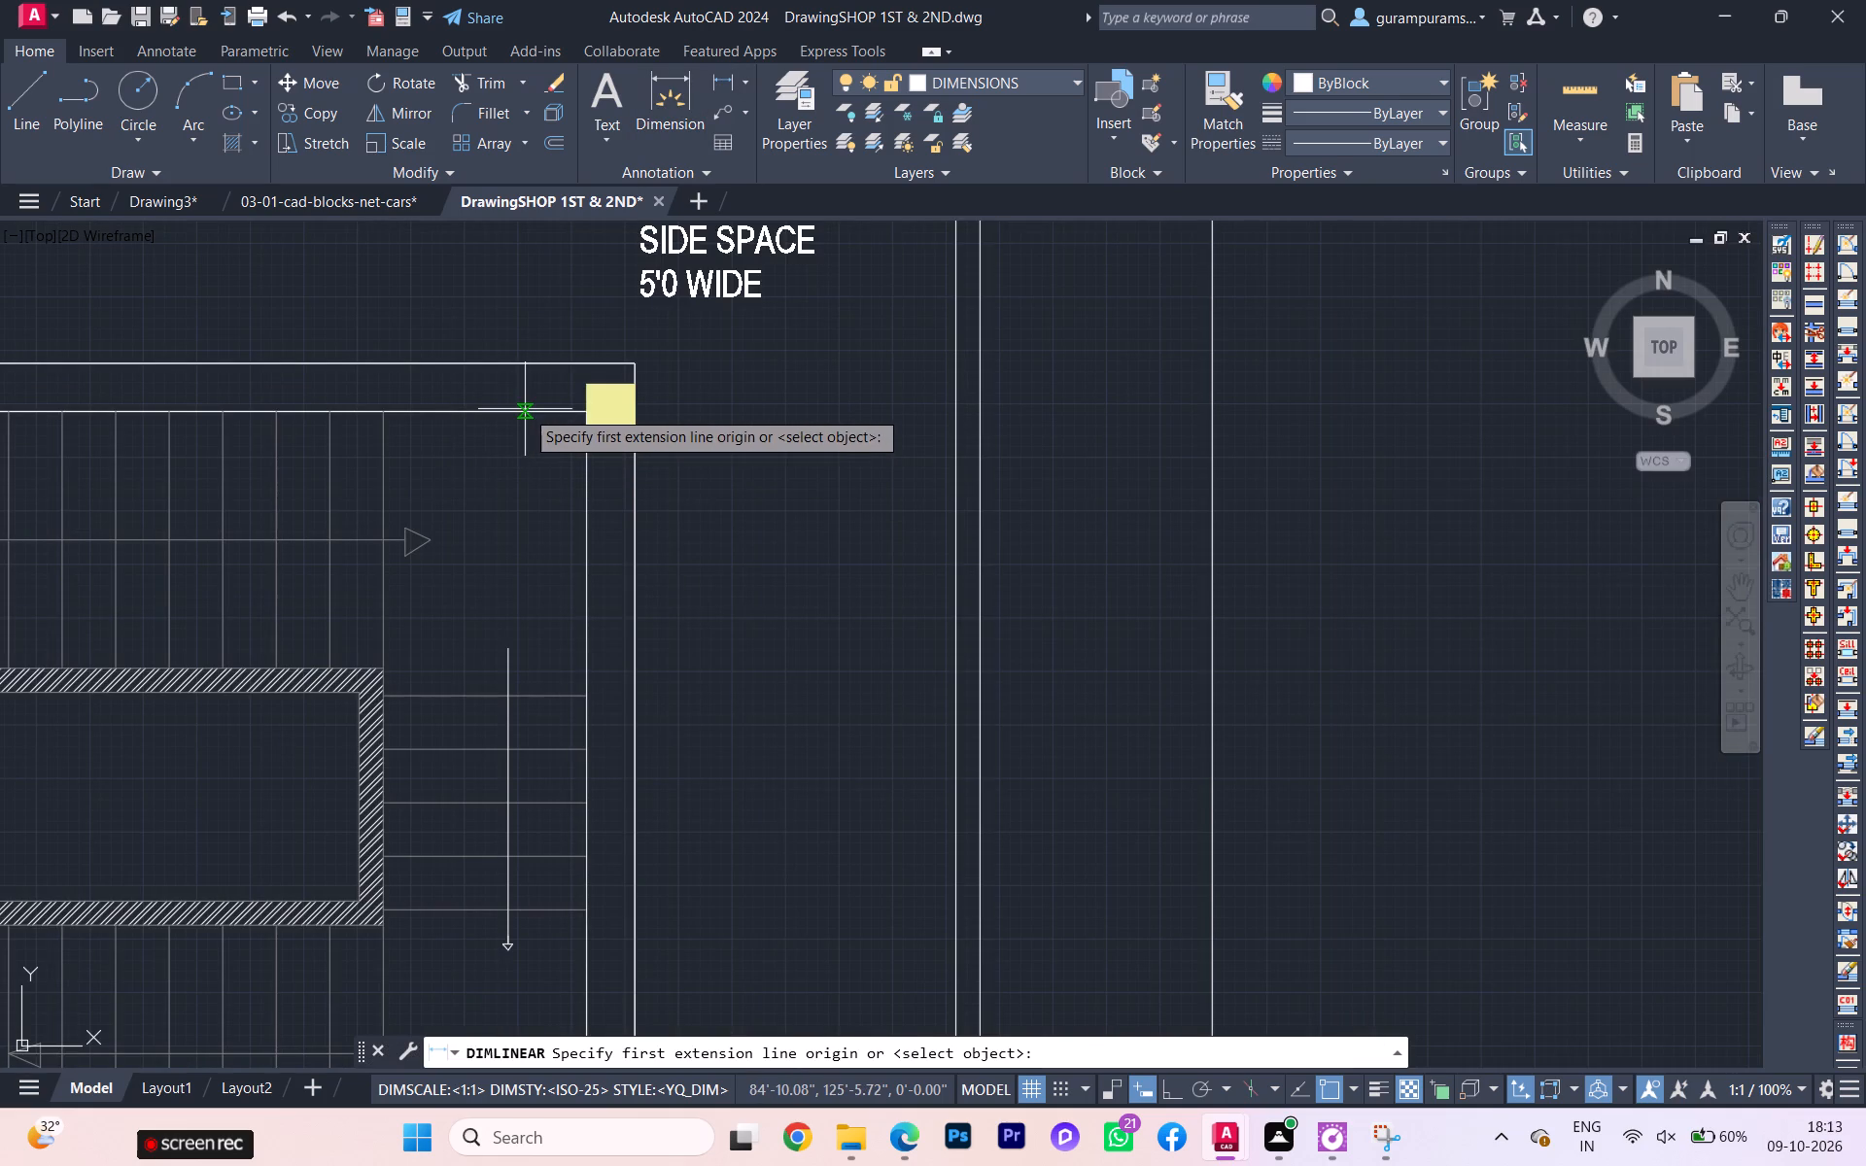
left_click(525, 409)
left_click(537, 700)
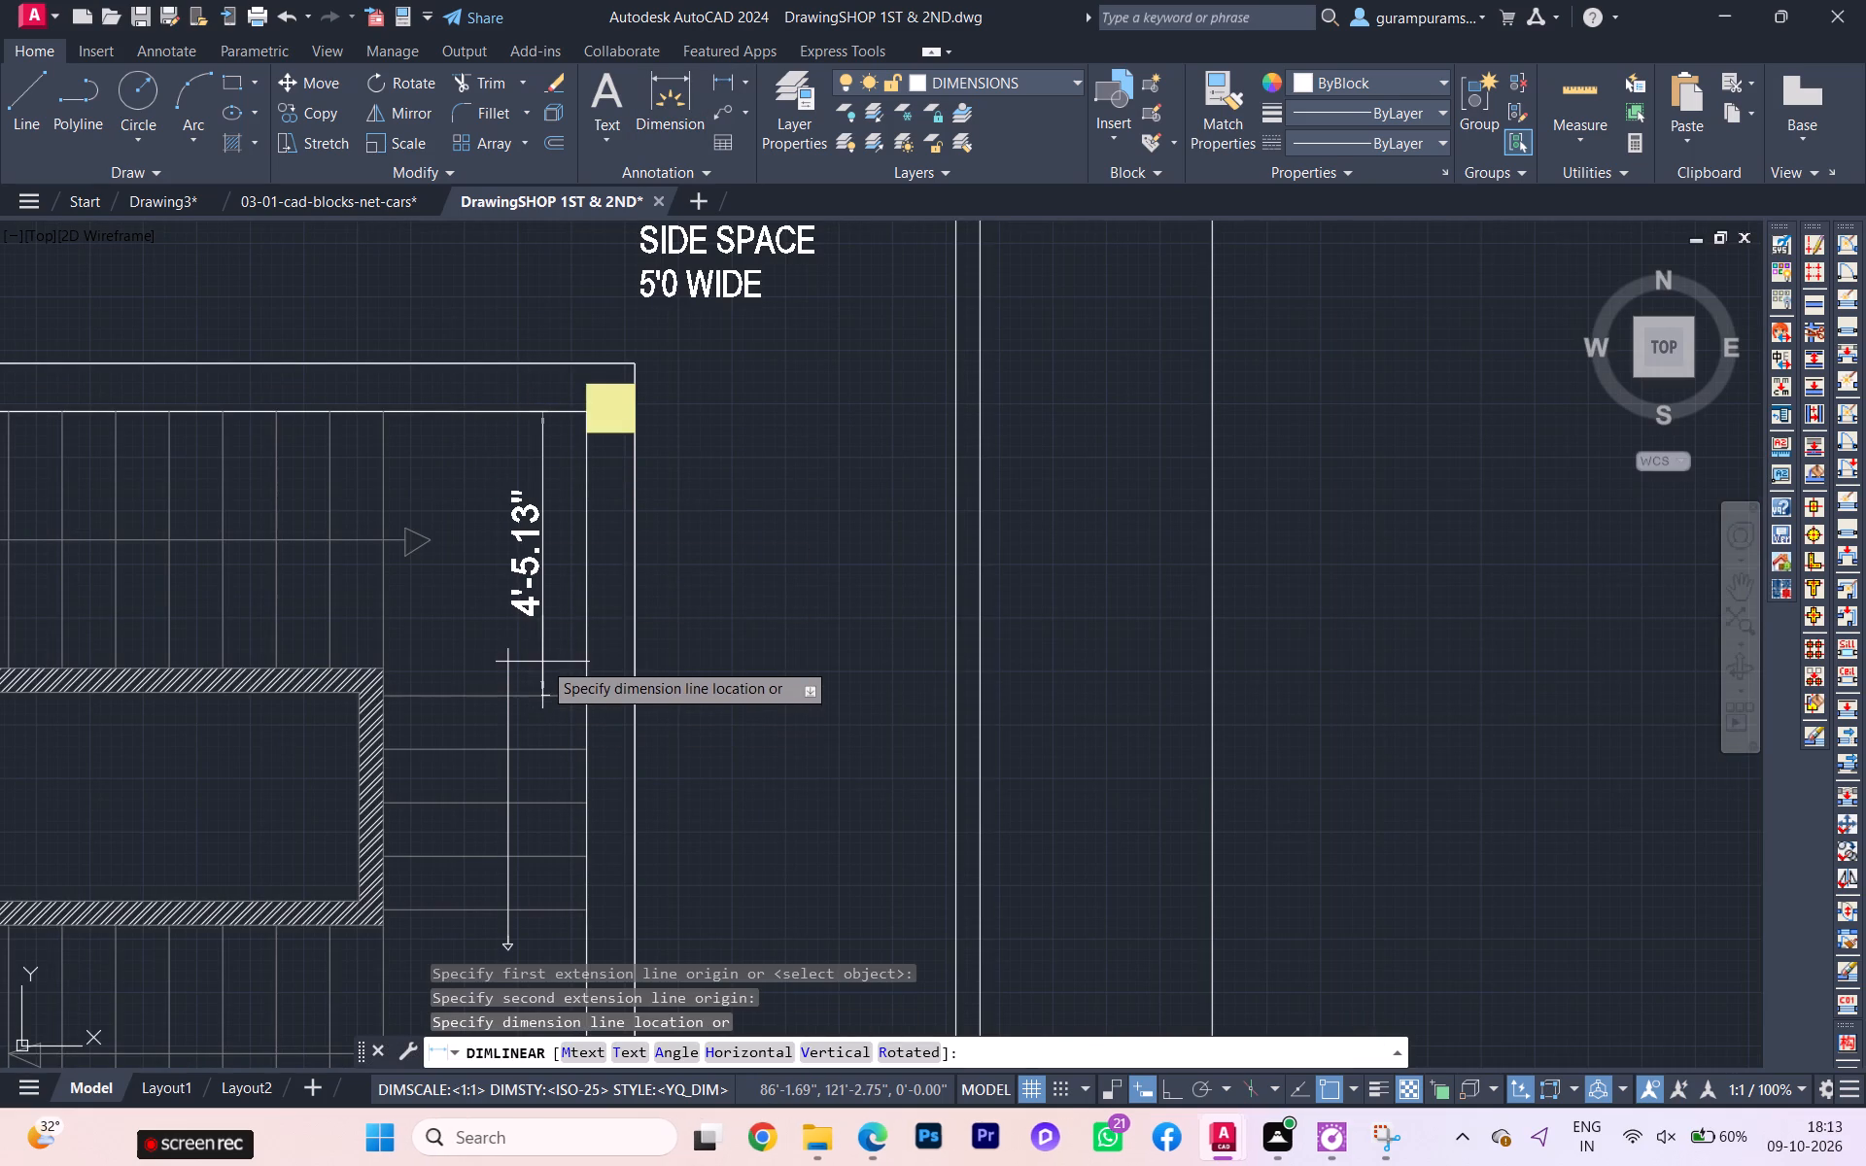
left_click(540, 648)
Dimension the upper flight's width with a vertical linear dimension placed just outside the DN label.
key("space")
scroll(481, 567, "down", 2)
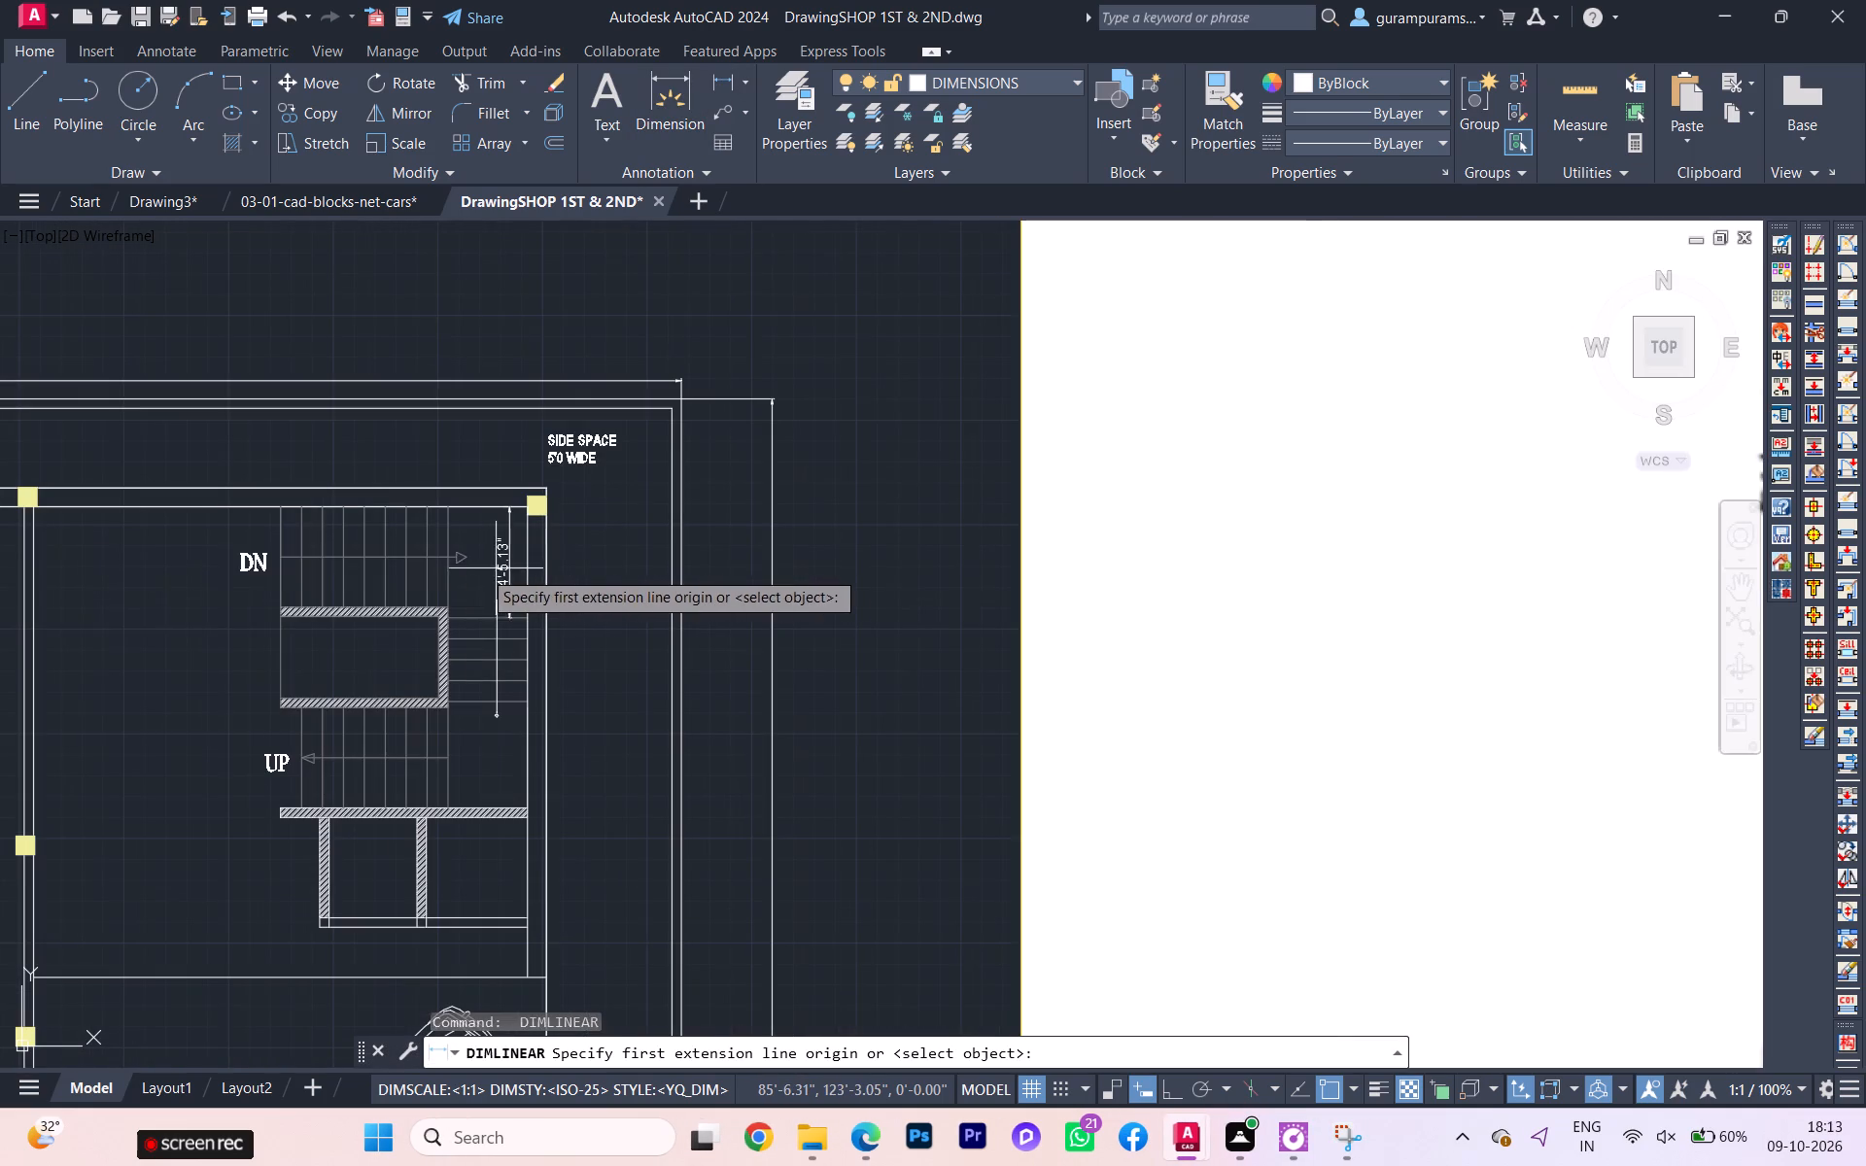
scroll(233, 507, "up", 1)
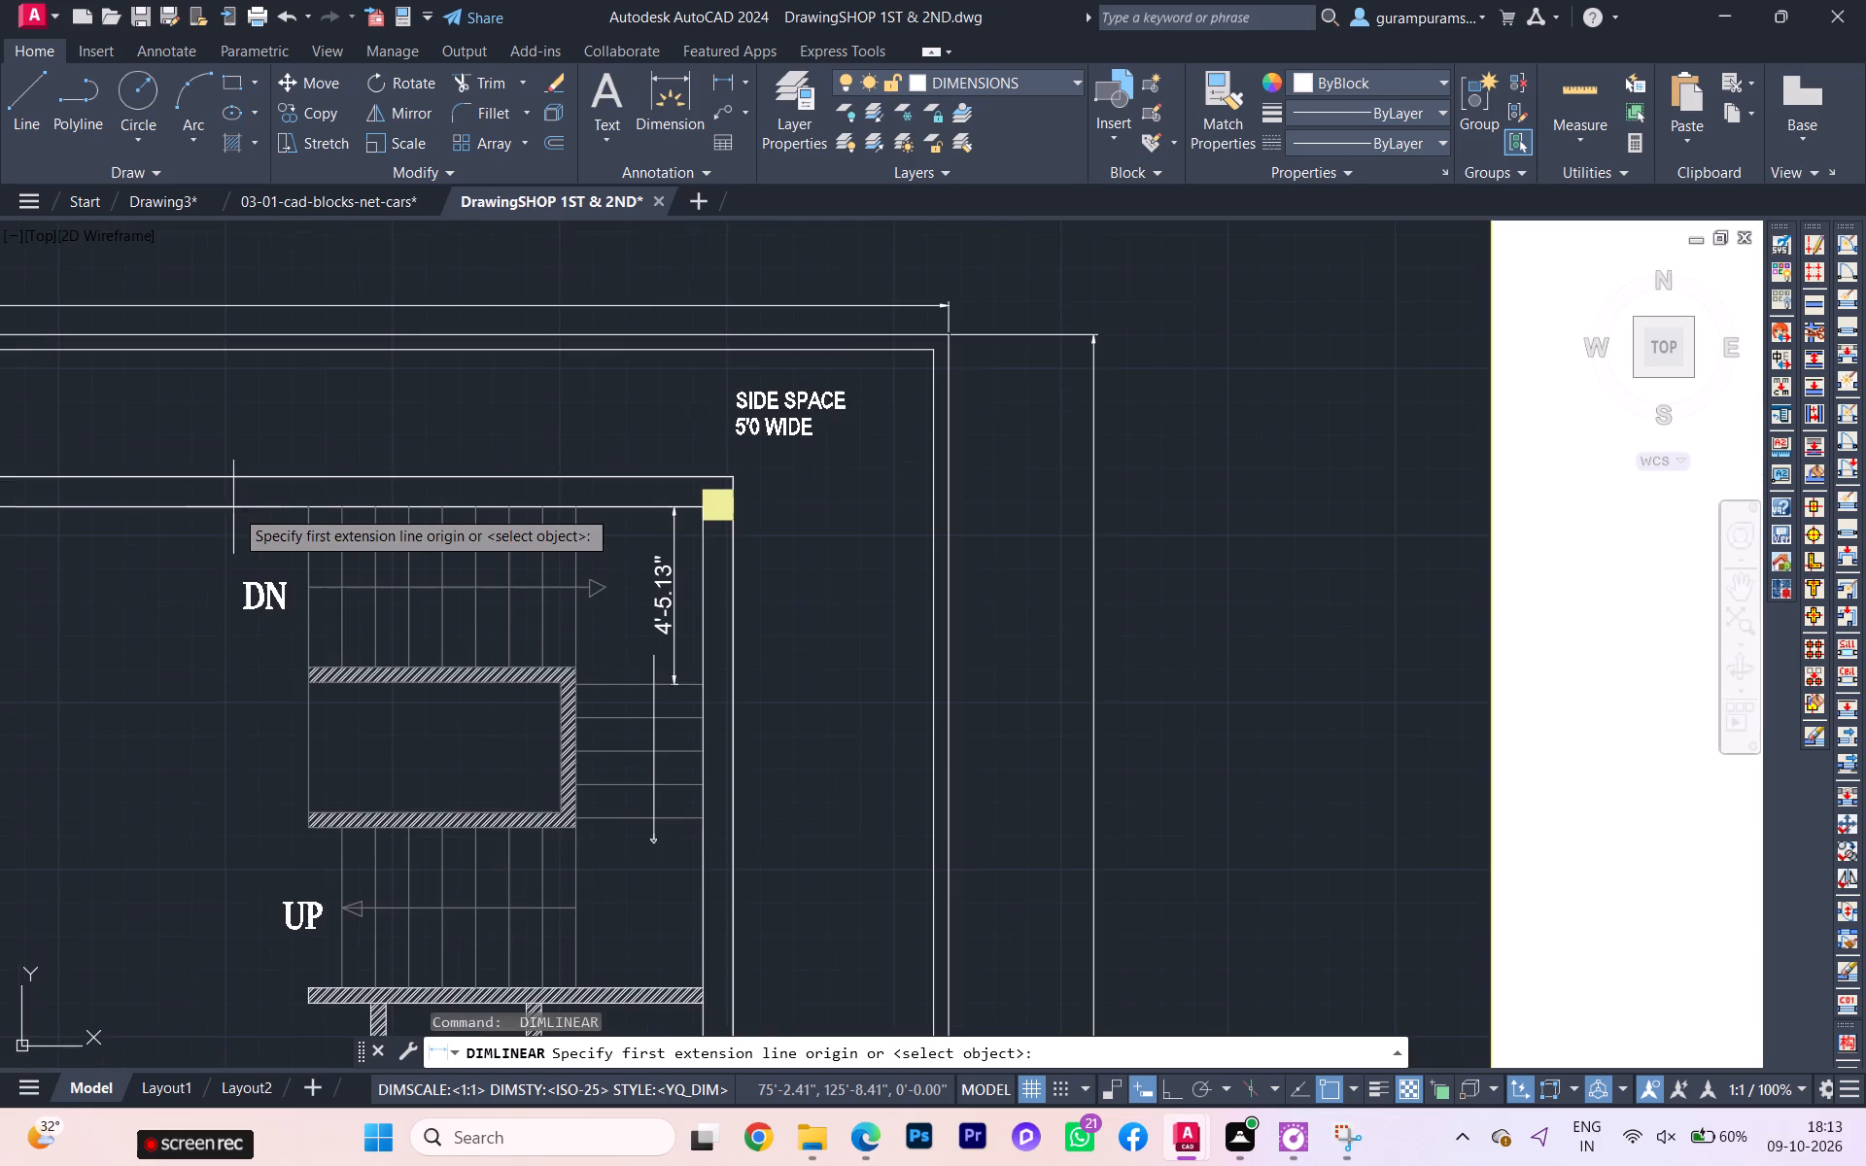
left_click(226, 502)
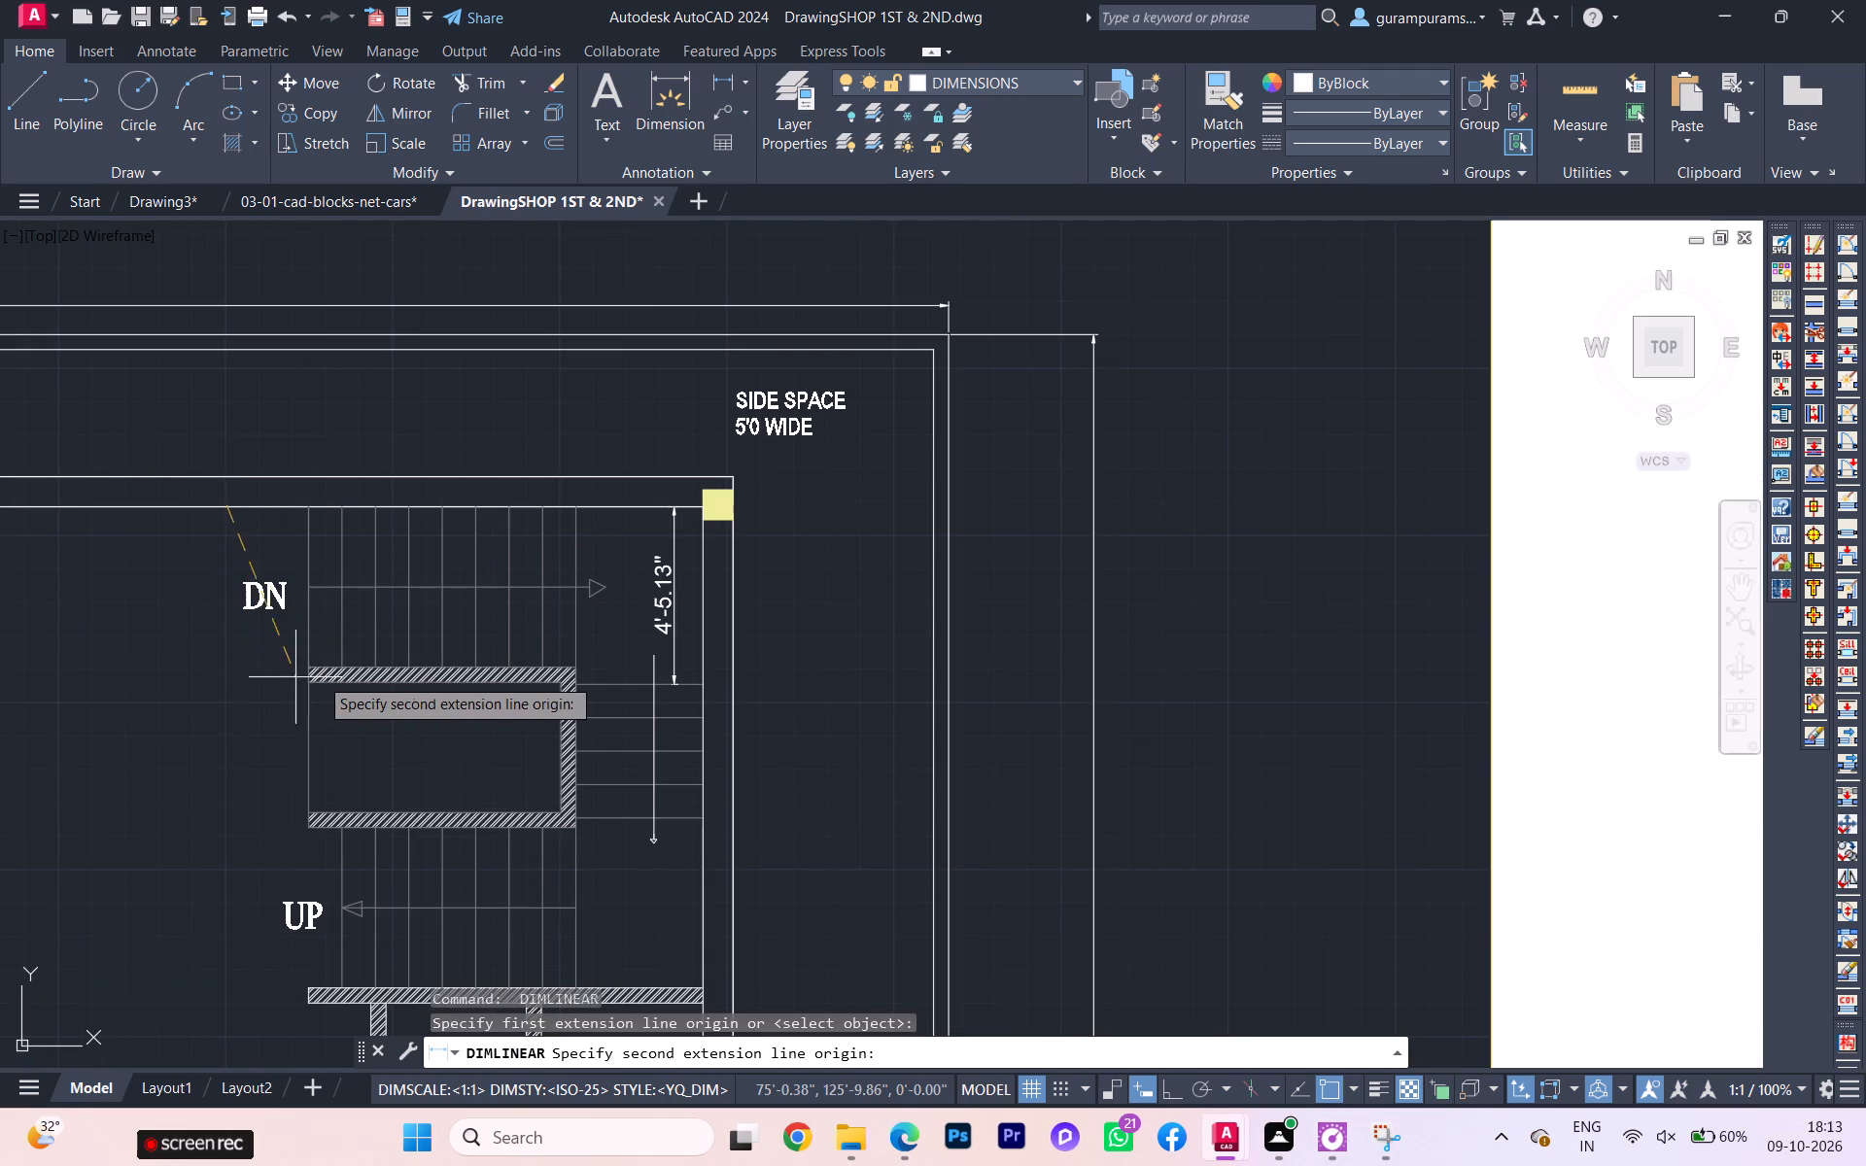
left_click(317, 668)
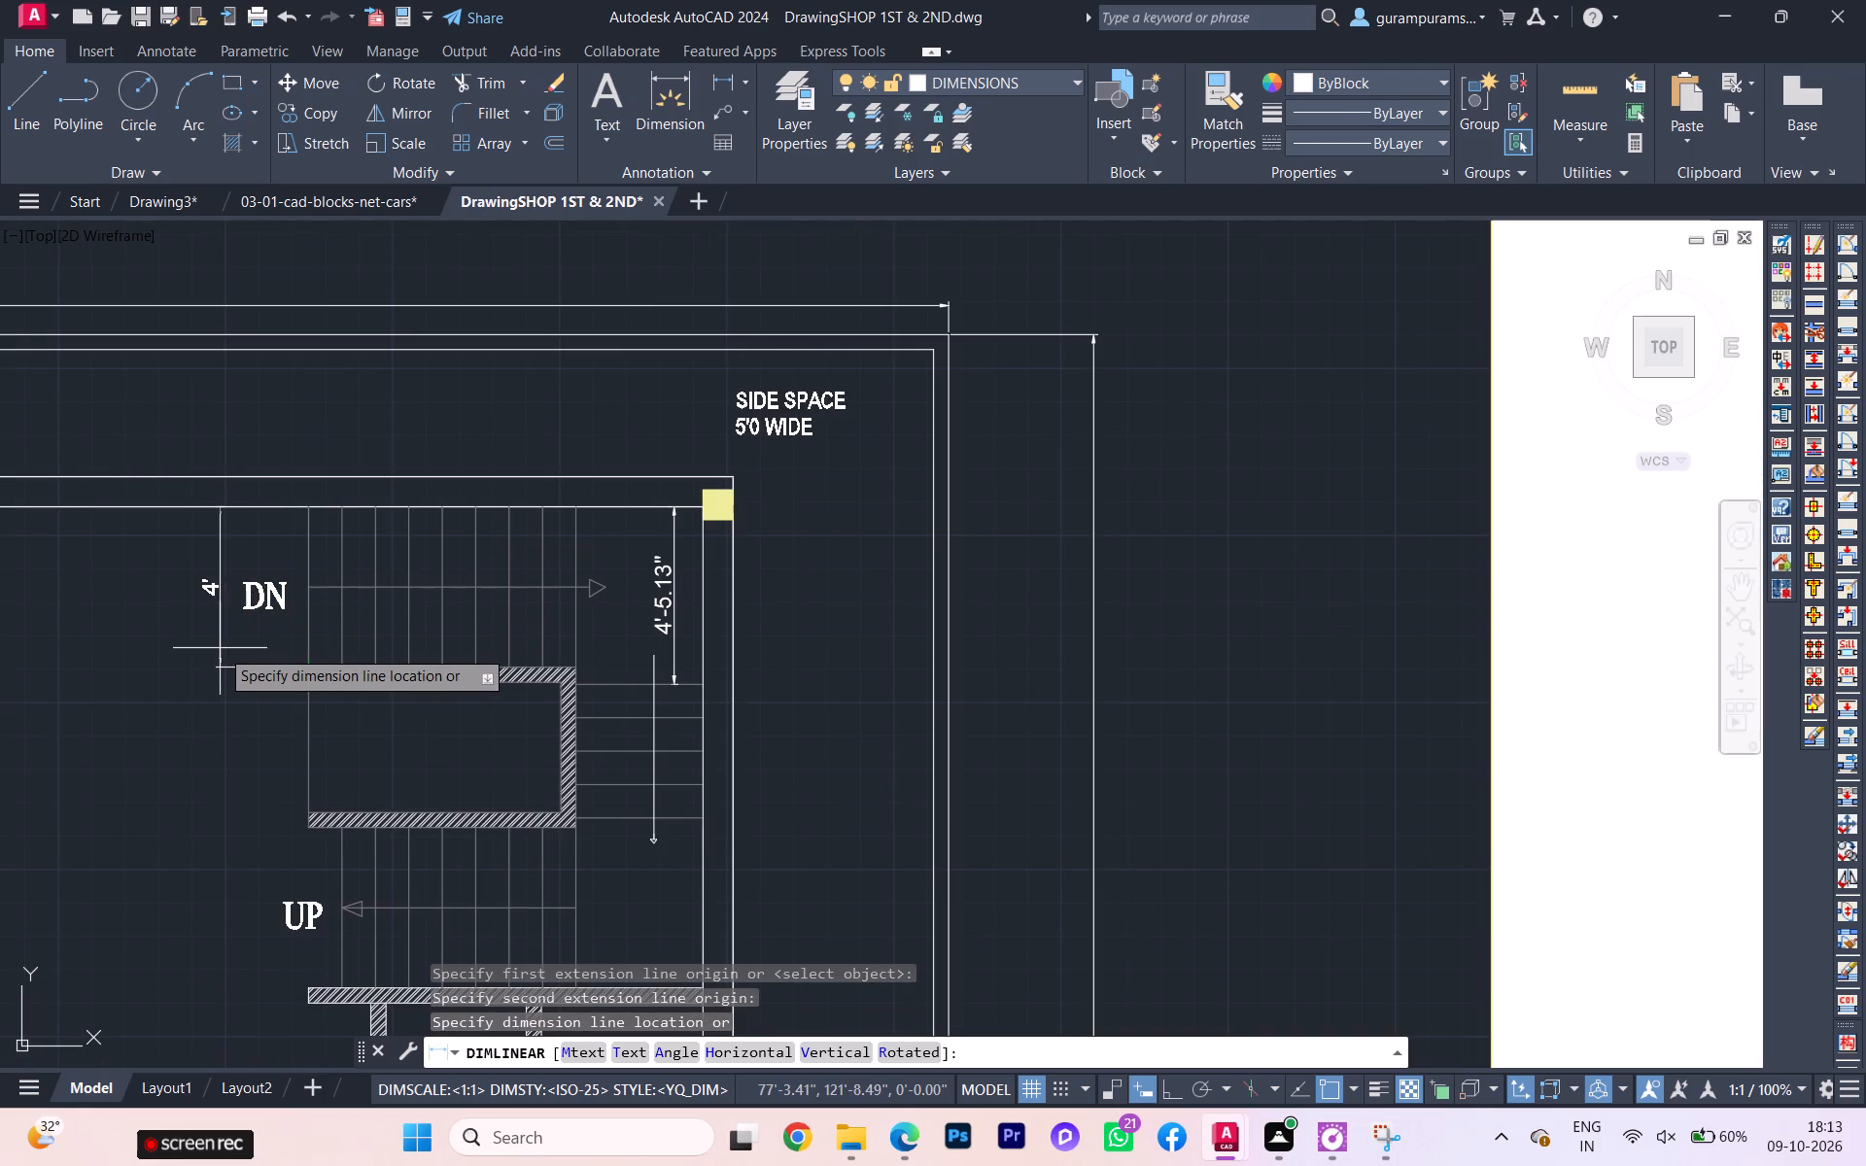
left_click(219, 647)
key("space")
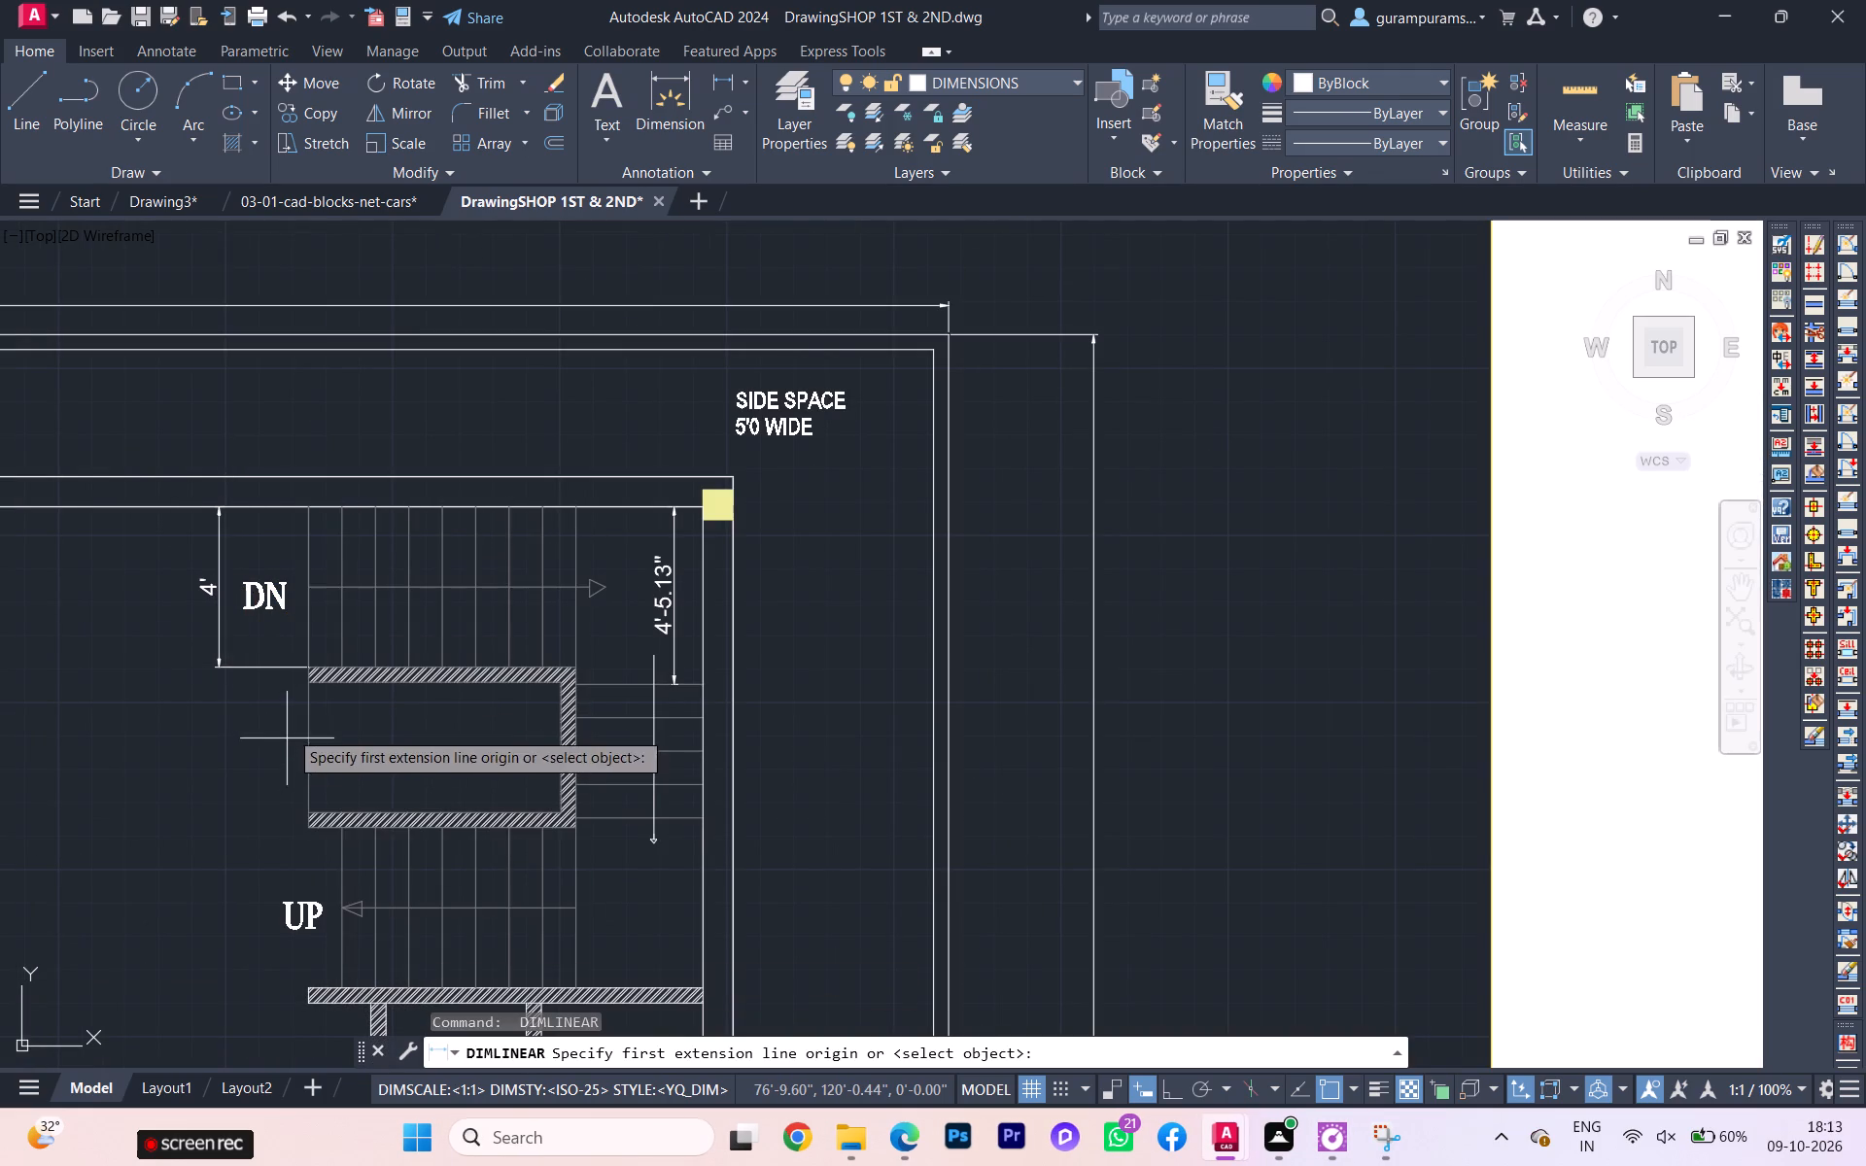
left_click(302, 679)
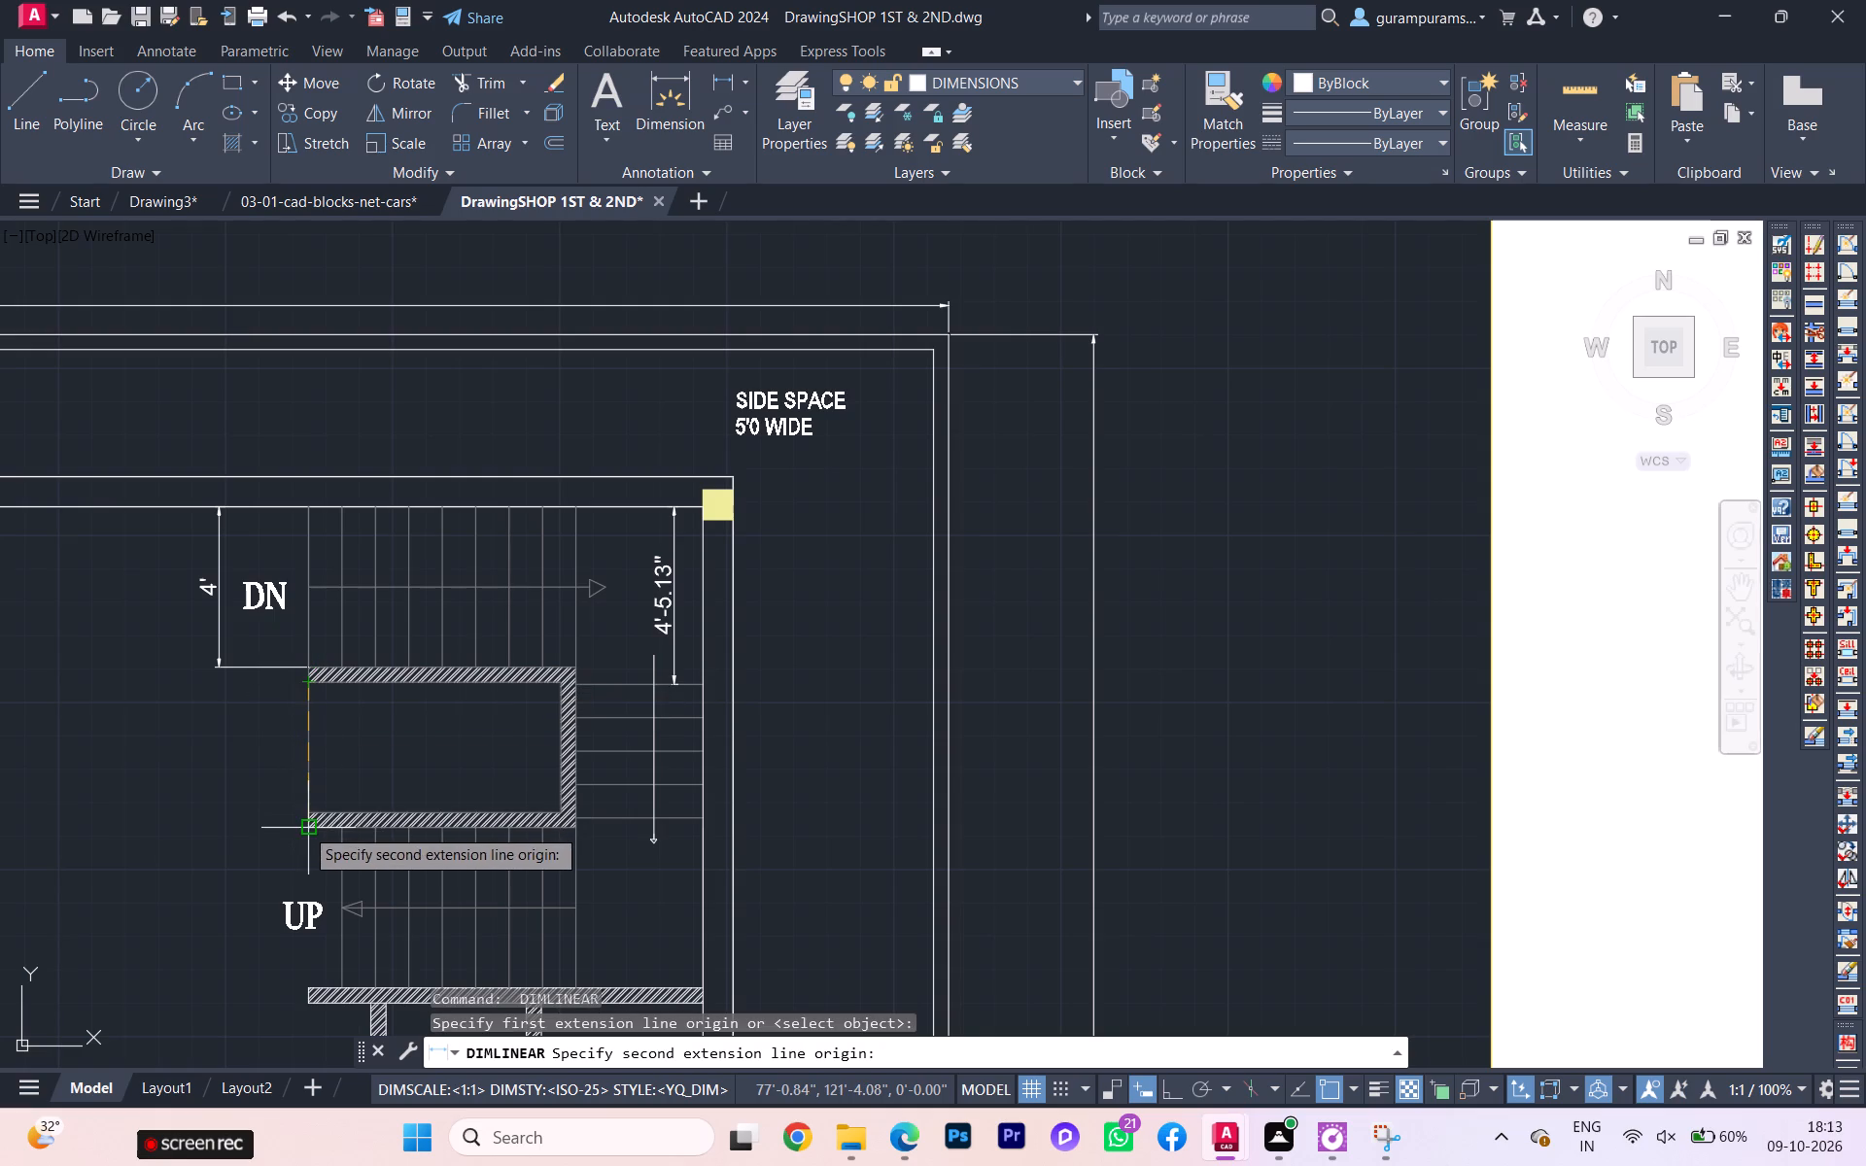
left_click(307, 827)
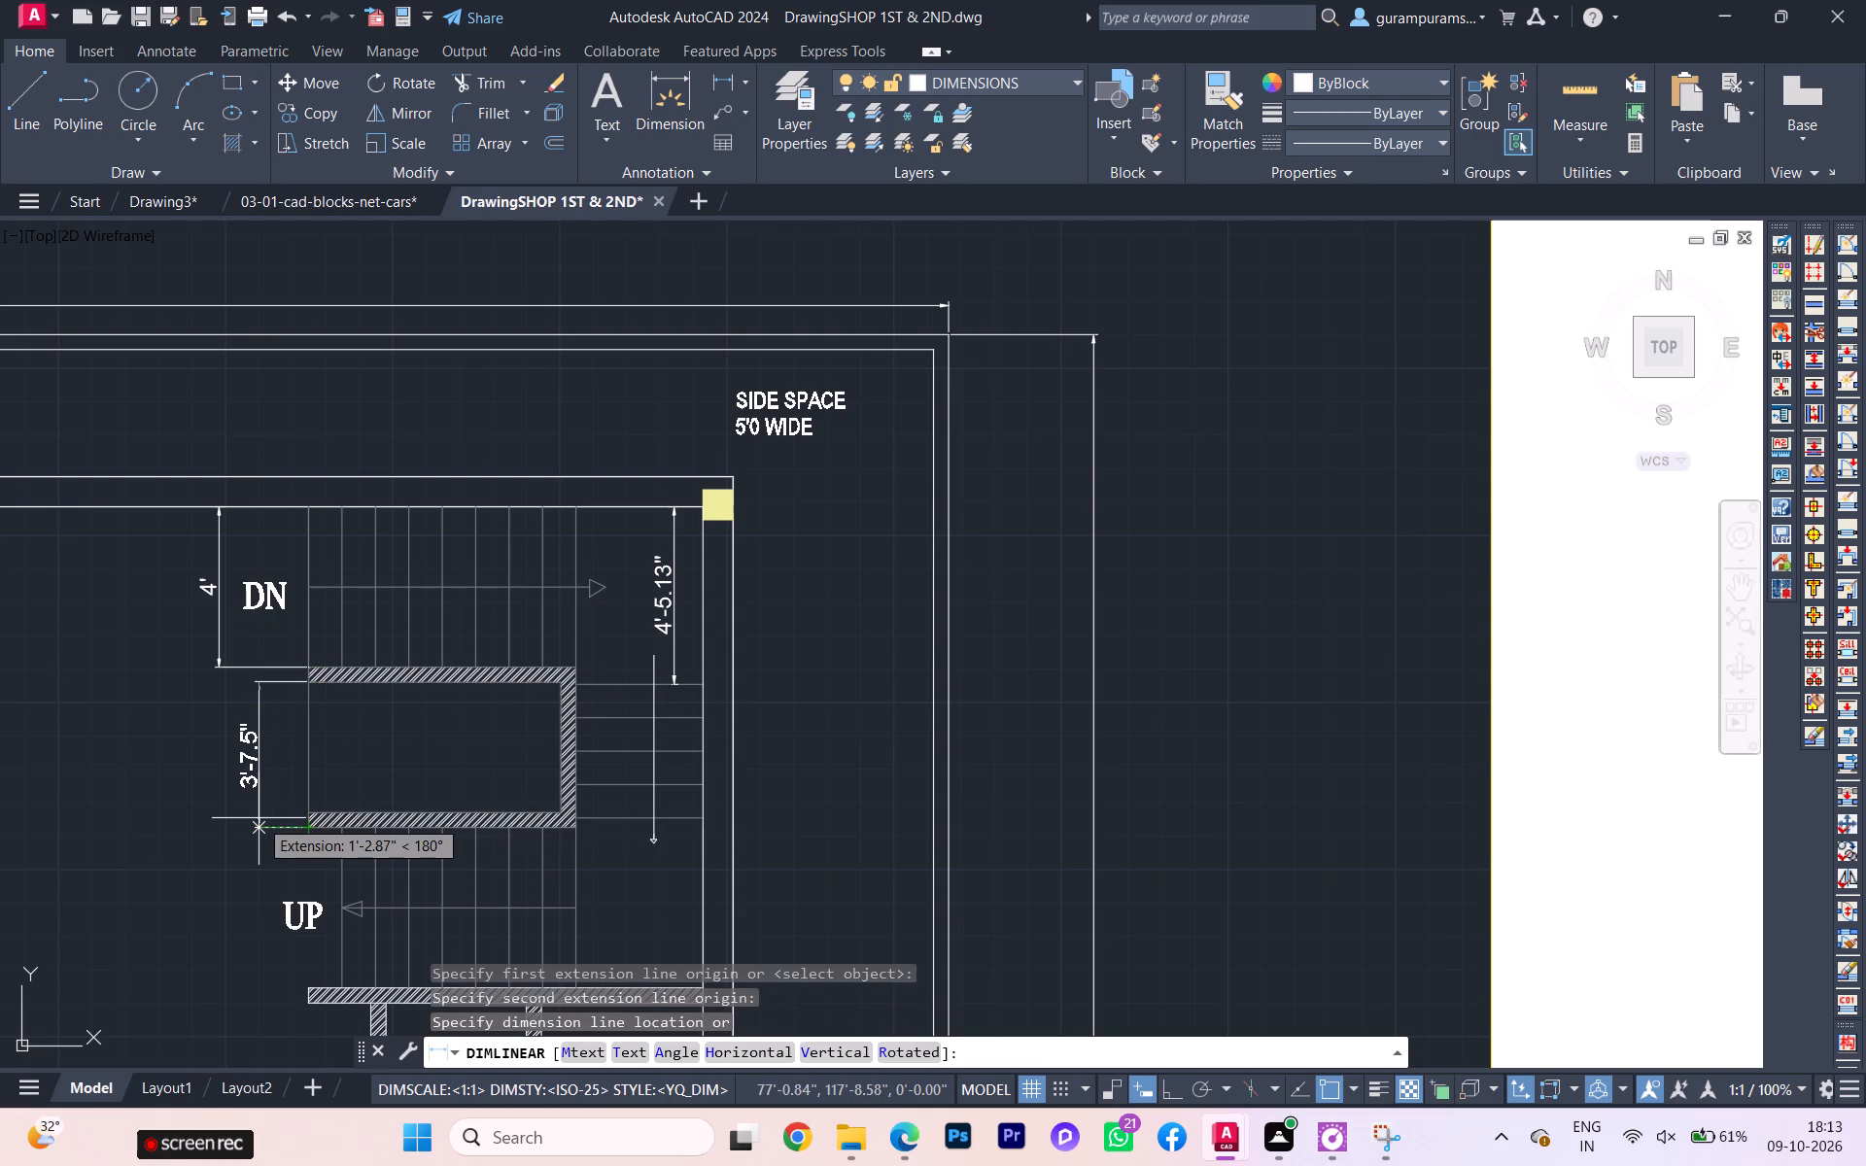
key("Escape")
Dimension the hatched enclosure between the two flights across its outer wall faces, in line with the upper flight's dimension.
key("space")
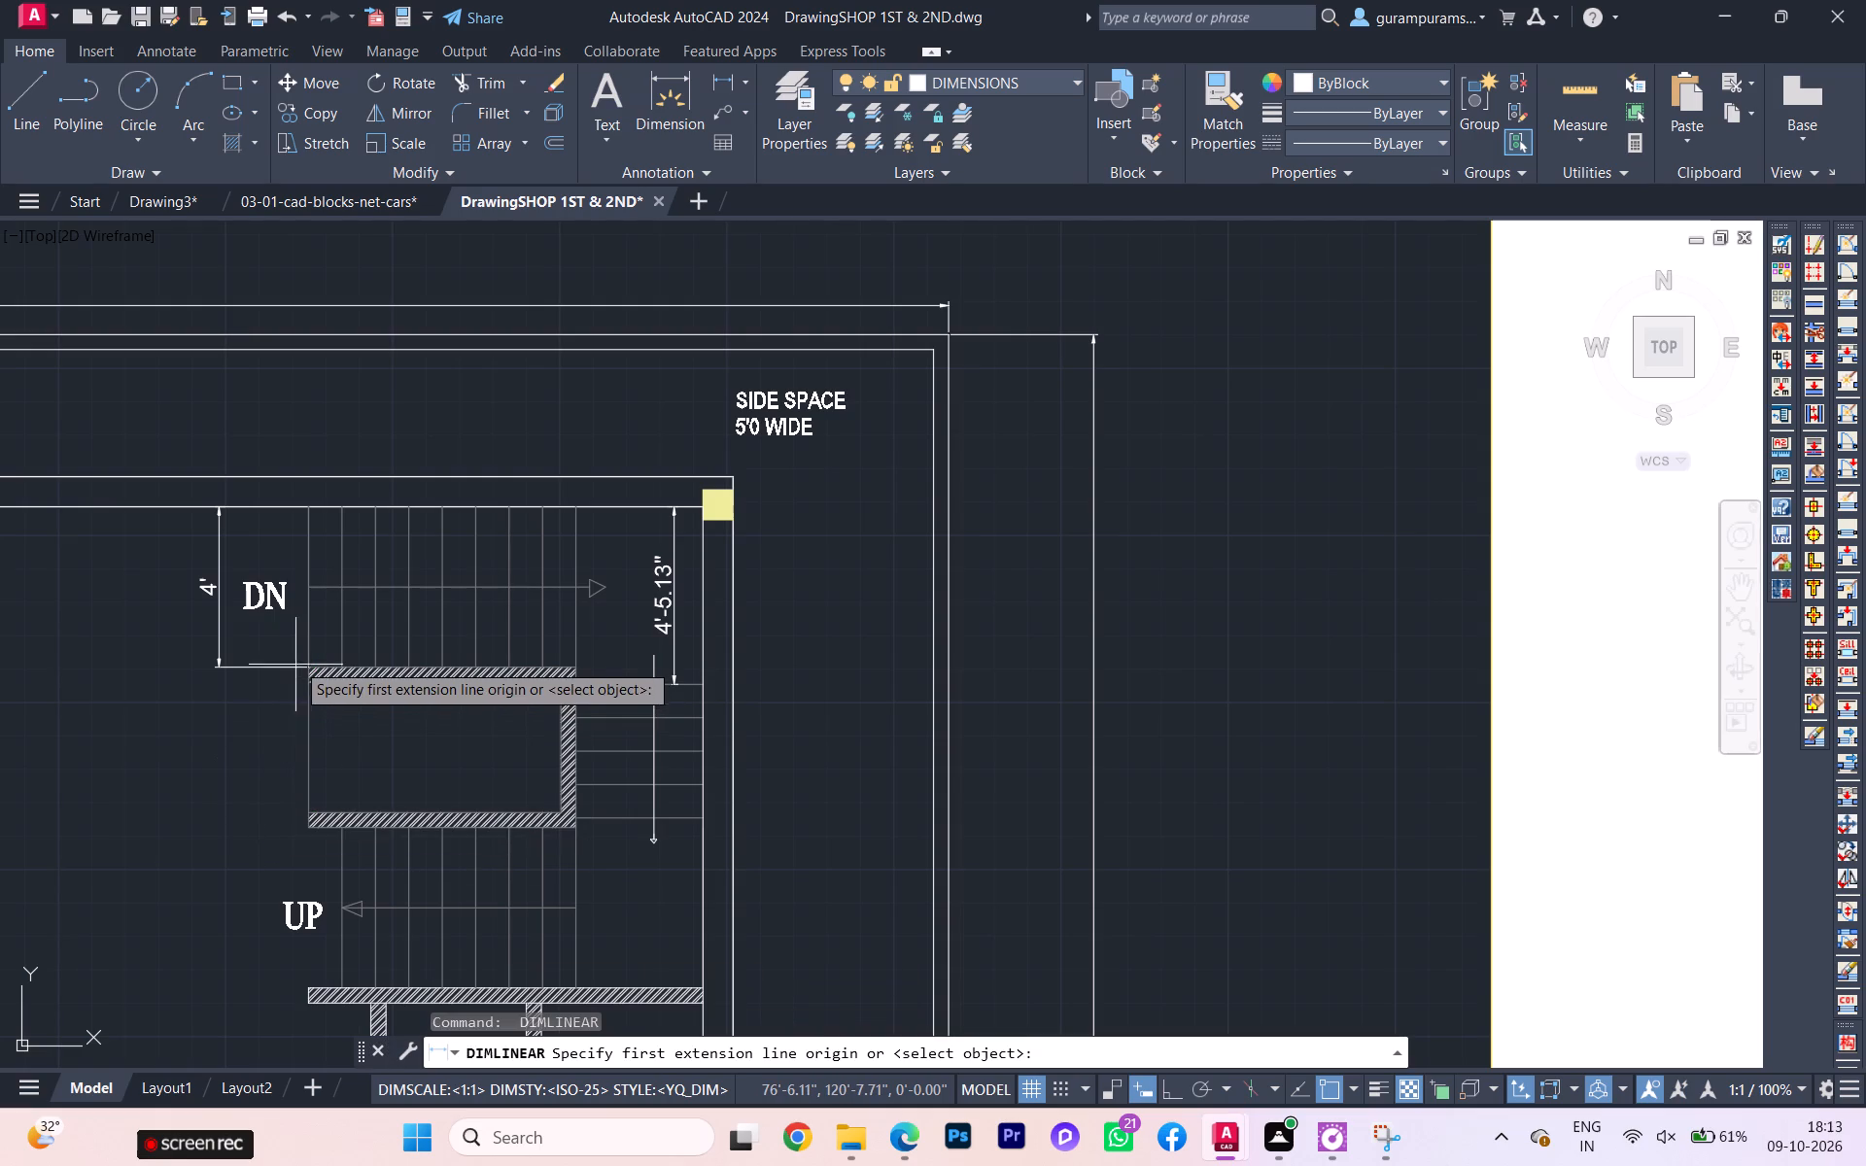
left_click(308, 669)
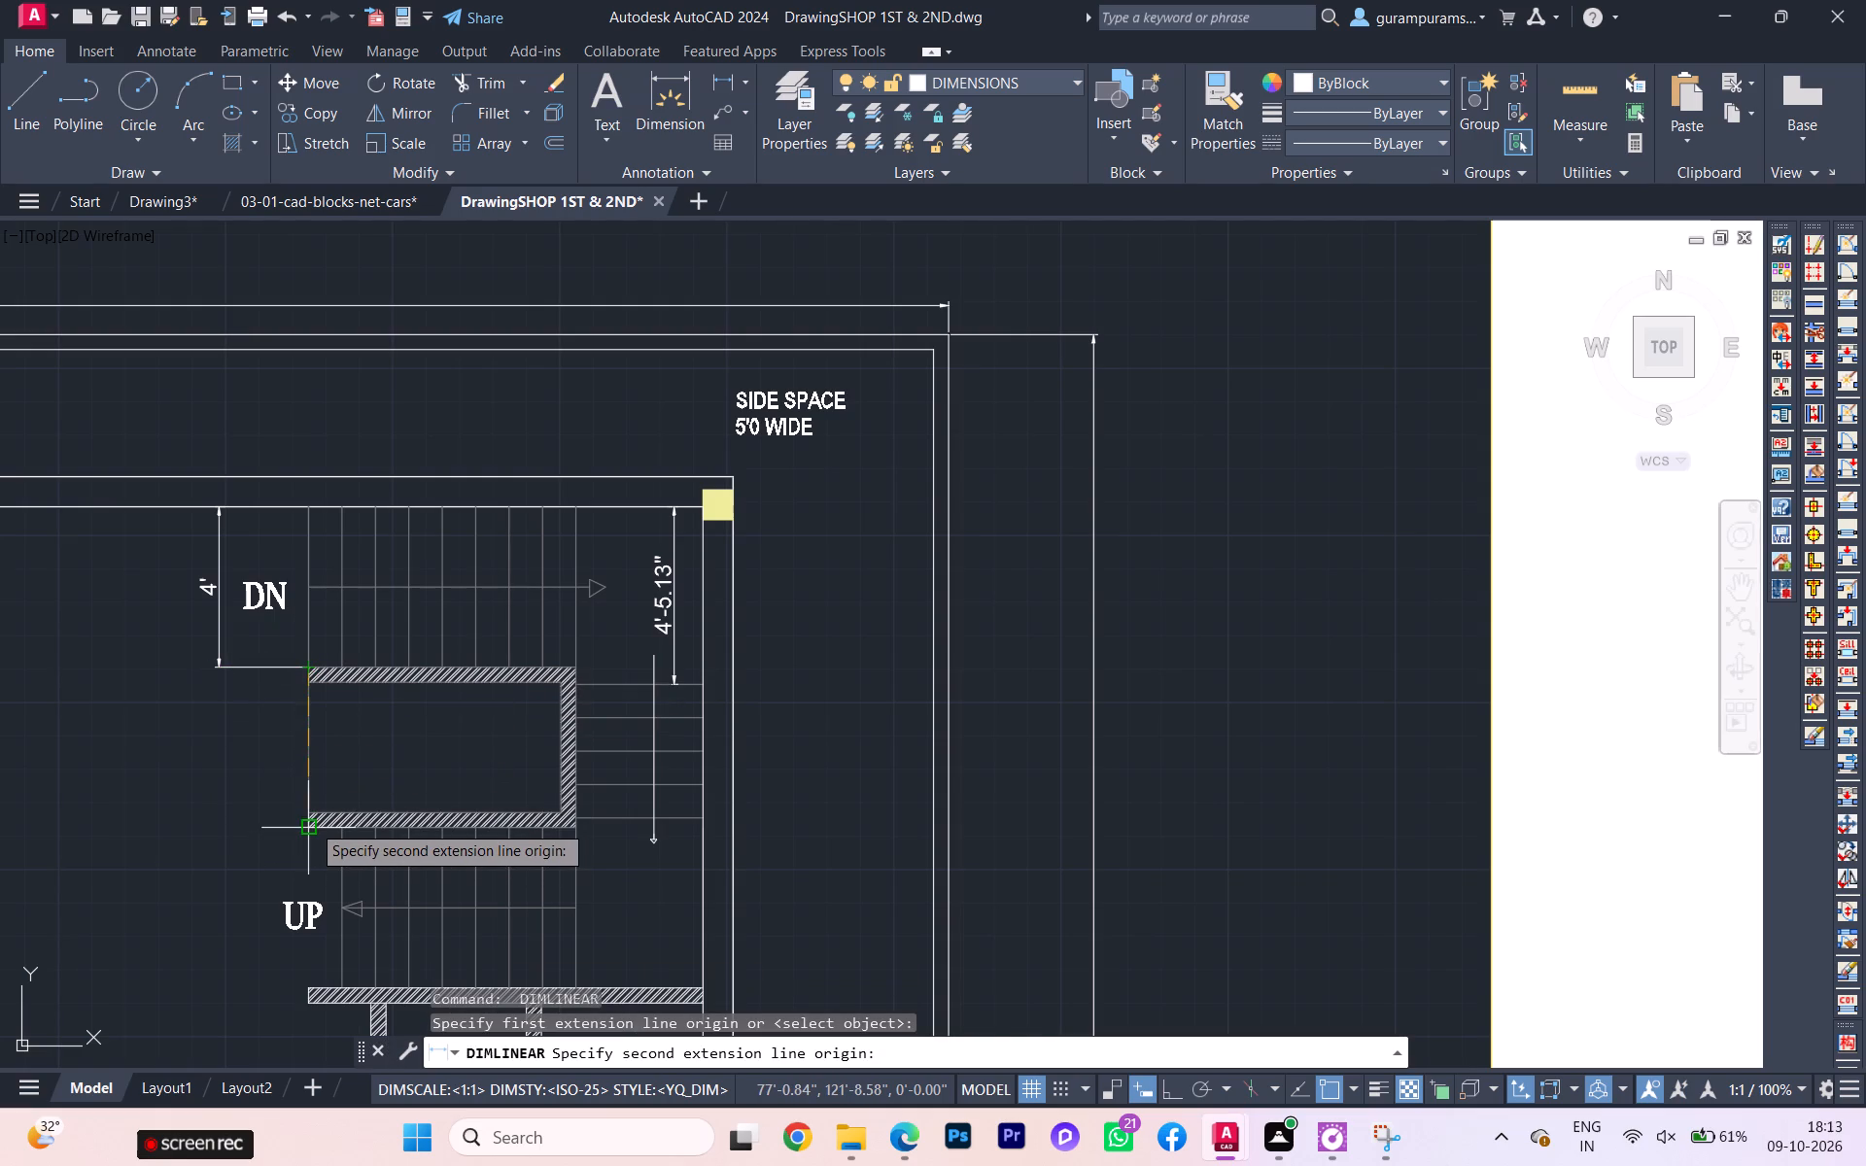
left_click(305, 827)
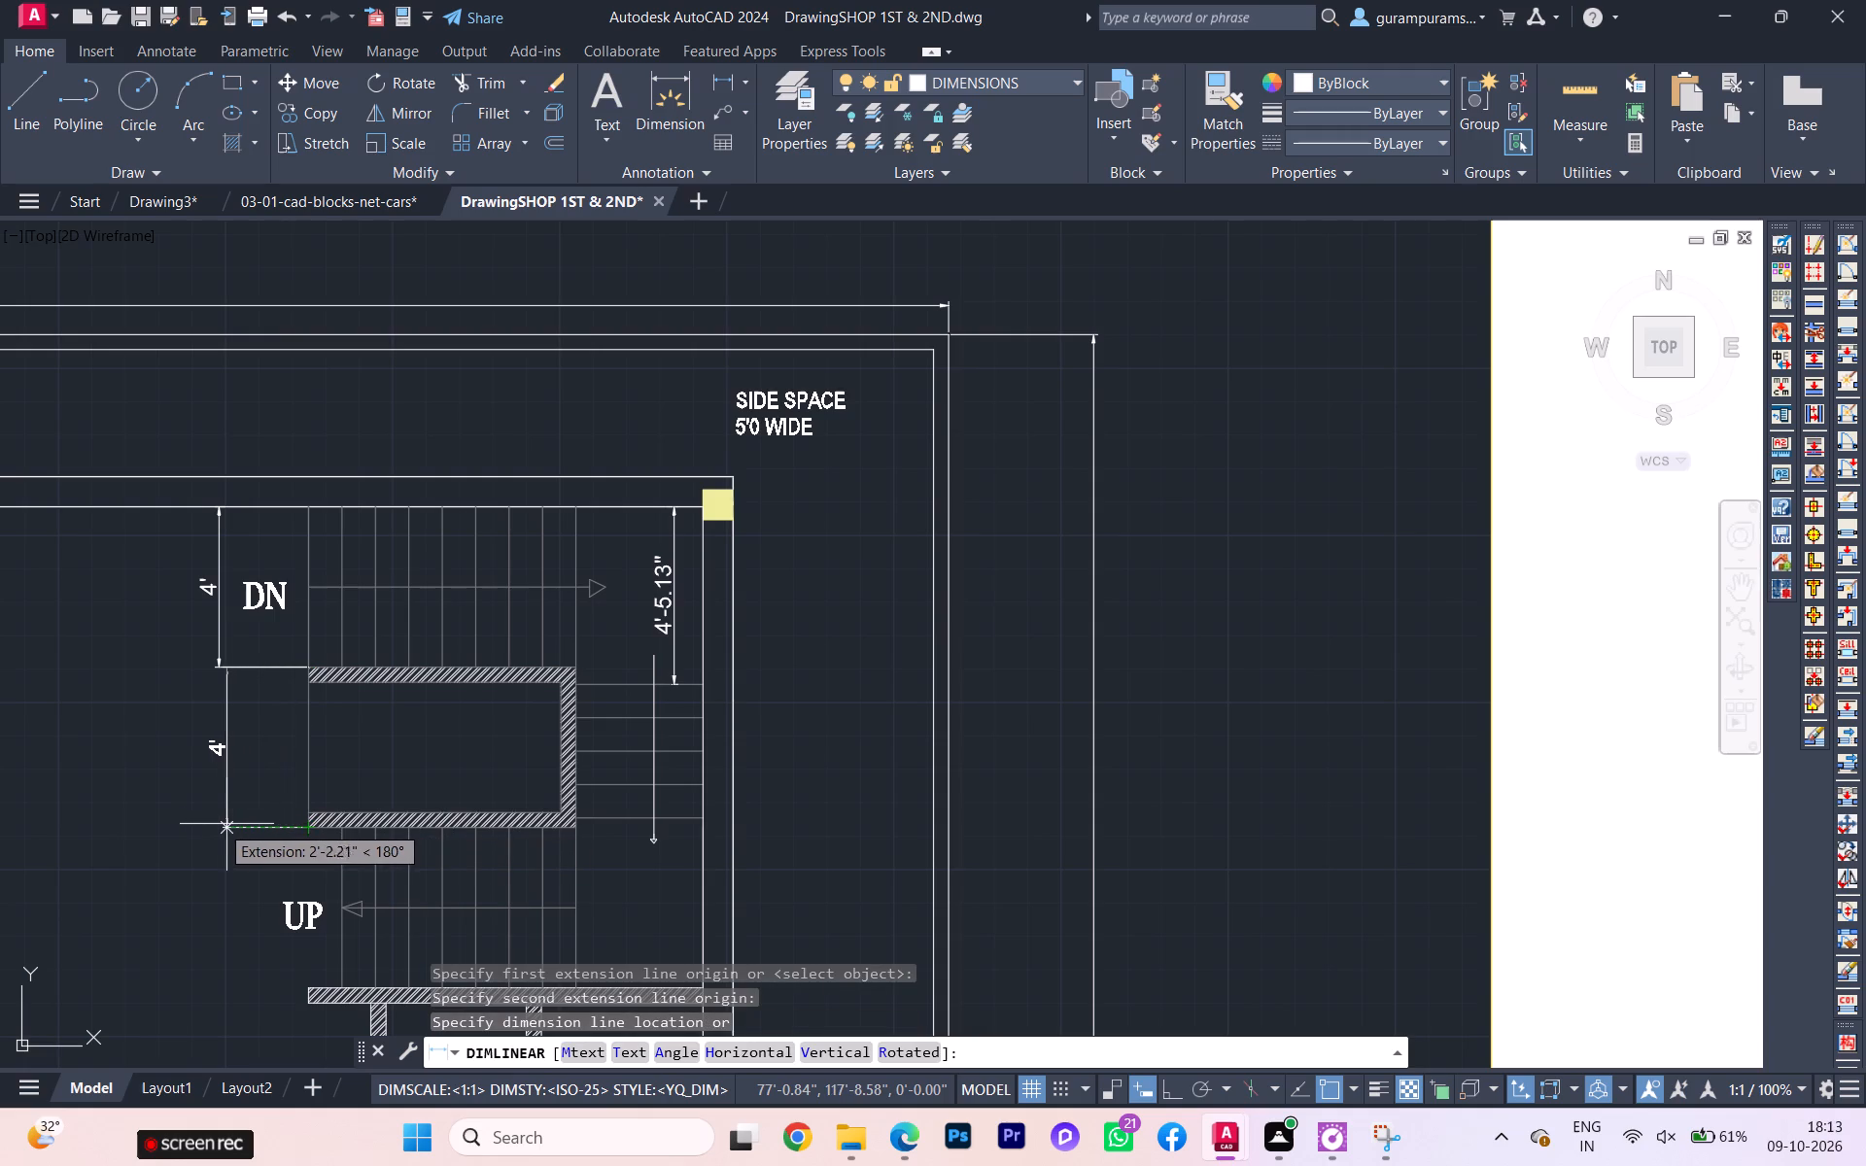
left_click(218, 824)
Dimension the lower flight's width from the enclosure to the hatched wall below it, placed outside the UP label.
scroll(288, 799, "down", 1)
middle_click_drag(288, 793, 303, 620)
key("space")
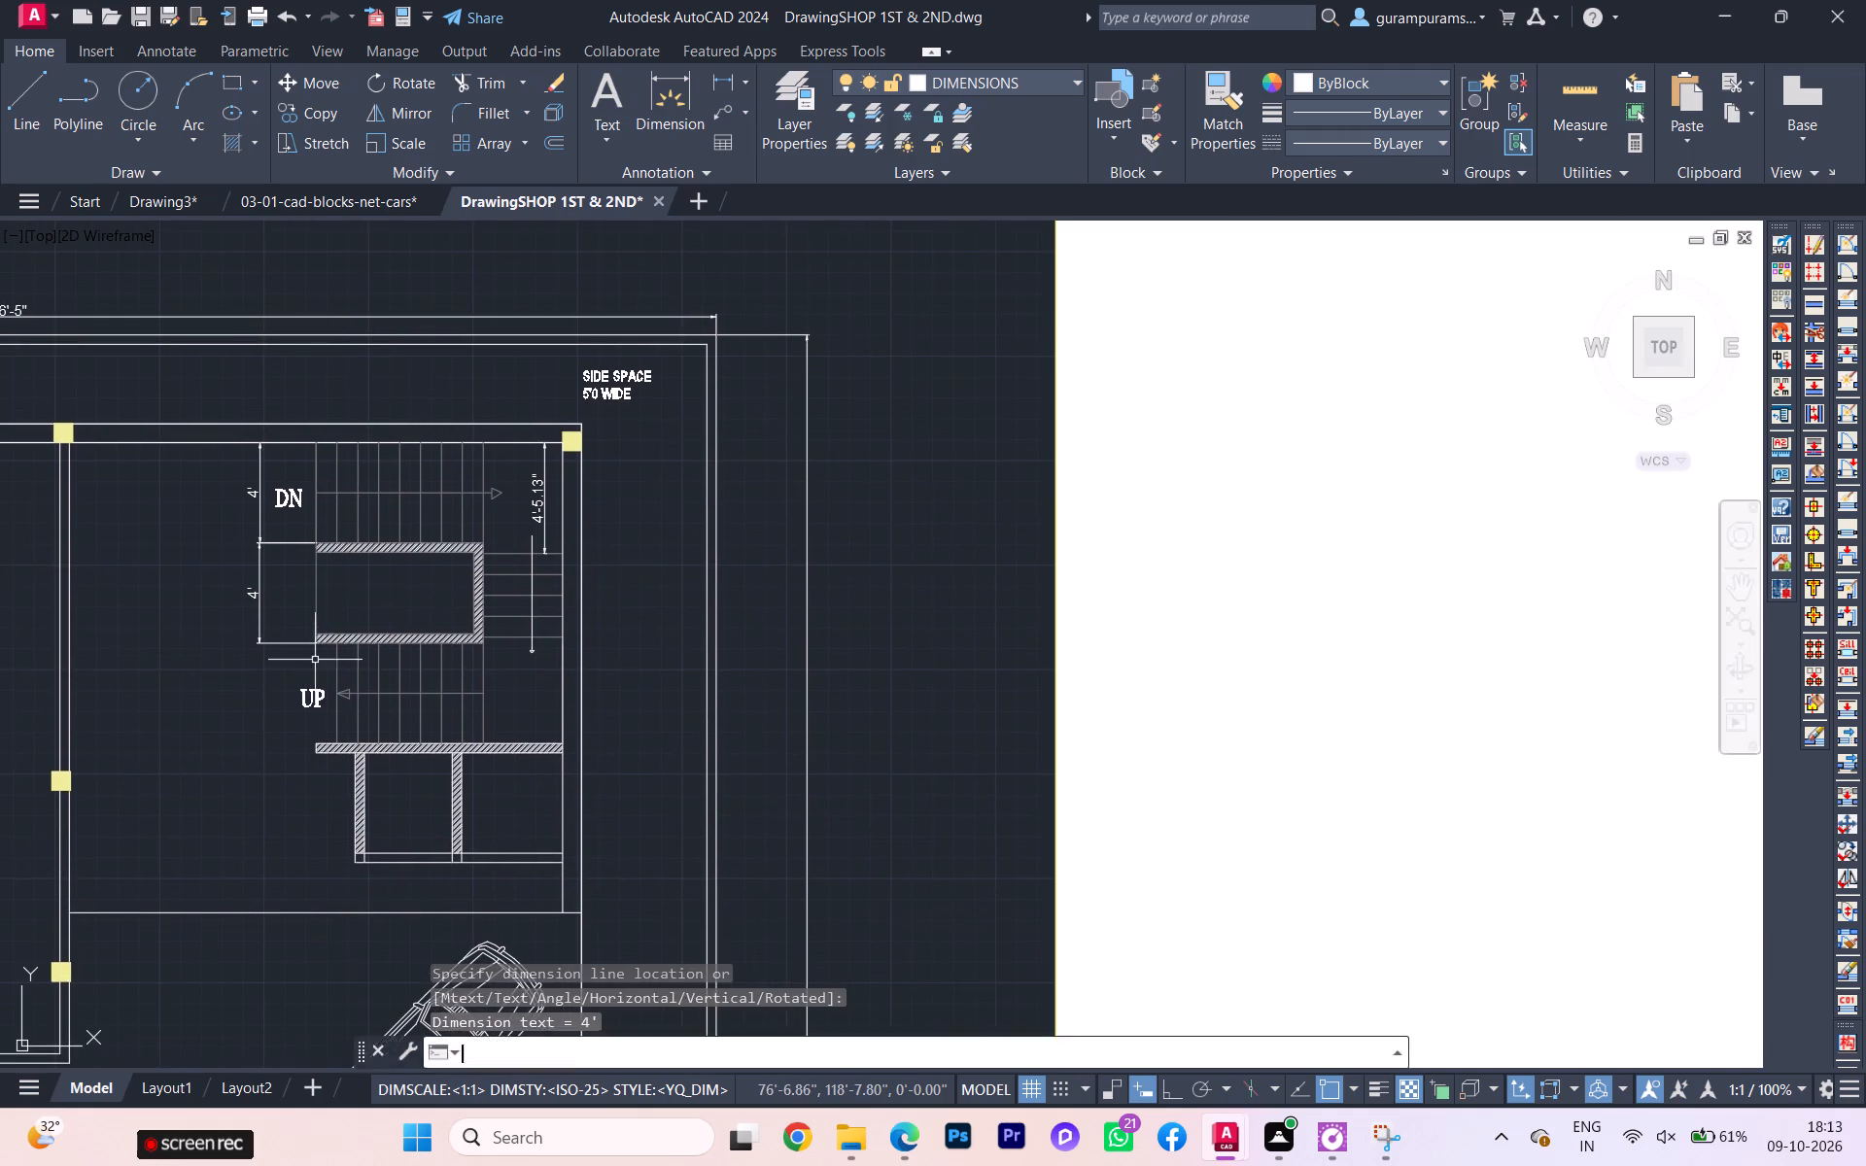
scroll(334, 684, "up", 2)
left_click(303, 610)
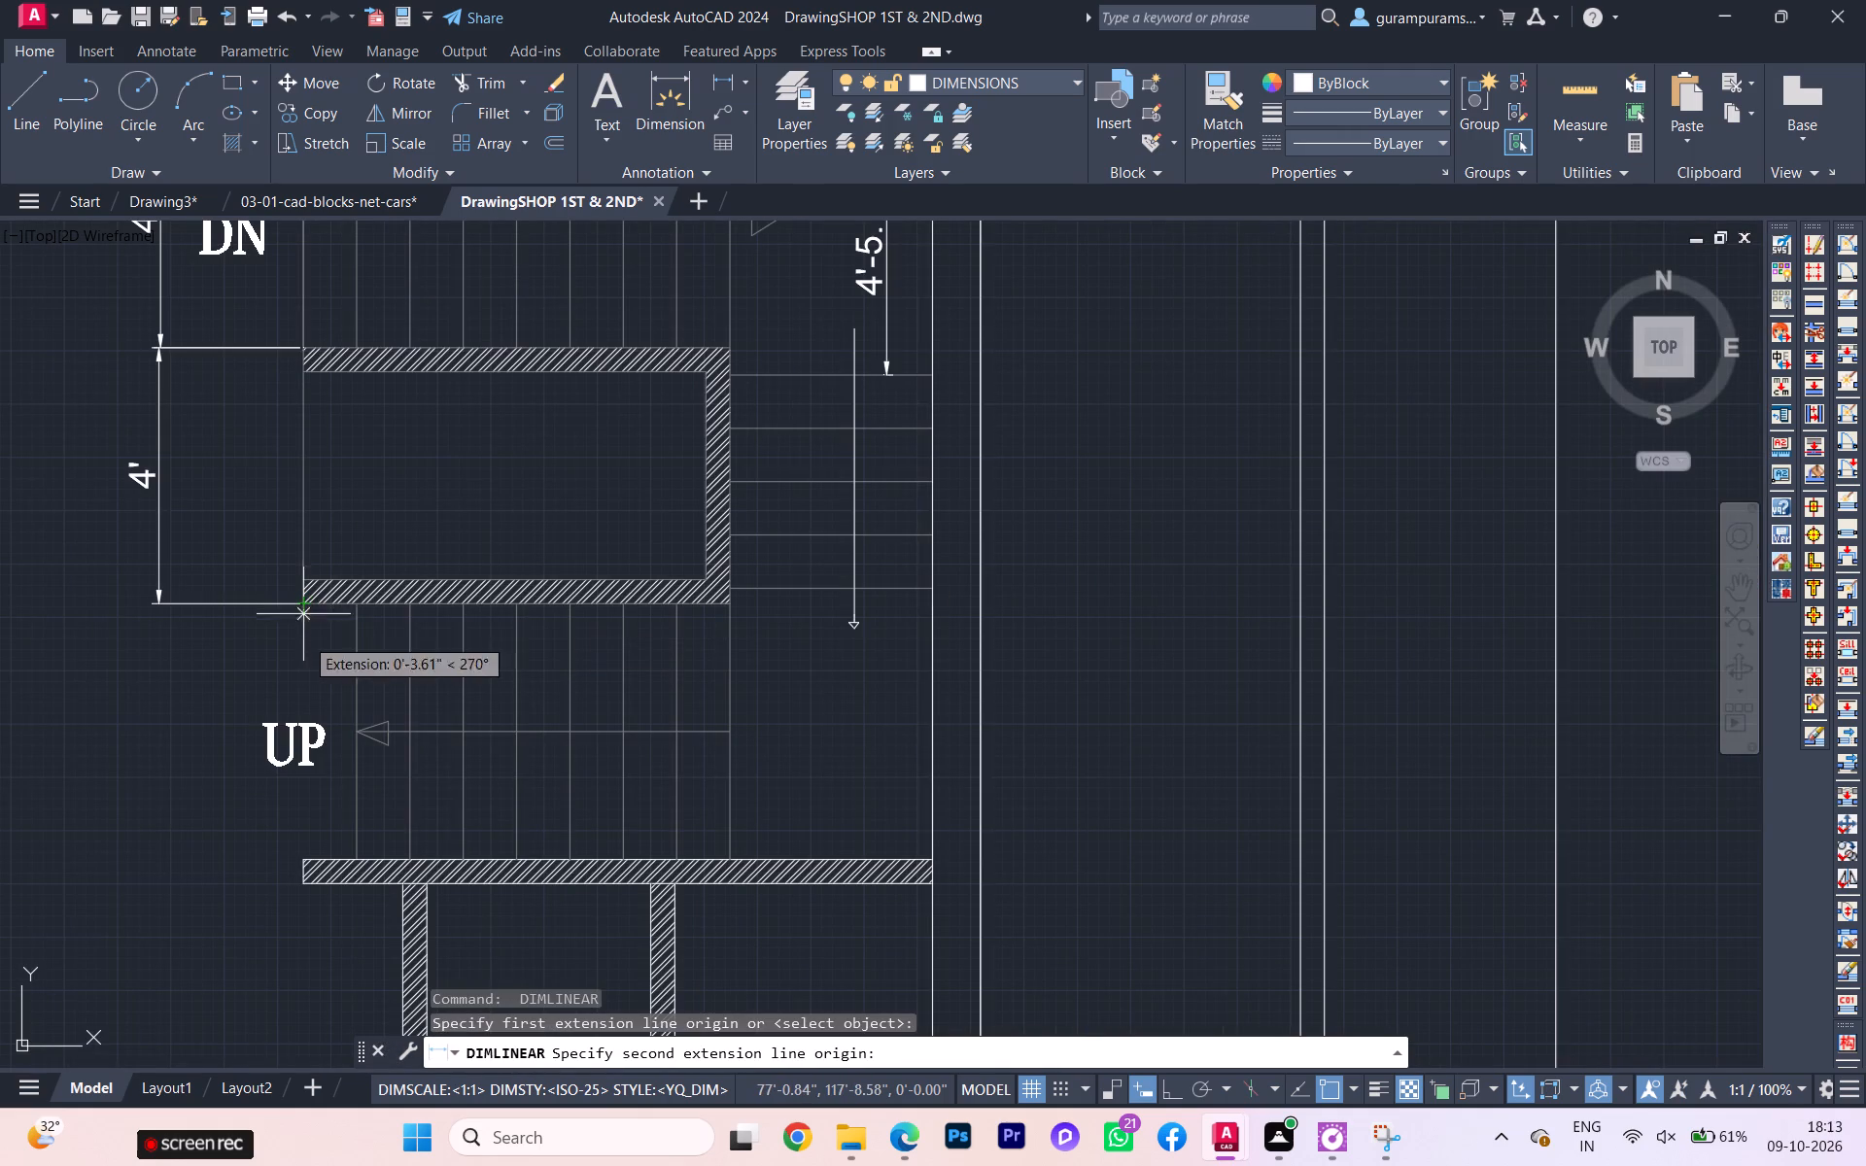
left_click(309, 855)
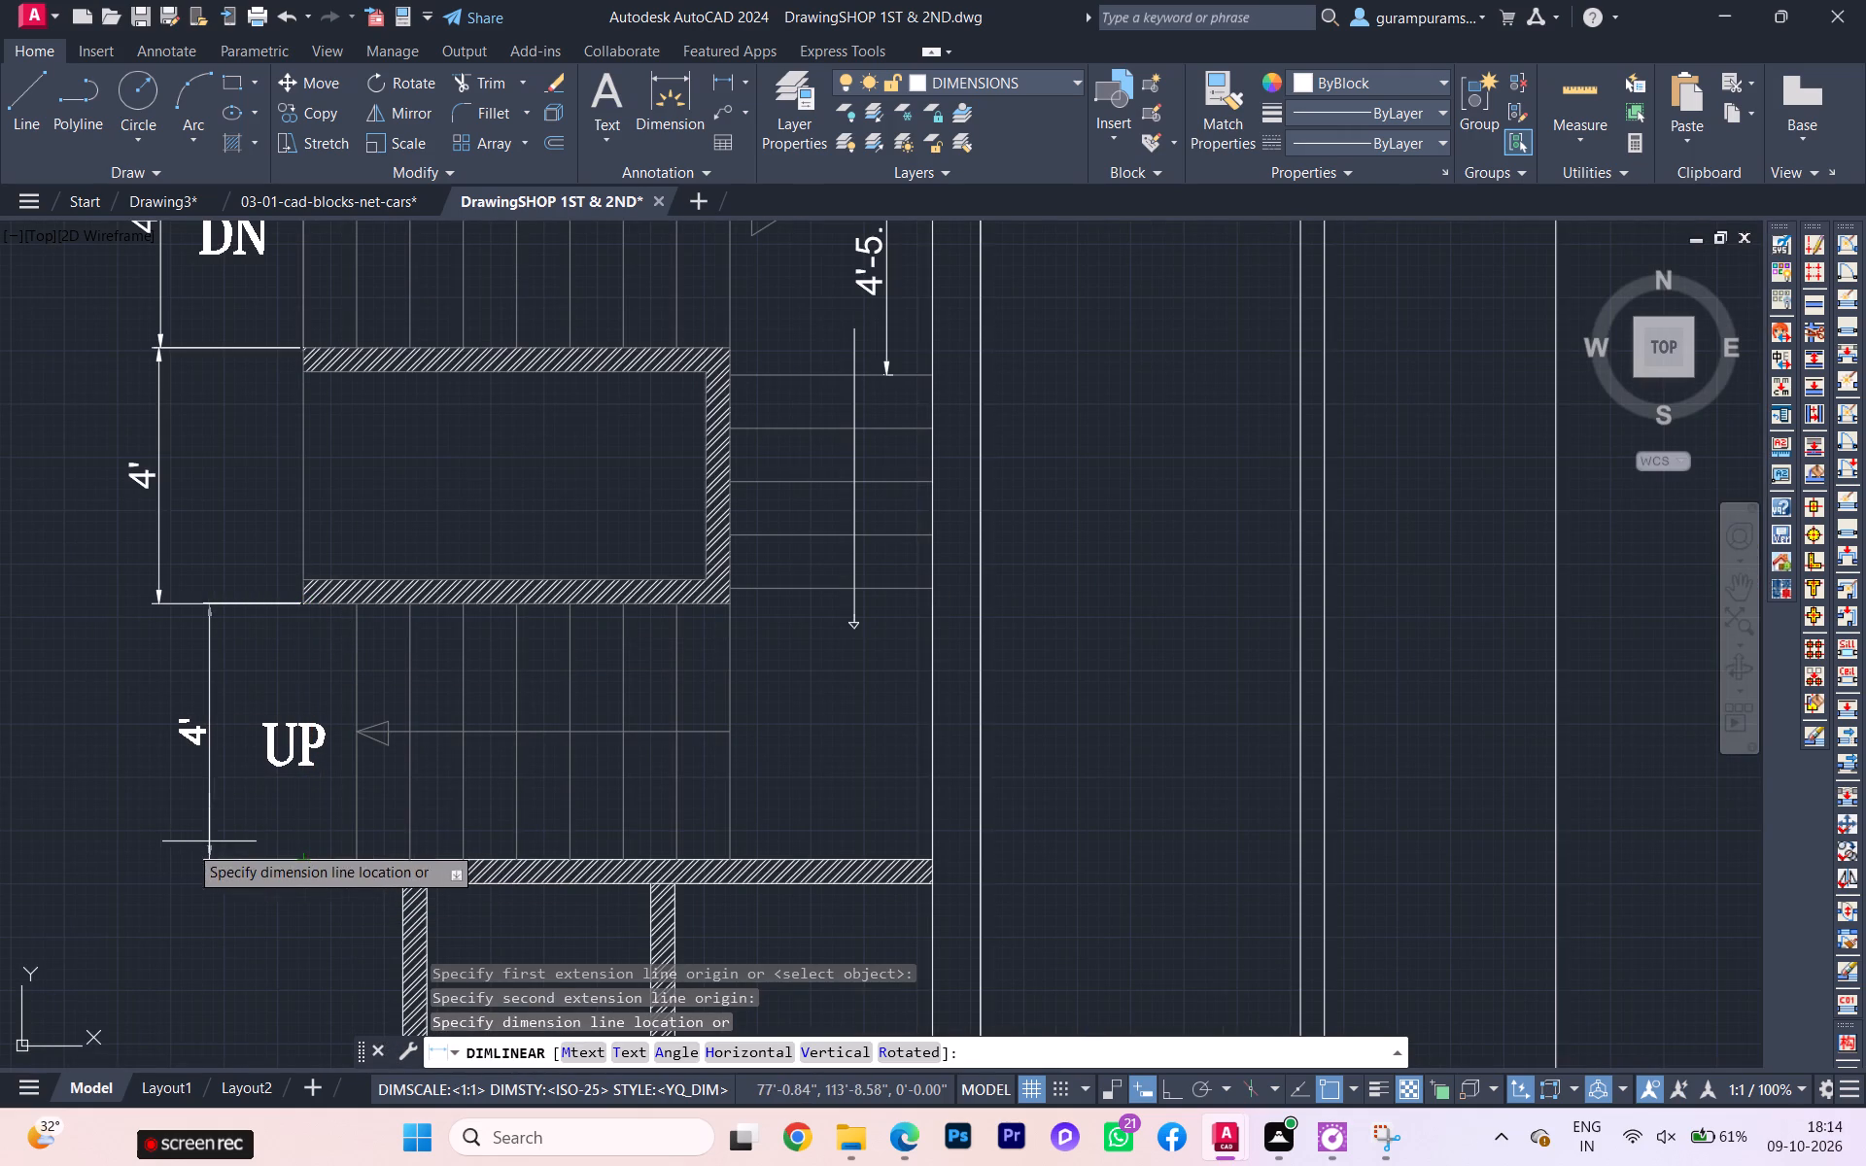
left_click(161, 845)
Delete the horizontal line crossing the parking area between the two small rooms and the first car.
scroll(171, 834, "down", 3)
scroll(197, 825, "up", 1)
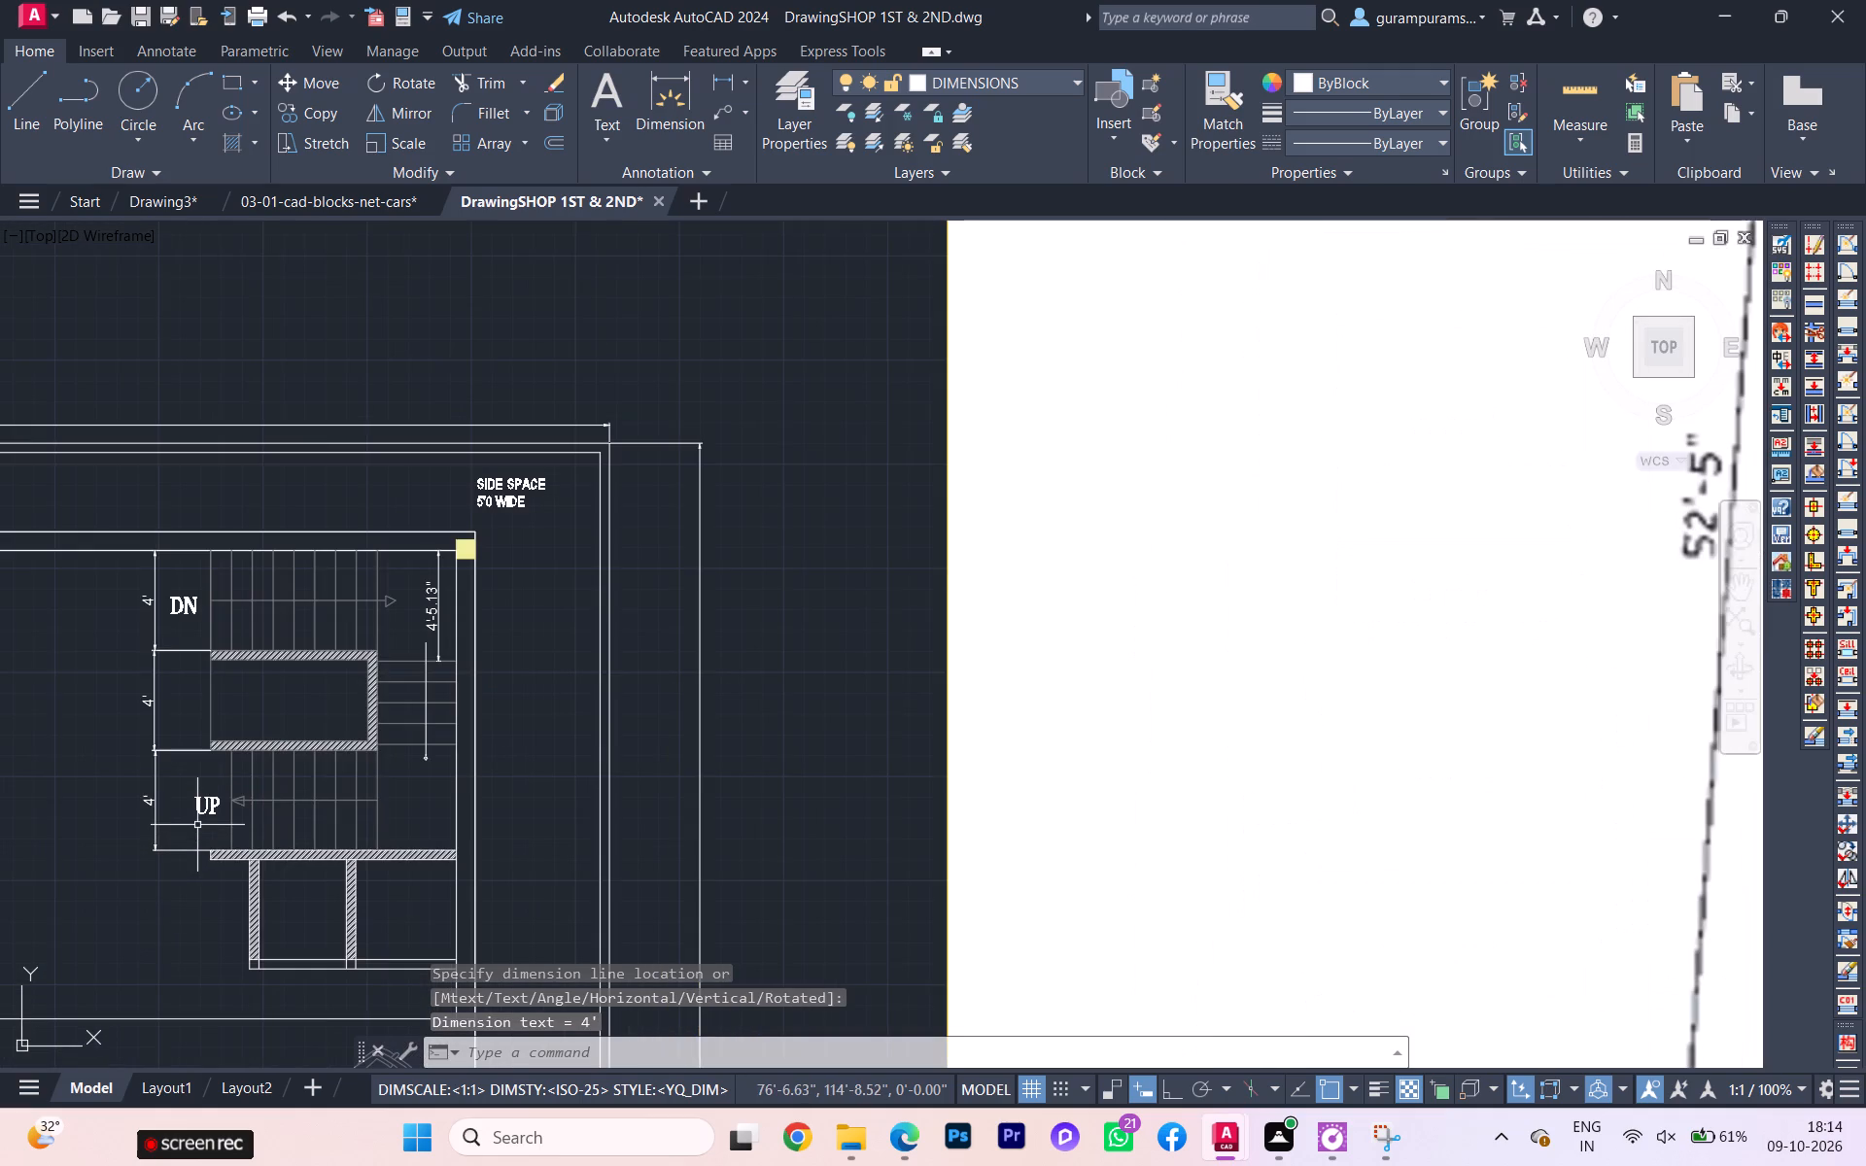
scroll(240, 814, "down", 2)
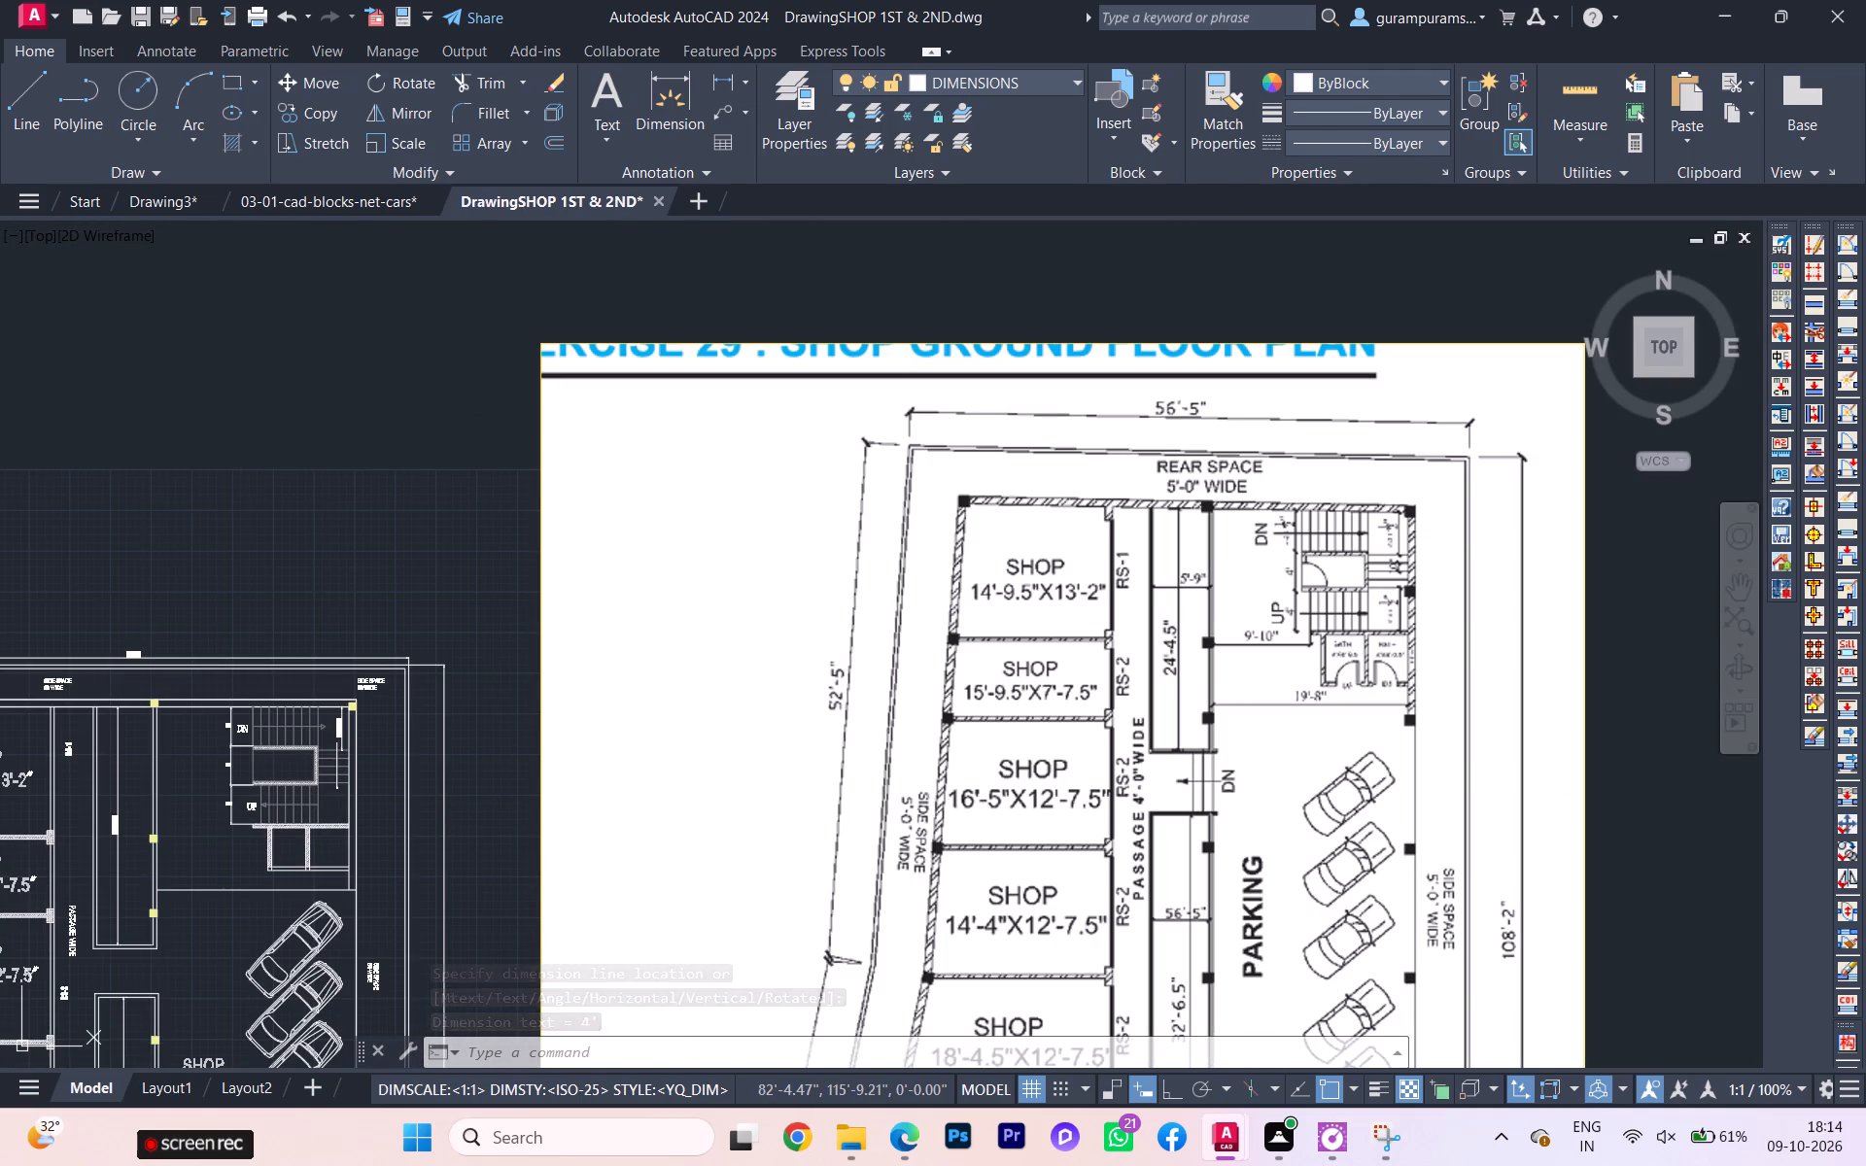
middle_click_drag(685, 760, 744, 602)
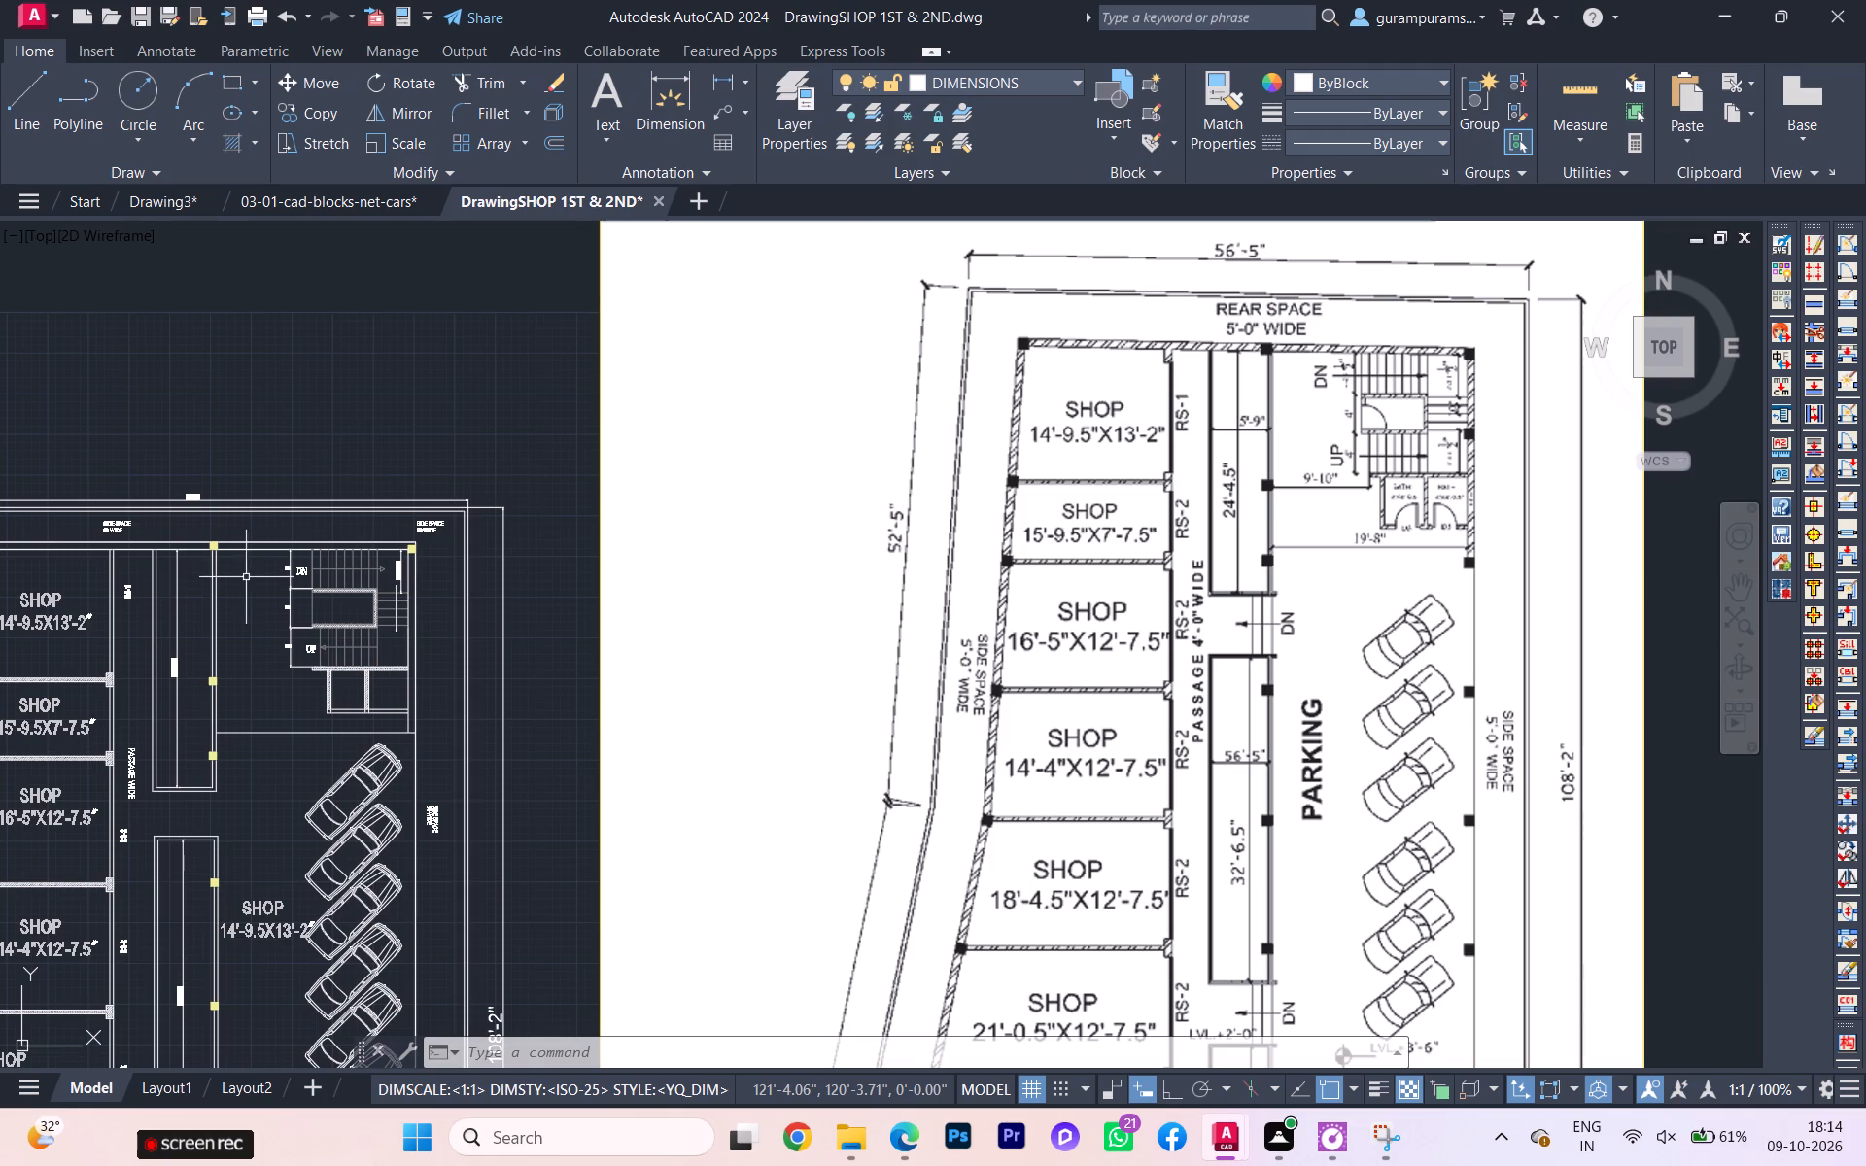
scroll(201, 615, "up", 1)
left_click(341, 806)
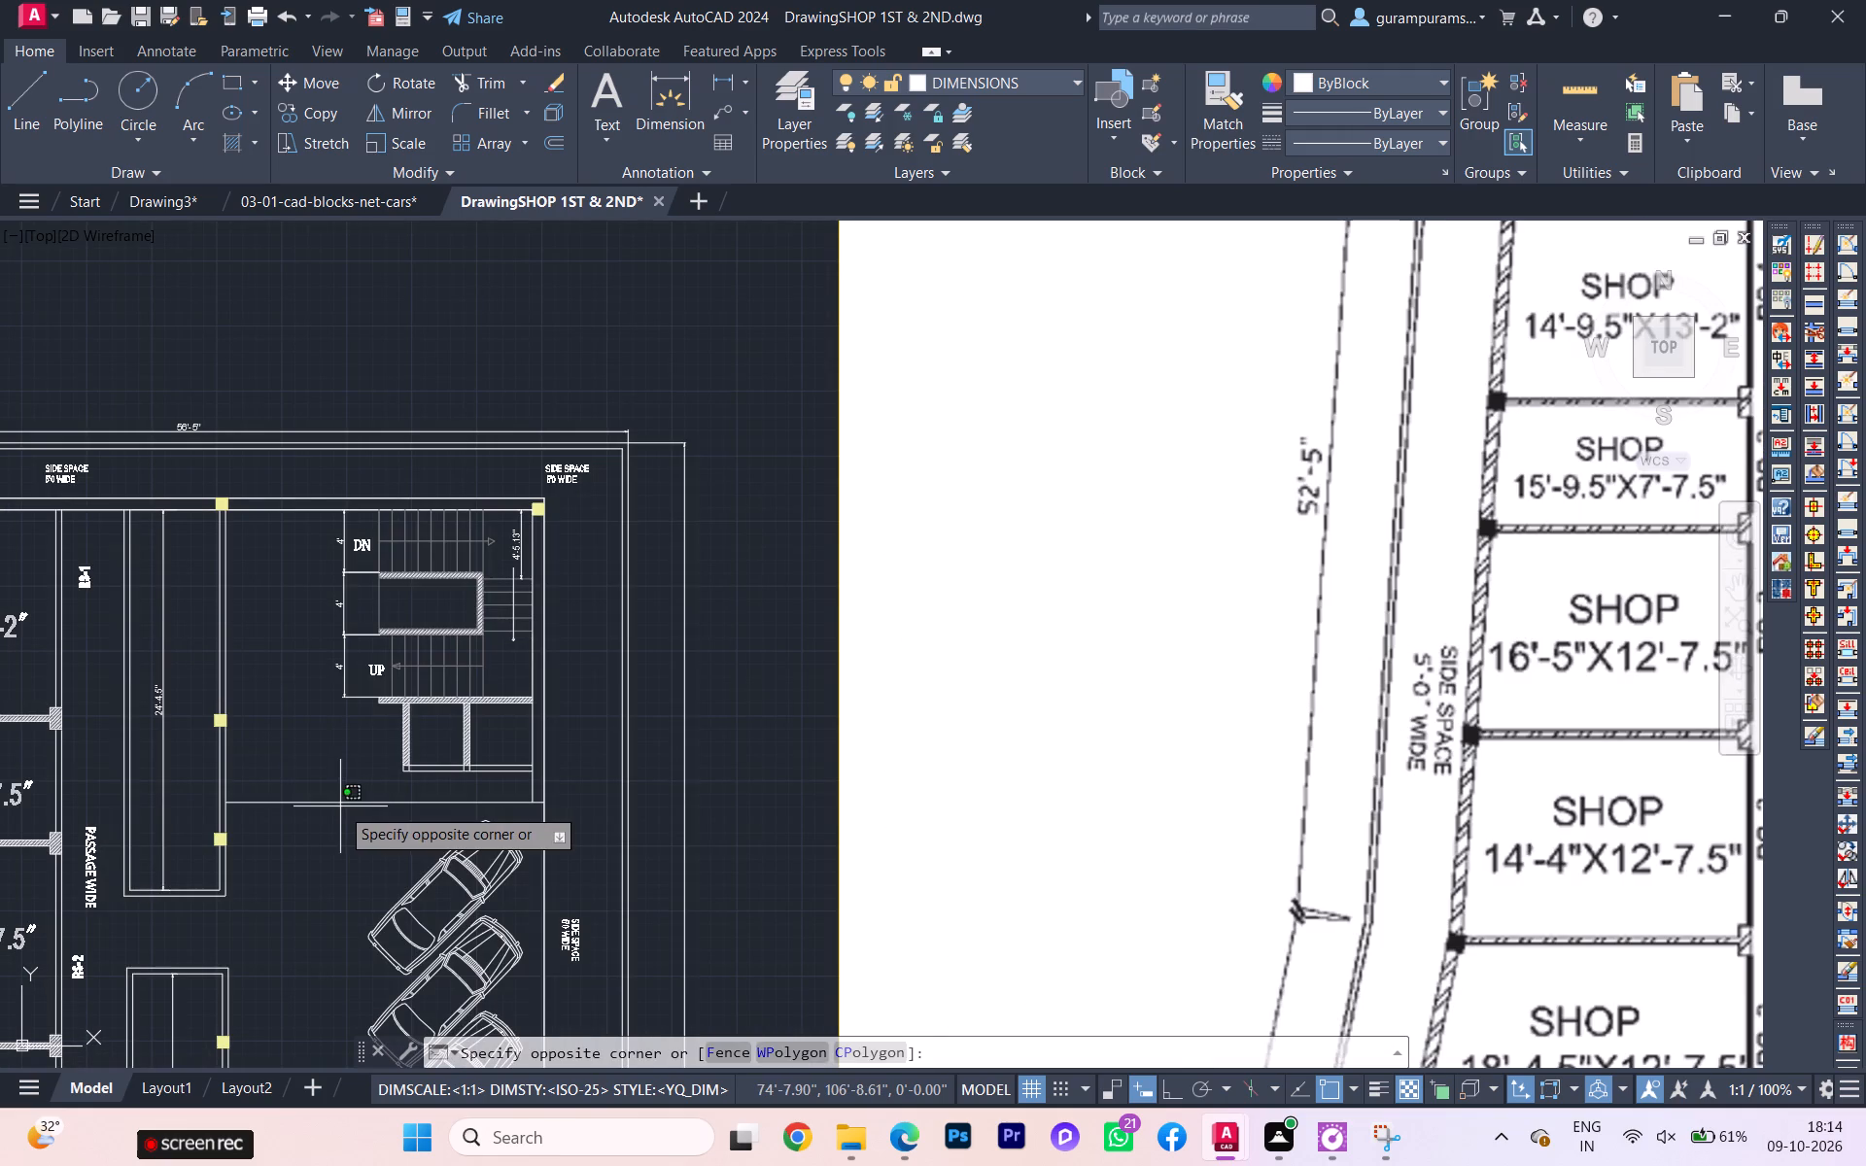
left_click_drag(336, 804, 334, 793)
left_click(333, 785)
left_click(363, 837)
left_click(370, 853)
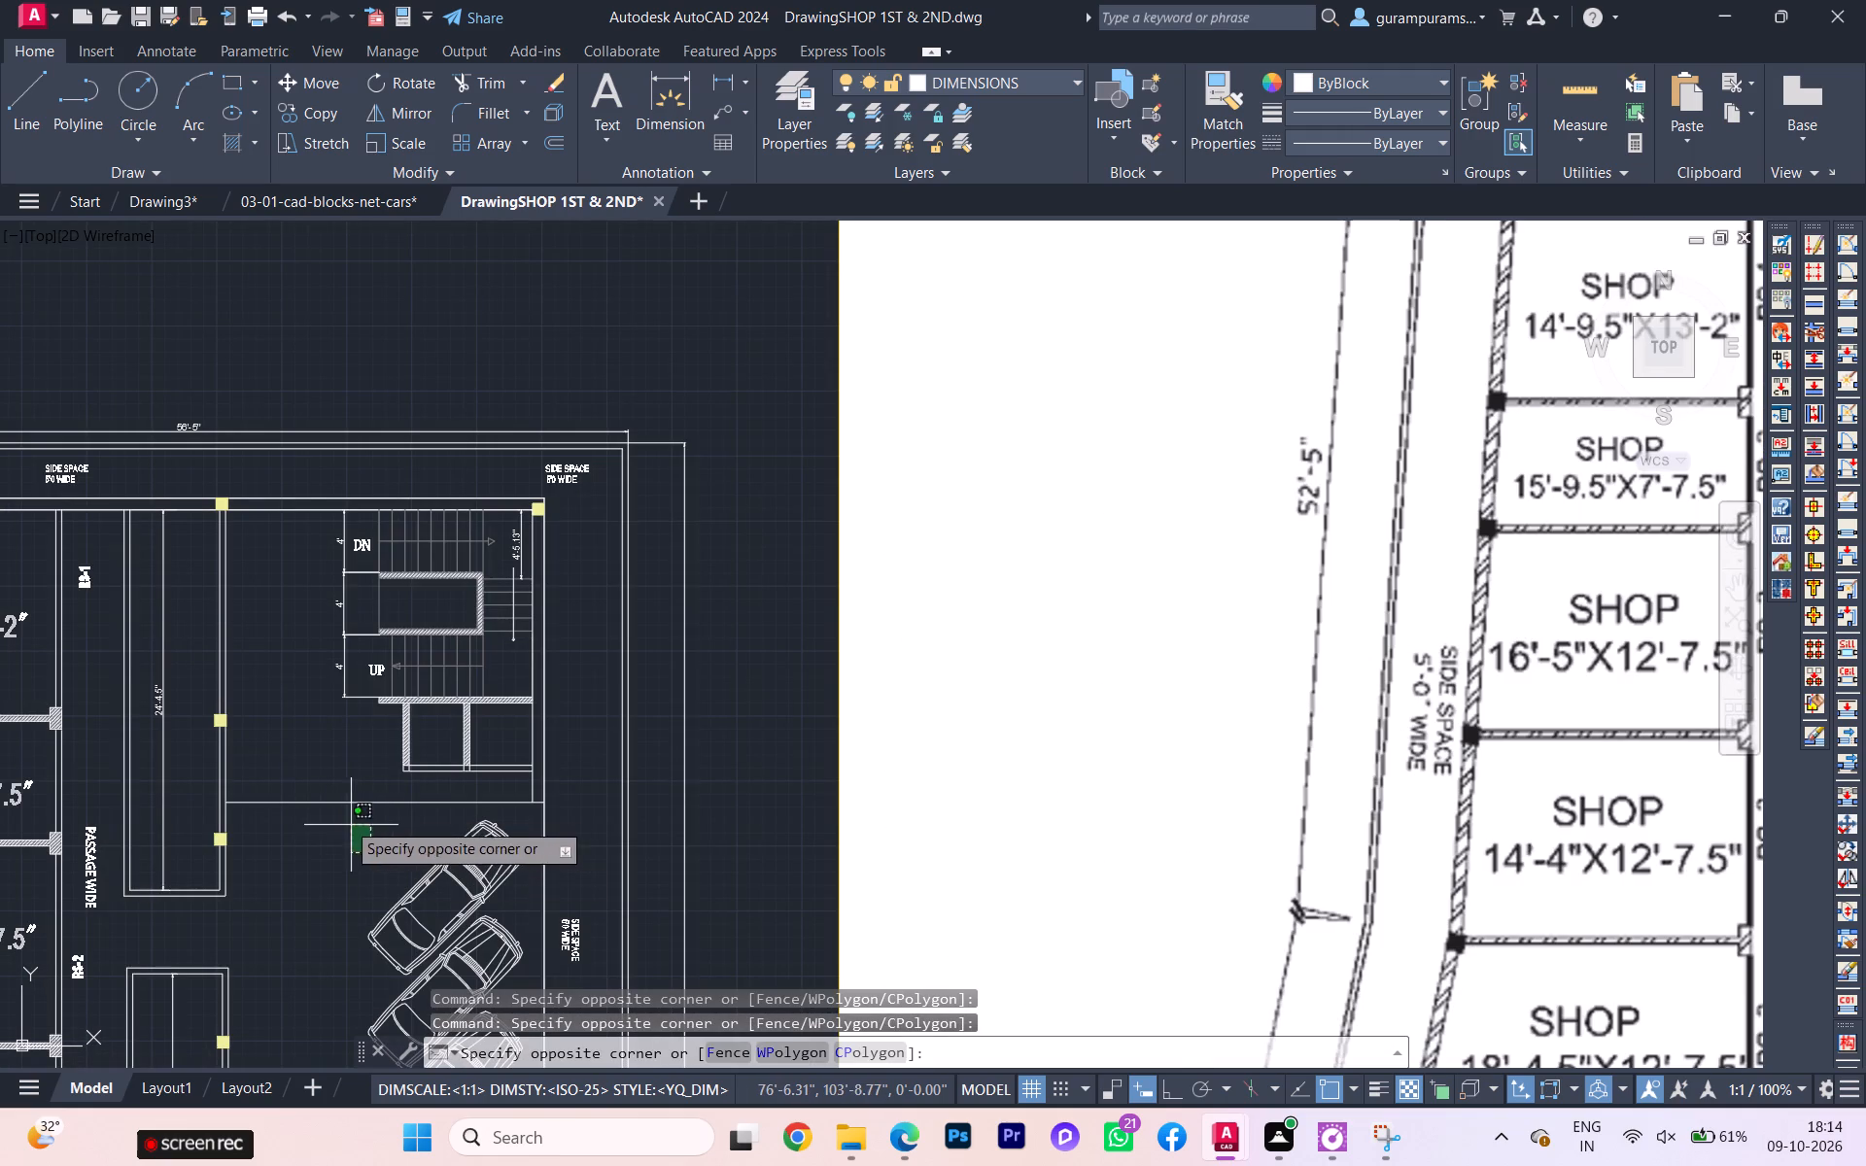
left_click(315, 775)
key("Delete")
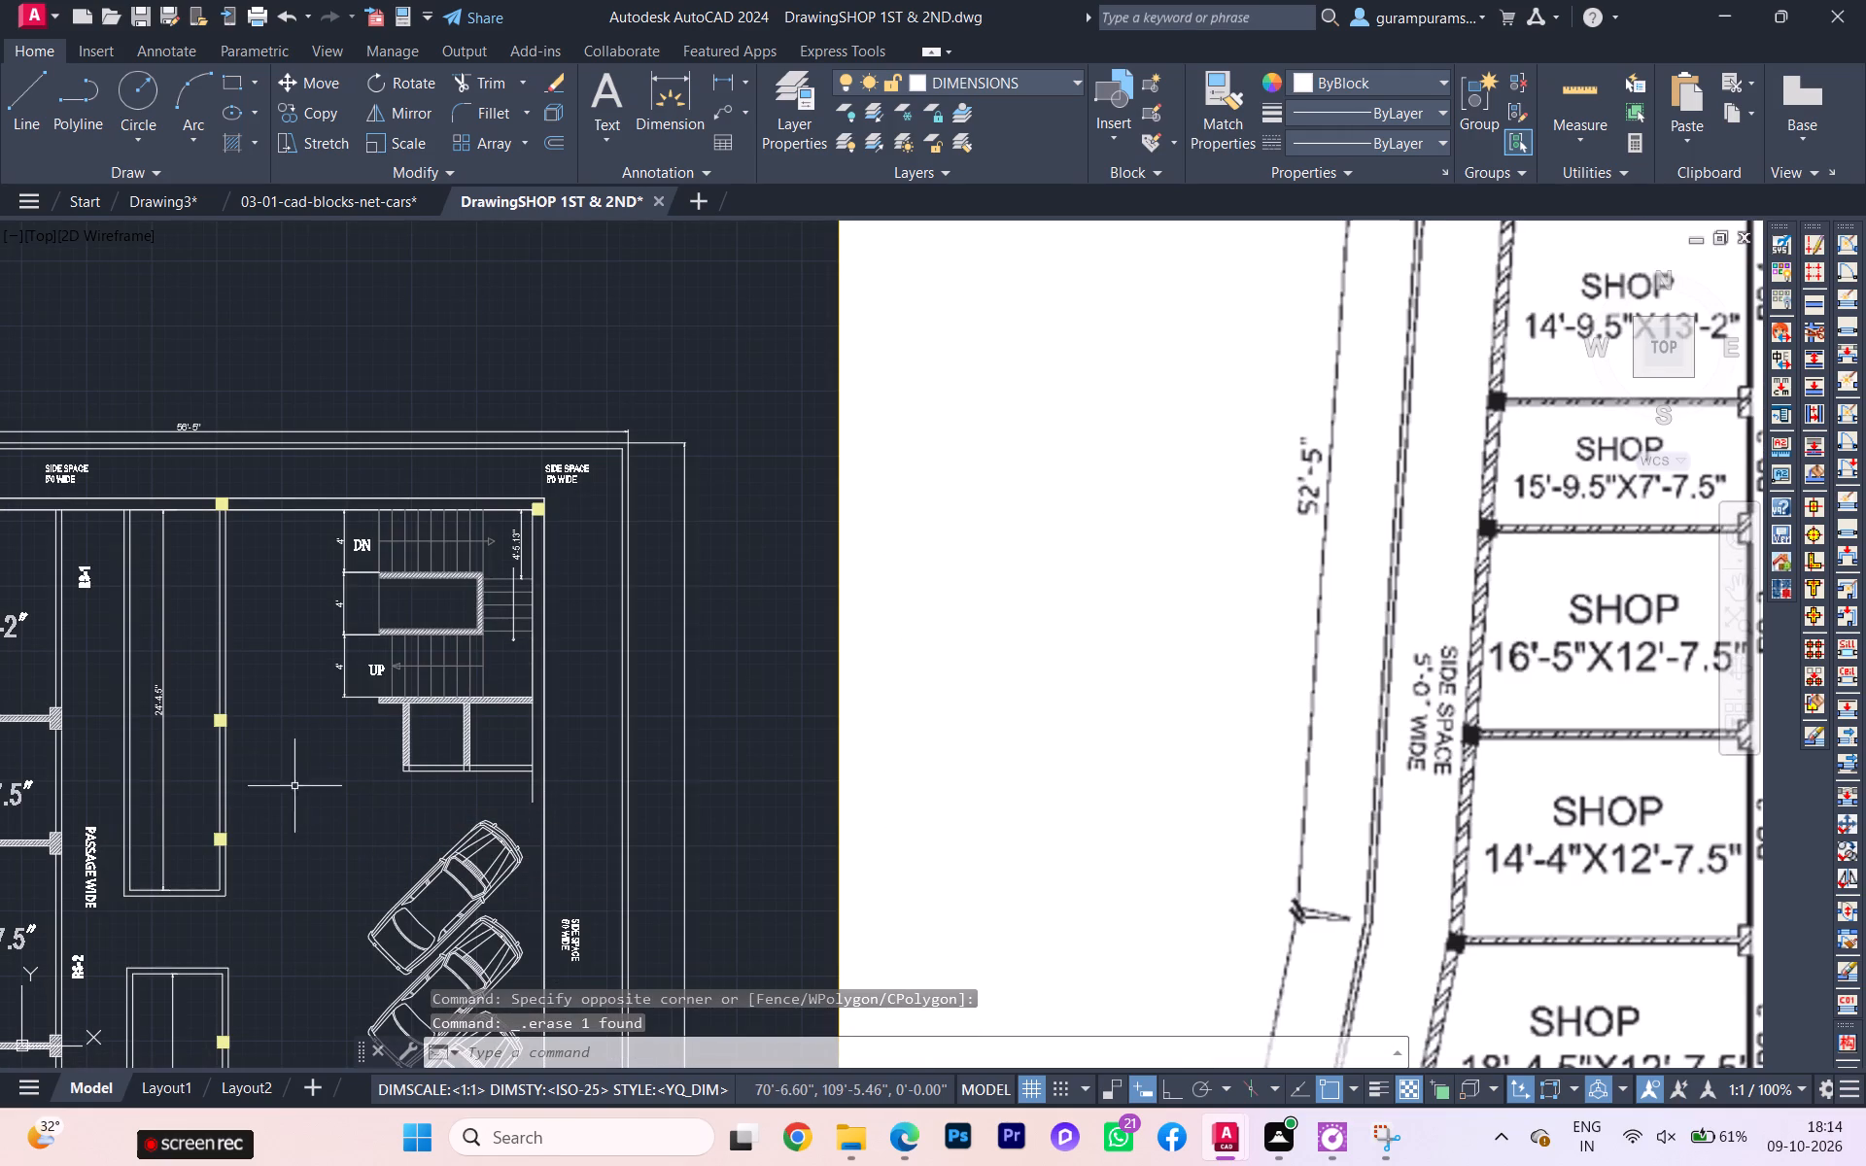
Add a horizontal linear dimension below the two small rooms, from the long platform's outer edge to the side wall's inner face.
left_click(723, 94)
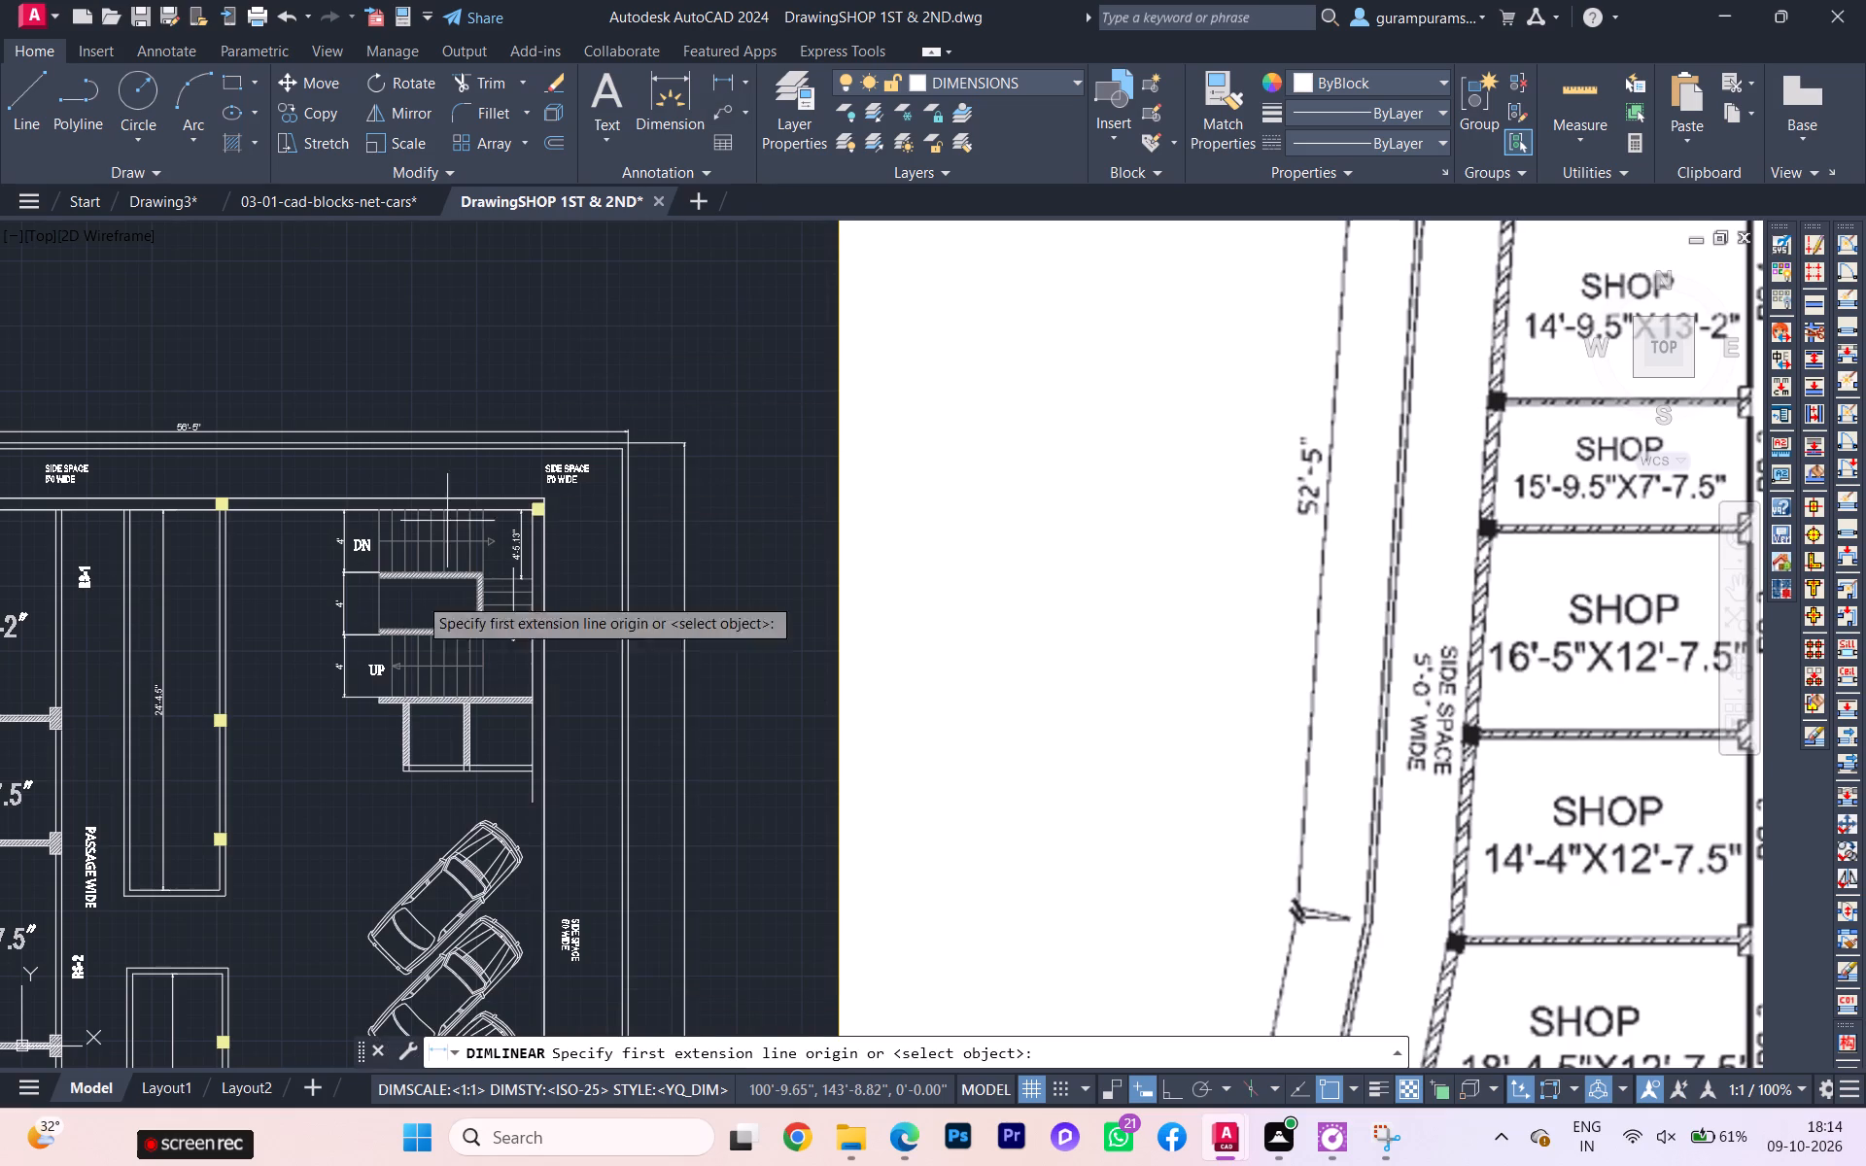
scroll(216, 787, "up", 1)
left_click(231, 816)
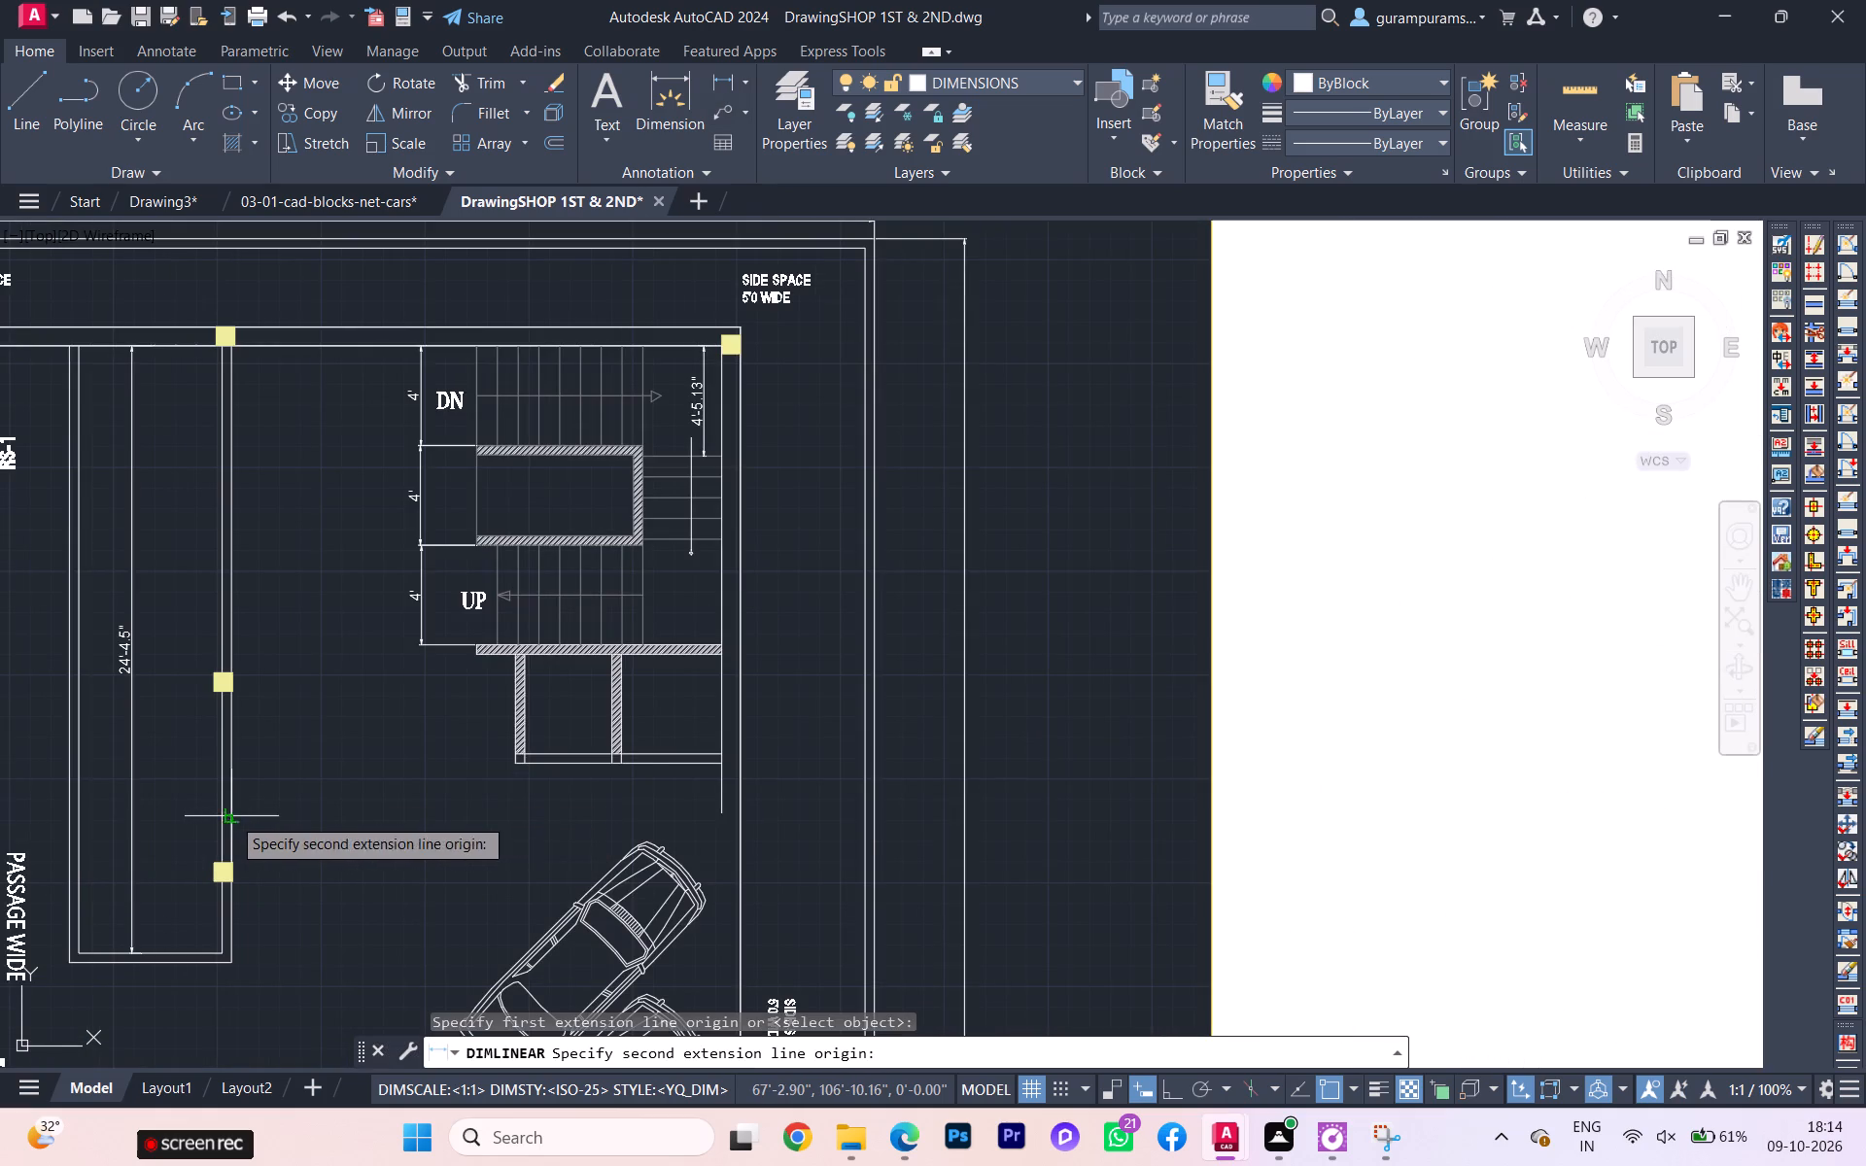
left_click(718, 815)
left_click(706, 808)
Override the text of the horizontal dimension below the two small rooms with 19'-8".
scroll(495, 802, "down", 1)
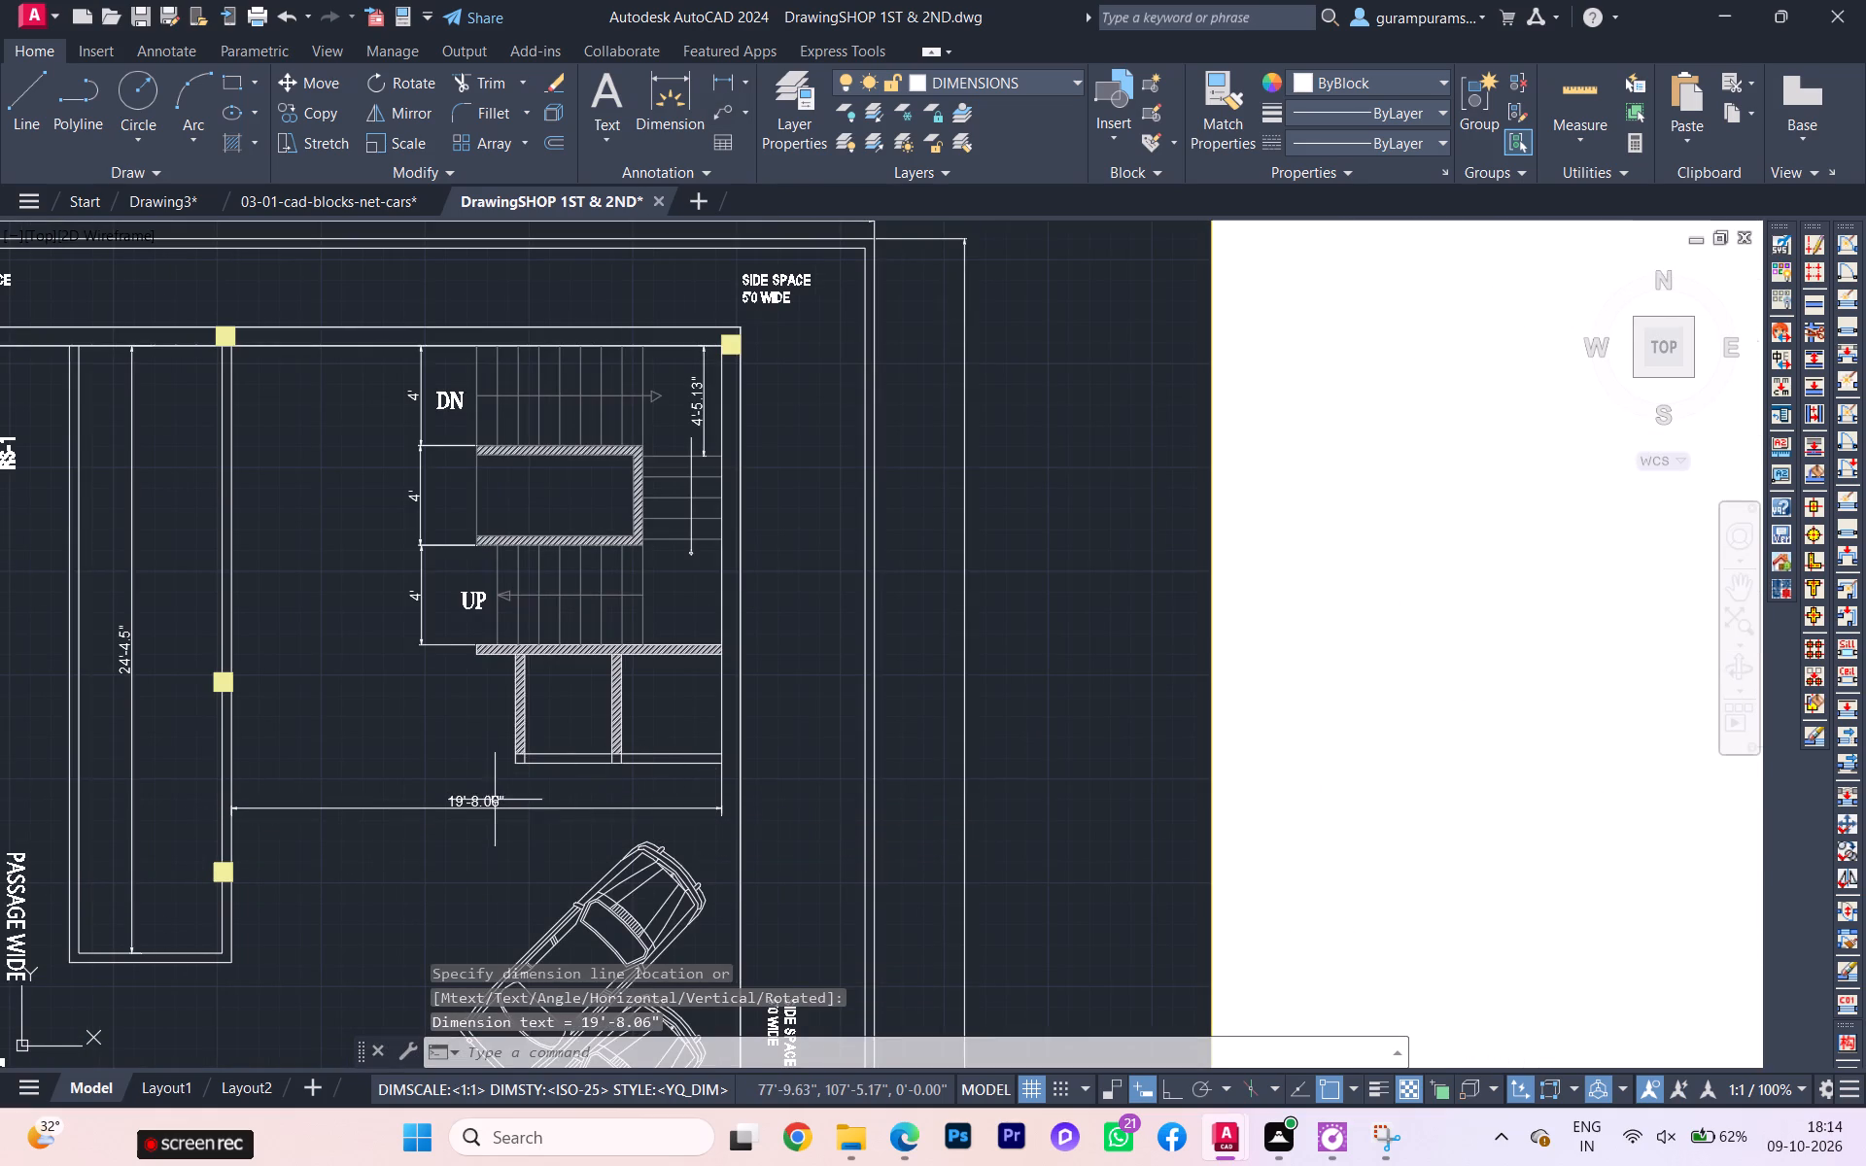
scroll(494, 804, "up", 3)
double_click(482, 798)
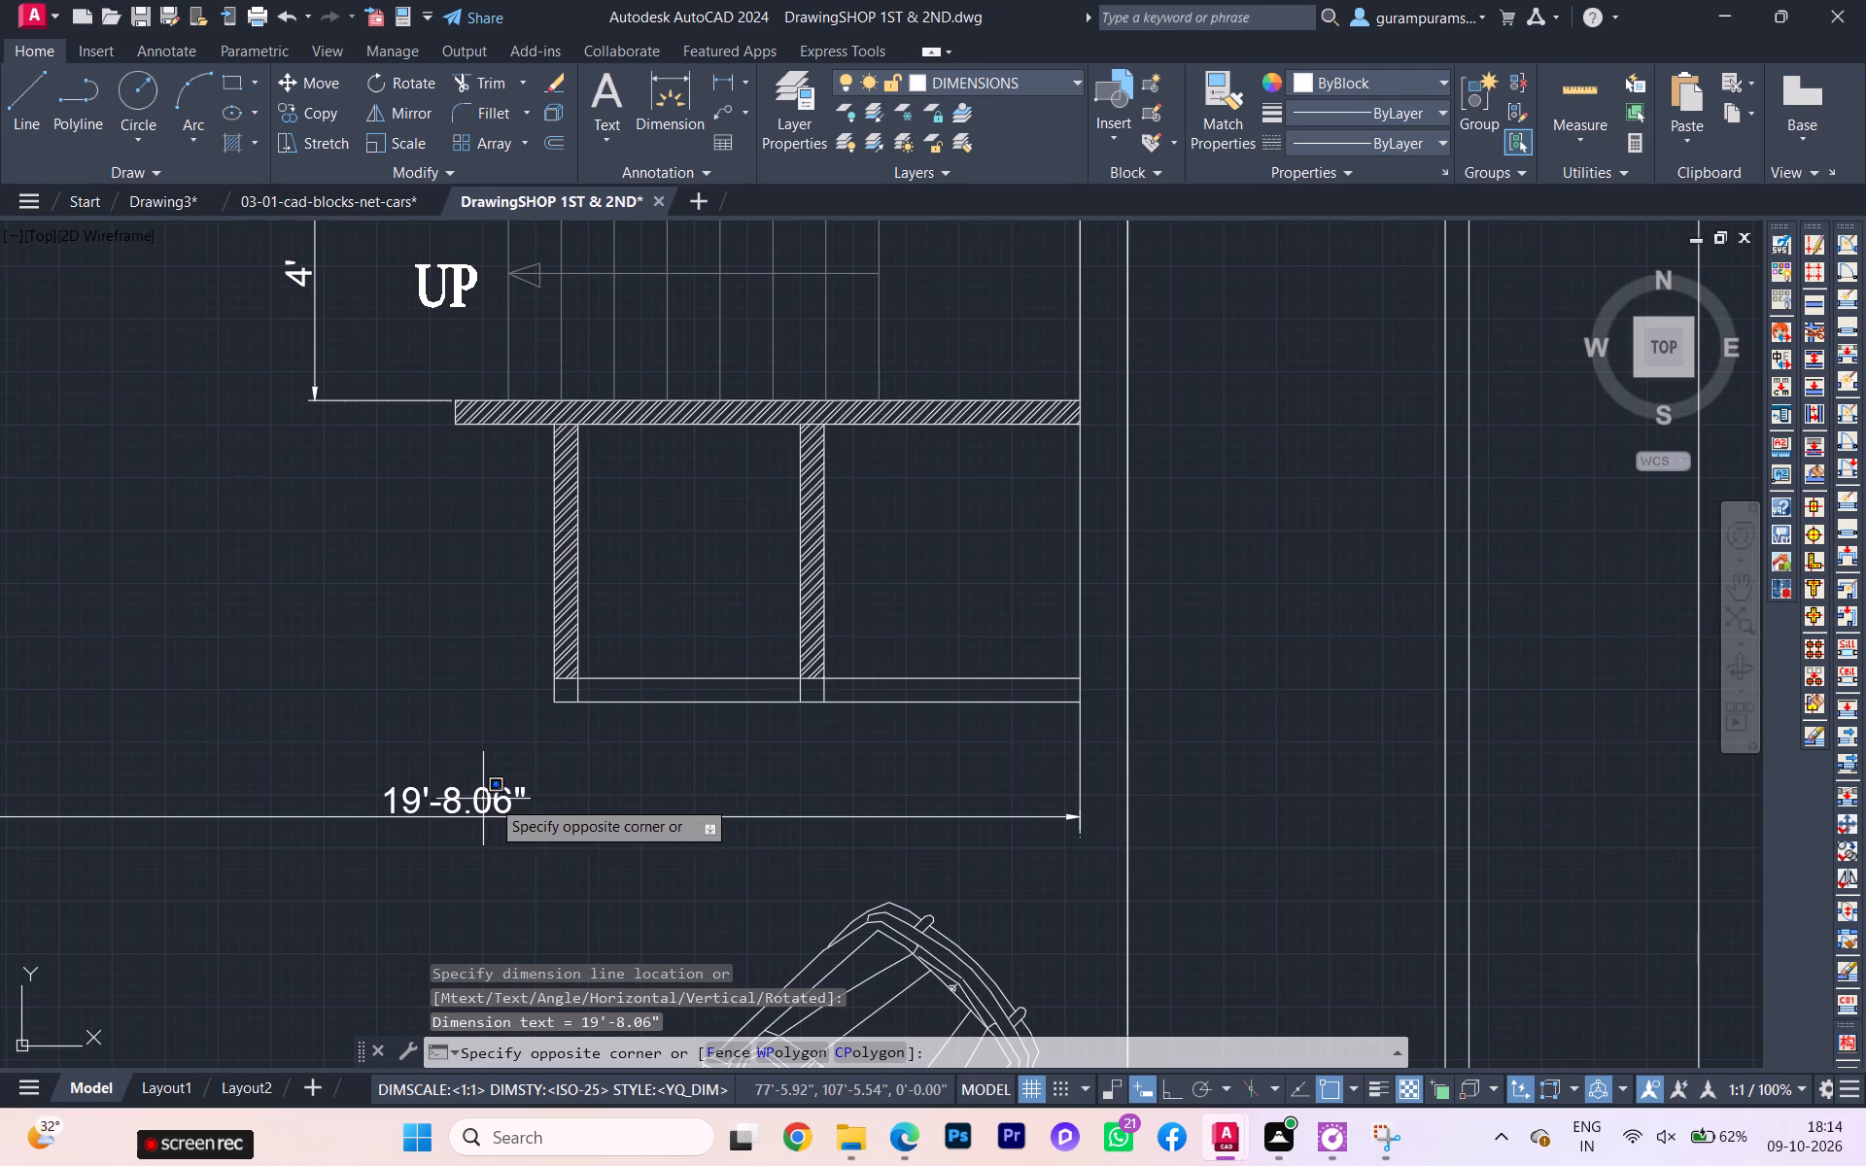
double_click(495, 806)
double_click(513, 804)
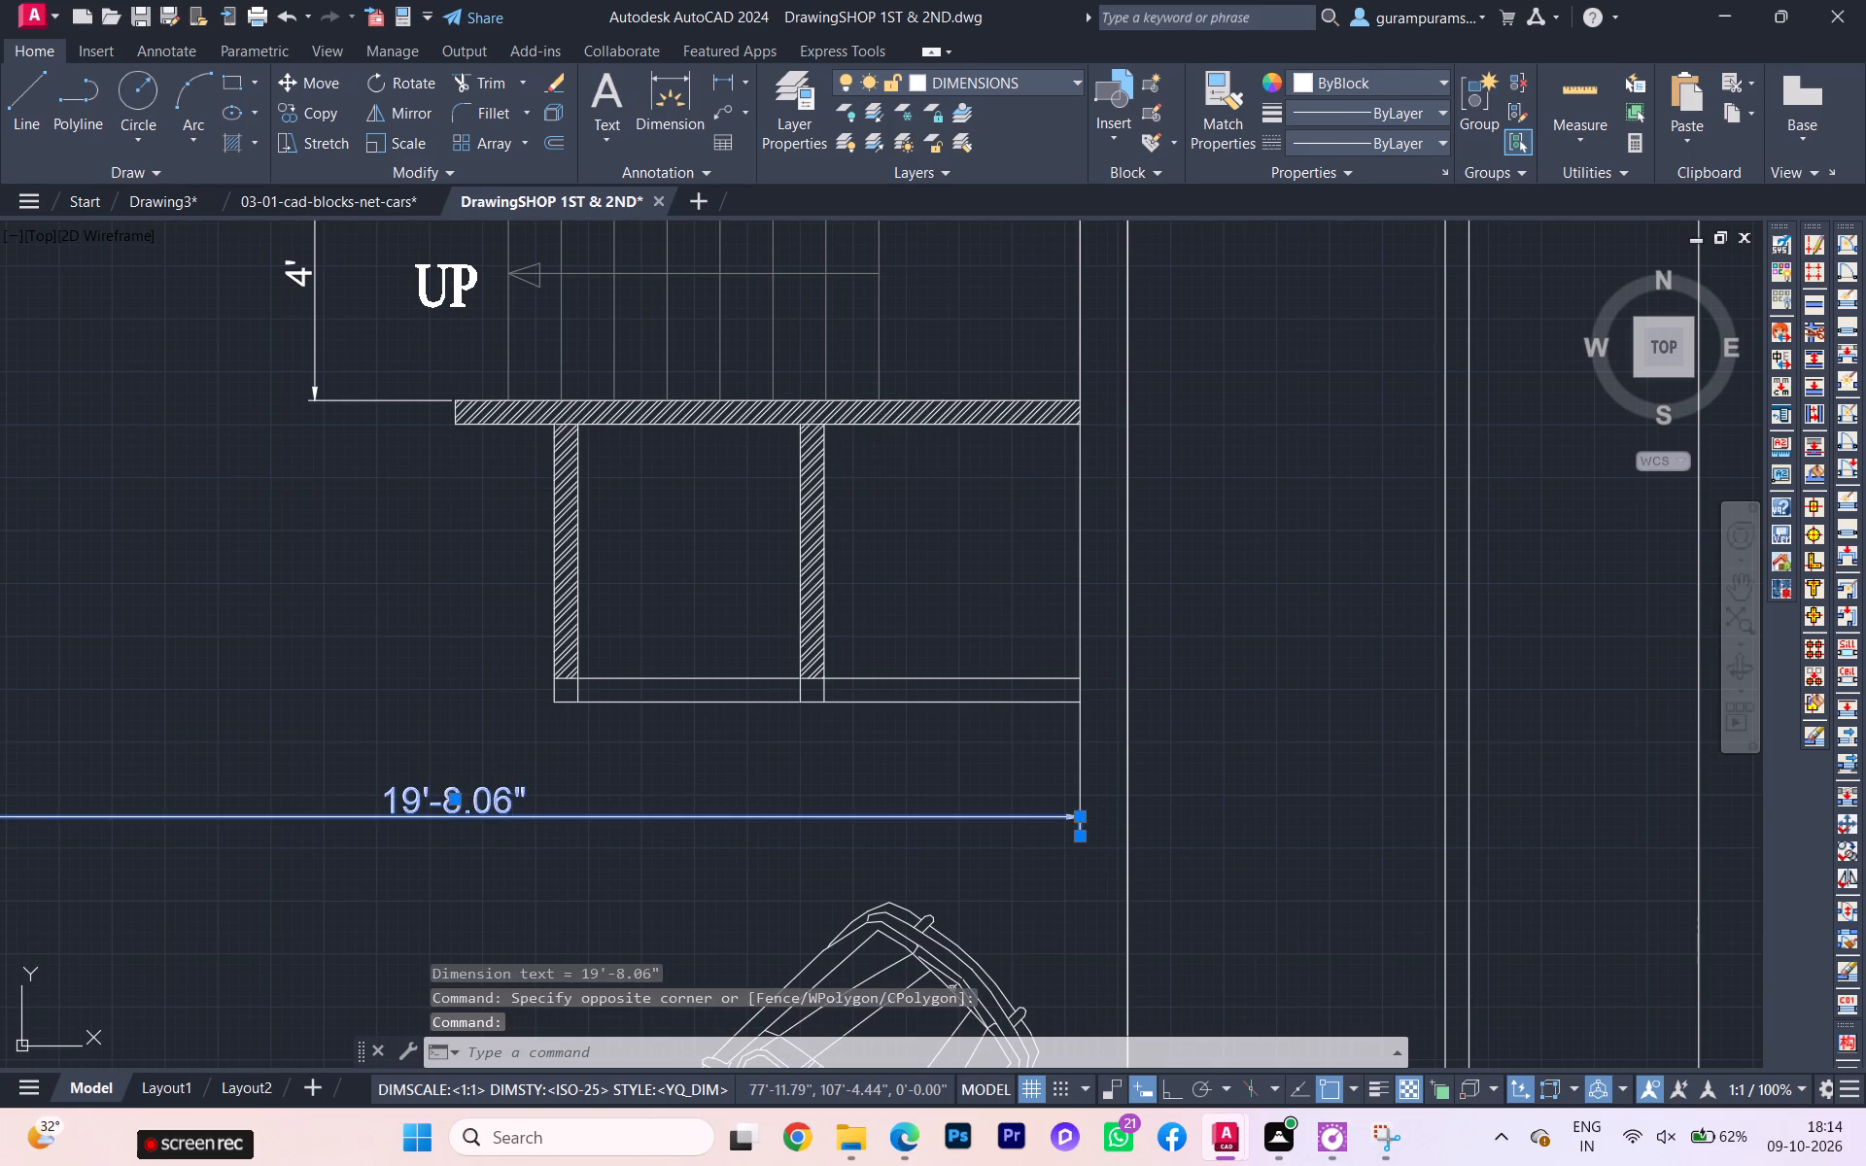
left_click(522, 802)
left_click(519, 800)
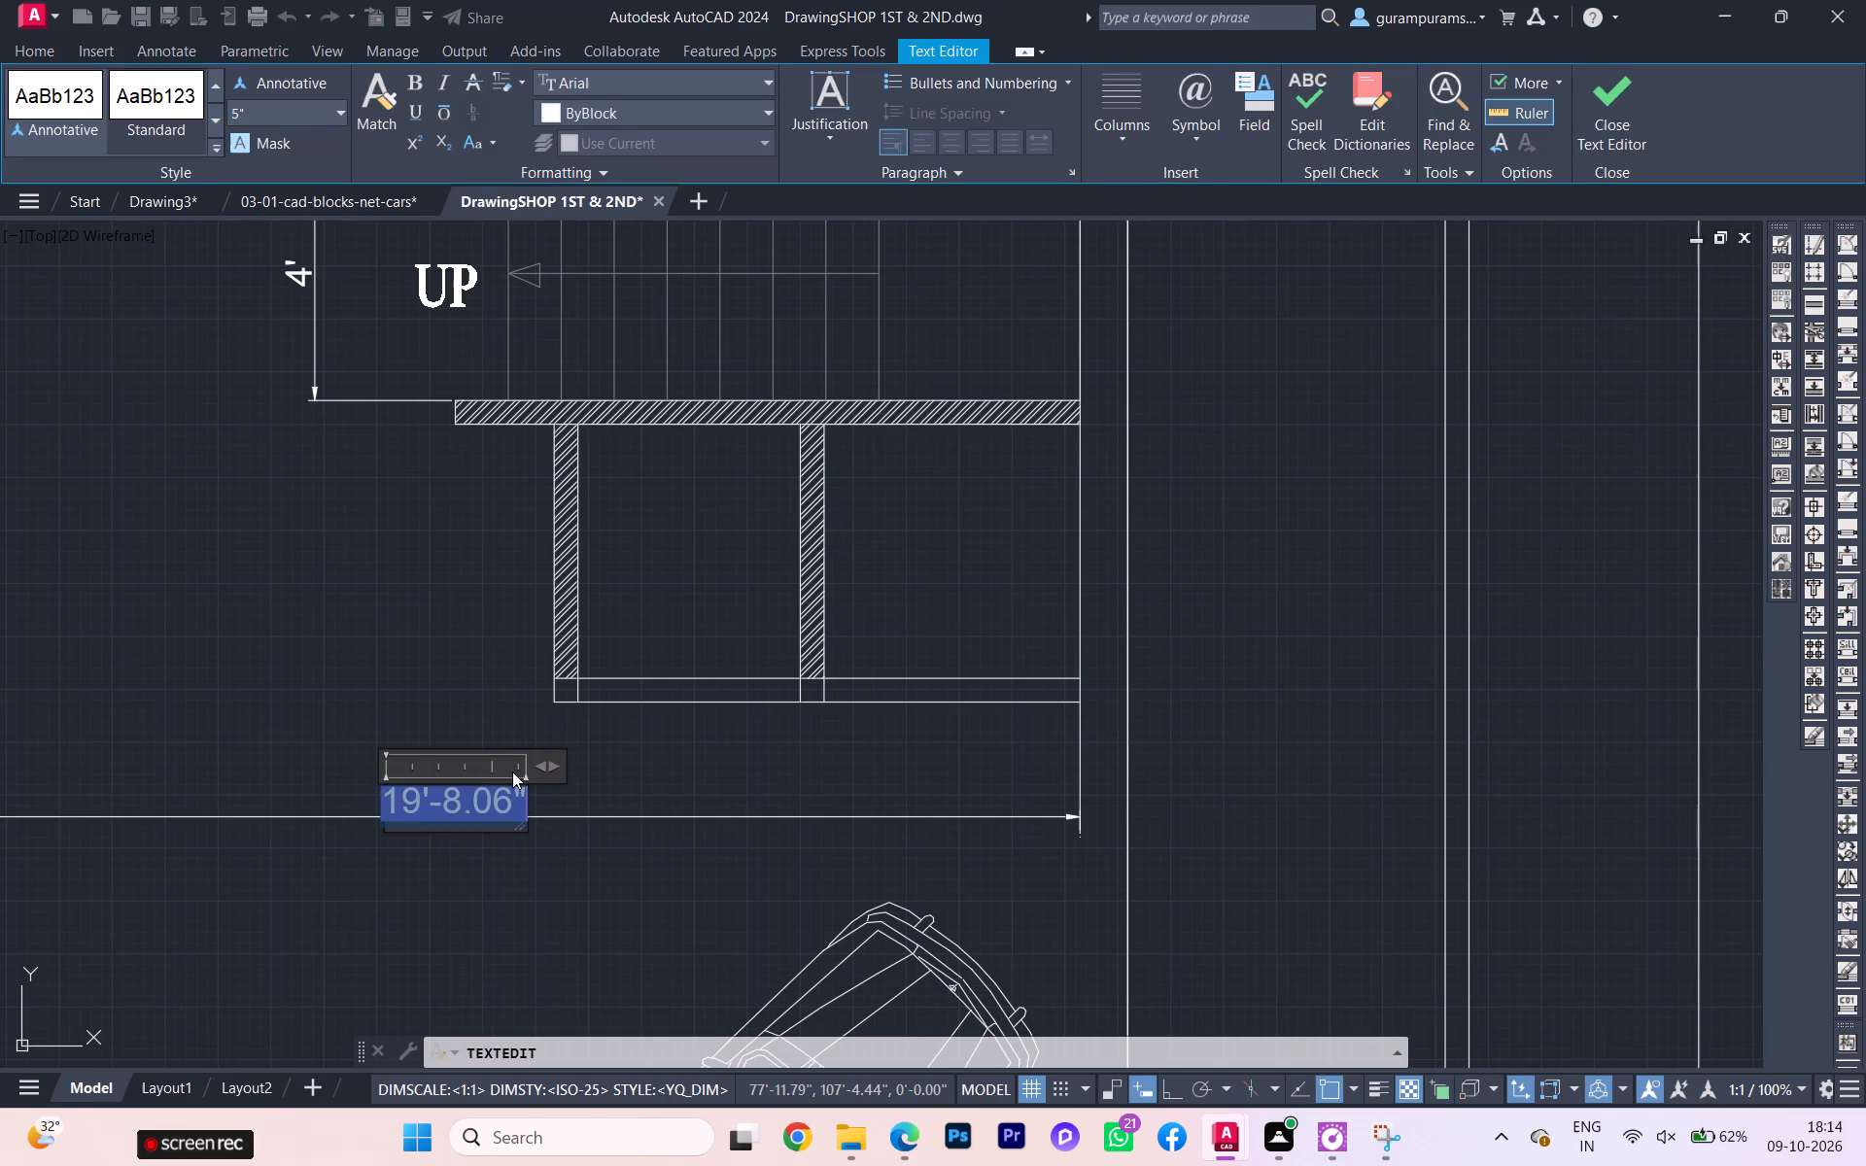
left_click(513, 799)
left_click(513, 804)
left_click(523, 816)
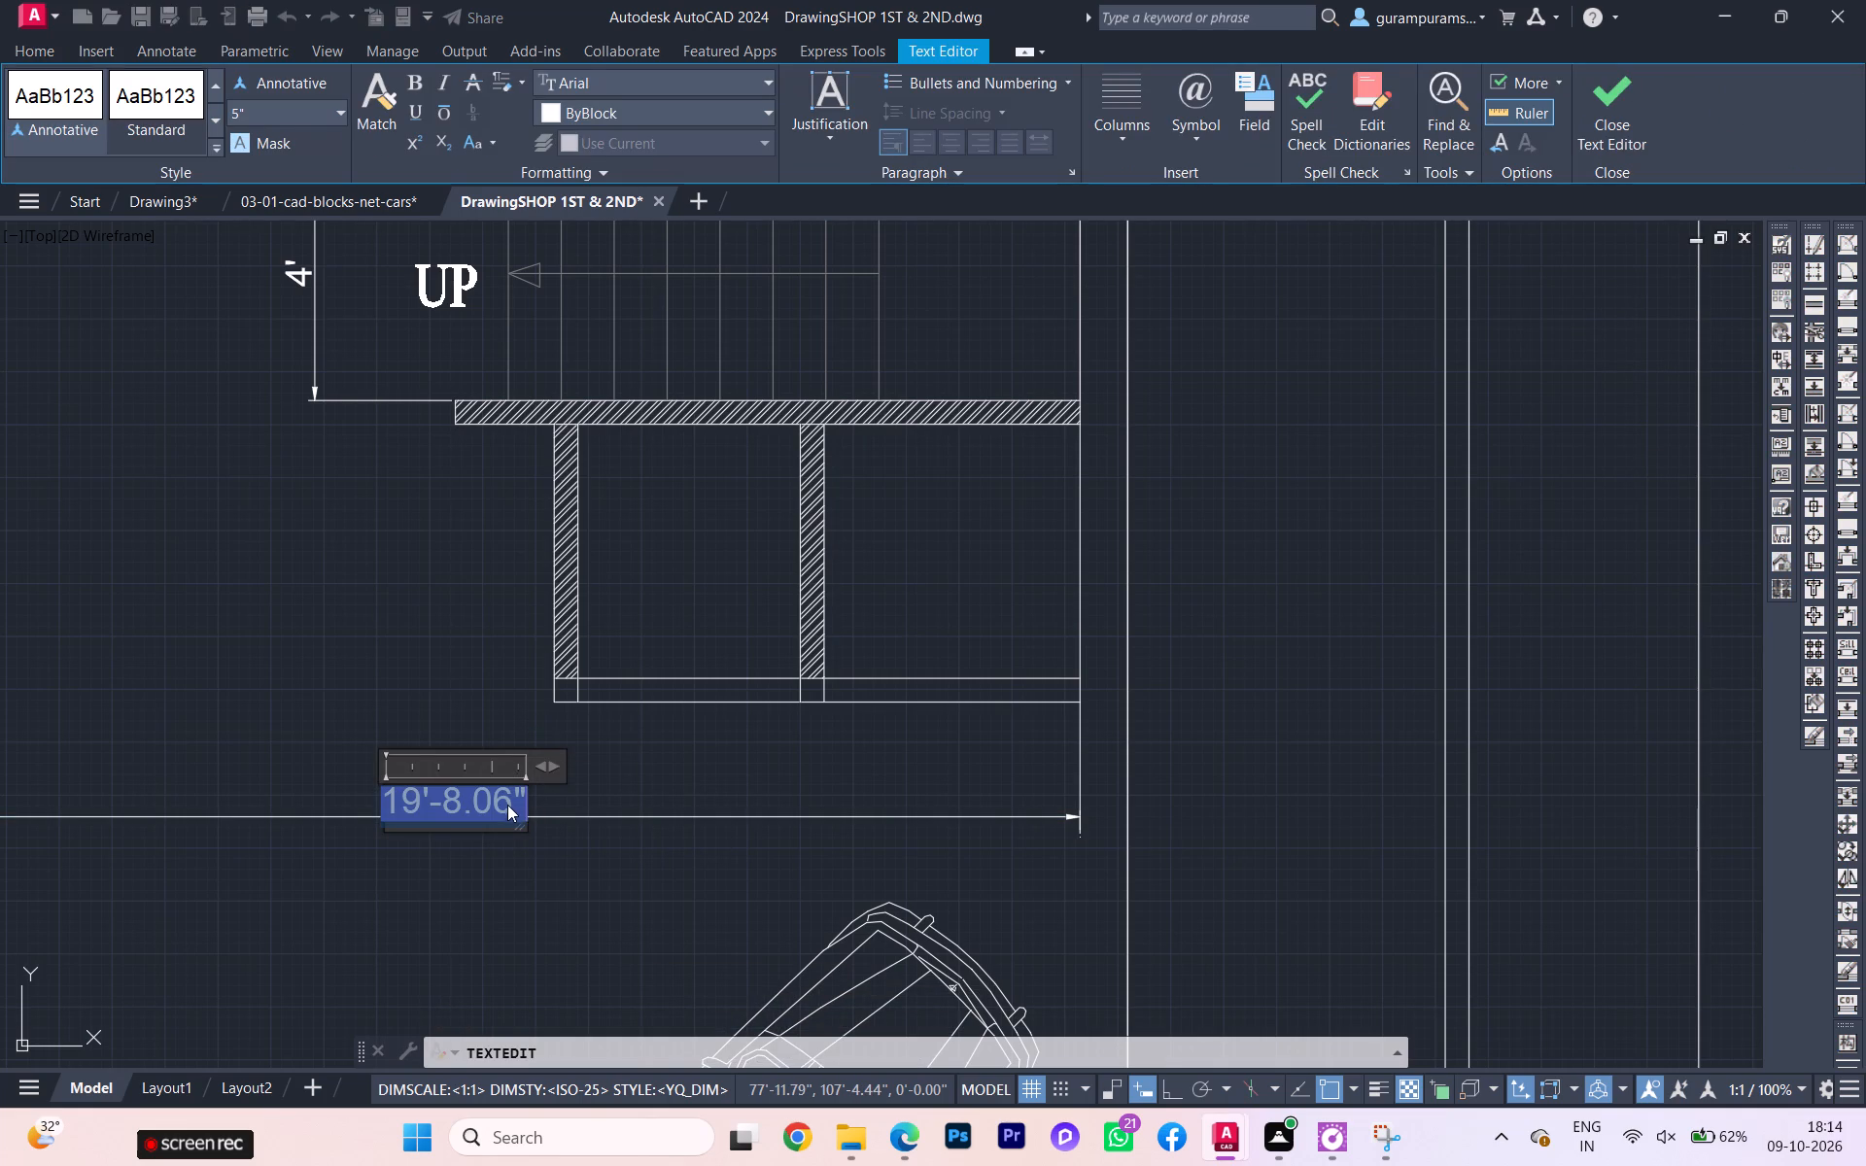
left_click(517, 809)
key("BackSpace")
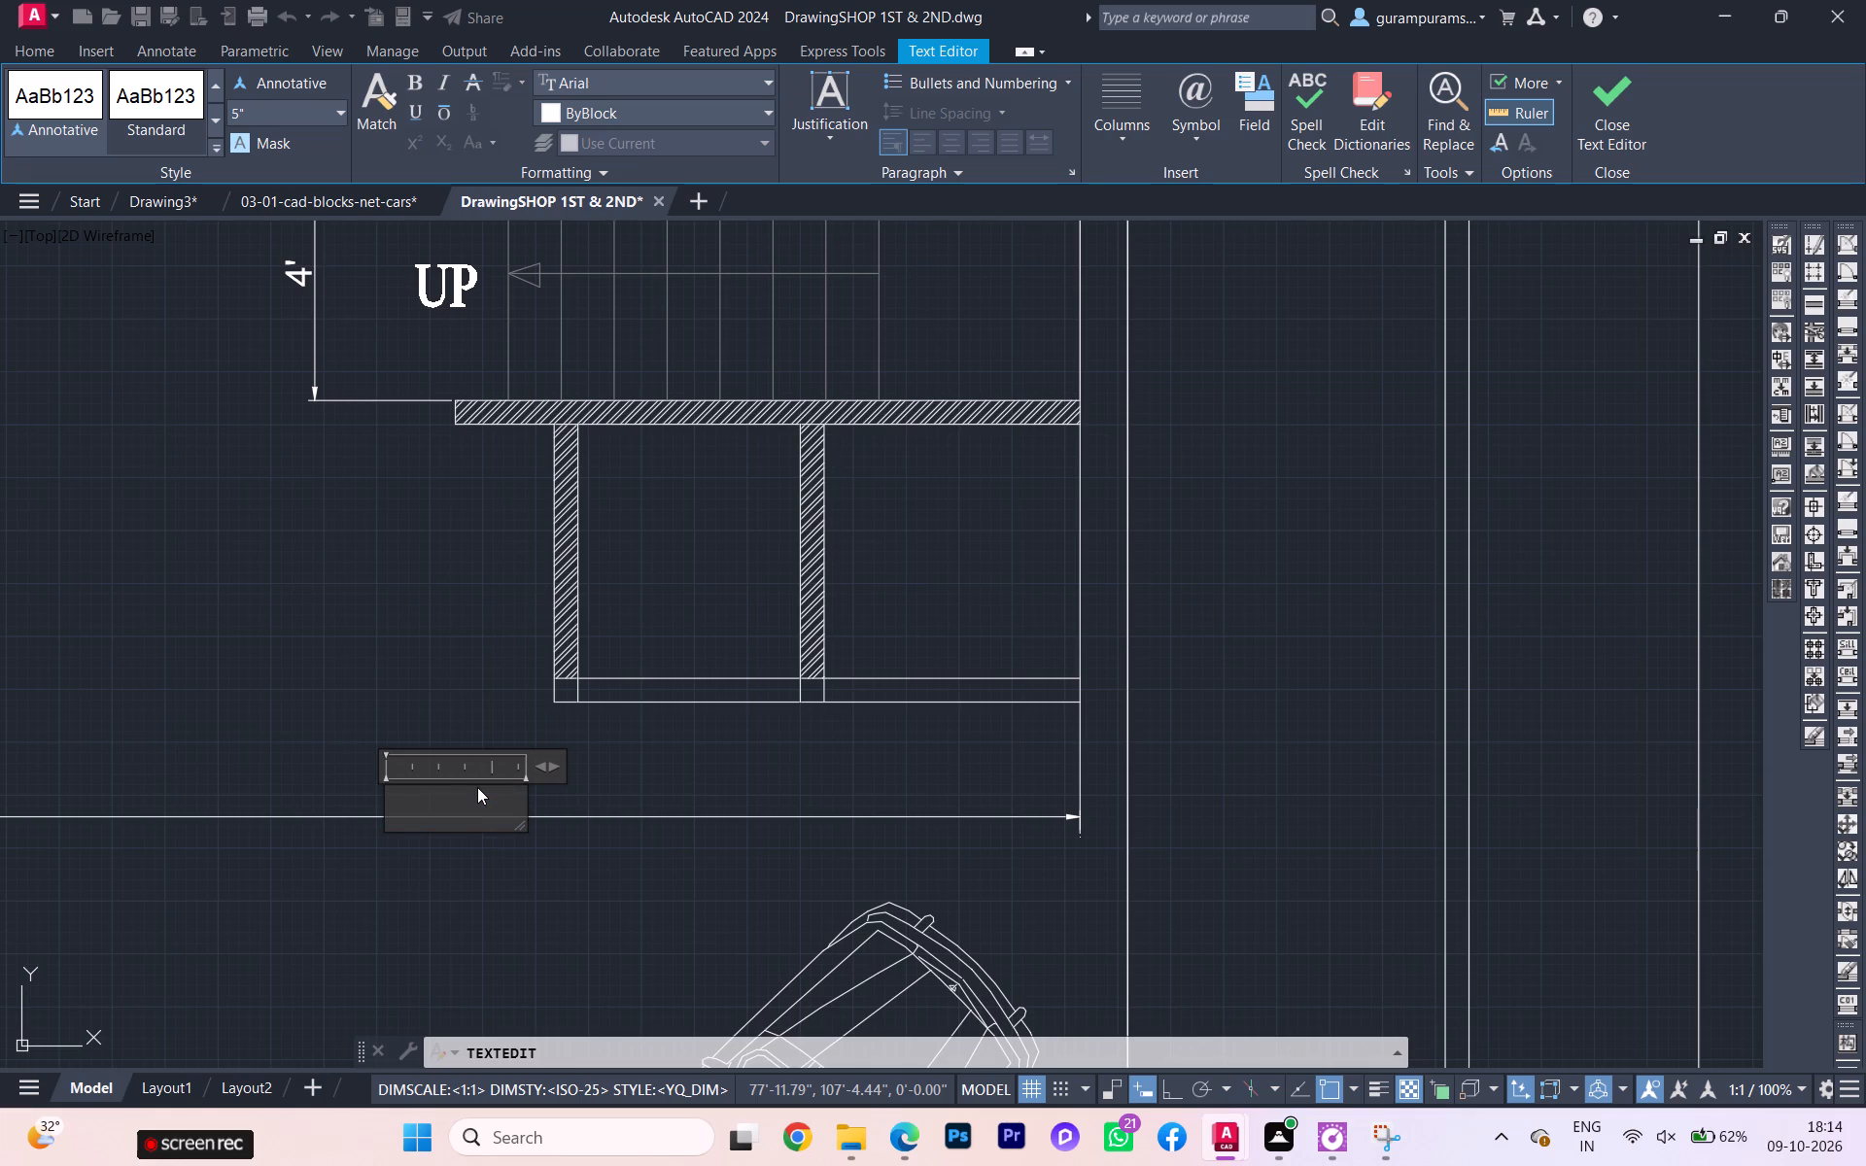
type("19'-8\"")
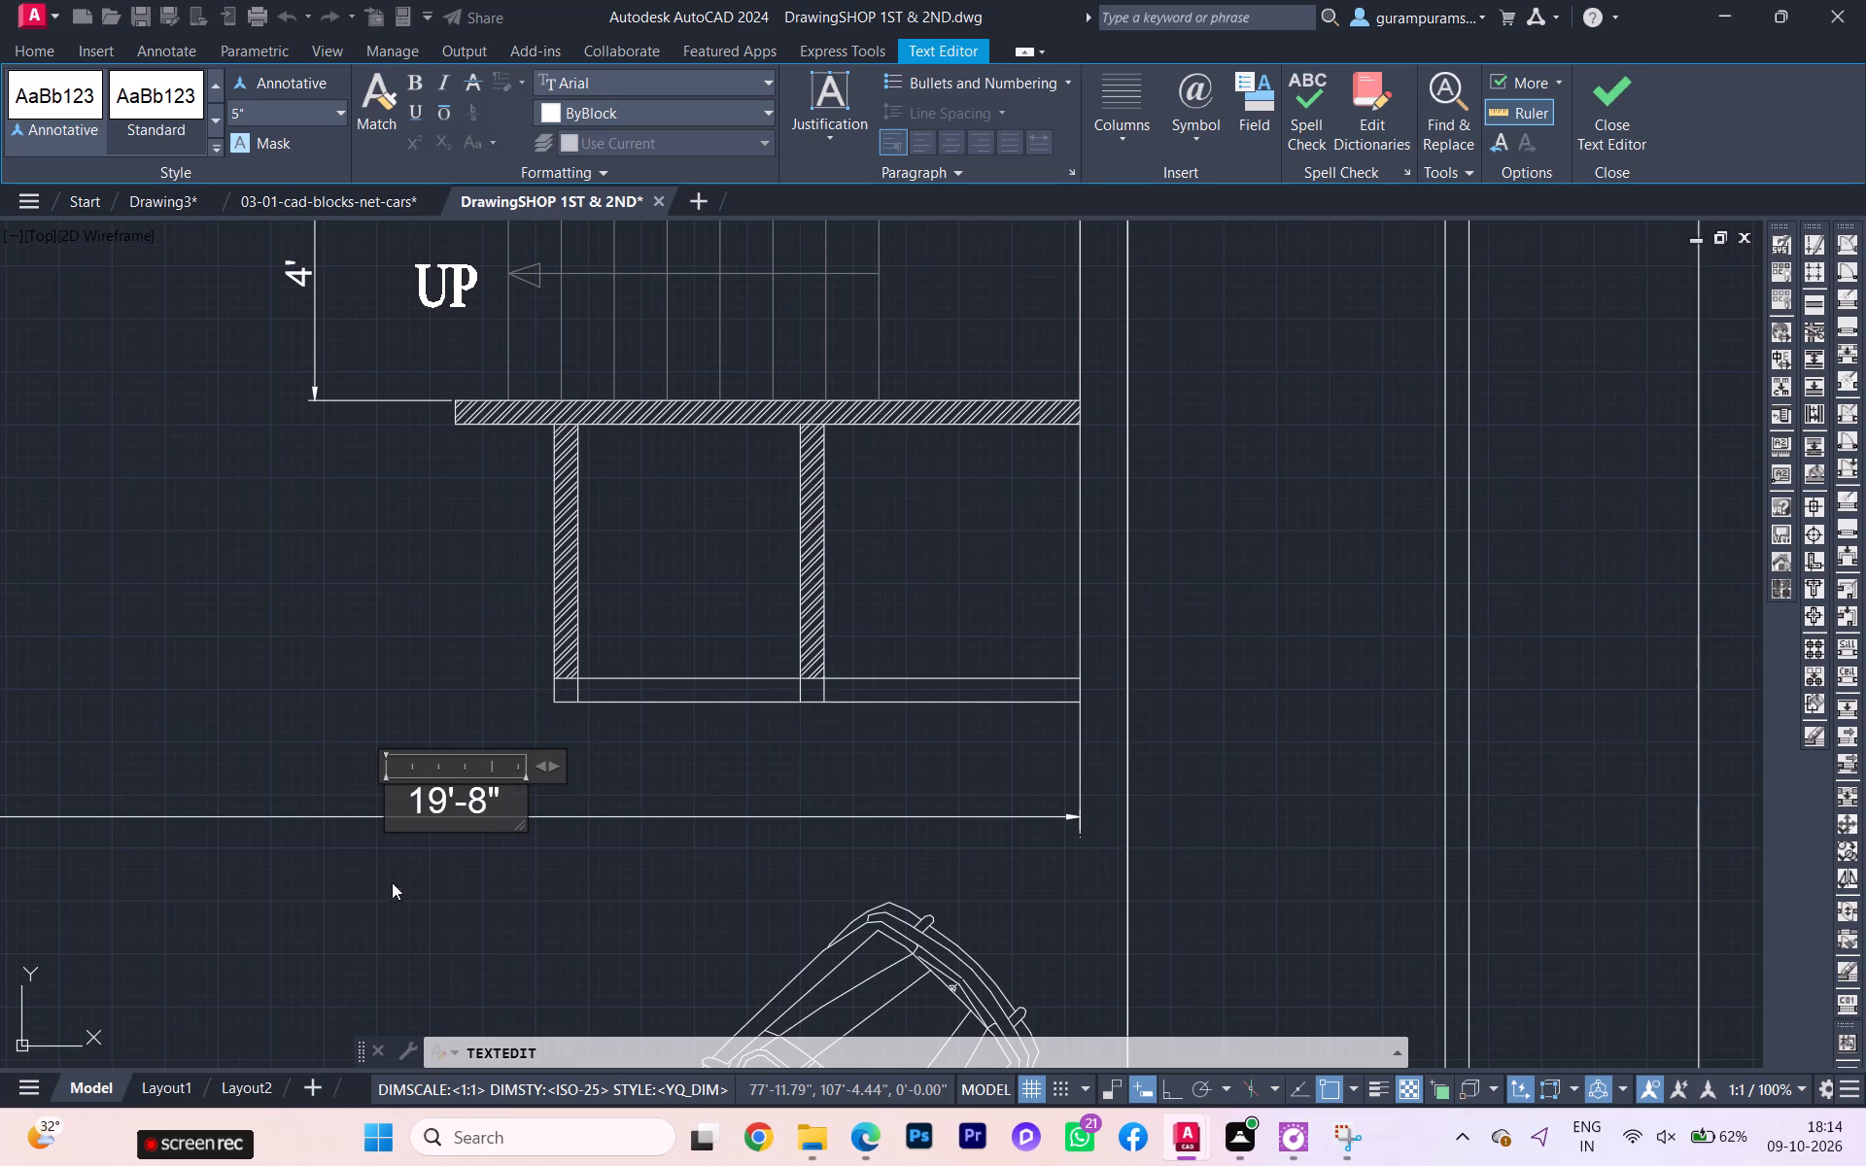
left_click(501, 909)
scroll(267, 818, "down", 4)
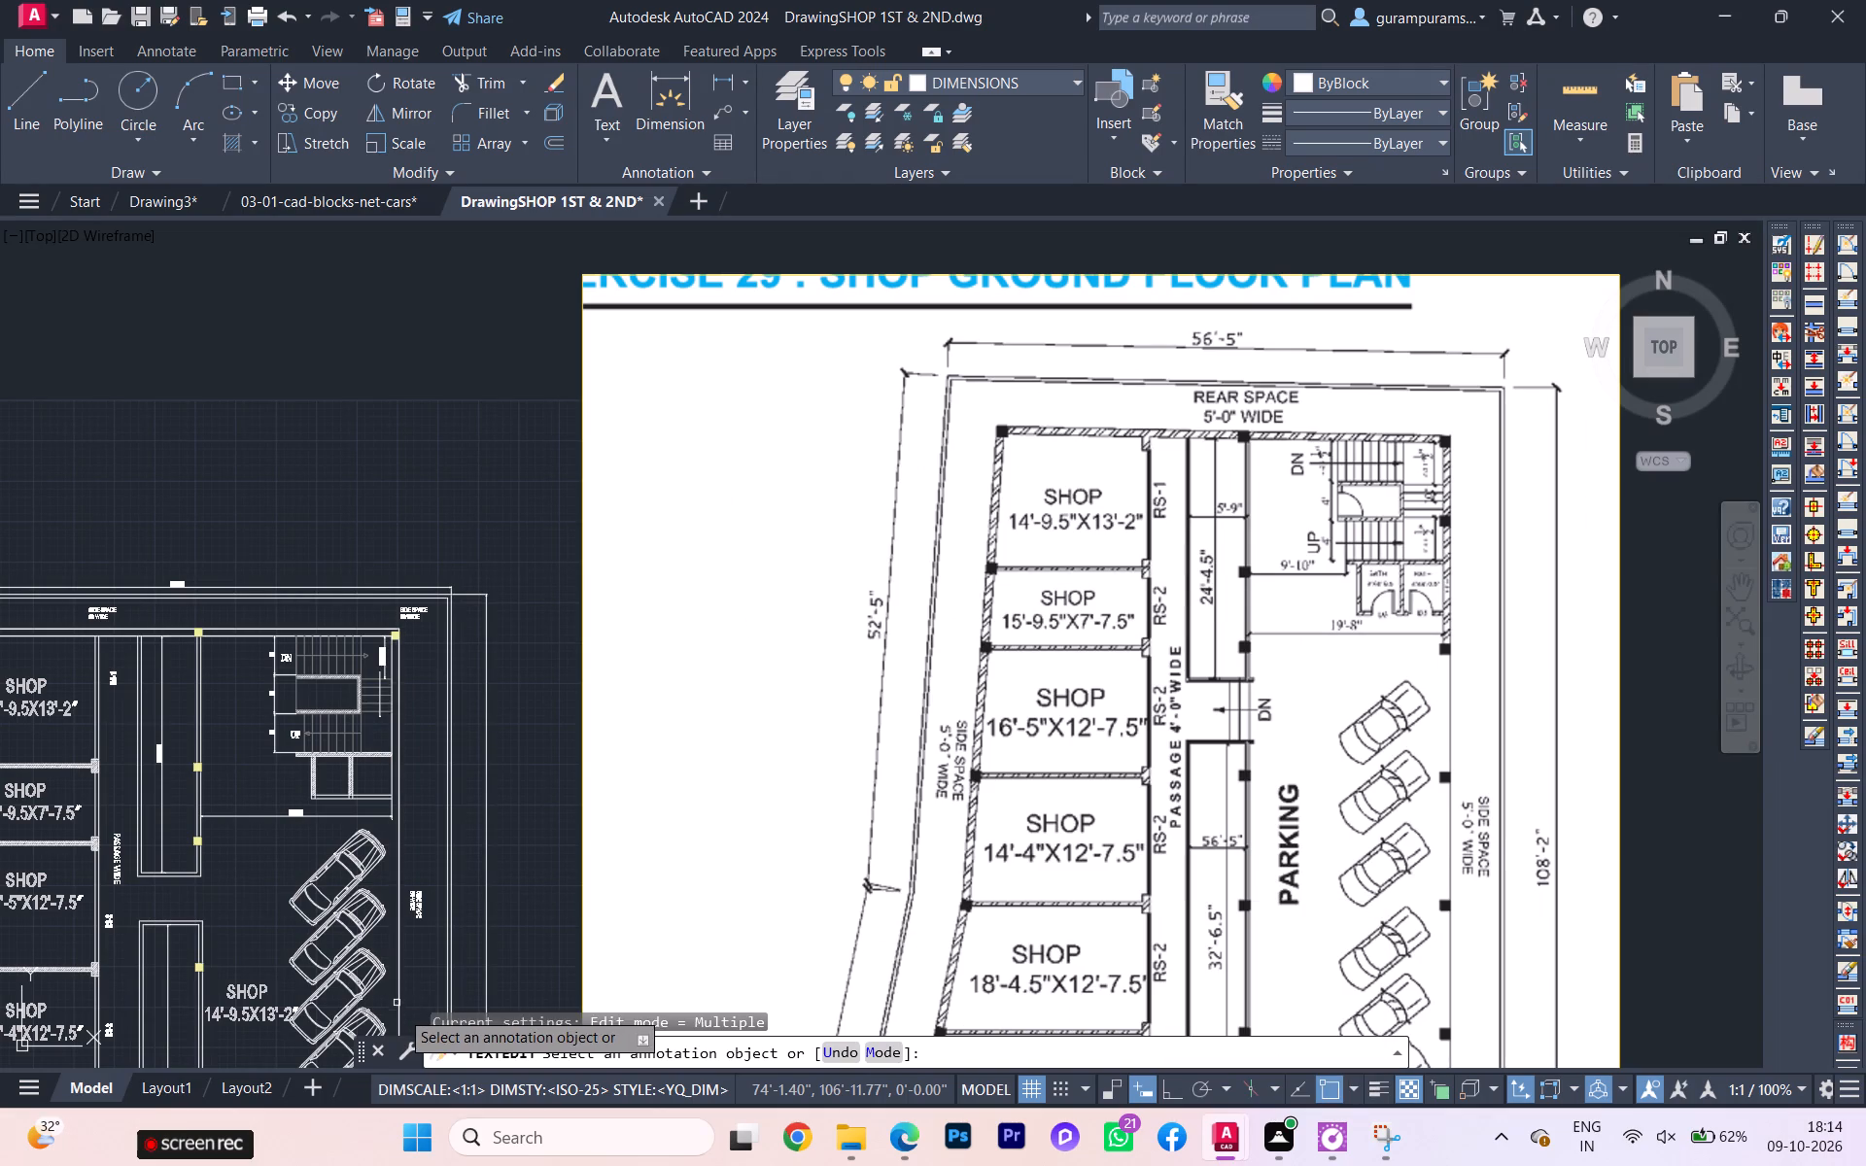
scroll(372, 923, "up", 3)
scroll(609, 835, "down", 1)
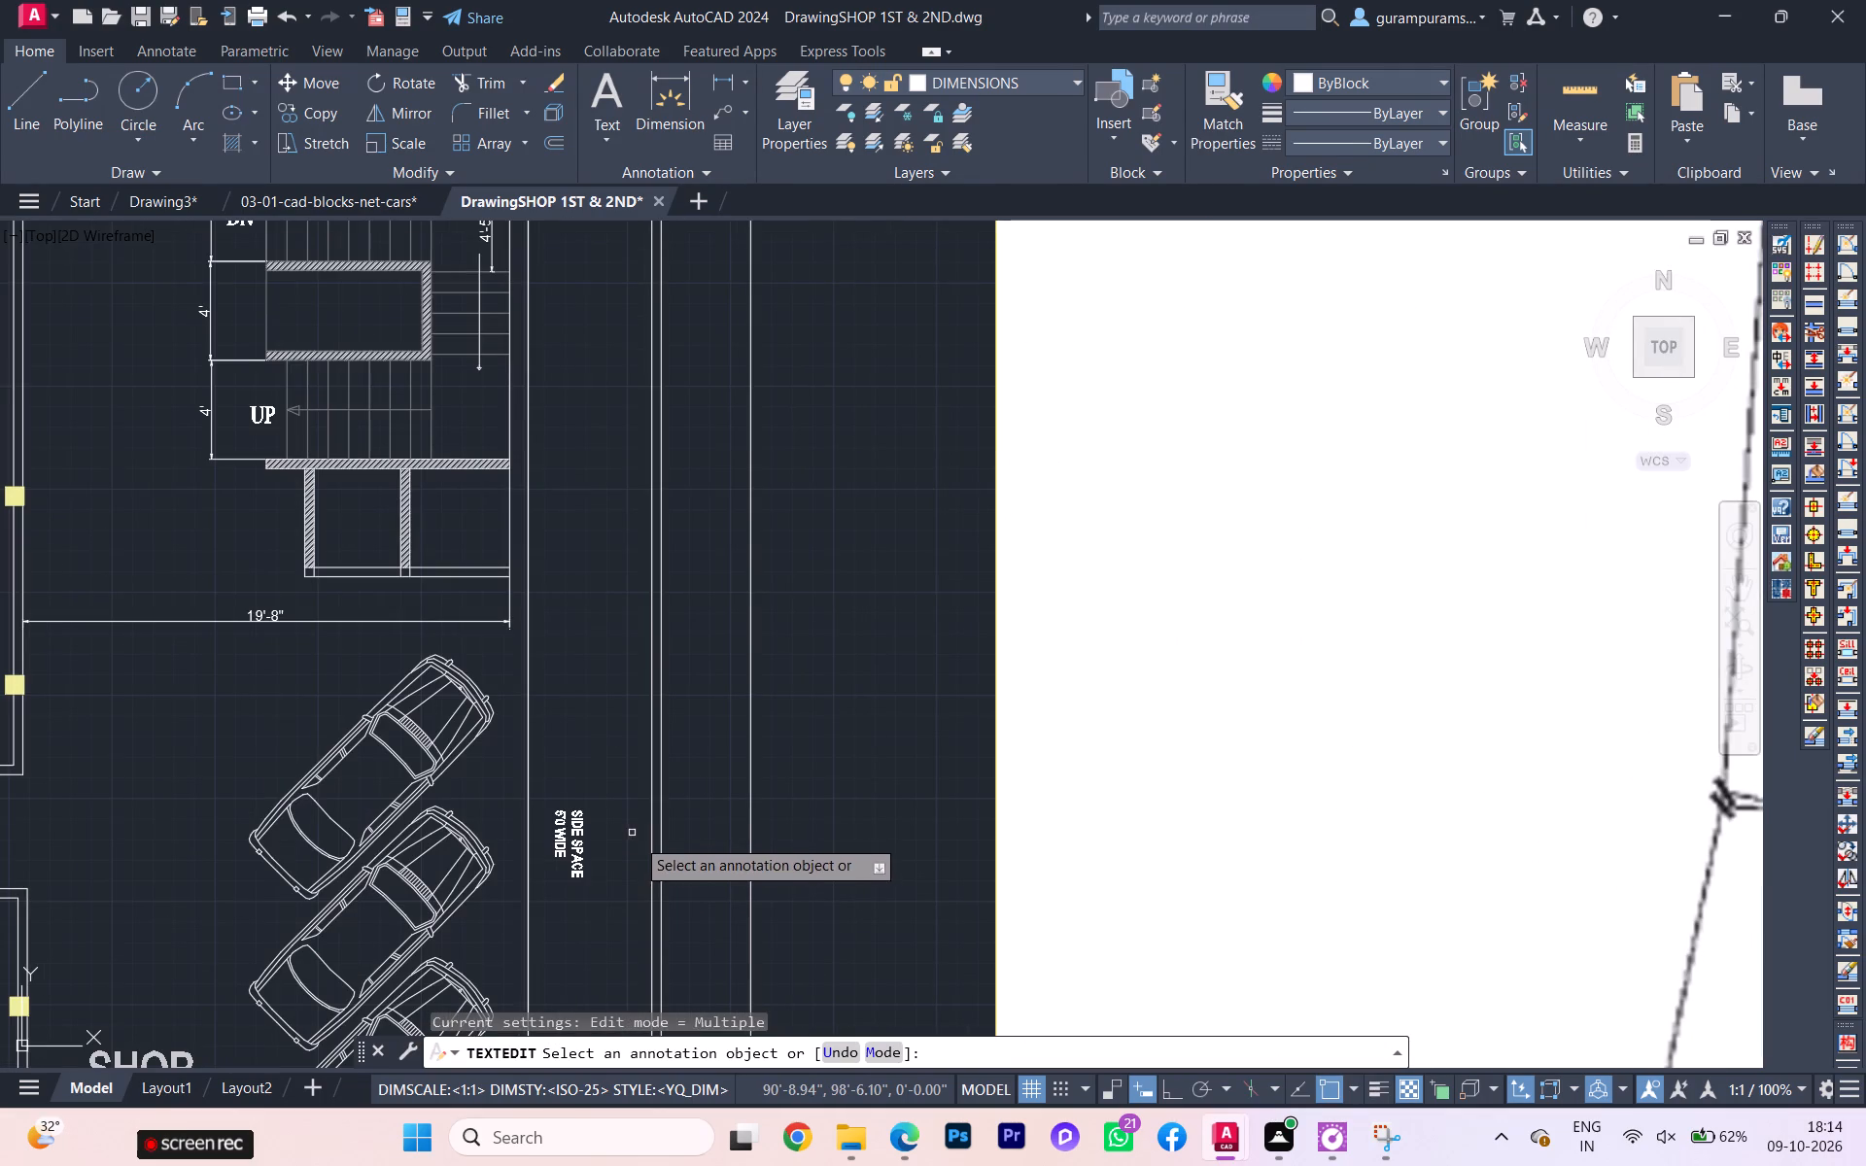
key("Escape")
Compare the drafted parking and passage area with the reference plan, checking the openings between the long platforms.
scroll(547, 707, "up", 1)
scroll(552, 709, "down", 2)
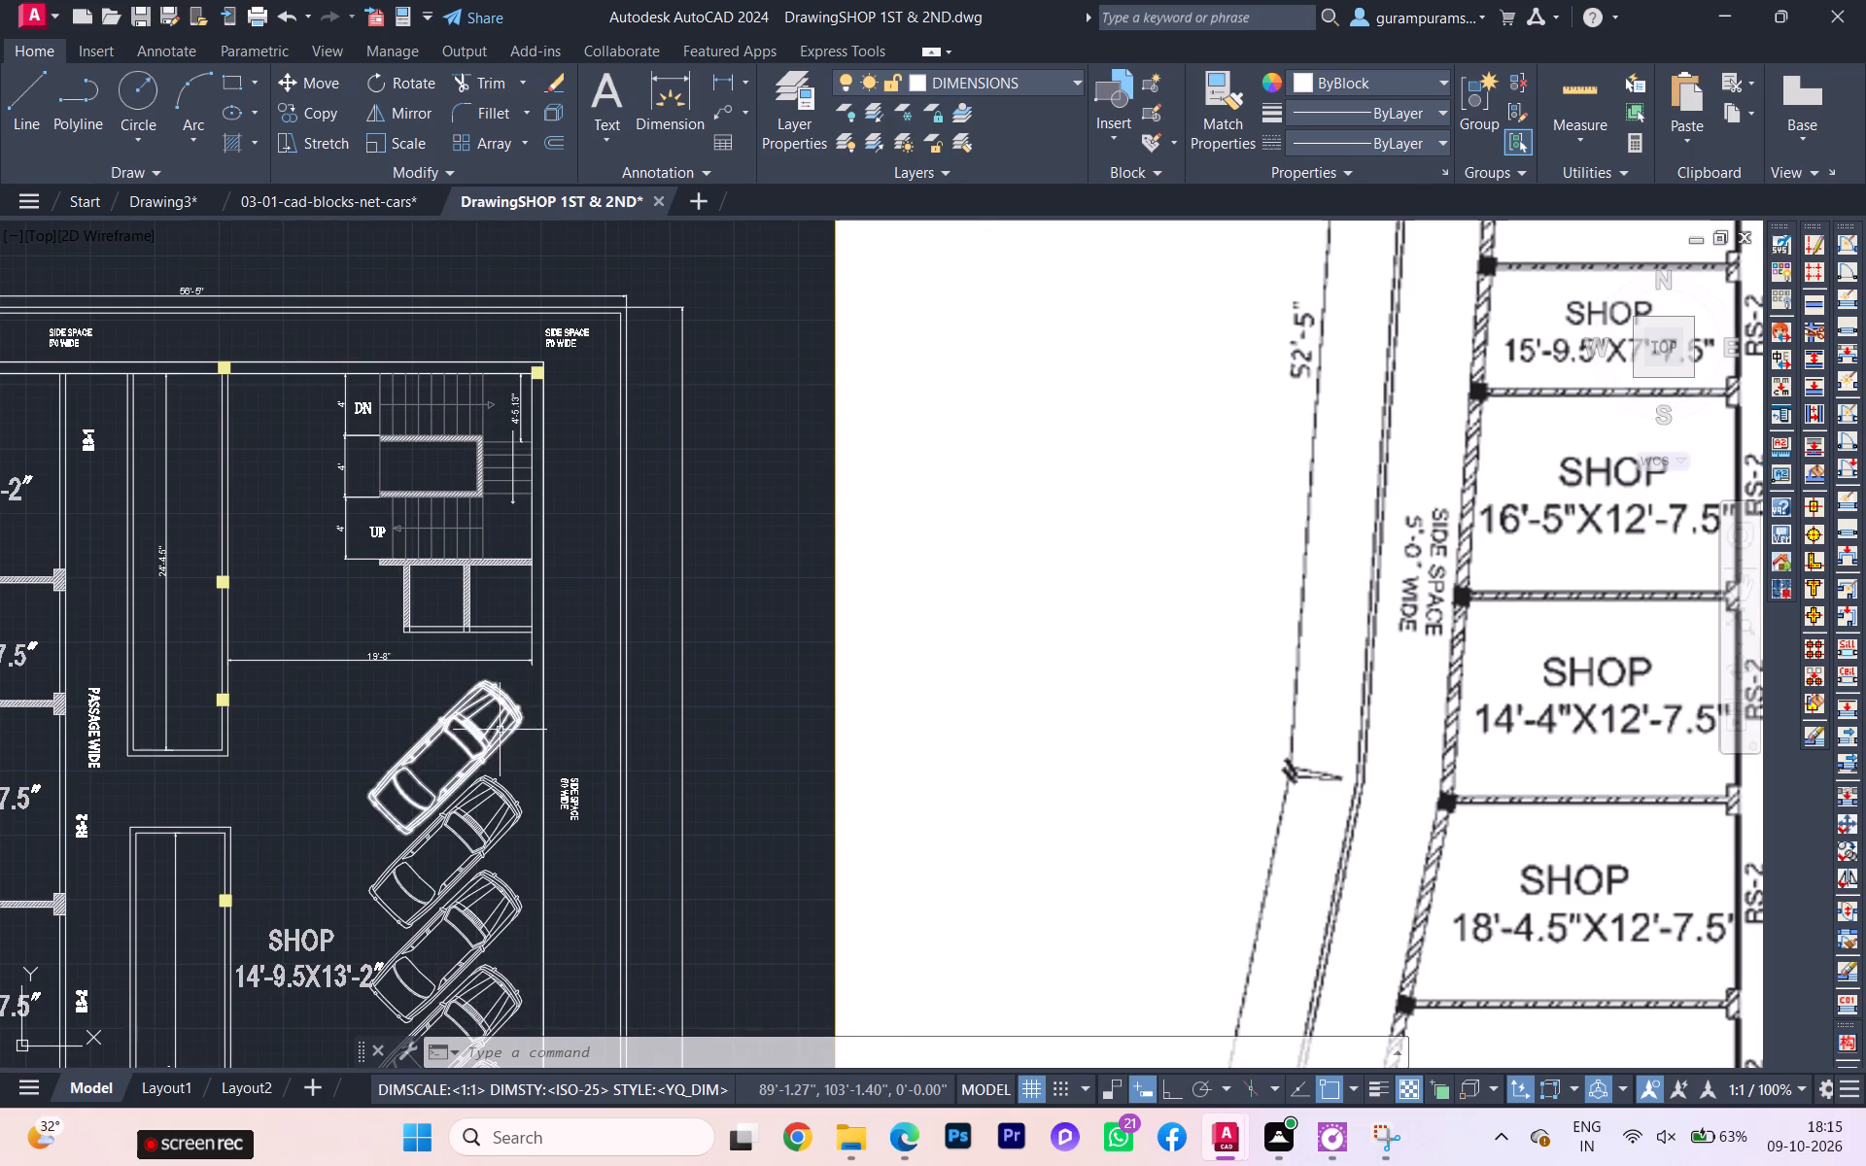
scroll(607, 653, "up", 1)
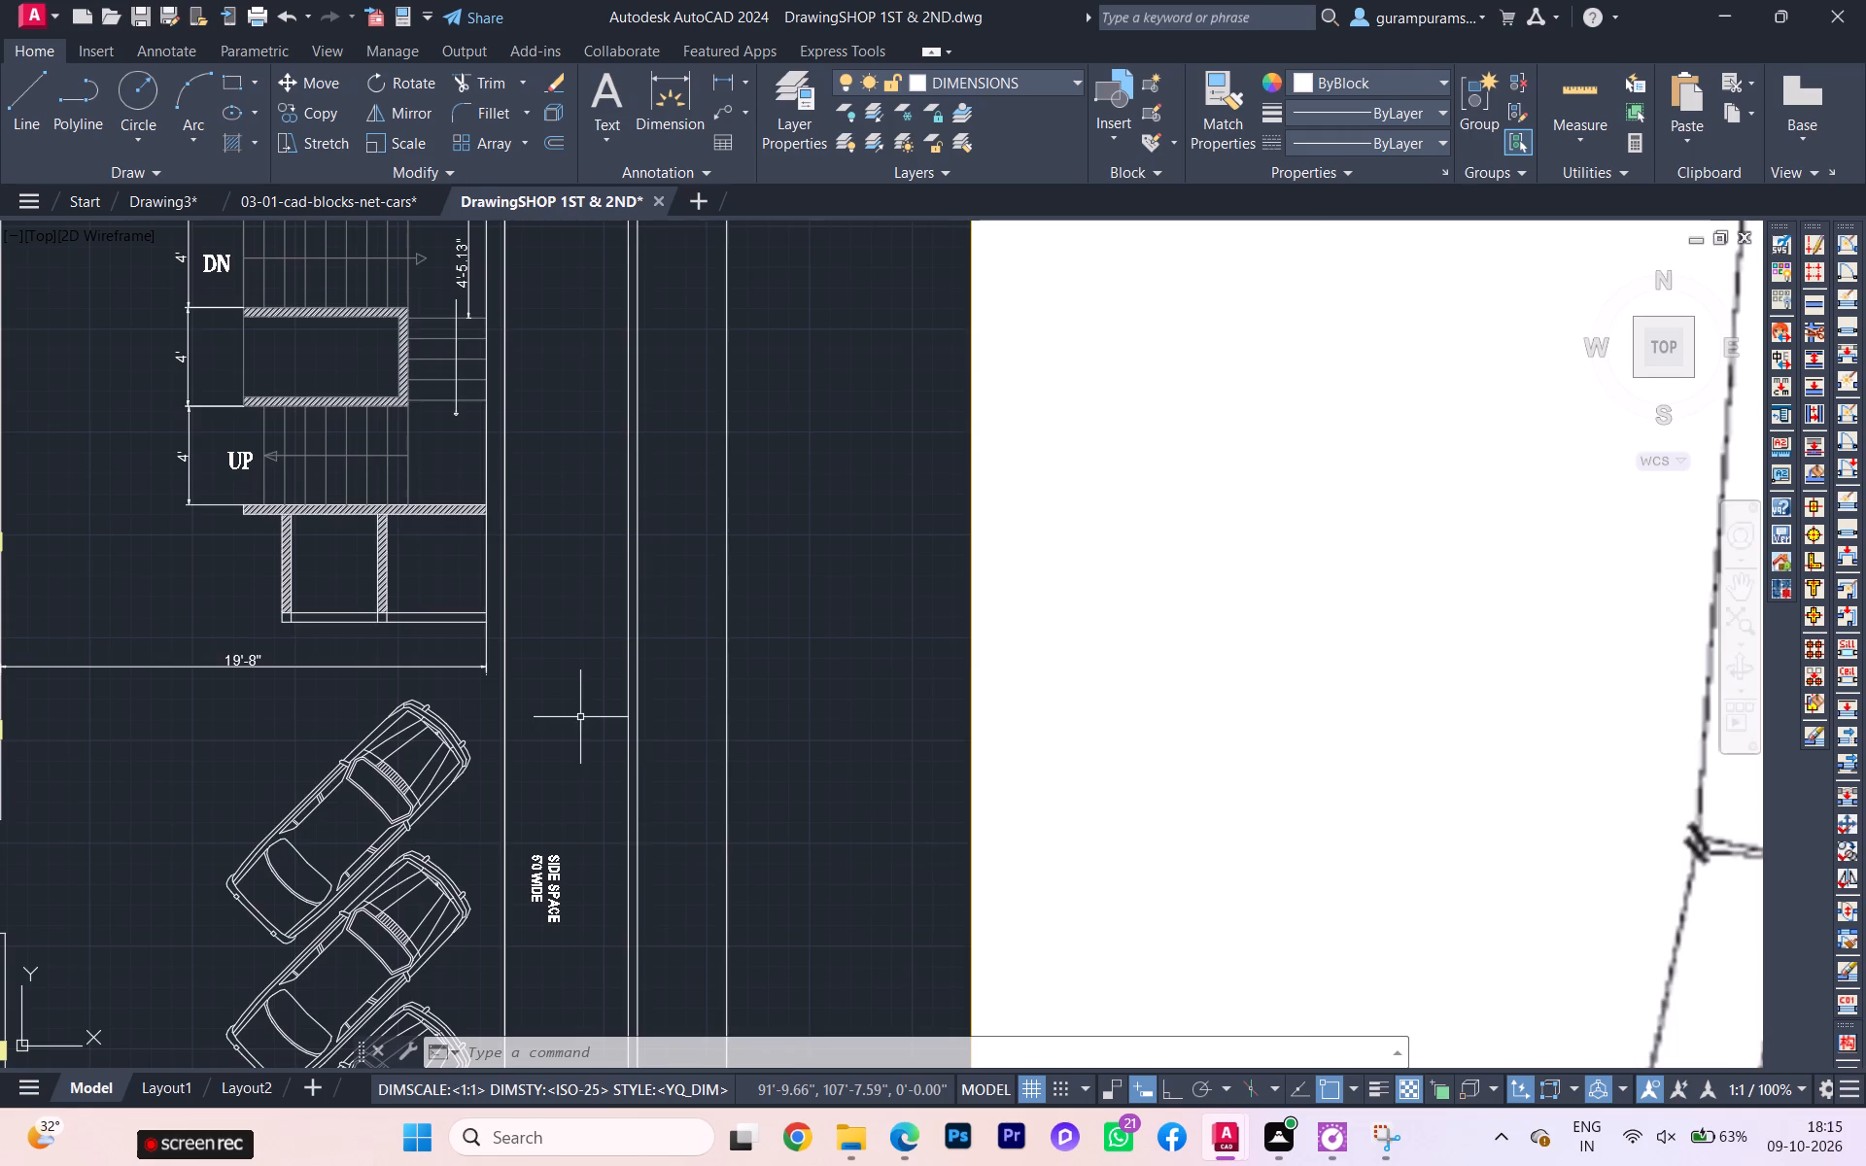
scroll(576, 721, "down", 1)
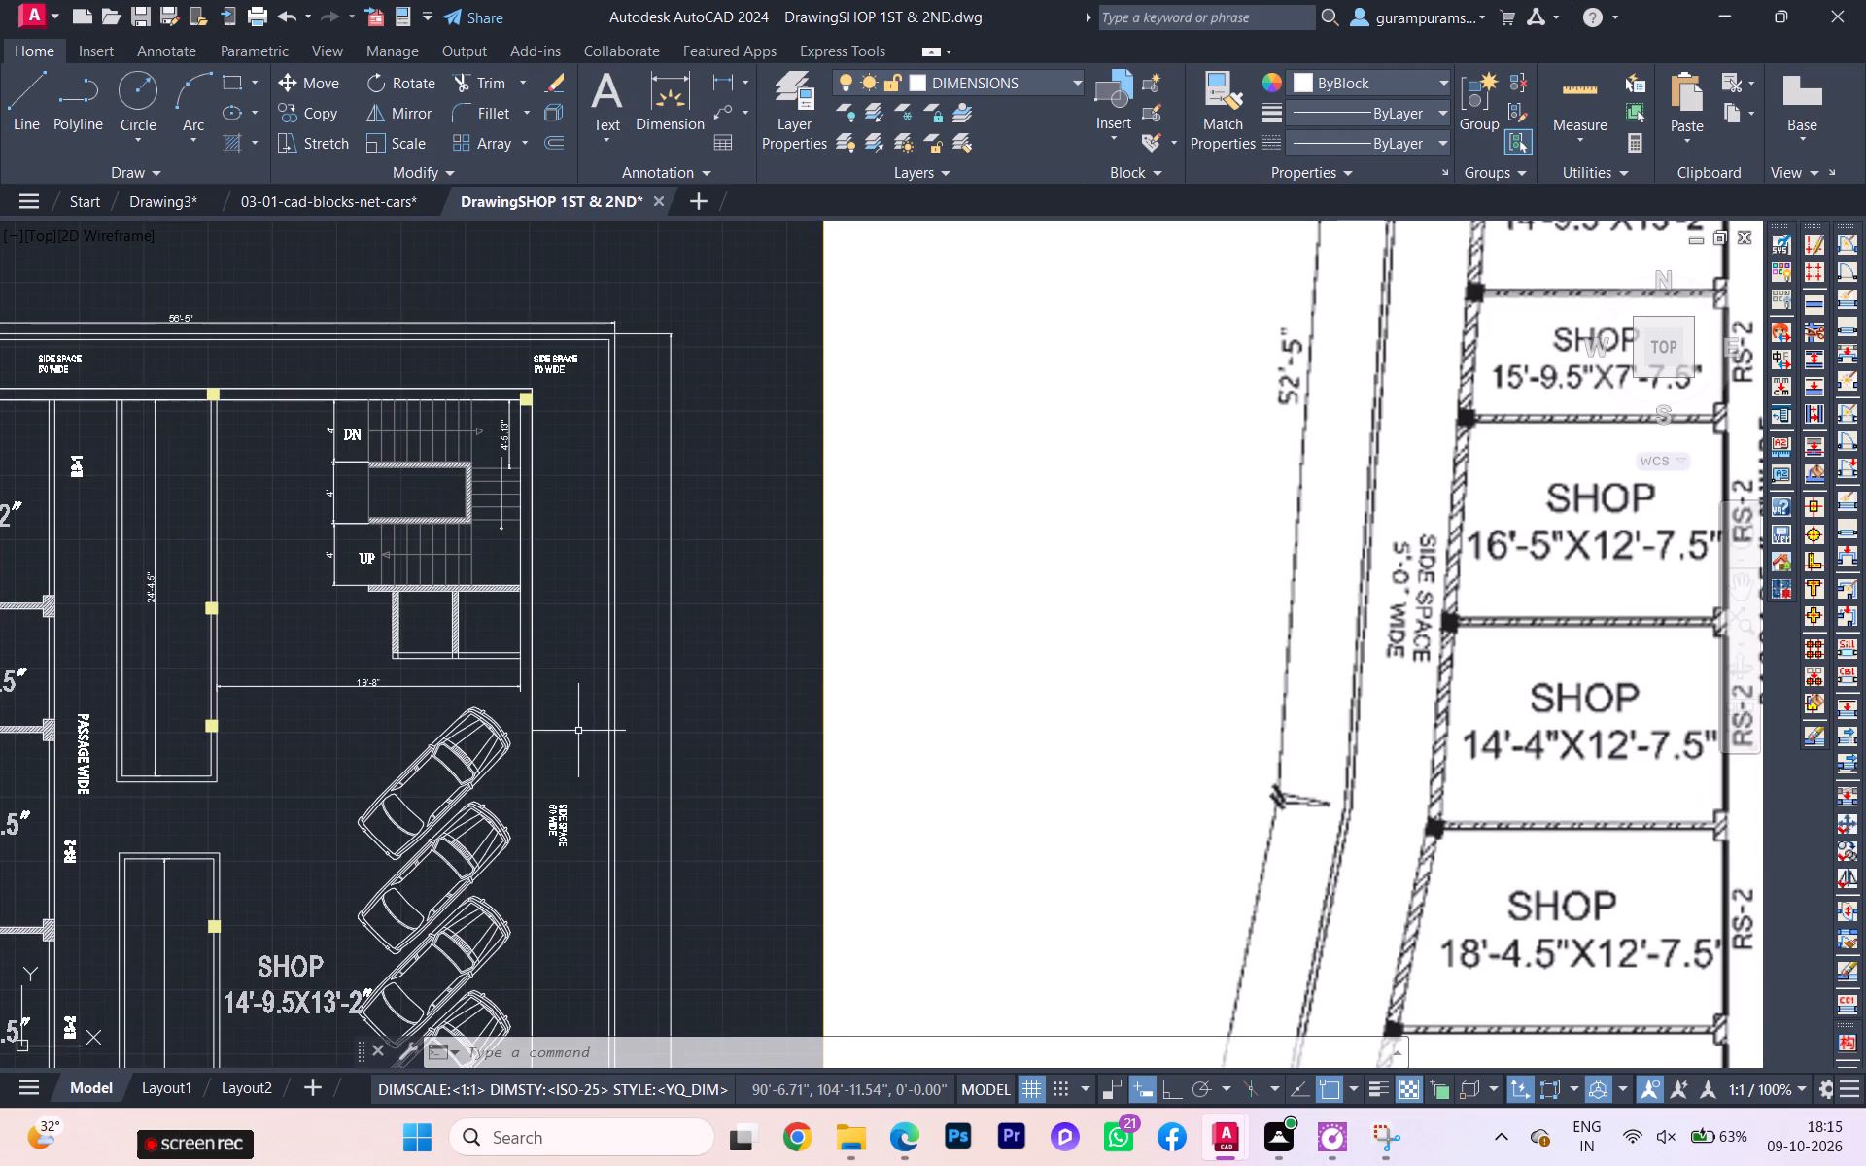
scroll(1046, 668, "down", 1)
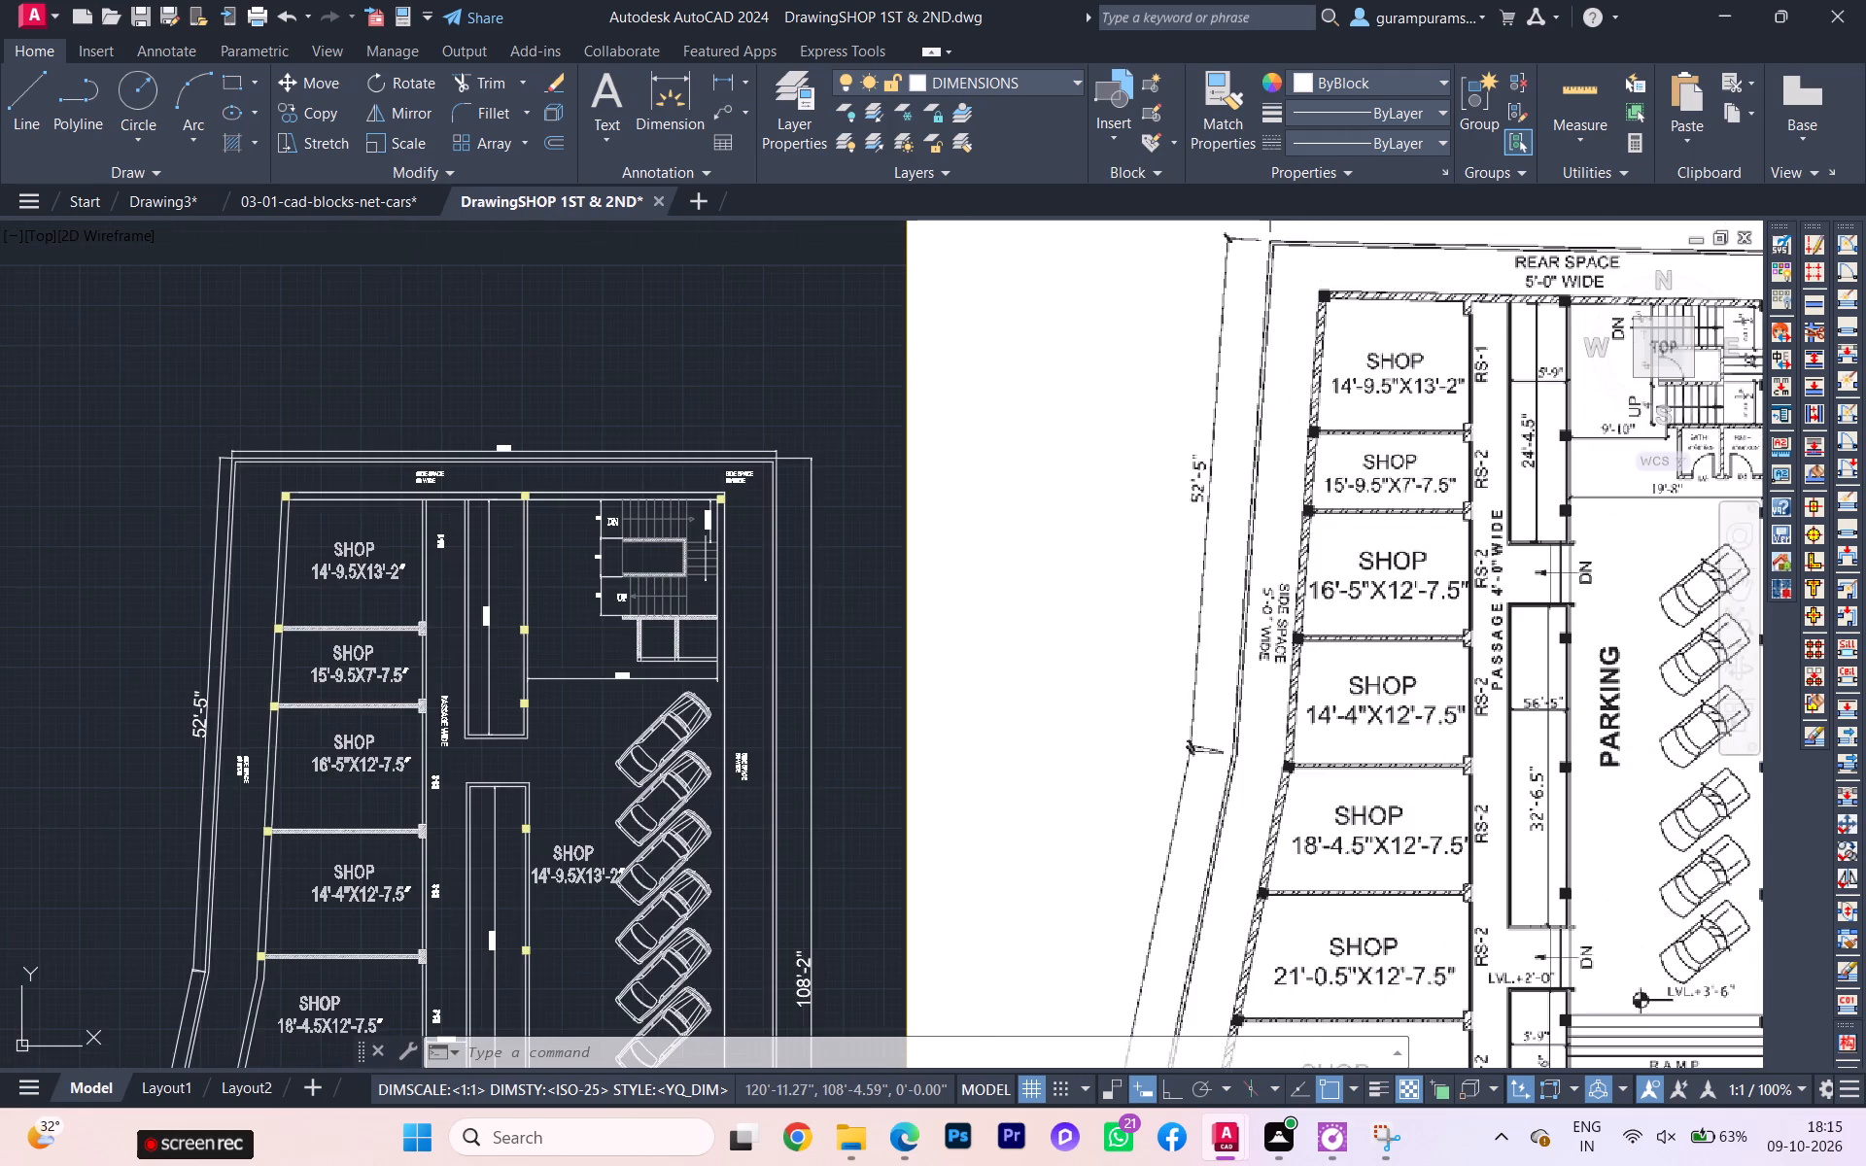
scroll(1046, 665, "down", 2)
scroll(1227, 622, "up", 3)
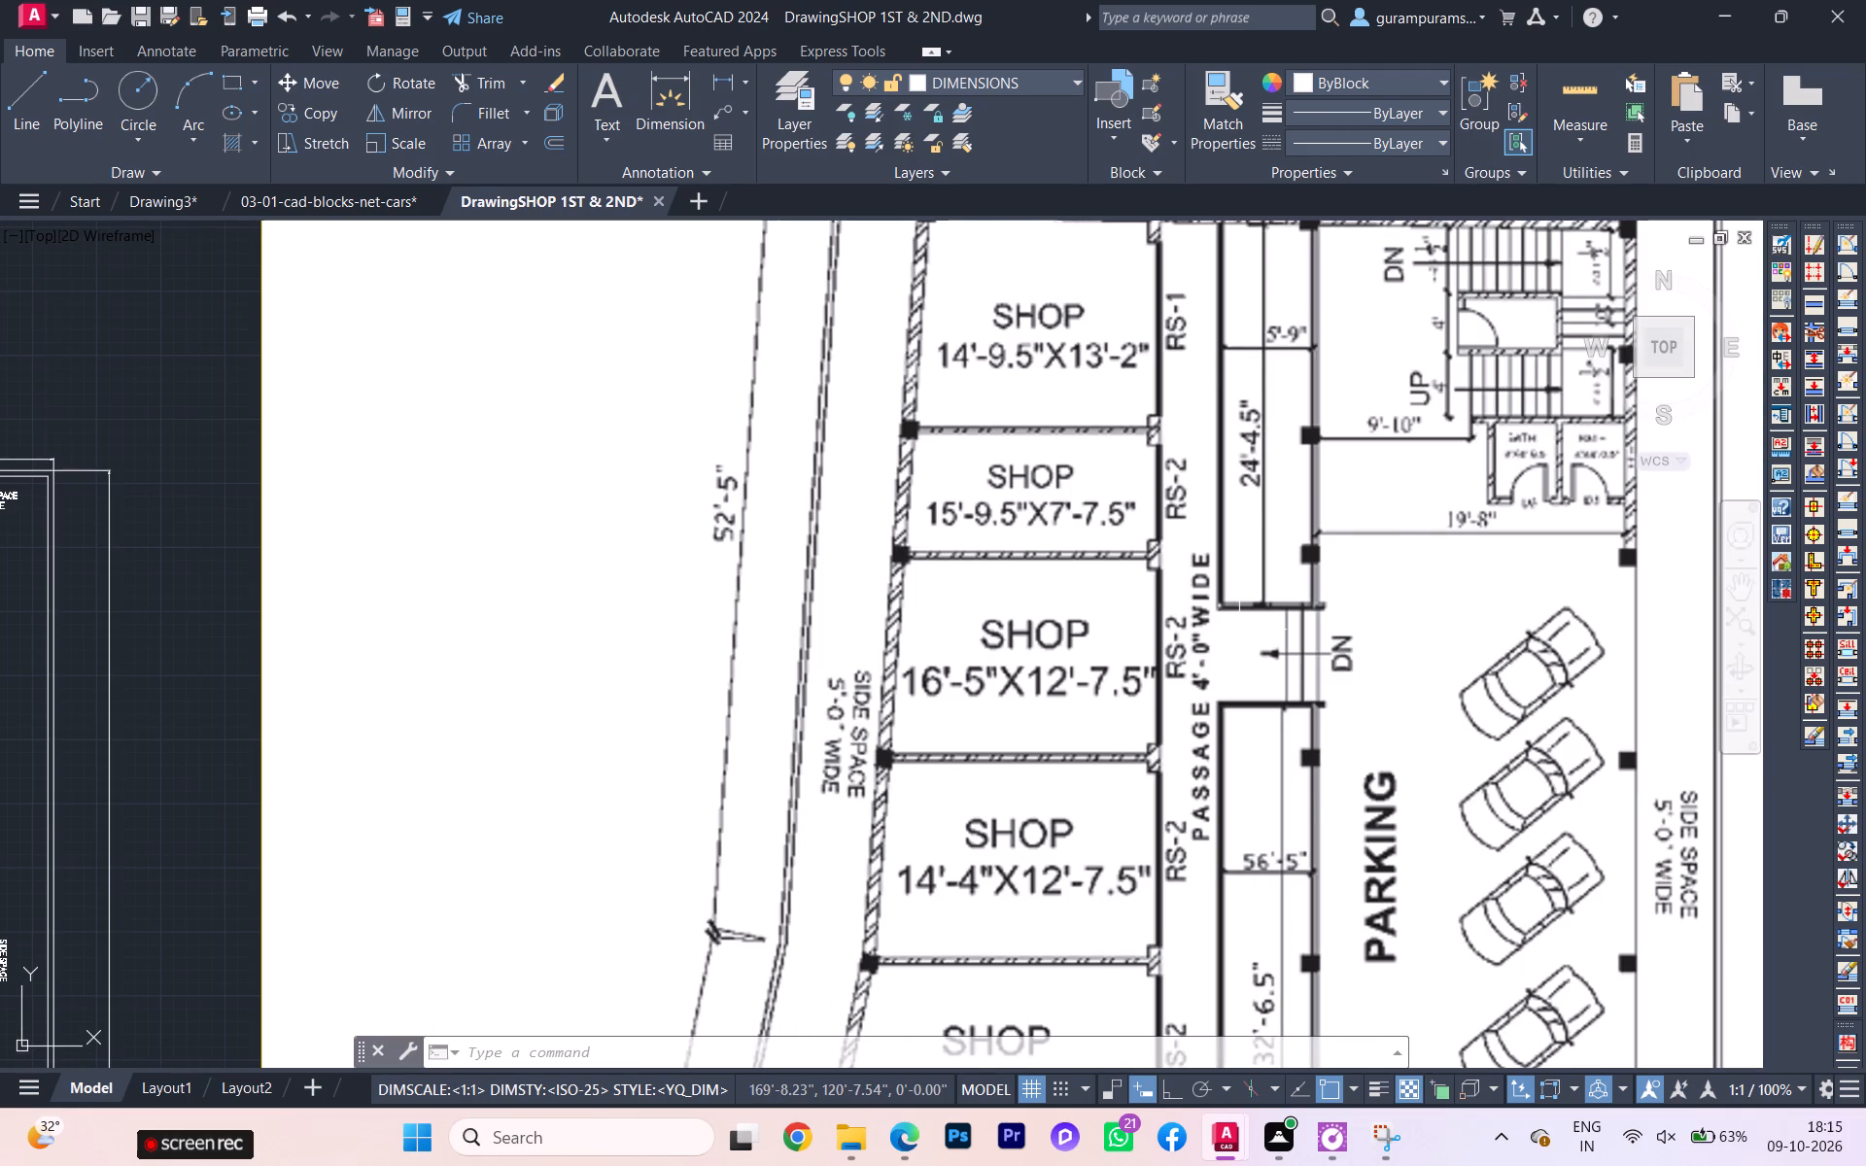
scroll(1239, 630, "down", 1)
scroll(263, 862, "down", 1)
On the STAIRS layer, draw a vertical line across the opening between the two long platforms, along their parking-side edge.
middle_click_drag(271, 847, 283, 740)
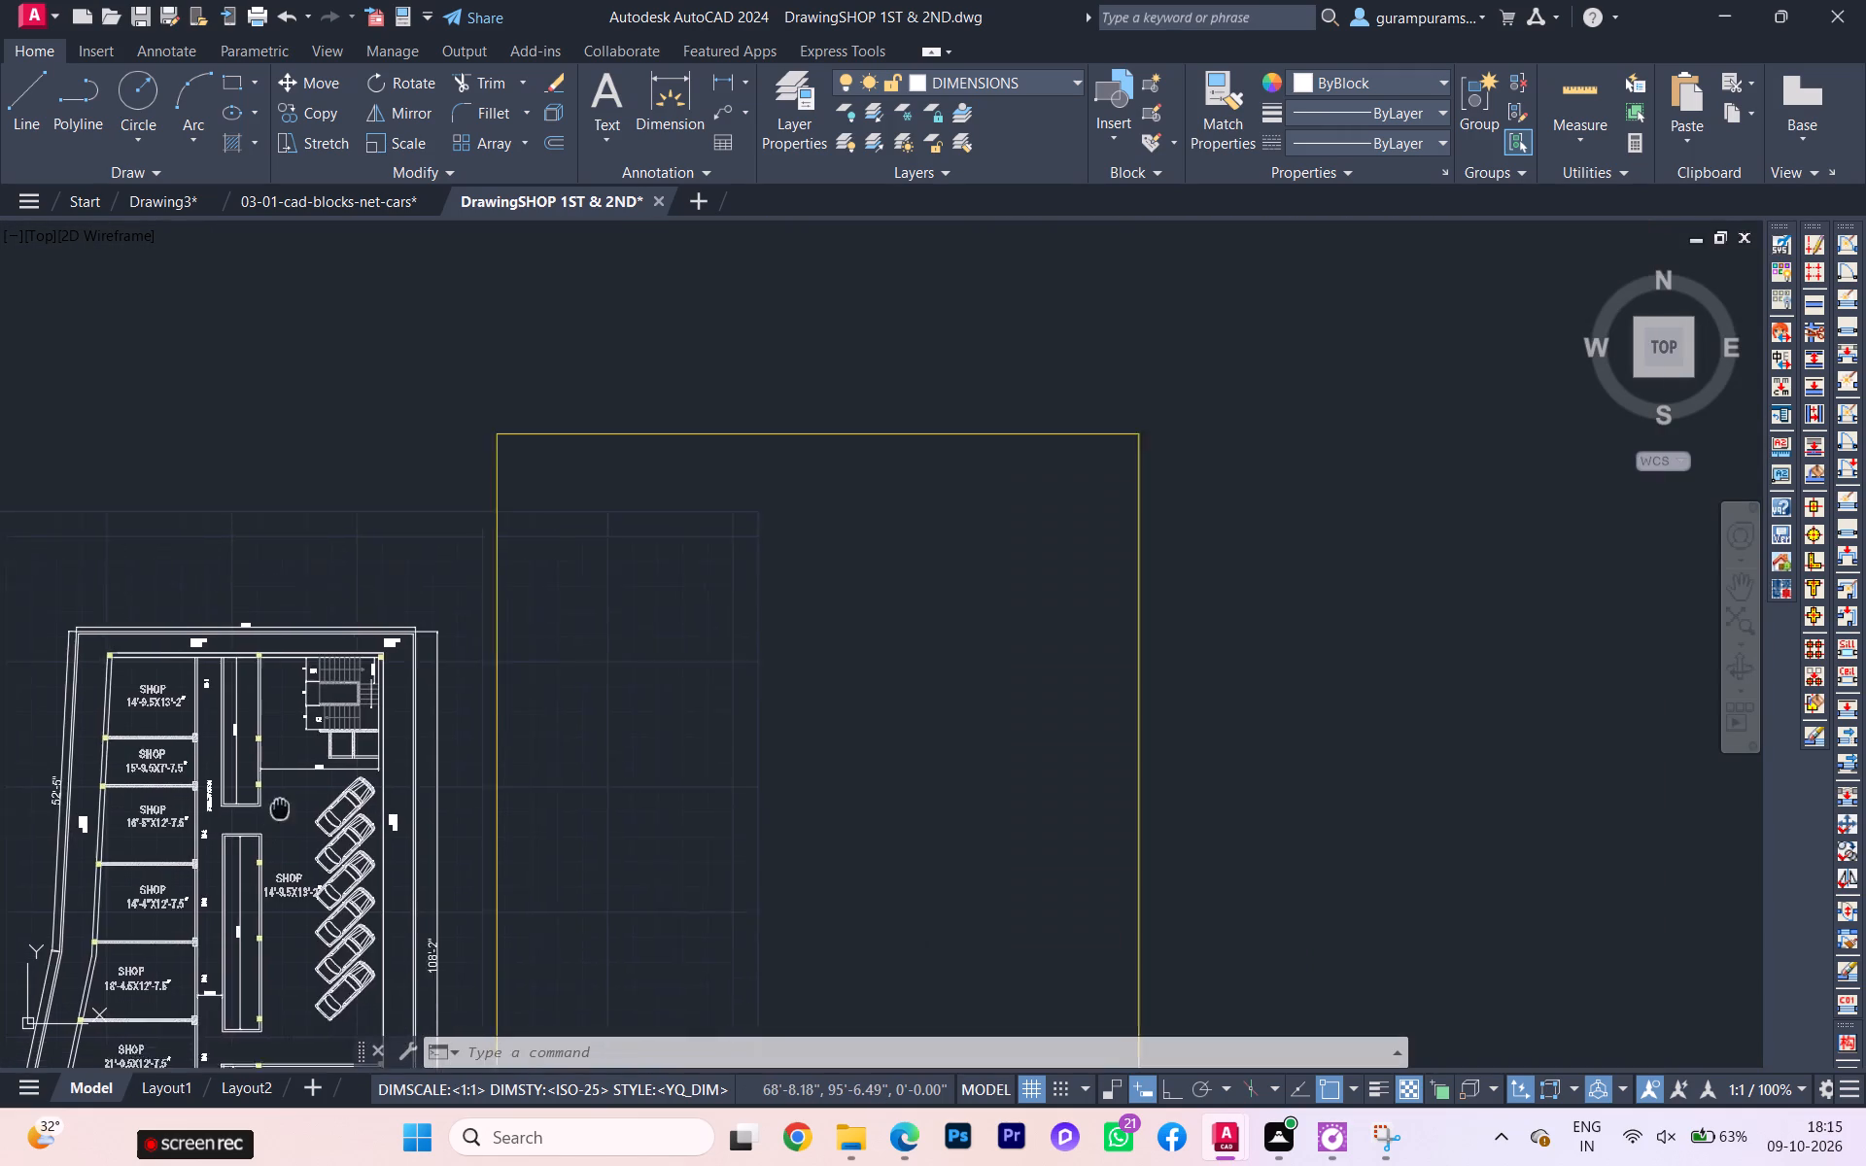
middle_click_drag(283, 740, 384, 546)
scroll(361, 572, "up", 4)
key("l")
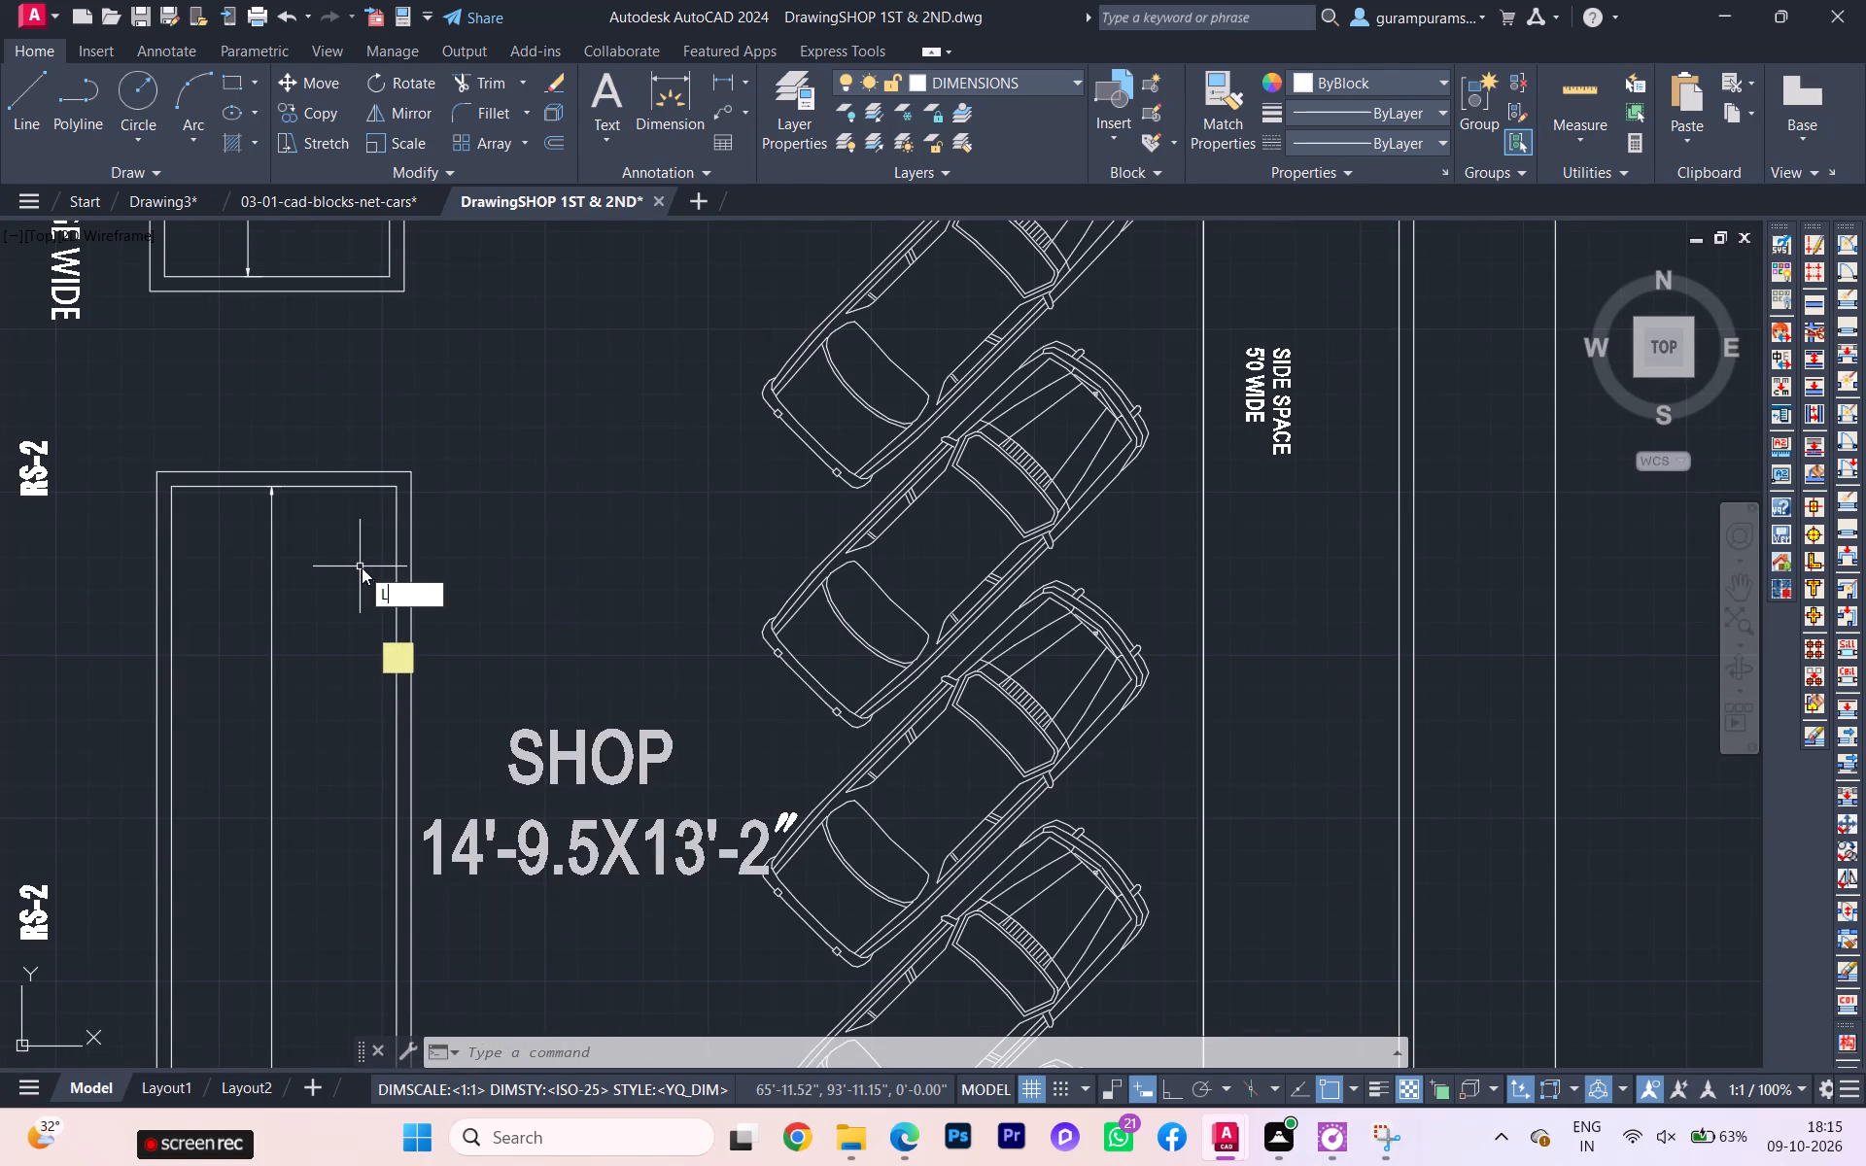
key("Return")
left_click(1035, 85)
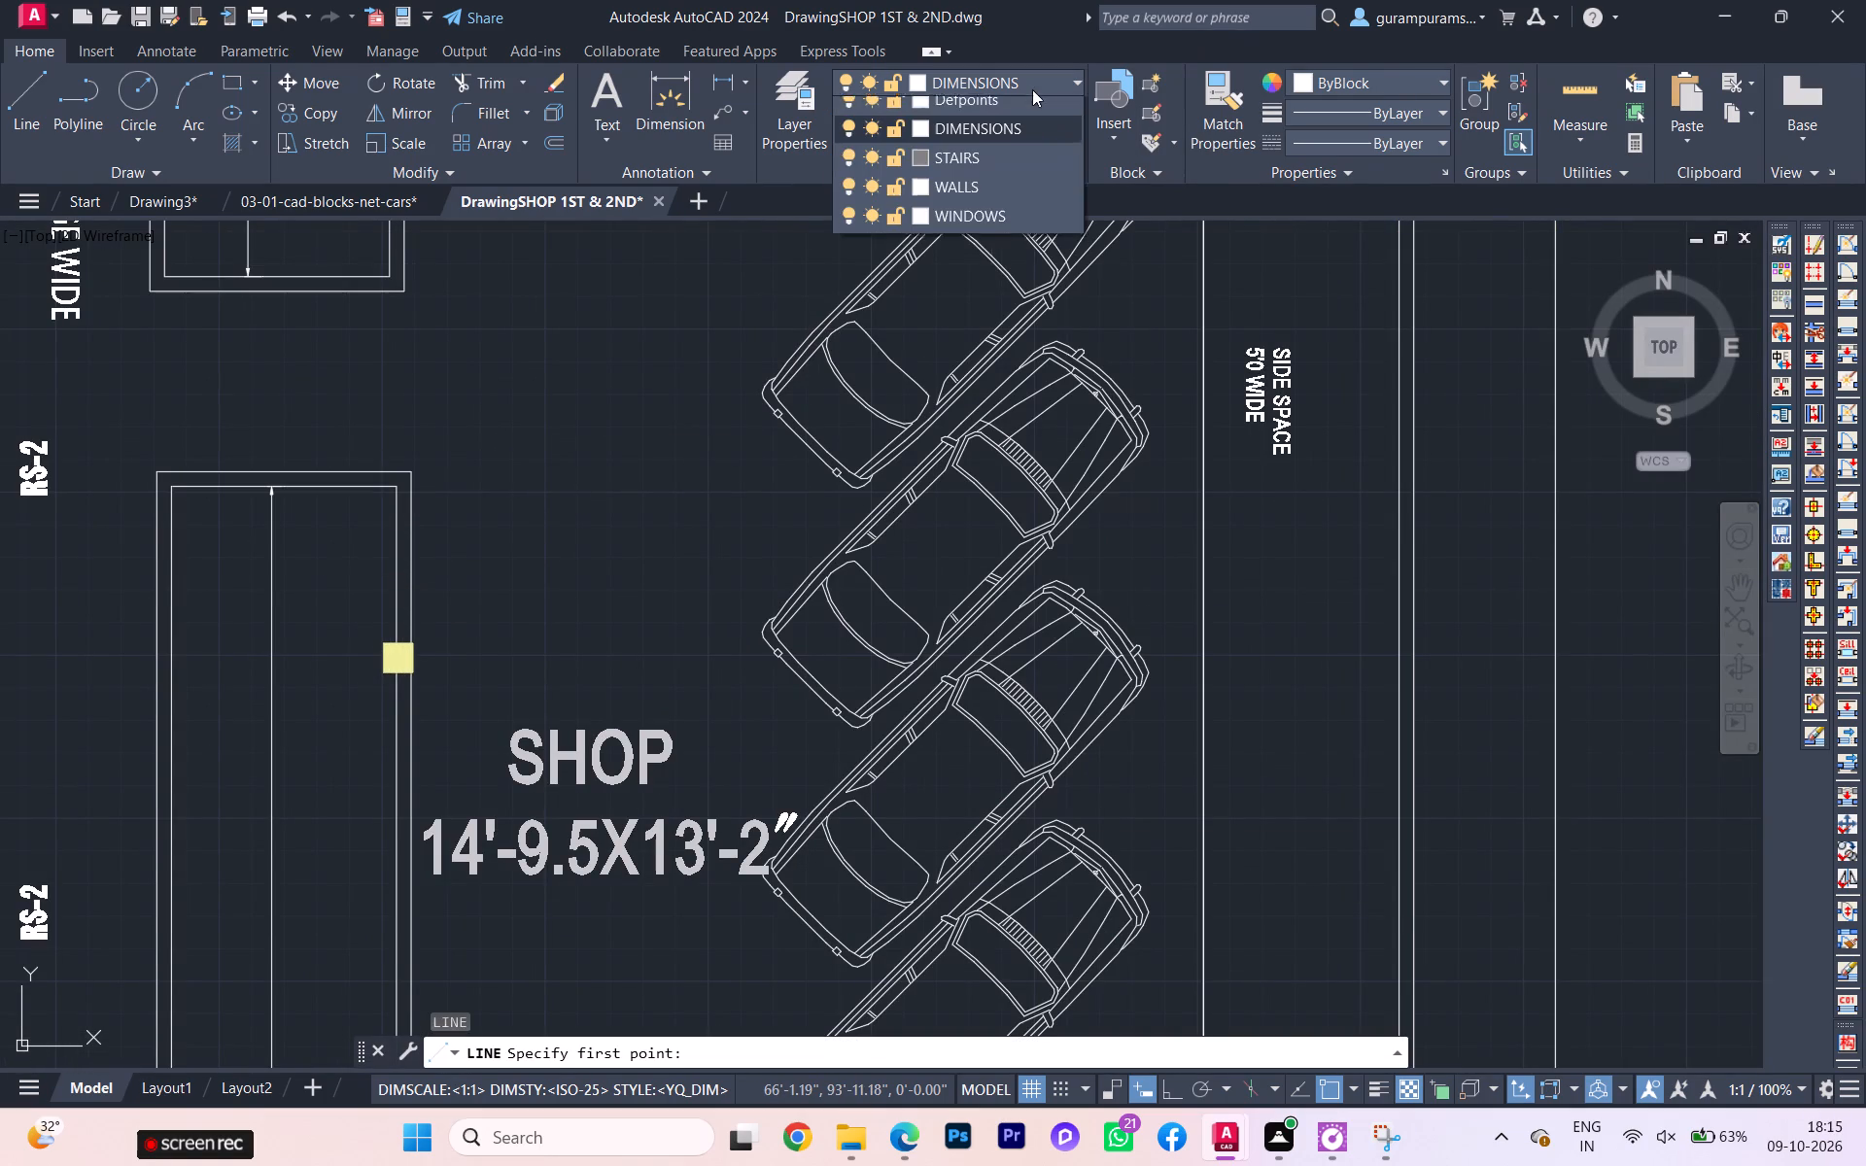
left_click(933, 193)
scroll(363, 357, "up", 2)
scroll(424, 302, "down", 2)
left_click(447, 266)
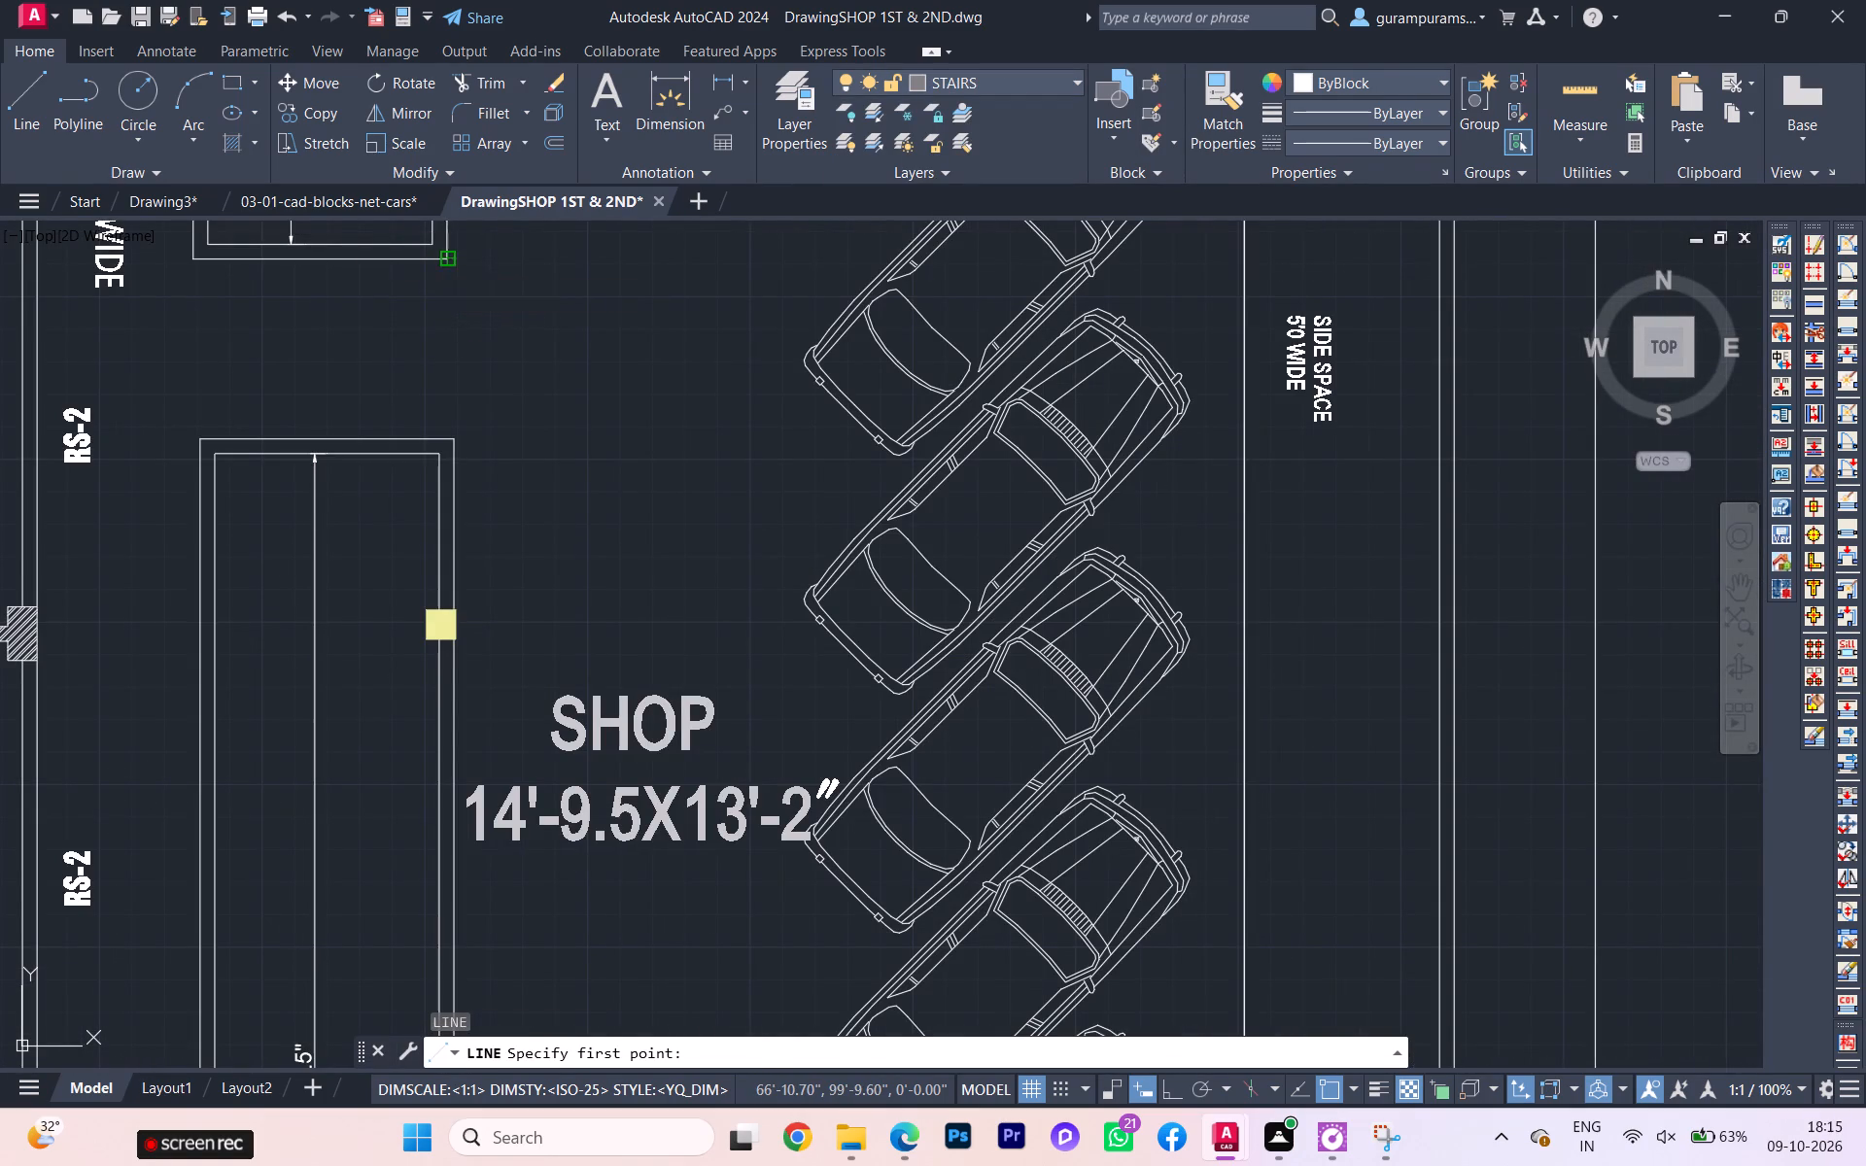
key("F8")
left_click(442, 441)
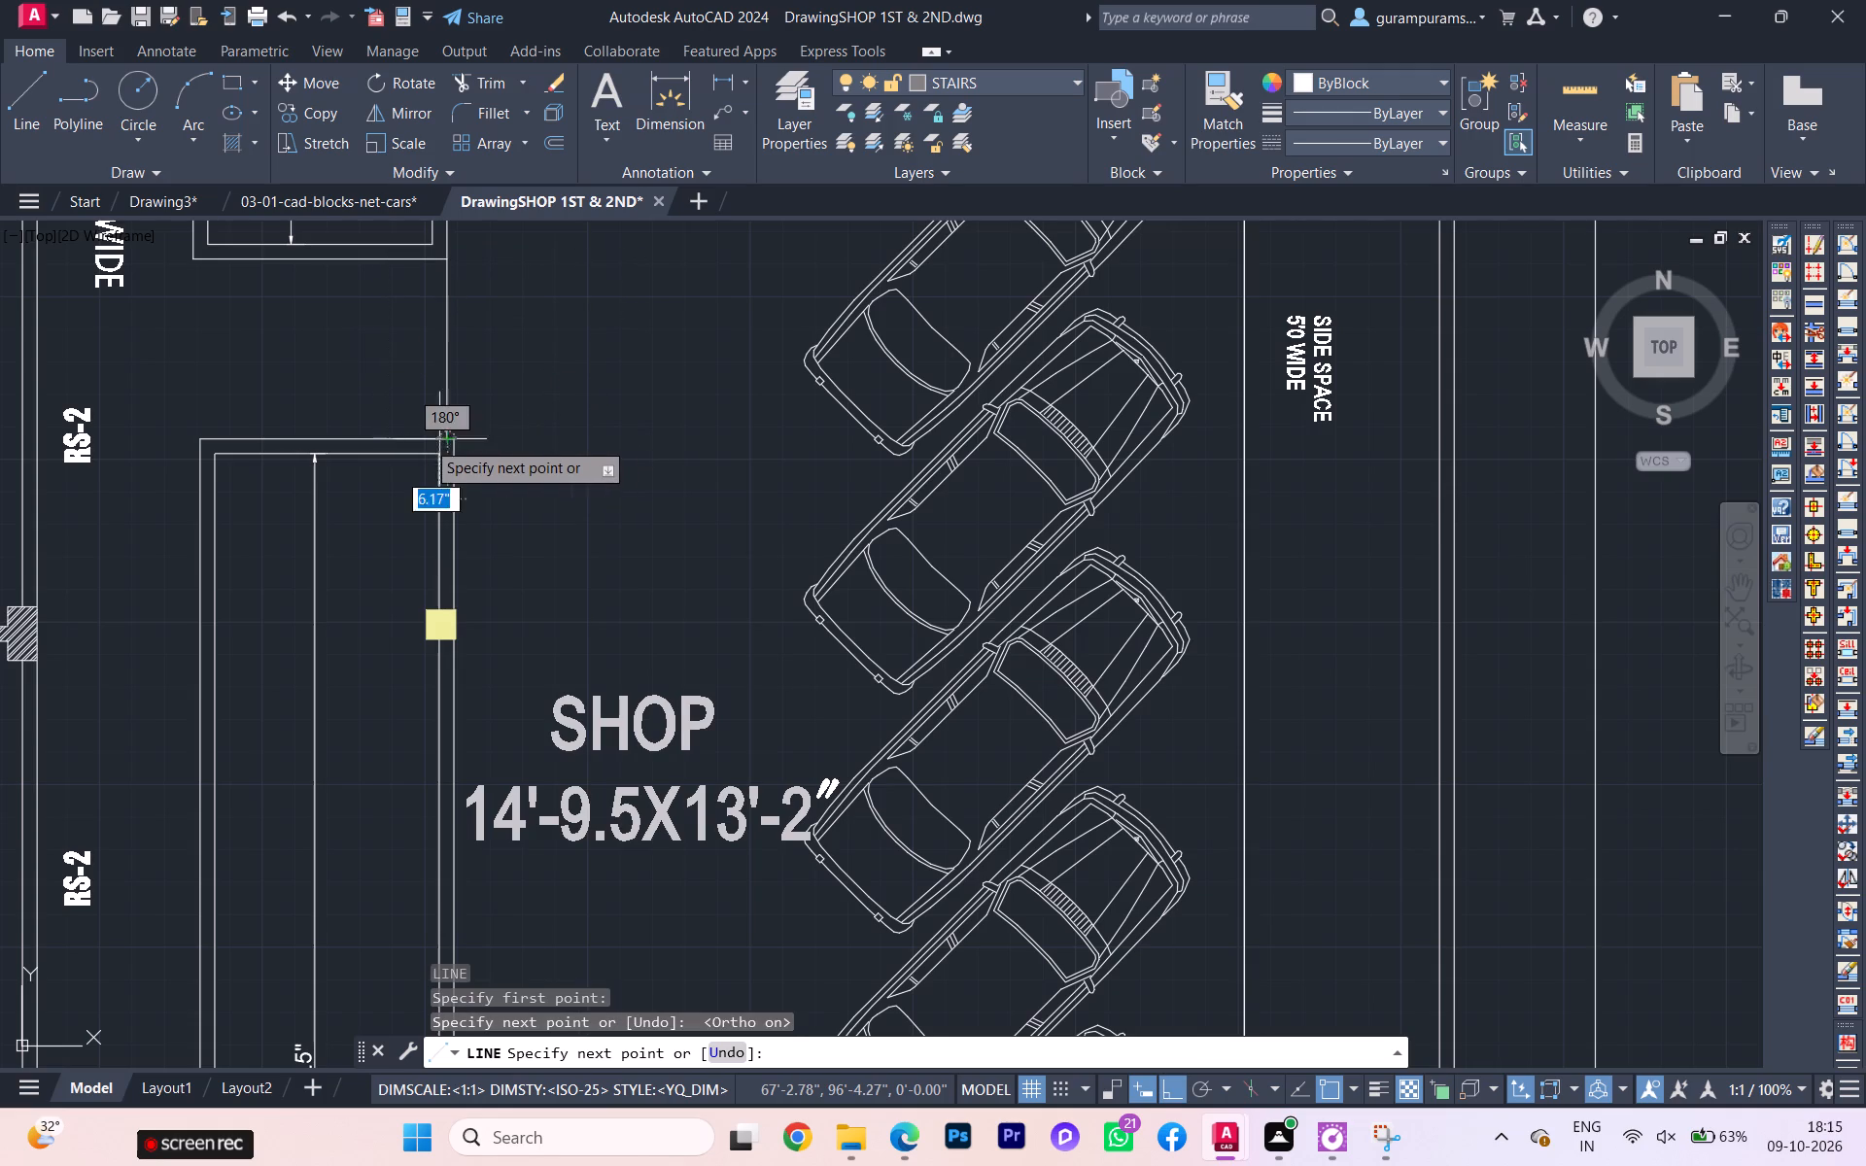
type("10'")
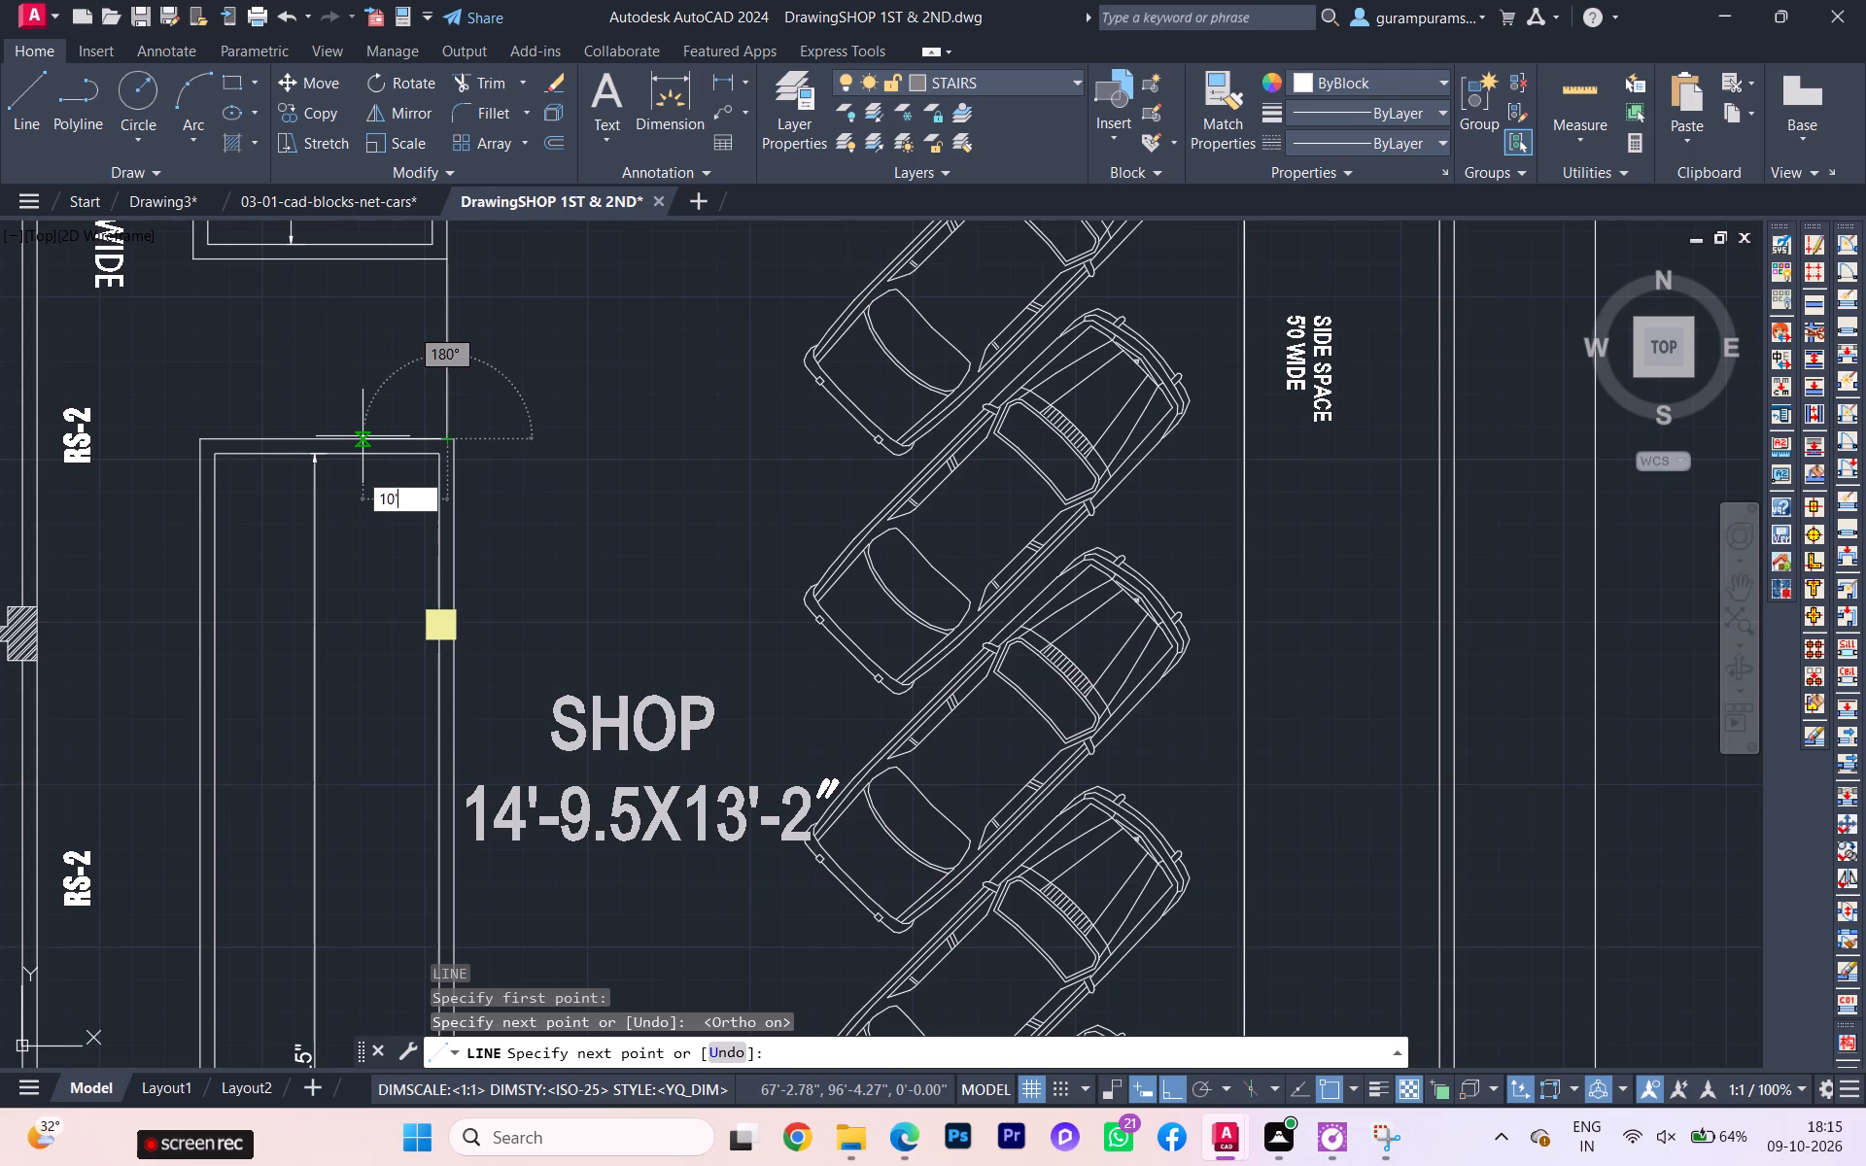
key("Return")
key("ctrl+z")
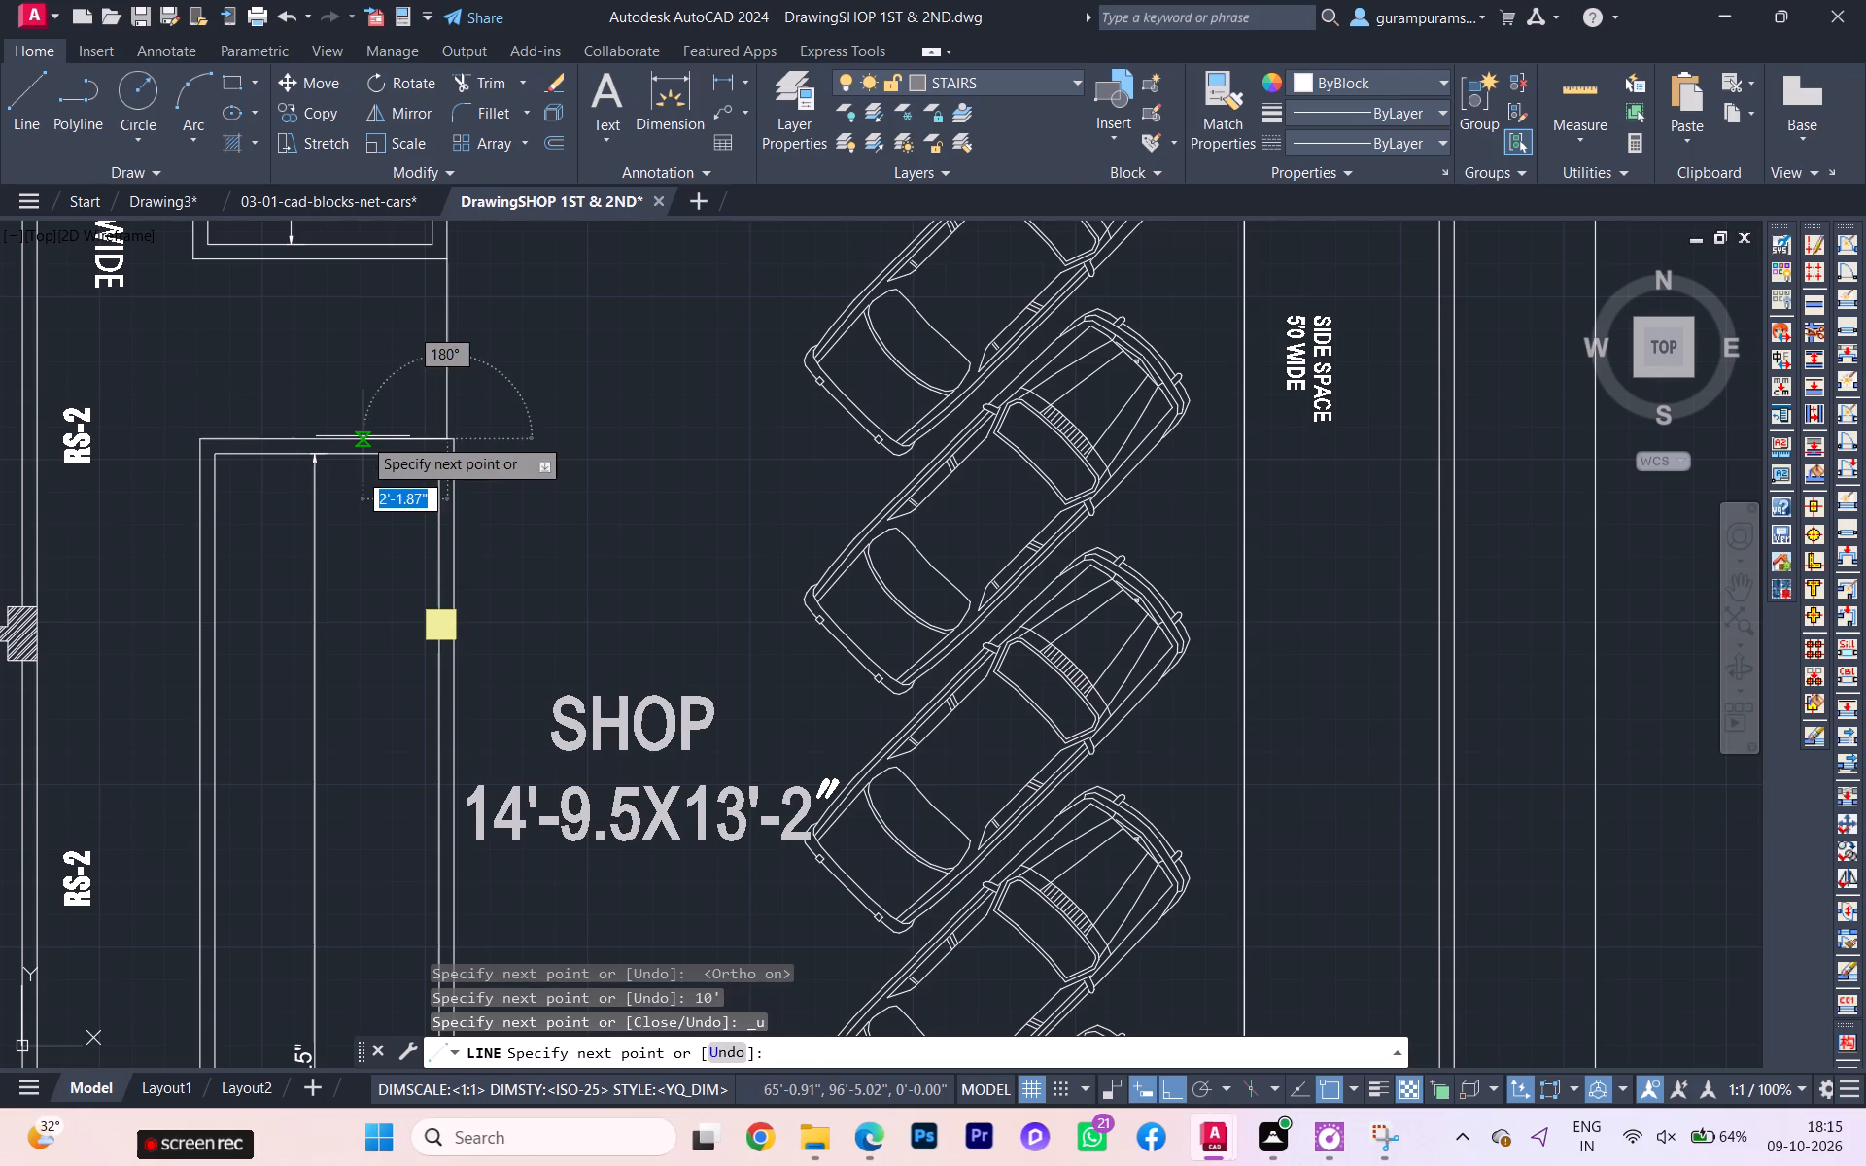
Continue the line into two more step lines across the opening, each offset 10" further towards the passage.
type("10")
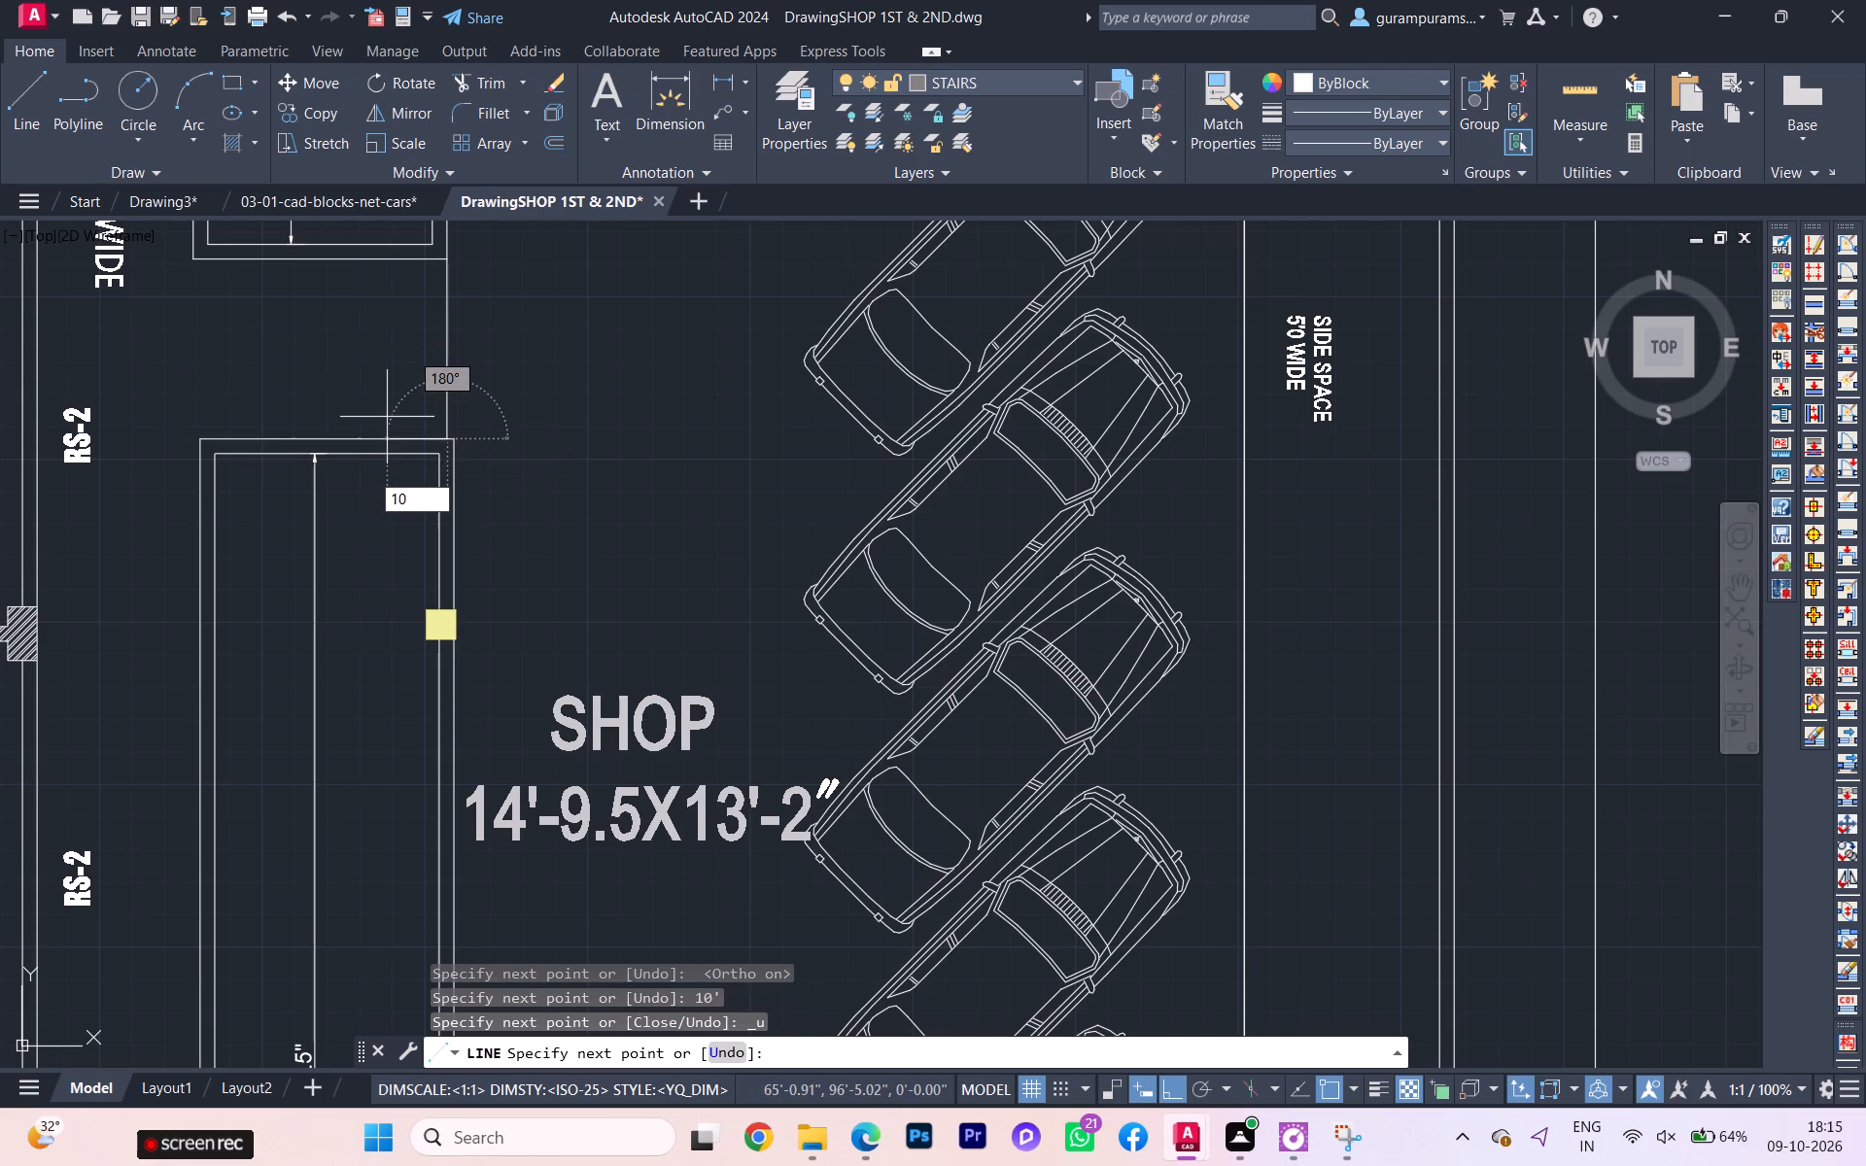
key("Return")
scroll(429, 269, "up", 2)
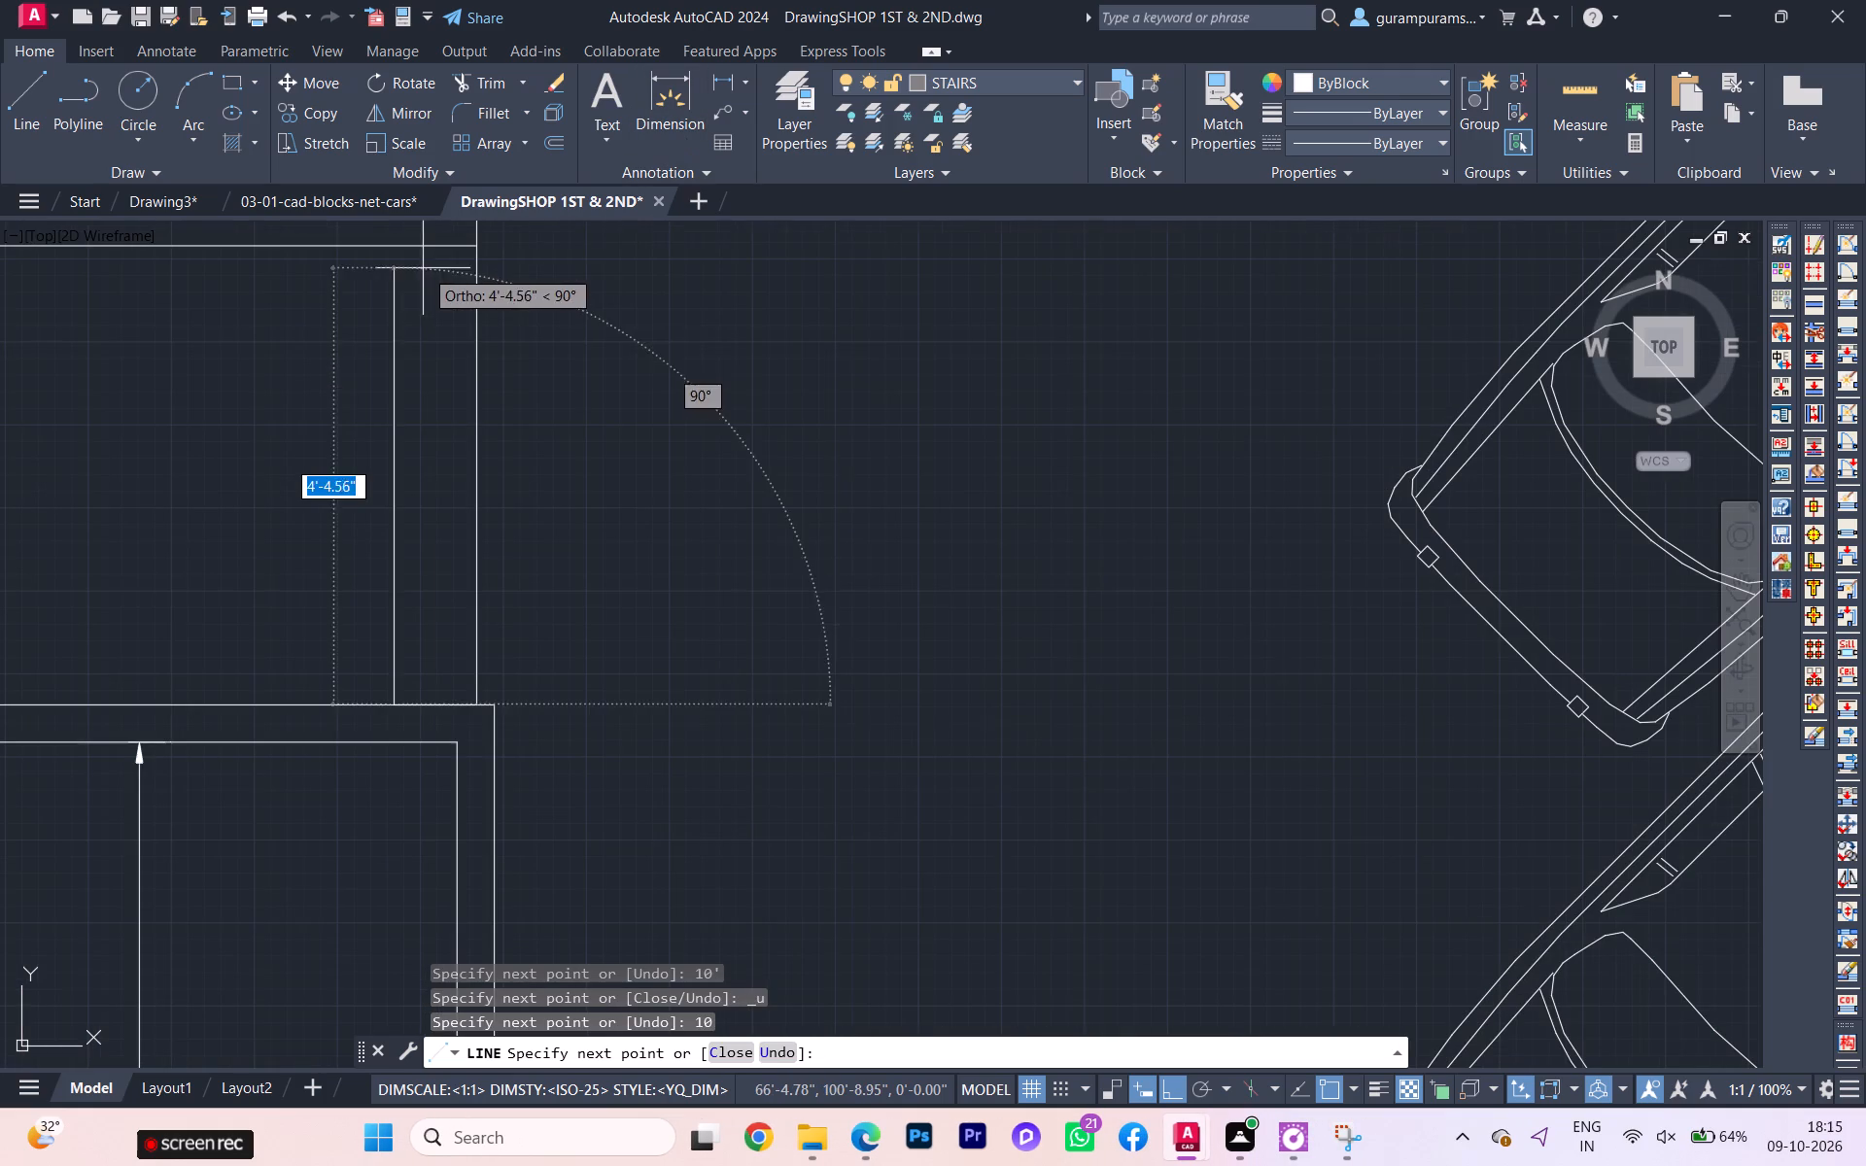
left_click(392, 246)
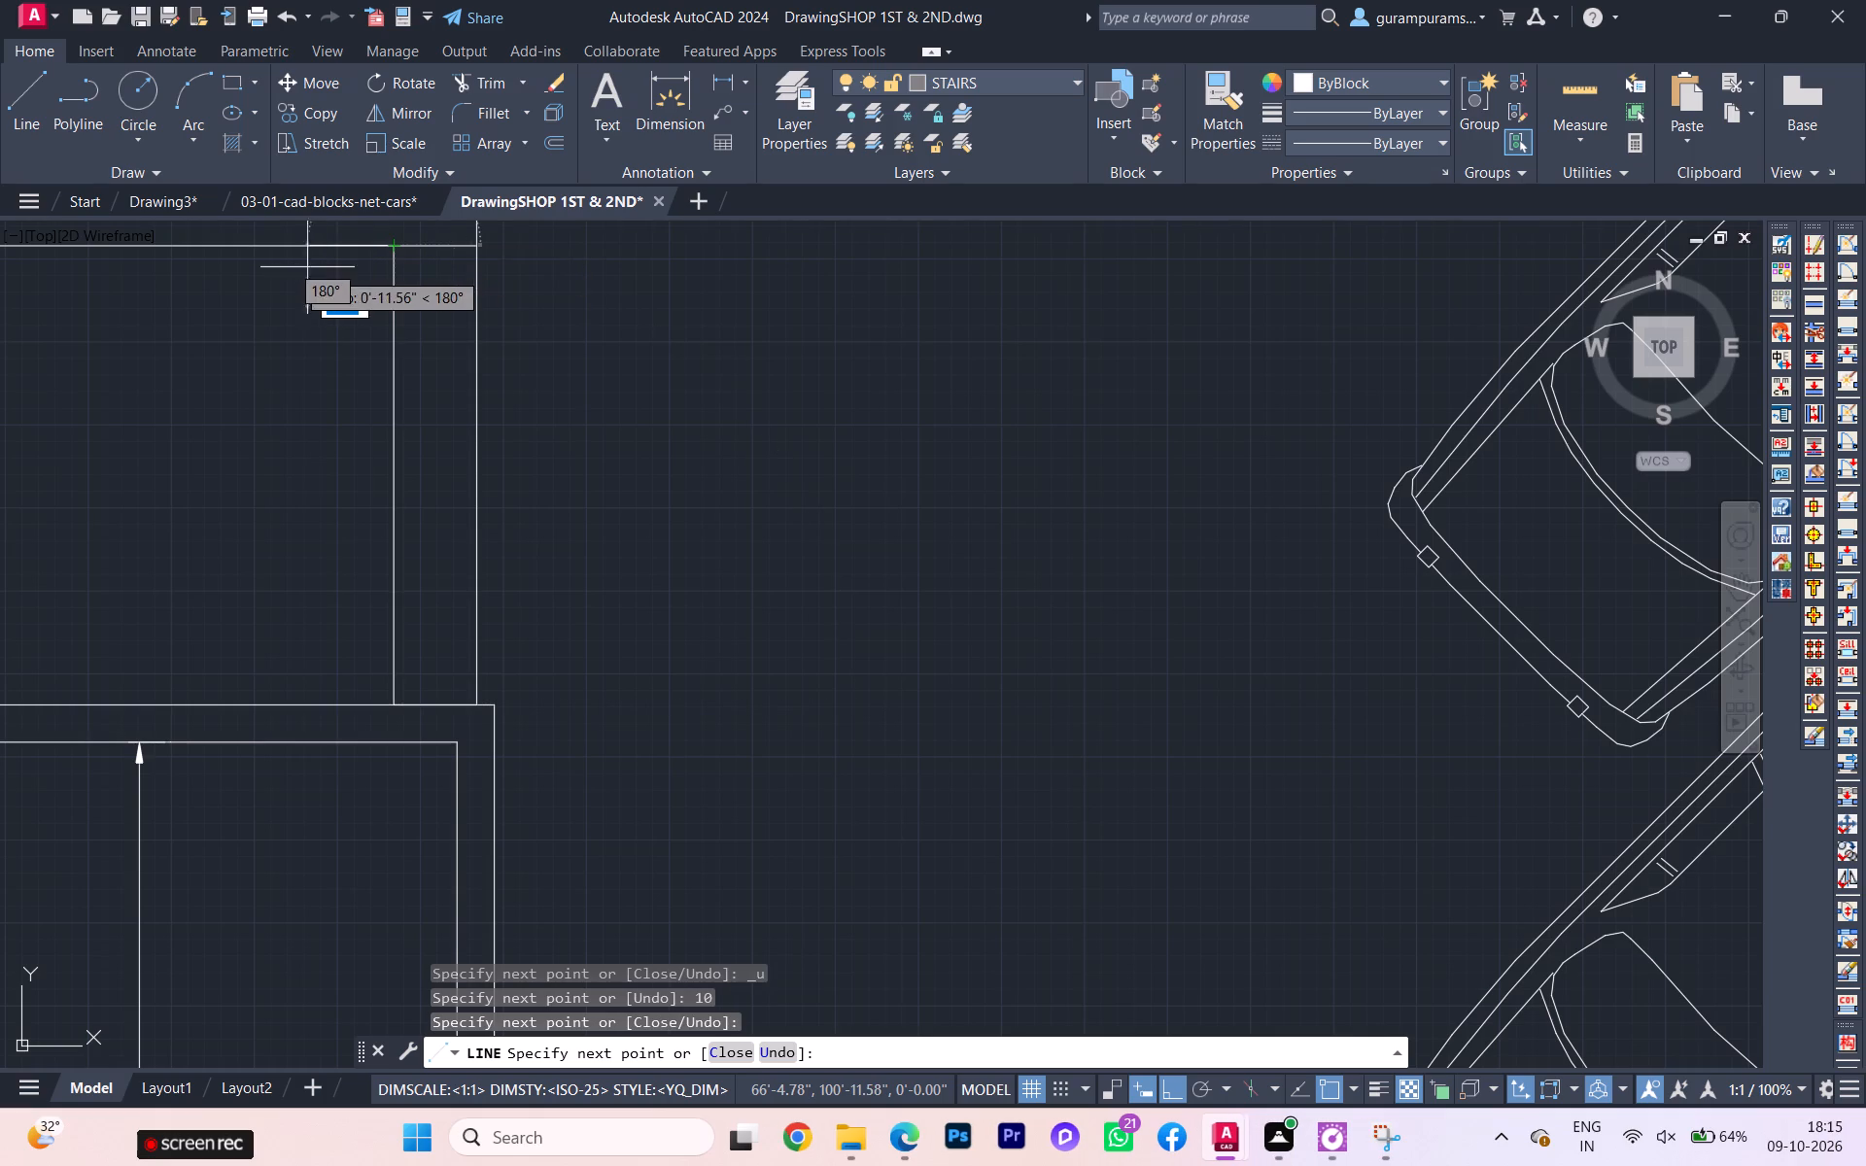
type("10")
key("Return")
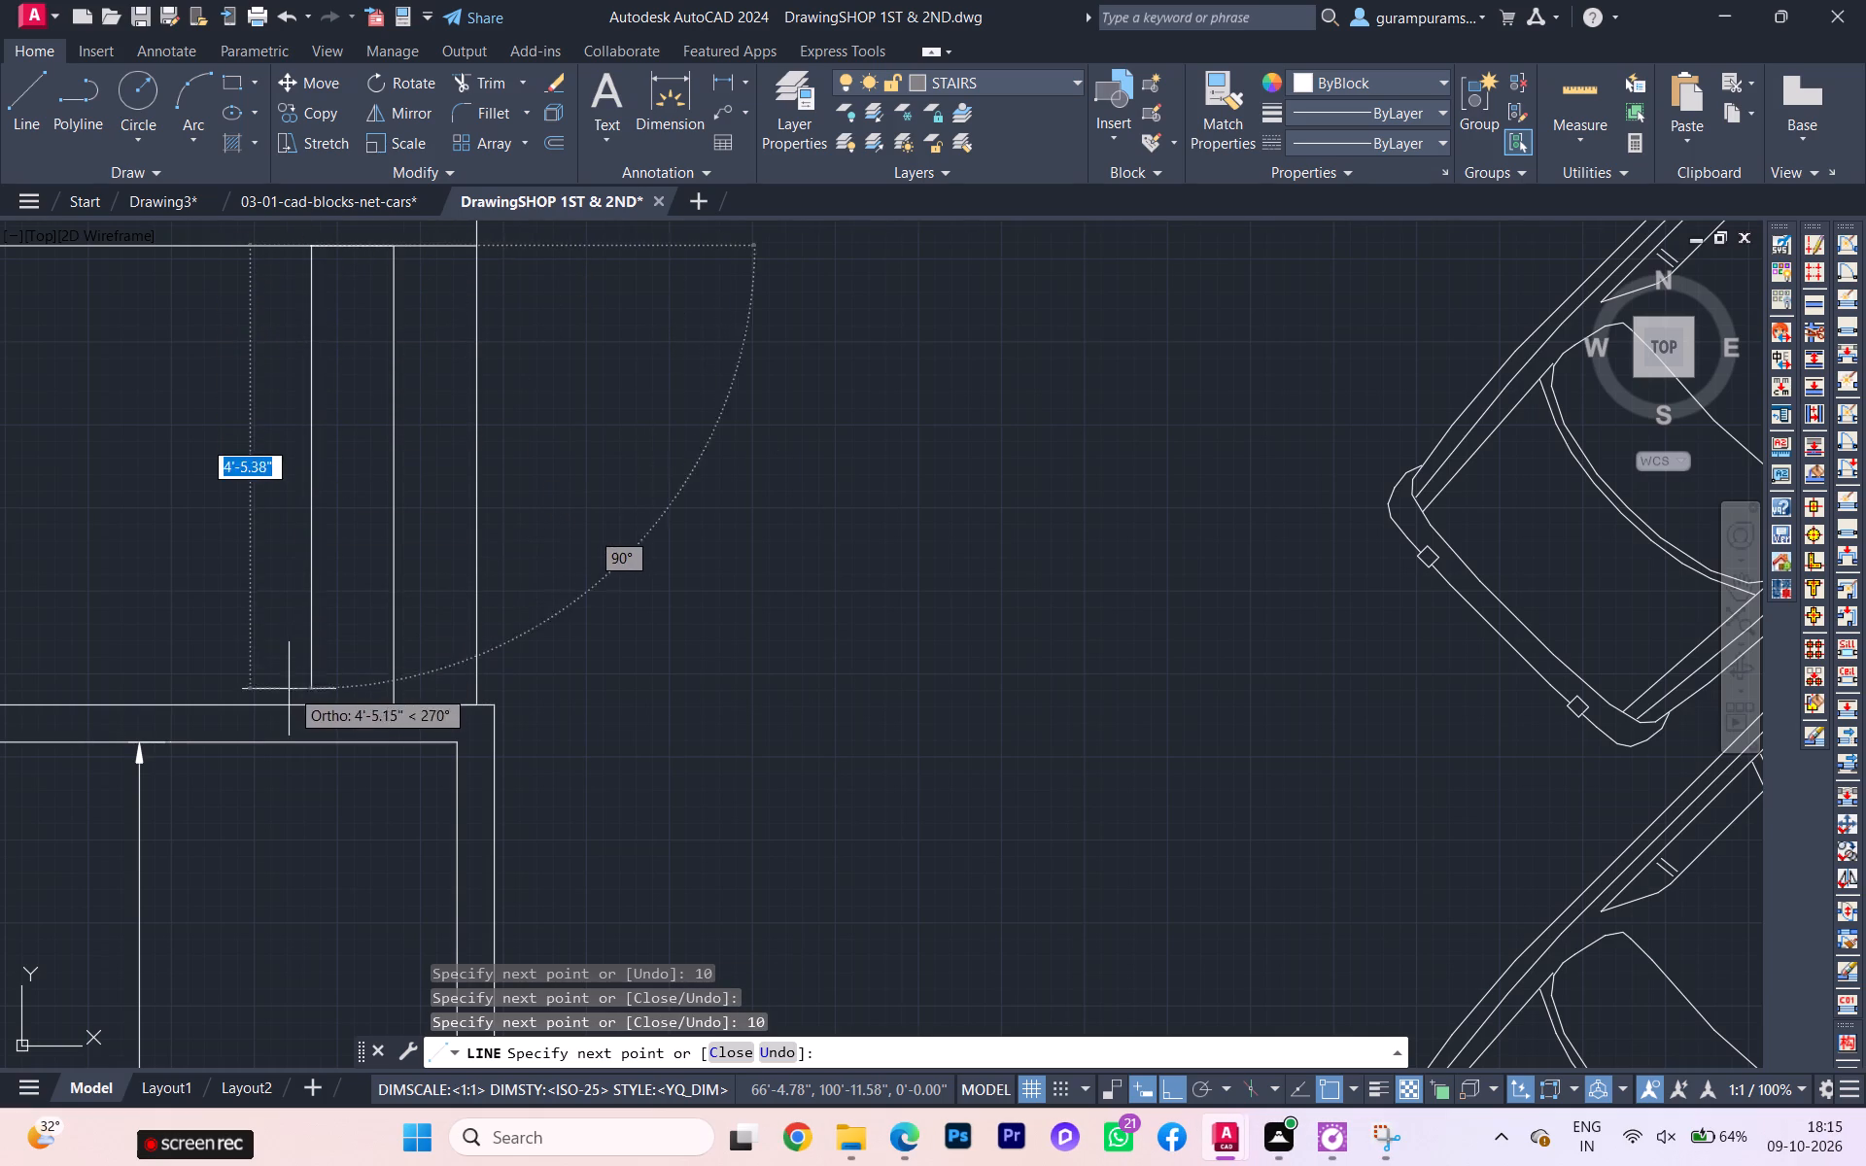
left_click(308, 707)
key("Return")
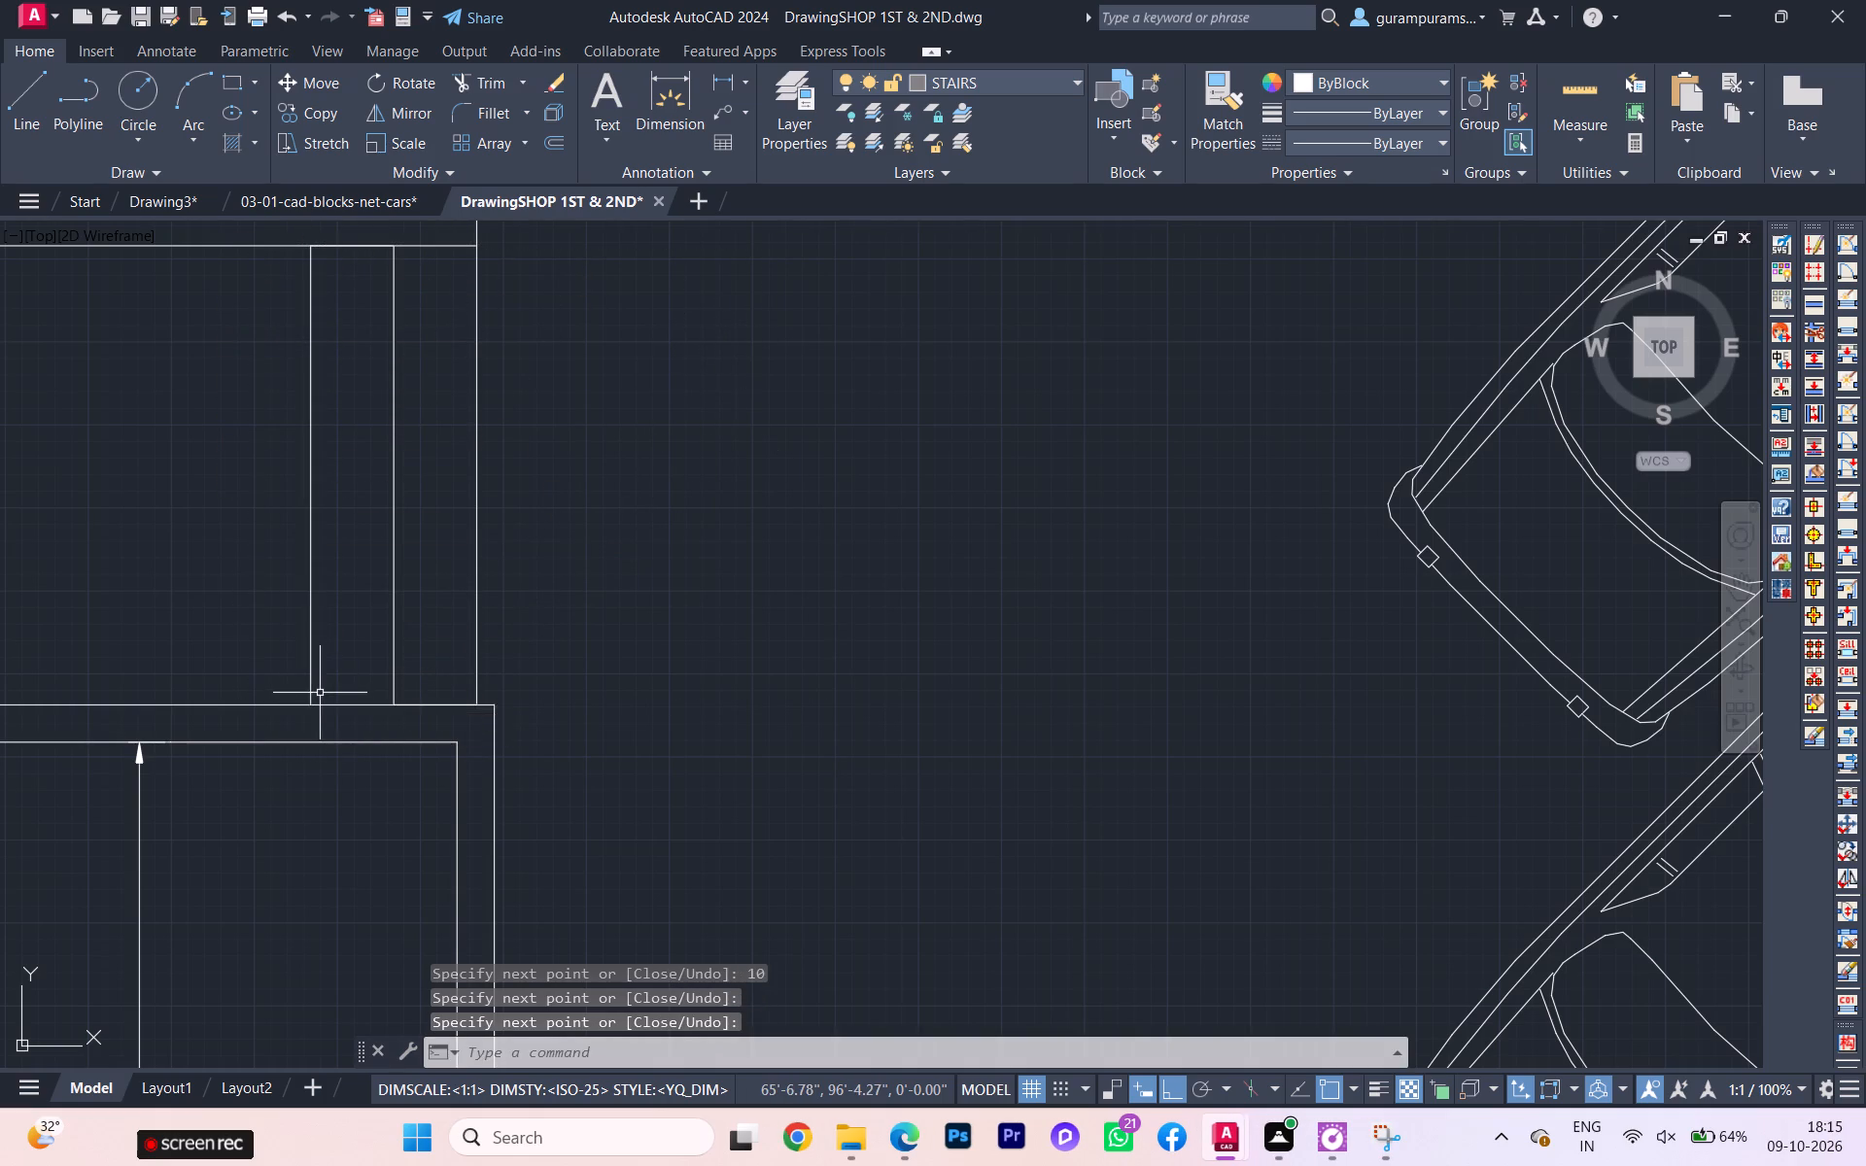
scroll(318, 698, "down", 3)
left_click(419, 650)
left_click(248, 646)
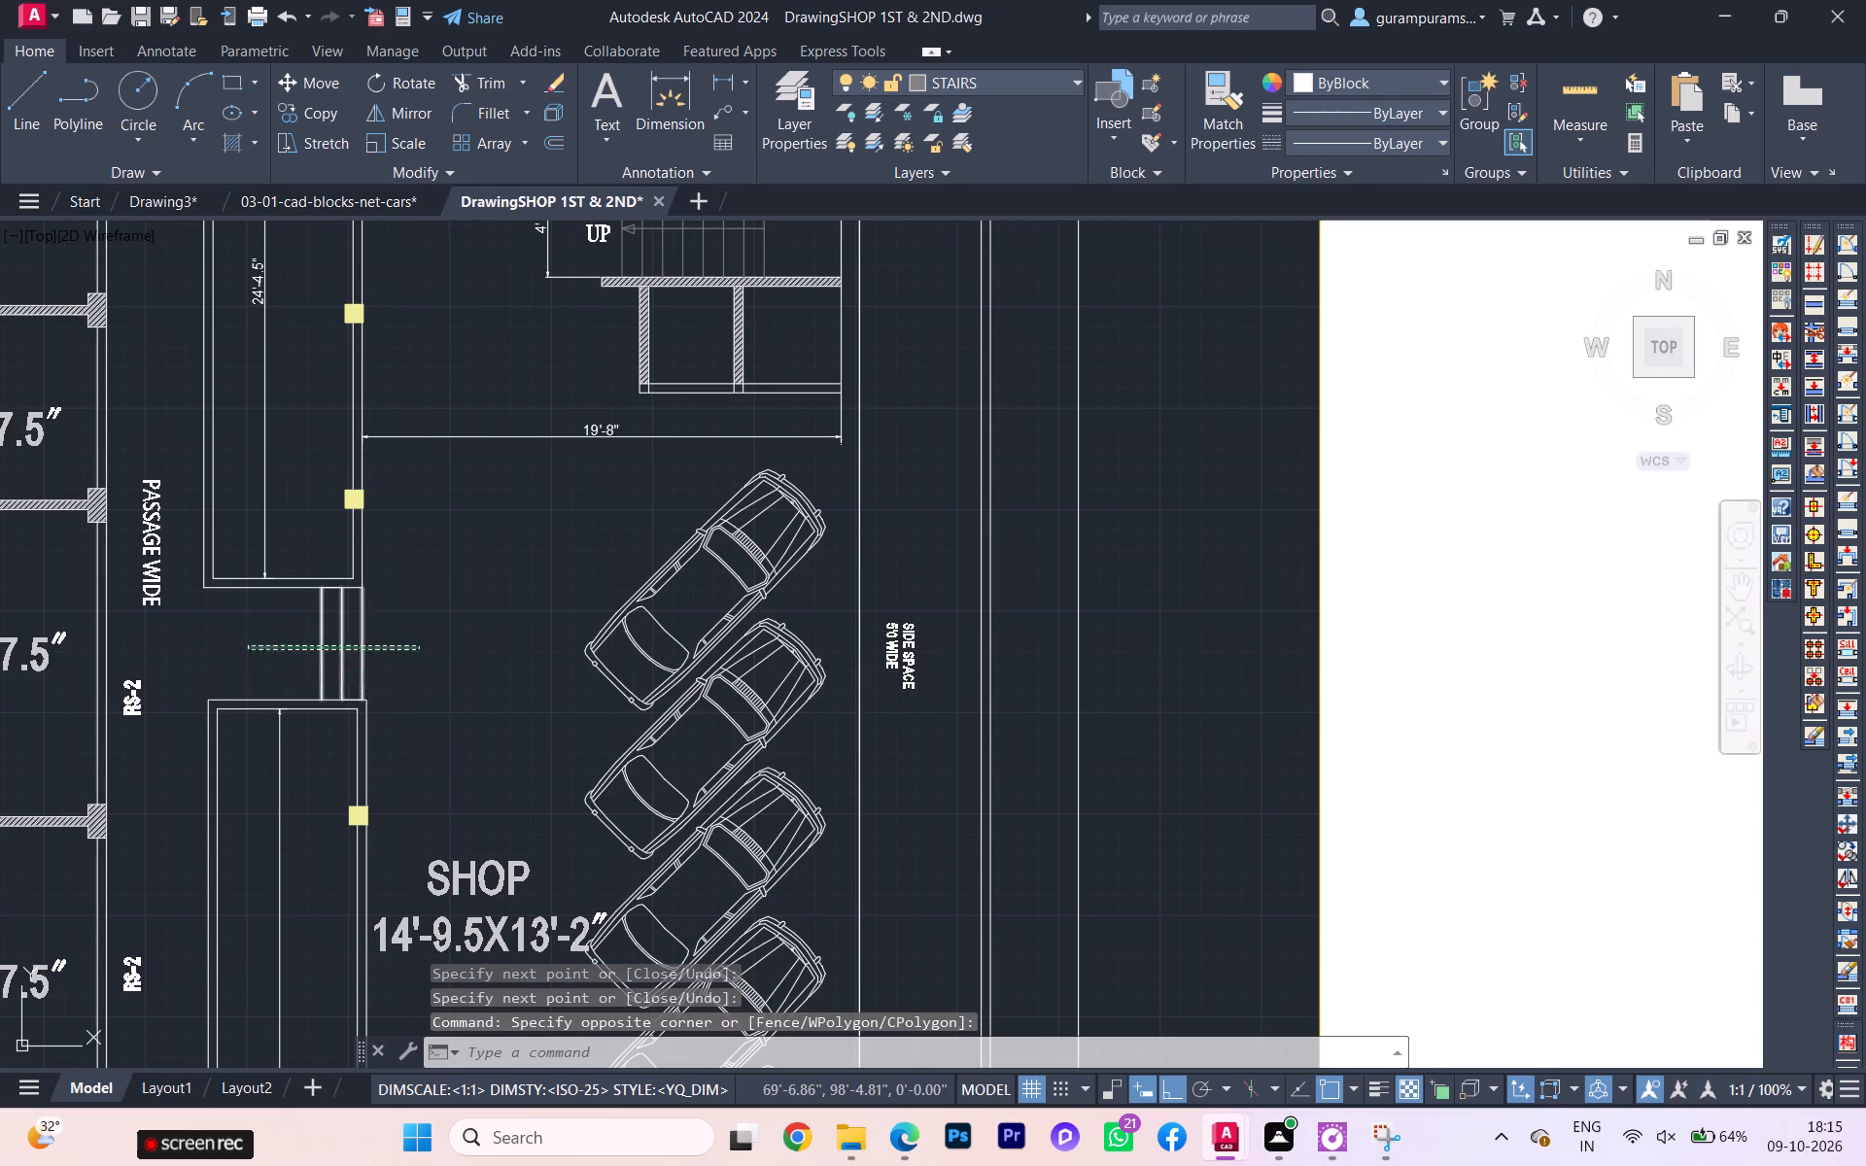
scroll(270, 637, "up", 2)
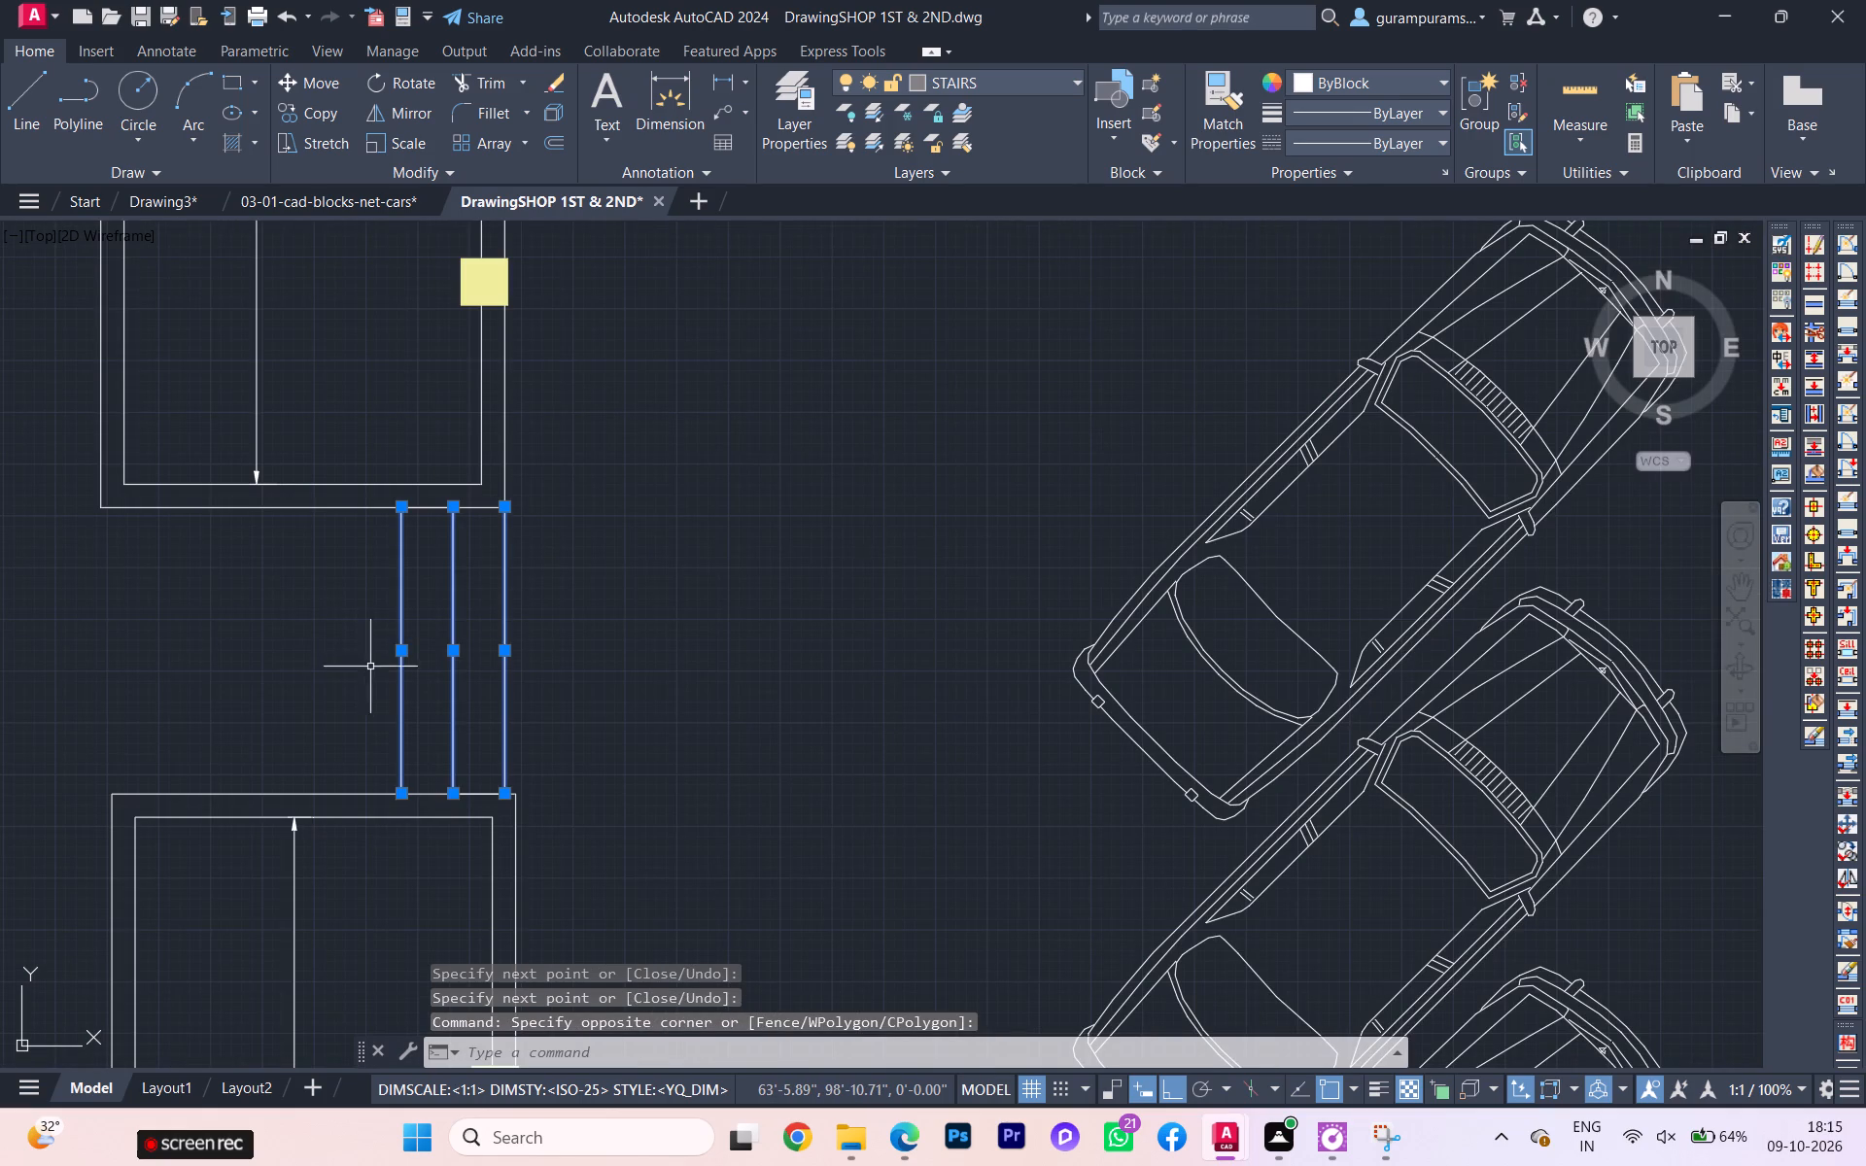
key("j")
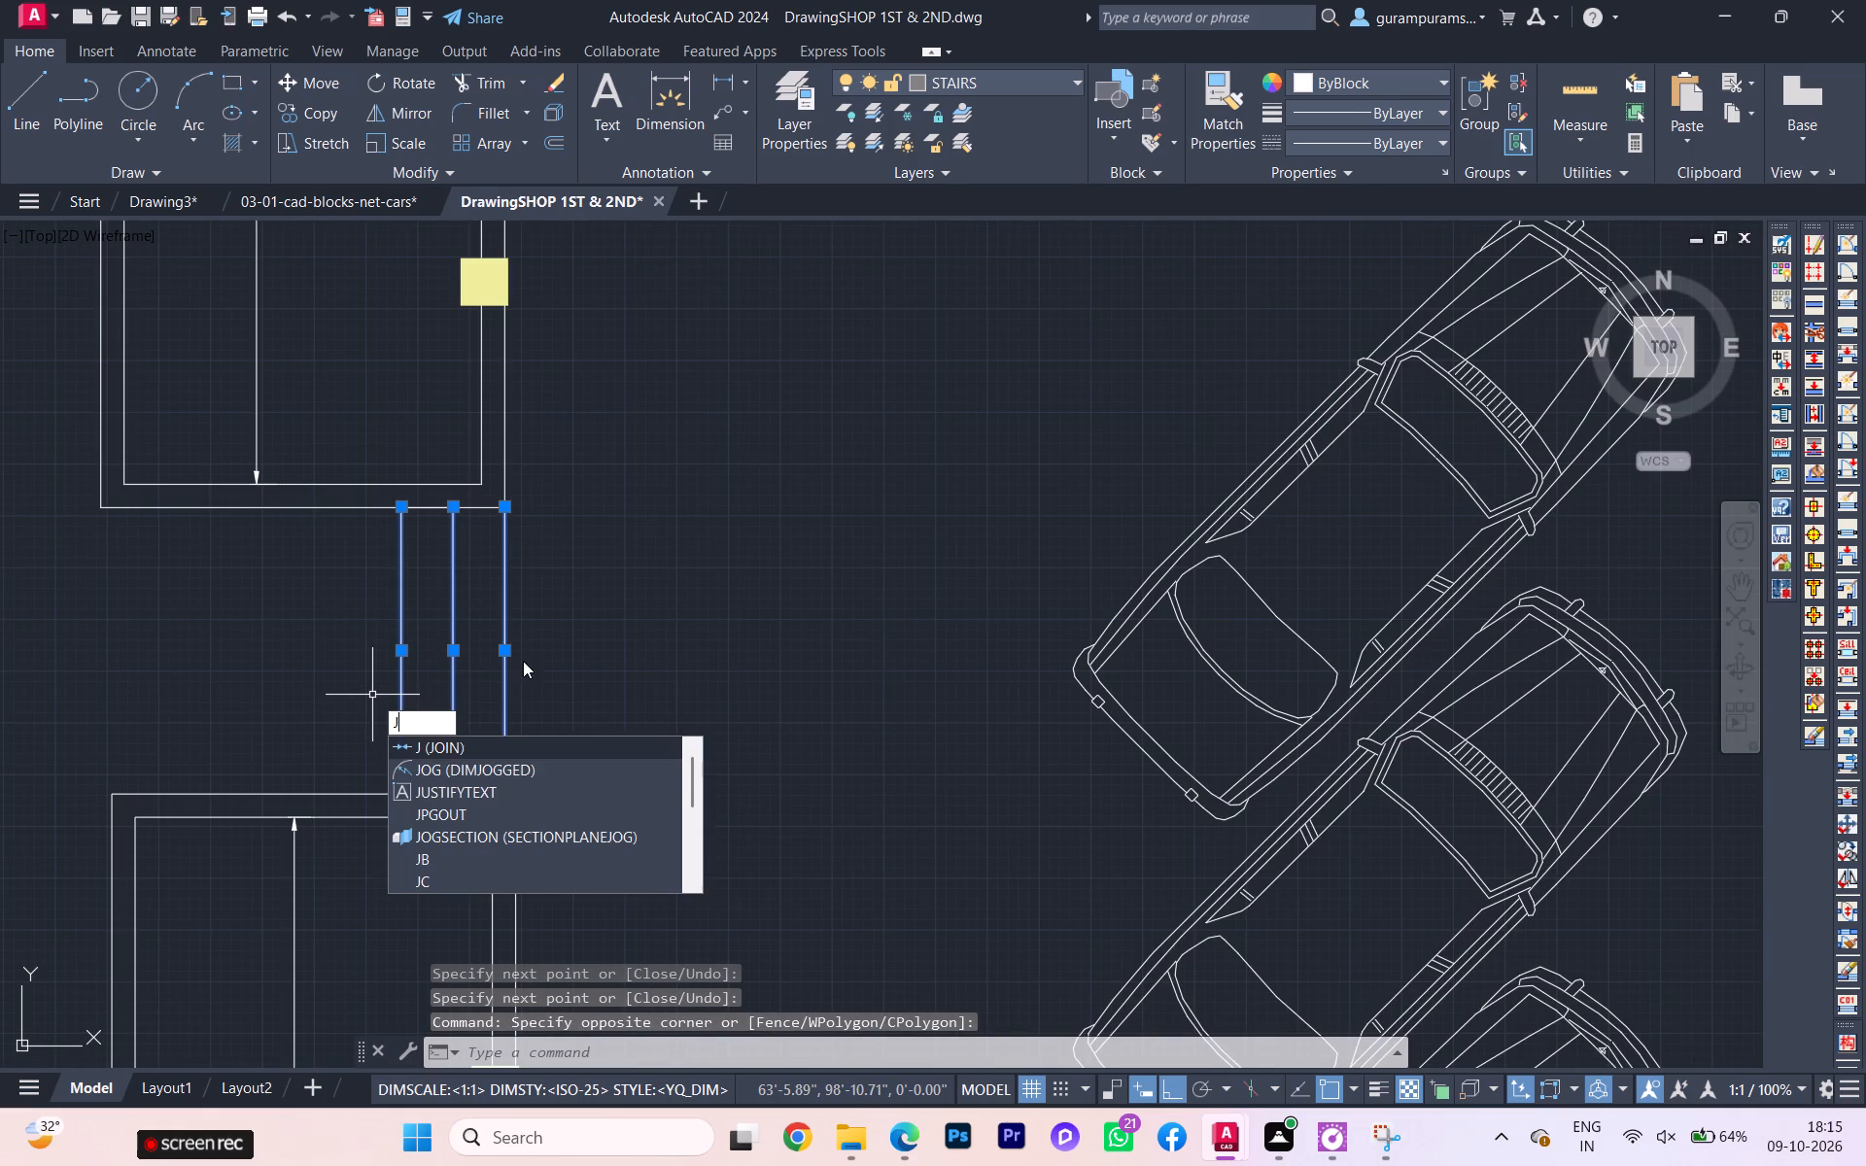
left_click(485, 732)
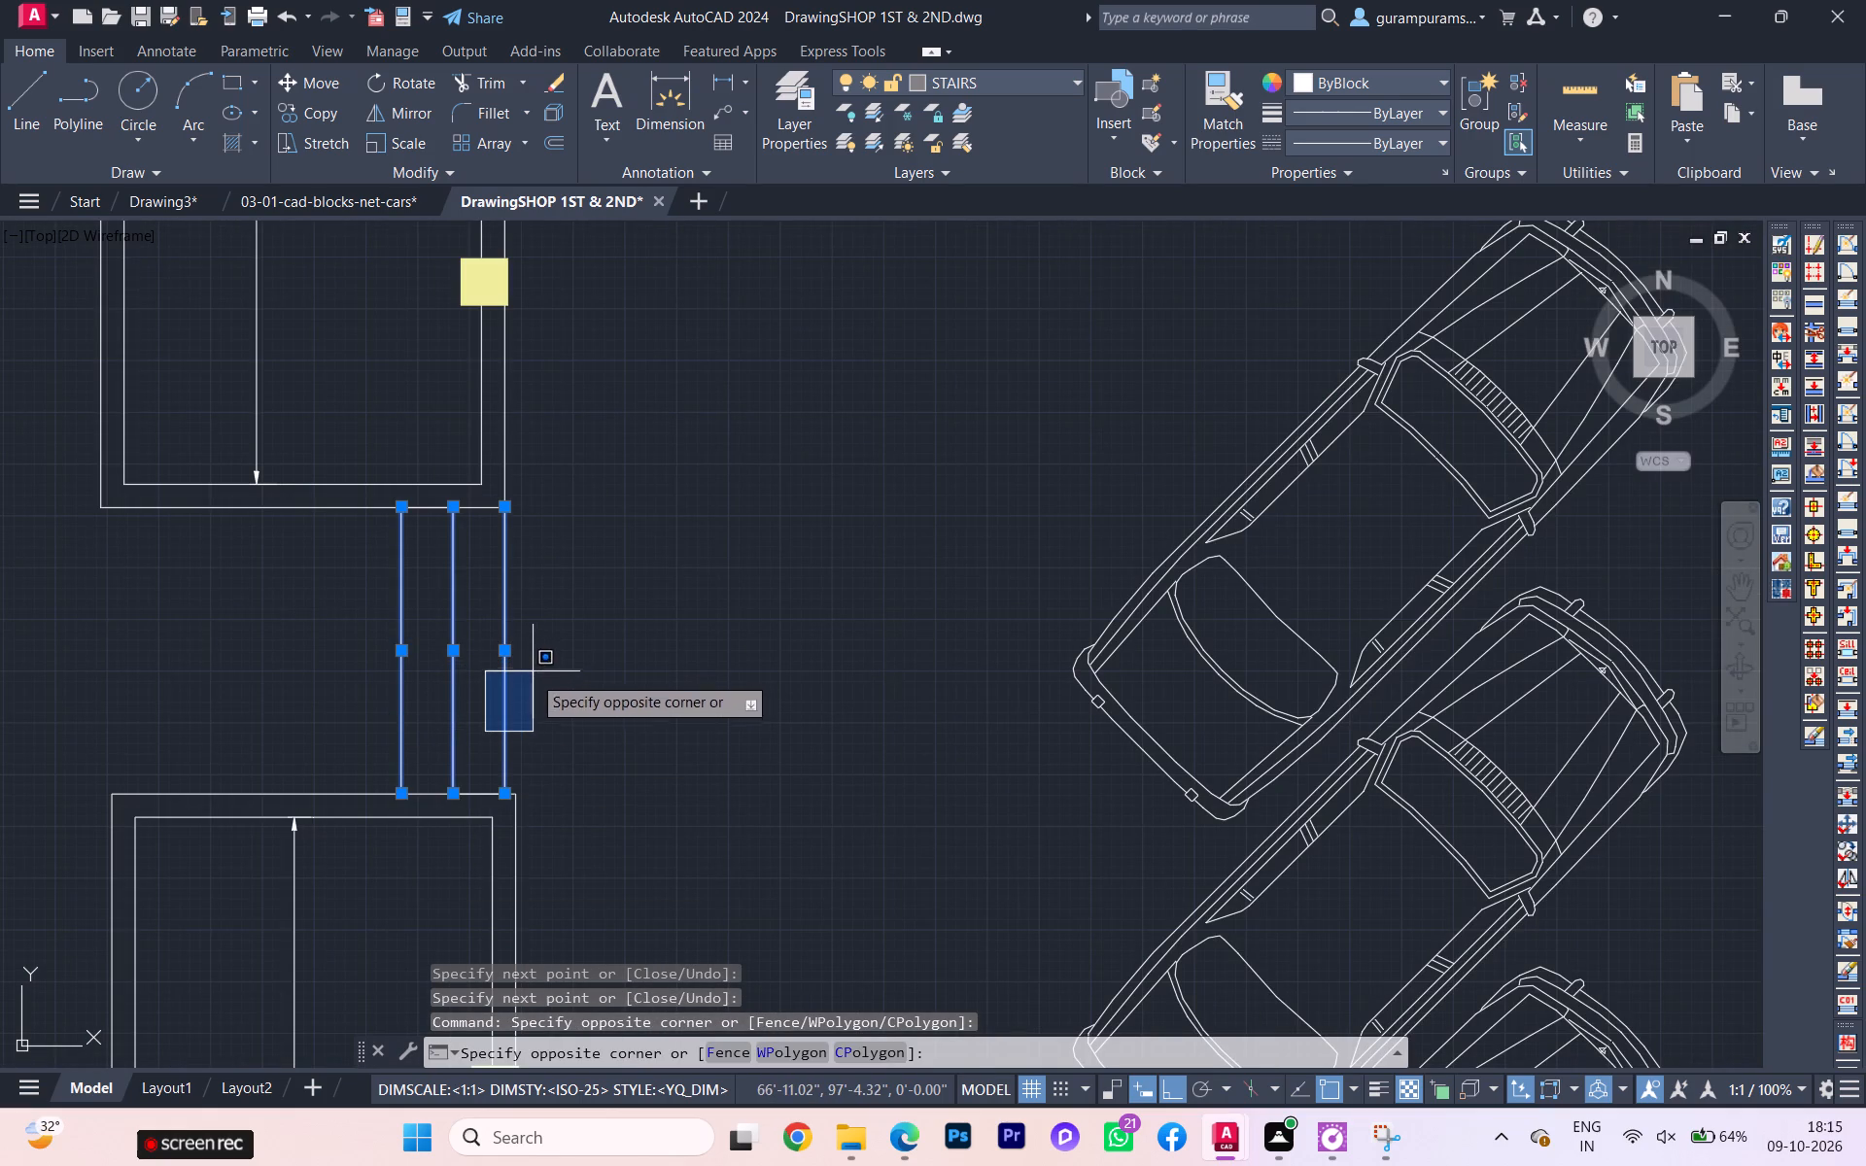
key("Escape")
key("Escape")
Copy the three step lines from the opening between the long platforms to the lower platform's bottom corner, above the 5'-9" room.
left_click_drag(563, 669, 542, 666)
left_click(334, 663)
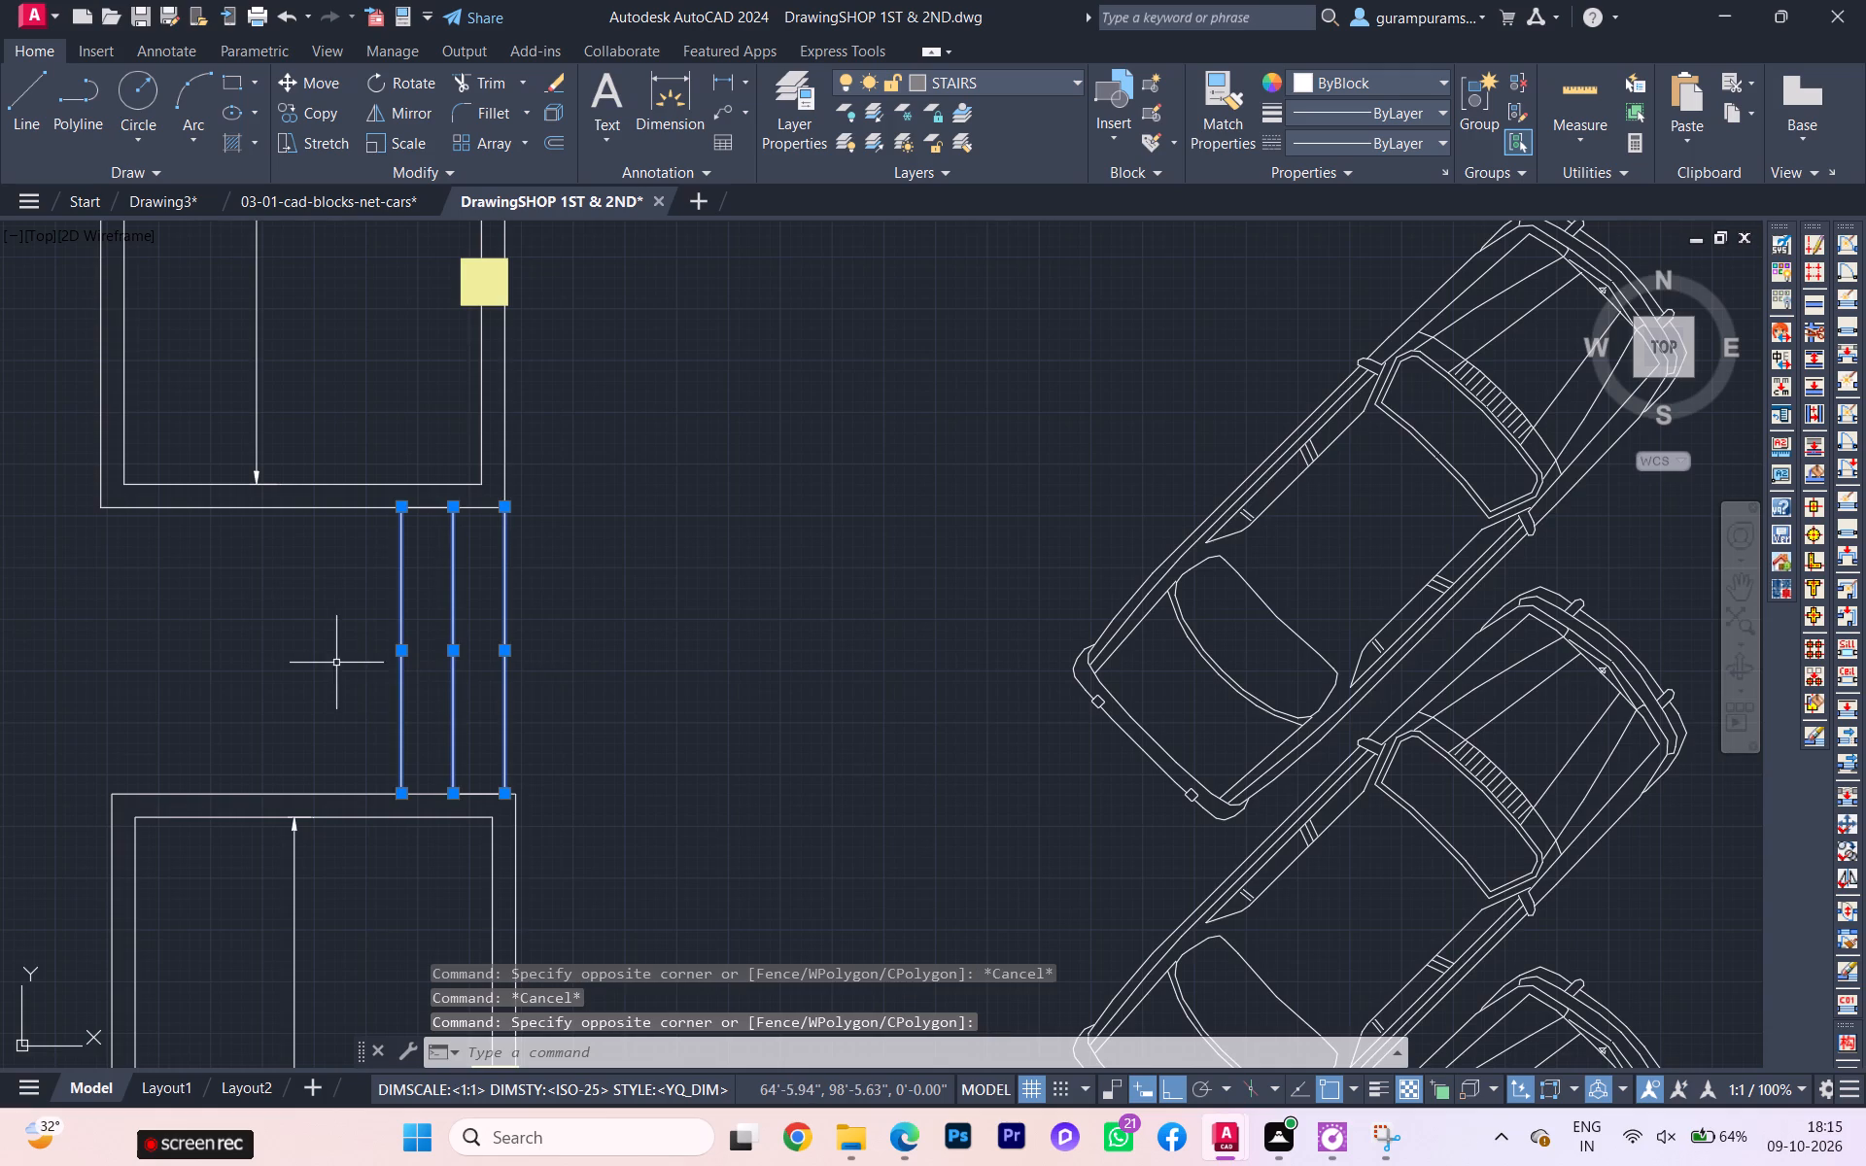
scroll(586, 686, "down", 1)
key("c")
key("o")
key("Return")
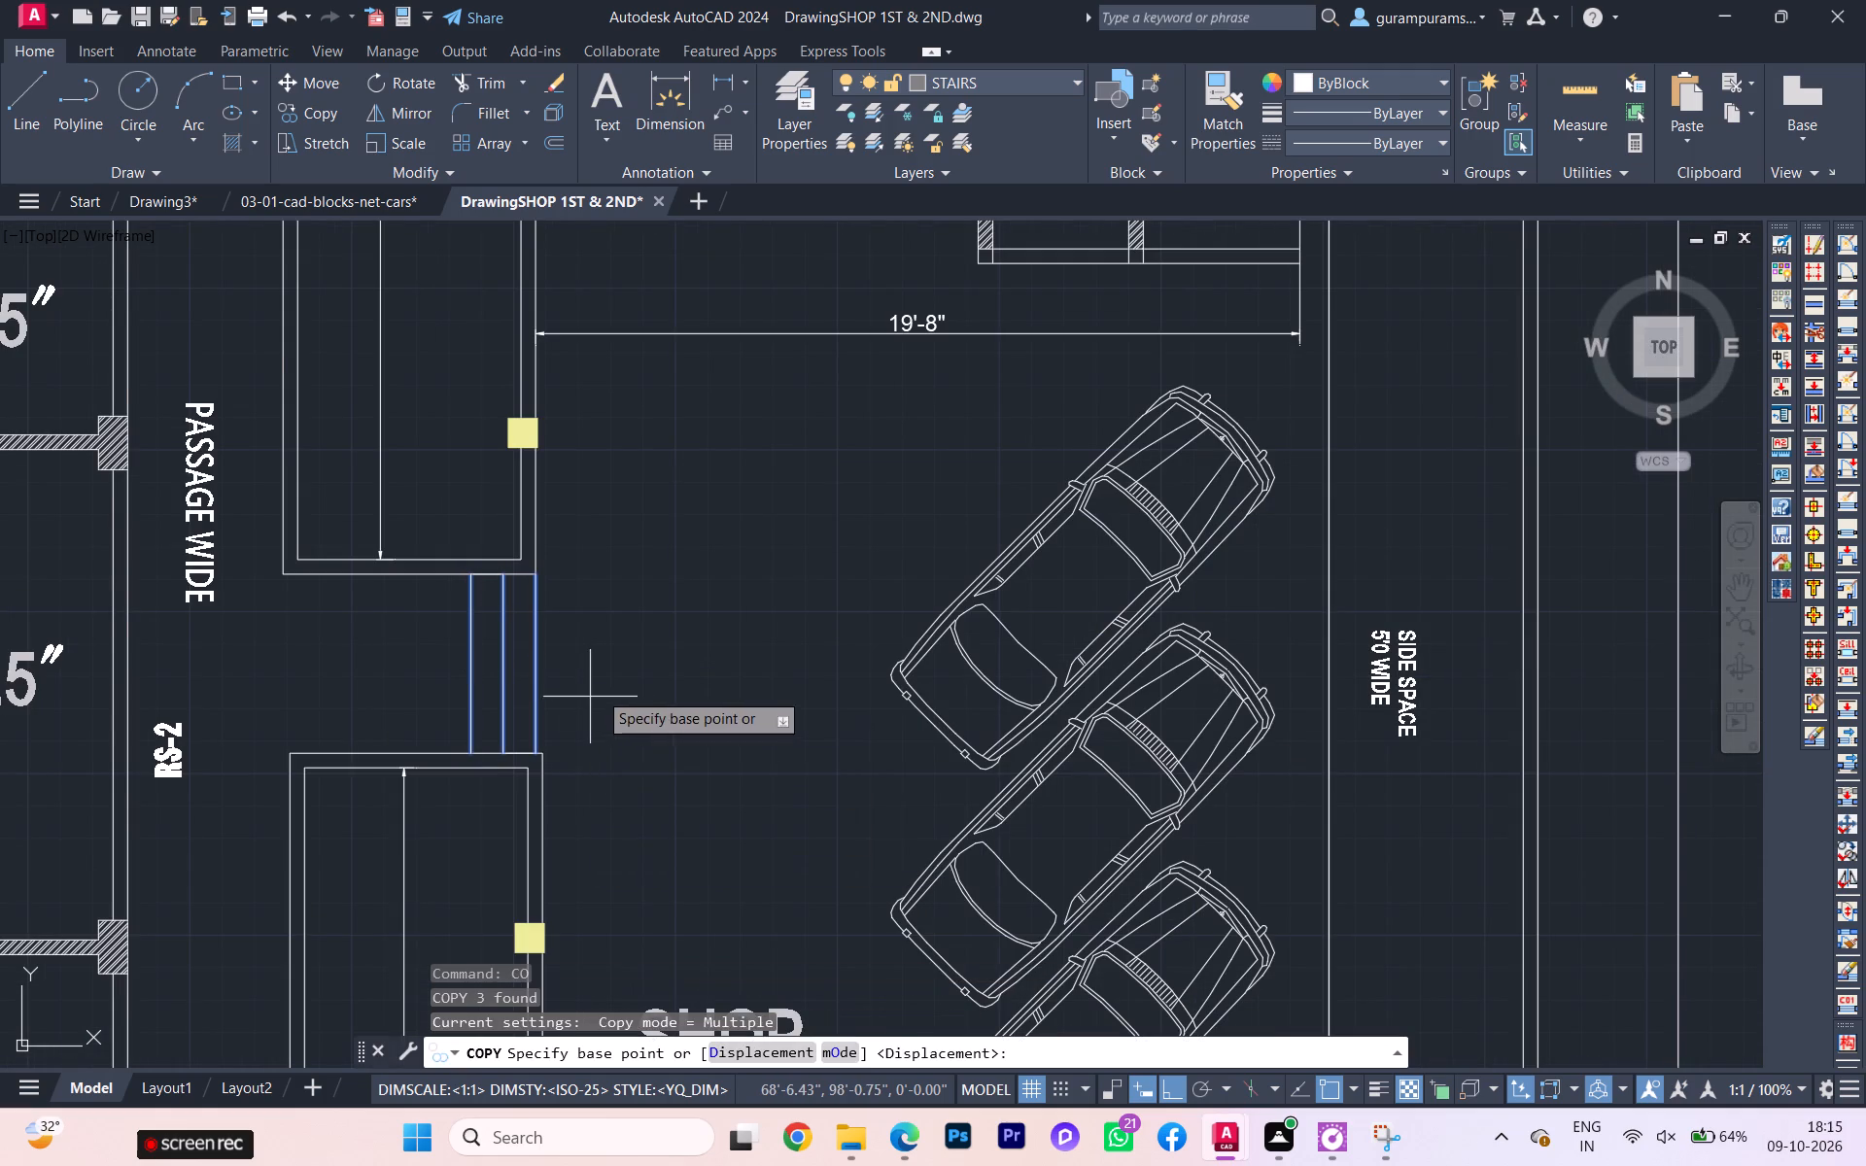
scroll(600, 691, "down", 1)
middle_click_drag(595, 686, 619, 241)
scroll(631, 445, "down", 1)
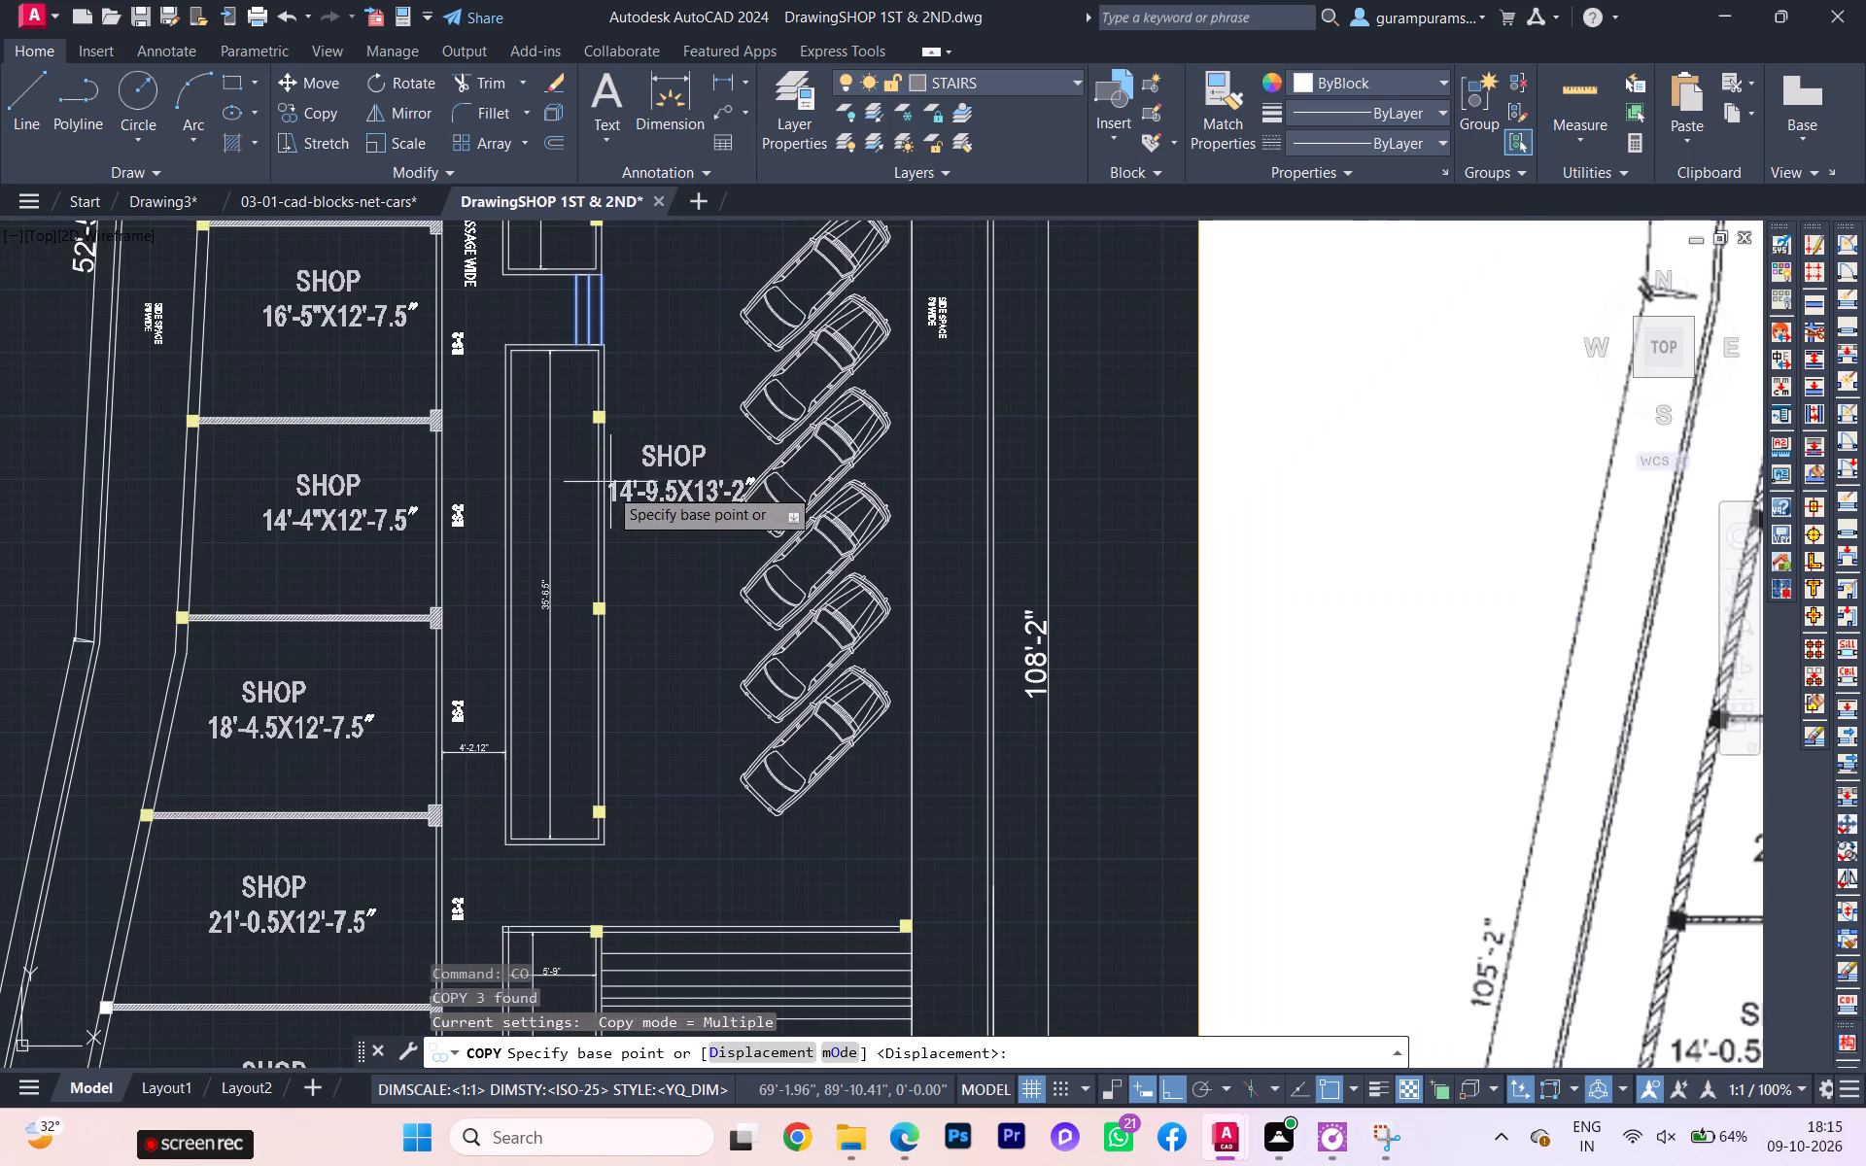
scroll(593, 325, "up", 1)
left_click(605, 242)
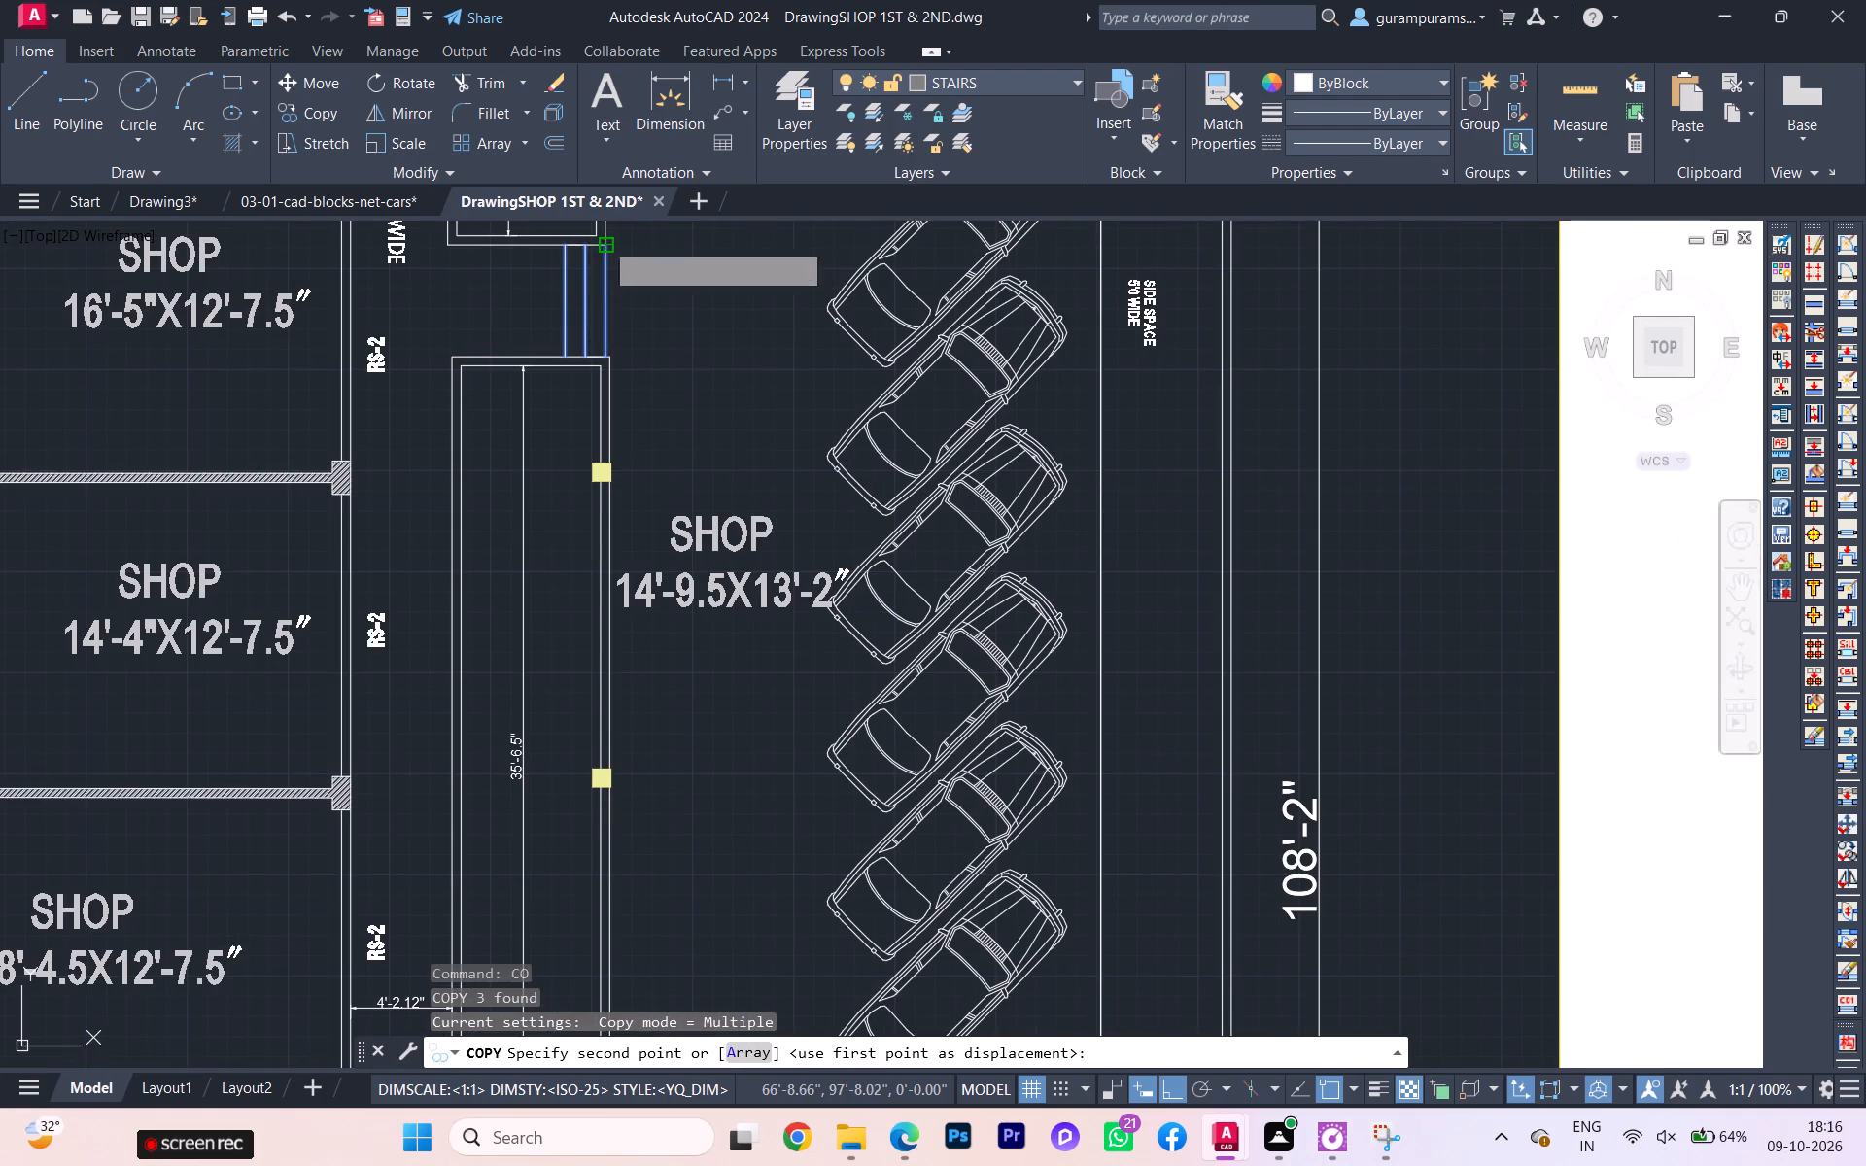
scroll(630, 728, "down", 1)
middle_click_drag(630, 734, 583, 411)
scroll(569, 760, "up", 2)
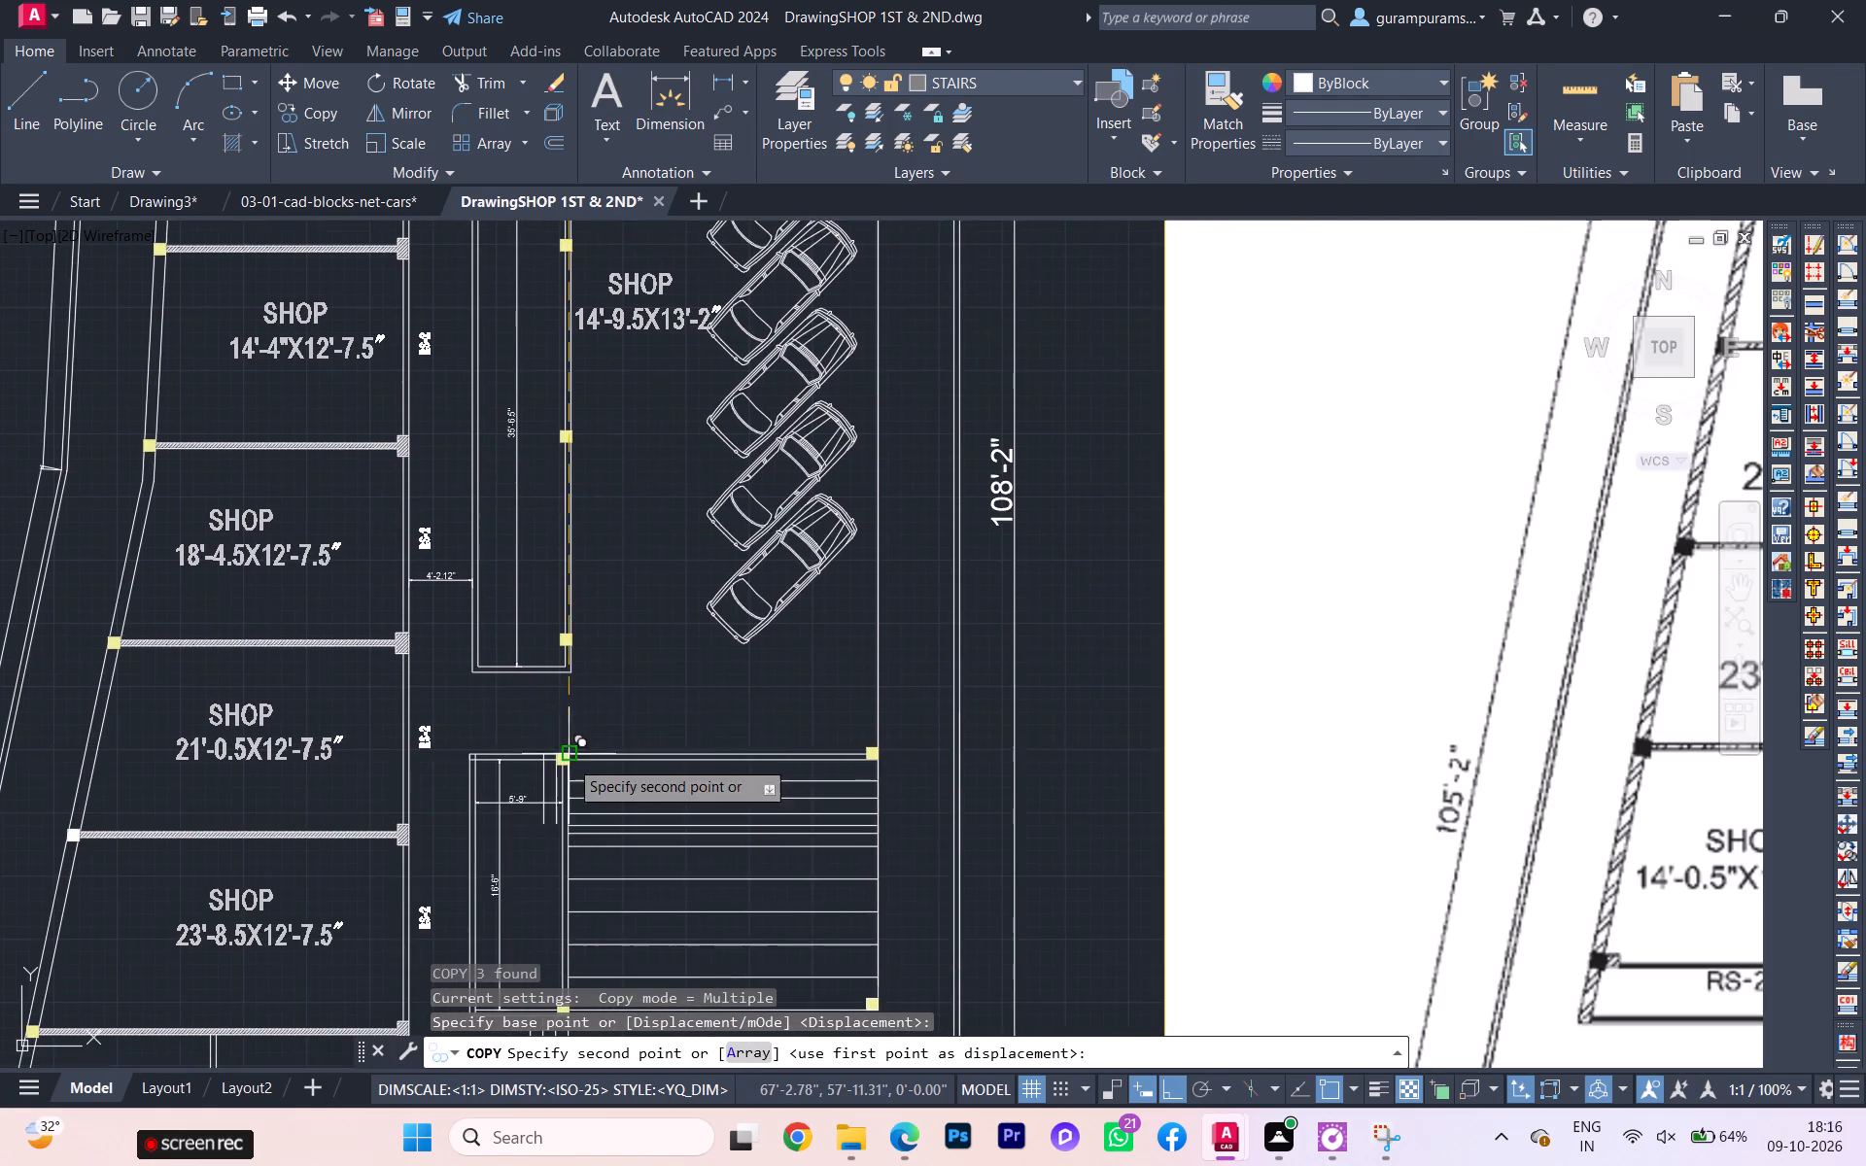
scroll(556, 553, "up", 1)
scroll(556, 553, "down", 1)
scroll(556, 553, "up", 1)
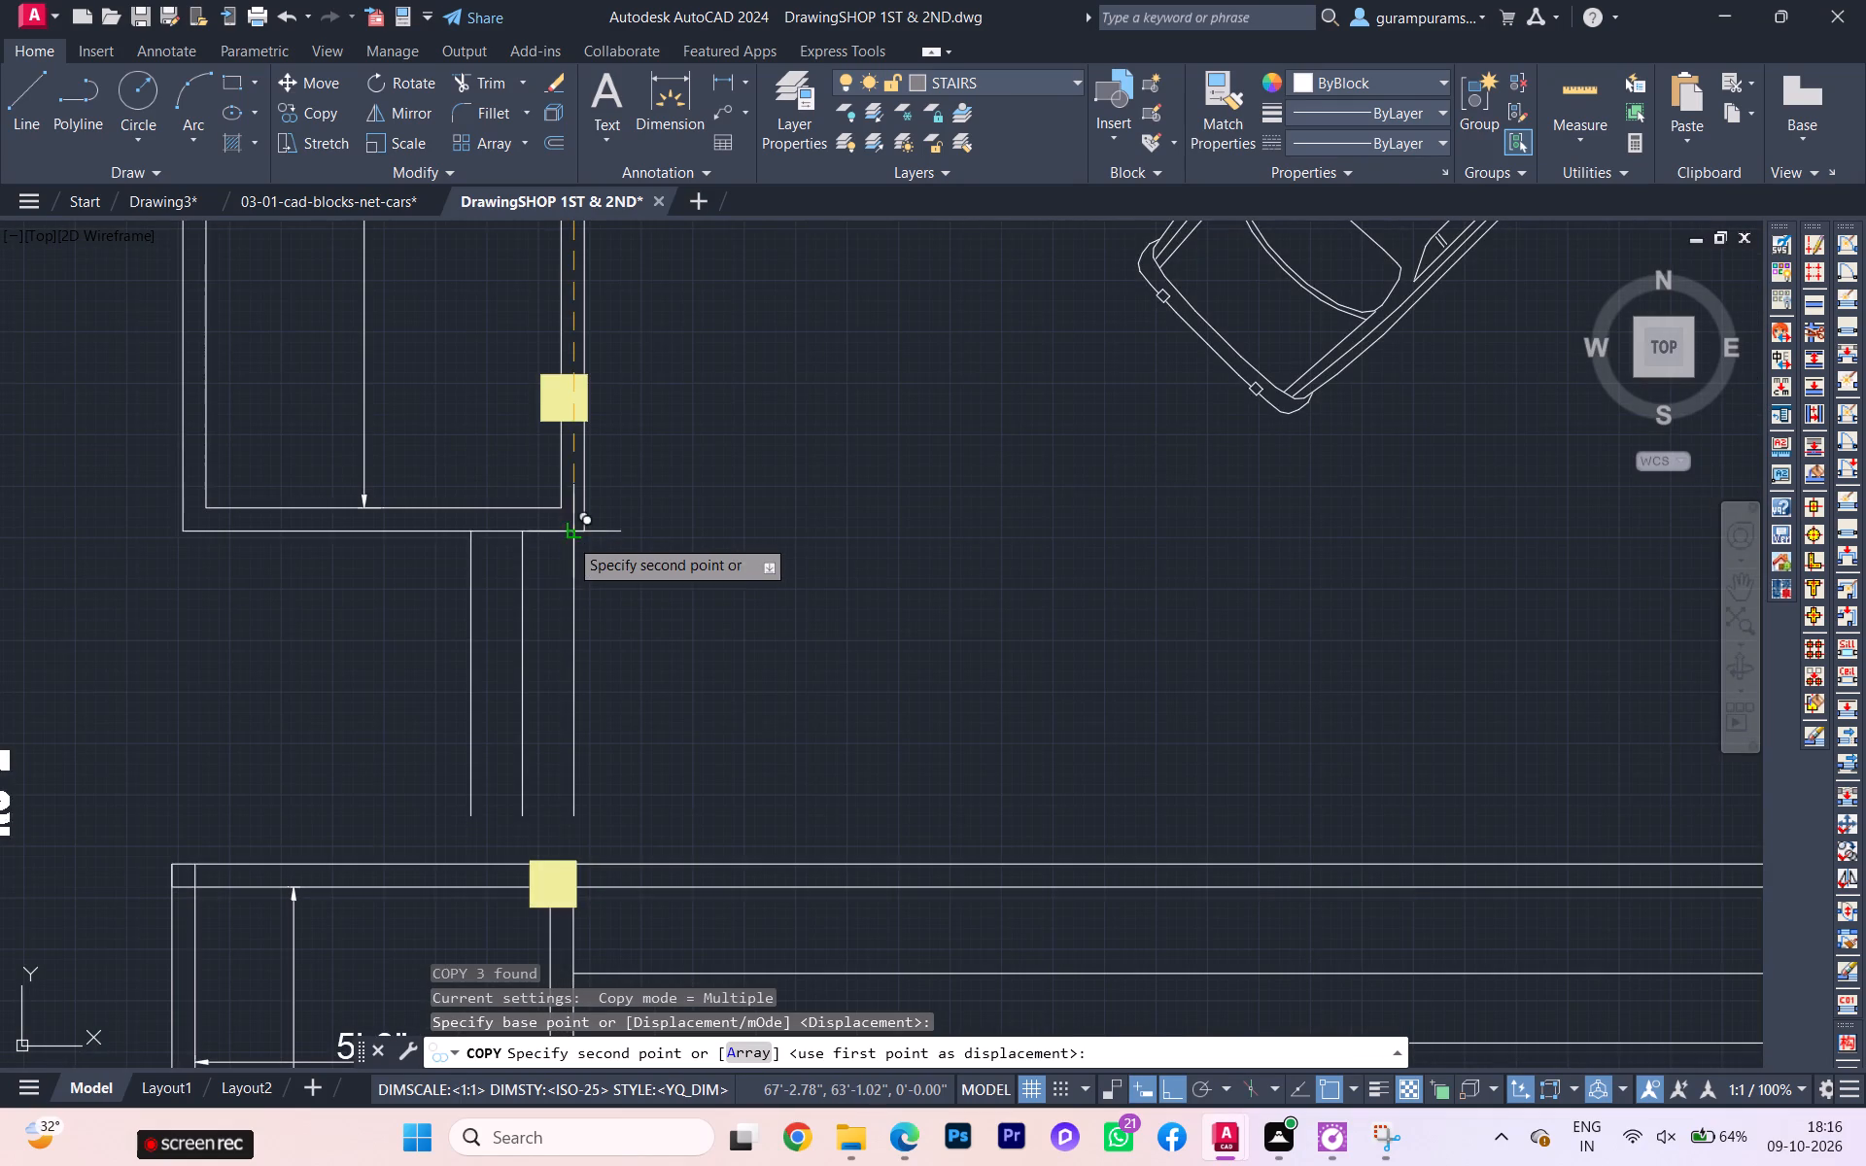
left_click(587, 532)
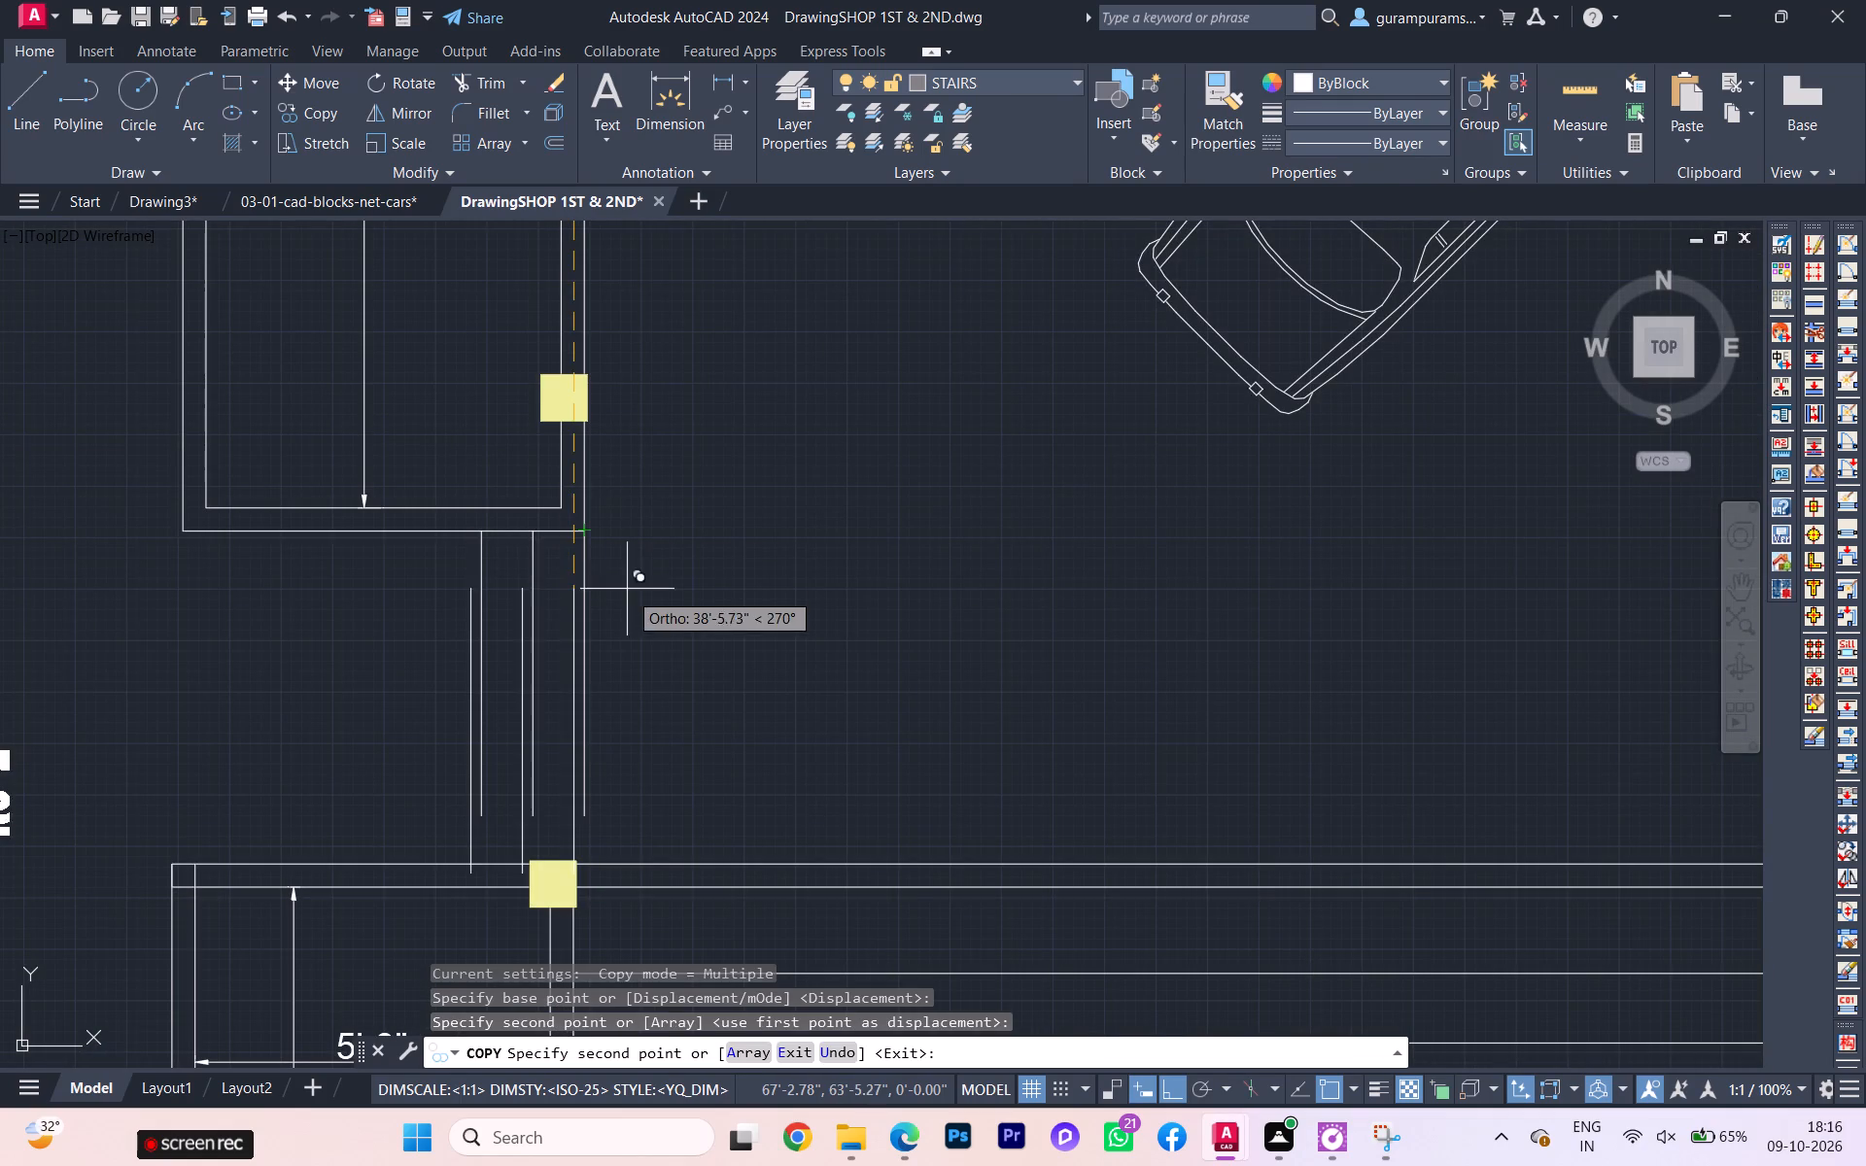
scroll(664, 637, "down", 1)
middle_click_drag(664, 637, 675, 541)
key("Escape")
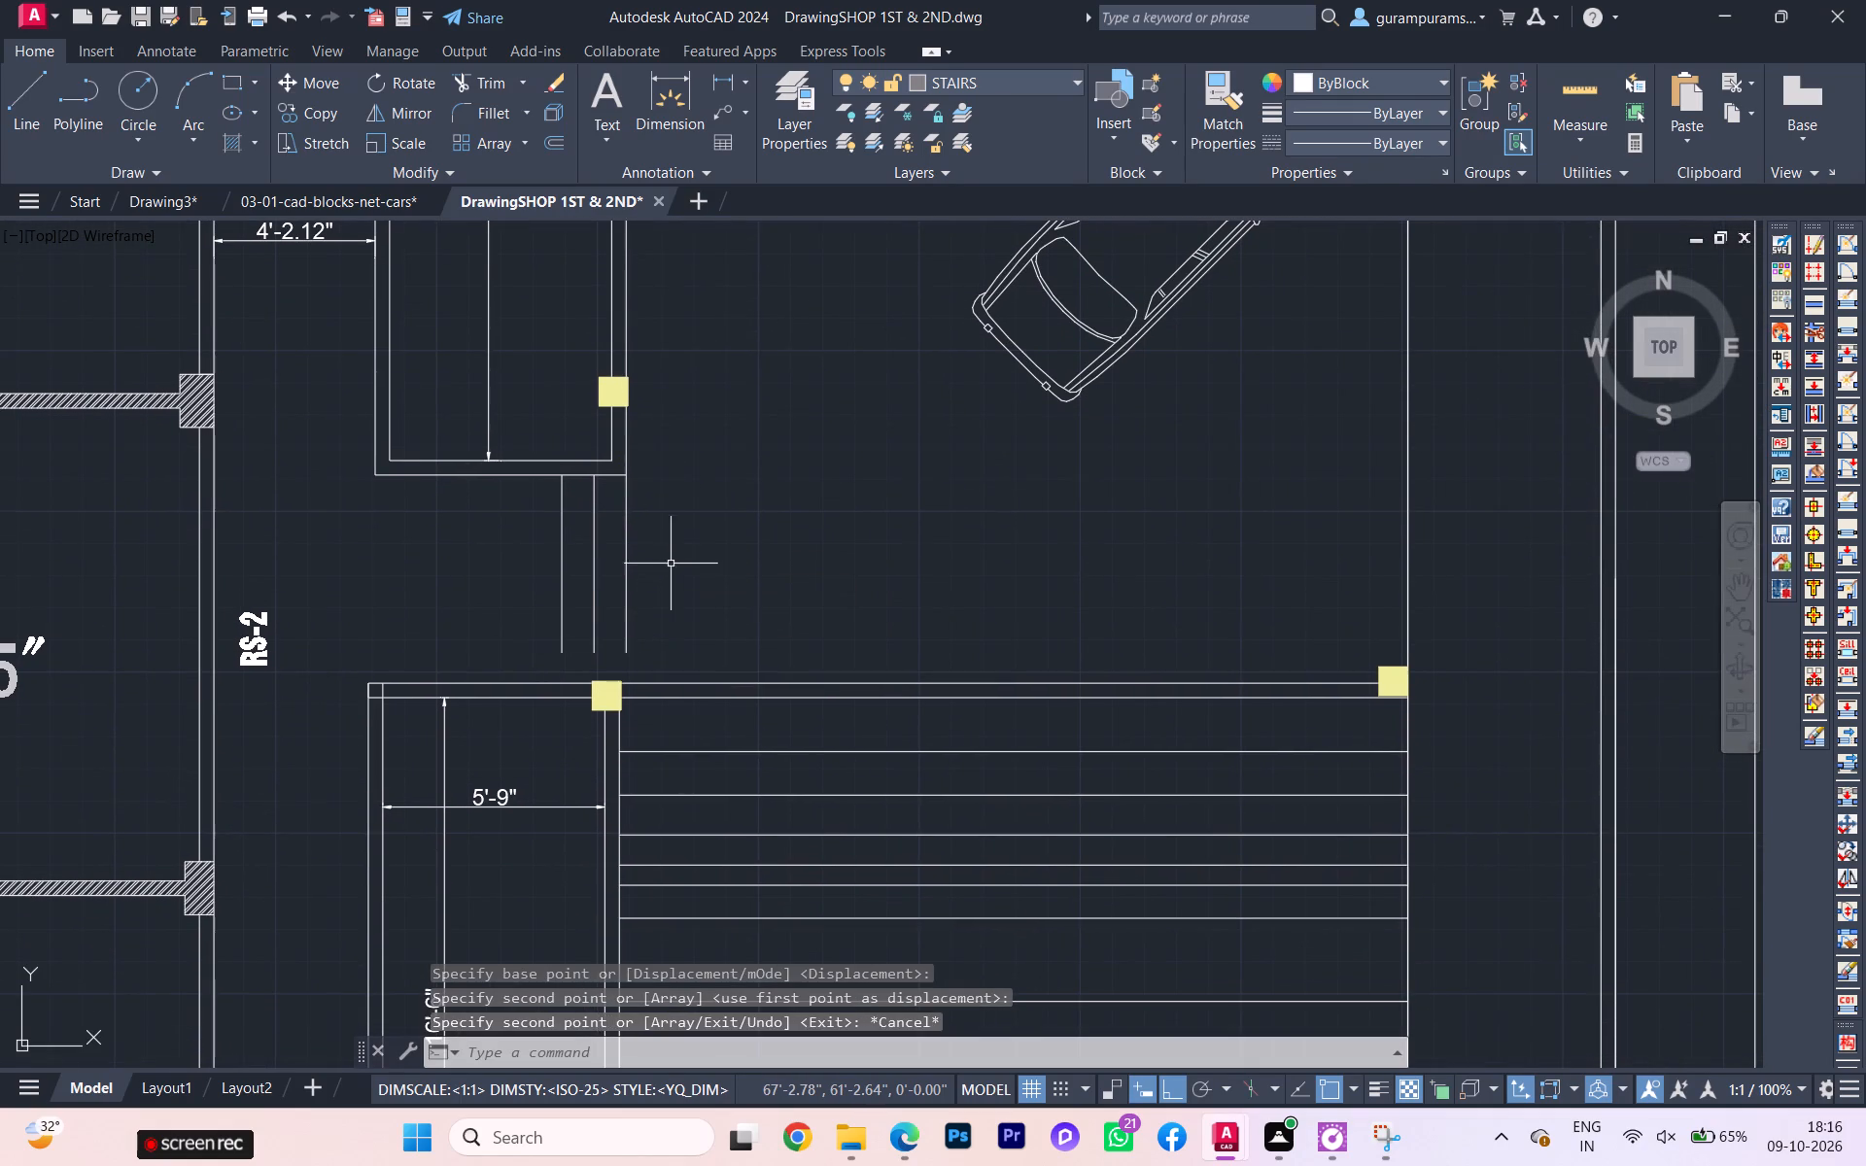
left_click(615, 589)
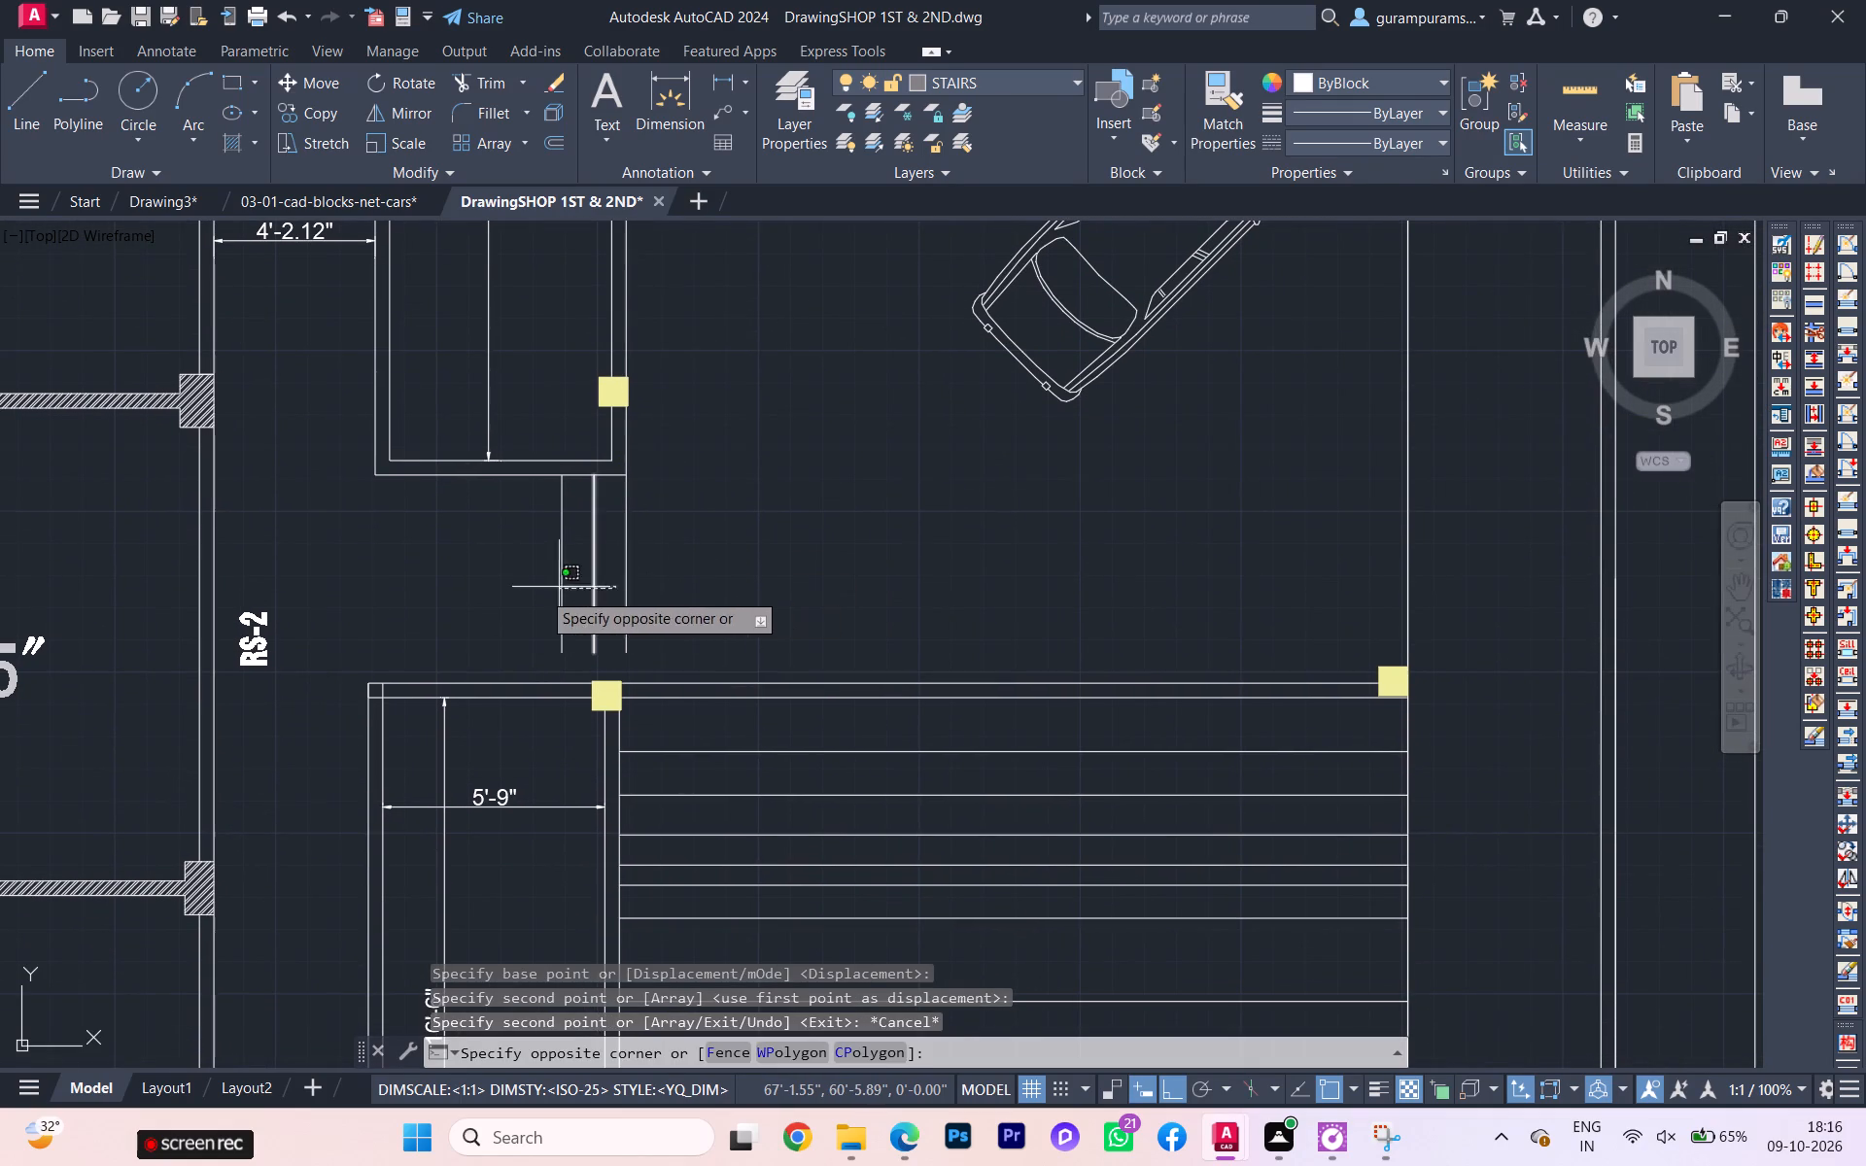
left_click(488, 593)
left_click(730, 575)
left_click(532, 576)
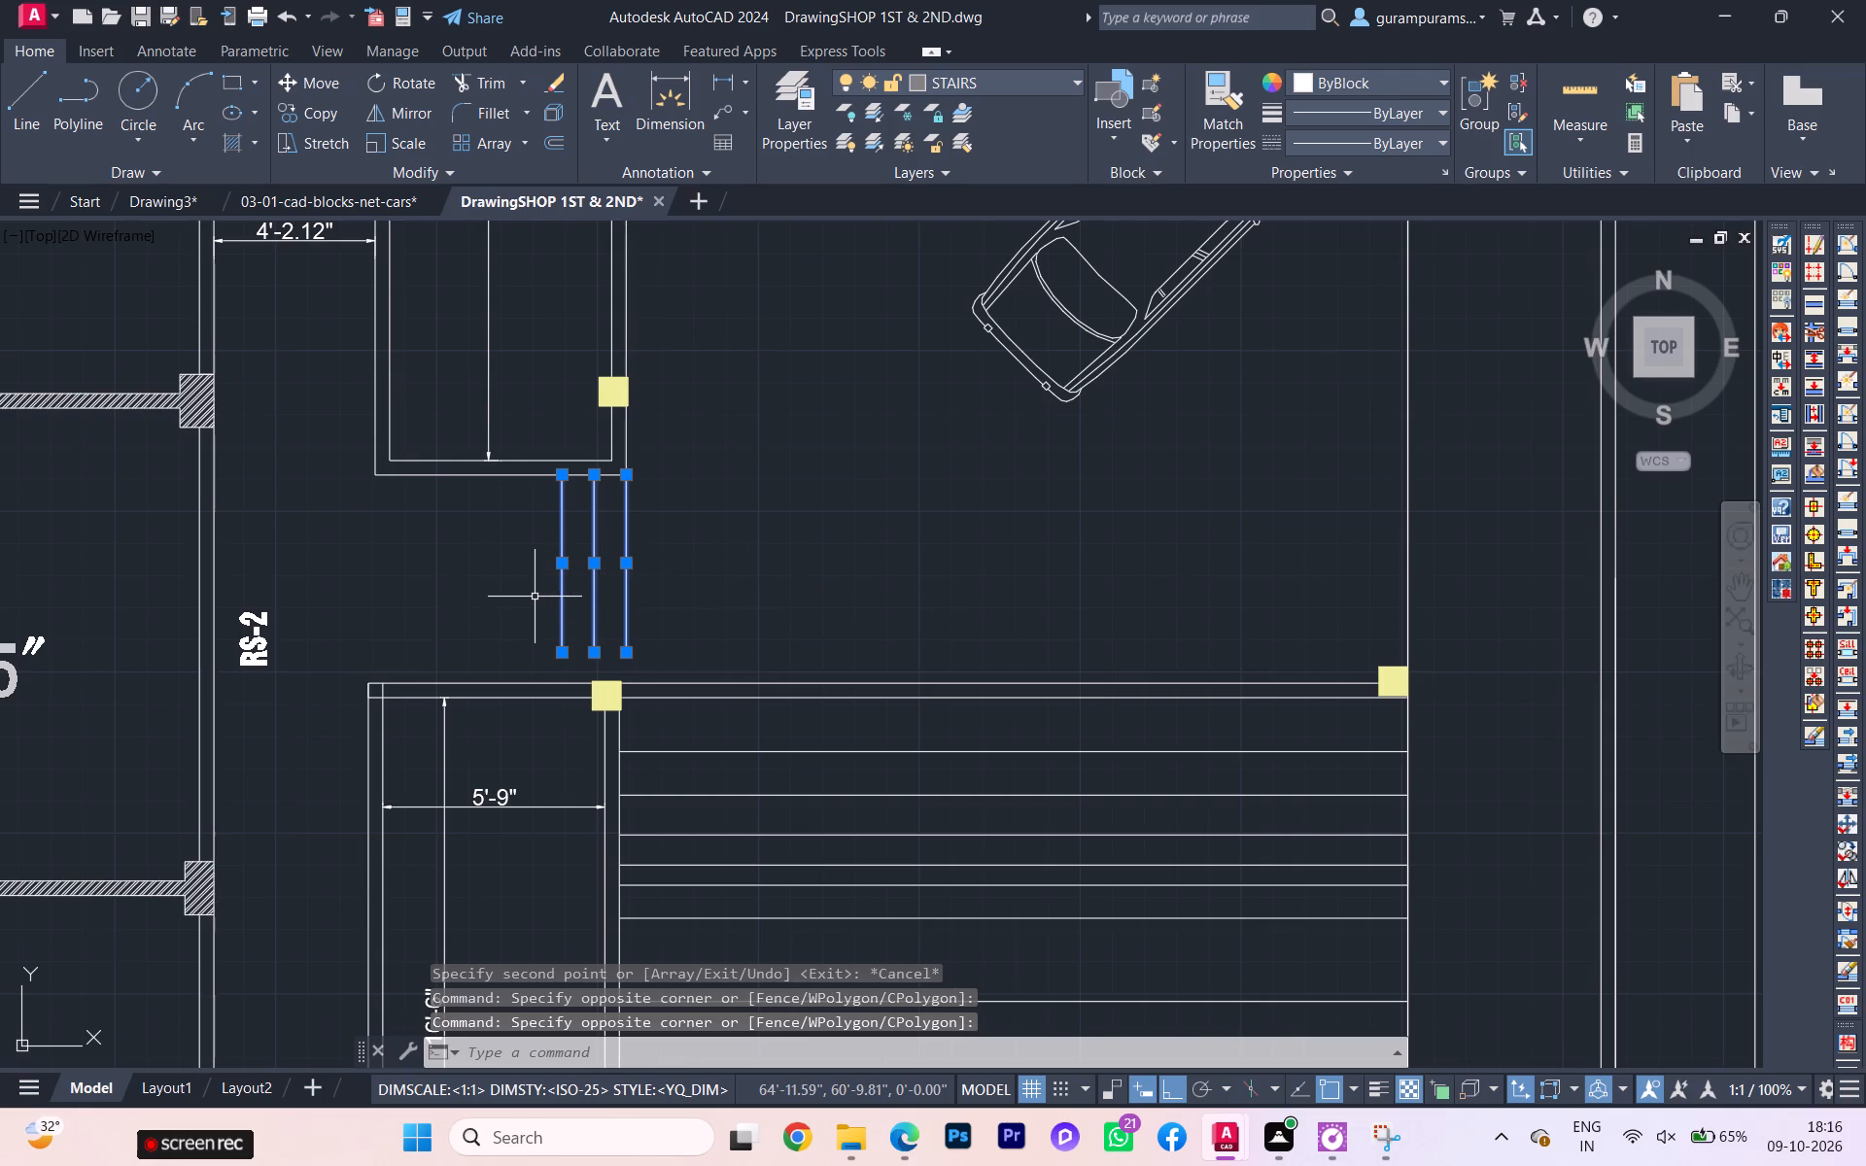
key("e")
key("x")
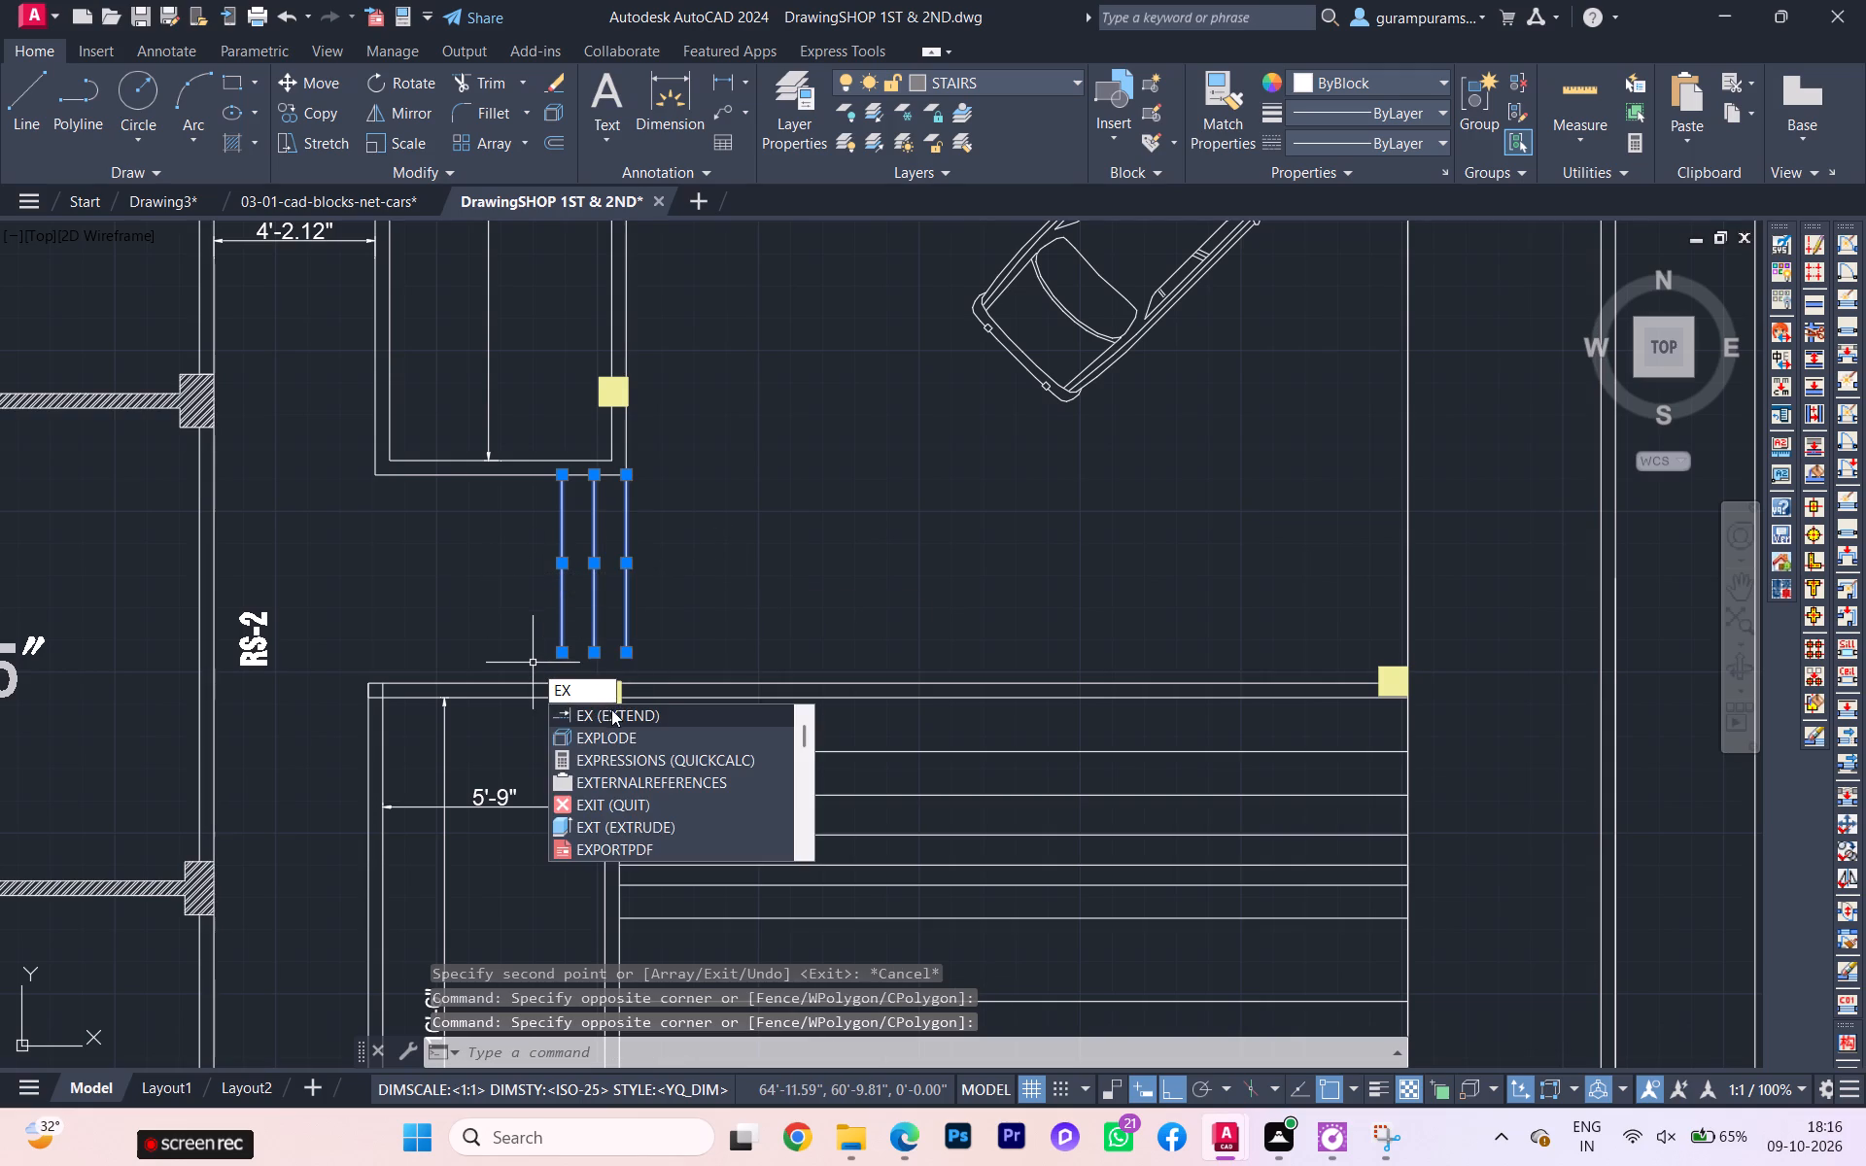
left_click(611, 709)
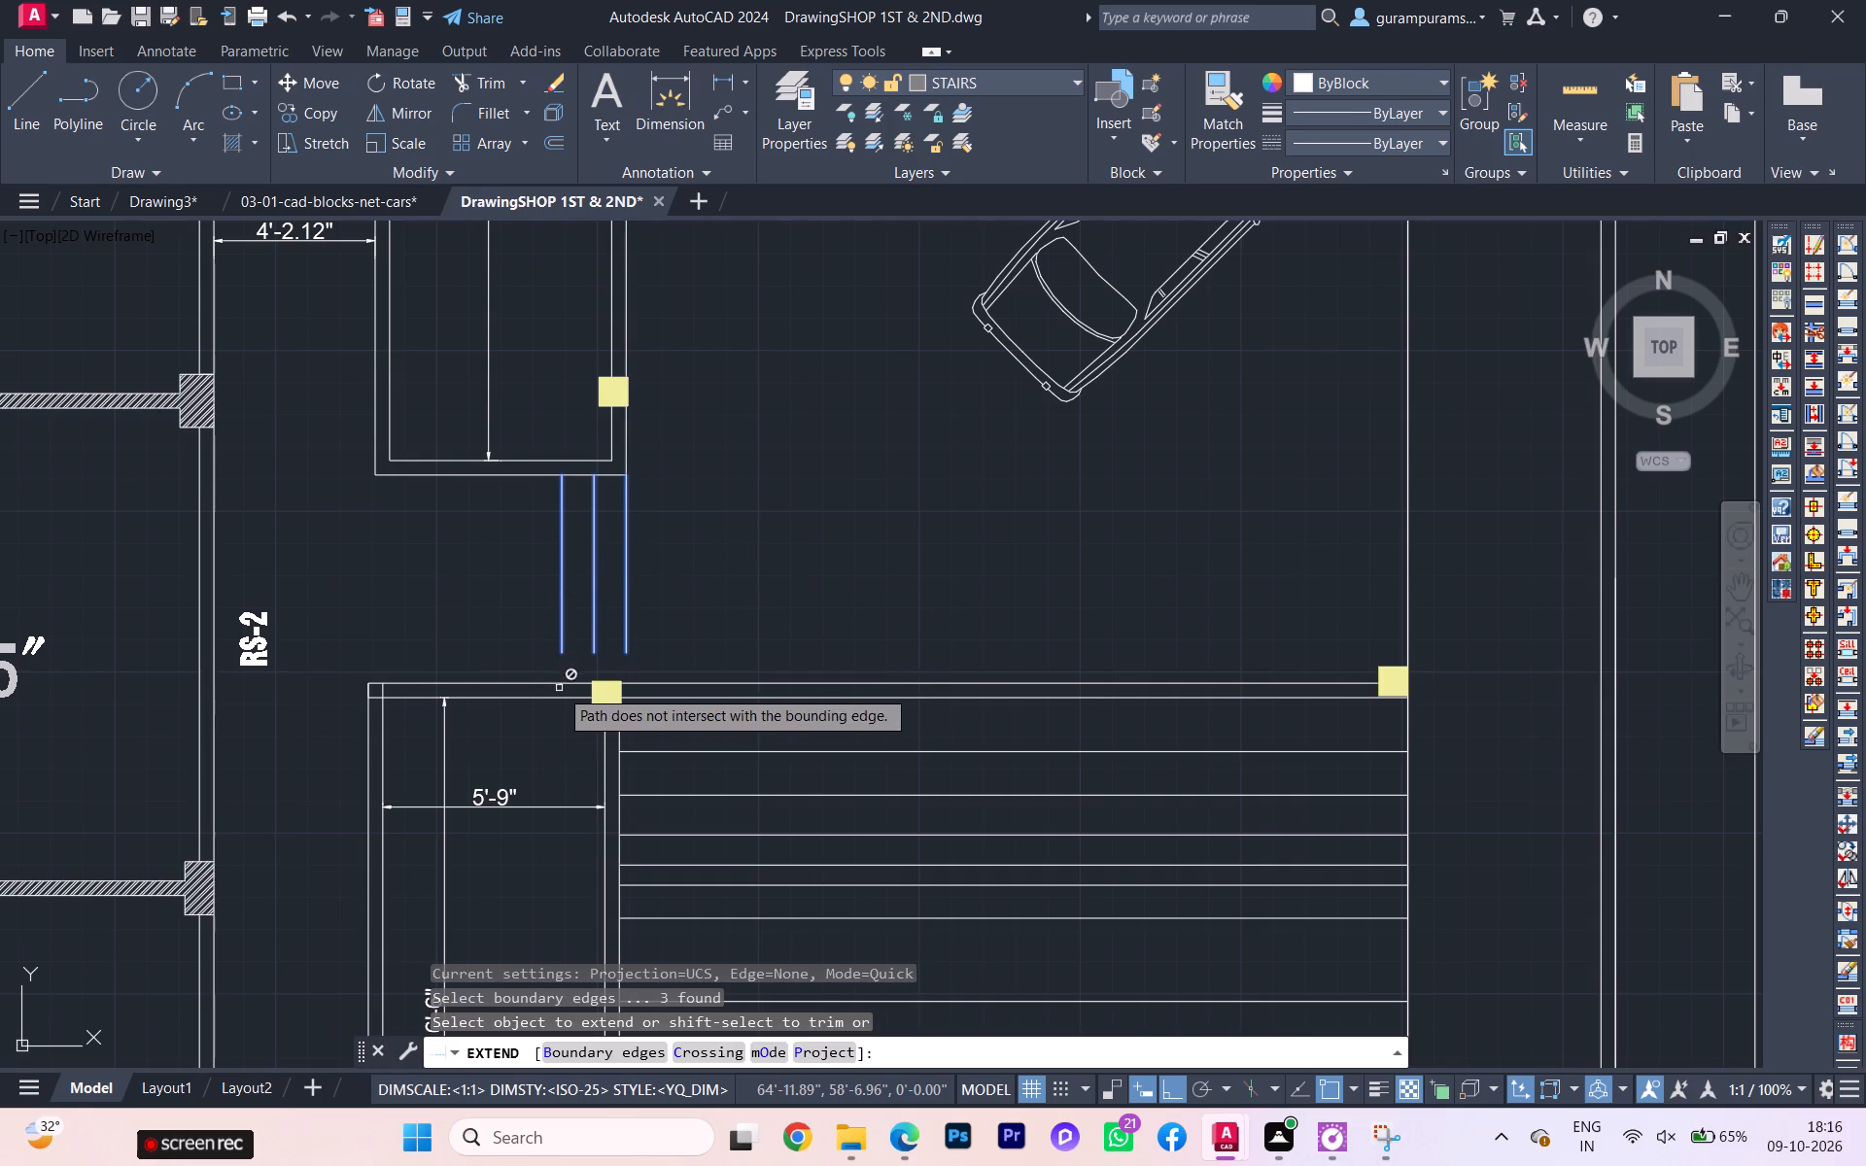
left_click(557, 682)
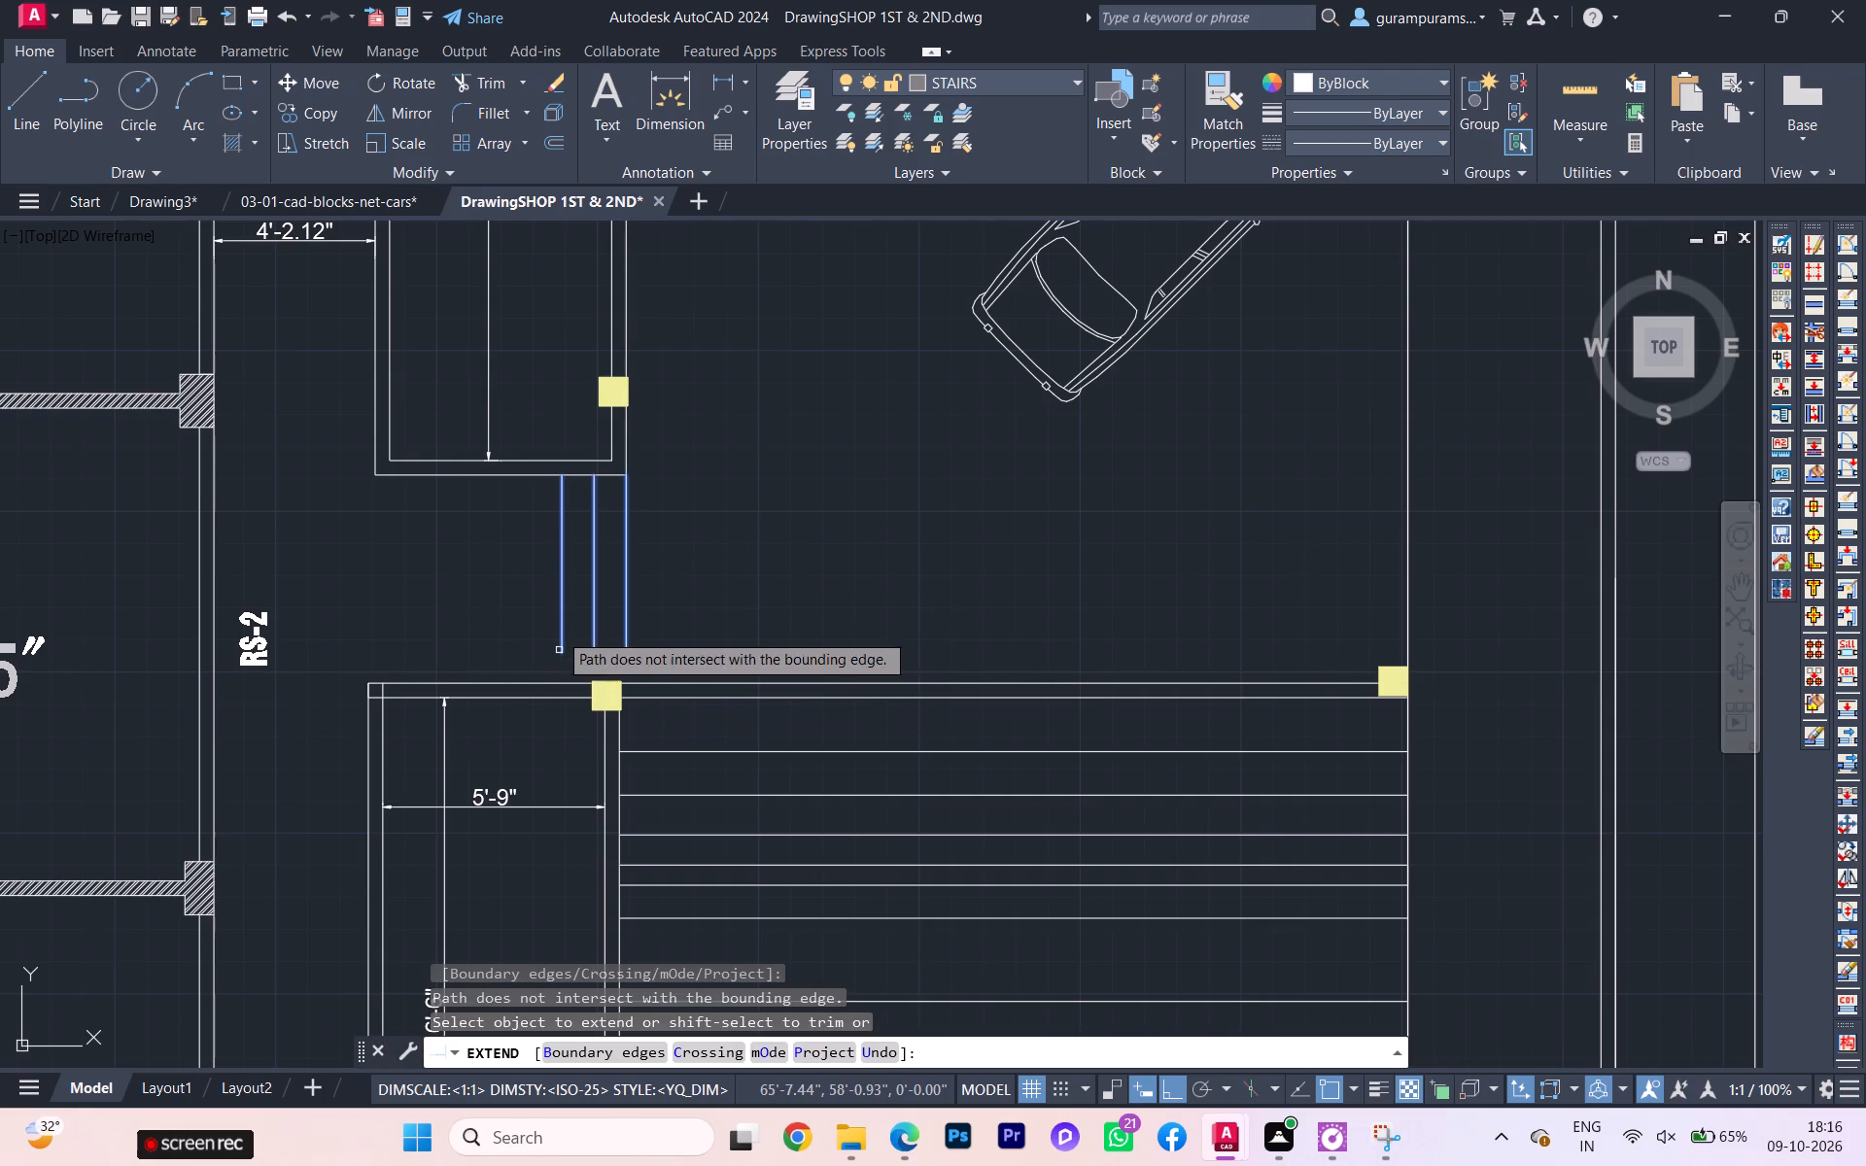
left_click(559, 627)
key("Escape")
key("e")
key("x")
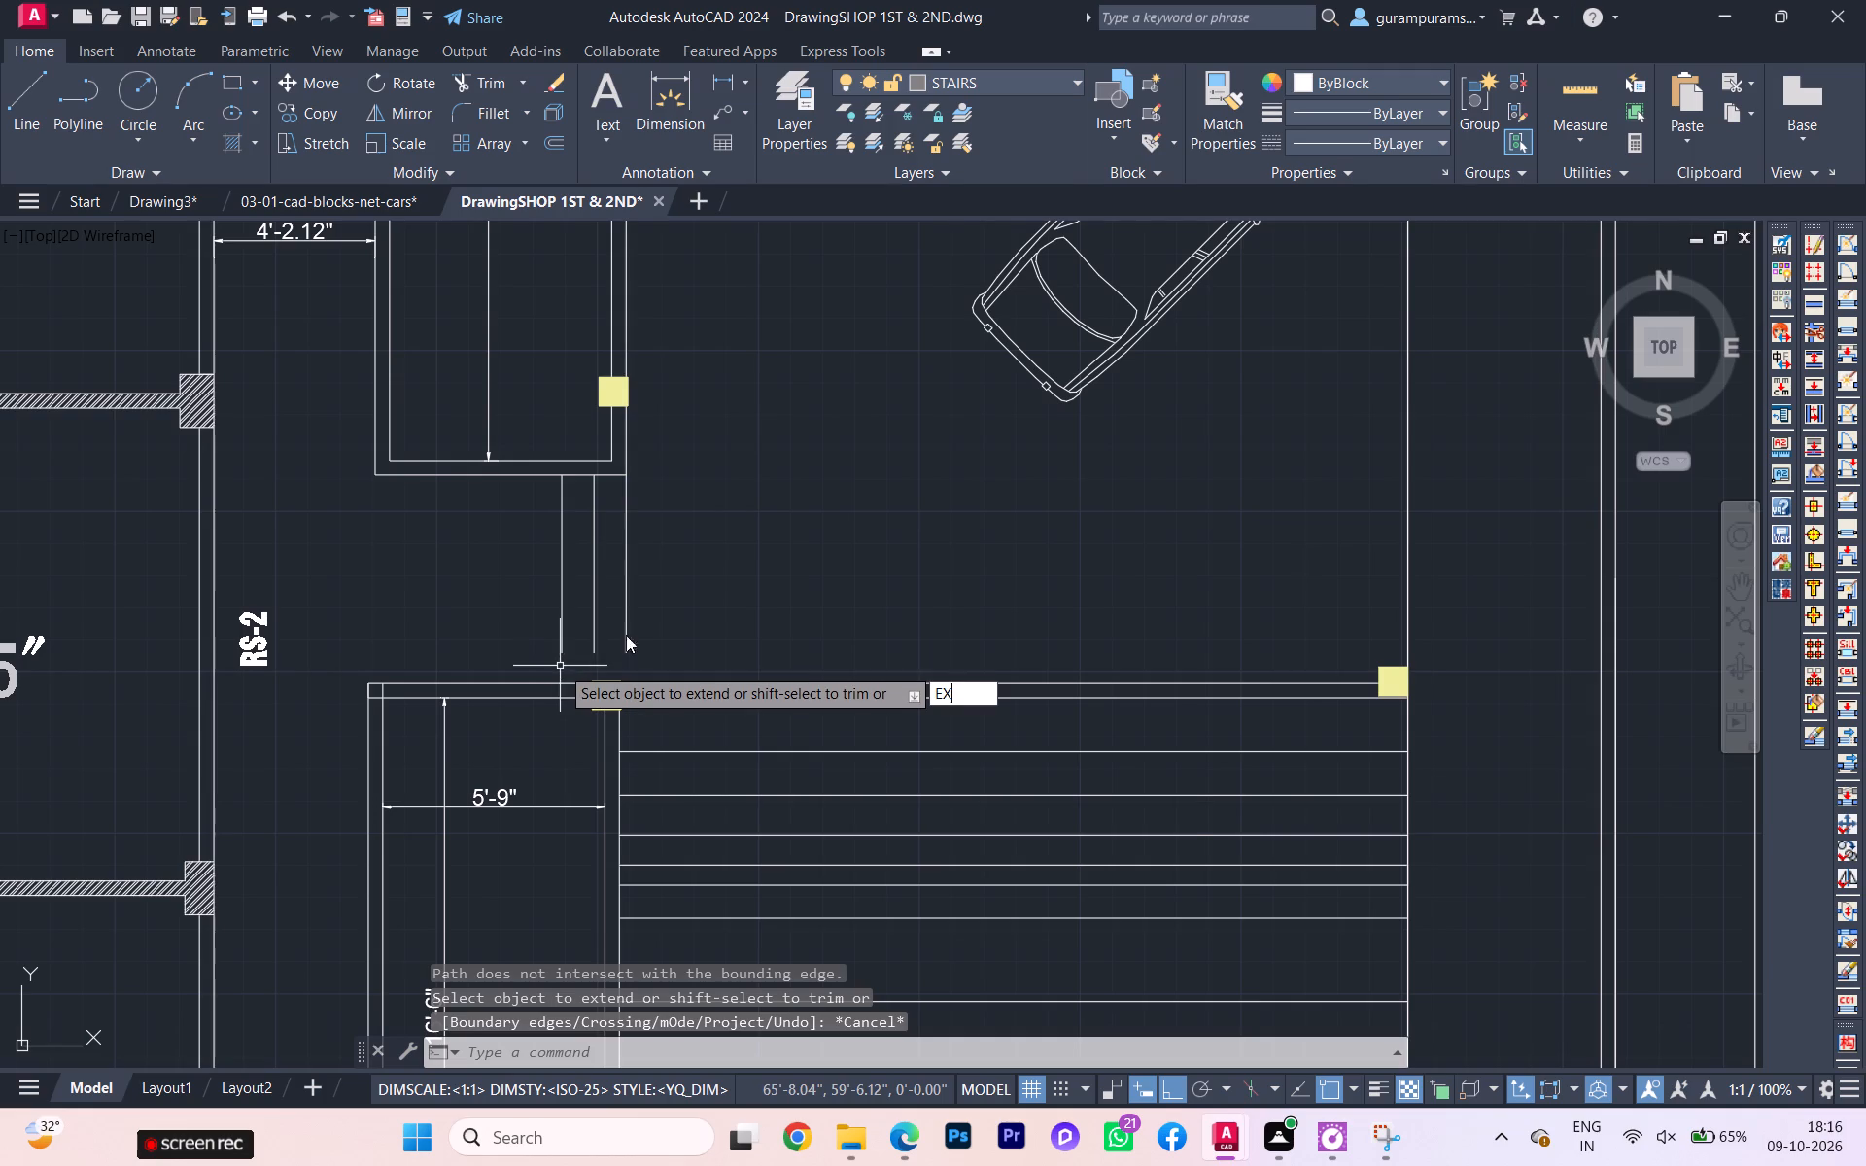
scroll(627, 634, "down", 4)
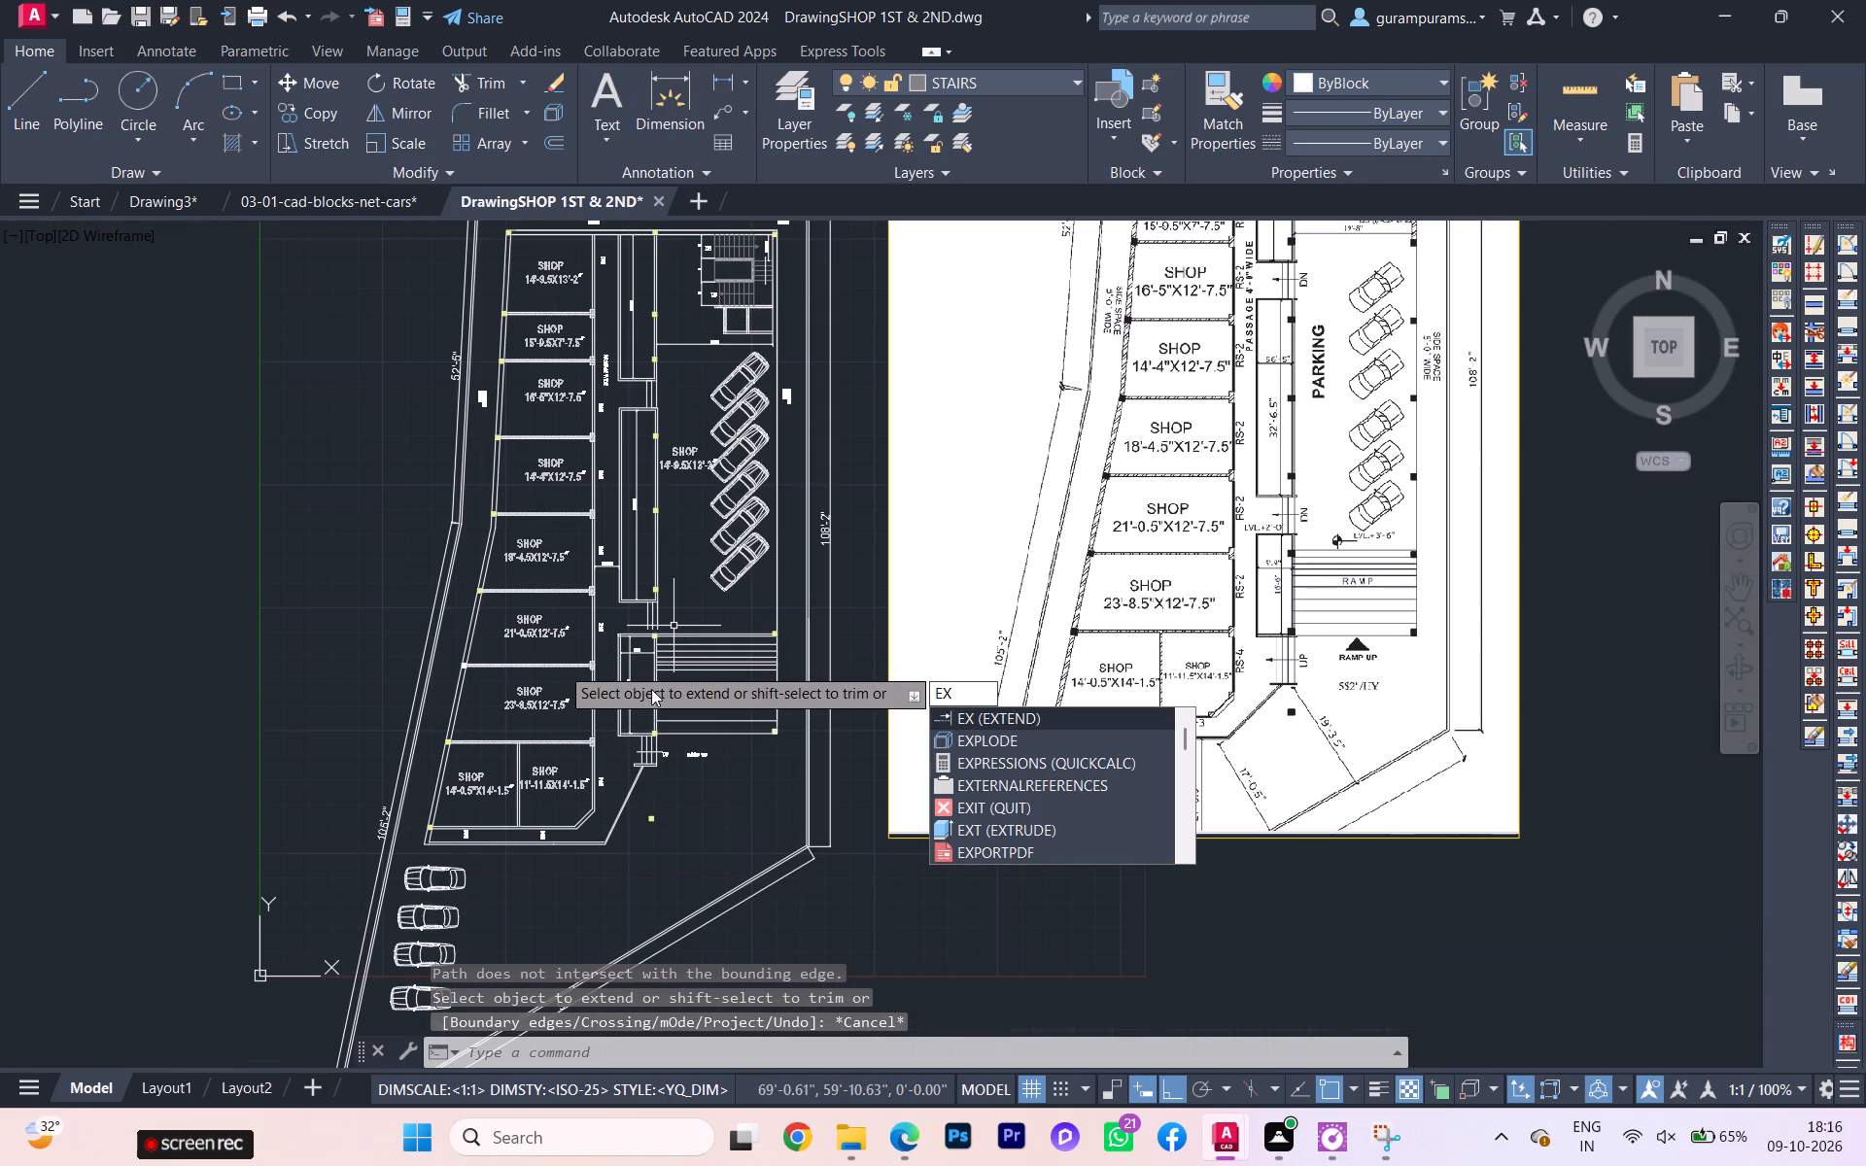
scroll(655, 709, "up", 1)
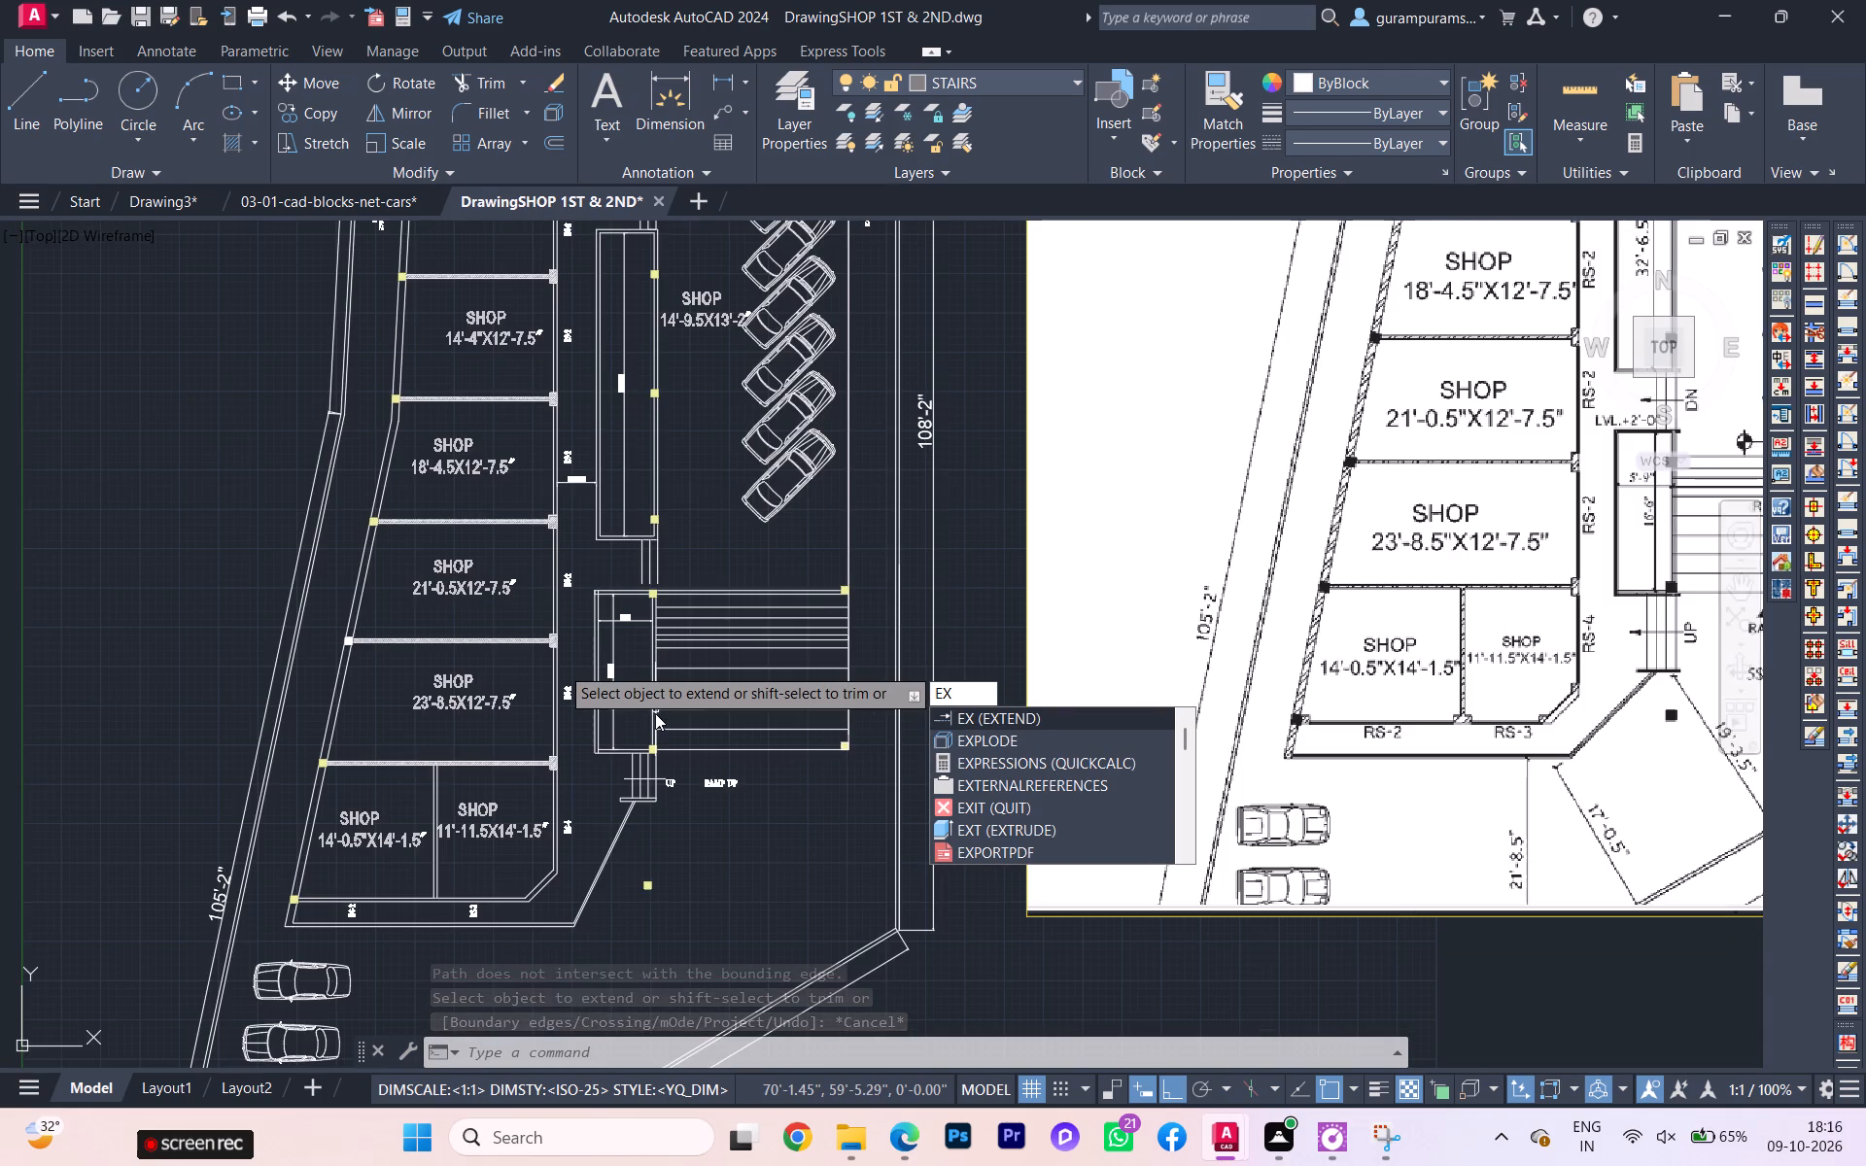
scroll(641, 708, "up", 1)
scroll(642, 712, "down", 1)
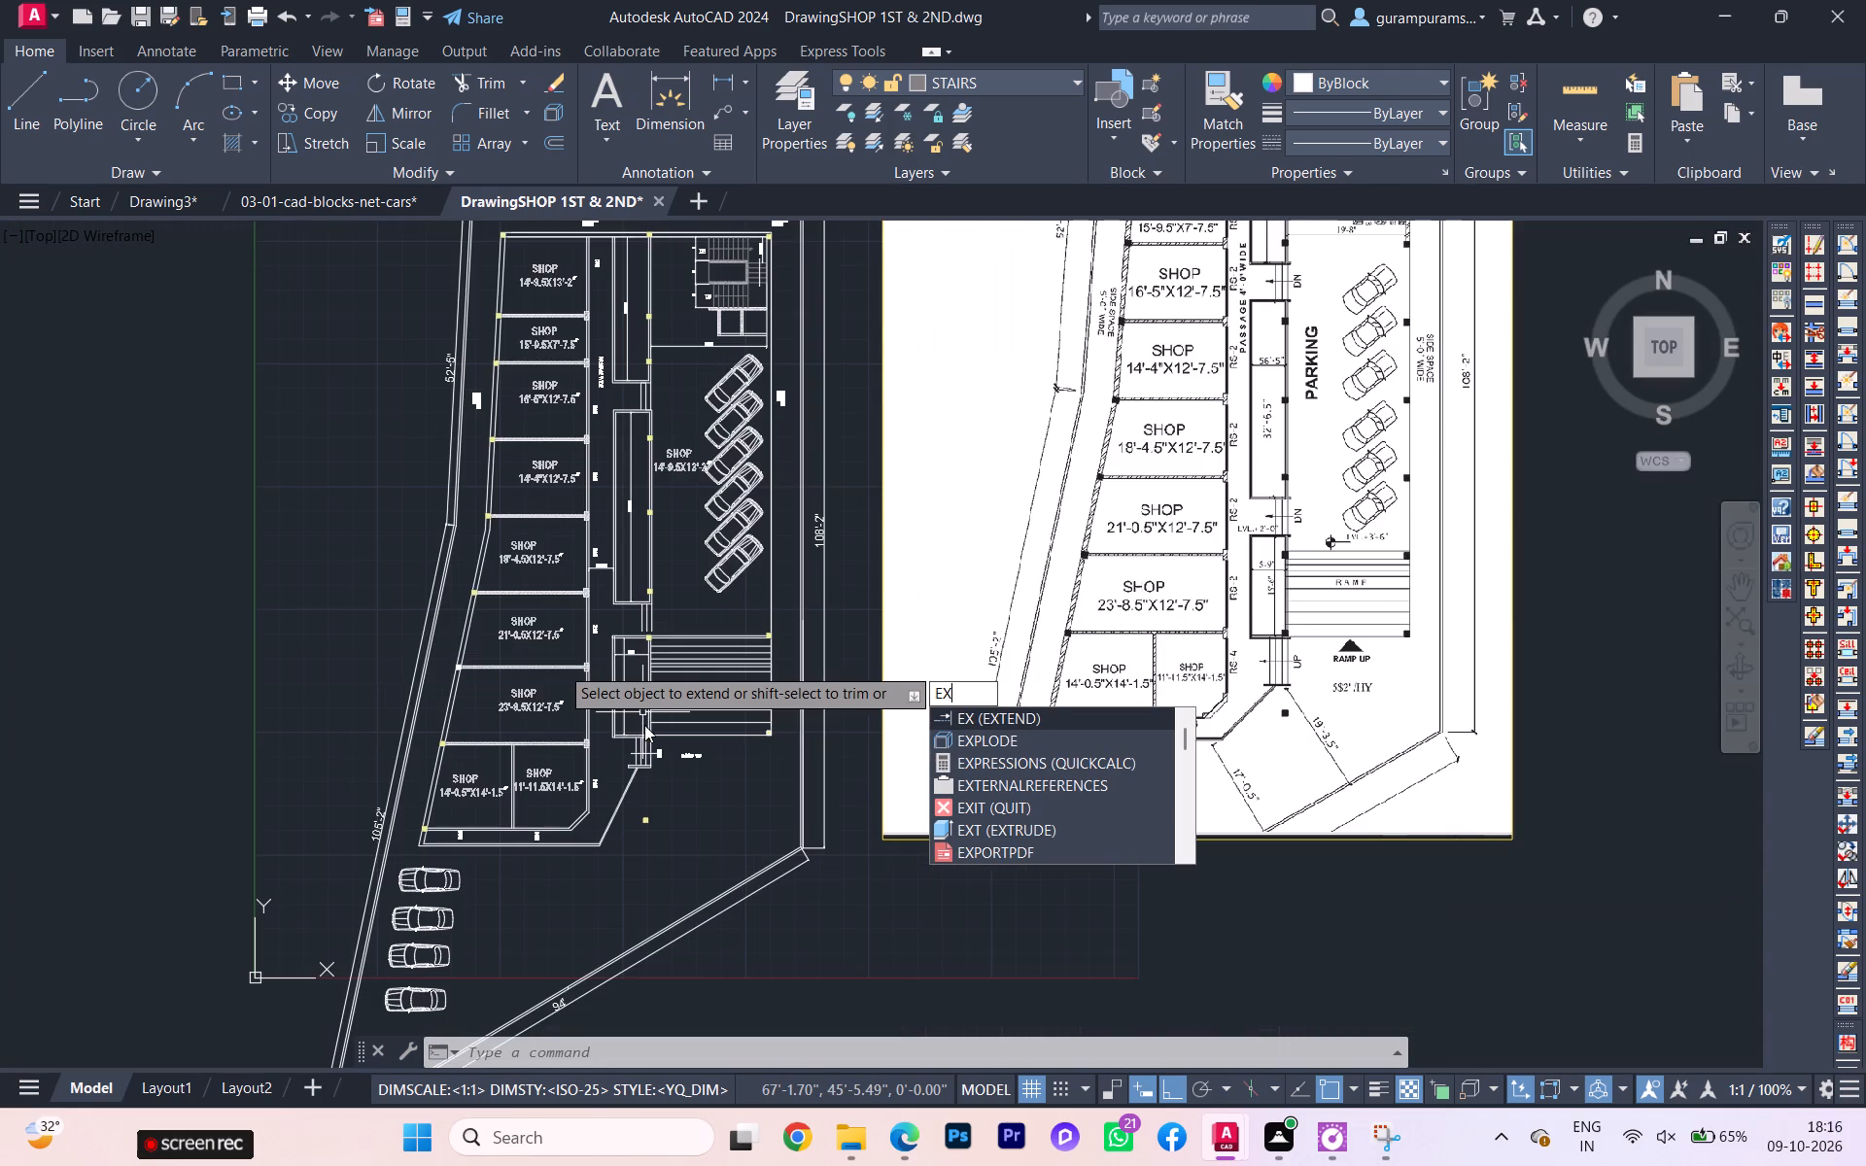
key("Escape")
Extend the three copied step lines down to the top wall of the 5'-9" wide room beside the ramp.
type("EX")
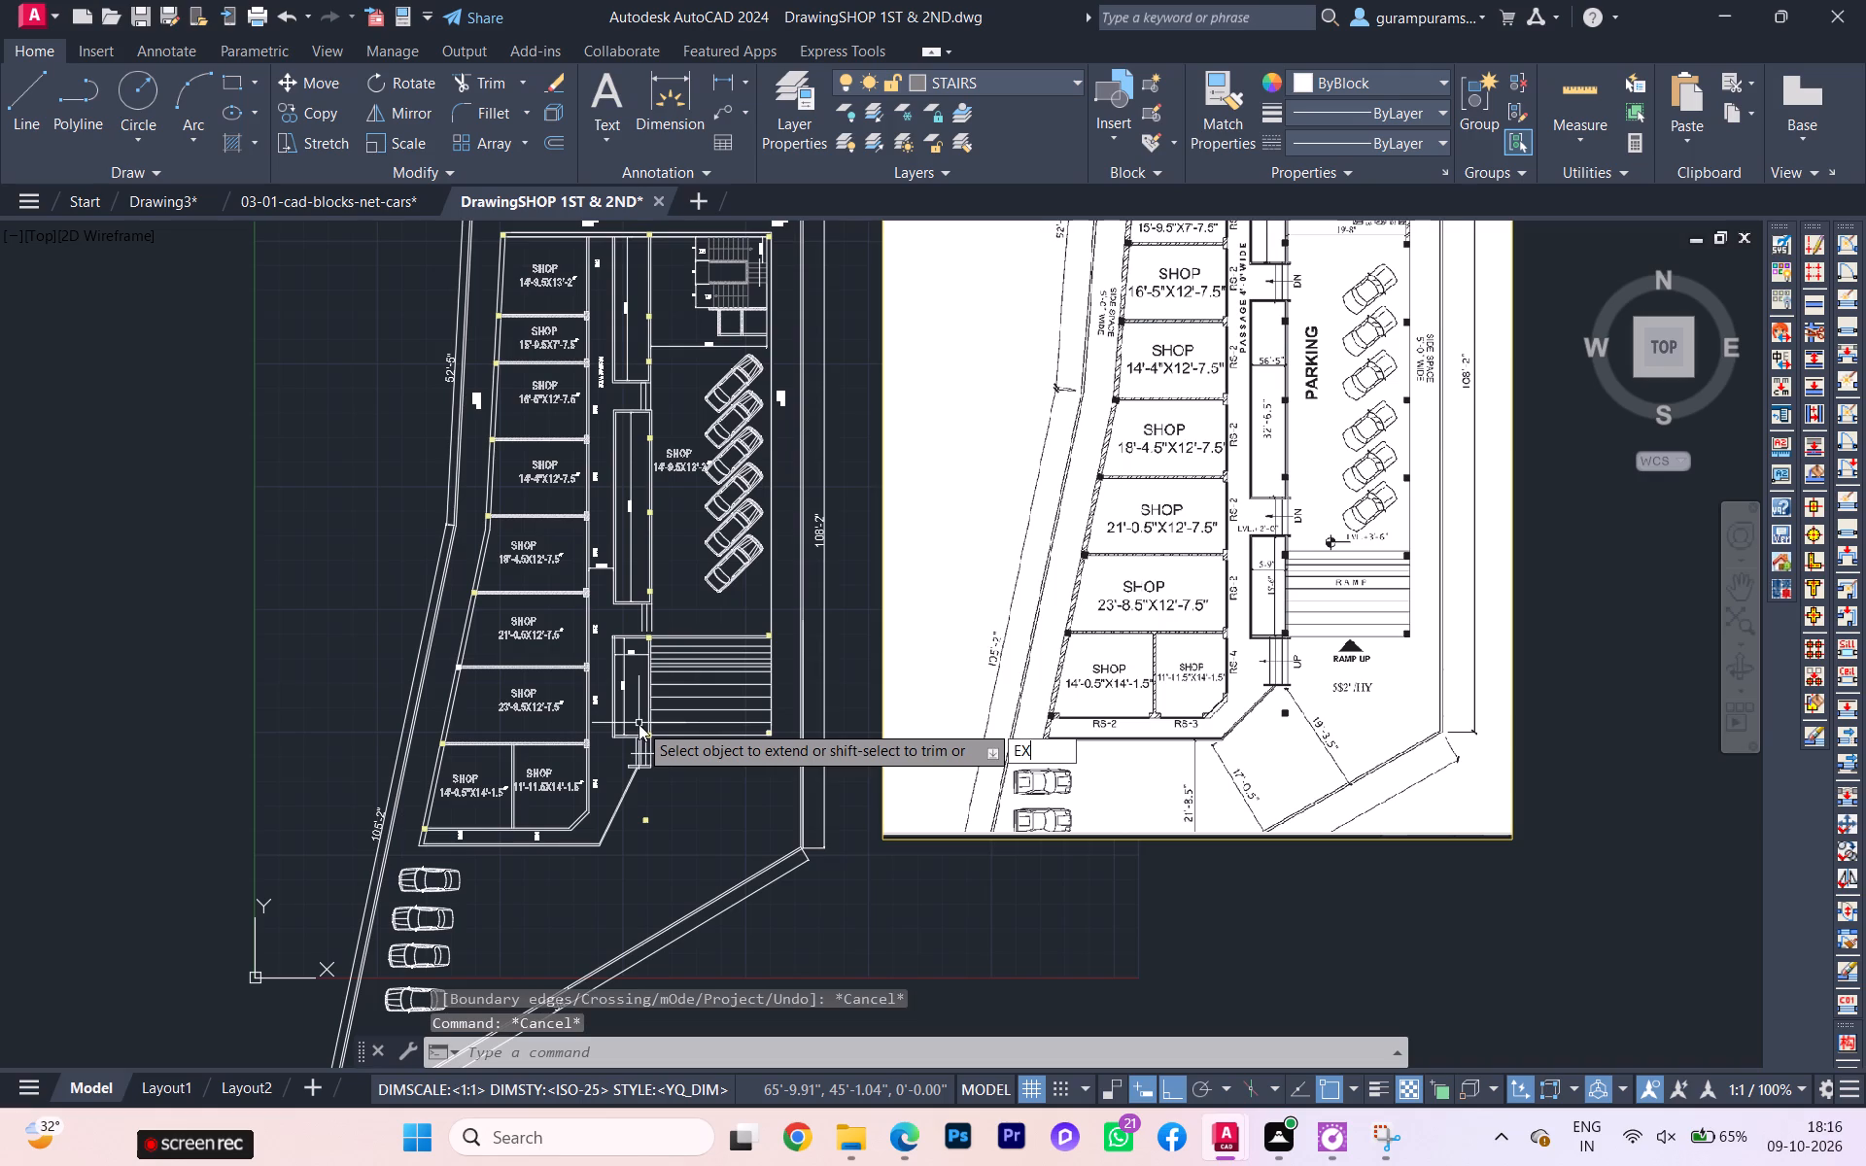
left_click(1063, 776)
scroll(670, 711, "up", 2)
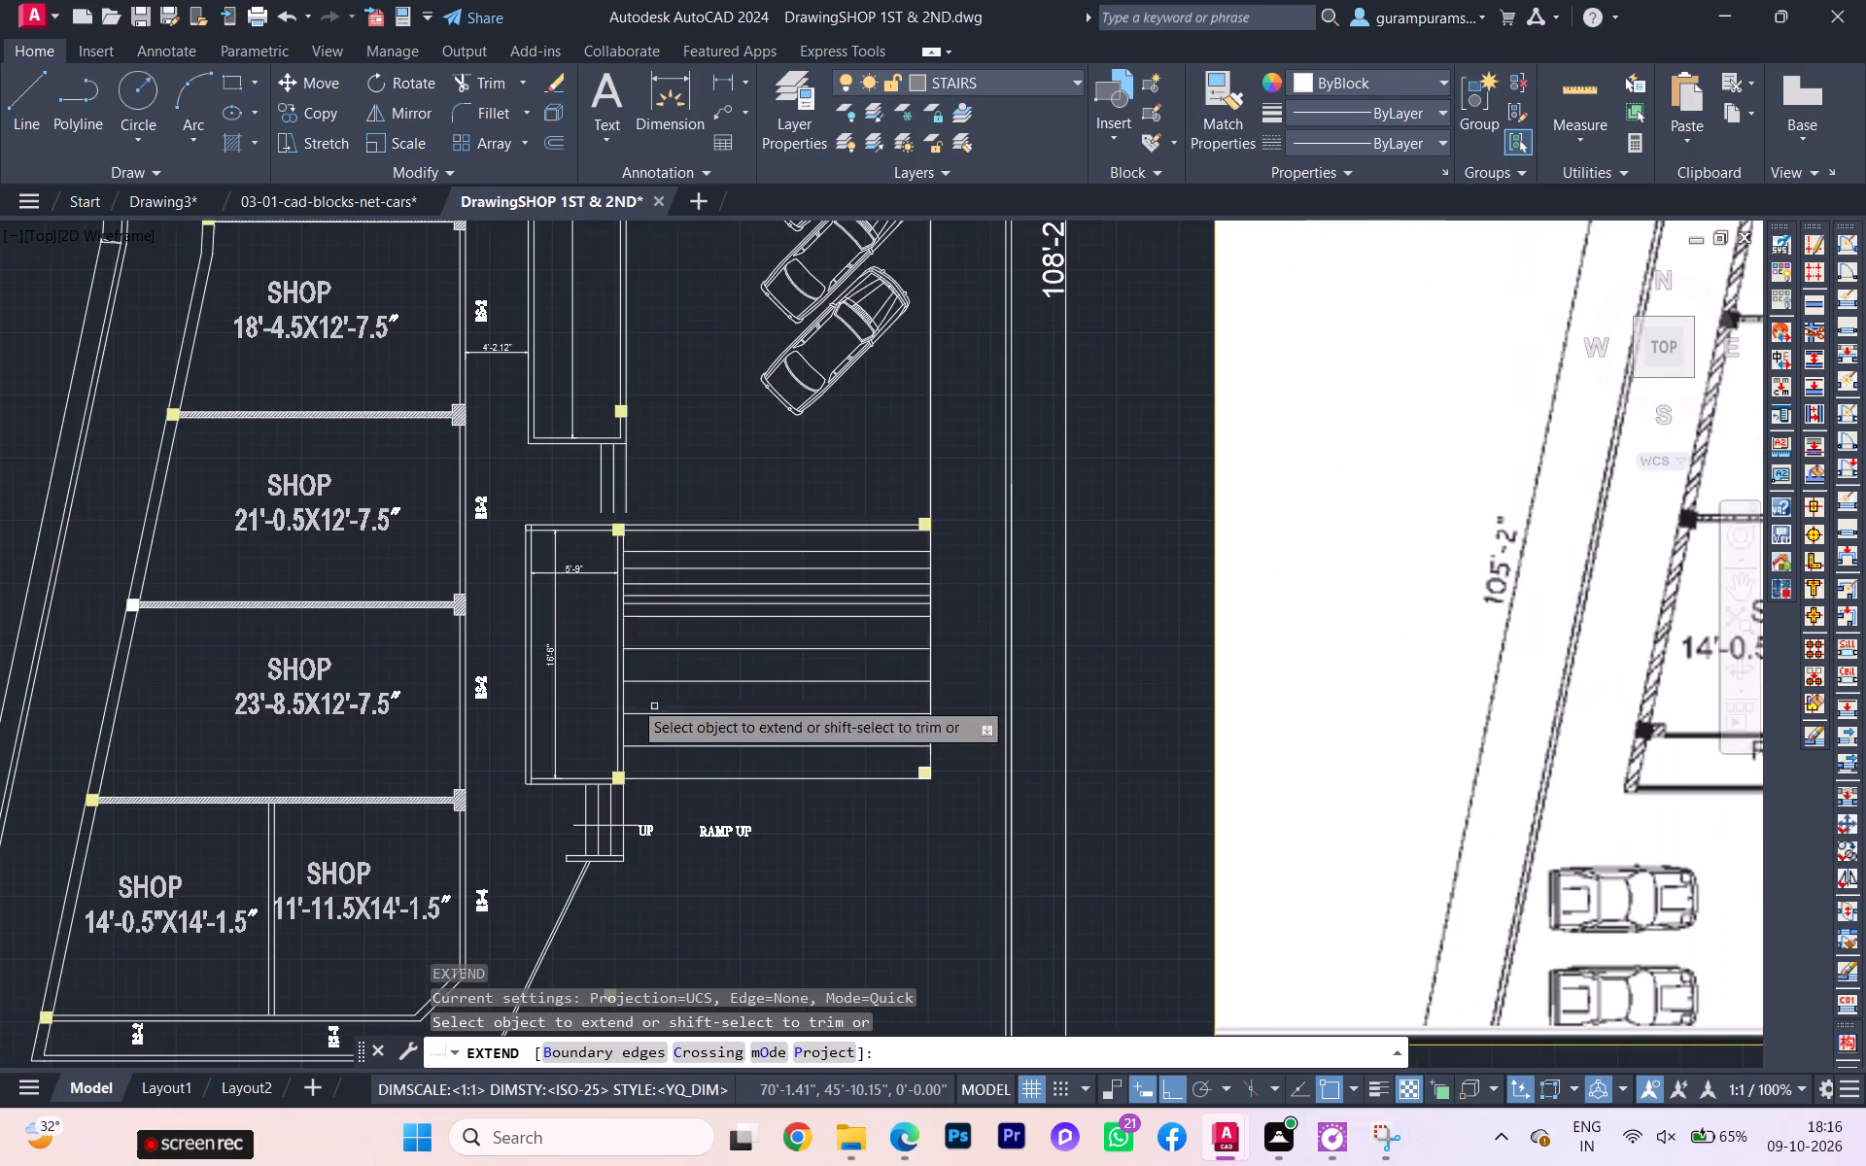
scroll(596, 489, "up", 2)
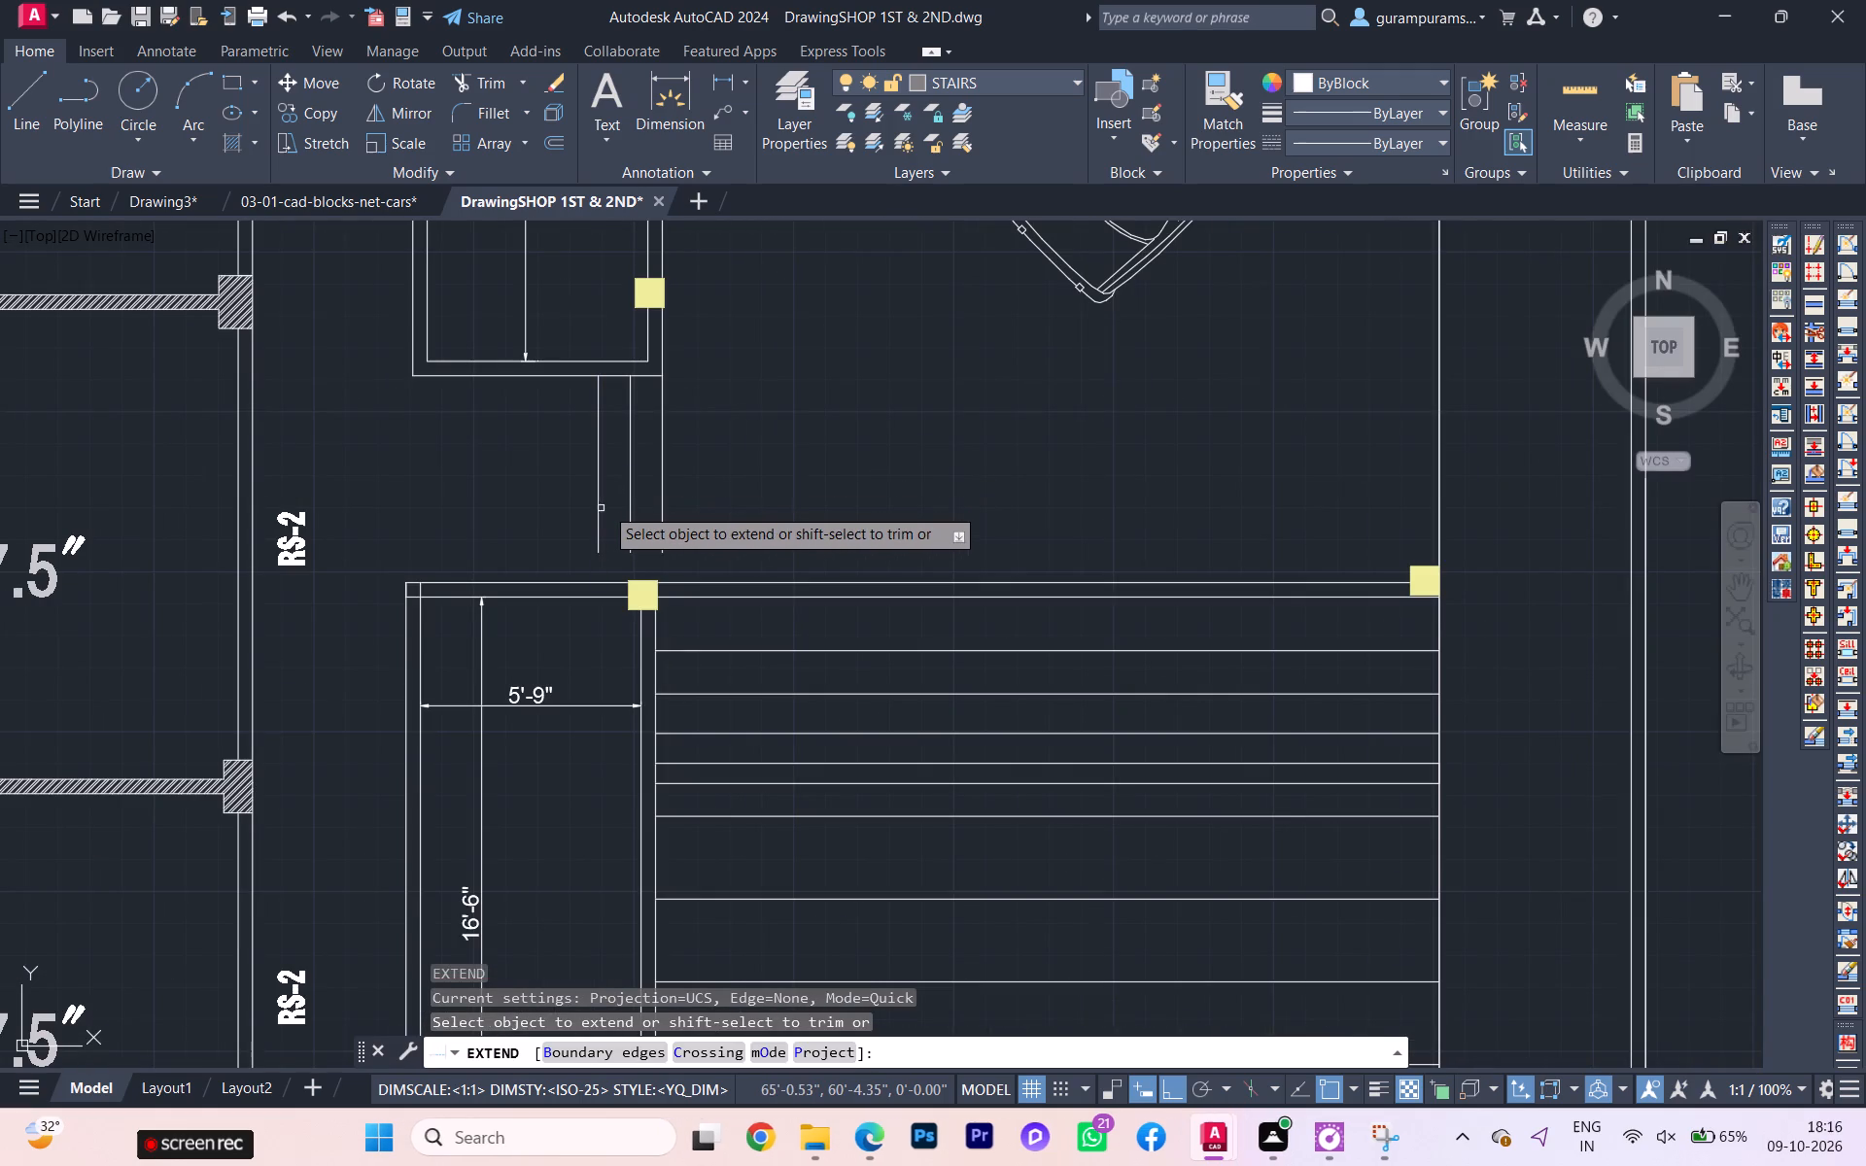
left_click(599, 510)
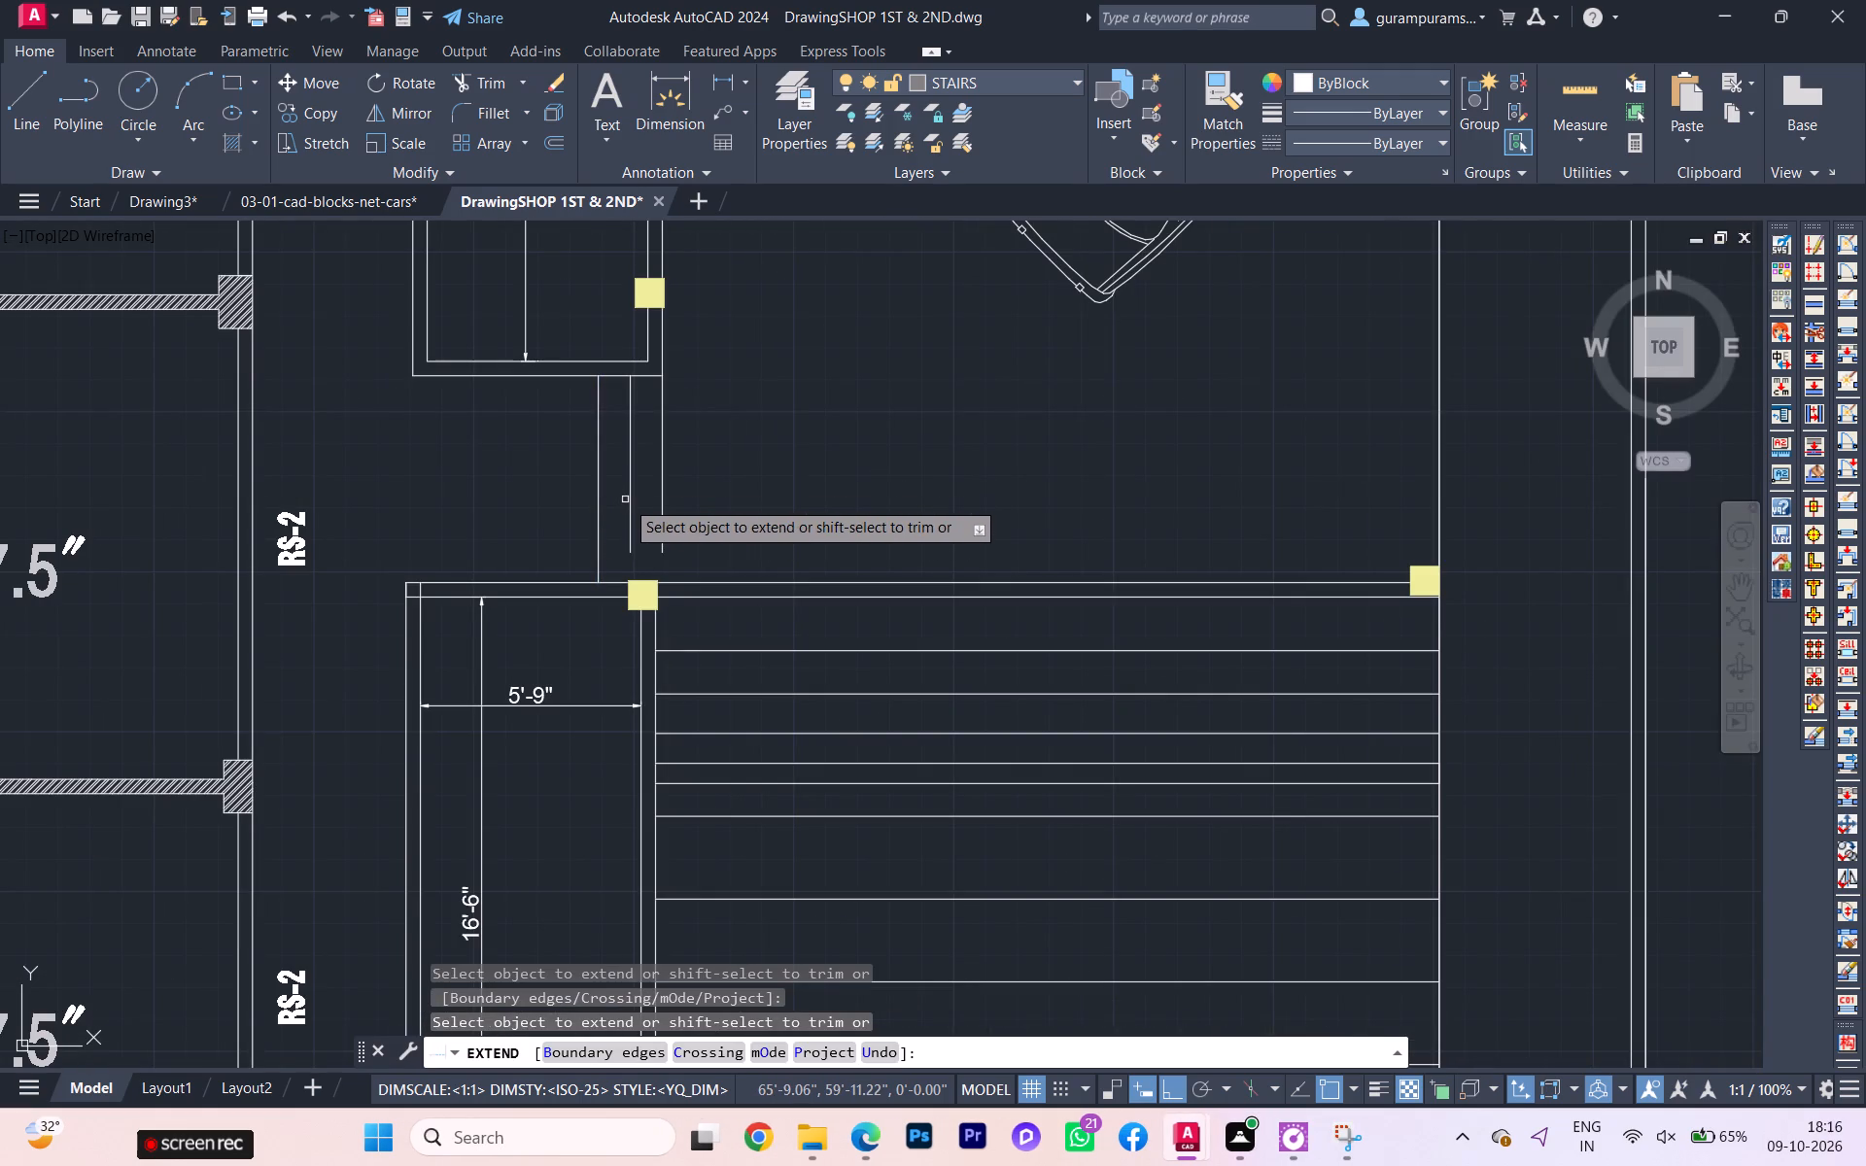
left_click(630, 496)
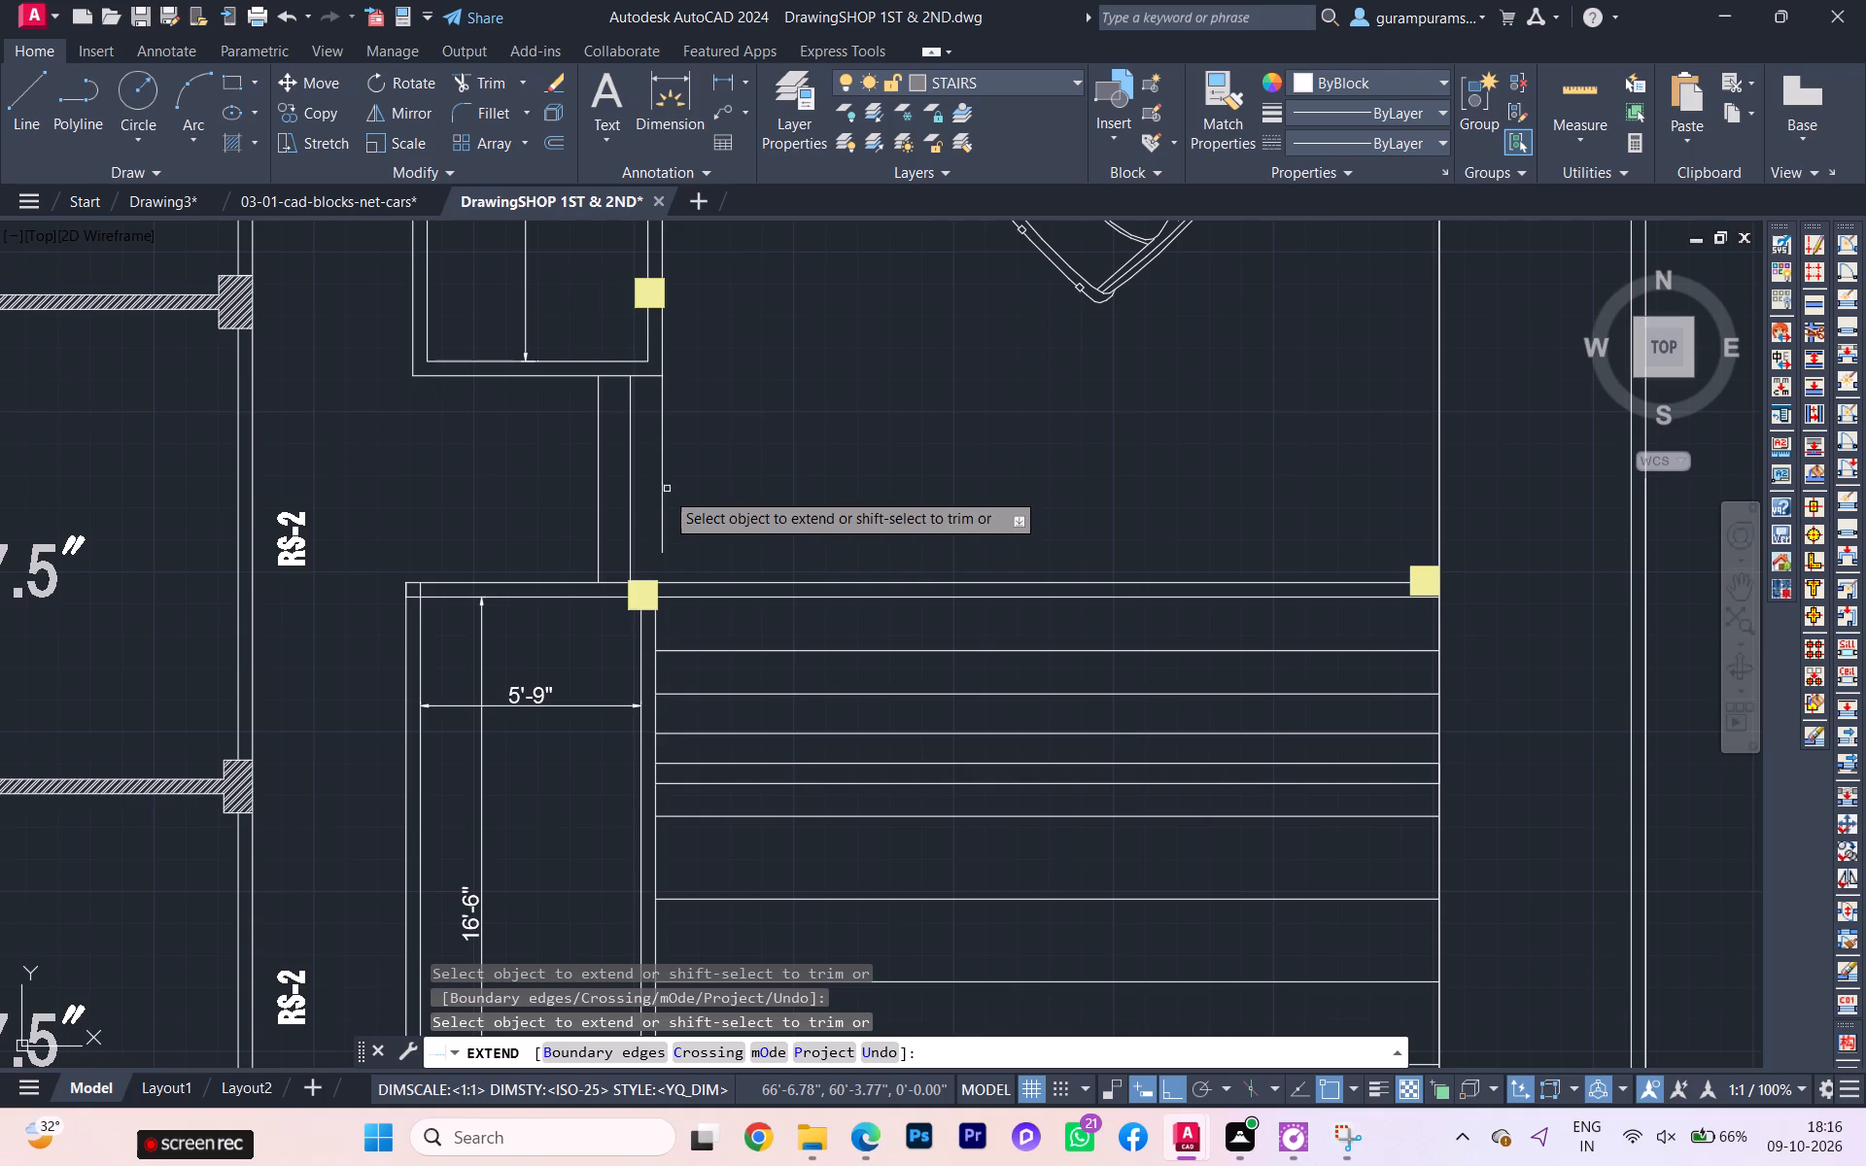
left_click(660, 494)
scroll(646, 520, "down", 1)
scroll(647, 529, "up", 2)
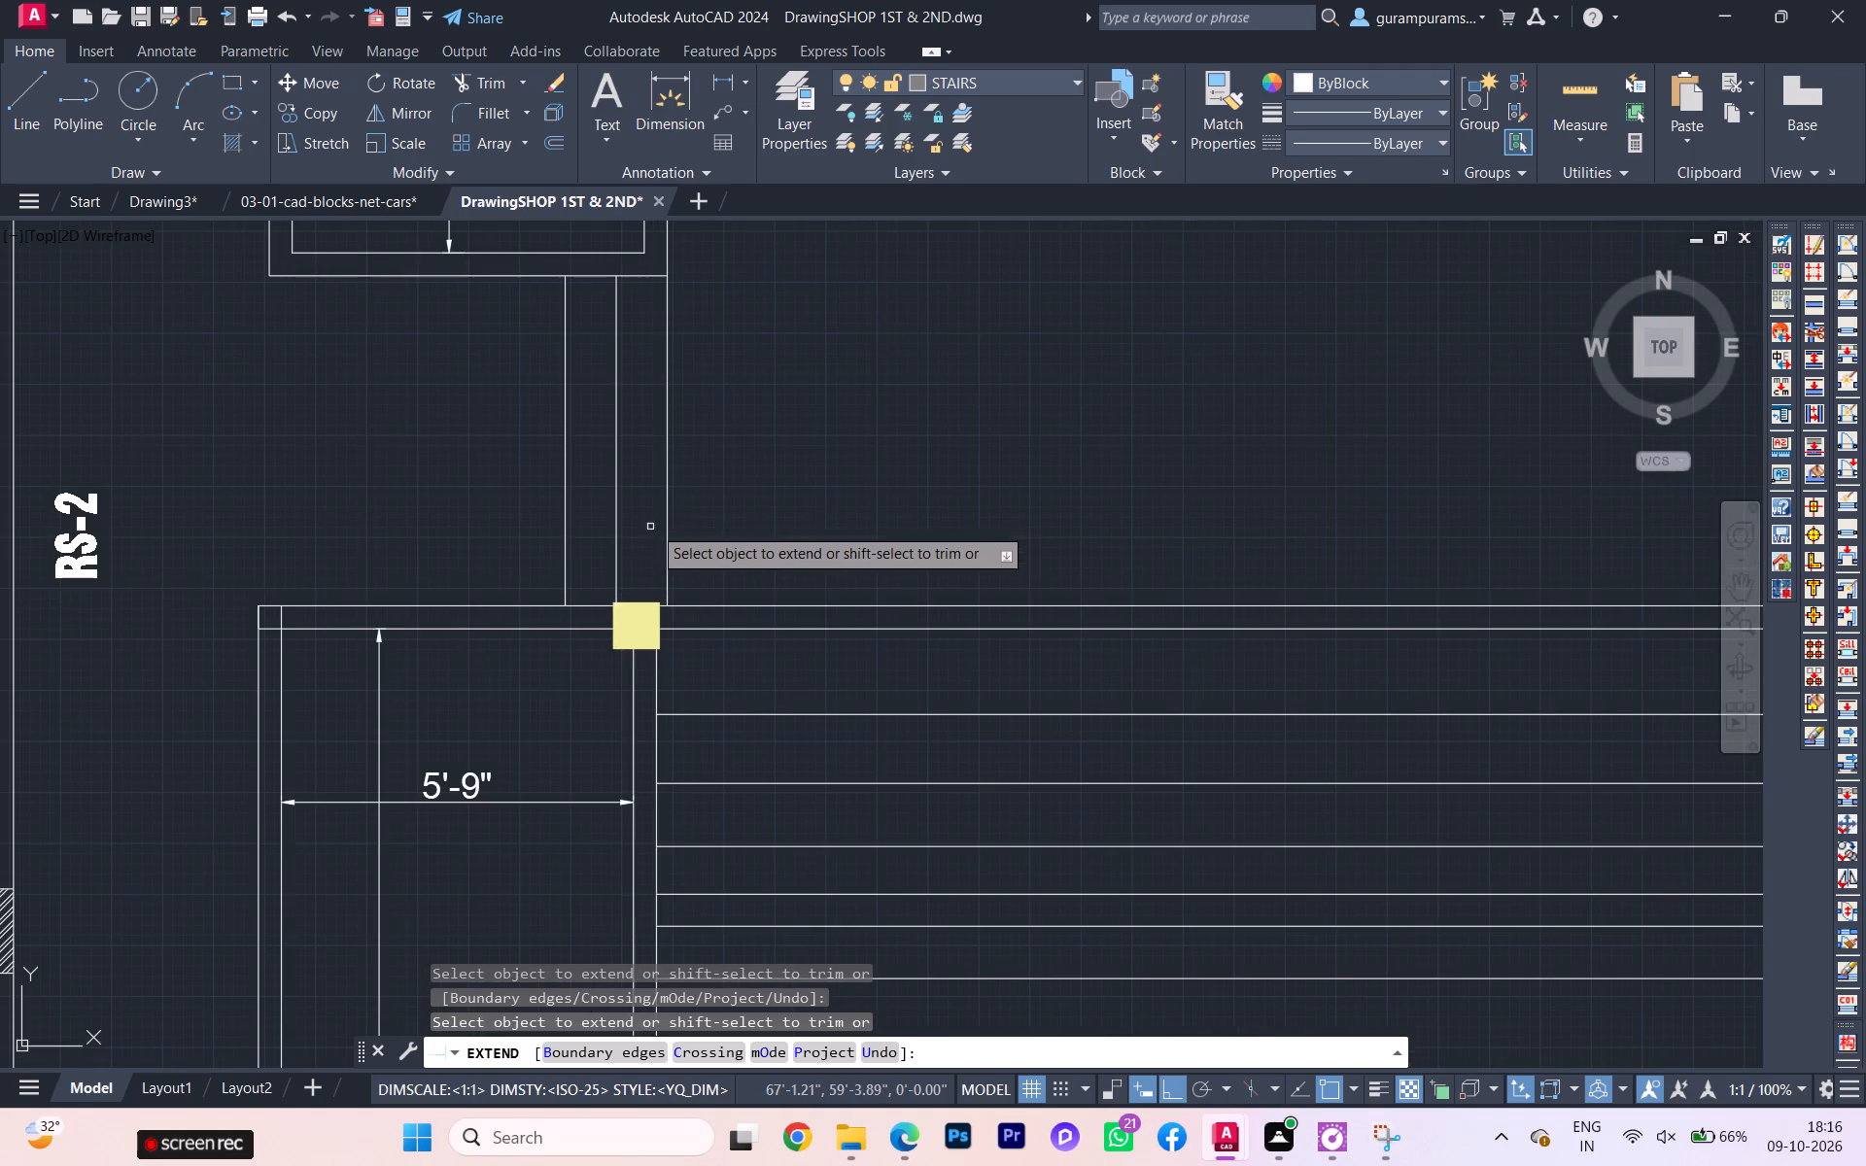
key("Escape")
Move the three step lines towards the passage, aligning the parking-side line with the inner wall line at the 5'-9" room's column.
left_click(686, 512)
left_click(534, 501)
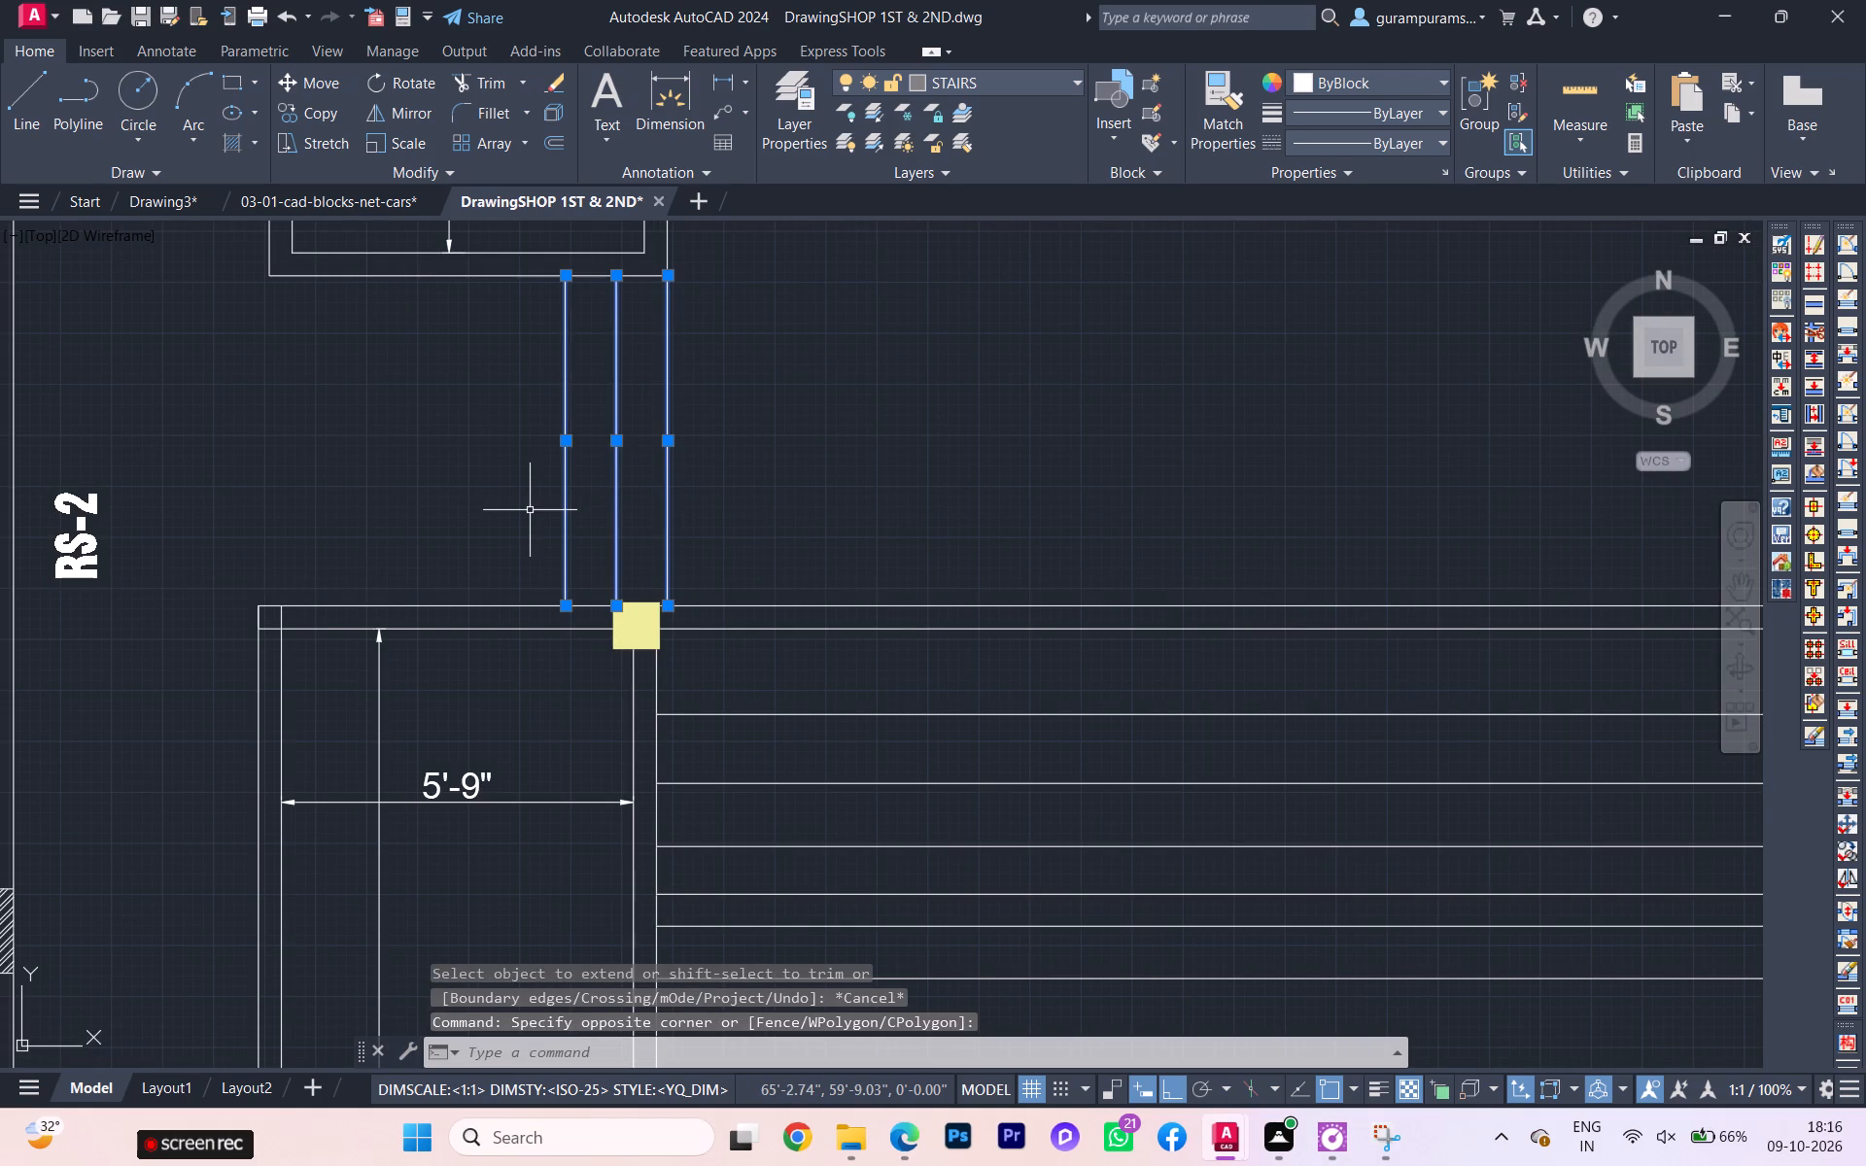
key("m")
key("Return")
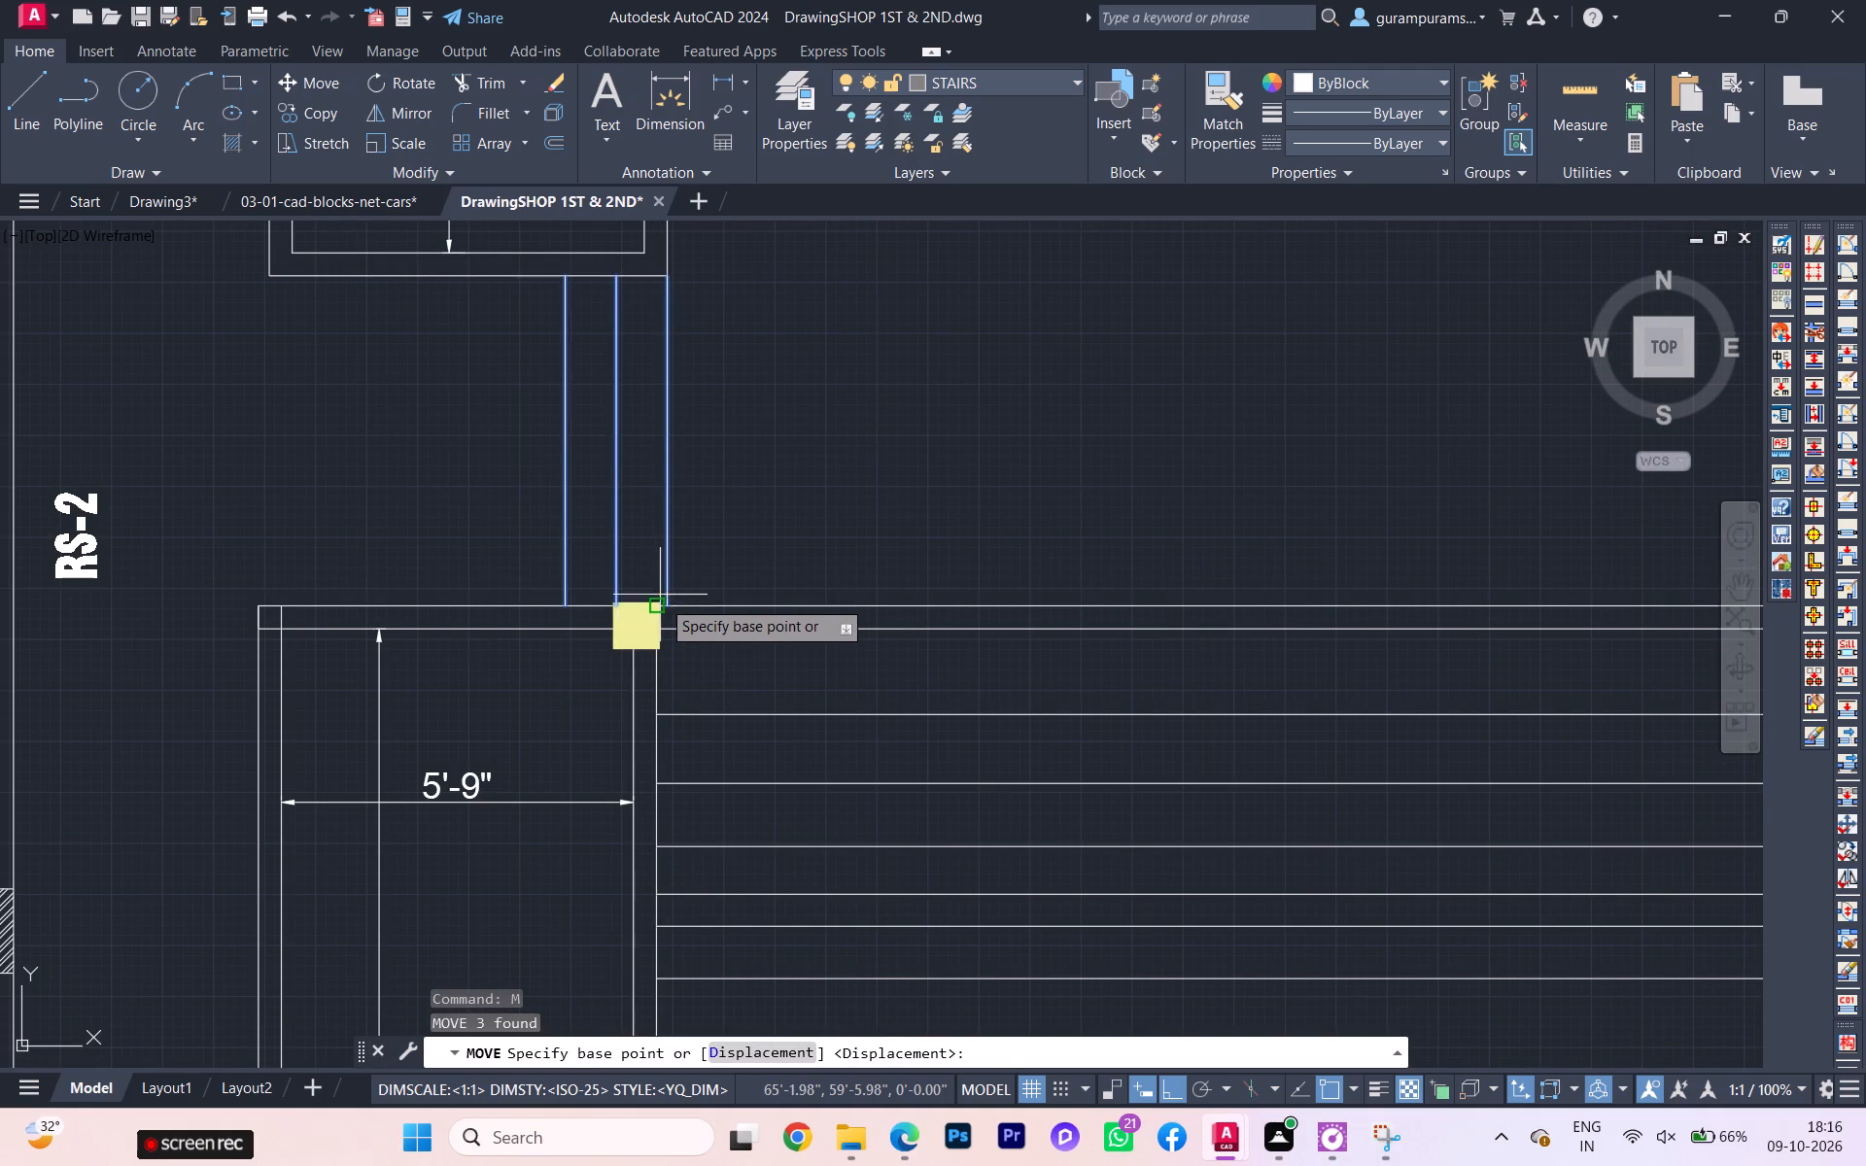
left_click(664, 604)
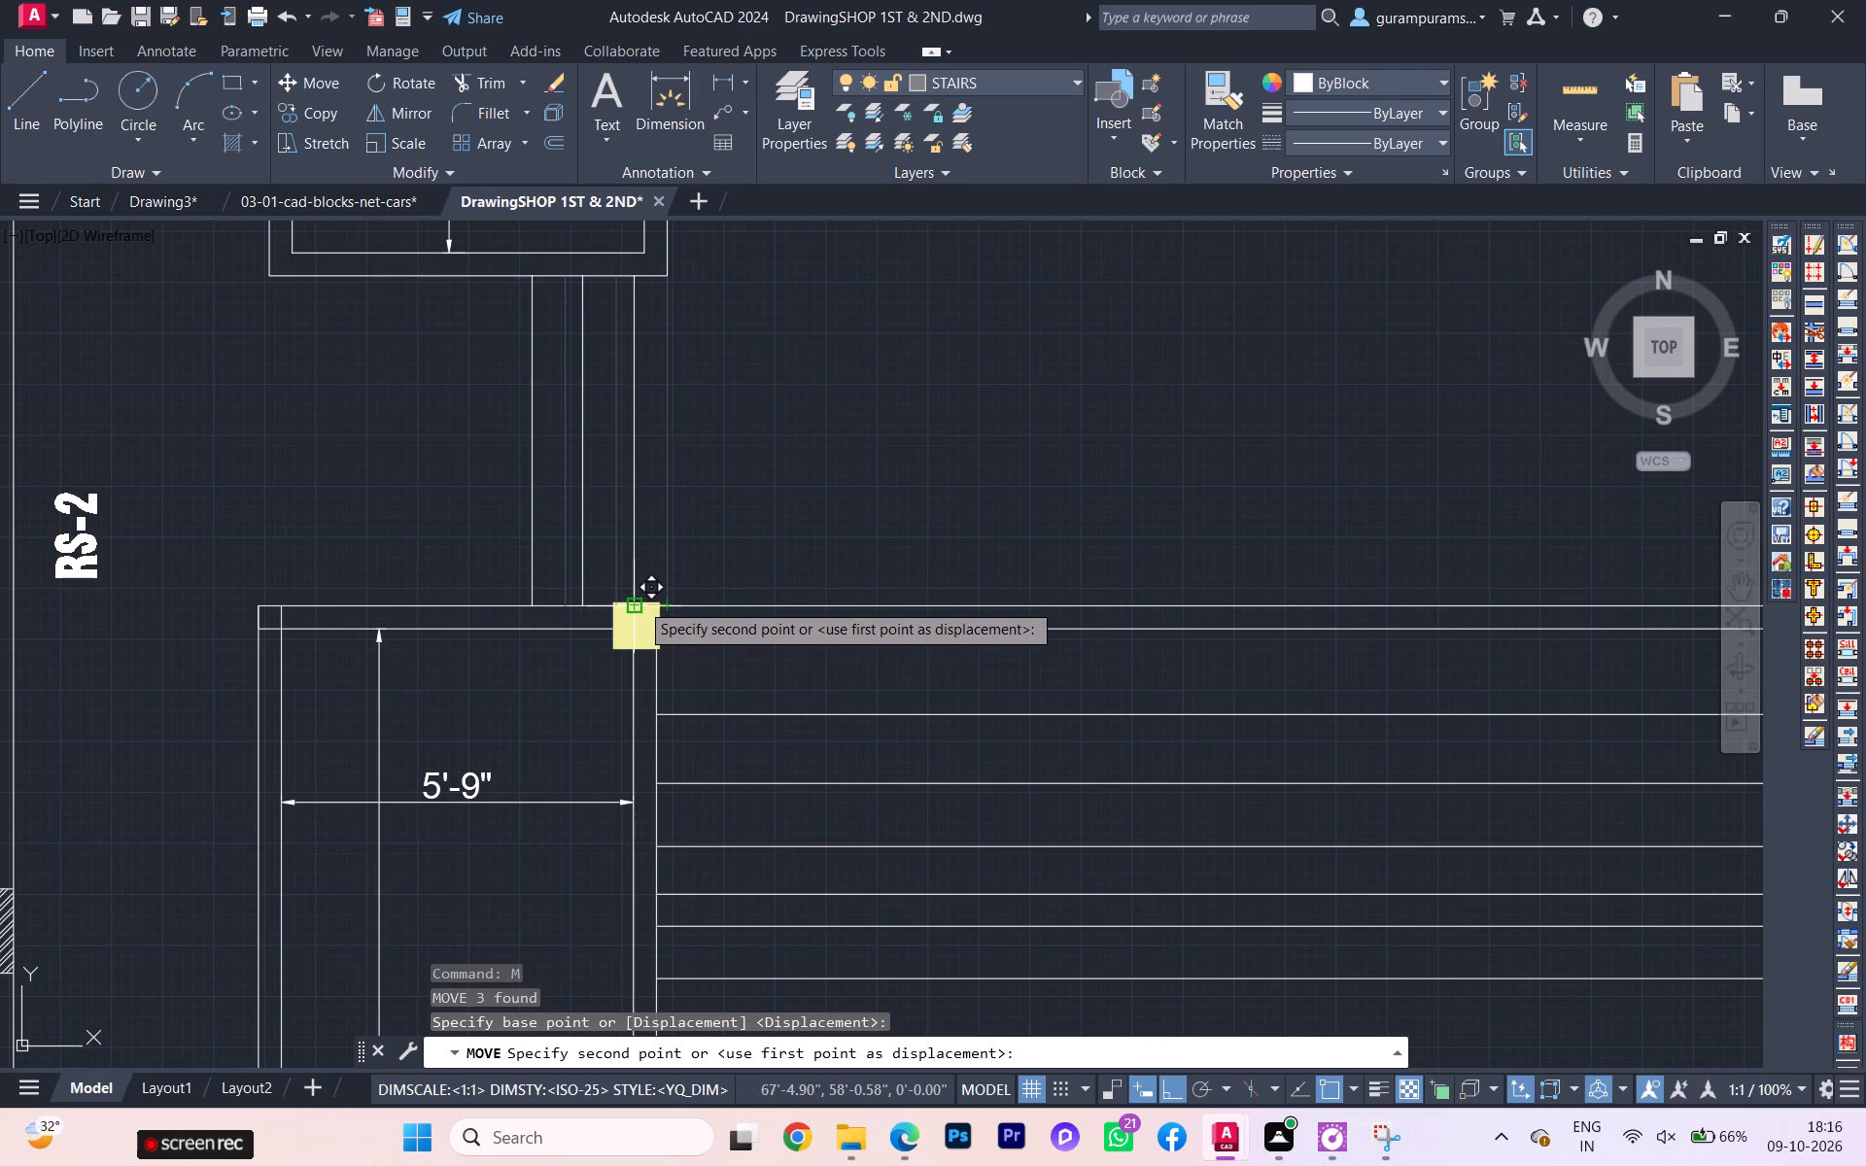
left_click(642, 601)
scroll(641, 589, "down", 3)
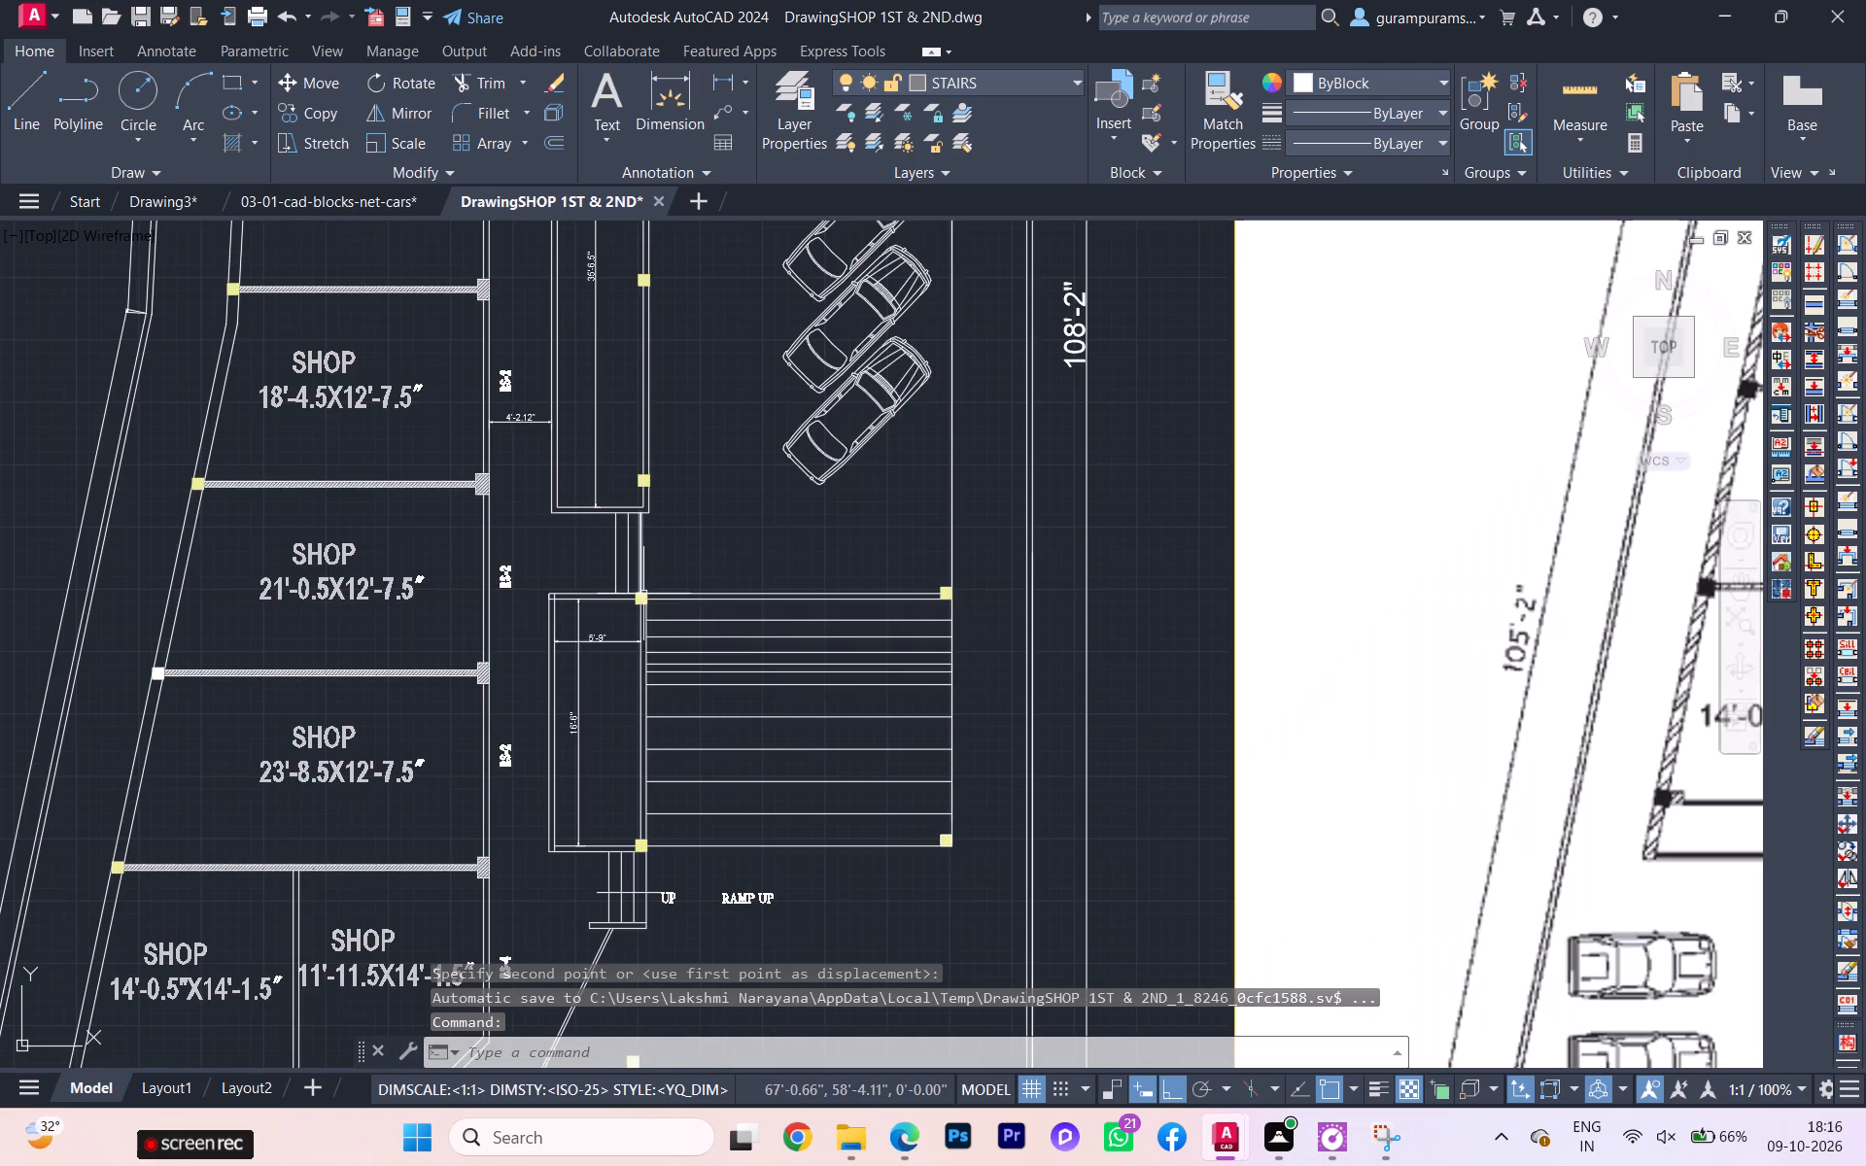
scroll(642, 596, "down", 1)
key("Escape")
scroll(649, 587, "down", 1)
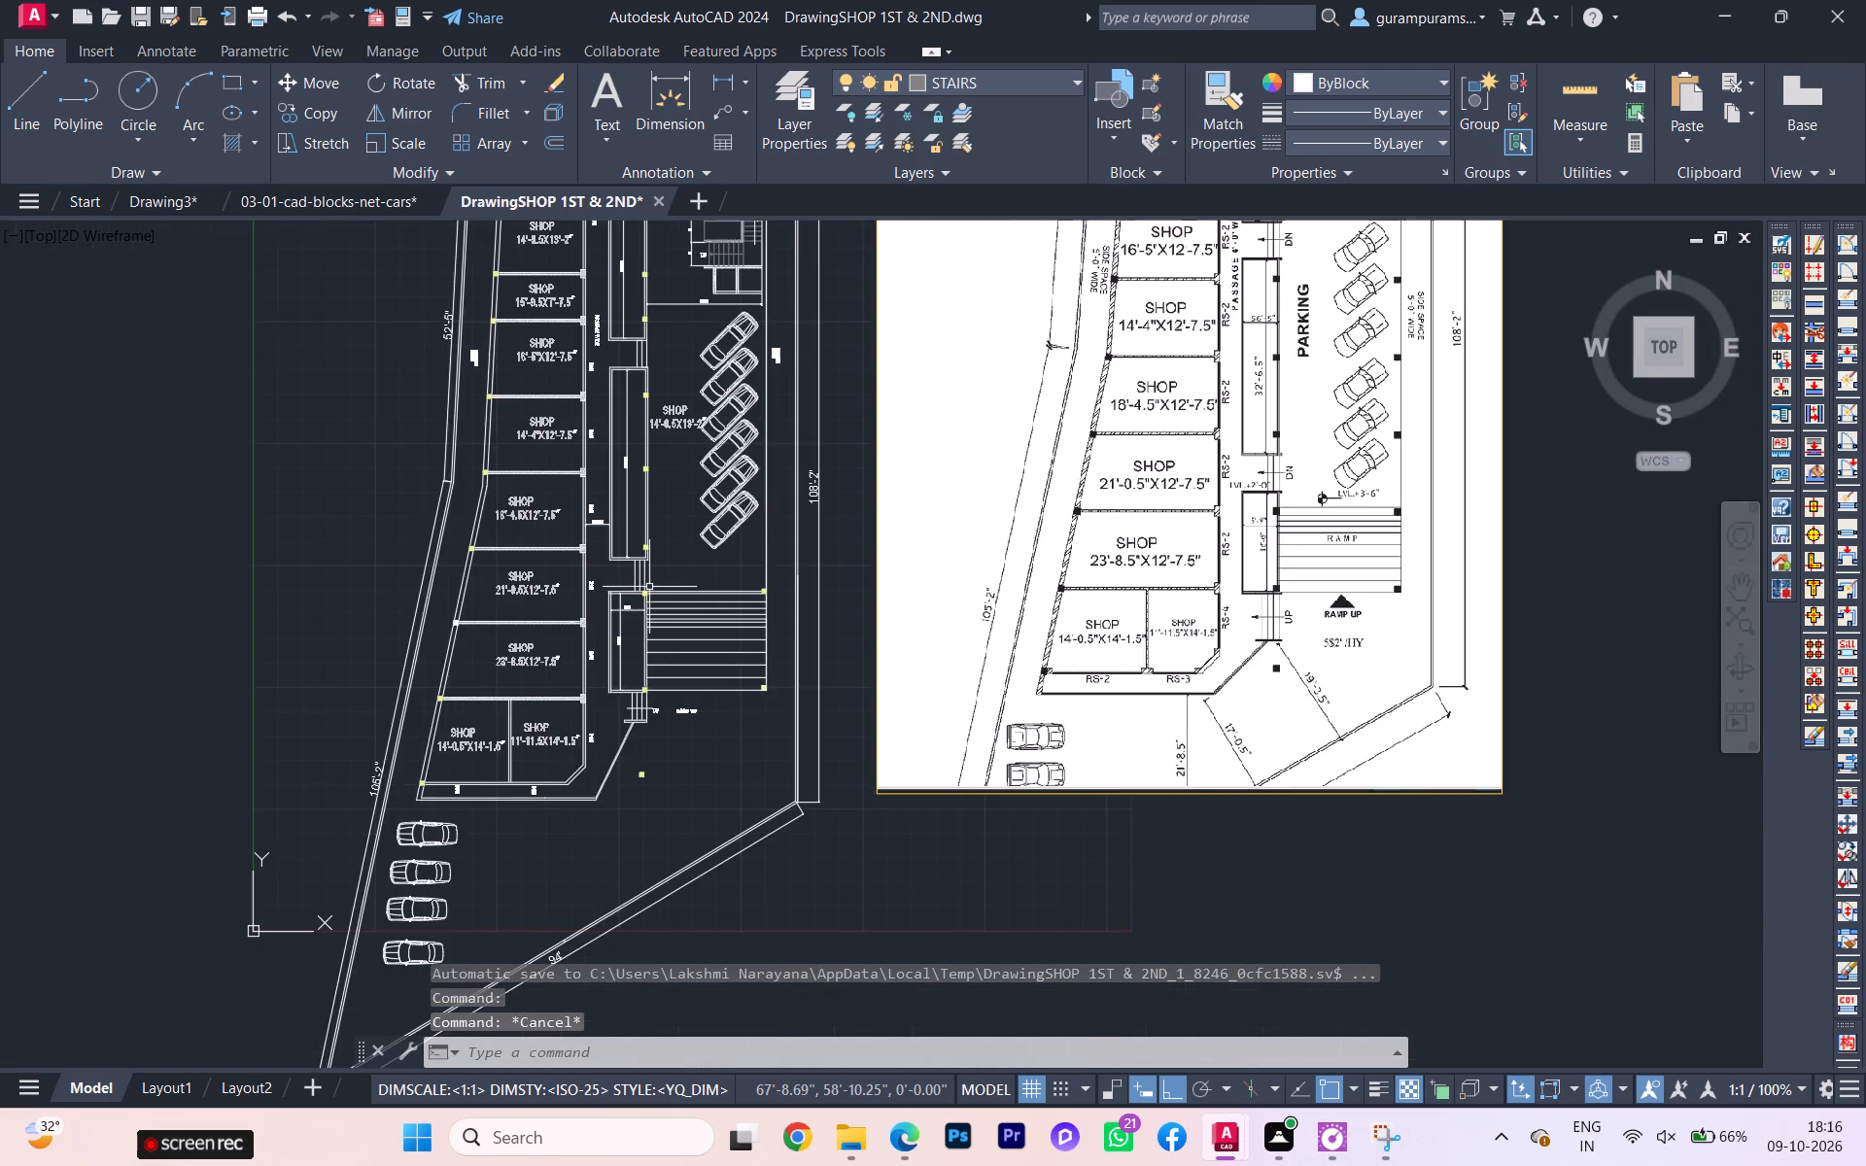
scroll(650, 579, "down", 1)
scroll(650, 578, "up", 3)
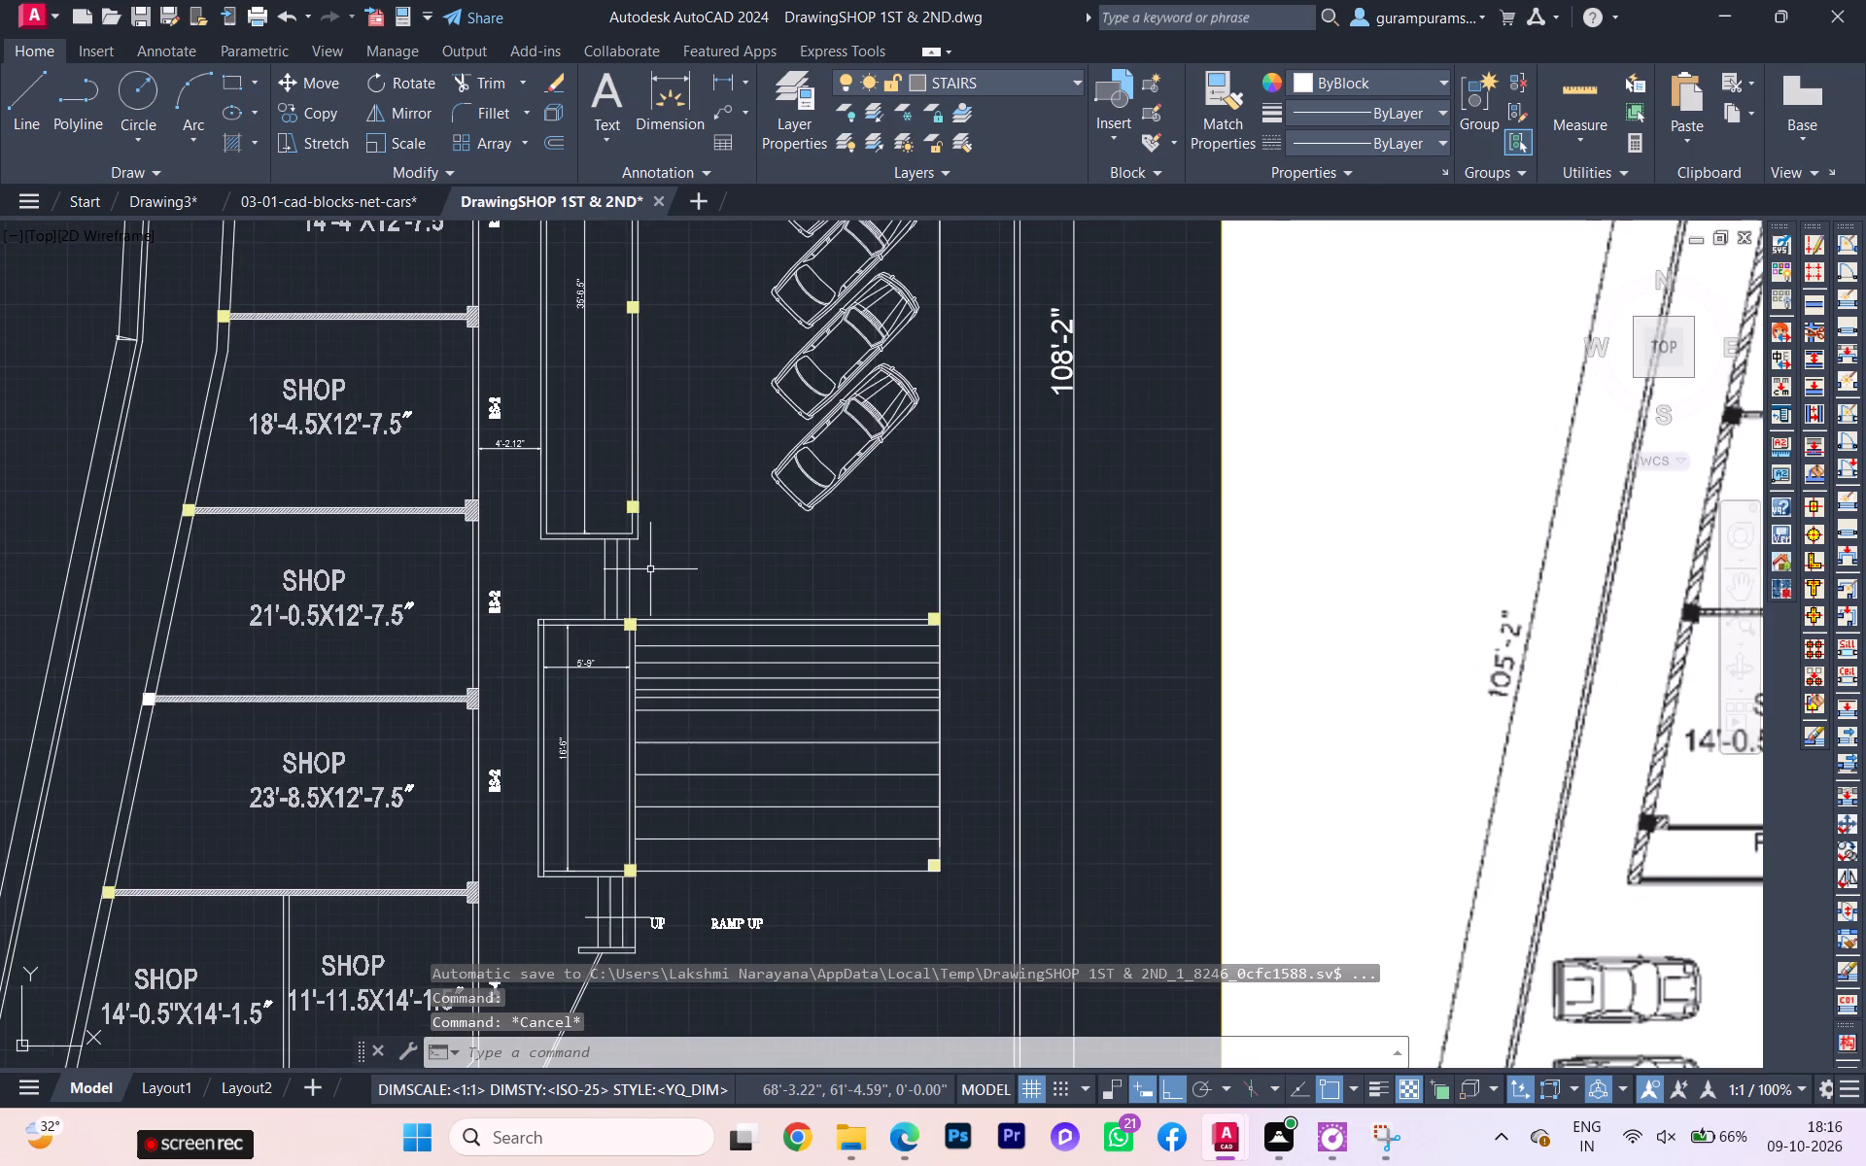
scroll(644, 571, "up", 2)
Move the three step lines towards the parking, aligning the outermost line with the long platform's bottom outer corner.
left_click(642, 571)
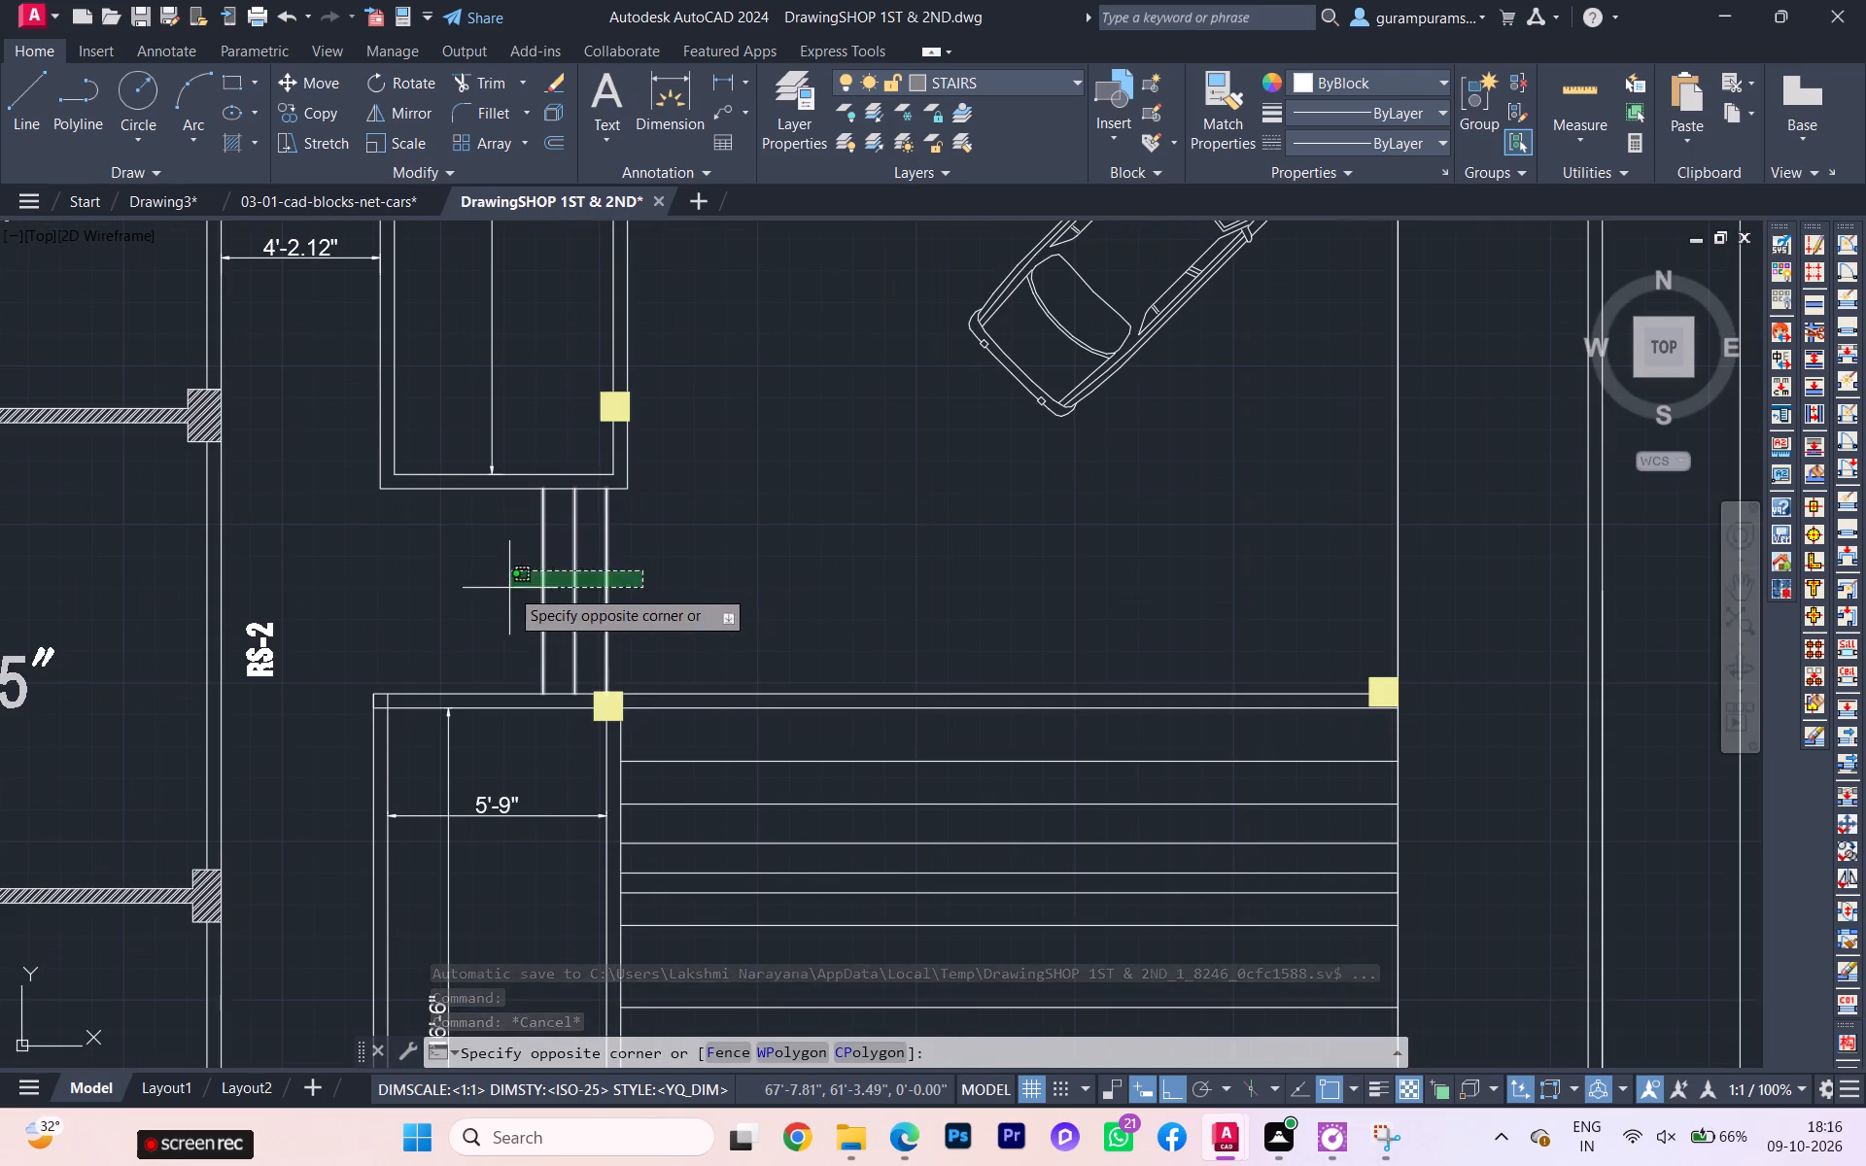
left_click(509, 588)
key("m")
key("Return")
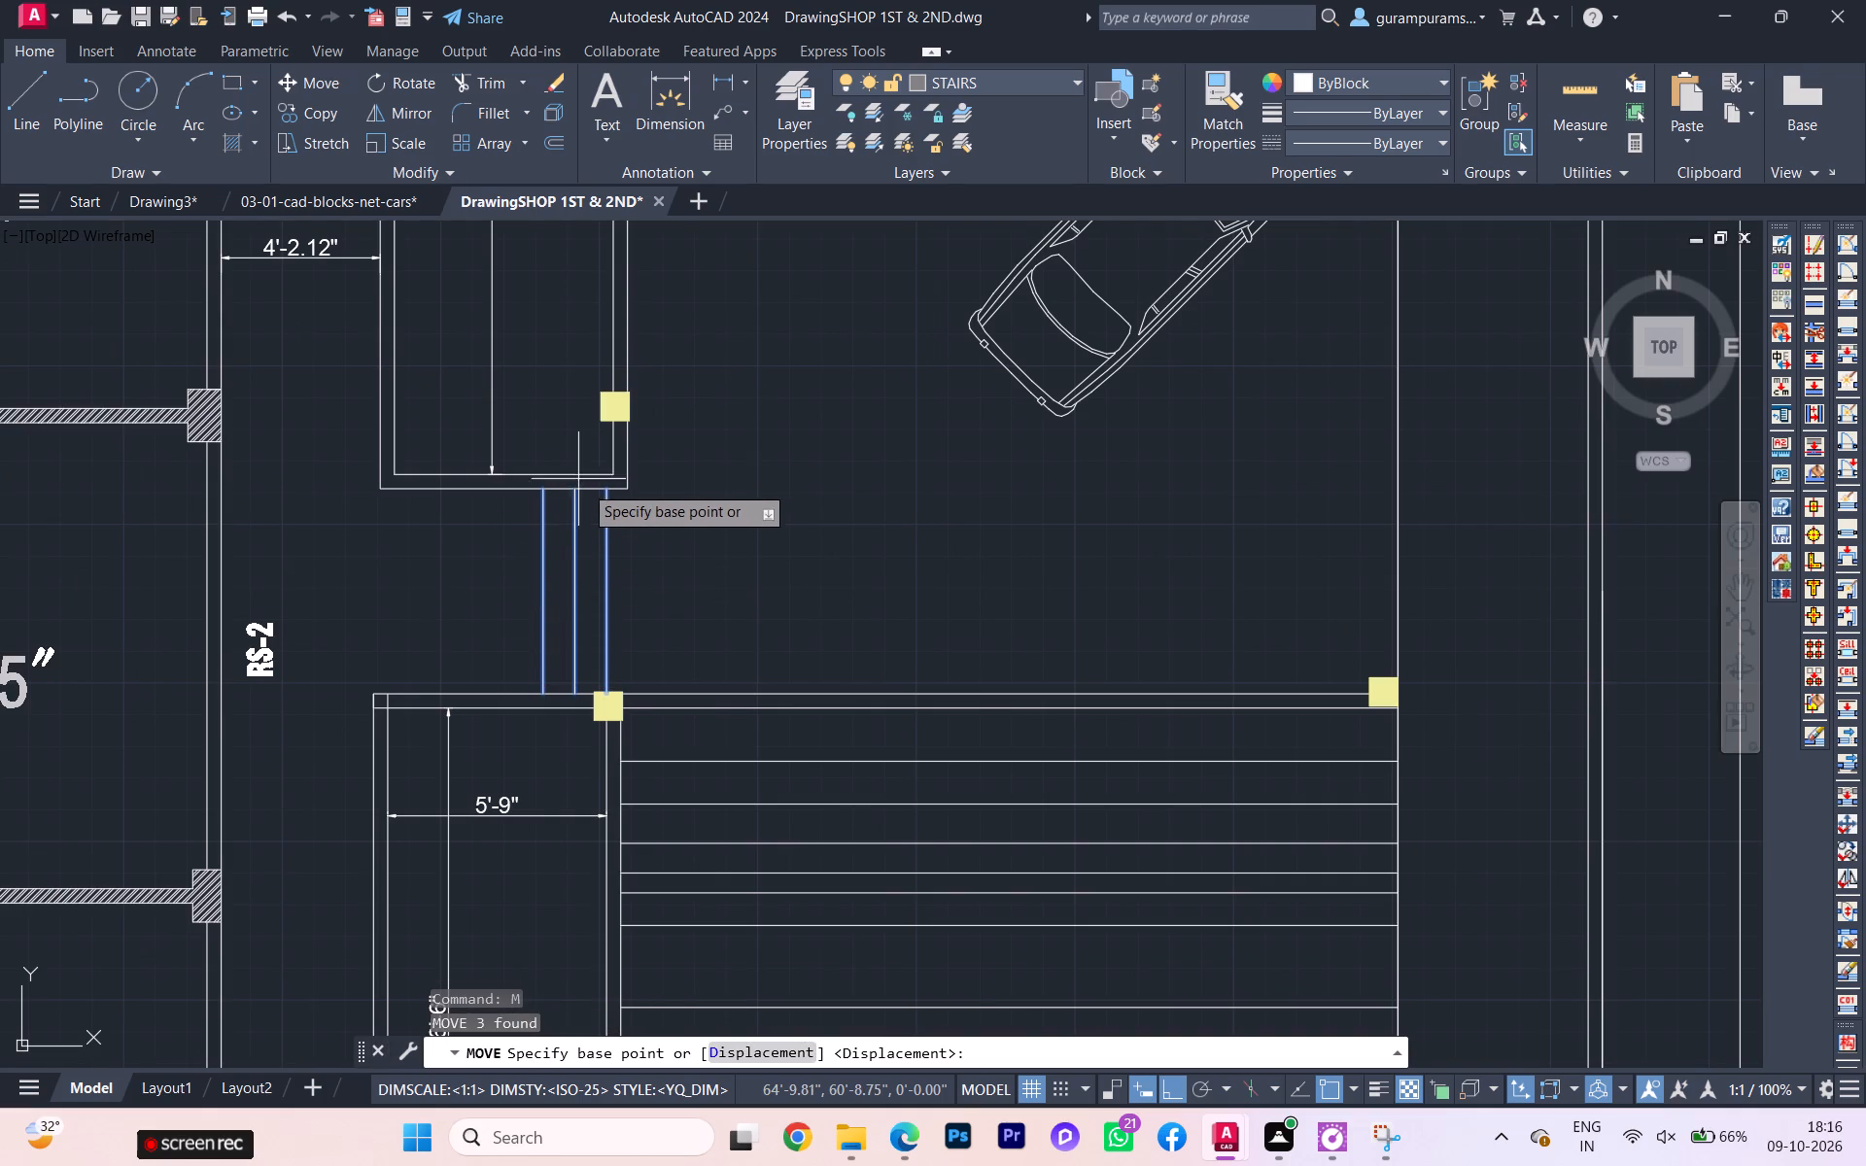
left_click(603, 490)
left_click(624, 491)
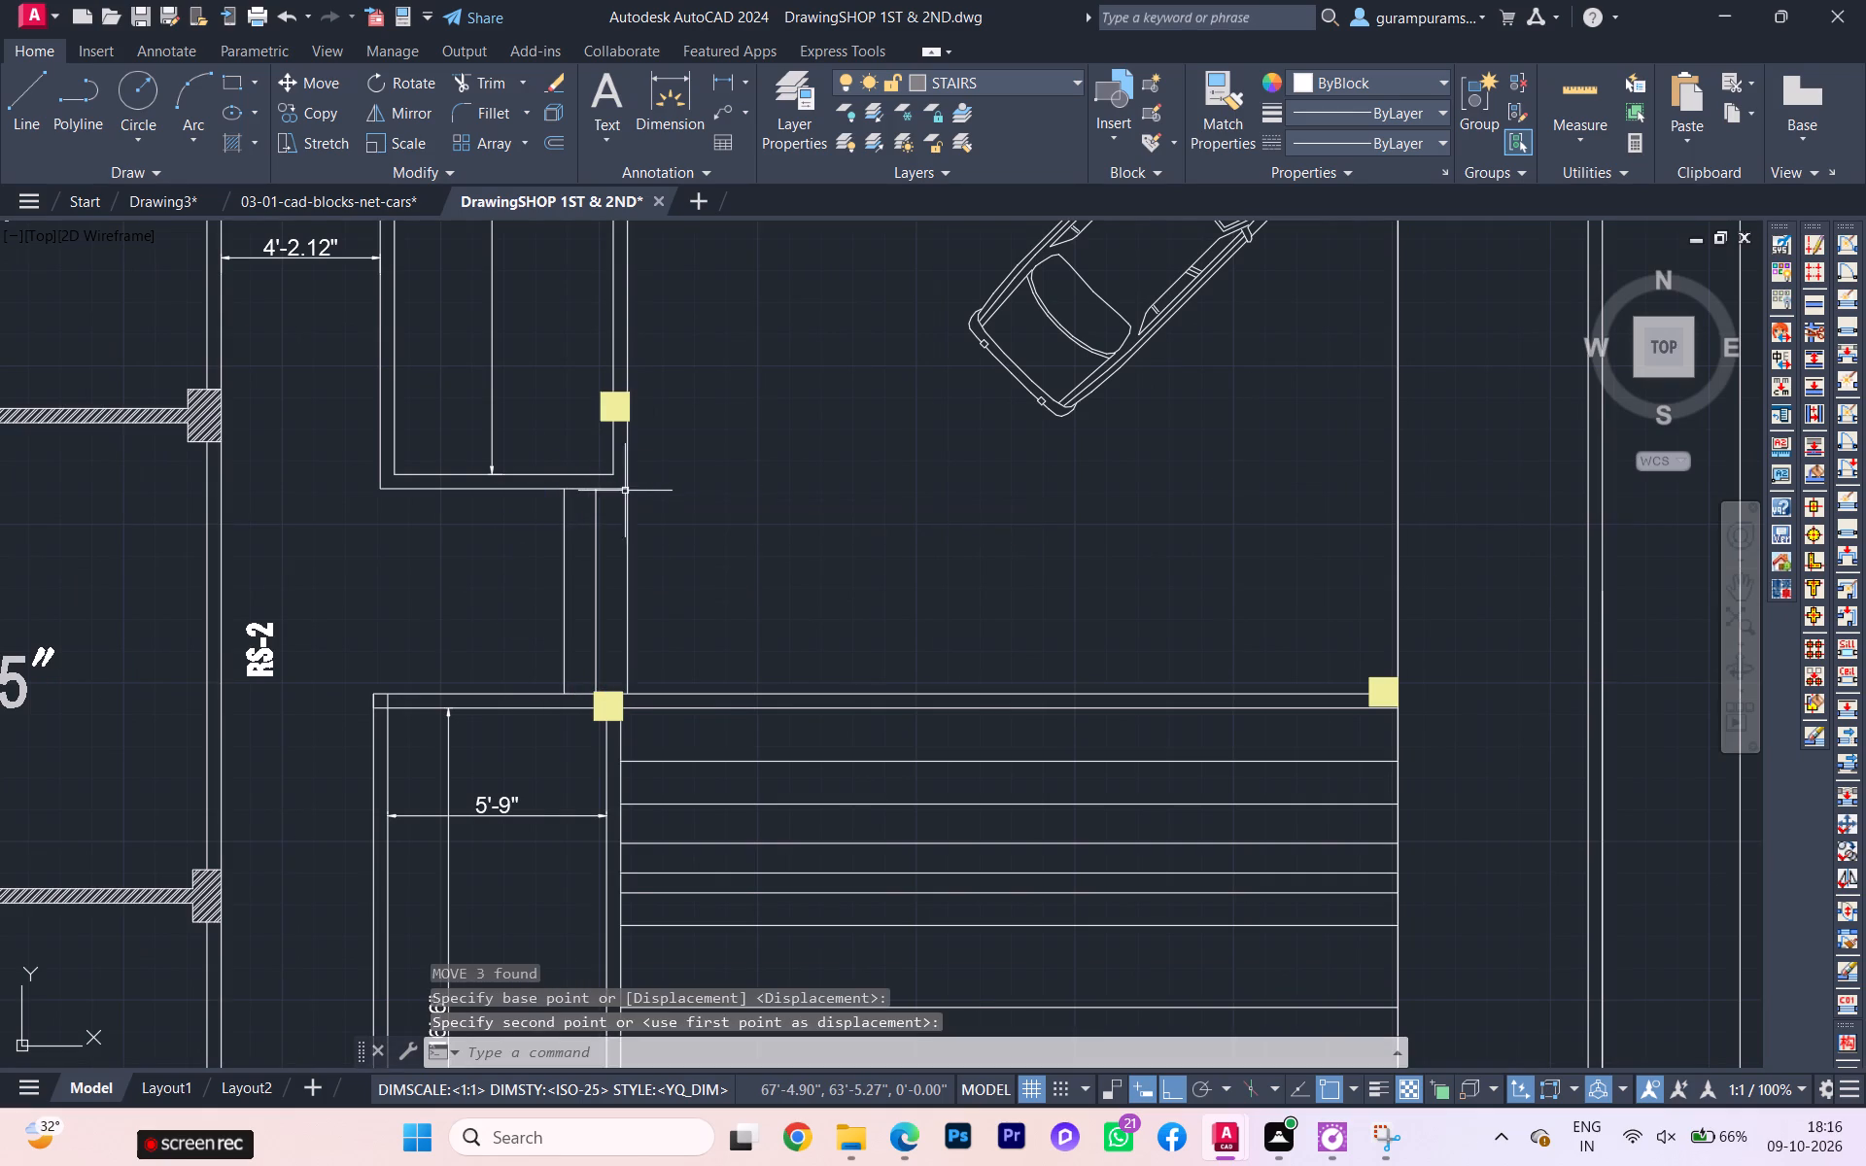
Compare the steps and surroundings beside the ramp with the reference plan.
scroll(620, 503, "down", 3)
key("Escape")
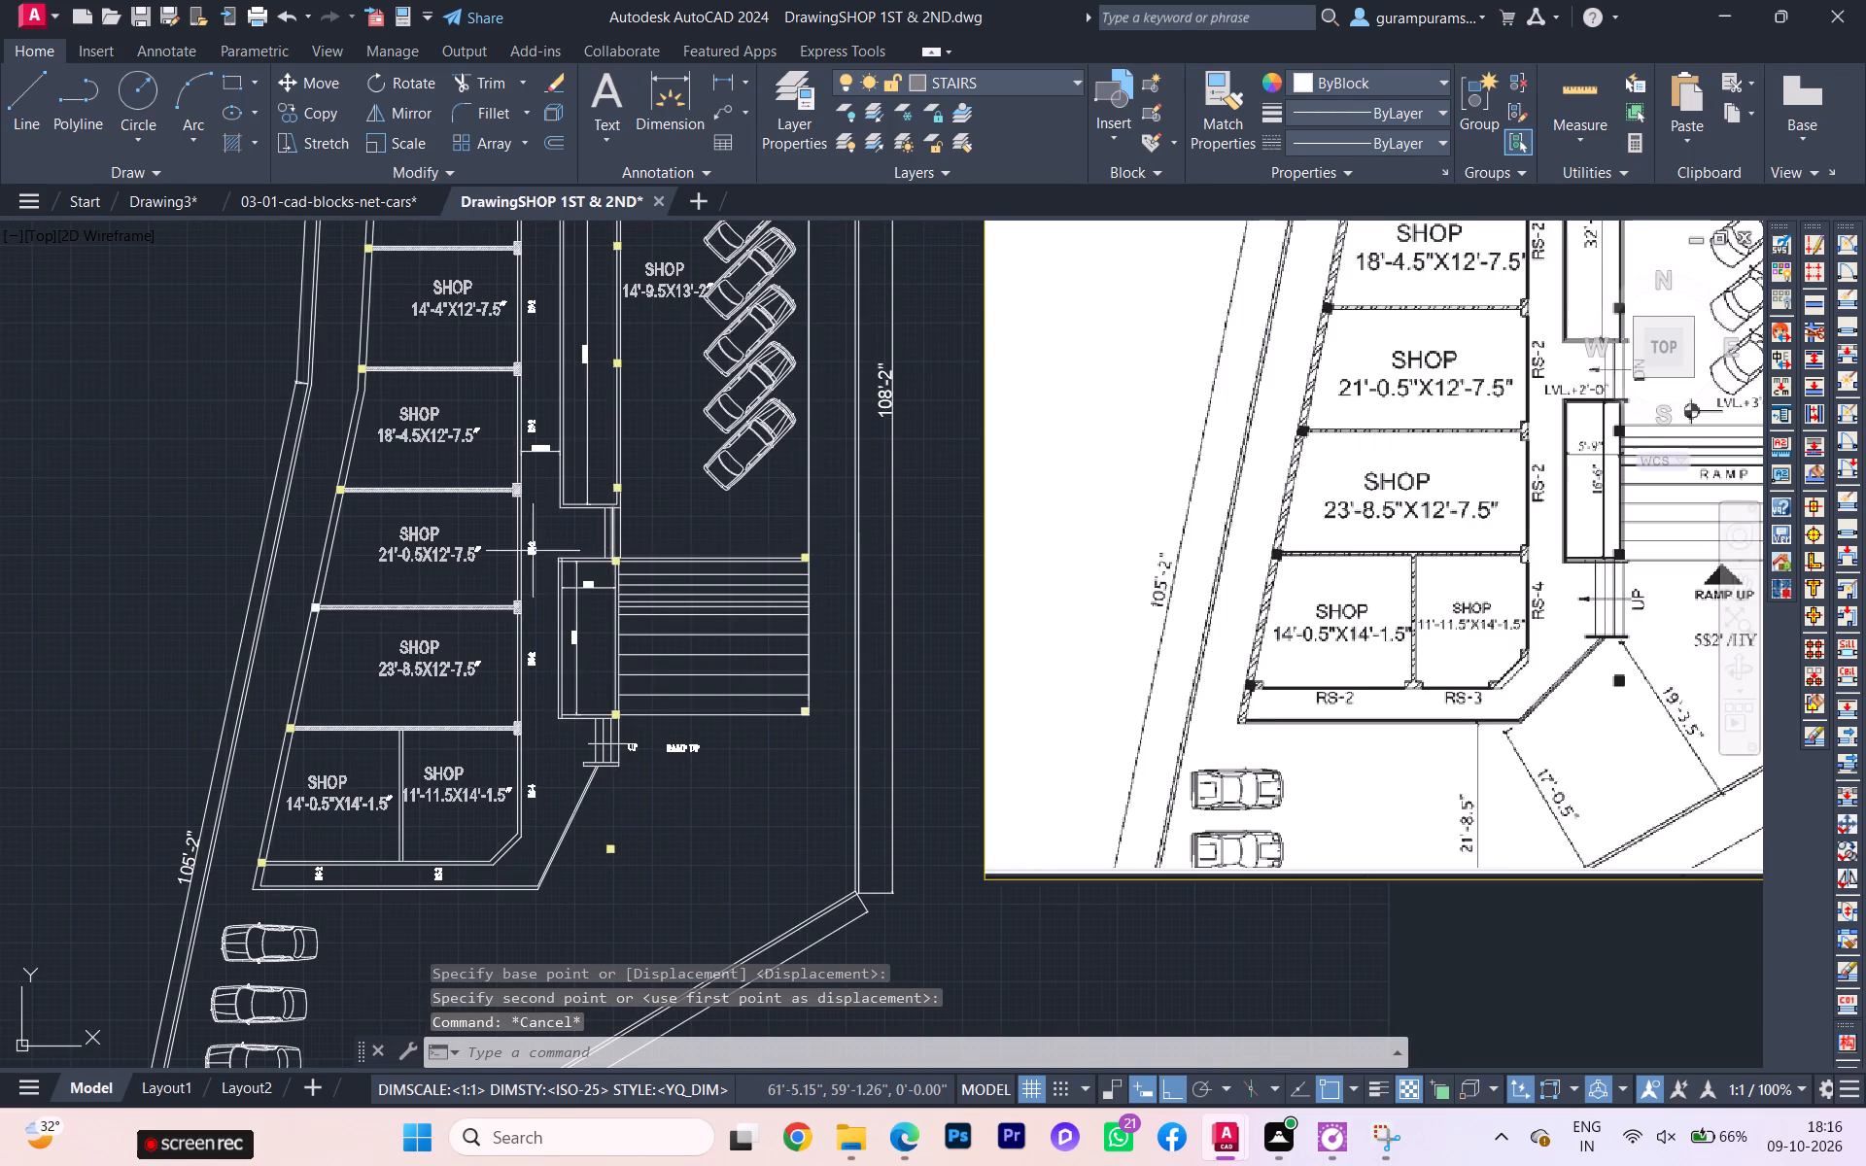
scroll(508, 555, "down", 2)
scroll(481, 556, "up", 2)
scroll(481, 554, "down", 1)
scroll(481, 554, "up", 1)
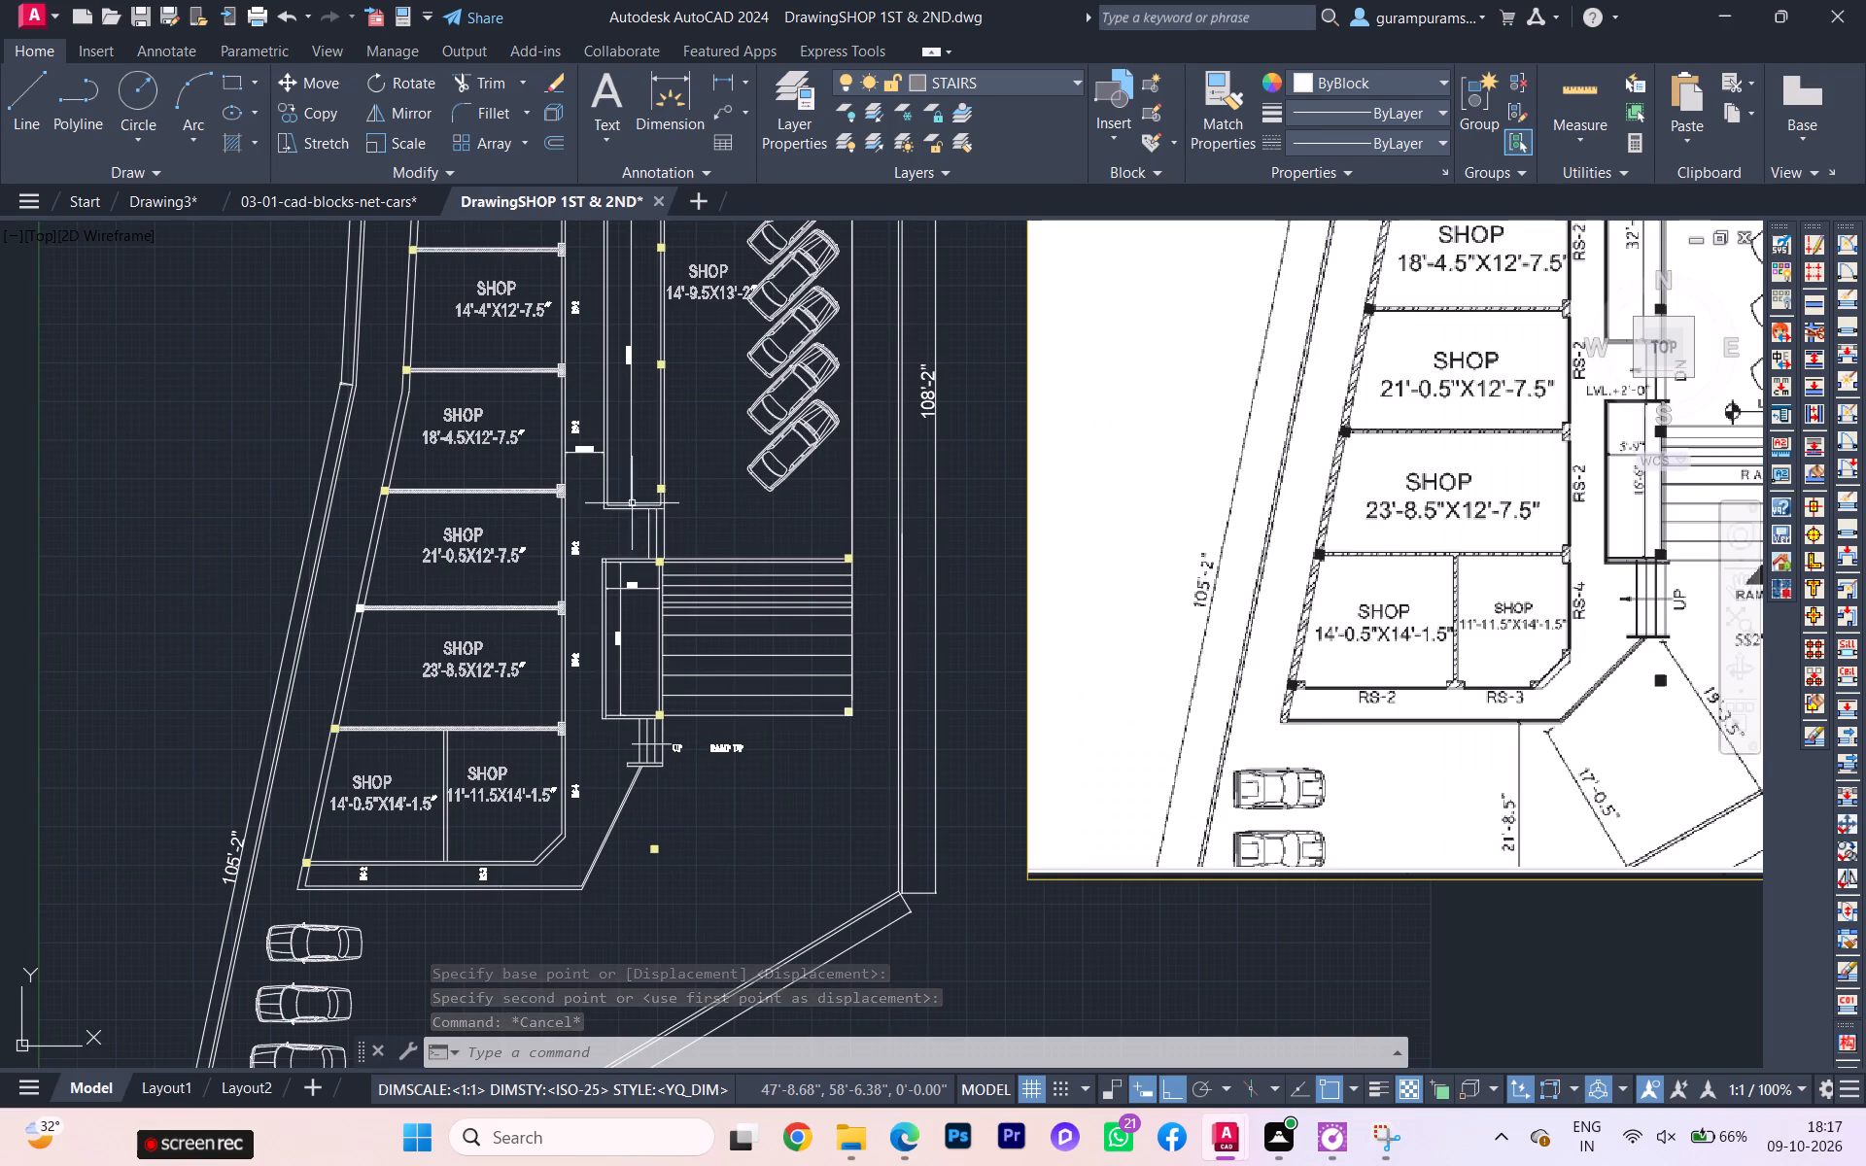
scroll(570, 547, "up", 2)
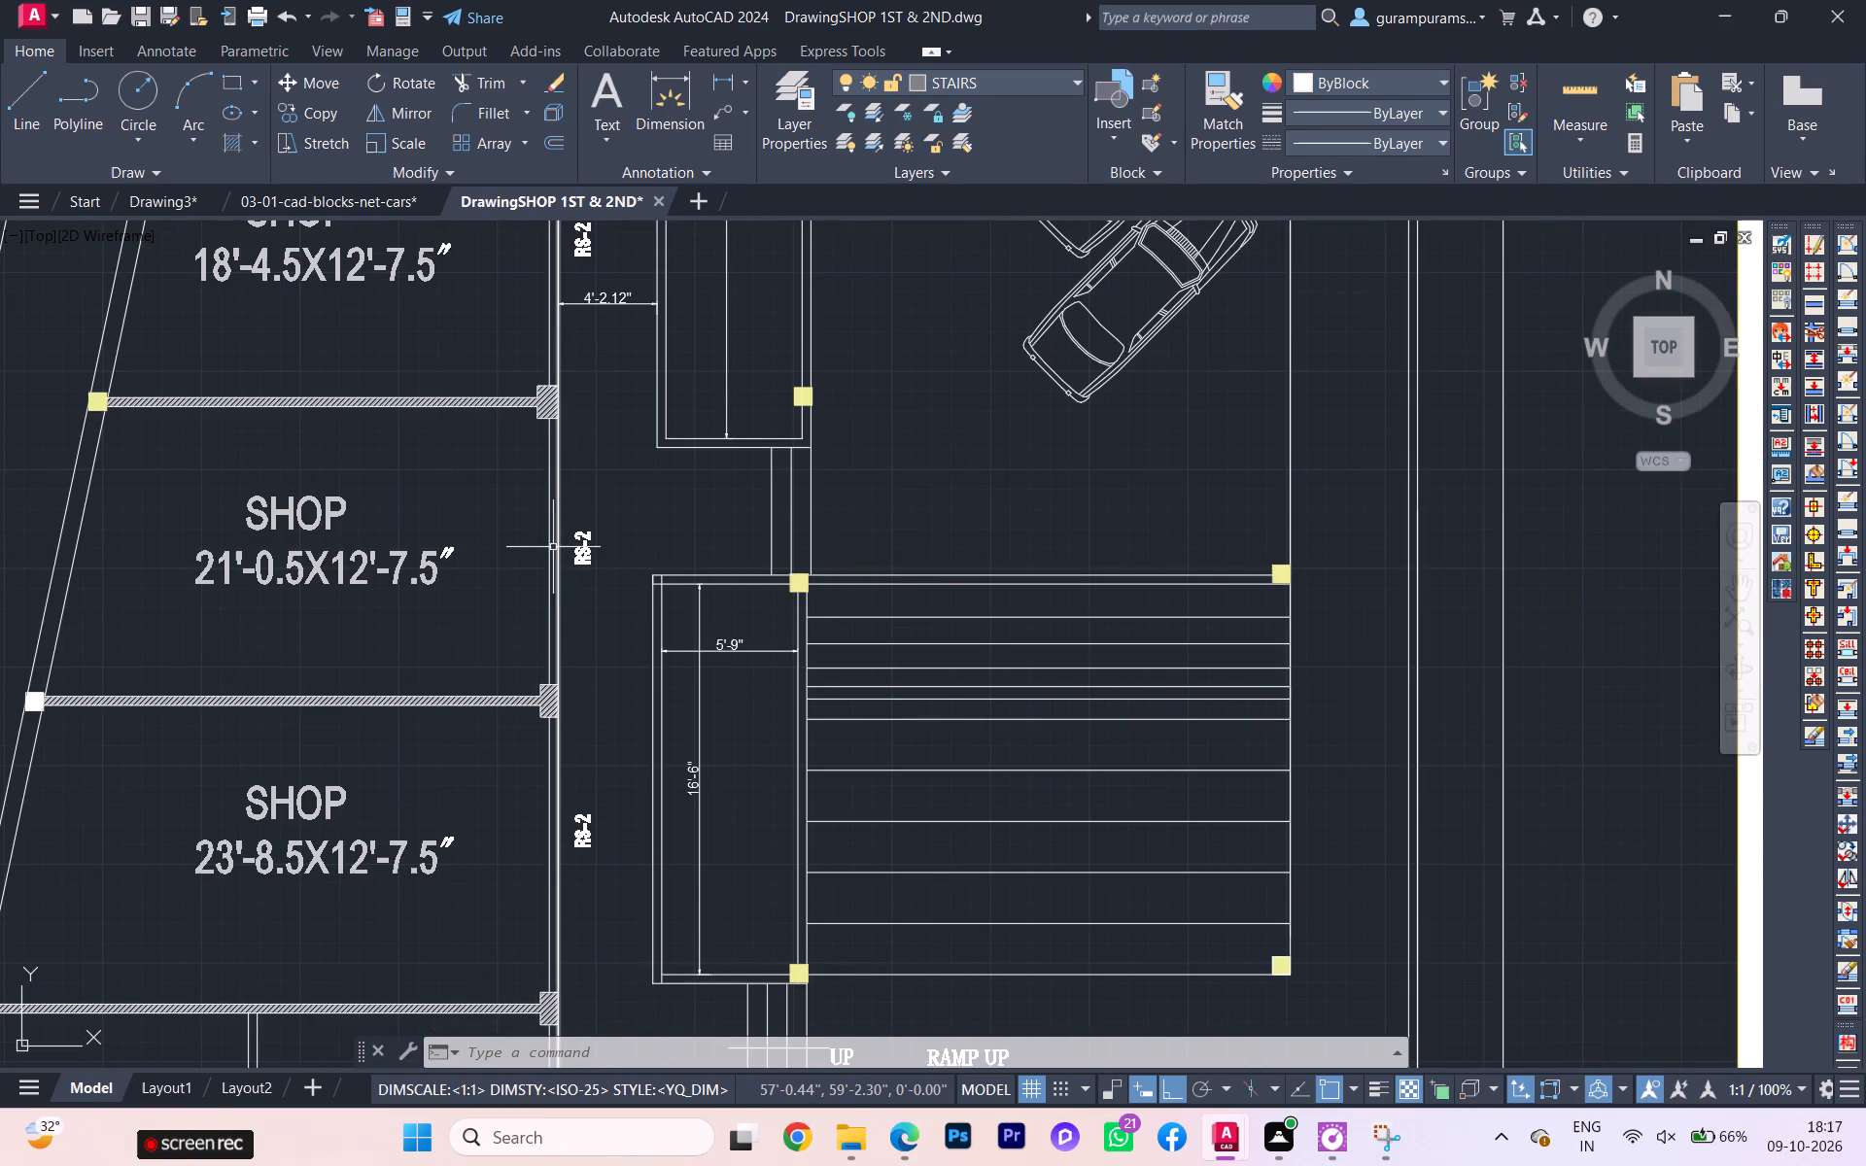
Fill the RS-2 shutter strip of the 21'-0.5X12'-7.5" shop with a solid hatch in black (0,0,0).
scroll(540, 543, "down", 2)
scroll(532, 550, "up", 3)
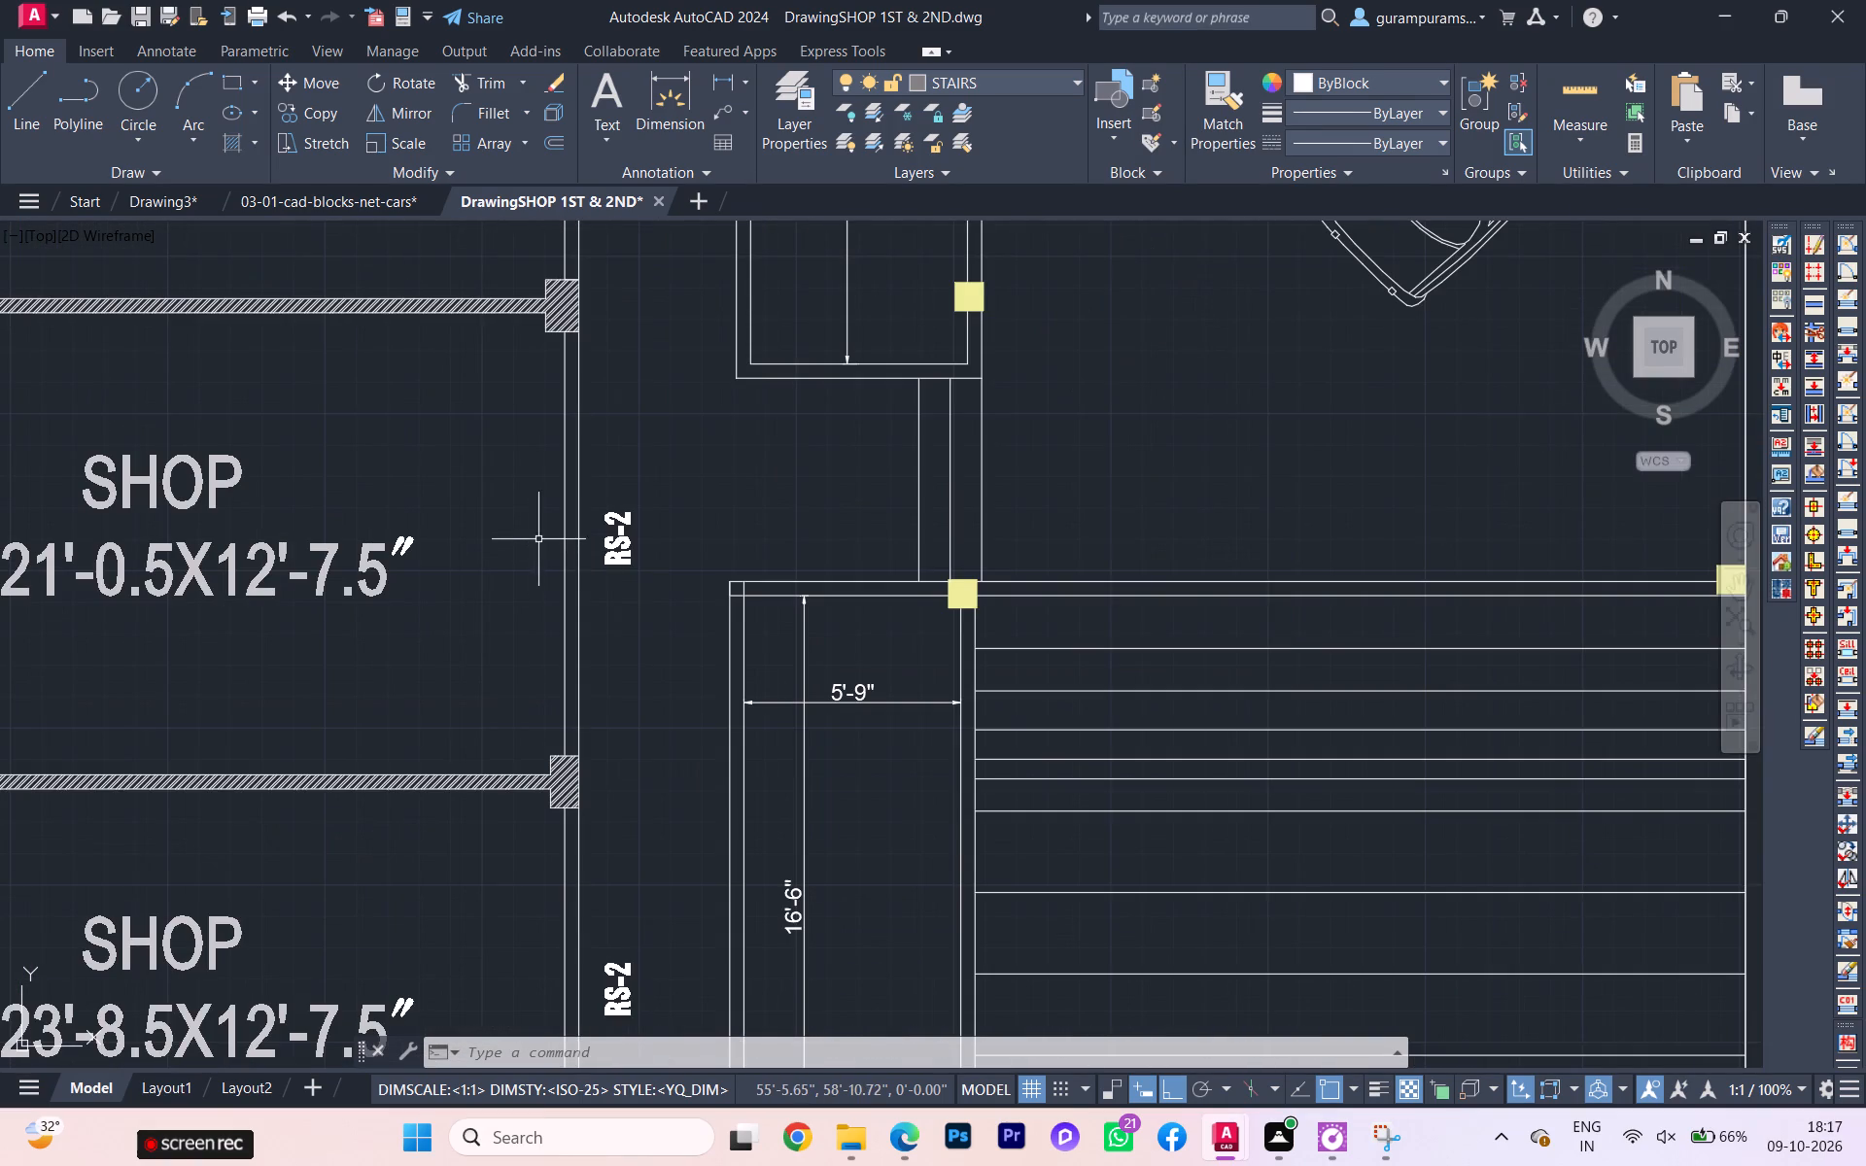
left_click(573, 528)
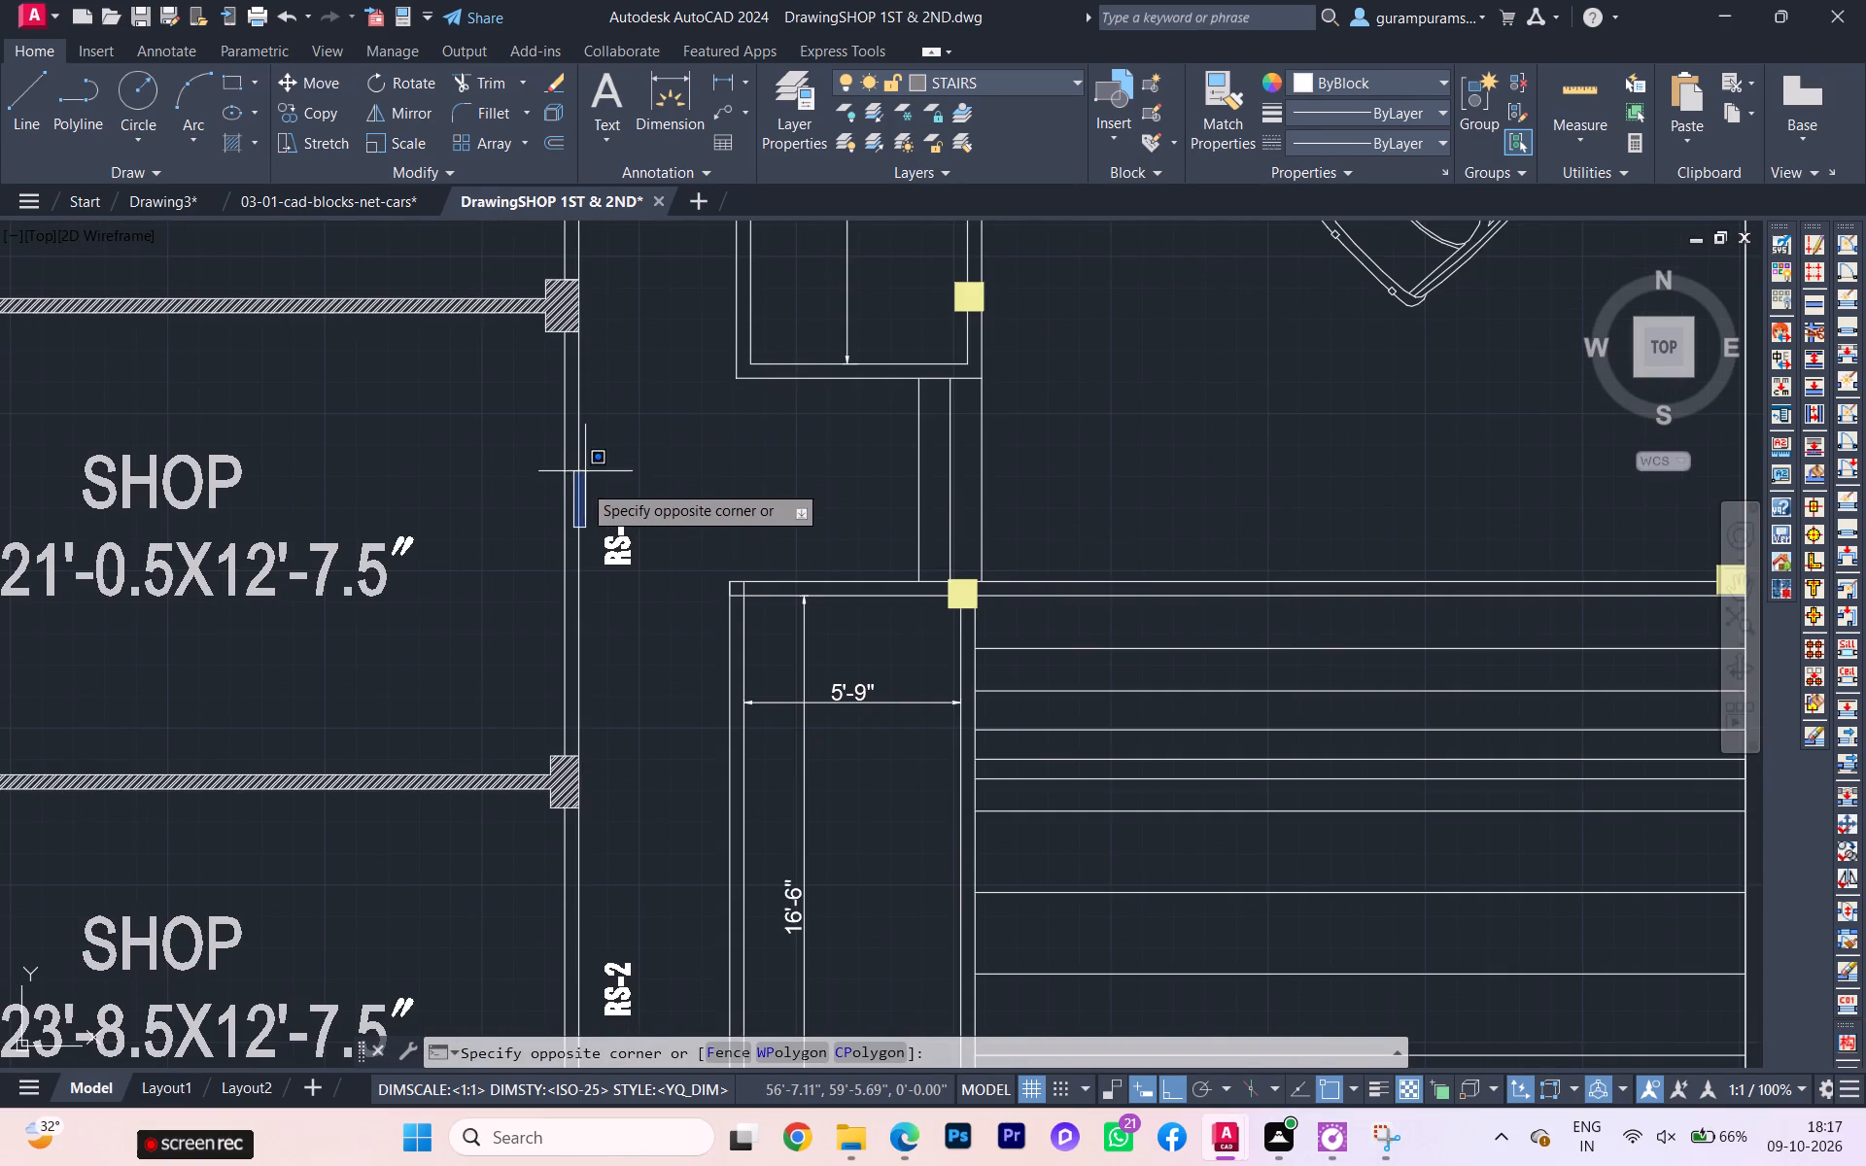
key("Escape")
key("h")
key("Return")
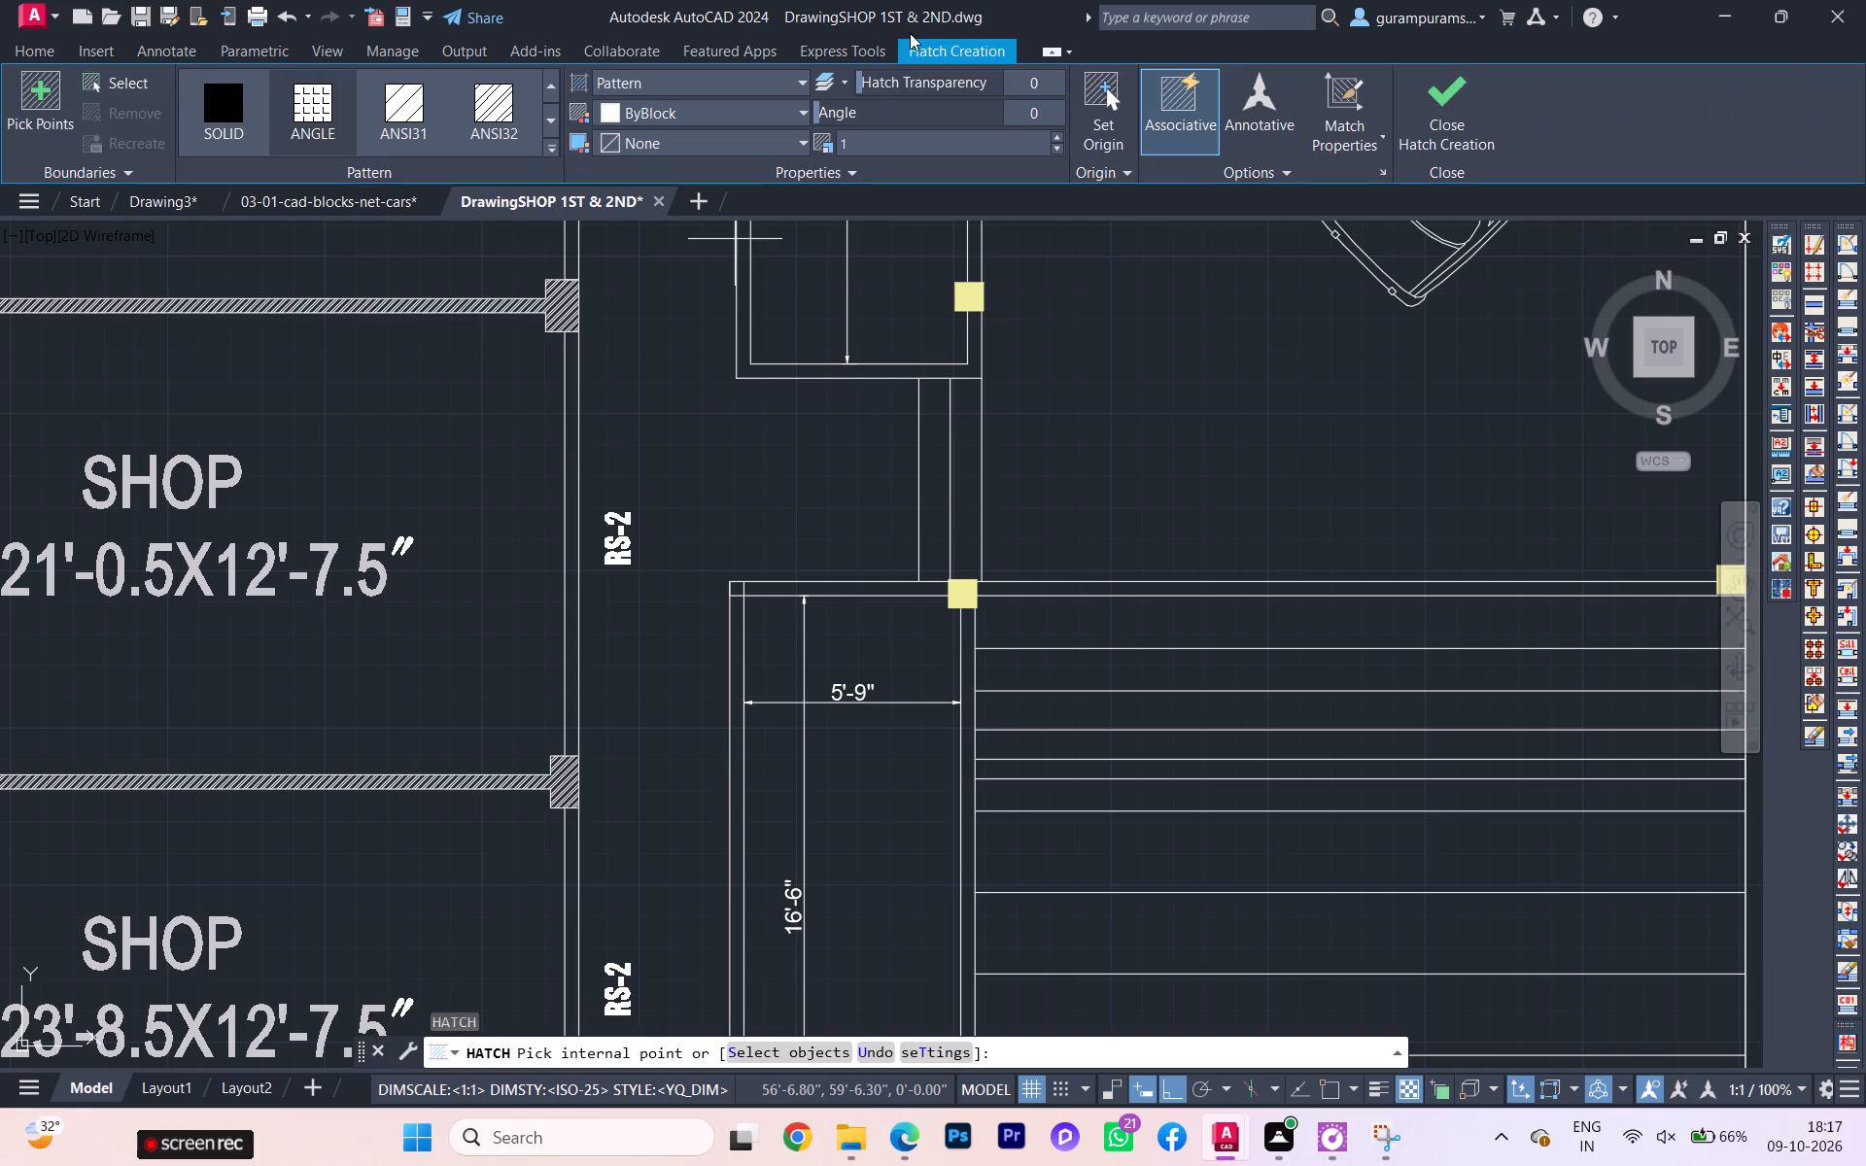
left_click(694, 86)
left_click(671, 102)
left_click(677, 104)
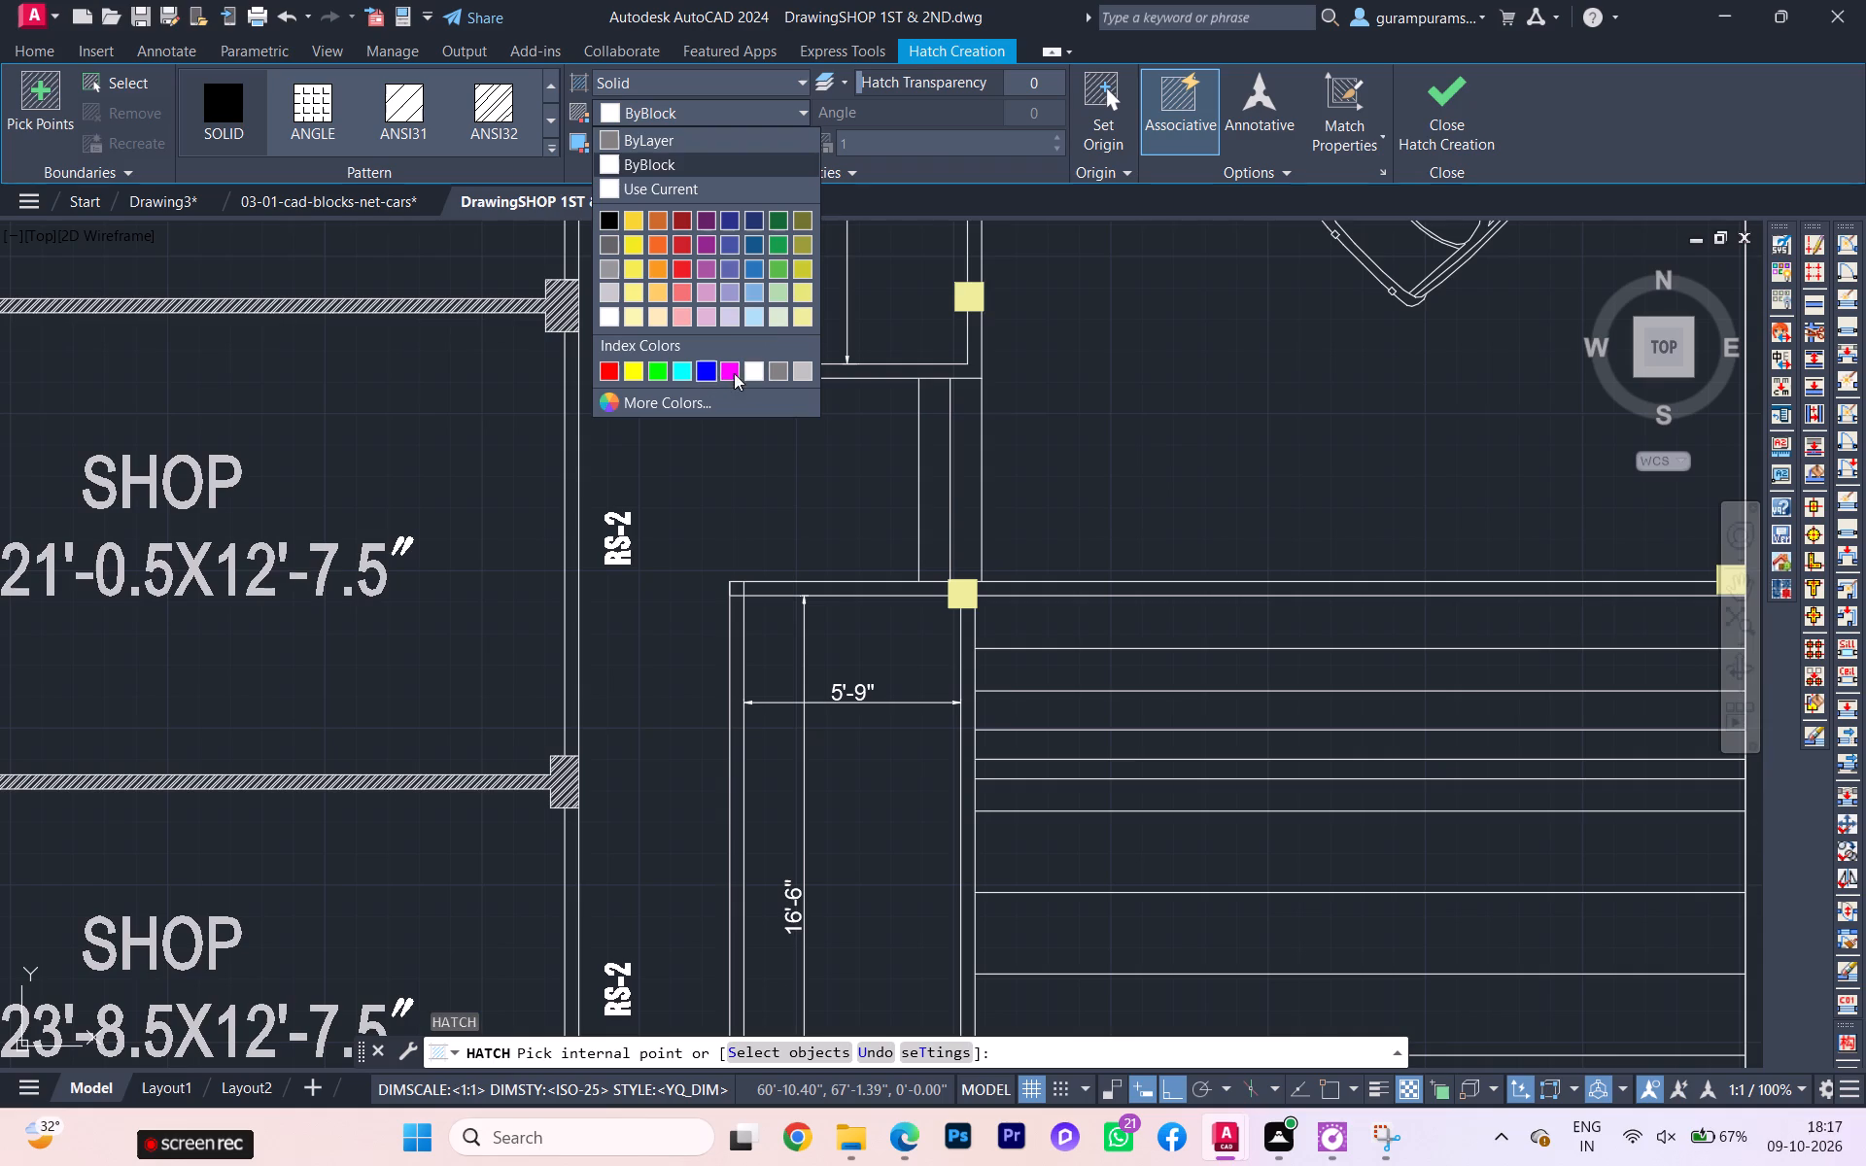
left_click(763, 369)
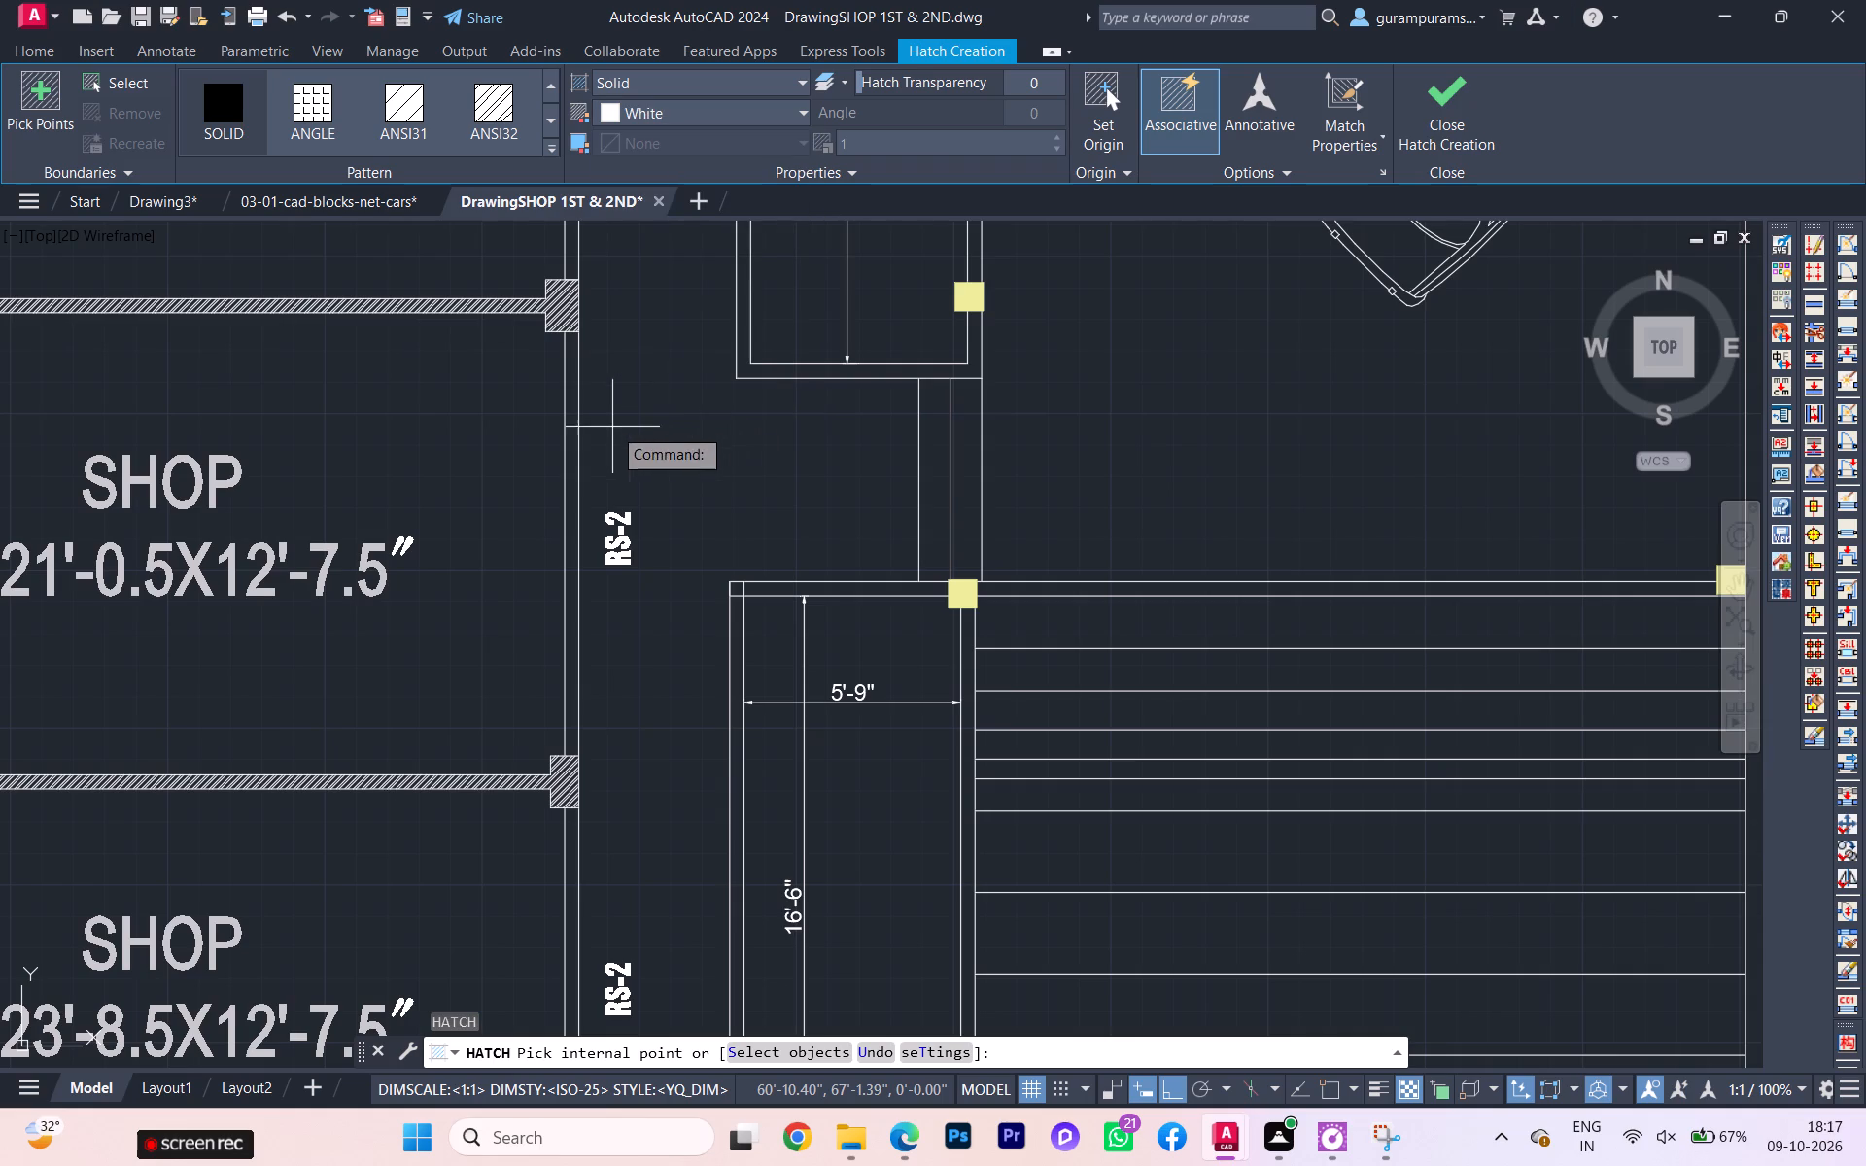
left_click(709, 113)
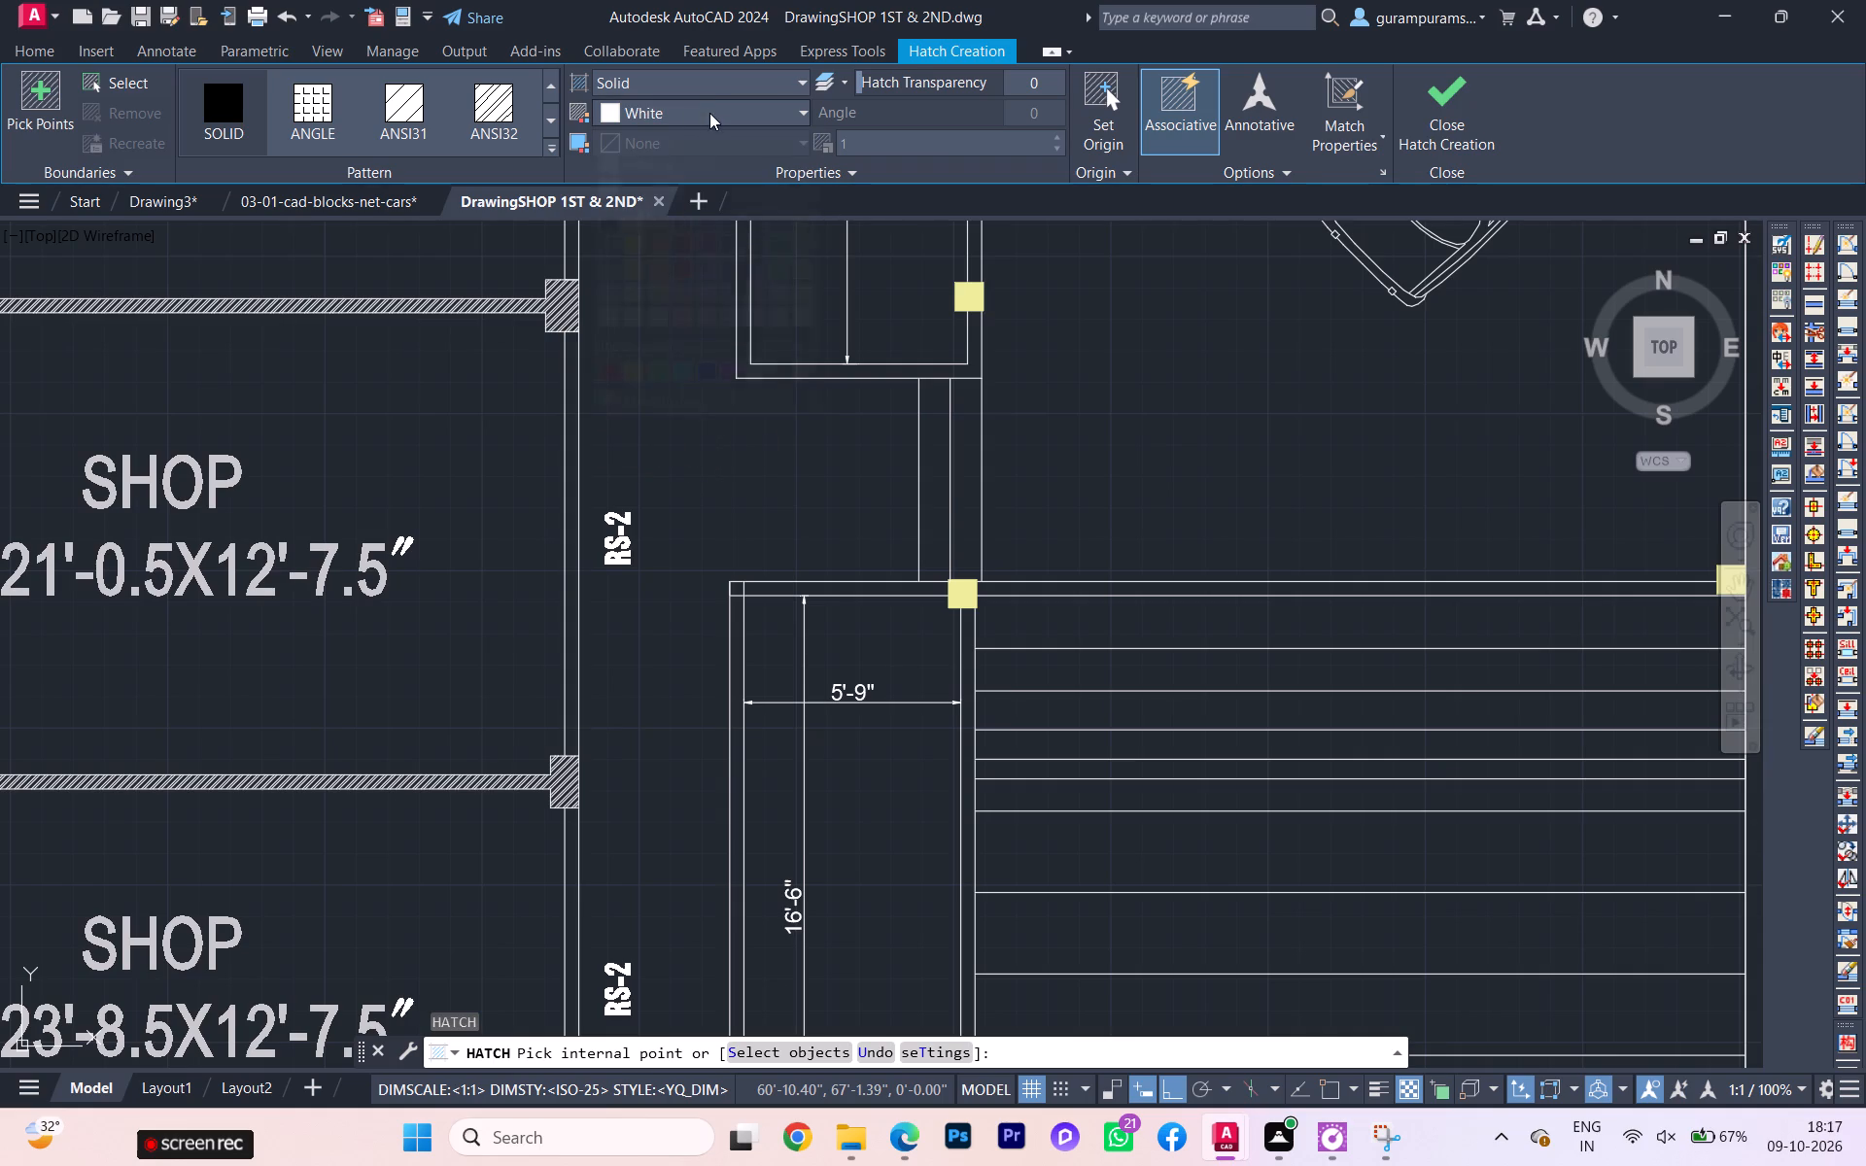
left_click(604, 221)
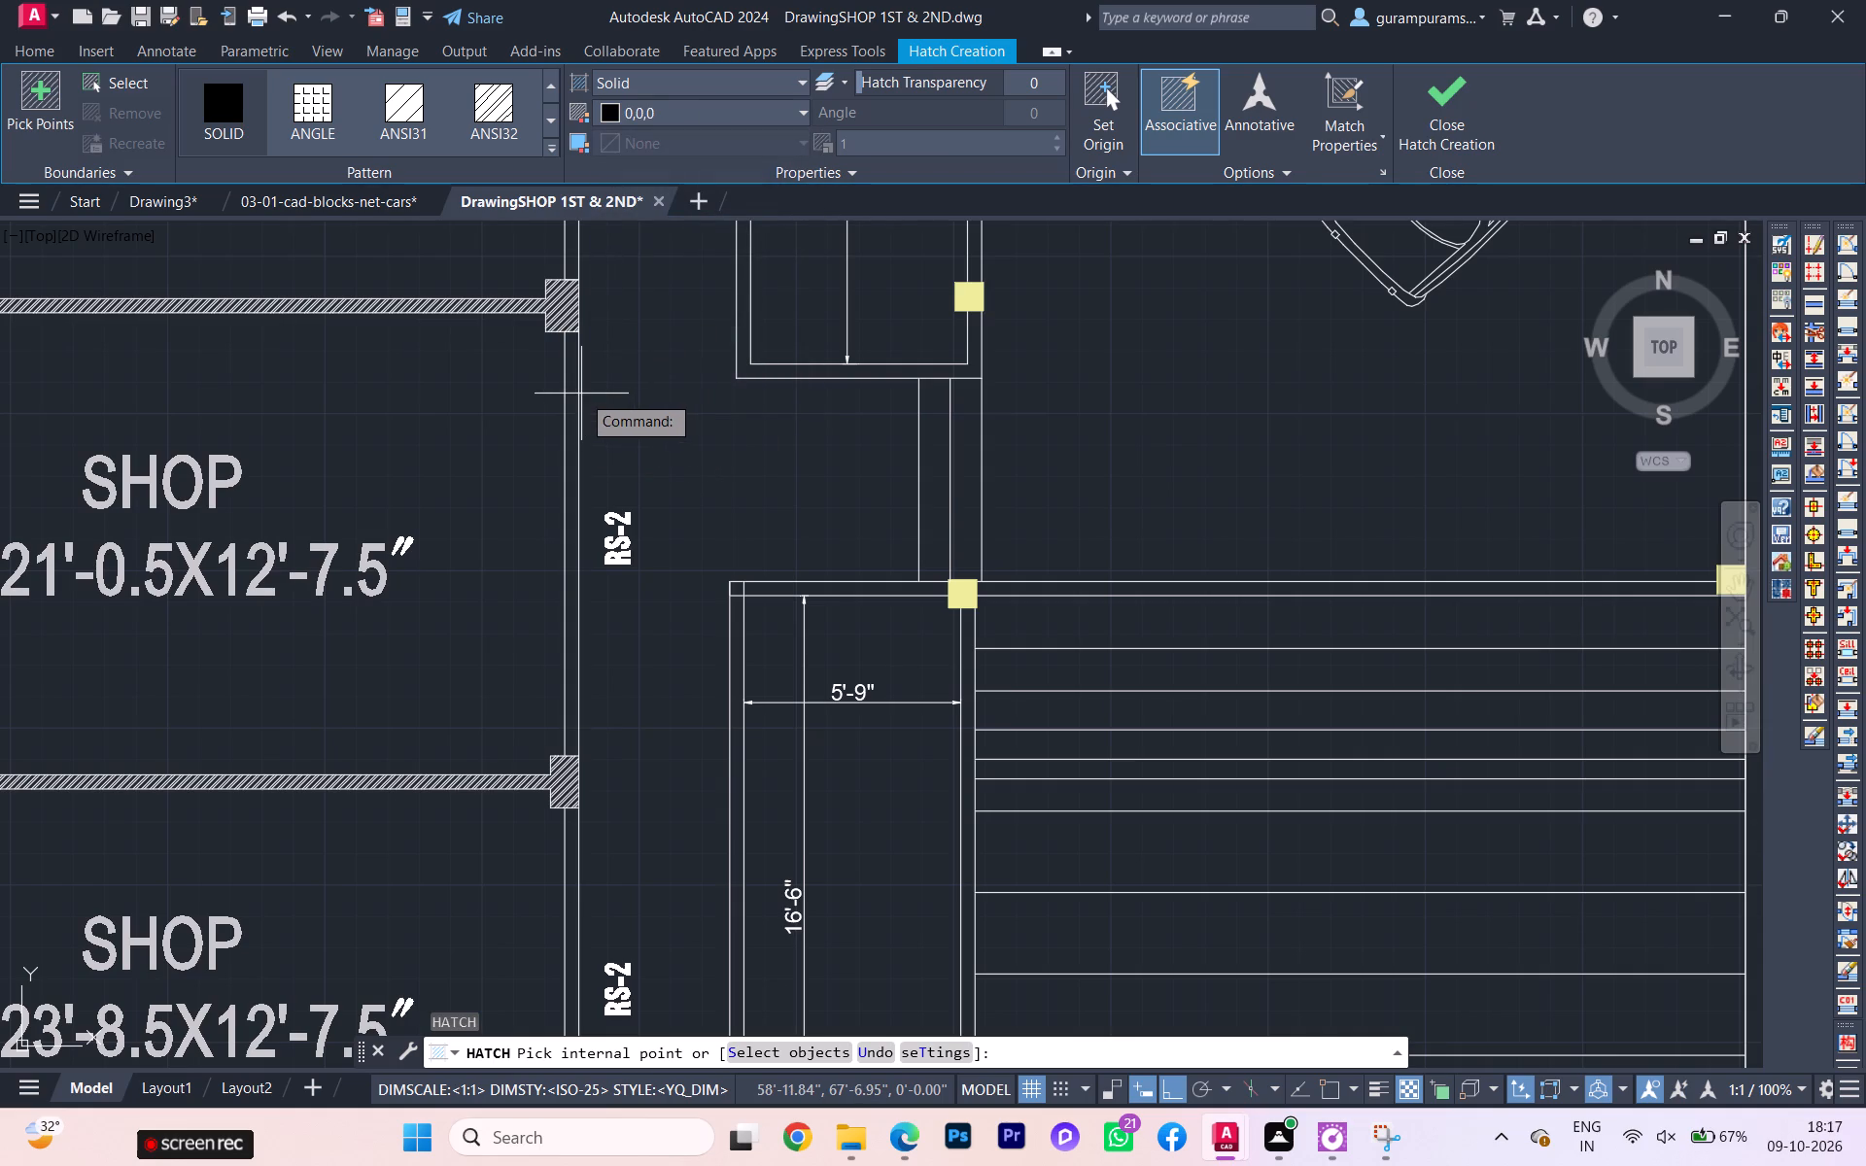
left_click(568, 415)
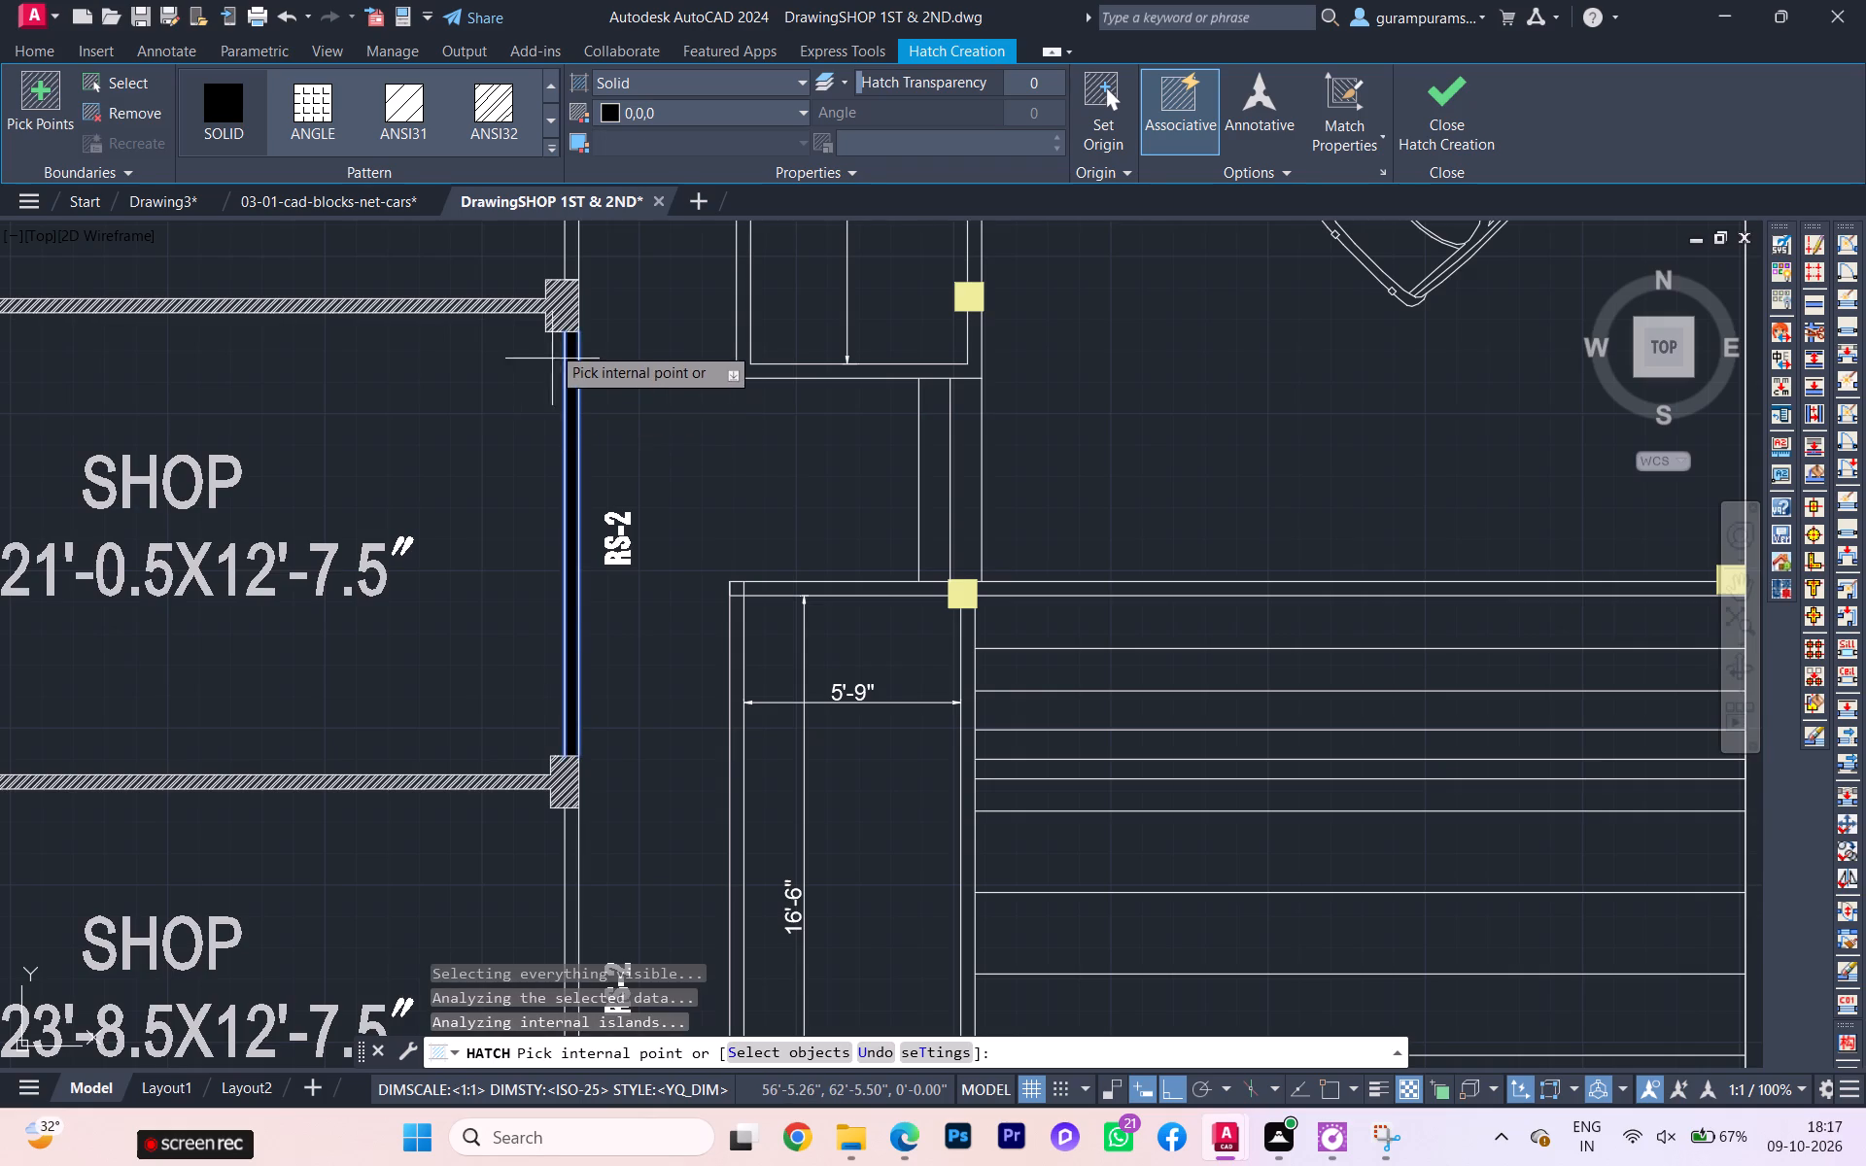
Fill the shutter strips of the 18'-4.5X12'-7.5" and 23'-8.5X12'-7.5" shops and the strip around the two bottom shops with the same black hatch.
scroll(574, 366, "down", 2)
scroll(574, 314, "up", 2)
scroll(574, 312, "down", 1)
scroll(574, 311, "up", 1)
left_click(573, 301)
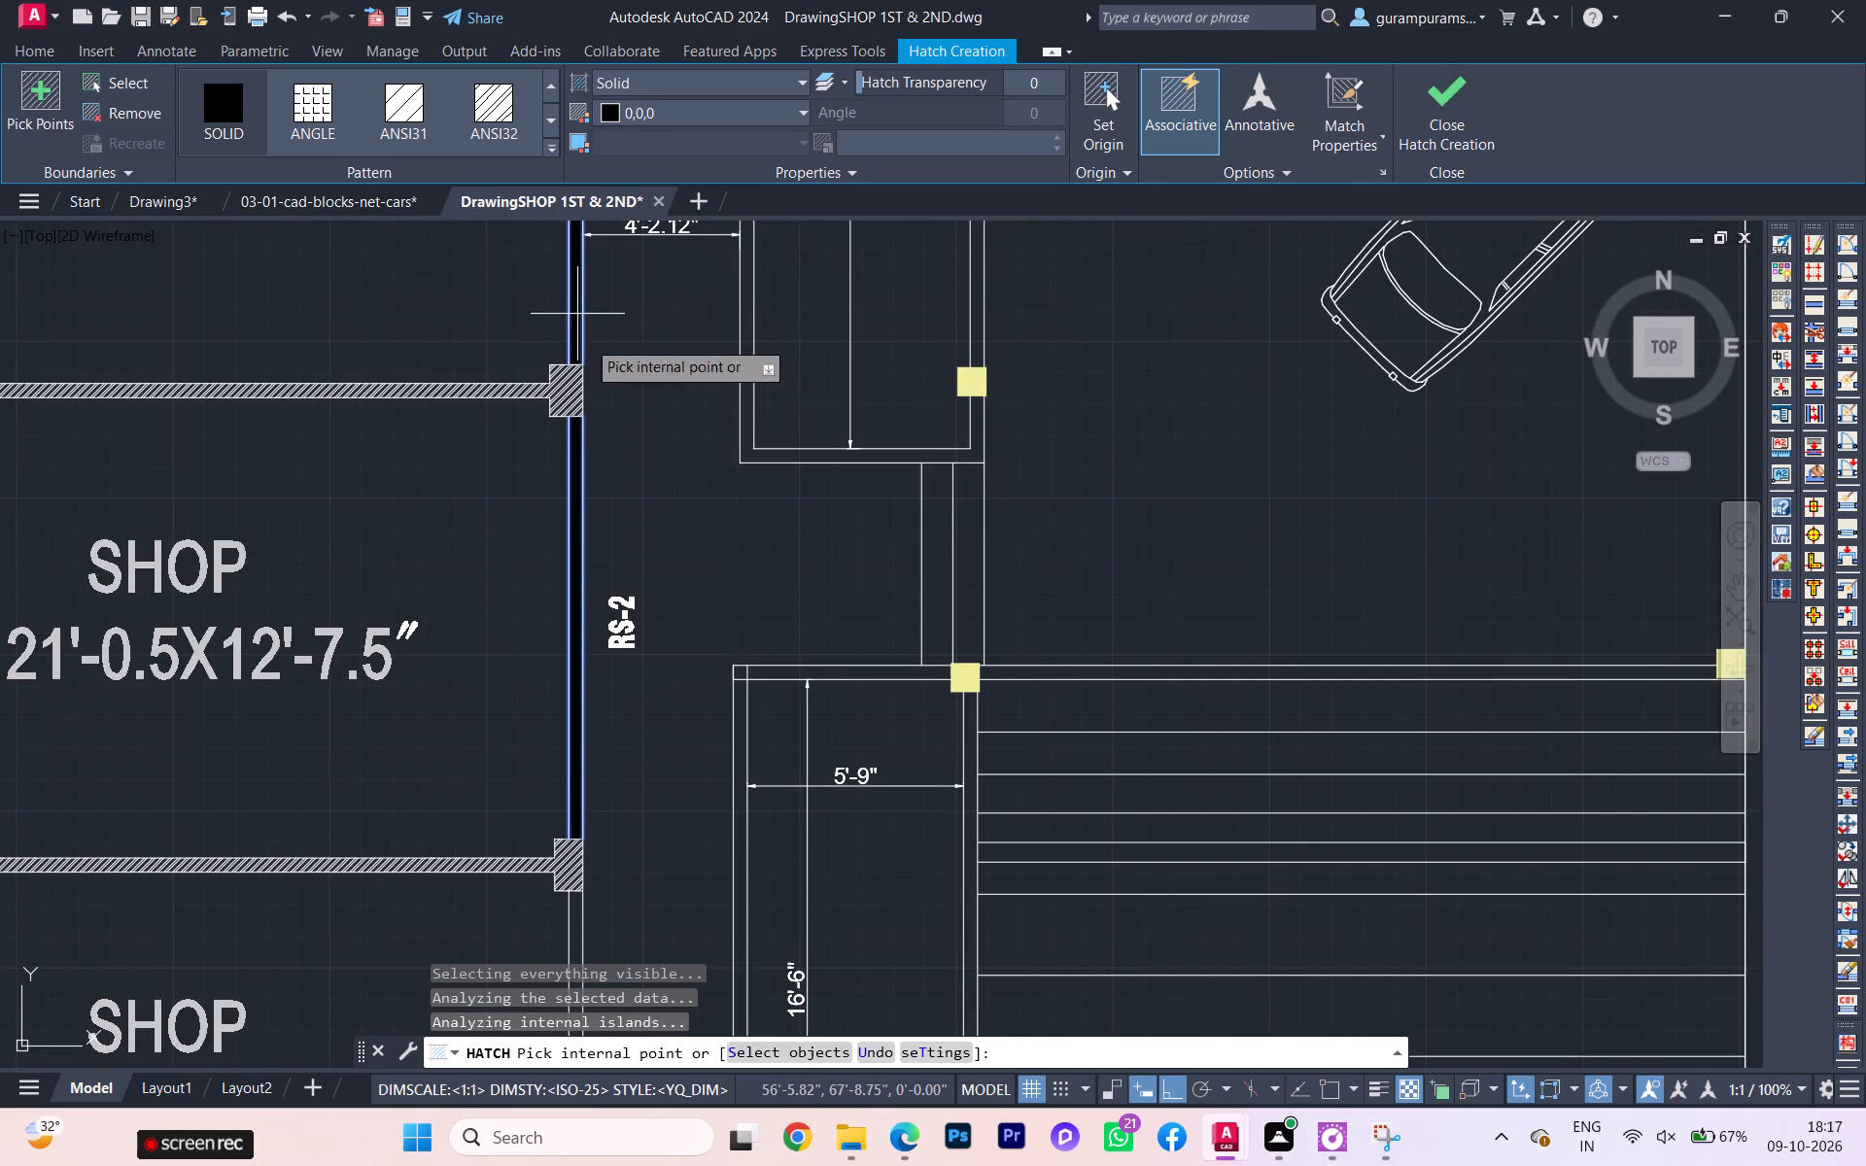
scroll(558, 874, "up", 3)
scroll(569, 859, "down", 1)
middle_click_drag(551, 803, 383, 283)
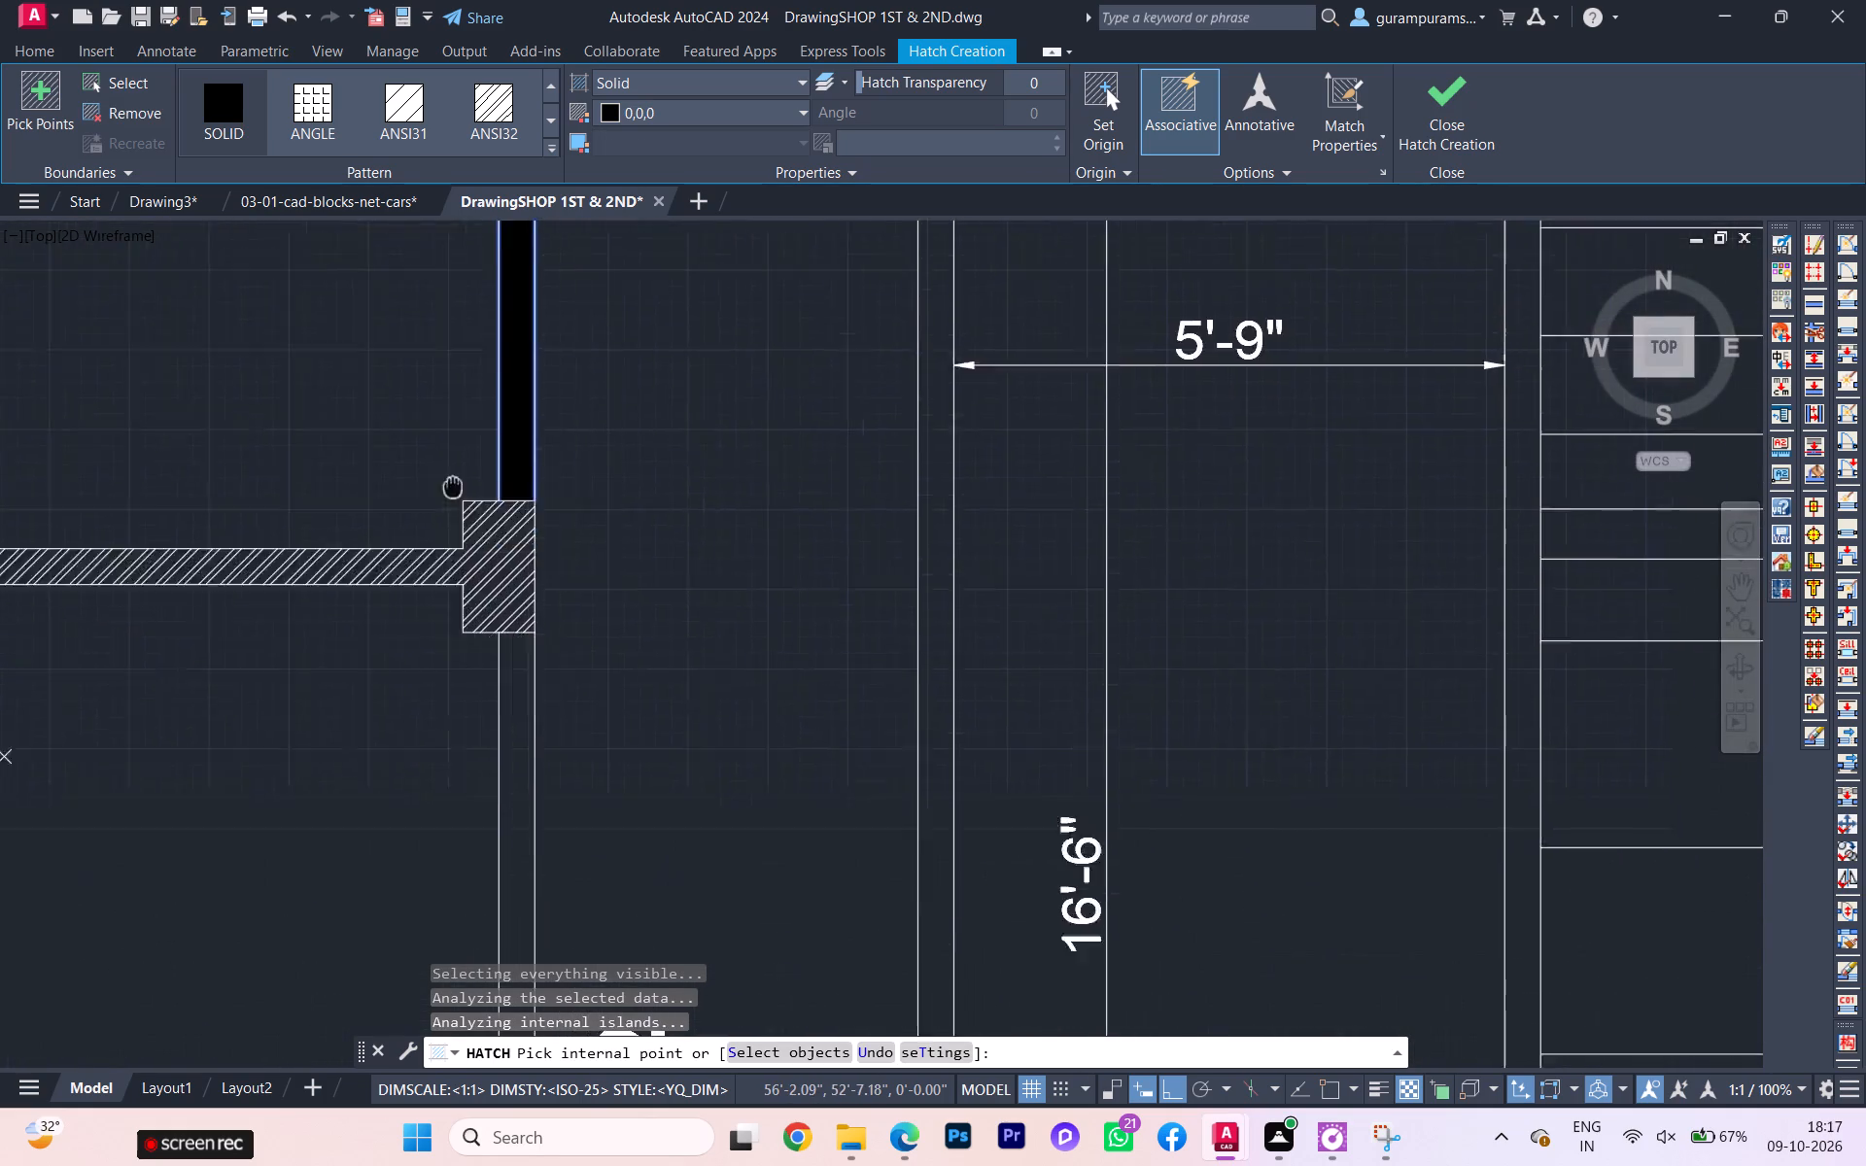
middle_click_drag(383, 283, 383, 256)
left_click(430, 459)
scroll(432, 466, "down", 5)
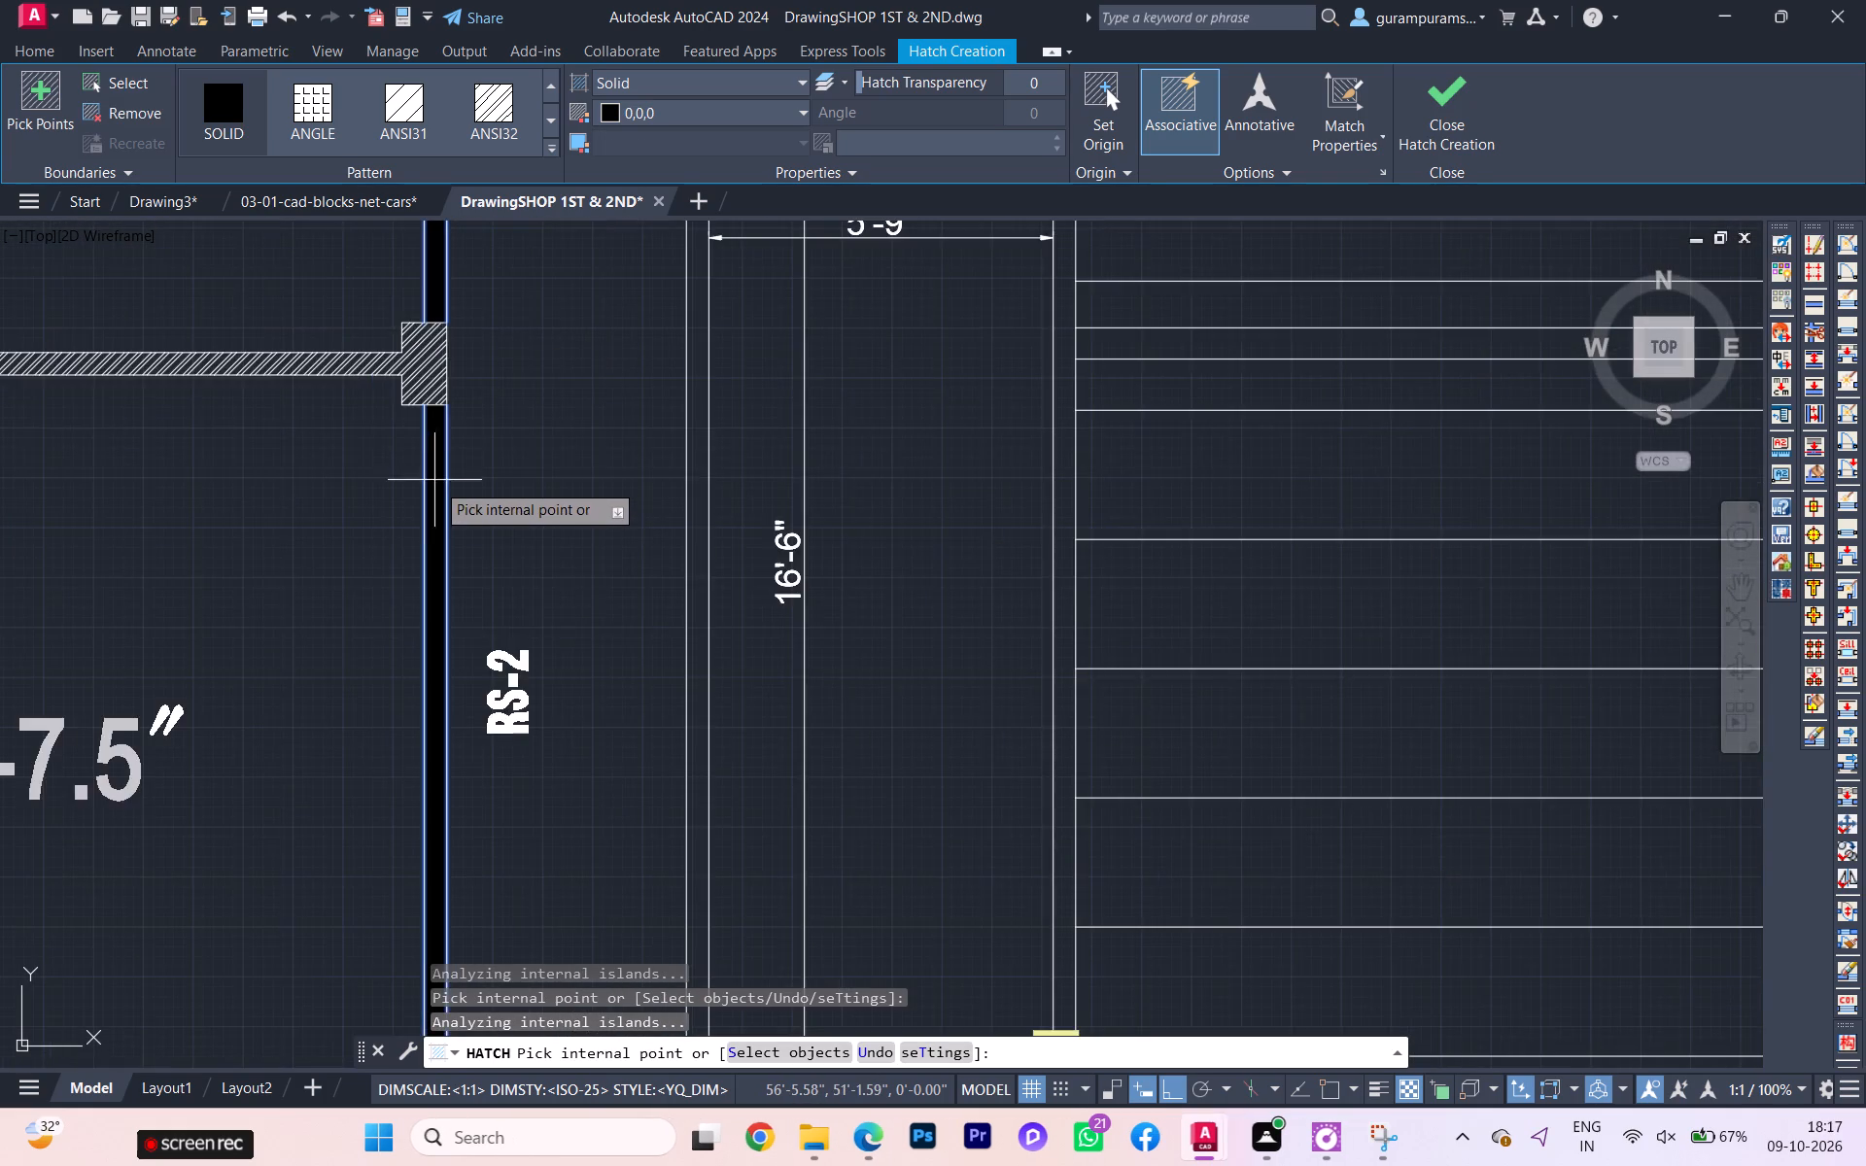
scroll(436, 485, "down", 2)
scroll(437, 487, "up", 1)
scroll(438, 489, "down", 2)
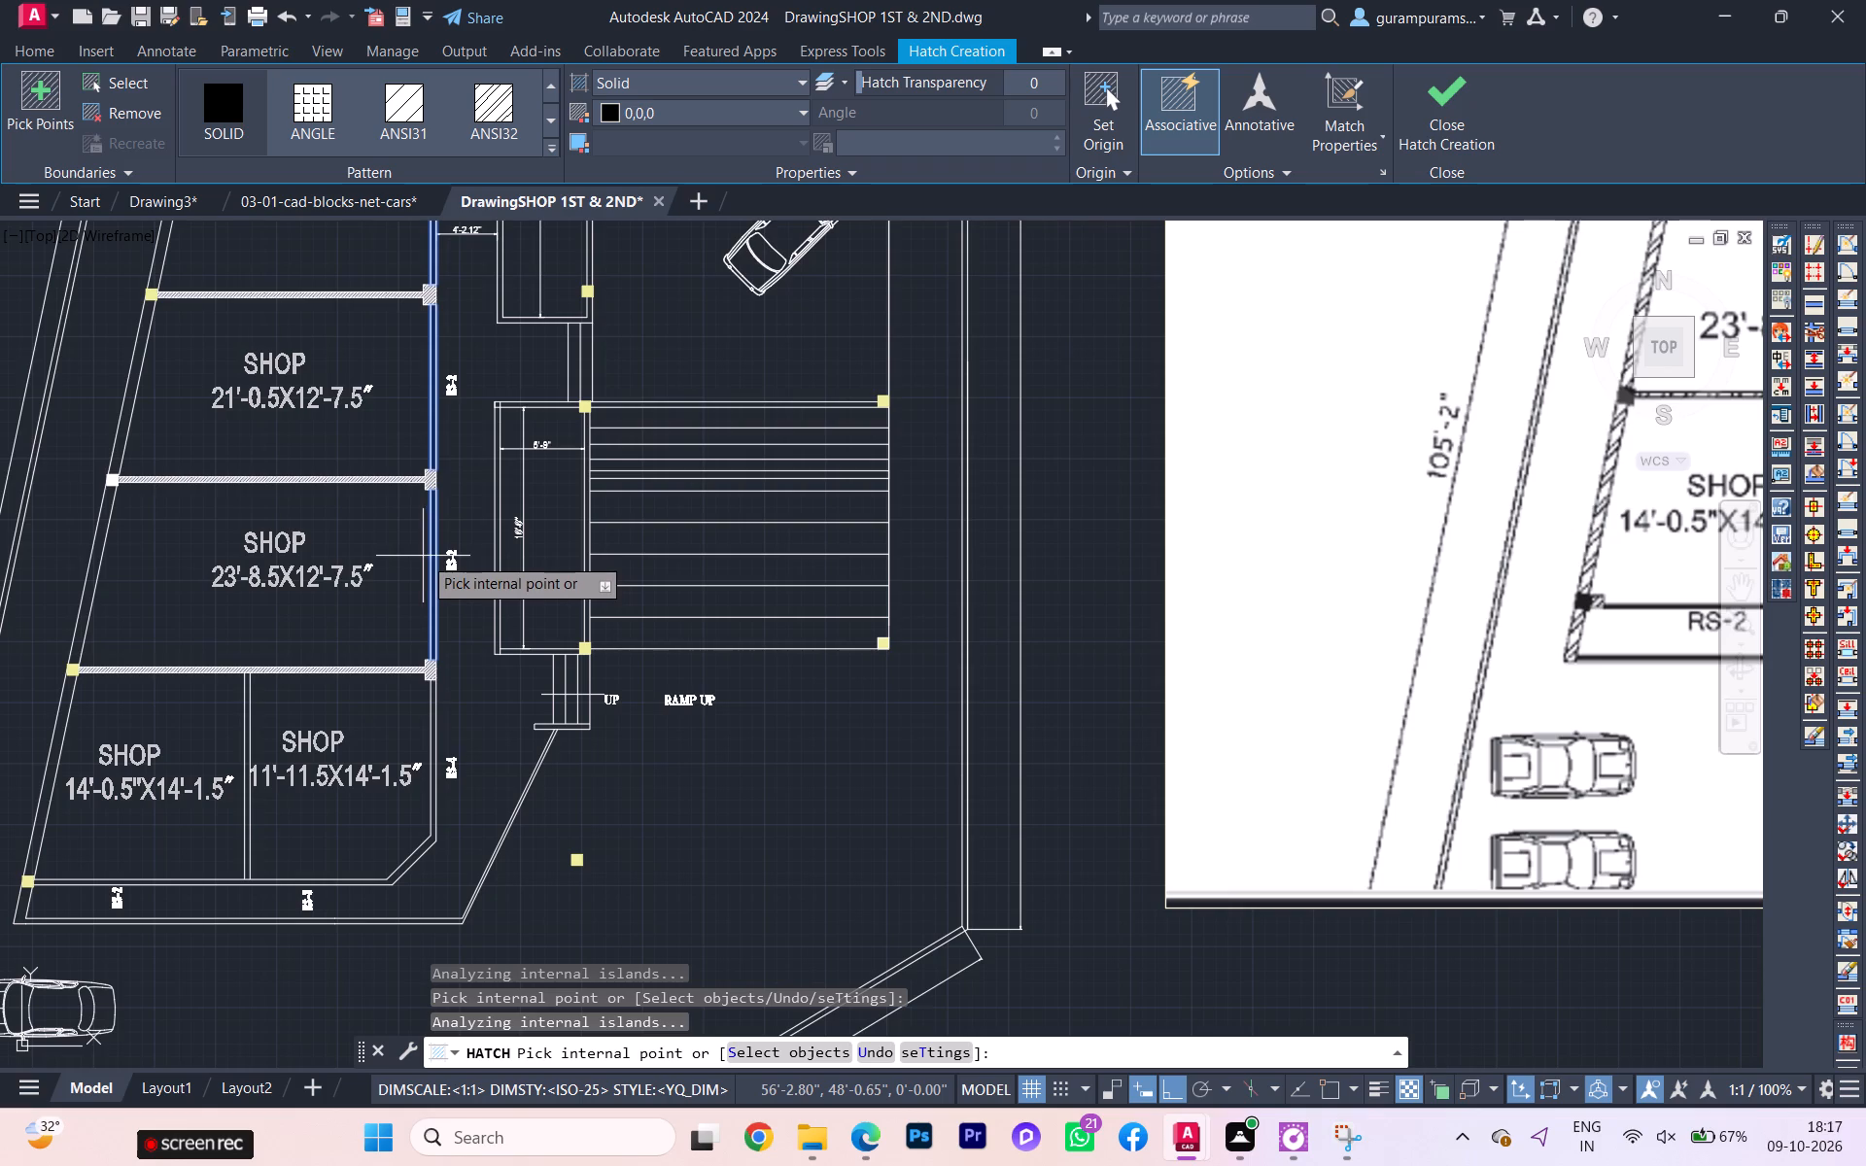
scroll(419, 566, "down", 1)
scroll(430, 597, "up", 1)
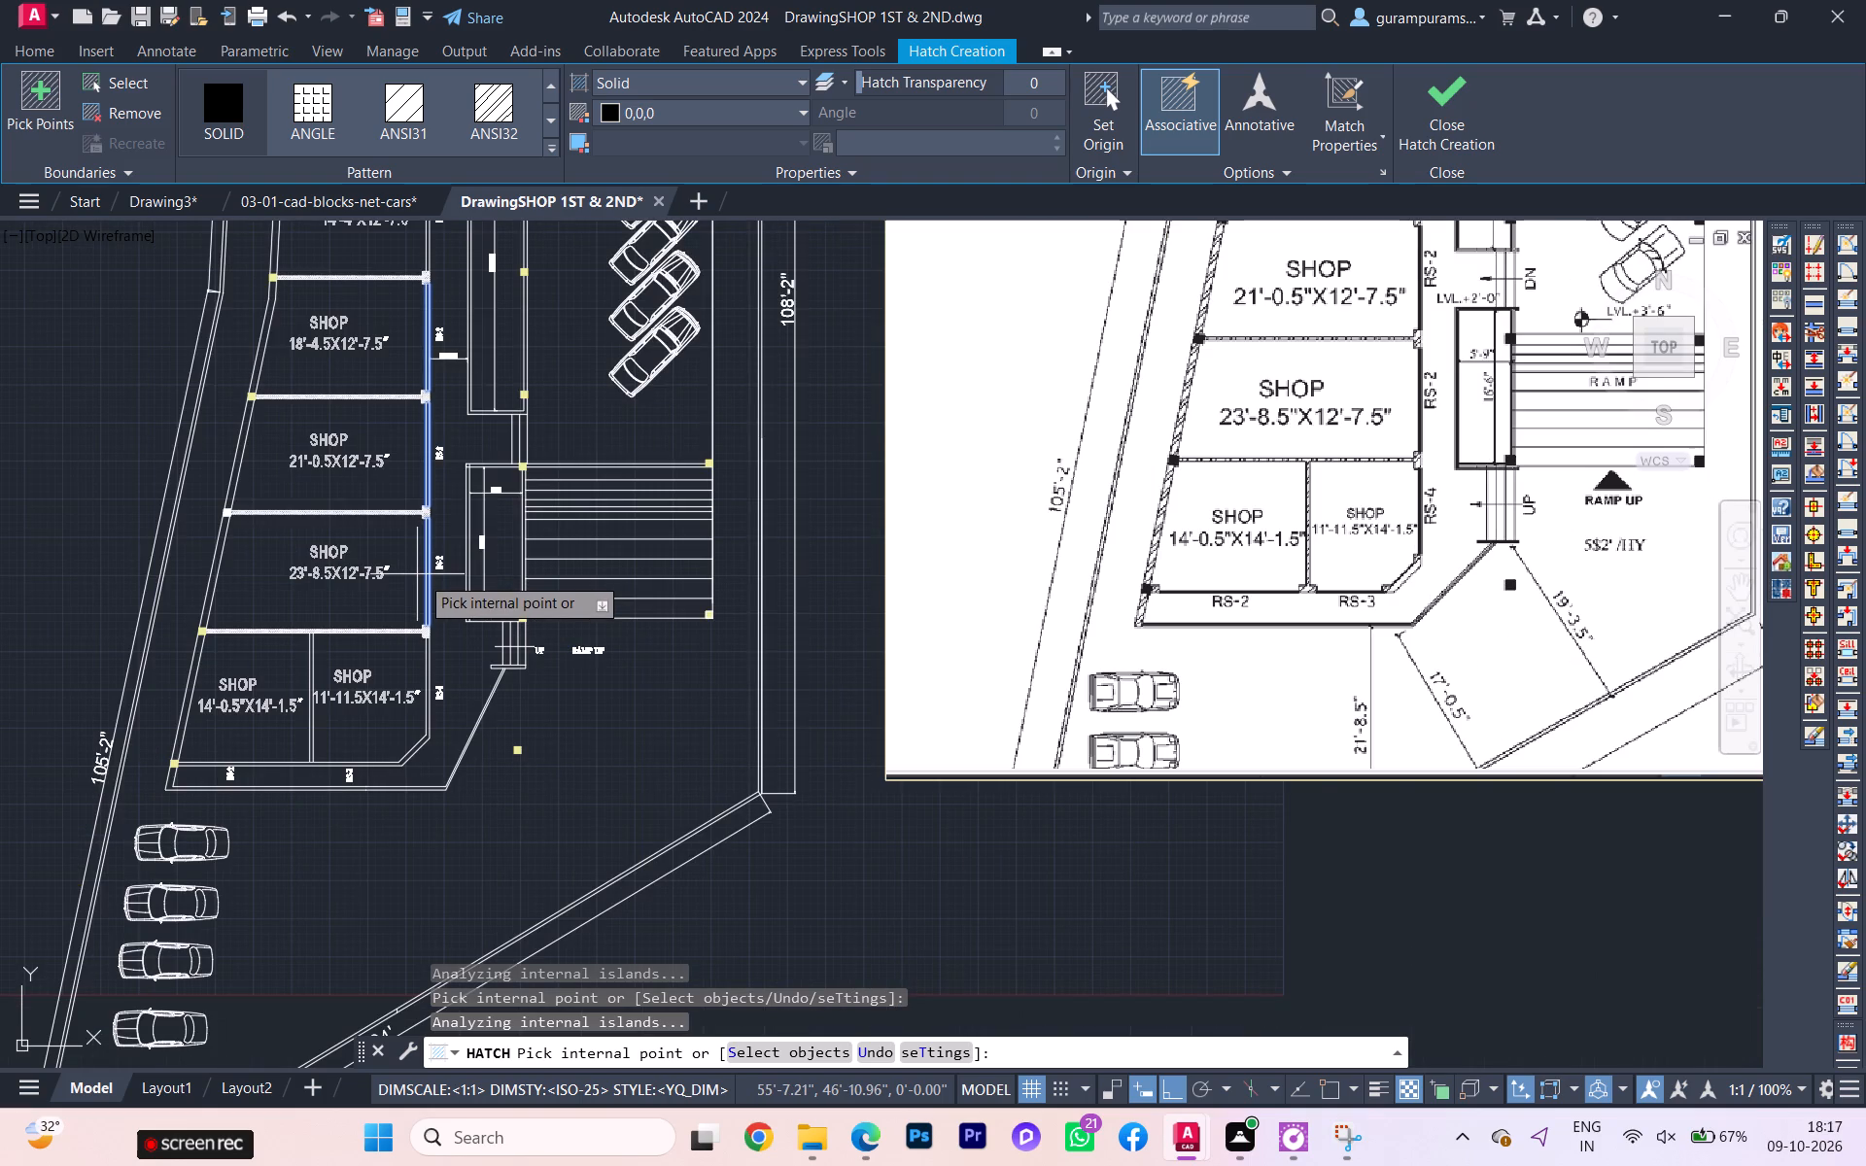
scroll(430, 601, "up", 3)
left_click(396, 859)
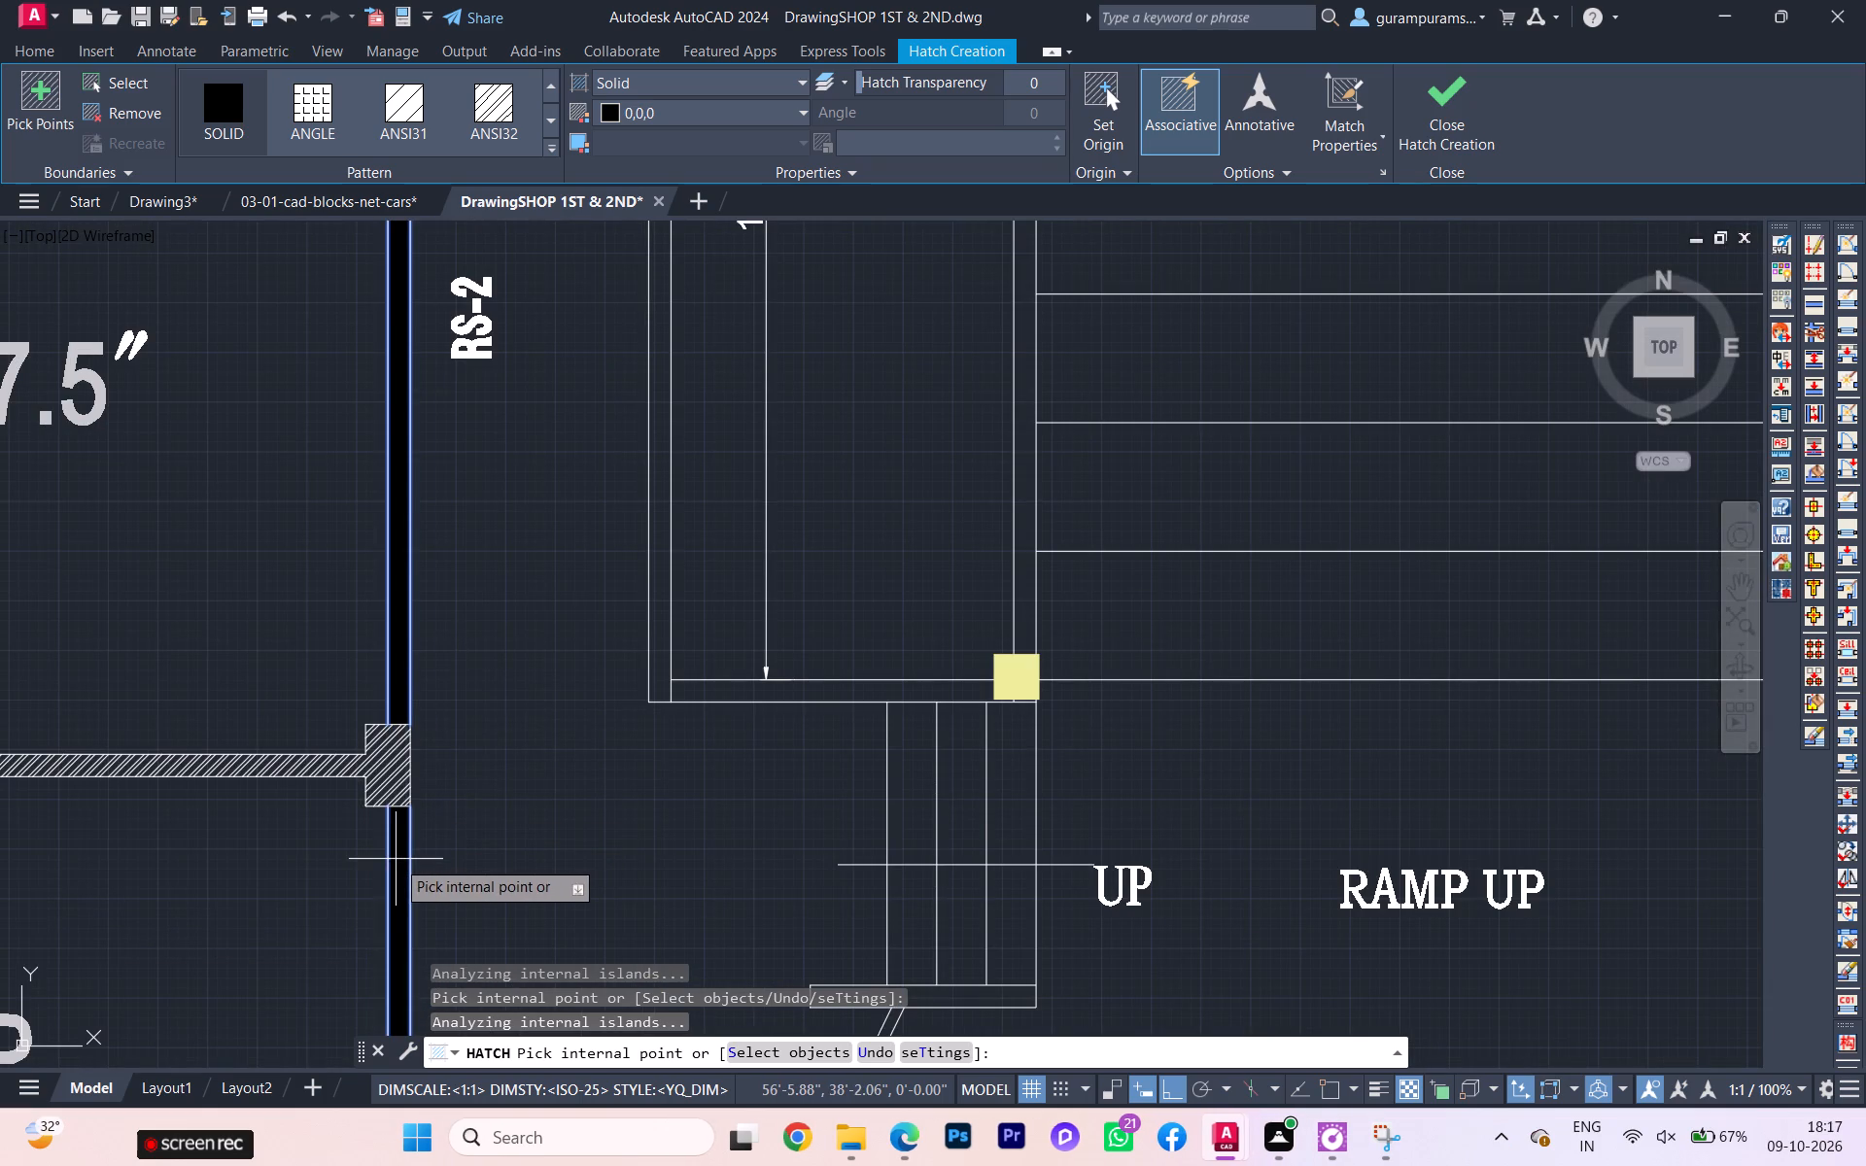
Hatch the passage-side shutter strips of the four upper shops, from 14'-4"X12'-7.5" up to 14'-9.5X13'-2", solid black.
scroll(489, 706, "down", 2)
scroll(492, 574, "down", 3)
middle_click_drag(522, 444, 574, 689)
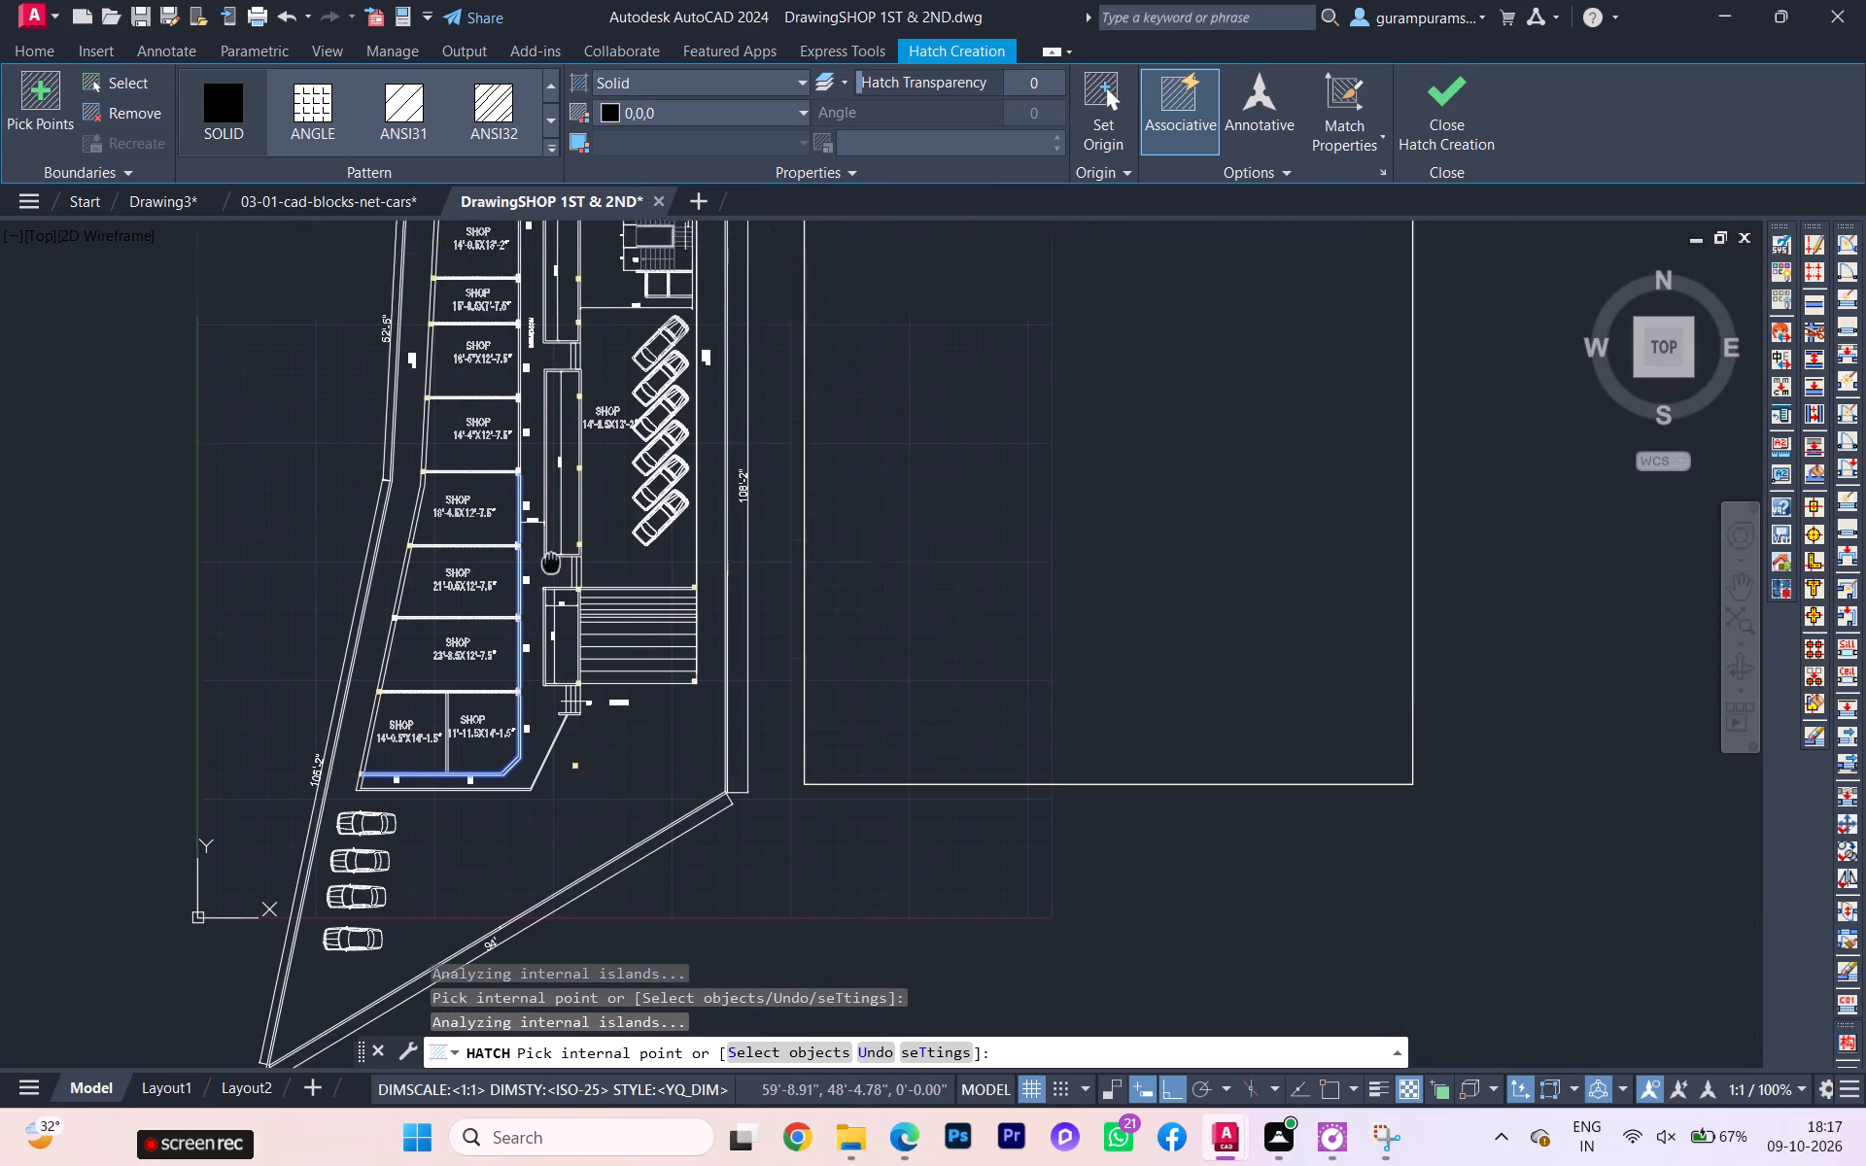
middle_click_drag(574, 689, 573, 694)
scroll(561, 651, "up", 5)
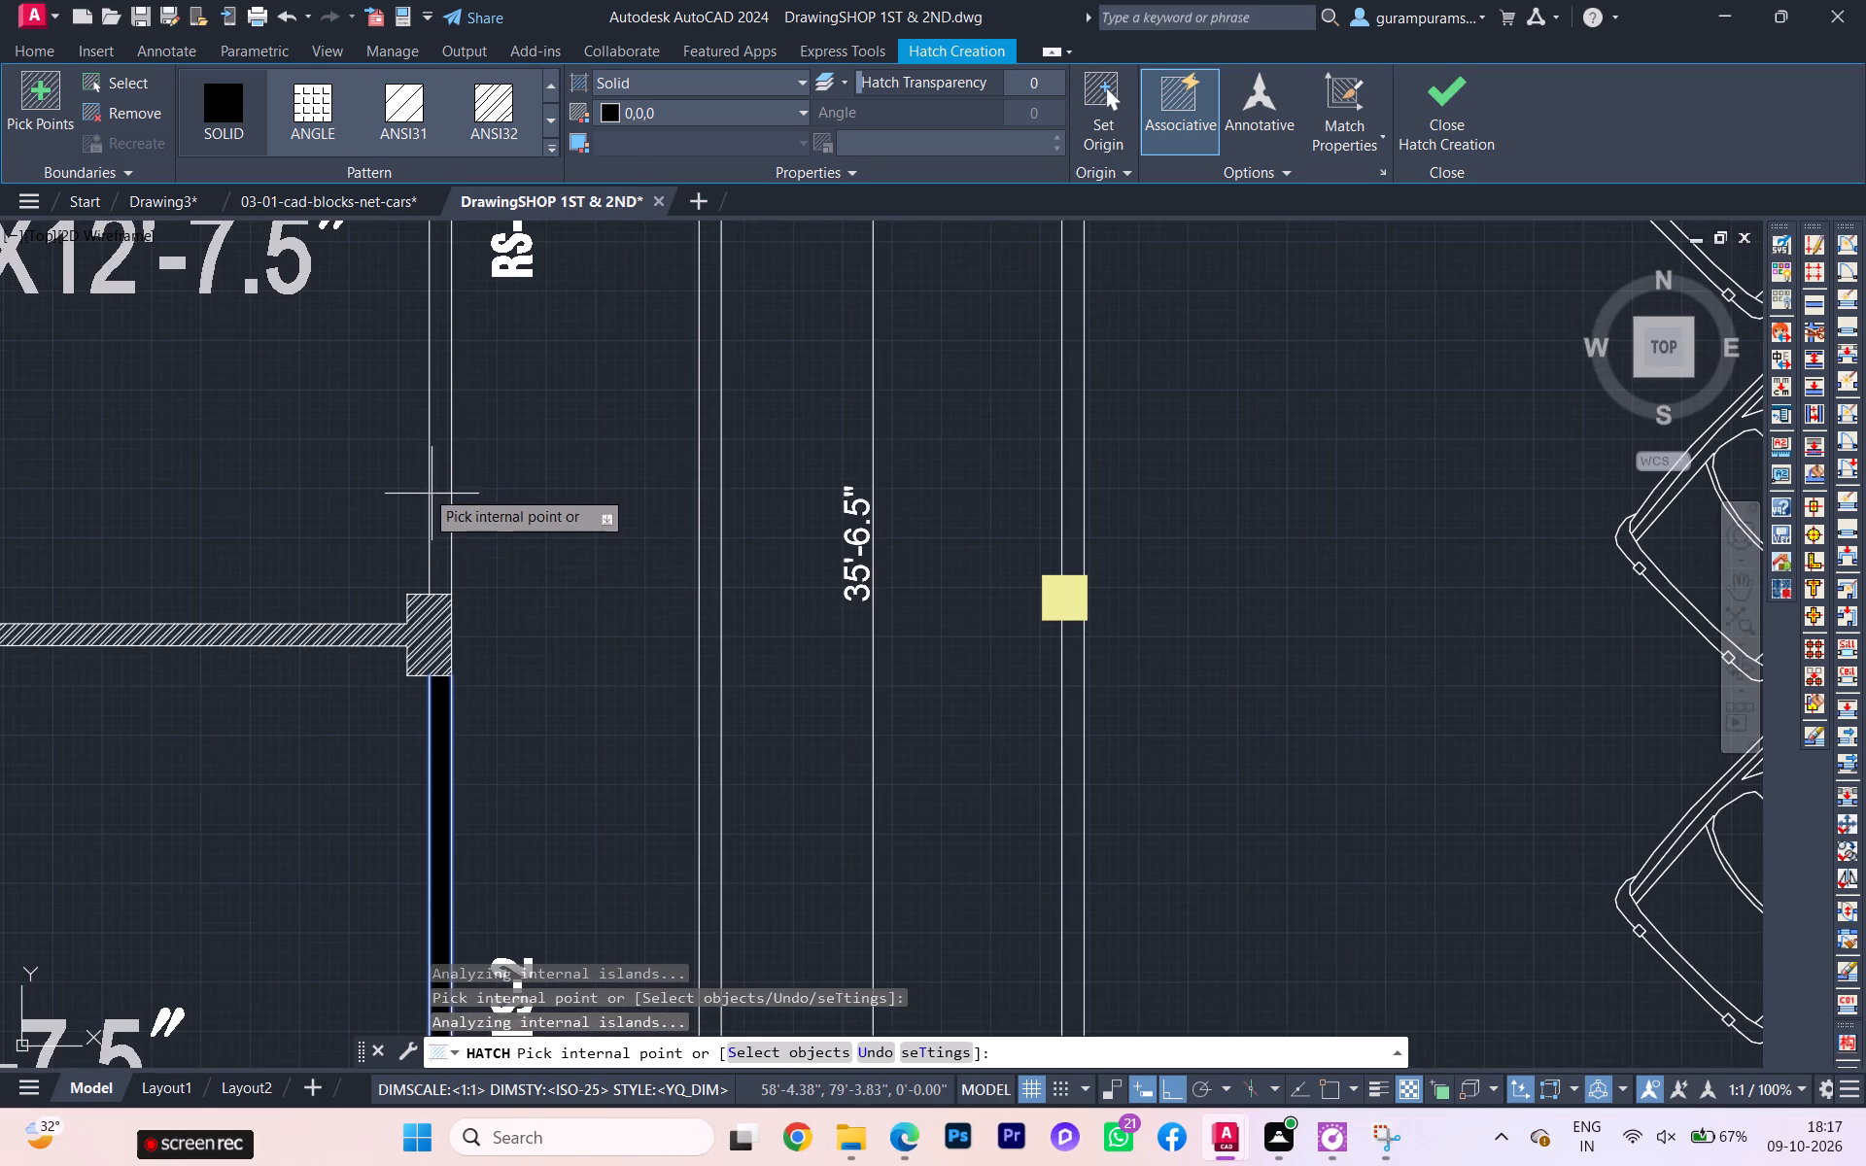
left_click(436, 469)
scroll(479, 486, "down", 4)
middle_click_drag(494, 549, 502, 703)
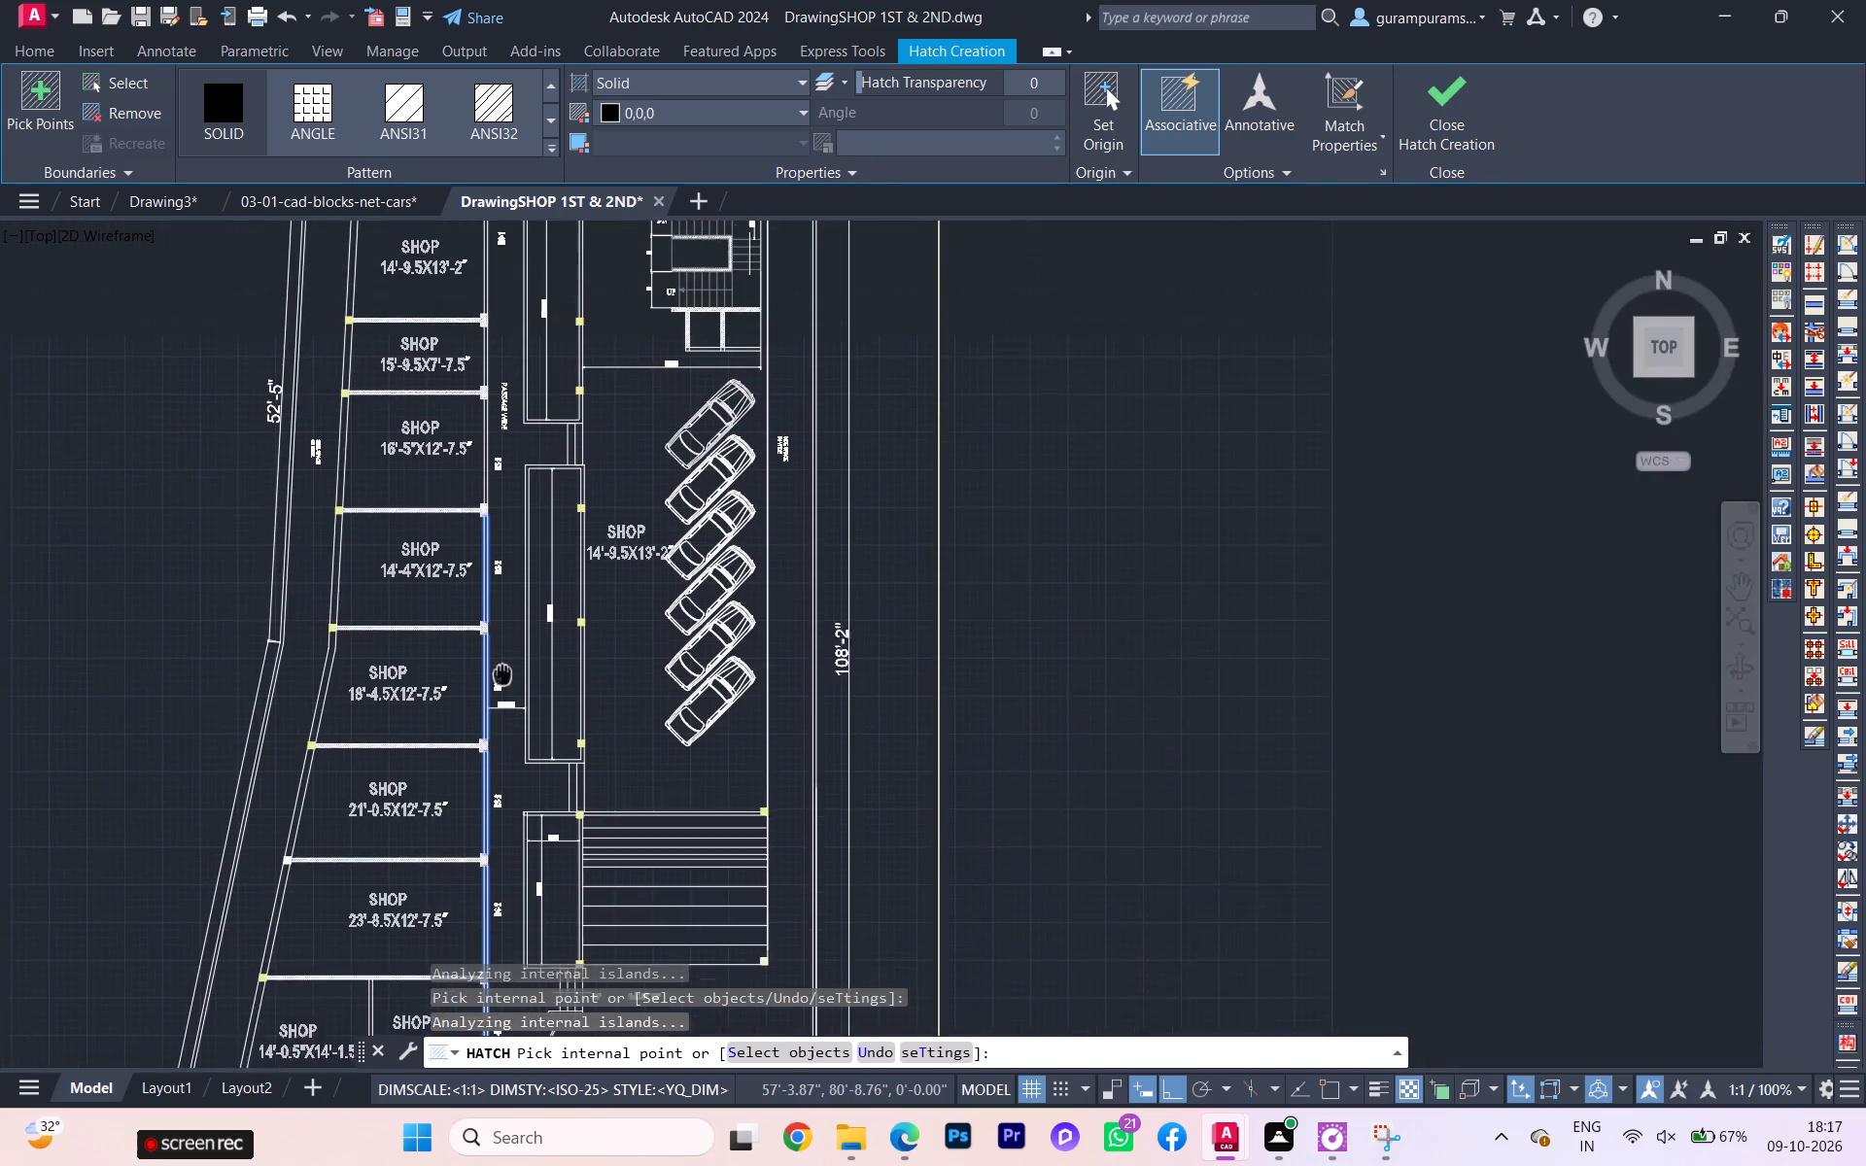
middle_click_drag(502, 703, 501, 704)
scroll(469, 500, "up", 4)
left_click(564, 462)
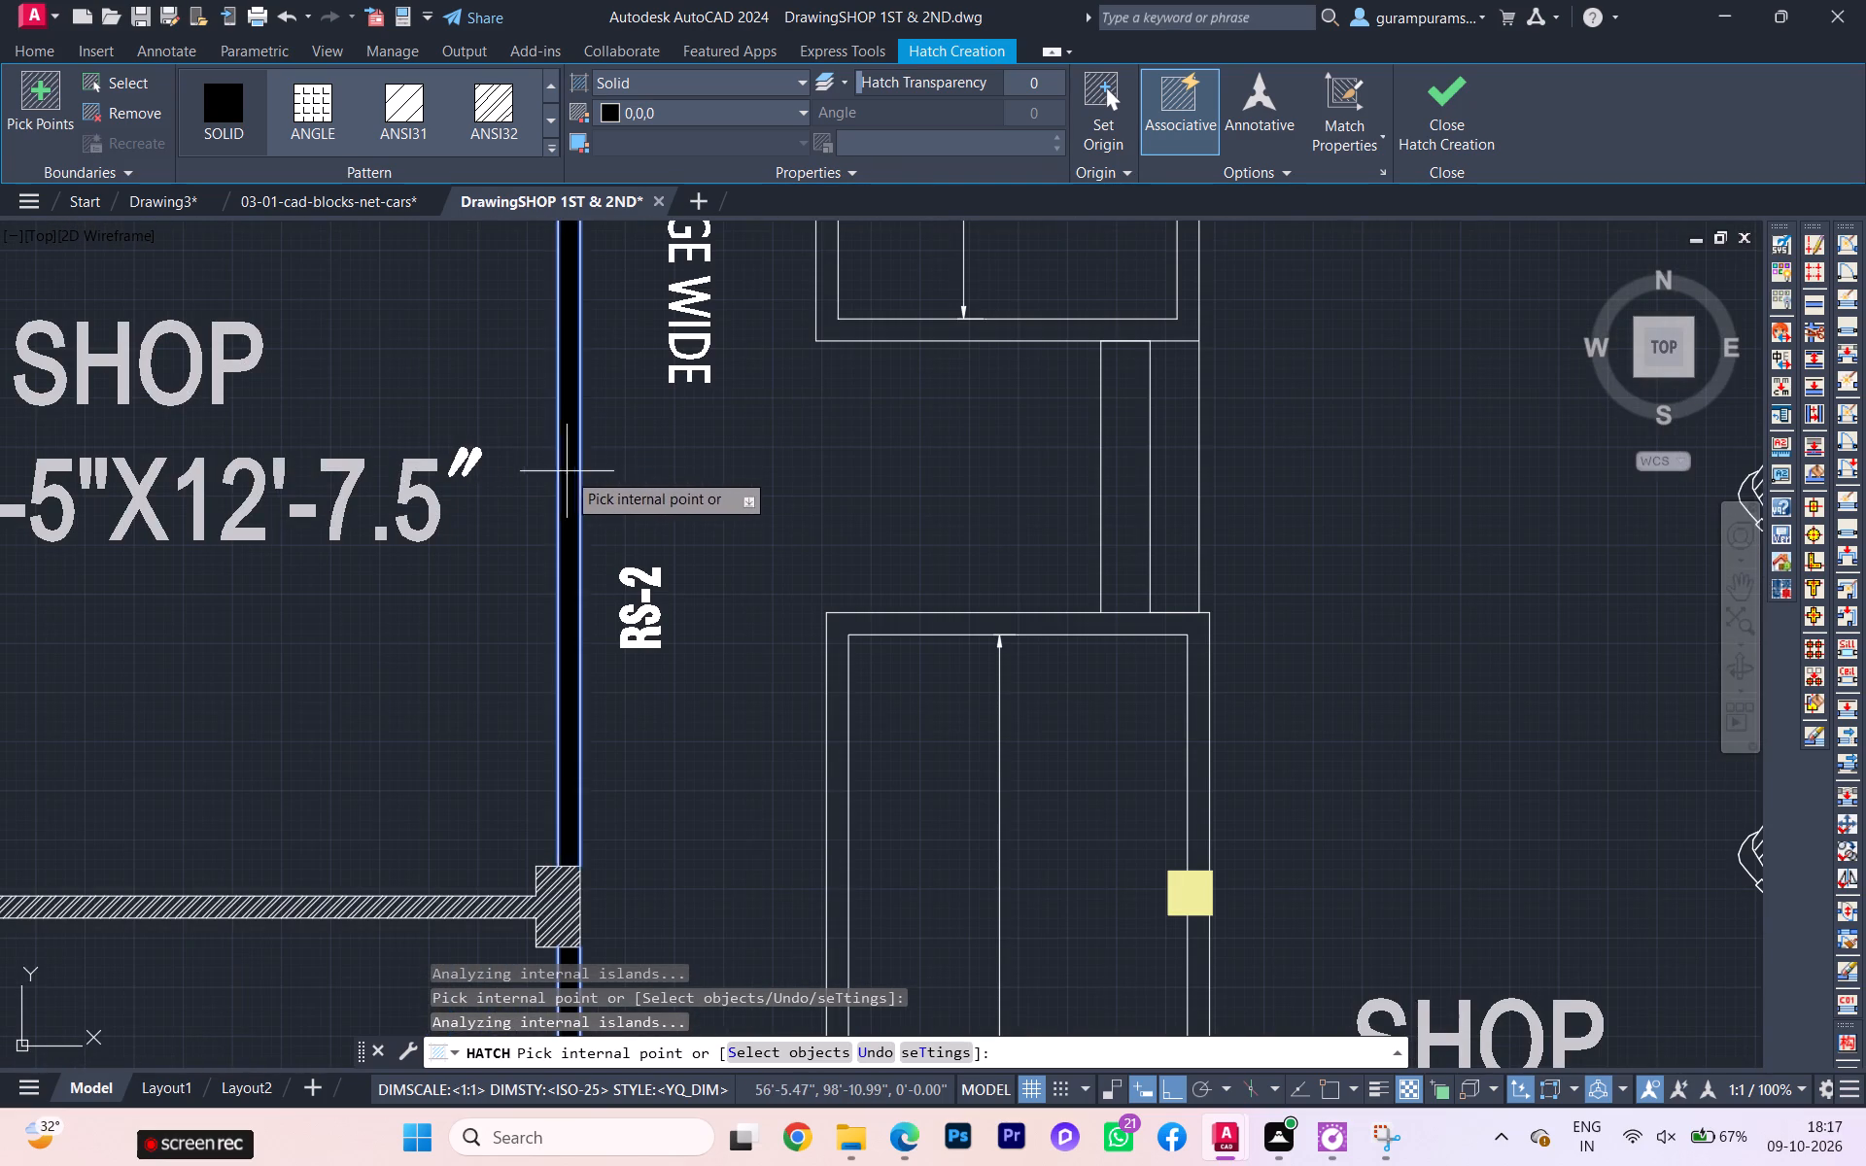
scroll(574, 472, "down", 2)
middle_click_drag(585, 481, 645, 801)
scroll(657, 702, "up", 3)
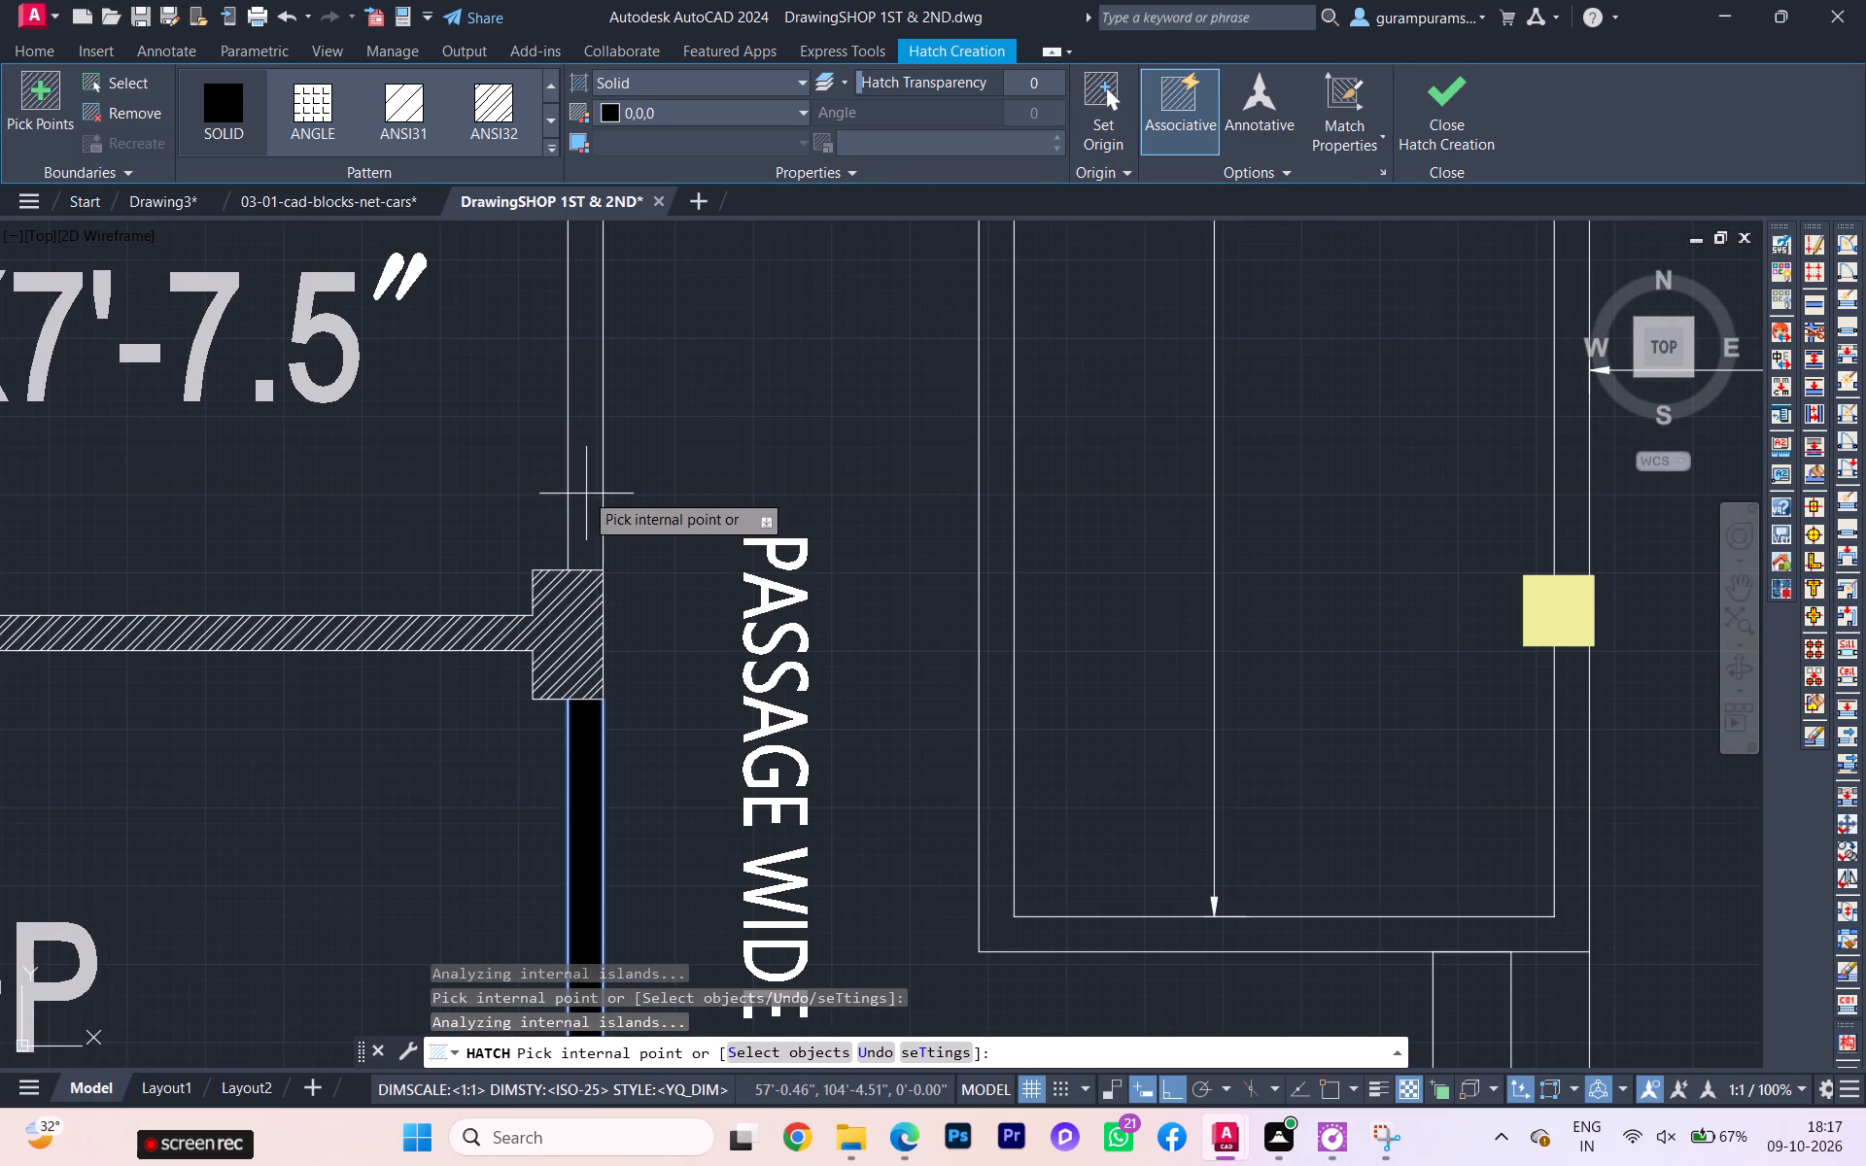
left_click(584, 492)
scroll(656, 454, "down", 5)
middle_click_drag(663, 465, 640, 835)
scroll(614, 596, "up", 1)
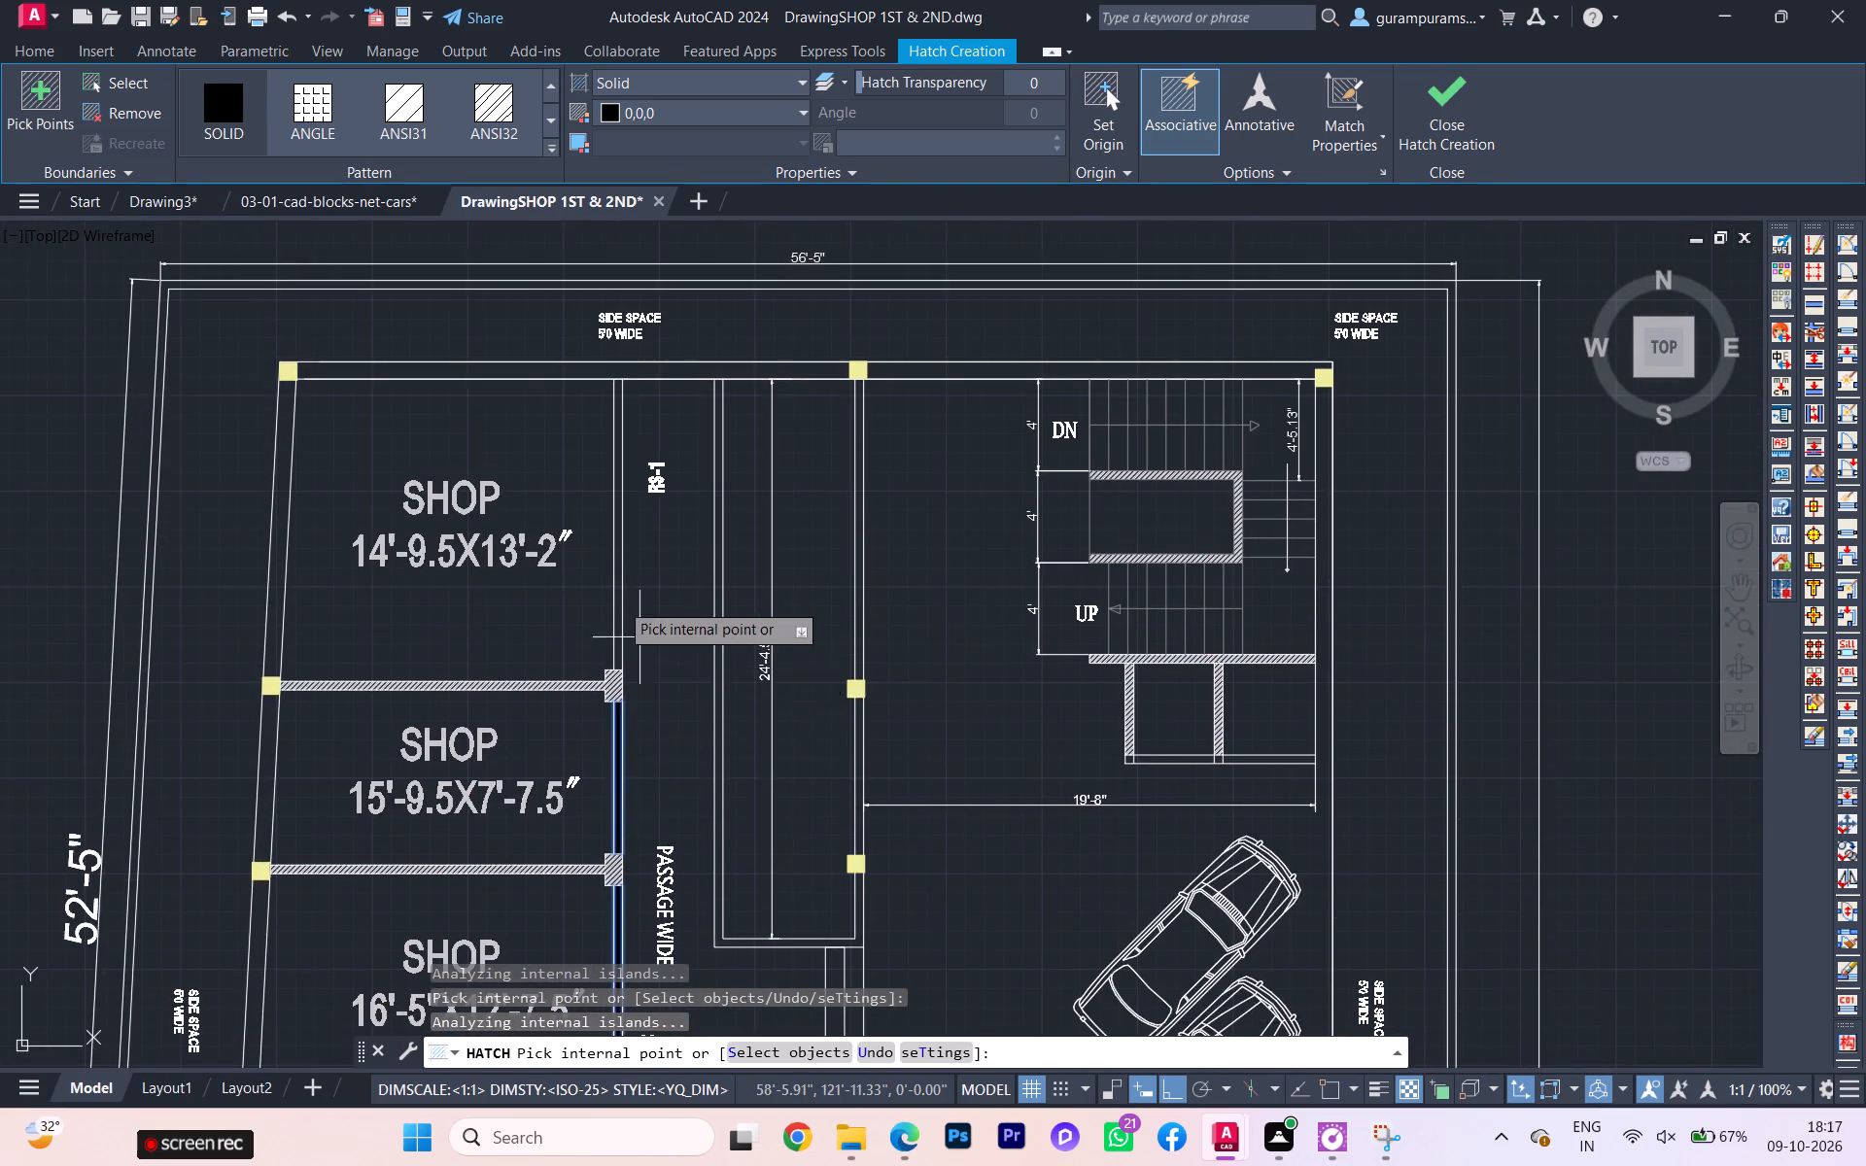
scroll(612, 591, "up", 1)
left_click(627, 560)
key("Escape")
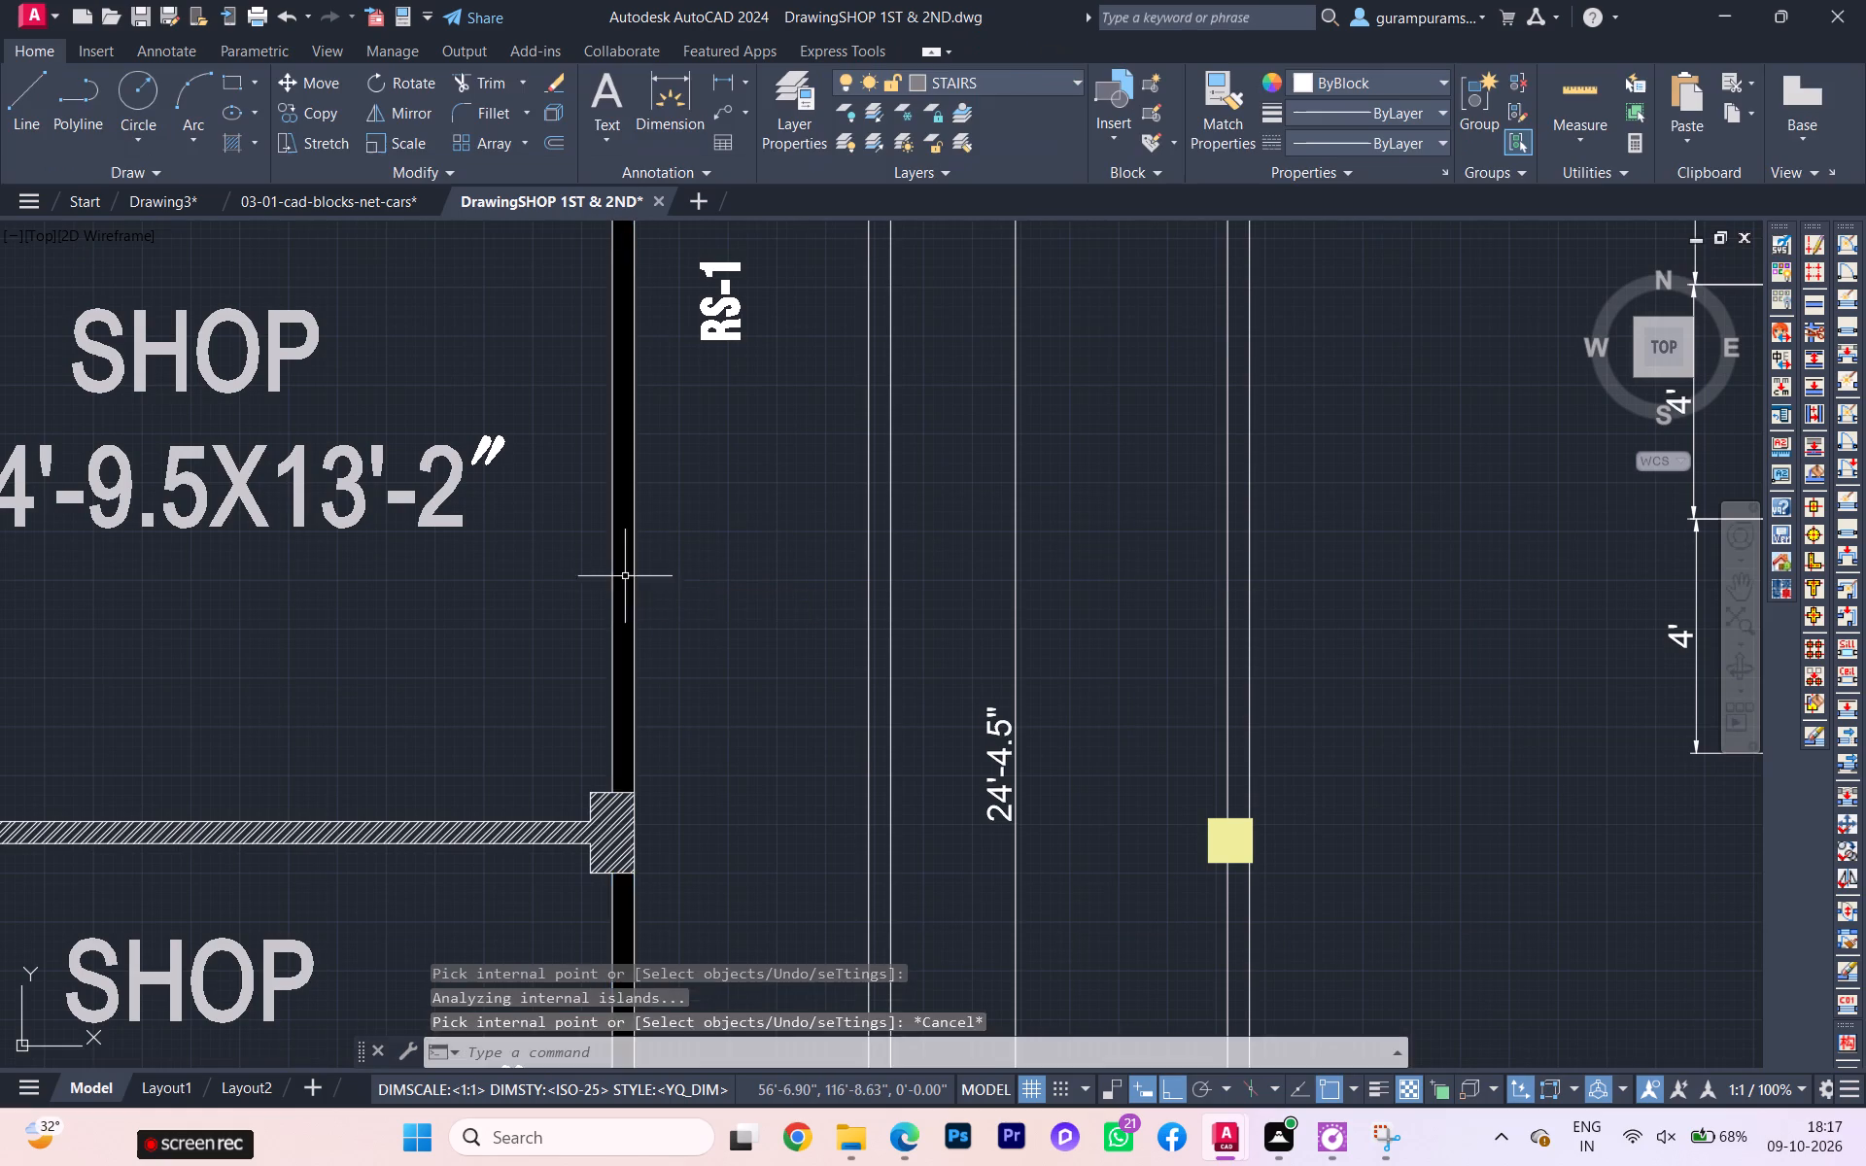
Compare the hatched shop fronts and overall ground floor plan with the reference plan.
scroll(603, 578, "down", 5)
scroll(617, 618, "up", 3)
scroll(587, 607, "down", 3)
scroll(696, 653, "up", 2)
scroll(694, 644, "down", 1)
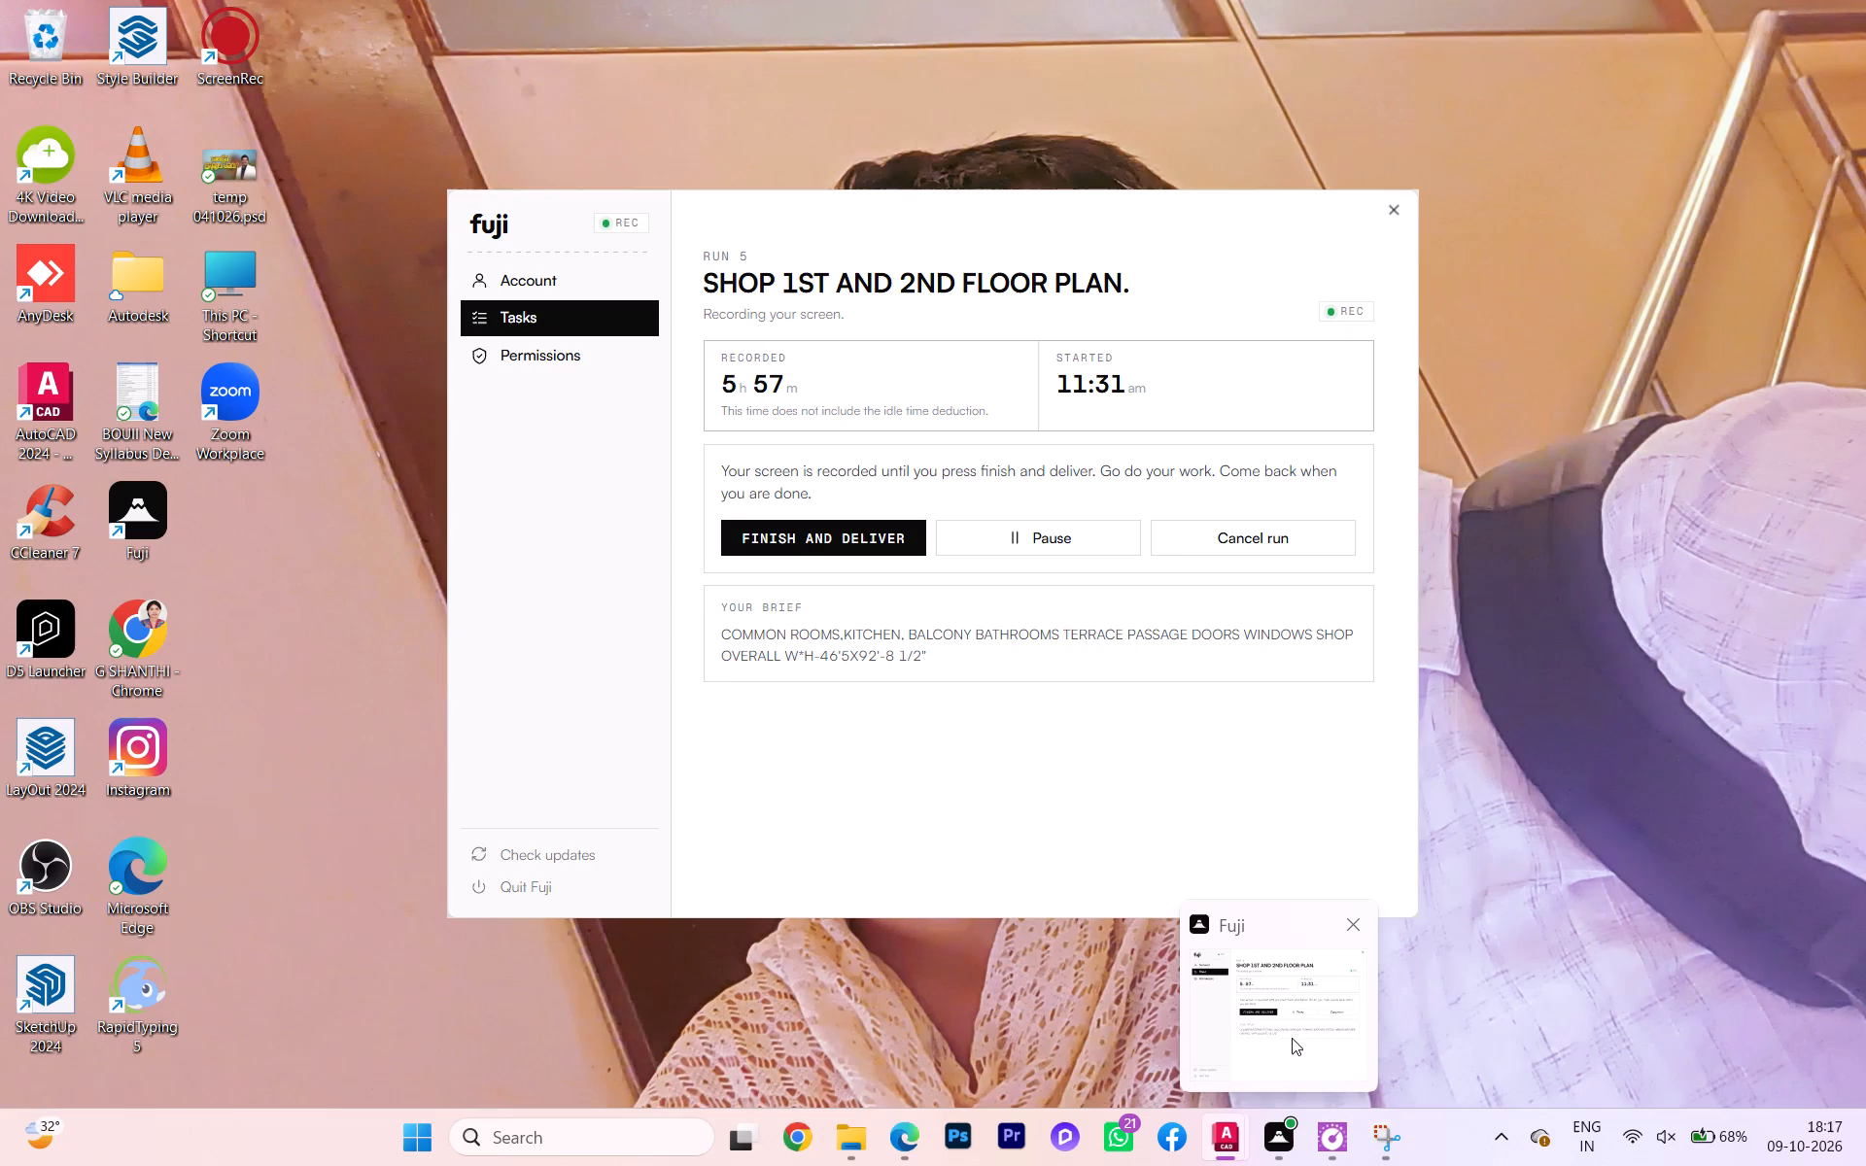
scroll(781, 741, "down", 3)
scroll(776, 758, "up", 2)
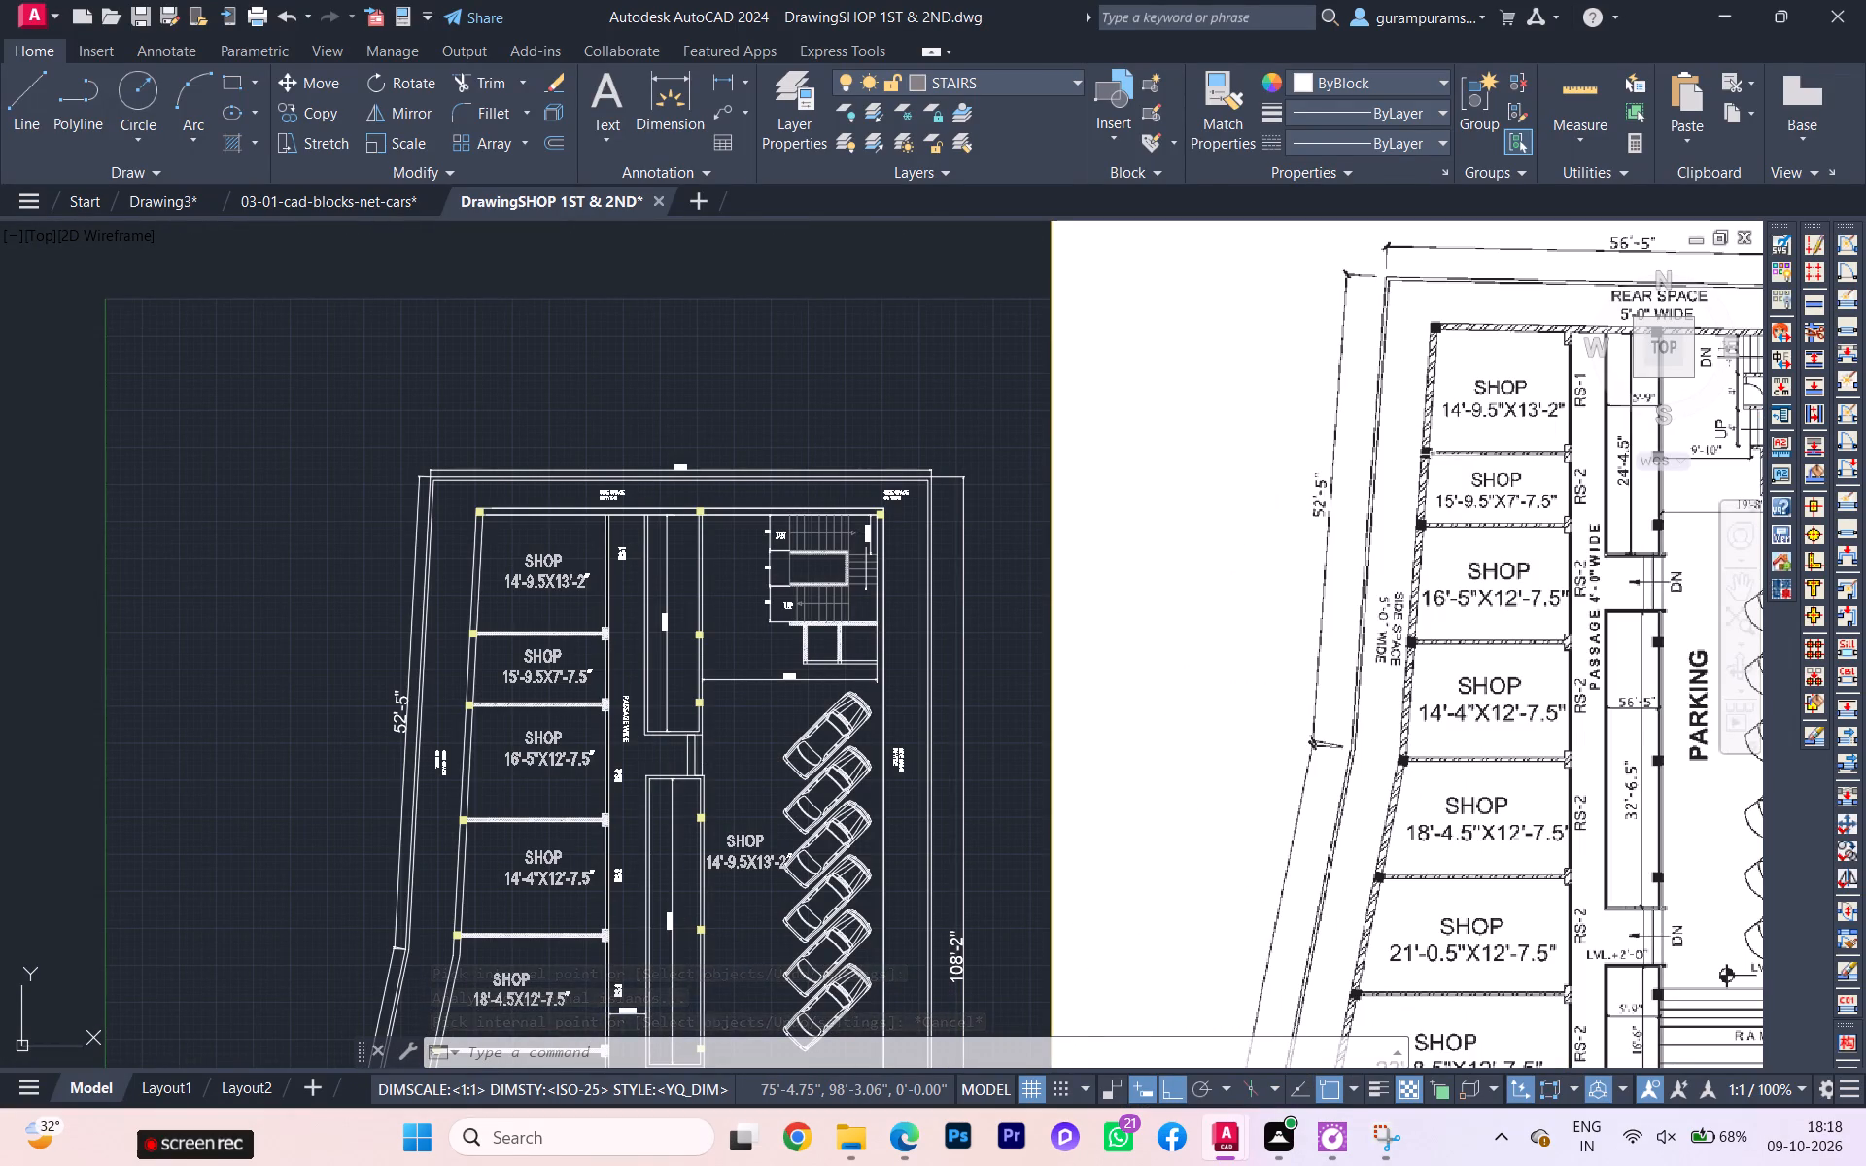
left_click(1667, 360)
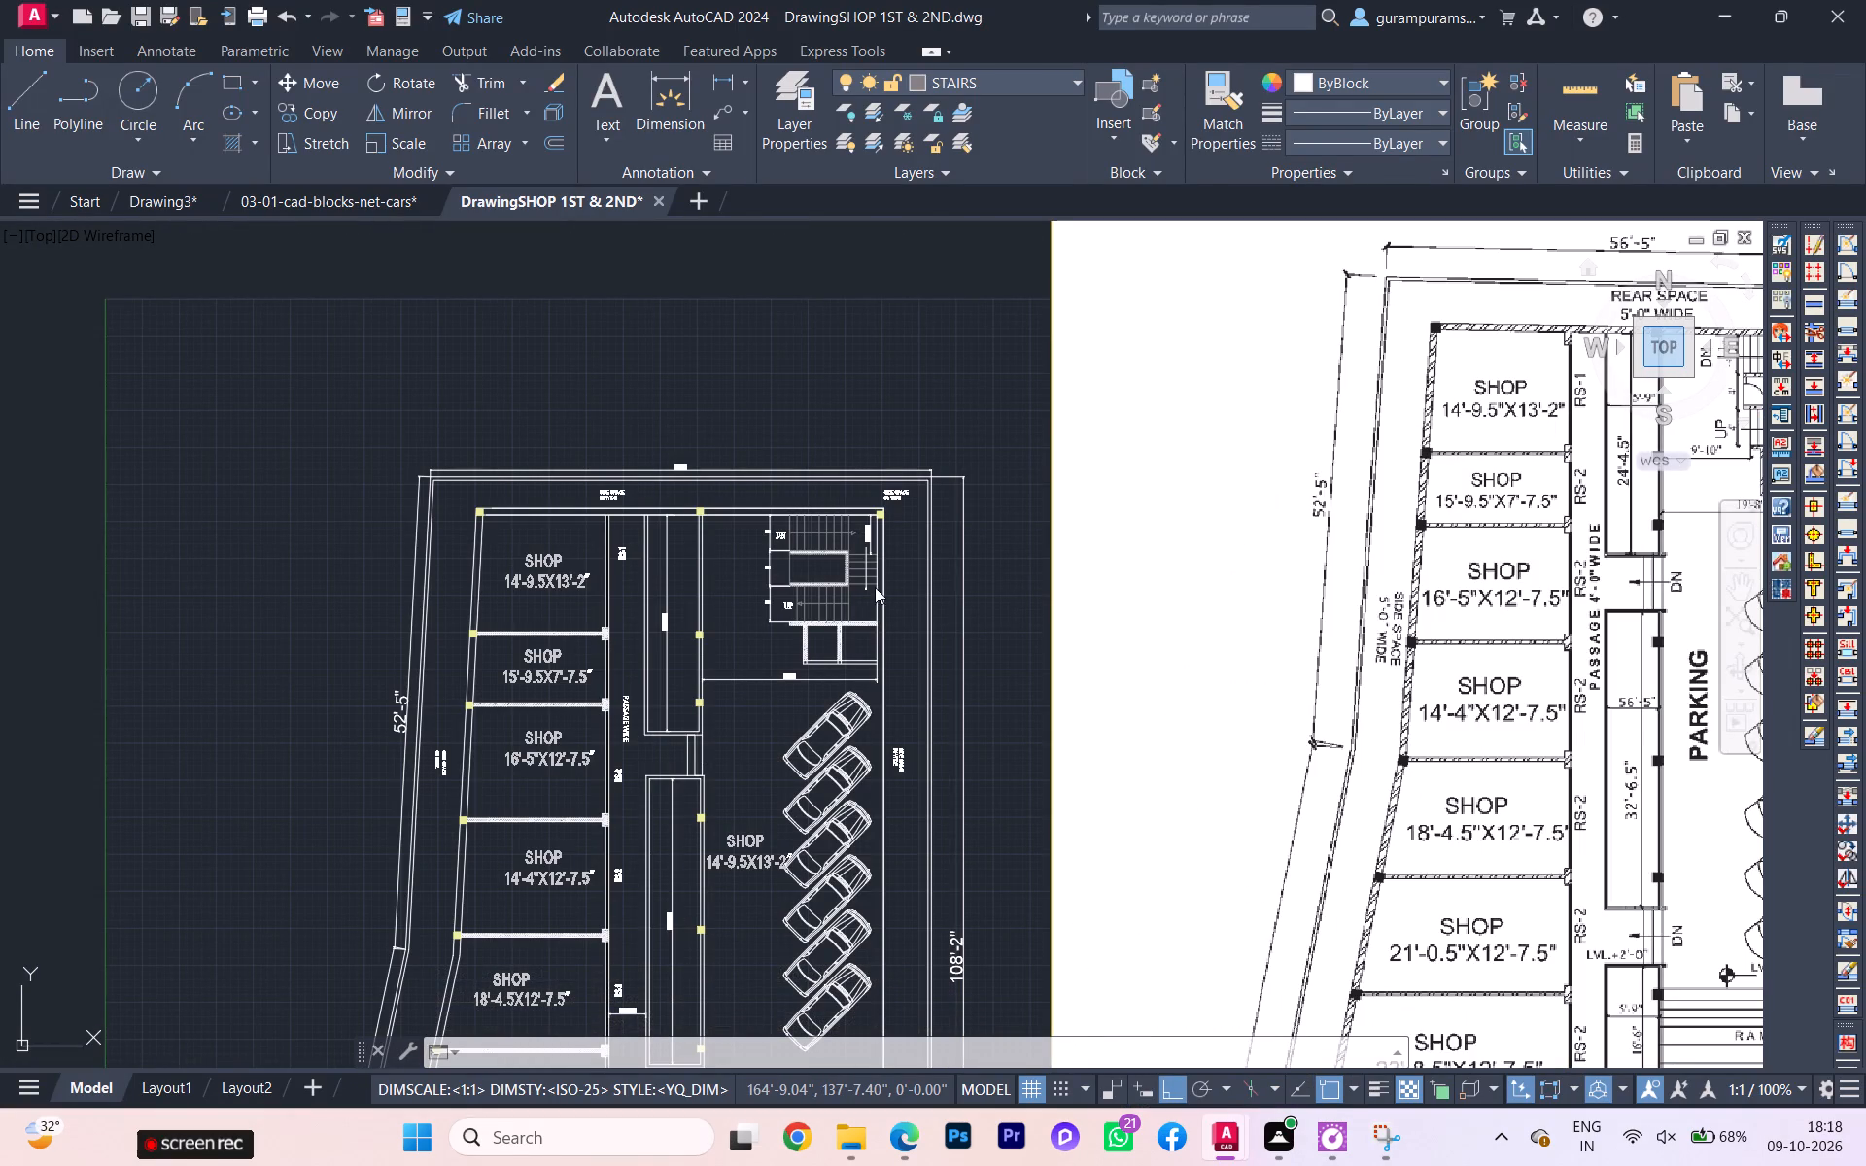
scroll(590, 646, "up", 3)
scroll(596, 648, "down", 1)
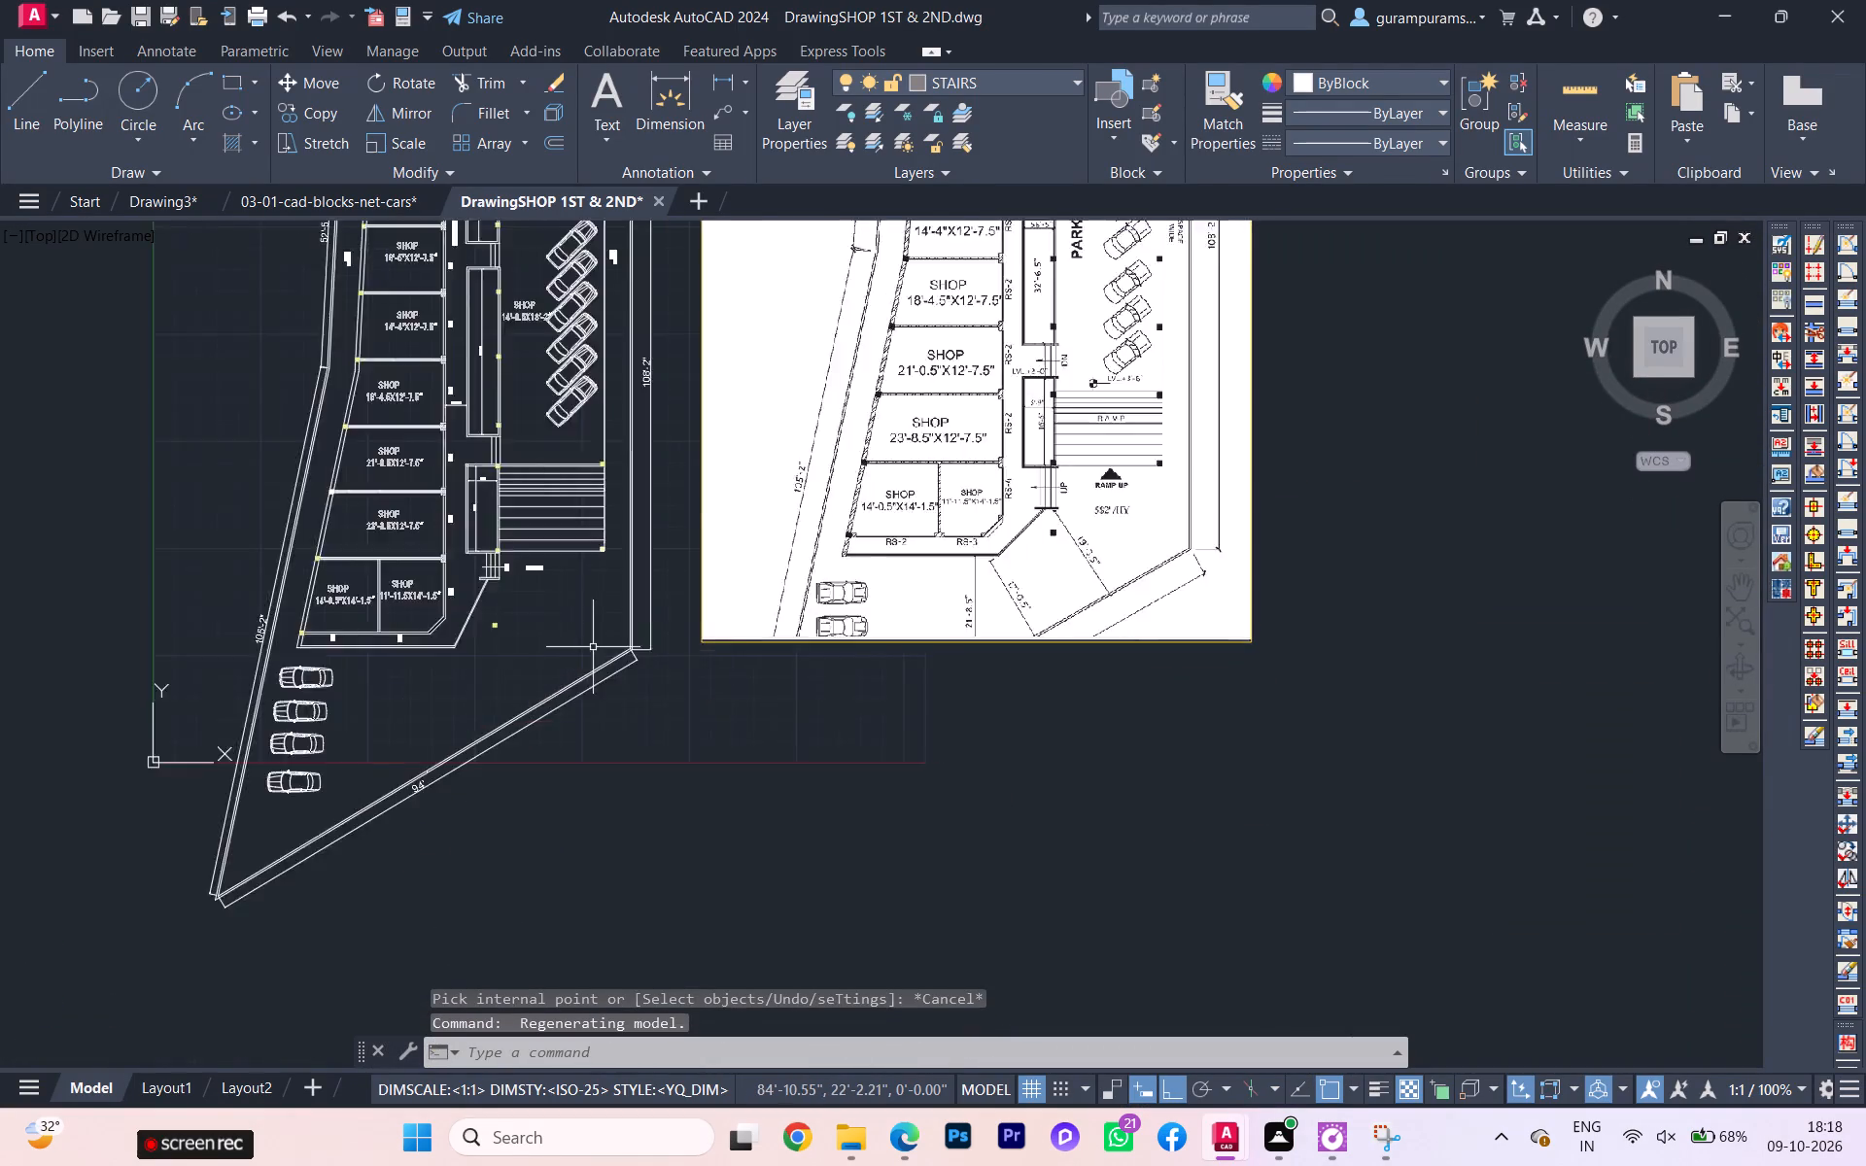
Erase the two other reference plan images placed far away from the ground floor drawing.
scroll(596, 648, "down", 2)
left_click(1330, 879)
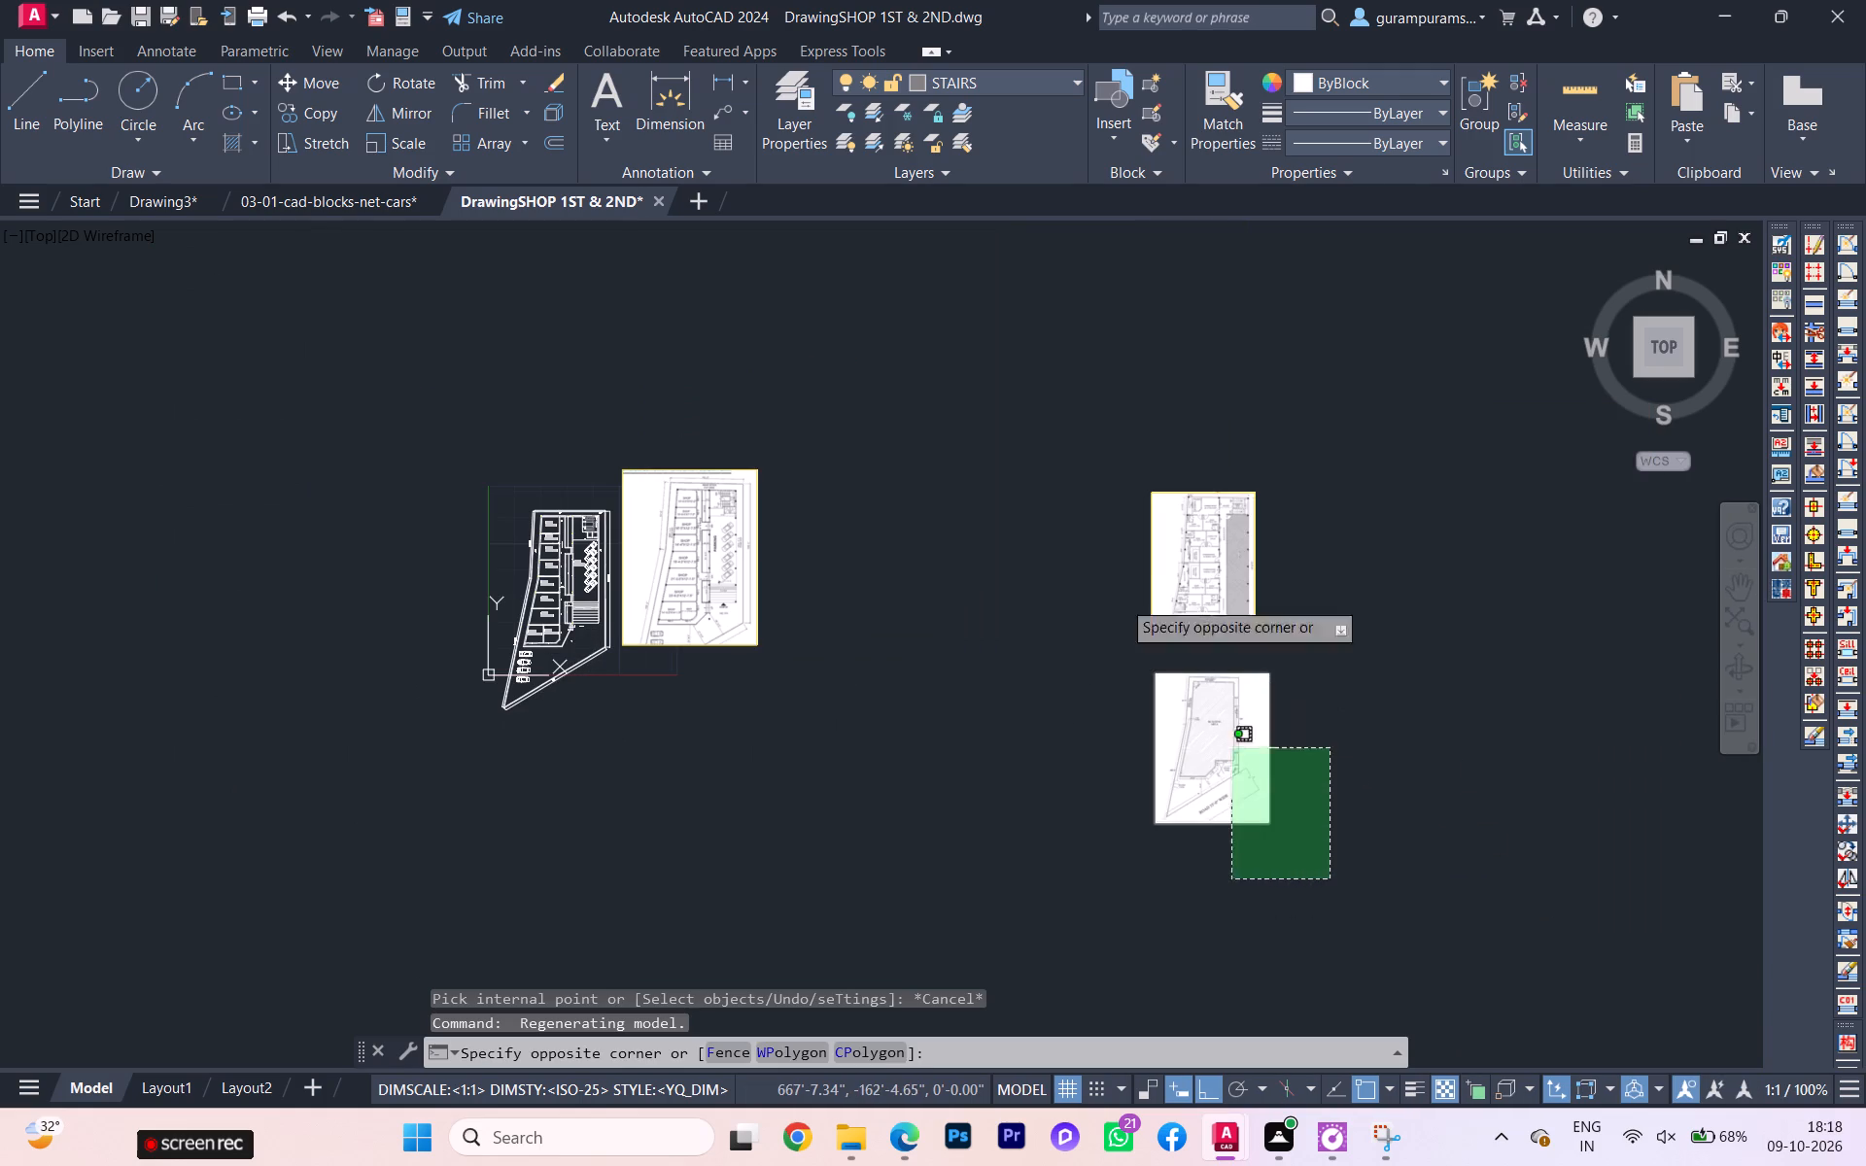
left_click(1097, 401)
key("Delete")
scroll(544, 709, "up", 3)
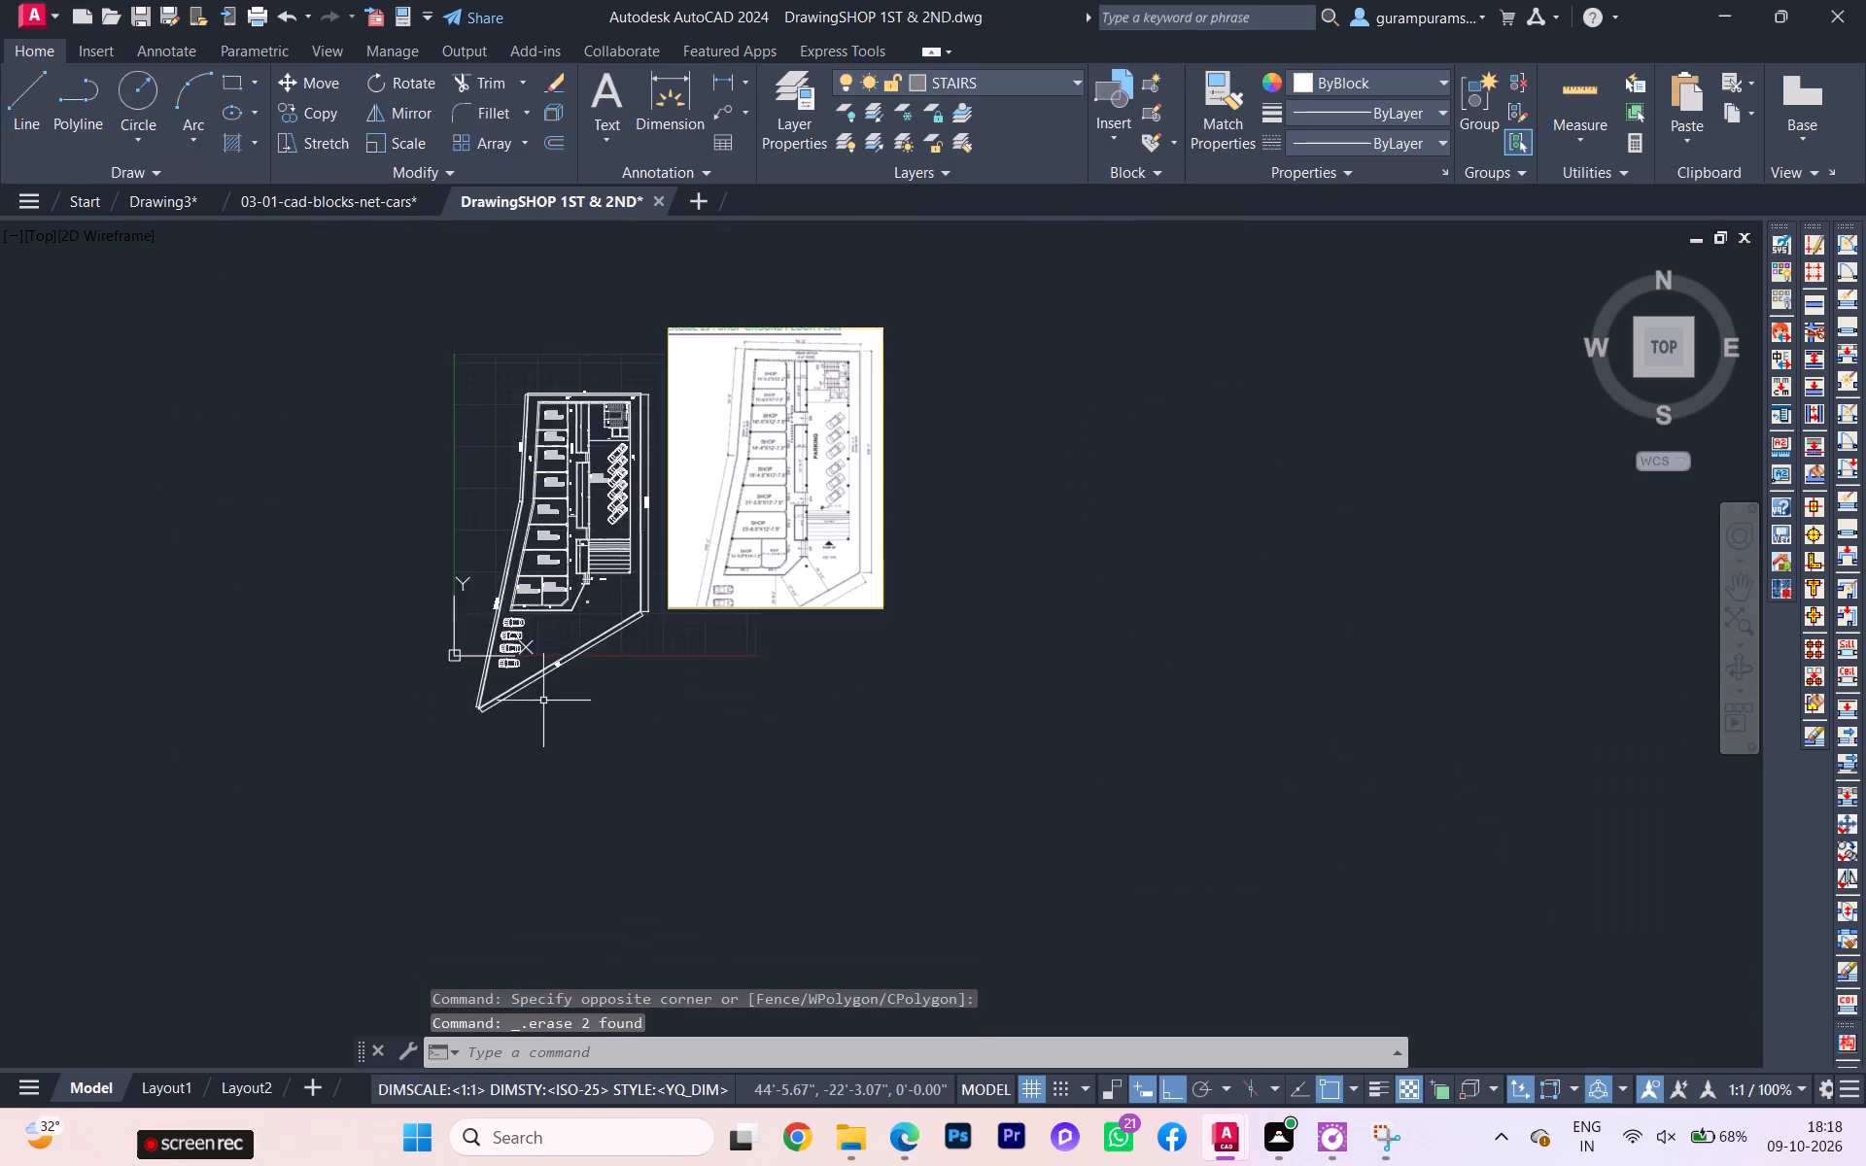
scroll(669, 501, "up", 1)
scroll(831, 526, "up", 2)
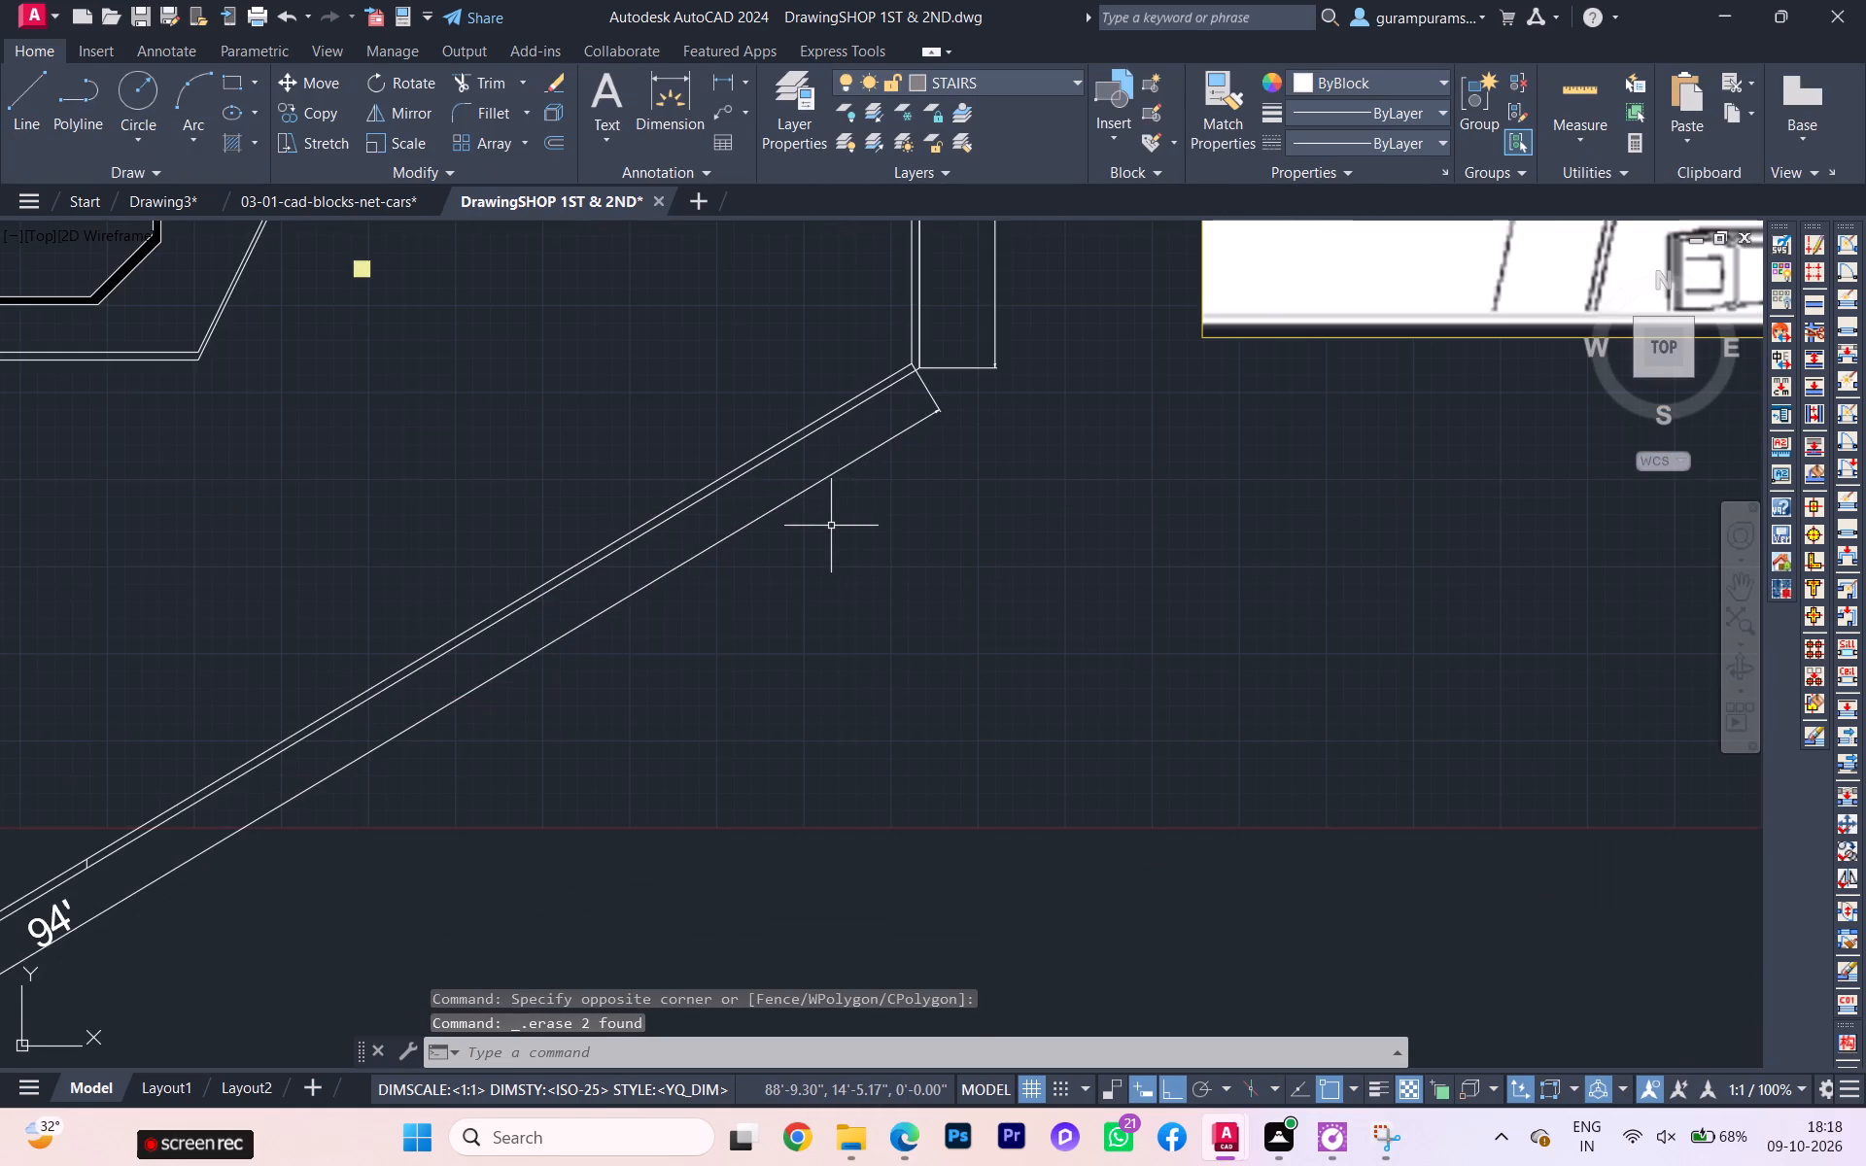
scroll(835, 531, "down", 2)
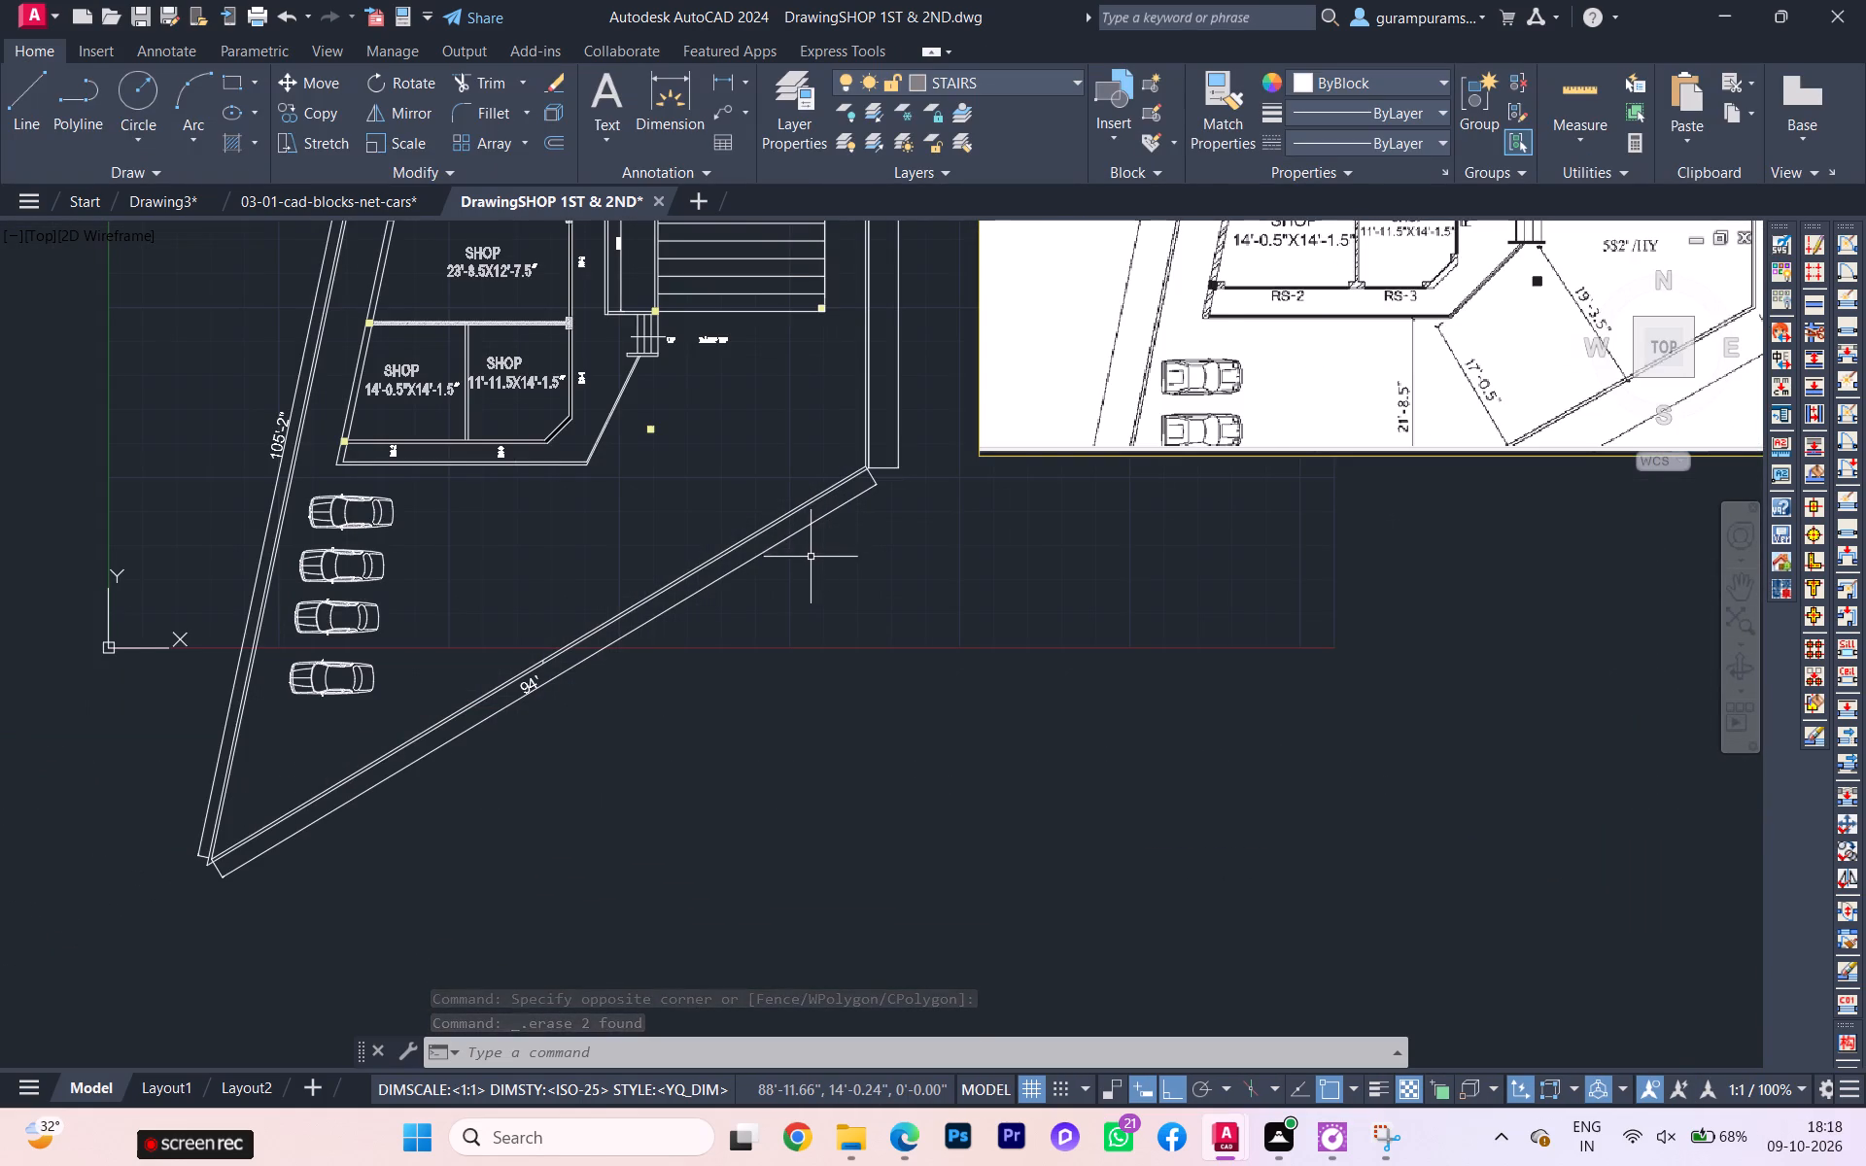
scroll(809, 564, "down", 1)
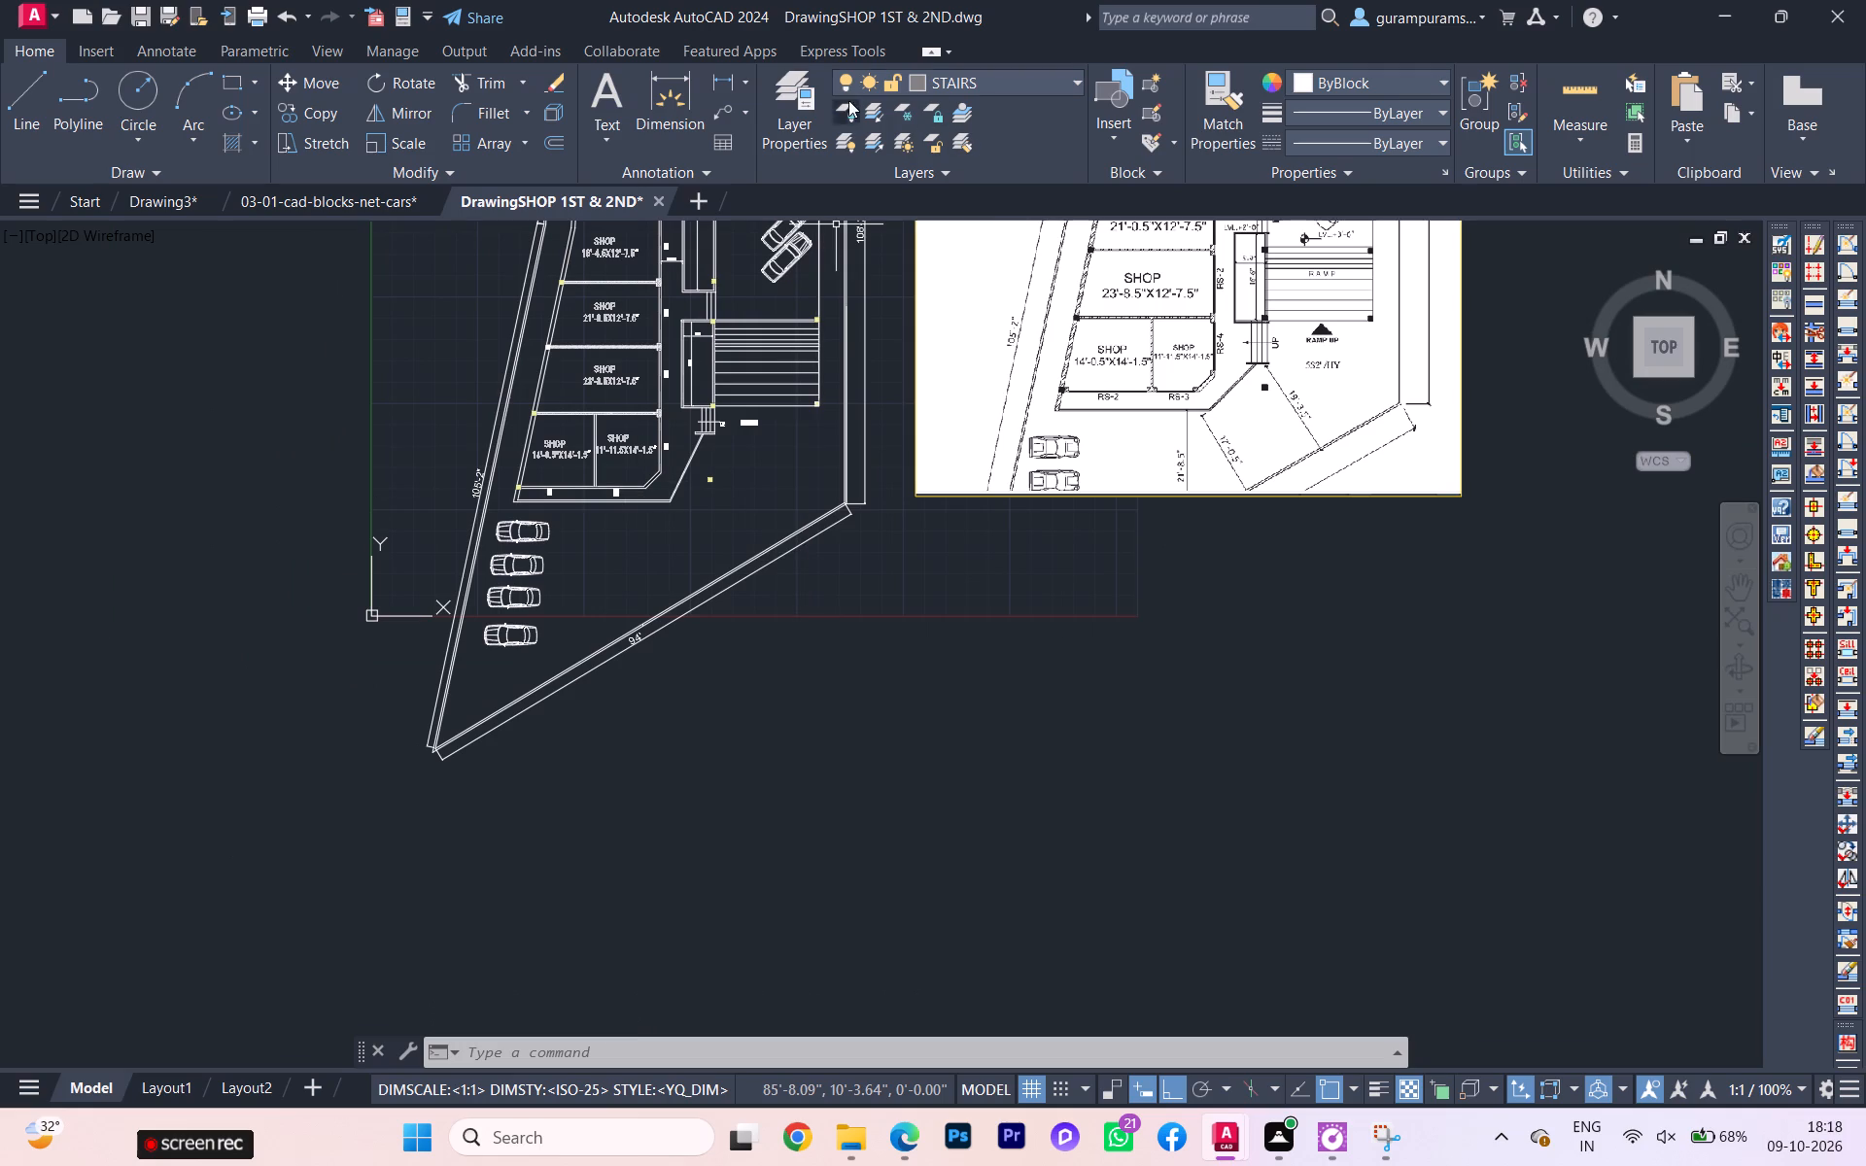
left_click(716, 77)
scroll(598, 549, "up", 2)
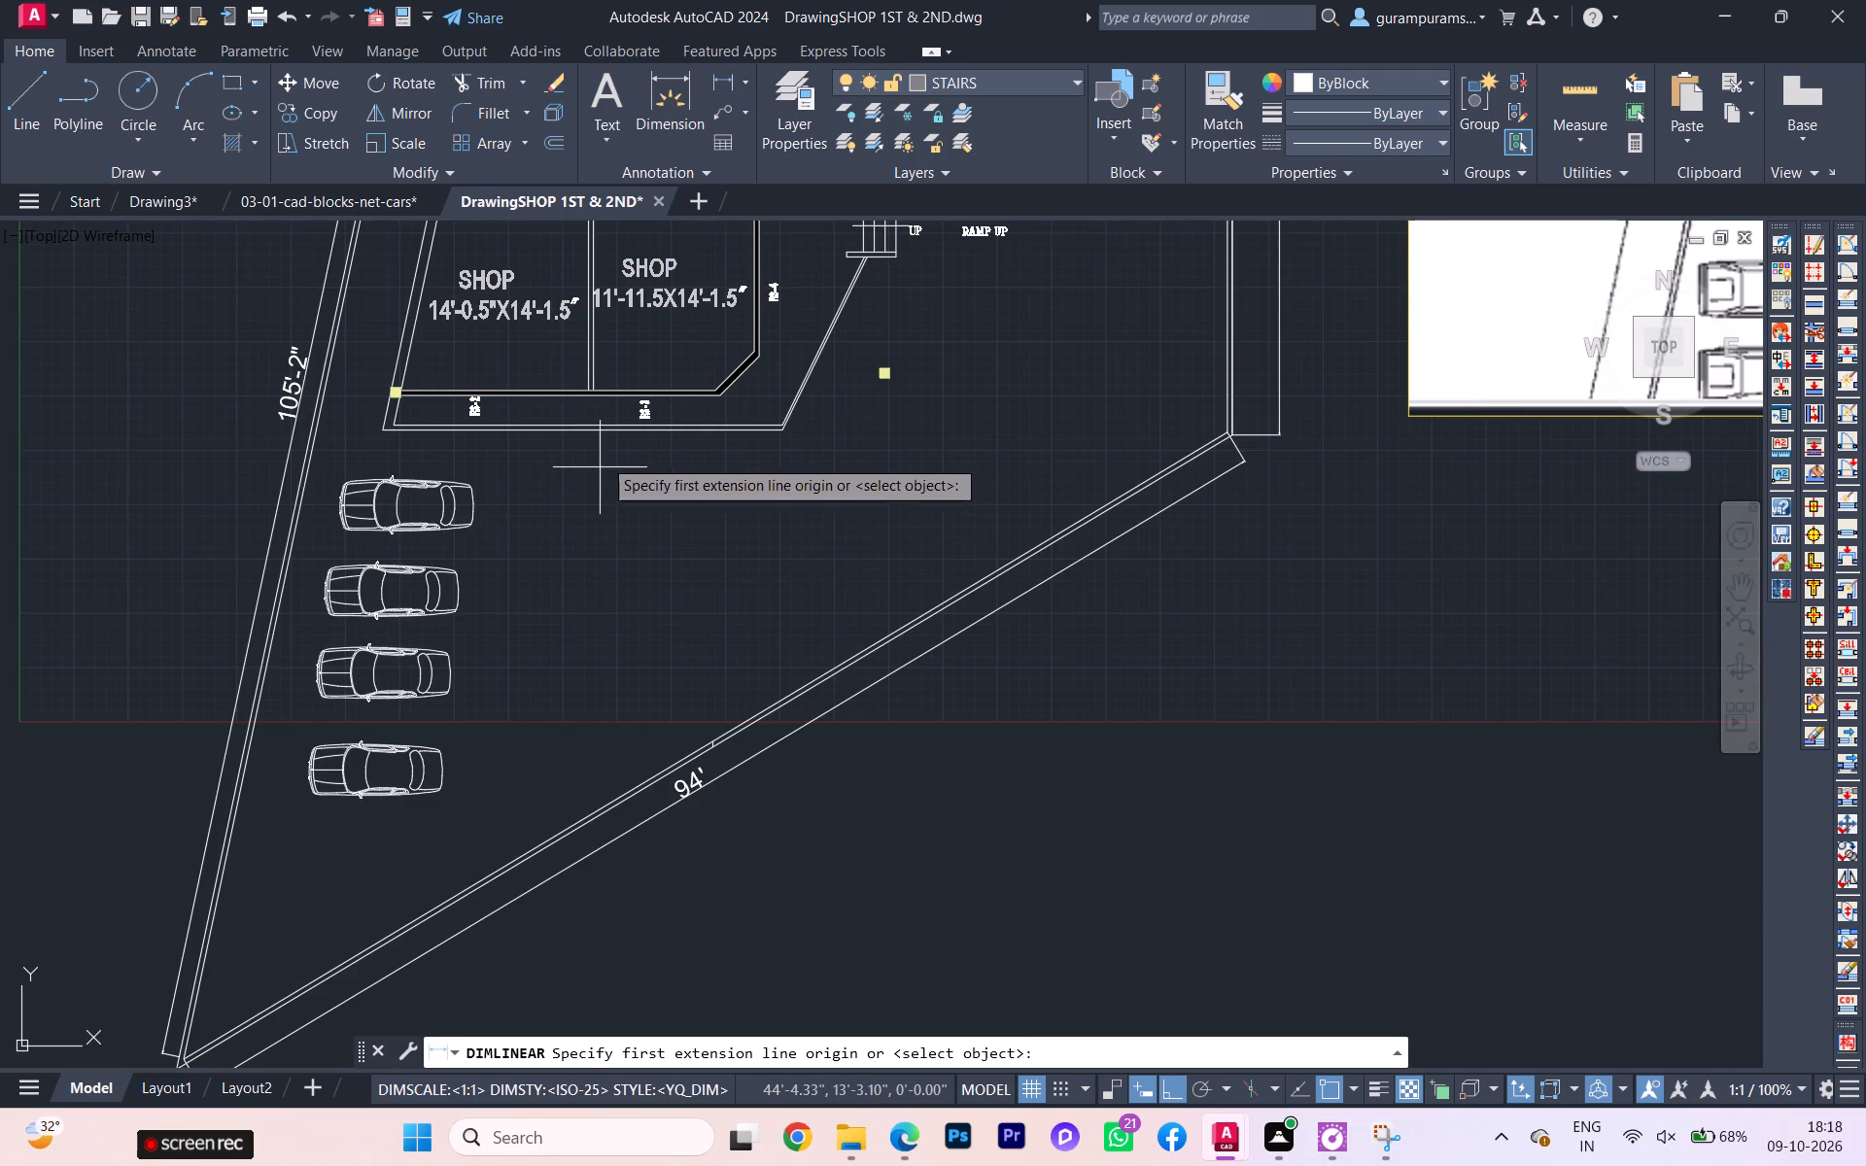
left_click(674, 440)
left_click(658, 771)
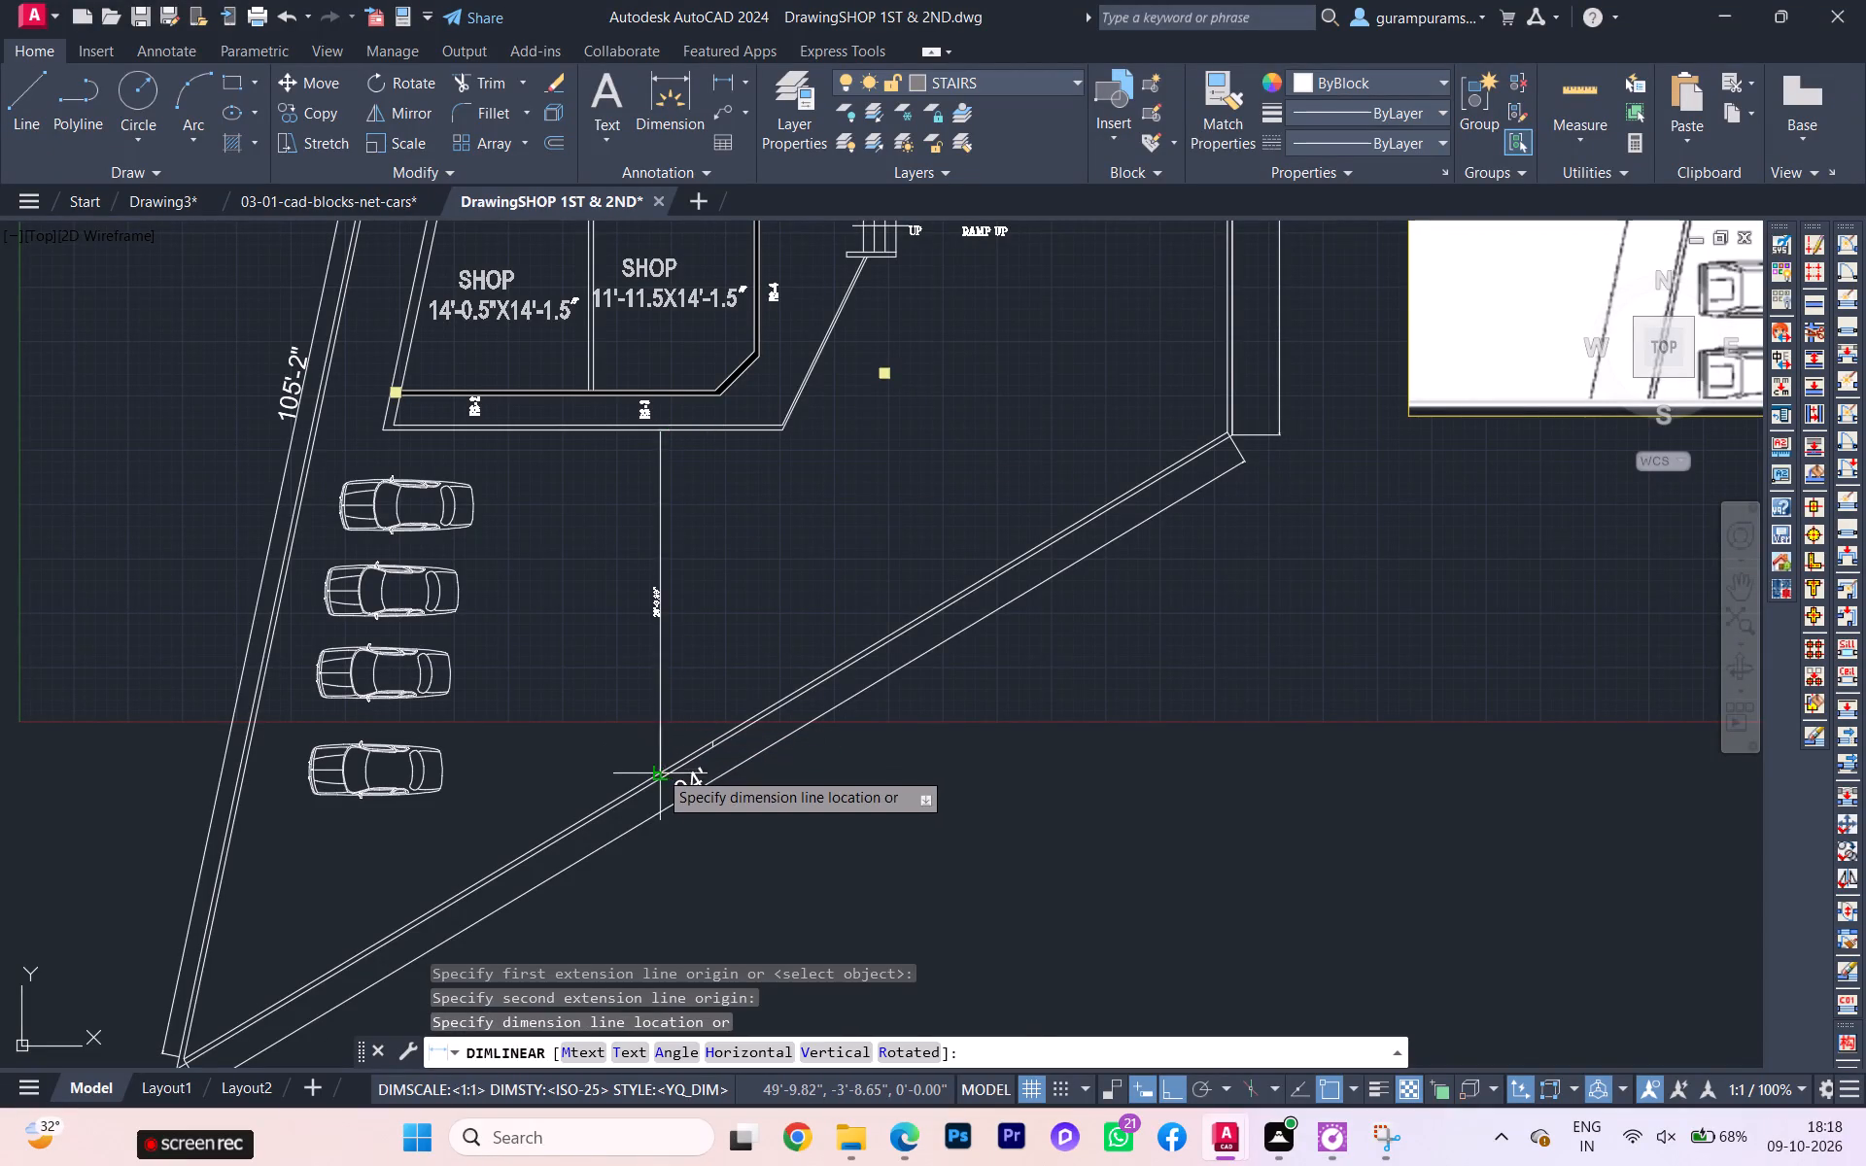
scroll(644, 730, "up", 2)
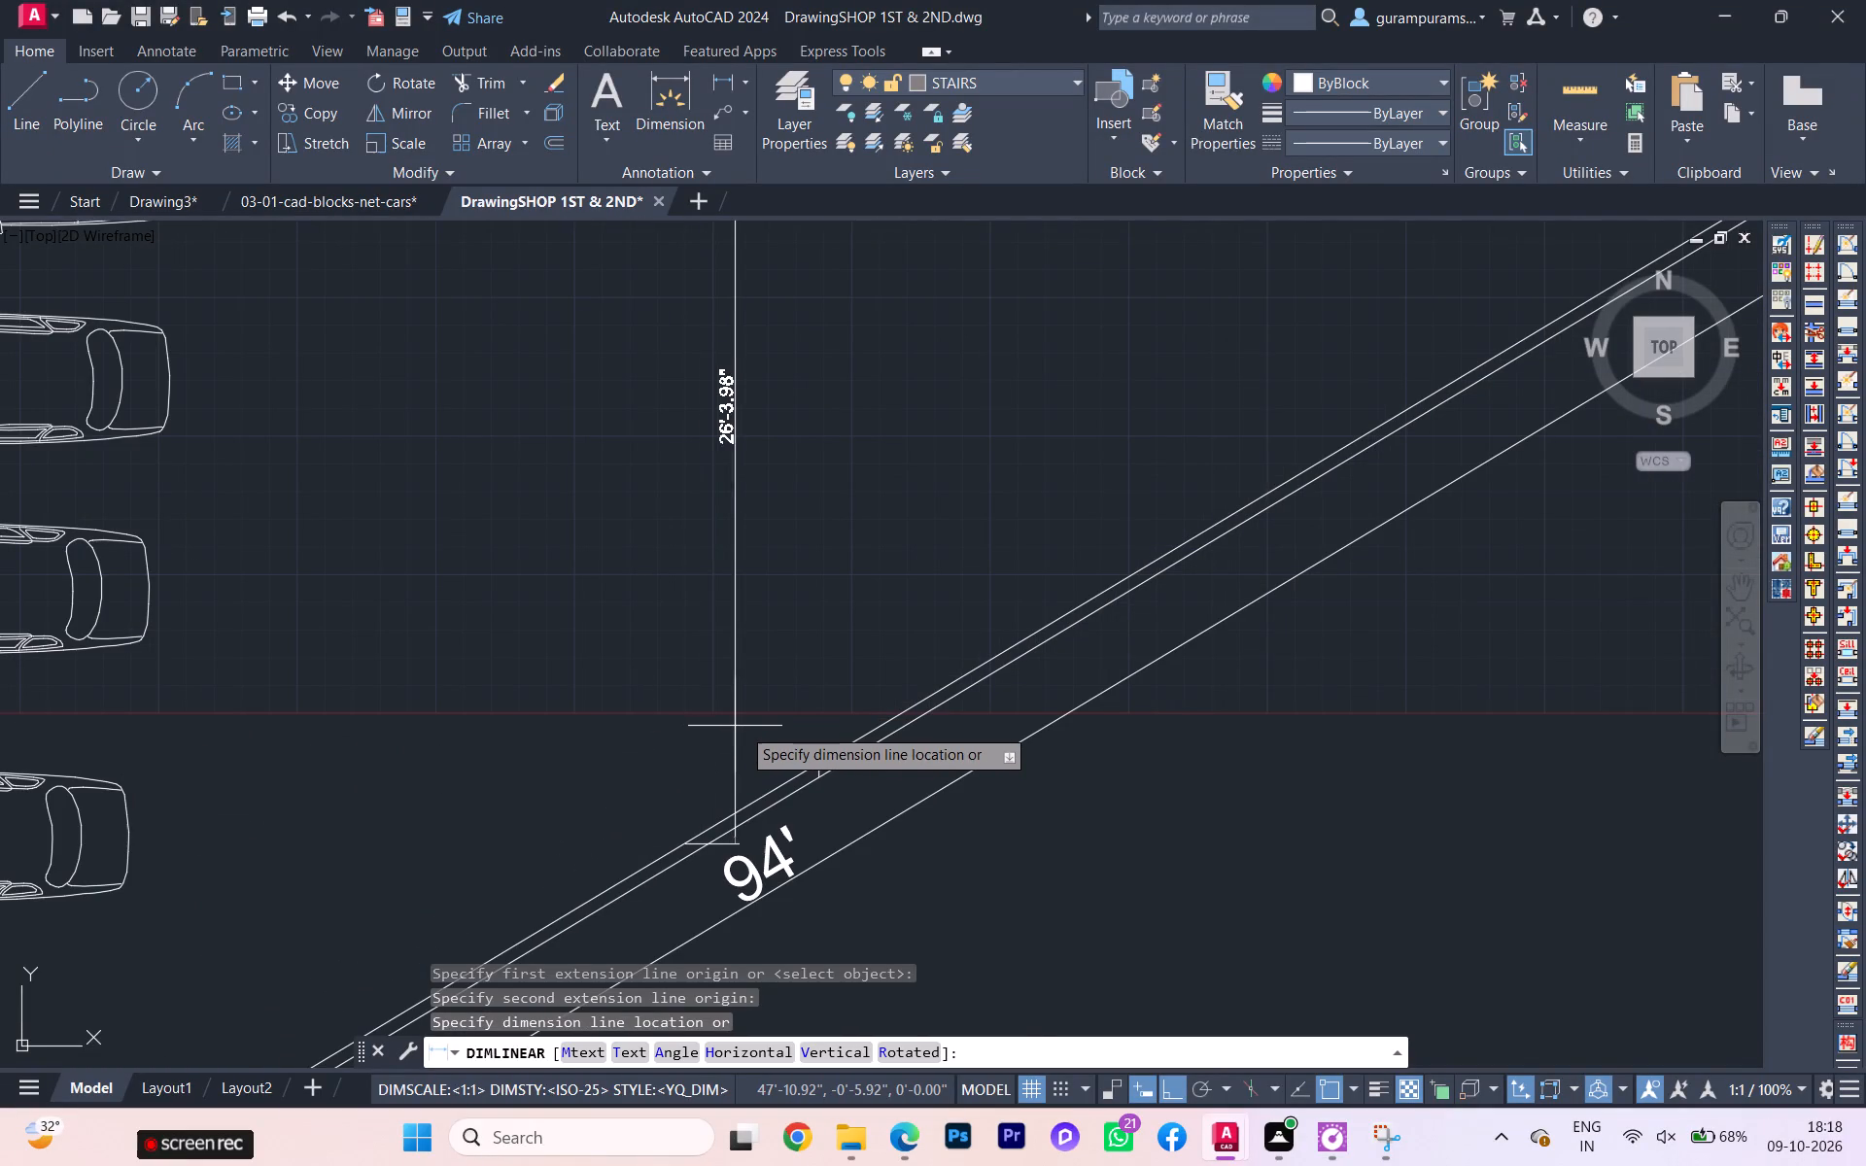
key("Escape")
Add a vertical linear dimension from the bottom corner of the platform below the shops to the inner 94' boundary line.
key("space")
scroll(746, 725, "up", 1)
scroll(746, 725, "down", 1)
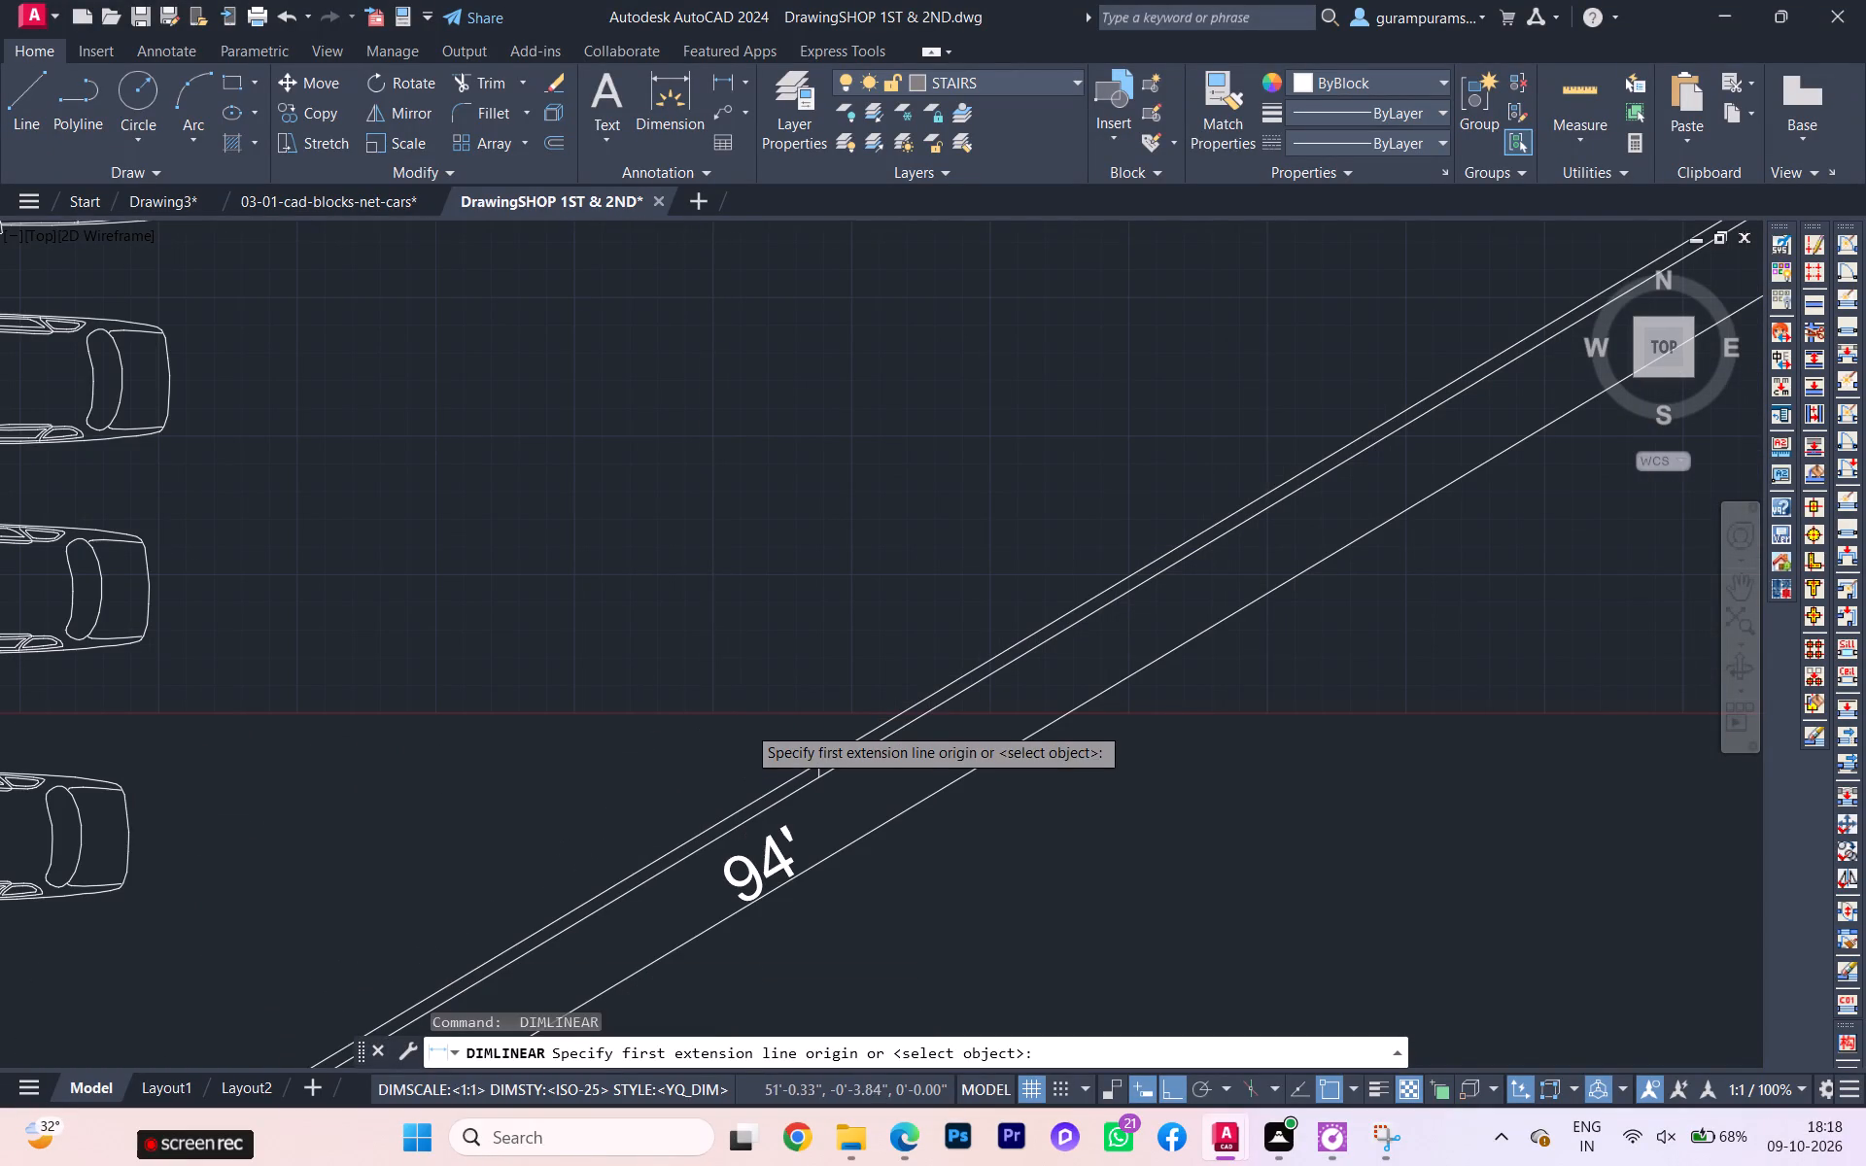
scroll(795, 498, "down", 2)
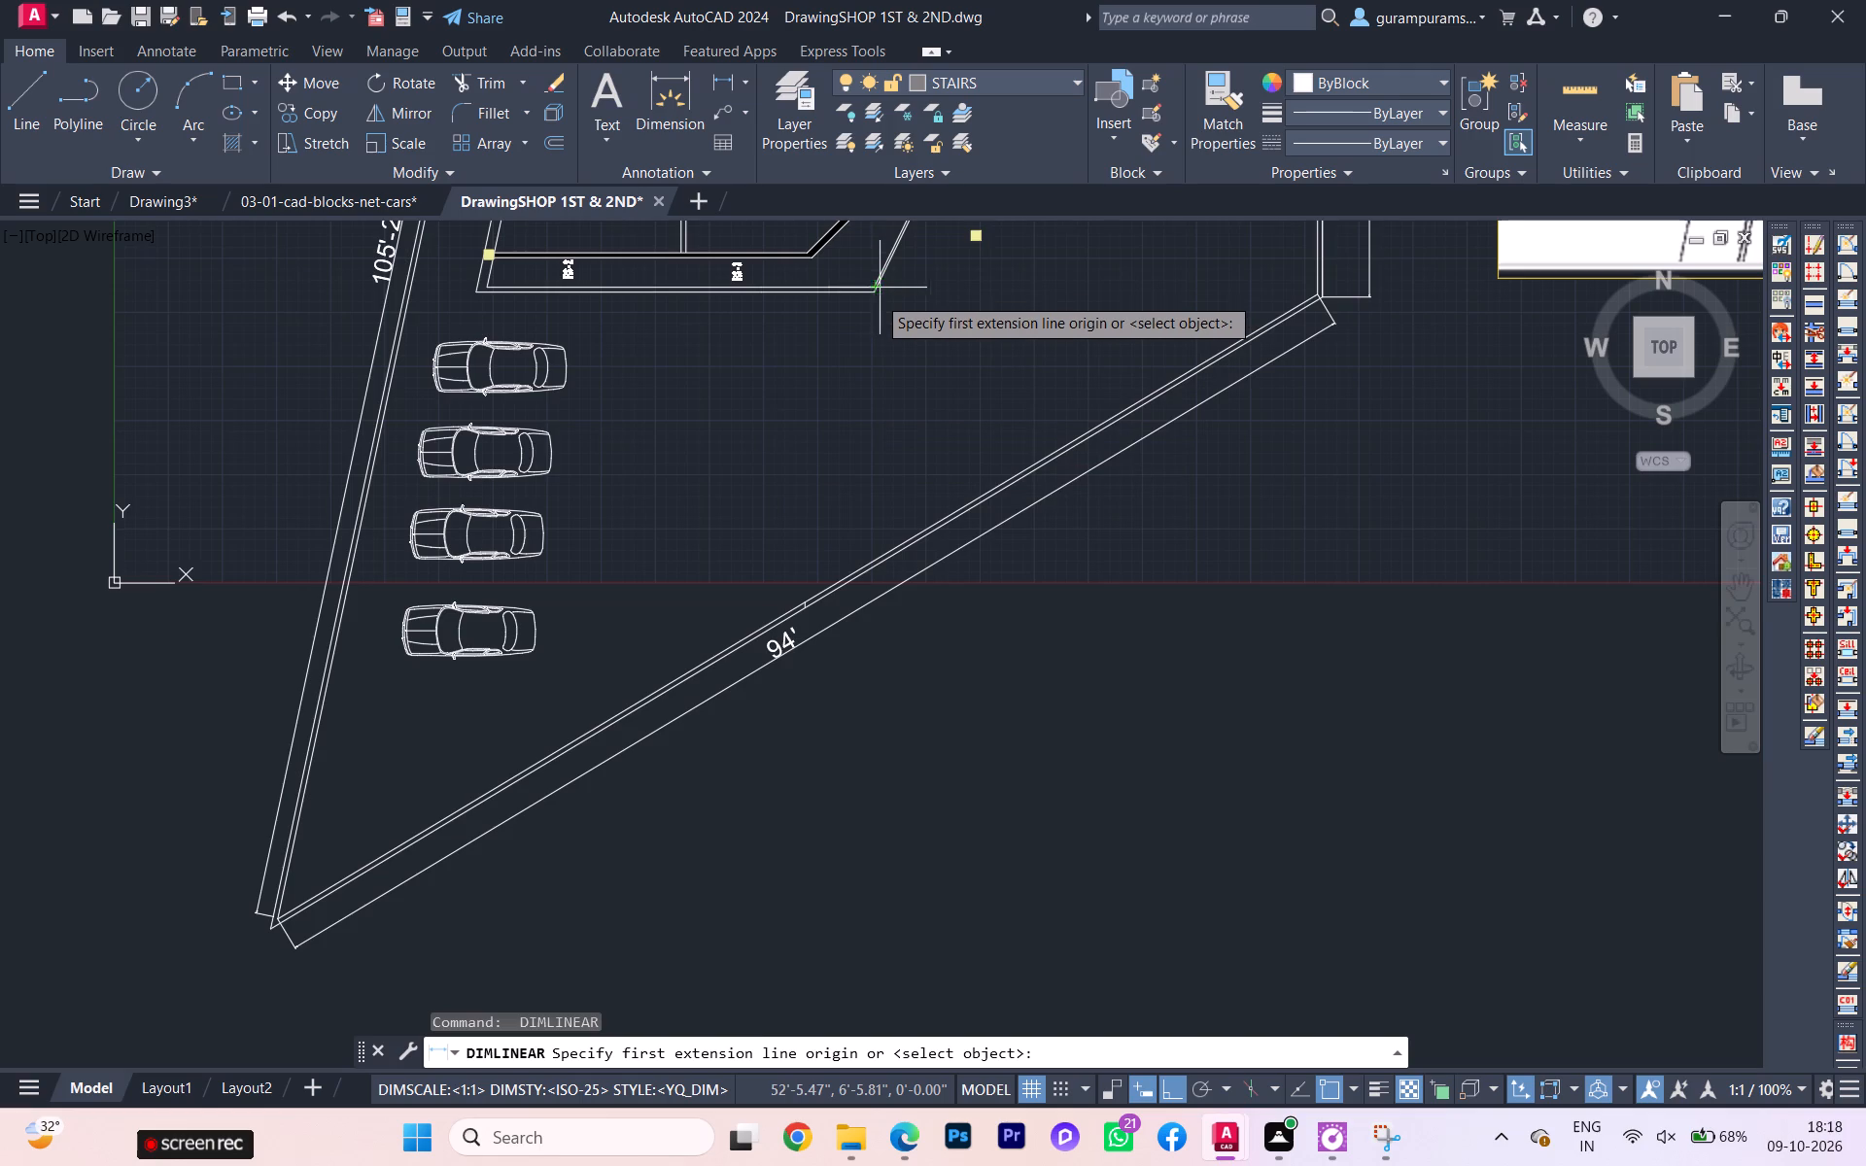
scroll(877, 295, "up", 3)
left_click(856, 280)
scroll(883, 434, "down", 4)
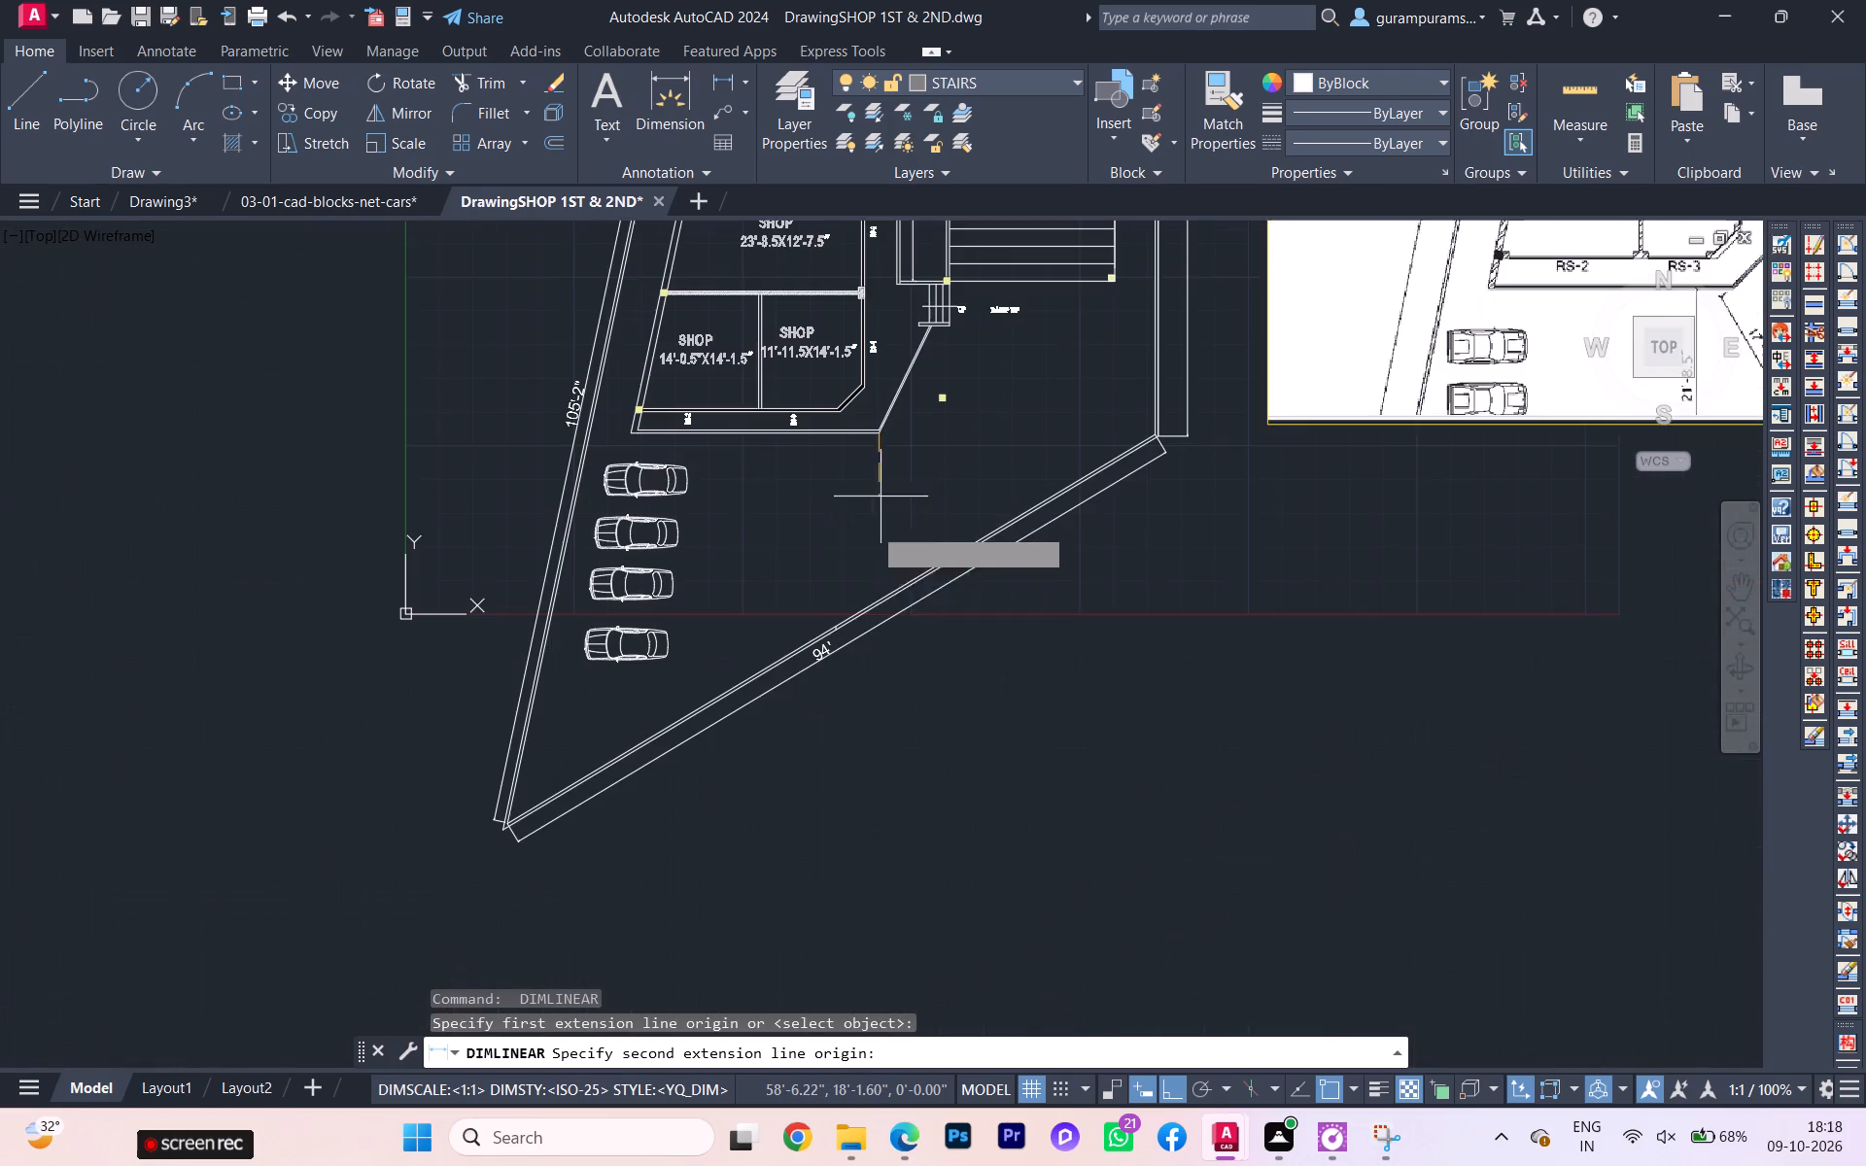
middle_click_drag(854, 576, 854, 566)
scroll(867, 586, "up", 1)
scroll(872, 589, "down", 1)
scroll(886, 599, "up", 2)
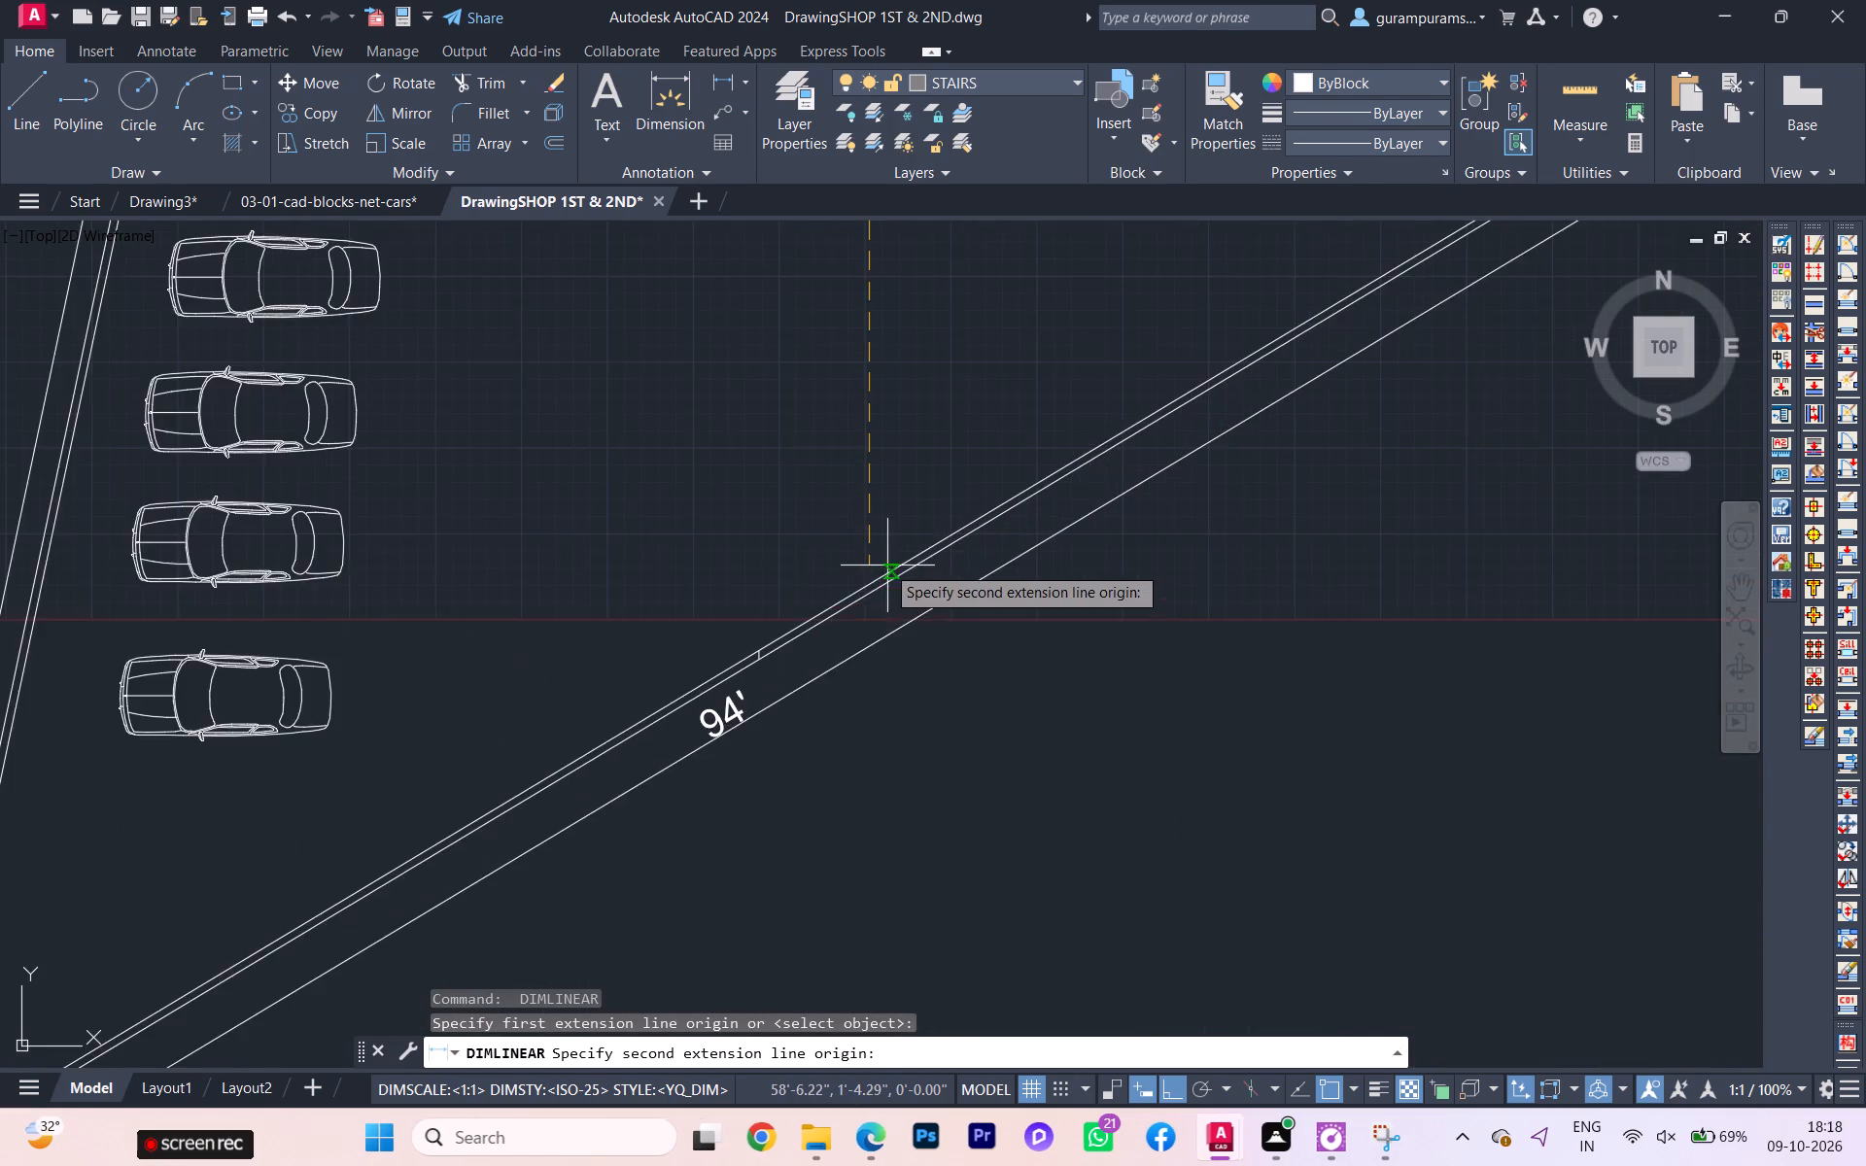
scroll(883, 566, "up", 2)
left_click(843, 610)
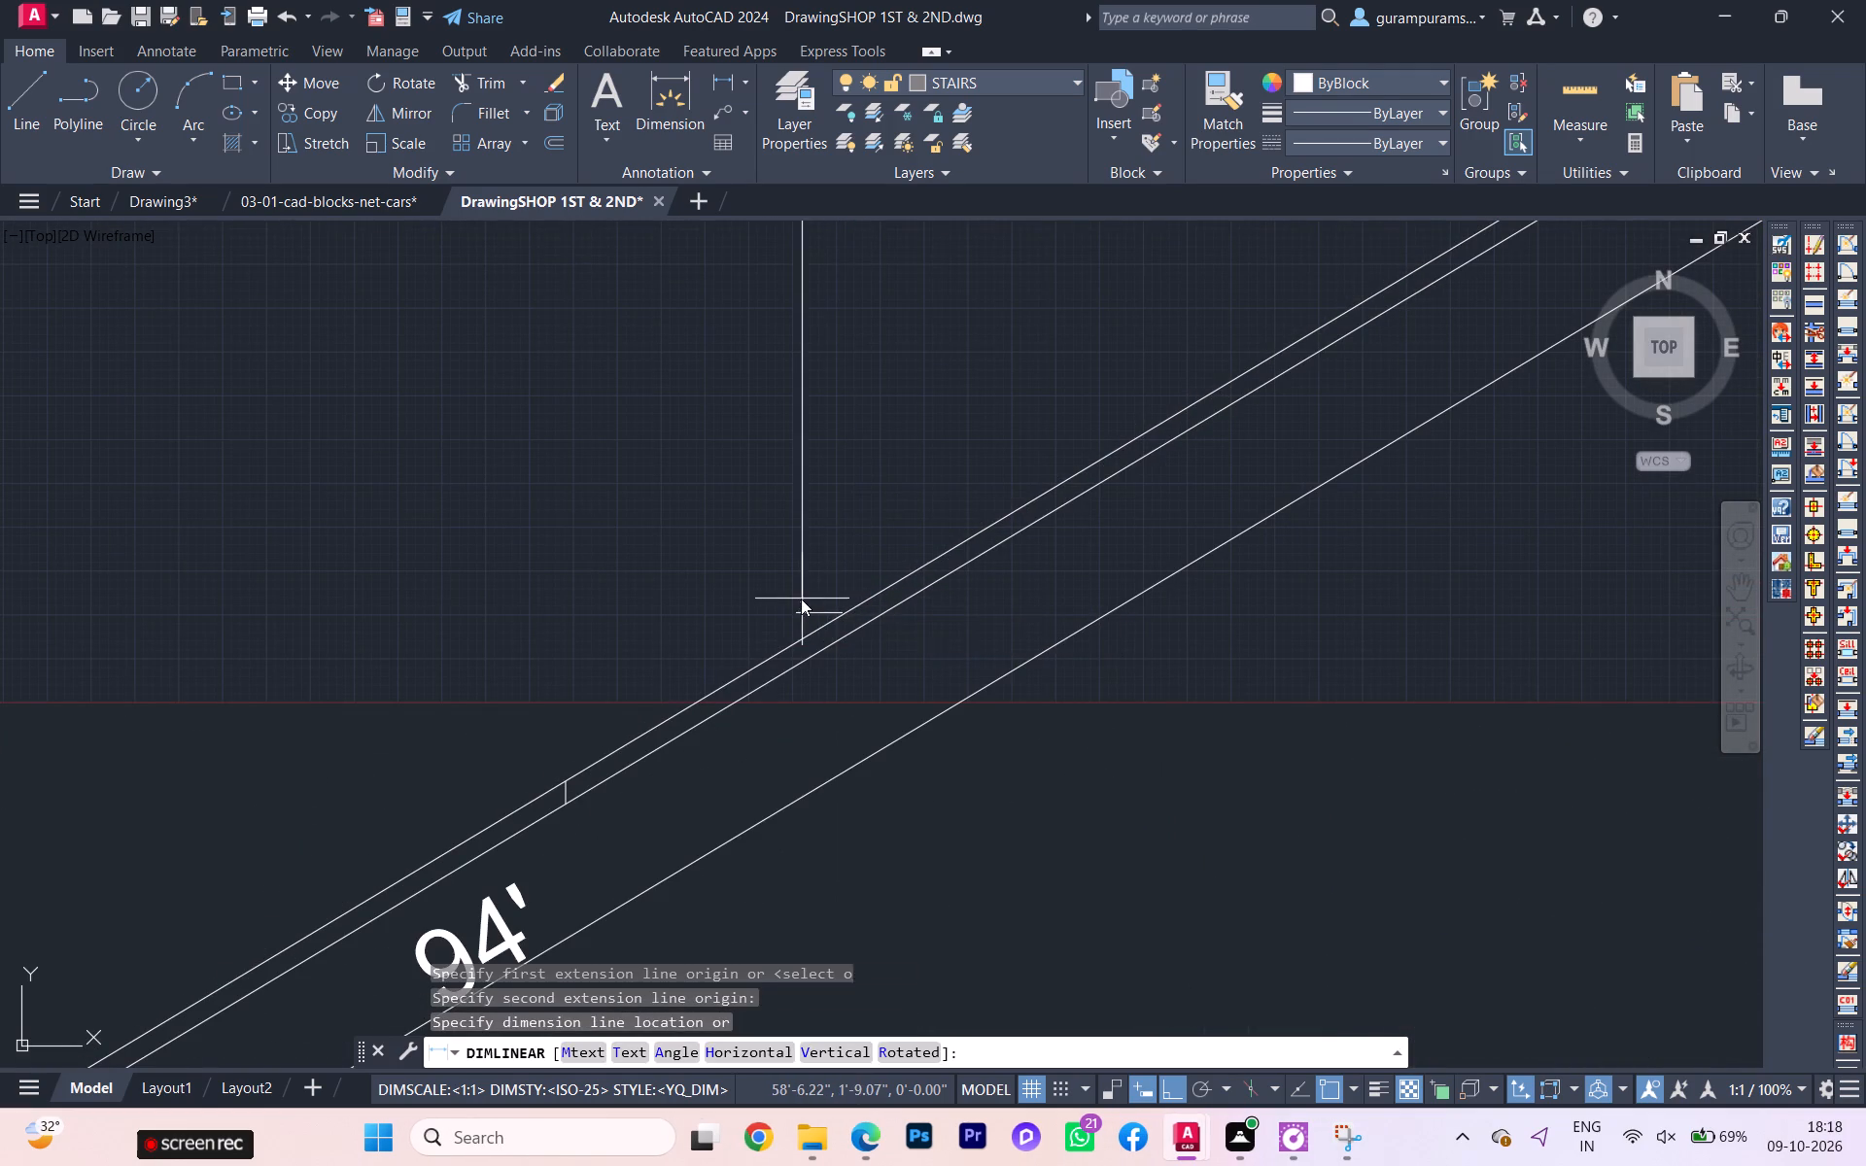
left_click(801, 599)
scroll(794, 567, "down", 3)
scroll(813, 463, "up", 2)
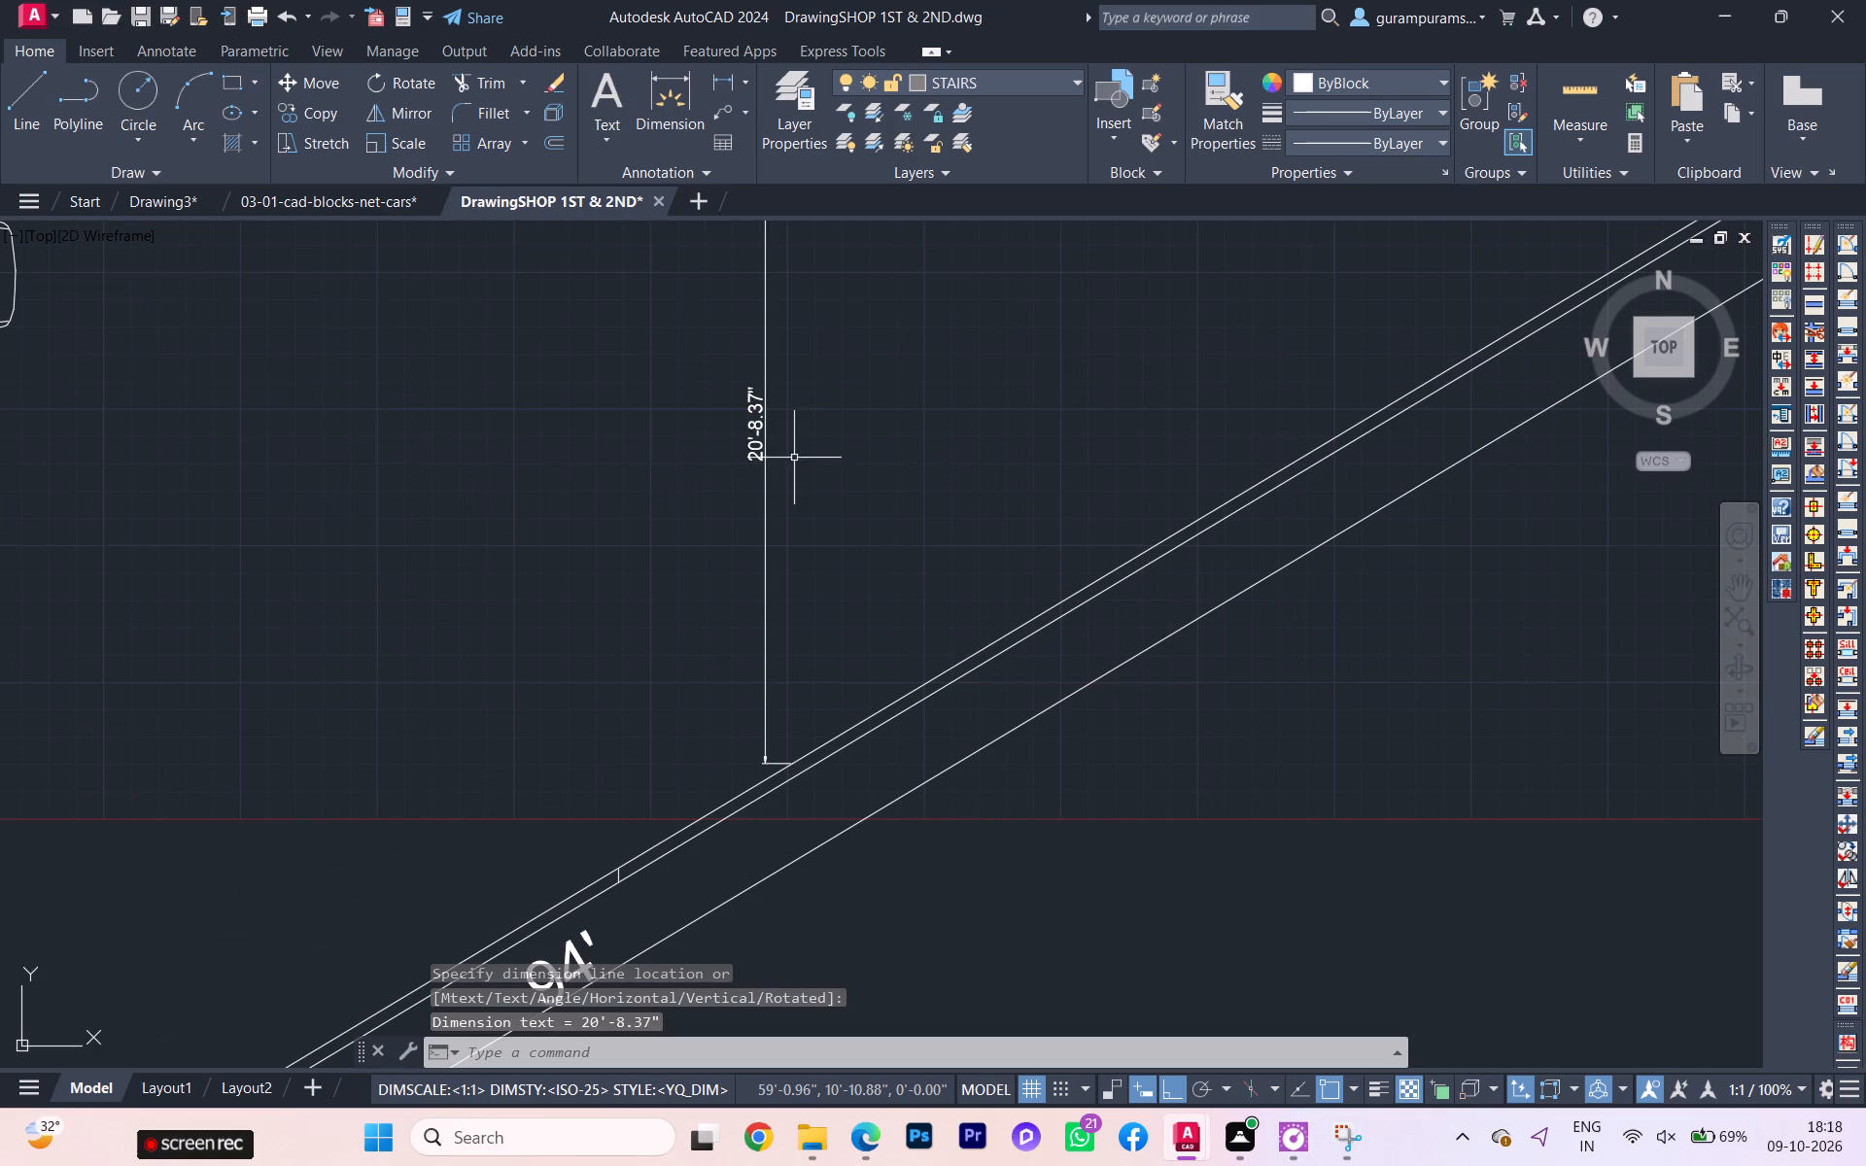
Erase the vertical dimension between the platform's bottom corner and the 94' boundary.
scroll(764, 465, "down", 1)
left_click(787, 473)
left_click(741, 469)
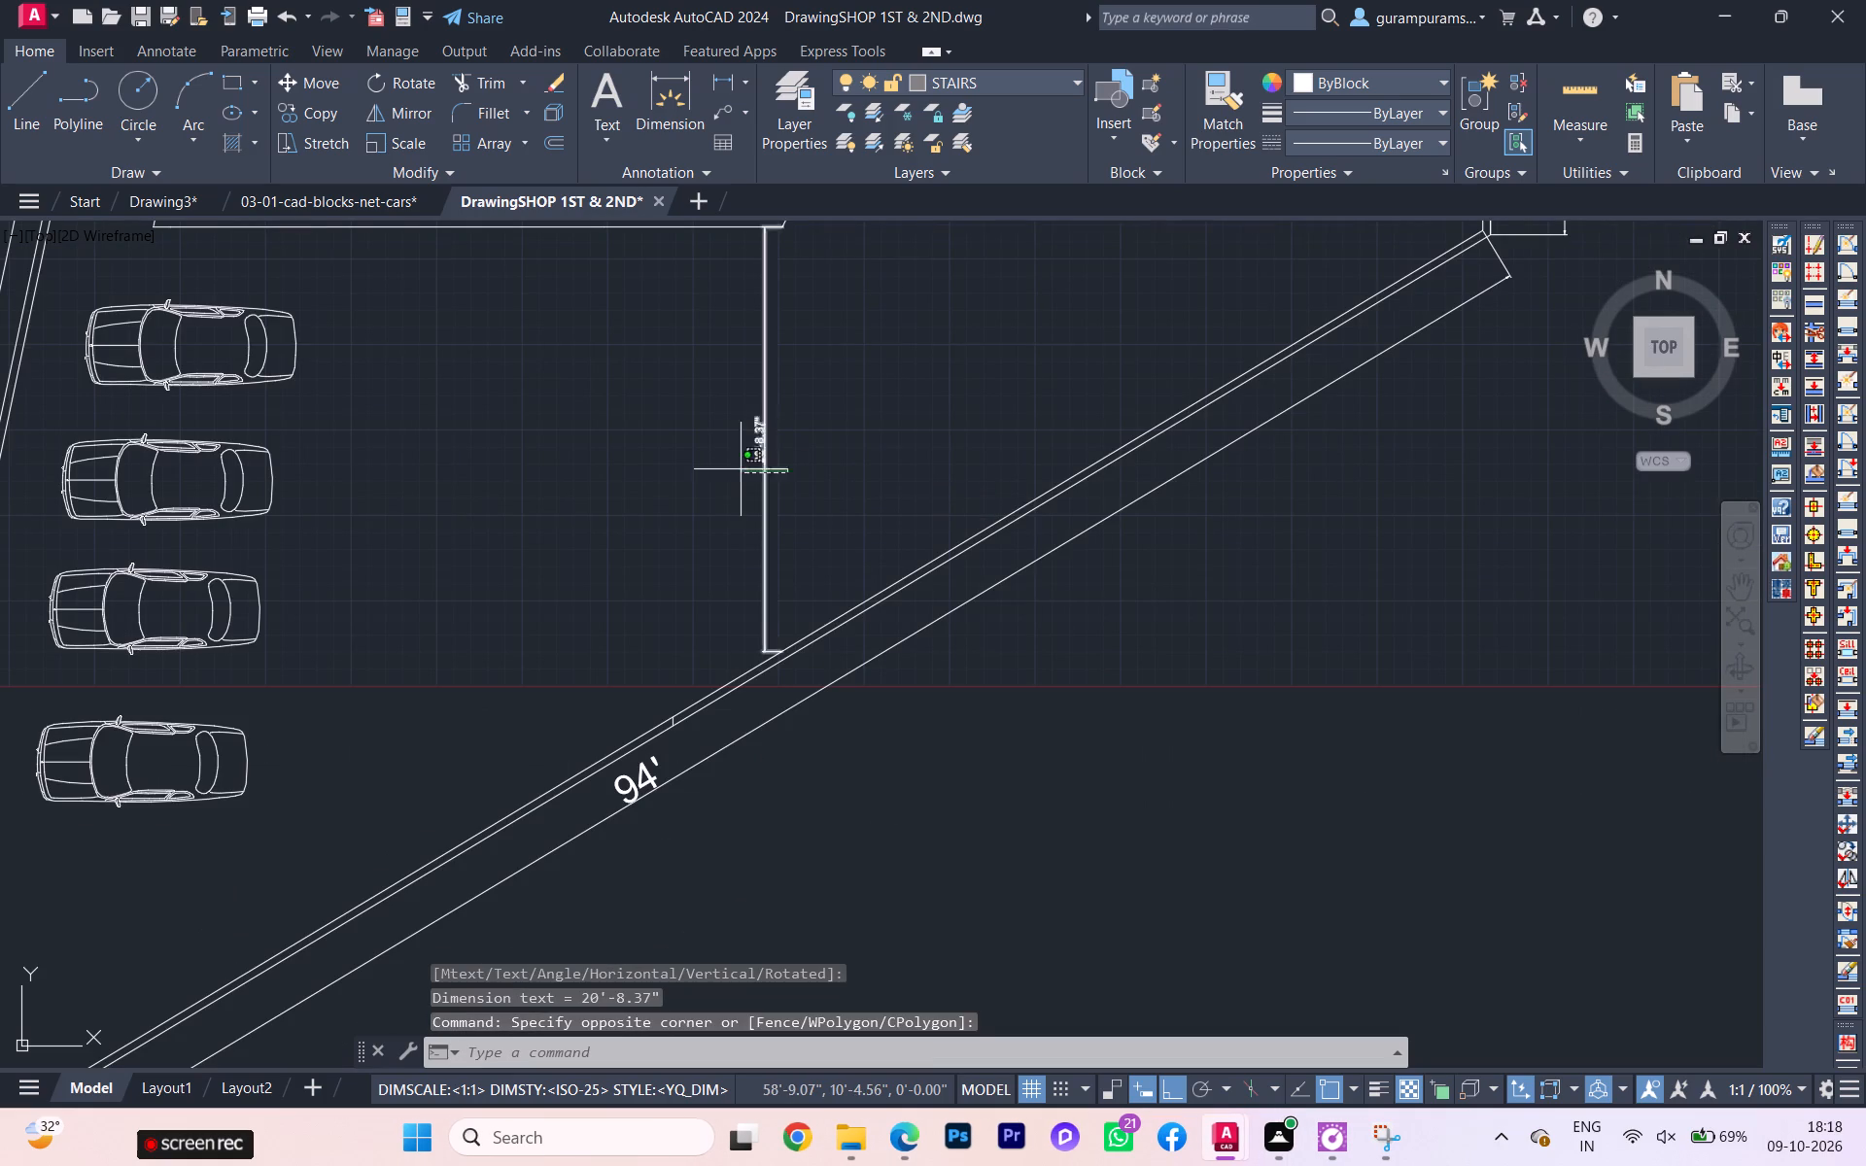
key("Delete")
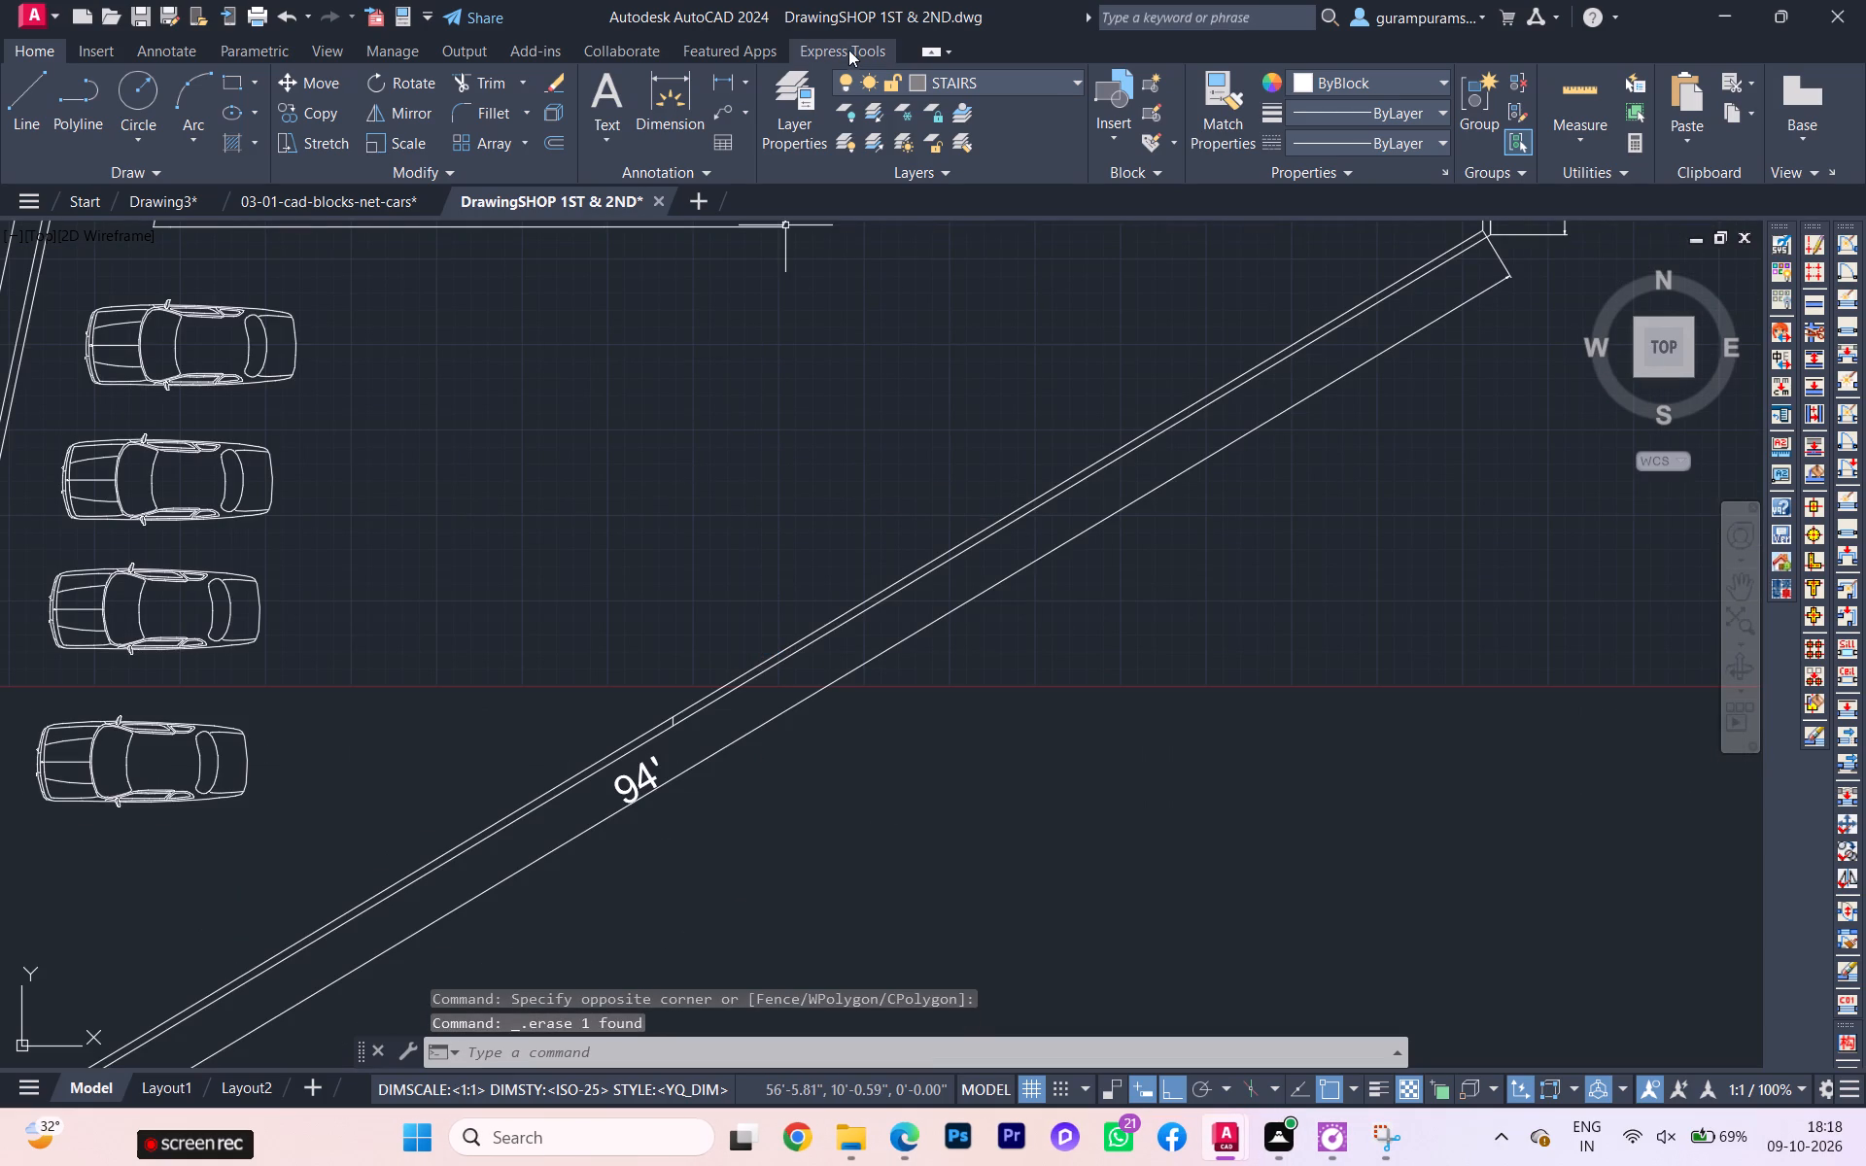
Add a vertical linear dimension from the platform's bottom edge, short of its corner, to the inner 94' boundary line.
left_click(731, 77)
scroll(702, 278, "down", 3)
scroll(700, 283, "up", 1)
scroll(700, 283, "down", 1)
scroll(700, 283, "up", 1)
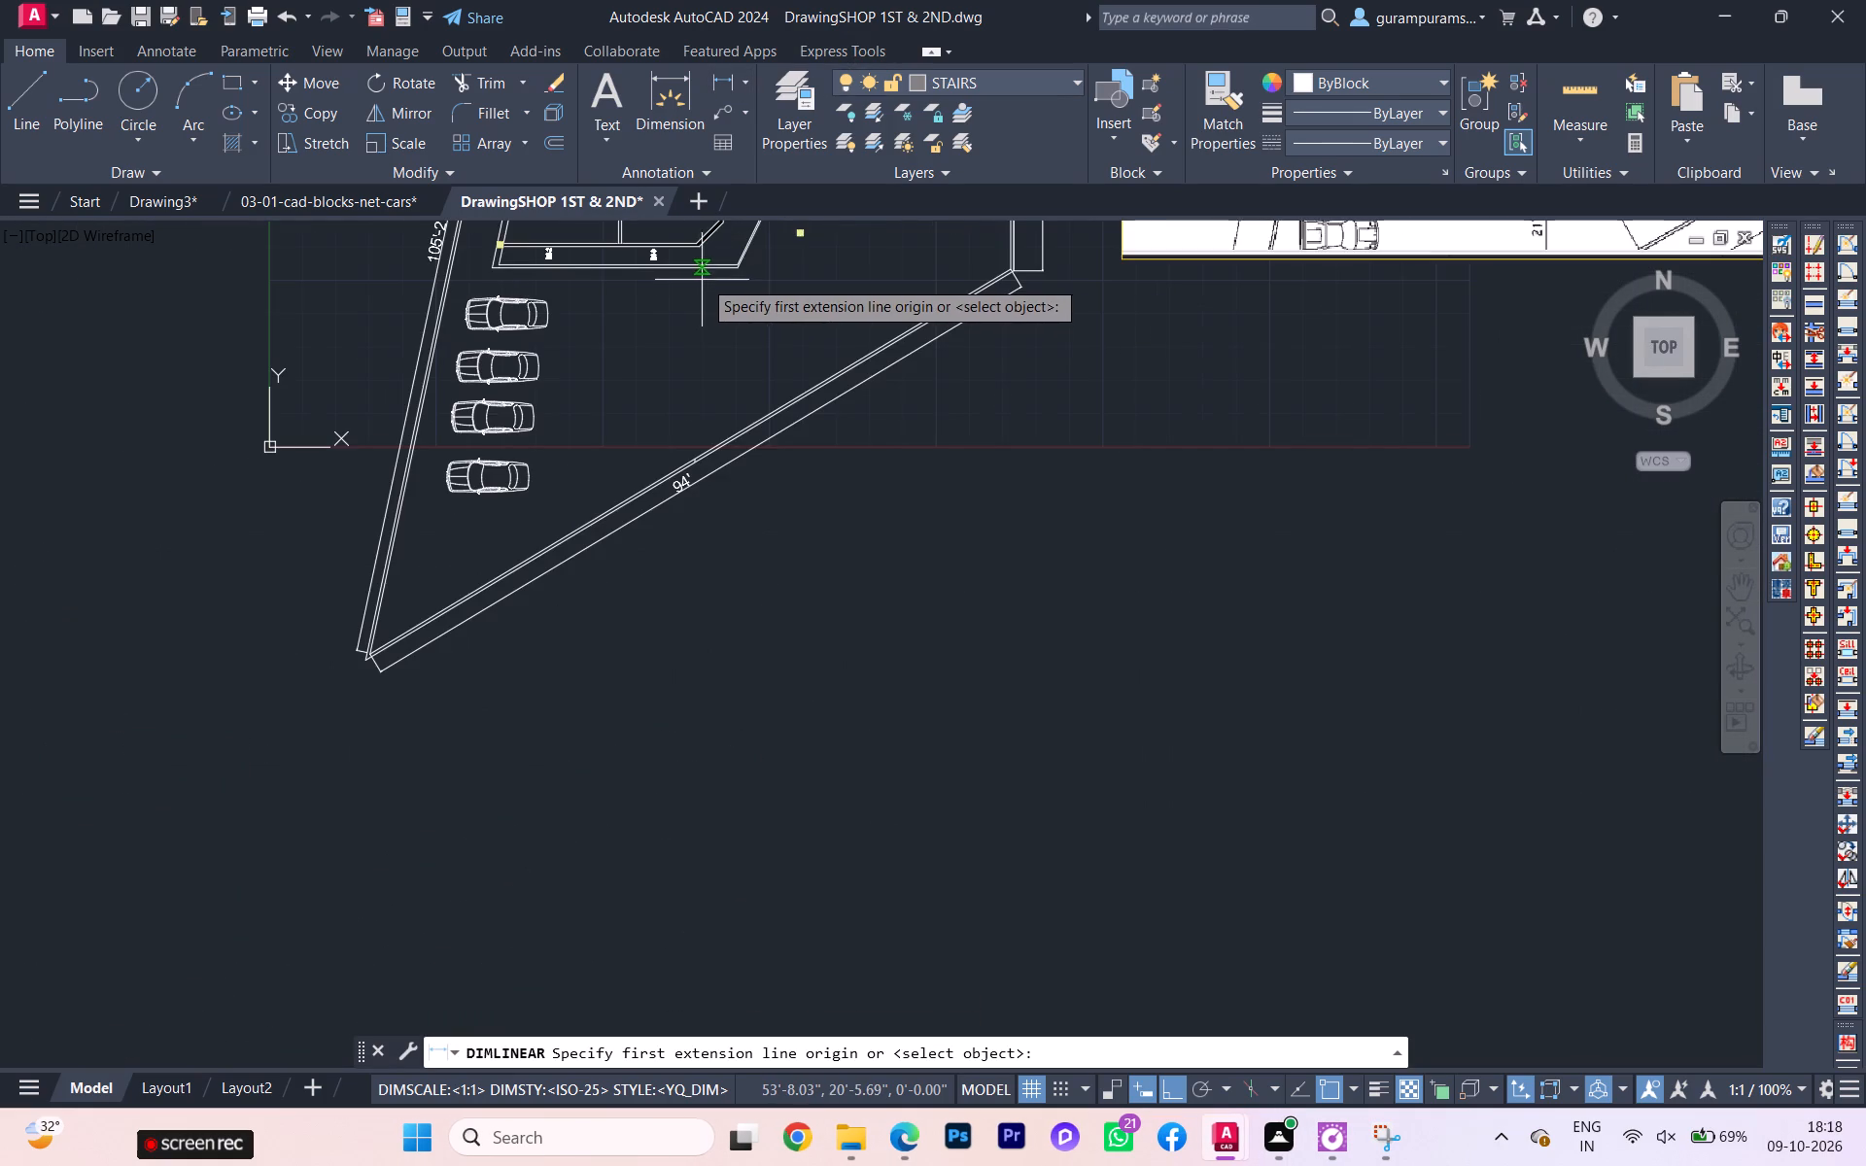
scroll(708, 277, "up", 2)
left_click(697, 258)
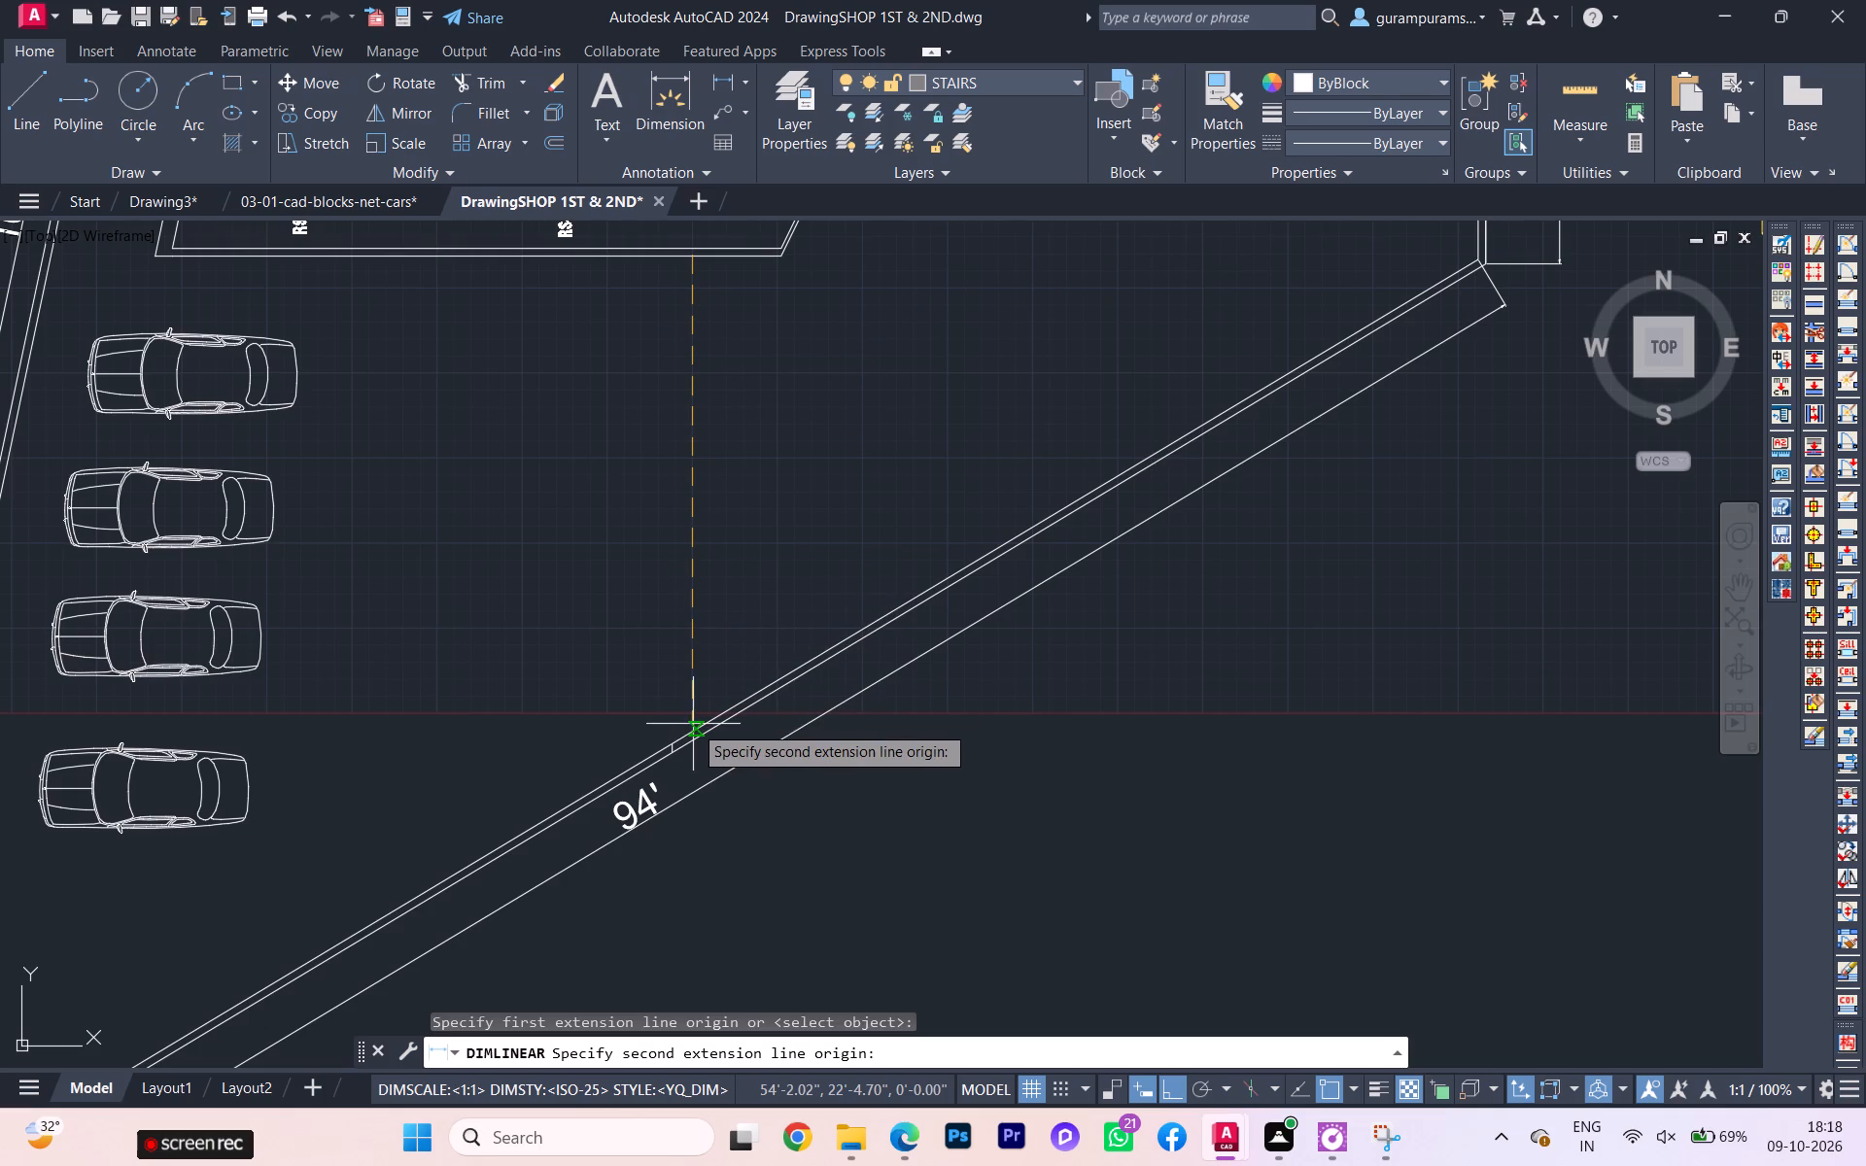
scroll(691, 727, "up", 3)
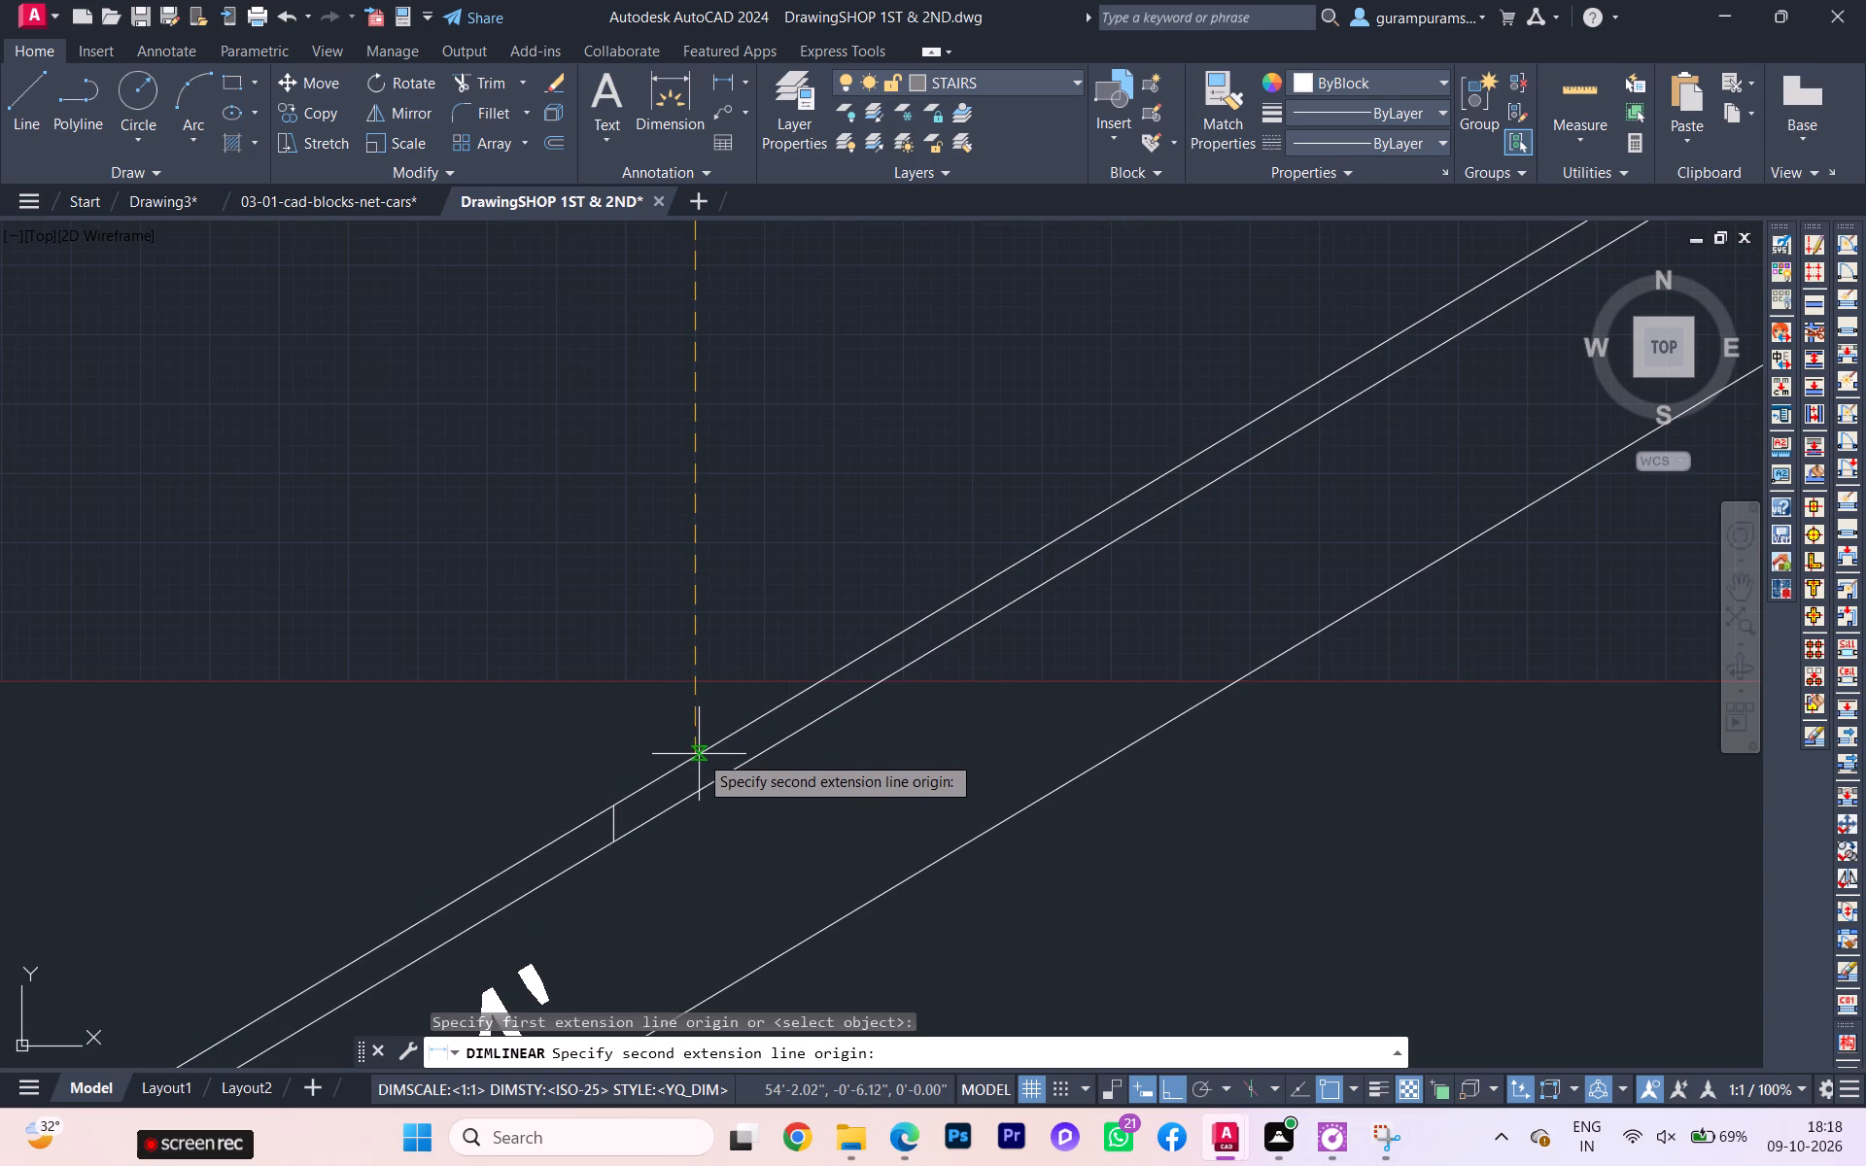
left_click(699, 754)
left_click(648, 678)
scroll(651, 669, "down", 4)
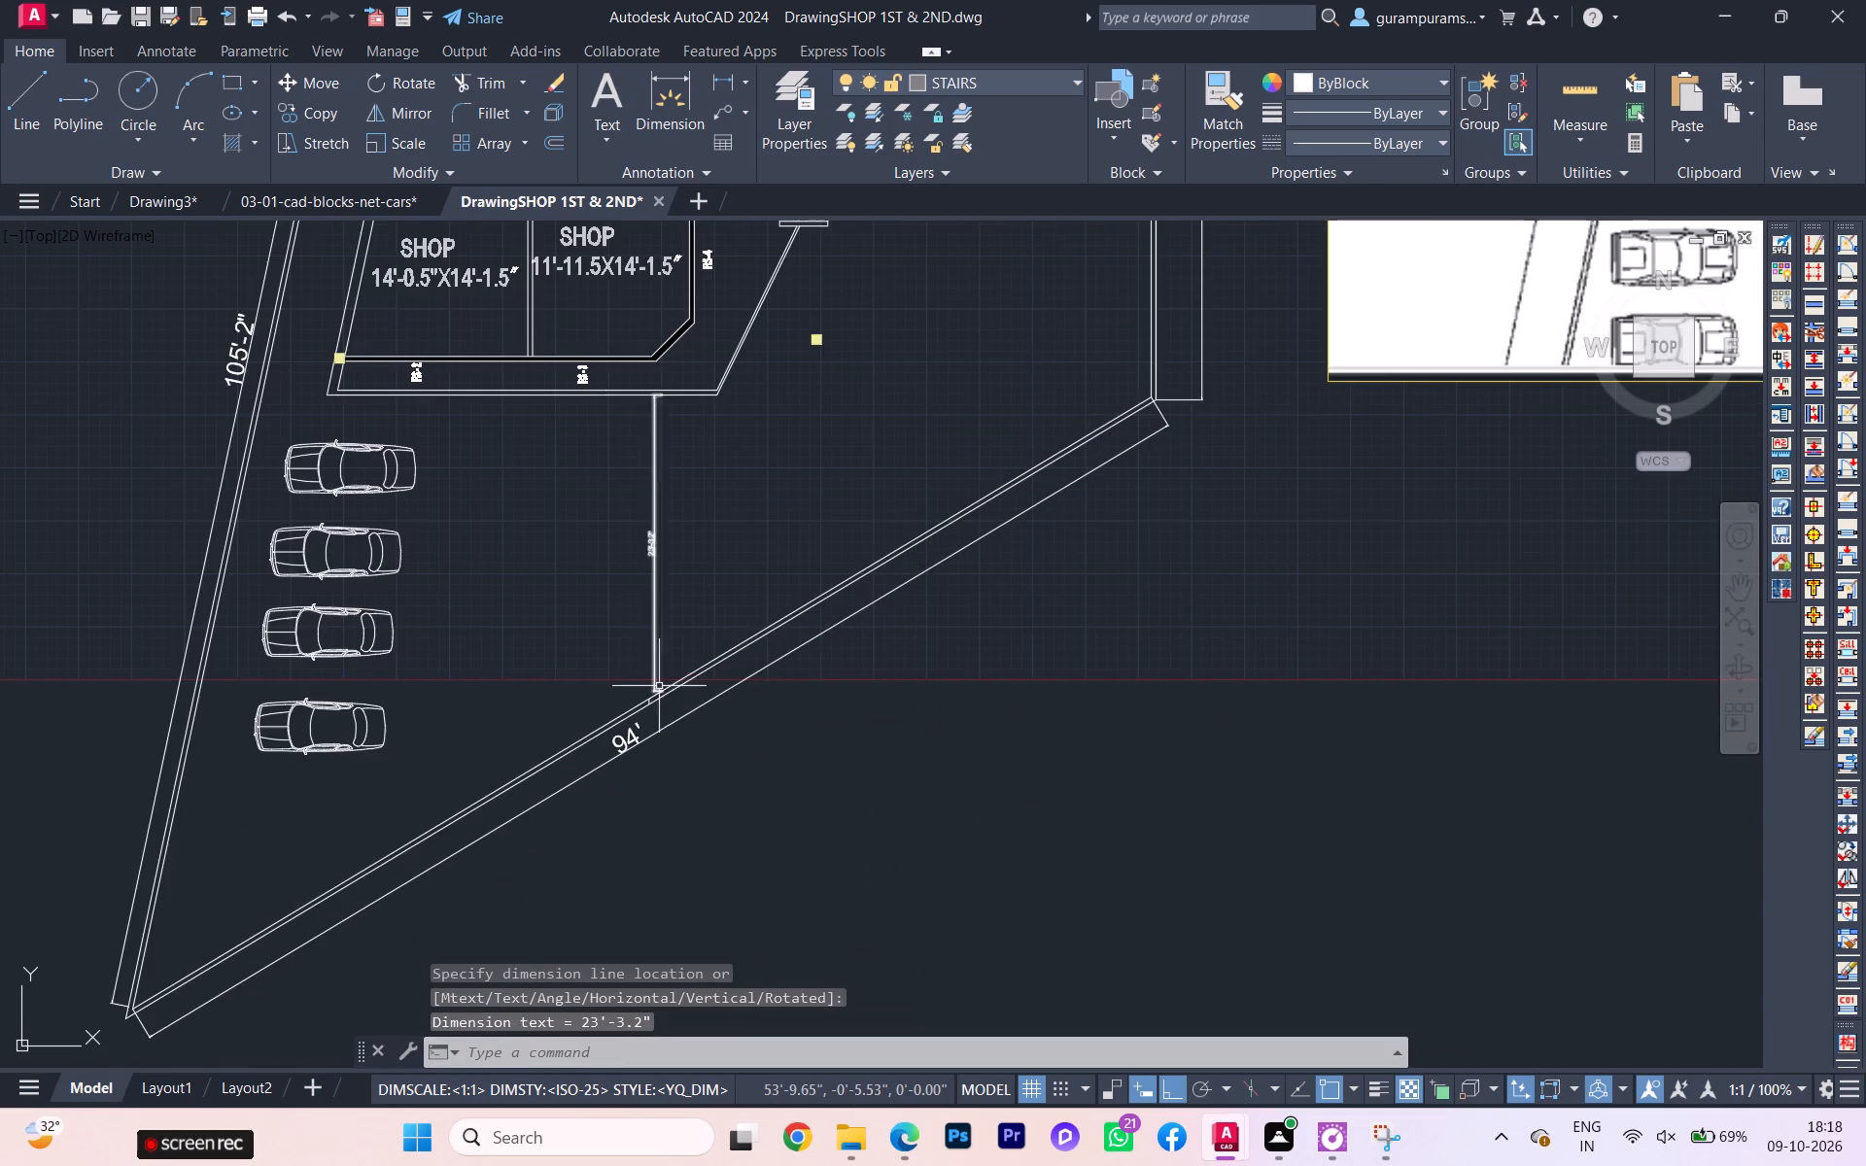
Override the text of the vertical dimension between platform and 94' boundary with 21'-8.5".
scroll(659, 552, "up", 2)
scroll(586, 611, "down", 3)
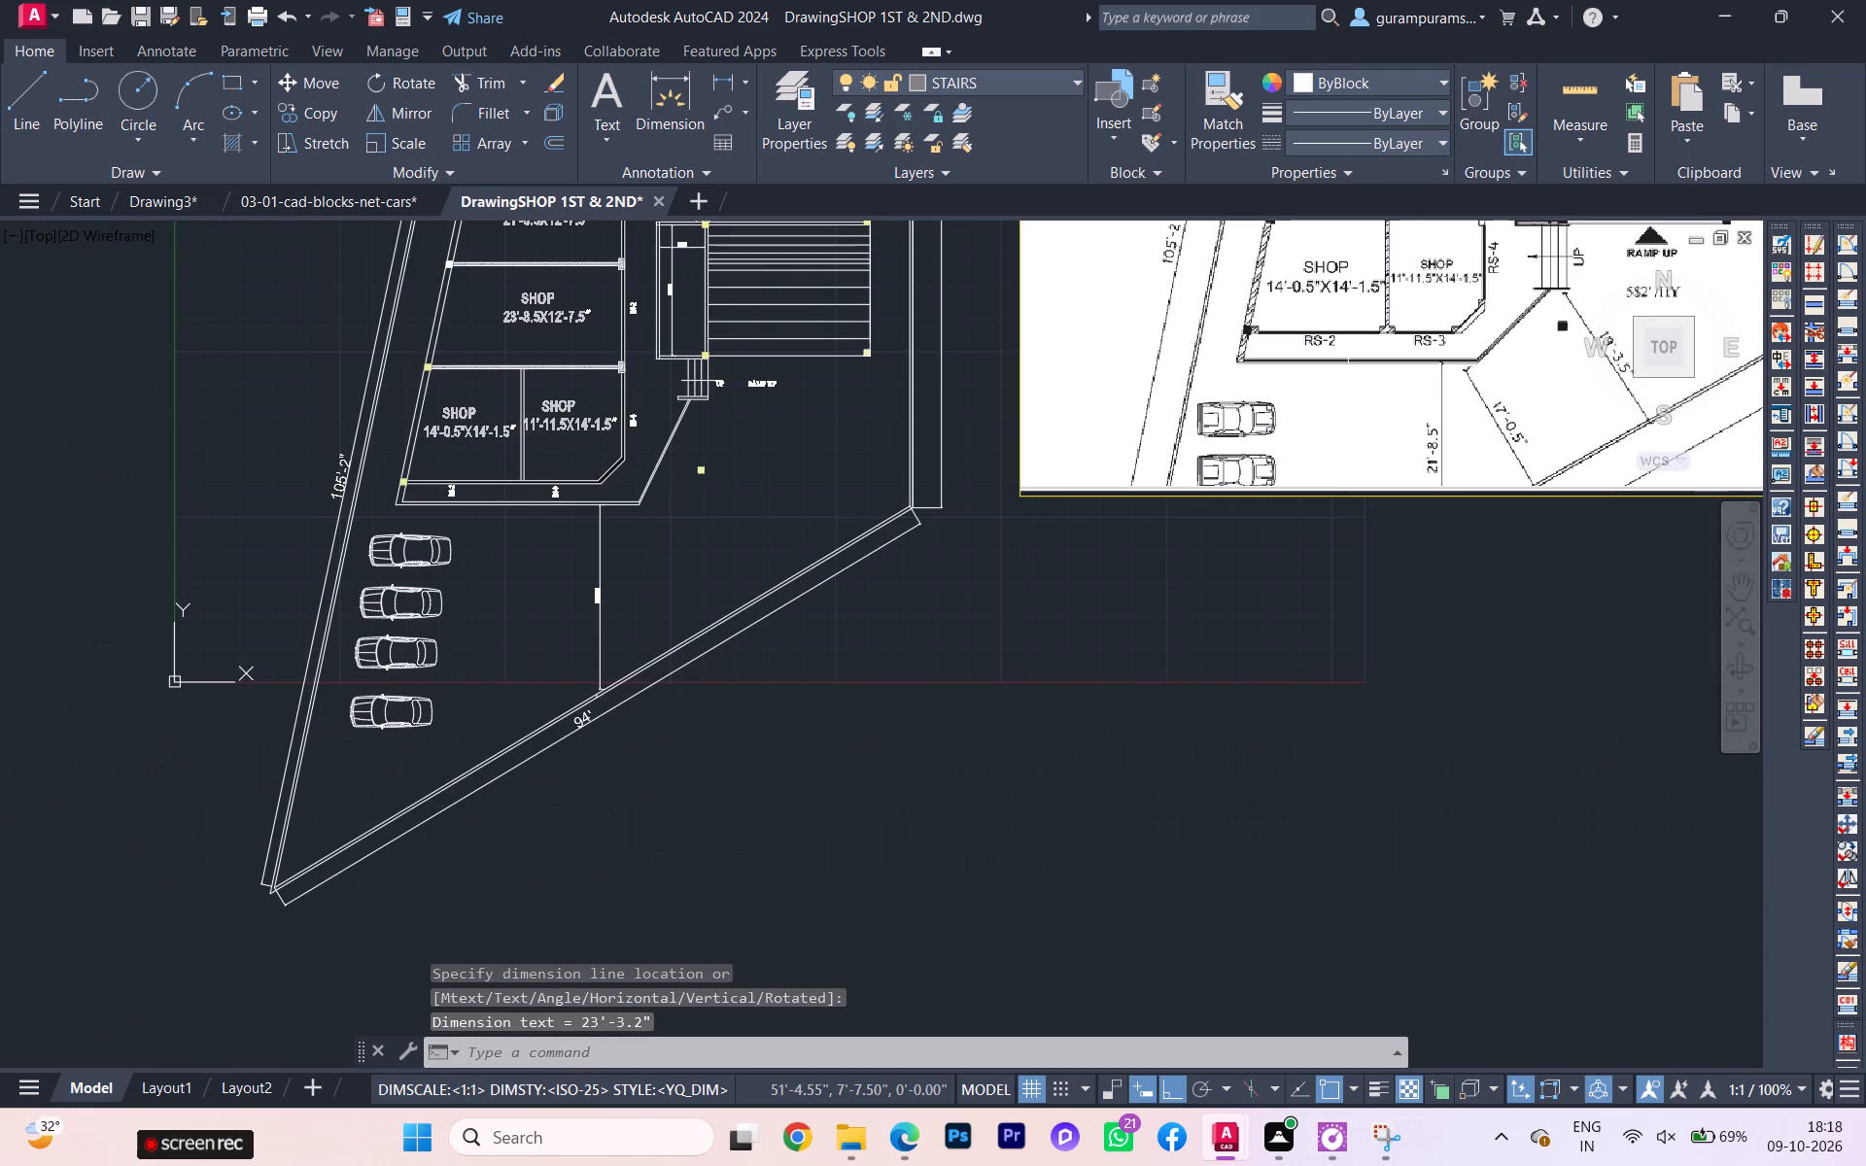
scroll(647, 599, "up", 2)
scroll(557, 594, "up", 3)
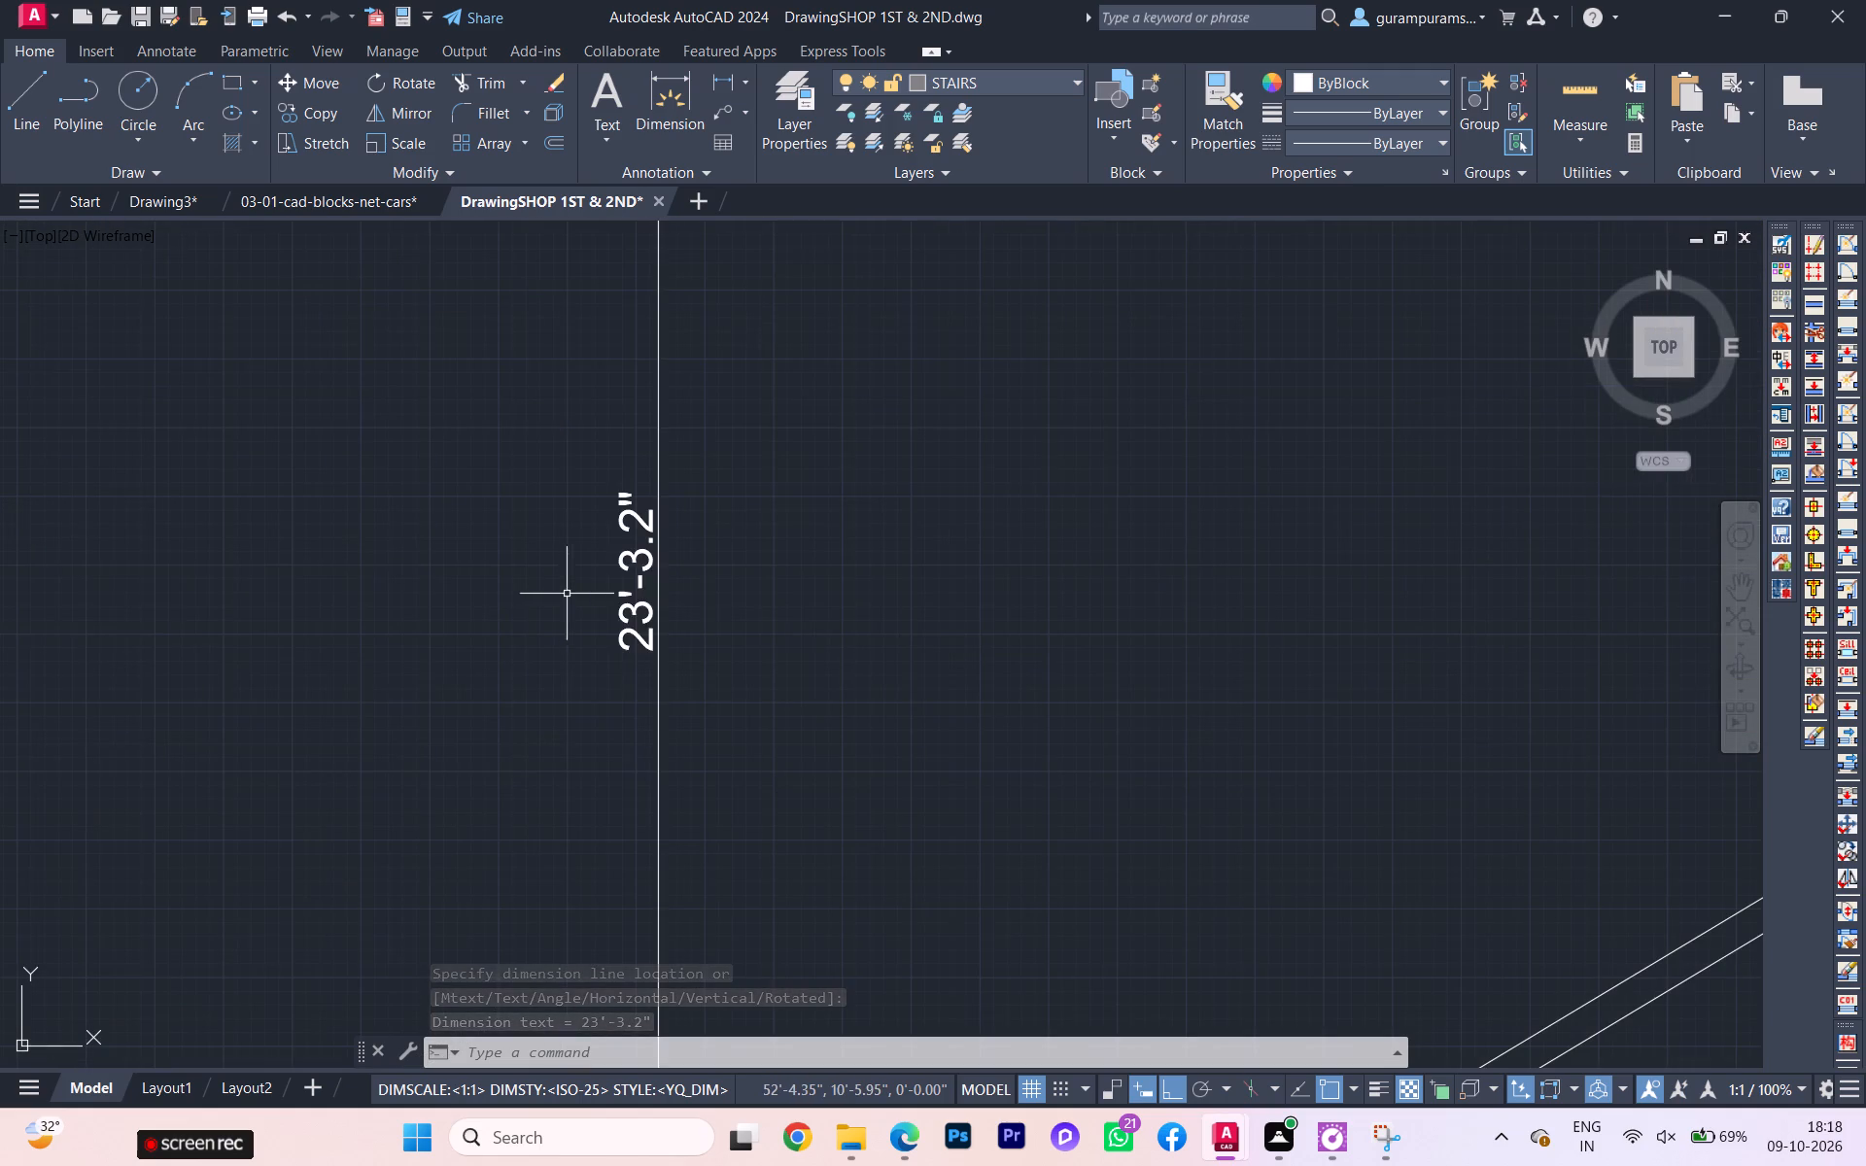
double_click(644, 614)
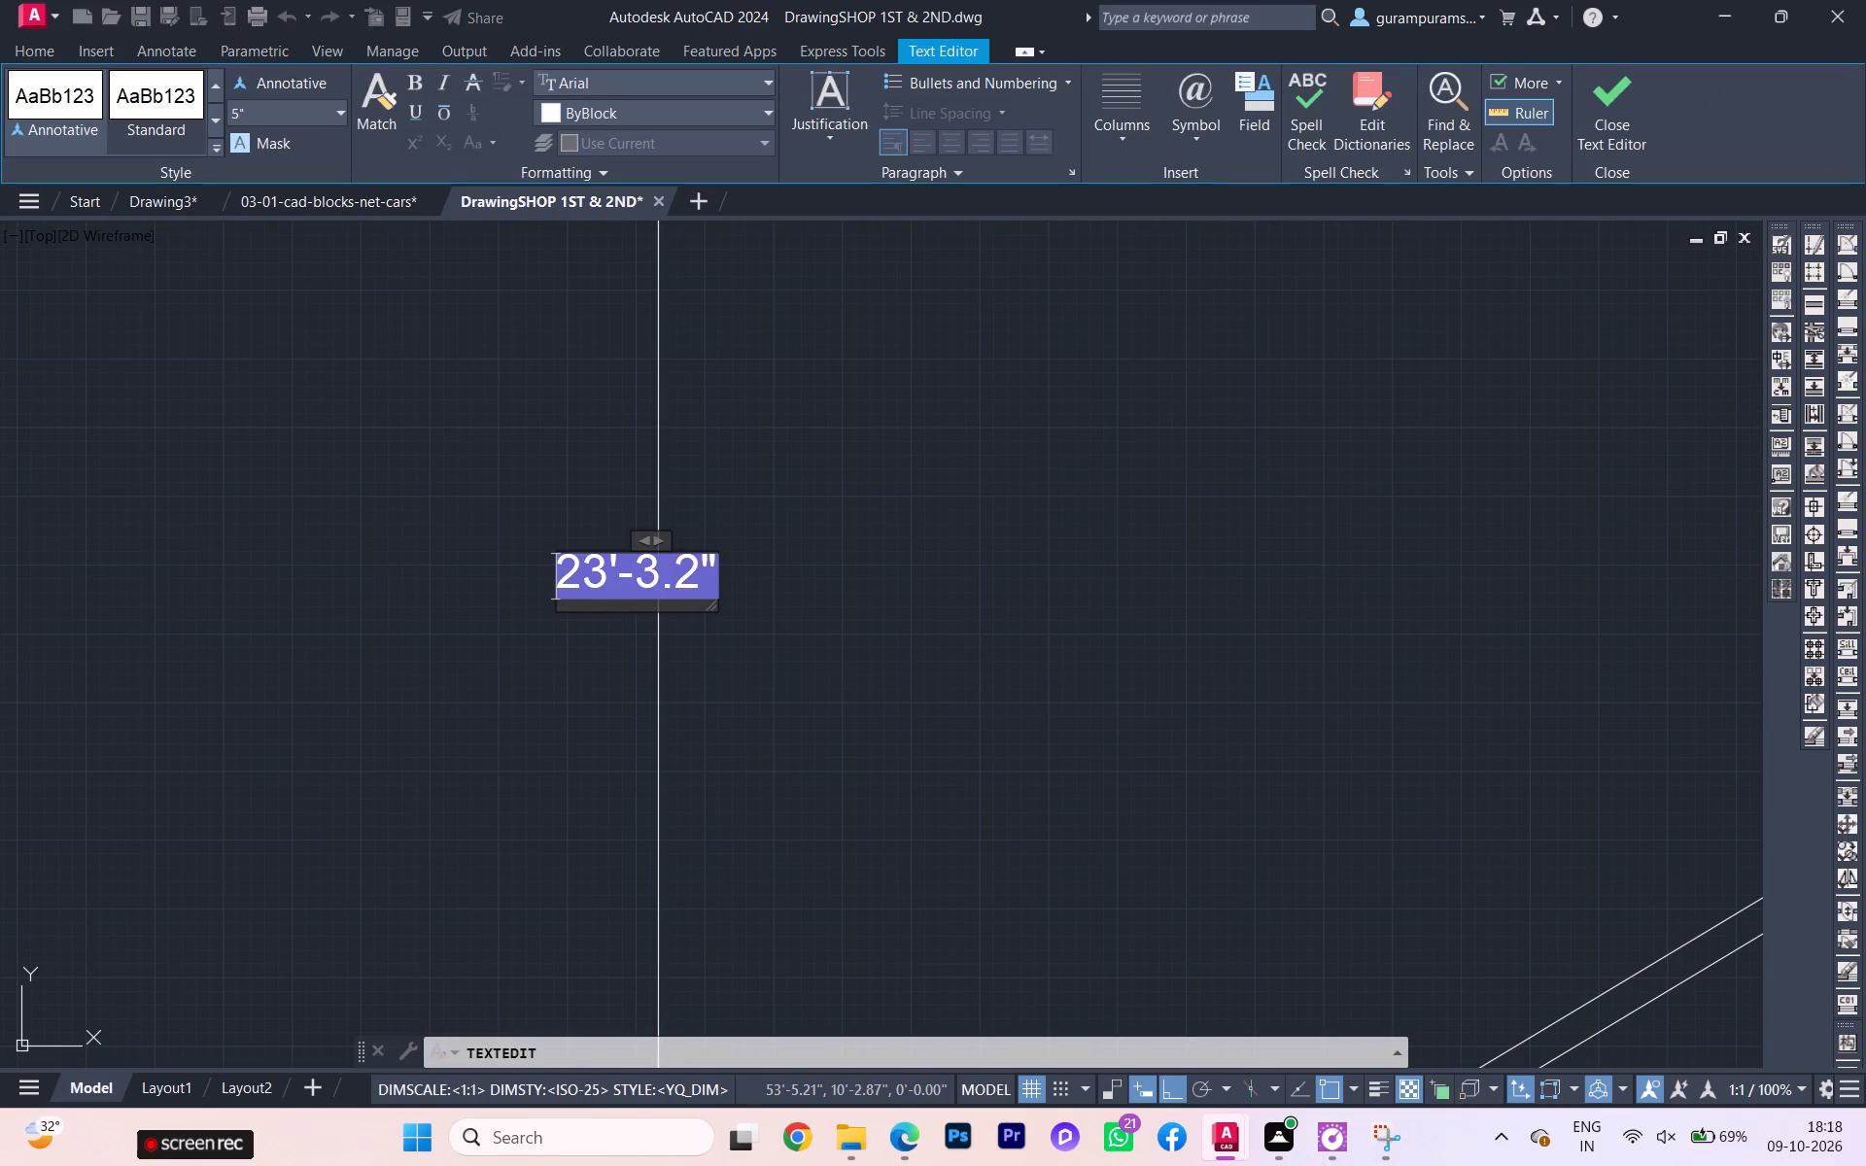
left_click(698, 580)
type("21'-8.5")
key("shift+quotedbl")
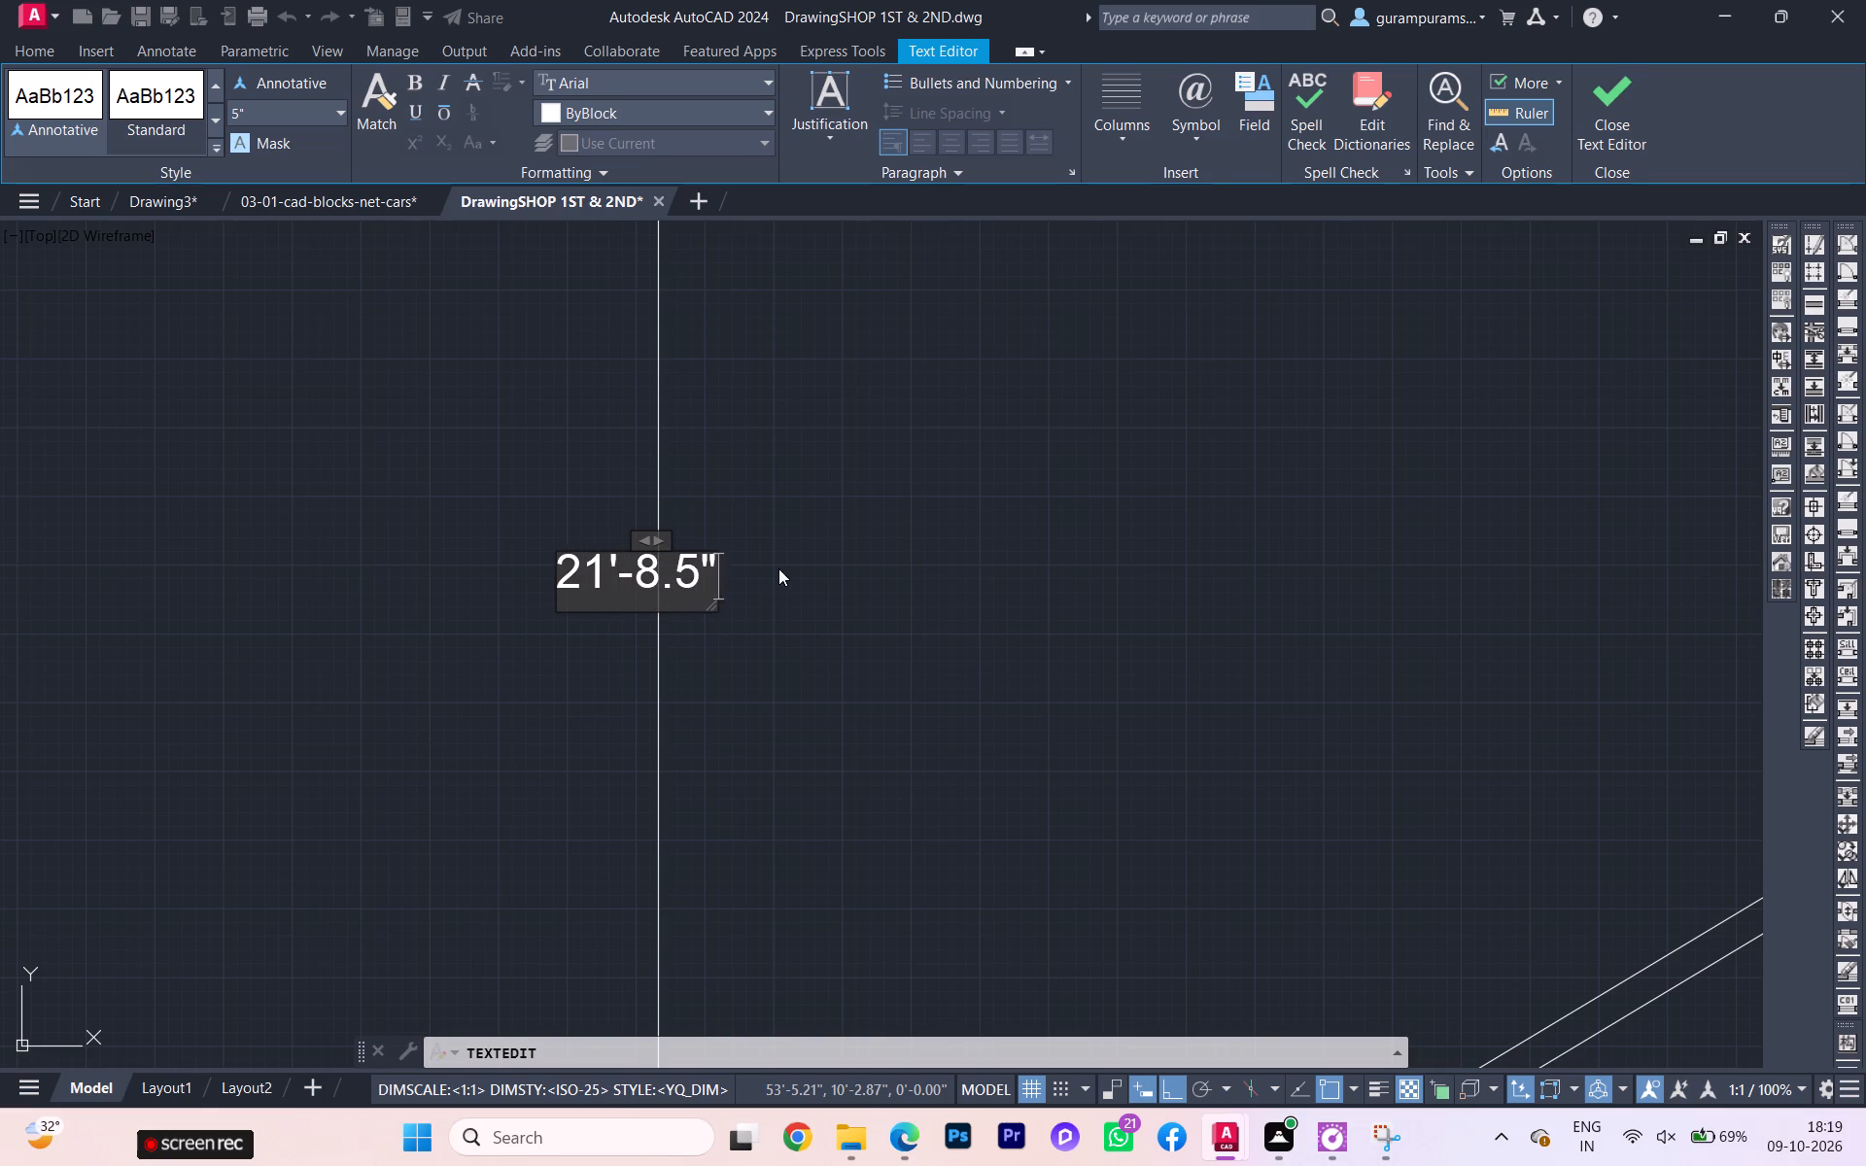
left_click(775, 578)
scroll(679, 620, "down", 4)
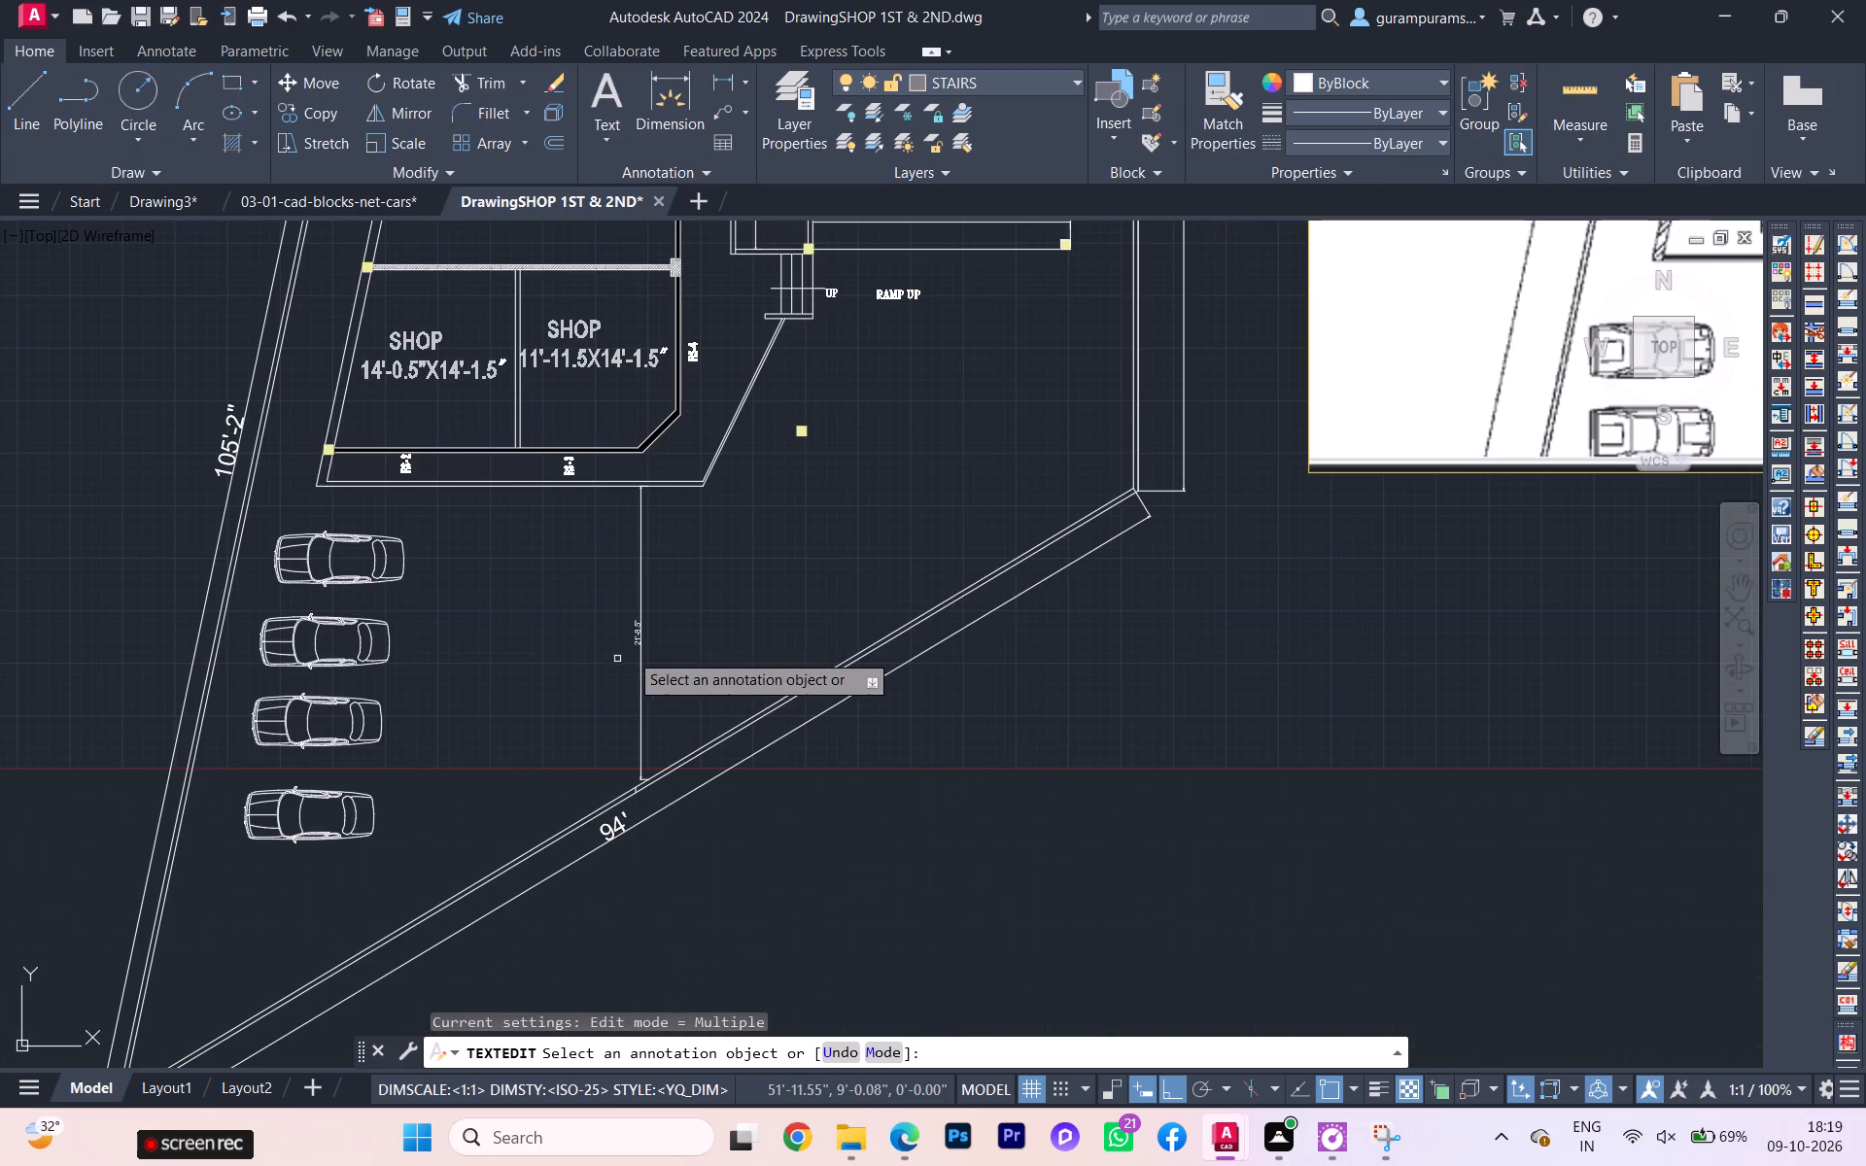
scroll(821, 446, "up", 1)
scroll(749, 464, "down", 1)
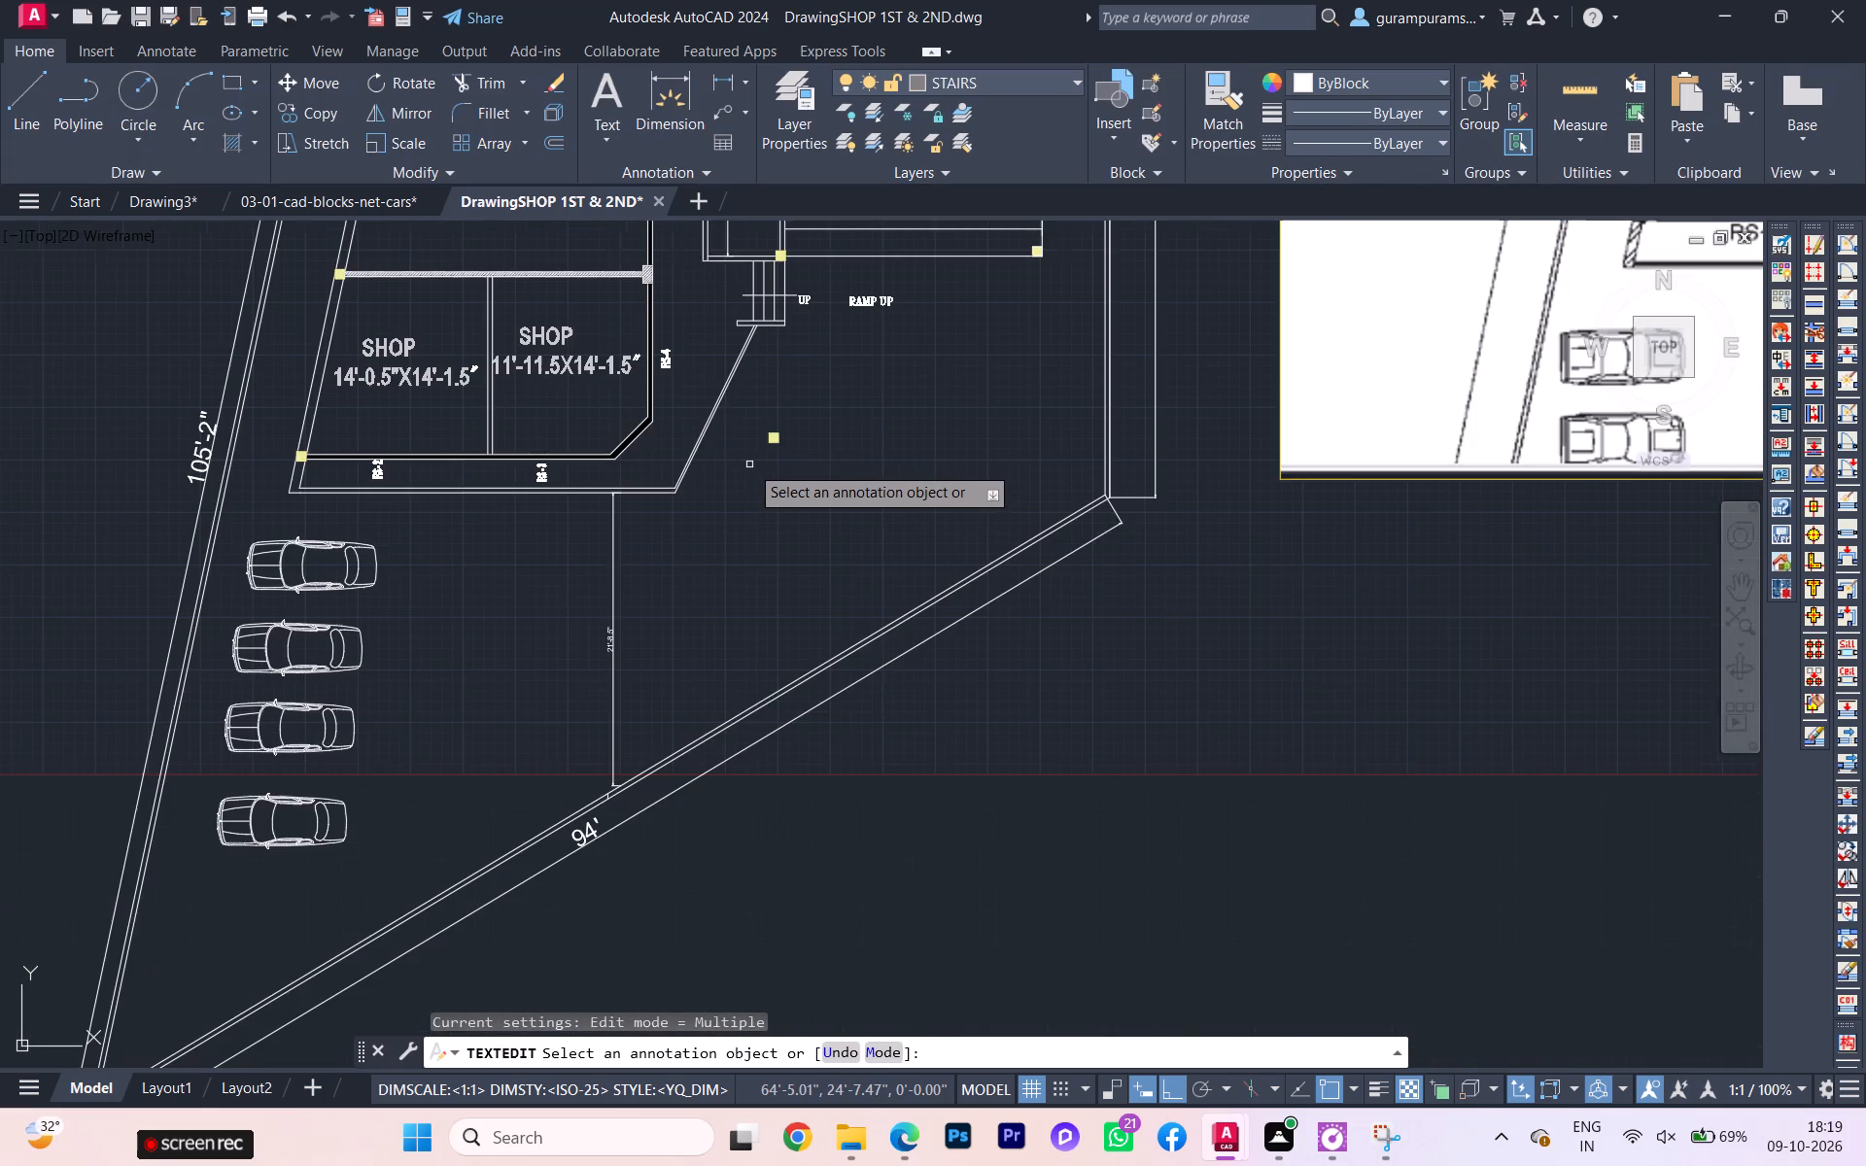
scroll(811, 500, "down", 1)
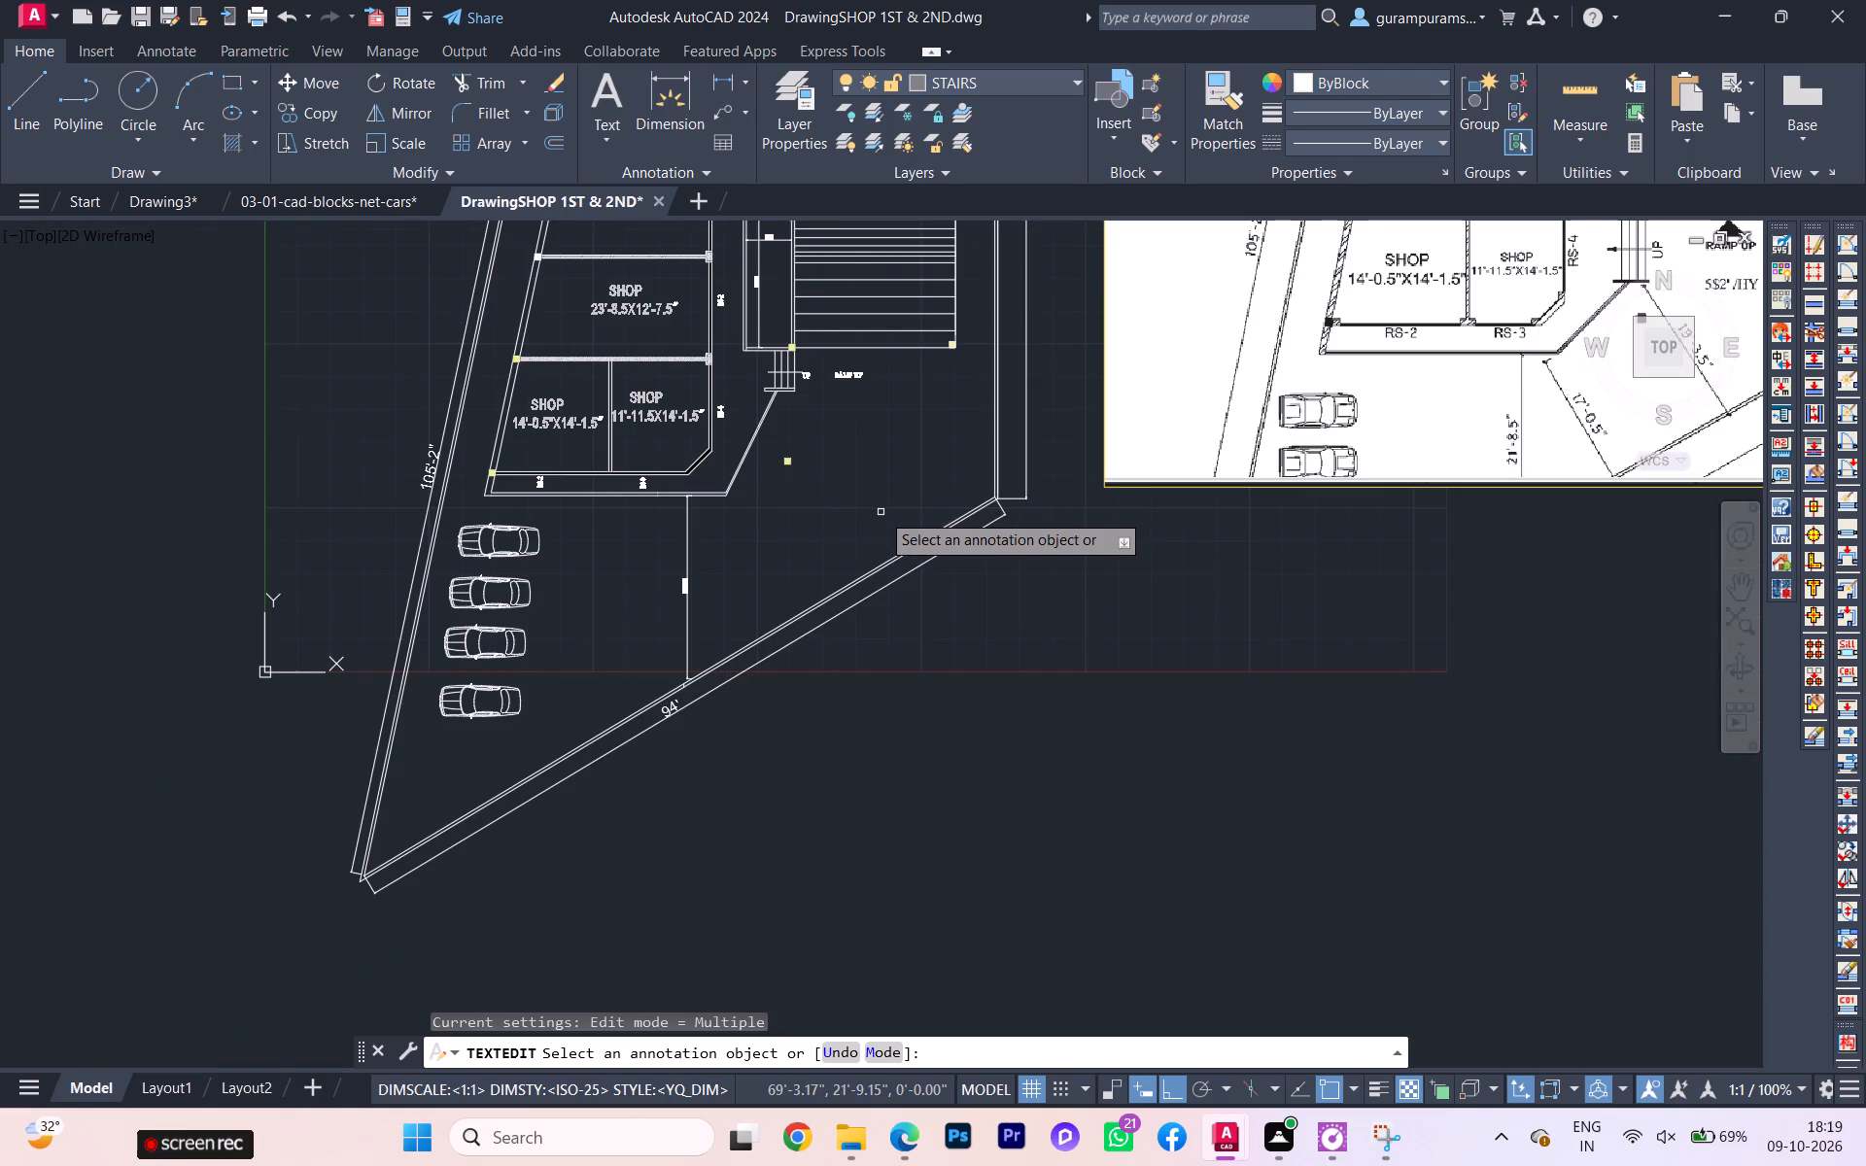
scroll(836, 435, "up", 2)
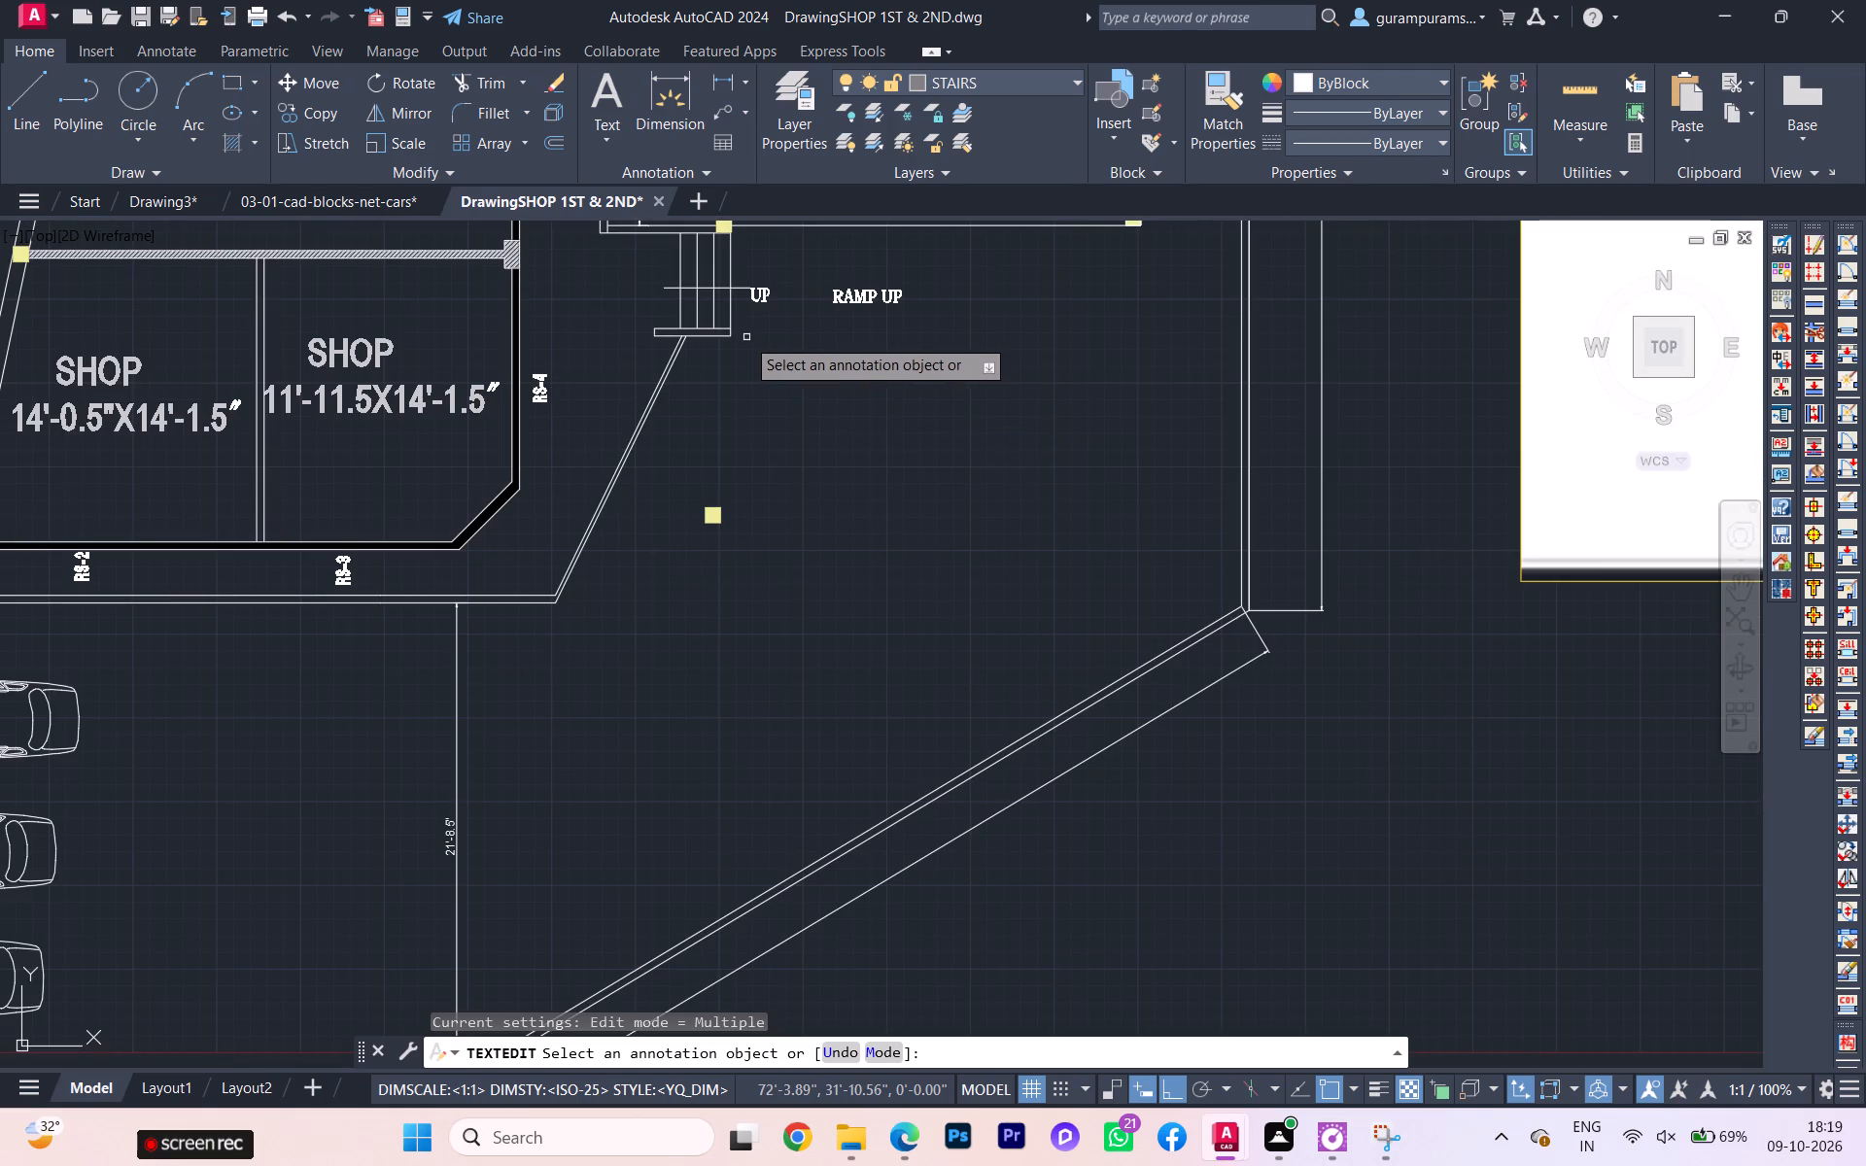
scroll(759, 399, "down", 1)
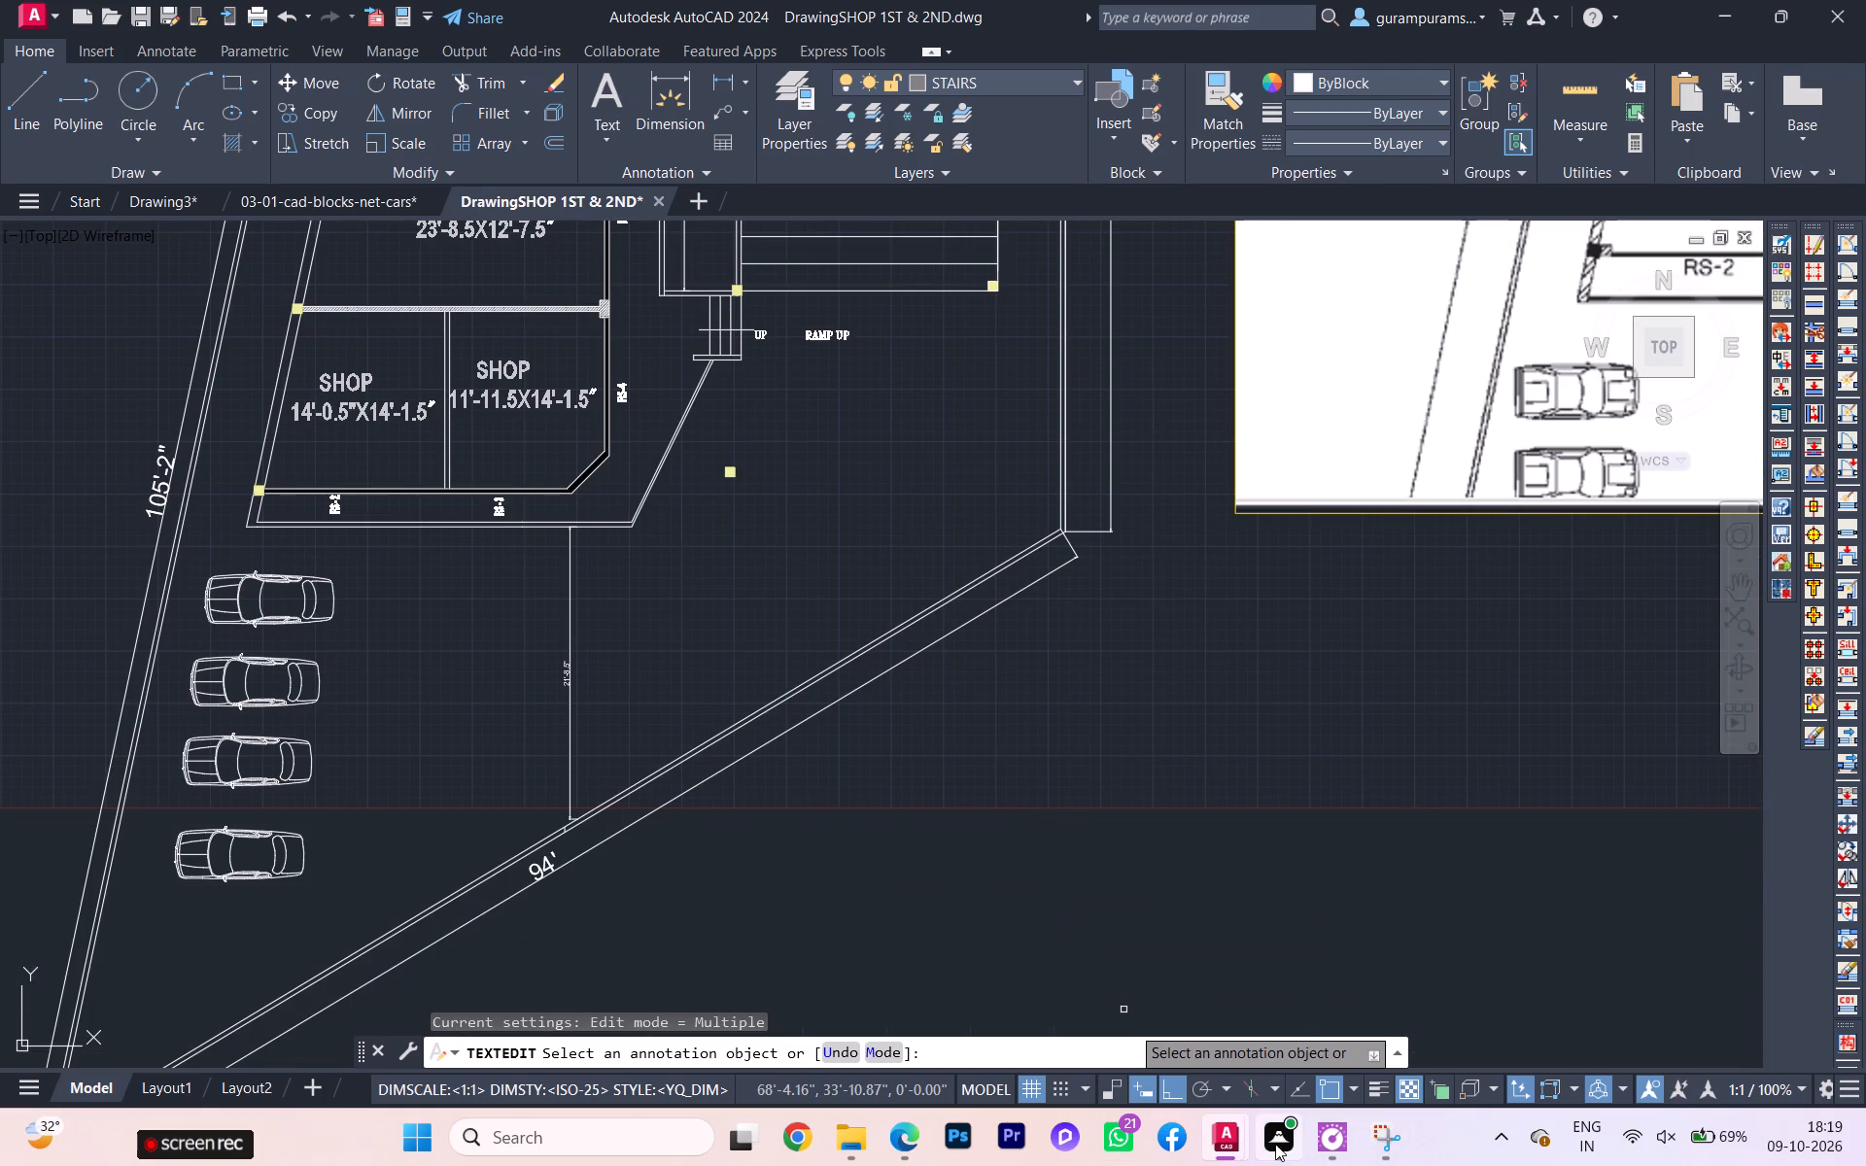
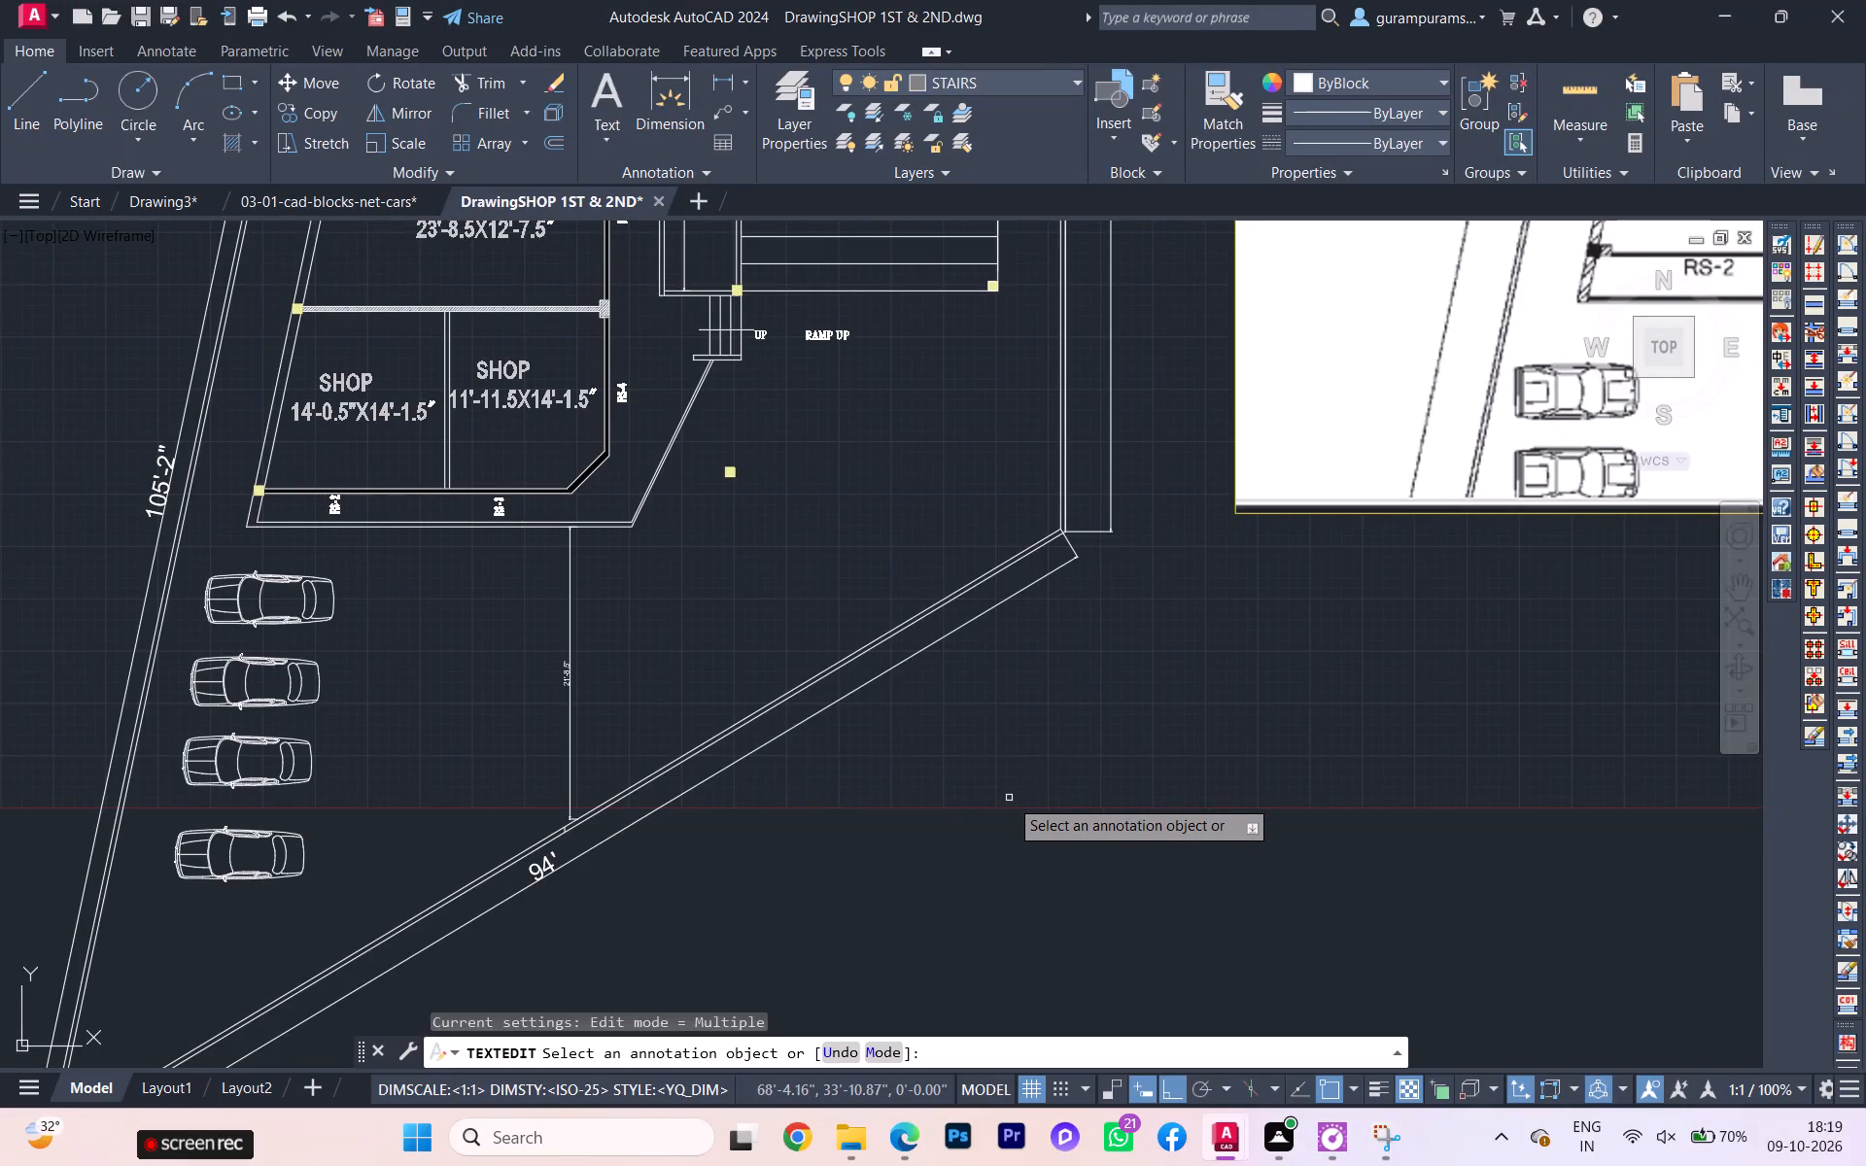
Examine the drafted plan from the ramp and lower shops up to the staircase against the reference plan for missing elements.
key("Escape")
scroll(996, 783, "down", 2)
scroll(954, 632, "up", 3)
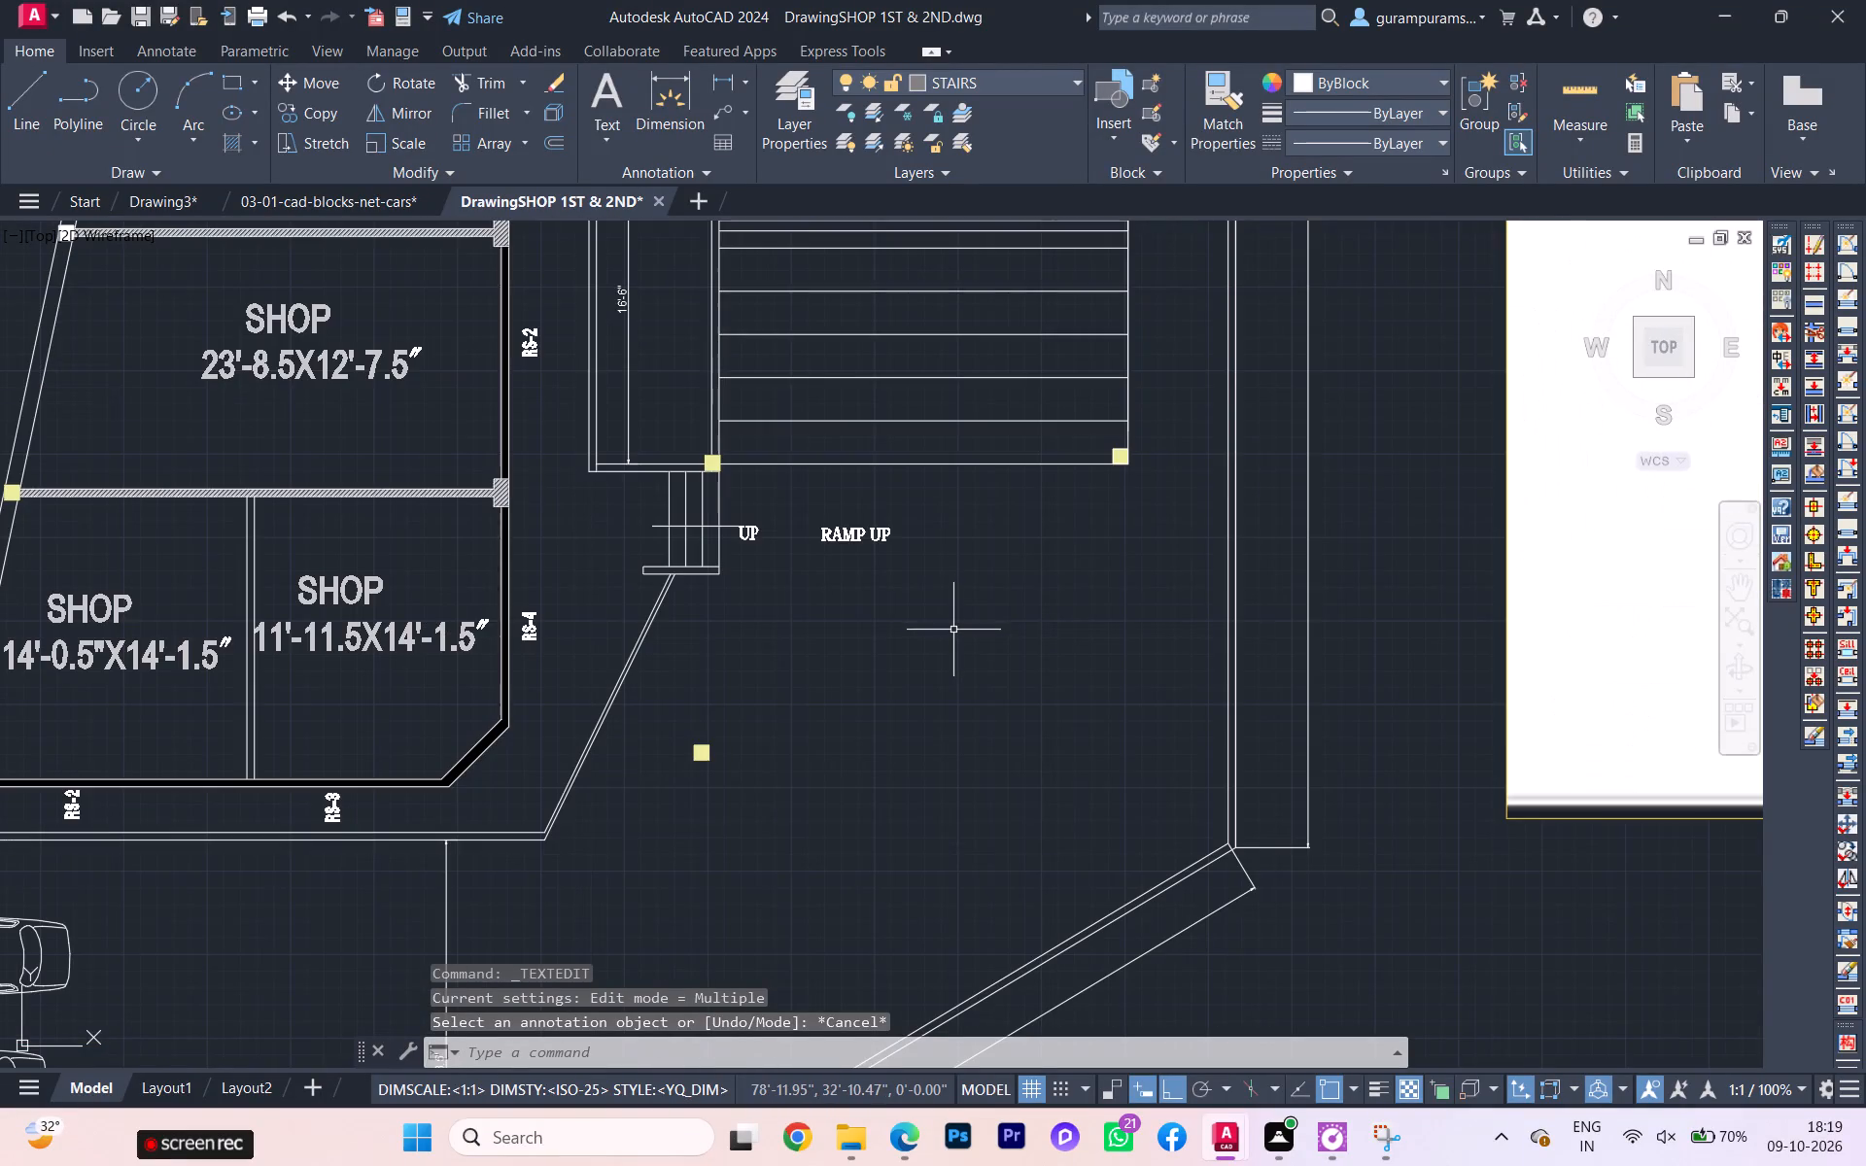
scroll(909, 647, "down", 1)
scroll(905, 642, "up", 2)
scroll(894, 635, "down", 3)
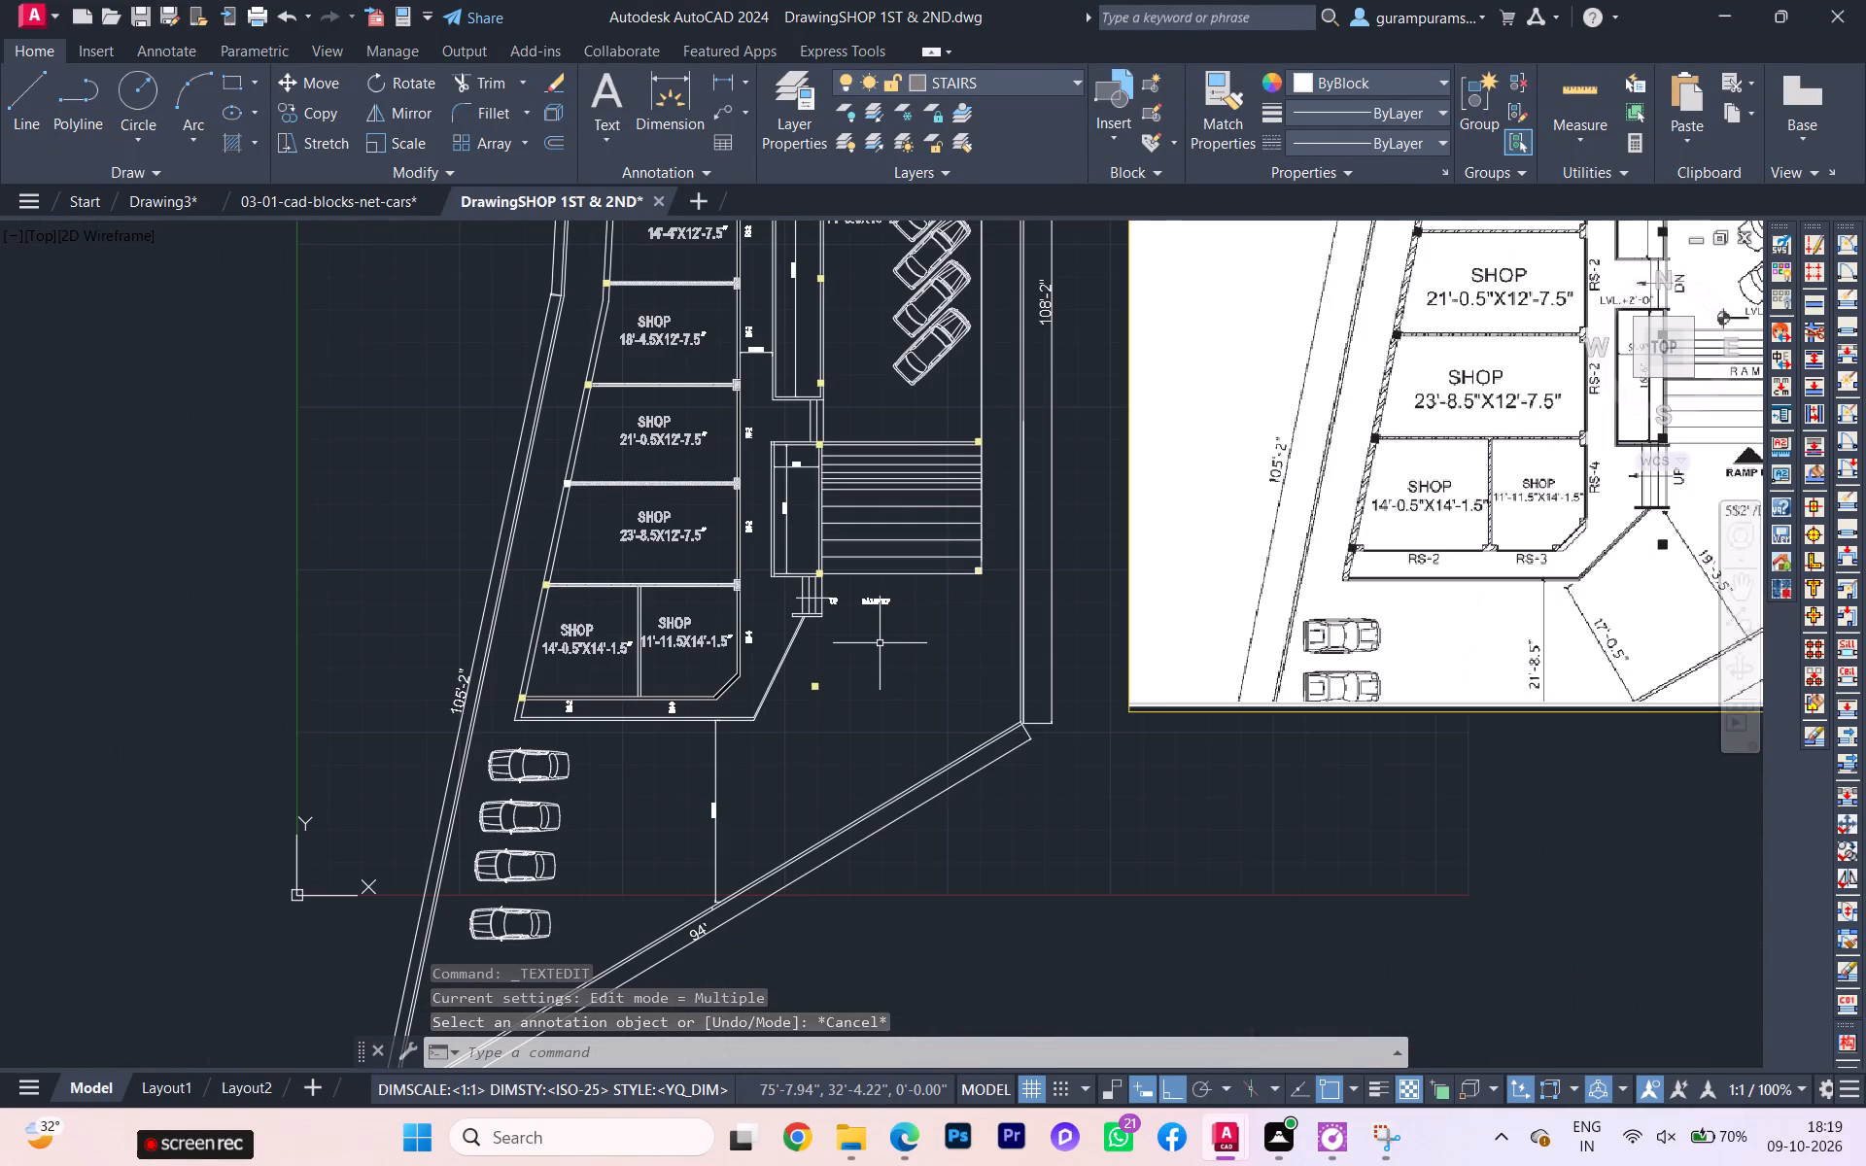
scroll(923, 458, "up", 2)
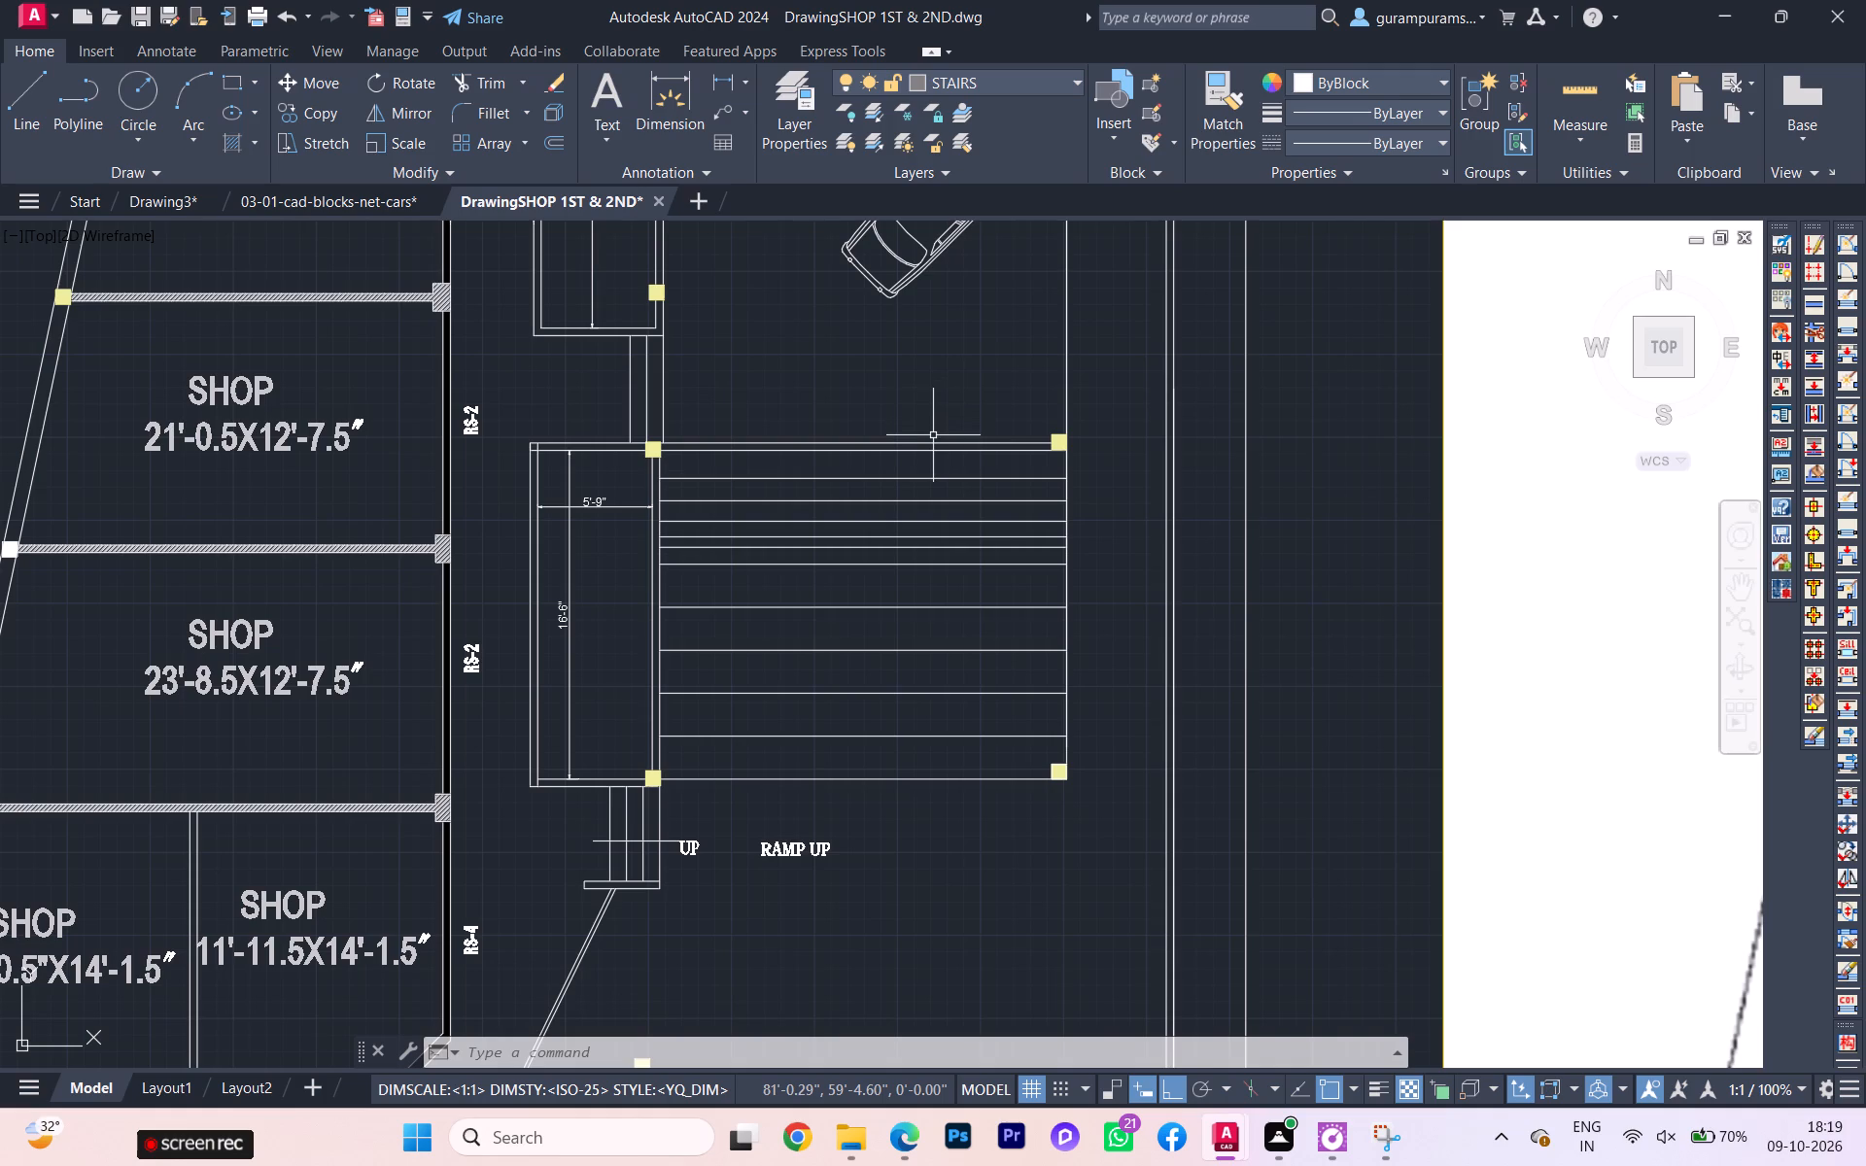
scroll(935, 441, "down", 1)
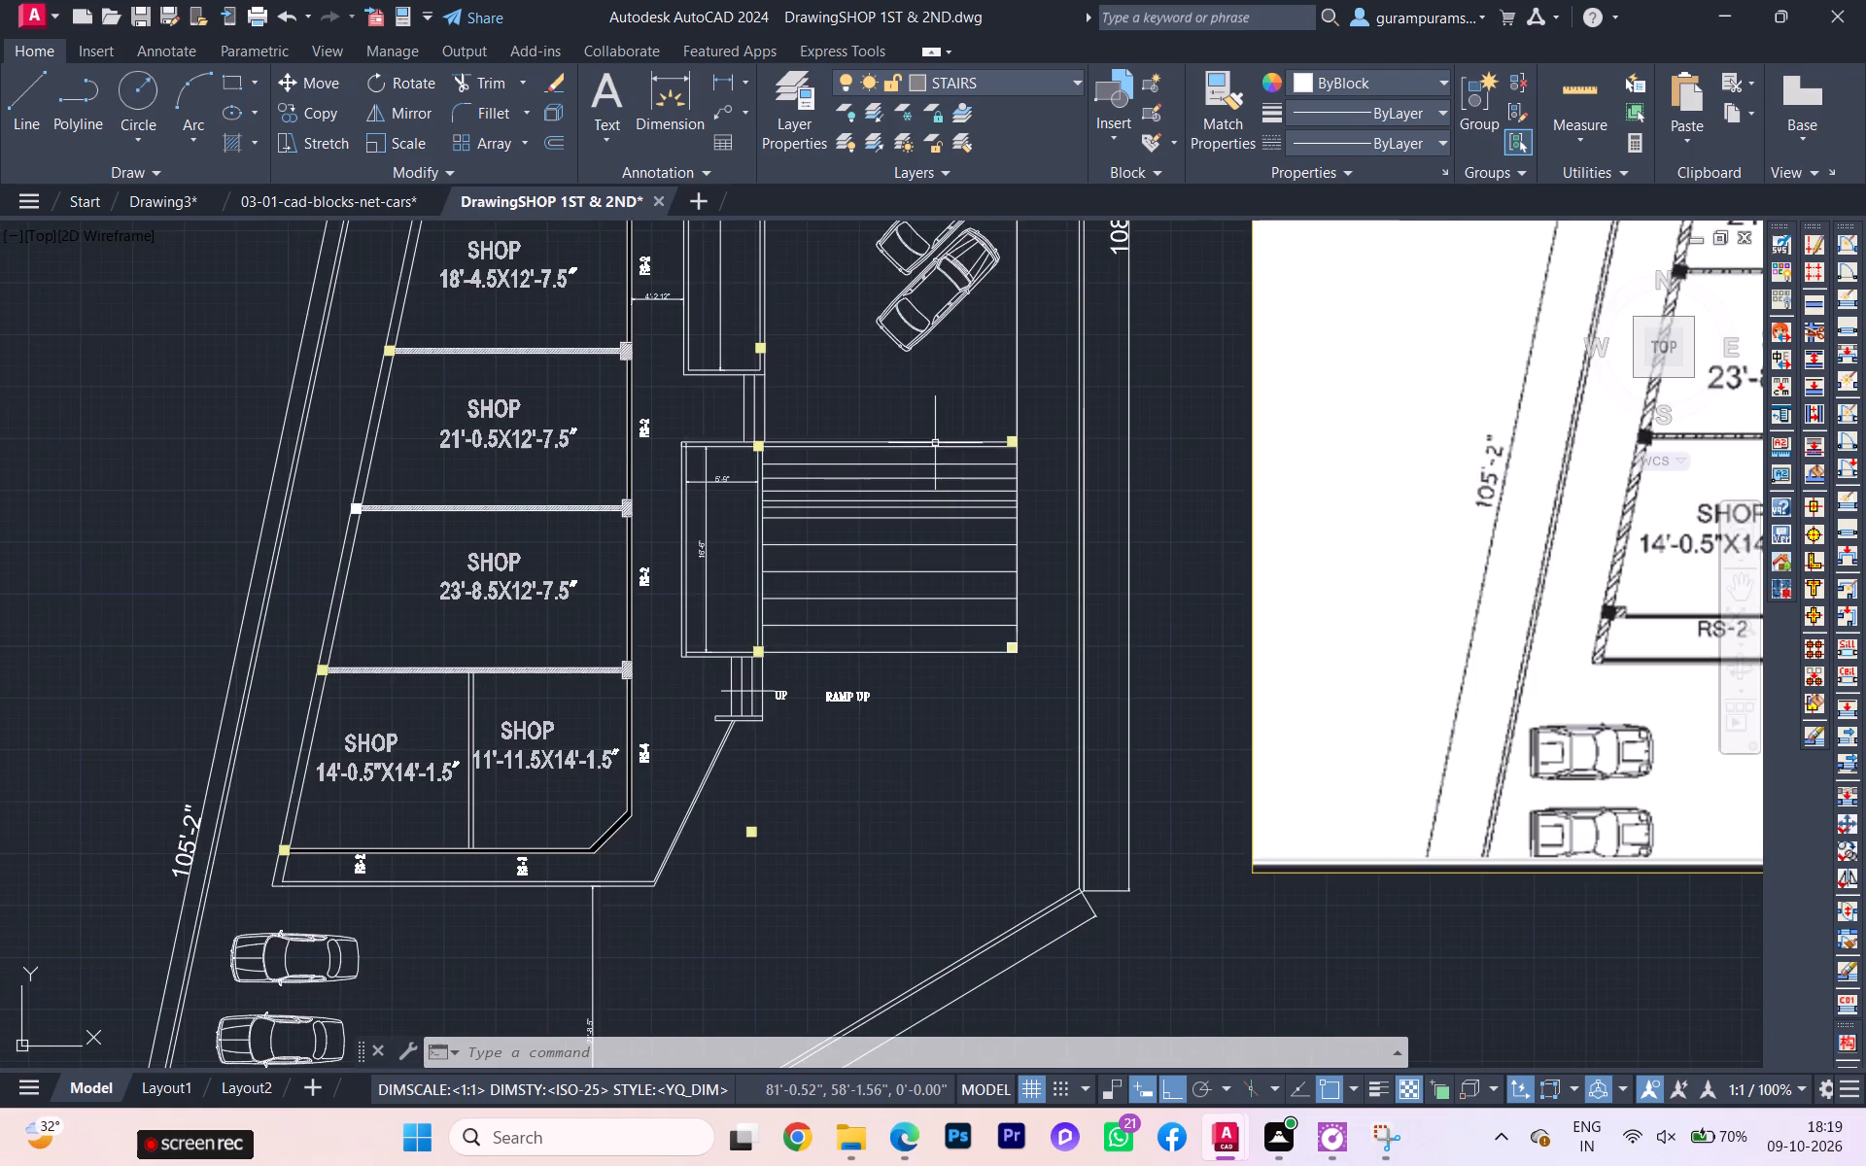
scroll(954, 372, "up", 1)
scroll(986, 441, "down", 1)
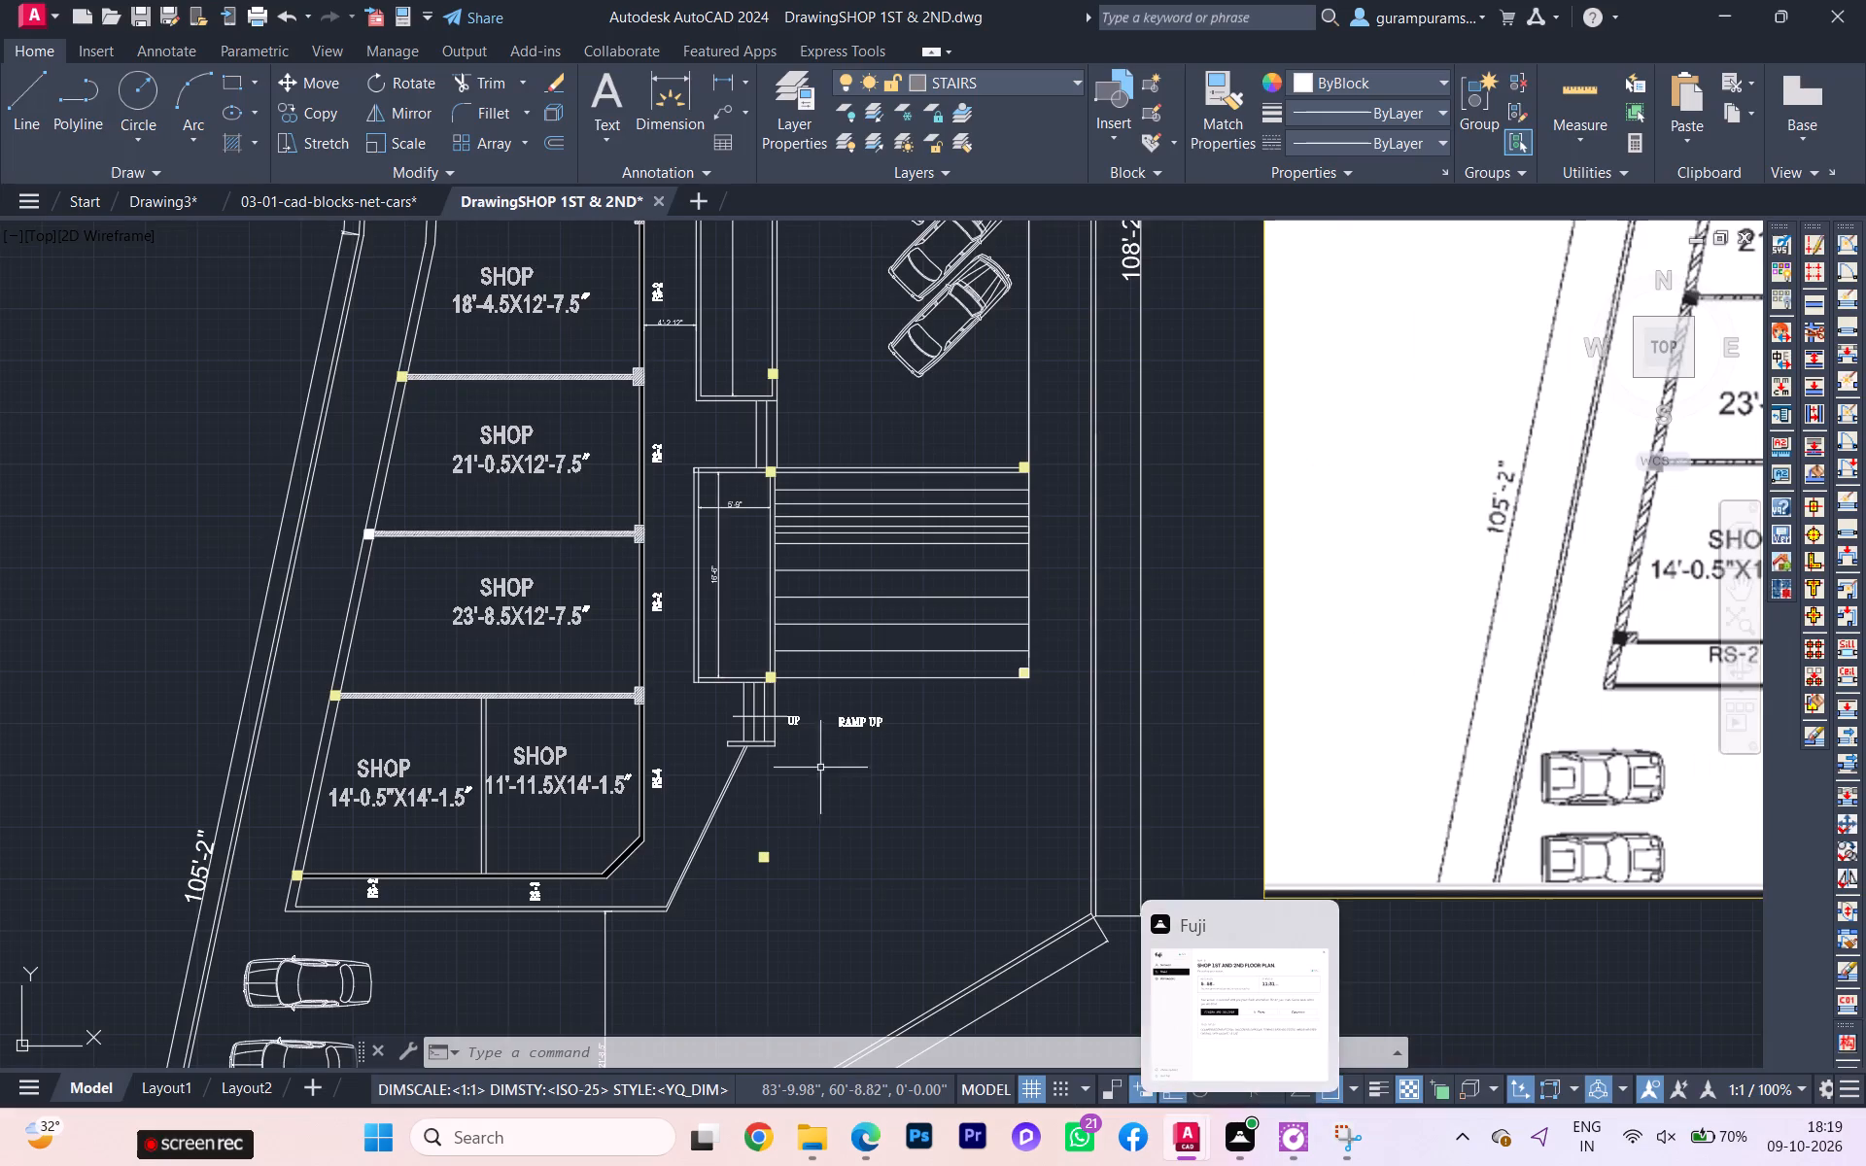
scroll(783, 693, "down", 2)
scroll(778, 517, "up", 2)
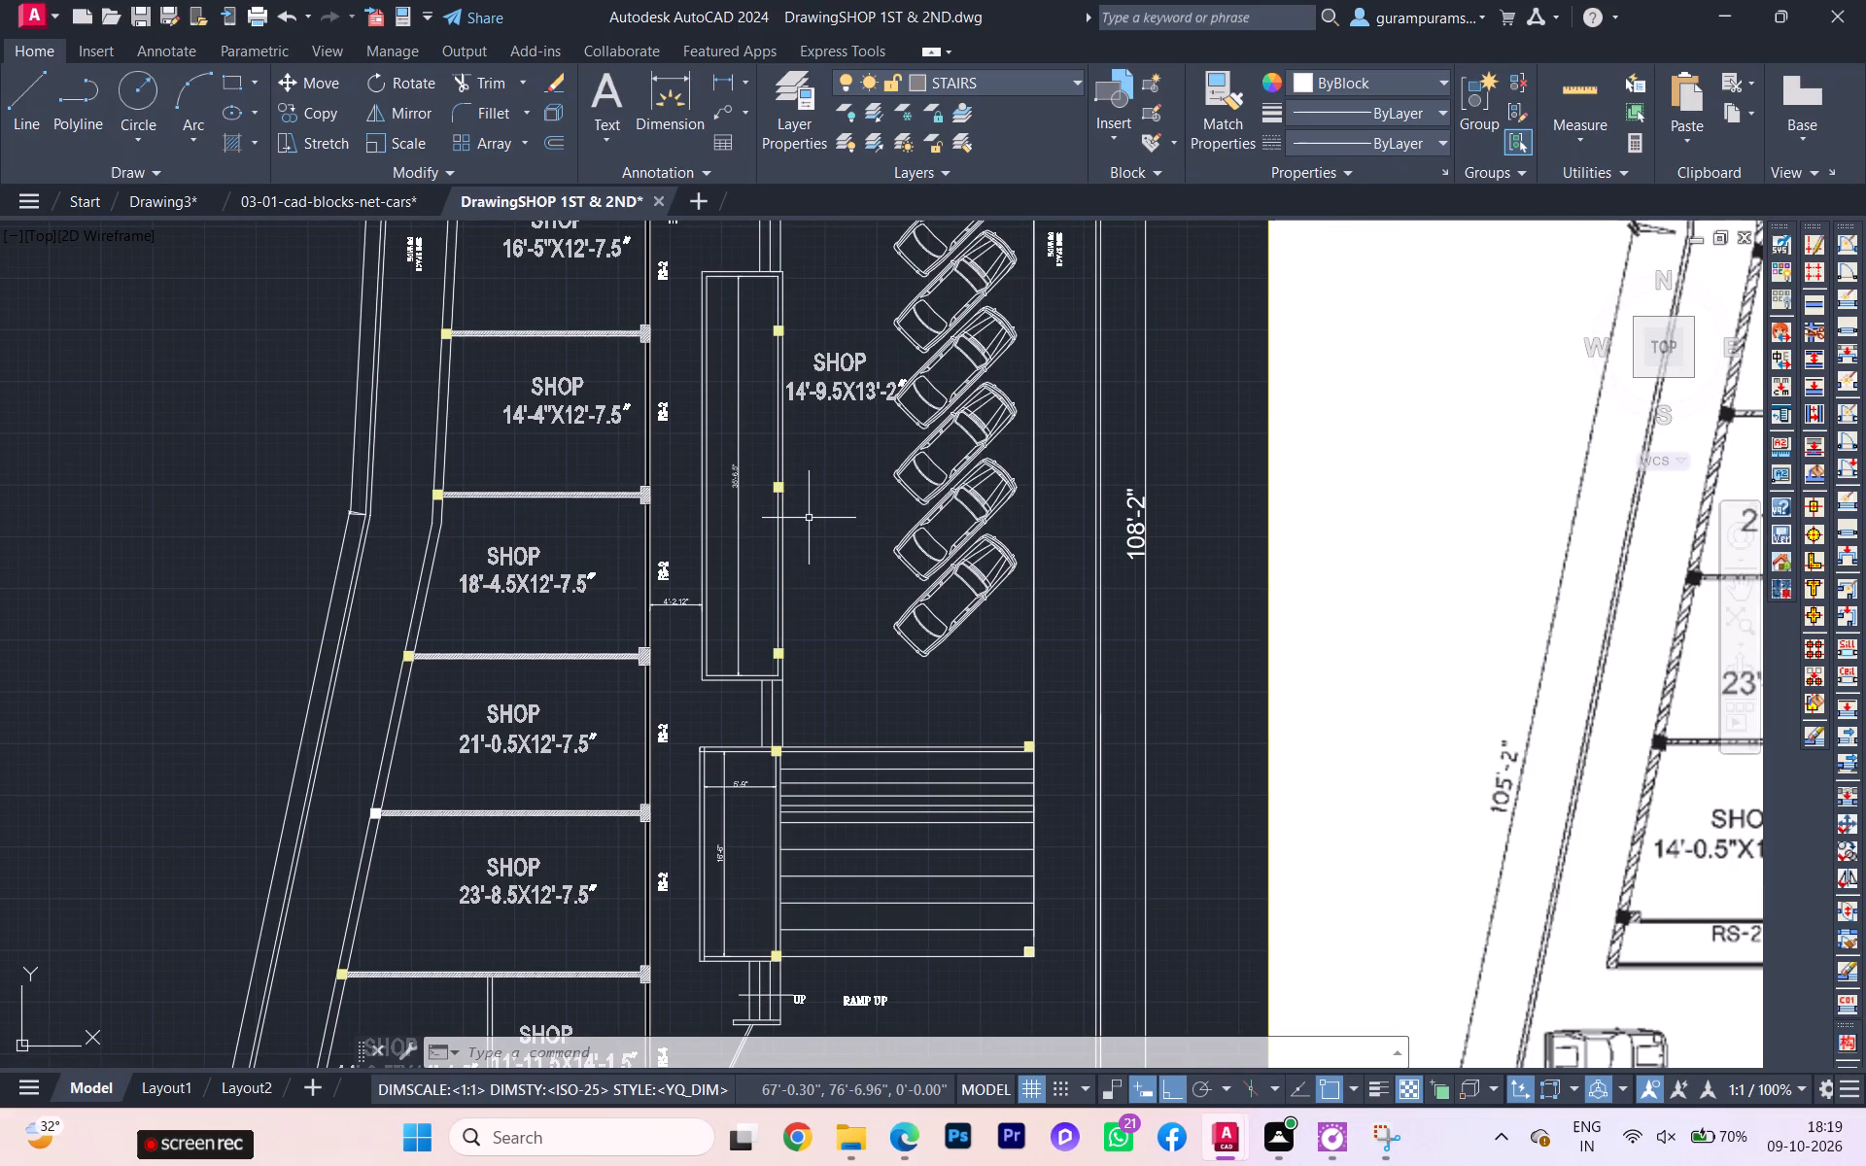
scroll(809, 532, "down", 1)
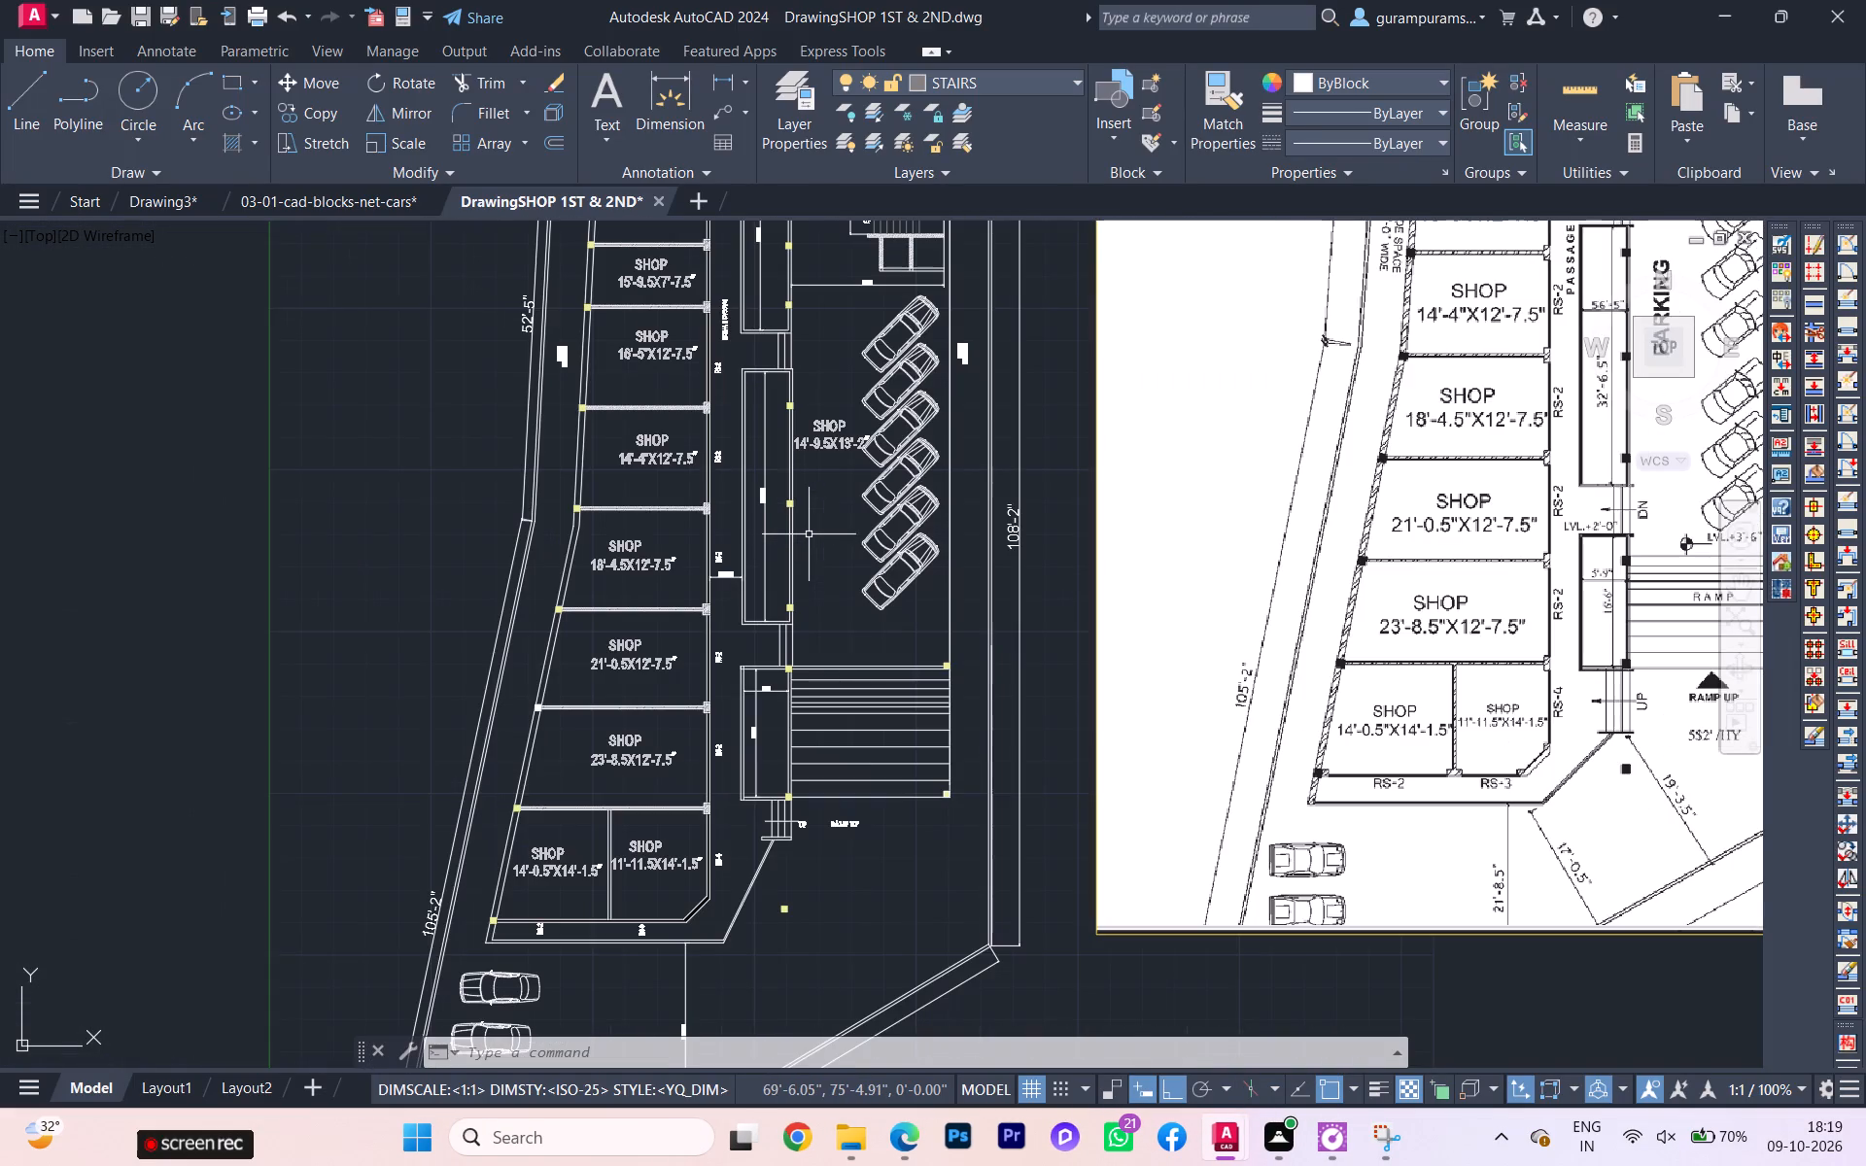
scroll(808, 541, "down", 2)
scroll(840, 437, "up", 3)
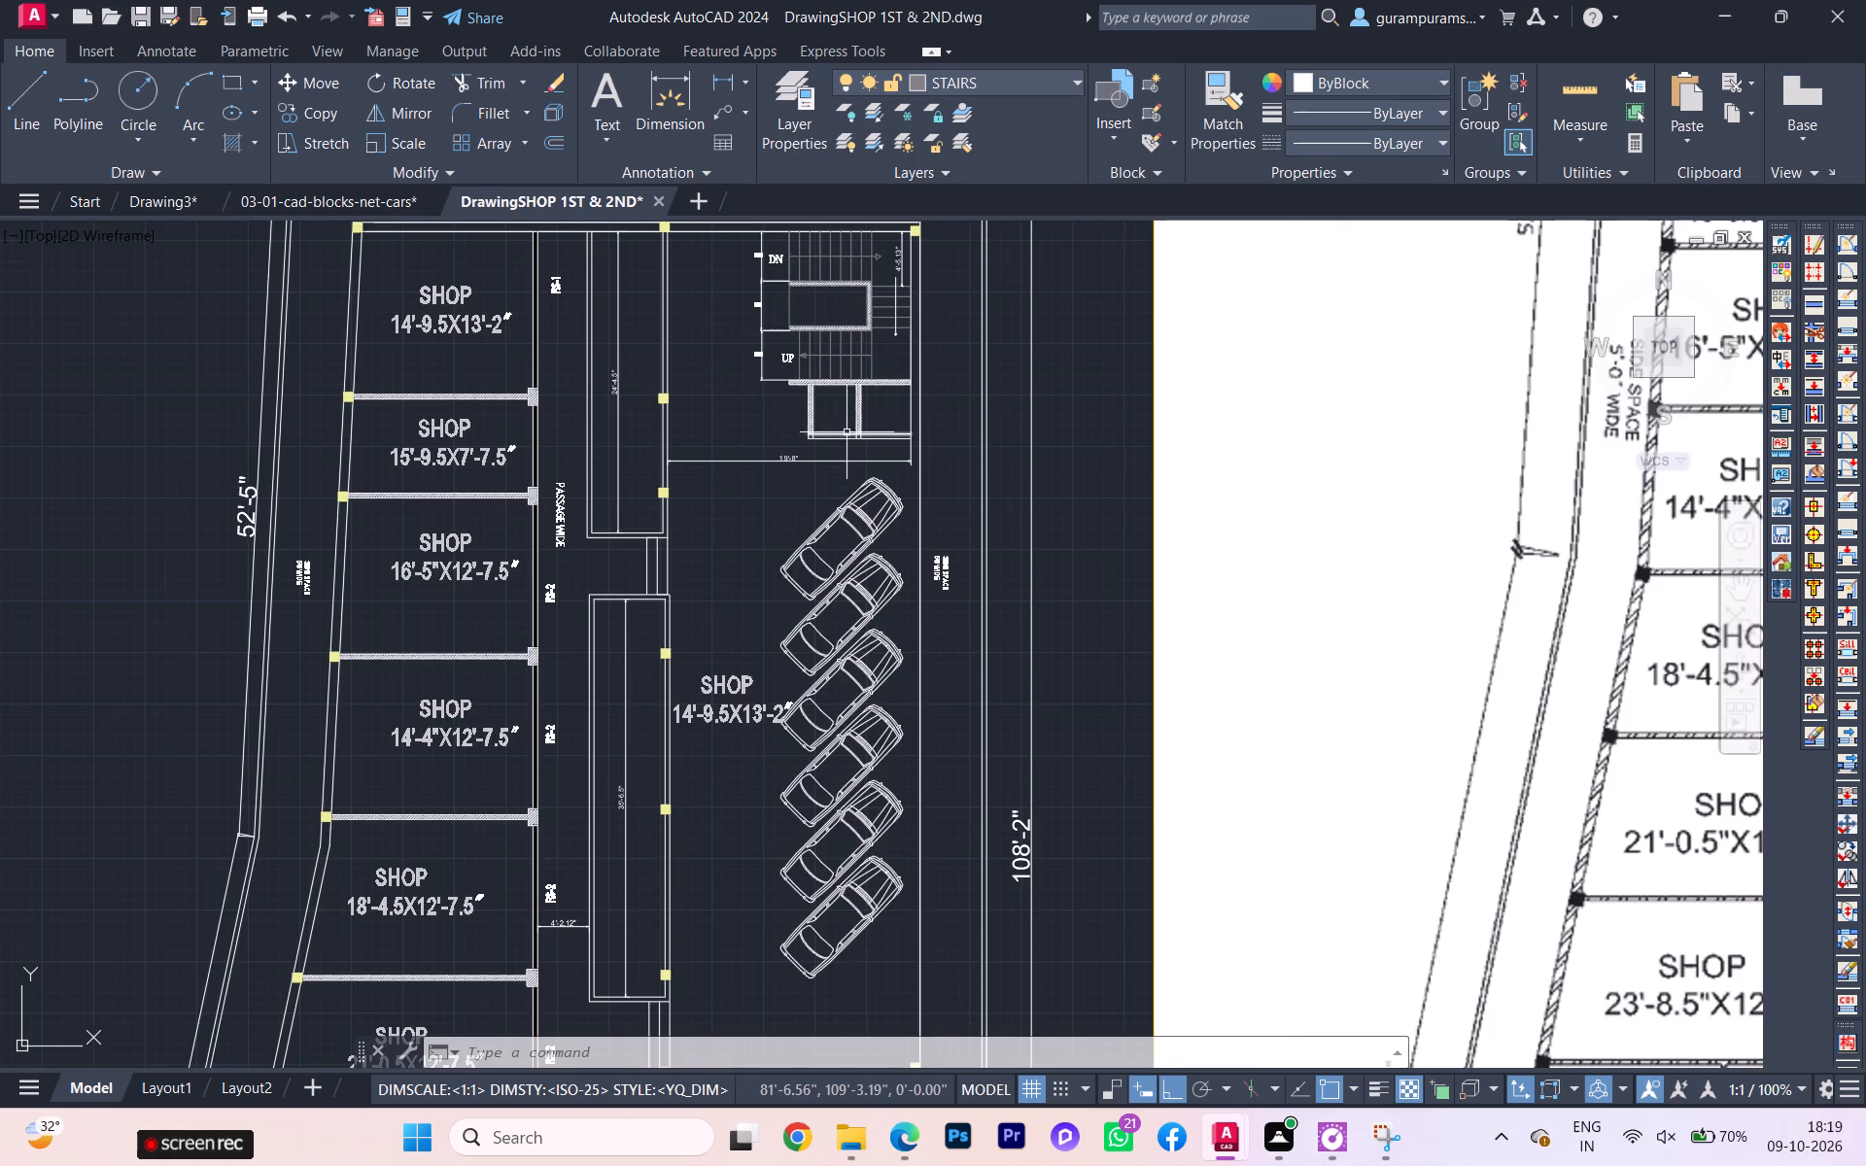
Insert the Door - Imperial block from the architectural tool palette into the side strip beside the two small rooms below the staircase.
scroll(924, 429, "up", 2)
scroll(946, 448, "down", 1)
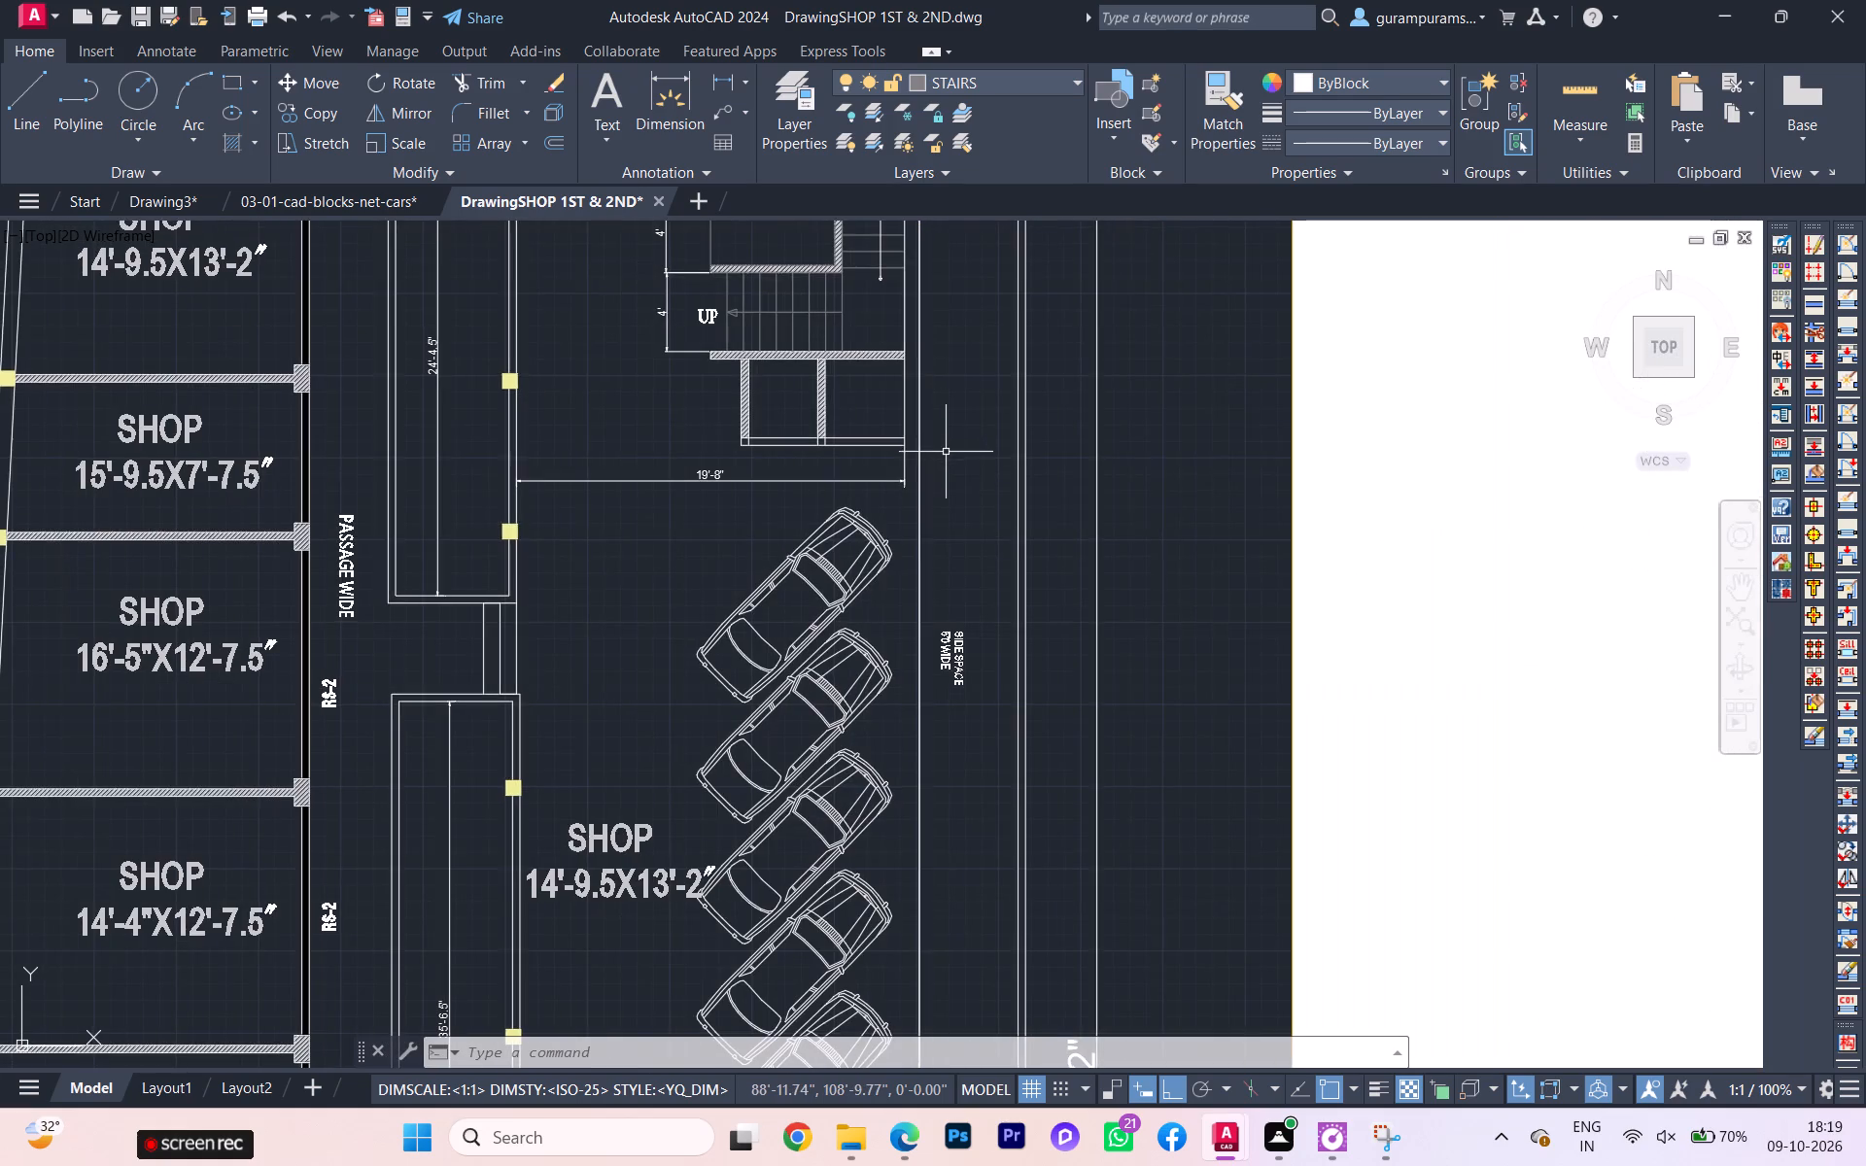
scroll(946, 452, "up", 2)
scroll(947, 452, "down", 1)
scroll(769, 468, "up", 1)
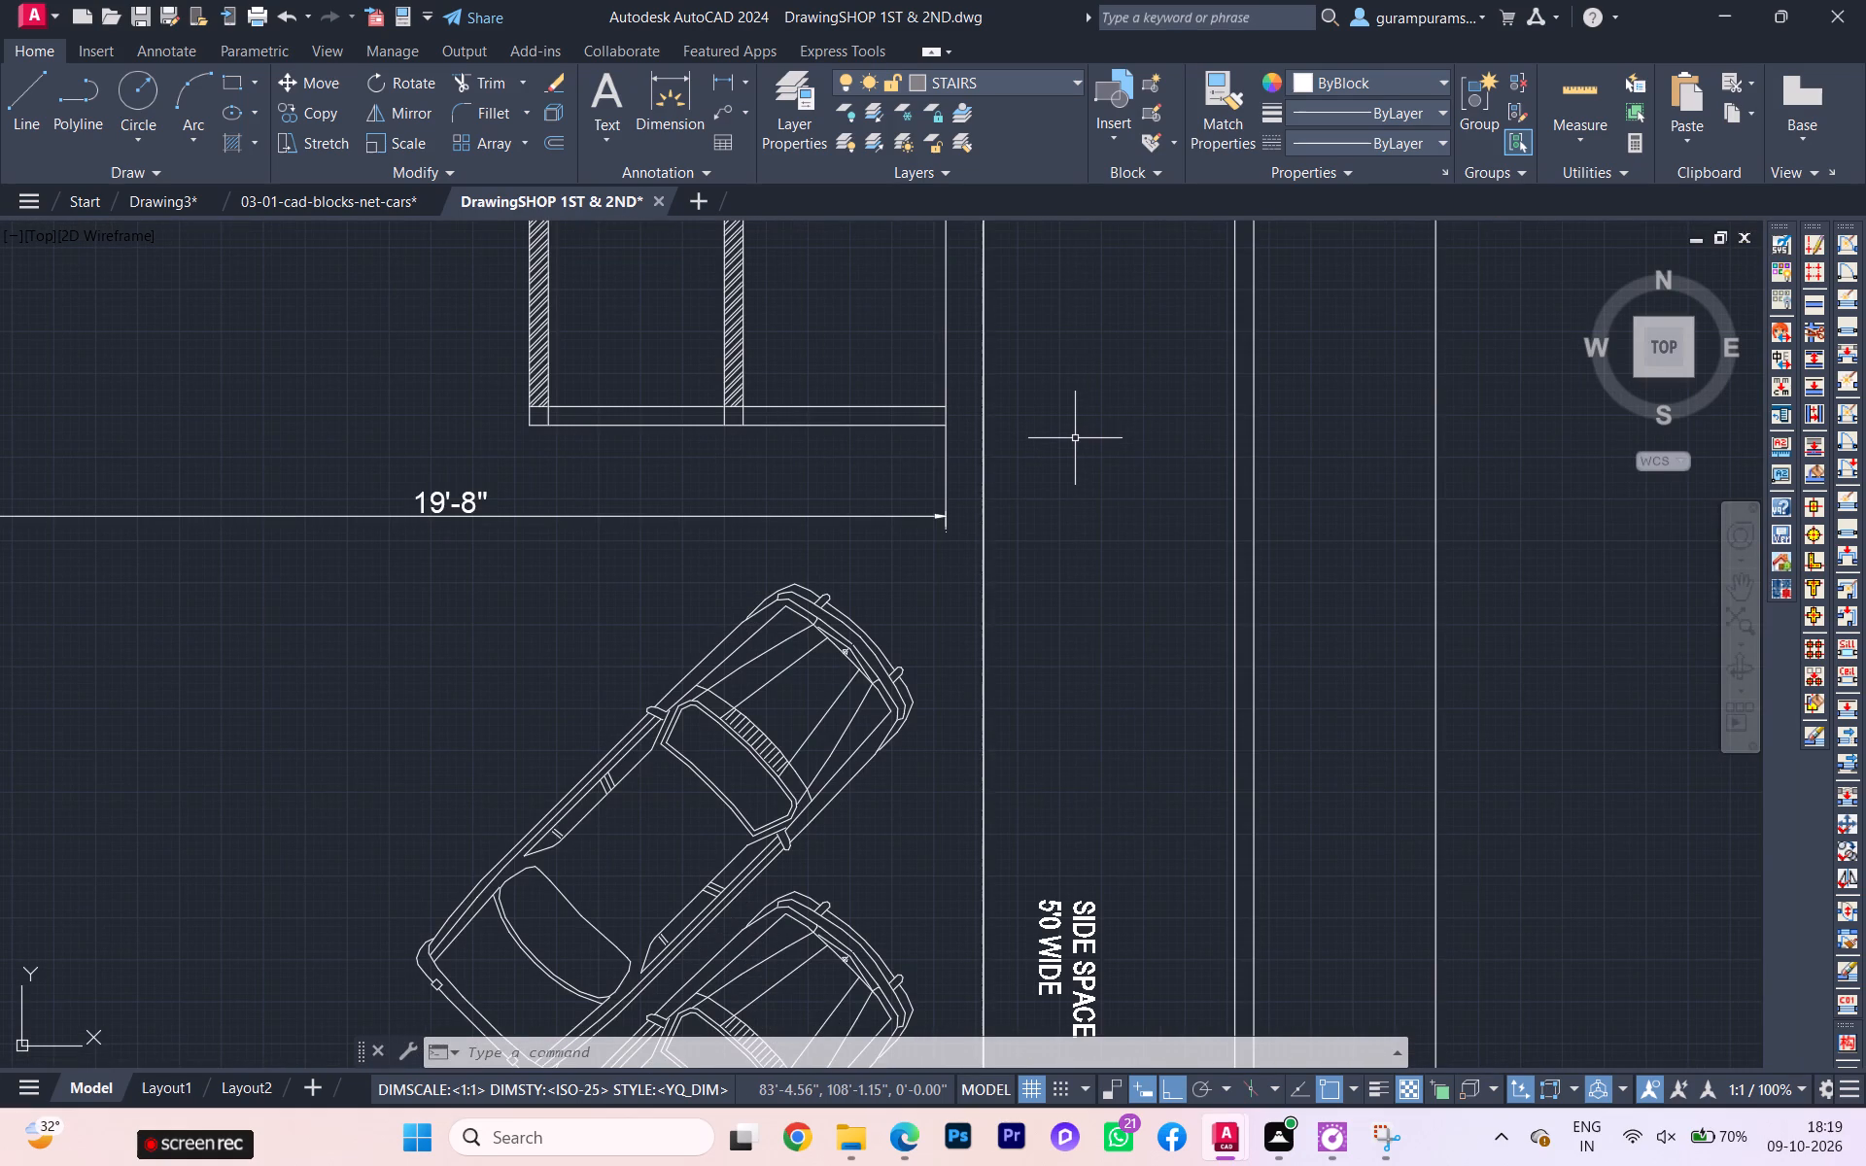
key("ctrl+3")
left_click(1002, 211)
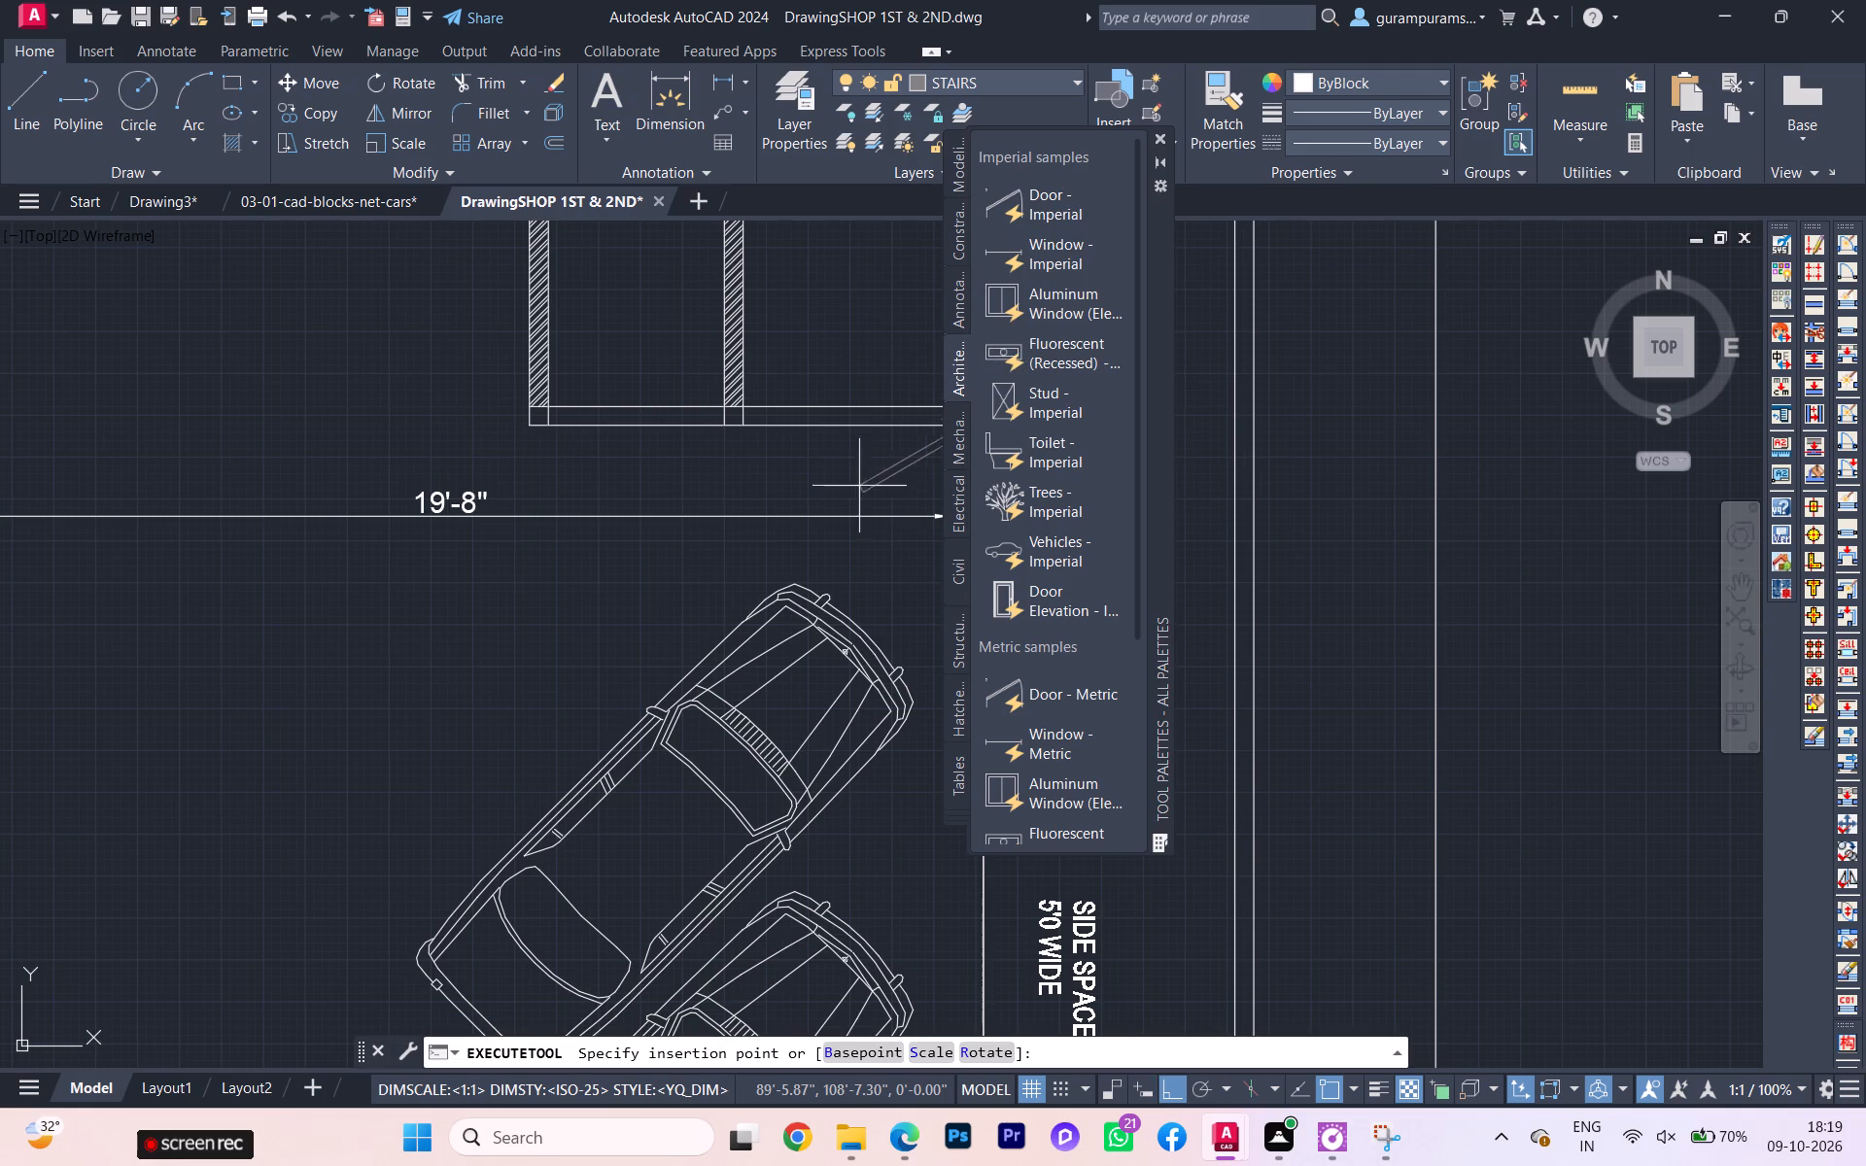
left_click(1276, 437)
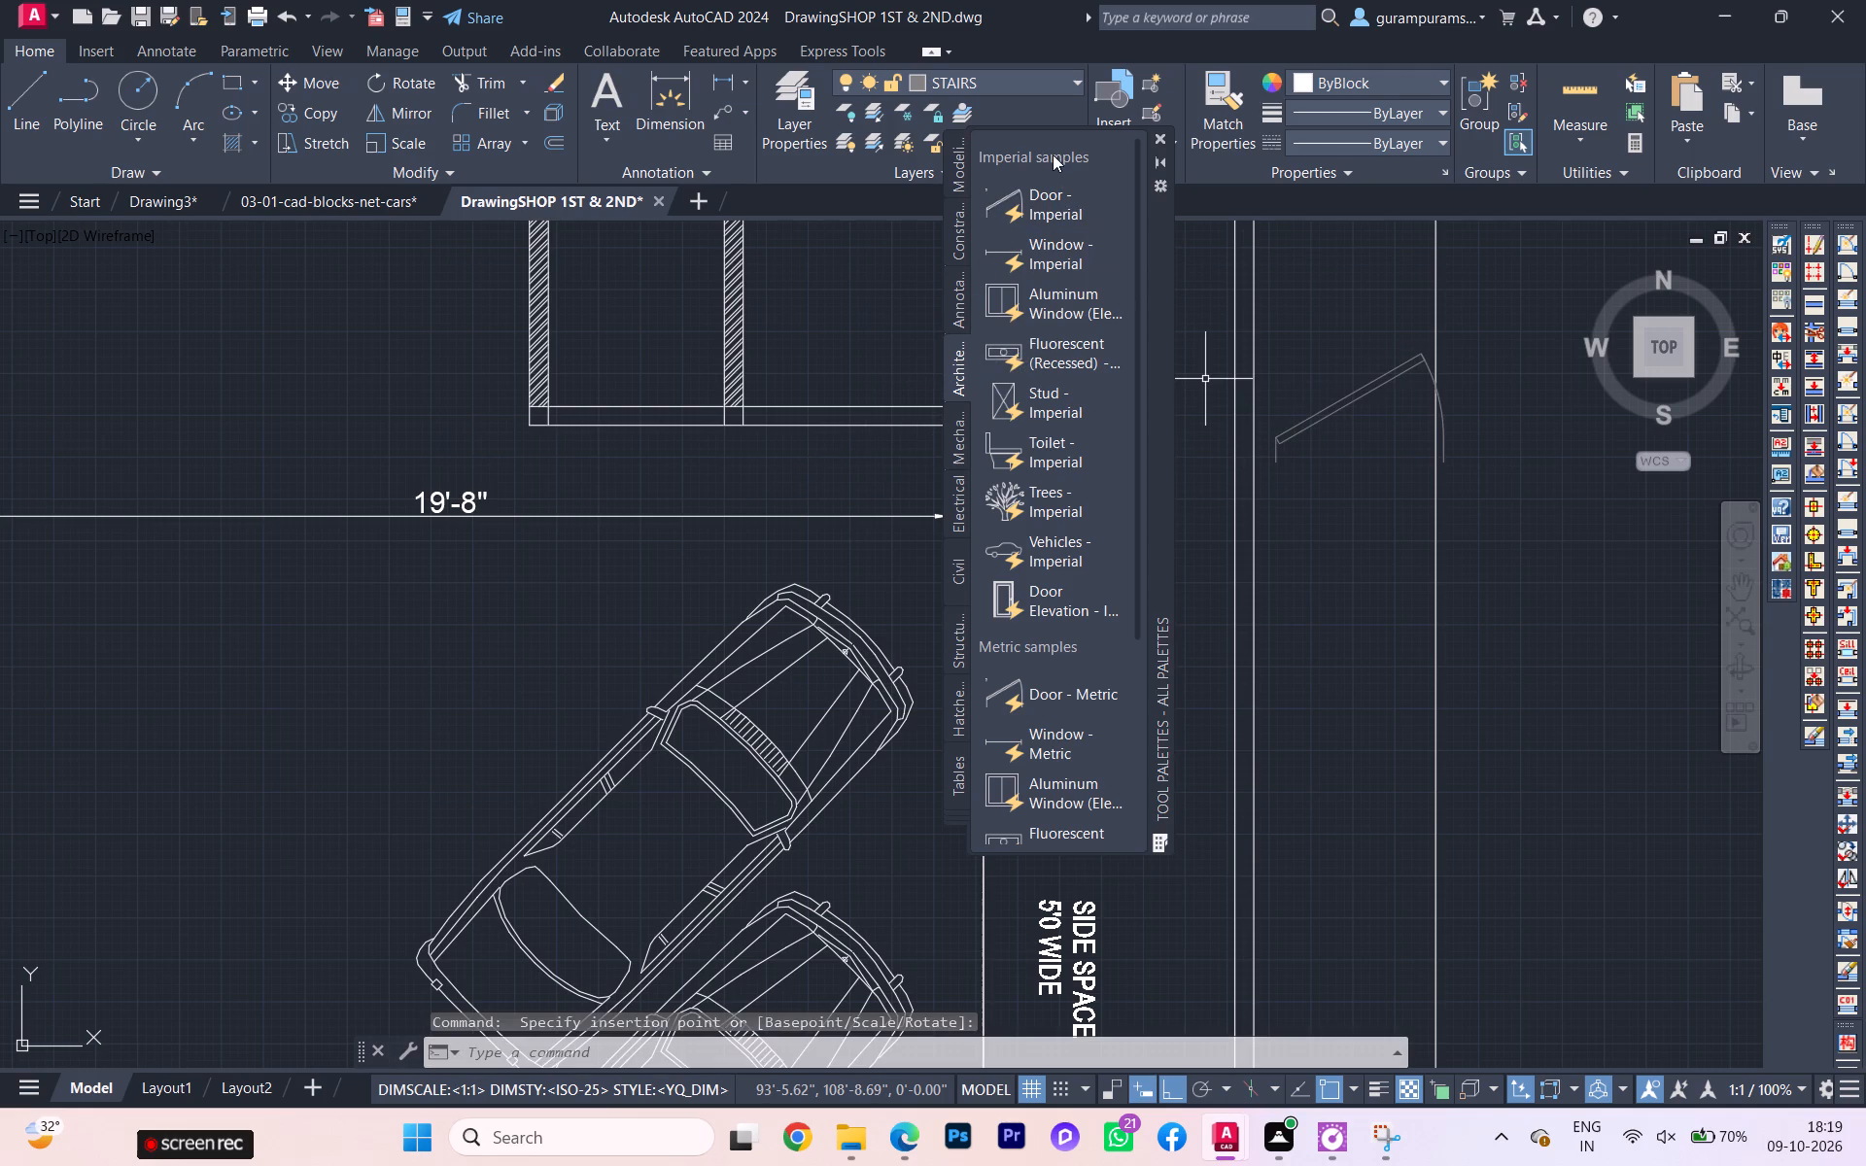
left_click(1161, 131)
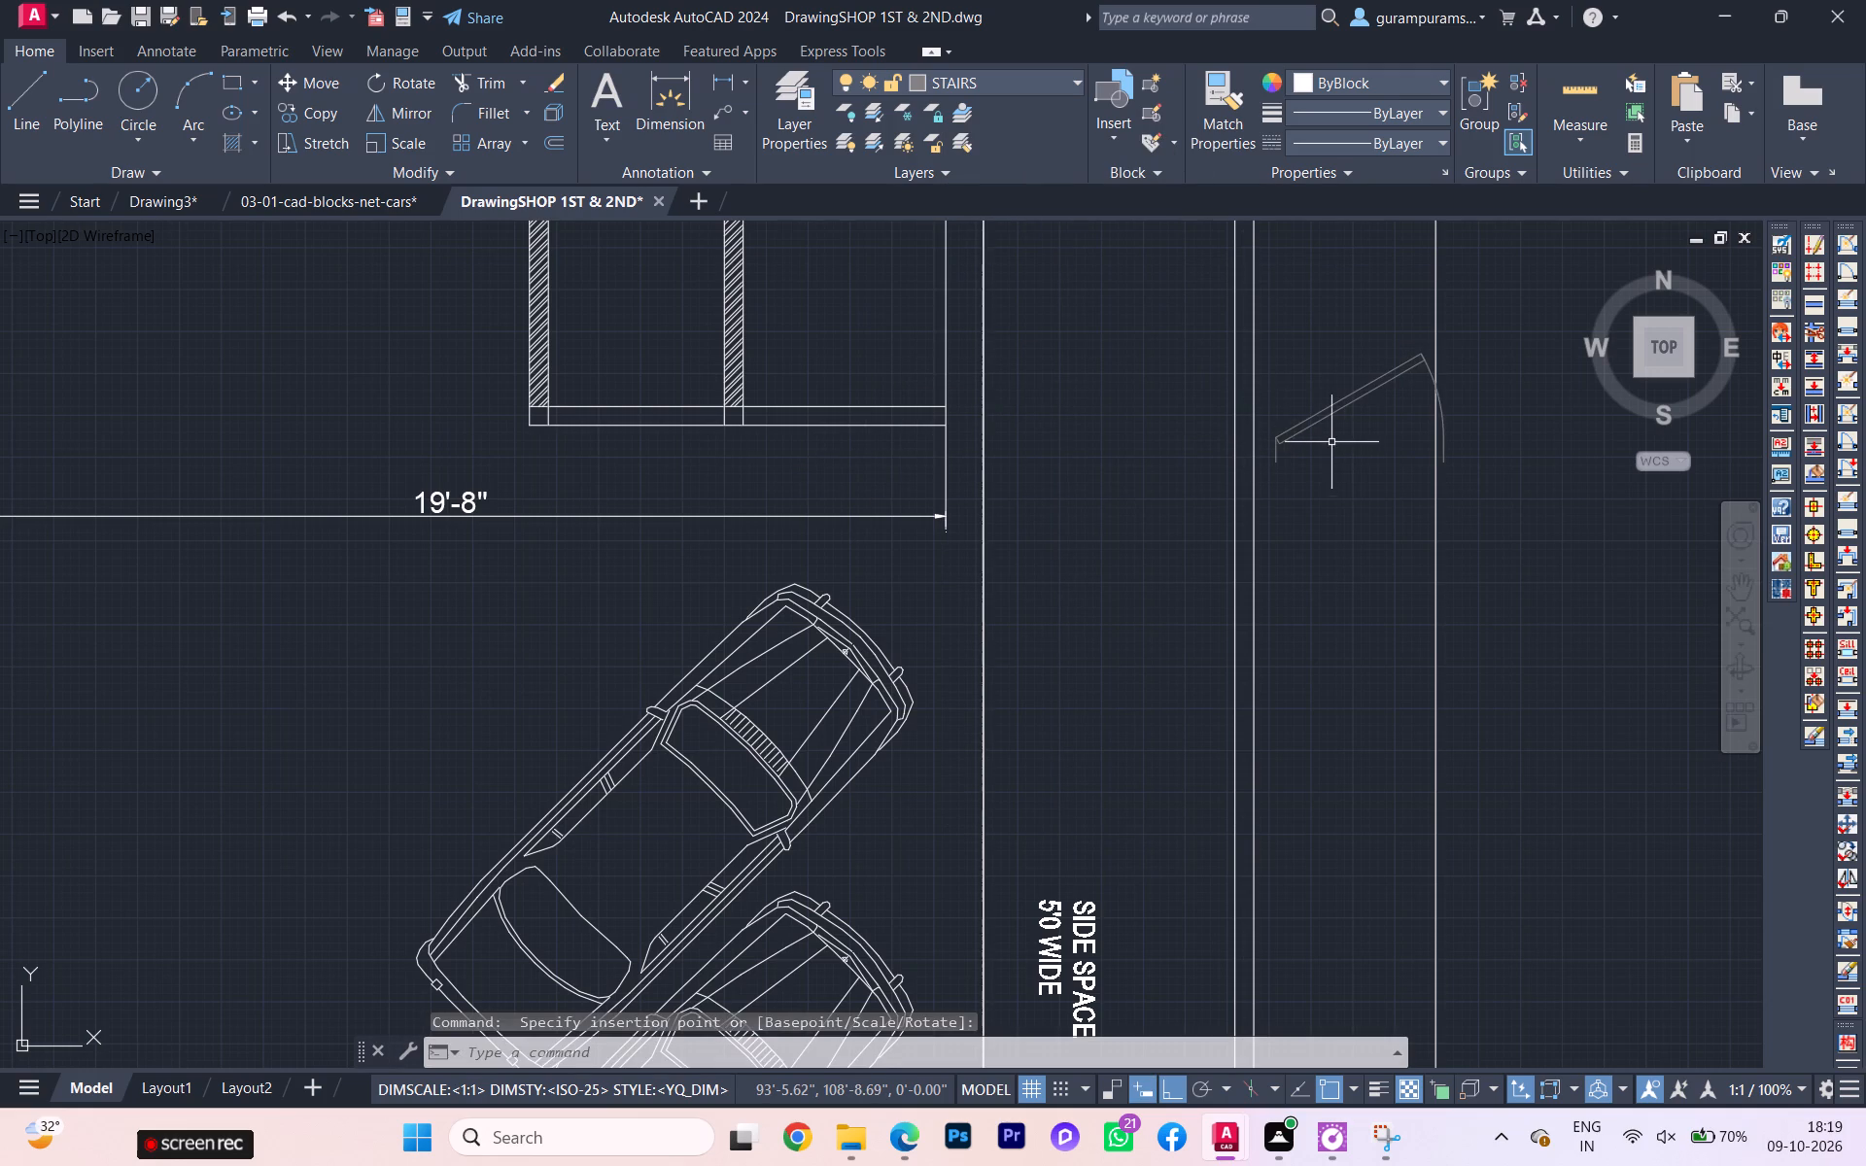
Set the inserted door block's opening angle to Open 90º.
left_click(1323, 429)
left_click(1311, 405)
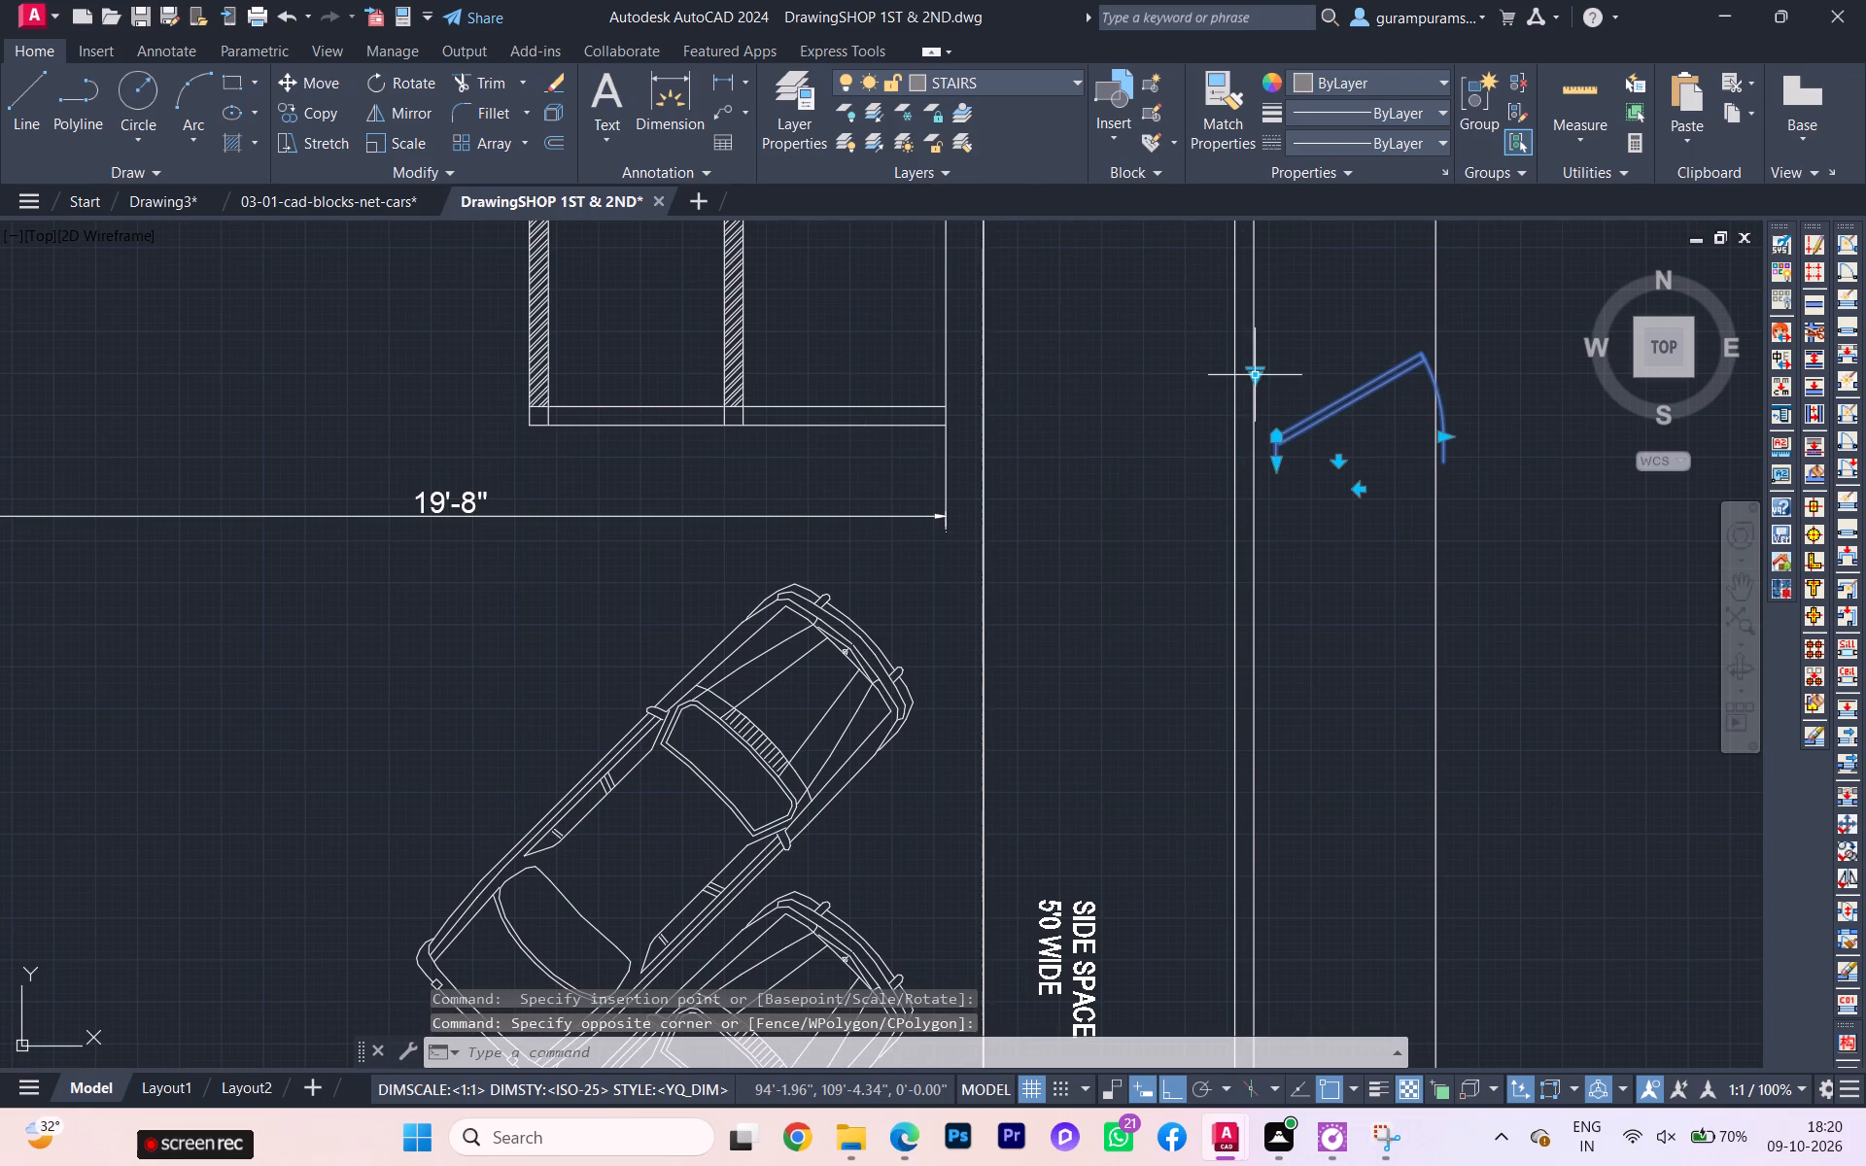
left_click(1261, 382)
left_click(1257, 377)
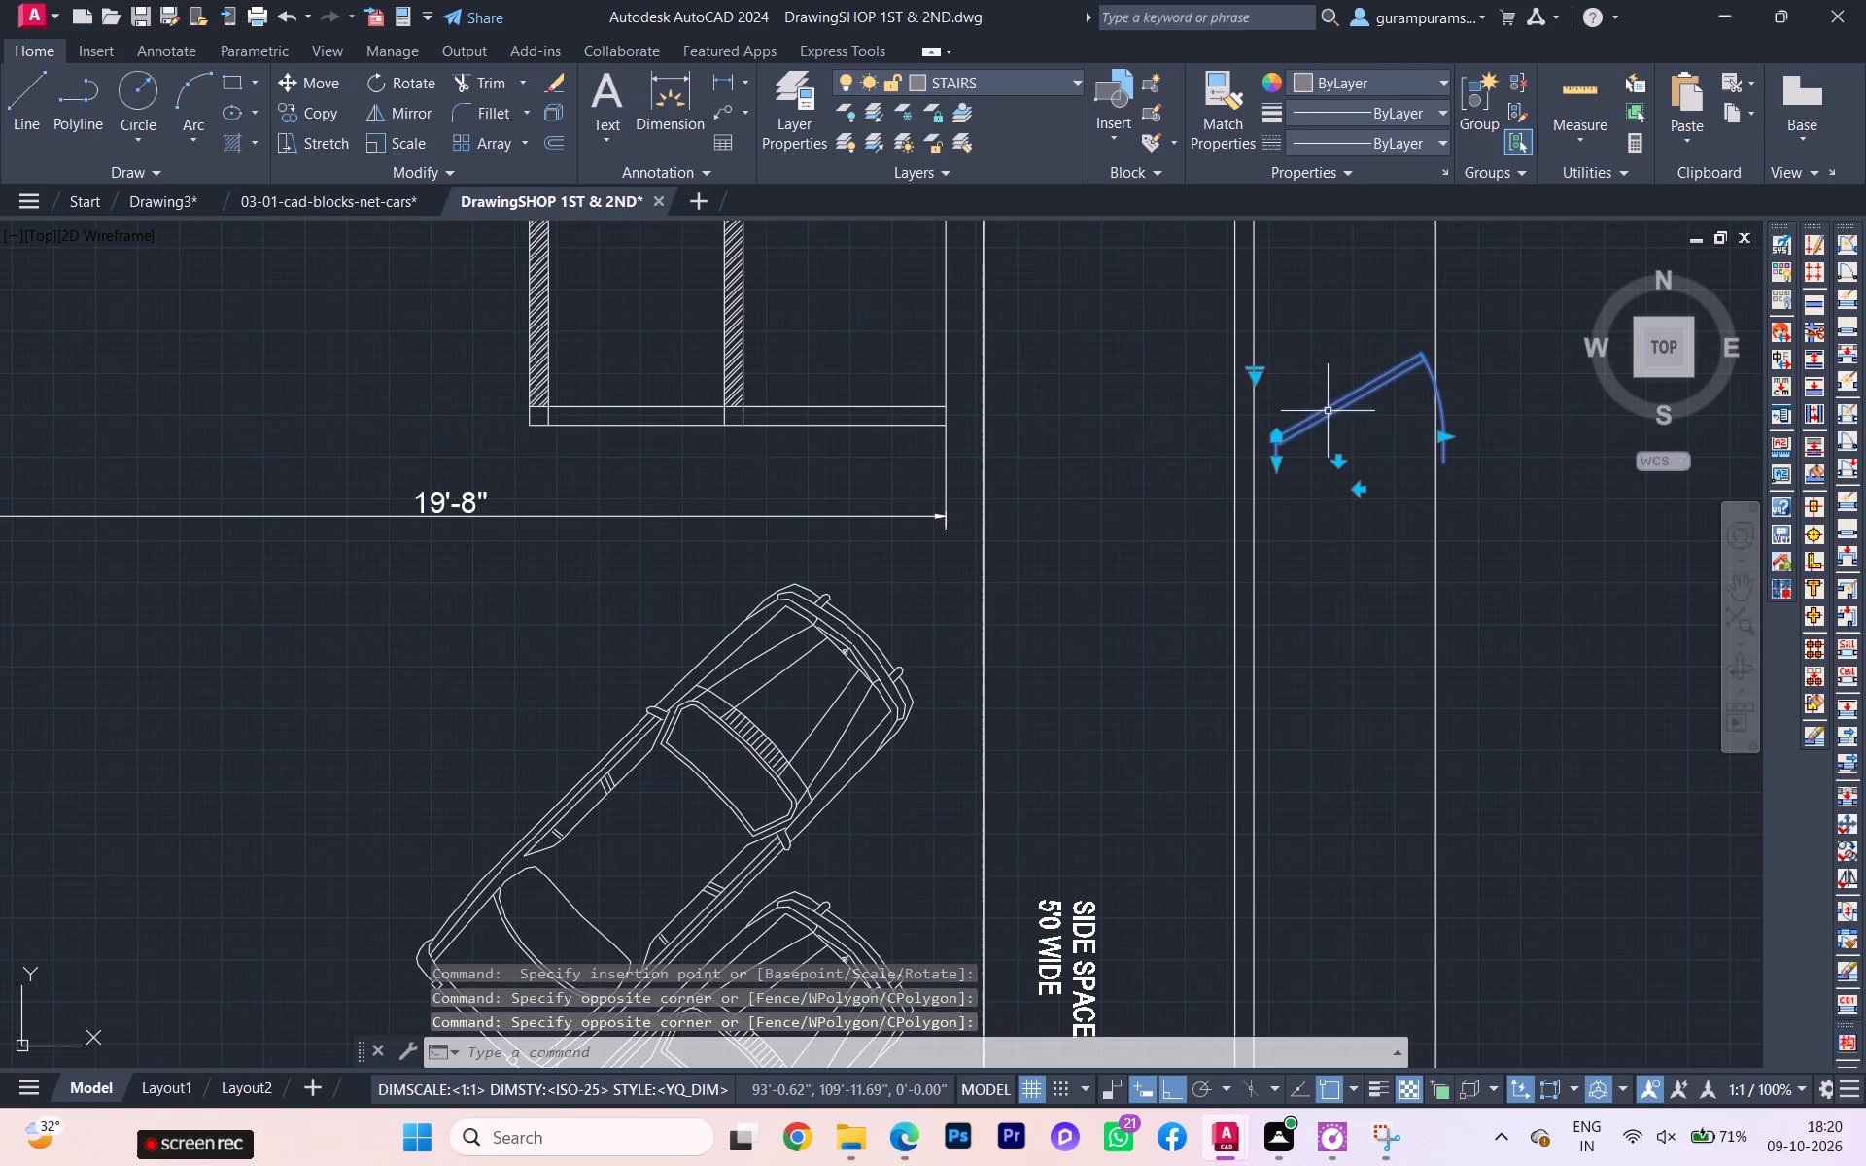
left_click(1261, 376)
left_click(1344, 457)
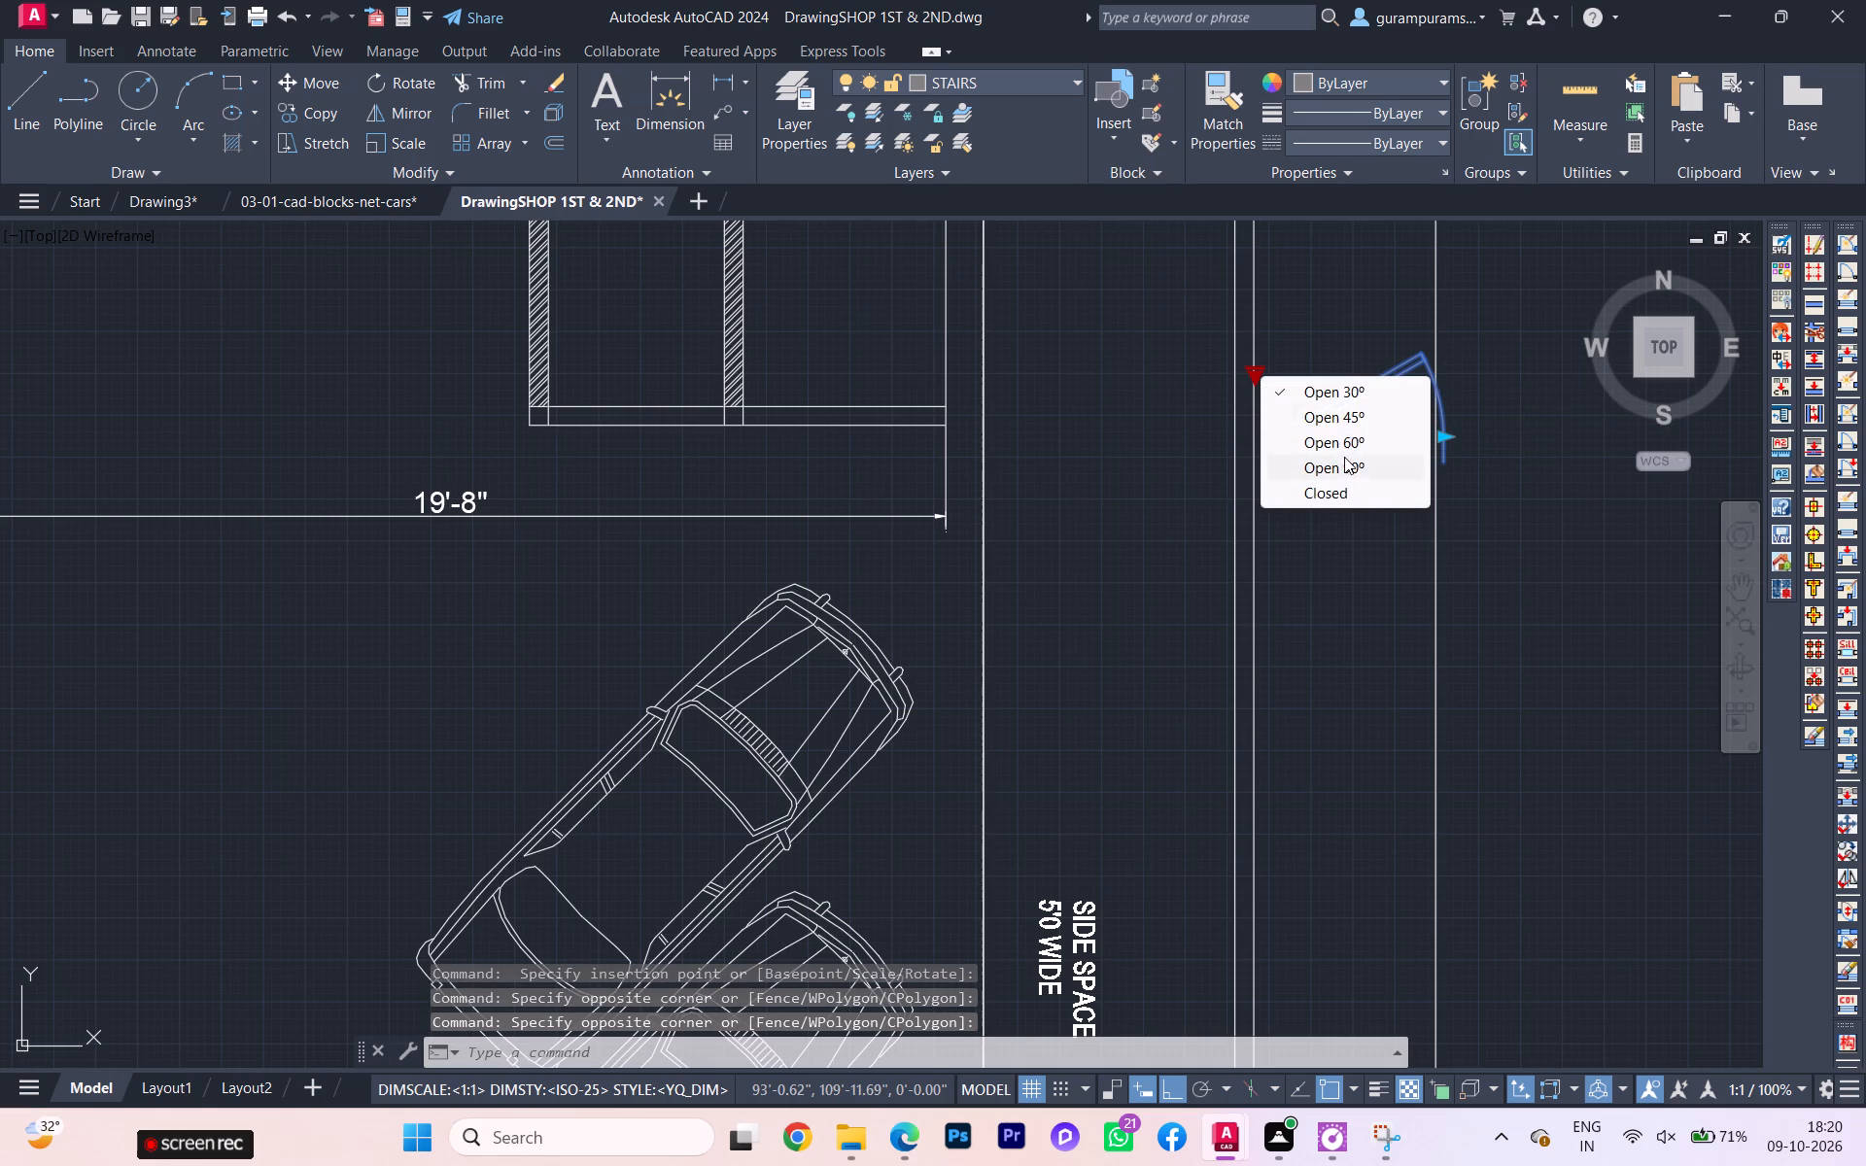
key("Escape")
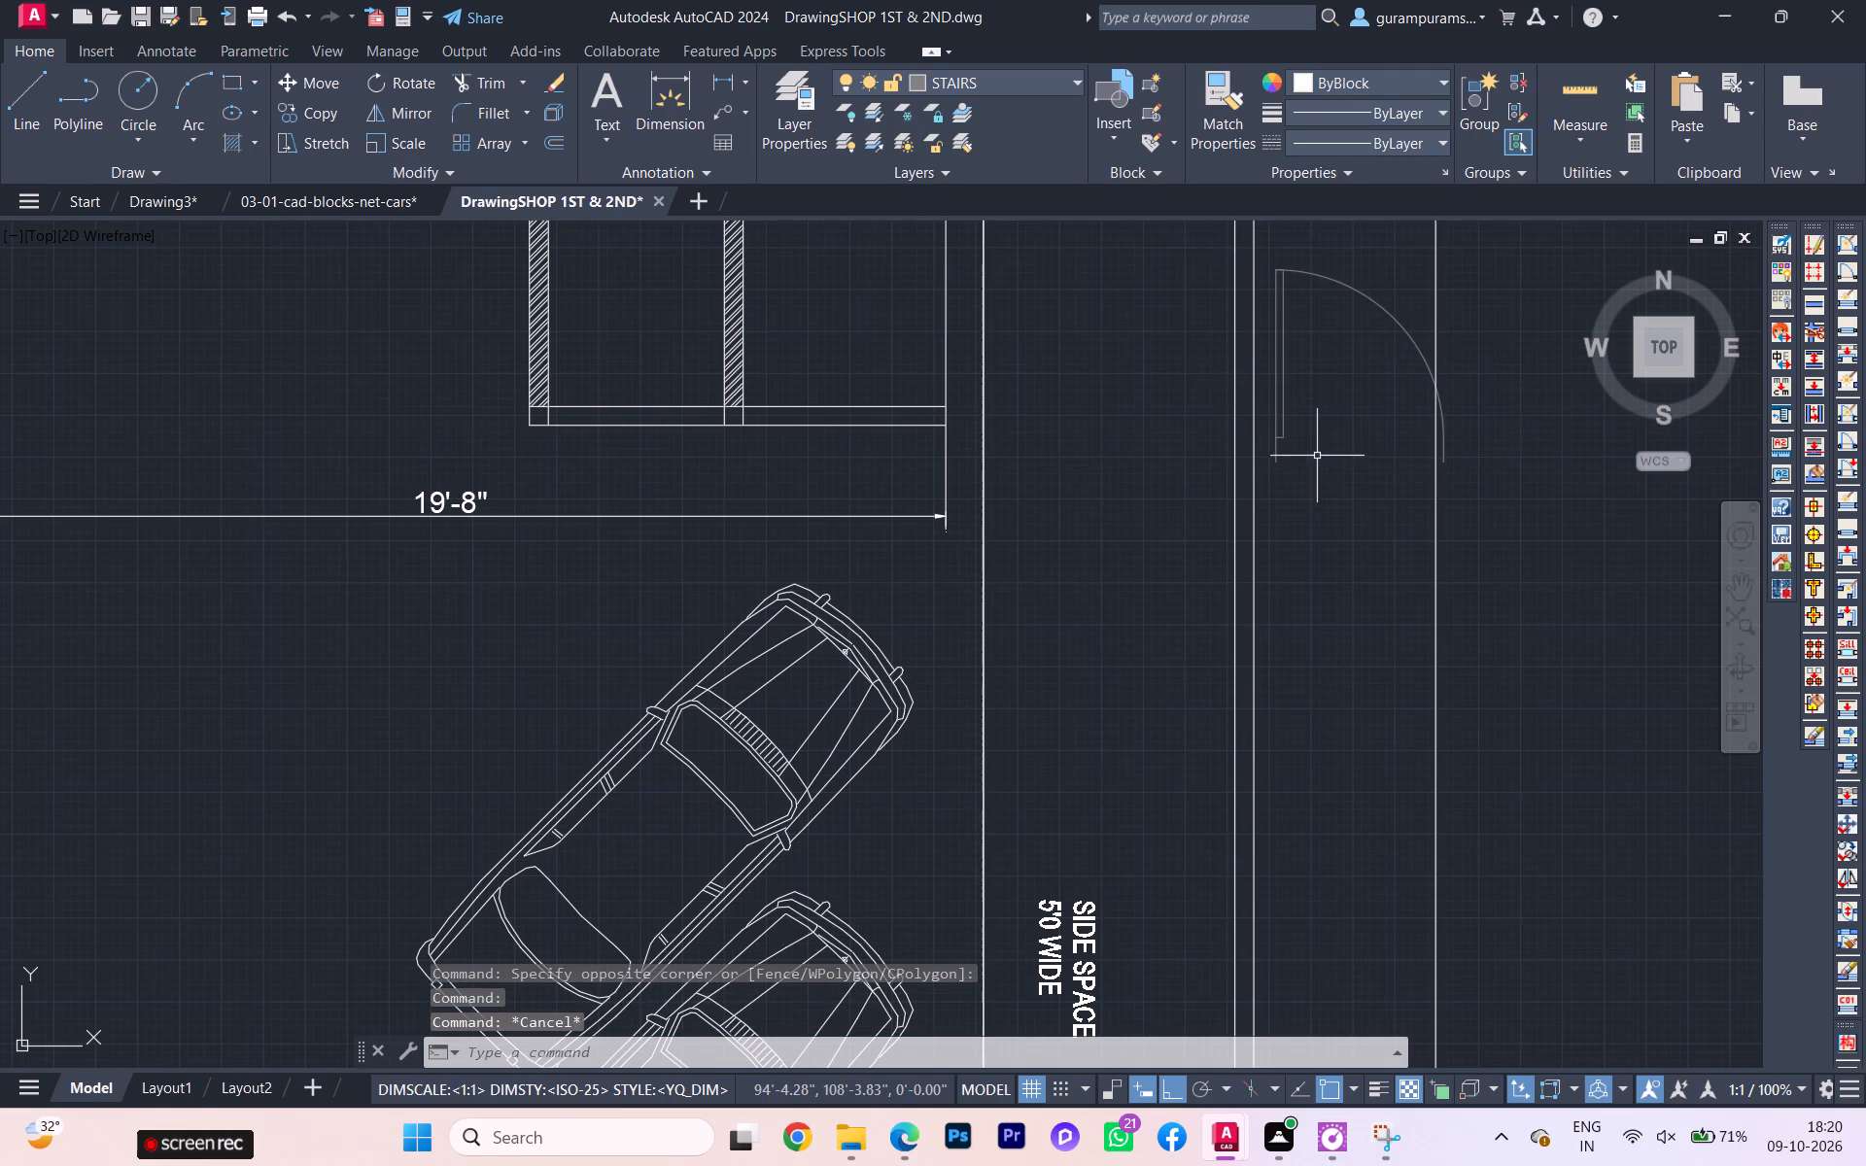
Move the door block into the eastern small room below the staircase, onto the bottom wall line.
left_click(1283, 429)
key("m")
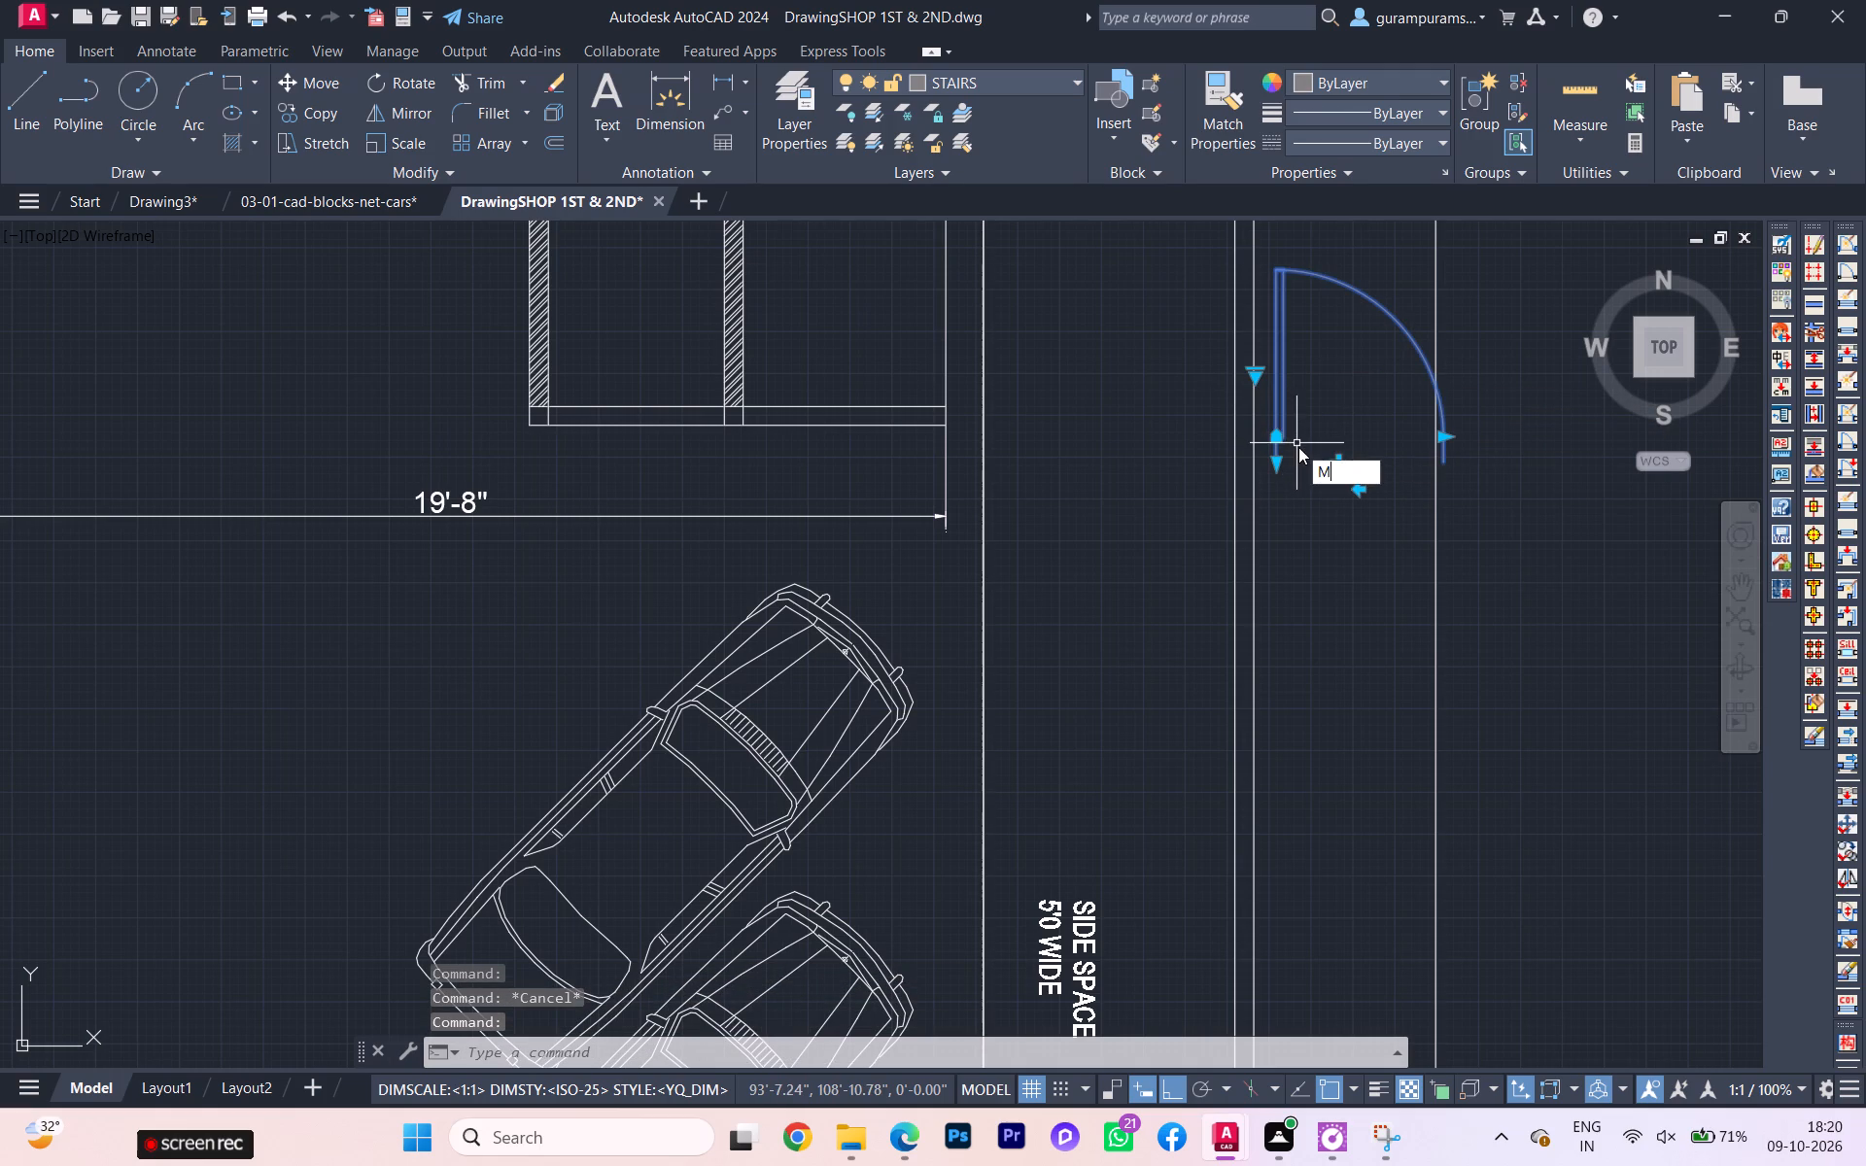
key("Return")
left_click(1276, 455)
scroll(791, 413, "up", 1)
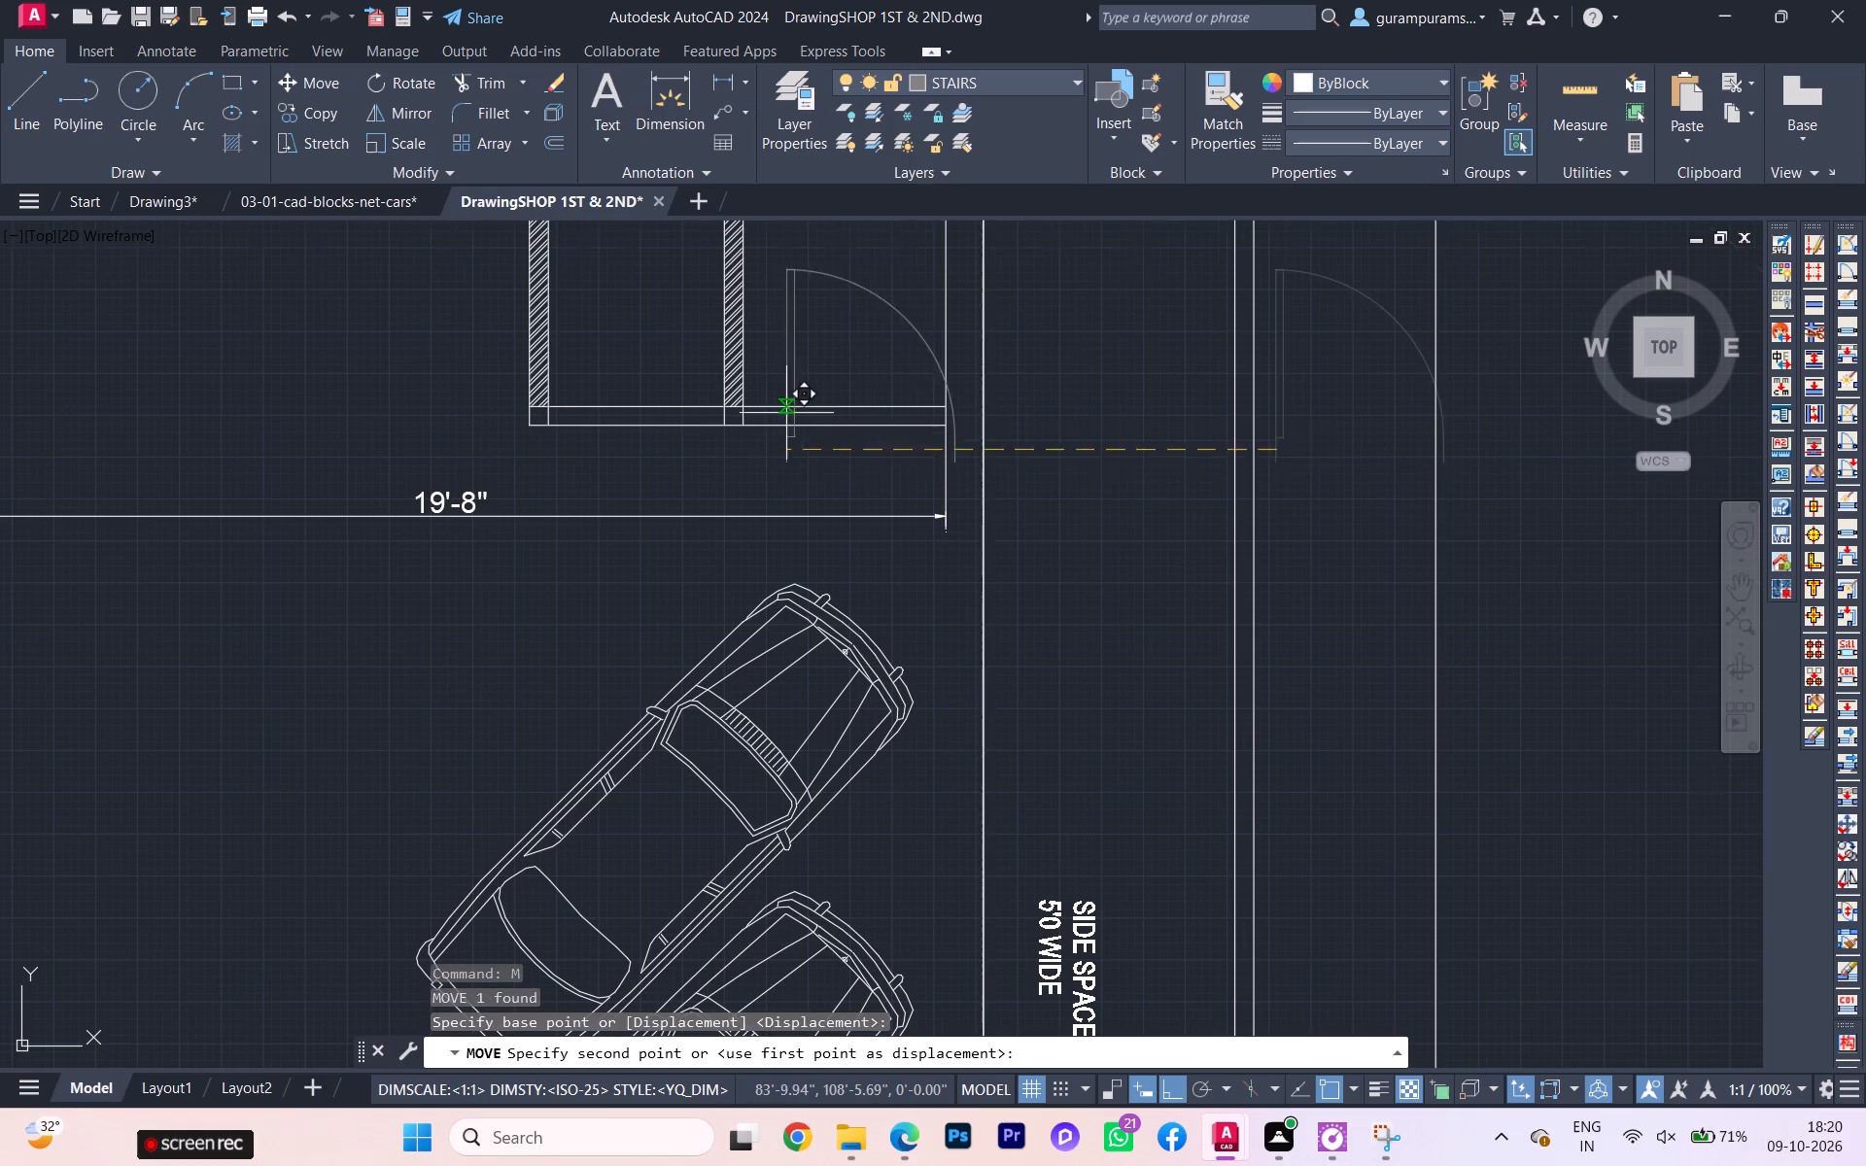
scroll(816, 414, "up", 1)
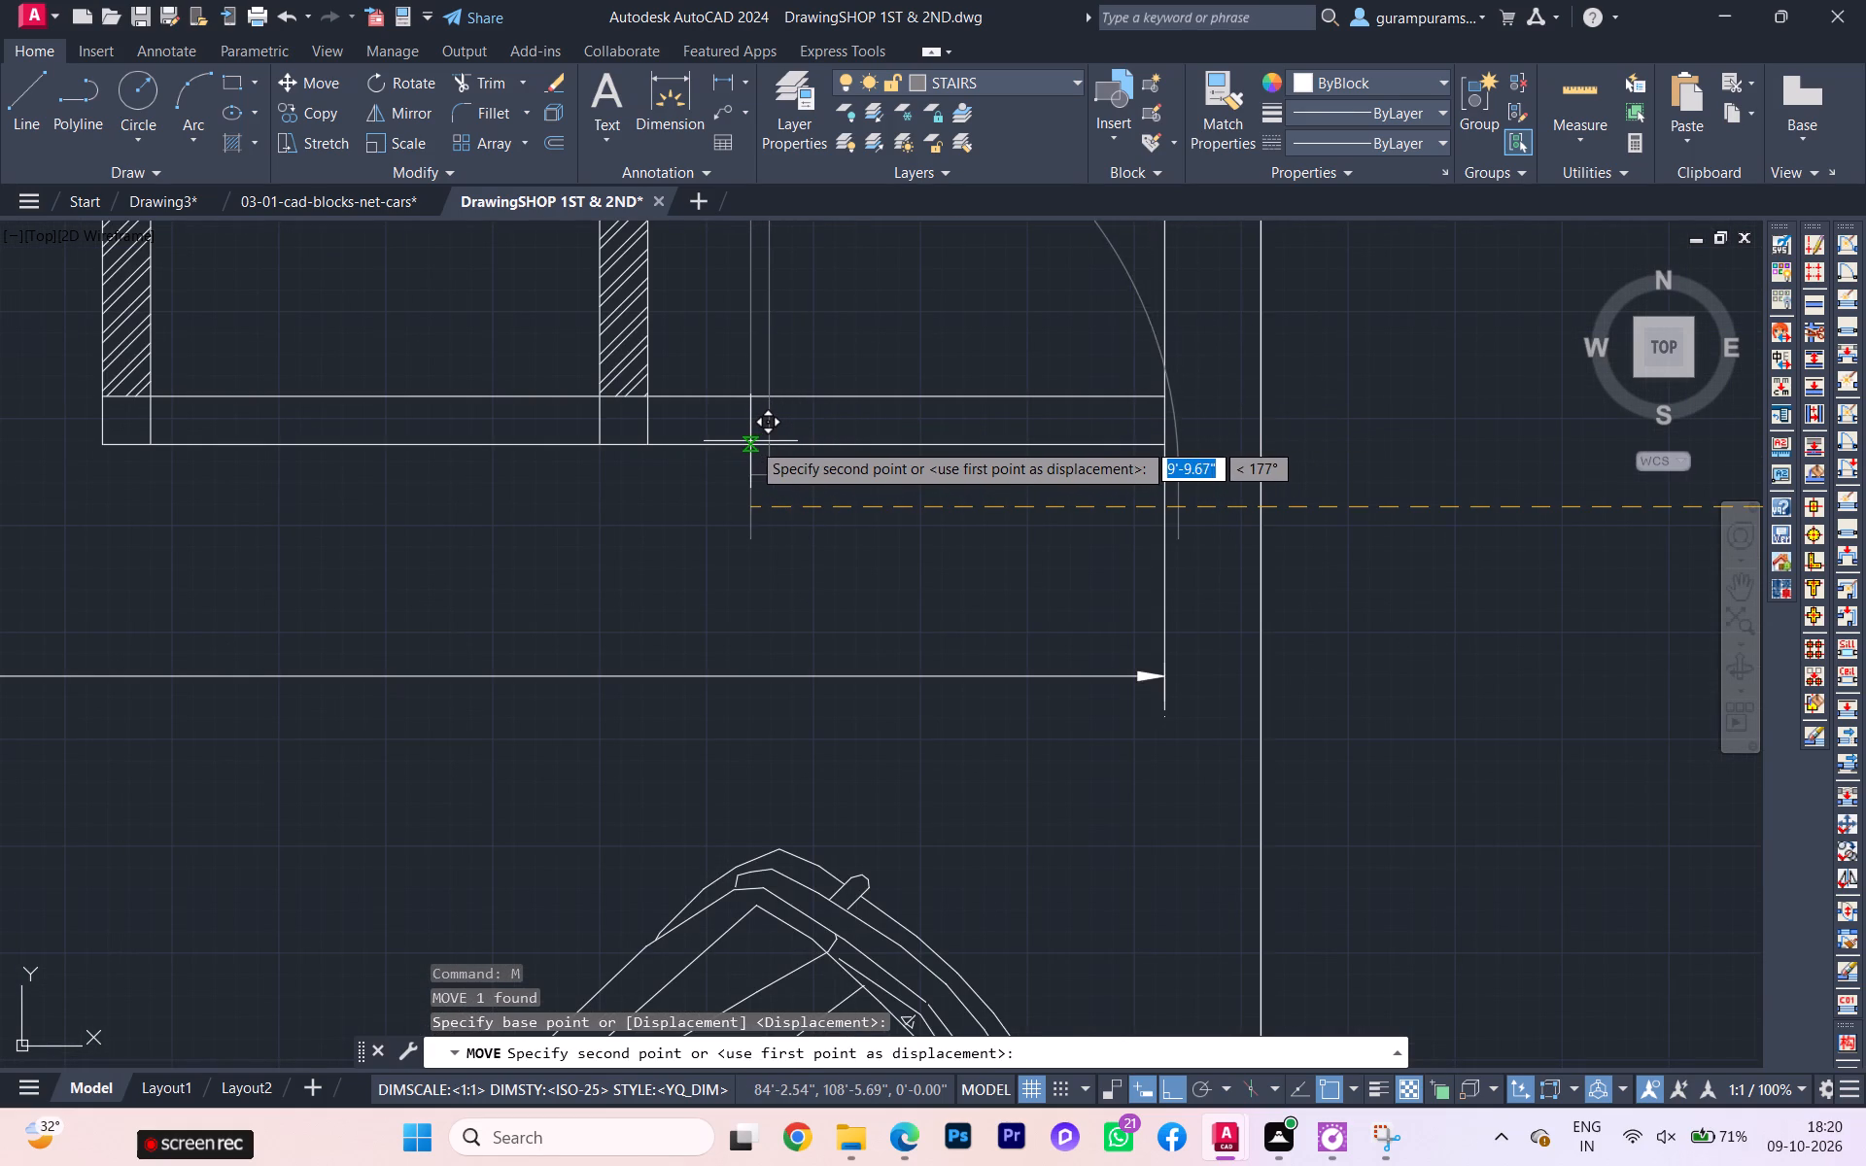
left_click(753, 445)
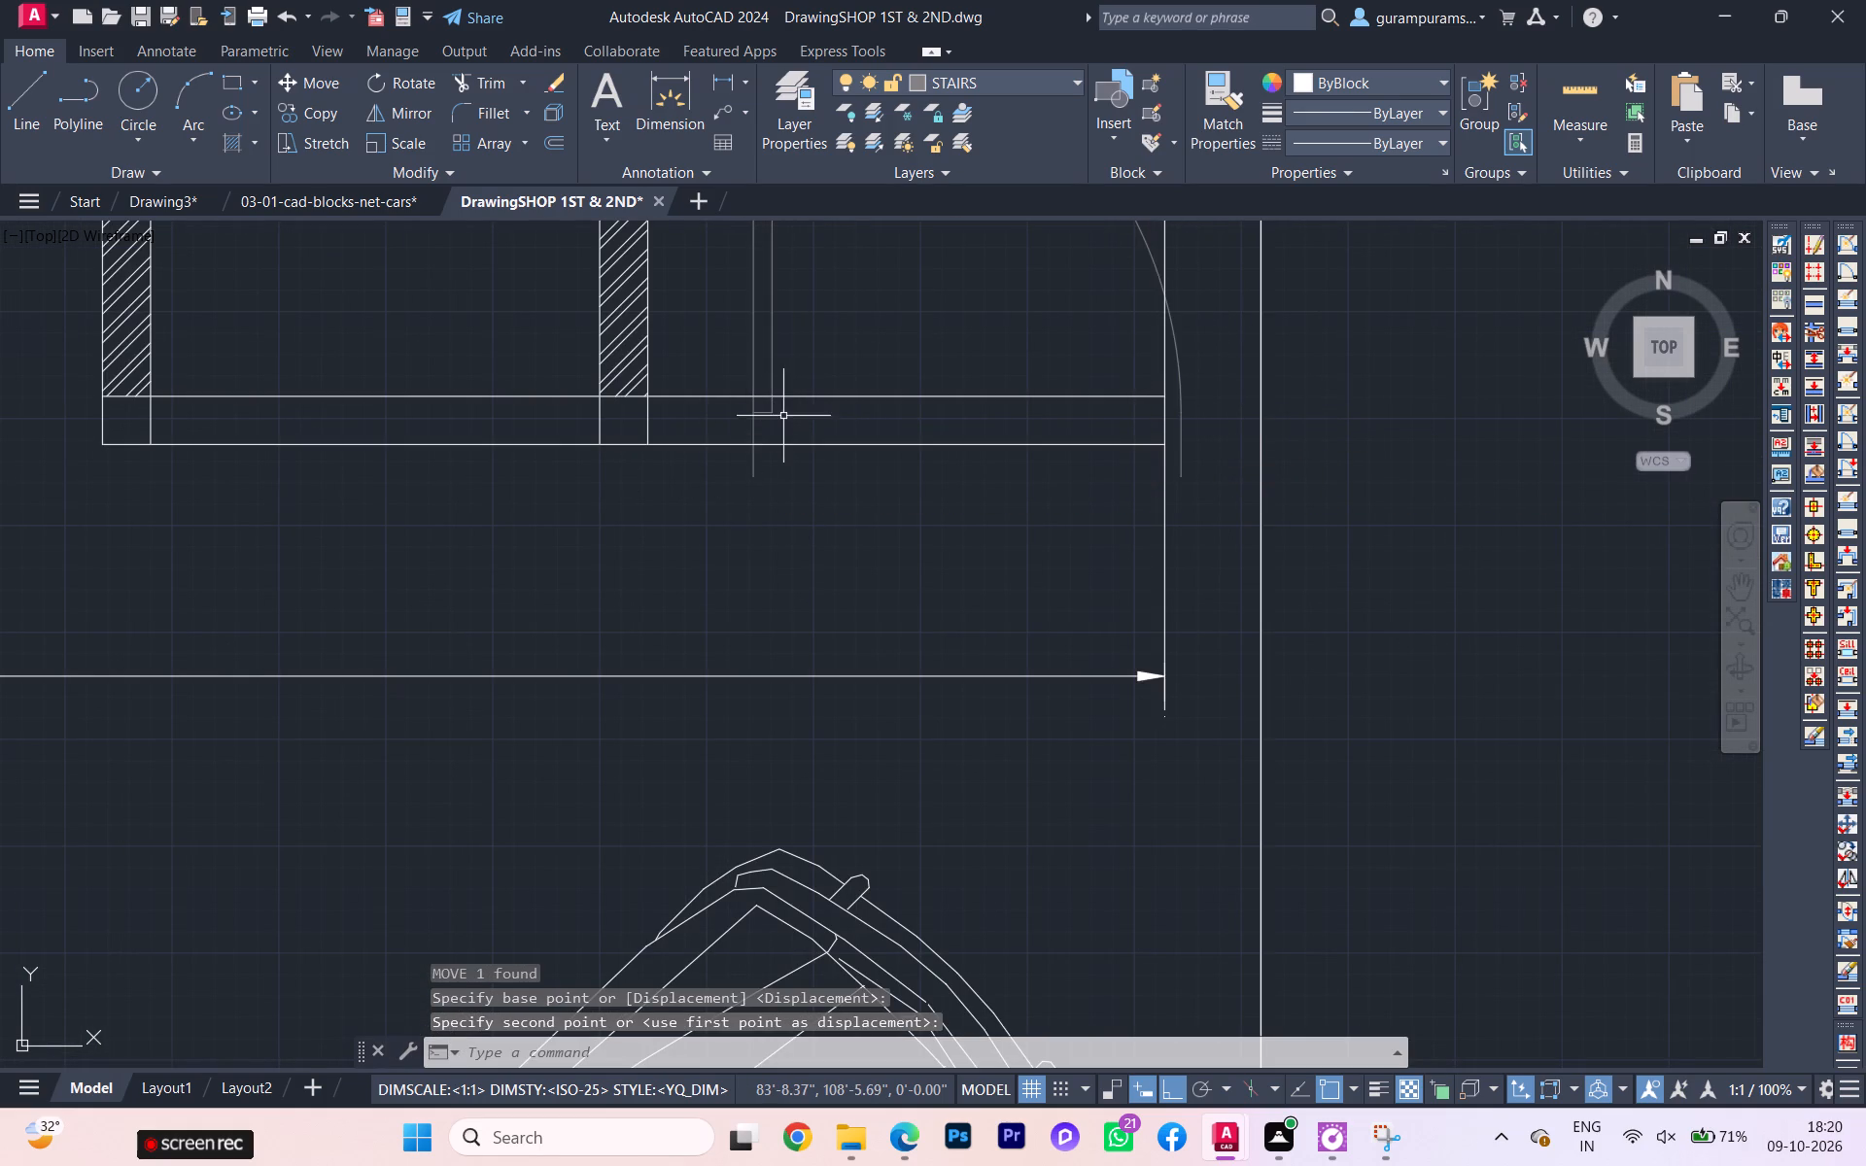
Scale the door block down to about half its size from the lower end of its hinge side.
left_click(759, 413)
key("s")
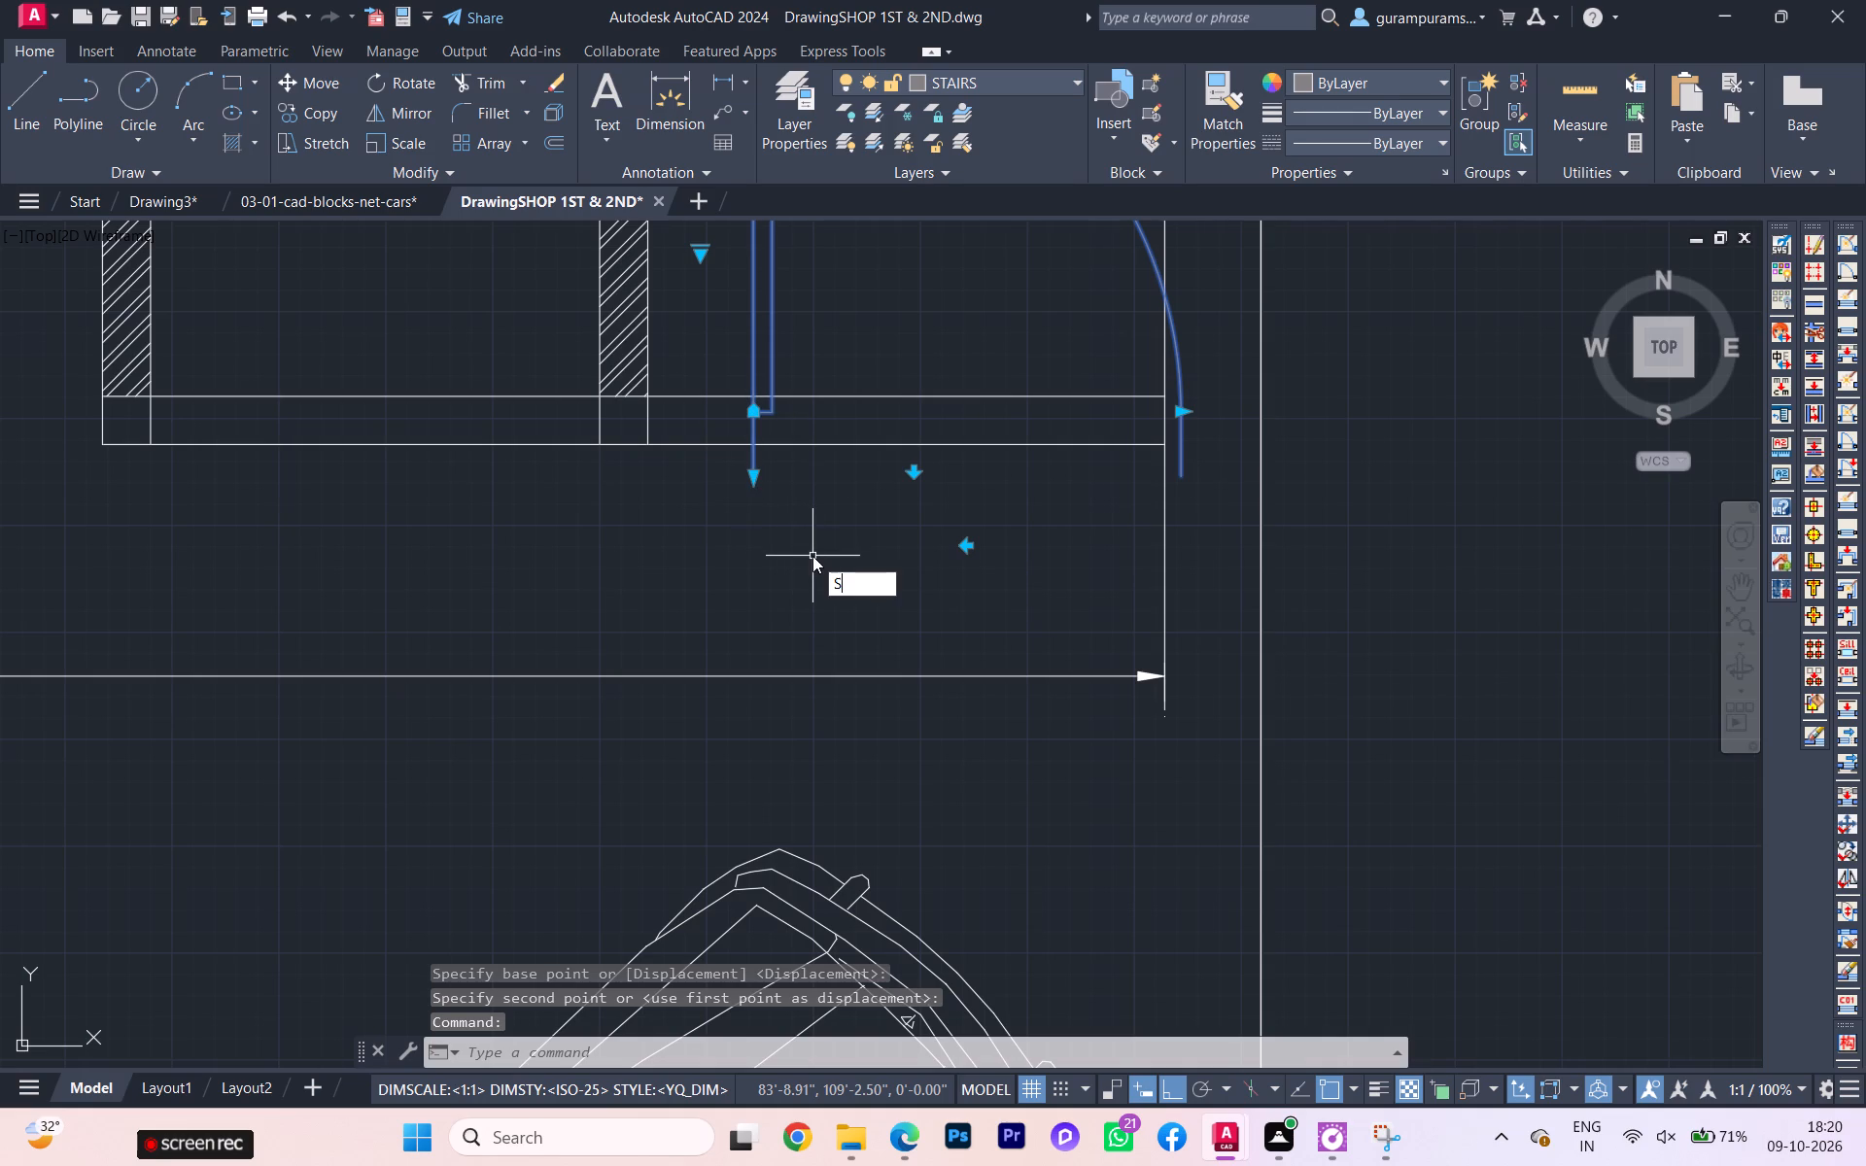
key("c")
key("Return")
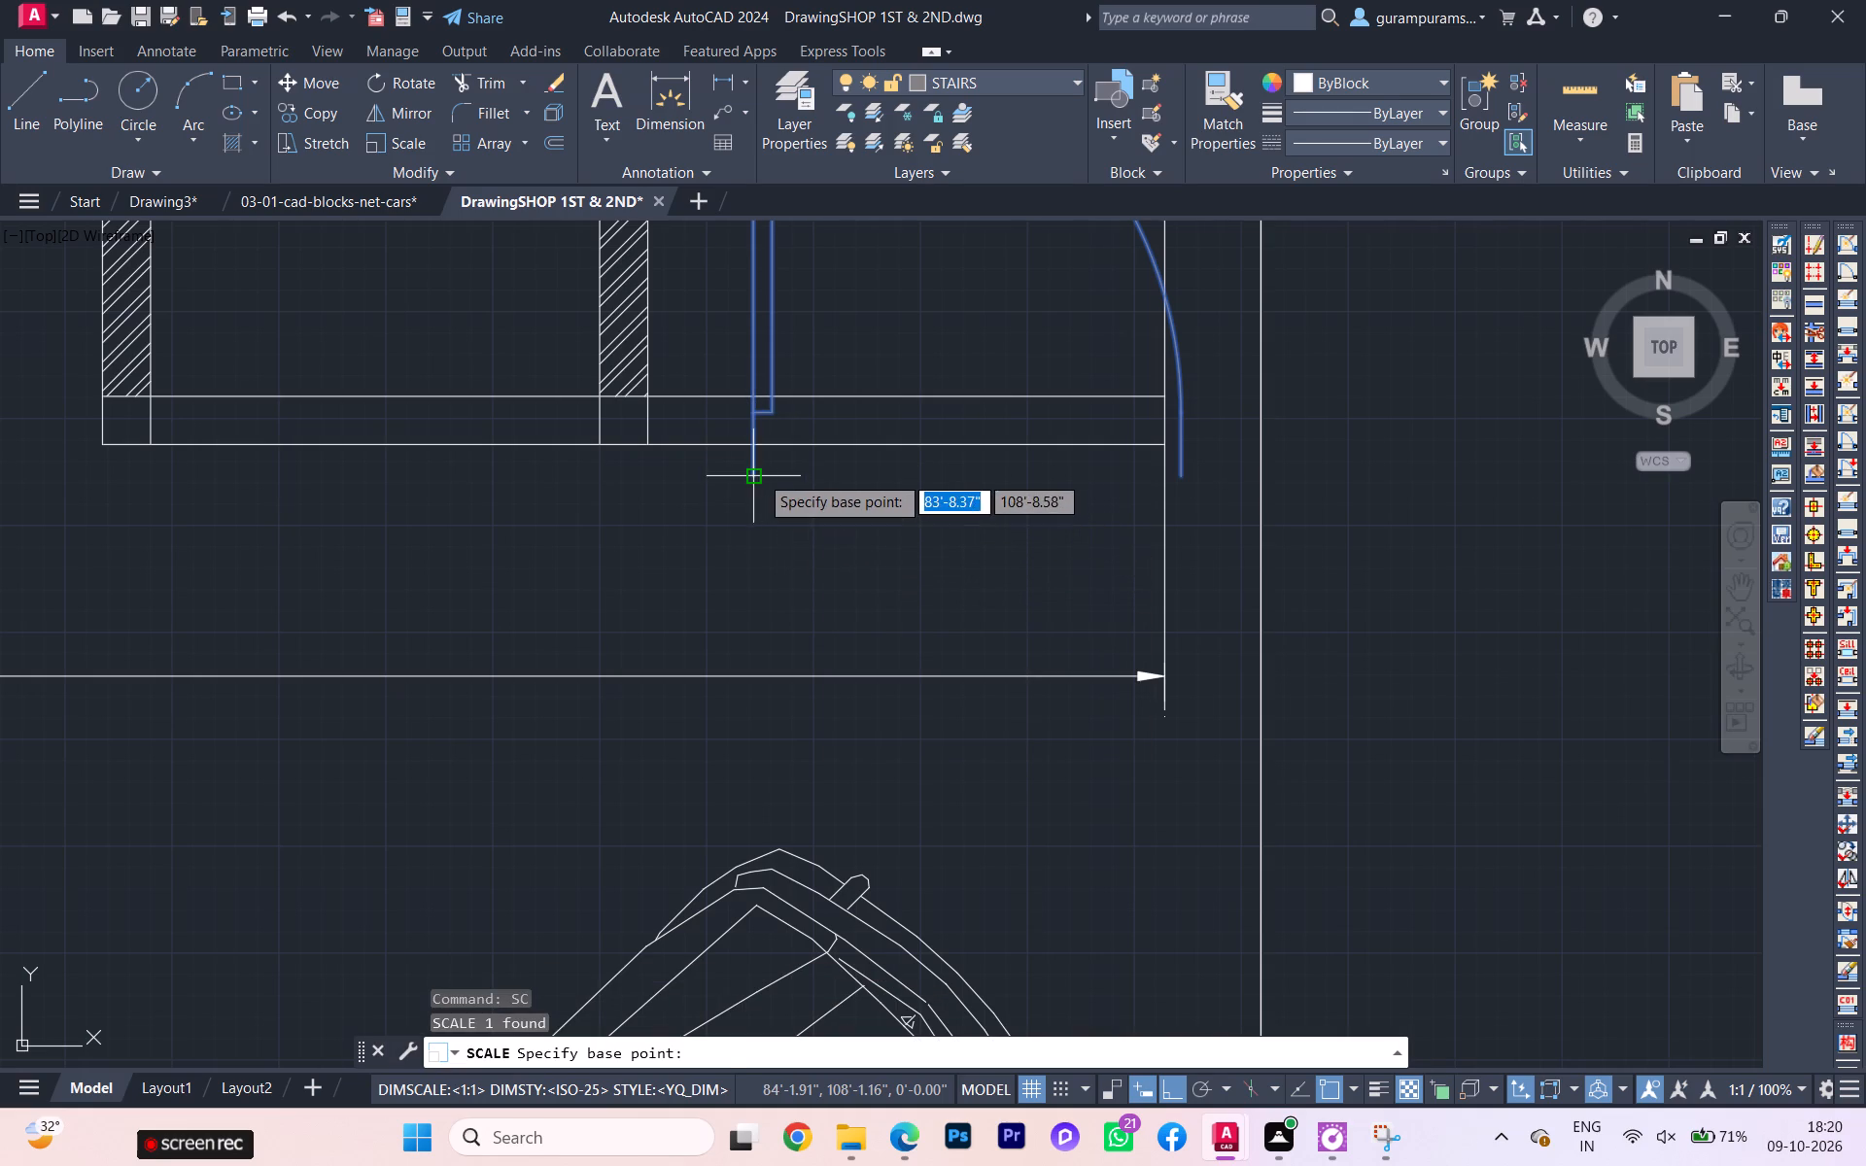
left_click(759, 474)
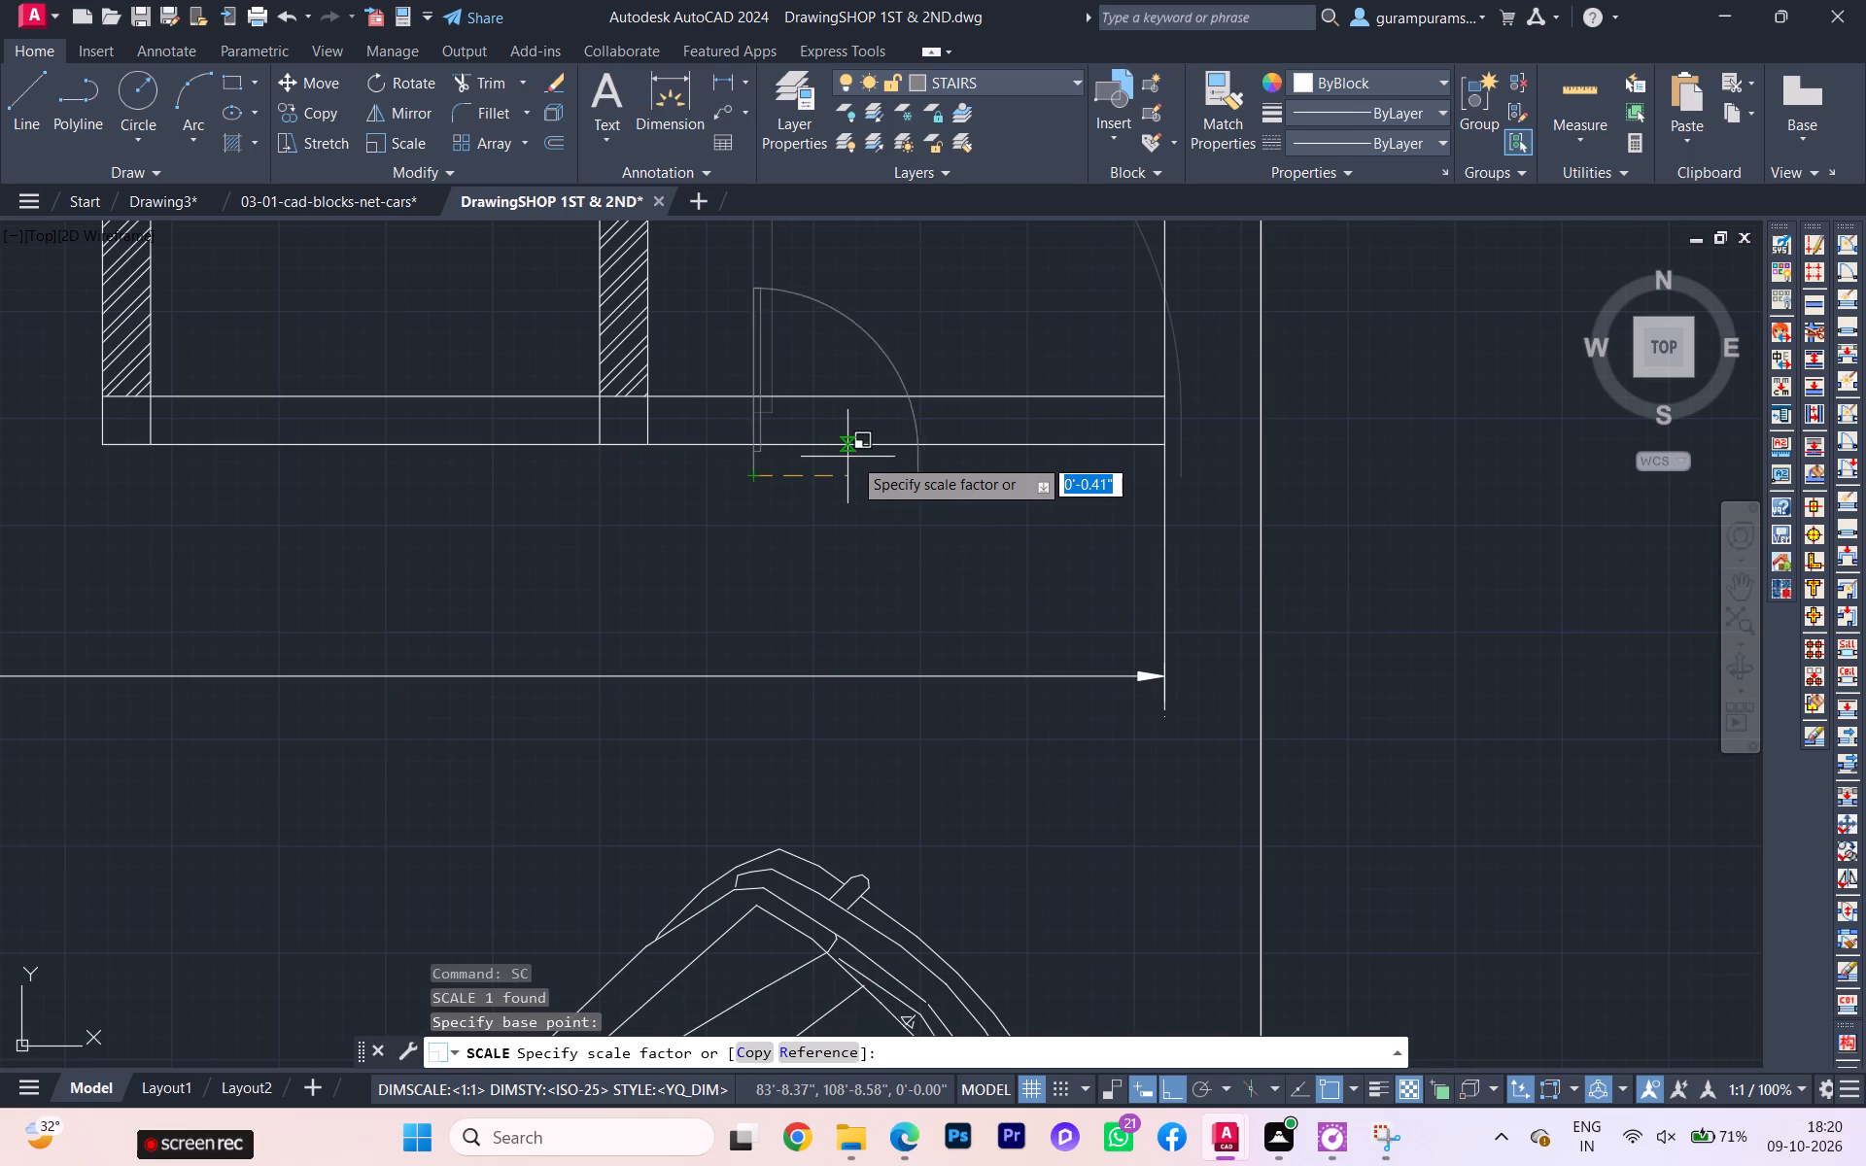
left_click(864, 455)
Move the scaled door up so its lower hinge end sits on the room's outer bottom wall line.
left_click(758, 473)
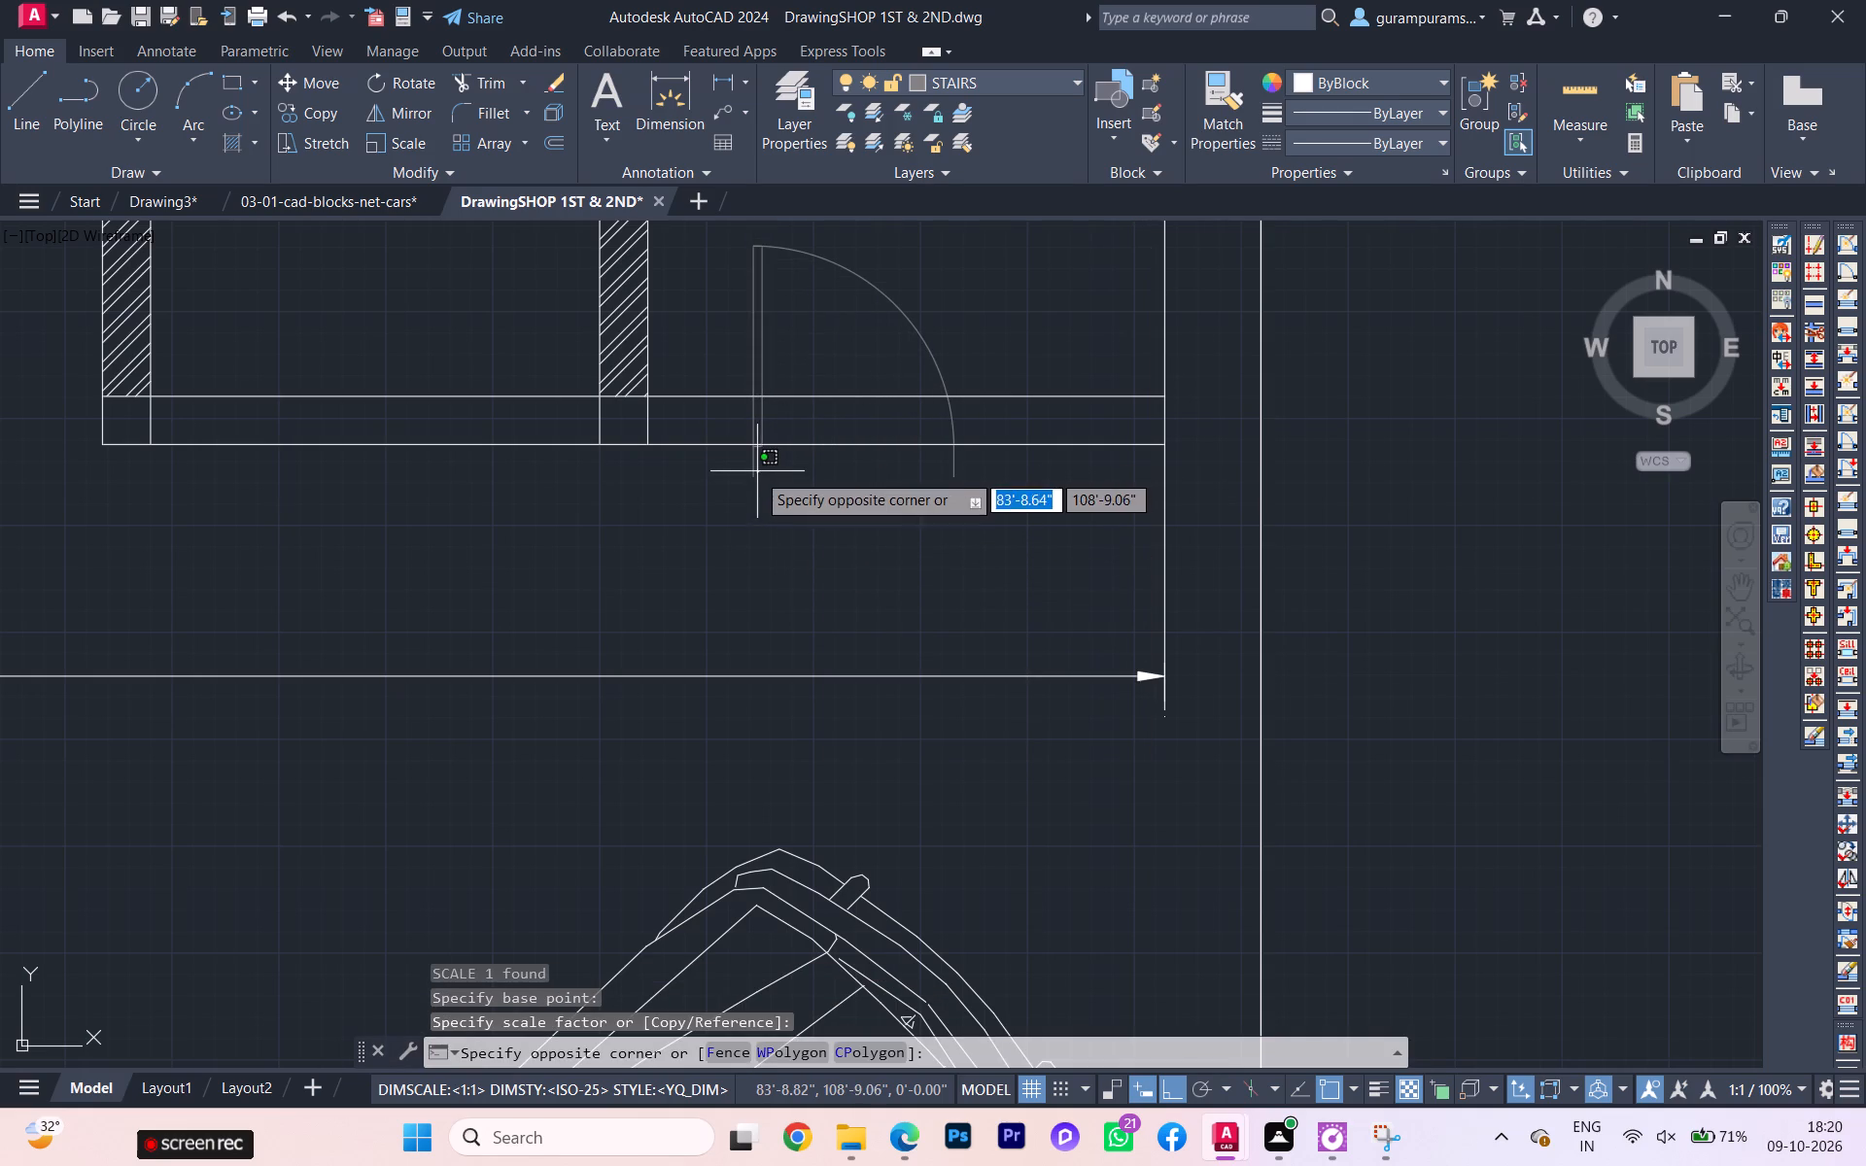
left_click(736, 473)
key("m")
key("Return")
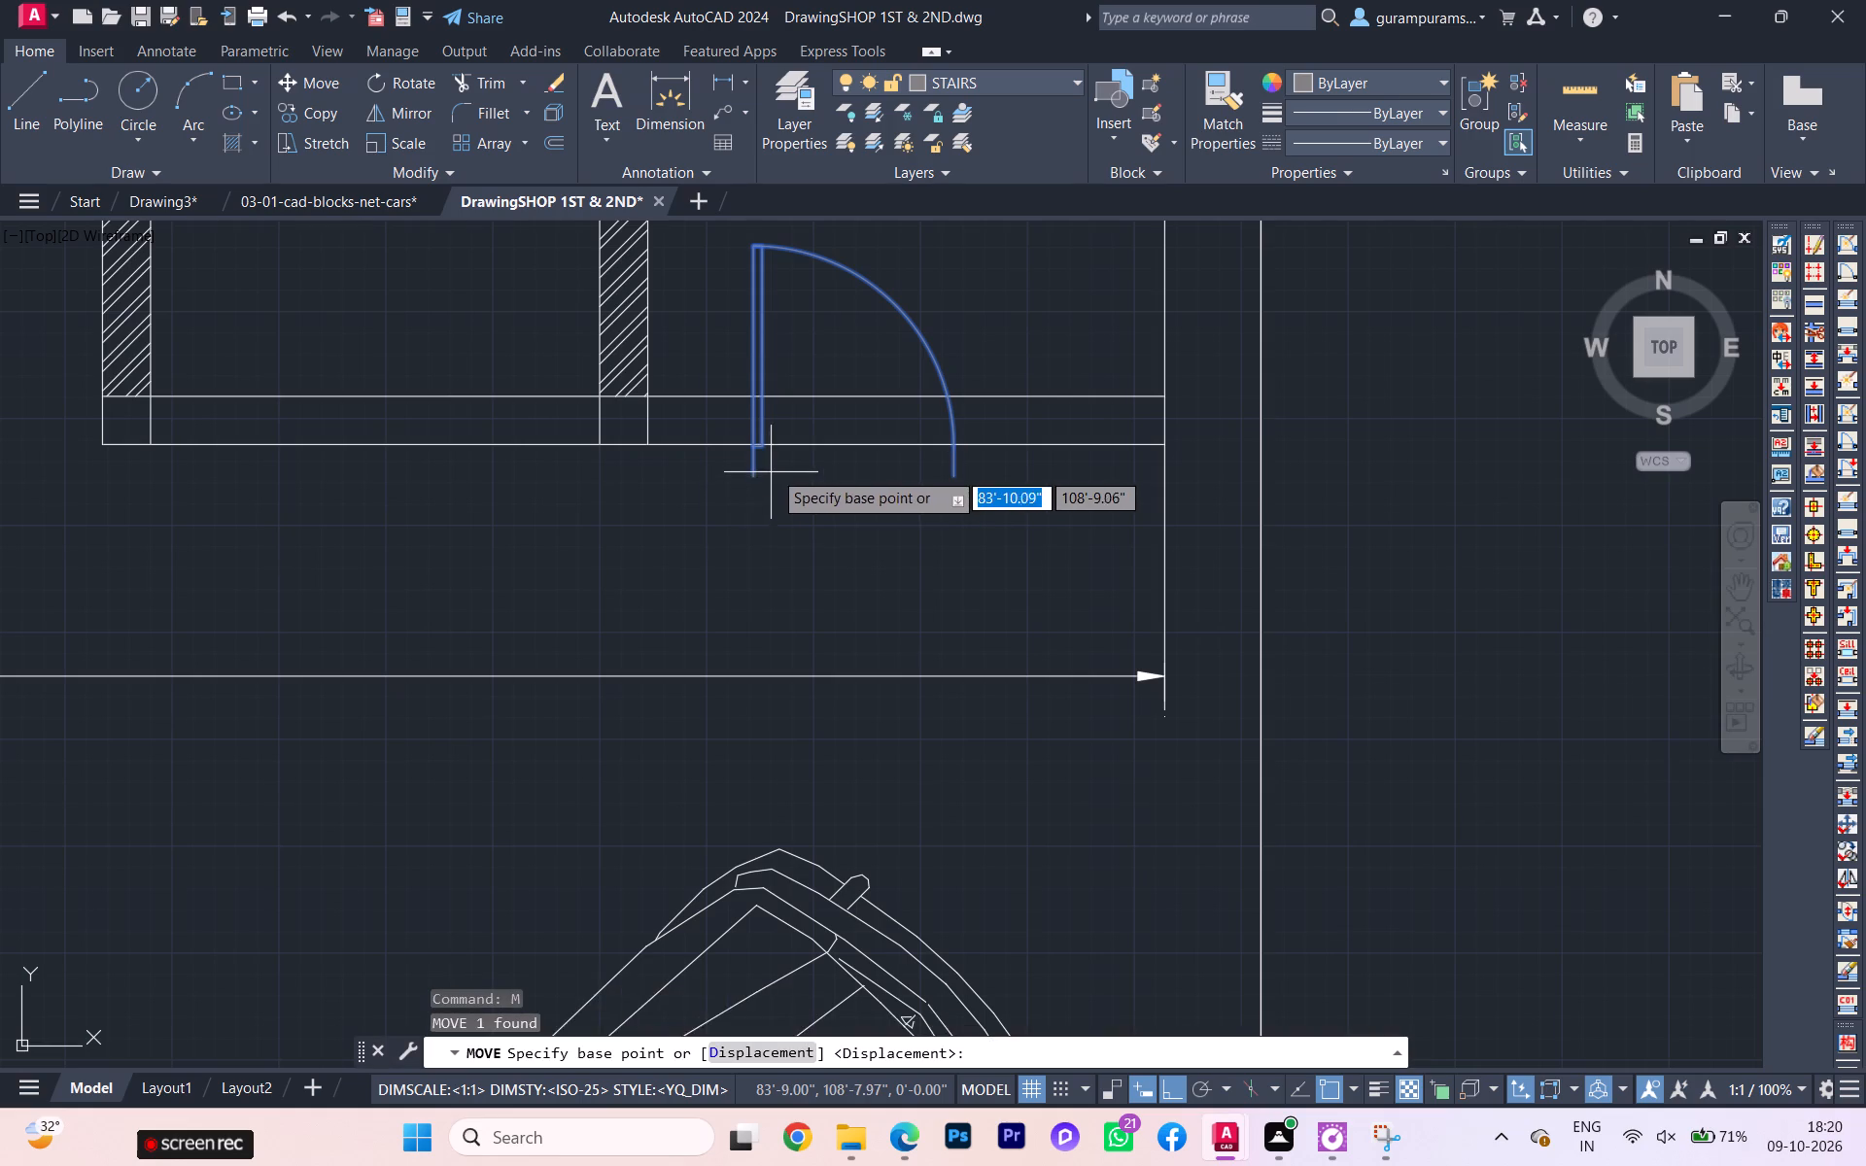
scroll(775, 463, "up", 1)
left_click(744, 482)
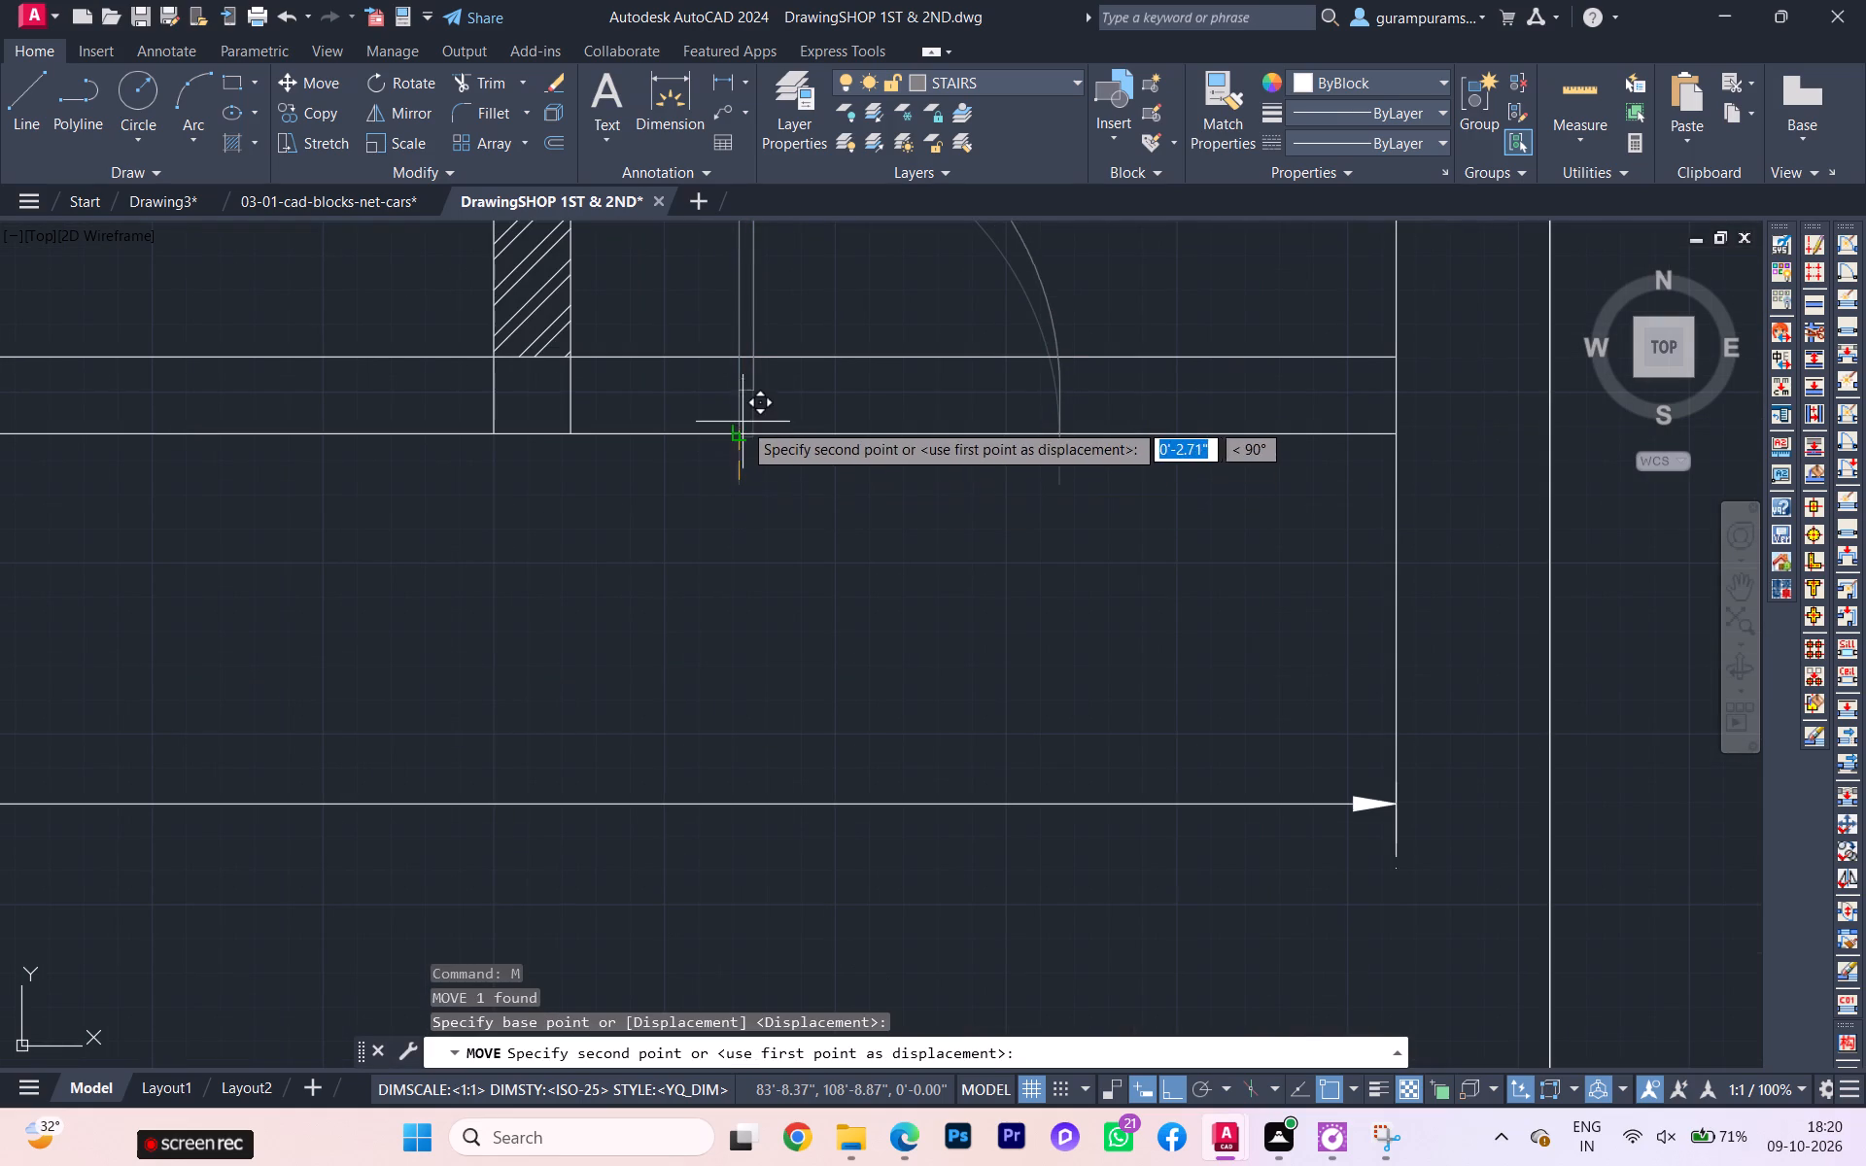
left_click(738, 430)
scroll(761, 436, "down", 1)
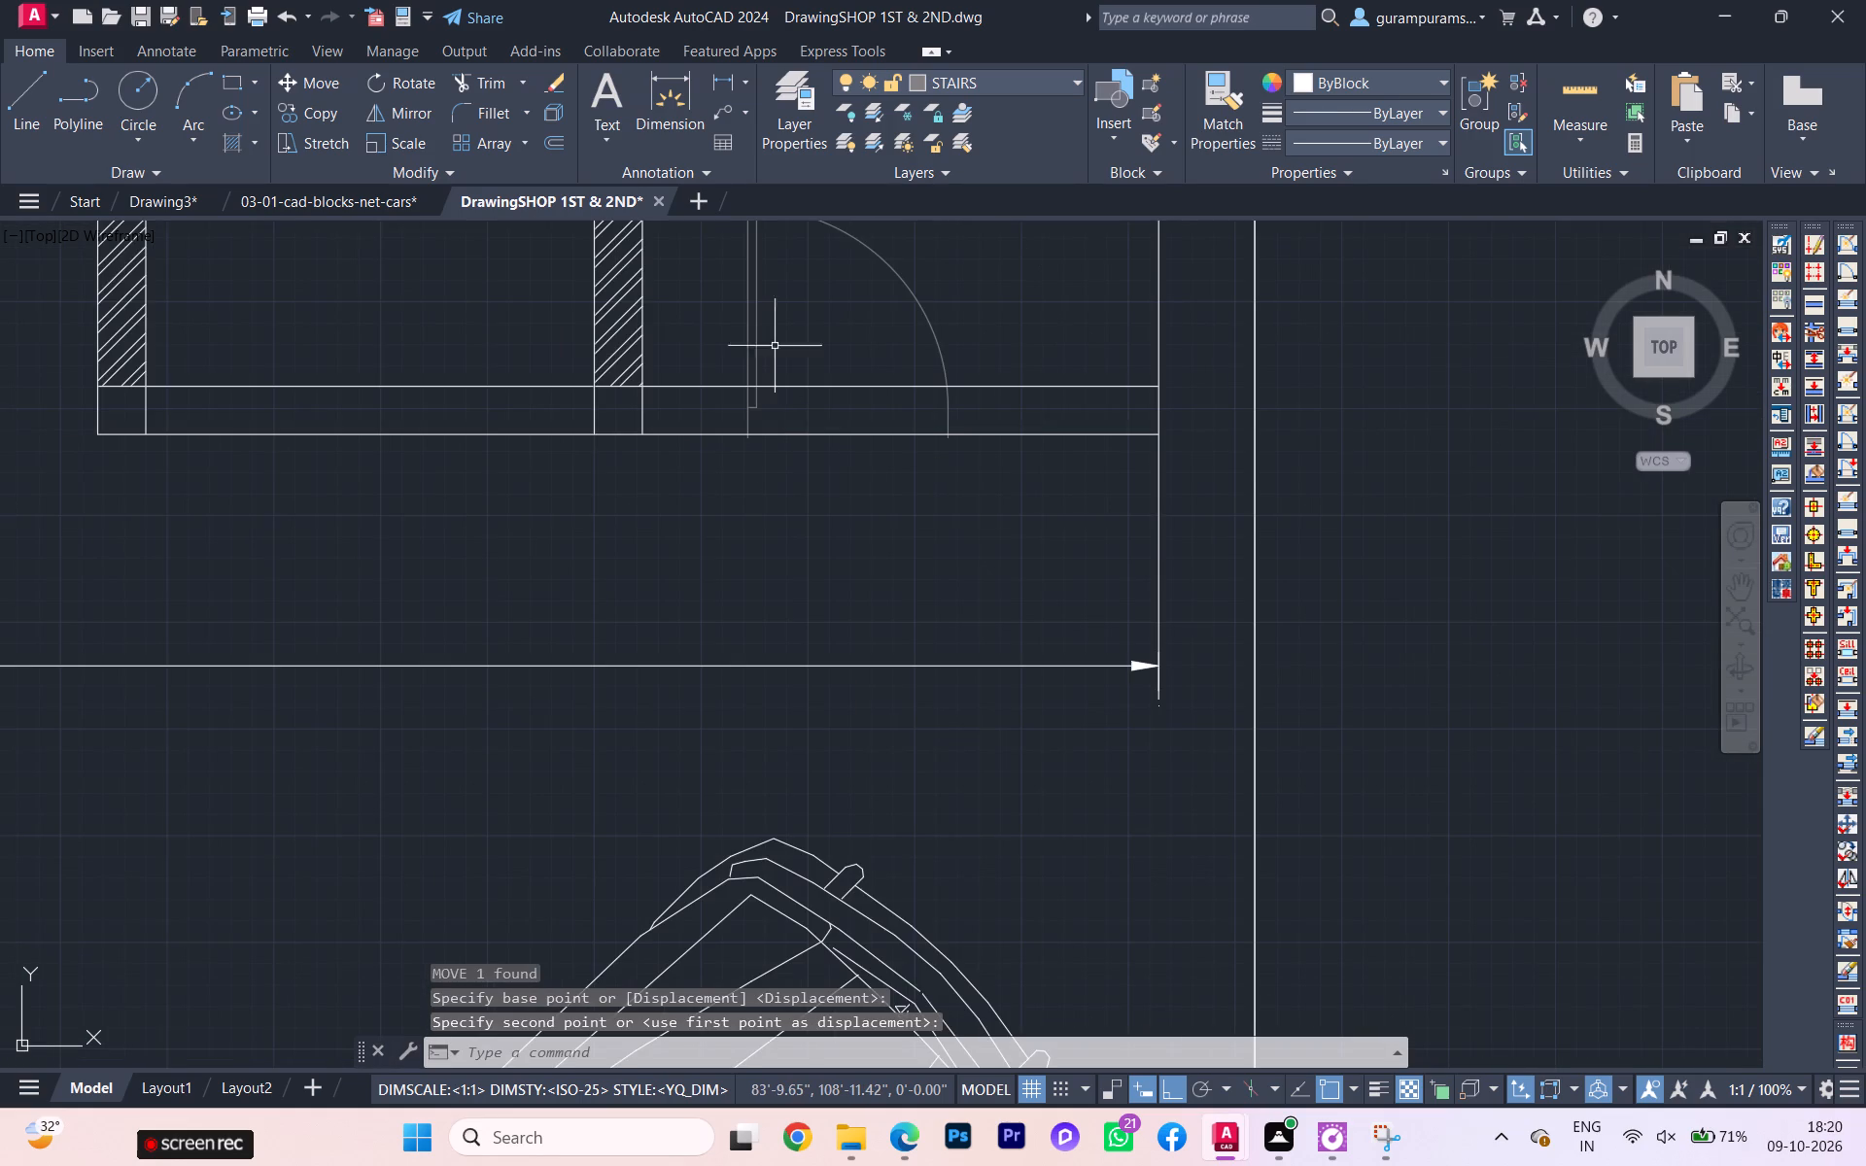
Copy the door horizontally along the bottom wall line into the adjoining western small room below the staircase.
left_click(753, 325)
key("c")
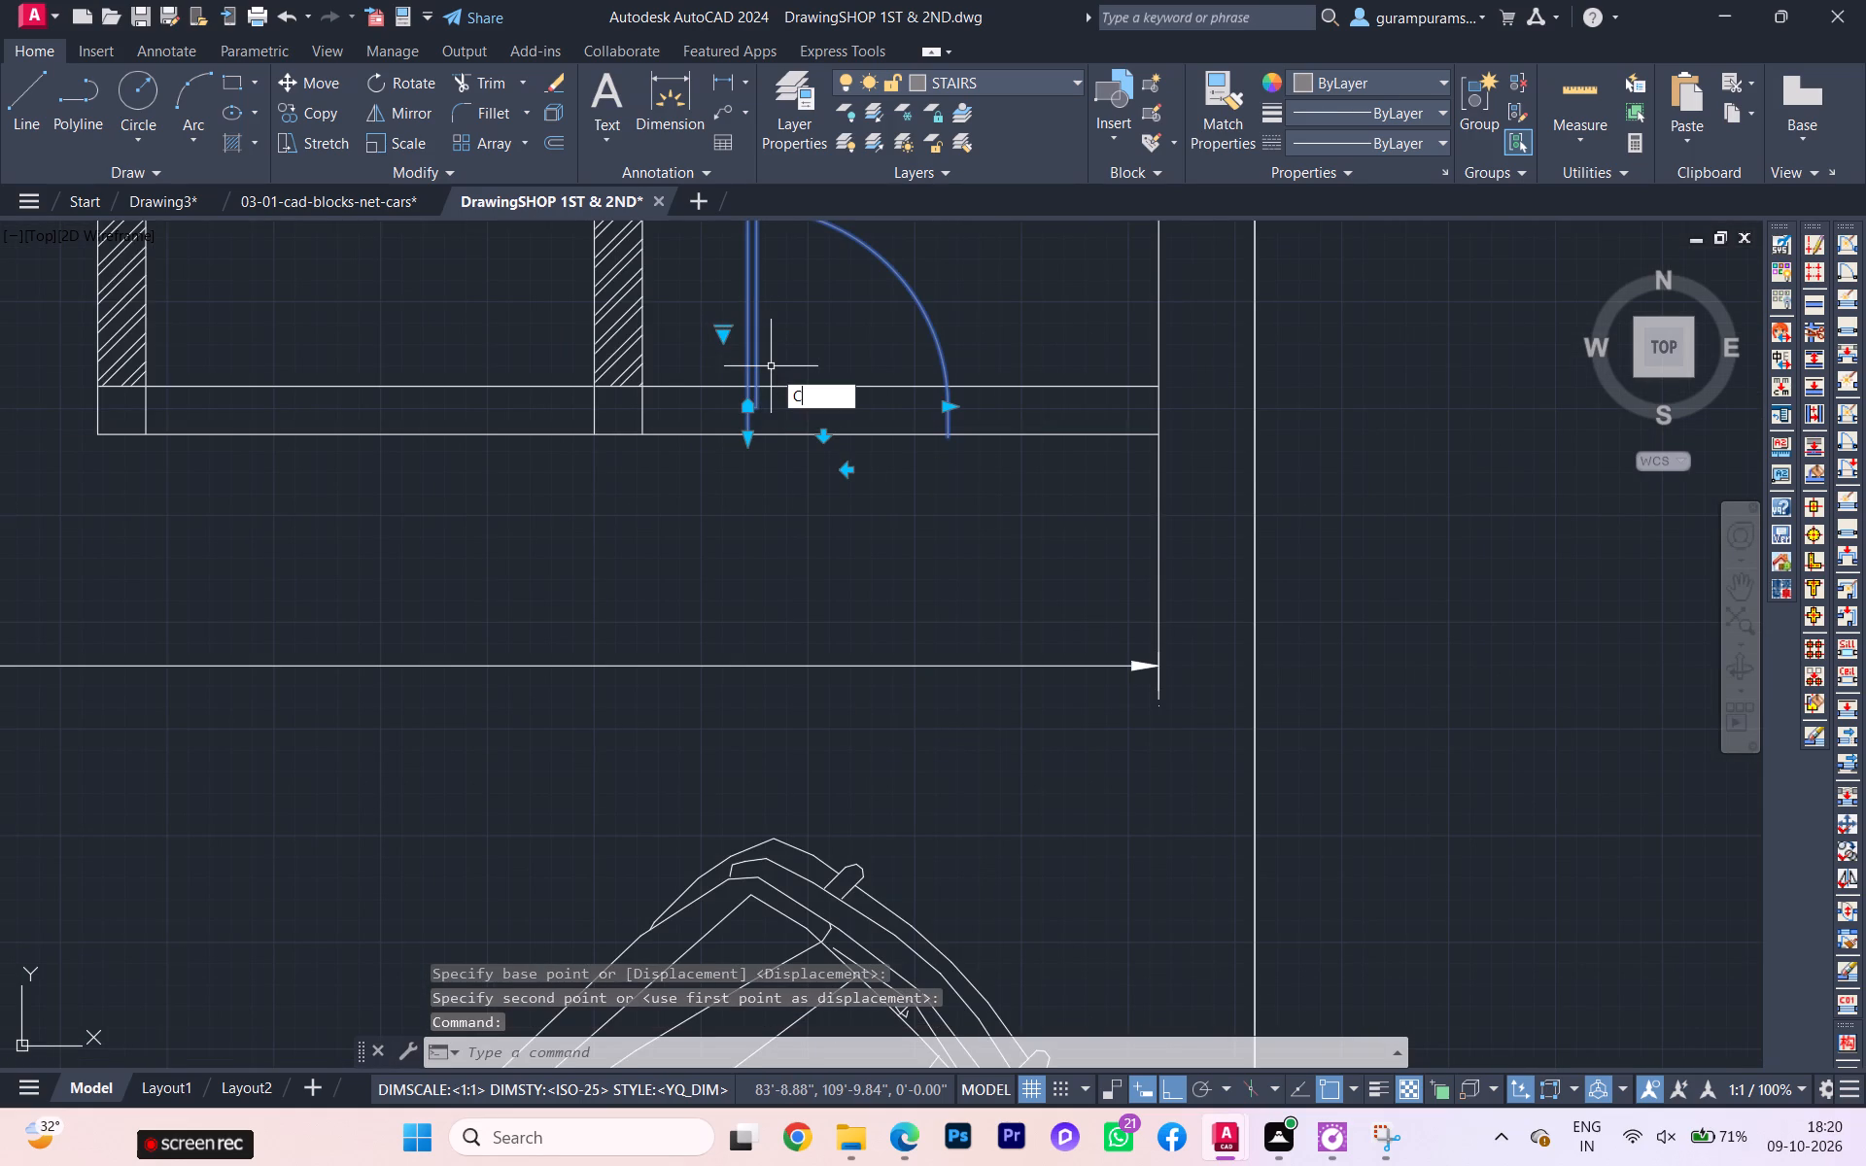
key("o")
key("Return")
scroll(805, 376, "up", 2)
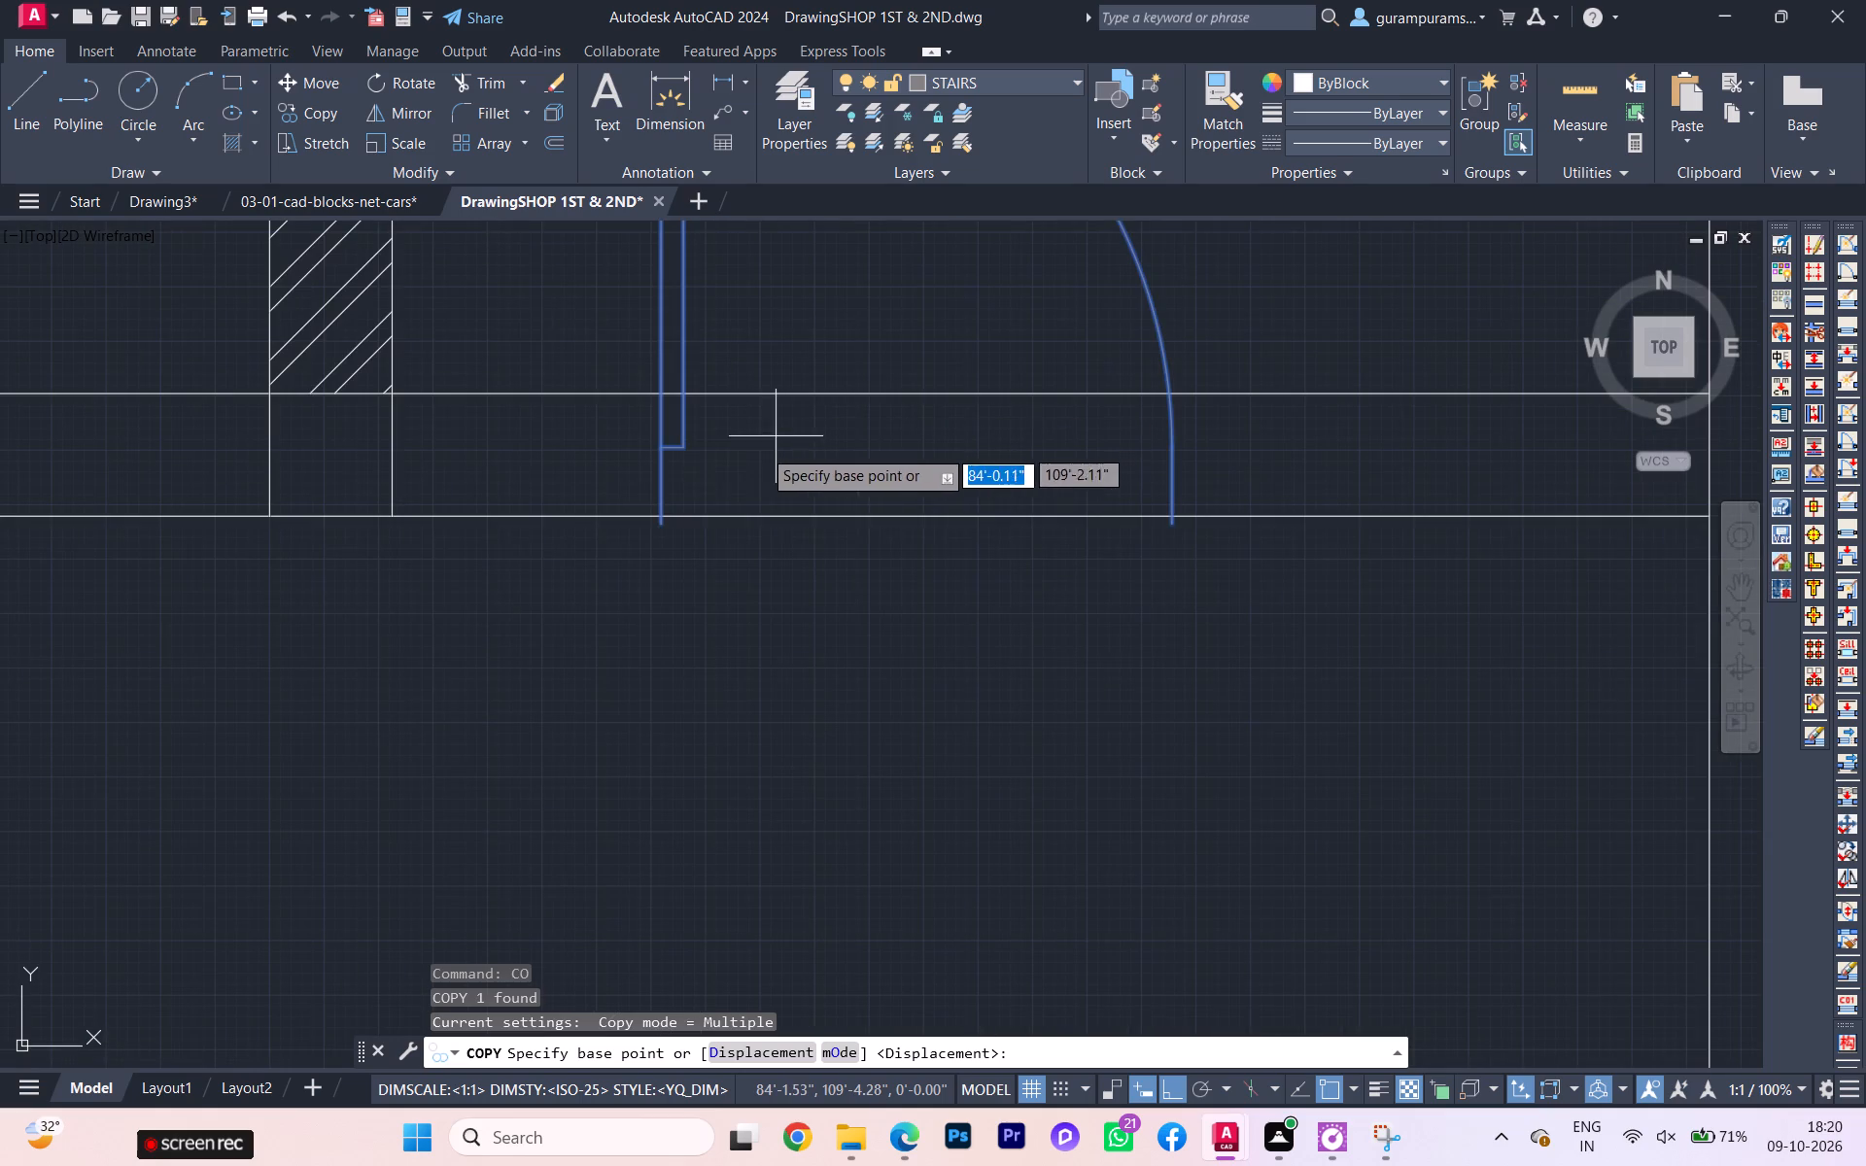
left_click(661, 515)
scroll(956, 488, "down", 2)
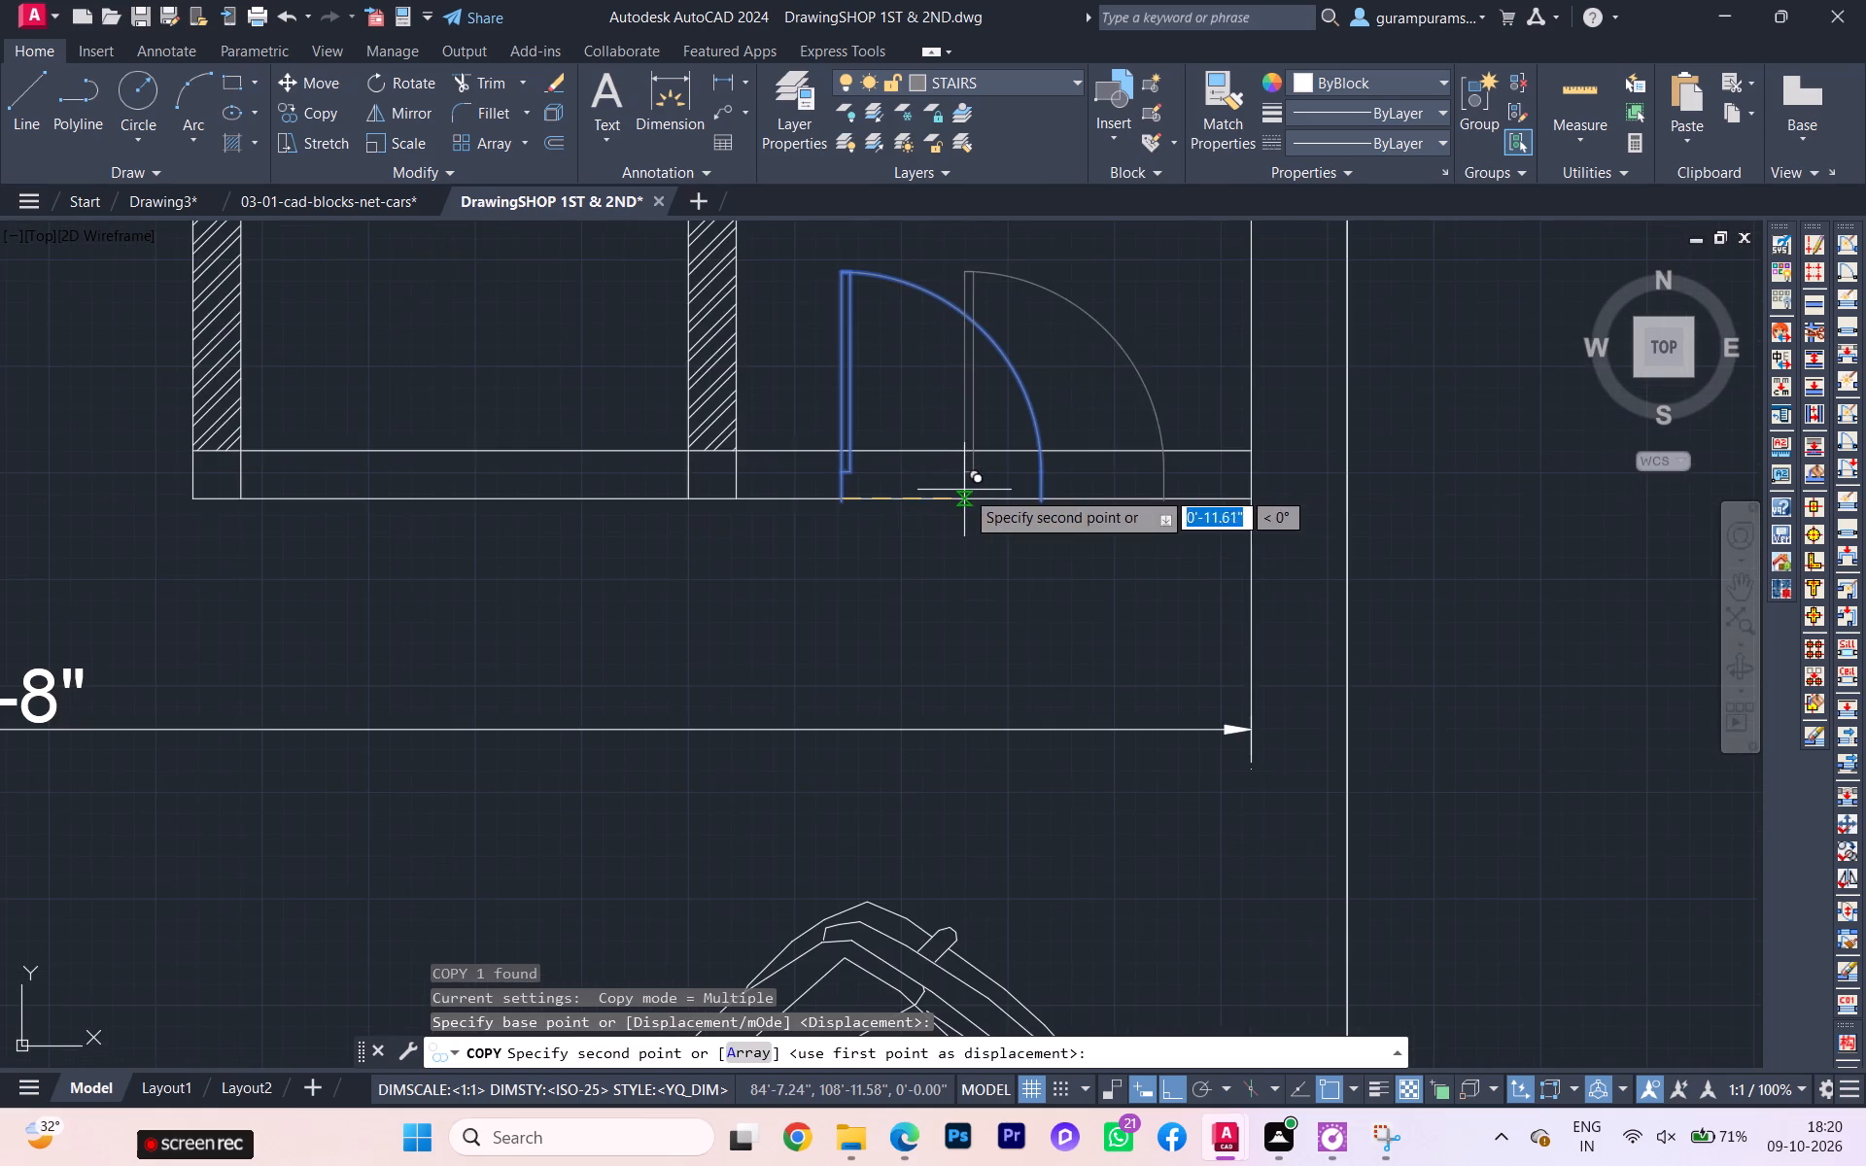
left_click(397, 498)
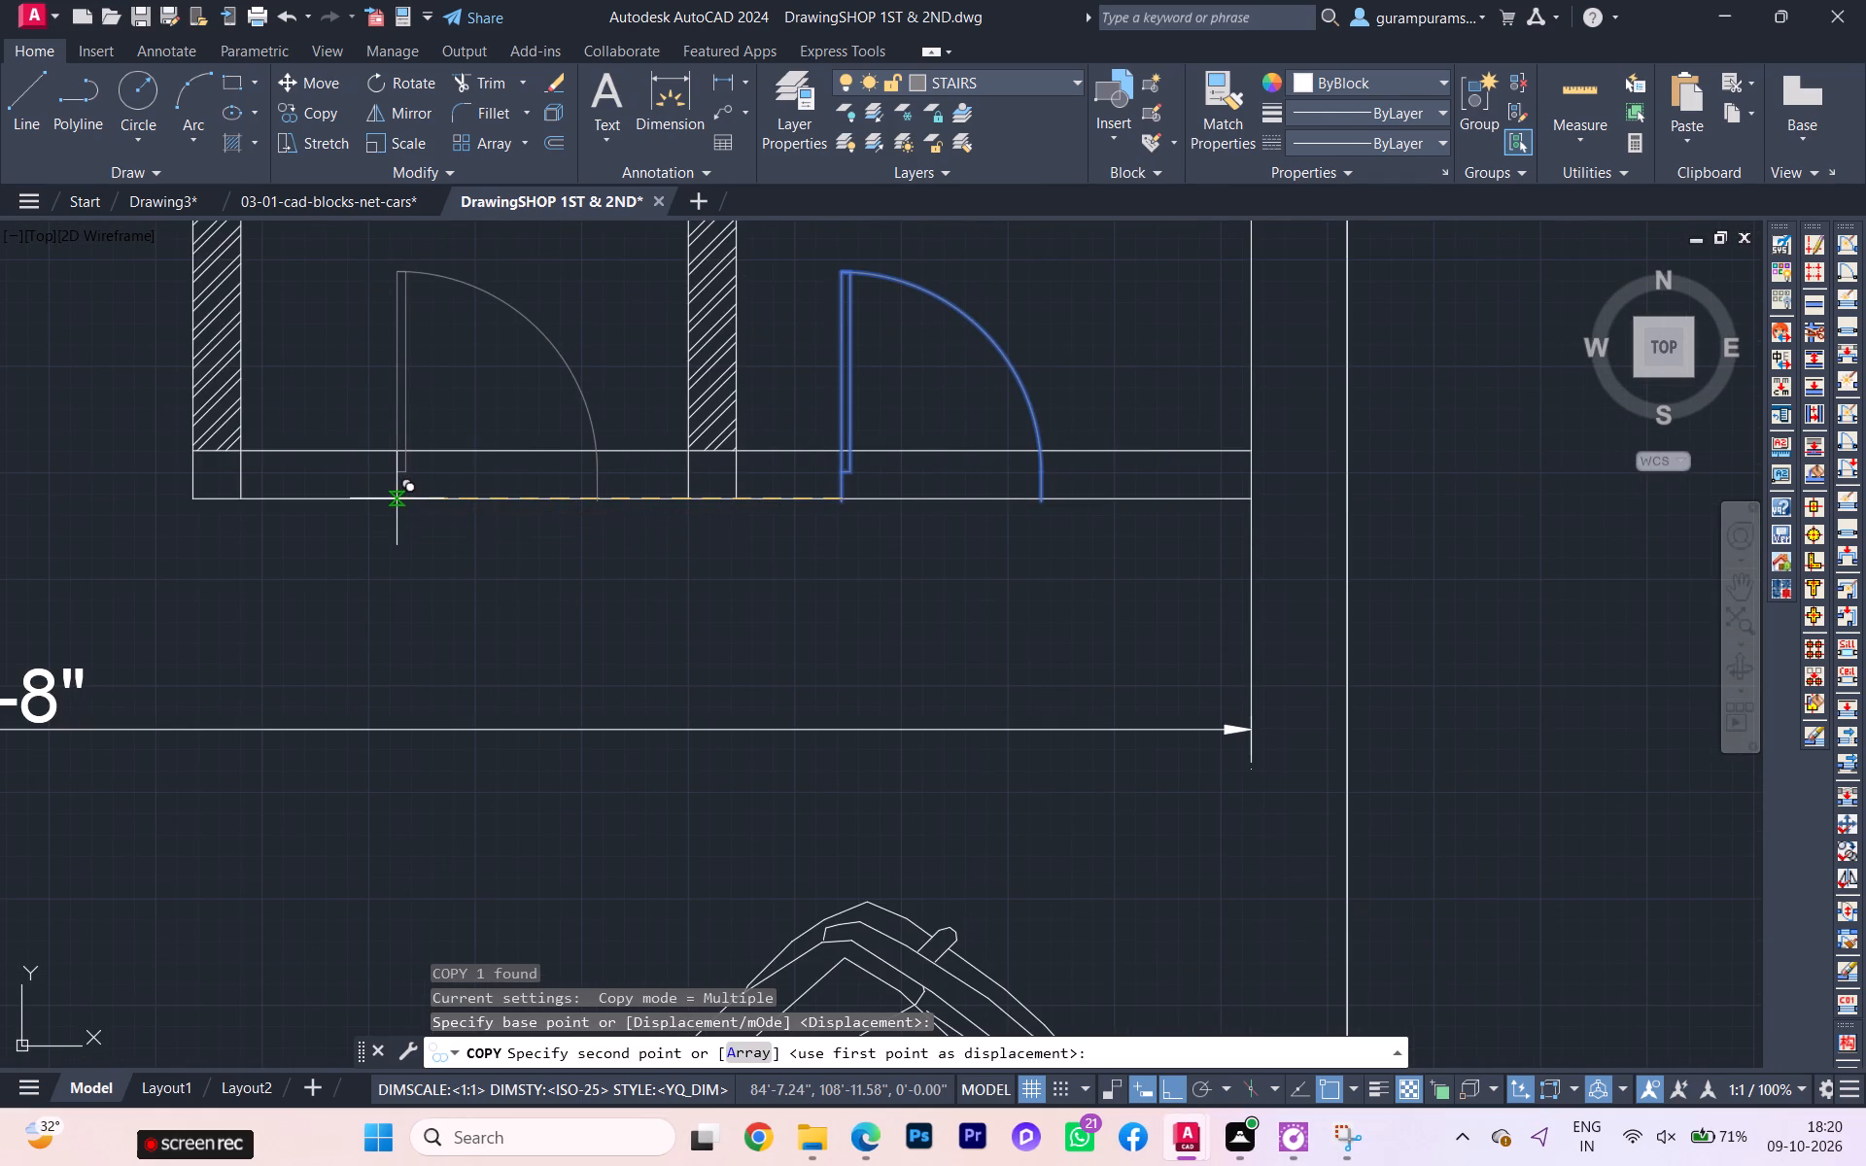
scroll(530, 508, "down", 1)
key("Escape")
scroll(529, 524, "down", 2)
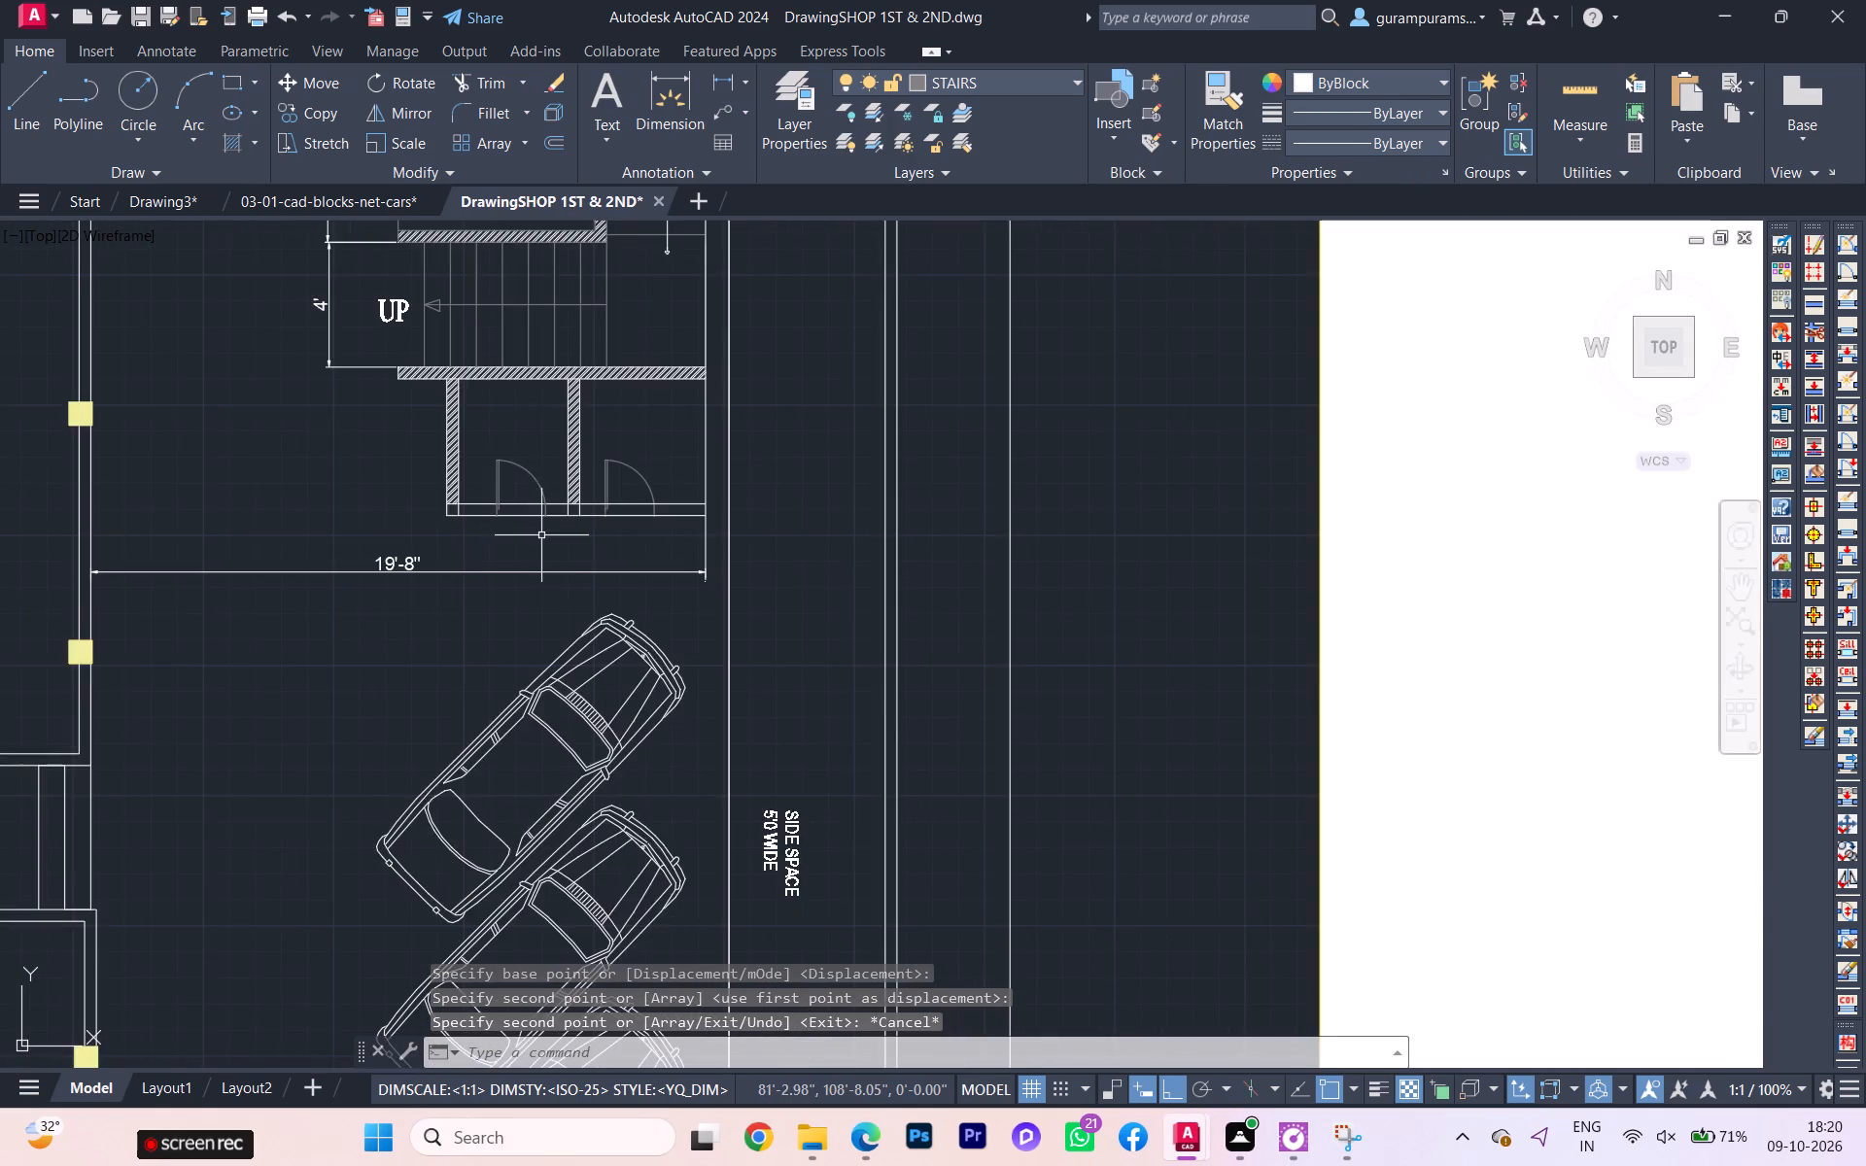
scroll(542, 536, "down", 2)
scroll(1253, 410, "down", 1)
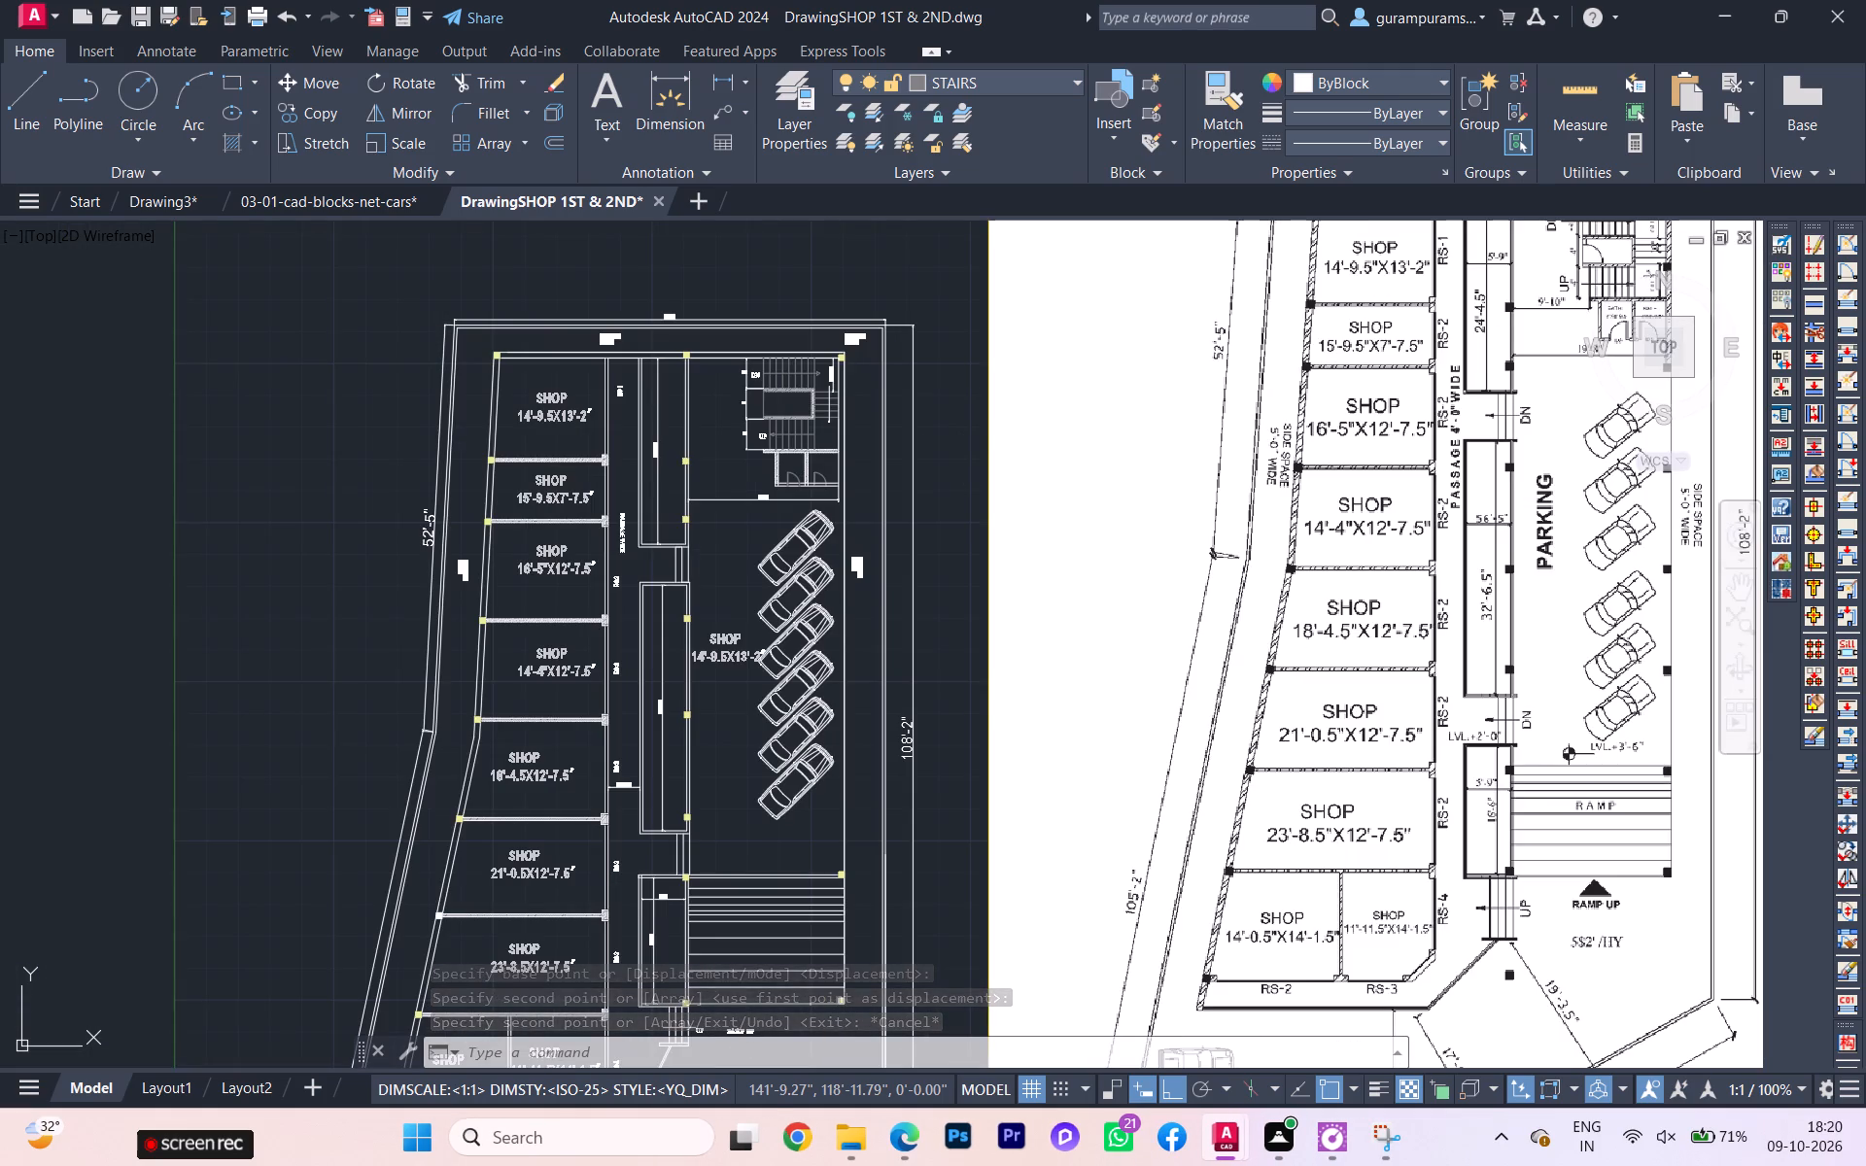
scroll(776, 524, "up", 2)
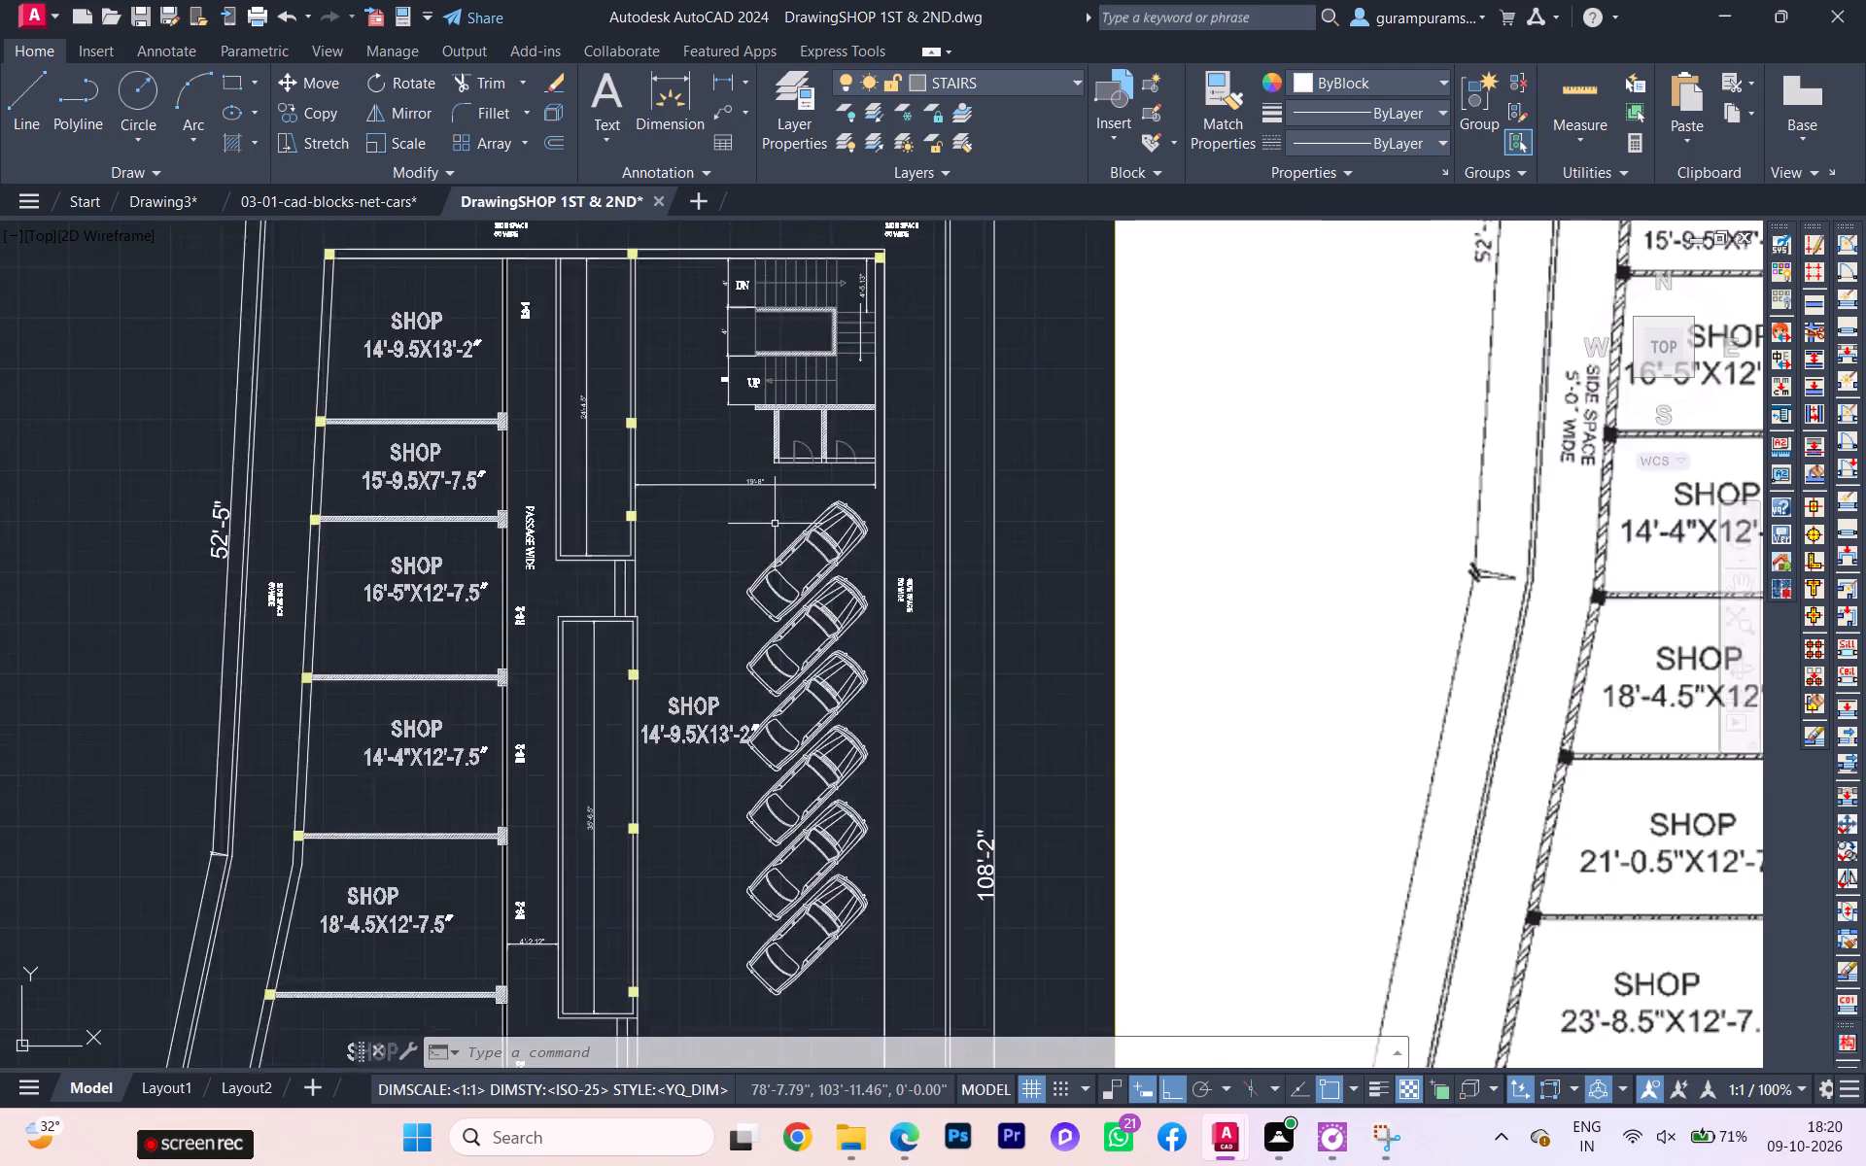
Compare the drafted ground floor plan with the reference plan around the stairs, shops and parking area to find what remains.
scroll(760, 502, "down", 1)
scroll(759, 502, "up", 1)
scroll(872, 395, "up", 1)
scroll(783, 429, "down", 2)
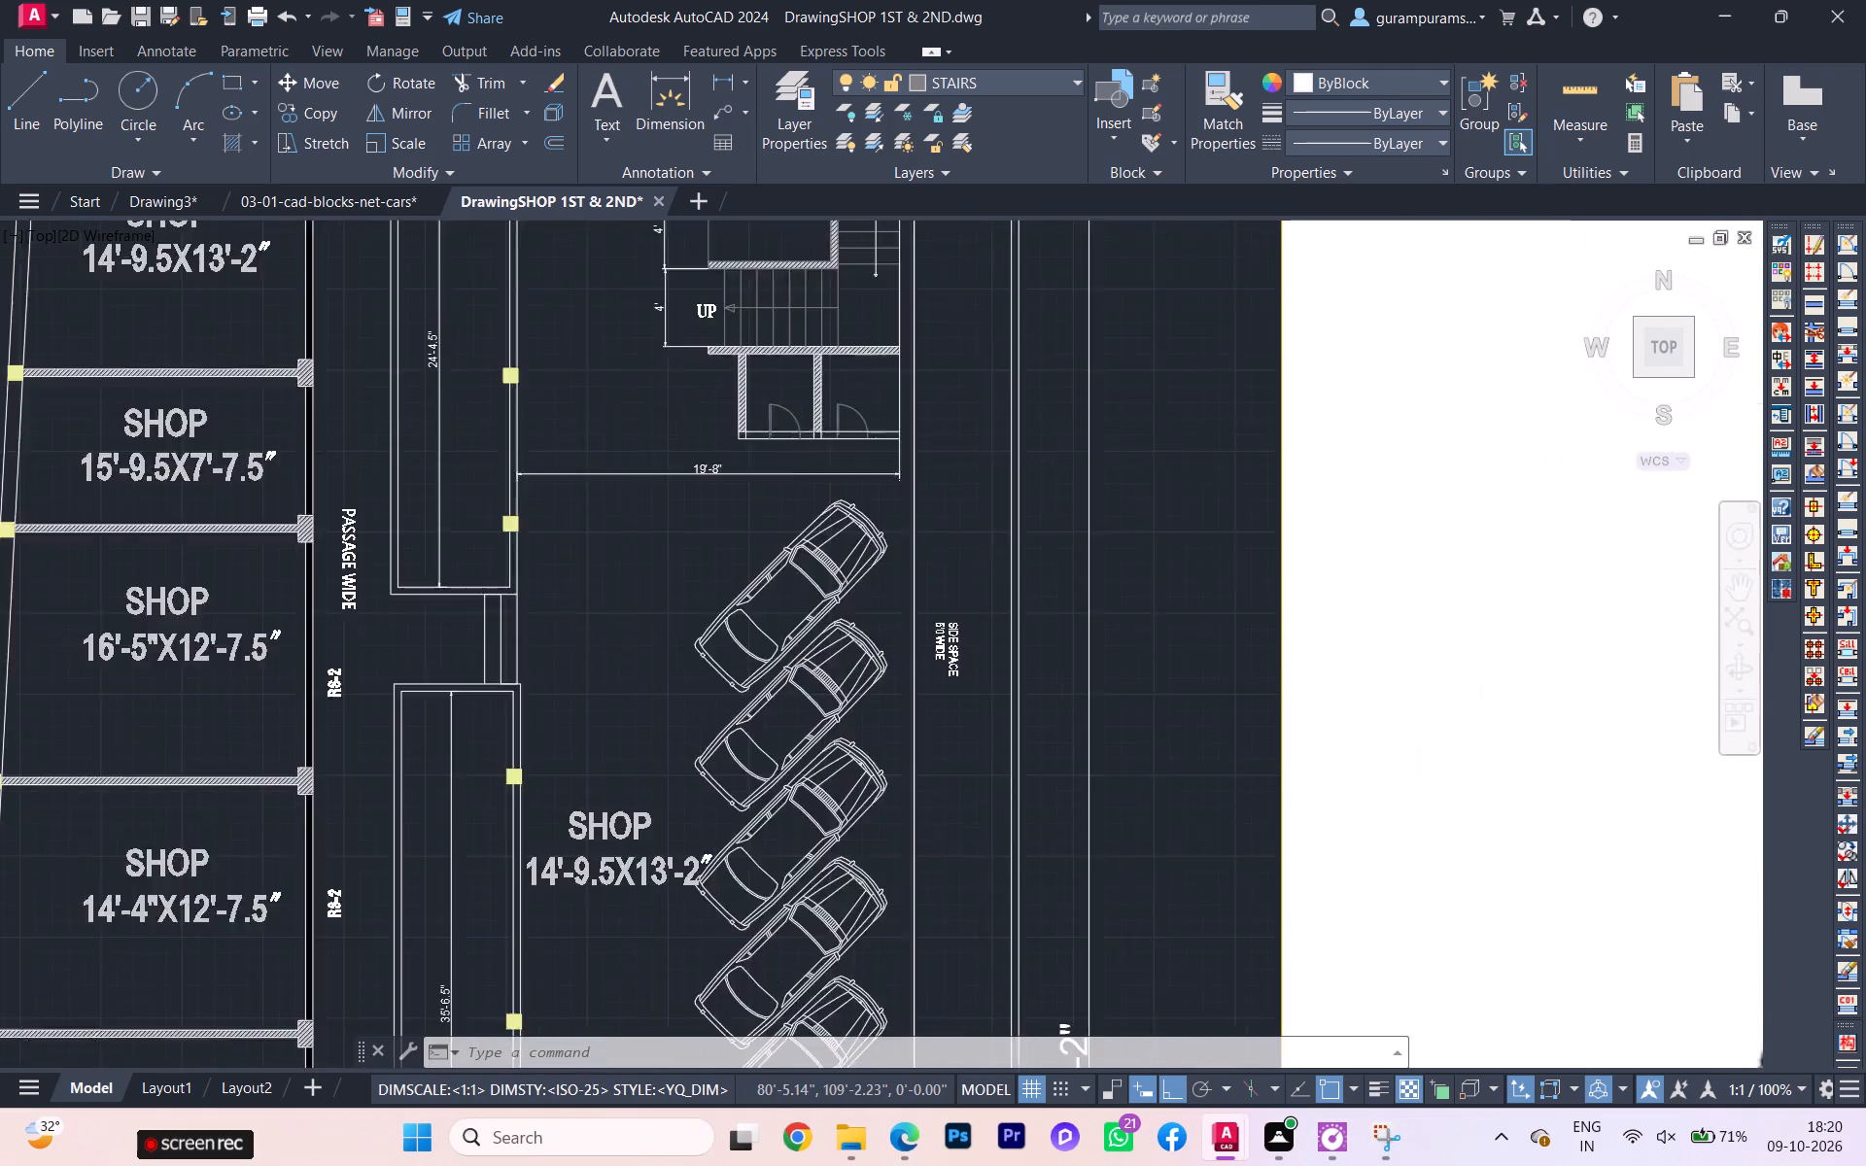
scroll(822, 441, "down", 1)
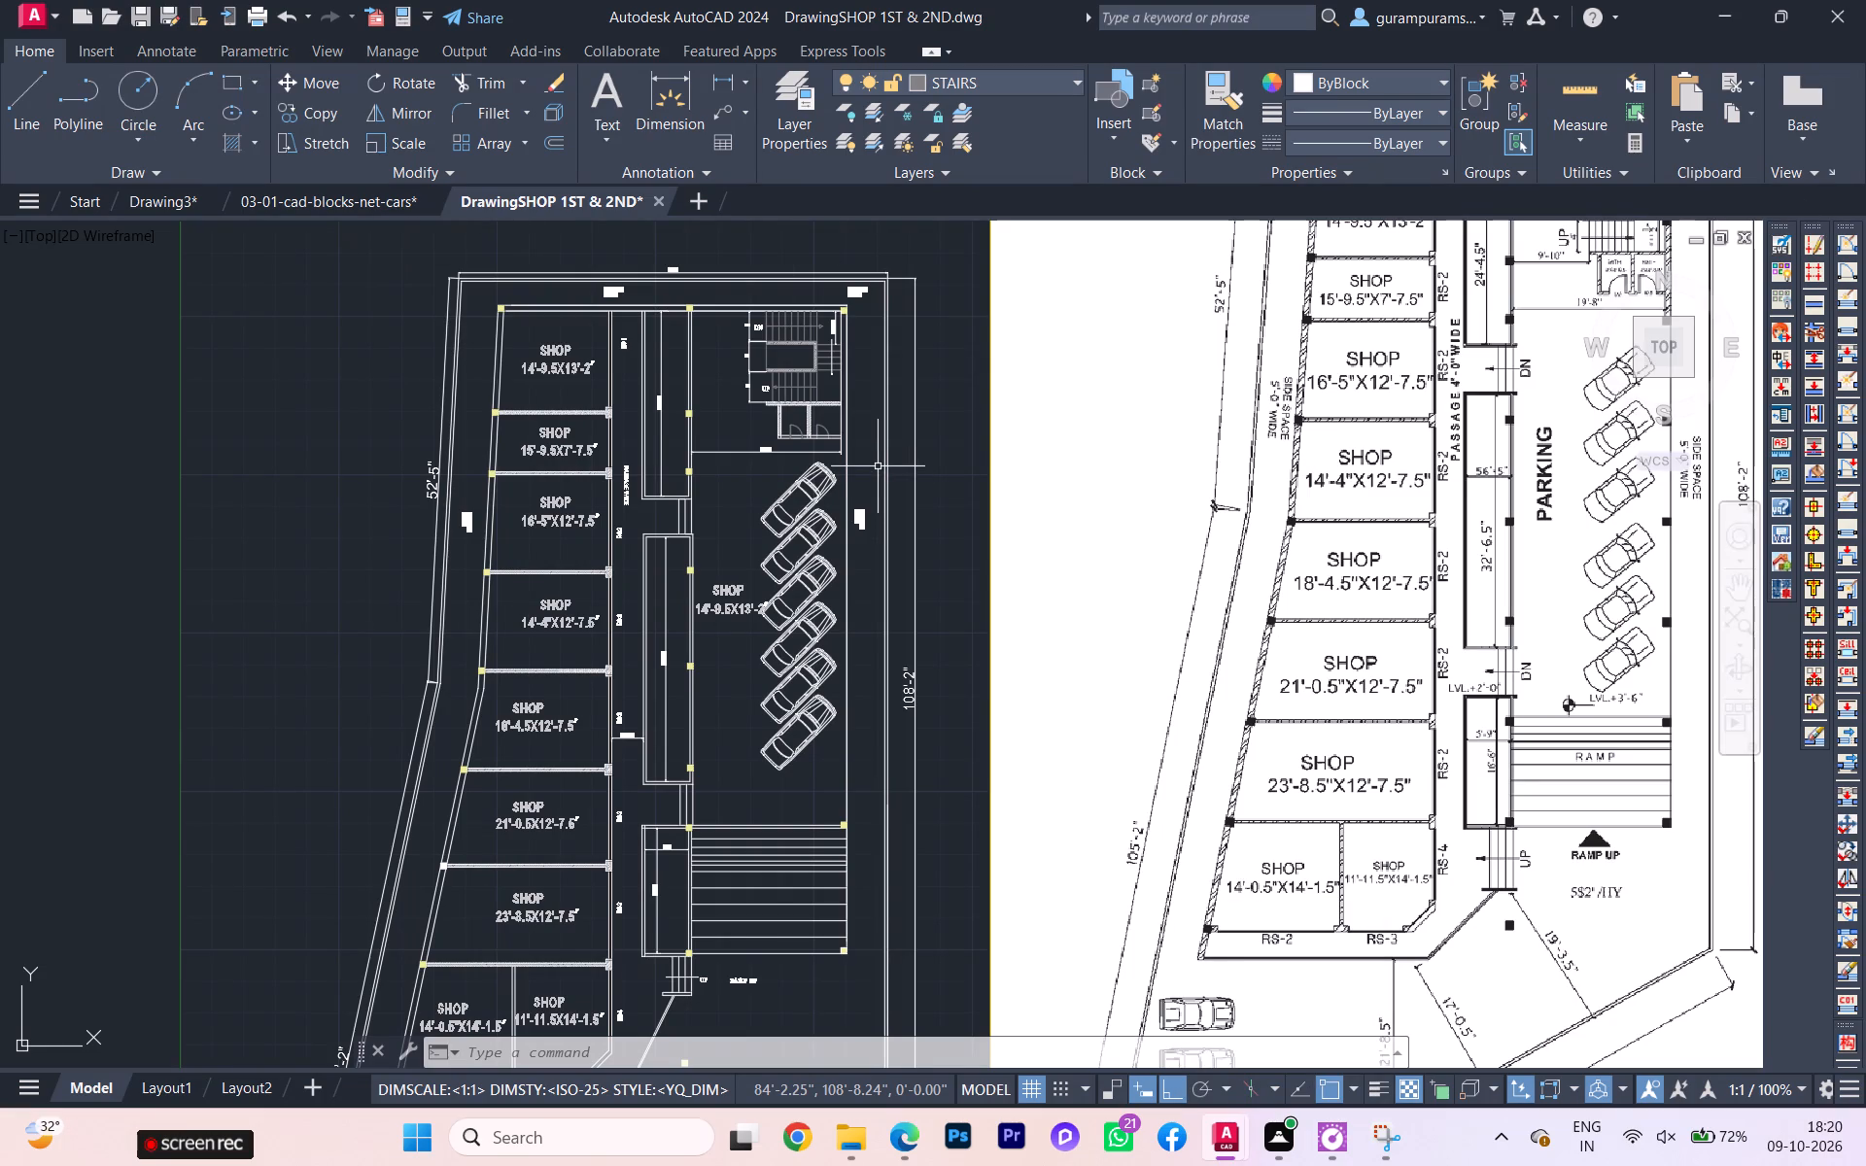
scroll(870, 468, "up", 2)
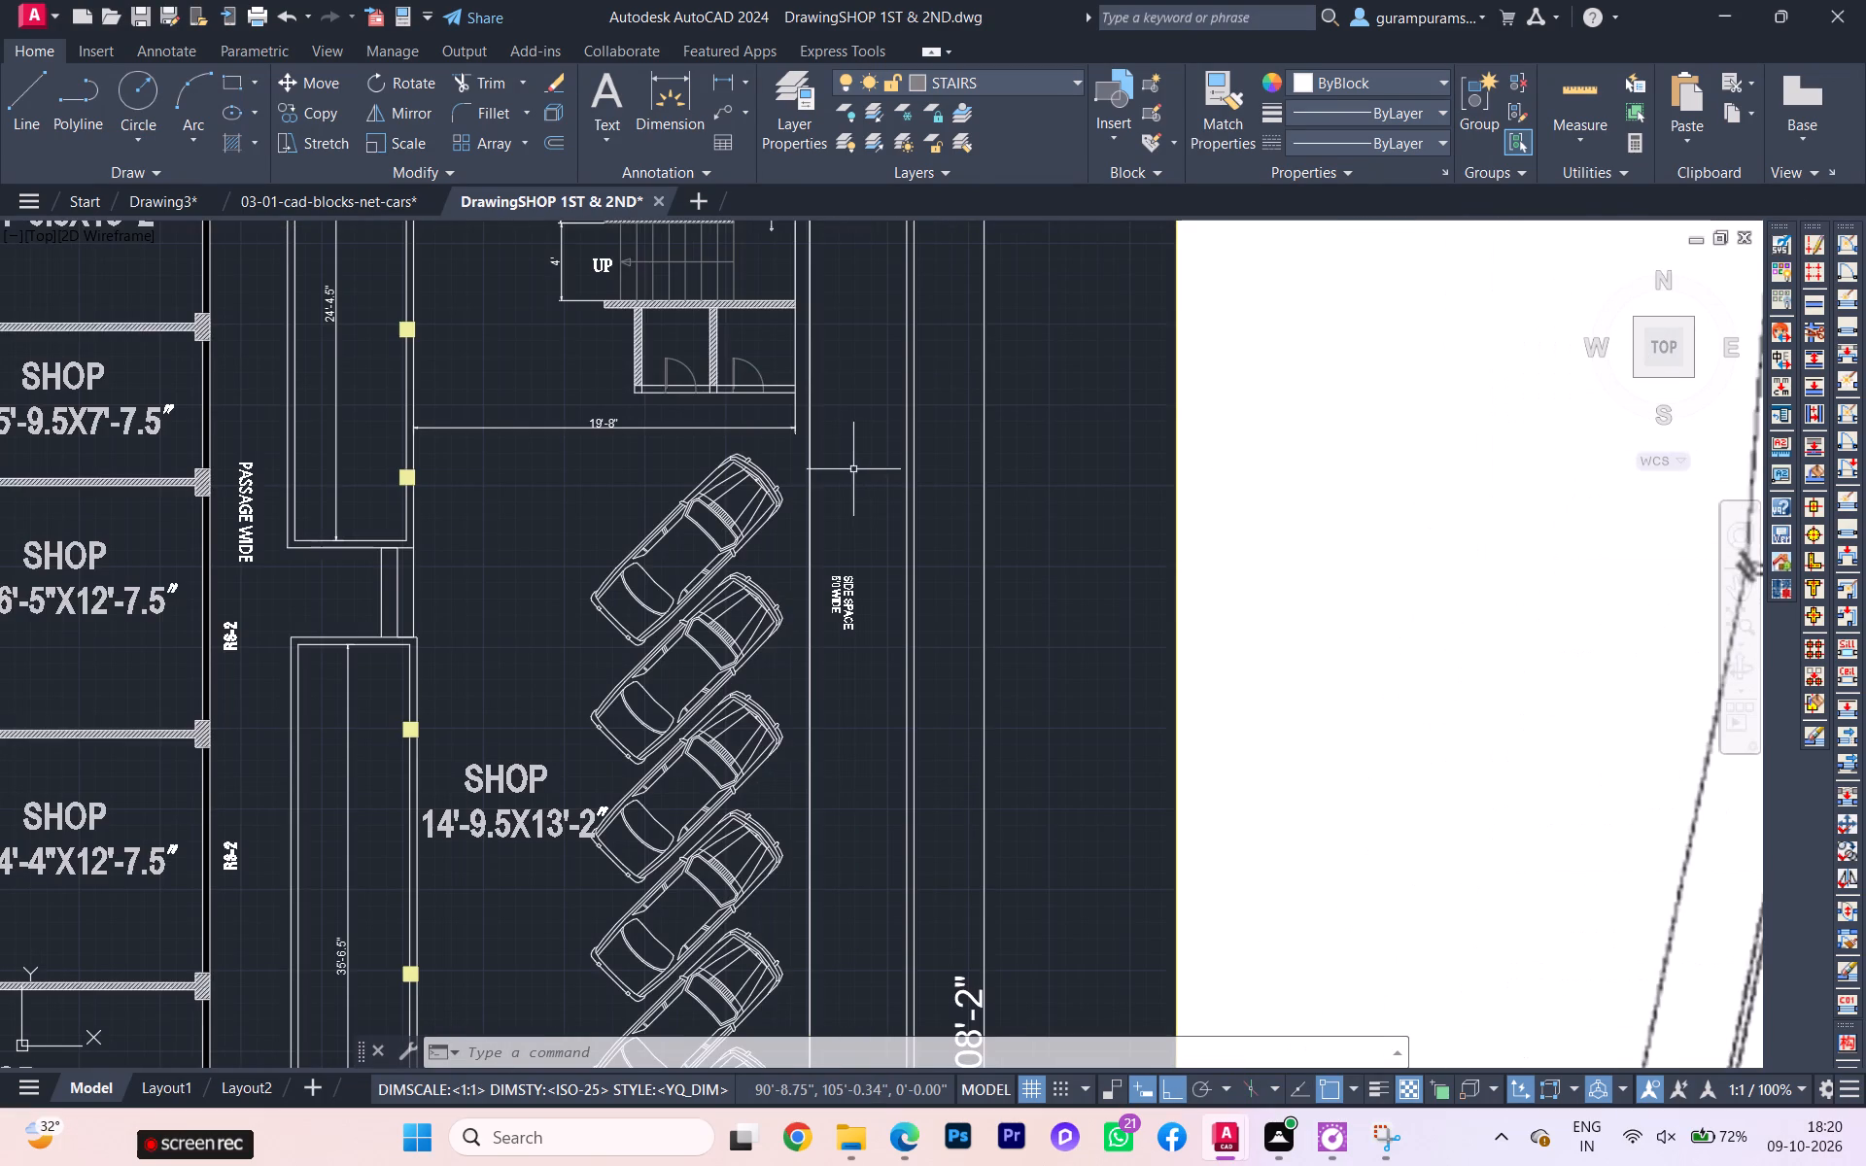
scroll(650, 455, "down", 1)
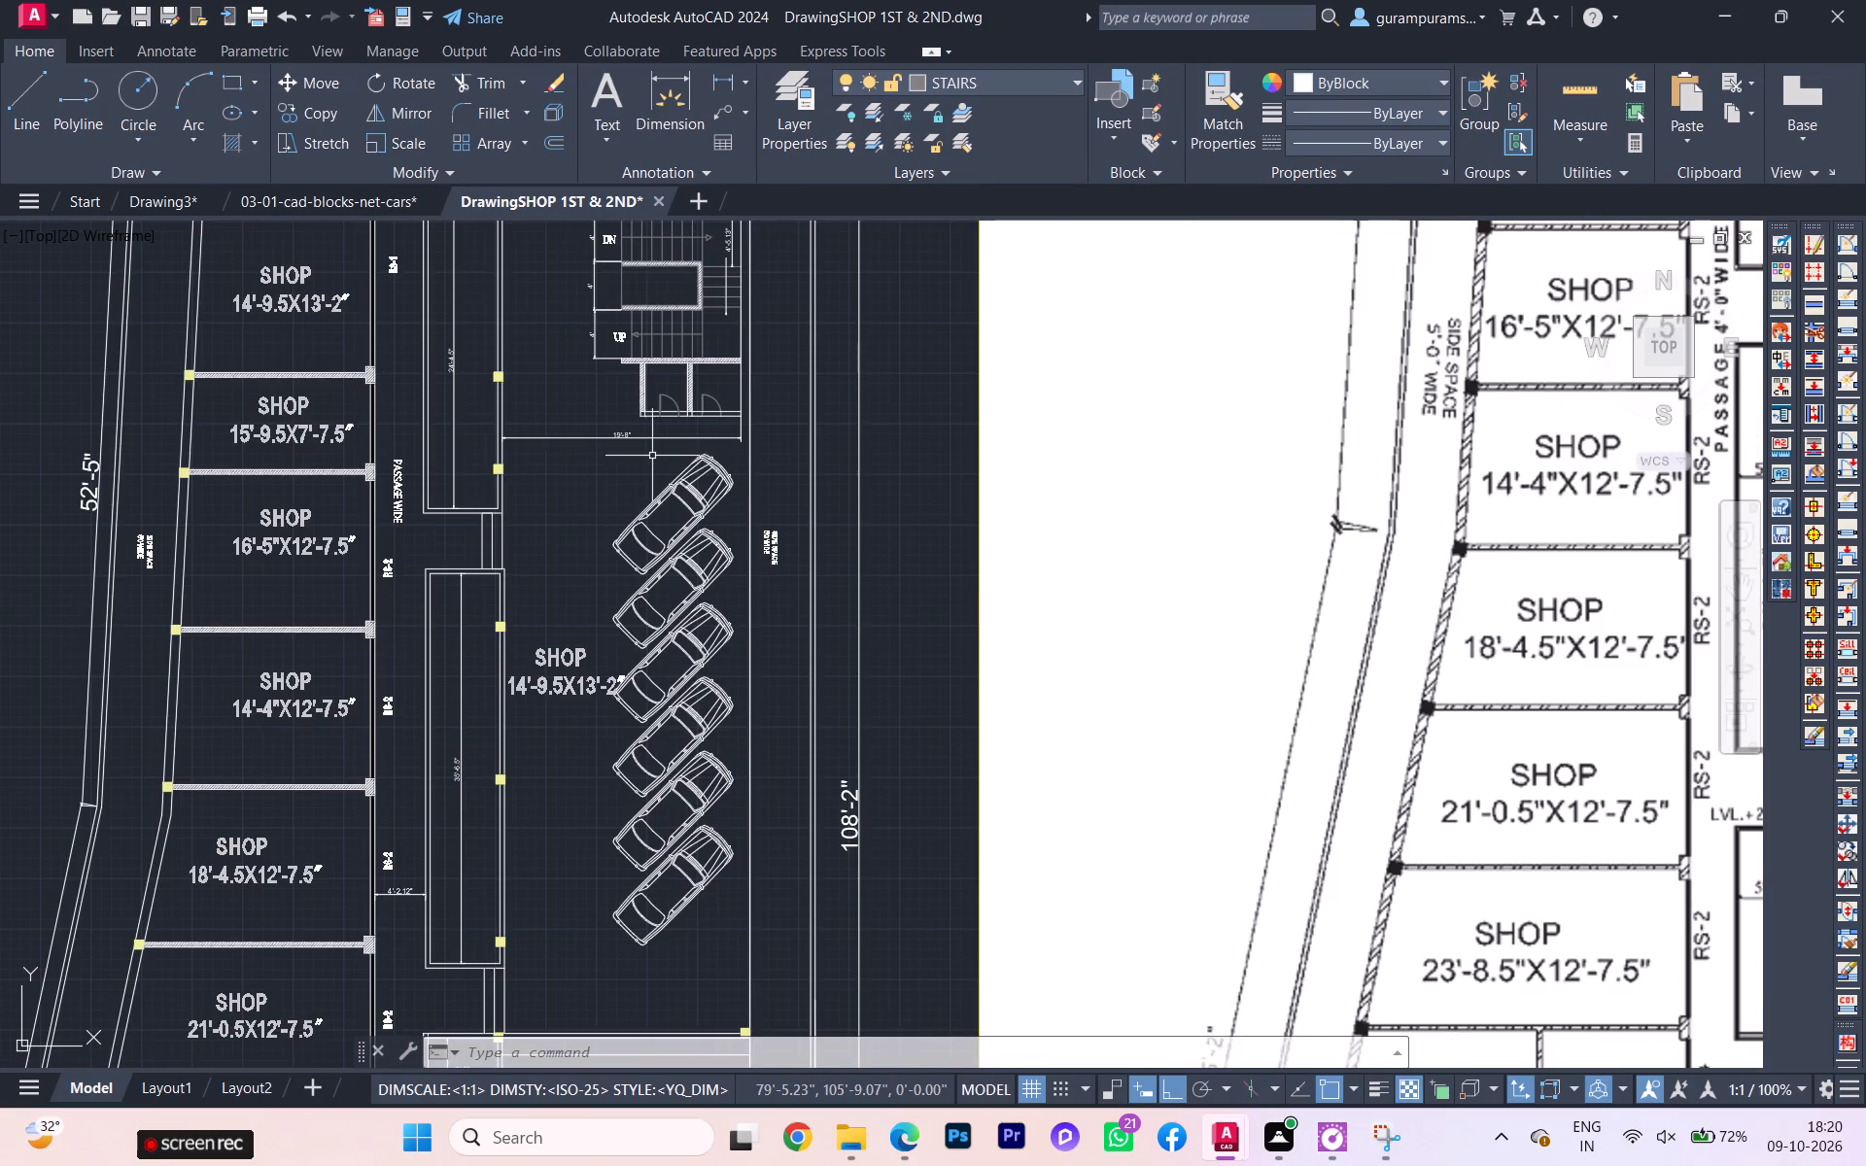
scroll(981, 418, "down", 1)
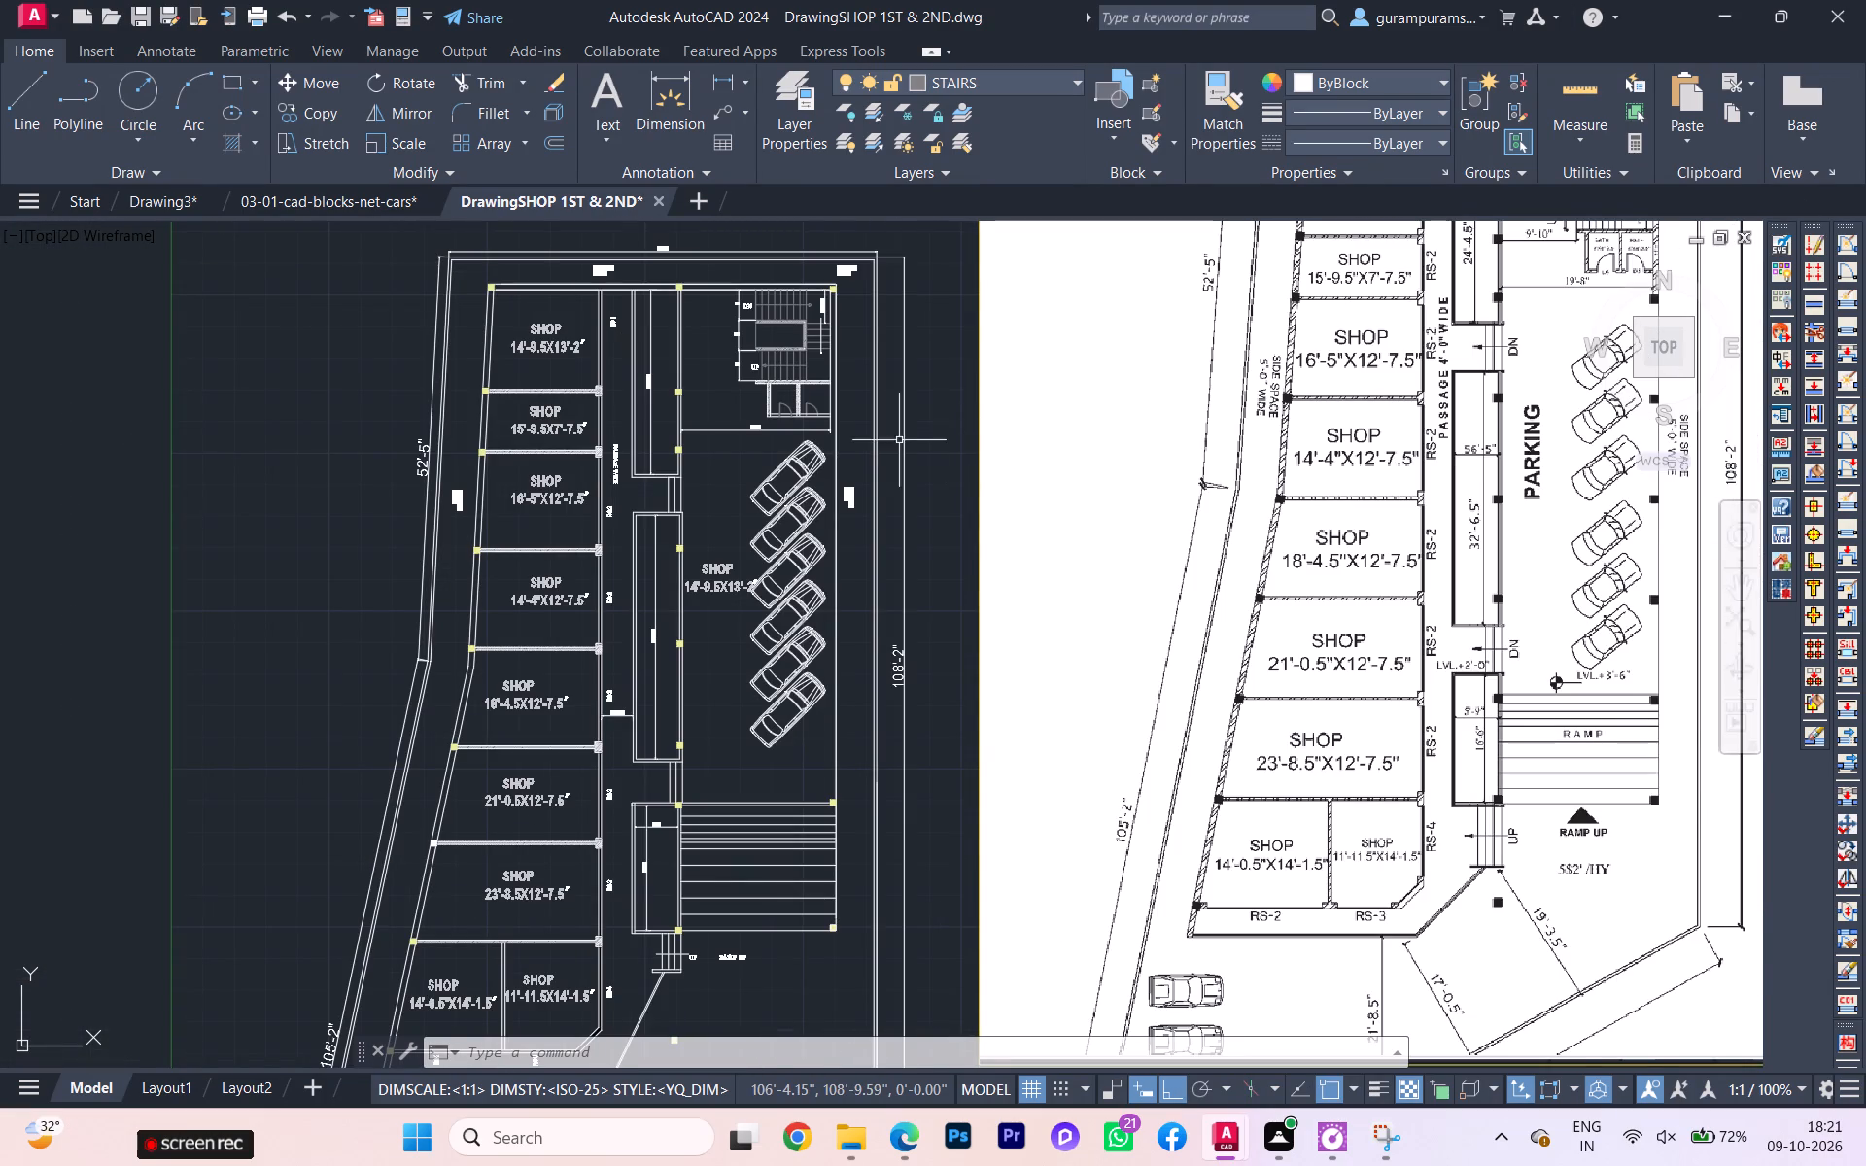
scroll(476, 487, "up", 1)
scroll(466, 488, "down", 1)
scroll(1036, 443, "down", 1)
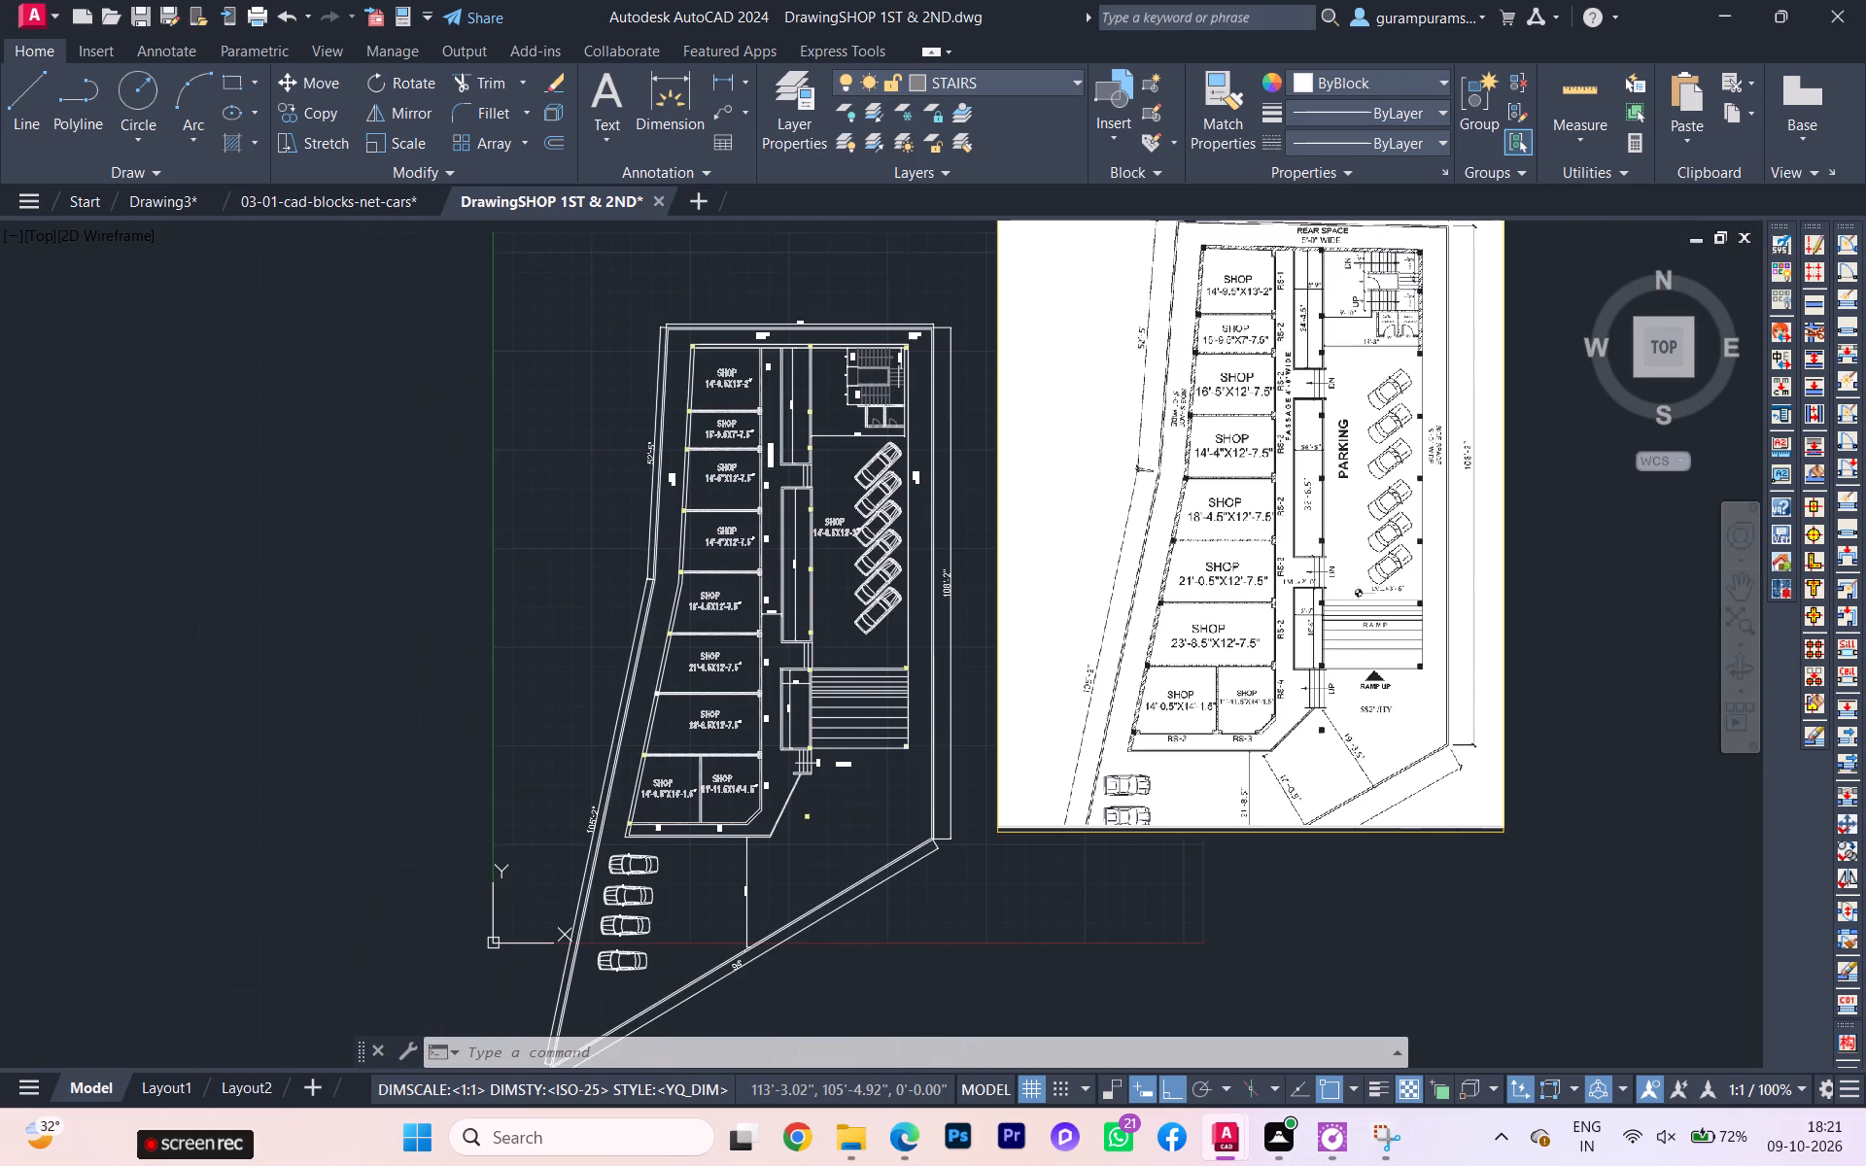
scroll(1380, 265, "up", 1)
scroll(1374, 281, "down", 3)
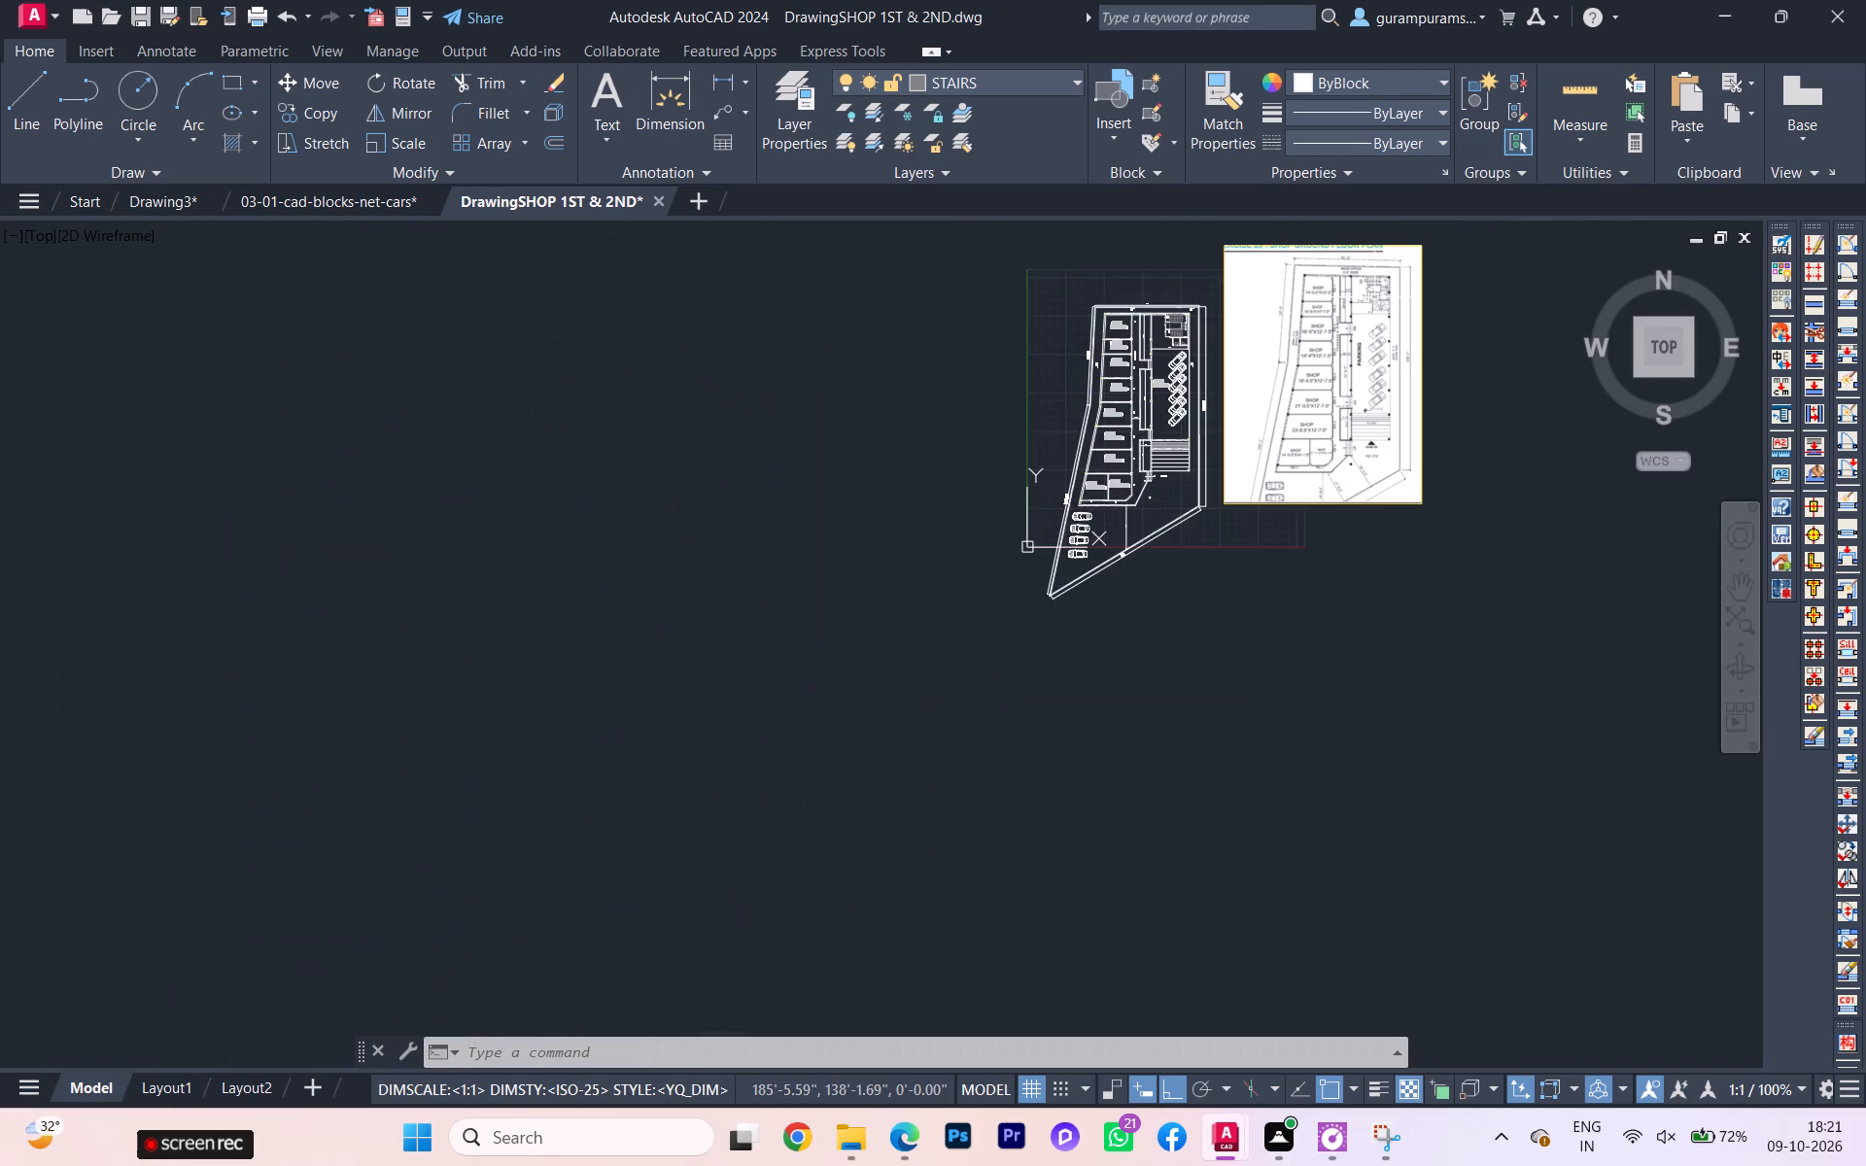
Replace the SHOP 14'-9.5X13'-2 label text beside the parked cars with PARKING.
scroll(1382, 312, "up", 4)
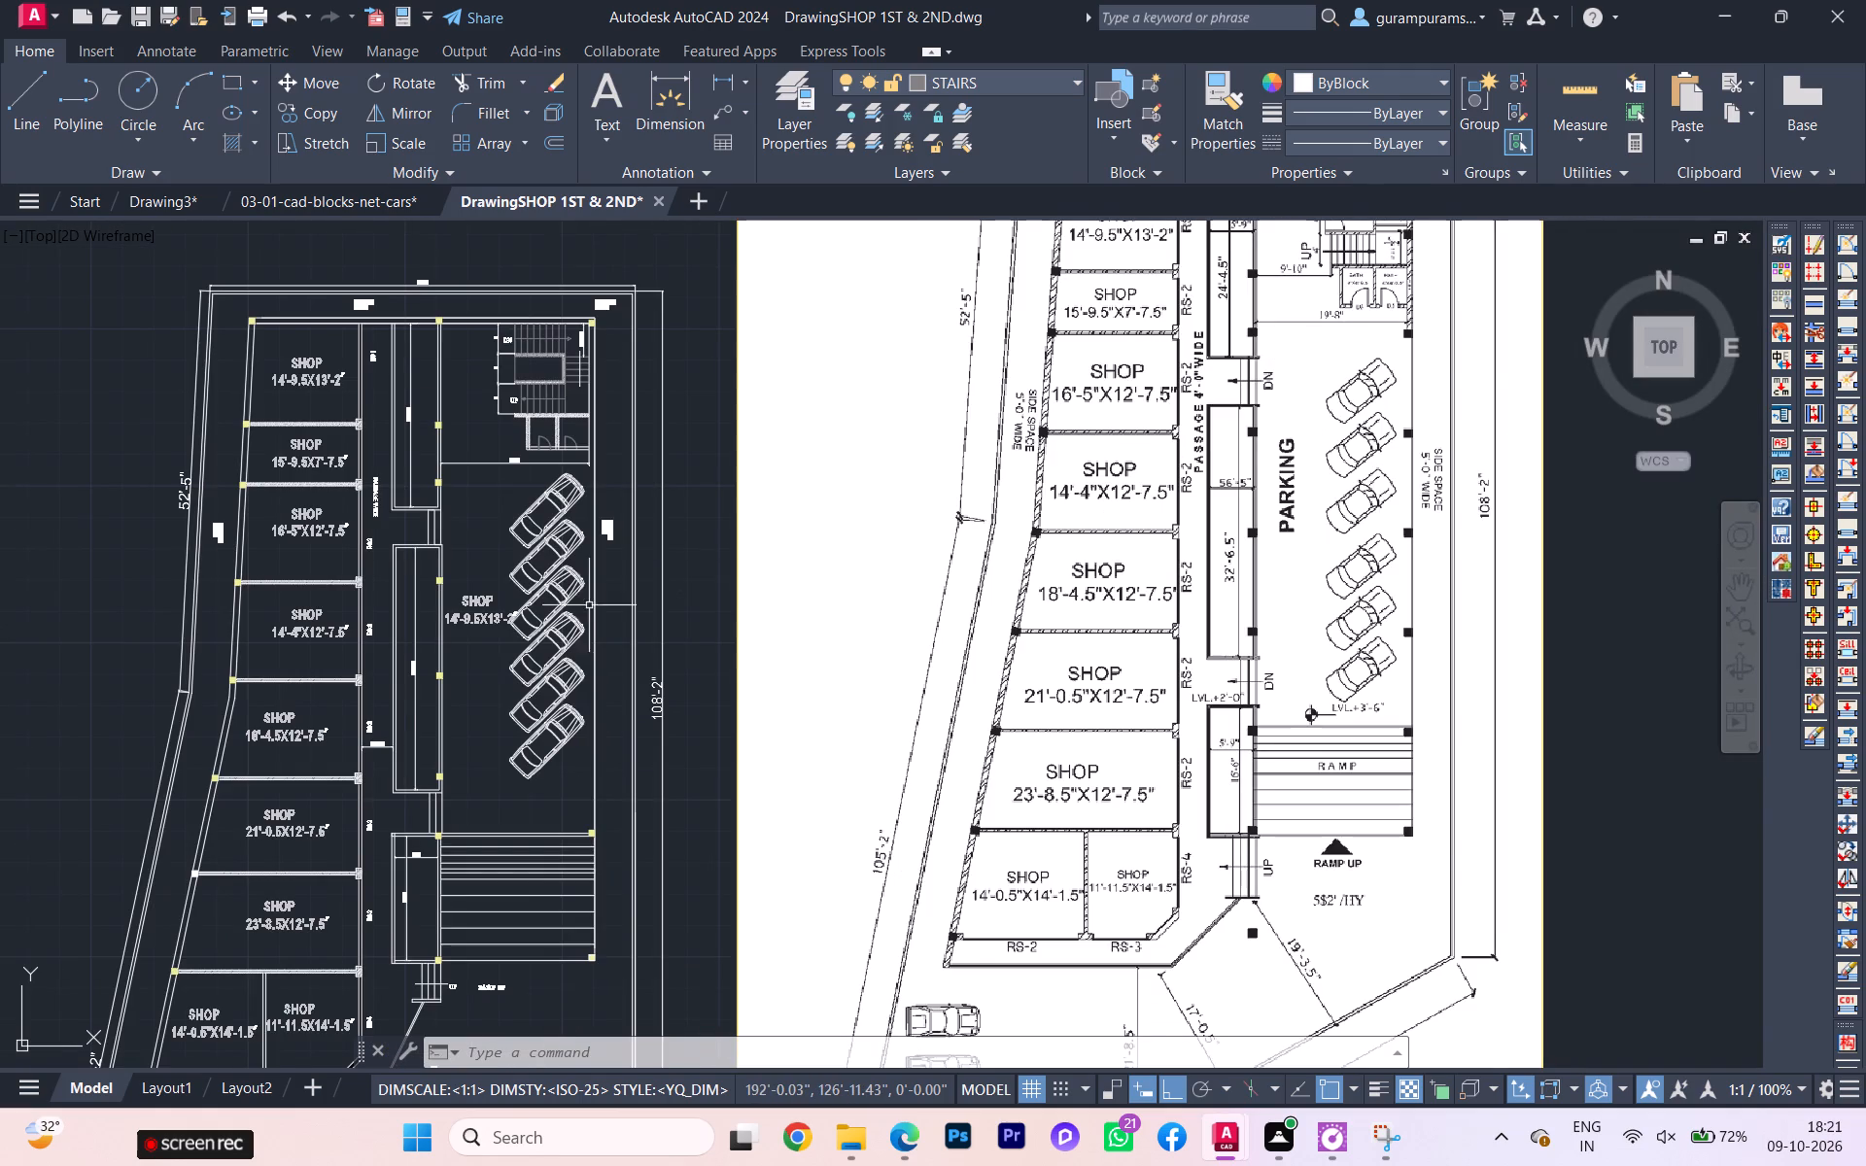
scroll(409, 669, "up", 2)
double_click(561, 529)
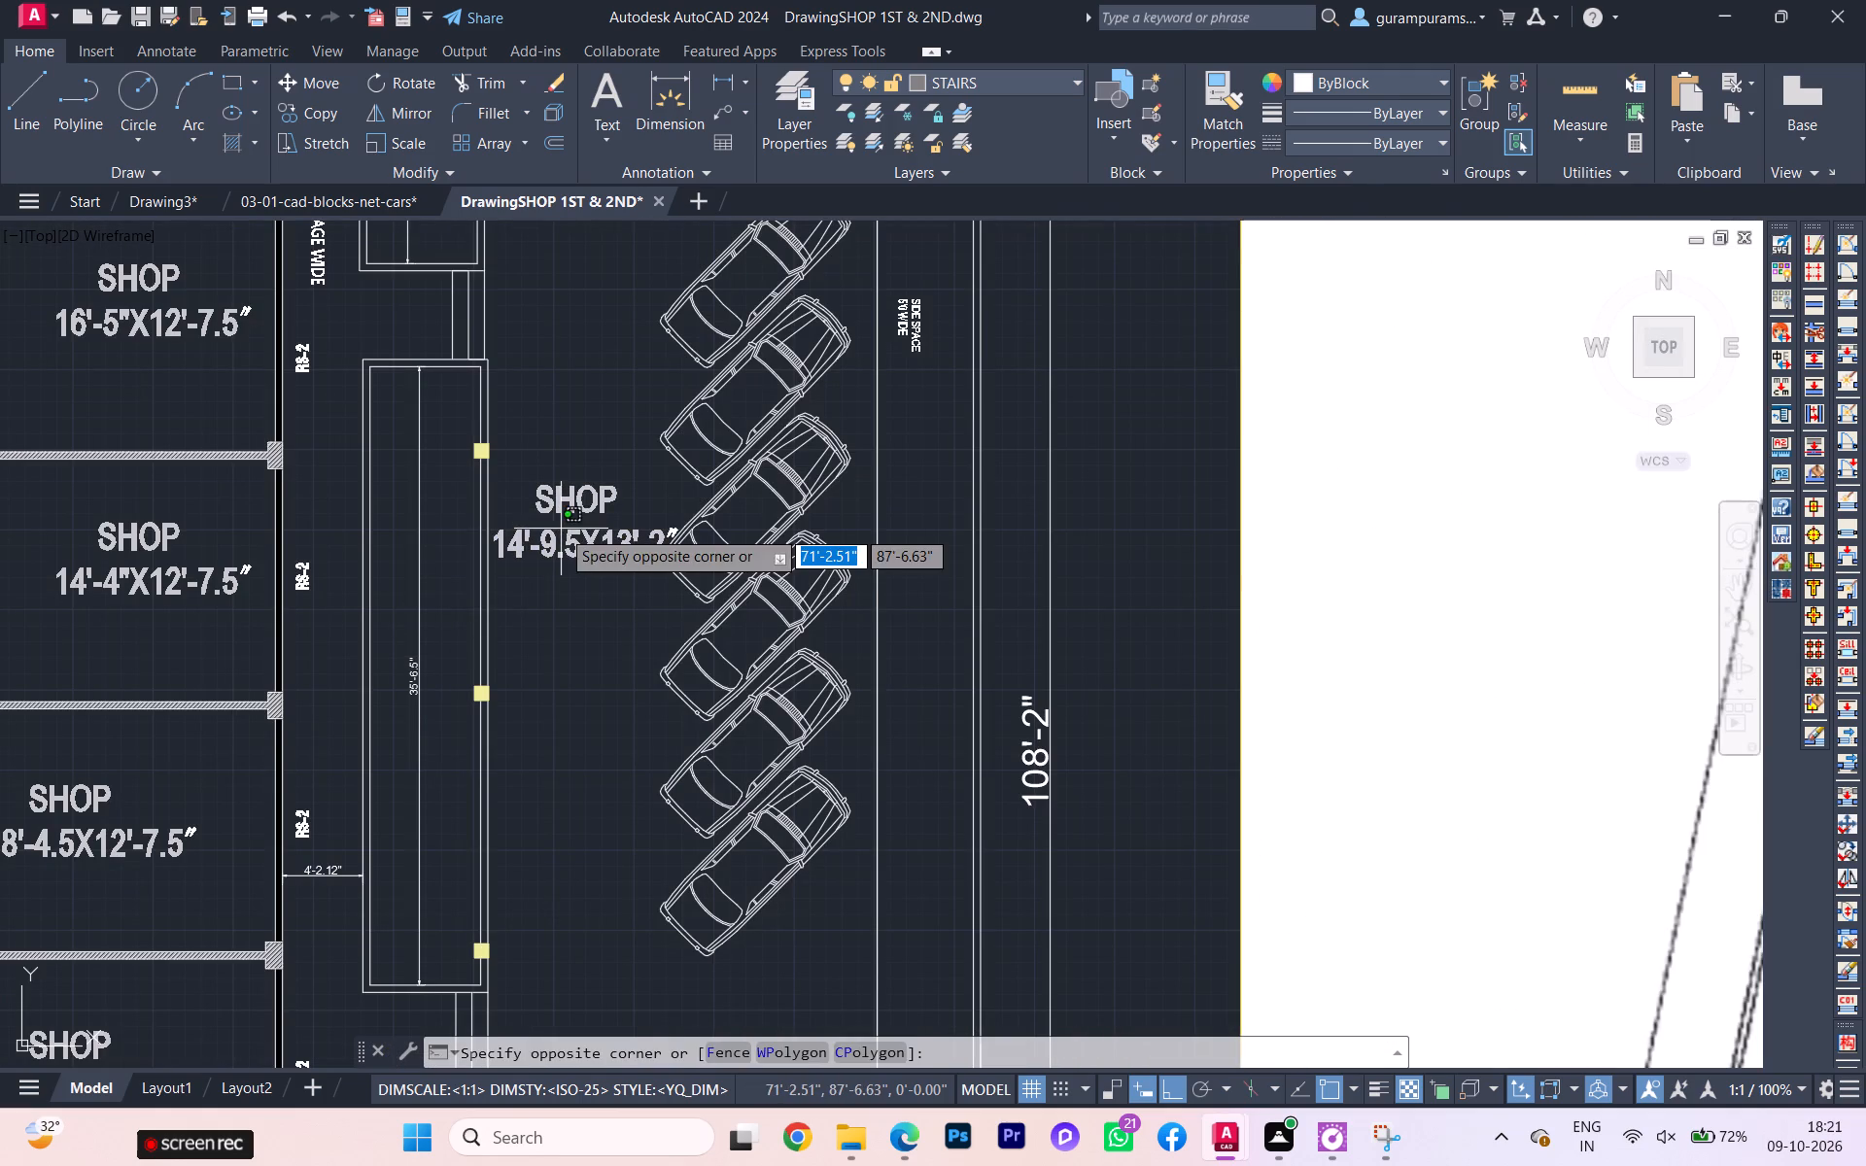
left_click(563, 537)
double_click(585, 544)
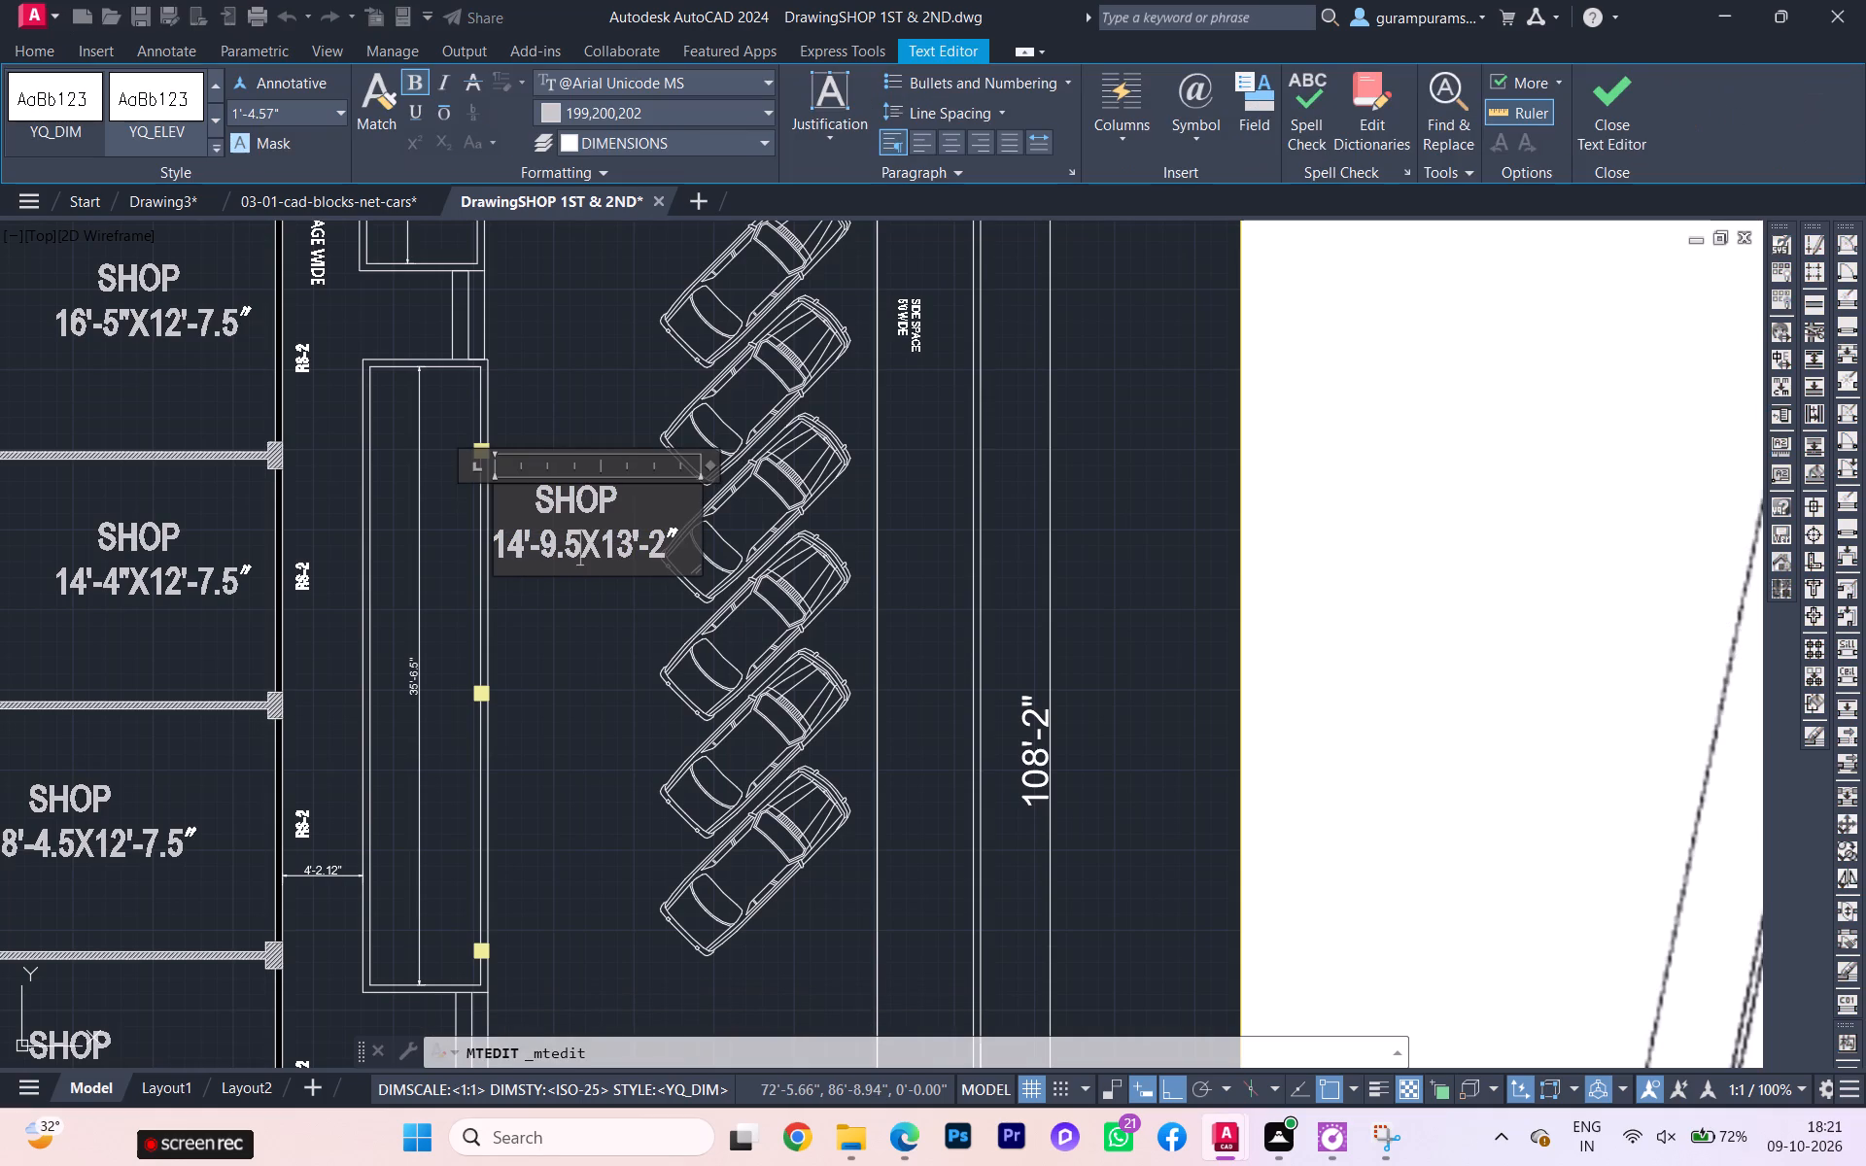
left_click_drag(664, 536, 418, 522)
key("BackSpace")
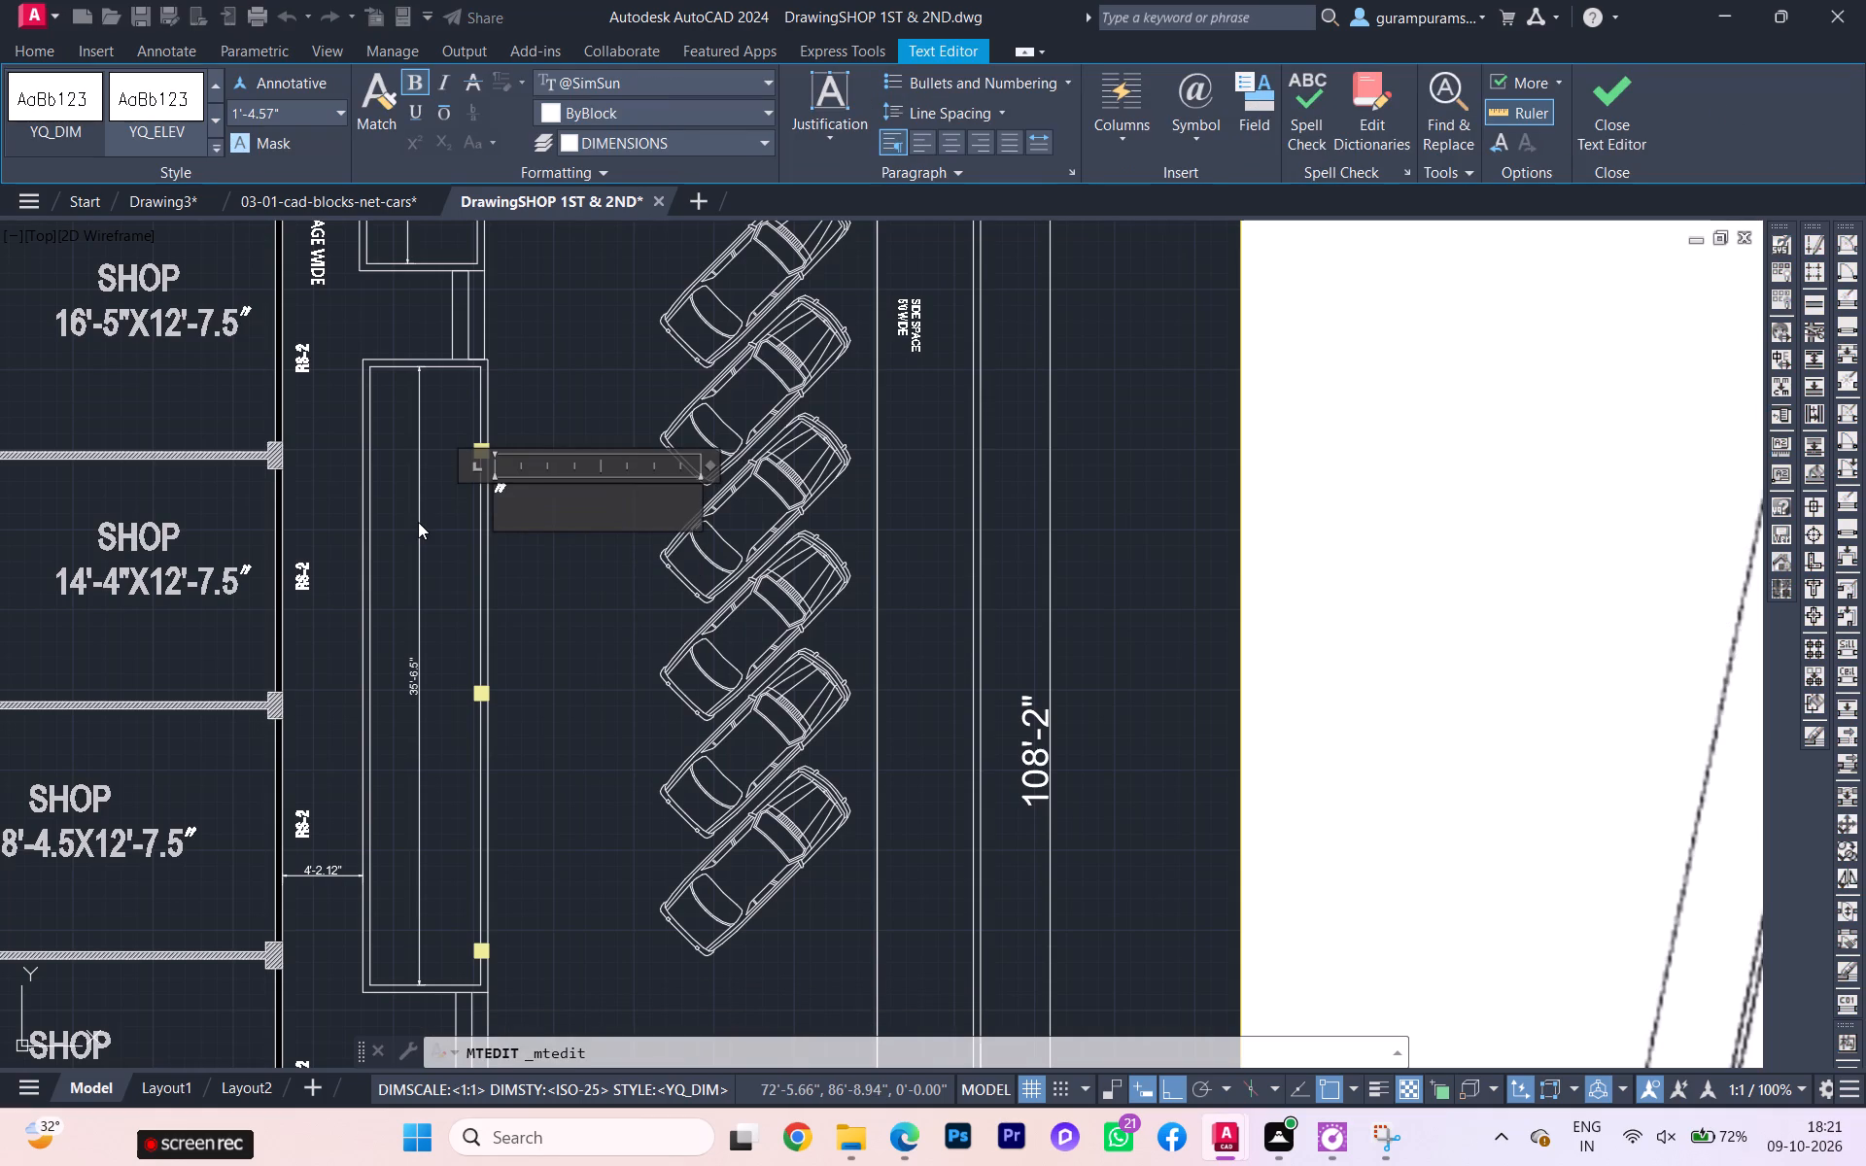
type("PARKING")
left_click_drag(611, 495, 450, 504)
left_click(313, 114)
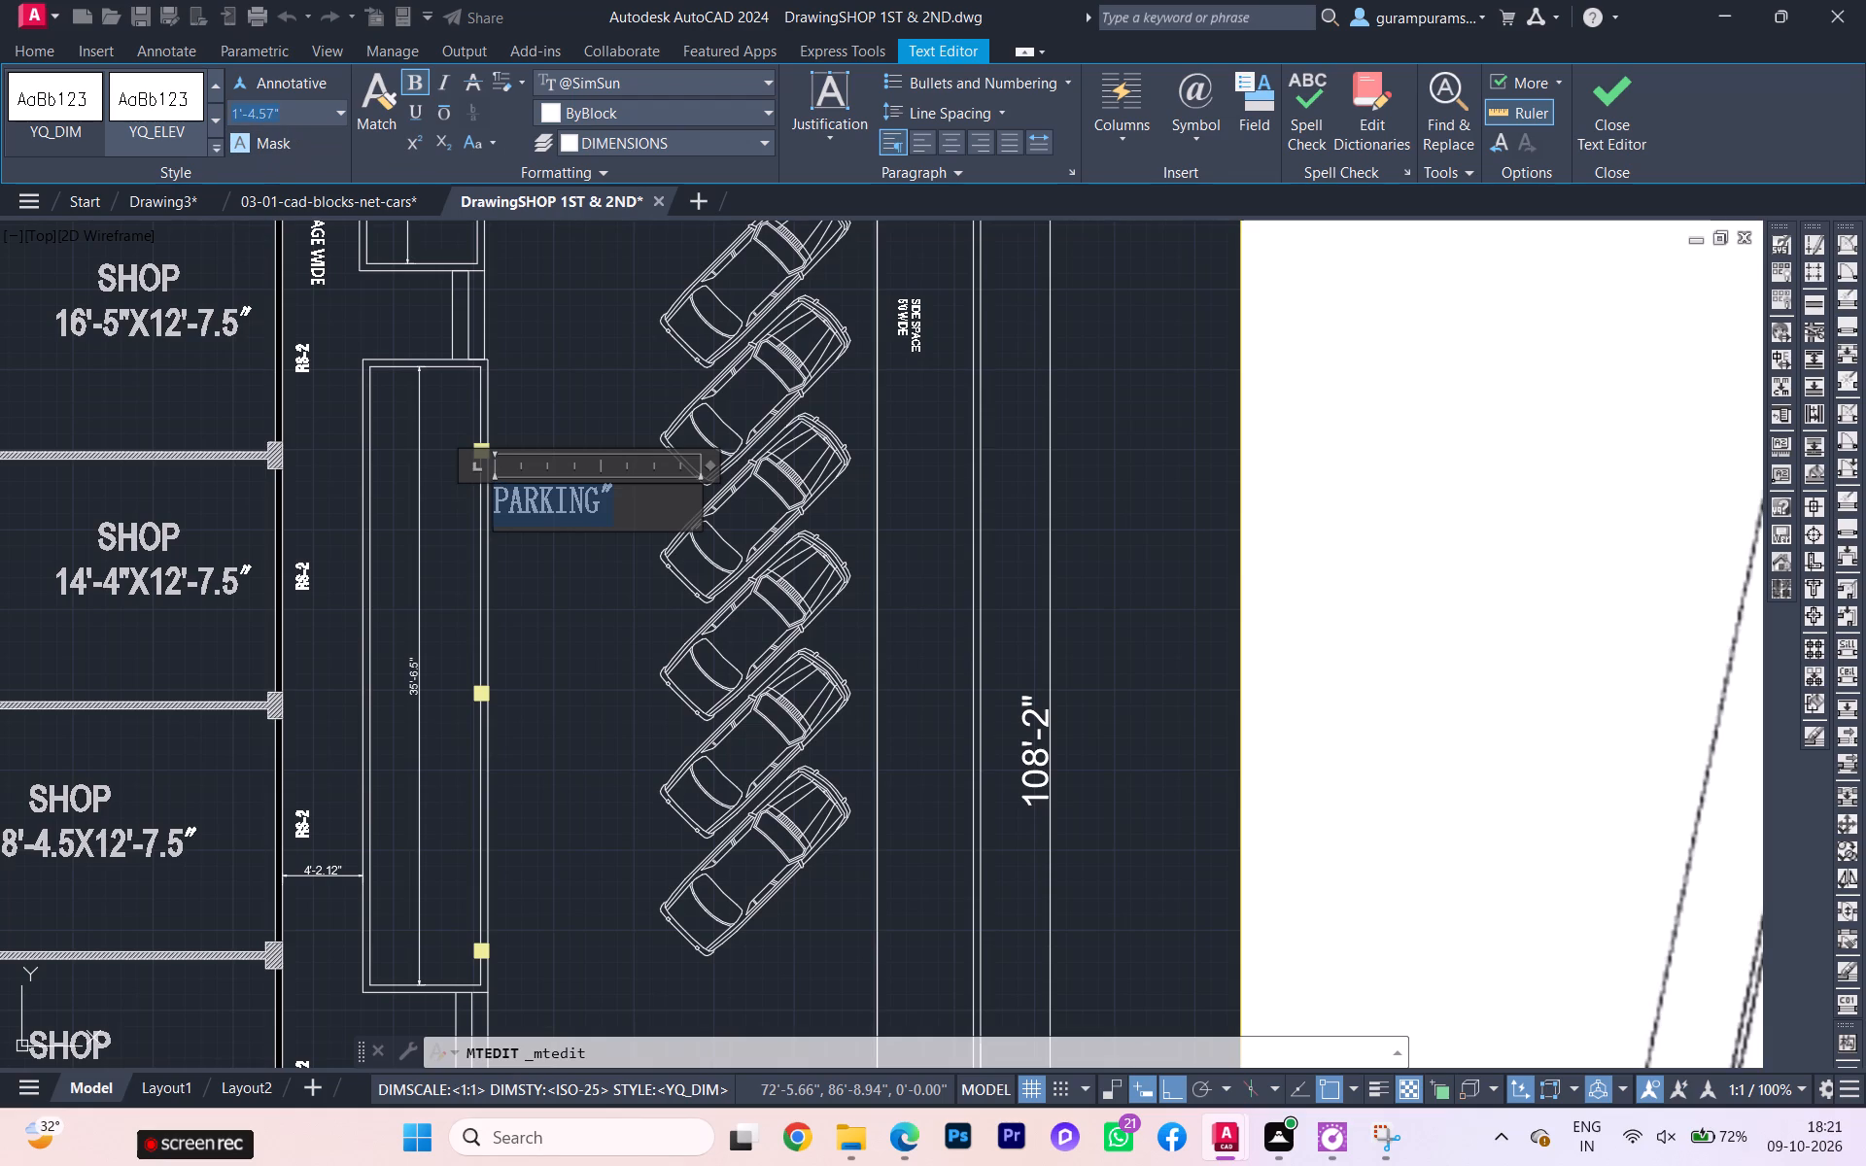
left_click(338, 114)
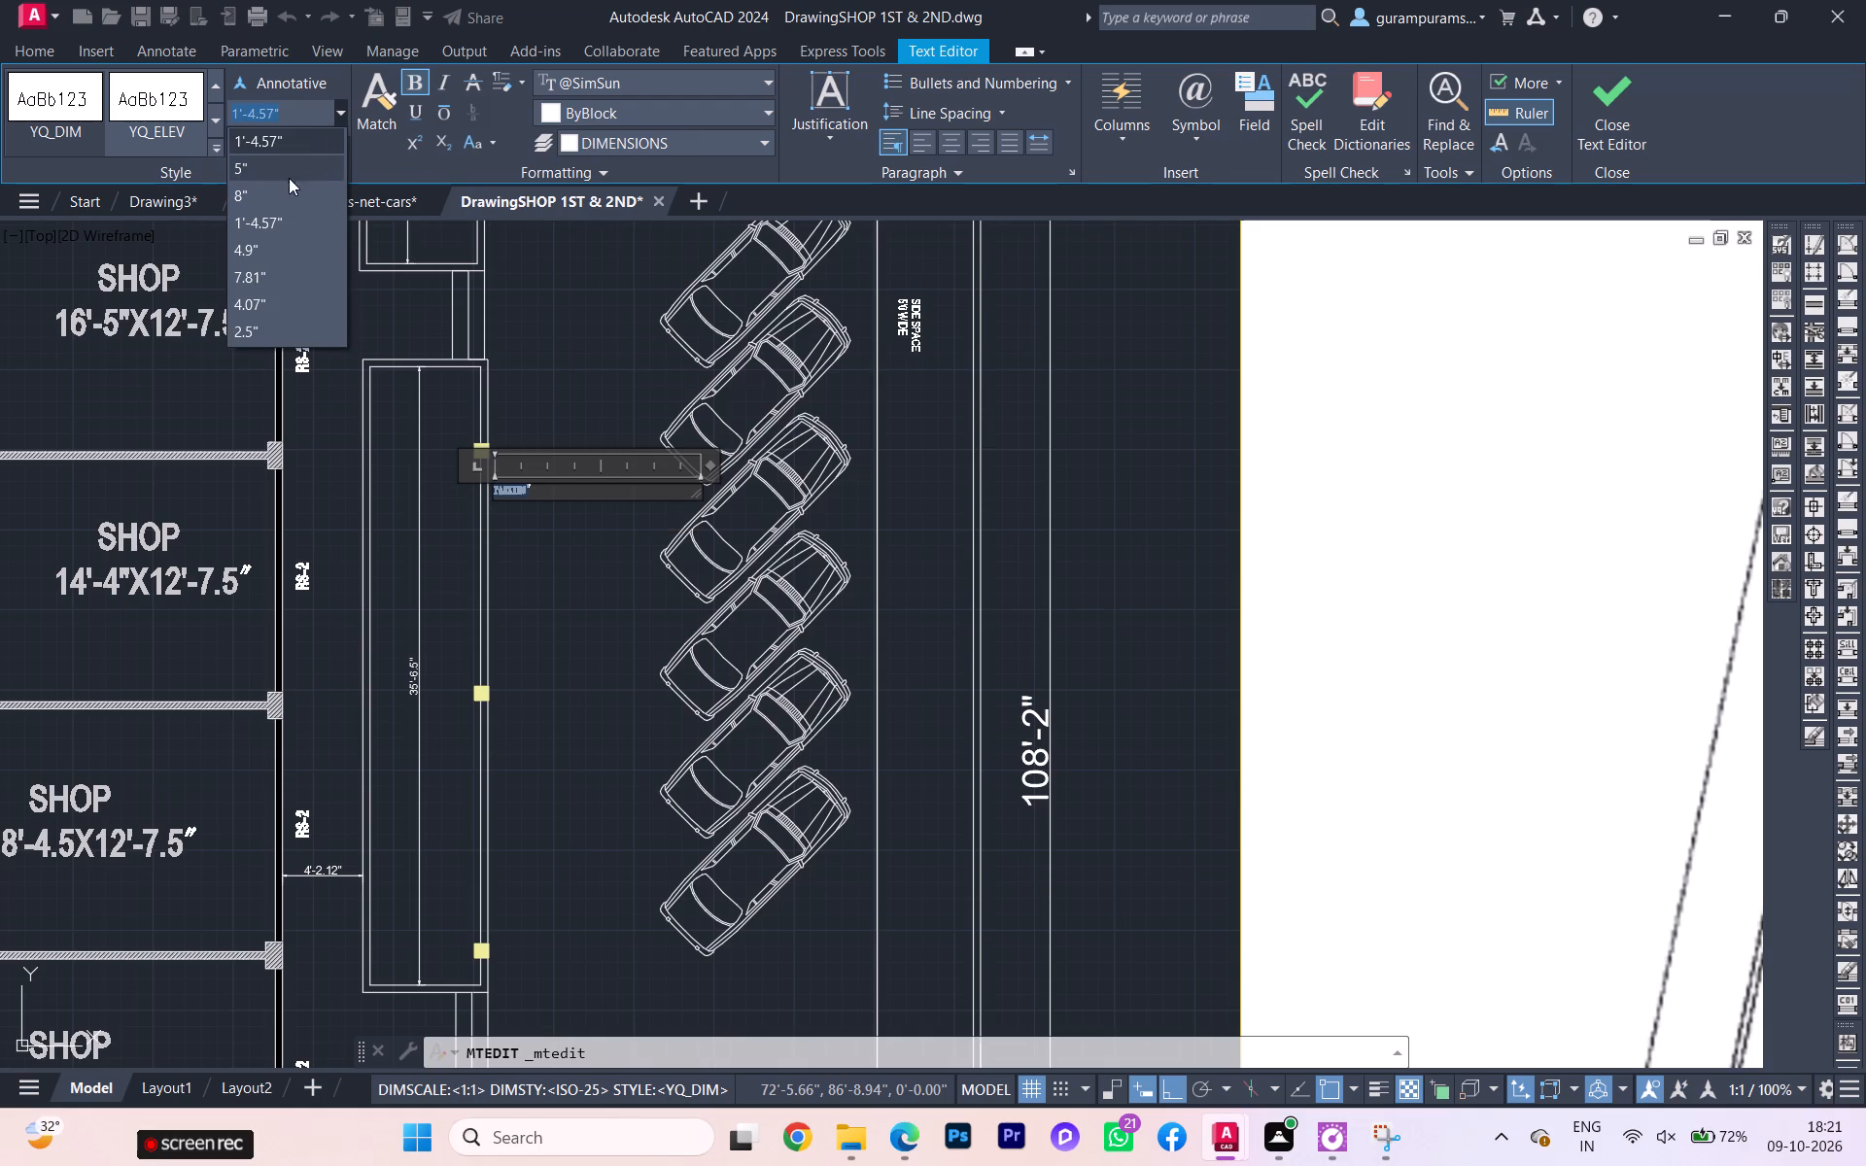
left_click(276, 219)
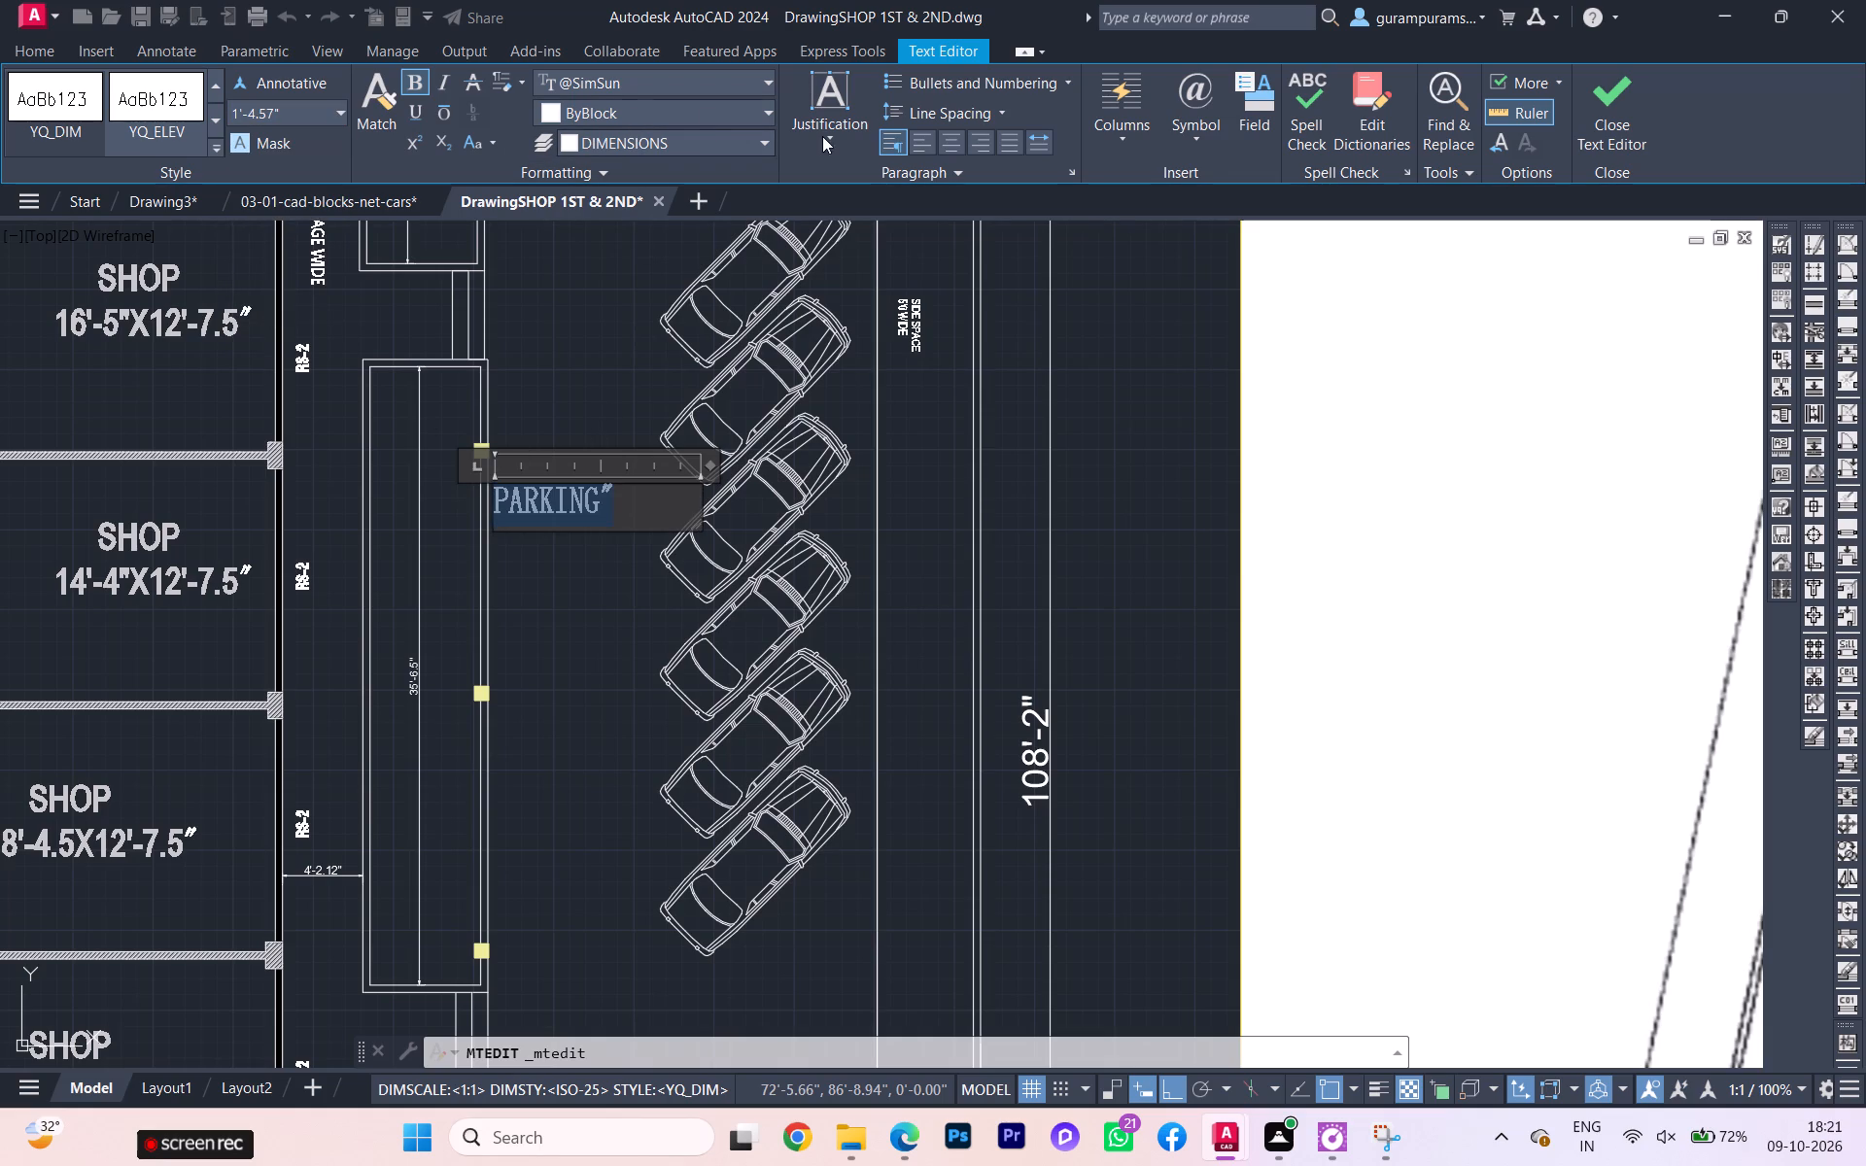
left_click(428, 78)
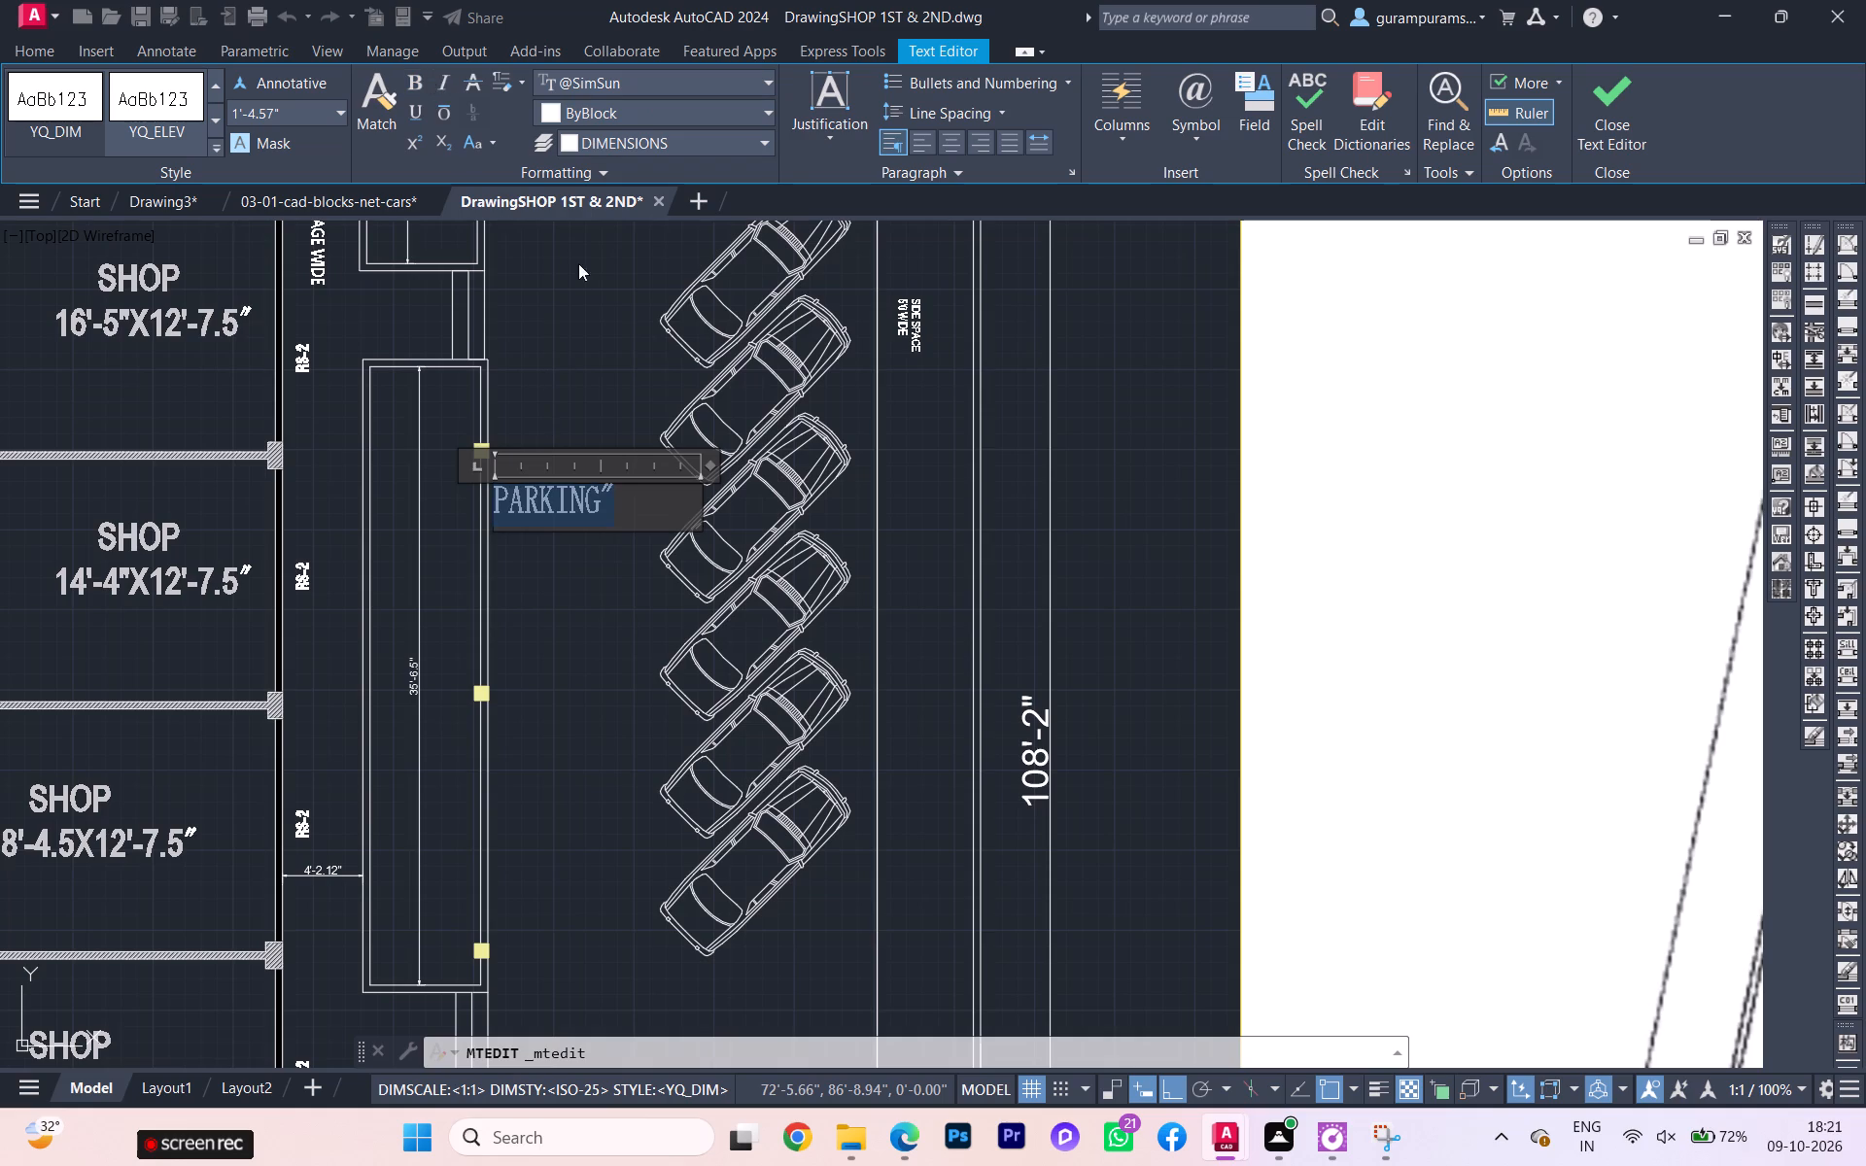
left_click(780, 76)
left_click(762, 86)
scroll(726, 174, "up", 1)
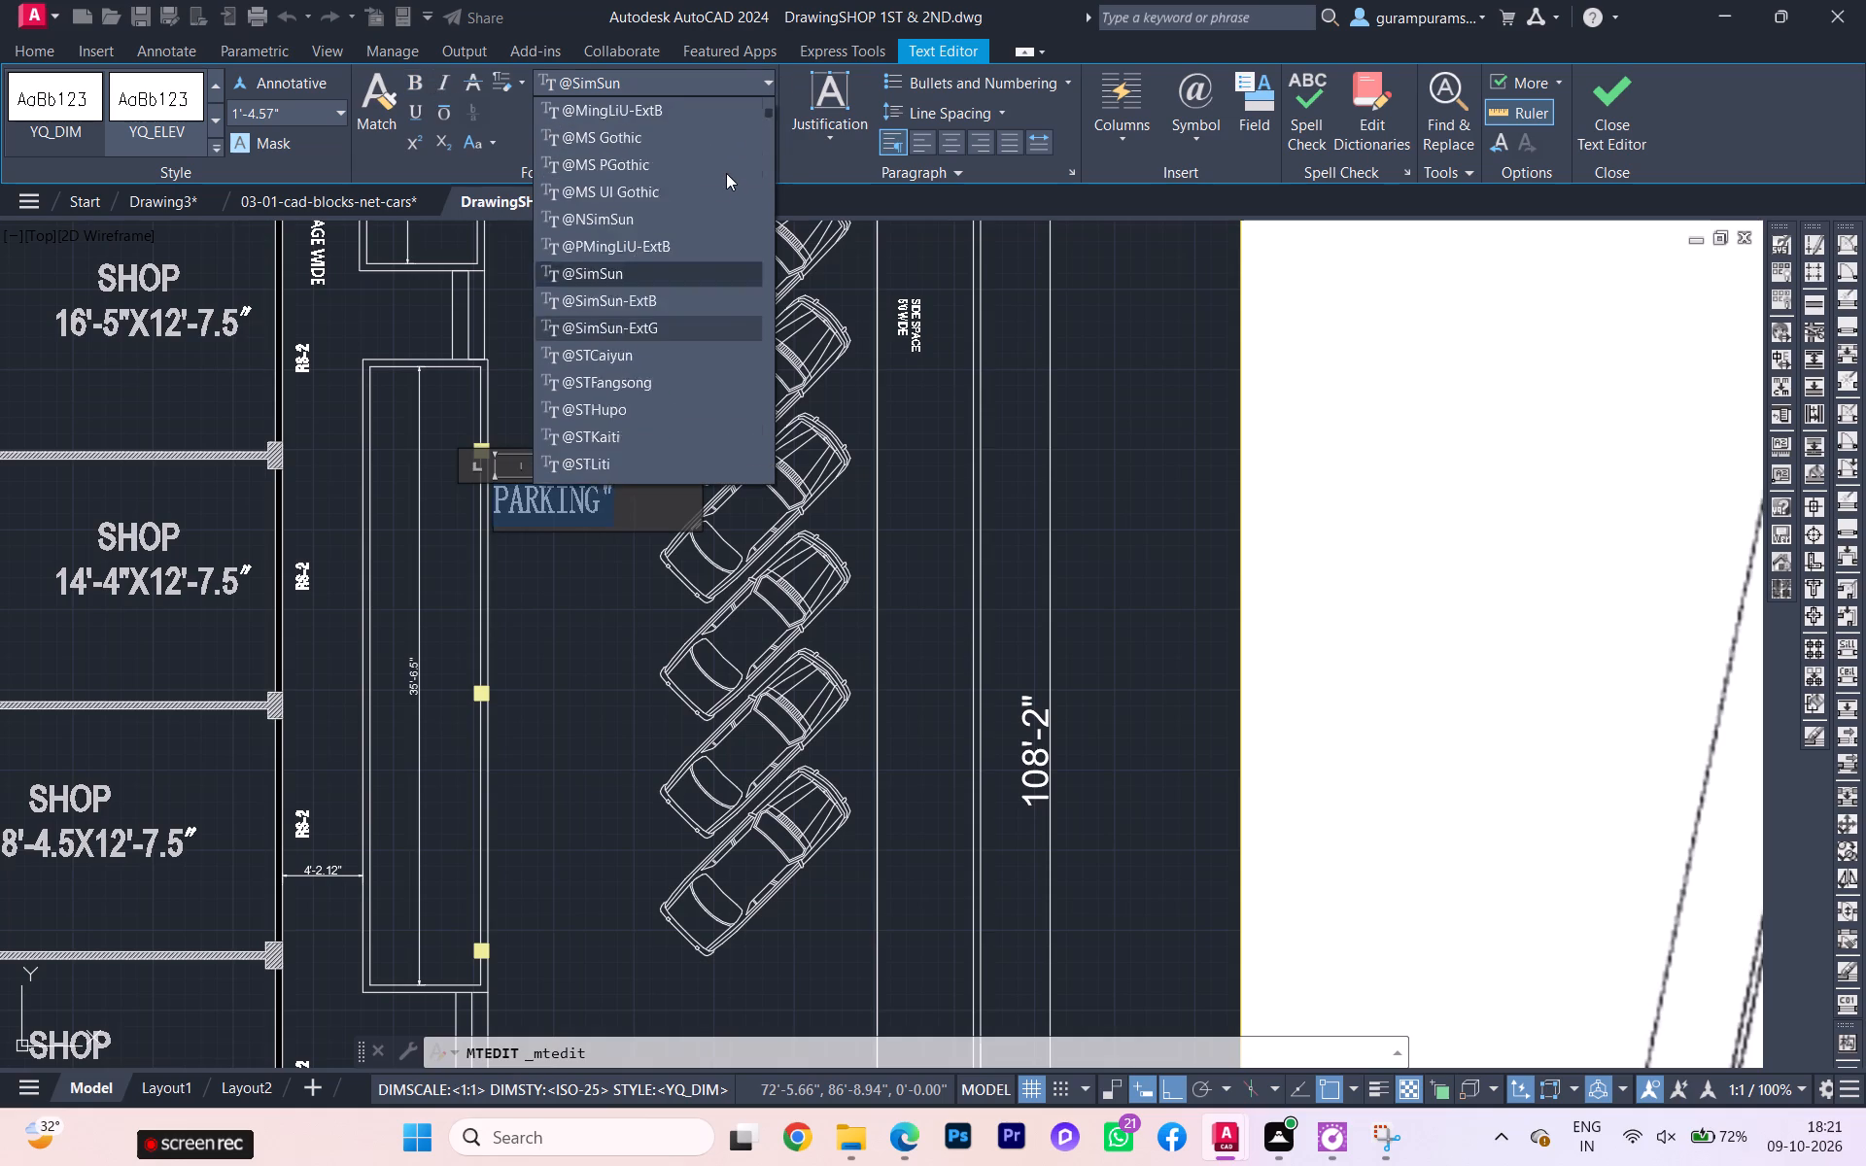
scroll(726, 173, "up", 9)
scroll(724, 177, "down", 1)
scroll(725, 176, "up", 1)
scroll(725, 176, "down", 1)
scroll(725, 176, "up", 3)
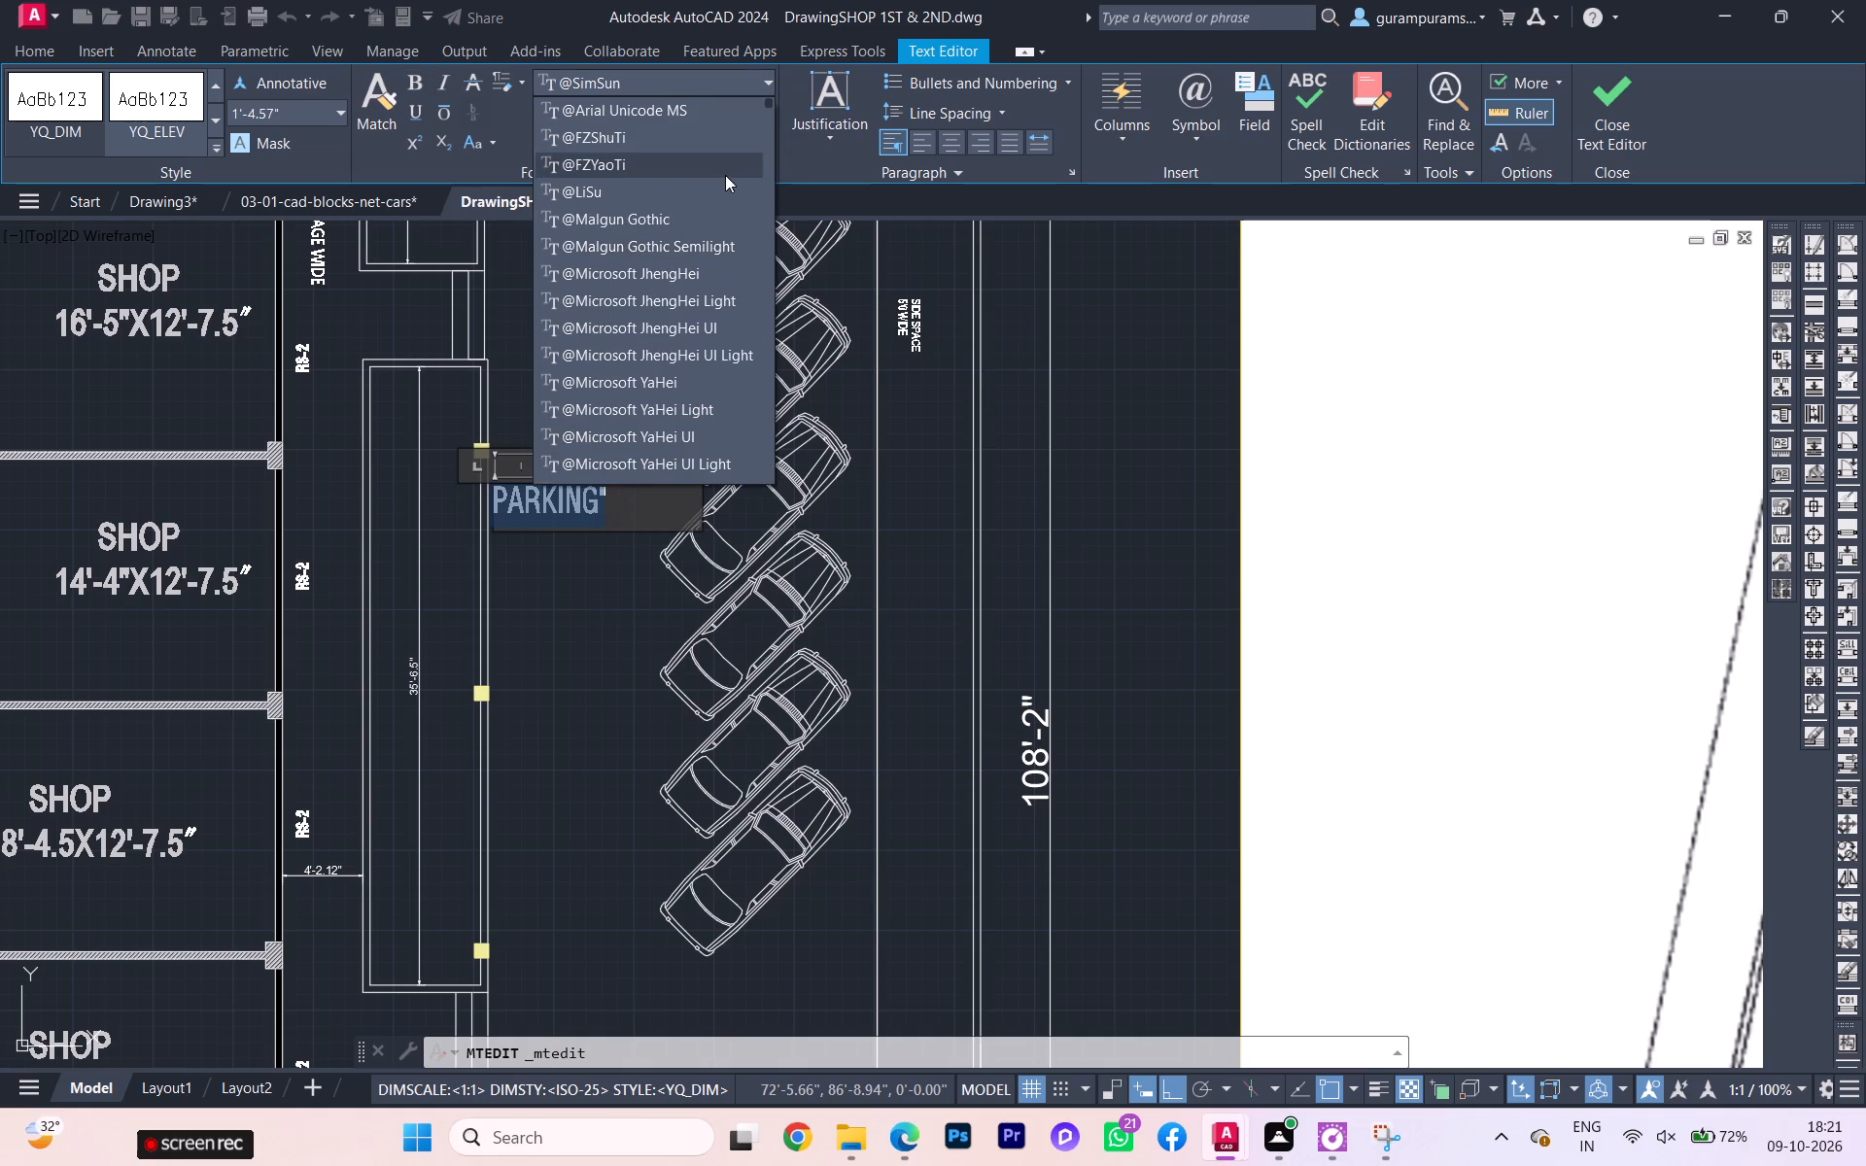
left_click(725, 175)
left_click(566, 562)
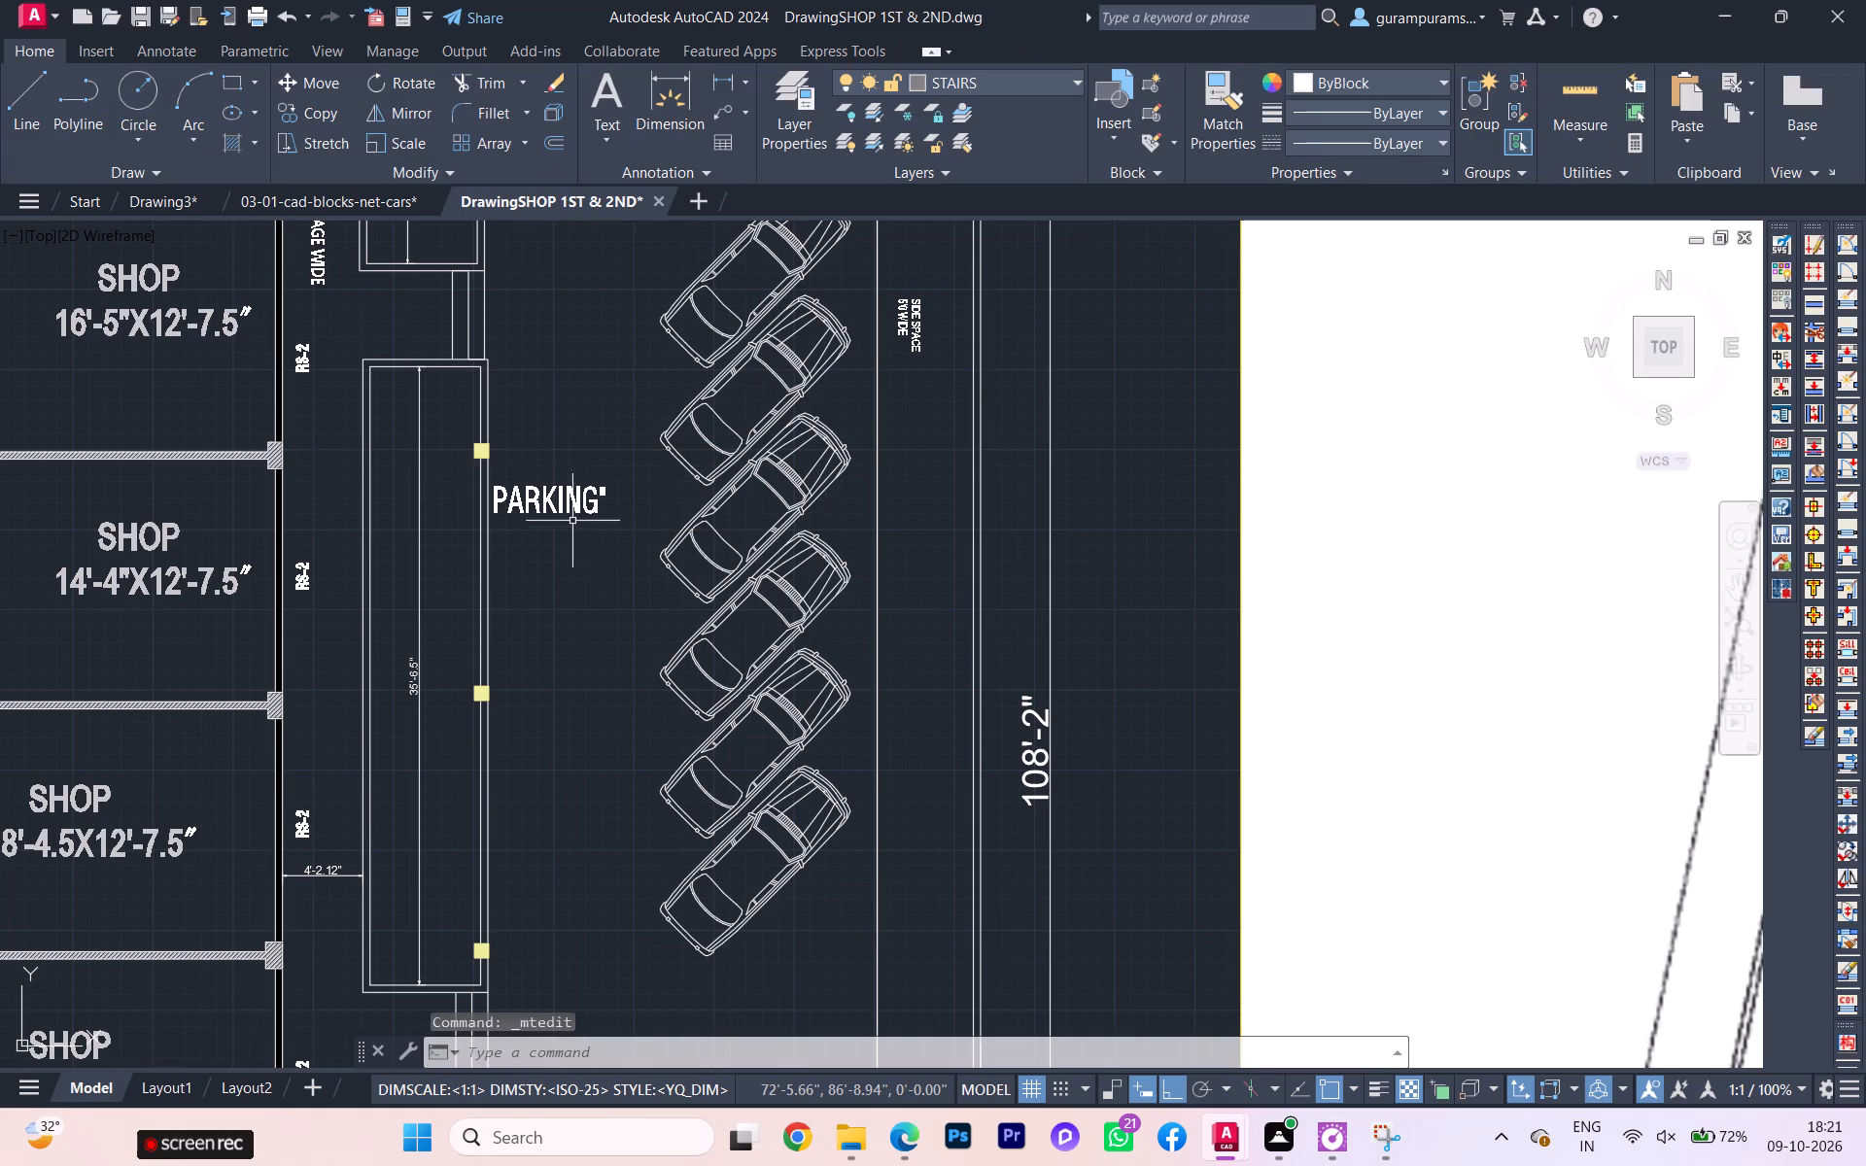
Rotate the PARKING label 90 degrees so it reads vertically alongside the parked cars.
left_click(568, 509)
left_click(407, 85)
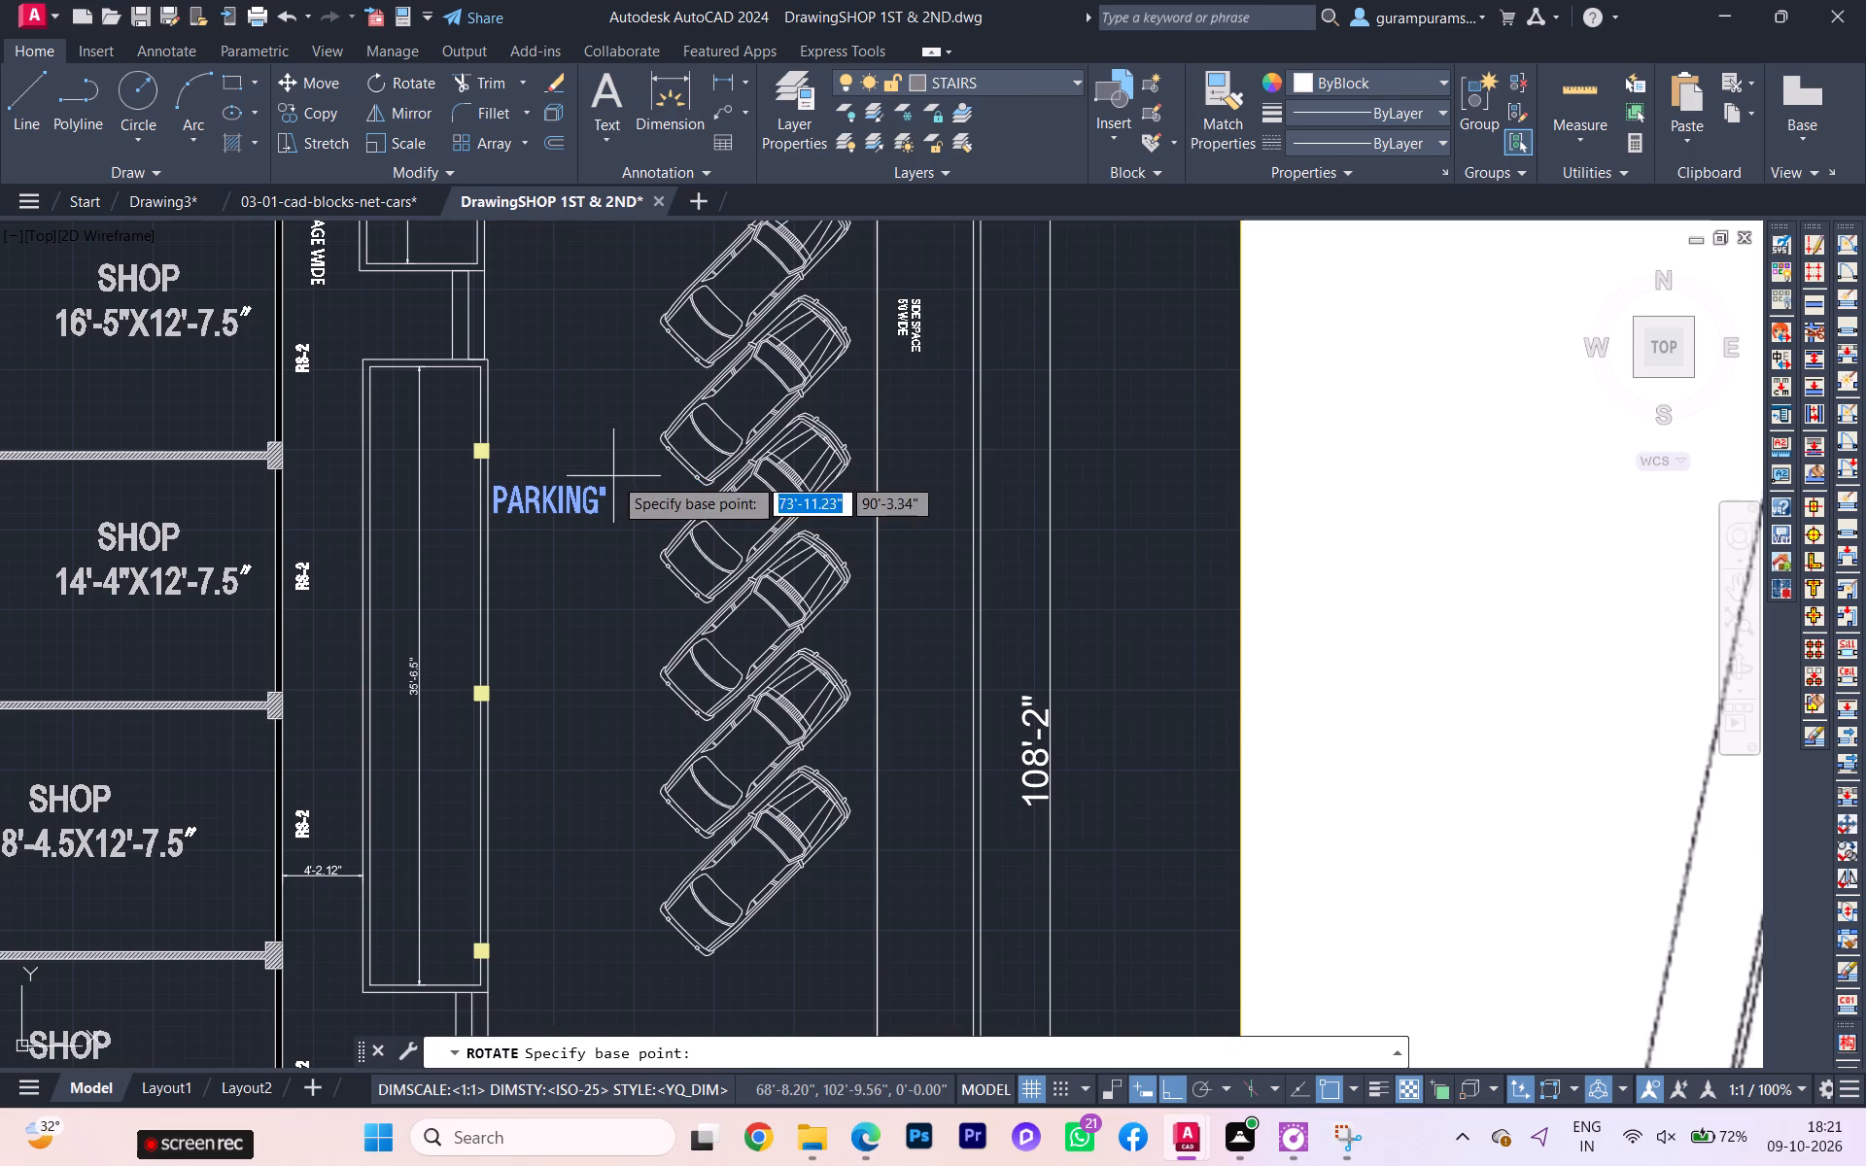
left_click(613, 476)
left_click(540, 322)
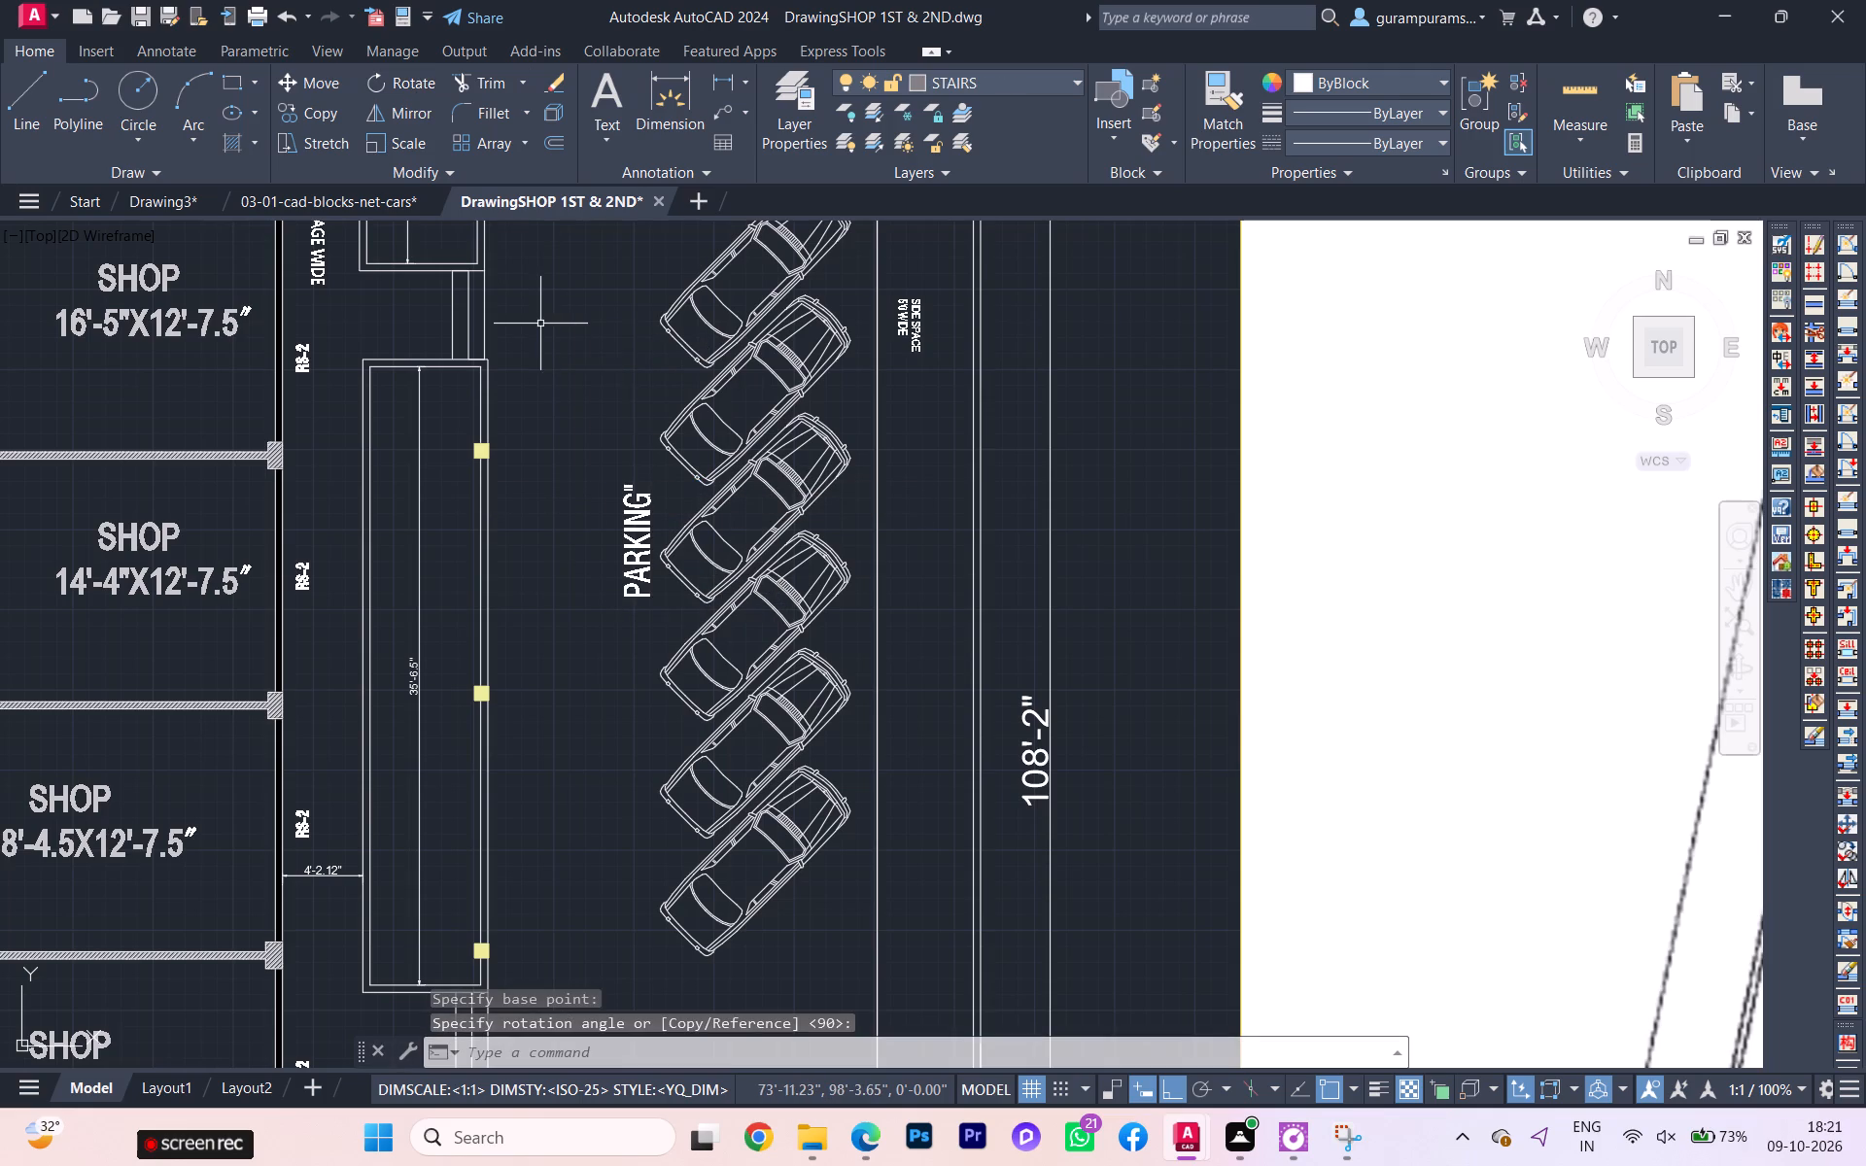
Move the PARKING label about 3' west, into the gap between the long platform and the parked cars.
left_click(650, 553)
key("m")
key("Return")
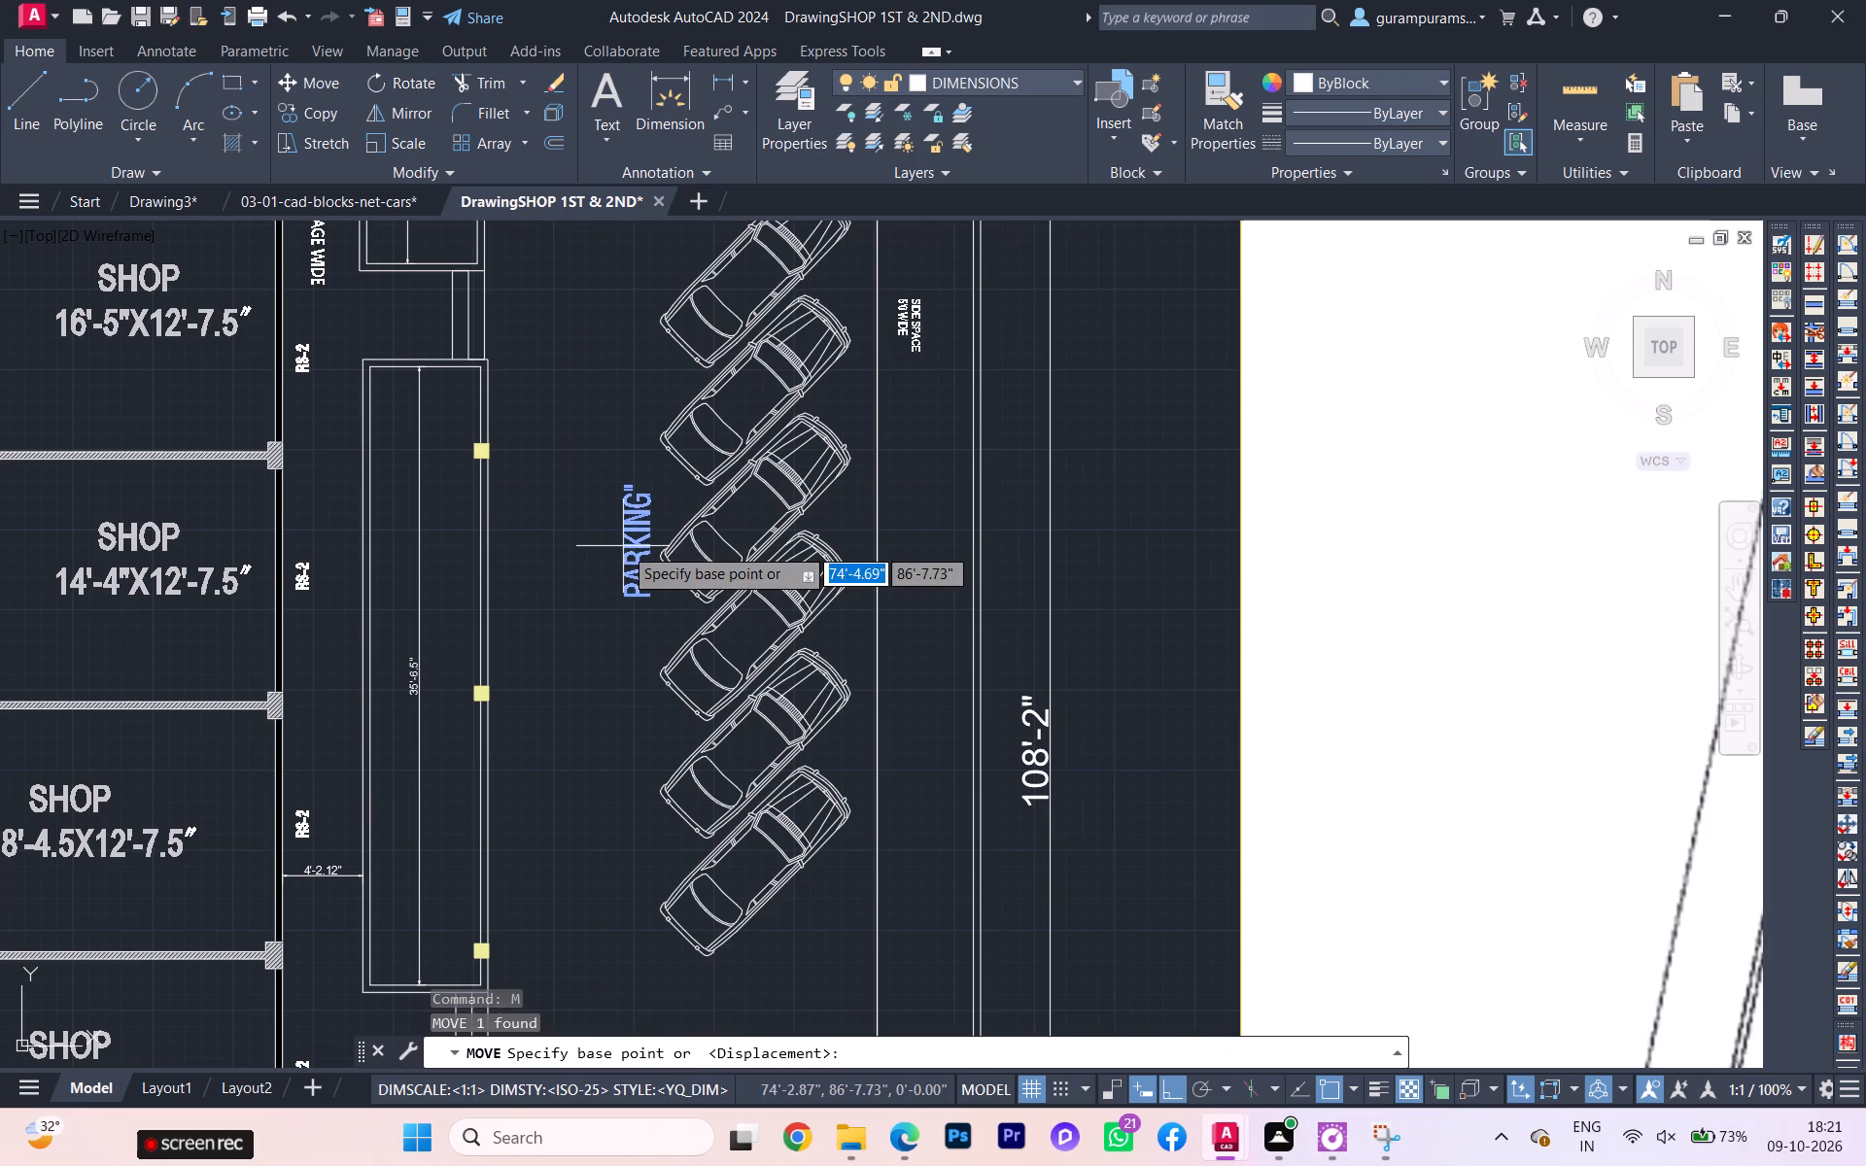
left_click(623, 546)
left_click(555, 553)
key("Escape")
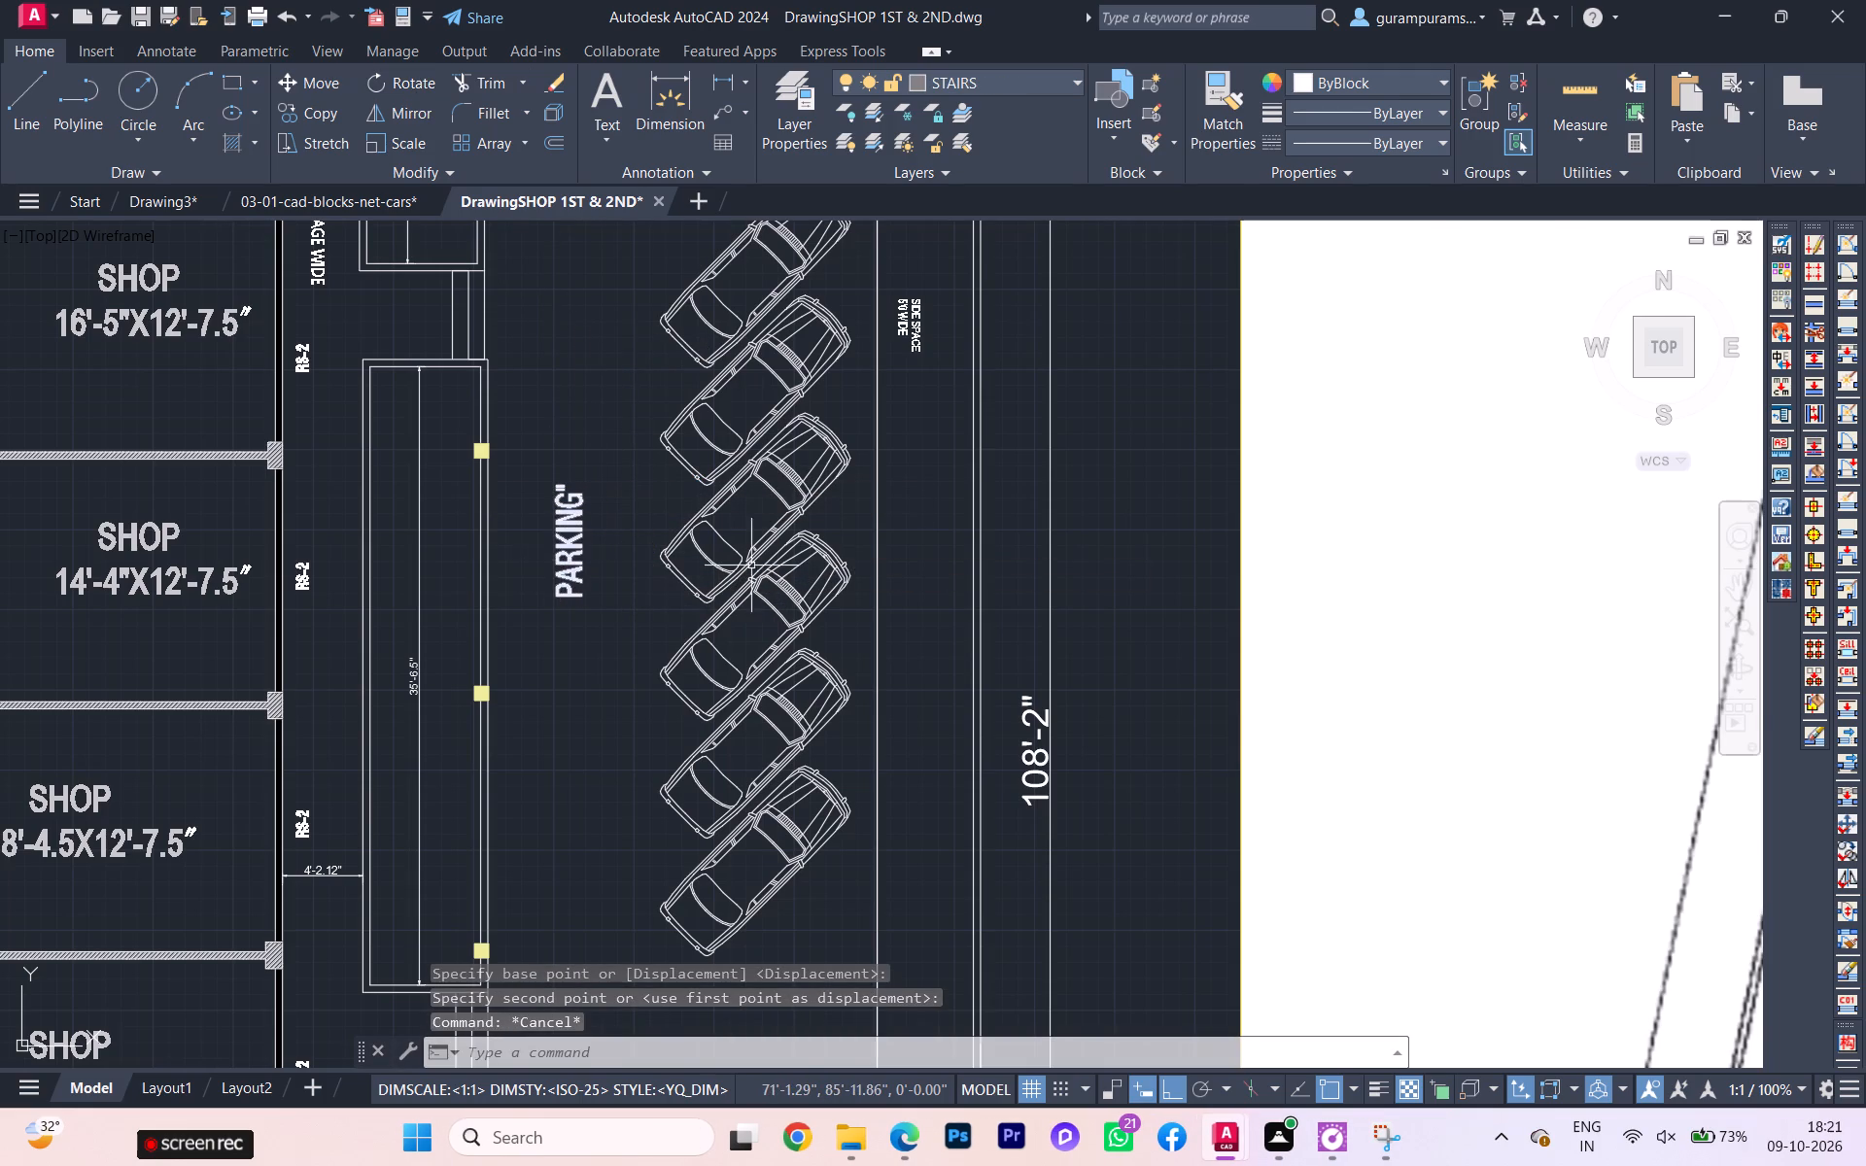
Save the current drawing.
scroll(764, 558, "down", 1)
scroll(847, 573, "down", 1)
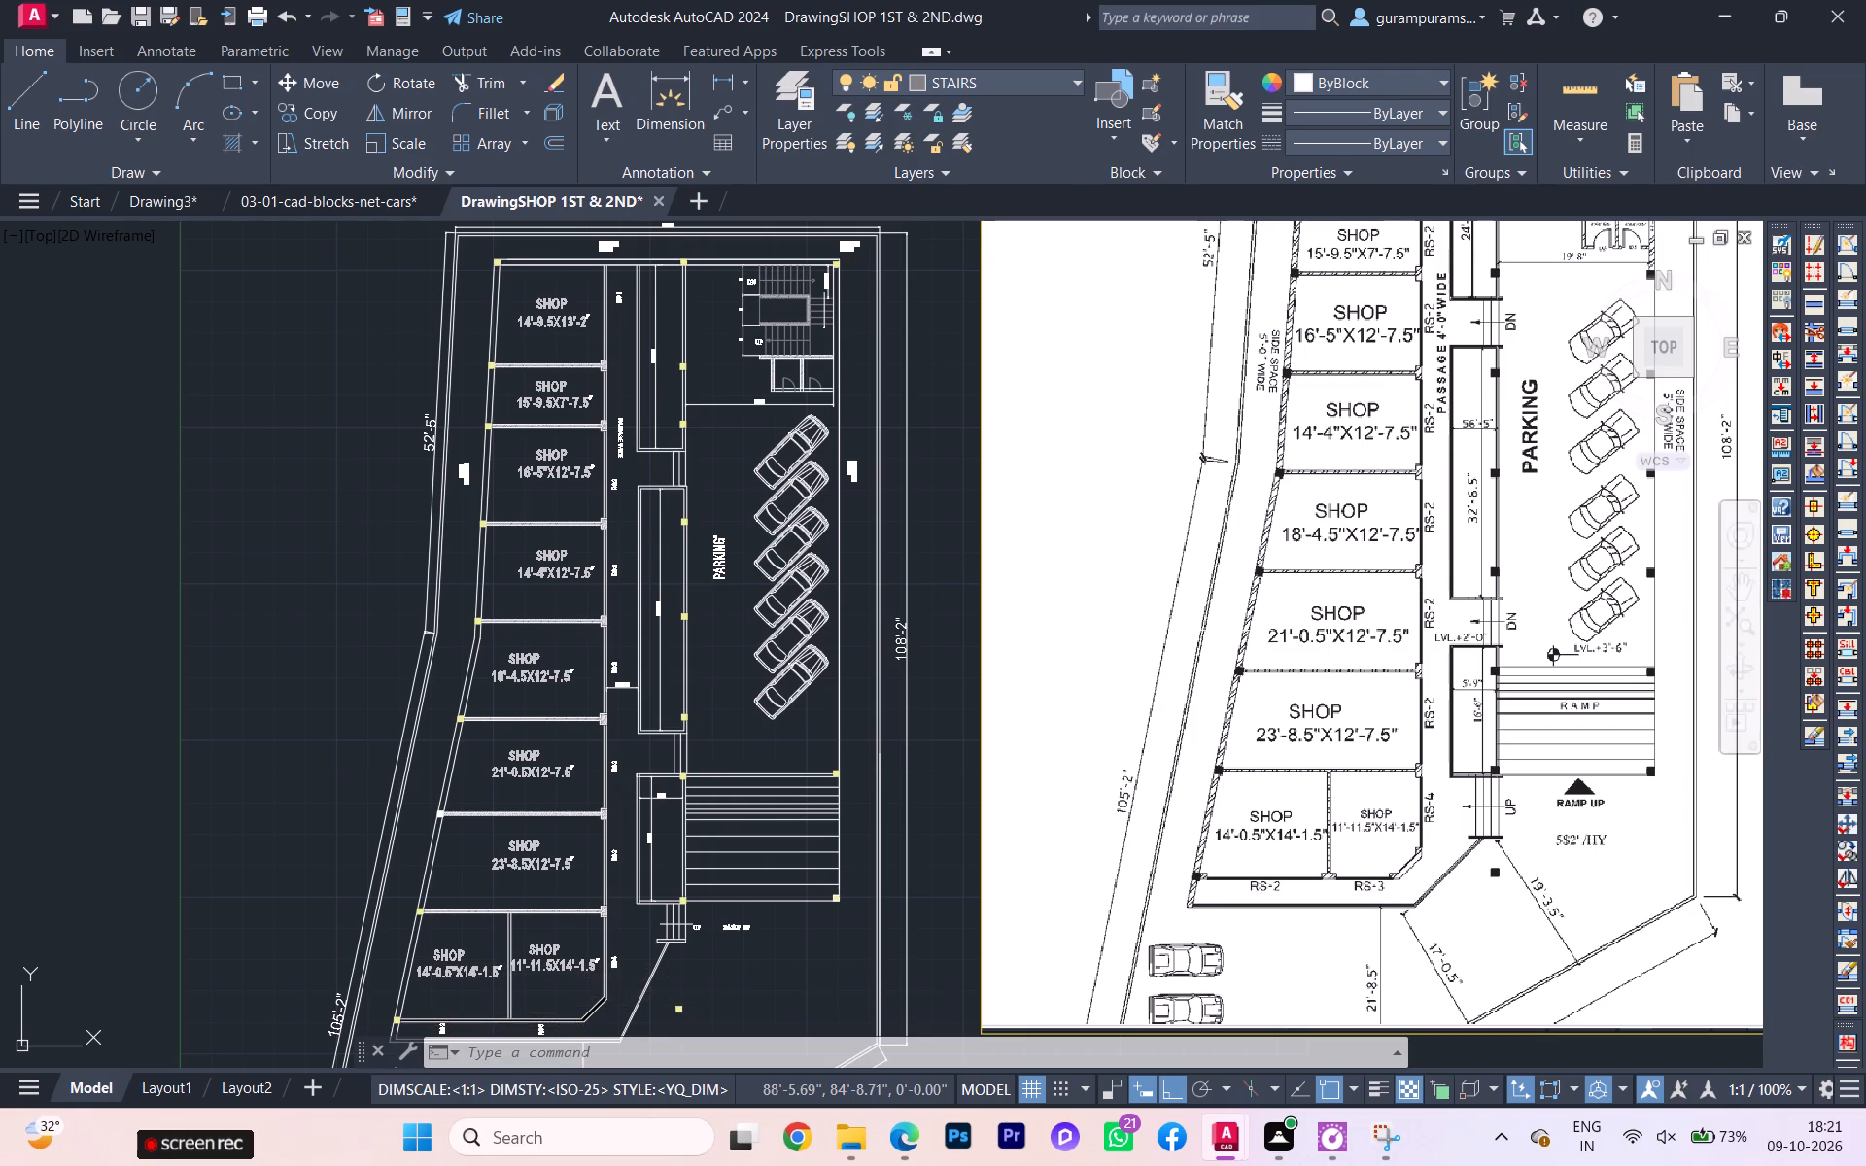
key("ctrl+s")
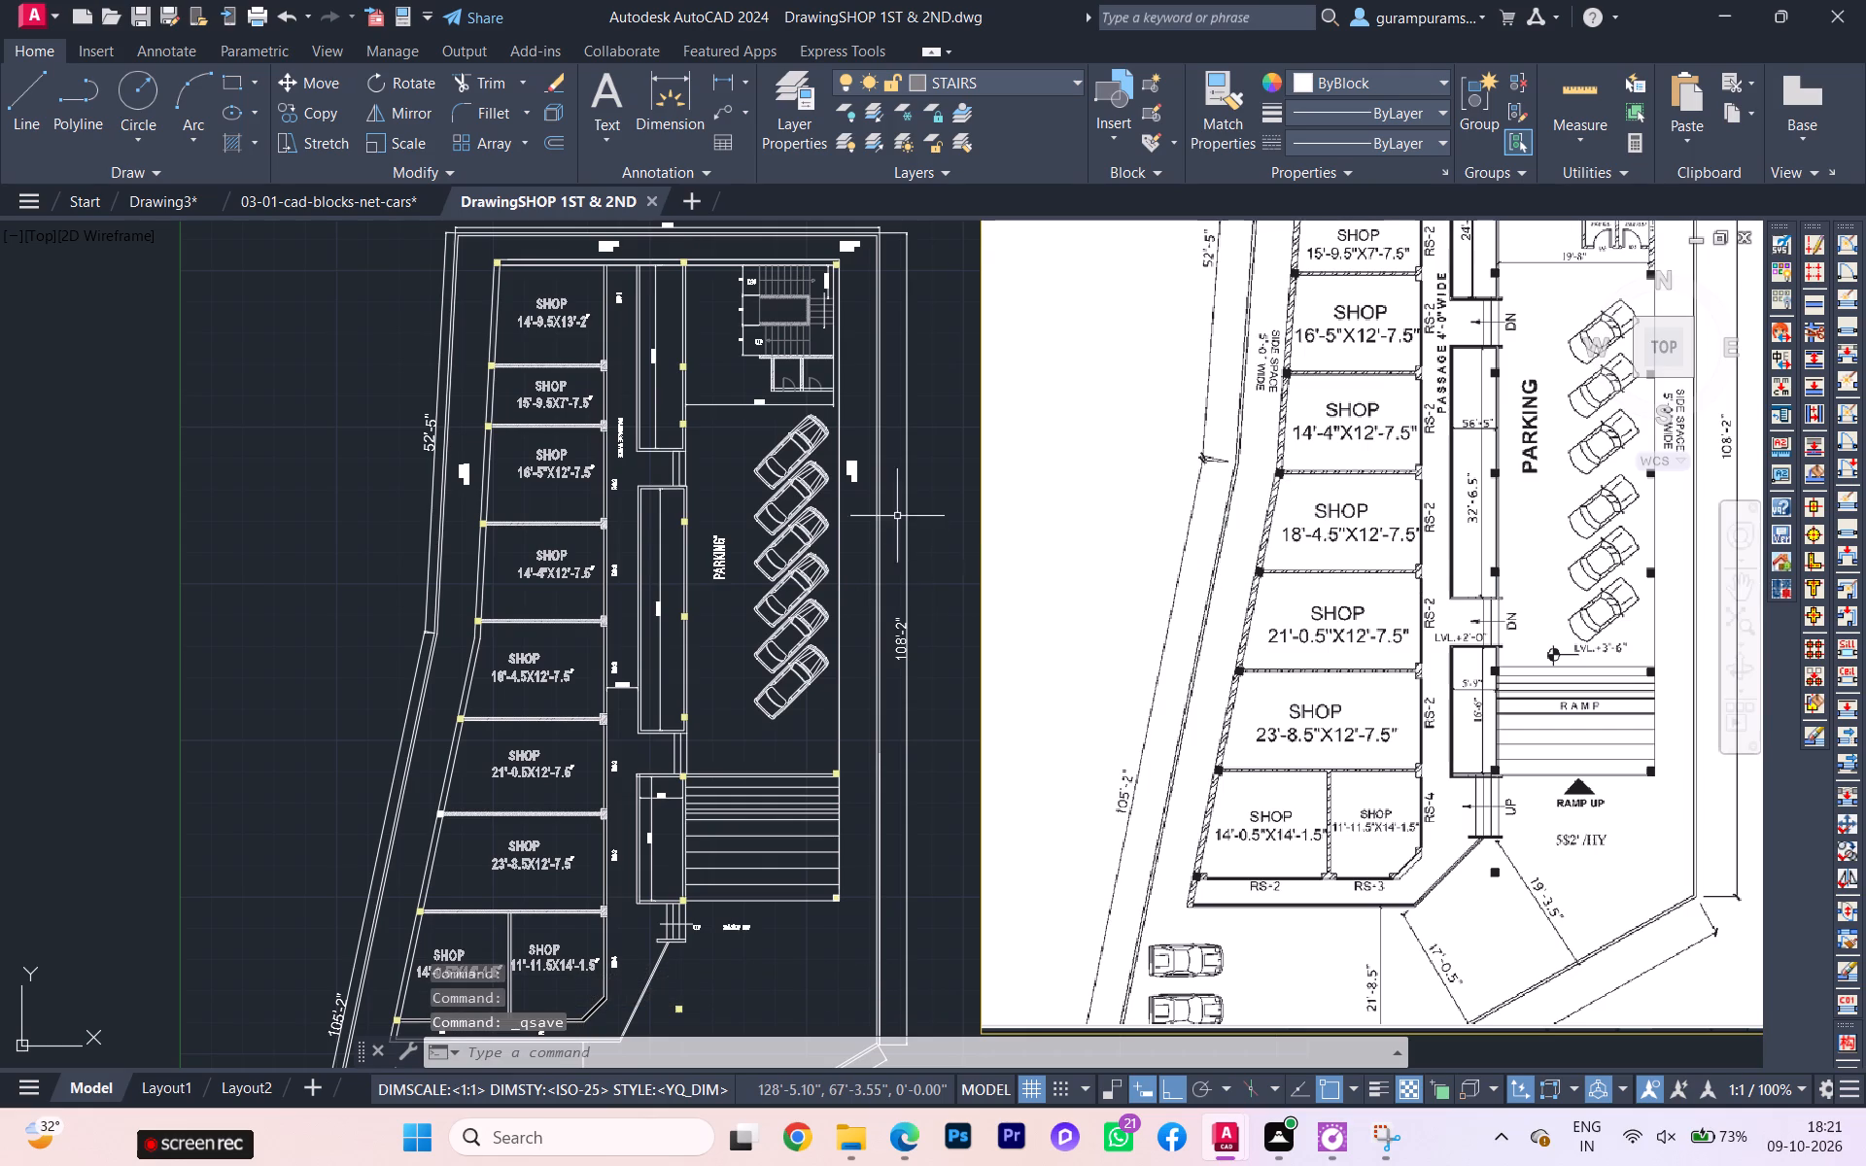
Save a copy of the drawing in the internship files folder as DrawingSHOP GROUND 1ST & 2ND.
left_click(55, 11)
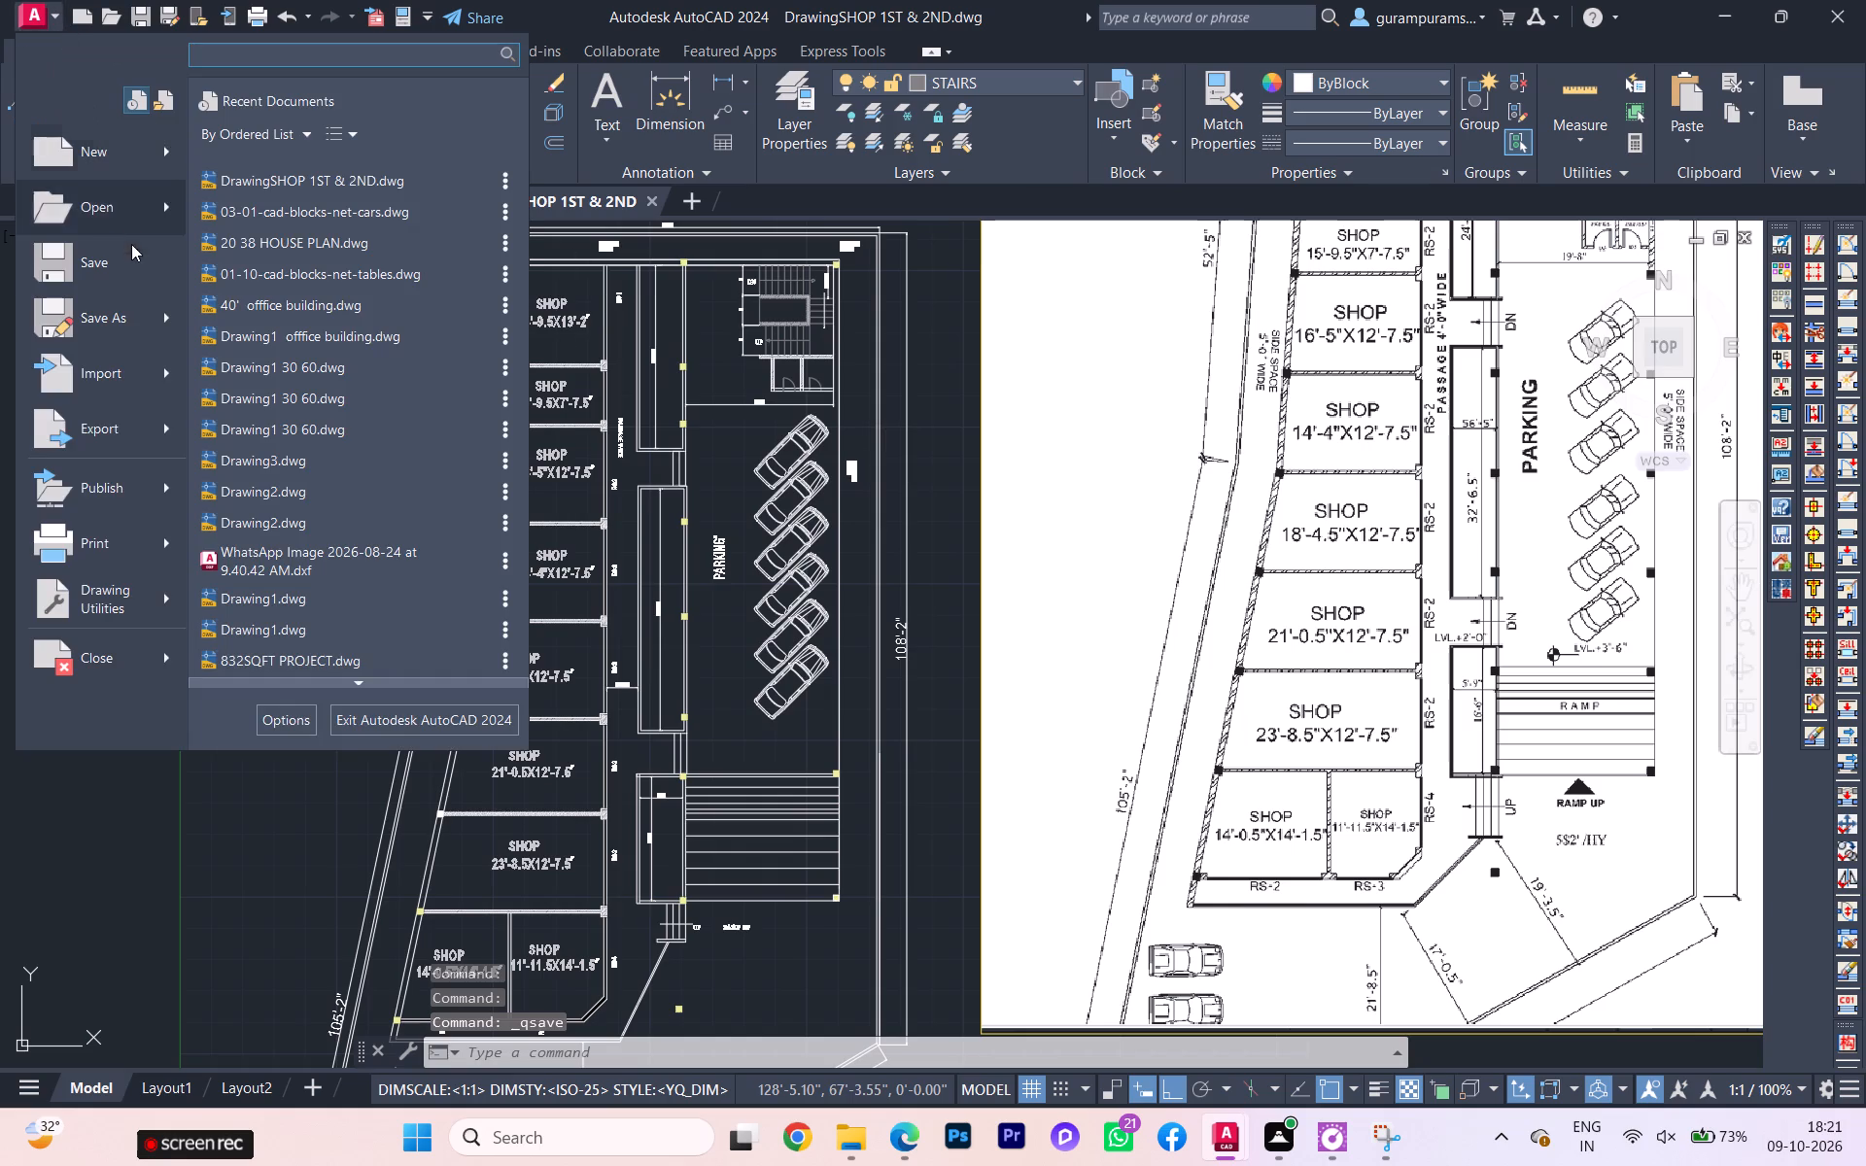
left_click(142, 330)
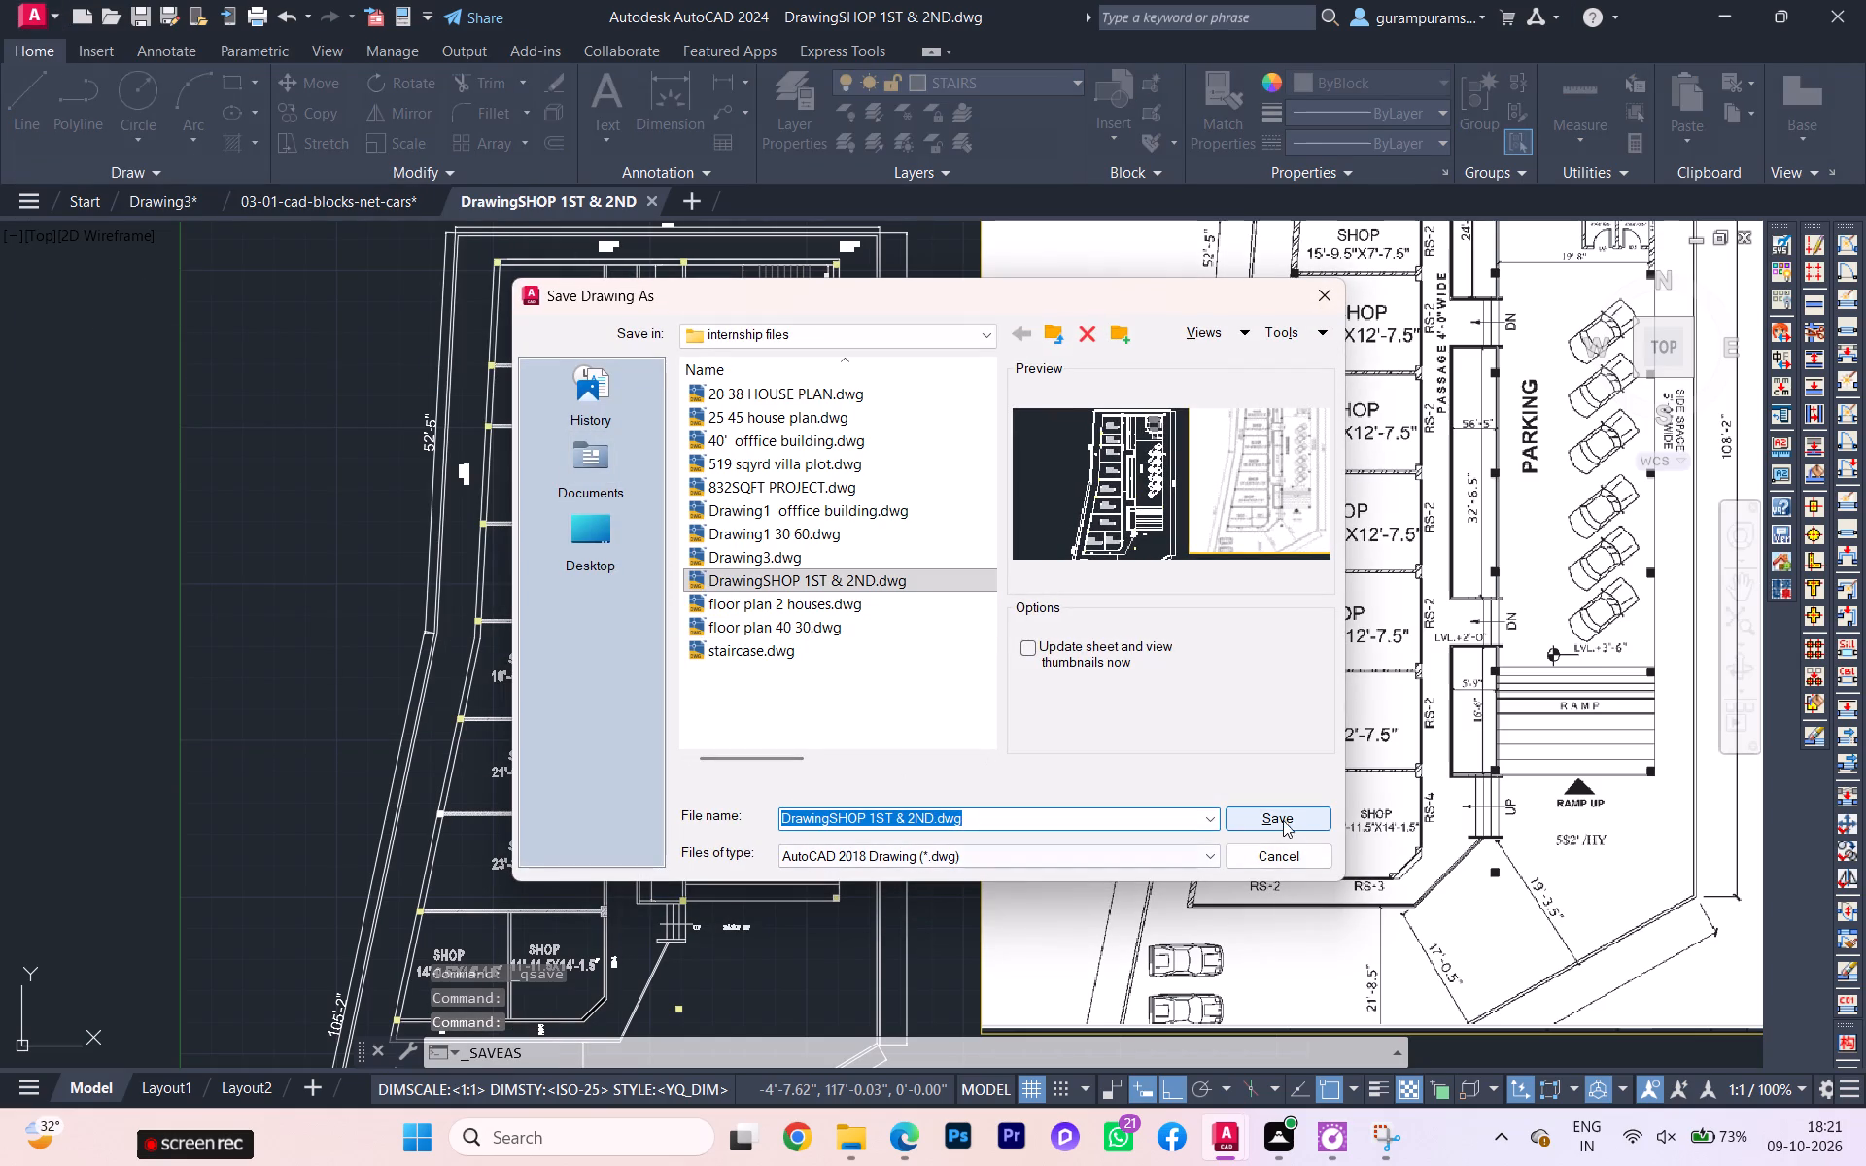
scroll(925, 825, "up", 1)
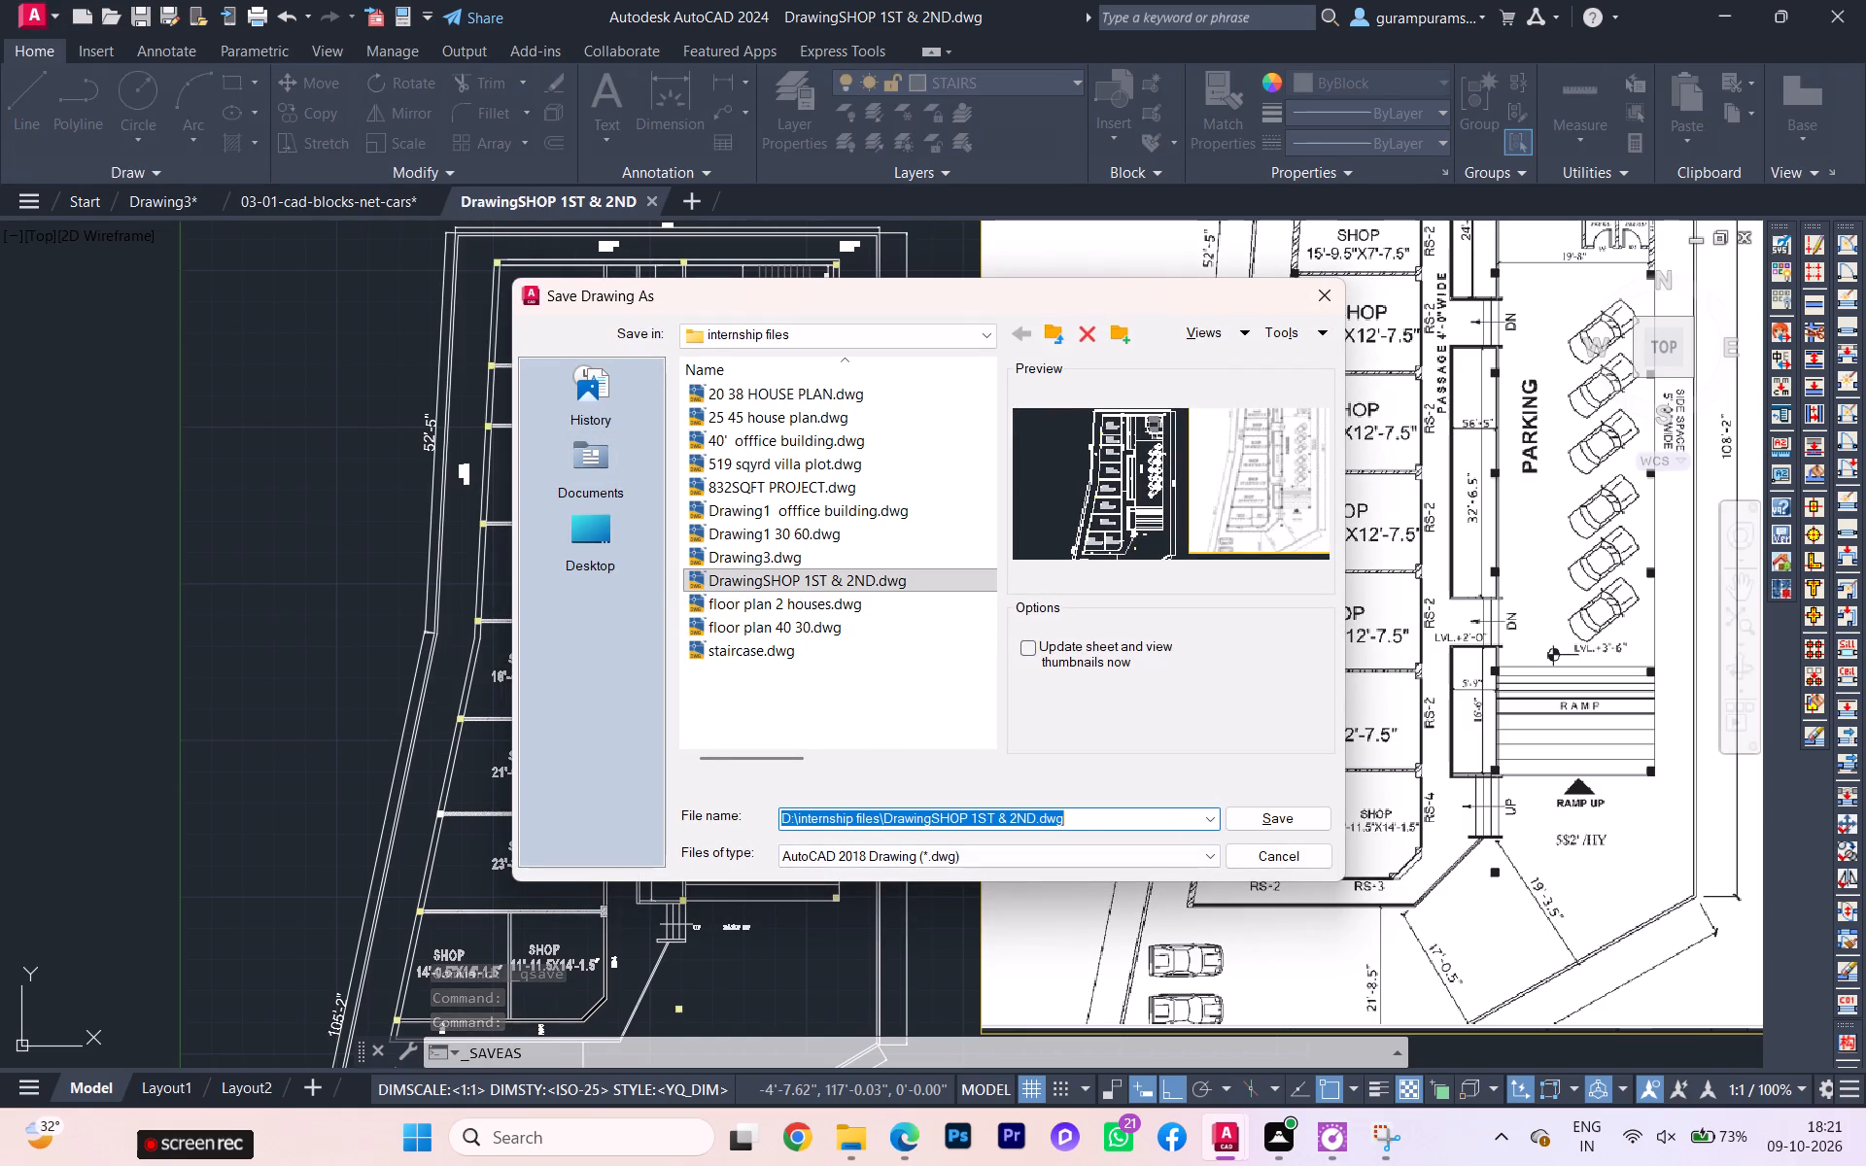
left_click(761, 579)
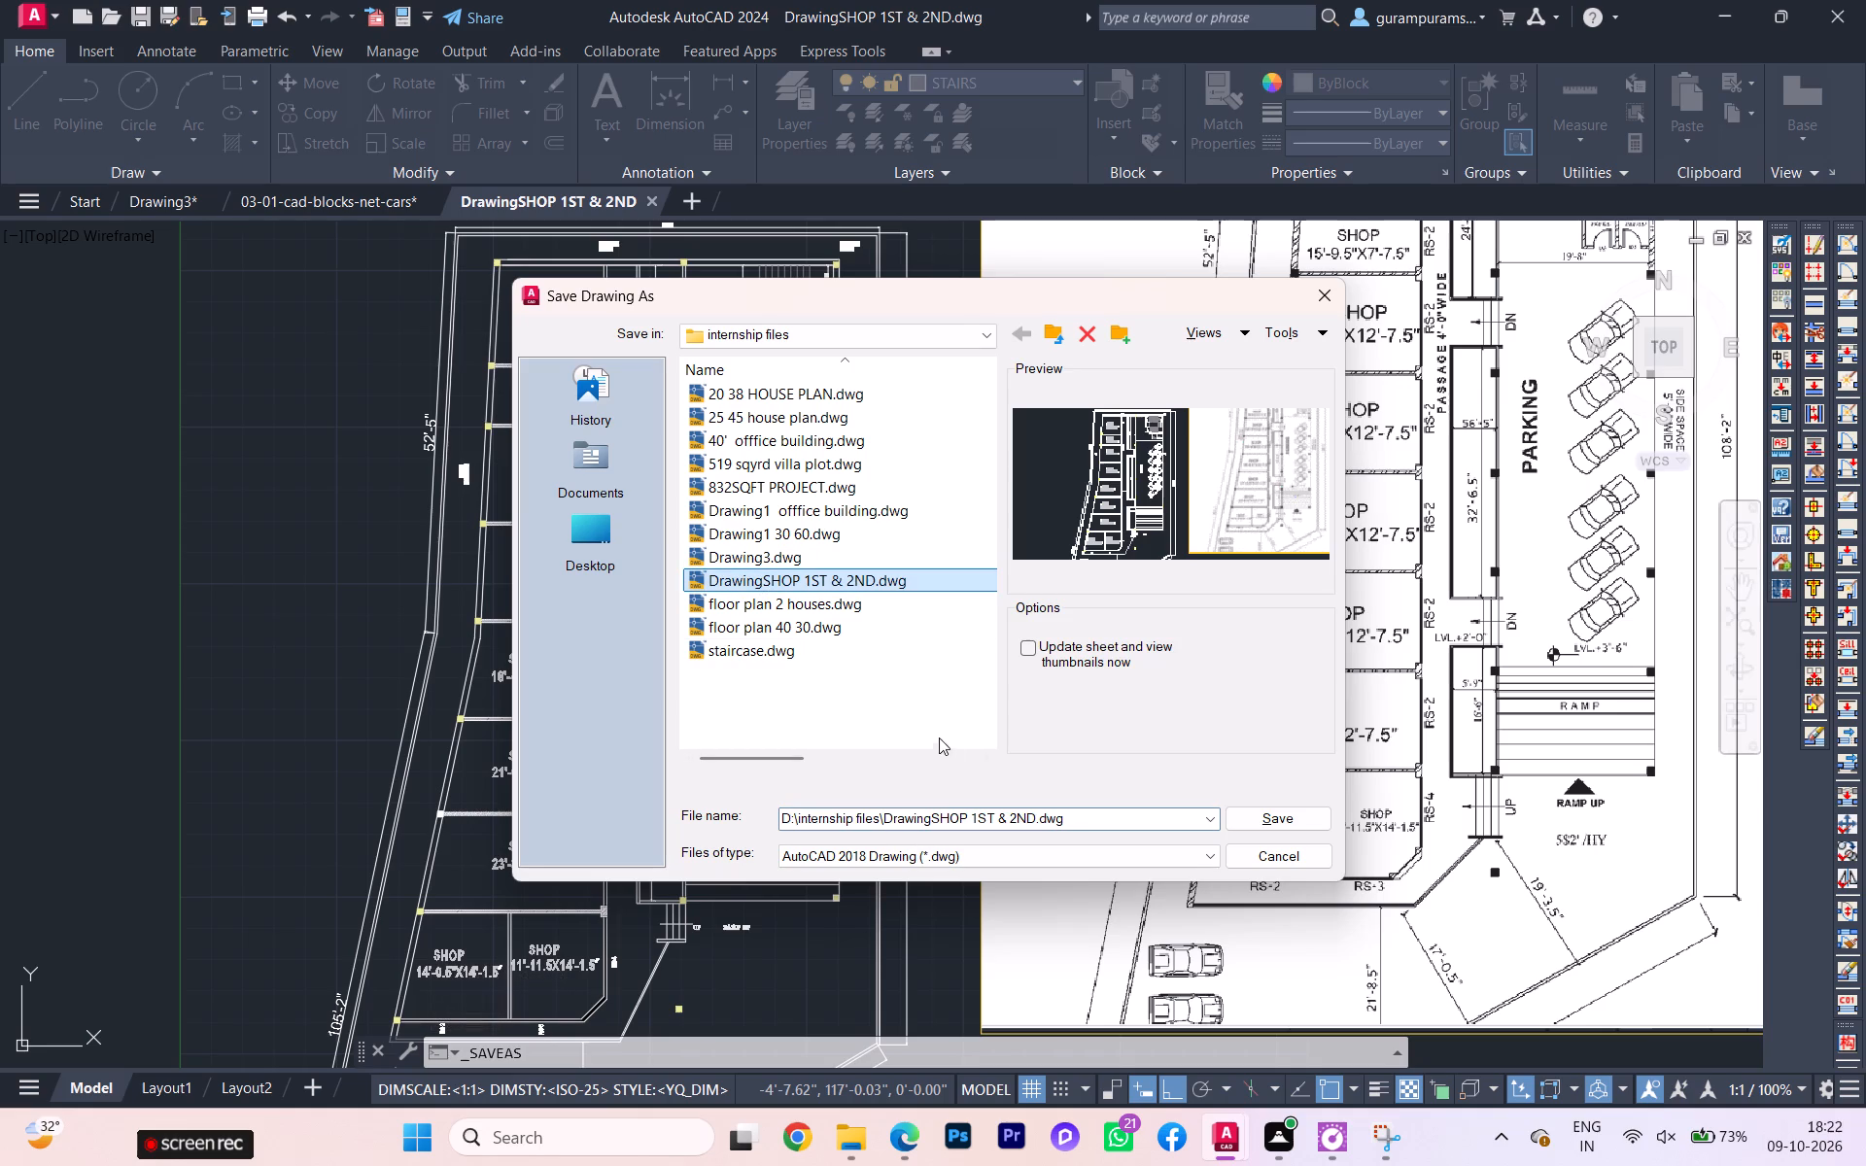
left_click(972, 820)
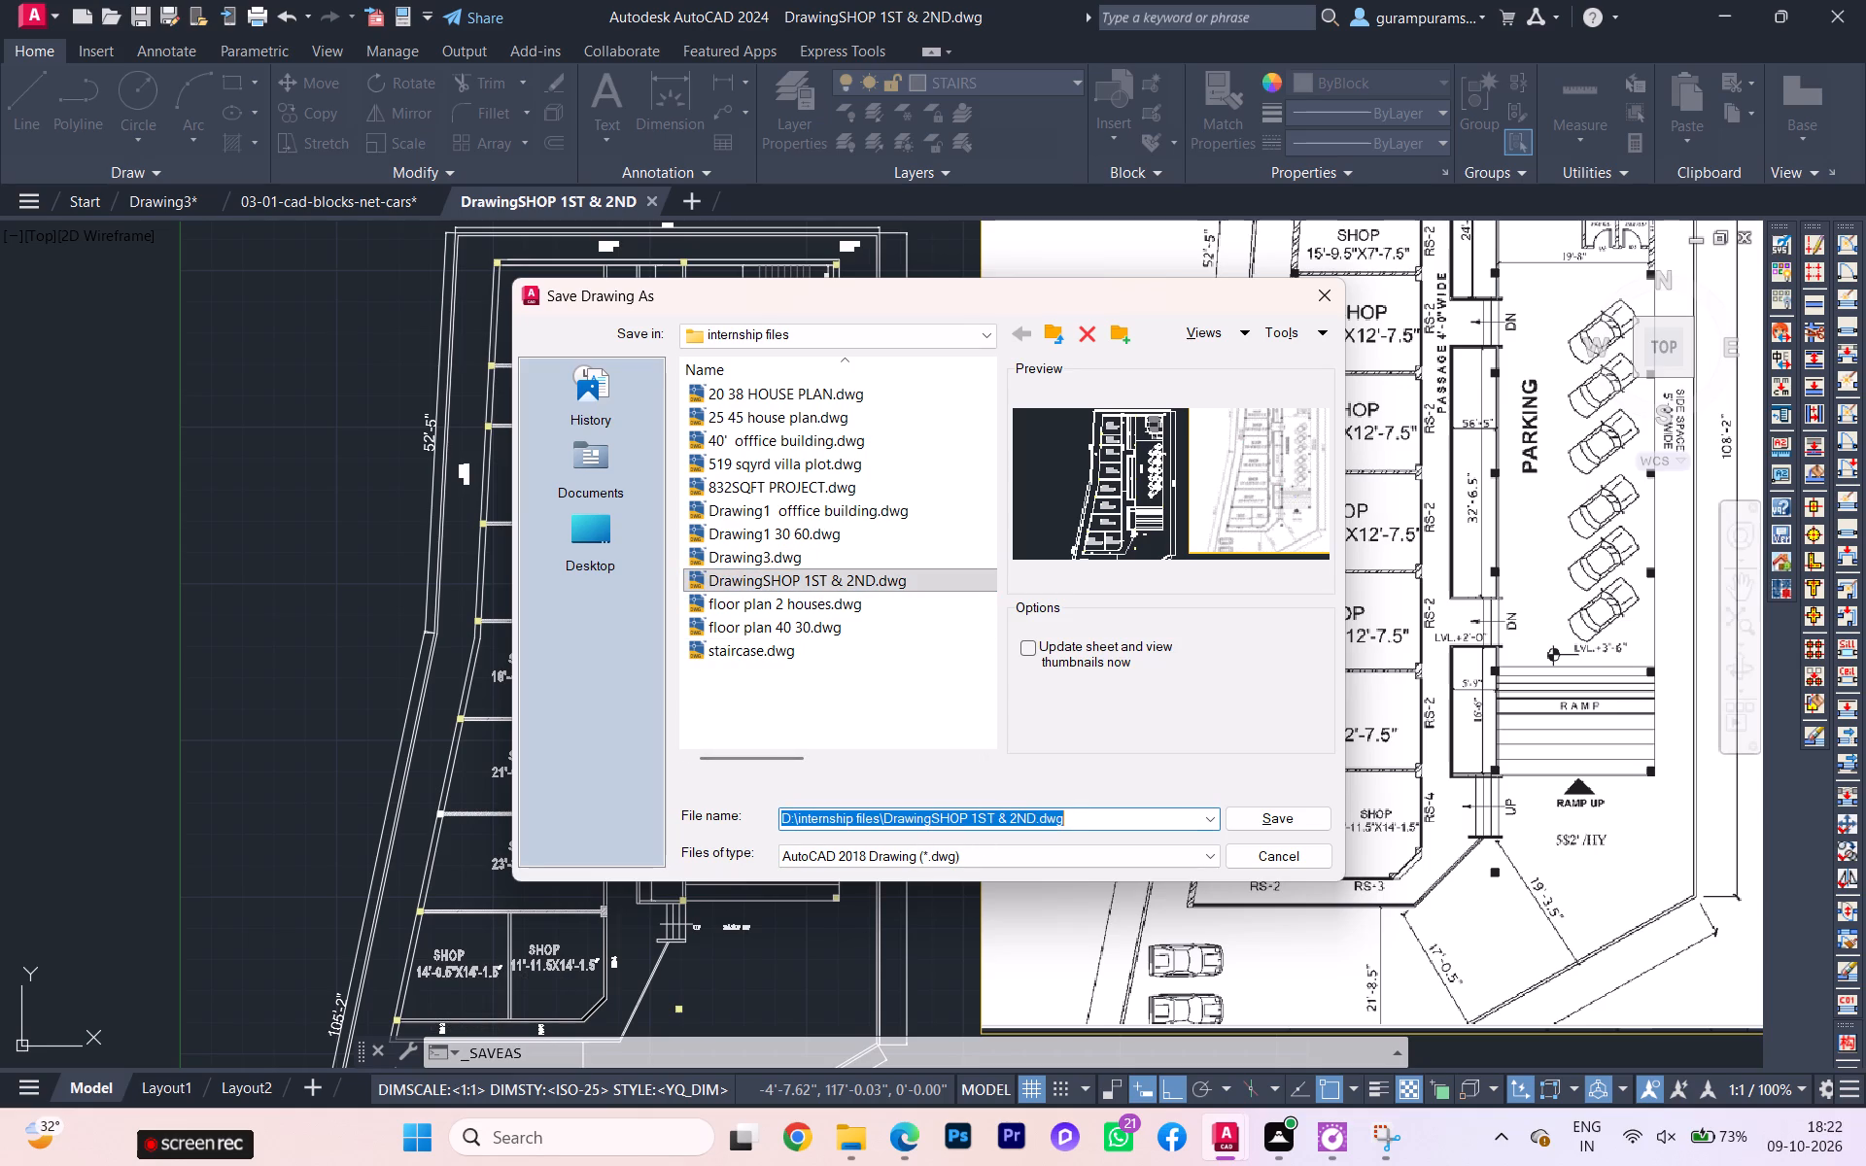
double_click(970, 818)
left_click(969, 818)
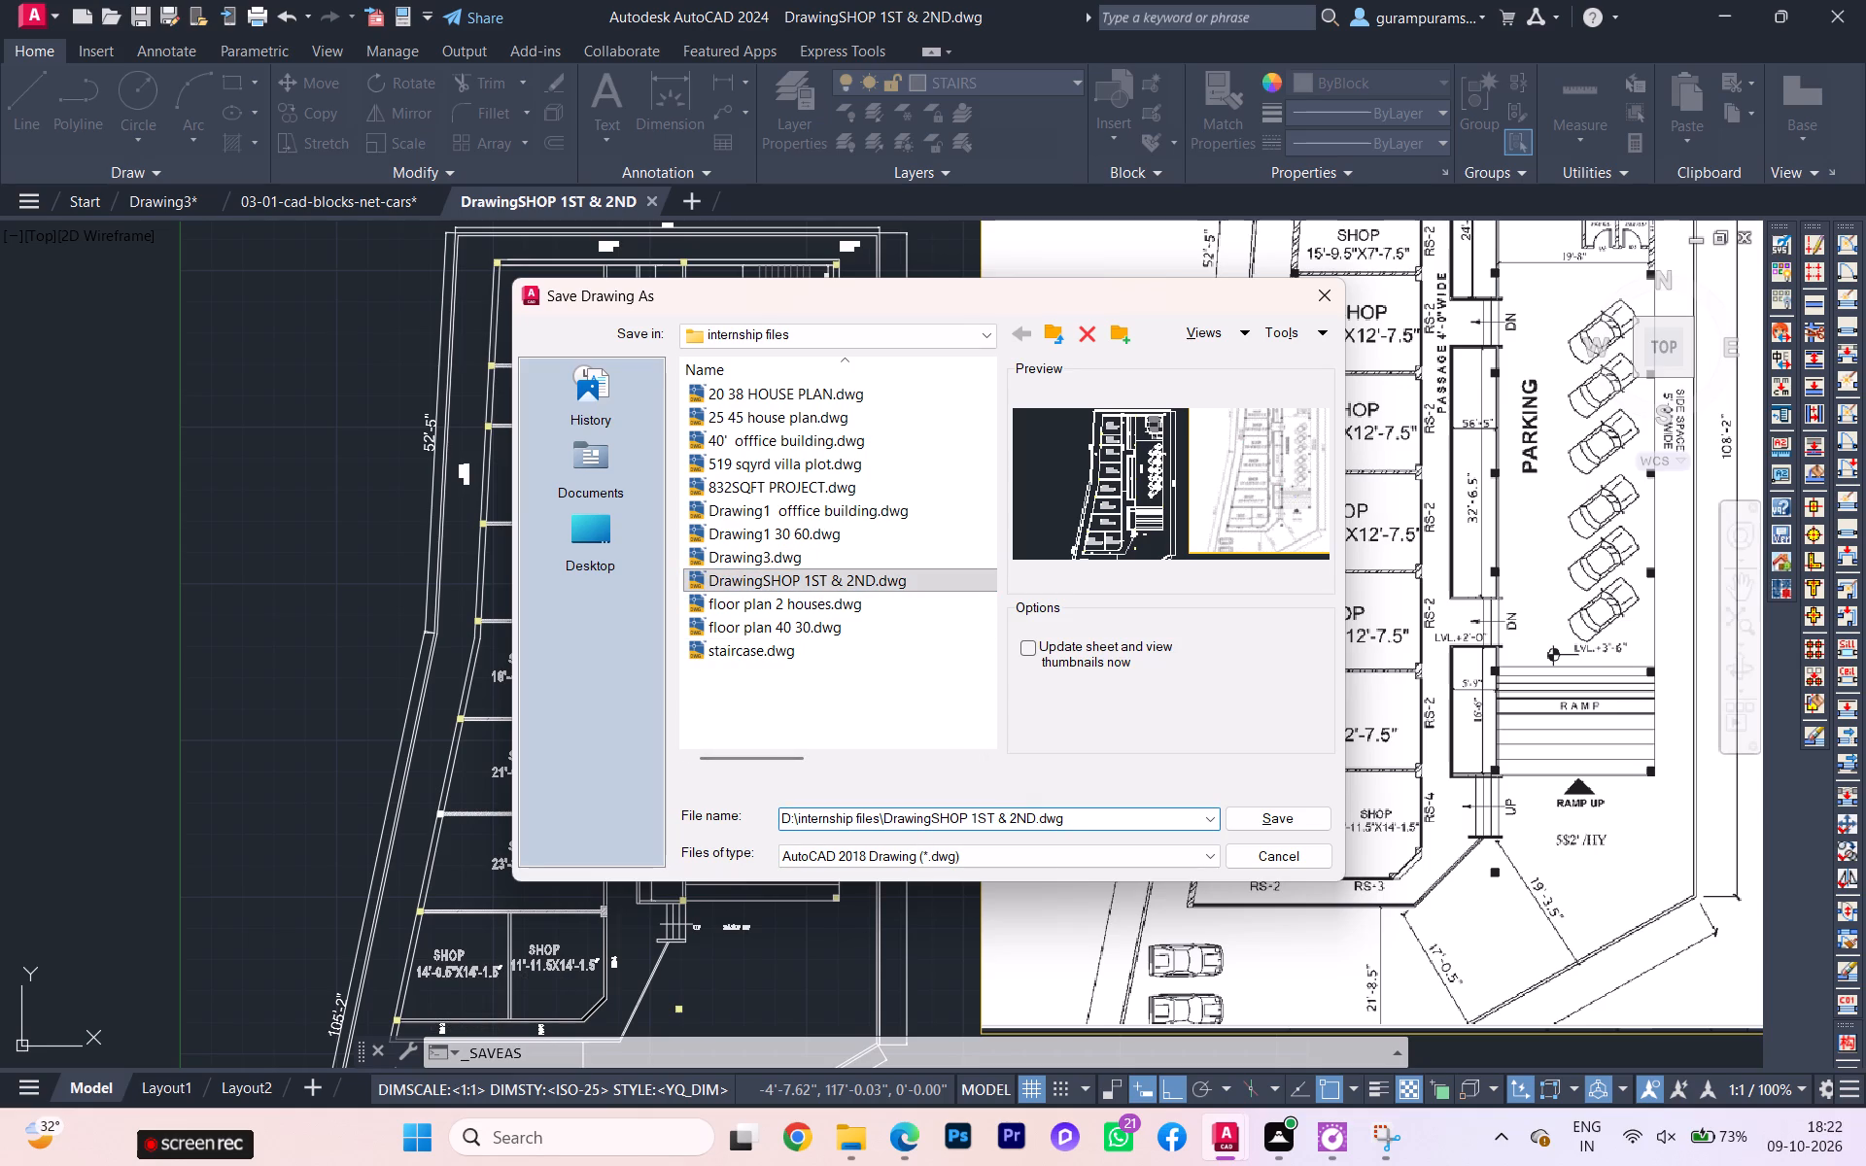
key("space")
type("GROUND")
left_click(1261, 821)
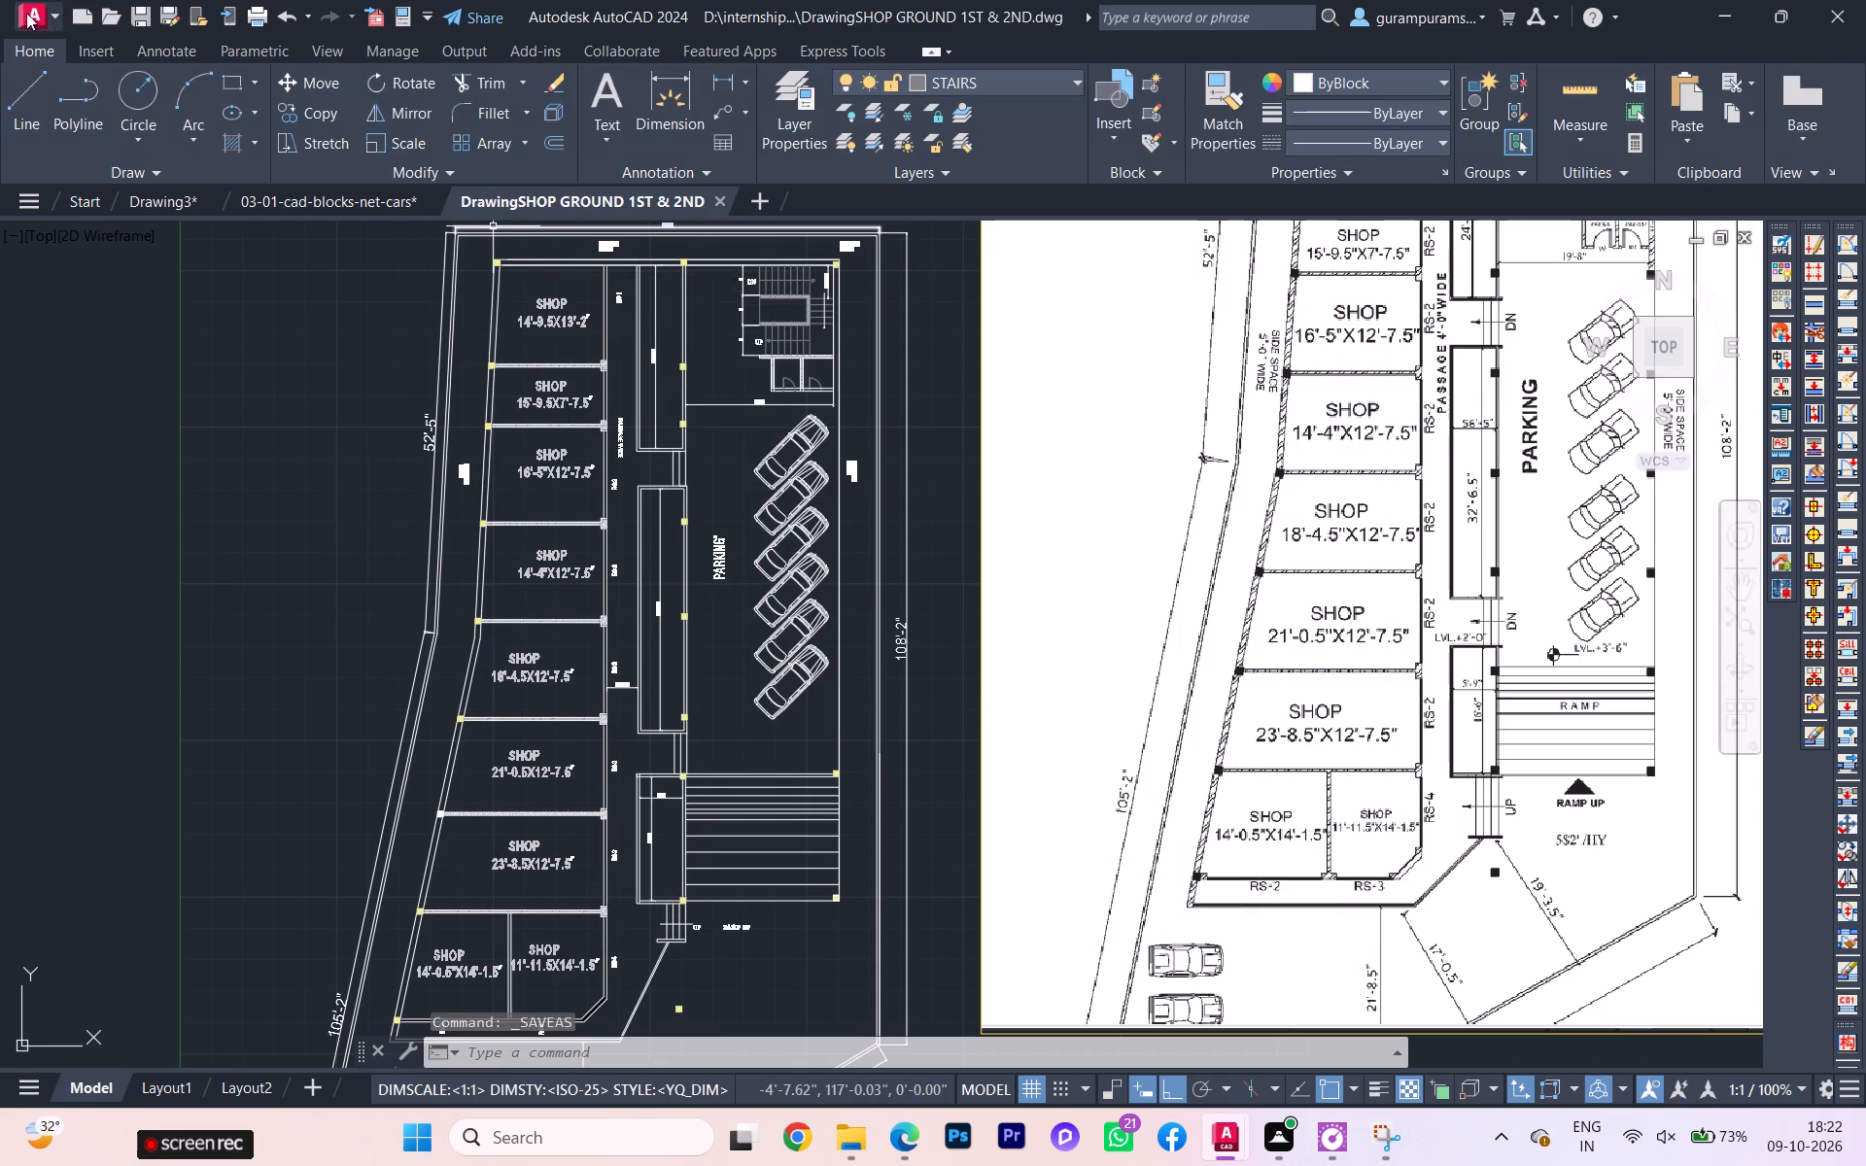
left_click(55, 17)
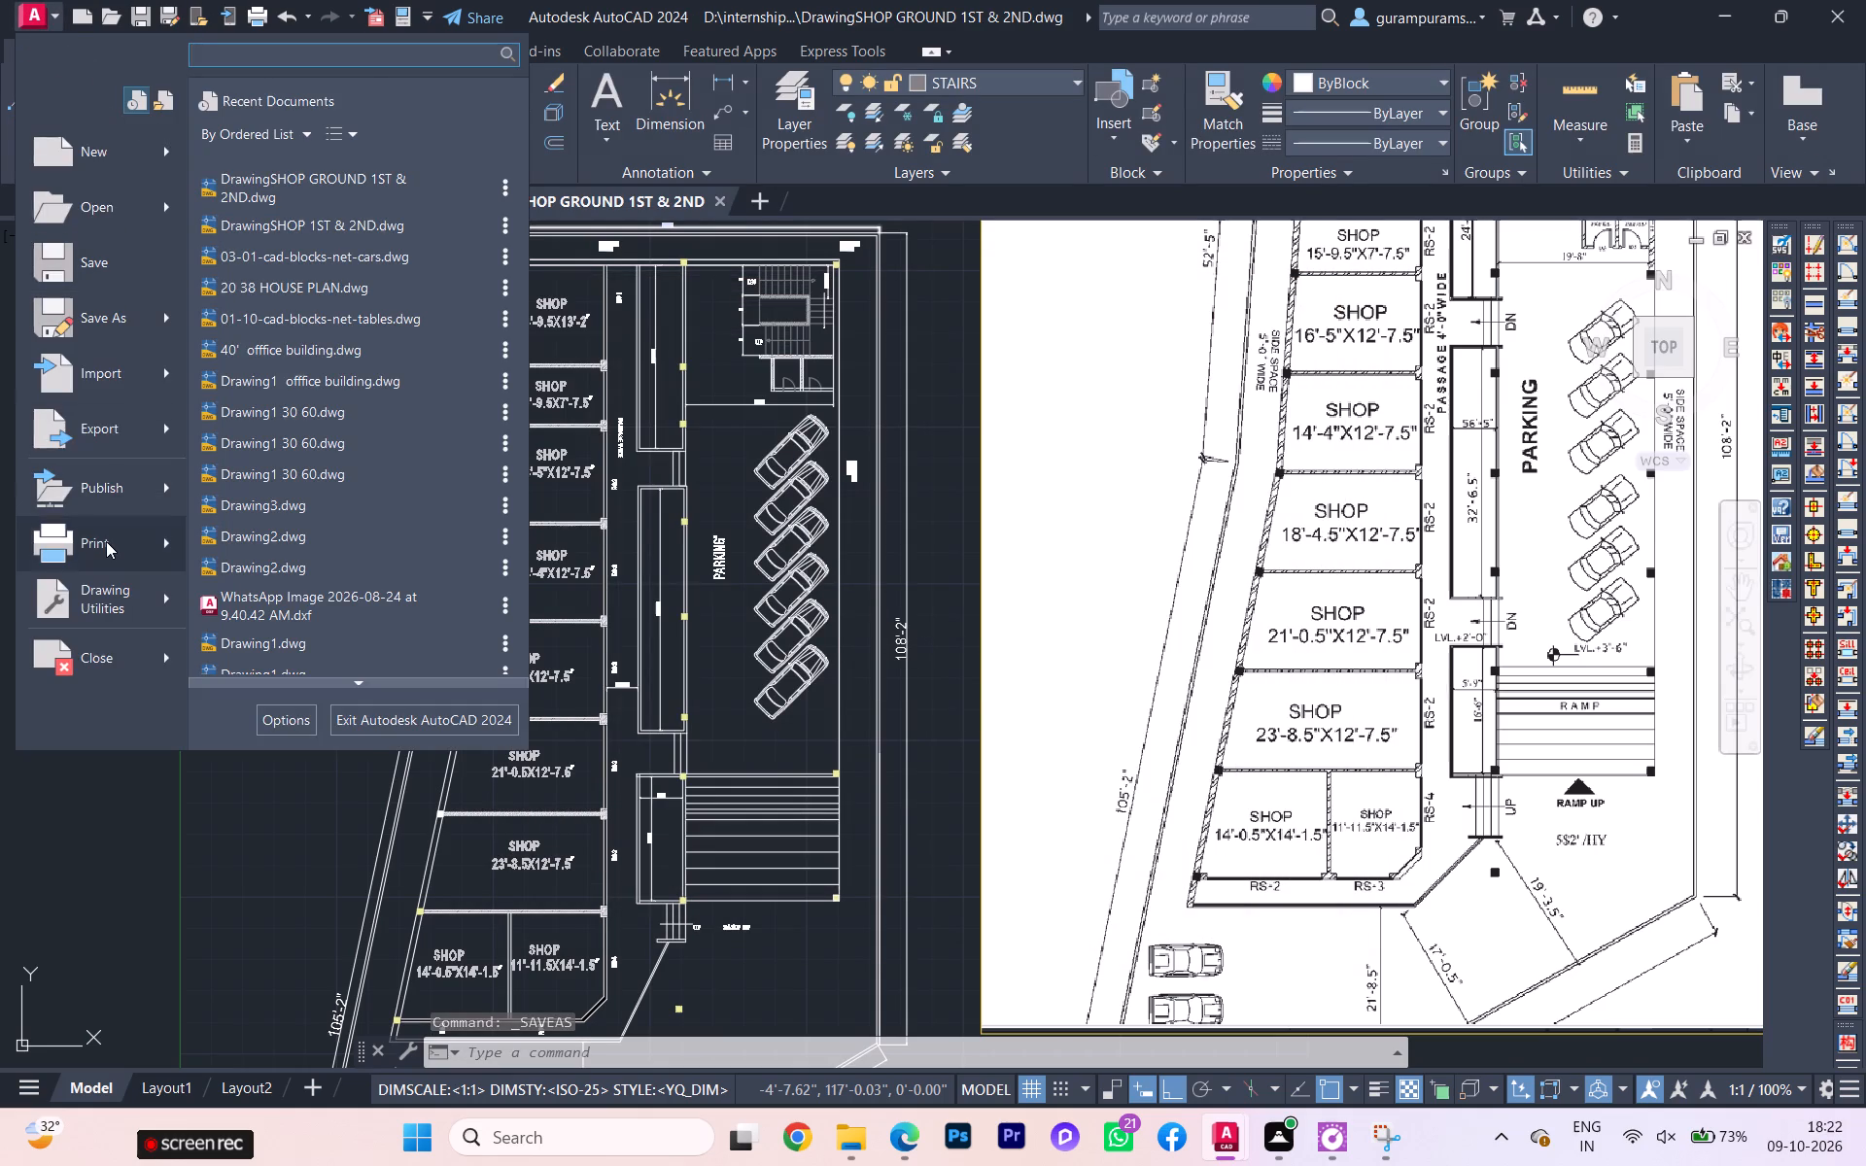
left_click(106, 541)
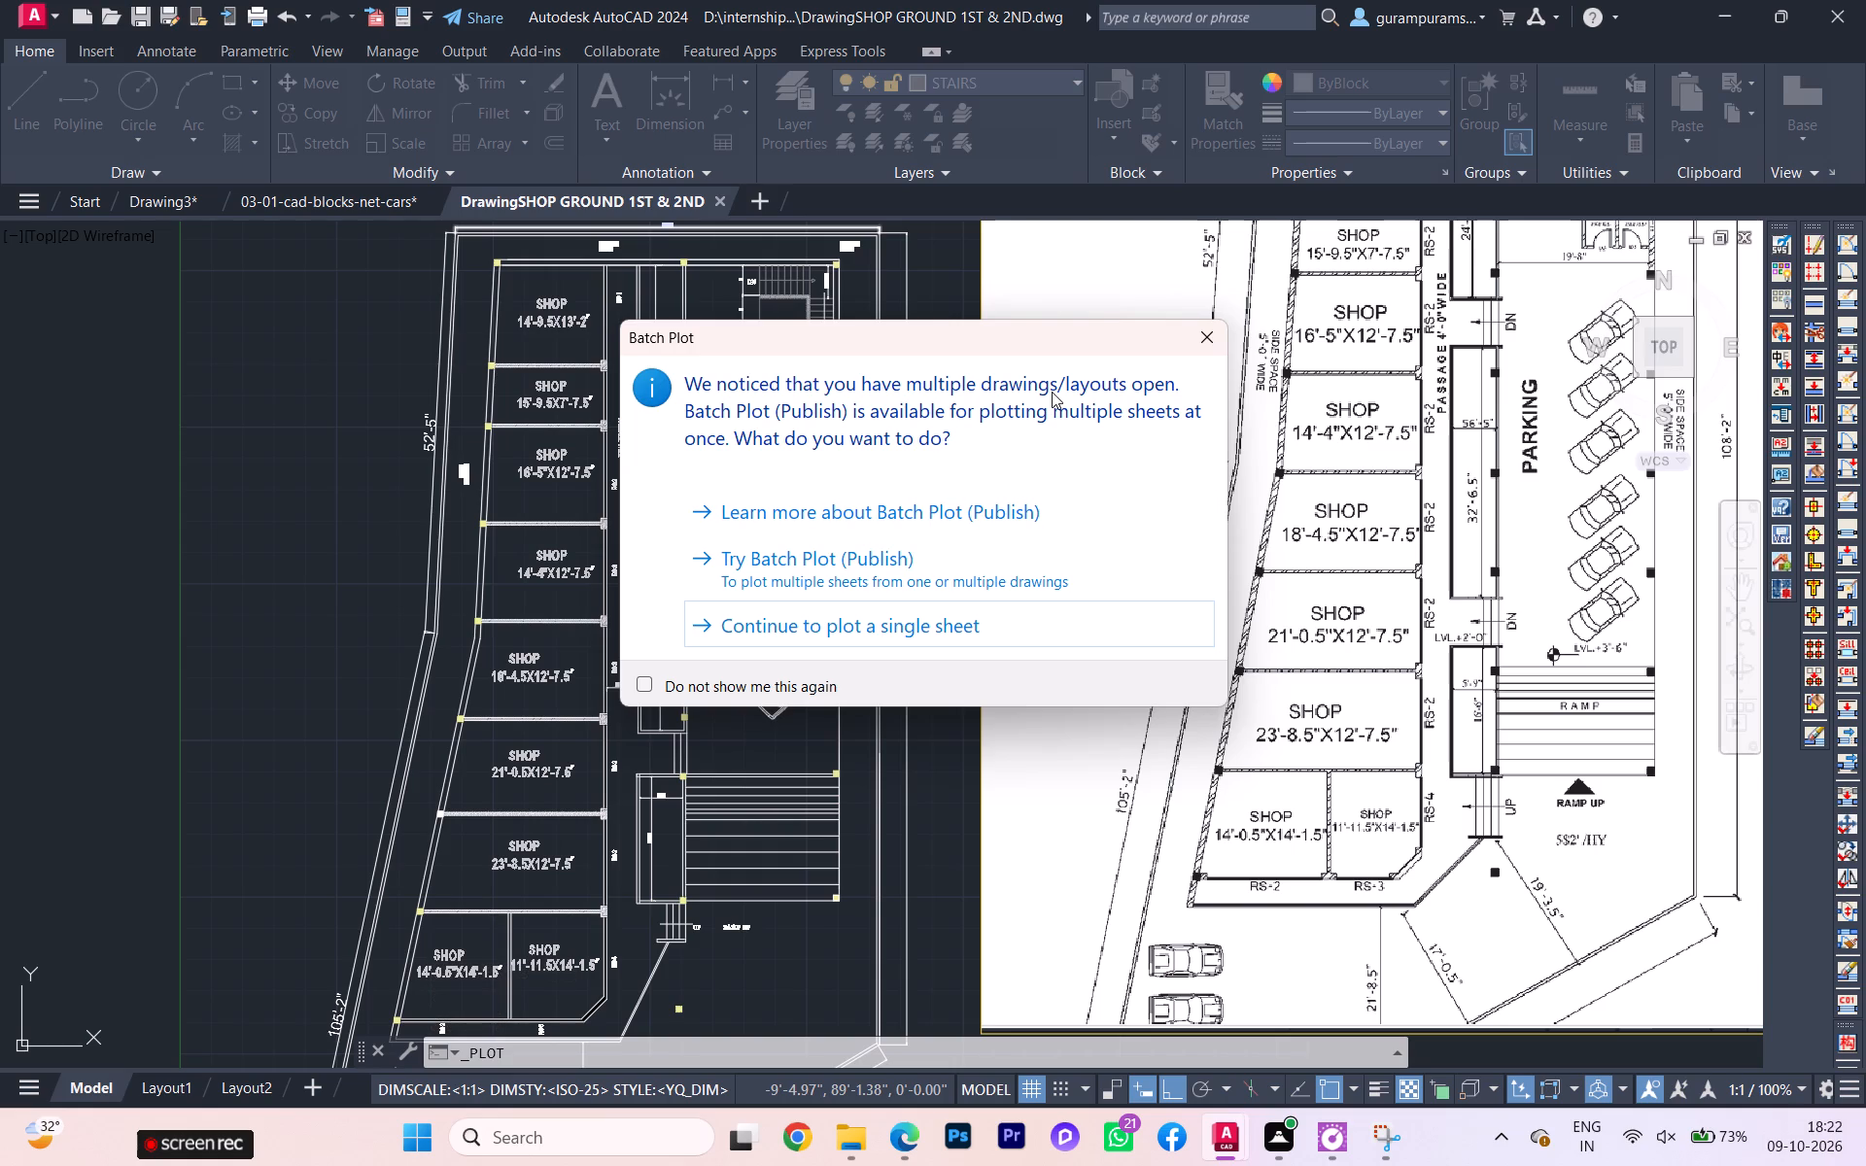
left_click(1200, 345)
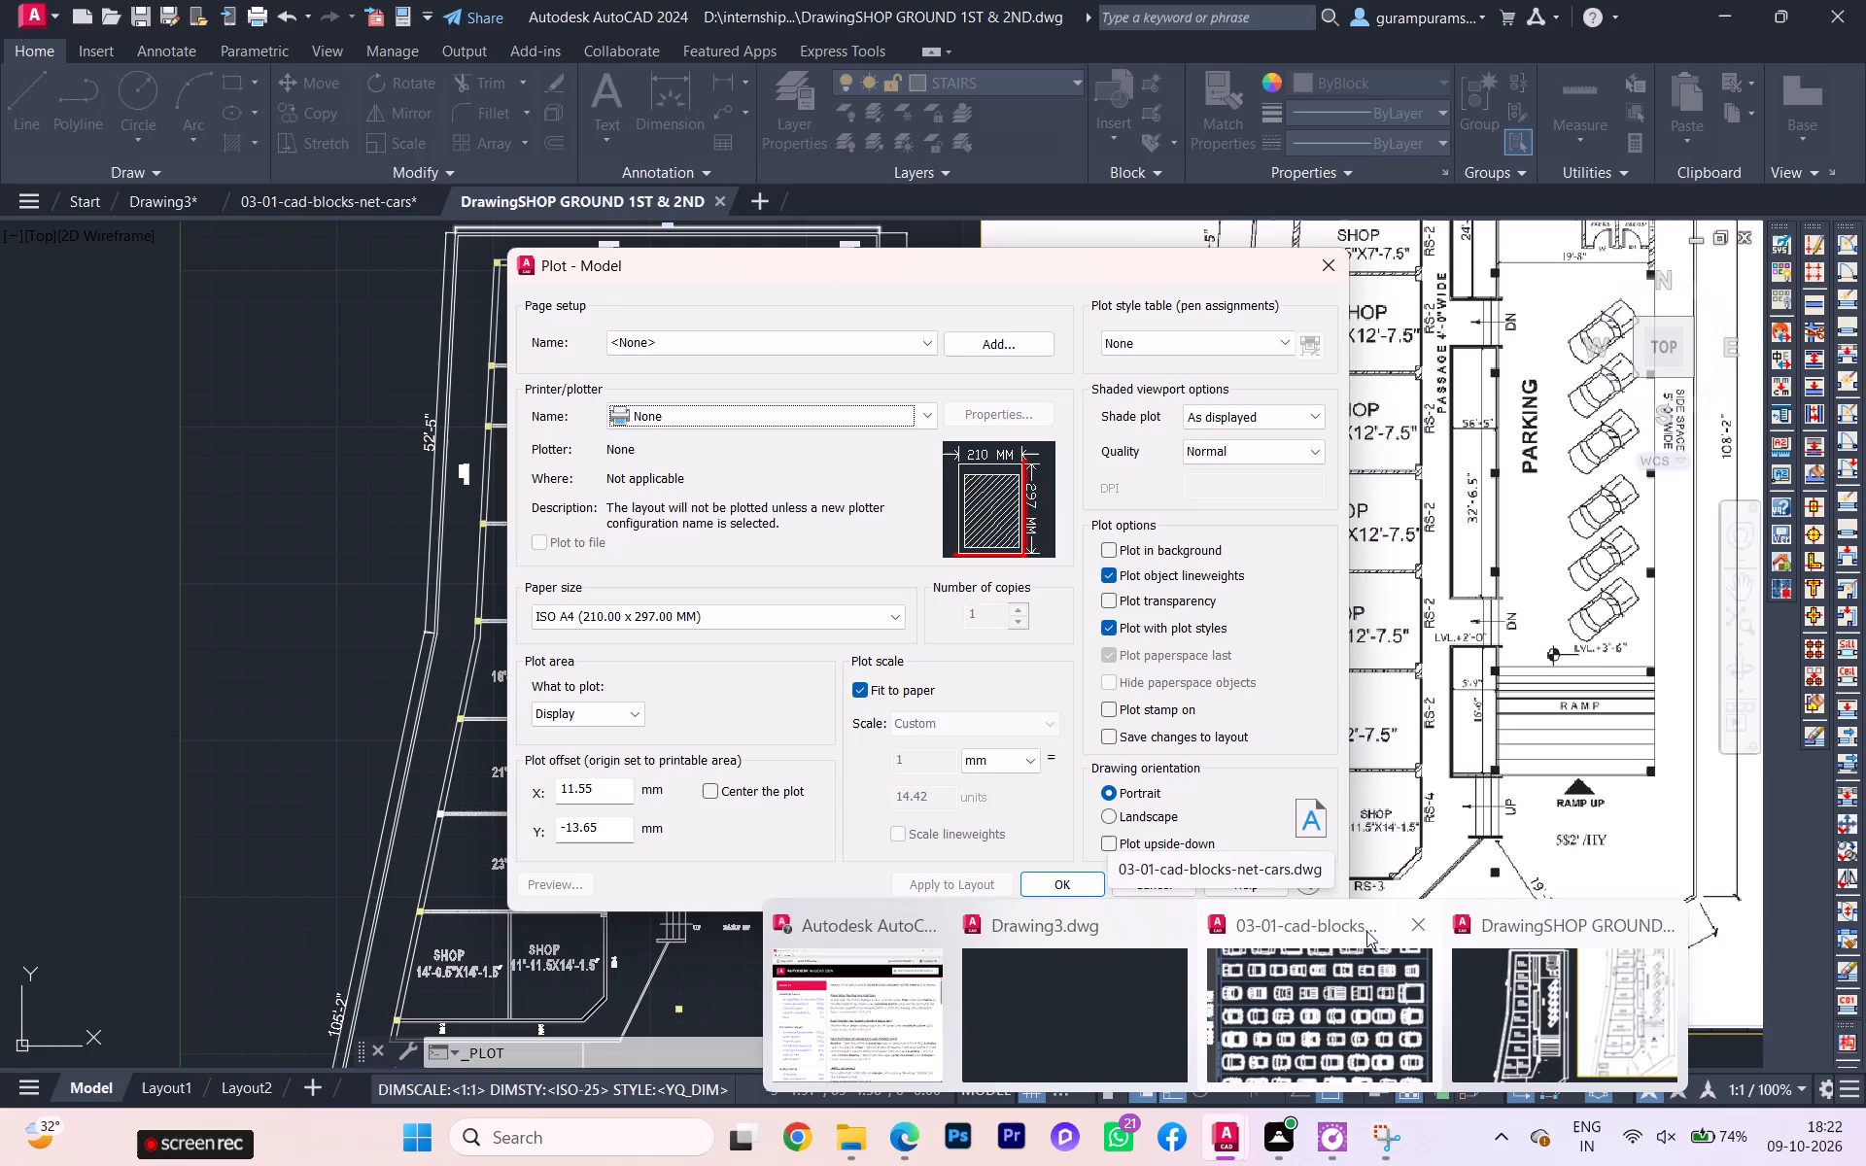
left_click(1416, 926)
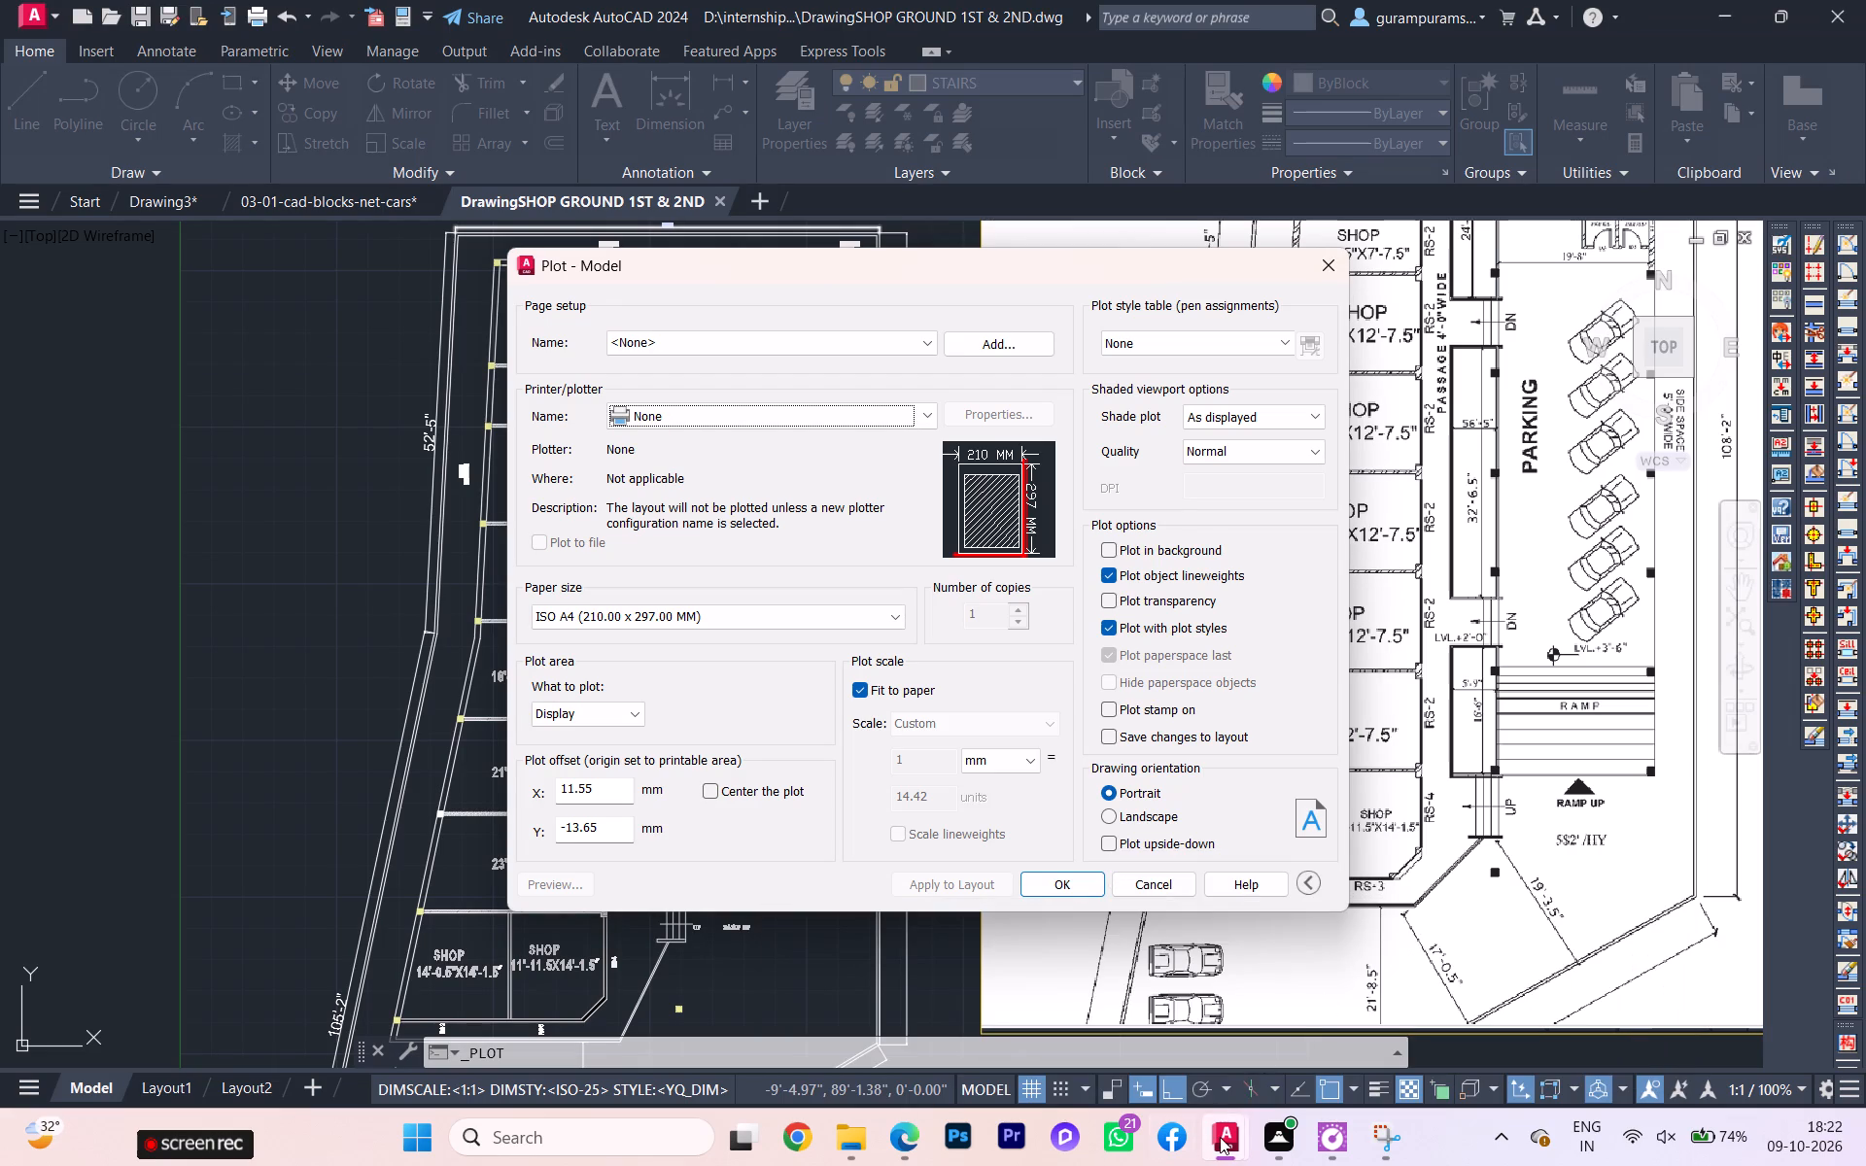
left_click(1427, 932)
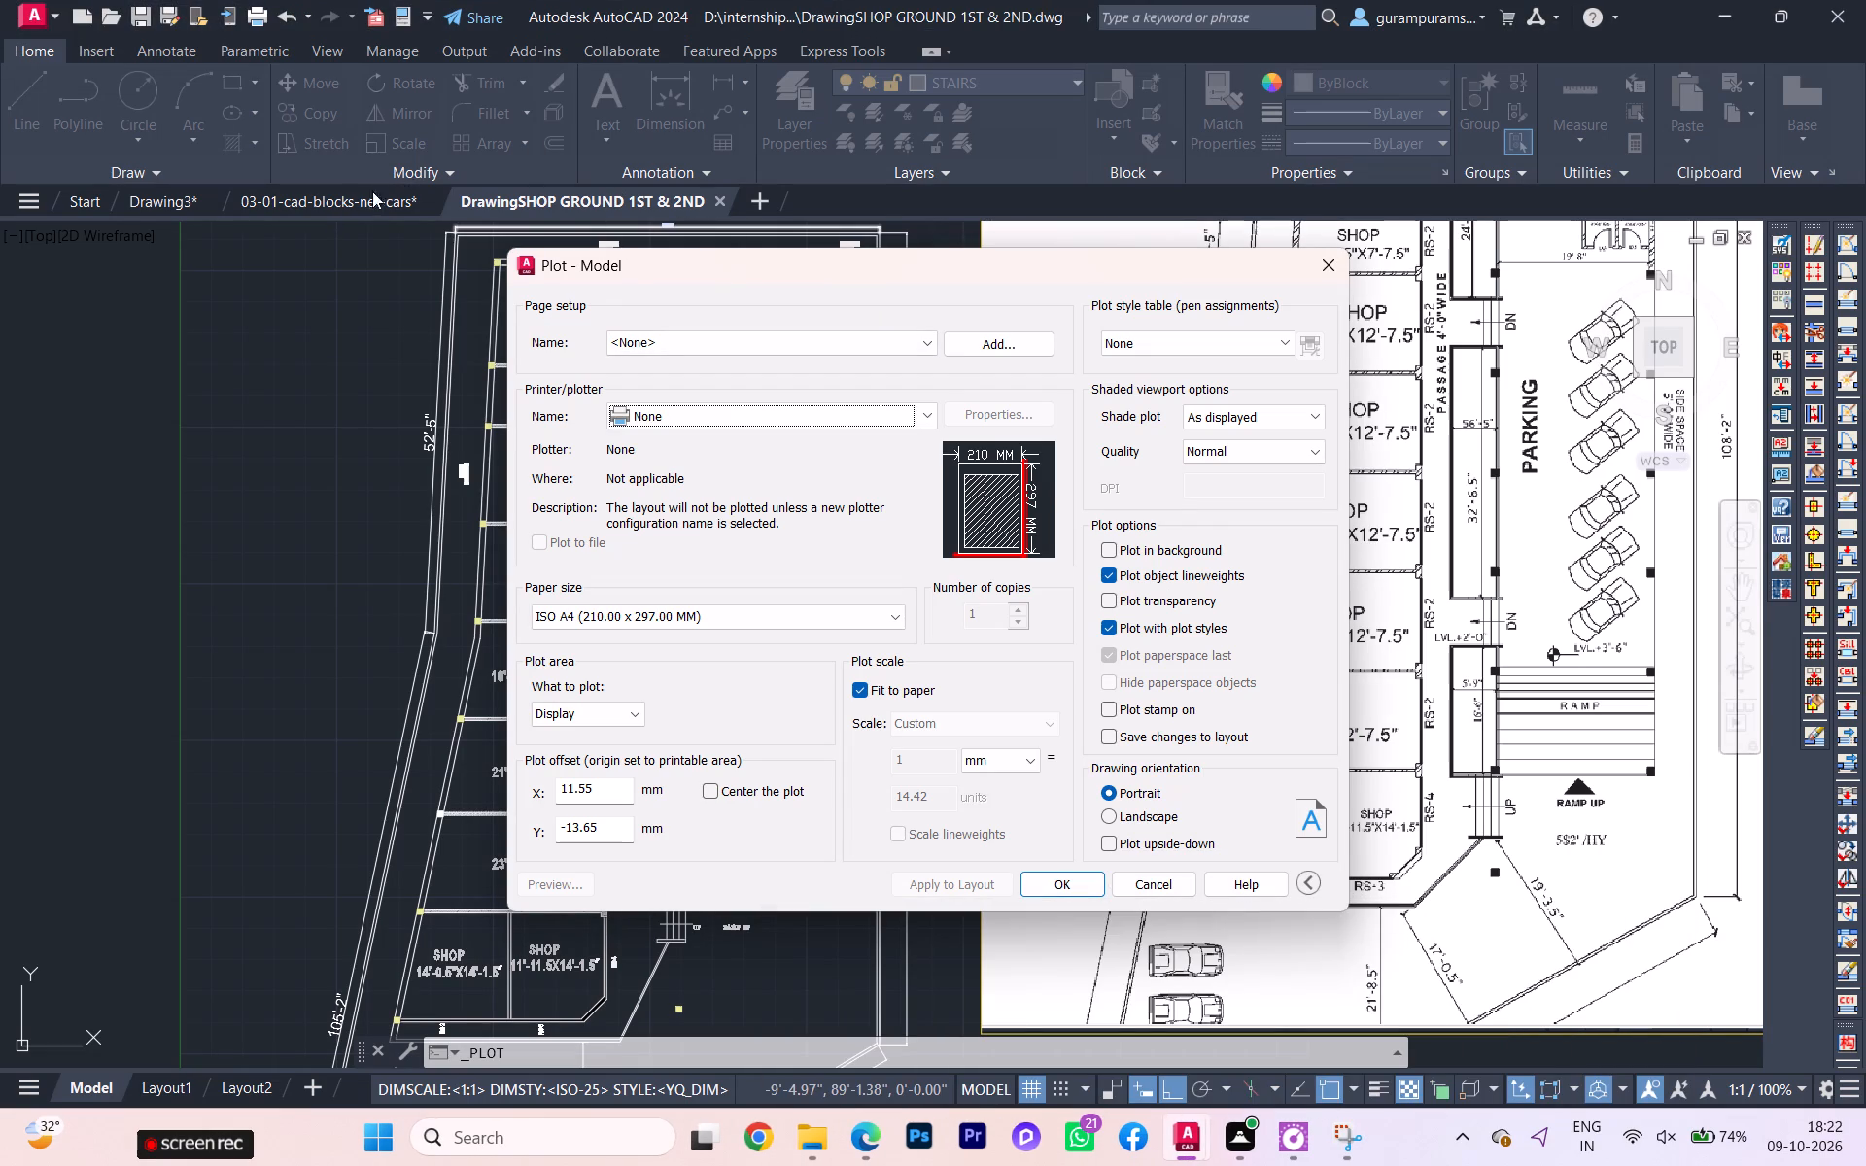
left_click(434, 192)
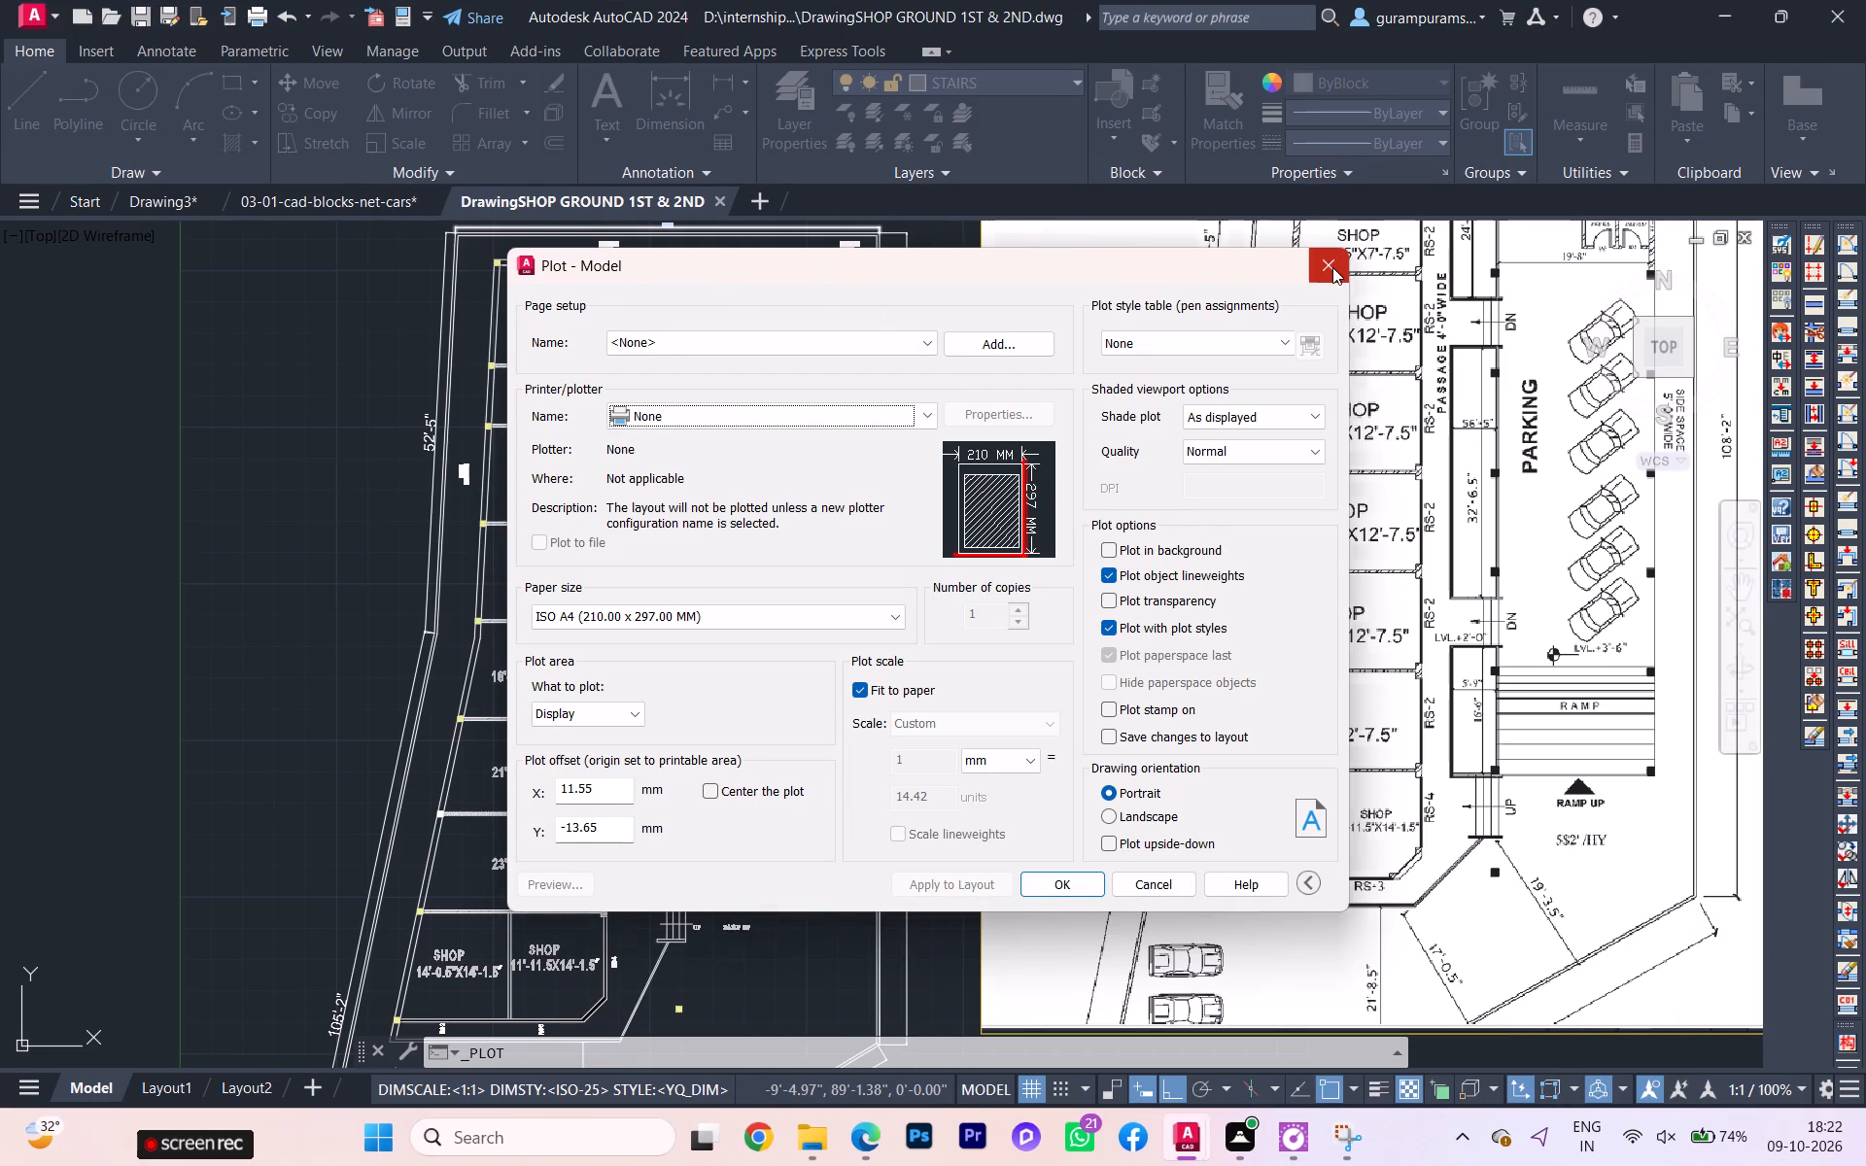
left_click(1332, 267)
Close the 03-01-cad-blocks-net-cars and Drawing3 drawings without saving their changes.
left_click(426, 195)
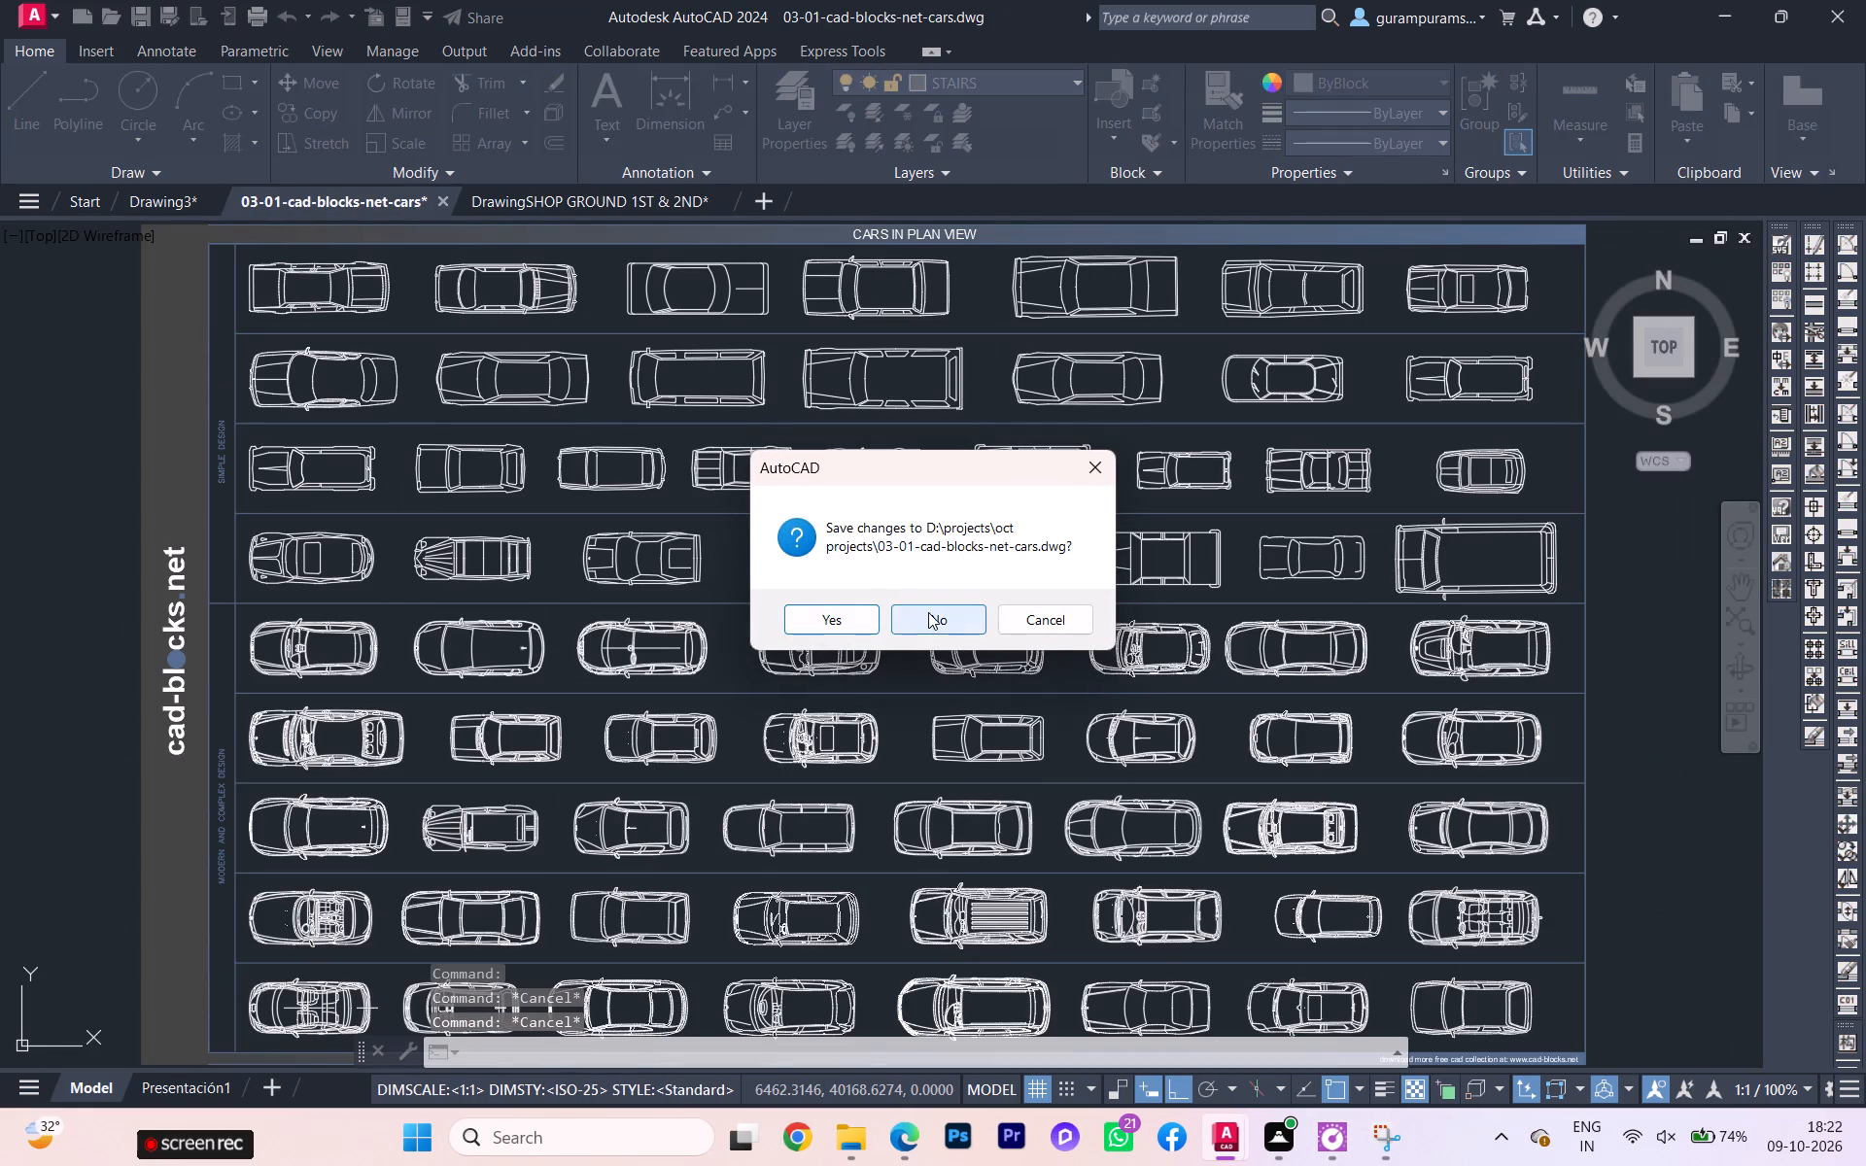
left_click(928, 612)
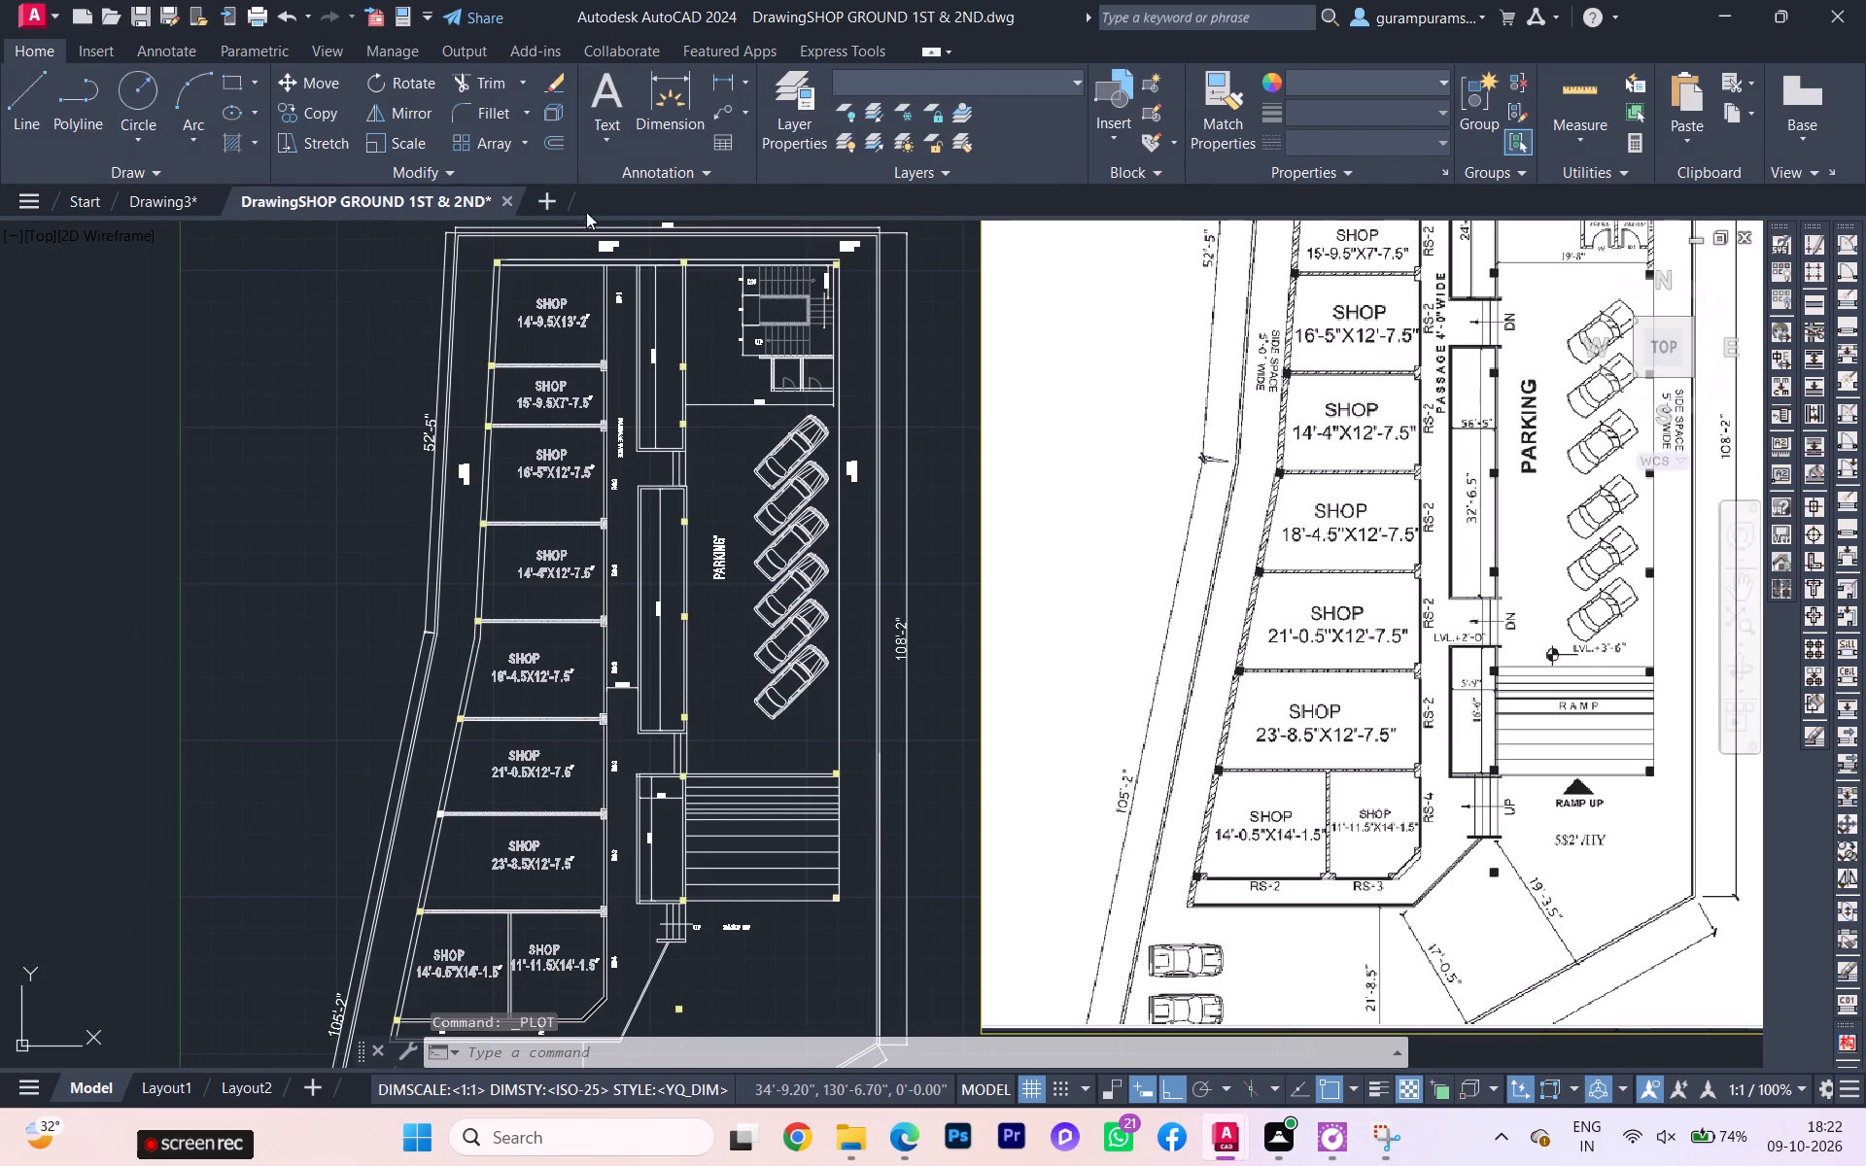
left_click(213, 198)
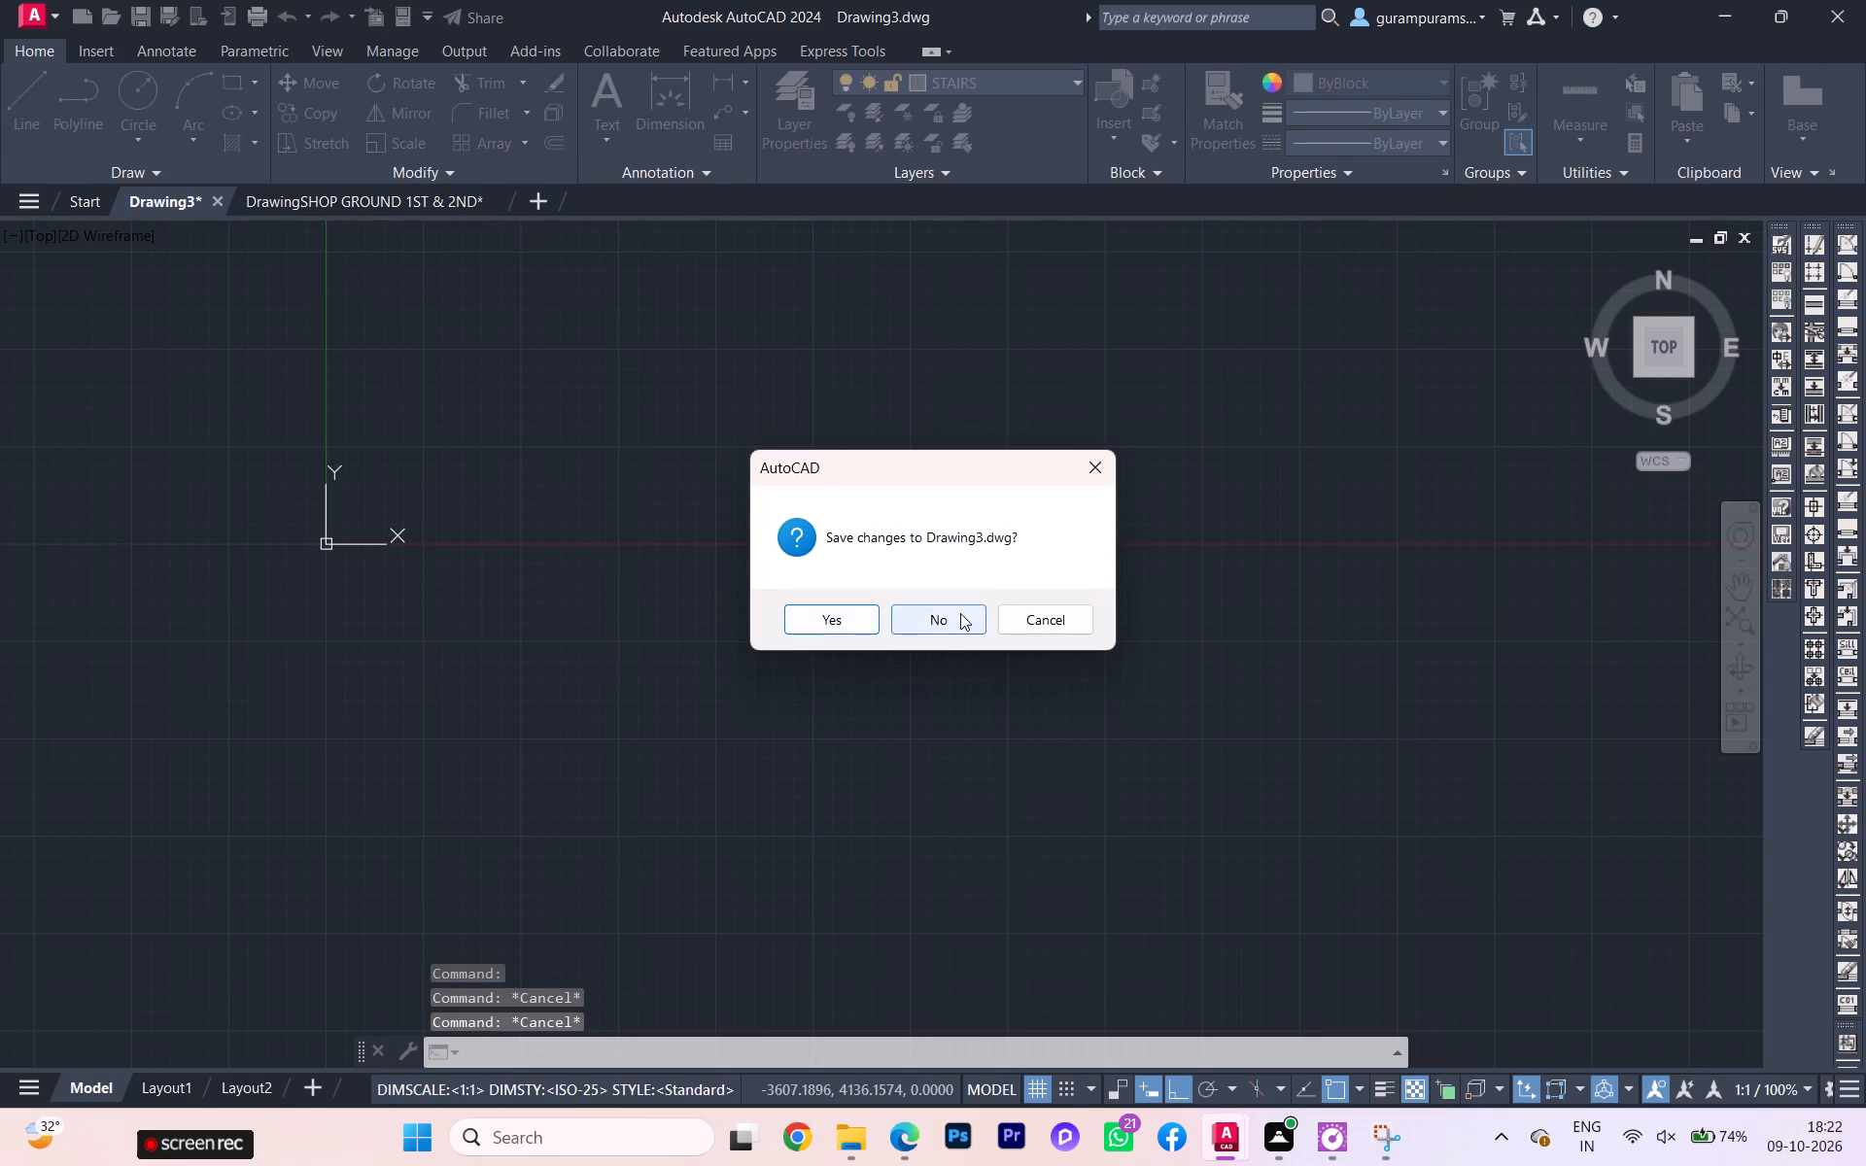
left_click(960, 613)
Start a plot of the shop drawing with ISO B1 (707.00 x 1000.00 MM) paper and plot scale units in inches.
scroll(558, 484, "down", 1)
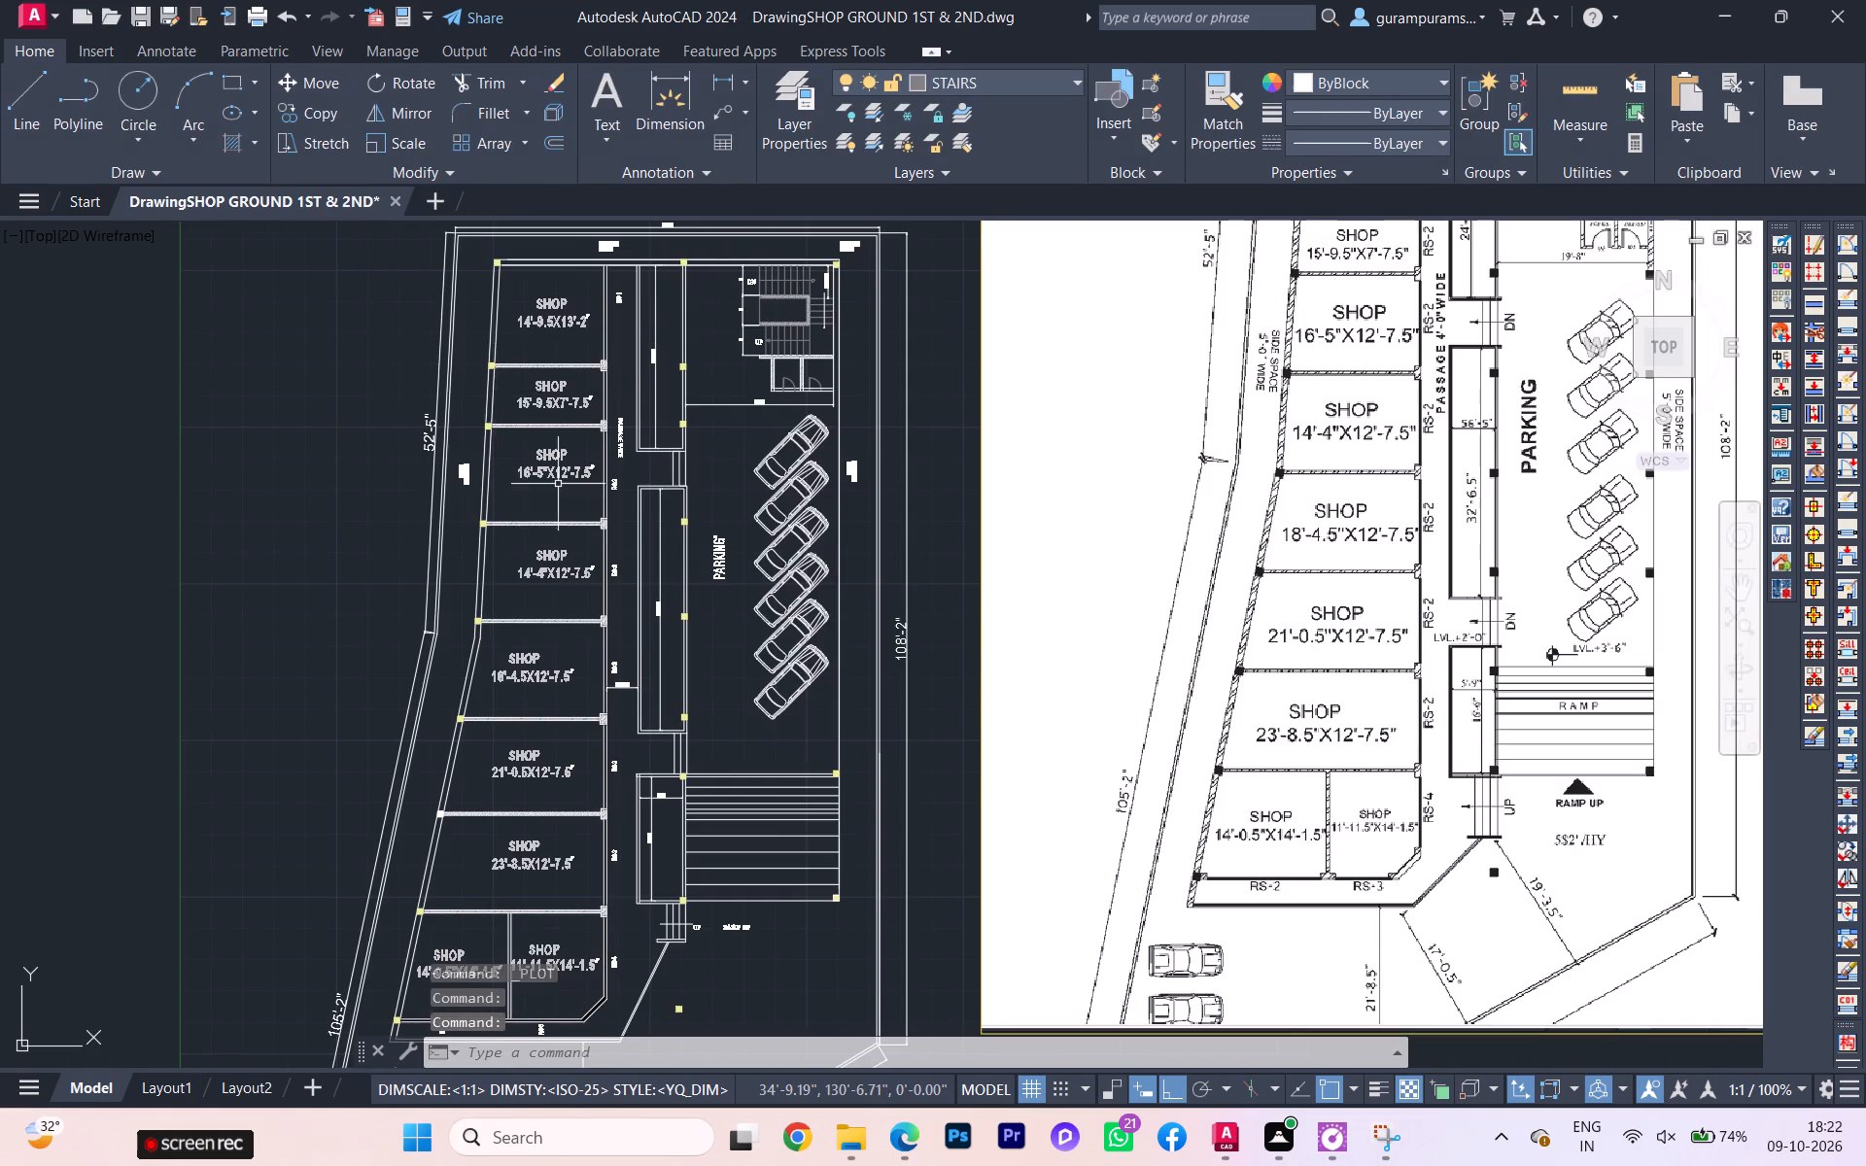
middle_click_drag(552, 584, 601, 476)
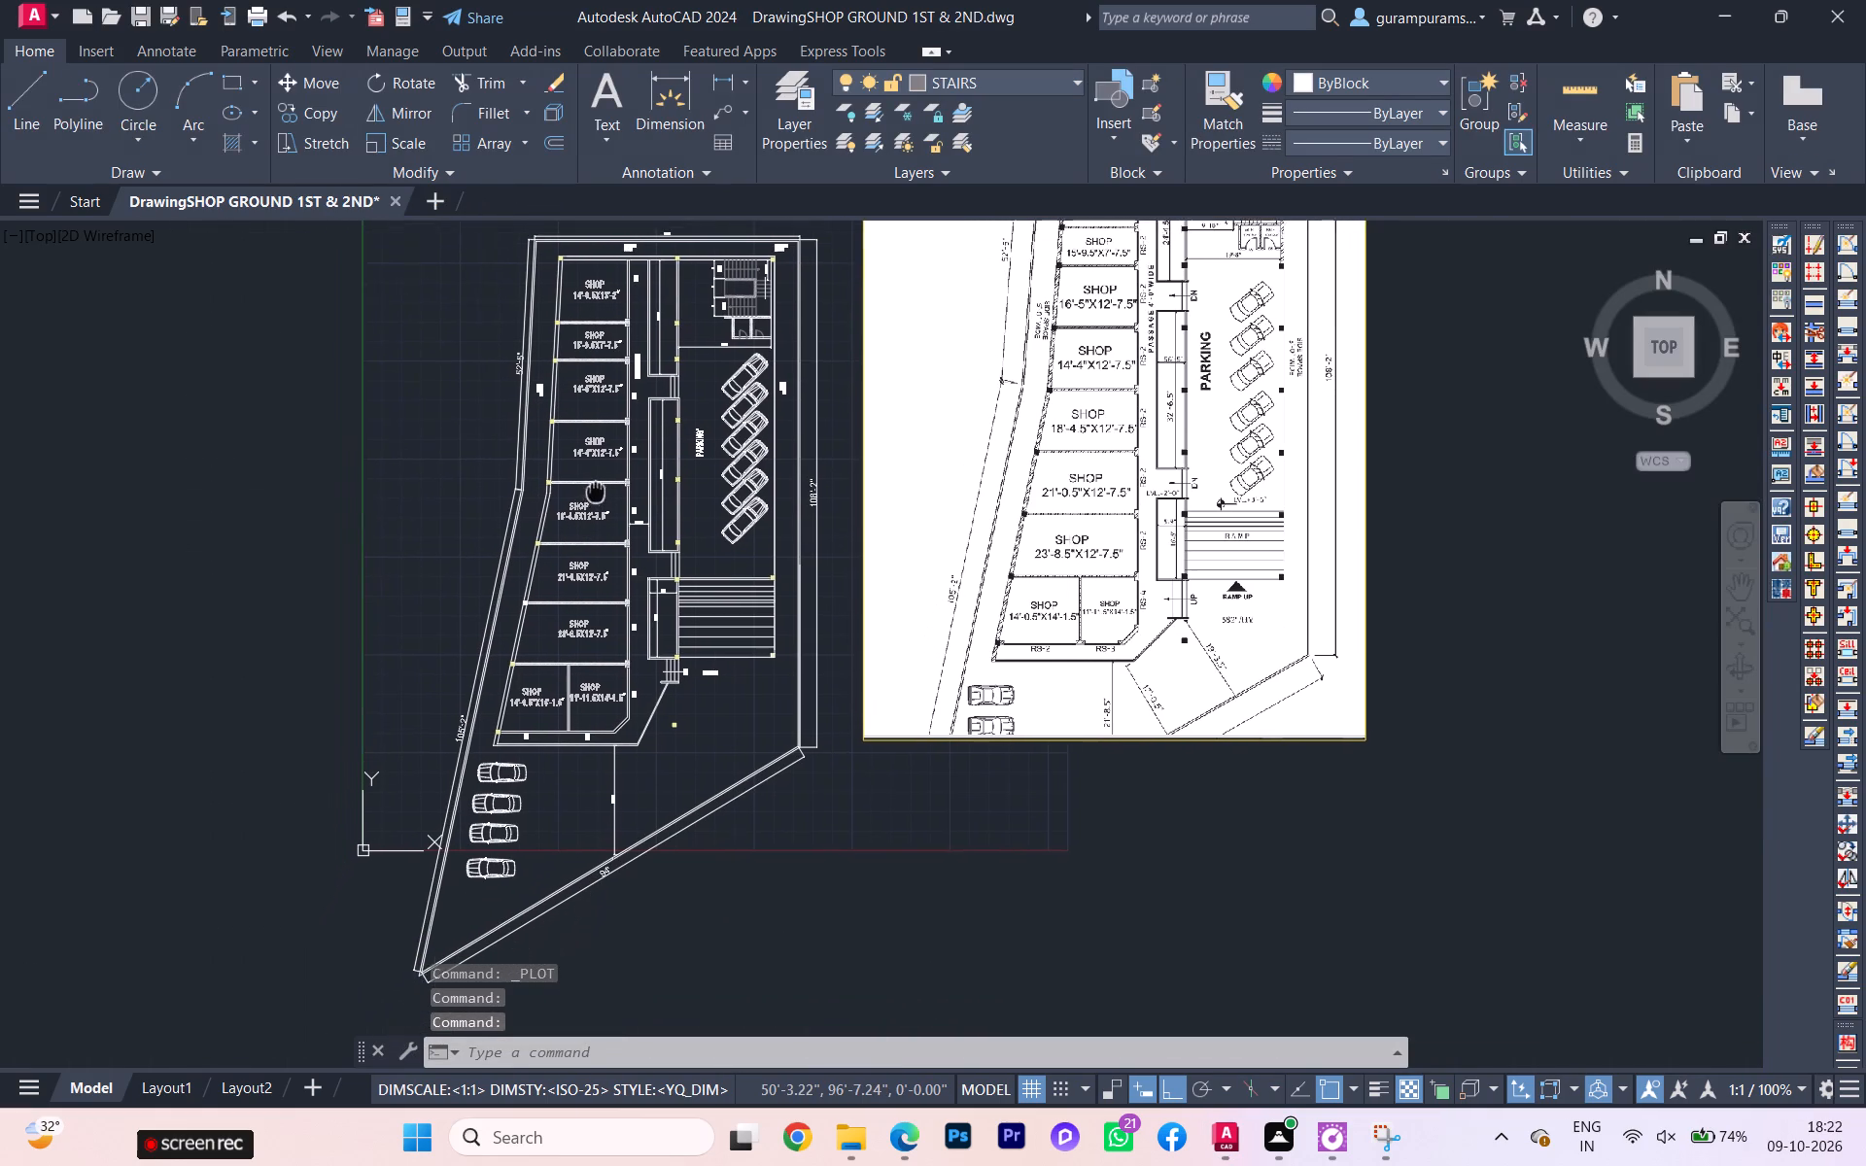
middle_click_drag(601, 476, 602, 471)
scroll(607, 512, "down", 1)
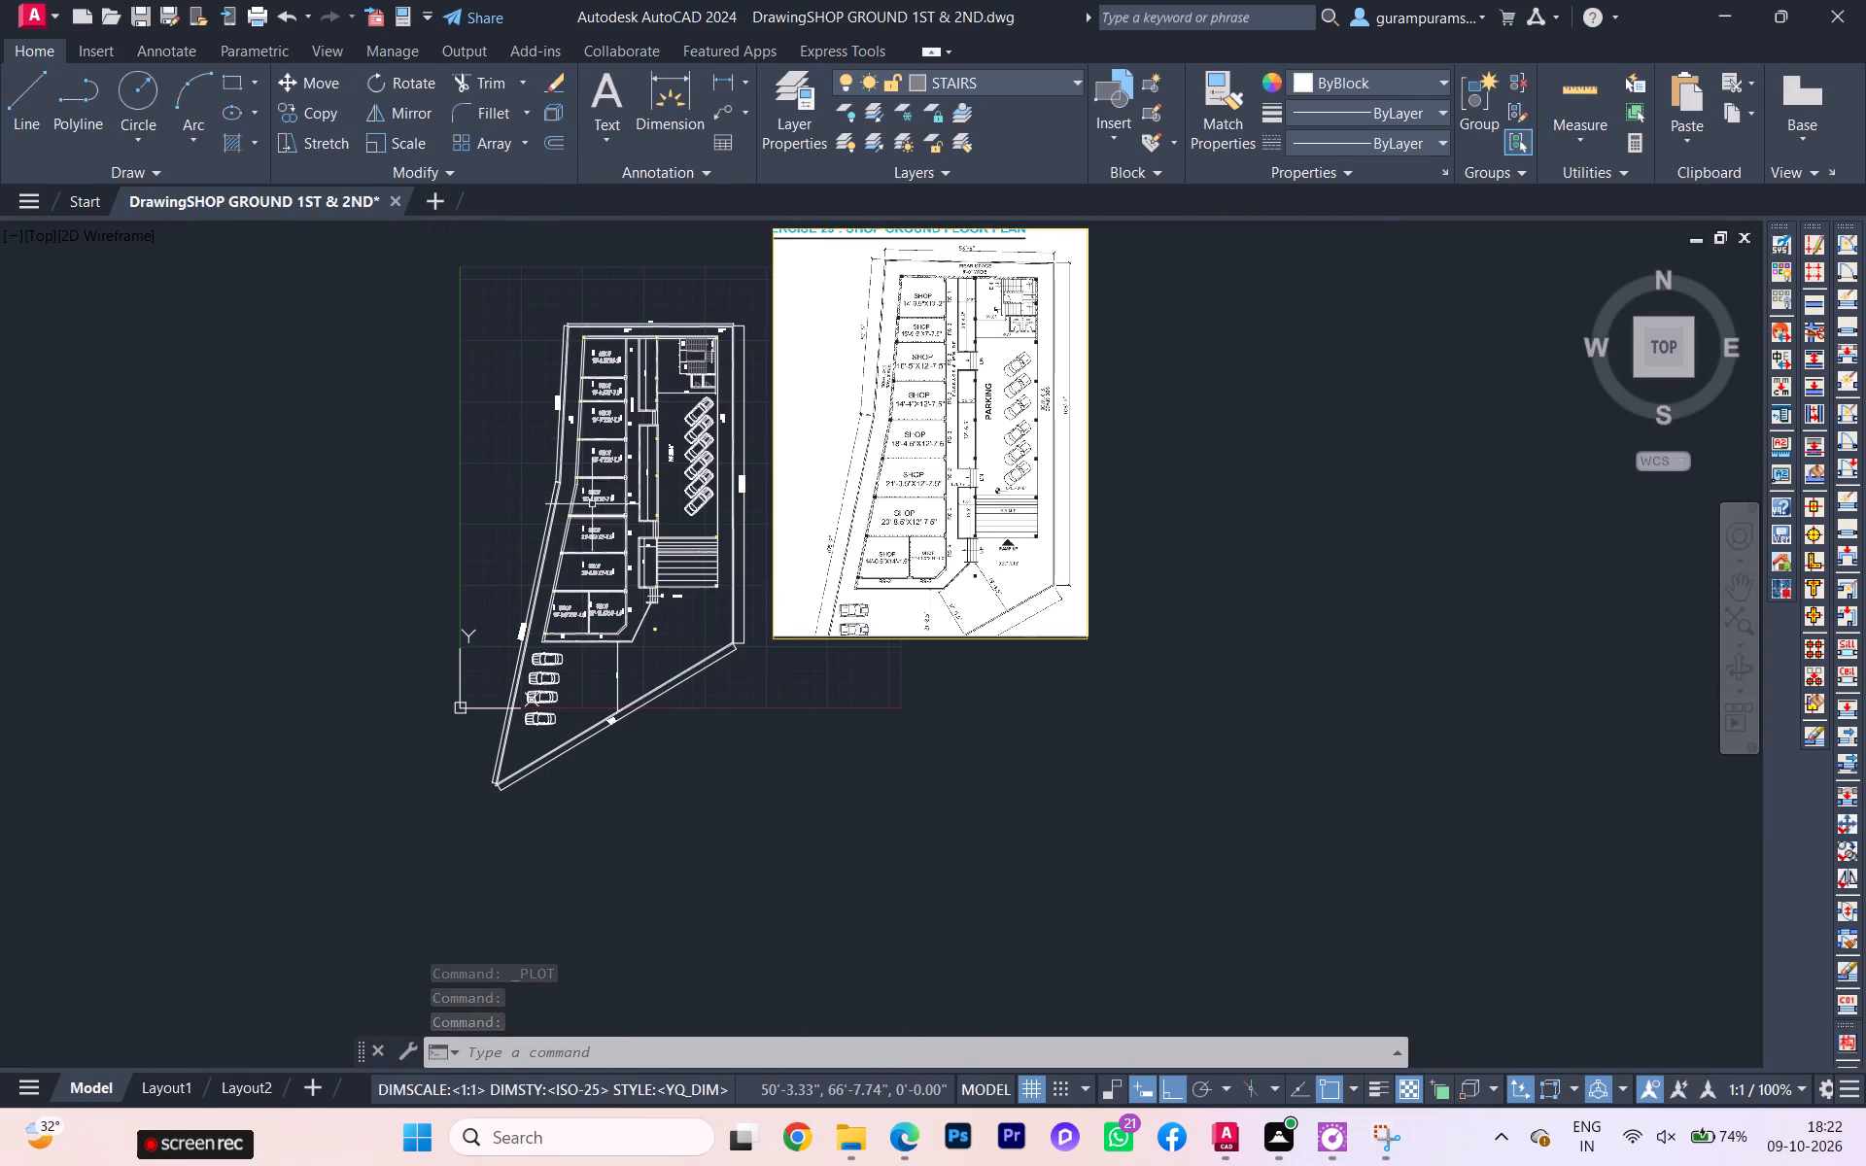
left_click(57, 19)
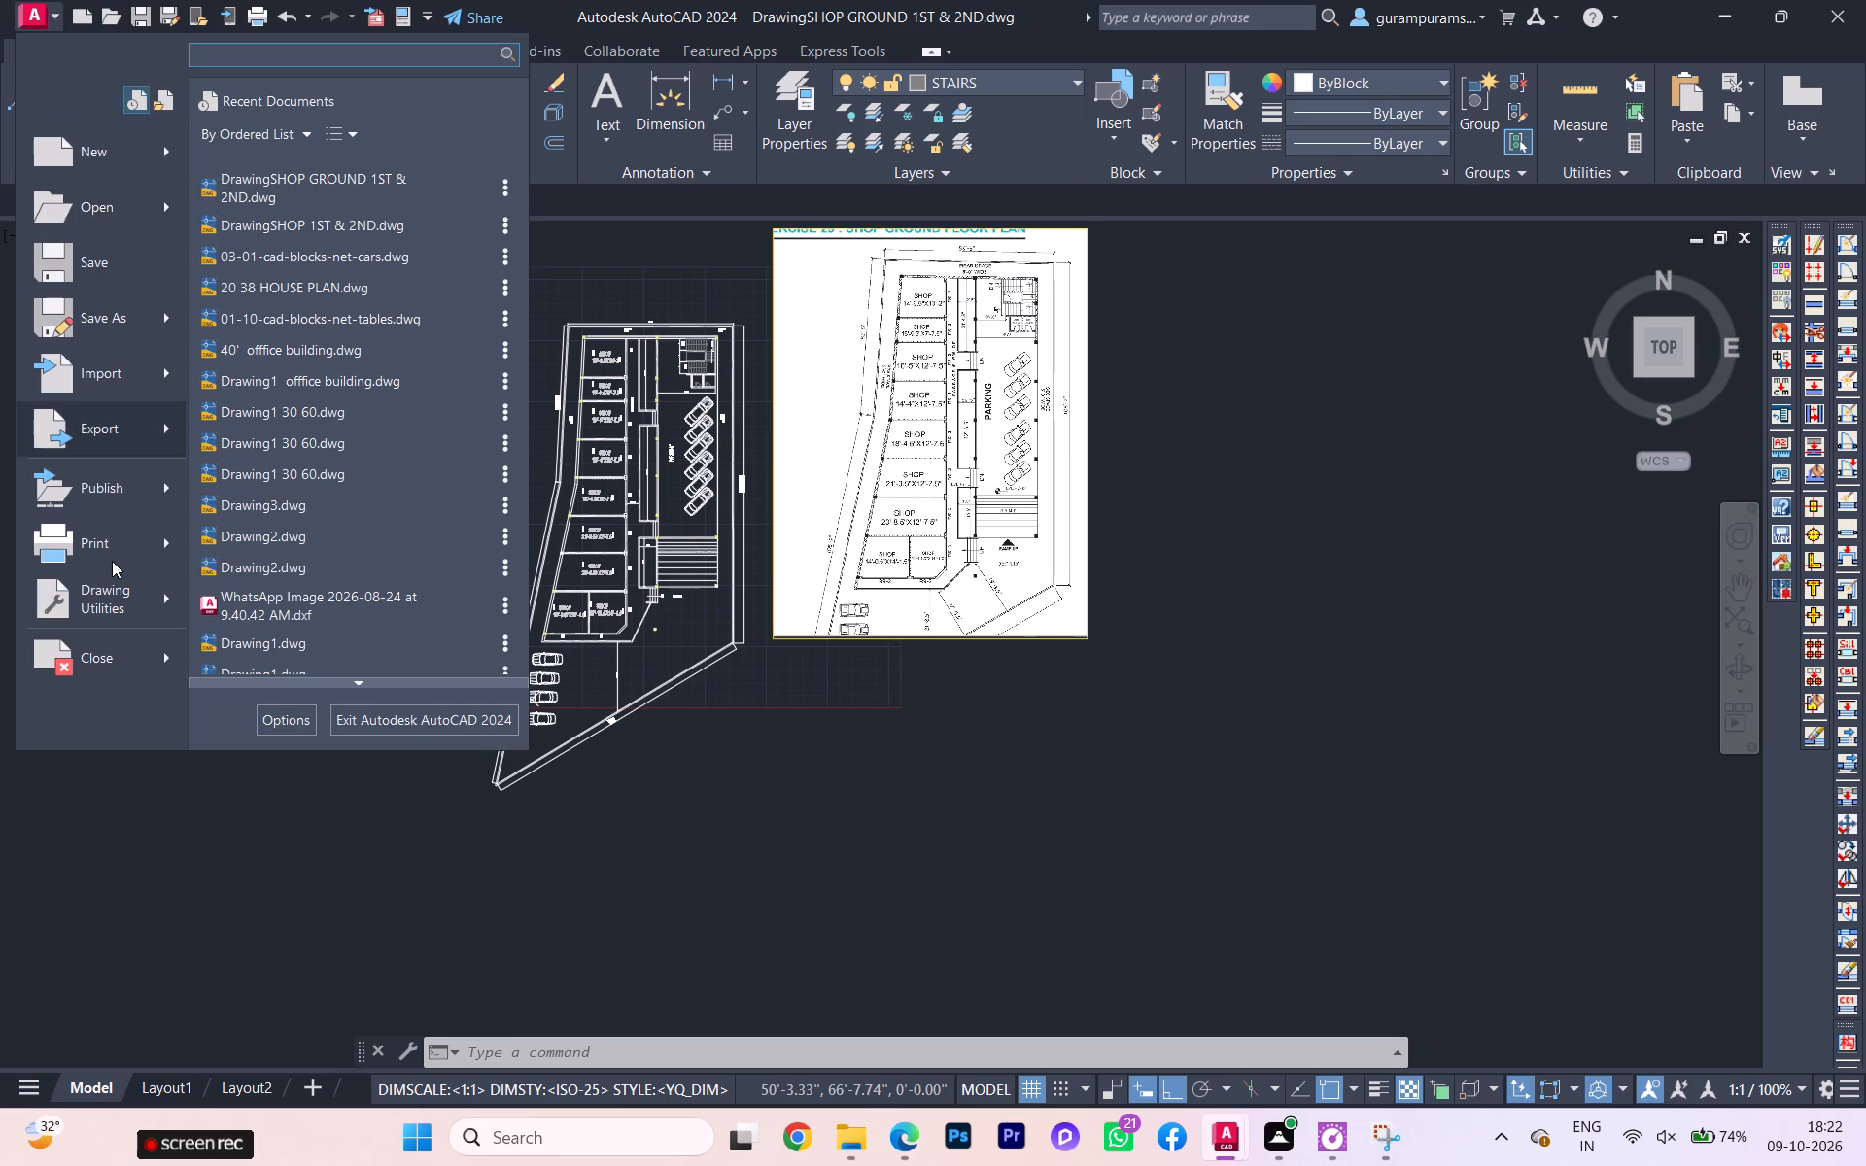
left_click(113, 537)
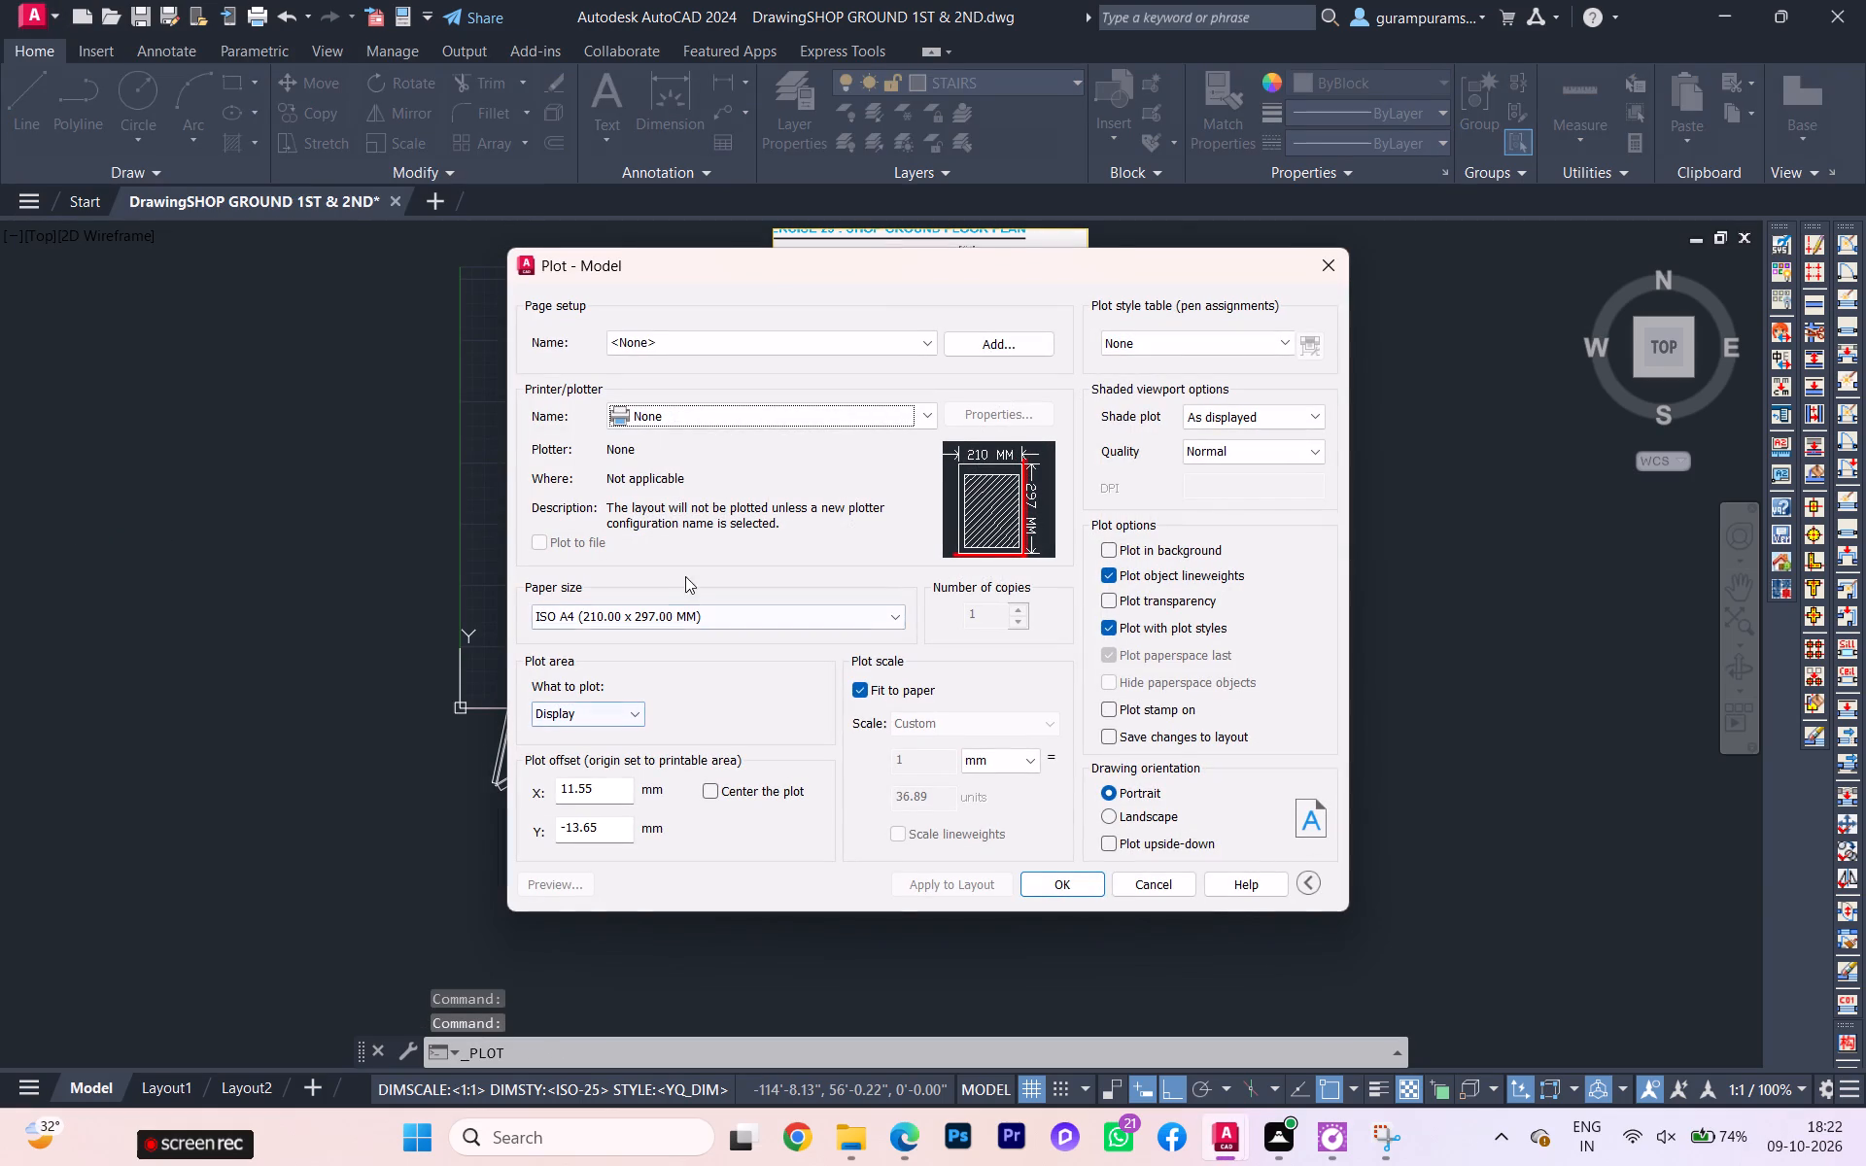
left_click(693, 625)
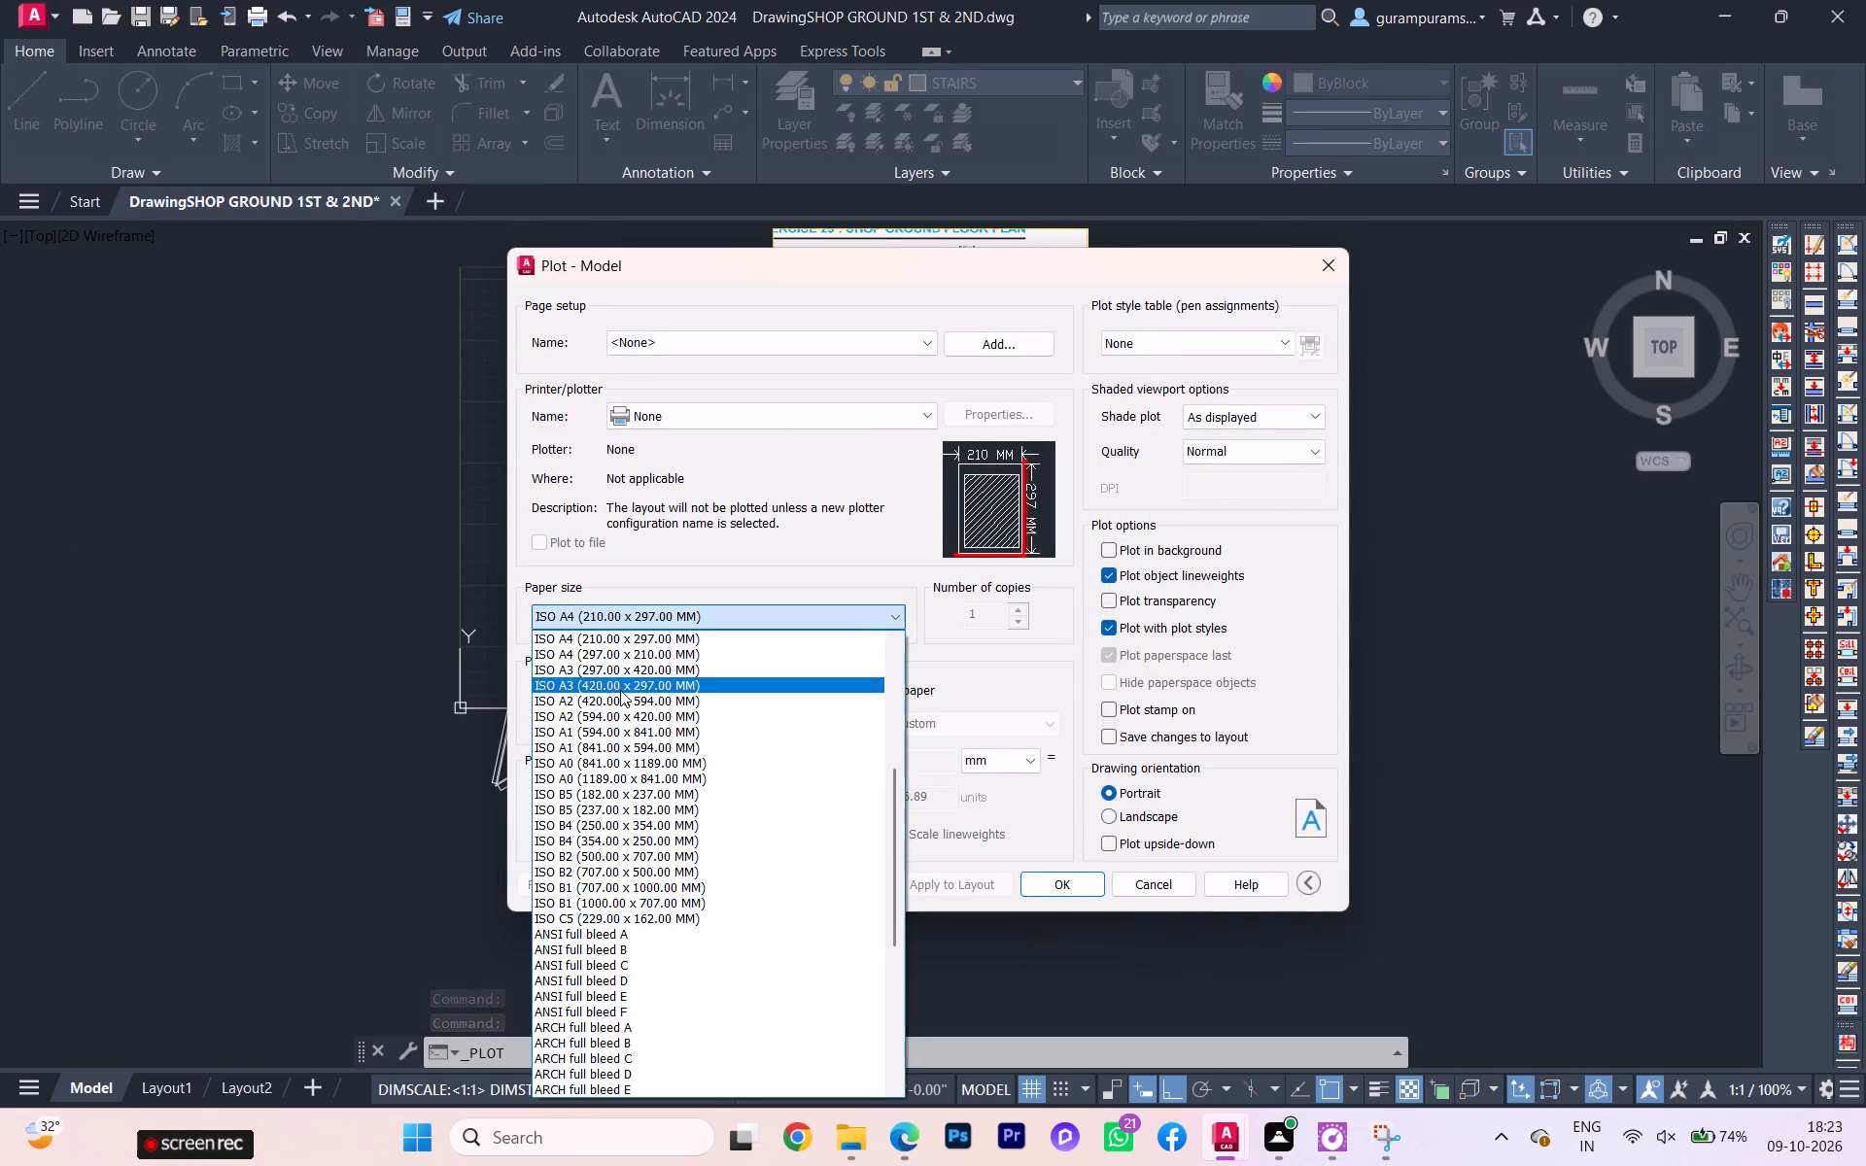
left_click(574, 884)
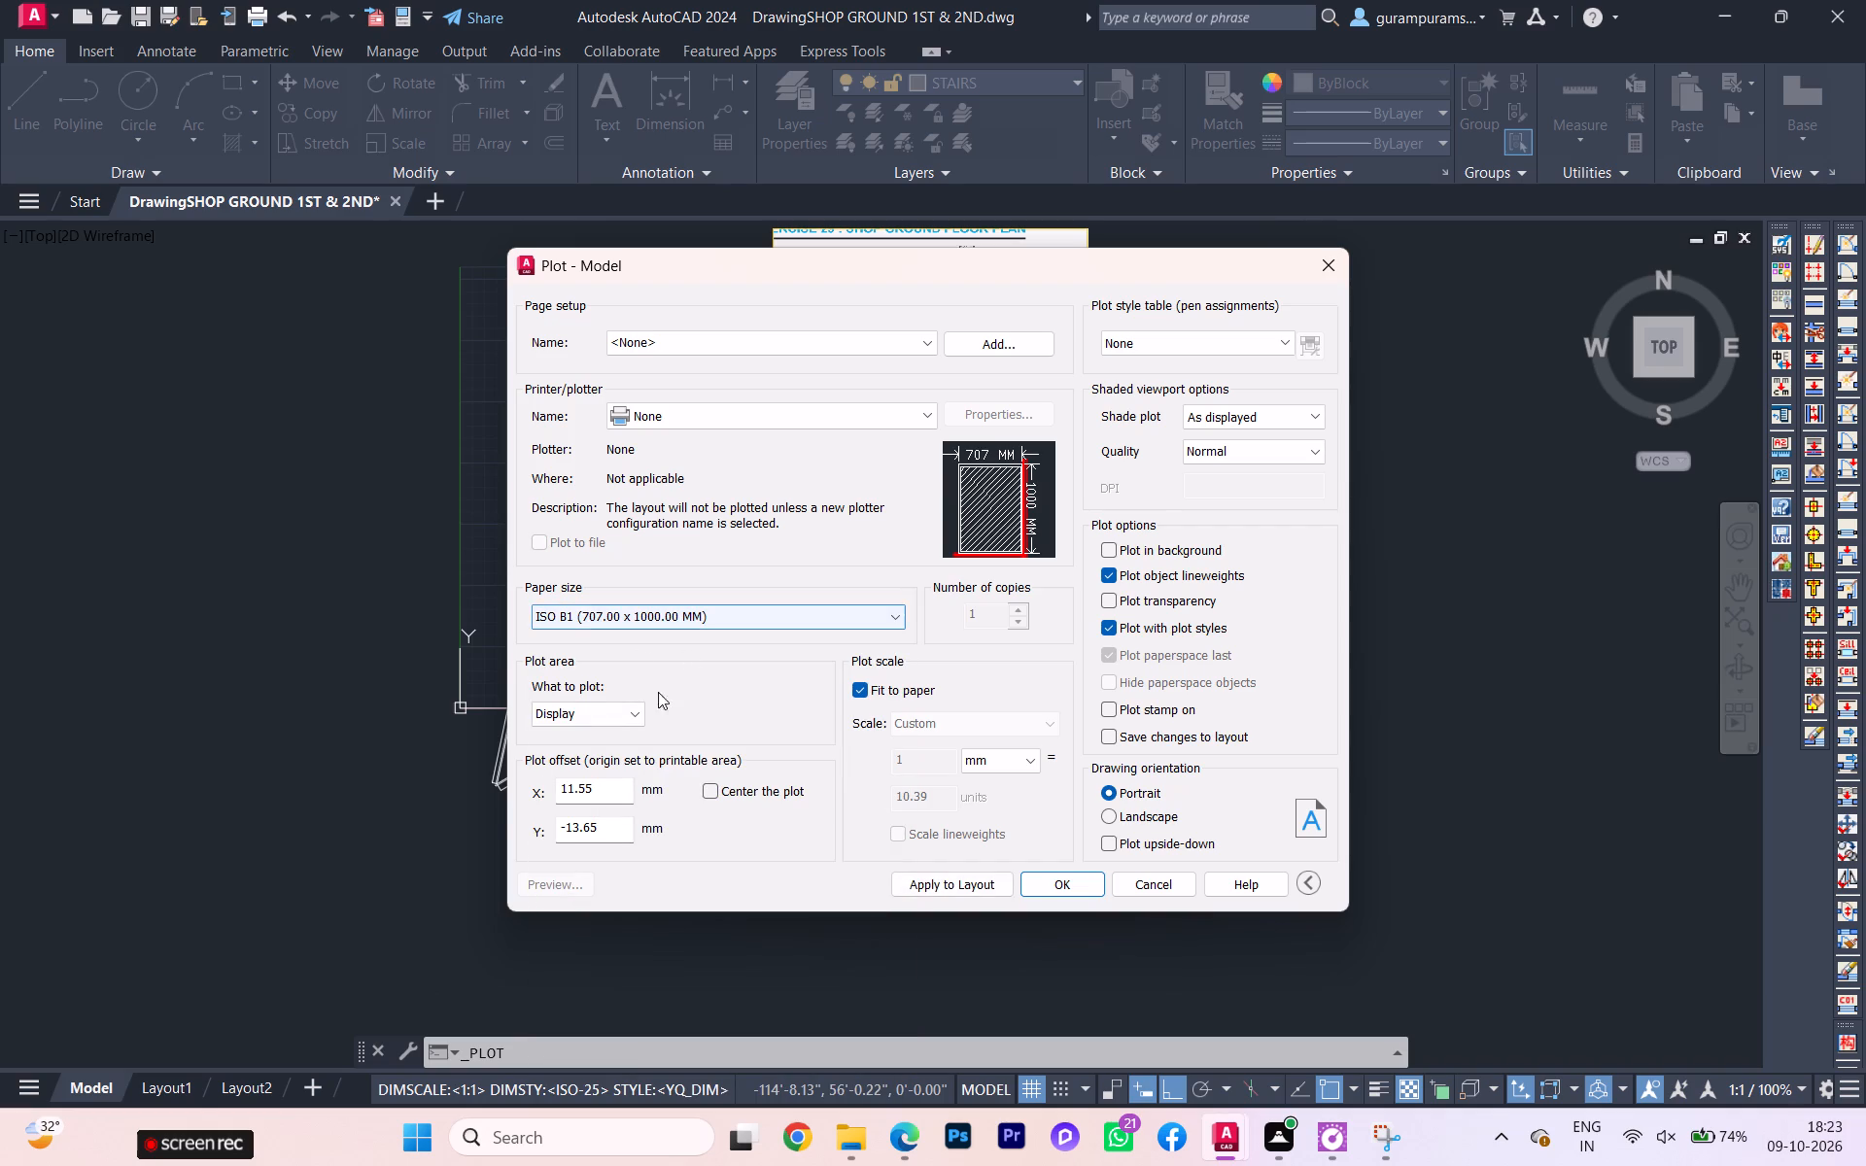
left_click(1000, 761)
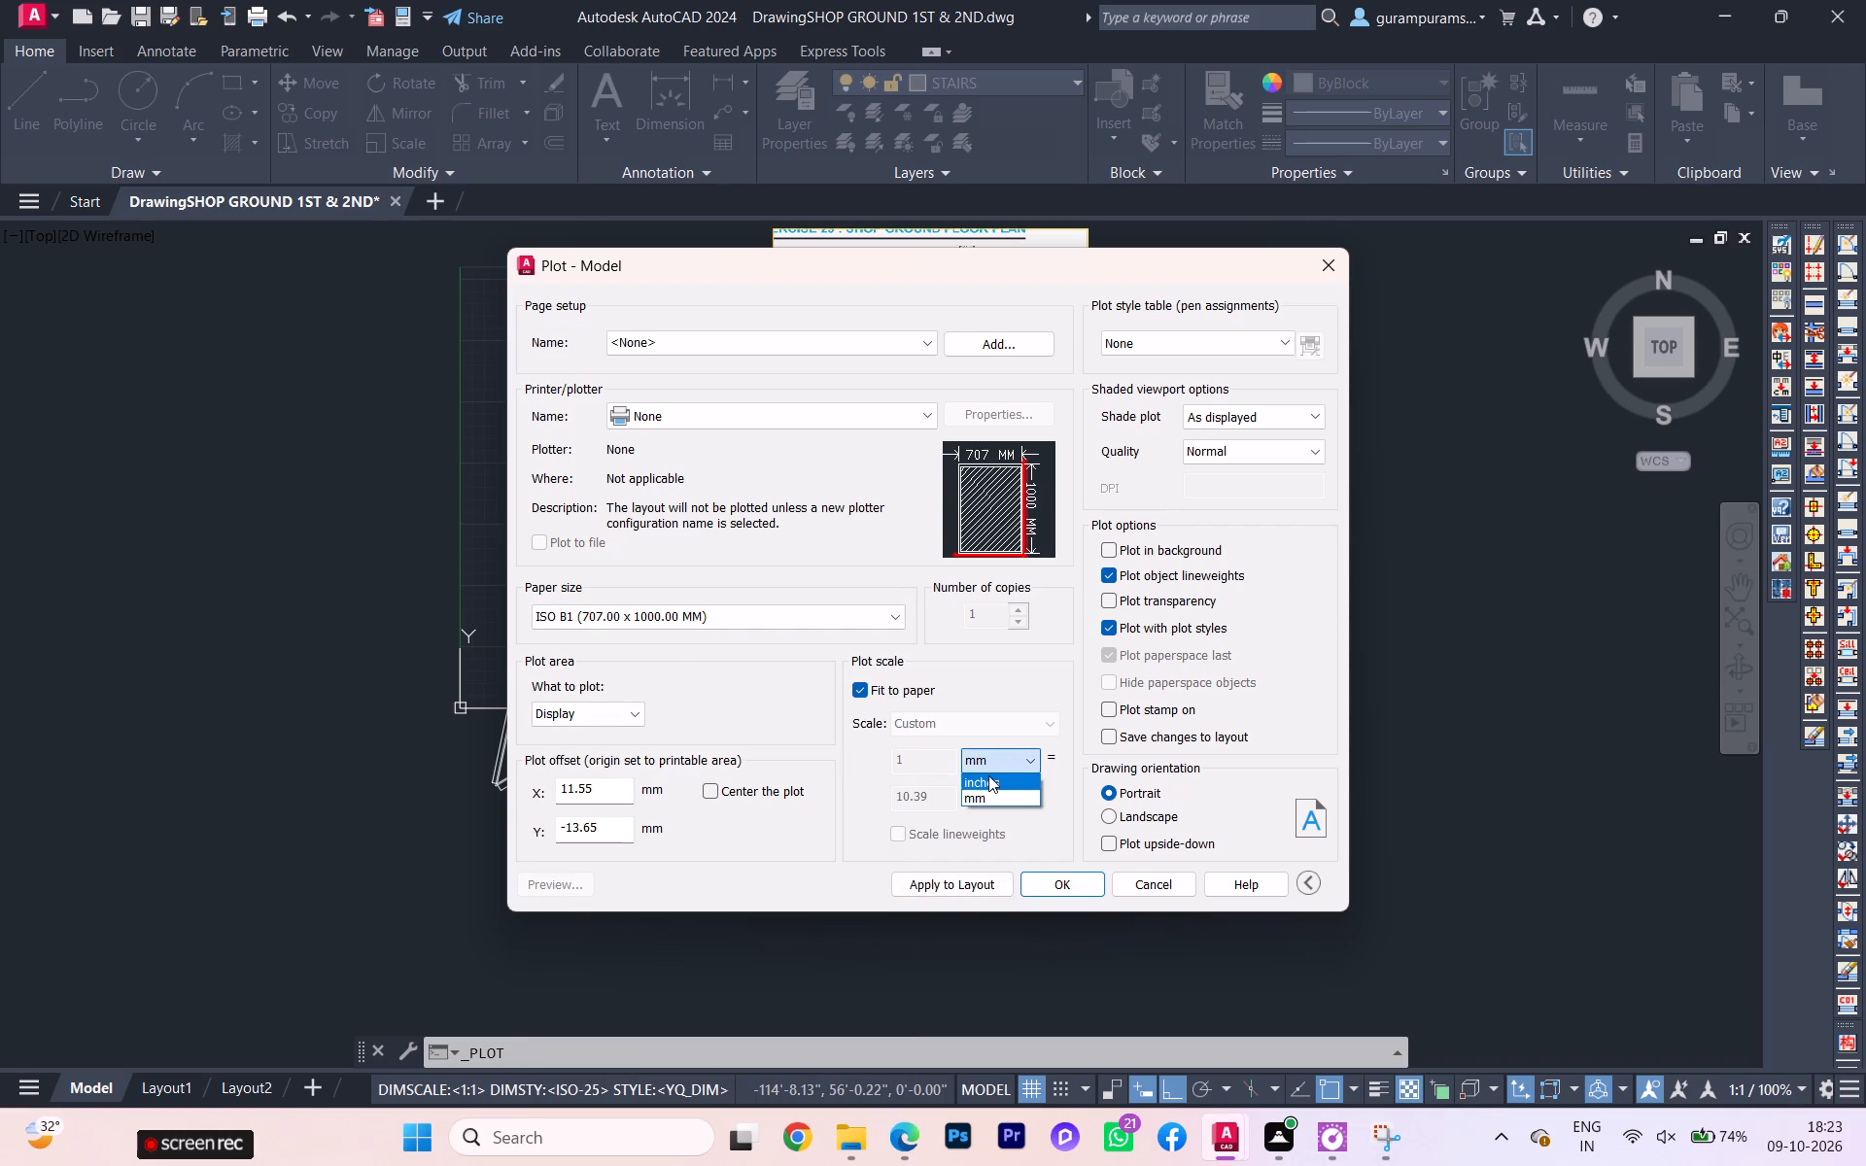
left_click(988, 775)
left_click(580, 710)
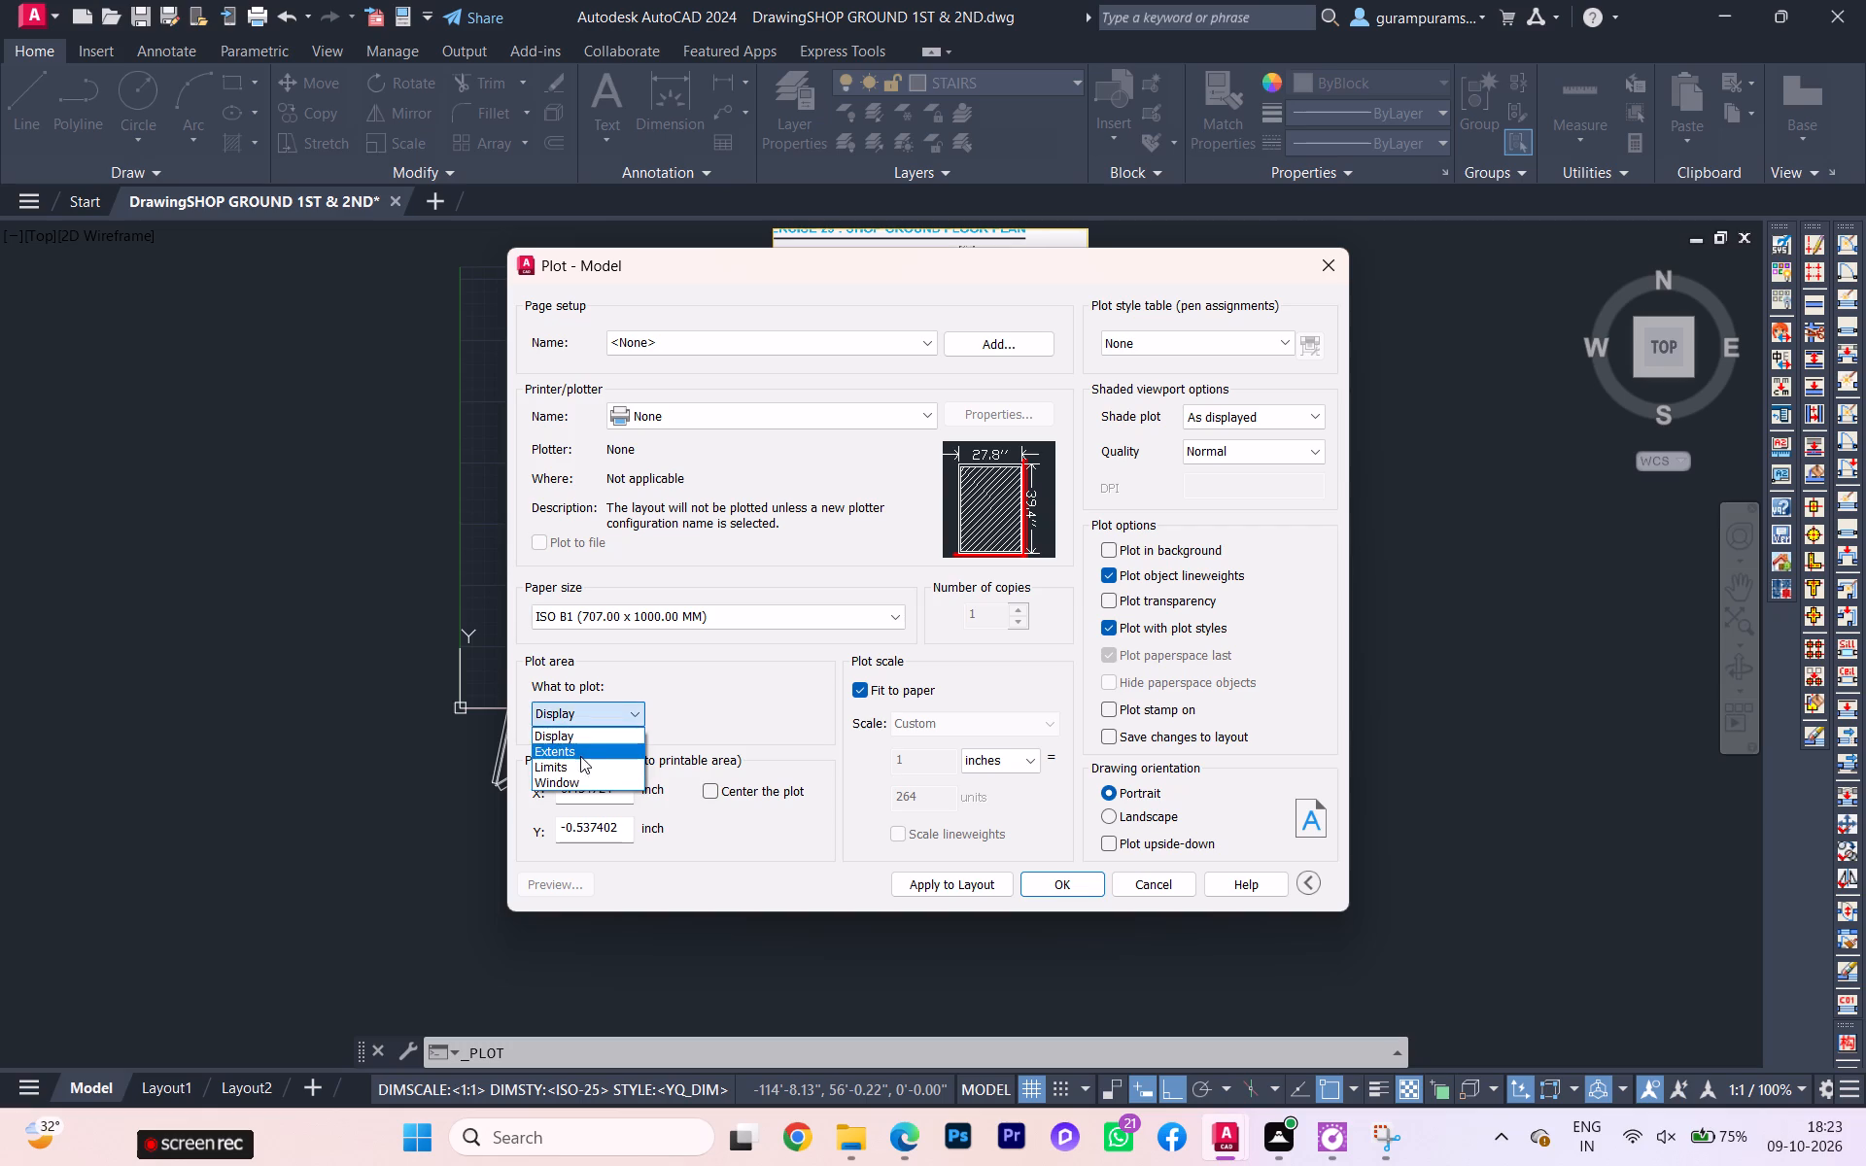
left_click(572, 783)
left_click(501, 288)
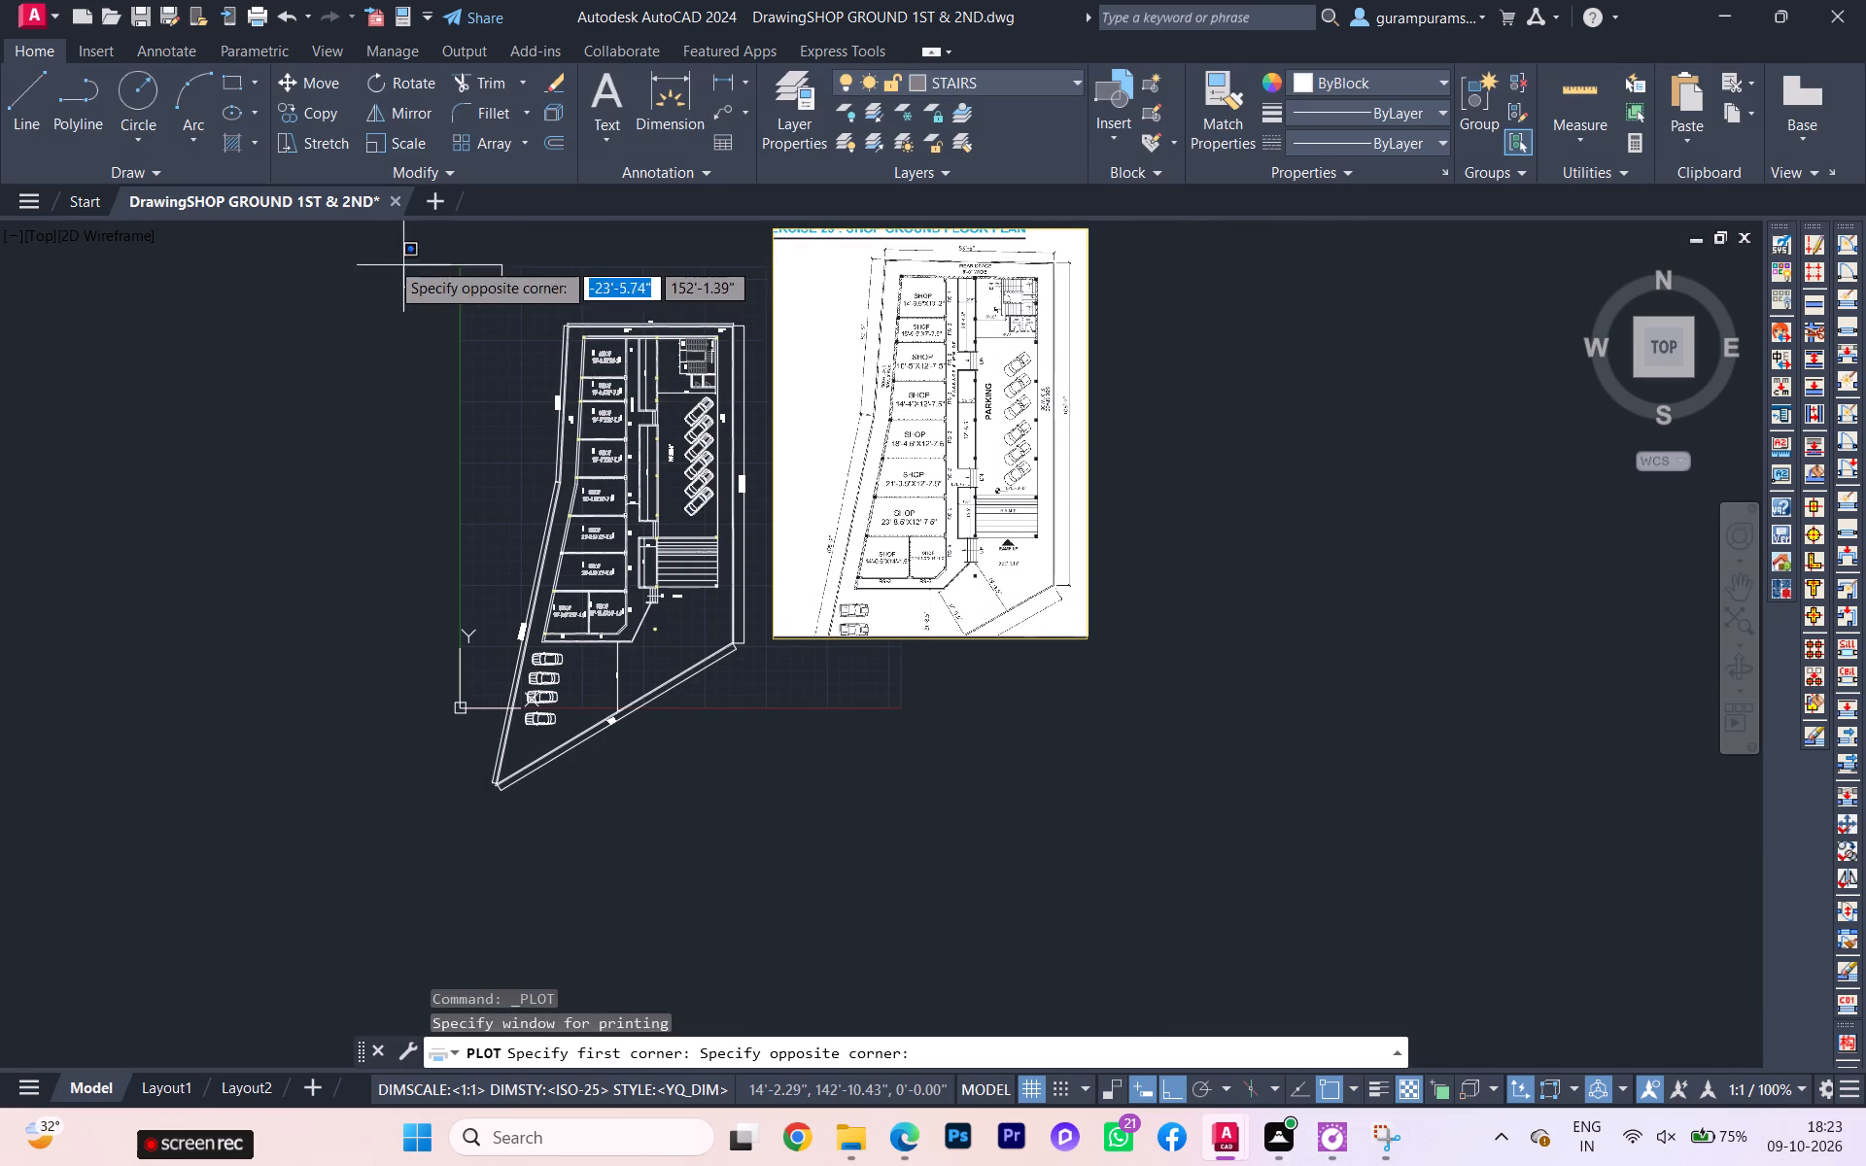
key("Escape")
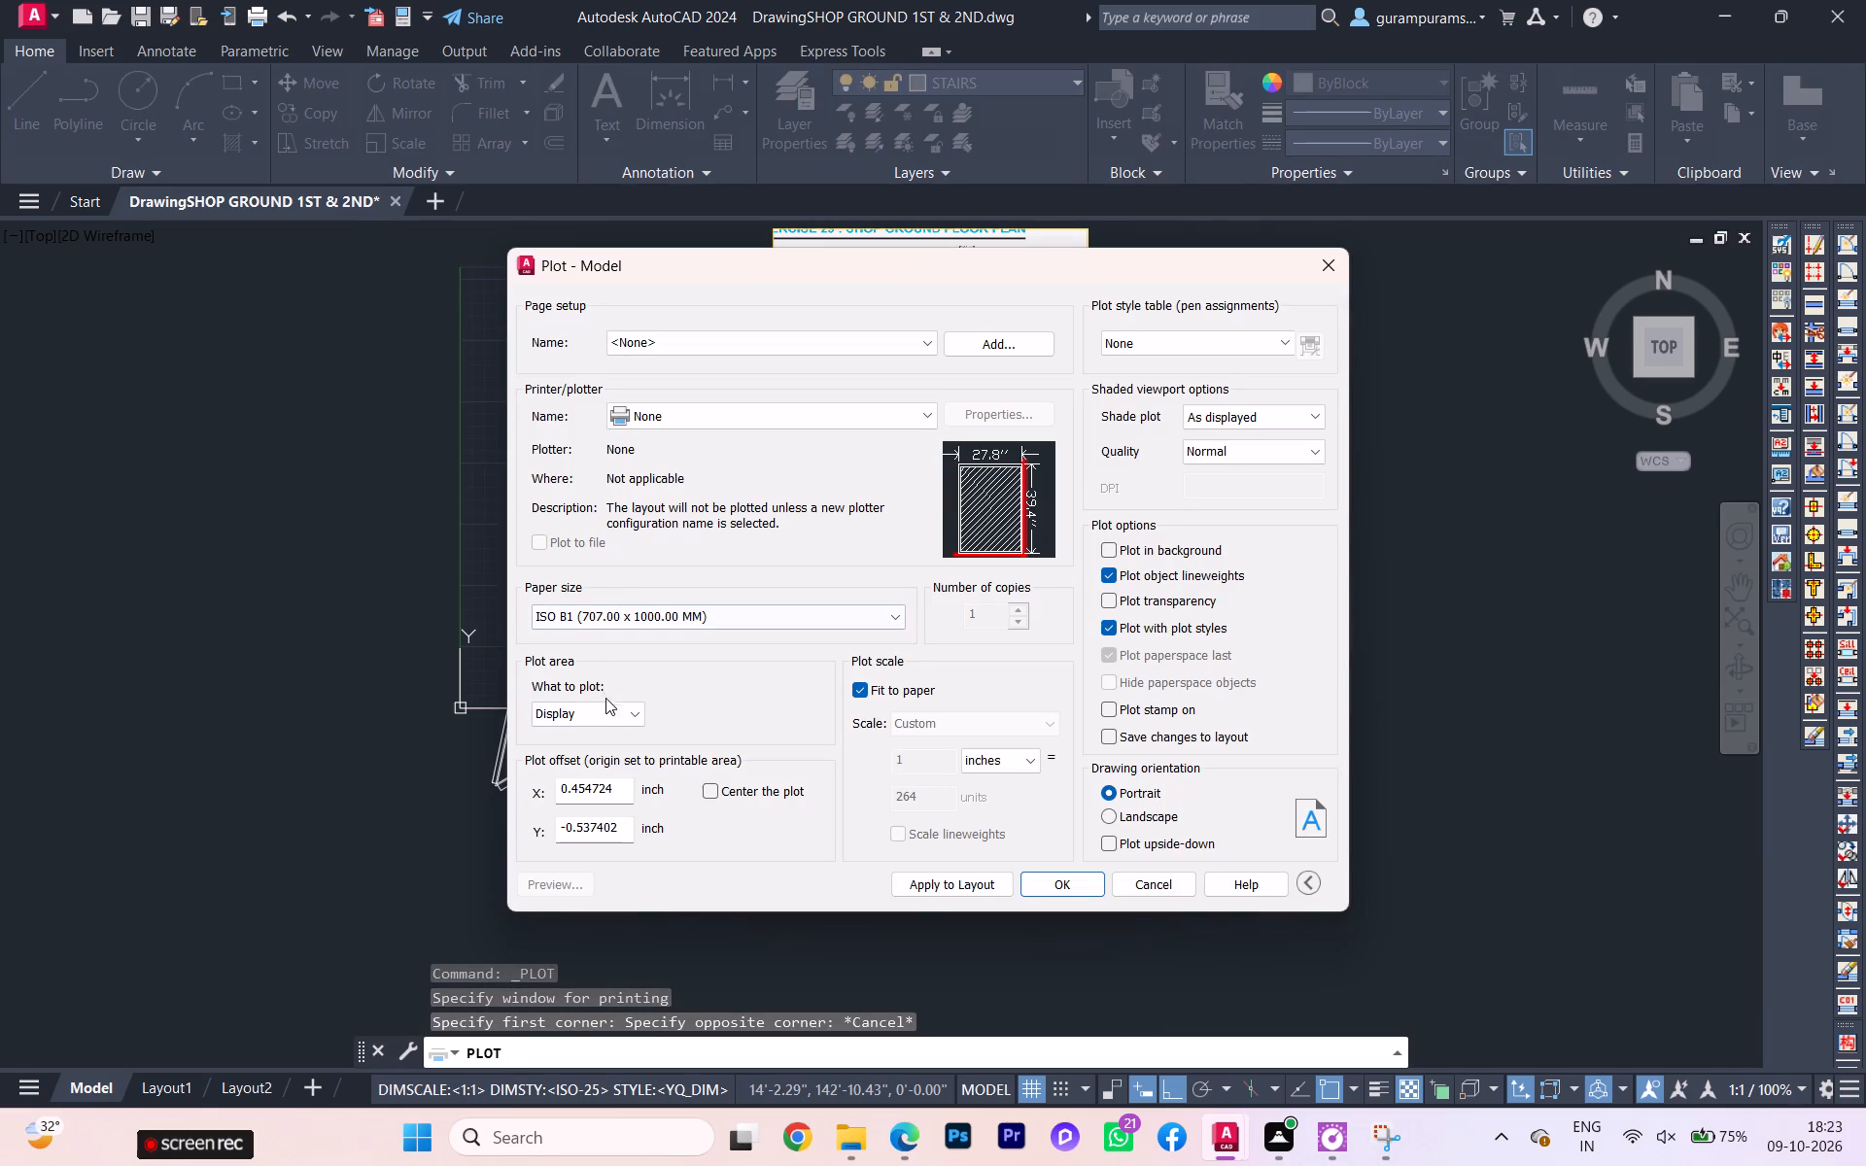
Set the plot area to a window enclosing the whole drawn floor plan, excluding the reference image, and center the plot.
left_click(605, 704)
left_click(567, 775)
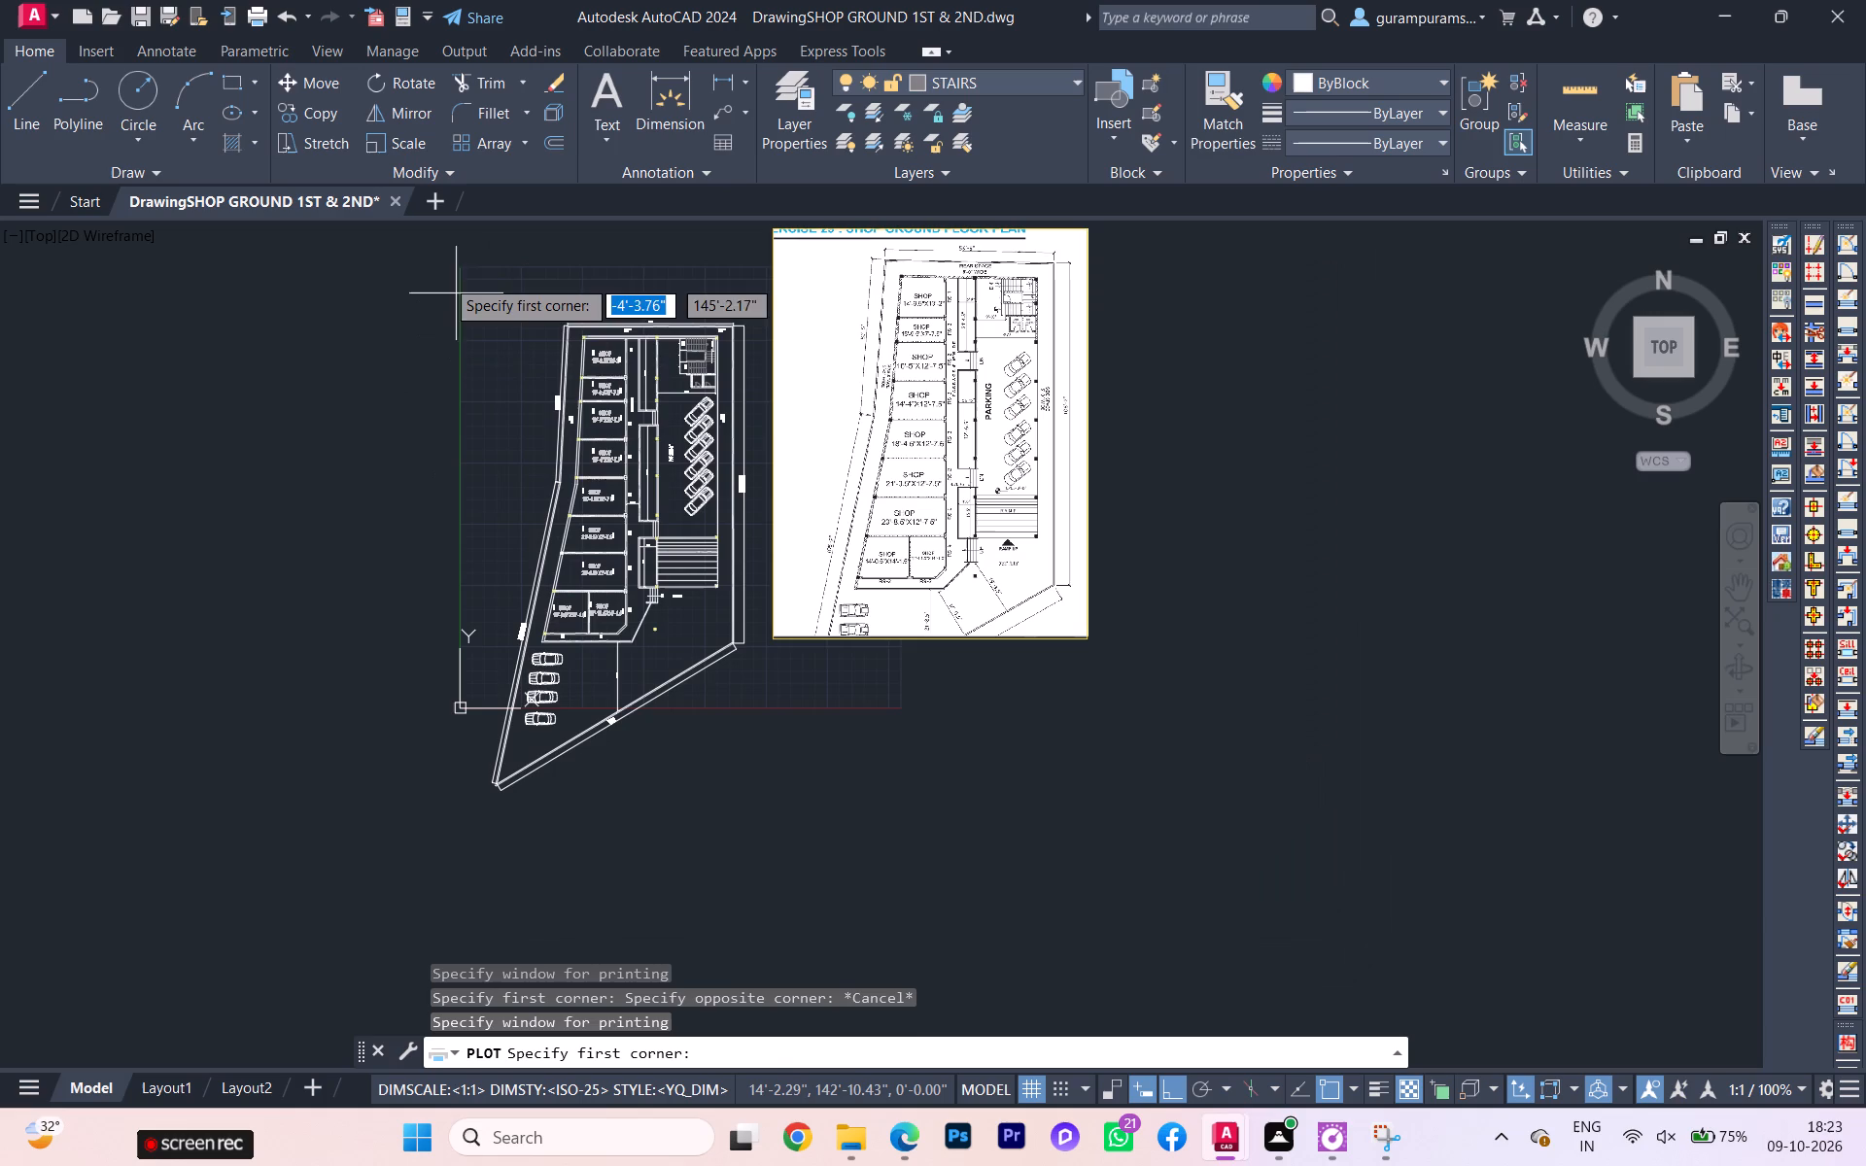
left_click(444, 276)
left_click(777, 833)
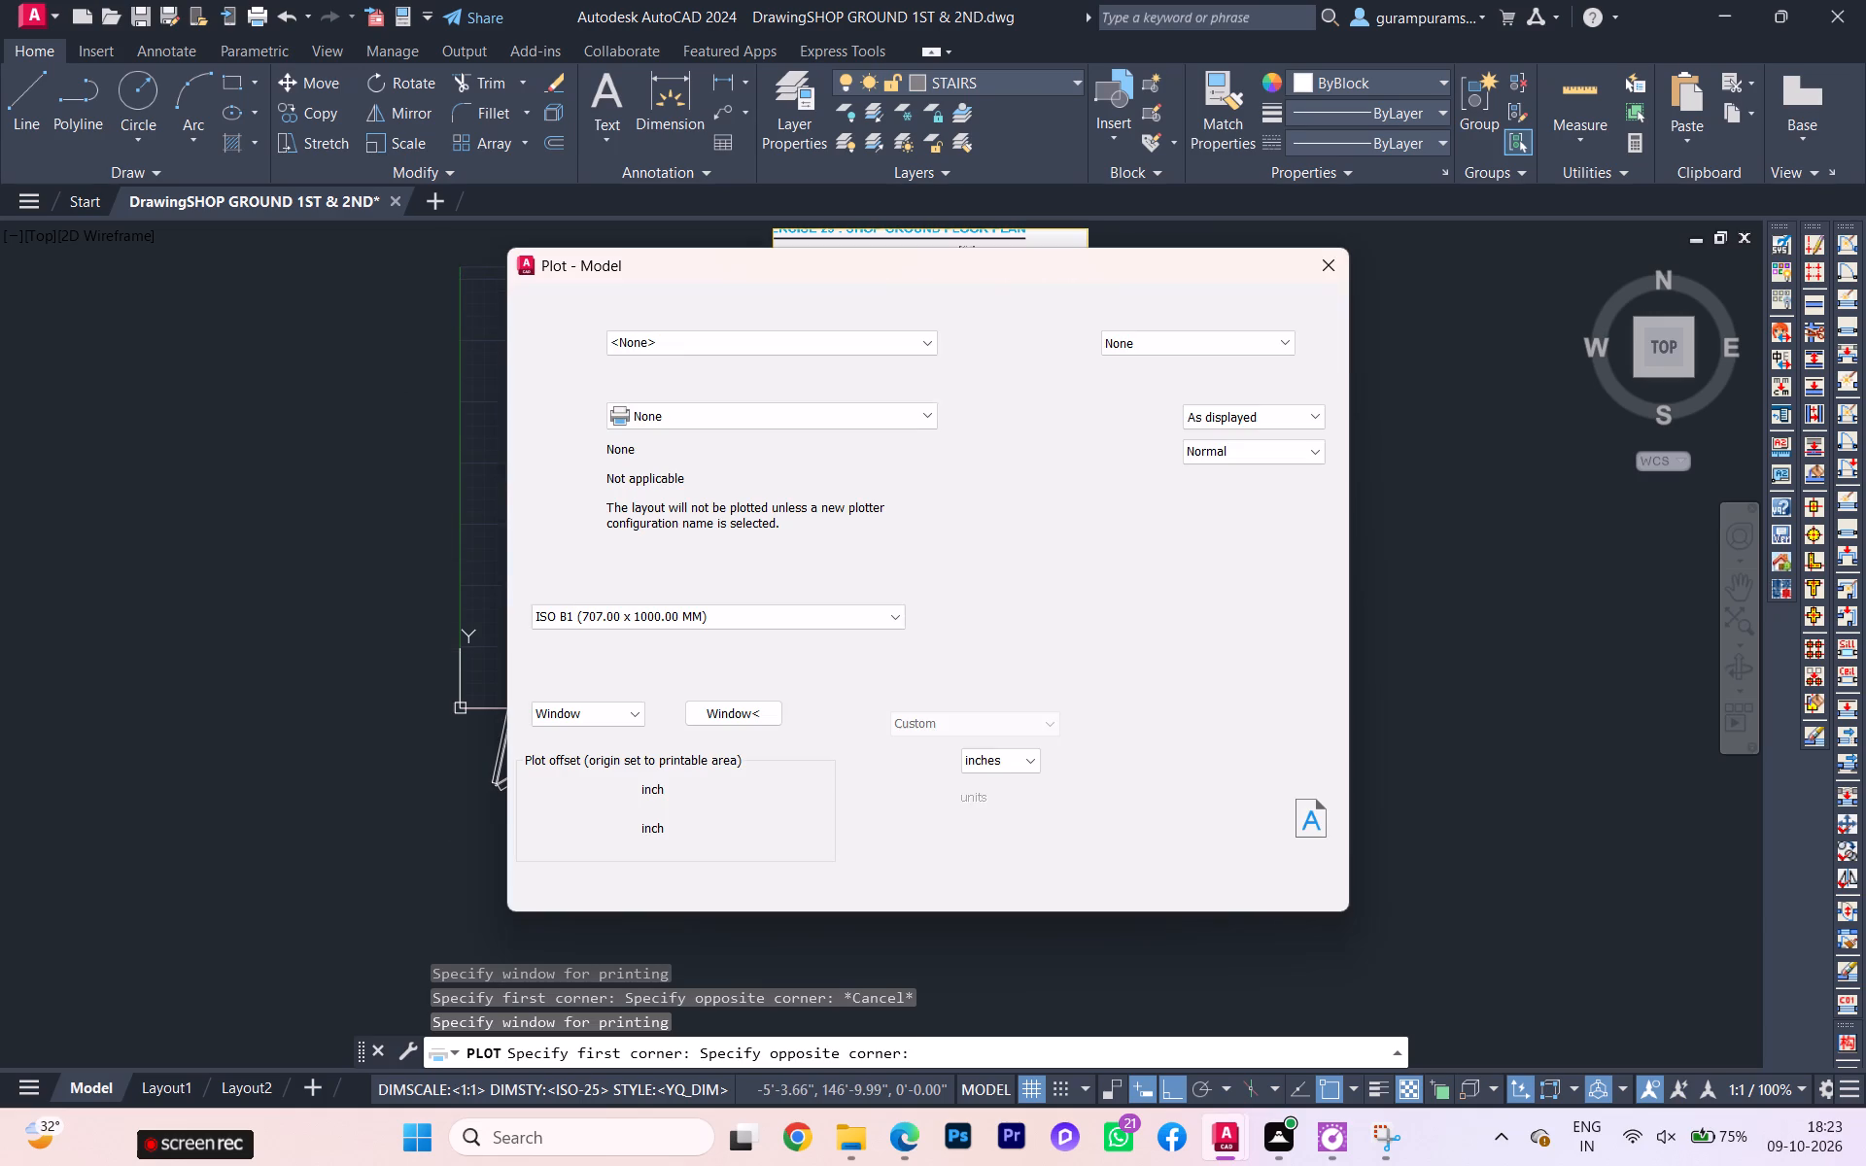
left_click(716, 799)
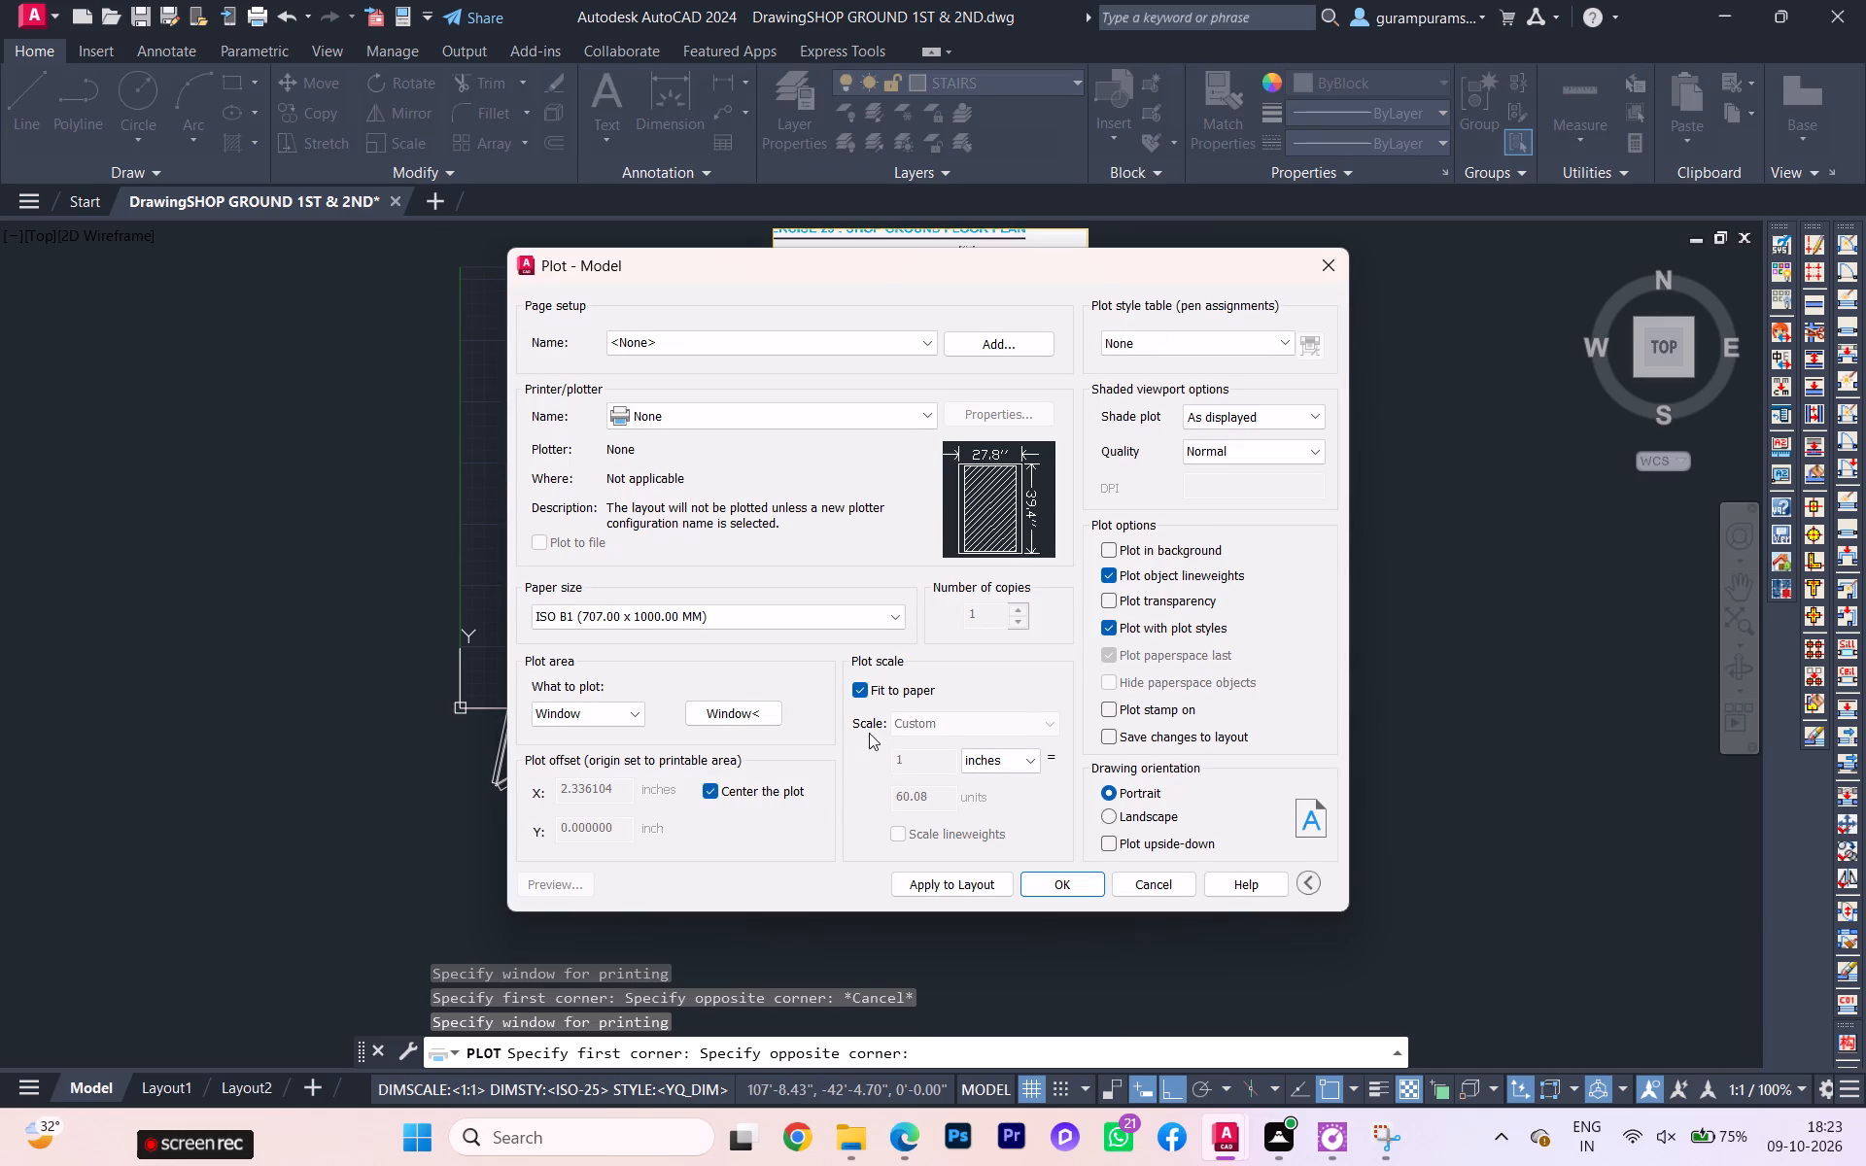
Set the plotter to DWG To PDF.pc3 and accept its PDF options unchanged.
left_click(812, 418)
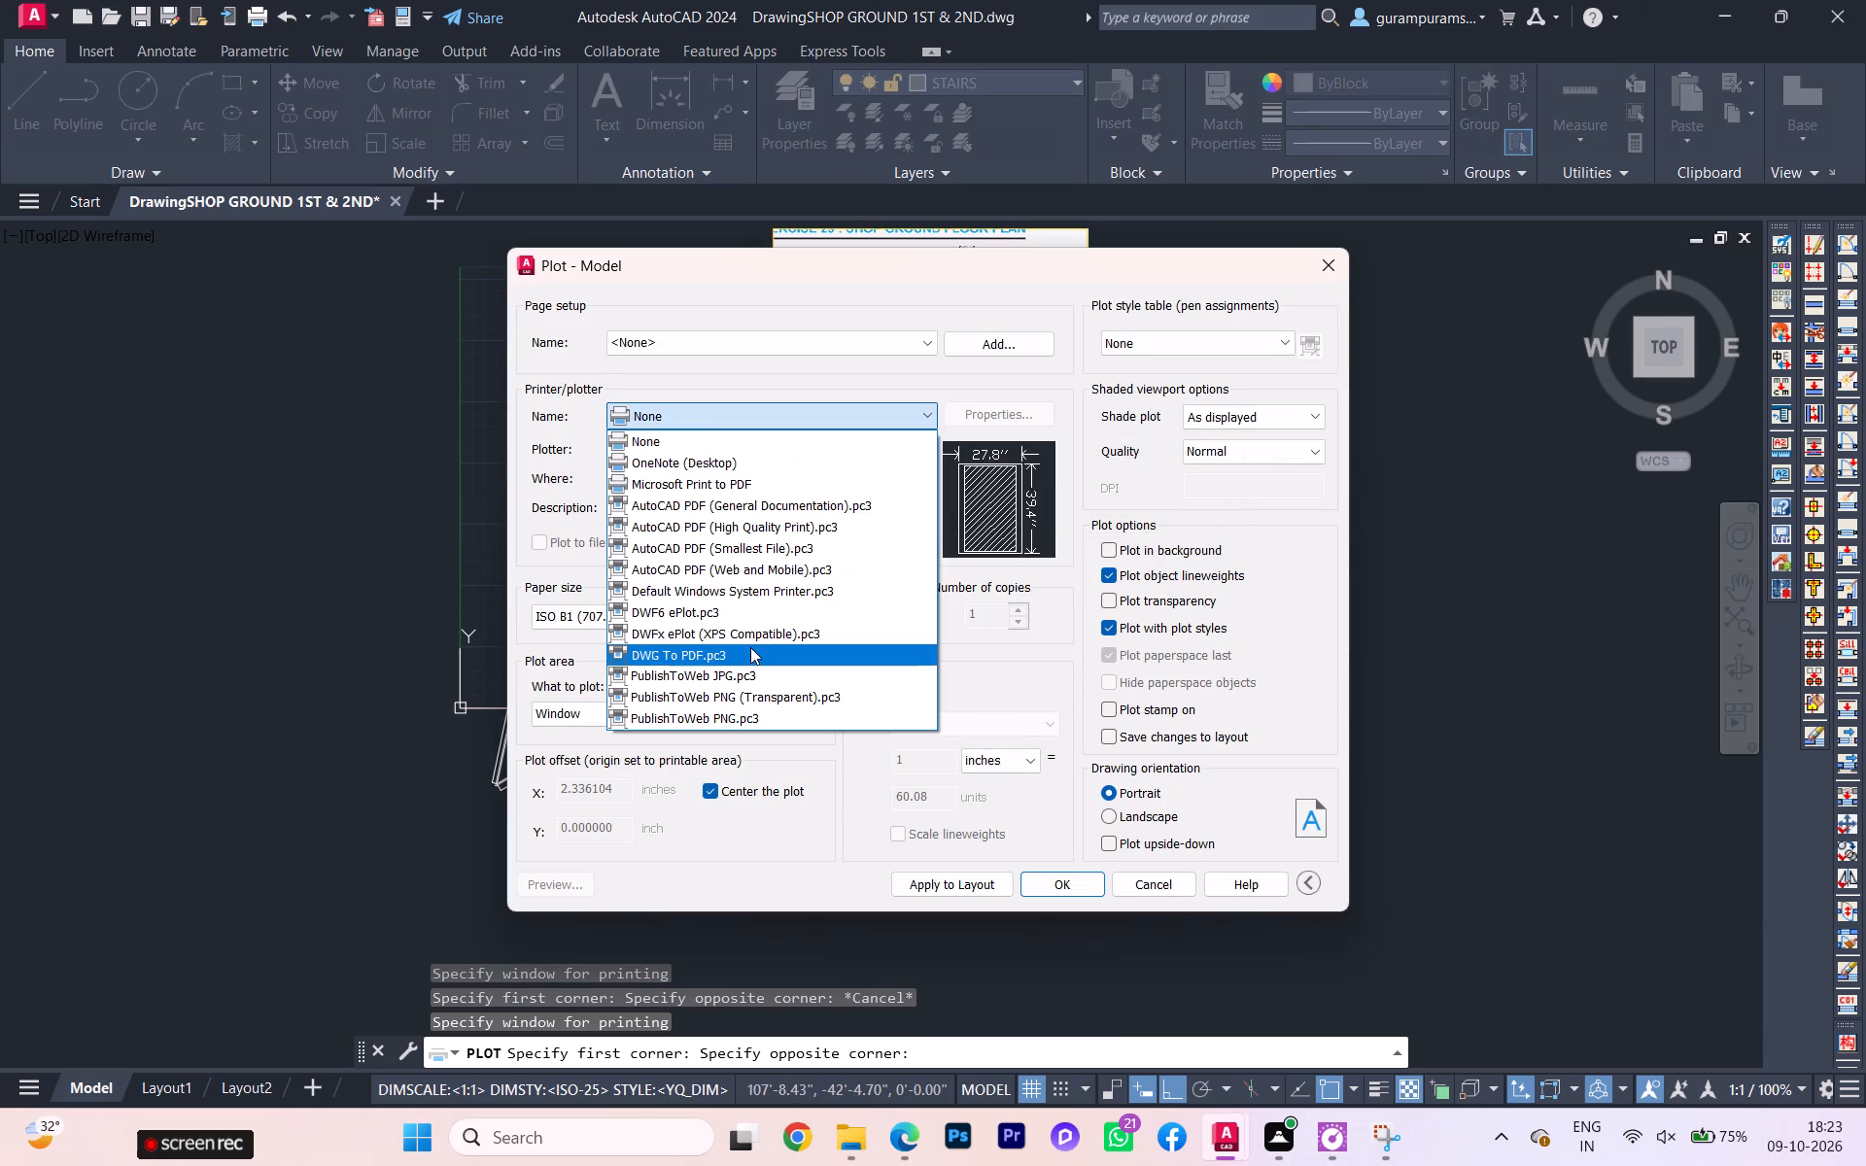
left_click(750, 656)
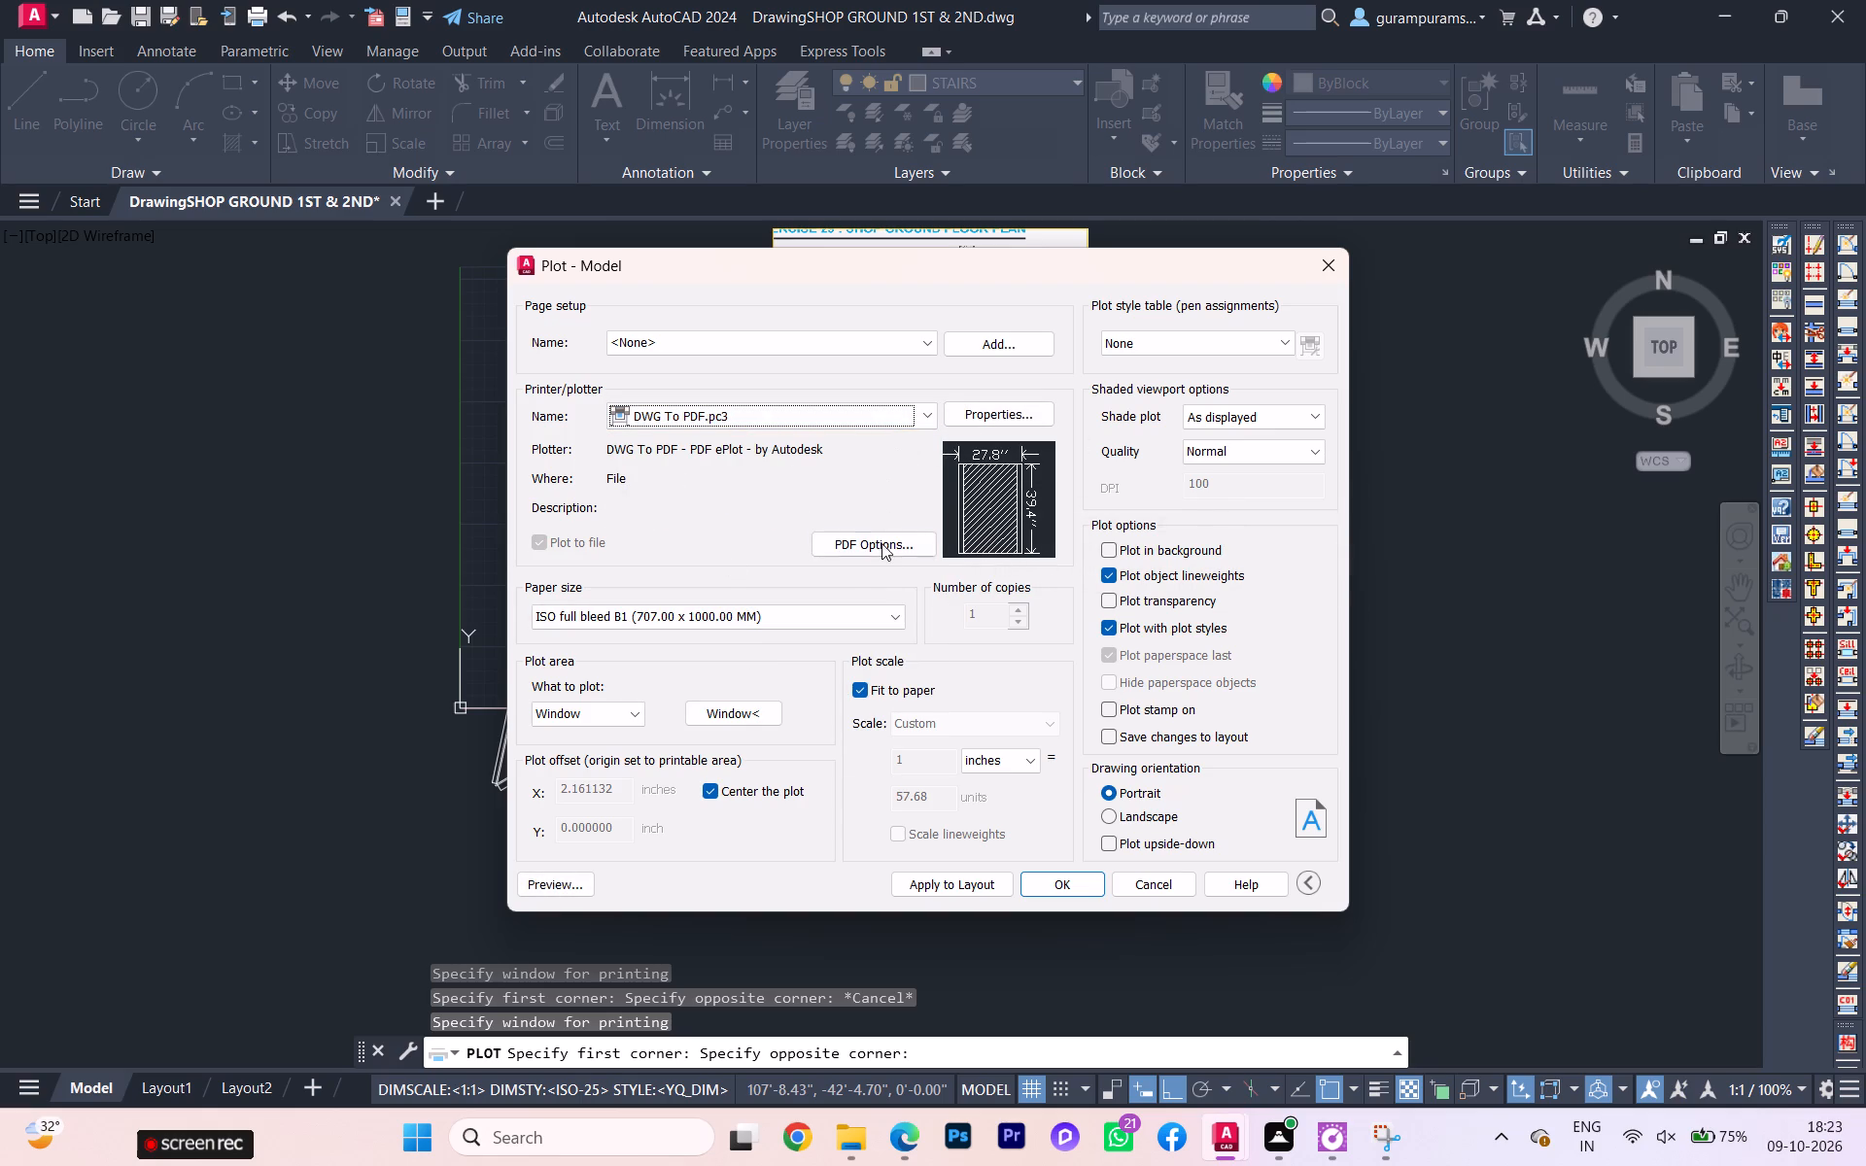
left_click(878, 561)
left_click(882, 544)
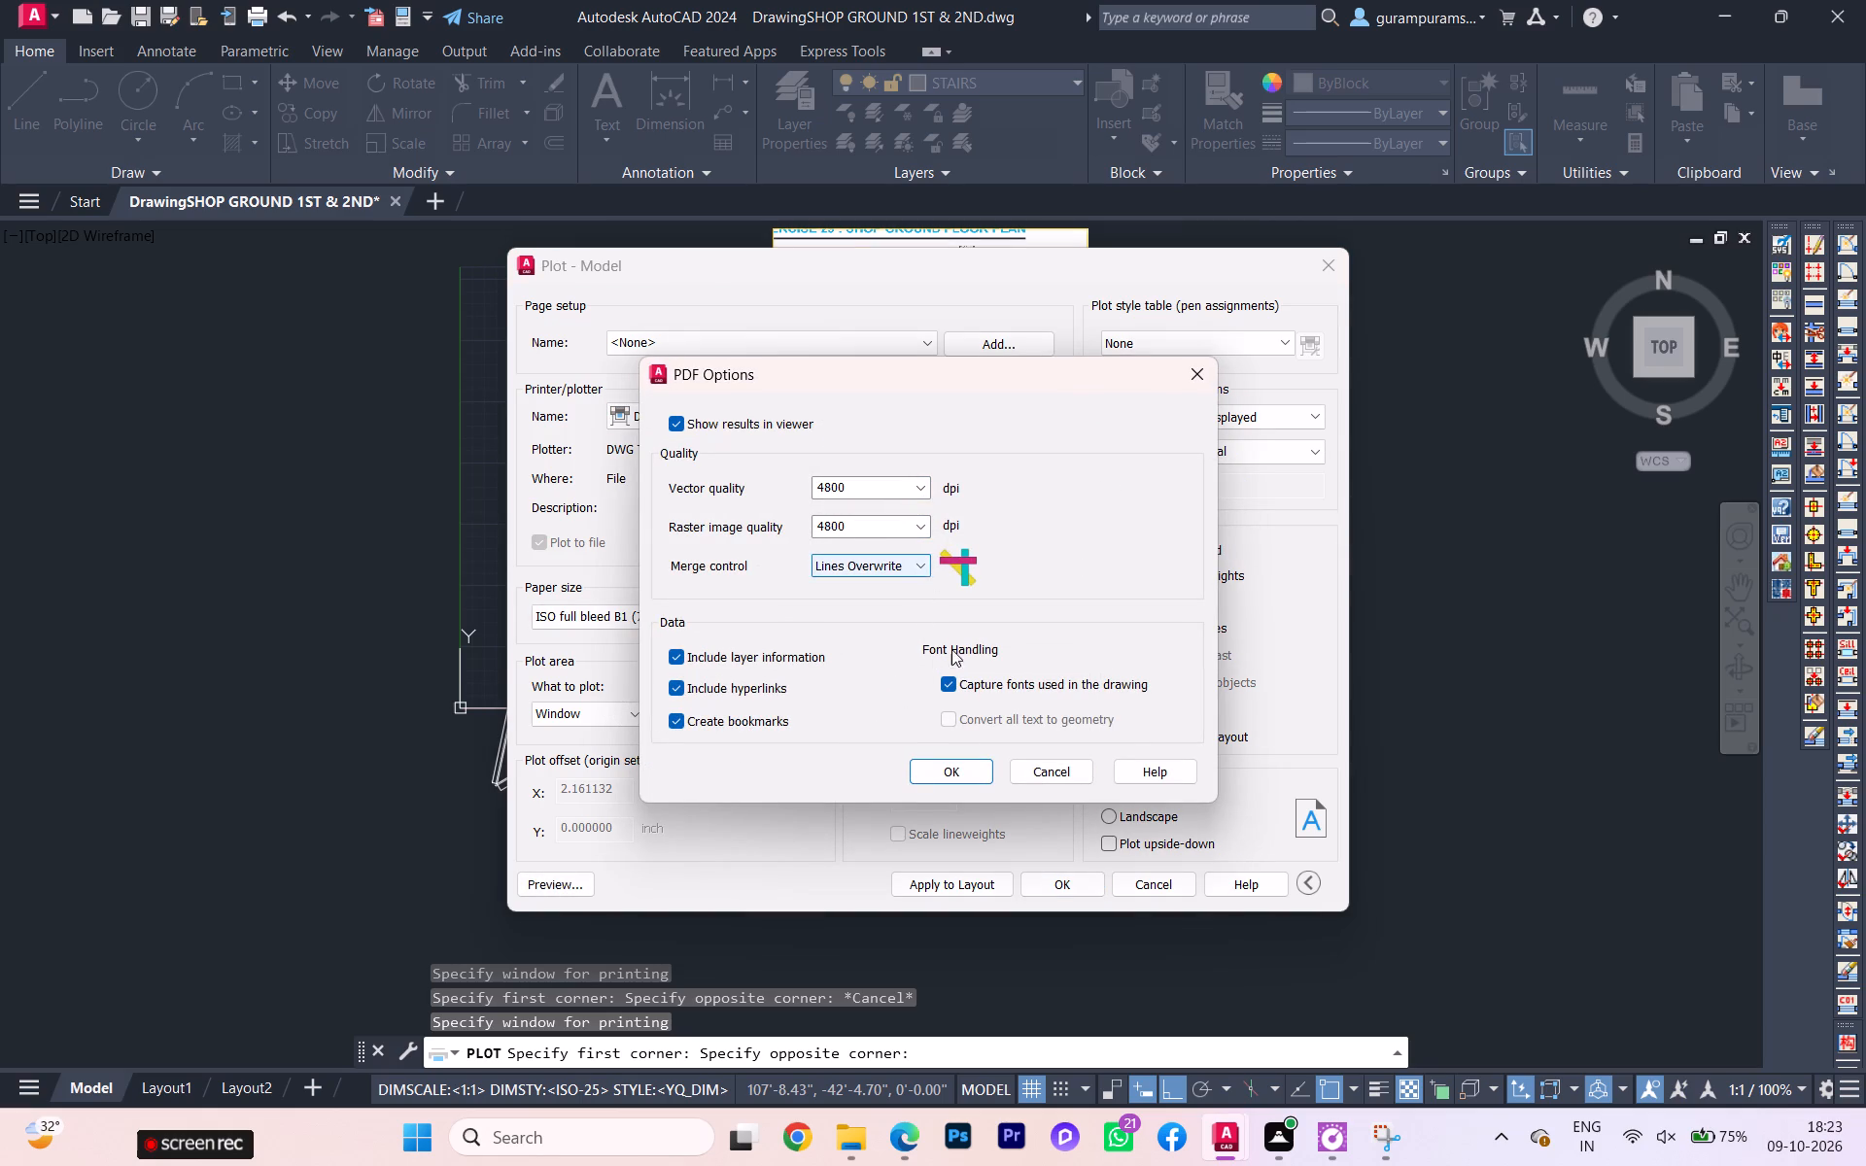
left_click(945, 770)
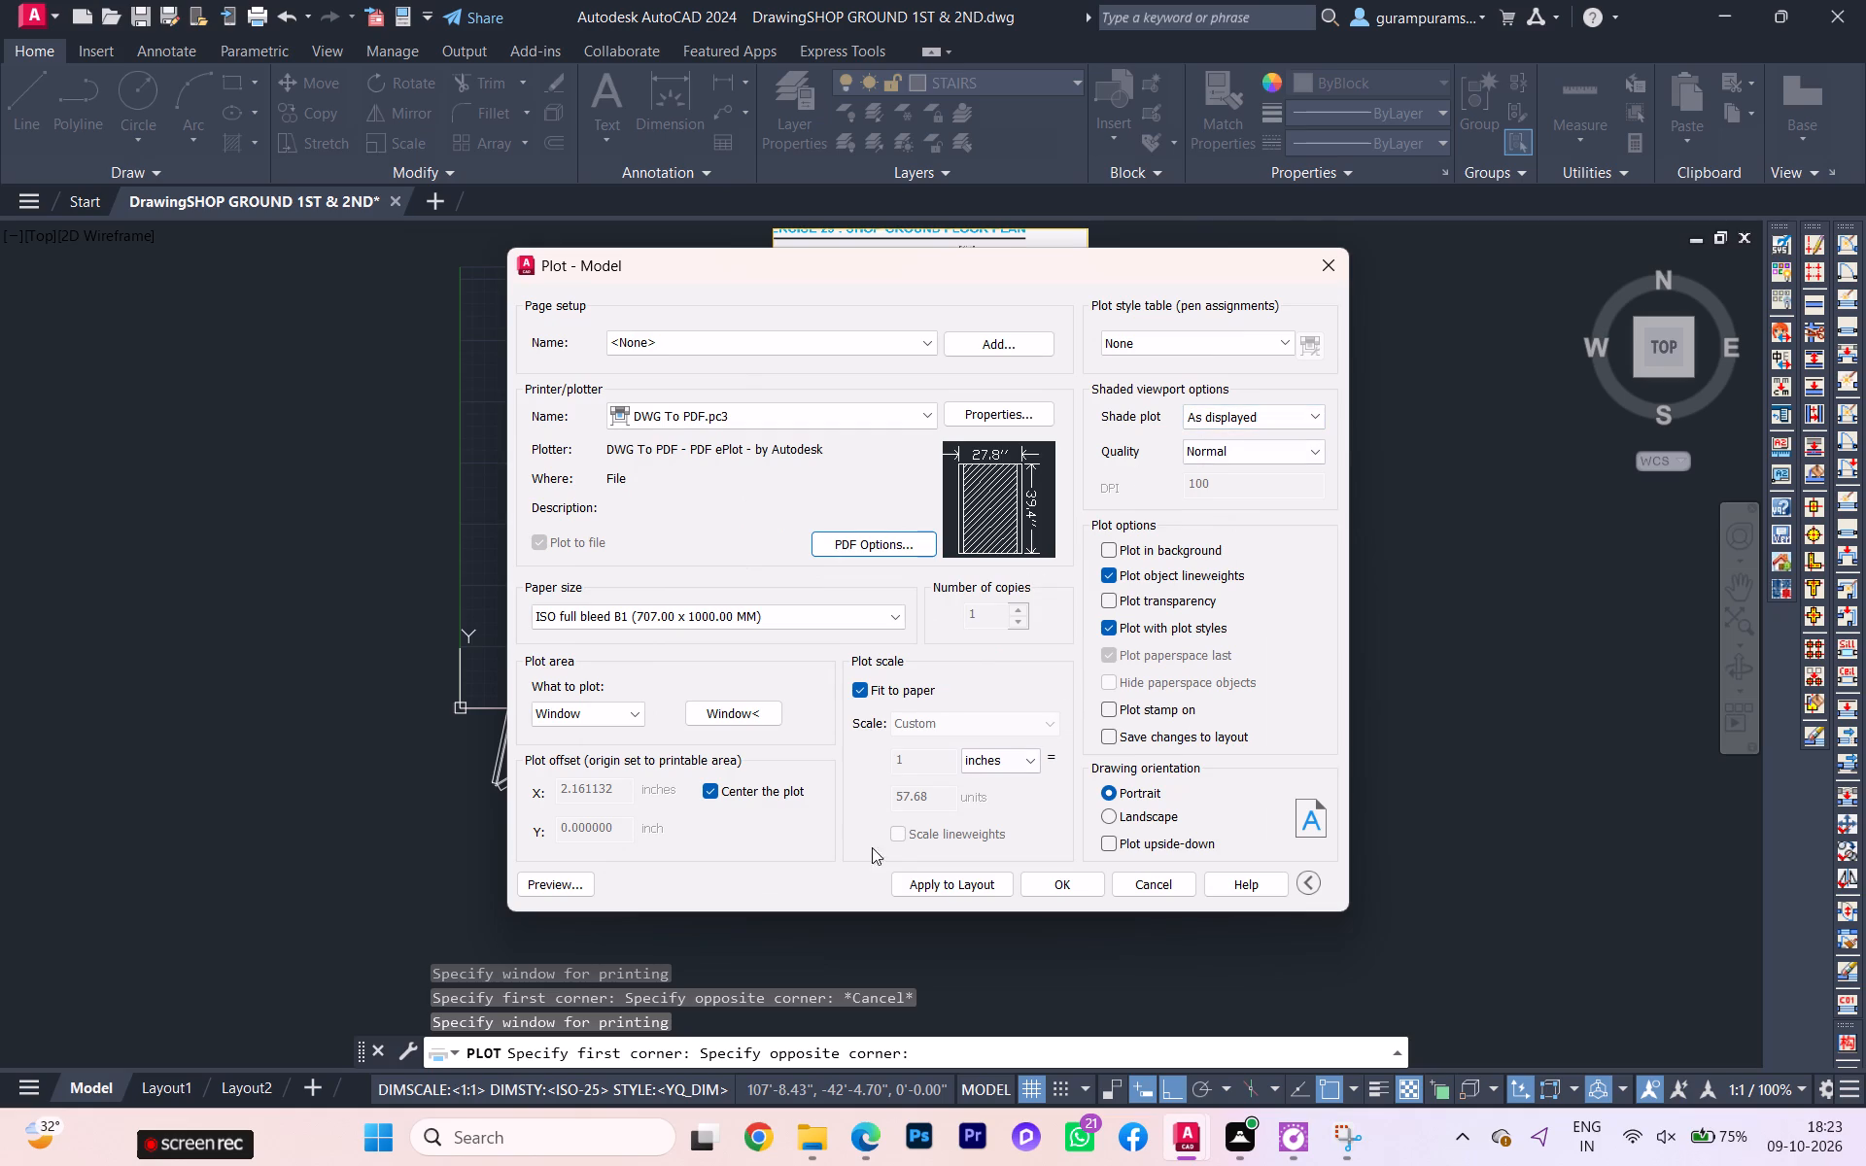
Preview the plot, examine the shop floor plan up close, and close the plot setup without plotting.
left_click(577, 885)
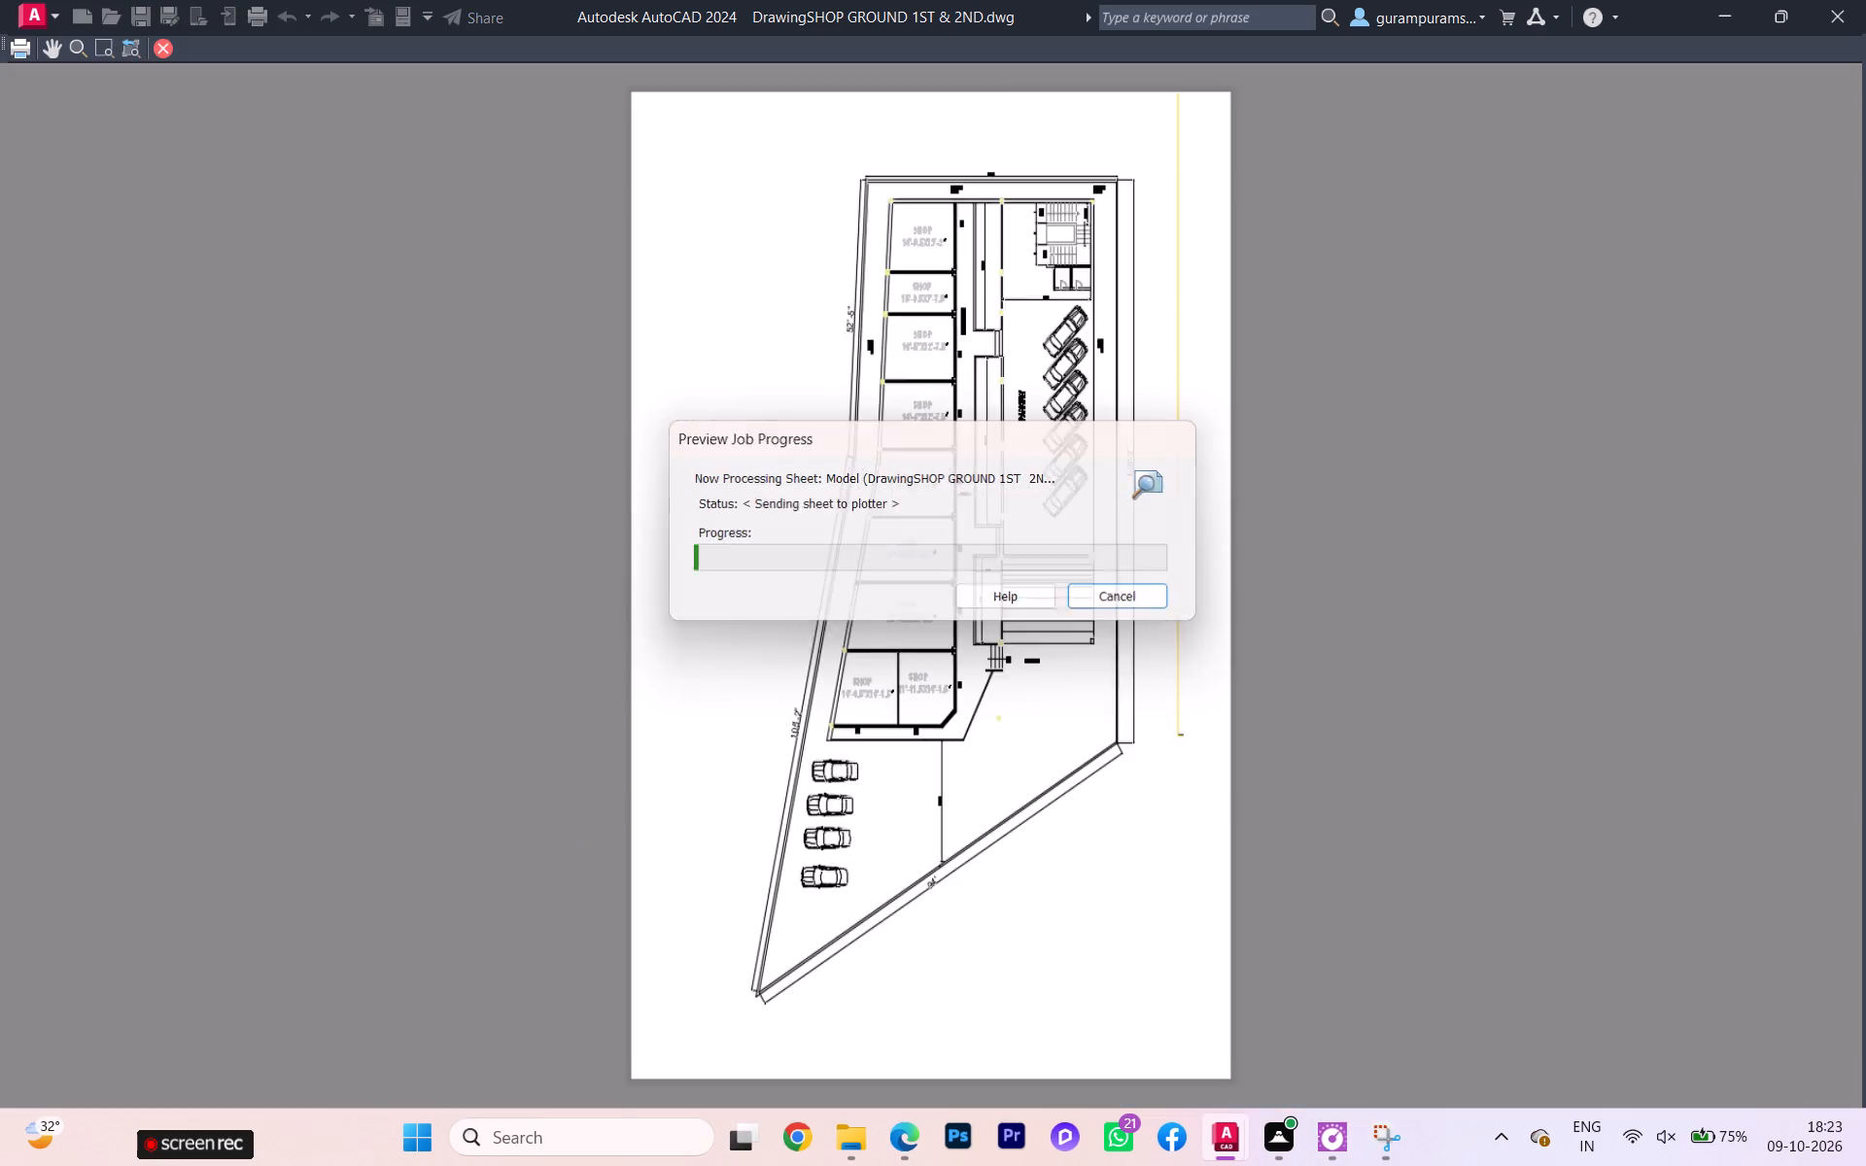
scroll(1054, 560, "up", 2)
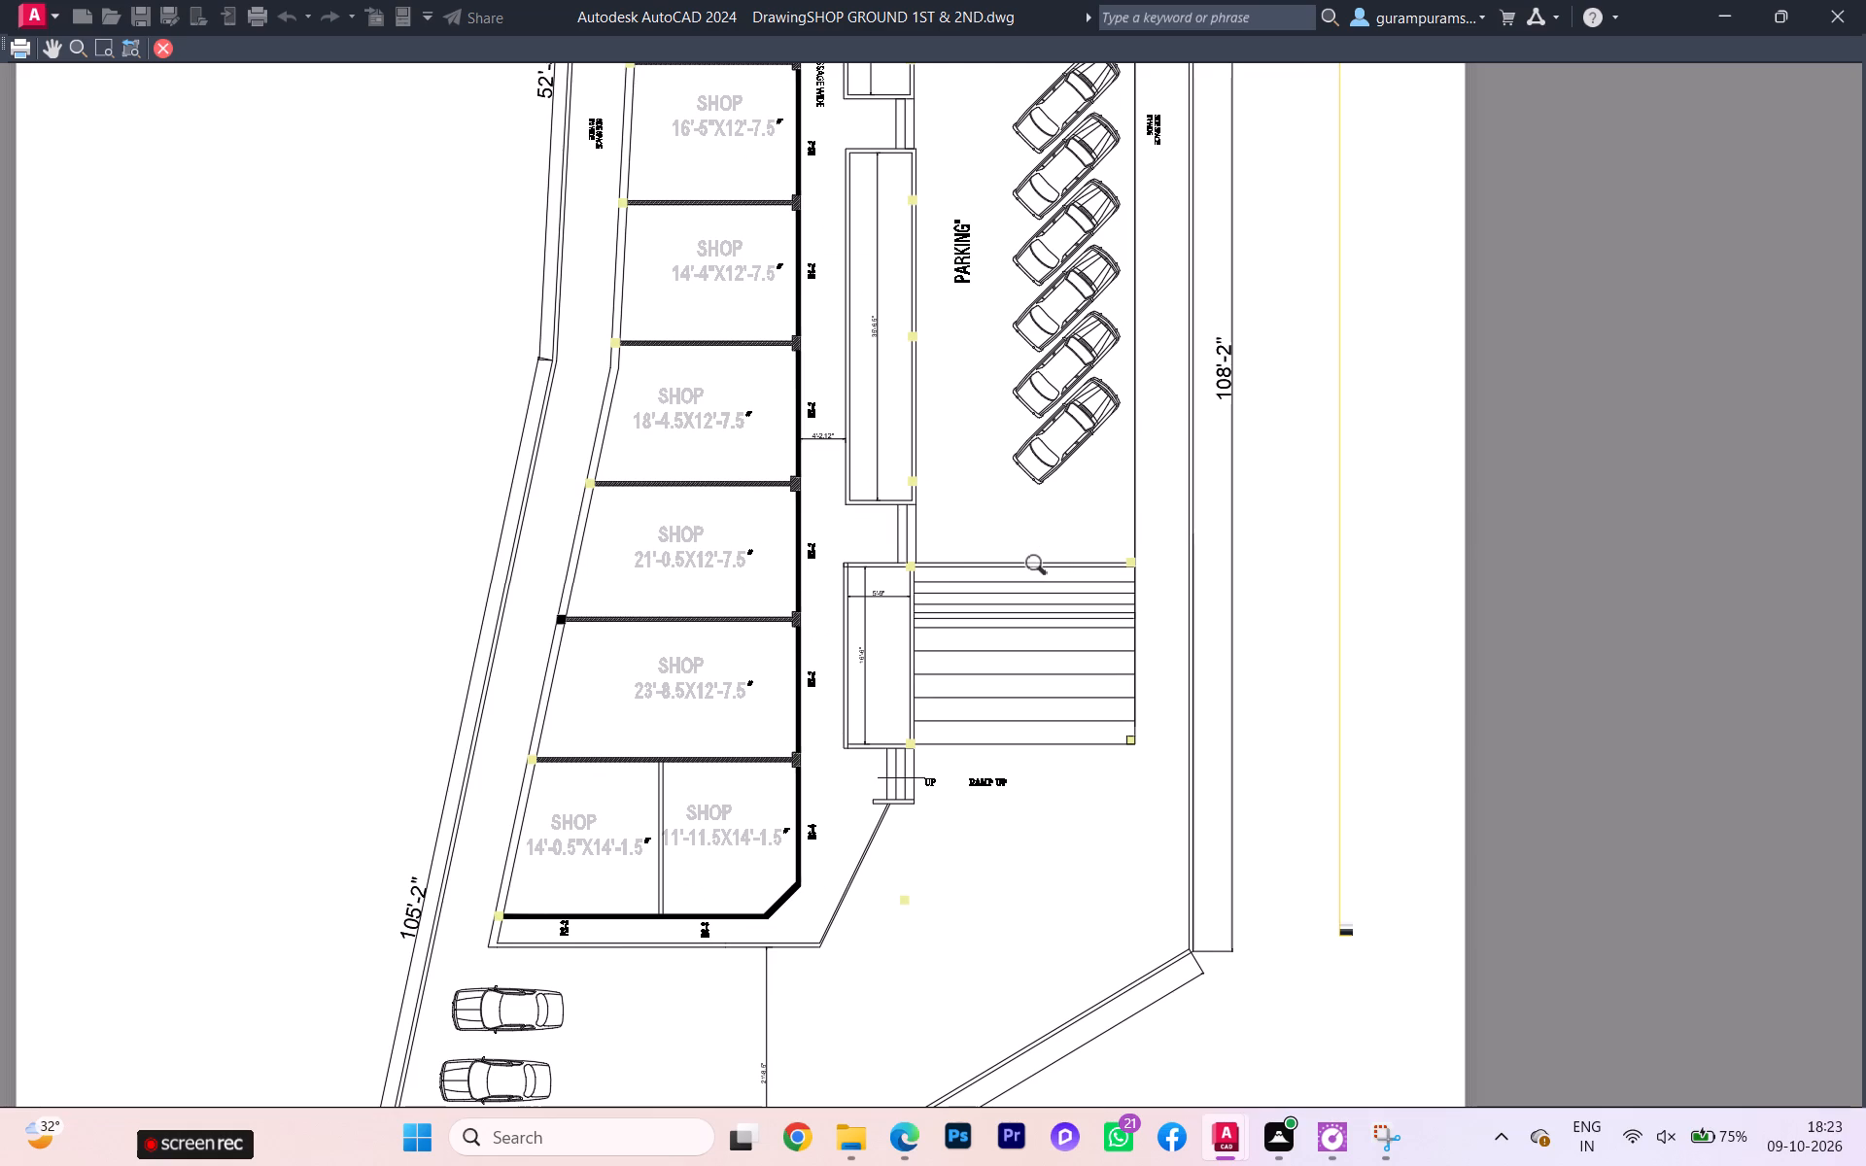
scroll(1042, 568, "down", 1)
scroll(936, 263, "up", 2)
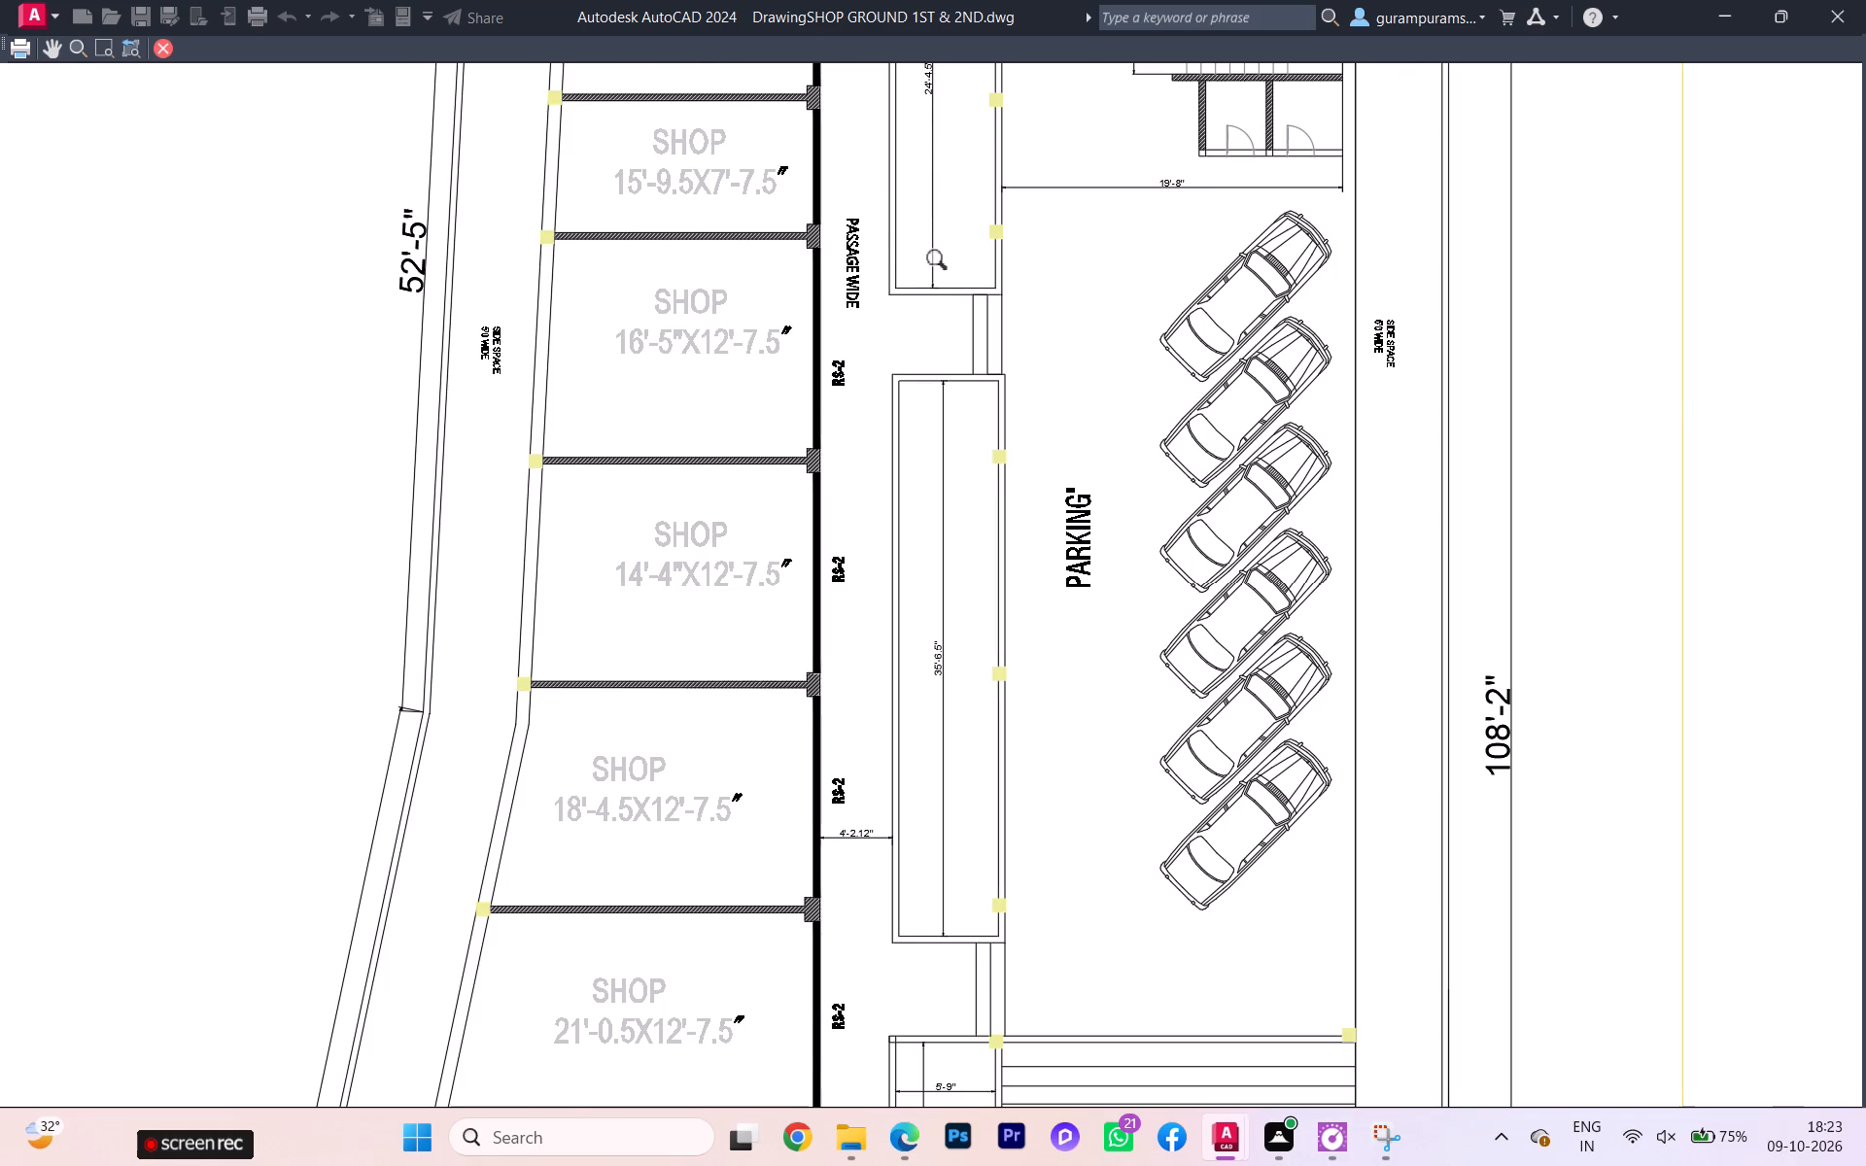
scroll(944, 271, "down", 1)
scroll(944, 273, "up", 2)
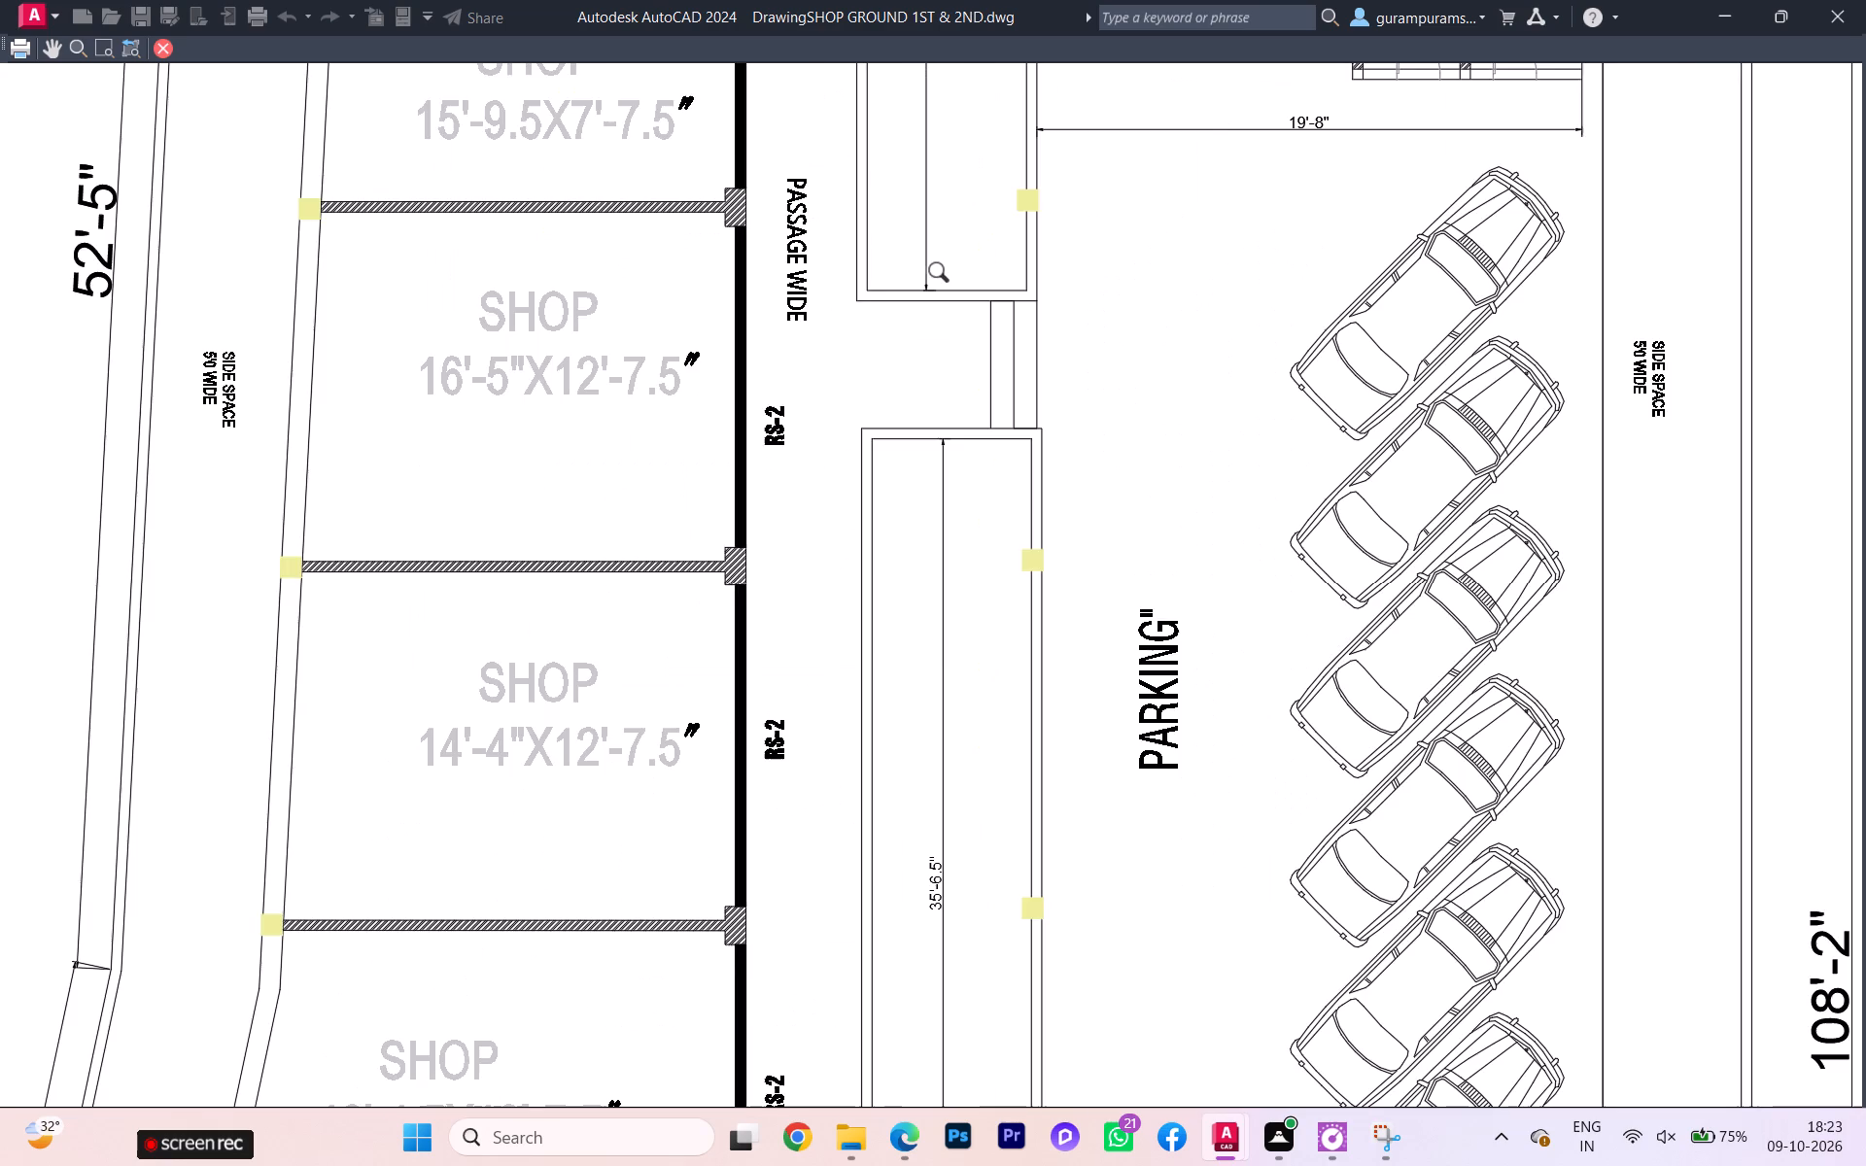
scroll(944, 274, "down", 2)
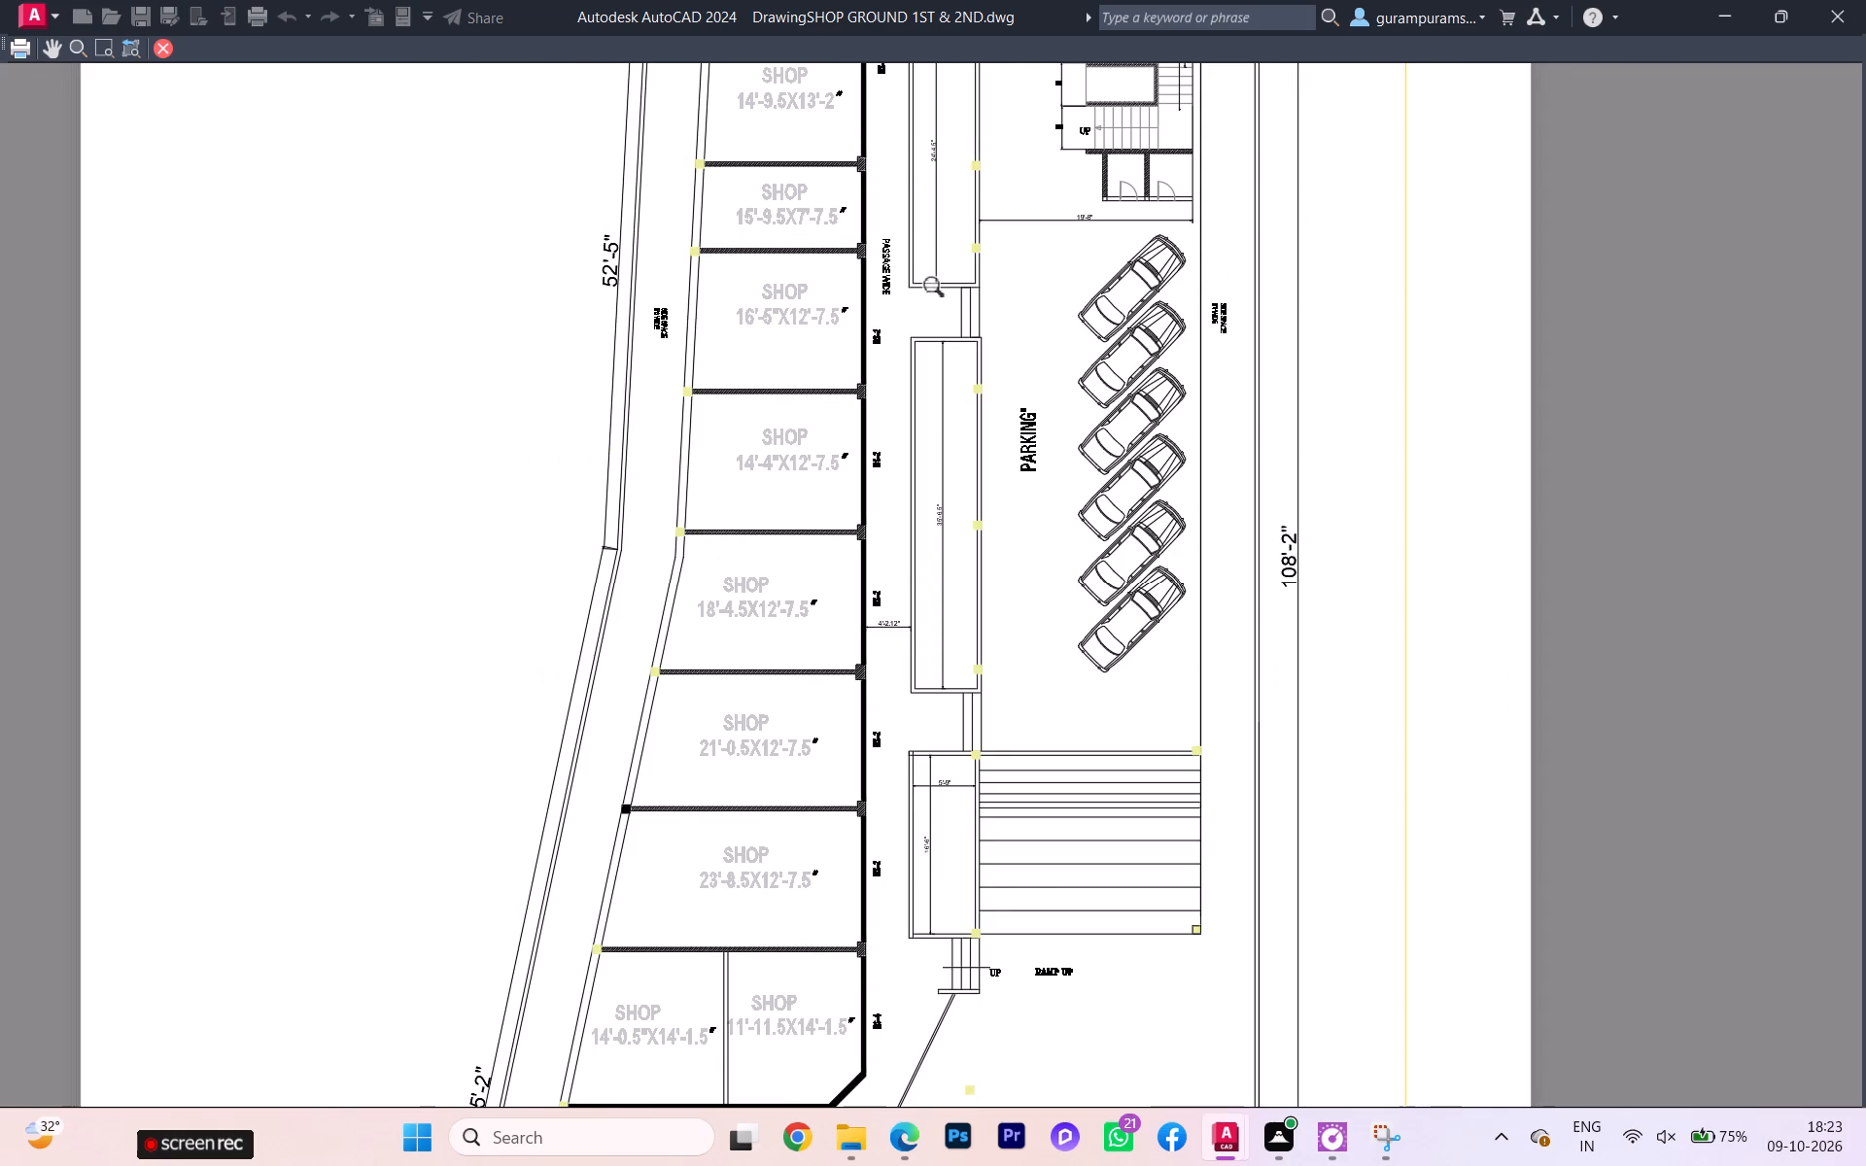
scroll(940, 290, "down", 4)
scroll(944, 333, "up", 1)
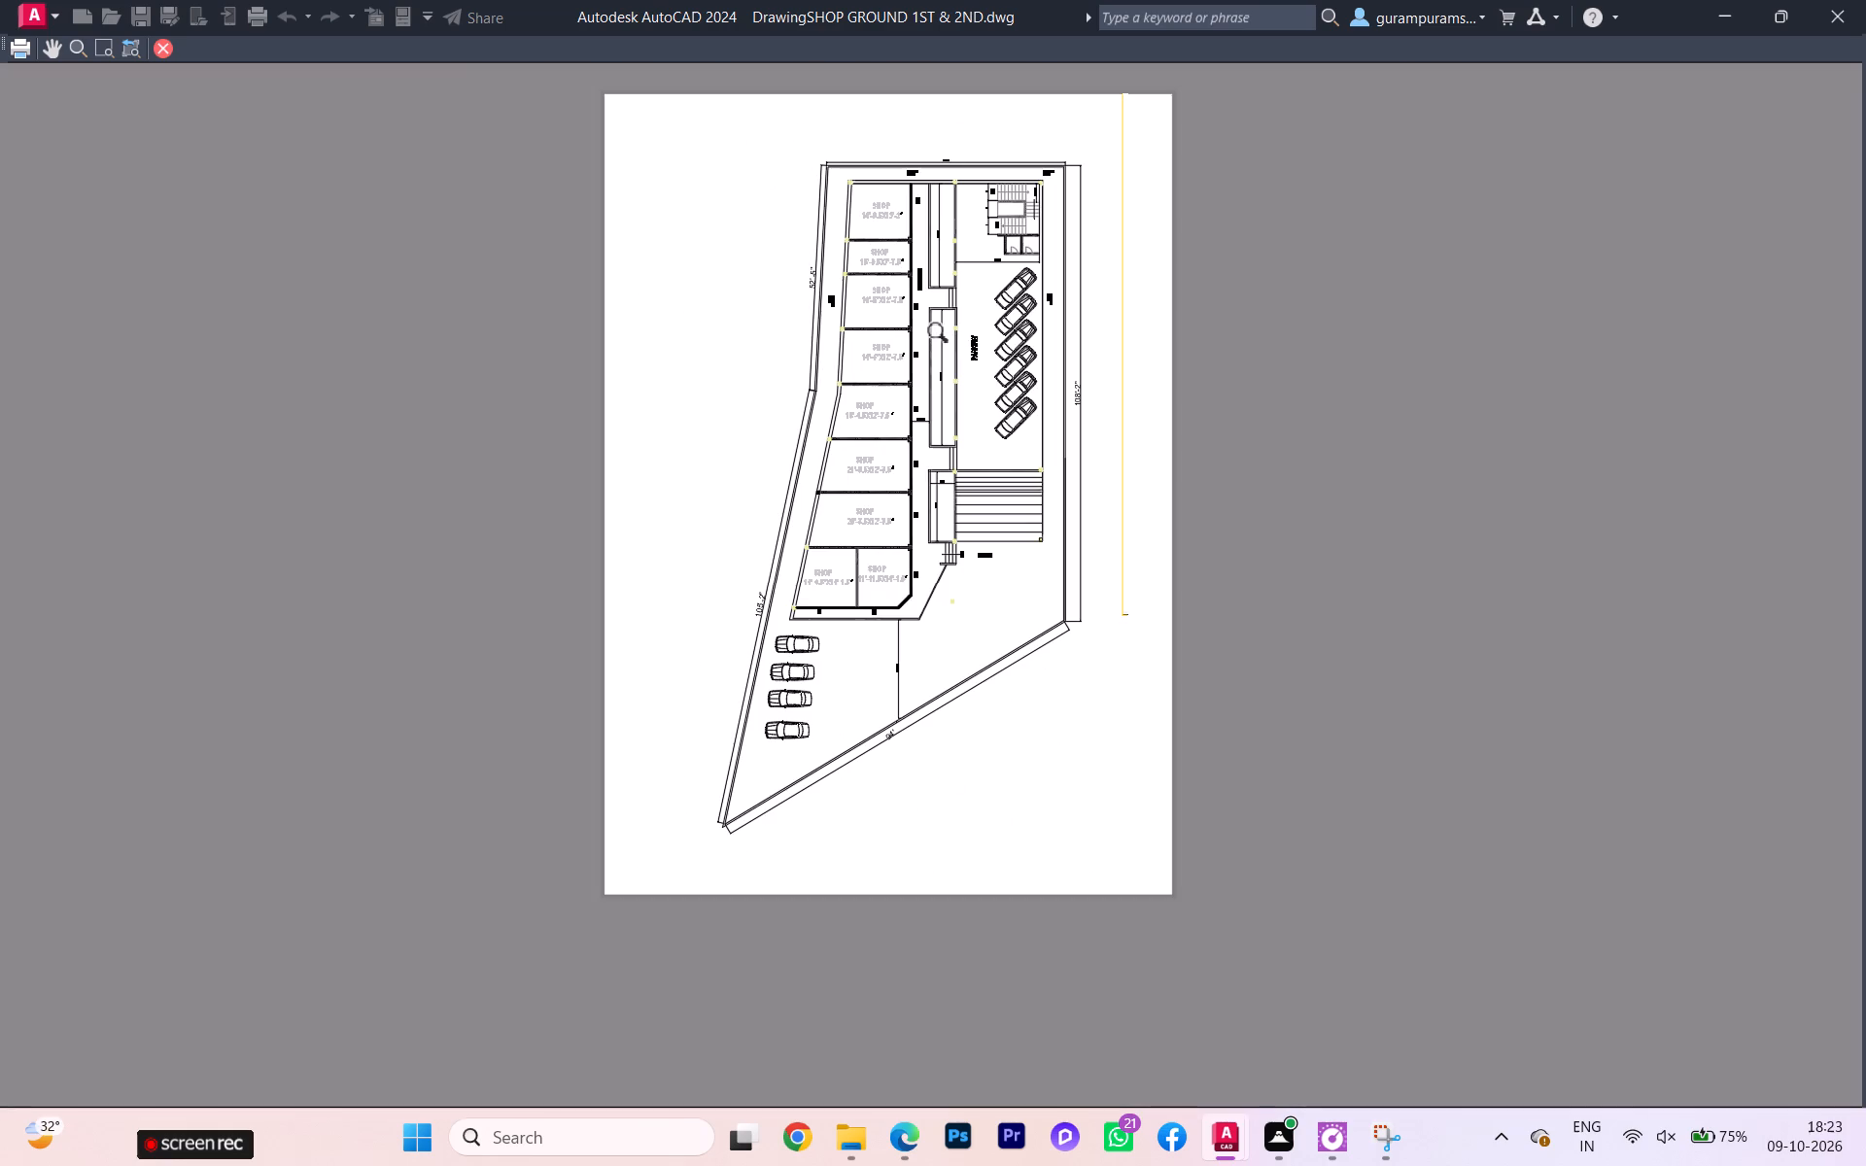
scroll(944, 339, "down", 2)
scroll(944, 341, "up", 2)
scroll(944, 341, "down", 3)
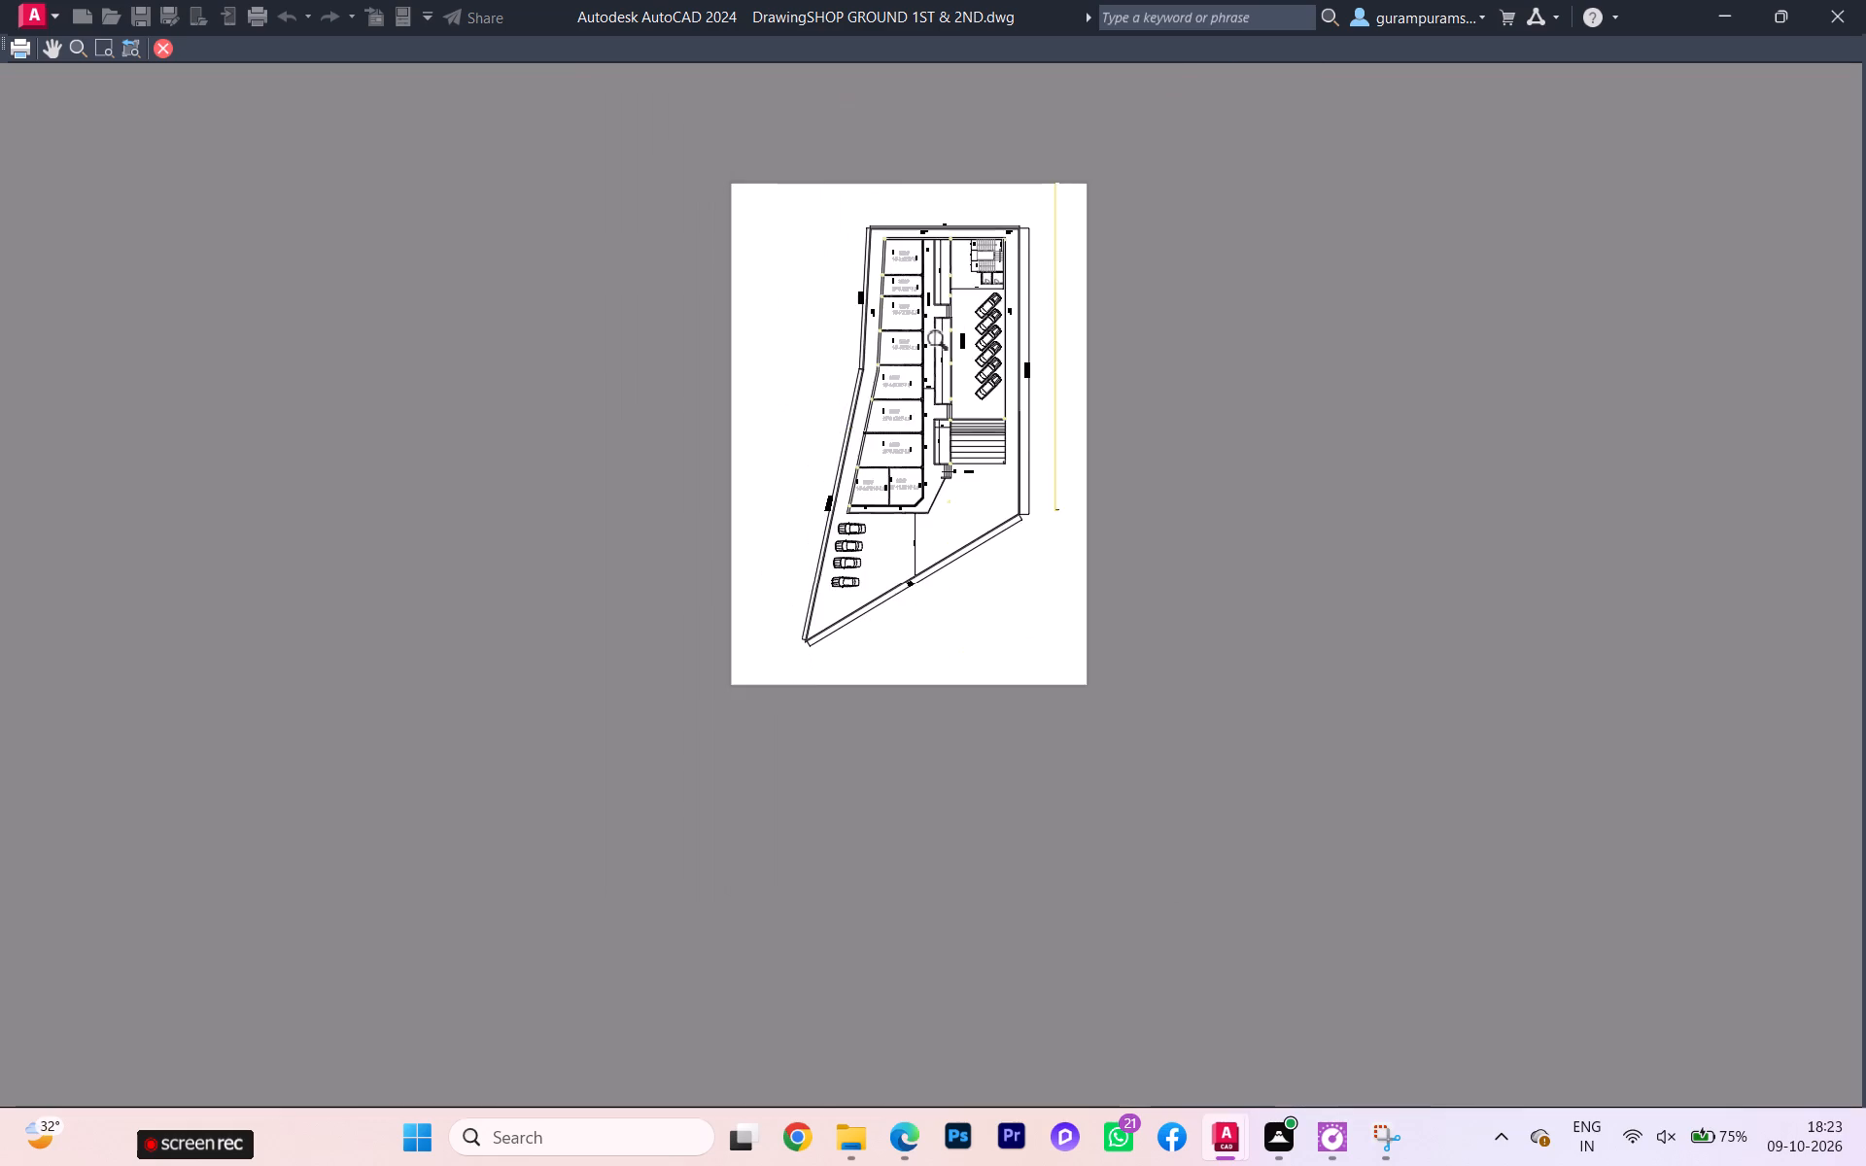
scroll(944, 343, "up", 3)
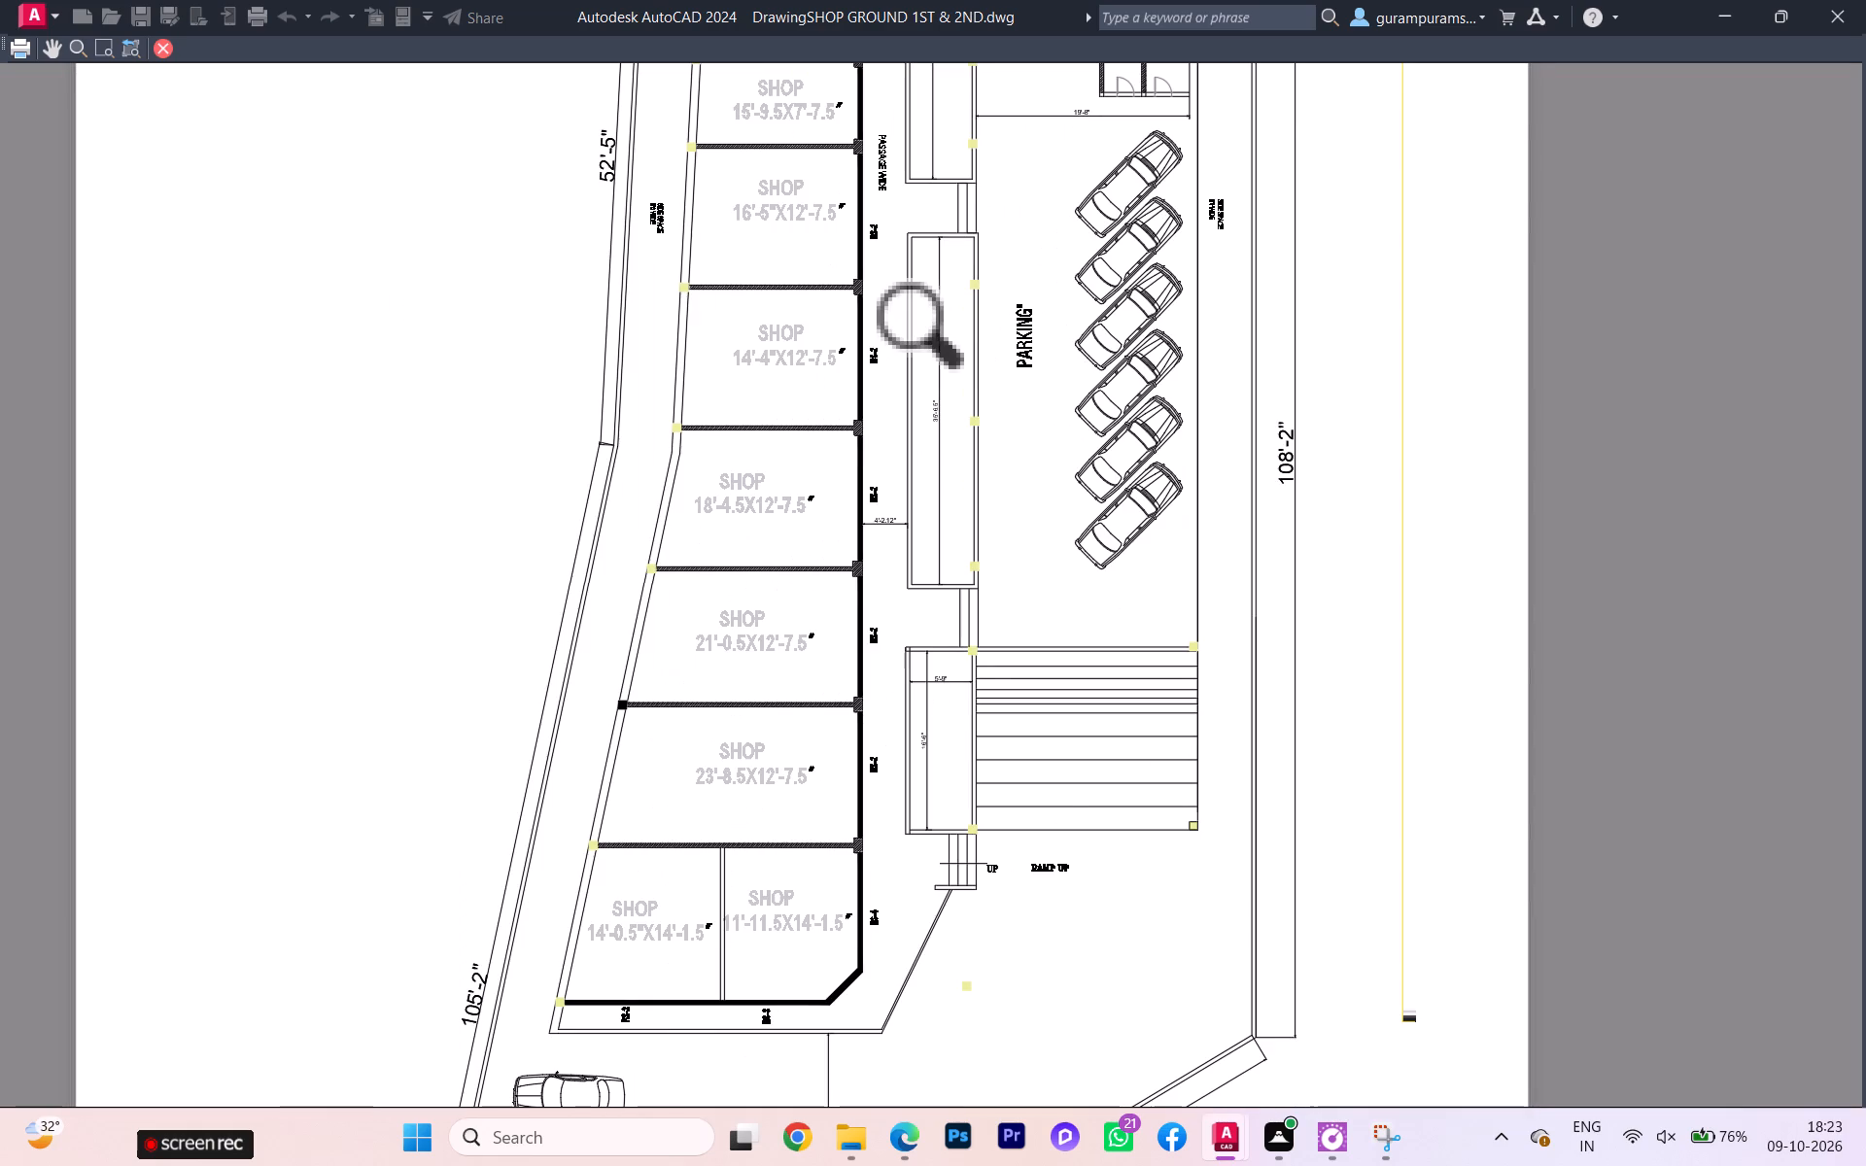
scroll(944, 343, "down", 1)
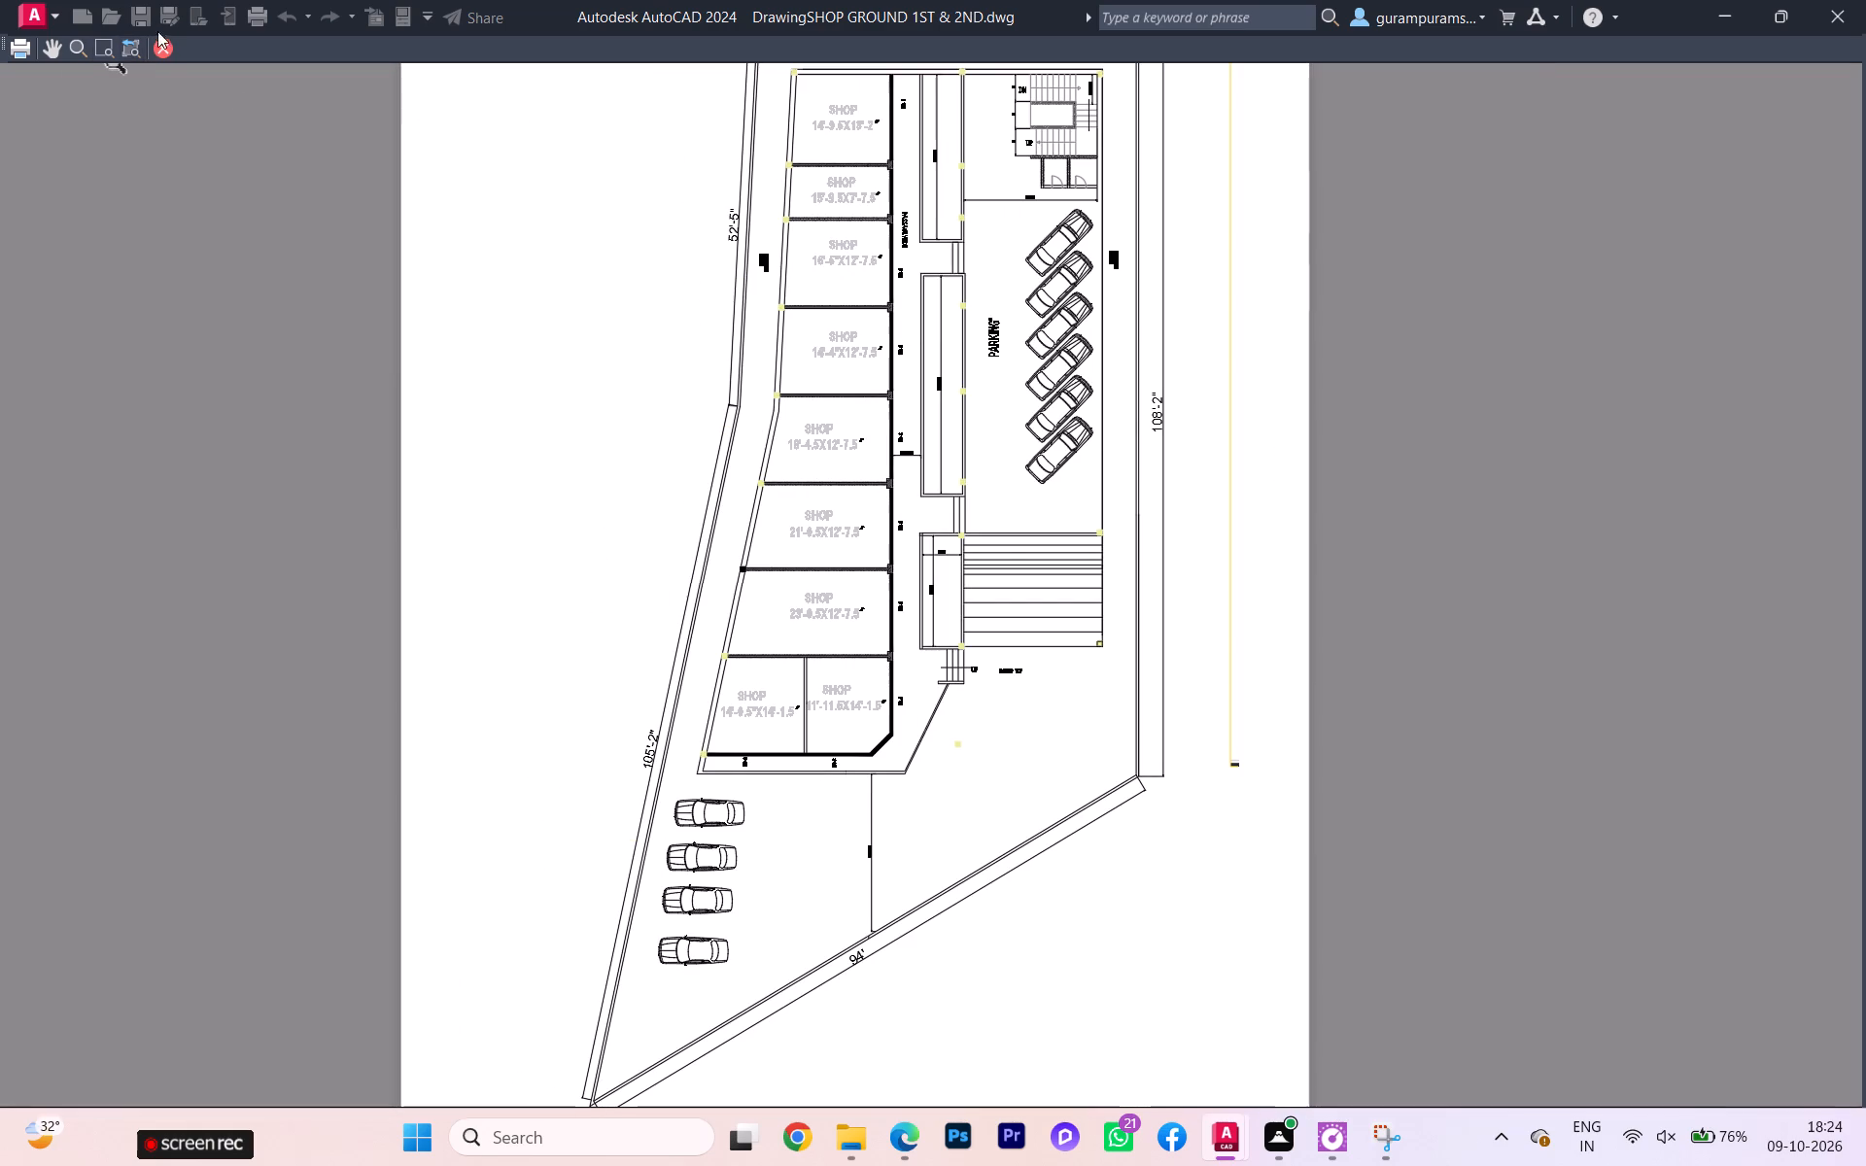
left_click(167, 49)
scroll(599, 459, "up", 2)
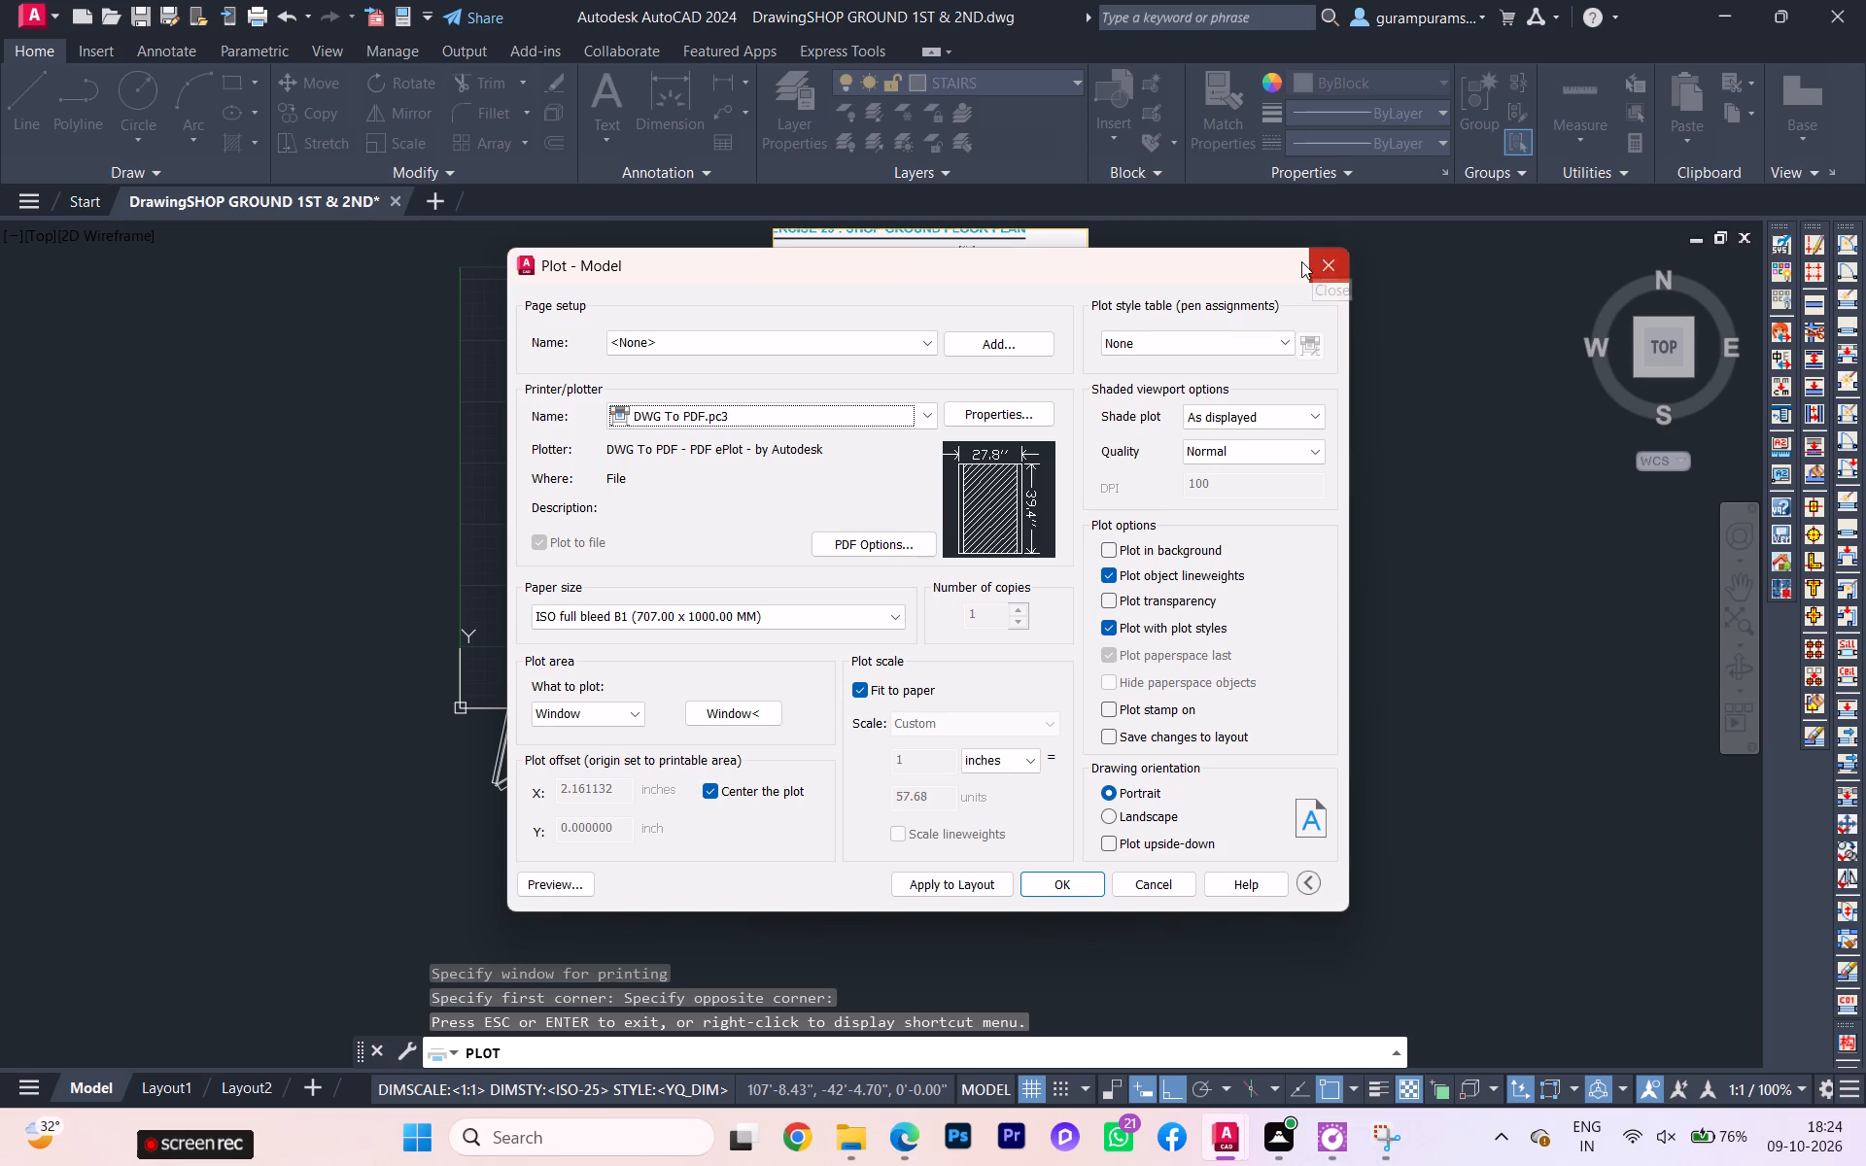
left_click(1342, 263)
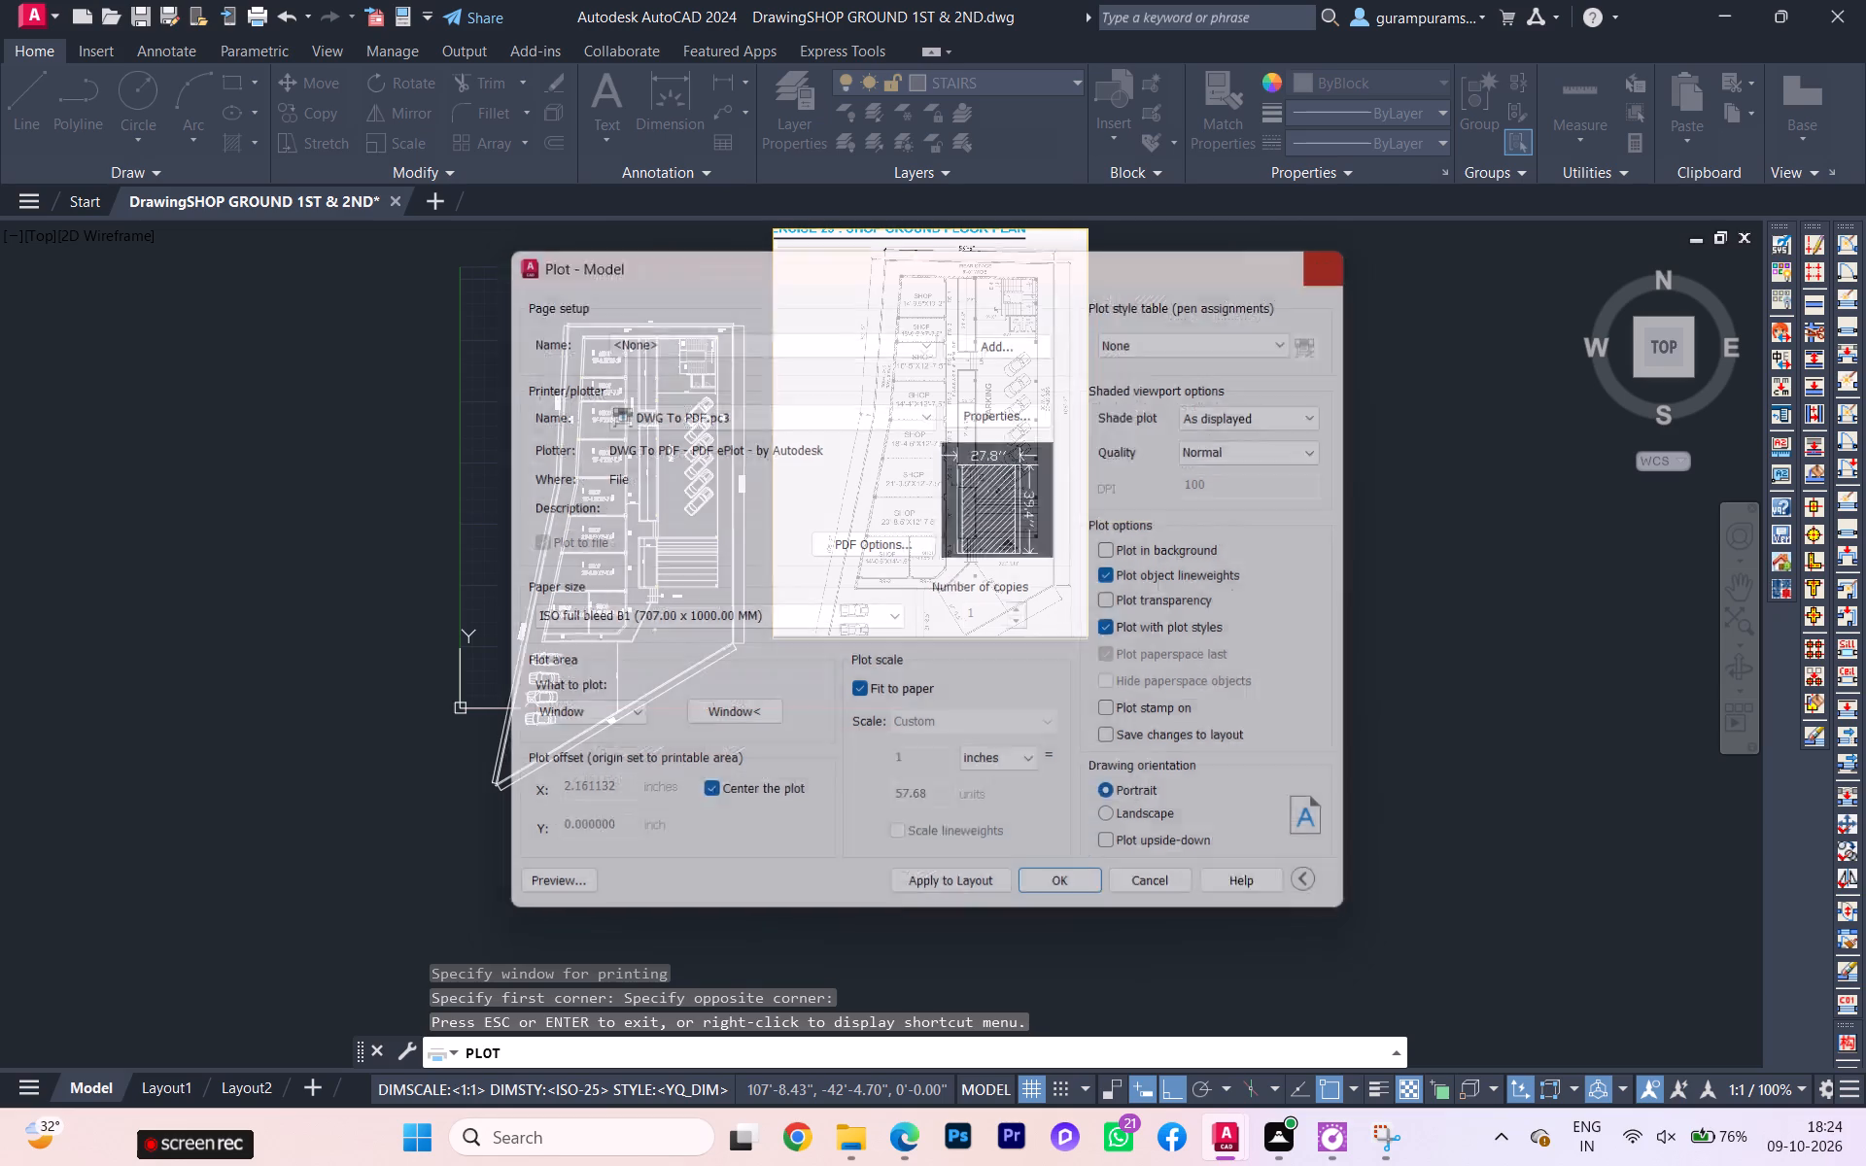
Make Defpoints the current layer and set the DIMENSIONS layer's color to index color 190.
left_click(999, 78)
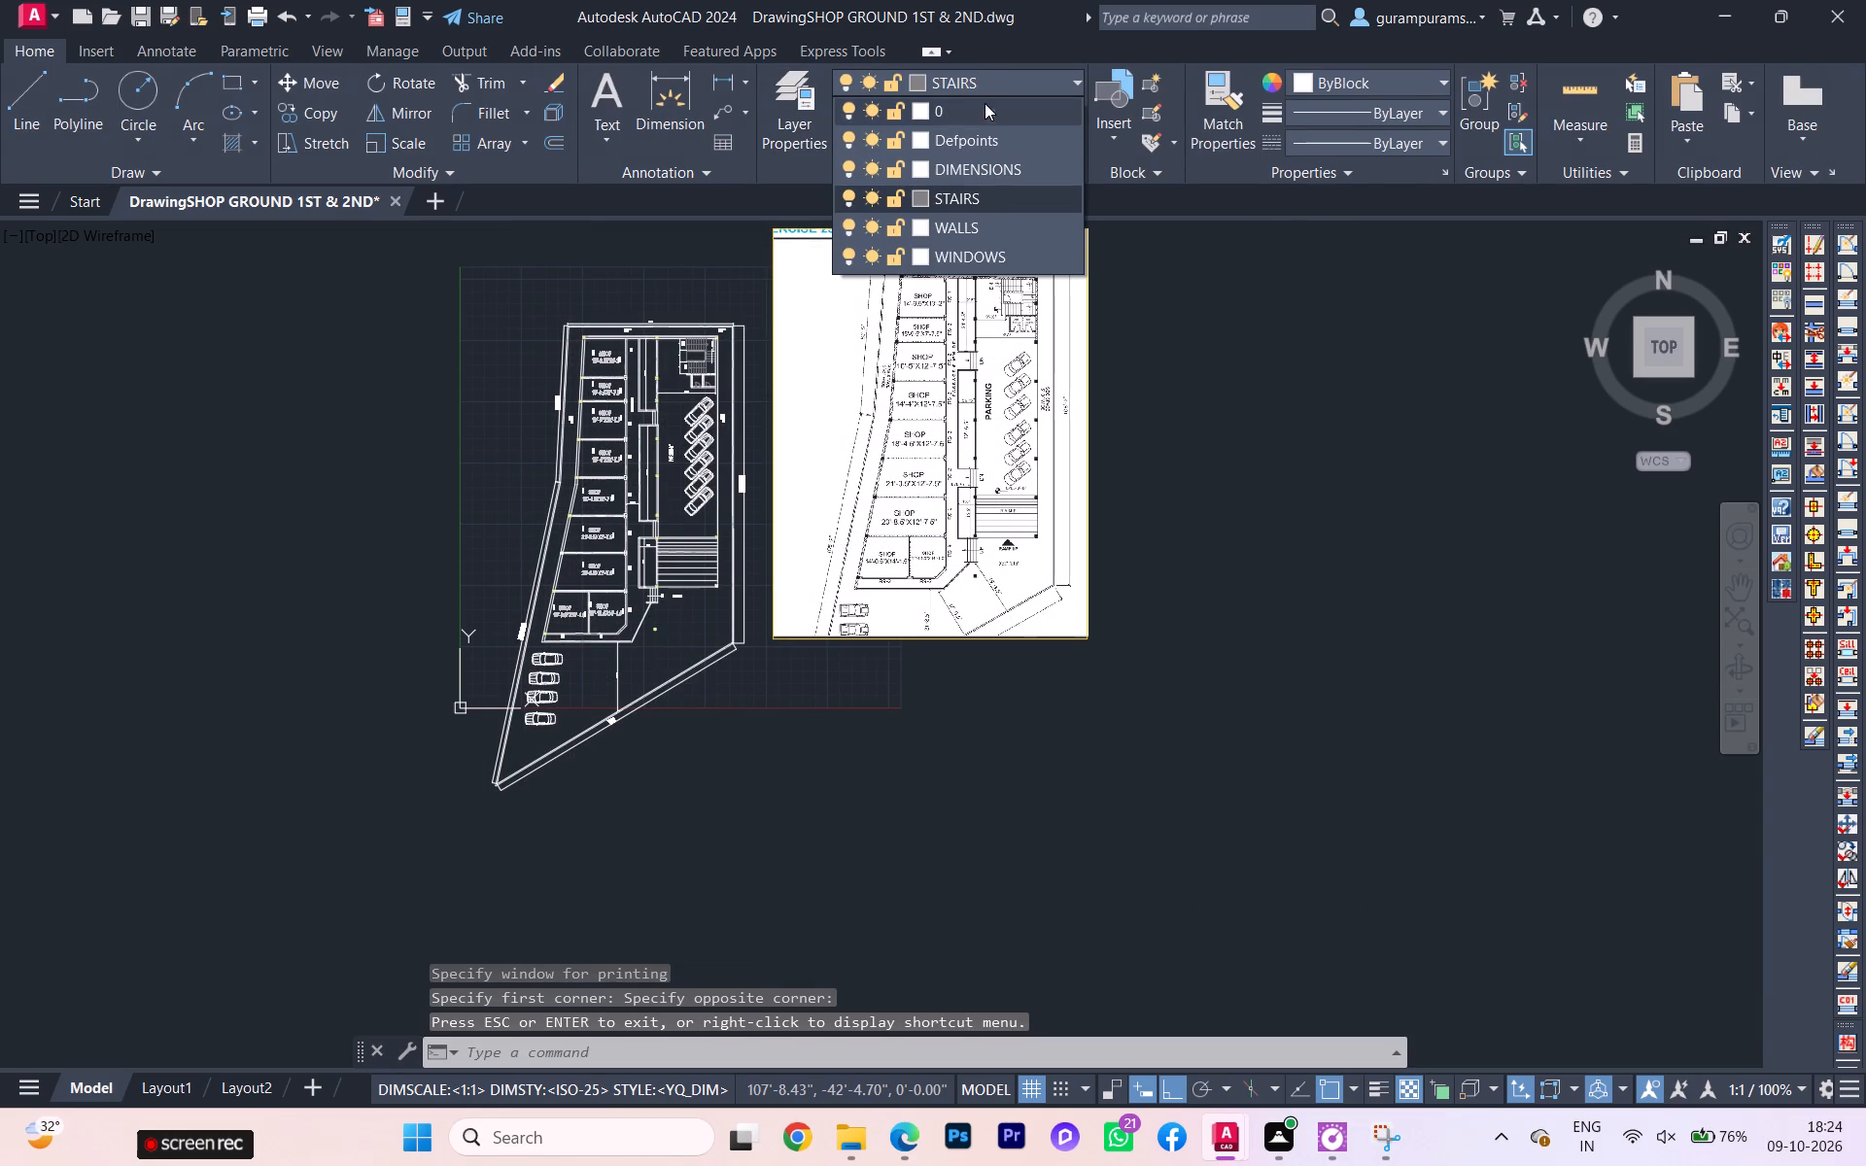
left_click(958, 129)
left_click(968, 88)
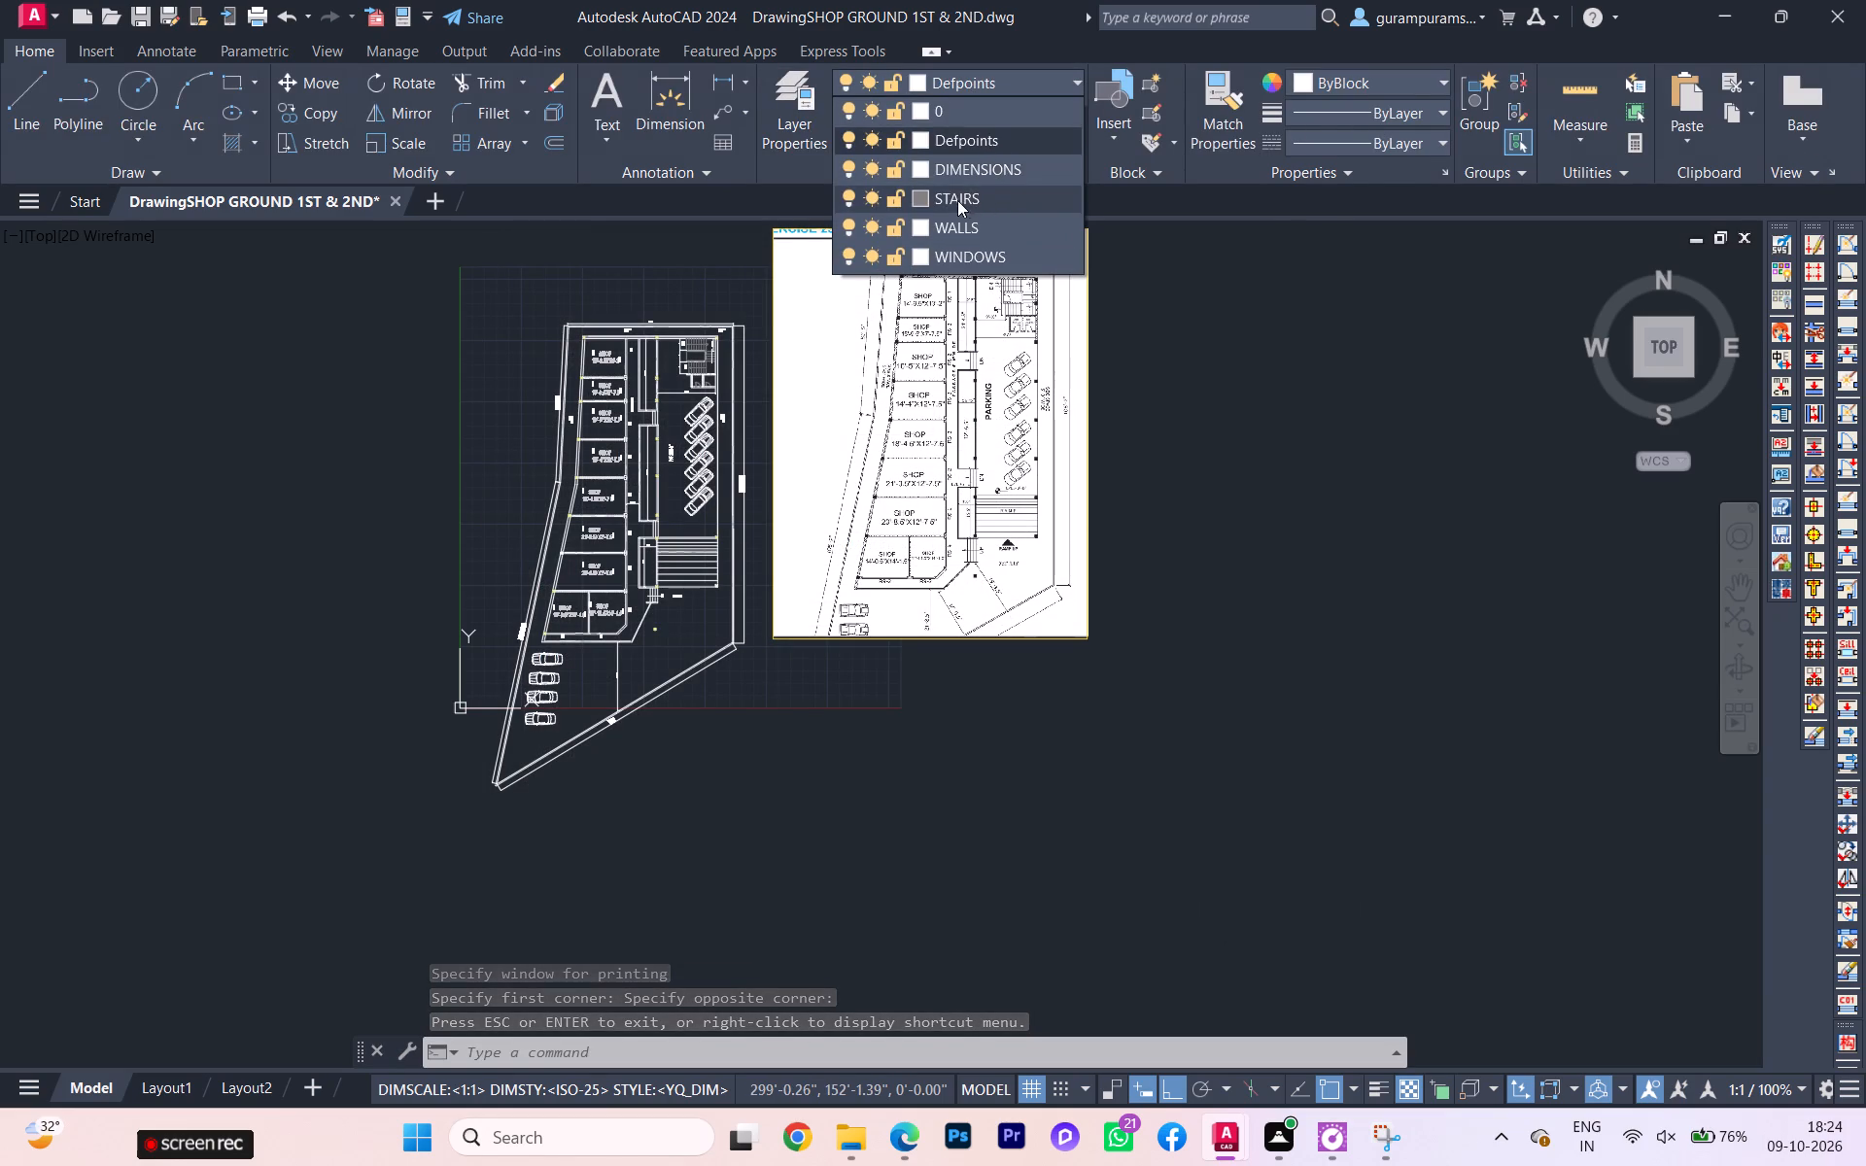
left_click(917, 166)
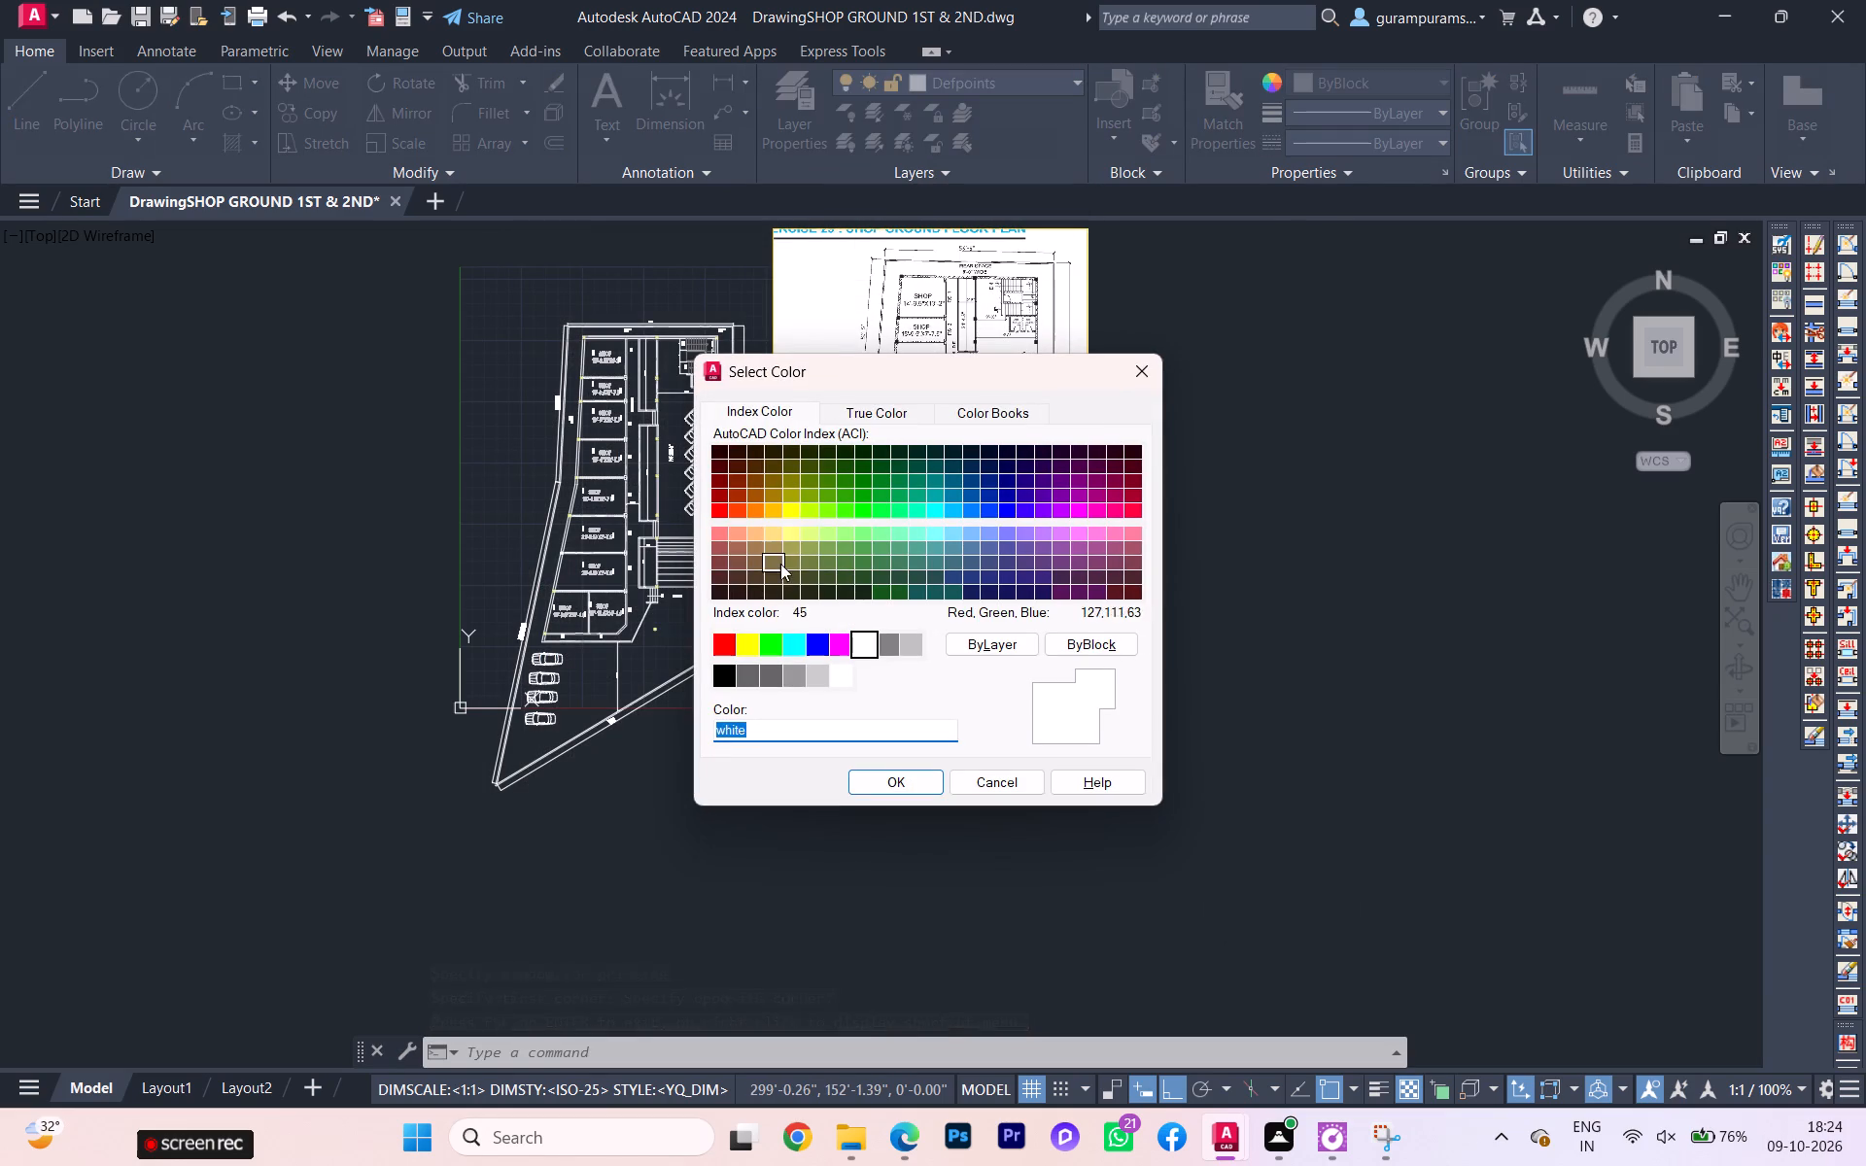
left_click(1039, 508)
left_click(887, 772)
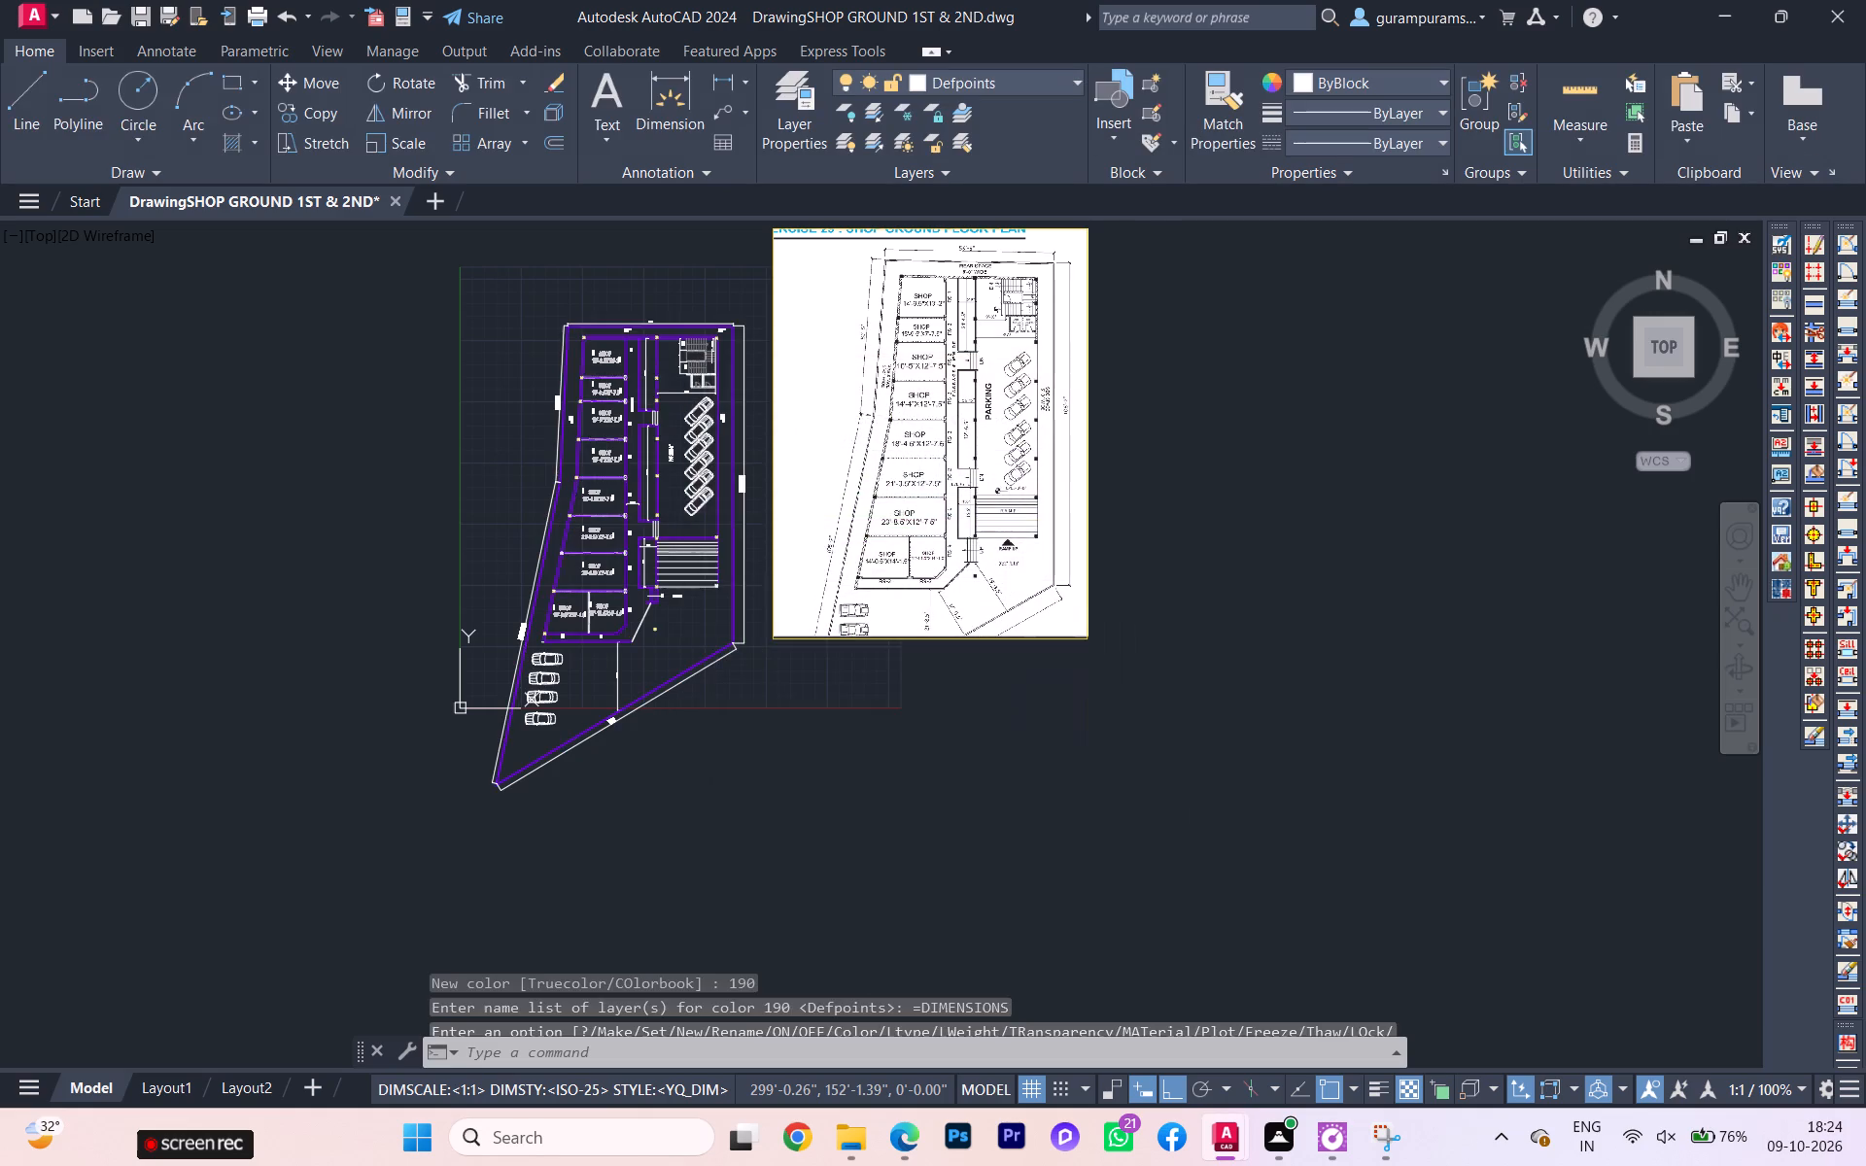
scroll(984, 295, "up", 2)
scroll(985, 308, "down", 1)
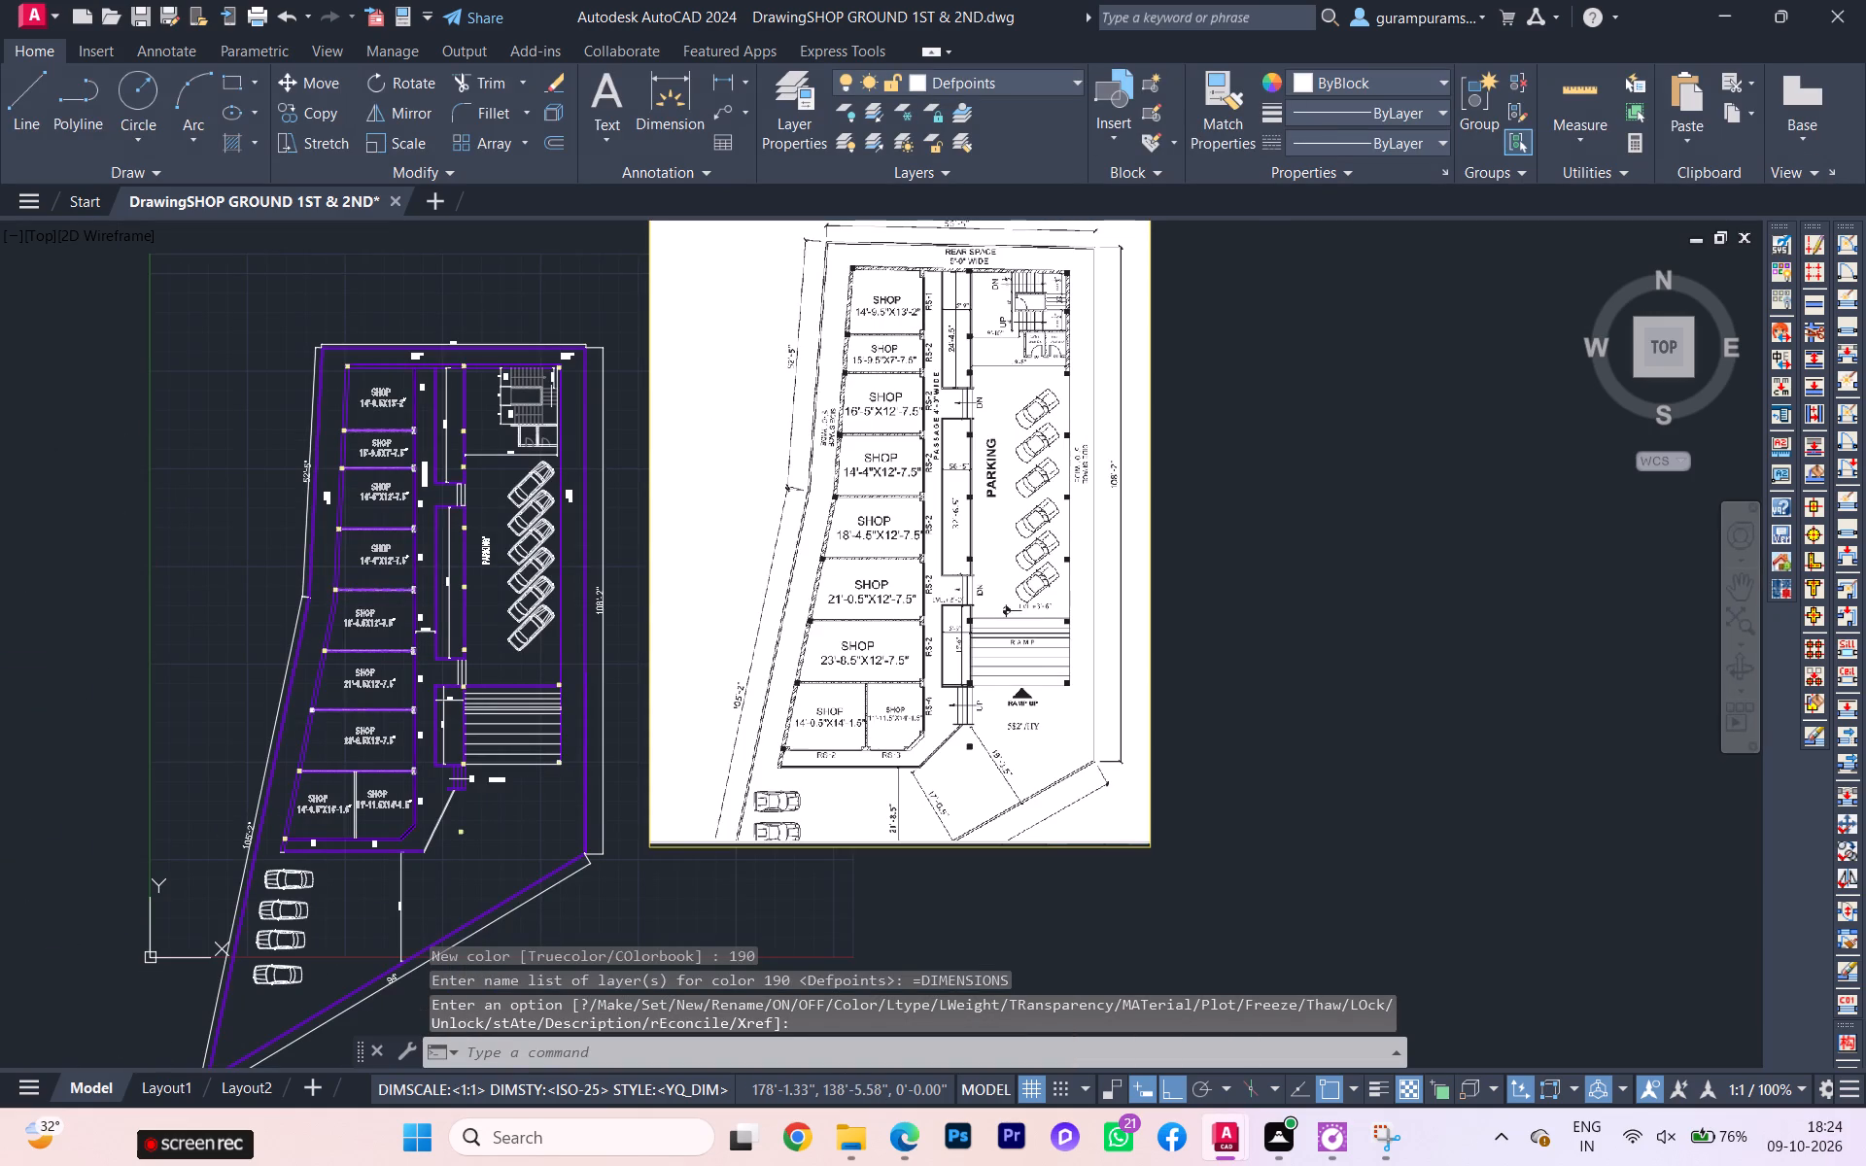
key("Escape")
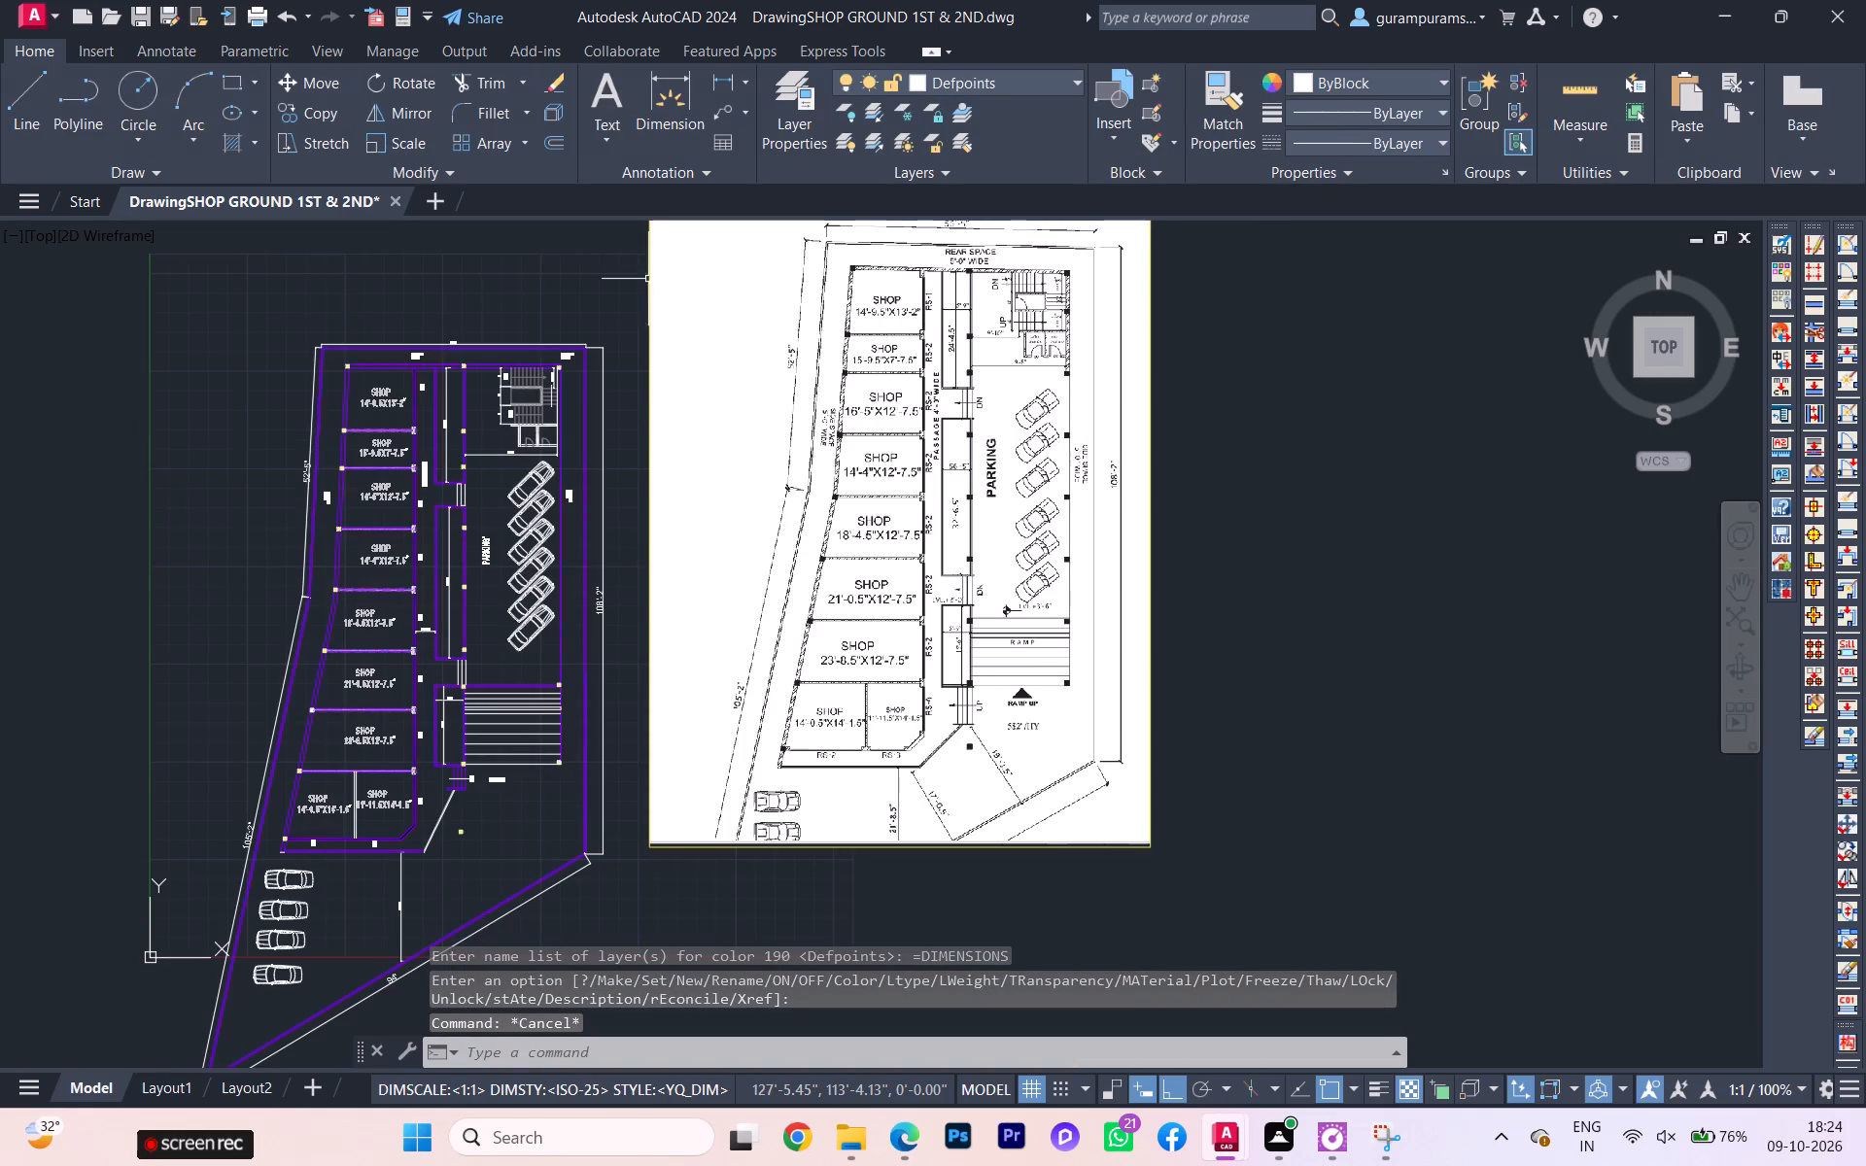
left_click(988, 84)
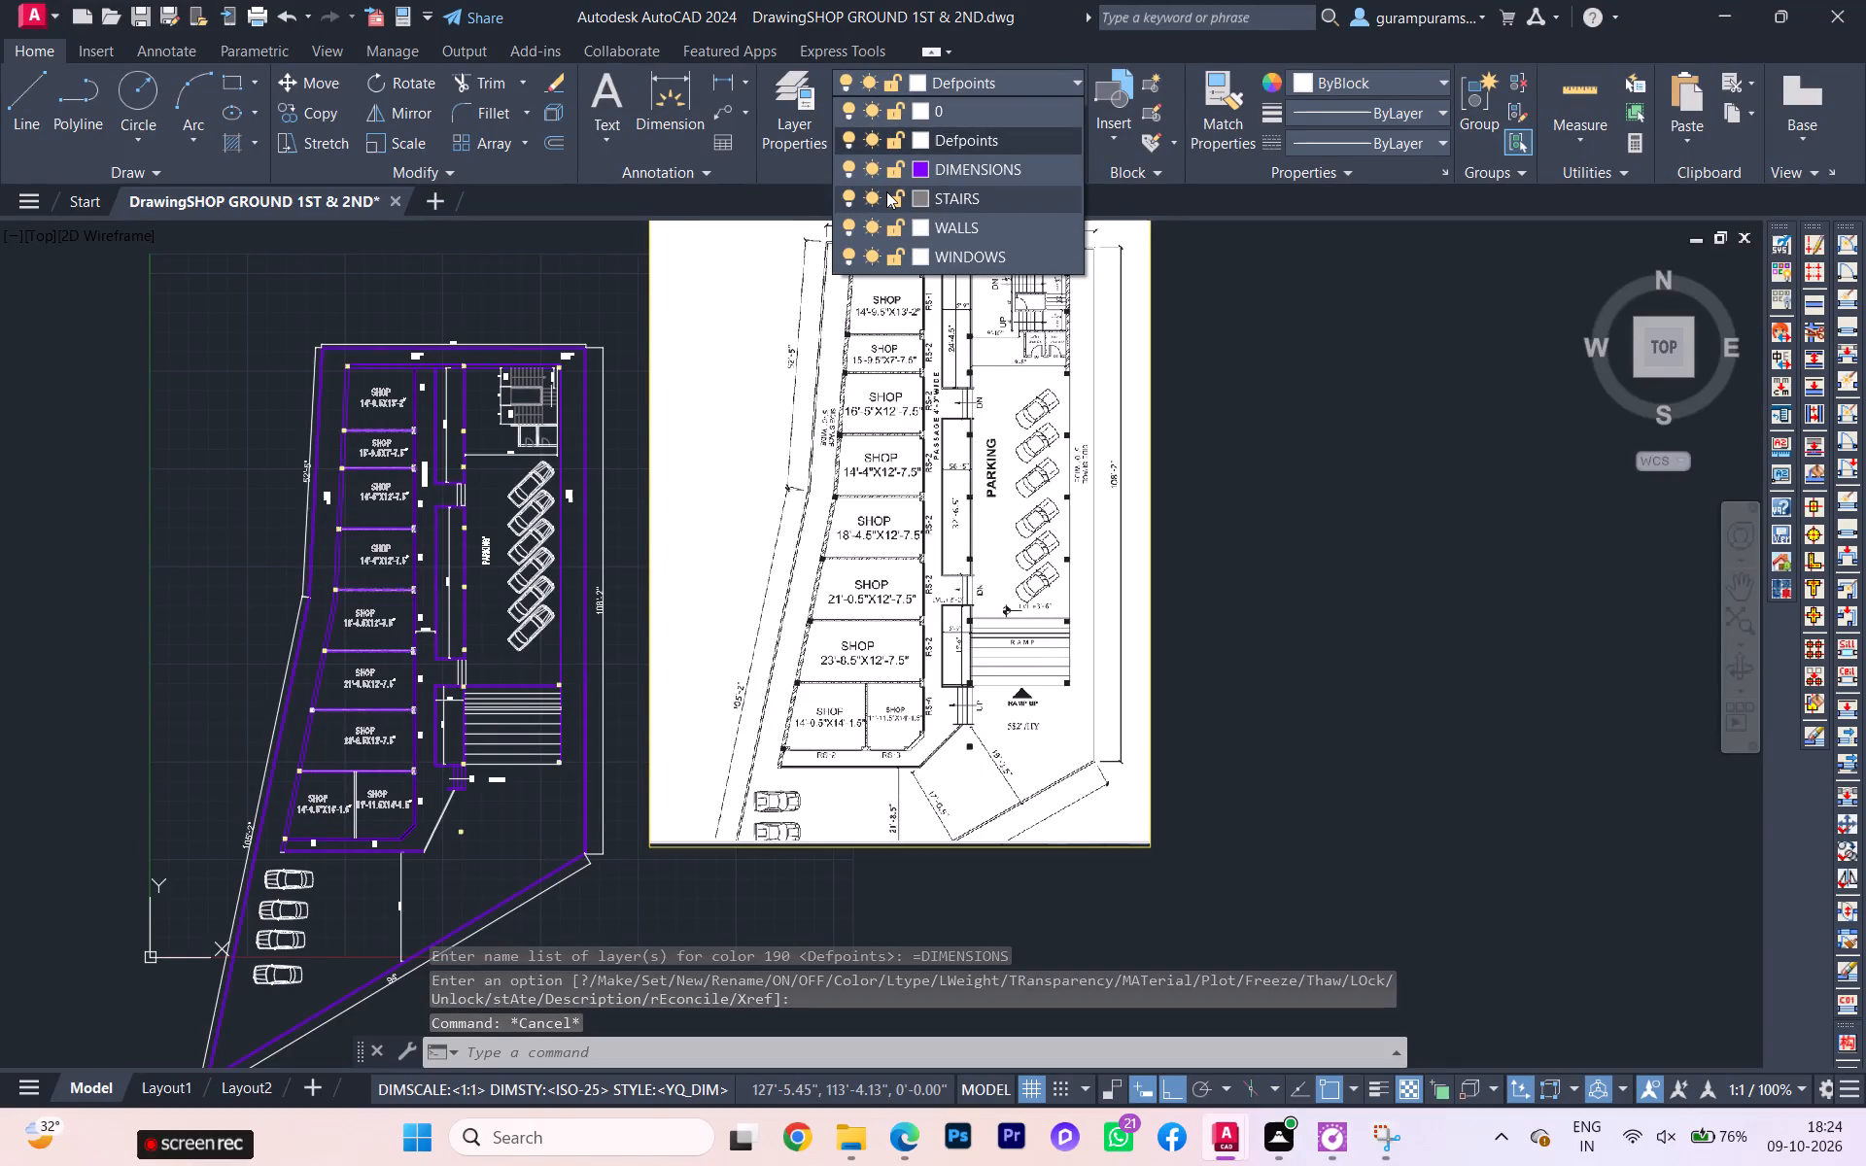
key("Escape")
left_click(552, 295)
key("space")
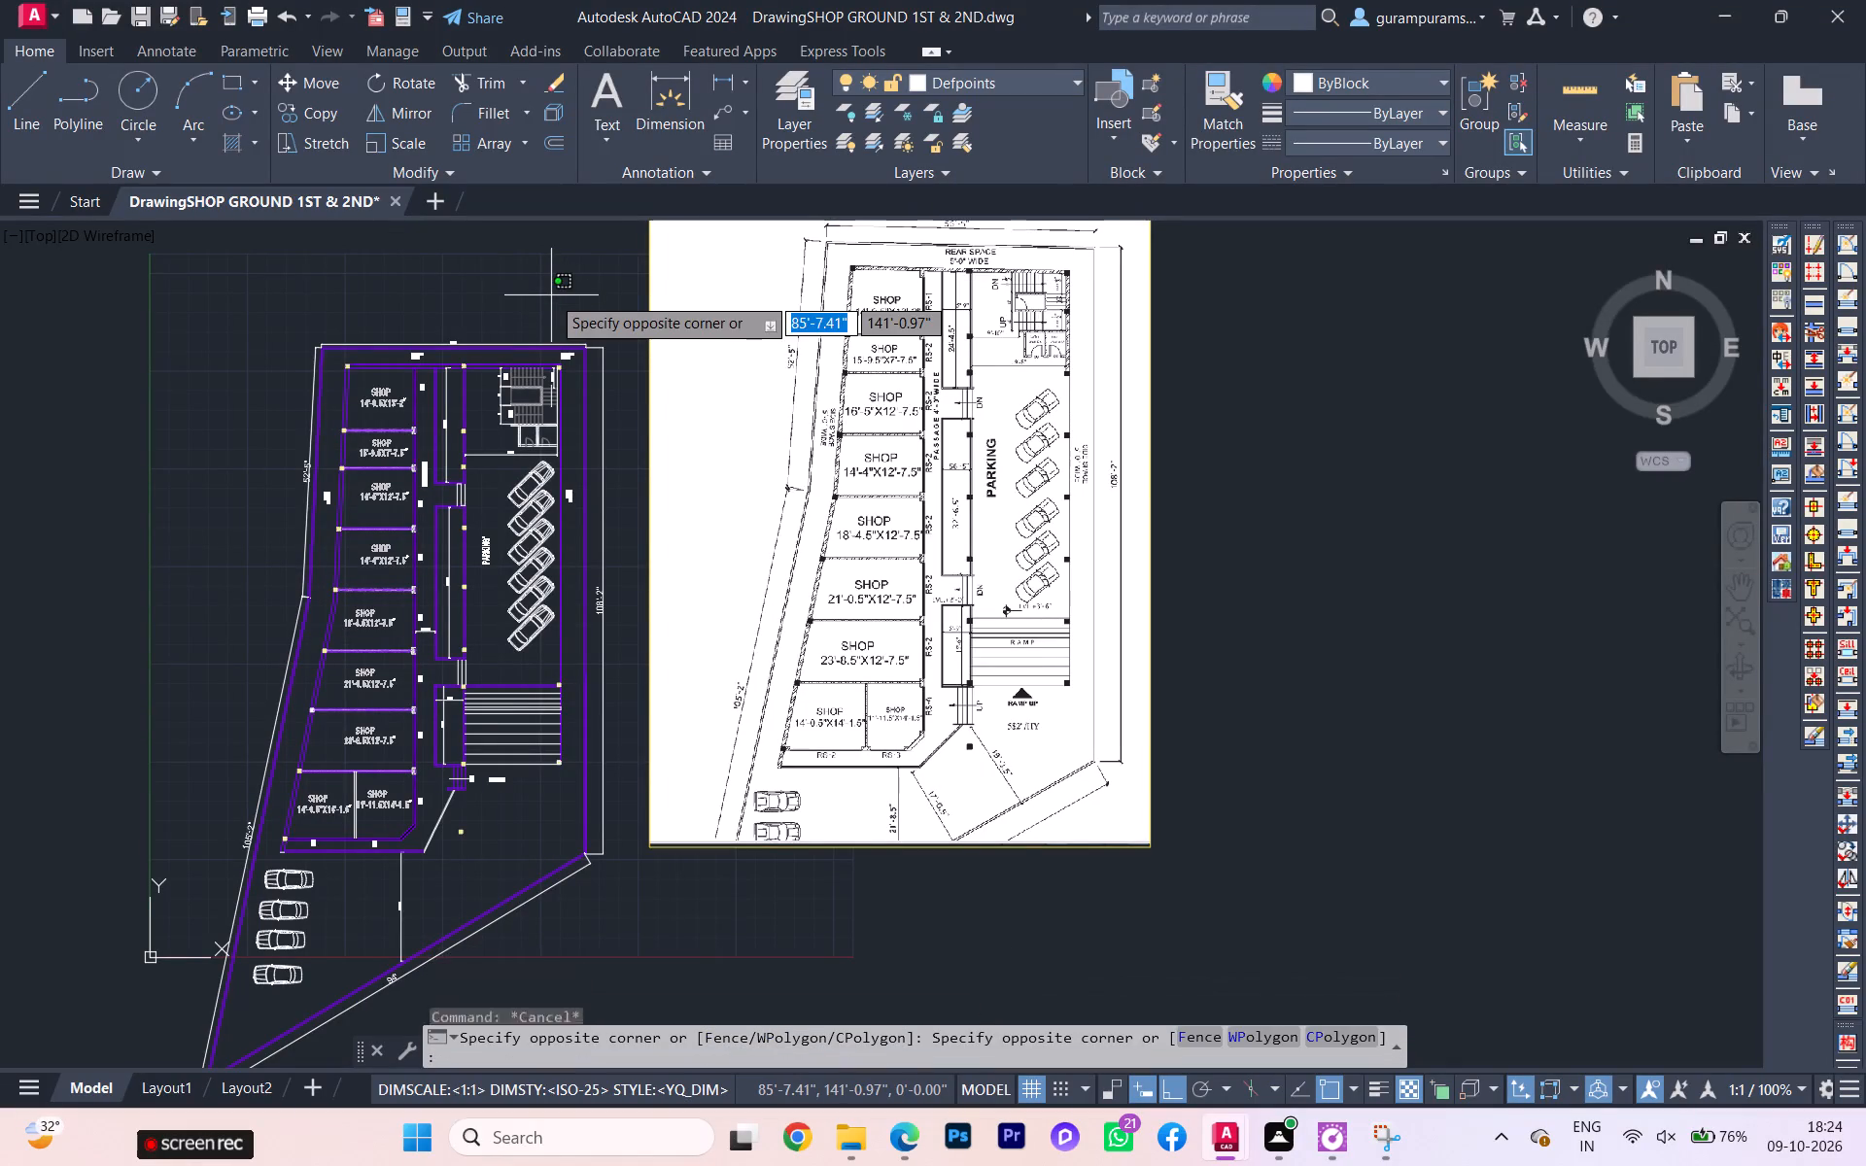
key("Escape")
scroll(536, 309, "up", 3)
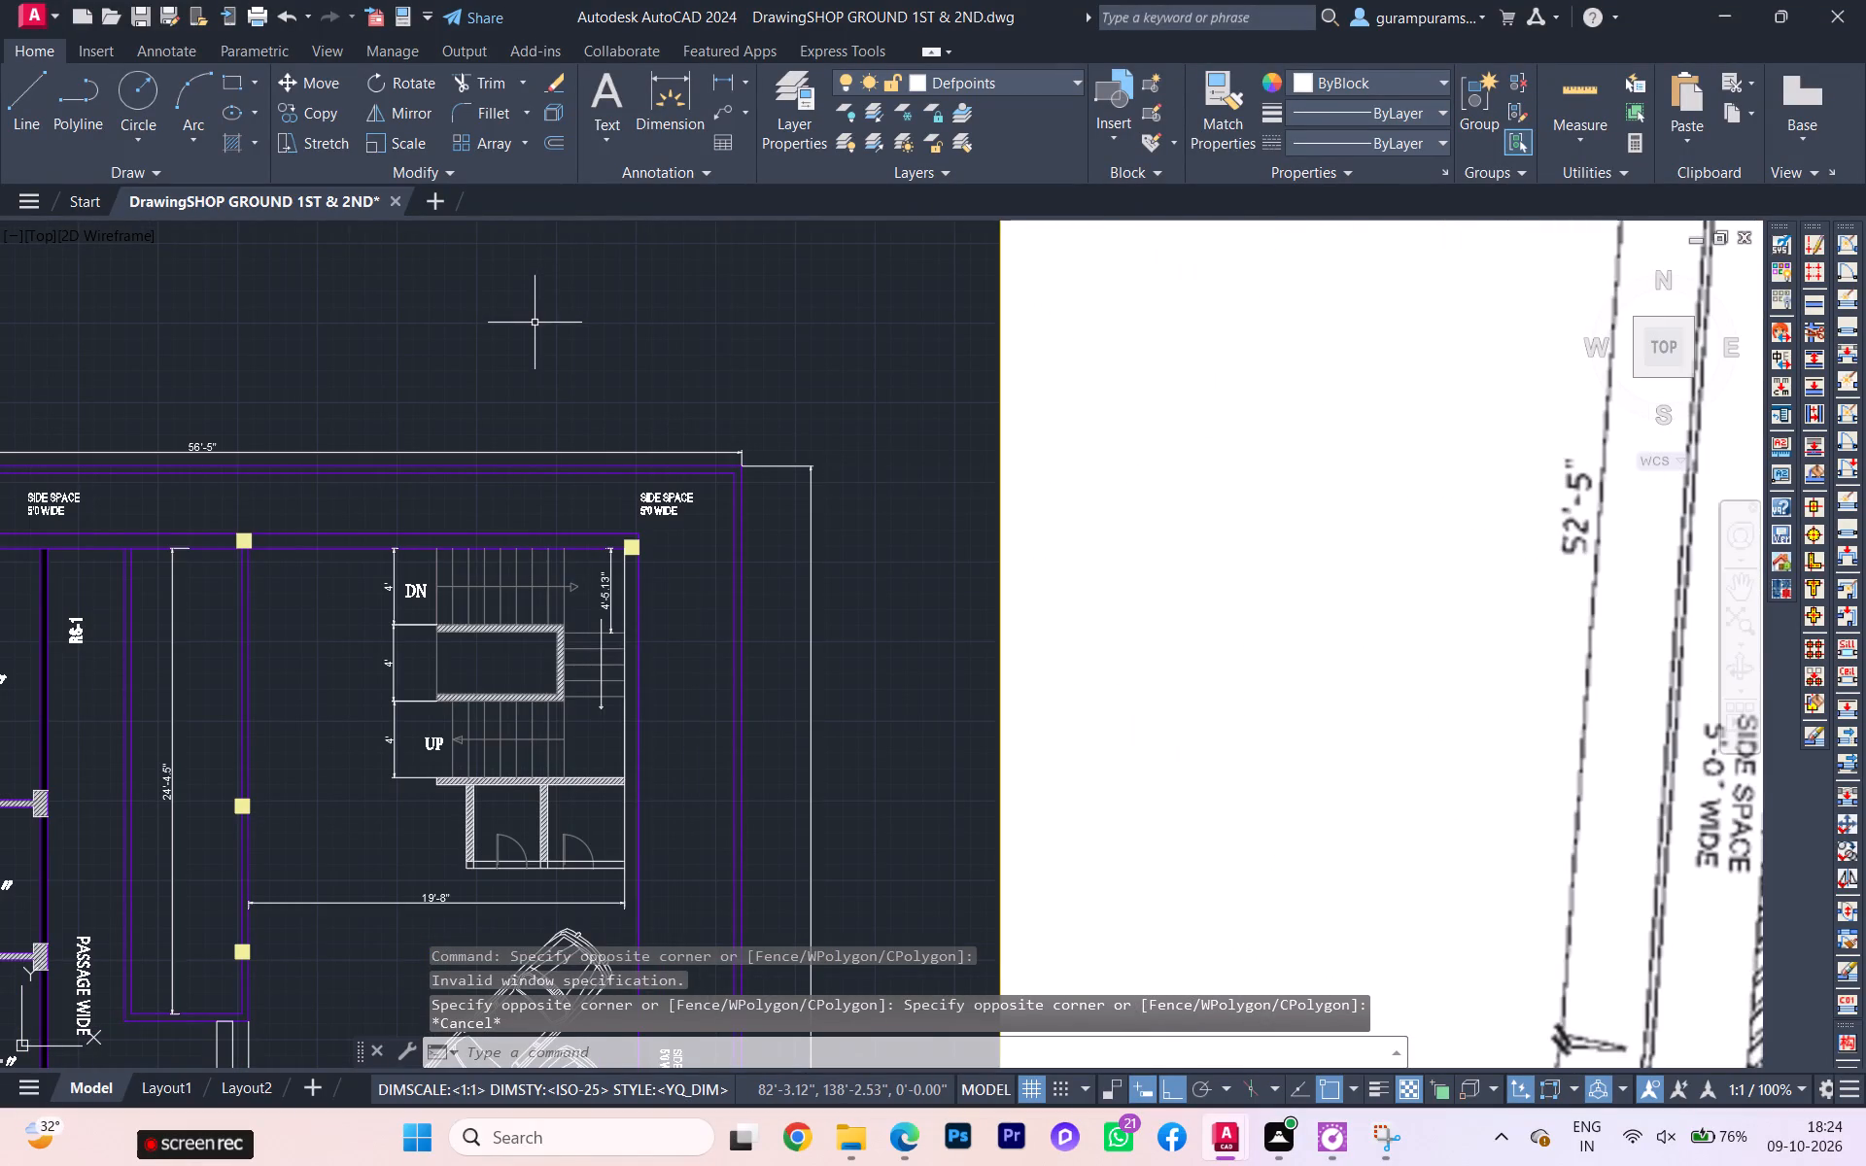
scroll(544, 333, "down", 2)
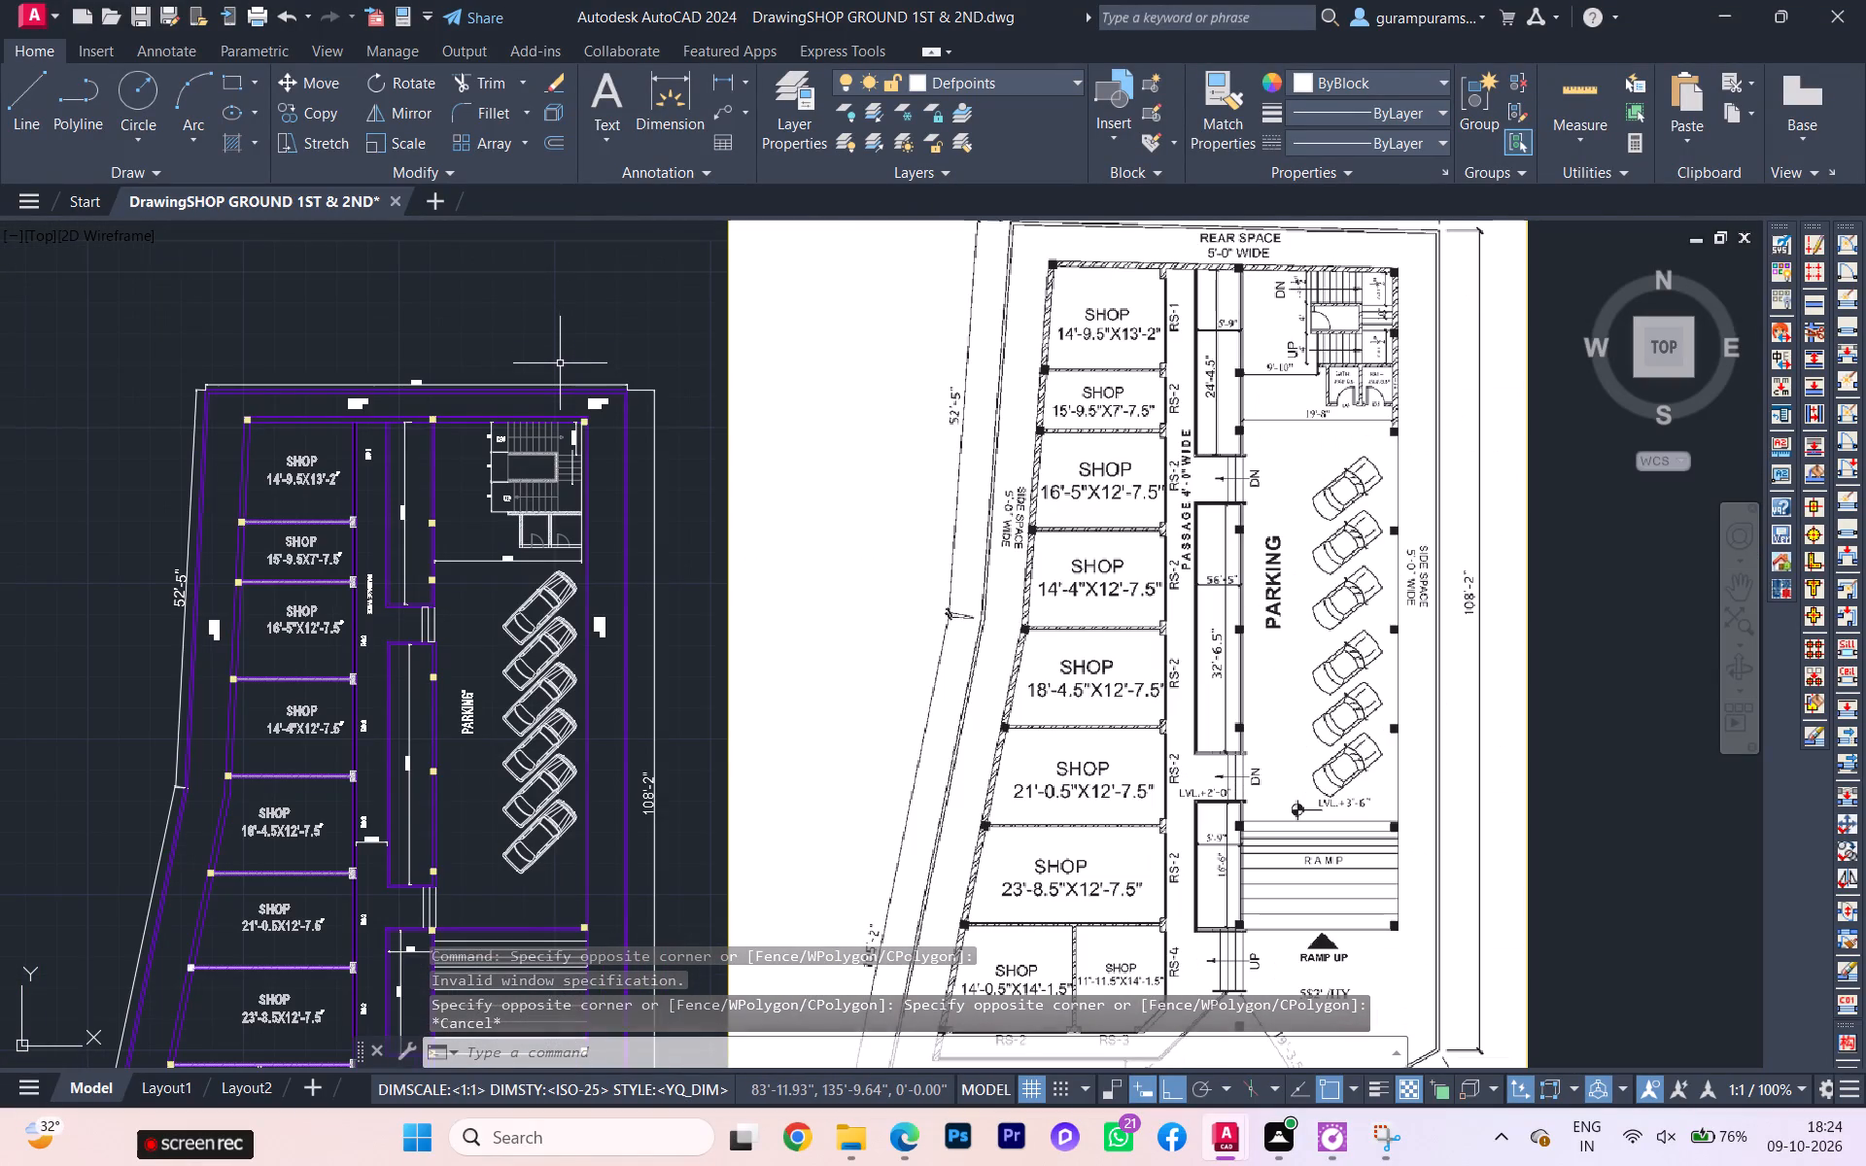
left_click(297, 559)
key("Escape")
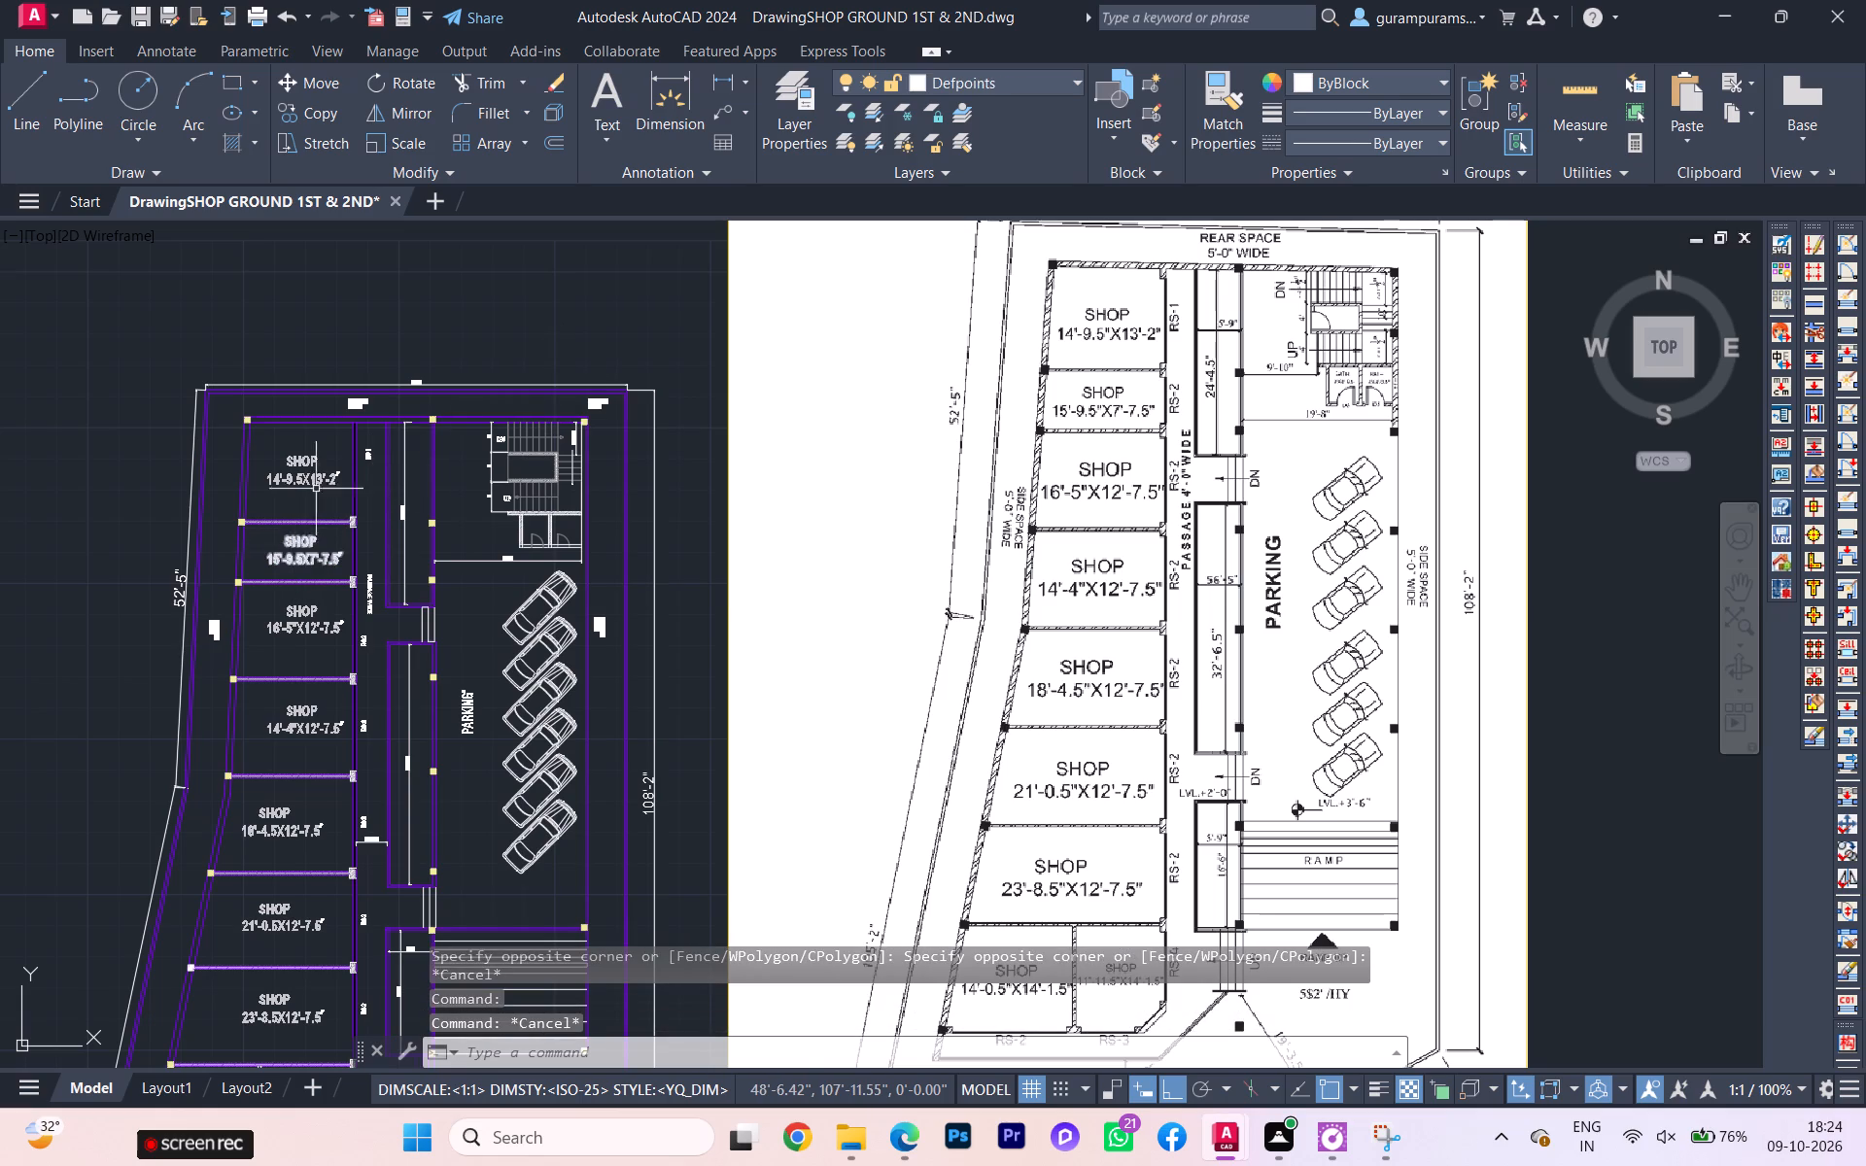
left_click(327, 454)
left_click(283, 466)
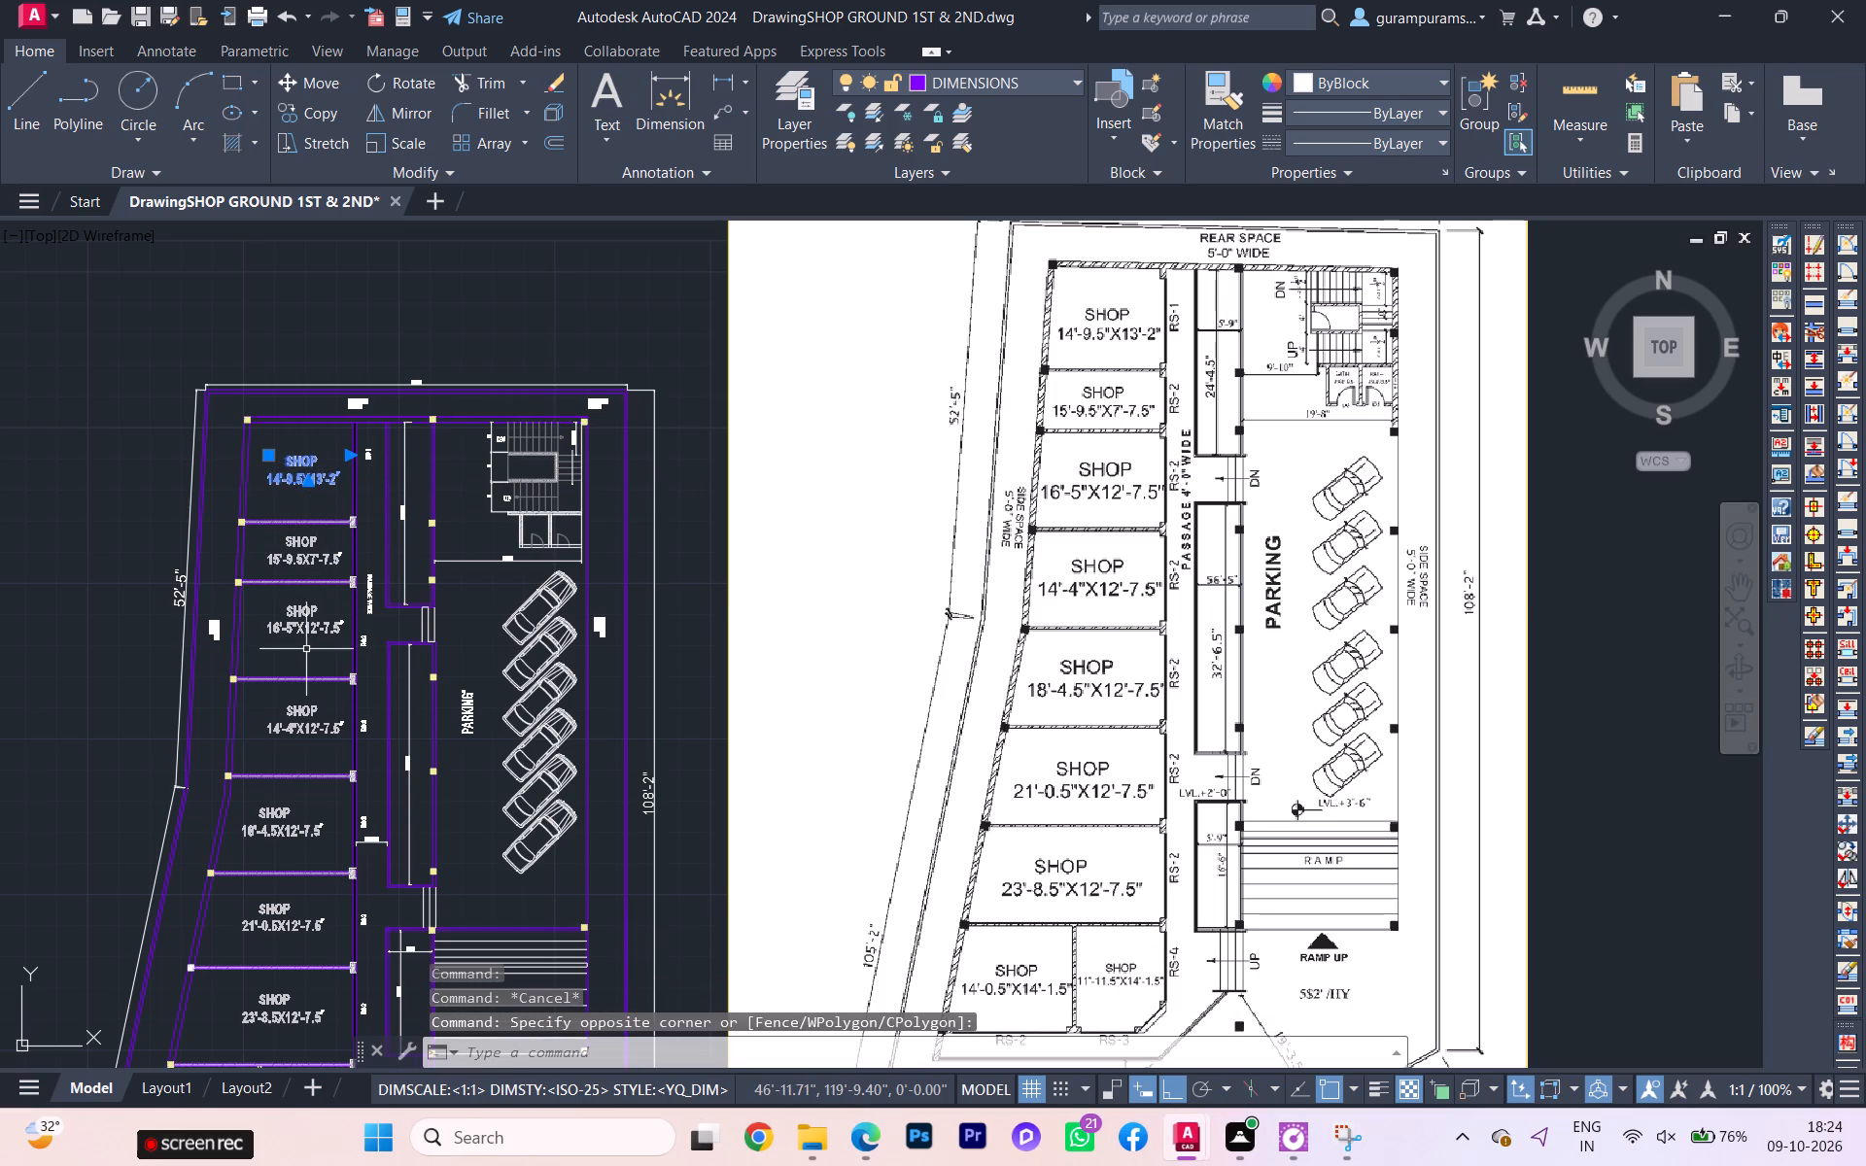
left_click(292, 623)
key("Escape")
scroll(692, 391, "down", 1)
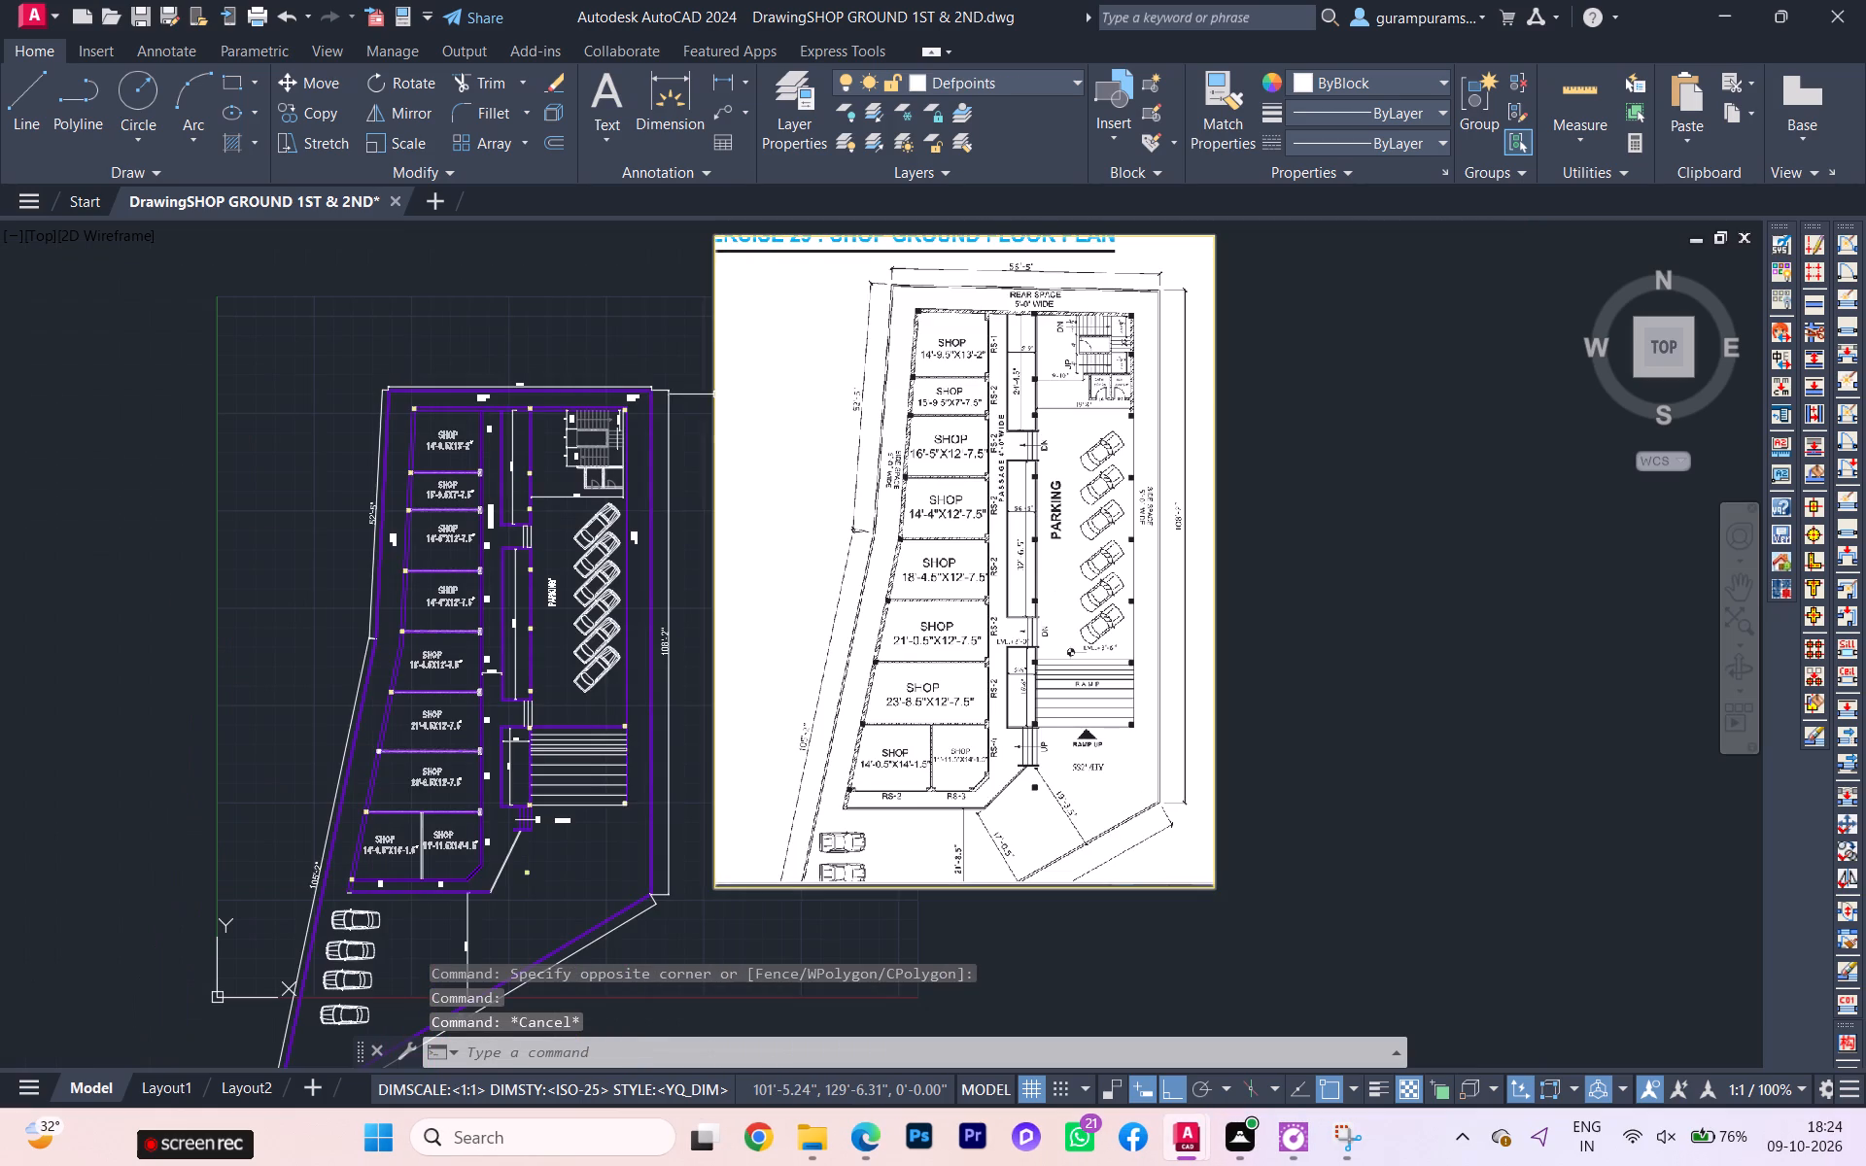
Start a new plot of the shop drawing with ISO A1 (841.00 x 594.00 MM) paper.
left_click(52, 16)
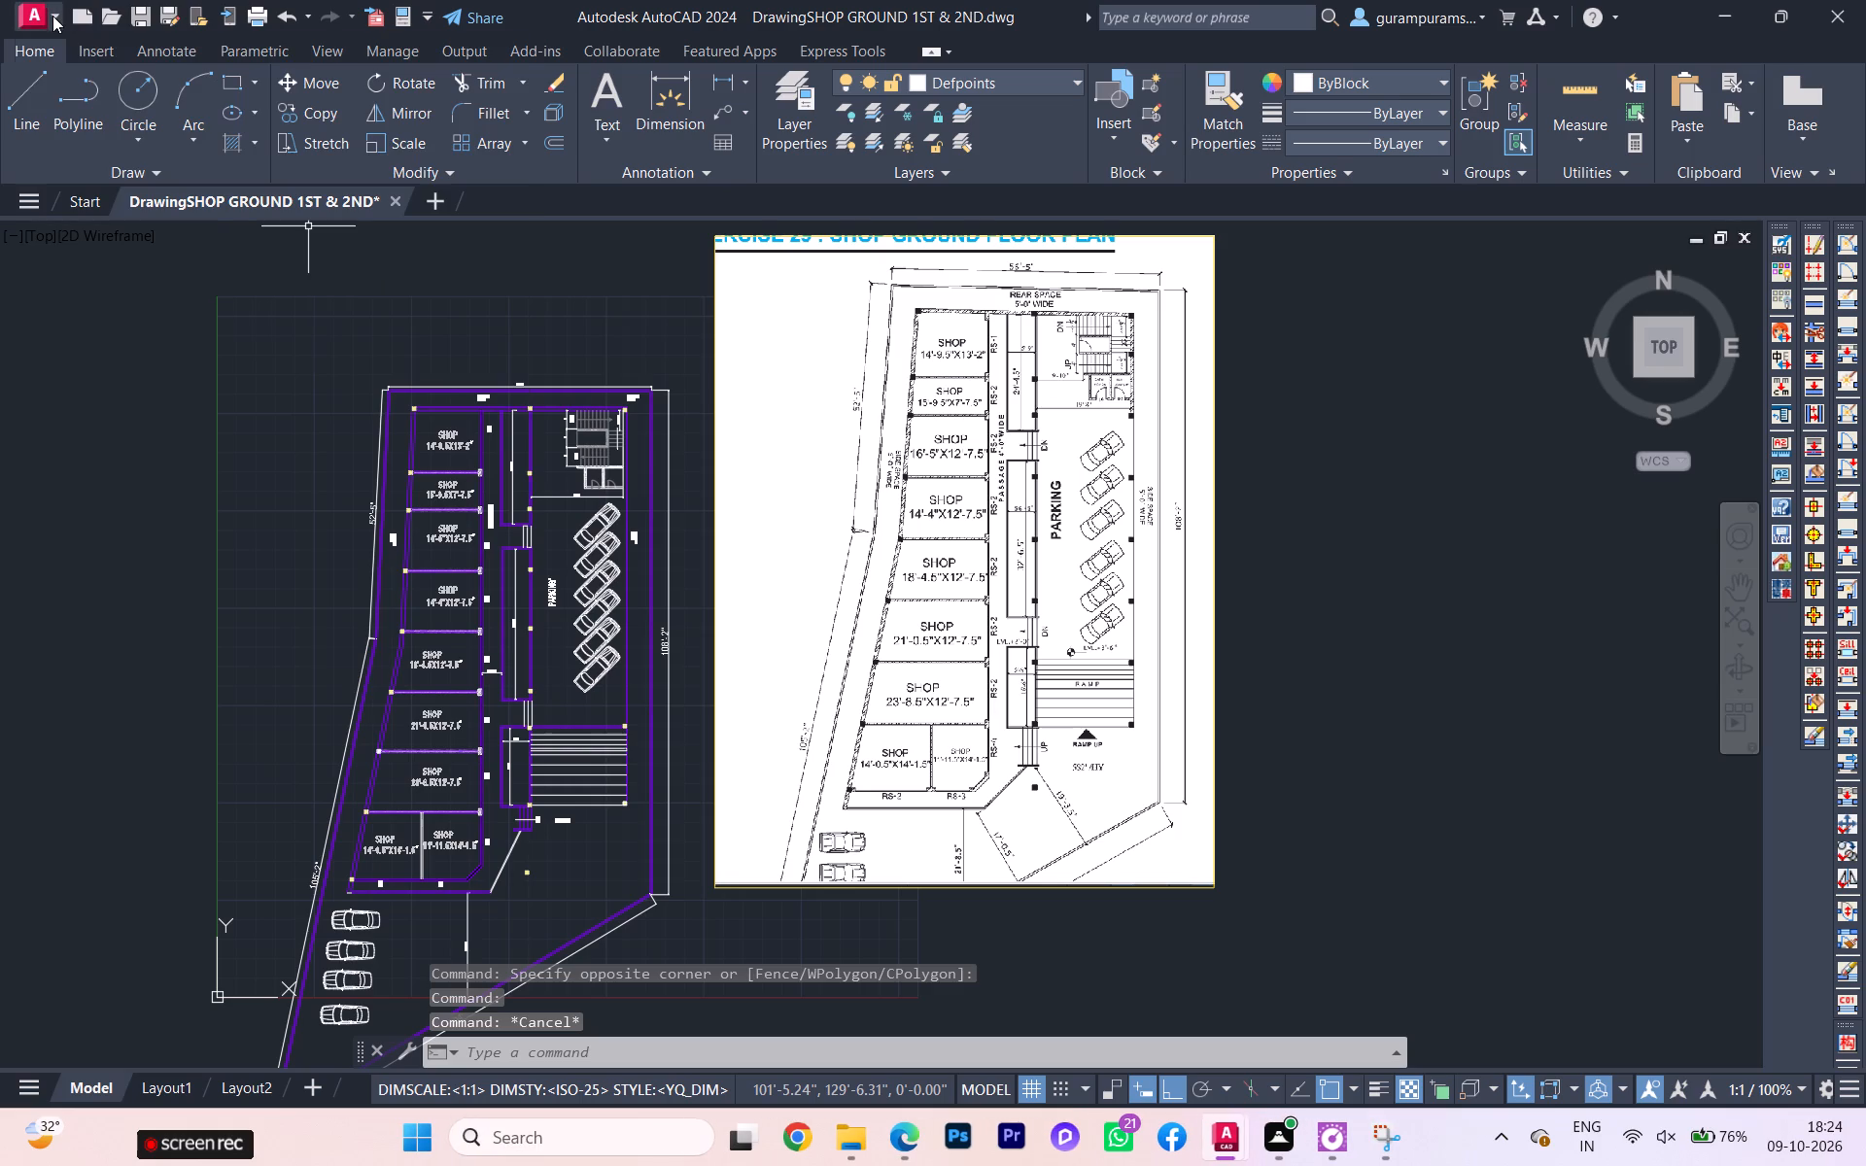
left_click(81, 525)
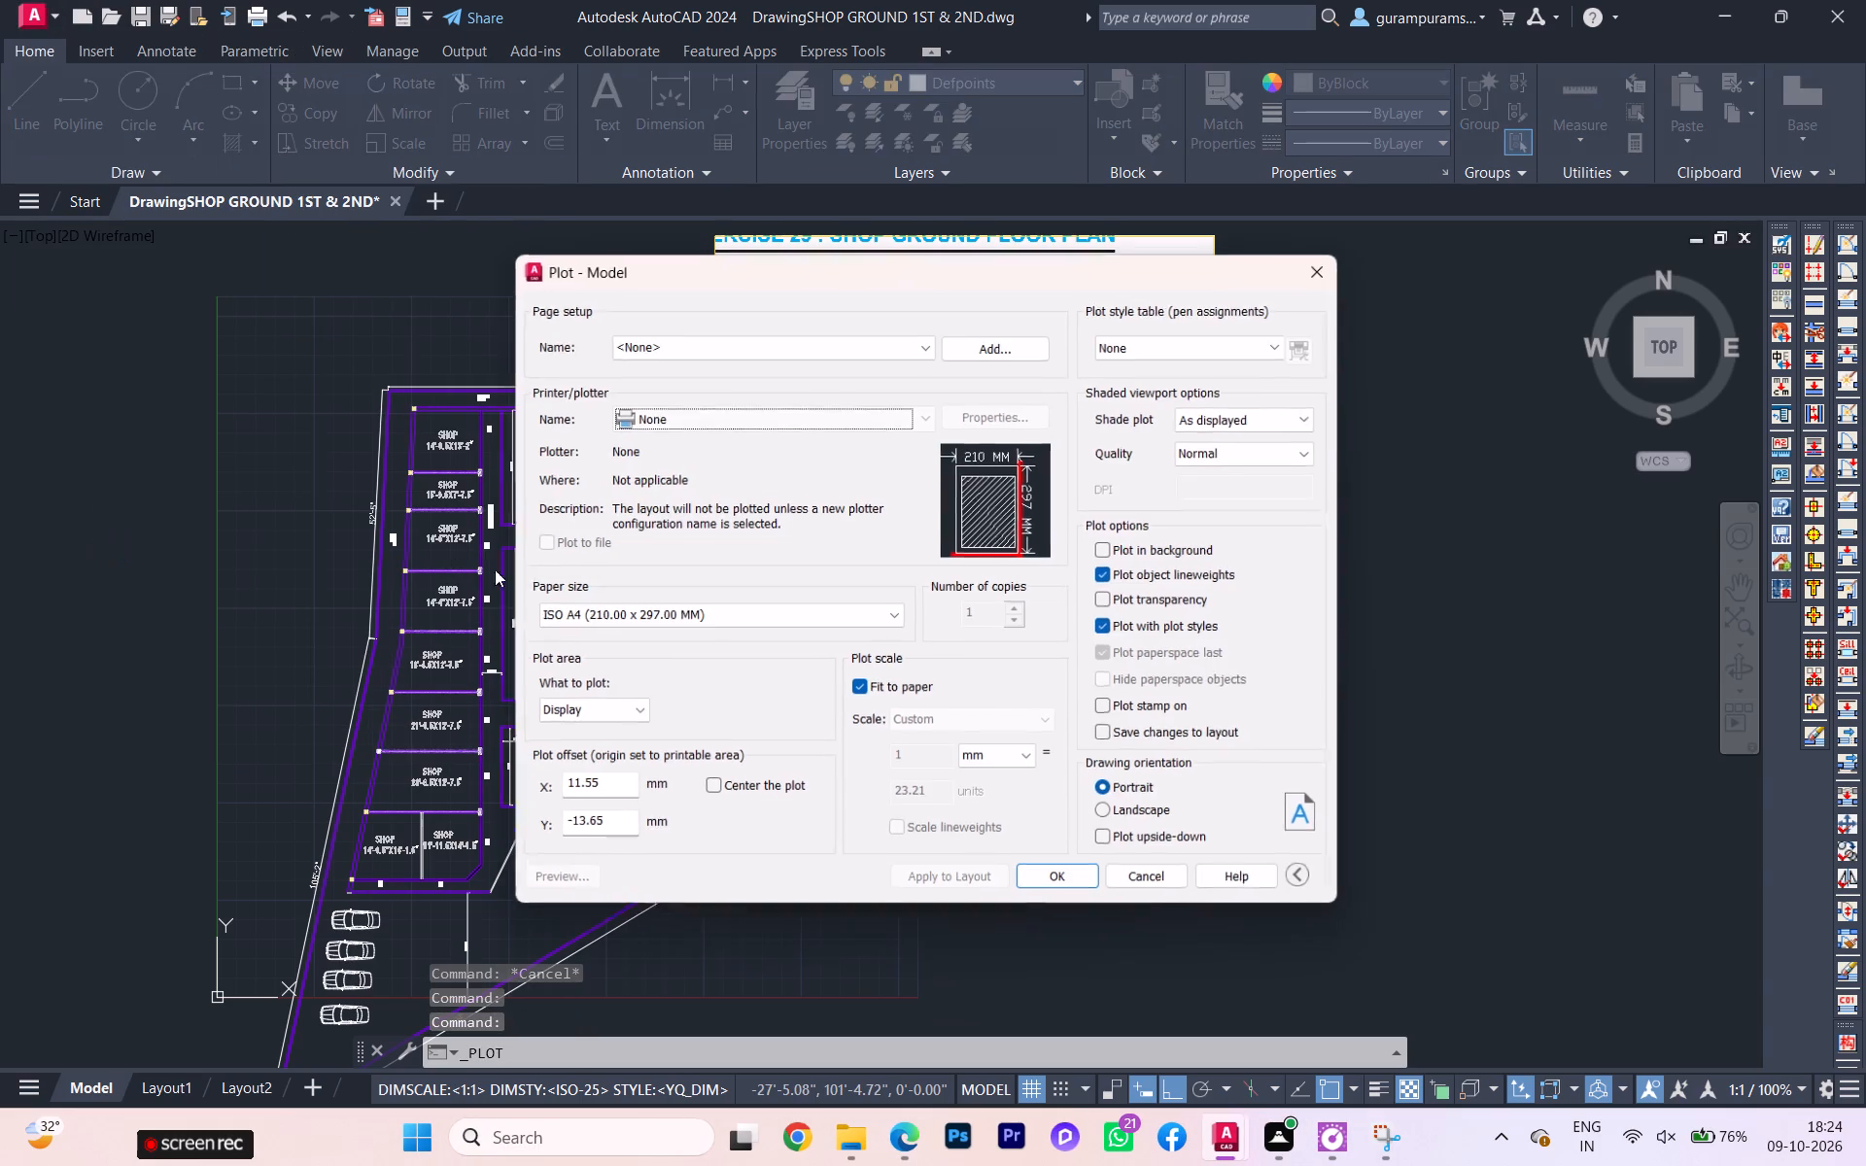
left_click(711, 616)
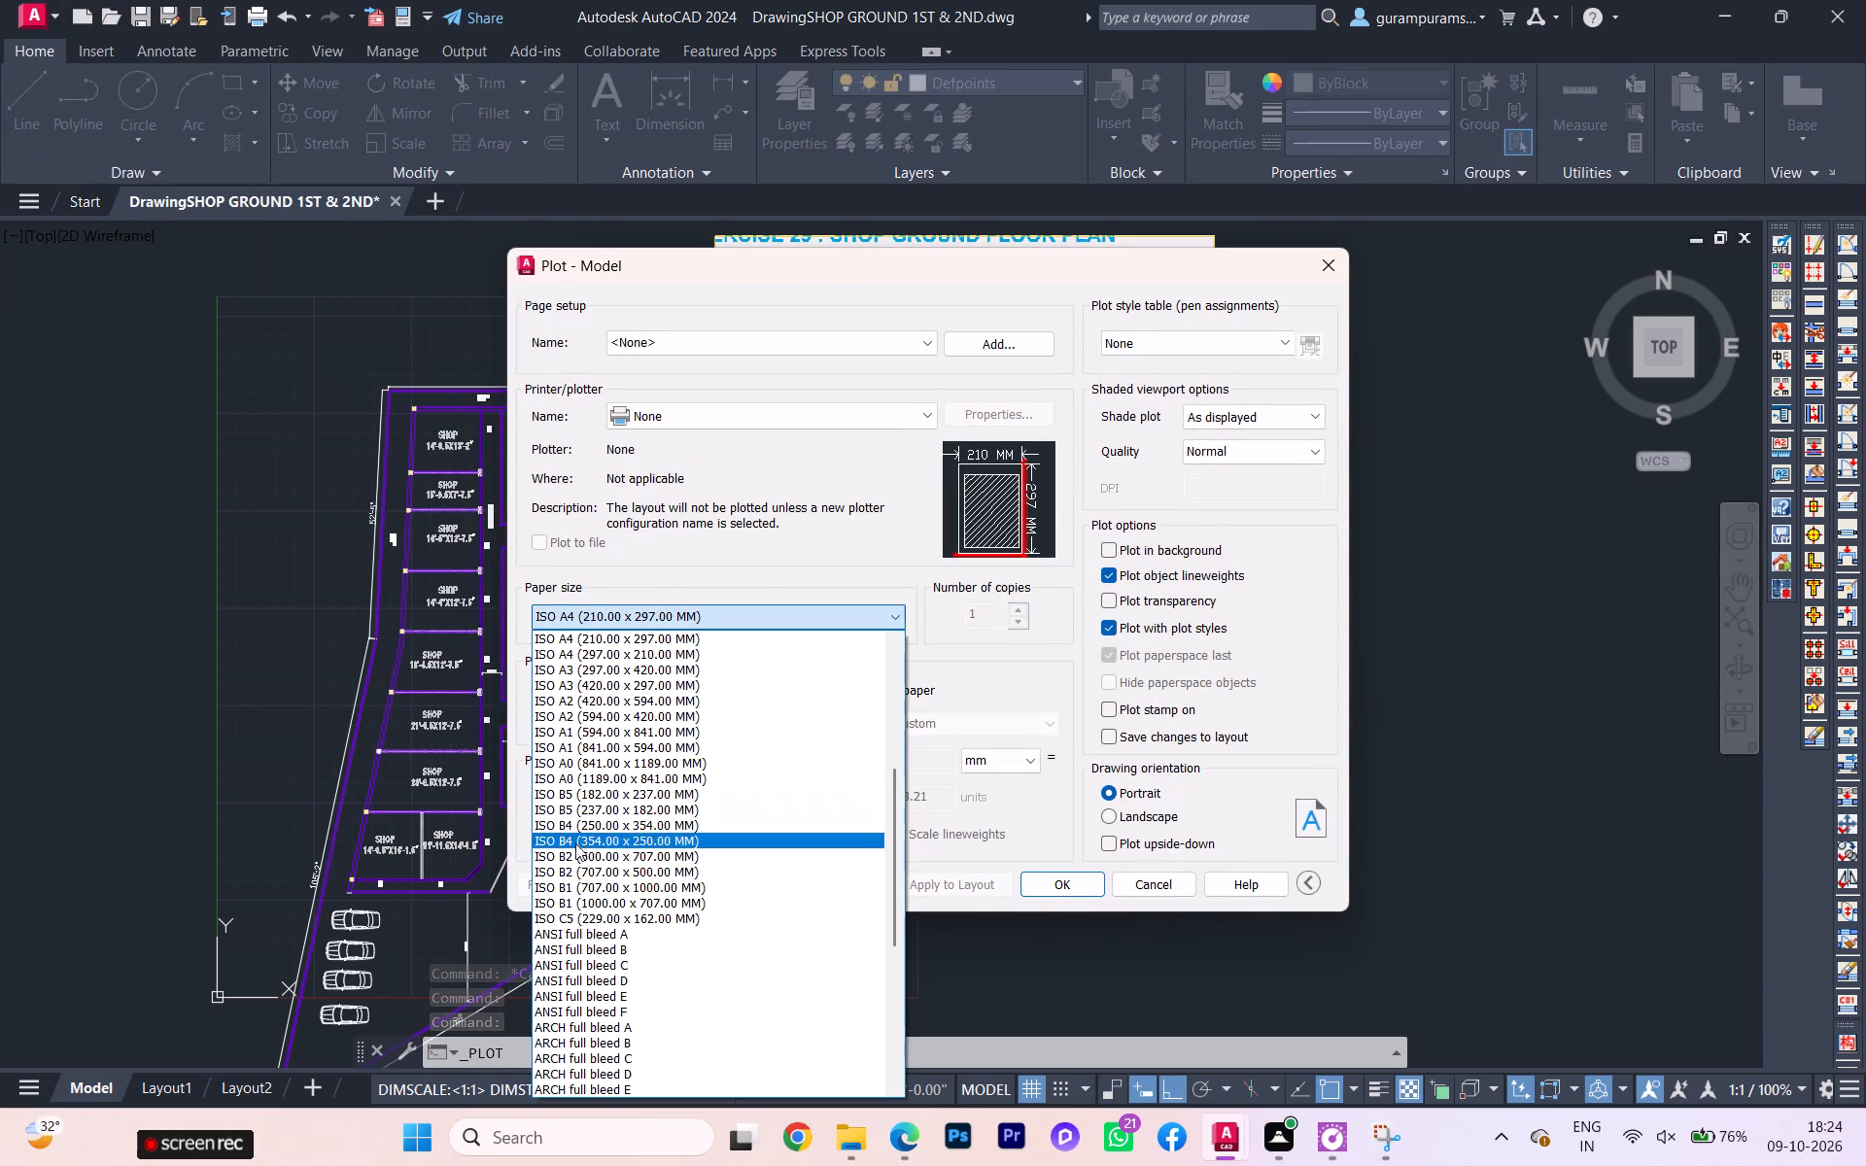
left_click(580, 742)
Set the plot area to a window enclosing the whole drawn floor plan, excluding the reference image, and center the plot.
left_click(605, 715)
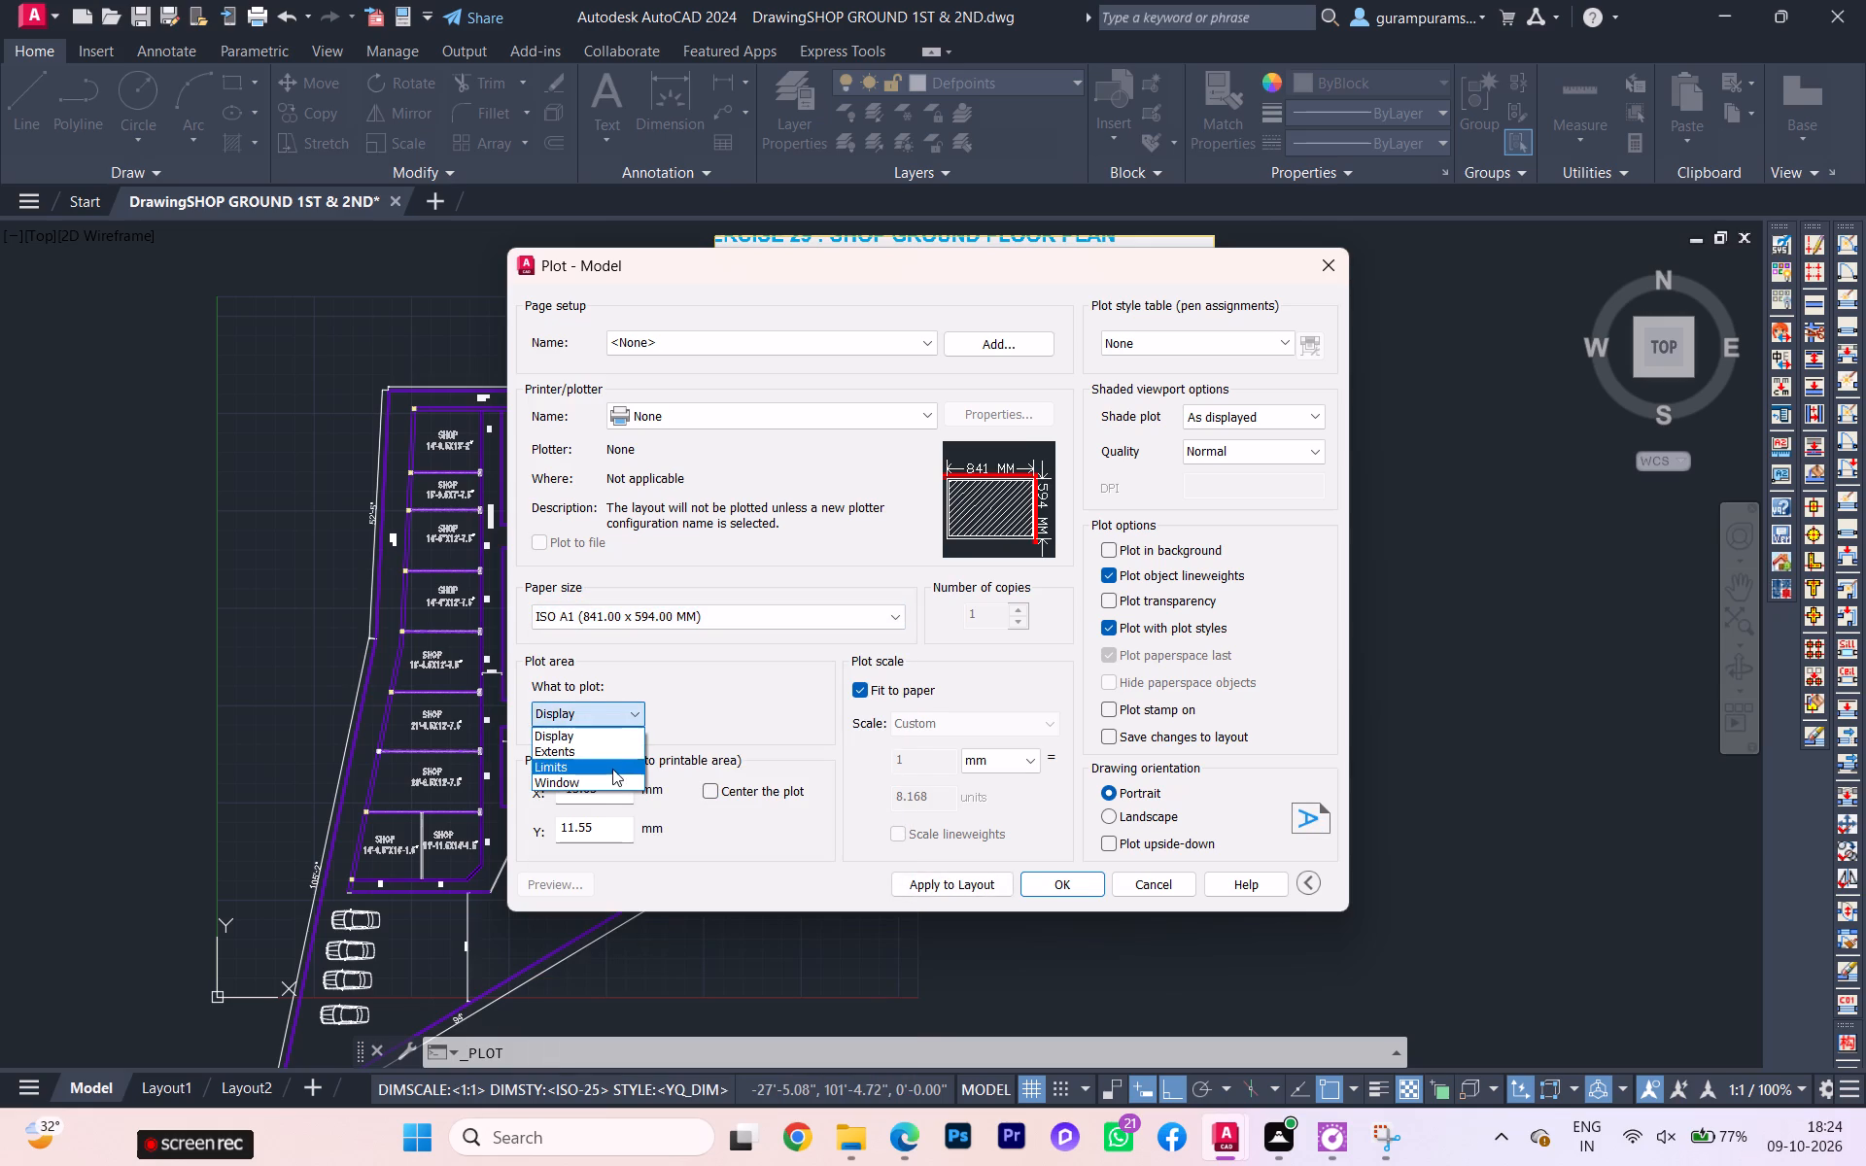
left_click(604, 778)
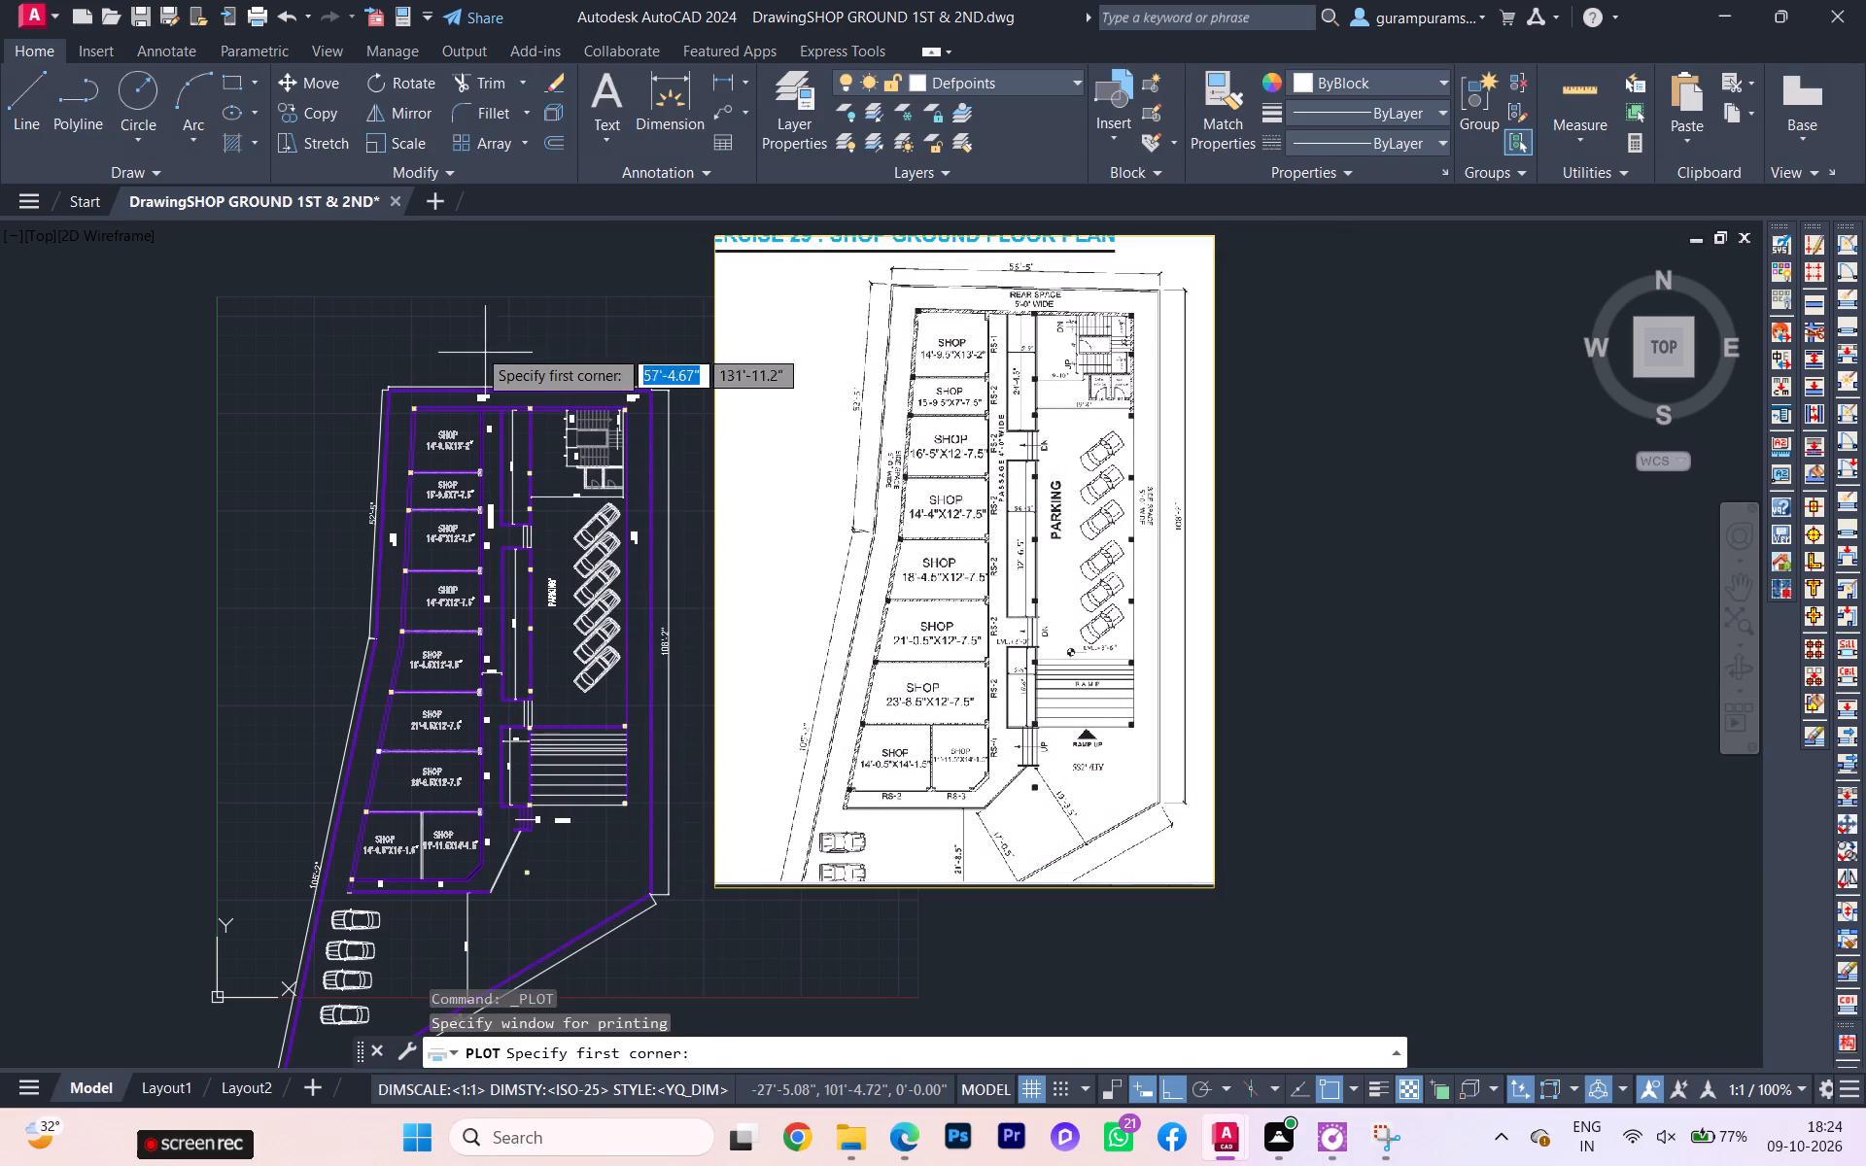
scroll(338, 362, "down", 2)
left_click(291, 344)
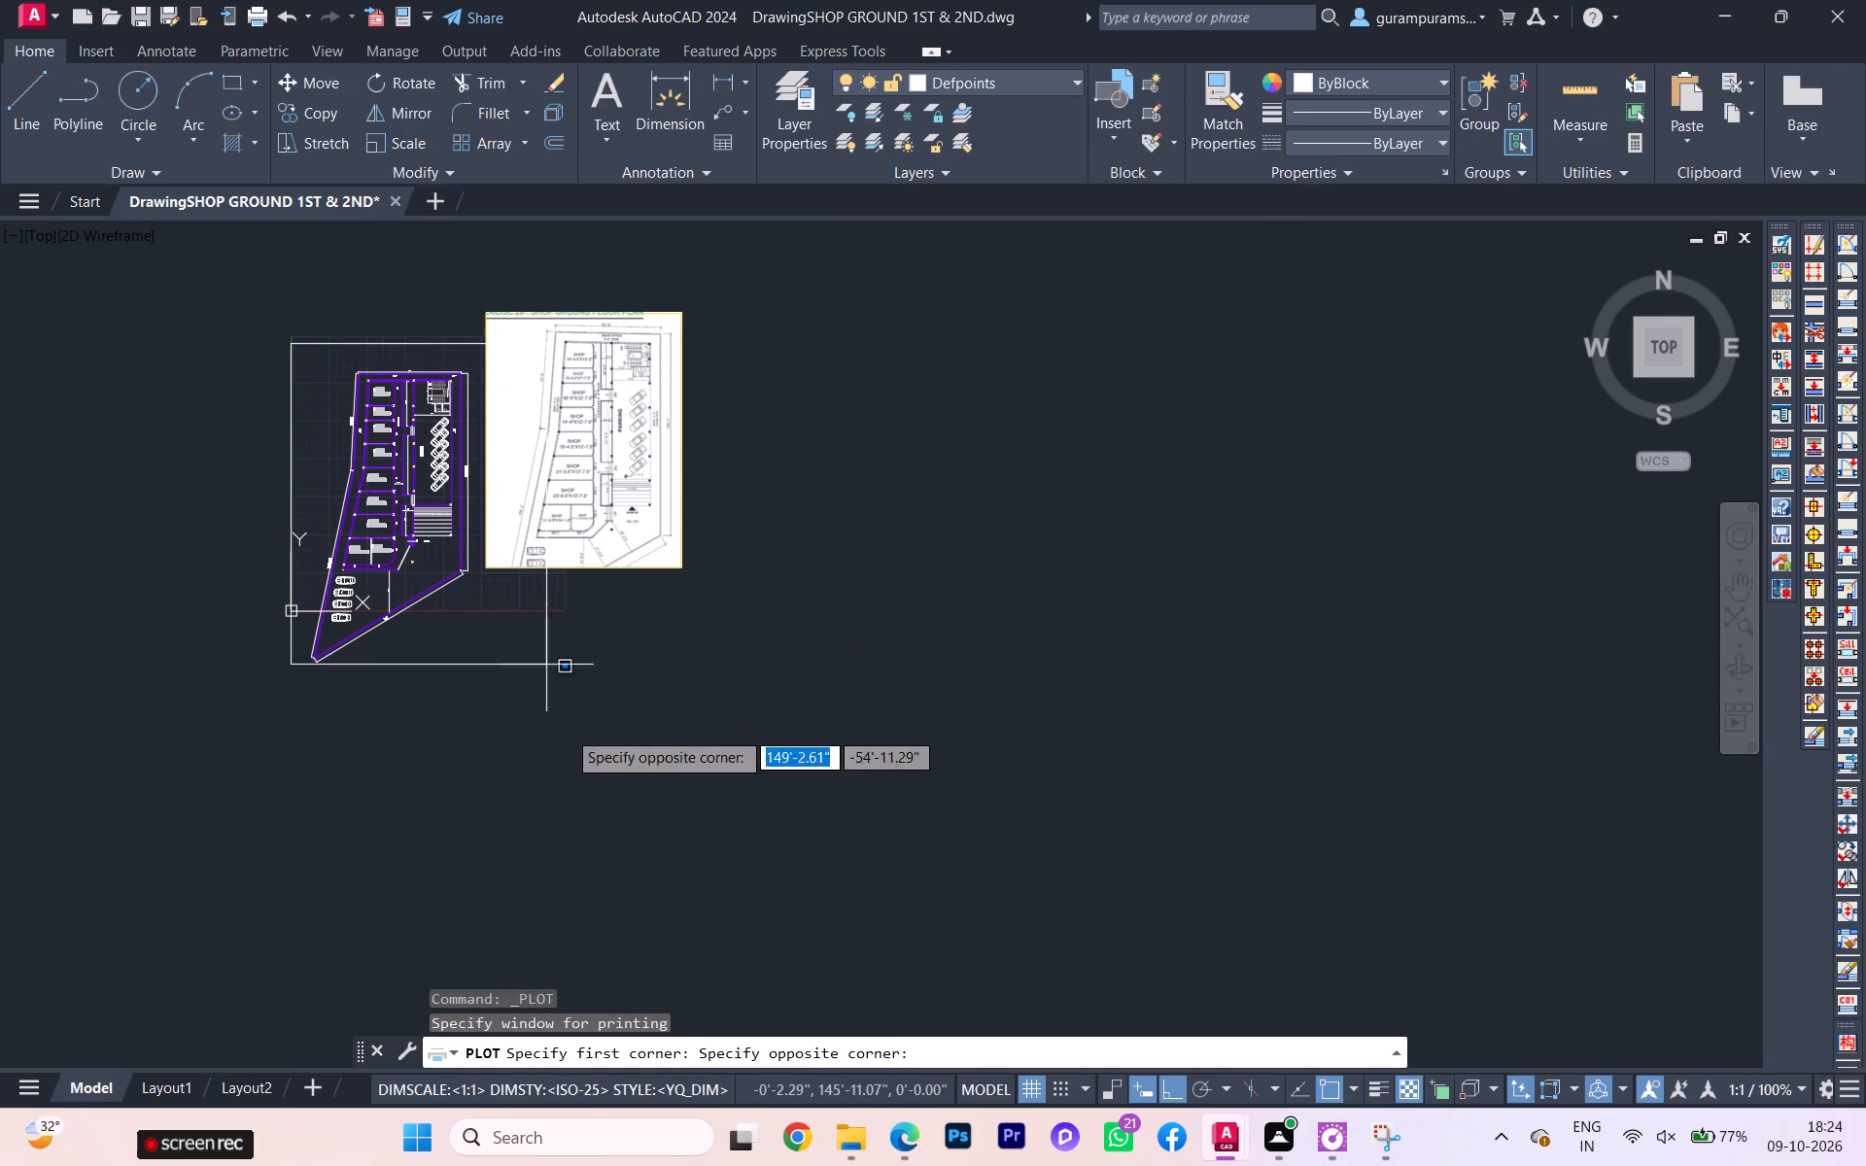
left_click(484, 674)
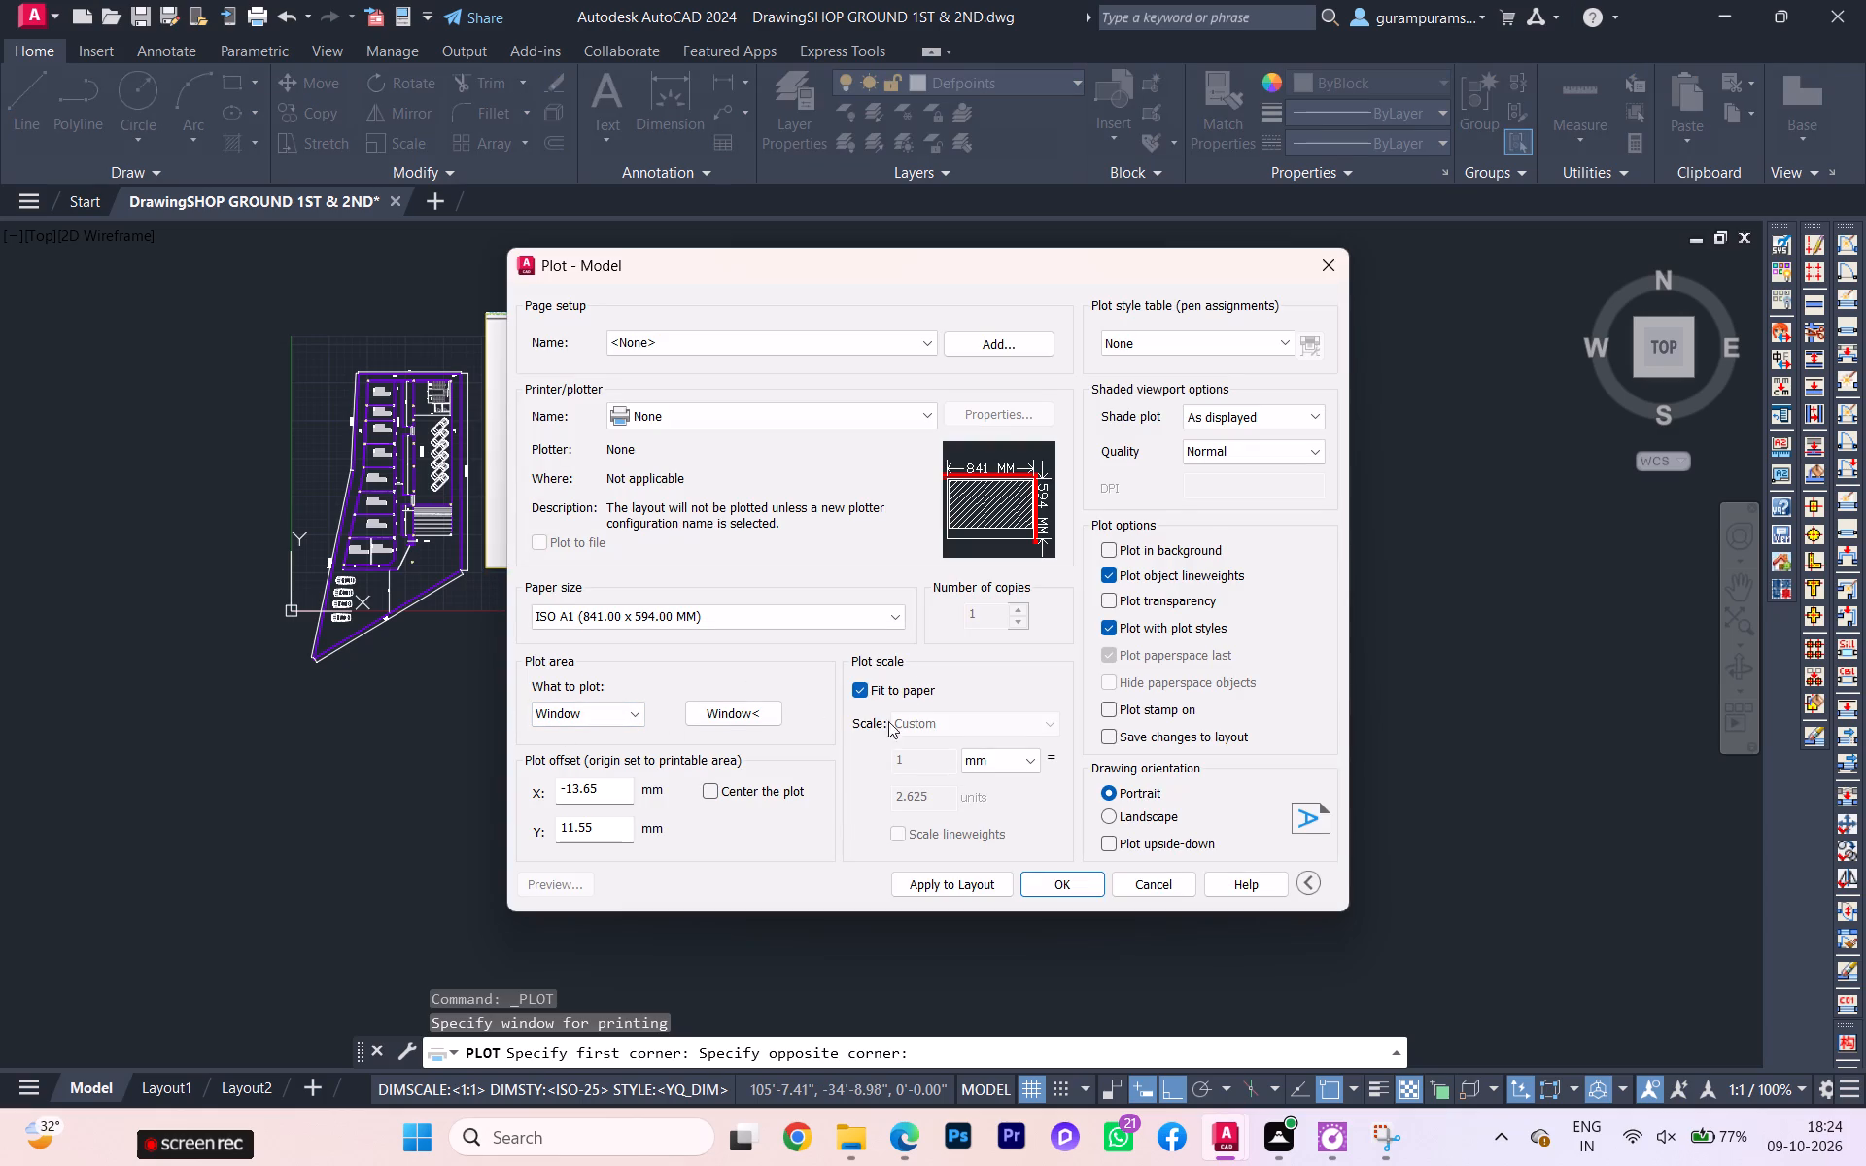
left_click(714, 784)
Set the plot scale units to inches.
left_click(1010, 758)
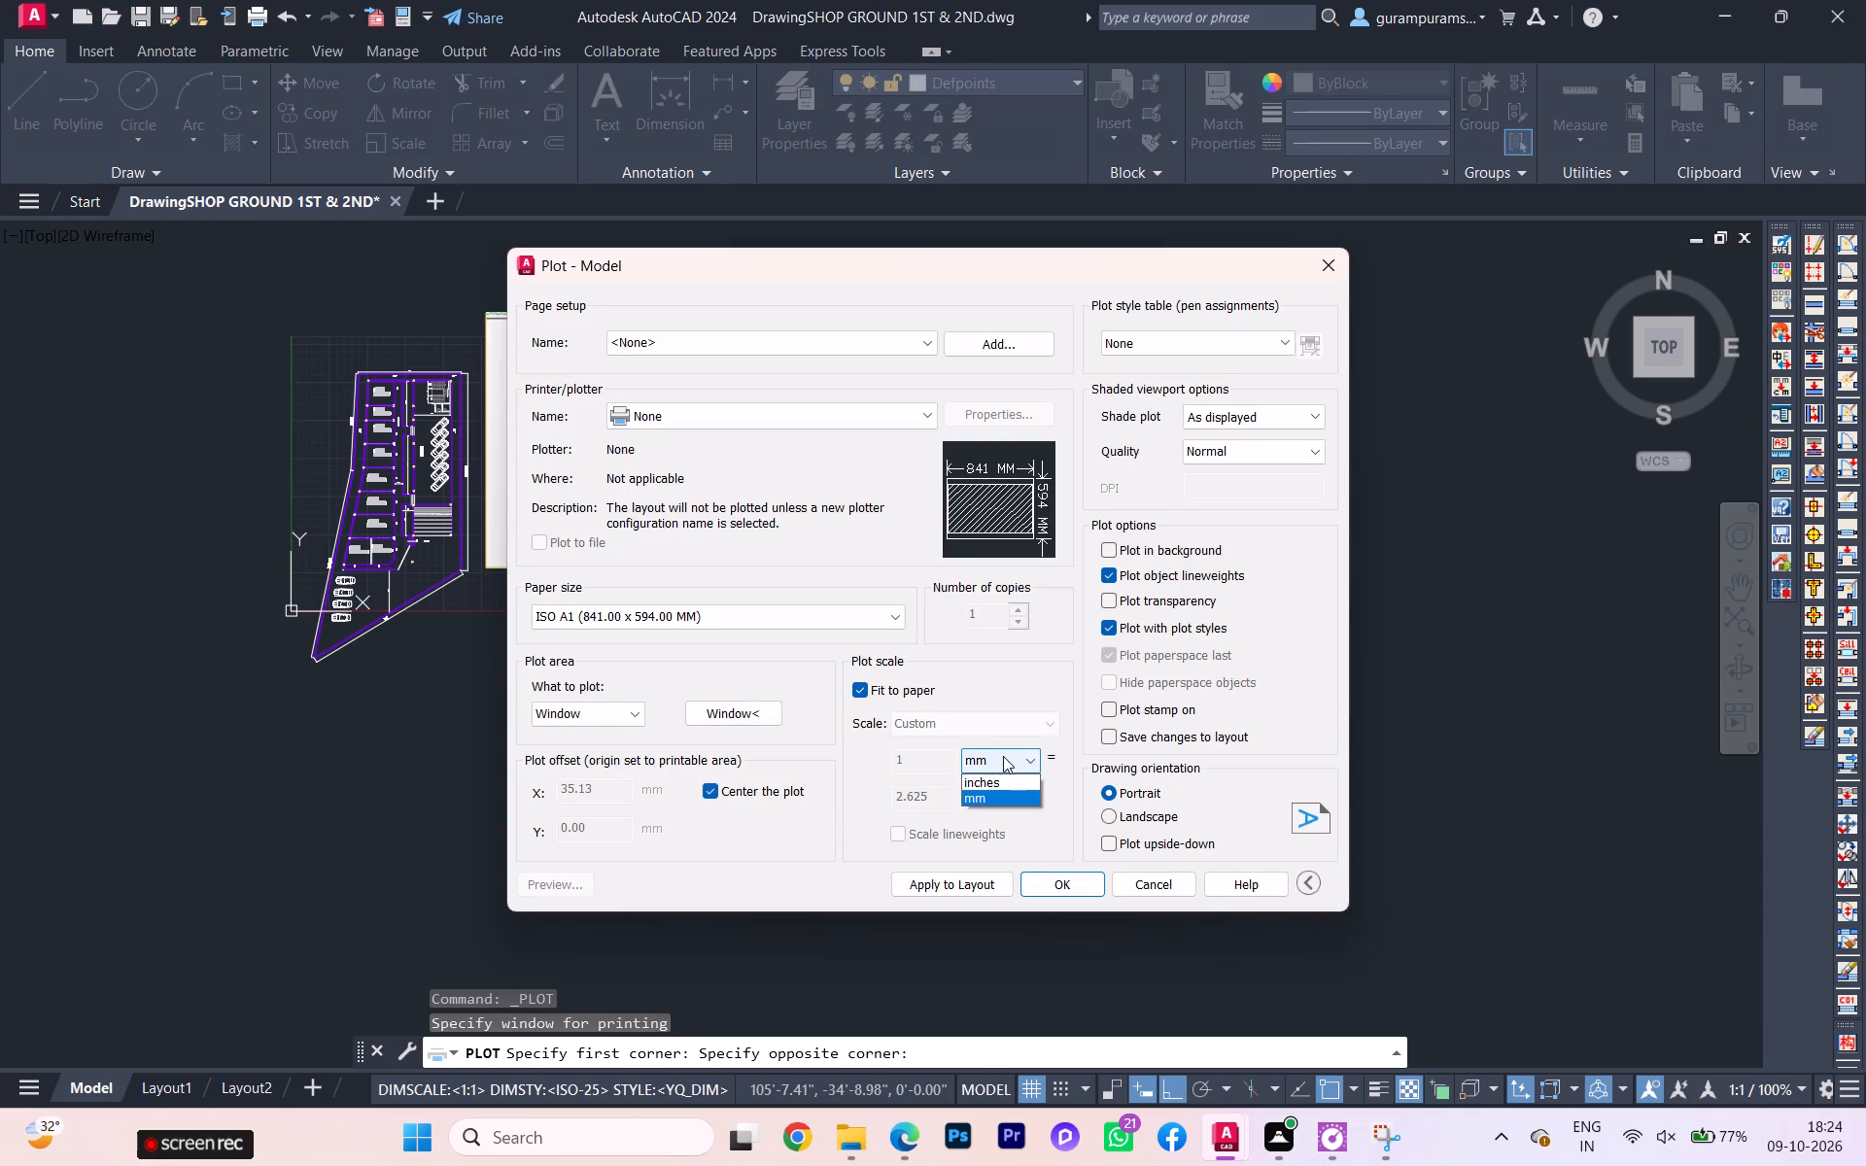
left_click(991, 778)
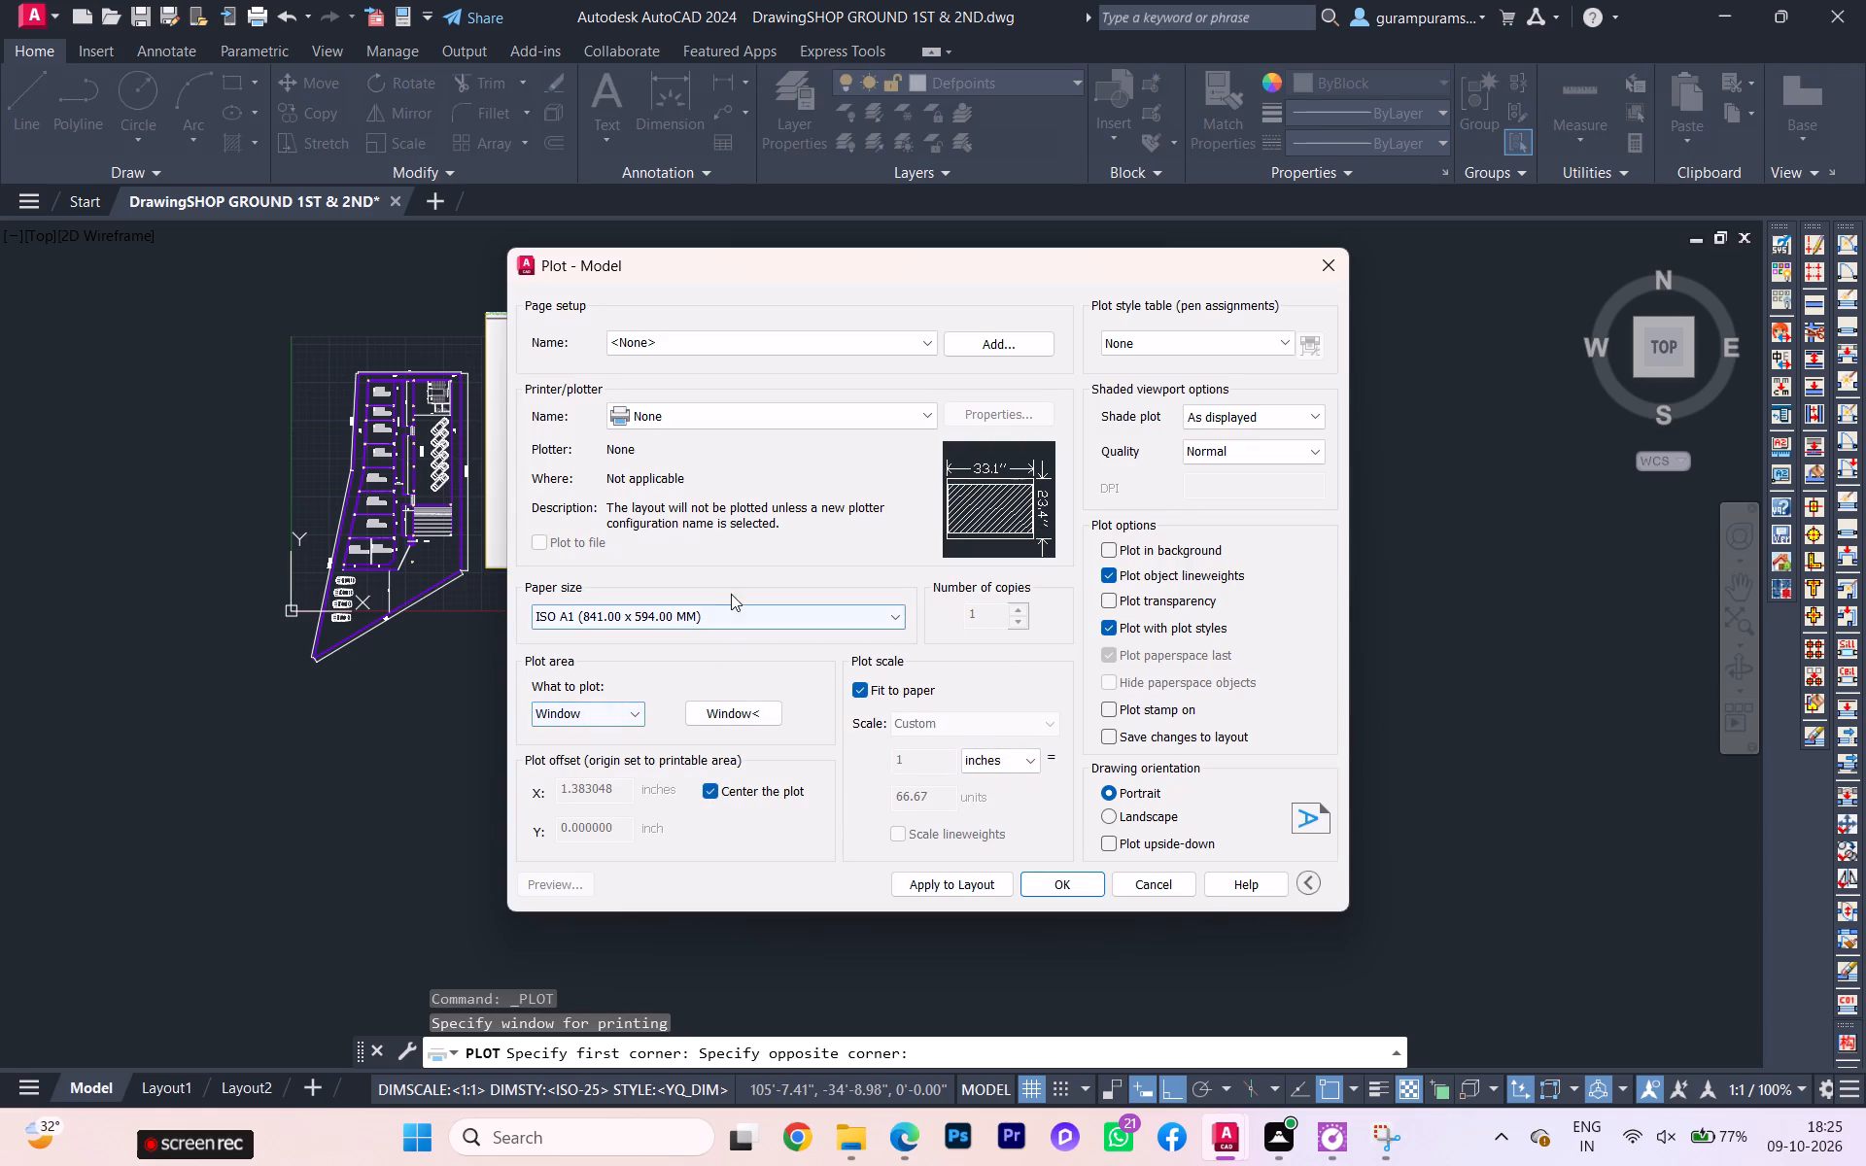
Change the plot's paper size to ISO A3 (297.00 x 420.00 MM) and set the scale units to inches.
left_click(668, 614)
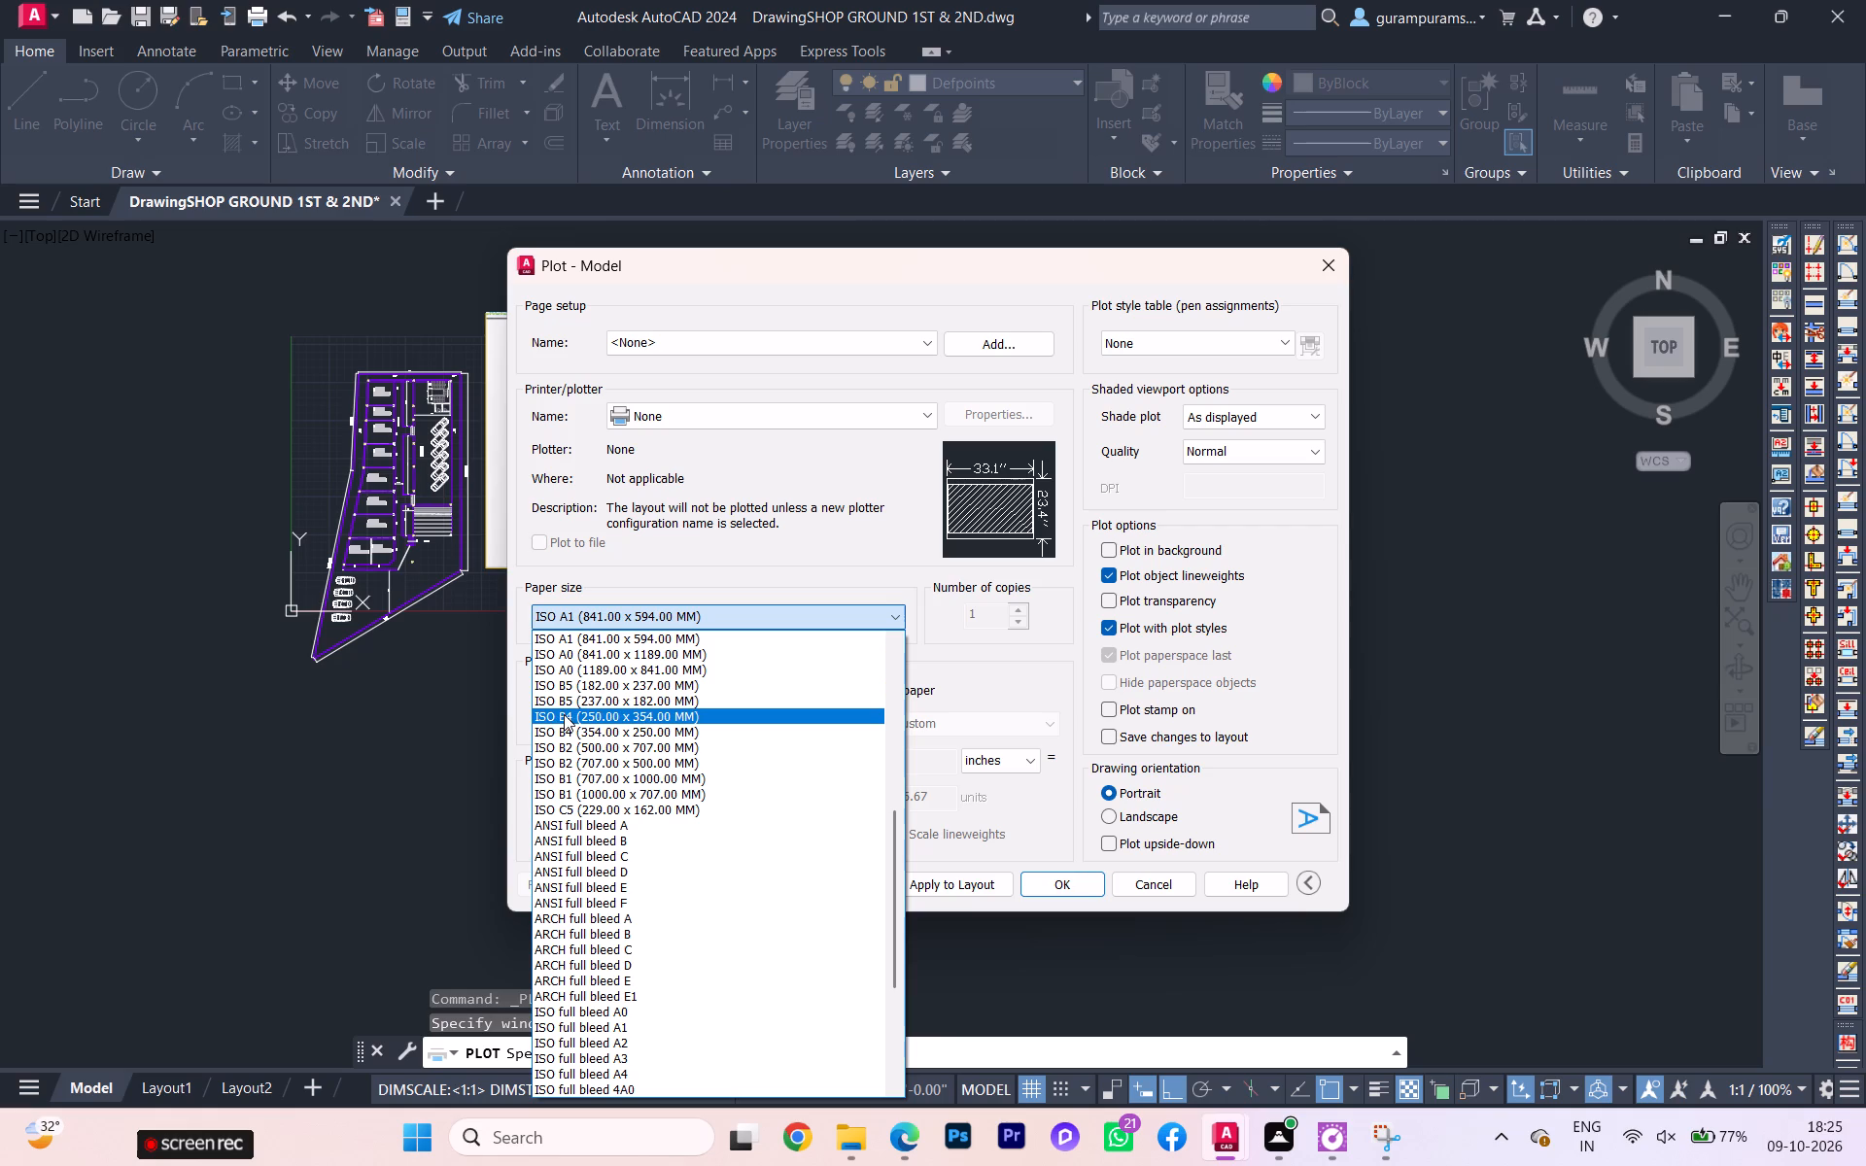
scroll(583, 770, "up", 3)
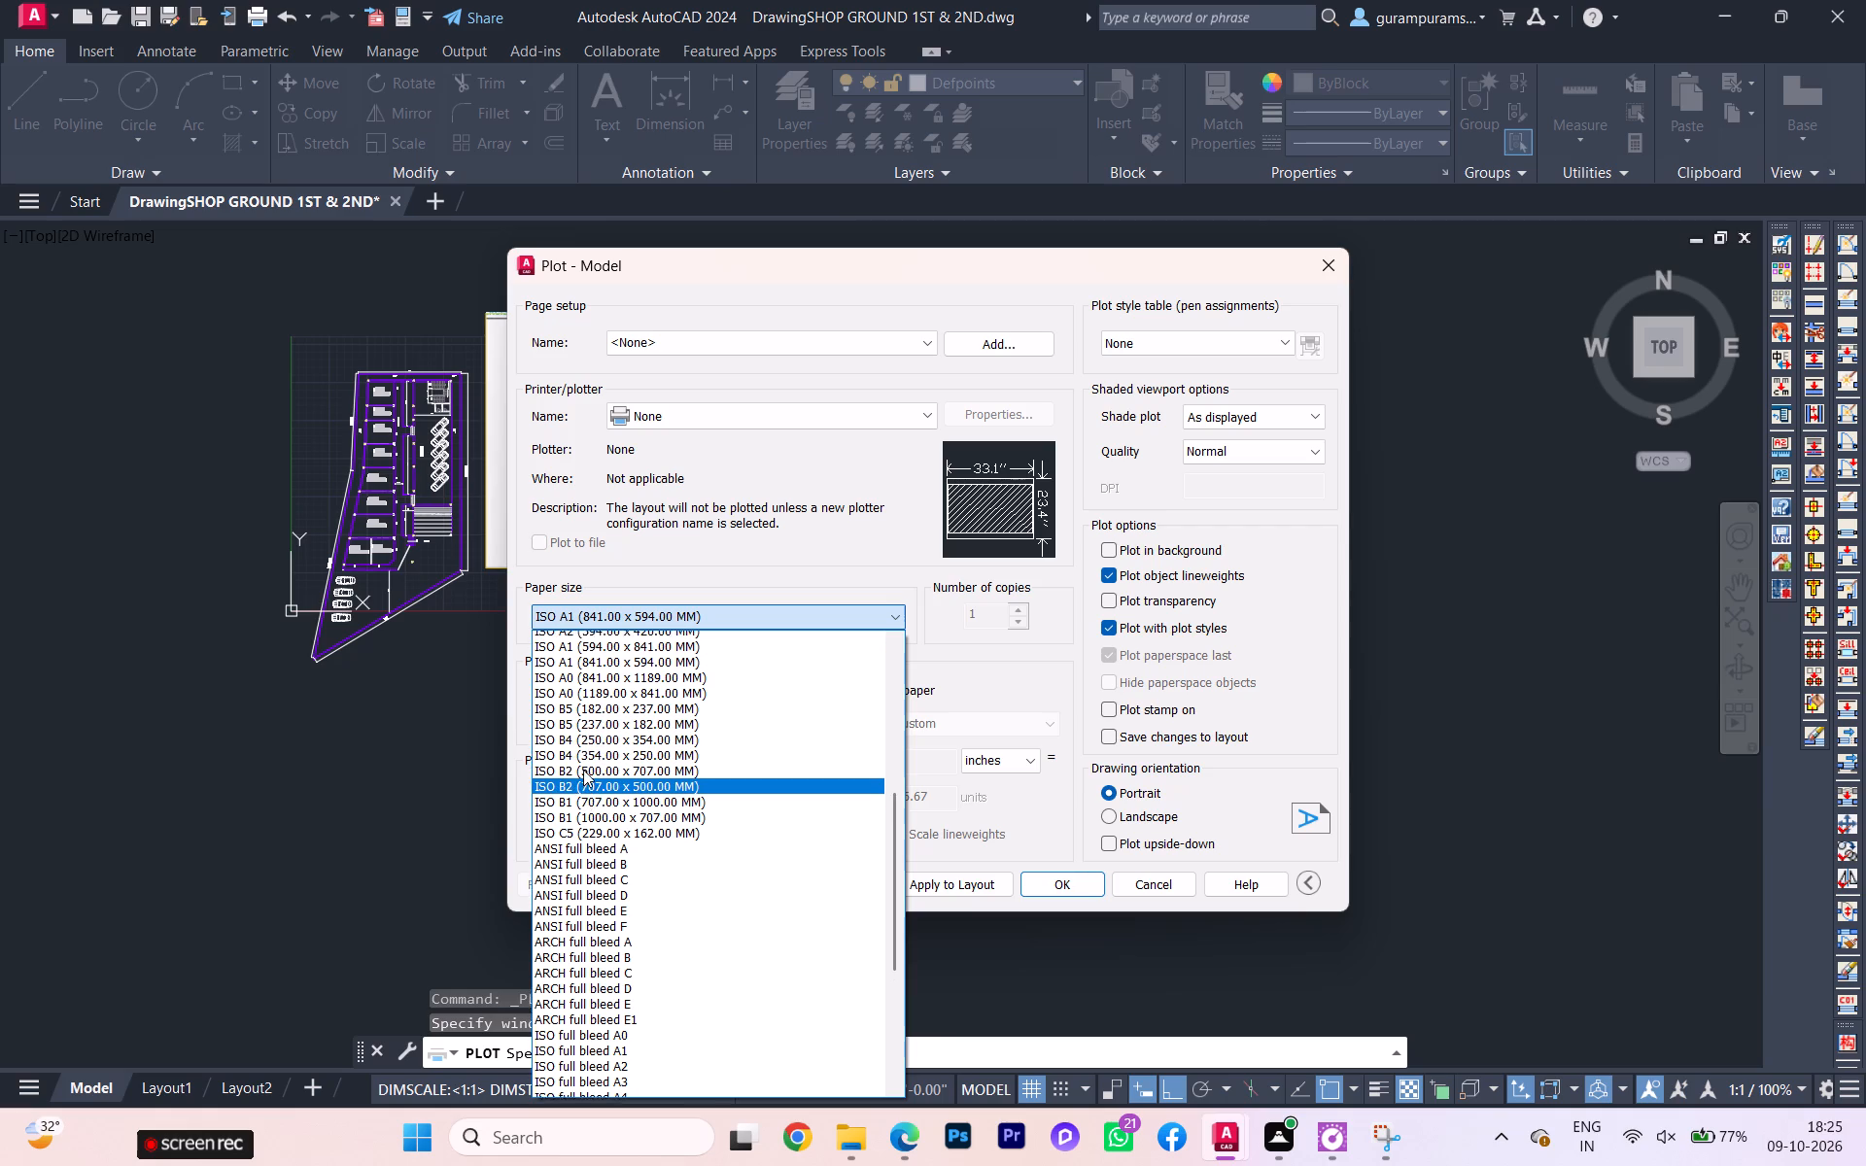
scroll(585, 765, "up", 1)
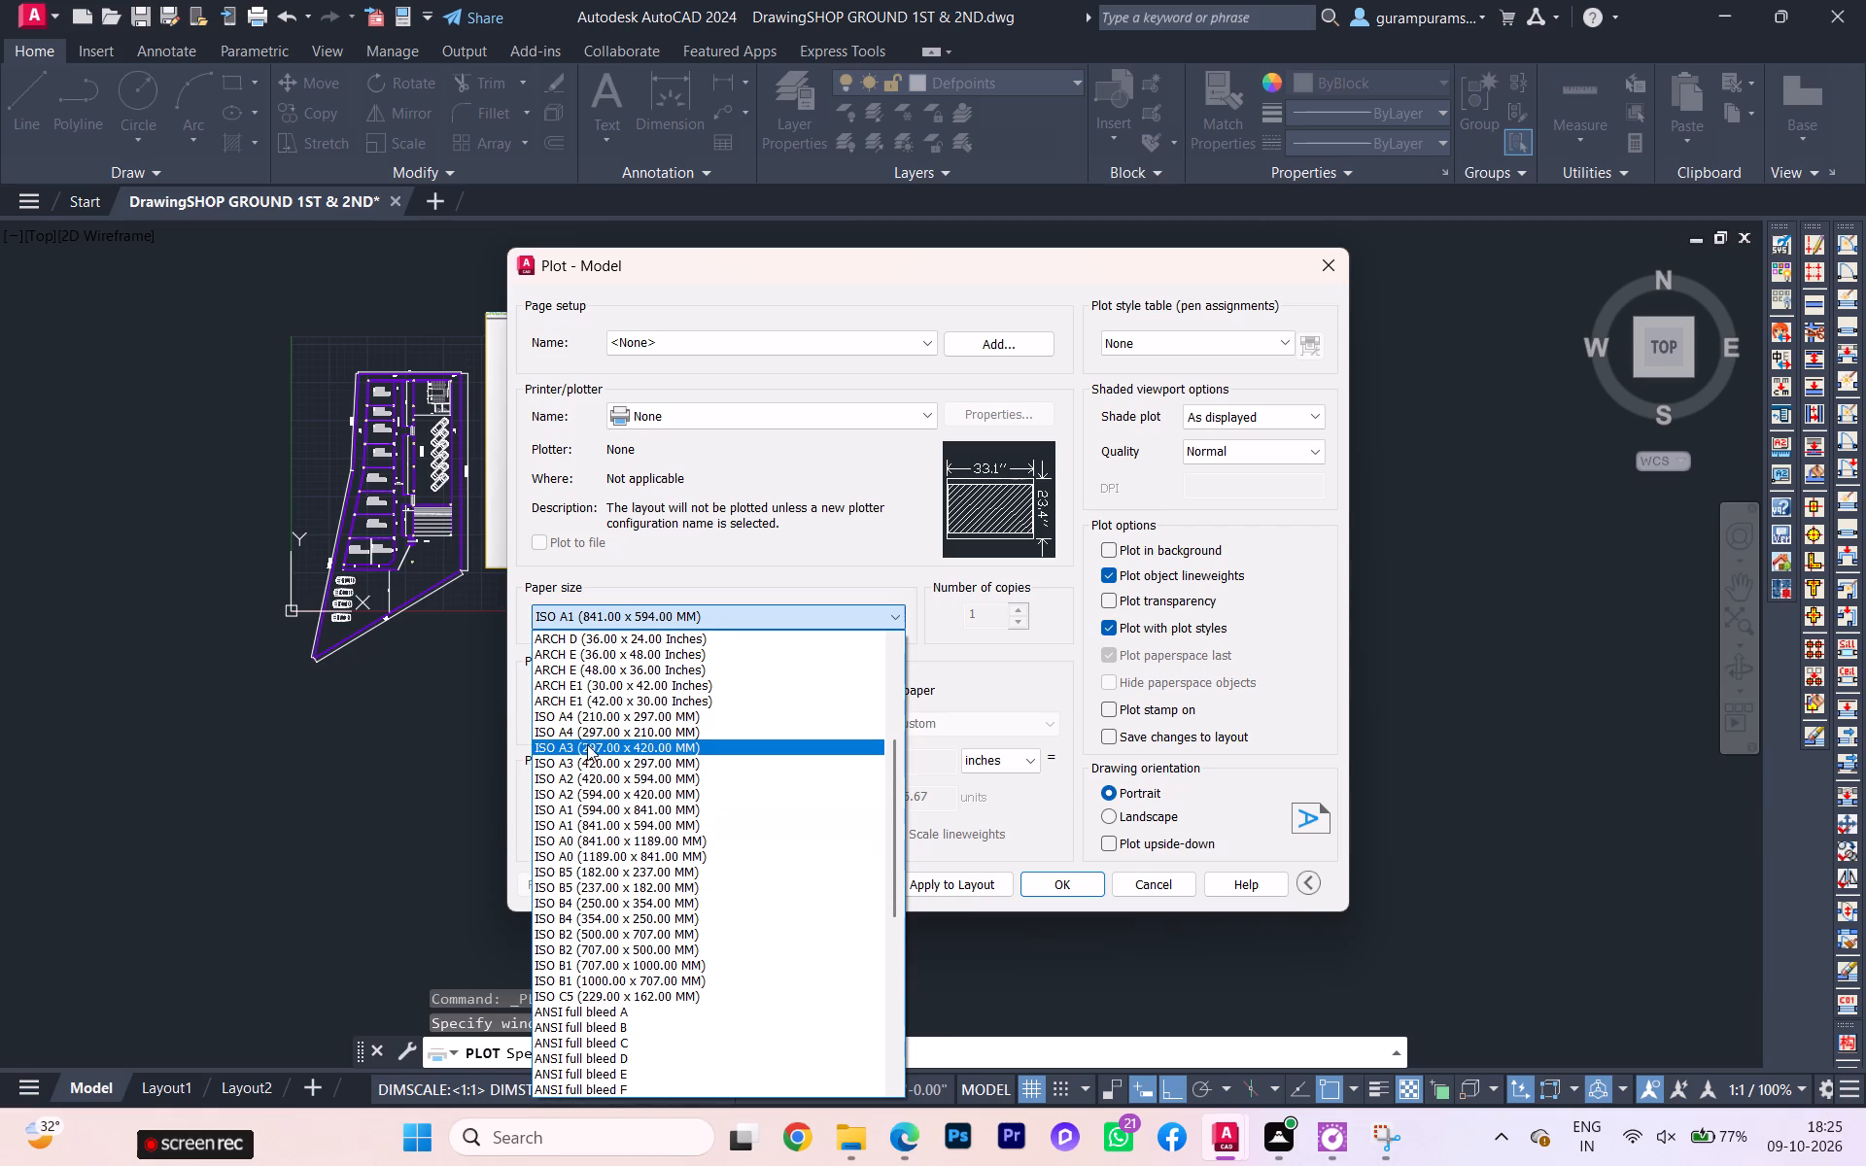
left_click(588, 748)
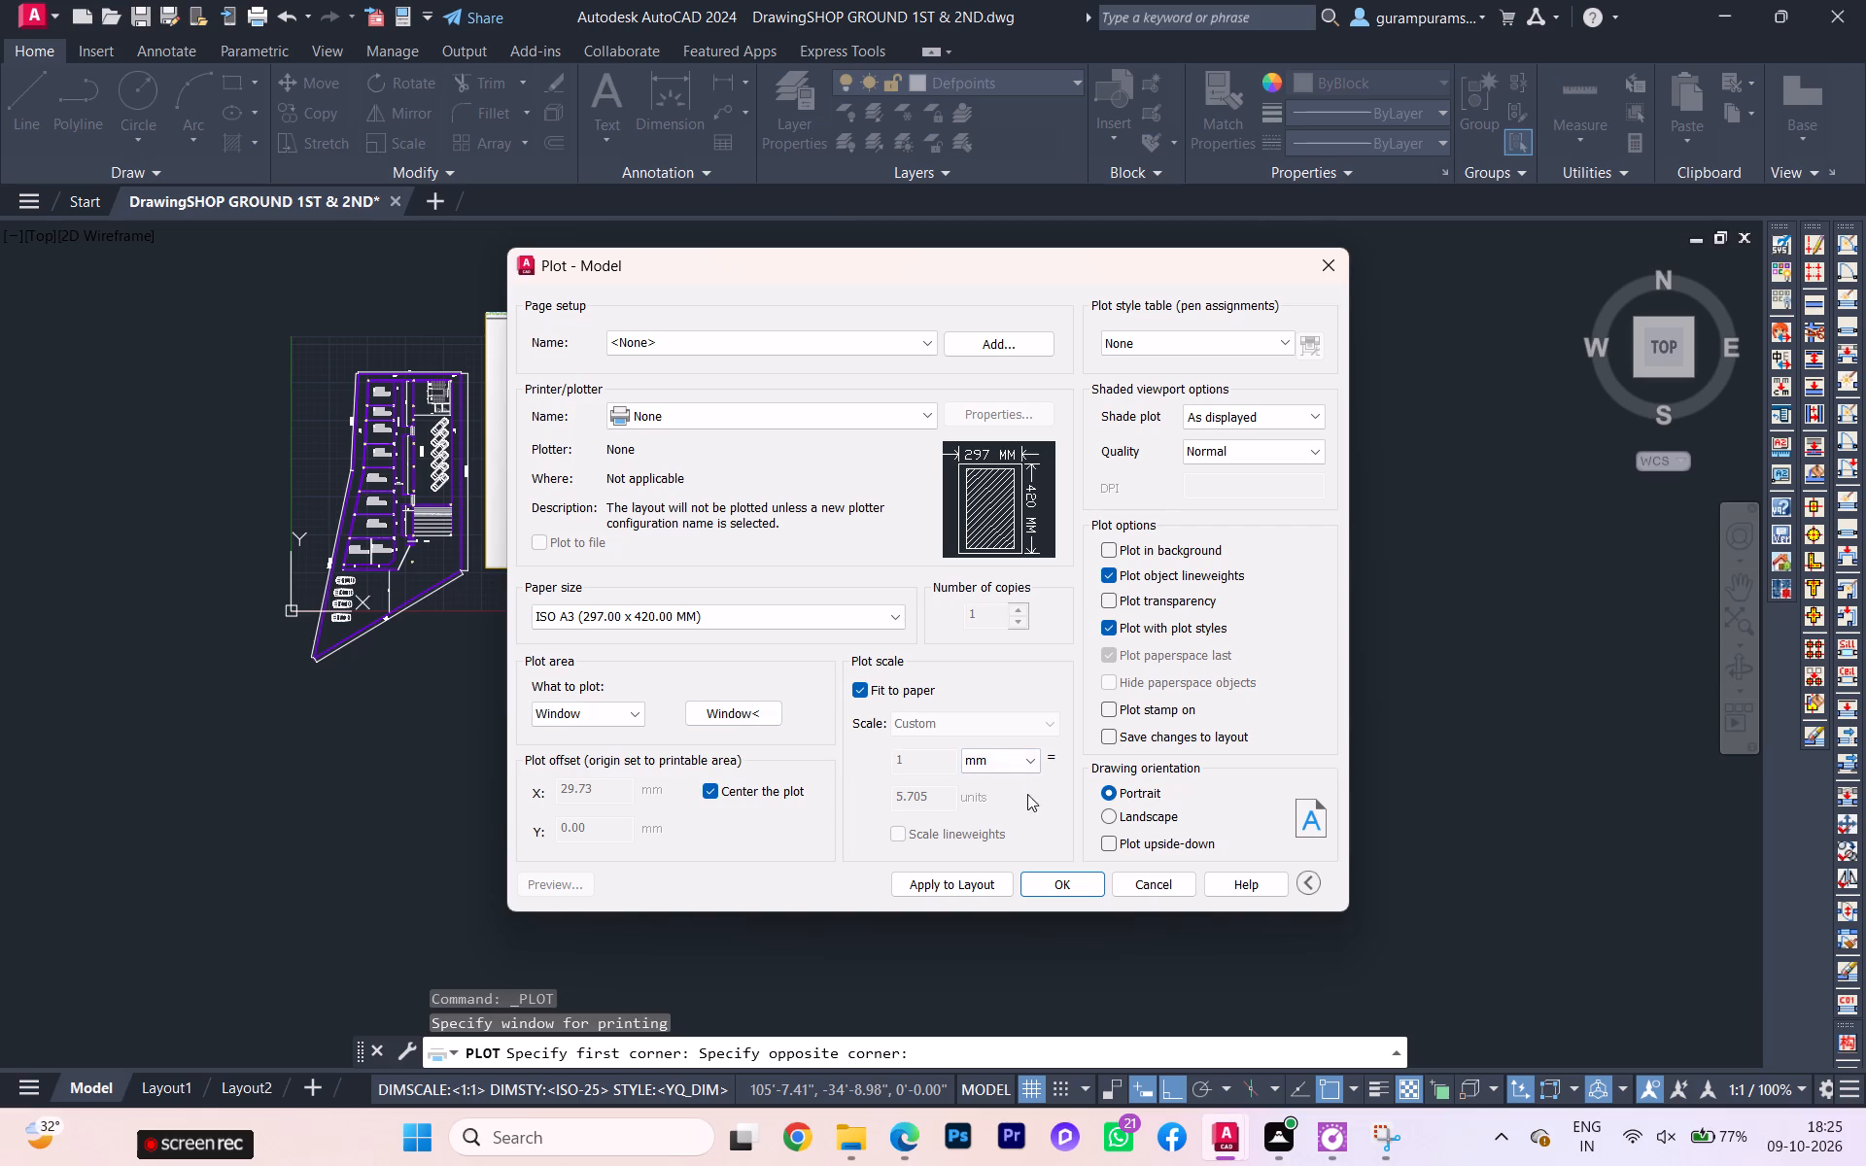
left_click(1035, 762)
left_click(995, 789)
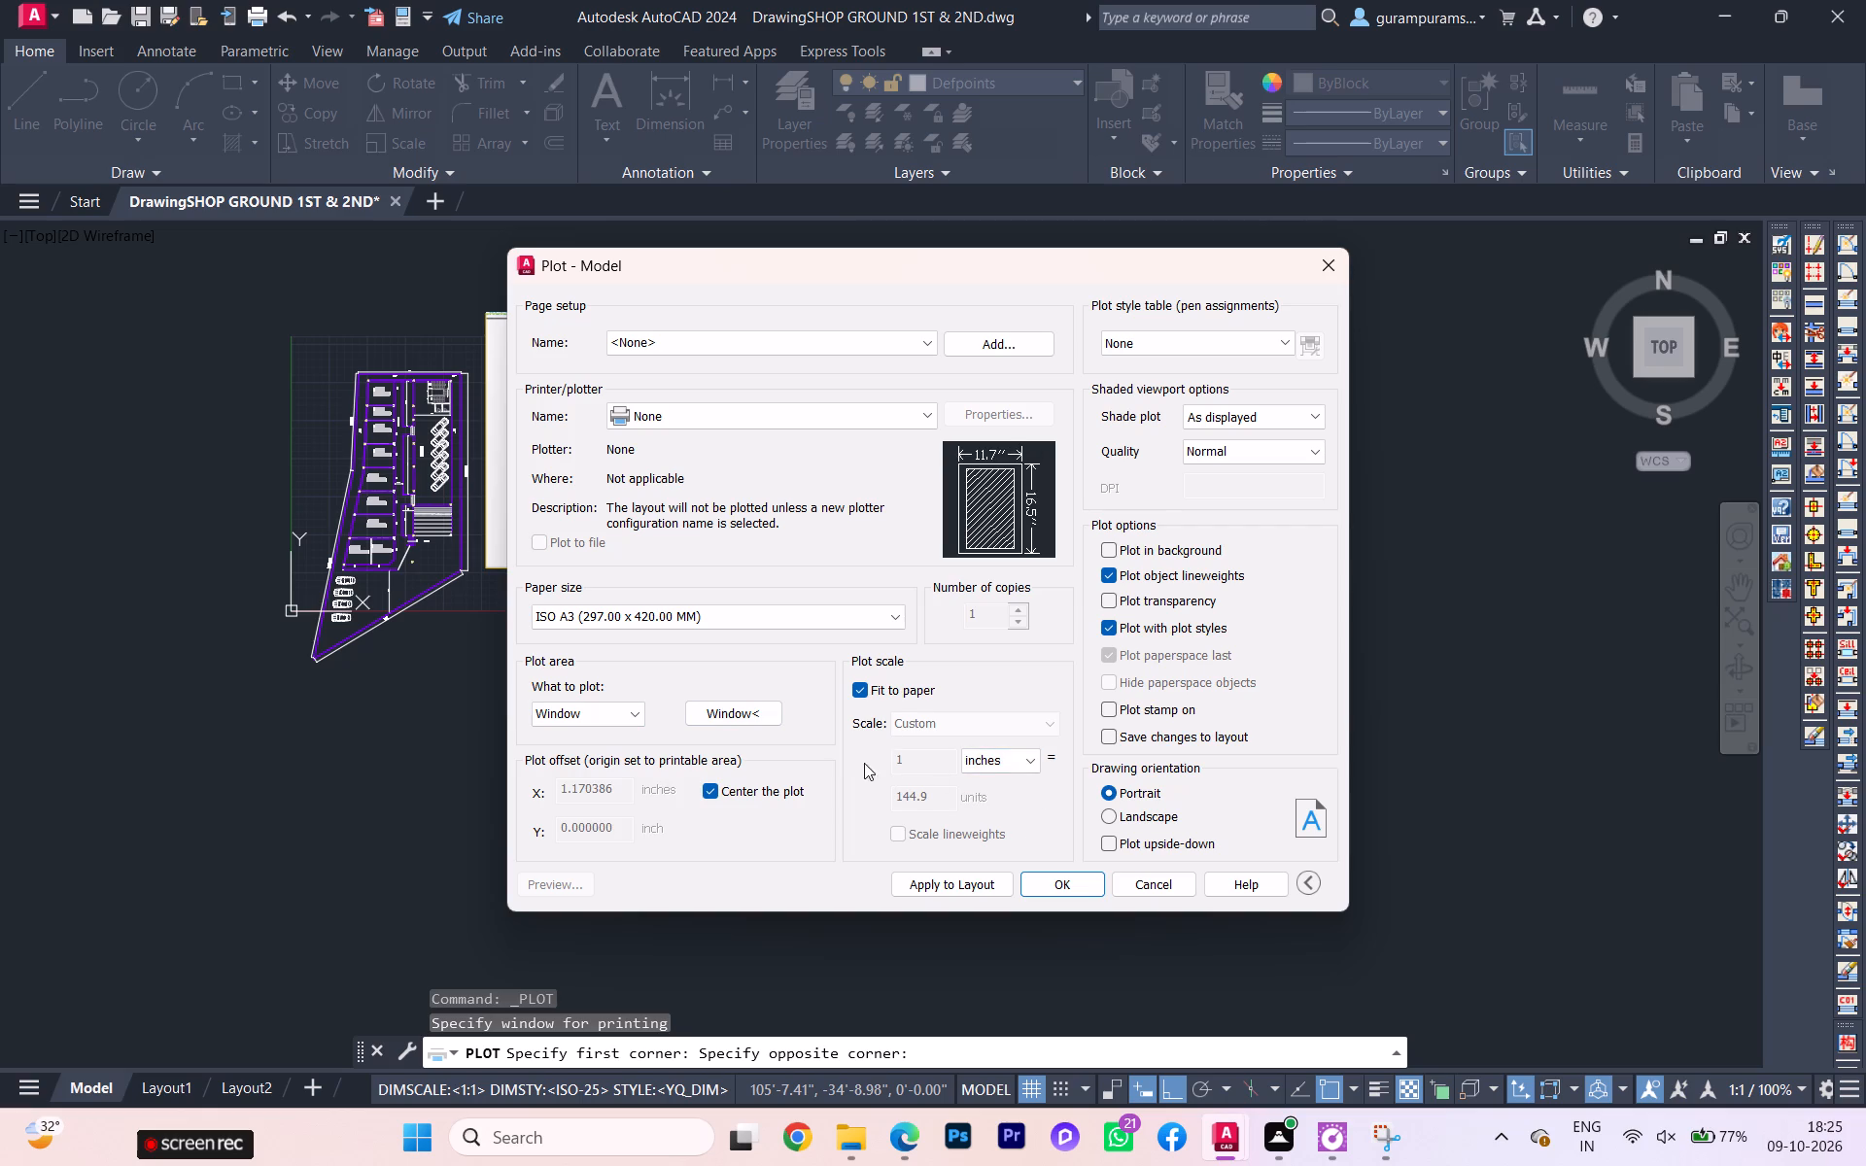
Set the plotter to DWG To PDF.pc3 and preview the plotted floor plan sheet.
left_click(816, 416)
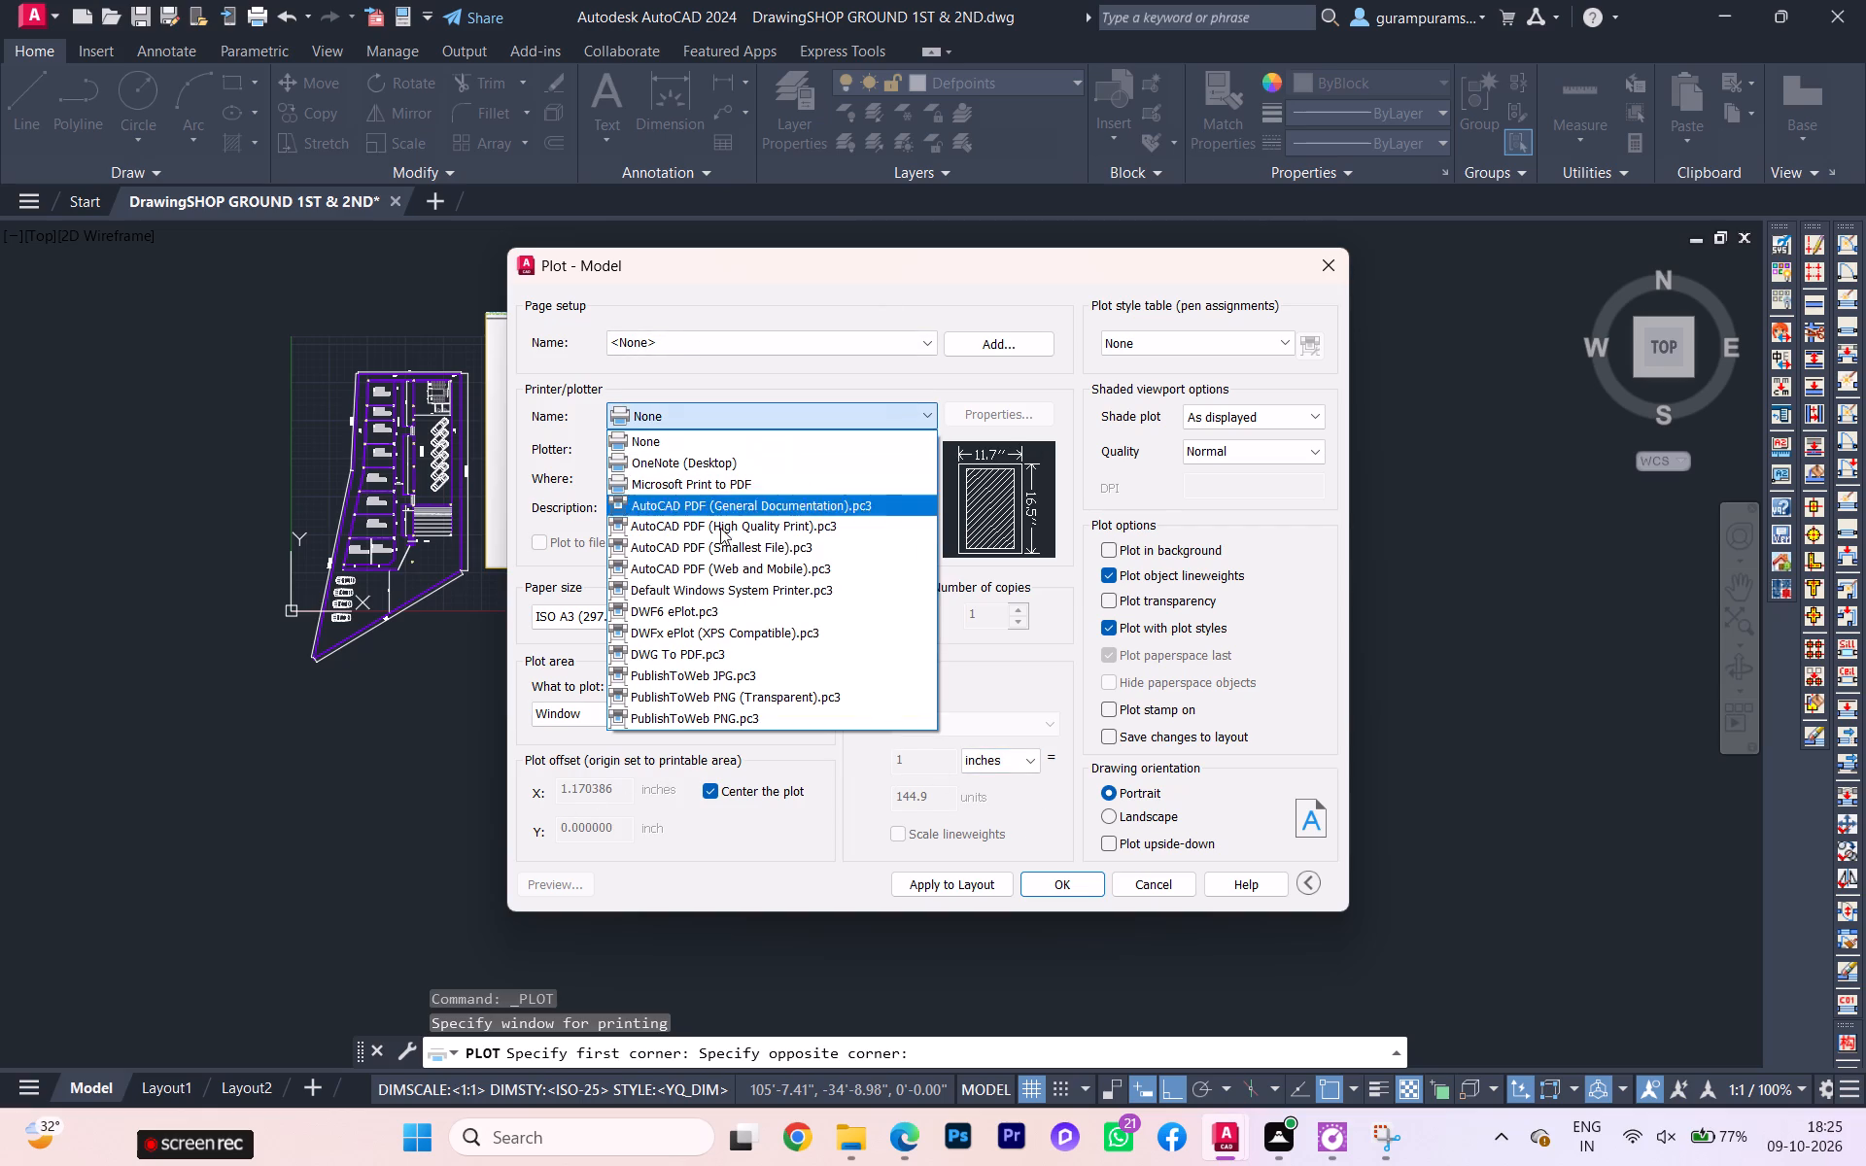
left_click(682, 654)
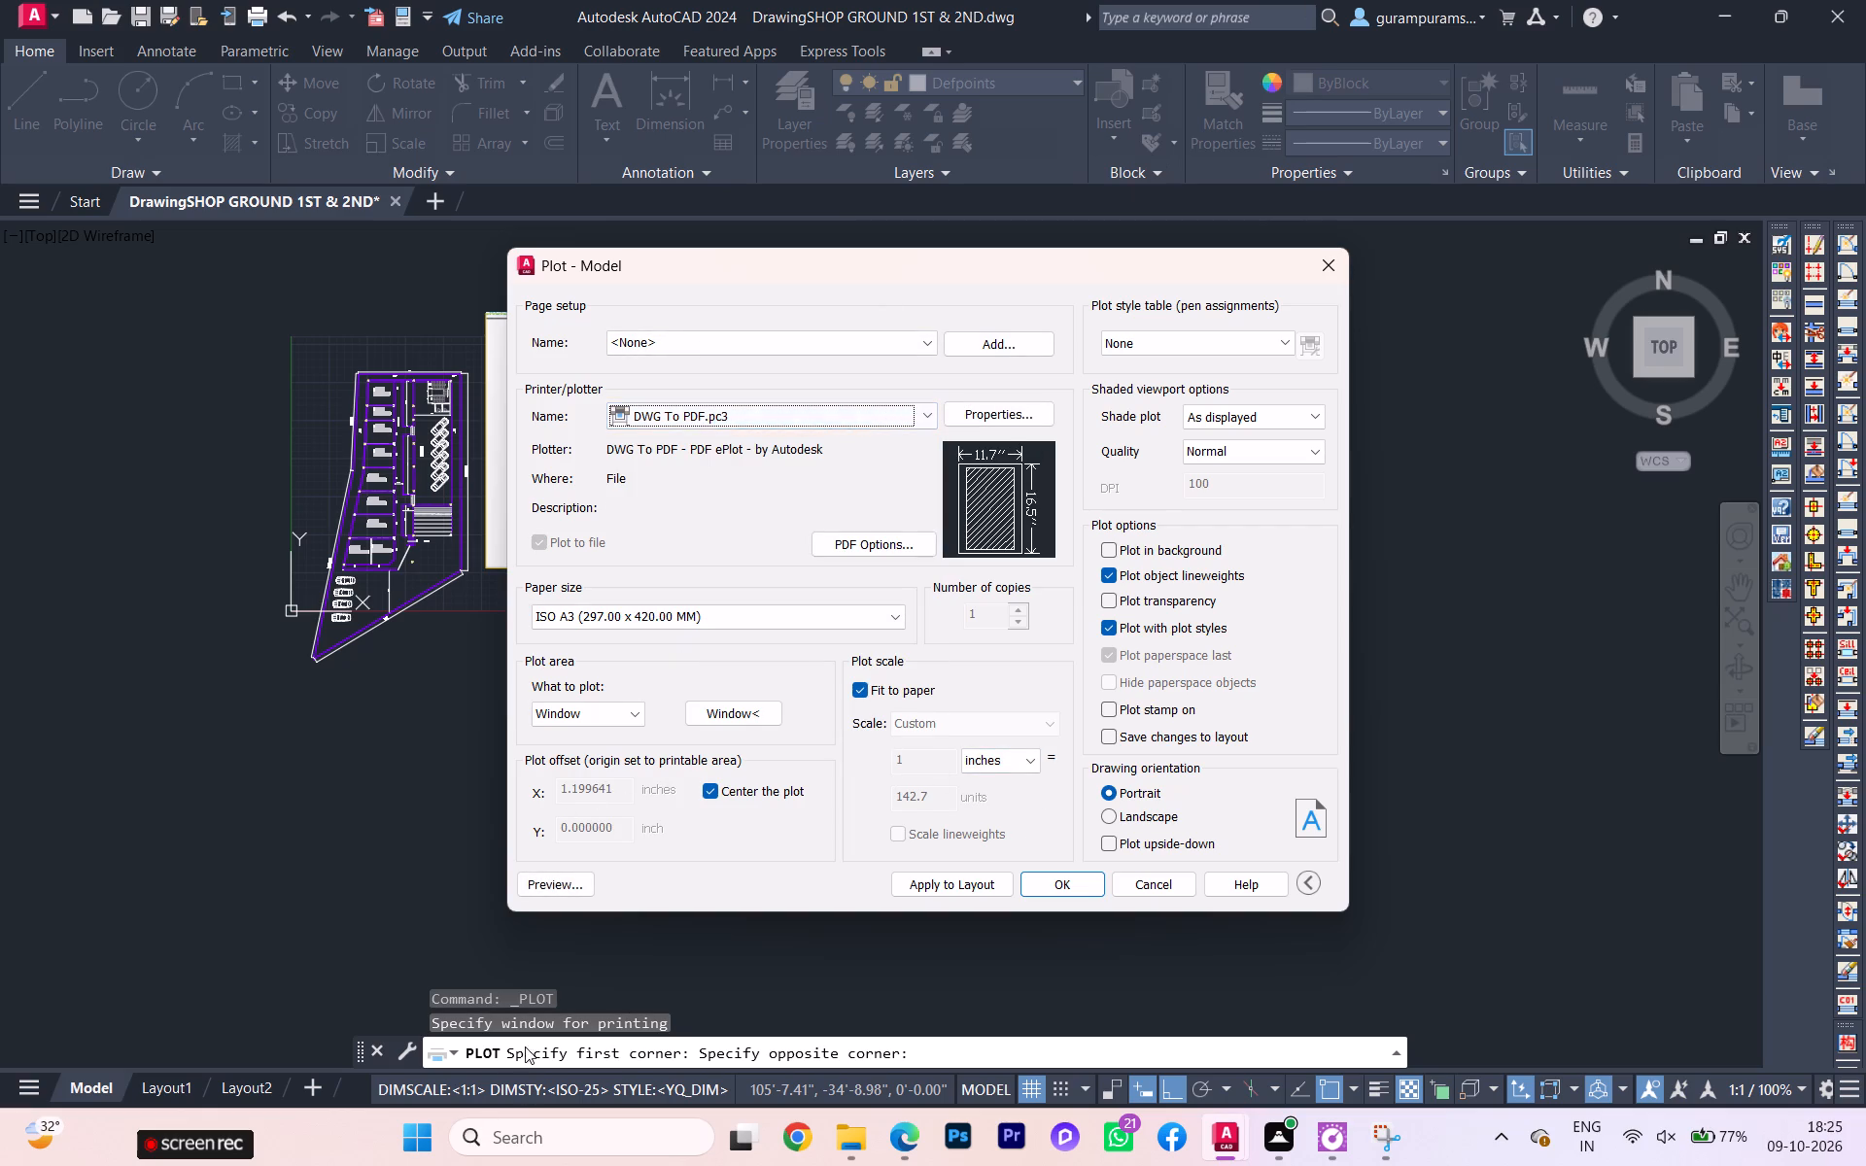
left_click(575, 876)
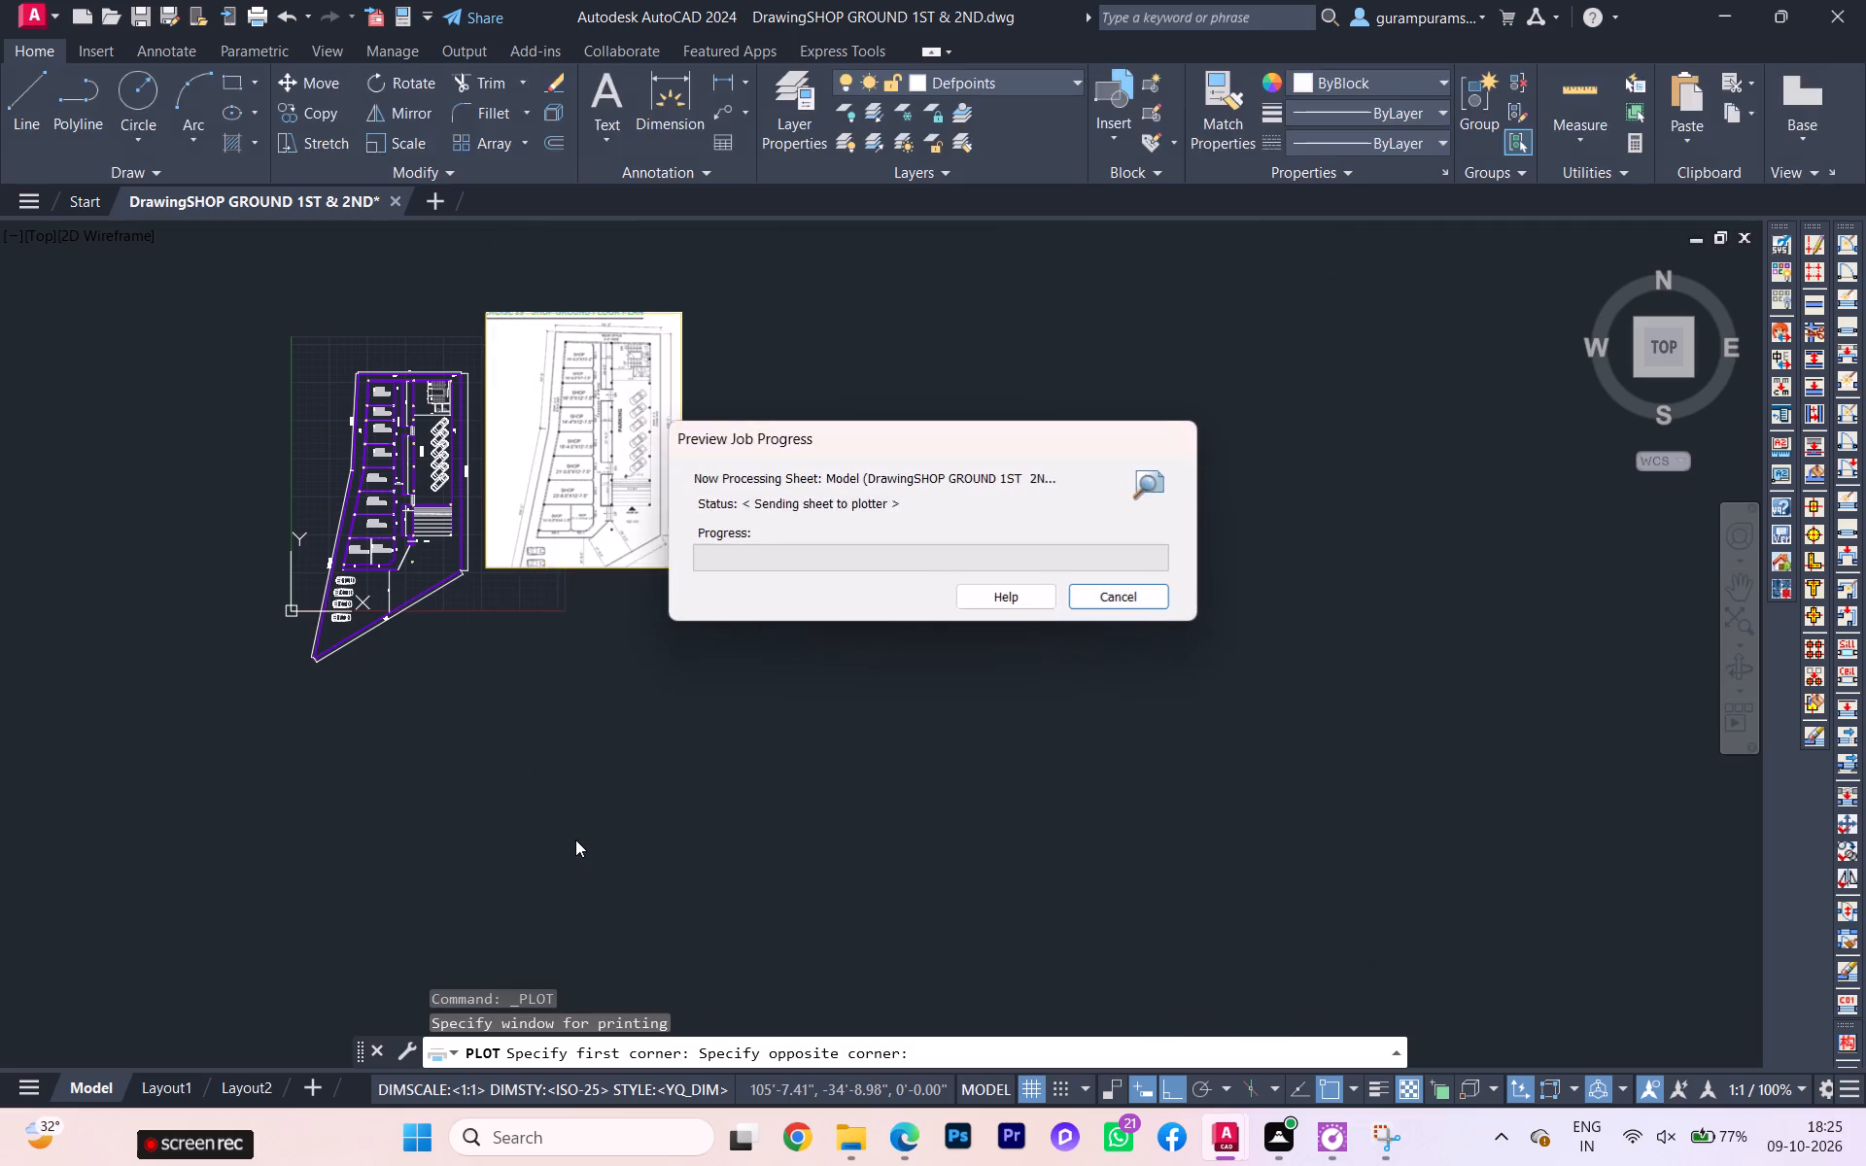
scroll(943, 649, "up", 2)
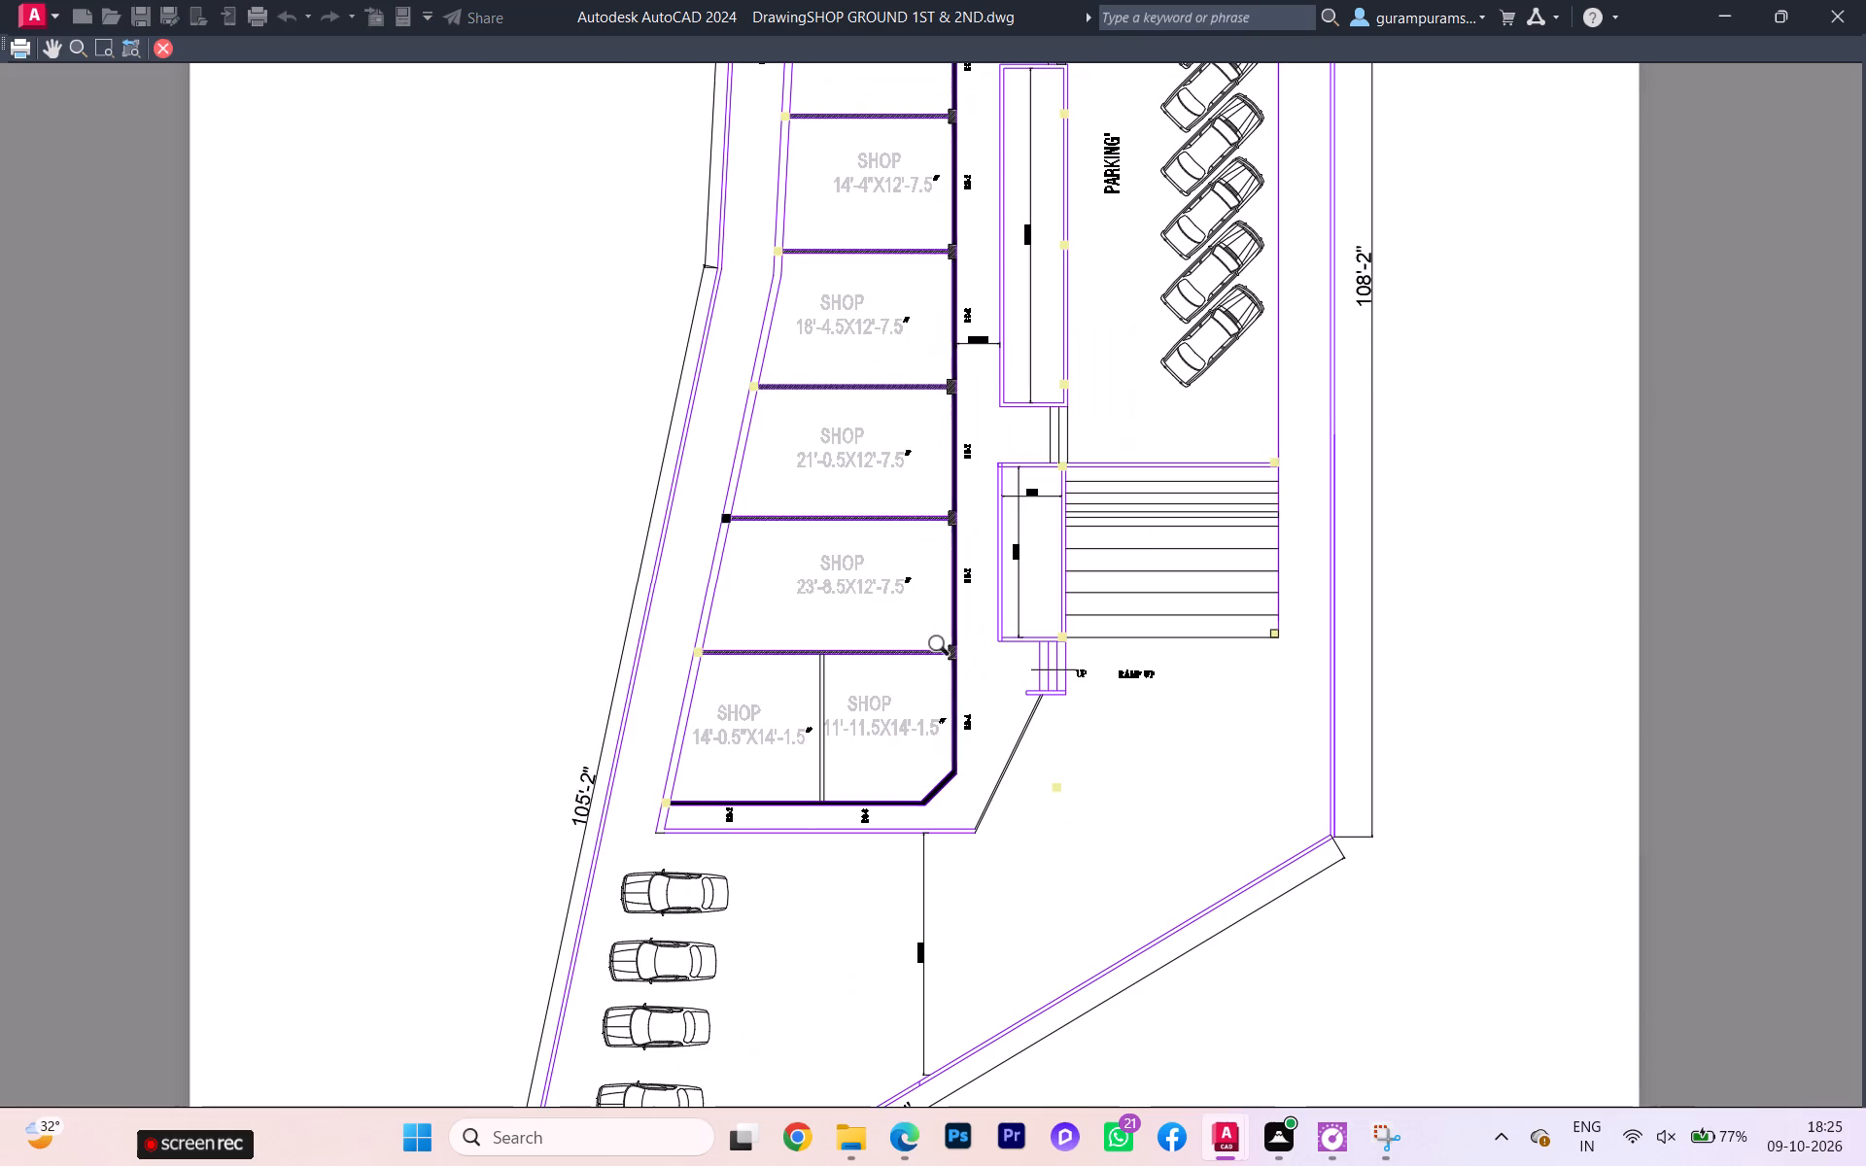
scroll(944, 648, "down", 1)
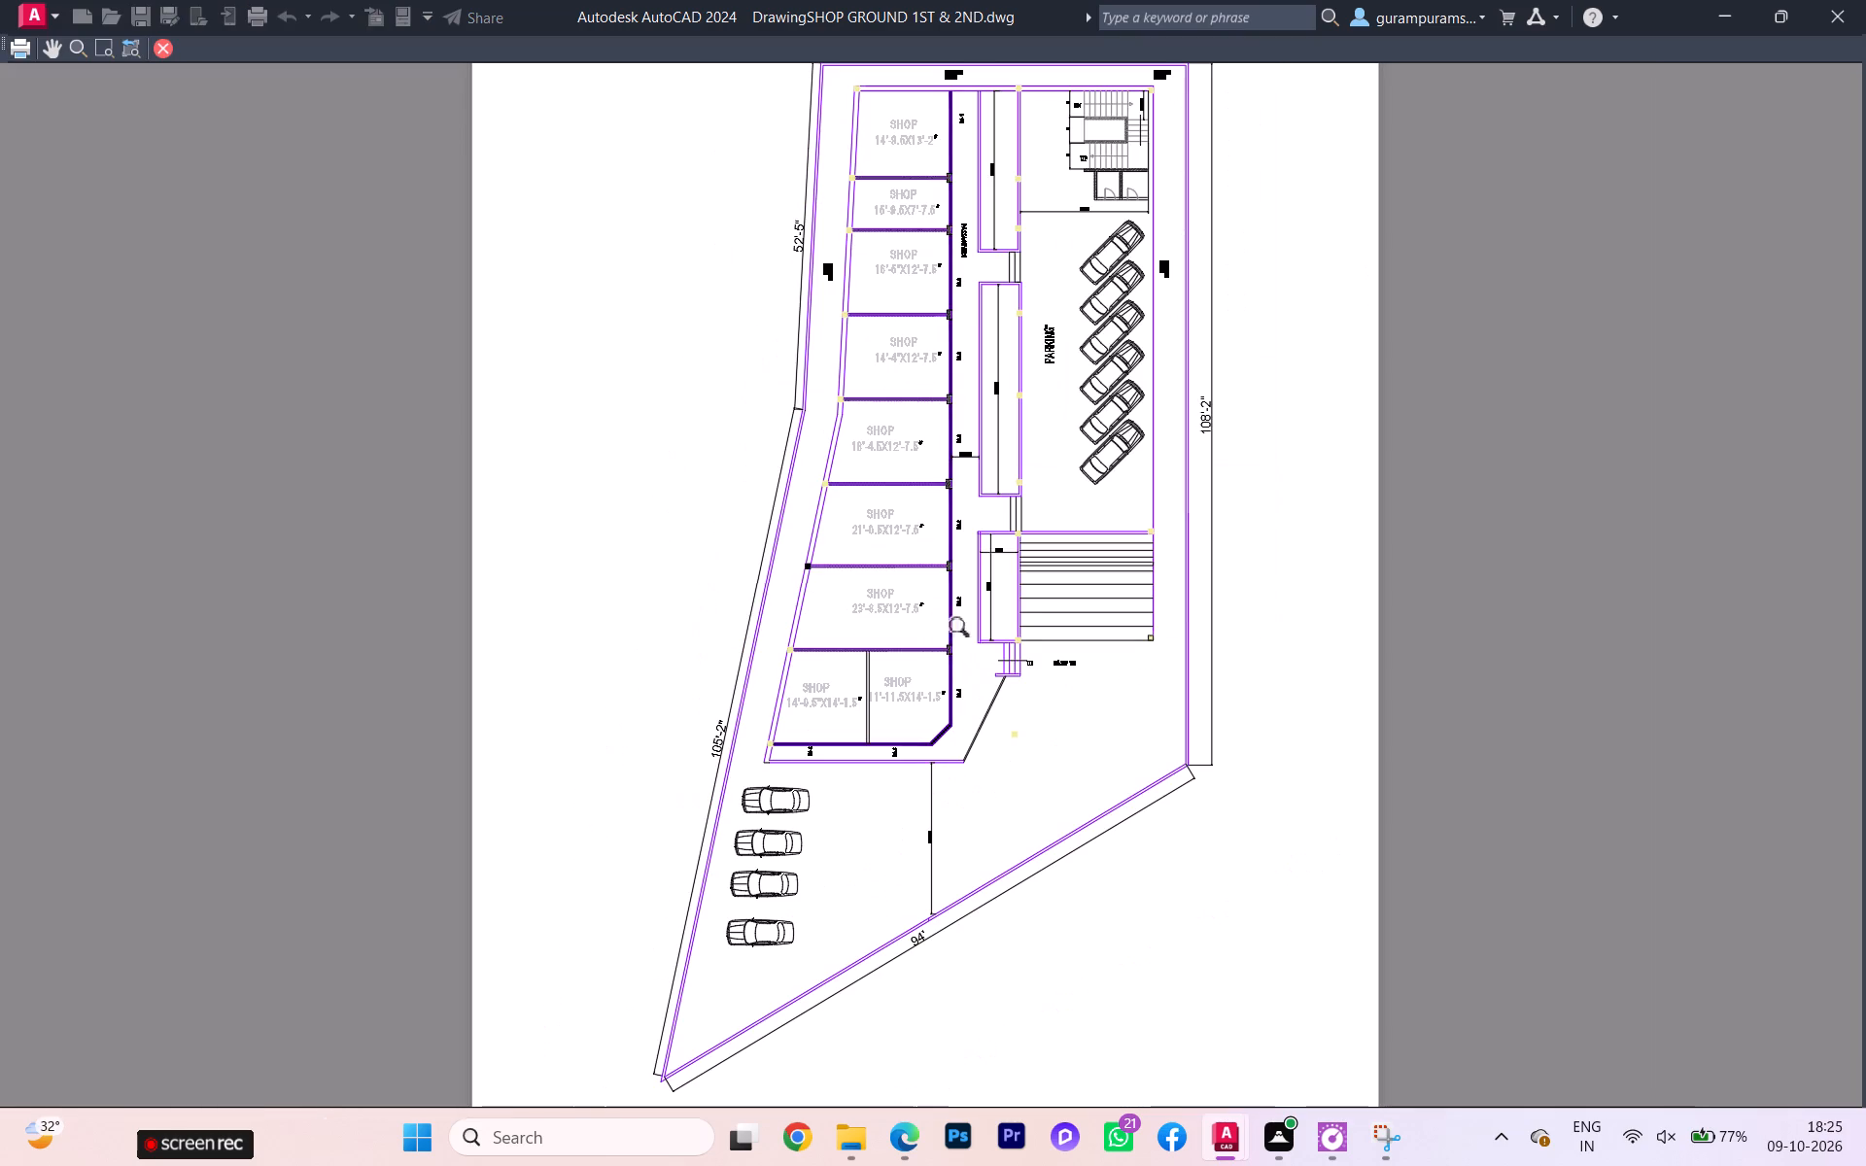
Plot the previewed sheet to DrawingSHOP GROUND 1ST & 2ND-Model.pdf in the internship files folder and minimize the PDF viewer.
left_click(16, 45)
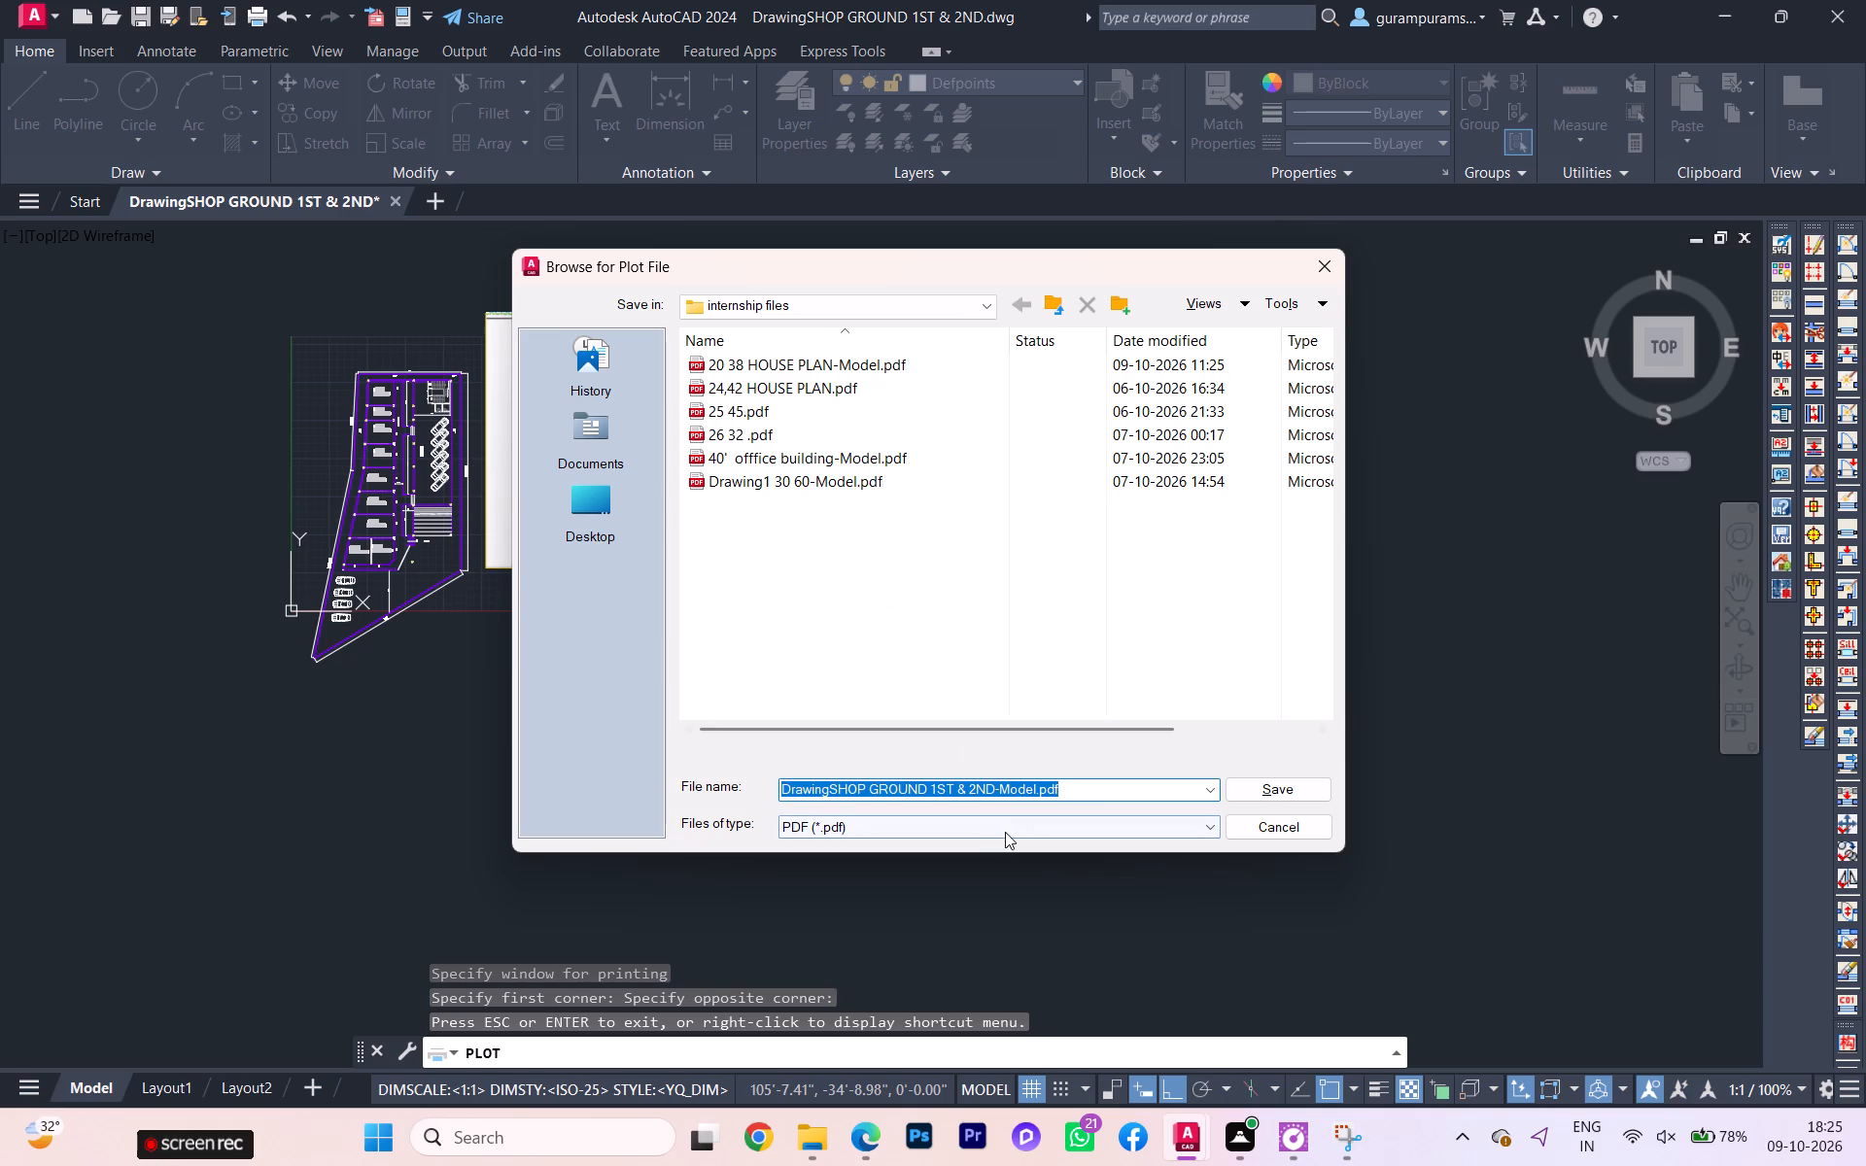
left_click(1298, 782)
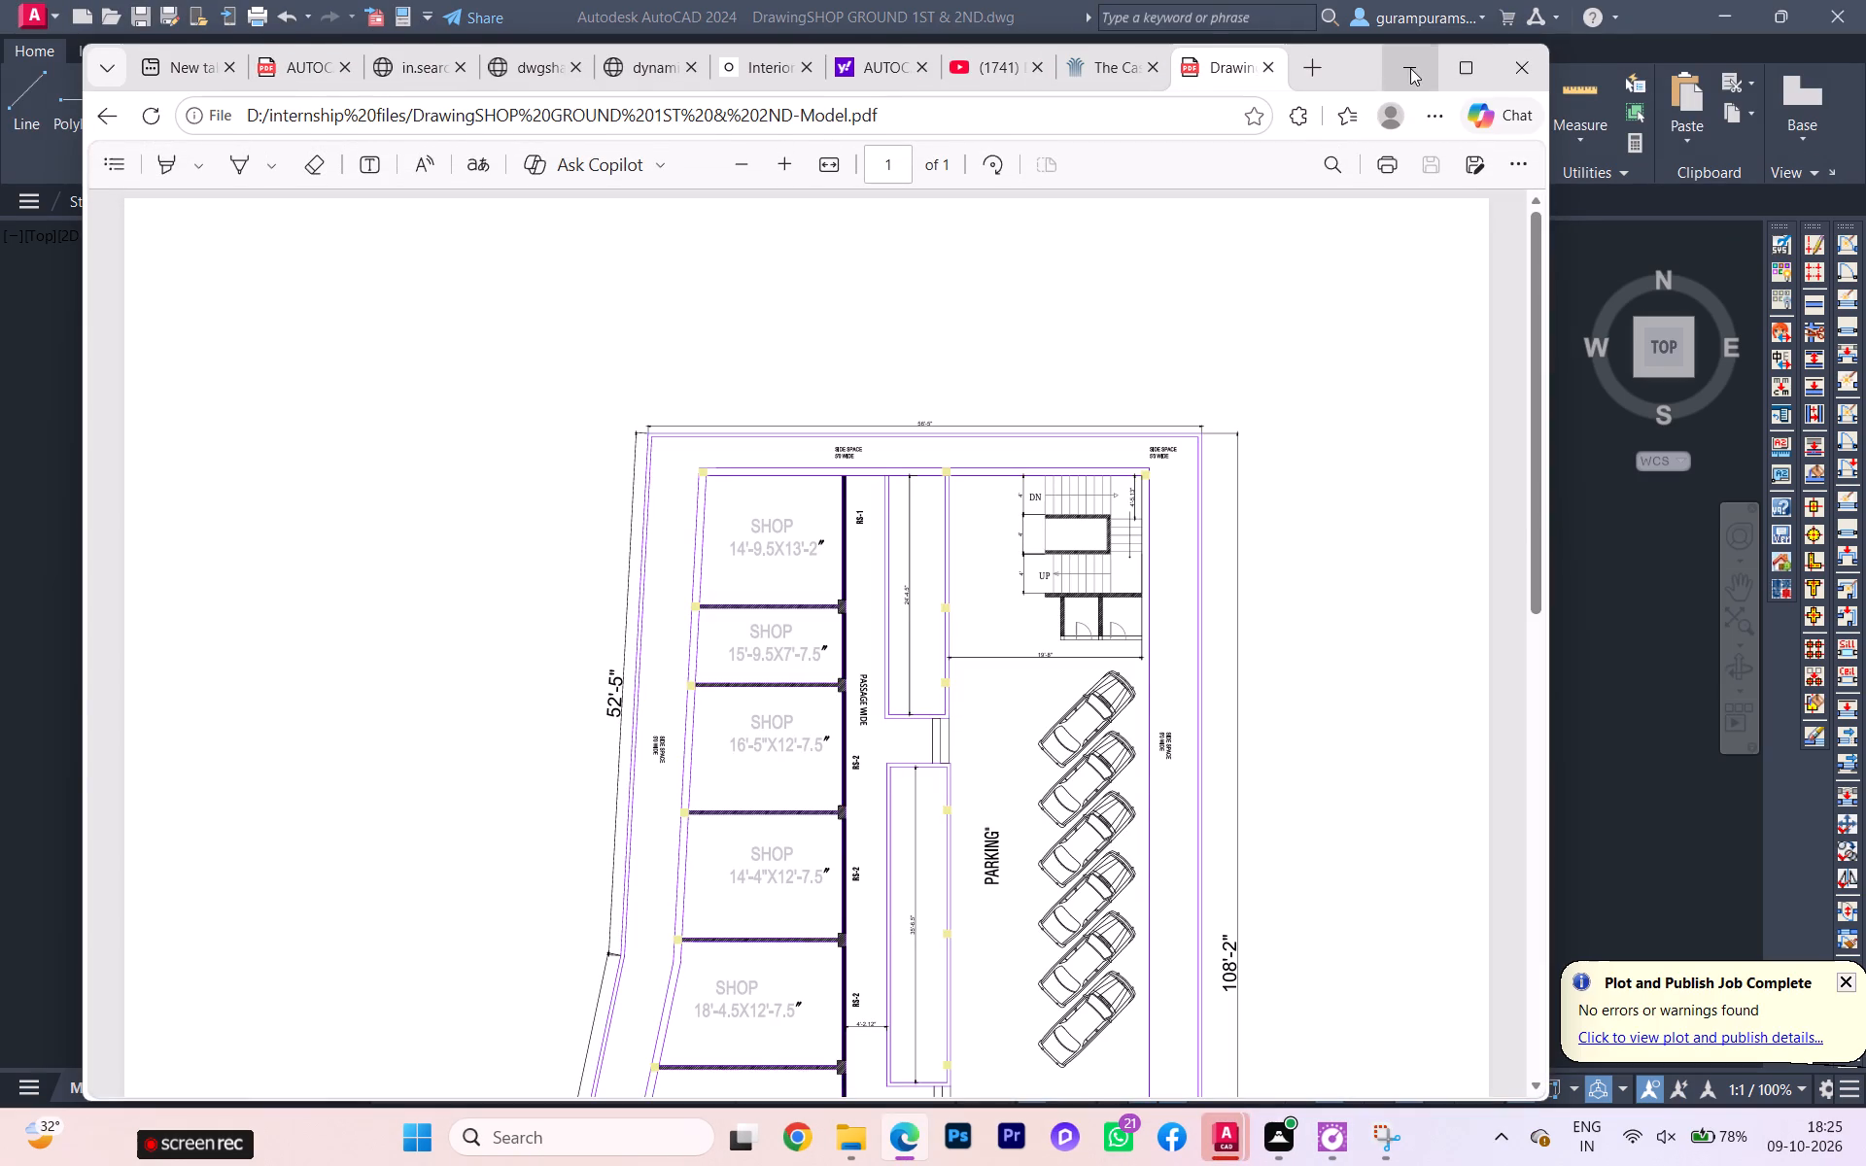
left_click(1410, 68)
key("Escape")
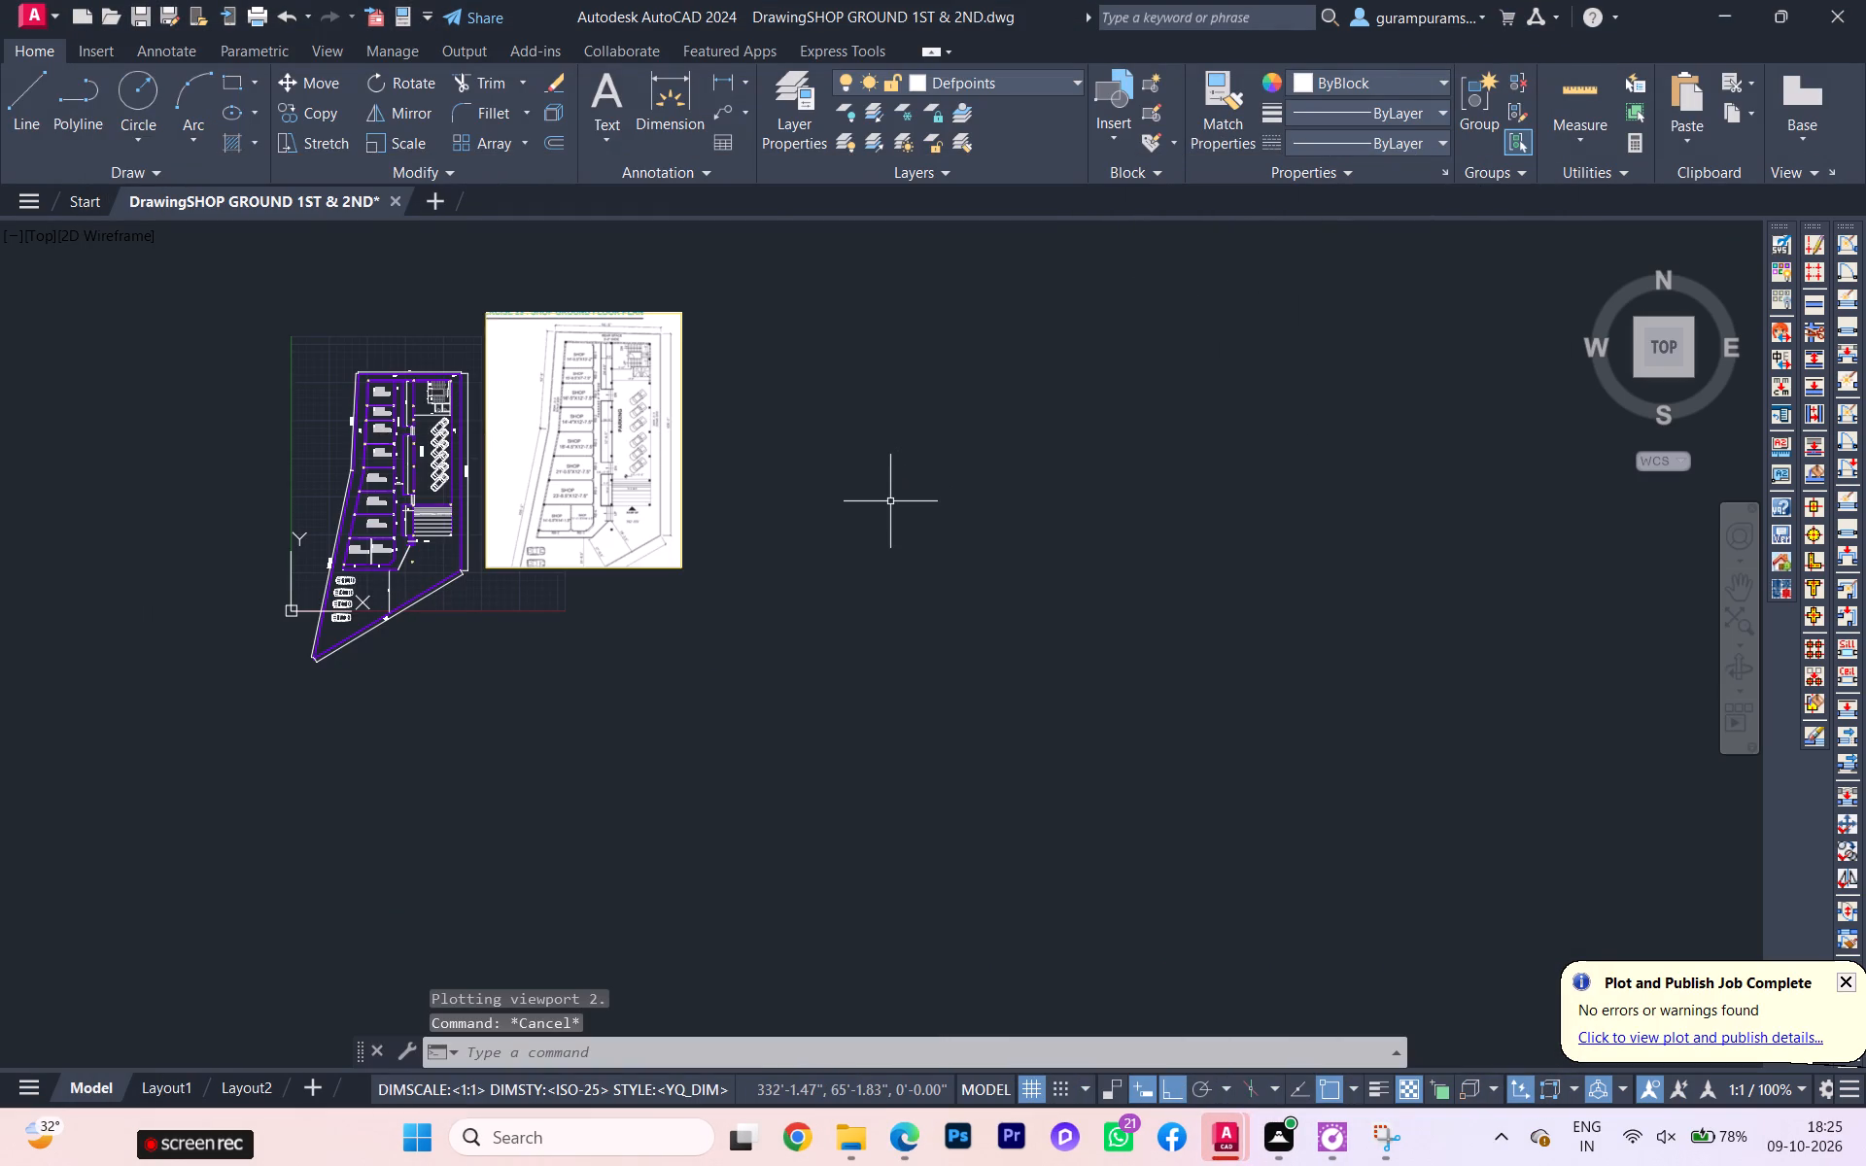
Save the shop drawing and close AutoCAD.
key("ctrl+s")
key("ctrl+s")
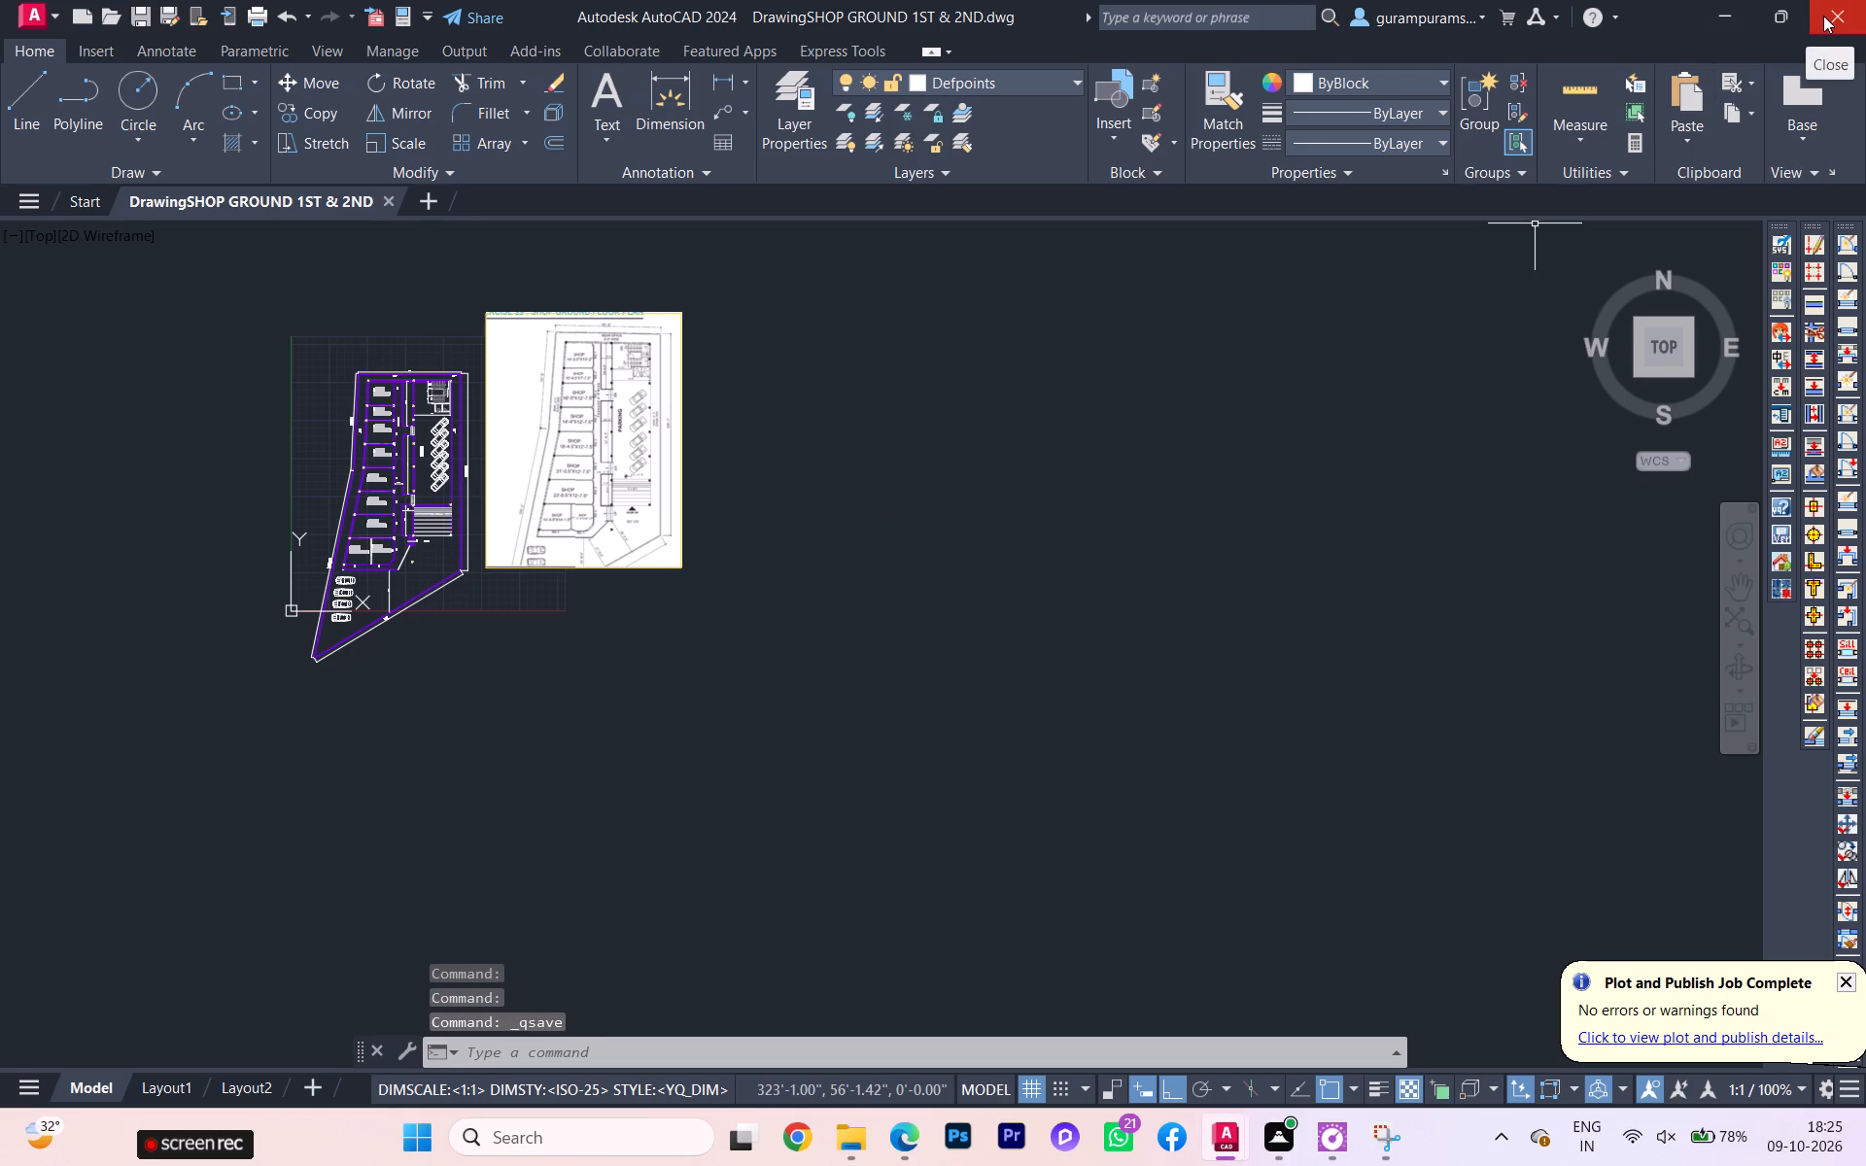
left_click(1863, 0)
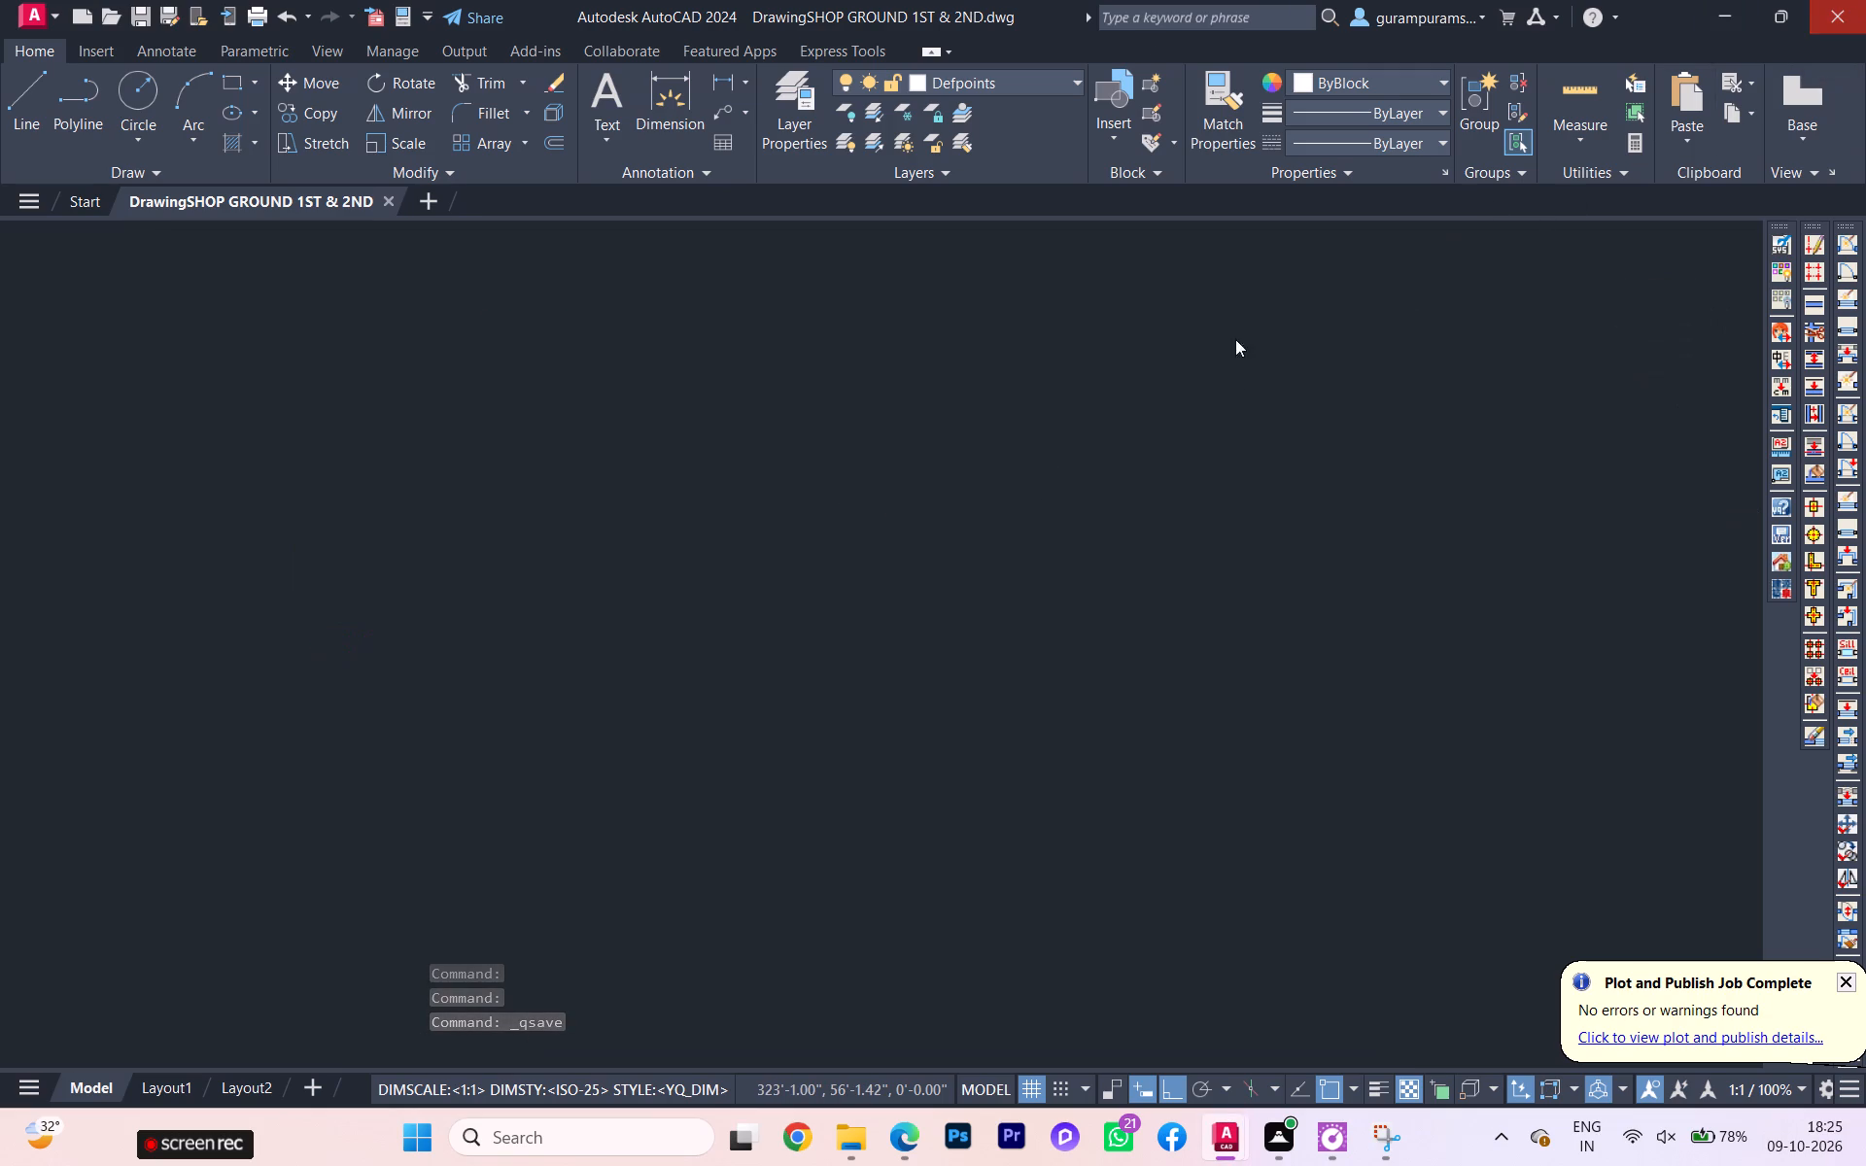
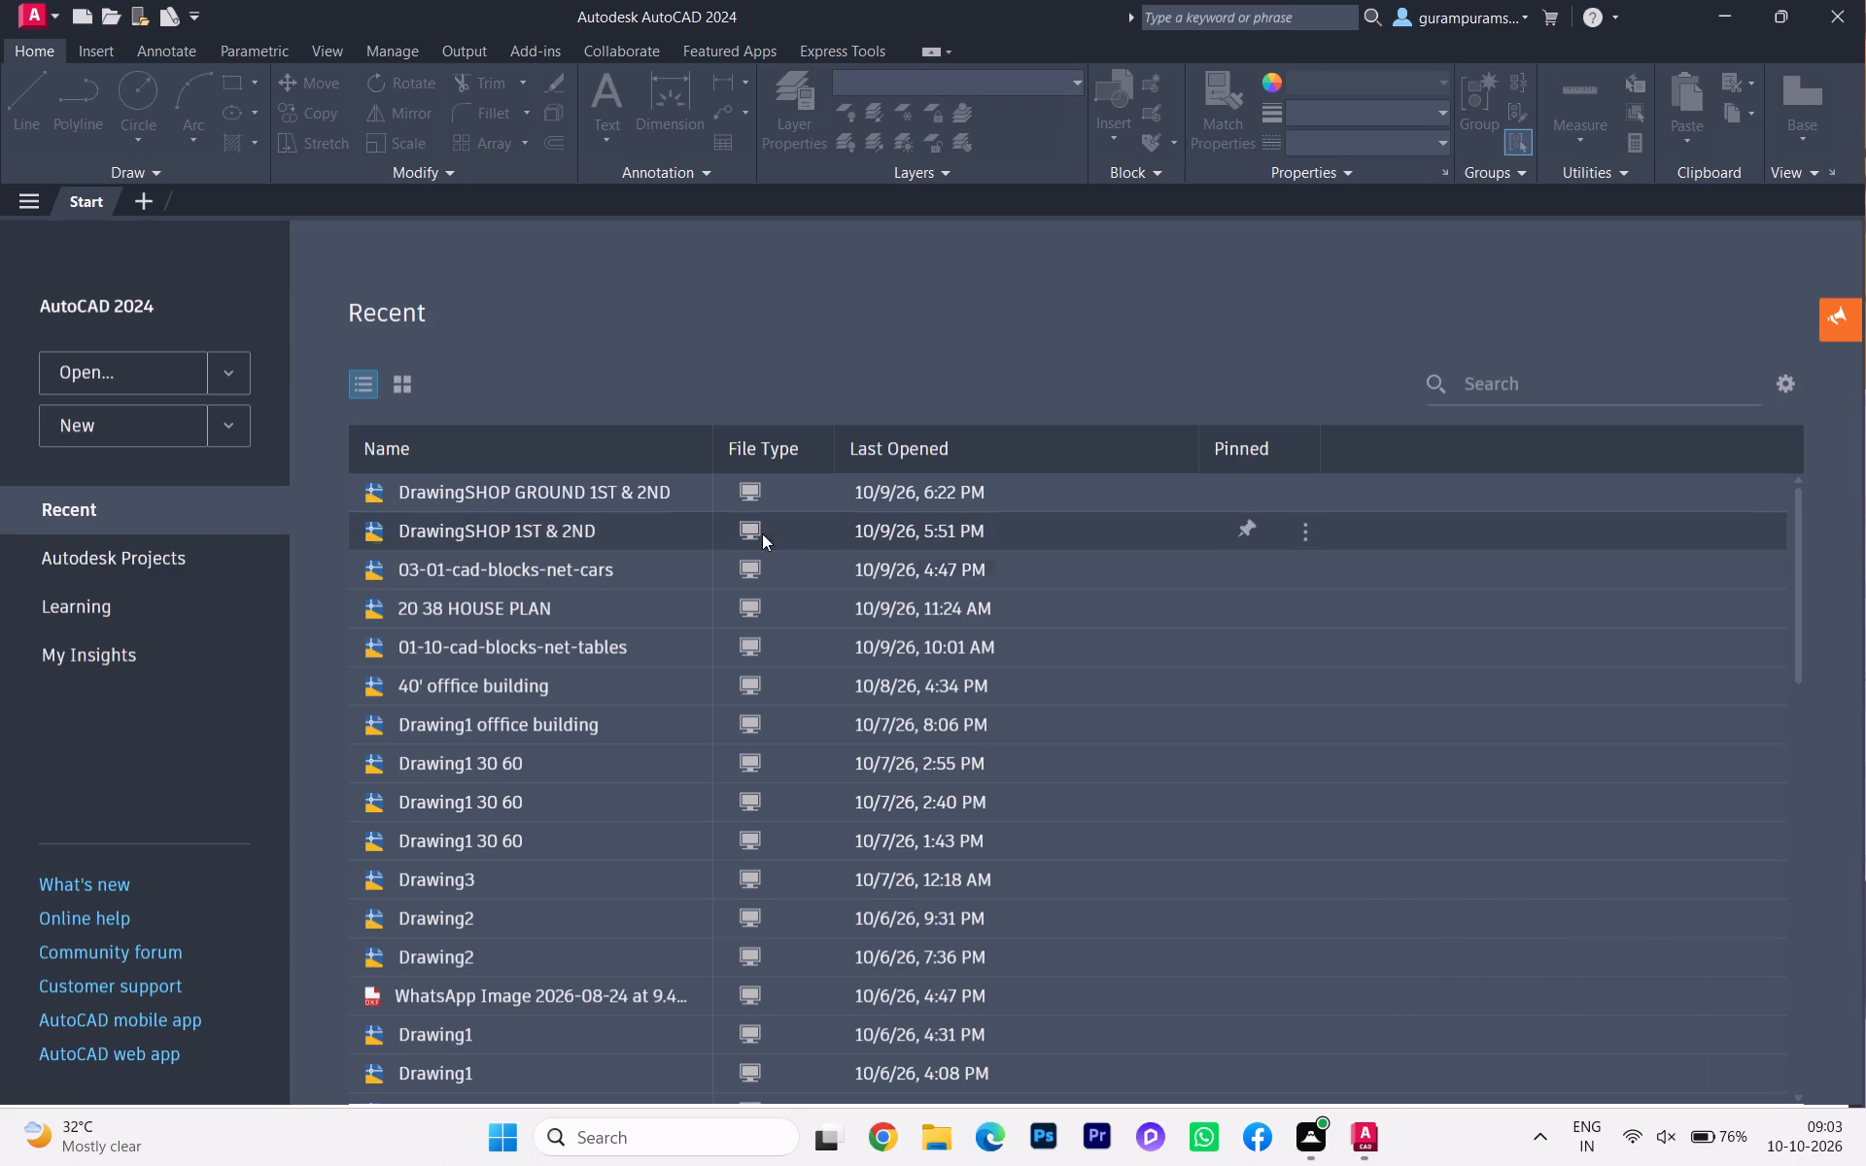
Open the recent drawing DrawingSHOP GROUND 1ST & 2ND.
double_click(583, 489)
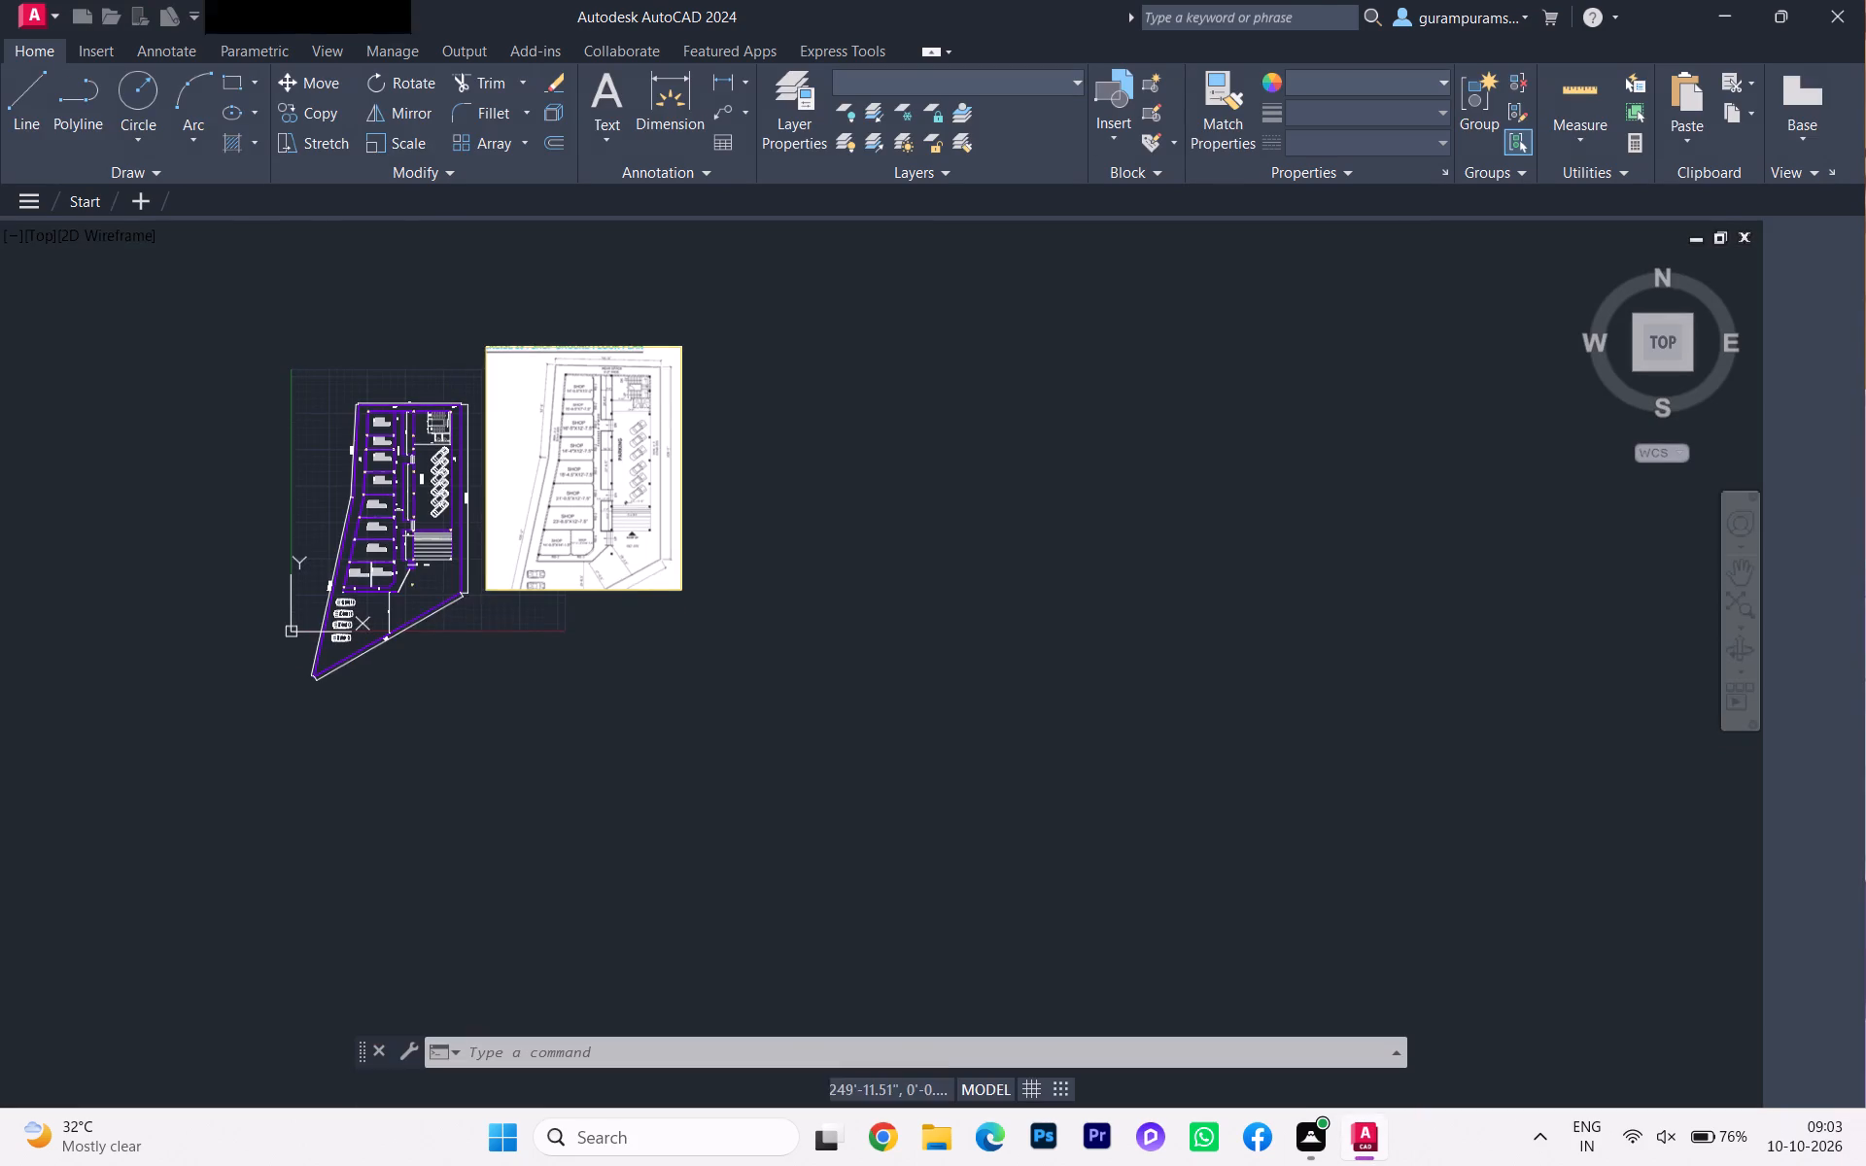
Delete the ground floor reference image beside the drawn shop plan.
scroll(511, 509, "up", 3)
scroll(980, 577, "down", 2)
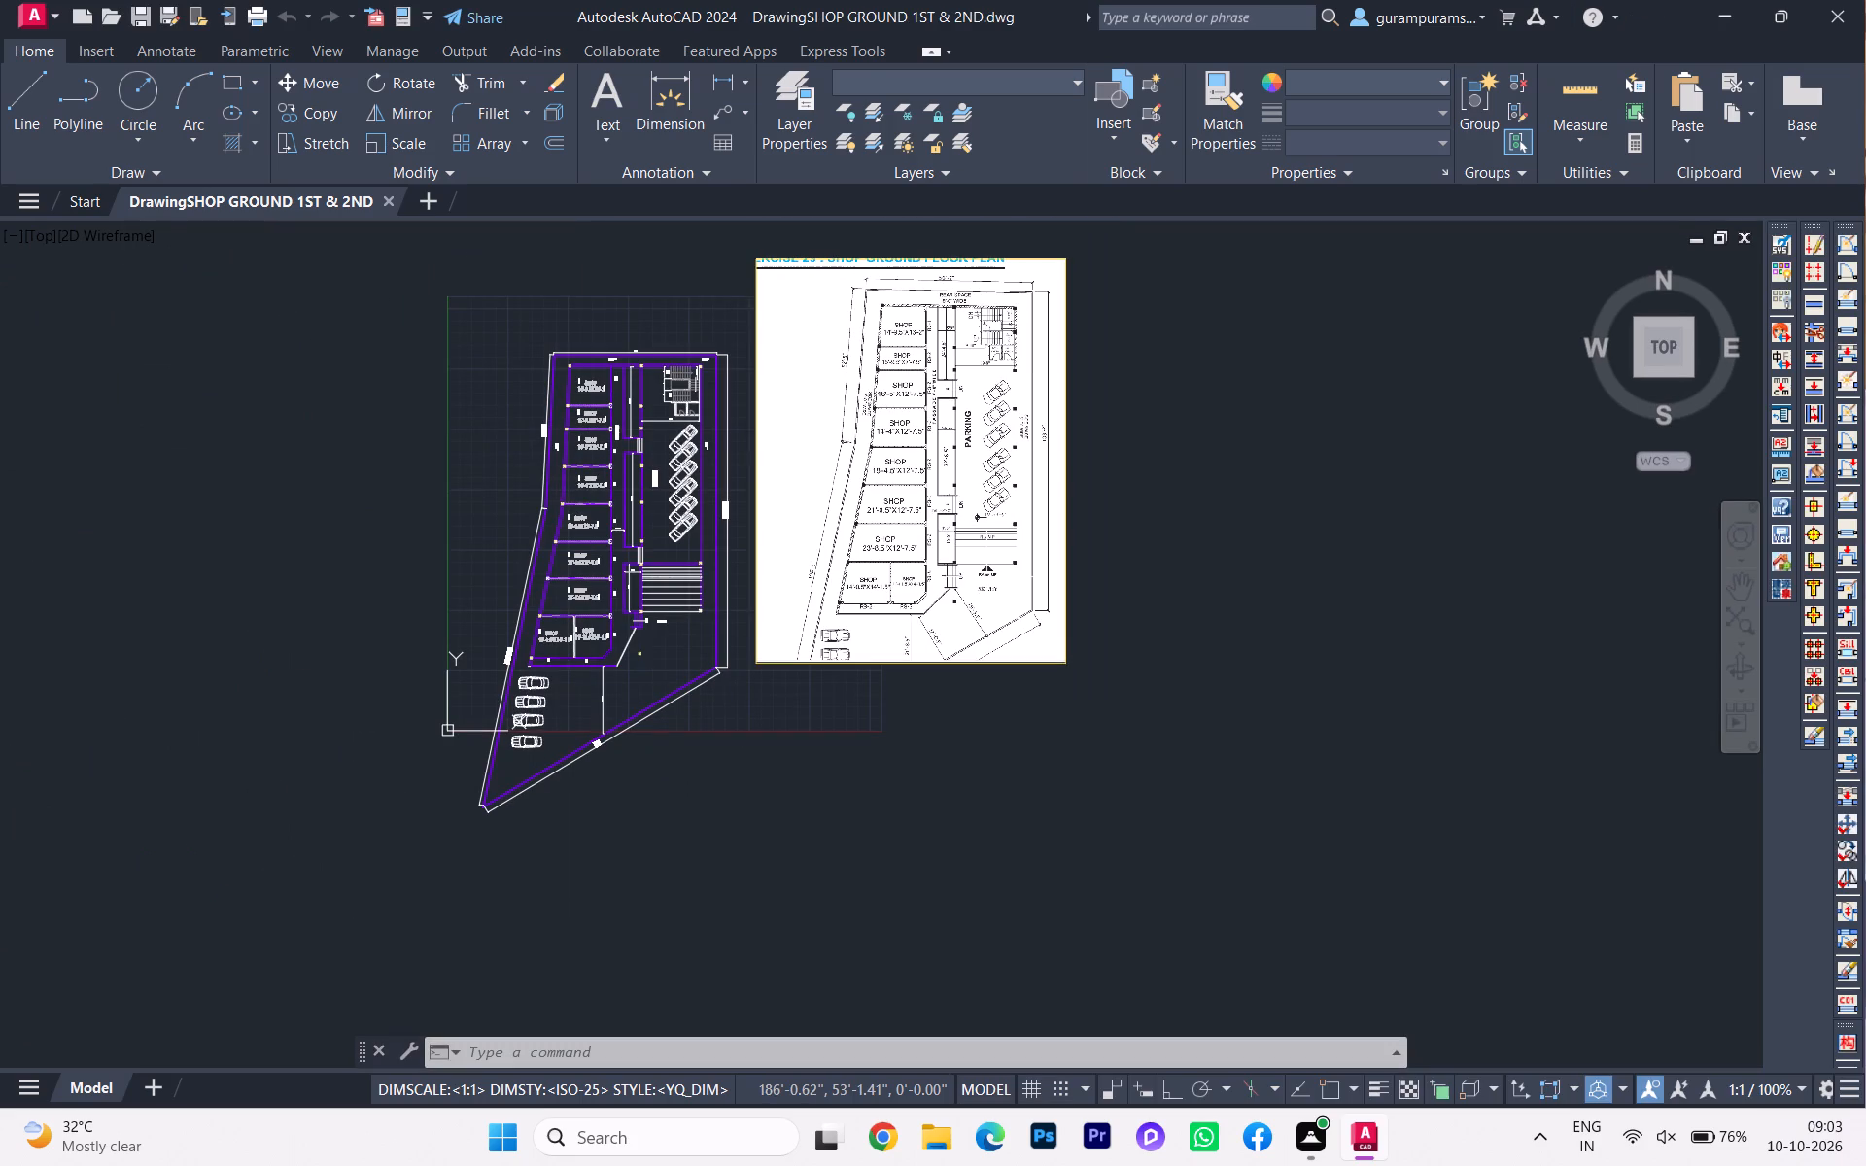
scroll(469, 425, "up", 3)
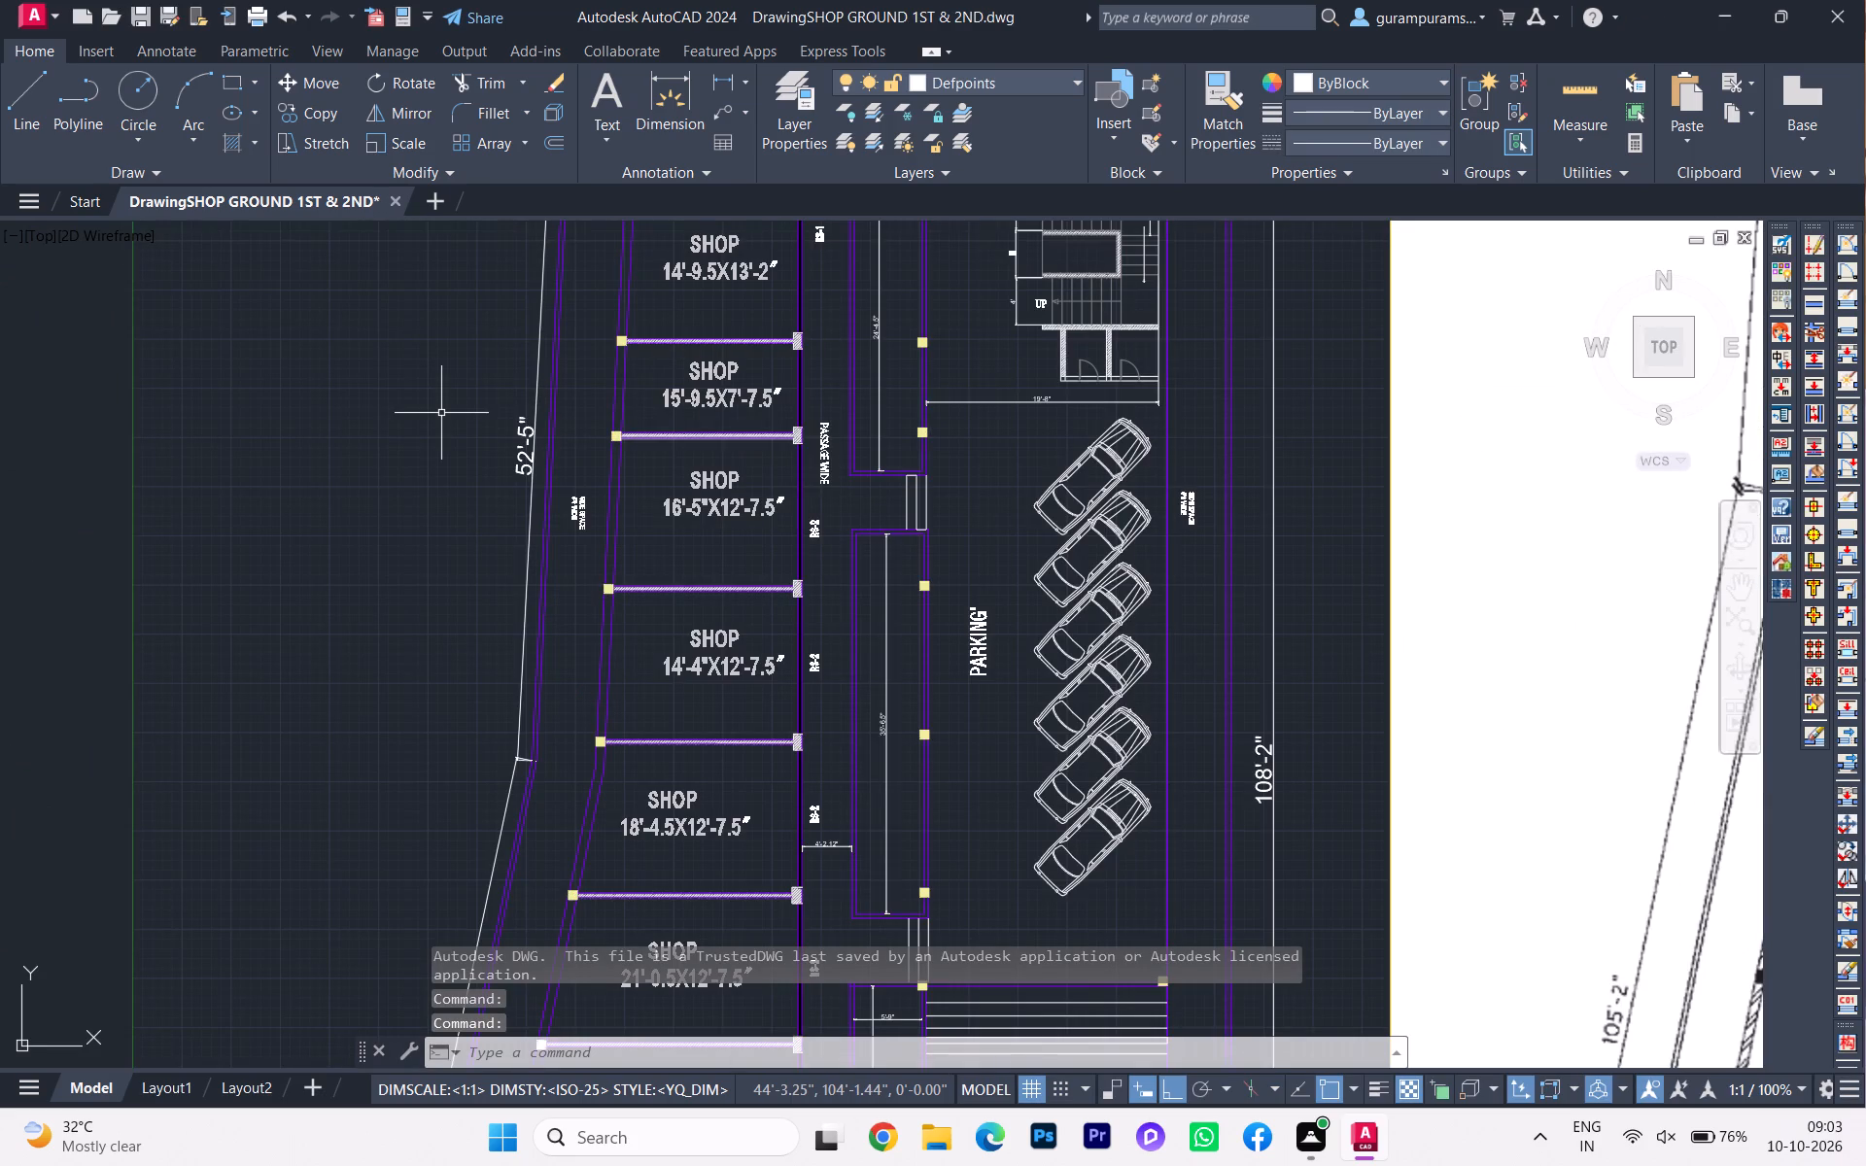
scroll(439, 415, "down", 2)
scroll(883, 531, "down", 2)
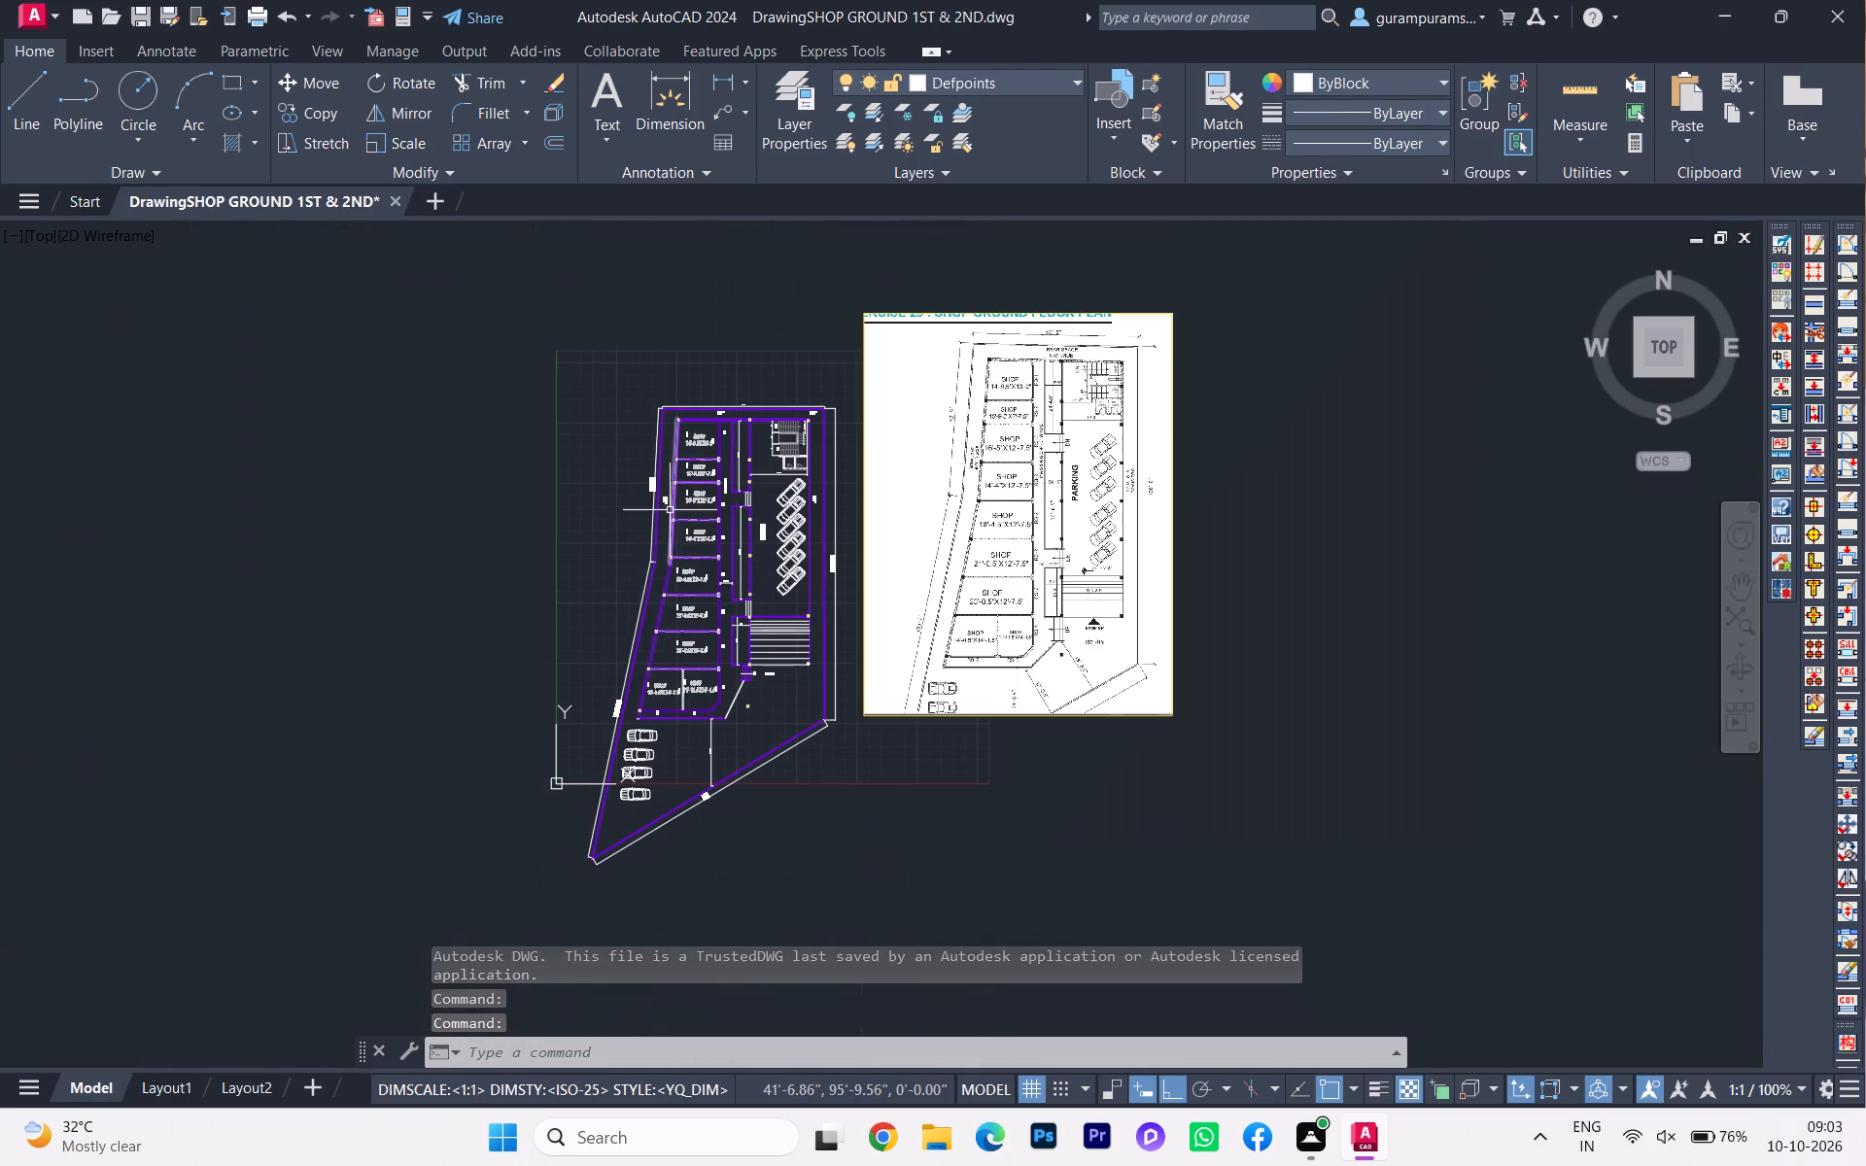
left_click(1182, 790)
left_click(894, 321)
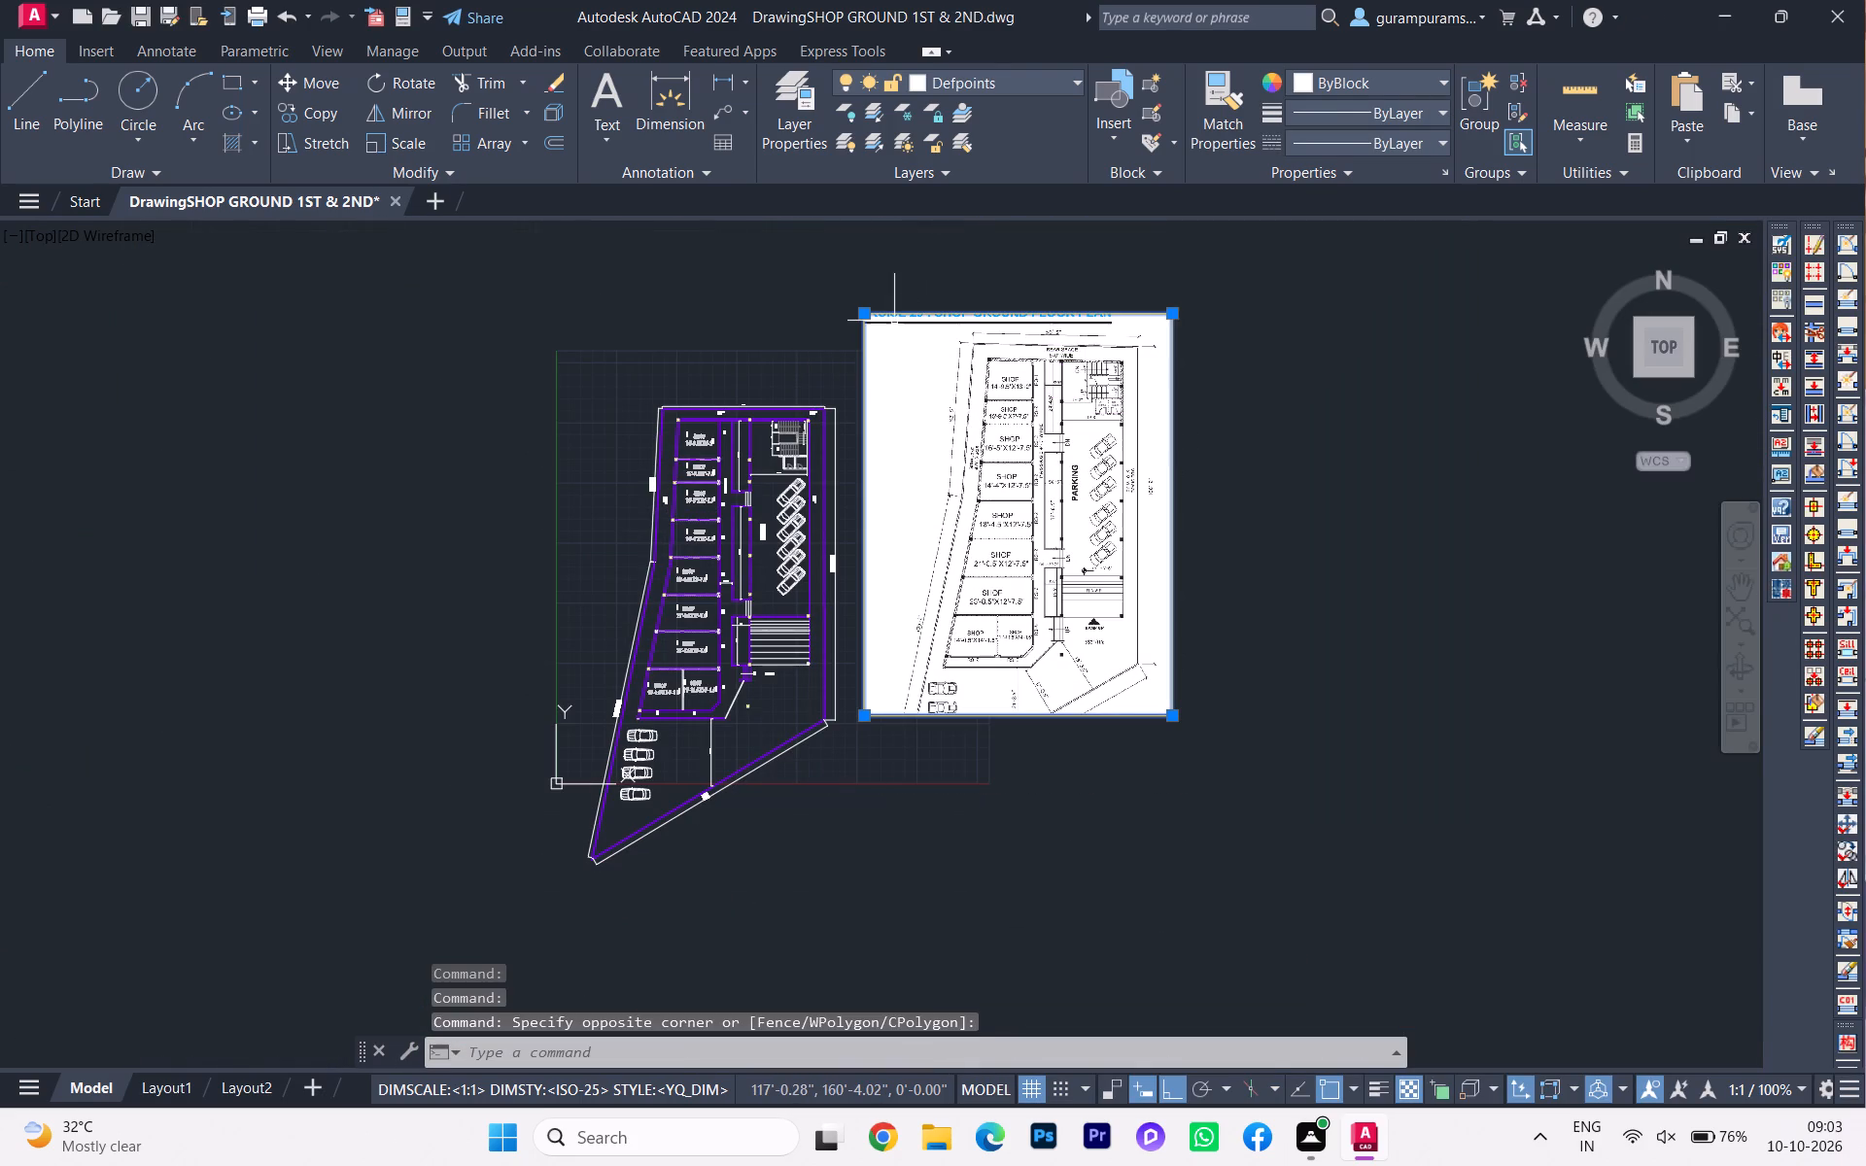
key("Delete")
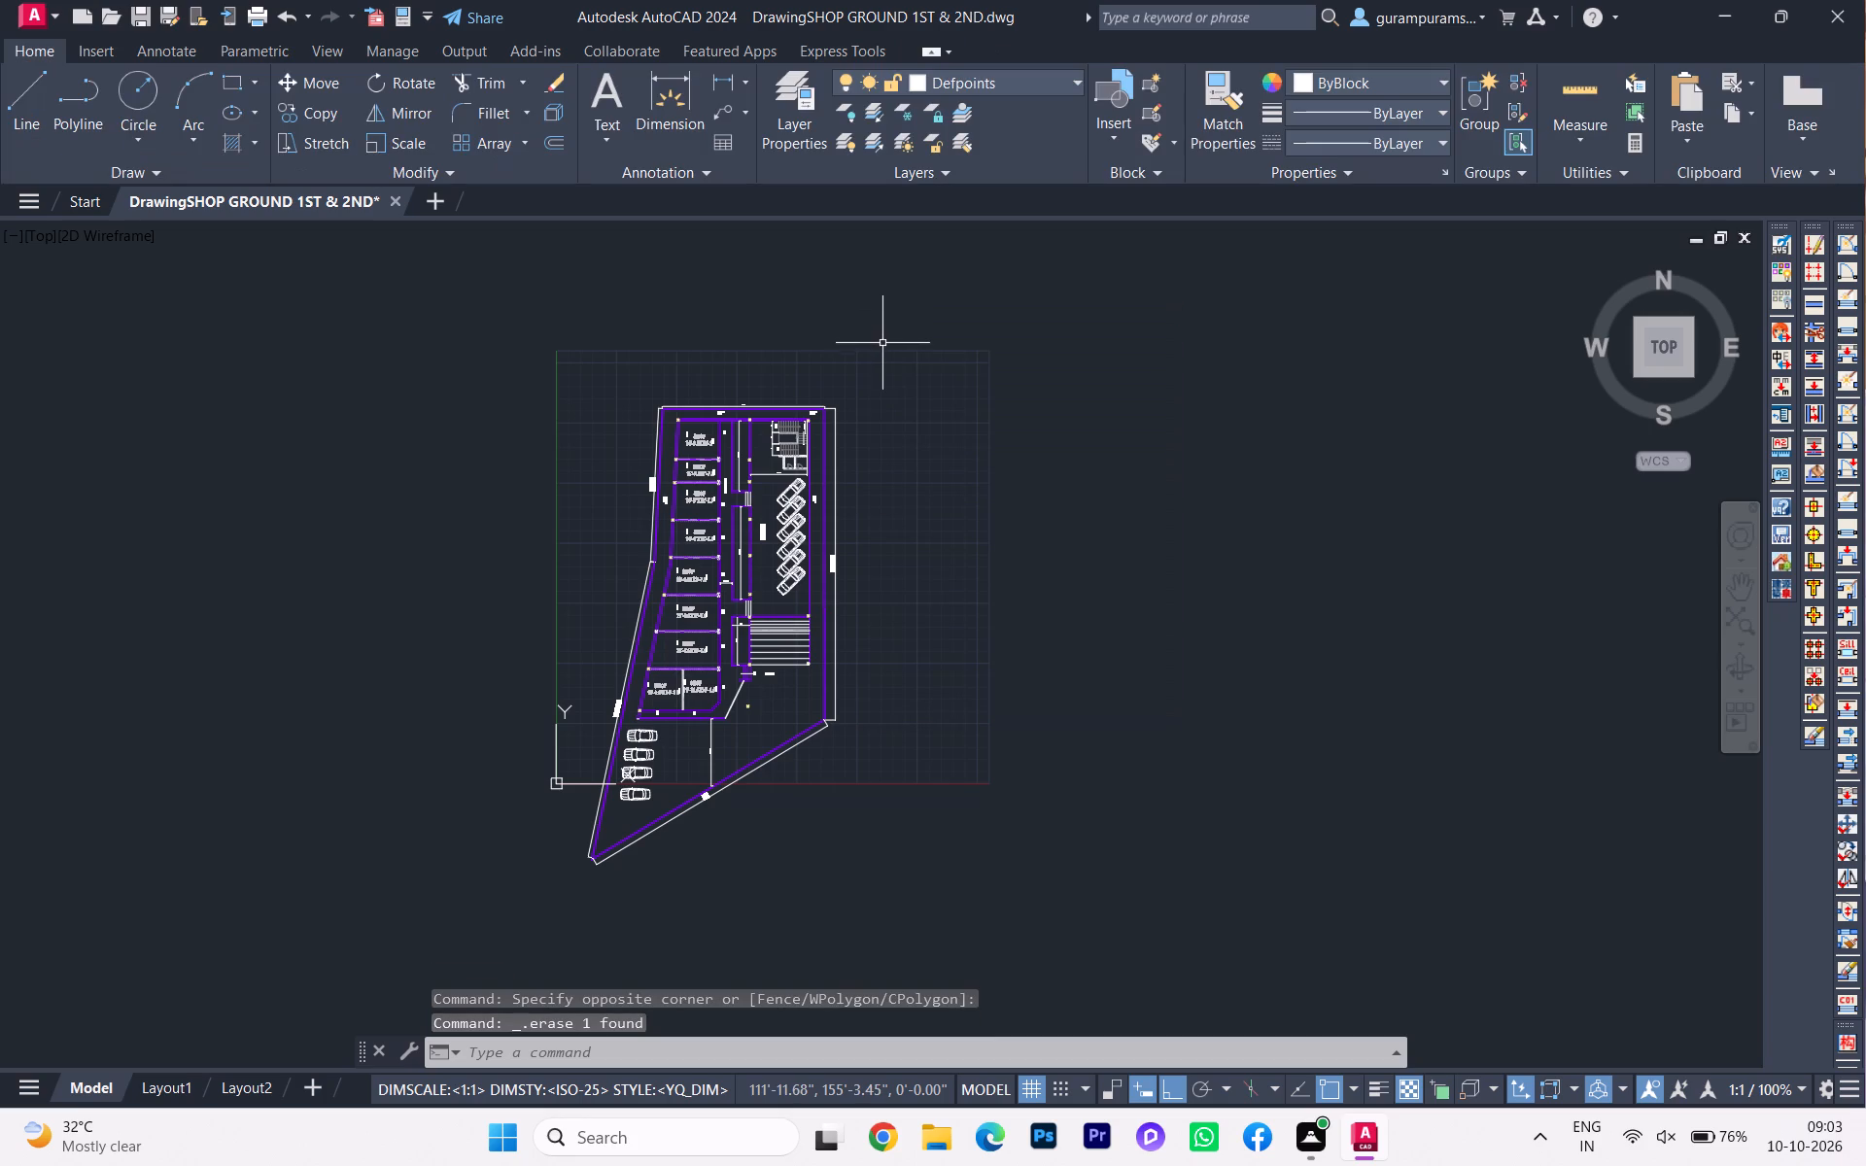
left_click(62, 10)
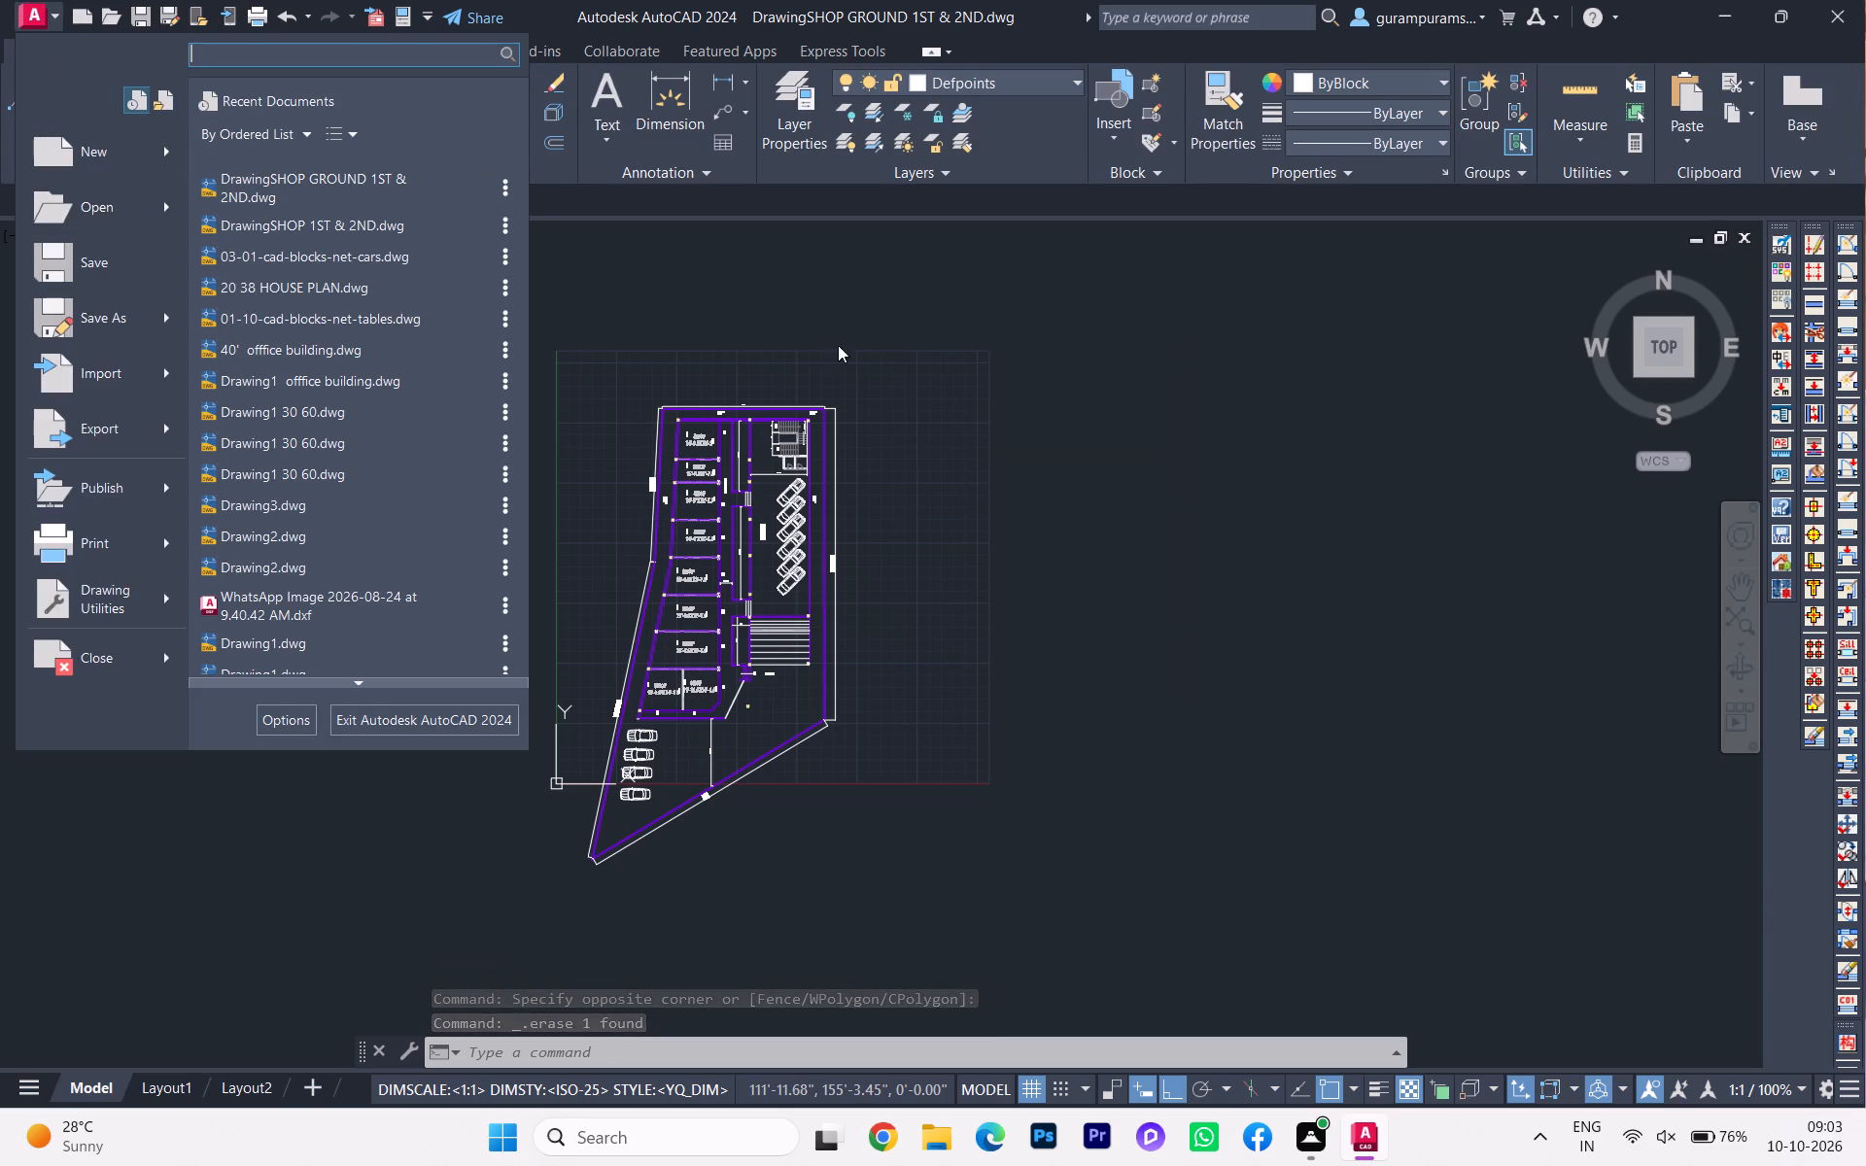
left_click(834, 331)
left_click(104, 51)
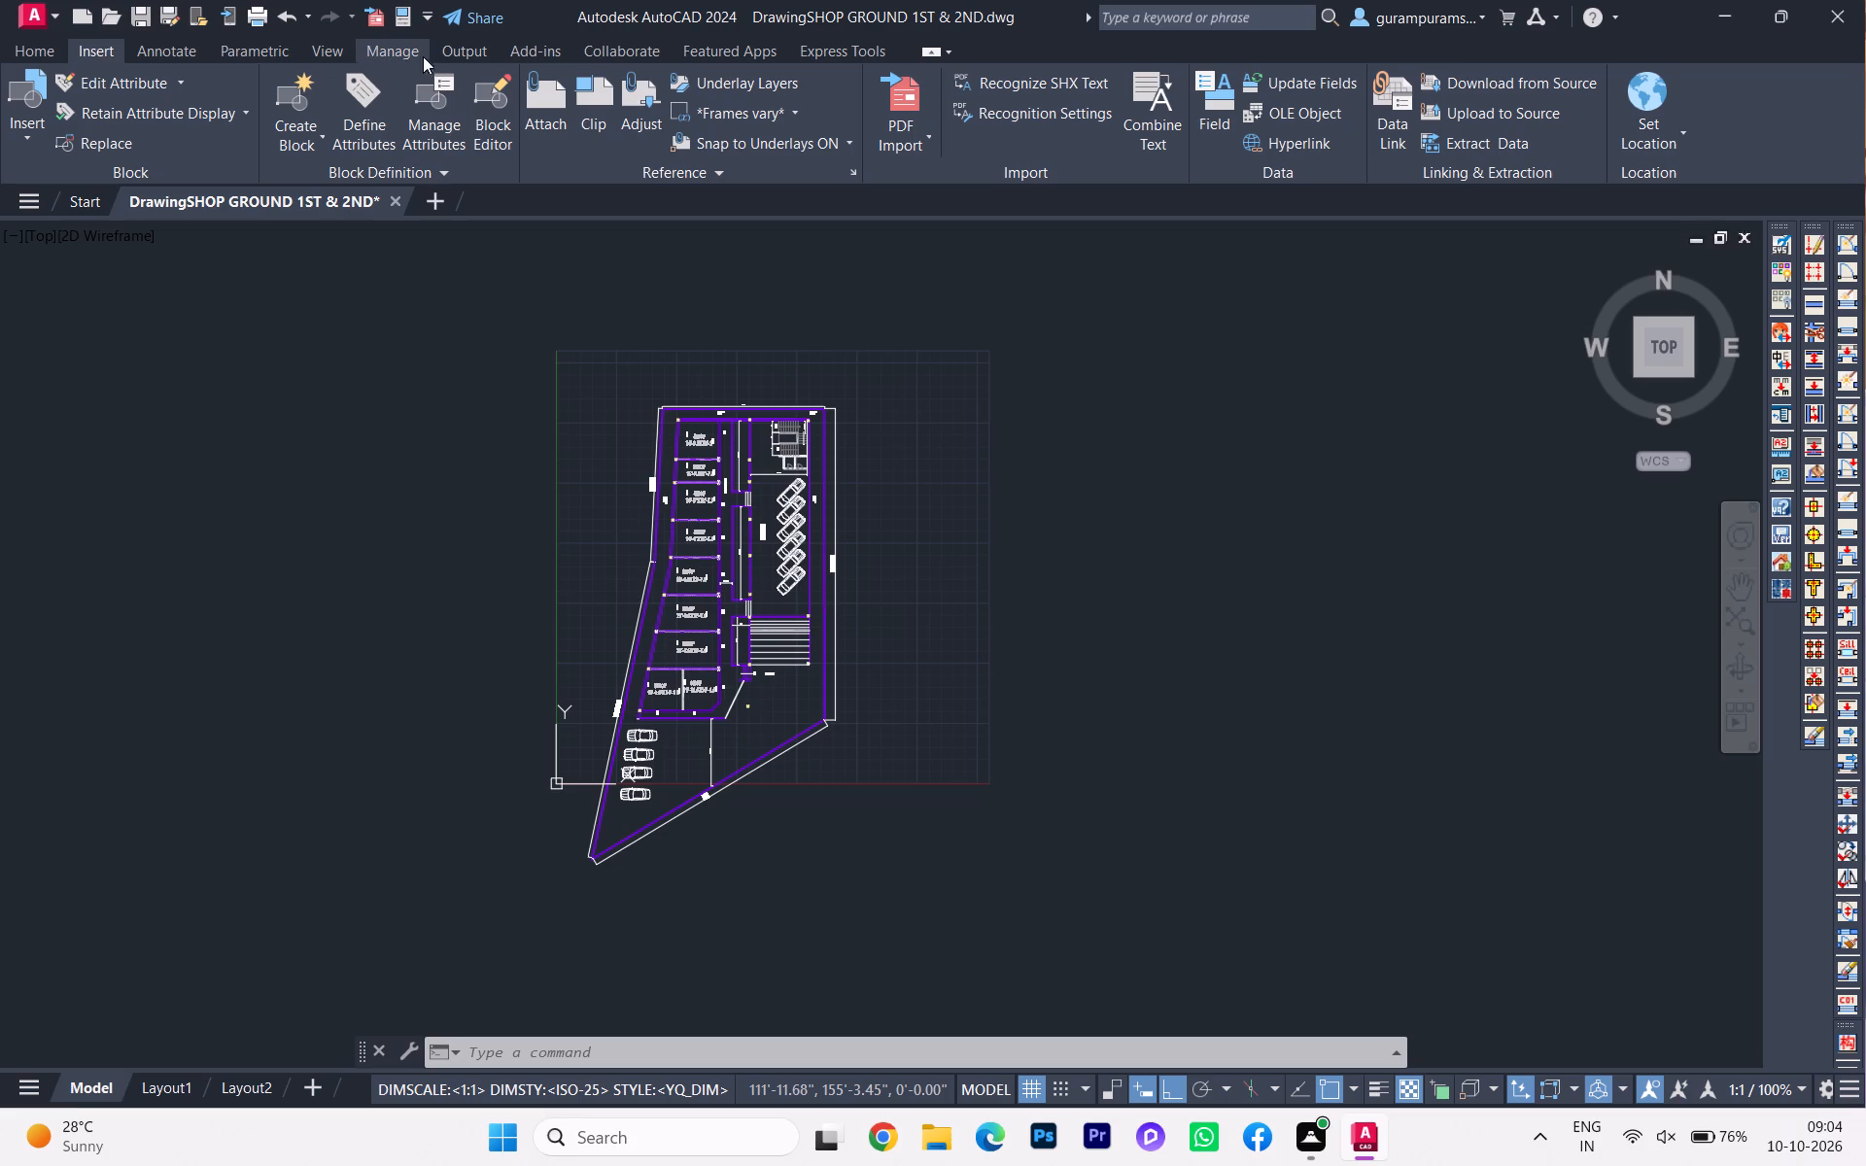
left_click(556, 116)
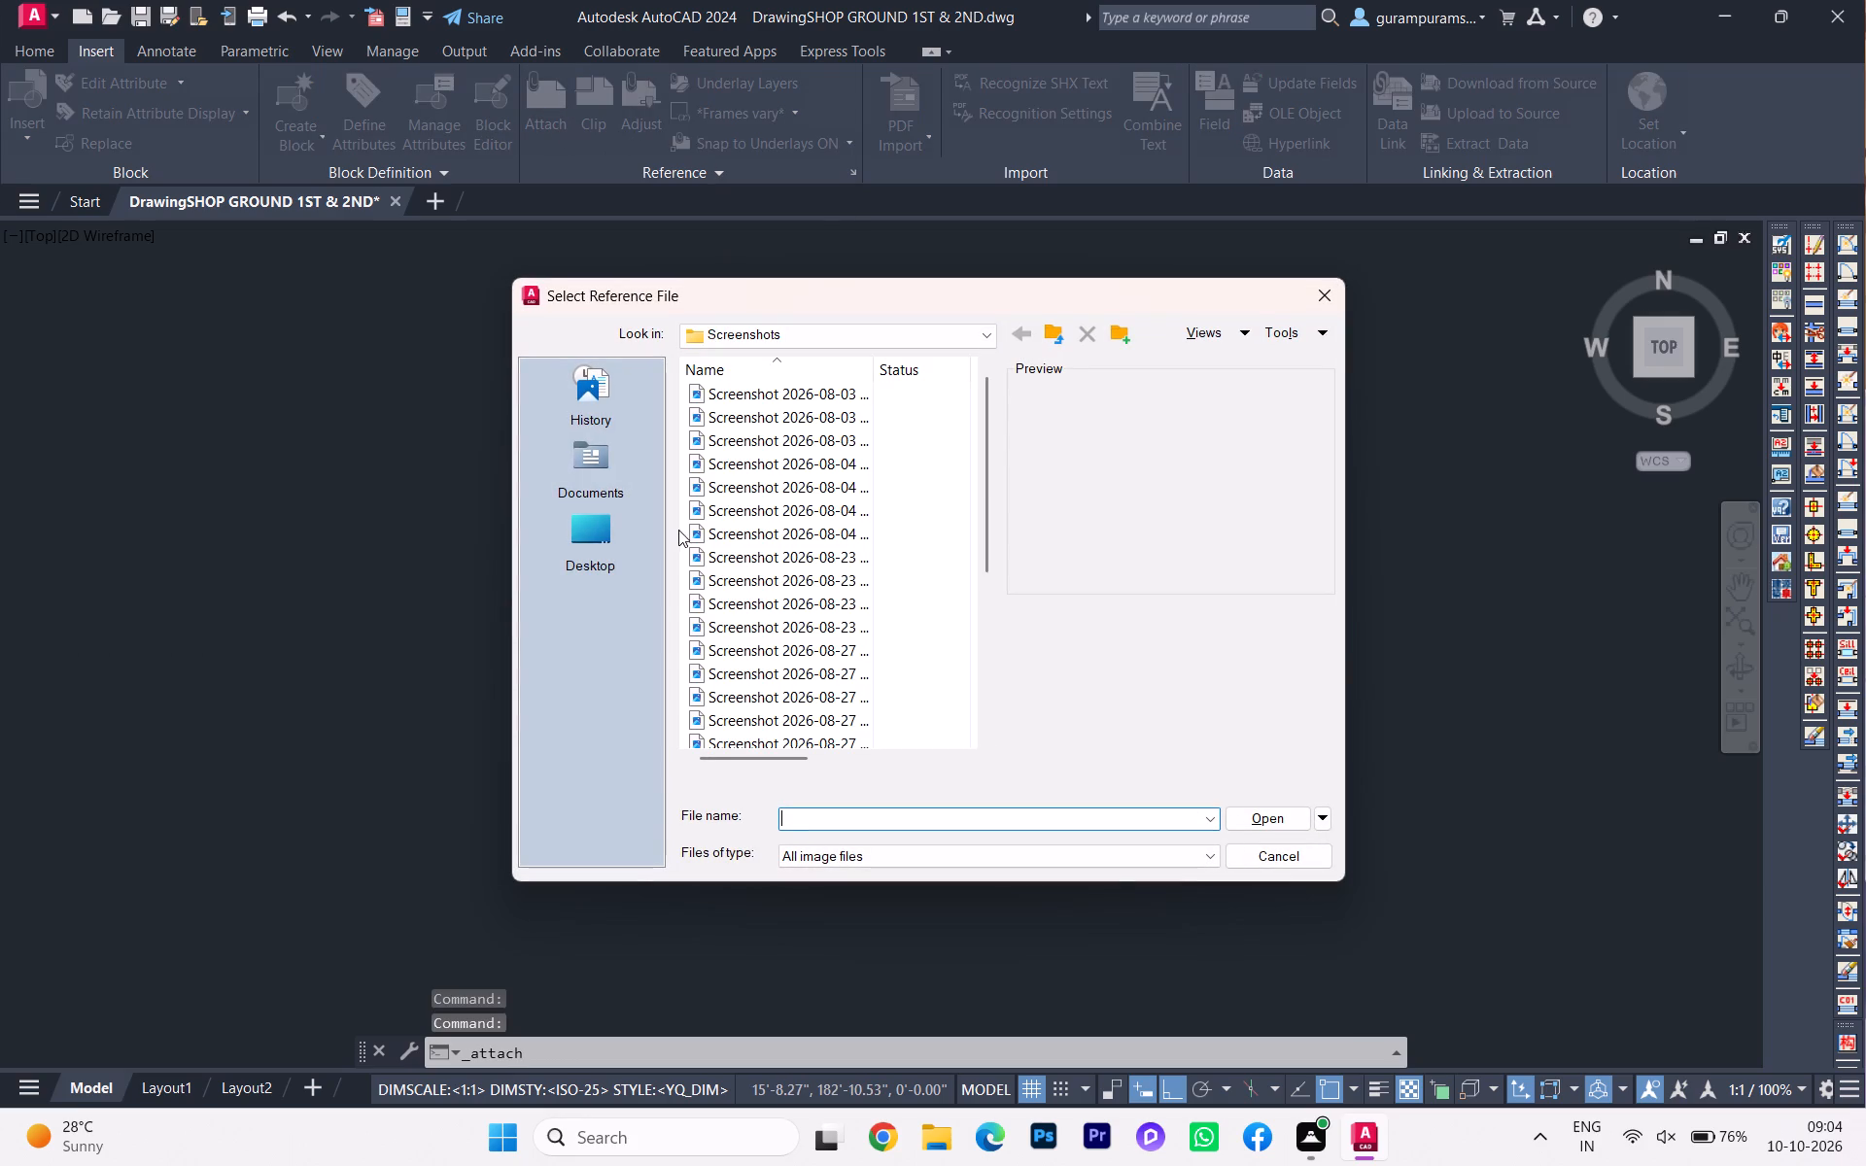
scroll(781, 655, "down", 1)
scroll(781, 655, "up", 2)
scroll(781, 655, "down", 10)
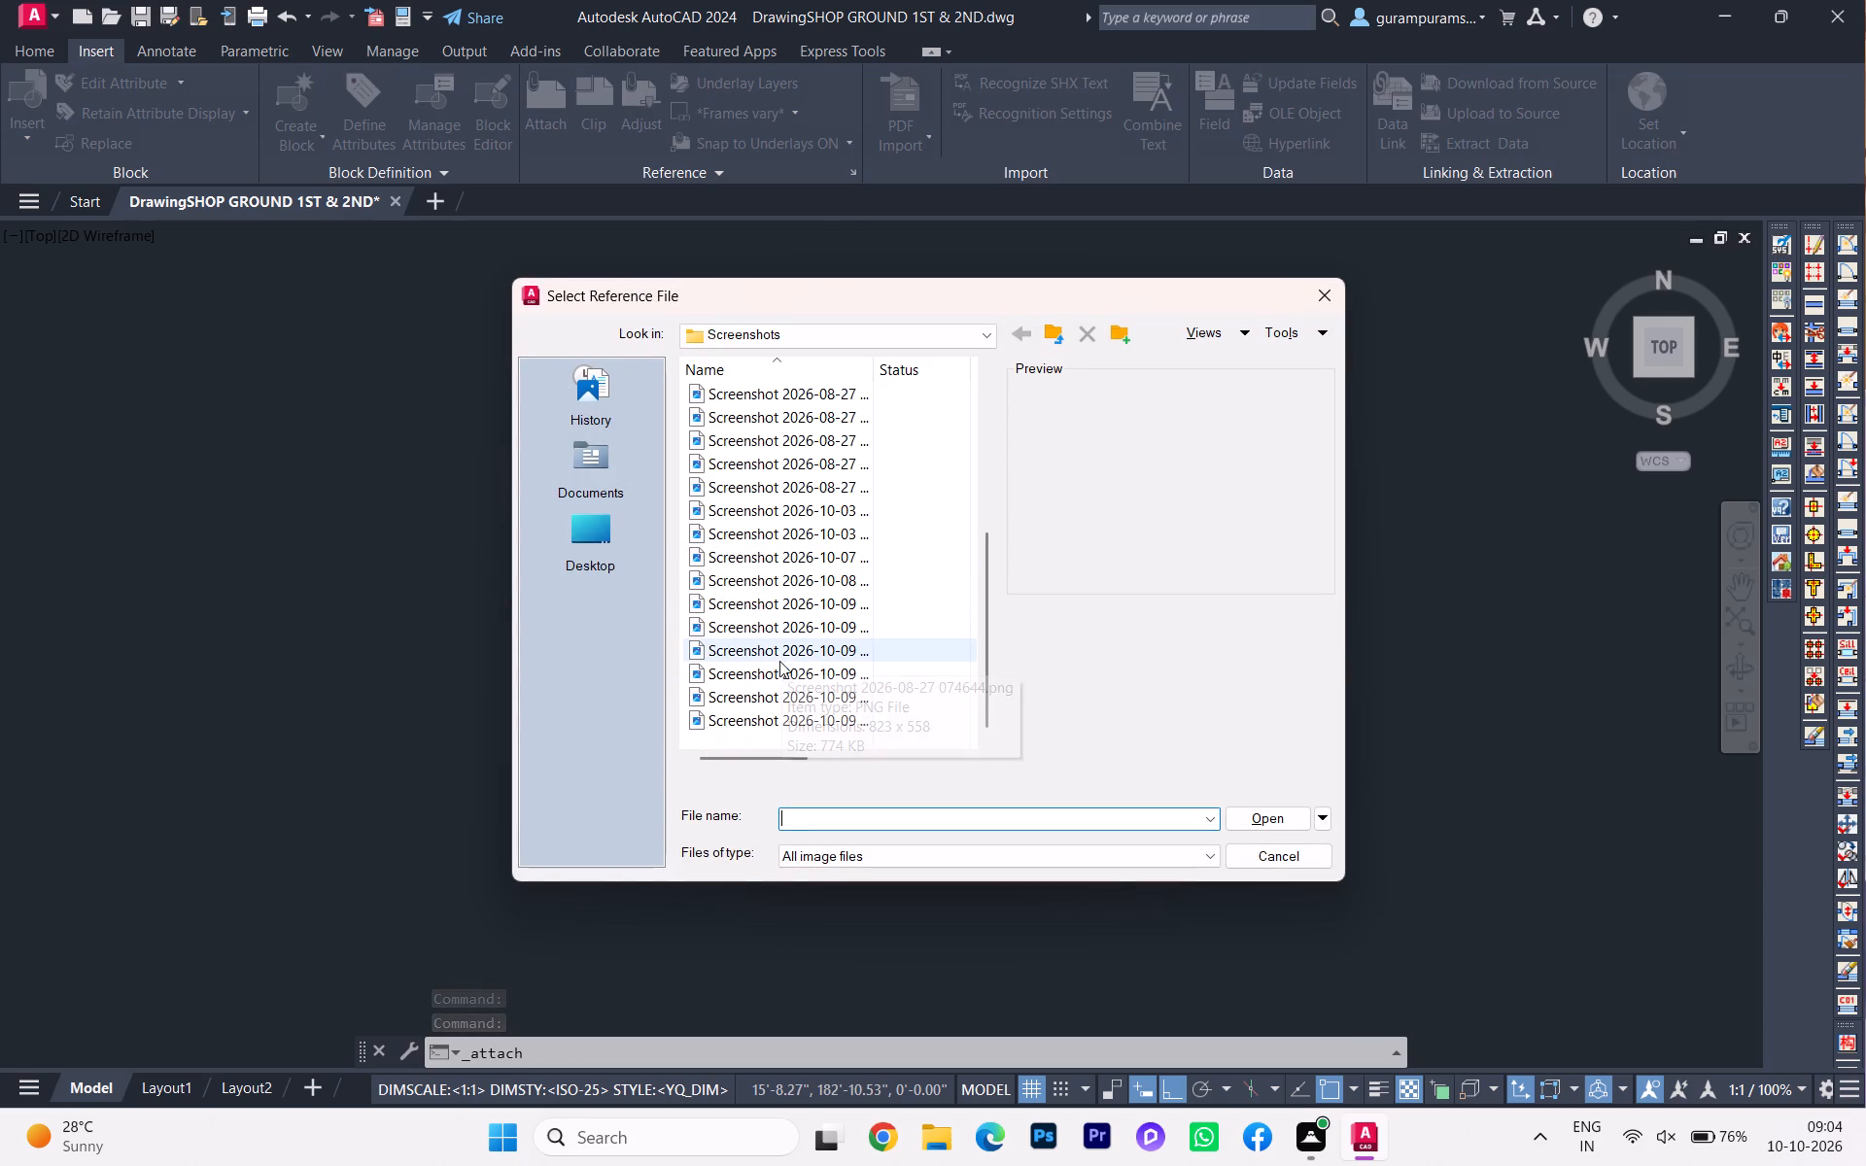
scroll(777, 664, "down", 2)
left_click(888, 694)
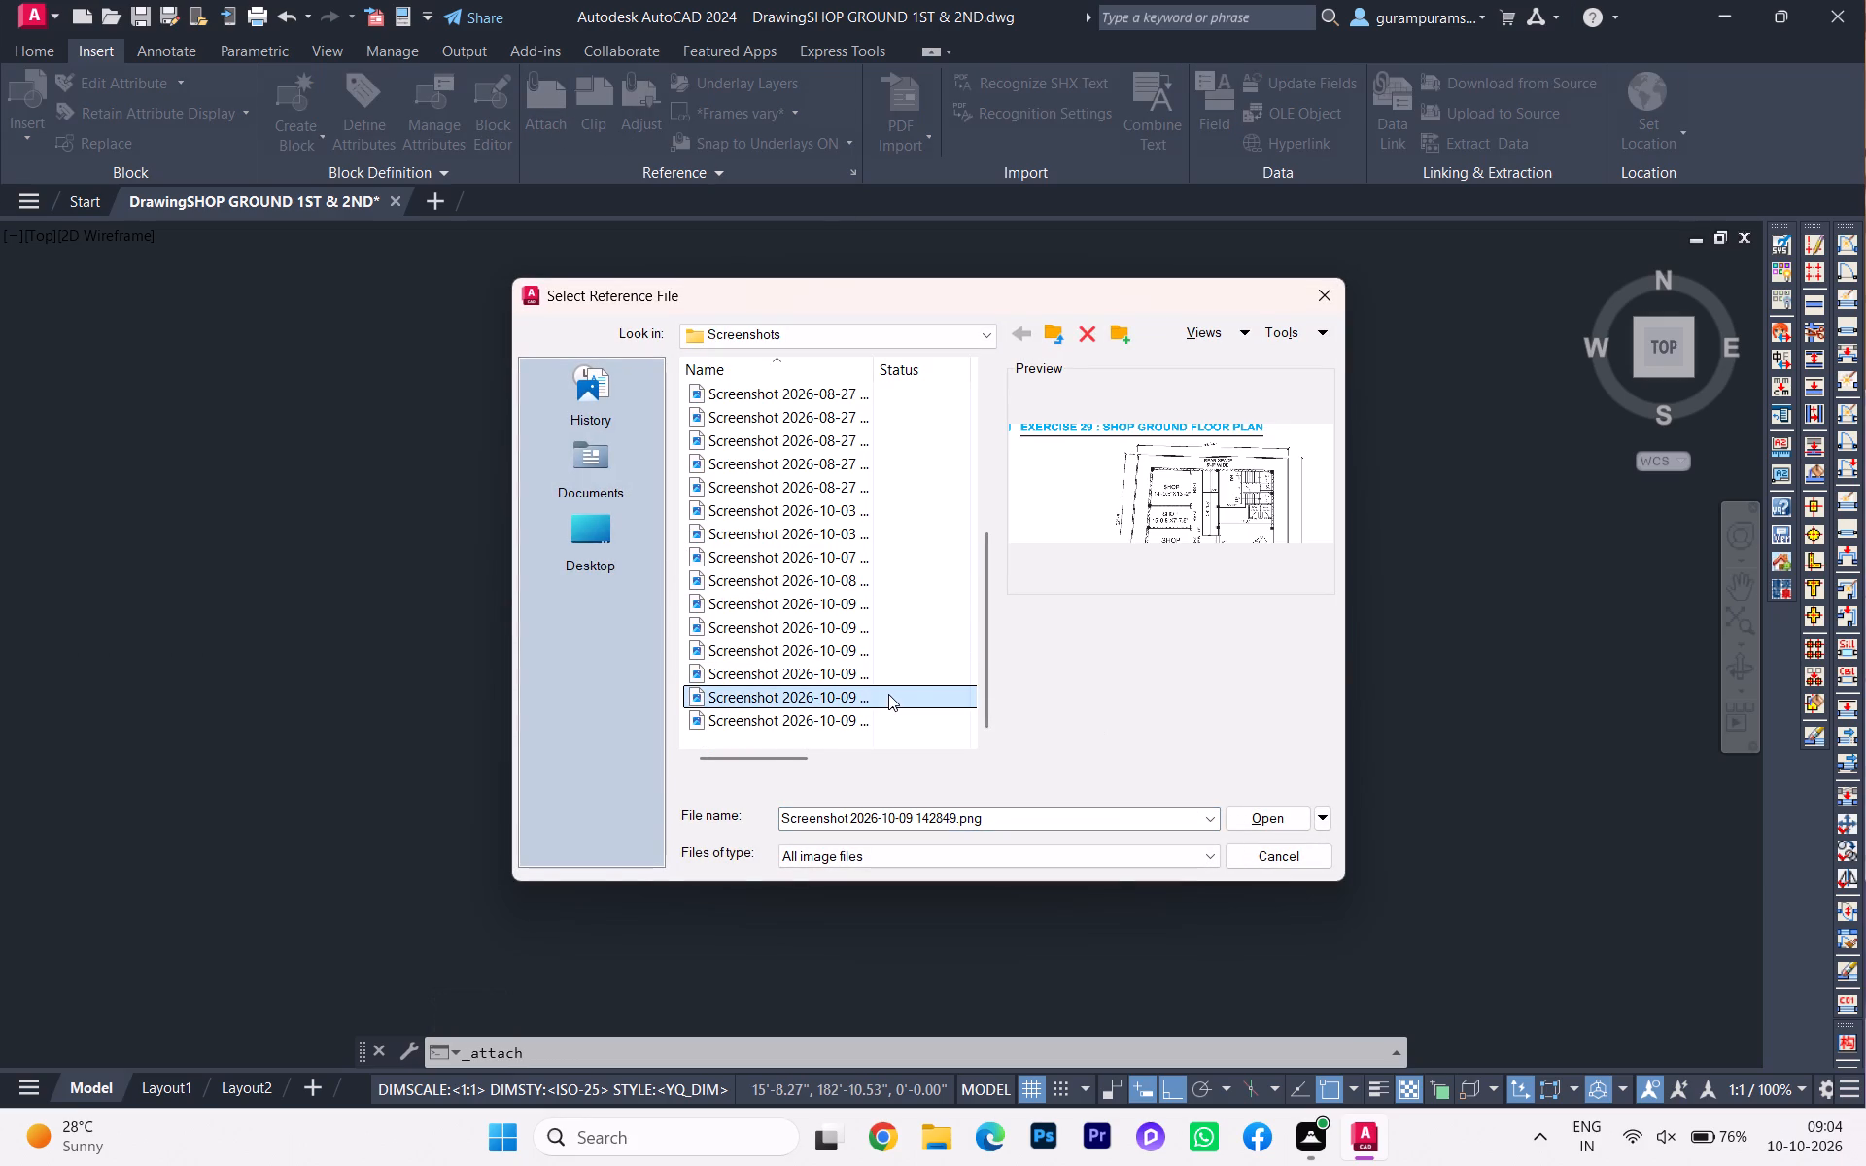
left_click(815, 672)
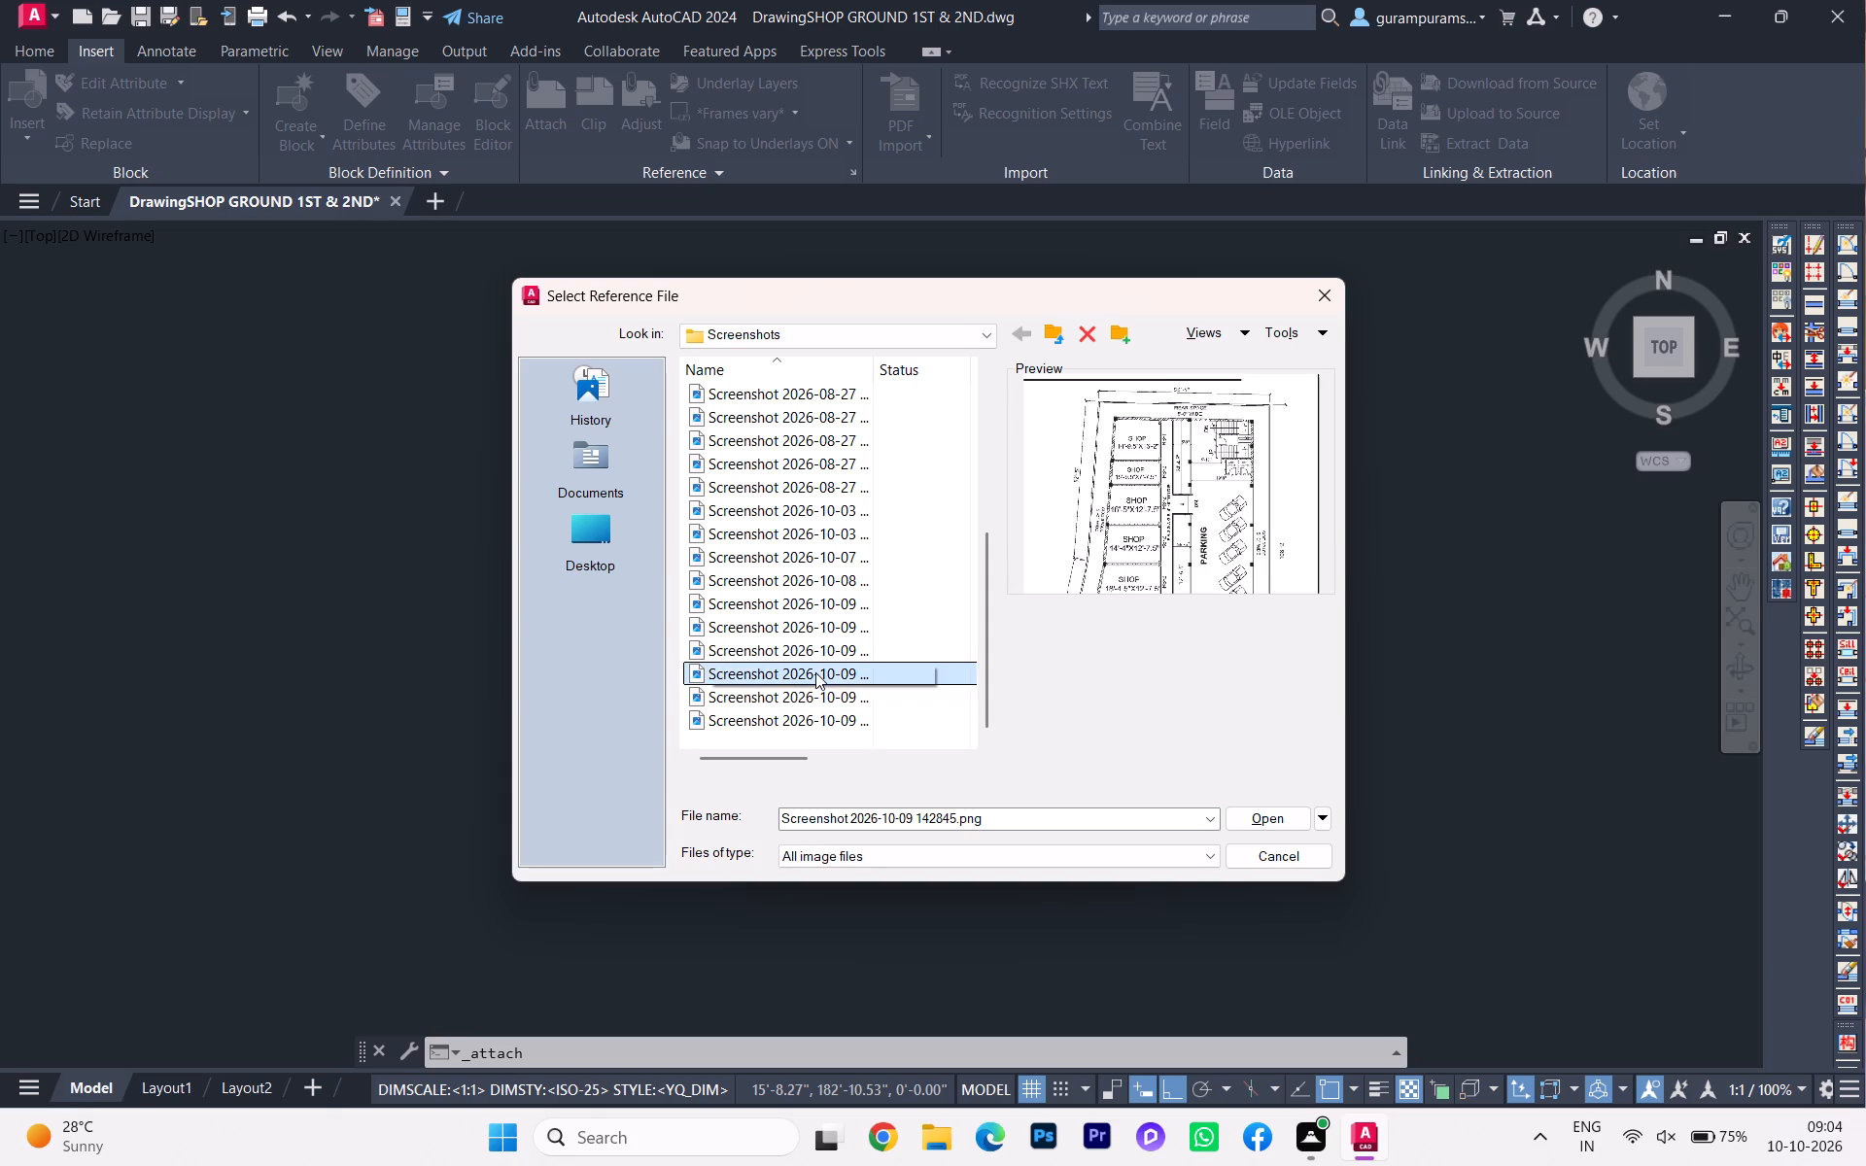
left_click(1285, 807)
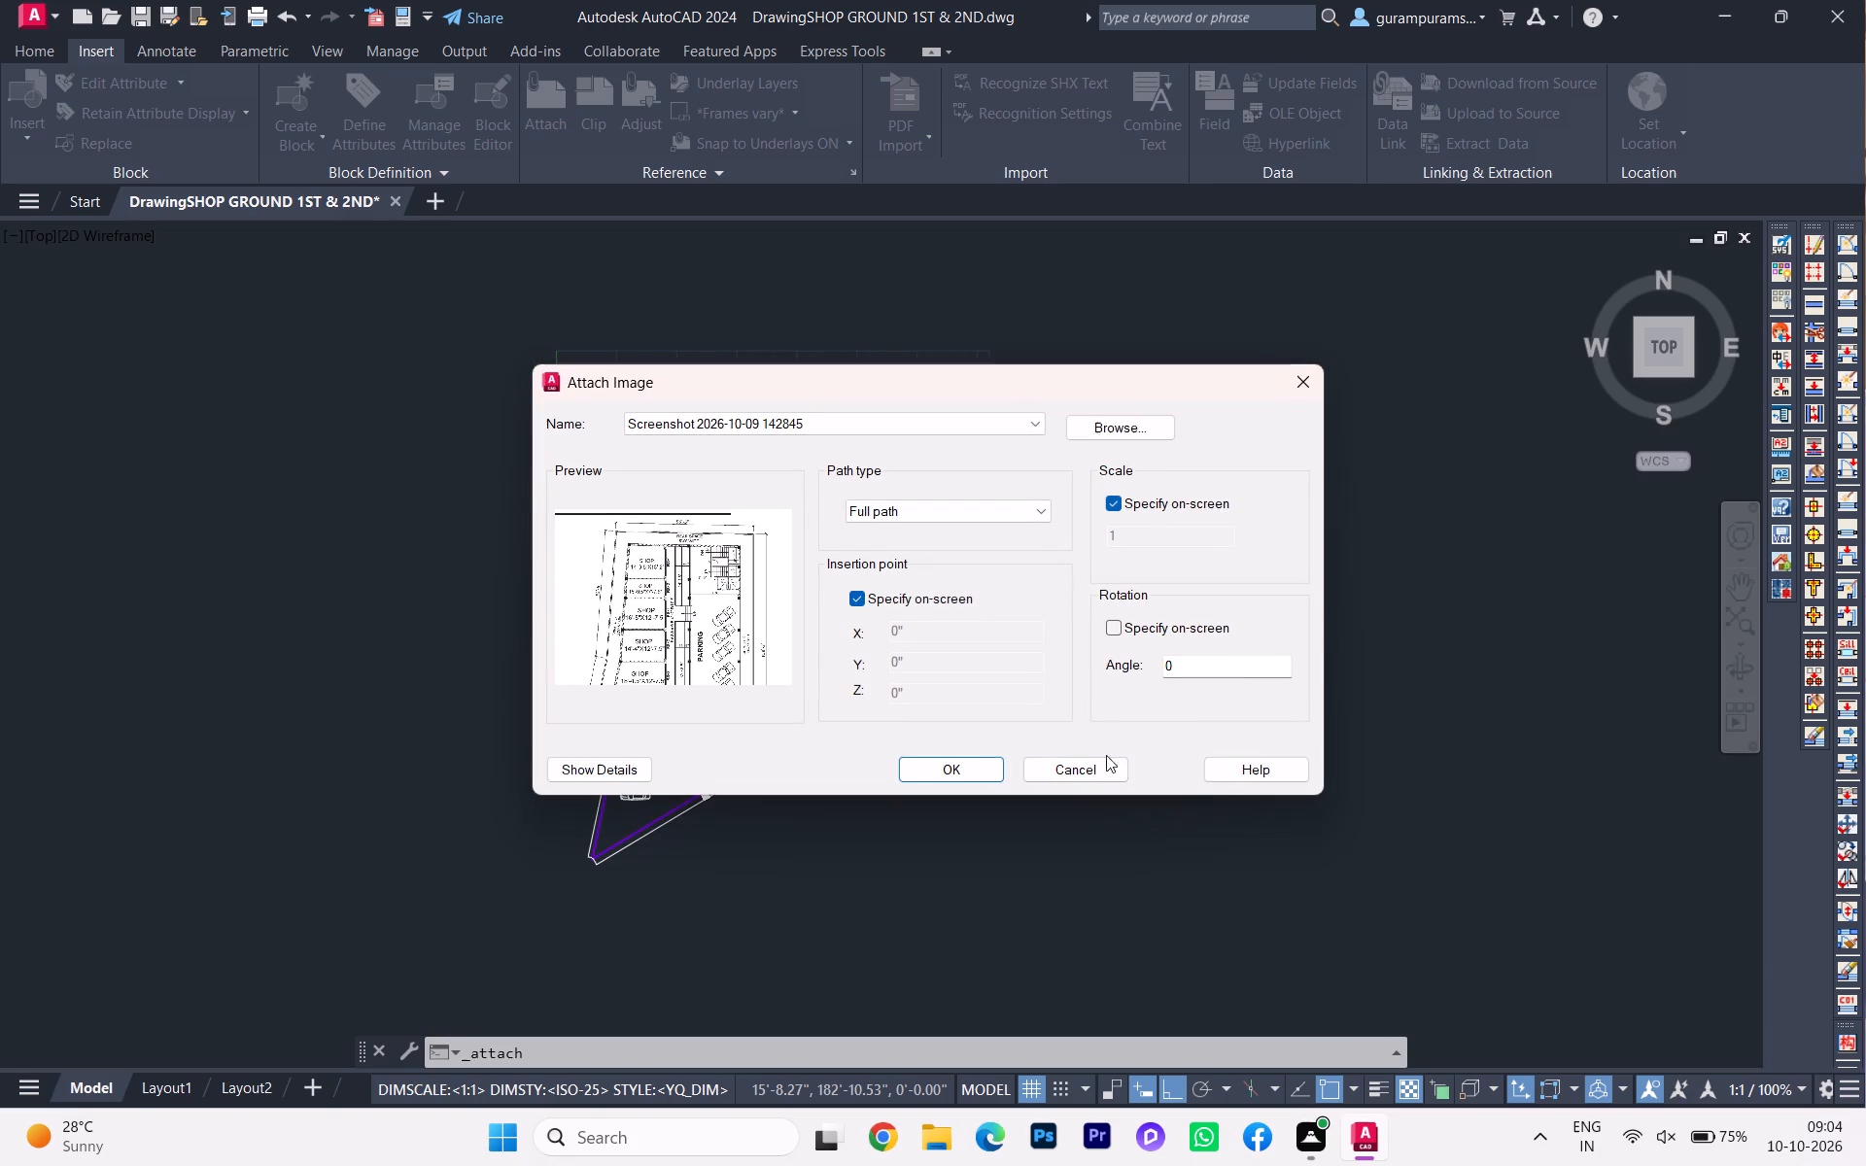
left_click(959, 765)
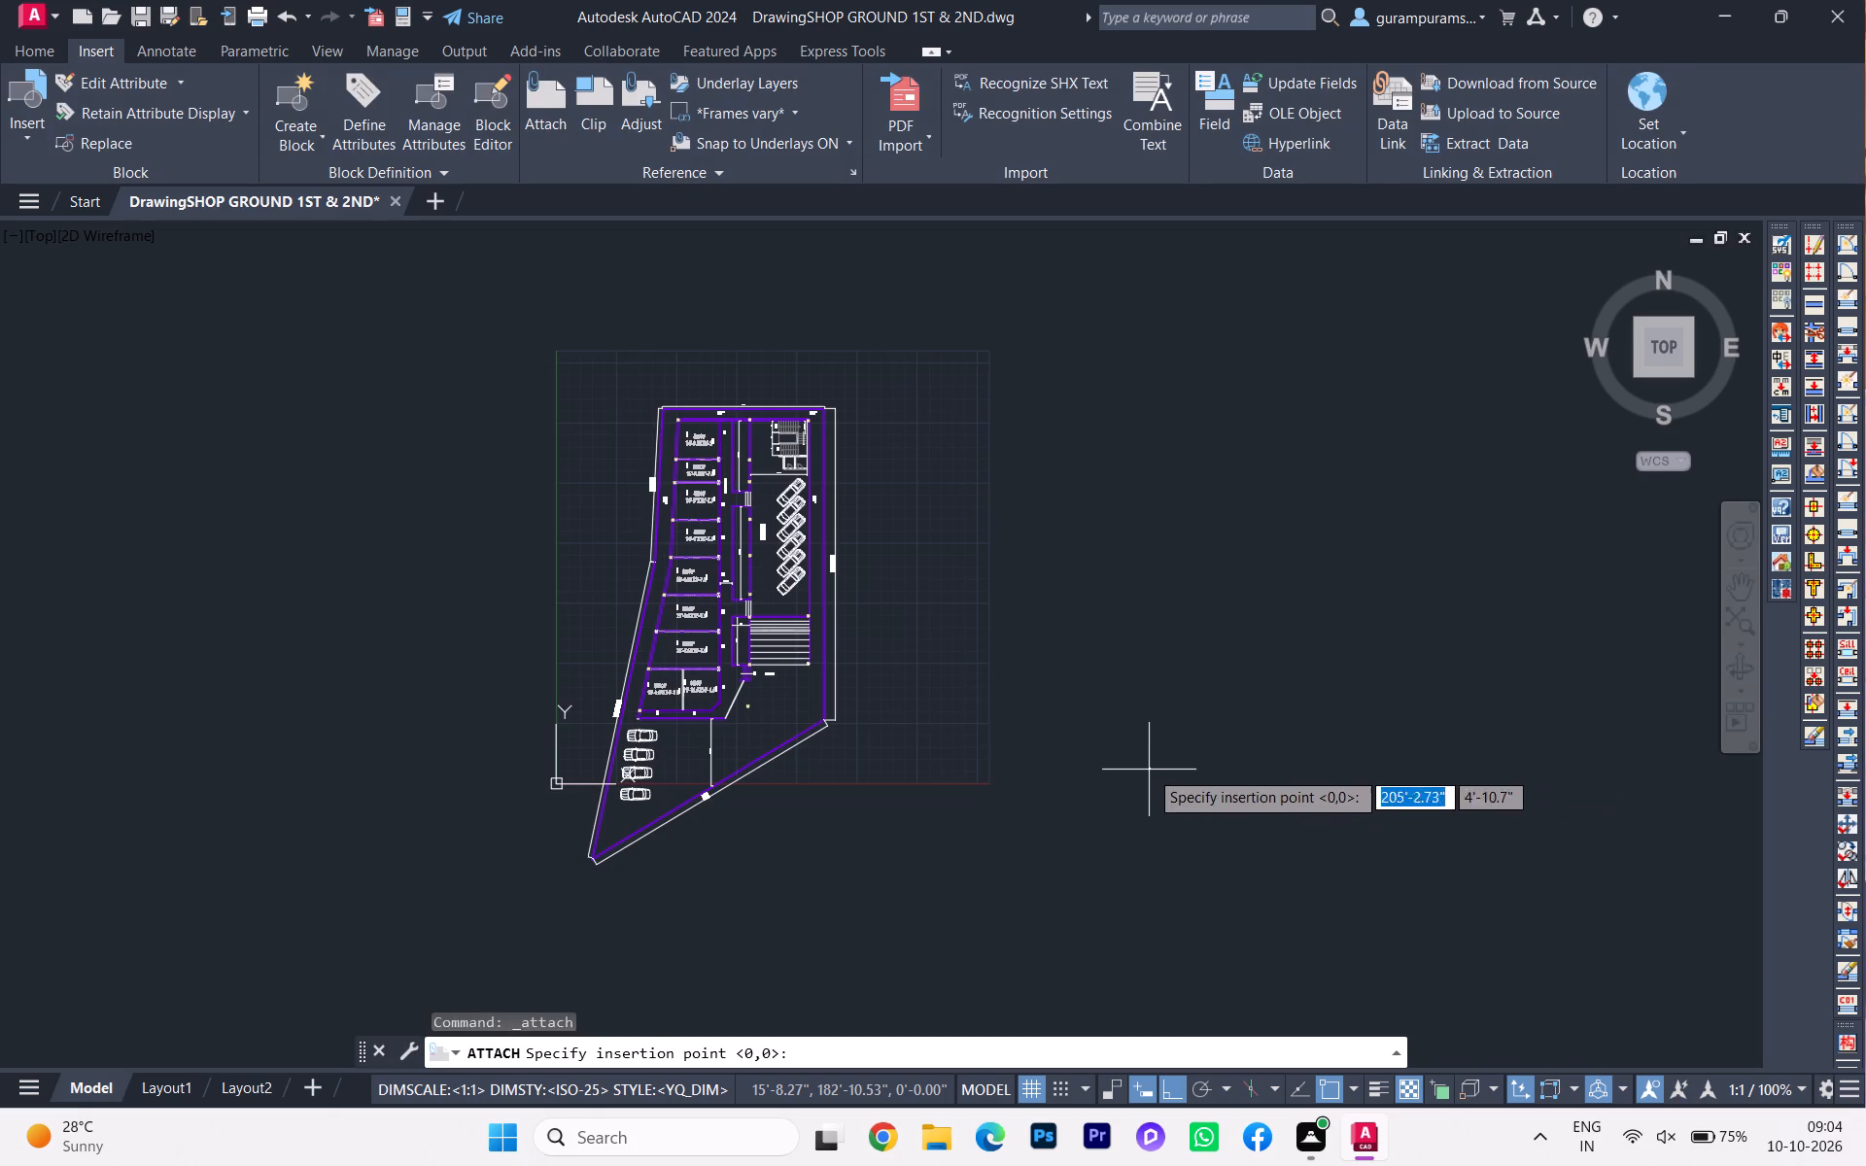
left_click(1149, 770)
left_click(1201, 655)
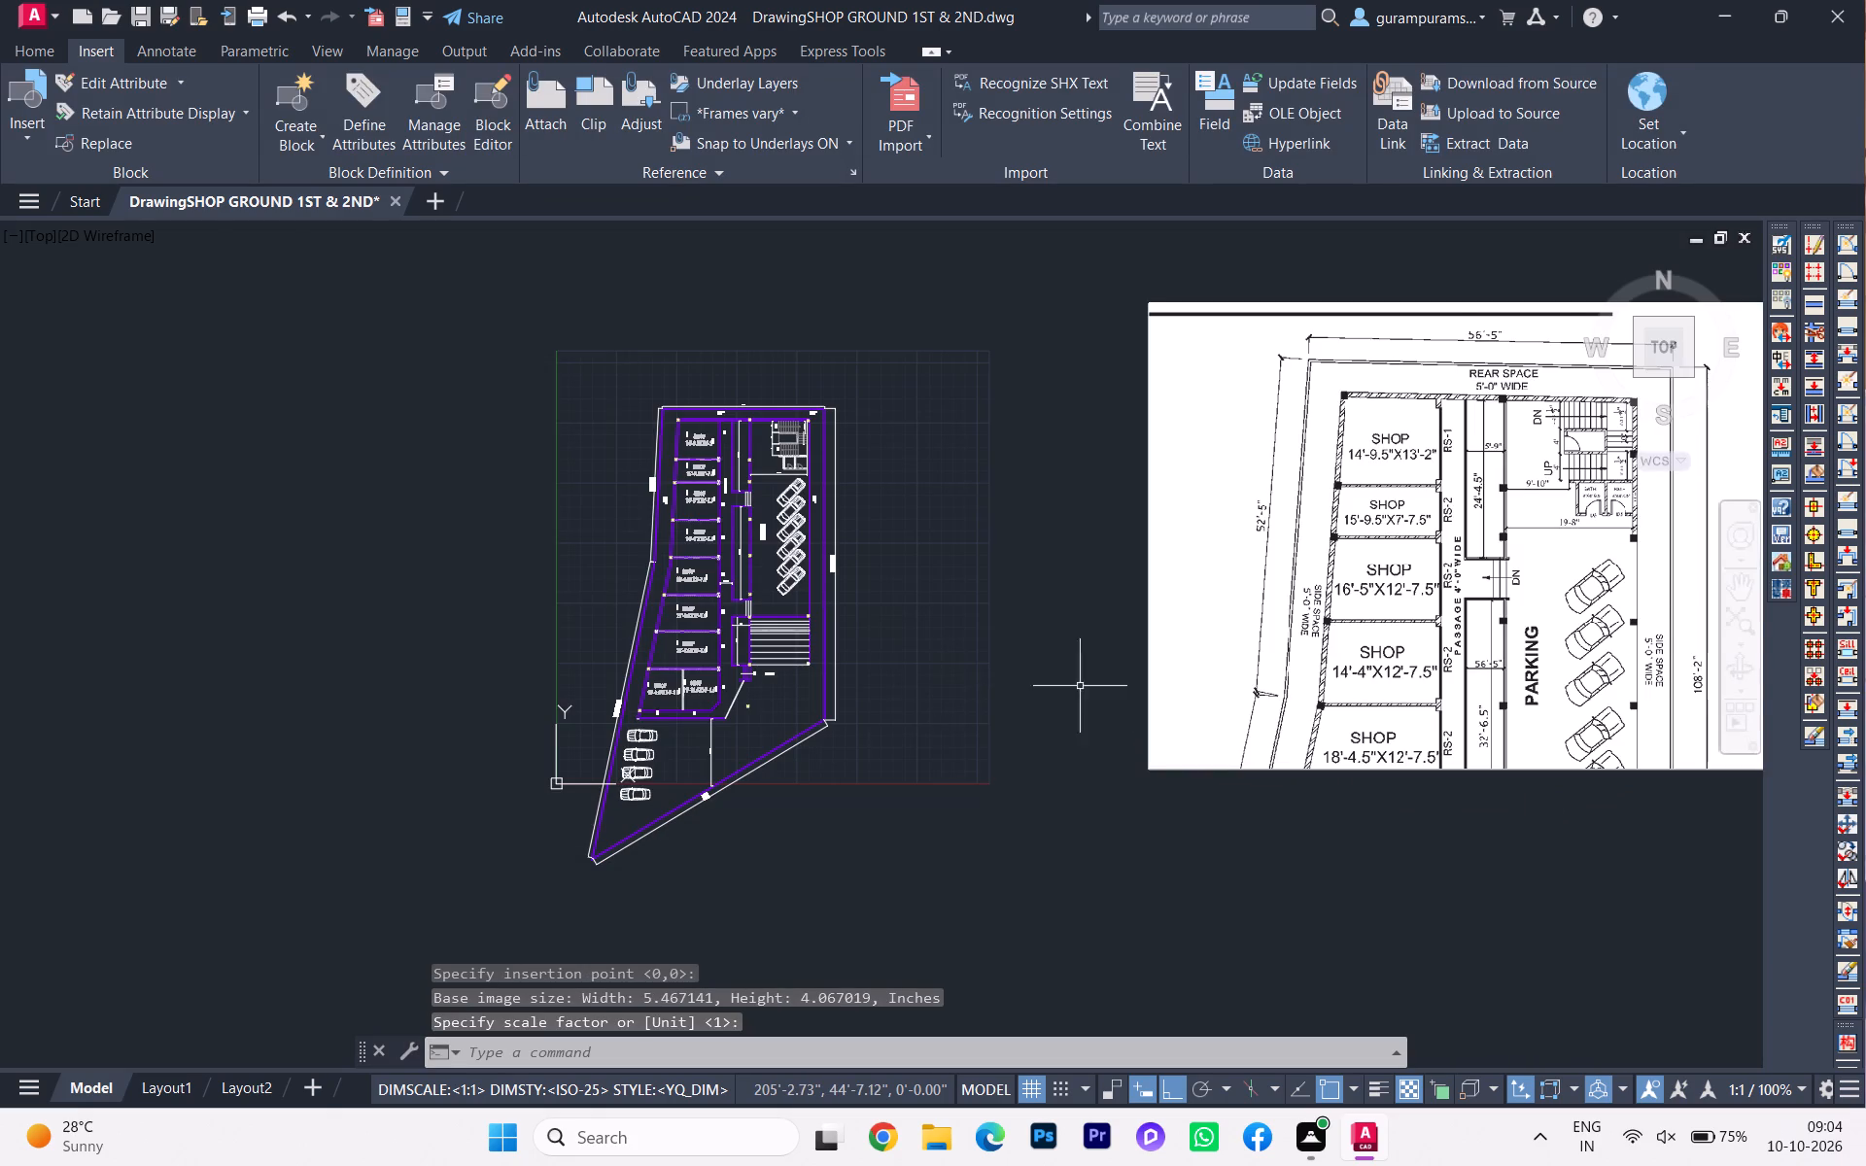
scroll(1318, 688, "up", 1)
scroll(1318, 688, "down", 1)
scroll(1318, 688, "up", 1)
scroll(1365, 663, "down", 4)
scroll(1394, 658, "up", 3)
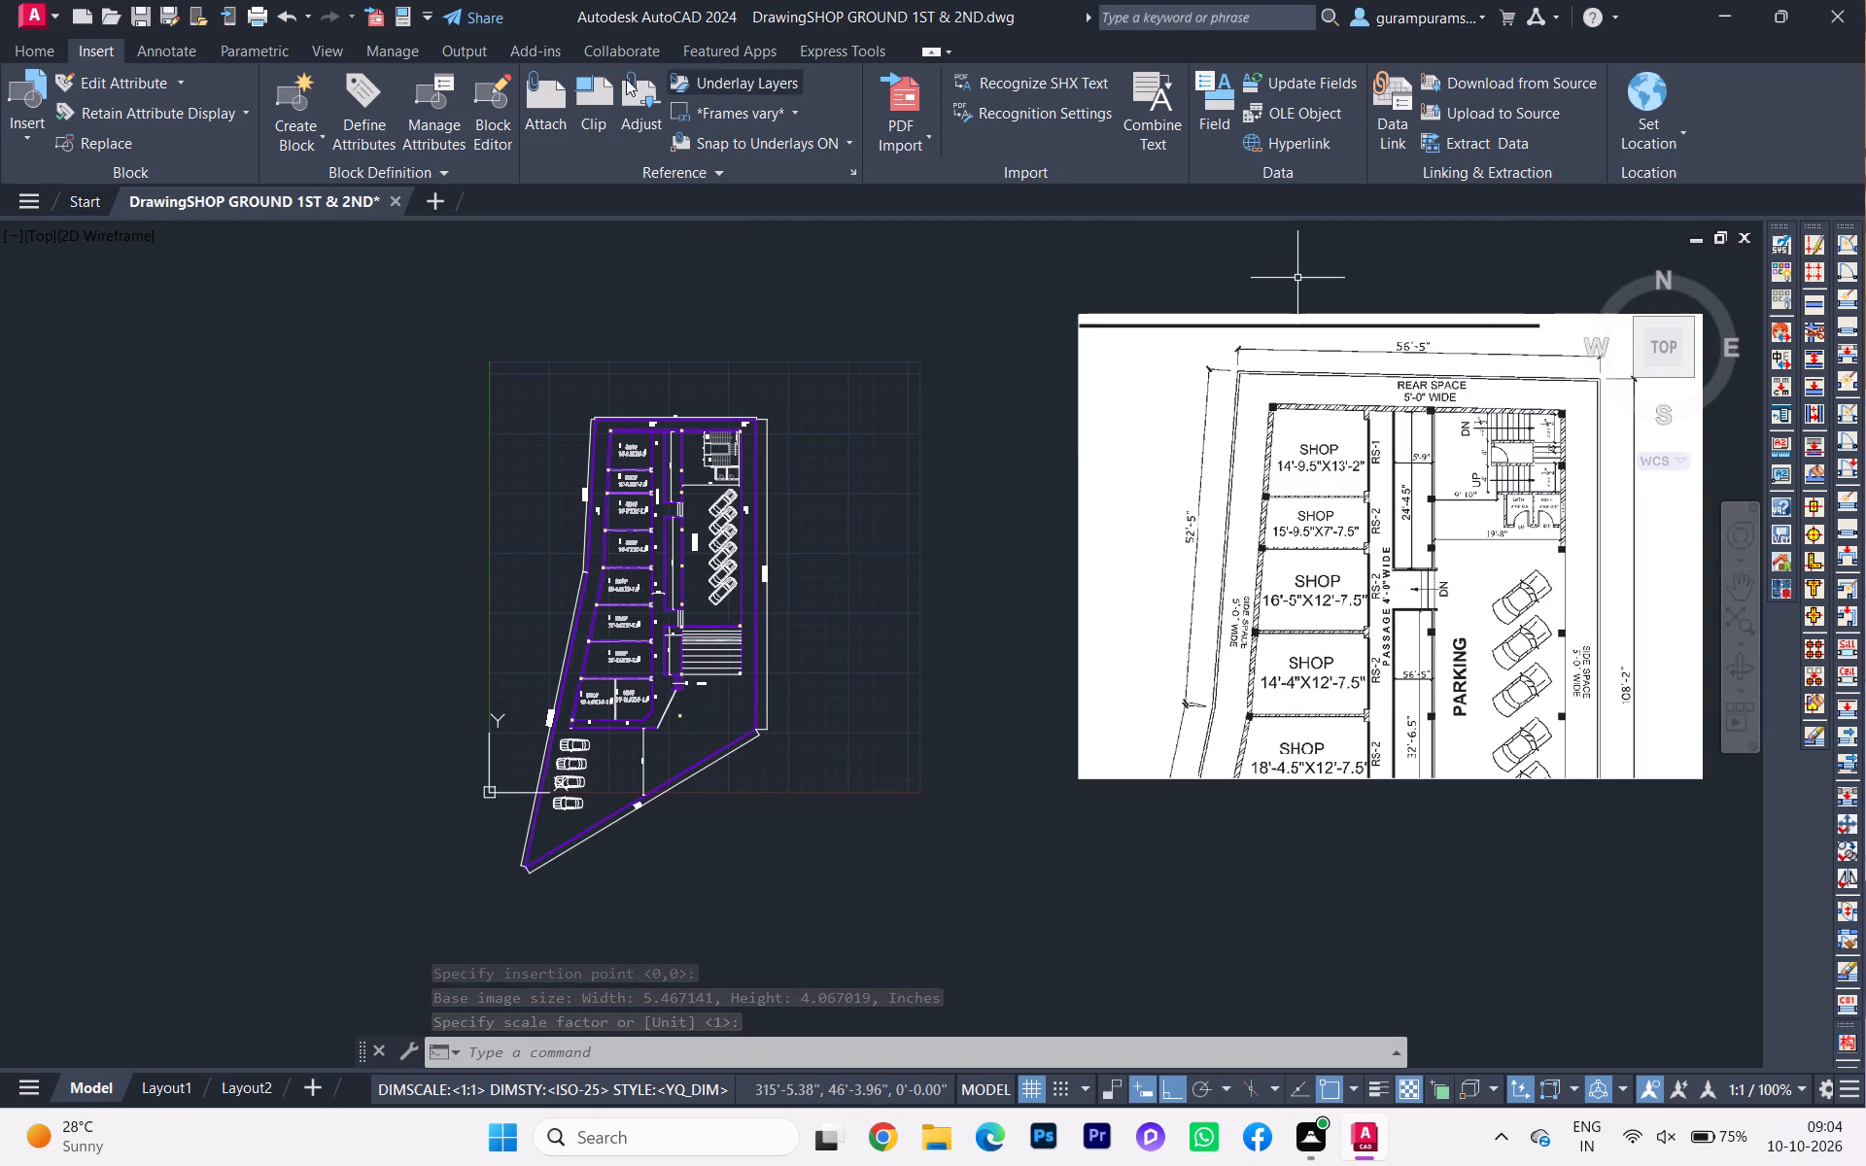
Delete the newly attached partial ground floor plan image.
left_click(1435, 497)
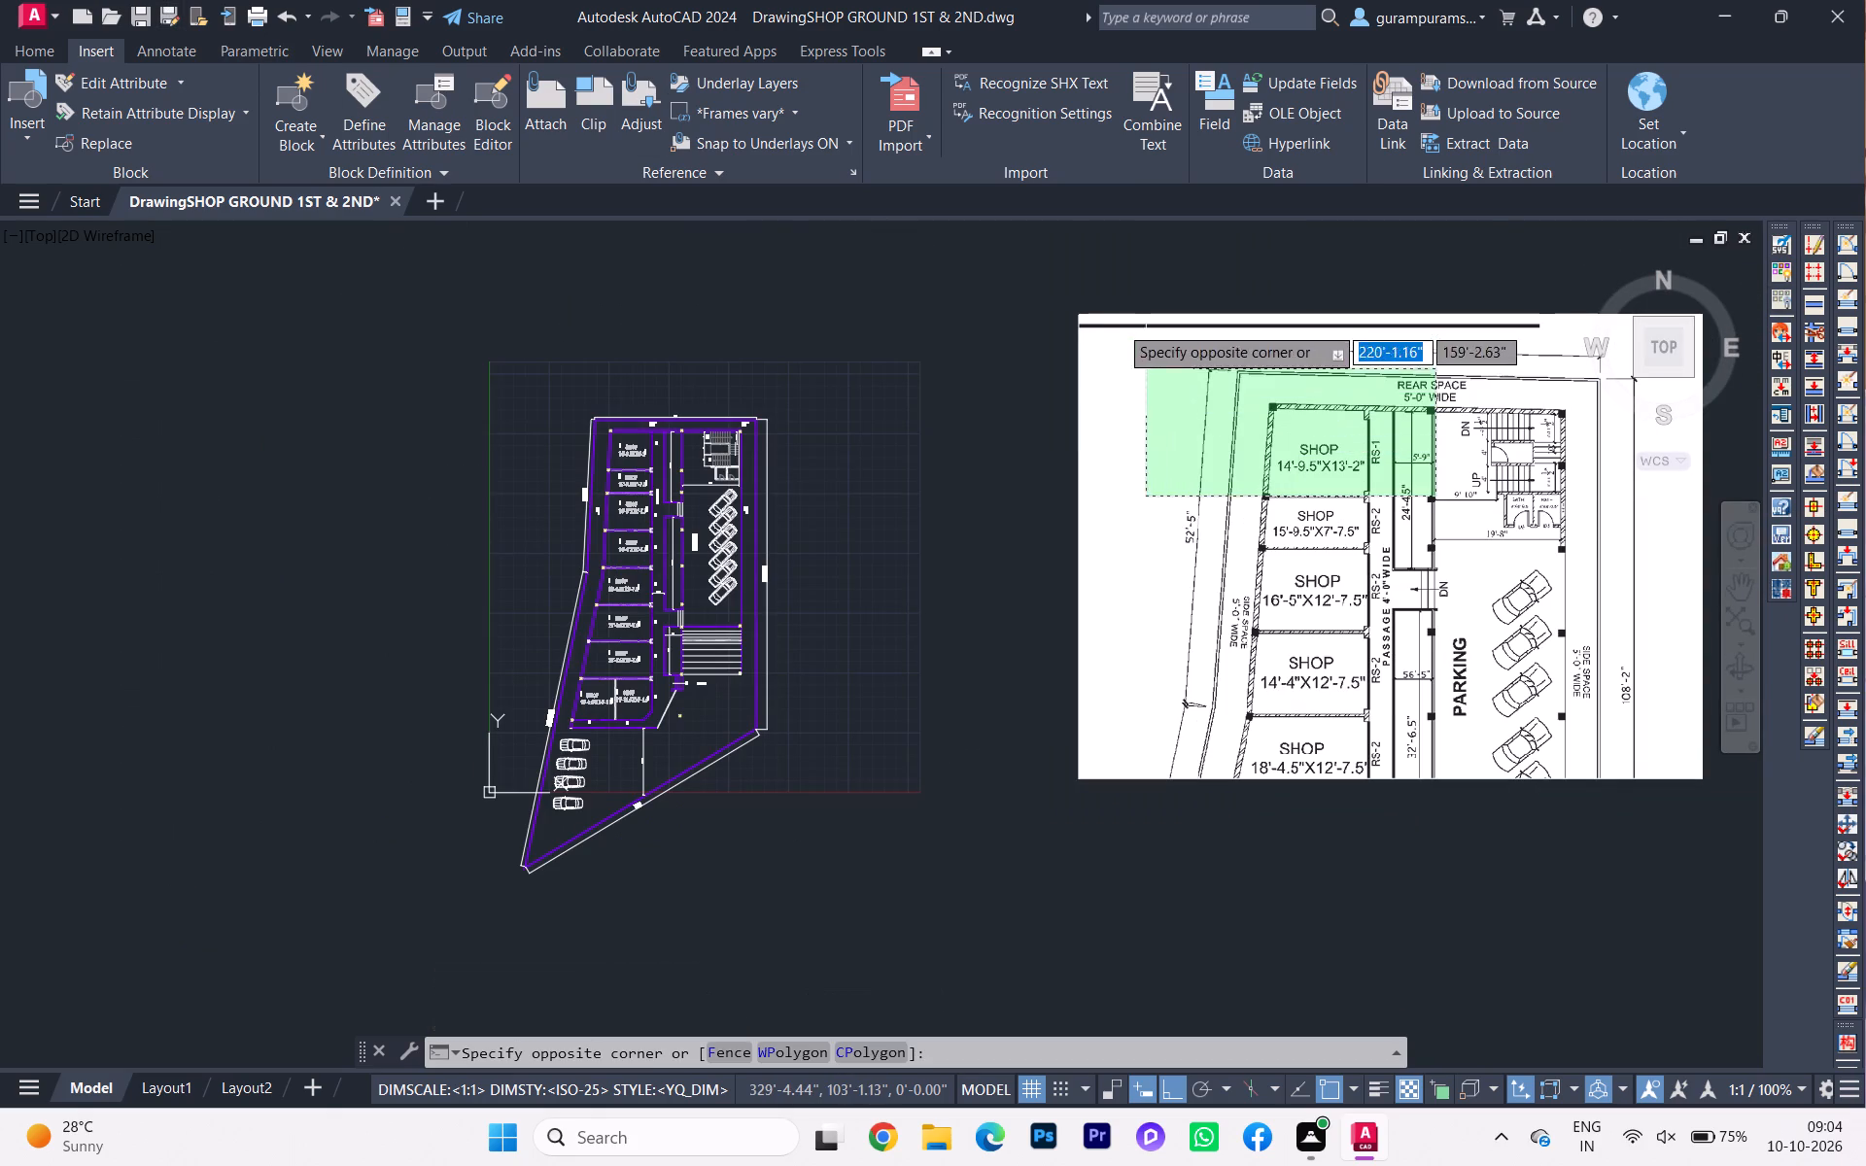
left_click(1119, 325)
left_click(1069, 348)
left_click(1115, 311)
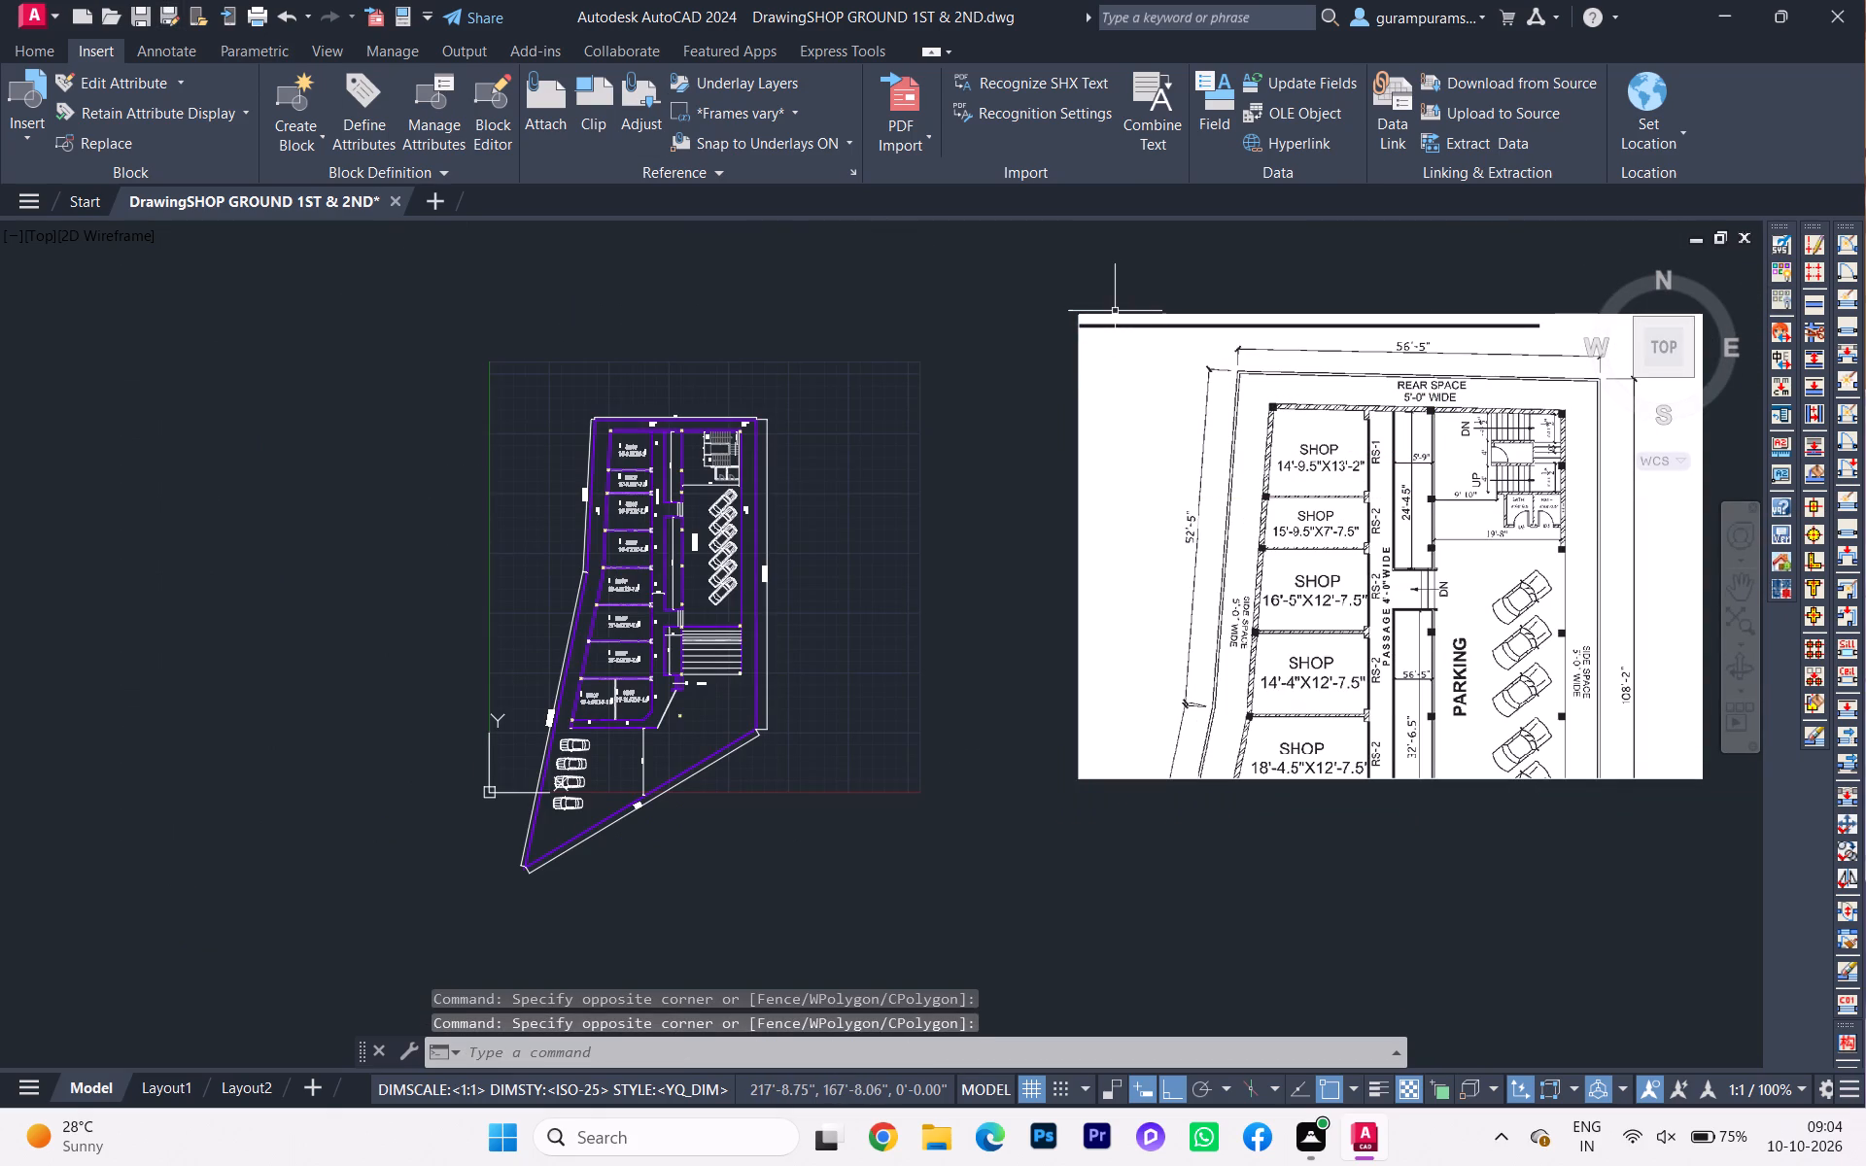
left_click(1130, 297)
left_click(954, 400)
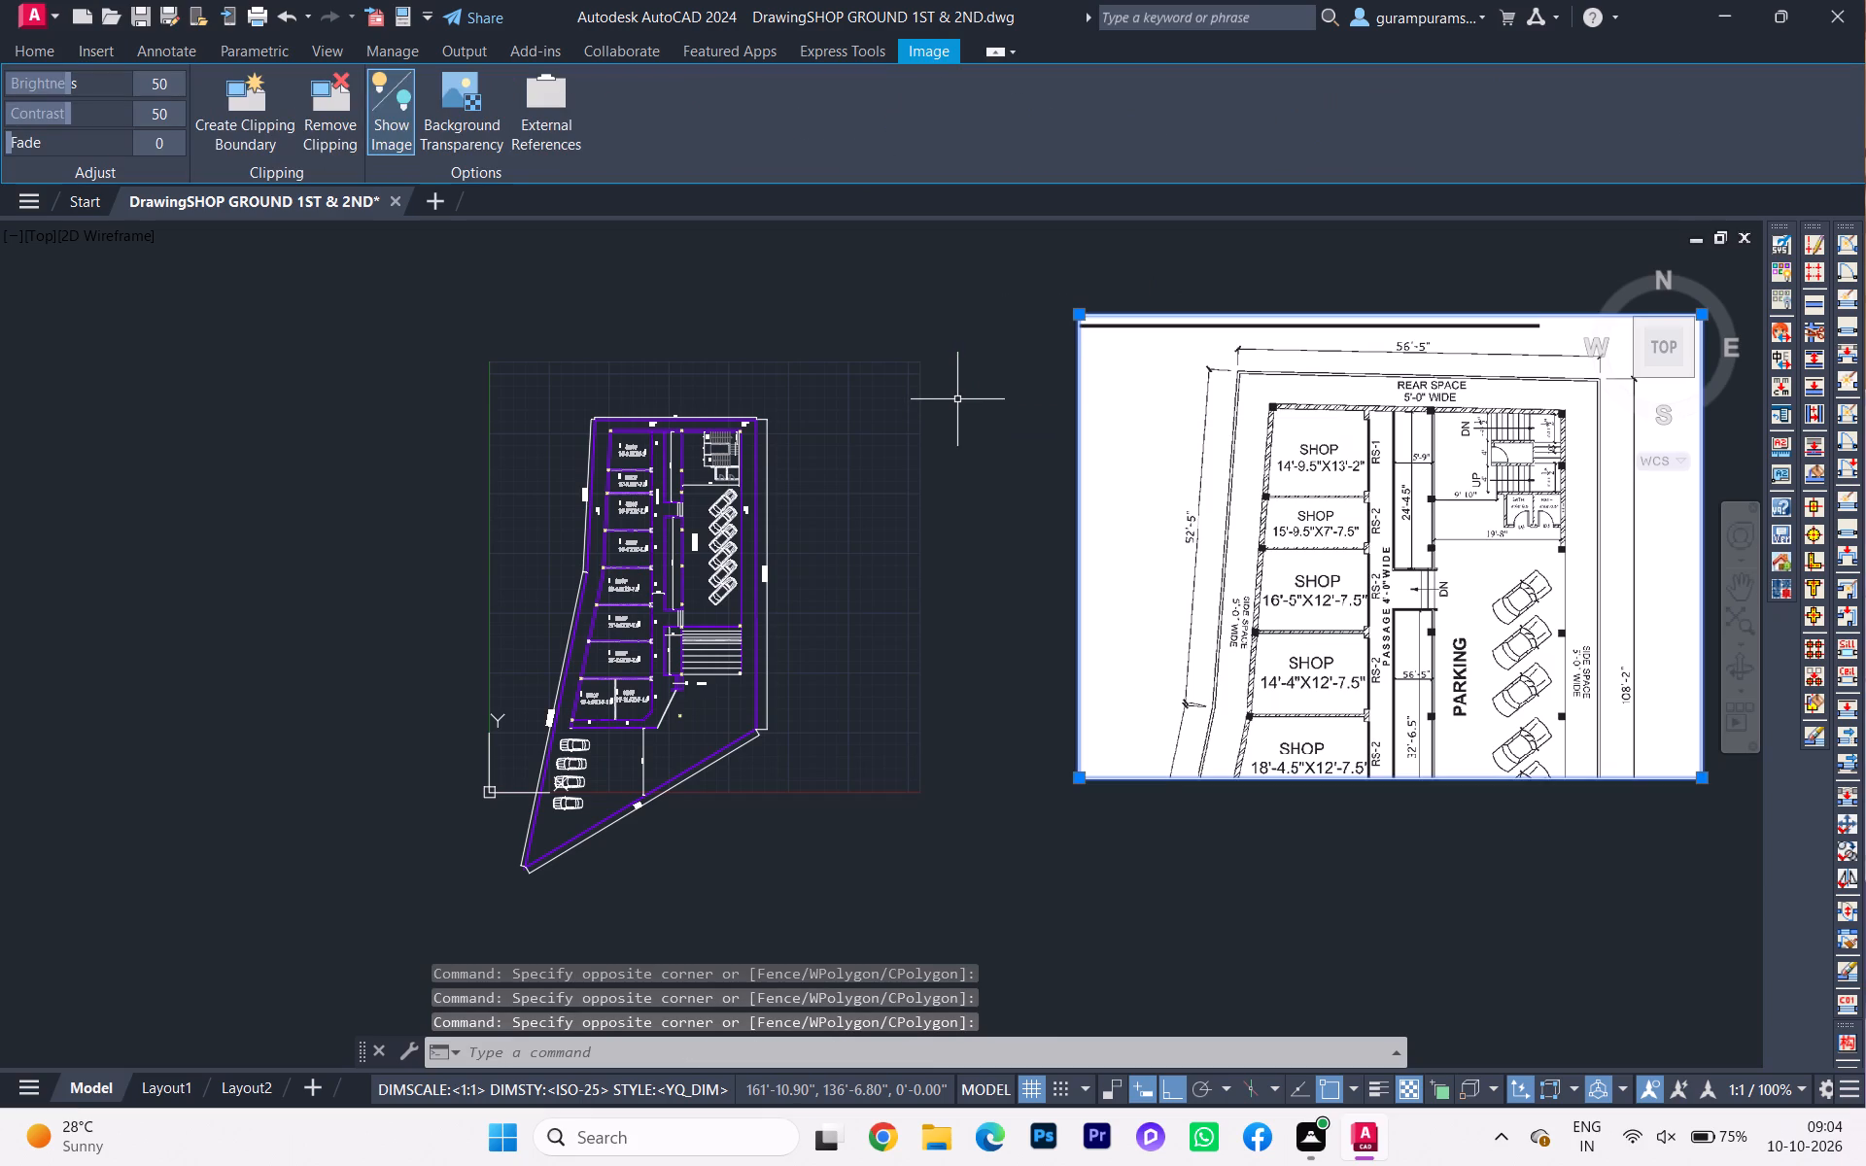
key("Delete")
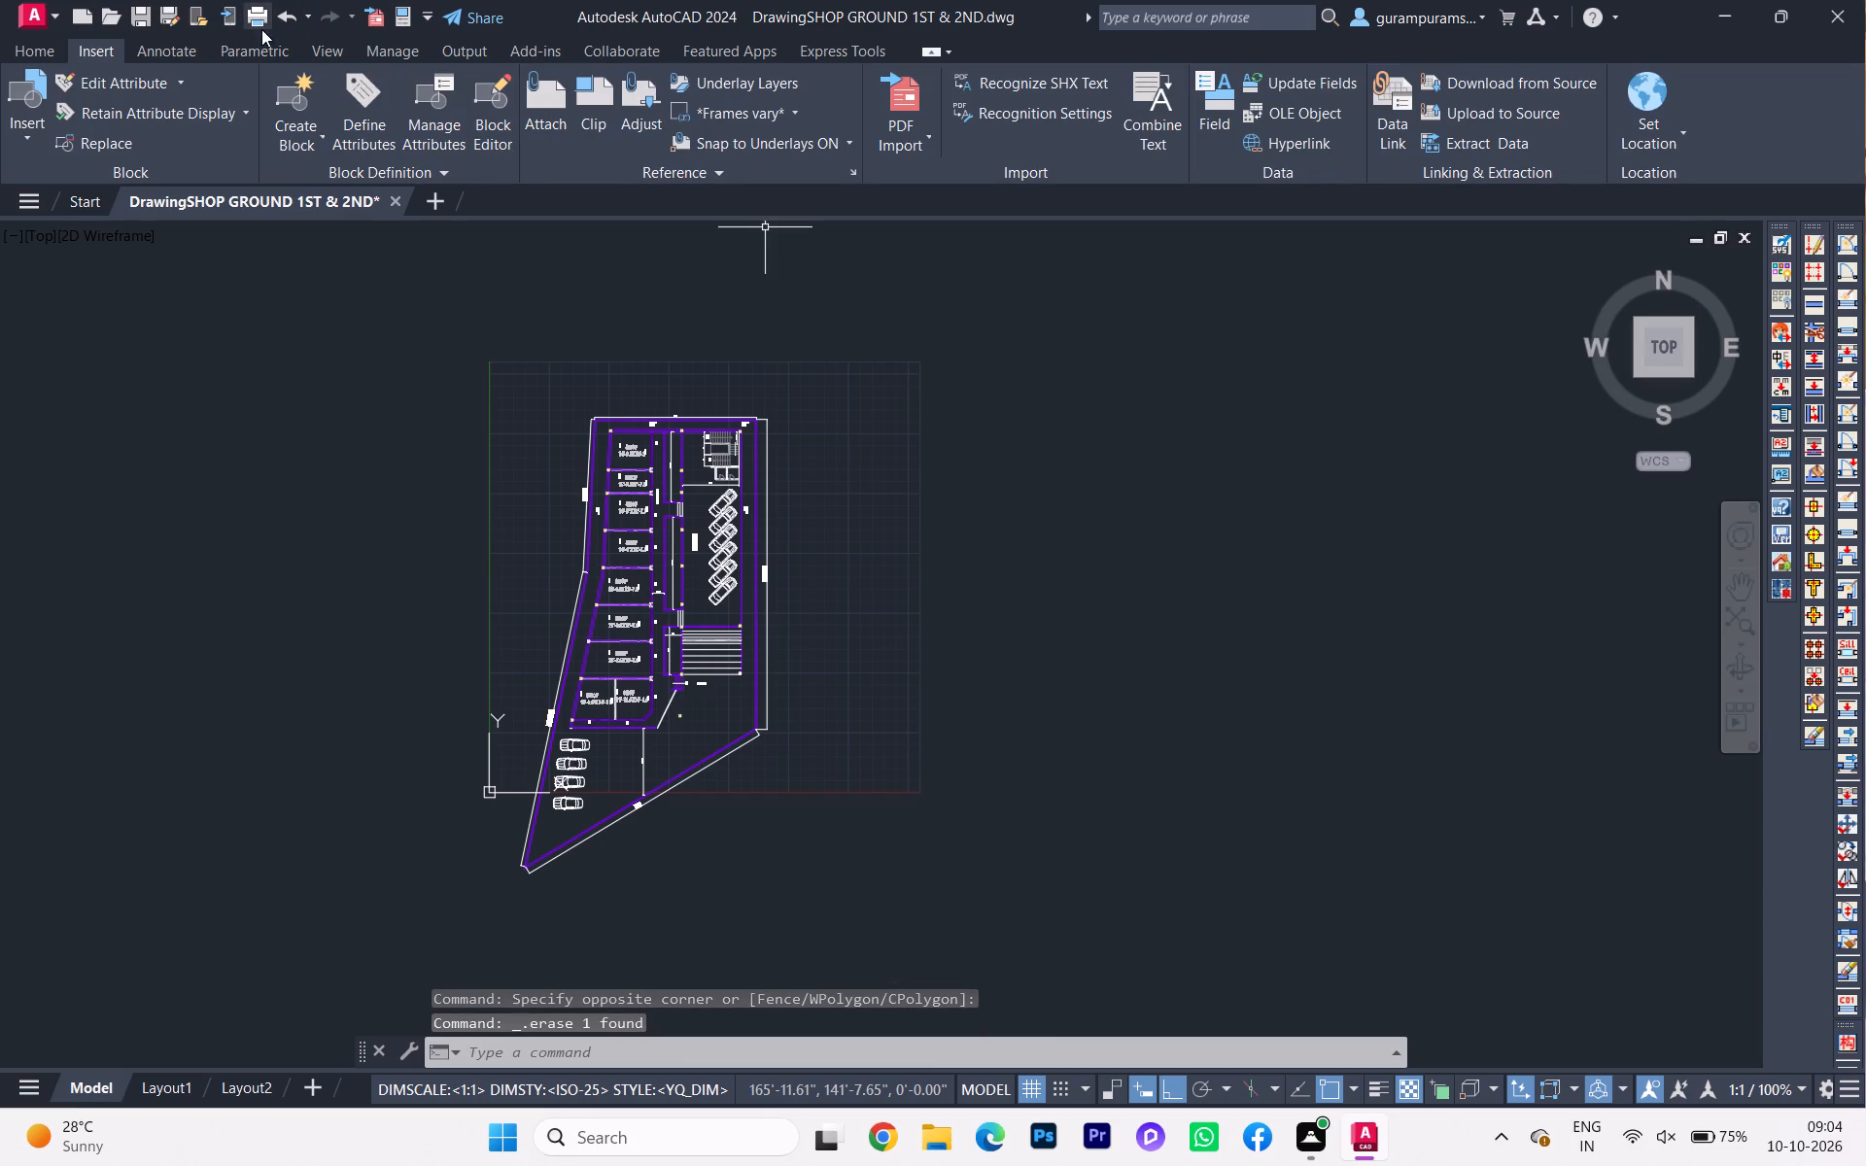
Attach Screenshot 2026-10-09 112848.png, the upper floor plan, beside the shop plan with a freehand insertion point and scale.
left_click(549, 122)
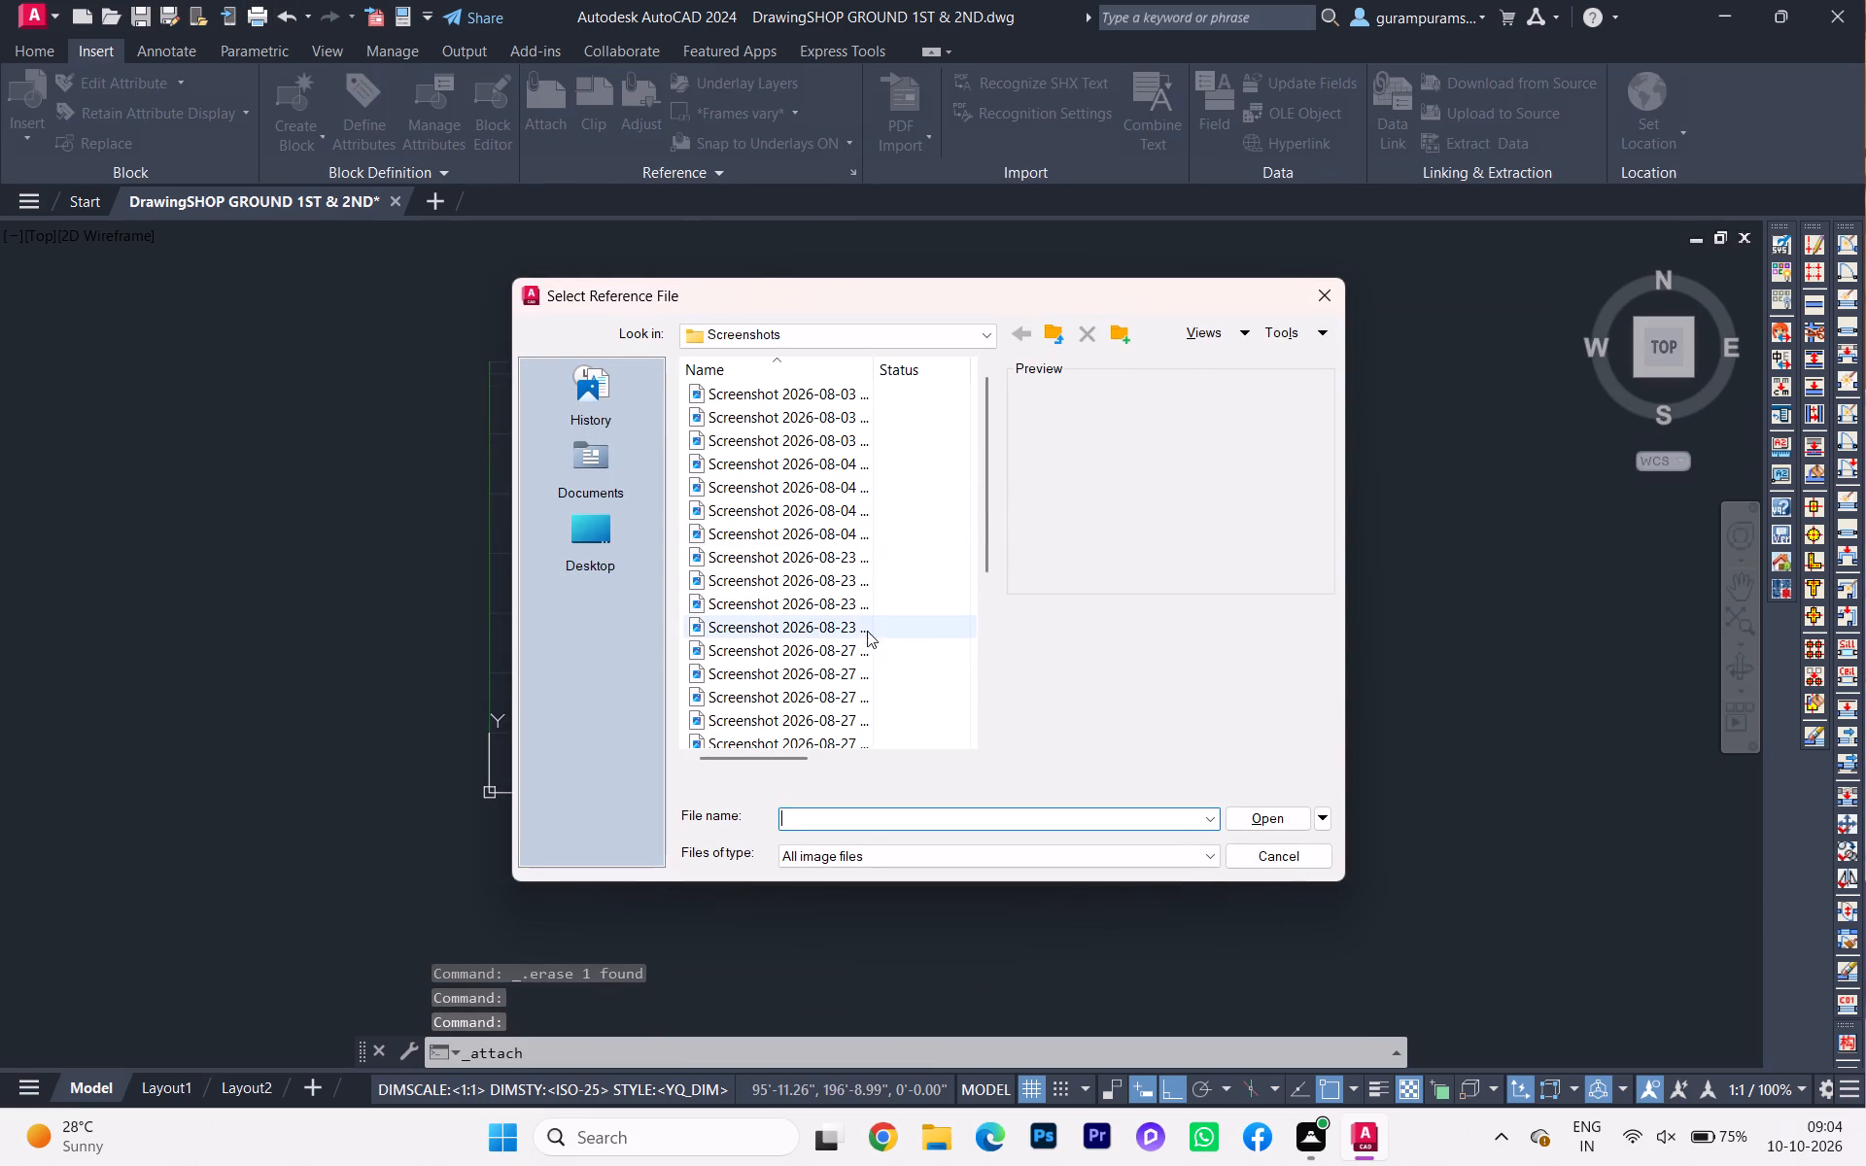
scroll(865, 625, "down", 7)
scroll(876, 620, "up", 1)
scroll(876, 620, "down", 4)
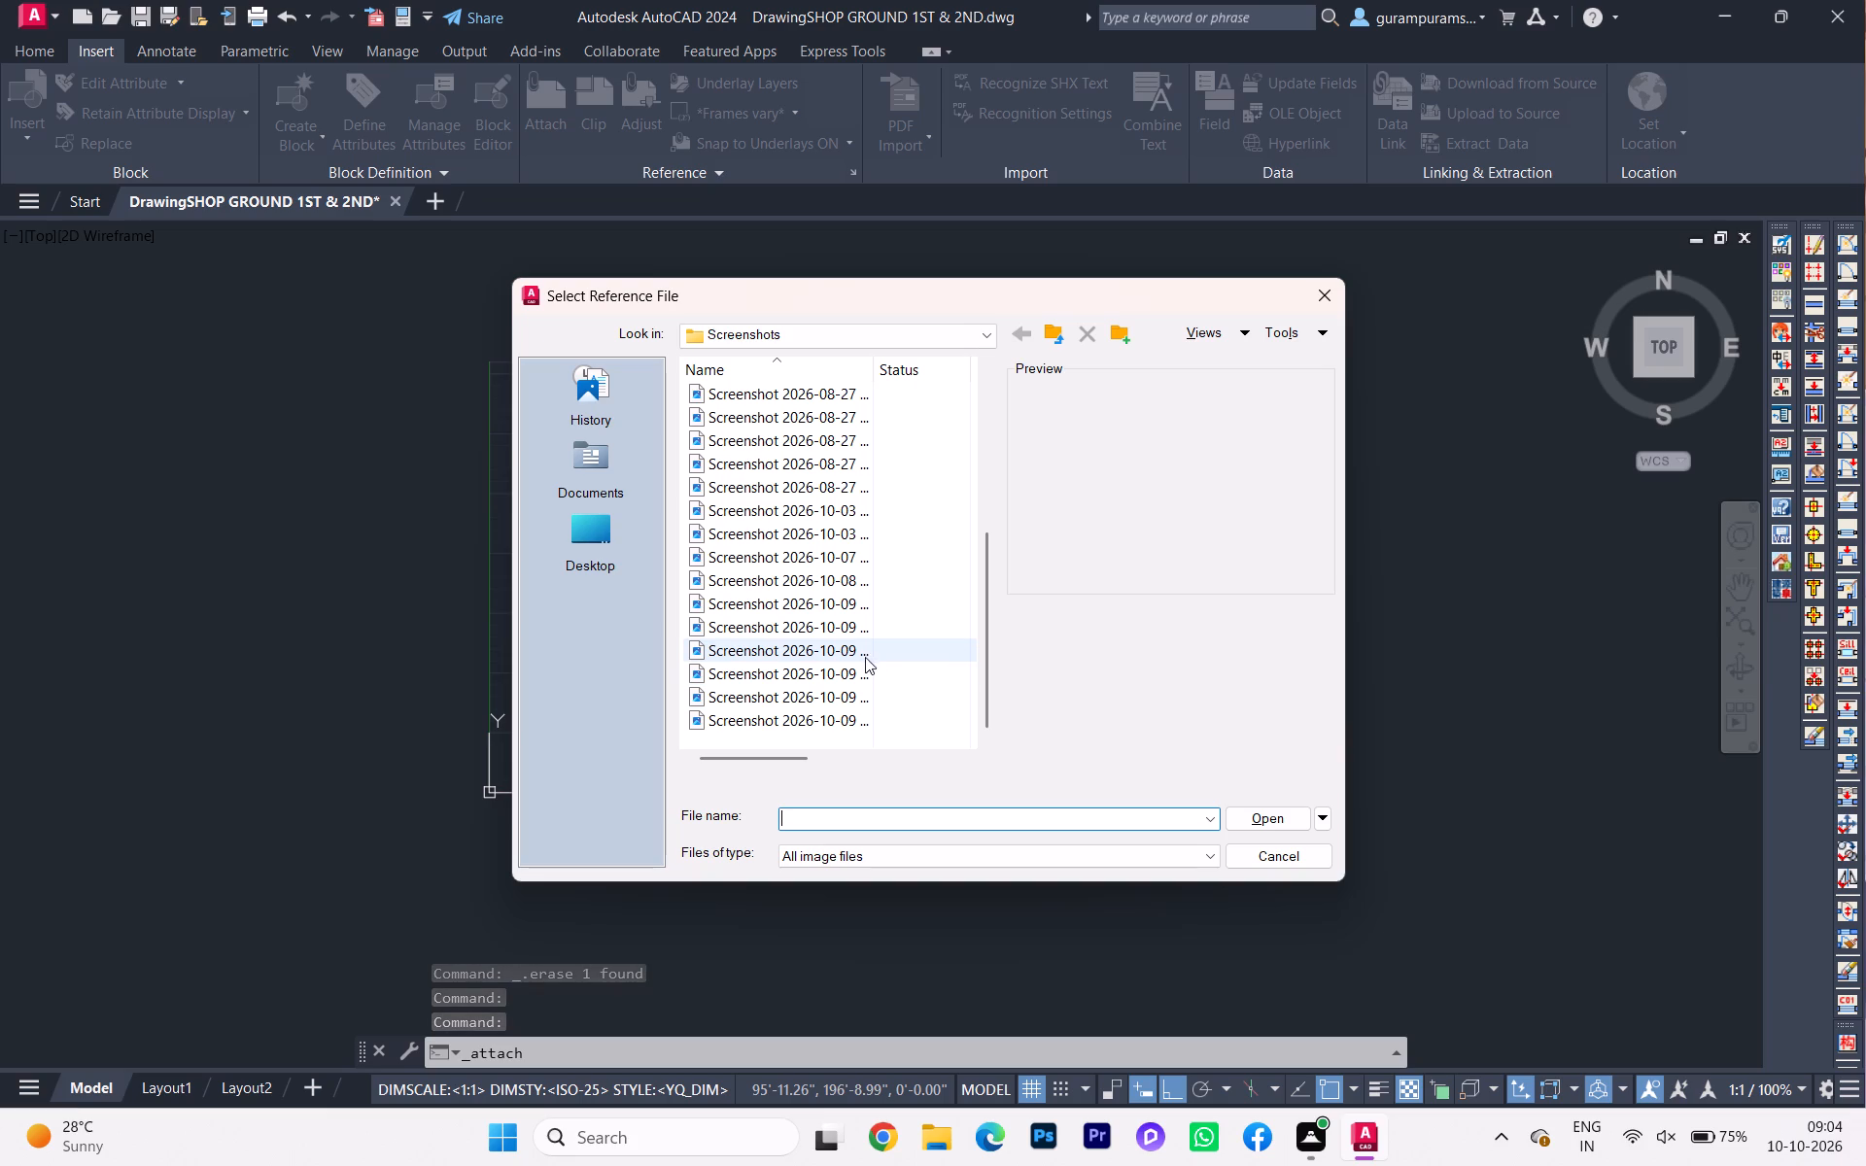
left_click(850, 603)
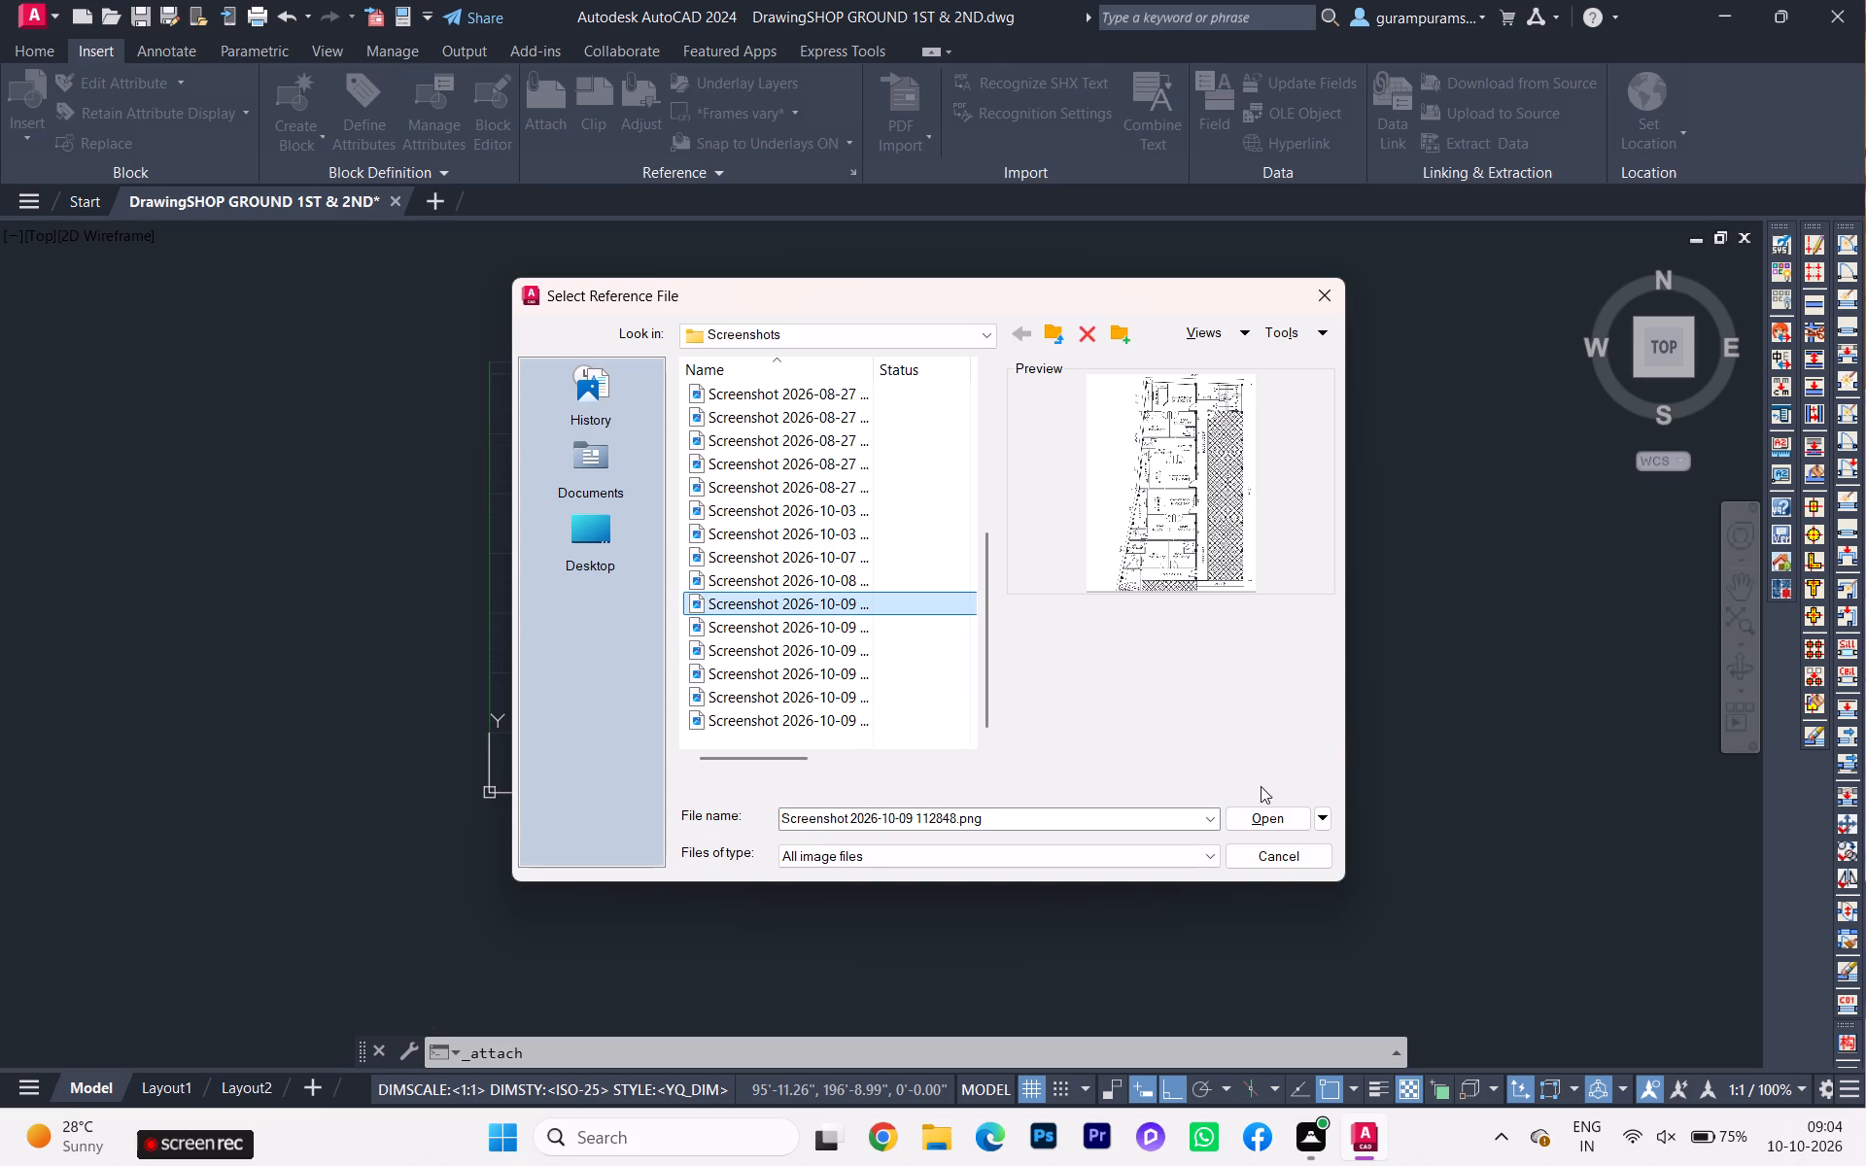
left_click_drag(1273, 817, 1288, 826)
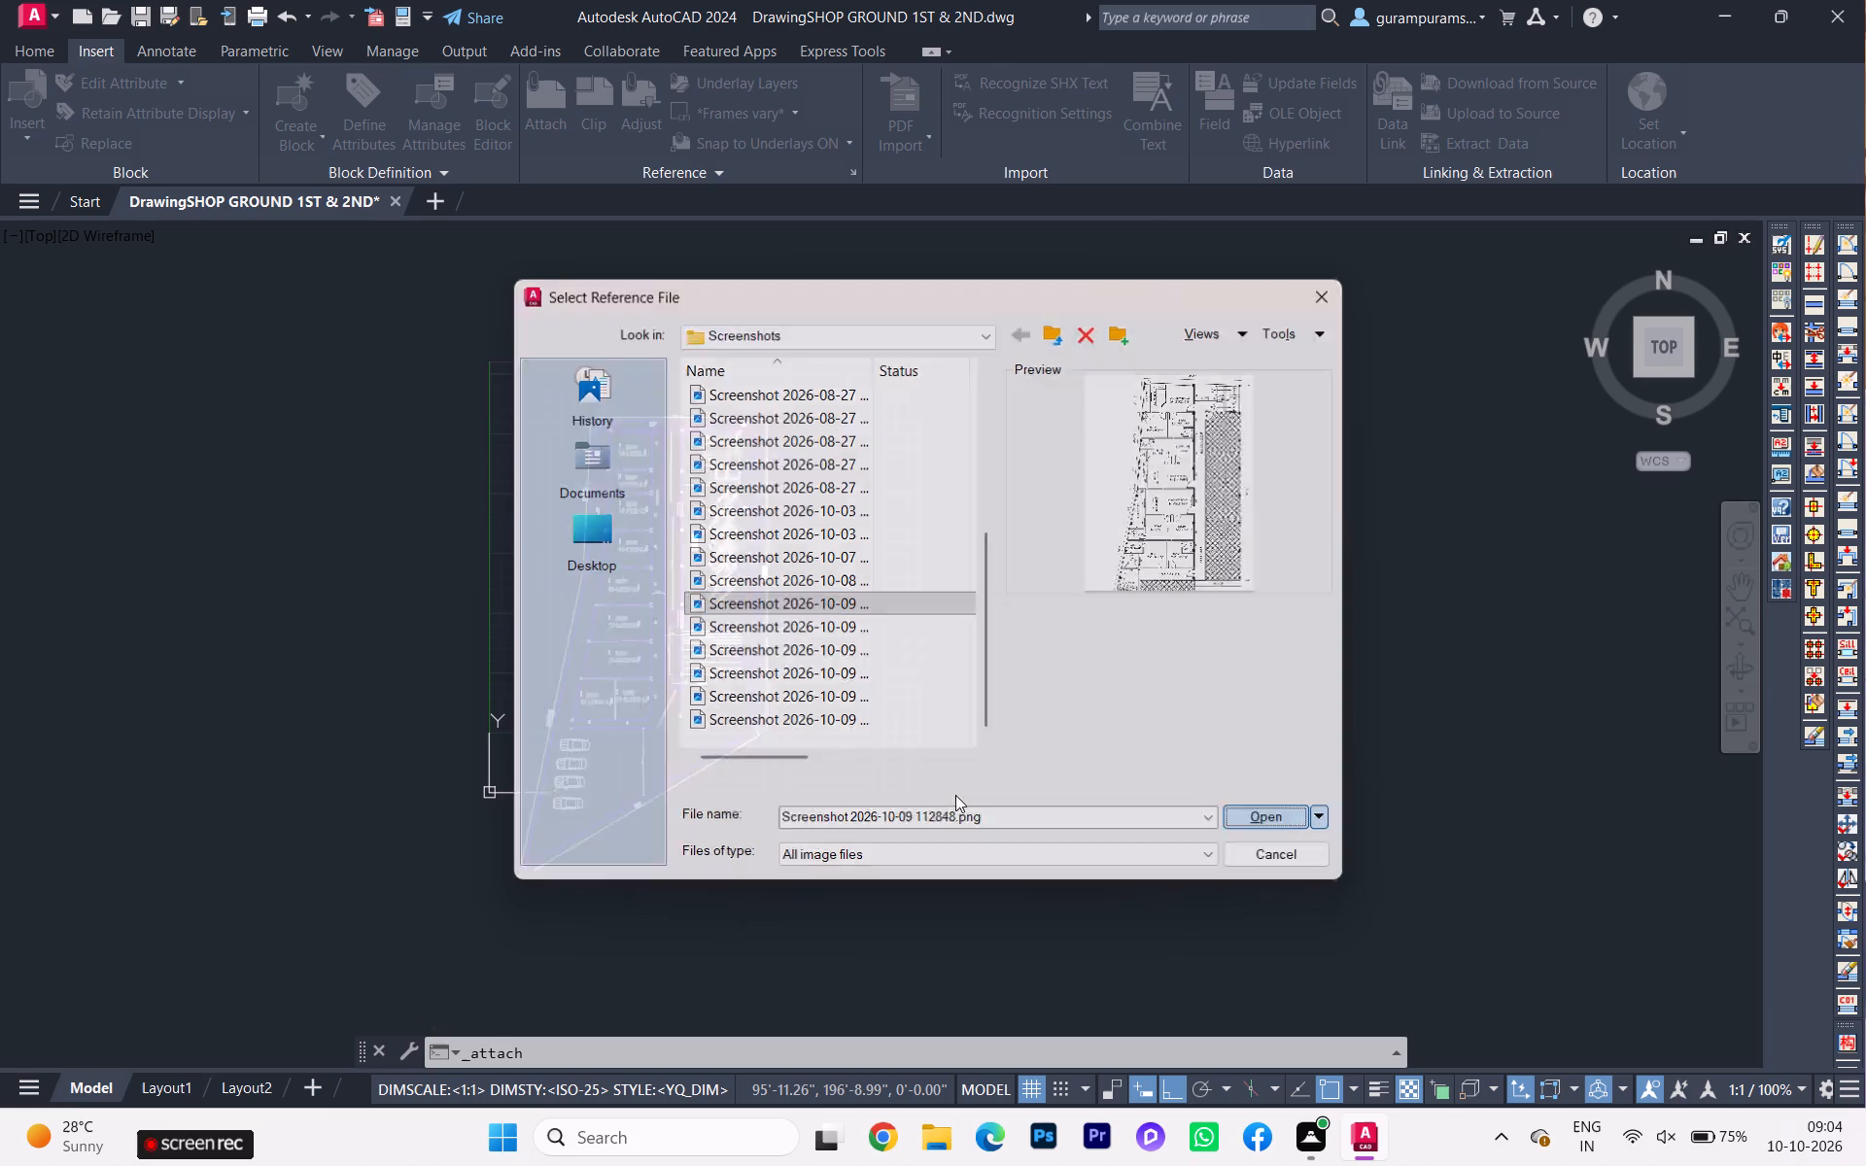
left_click(946, 773)
left_click(1184, 740)
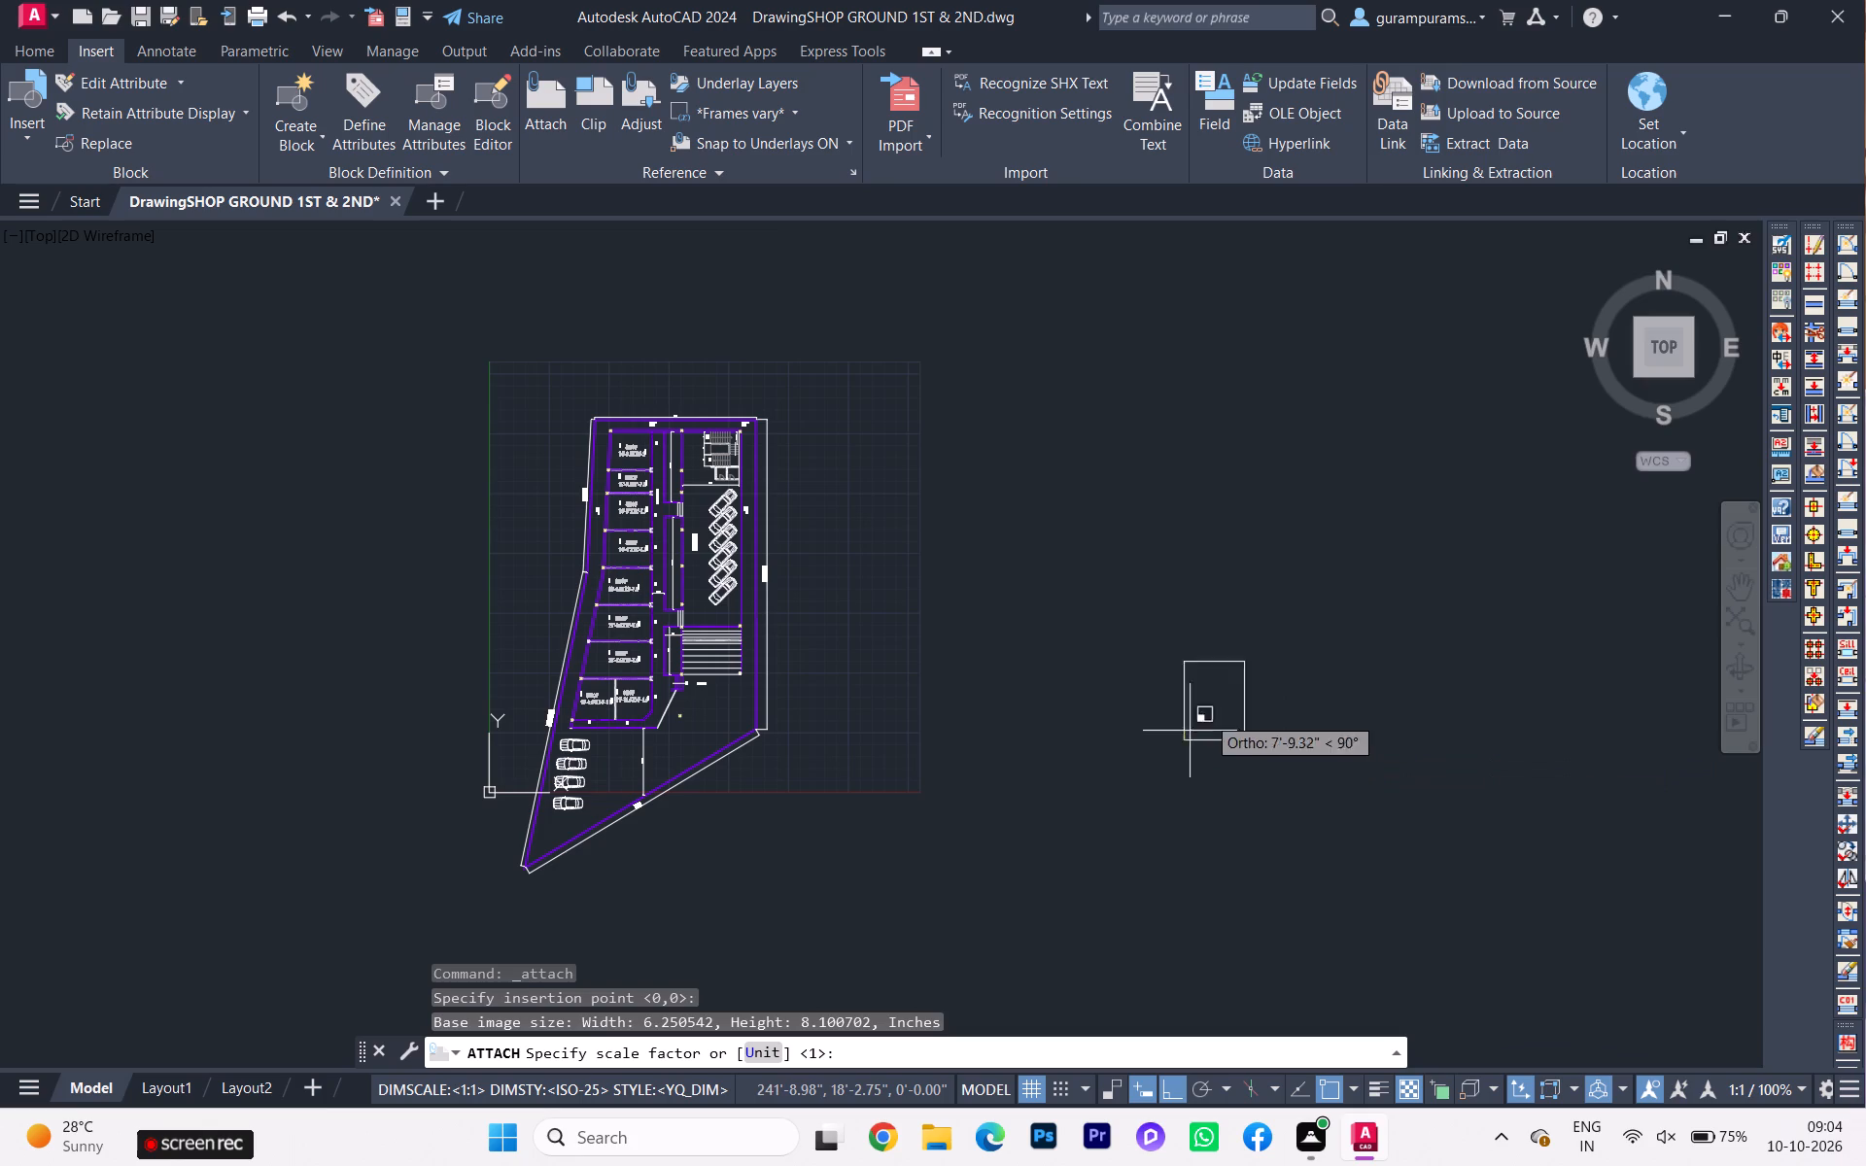
left_click(1350, 608)
scroll(417, 568, "down", 1)
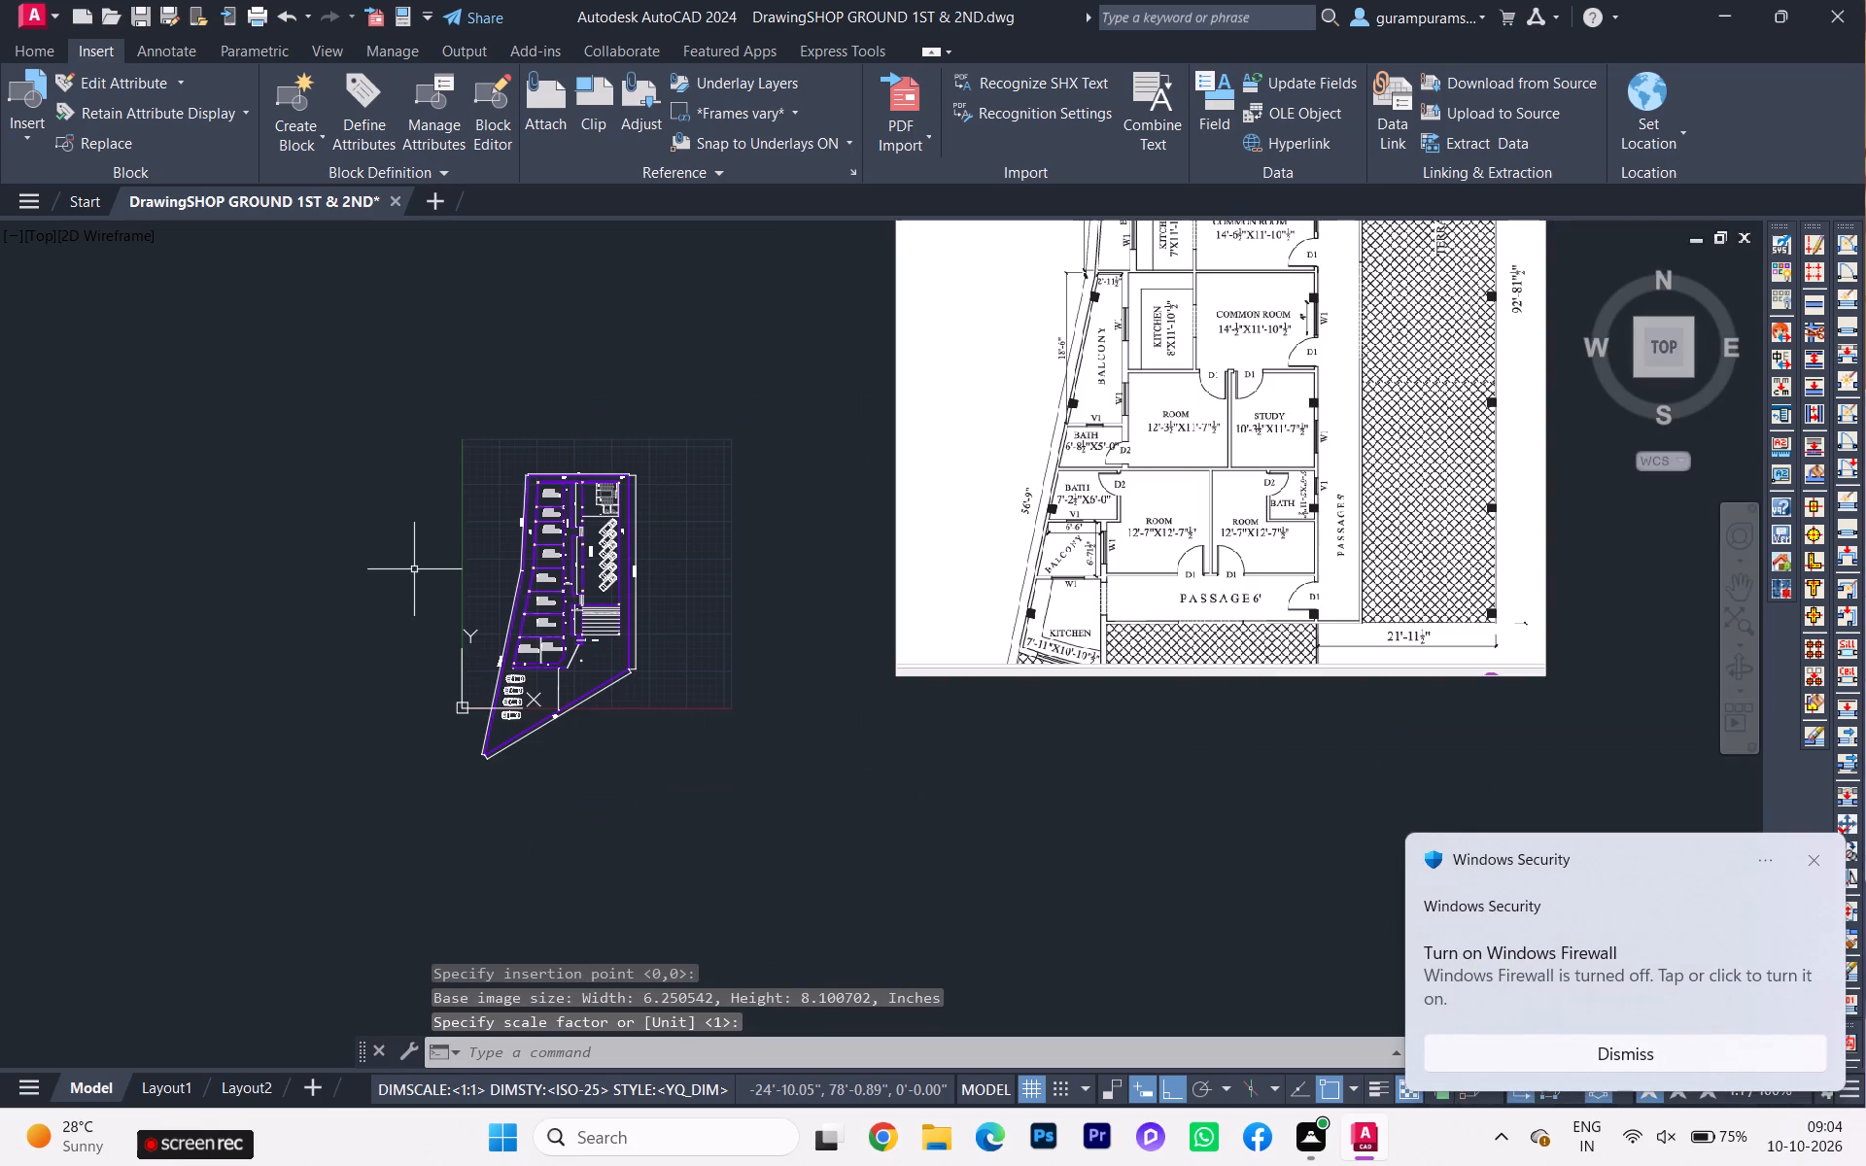
scroll(1469, 507, "down", 2)
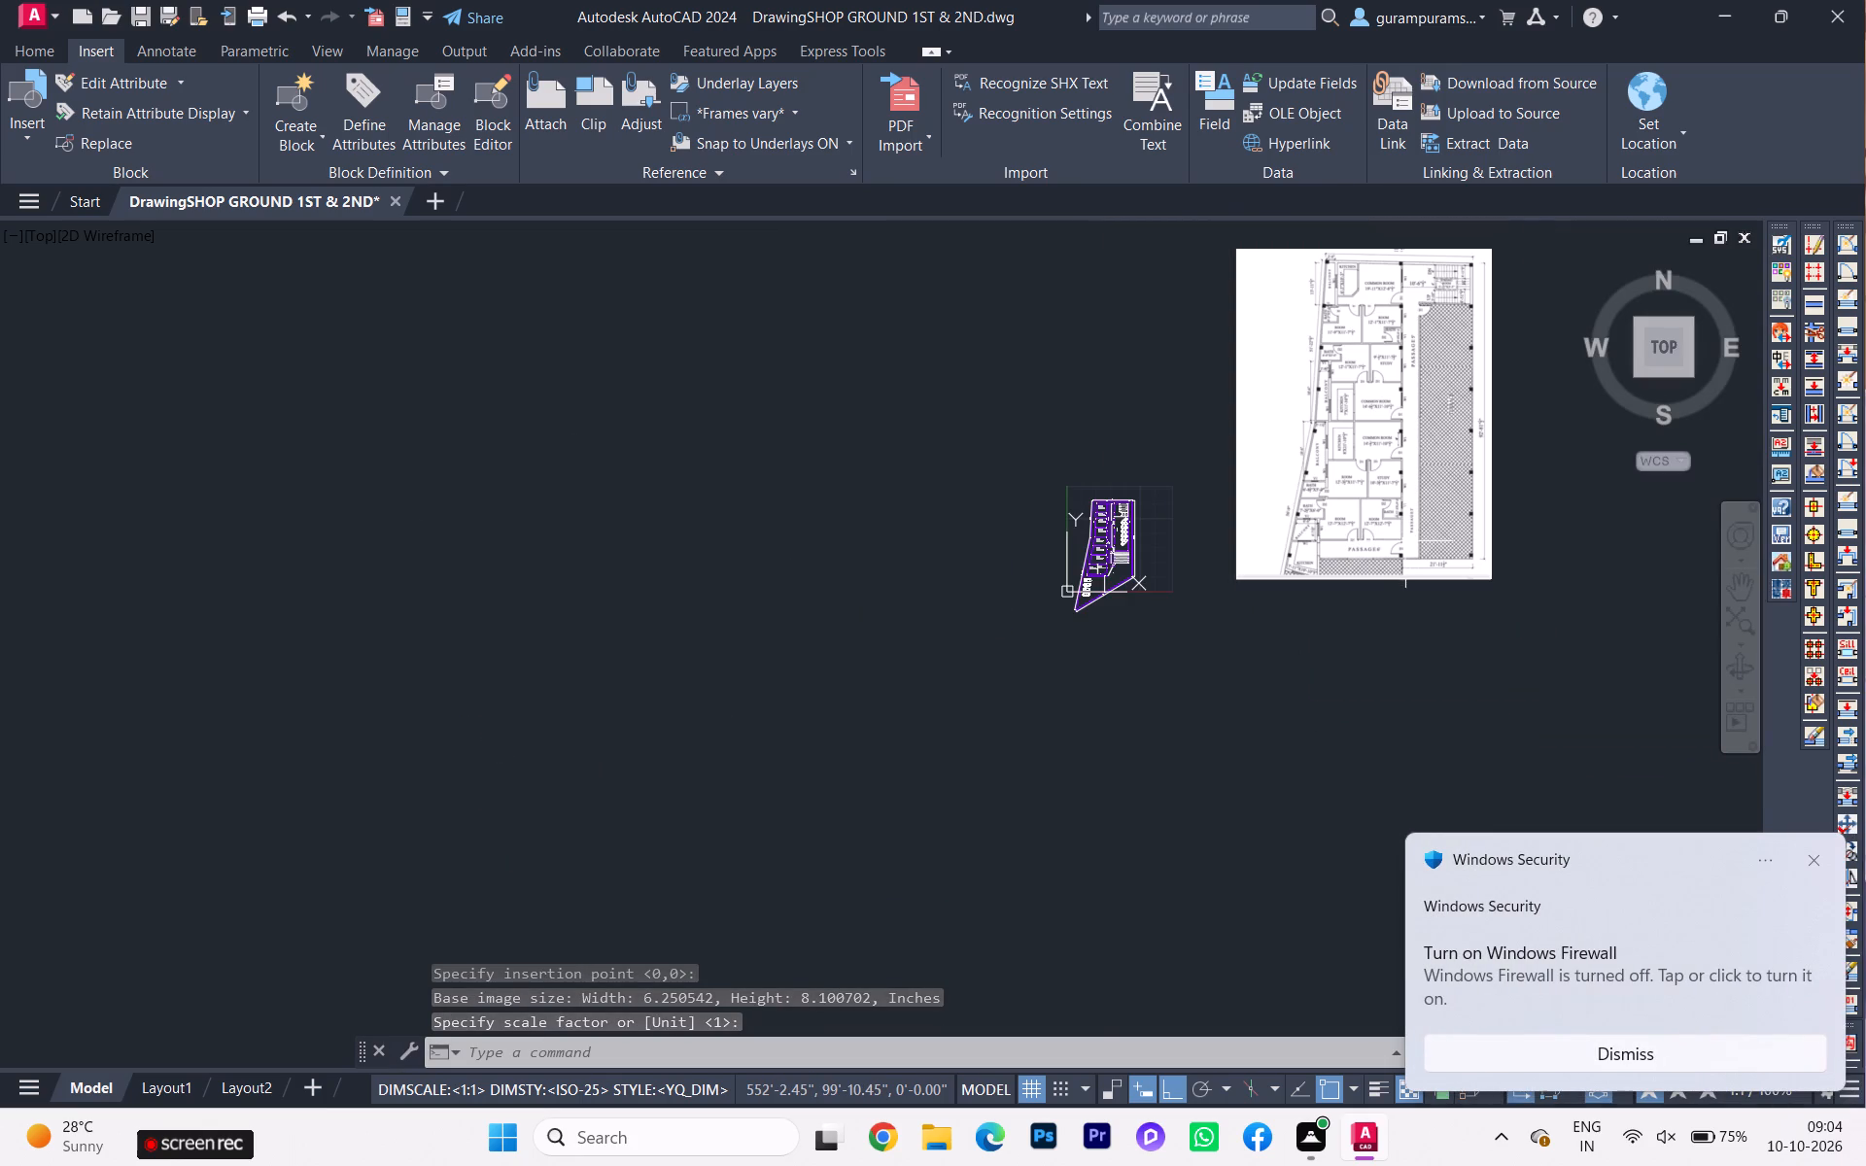
Open AUTOCAD Civil WORK BOOK (1) (1).pdf from the recent files in a maximized Edge window and dismiss the page-restore offer.
left_click(996, 1143)
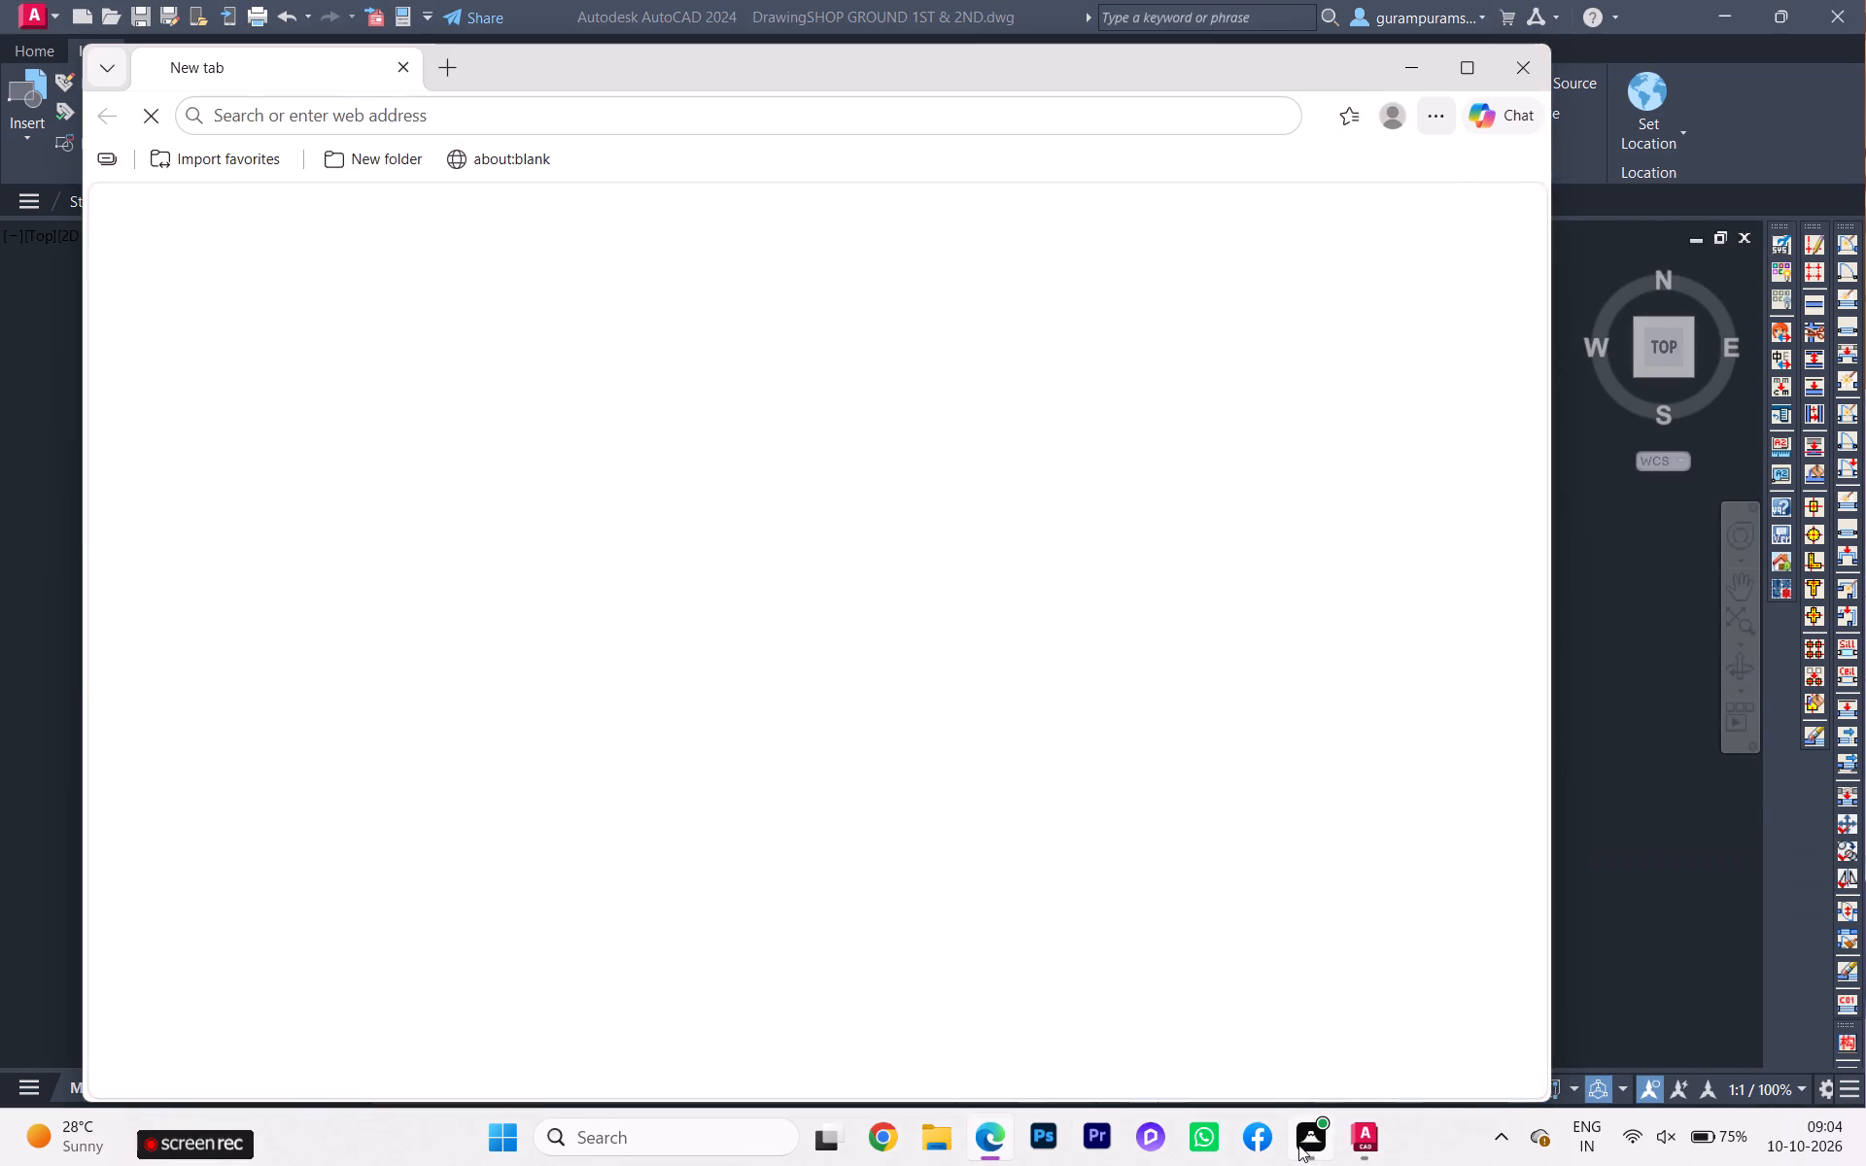
left_click(1413, 68)
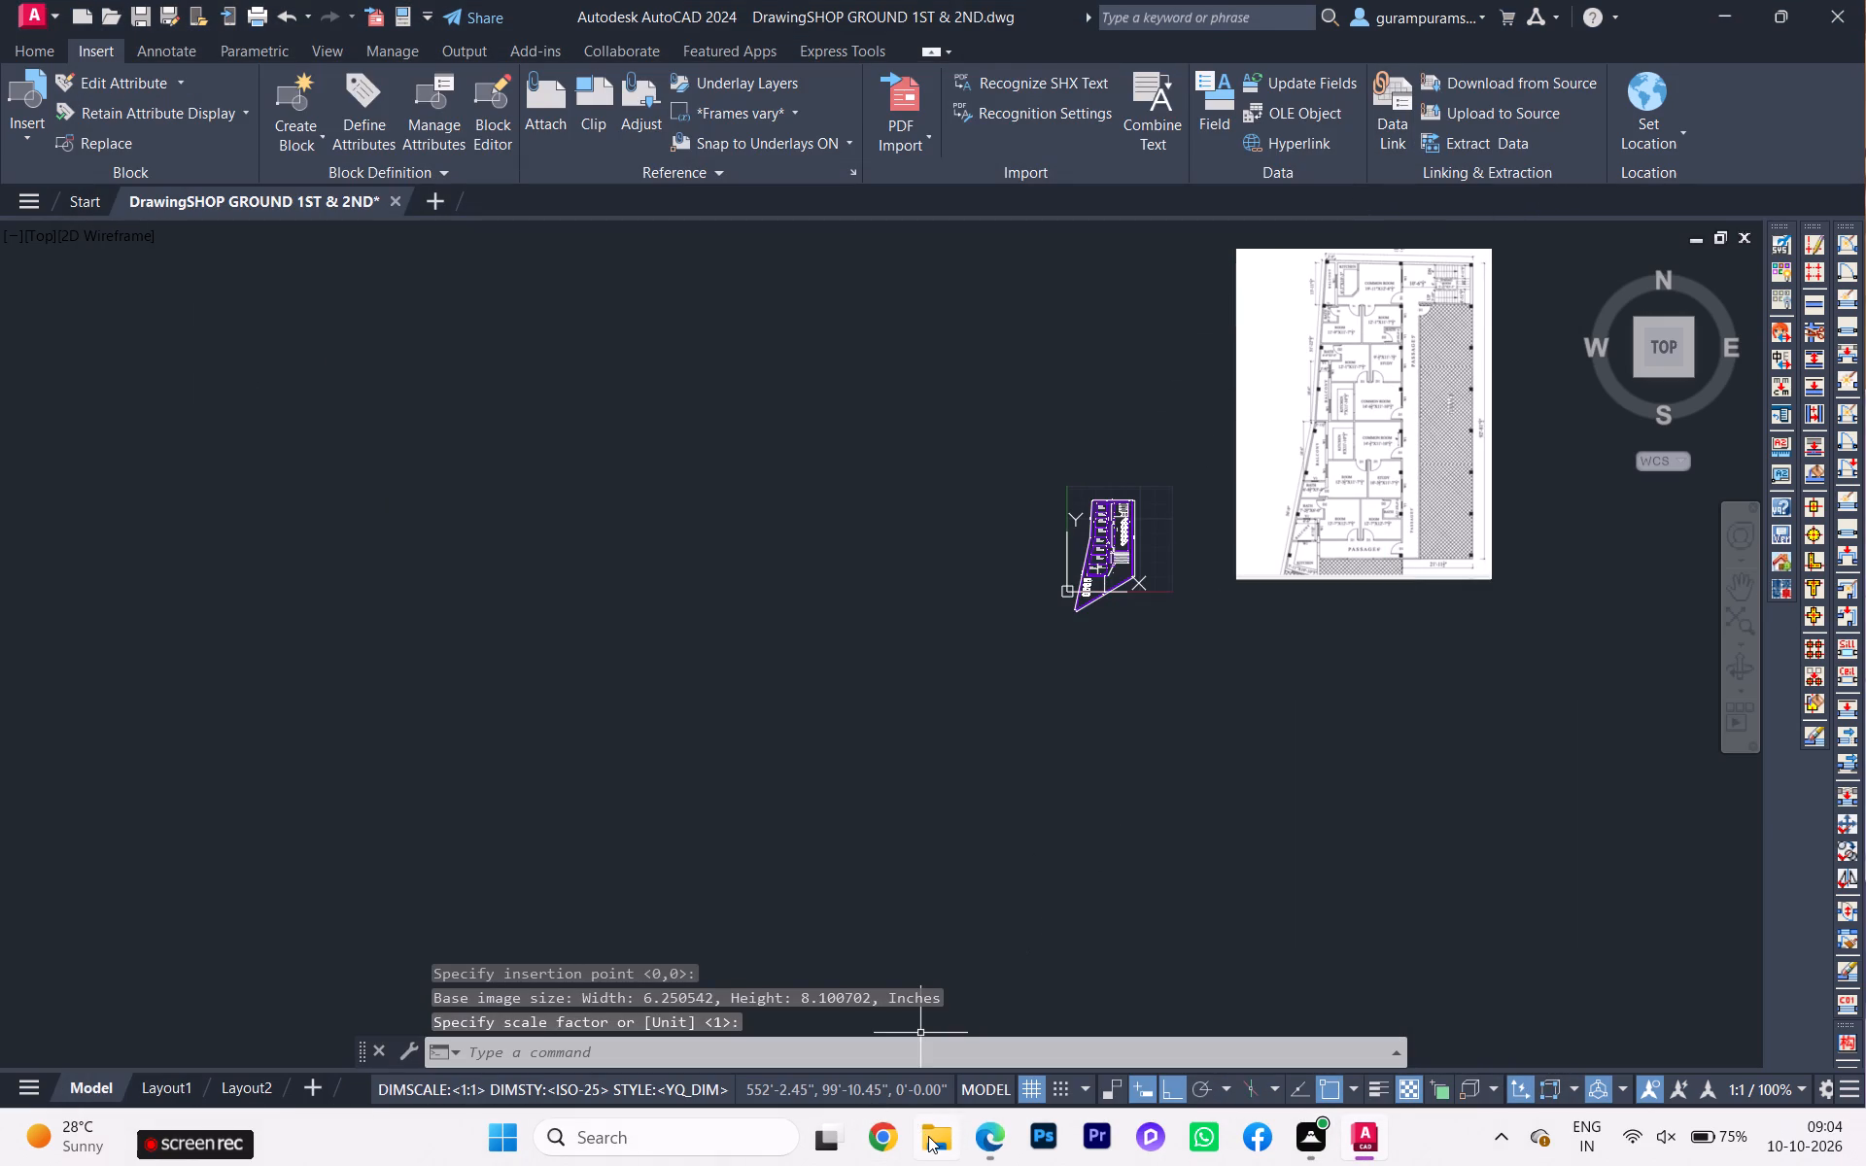
left_click(928, 1136)
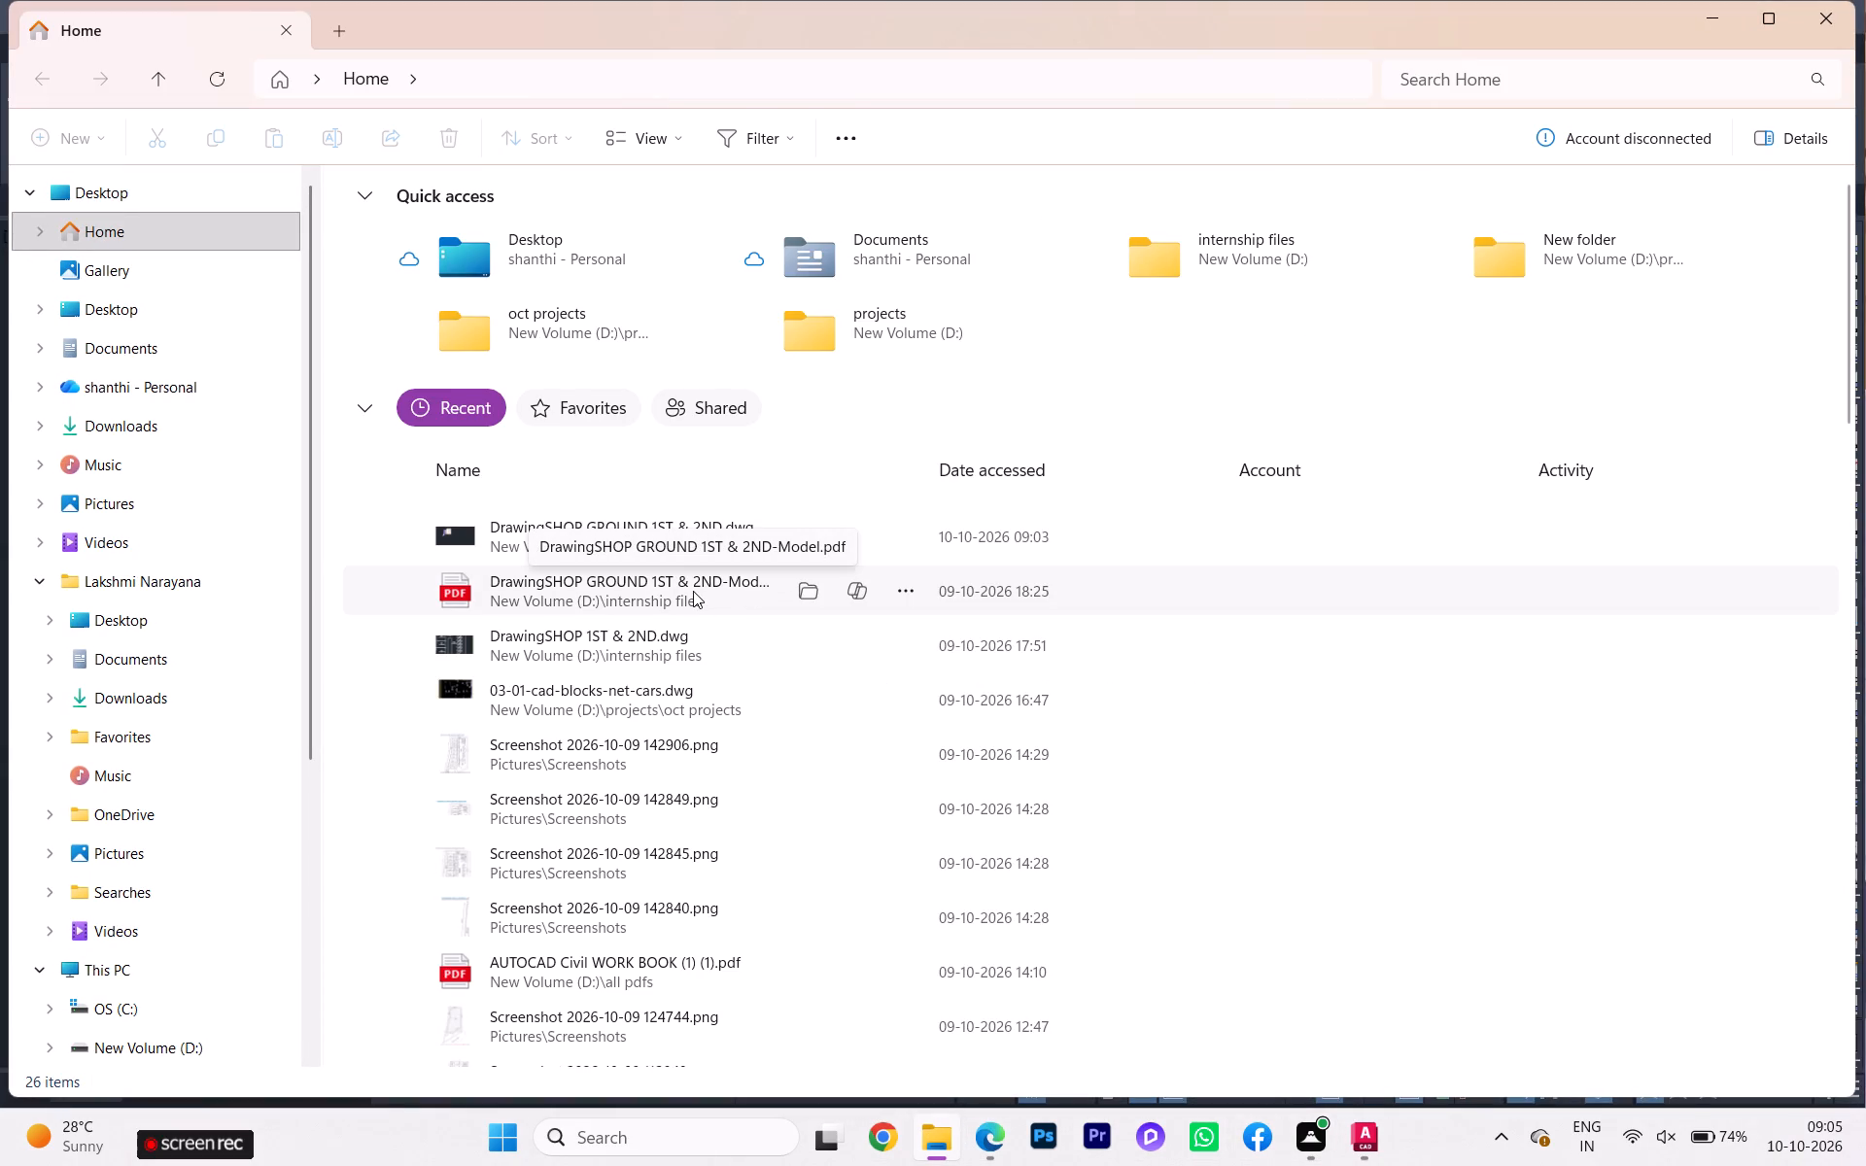
double_click(570, 969)
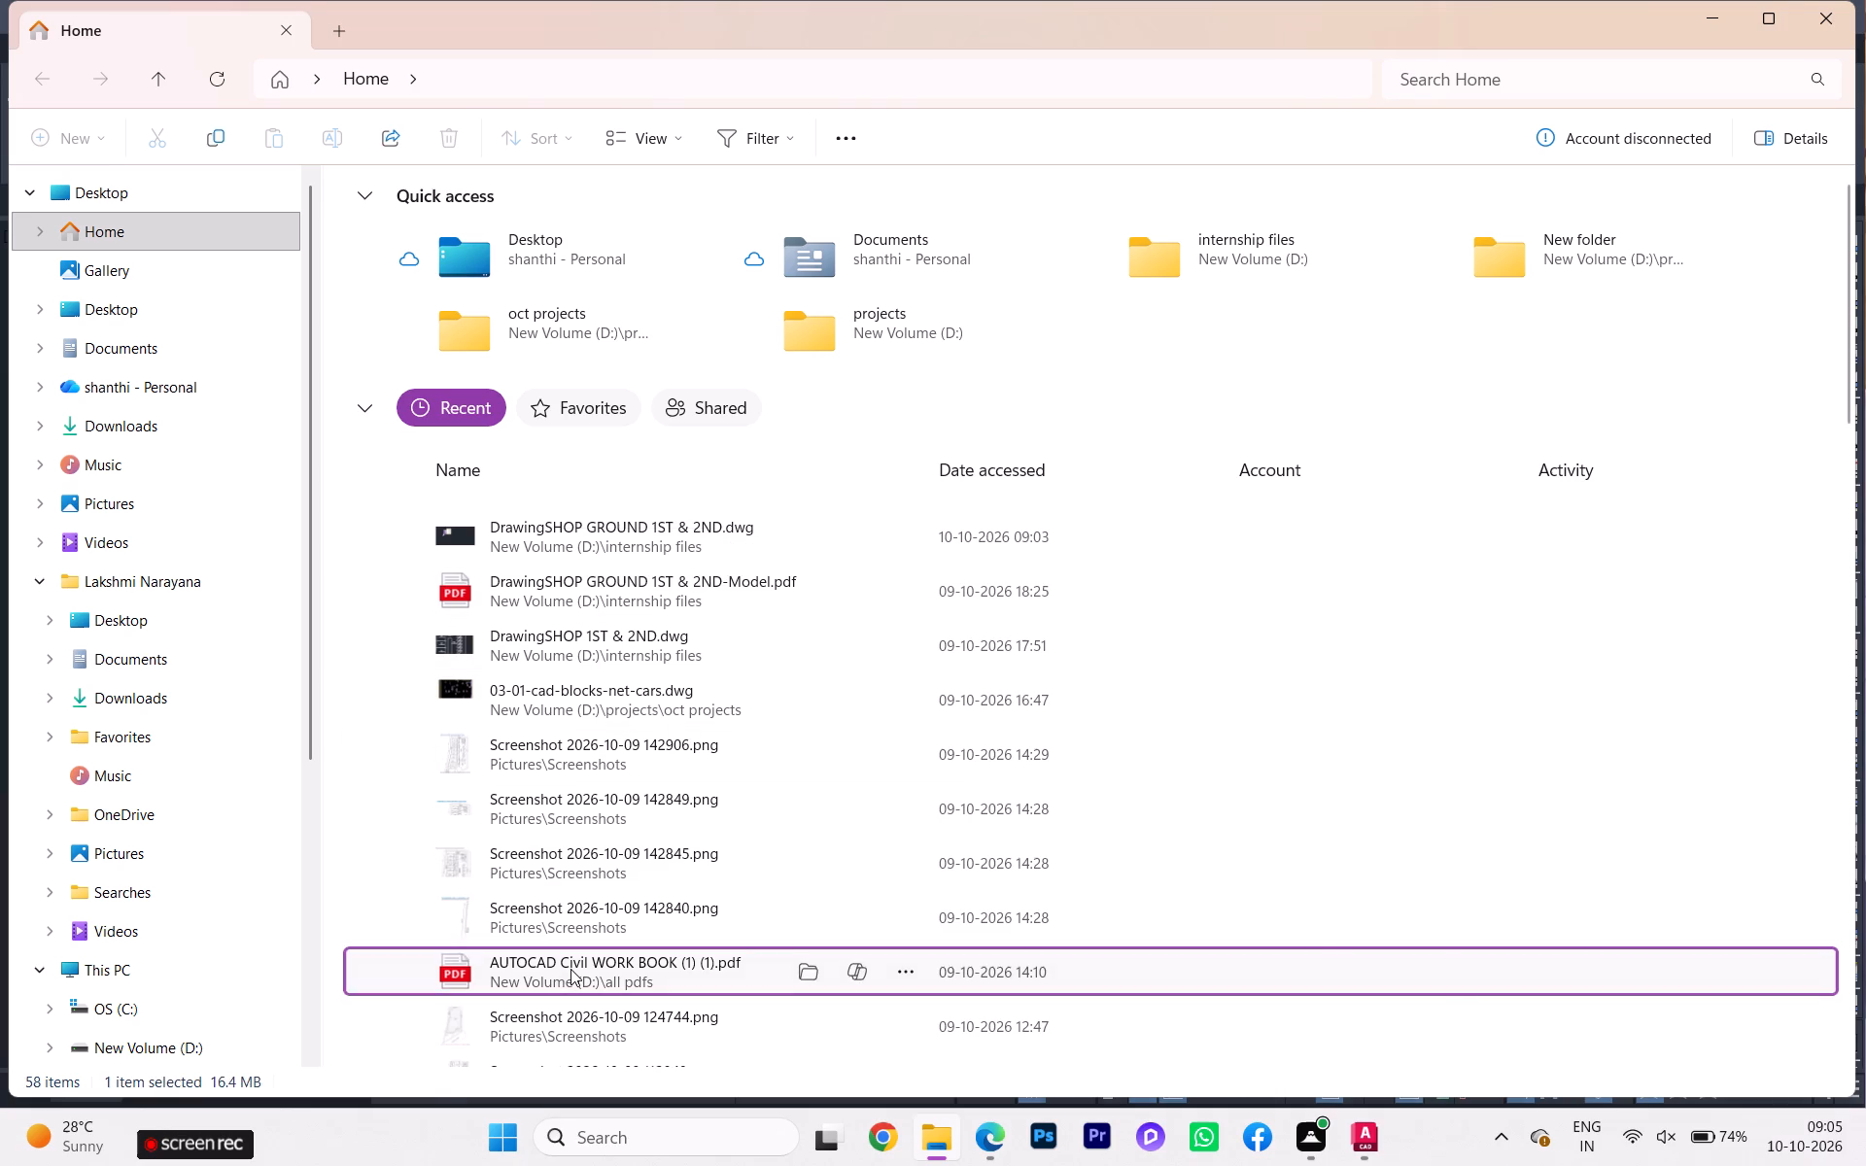
left_click(1460, 64)
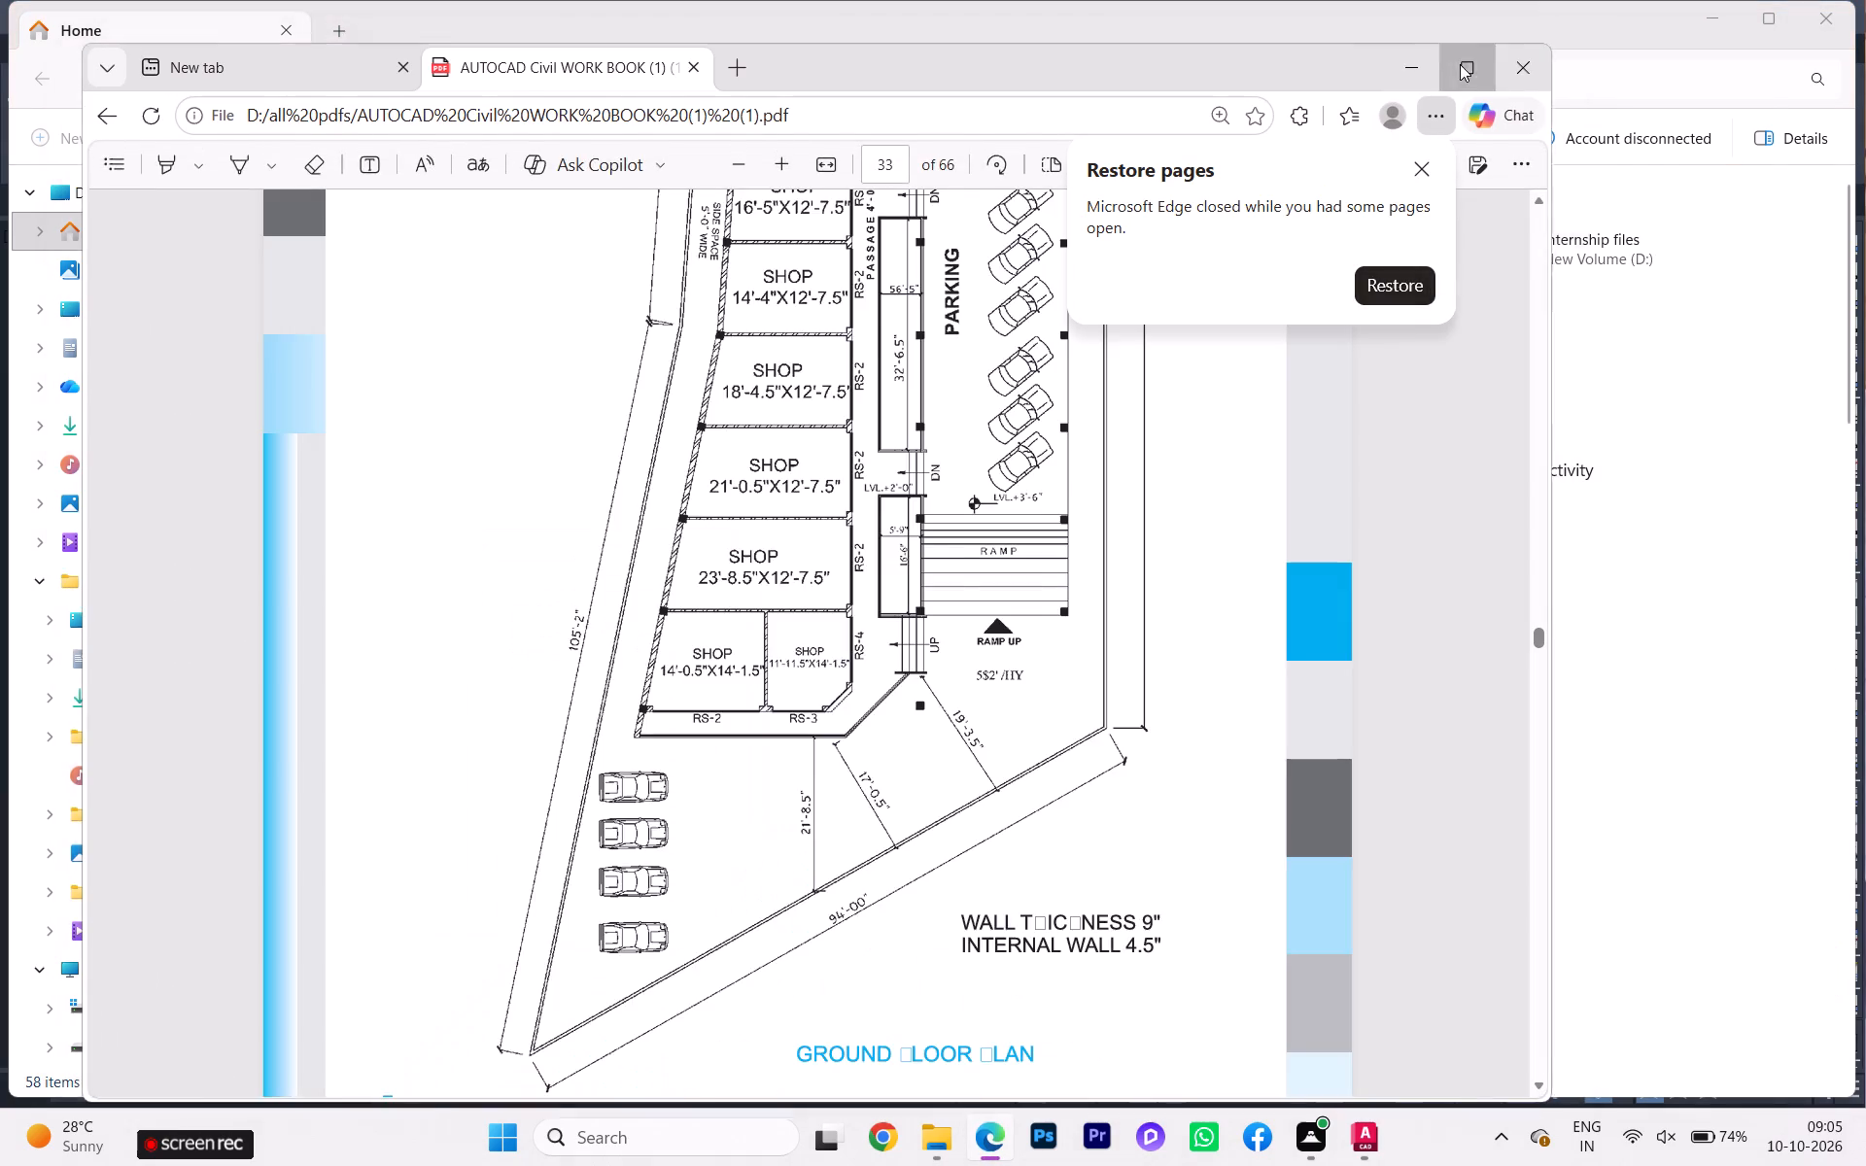
left_click(1733, 129)
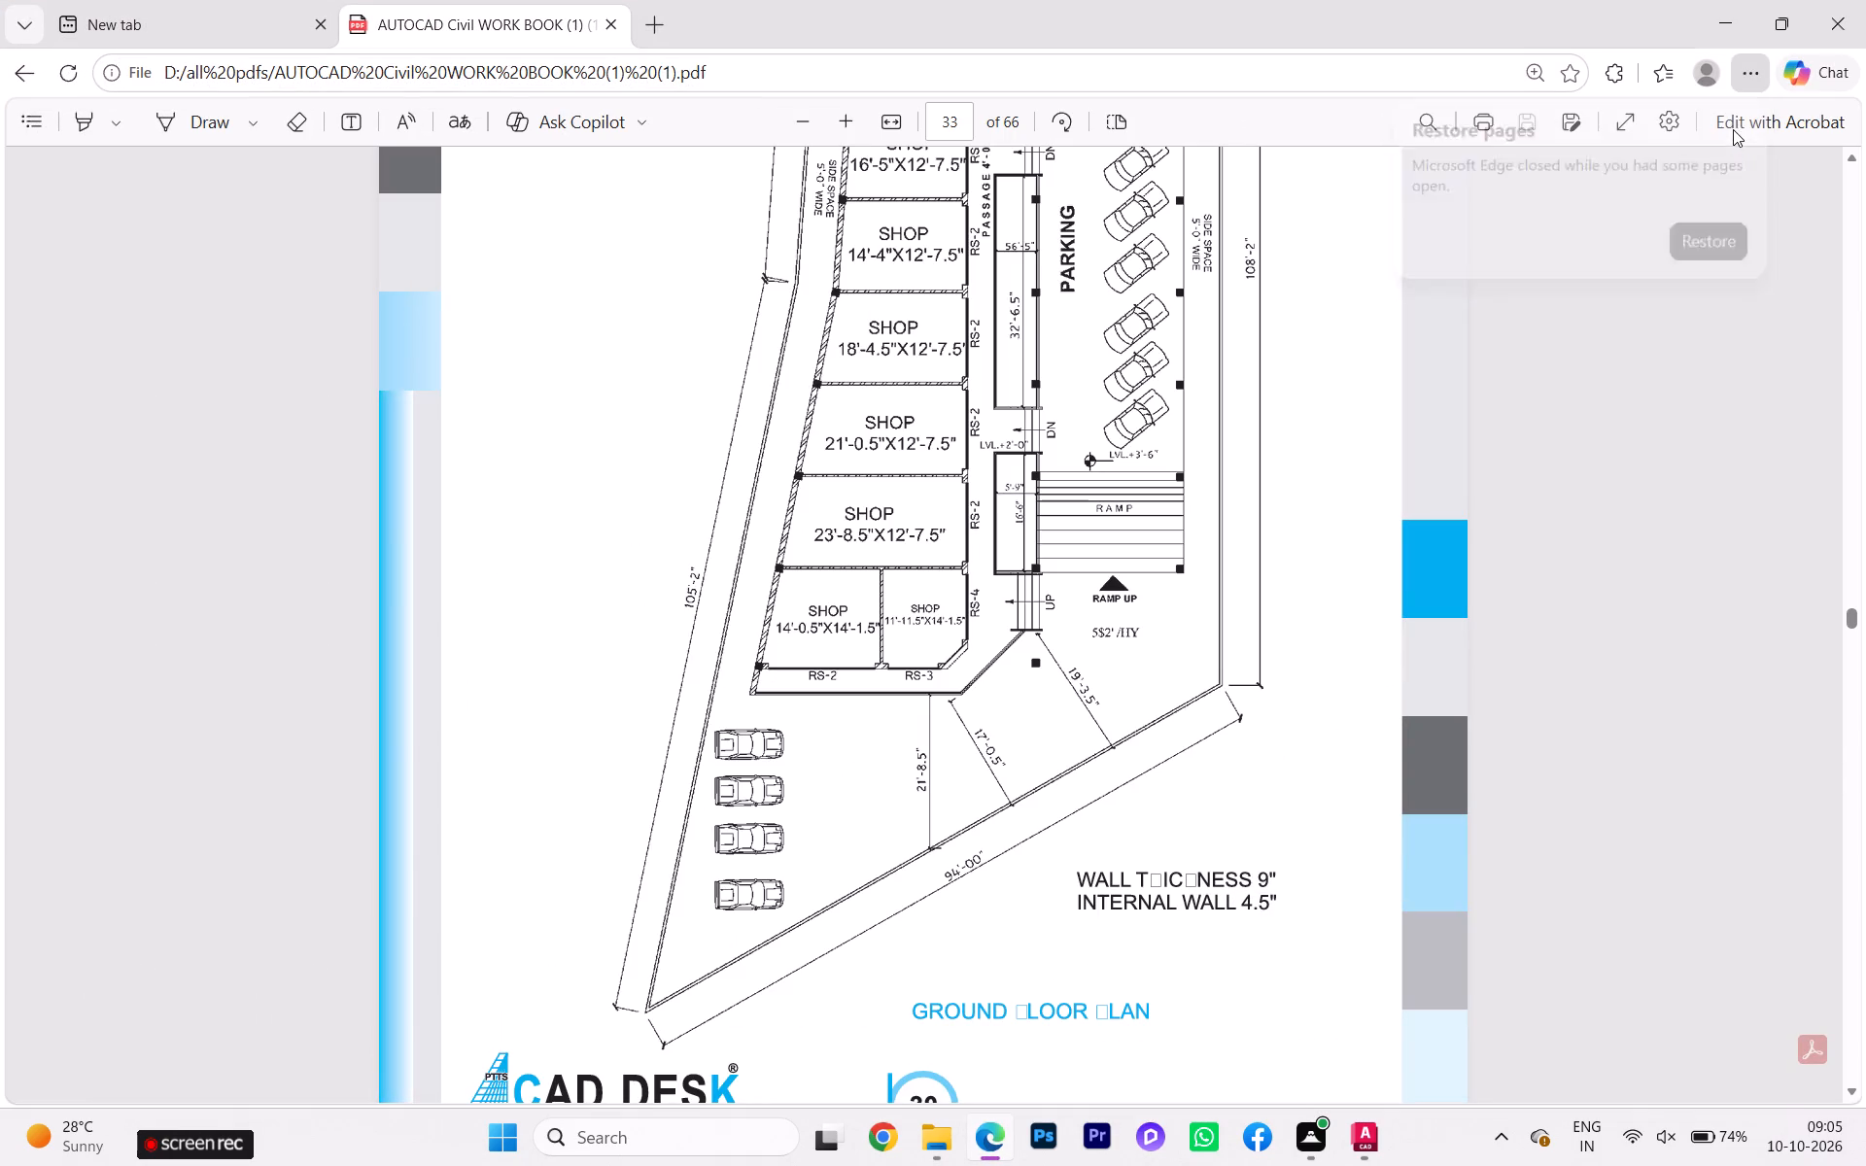
Examine the floor plan with rooms, balconies and terrace on page 34 of the workbook, and return to the AutoCAD drawing.
scroll(973, 463, "down", 5)
scroll(967, 523, "up", 1)
scroll(967, 523, "down", 4)
scroll(967, 523, "up", 1)
scroll(967, 523, "down", 3)
scroll(967, 523, "up", 2)
scroll(967, 523, "down", 1)
scroll(967, 527, "up", 3)
scroll(967, 530, "down", 4)
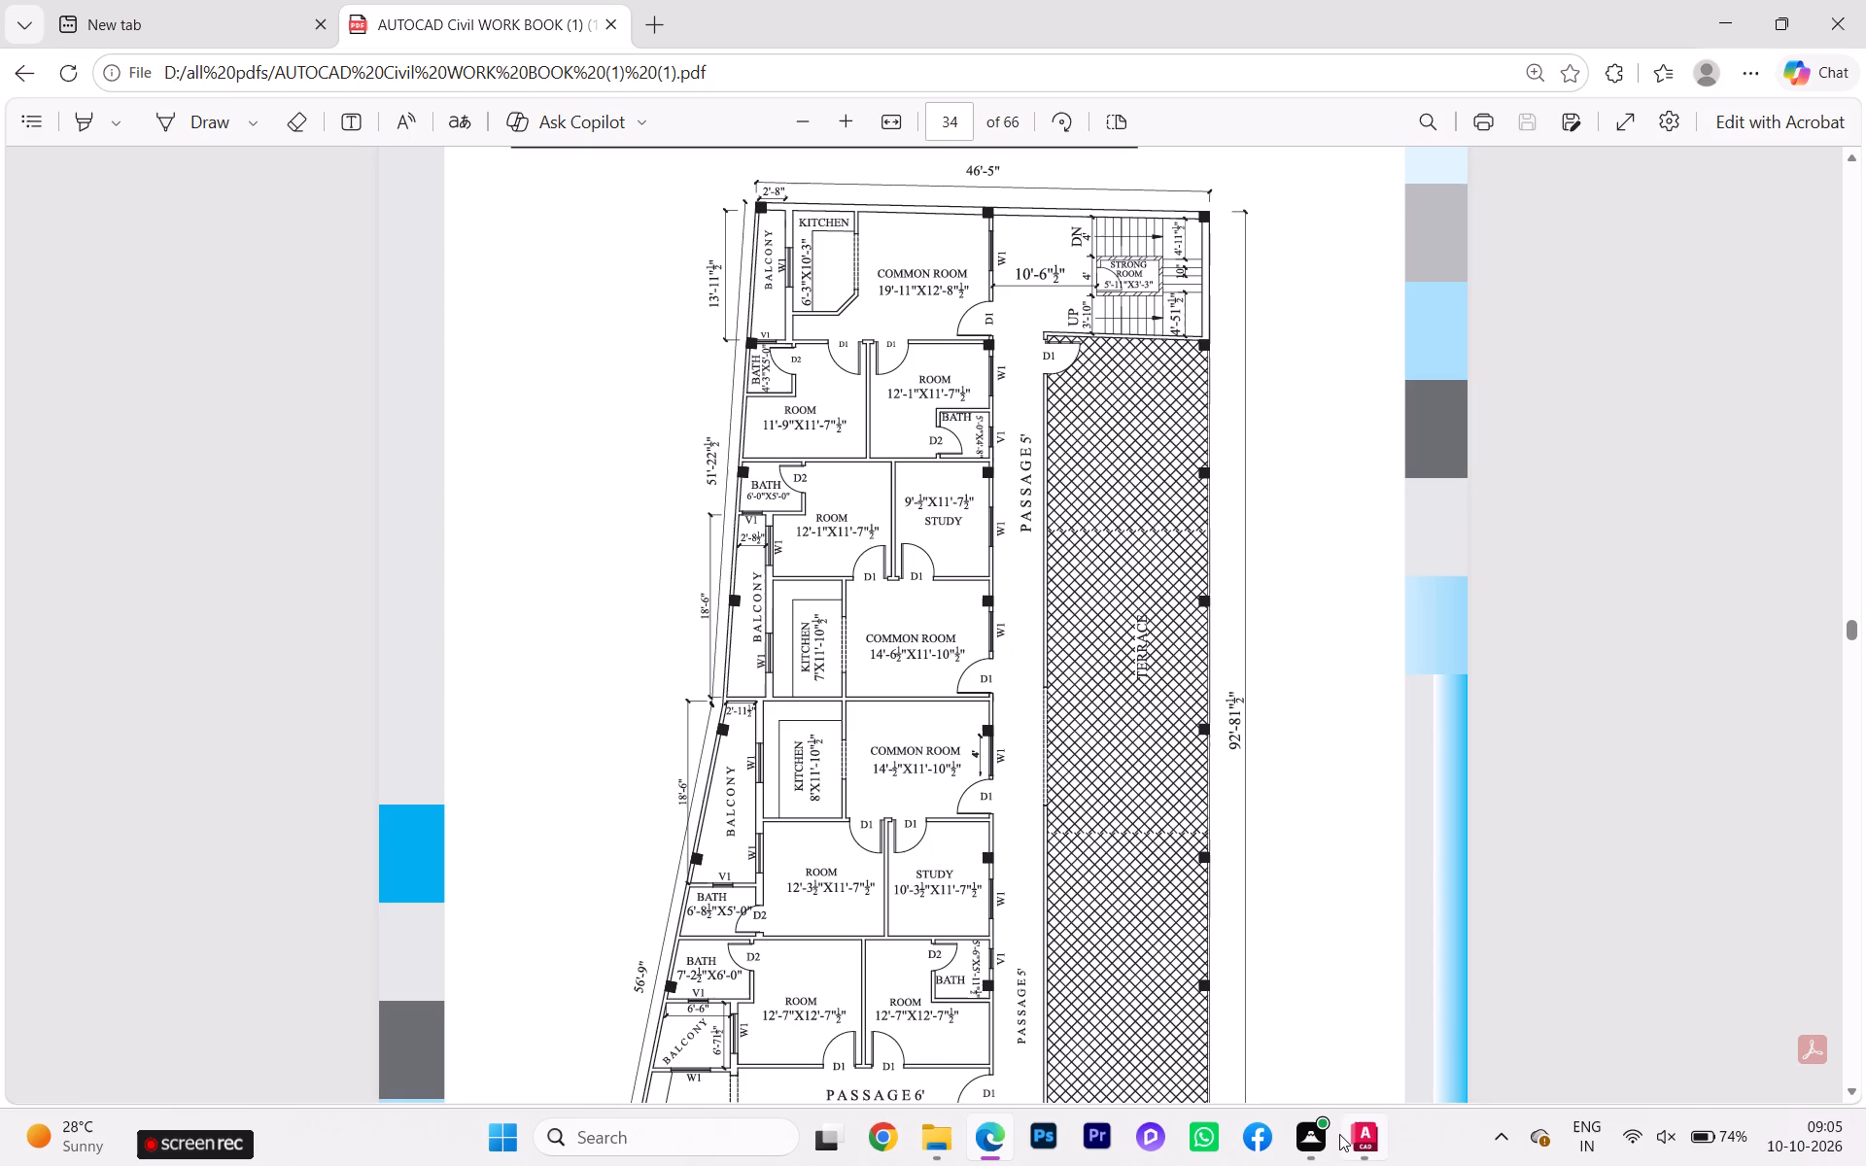
left_click(1402, 1046)
scroll(1174, 507, "up", 1)
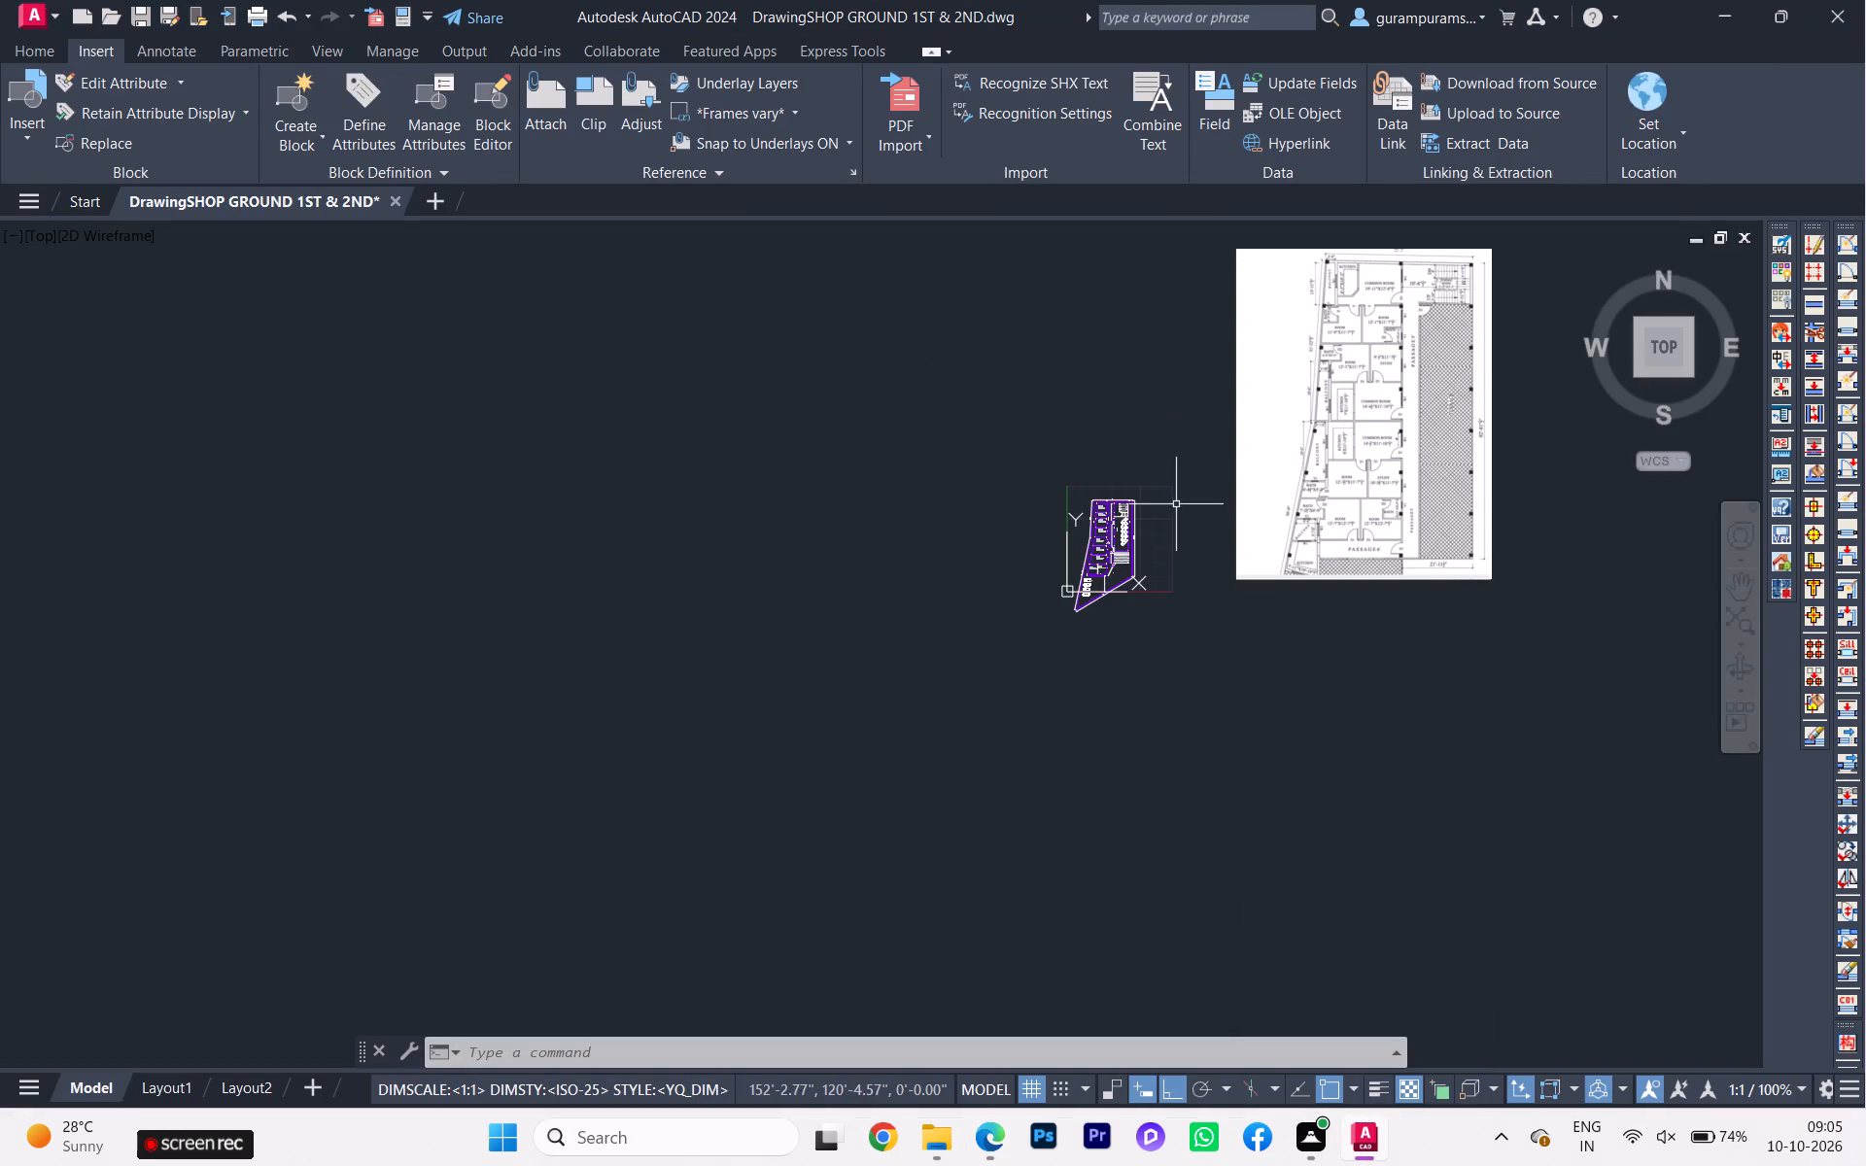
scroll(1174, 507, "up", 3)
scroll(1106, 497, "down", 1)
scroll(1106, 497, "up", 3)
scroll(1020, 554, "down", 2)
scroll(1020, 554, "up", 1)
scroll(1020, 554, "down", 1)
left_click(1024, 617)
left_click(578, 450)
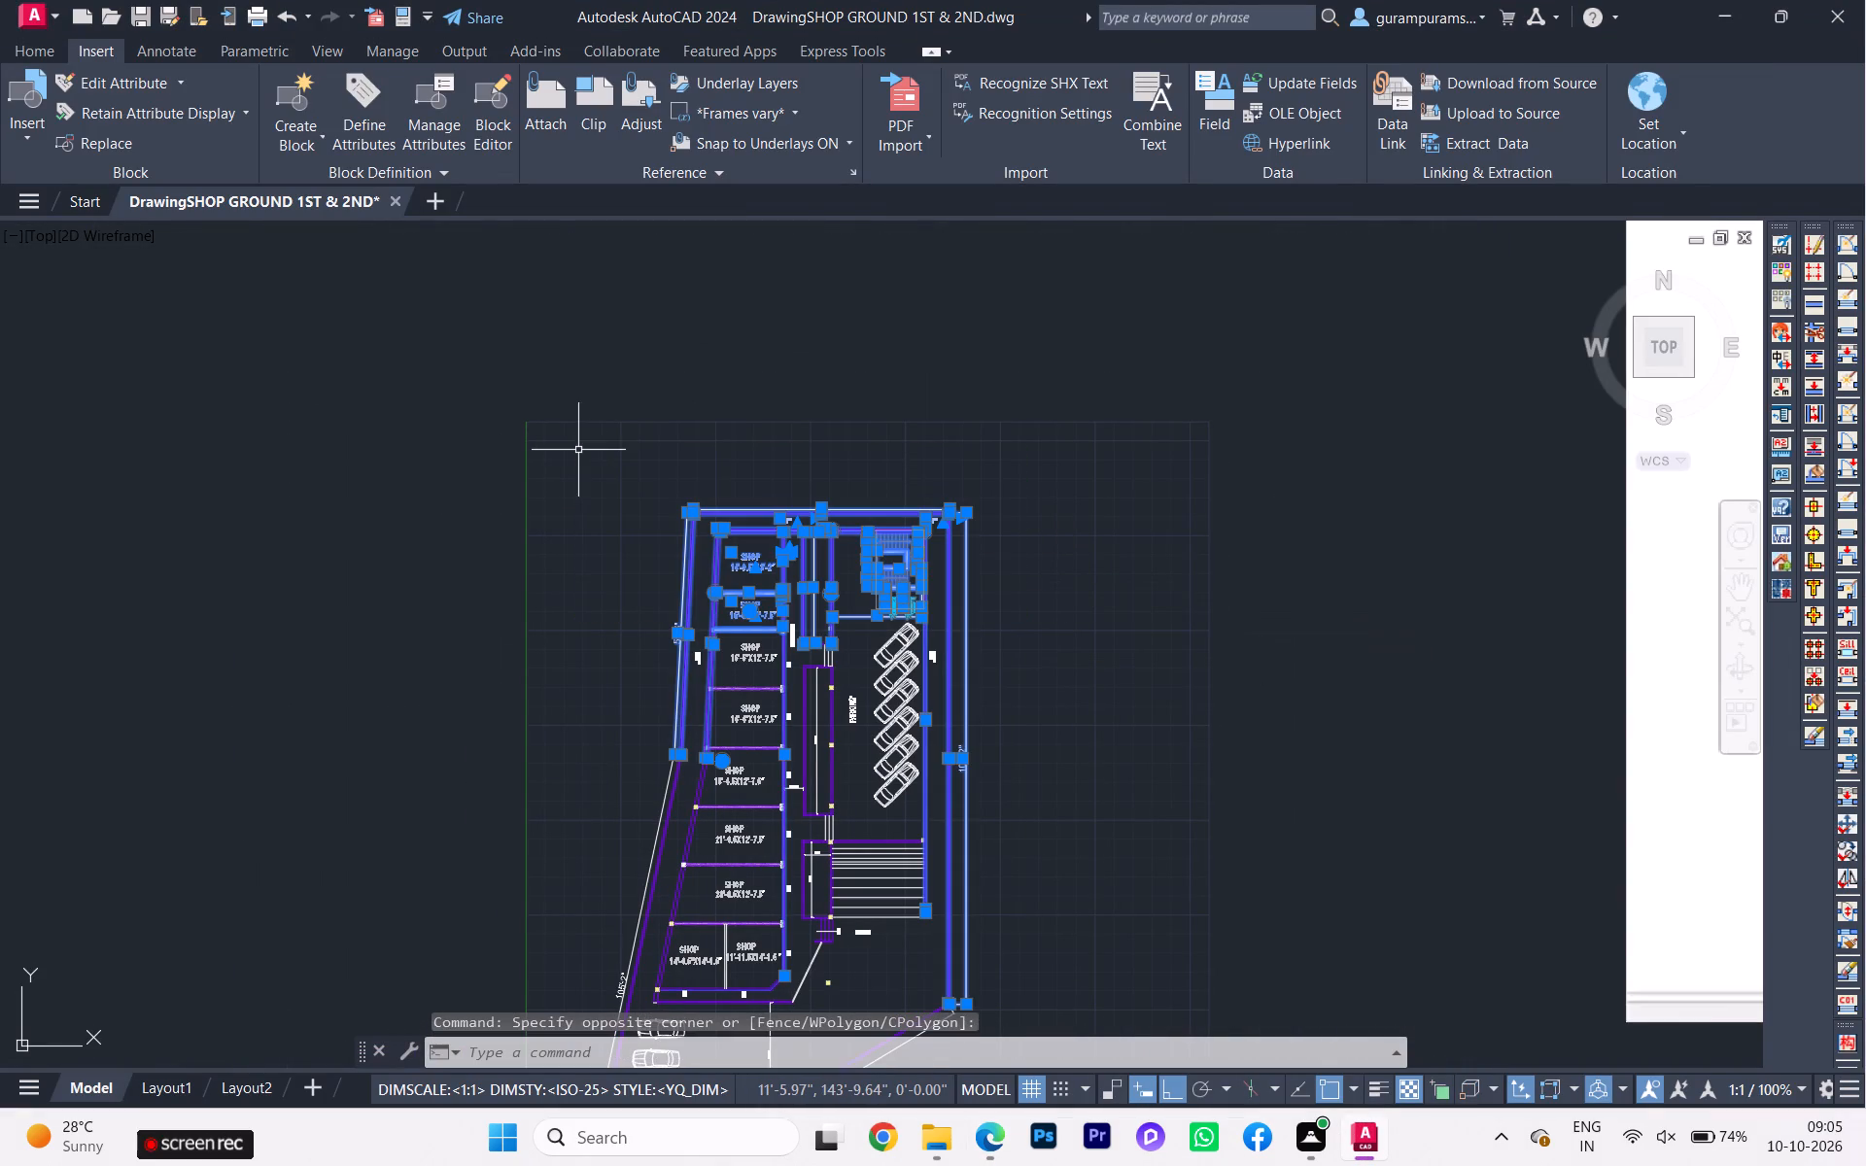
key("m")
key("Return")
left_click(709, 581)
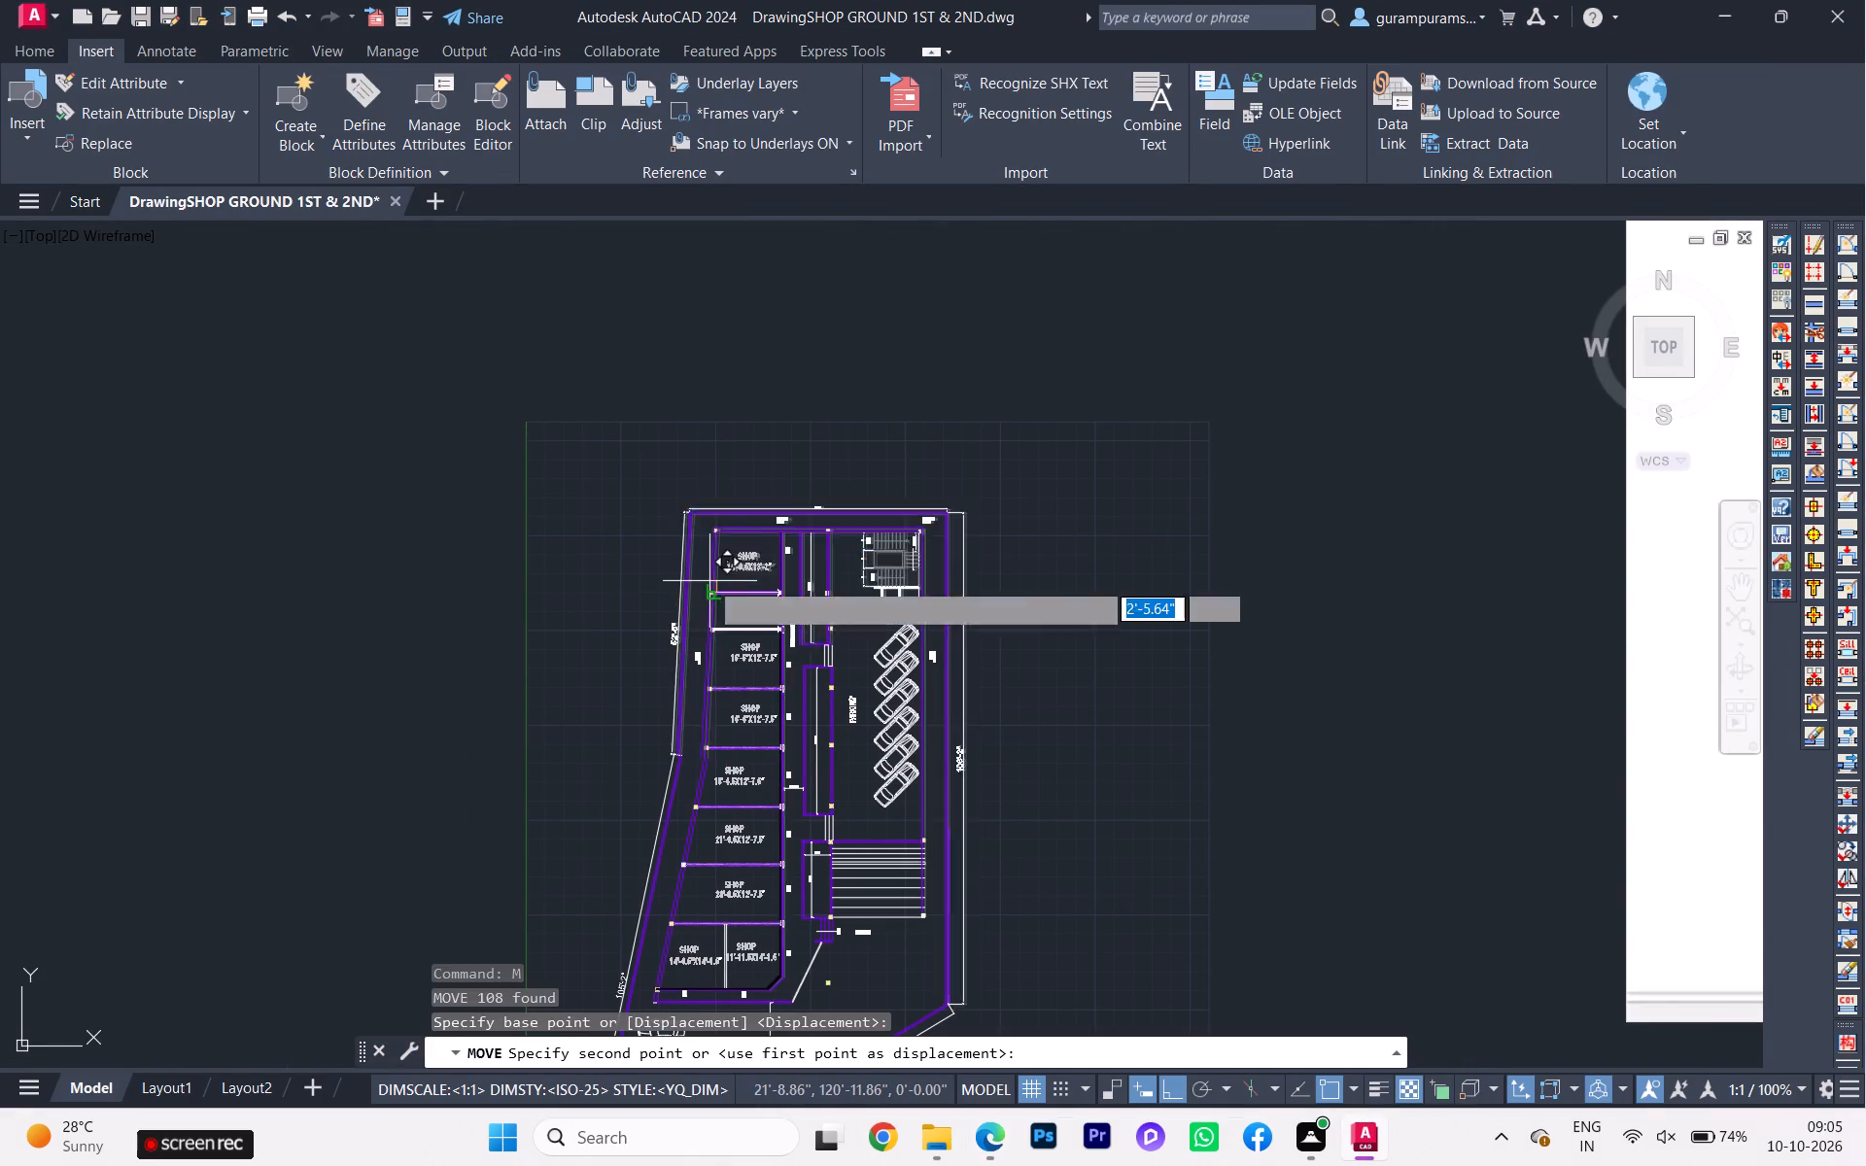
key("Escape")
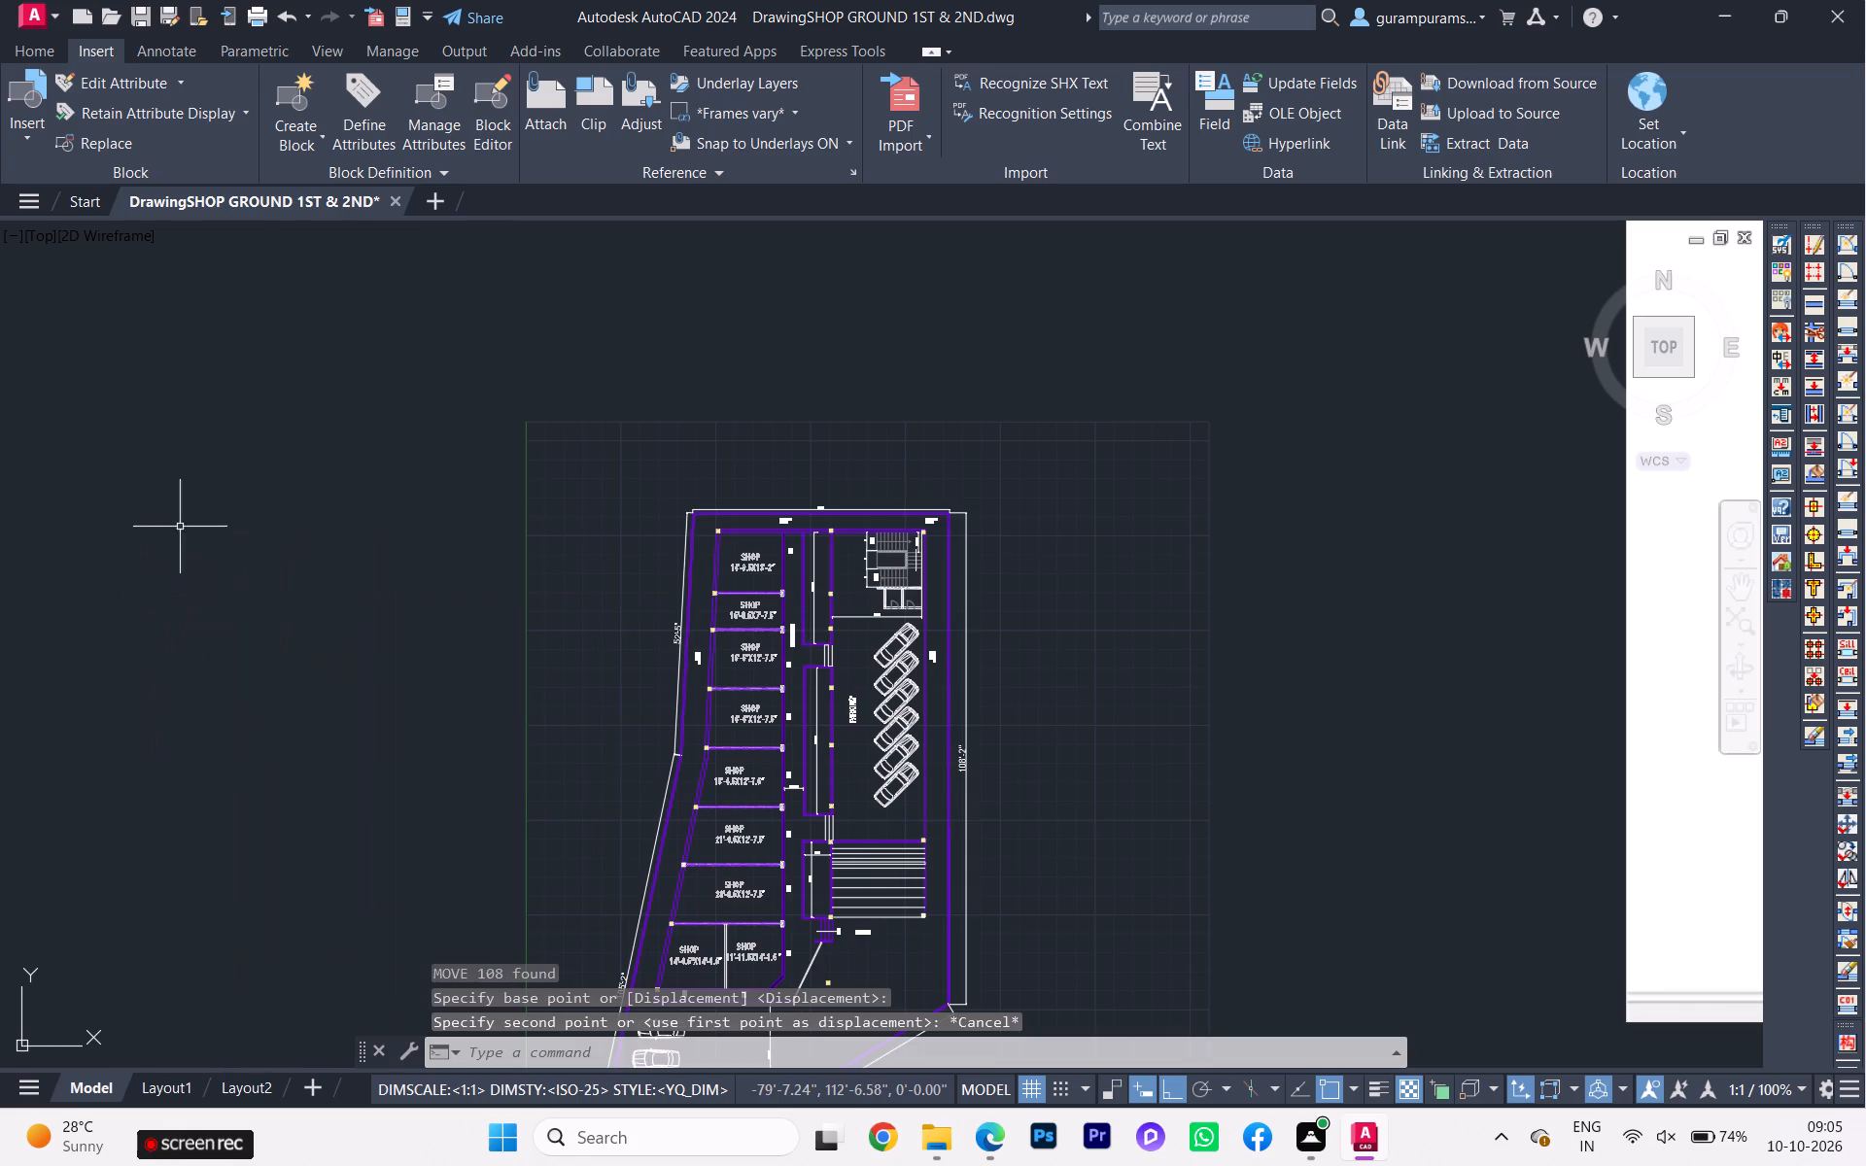
Group all objects of the complete shop plan, including its boundary and parked cars, into a single group.
scroll(1054, 628, "down", 3)
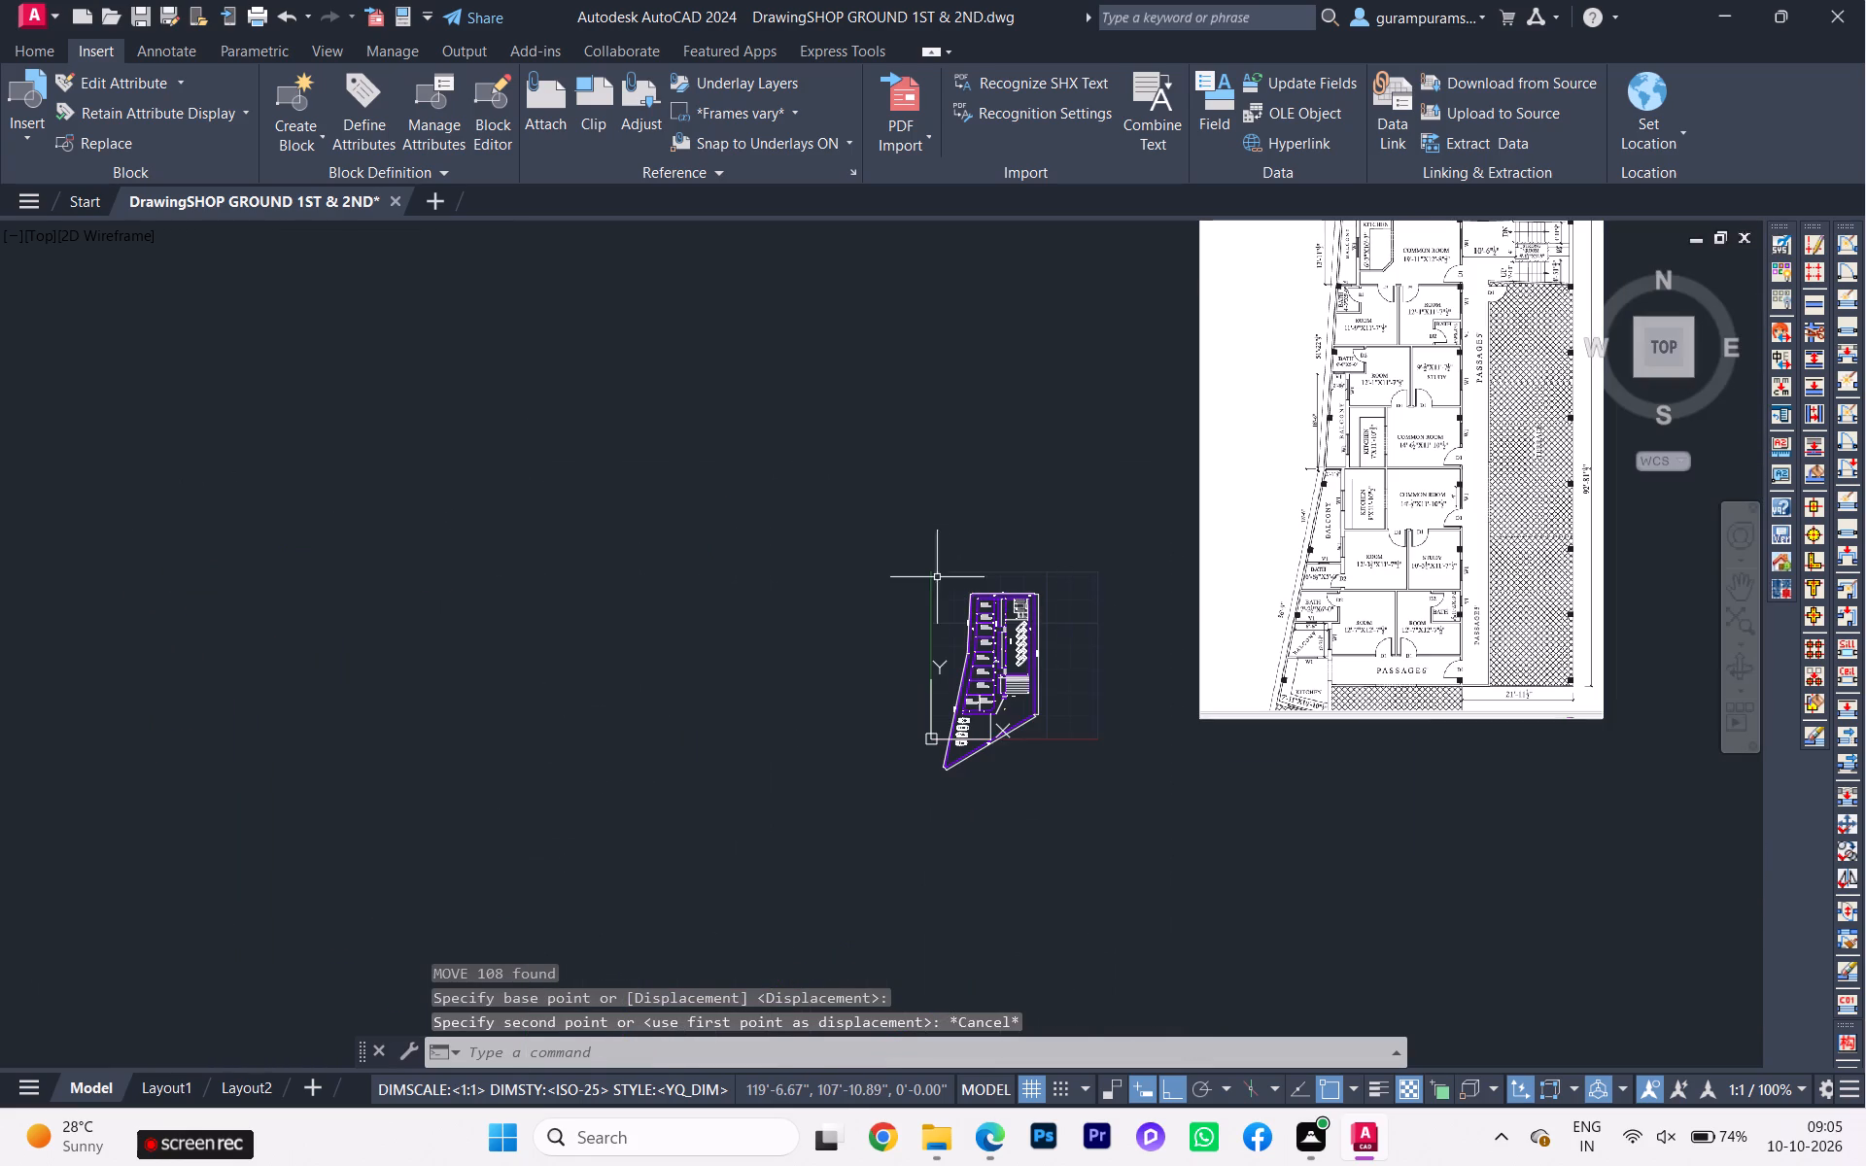
left_click(905, 552)
left_click(1168, 1032)
key("g")
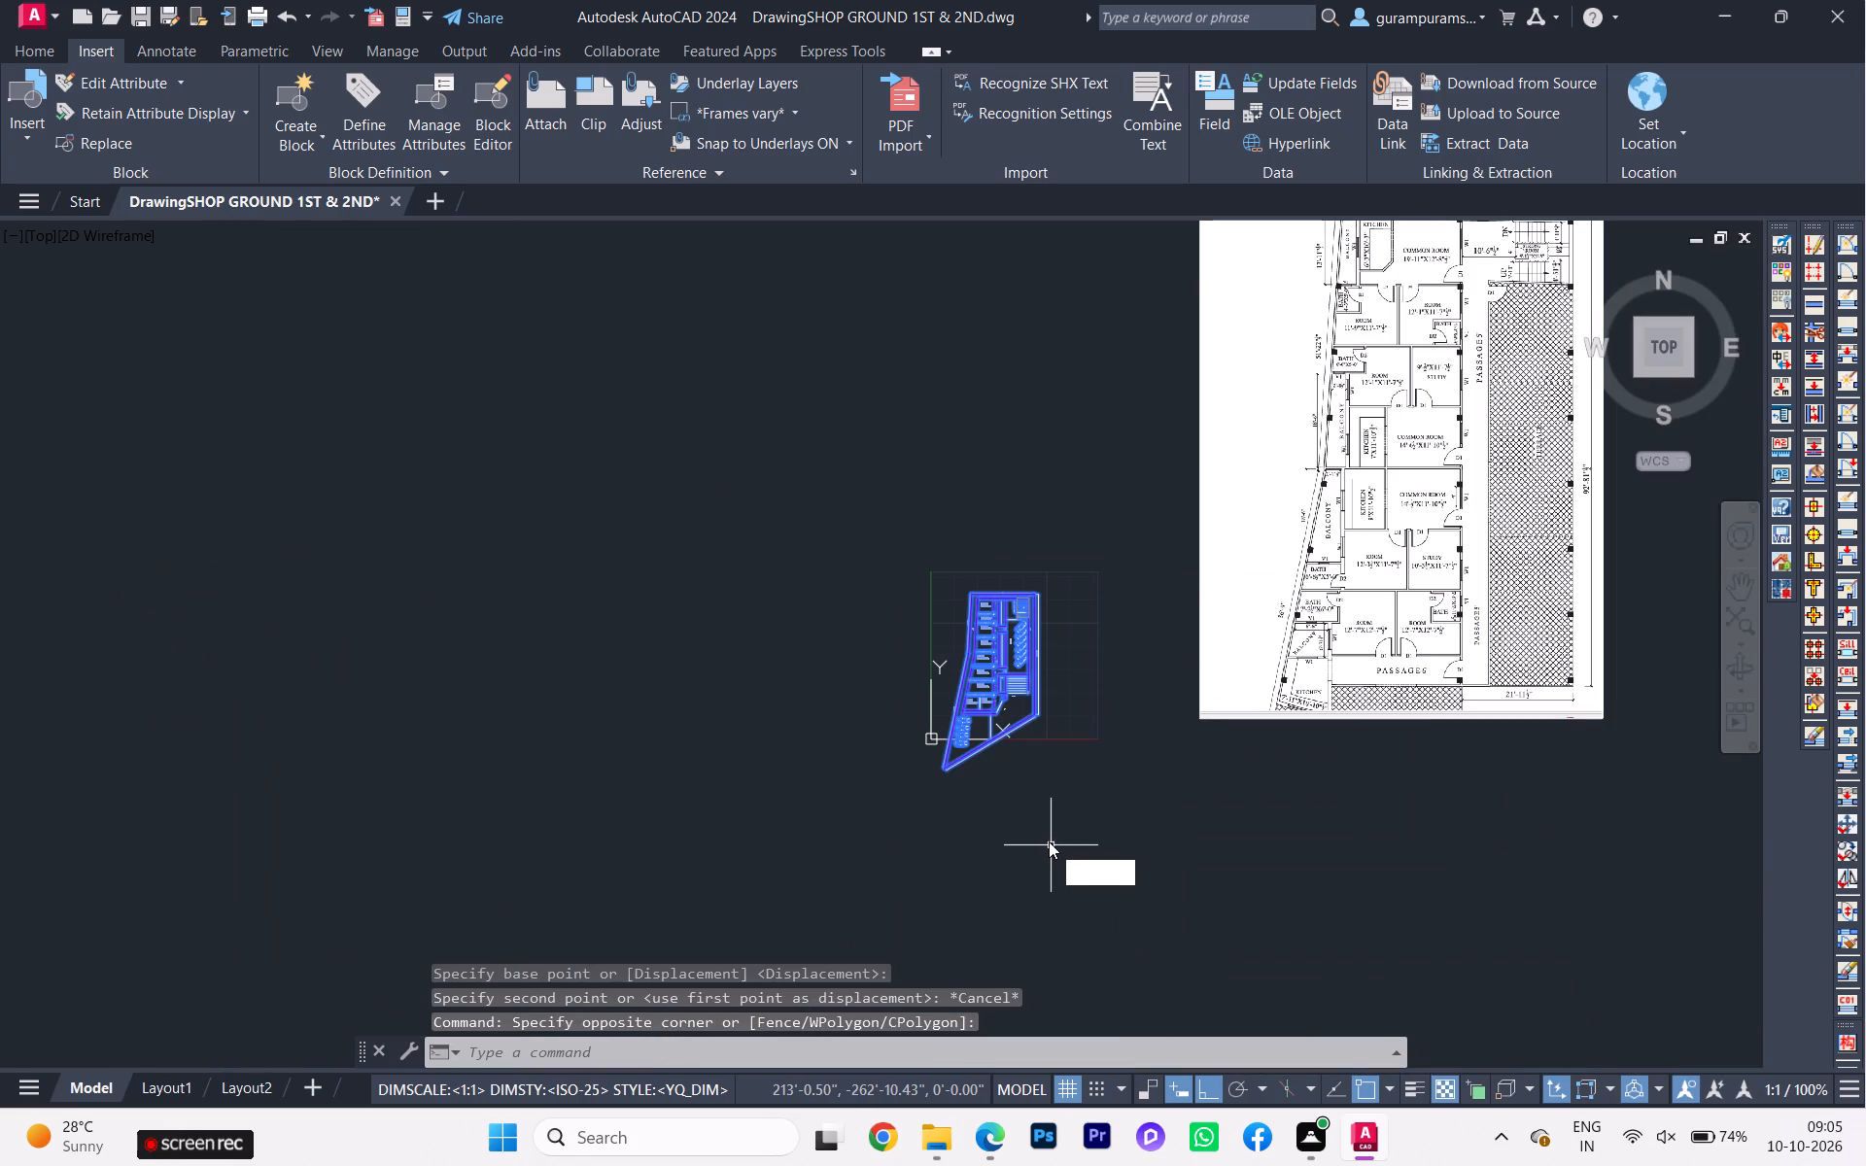
left_click(1139, 887)
Move the grouped shop plan horizontally away from the reference image, to the far side of the drawing origin.
scroll(1013, 694, "up", 2)
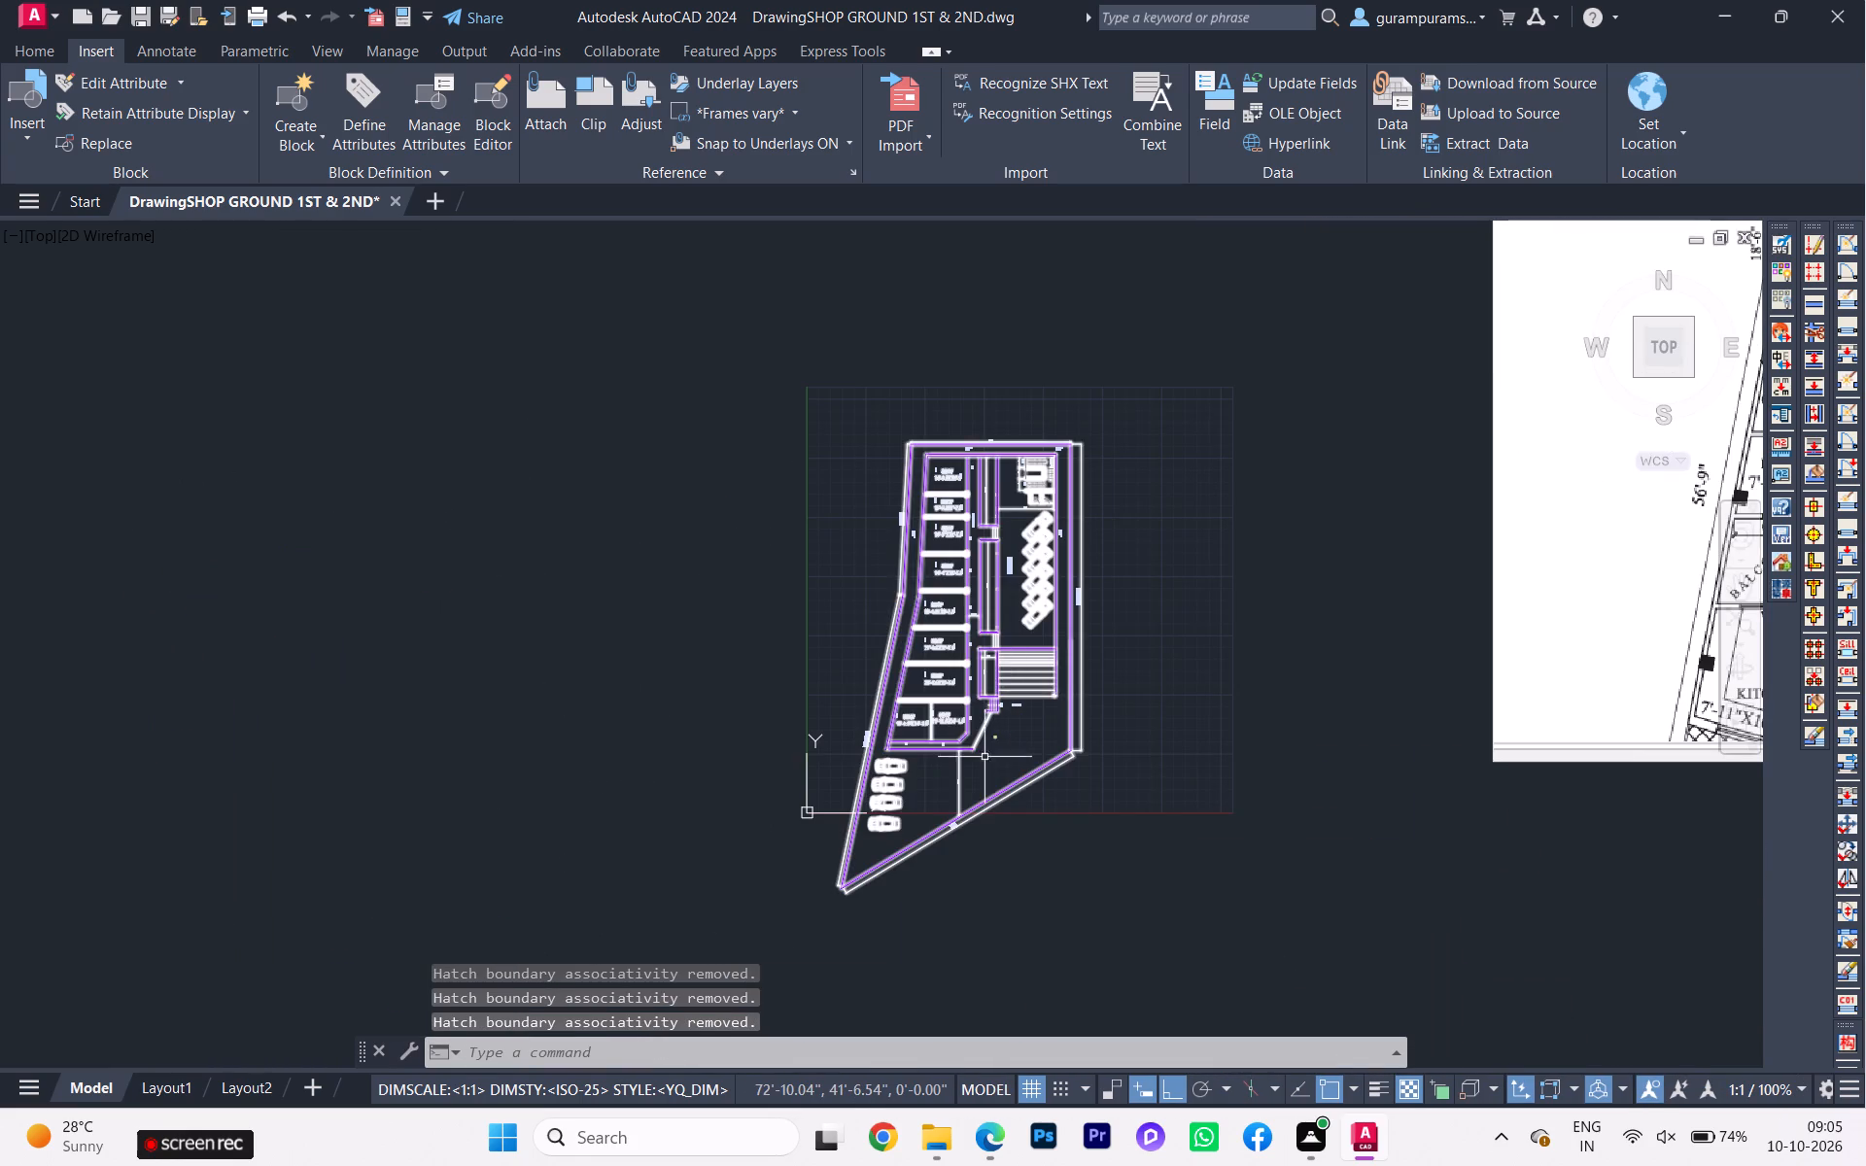
left_click(952, 822)
key("m")
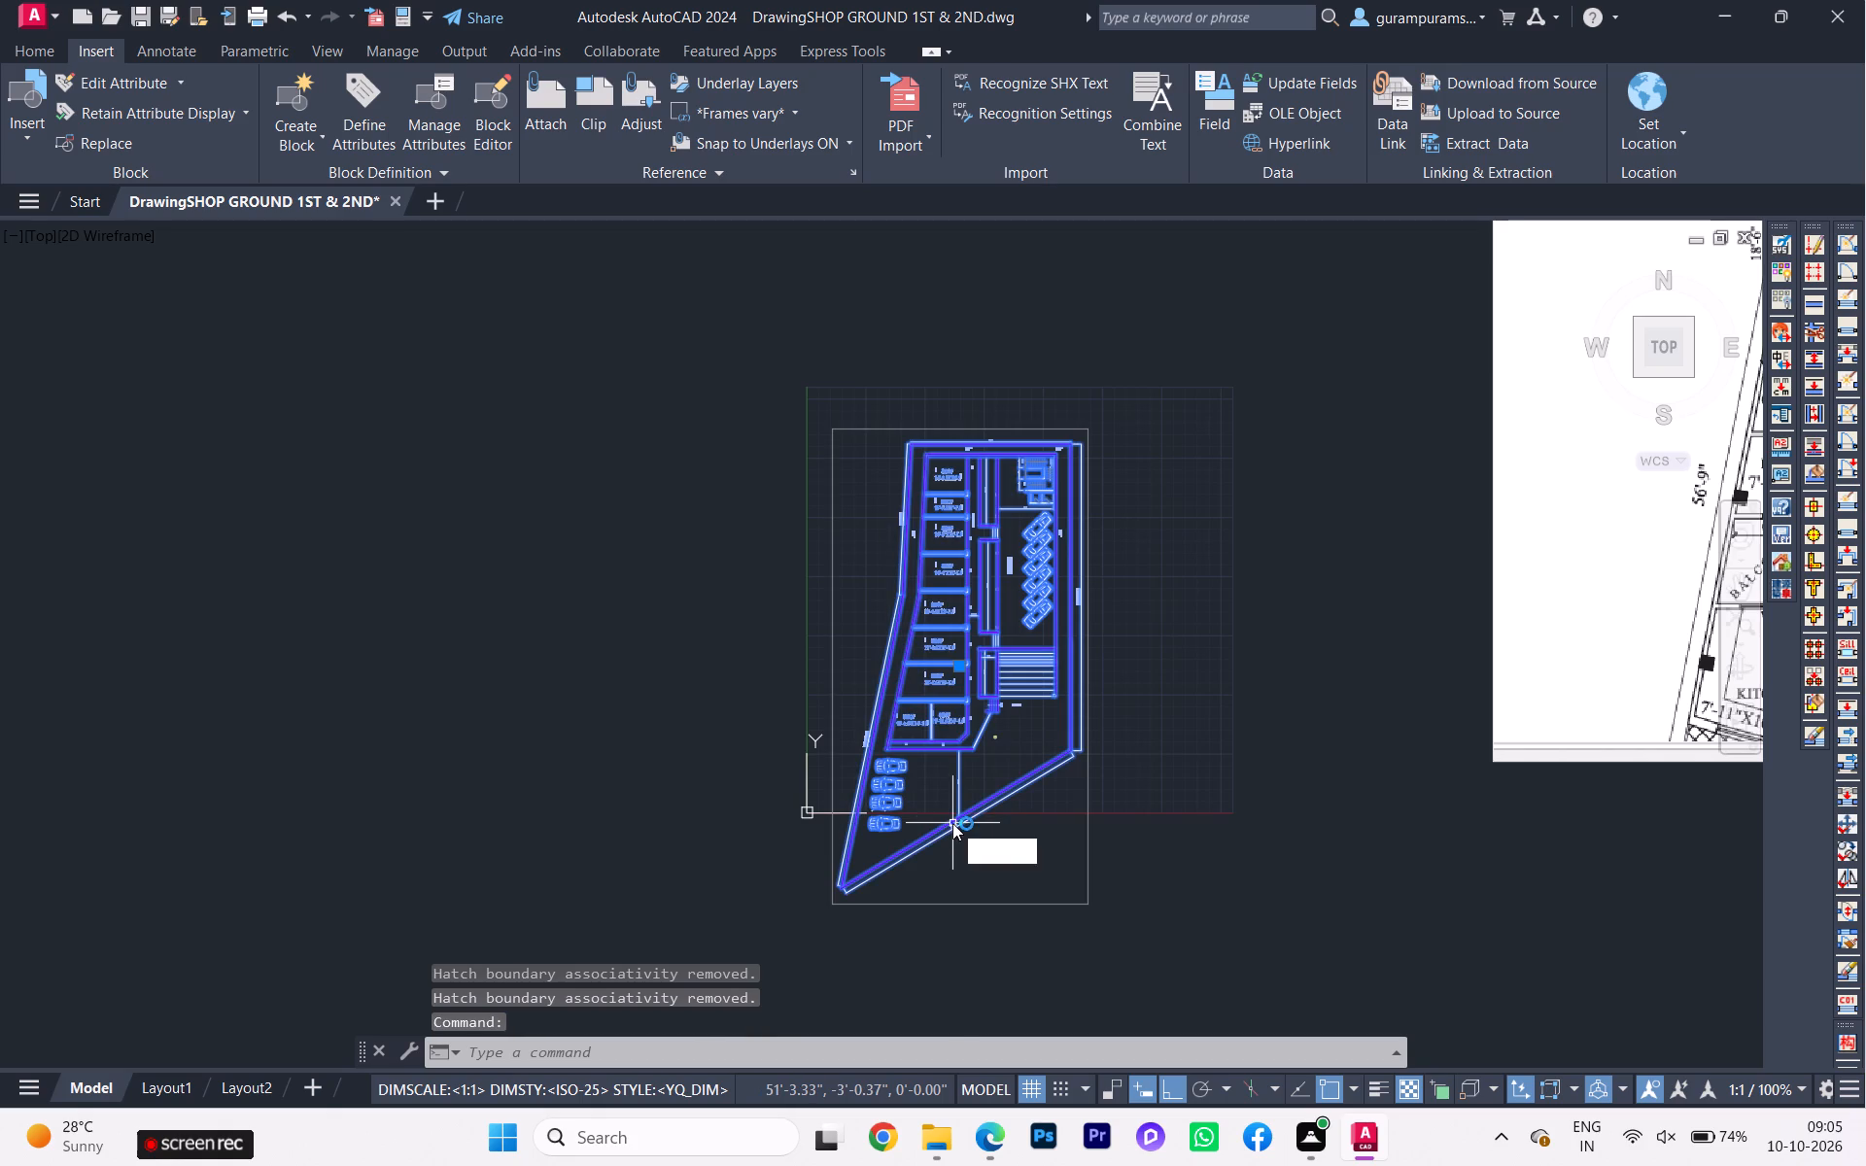
key("Return")
left_click(952, 823)
left_click(273, 796)
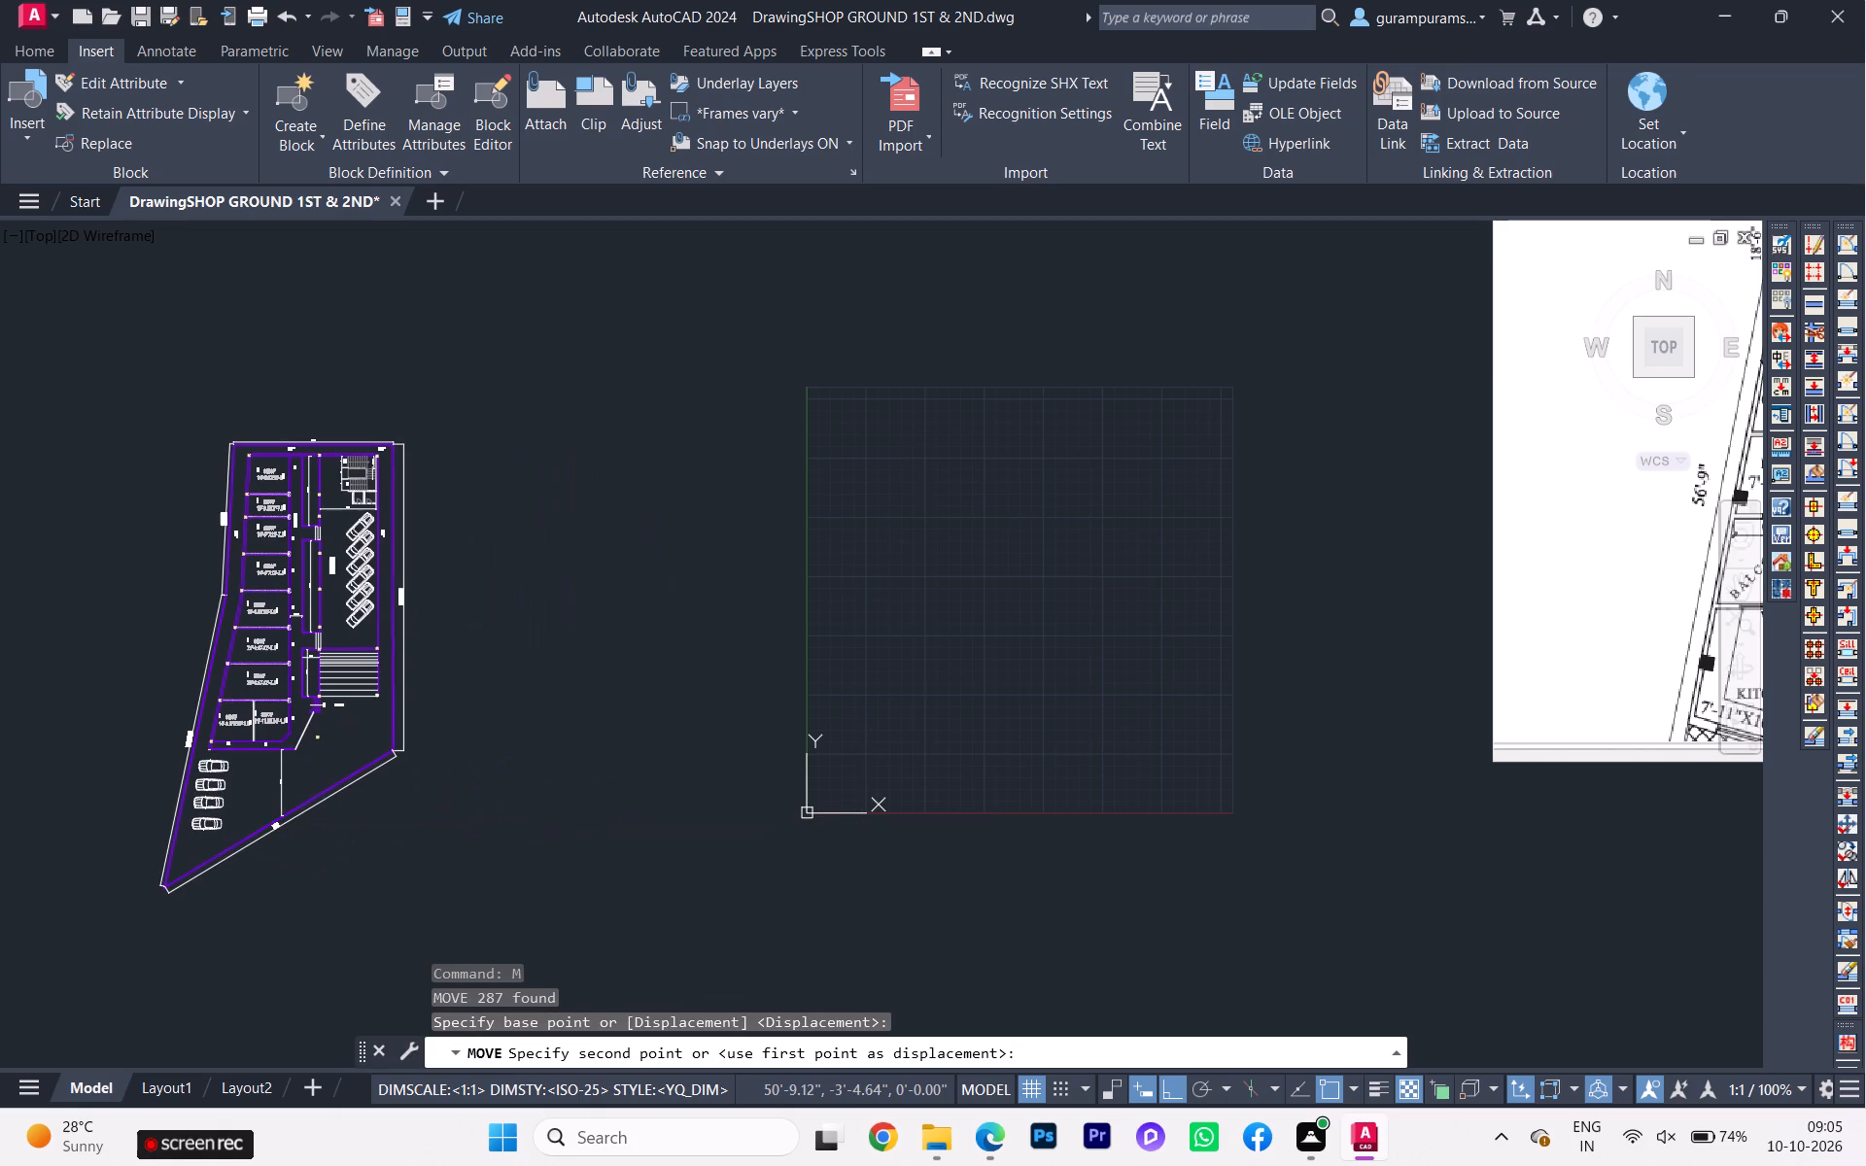
Assign the whole grouped shop plan to the DIMENSIONS layer.
scroll(241, 739, "up", 1)
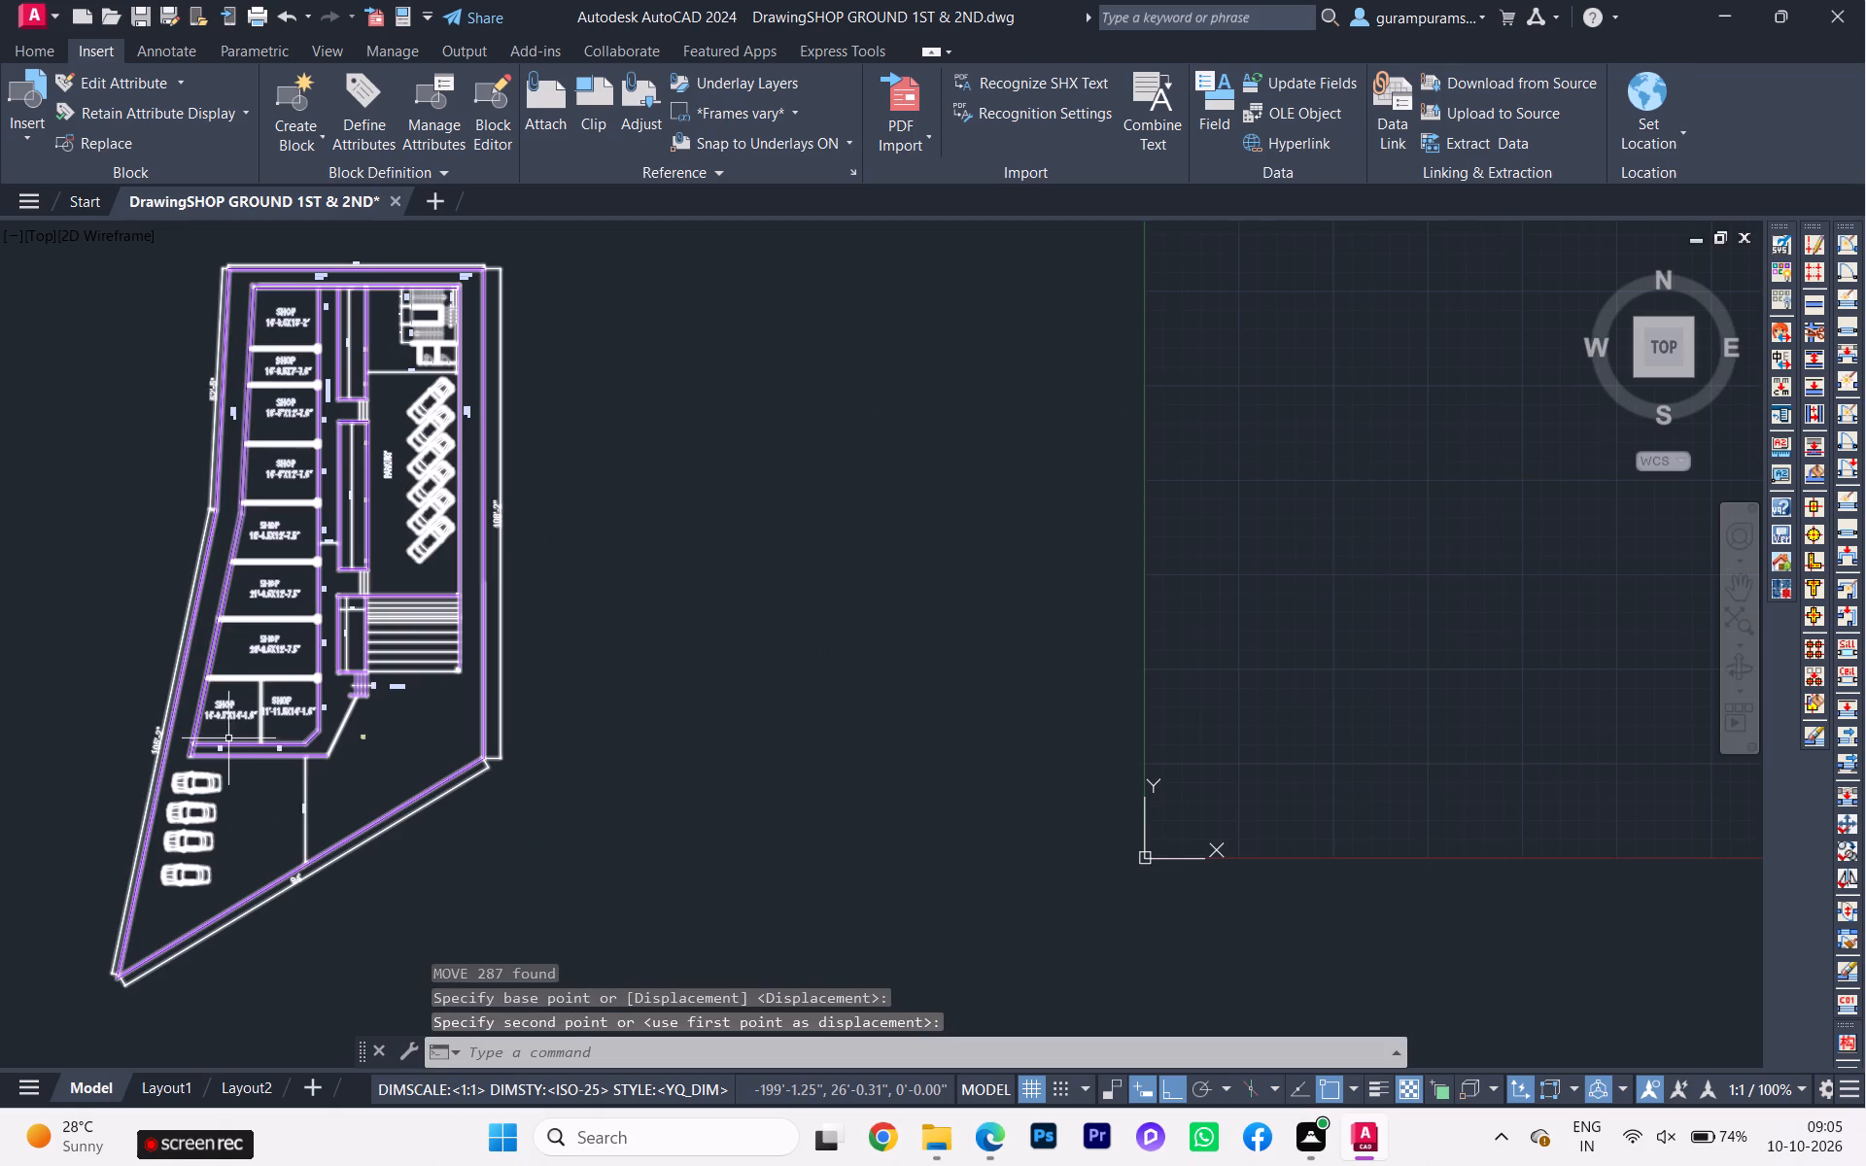
left_click(433, 881)
left_click(183, 285)
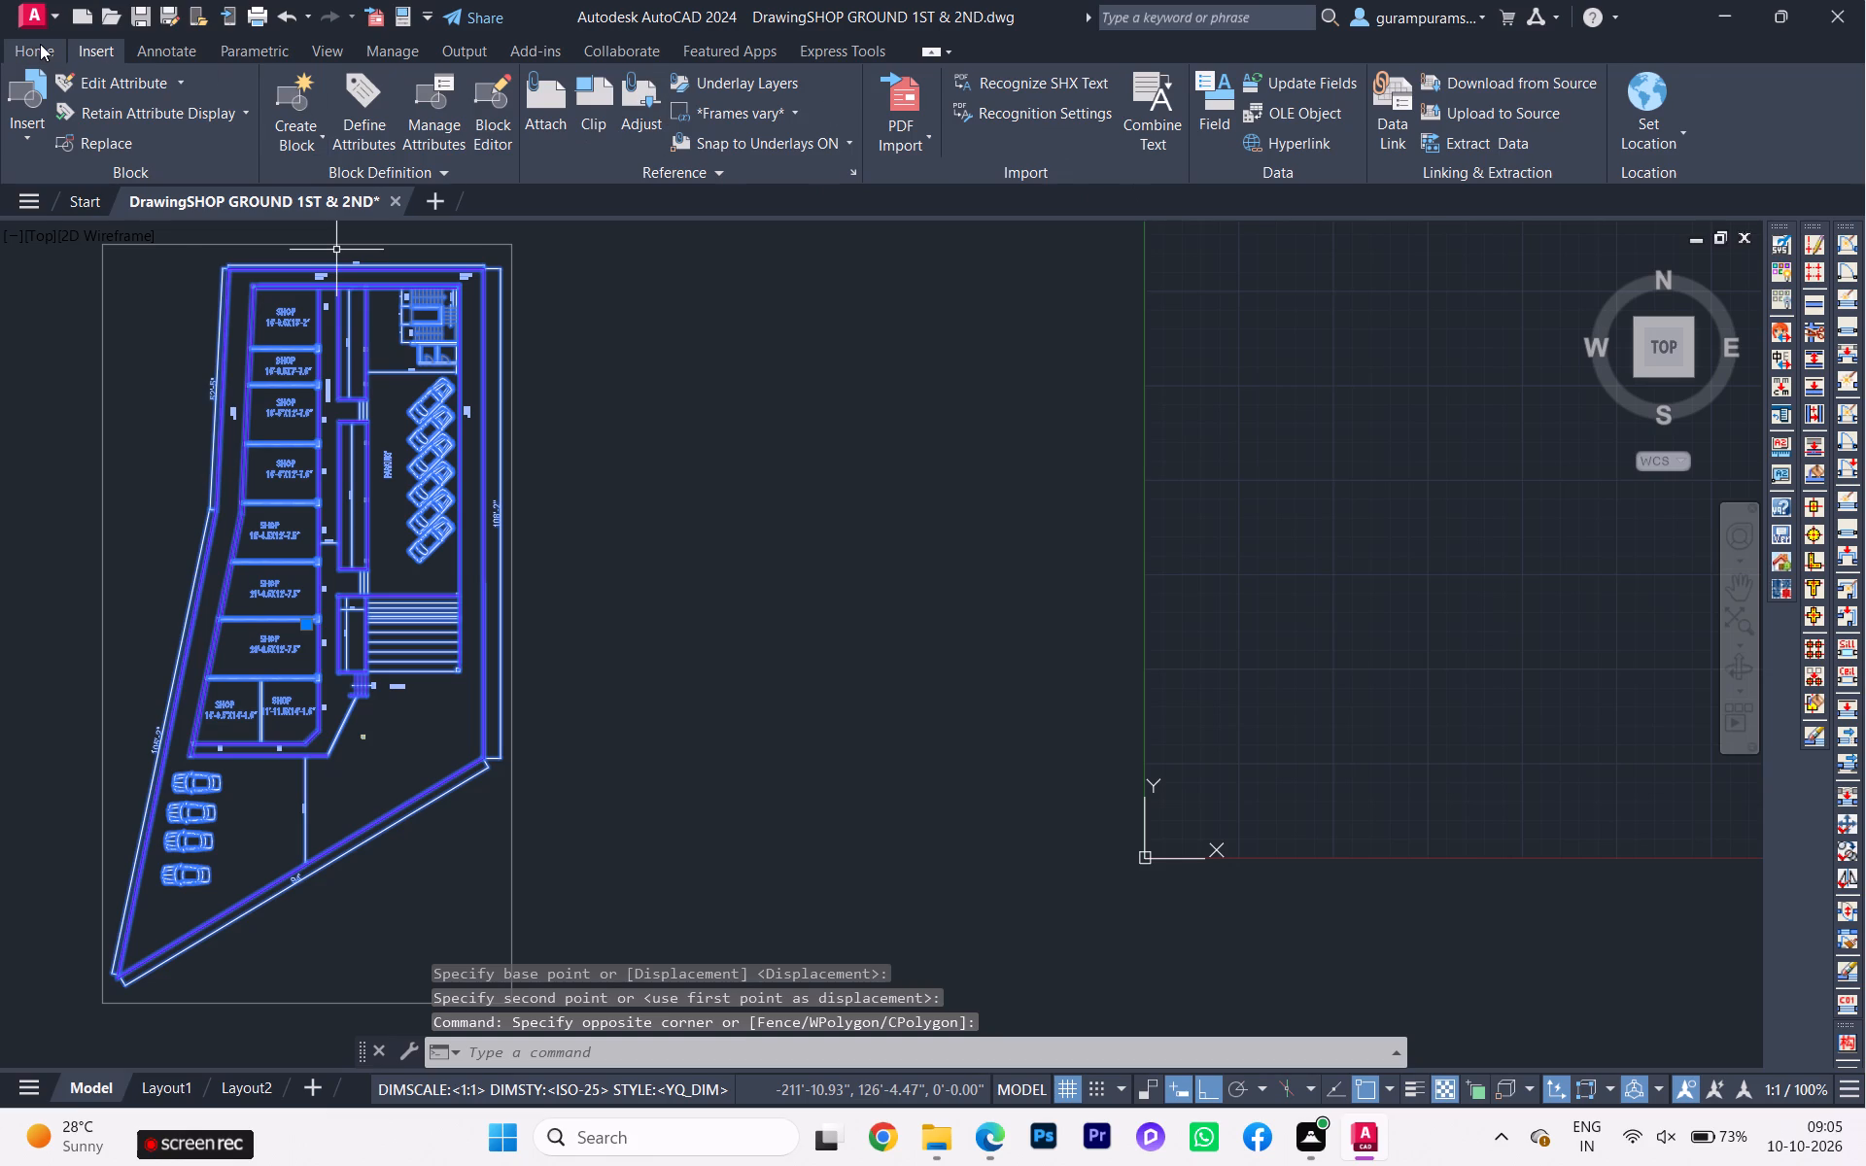
left_click(40, 44)
left_click(1019, 76)
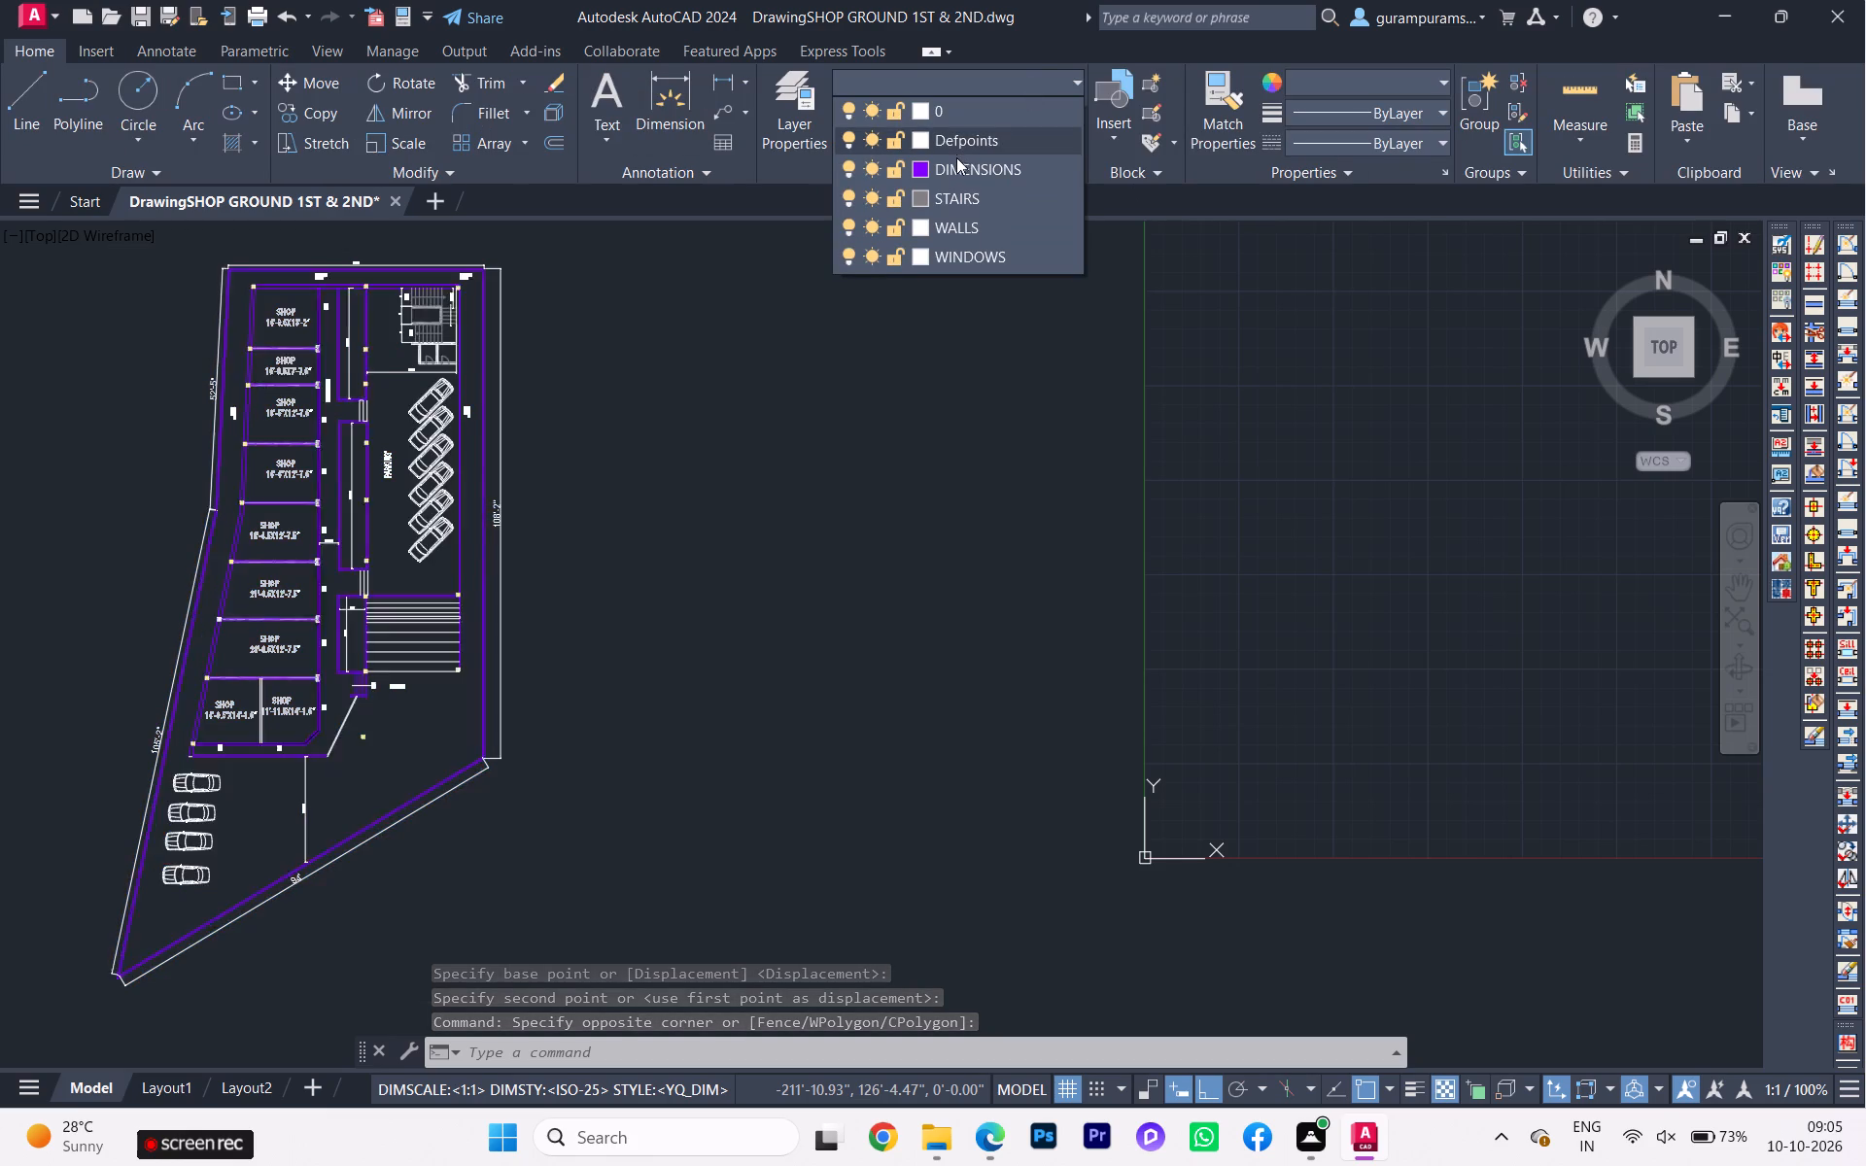
left_click(956, 158)
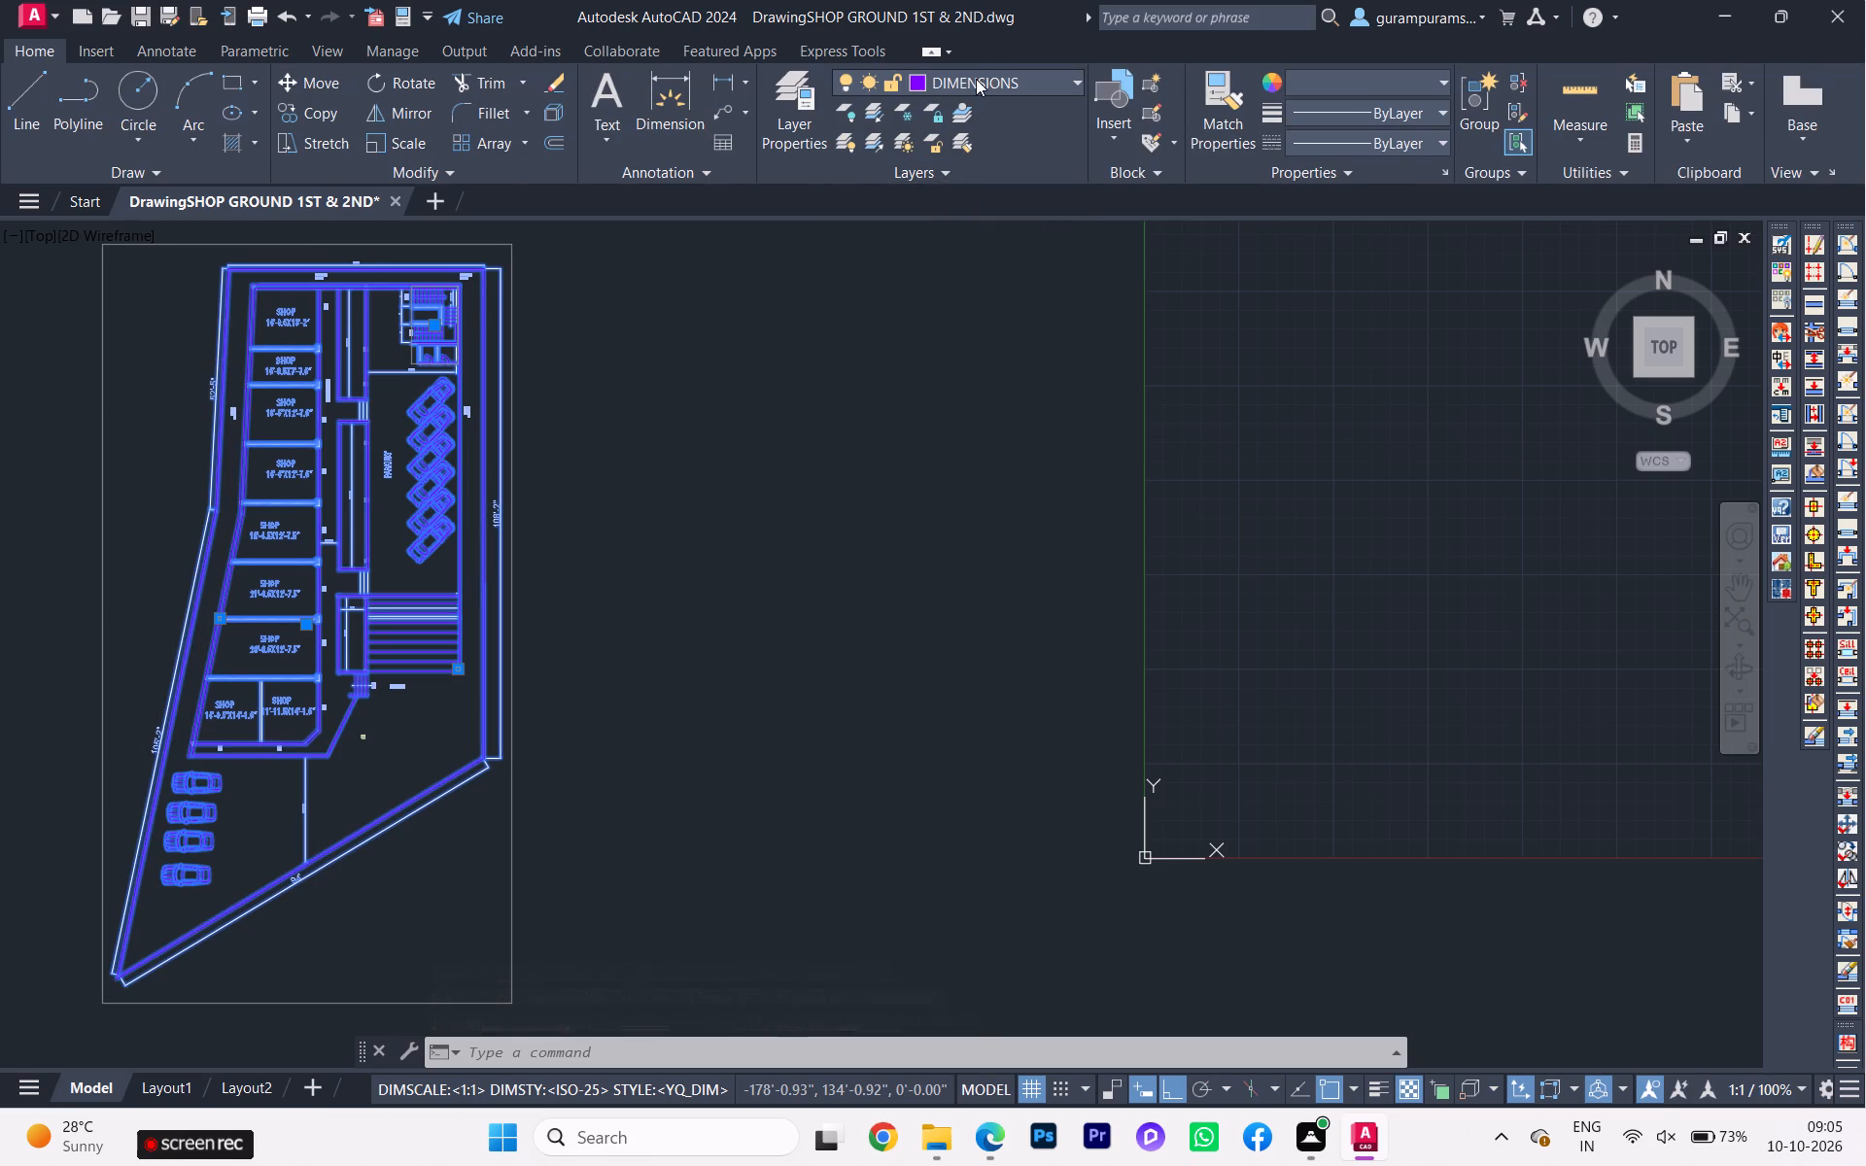
Change the DIMENSIONS layer's colour to white, index colour 7, and clear the plan selection.
left_click(976, 79)
left_click(925, 164)
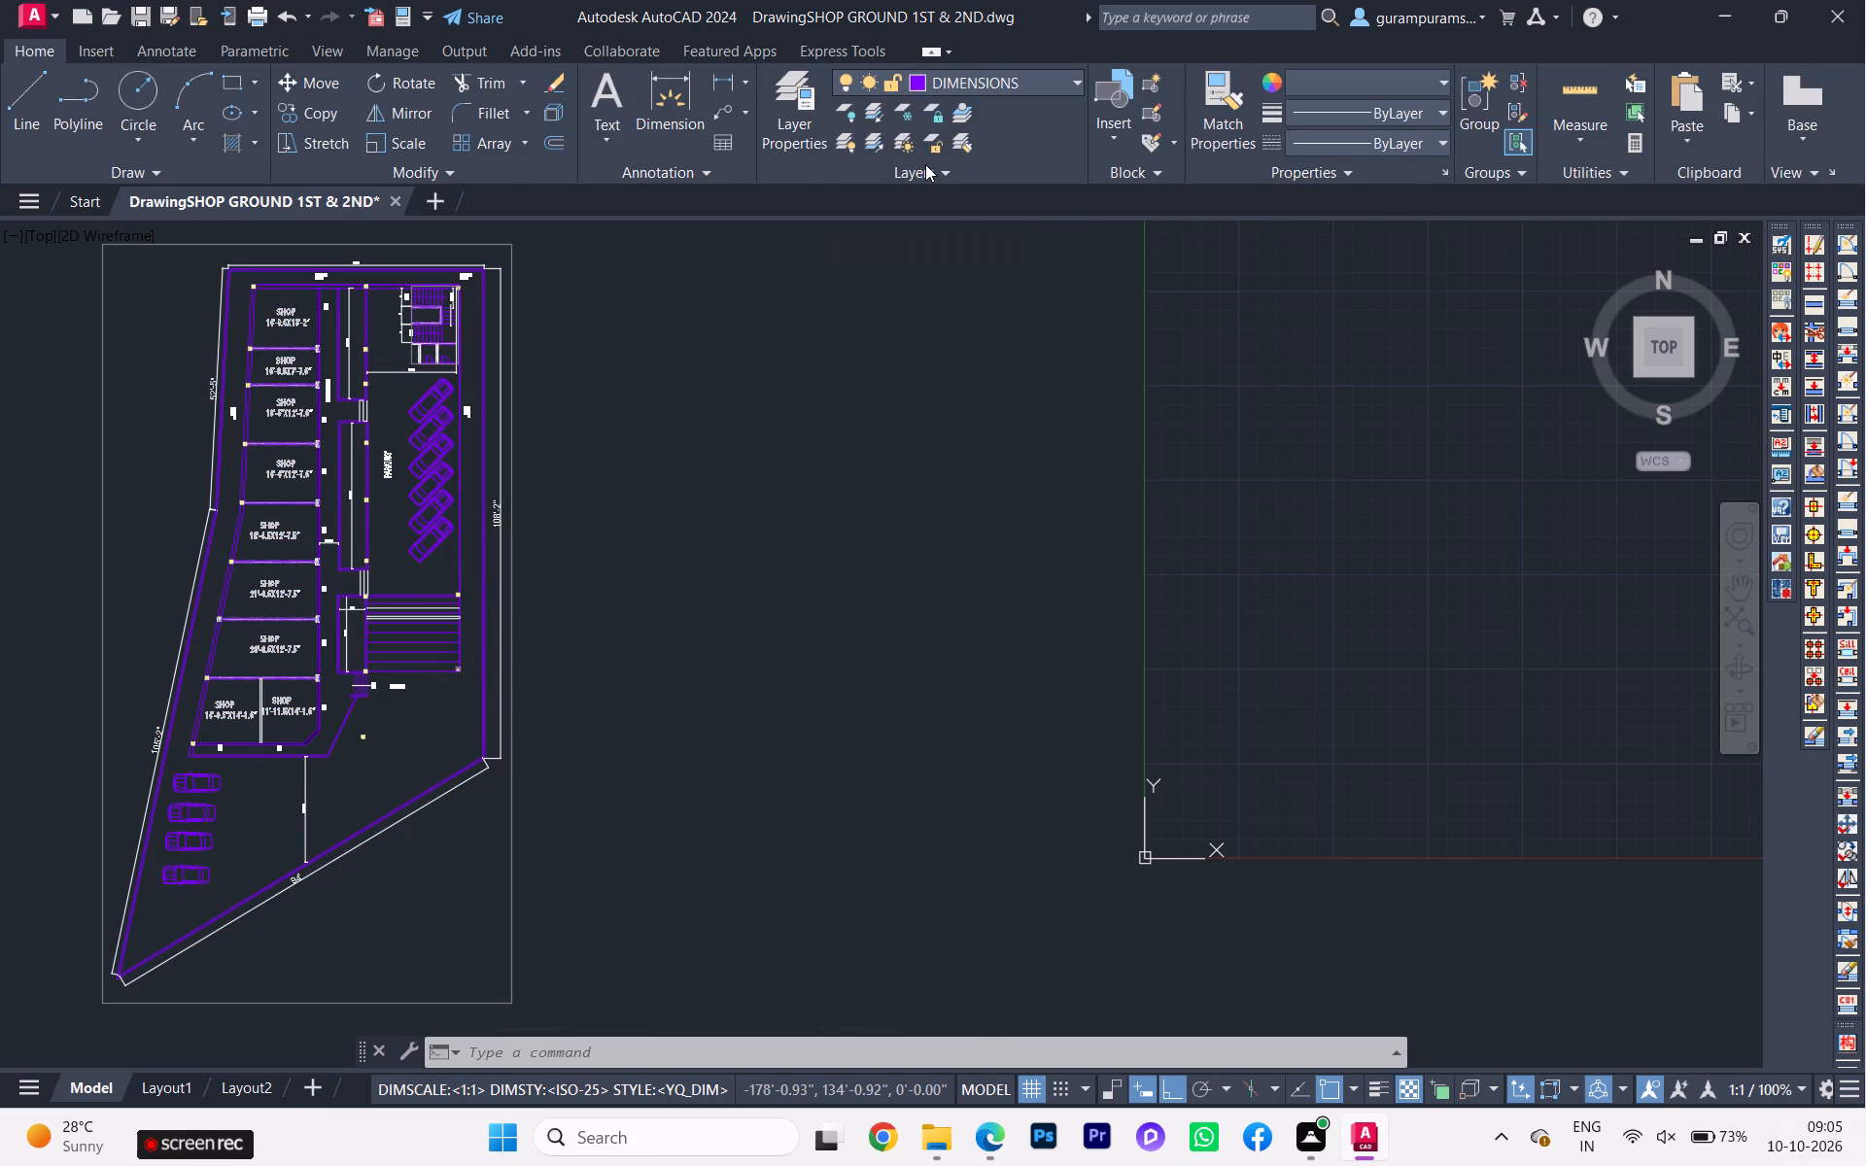
left_click(872, 641)
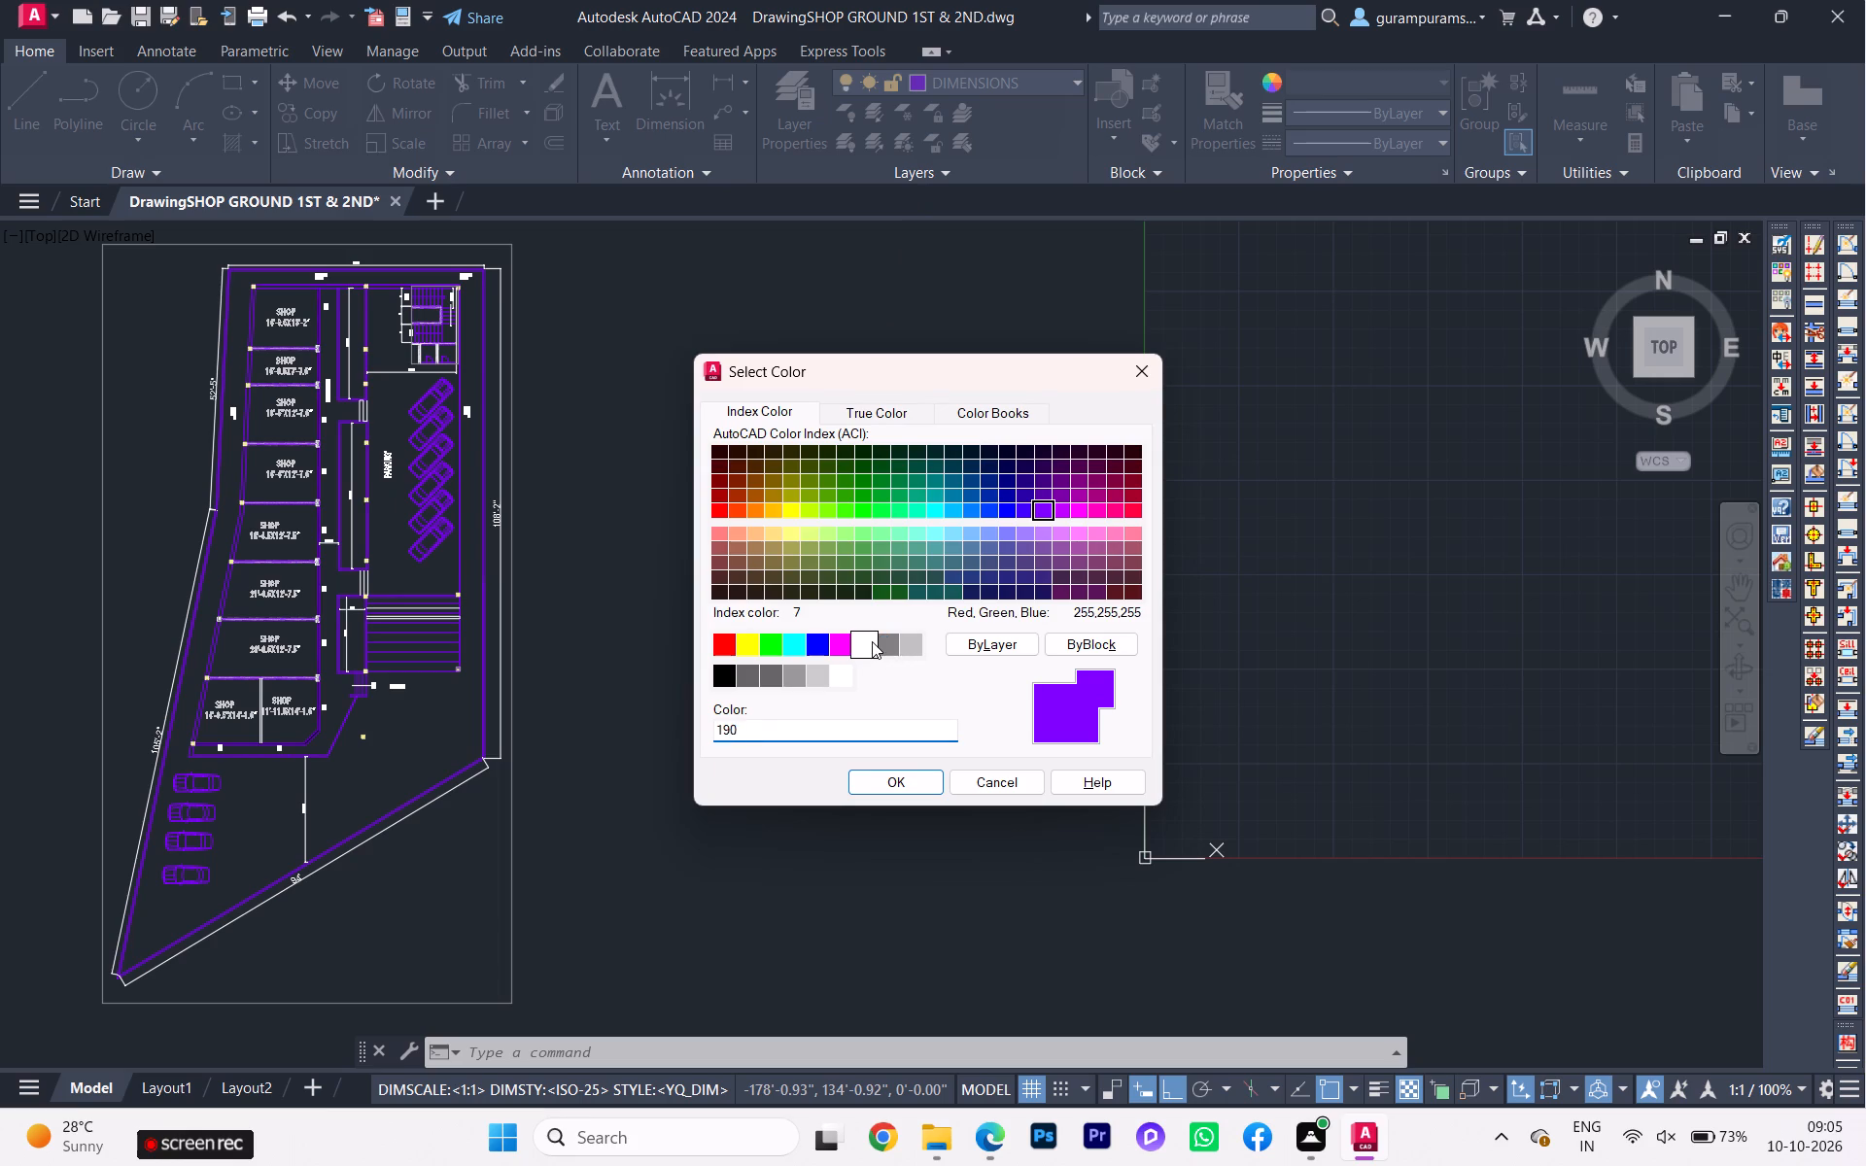
left_click(903, 773)
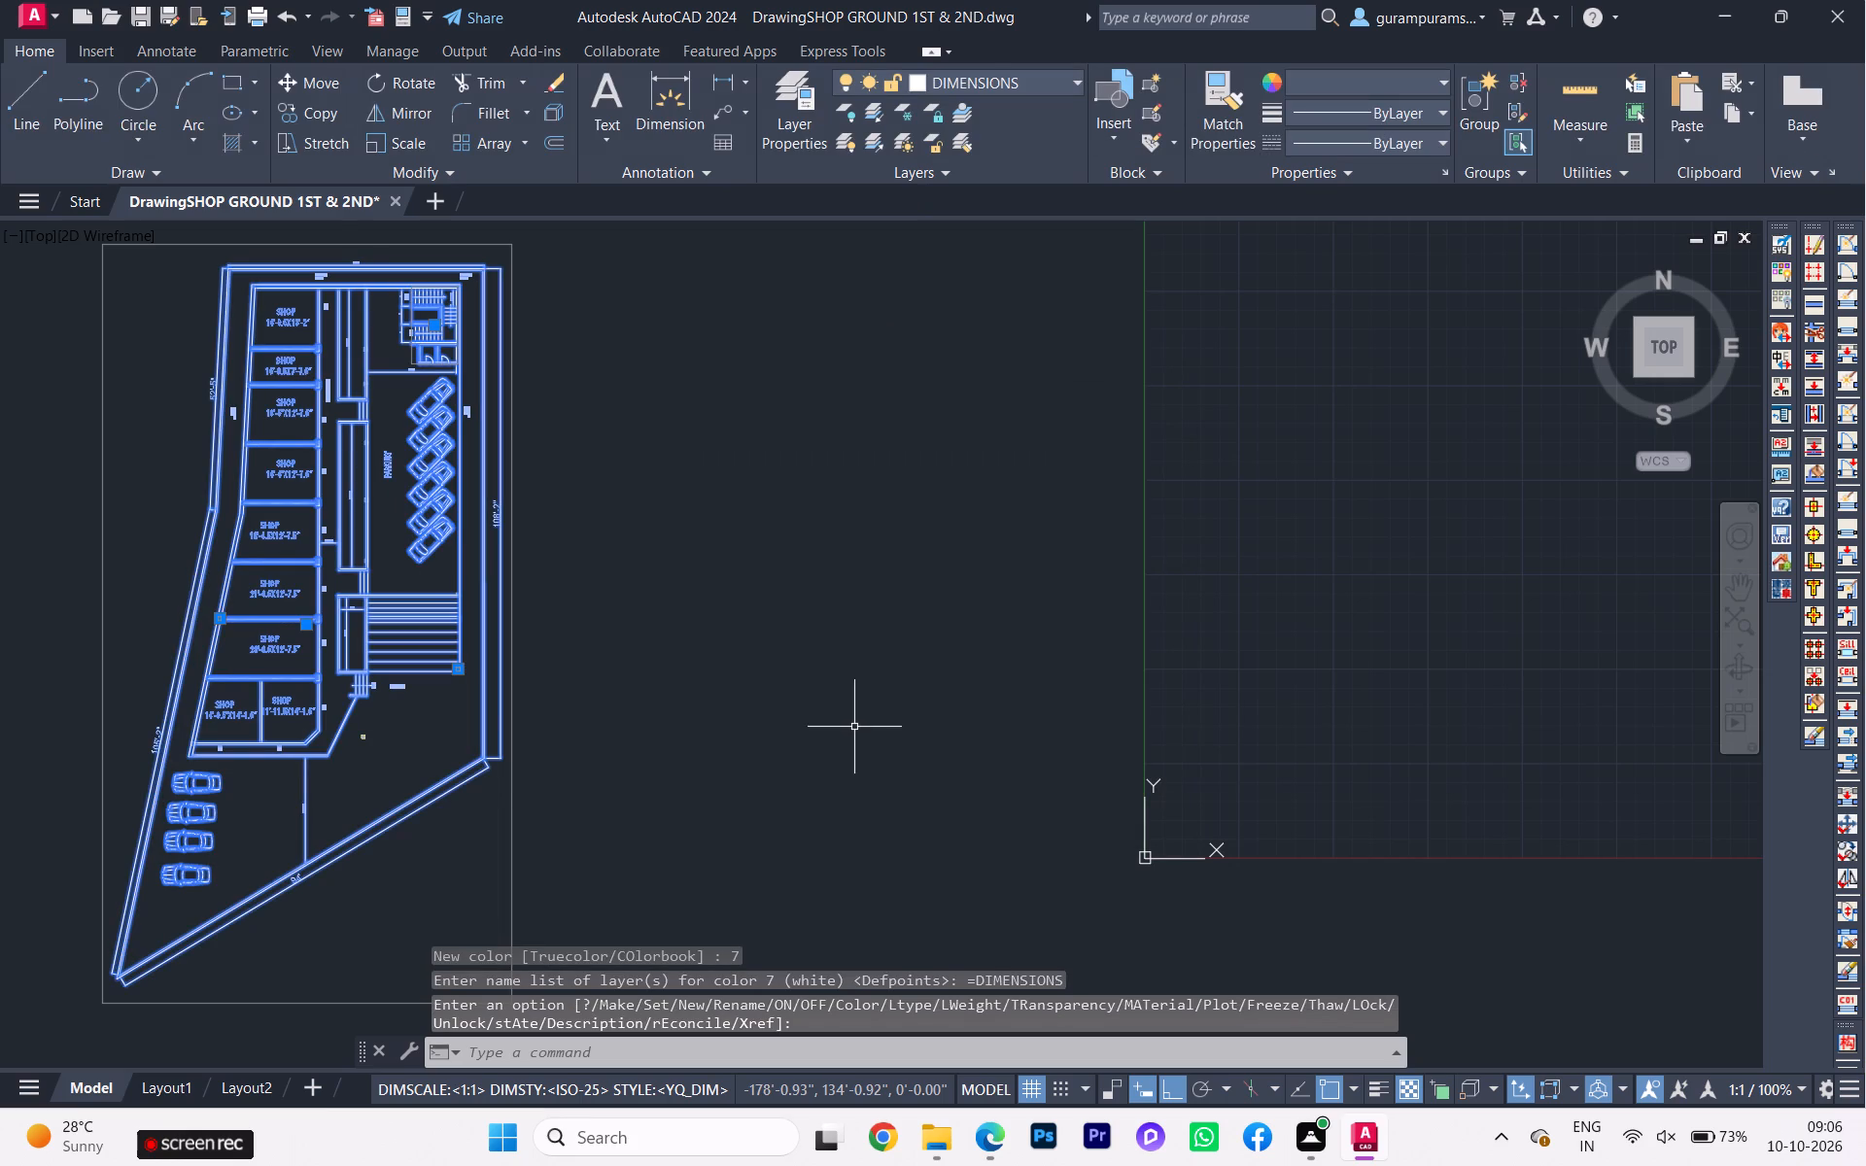
key("Escape")
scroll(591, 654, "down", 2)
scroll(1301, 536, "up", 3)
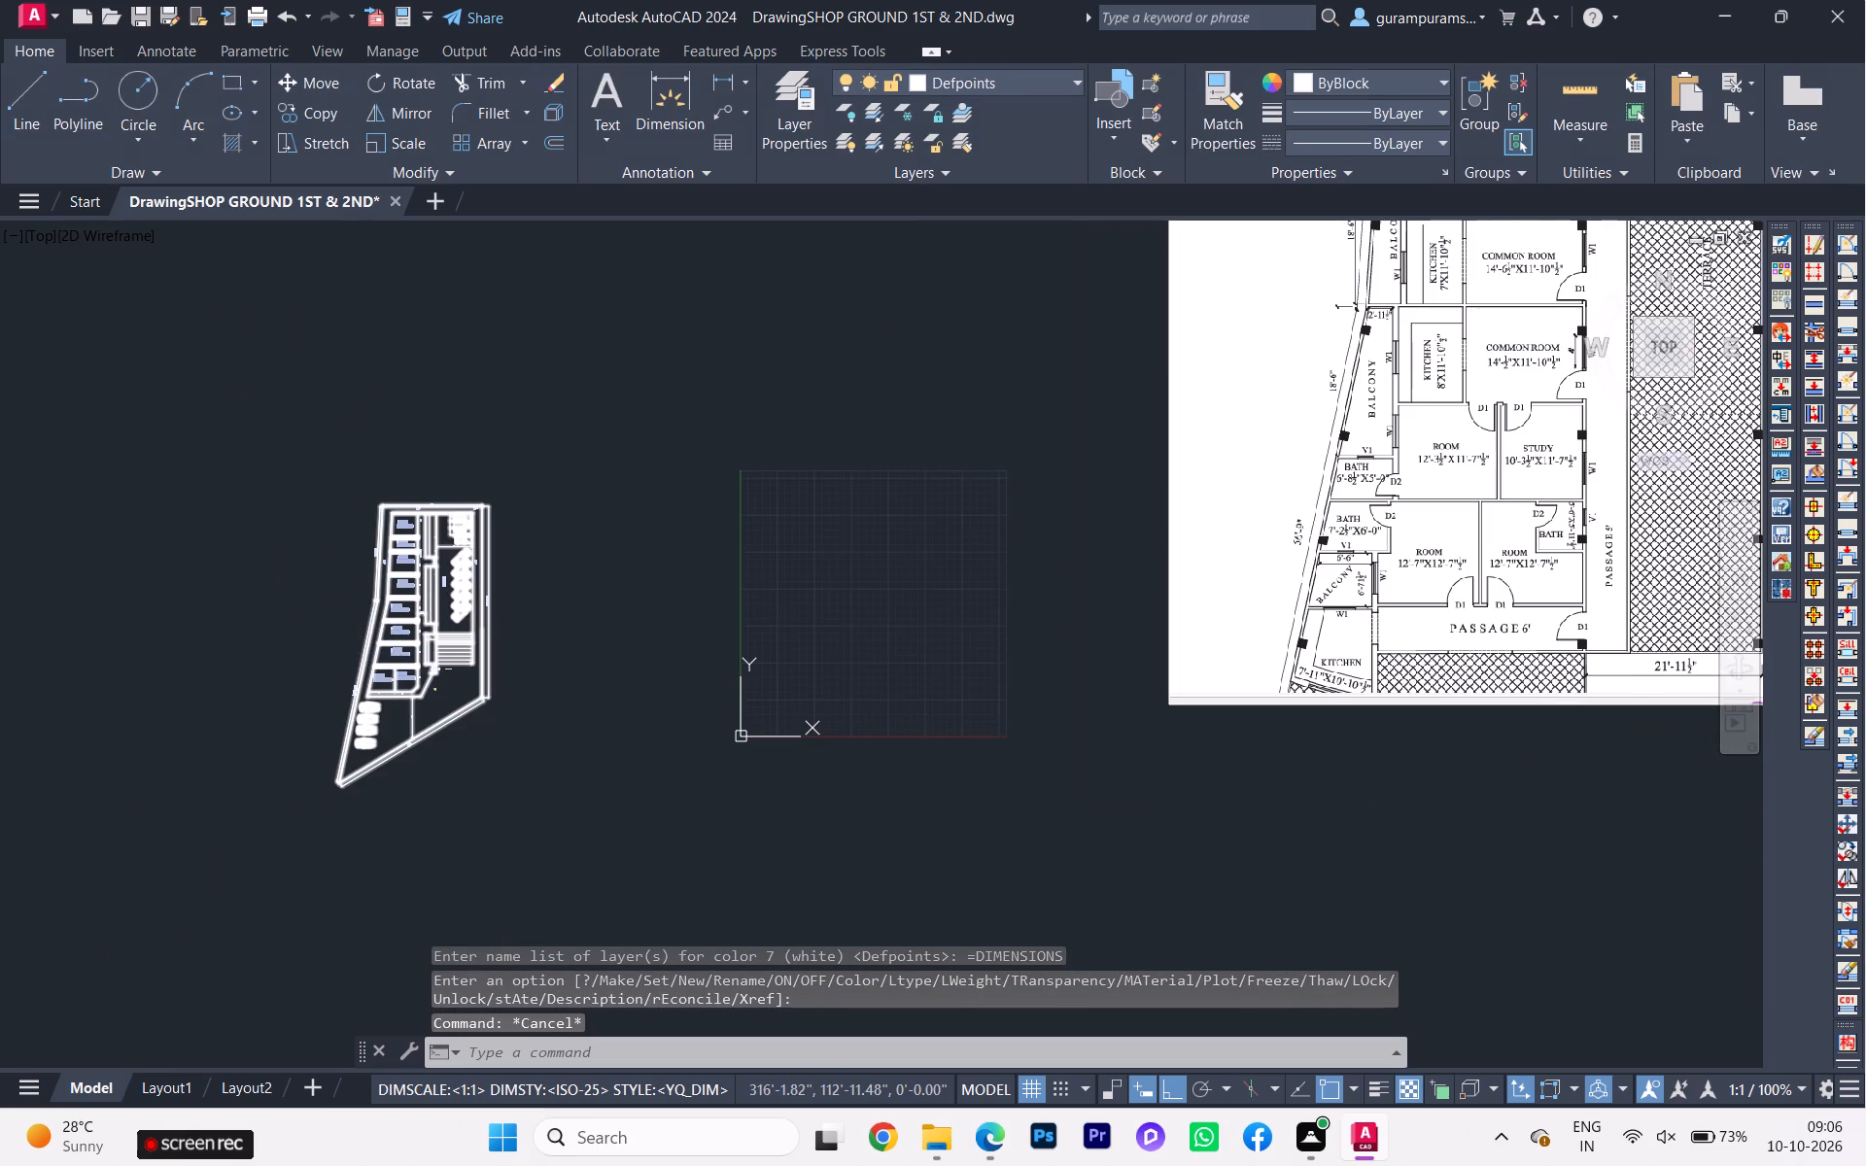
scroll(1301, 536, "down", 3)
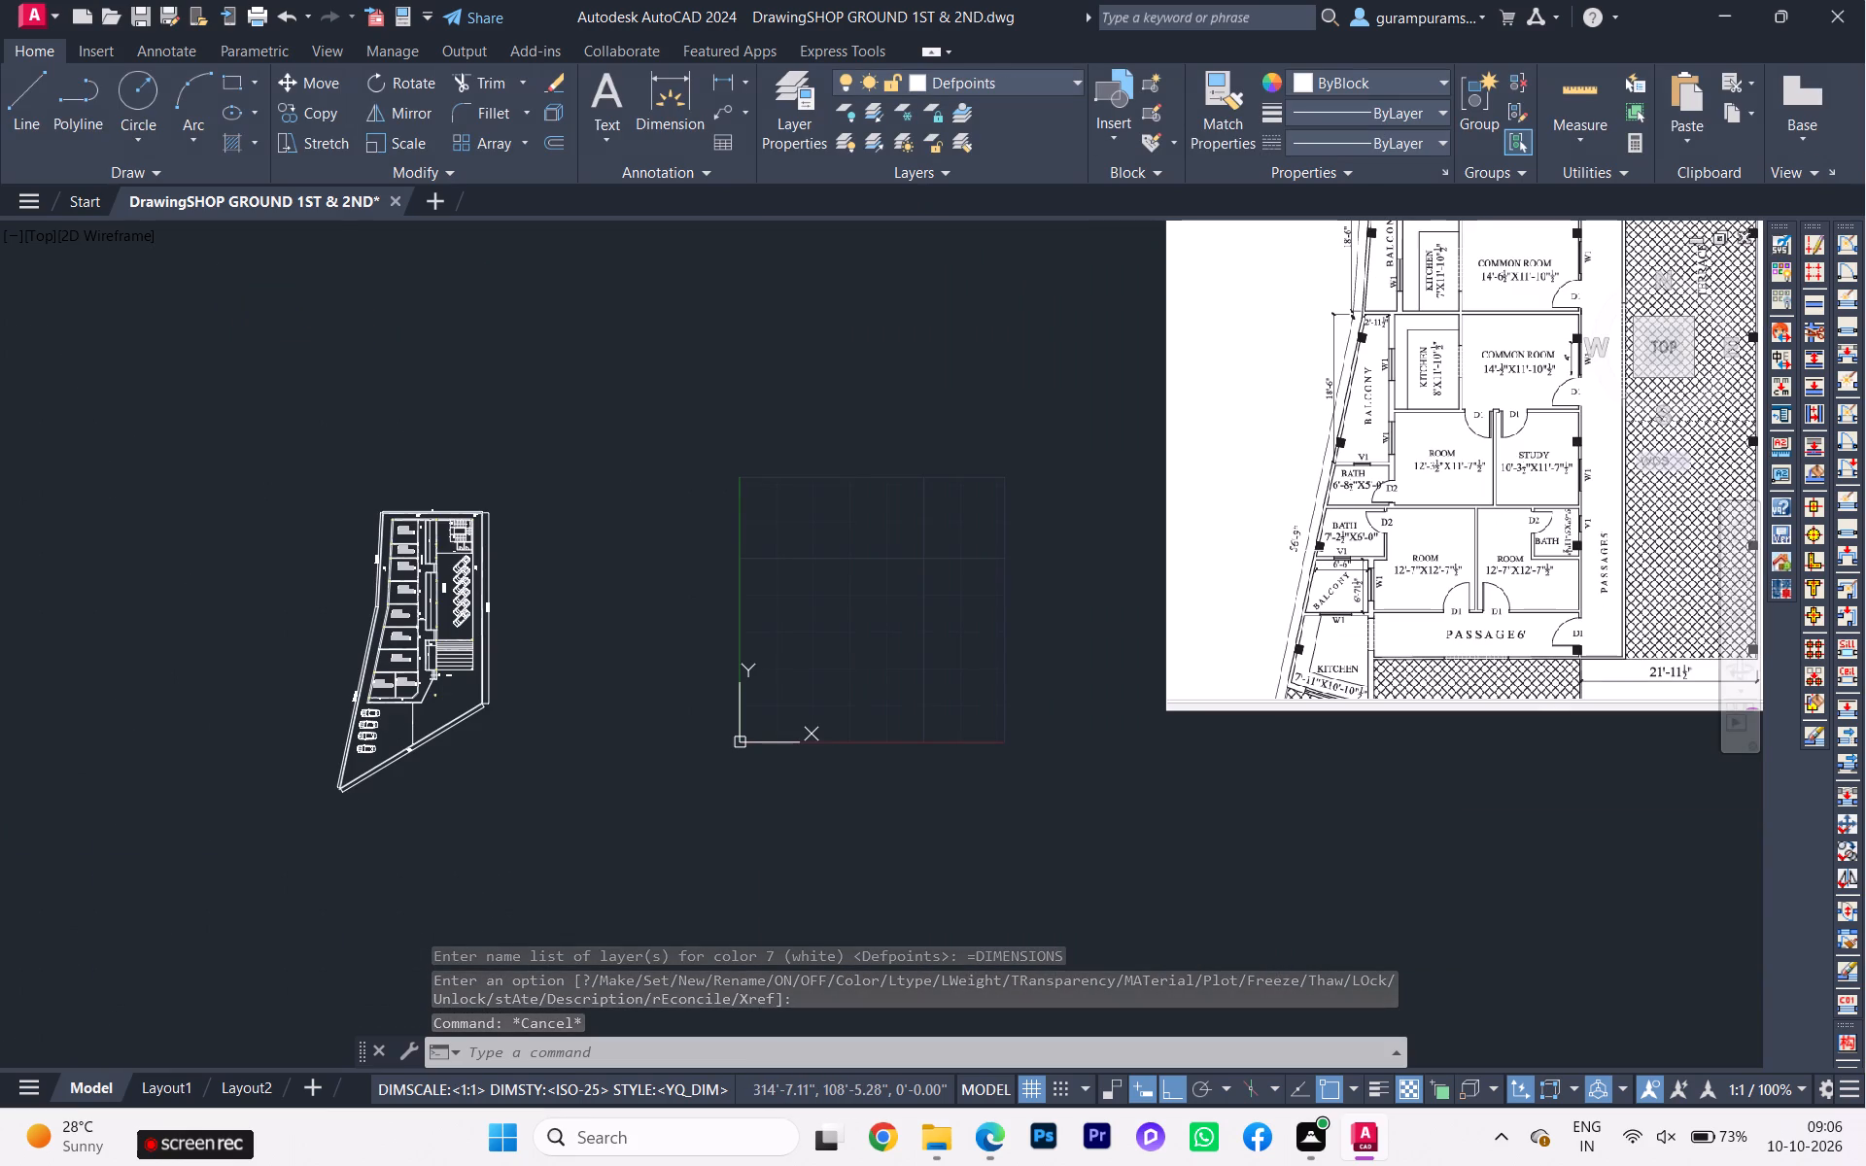
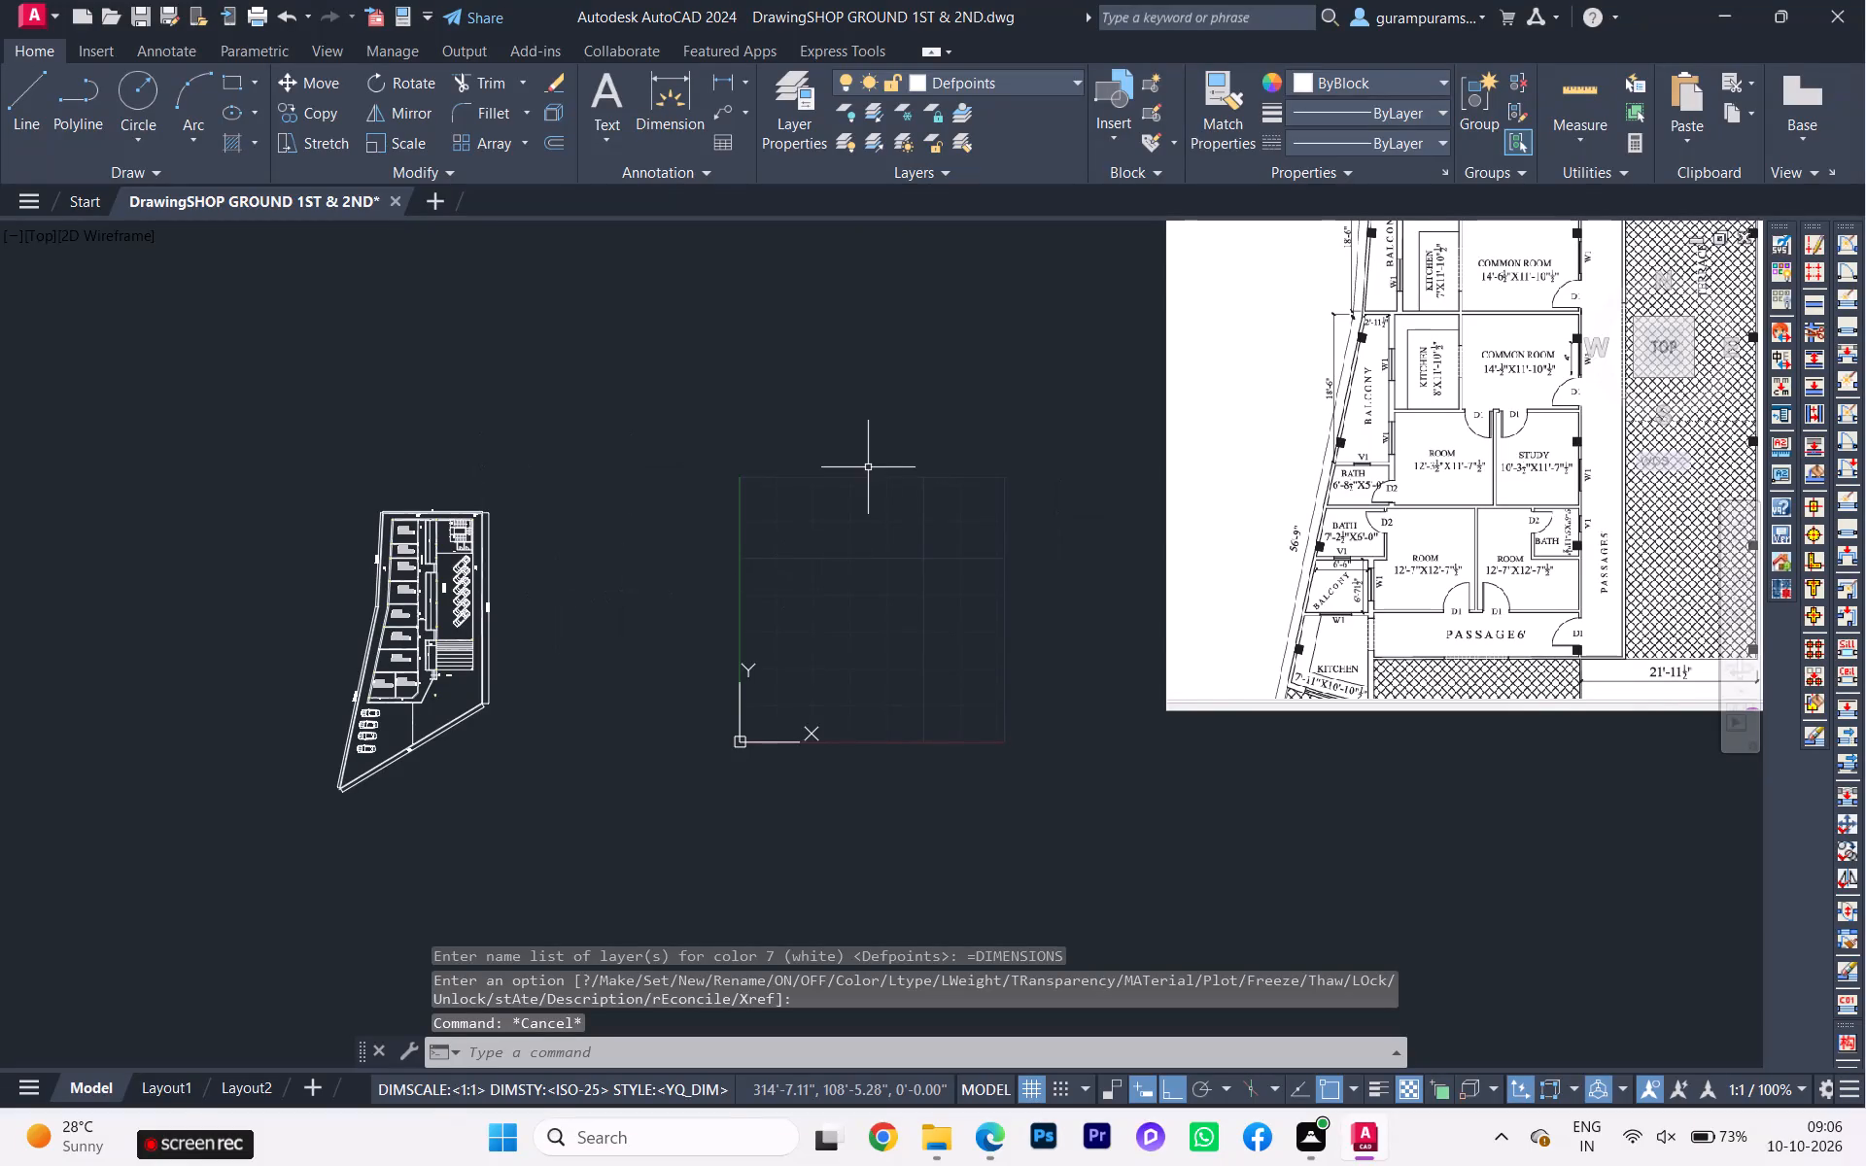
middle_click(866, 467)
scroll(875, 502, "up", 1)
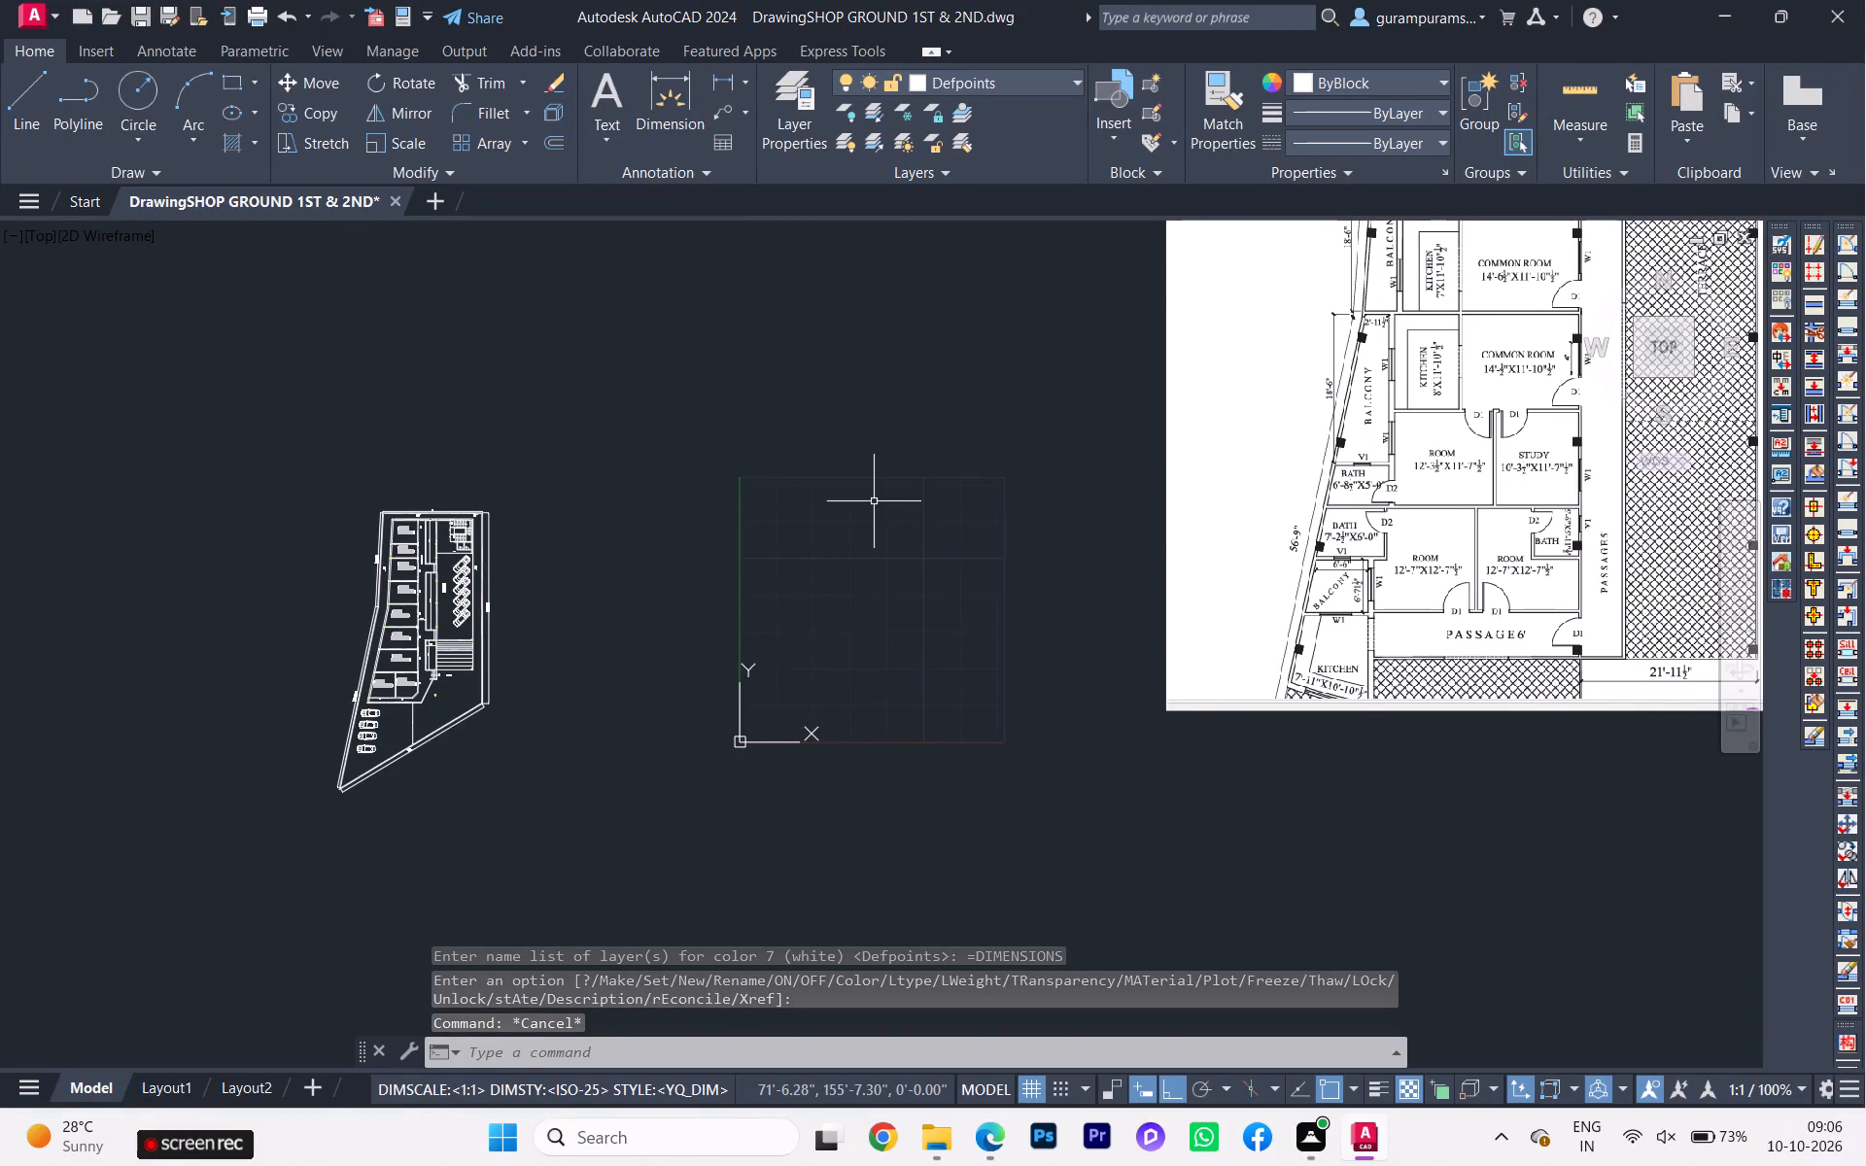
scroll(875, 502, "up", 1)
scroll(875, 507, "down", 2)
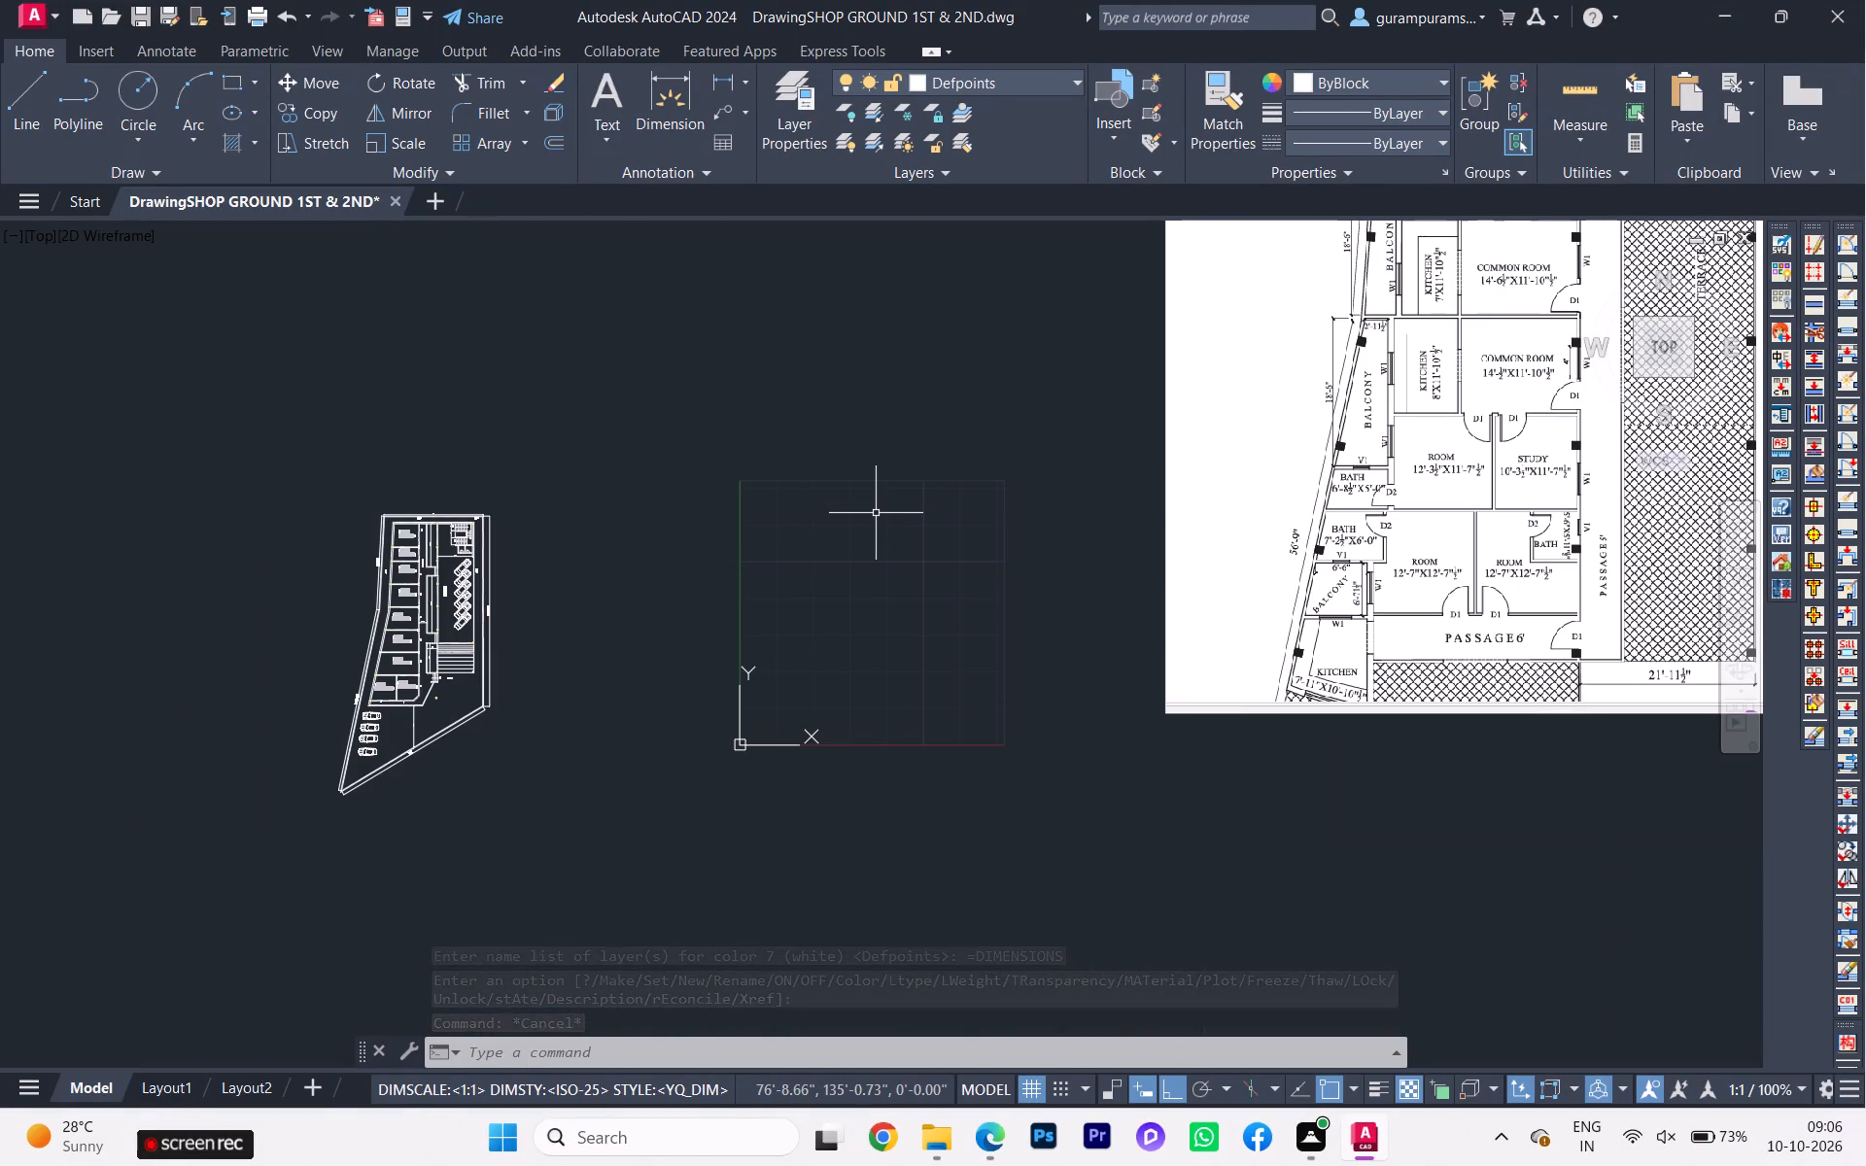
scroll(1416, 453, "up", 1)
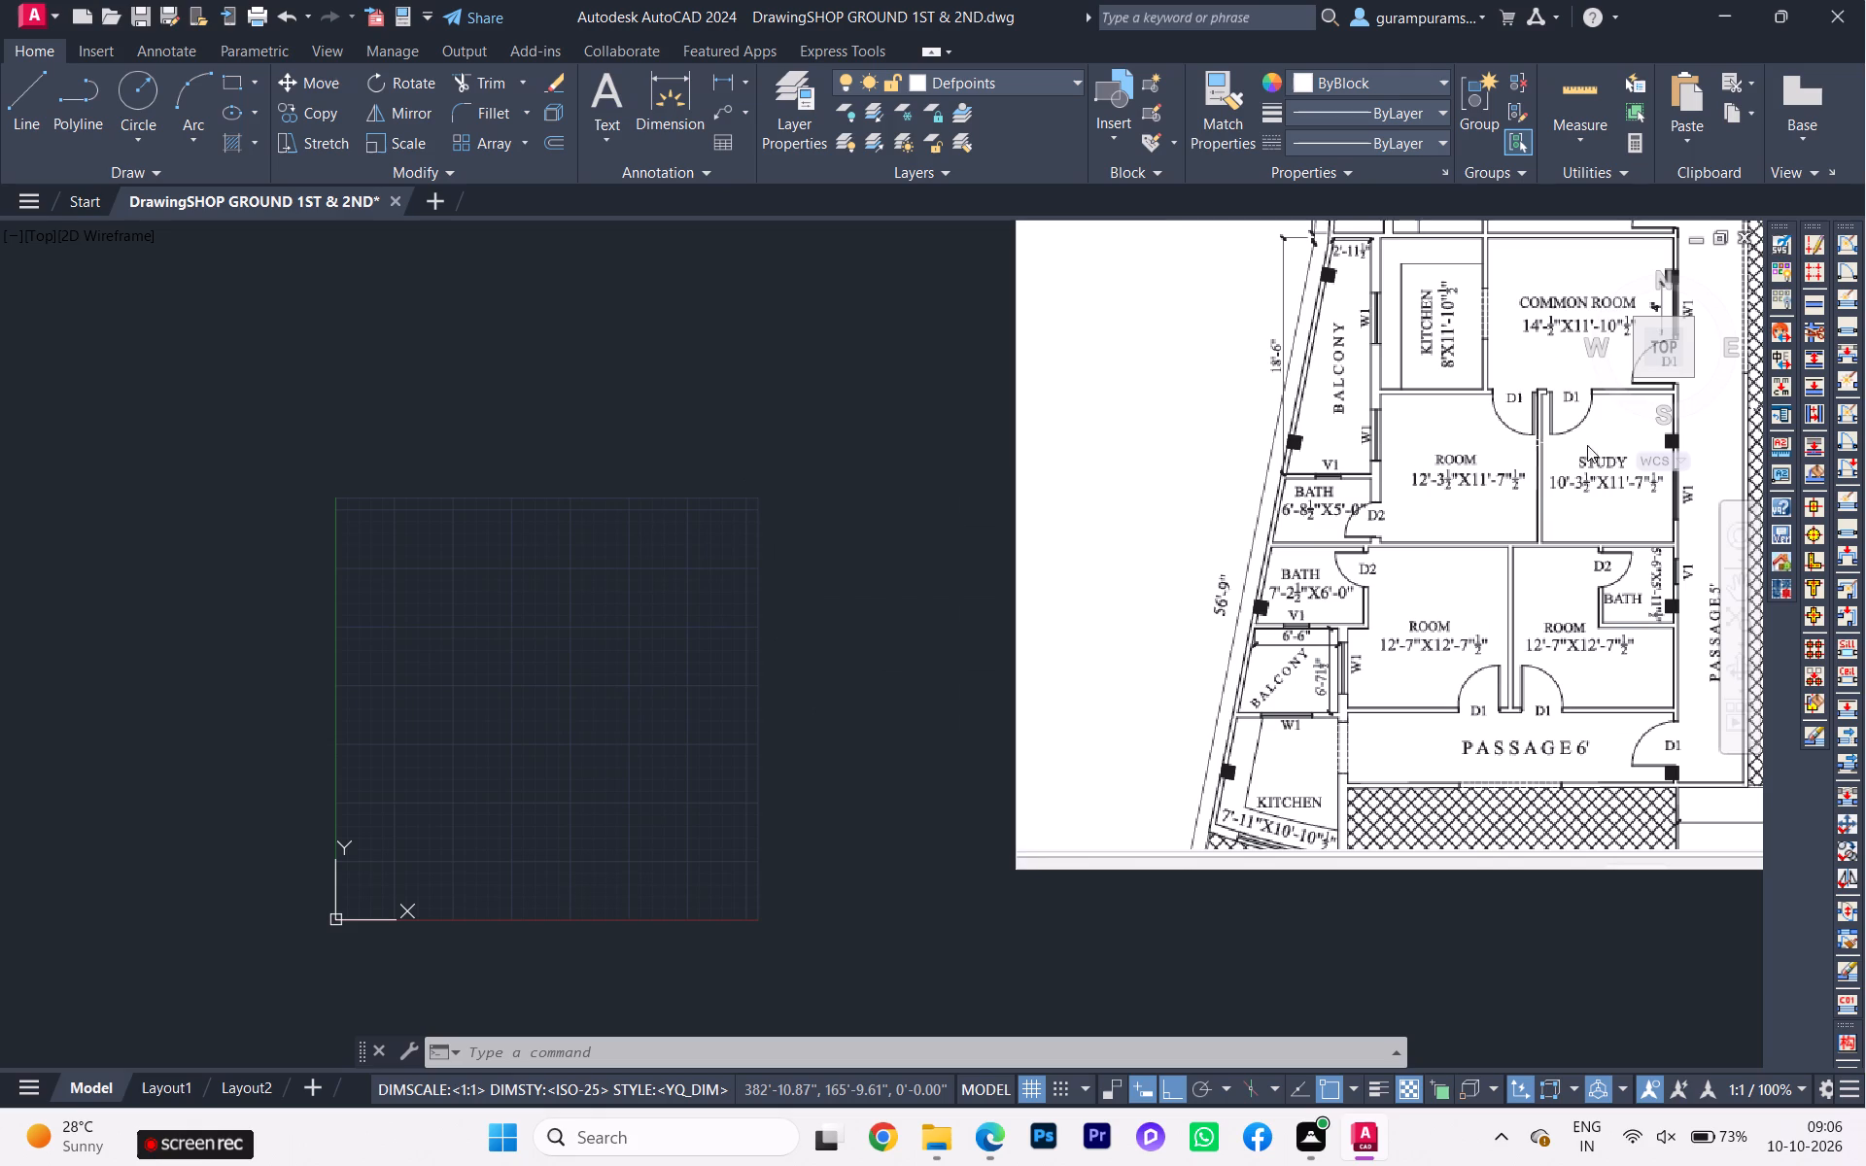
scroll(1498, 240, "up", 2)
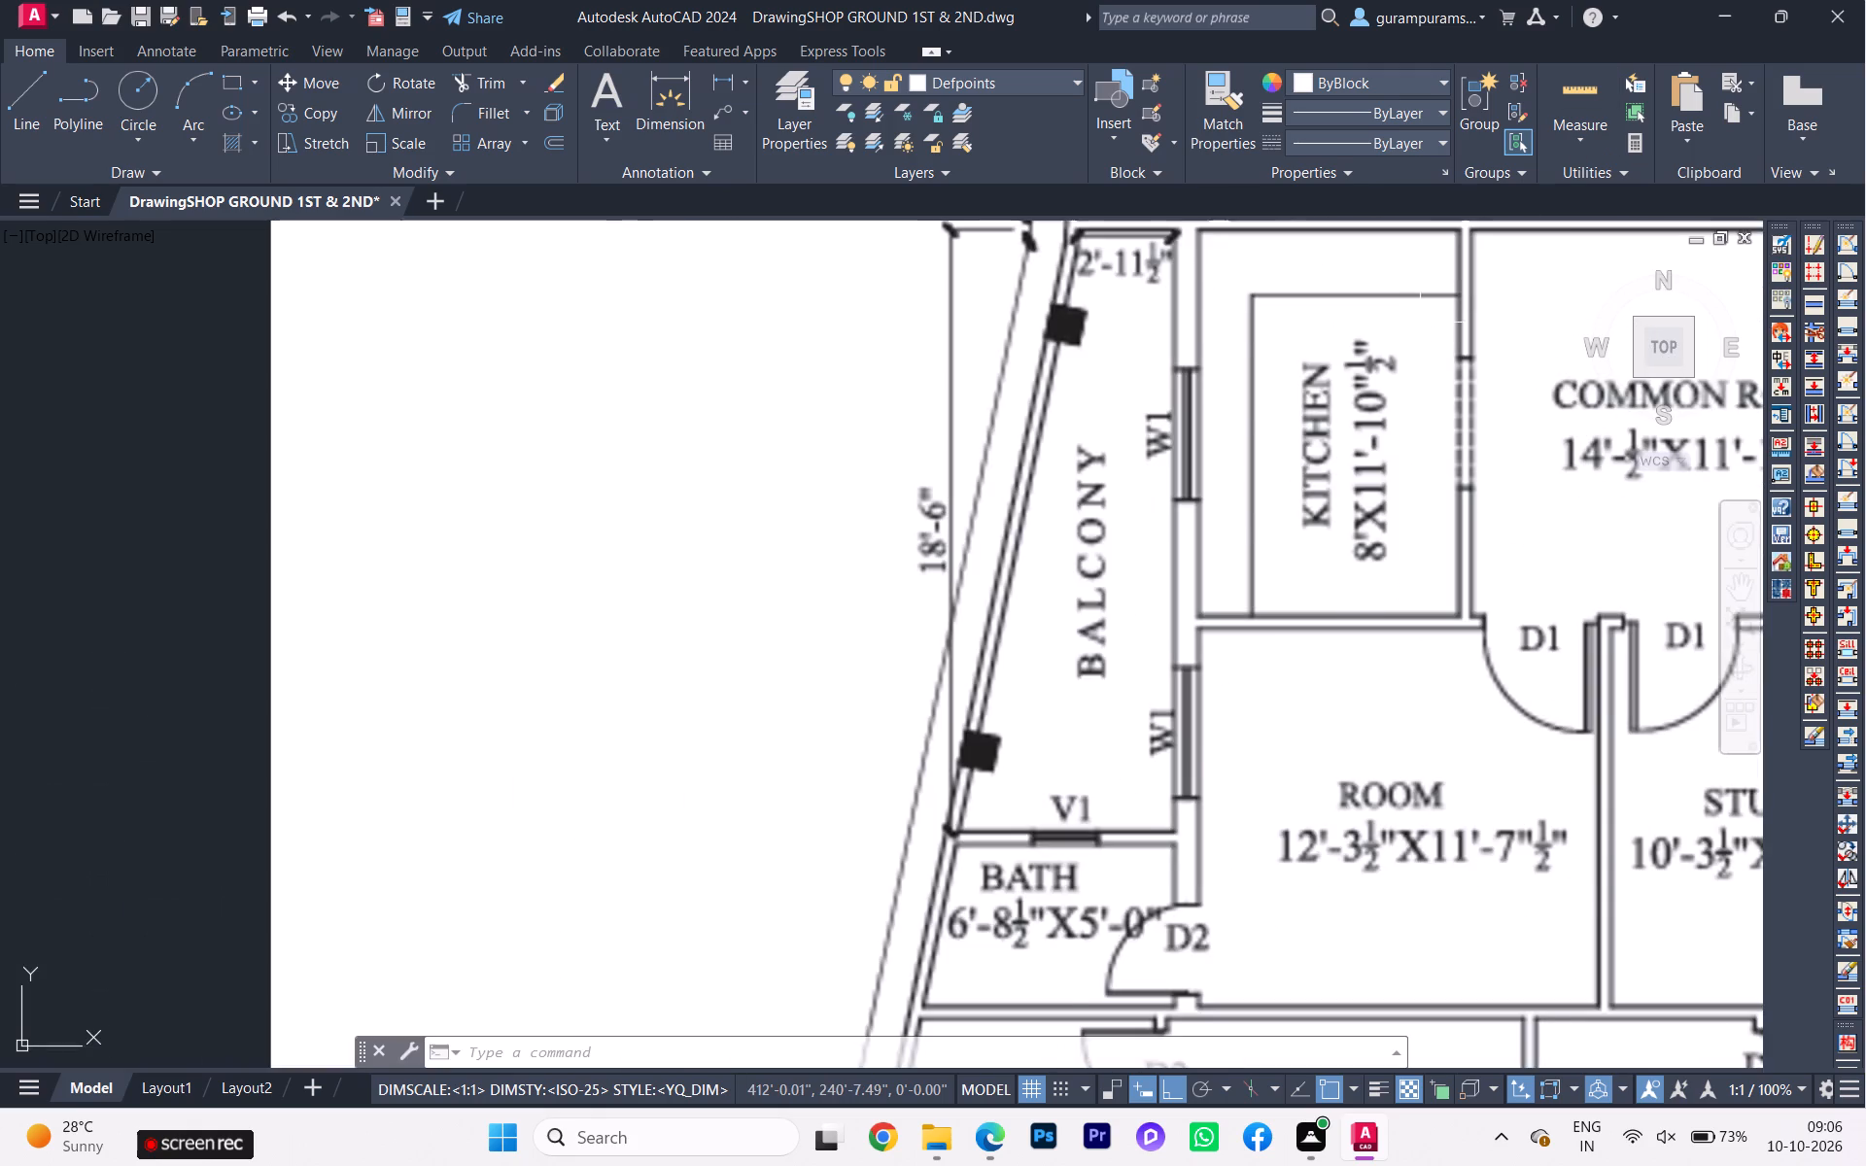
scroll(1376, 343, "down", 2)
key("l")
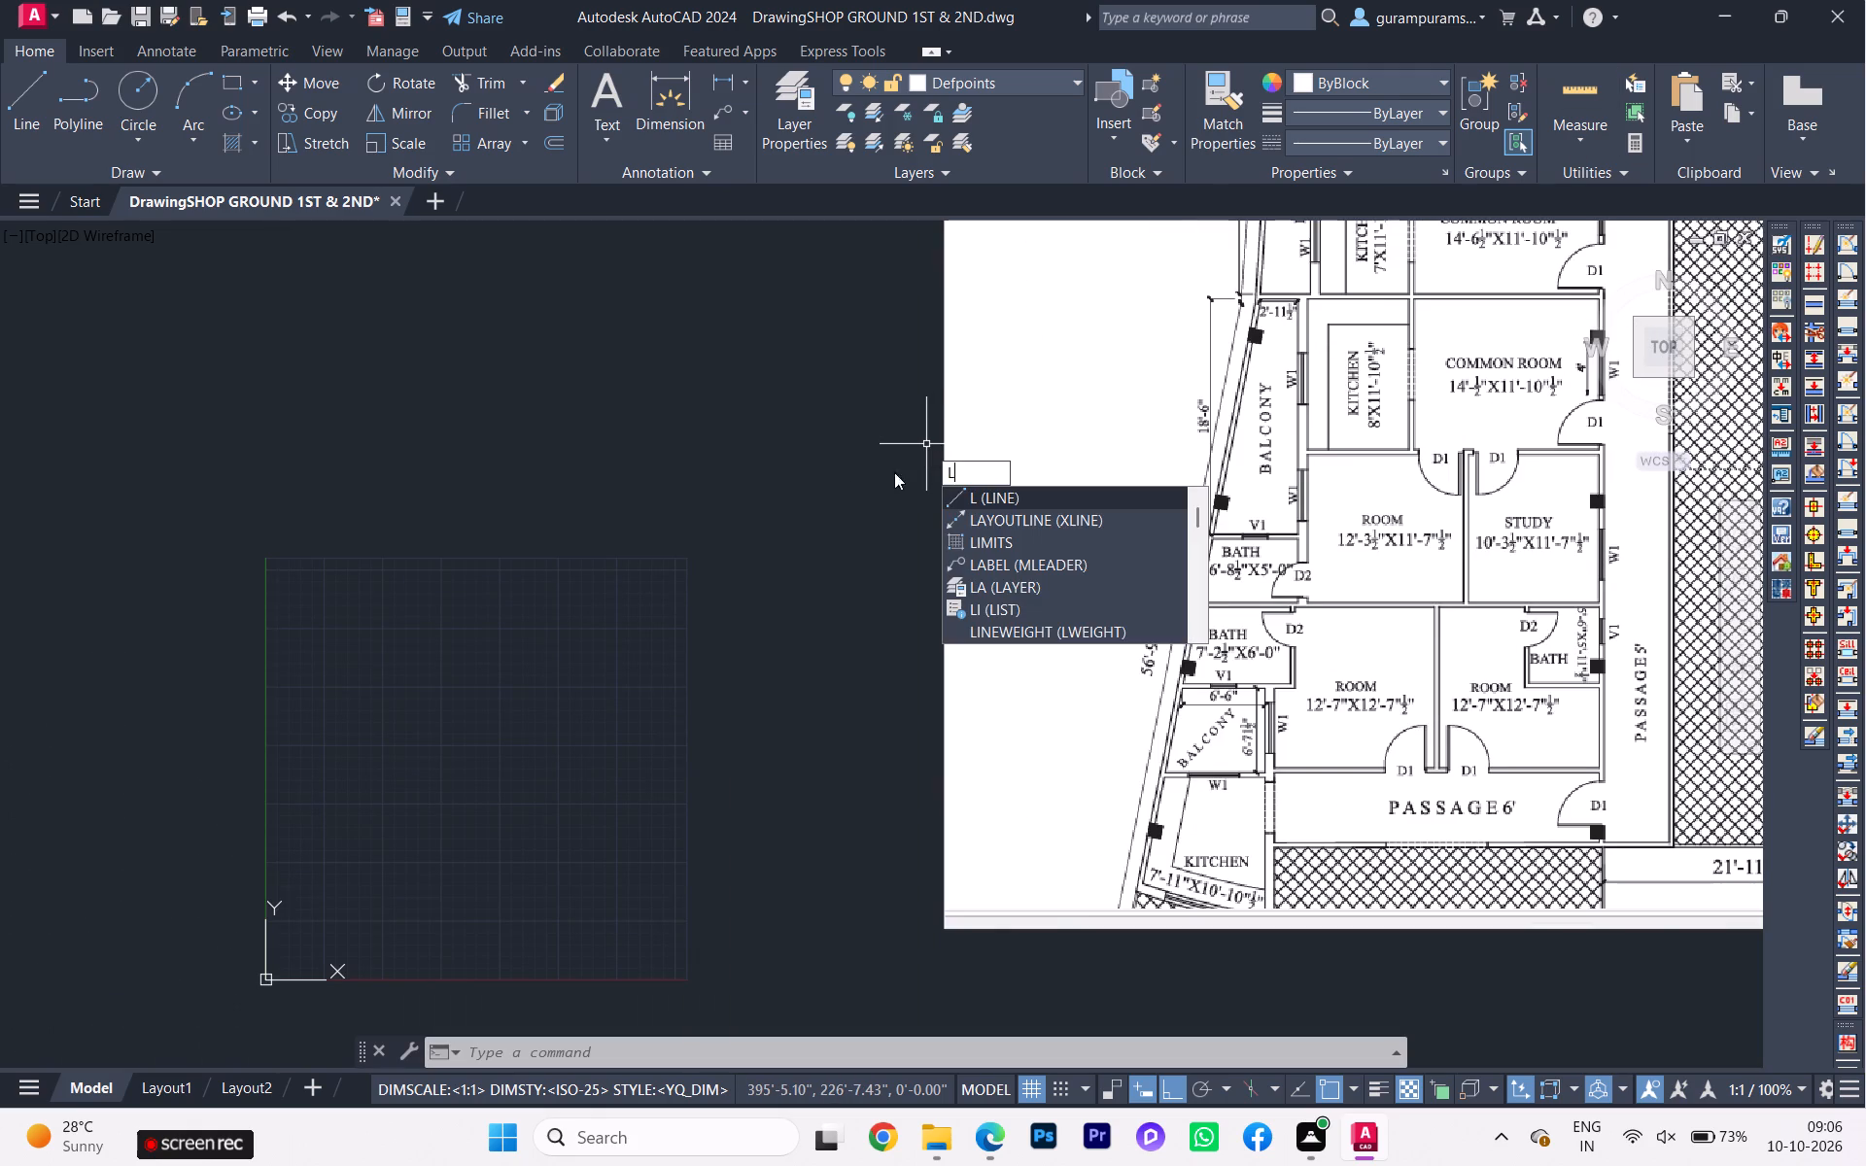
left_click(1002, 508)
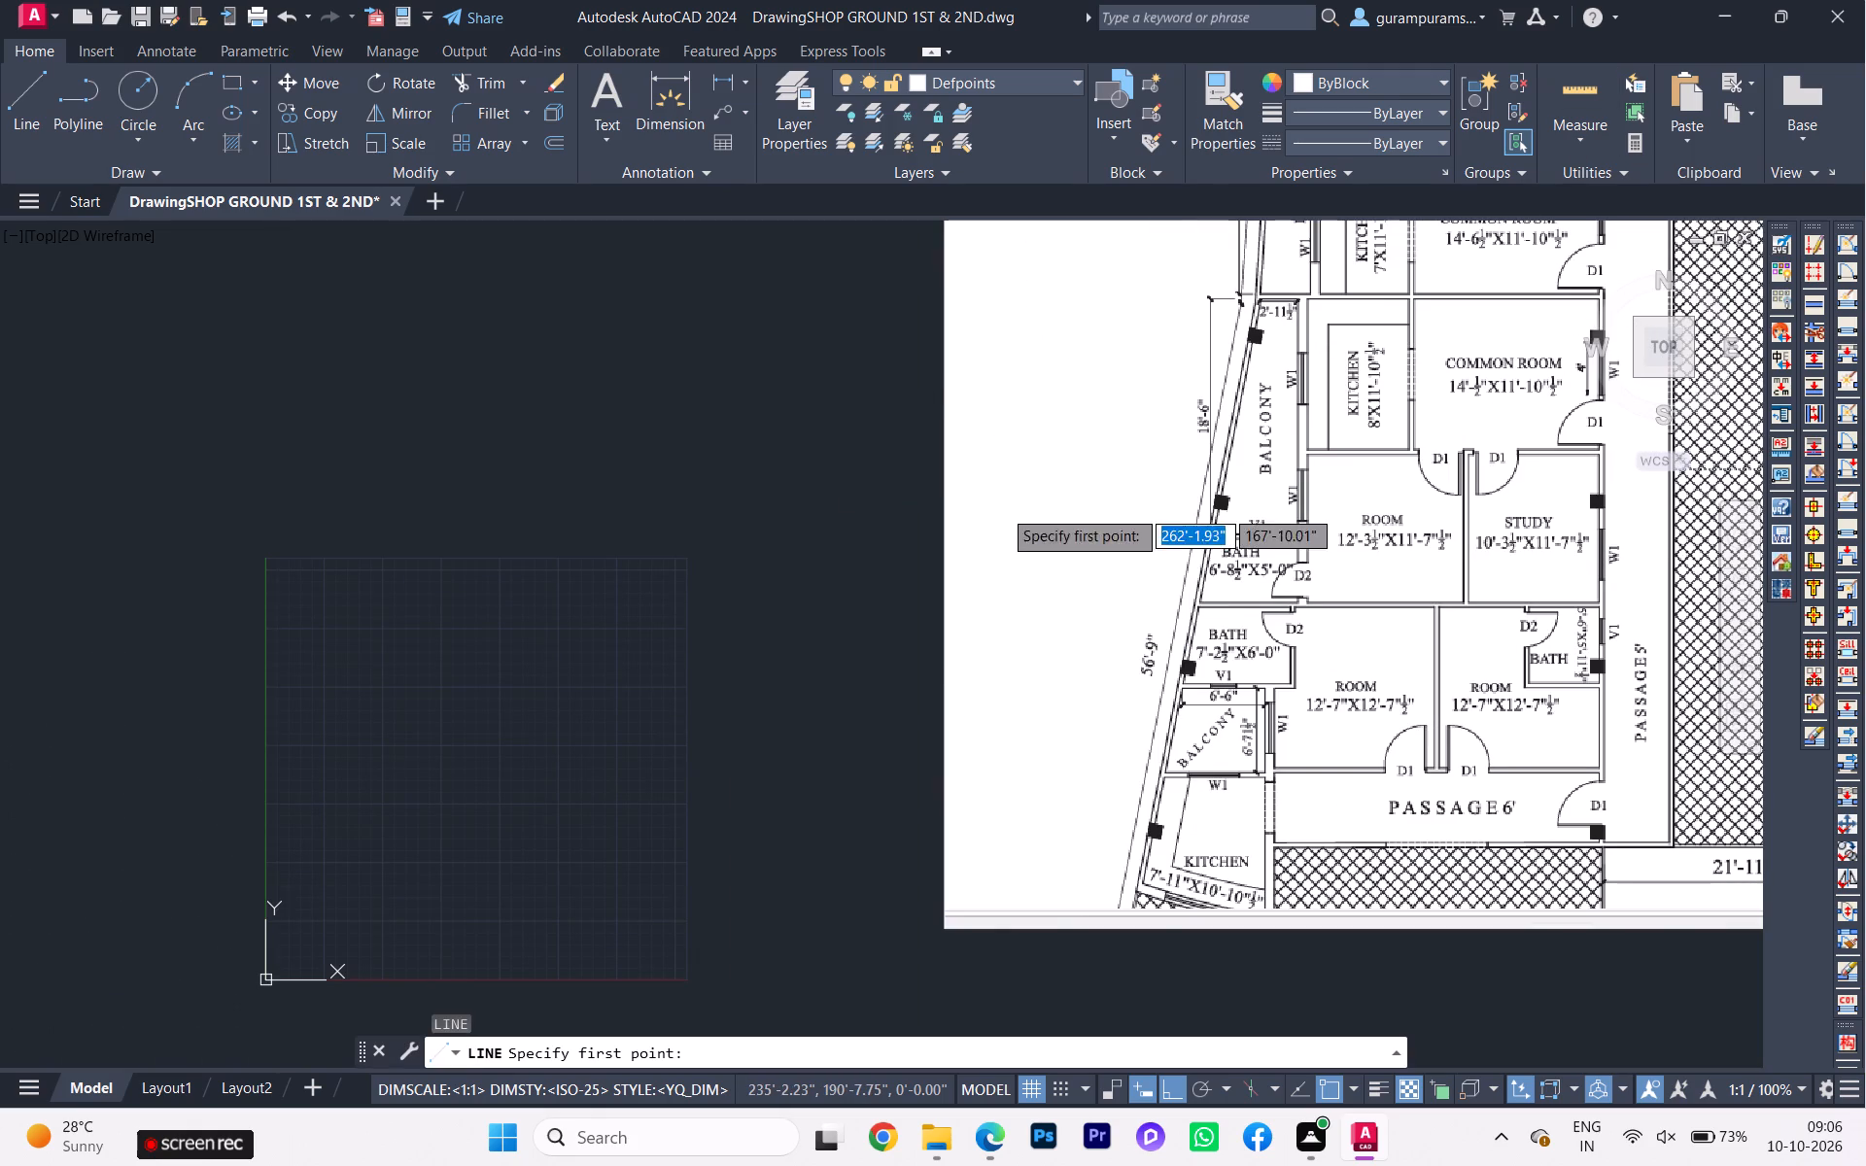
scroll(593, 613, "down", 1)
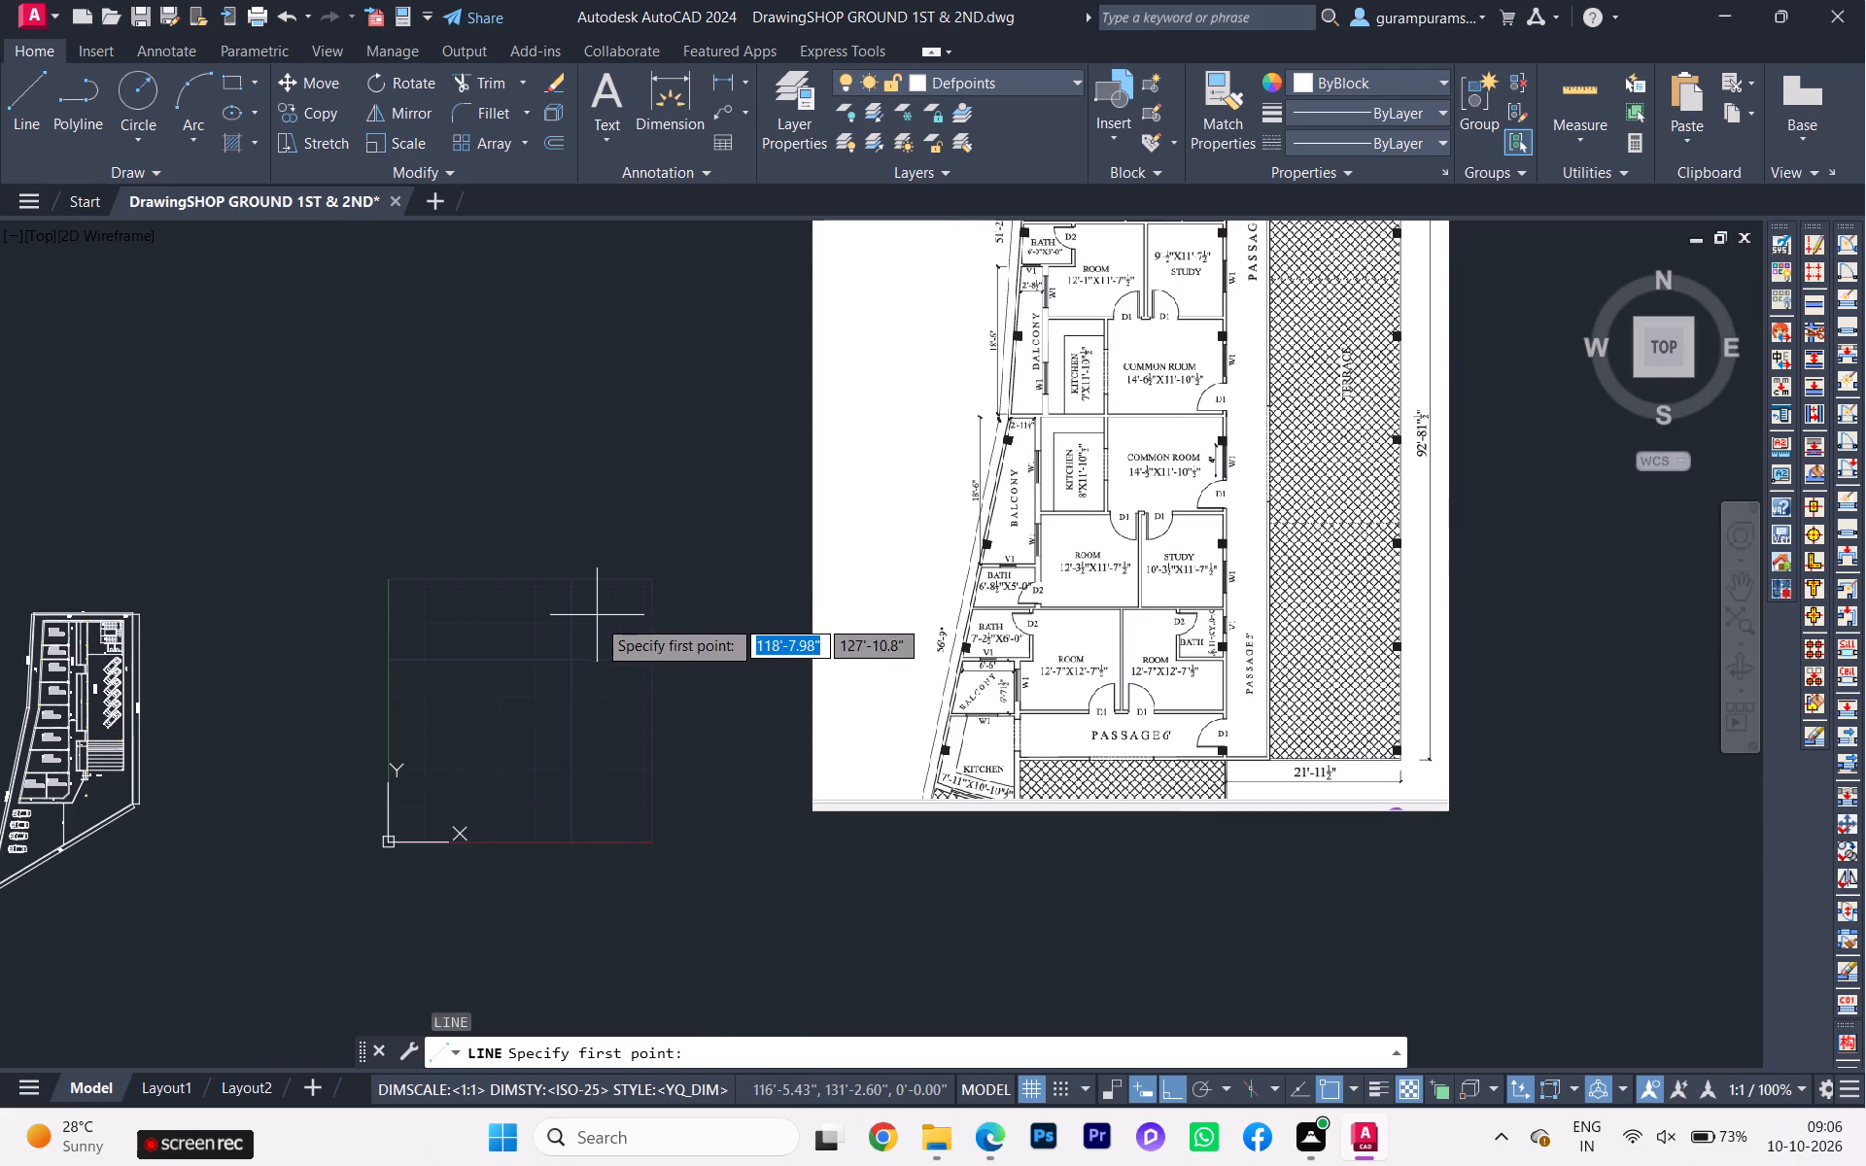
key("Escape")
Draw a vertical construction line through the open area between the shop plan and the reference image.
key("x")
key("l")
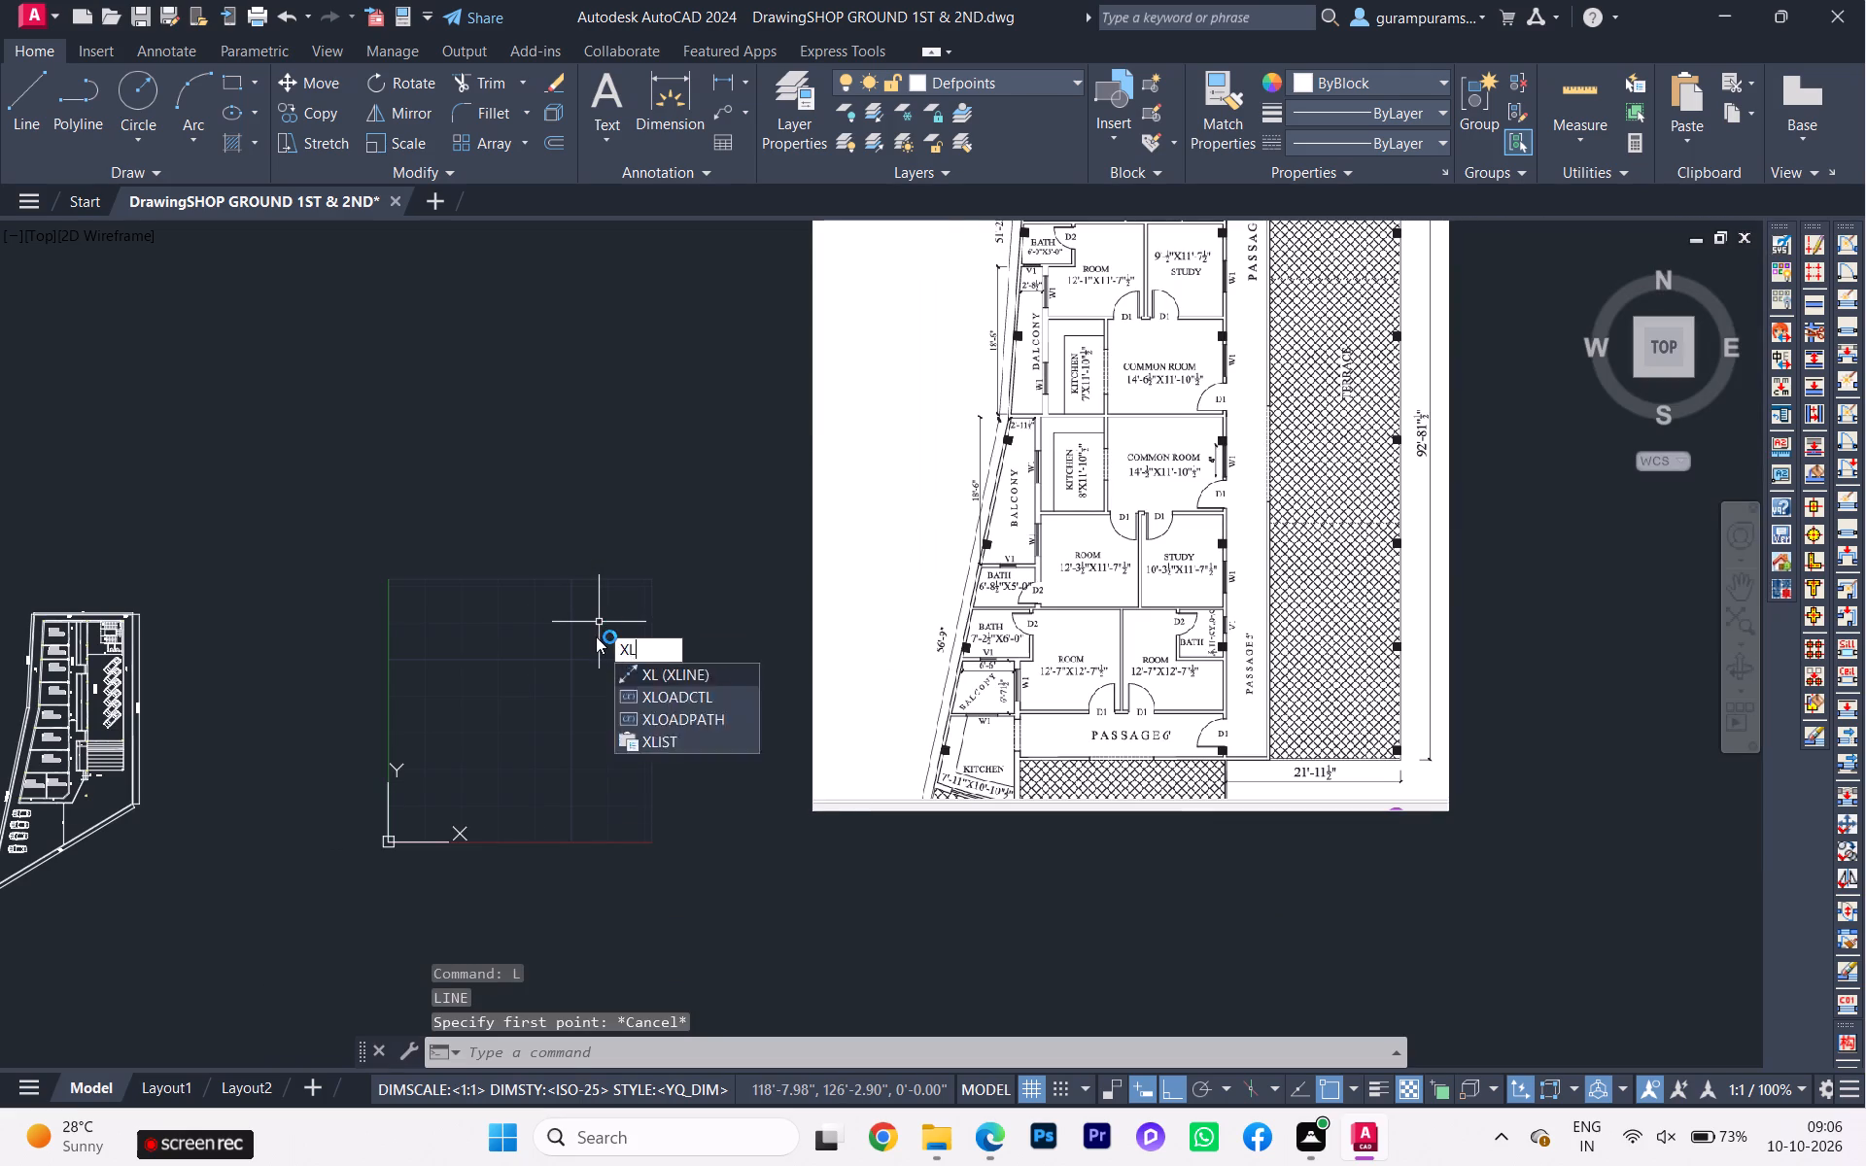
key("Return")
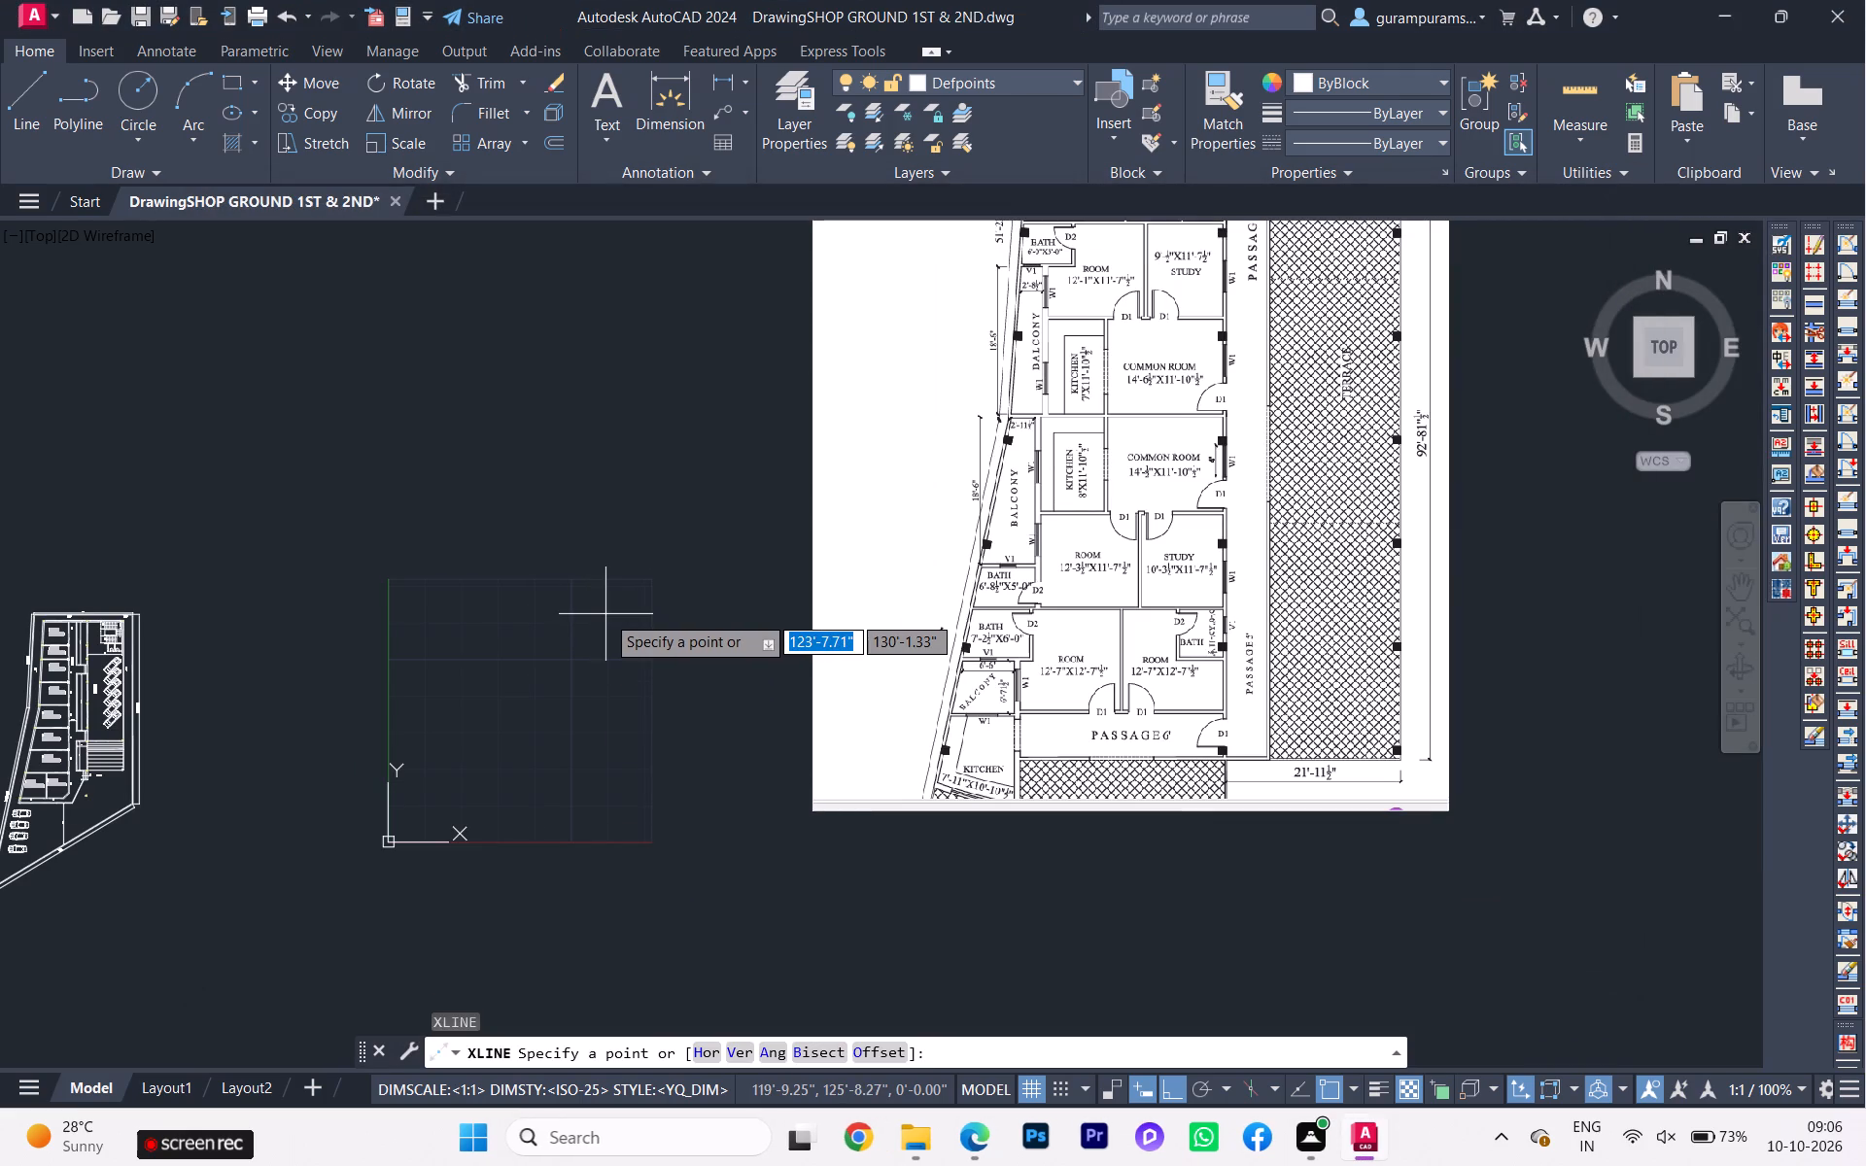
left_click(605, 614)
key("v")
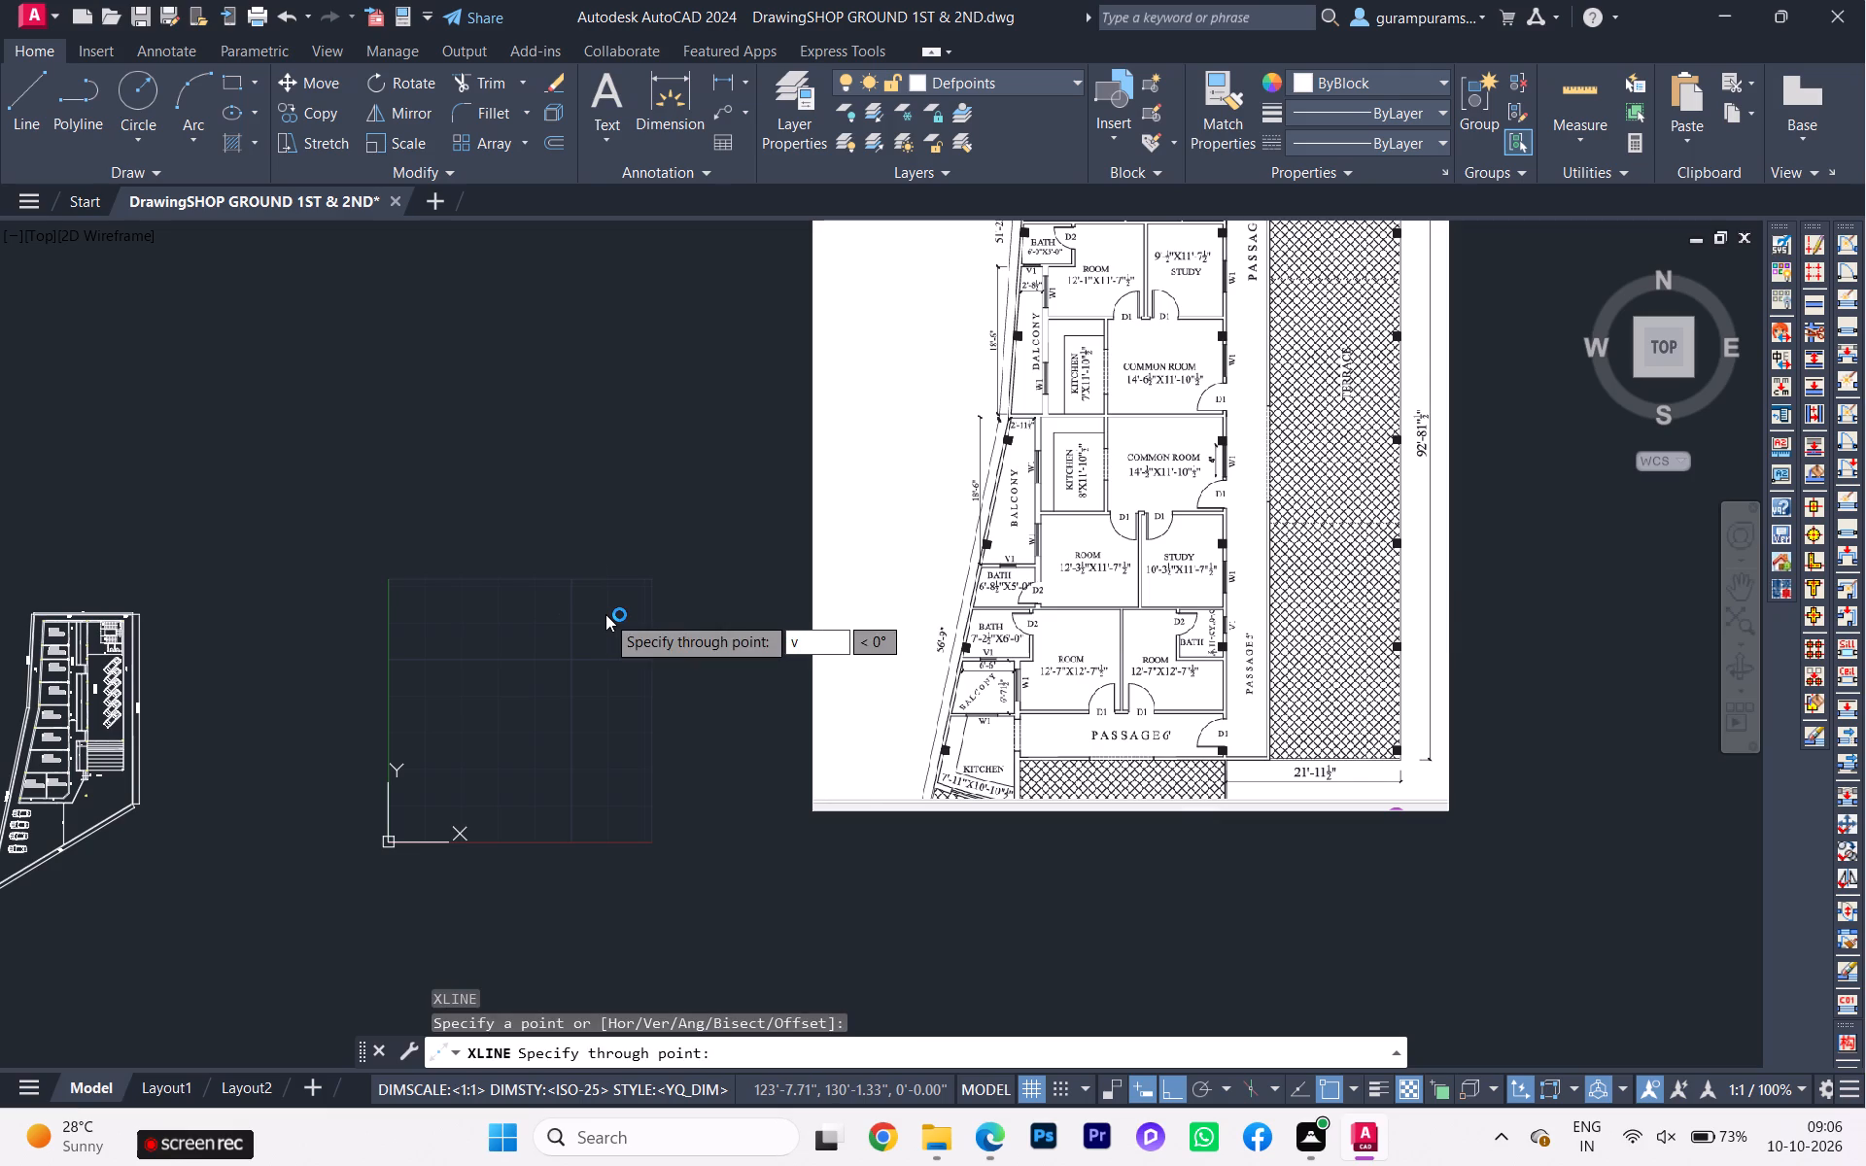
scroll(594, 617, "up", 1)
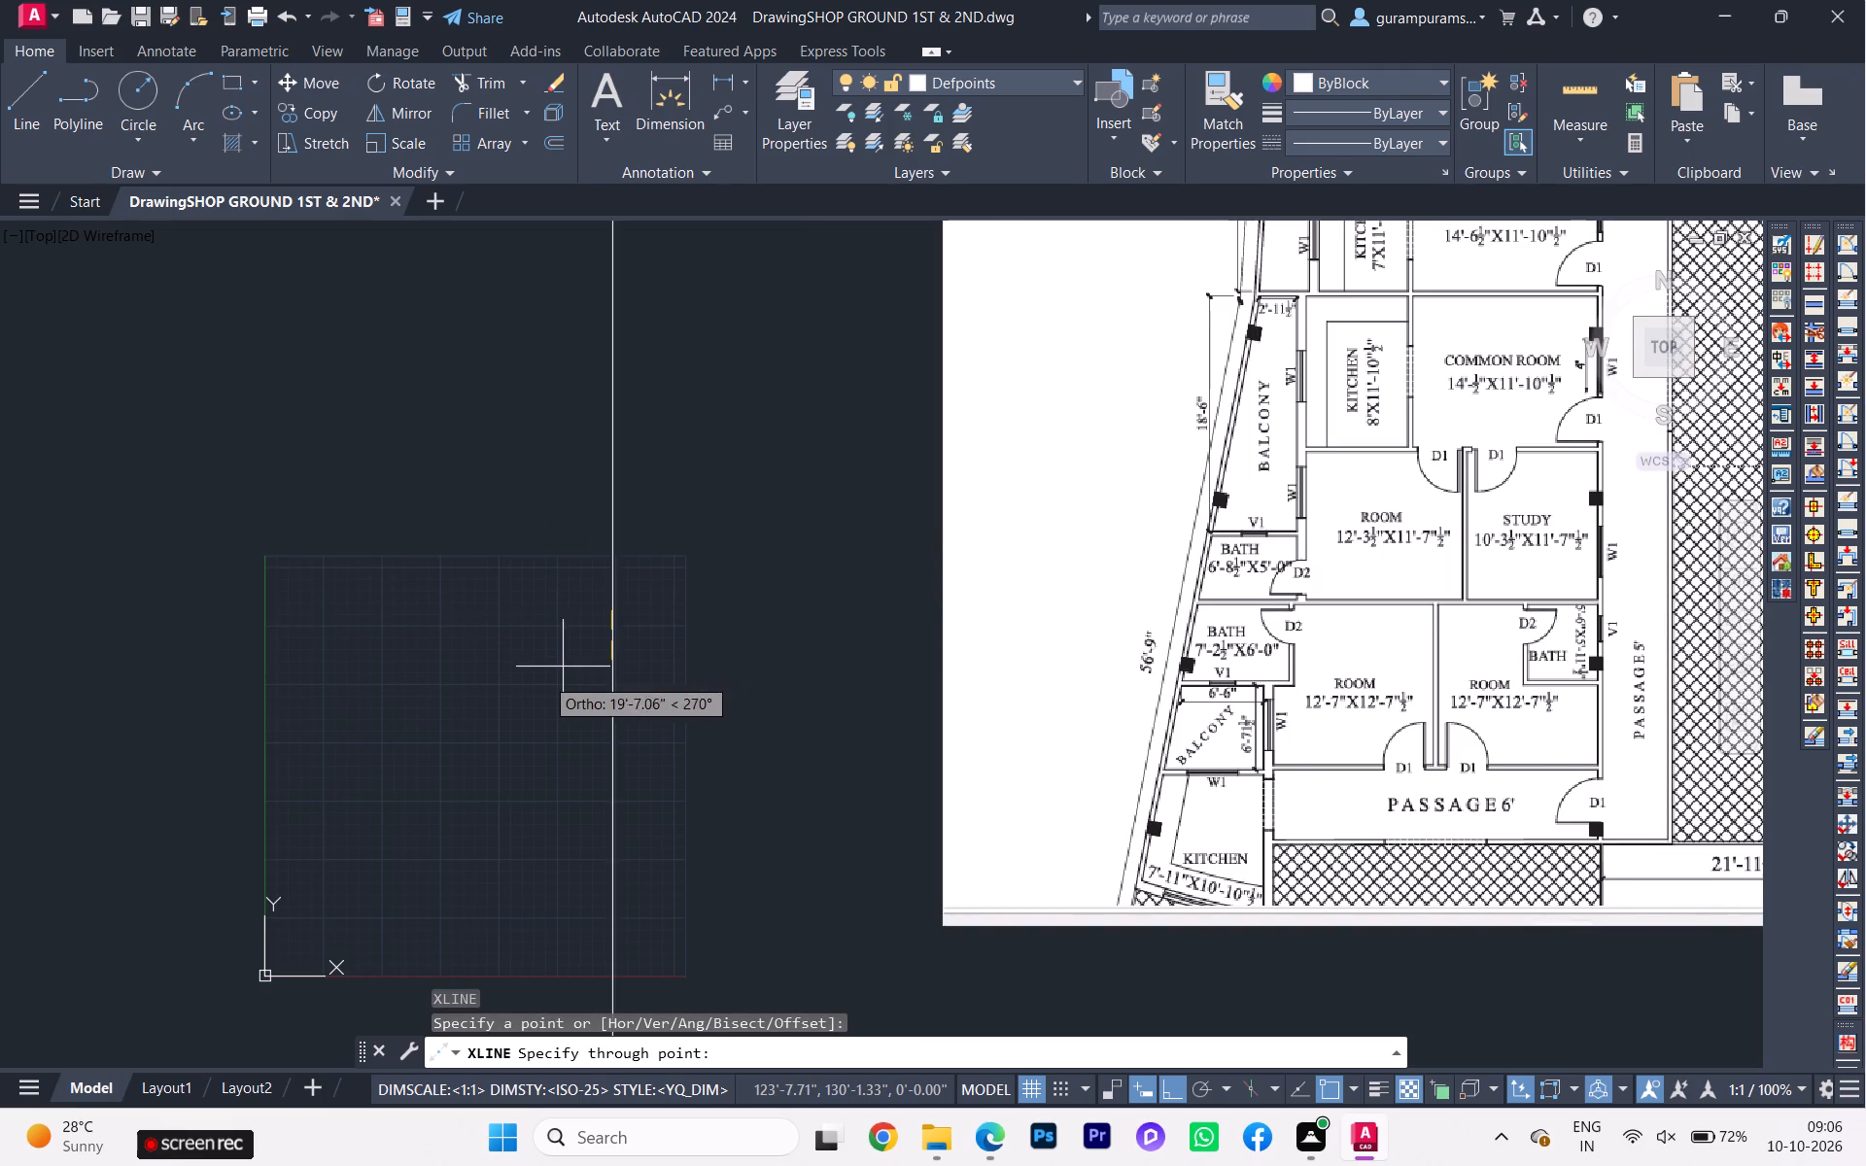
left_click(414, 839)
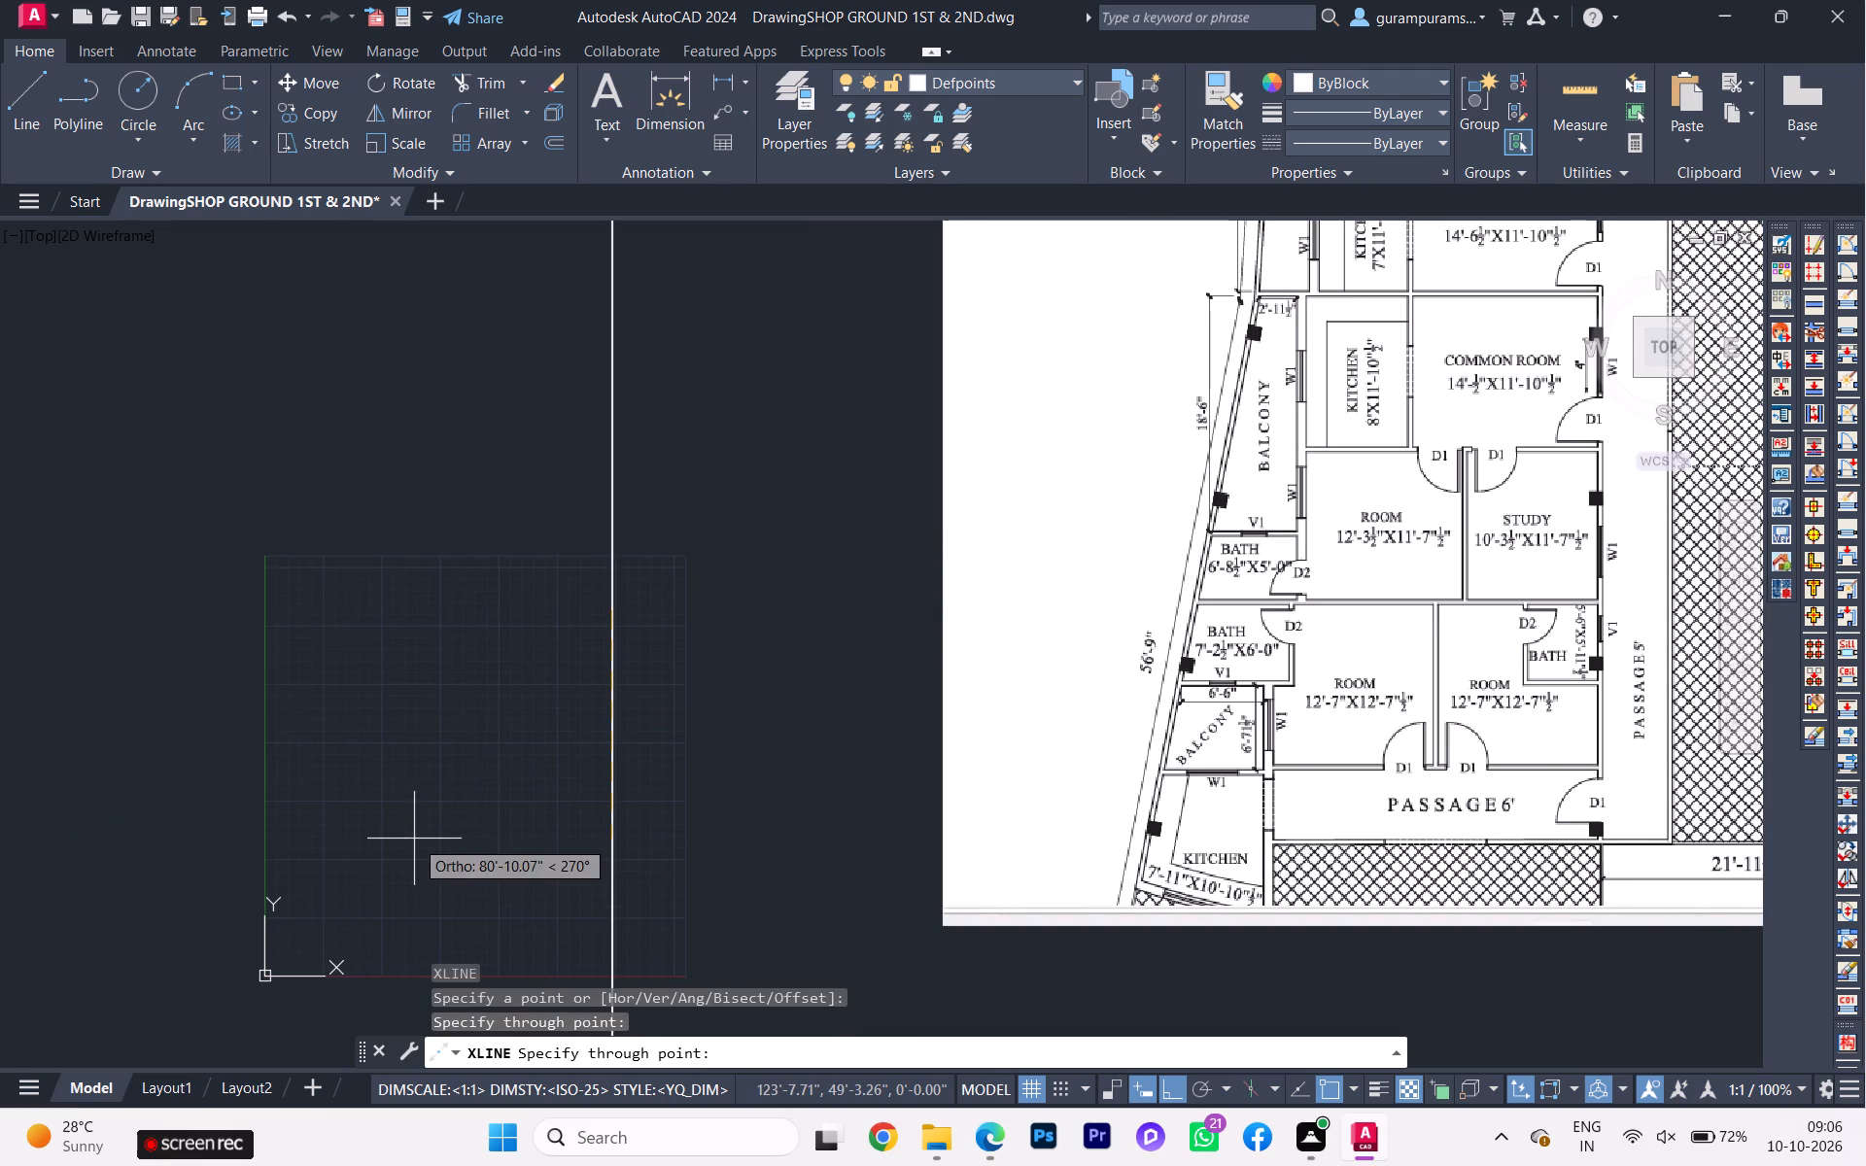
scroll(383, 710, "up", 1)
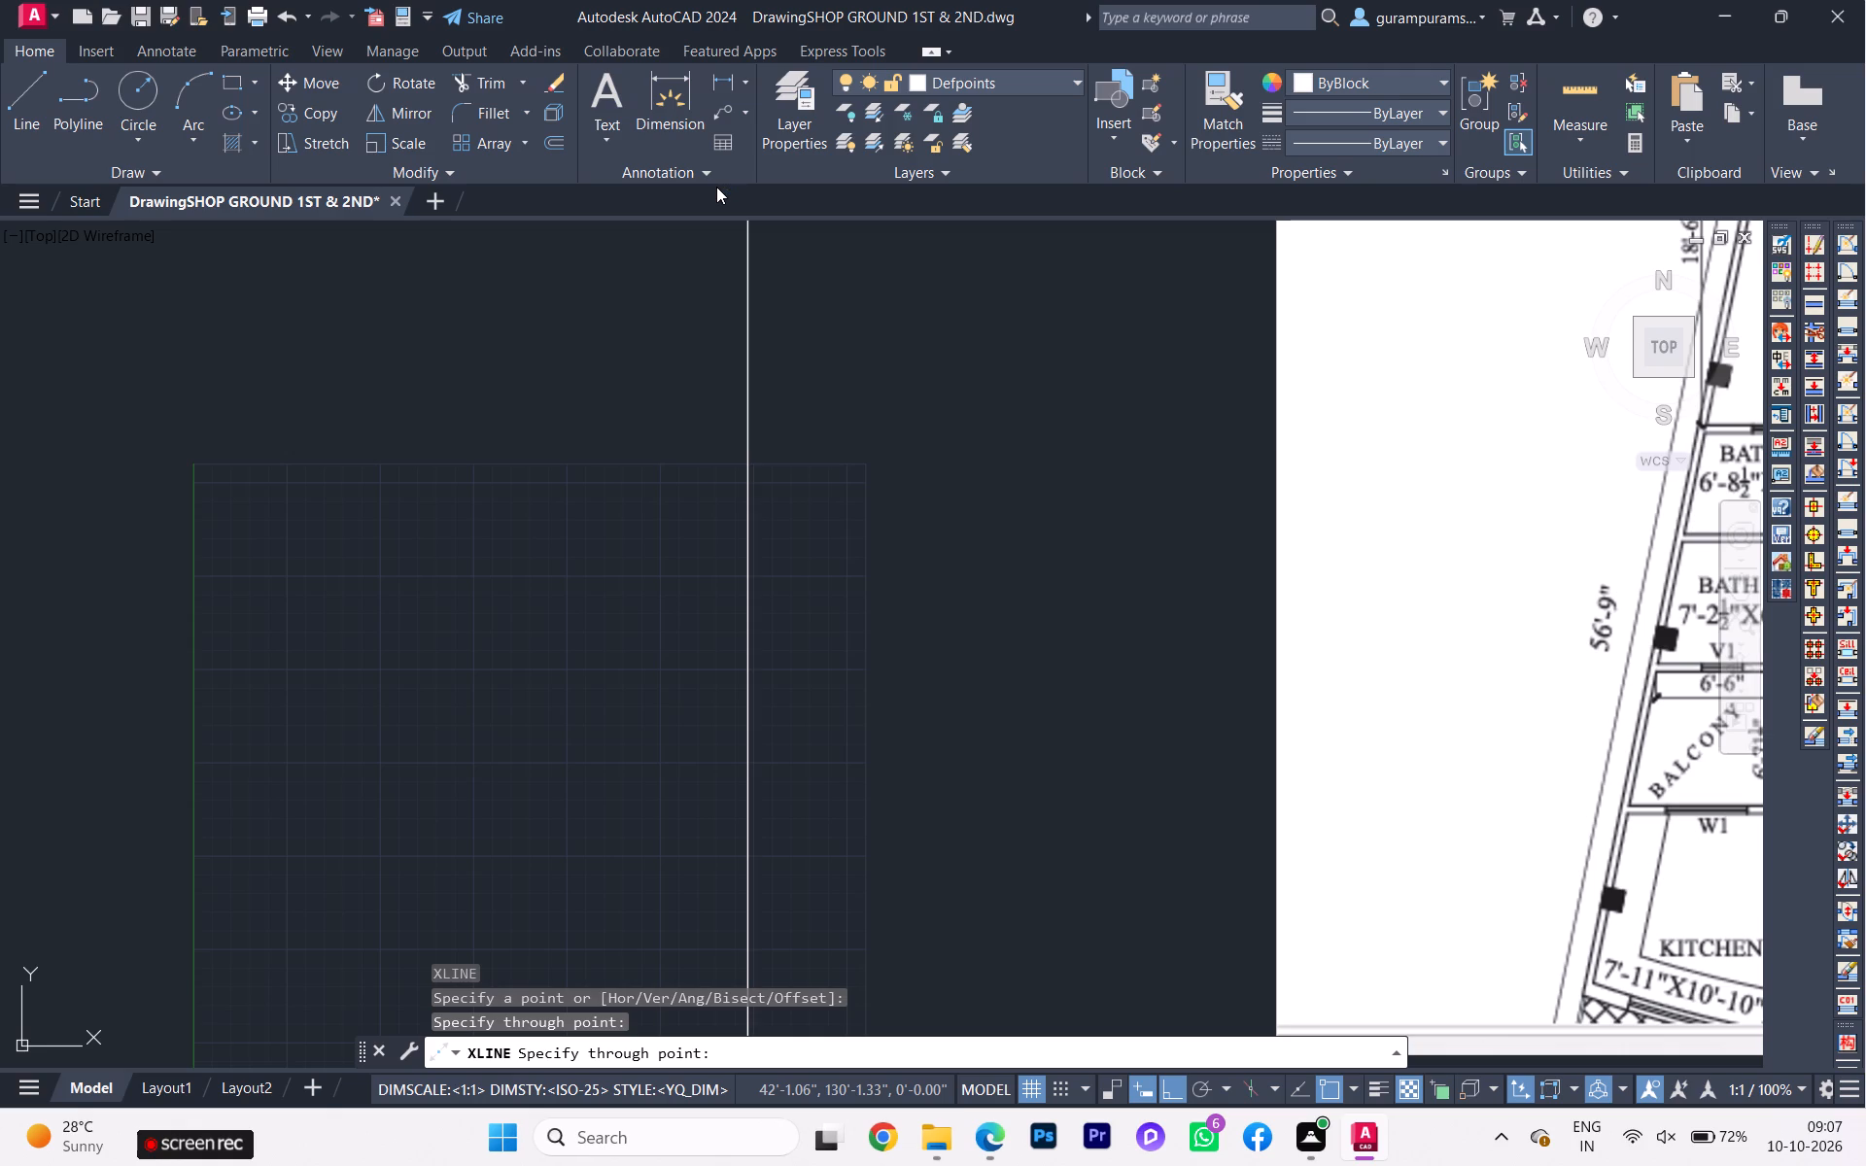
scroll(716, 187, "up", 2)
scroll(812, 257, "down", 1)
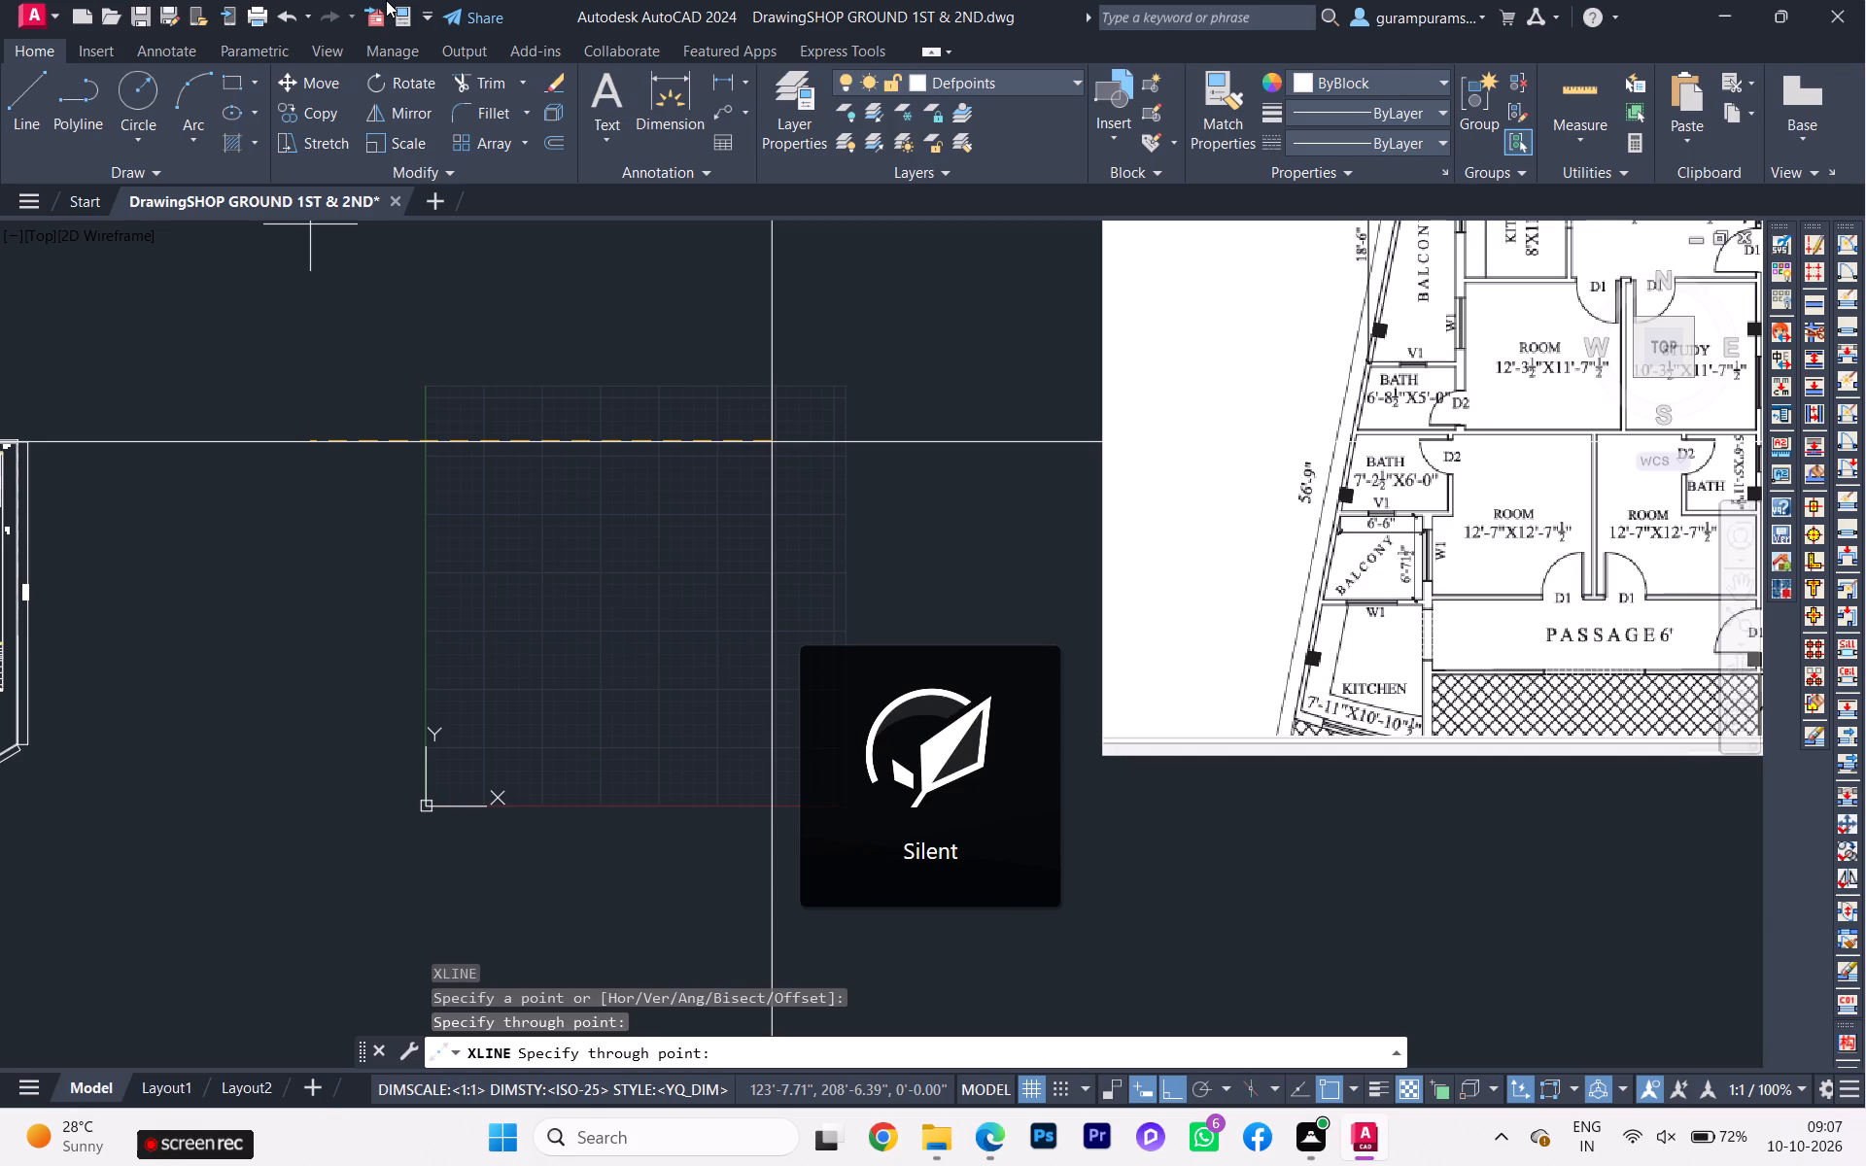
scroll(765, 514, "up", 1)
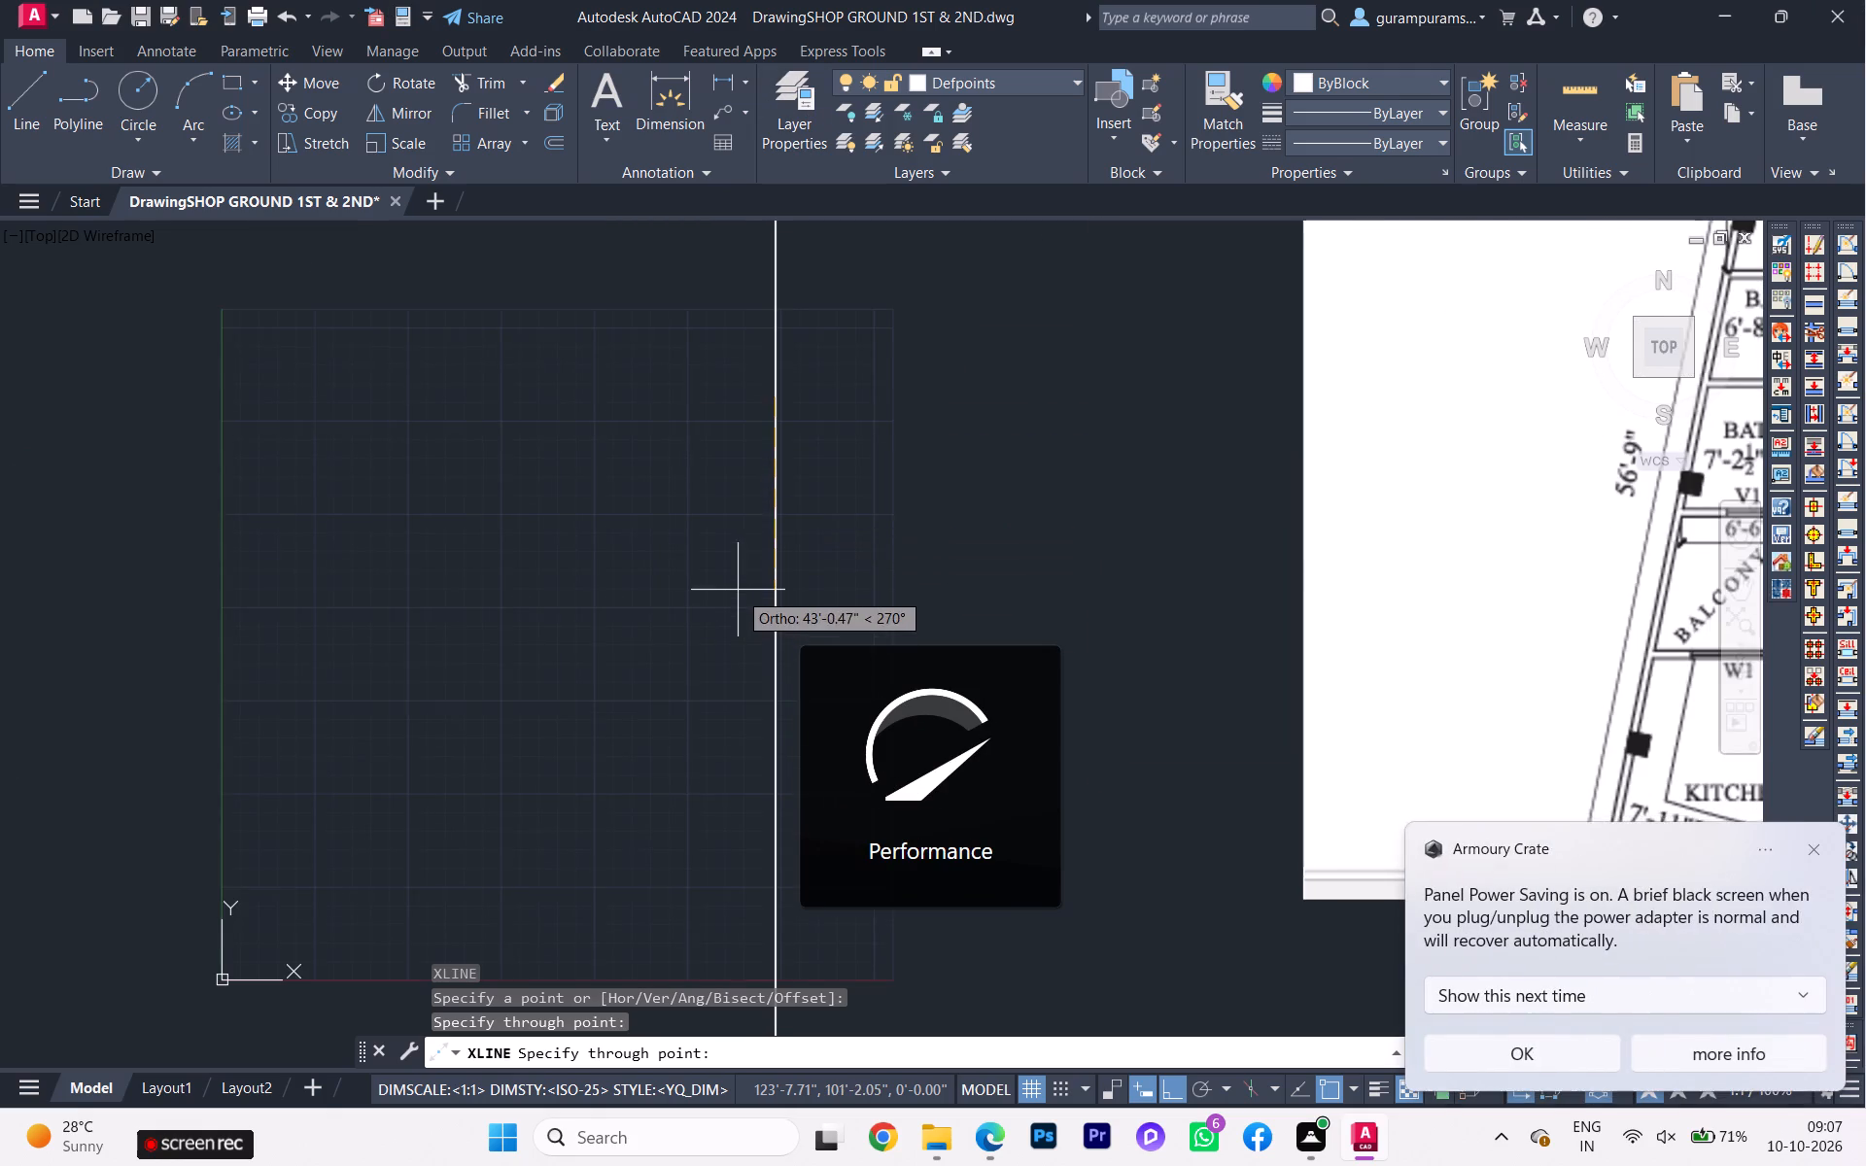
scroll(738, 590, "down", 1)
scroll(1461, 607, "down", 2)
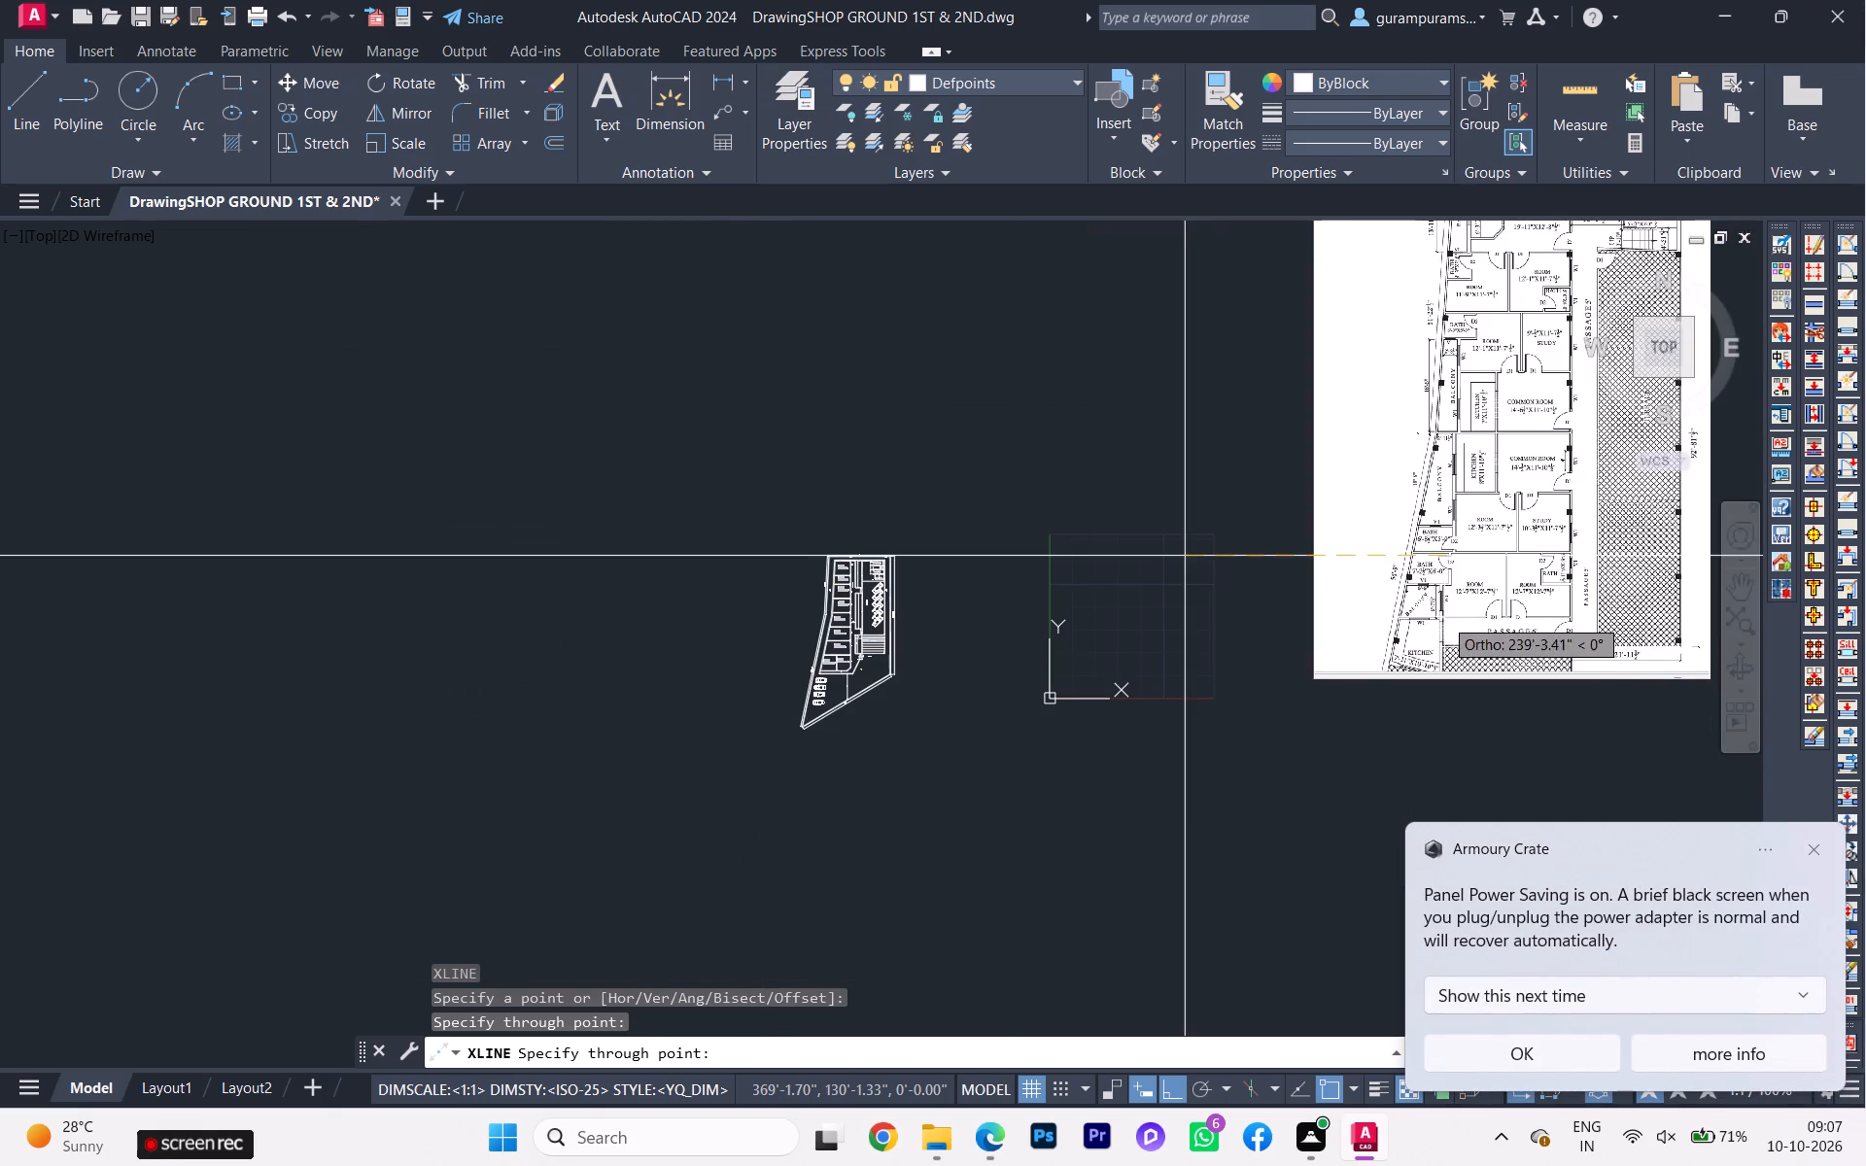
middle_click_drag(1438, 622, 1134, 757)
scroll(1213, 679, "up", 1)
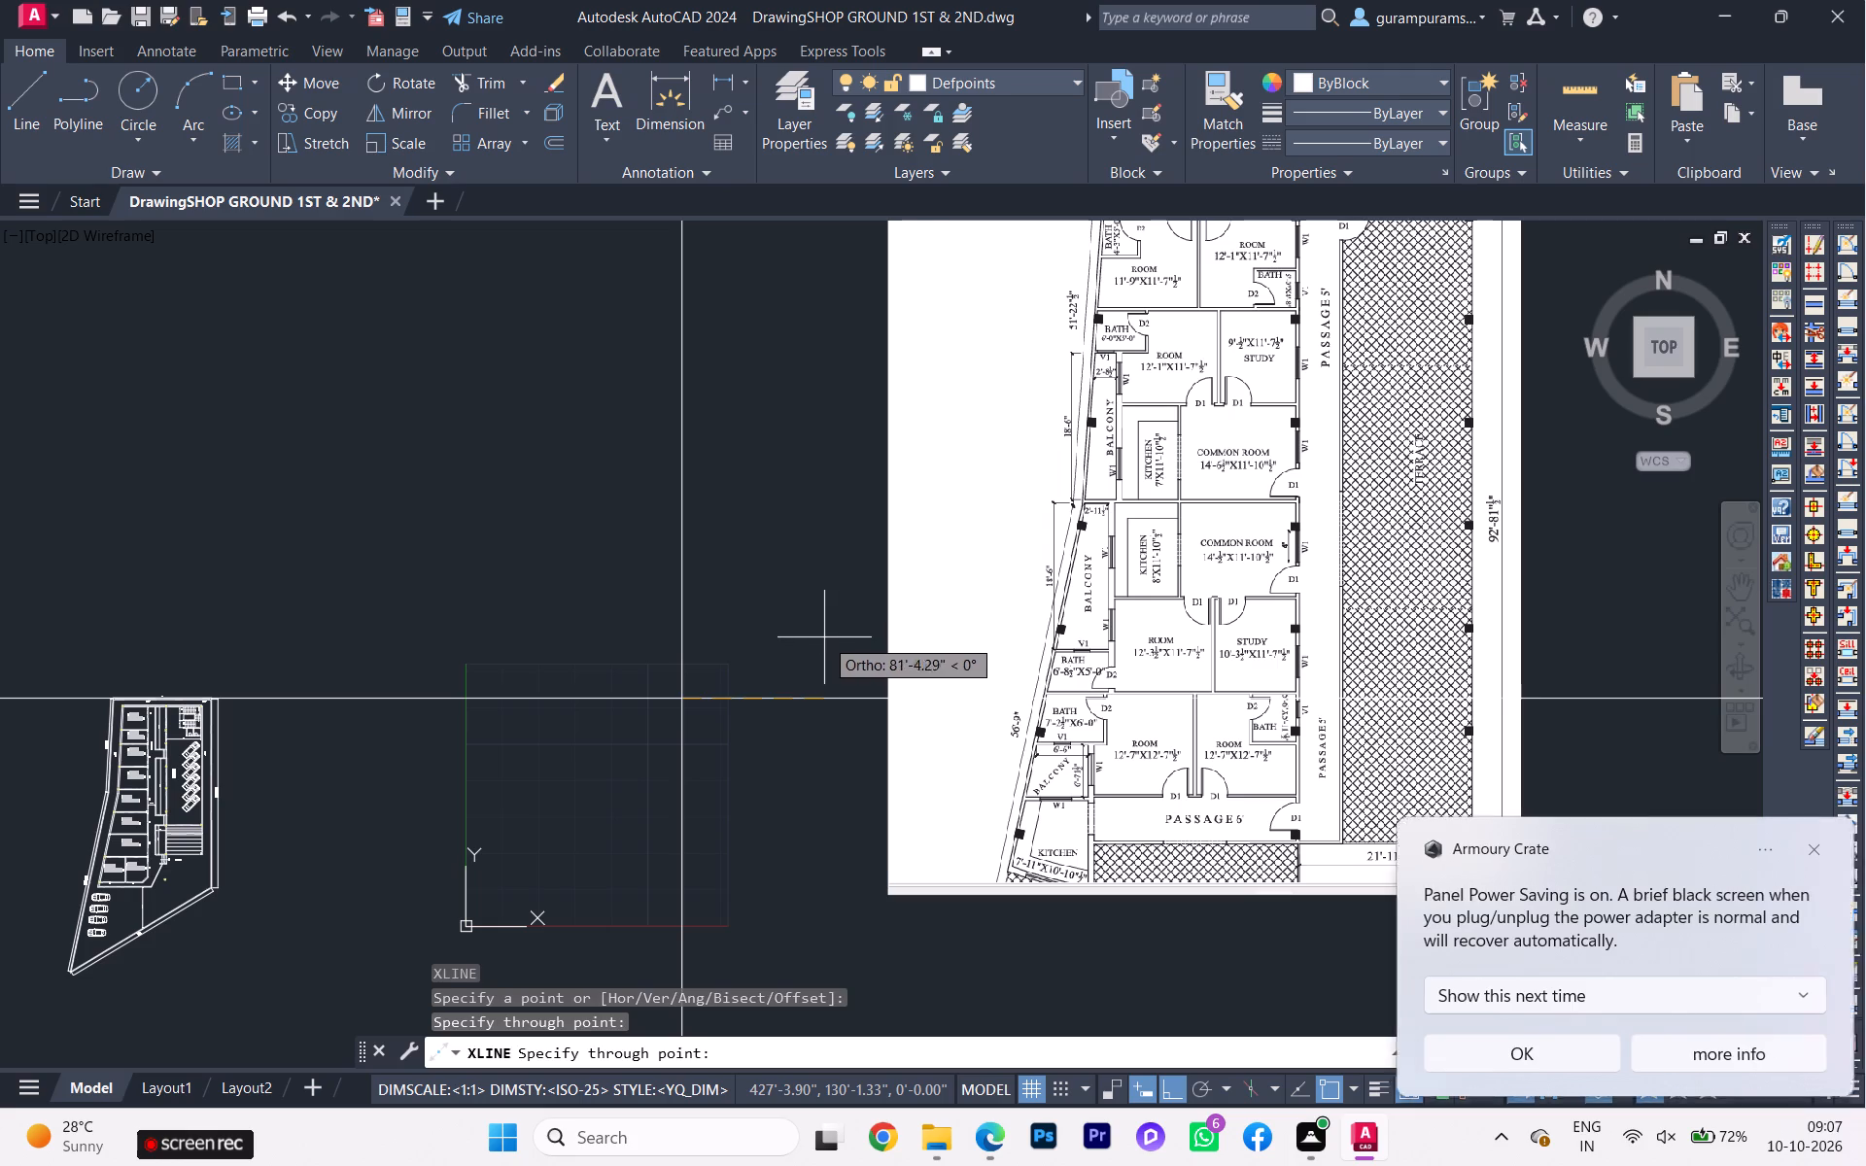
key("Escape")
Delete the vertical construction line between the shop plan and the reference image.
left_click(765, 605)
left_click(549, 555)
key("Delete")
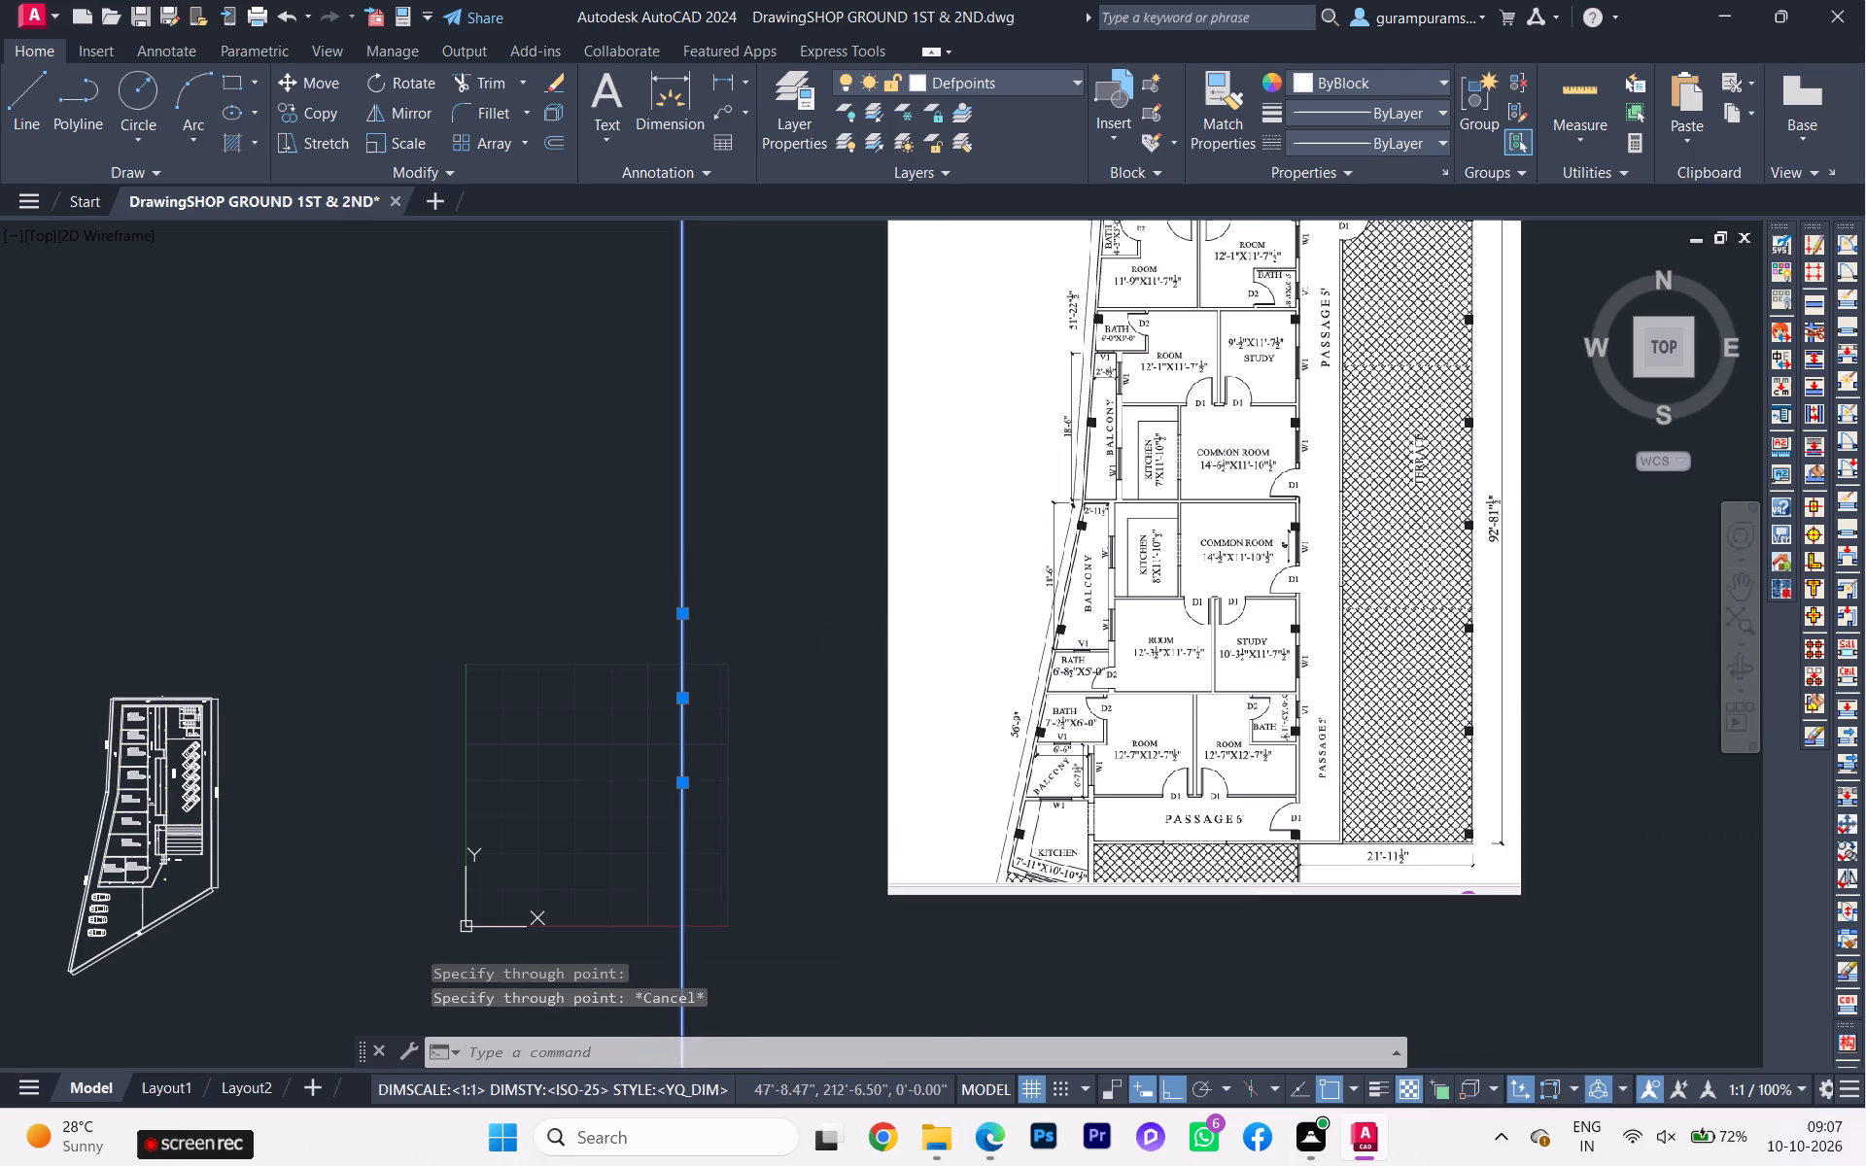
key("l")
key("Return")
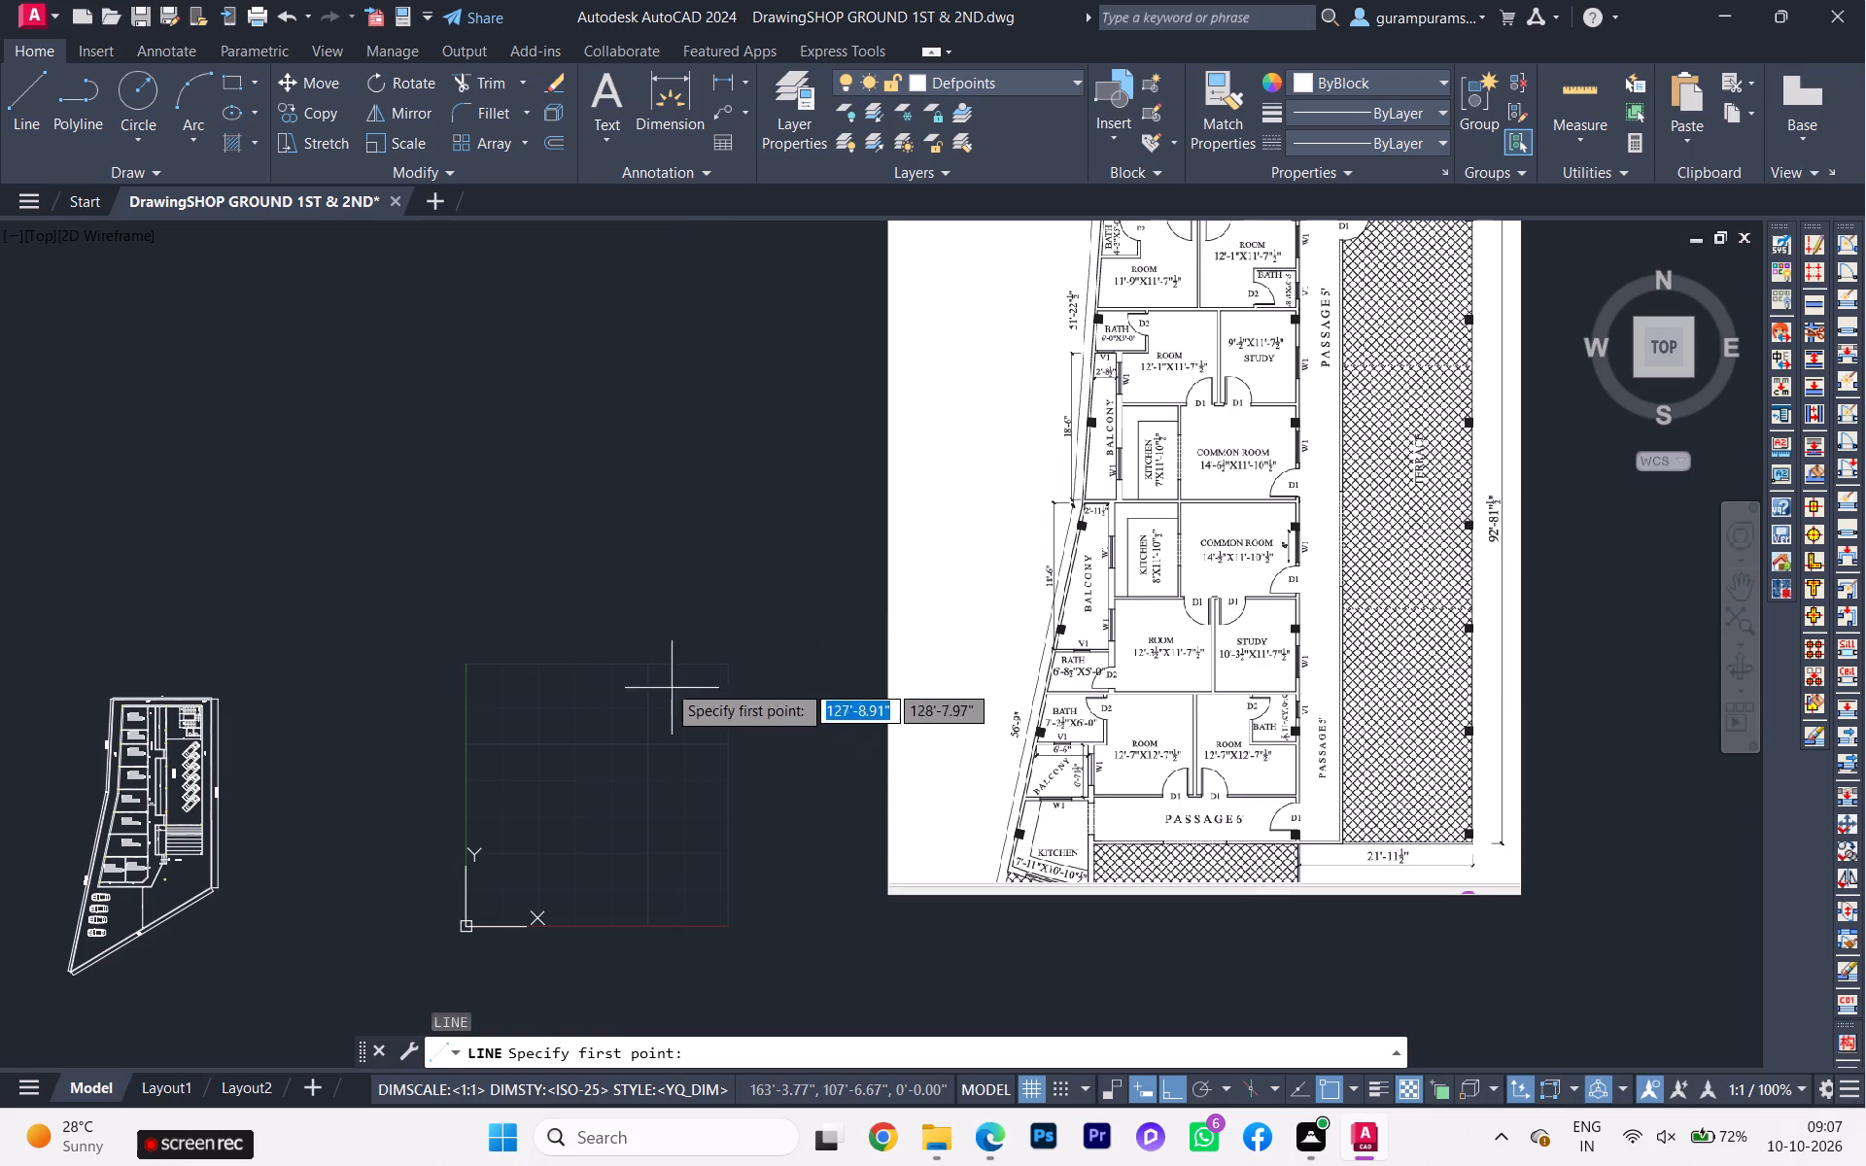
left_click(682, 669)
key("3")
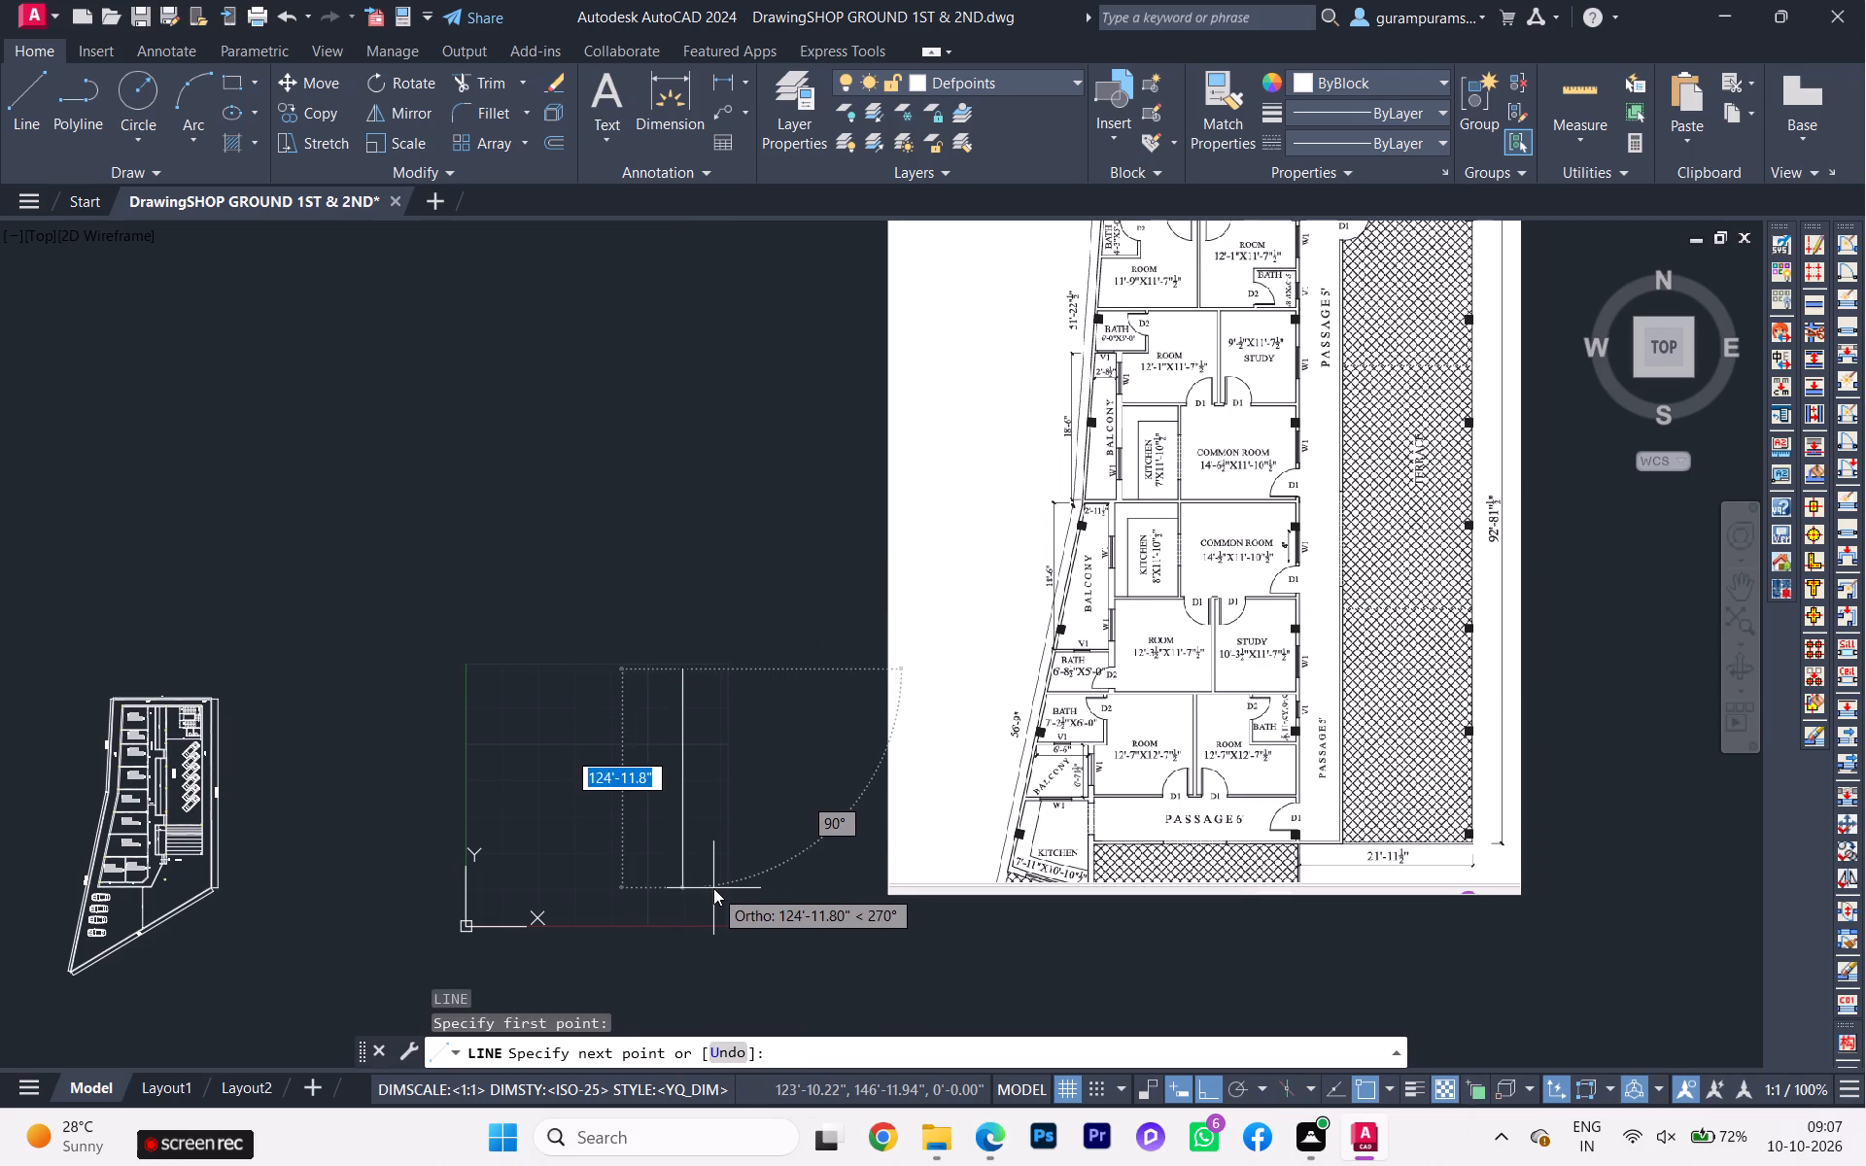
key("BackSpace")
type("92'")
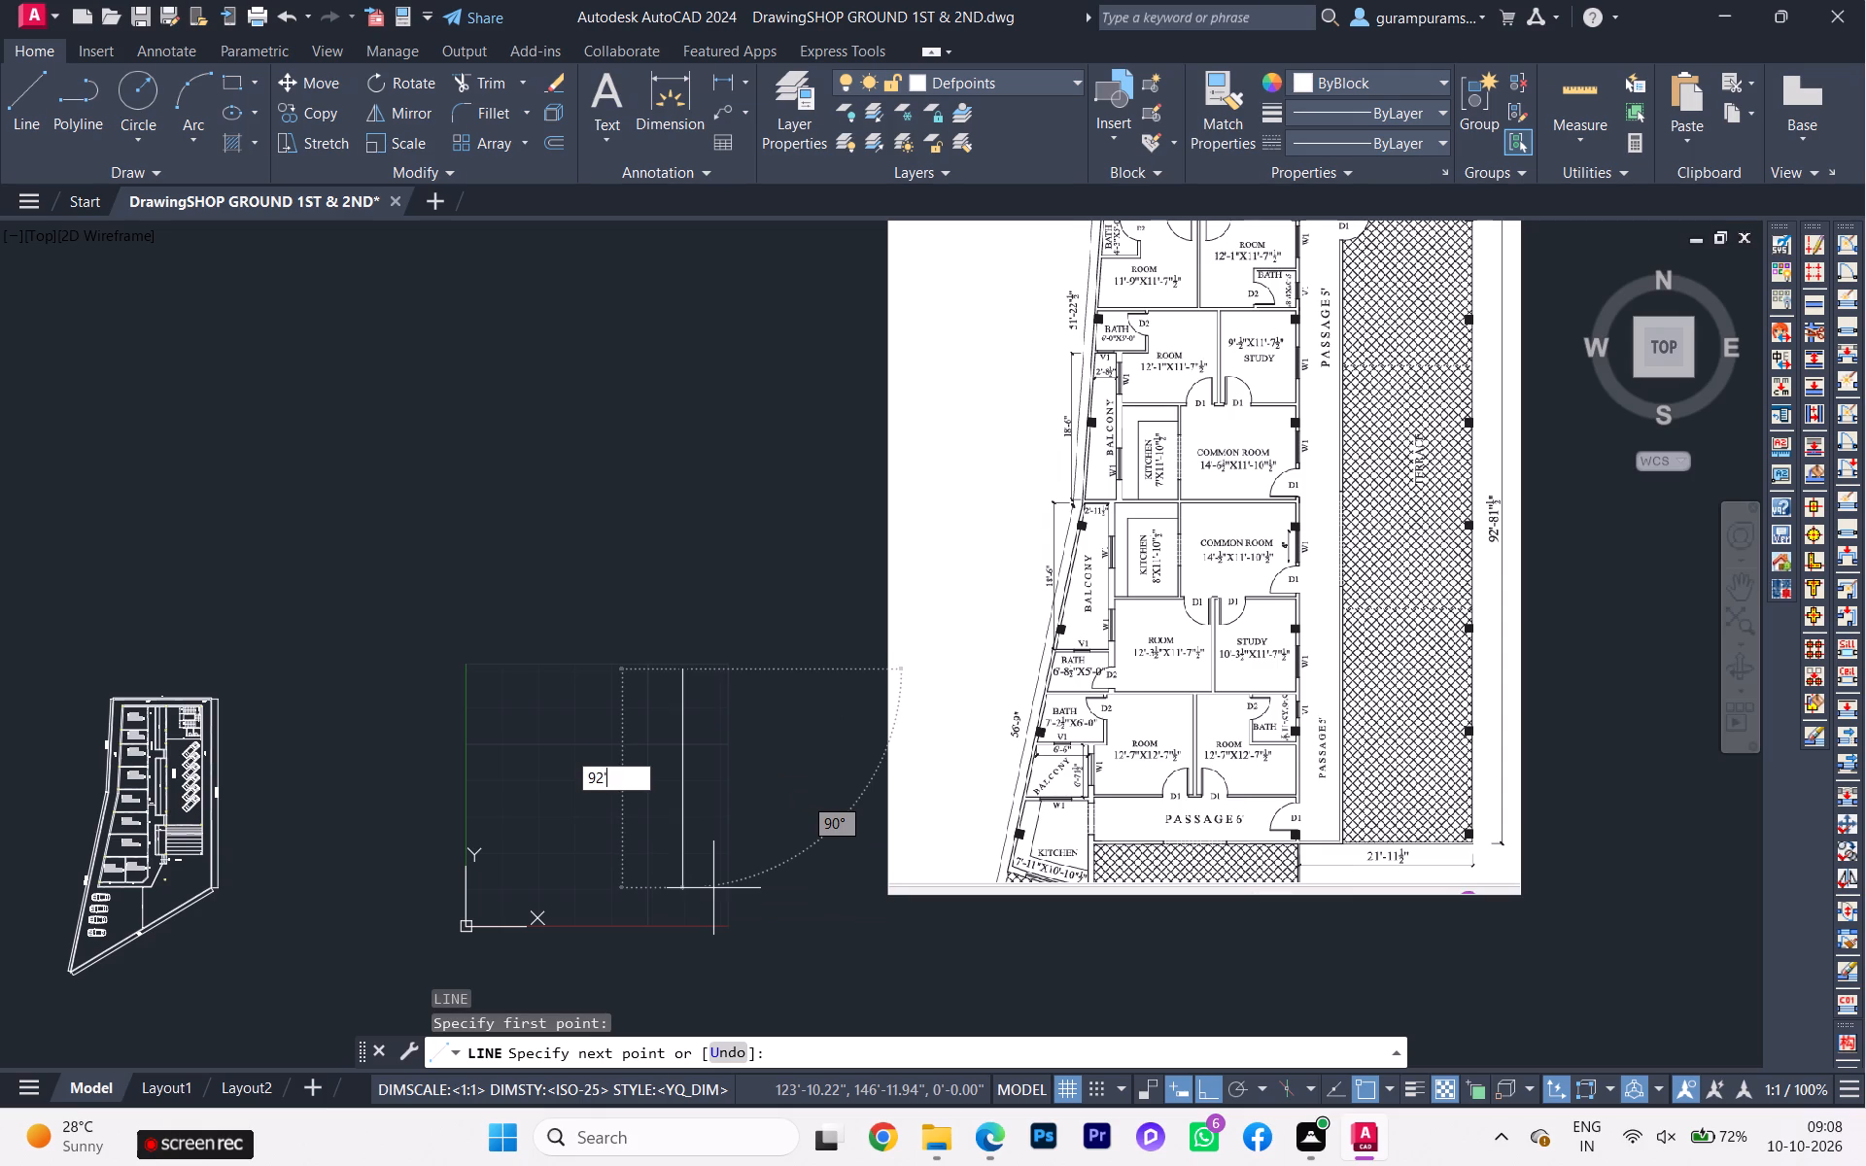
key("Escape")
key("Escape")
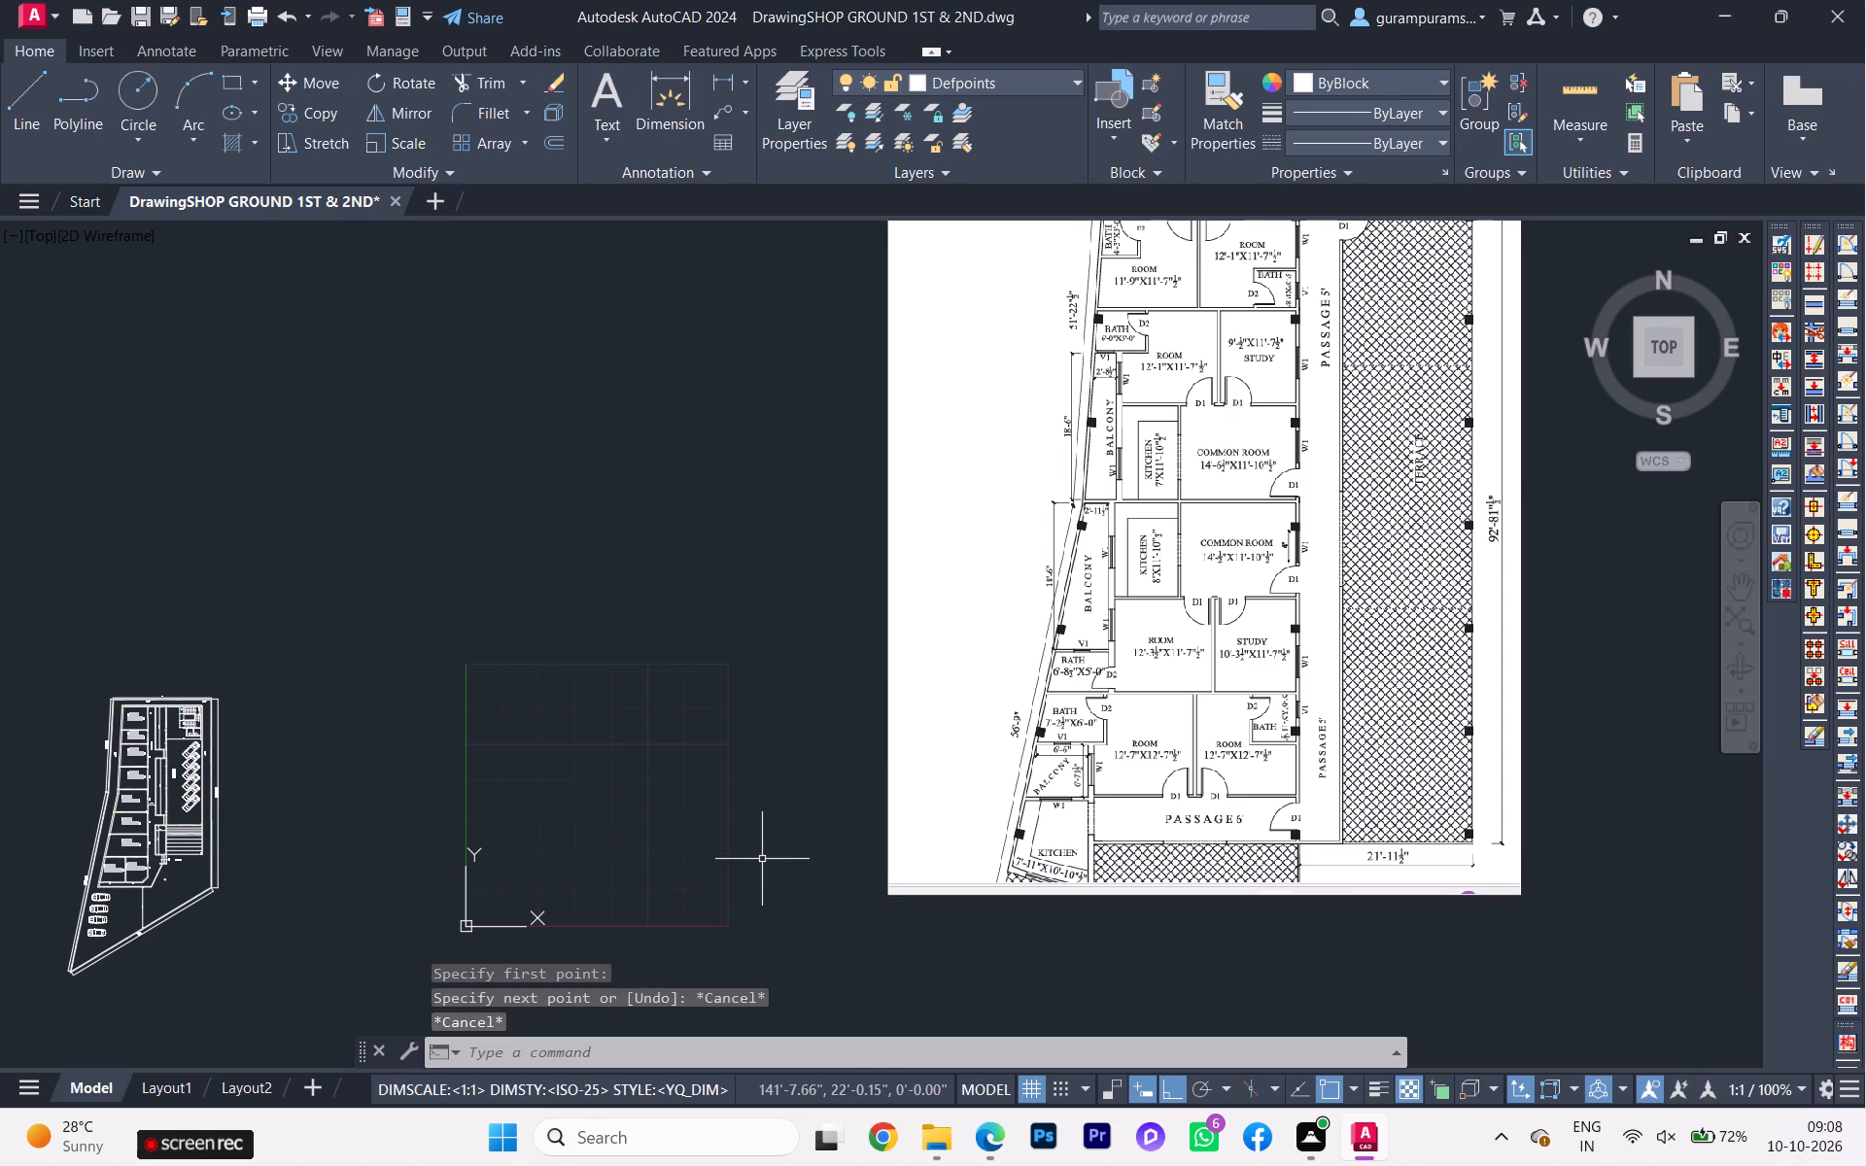
Calculate 81 divided by 12 with the QuickCalc calculator.
key("c")
key("a")
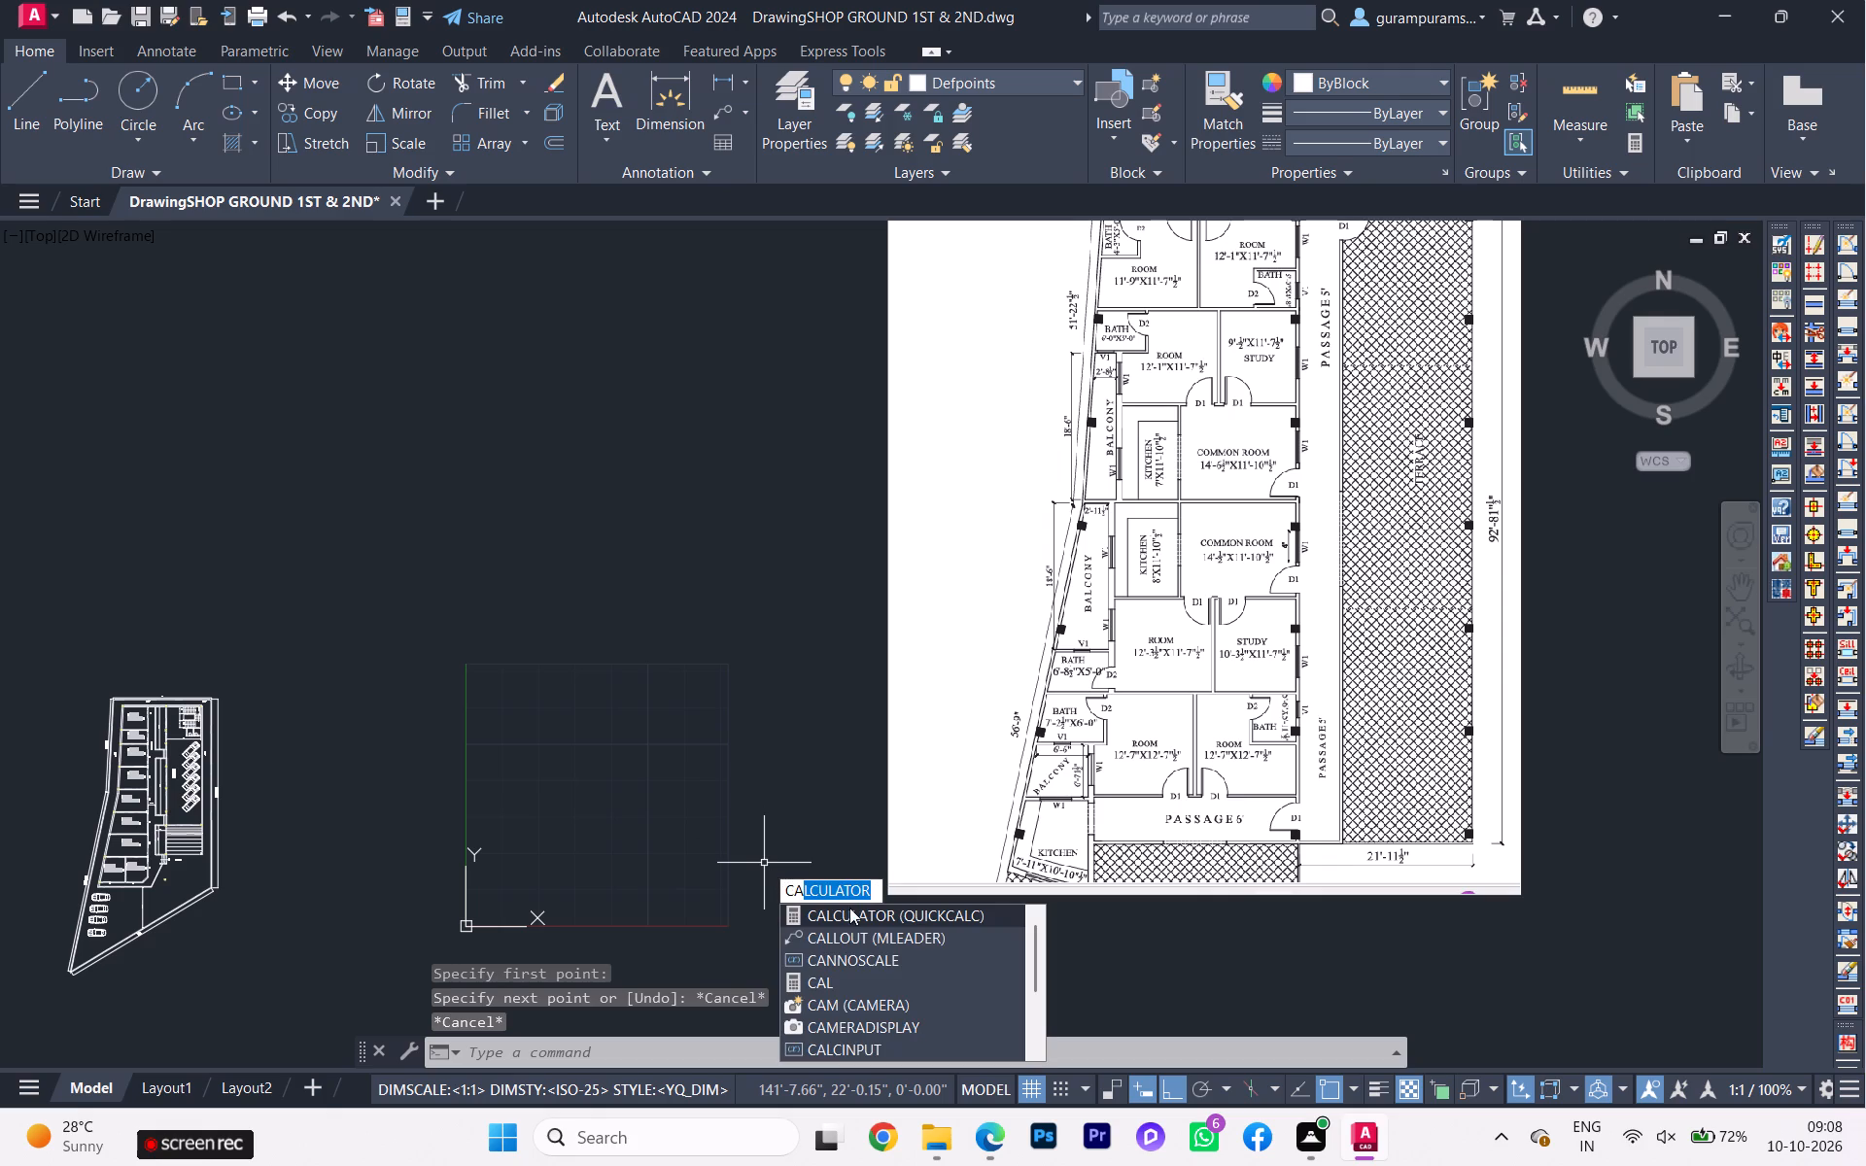
left_click(851, 908)
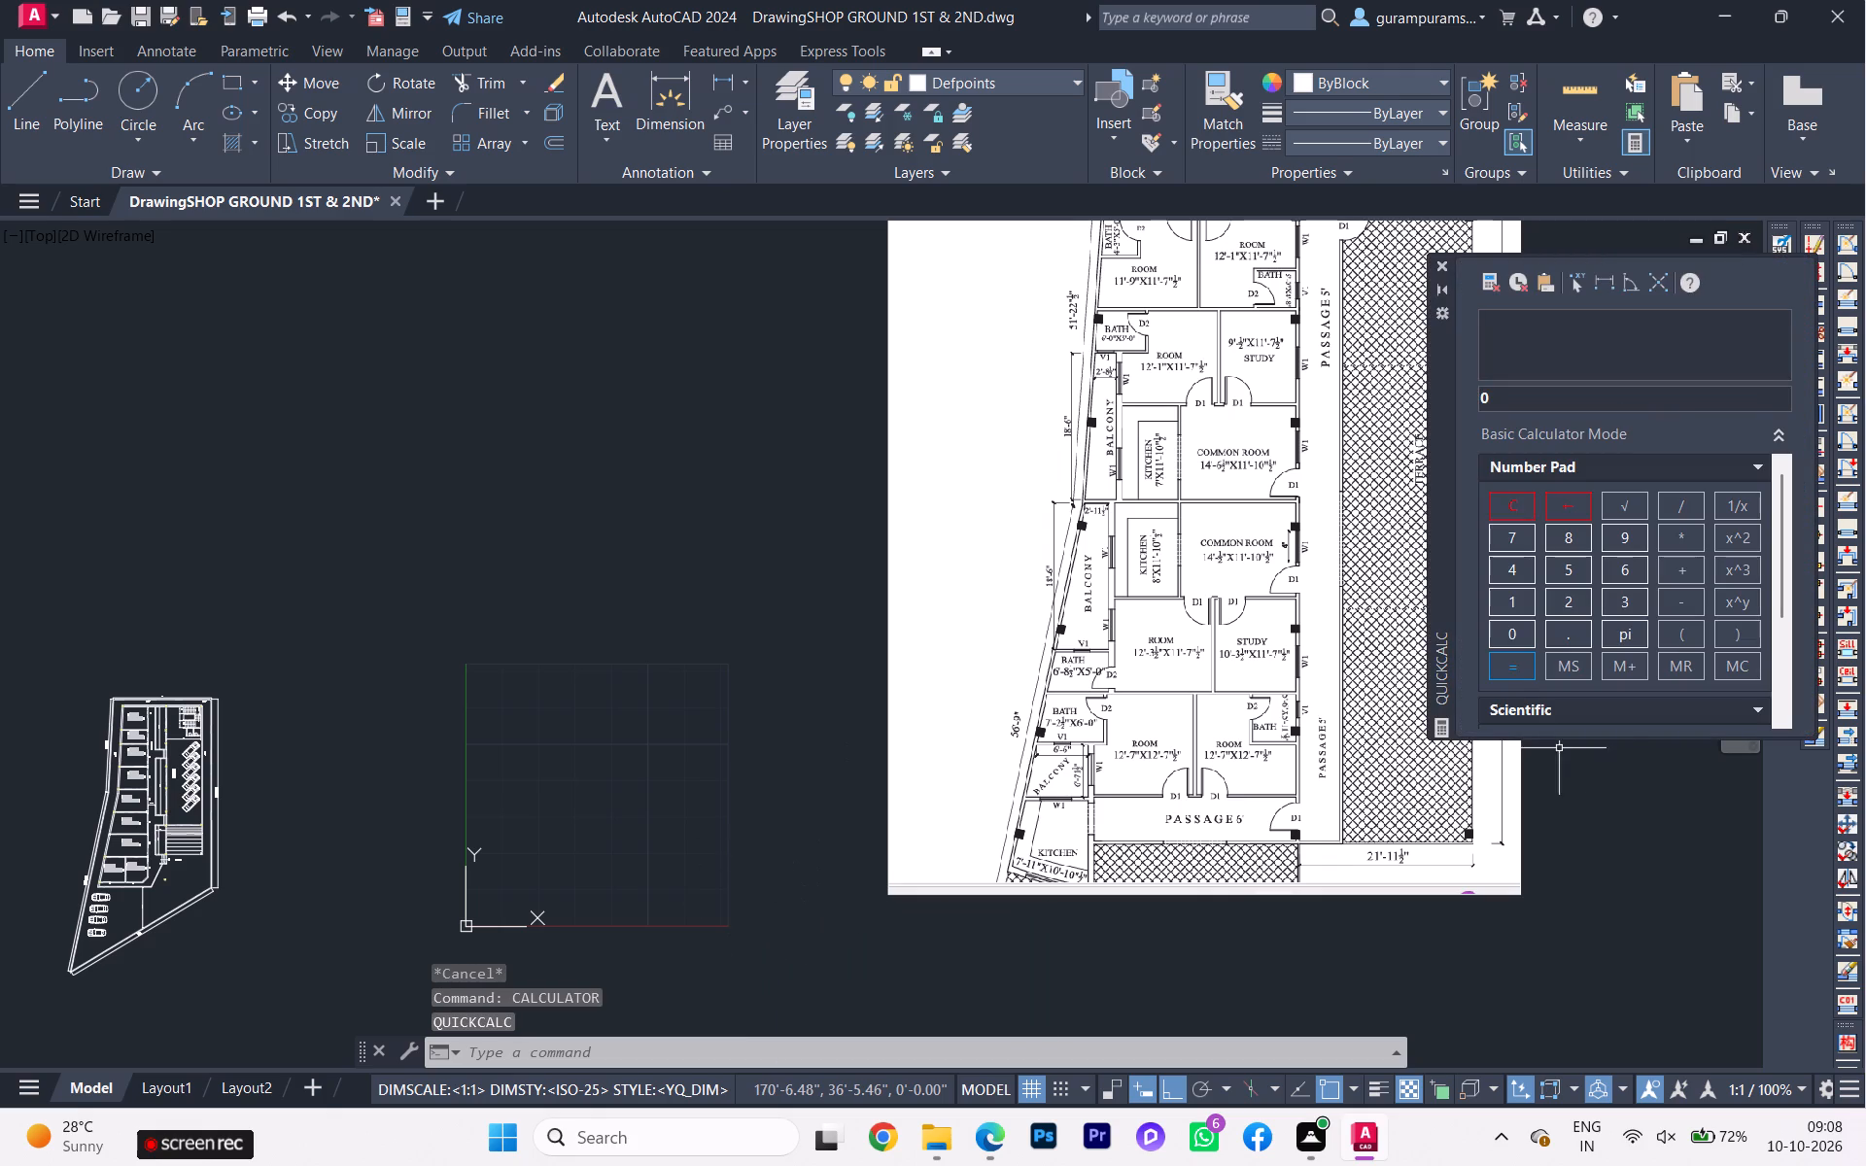
left_click(1573, 534)
left_click(1523, 603)
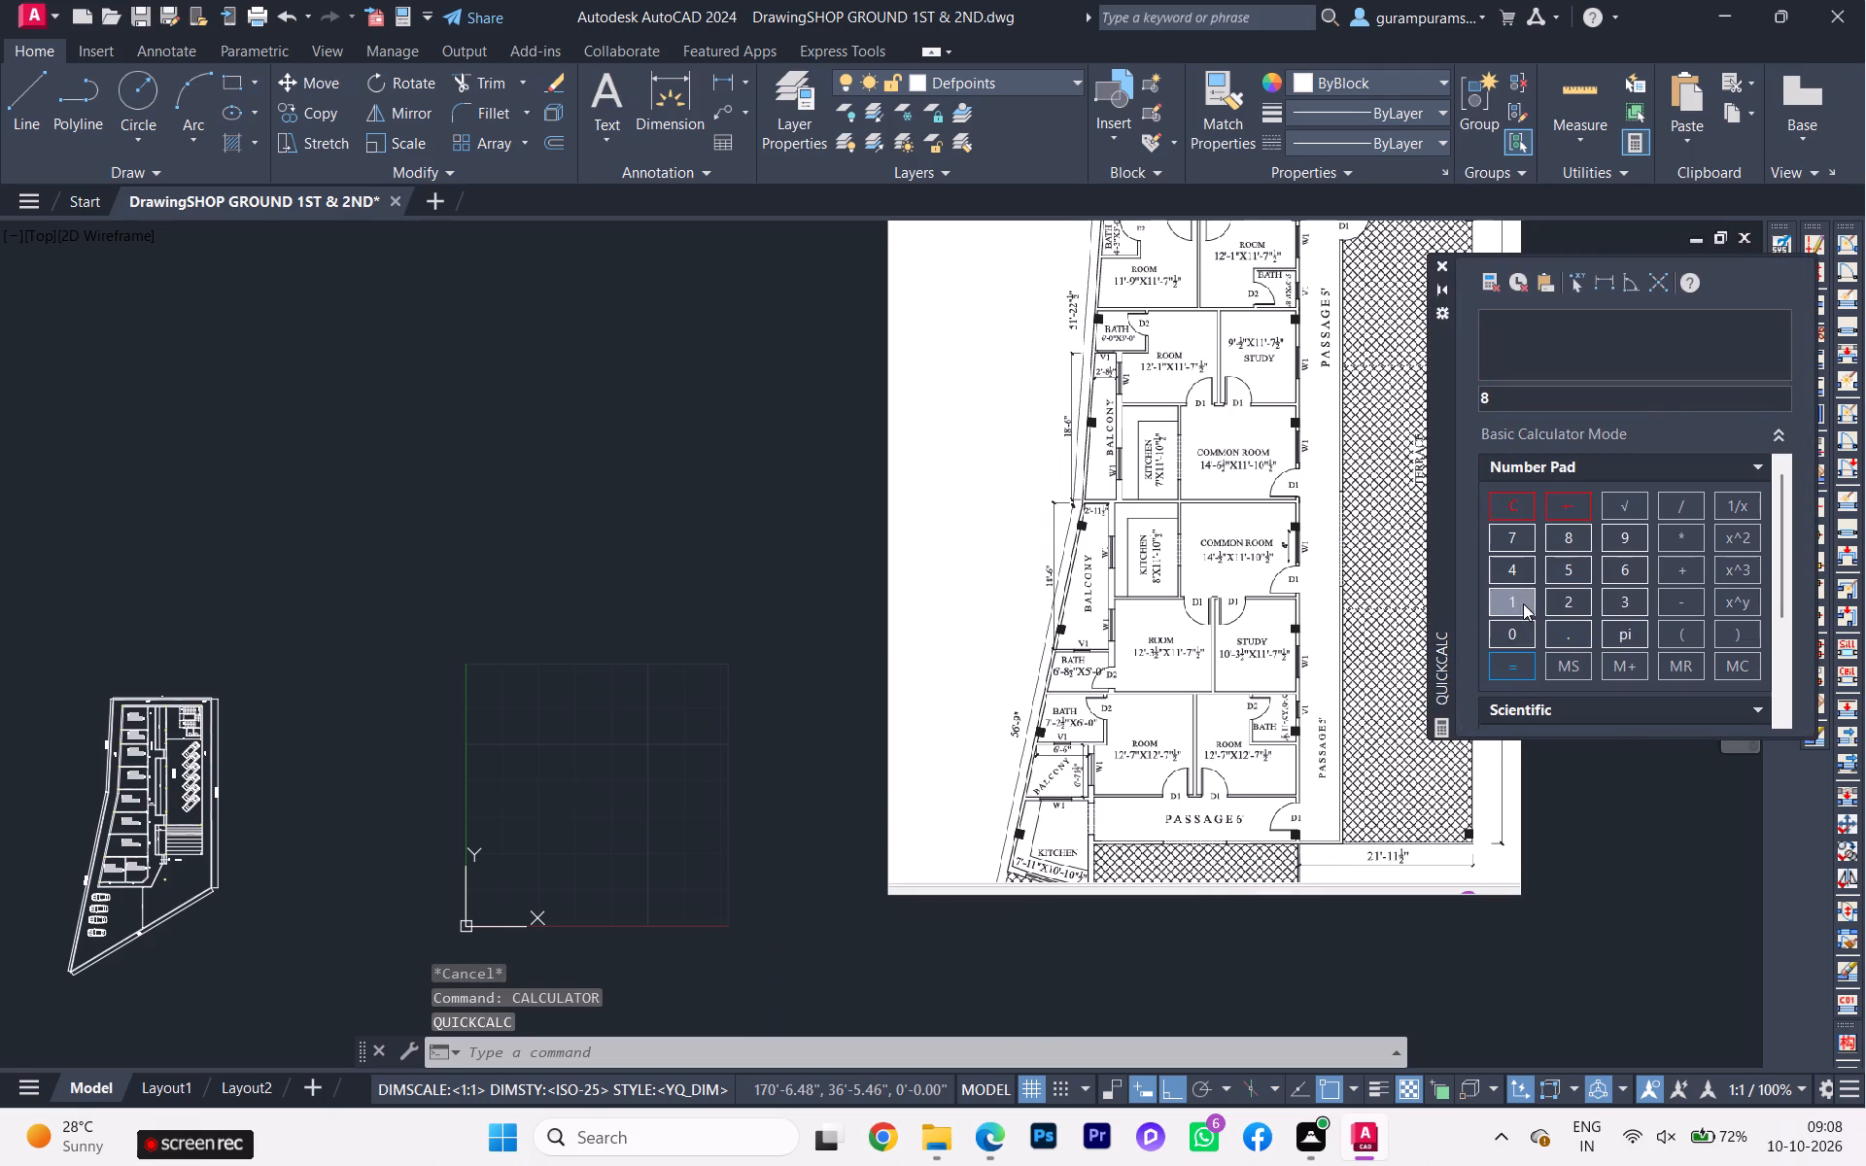
left_click(1697, 509)
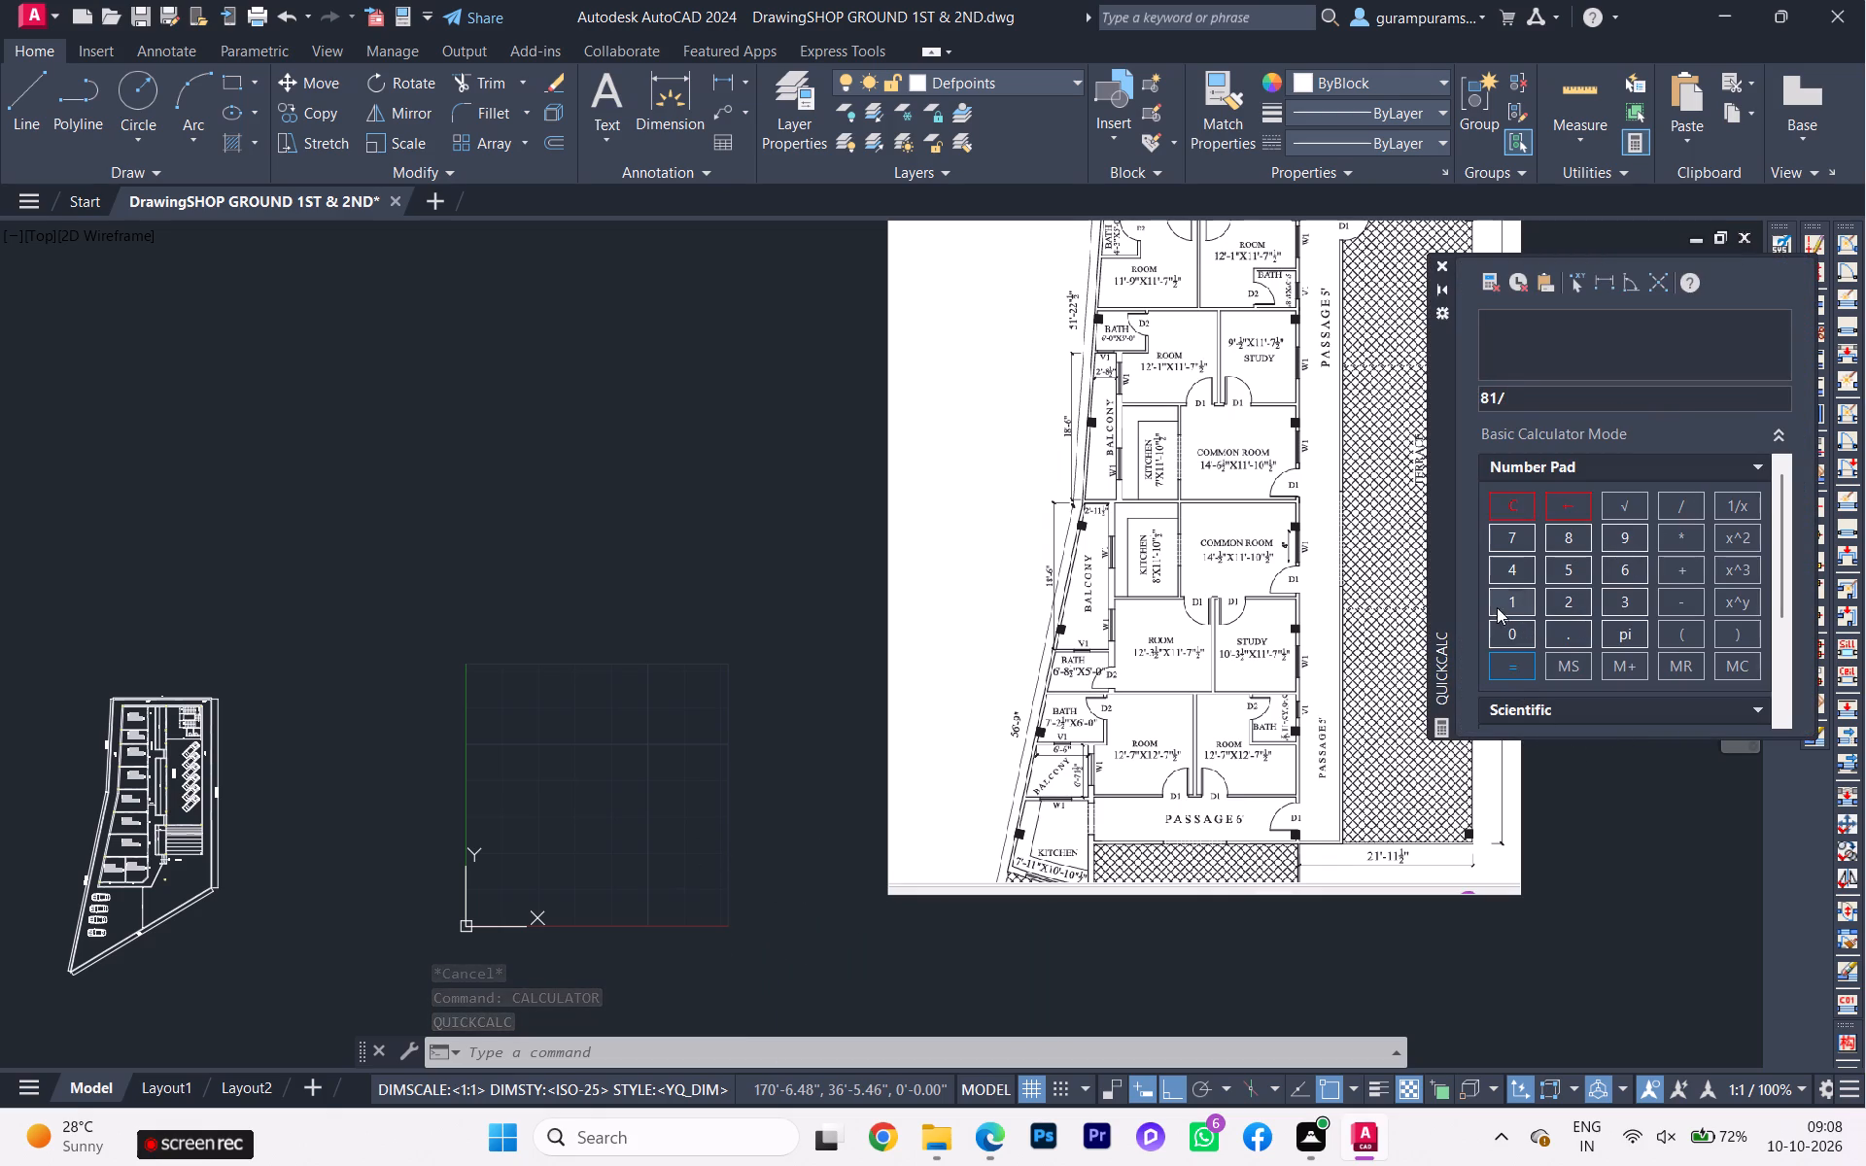
left_click(1497, 605)
left_click(1551, 593)
left_click(1511, 662)
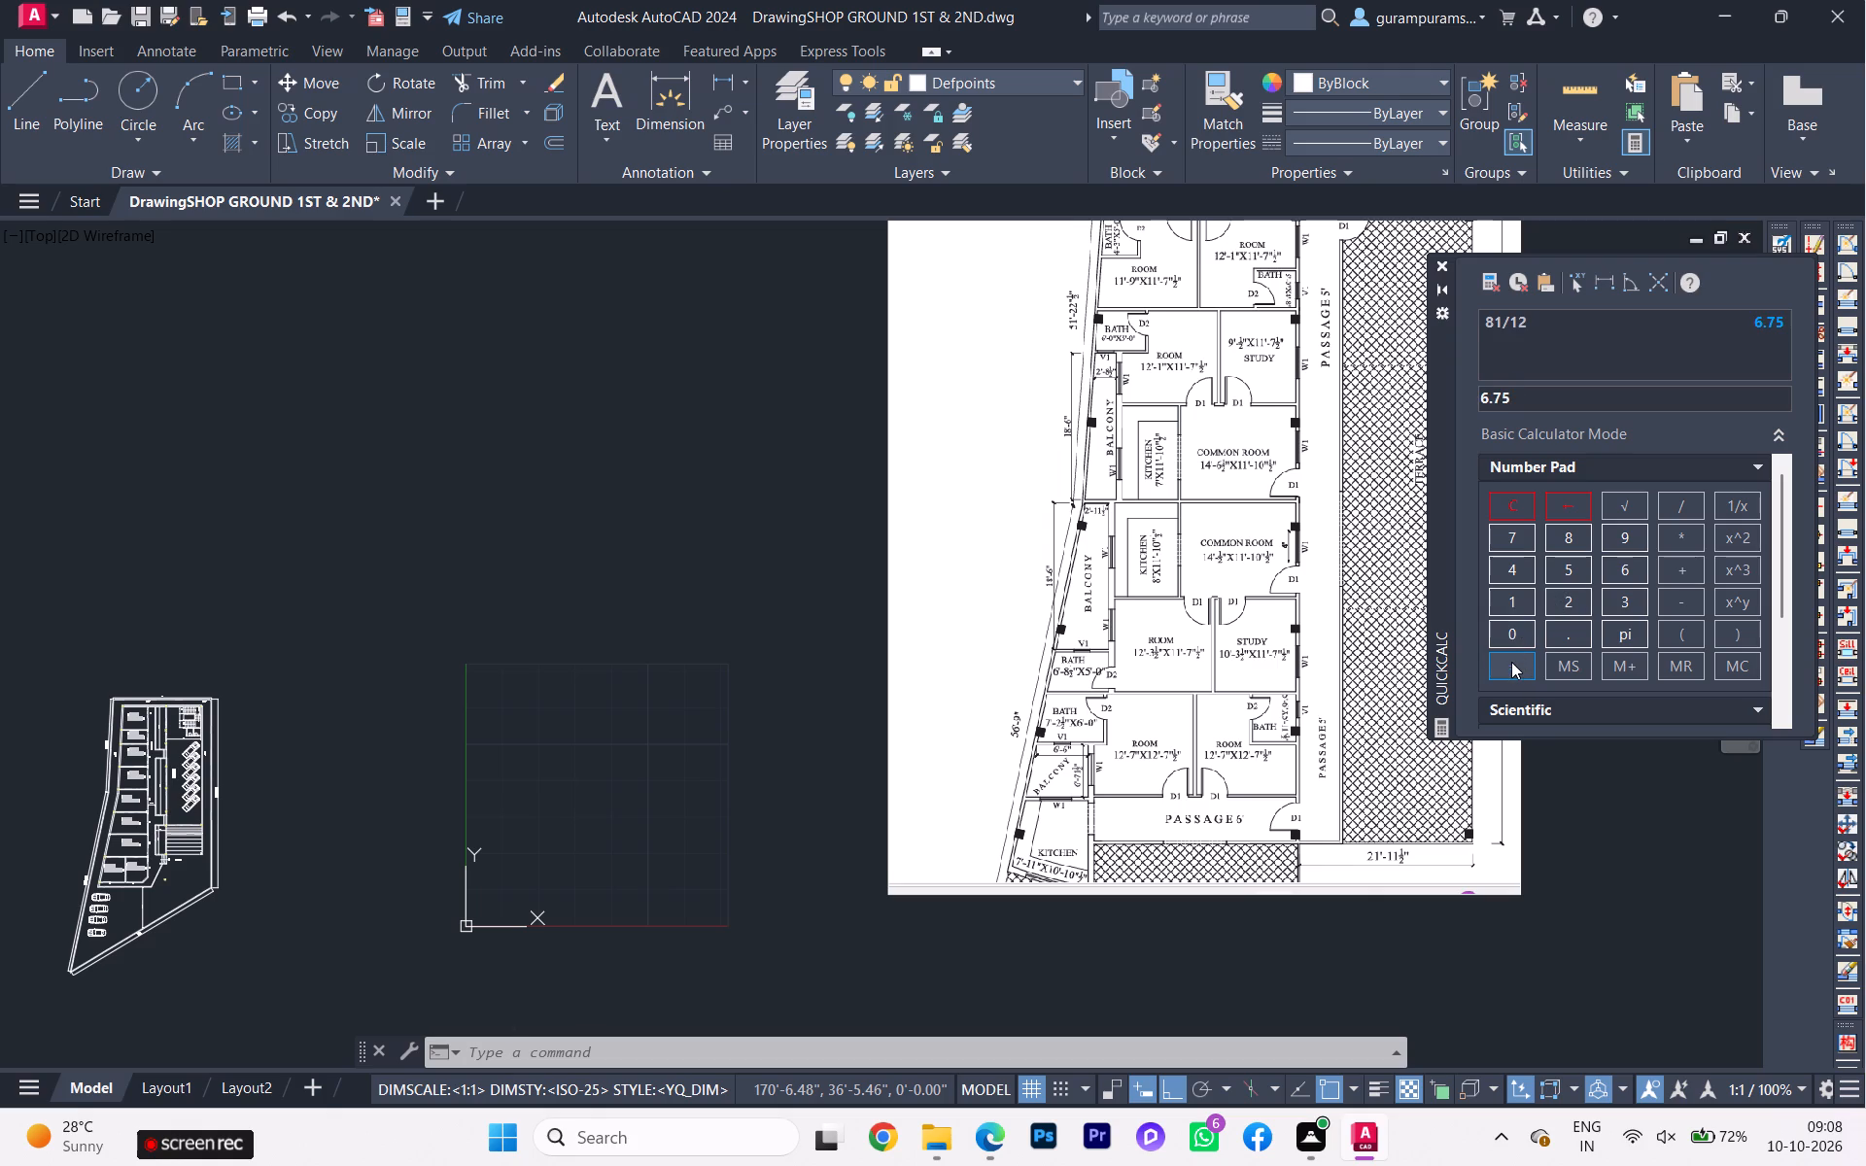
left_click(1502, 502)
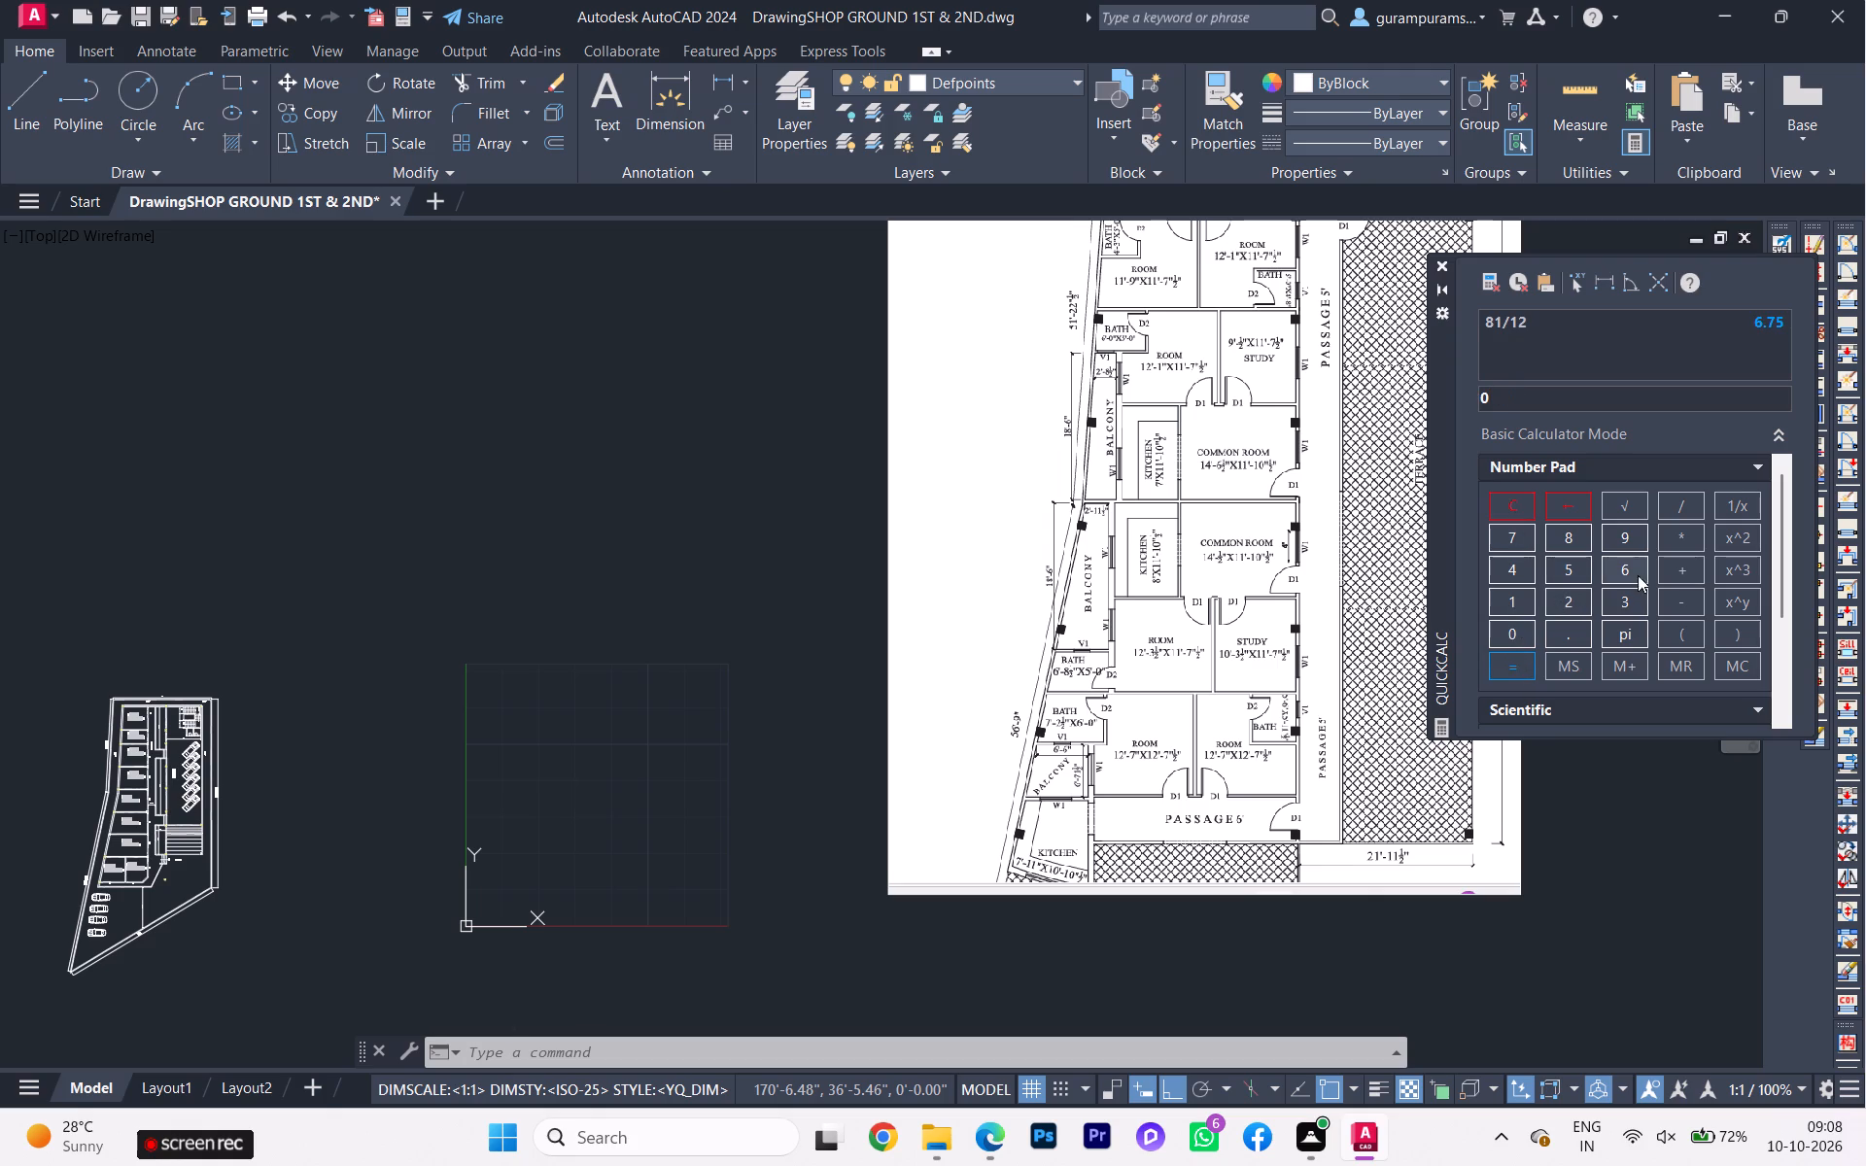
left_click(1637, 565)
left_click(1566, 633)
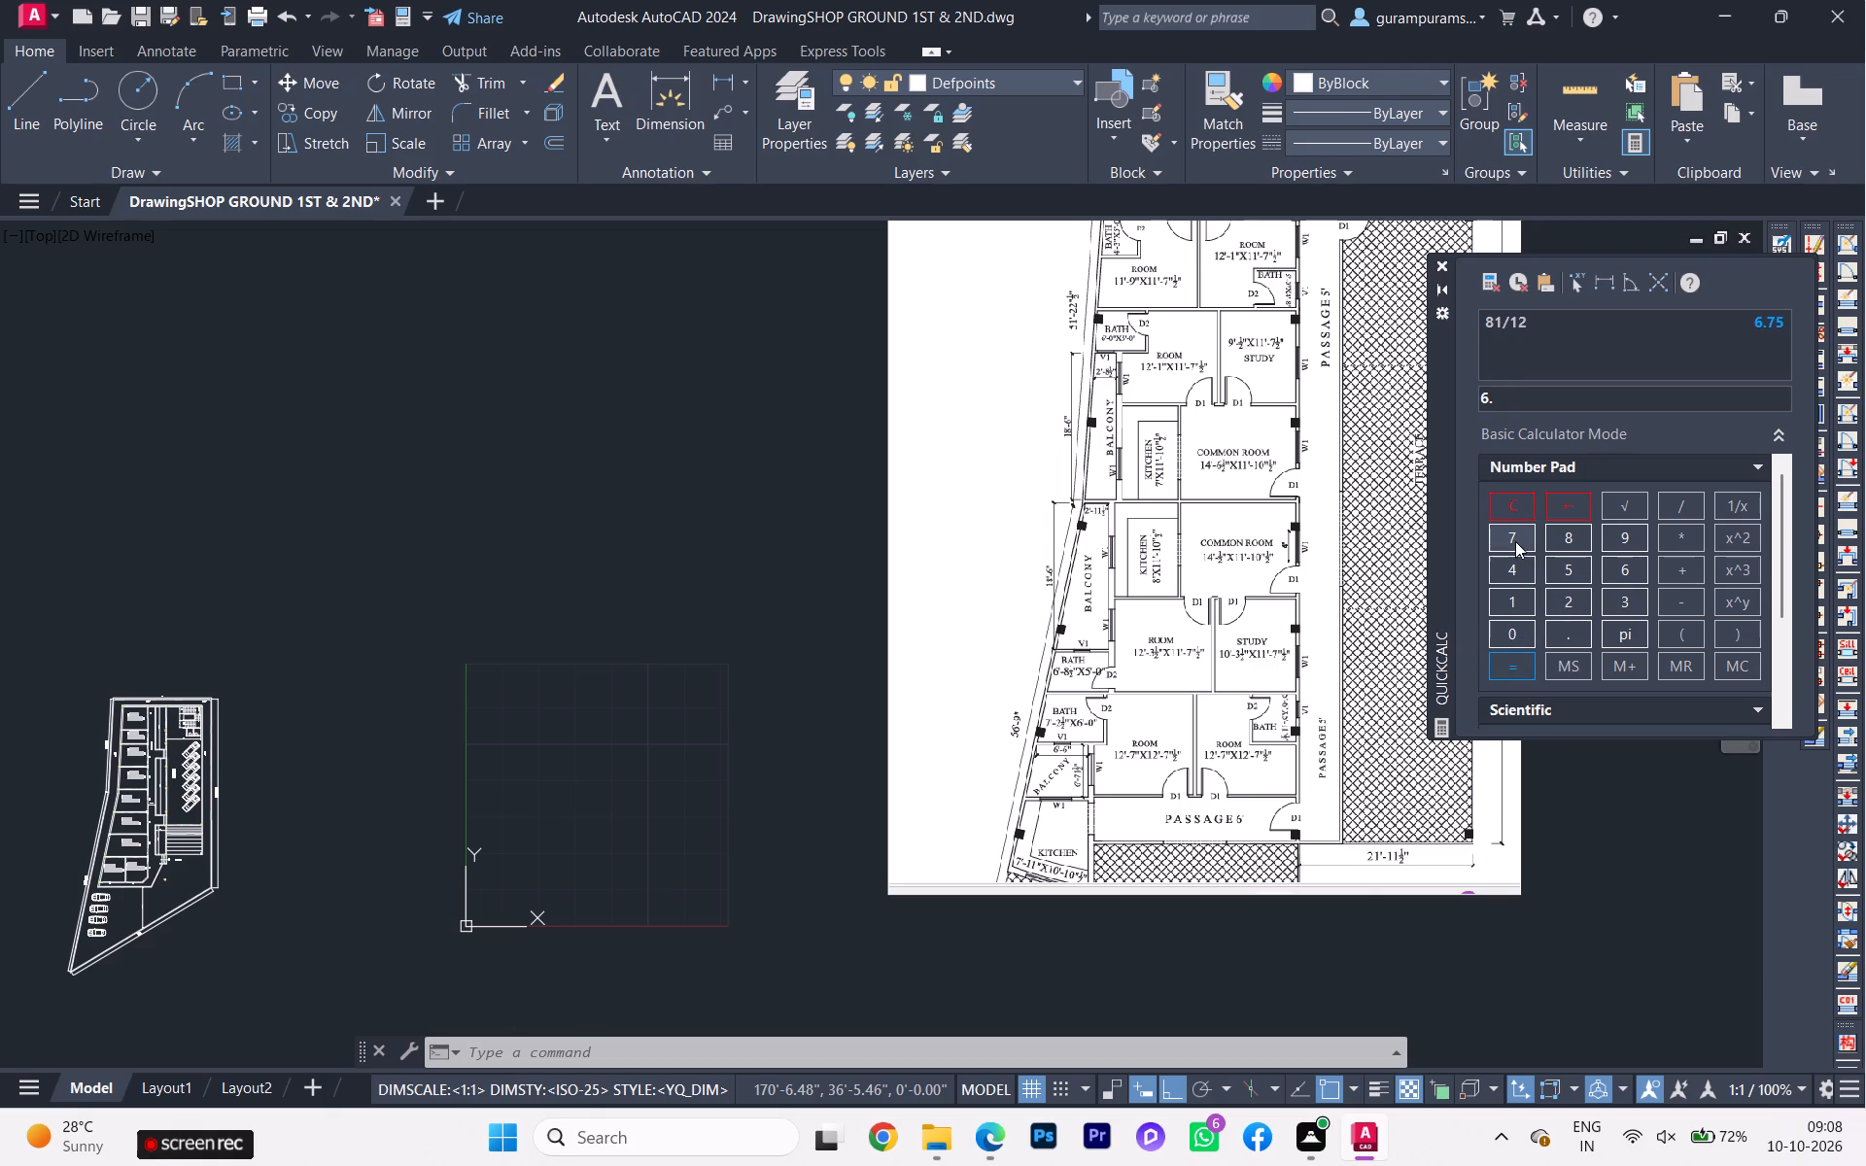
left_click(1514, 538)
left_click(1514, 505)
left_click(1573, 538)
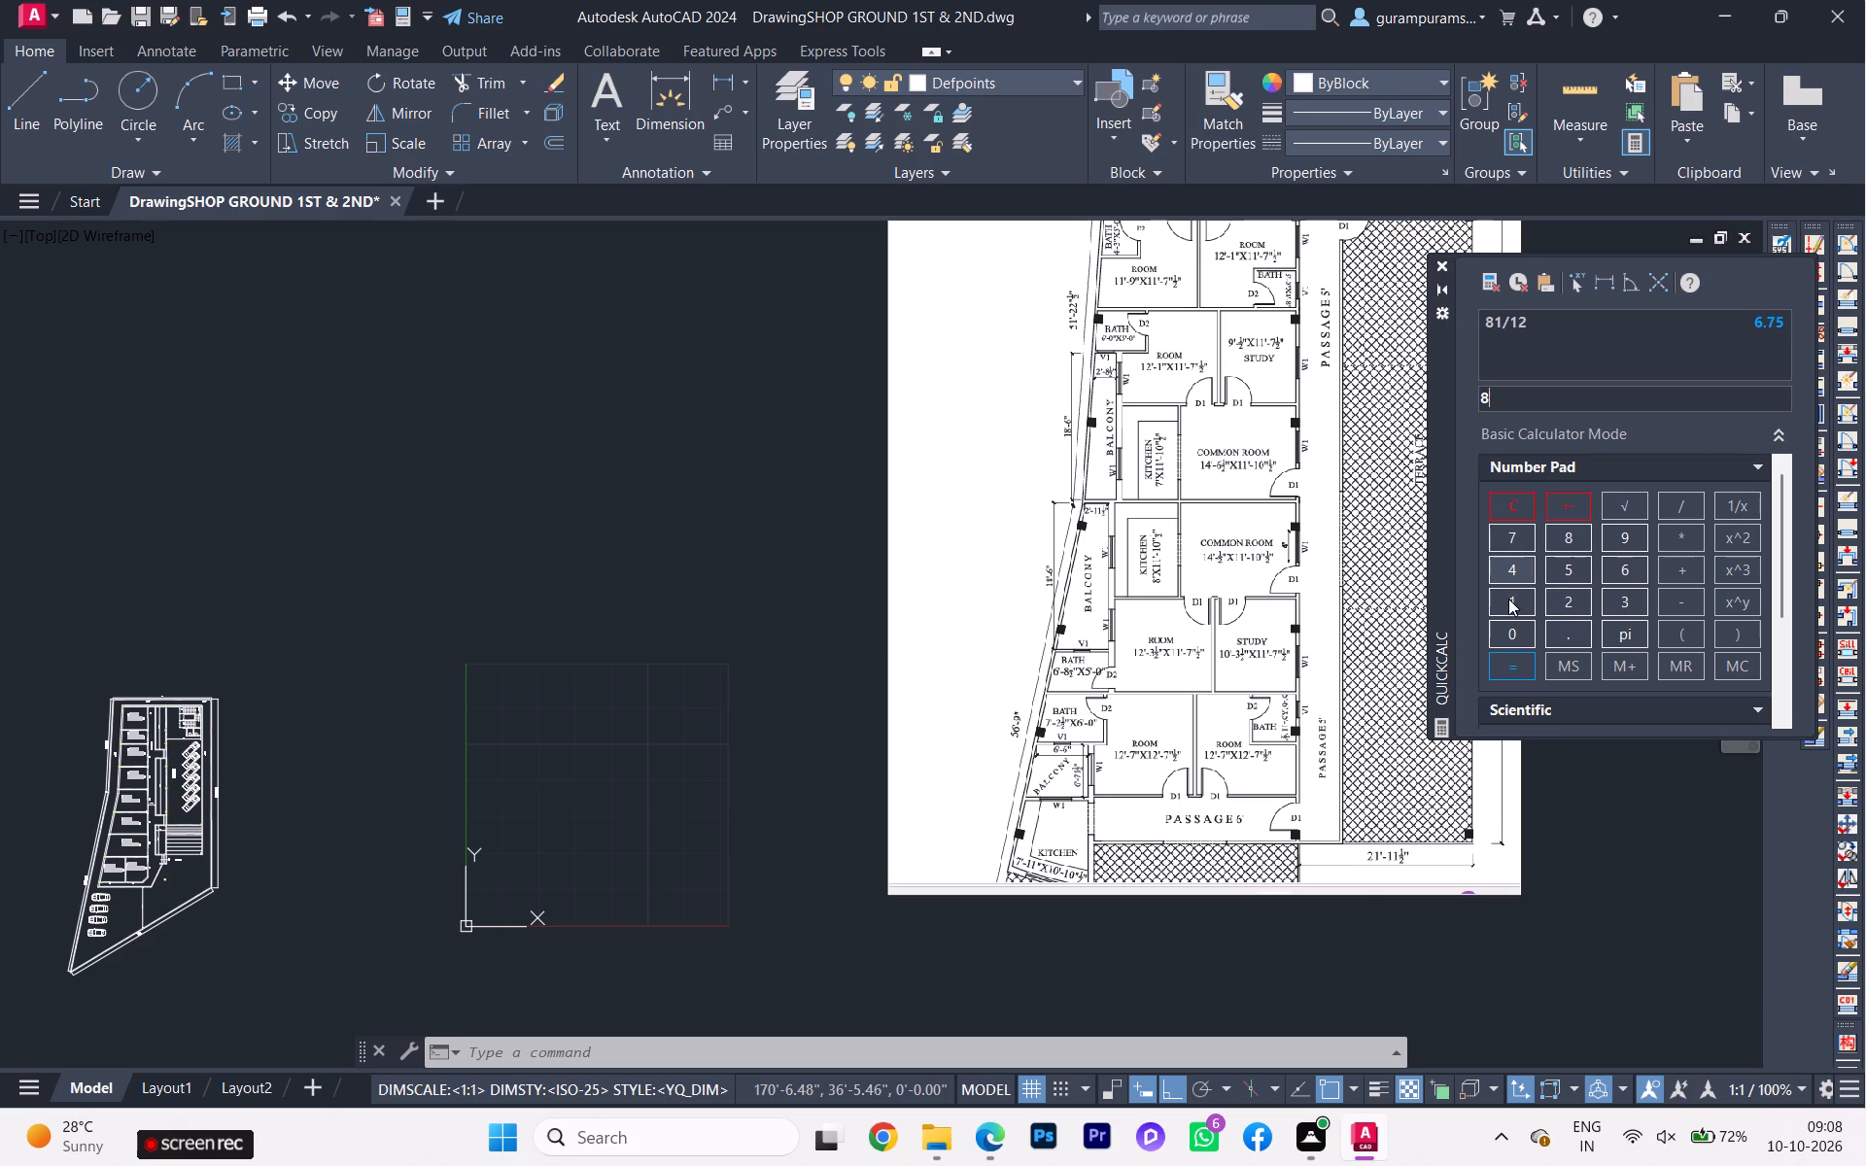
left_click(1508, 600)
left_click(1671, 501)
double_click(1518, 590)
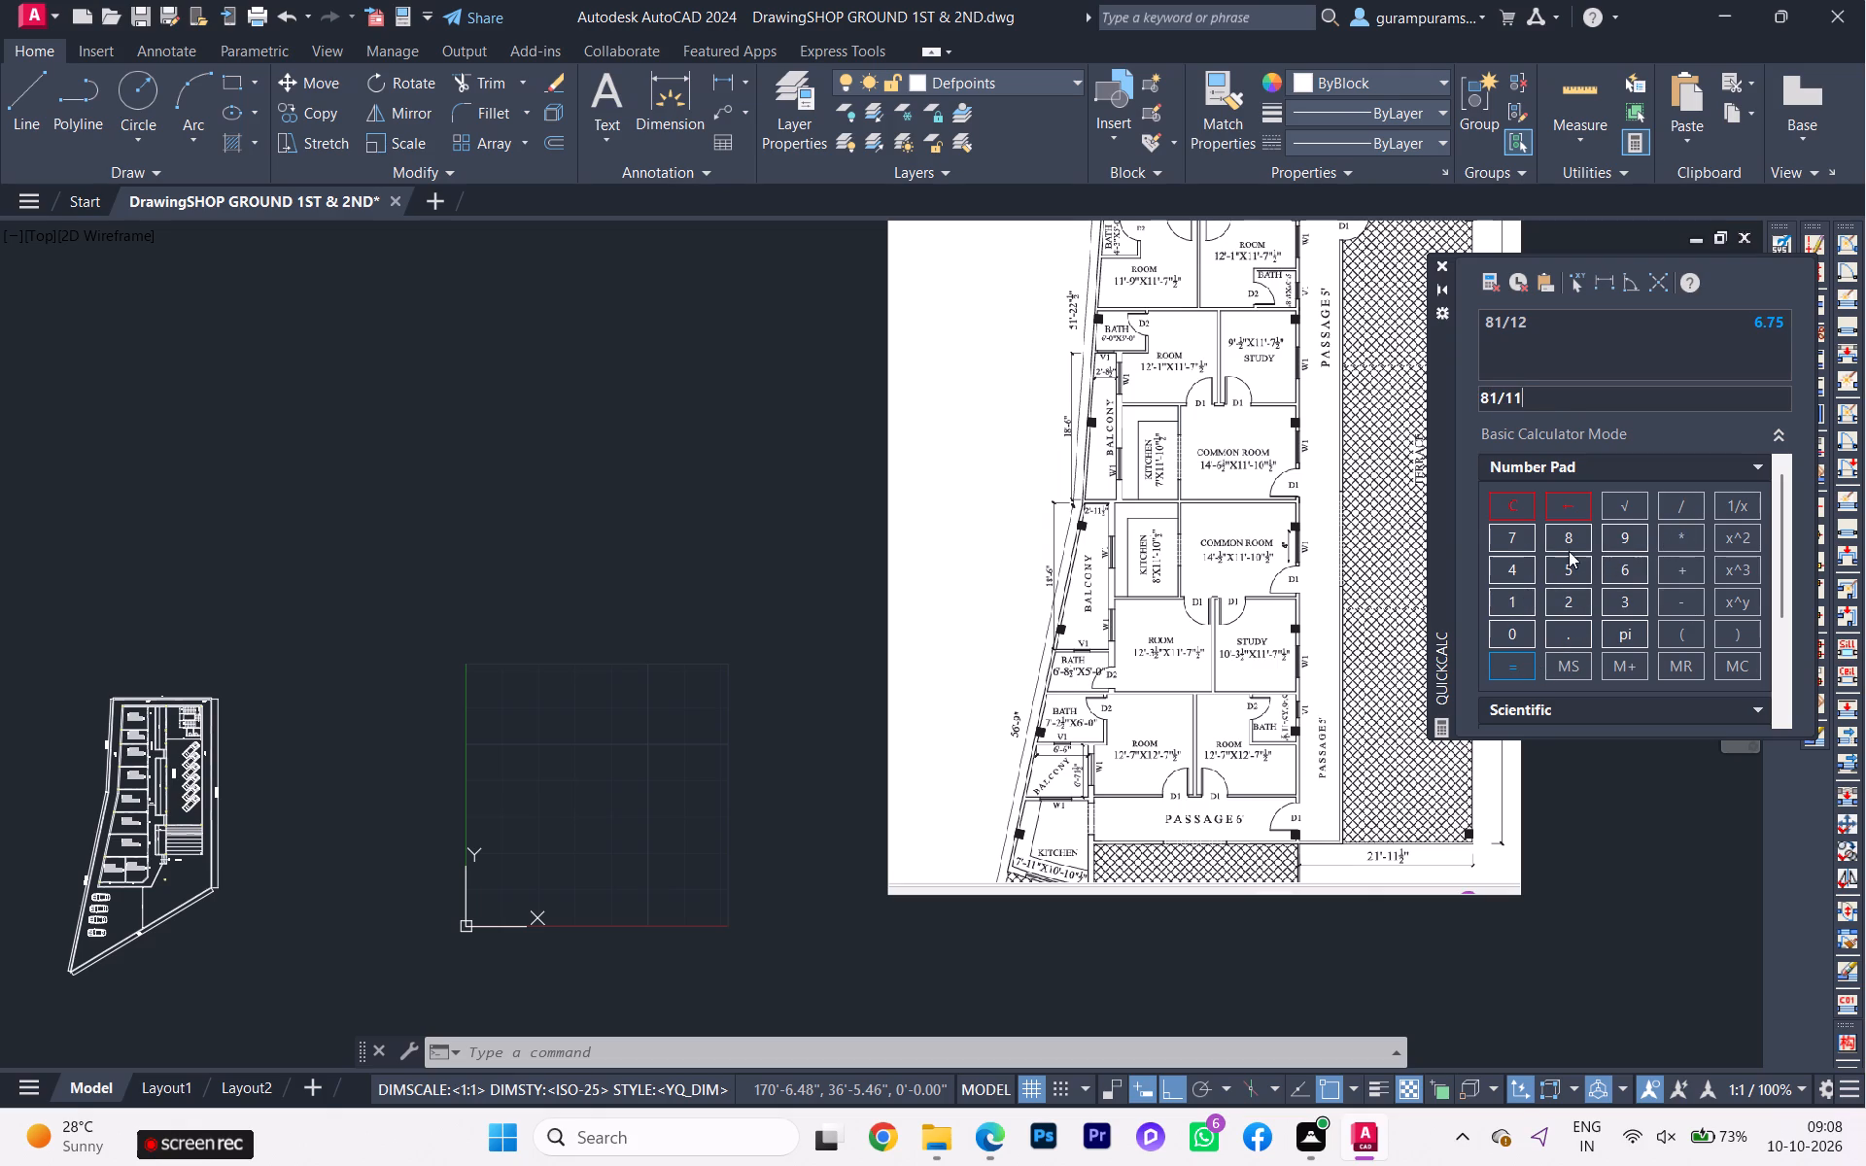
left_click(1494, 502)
Calculate 81 divided by 12 once more in the calculator.
left_click(1577, 538)
left_click(1524, 593)
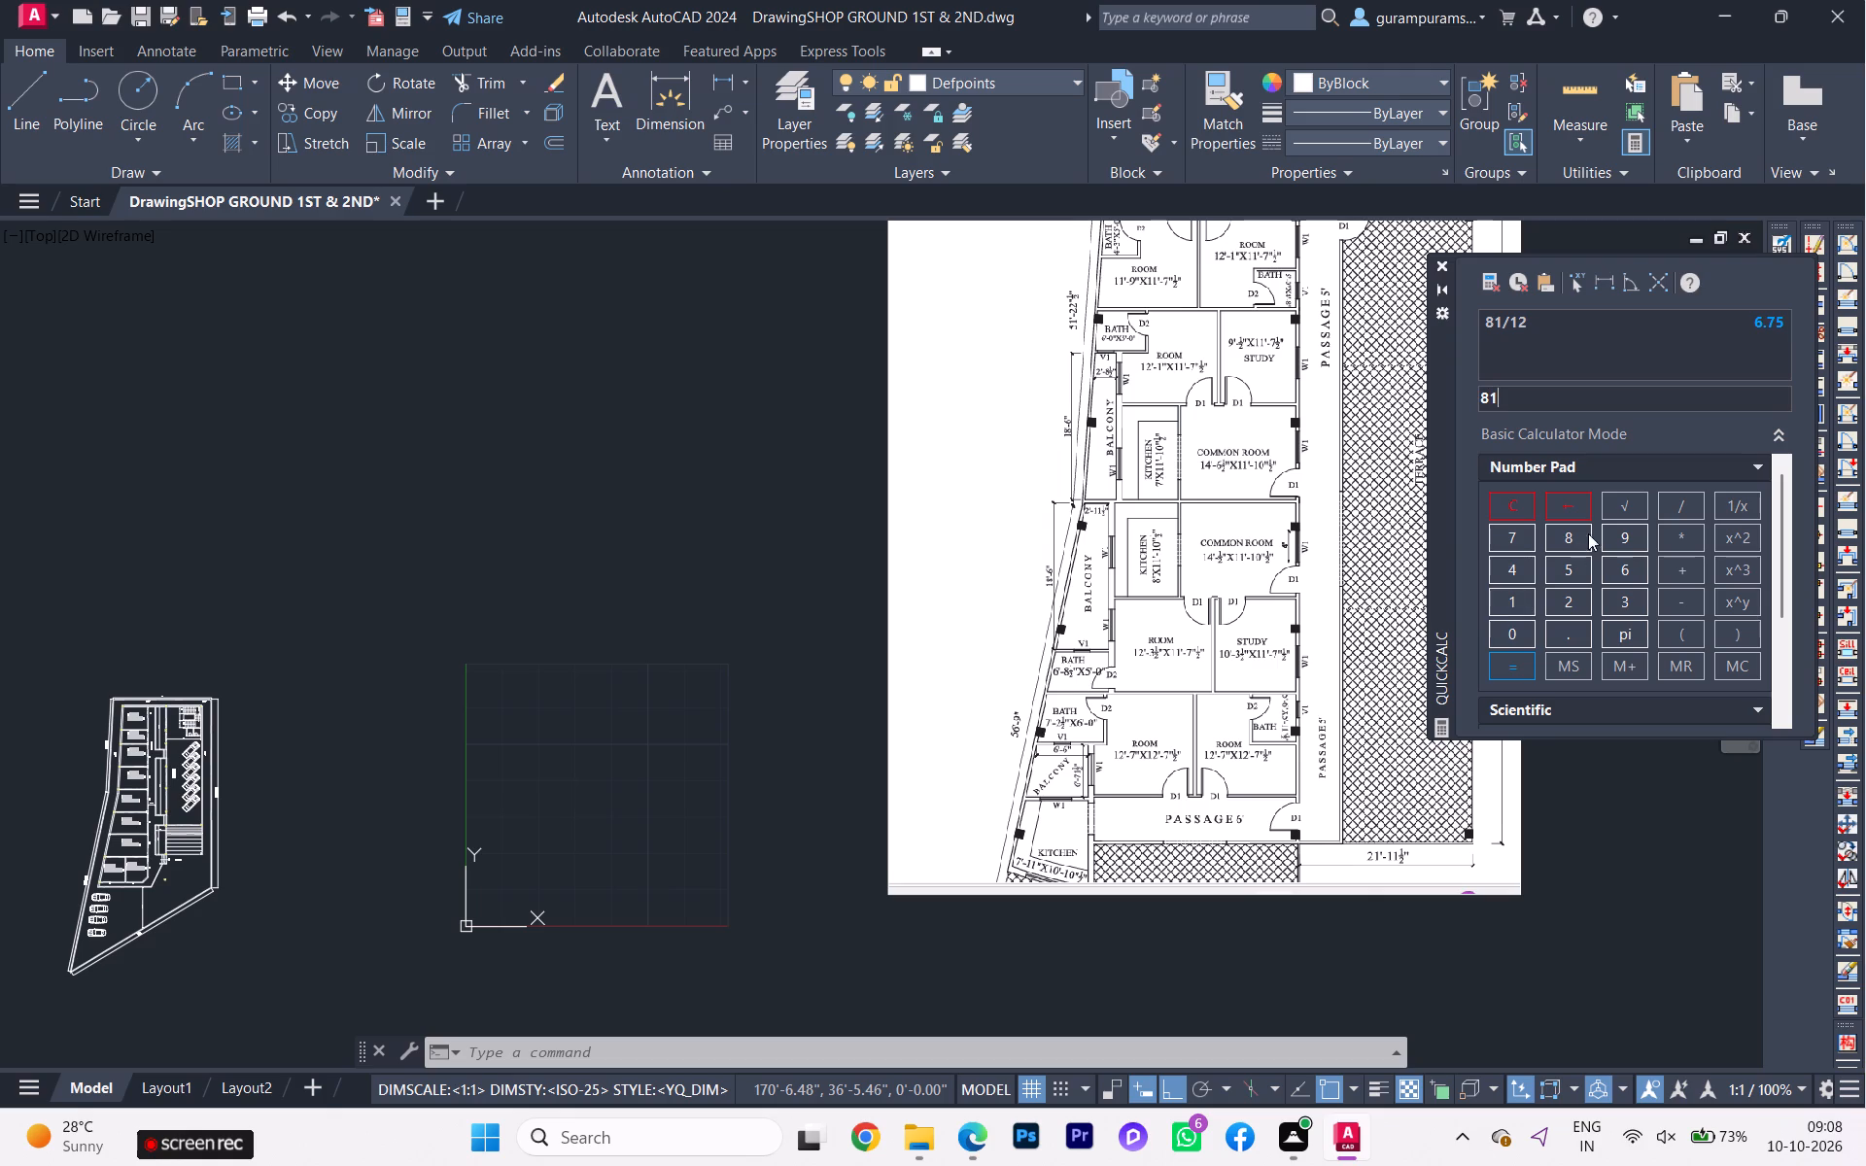
left_click(1675, 504)
left_click(1529, 591)
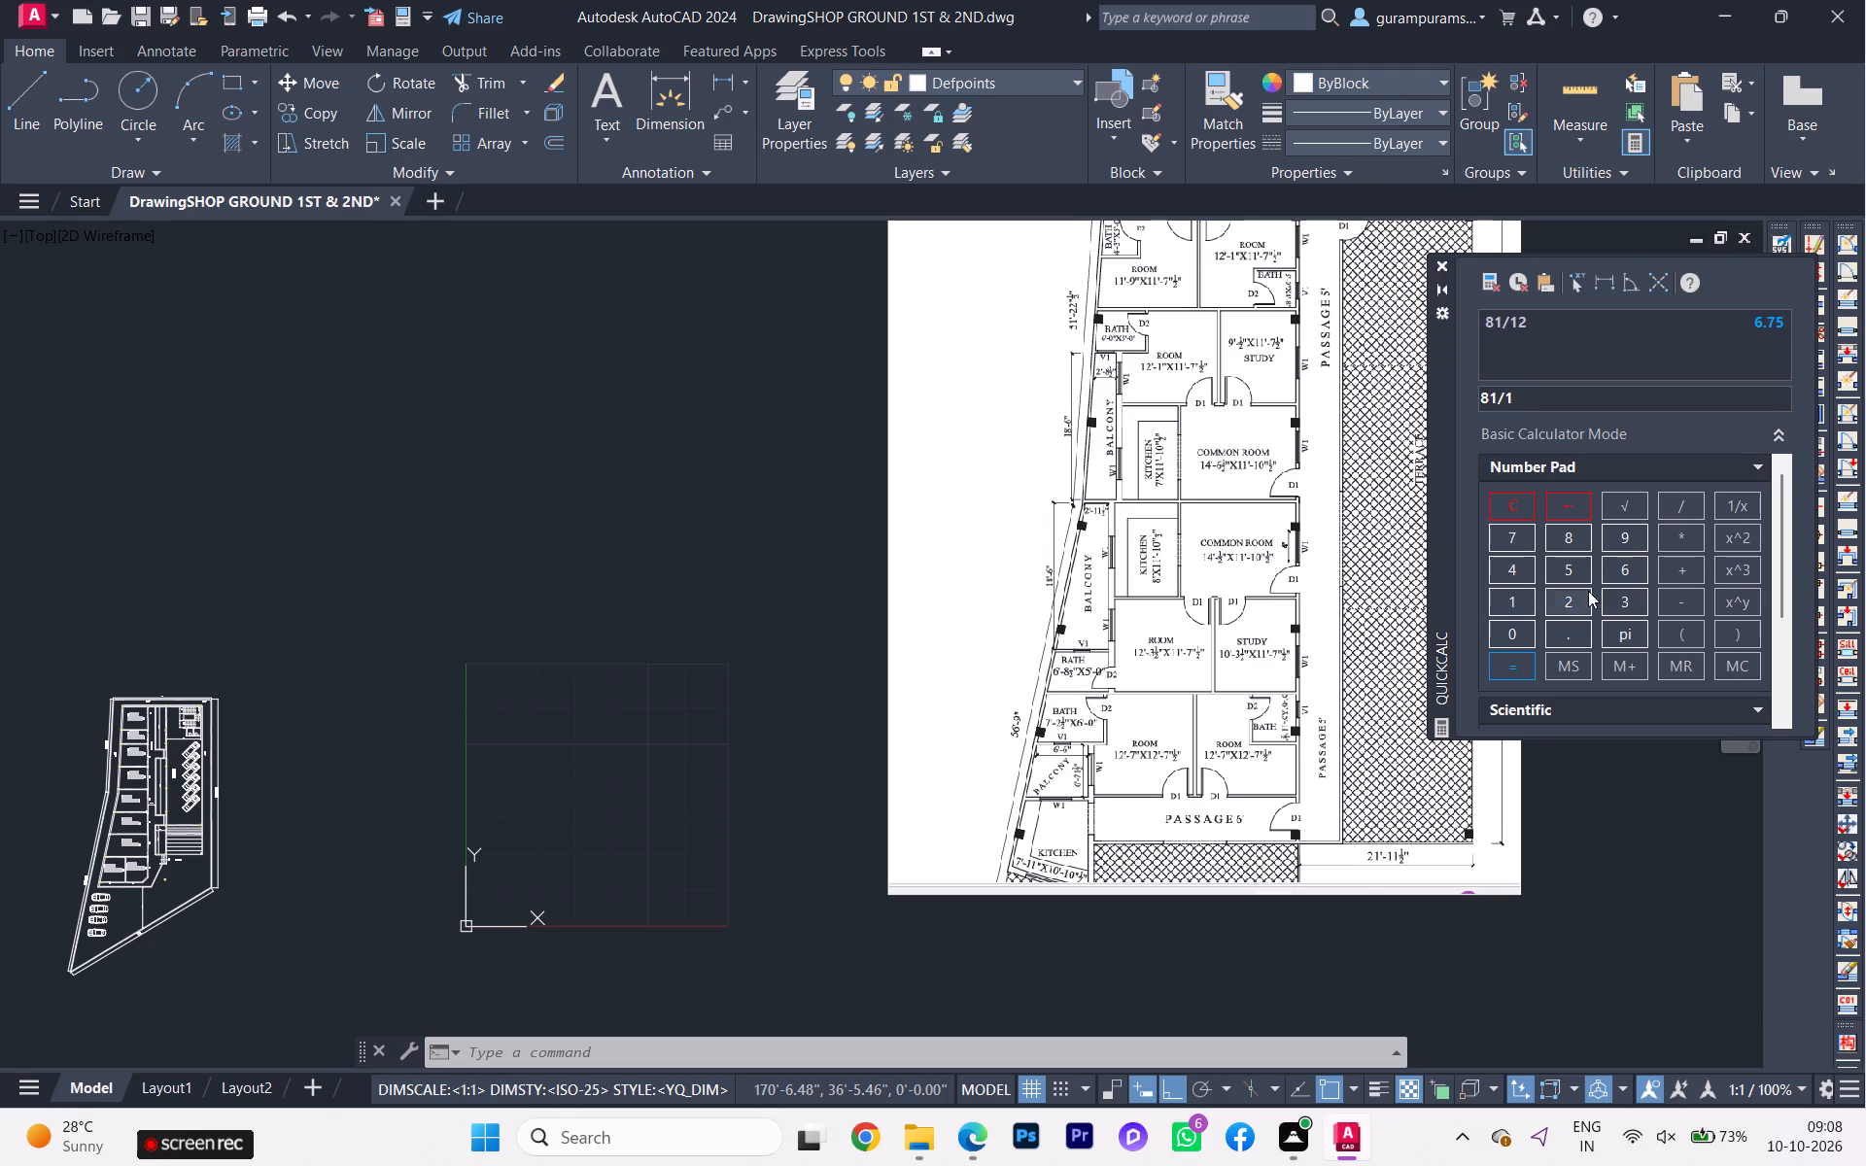
left_click(1578, 599)
left_click(1505, 668)
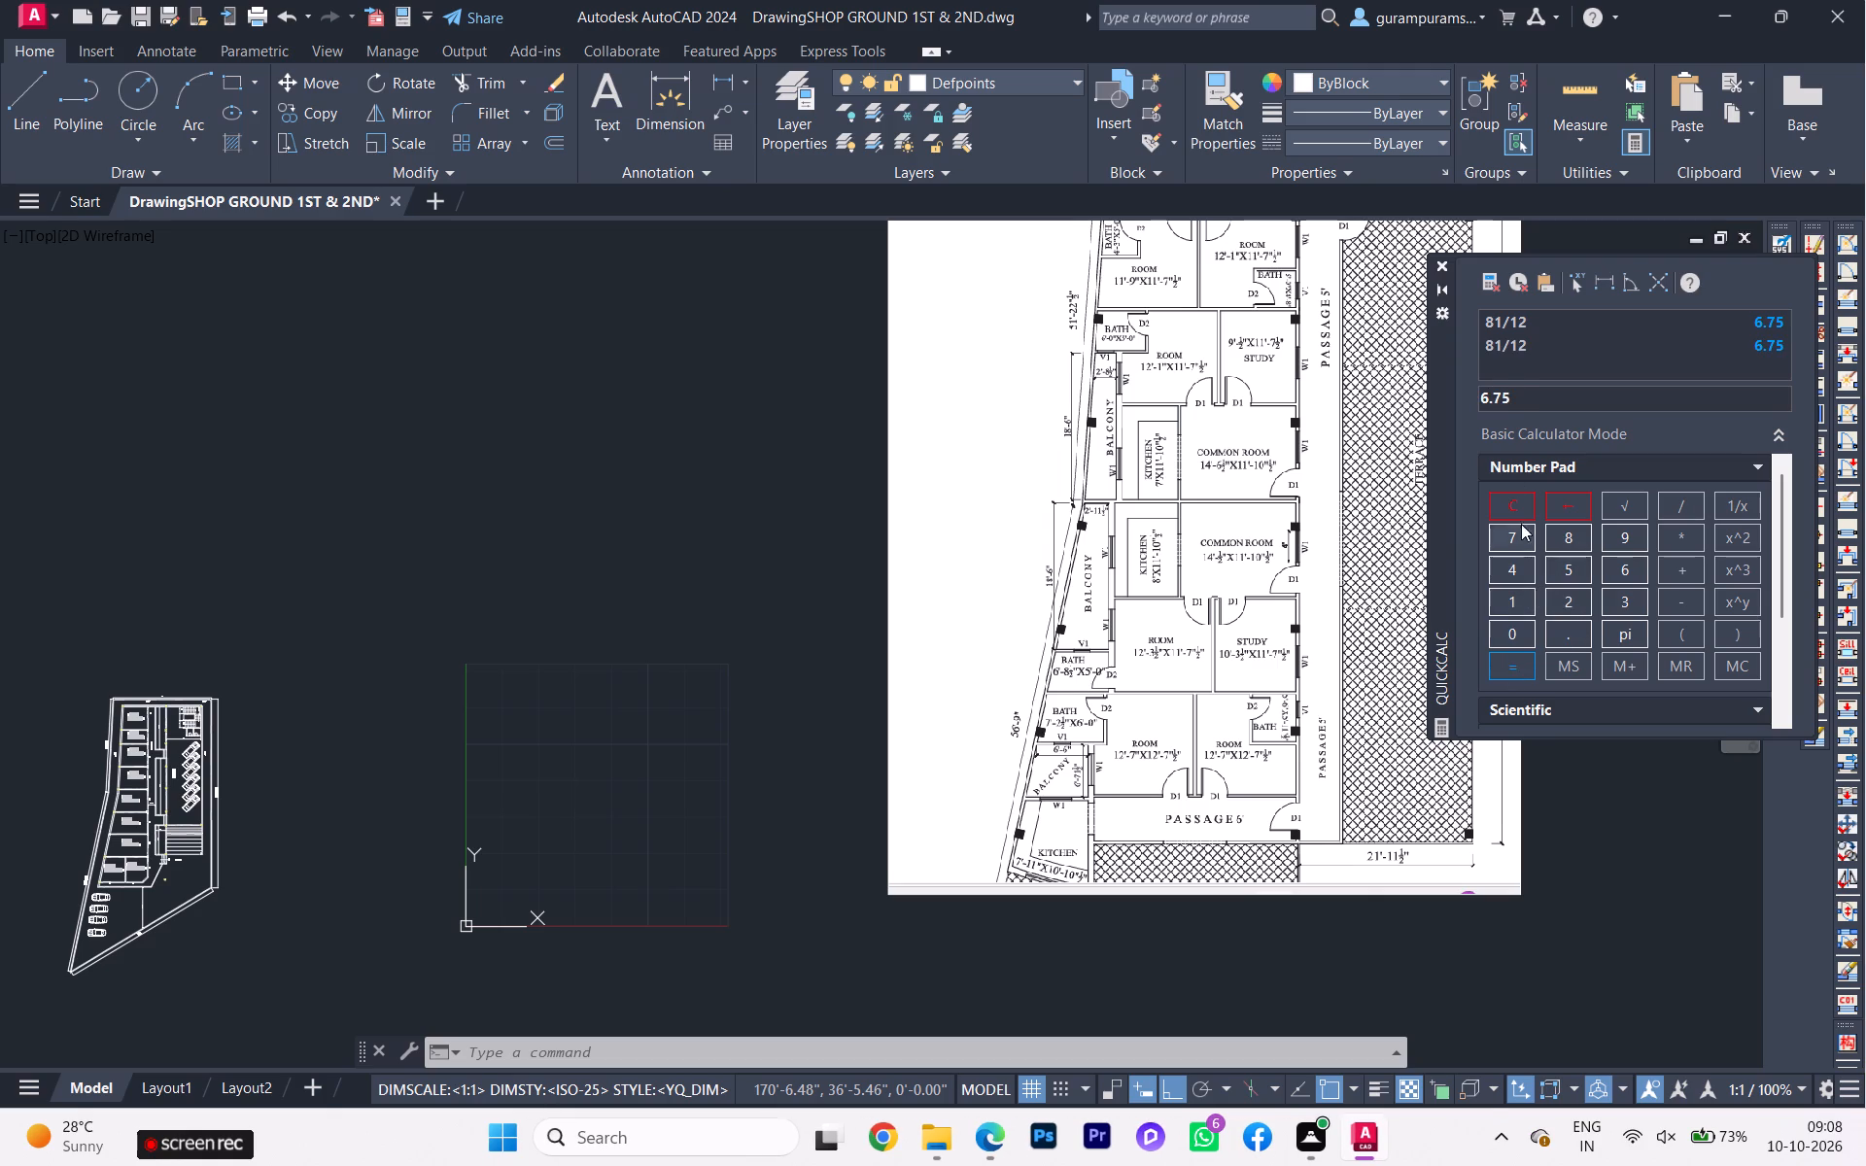
Add 91 to the 6.75 result in the calculator.
left_click(1512, 666)
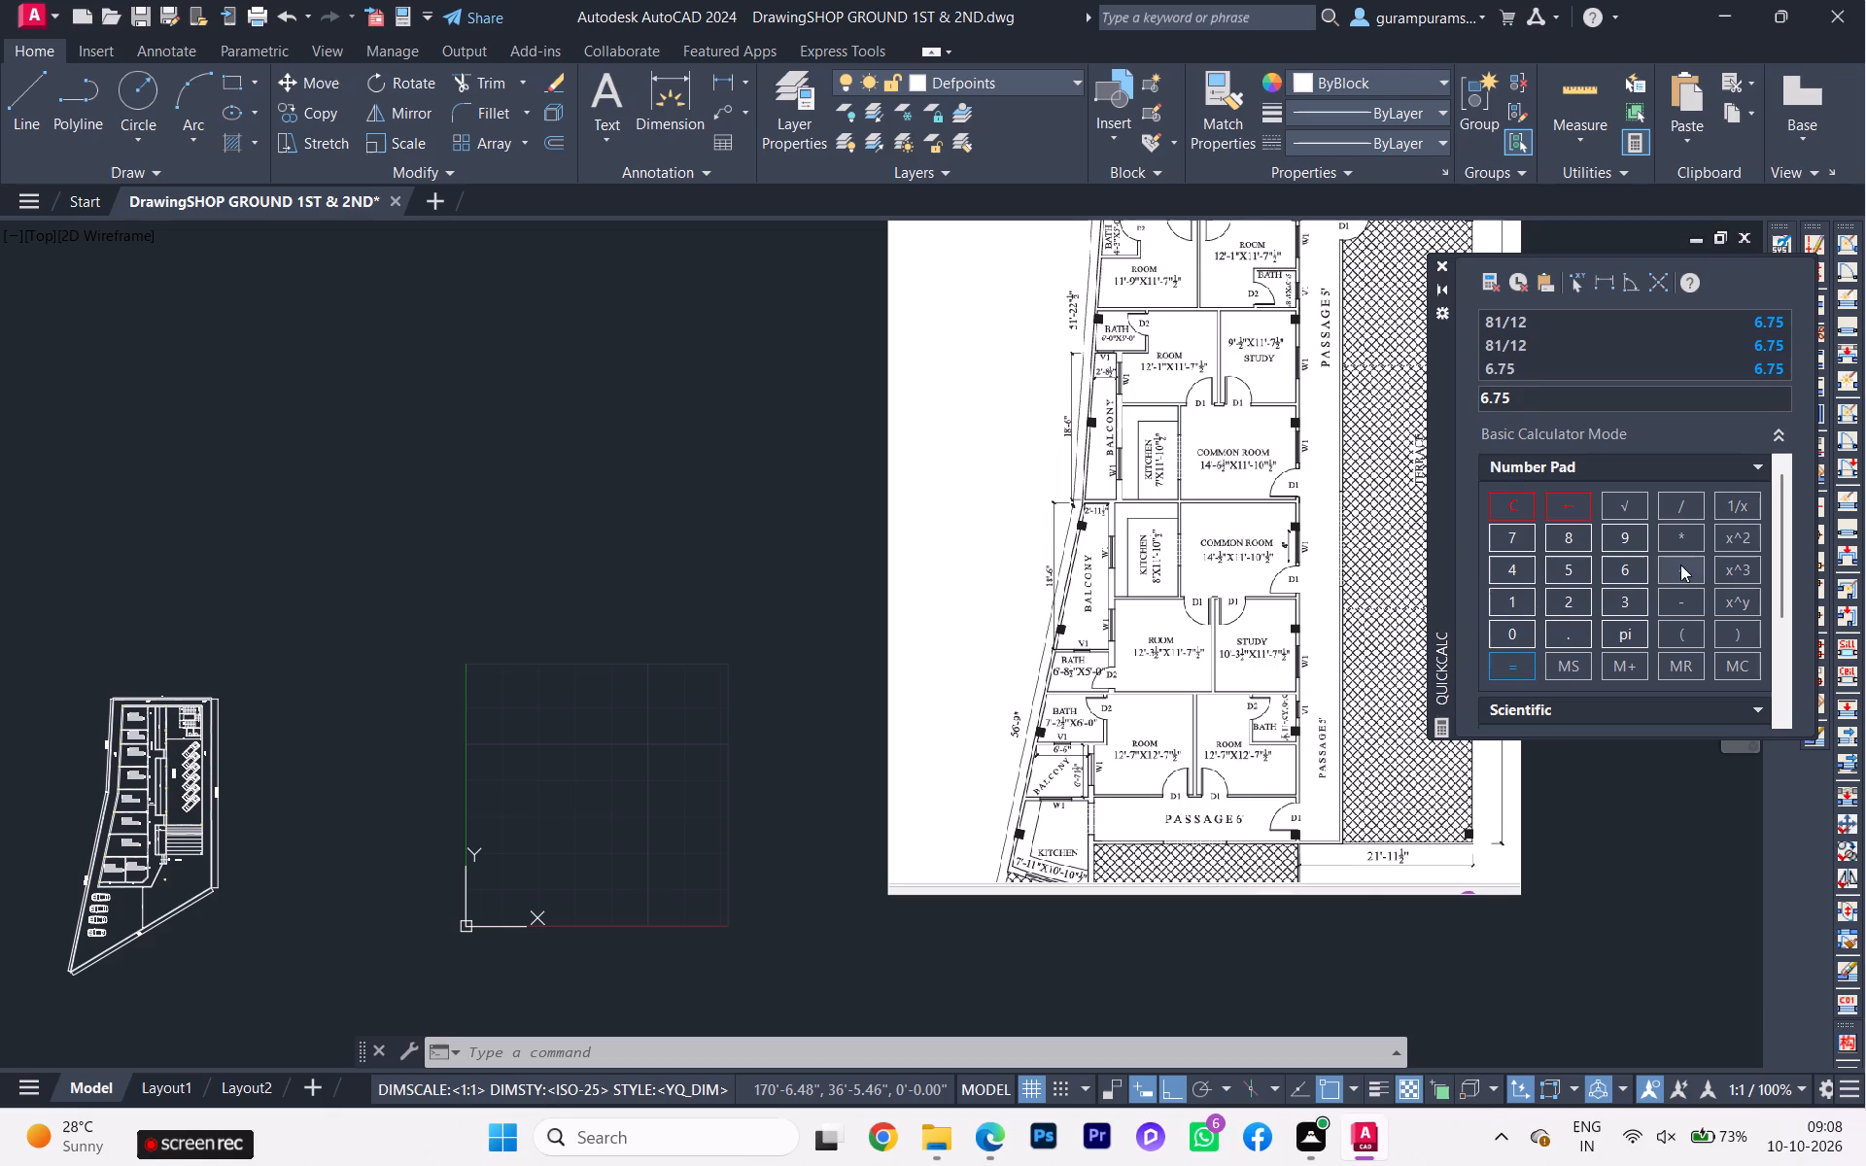
left_click(1680, 564)
left_click(1621, 543)
left_click(1500, 591)
left_click(1521, 673)
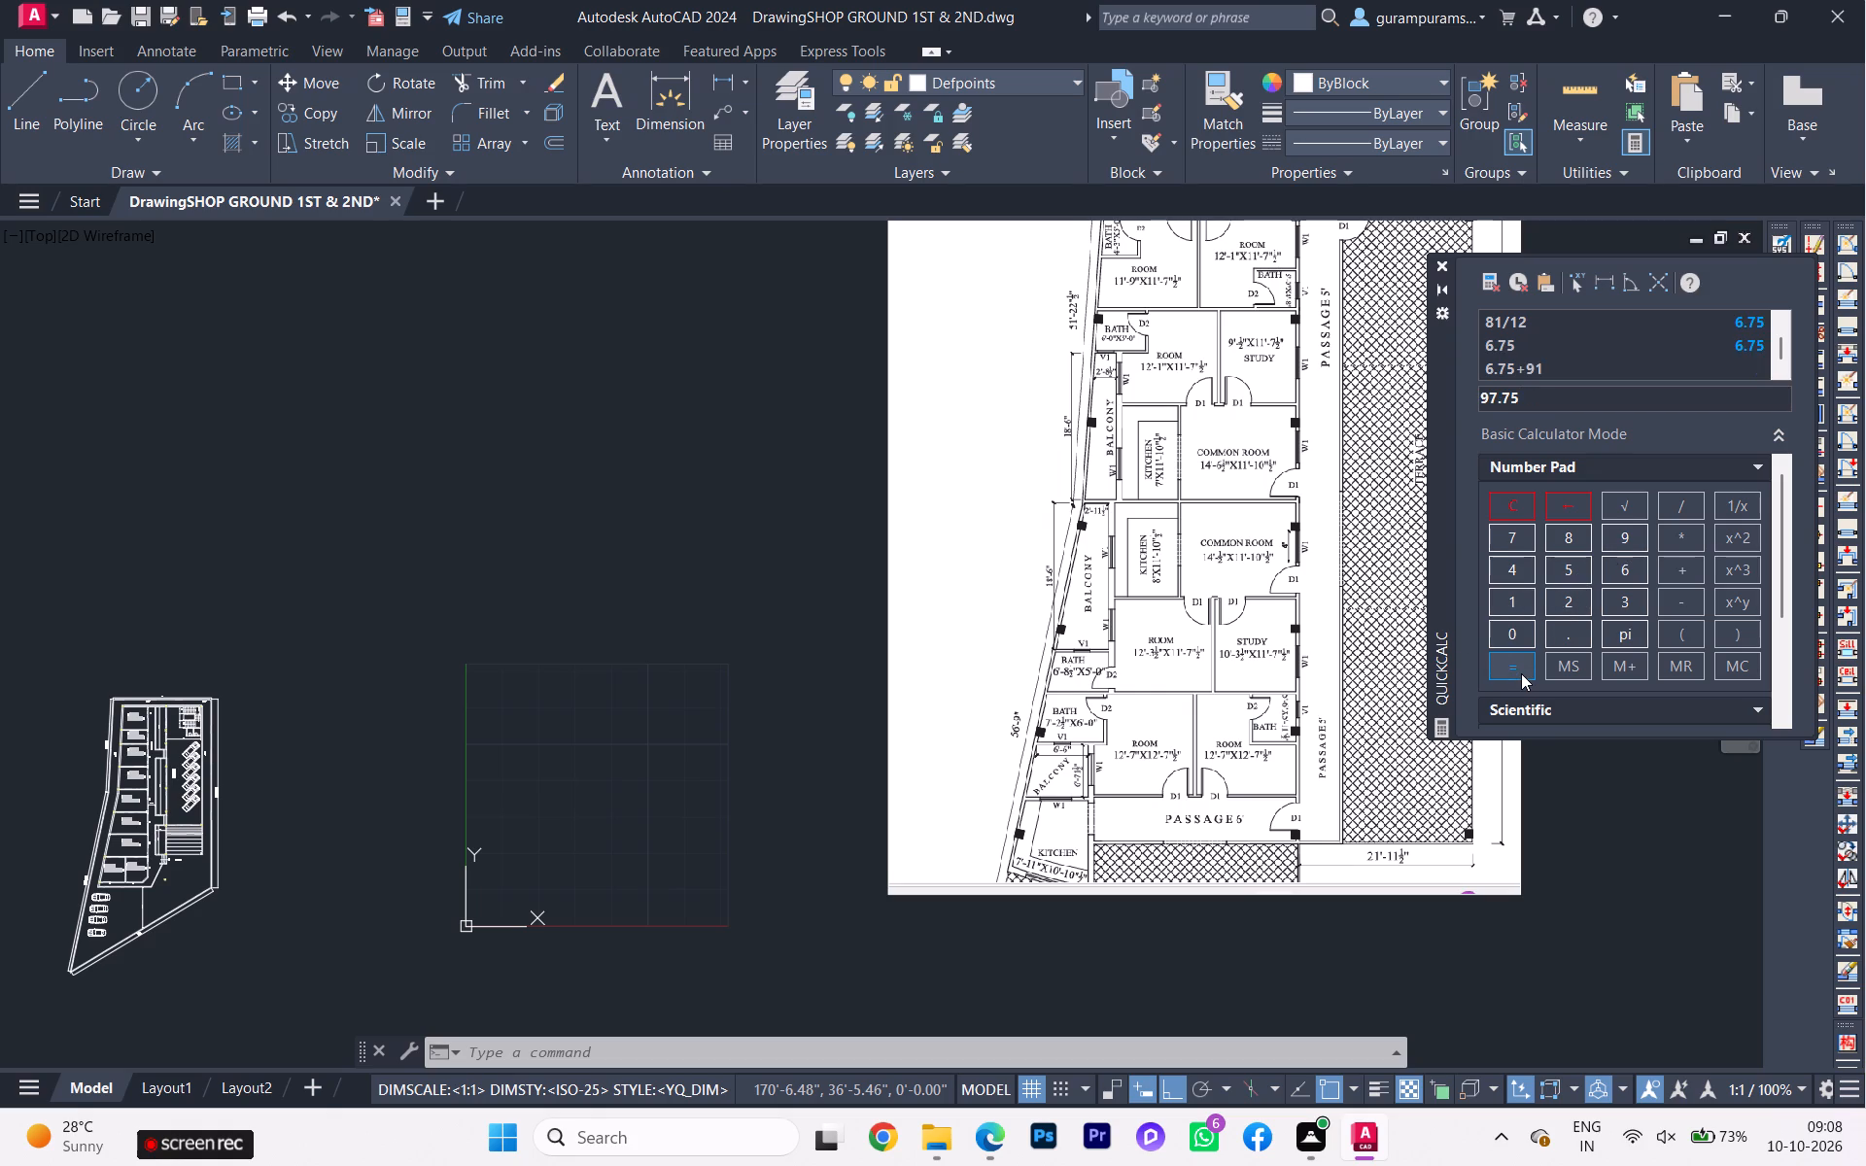
Clear the calculator entry and calculate 0.75 plus 0.50.
scroll(885, 729, "down", 1)
scroll(885, 729, "up", 1)
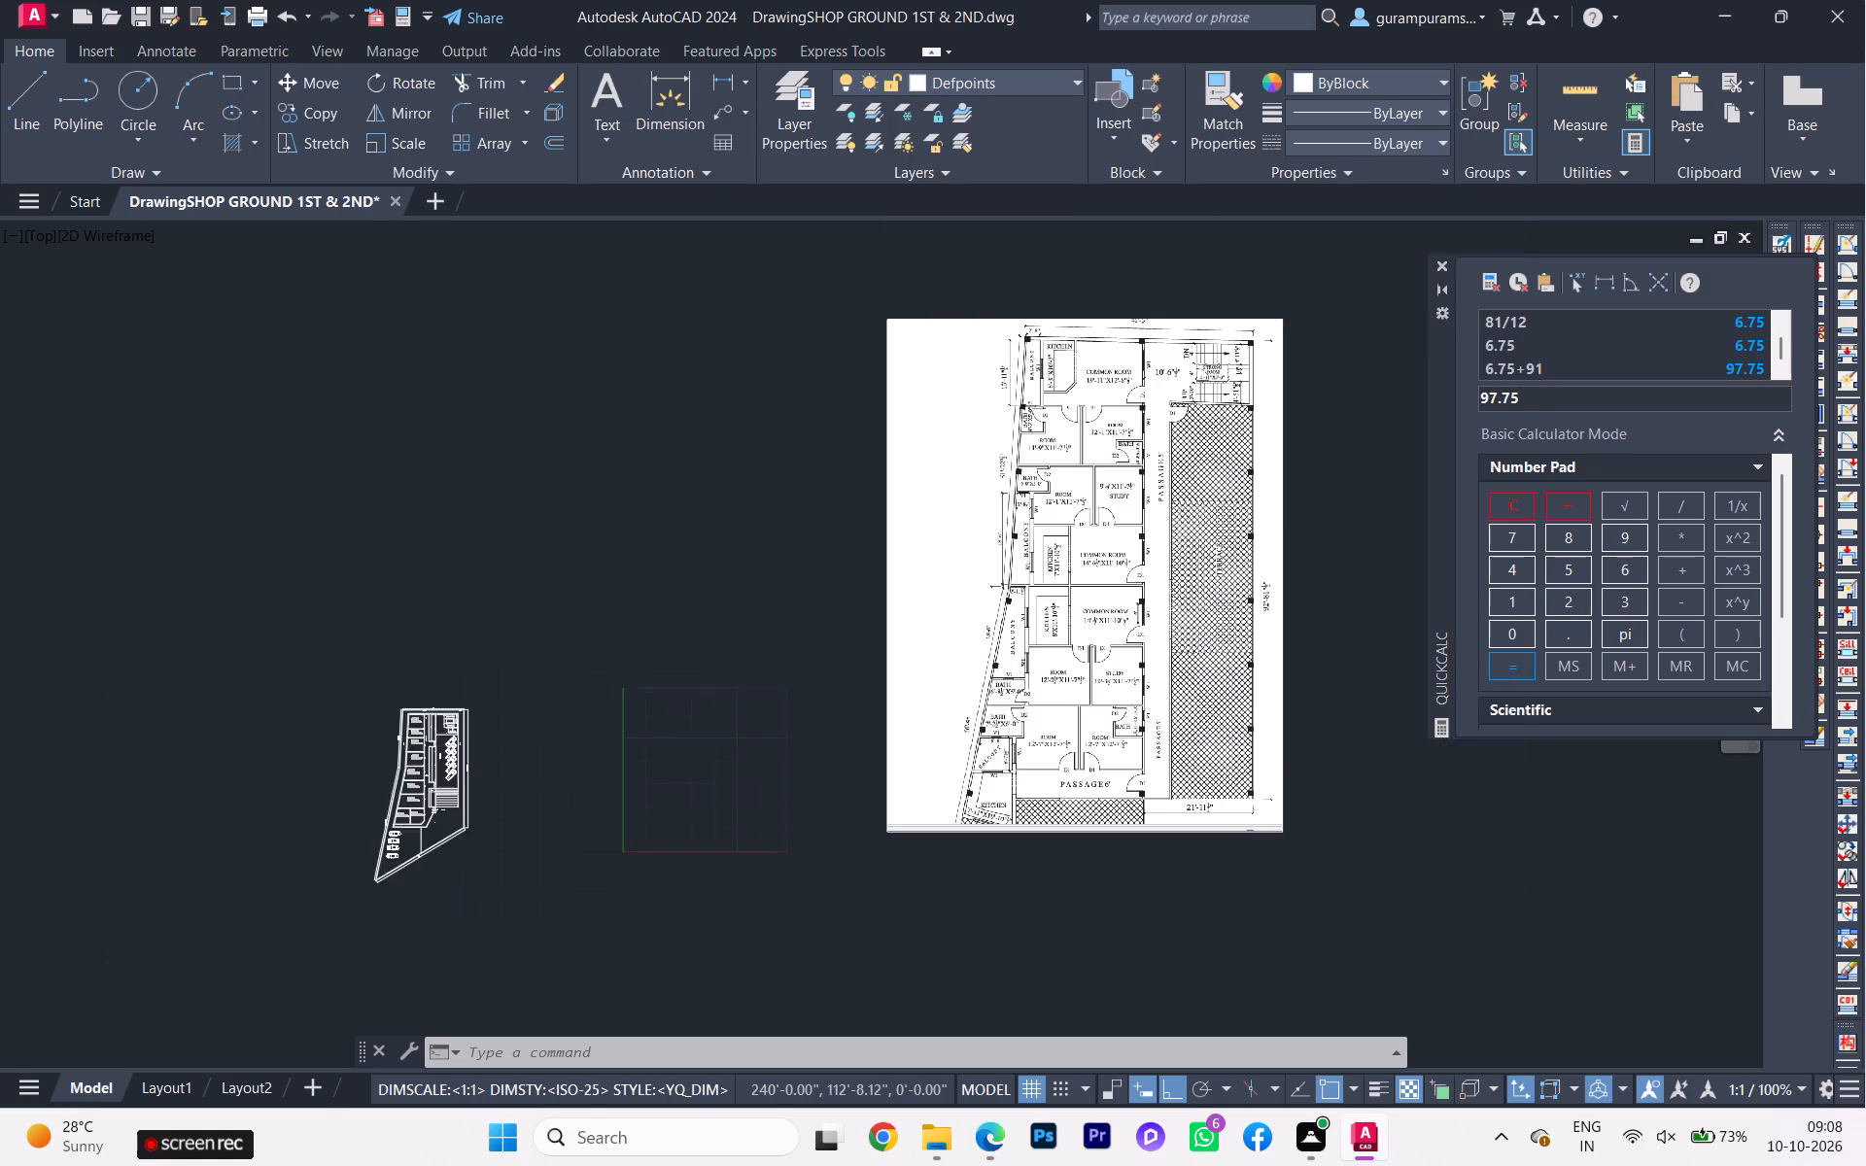
scroll(885, 730, "down", 1)
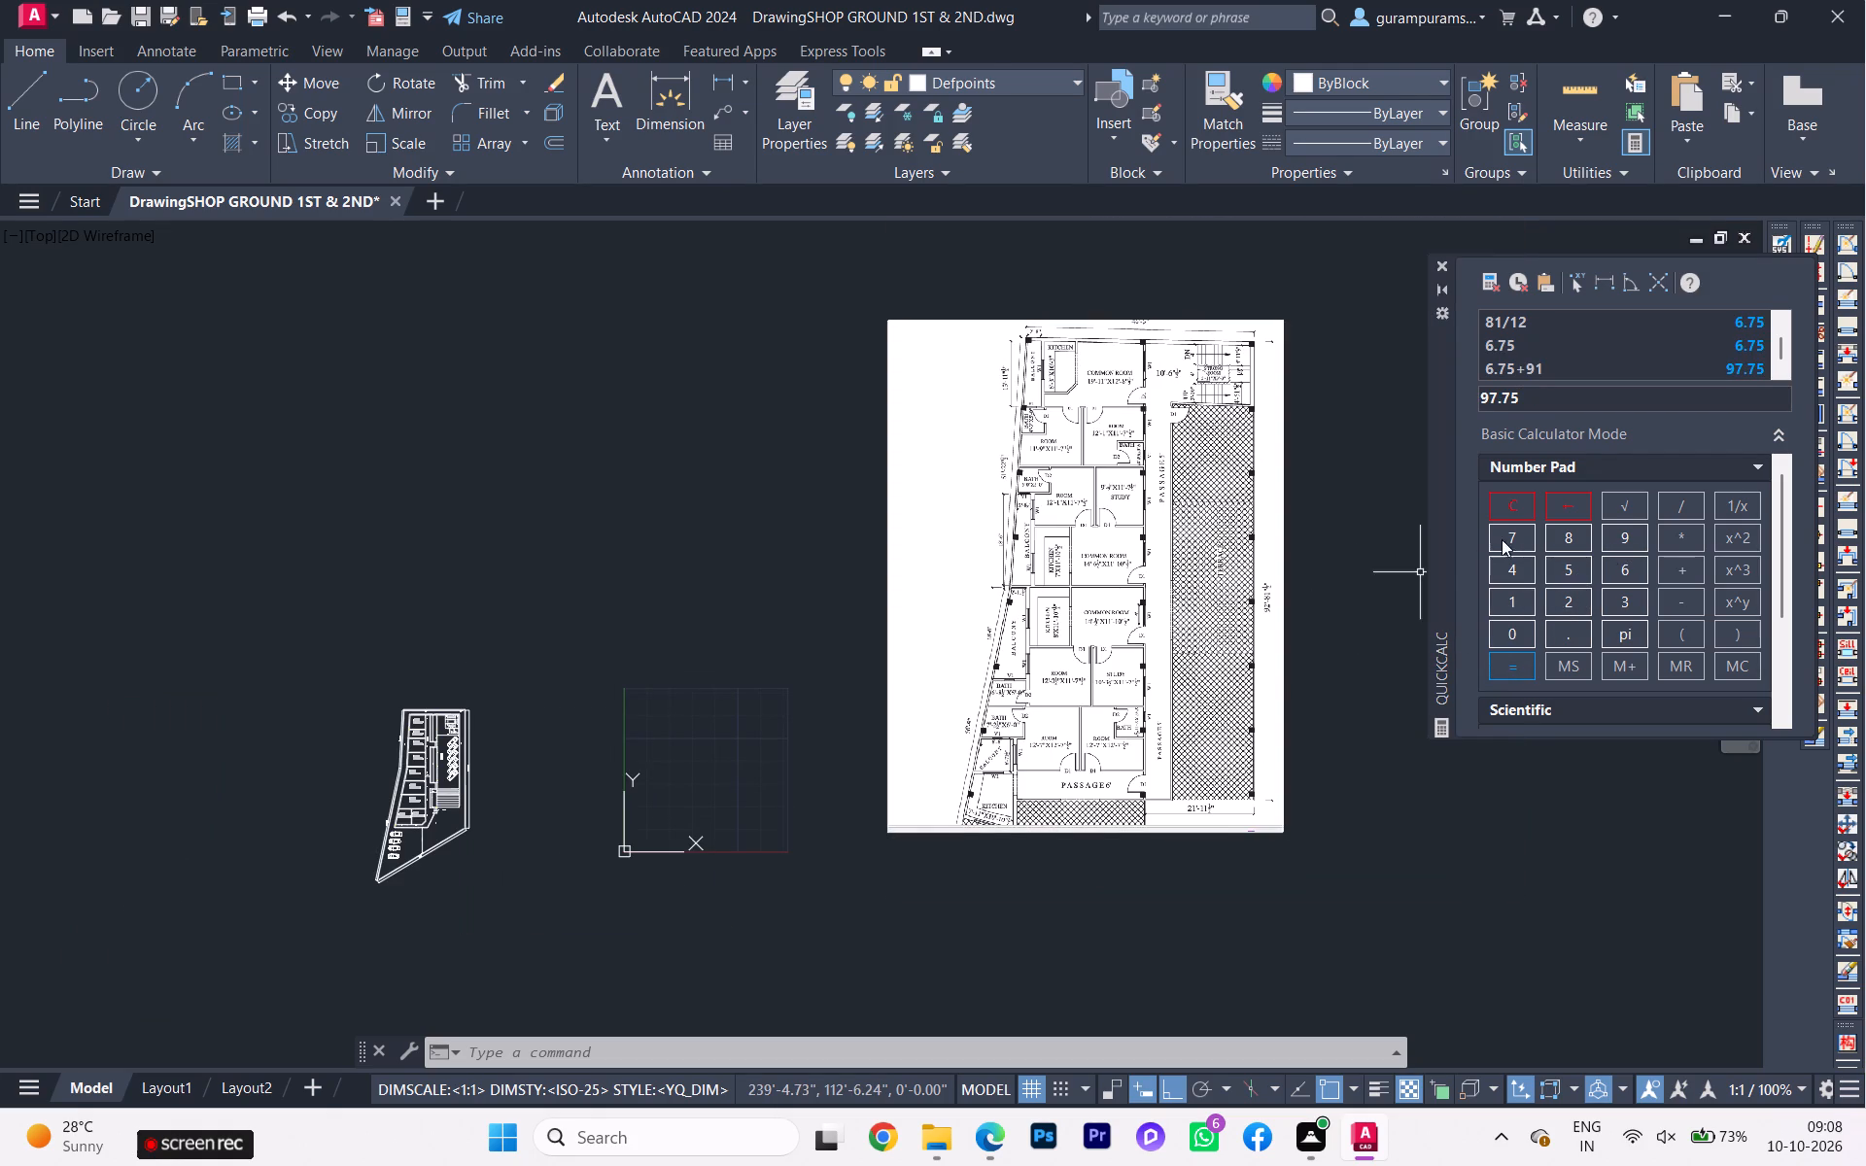
left_click(1511, 500)
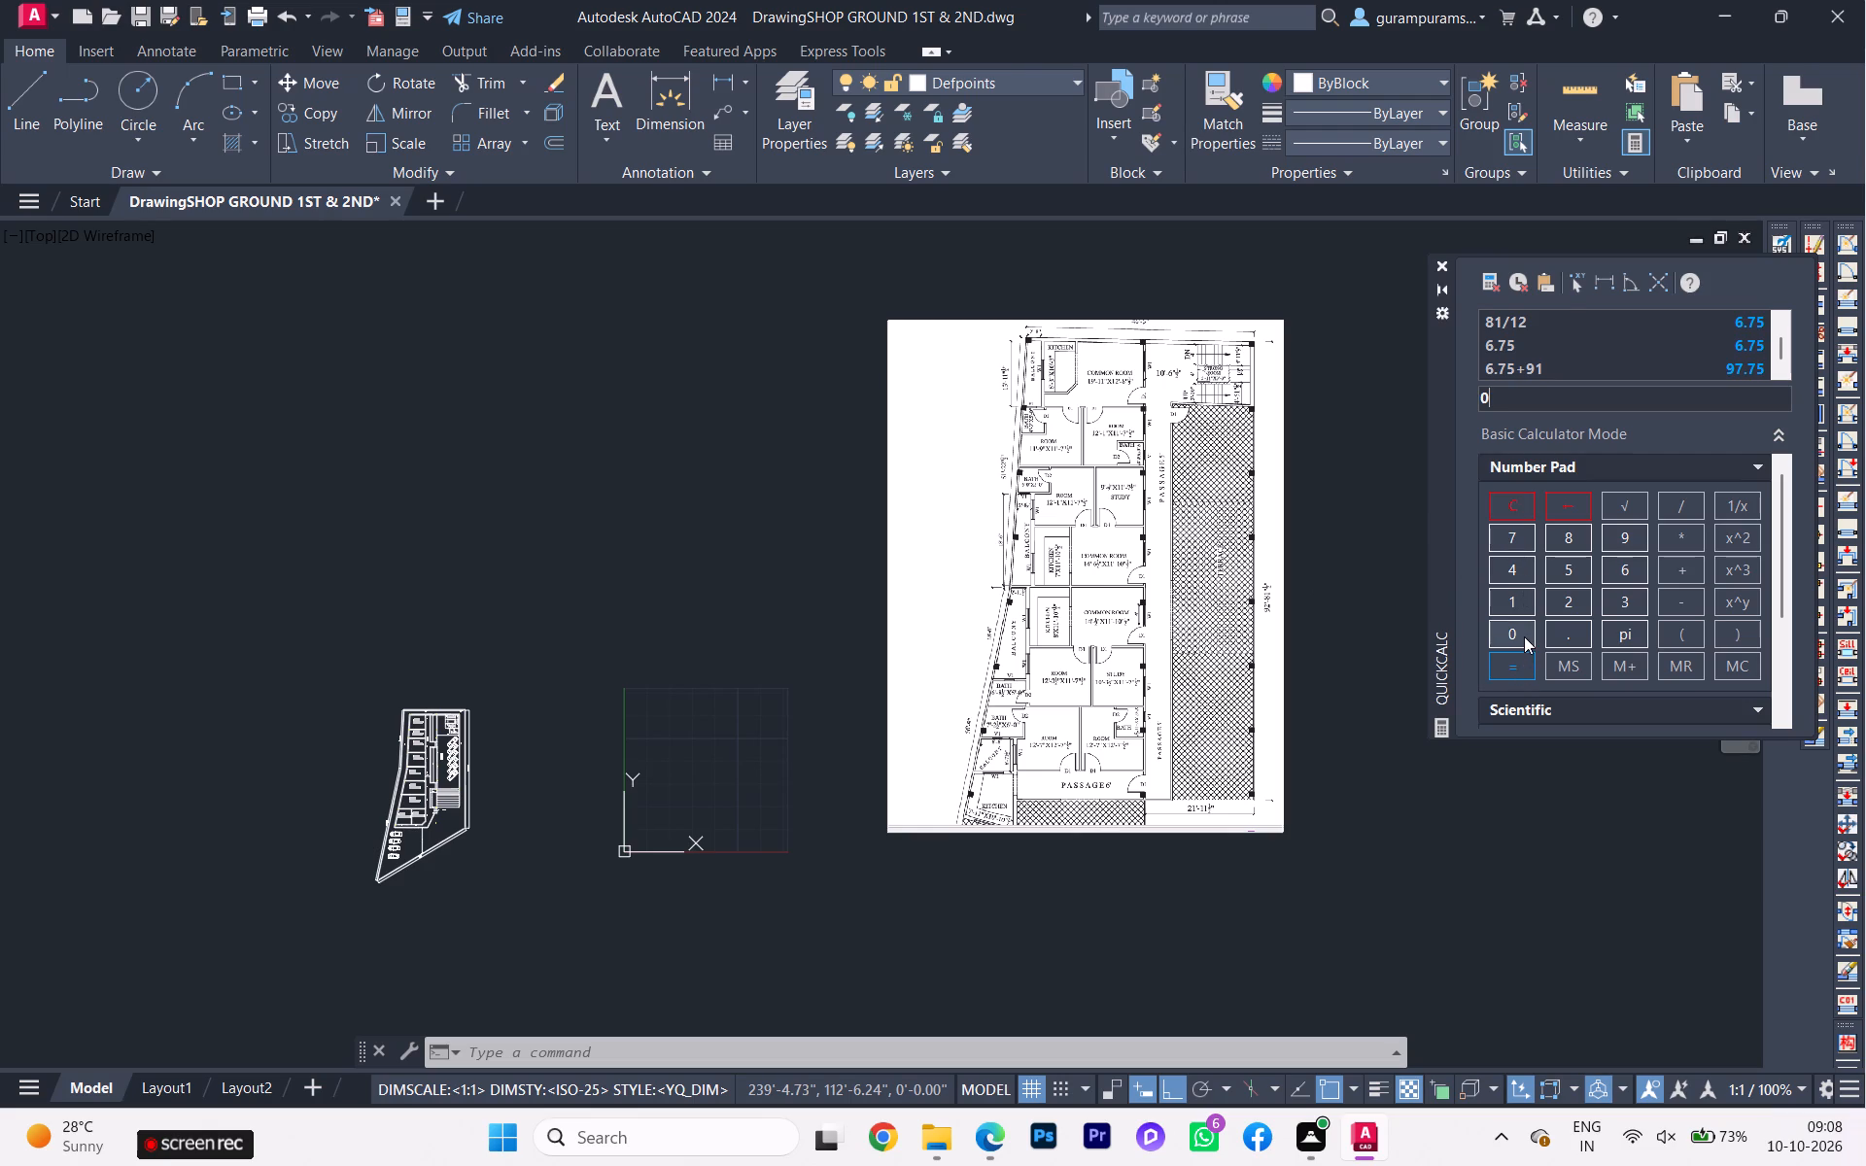
left_click(1524, 636)
left_click(1572, 629)
left_click(1508, 537)
left_click(1561, 566)
left_click(1672, 567)
left_click(1512, 623)
left_click(1566, 626)
left_click(1577, 577)
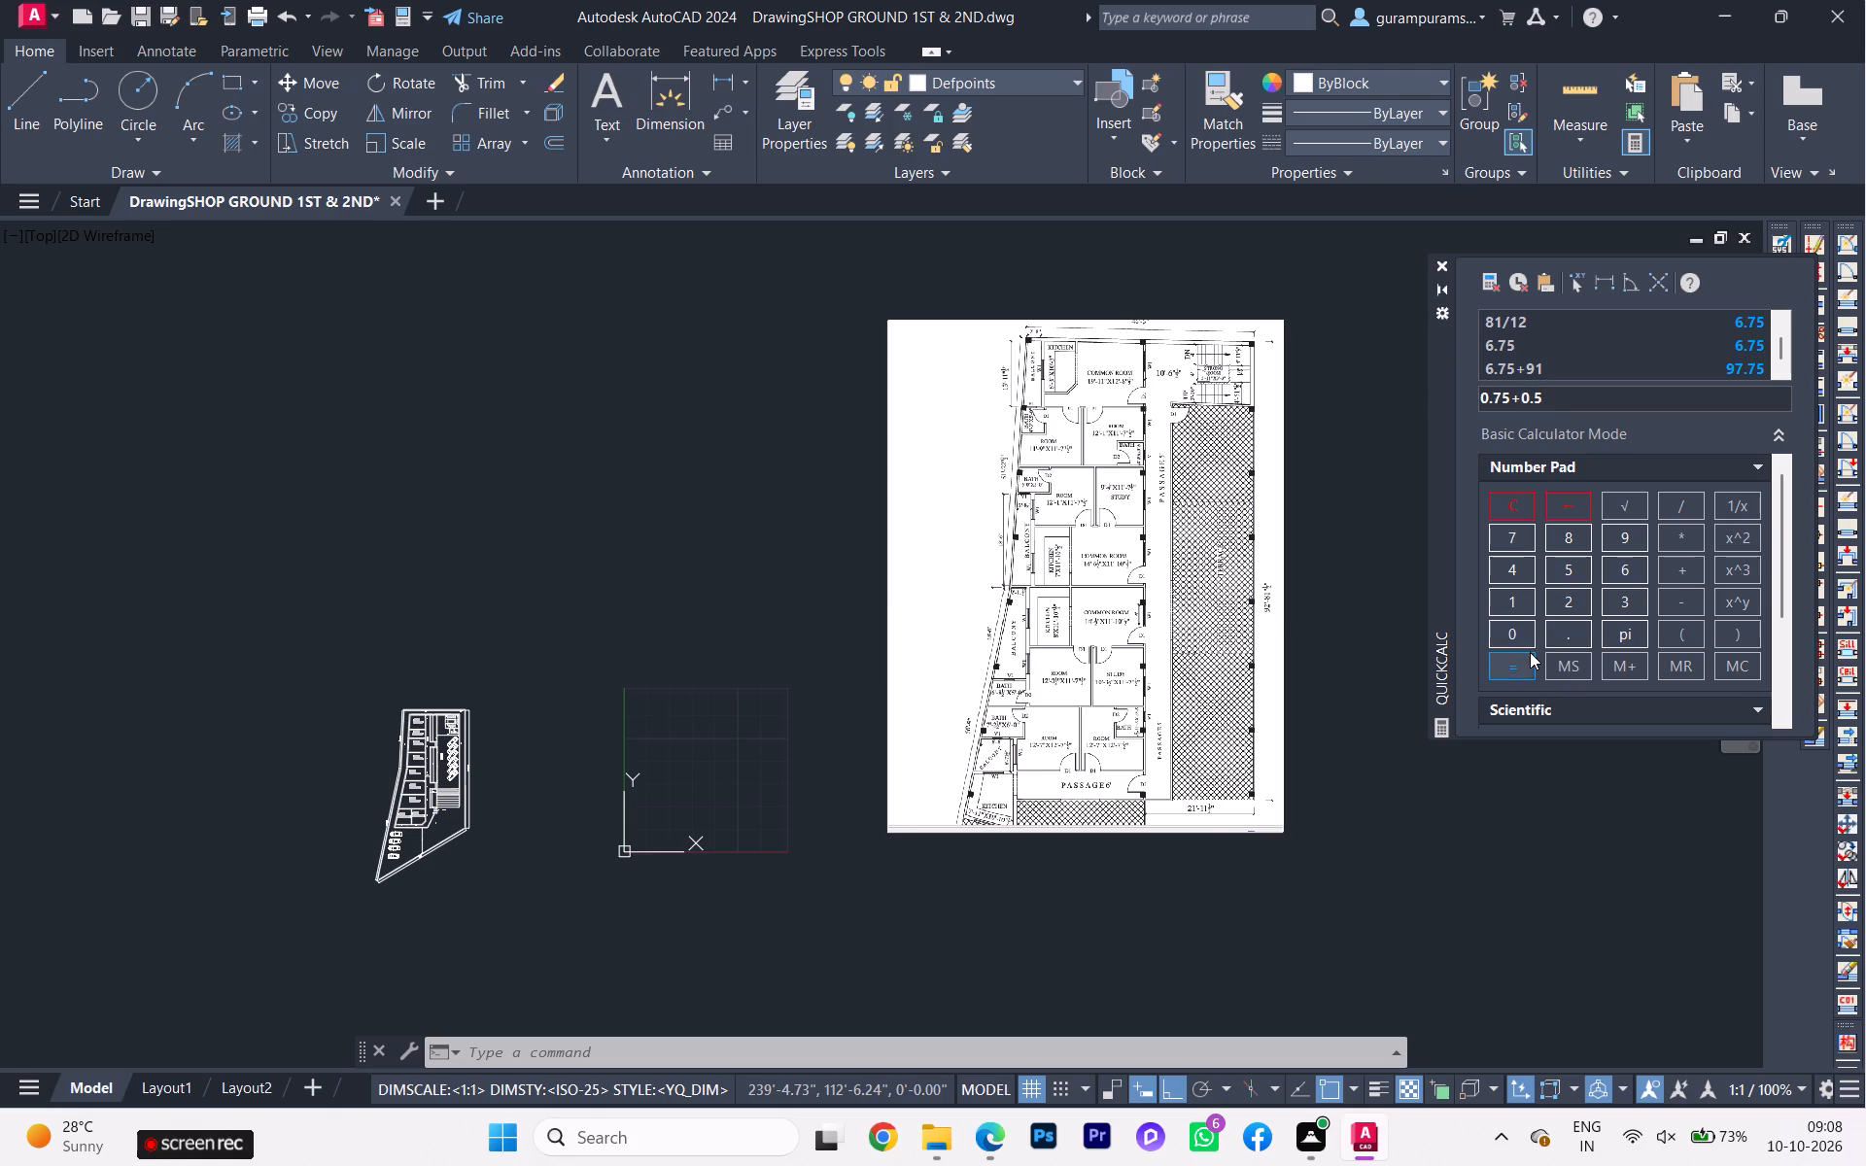
left_click(1514, 630)
left_click(1504, 663)
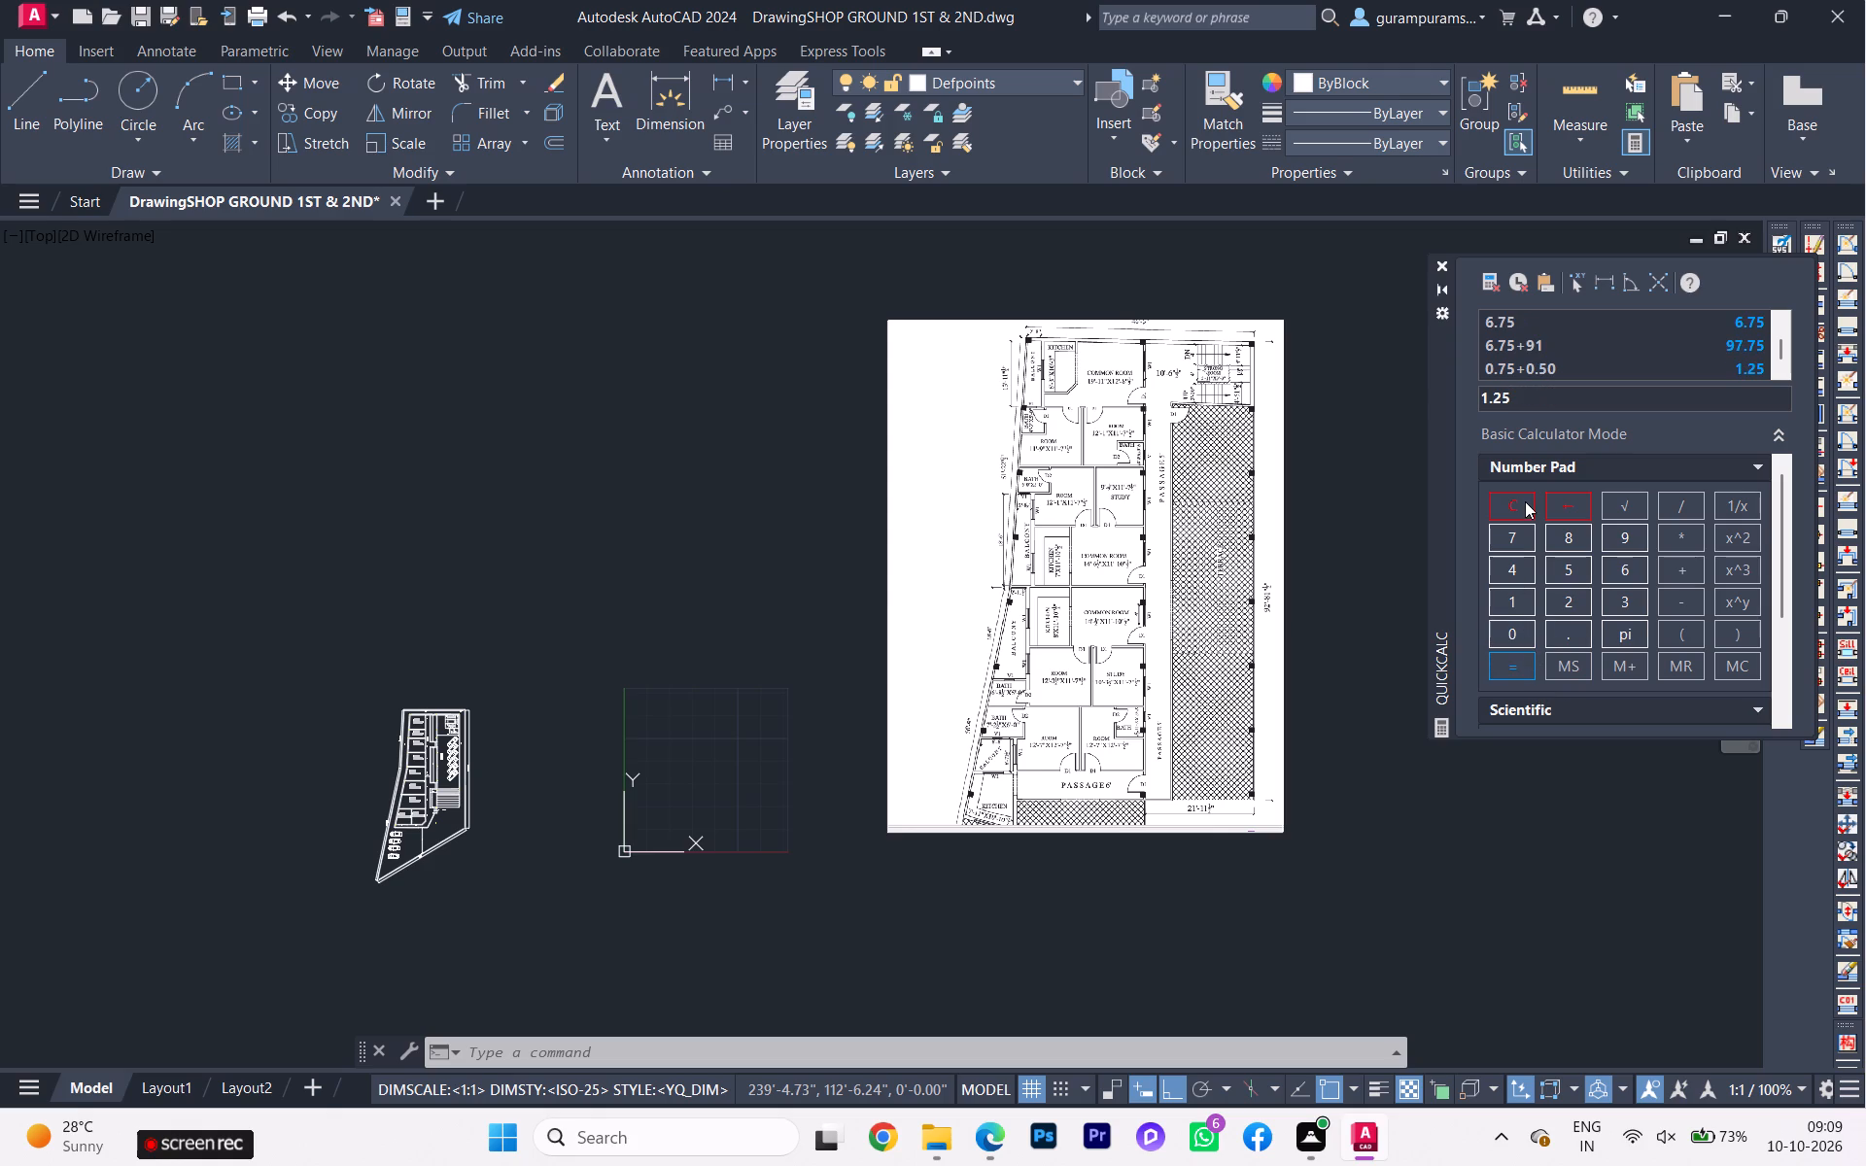
Add 97 to the 1.25 result in the calculator.
left_click(1690, 566)
left_click(1639, 539)
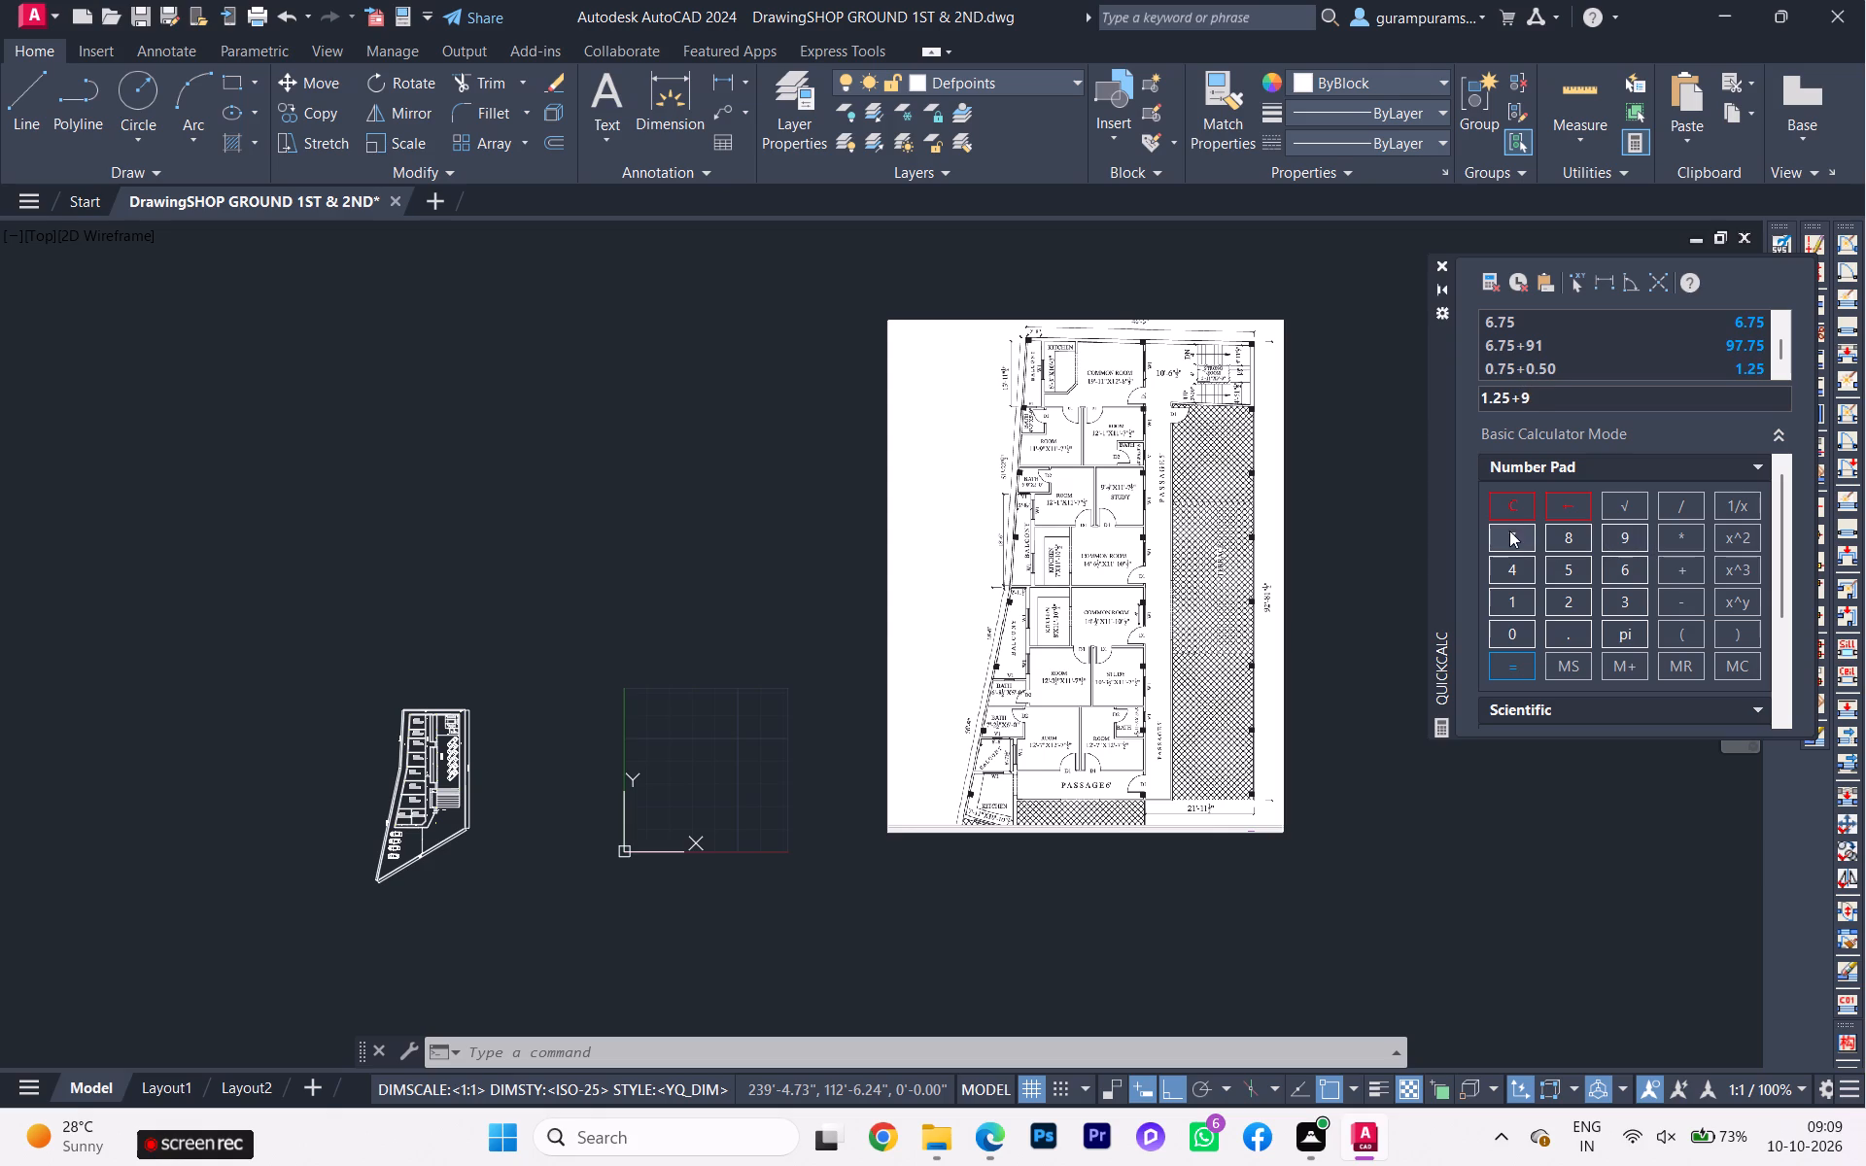
left_click(1509, 531)
left_click(1571, 629)
key("BackSpace")
left_click(1510, 662)
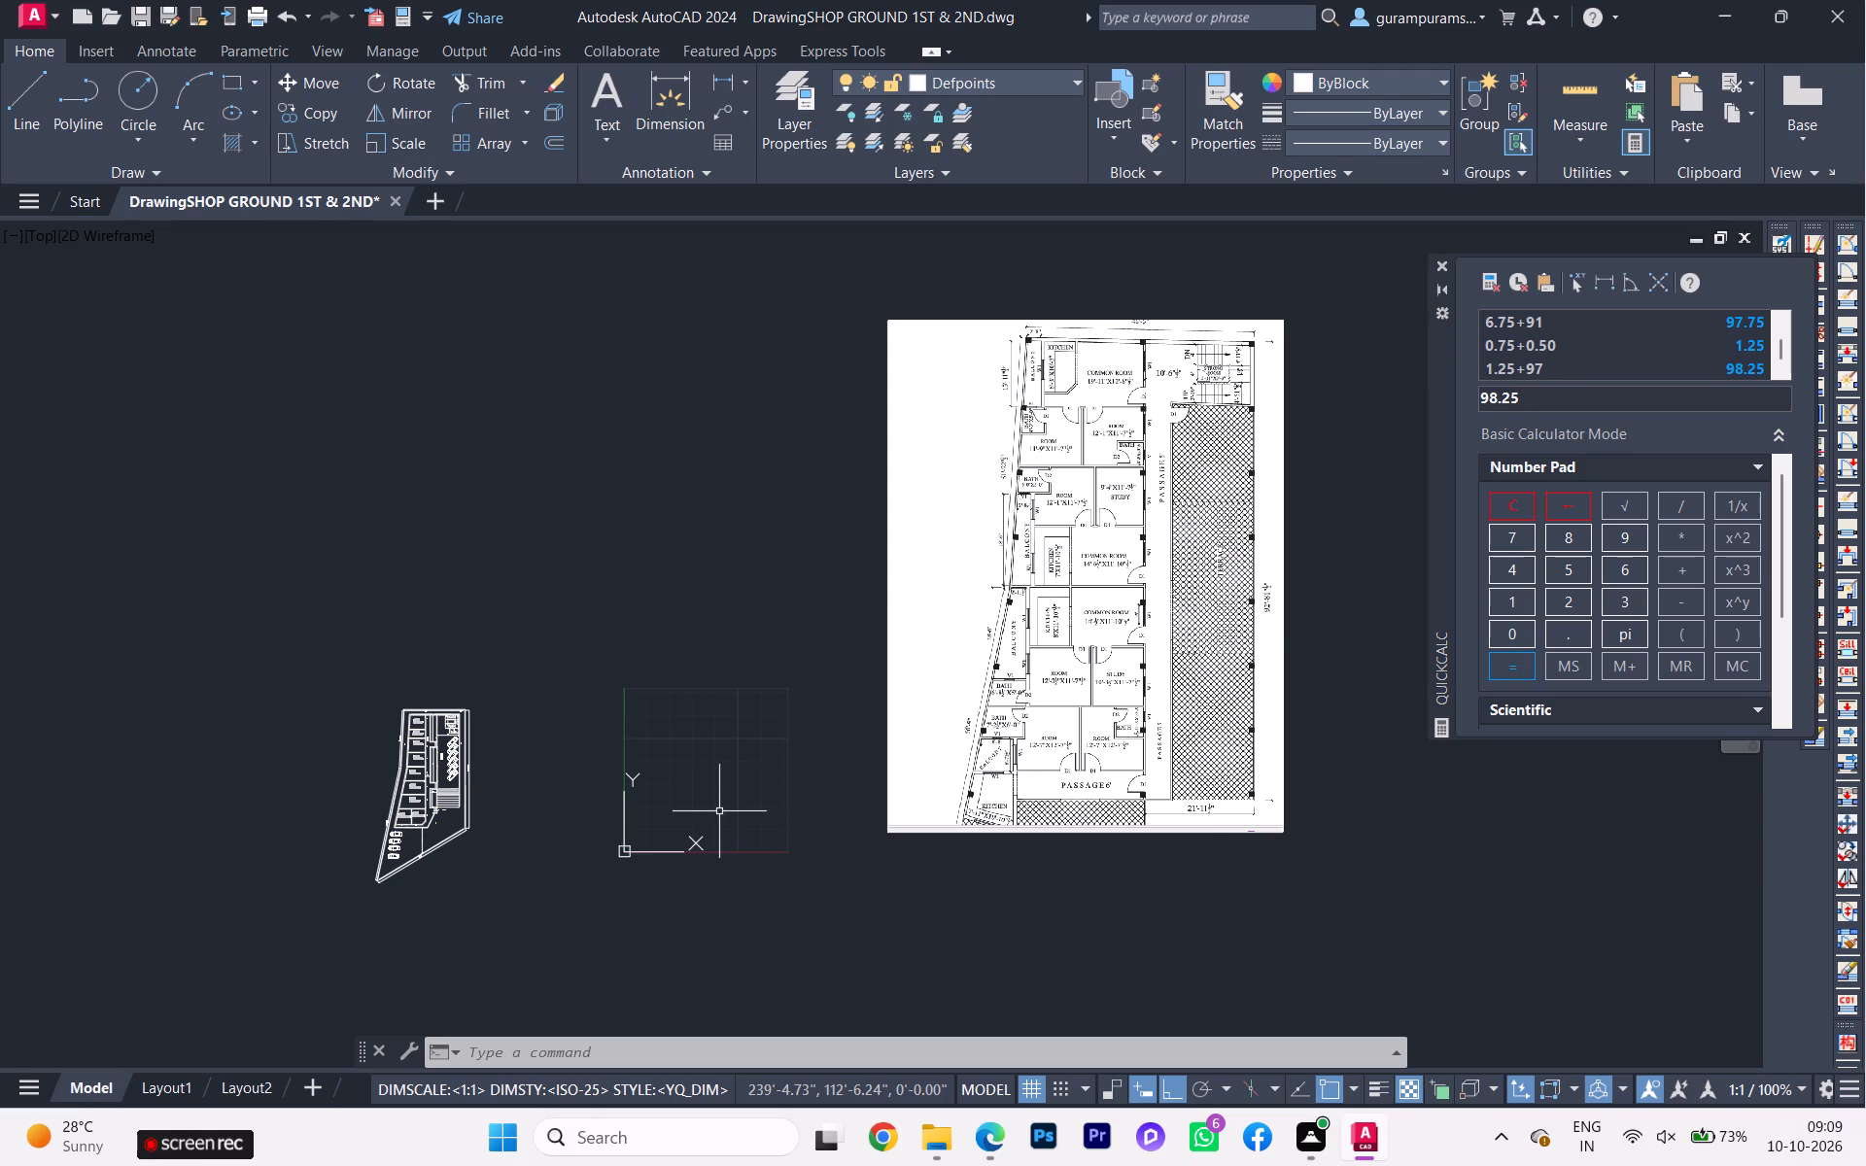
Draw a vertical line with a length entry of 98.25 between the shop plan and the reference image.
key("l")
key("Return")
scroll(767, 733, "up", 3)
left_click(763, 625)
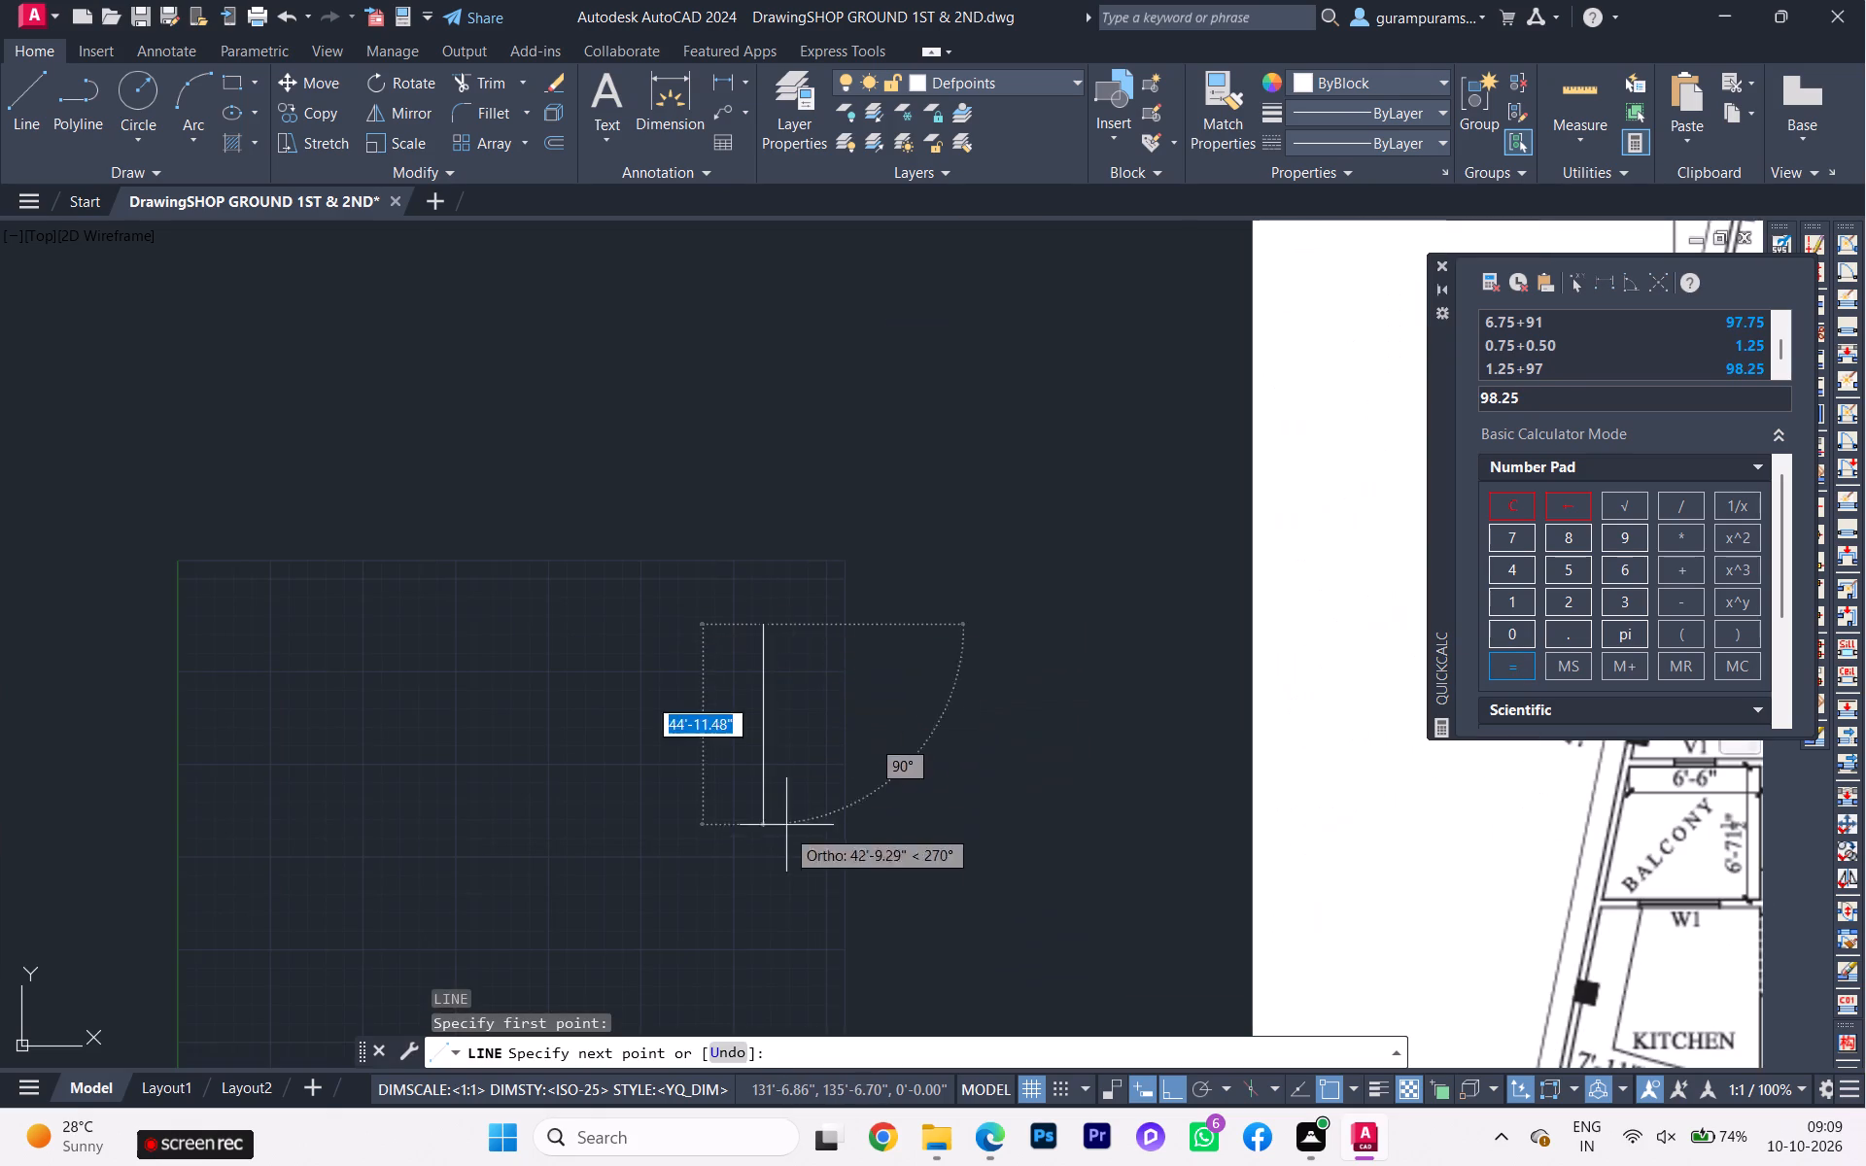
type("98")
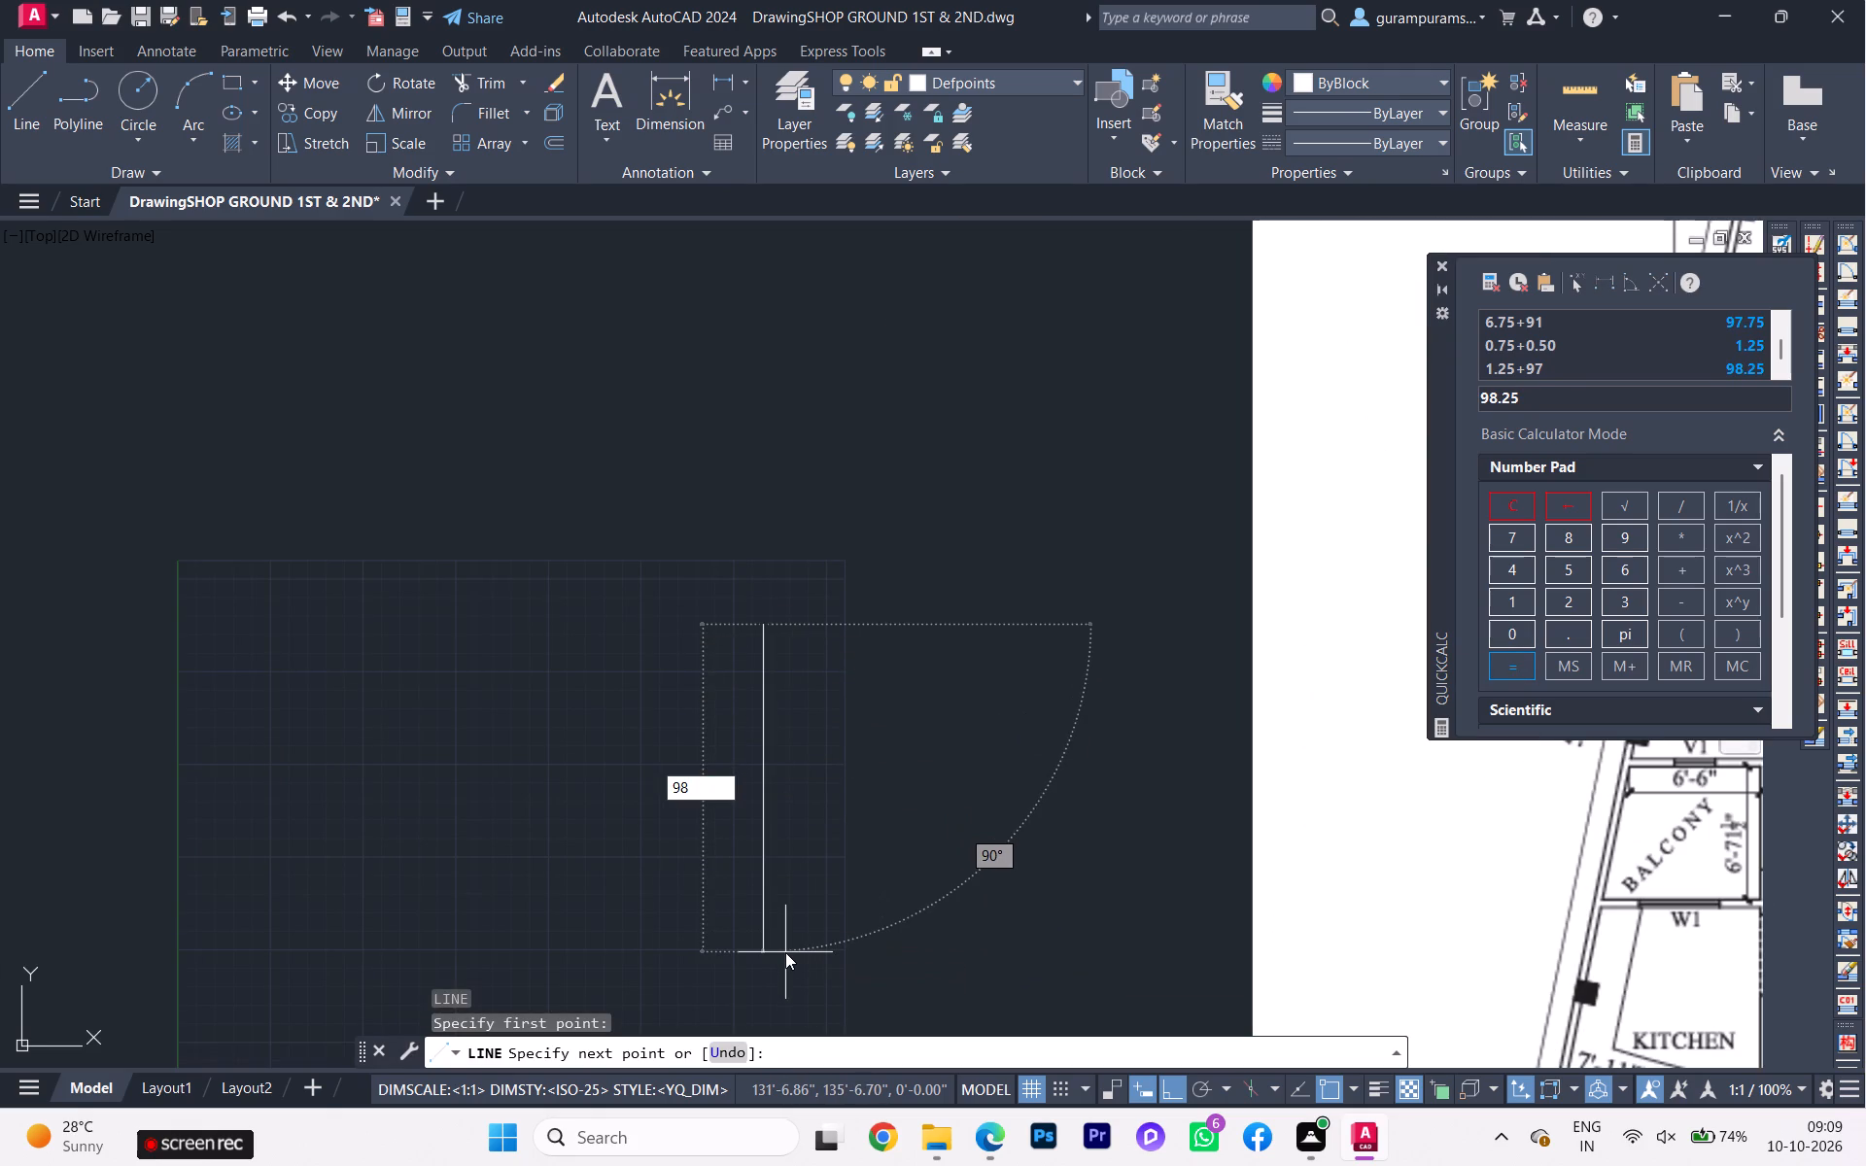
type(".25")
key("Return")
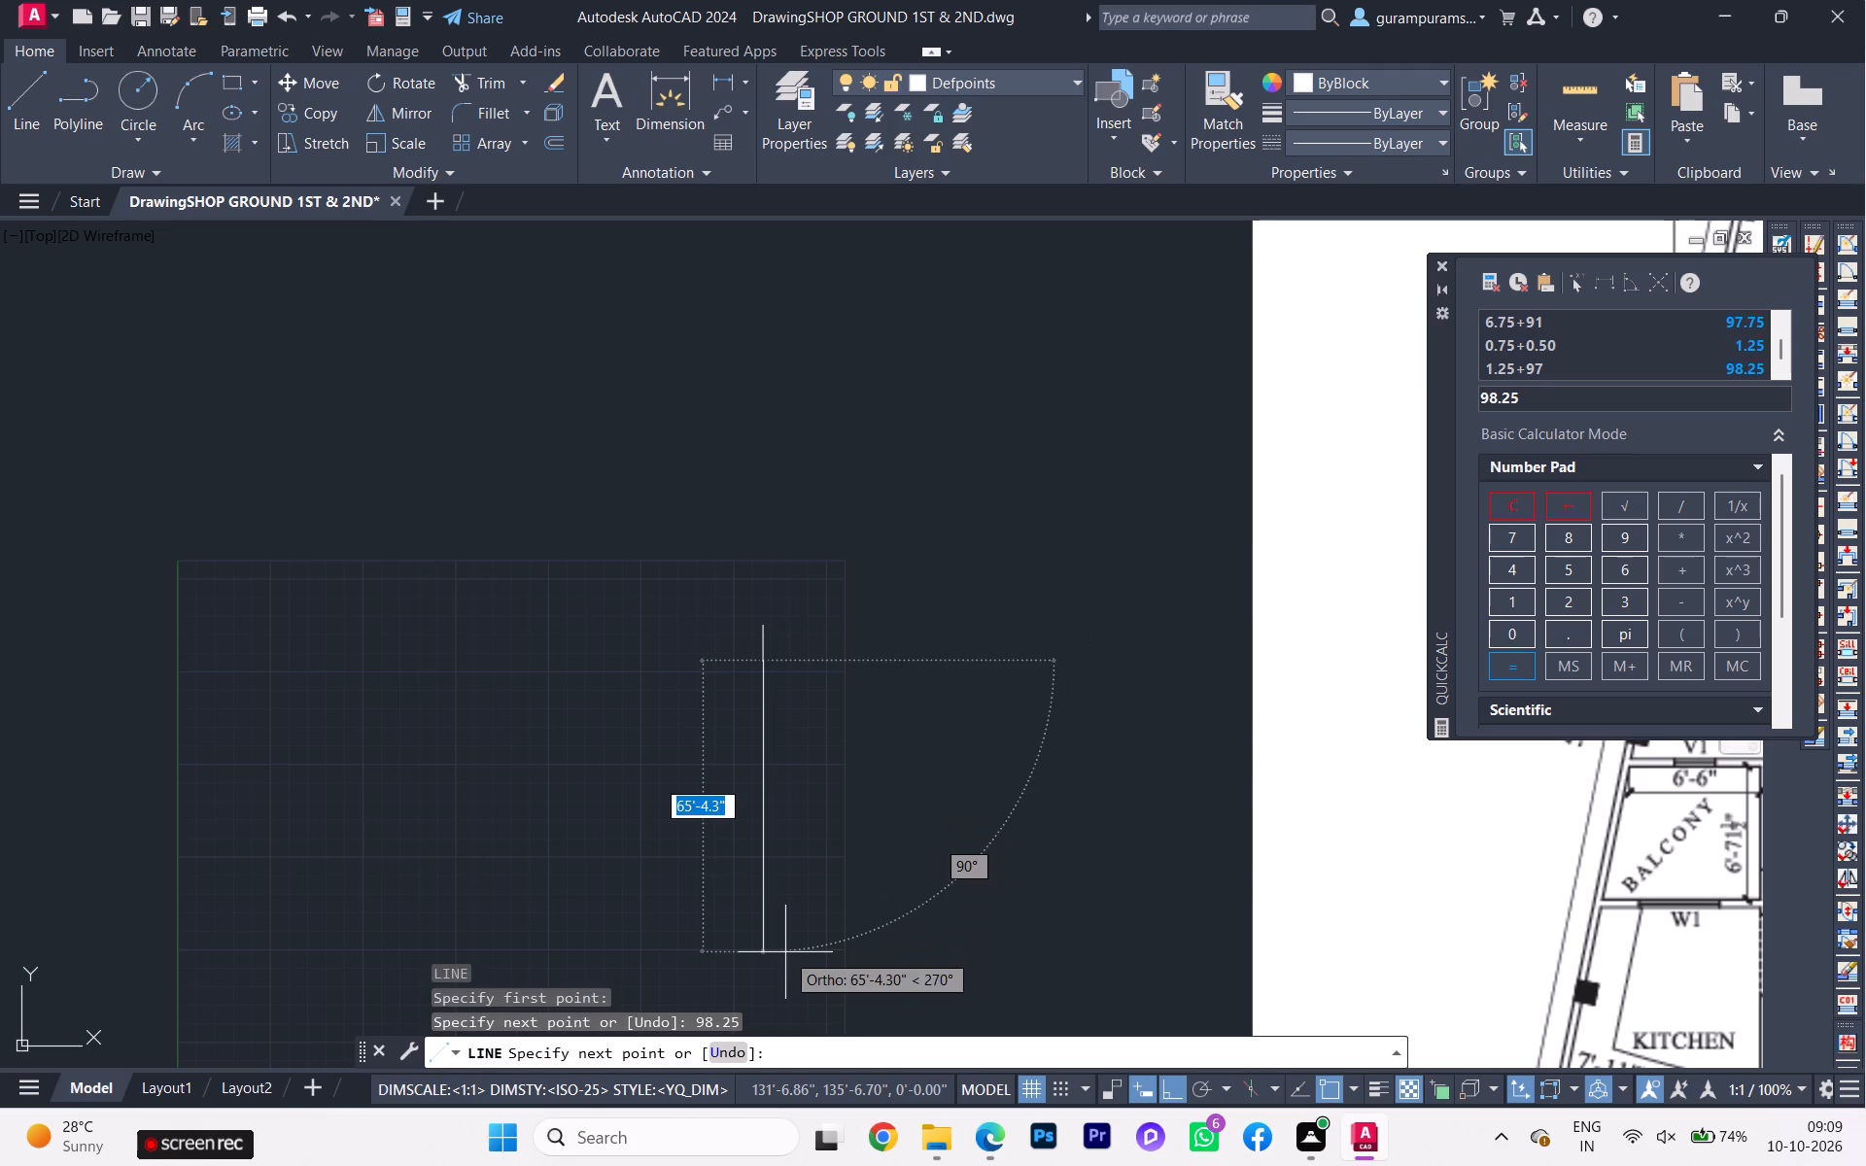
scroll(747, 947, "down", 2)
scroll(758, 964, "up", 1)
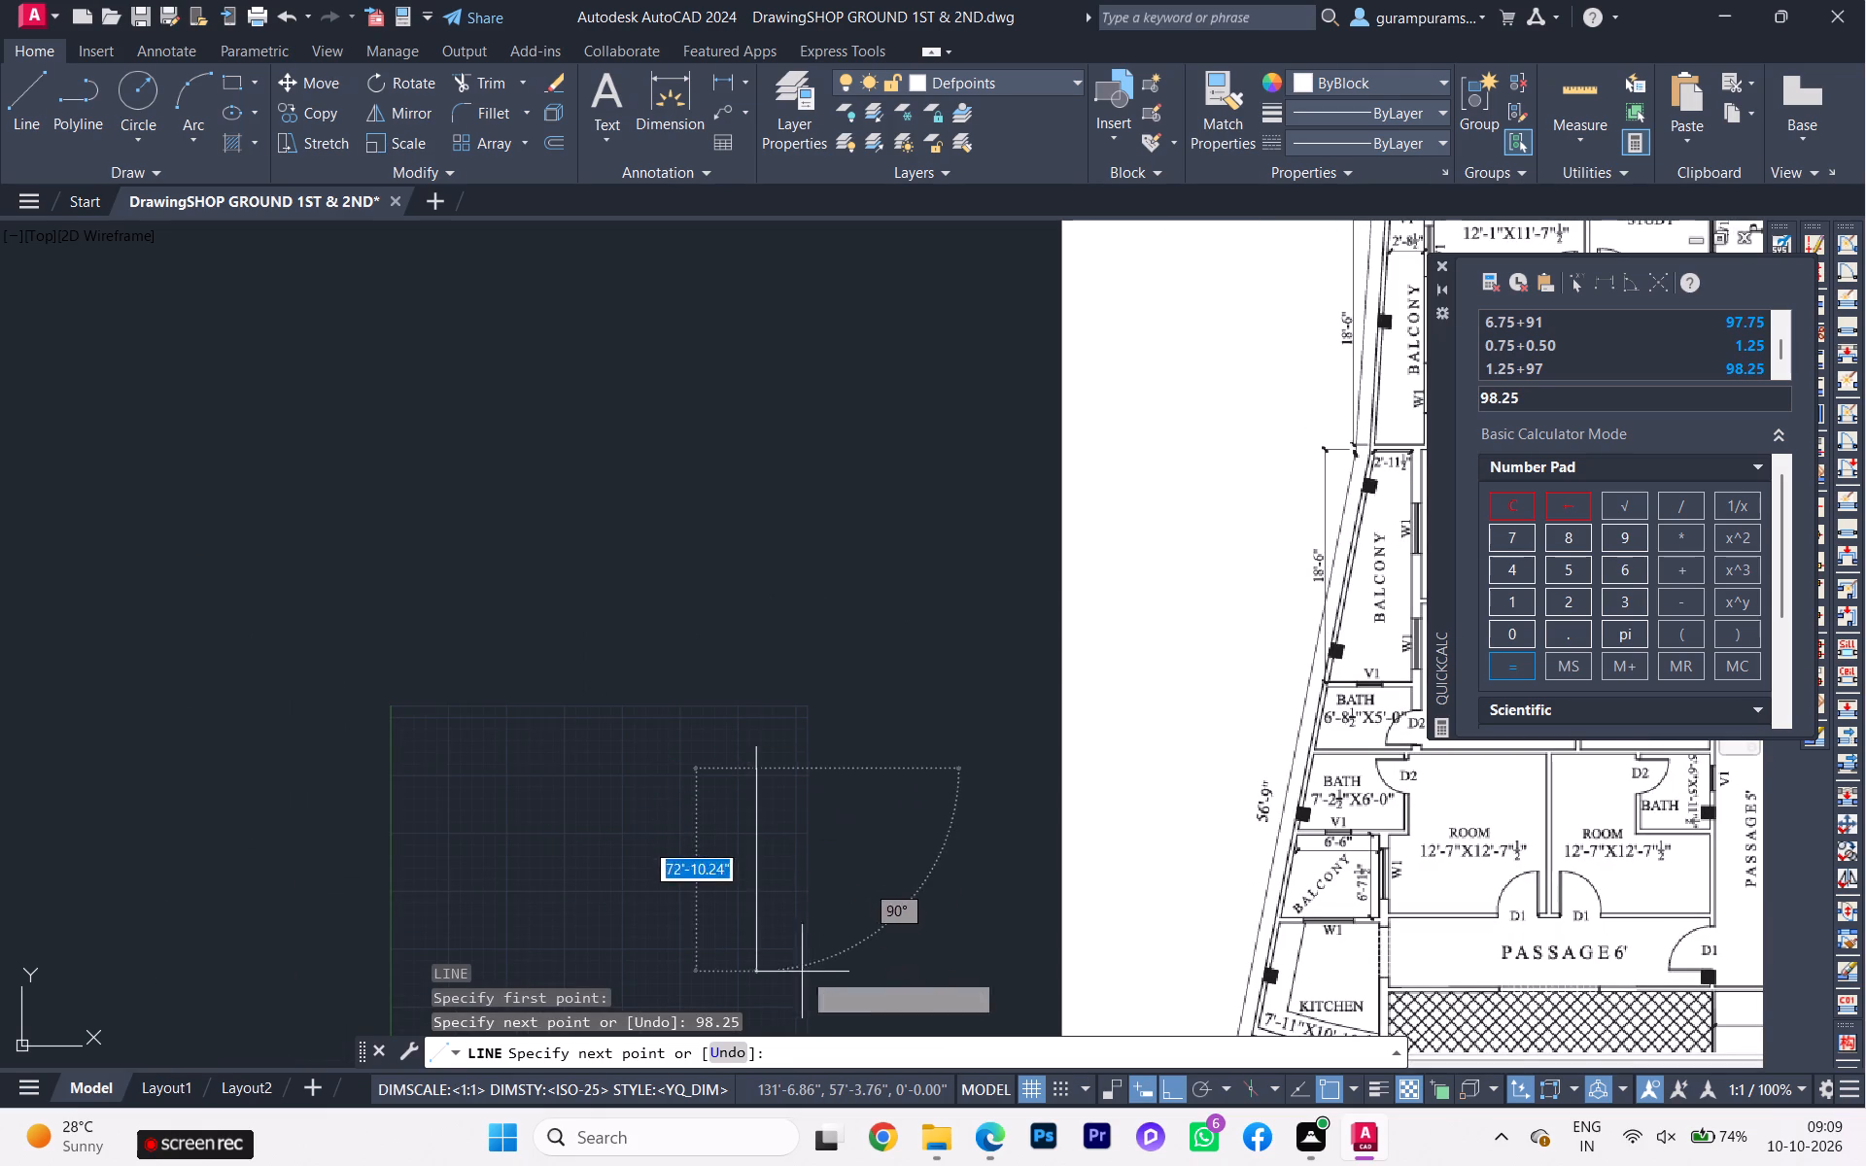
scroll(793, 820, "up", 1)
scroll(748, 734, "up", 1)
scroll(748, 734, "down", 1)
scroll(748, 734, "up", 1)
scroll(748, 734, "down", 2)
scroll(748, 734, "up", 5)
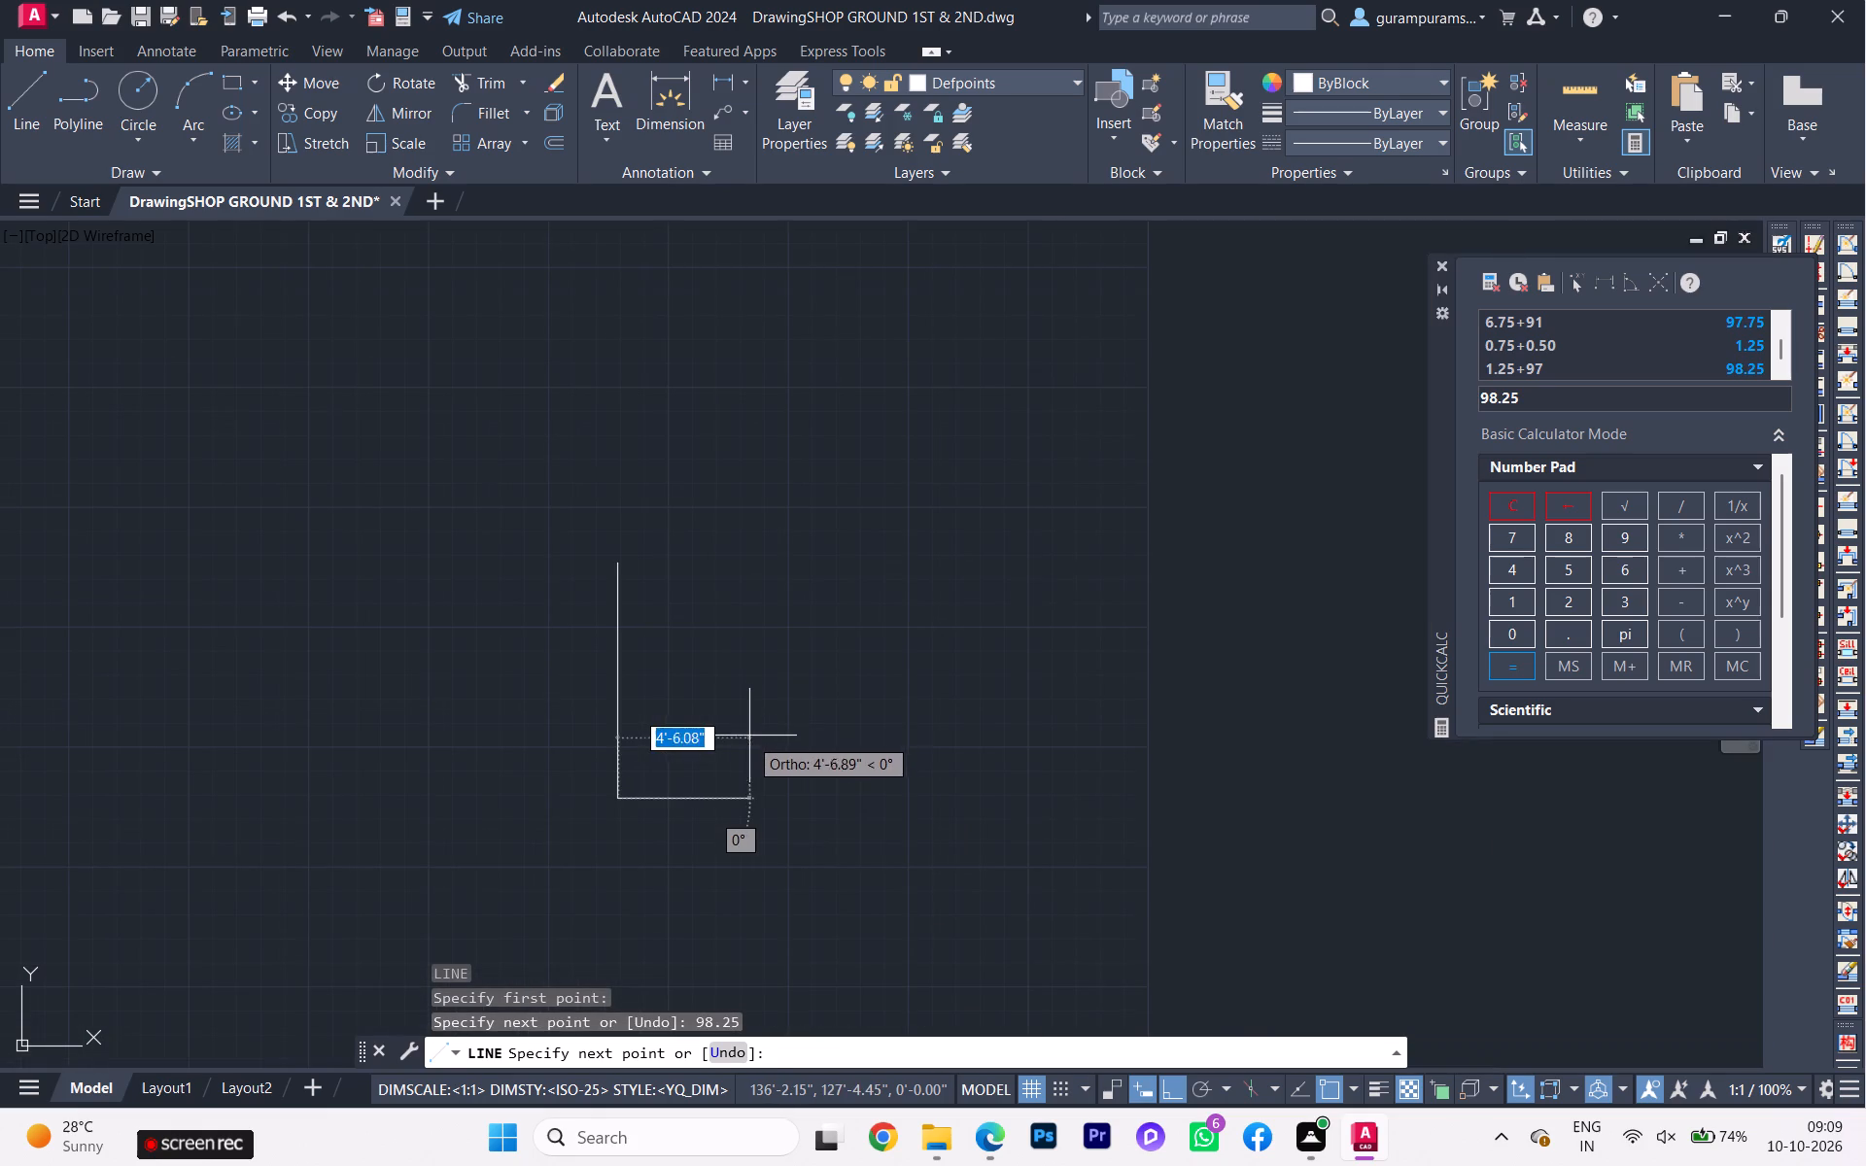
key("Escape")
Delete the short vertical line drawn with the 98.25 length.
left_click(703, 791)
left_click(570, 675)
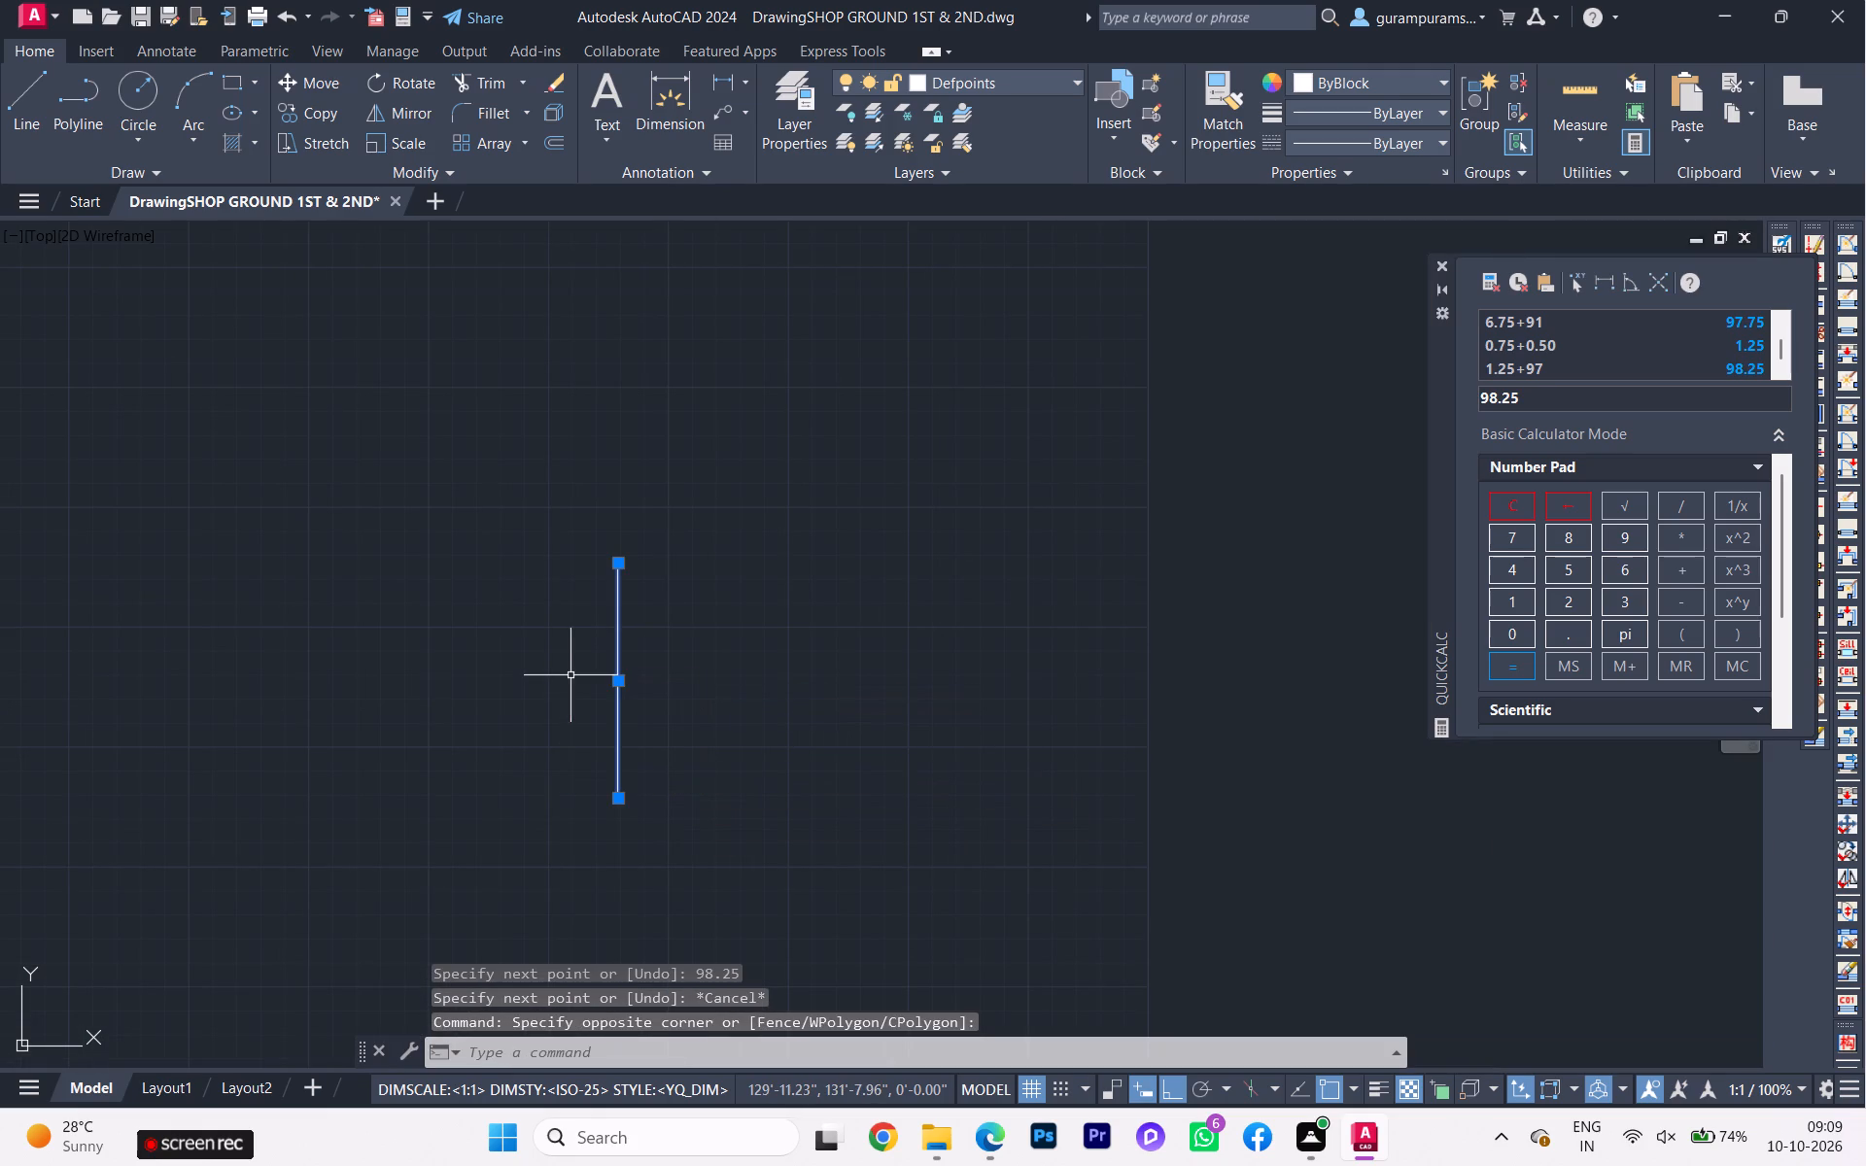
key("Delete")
Draw a vertical line 100'1" long downward in the open area between the shop plan and the reference image.
key("l")
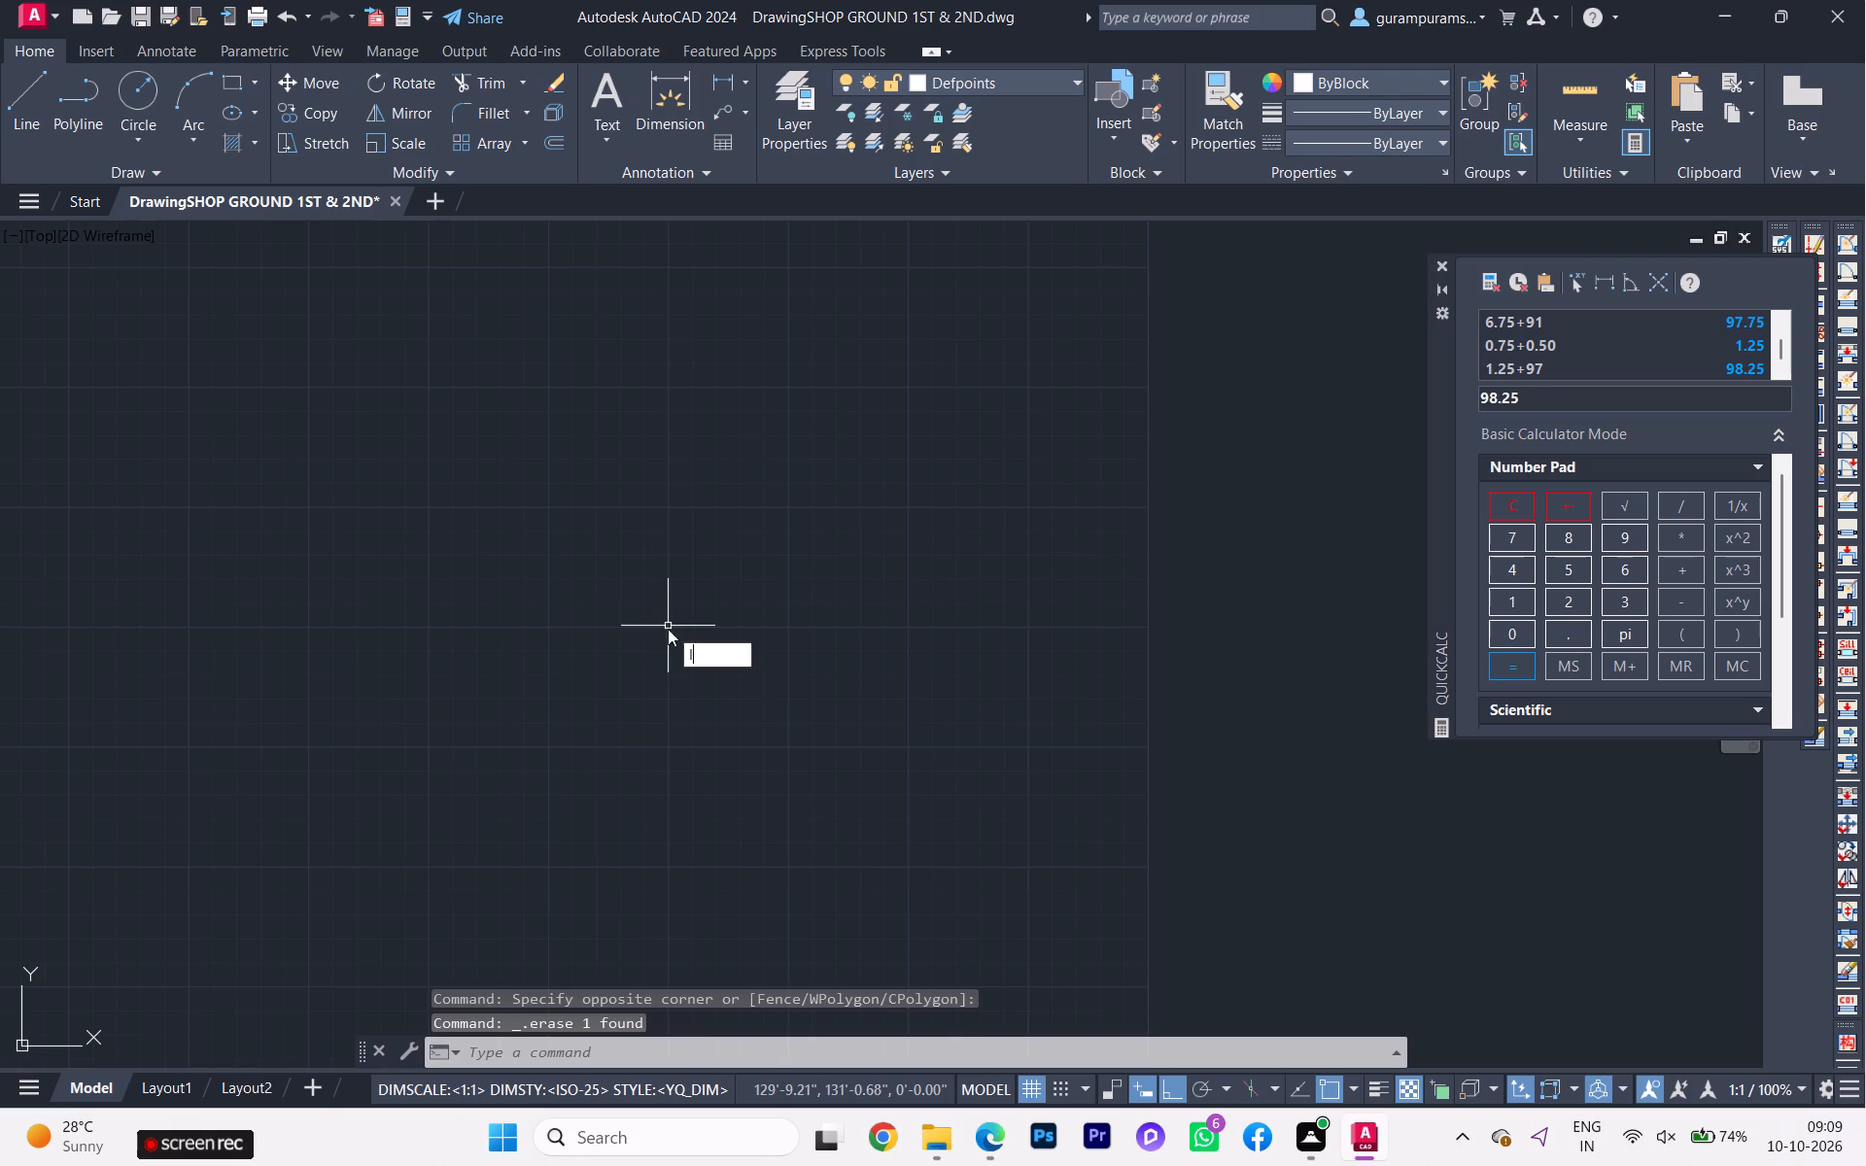
key("Return")
left_click(826, 447)
type("98'")
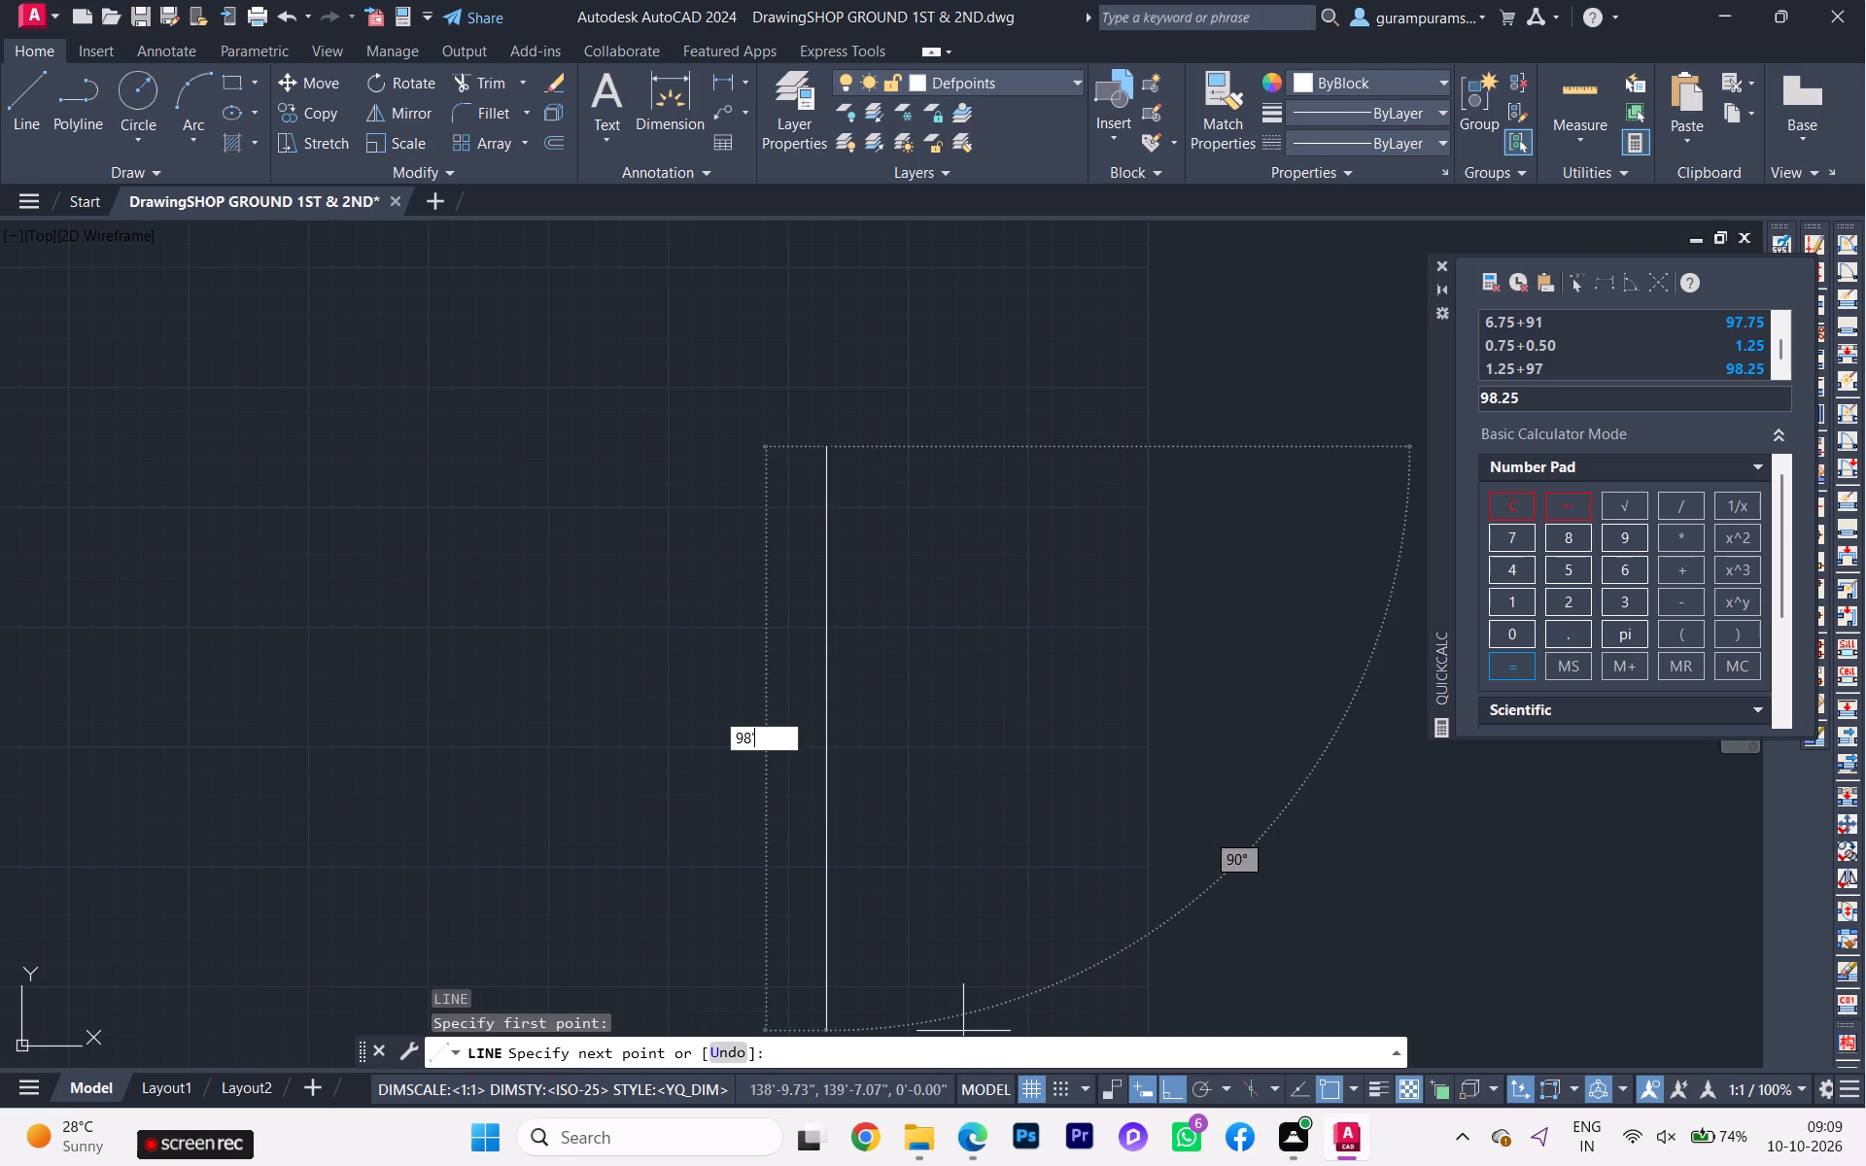
type("25")
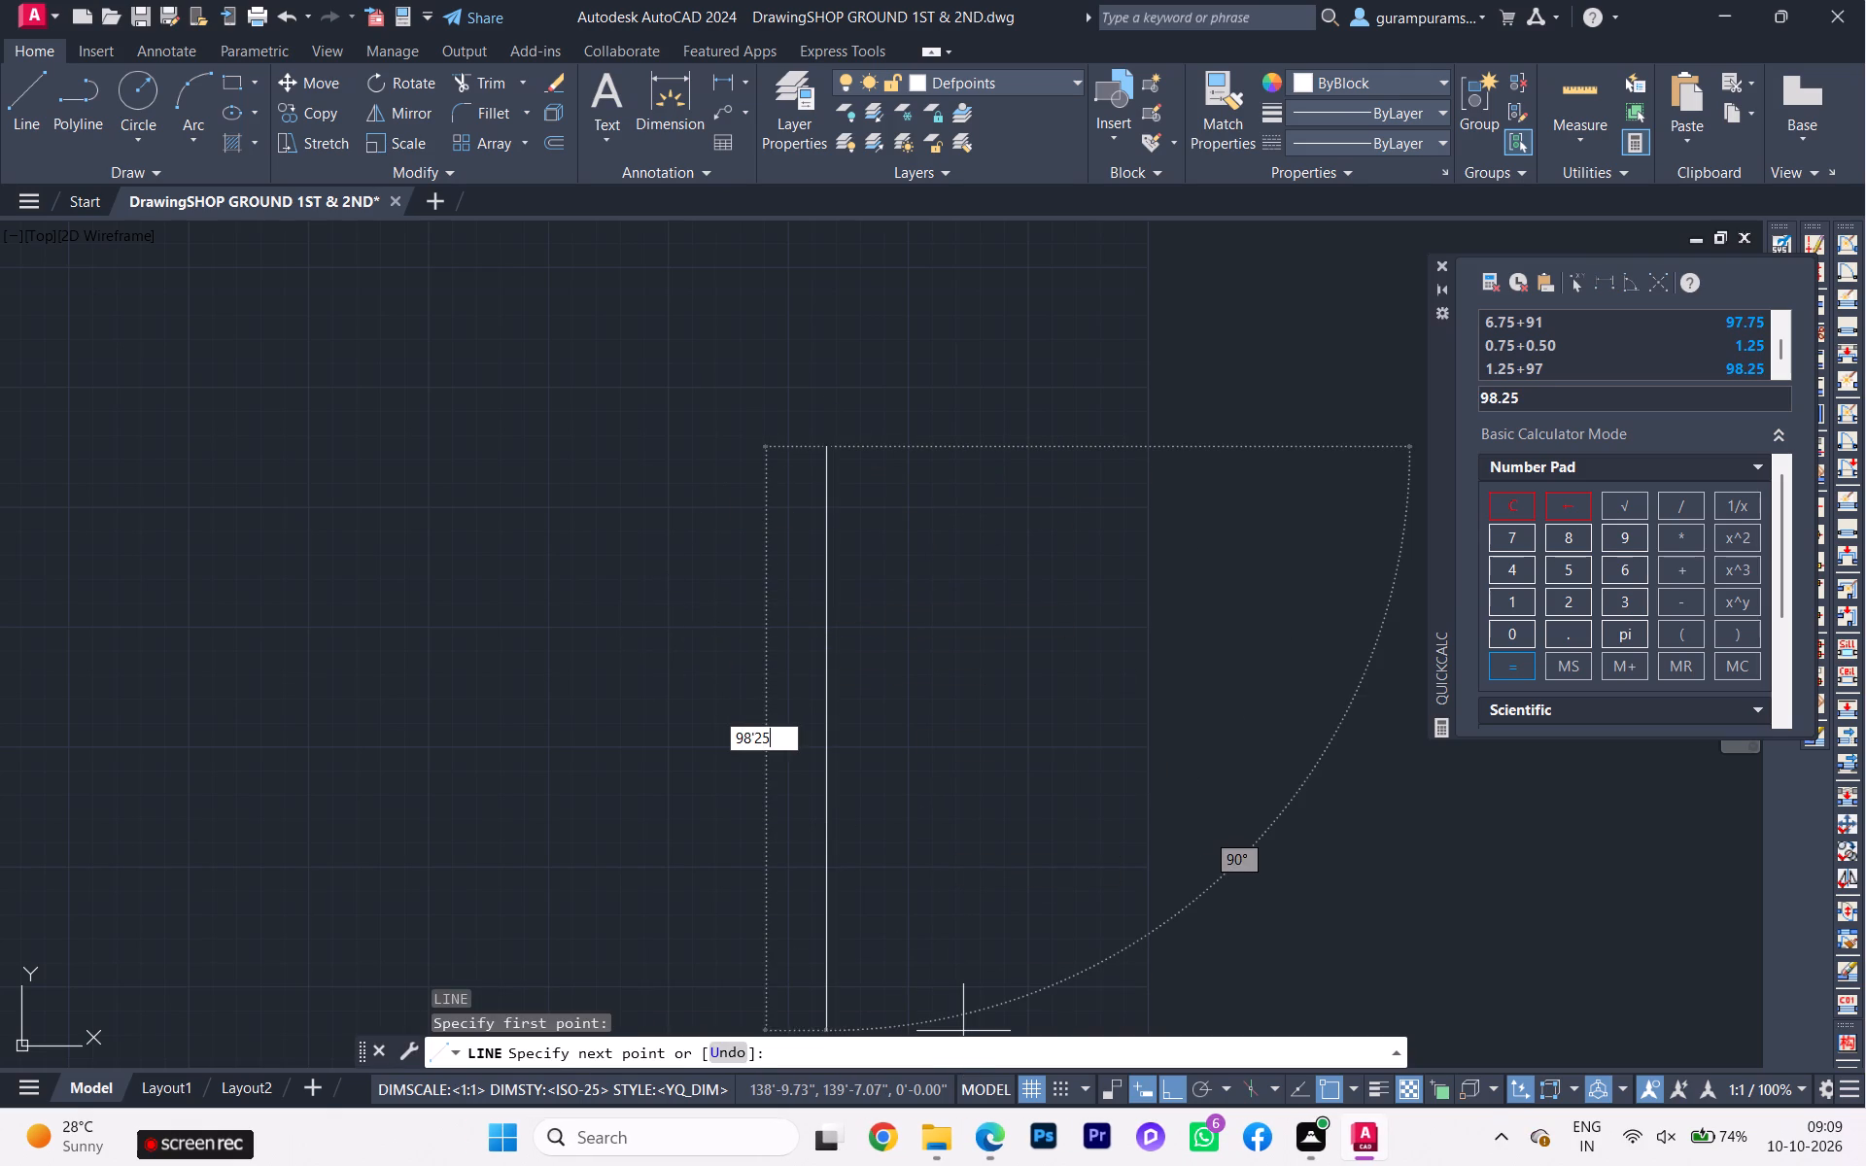
key("Return")
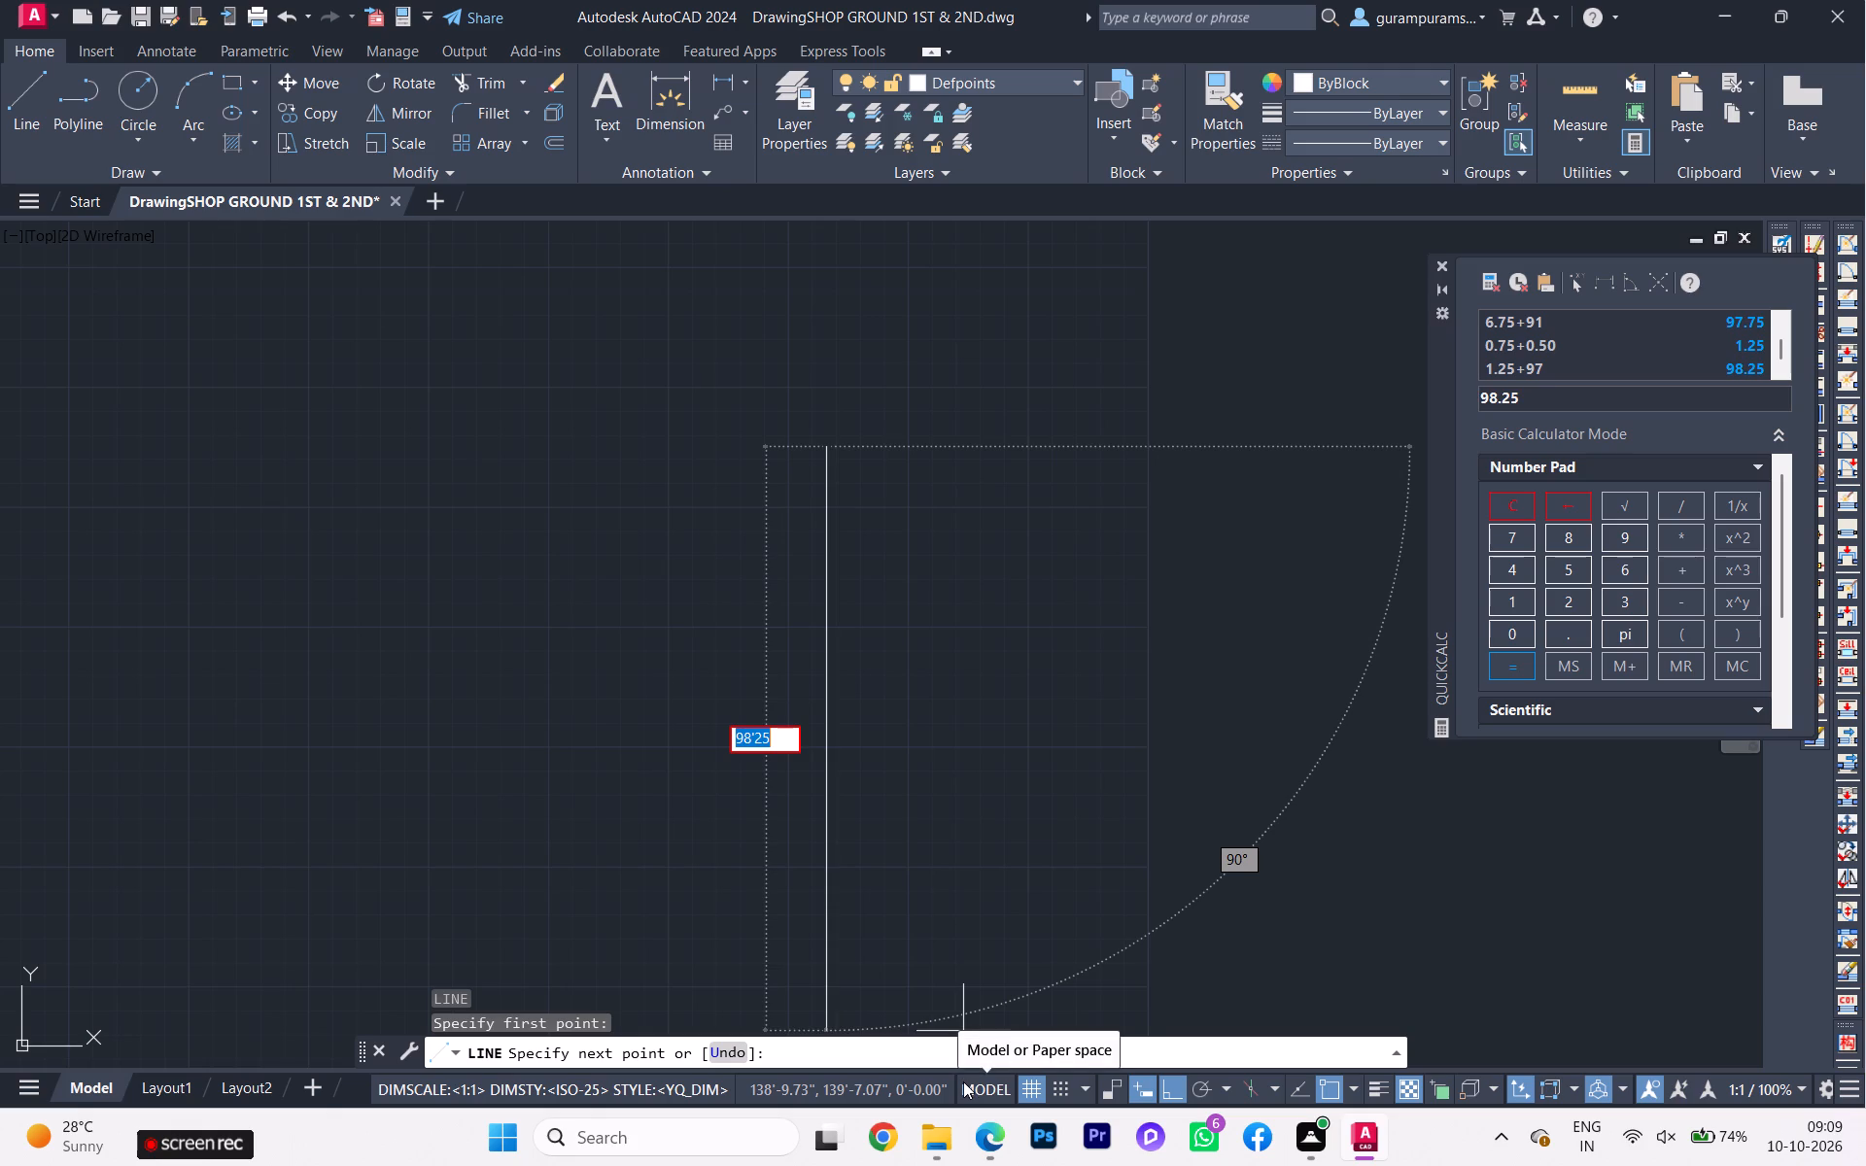
key("BackSpace")
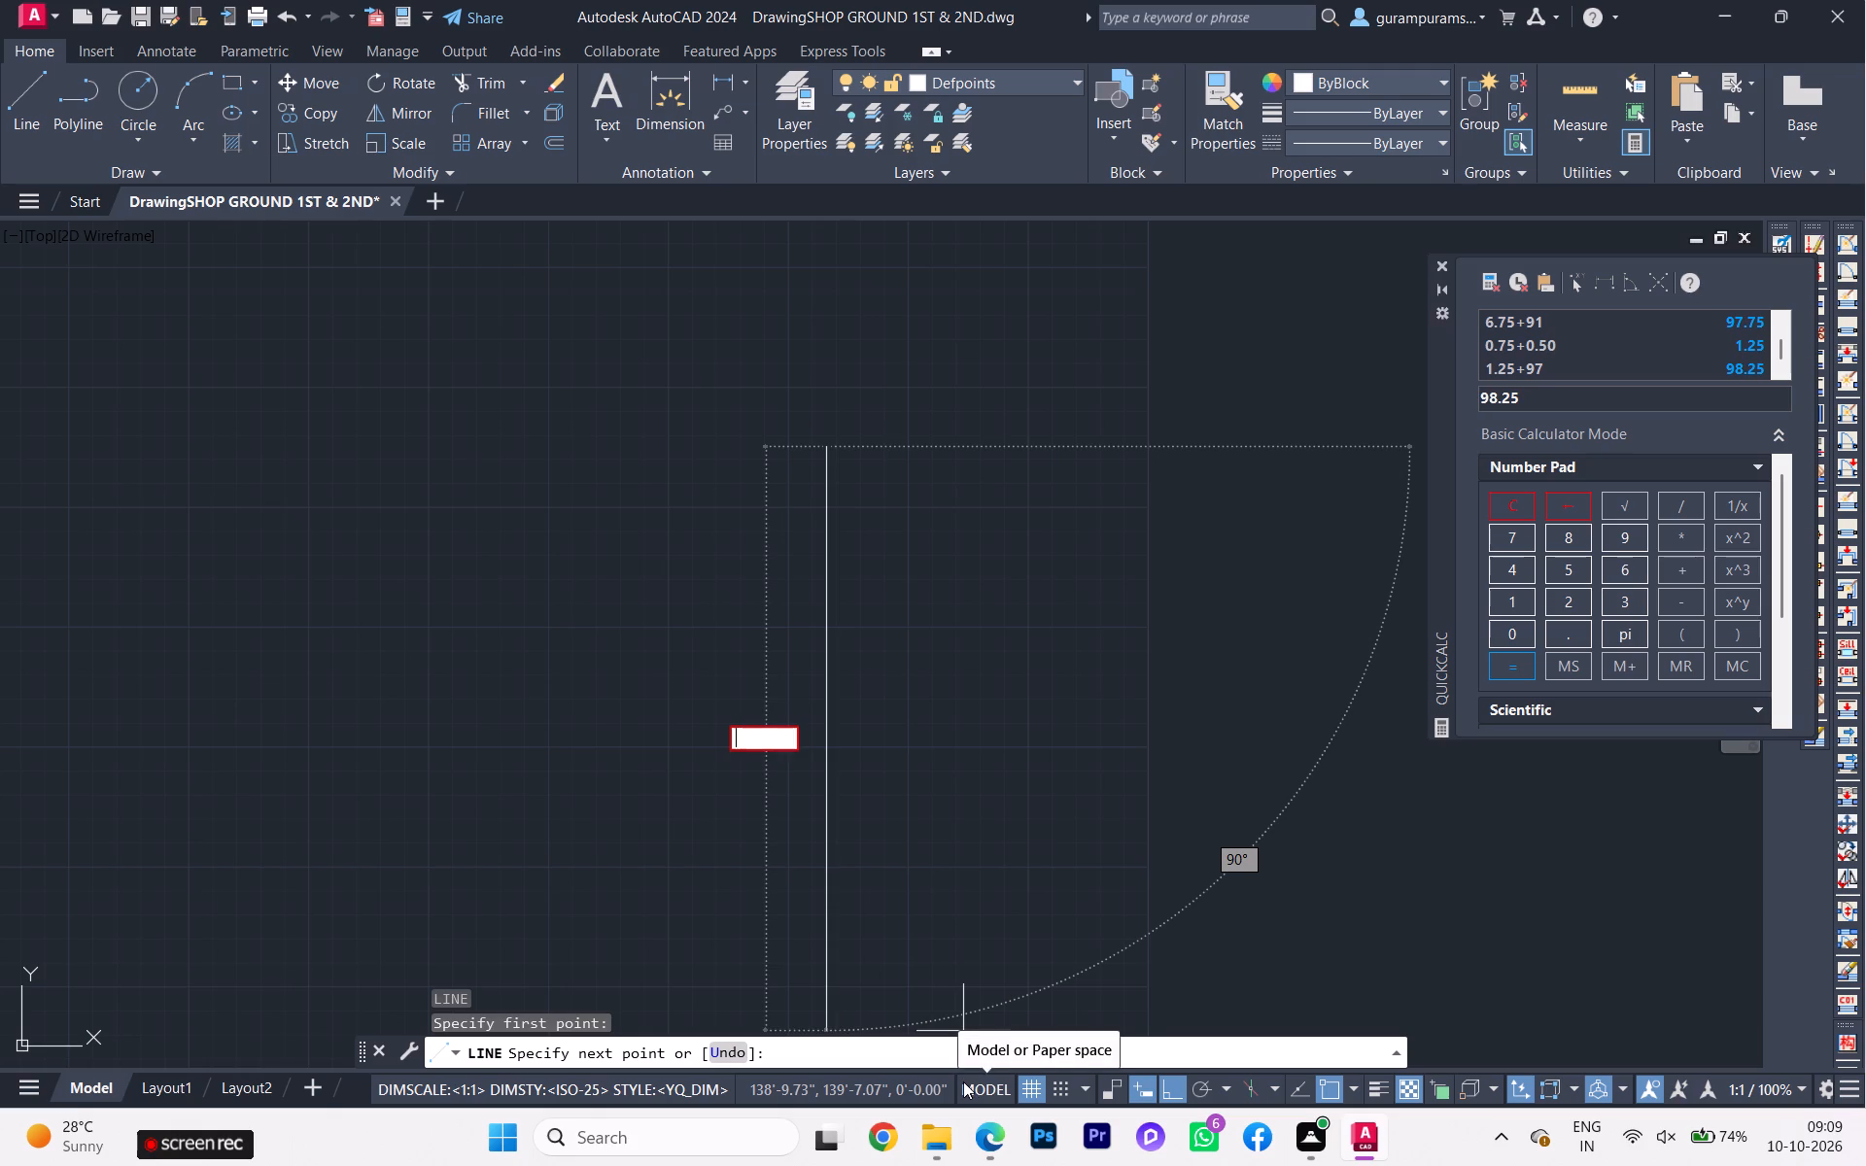
type("100'")
key("1")
key("Return")
scroll(1000, 784, "down", 3)
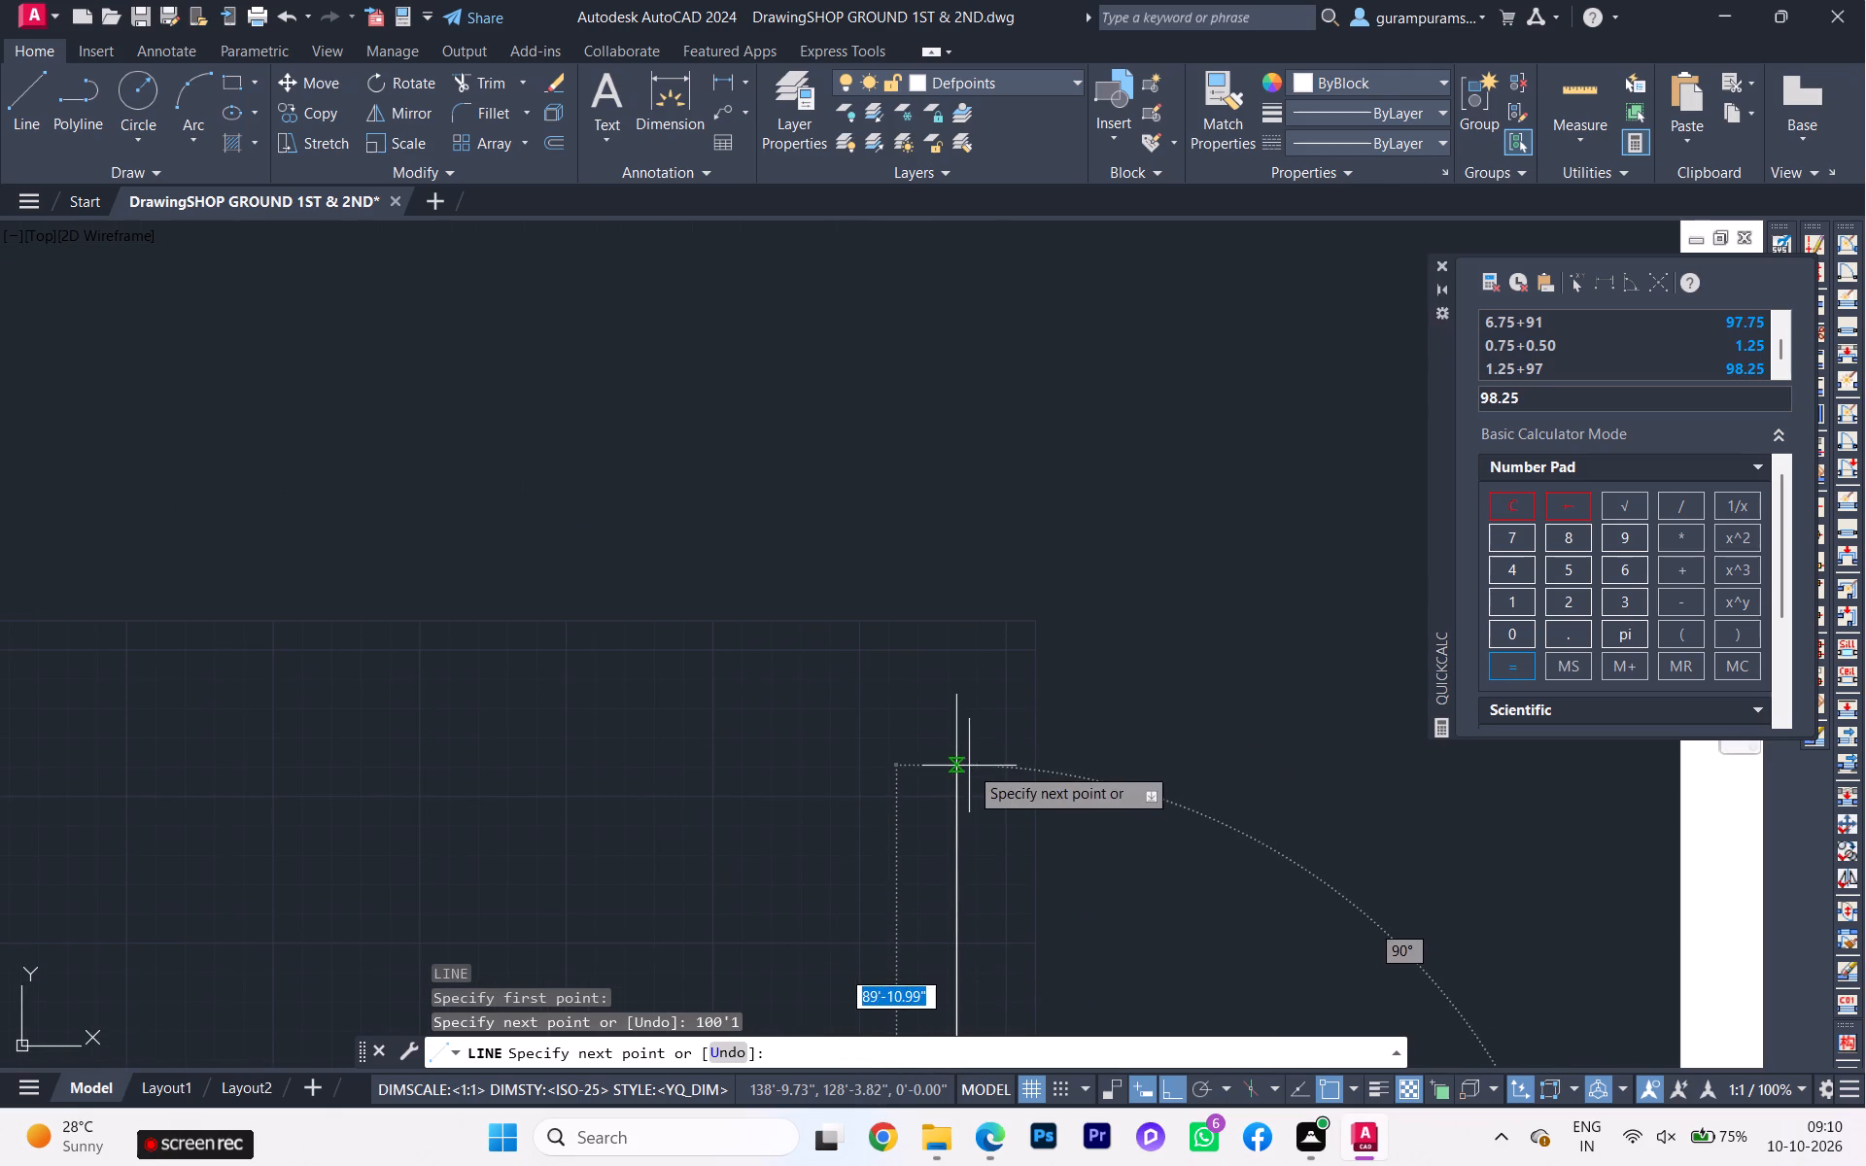
key("Escape")
Examine the dimensions of the terrace side, passages and rooms on the reference floor plan.
scroll(1029, 760, "down", 4)
scroll(1207, 684, "up", 2)
scroll(1306, 711, "down", 1)
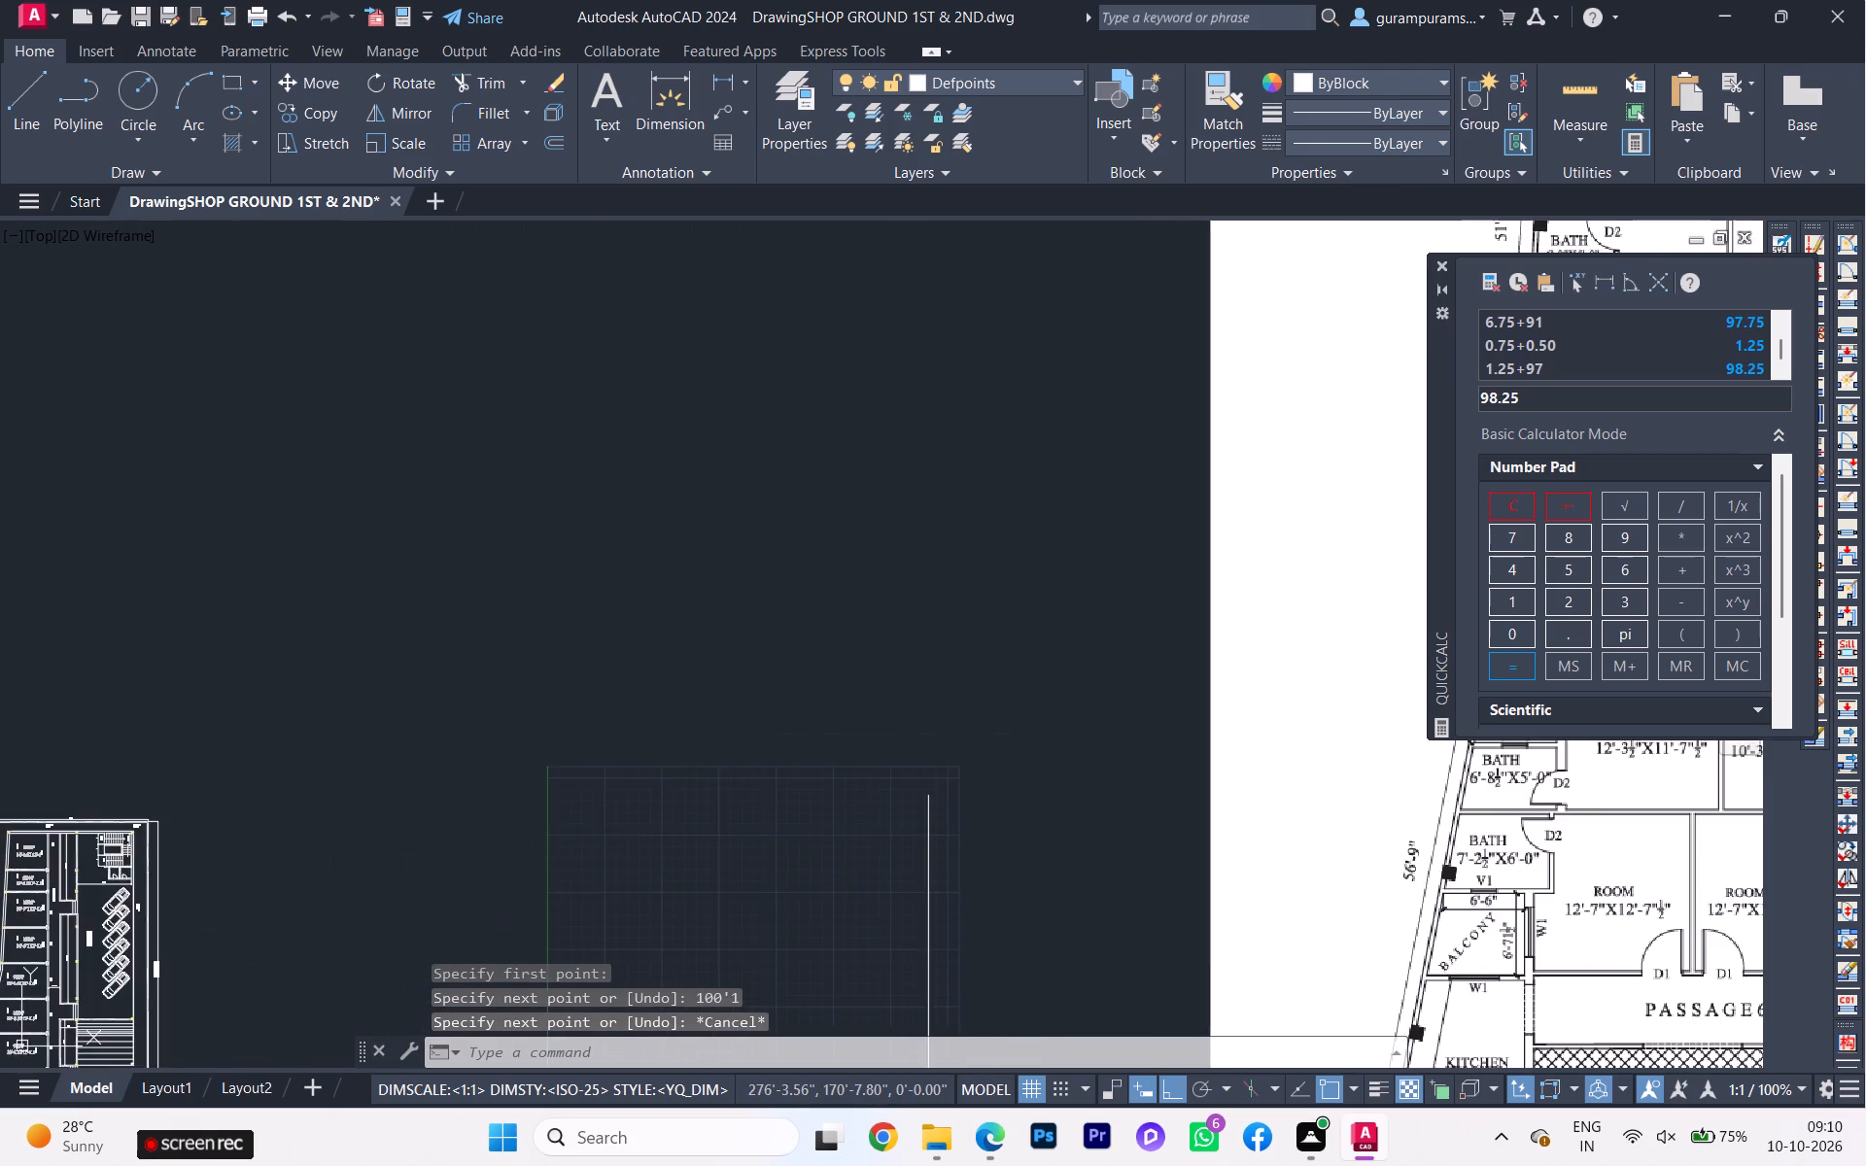
scroll(1306, 714, "down", 1)
middle_click_drag(1306, 714, 834, 704)
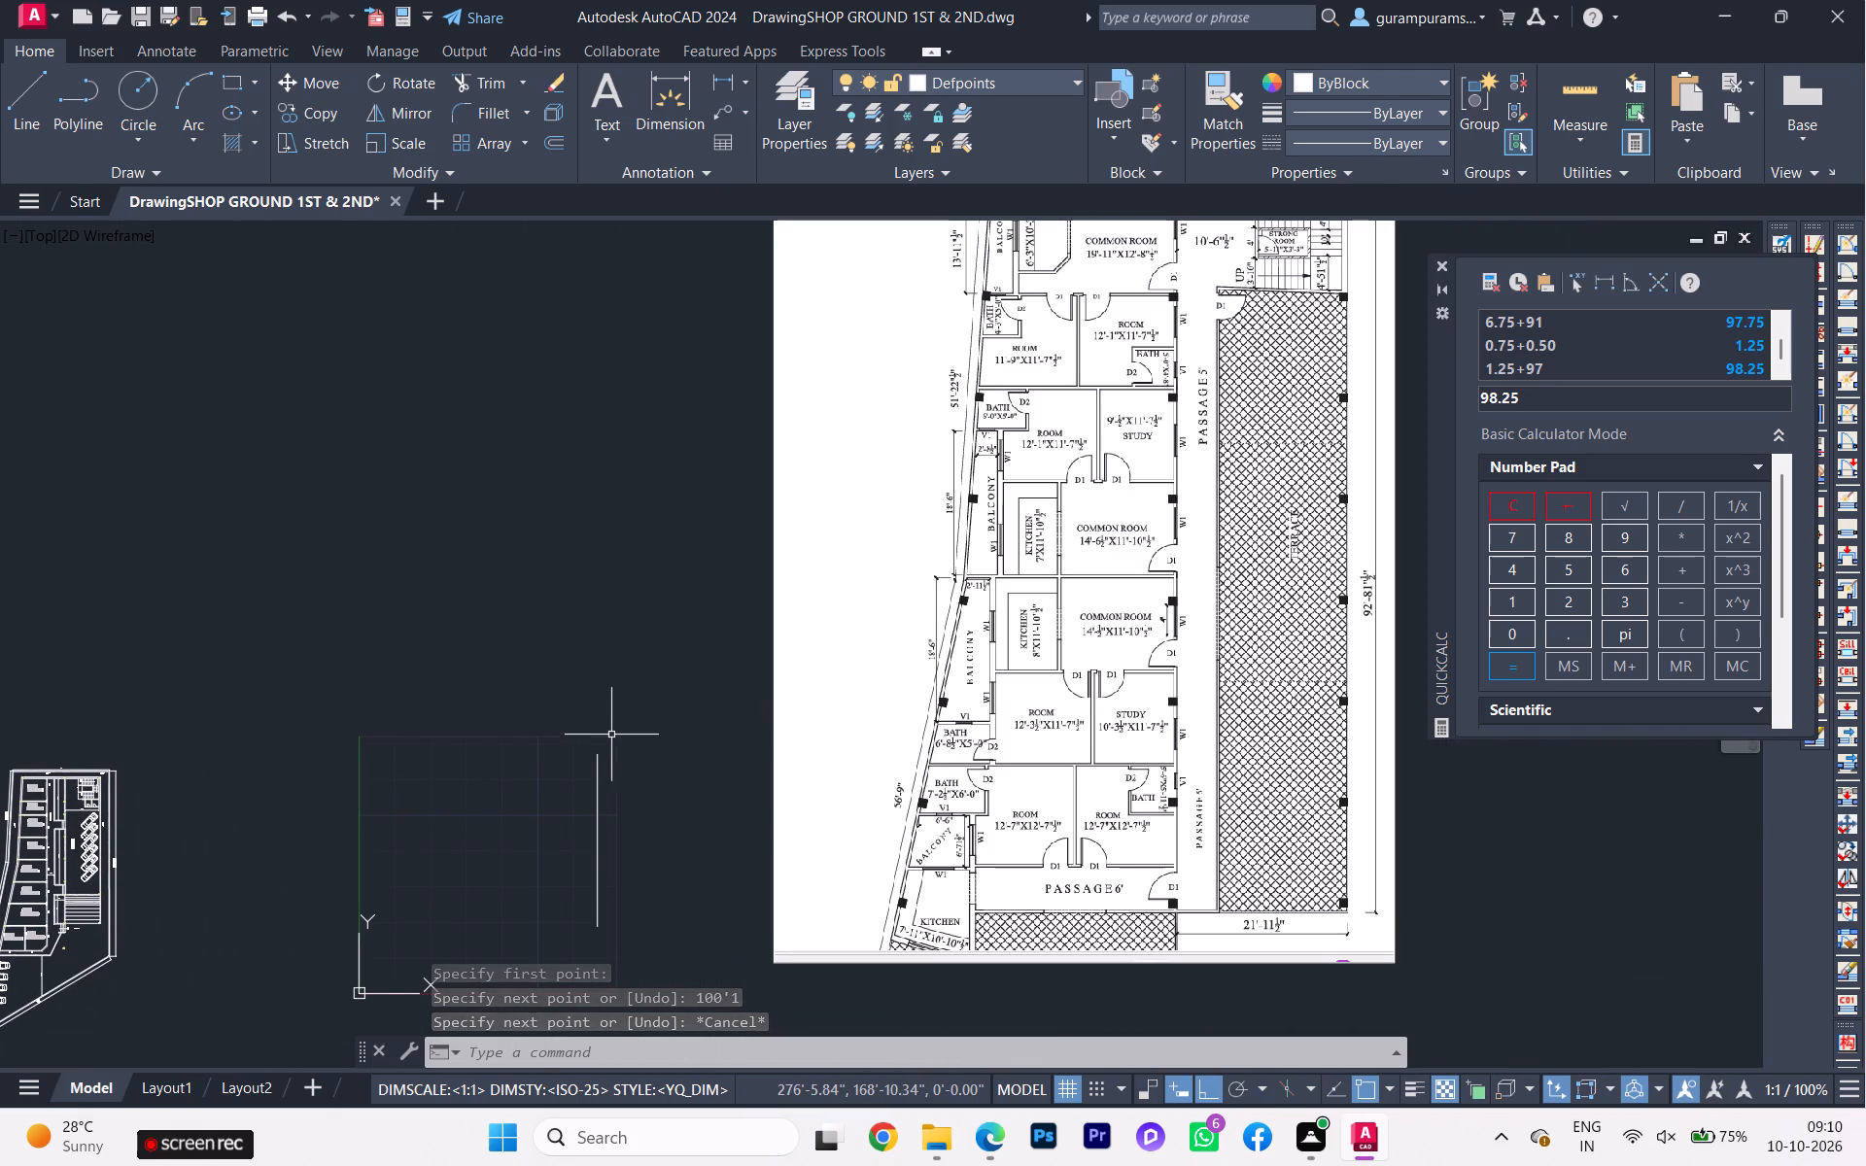
scroll(1314, 303, "up", 1)
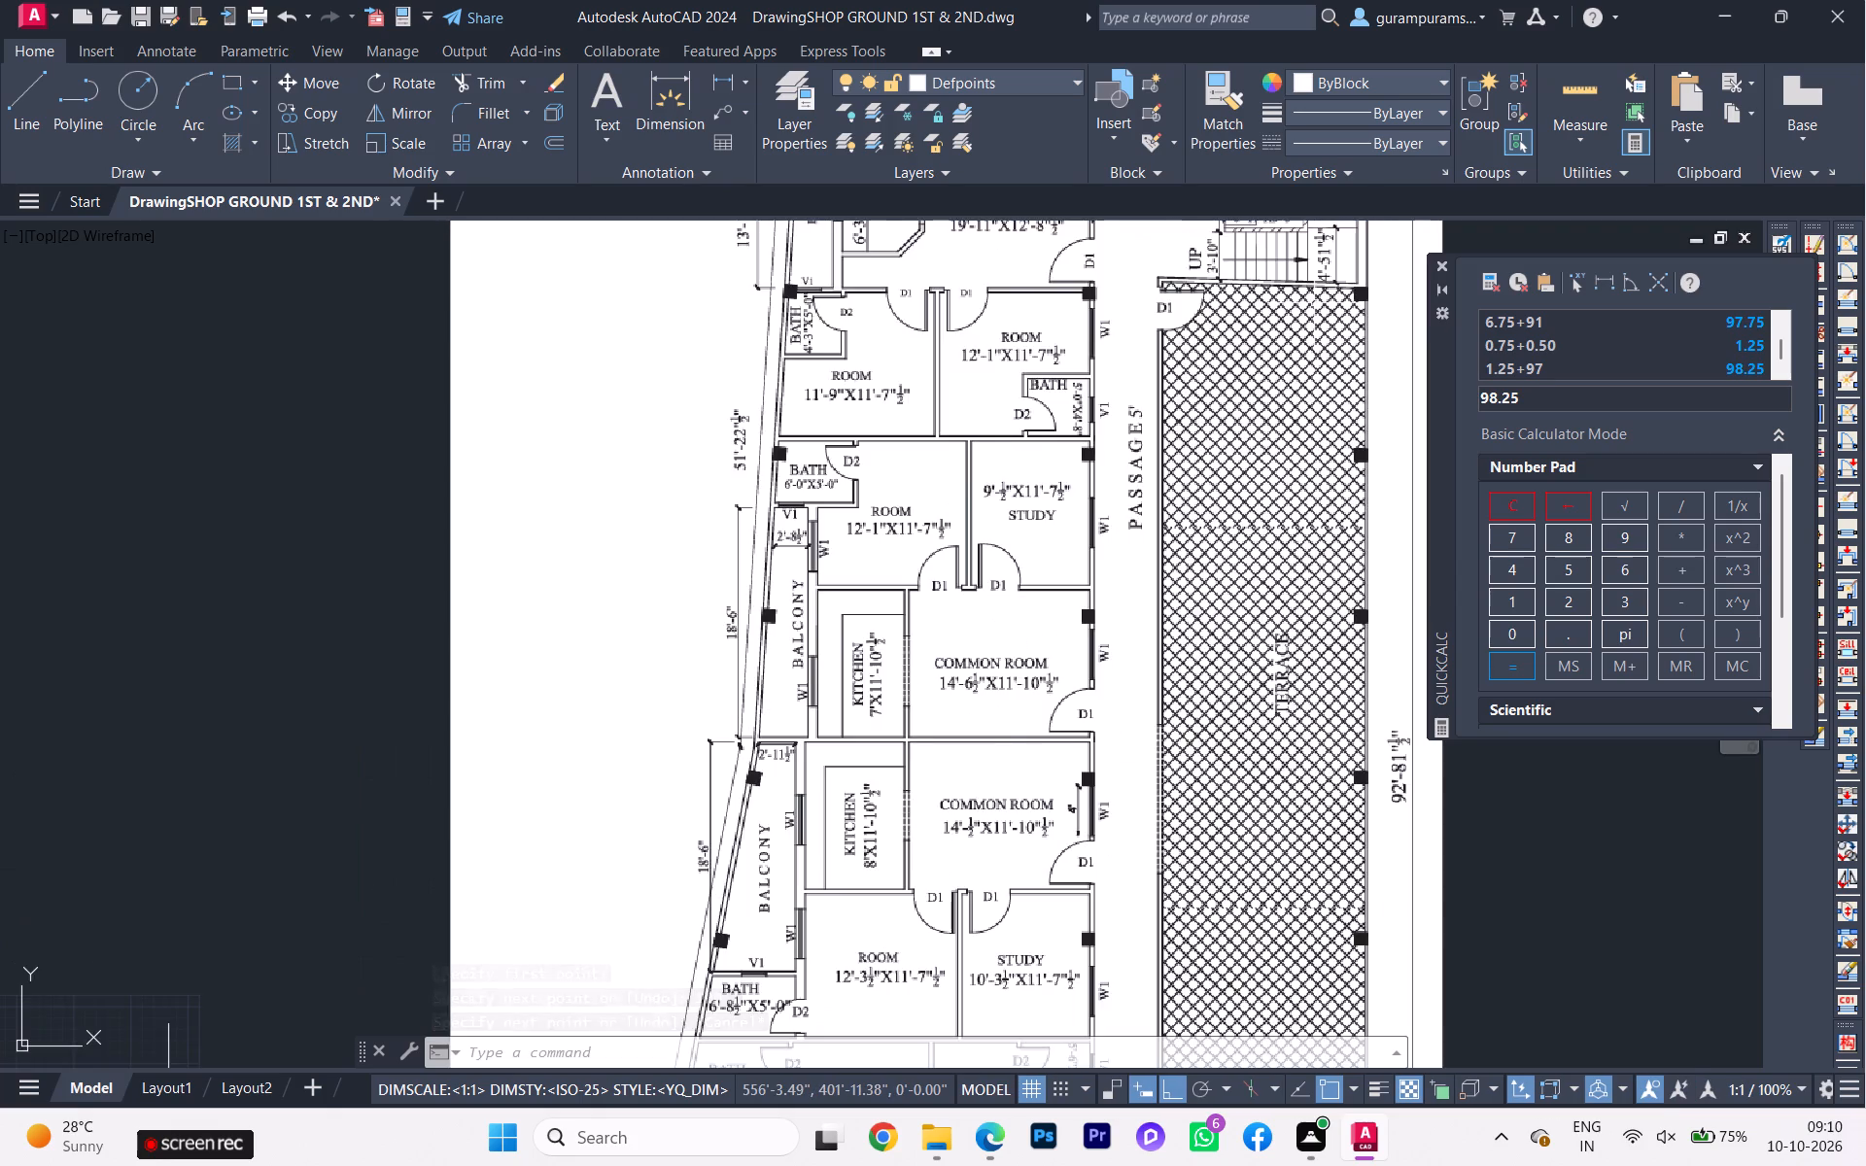
scroll(1319, 314, "down", 1)
scroll(1281, 929, "up", 1)
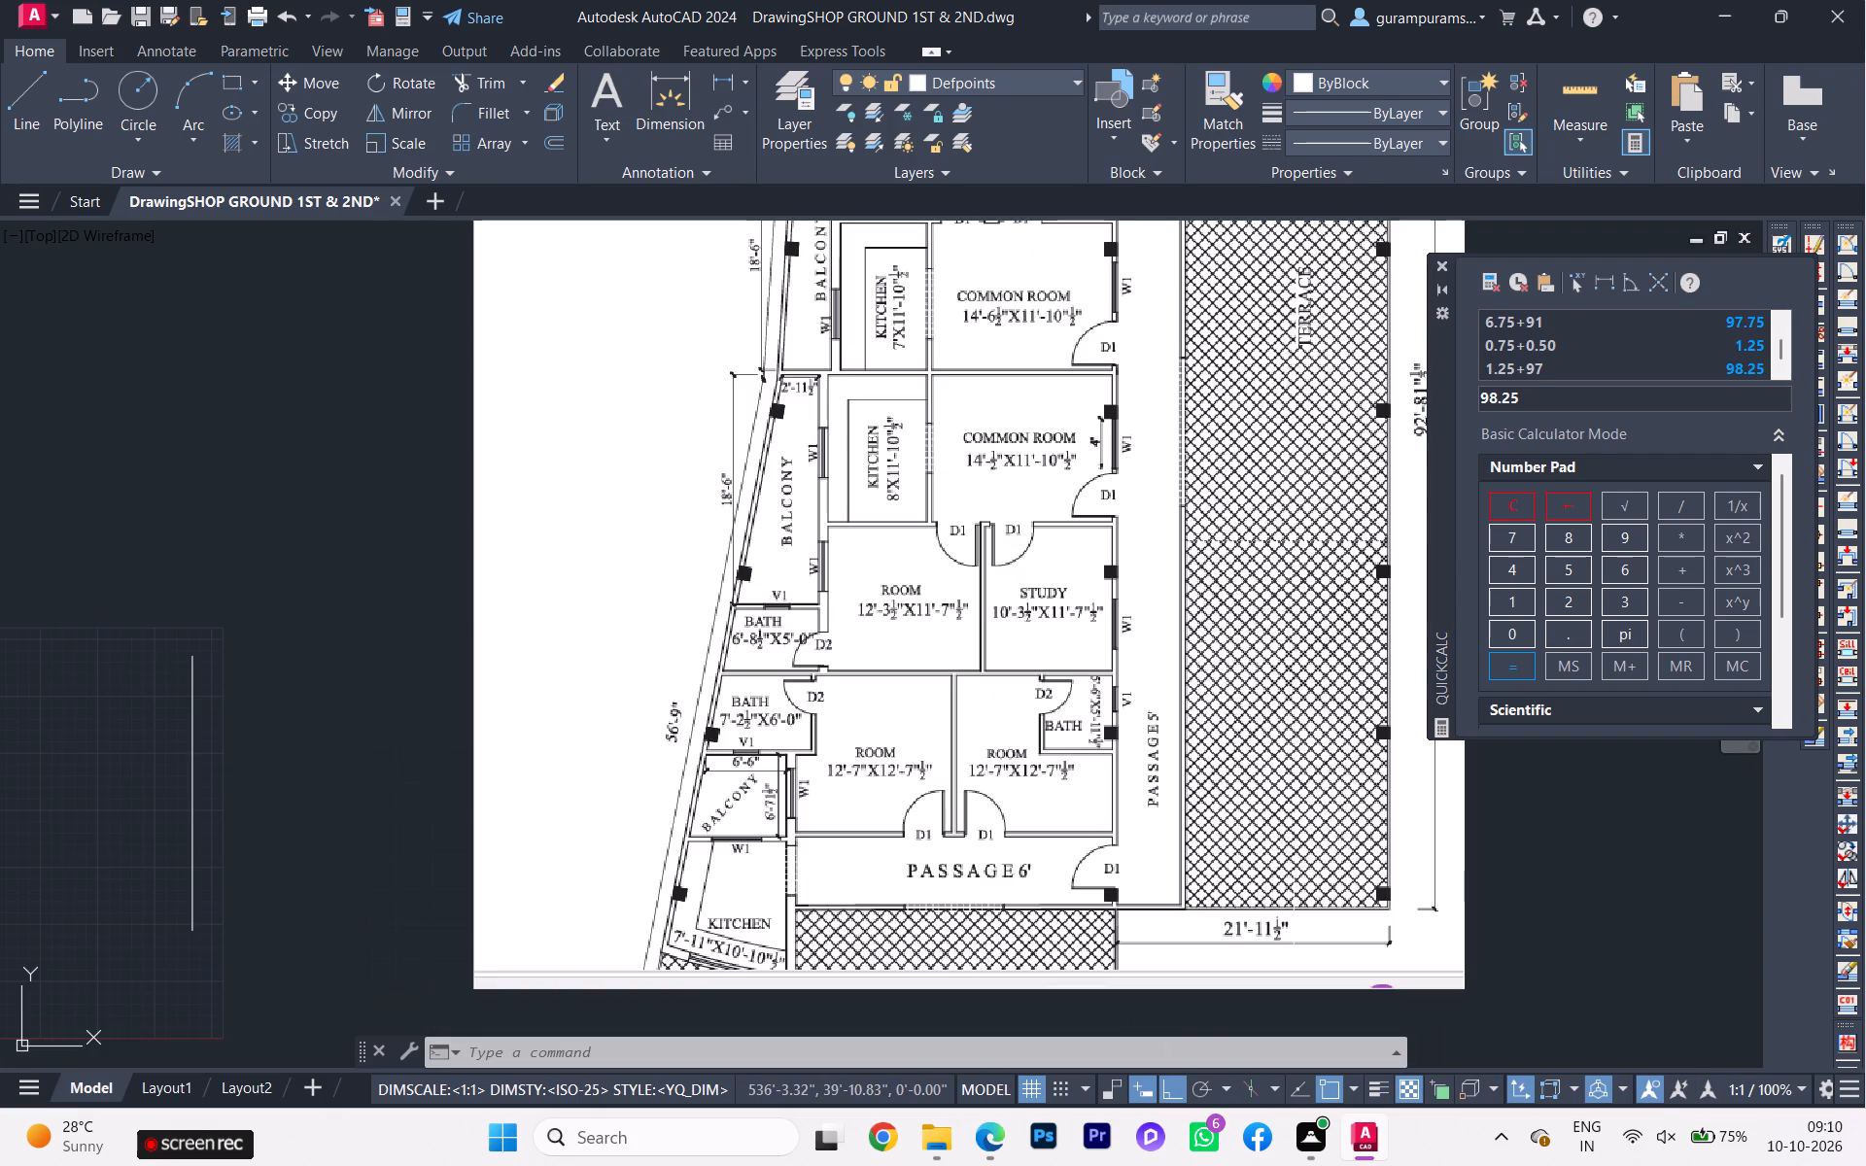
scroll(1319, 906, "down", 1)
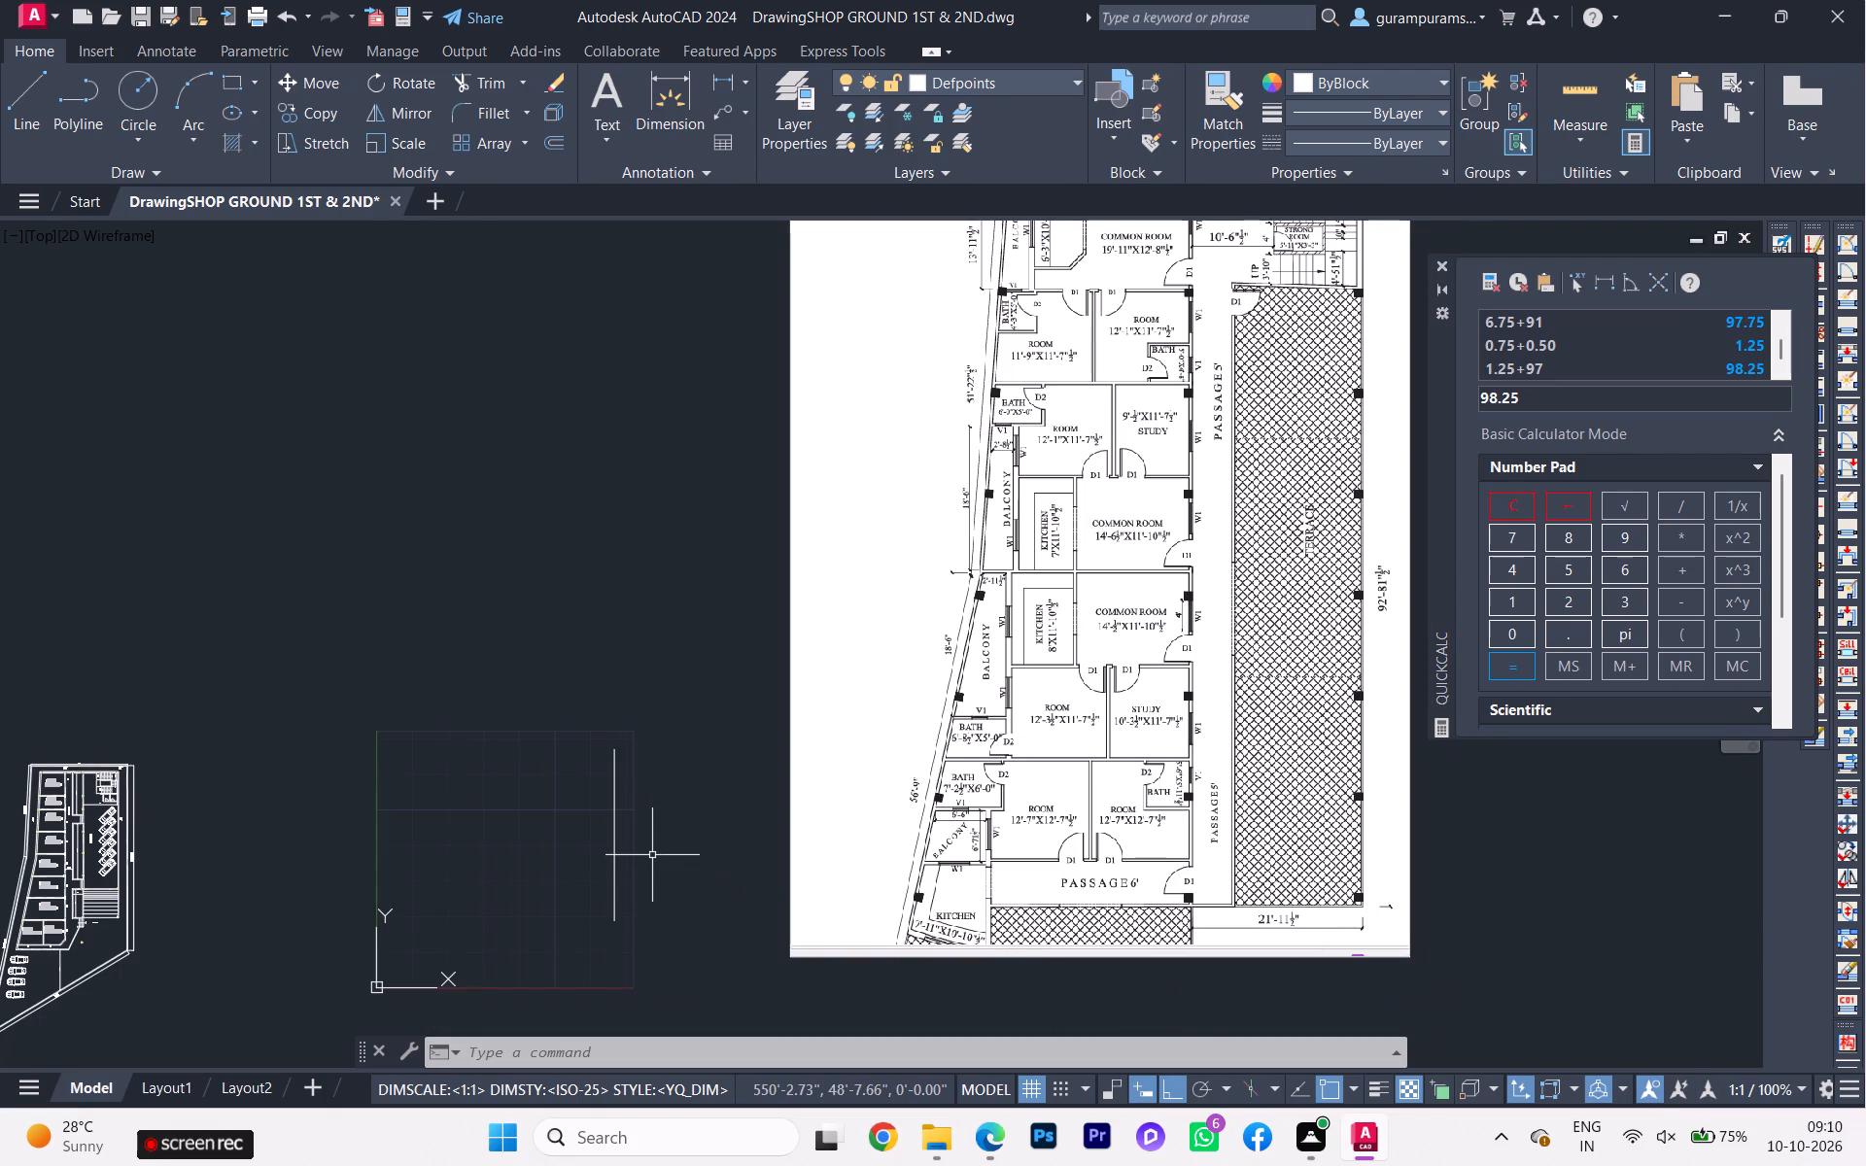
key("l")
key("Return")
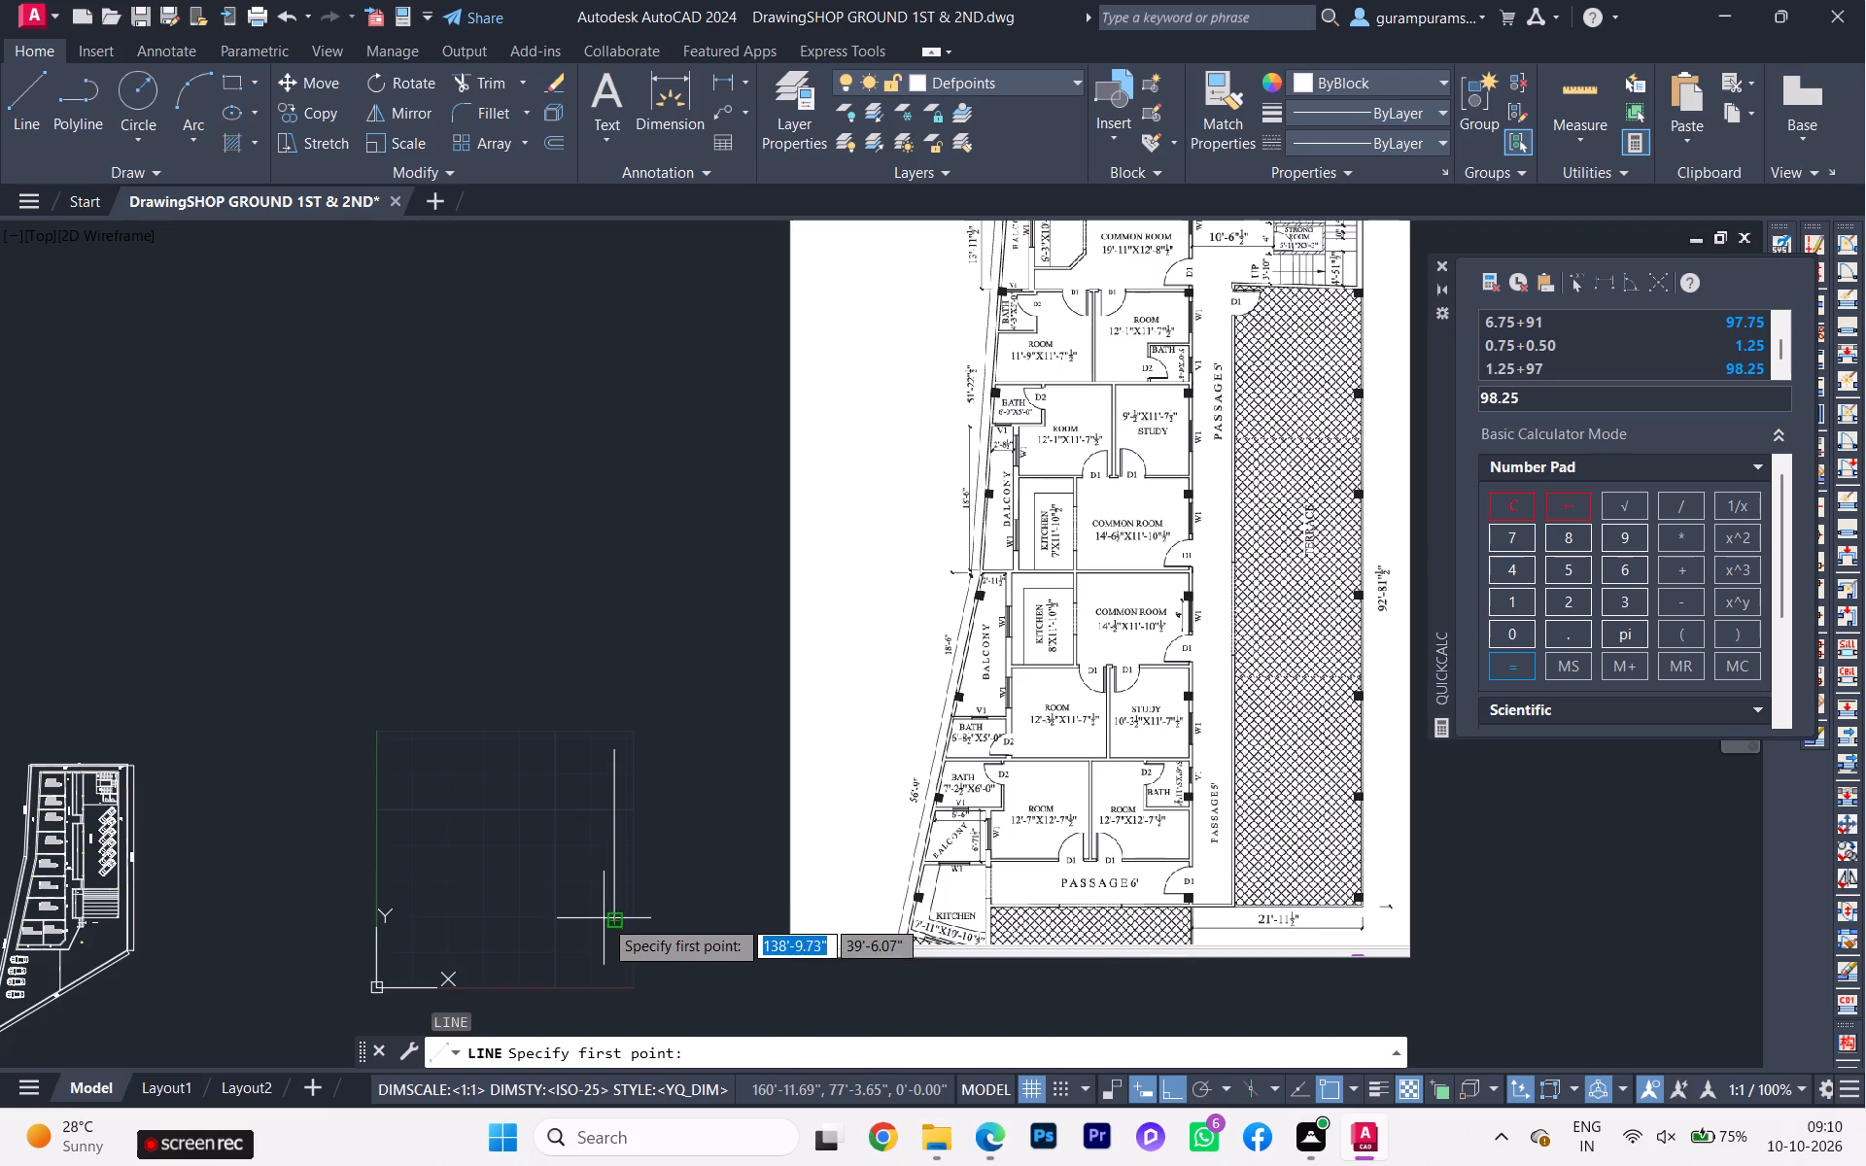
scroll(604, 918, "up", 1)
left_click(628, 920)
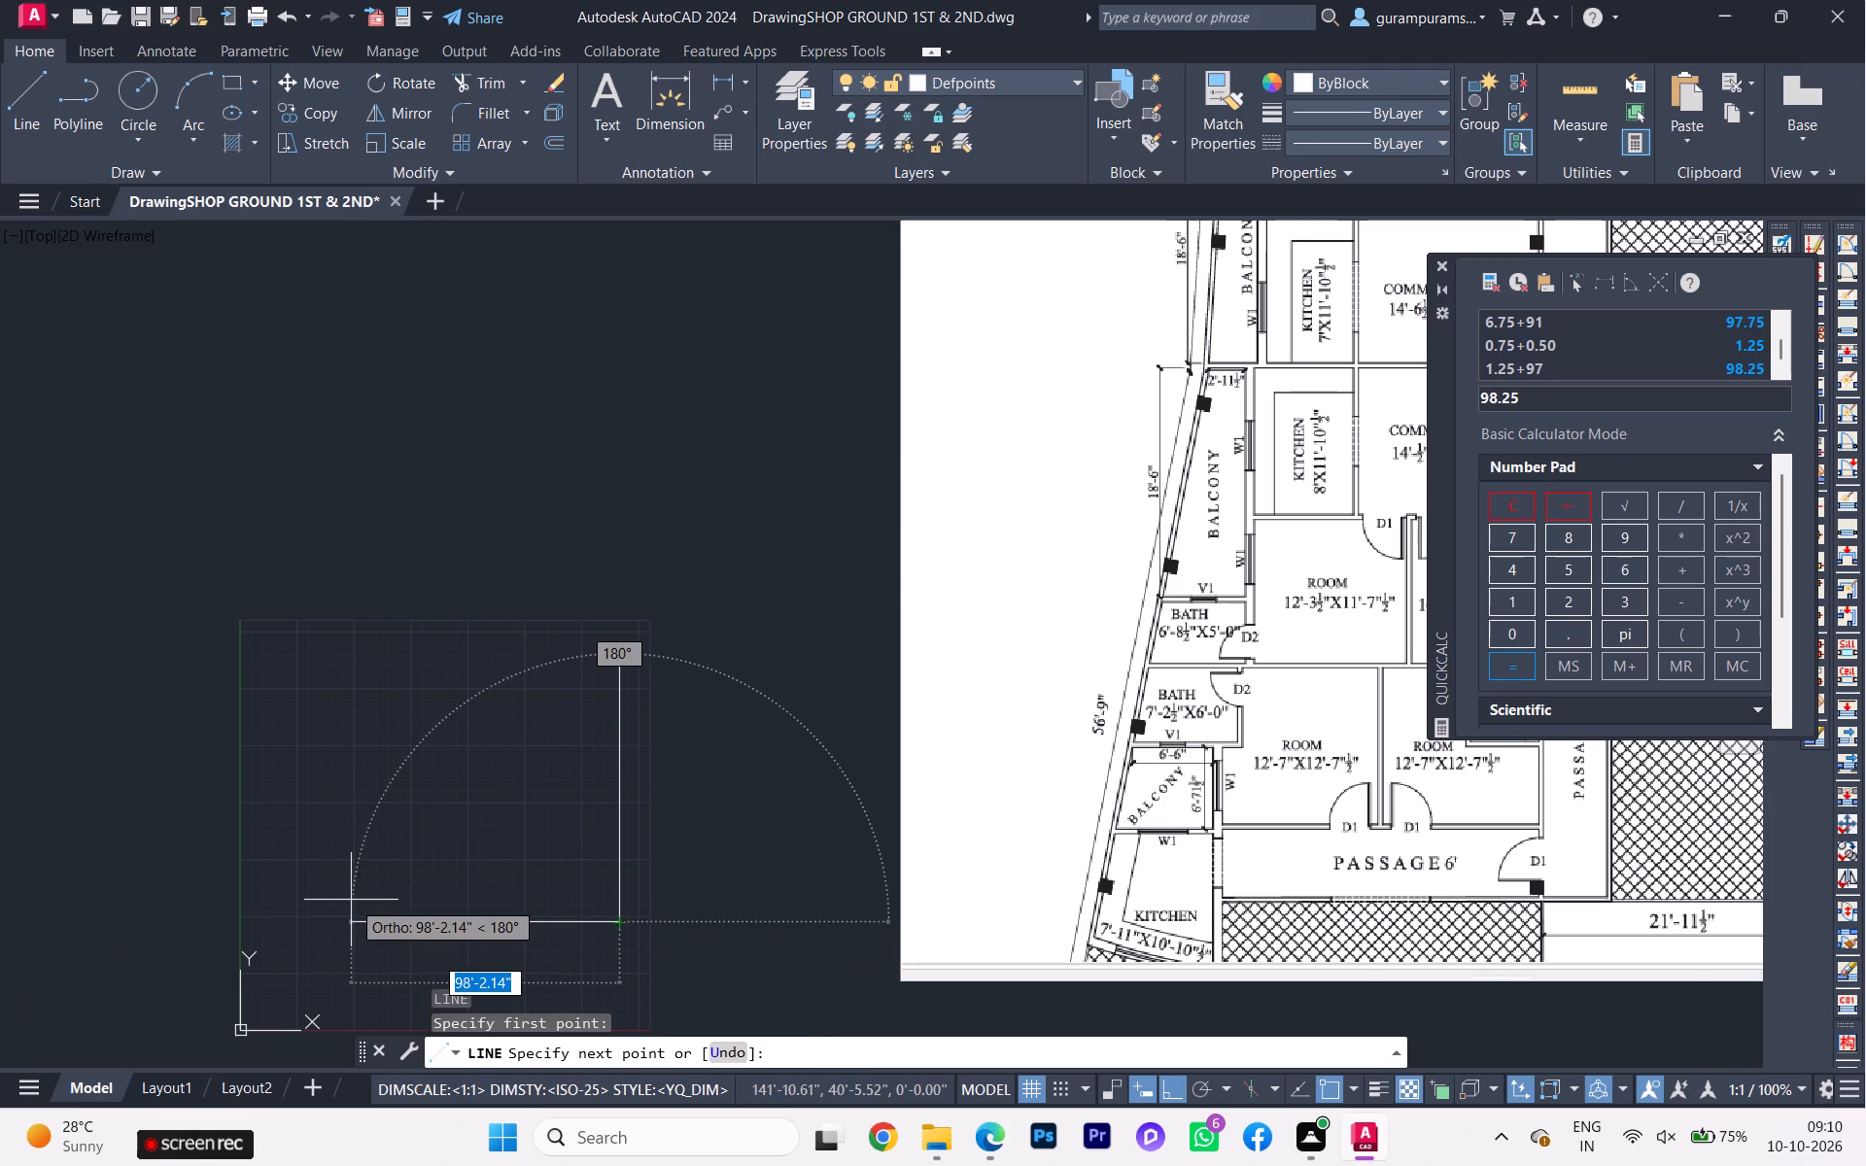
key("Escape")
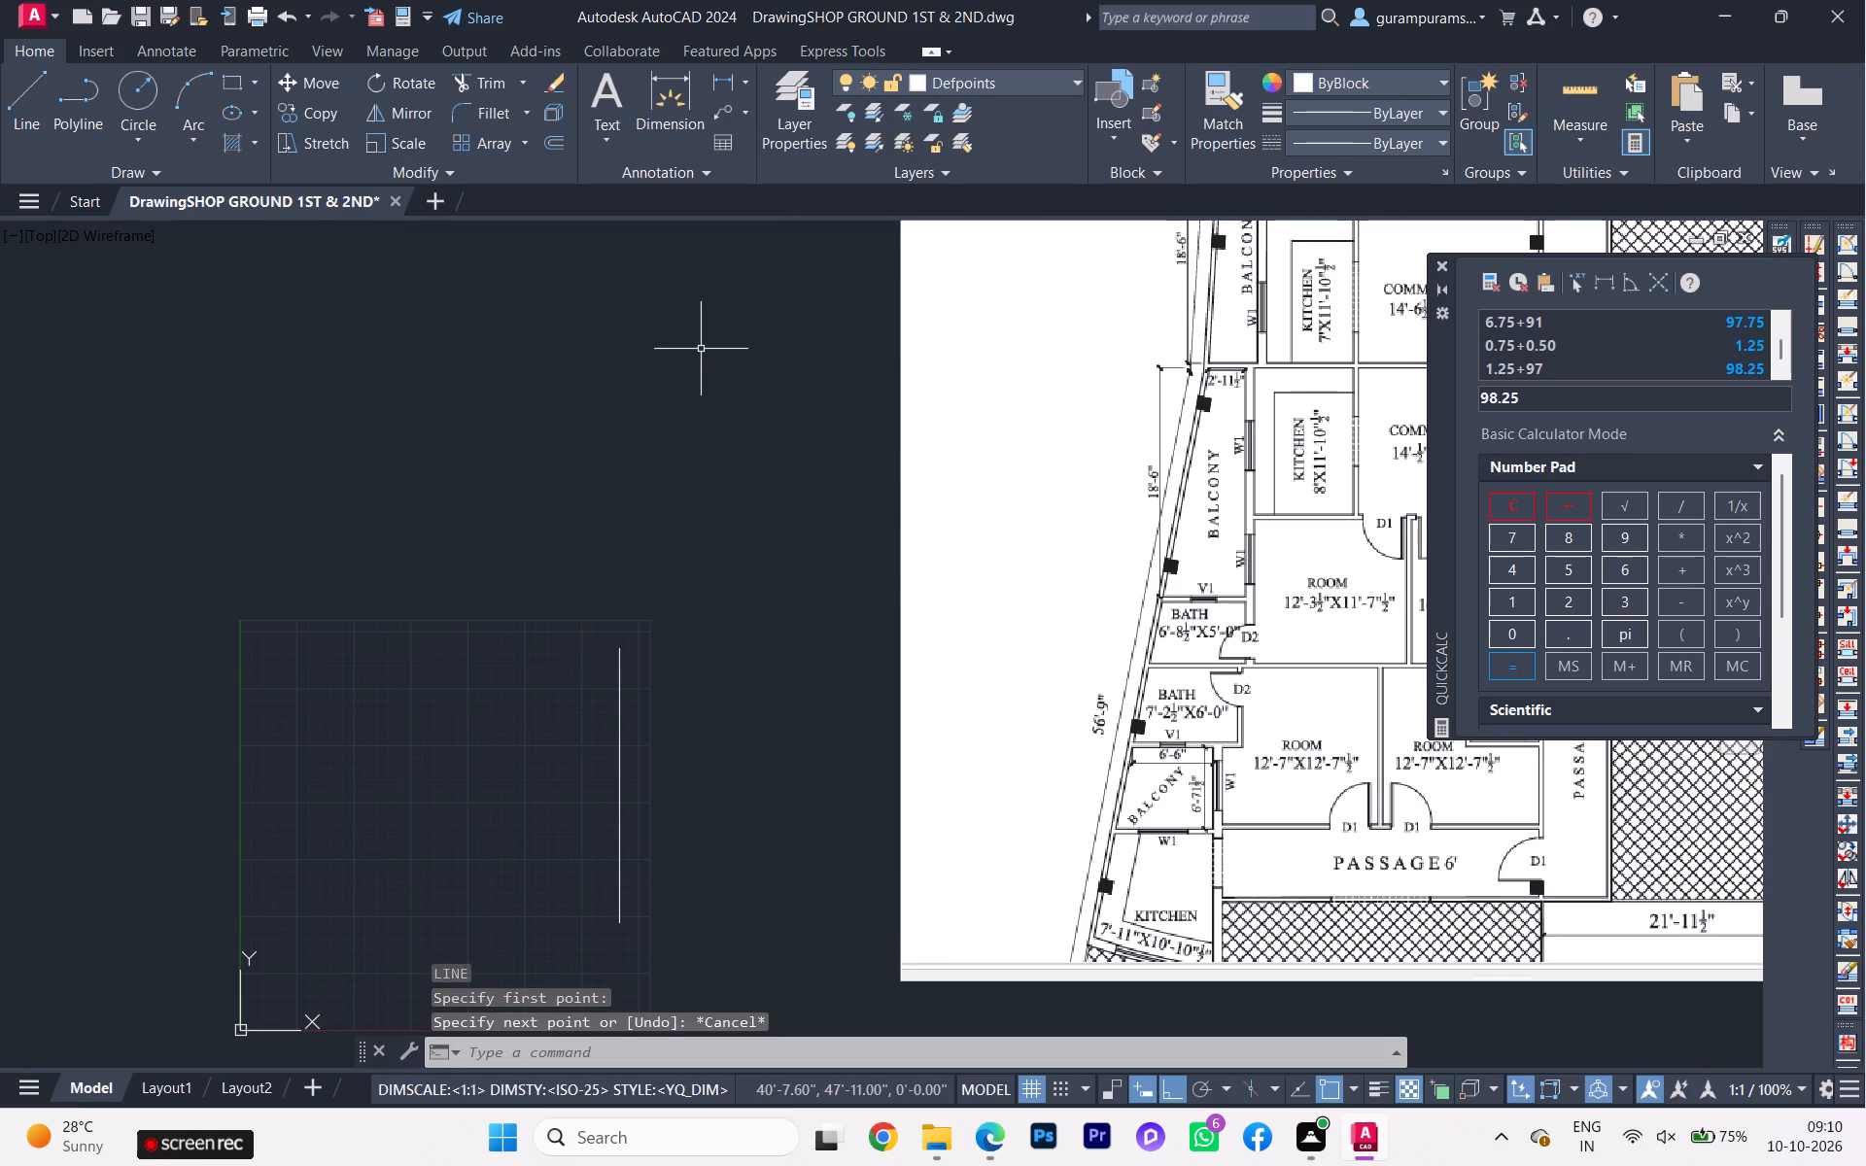
Scale the reference image down to about a quarter of its size from a base point between it and the vertical line.
scroll(618, 818, "up", 3)
scroll(623, 829, "down", 1)
middle_click_drag(623, 829, 692, 615)
scroll(689, 909, "down", 2)
left_click(1129, 901)
left_click(994, 746)
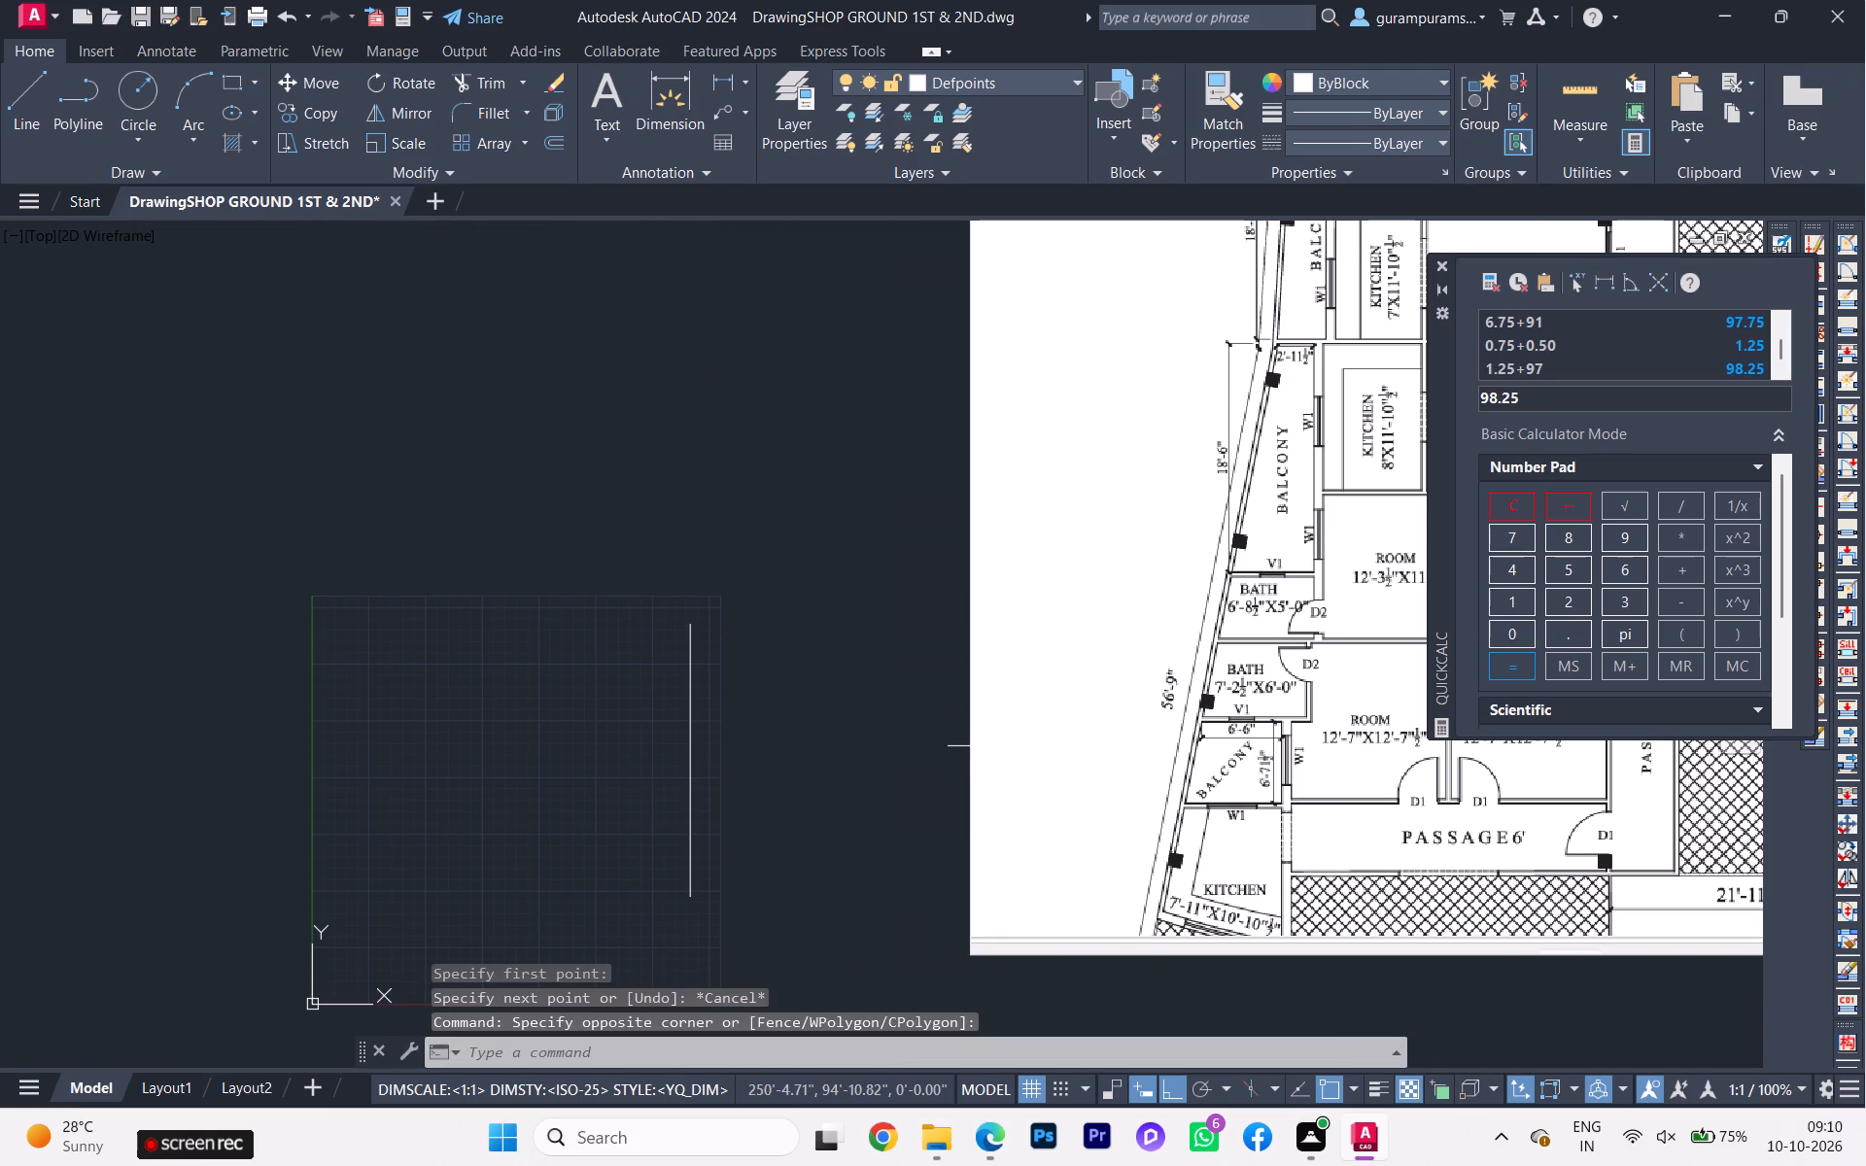
left_click(990, 921)
left_click(944, 822)
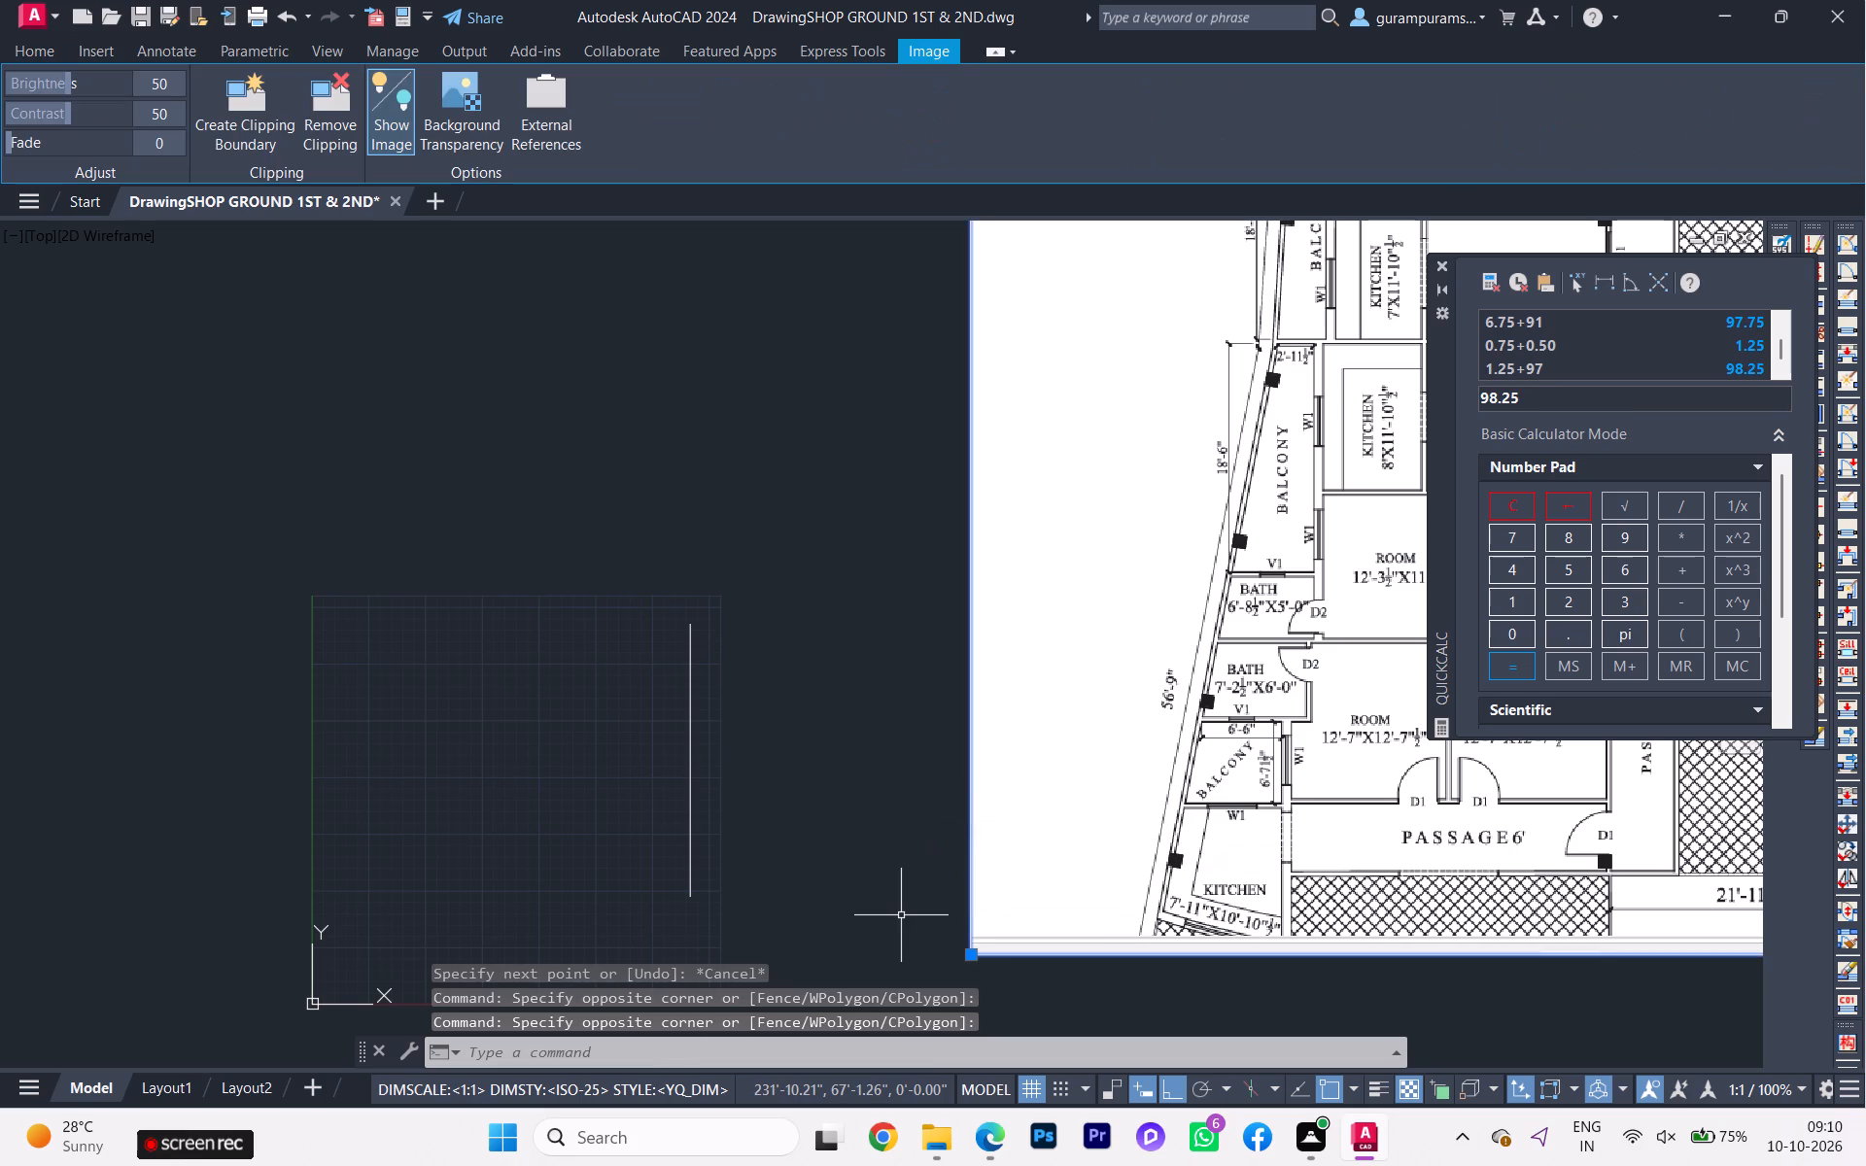
key("s")
key("c")
key("Return")
left_click(788, 906)
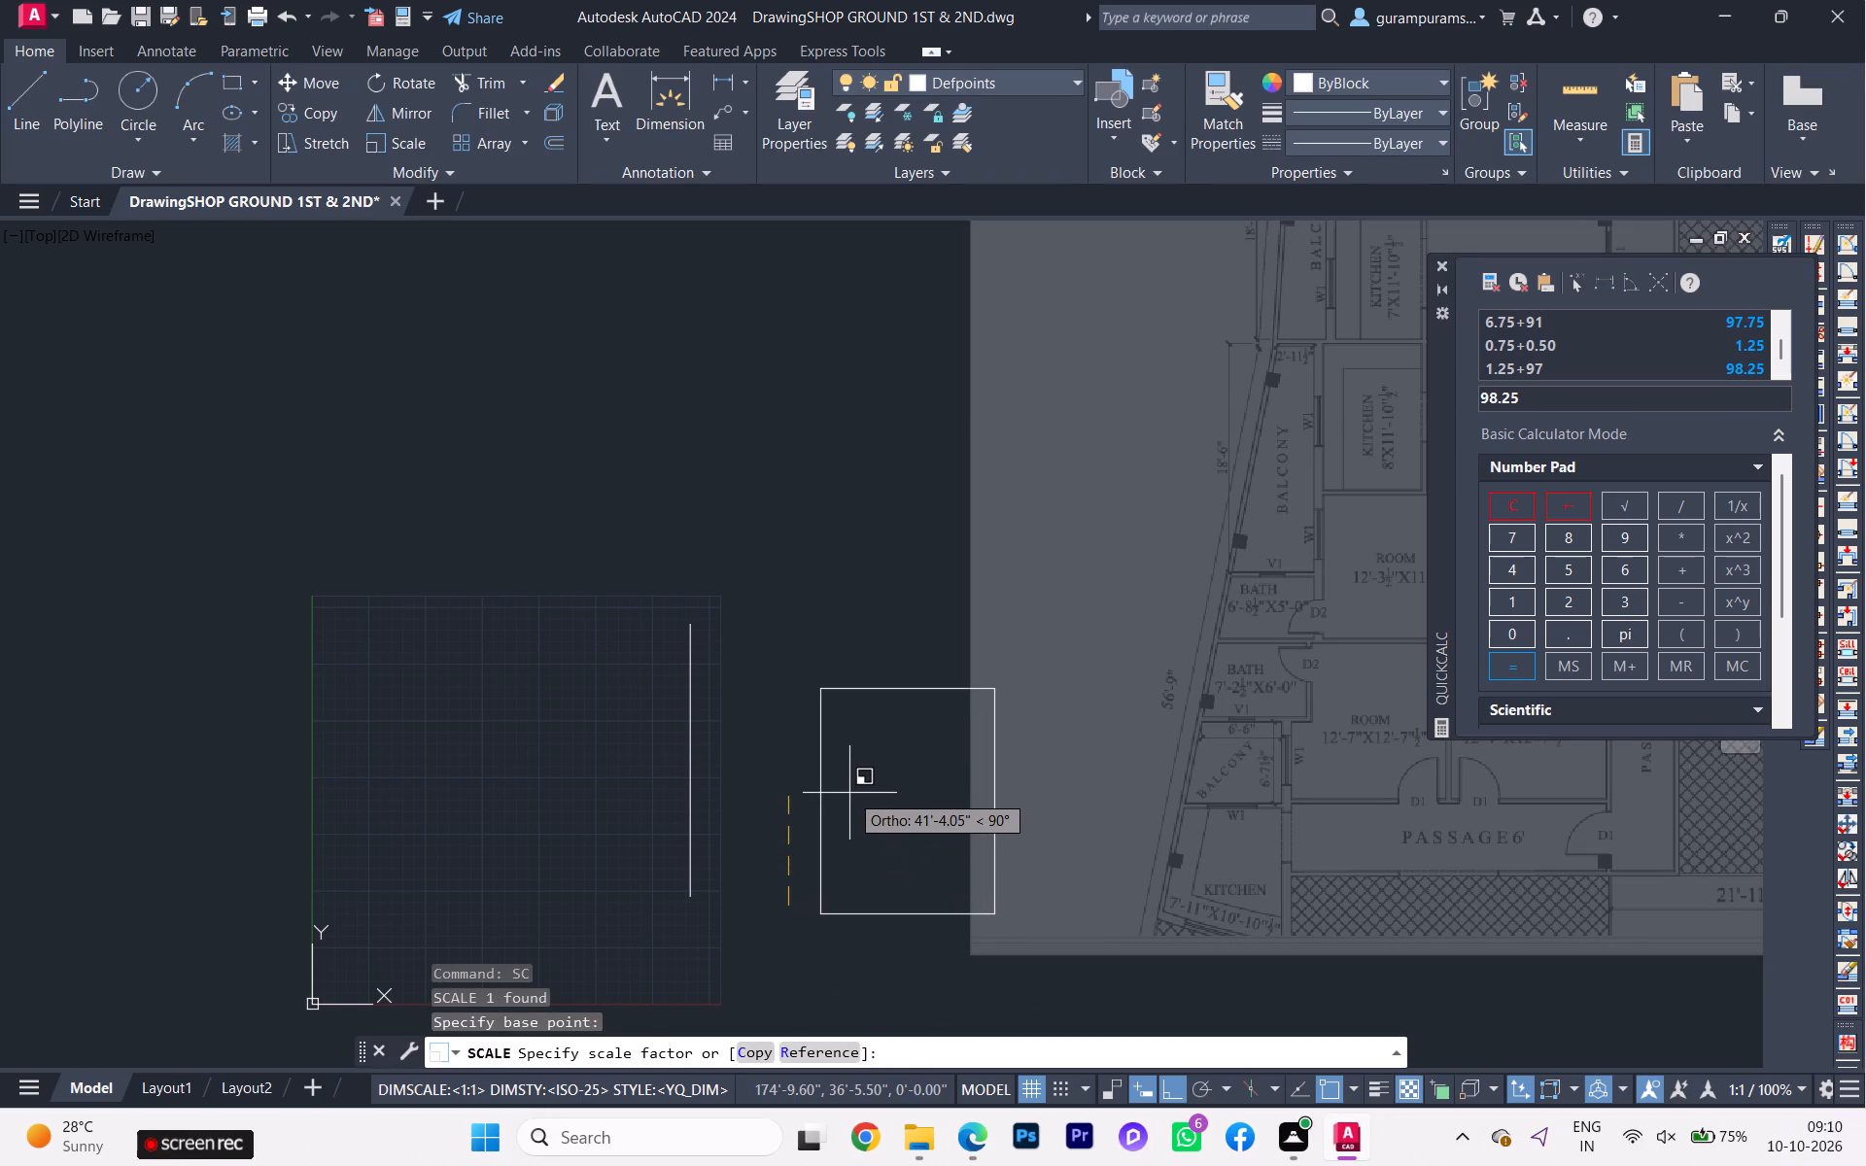
left_click(866, 739)
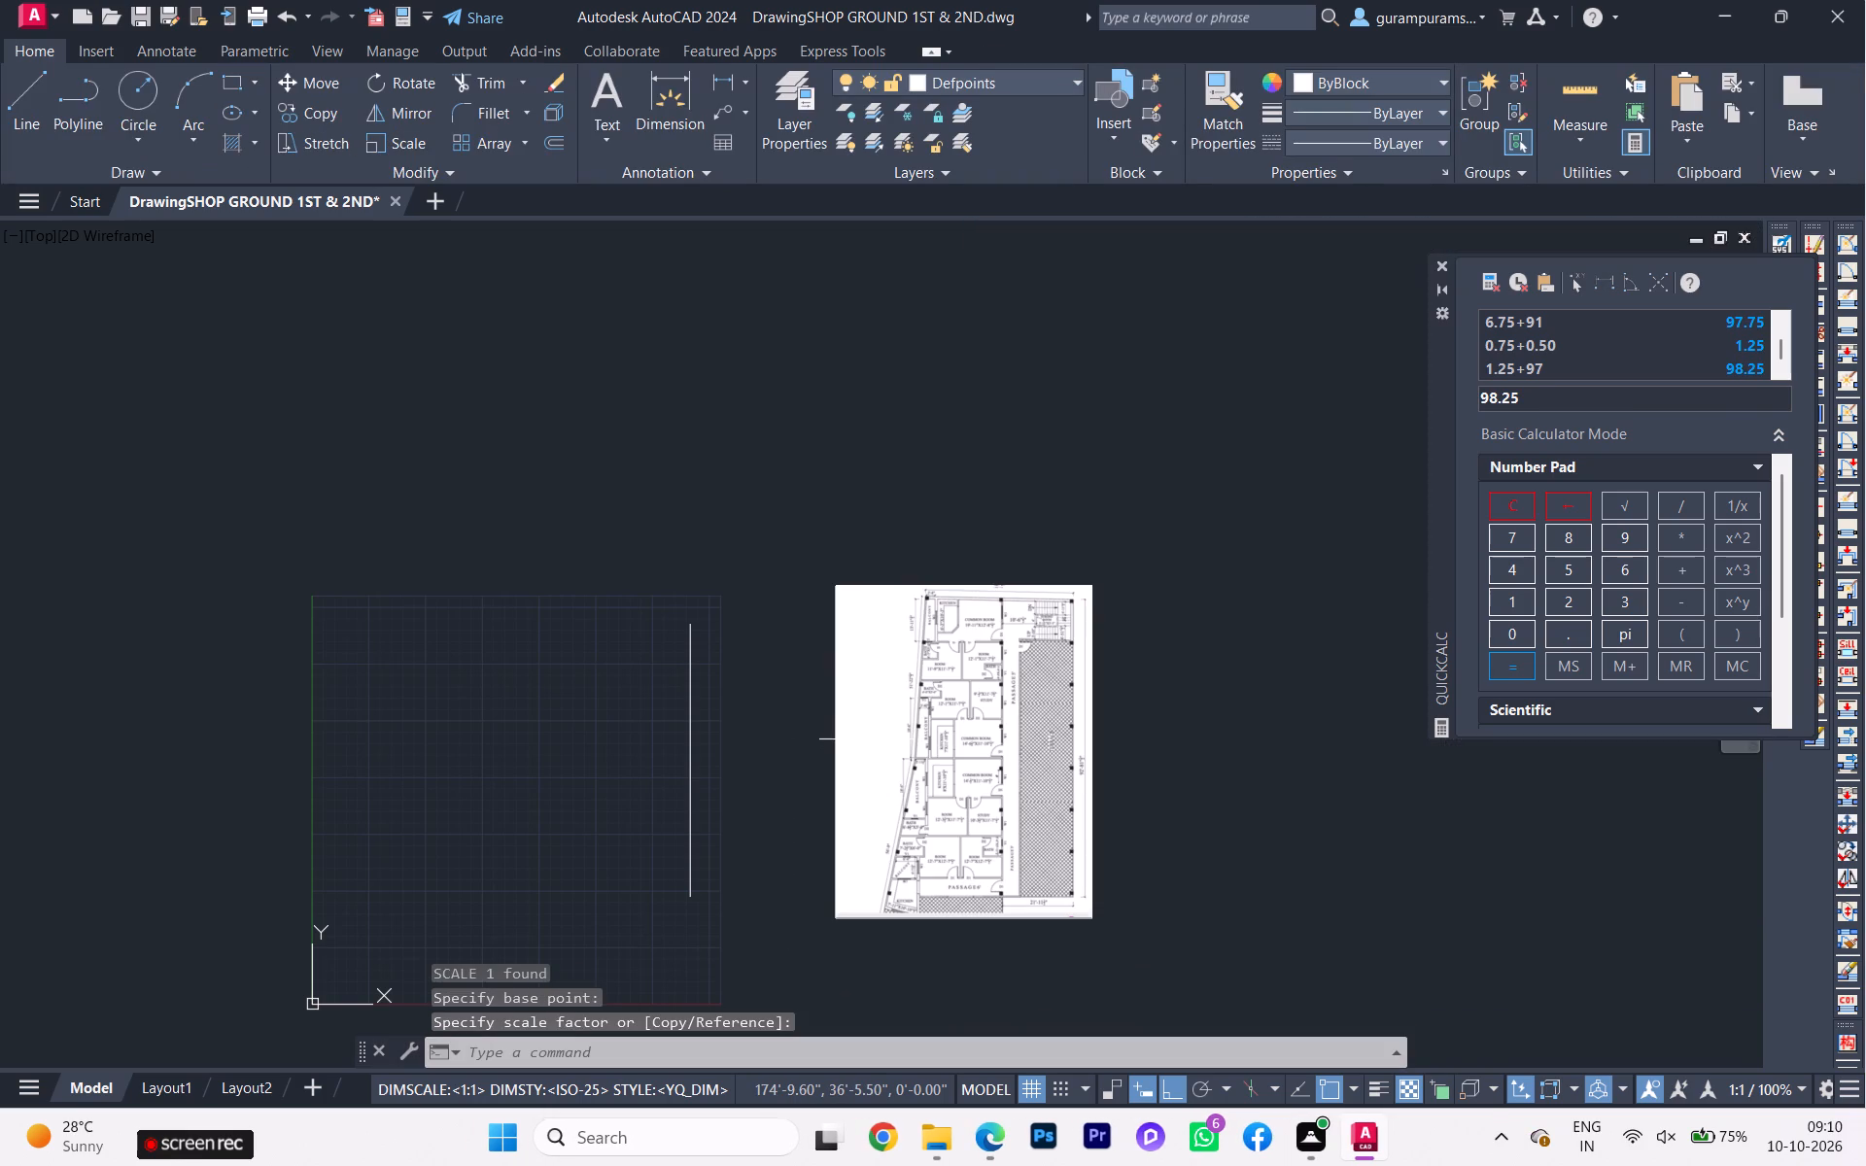
Close the QuickCalc calculator to clear the drawing area around the reference image.
scroll(661, 841, "up", 2)
scroll(668, 845, "down", 1)
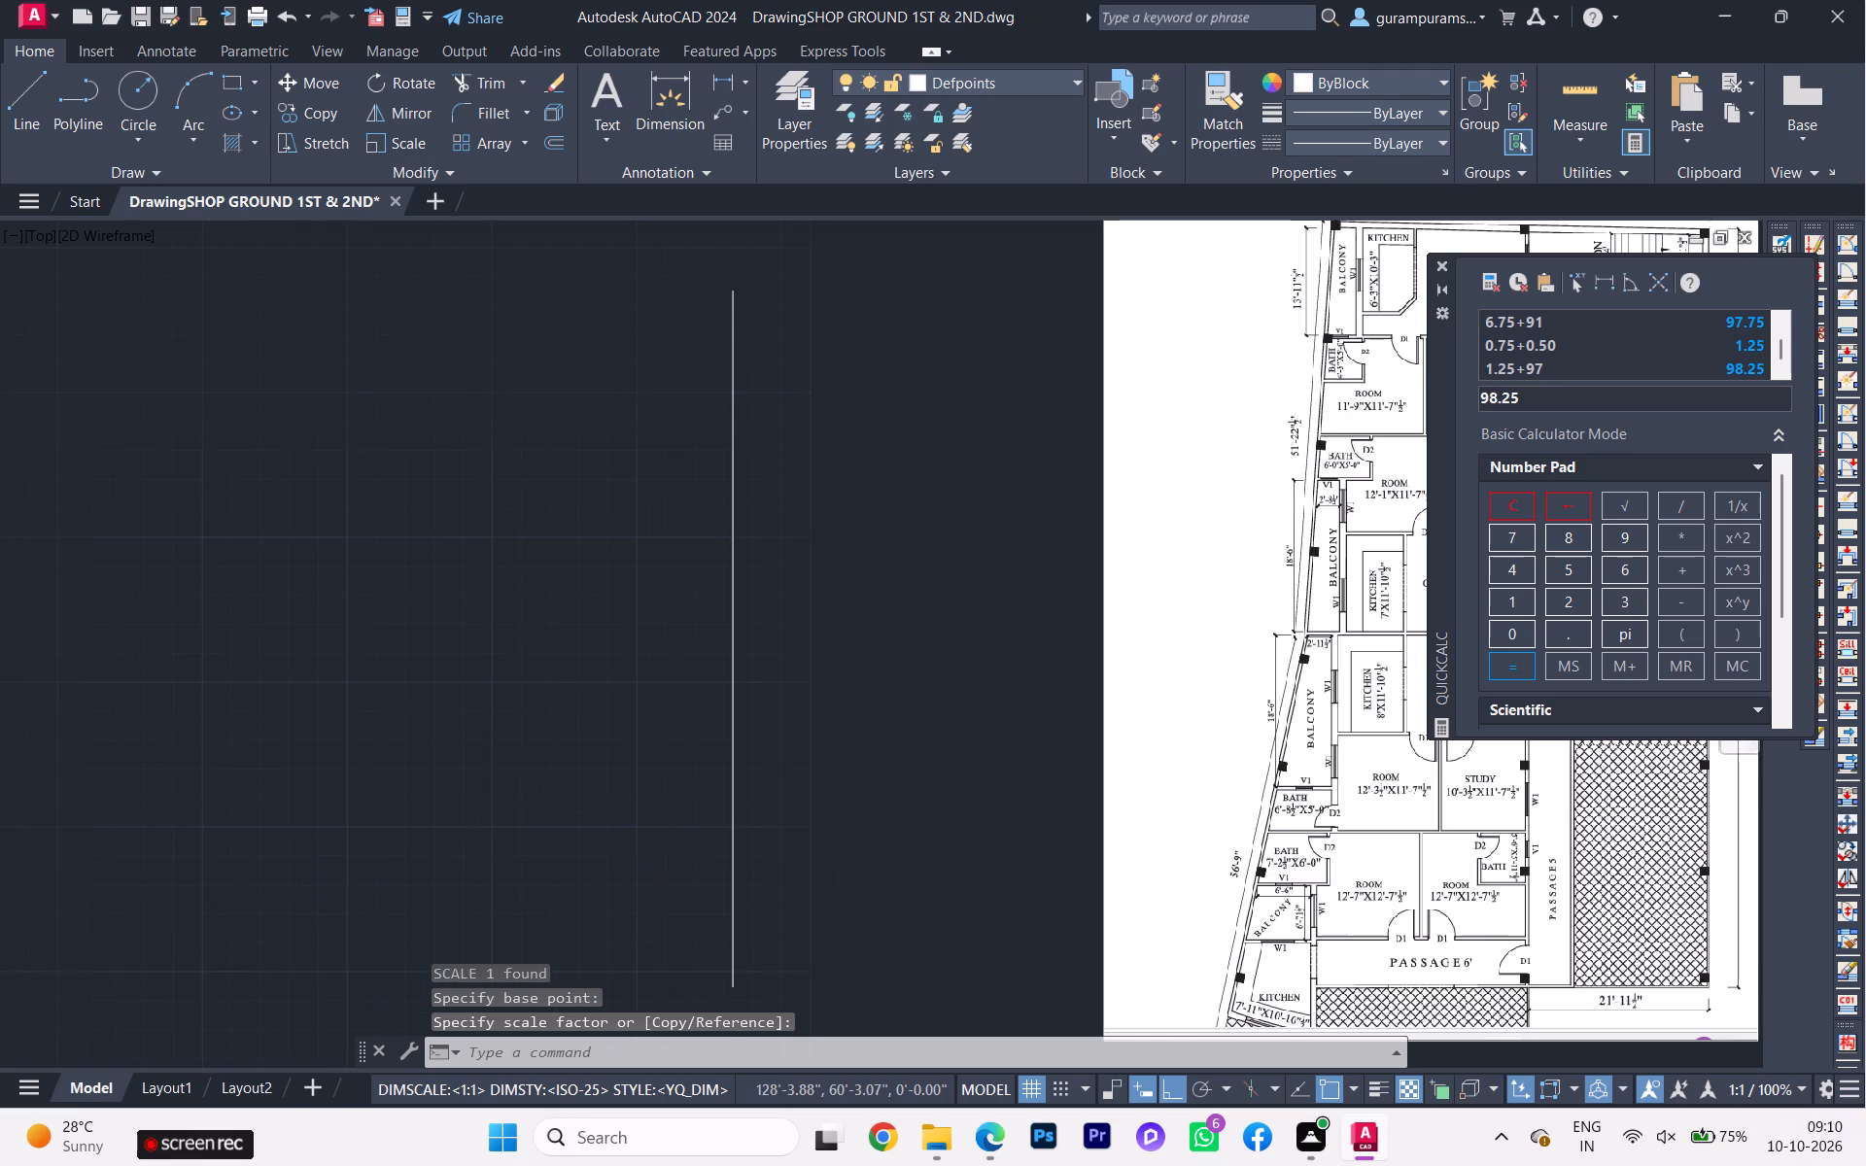
left_click_drag(1770, 267, 1469, 258)
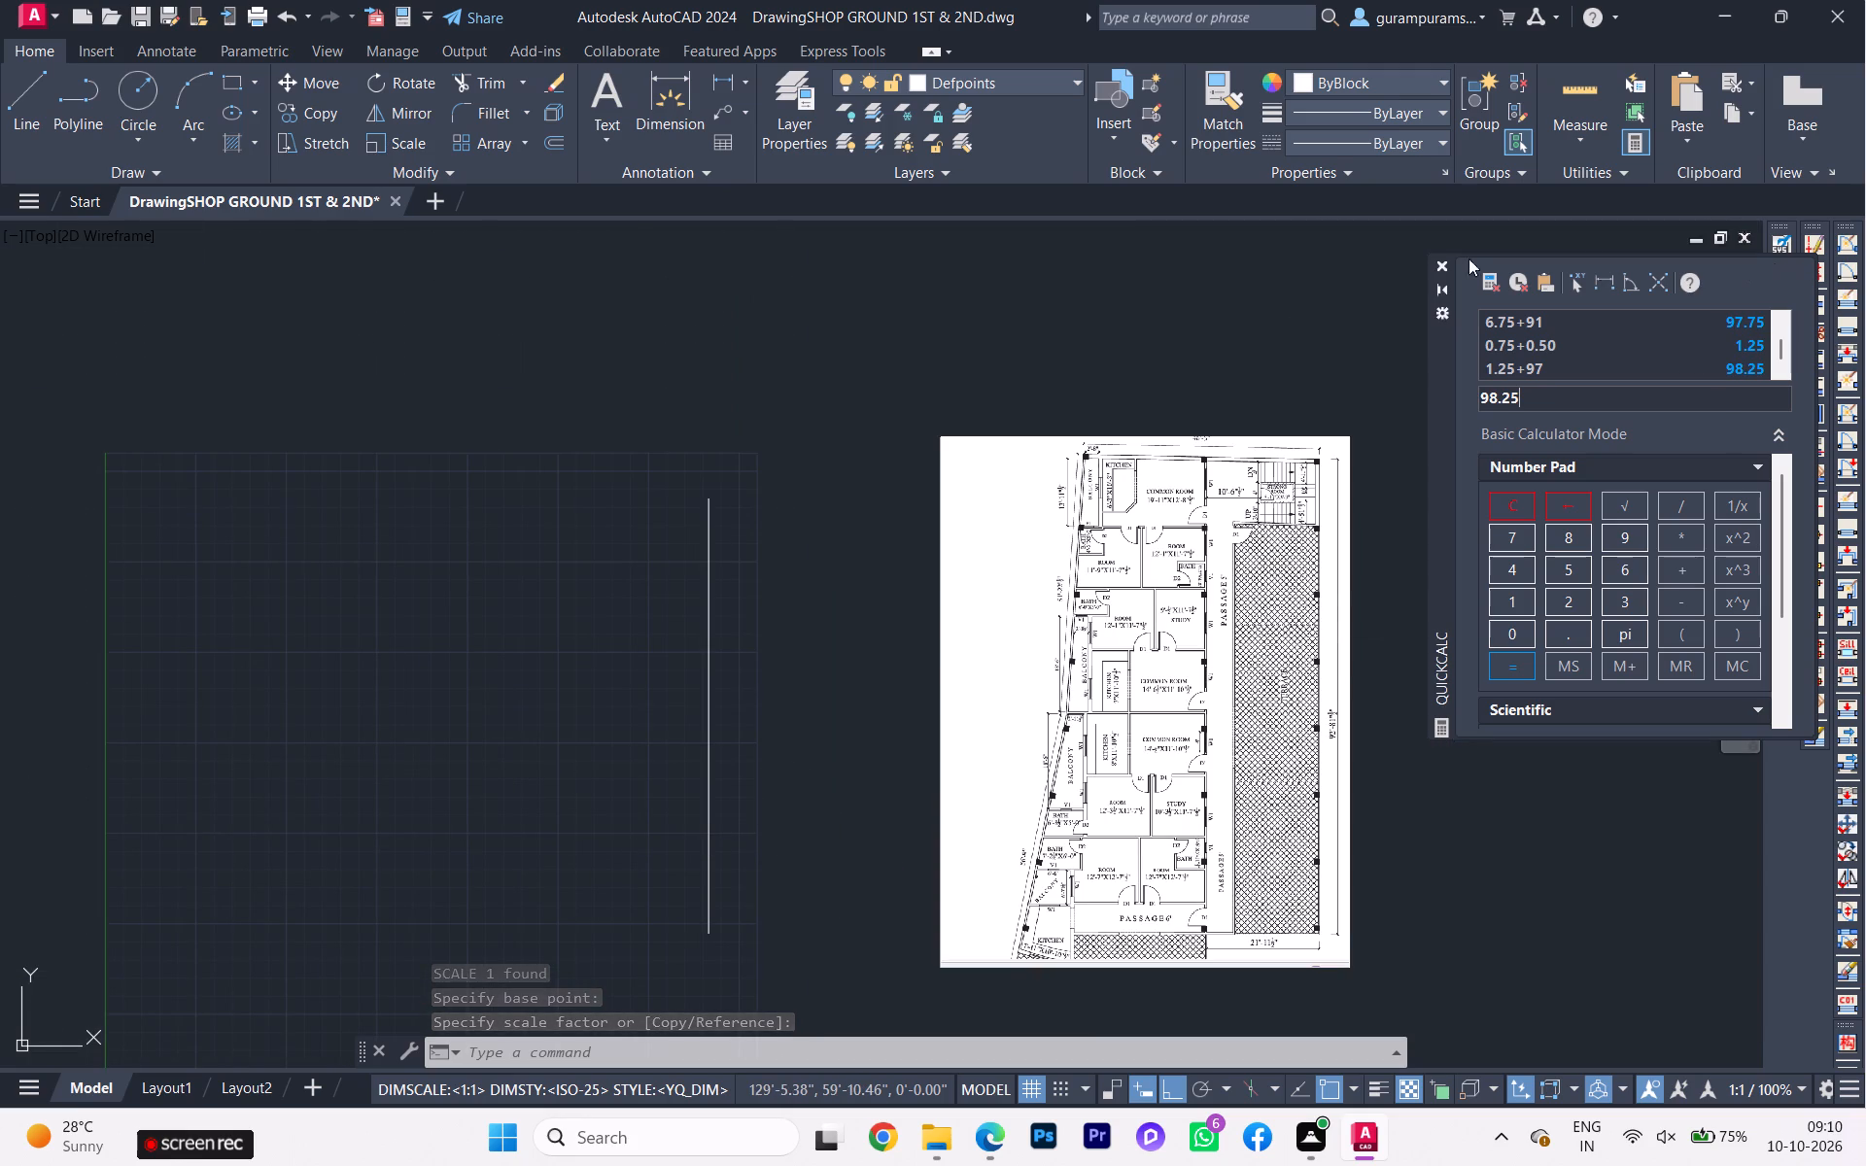
left_click_drag(1469, 258, 985, 324)
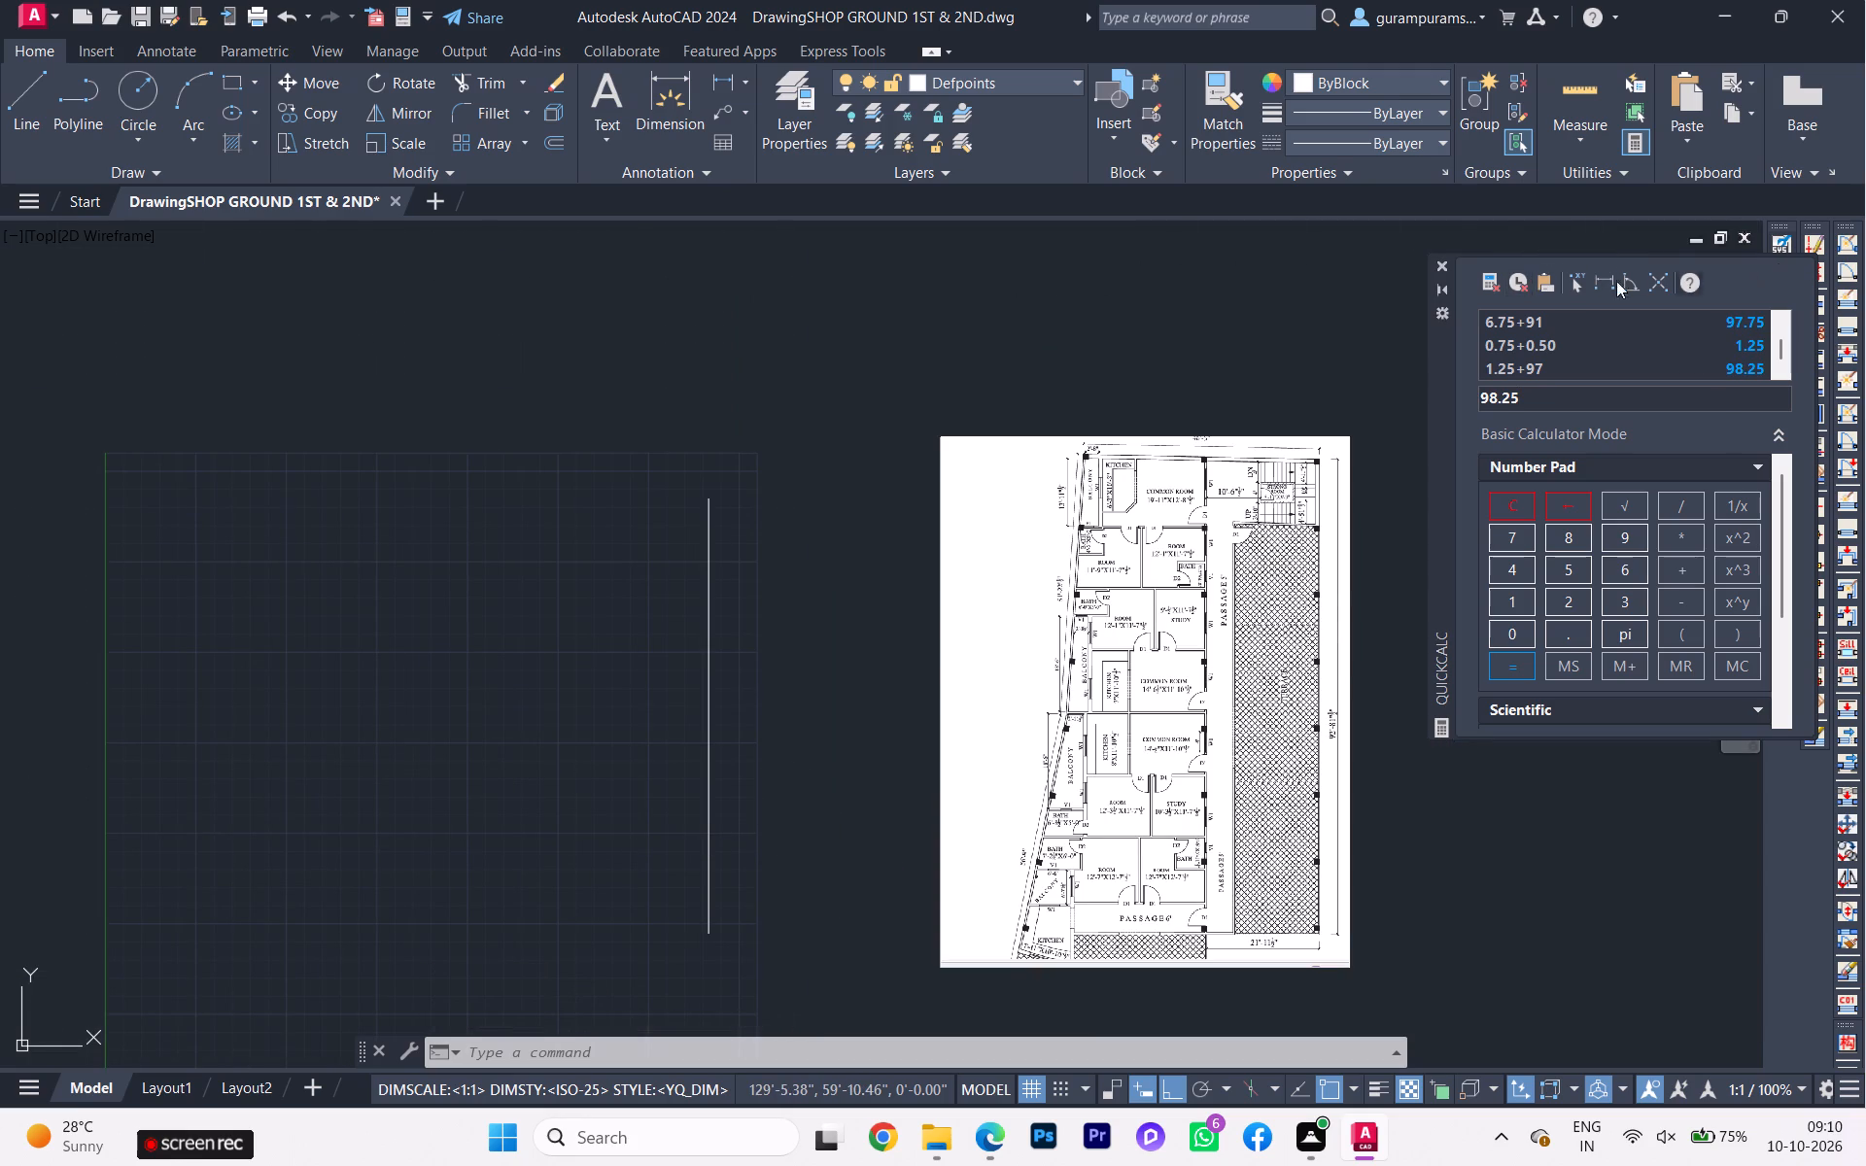
left_click(1440, 259)
Draw a horizontal line 21'-11.50" long leftward from the bottom end of the long vertical line.
scroll(1203, 566, "up", 1)
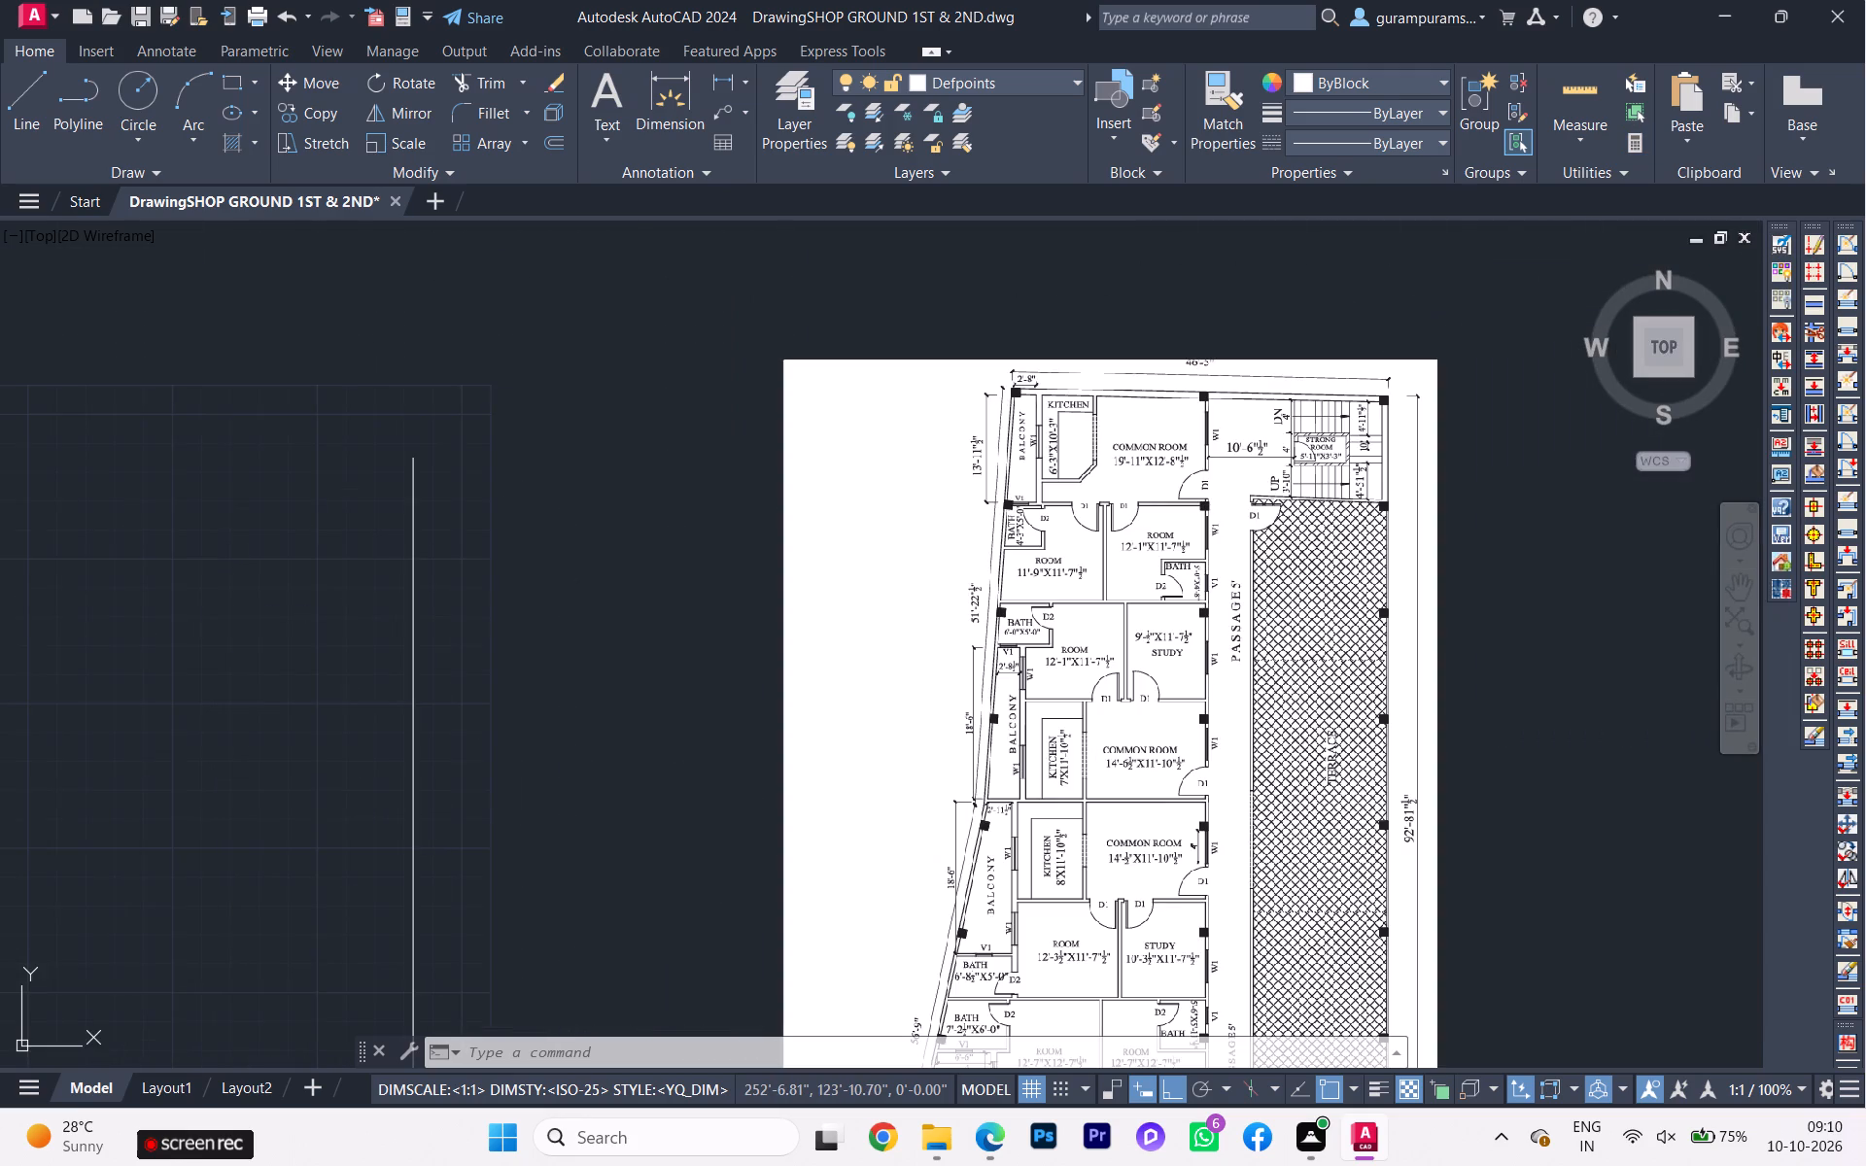
middle_click_drag(853, 664, 1161, 521)
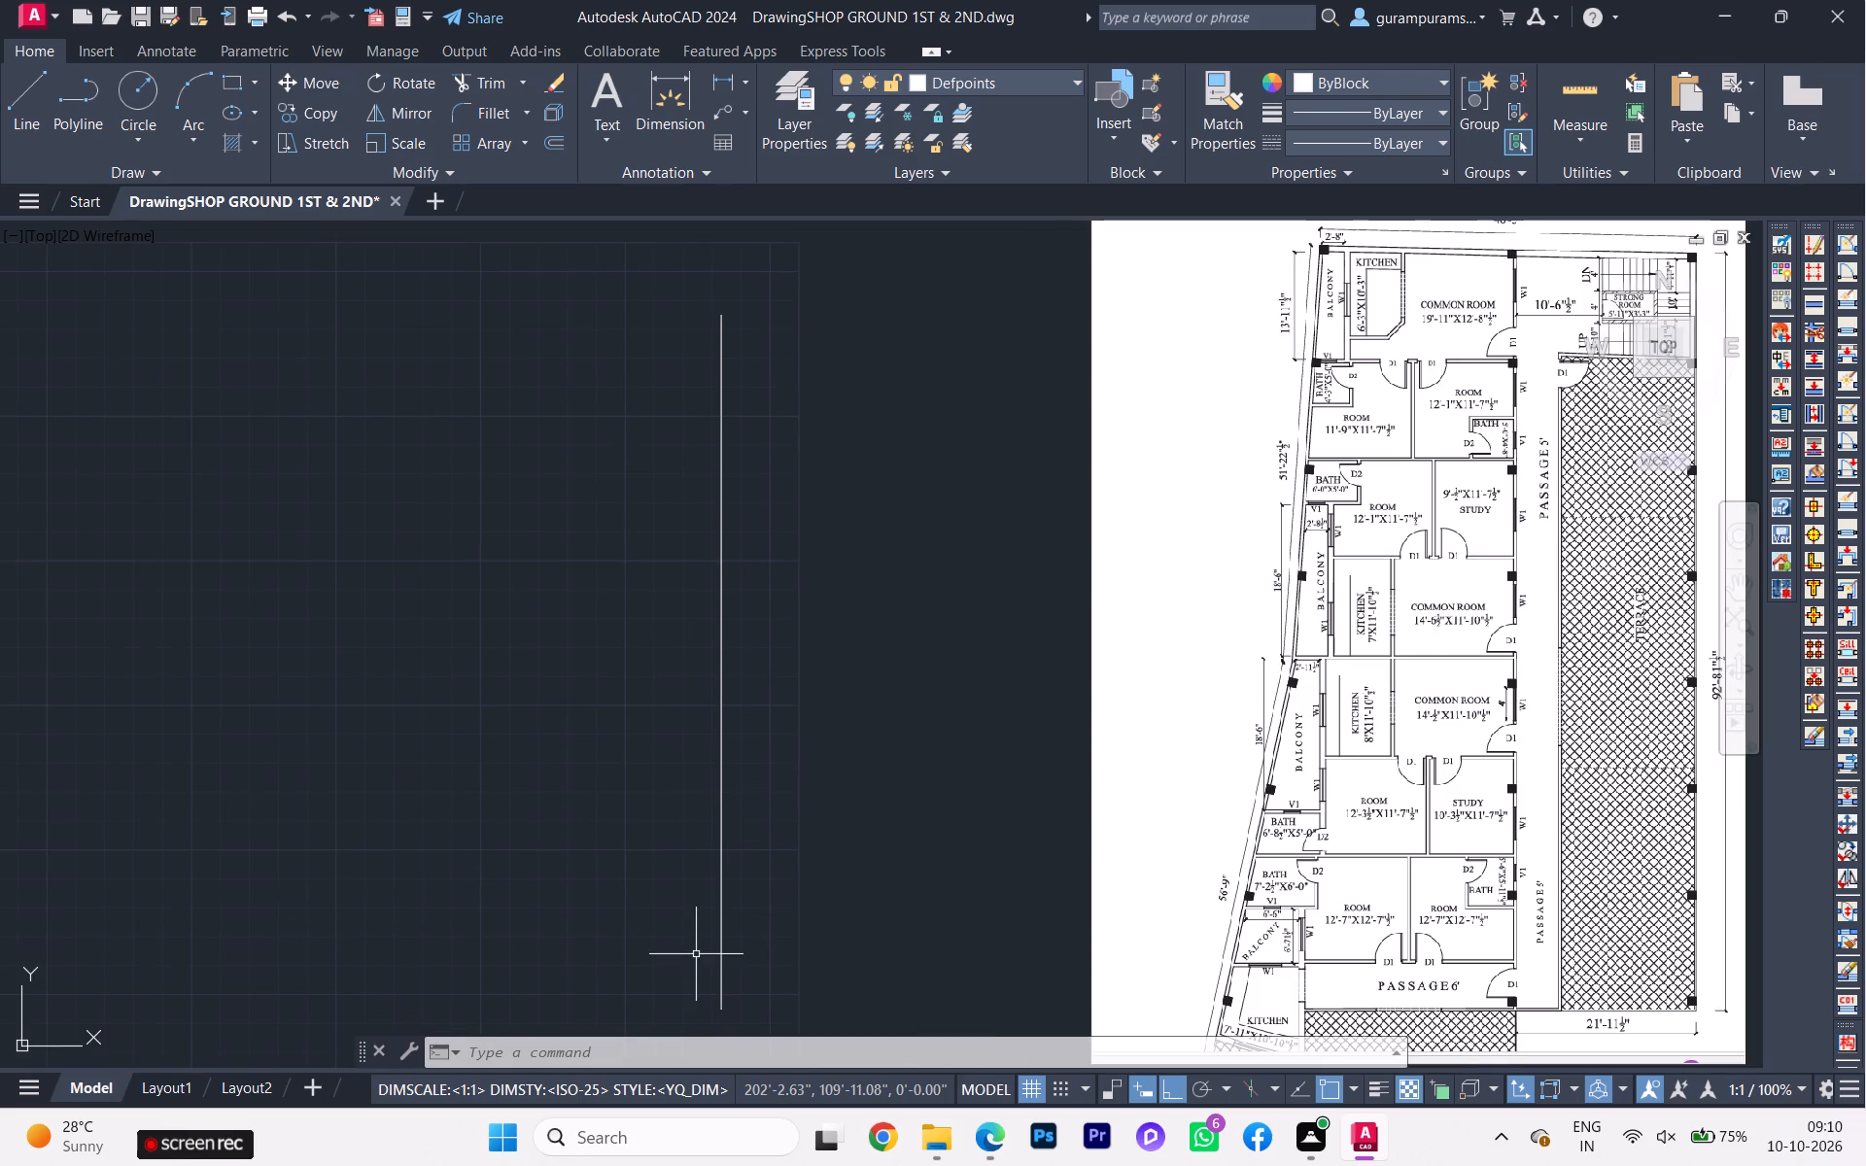
key("l")
key("Return")
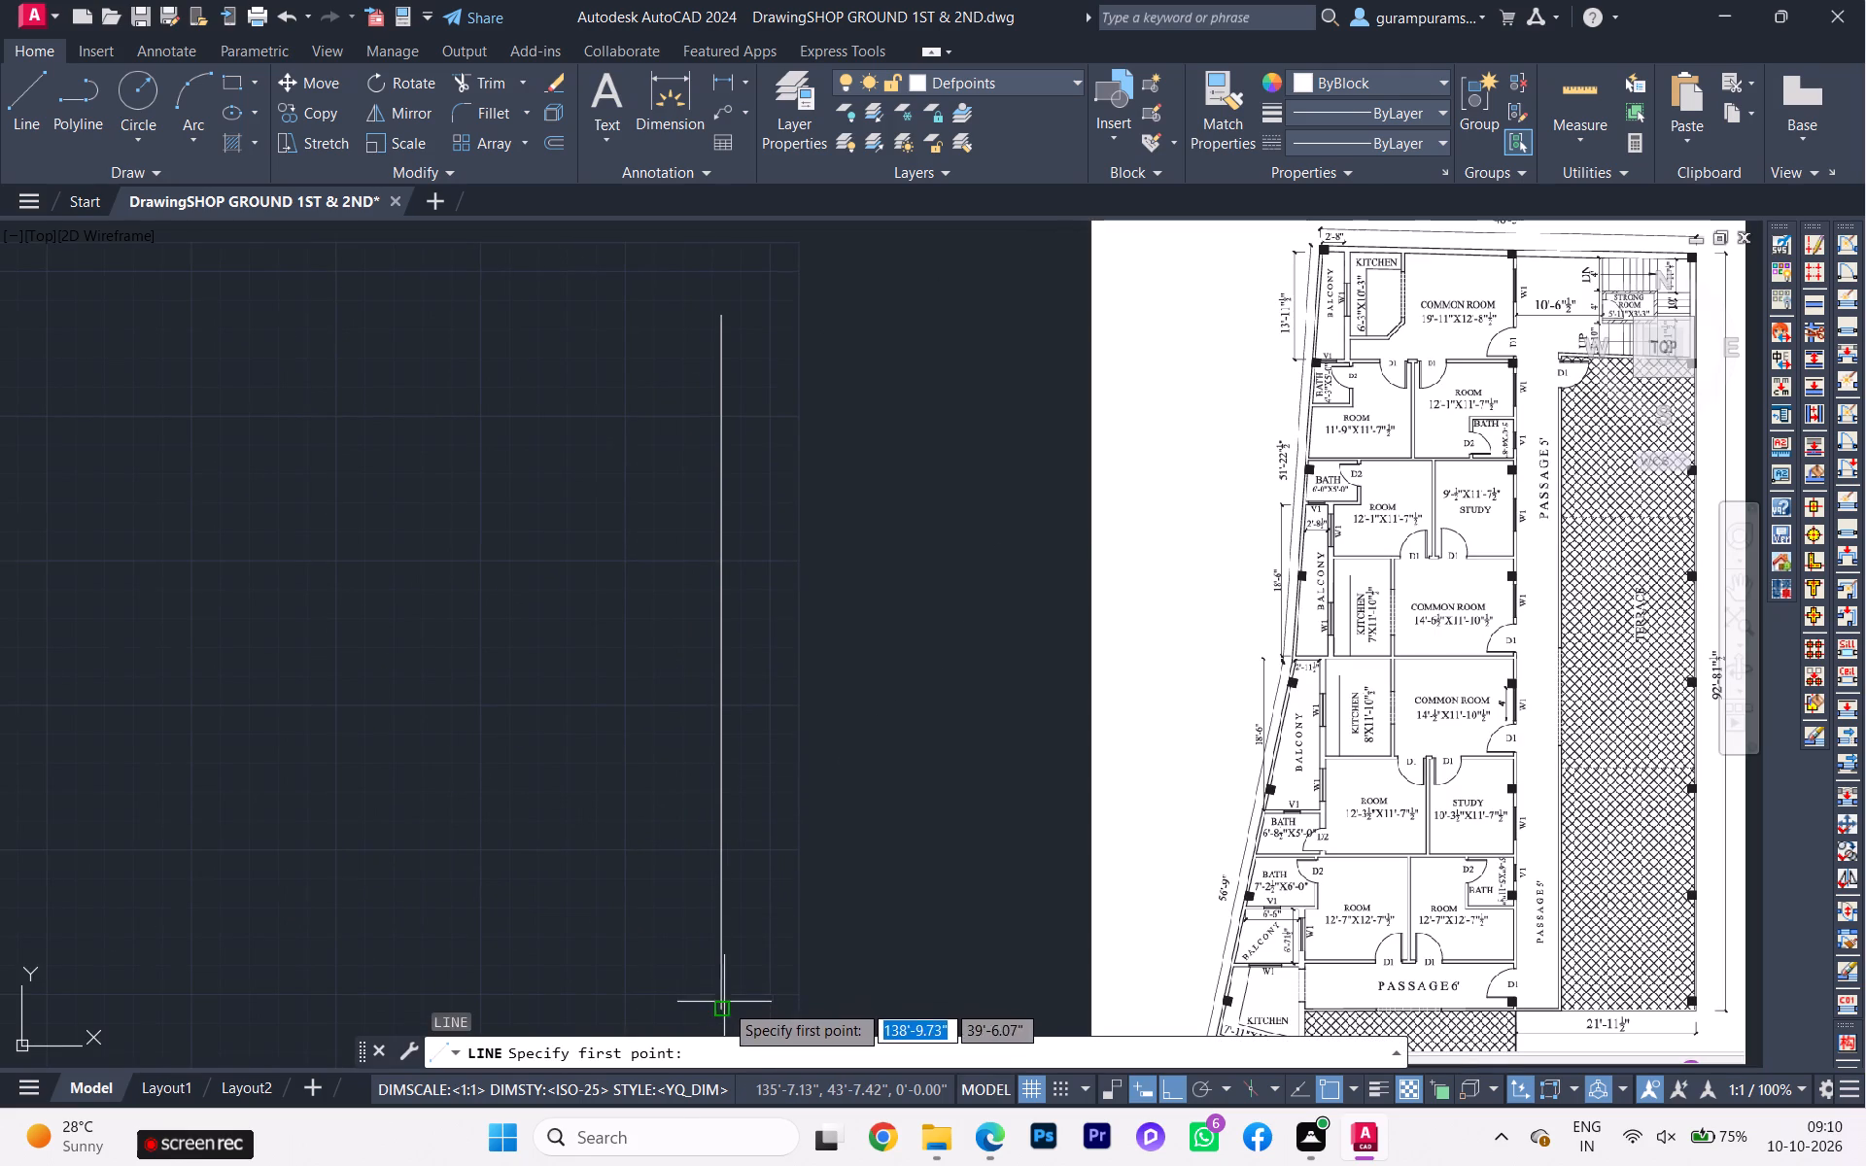
left_click(722, 1004)
type("21'")
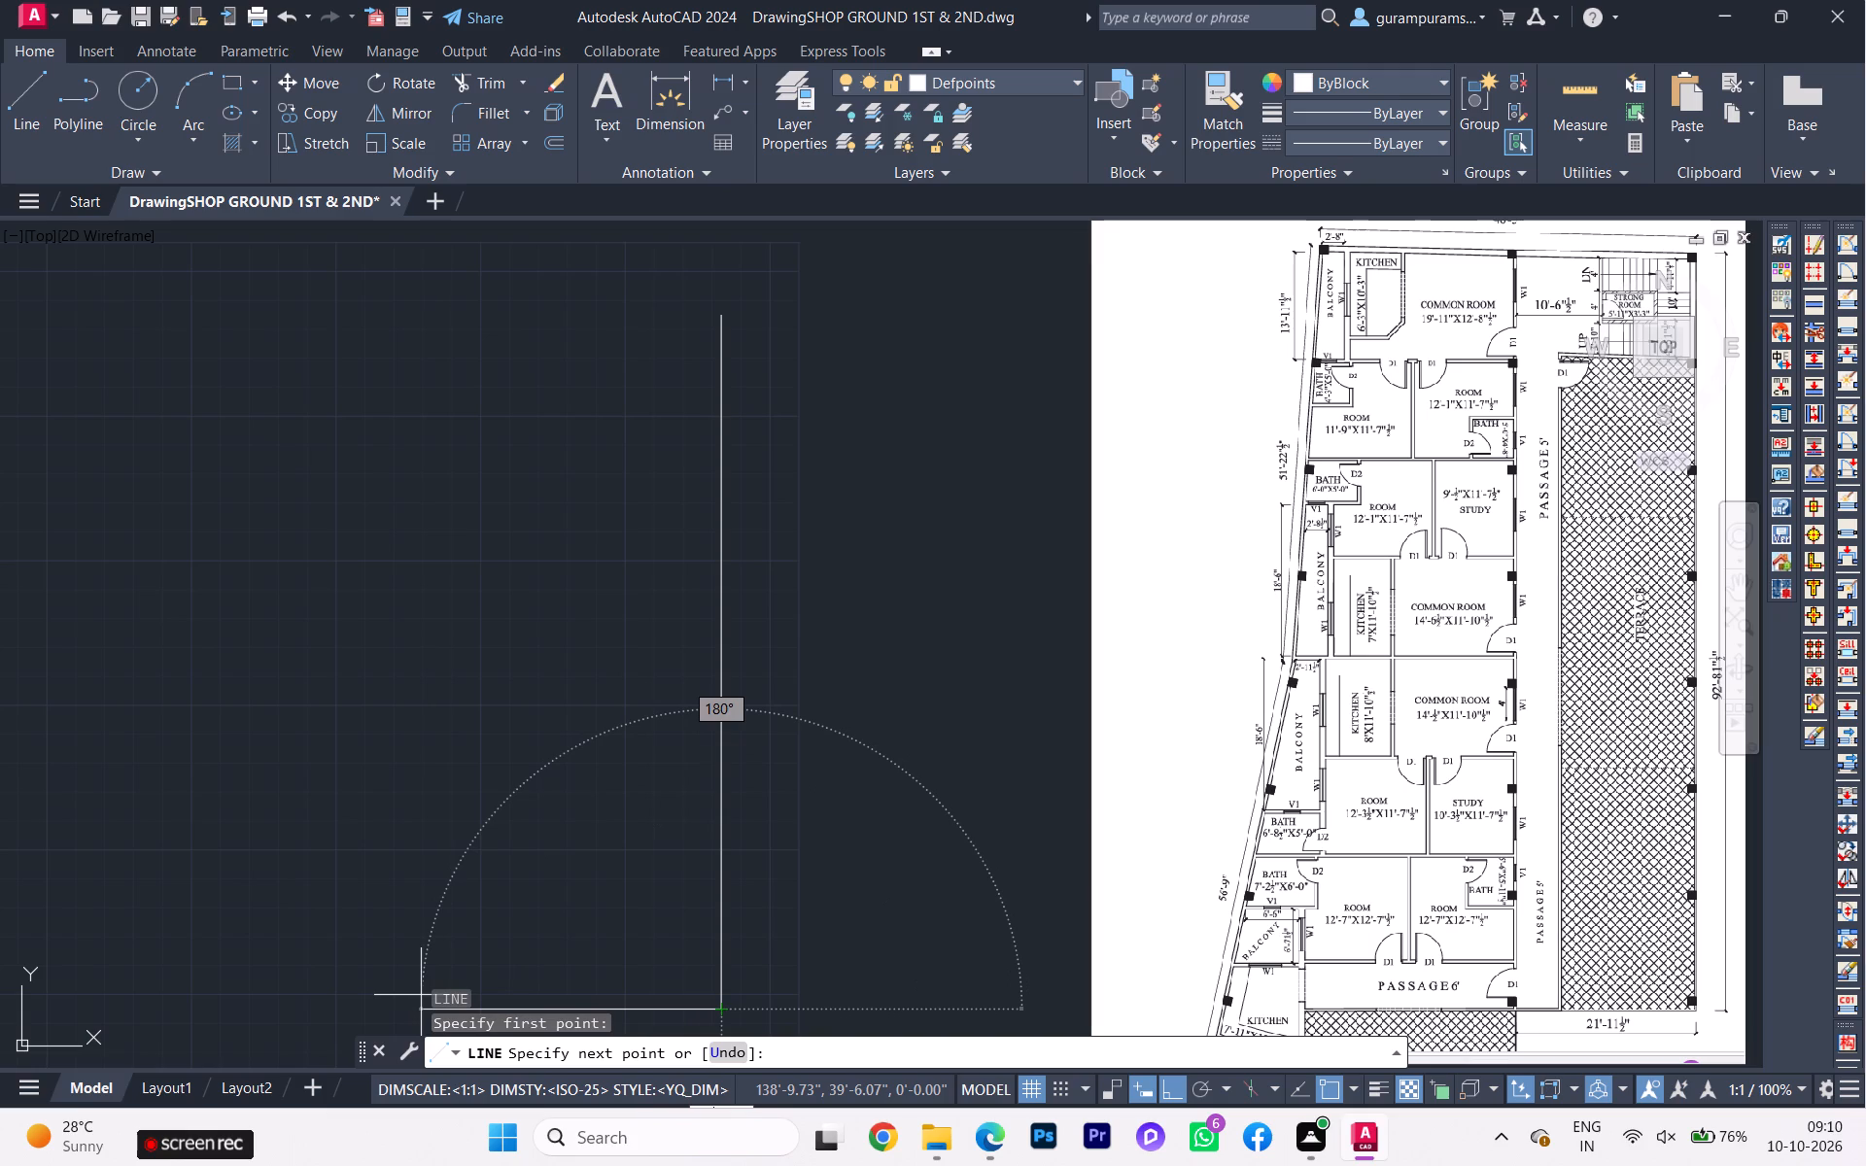
type("11.50")
key("Return")
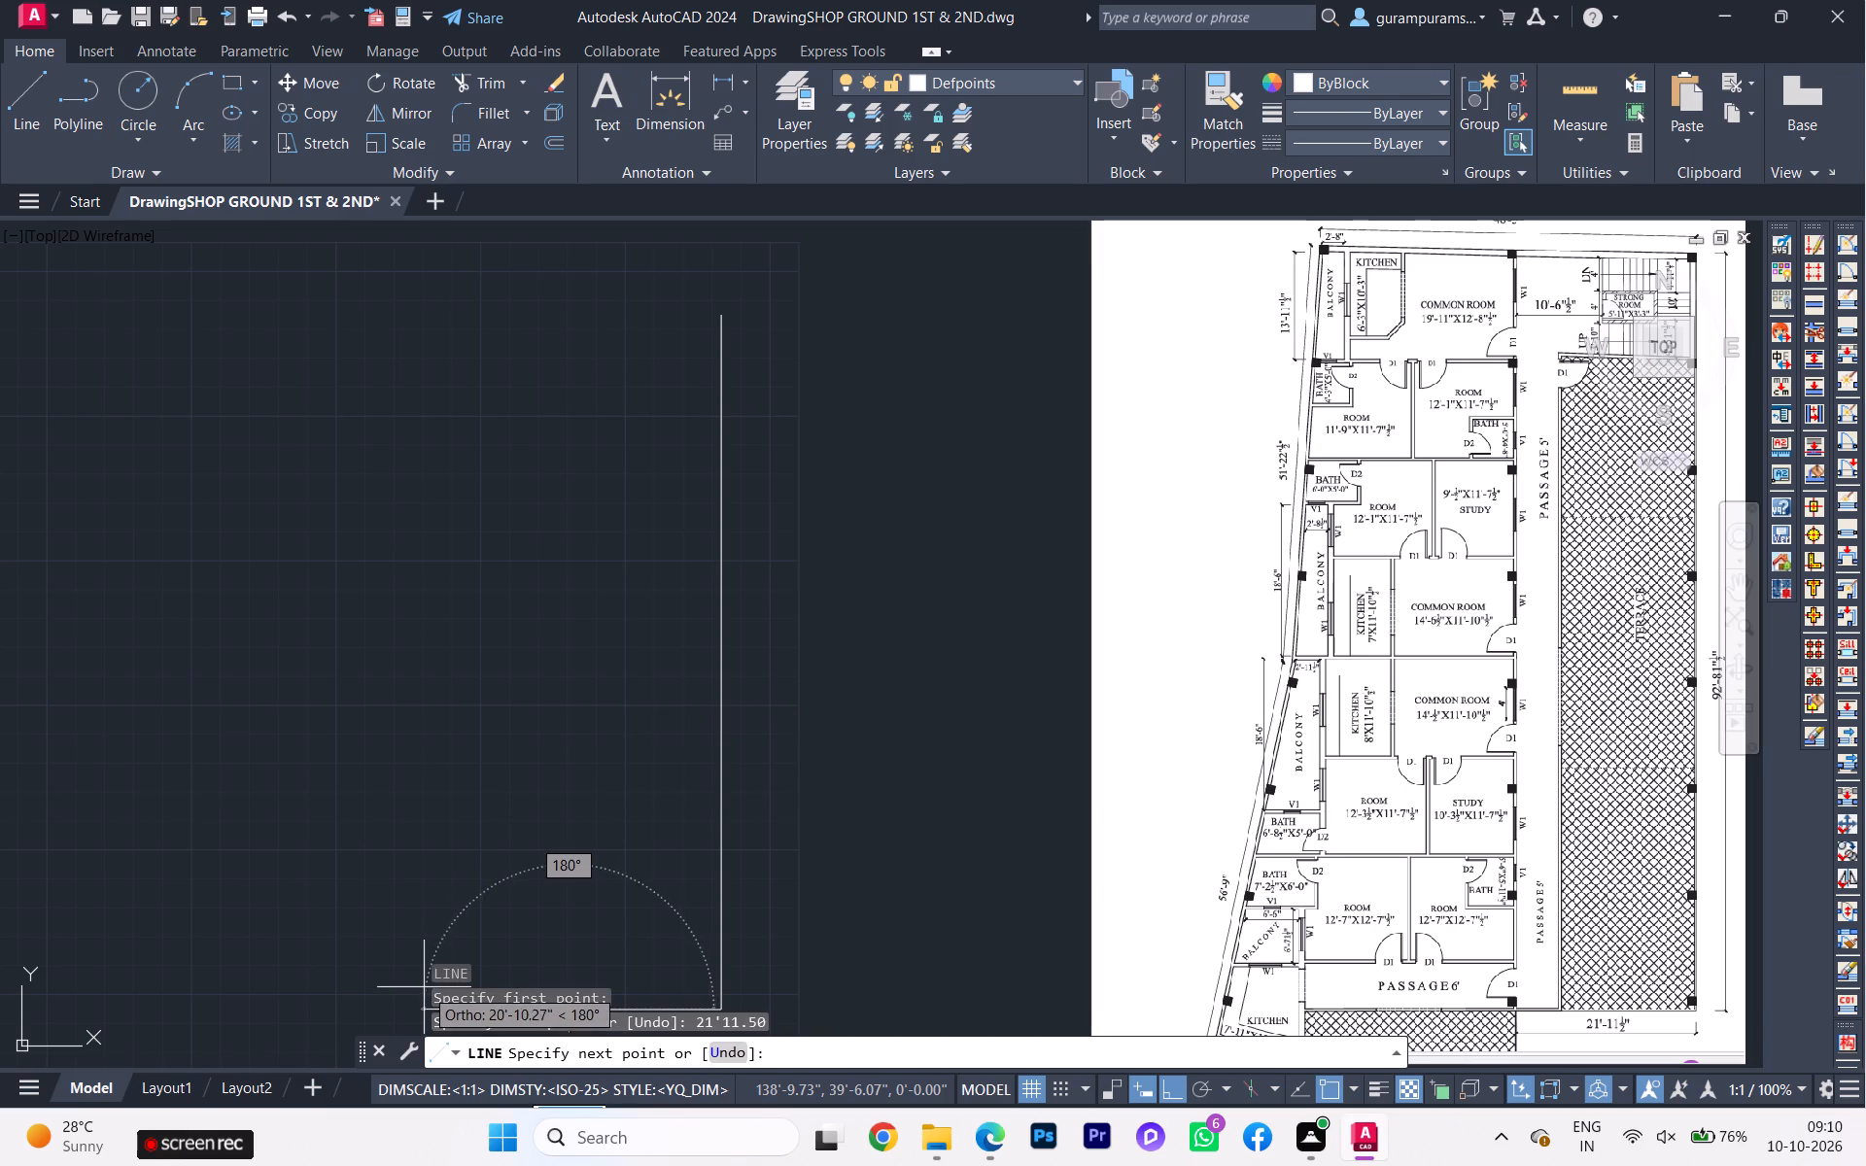
key("Escape")
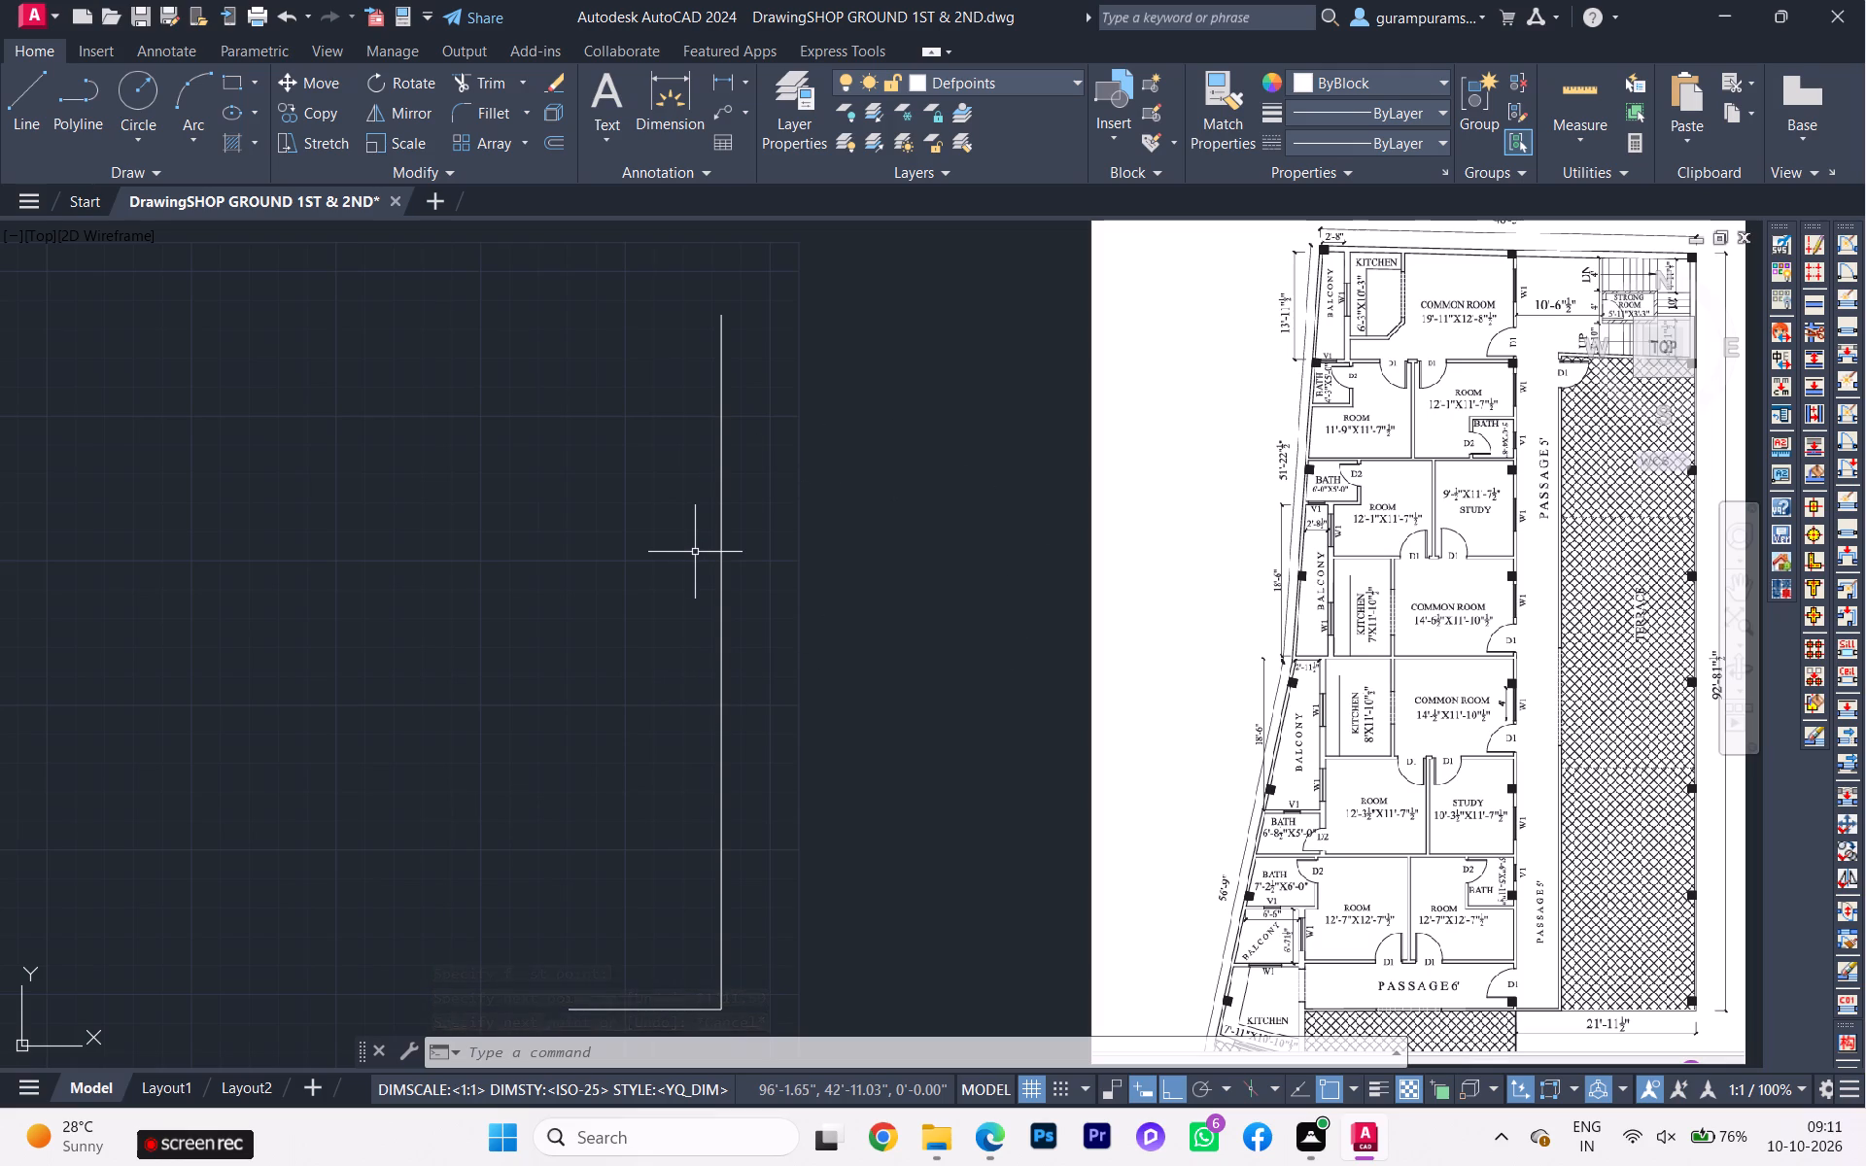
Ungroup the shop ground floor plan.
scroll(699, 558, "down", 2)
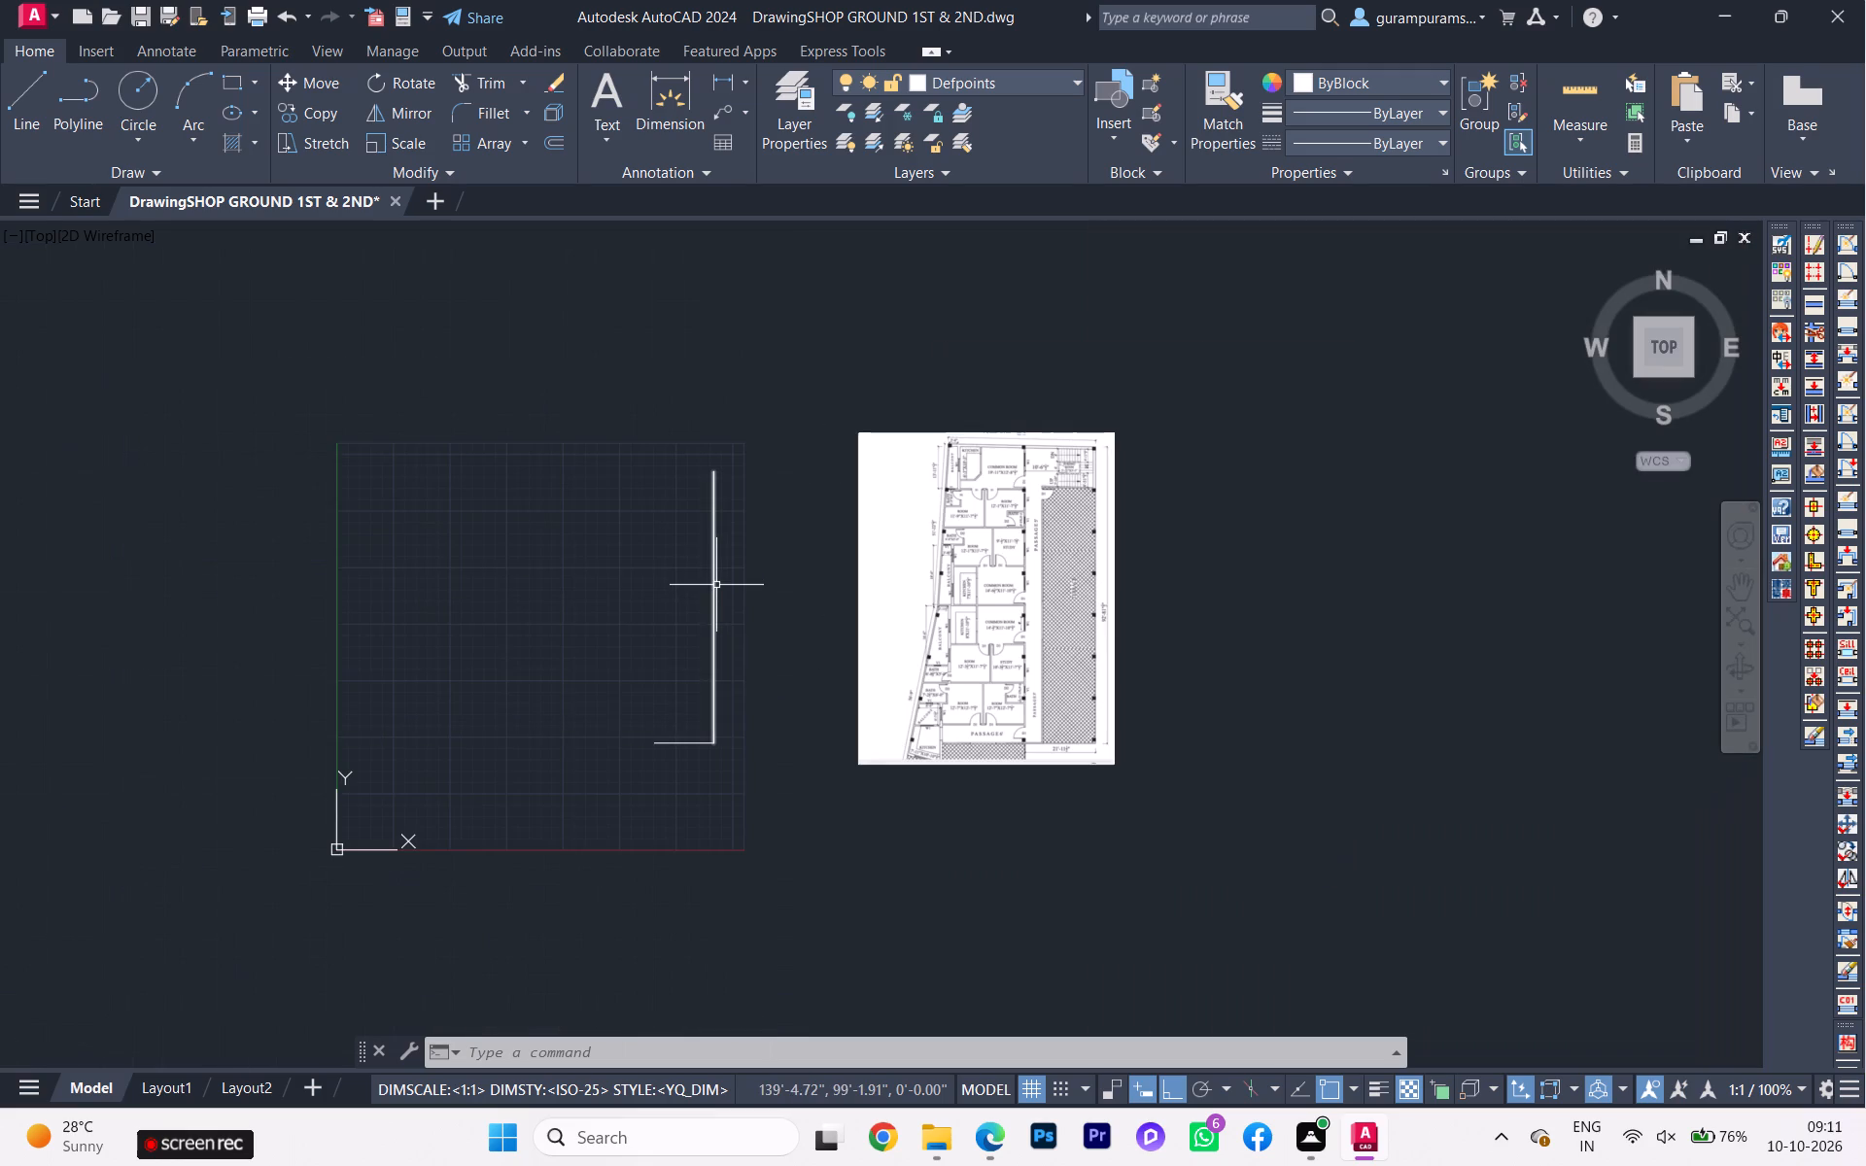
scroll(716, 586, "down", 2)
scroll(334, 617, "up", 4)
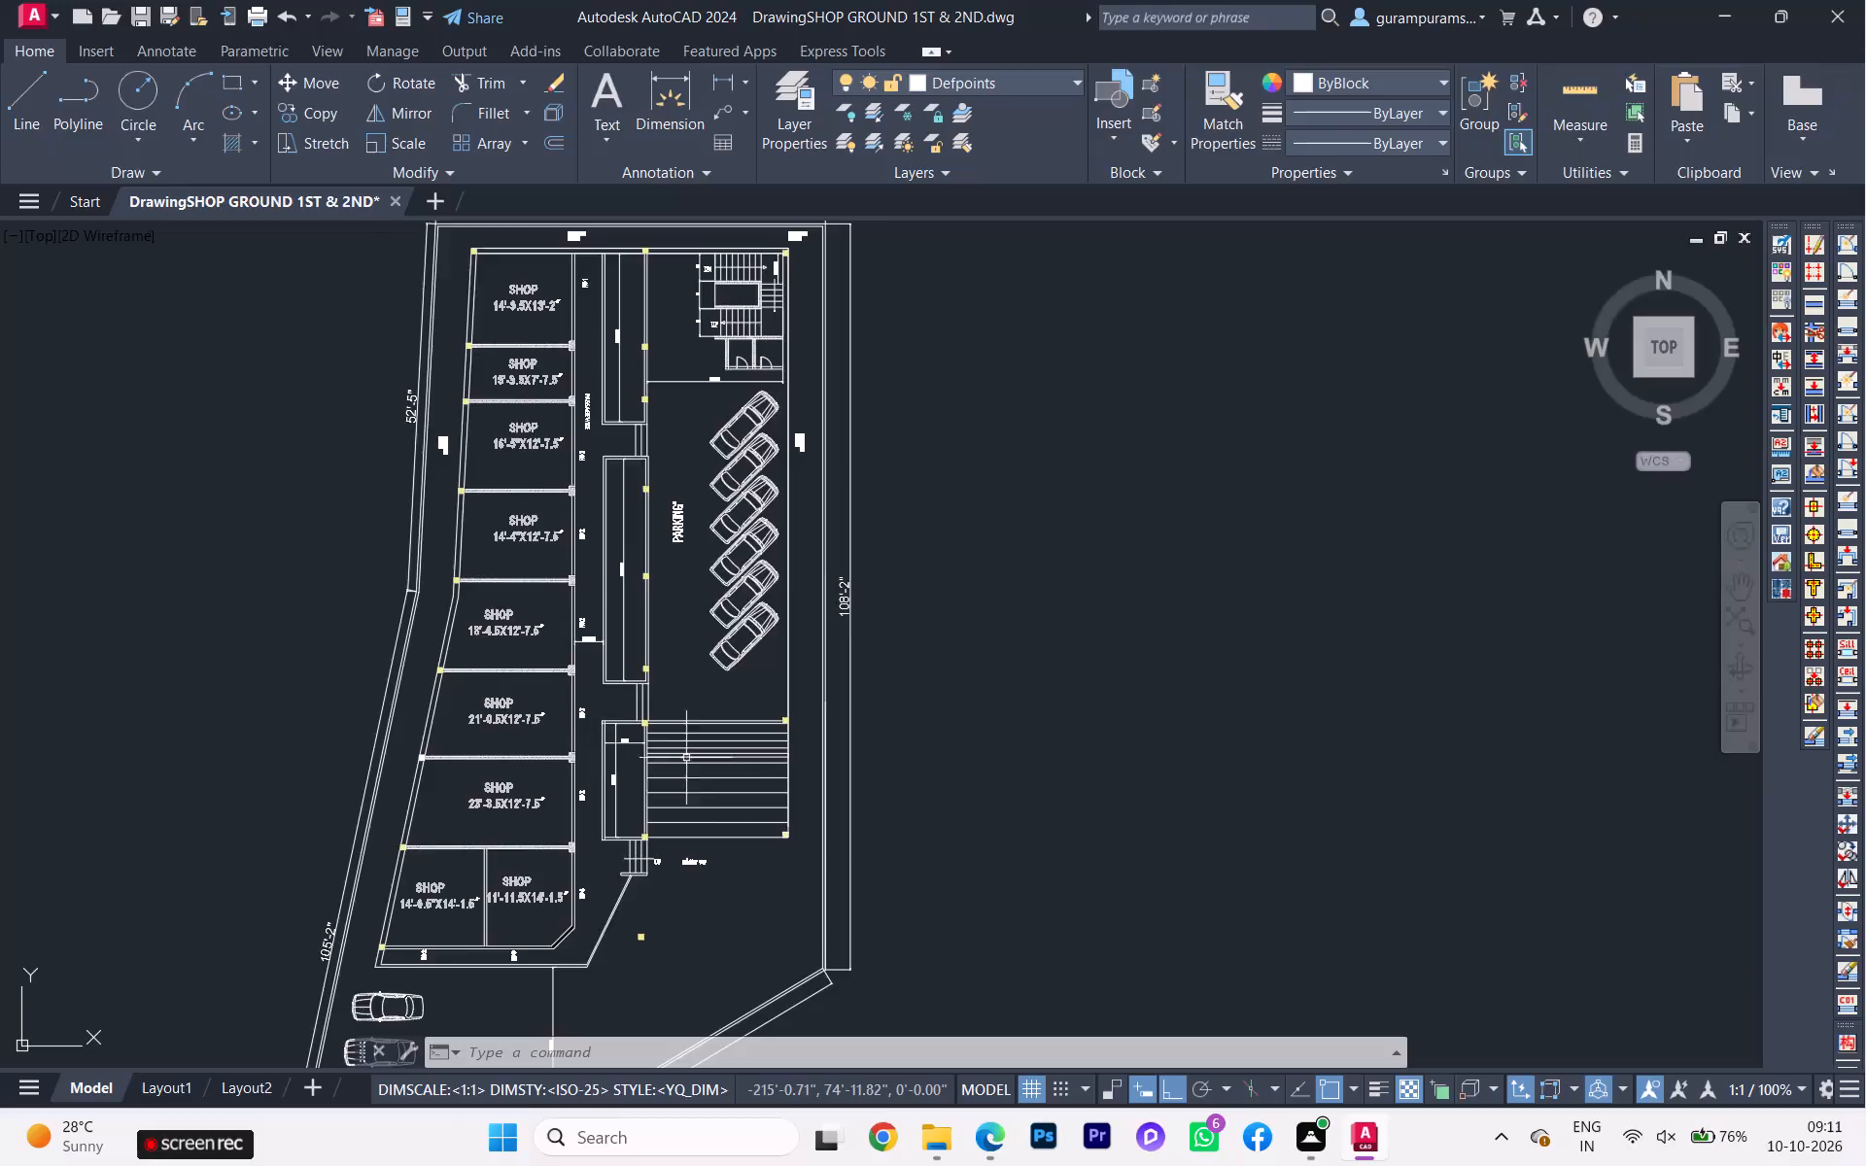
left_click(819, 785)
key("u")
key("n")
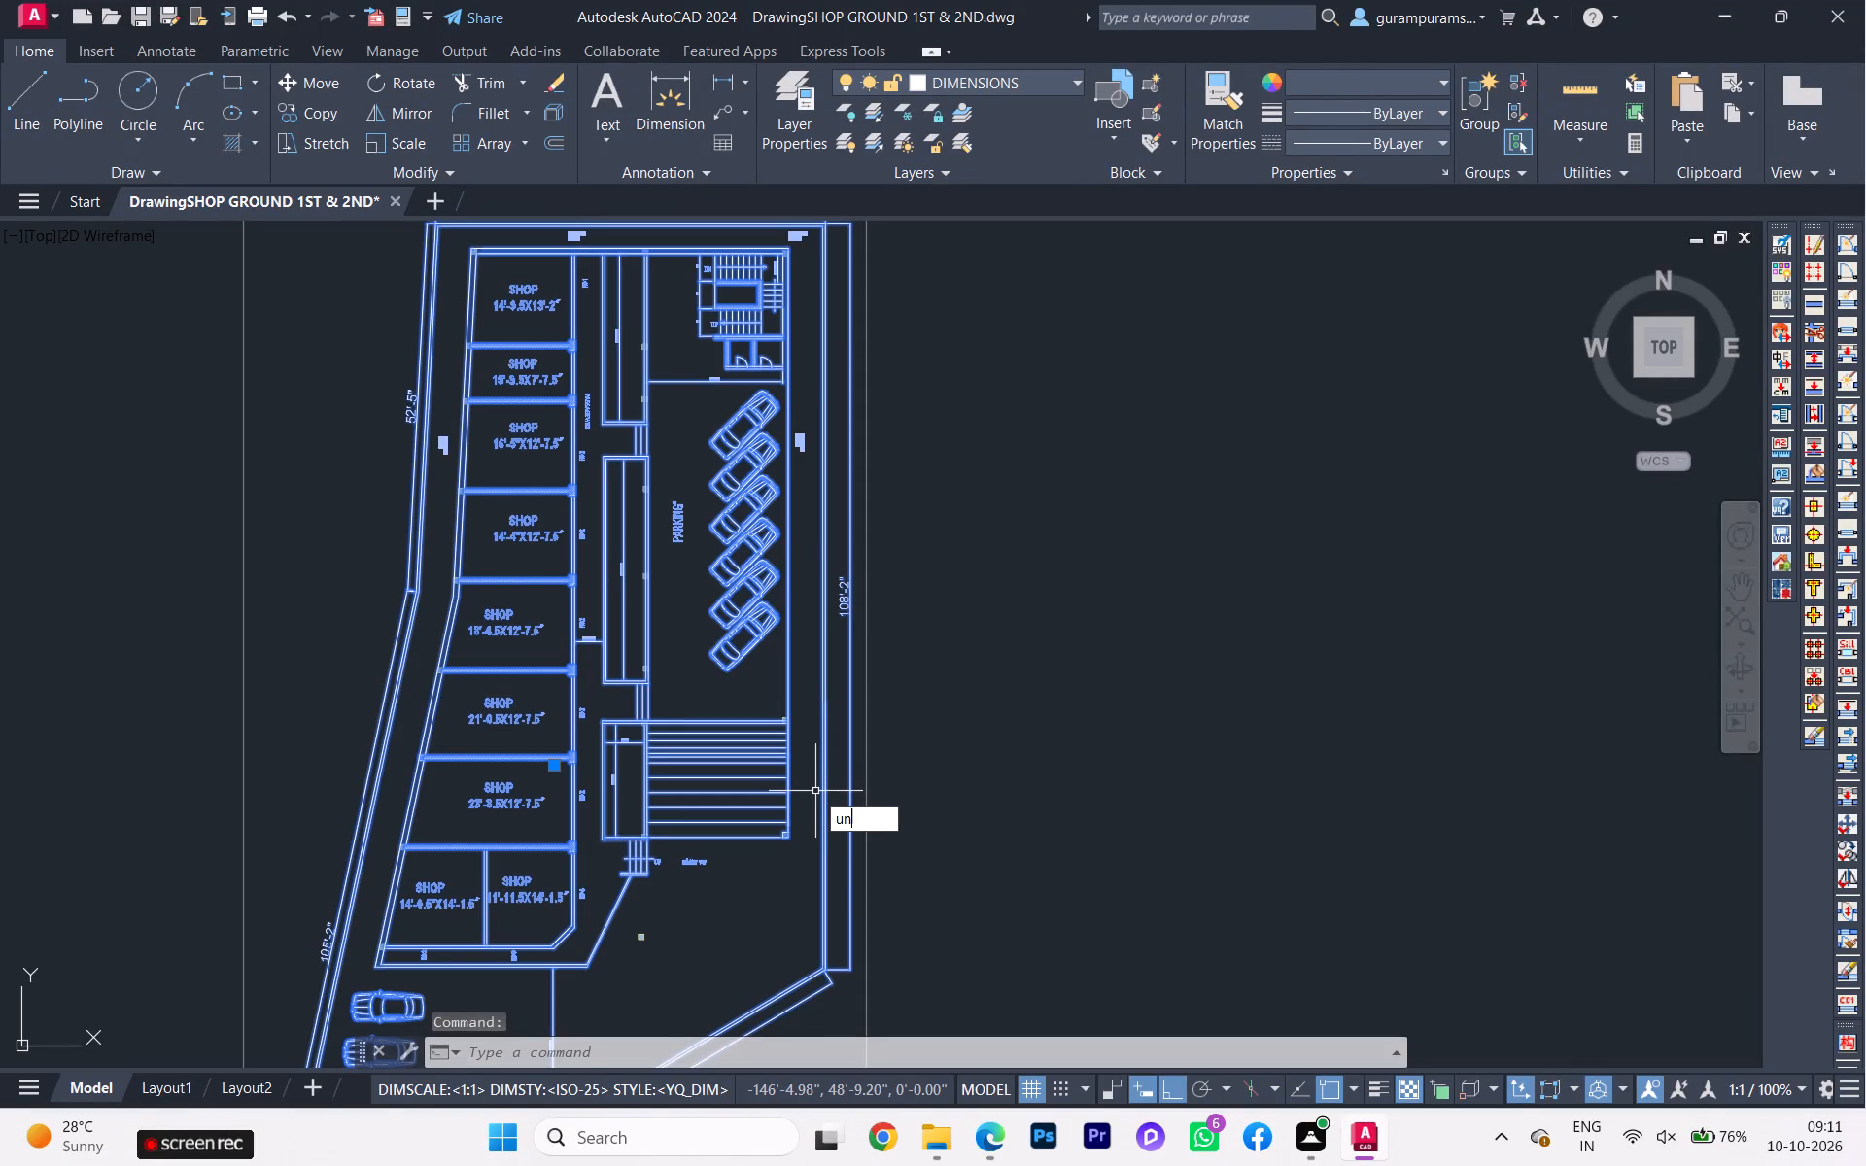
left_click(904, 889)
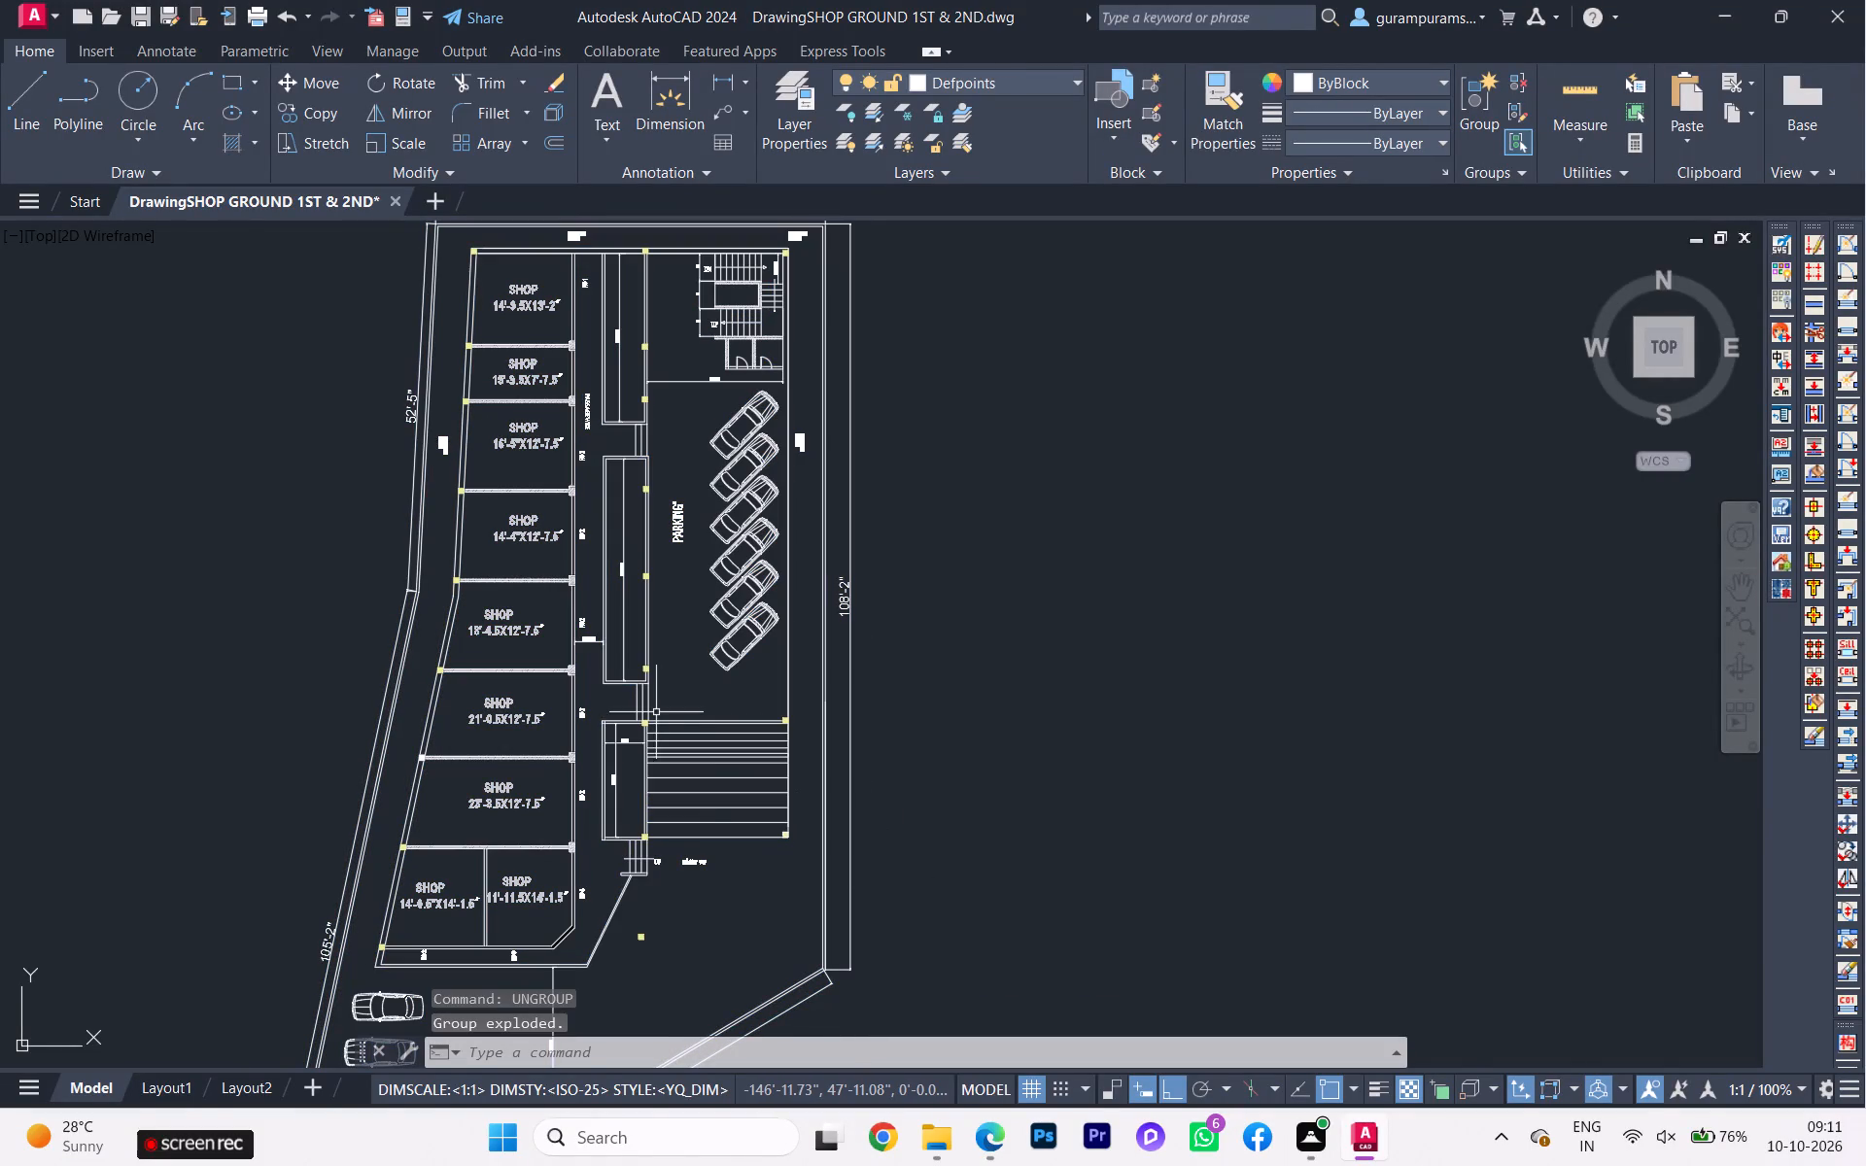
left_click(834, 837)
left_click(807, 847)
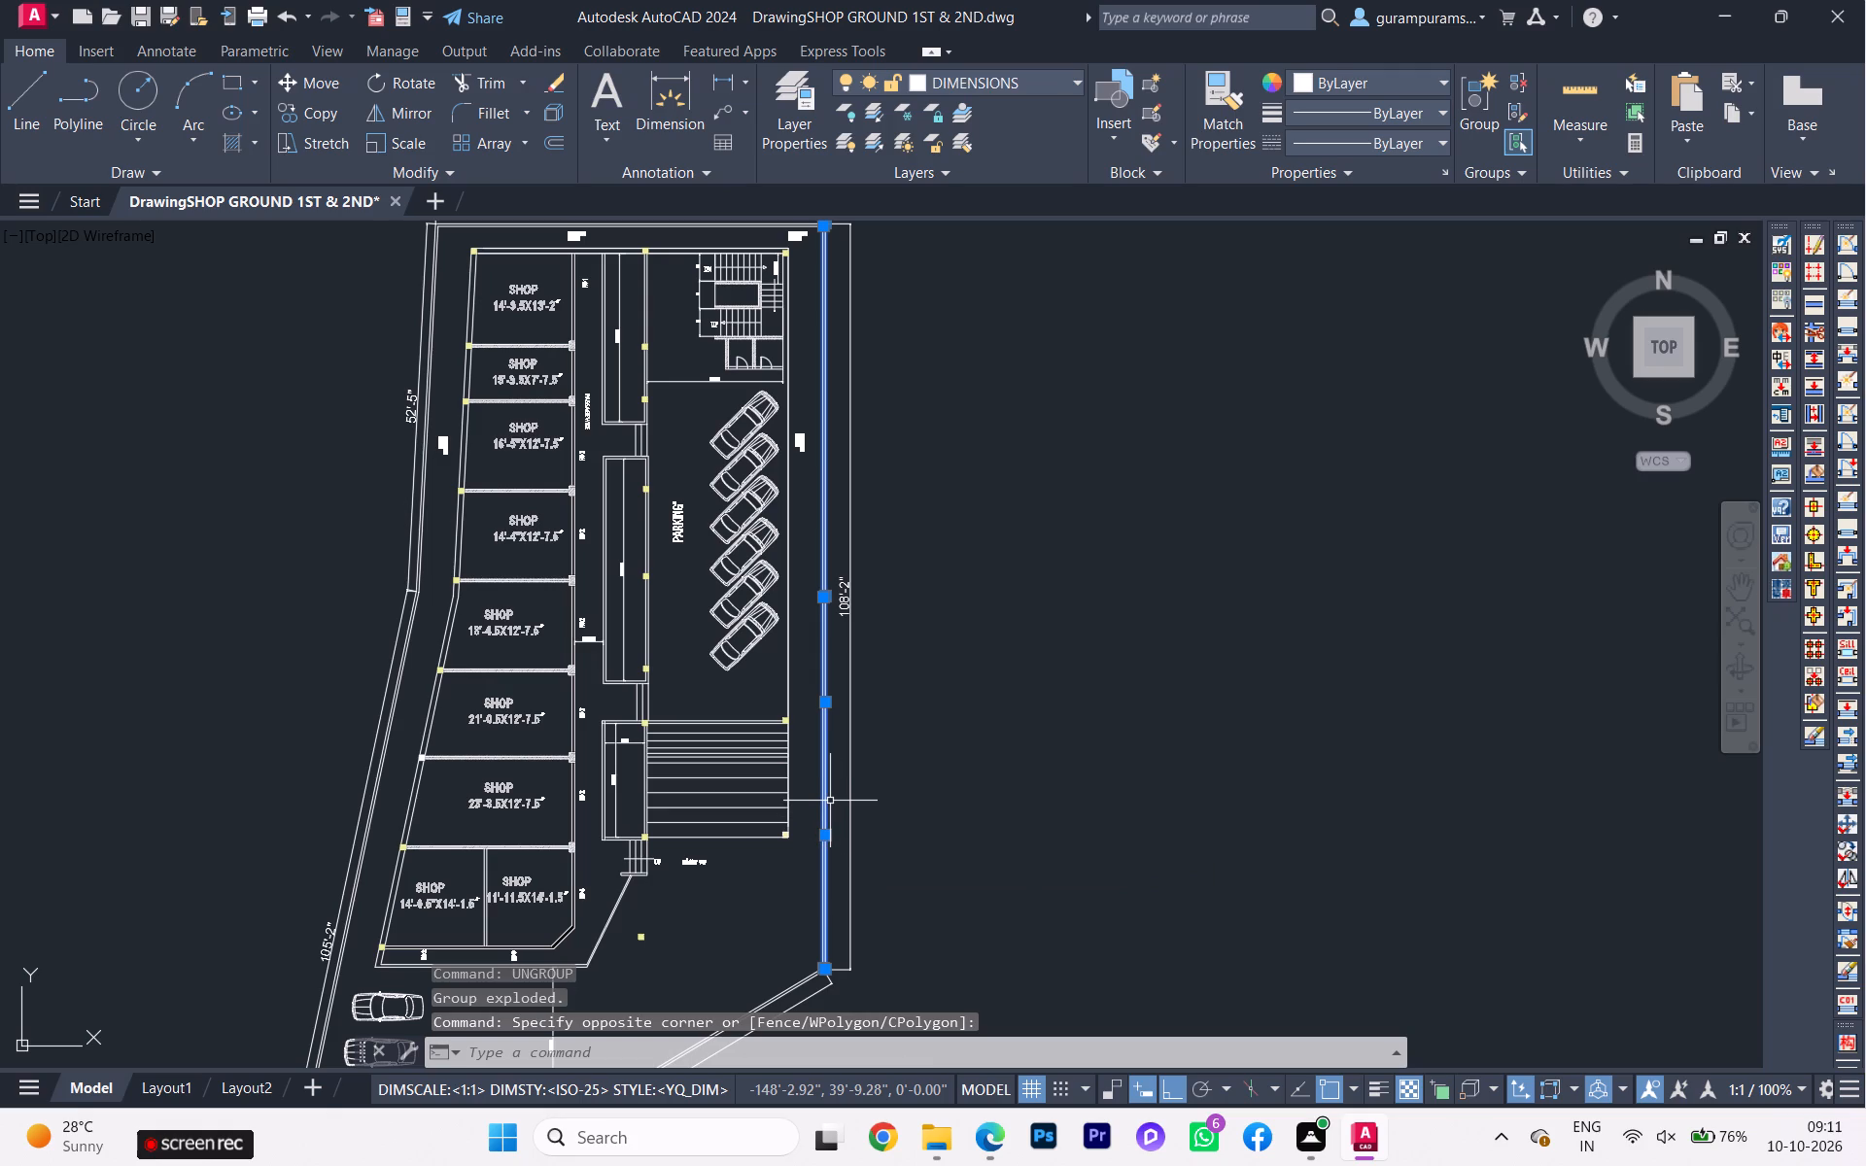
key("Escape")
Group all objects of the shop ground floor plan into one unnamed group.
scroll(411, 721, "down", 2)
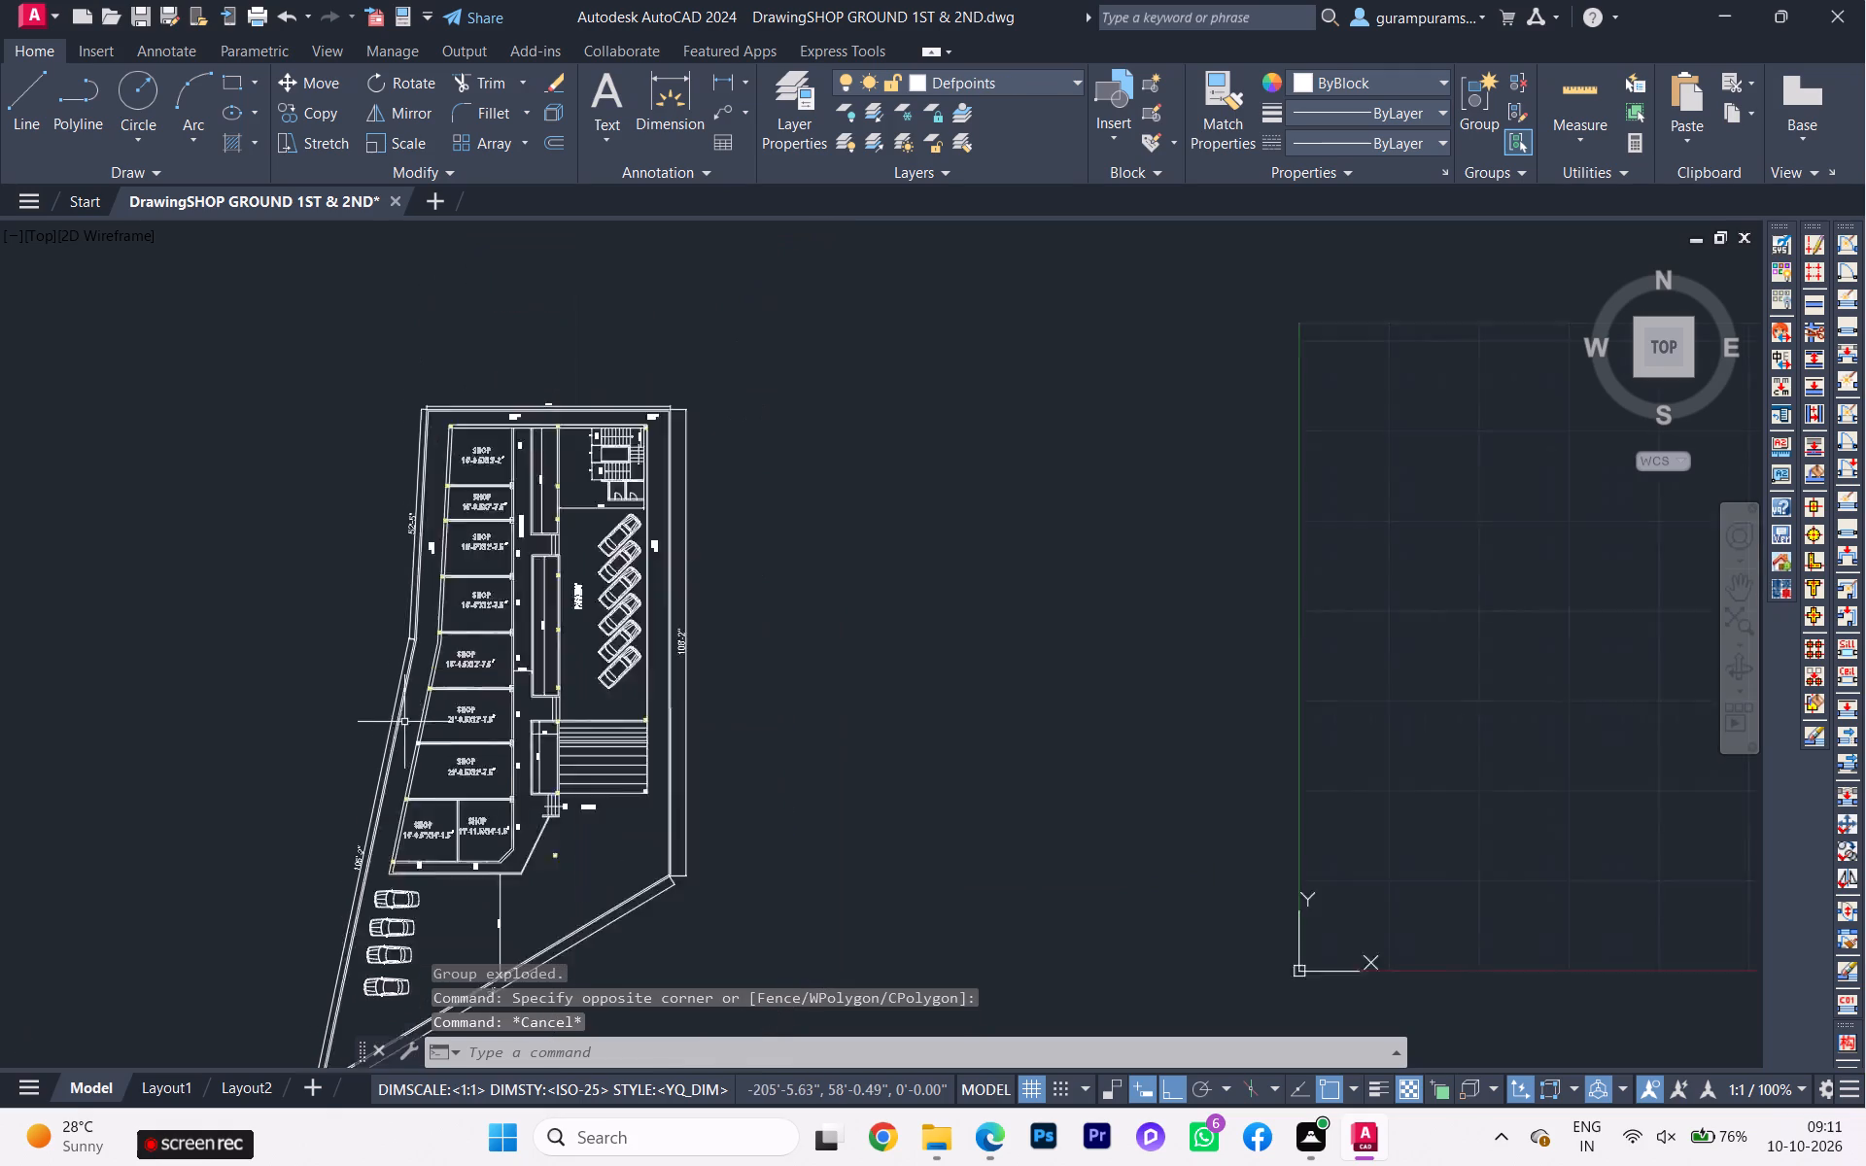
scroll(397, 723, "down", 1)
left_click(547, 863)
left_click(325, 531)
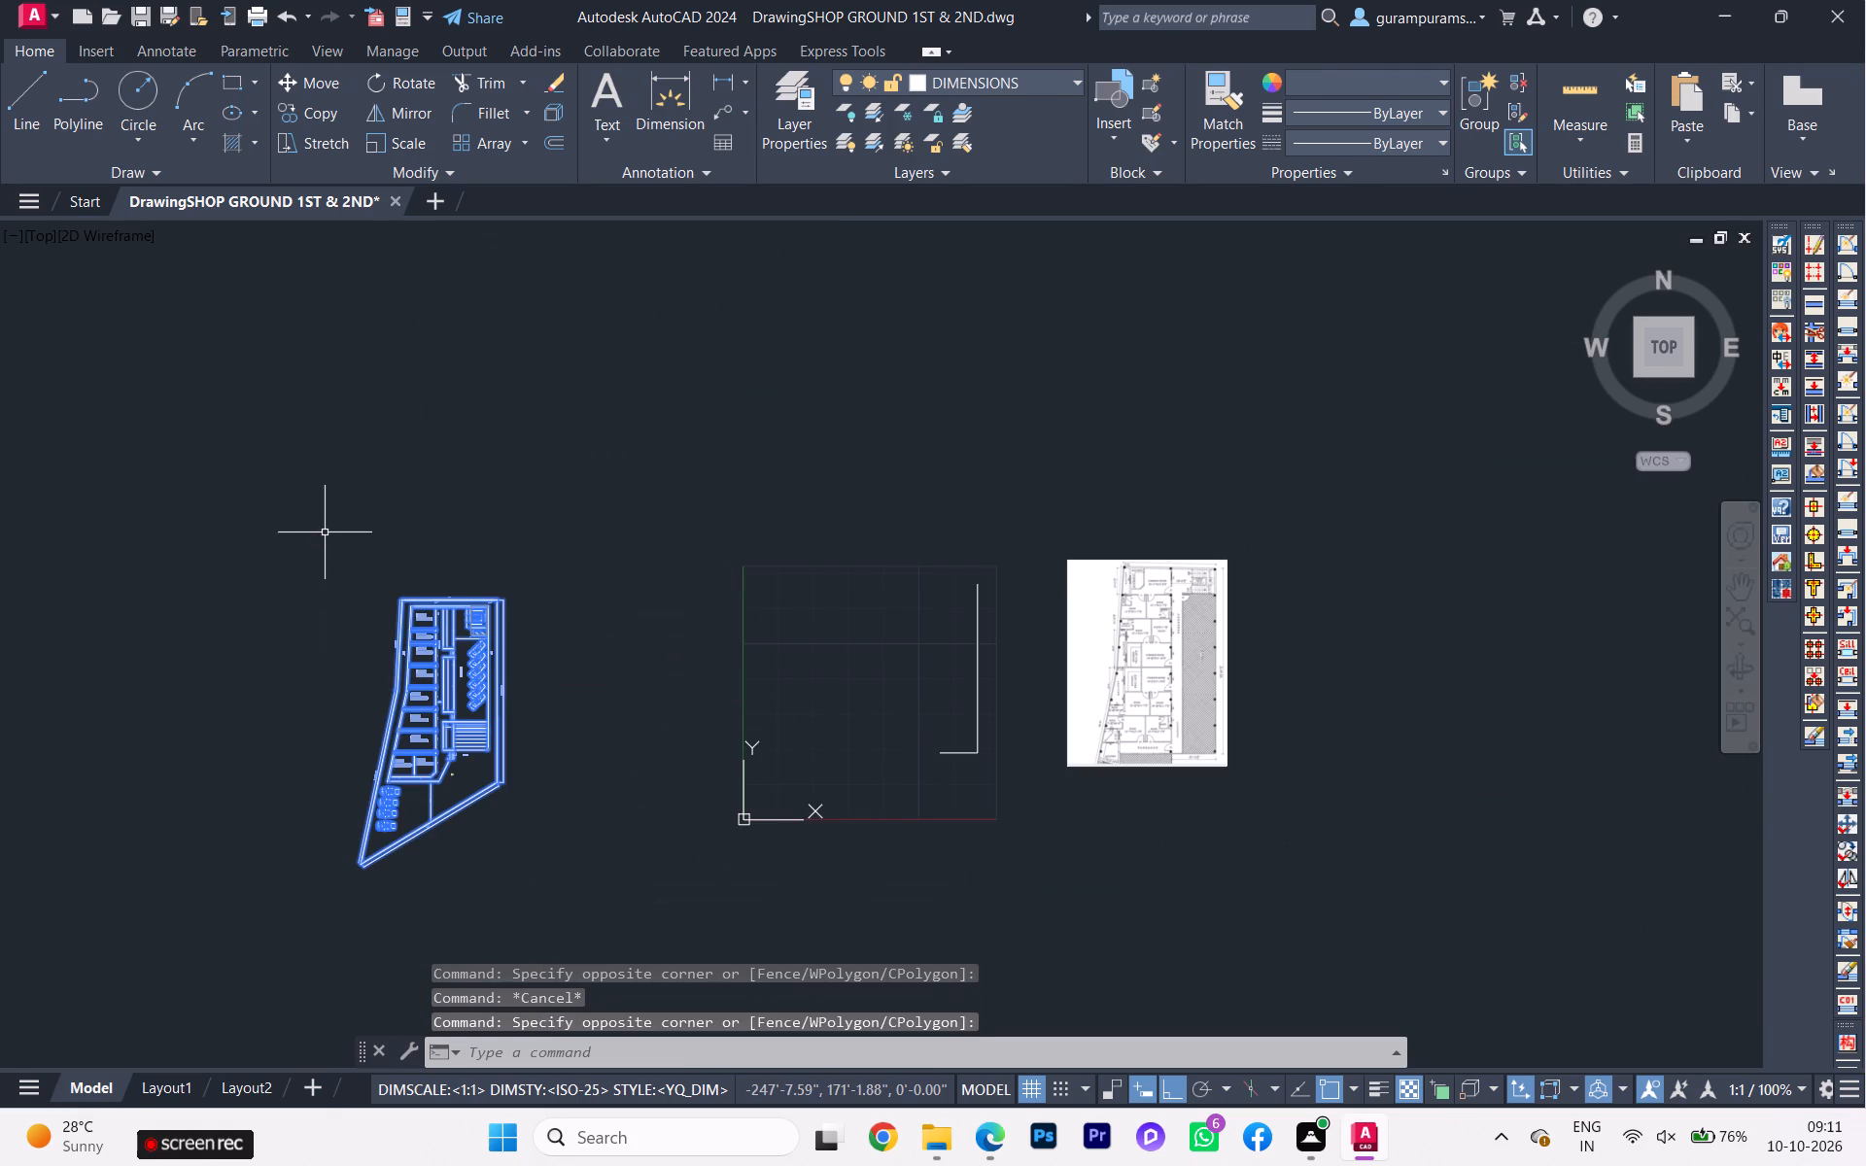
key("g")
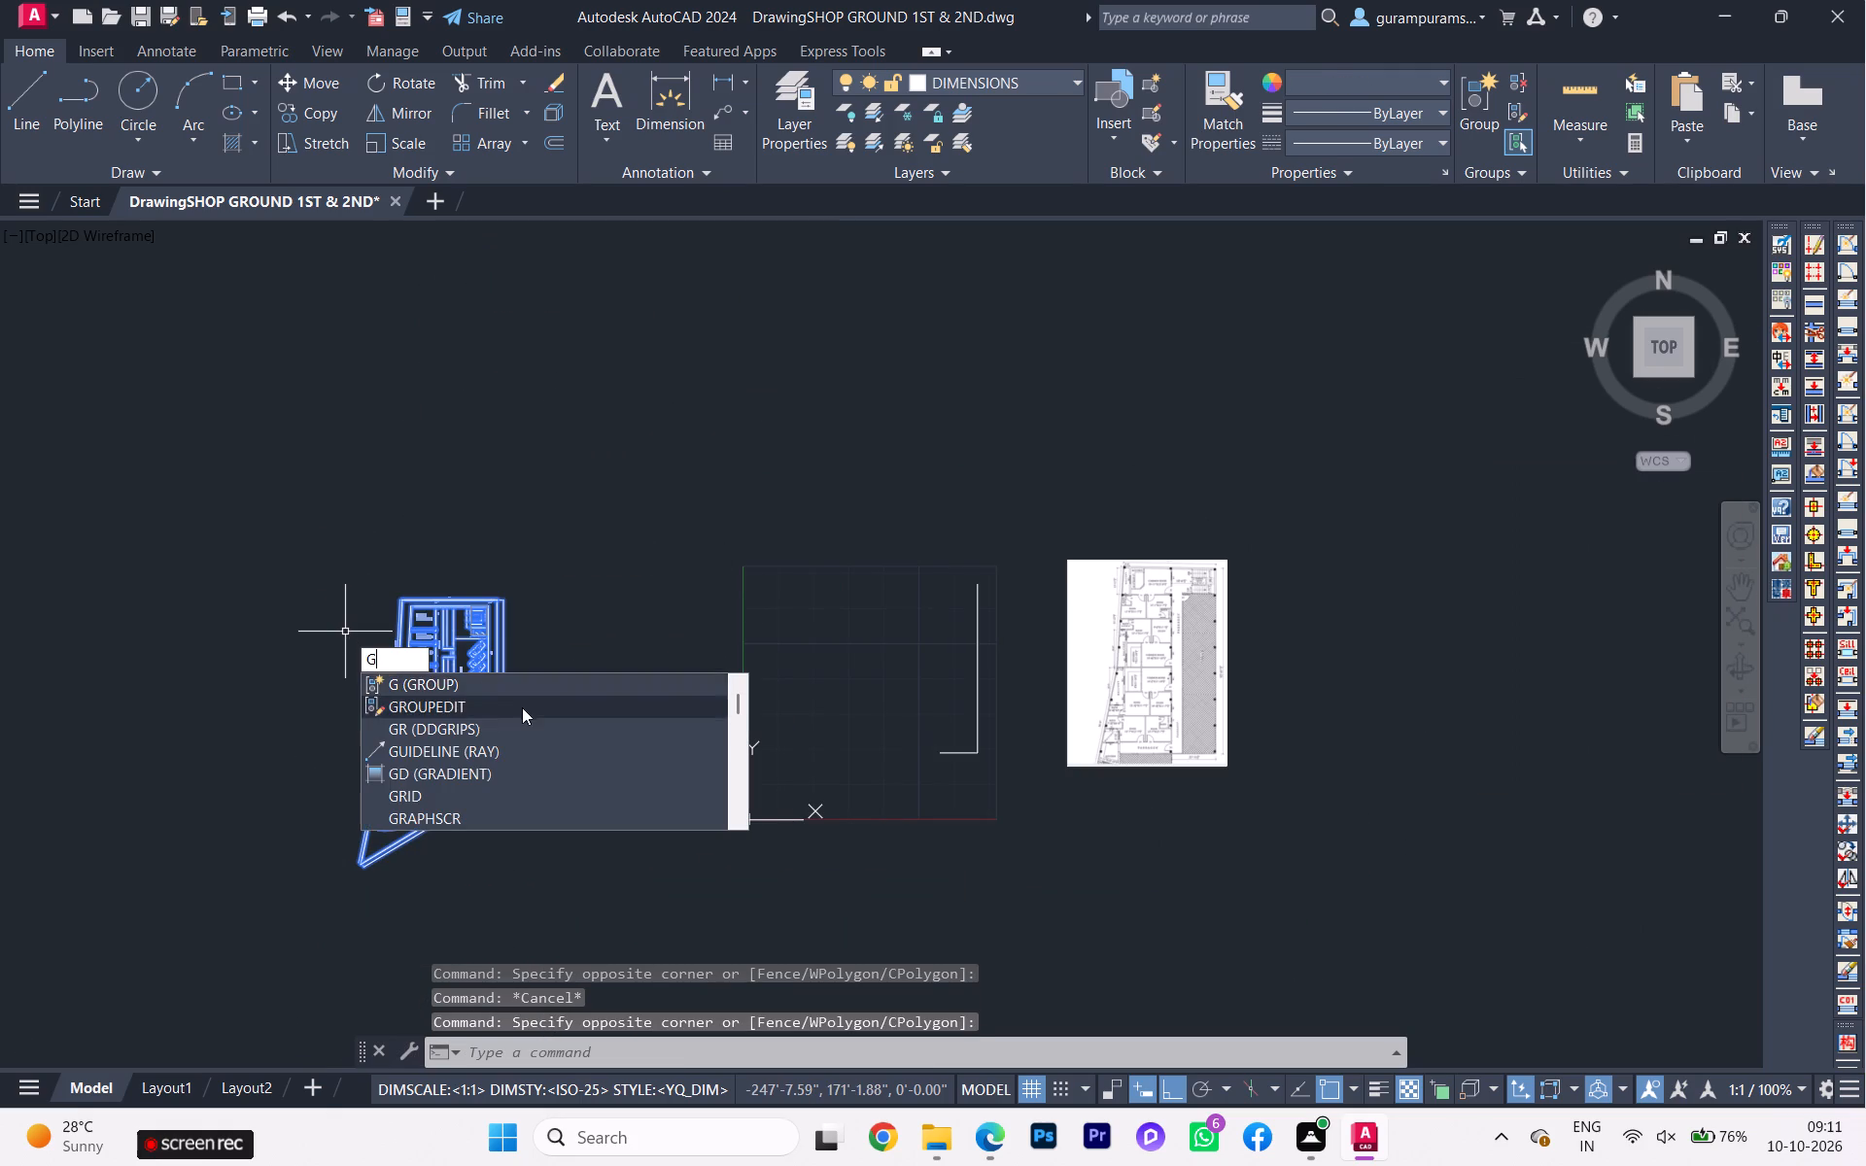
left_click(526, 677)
Draw a horizontal line 46'-5" long leftward from the top end of the long vertical line.
scroll(1200, 704, "up", 2)
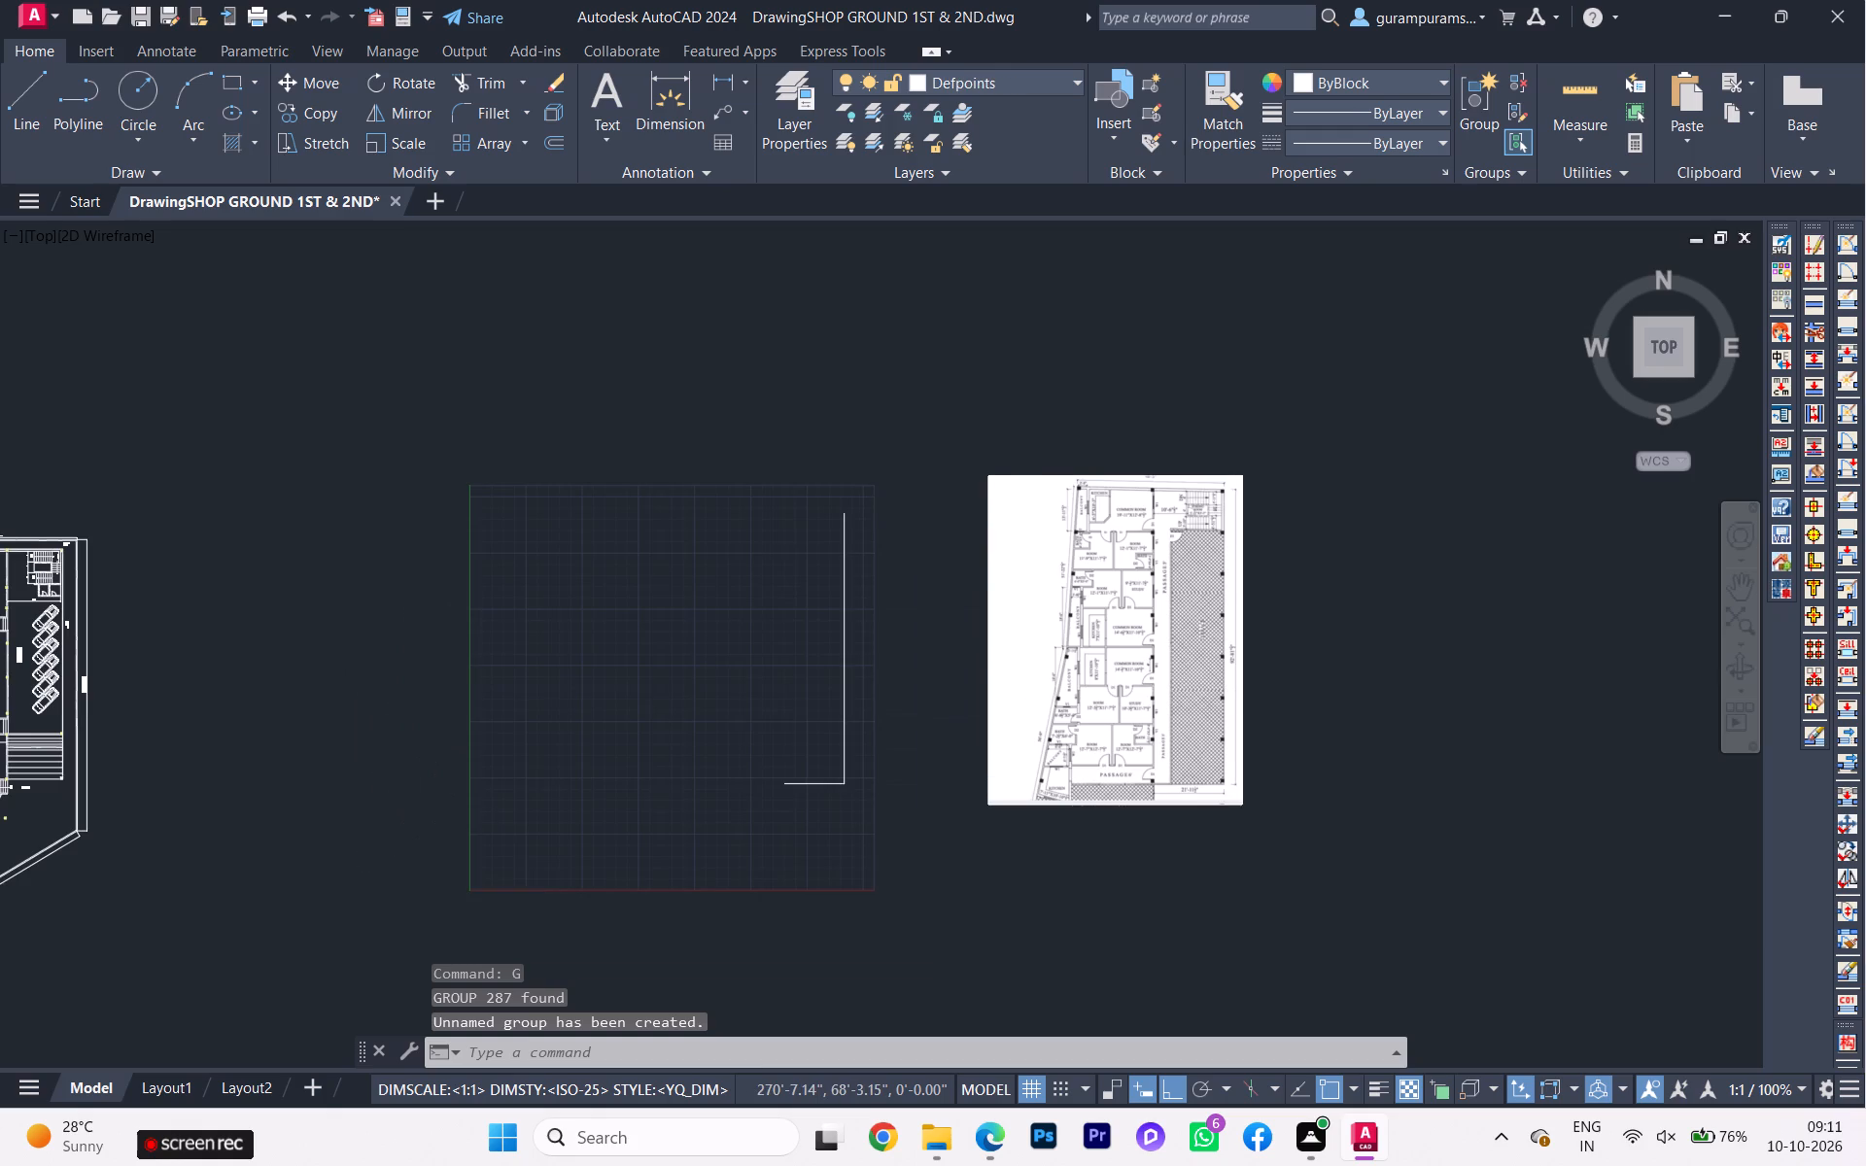
scroll(1225, 377, "up", 1)
scroll(1222, 408, "down", 1)
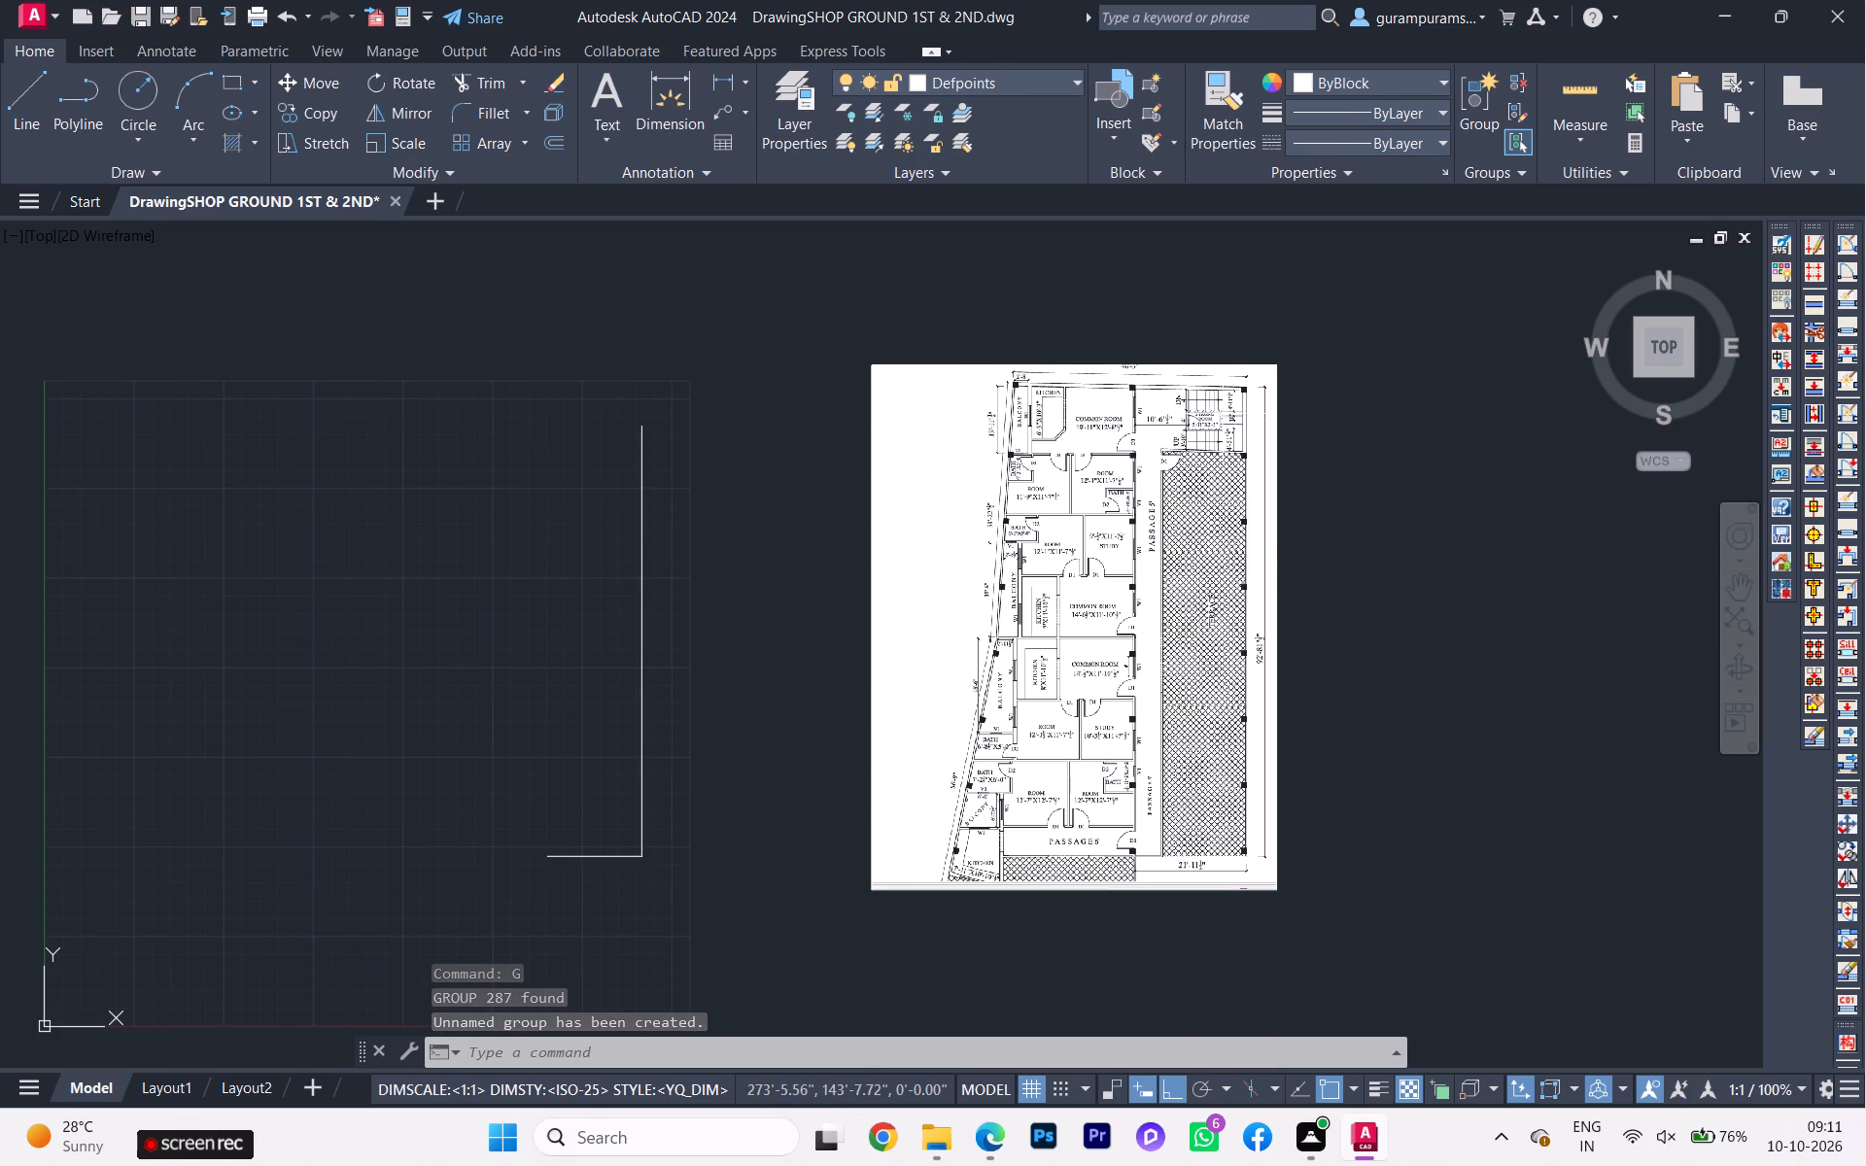
scroll(1123, 465, "up", 1)
key("l")
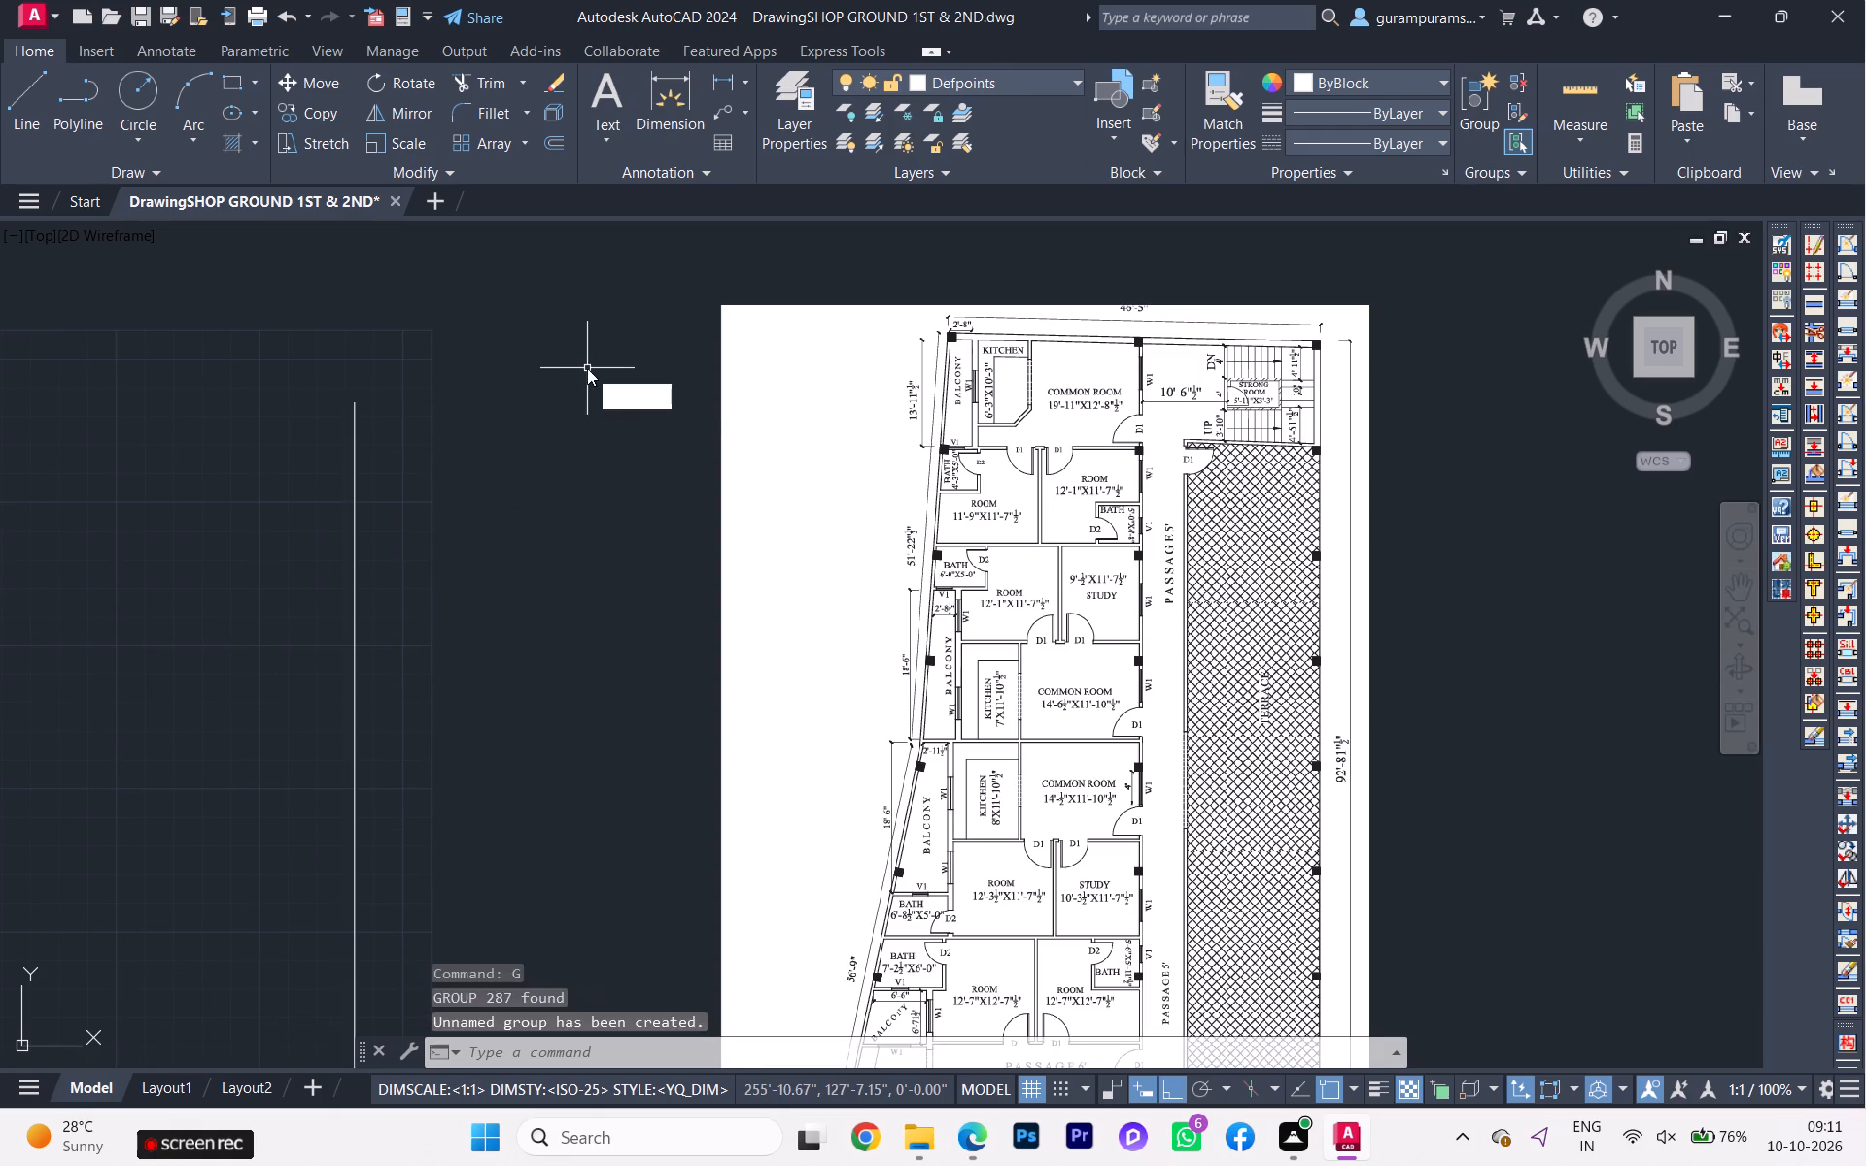
key("Return")
scroll(412, 326, "down", 1)
scroll(378, 353, "up", 1)
left_click(371, 388)
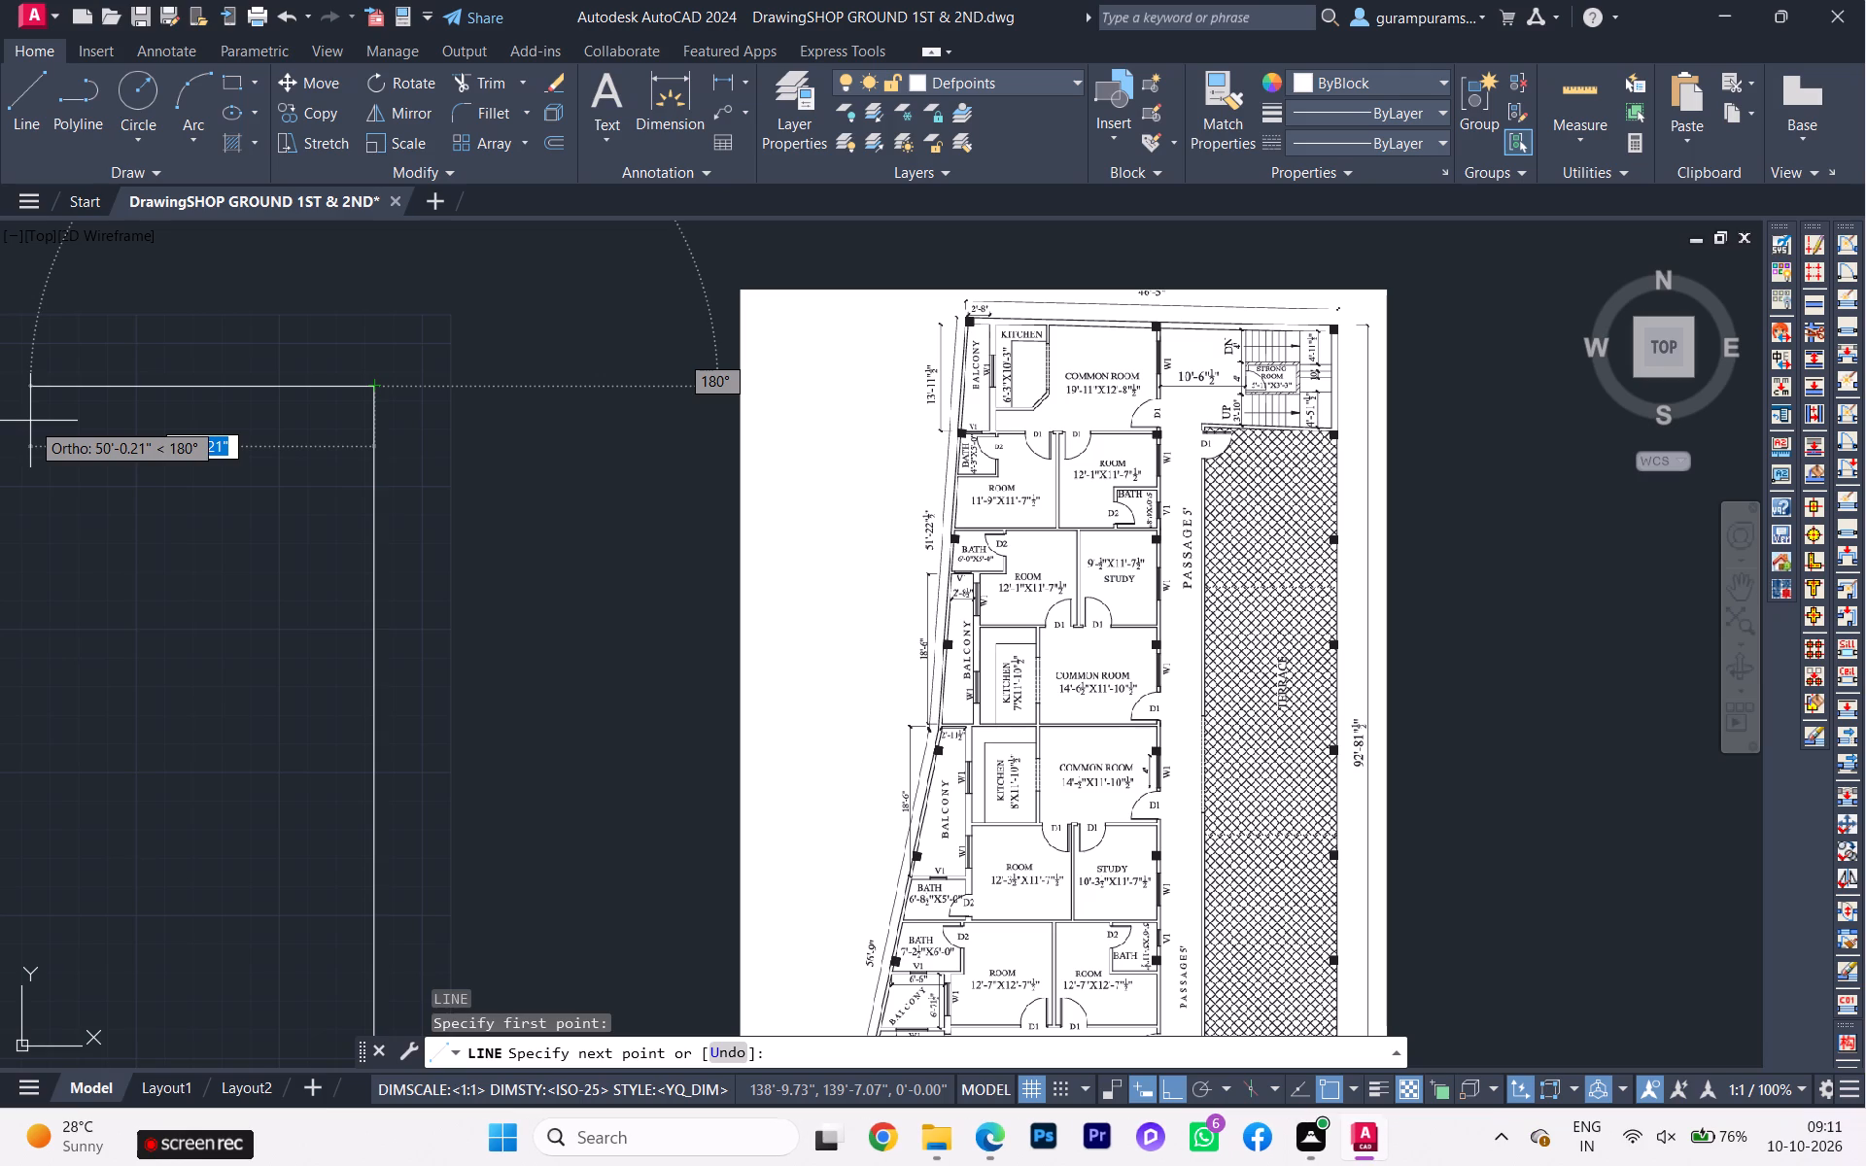
type("46'5")
key("Return")
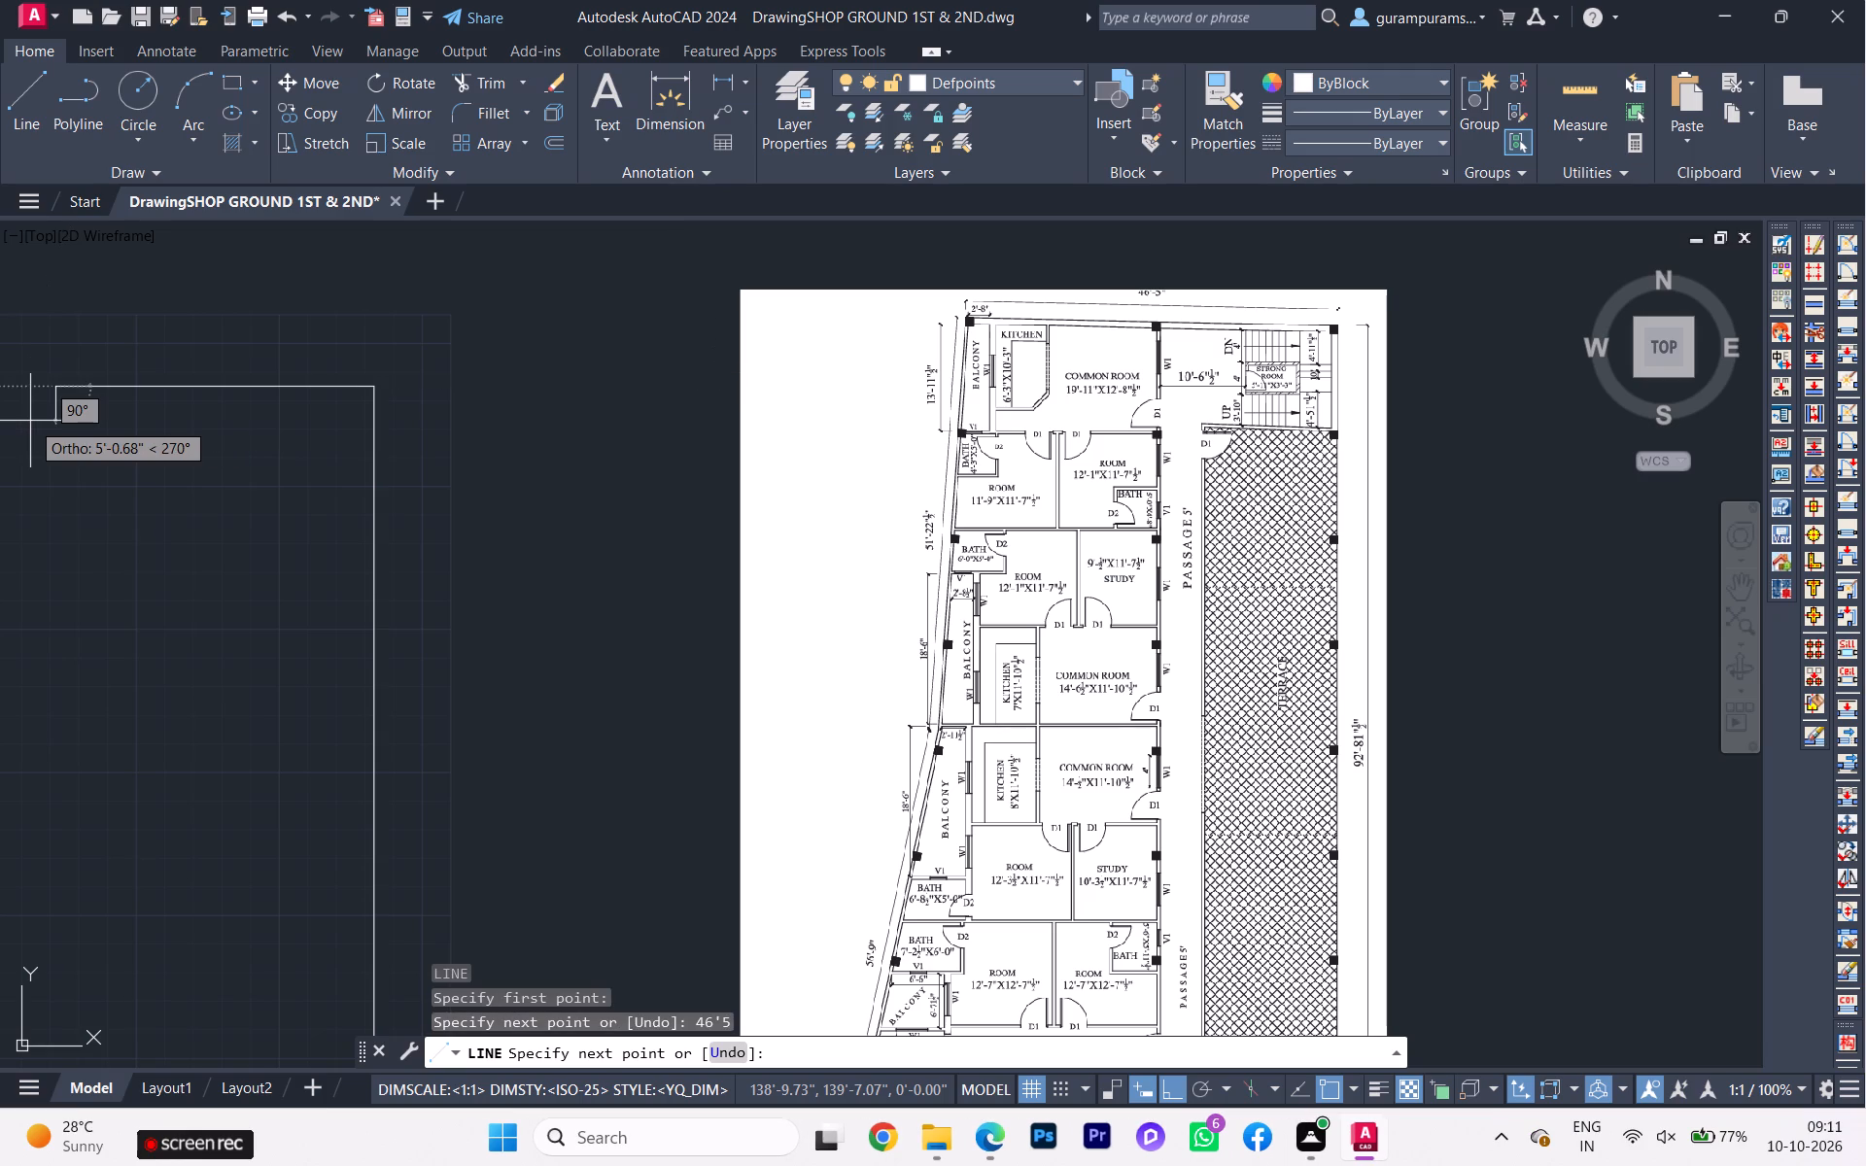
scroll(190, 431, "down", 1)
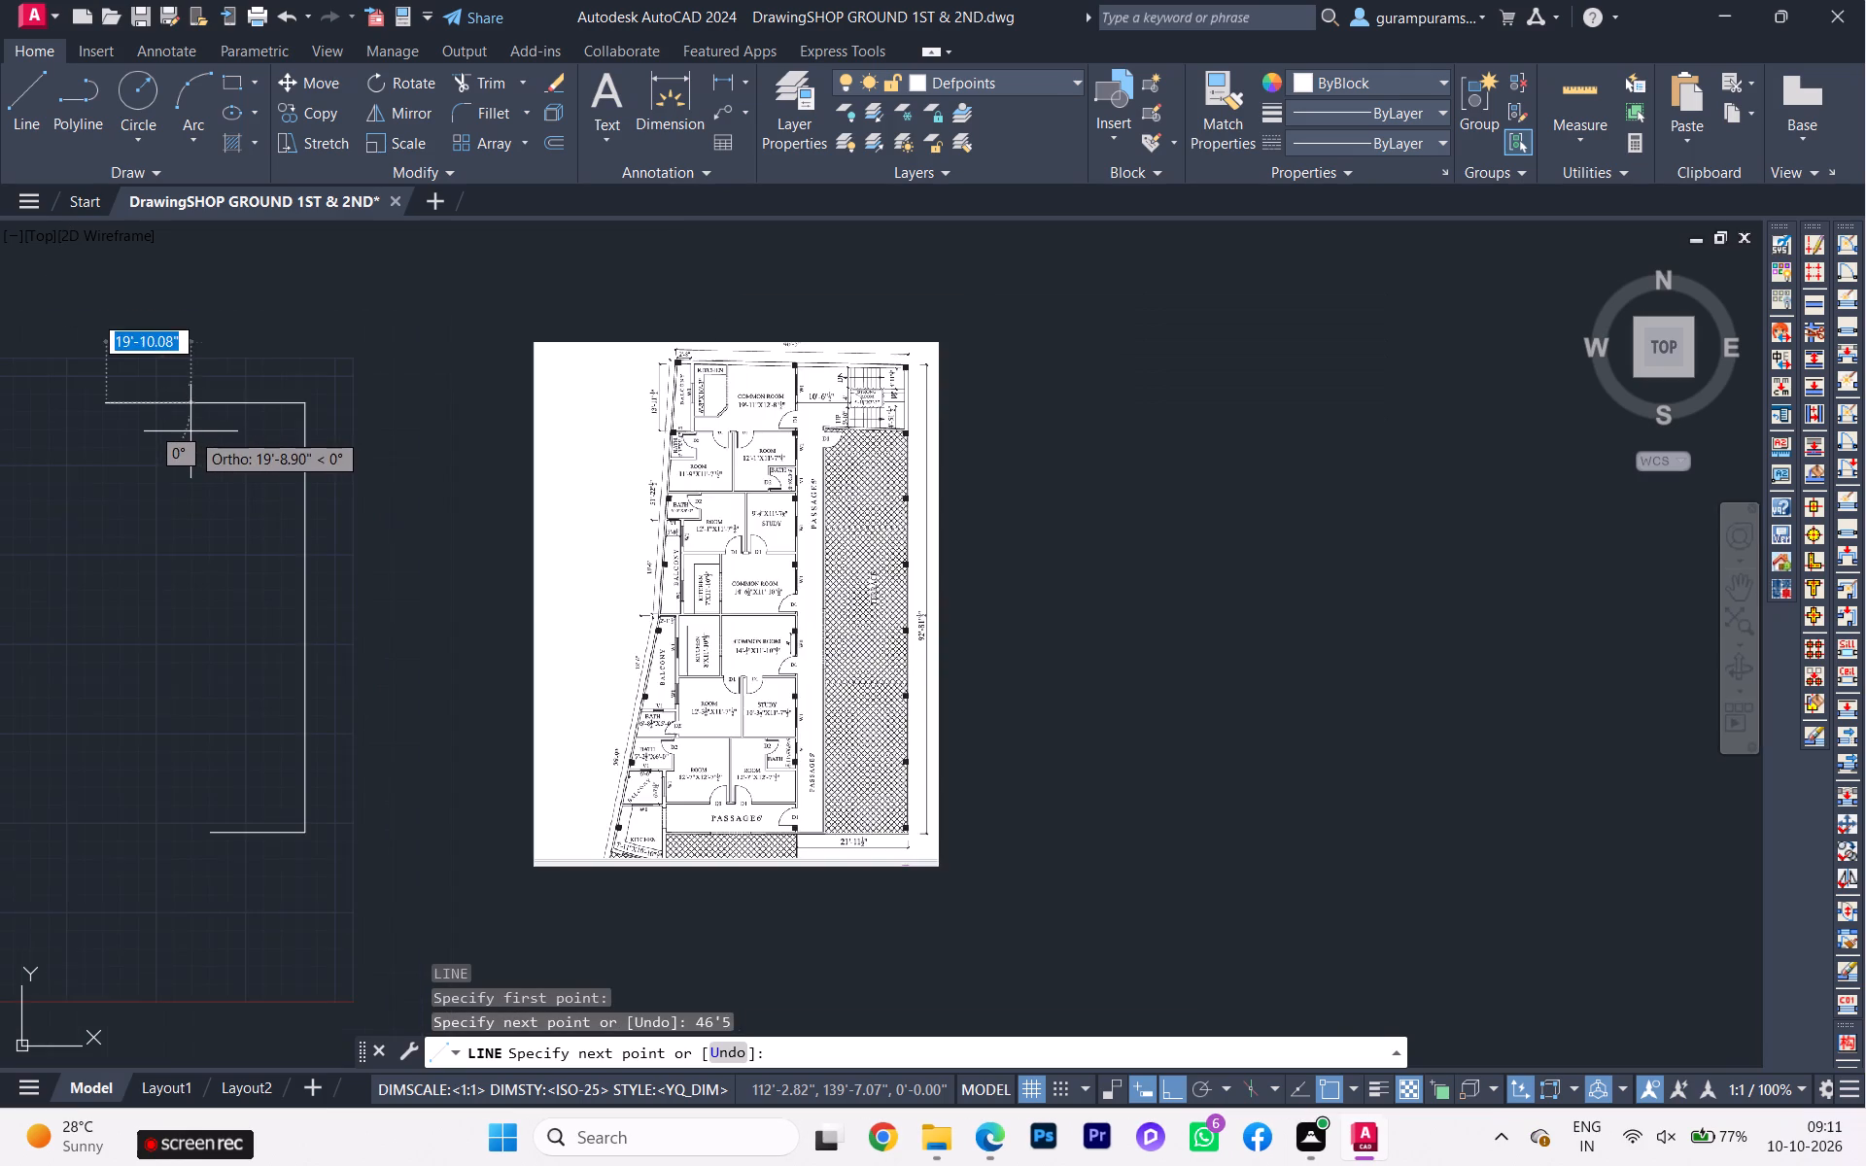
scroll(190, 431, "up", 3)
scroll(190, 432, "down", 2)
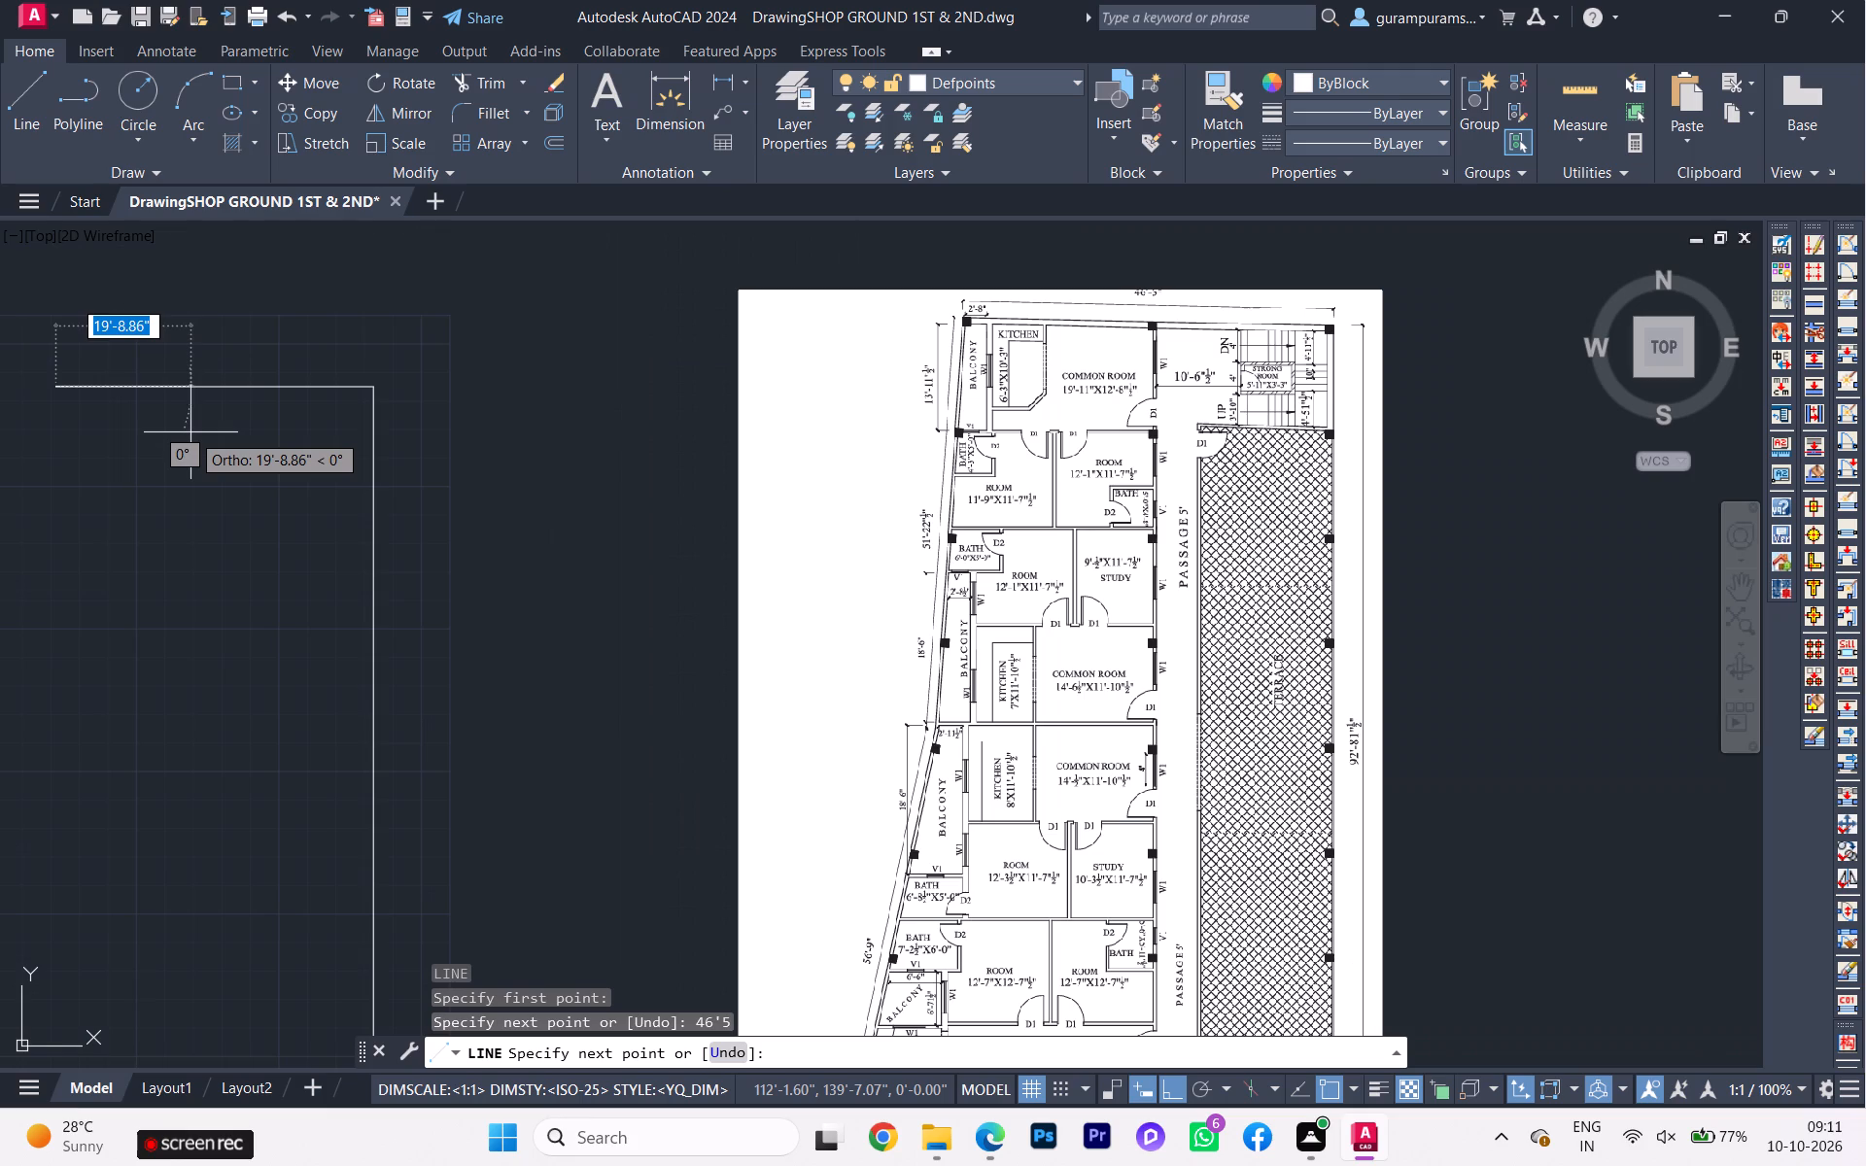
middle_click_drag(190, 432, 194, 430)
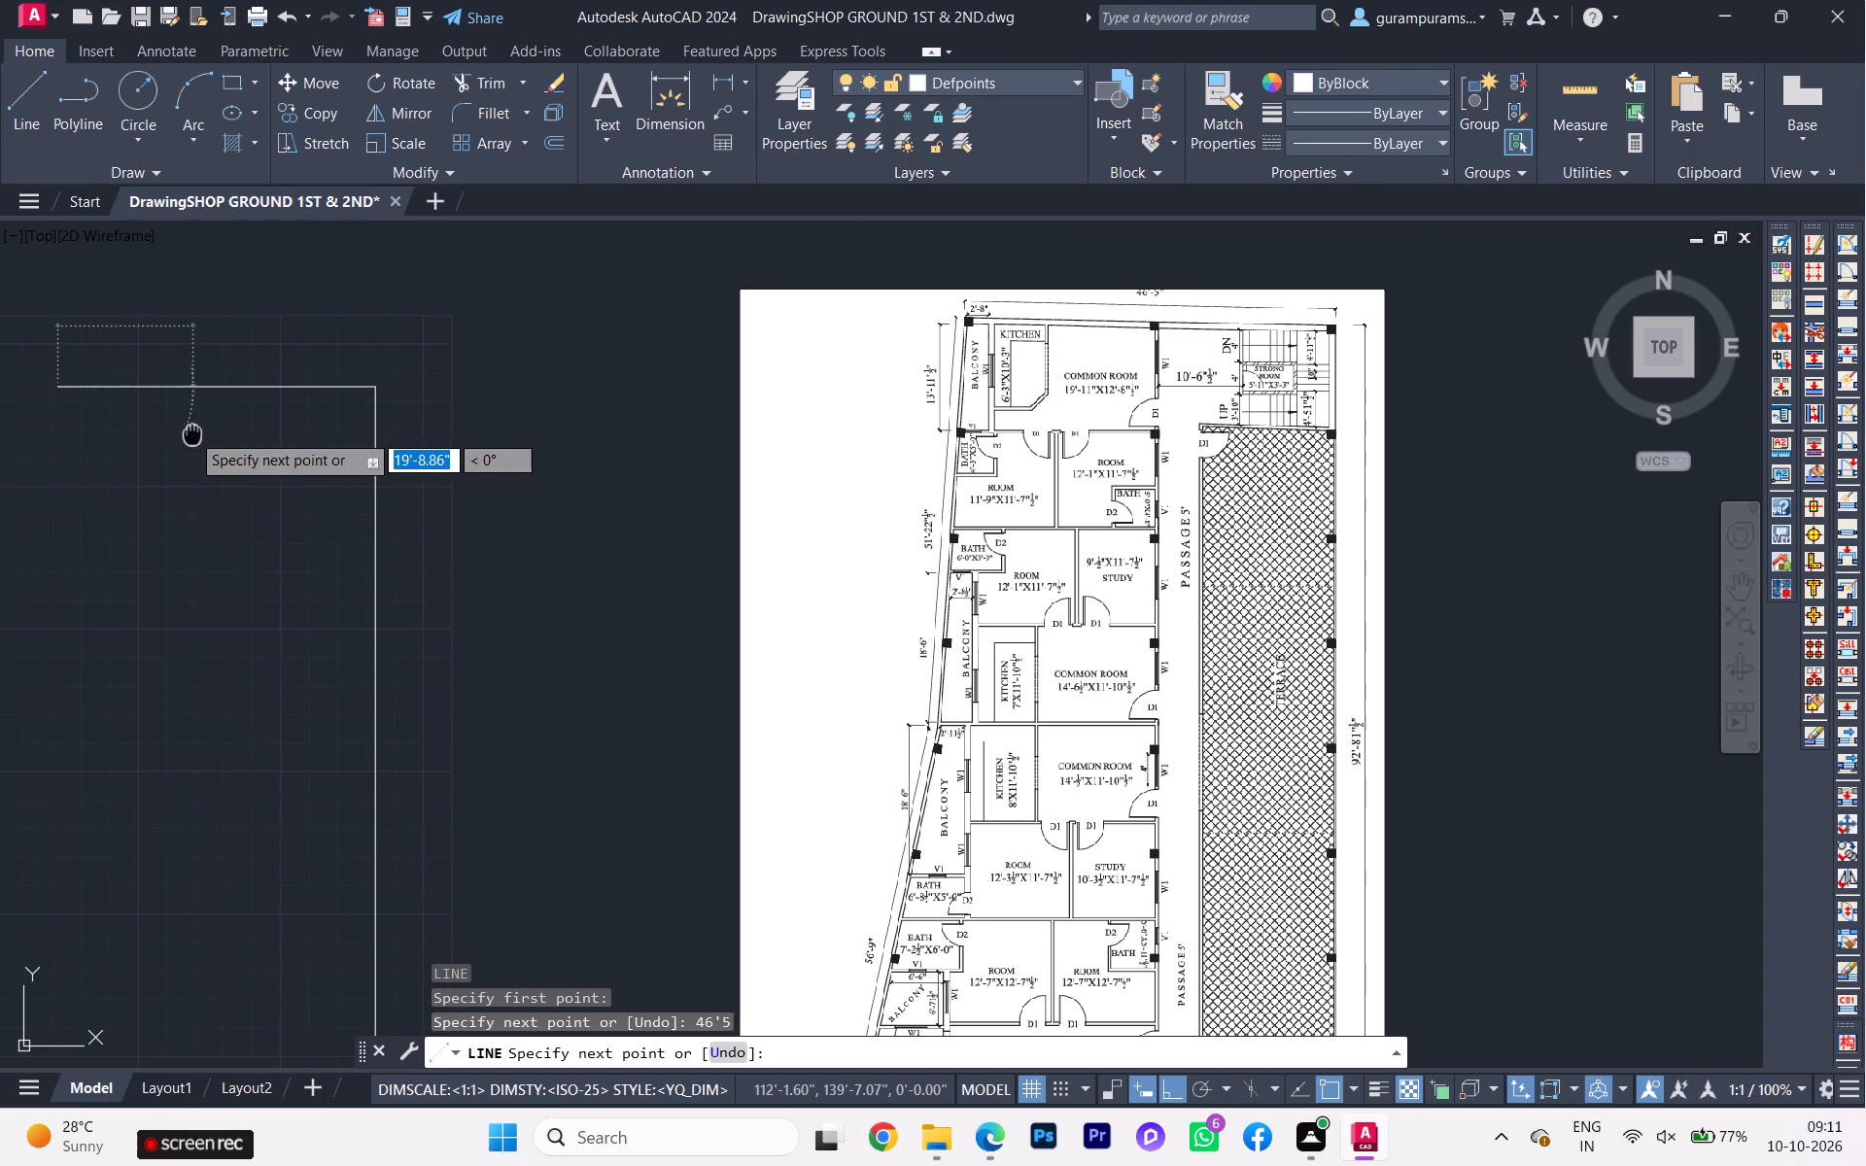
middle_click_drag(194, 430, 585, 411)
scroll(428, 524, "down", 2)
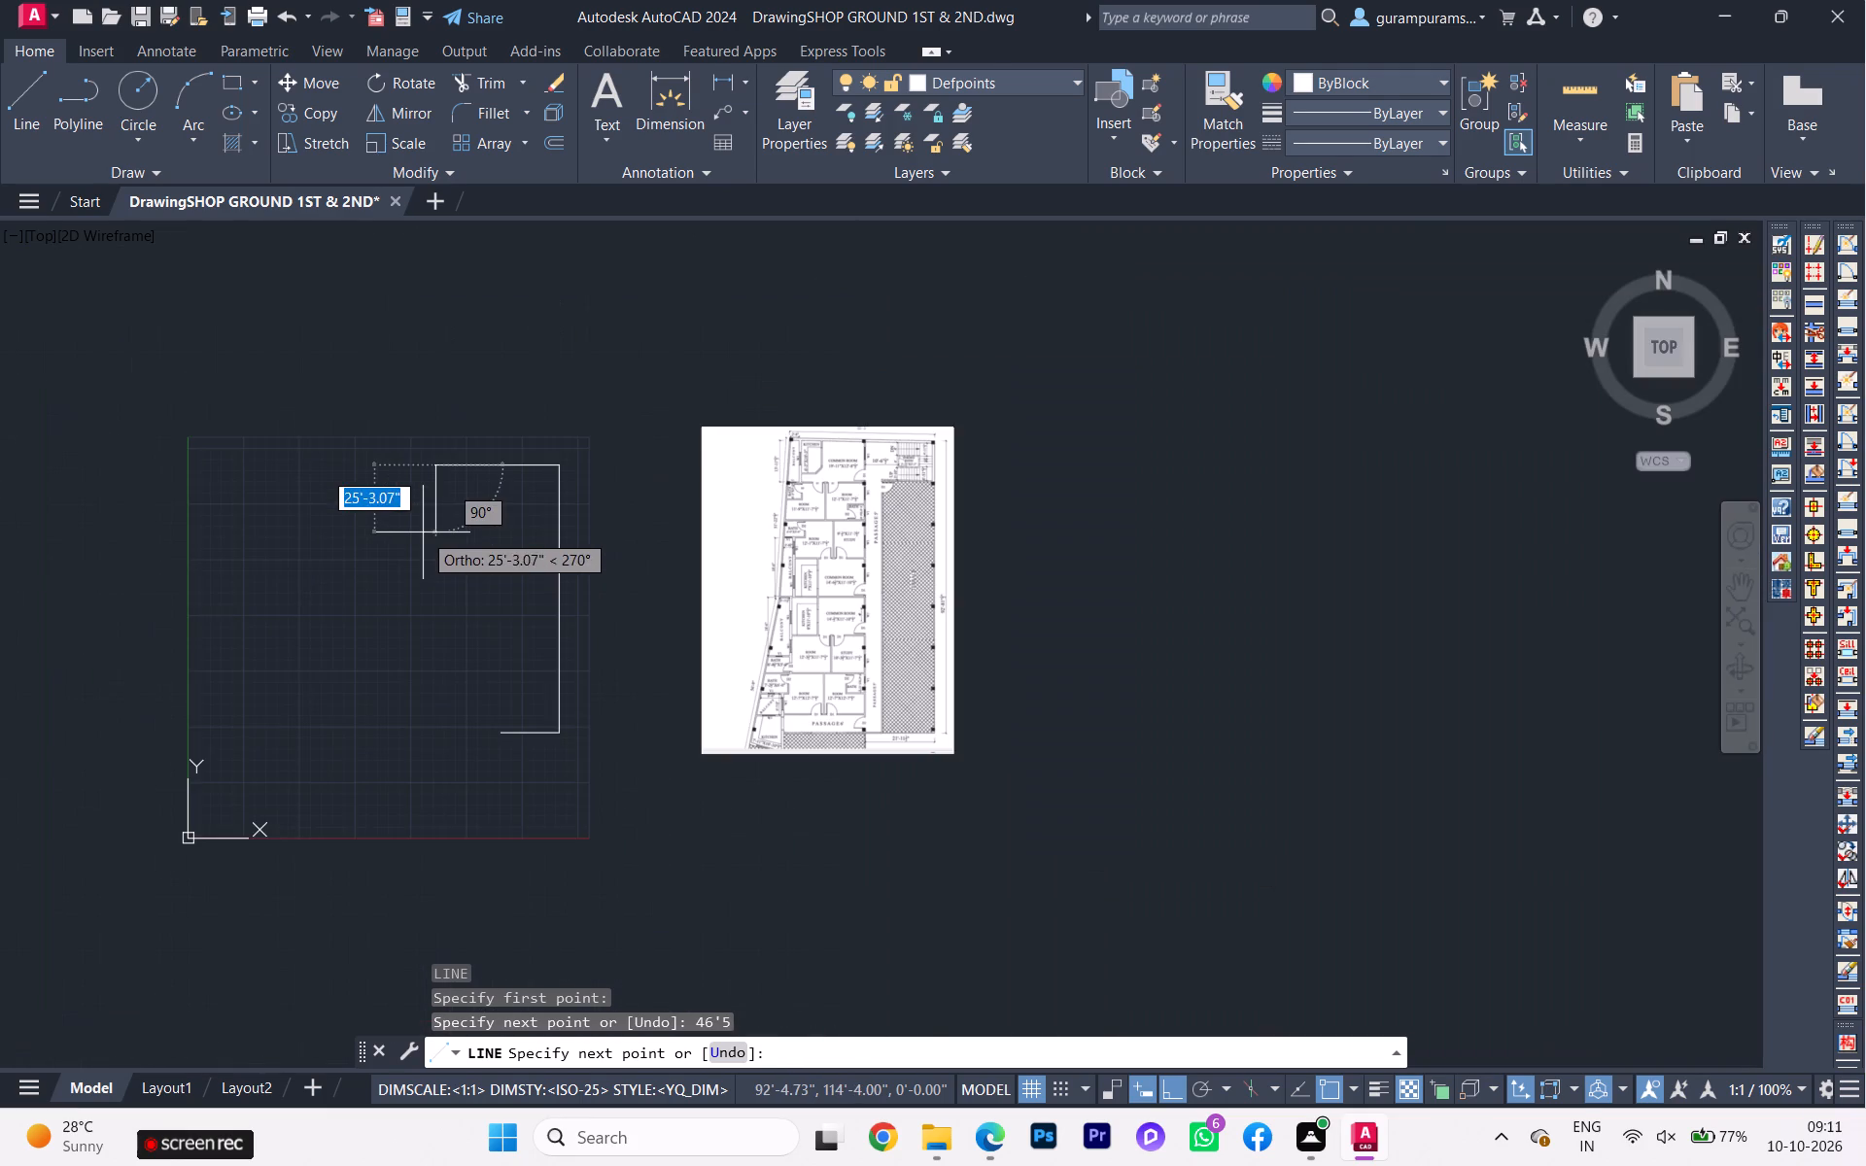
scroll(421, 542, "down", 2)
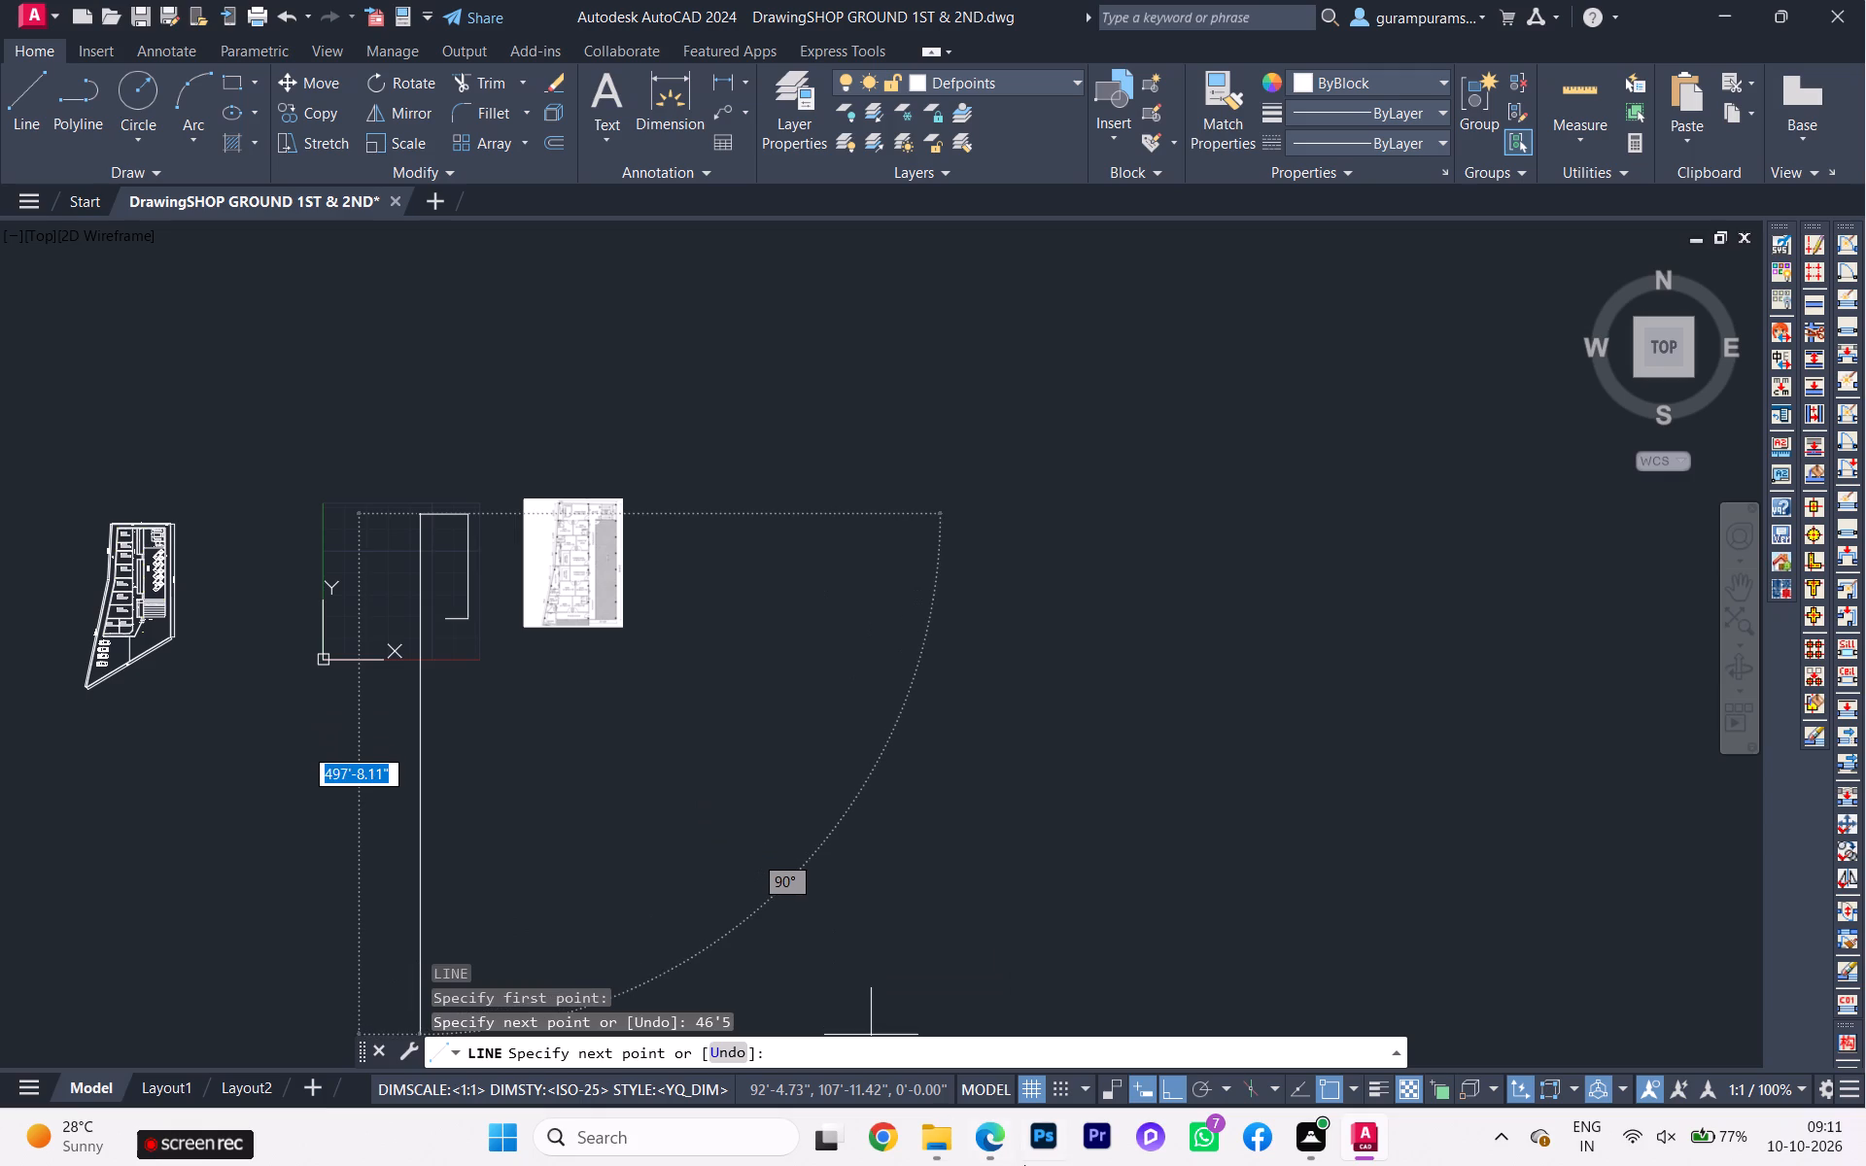
Switch to the PDF workbook in Edge and examine the shop floor plans and site plan for the left boundary's lengths and corner angle.
left_click(1027, 1051)
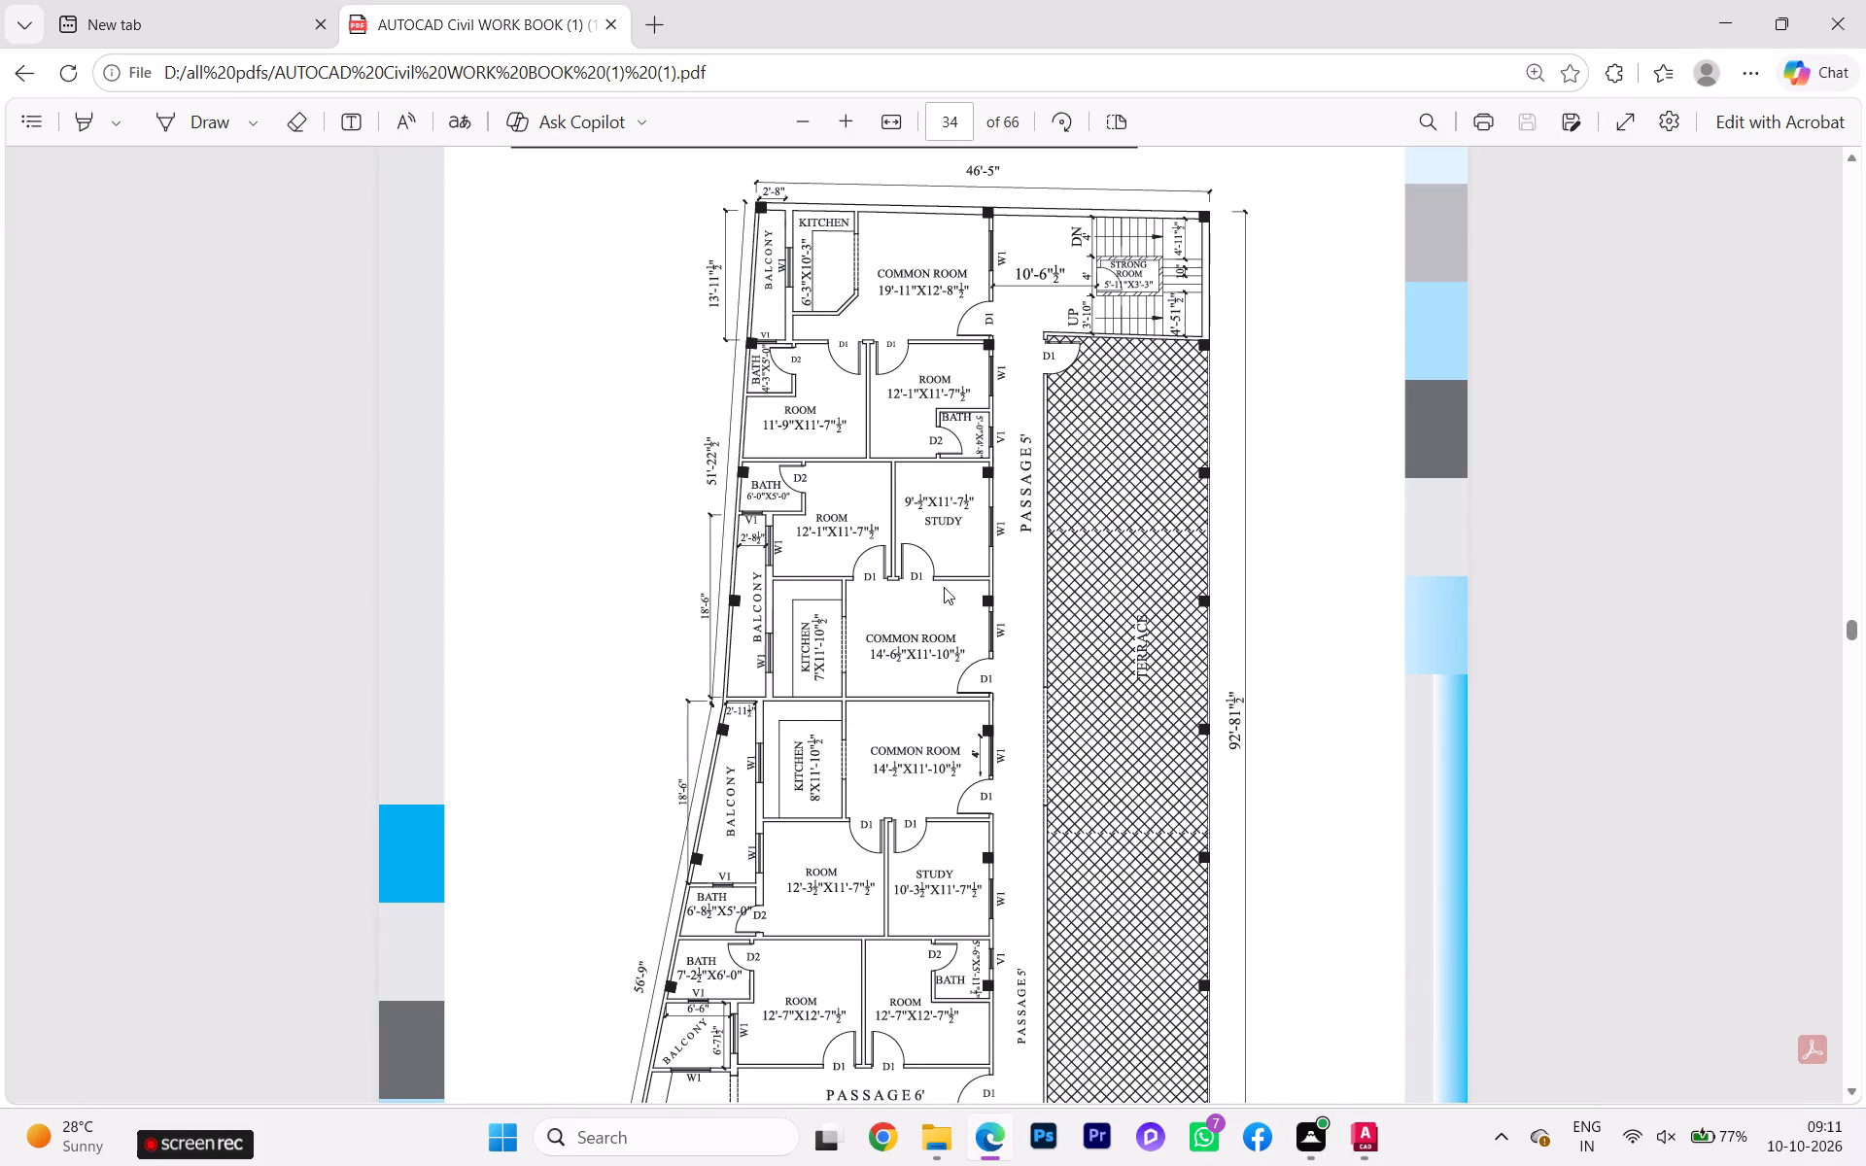
scroll(939, 571, "up", 5)
scroll(935, 568, "down", 2)
scroll(935, 568, "up", 2)
scroll(929, 572, "down", 1)
scroll(929, 572, "up", 1)
scroll(929, 572, "down", 6)
scroll(929, 572, "up", 4)
scroll(928, 571, "down", 2)
scroll(928, 571, "up", 3)
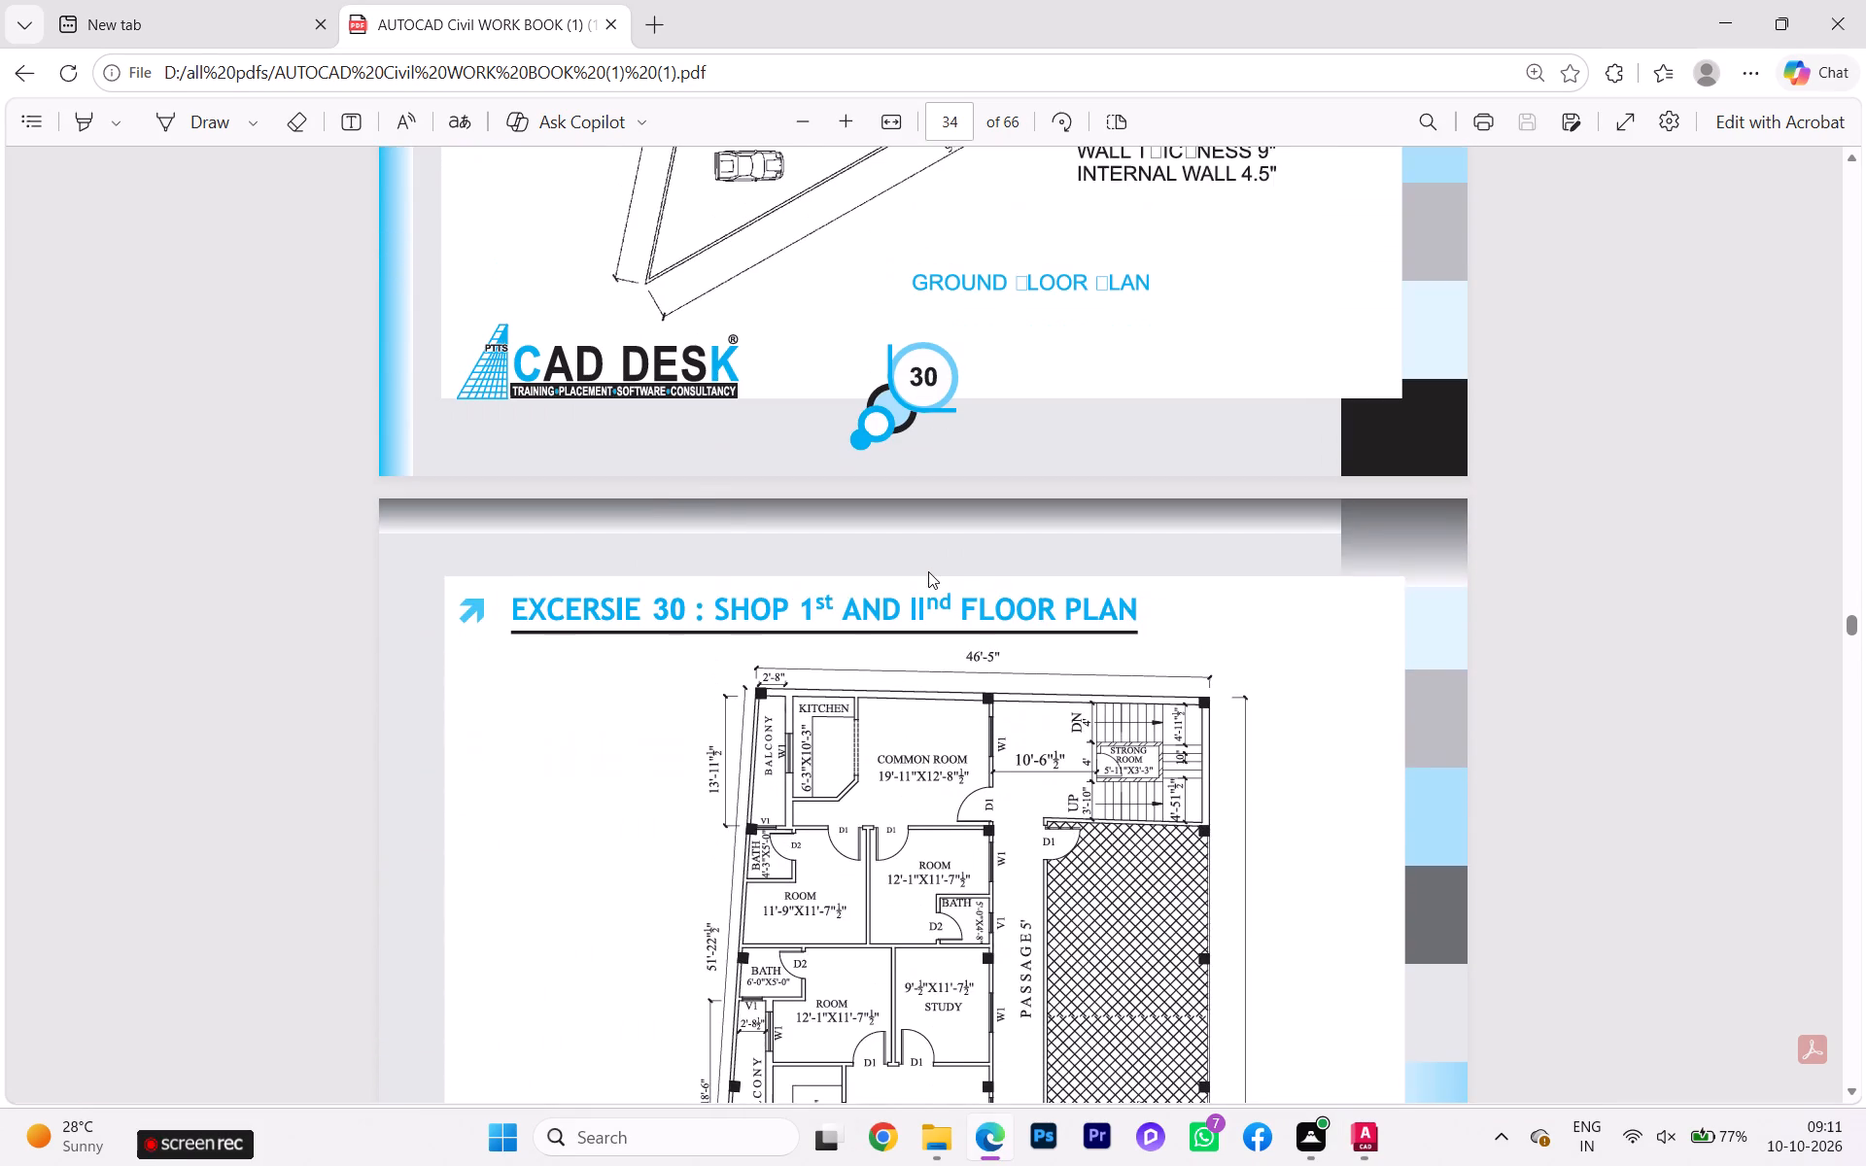
scroll(924, 568, "down", 1)
scroll(922, 566, "up", 4)
scroll(918, 562, "down", 3)
scroll(918, 562, "up", 8)
scroll(853, 554, "down", 4)
scroll(853, 554, "up", 5)
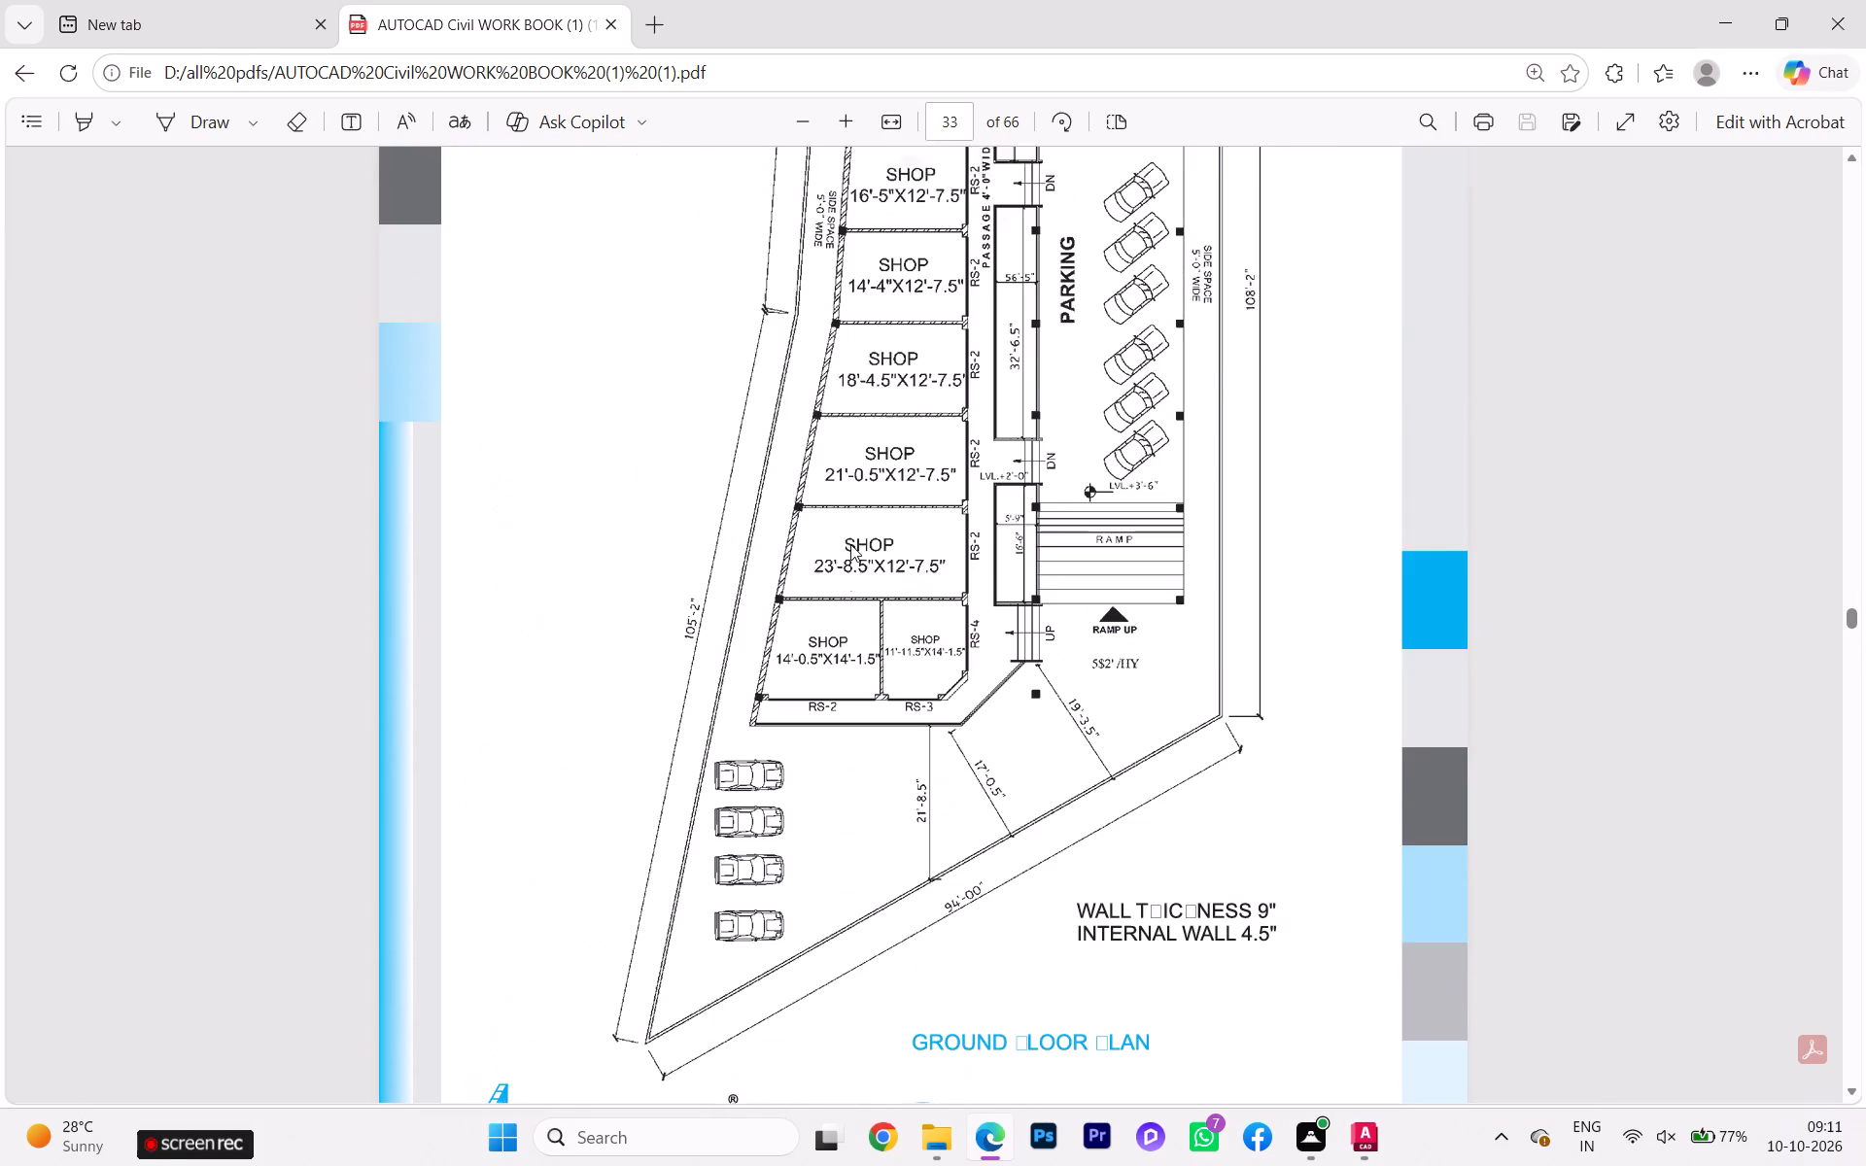
scroll(850, 544, "up", 5)
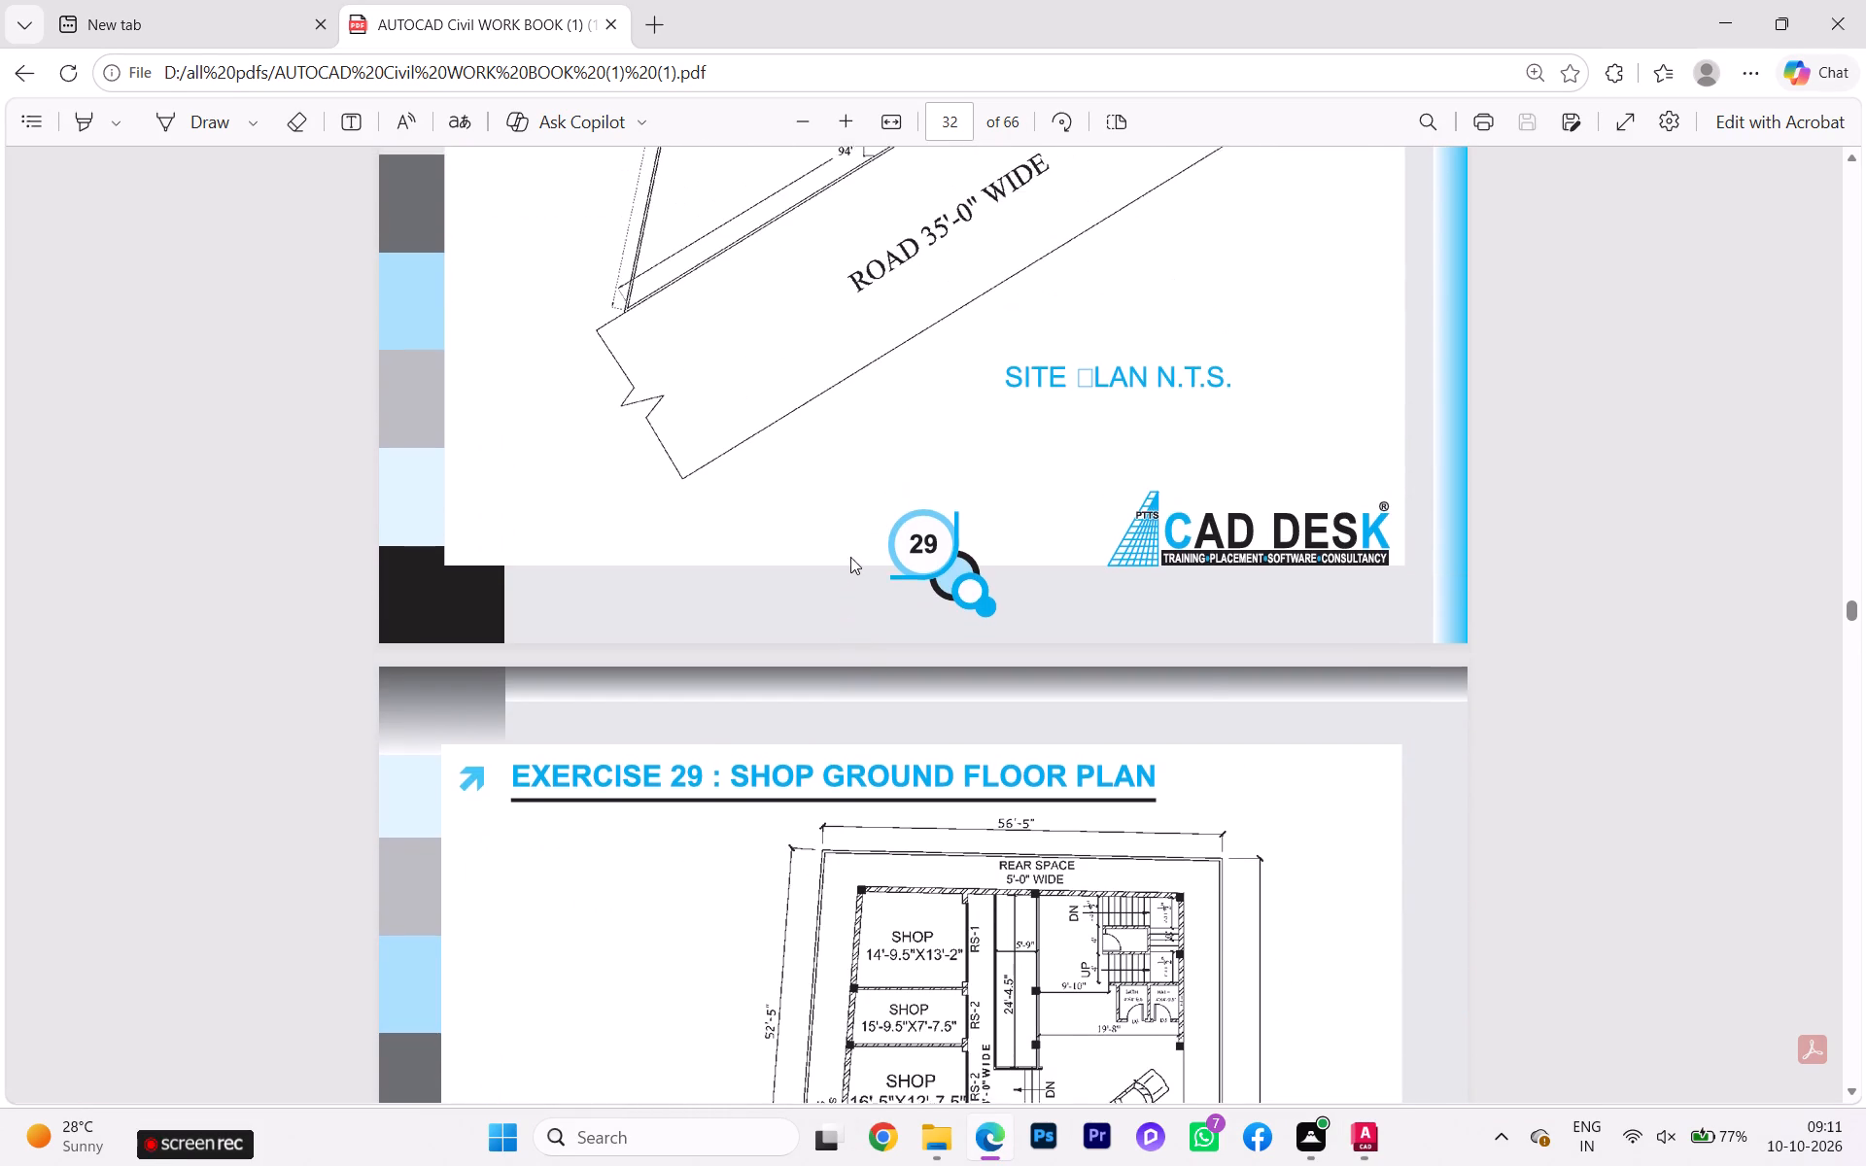
scroll(849, 549, "up", 7)
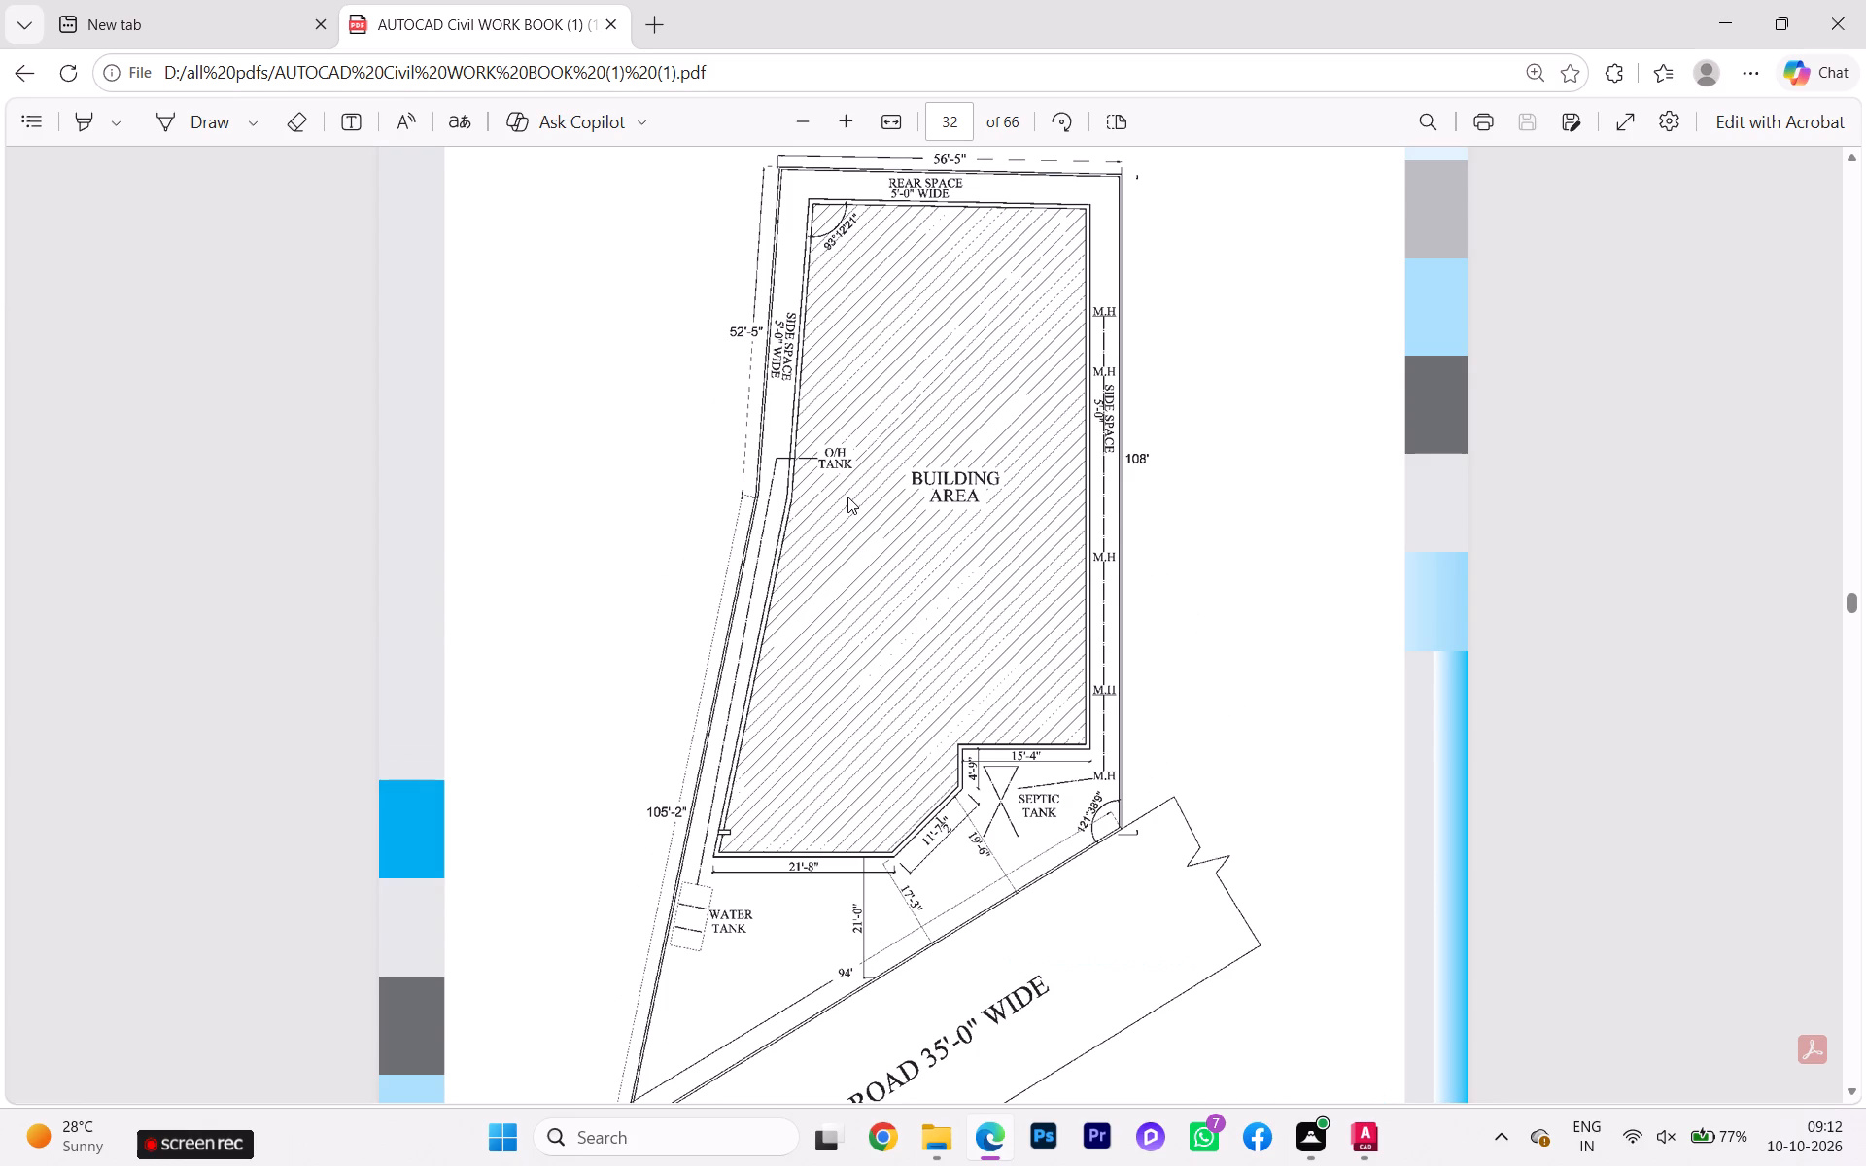
scroll(847, 497, "down", 6)
scroll(849, 504, "up", 2)
scroll(849, 504, "down", 1)
scroll(849, 507, "up", 3)
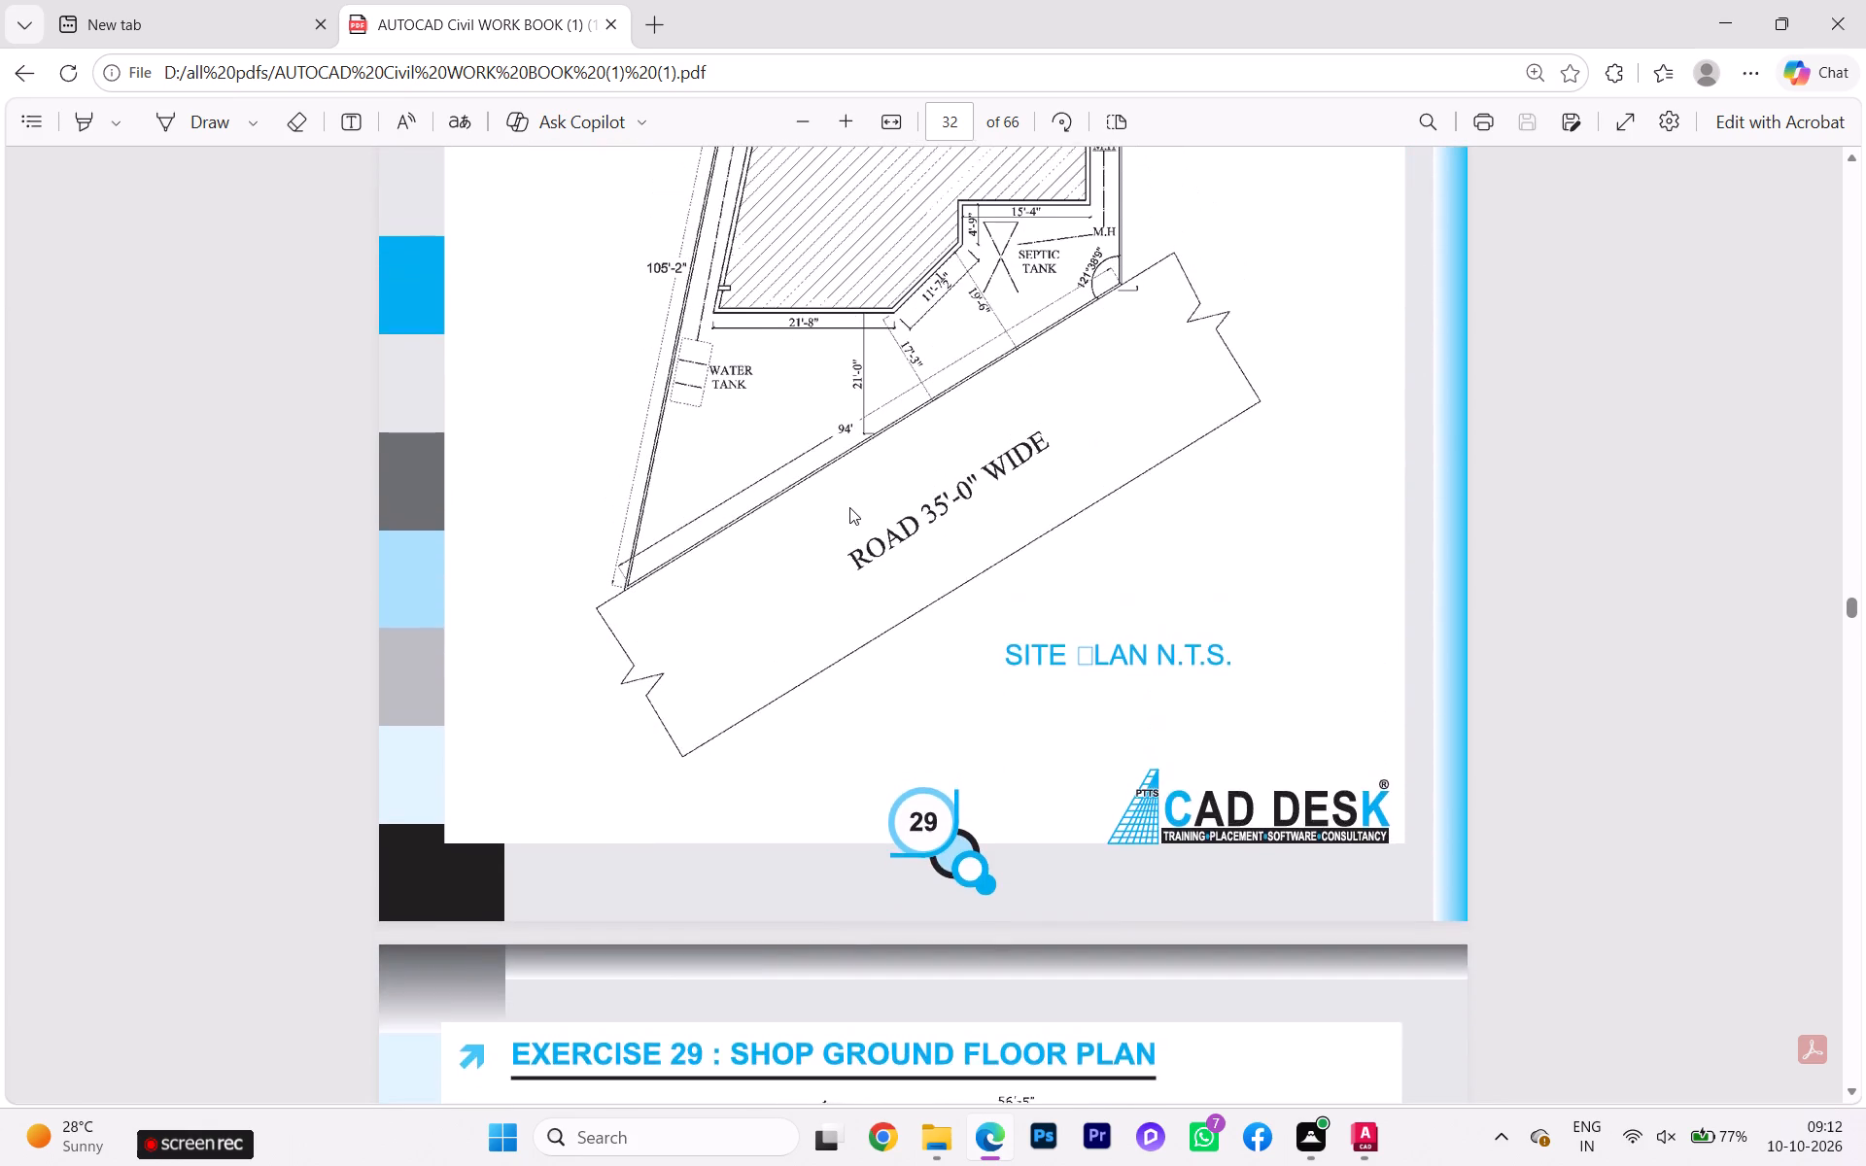
scroll(849, 507, "up", 4)
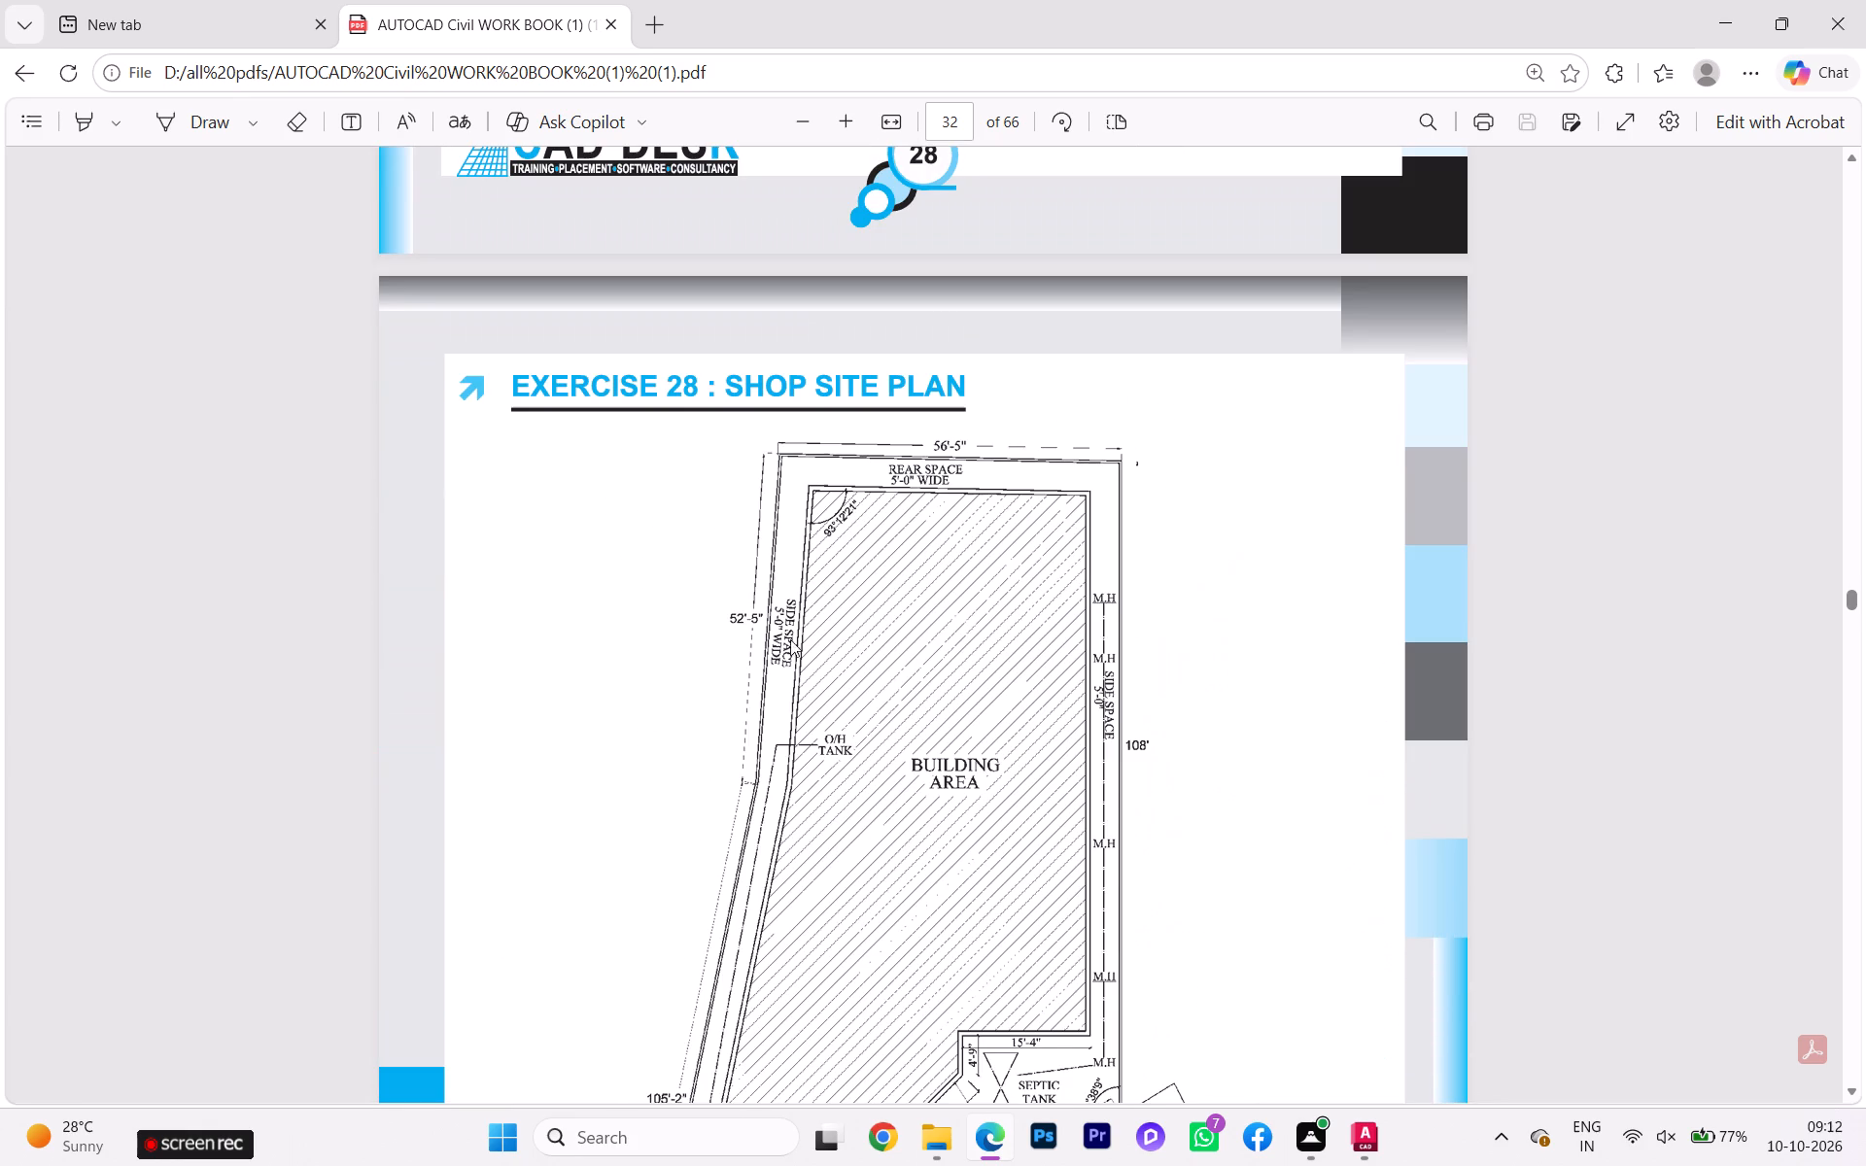
Back in AutoCAD, turn Ortho off and continue the outline downward from the top line's left end with a 52'-10.5" segment at 93°.
left_click(1368, 1018)
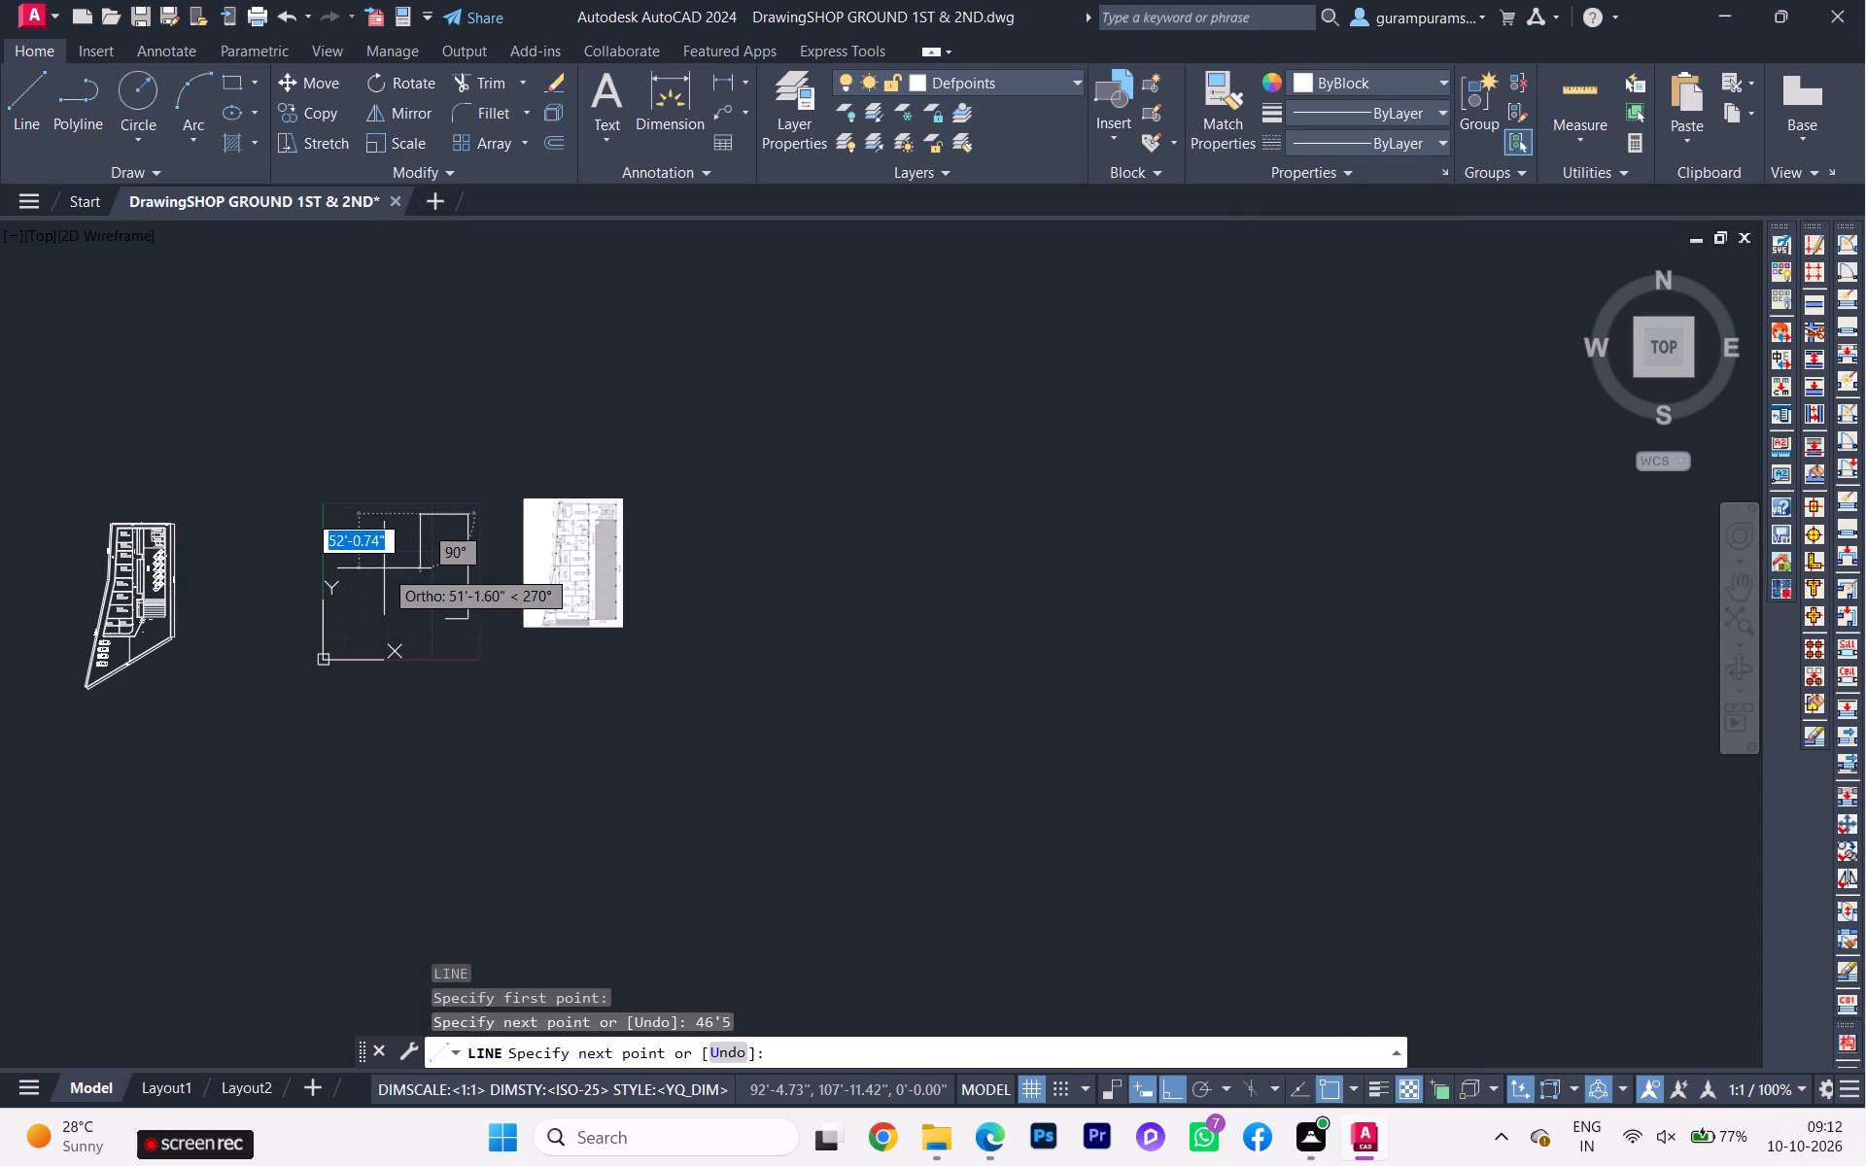
key("F8")
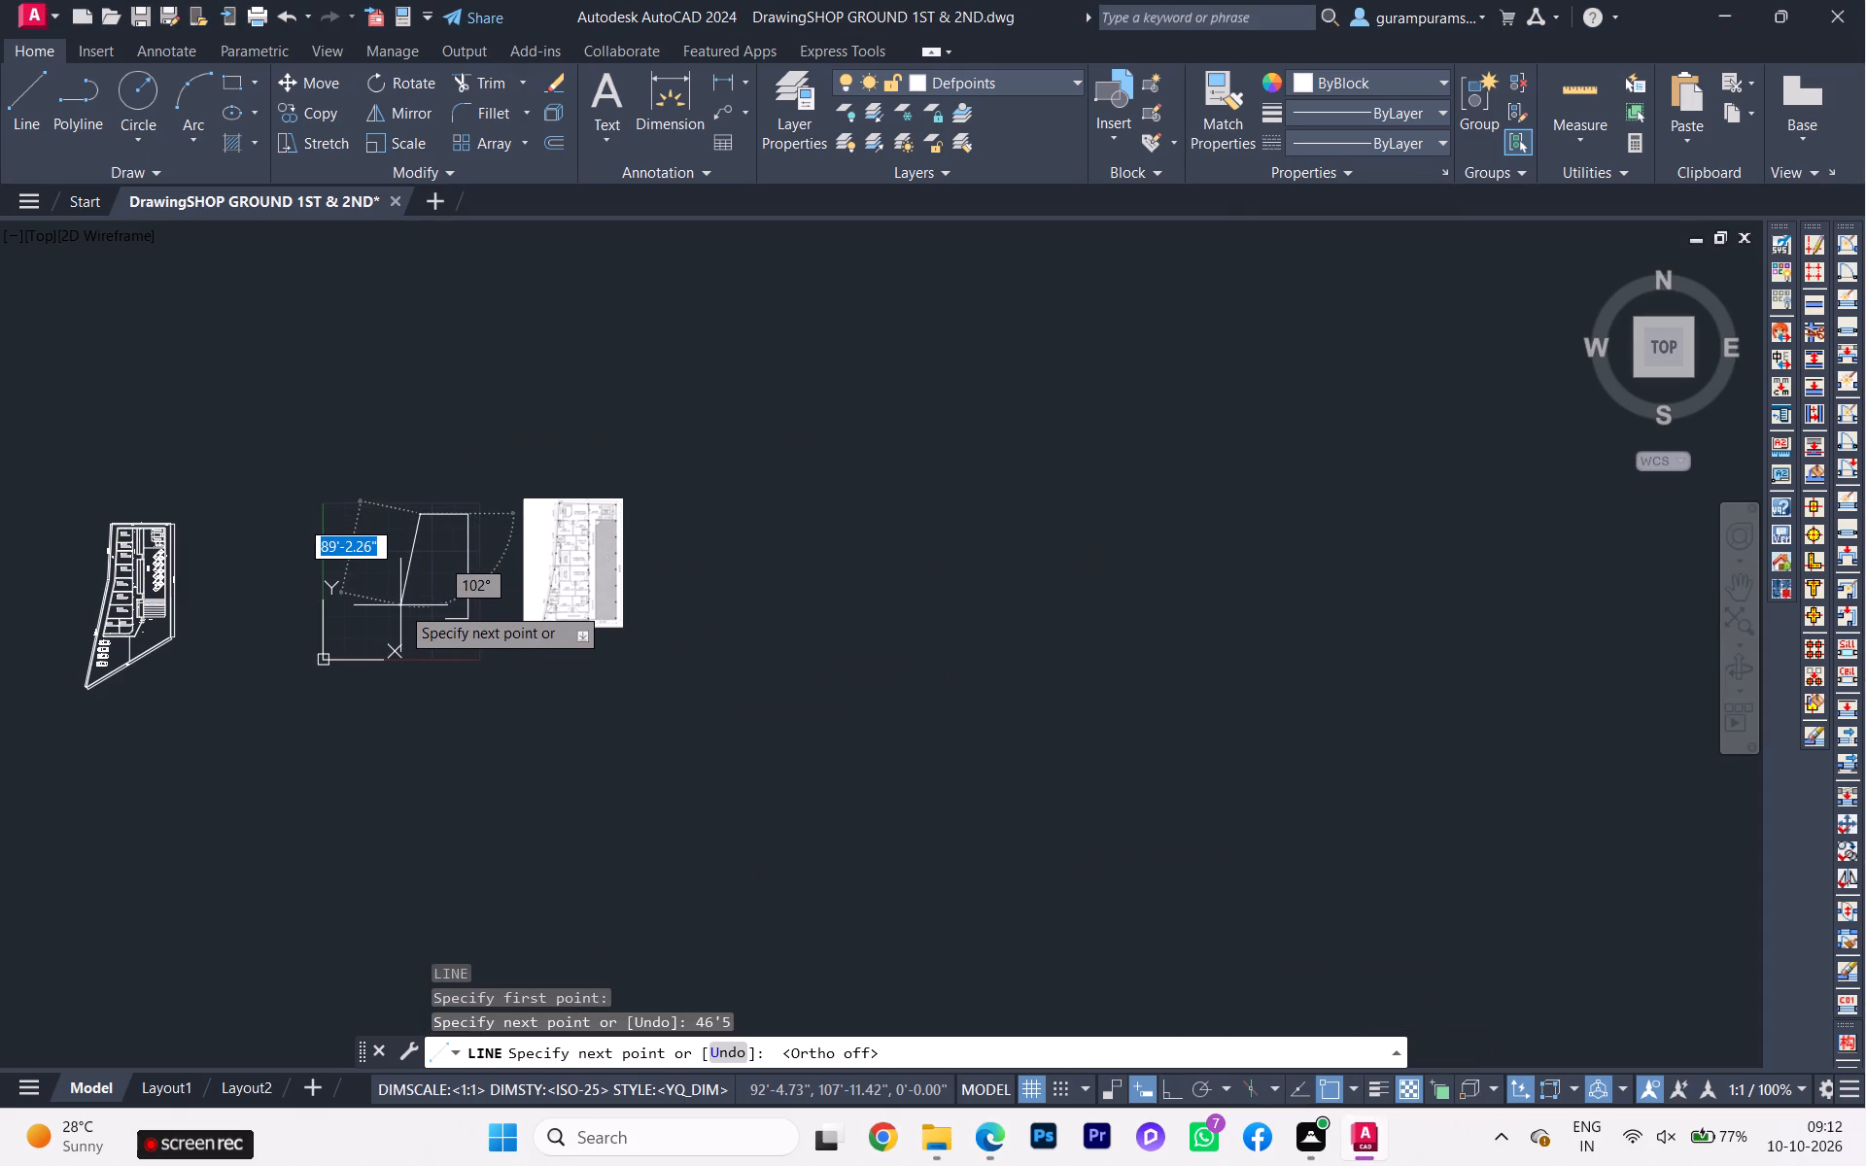
scroll(400, 605, "up", 4)
middle_click_drag(403, 605, 337, 812)
scroll(403, 607, "down", 1)
scroll(348, 774, "up", 3)
scroll(349, 773, "down", 2)
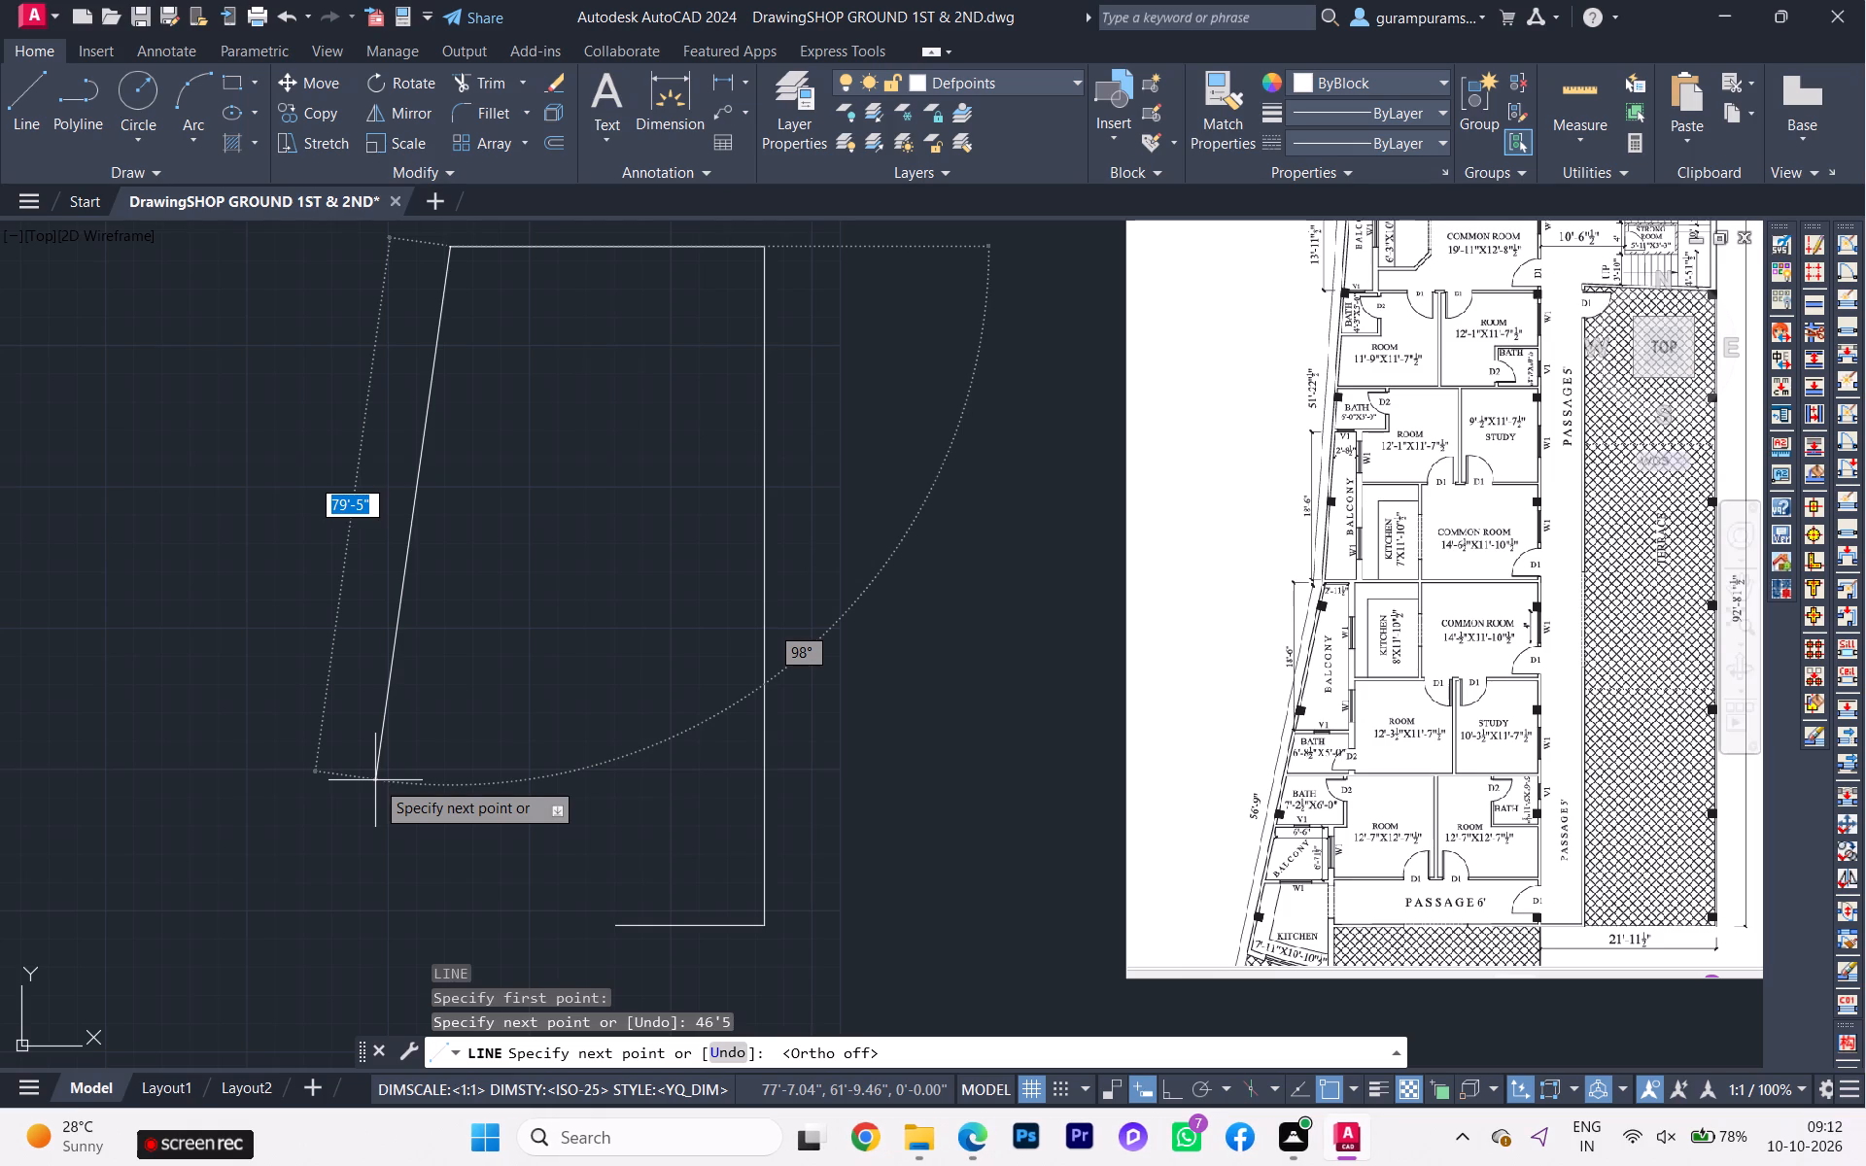
key("2")
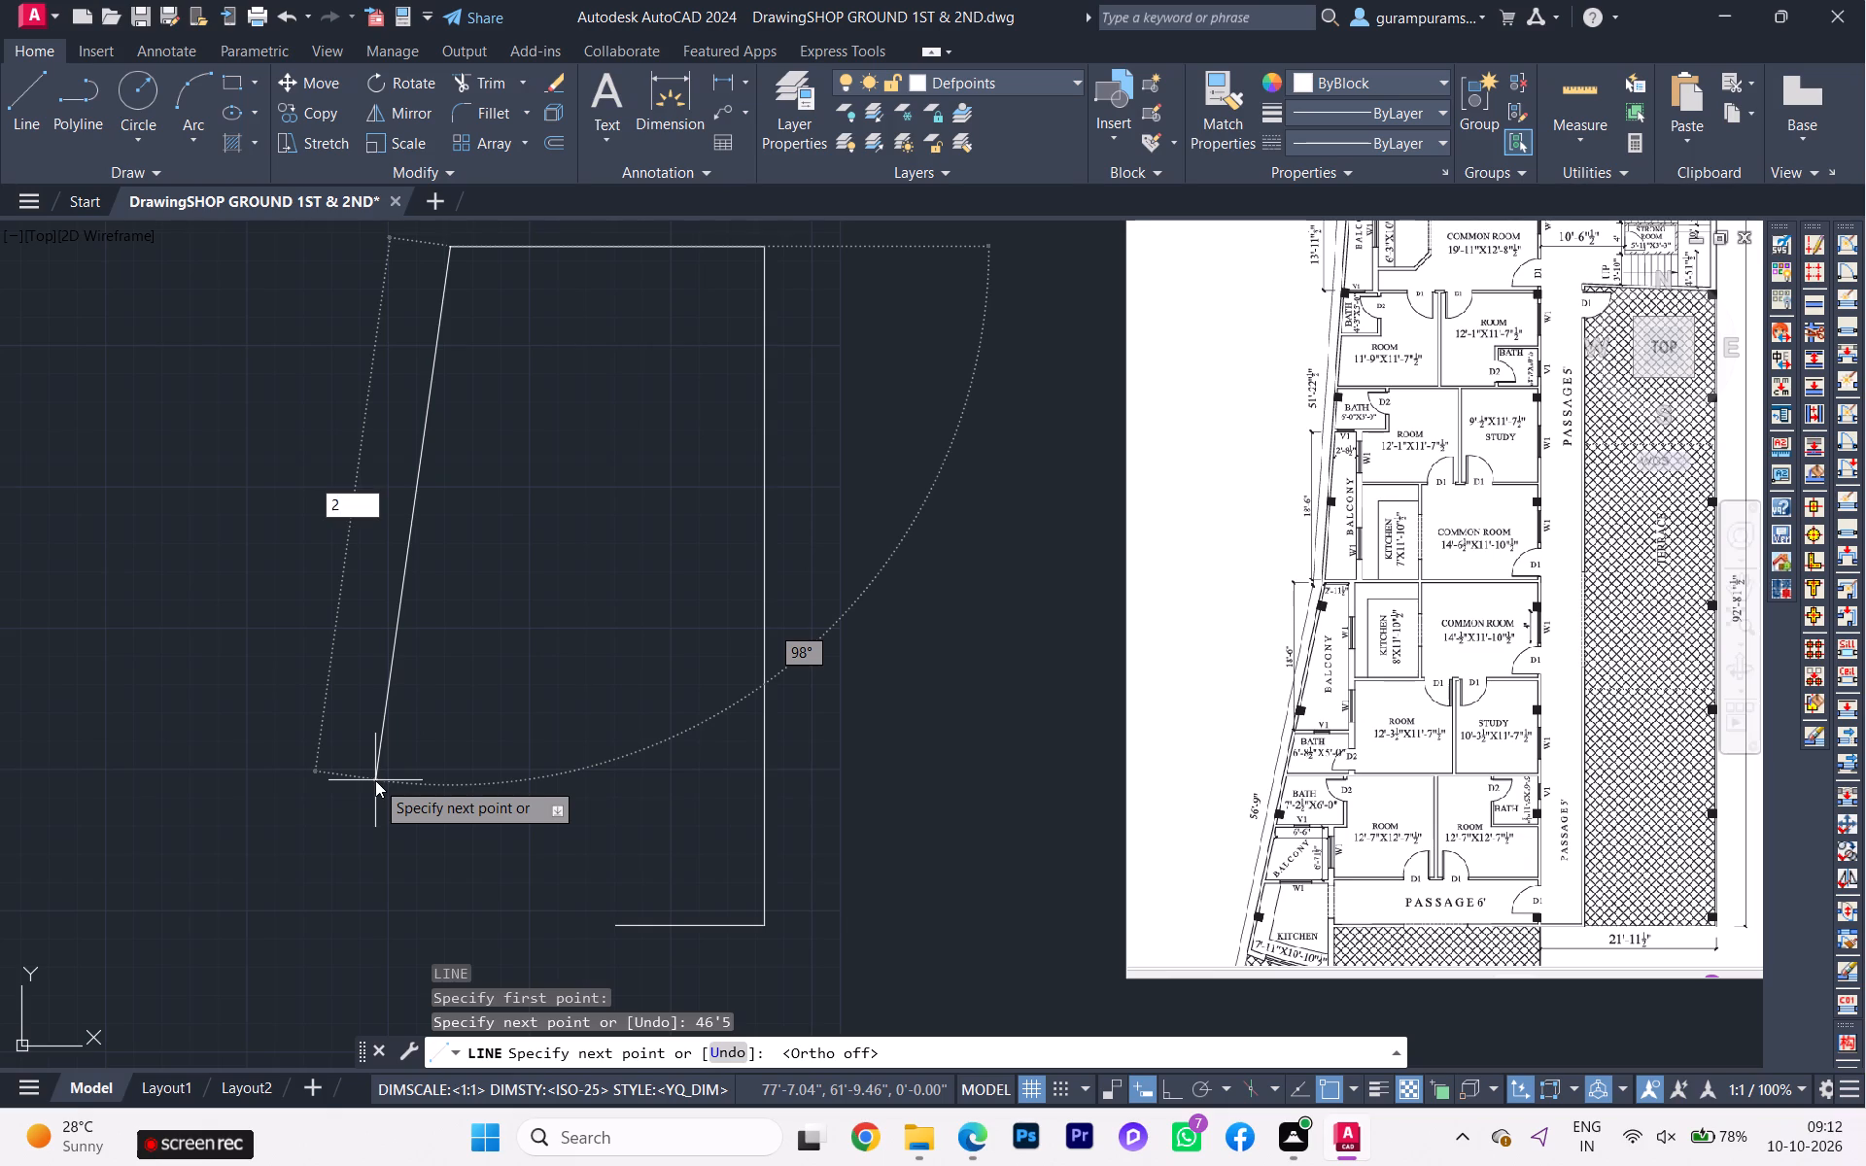
key("BackSpace")
type("52'")
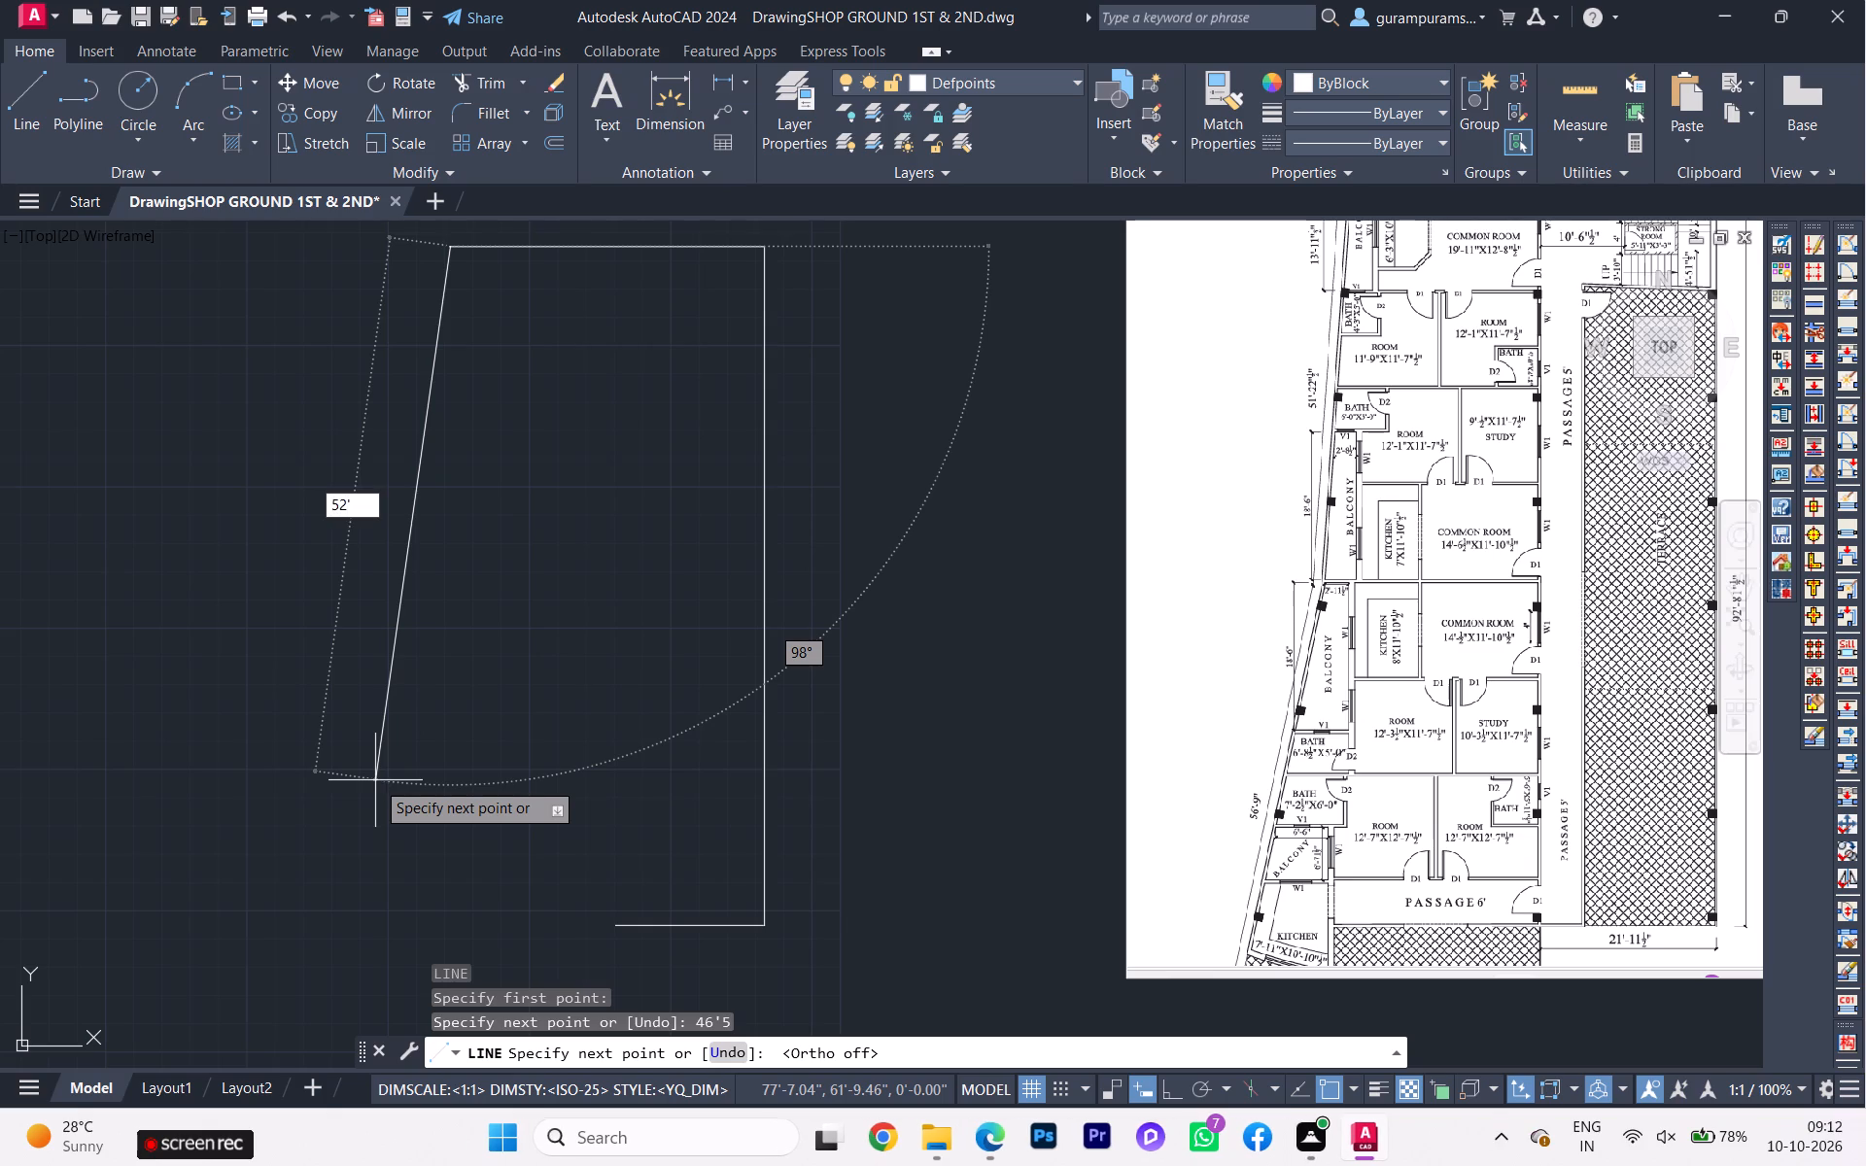
type("10.50")
key("BackSpace")
key("Tab")
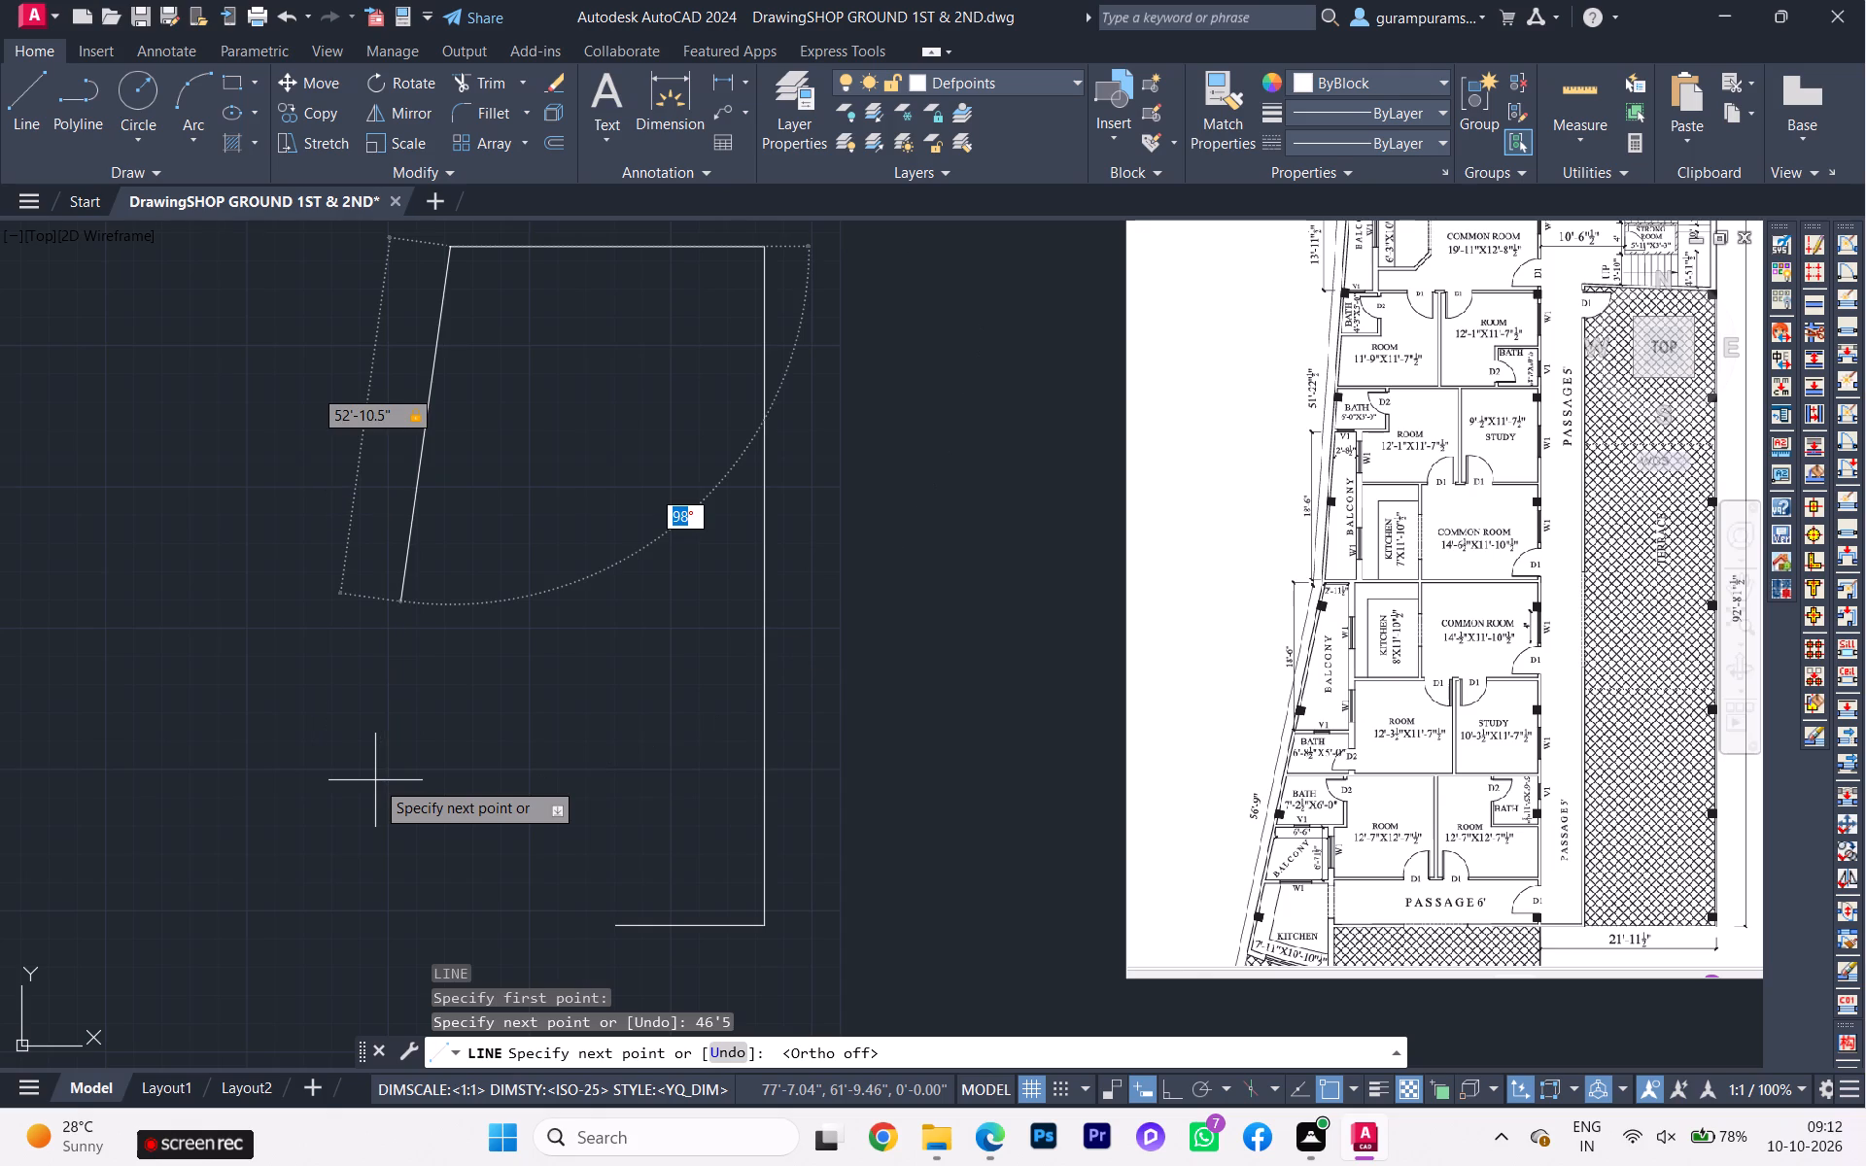
type("93")
key("Return")
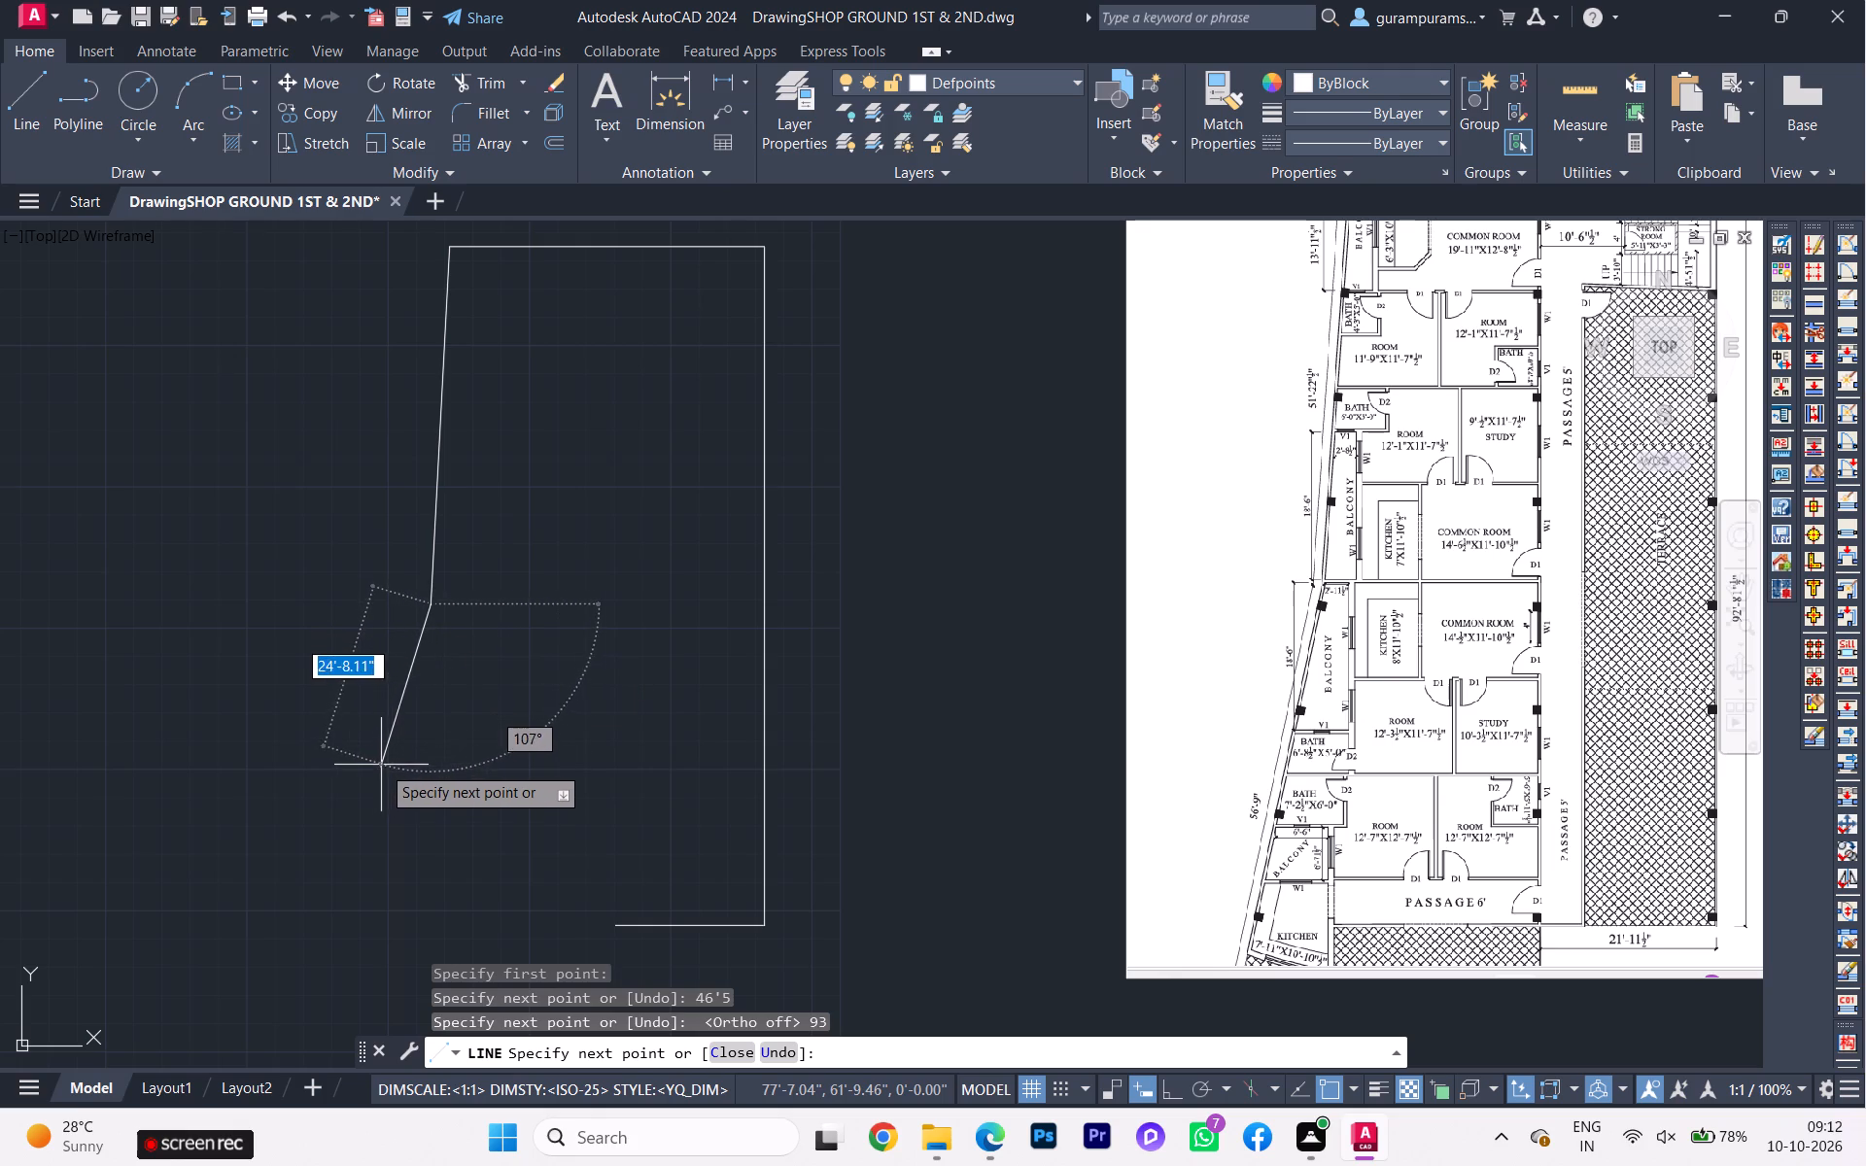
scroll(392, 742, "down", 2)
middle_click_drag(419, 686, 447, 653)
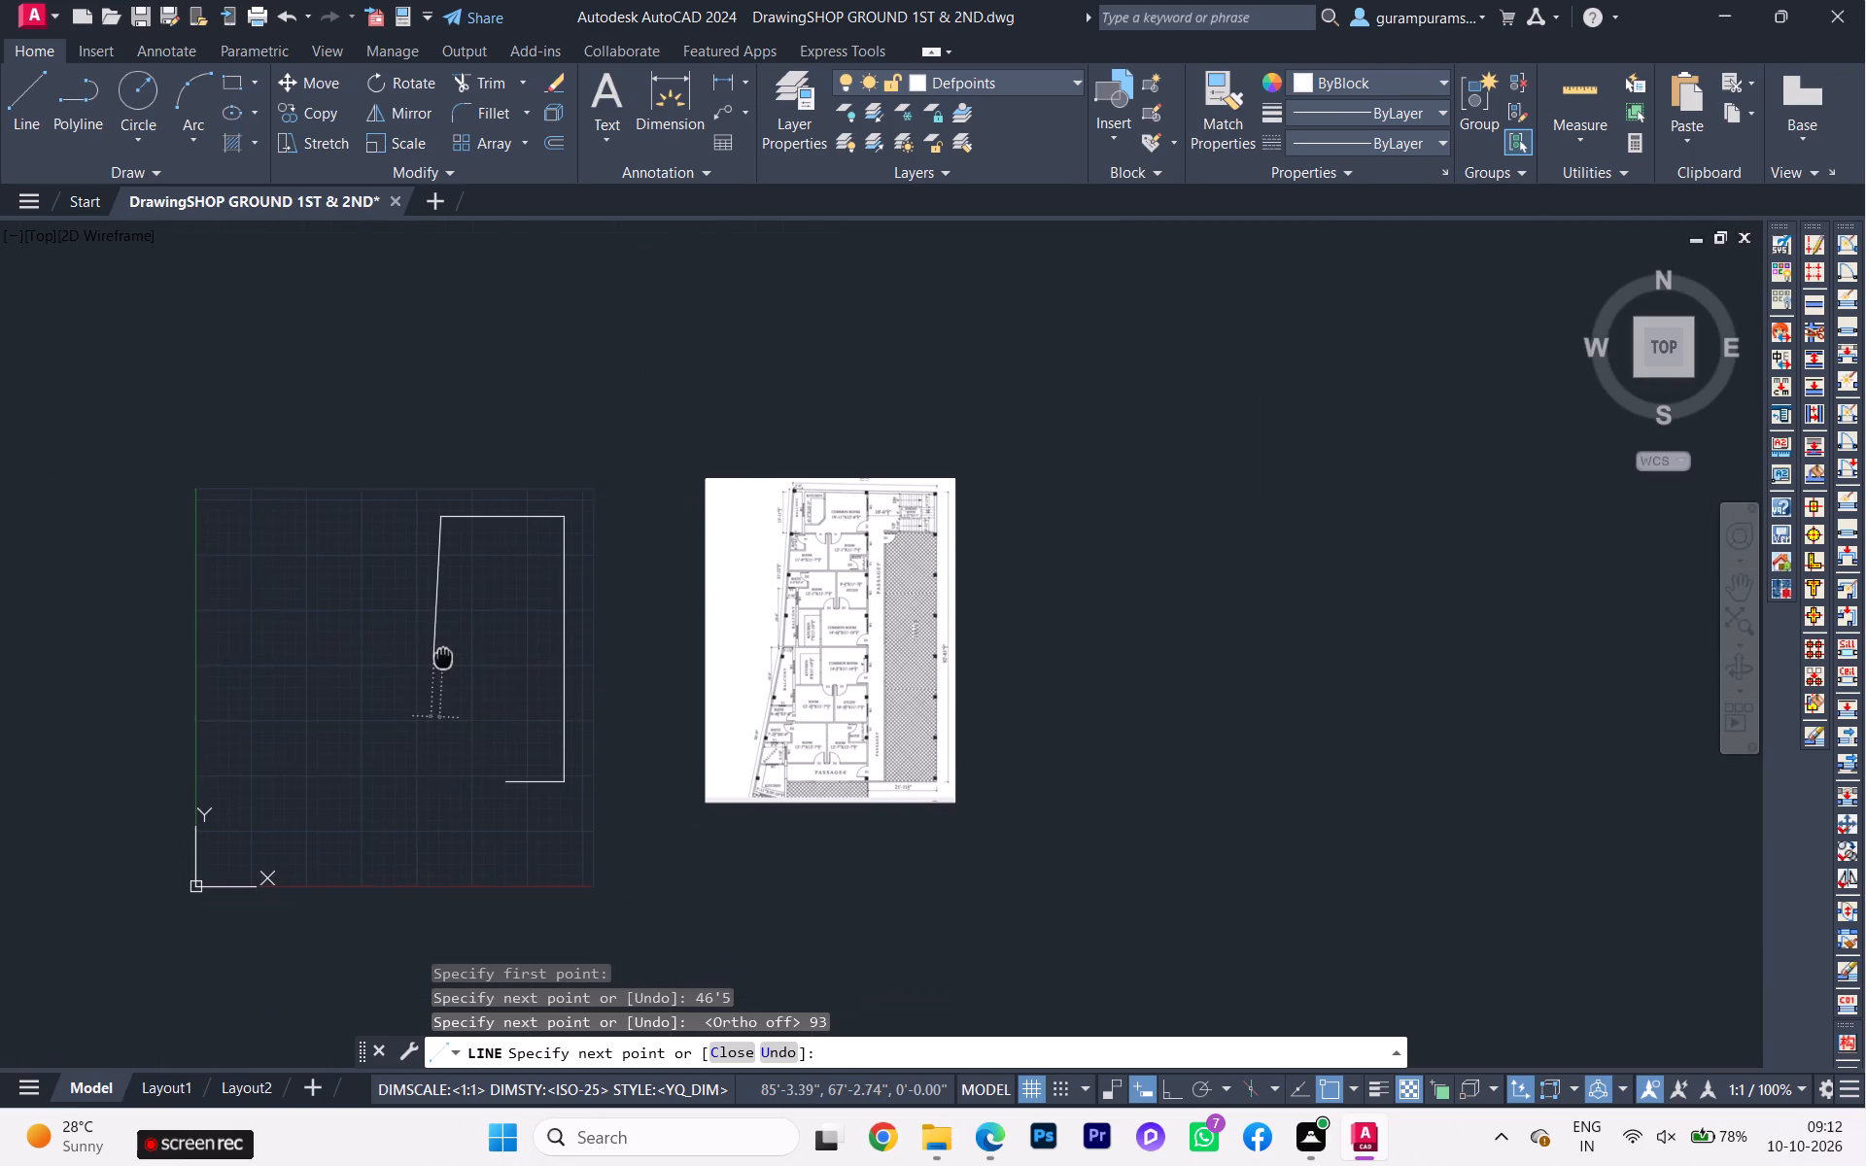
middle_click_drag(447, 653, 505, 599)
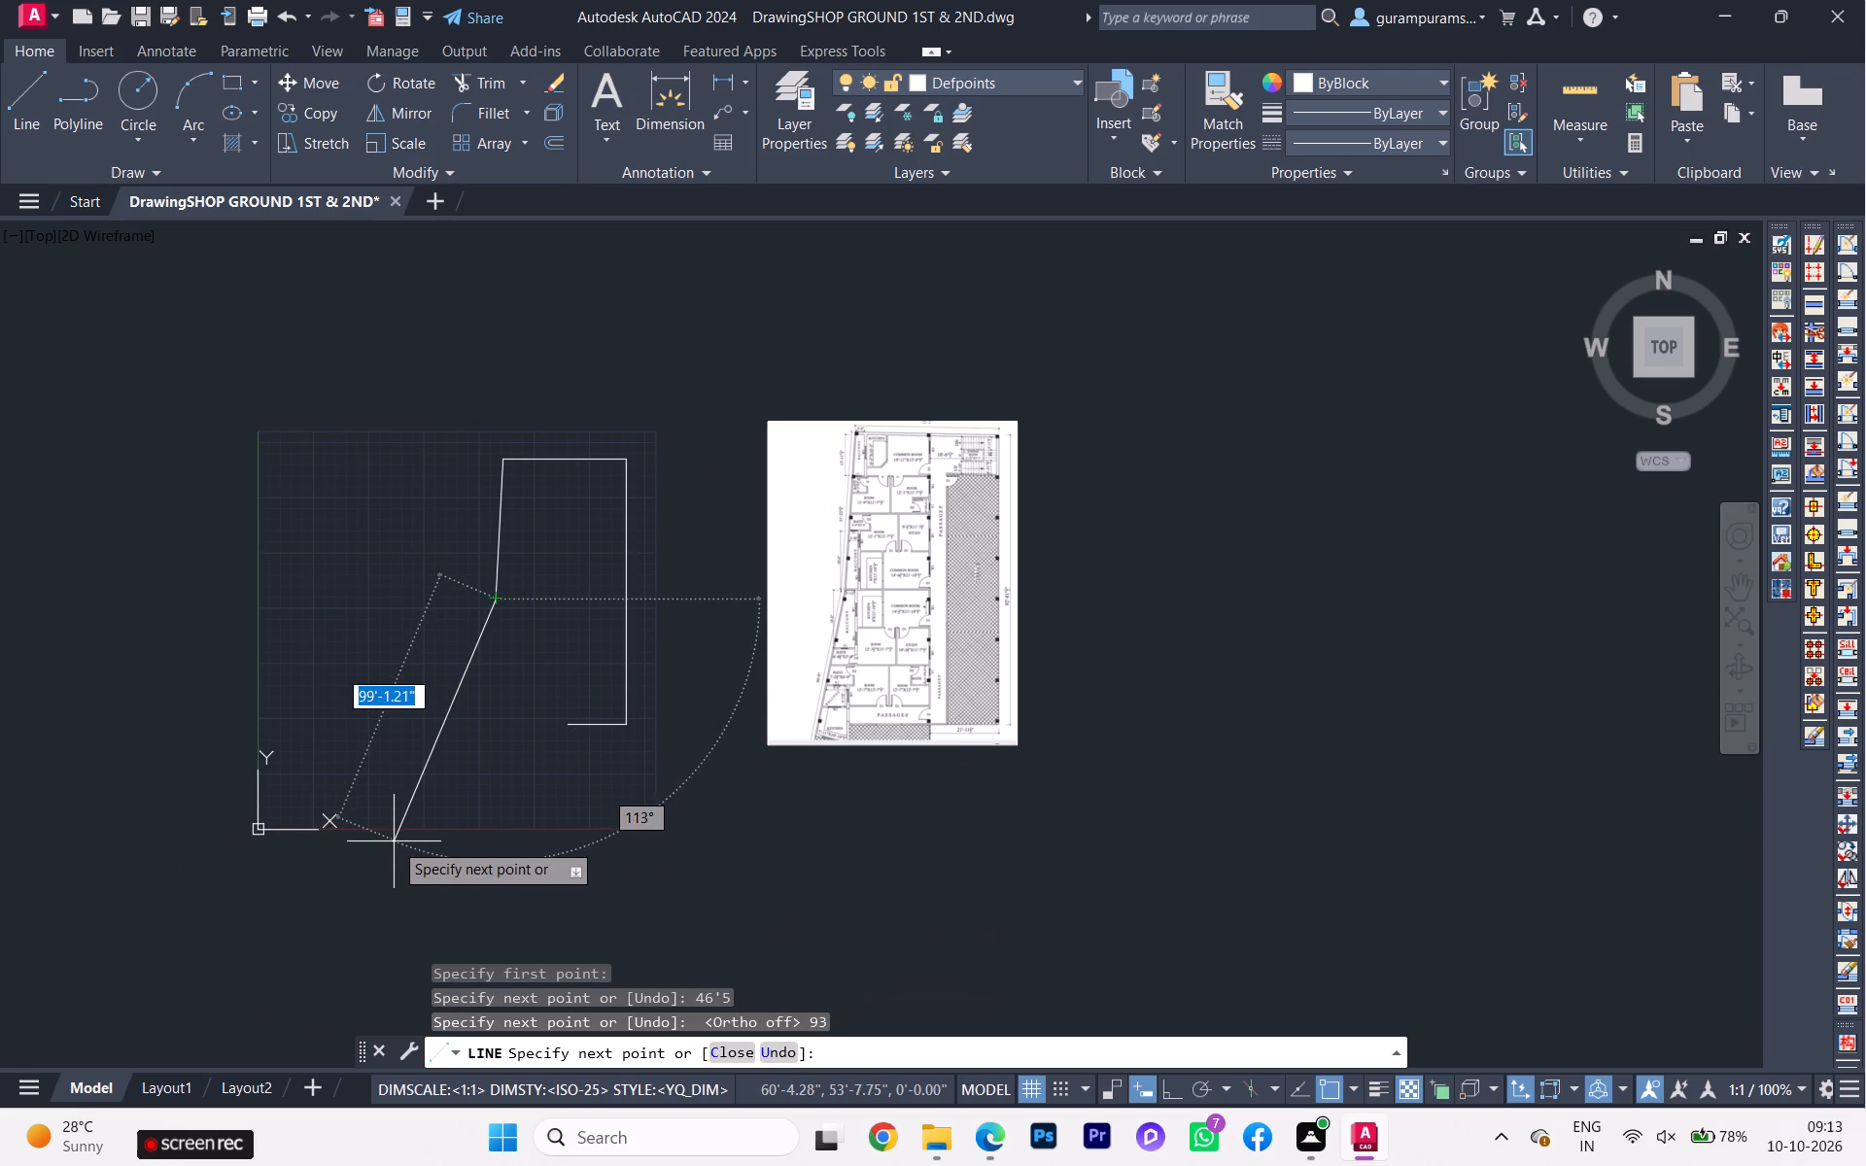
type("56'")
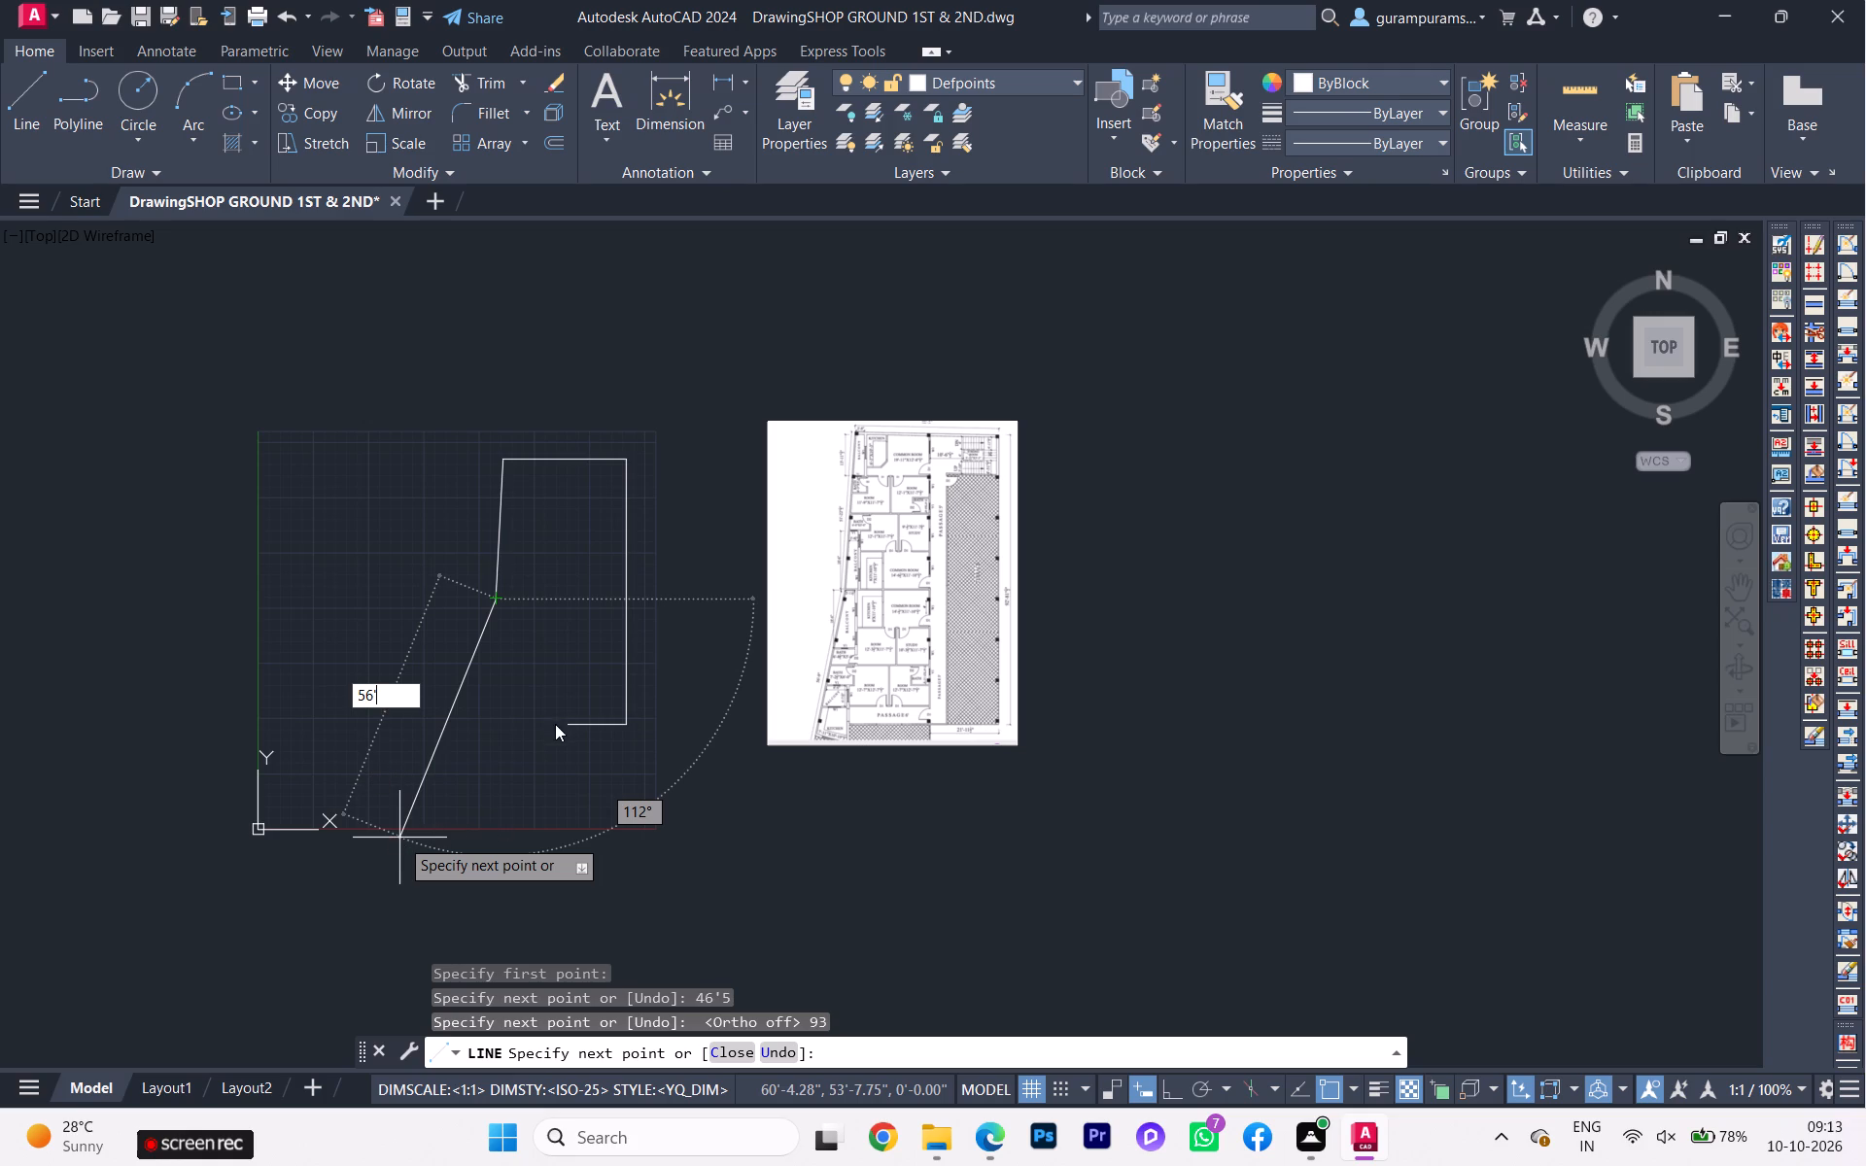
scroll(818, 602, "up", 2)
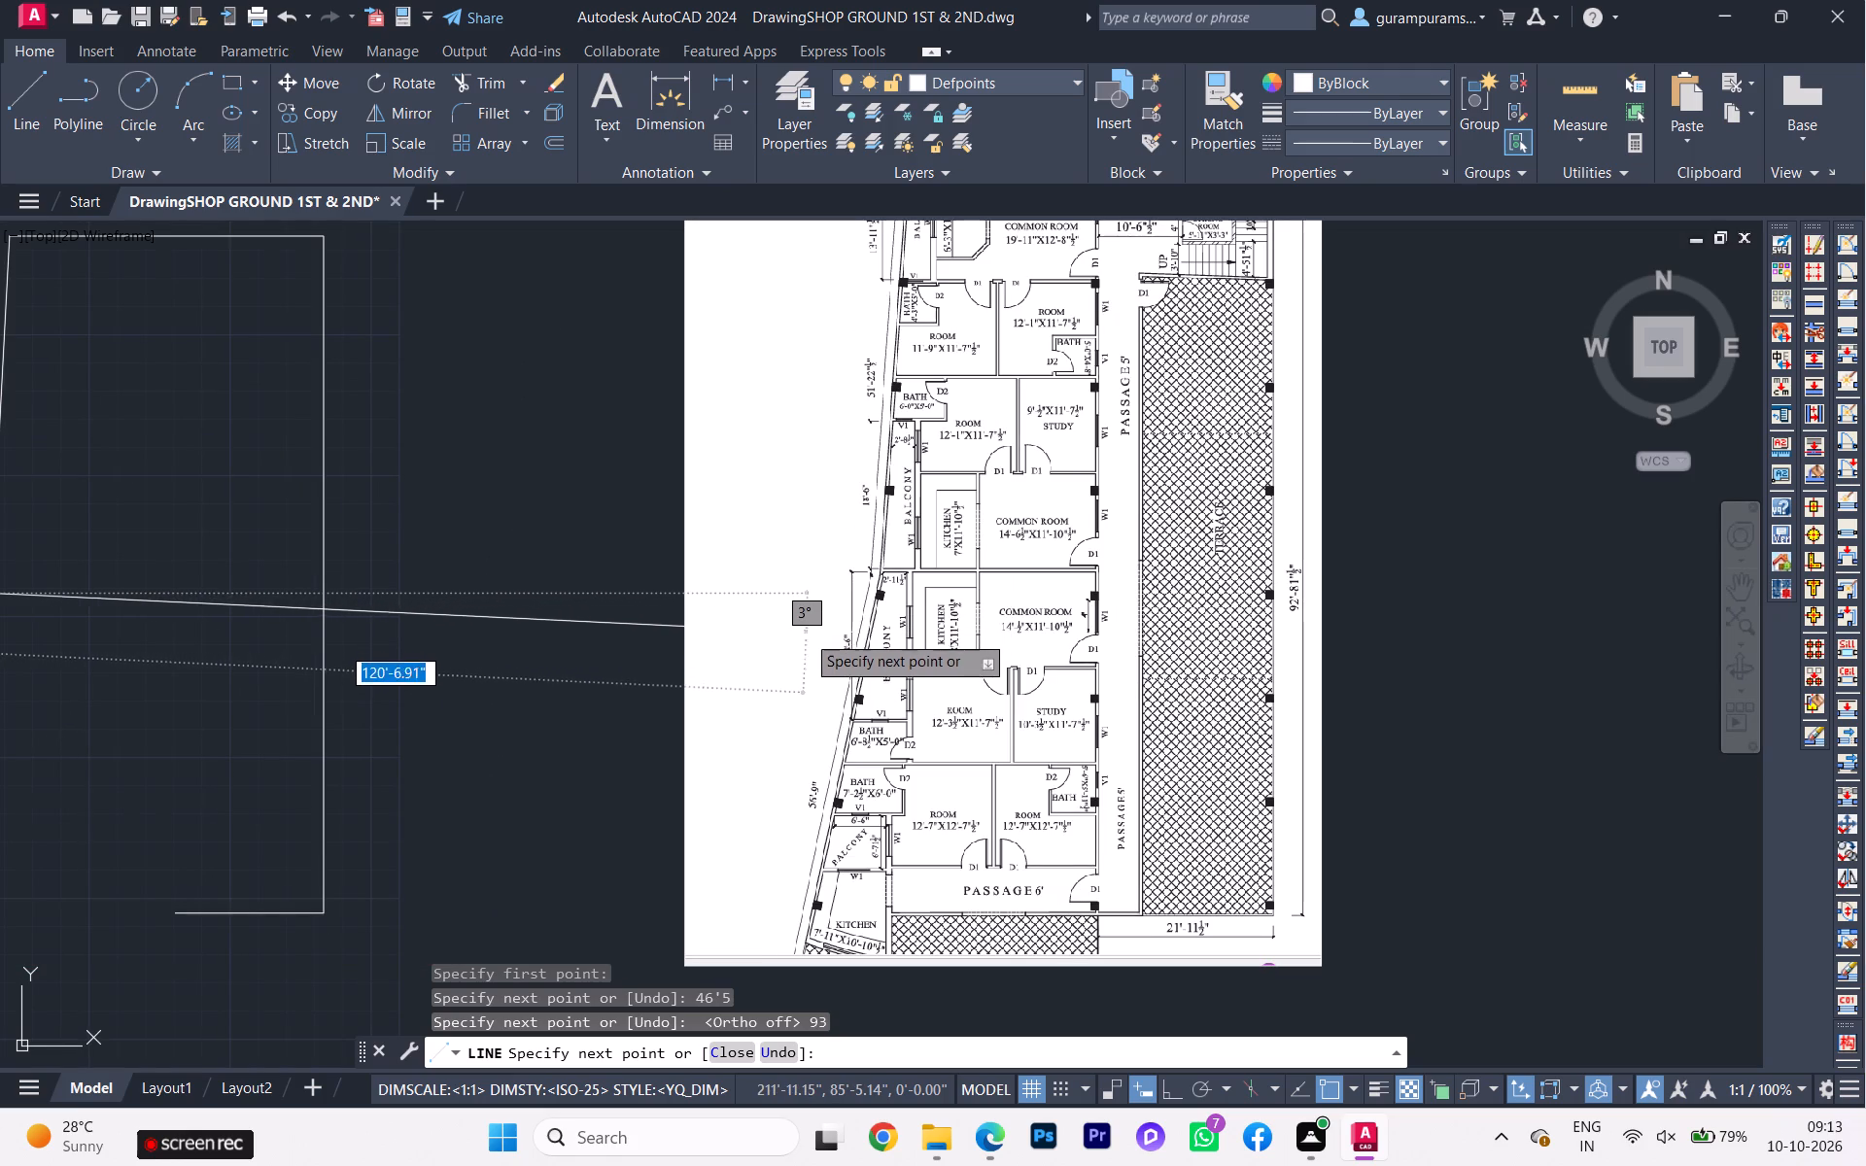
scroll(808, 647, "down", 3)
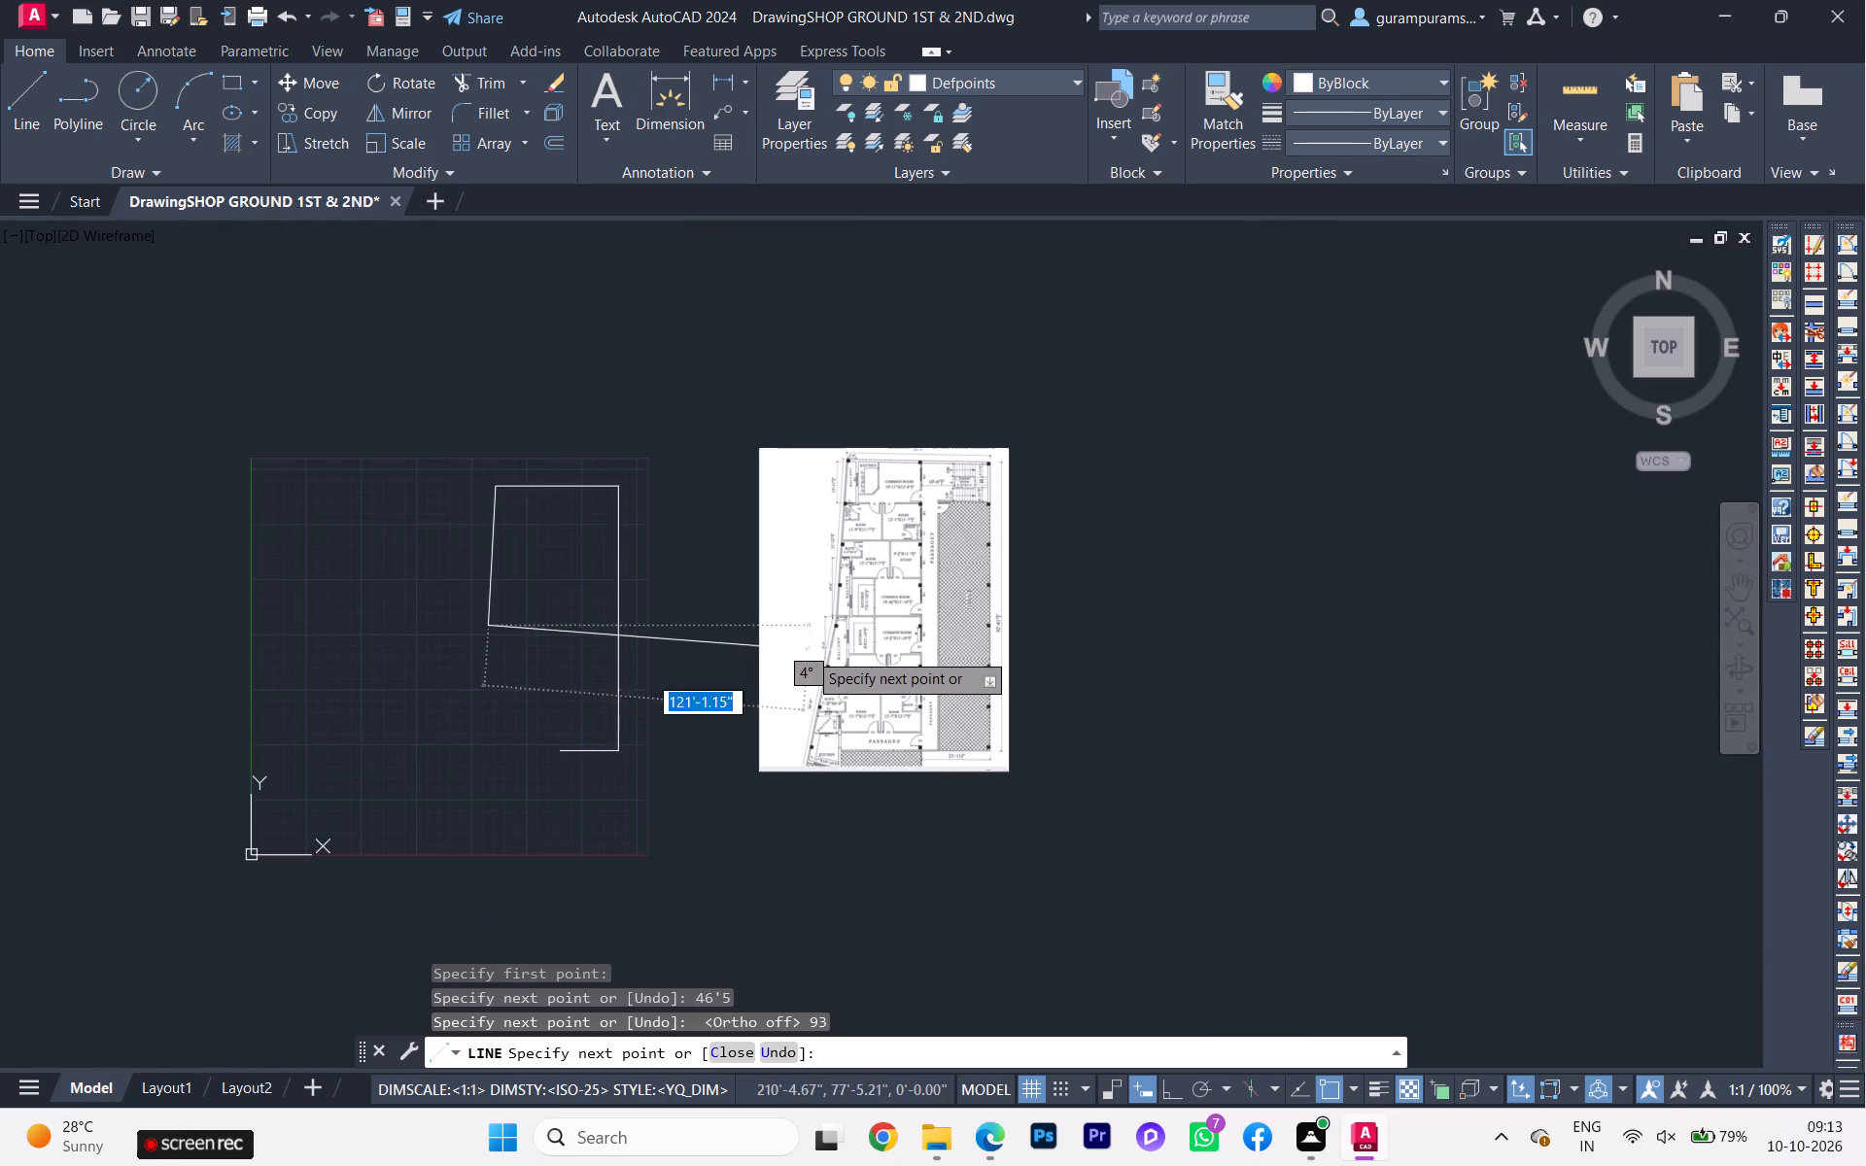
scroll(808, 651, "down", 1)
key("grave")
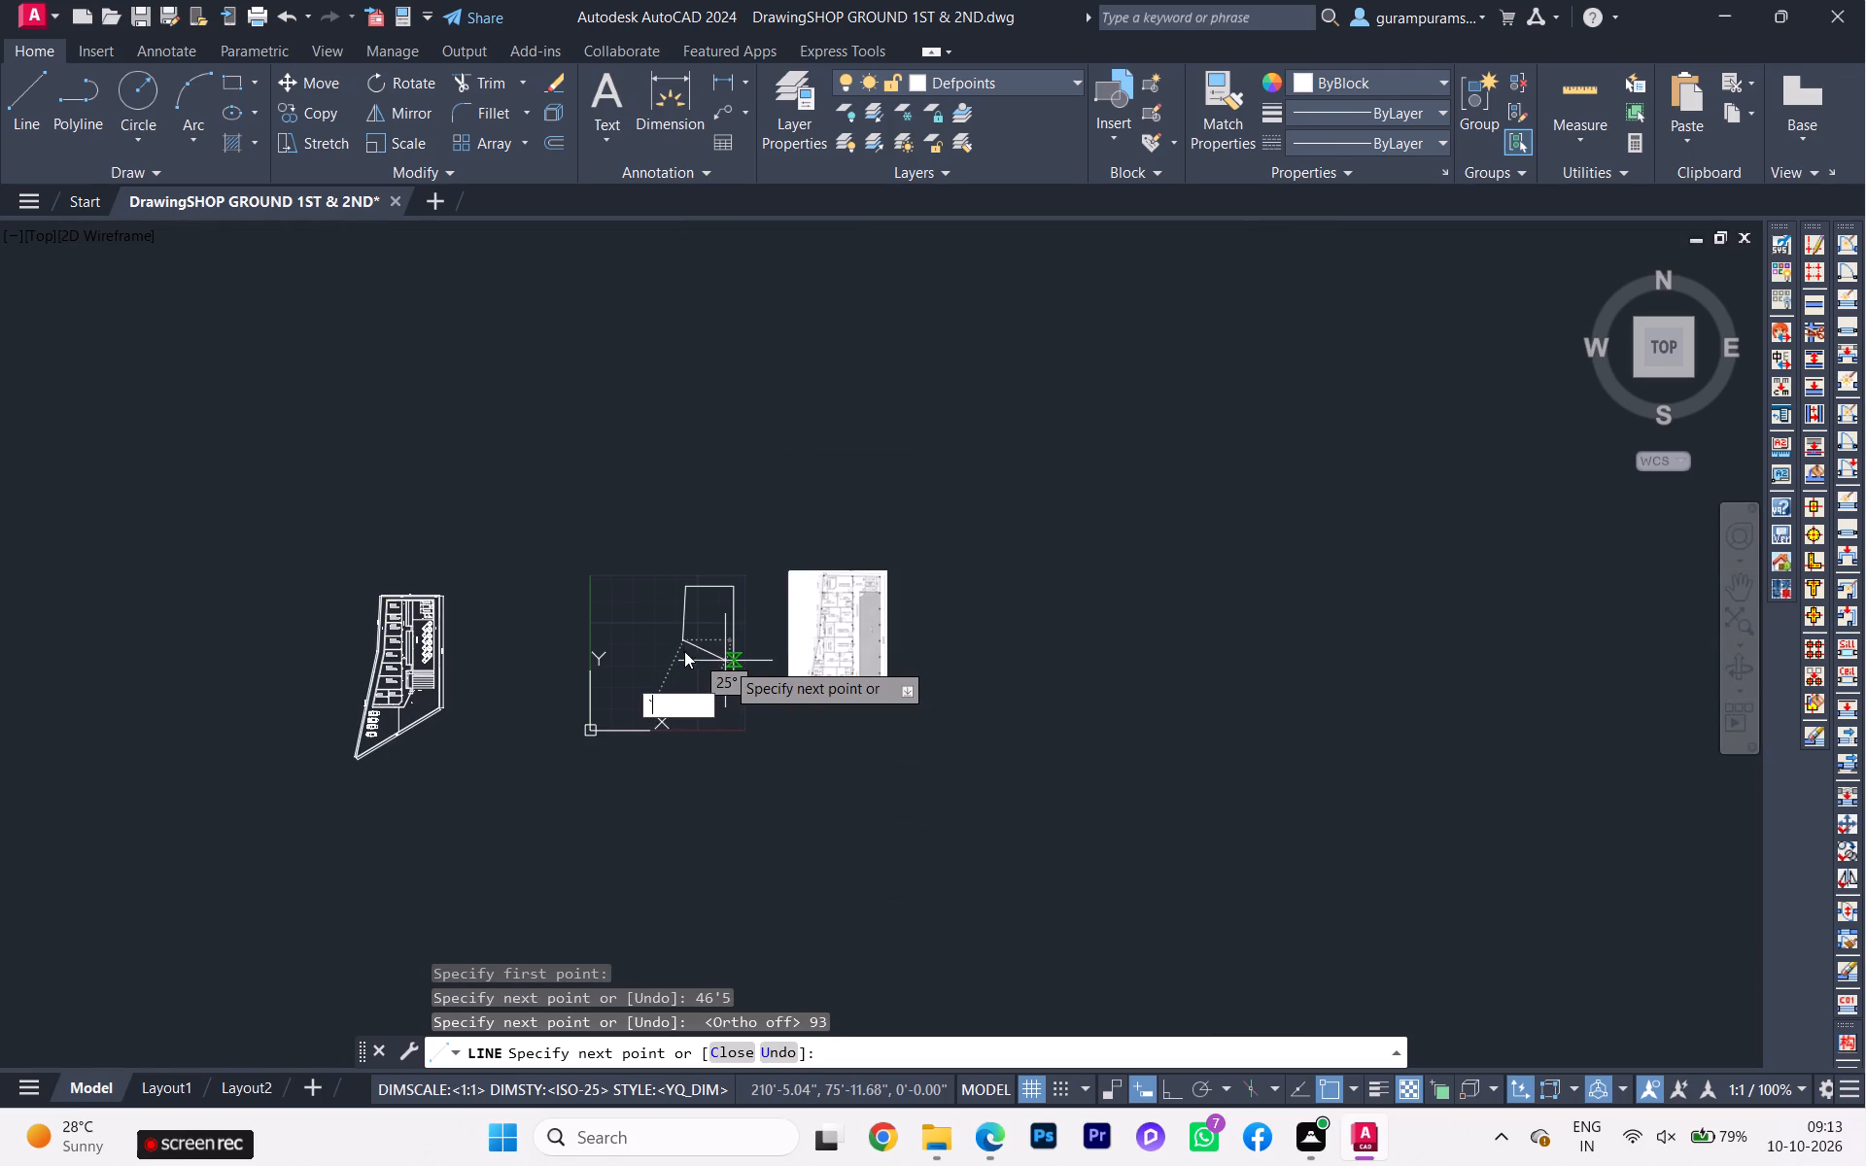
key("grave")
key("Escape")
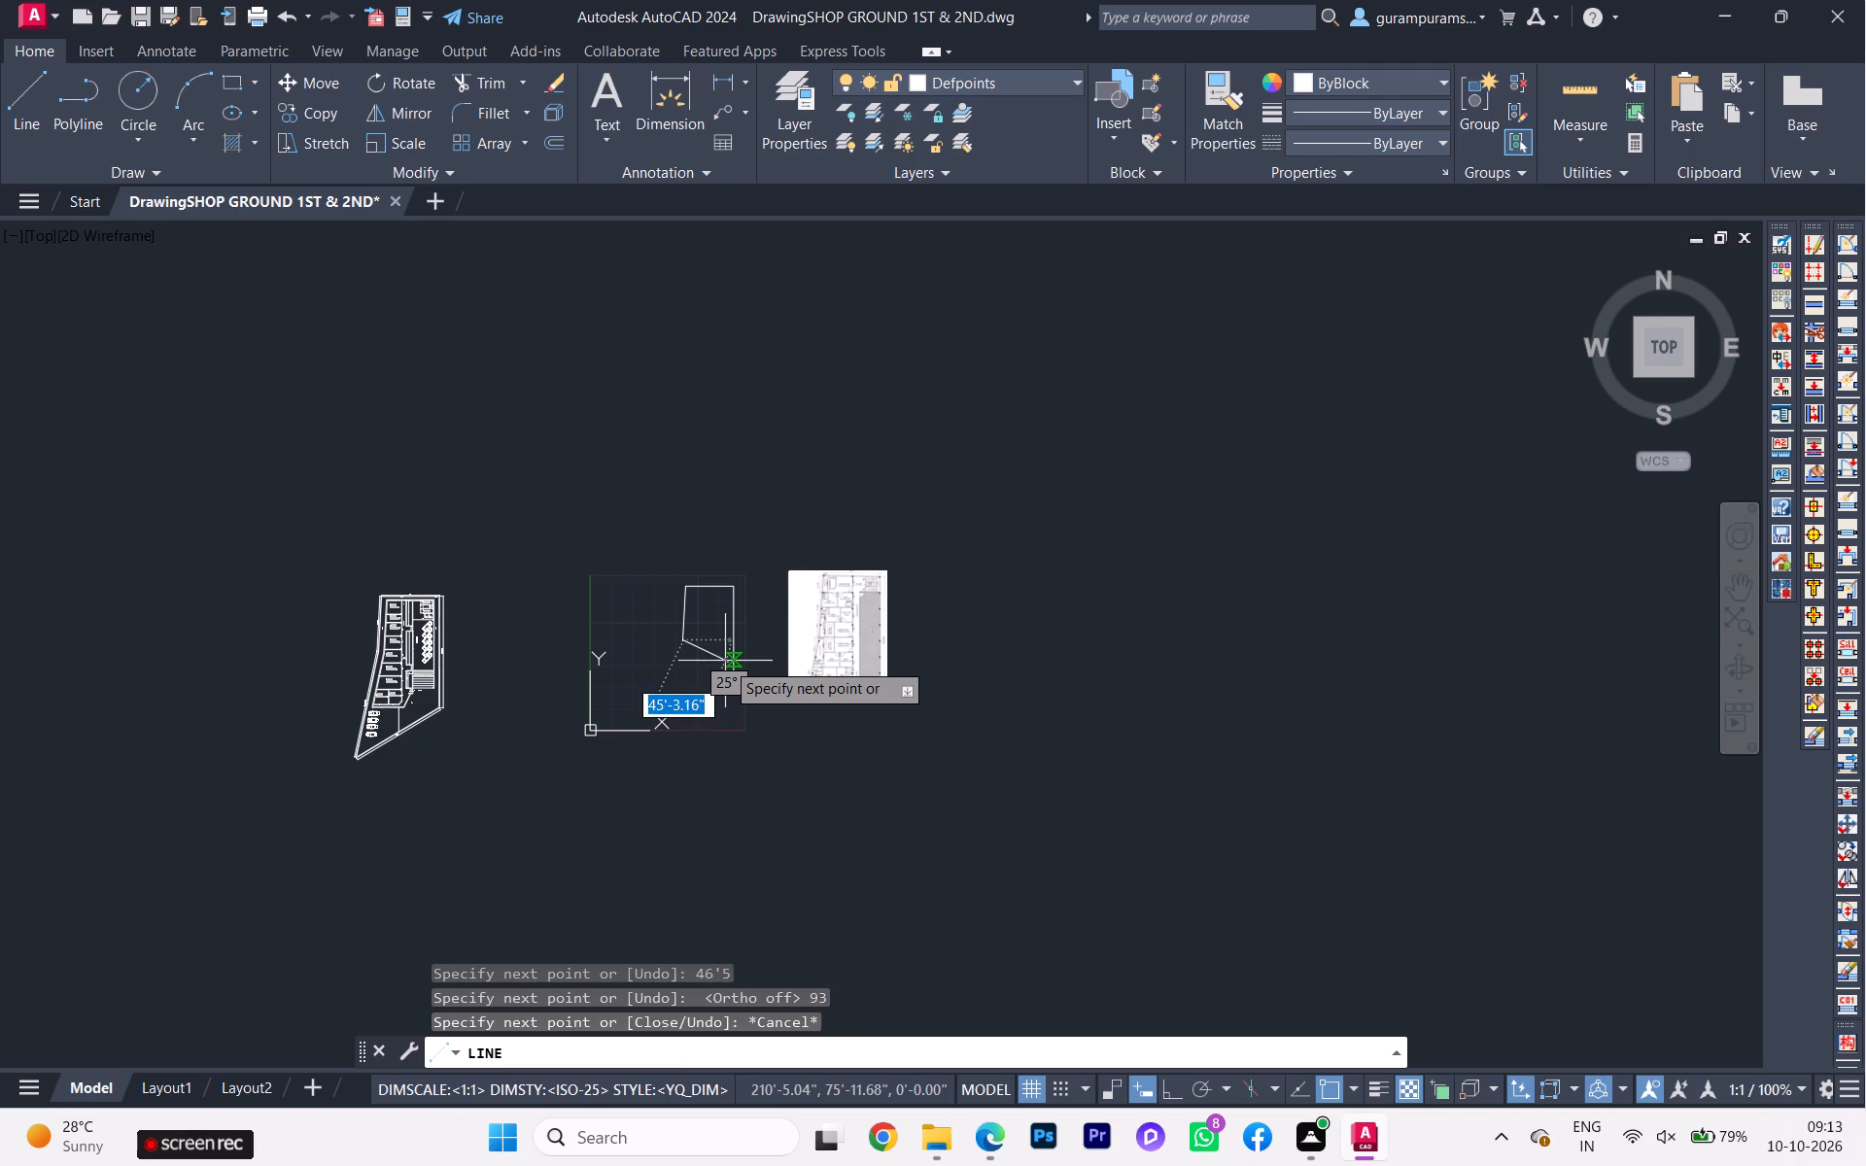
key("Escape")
With Ortho on, draw a circle of radius 56'-9" centred on the lower end of the slanted left outline segment.
scroll(659, 570, "up", 1)
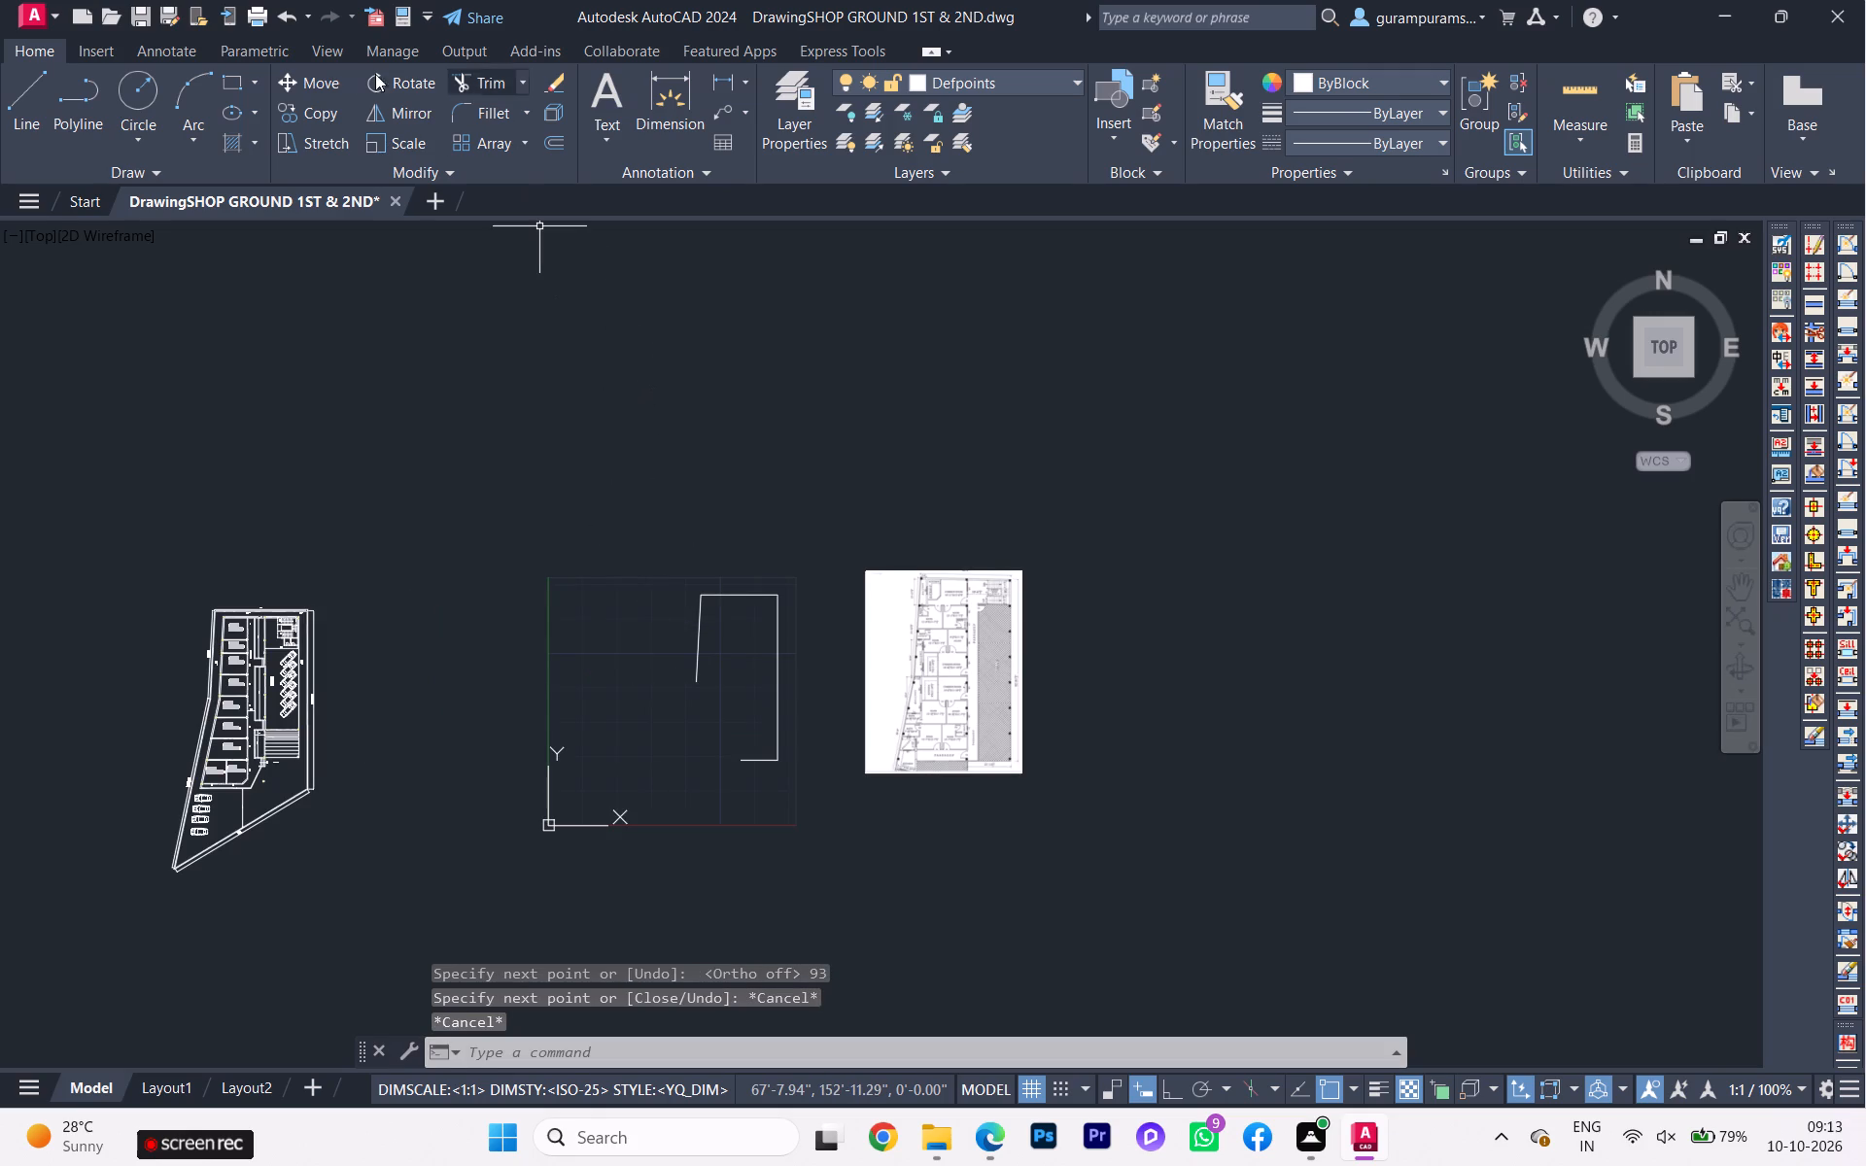
left_click(144, 94)
scroll(868, 653, "up", 3)
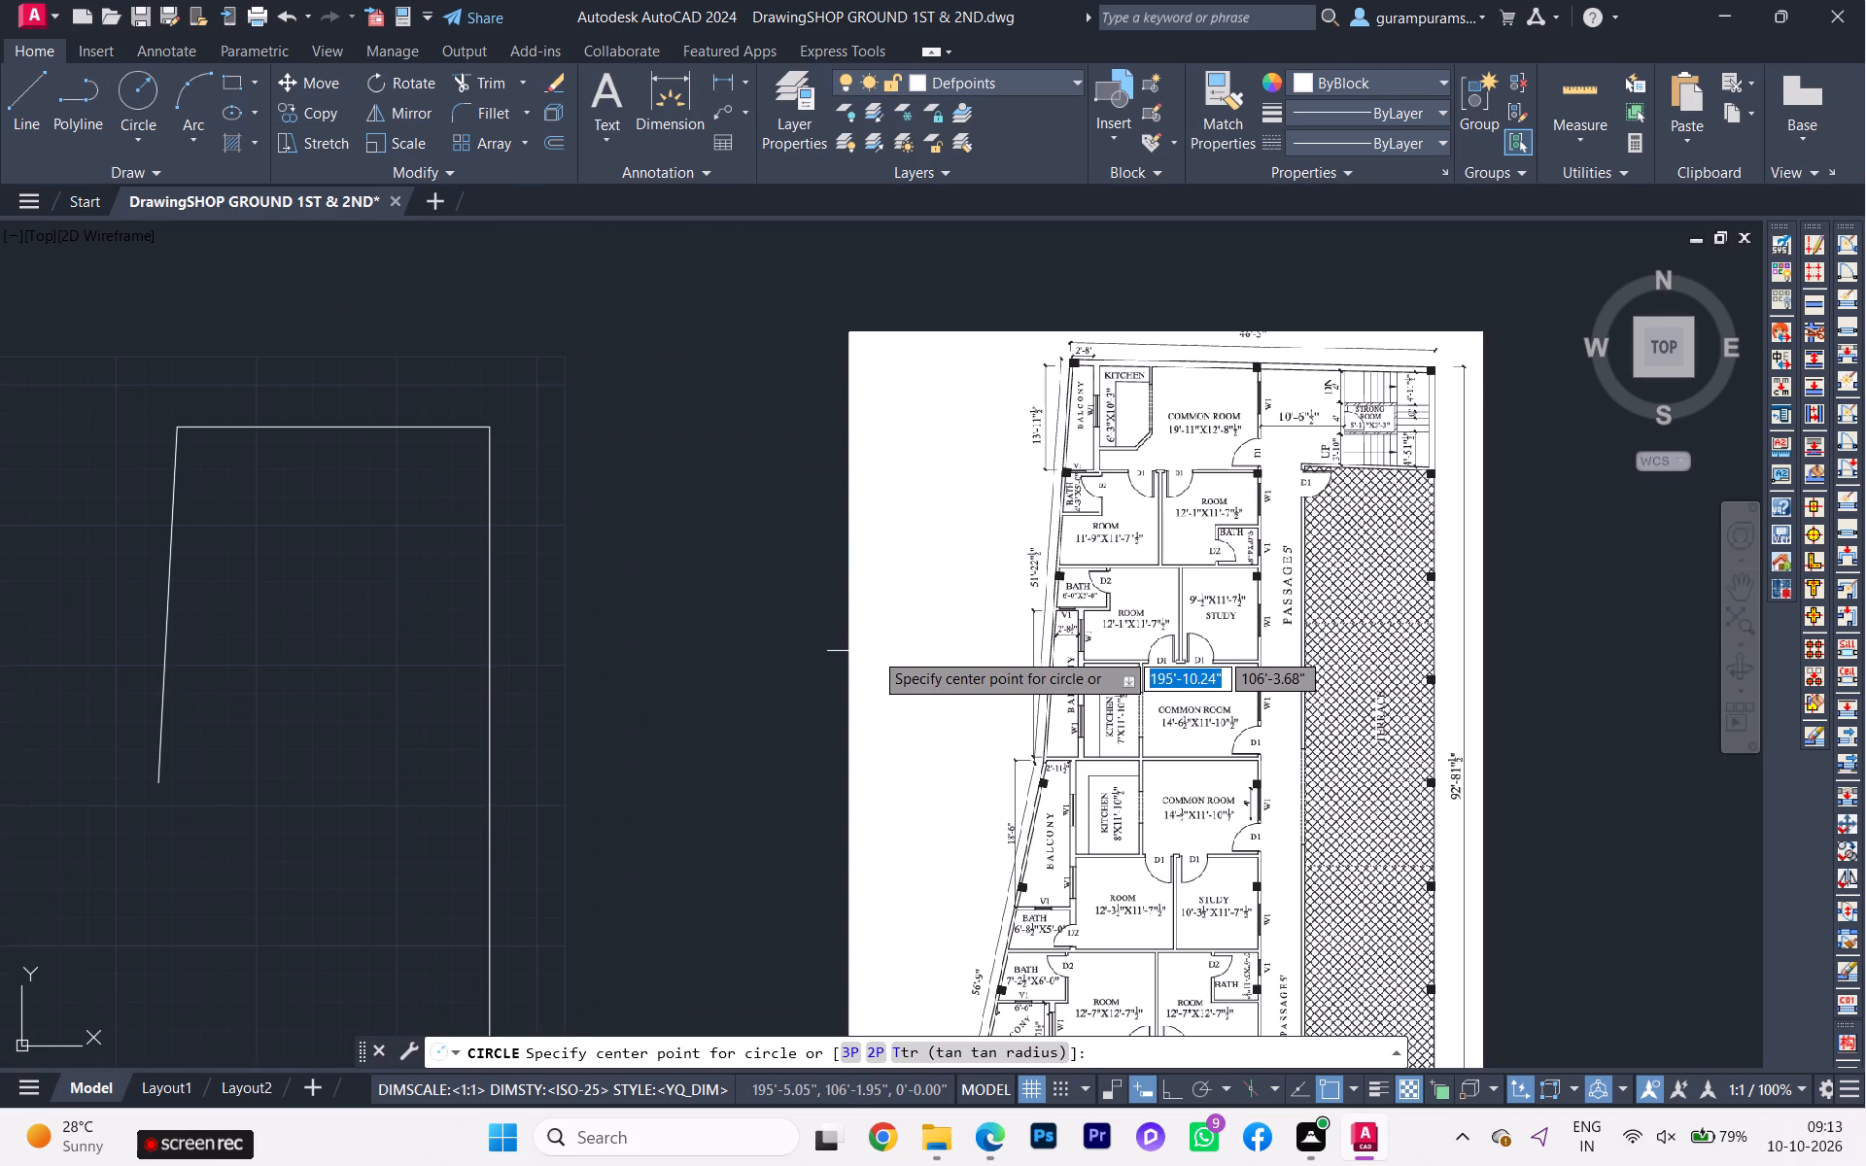
scroll(898, 631, "down", 2)
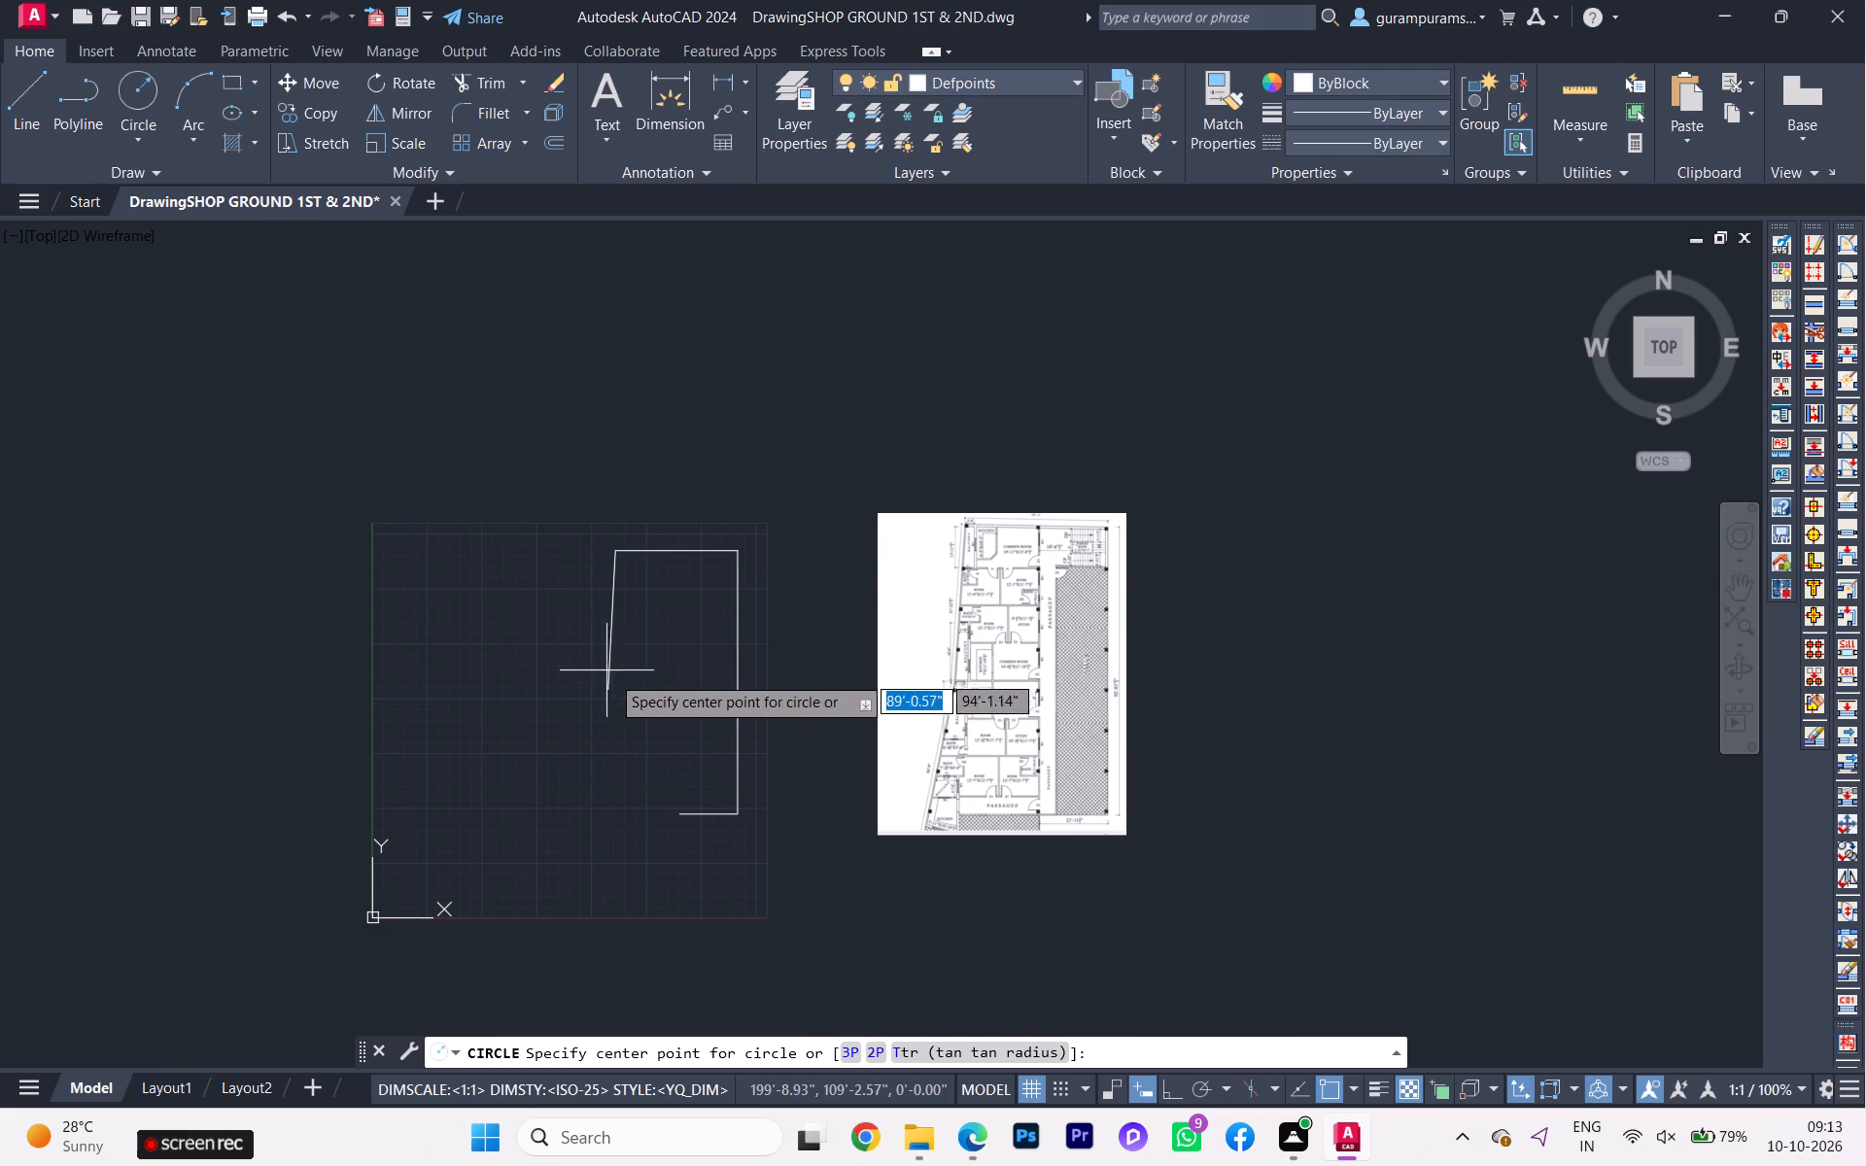
left_click(608, 685)
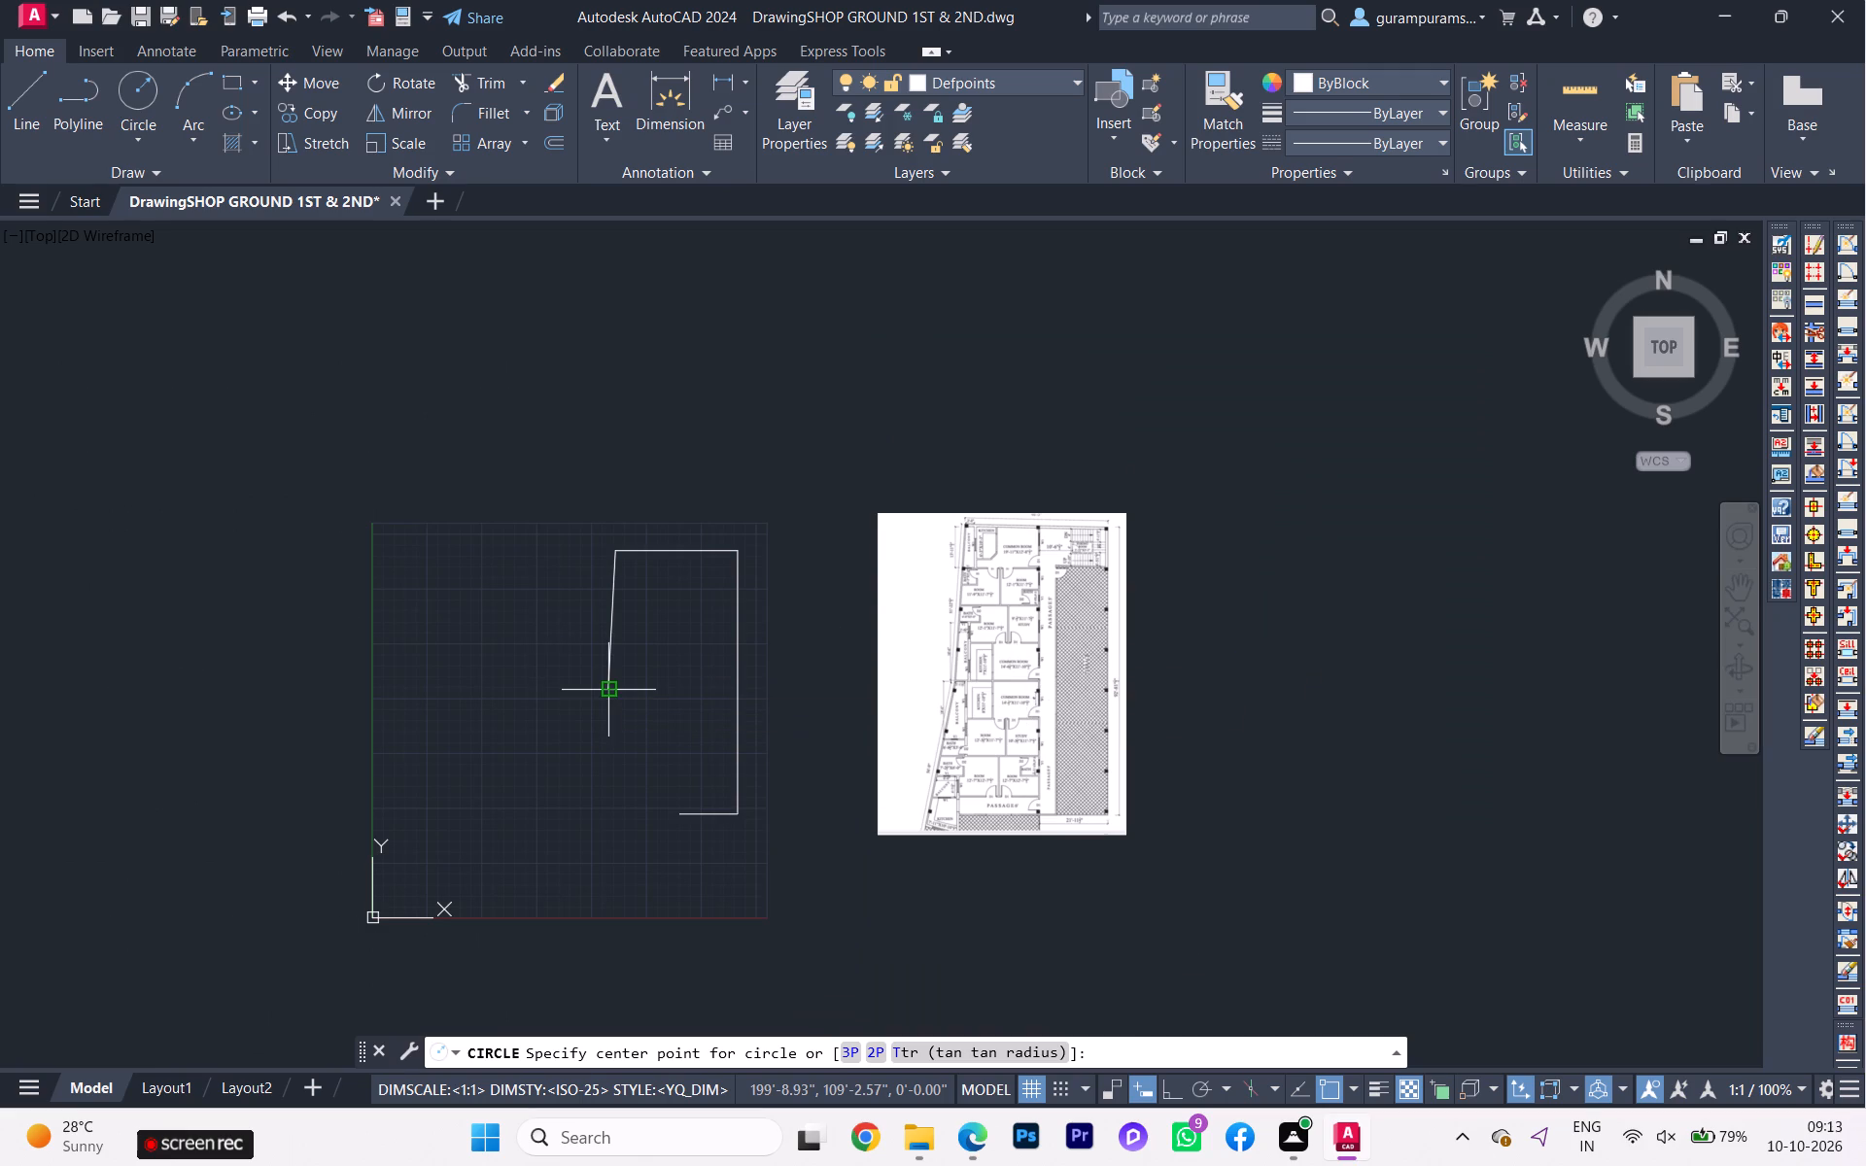
scroll(647, 697, "down", 20)
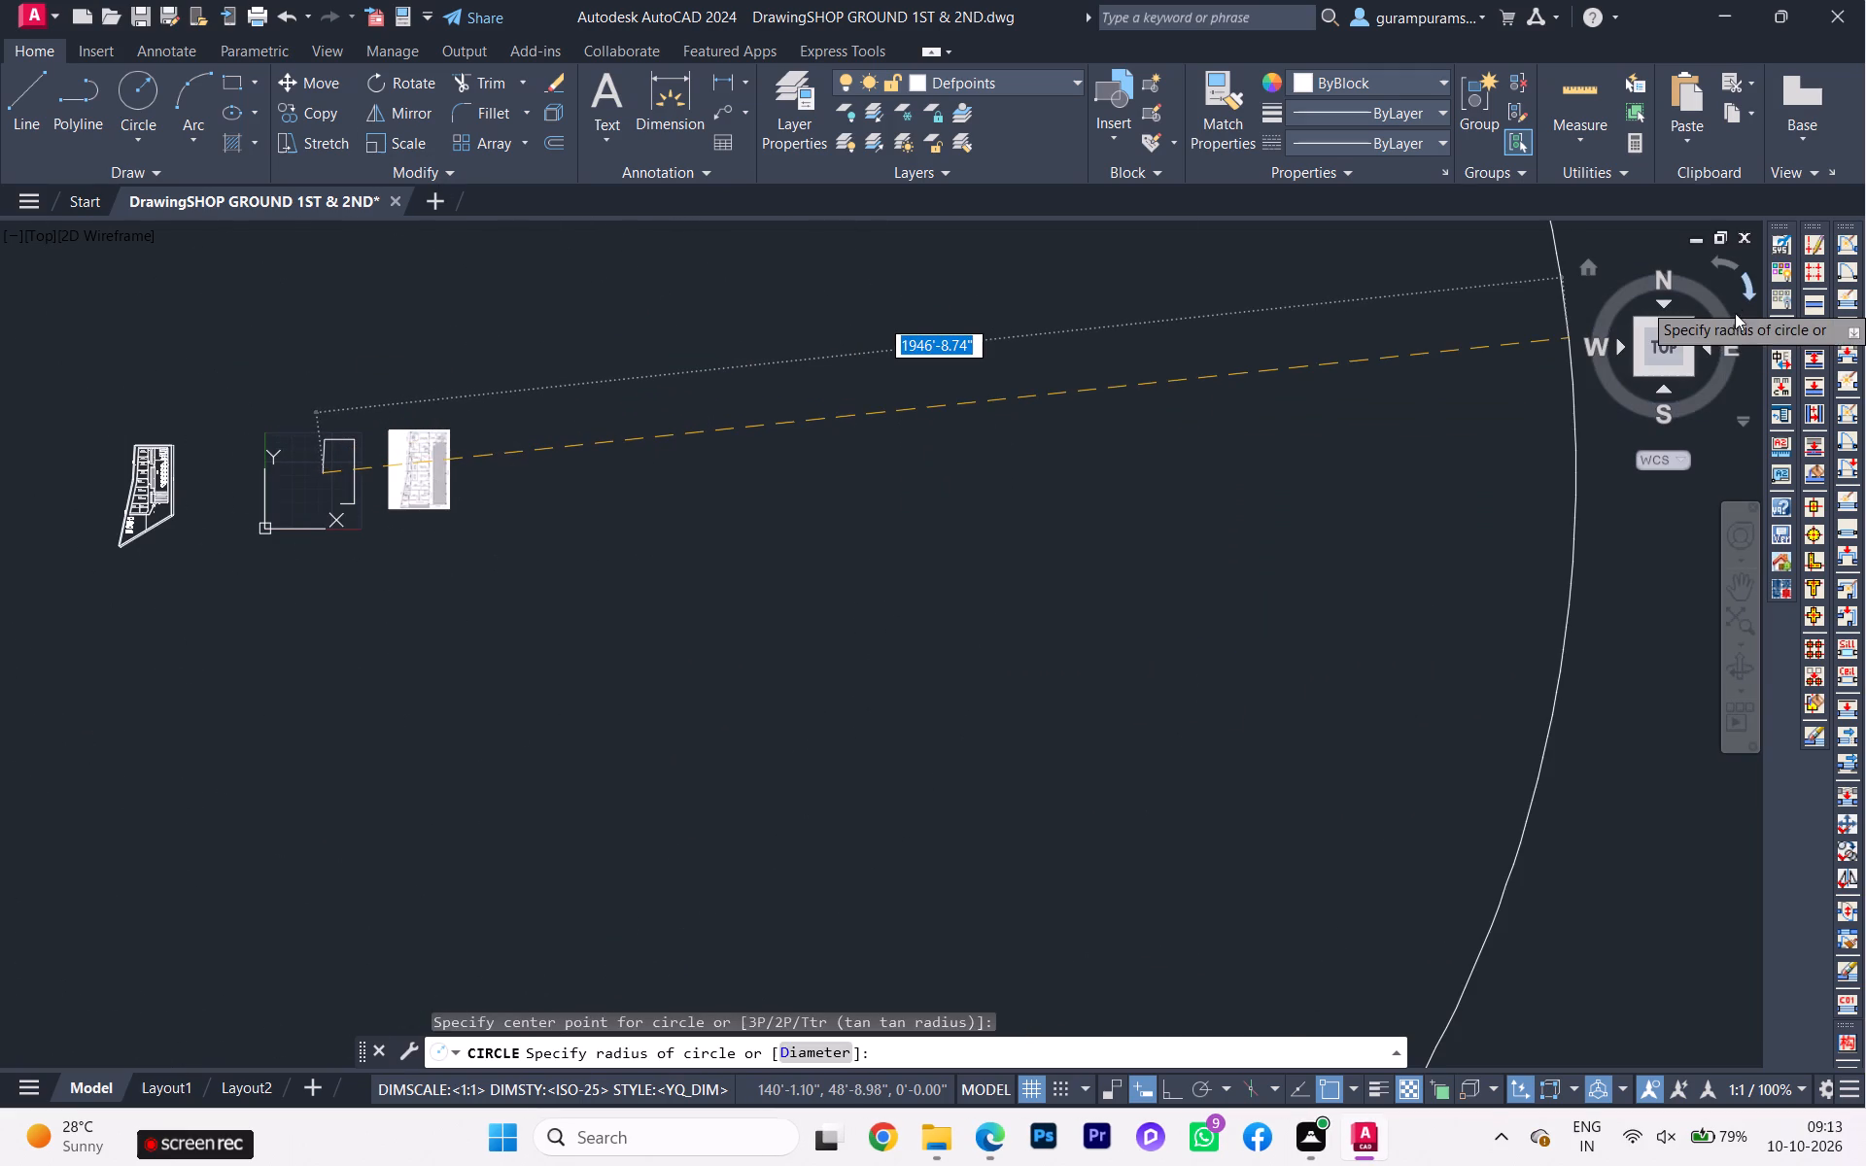
left_click(1664, 349)
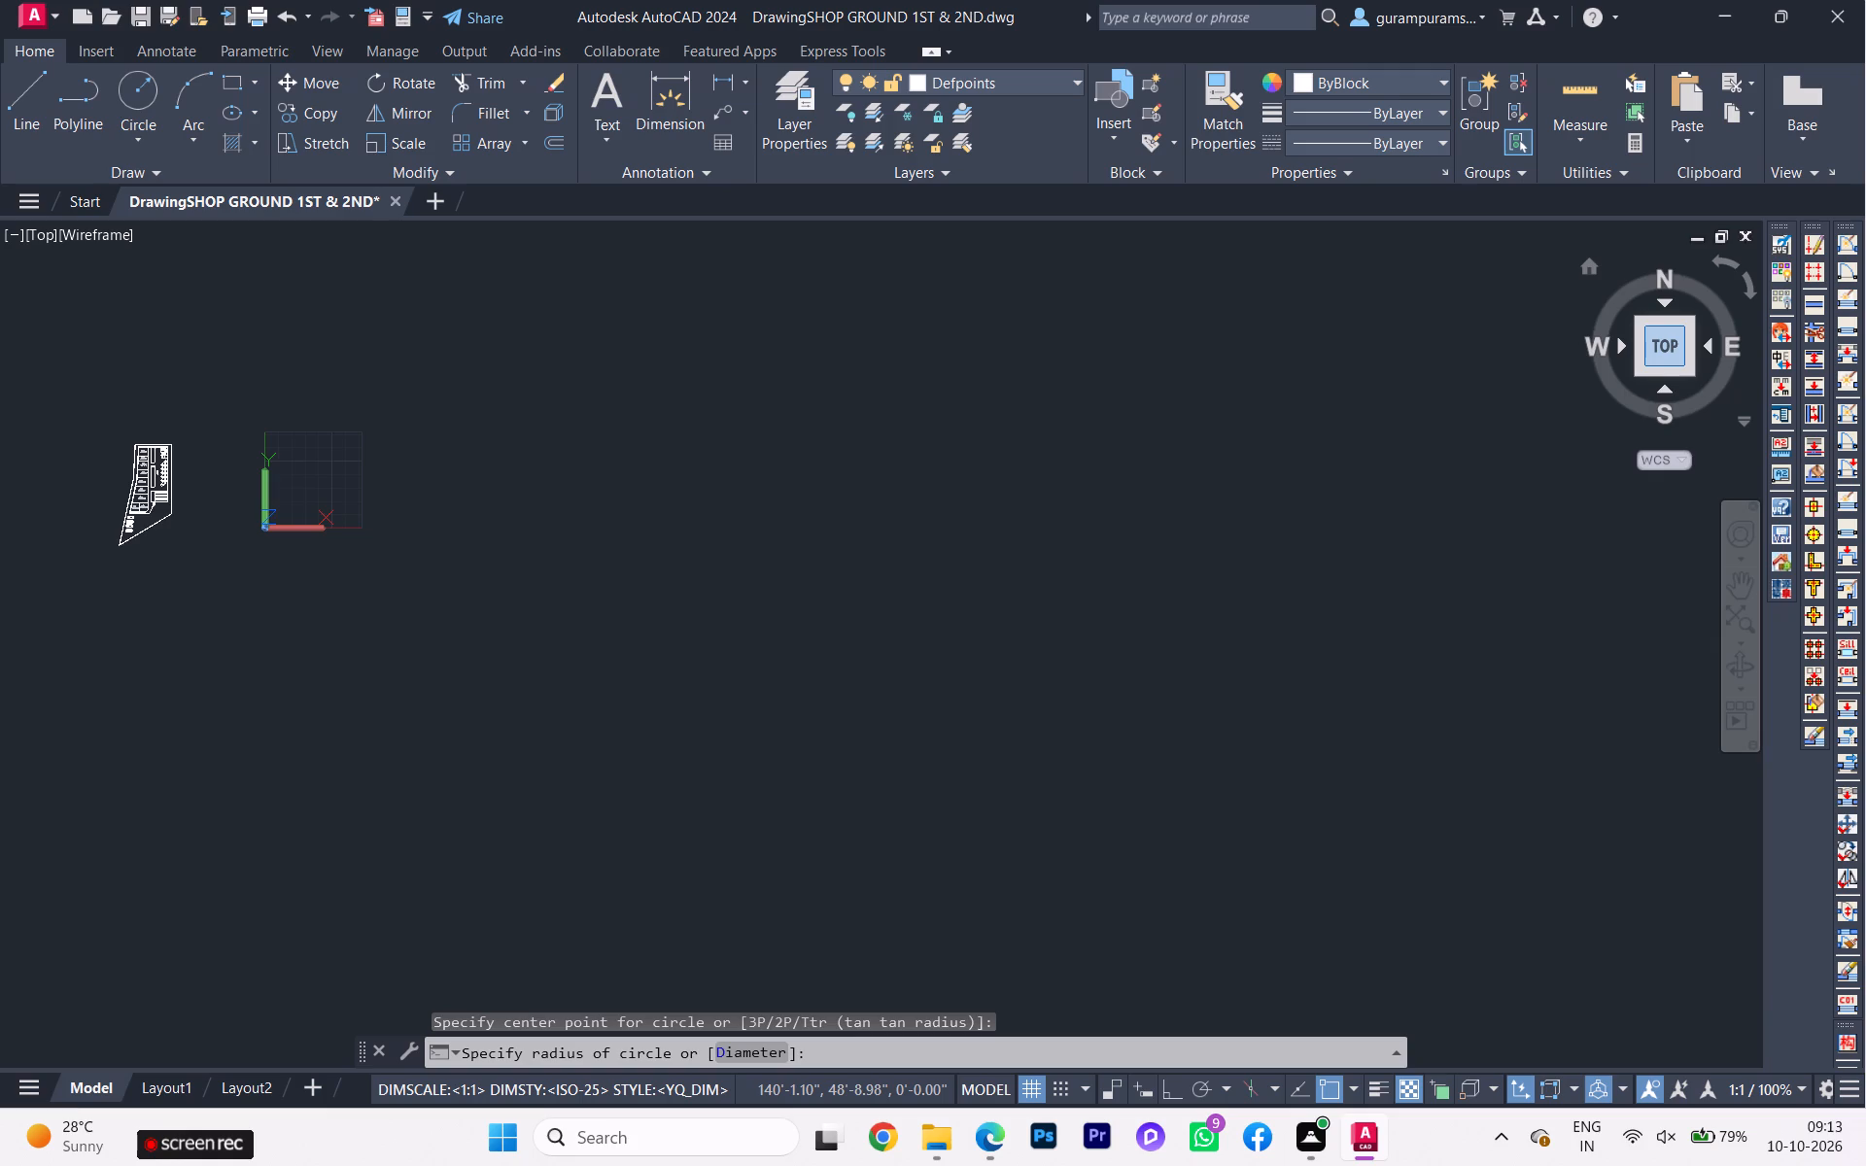
scroll(792, 795, "down", 2)
scroll(793, 796, "up", 2)
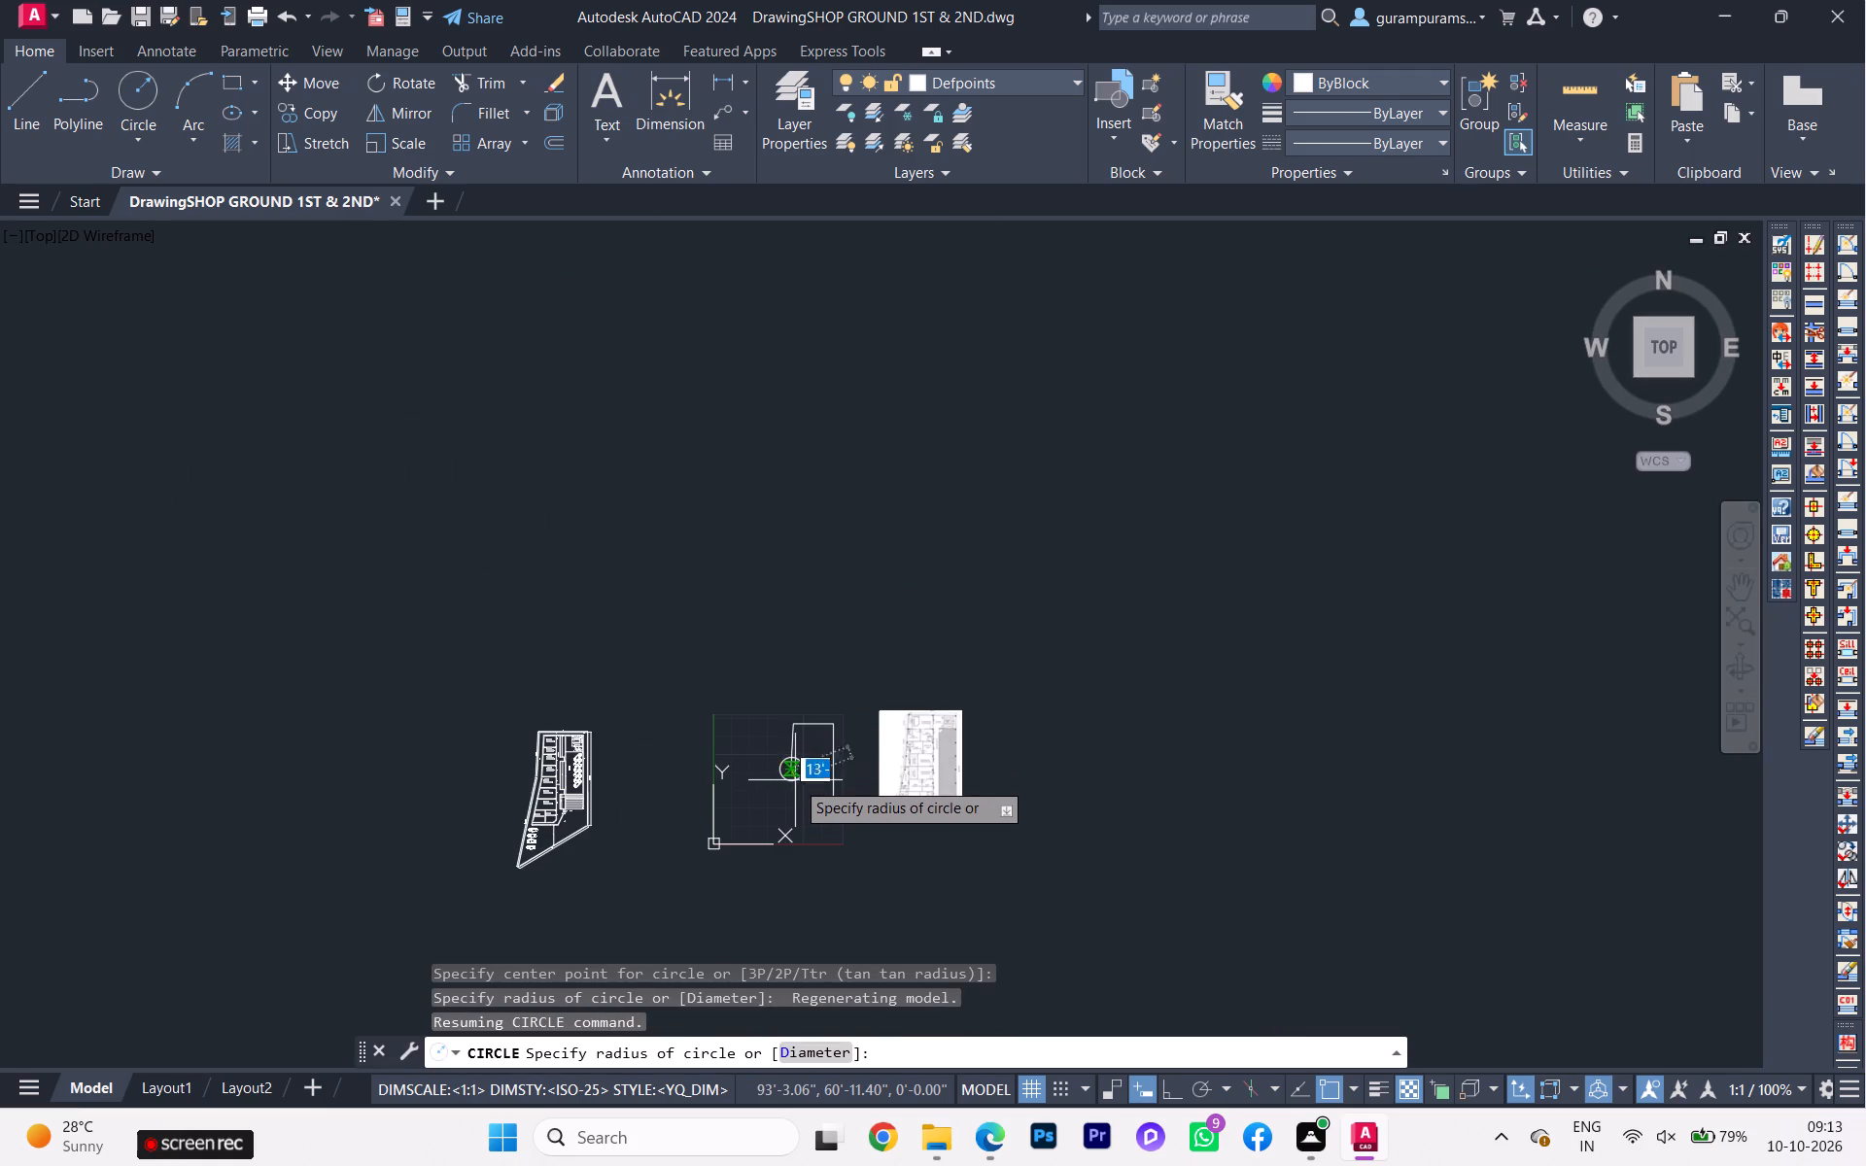
scroll(804, 793, "up", 5)
scroll(799, 807, "down", 2)
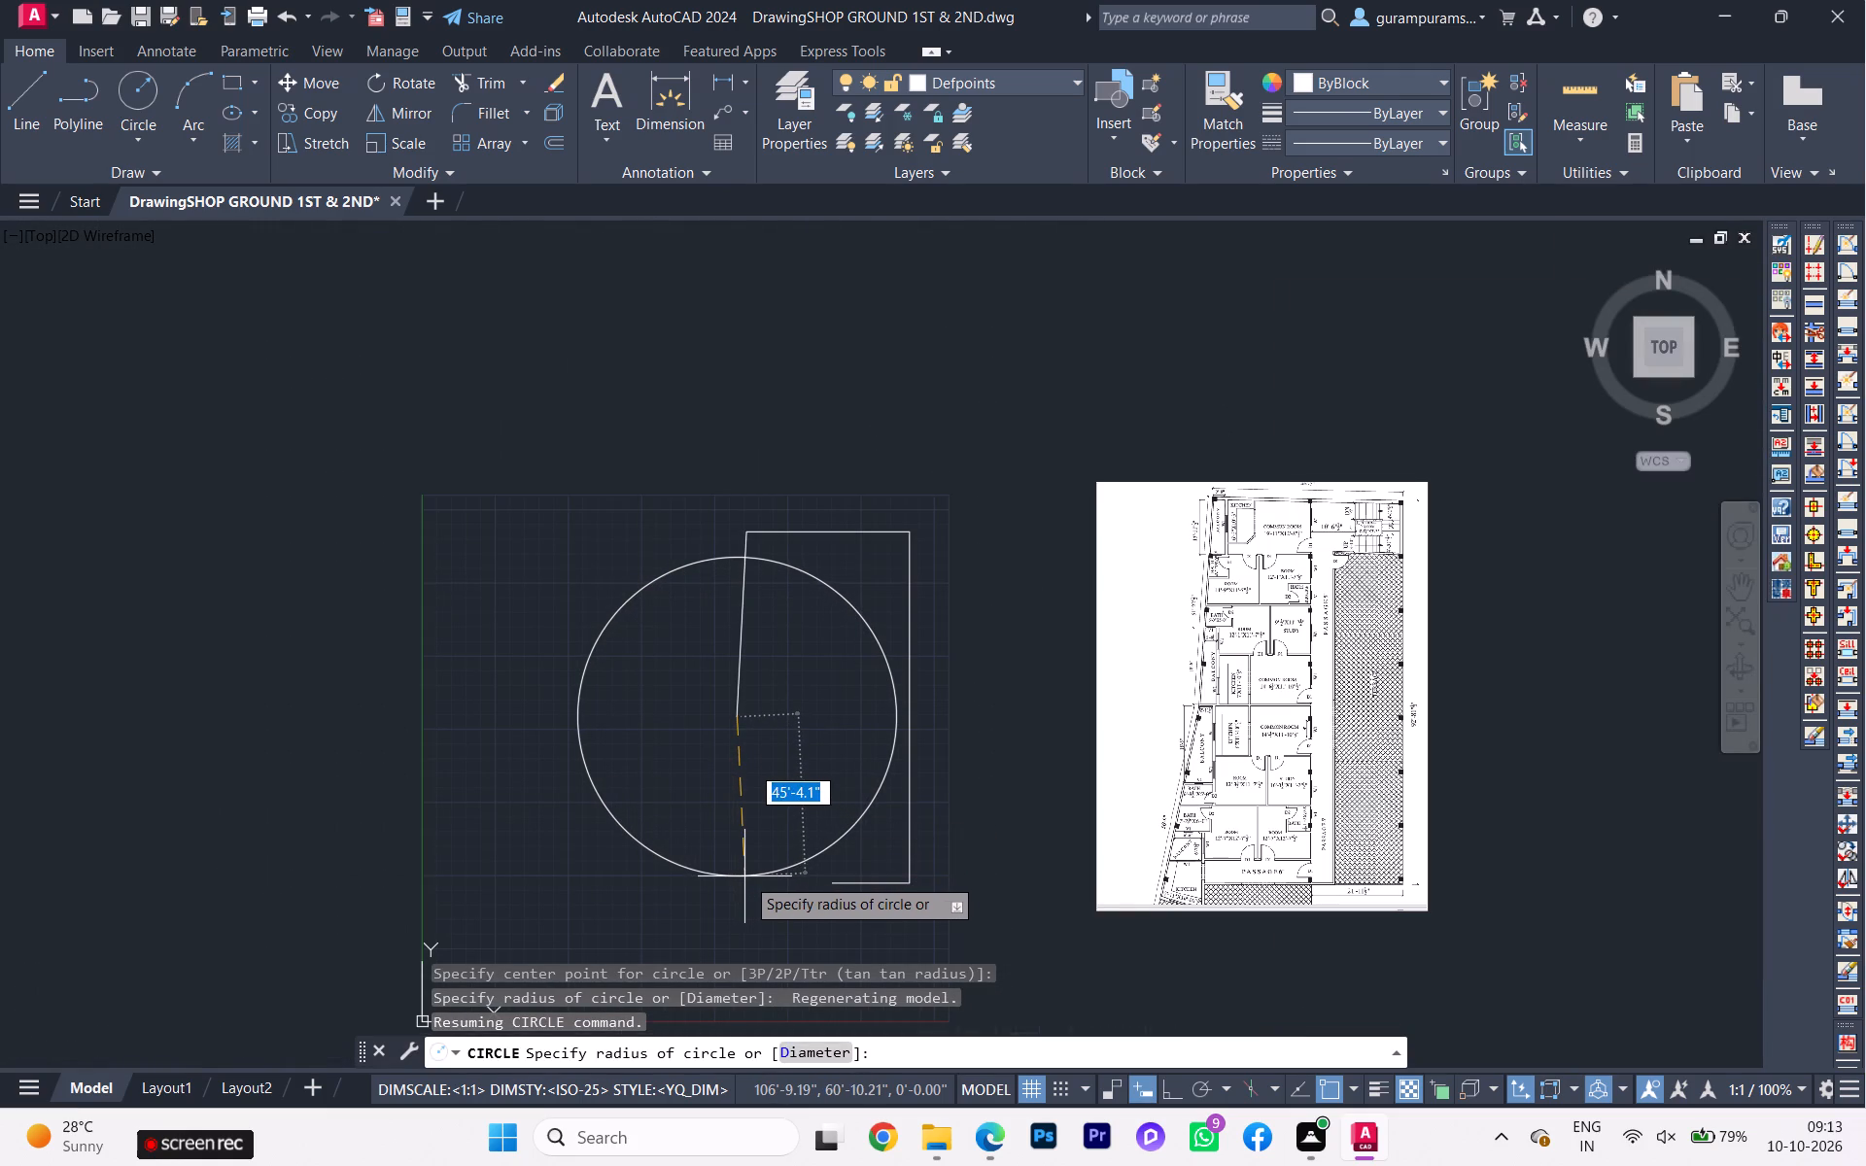
key("F8")
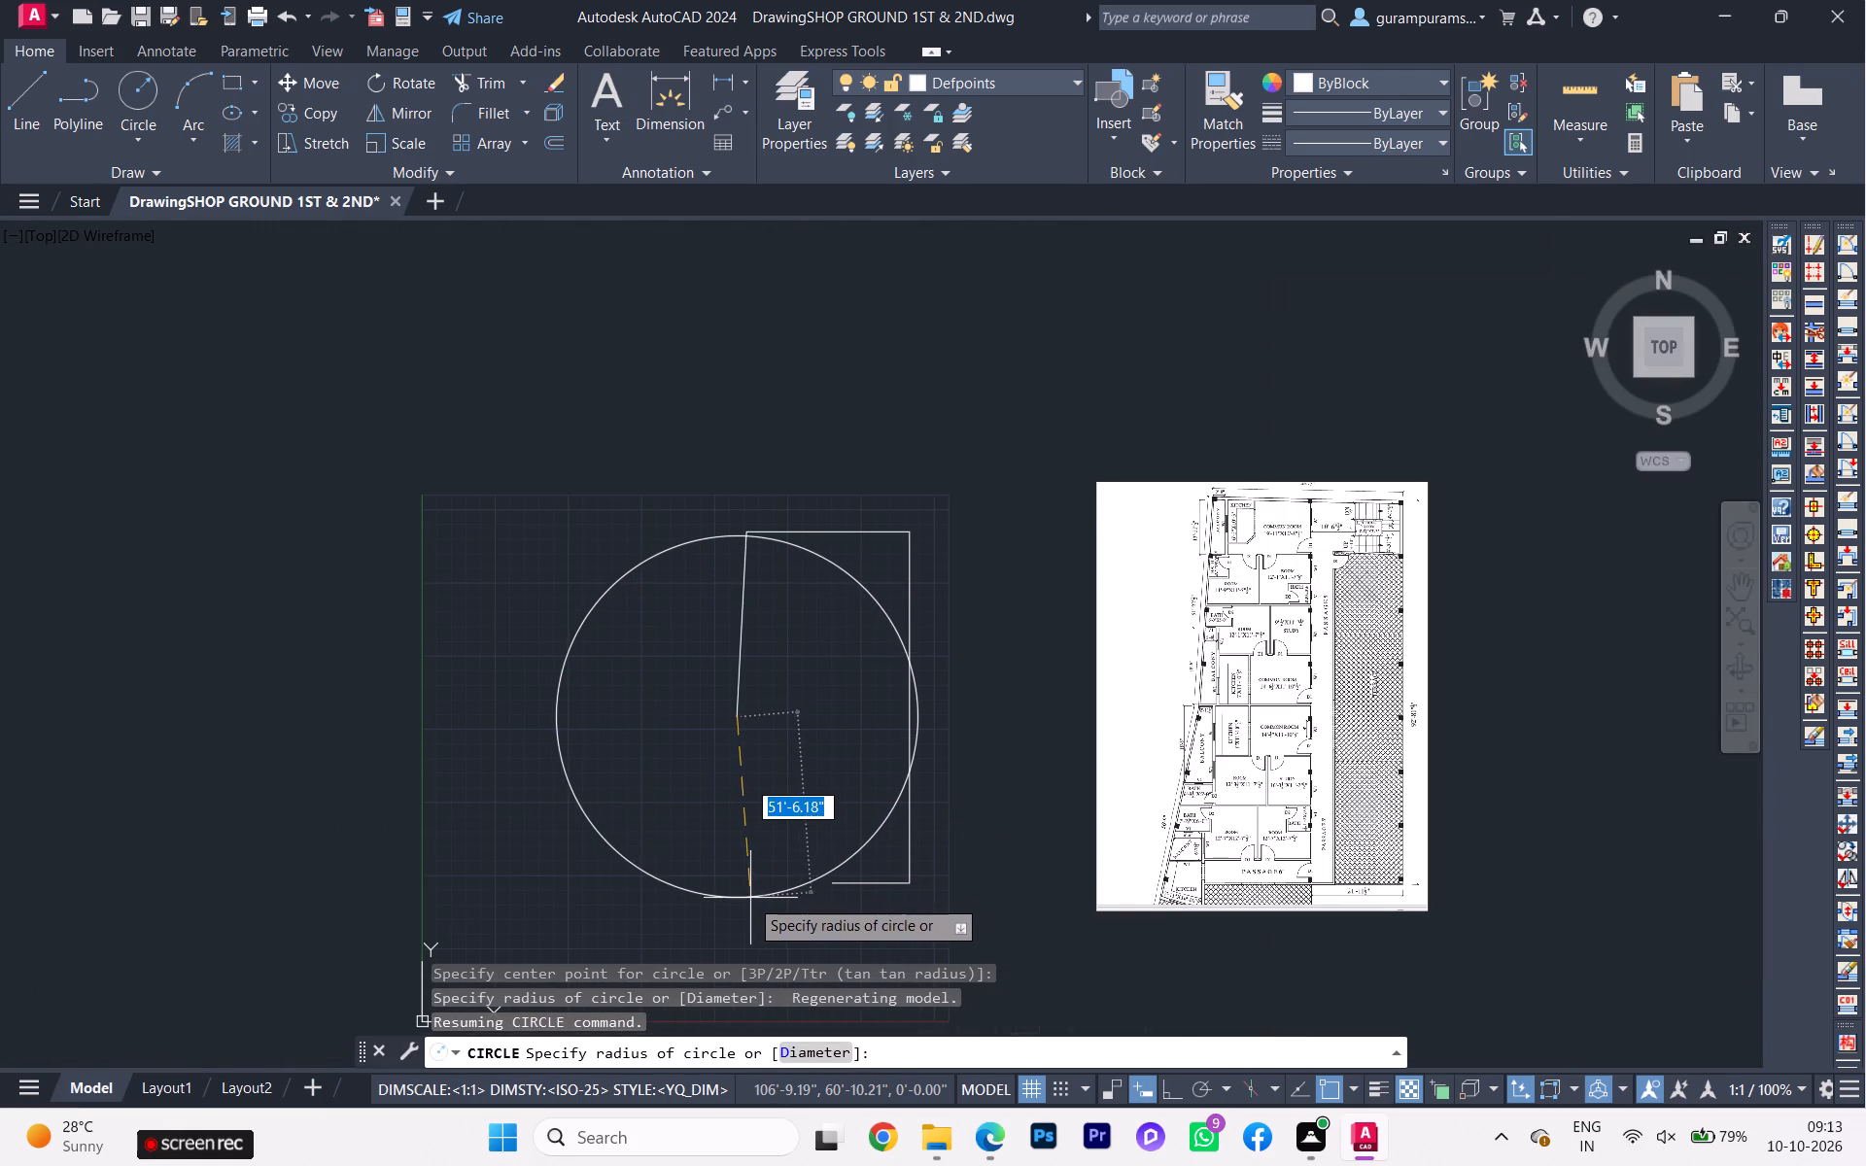
scroll(754, 899, "up", 1)
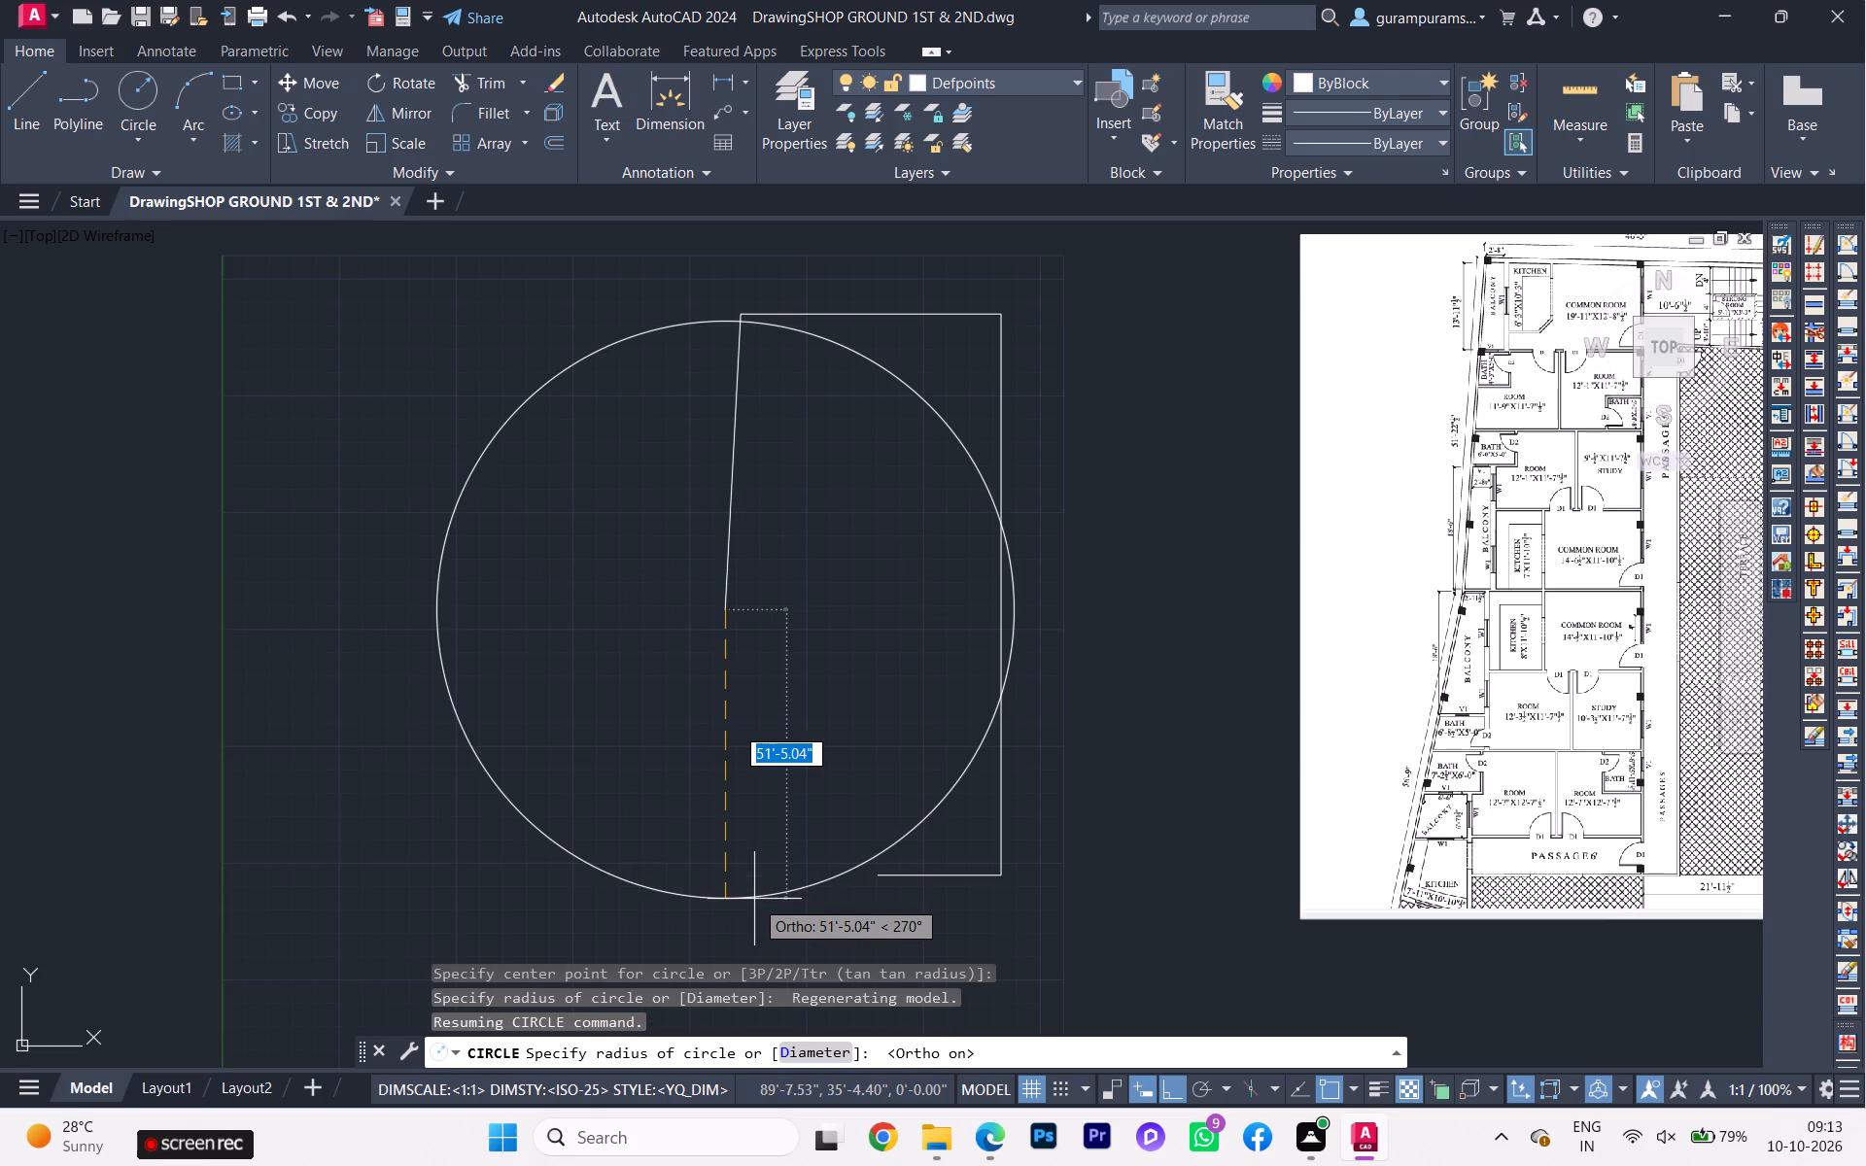
scroll(754, 899, "up", 1)
scroll(754, 903, "down", 1)
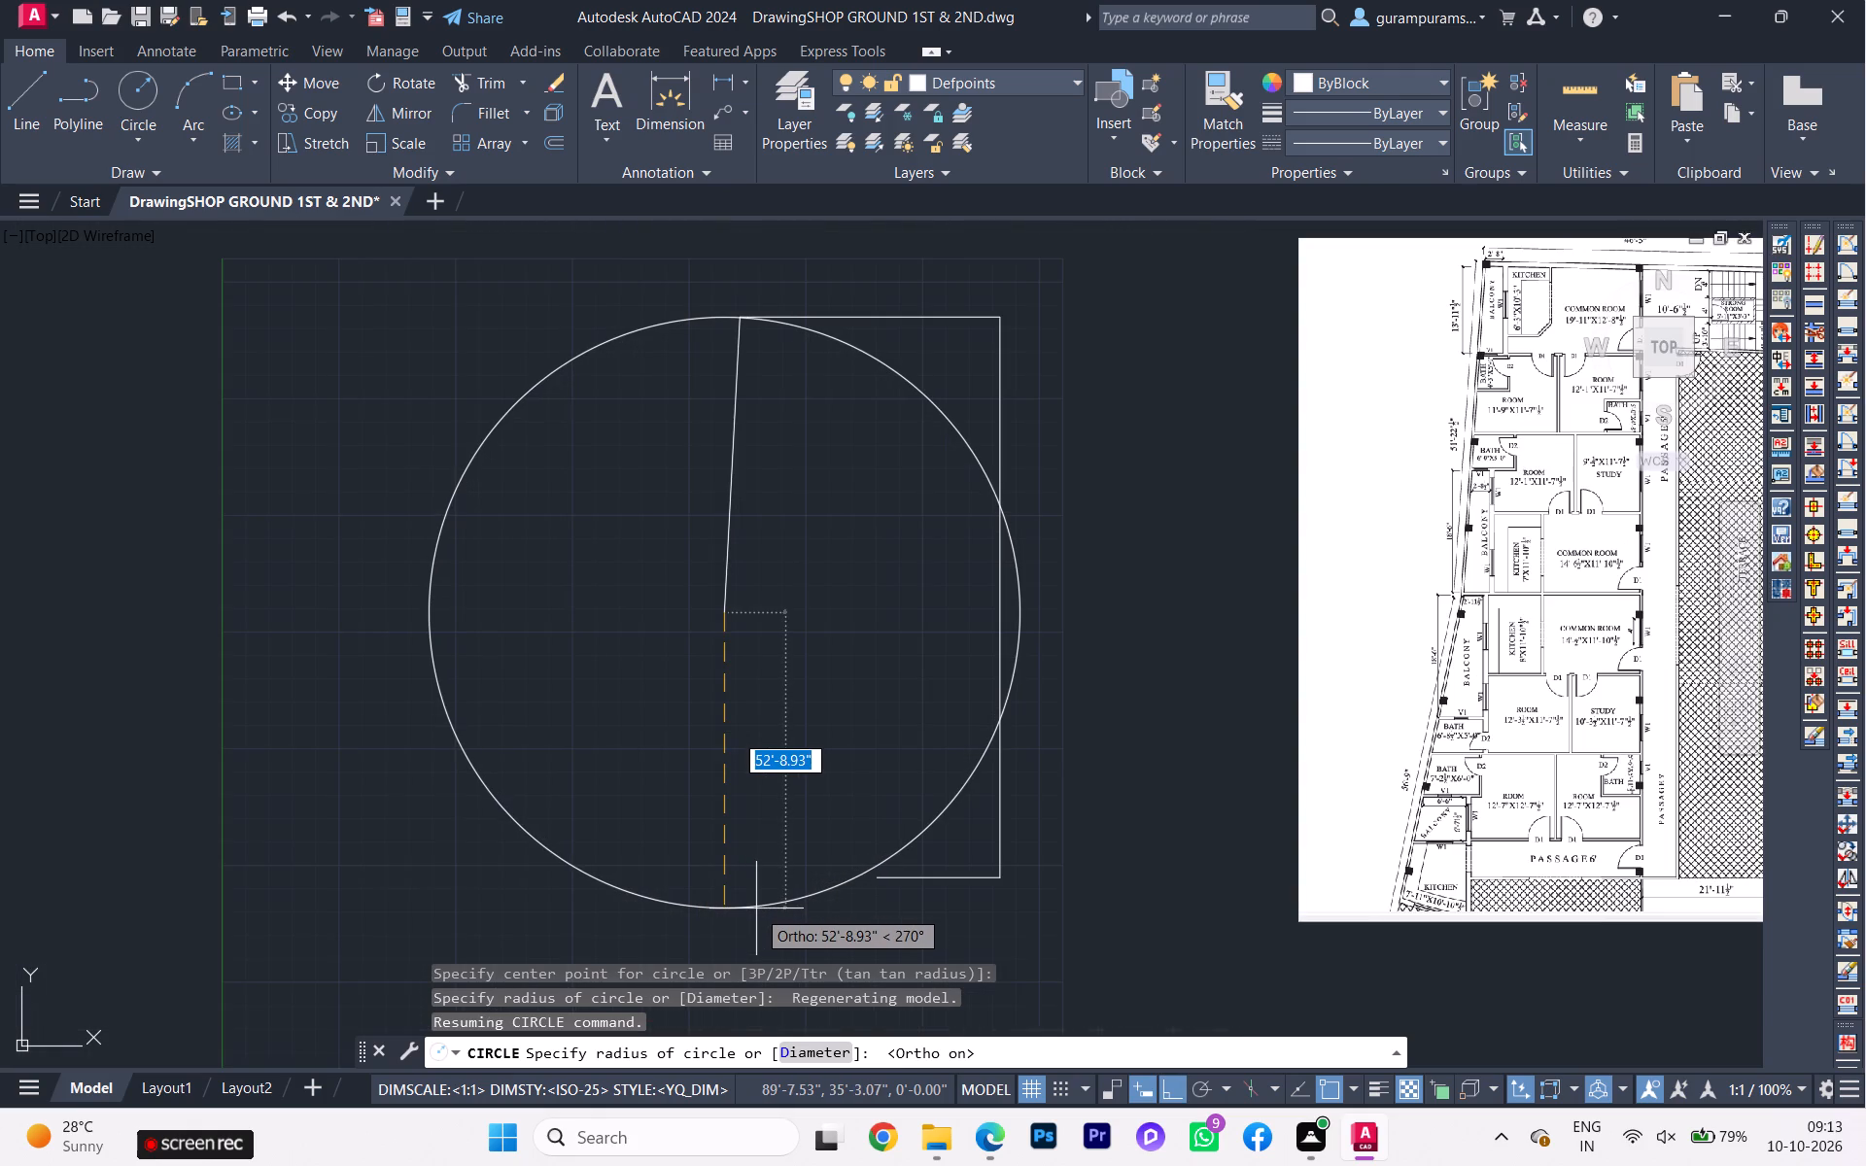
type("56'9")
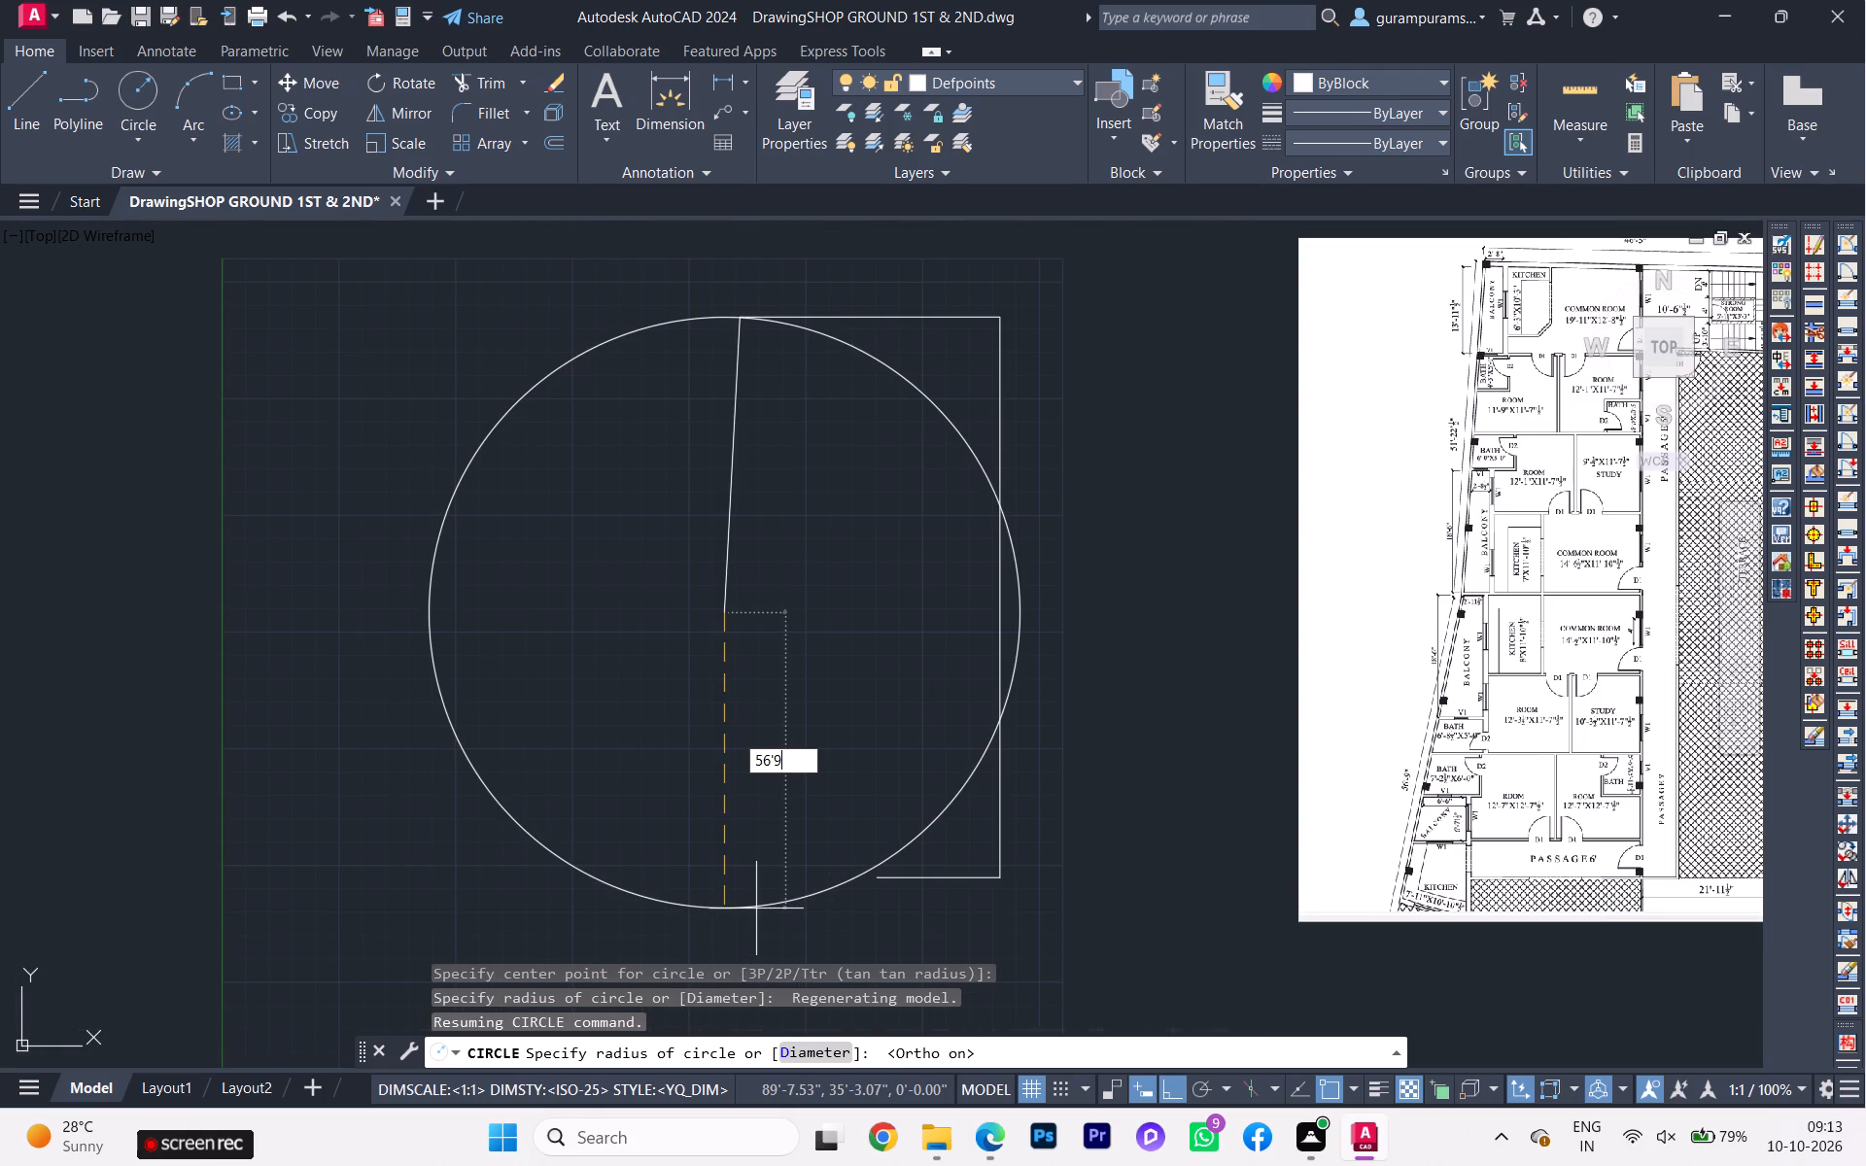
key("Return")
key("F9")
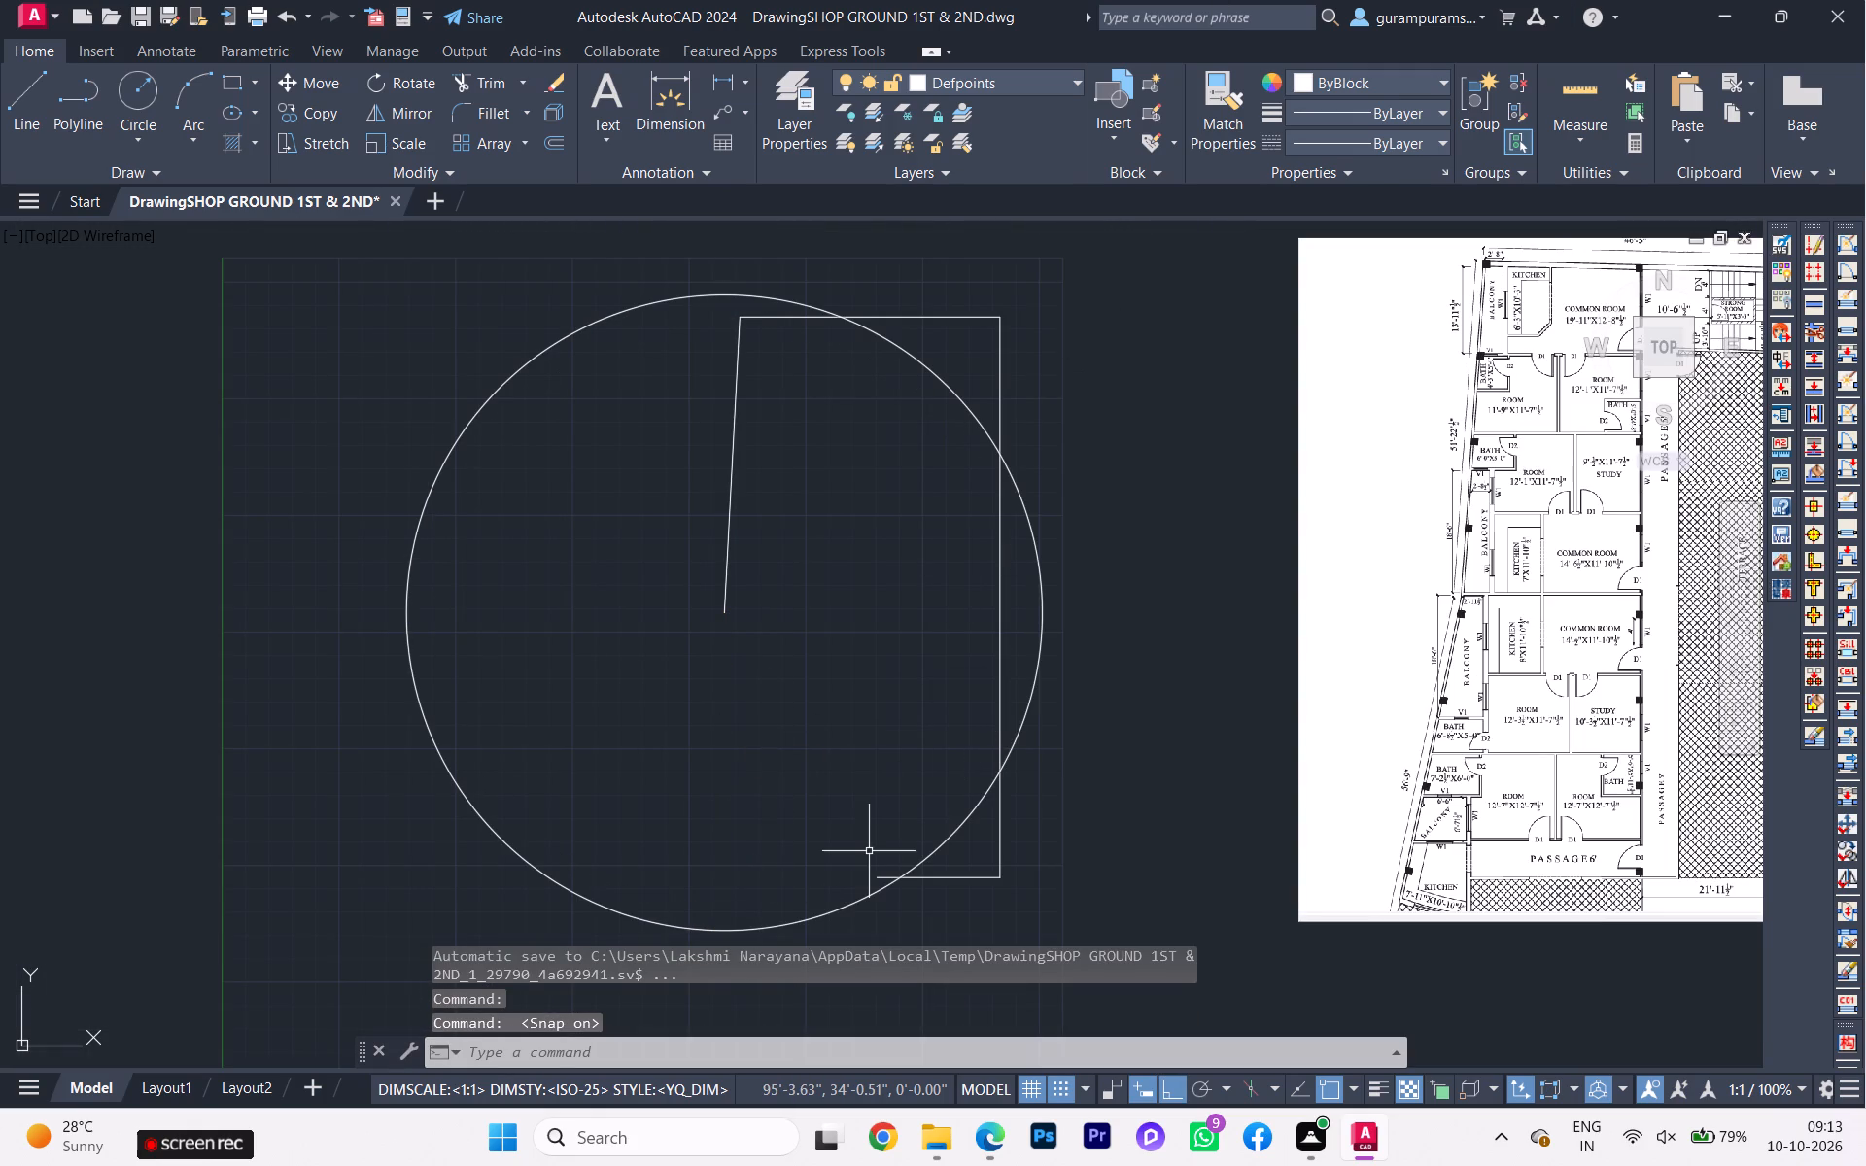
Switch to the PDF workbook in Edge and examine the shop site plan and ground floor plan for the left boundary's bend.
scroll(873, 853, "down", 1)
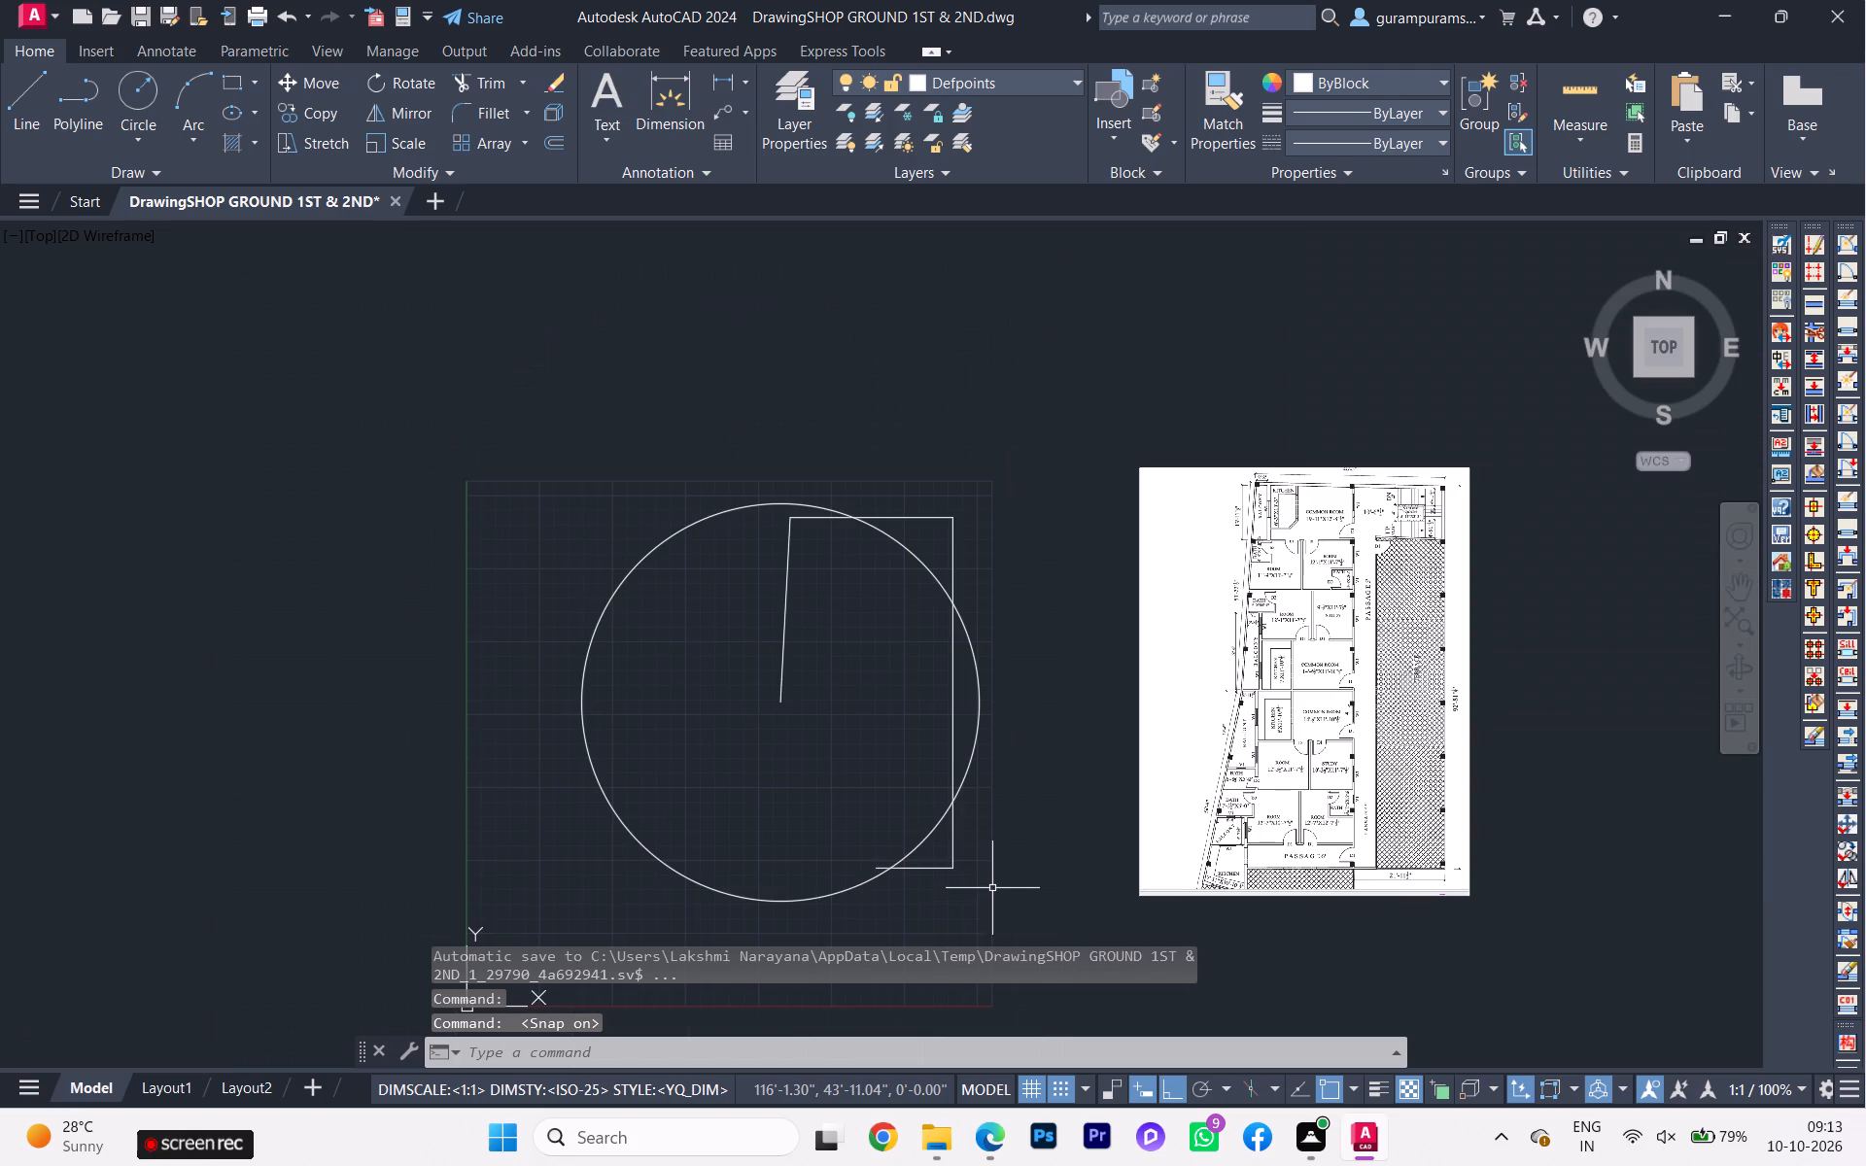
left_click(1044, 1046)
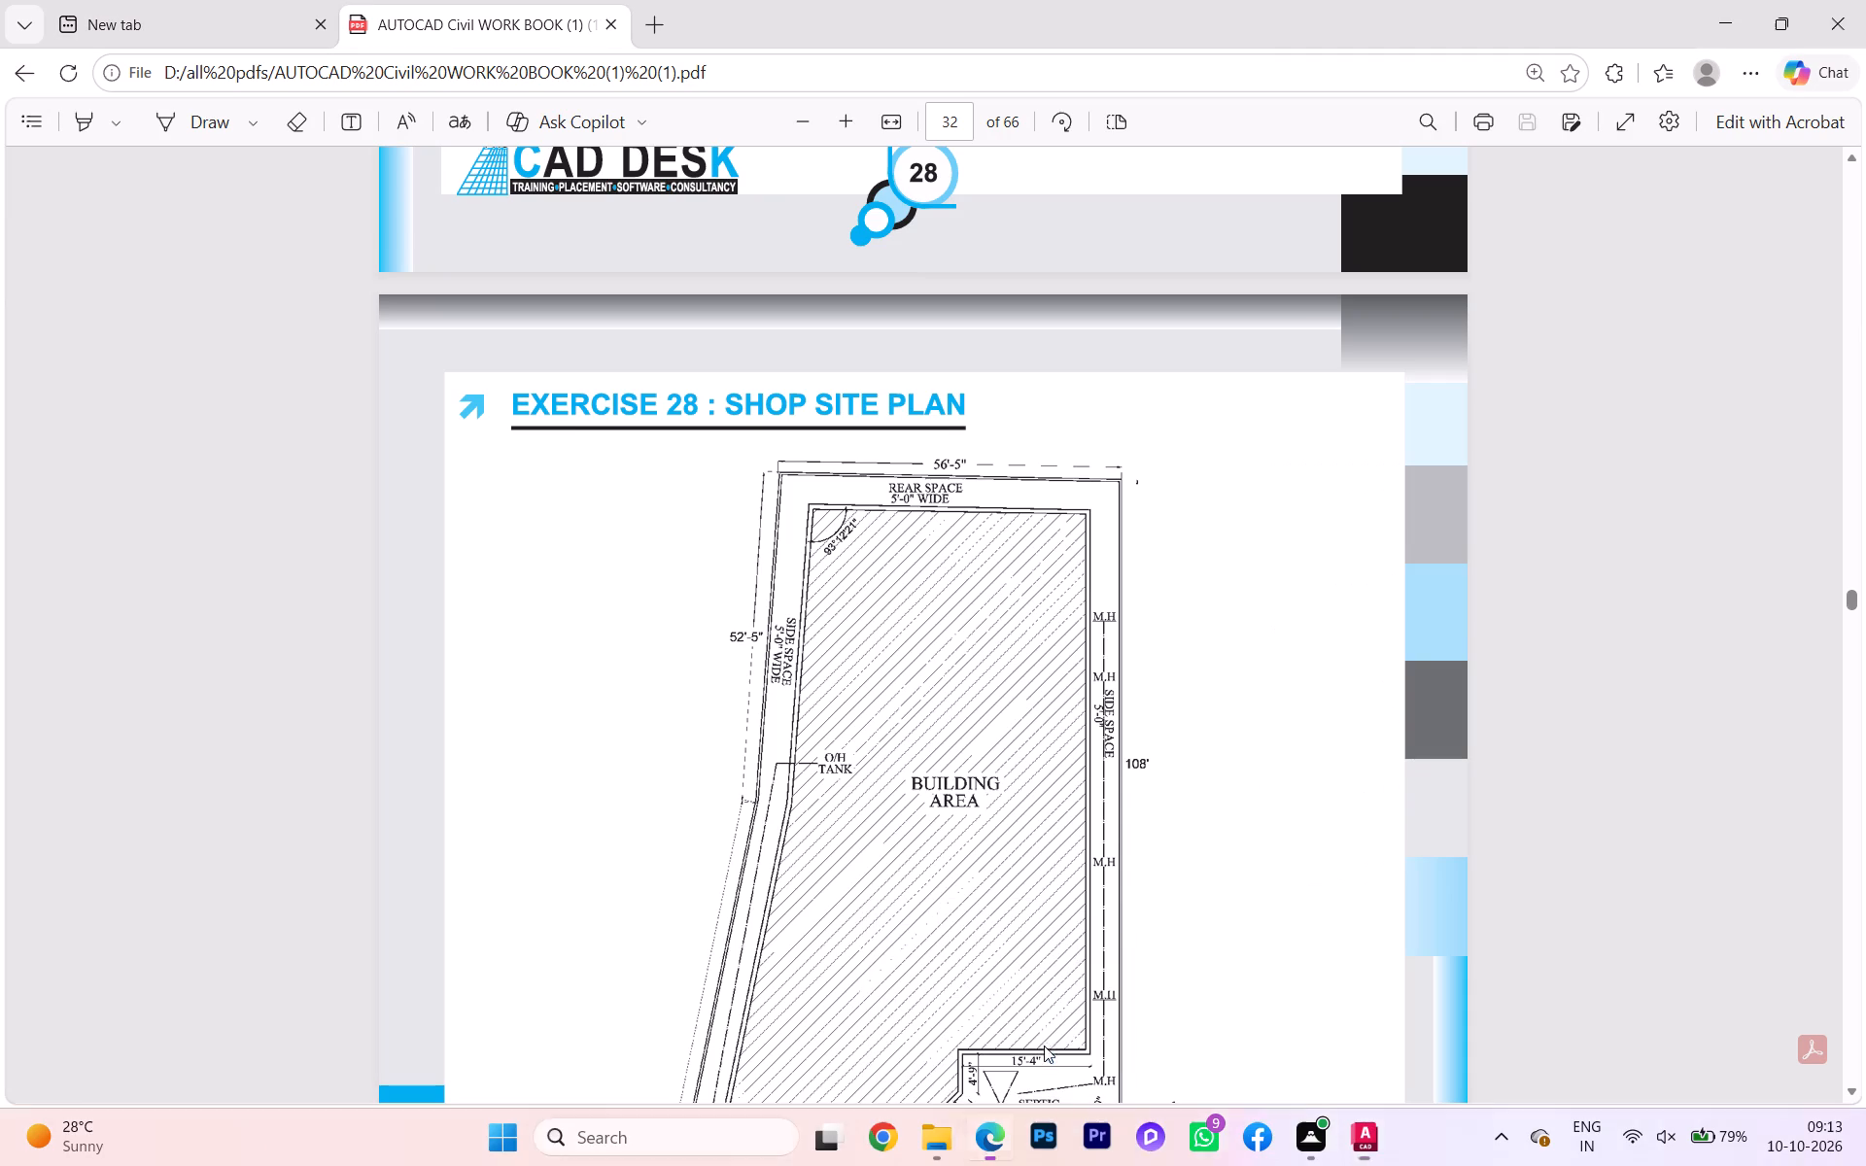
scroll(1065, 683, "up", 1)
scroll(1064, 711, "down", 18)
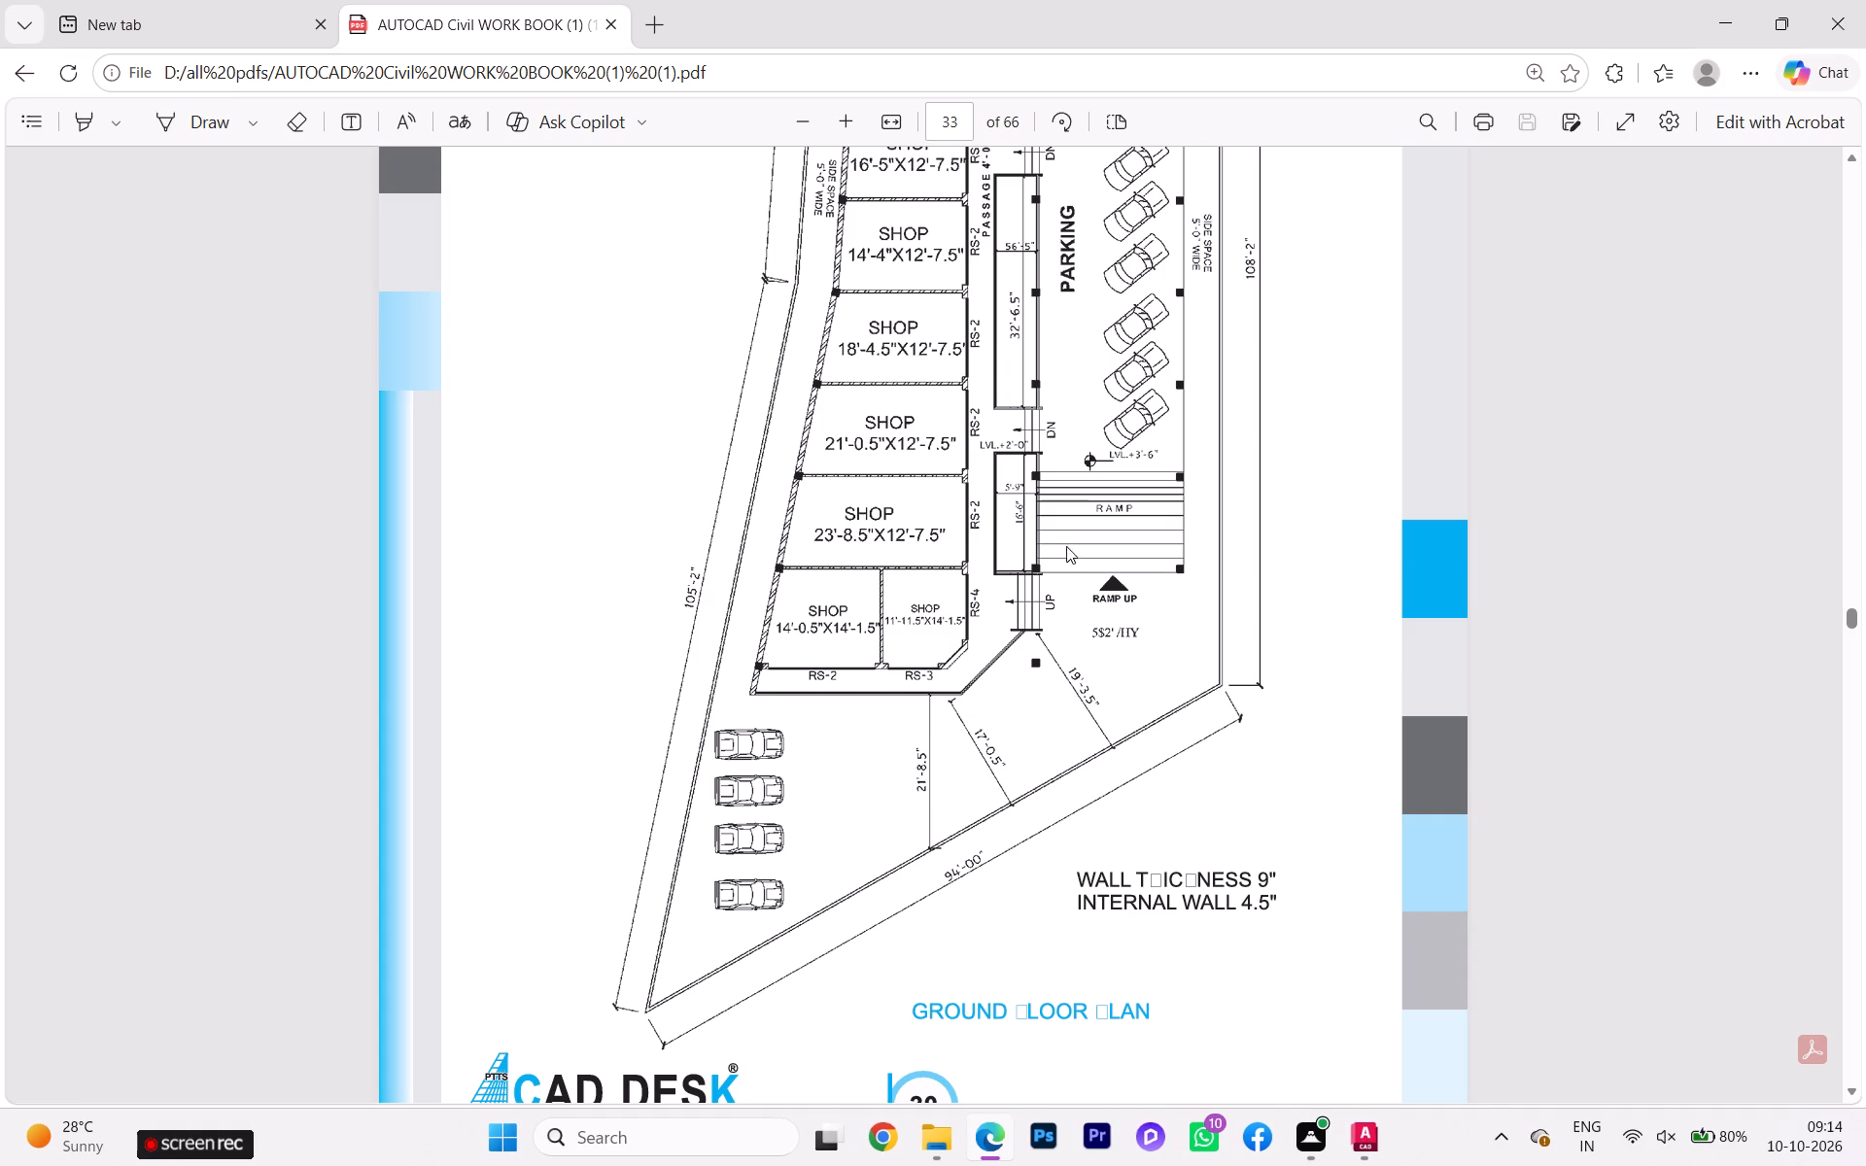
scroll(1041, 476, "up", 1)
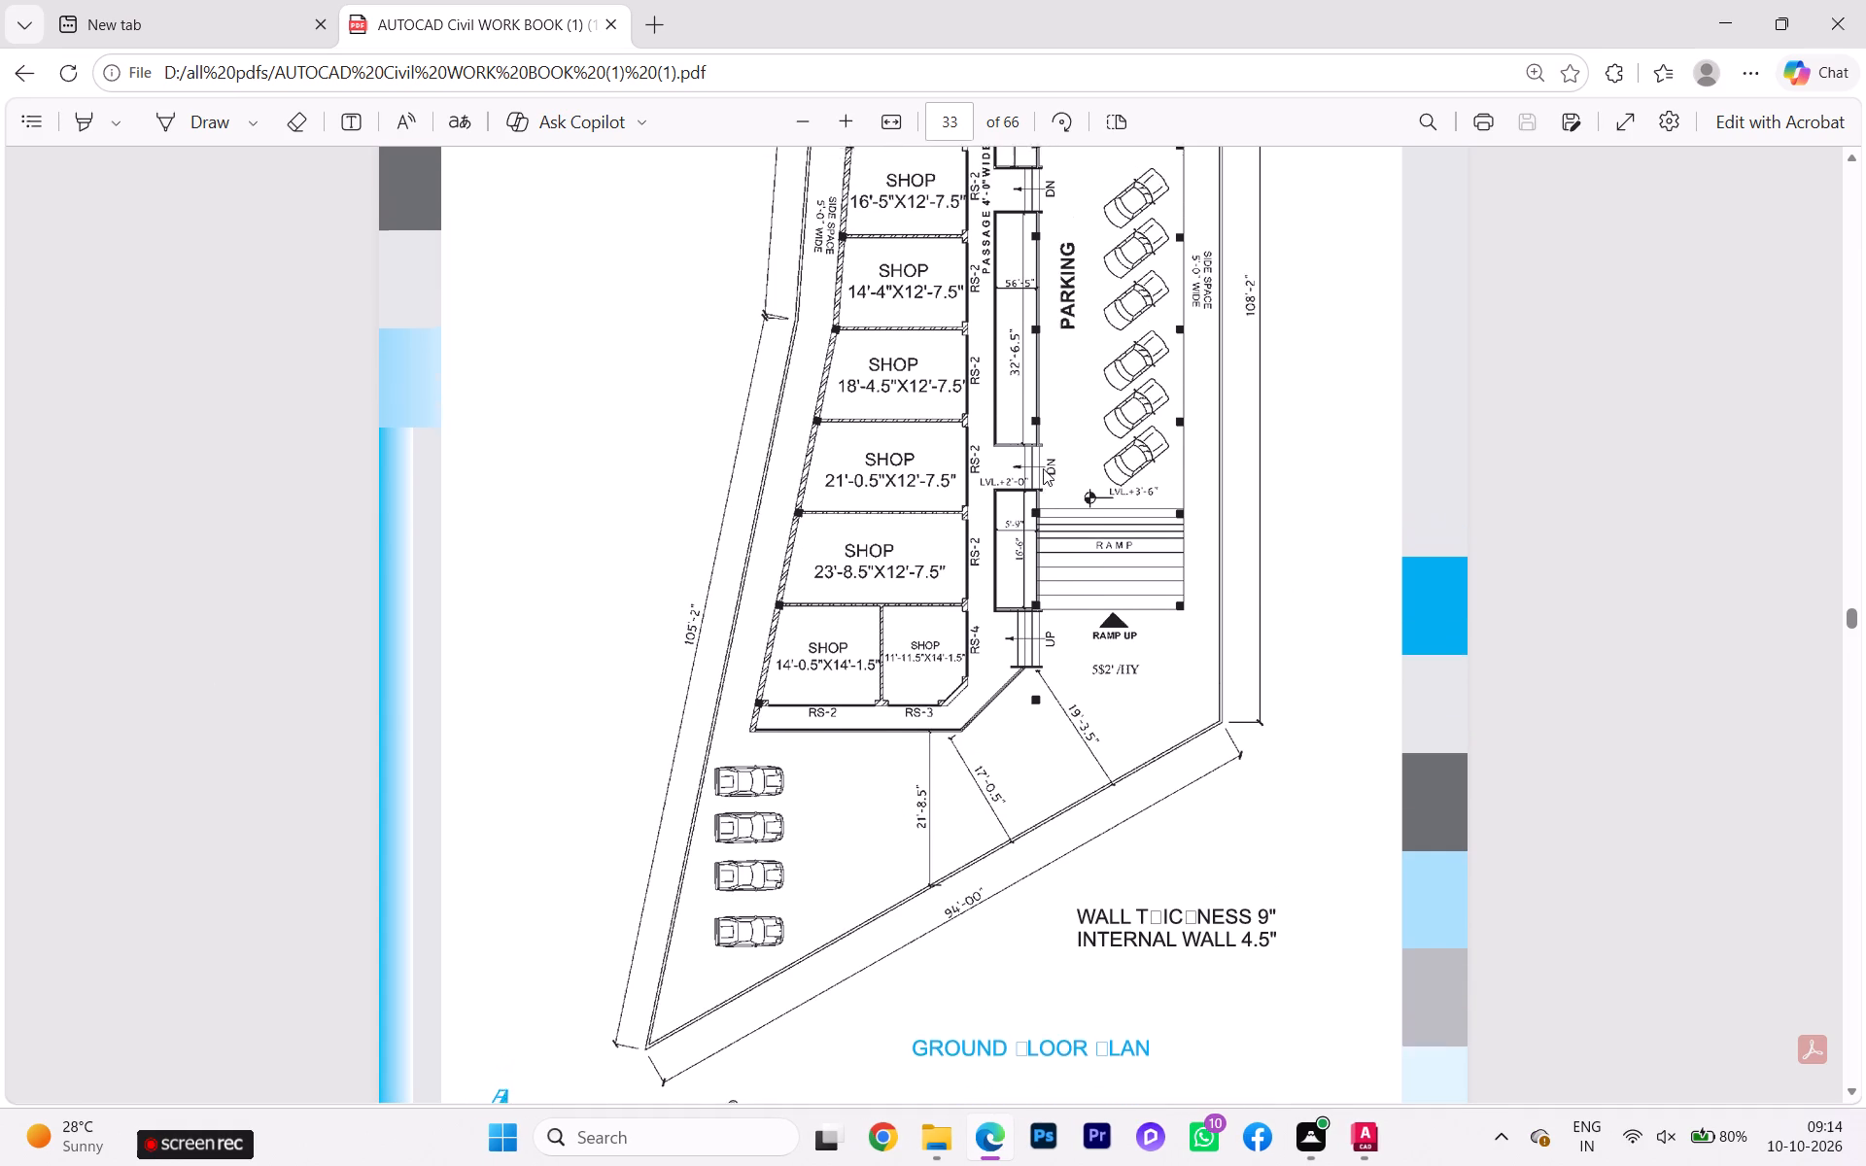
scroll(1043, 468, "up", 1)
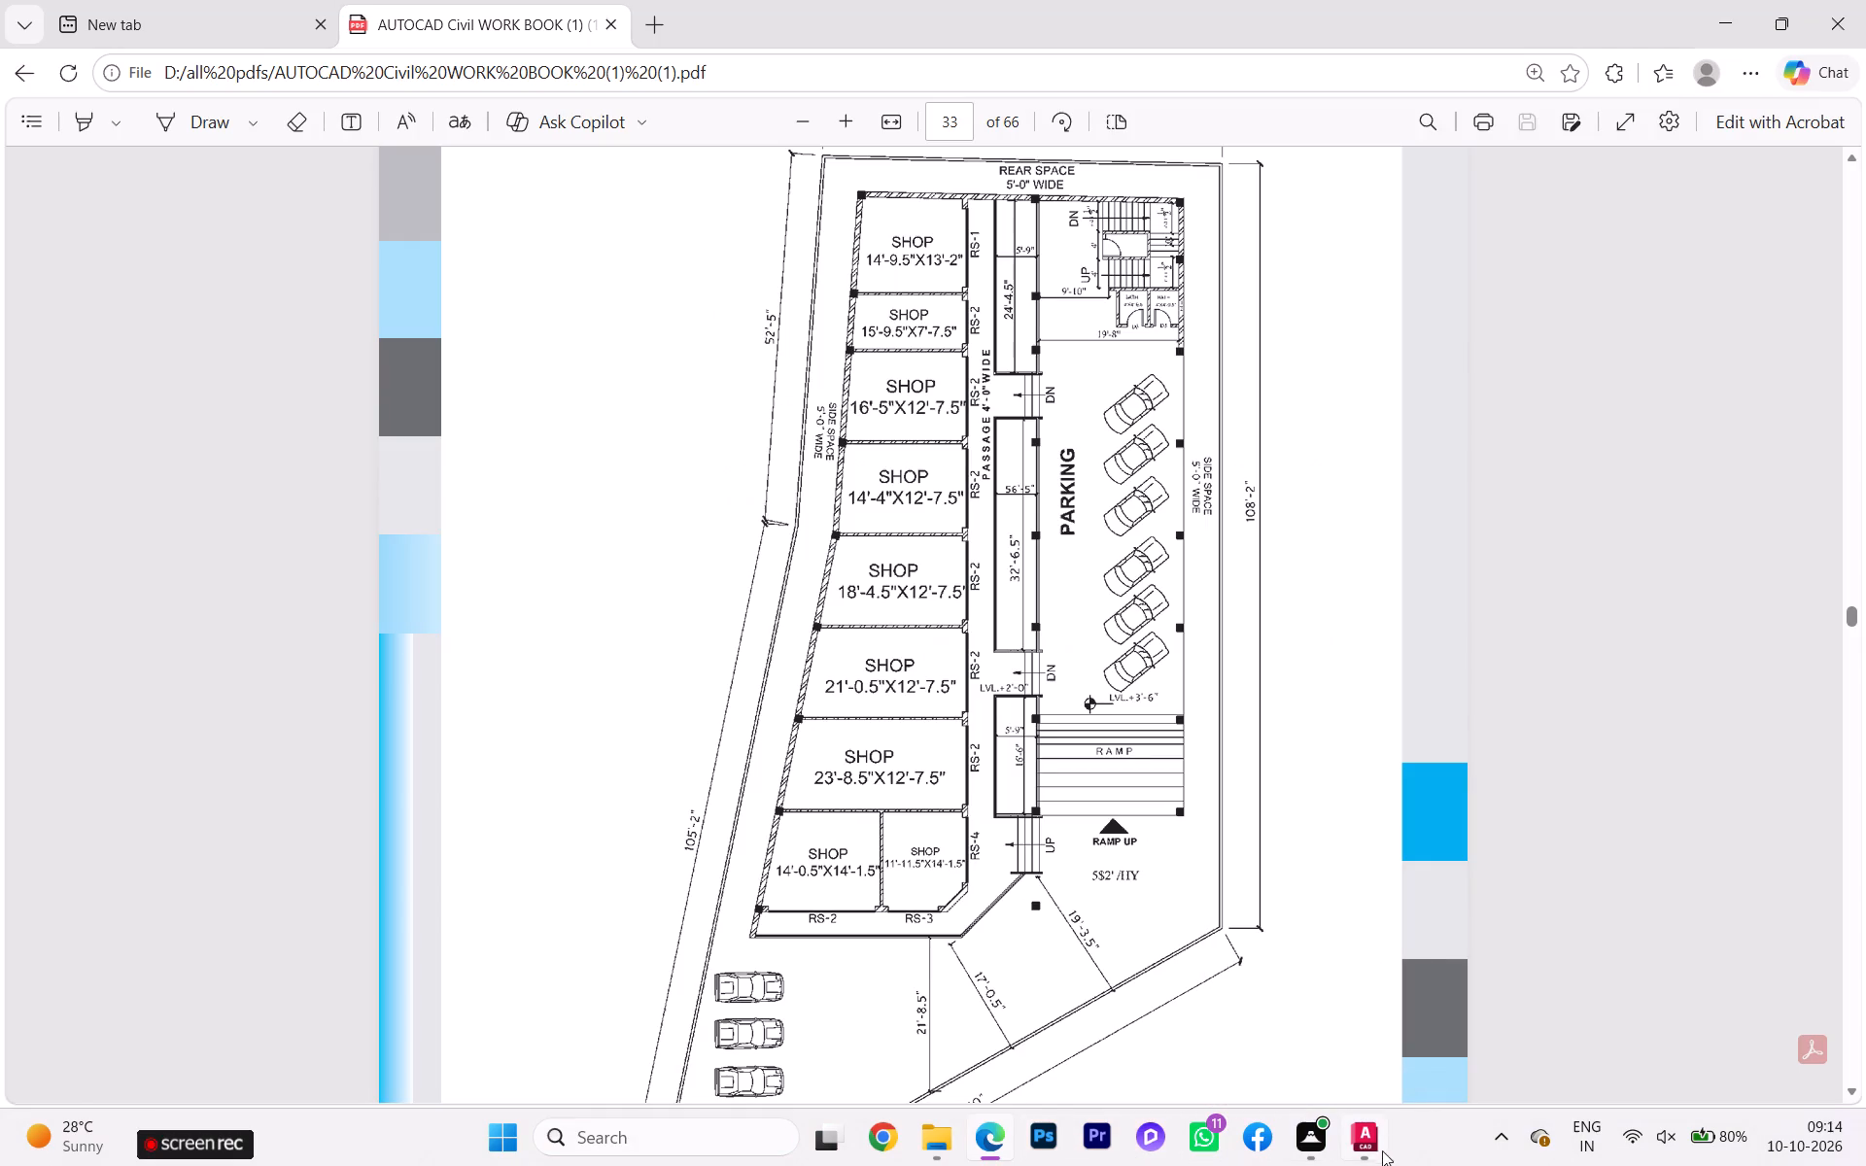
Back in AutoCAD, compare the reference image's left boundary dimensions with the outline drawn so far.
left_click(1377, 1046)
scroll(1020, 855, "up", 1)
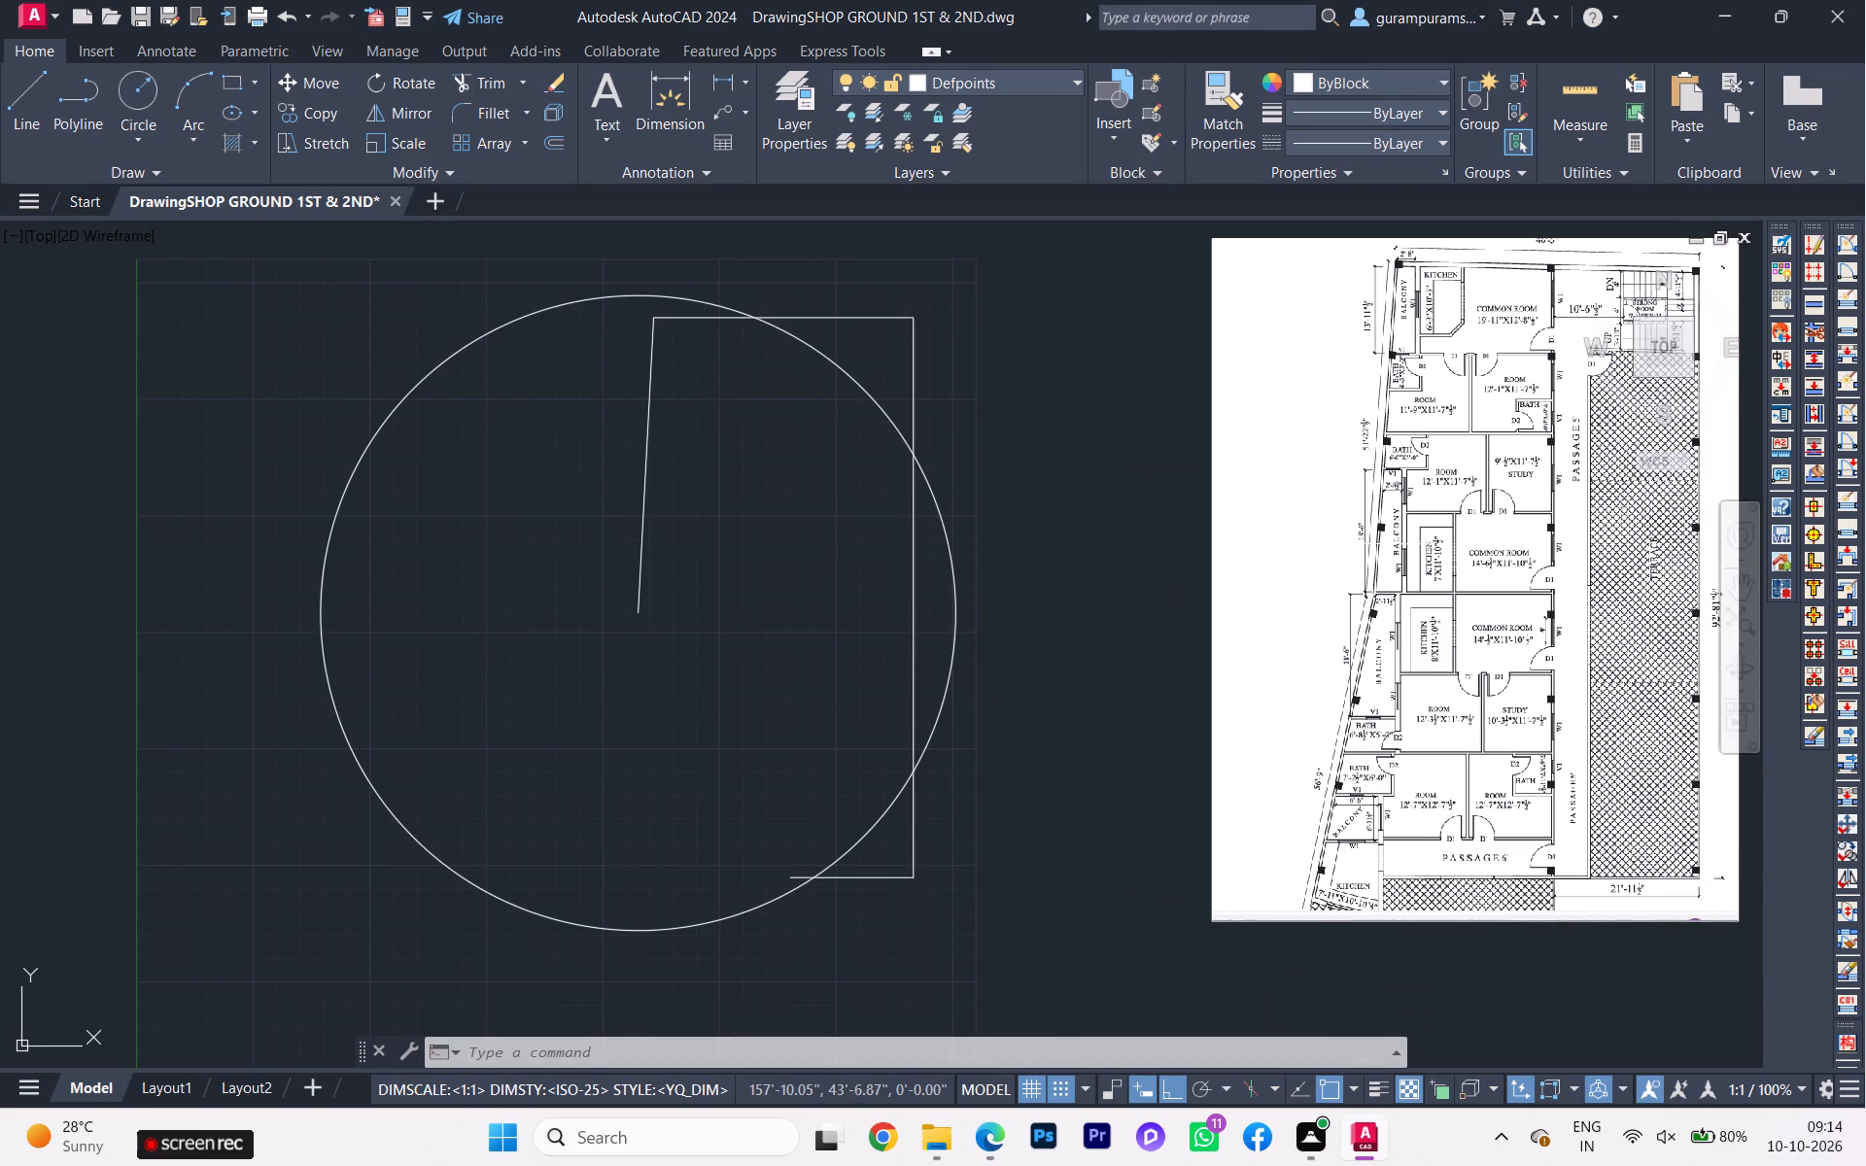
scroll(1639, 340, "up", 2)
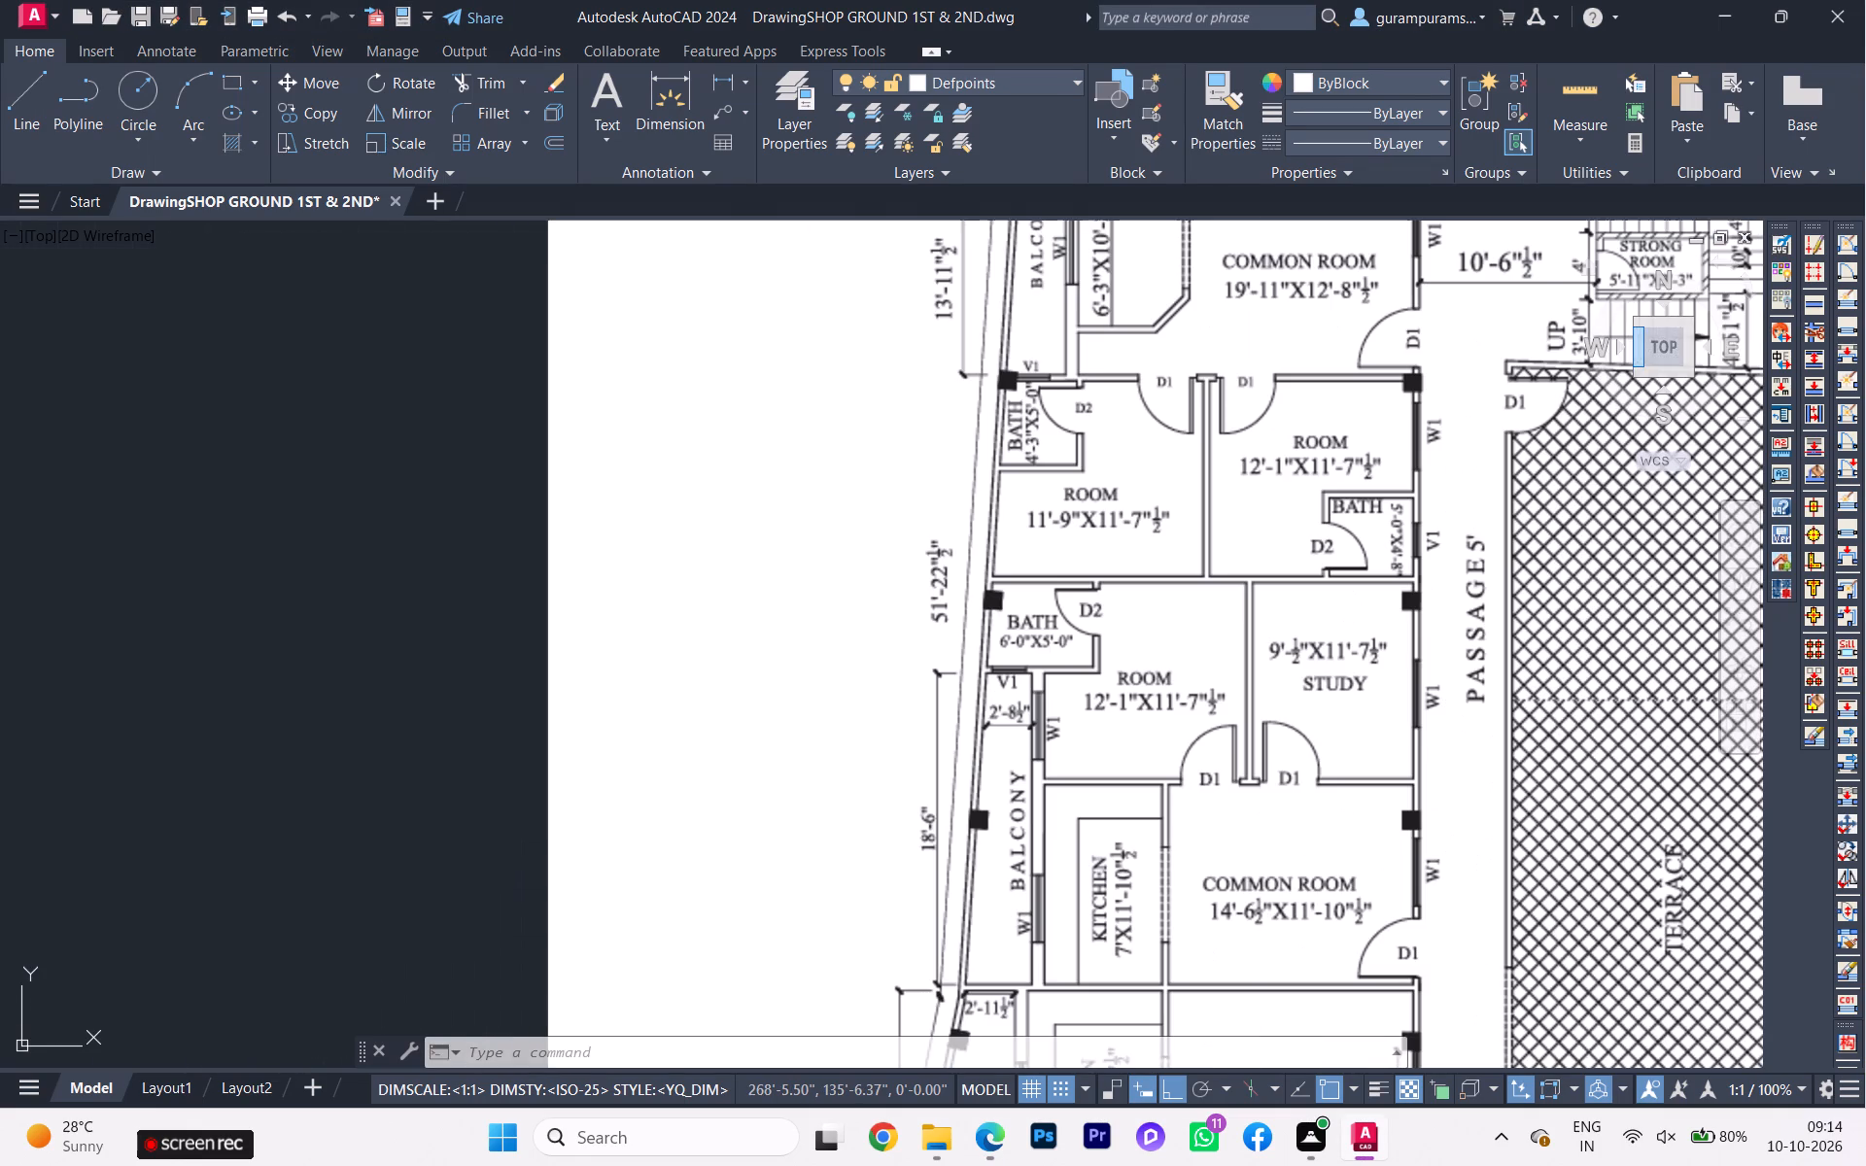
scroll(1433, 592, "down", 1)
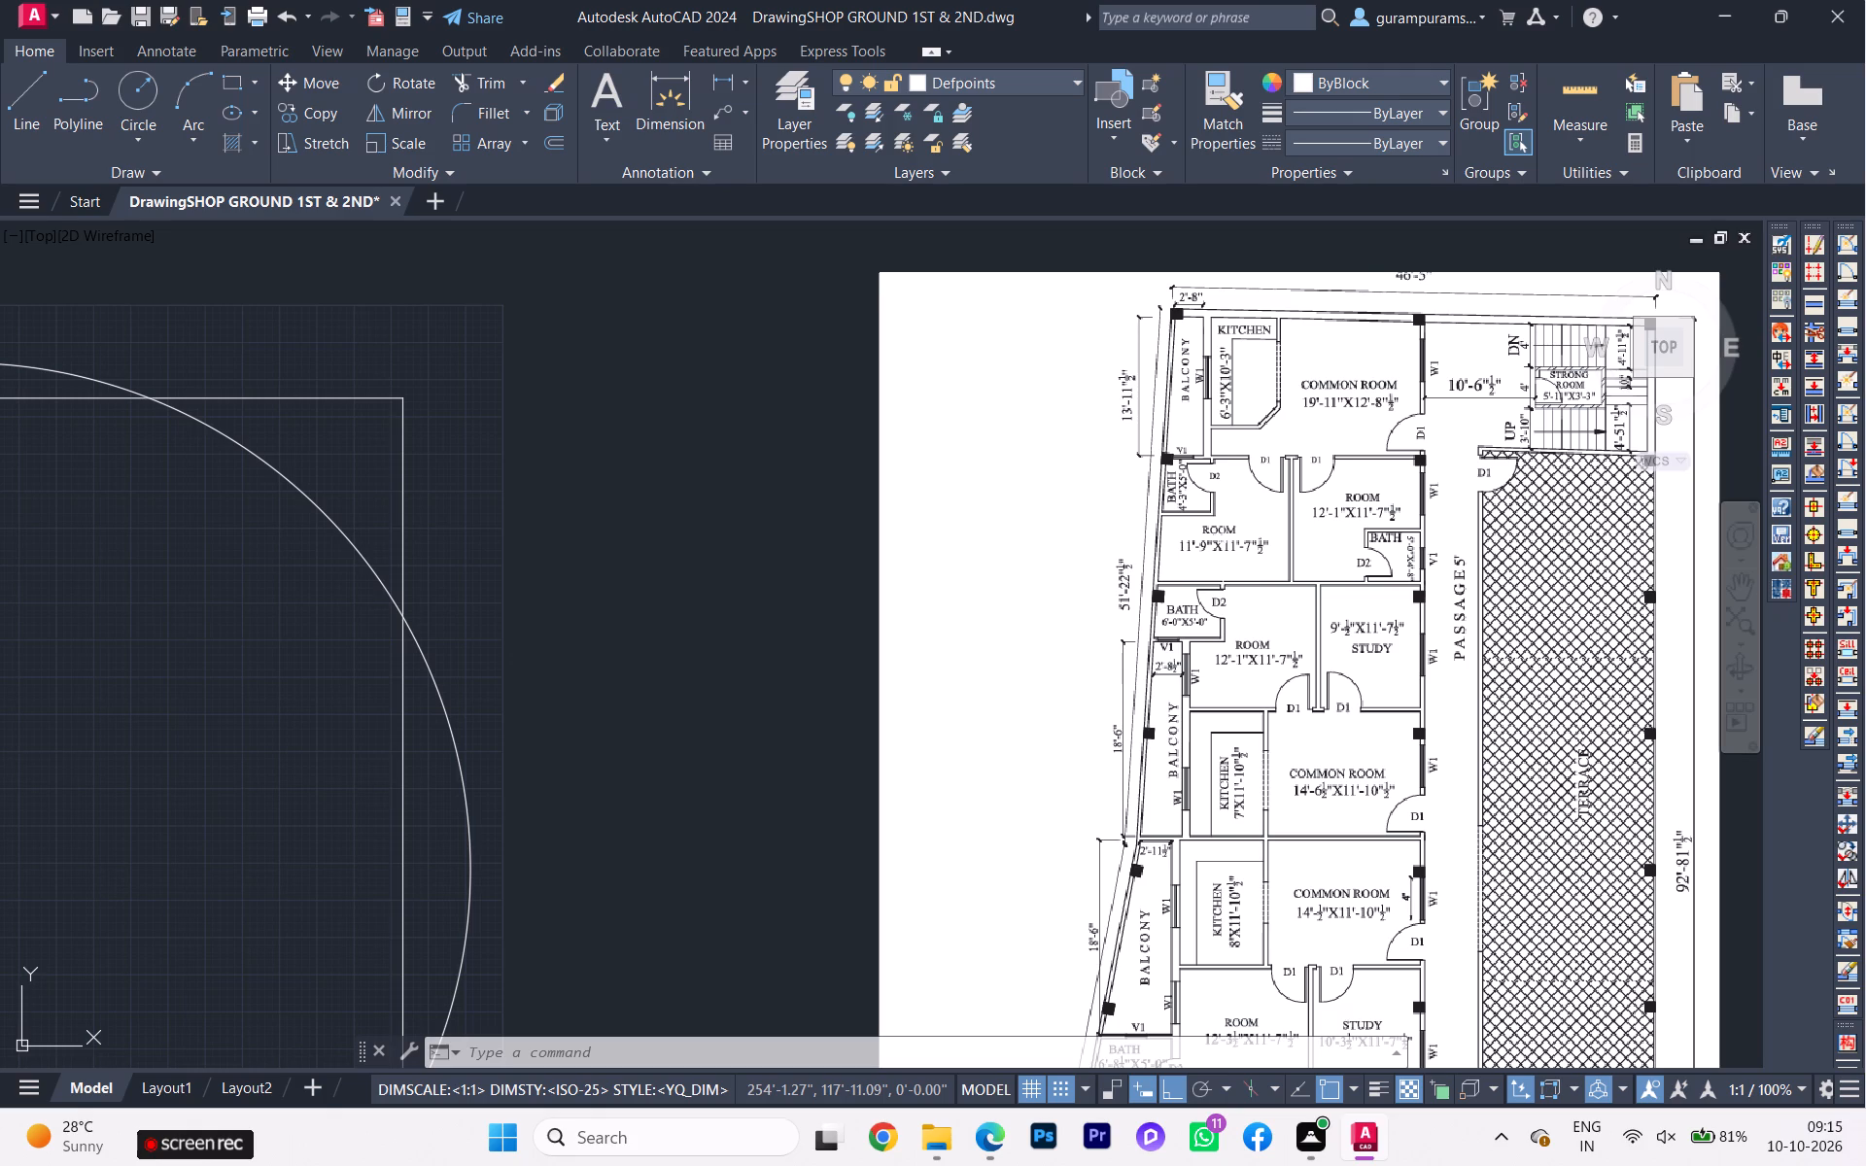
scroll(1276, 525, "down", 1)
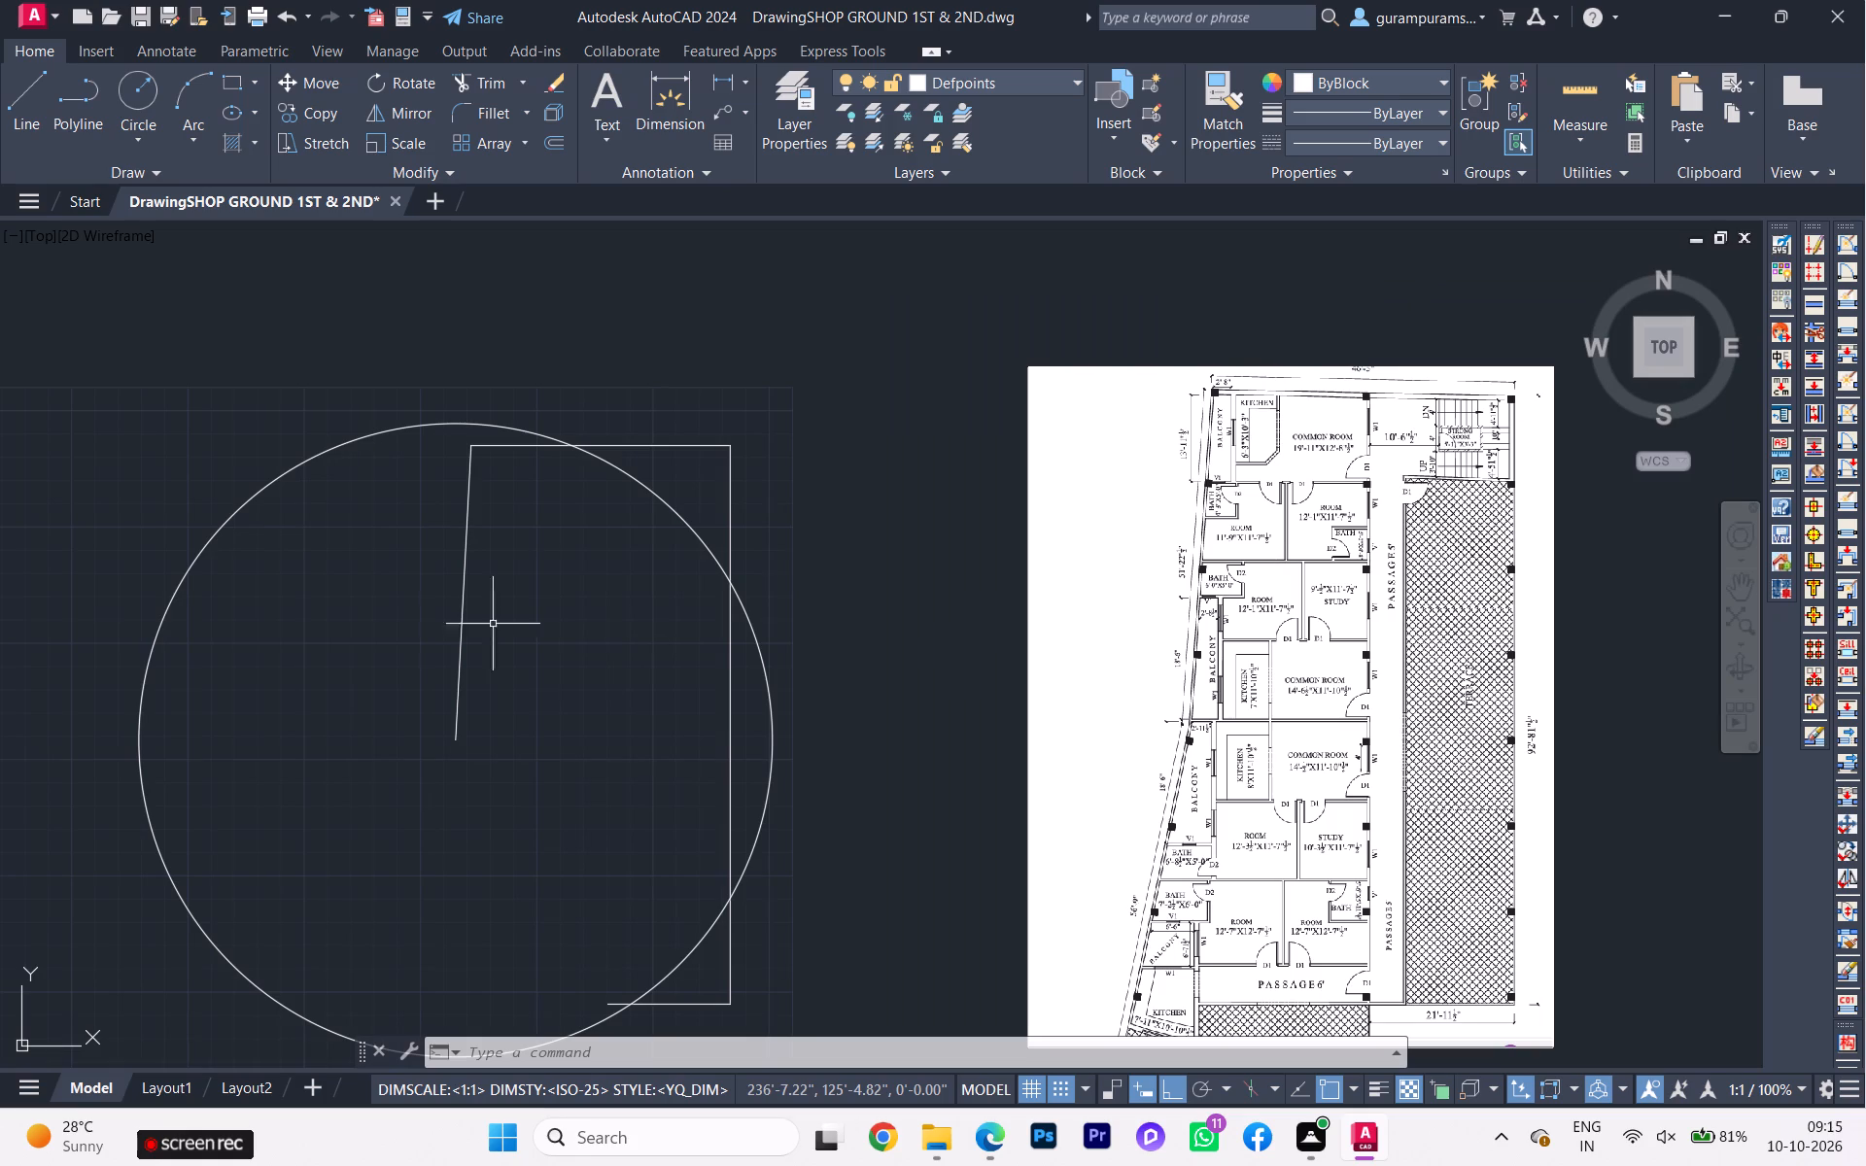
scroll(530, 425, "up", 1)
scroll(528, 431, "down", 1)
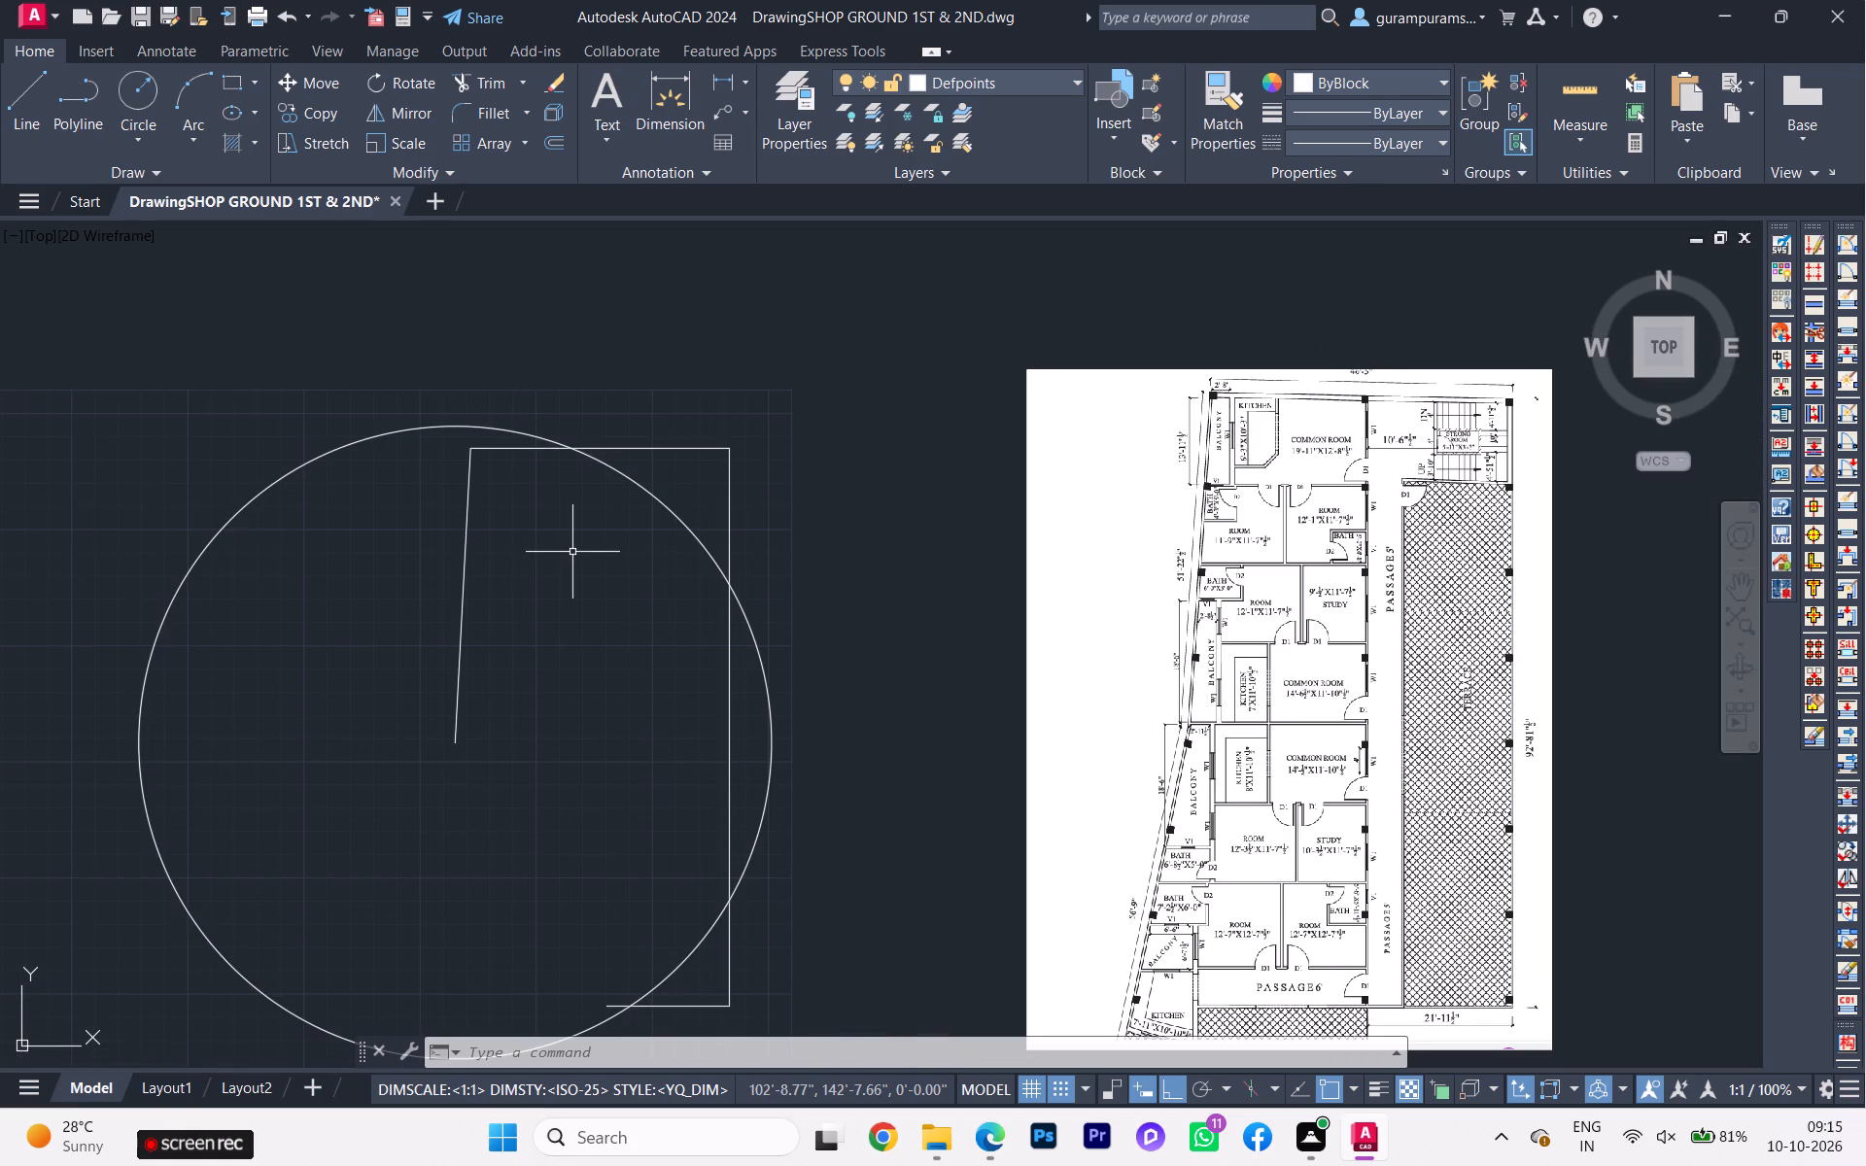
middle_click_drag(566, 684, 567, 492)
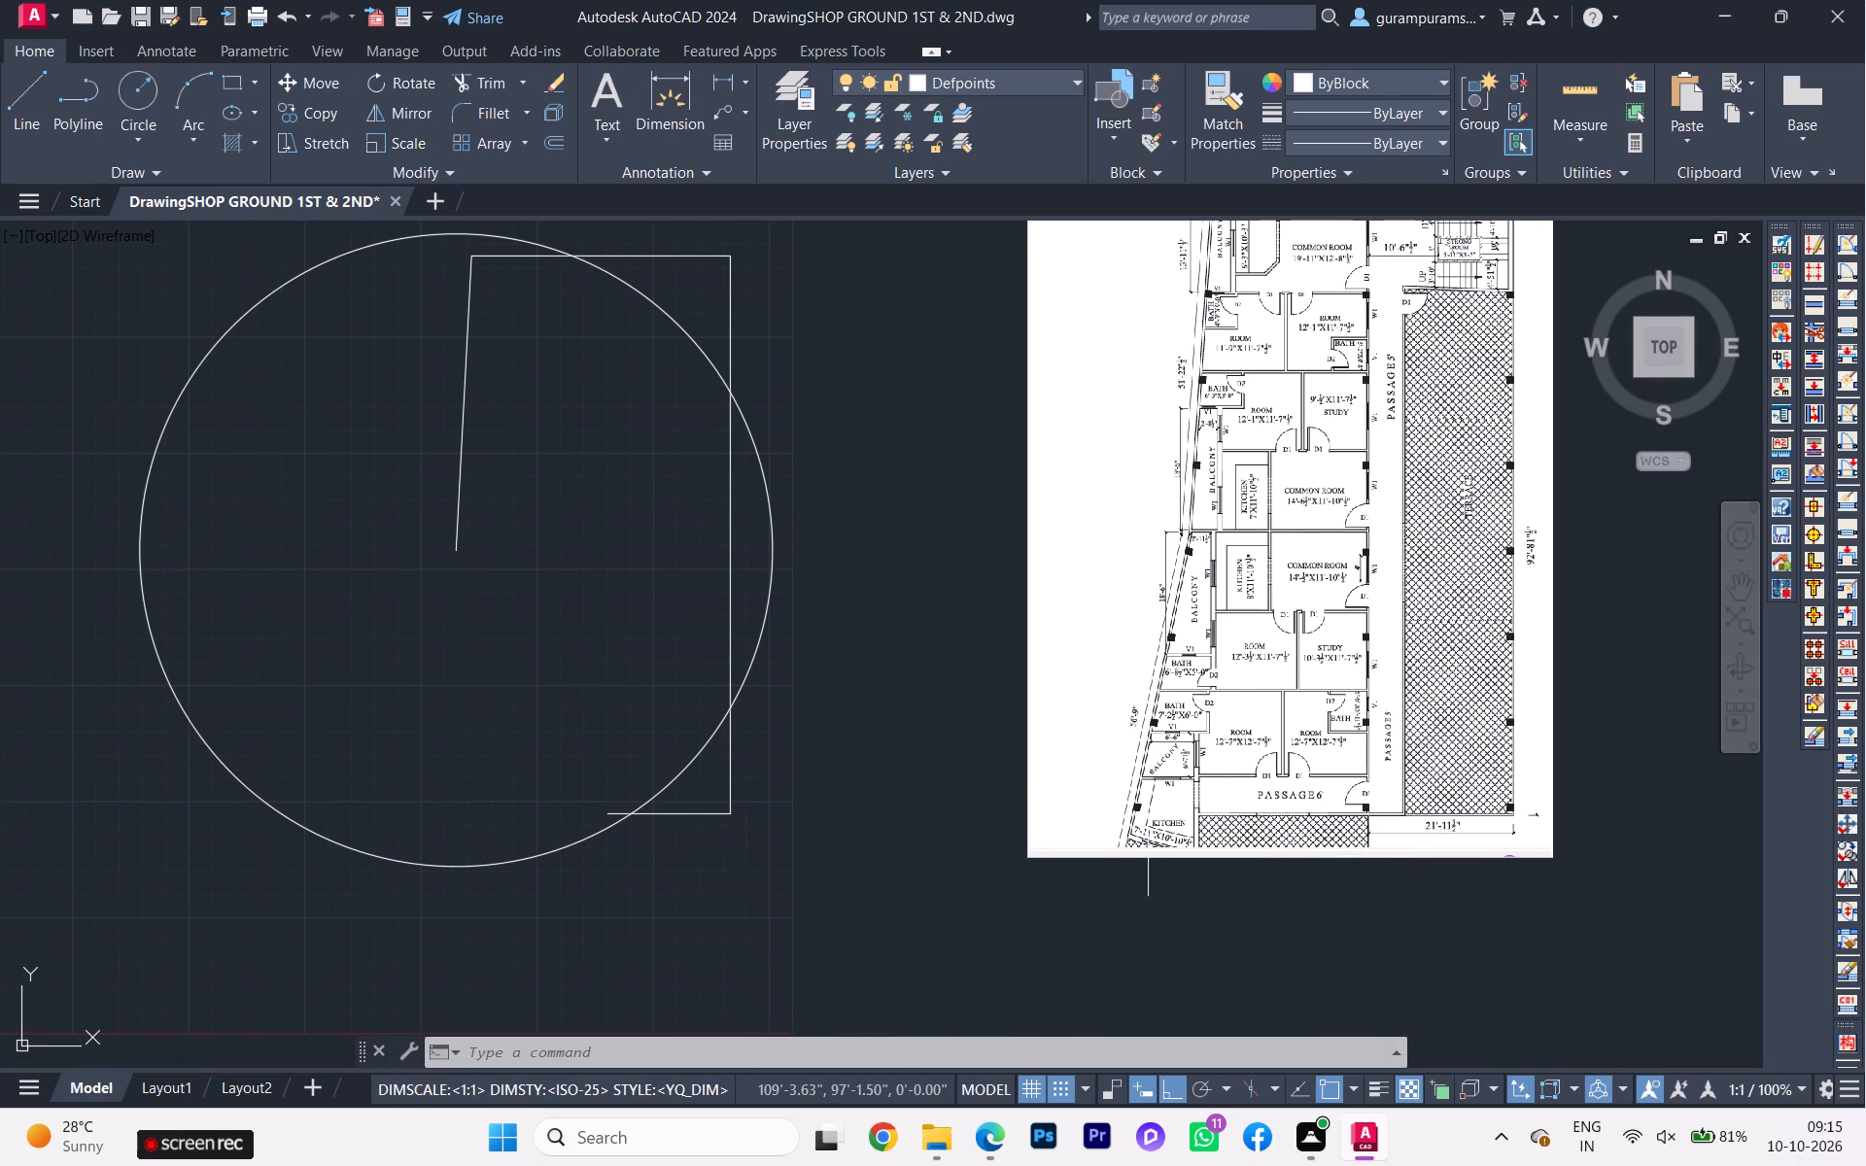
Switch to the PDF workbook in Edge and examine the 1st and 2nd floor plan's lower left boundary and terrace dimensions.
left_click(986, 1121)
left_click(982, 1141)
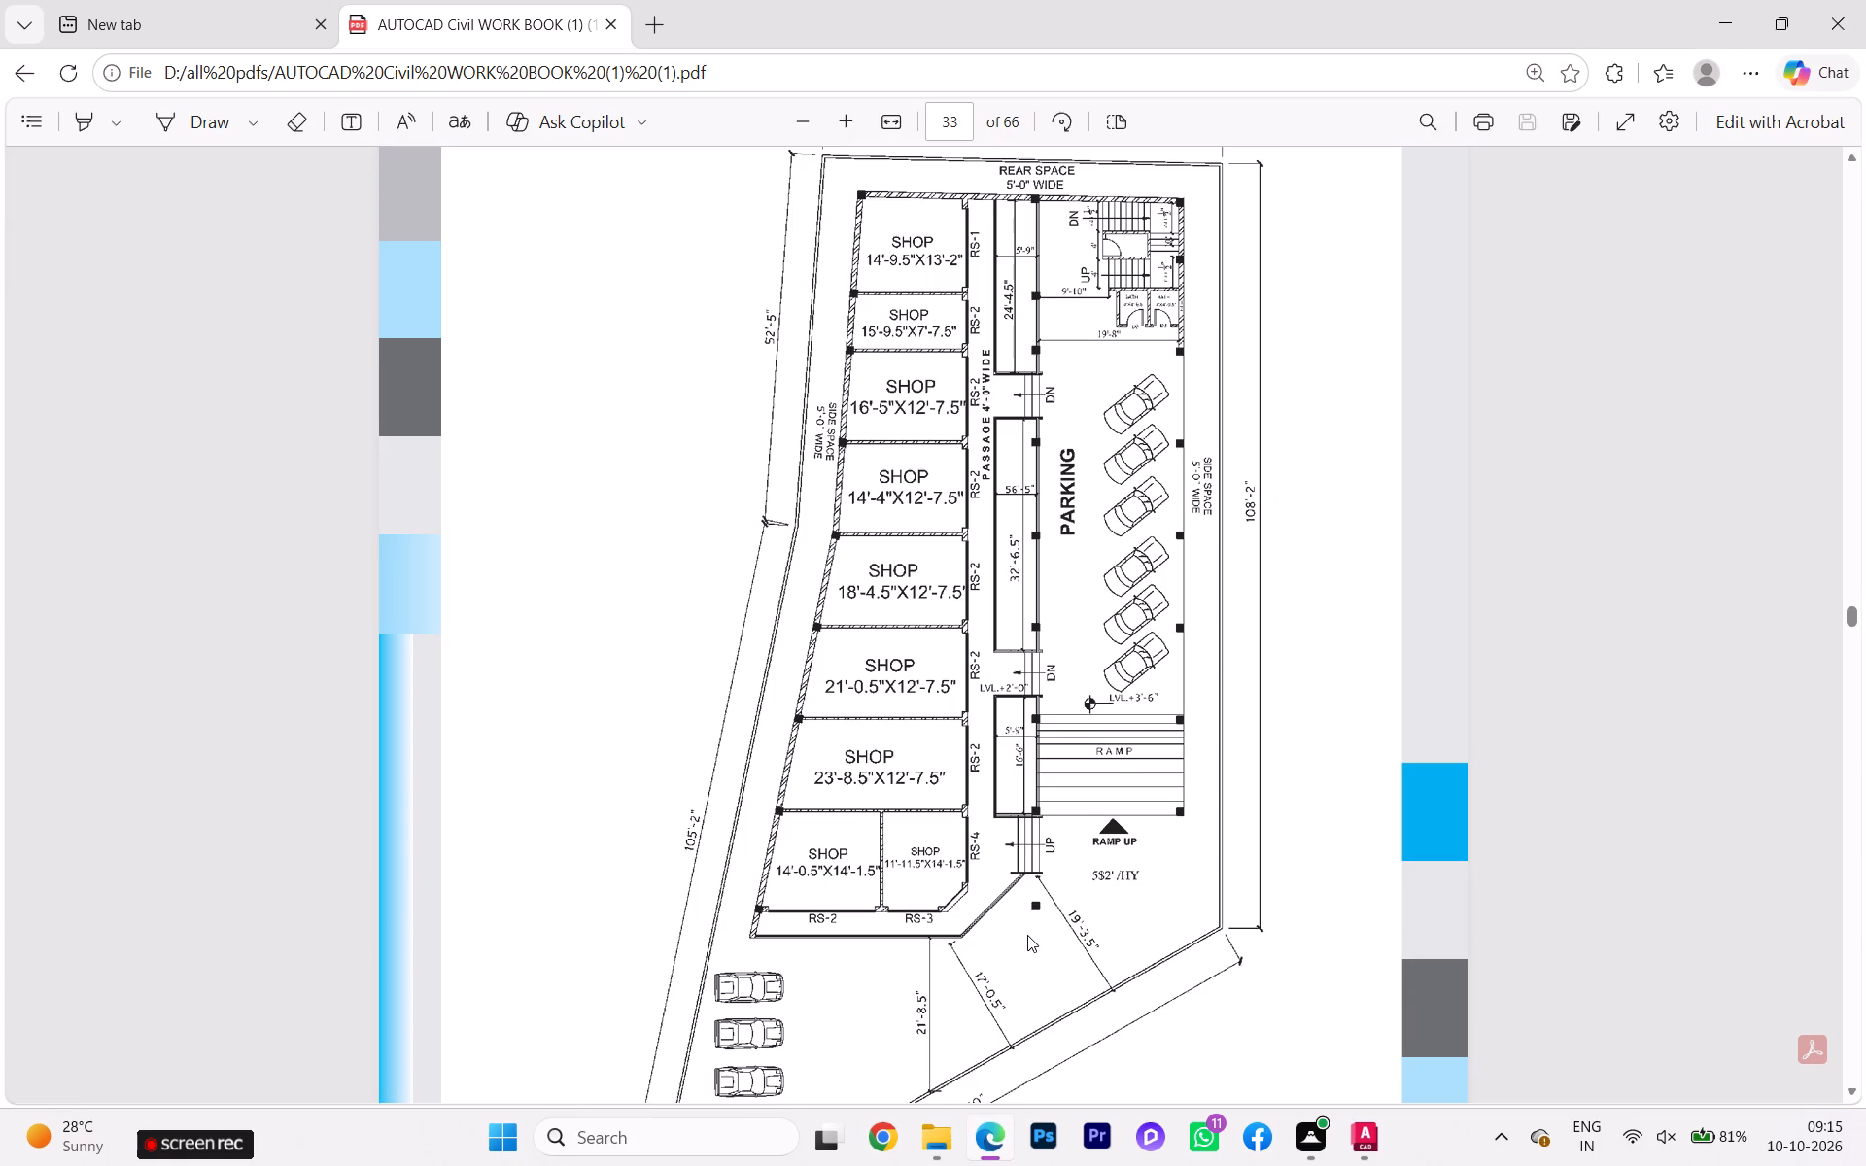
scroll(1028, 934, "down", 5)
scroll(1036, 929, "up", 1)
scroll(1036, 929, "down", 3)
scroll(1036, 929, "up", 2)
scroll(1036, 929, "down", 5)
scroll(1037, 934, "up", 3)
scroll(1037, 934, "down", 9)
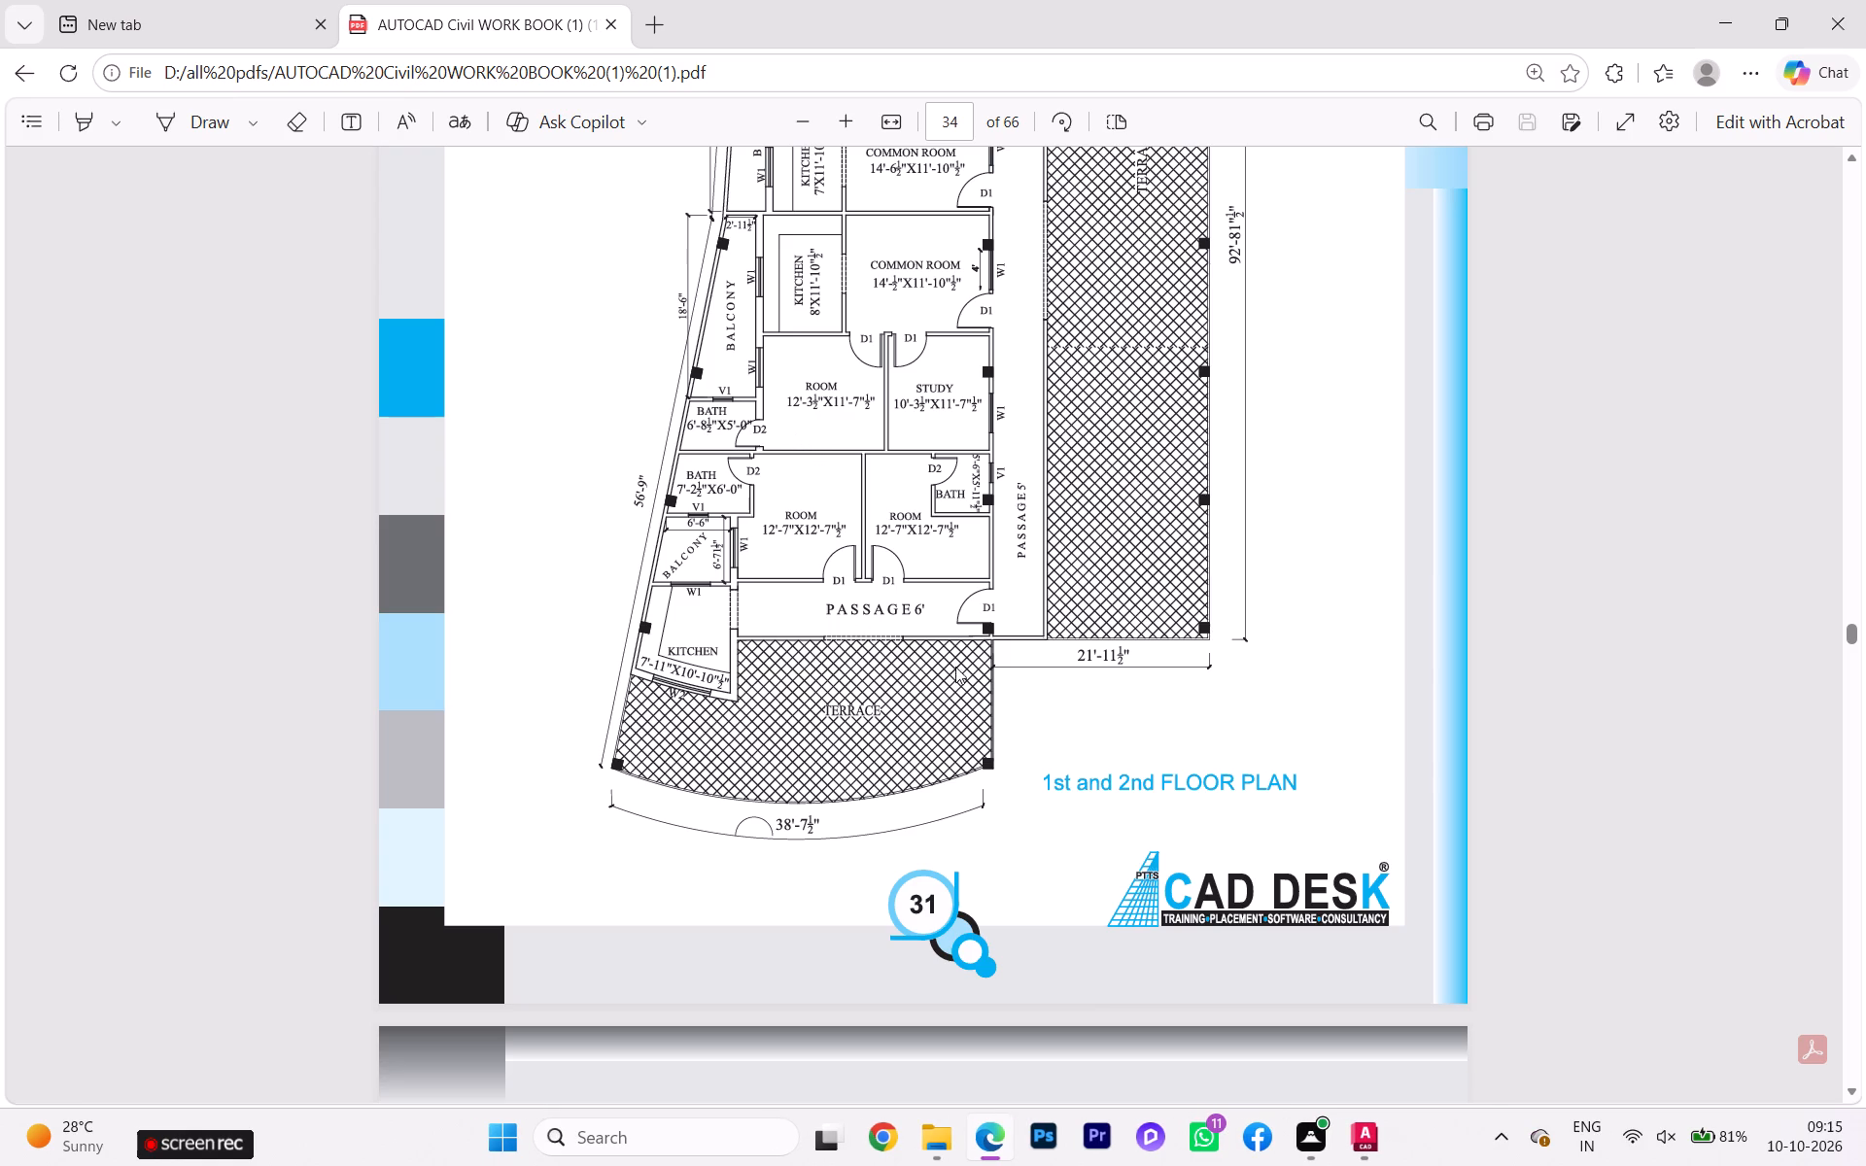
scroll(896, 490, "up", 2)
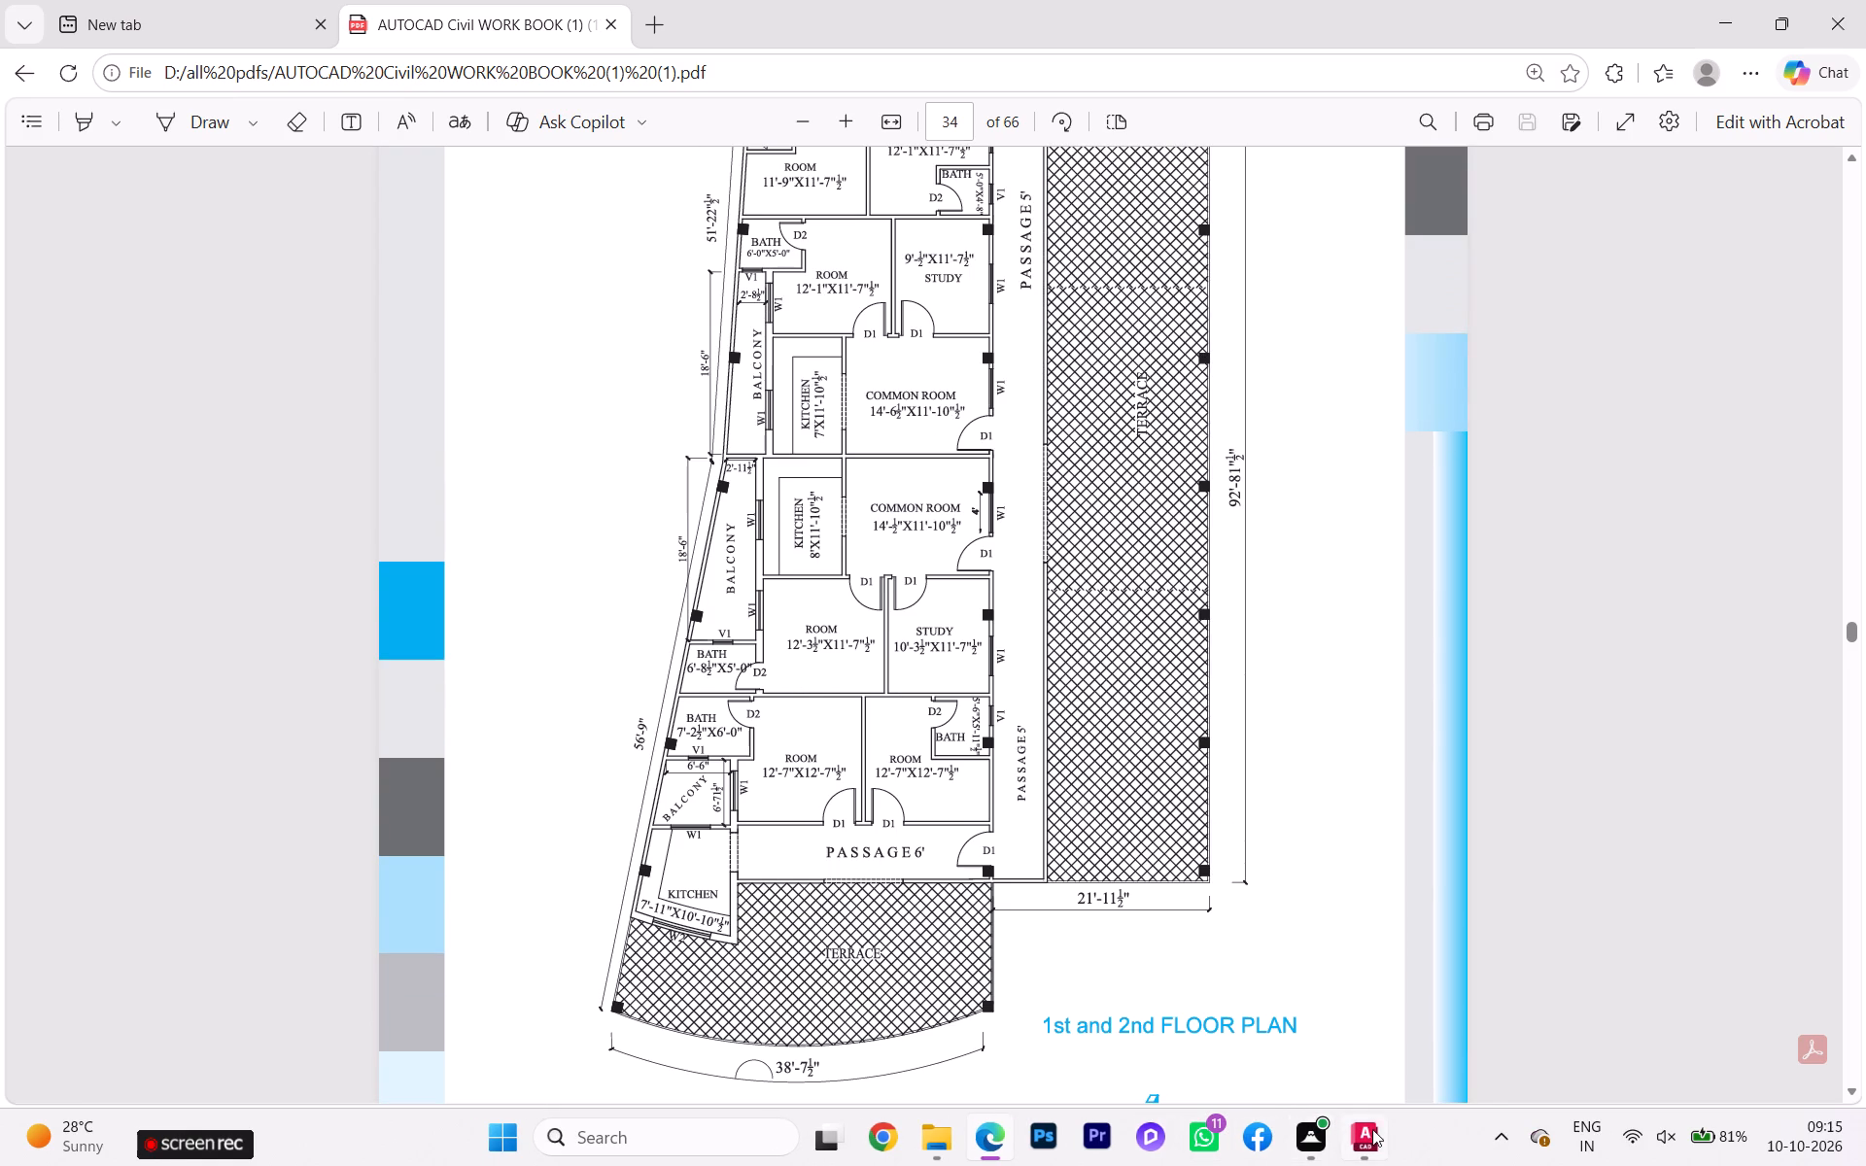
Switch to AutoCAD and, with Snap off, check the angle between the inner boundary wall lines at the ground floor plan's left bend.
left_click(1365, 1124)
scroll(793, 479, "down", 3)
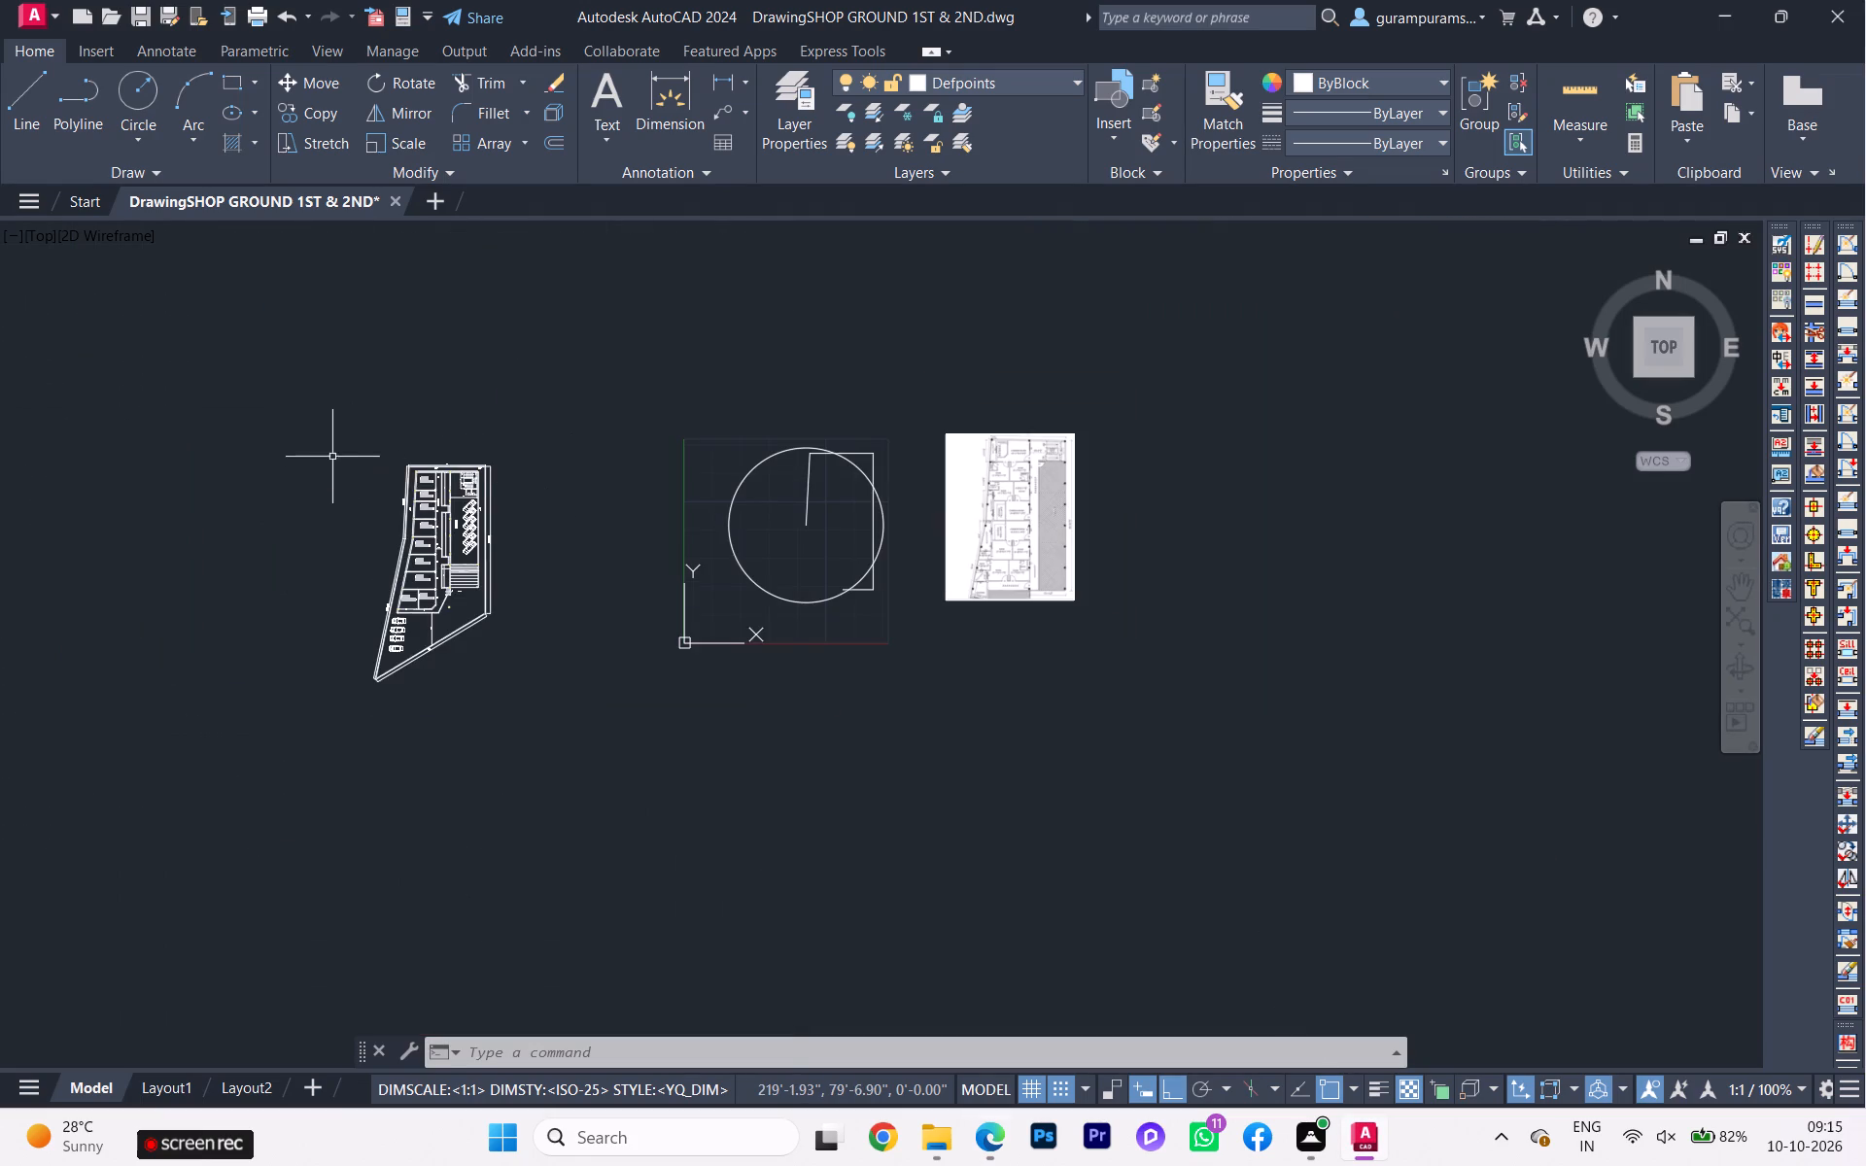
scroll(356, 539, "up", 4)
scroll(426, 376, "up", 2)
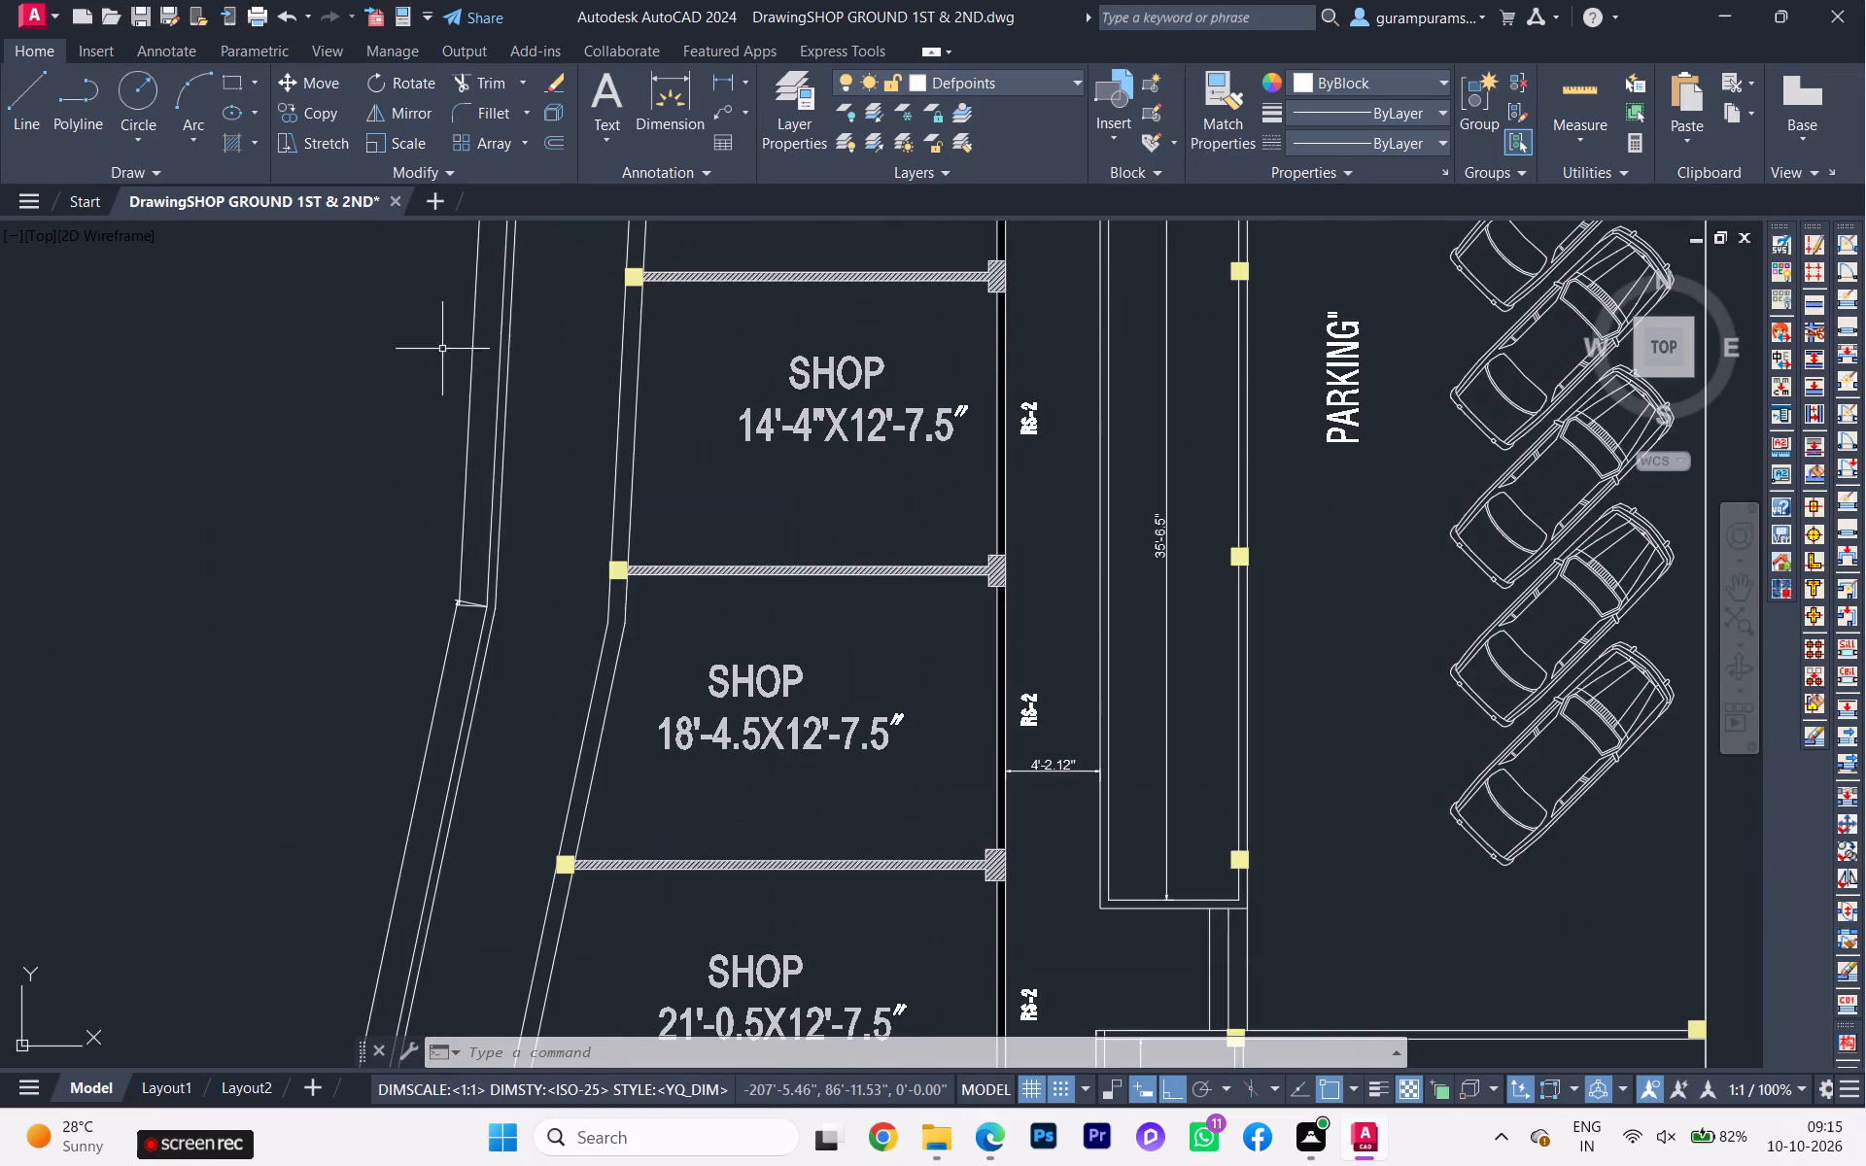
left_click(715, 85)
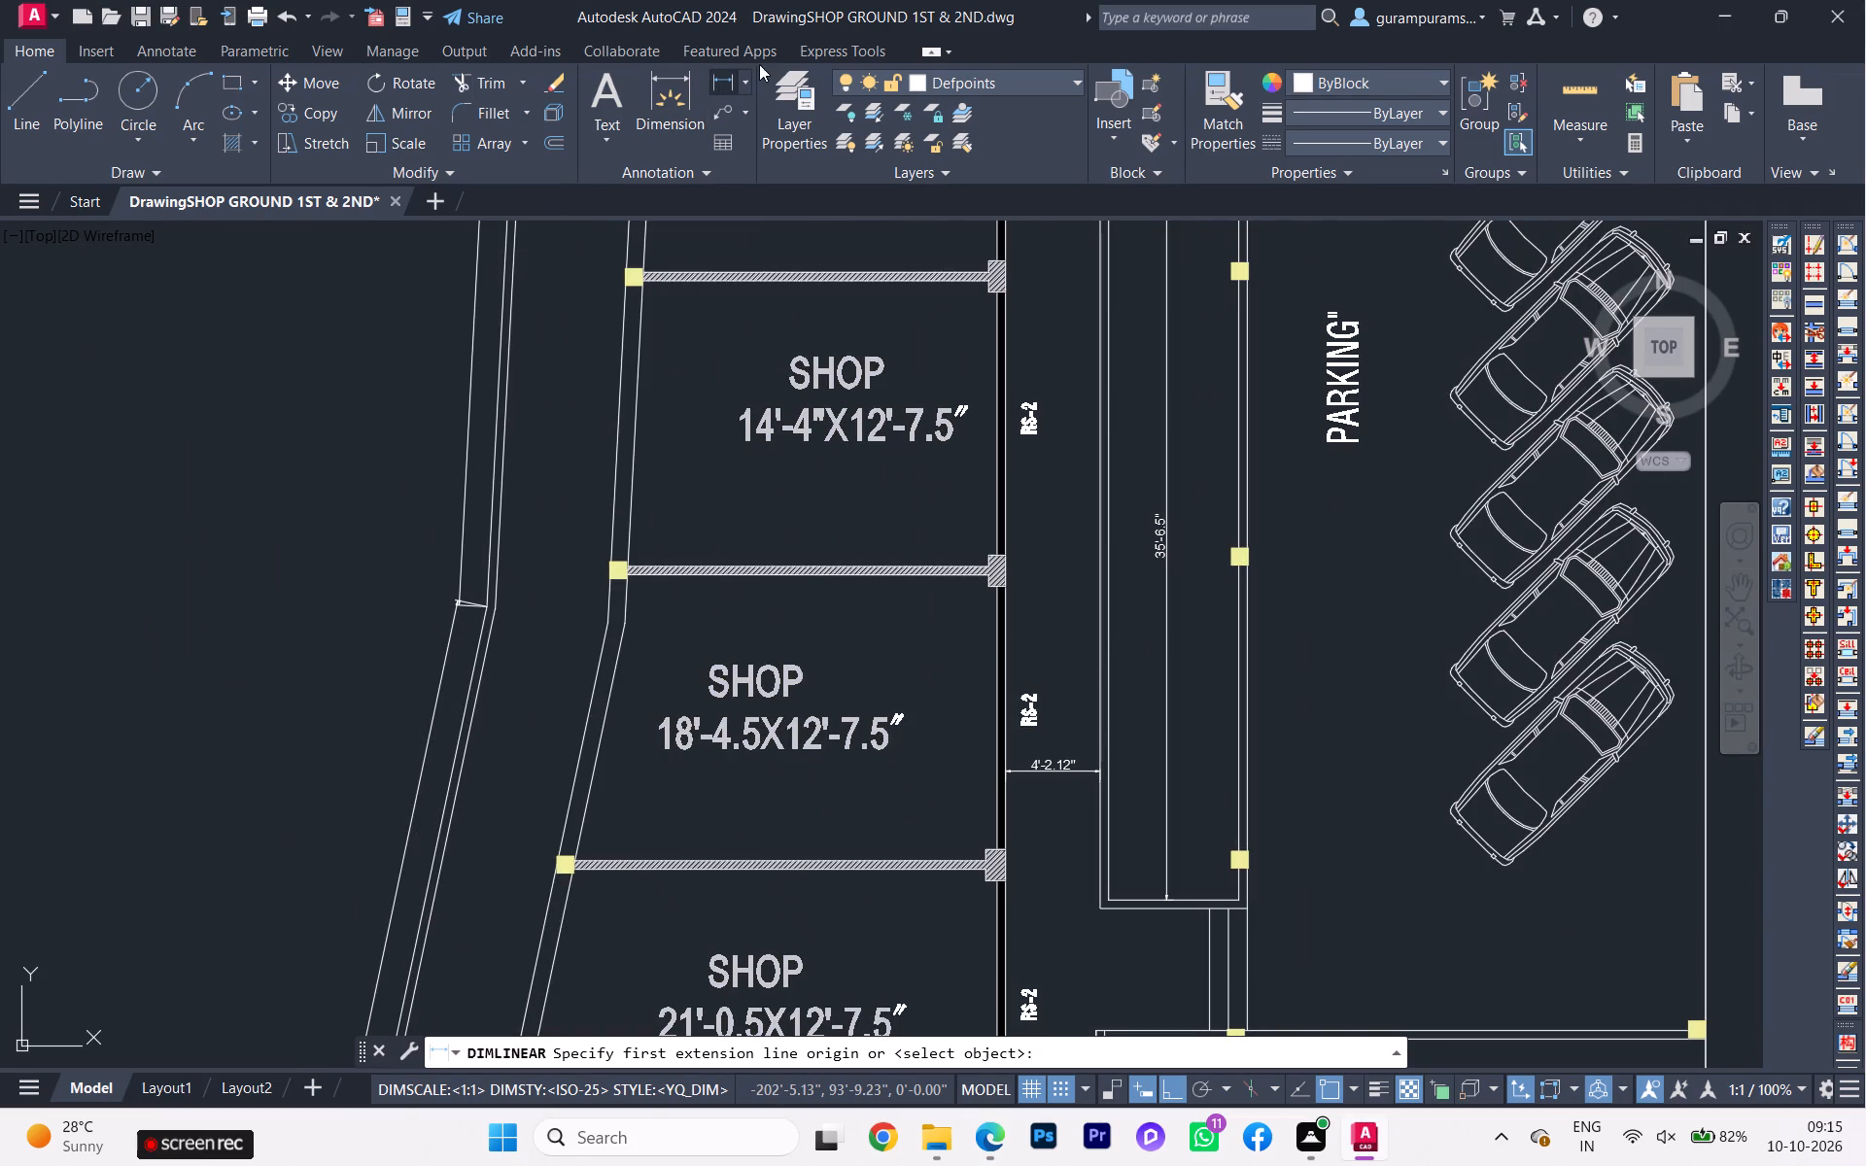
left_click(752, 86)
left_click(753, 225)
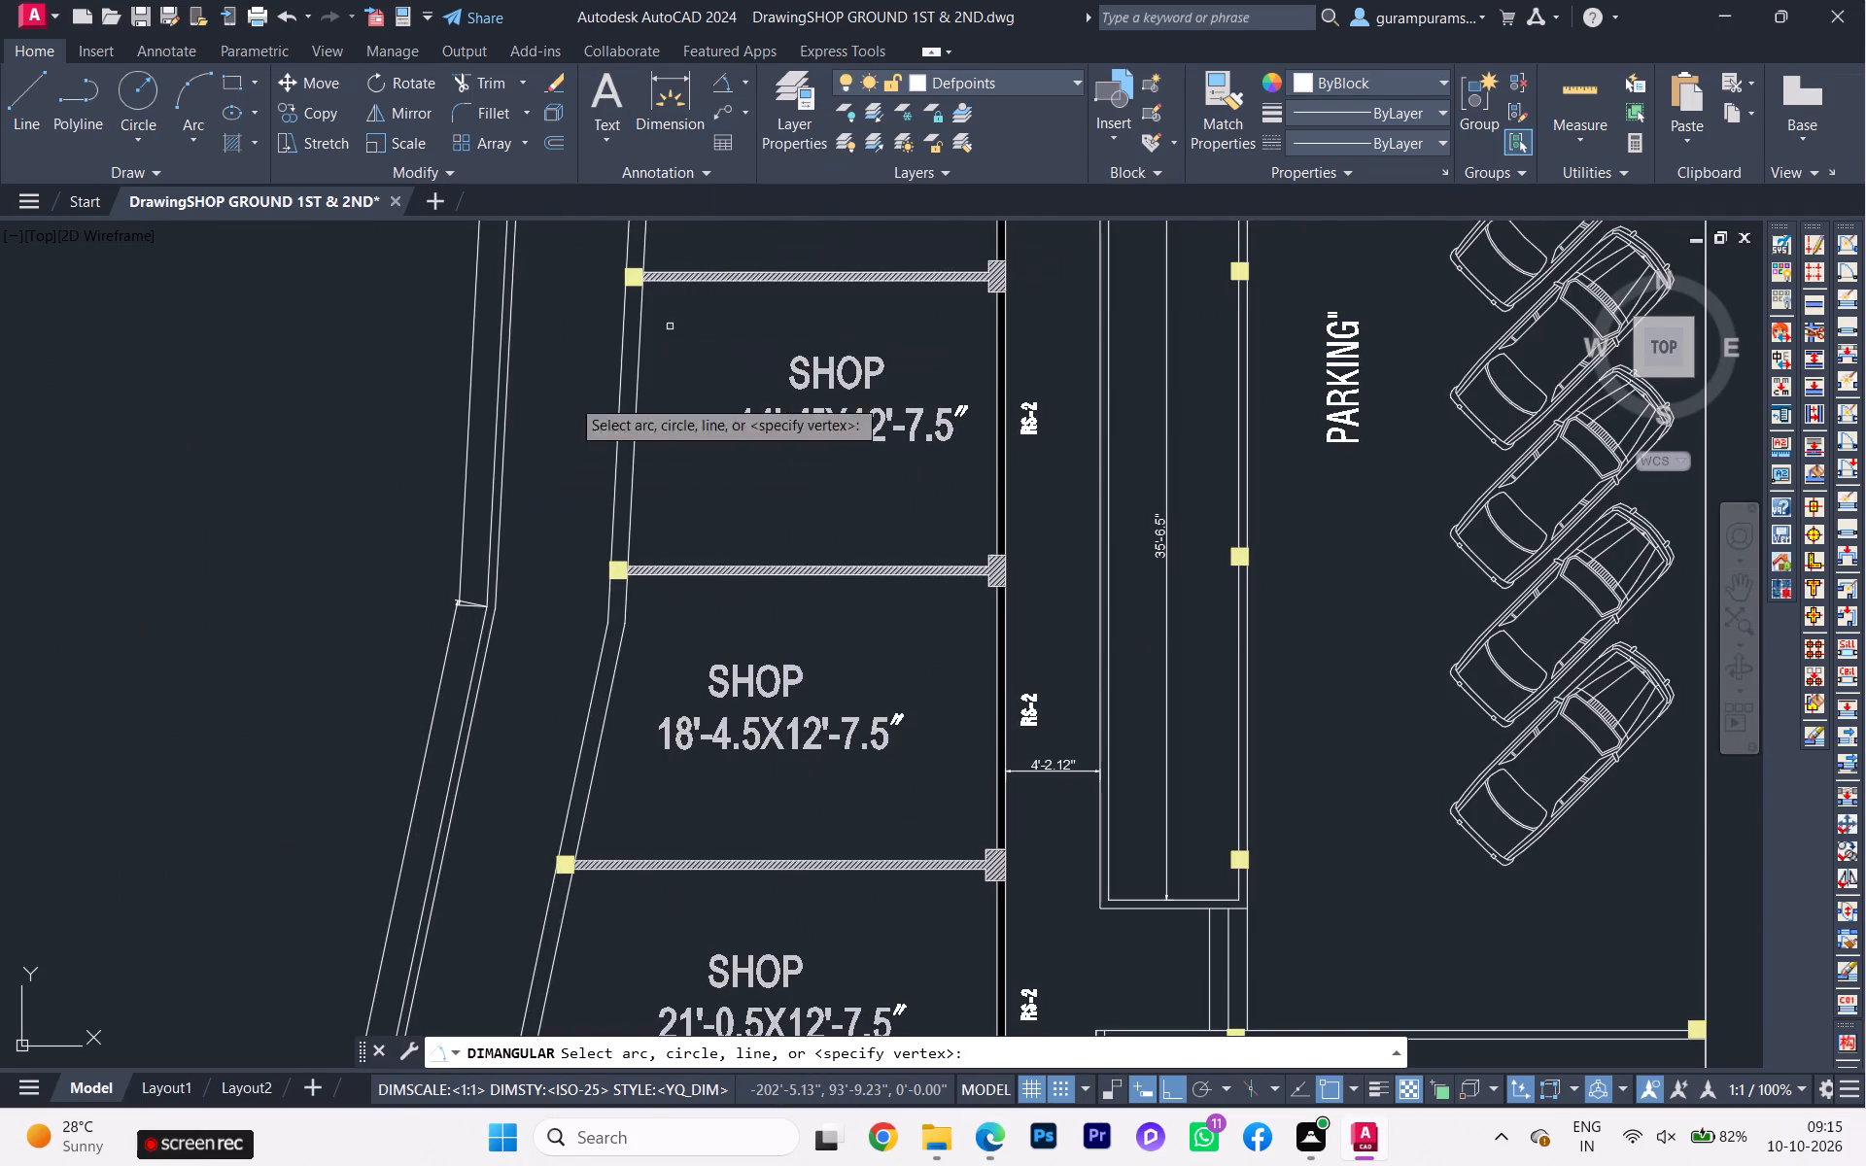
scroll(508, 566, "up", 2)
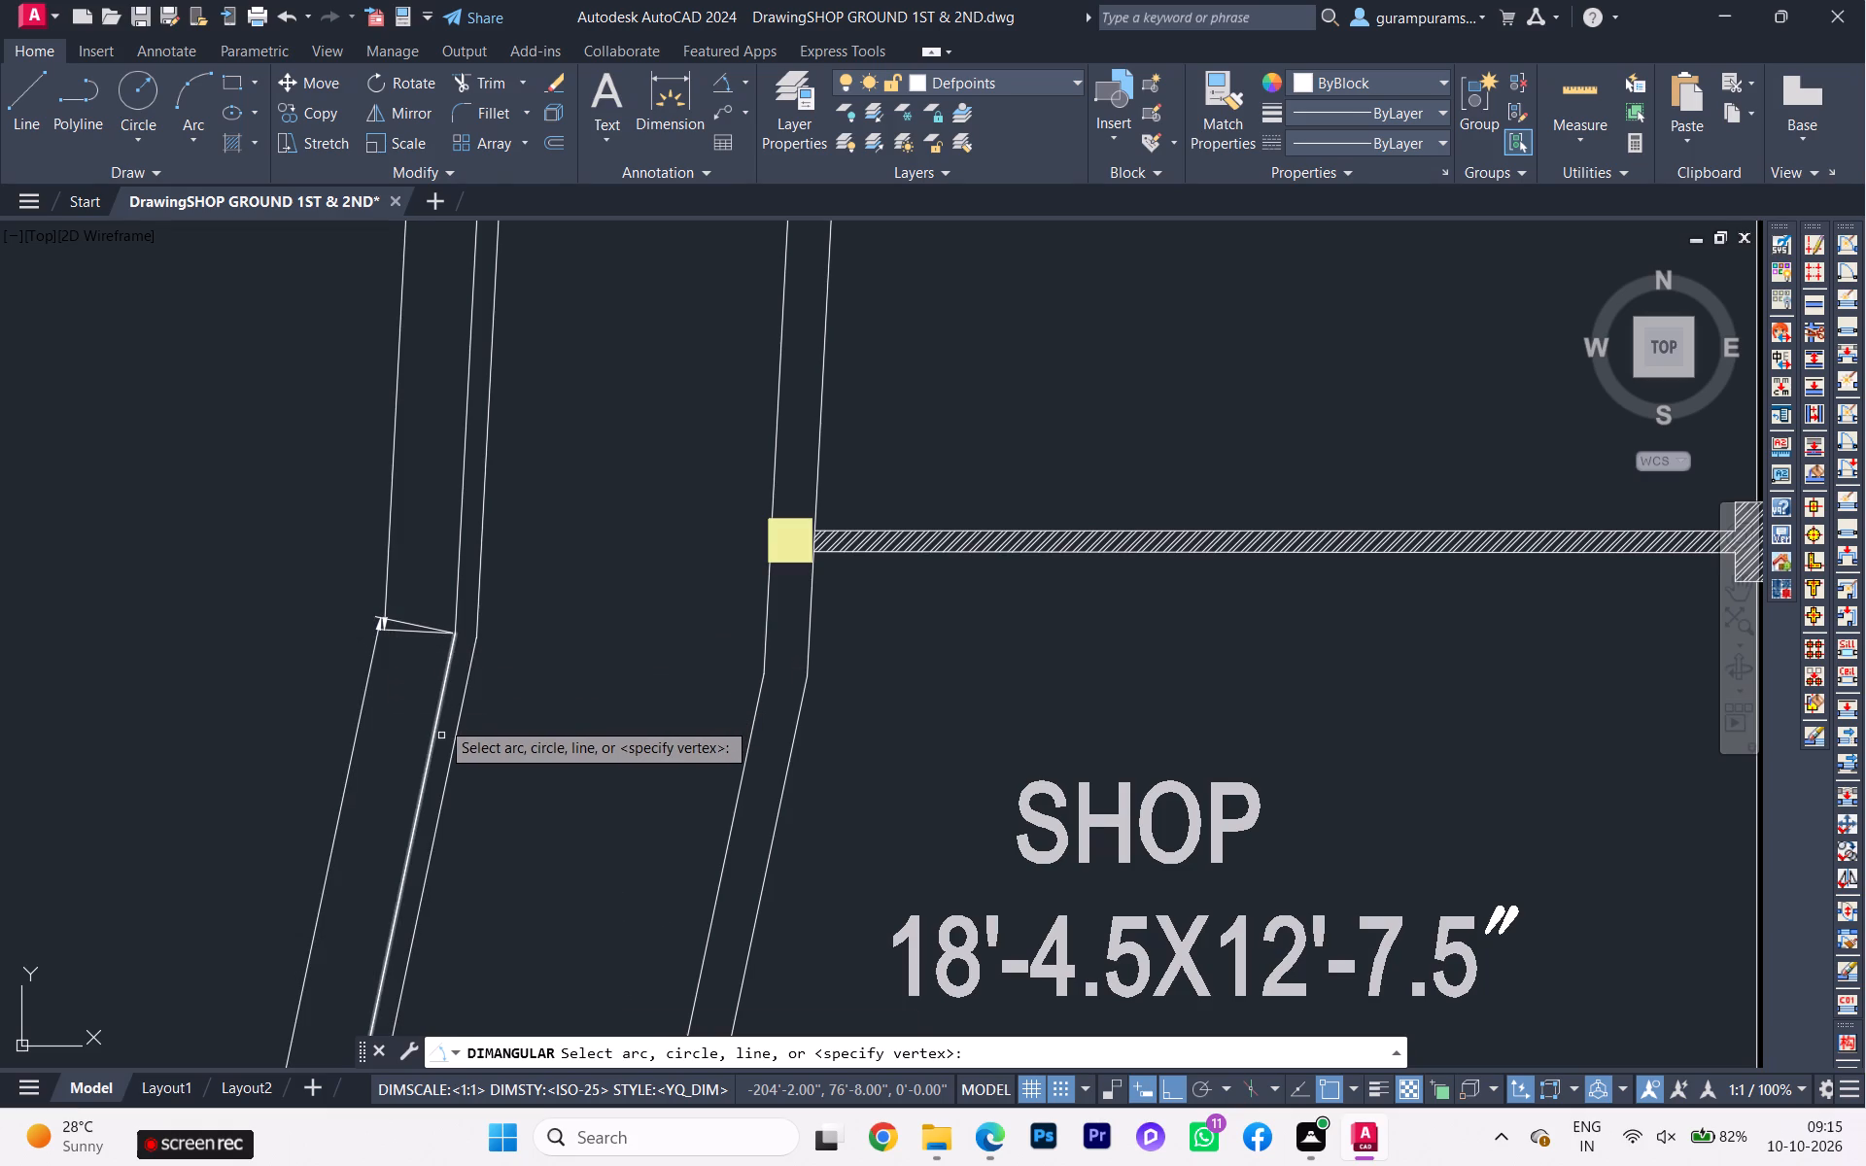
key("Escape")
left_click(725, 83)
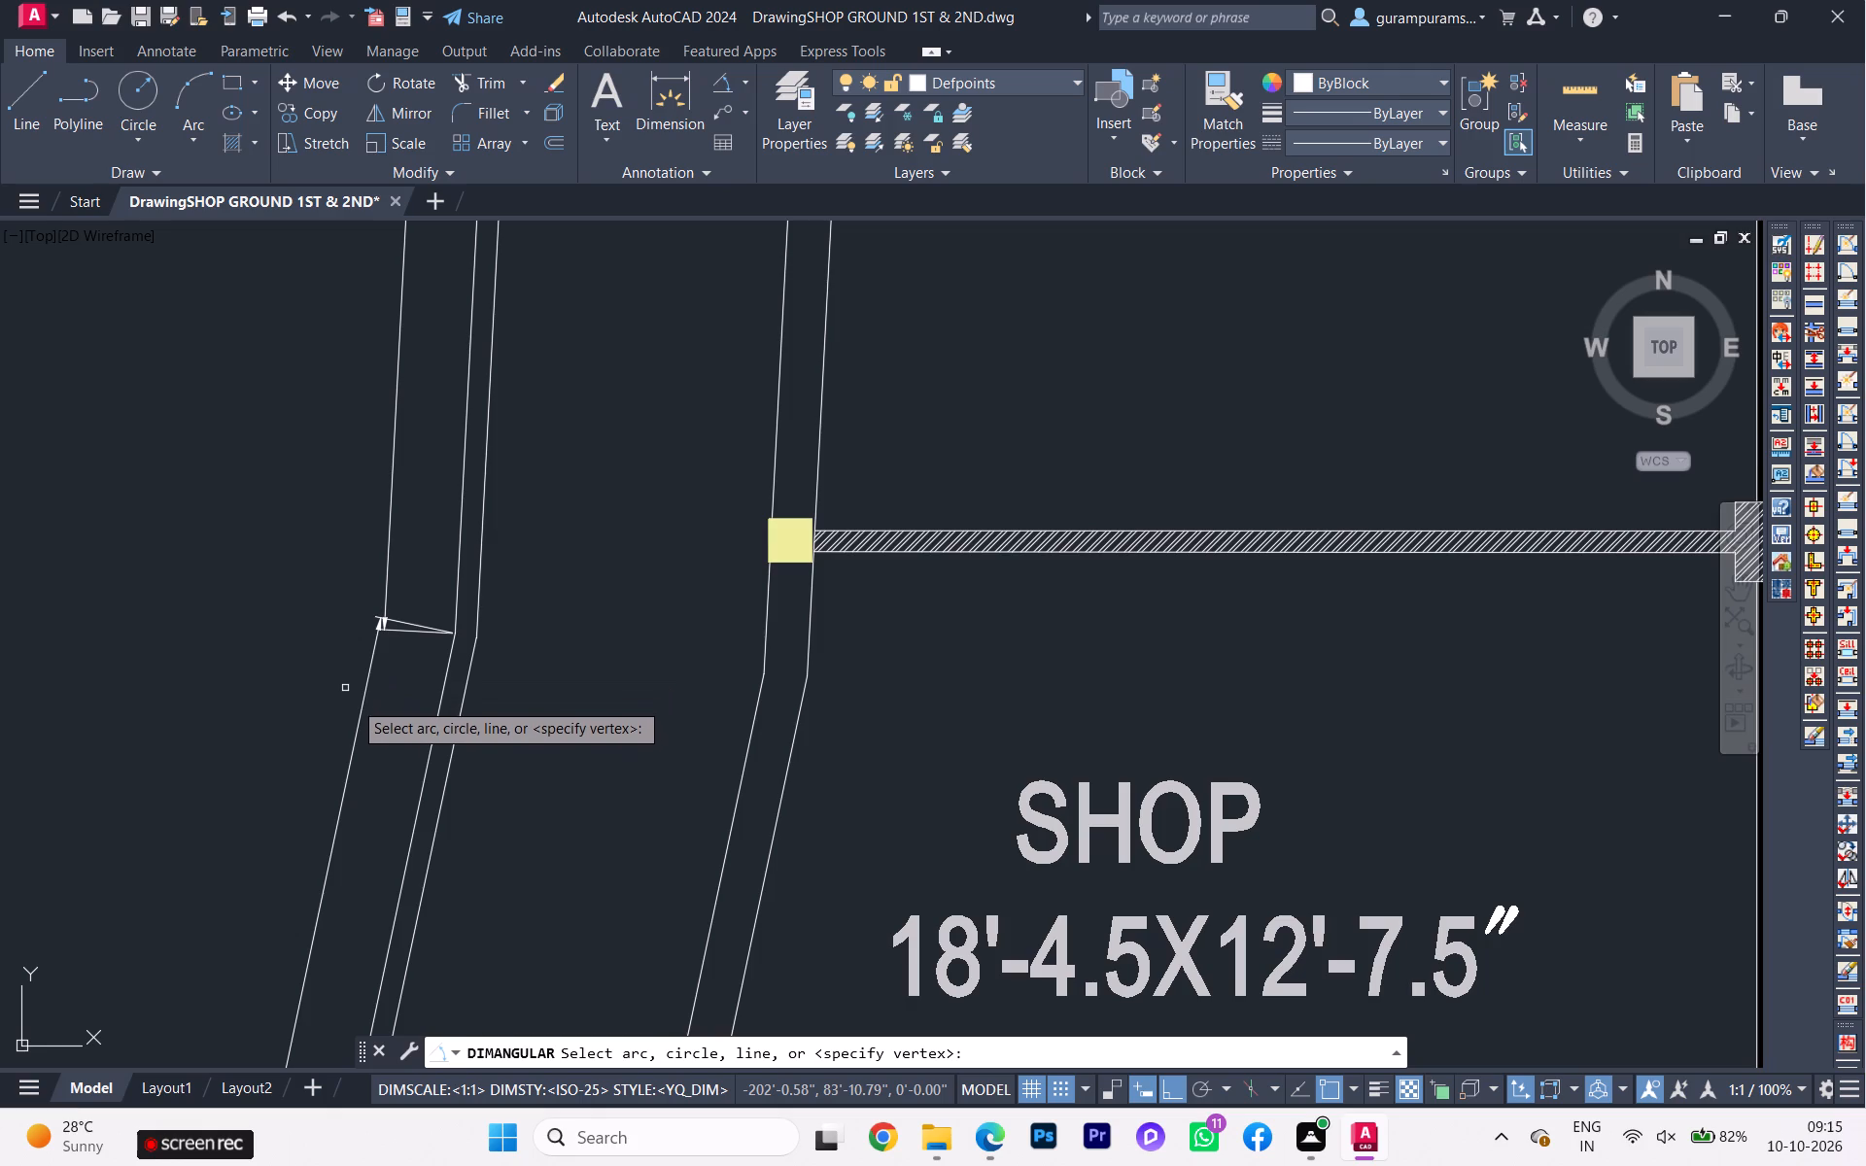
key("F9")
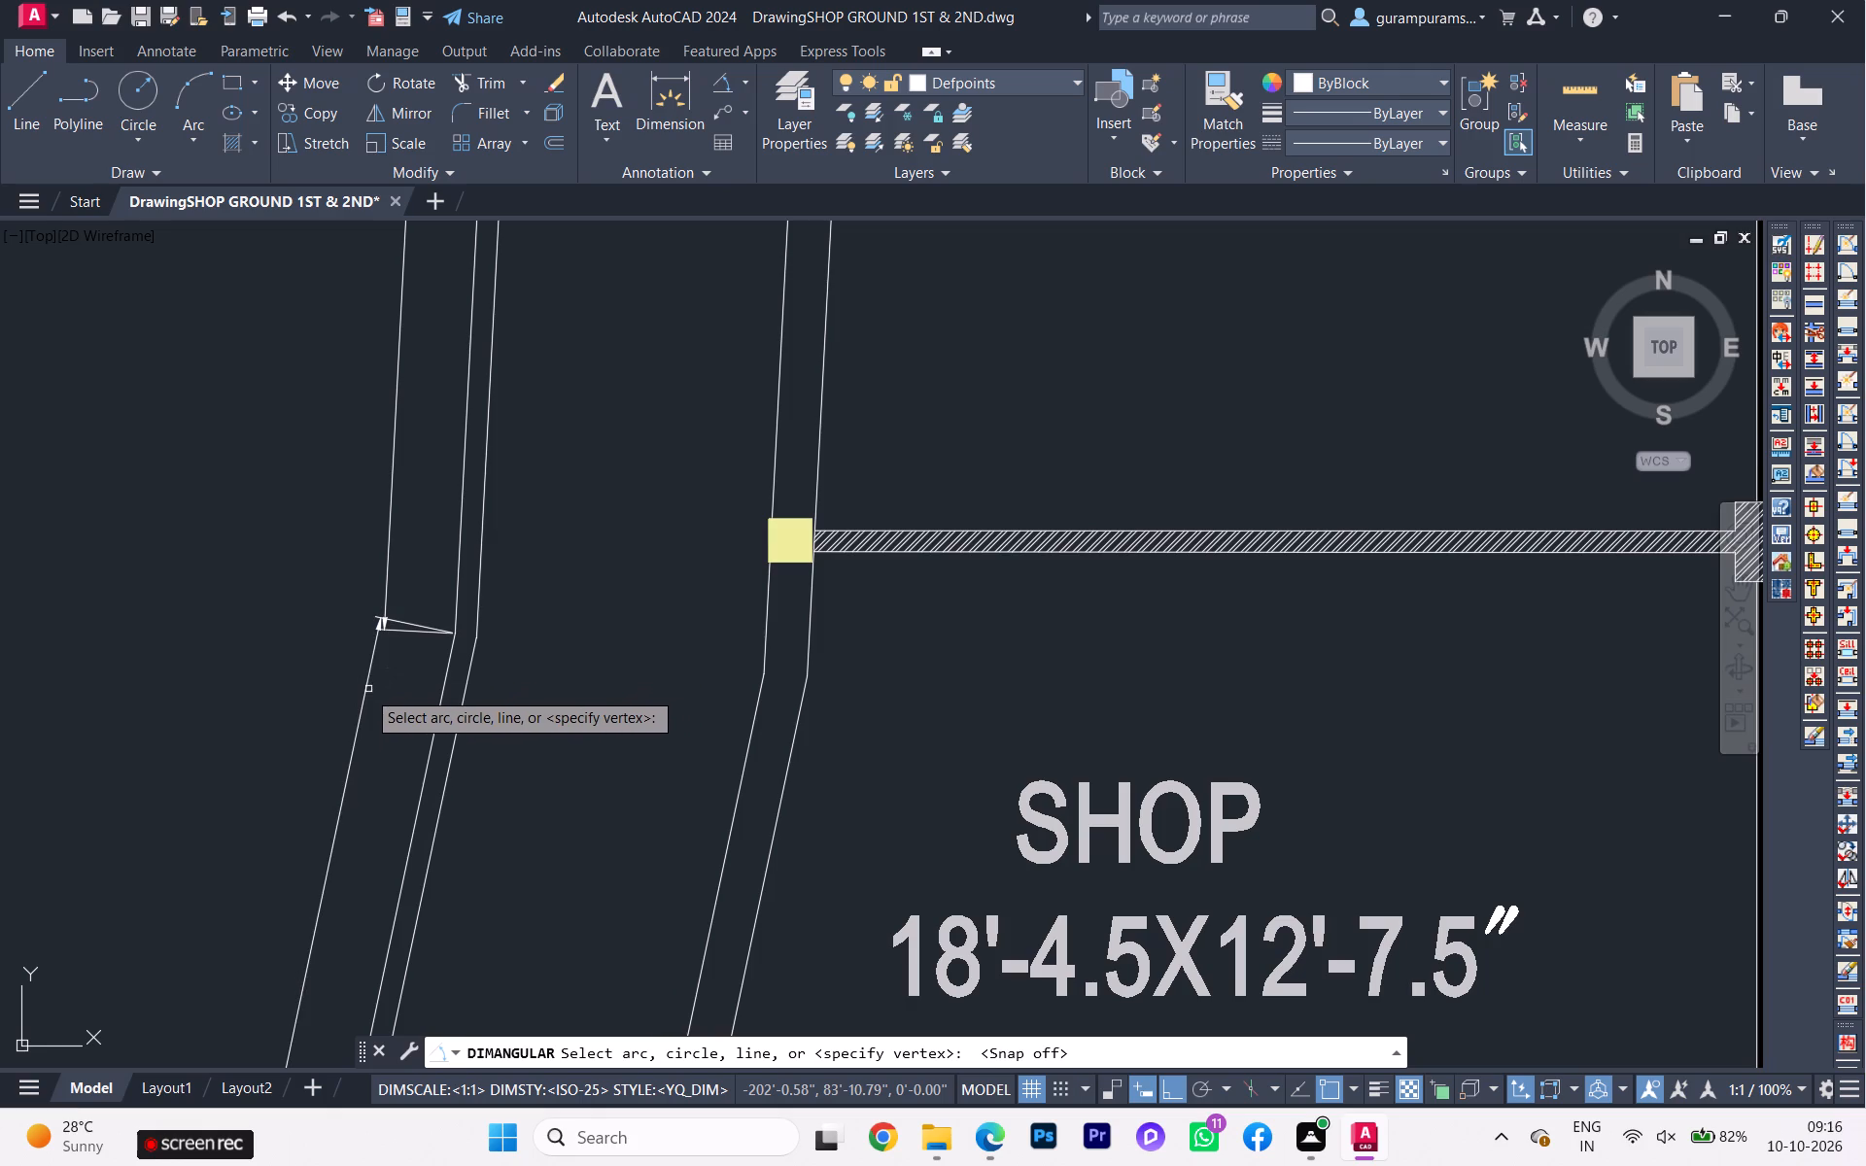
left_click(460, 723)
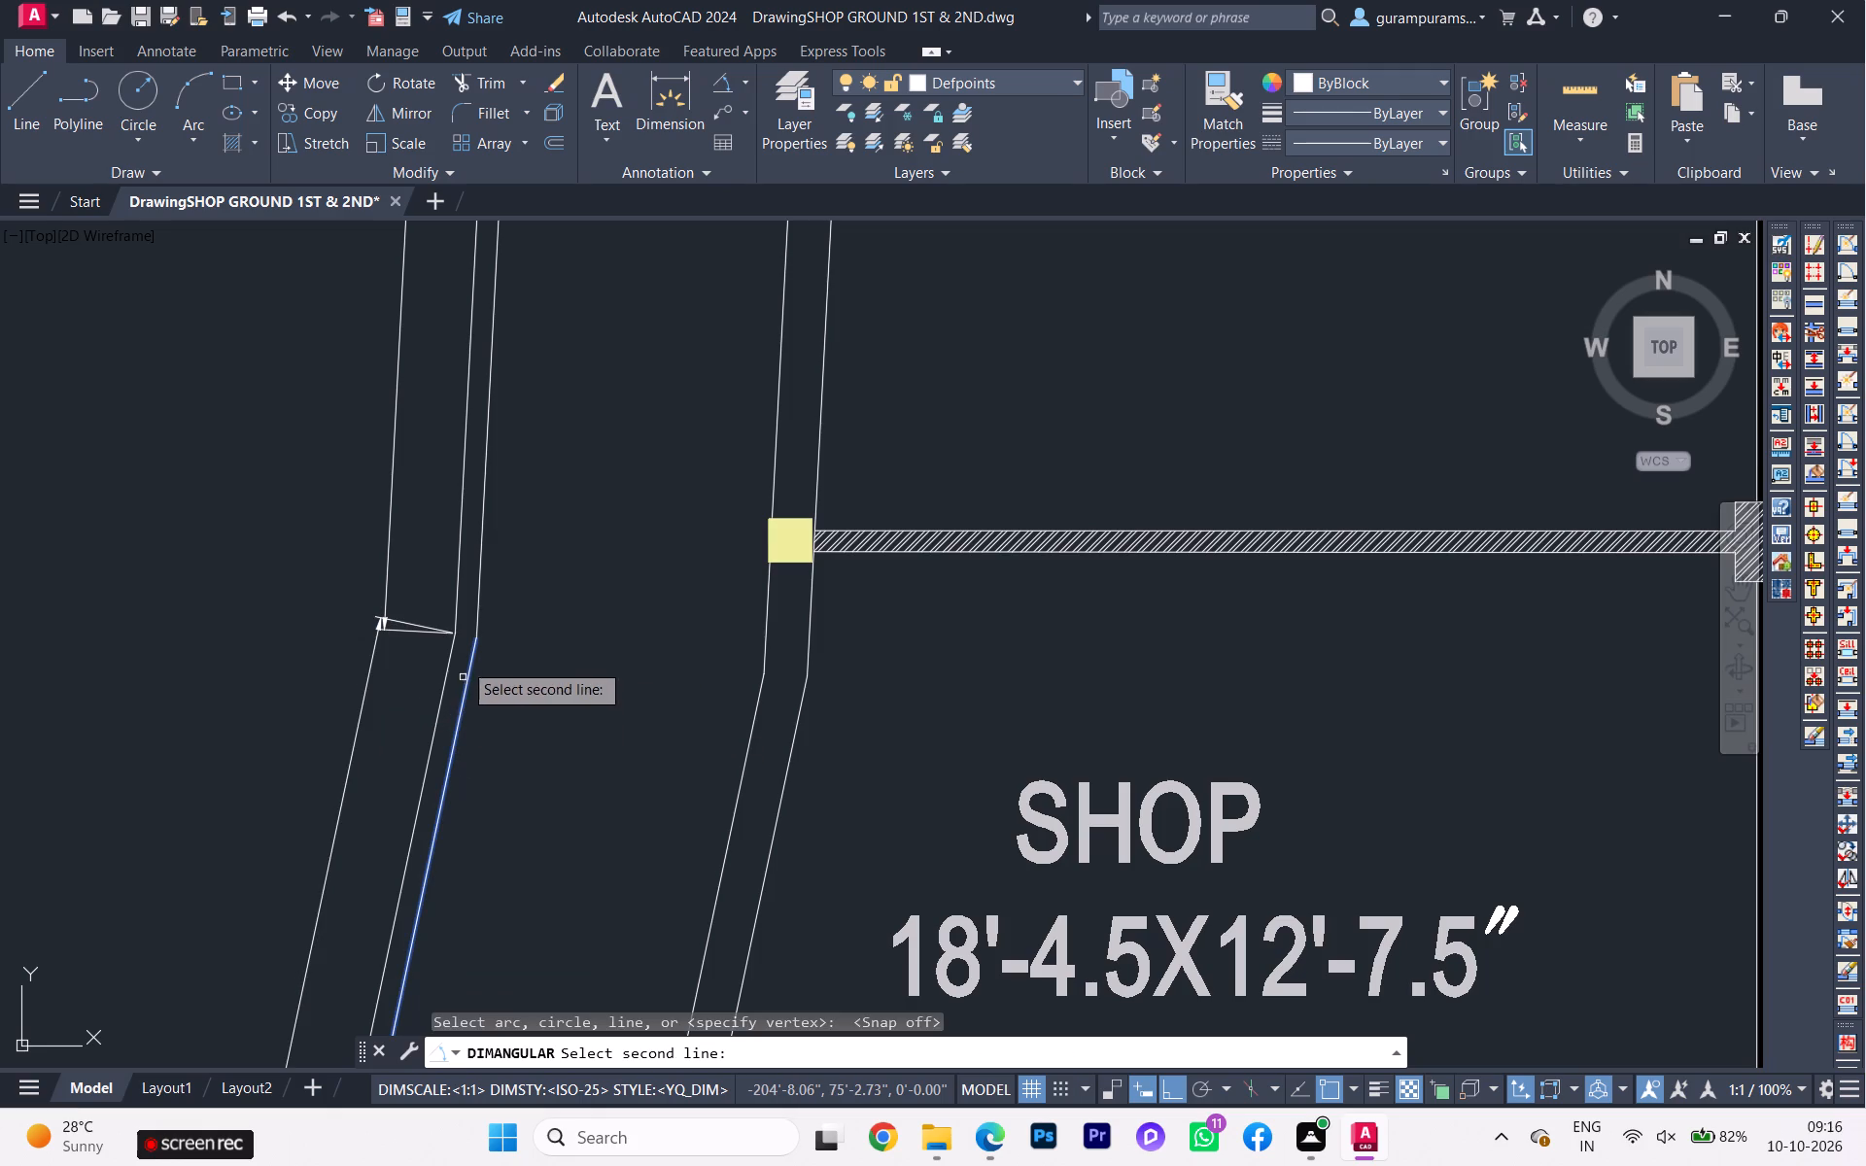
left_click(483, 593)
left_click(477, 581)
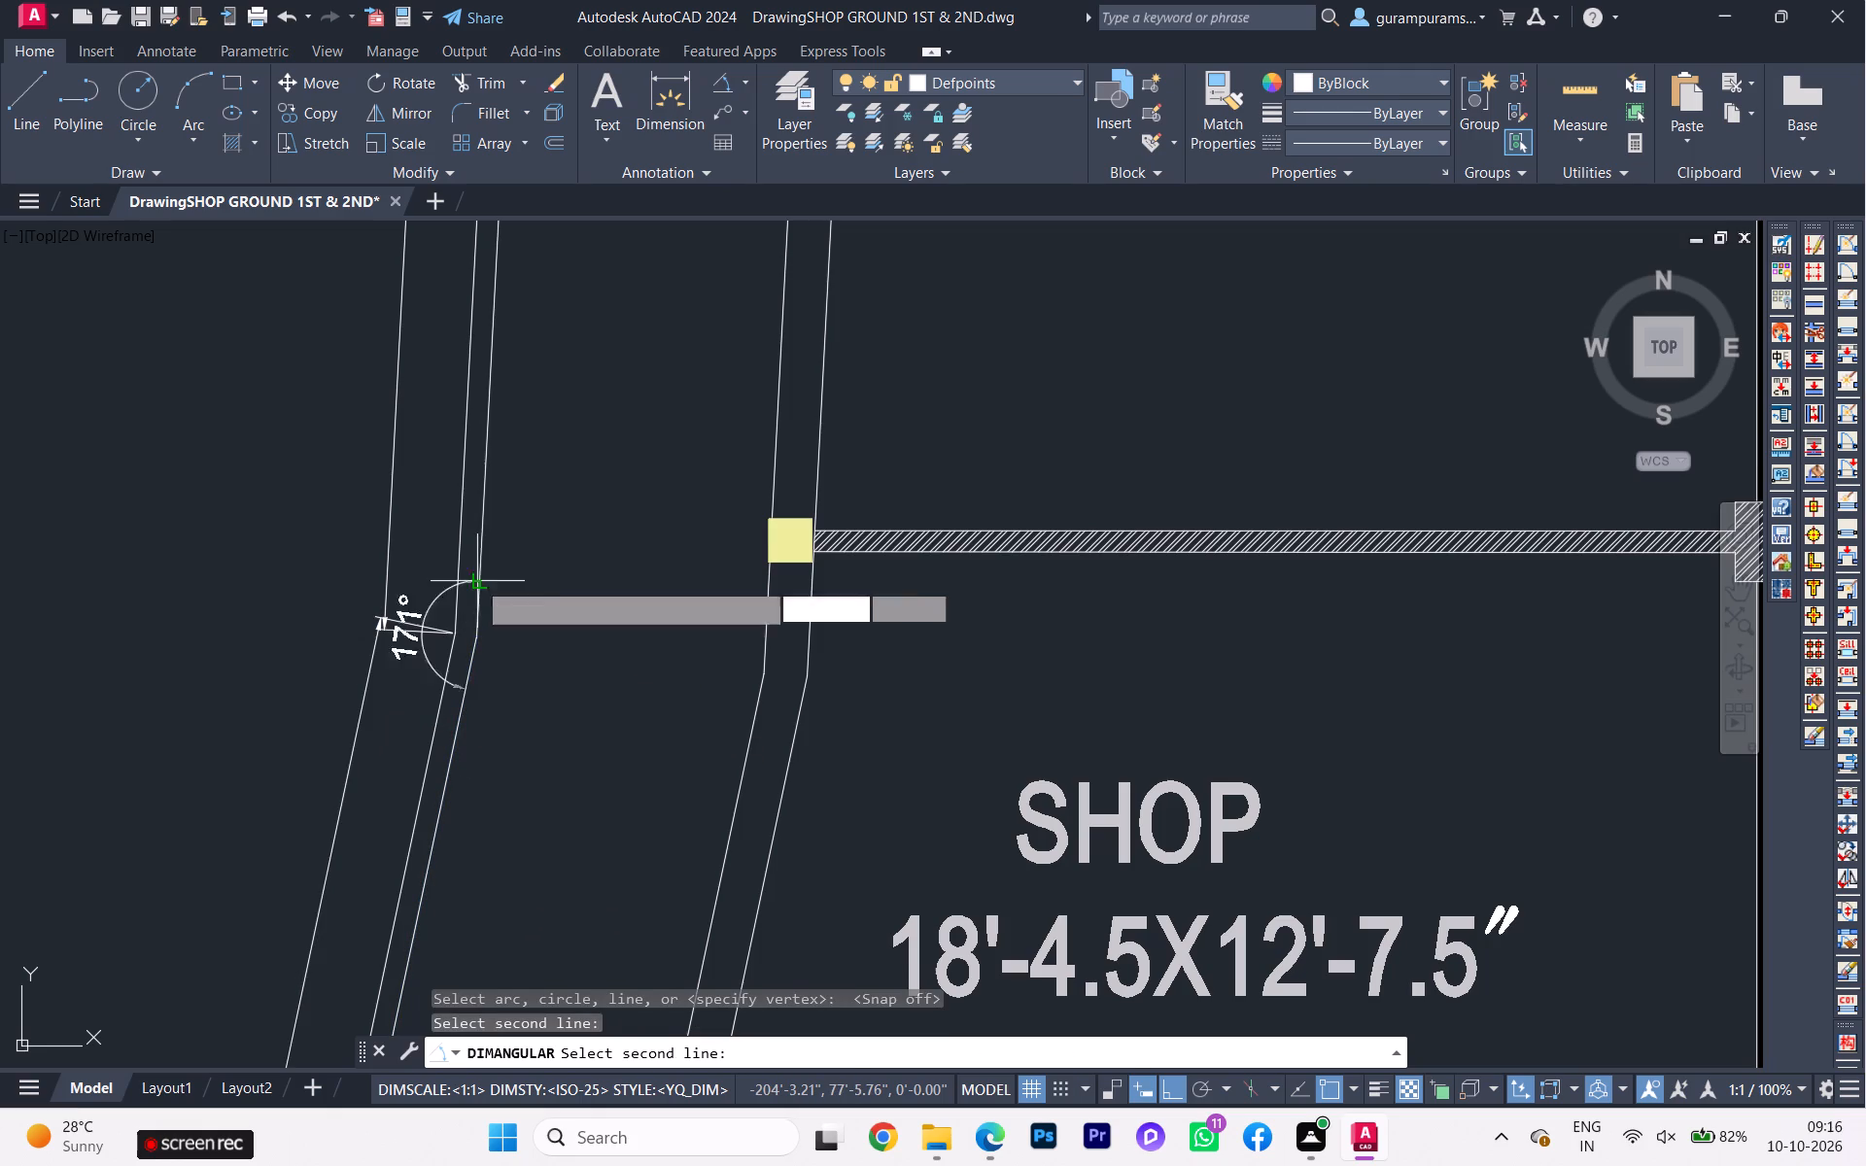
scroll(533, 617, "up", 1)
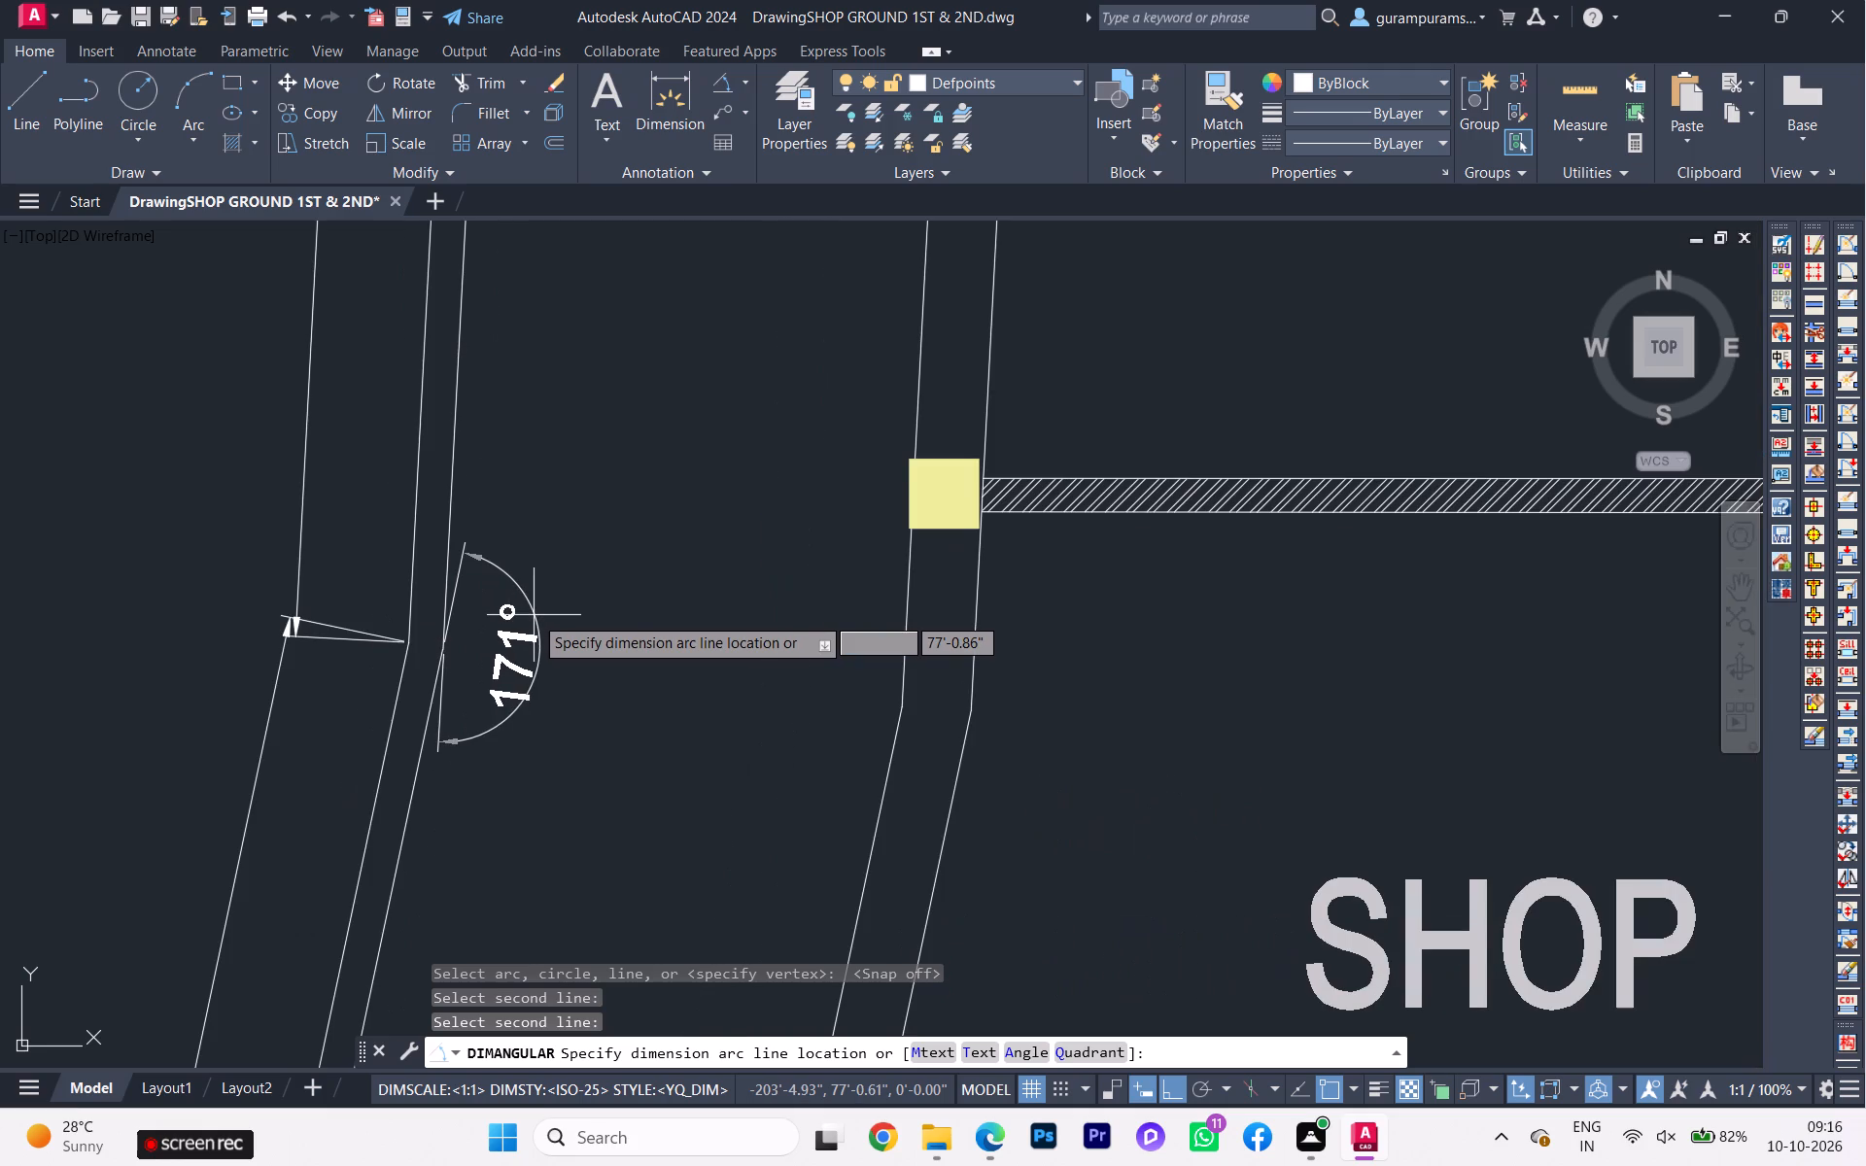
scroll(534, 631, "down", 2)
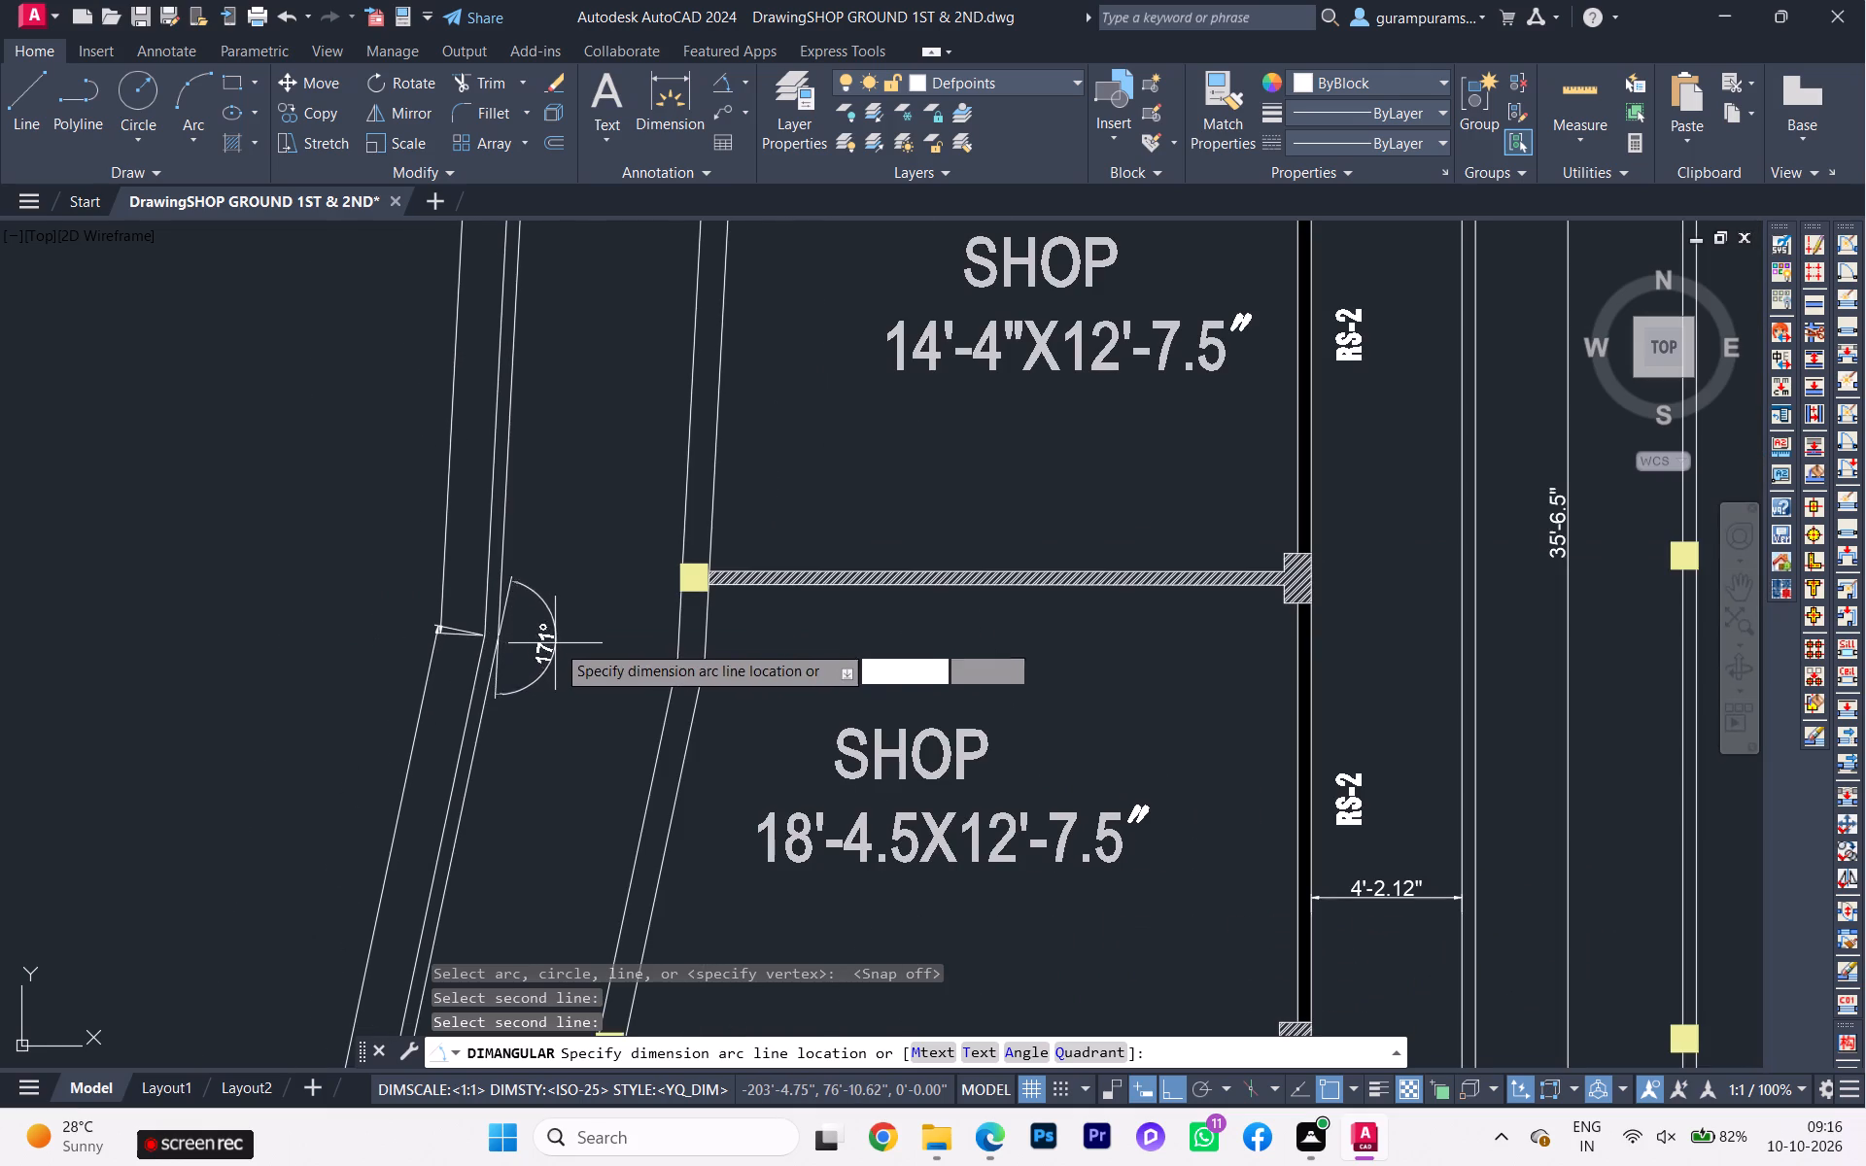
key("Escape")
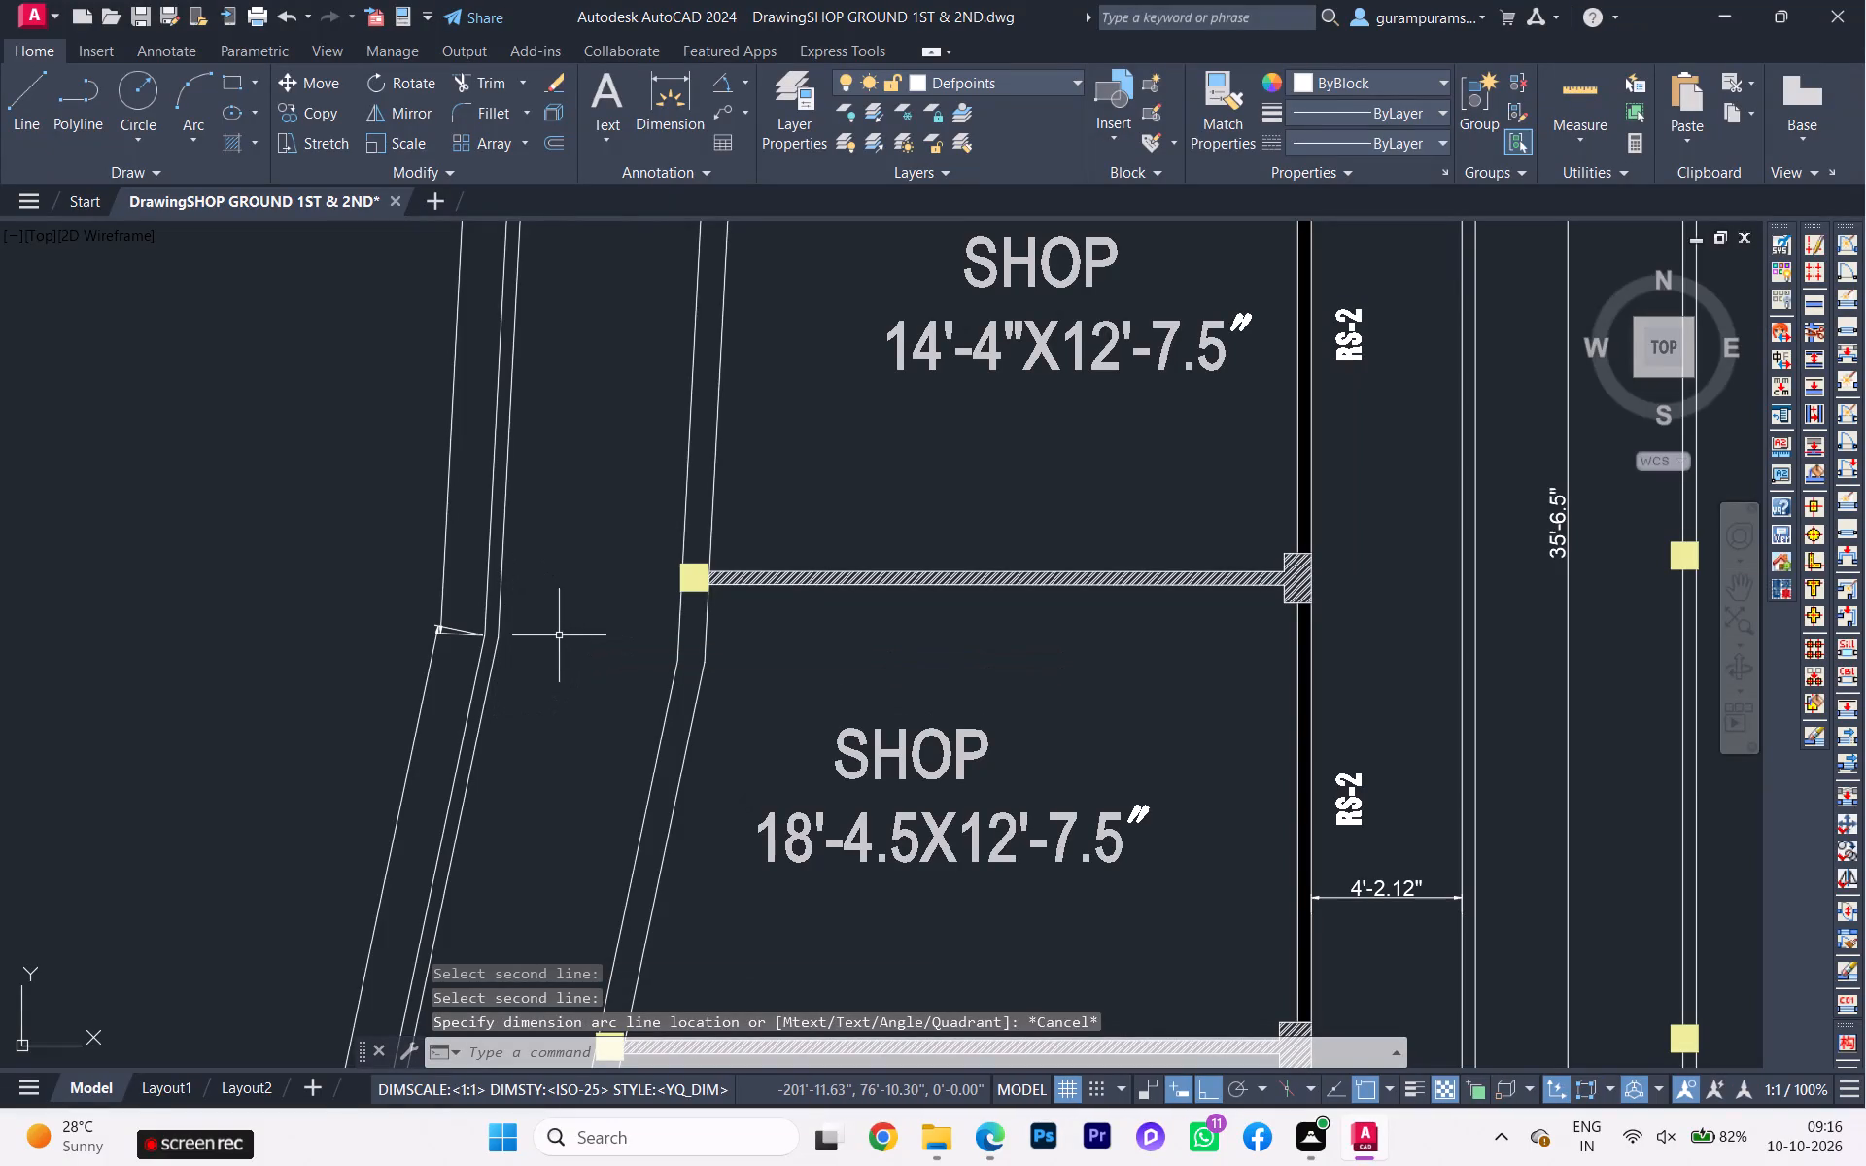
Add an angular dimension between the outer face lines of the boundary wall at the ground floor plan's left bend.
left_click(720, 83)
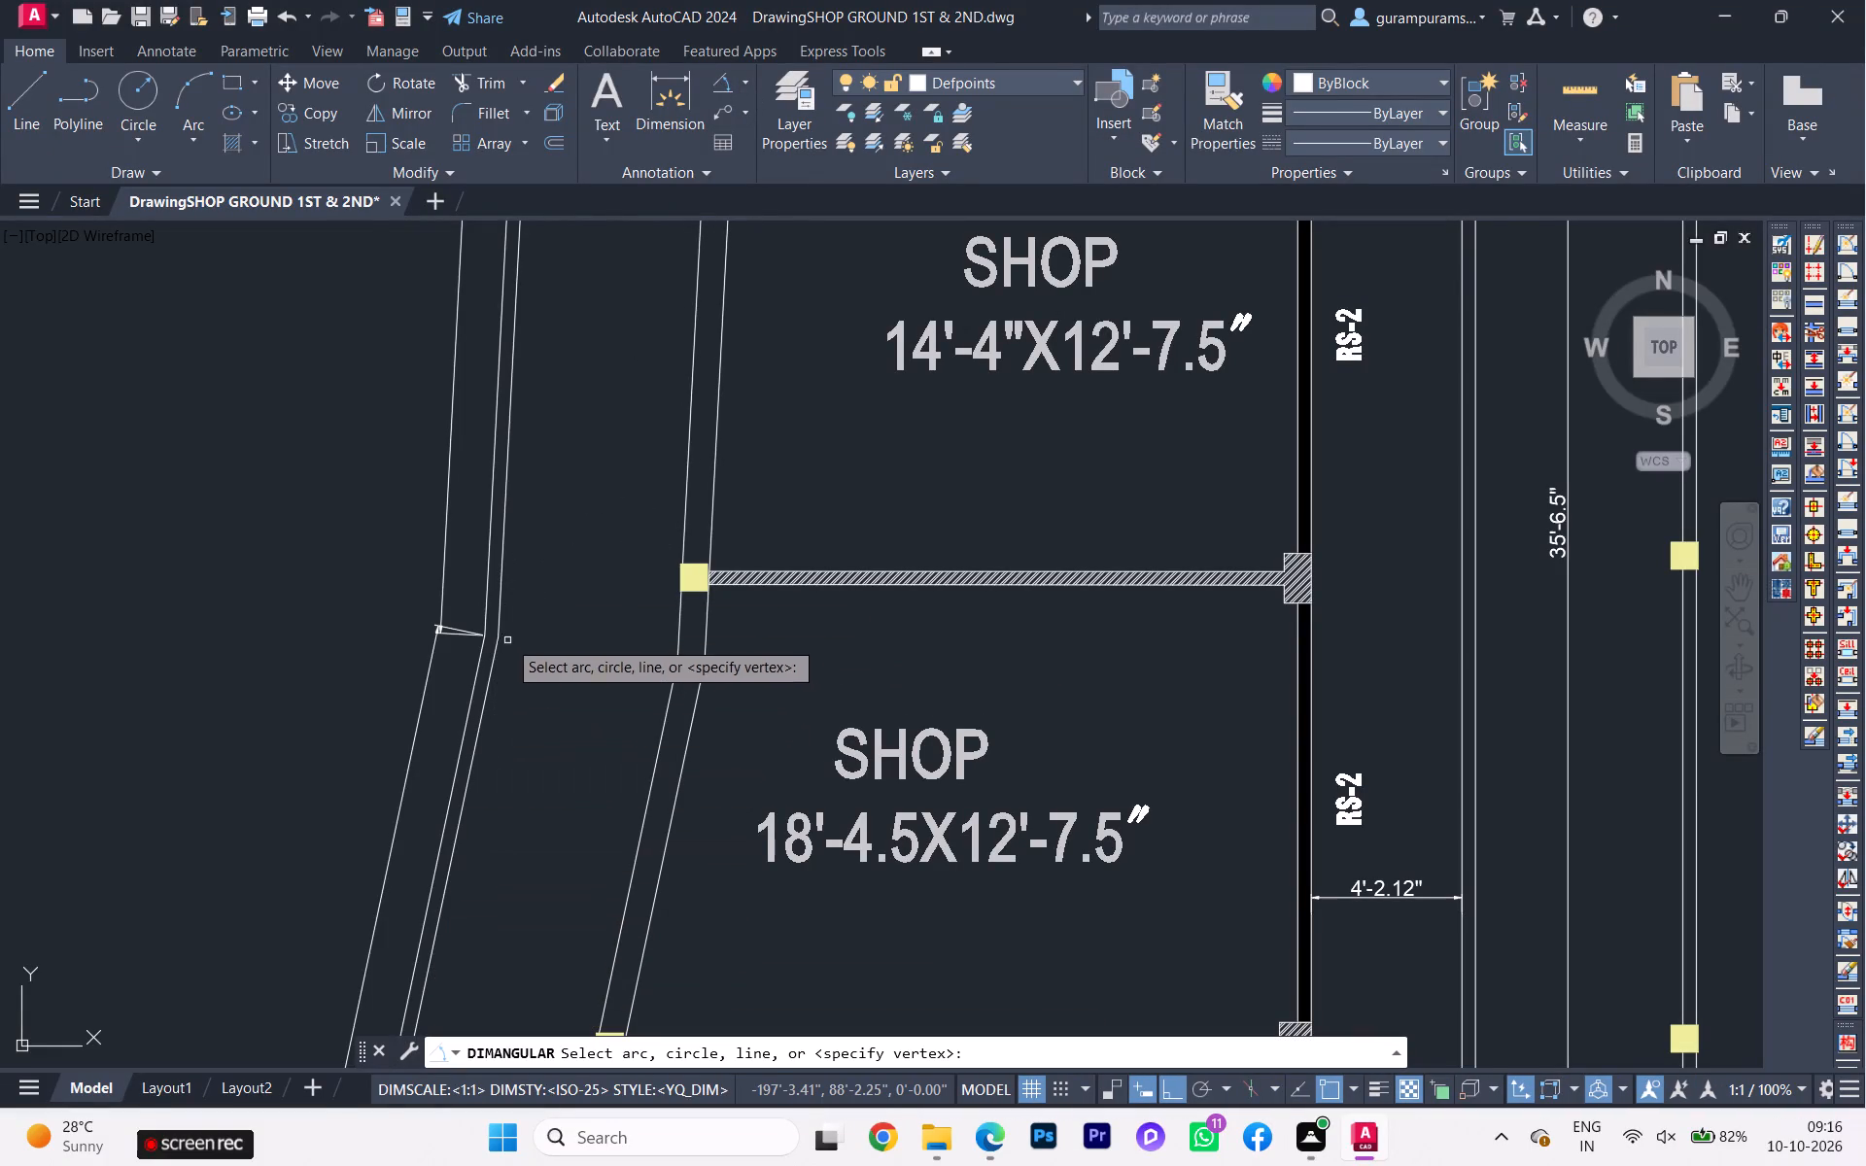
left_click(487, 614)
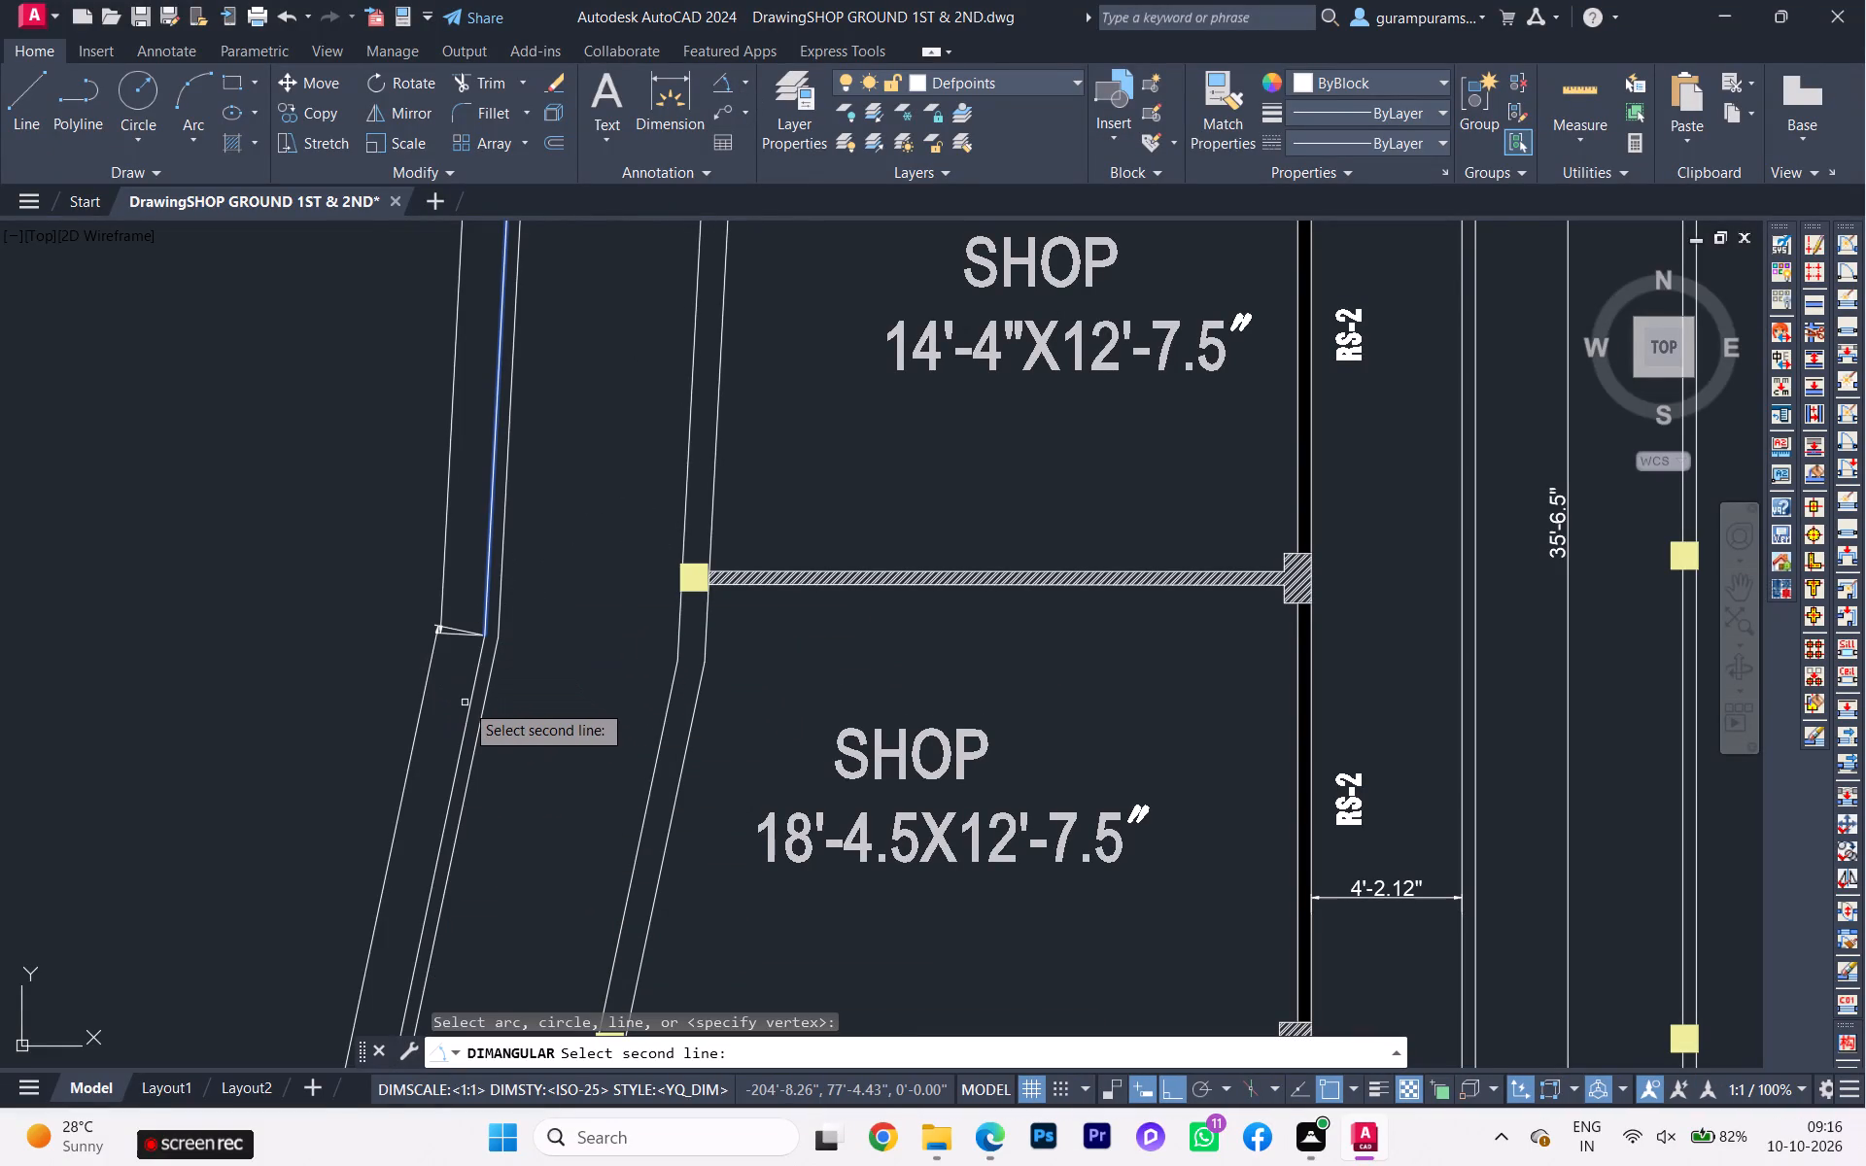
left_click(469, 710)
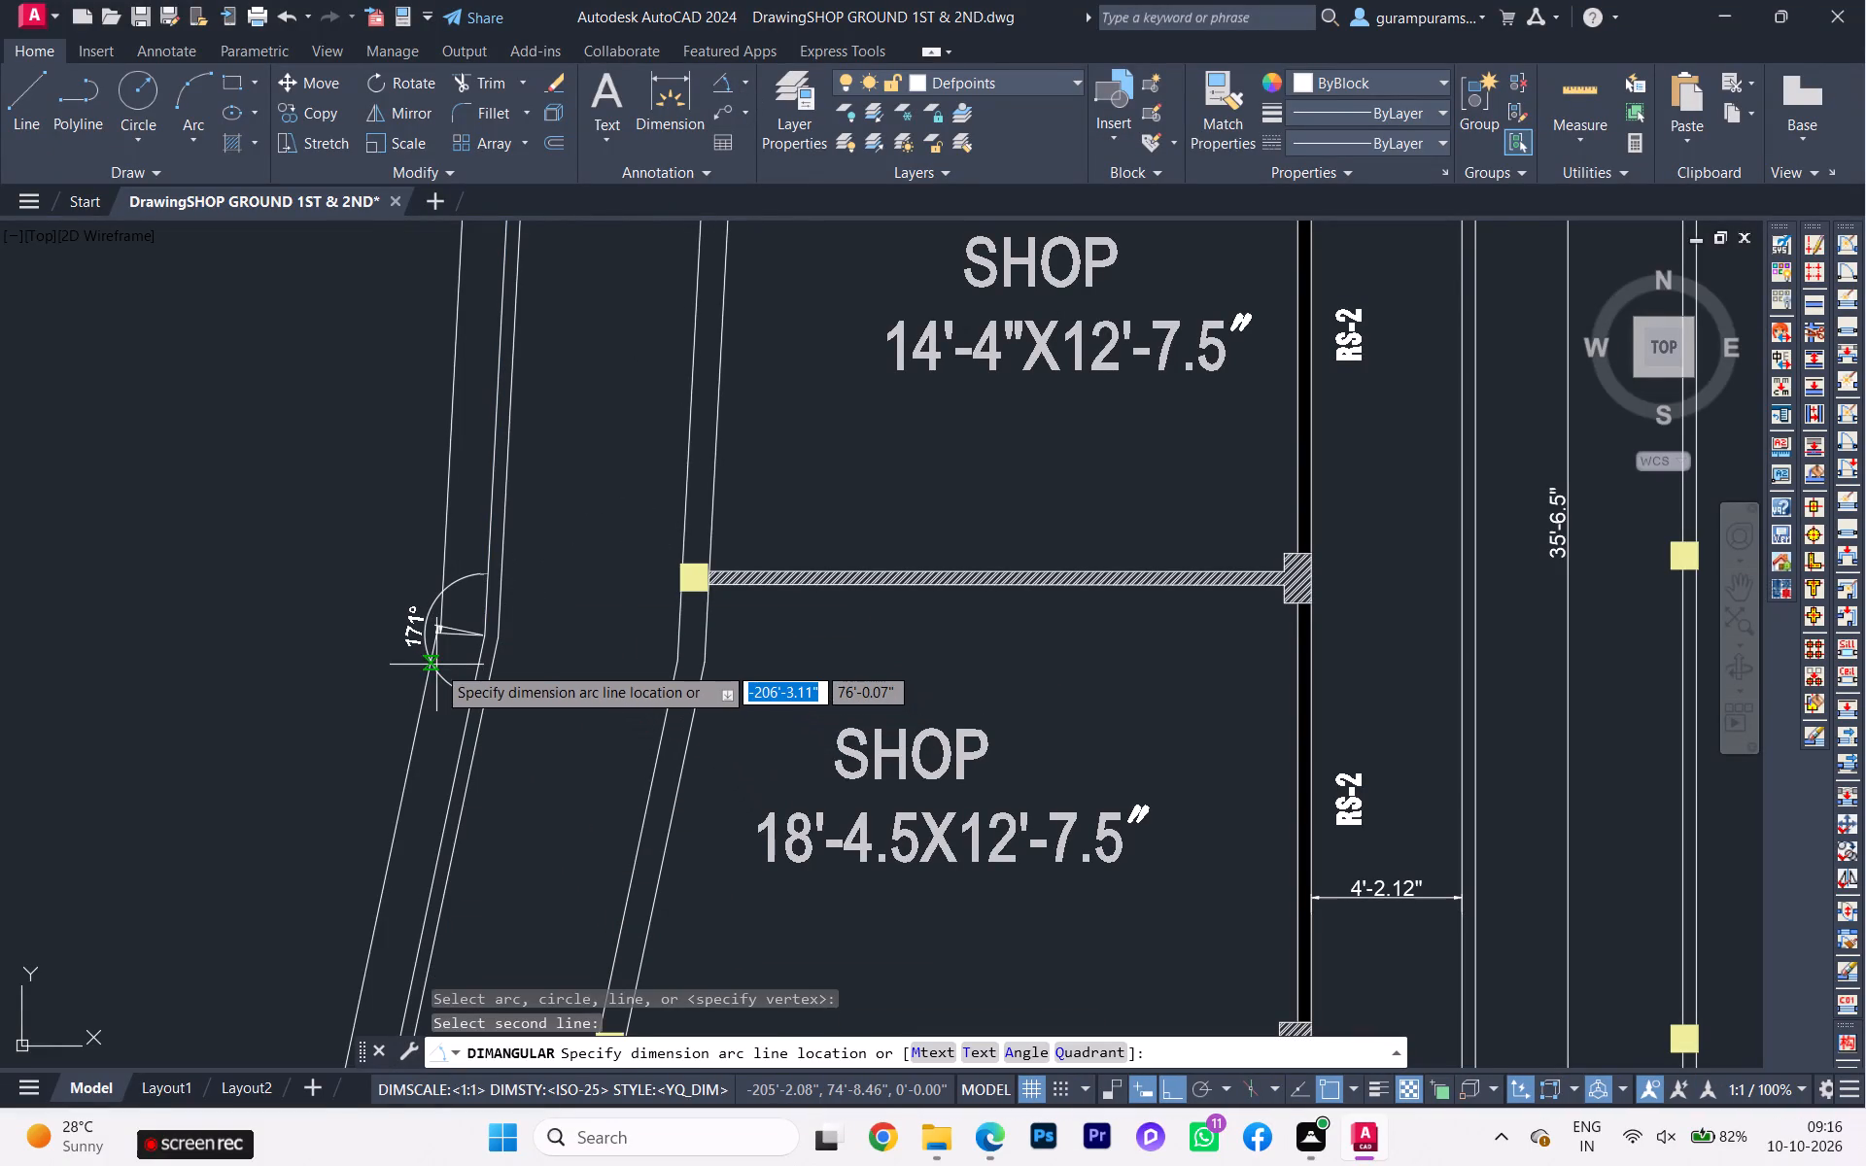
left_click(436, 665)
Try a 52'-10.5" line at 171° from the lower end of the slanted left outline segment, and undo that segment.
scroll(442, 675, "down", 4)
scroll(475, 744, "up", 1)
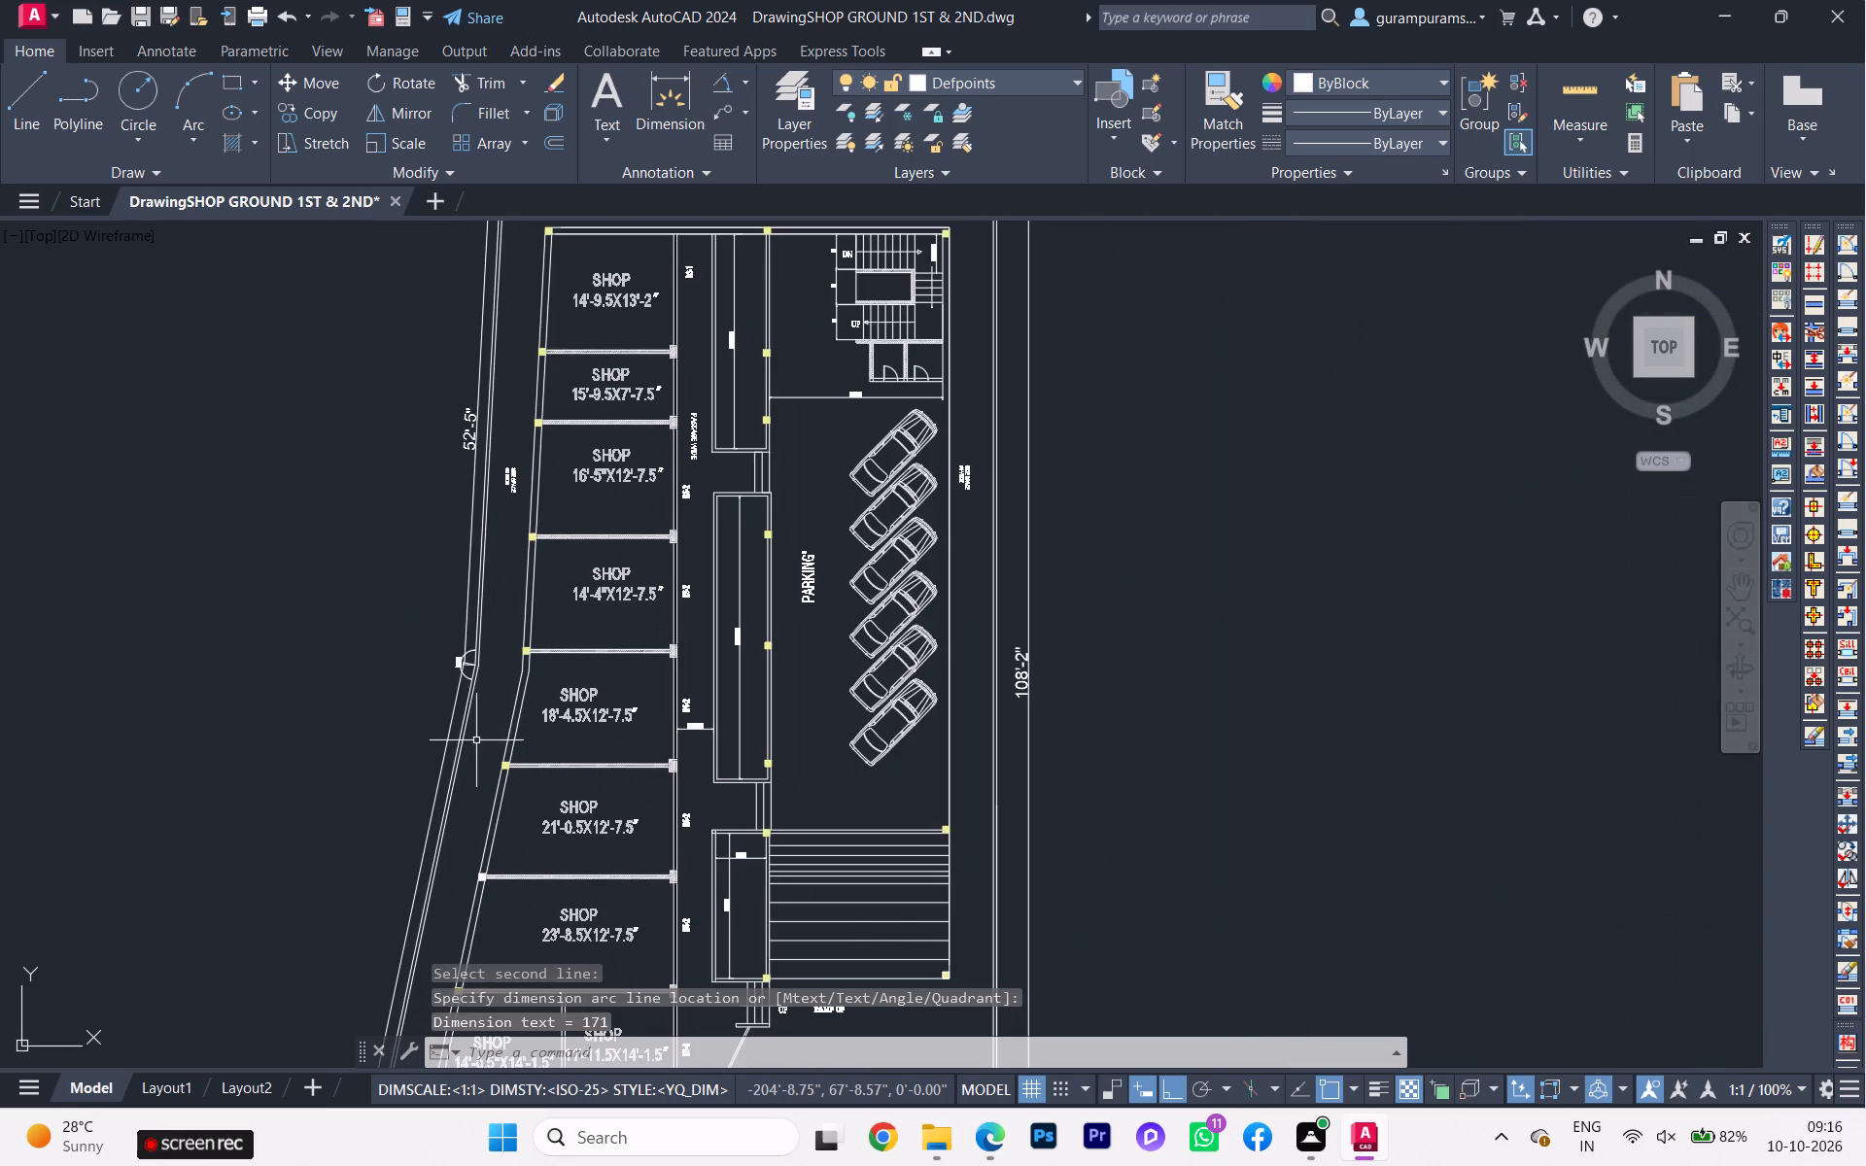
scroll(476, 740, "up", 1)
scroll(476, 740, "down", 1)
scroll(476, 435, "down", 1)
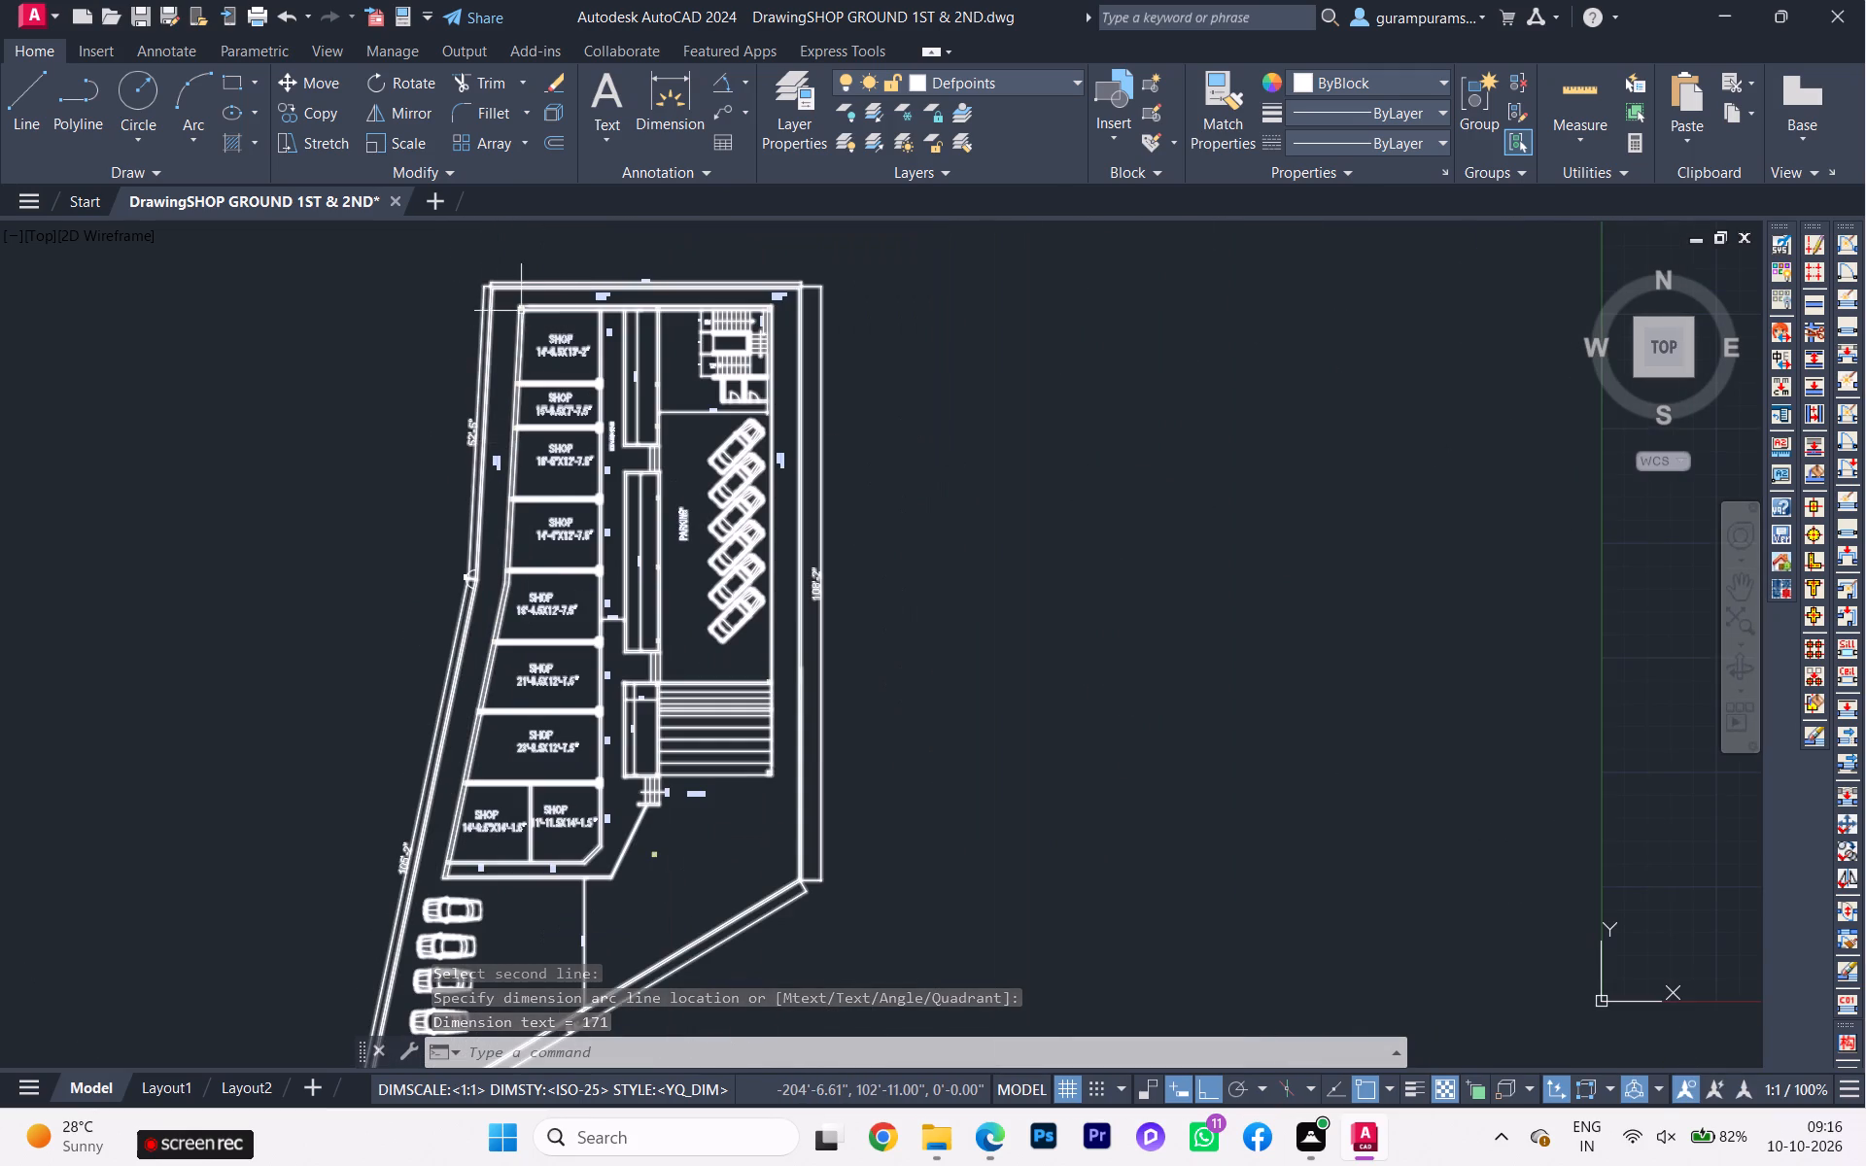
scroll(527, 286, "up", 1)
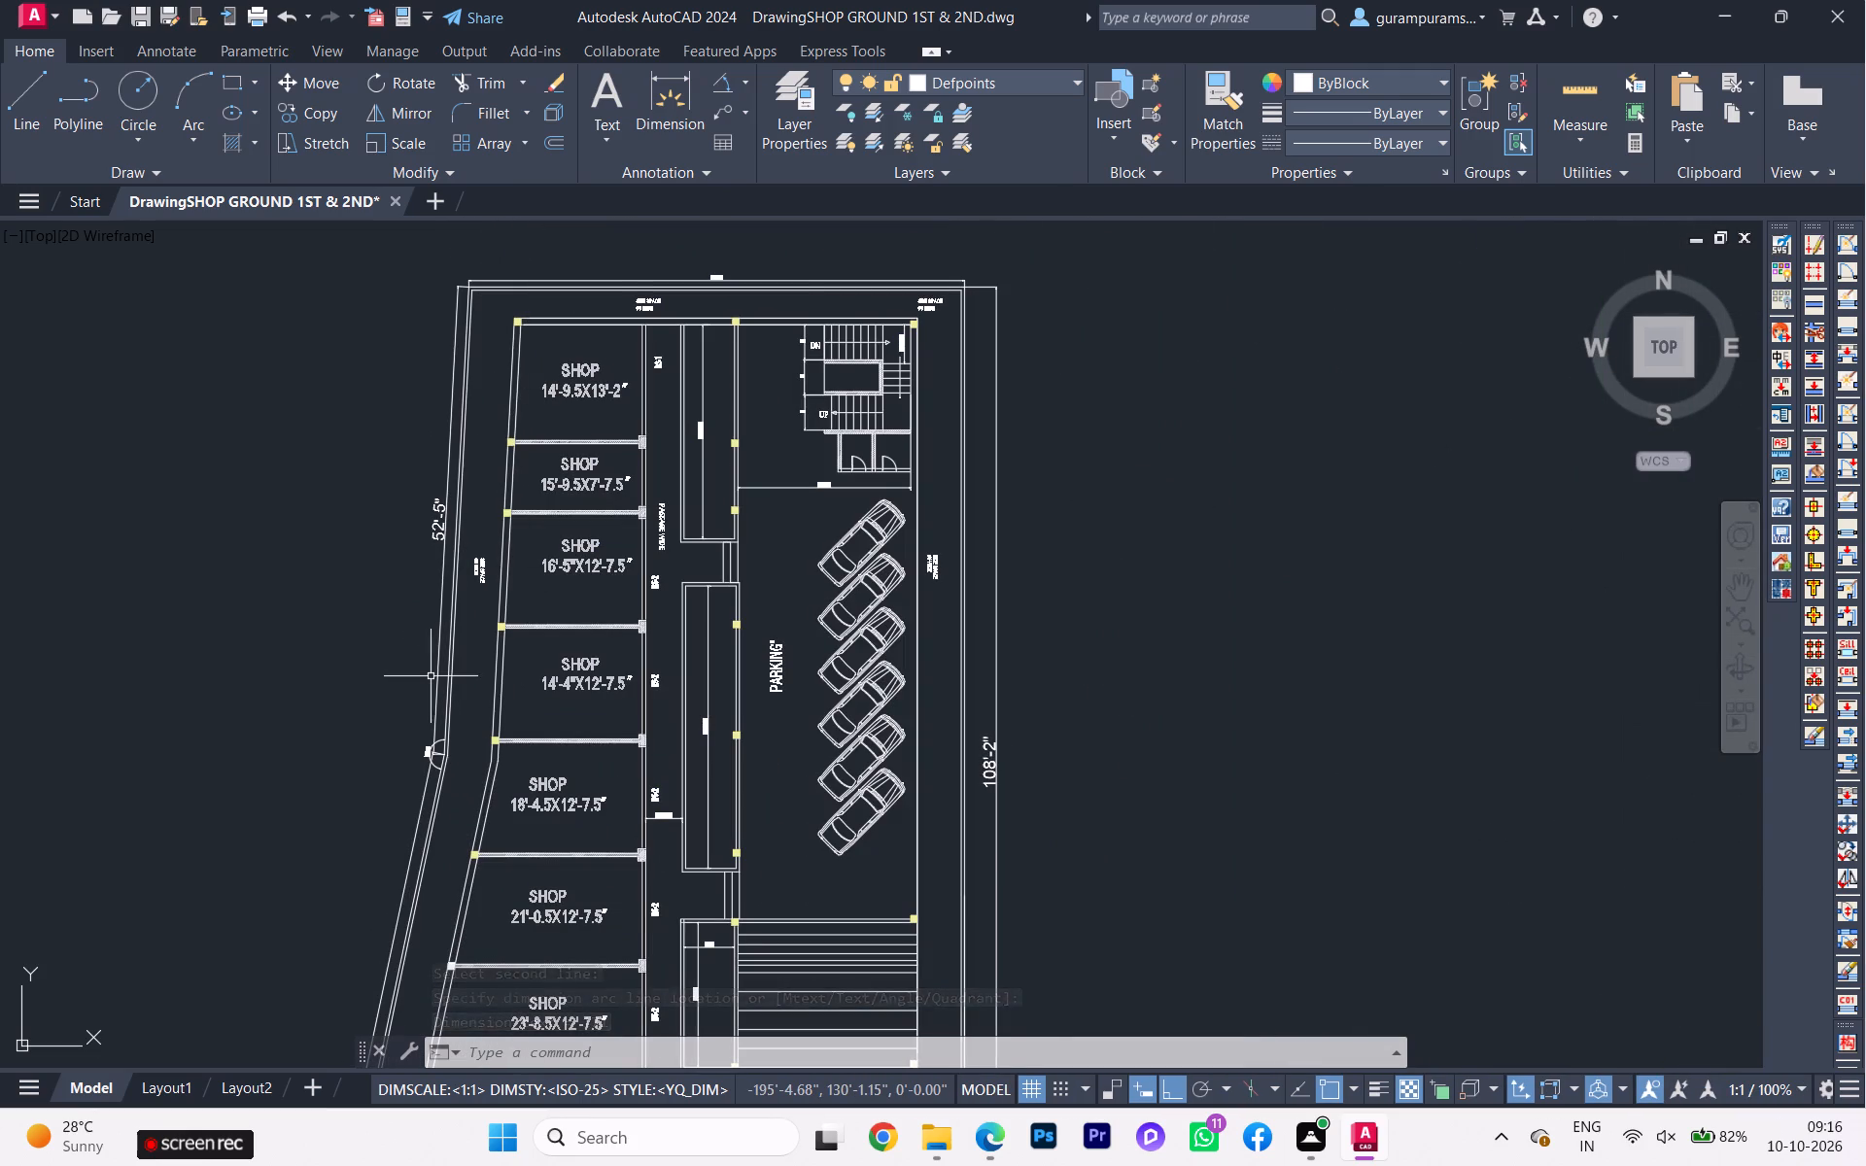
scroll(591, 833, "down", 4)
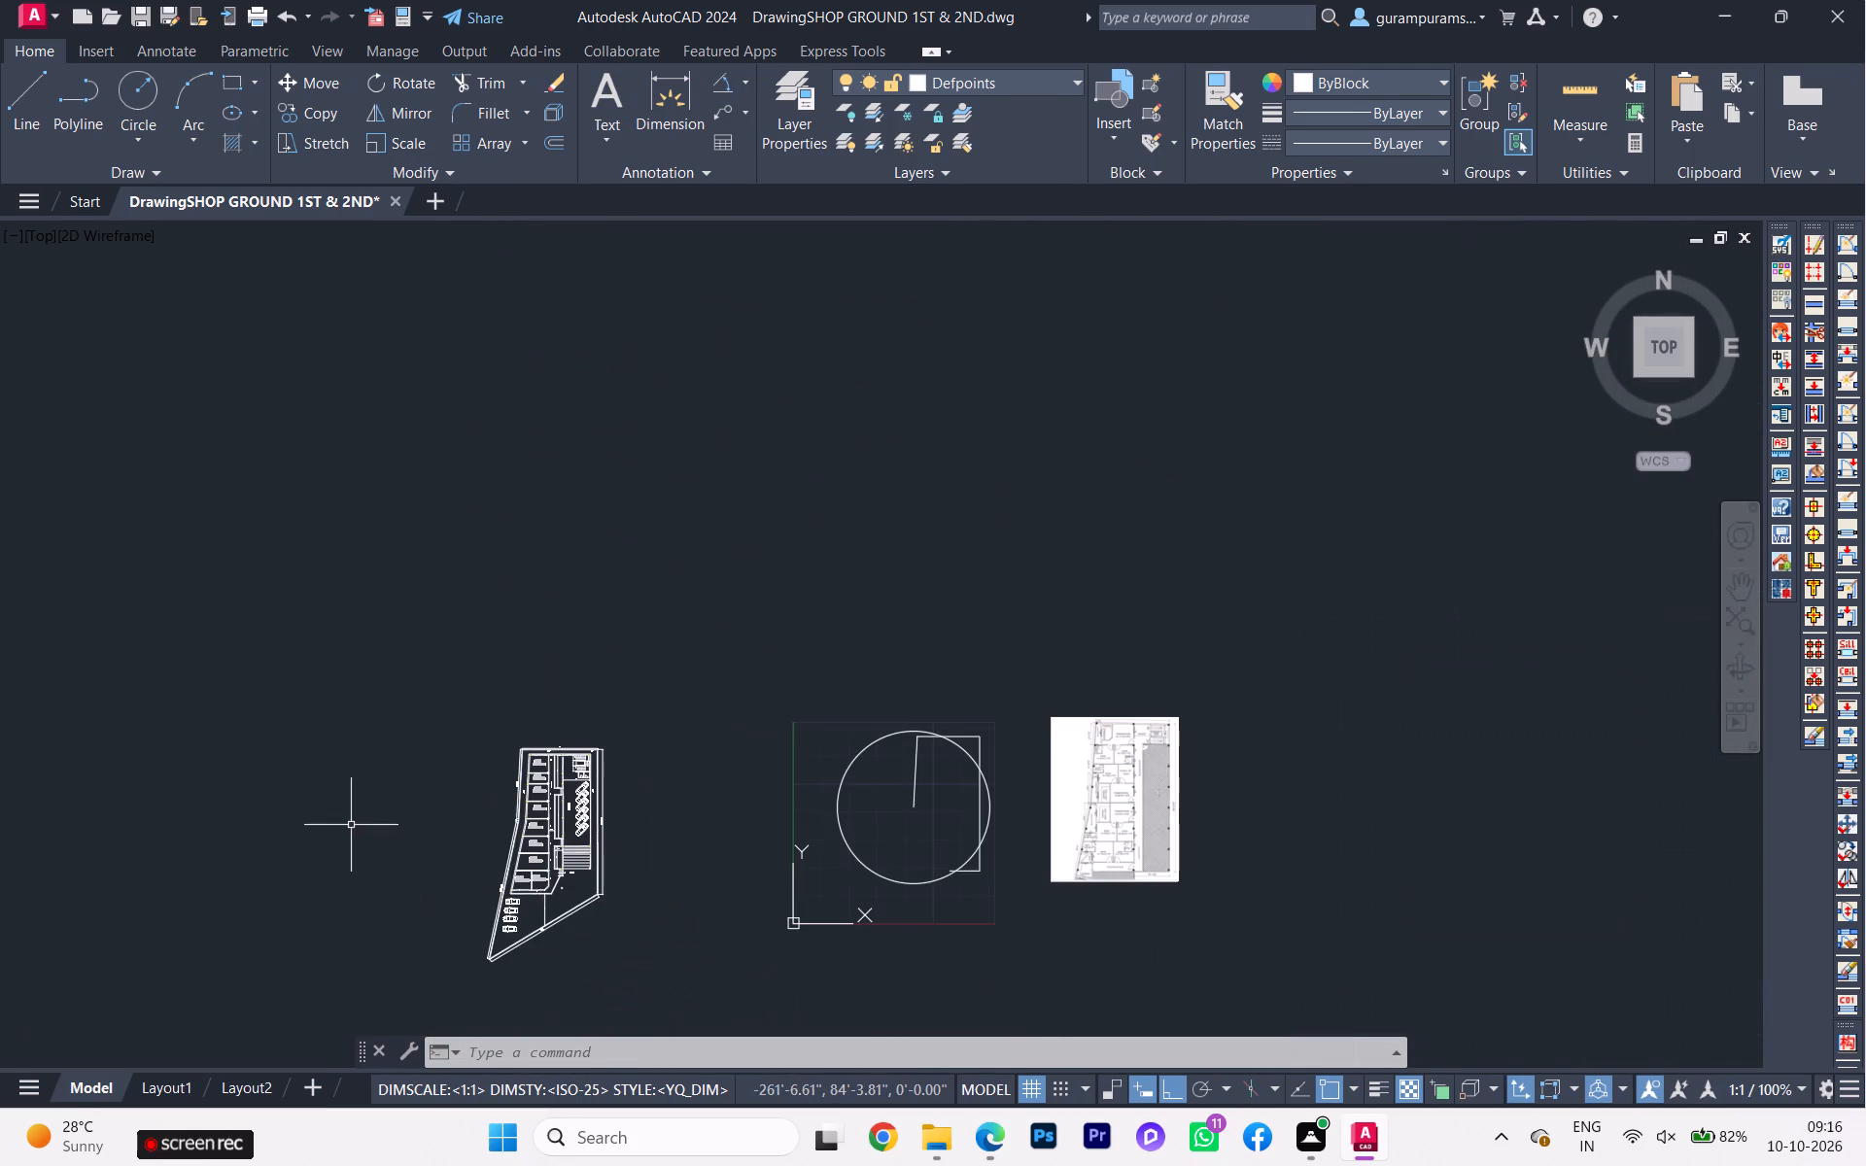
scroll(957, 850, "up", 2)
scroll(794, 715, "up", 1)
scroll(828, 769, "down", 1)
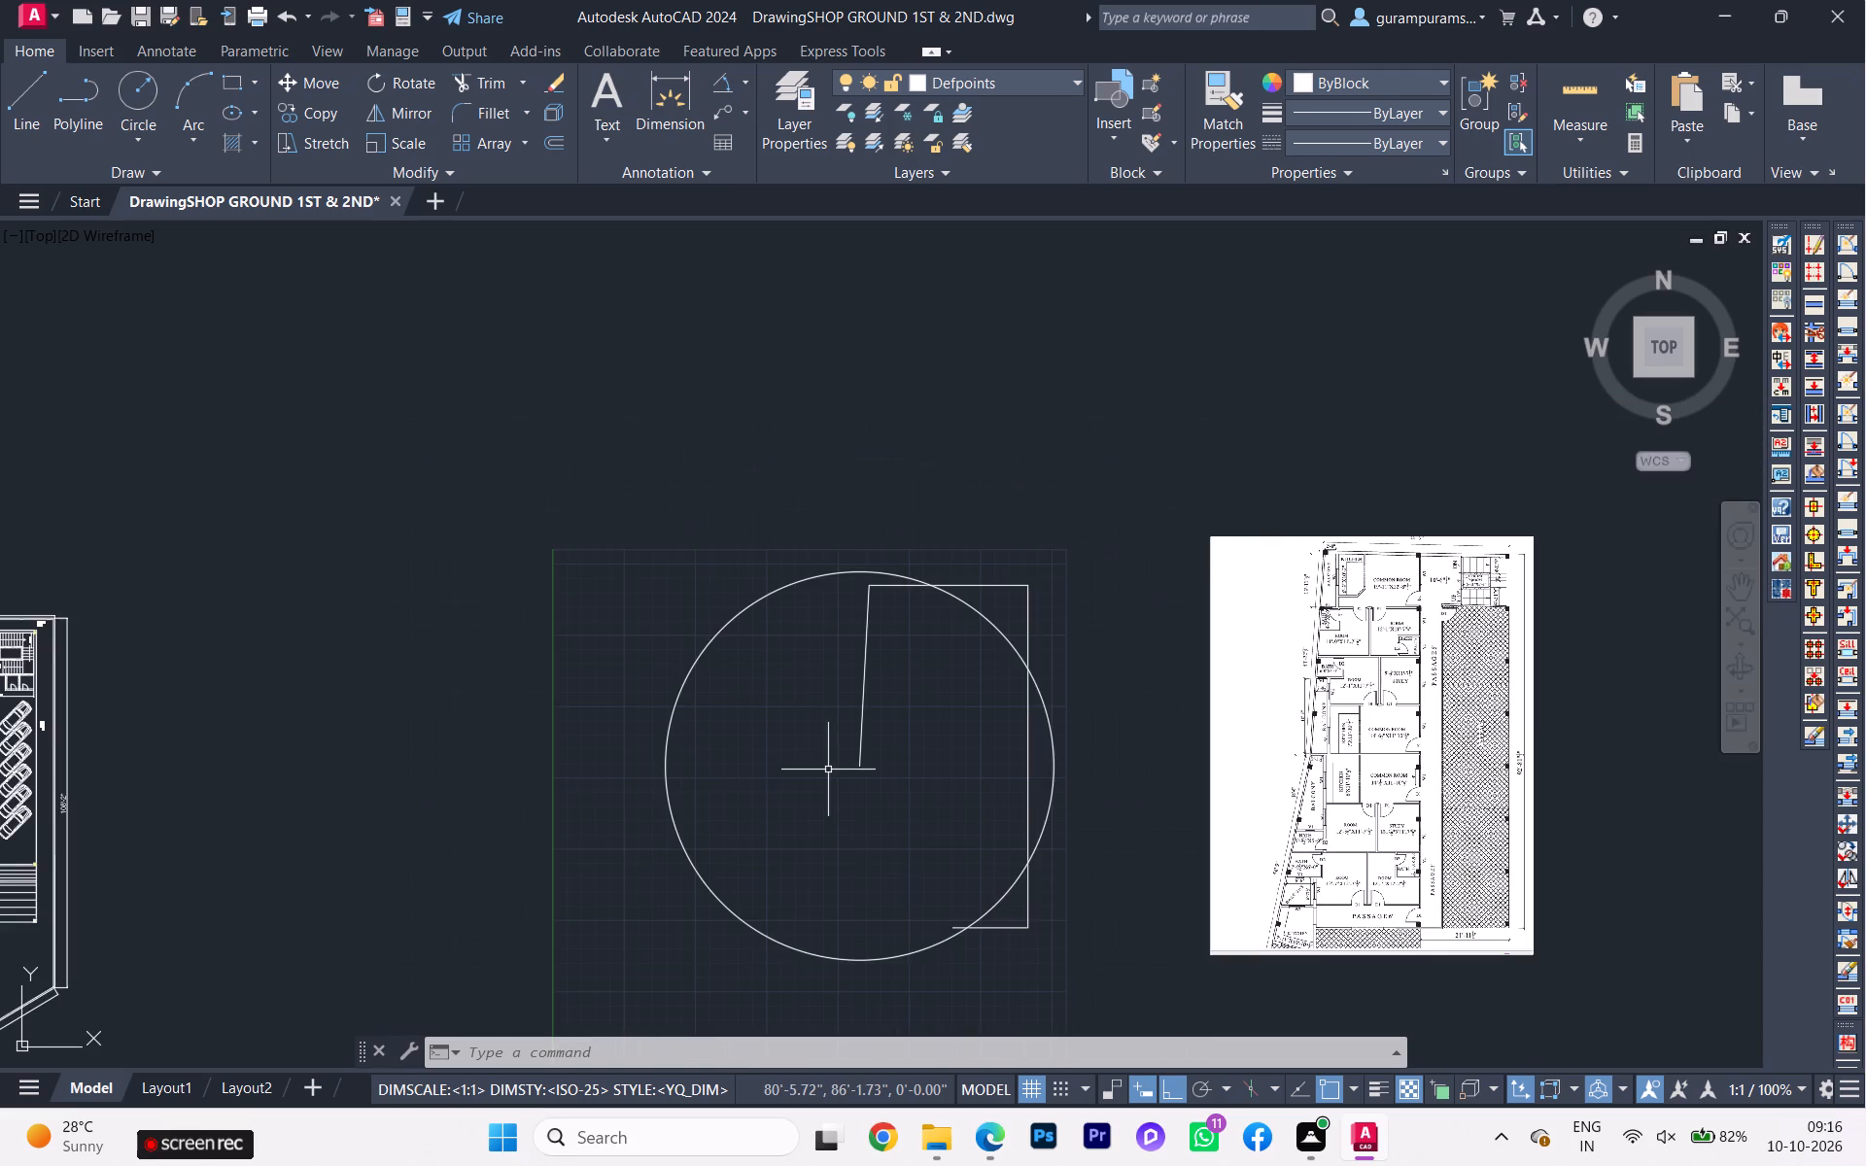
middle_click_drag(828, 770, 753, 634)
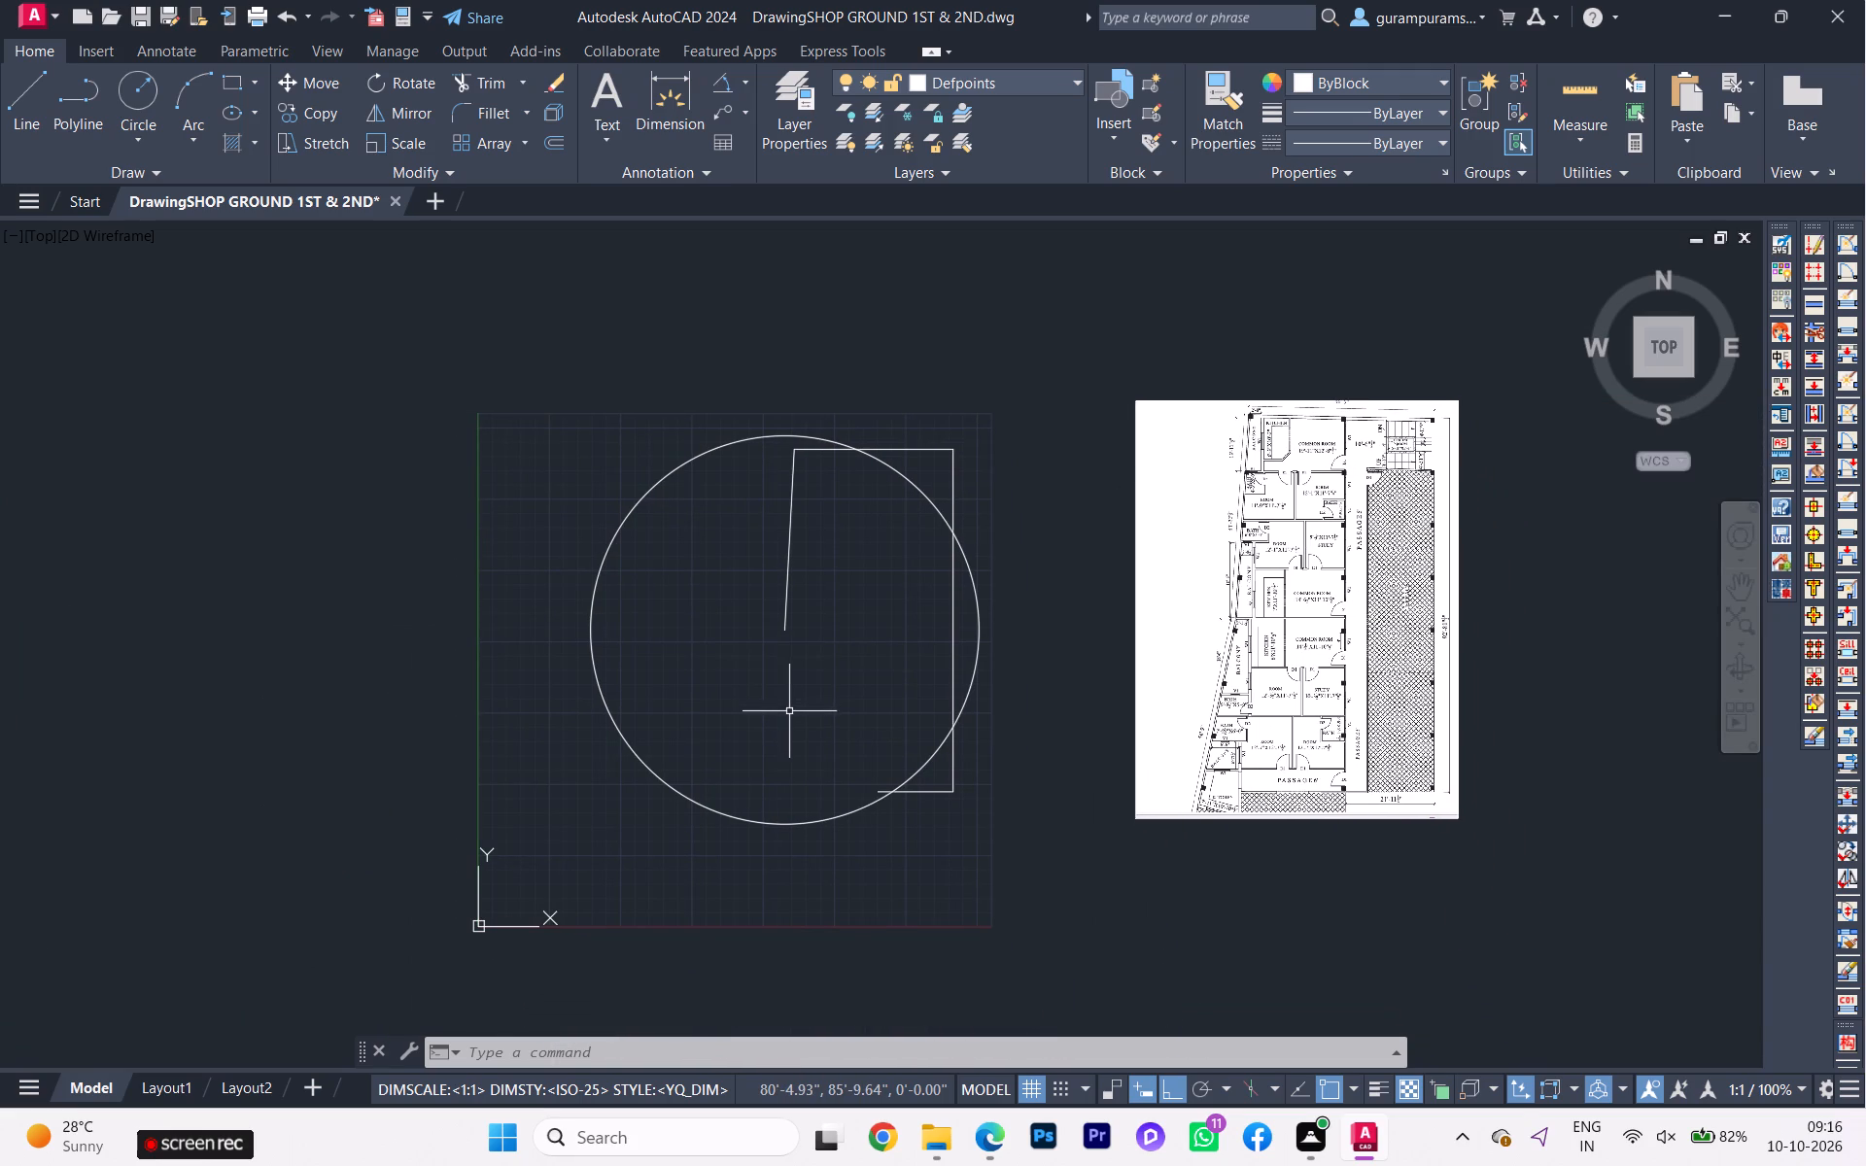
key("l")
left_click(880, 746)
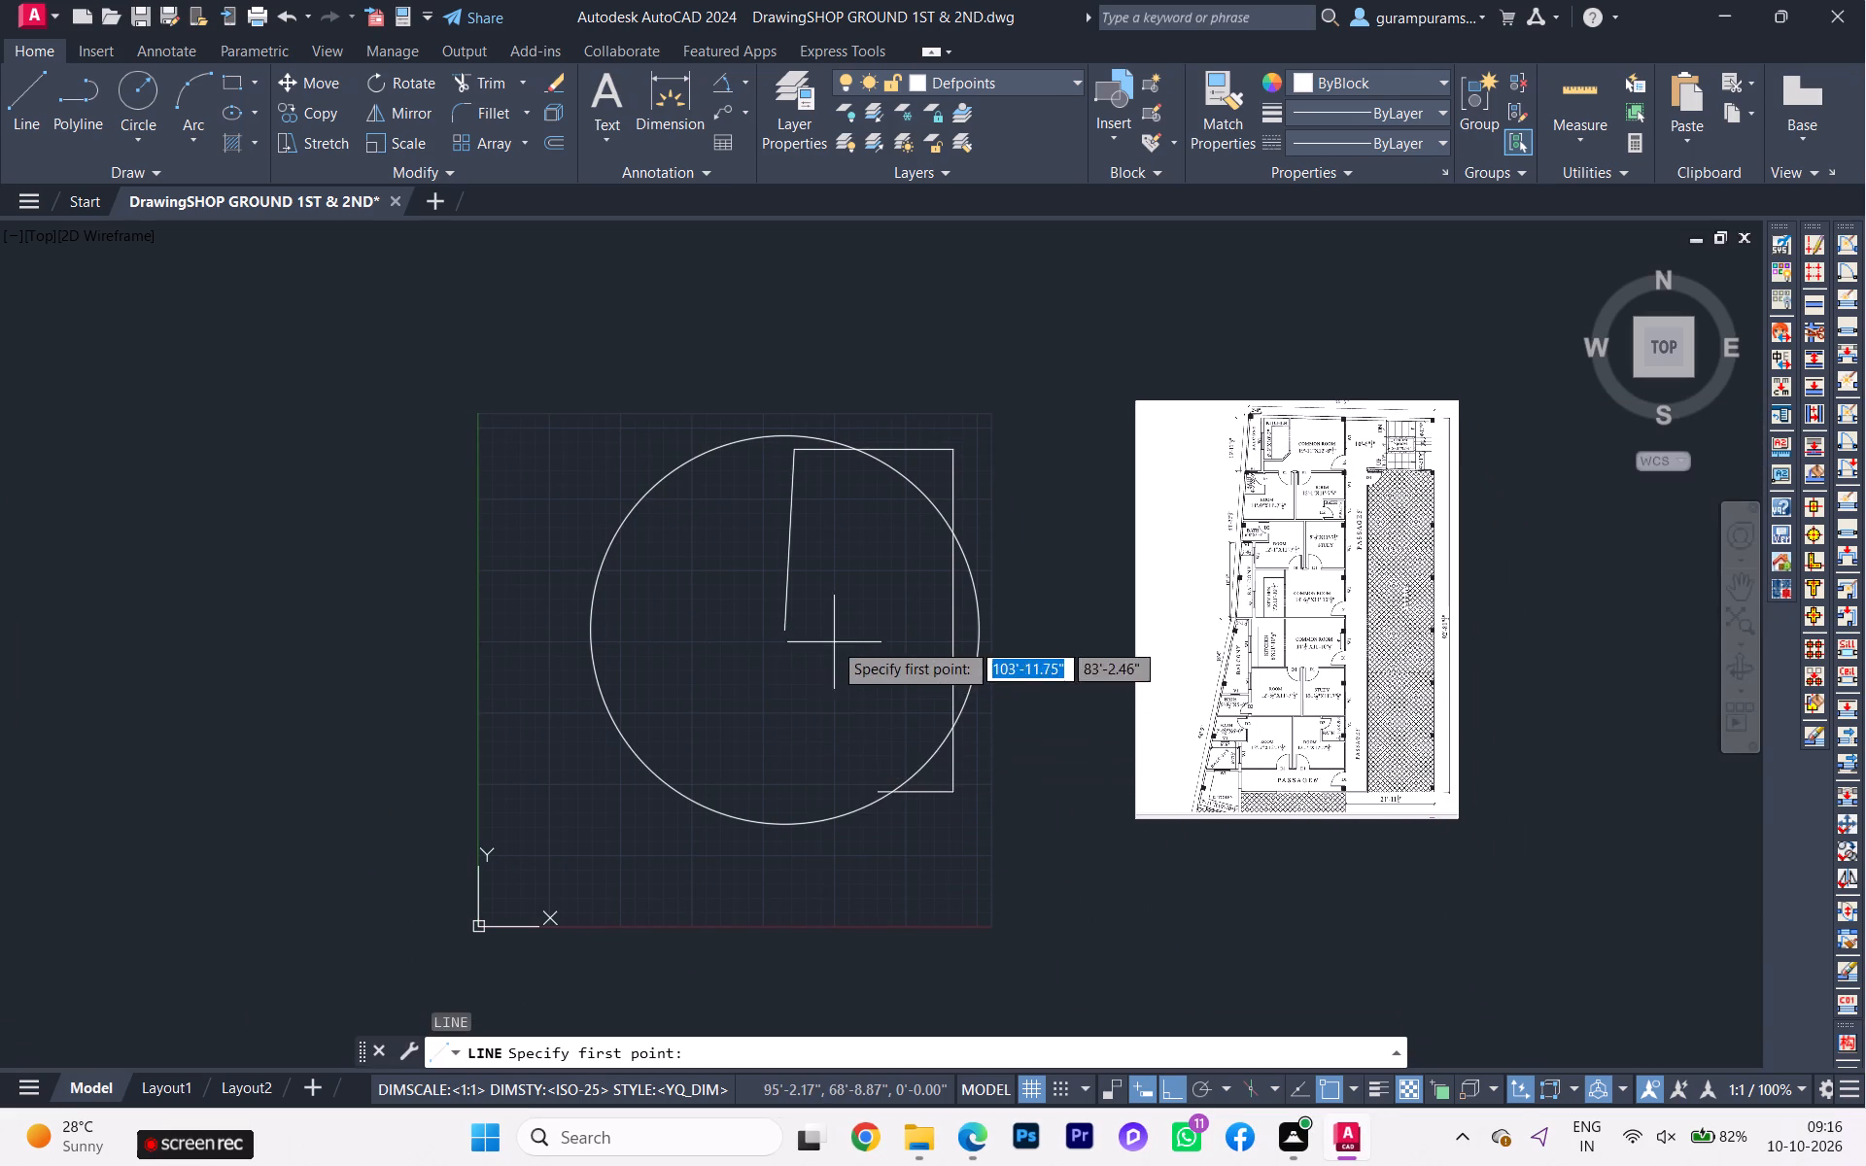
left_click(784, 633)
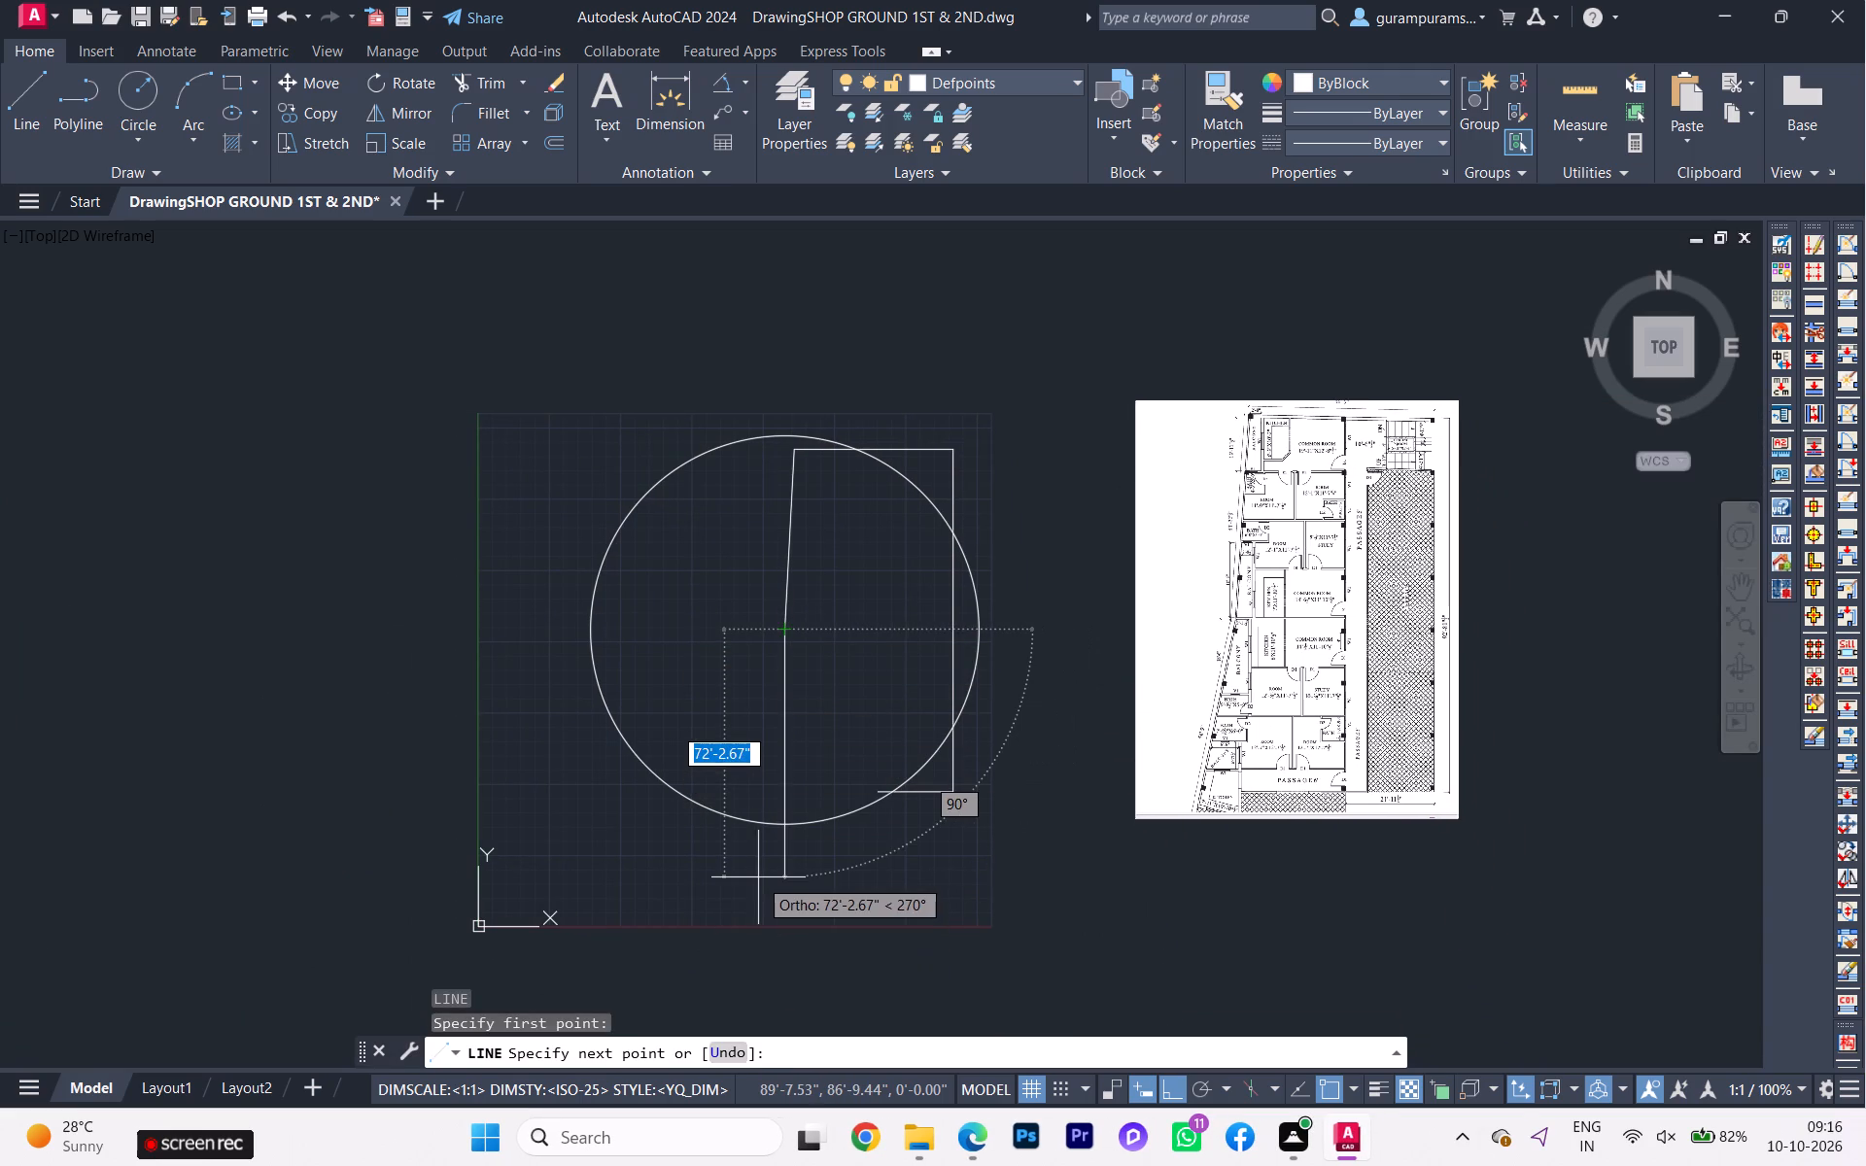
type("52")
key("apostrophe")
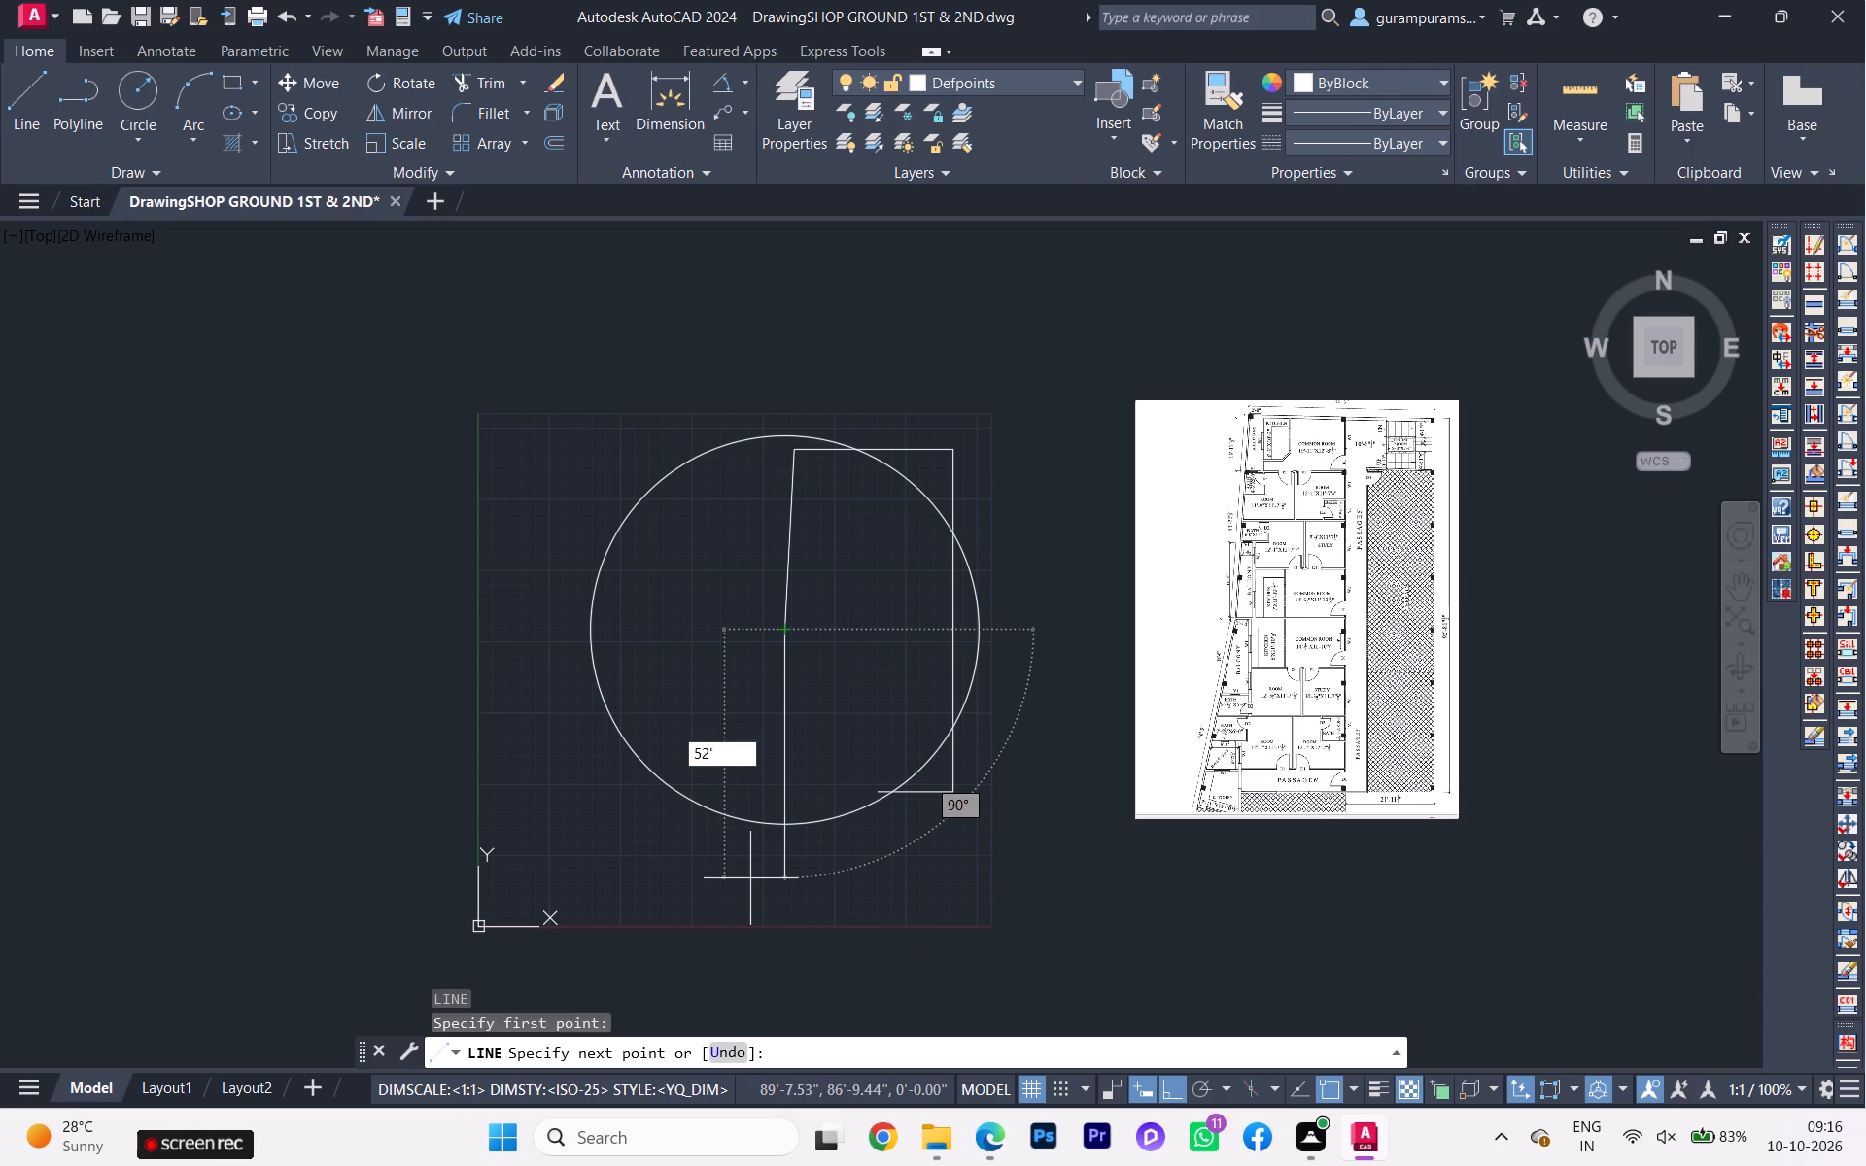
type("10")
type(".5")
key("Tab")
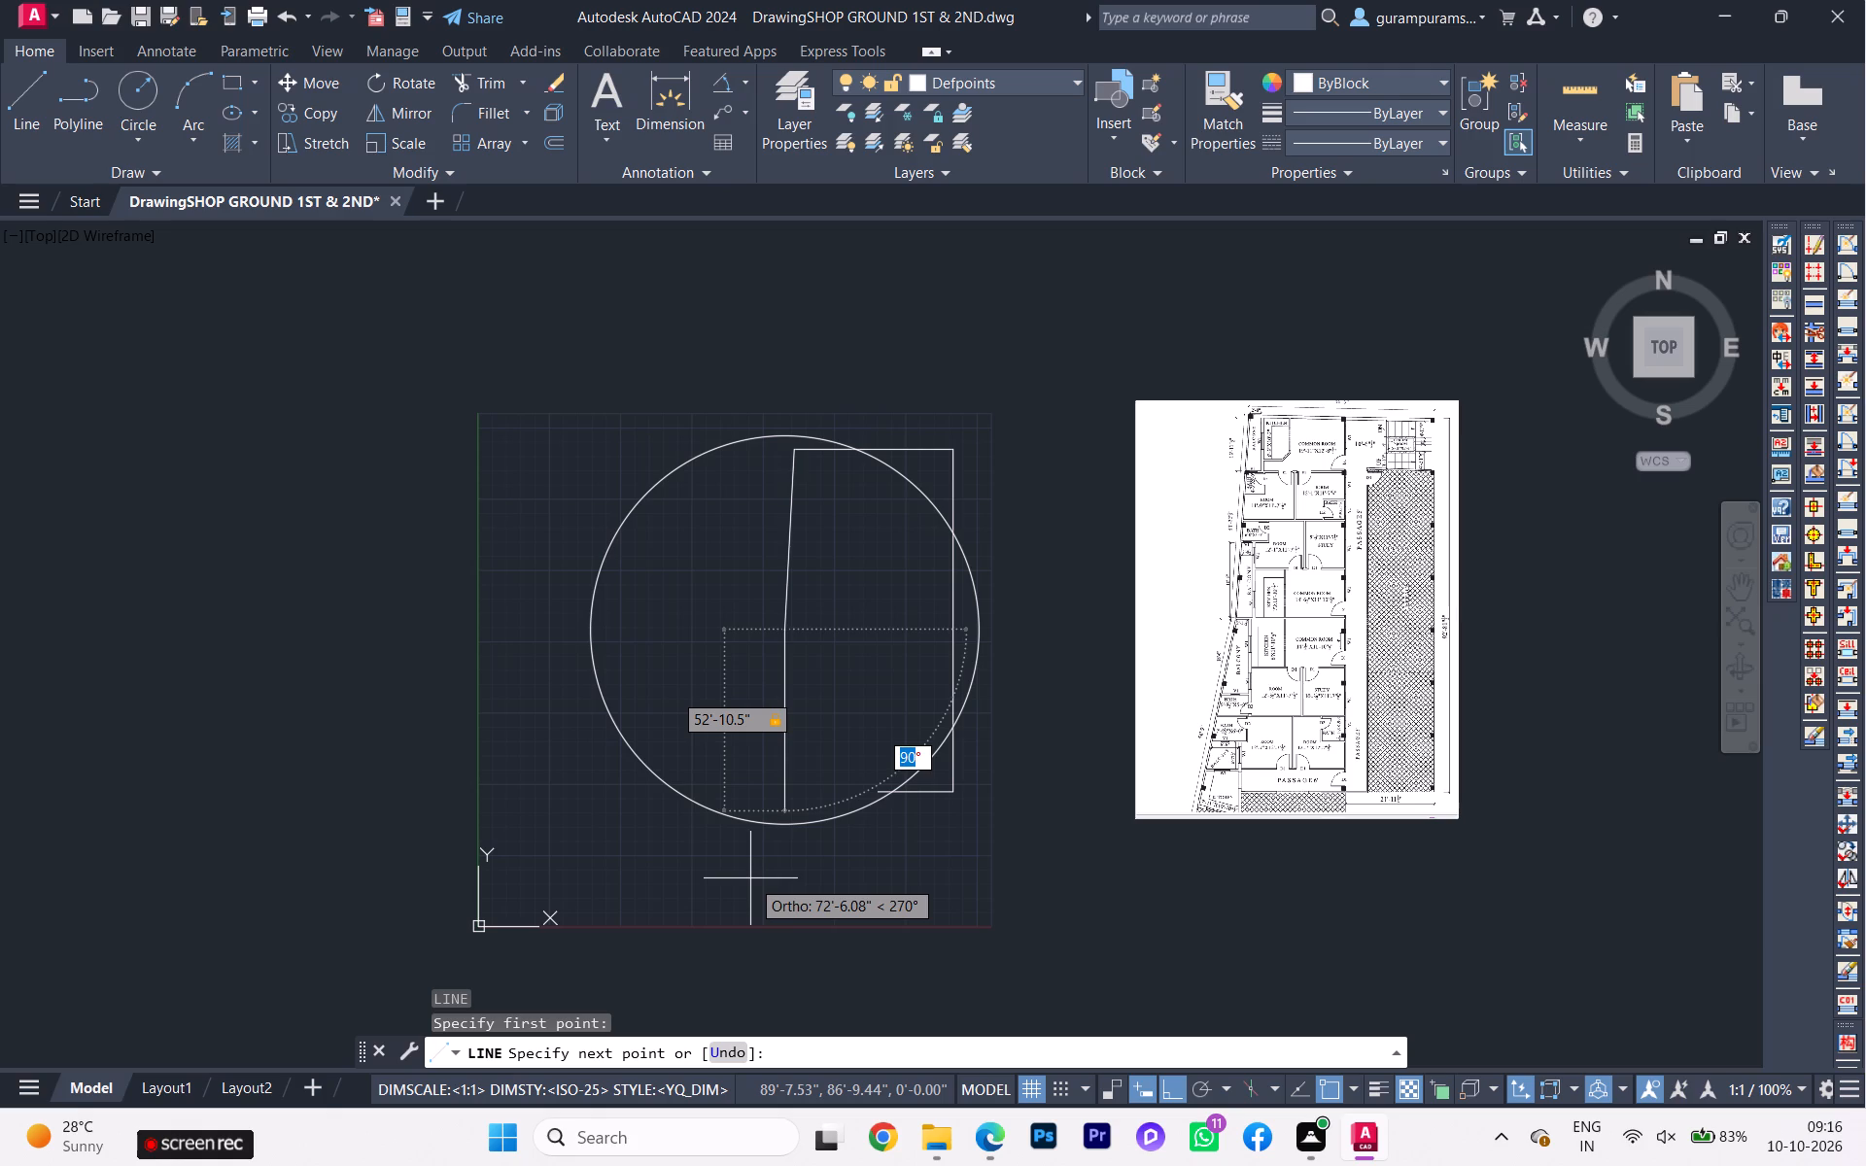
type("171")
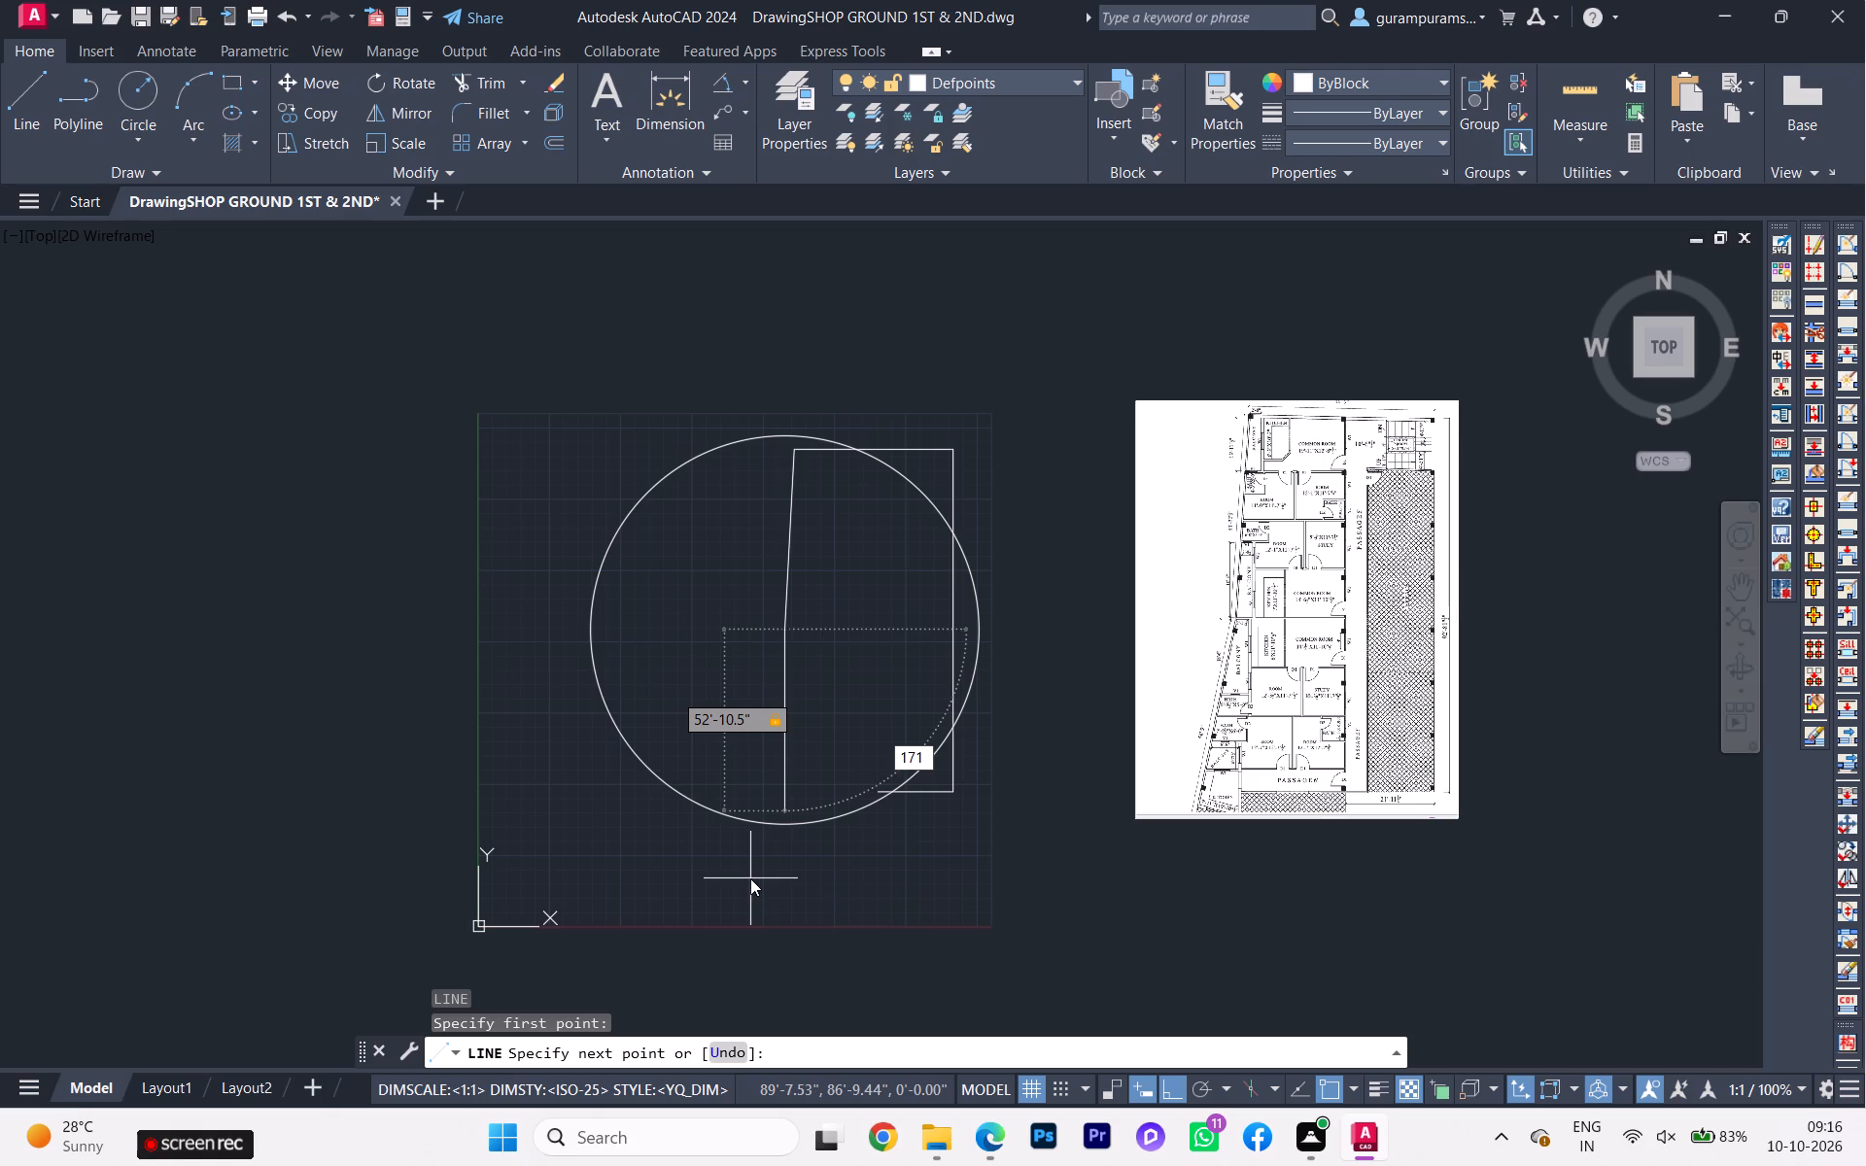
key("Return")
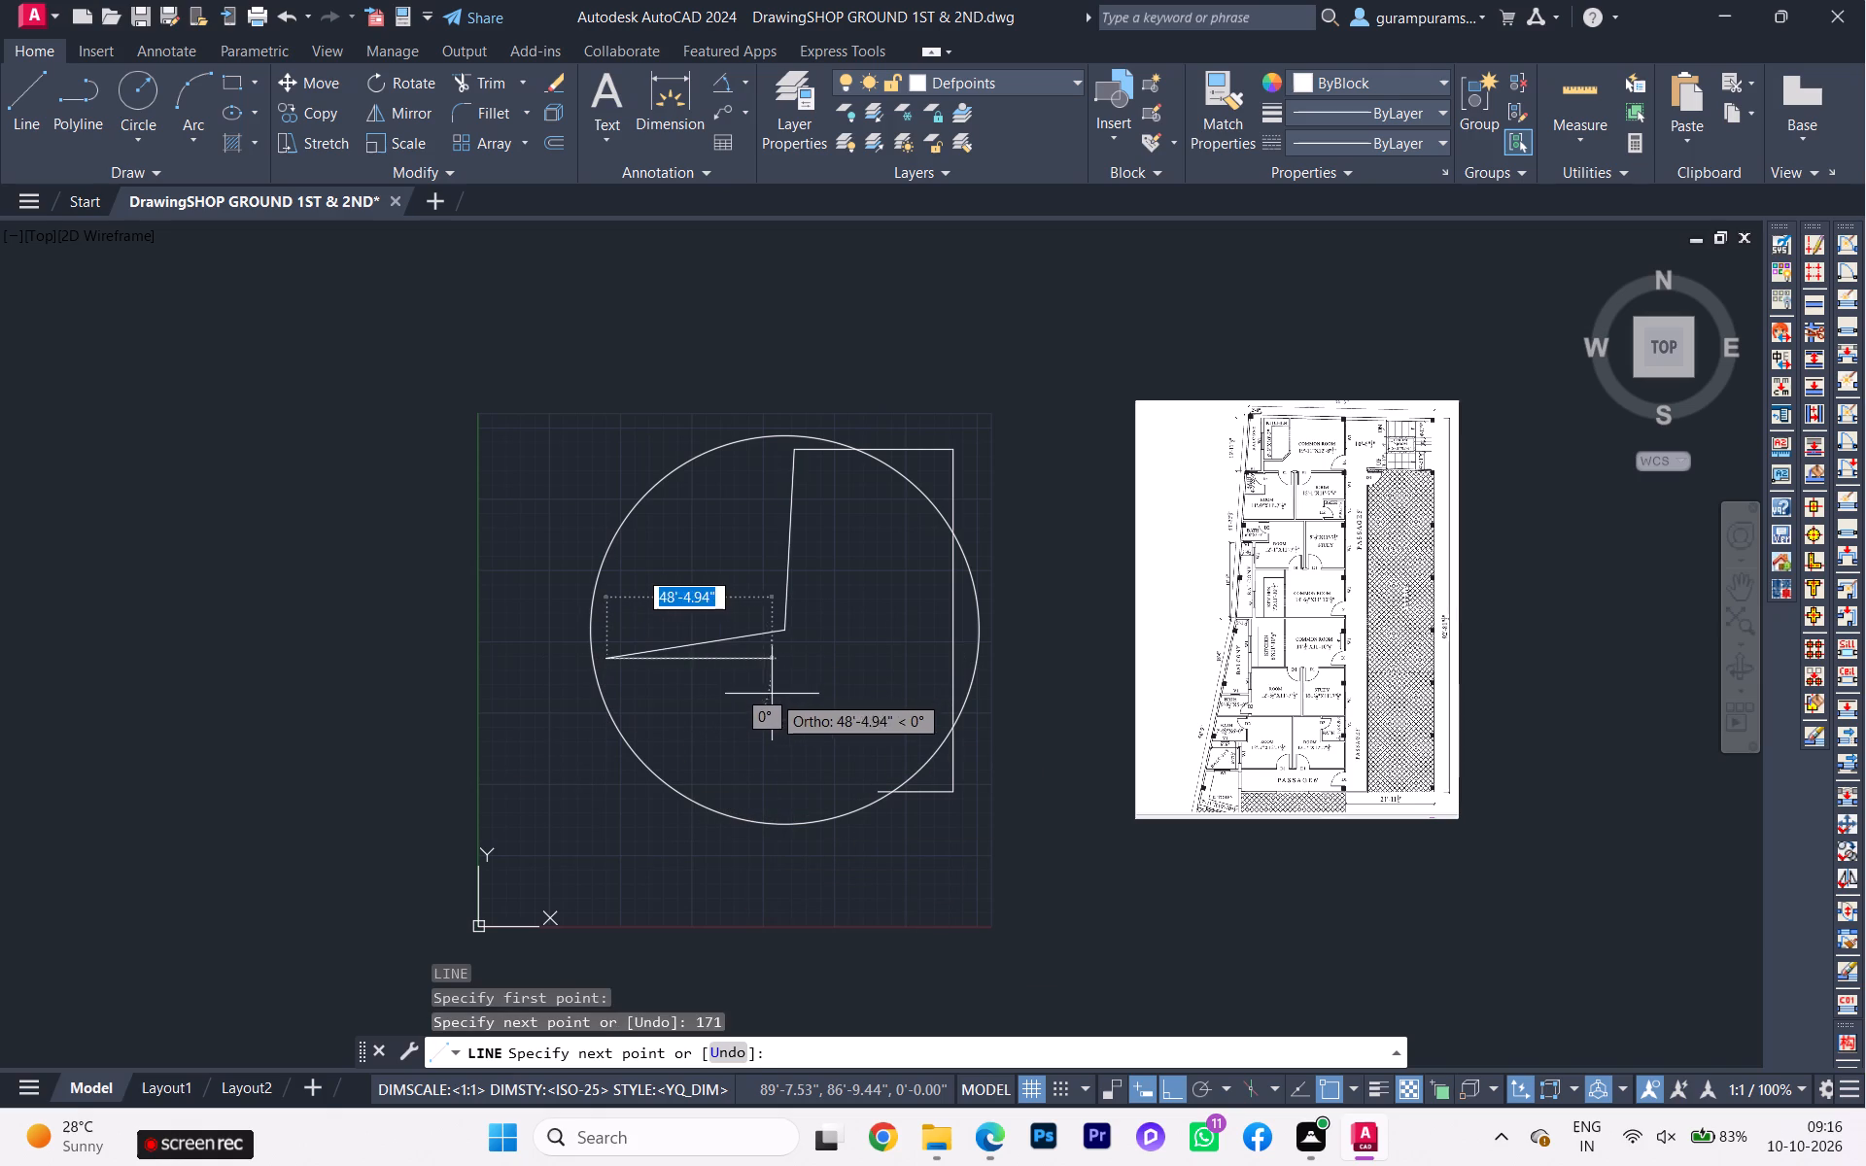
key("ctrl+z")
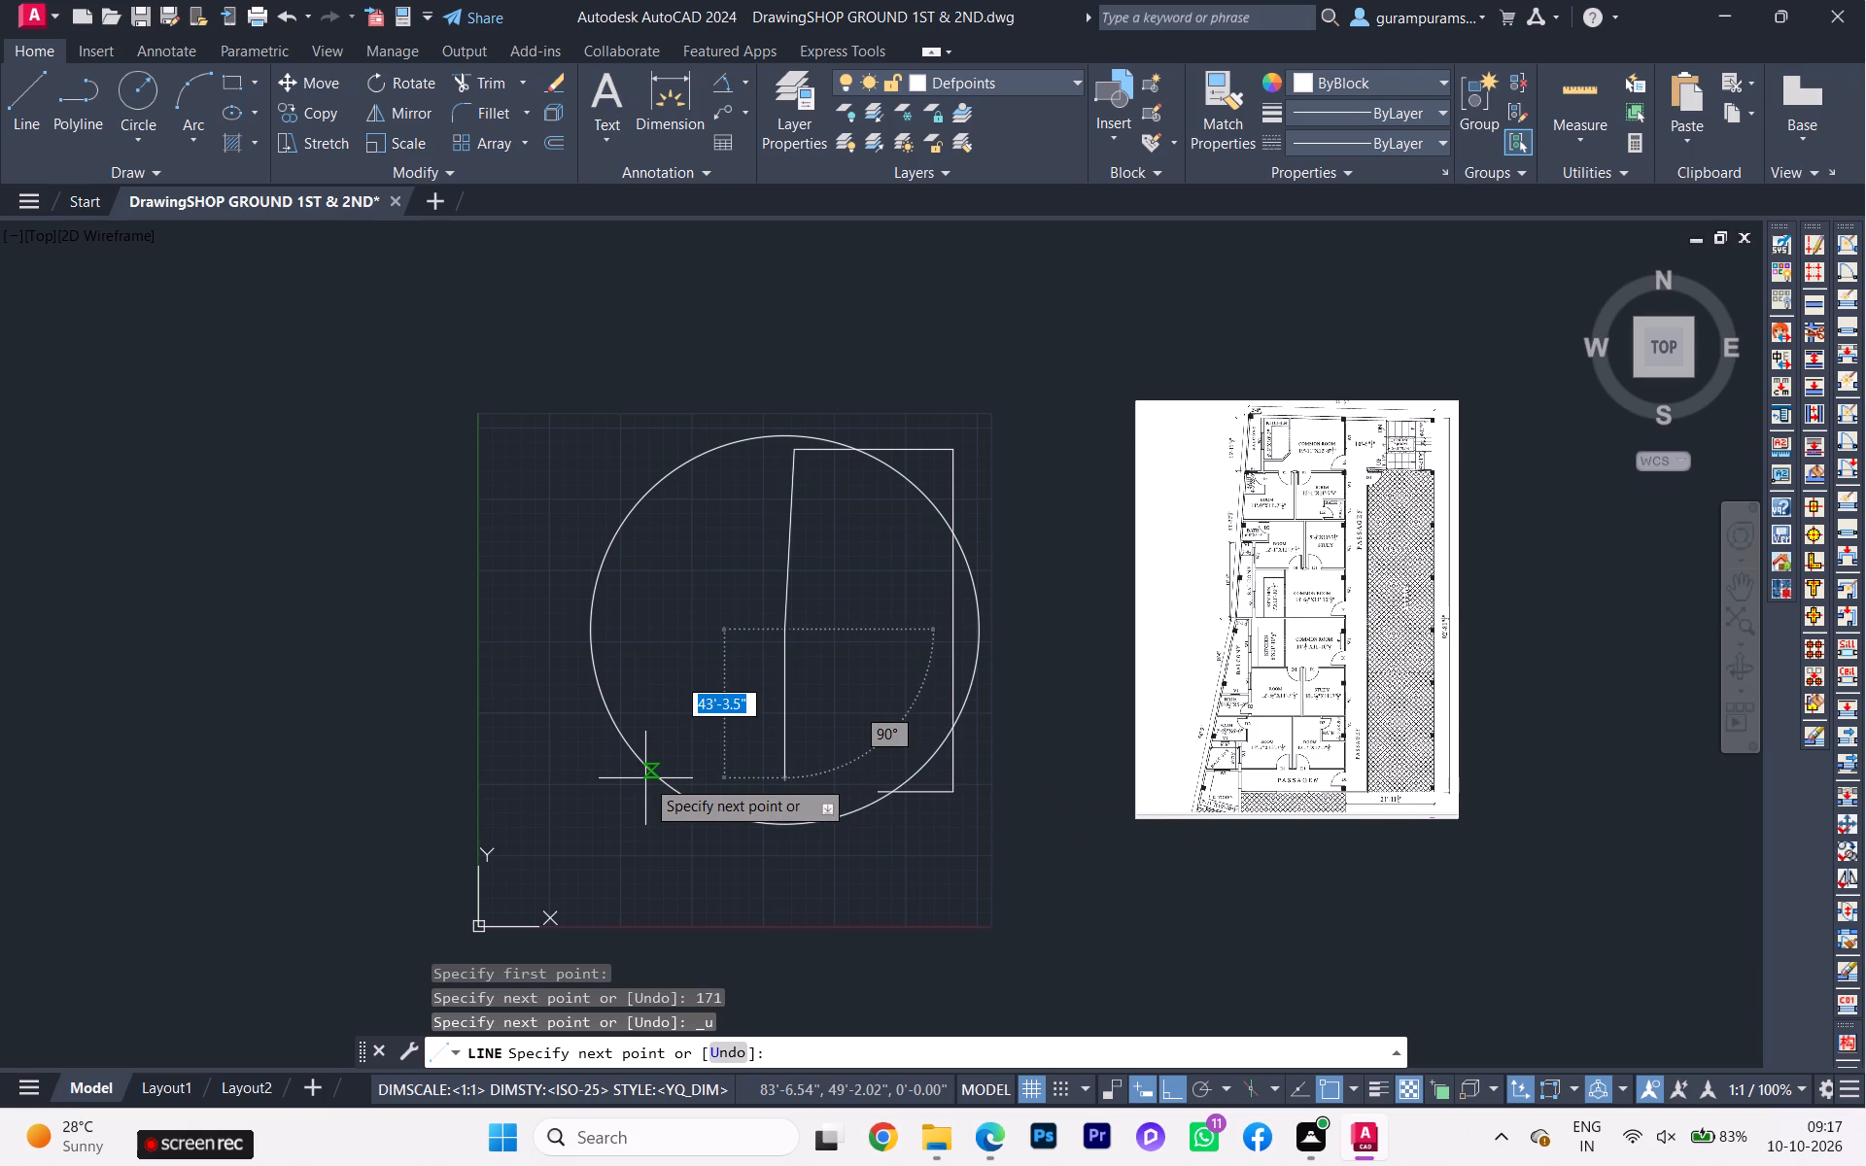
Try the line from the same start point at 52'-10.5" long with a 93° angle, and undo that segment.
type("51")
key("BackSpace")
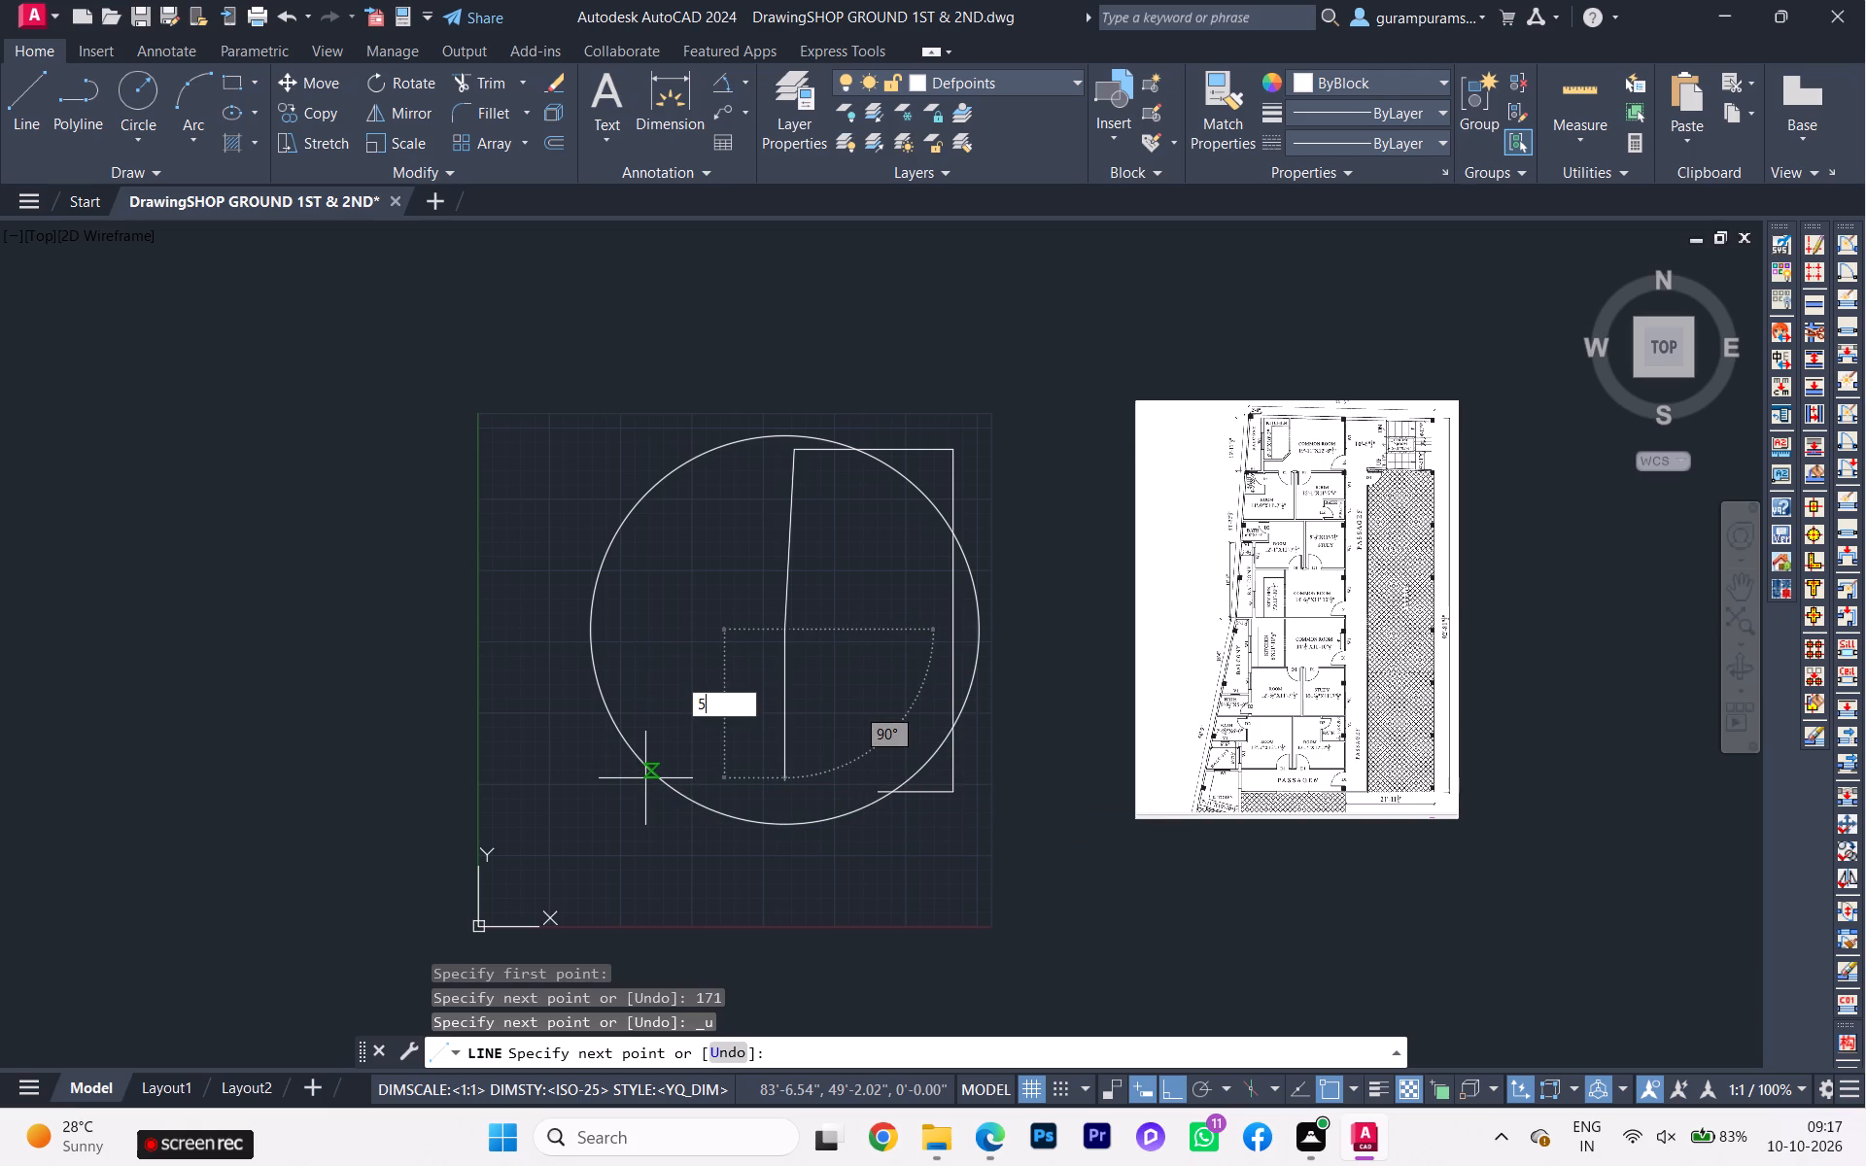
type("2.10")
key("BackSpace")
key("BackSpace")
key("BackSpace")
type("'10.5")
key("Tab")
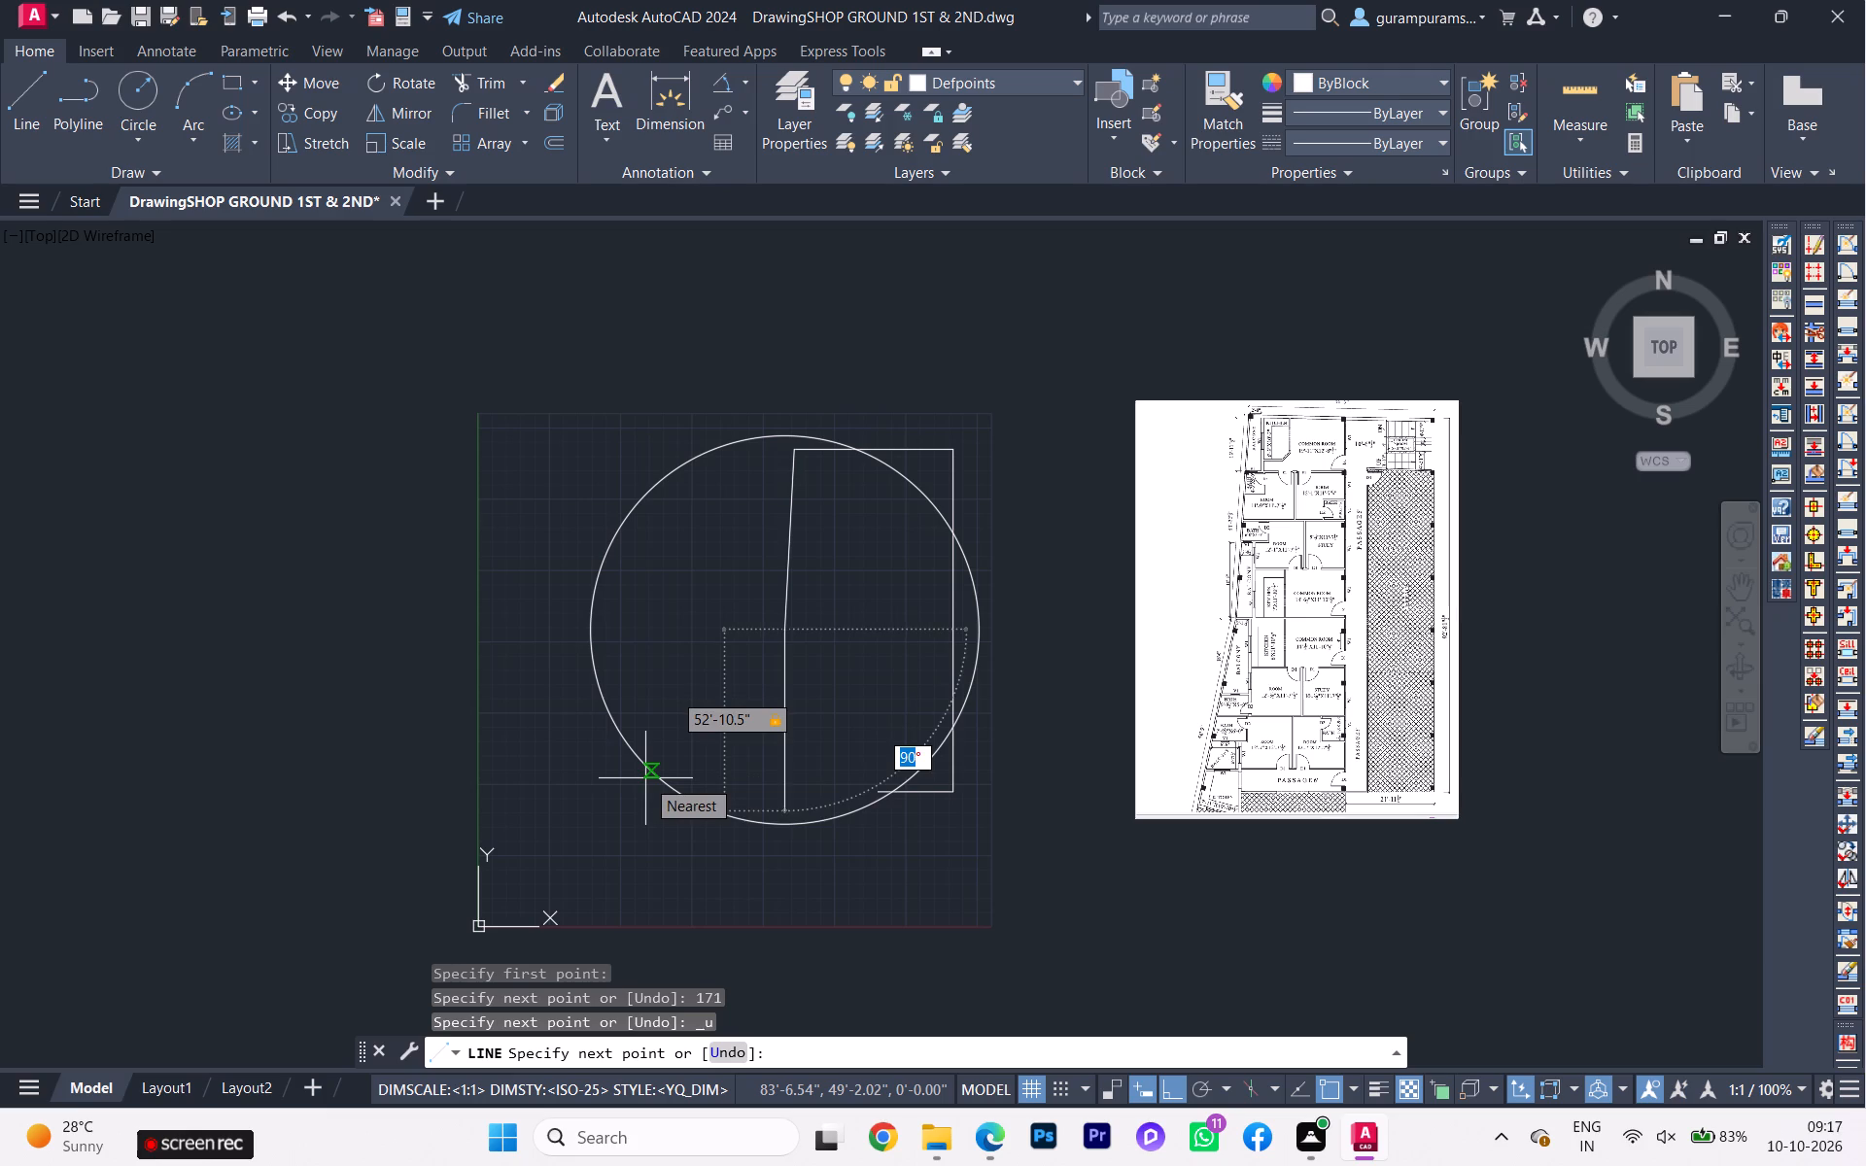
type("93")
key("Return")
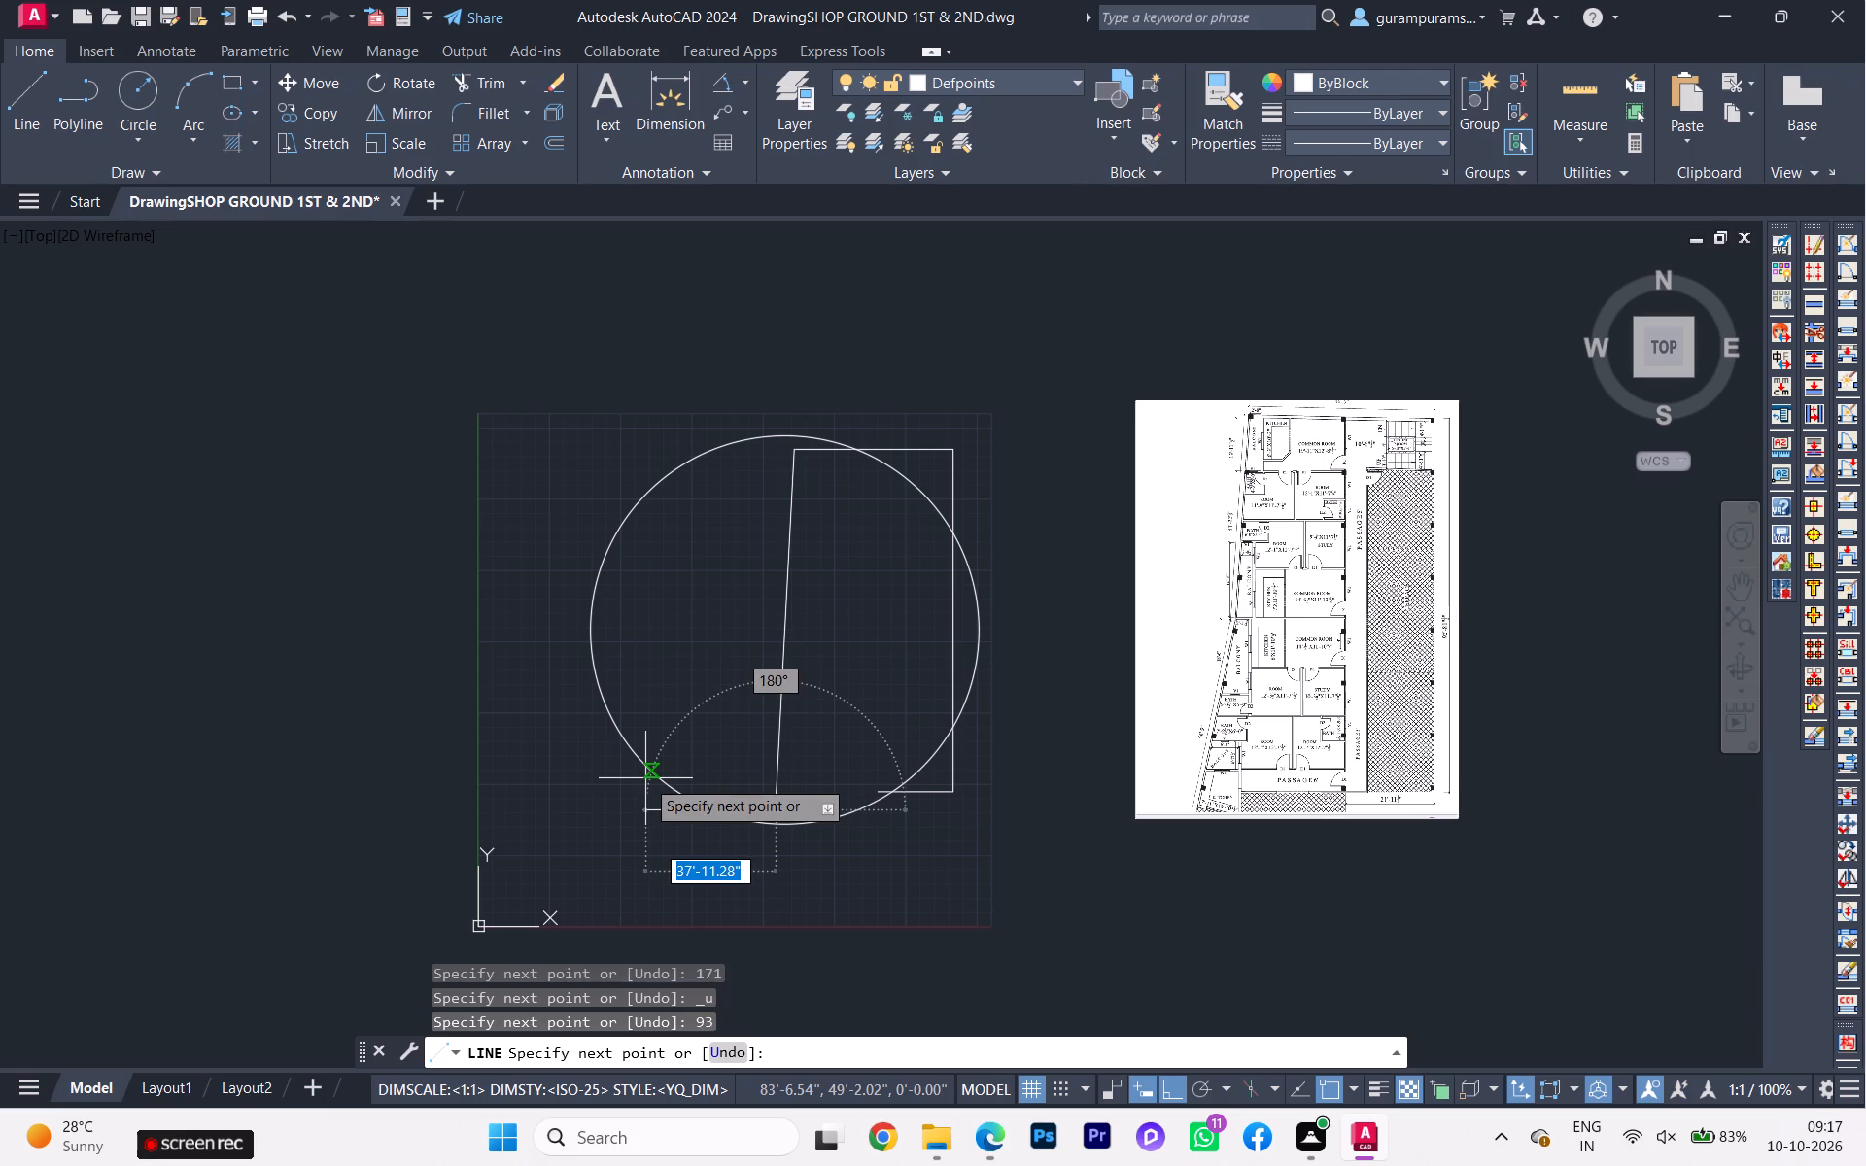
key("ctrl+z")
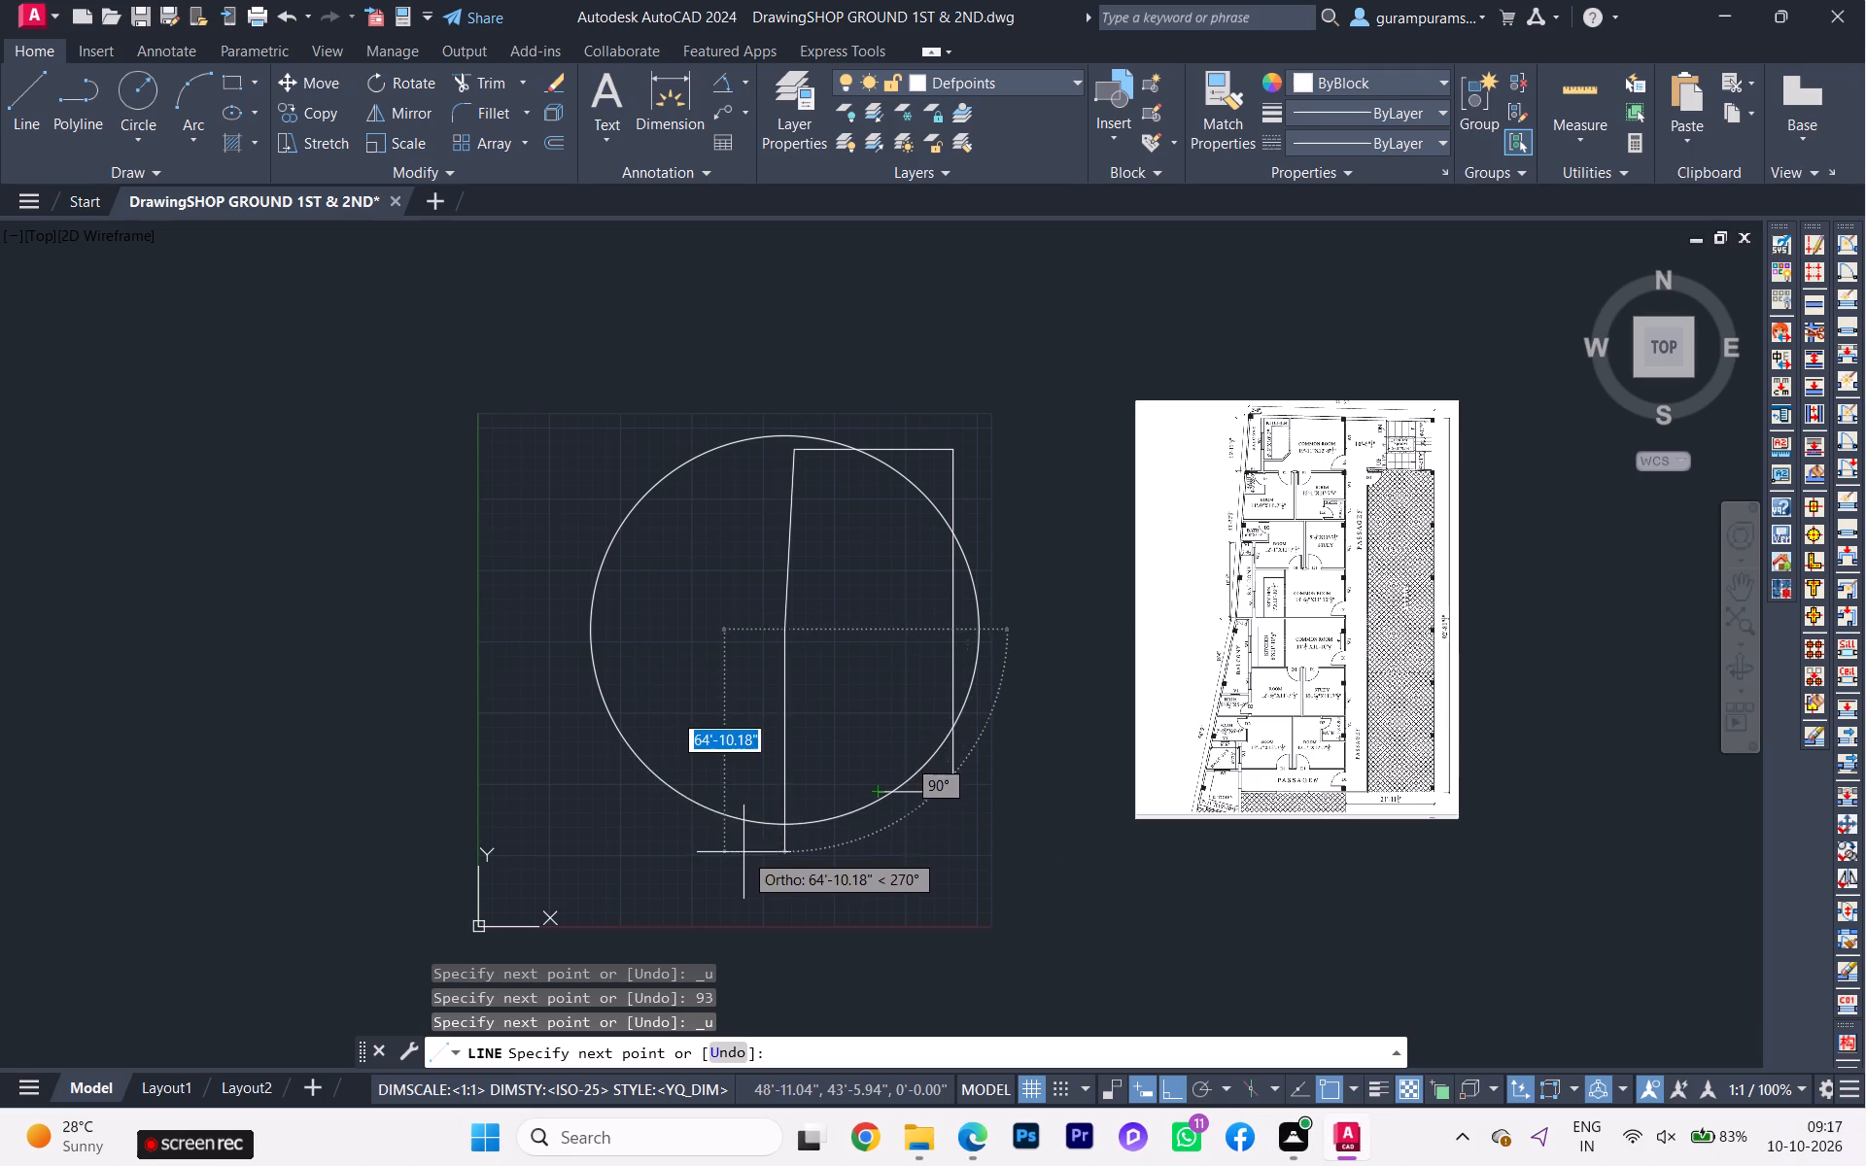
Leave the Line command, switch to the PDF workbook in Edge and compare the ground floor plan's boundary with the 1st and 2nd floor plan.
key("Escape")
scroll(1361, 699, "up", 1)
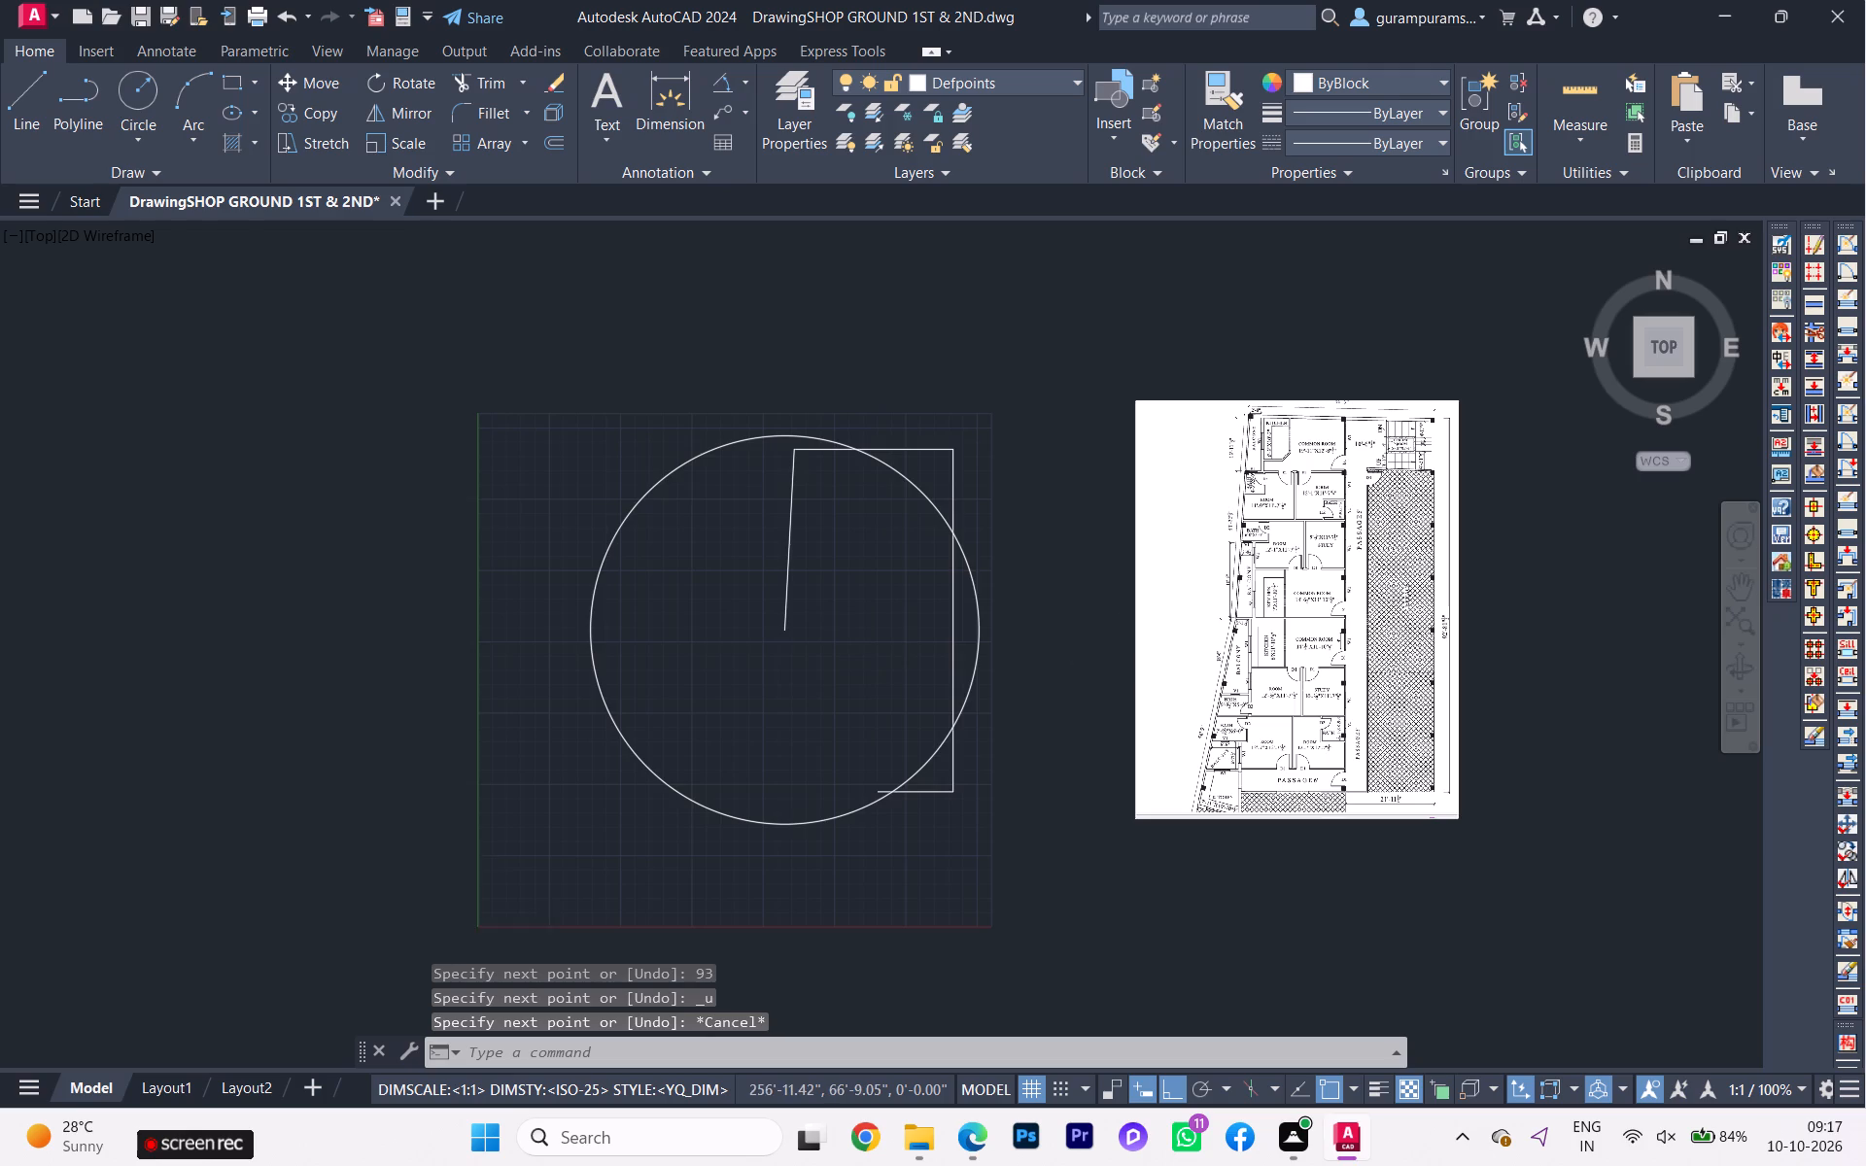
scroll(1362, 700, "up", 1)
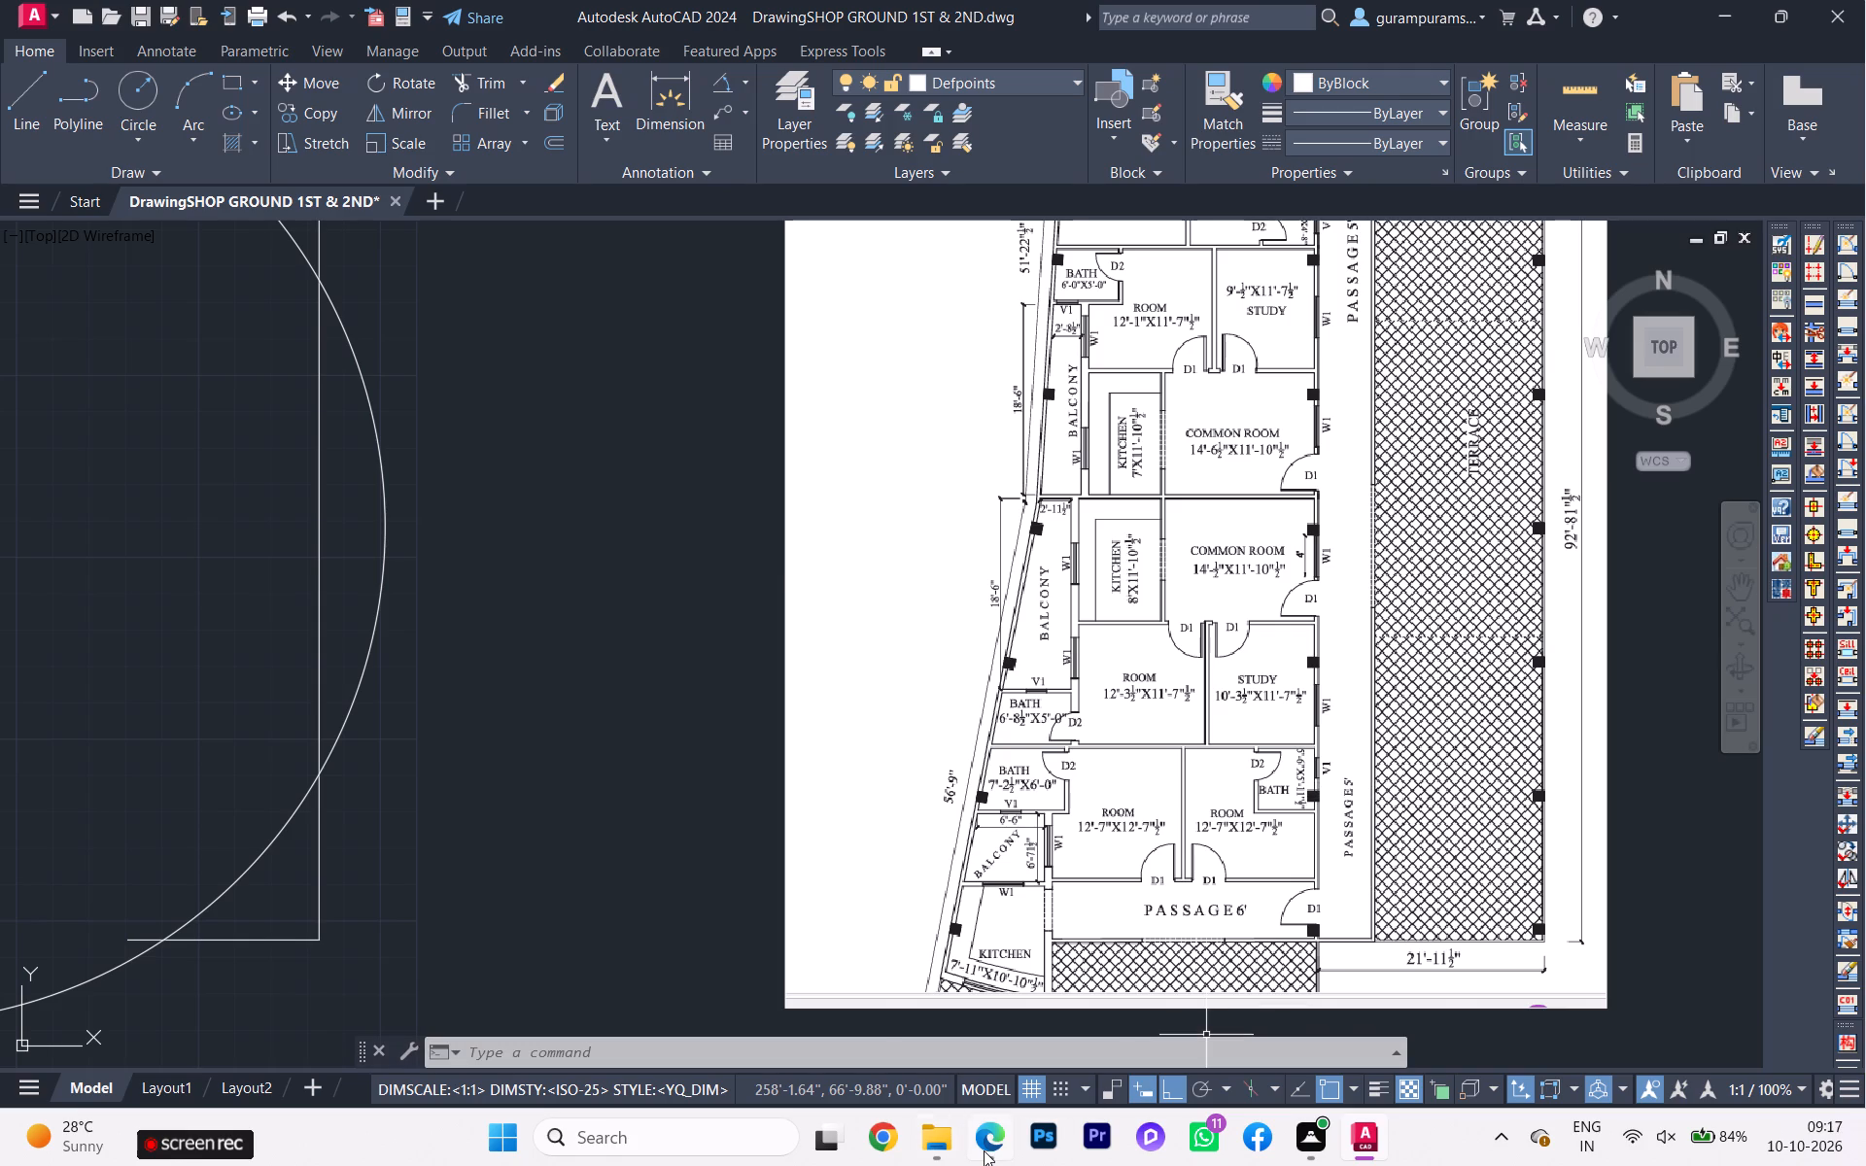
left_click(1026, 1047)
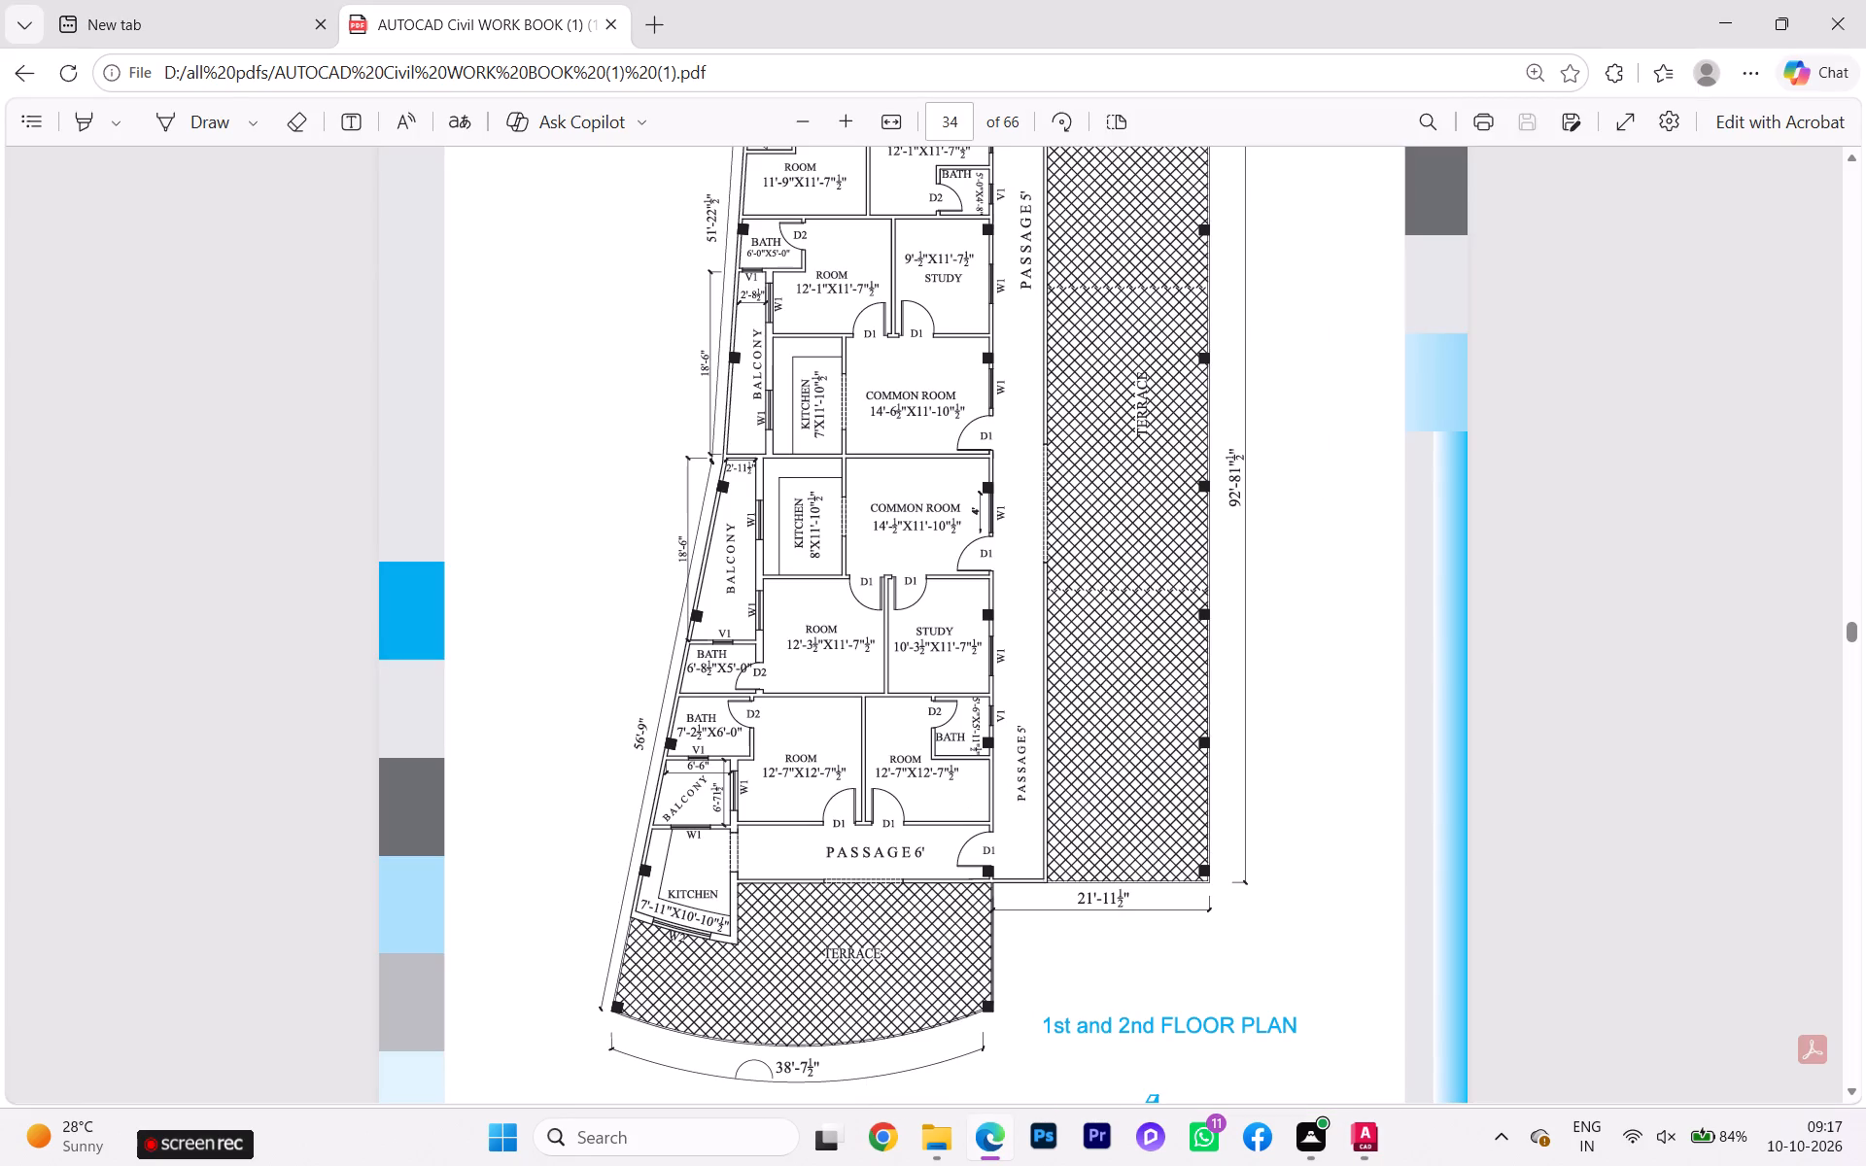
scroll(926, 714, "up", 2)
scroll(902, 695, "down", 1)
scroll(893, 689, "up", 2)
scroll(893, 650, "down", 3)
scroll(893, 648, "up", 8)
scroll(894, 642, "down", 1)
scroll(894, 642, "up", 2)
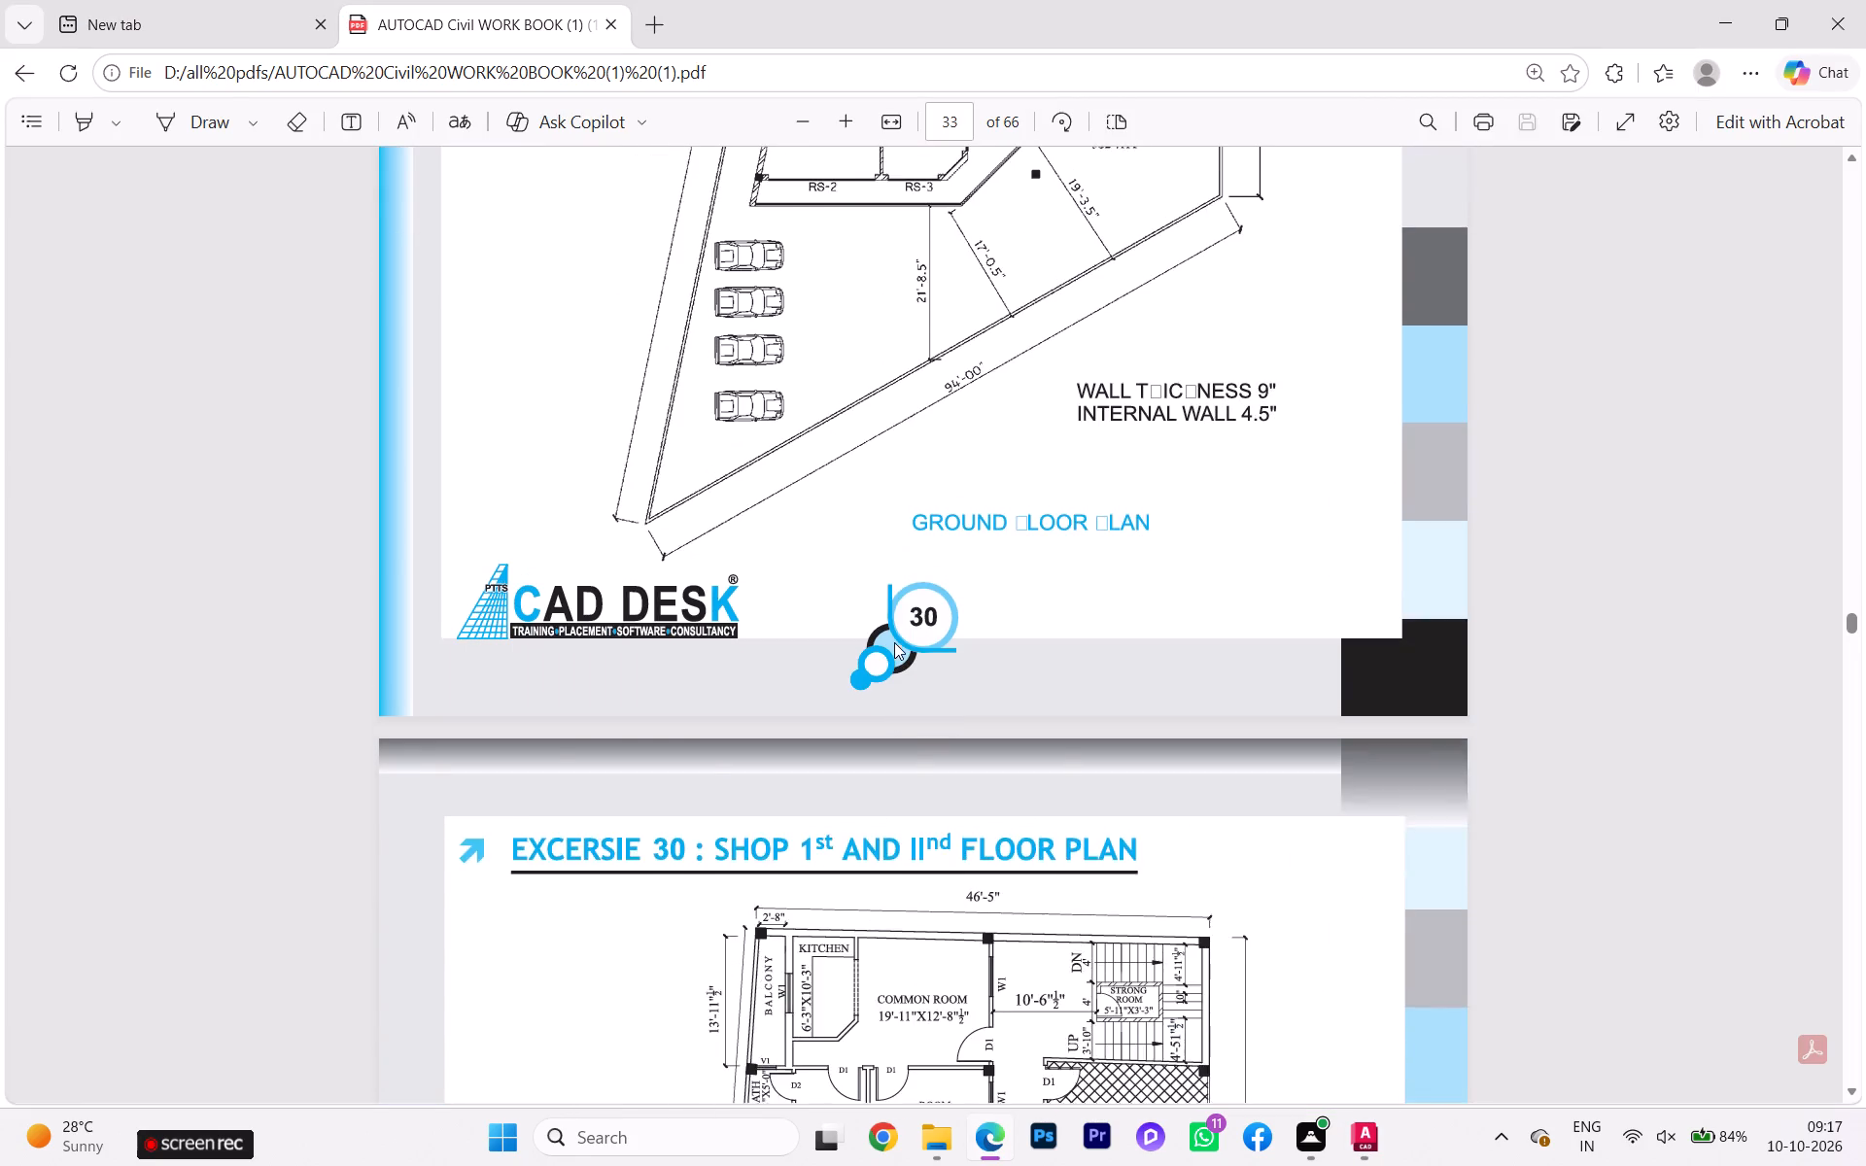
scroll(894, 642, "up", 1)
scroll(894, 642, "down", 1)
scroll(894, 642, "up", 1)
scroll(902, 676, "down", 6)
scroll(912, 703, "up", 1)
scroll(912, 705, "down", 3)
scroll(932, 753, "up", 1)
scroll(934, 758, "down", 1)
scroll(934, 759, "up", 1)
scroll(934, 759, "down", 3)
scroll(936, 763, "up", 2)
scroll(936, 764, "down", 5)
scroll(940, 782, "up", 2)
scroll(940, 782, "down", 3)
scroll(942, 784, "up", 1)
scroll(942, 784, "down", 1)
scroll(942, 784, "up", 3)
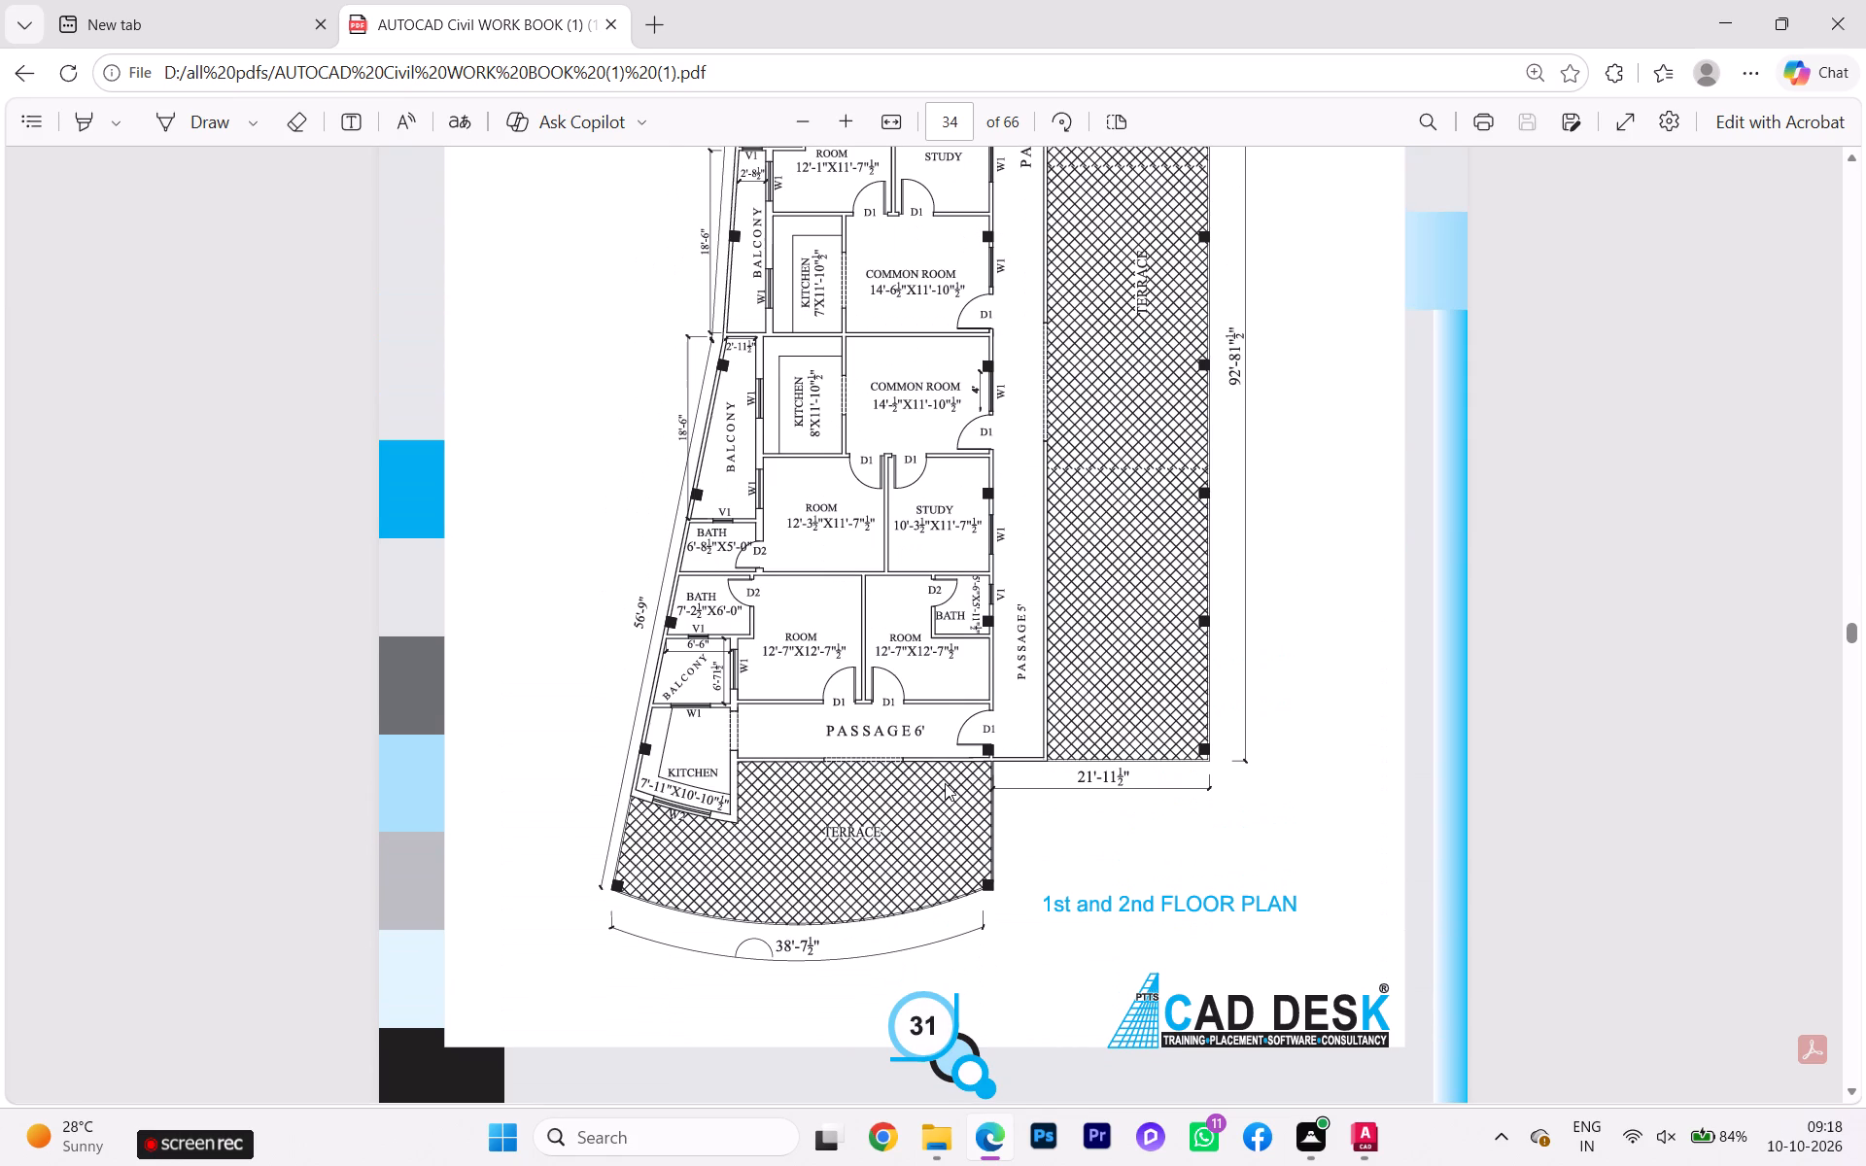
scroll(945, 783, "up", 2)
scroll(945, 783, "down", 1)
scroll(945, 783, "up", 14)
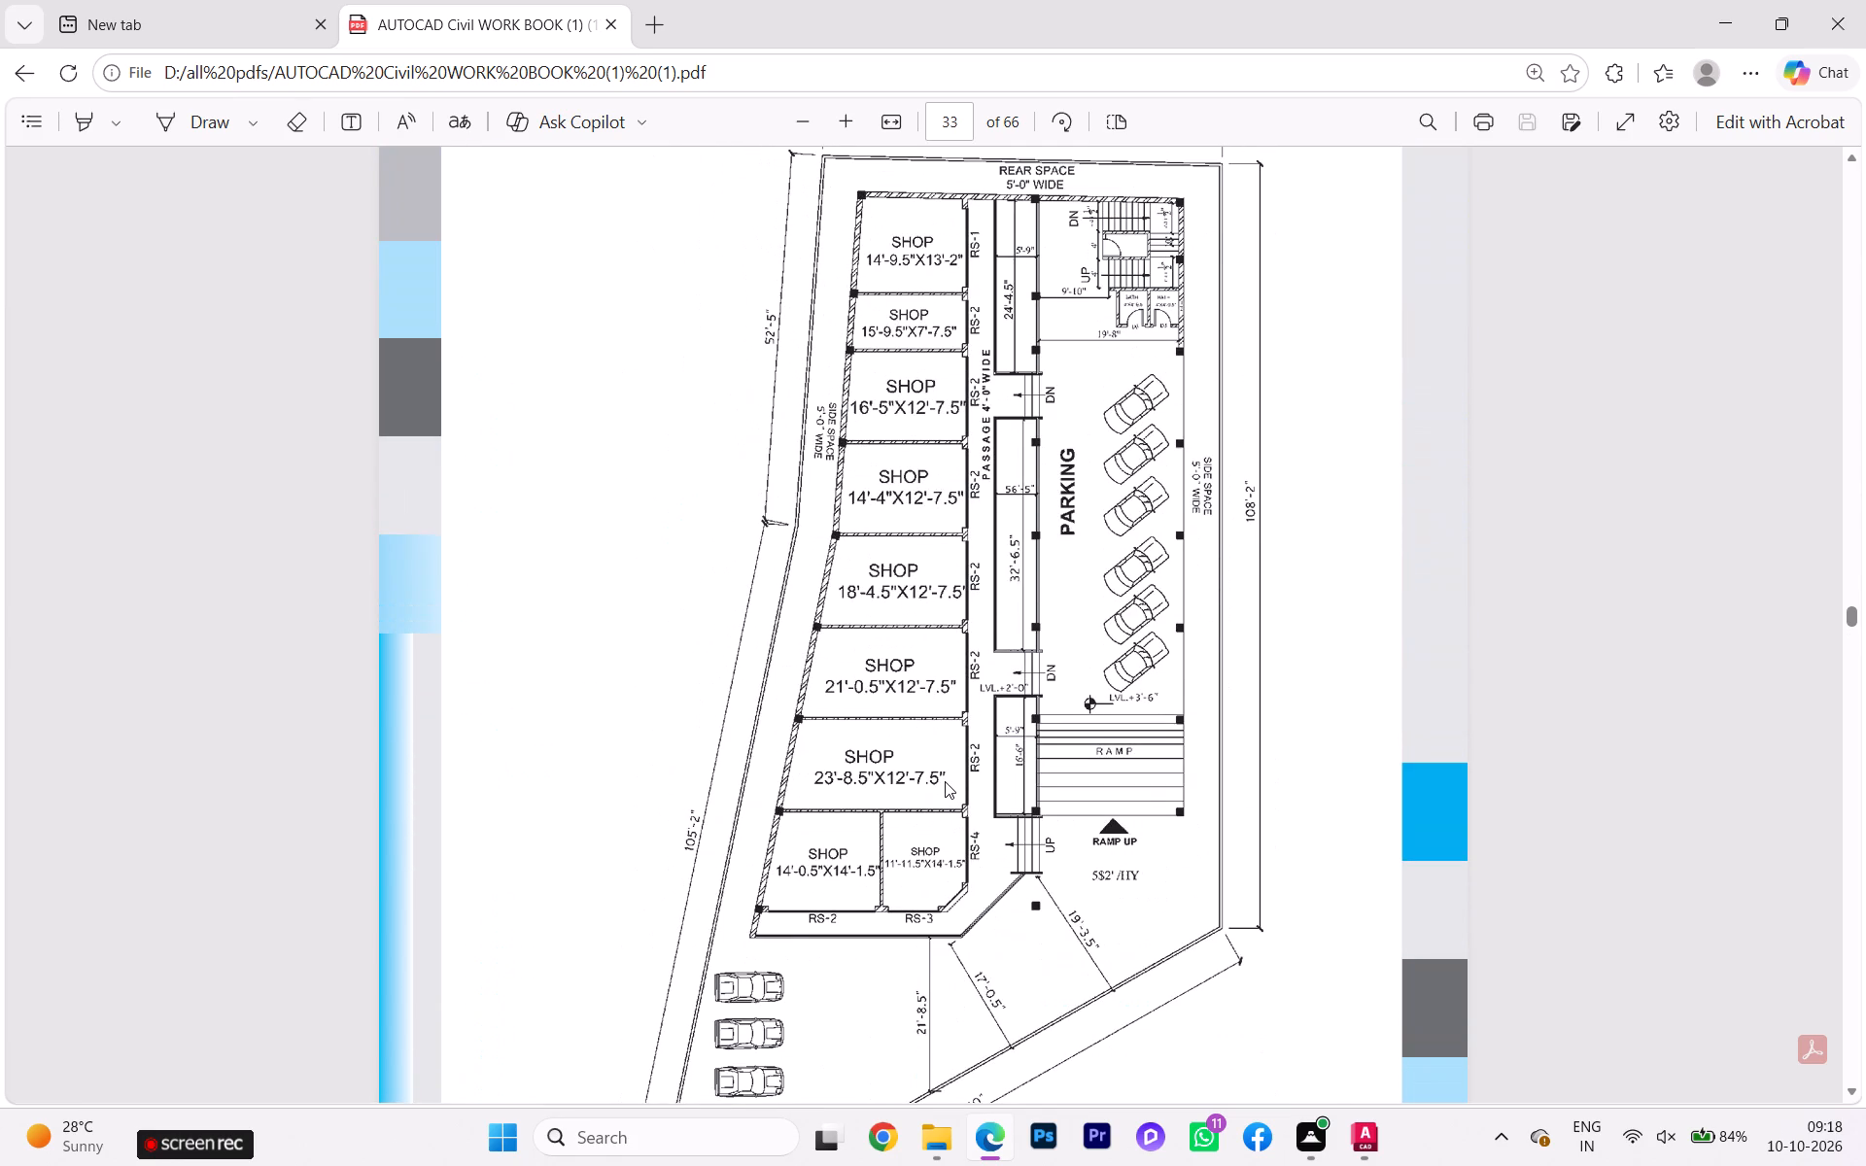
scroll(944, 786, "down", 2)
scroll(944, 786, "up", 1)
scroll(944, 786, "down", 4)
scroll(949, 782, "up", 2)
scroll(949, 782, "down", 1)
scroll(949, 782, "up", 2)
scroll(949, 782, "down", 1)
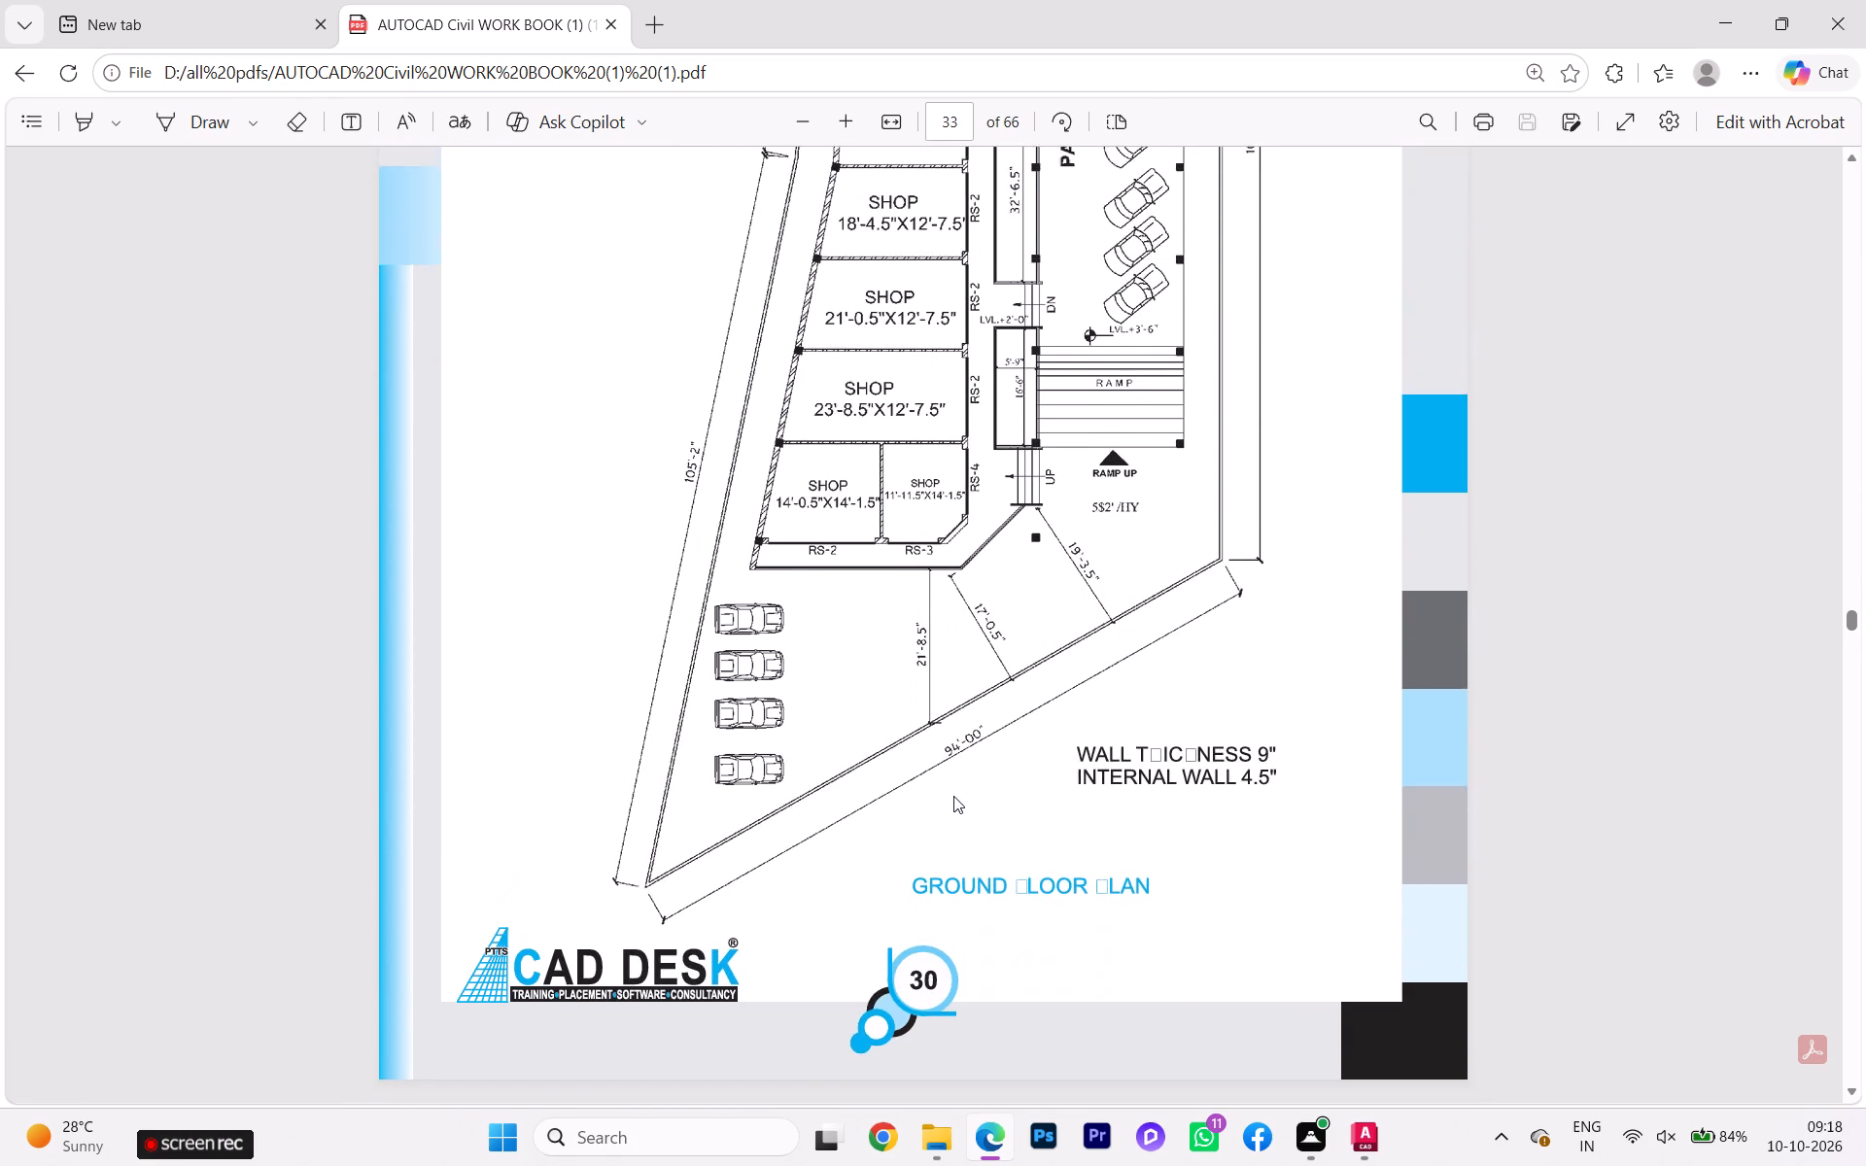
scroll(951, 801, "up", 1)
scroll(951, 801, "down", 6)
scroll(951, 802, "up", 1)
scroll(951, 802, "down", 2)
scroll(950, 813, "up", 4)
scroll(947, 801, "down", 2)
scroll(947, 801, "up", 4)
scroll(952, 807, "down", 1)
scroll(952, 809, "up", 1)
scroll(952, 809, "down", 13)
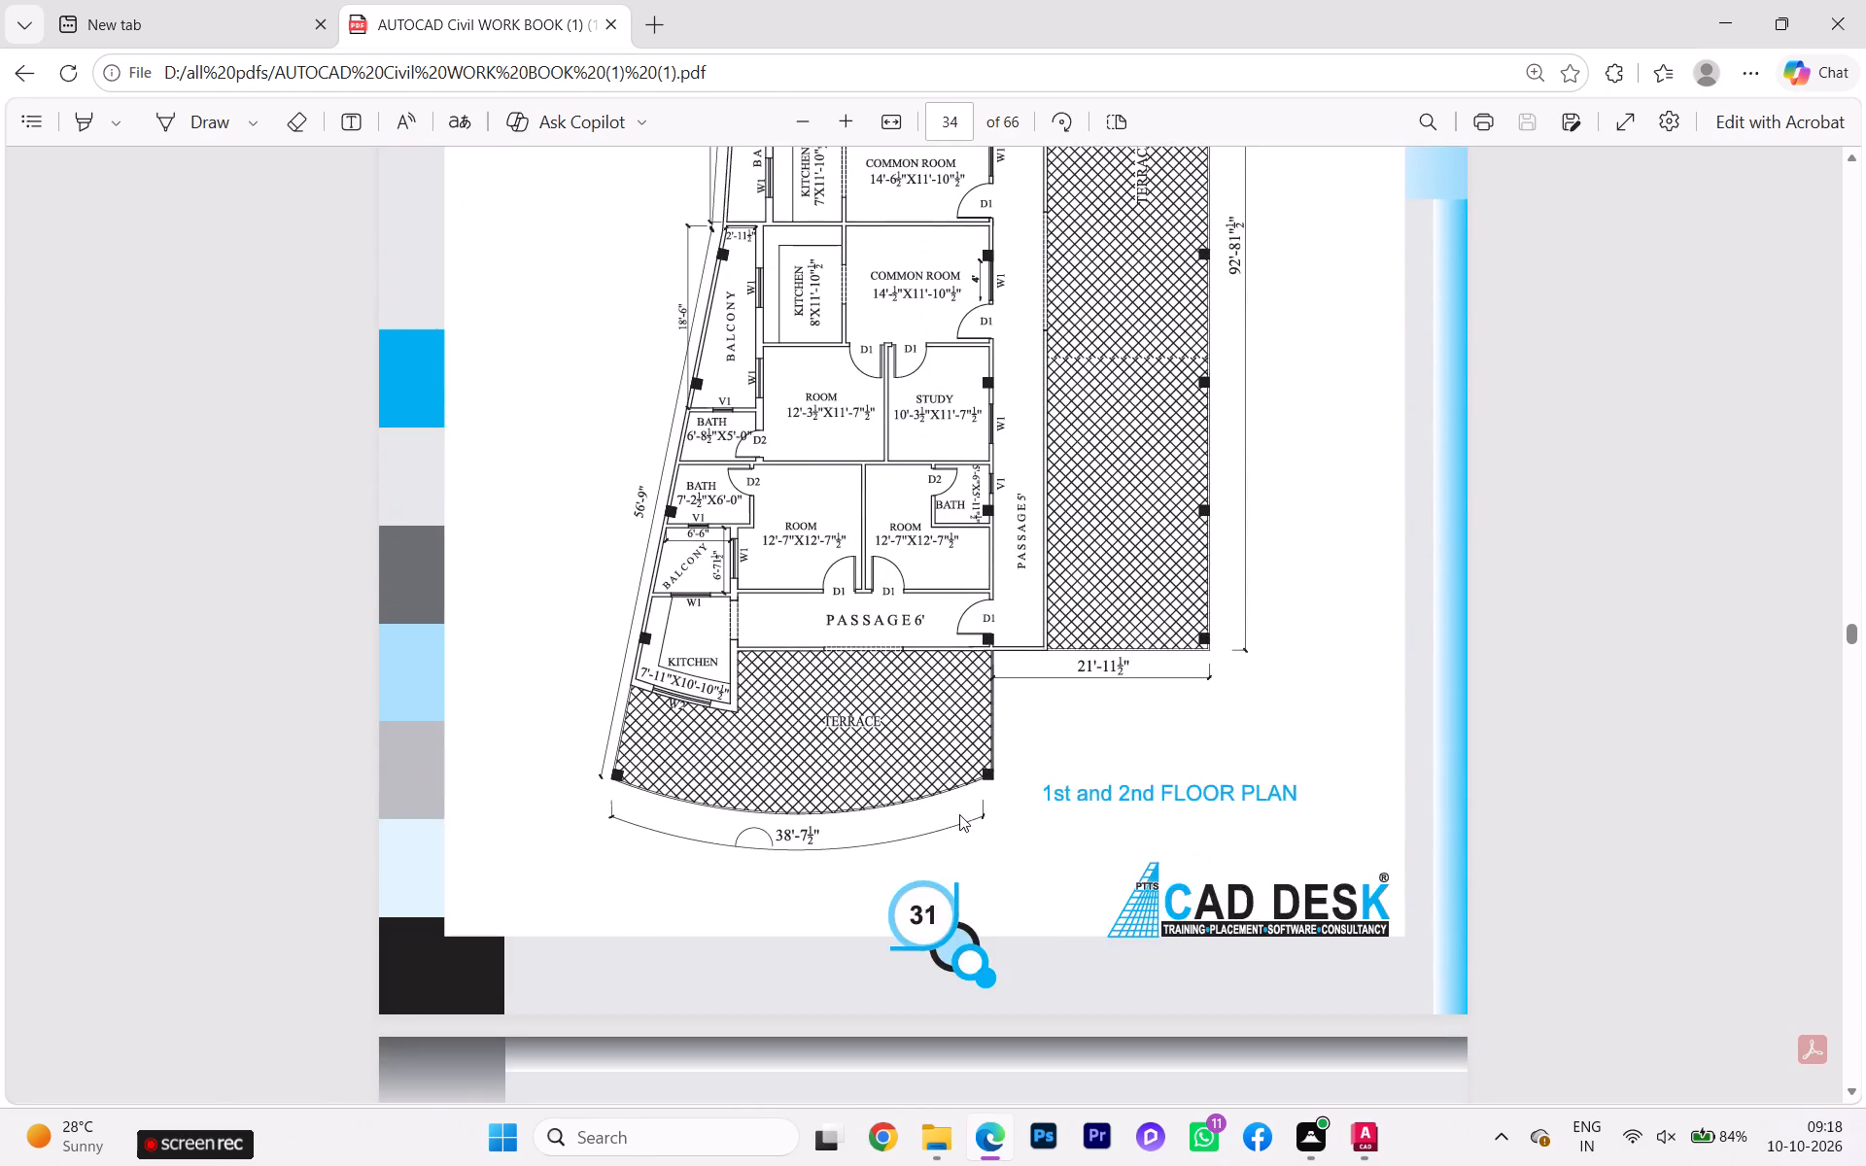
scroll(959, 814, "up", 4)
scroll(964, 812, "down", 1)
scroll(965, 811, "up", 3)
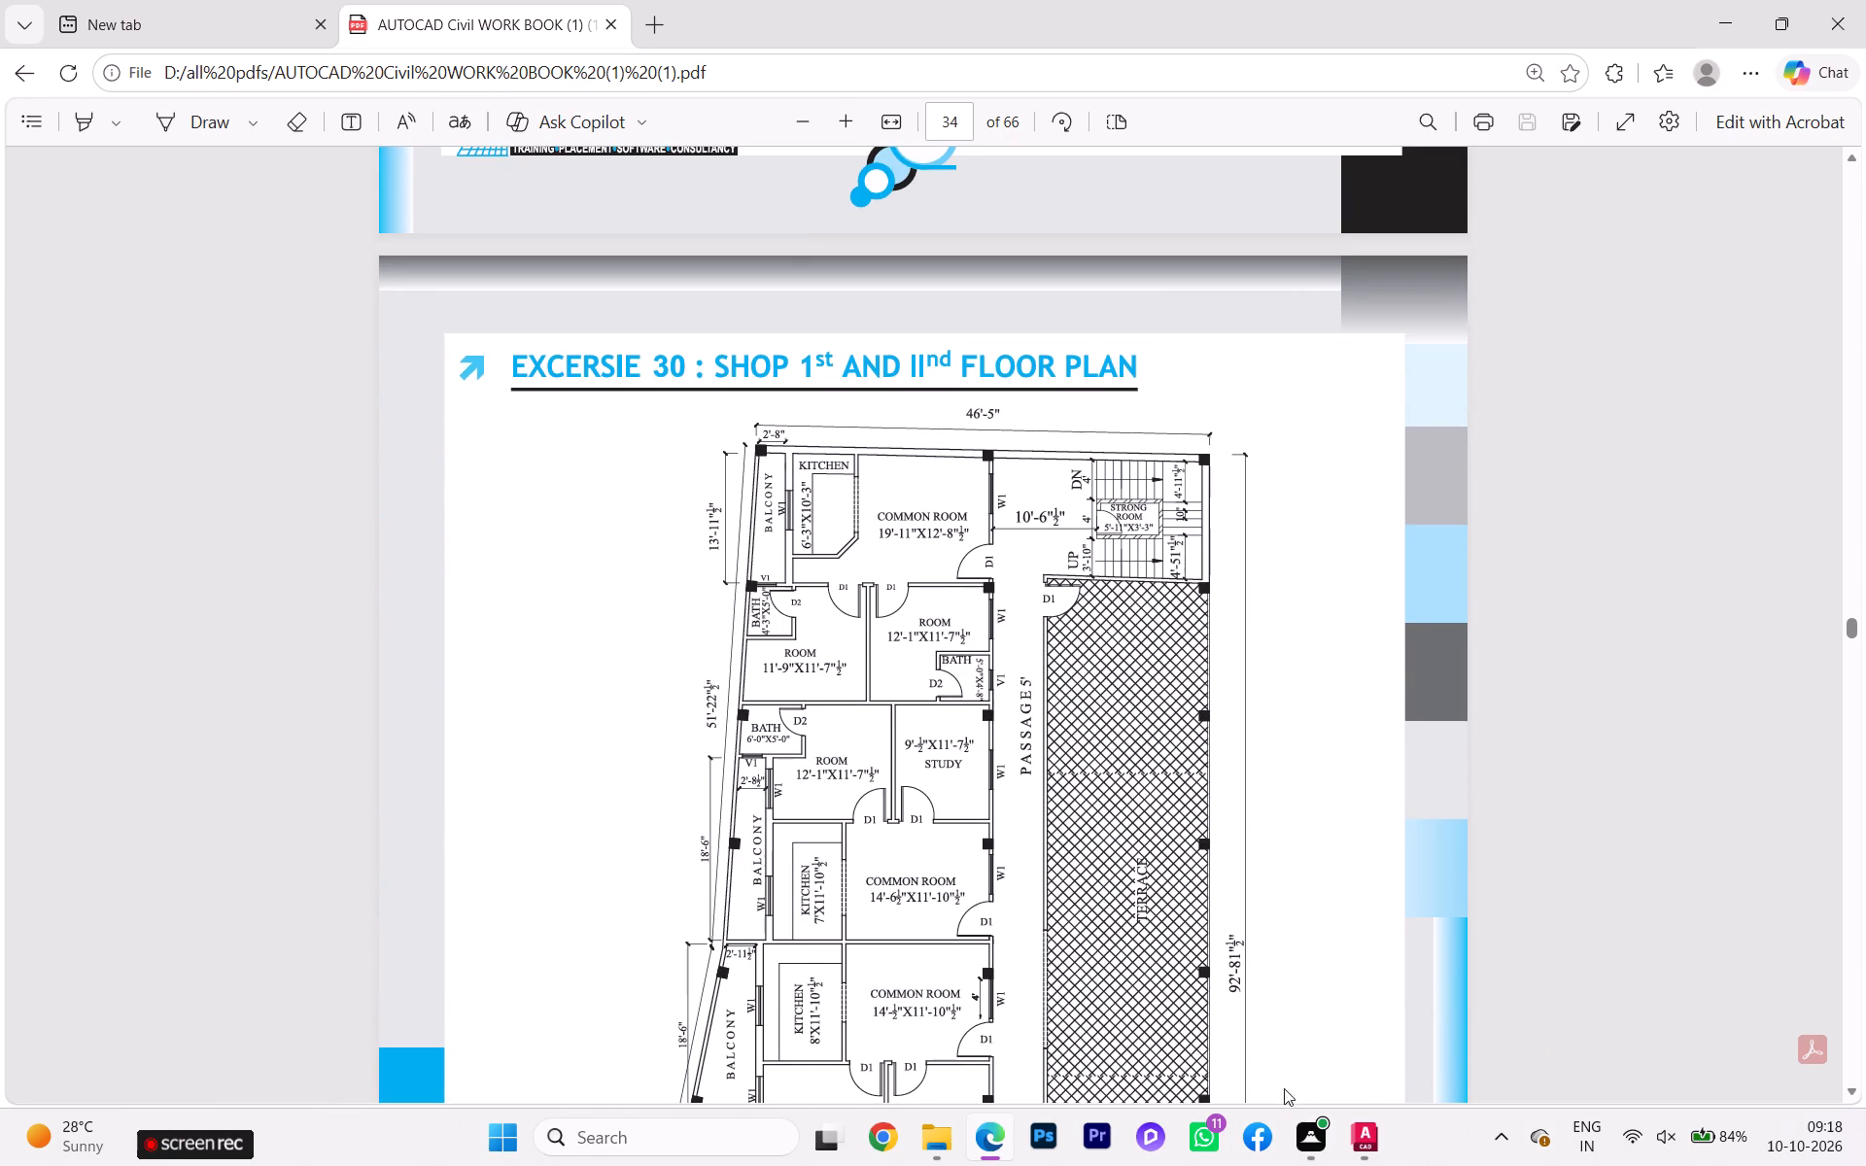
Switch to AutoCAD and offset the outline's top line and right line inward by 9".
left_click(1361, 1142)
scroll(972, 678, "down", 1)
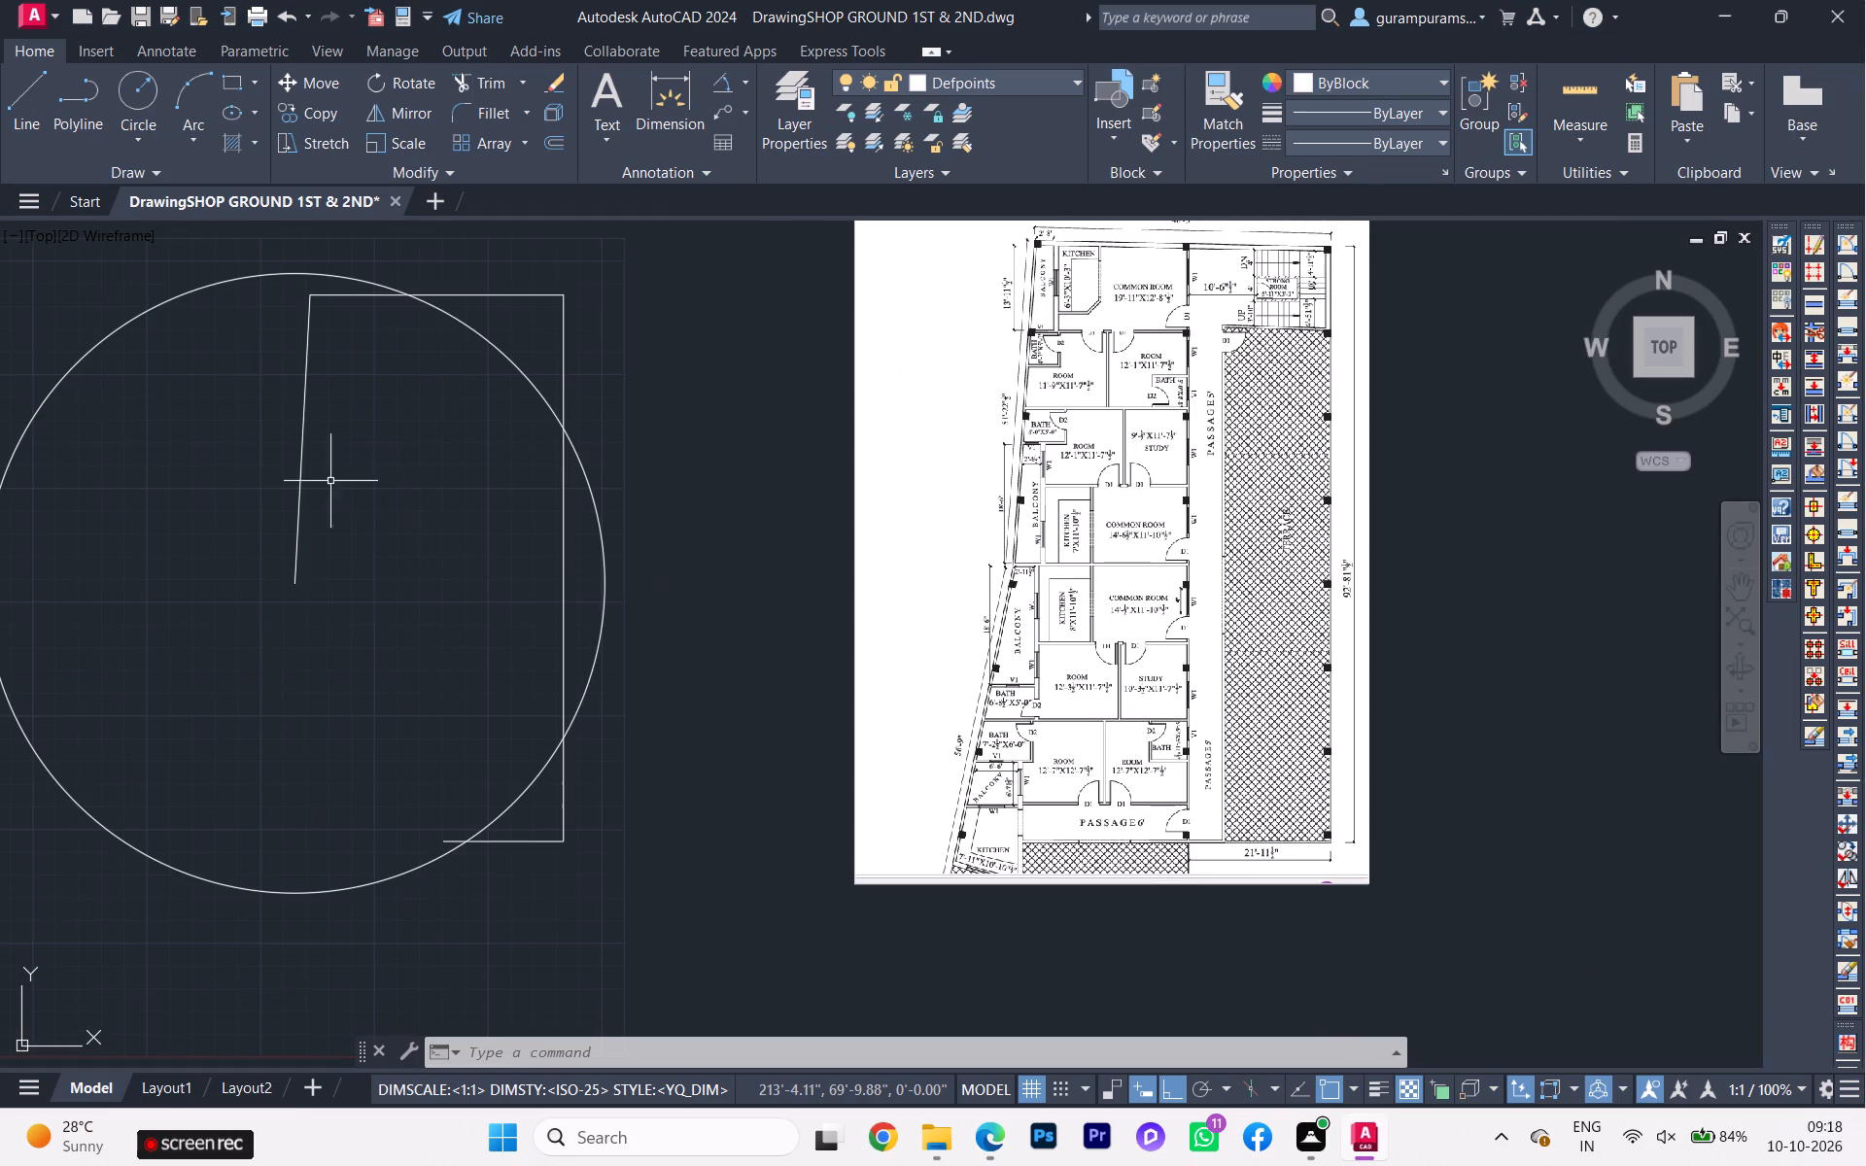
scroll(998, 669, "up", 1)
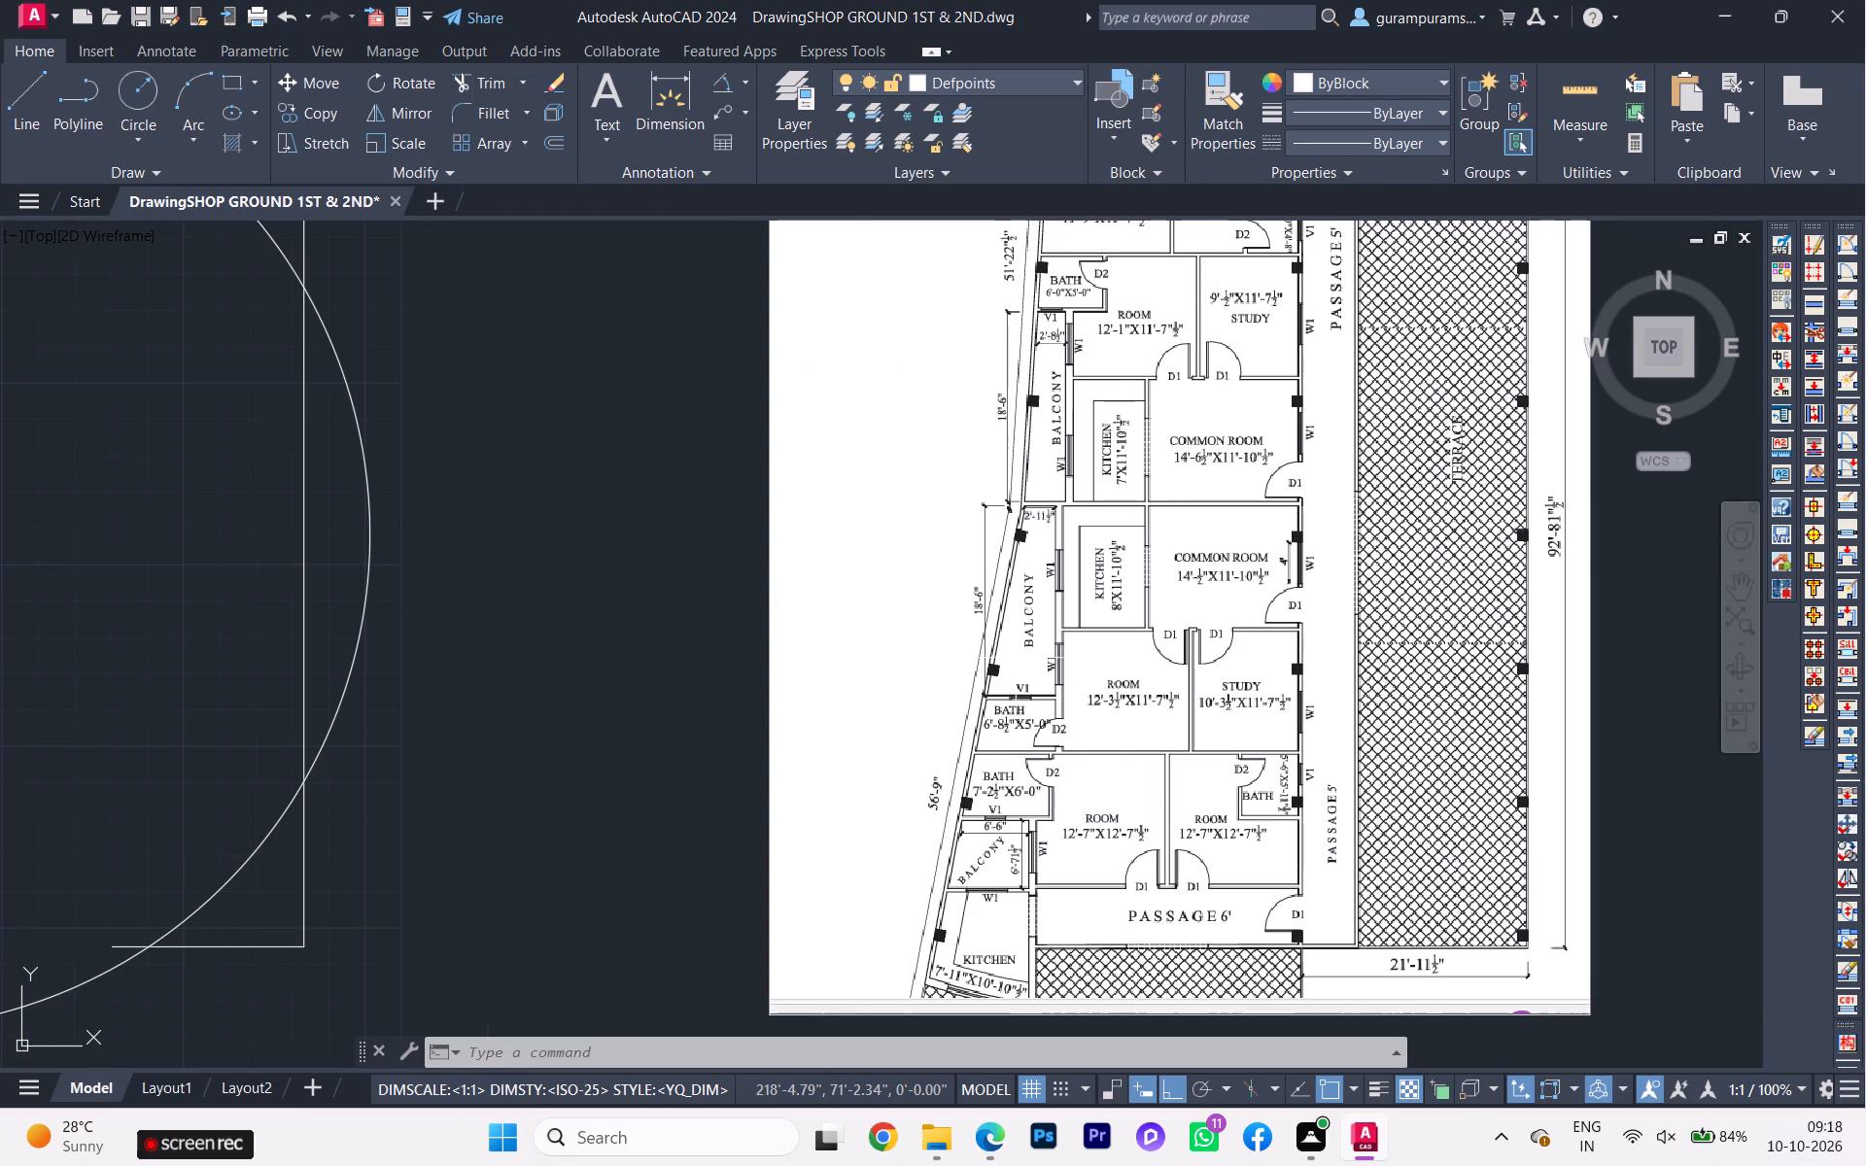
scroll(1053, 650, "down", 1)
scroll(1259, 215, "up", 1)
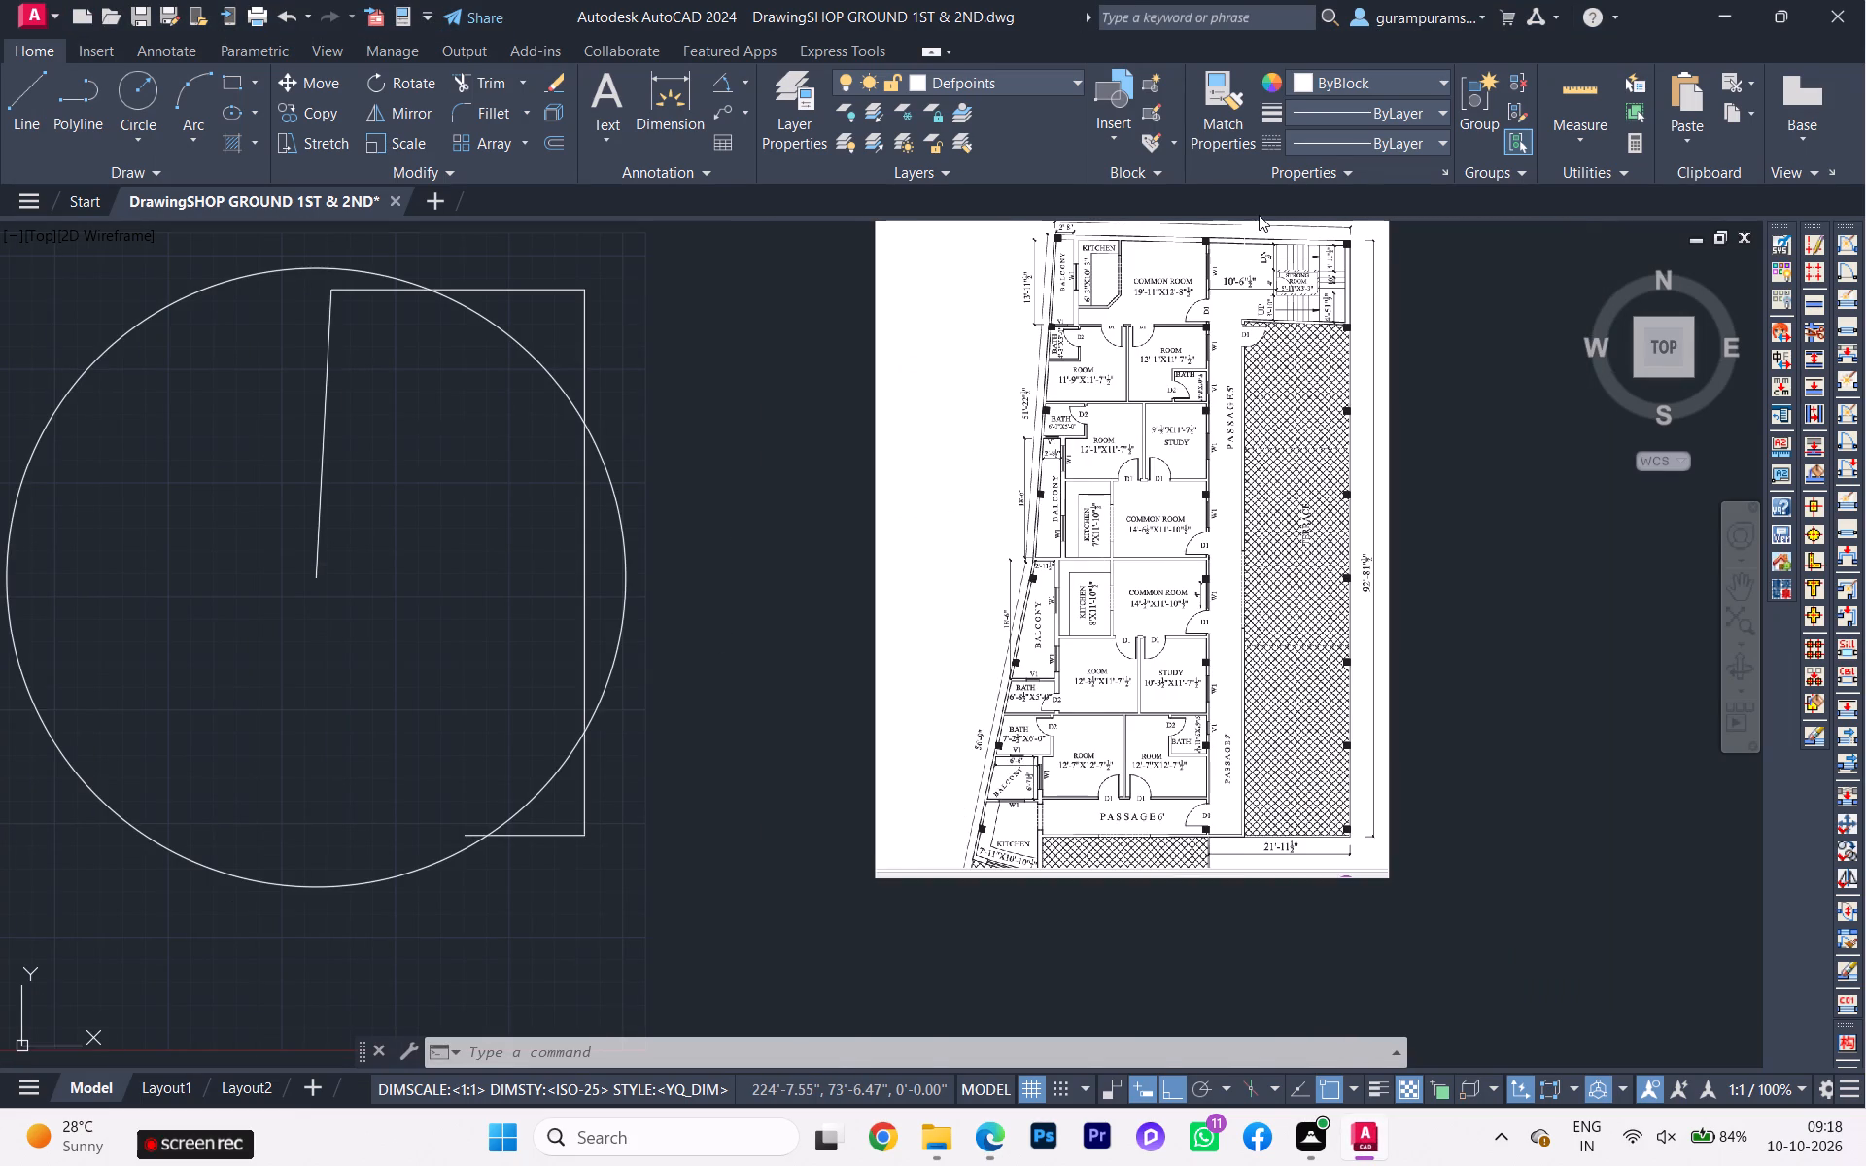
scroll(1250, 221, "up", 1)
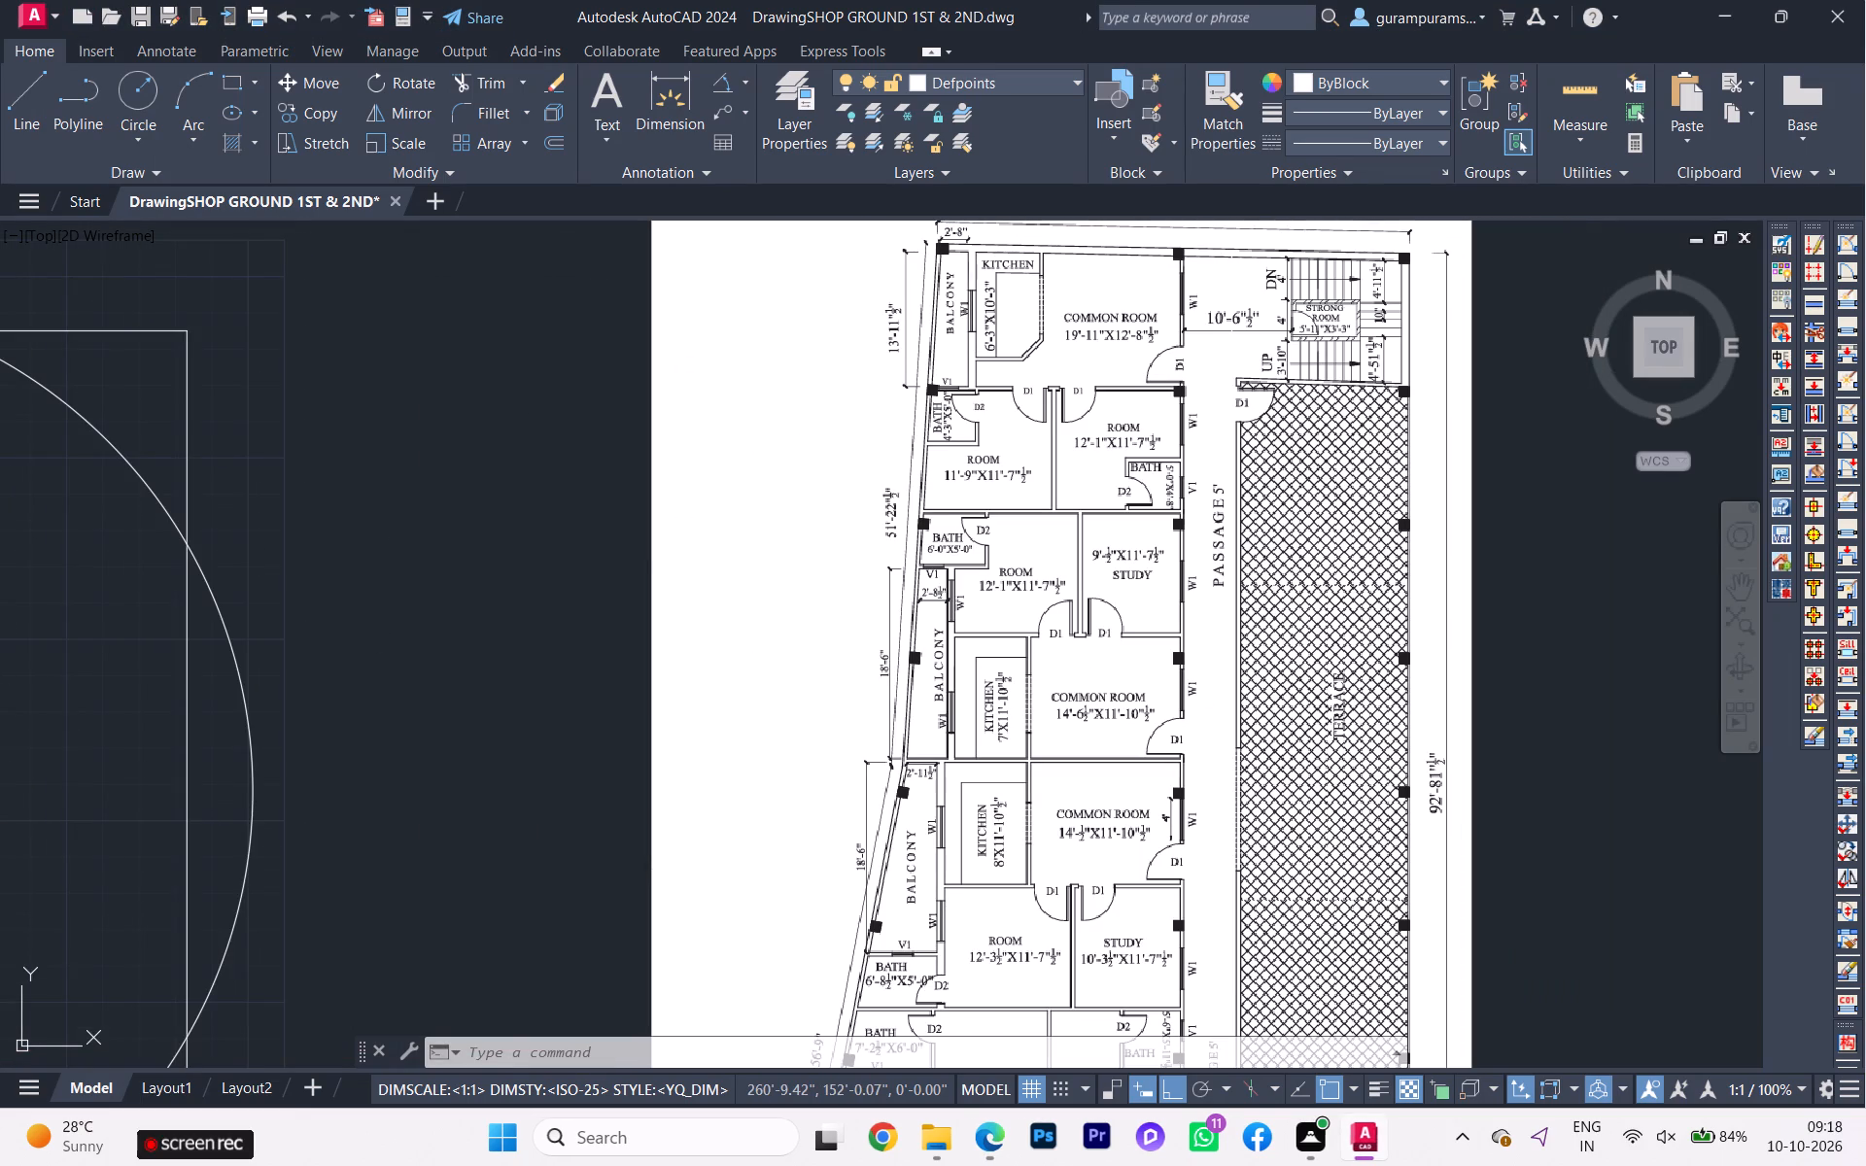
middle_click_drag(1231, 302, 1440, 394)
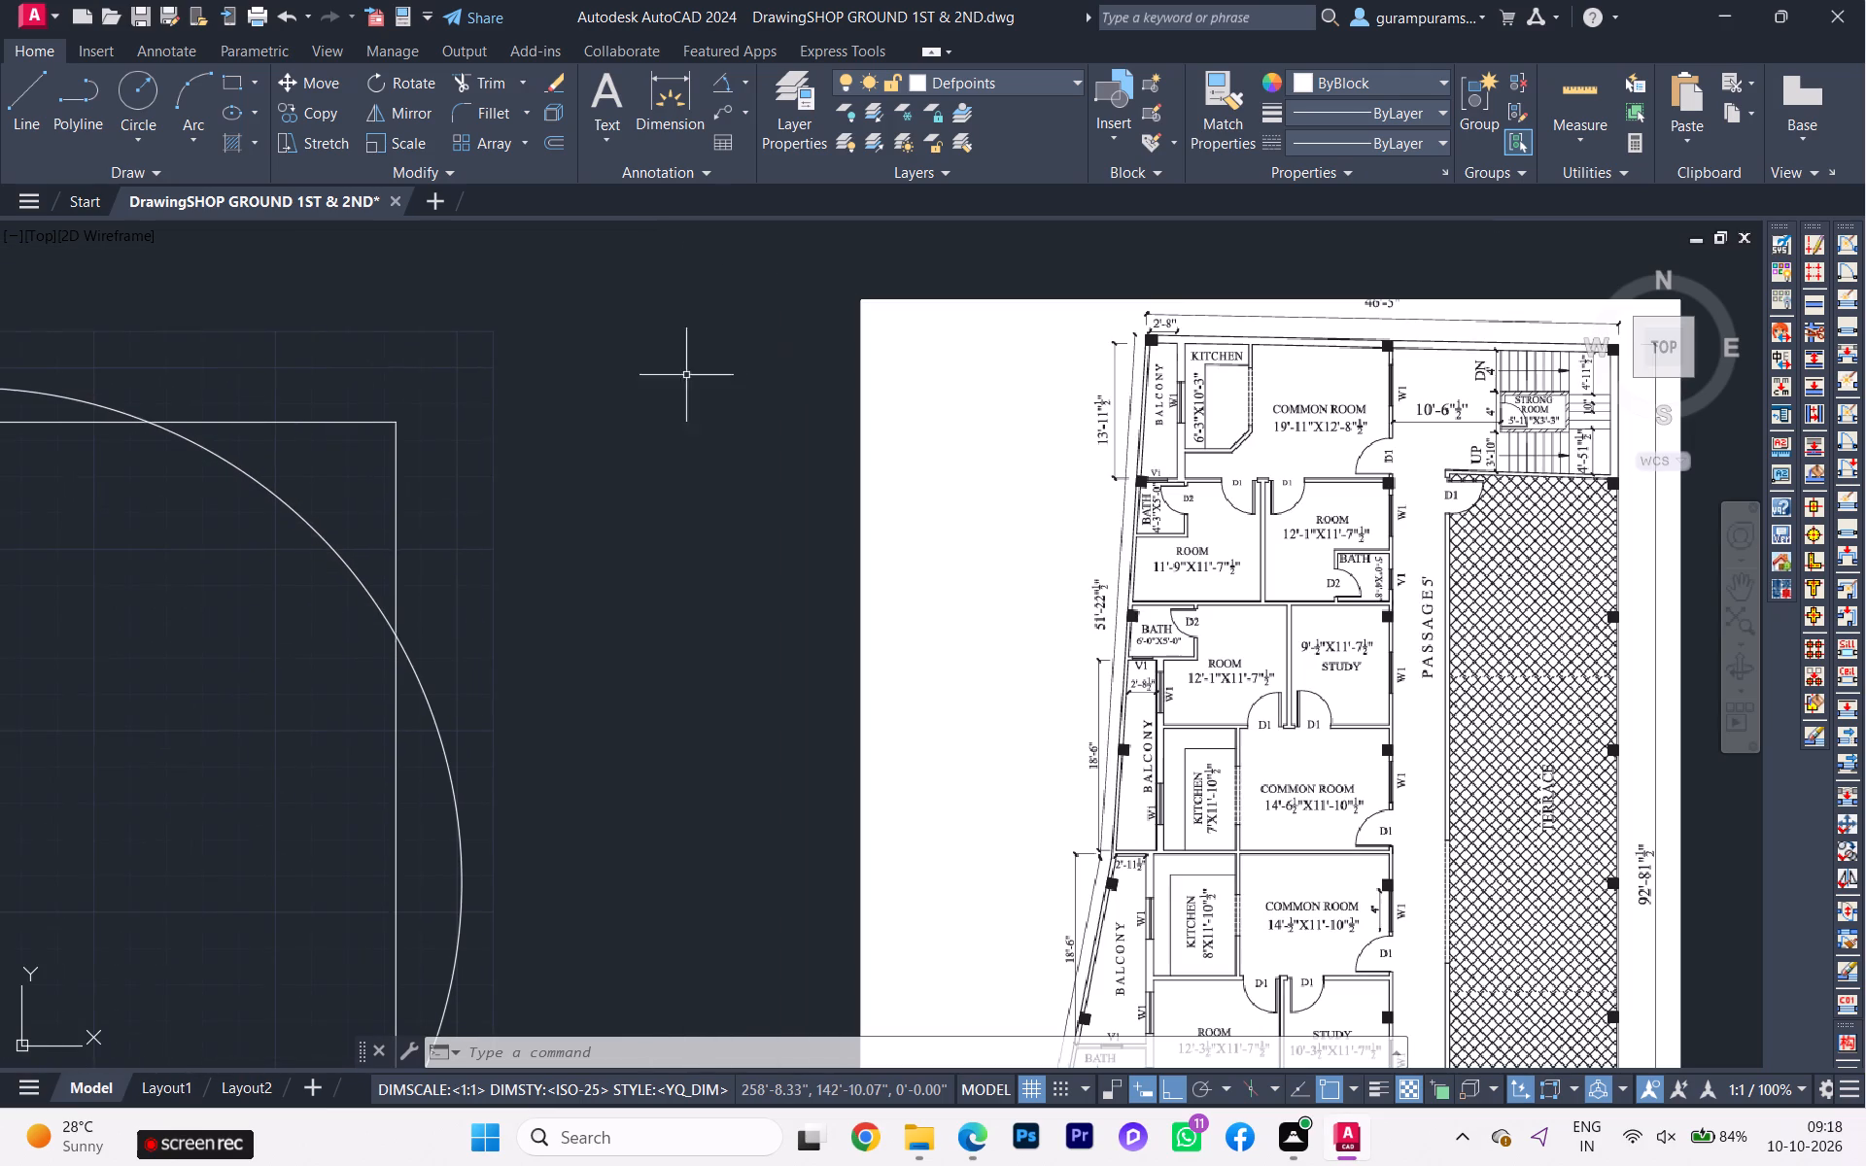
scroll(407, 361, "down", 1)
left_click(369, 406)
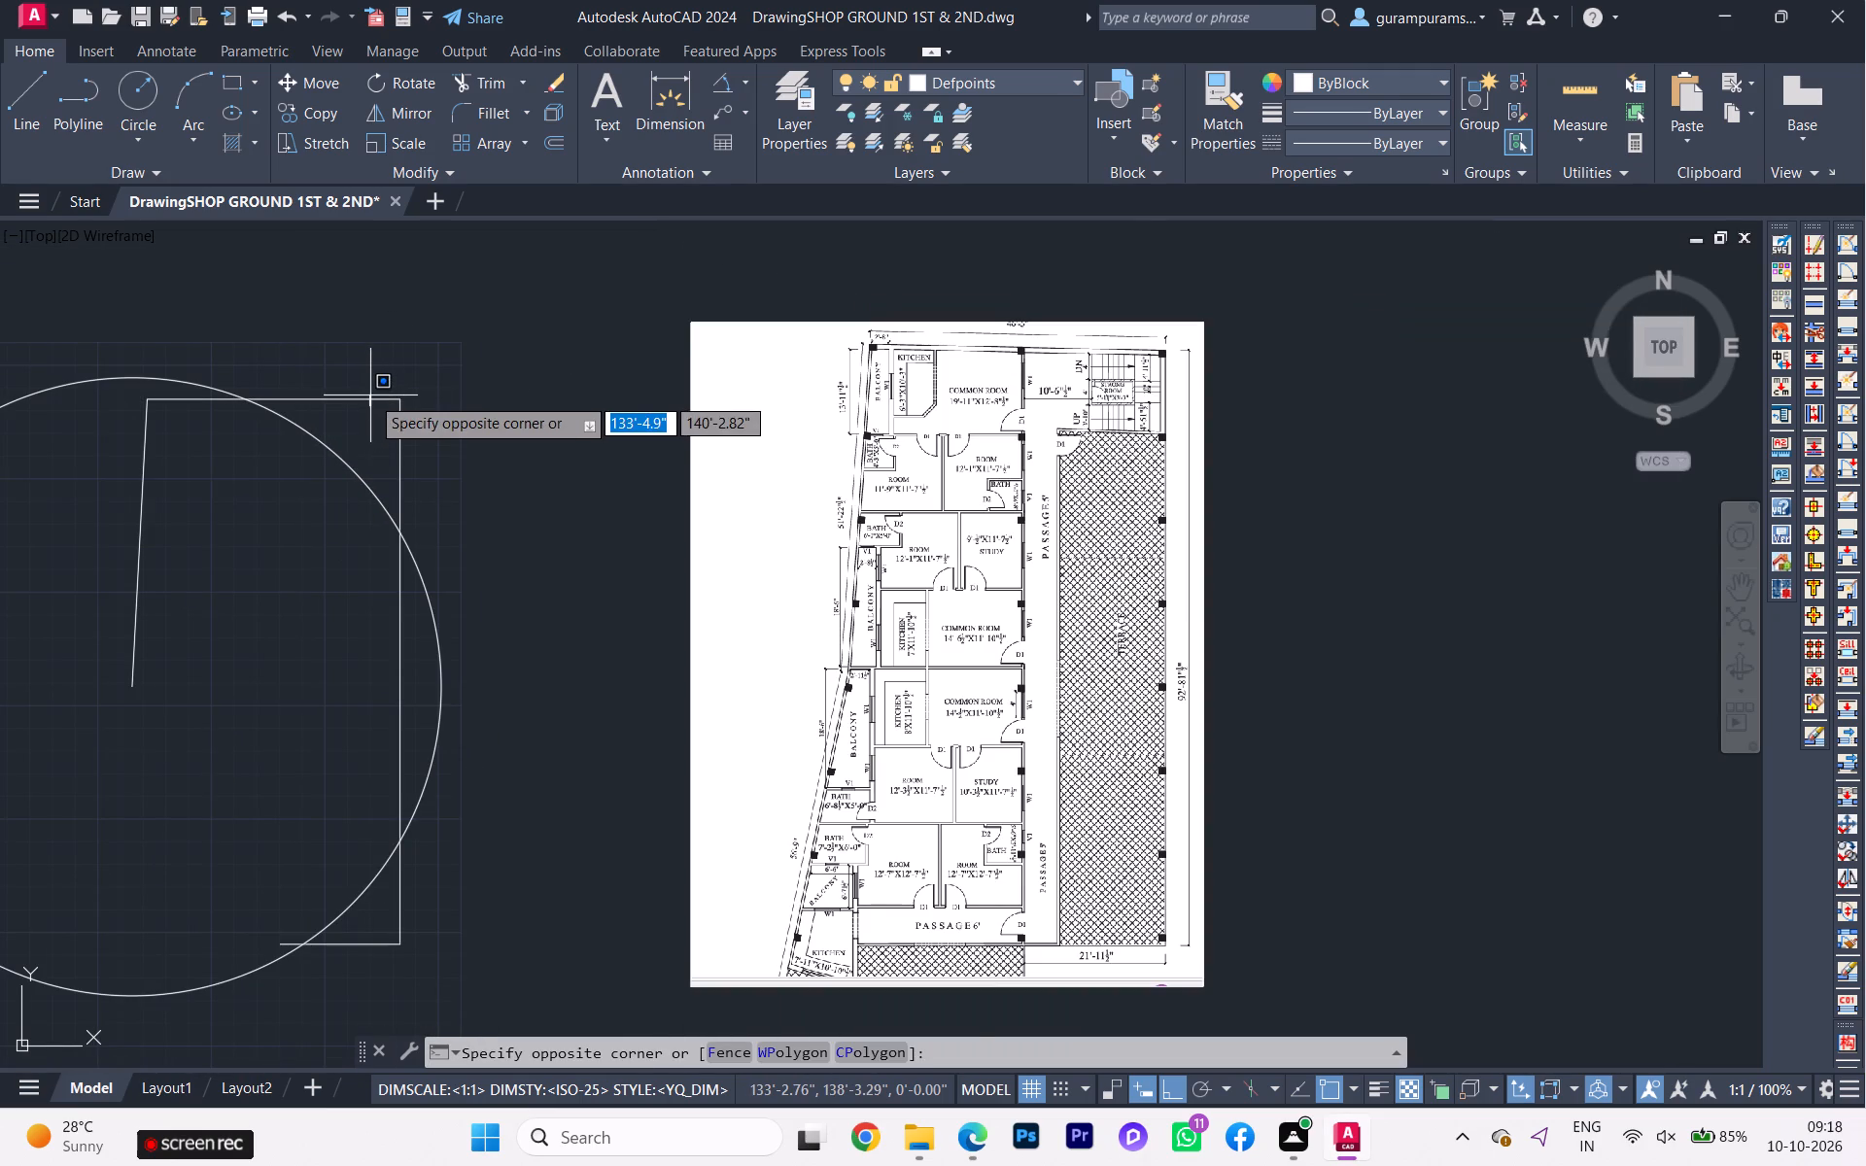
left_click(368, 392)
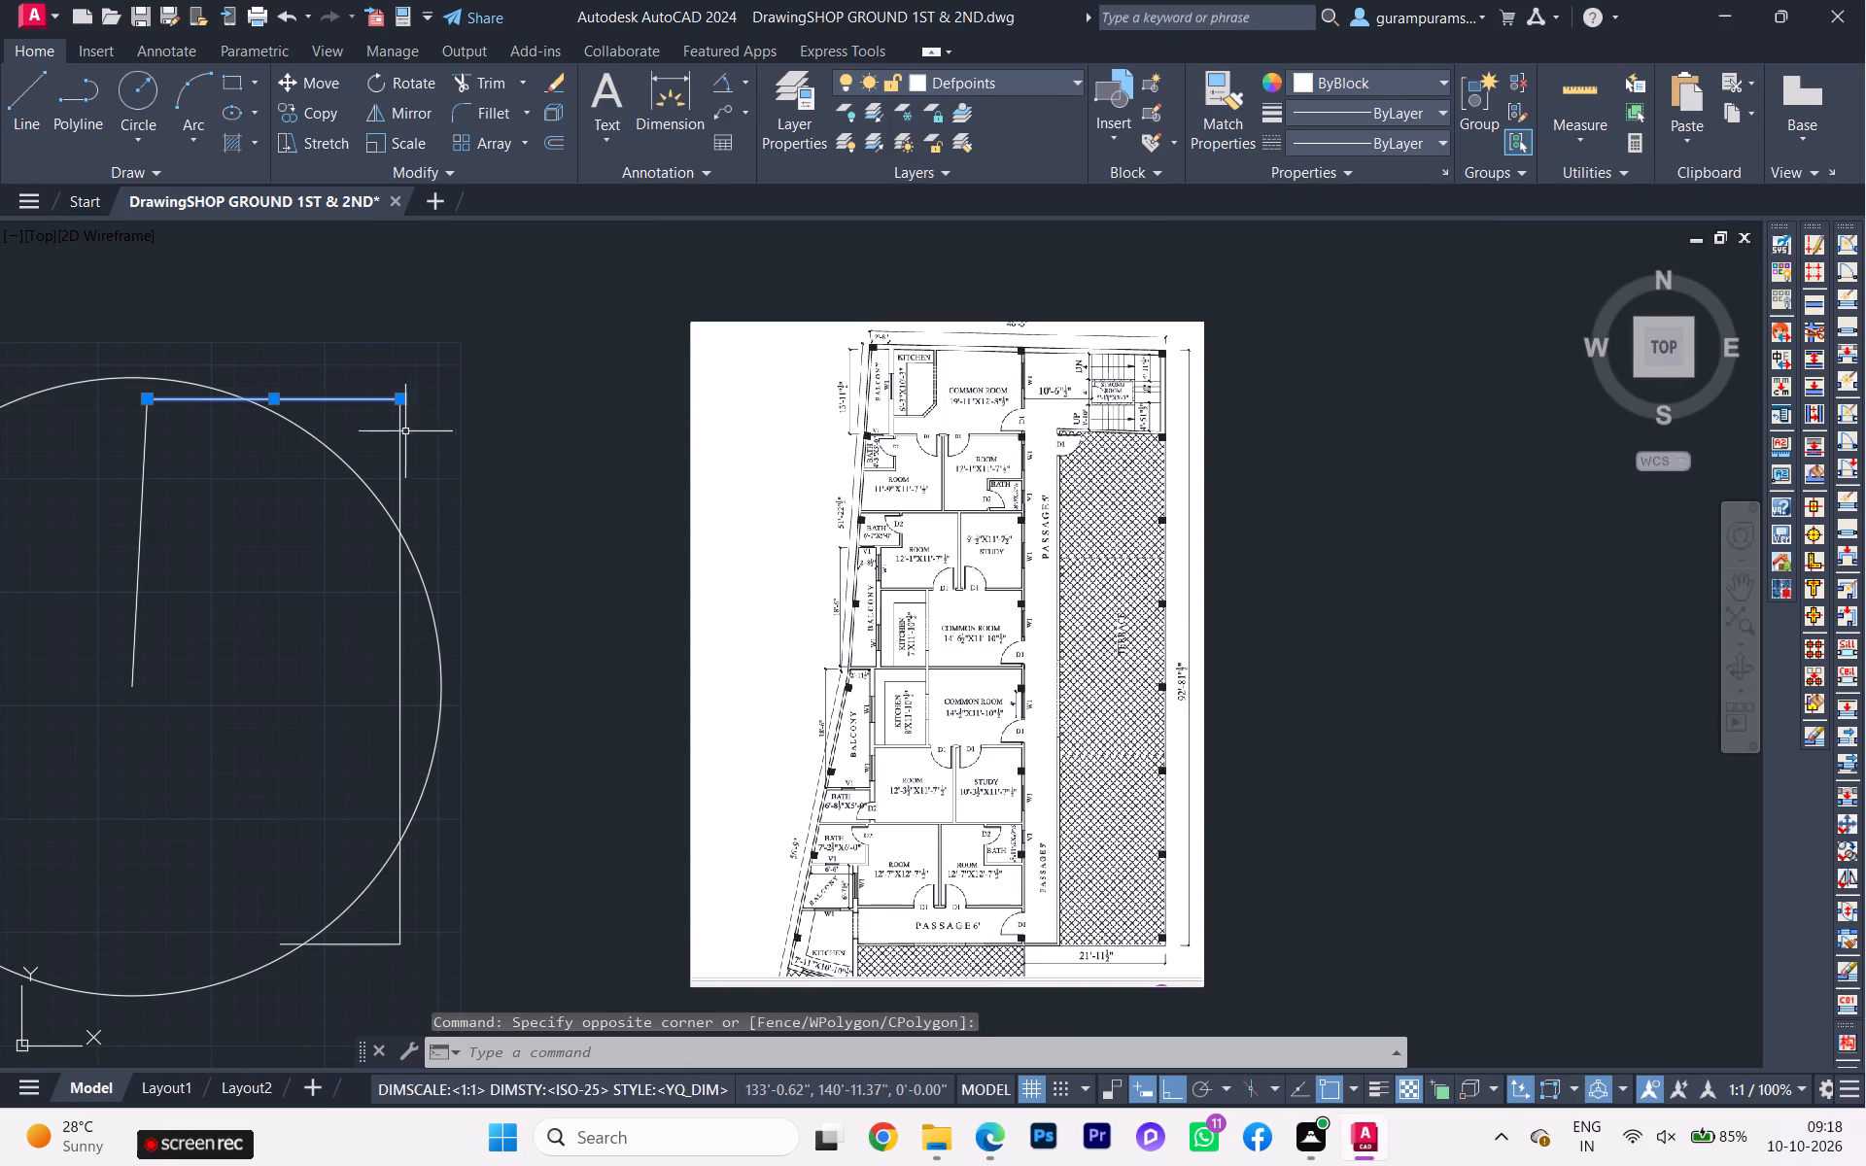
key("o")
key("Return")
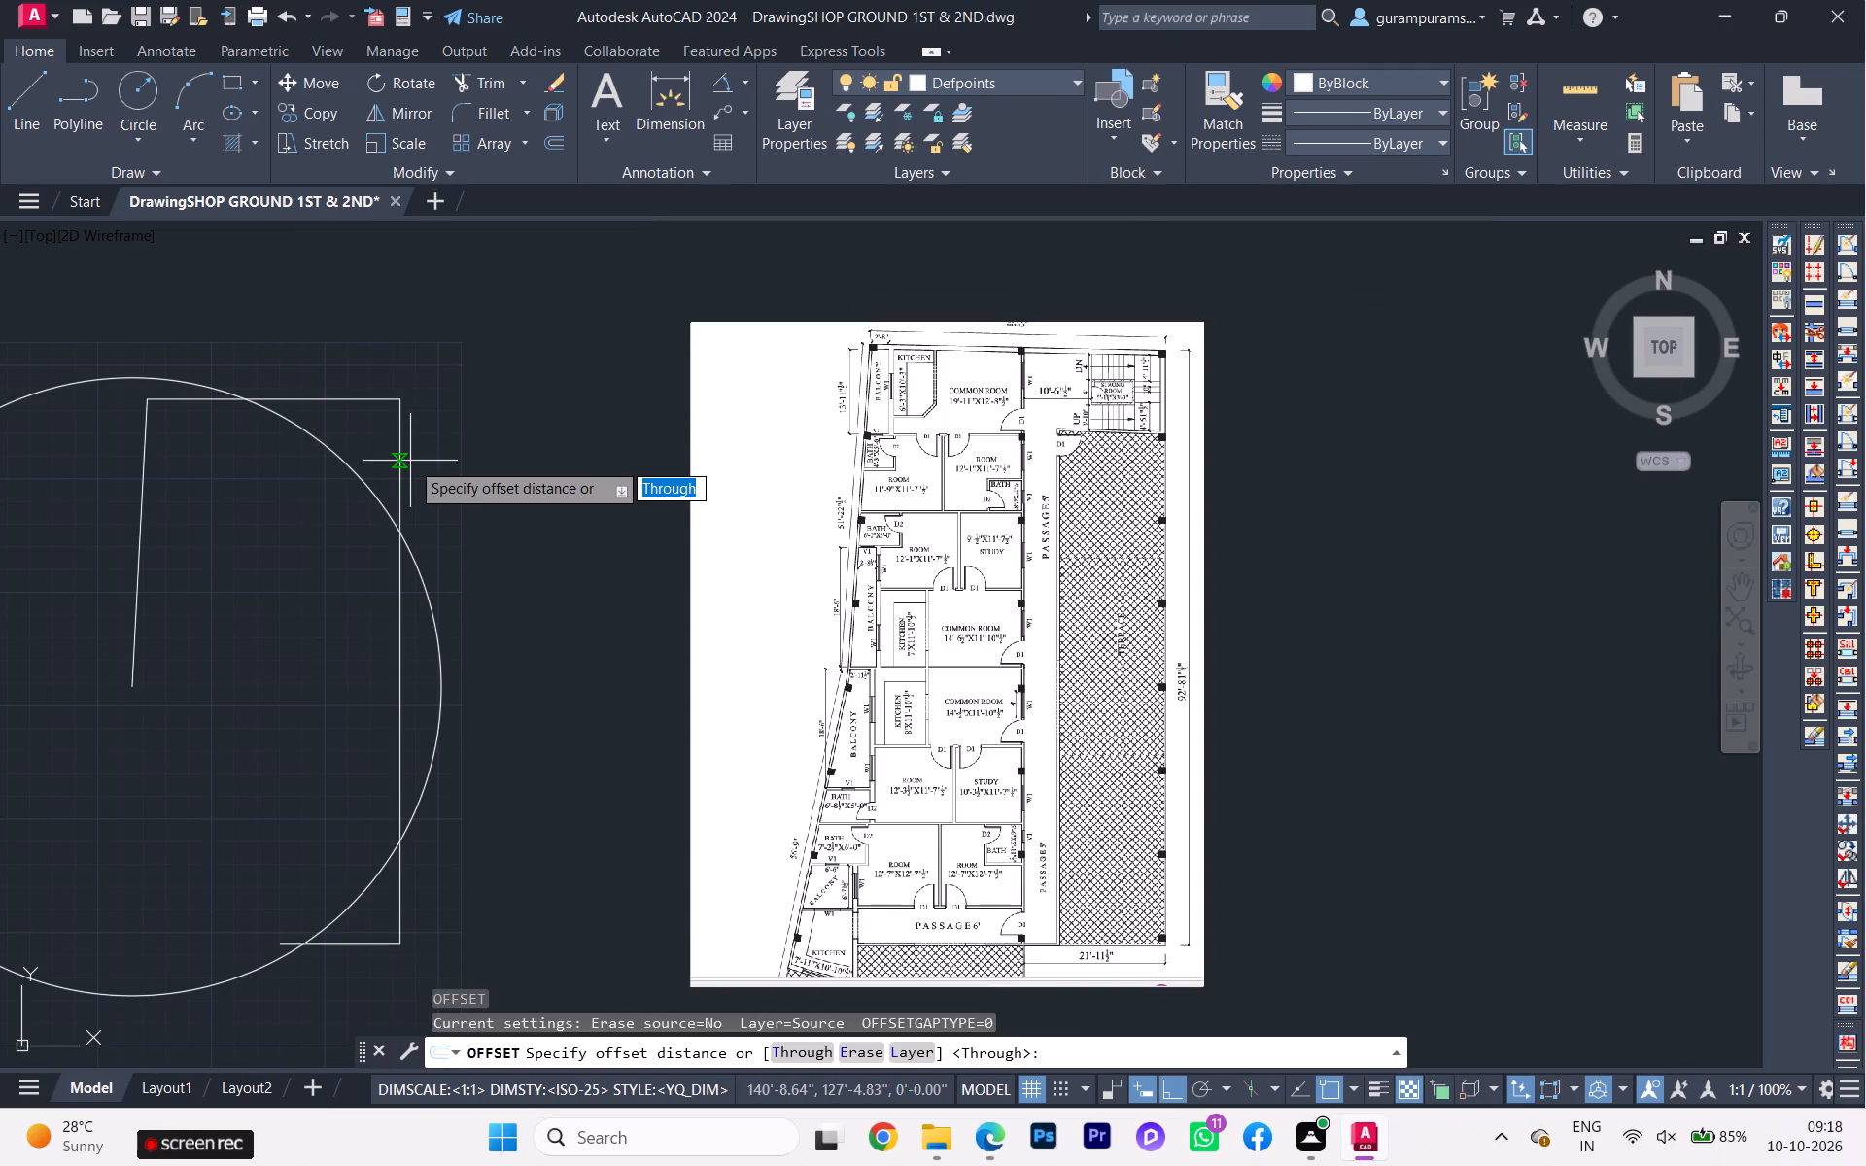
key("space")
key("9")
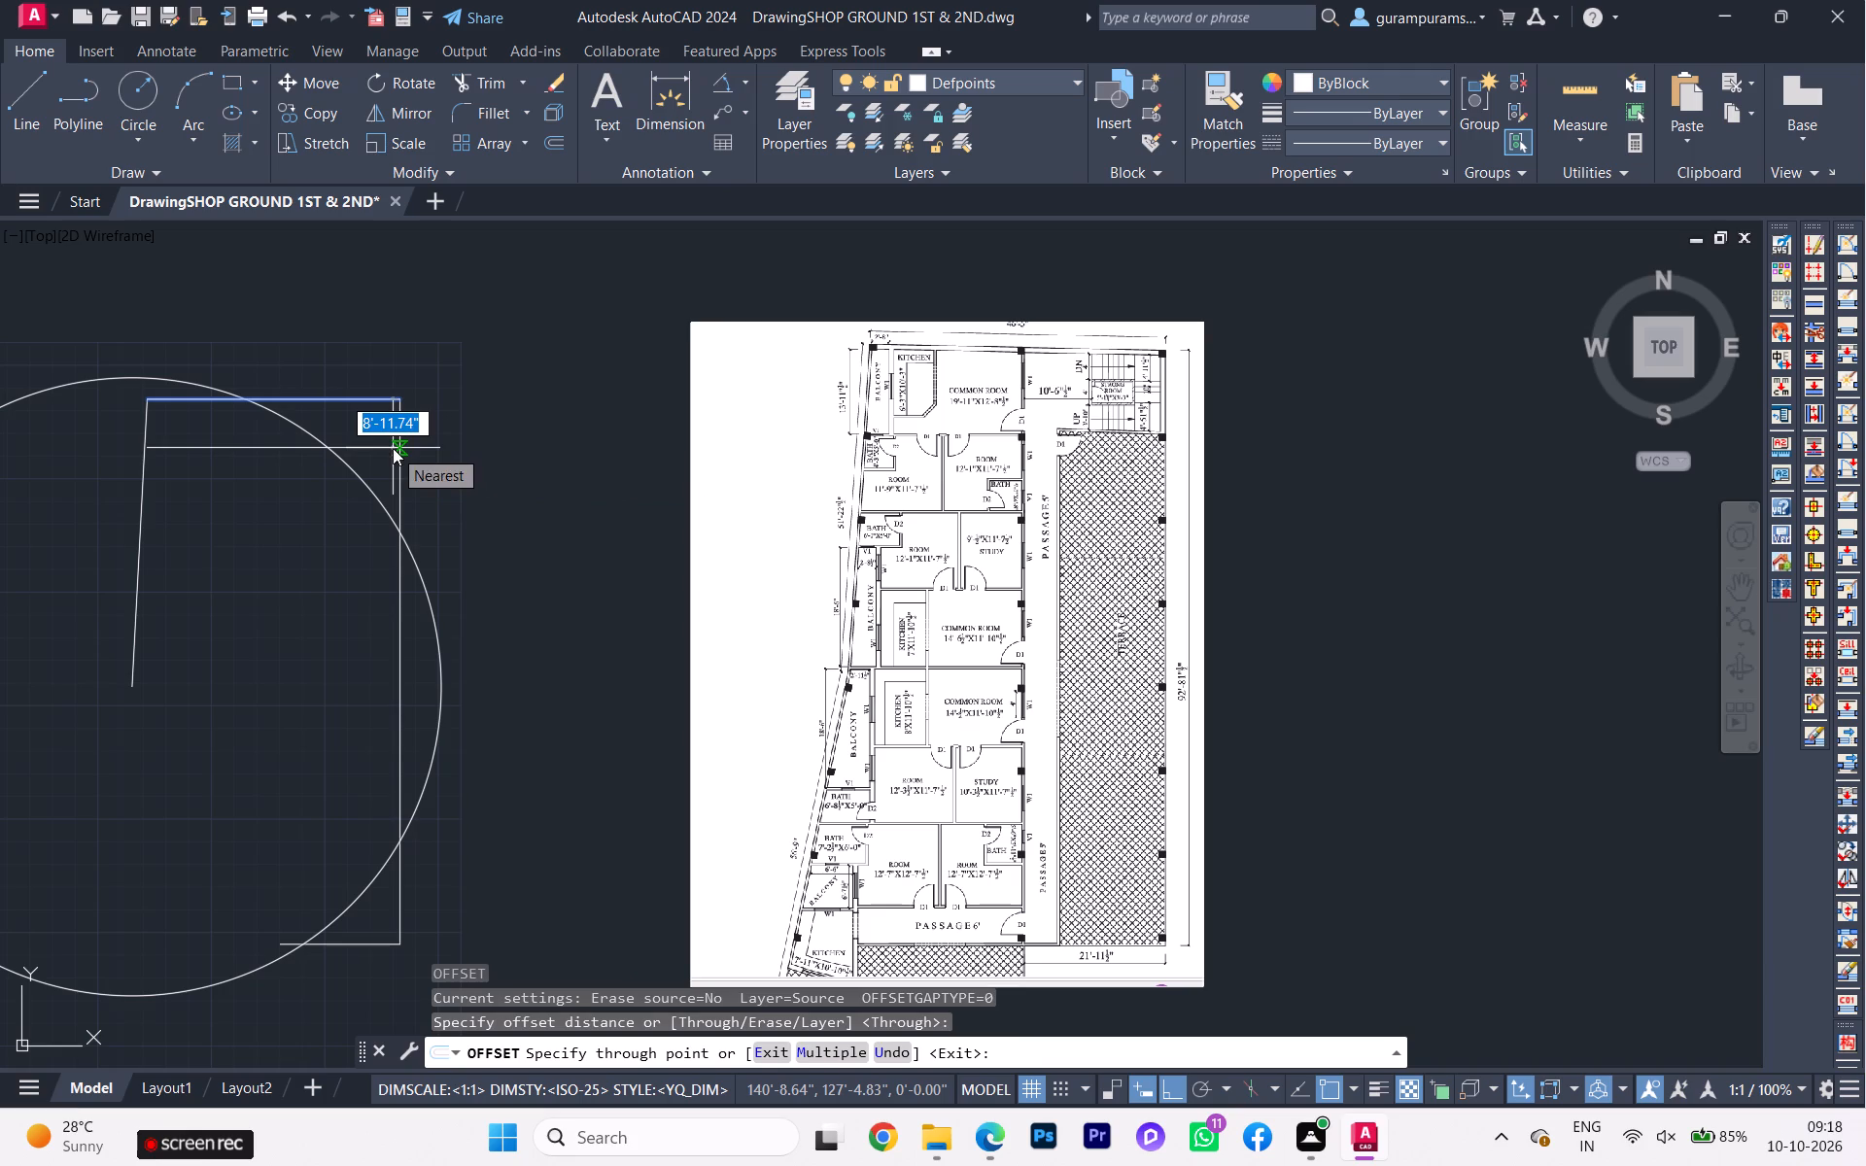
key("Return")
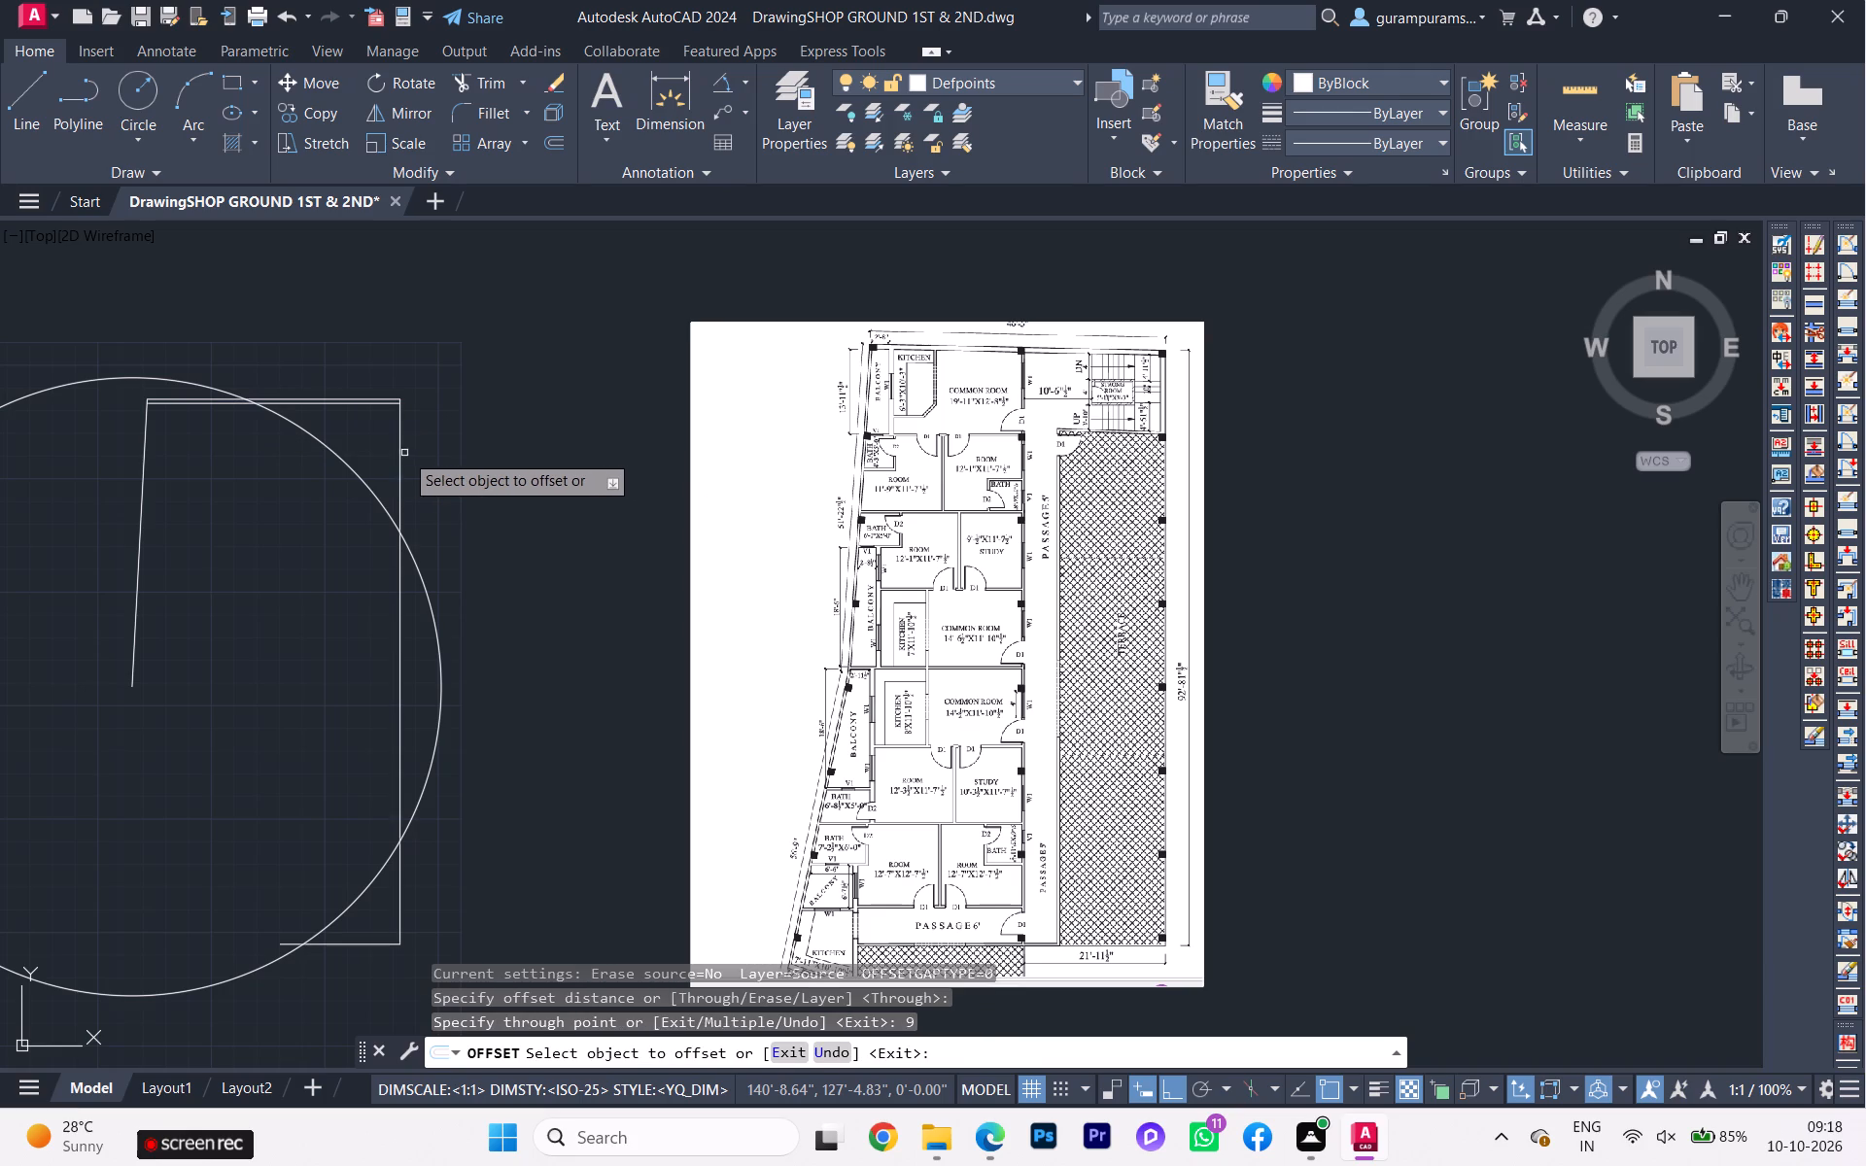
left_click(398, 456)
key("9")
key("Return")
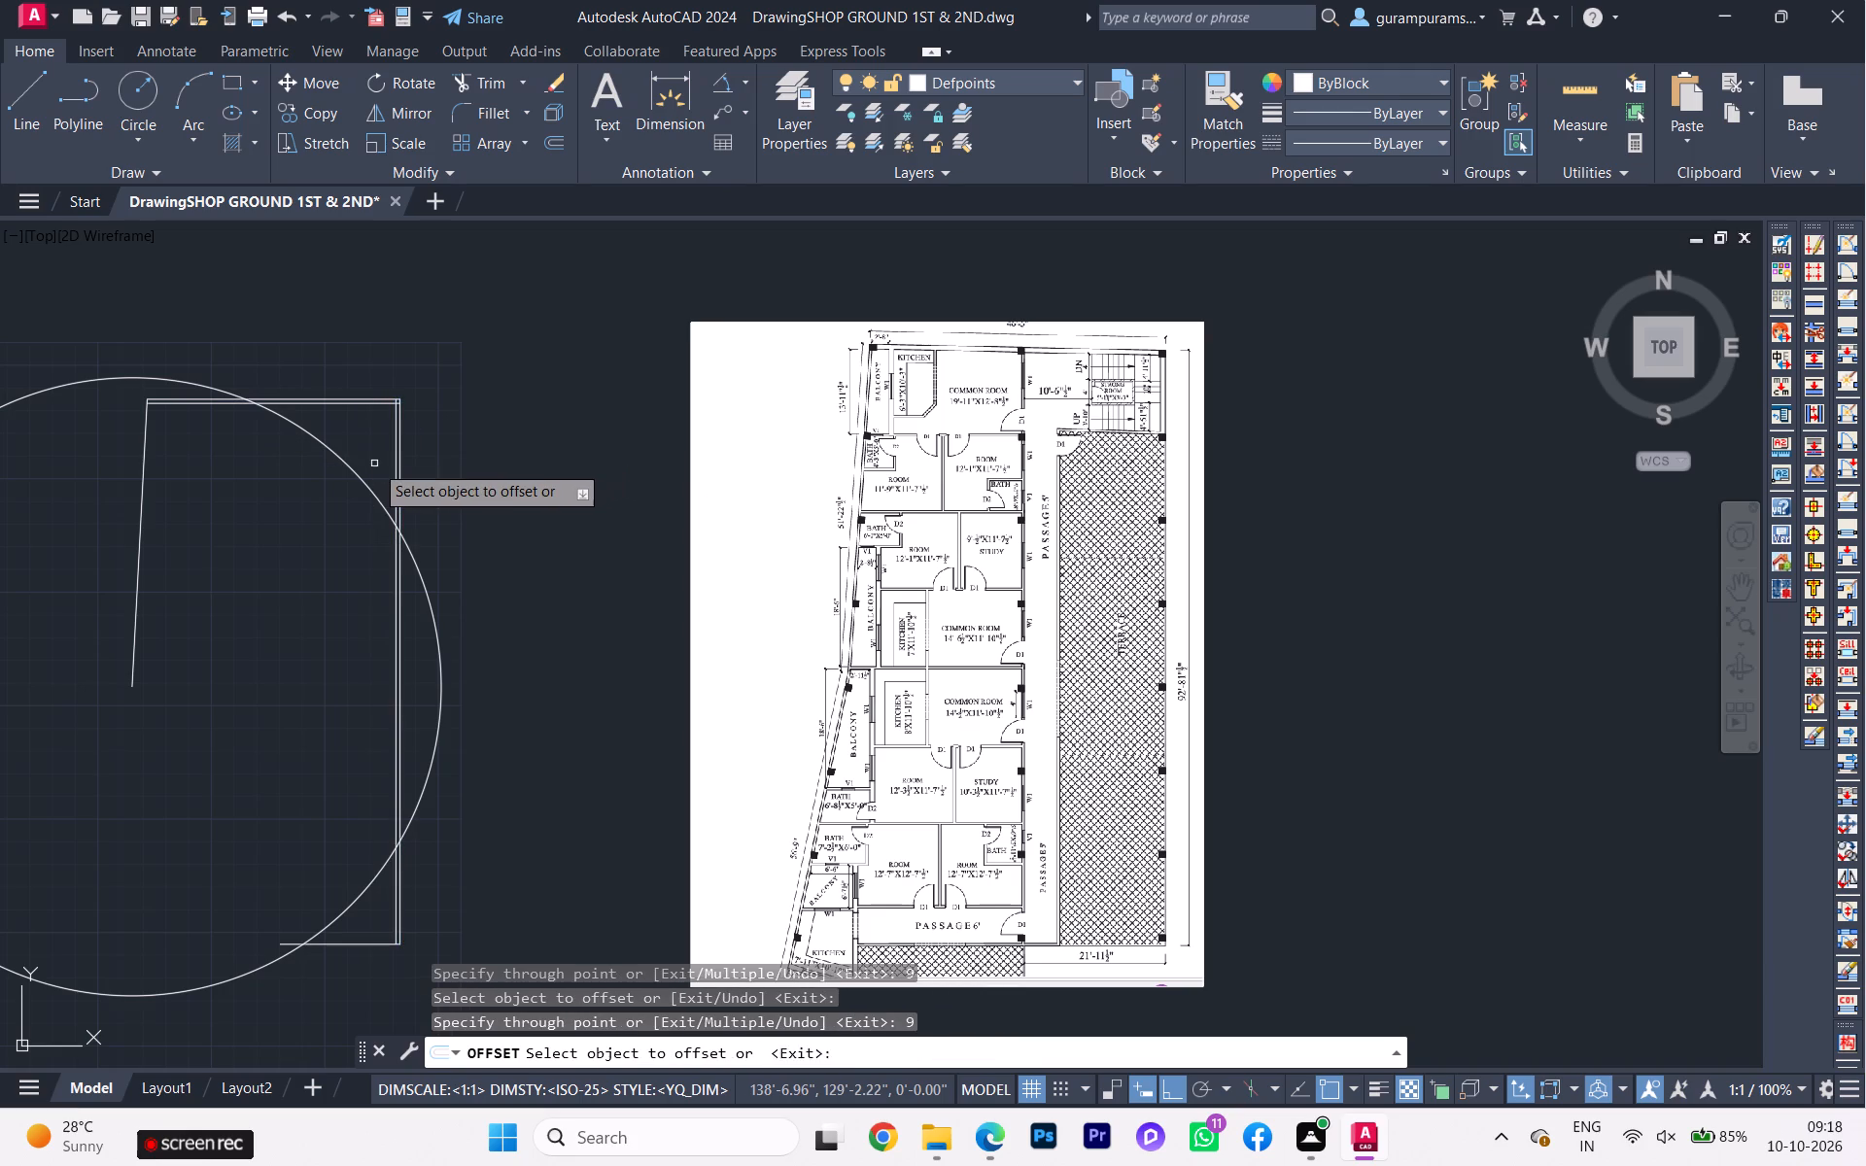
Examine the common room, passage and staircase area at the upper end of the reference floor plan image.
scroll(374, 463, "down", 1)
scroll(727, 437, "down", 1)
scroll(726, 430, "up", 10)
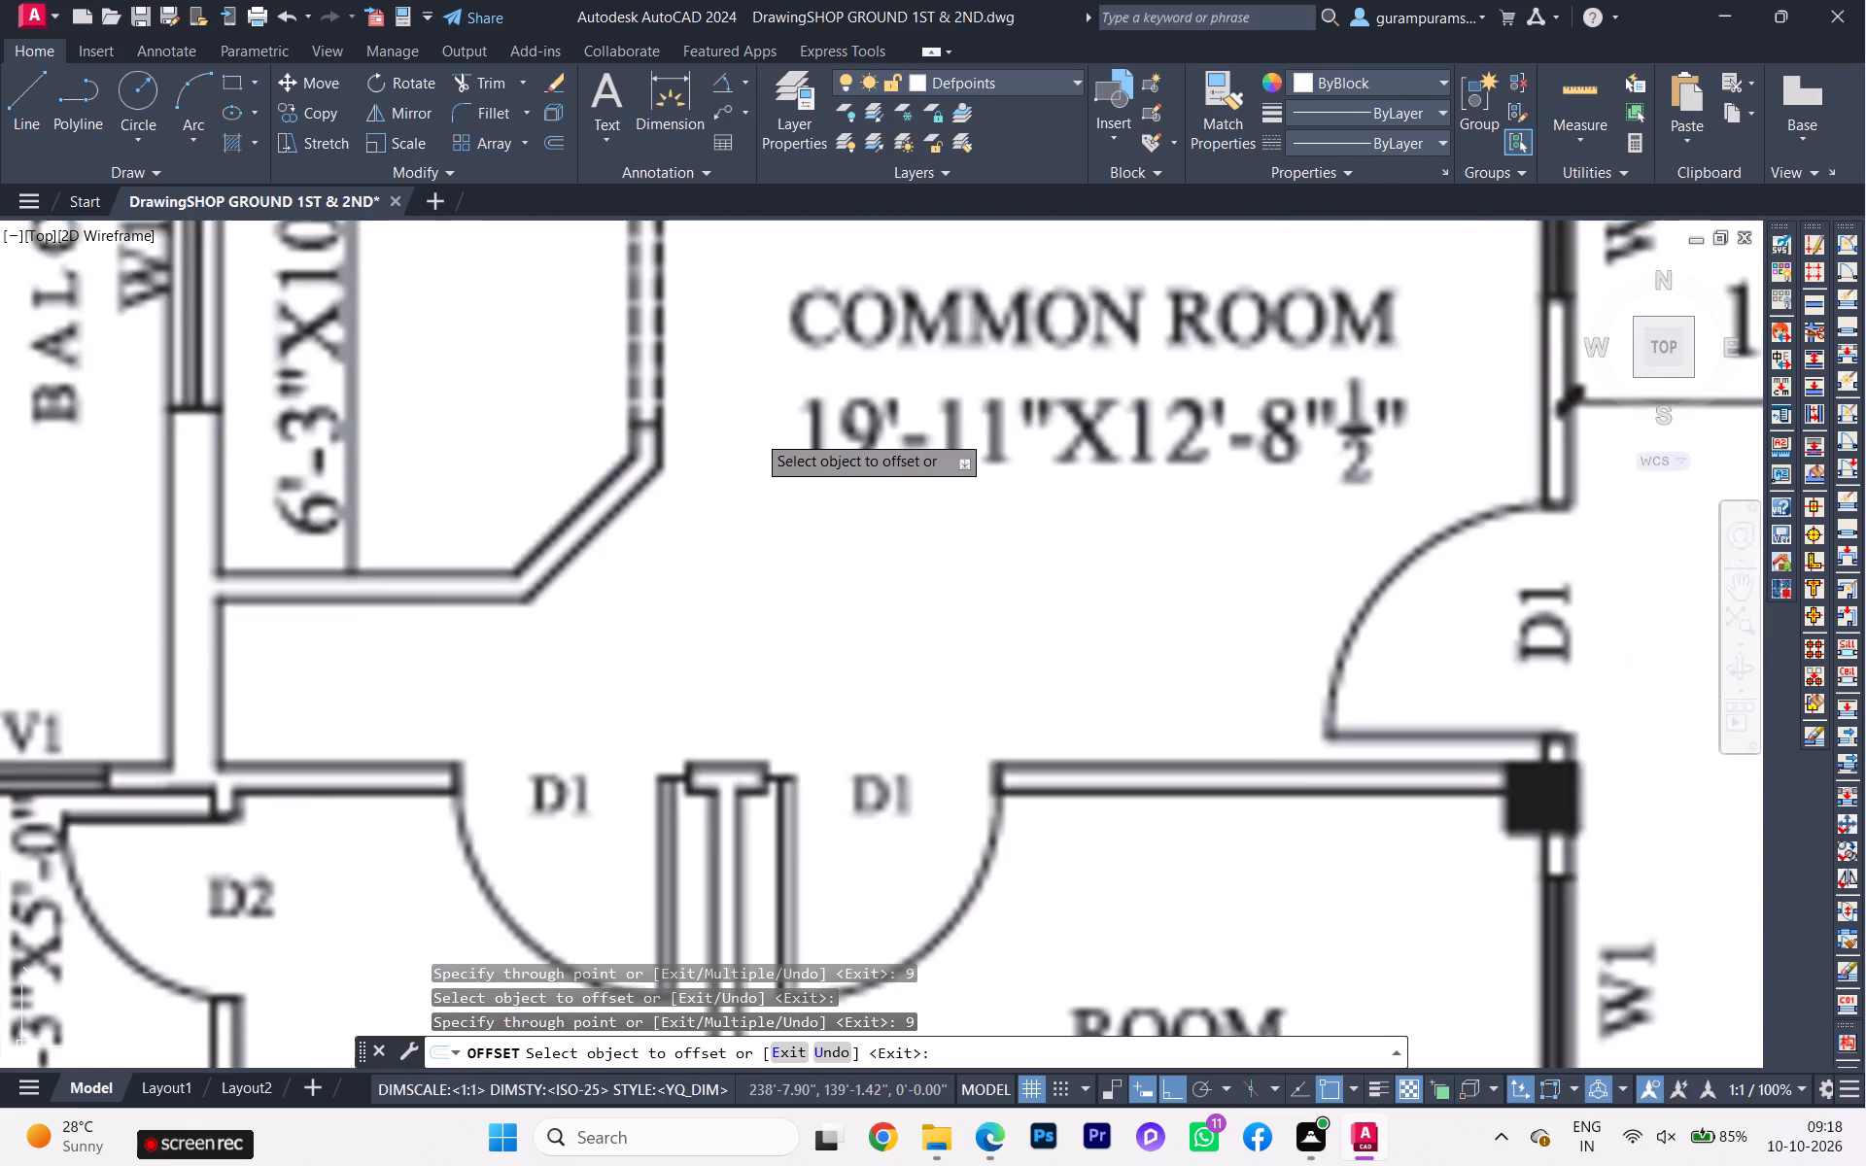
scroll(767, 441, "down", 5)
middle_click_drag(732, 444, 781, 452)
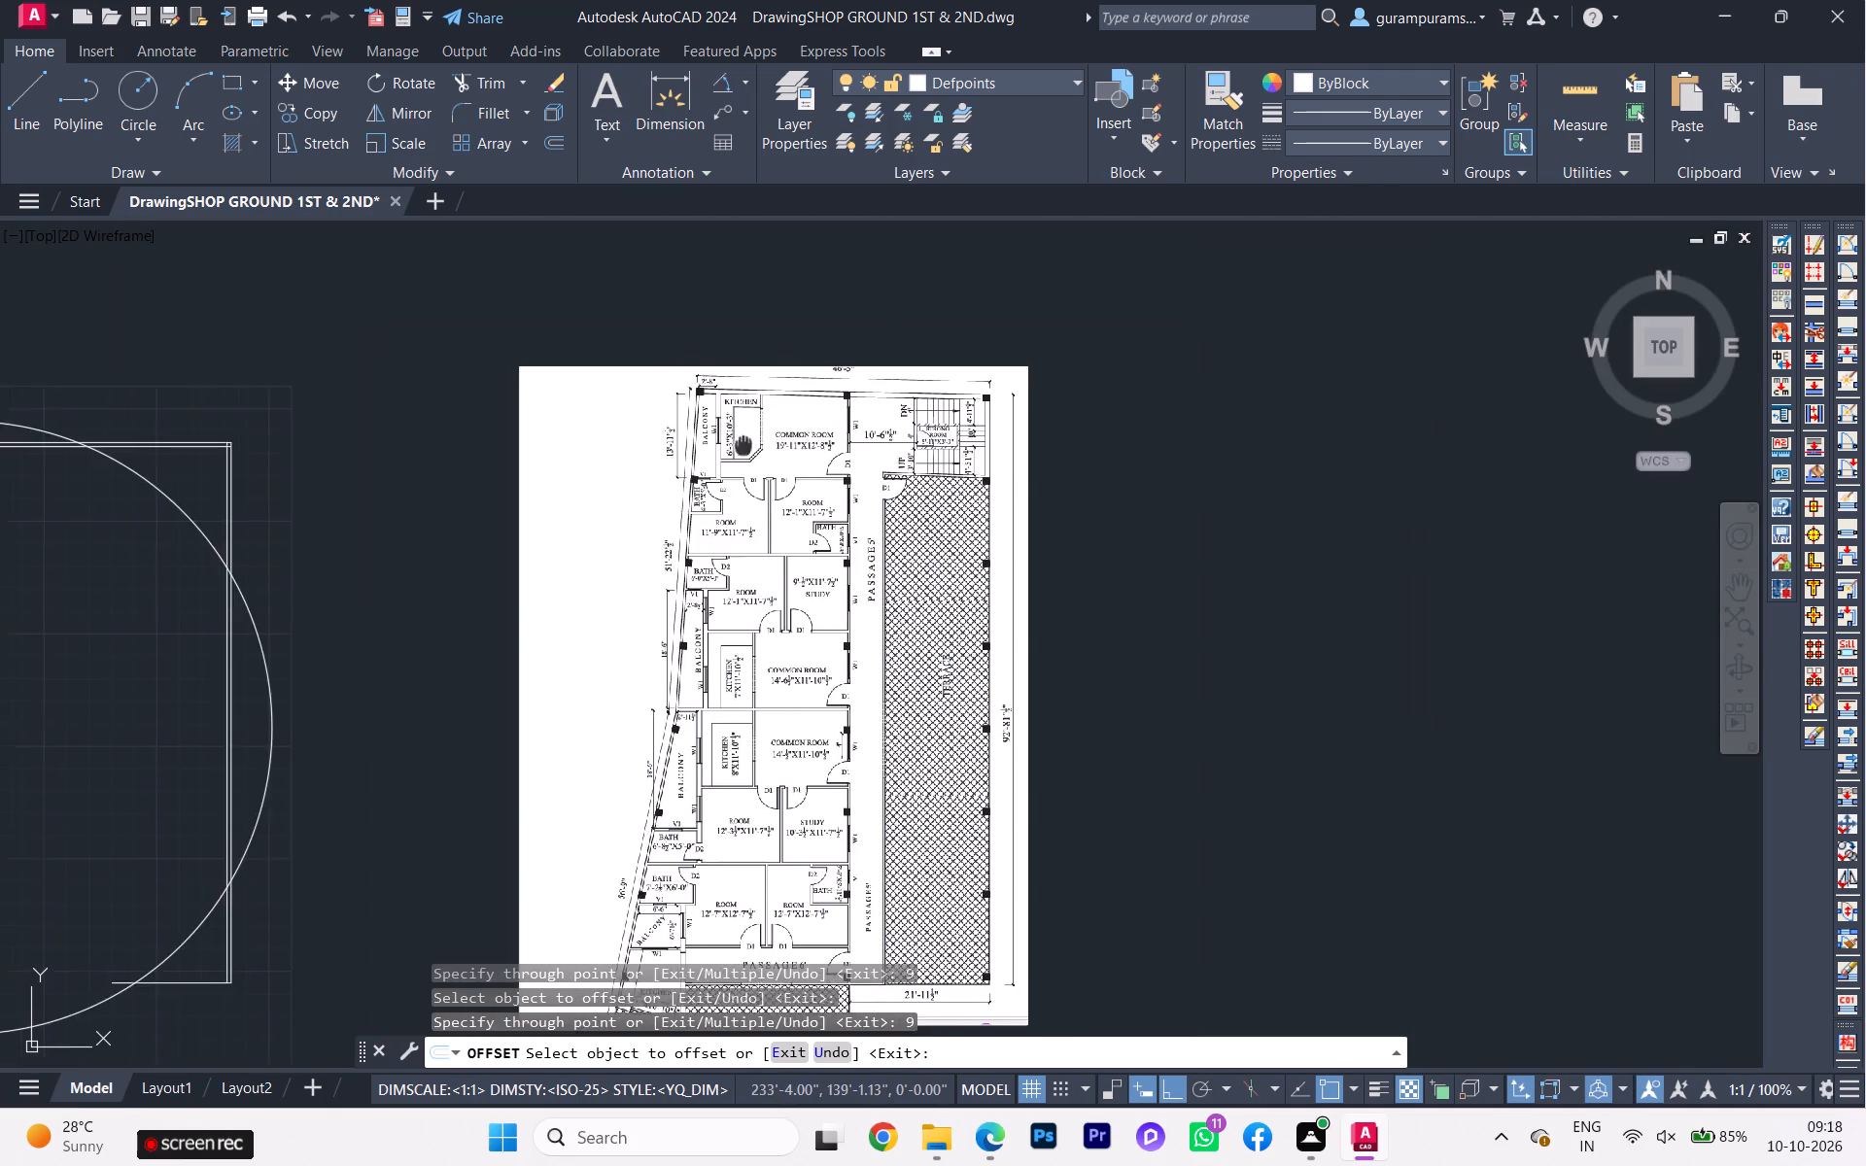
middle_click_drag(781, 452, 869, 466)
scroll(938, 436, "up", 2)
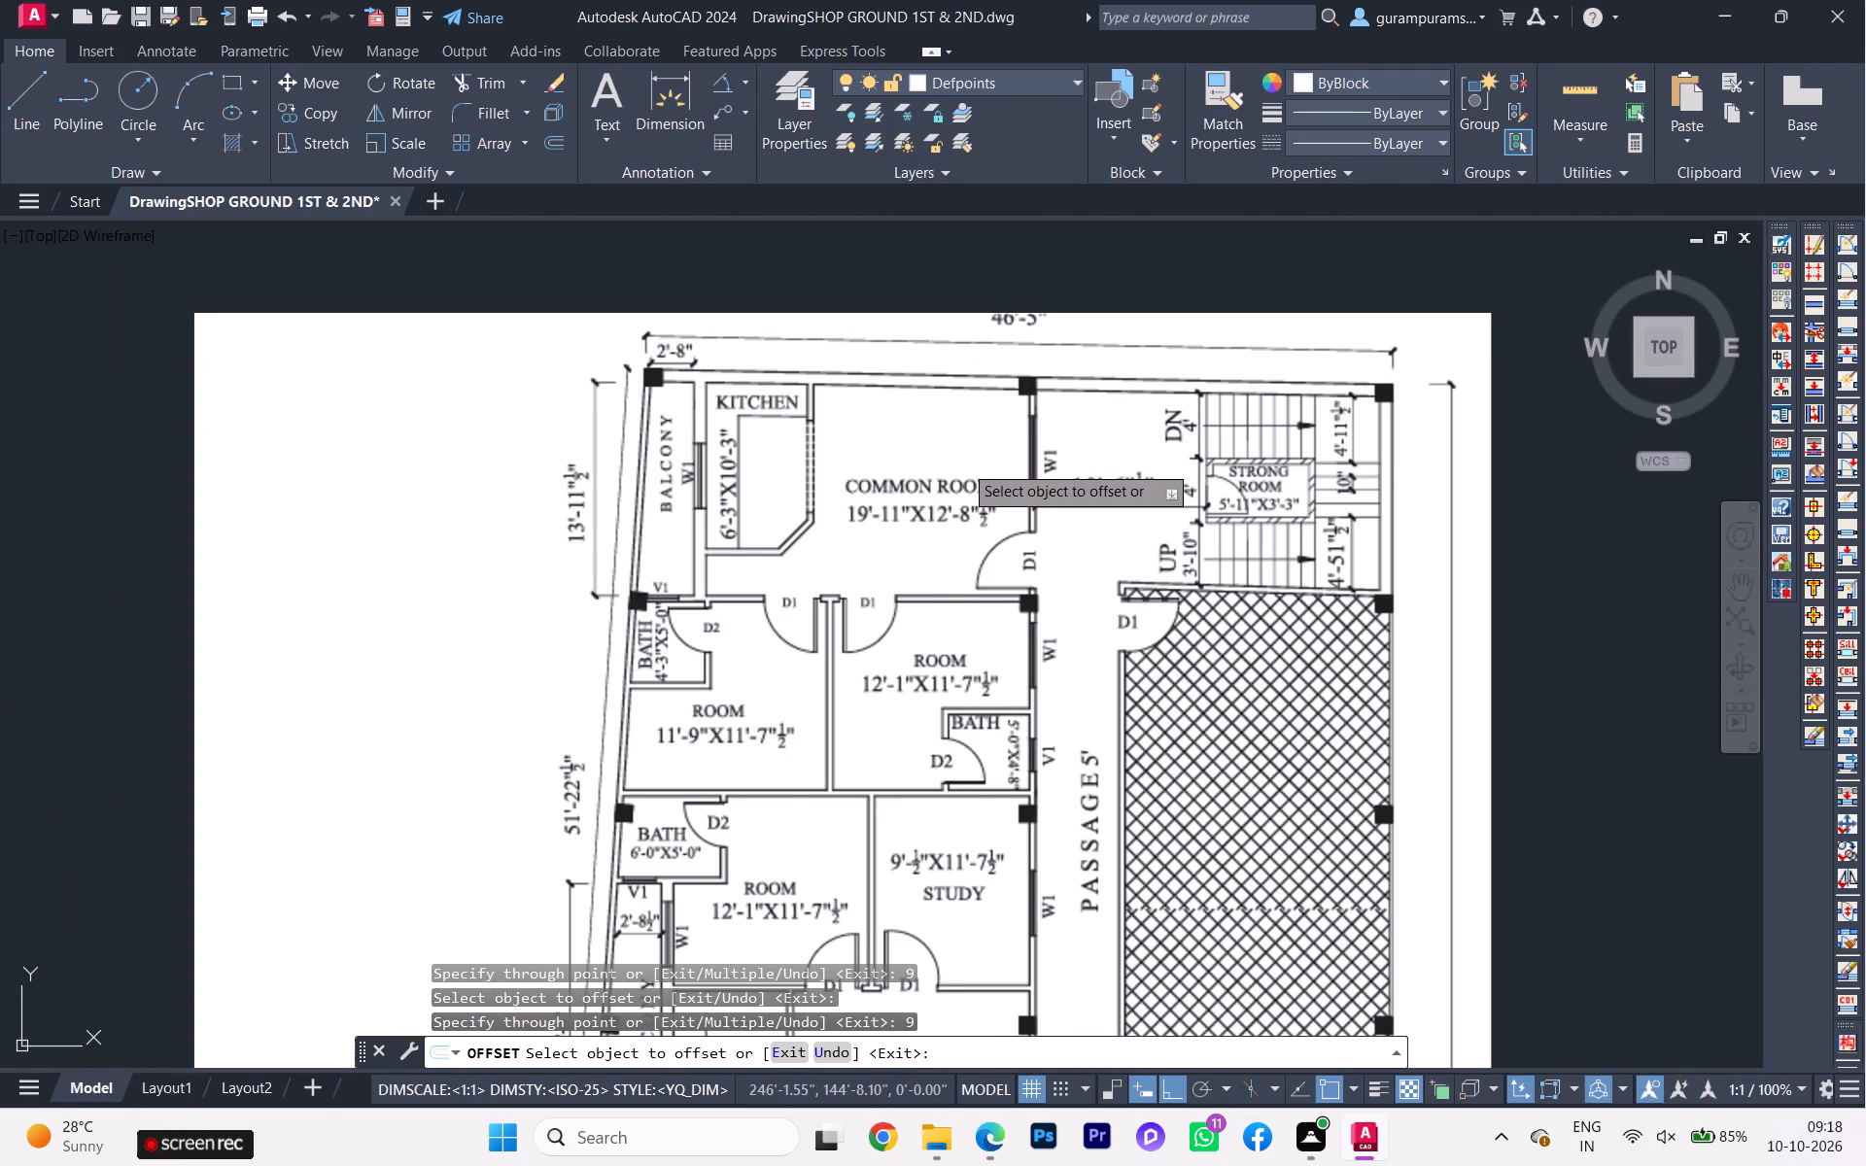
scroll(964, 466, "down", 1)
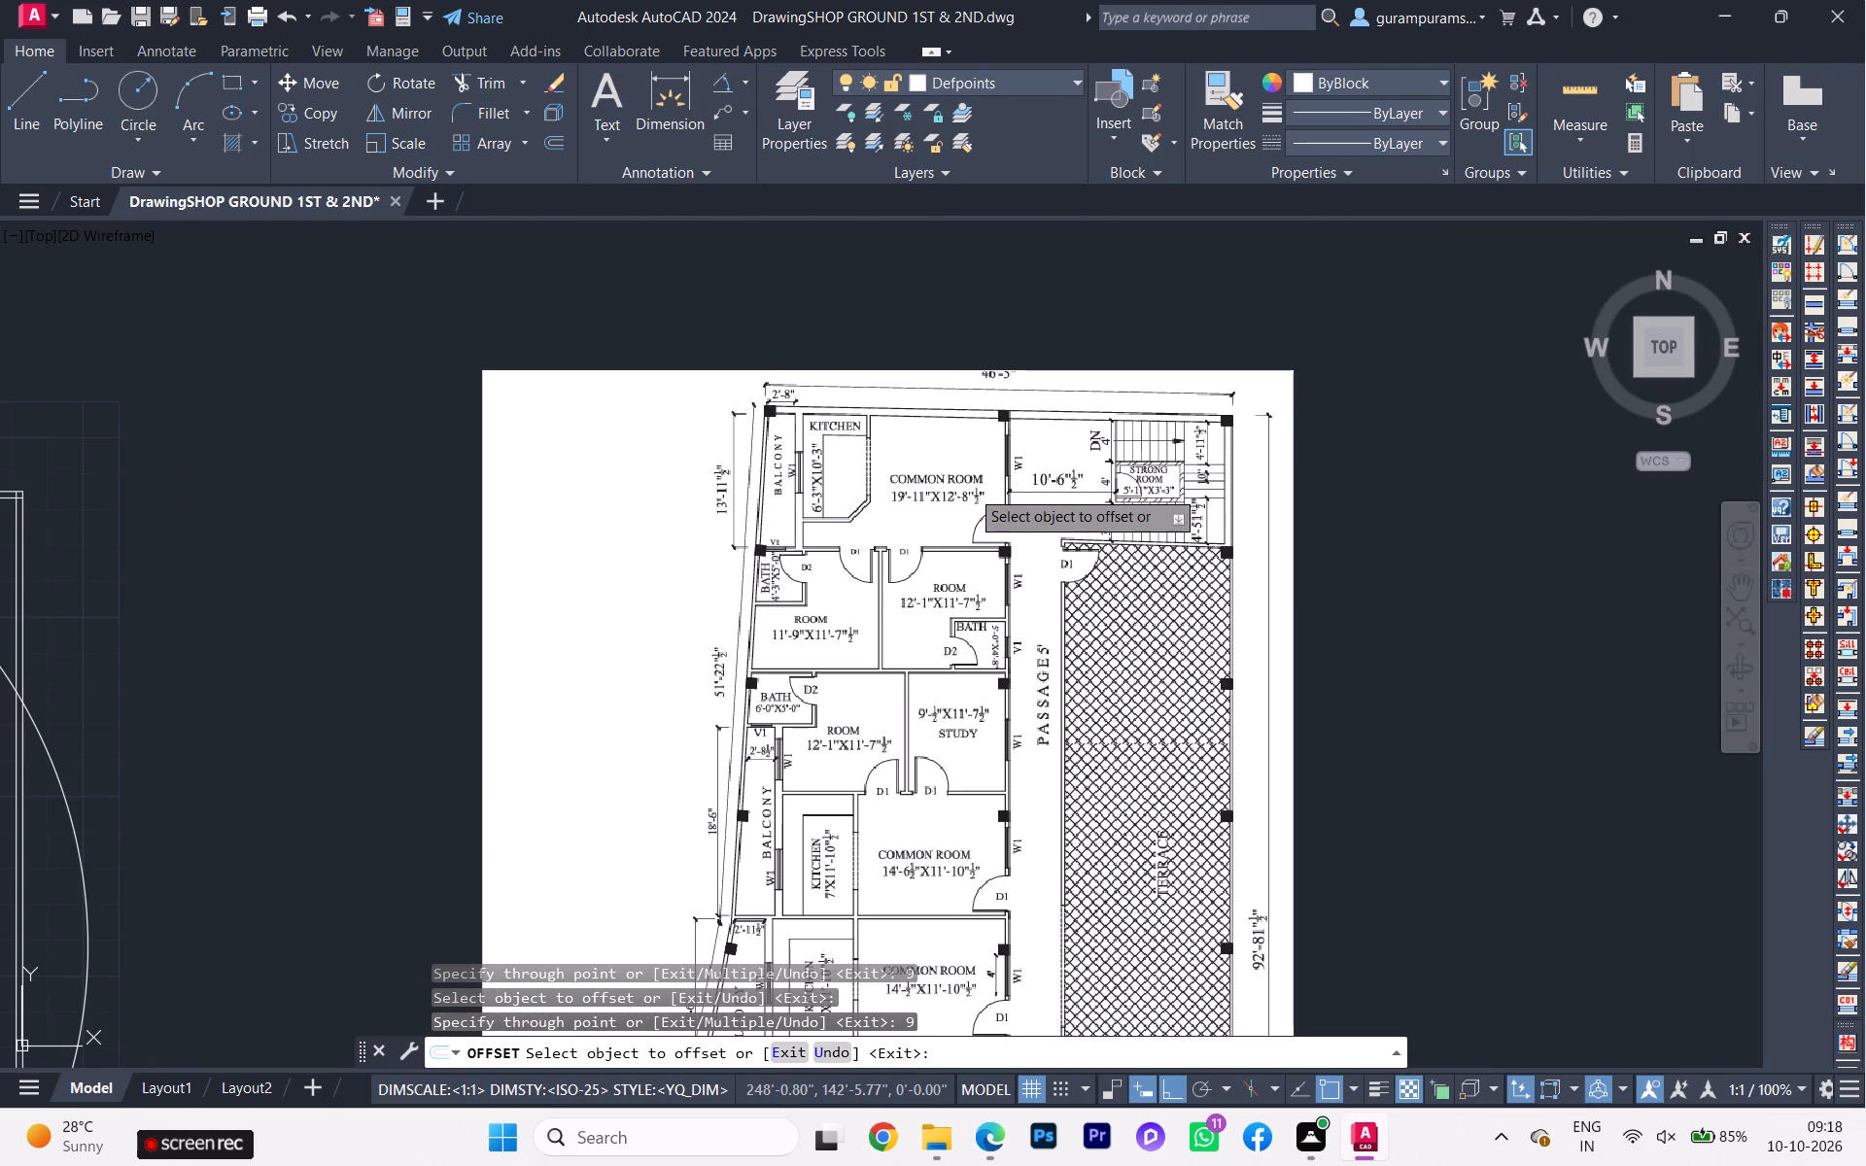
scroll(1078, 547, "up", 1)
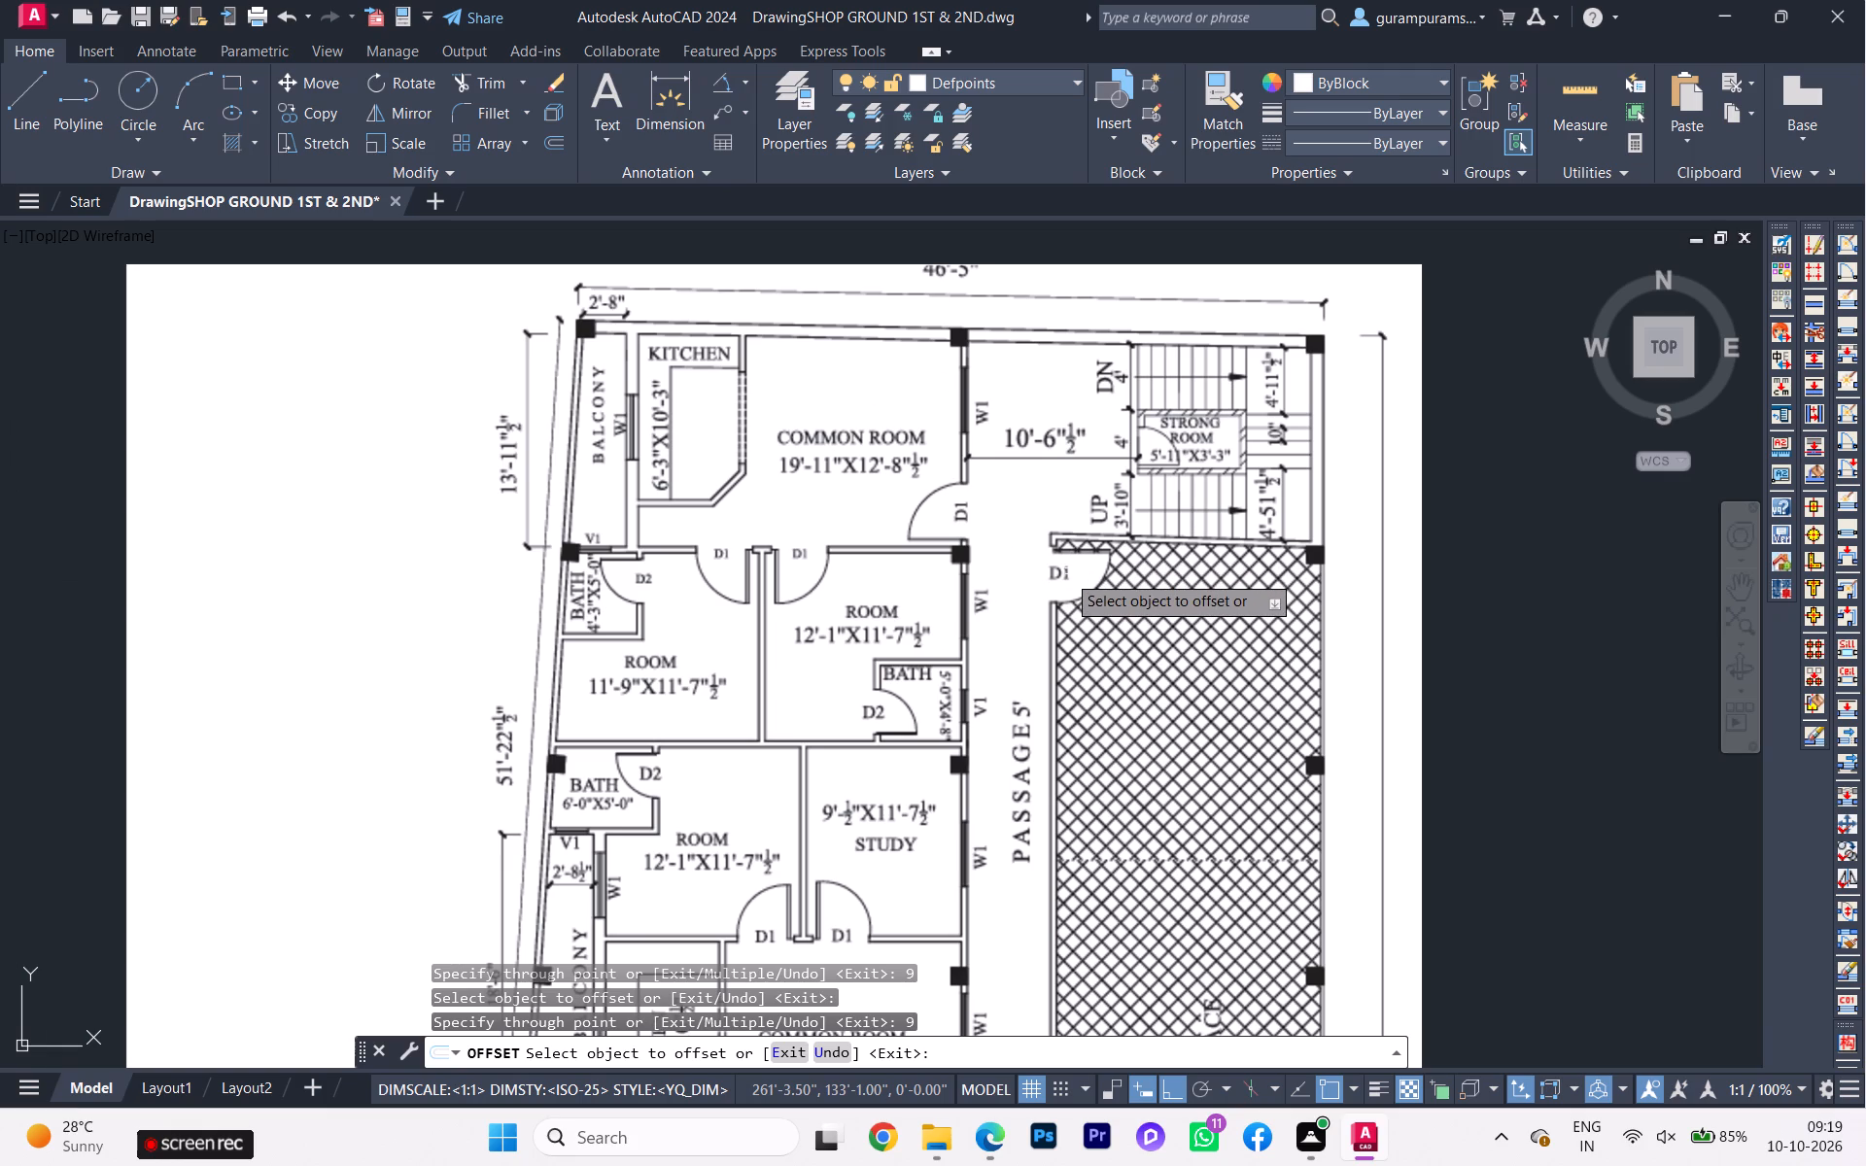
scroll(1067, 582, "down", 2)
scroll(1068, 582, "up", 2)
scroll(1072, 585, "down", 2)
scroll(1073, 585, "up", 1)
scroll(1074, 585, "down", 1)
scroll(738, 550, "down", 1)
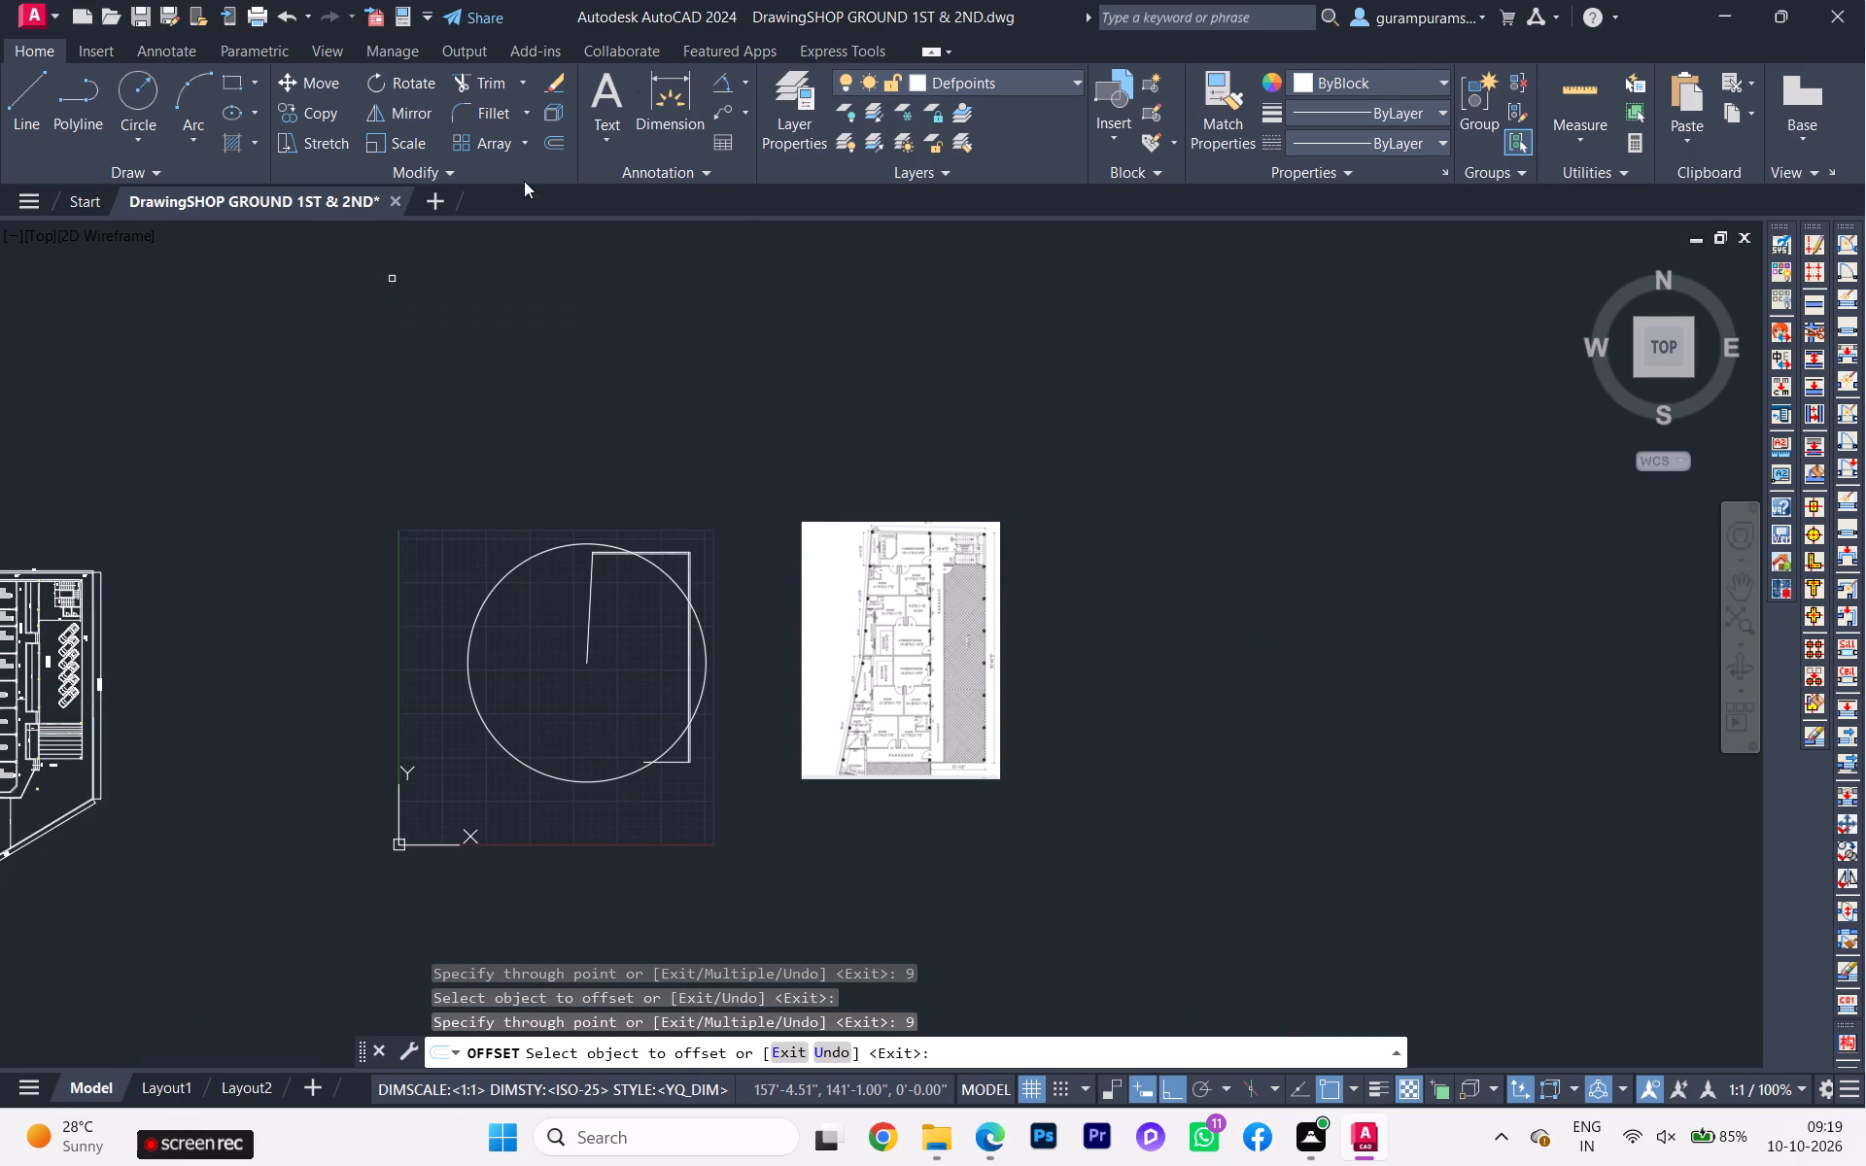
Measure the staircase's lower wall in the ground floor plan with a Linear dimension, from its outer end to the 4' dimension line, without placing it.
left_click(739, 72)
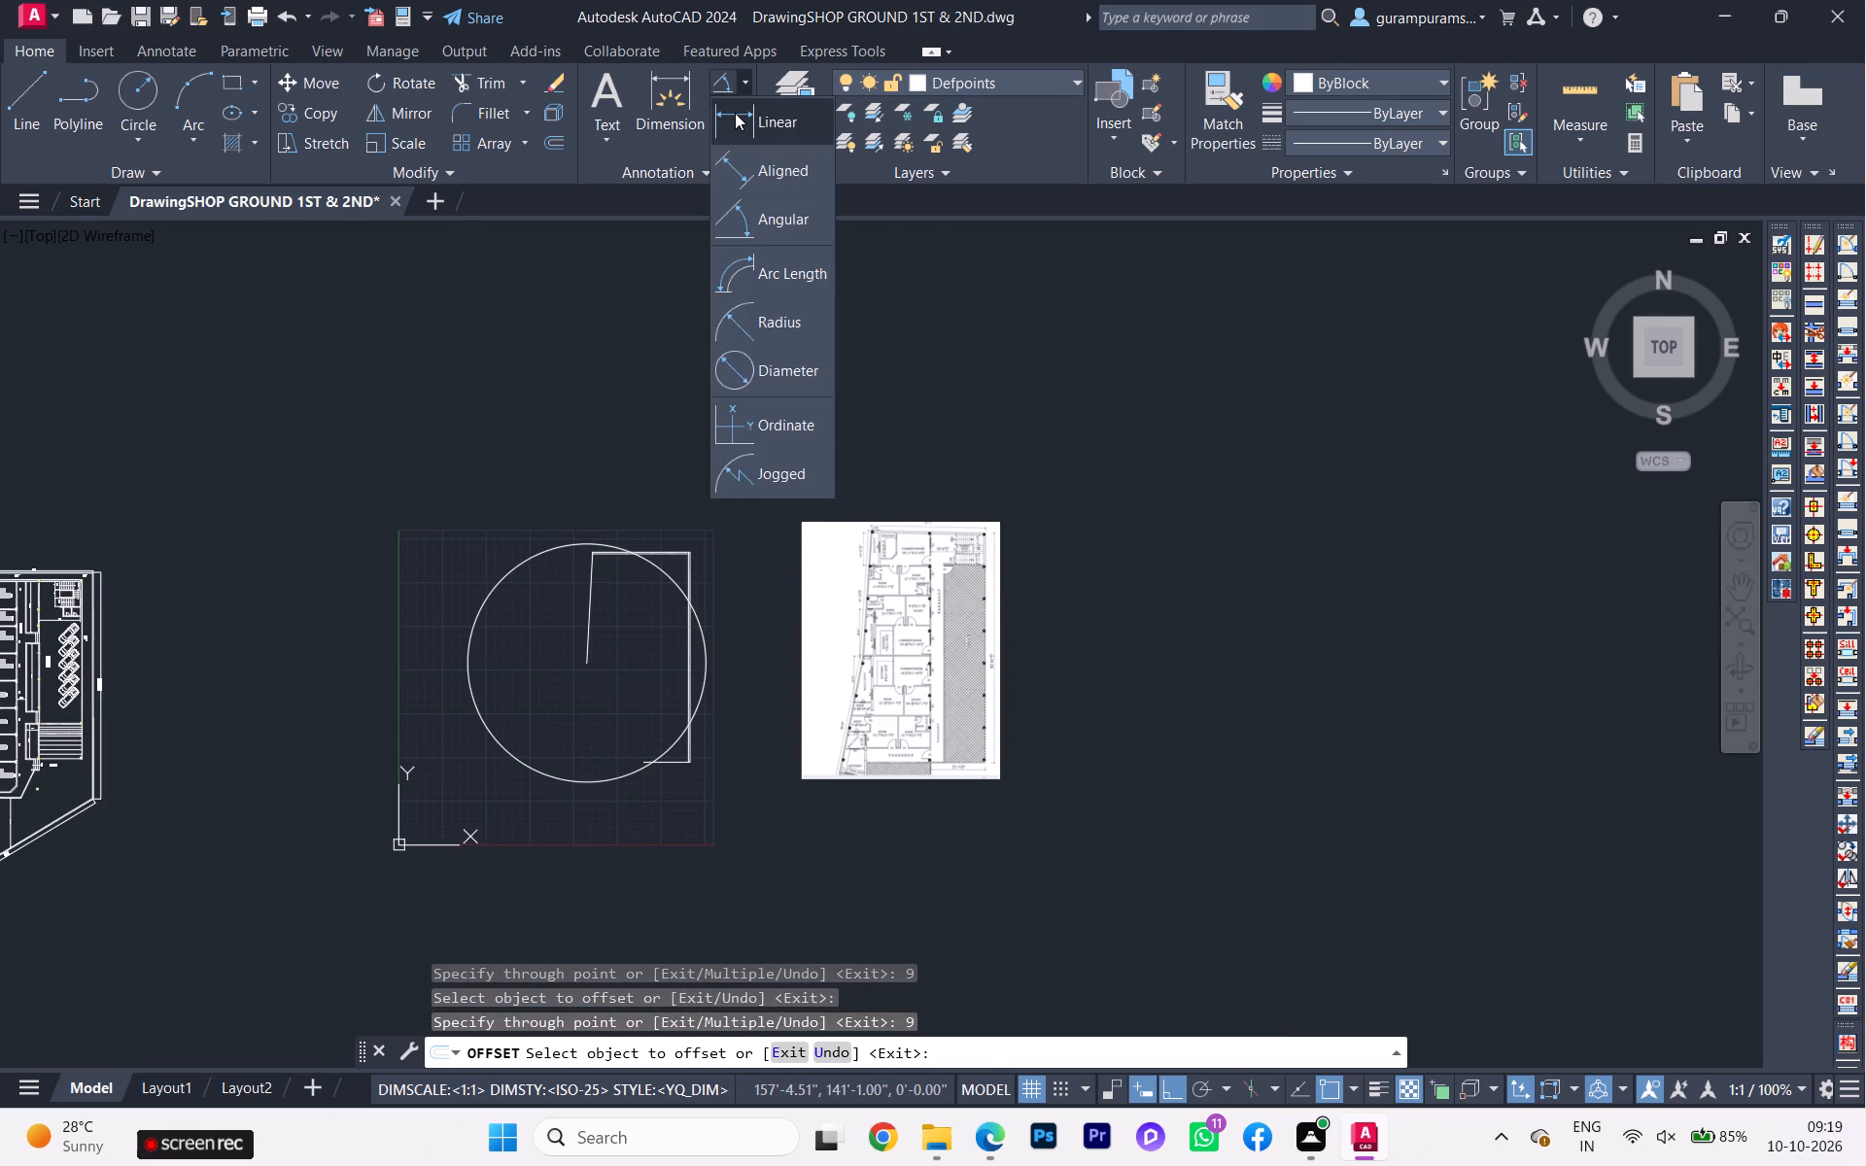
left_click(735, 113)
left_click_drag(735, 113, 1048, 235)
scroll(1072, 246, "down", 1)
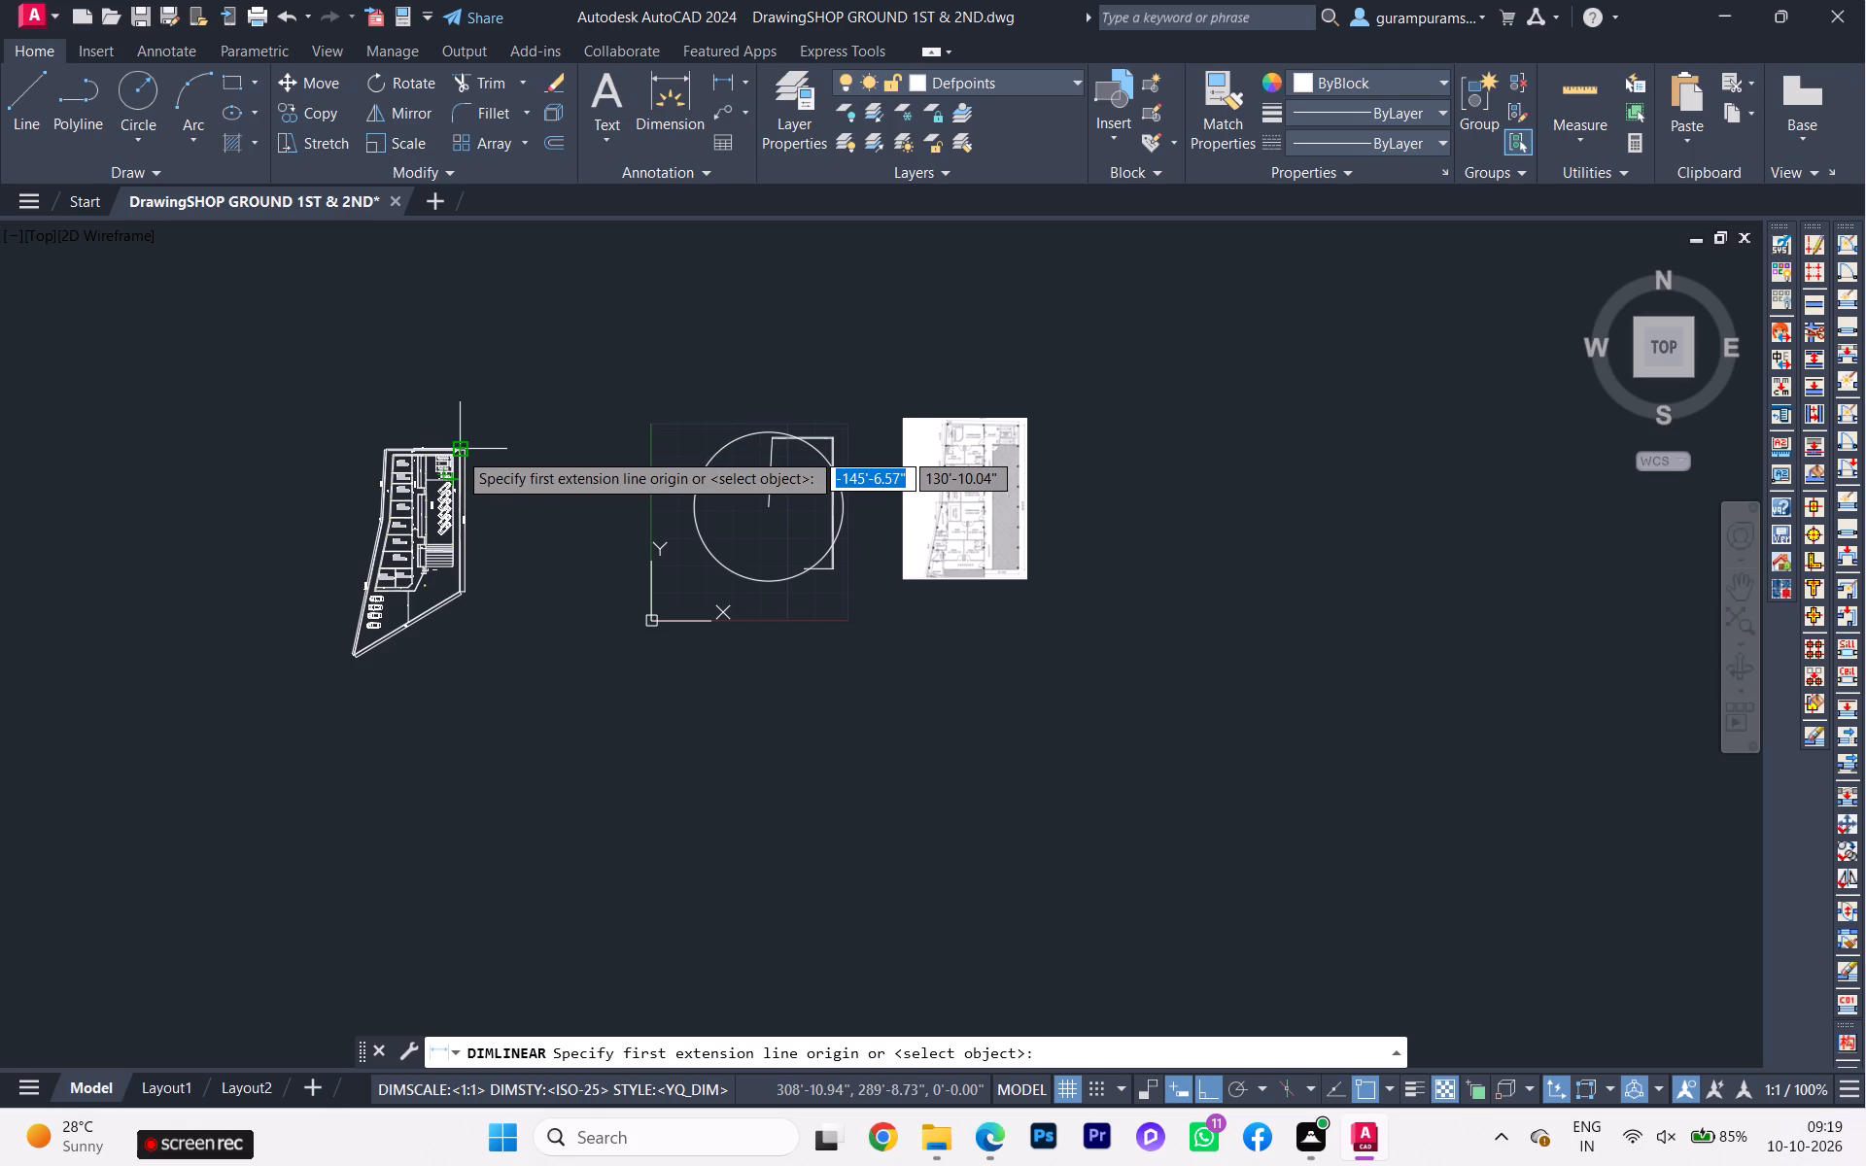
scroll(375, 507, "up", 1)
scroll(420, 466, "down", 1)
scroll(420, 466, "up", 2)
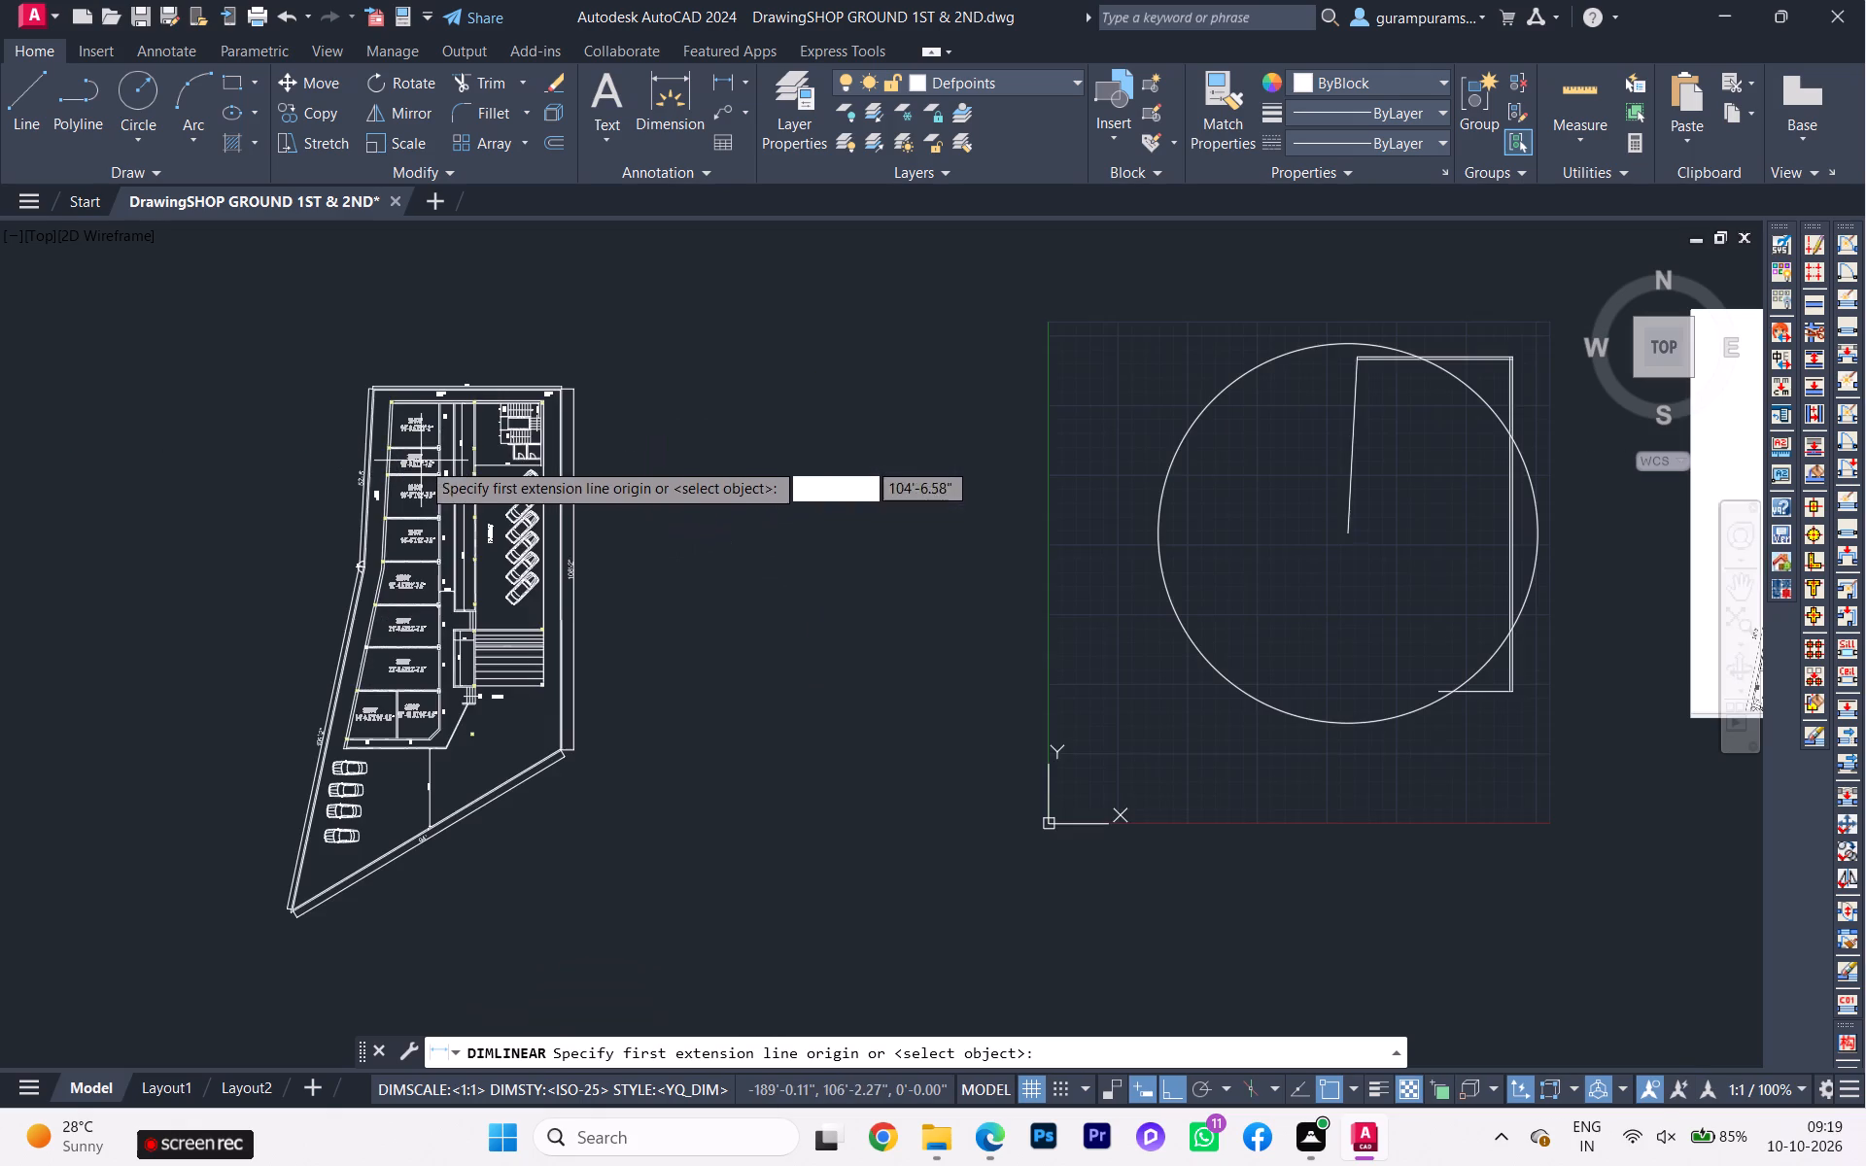
scroll(446, 413, "up", 1)
scroll(496, 425, "down", 1)
scroll(539, 434, "up", 4)
scroll(584, 441, "down", 1)
scroll(560, 414, "up", 2)
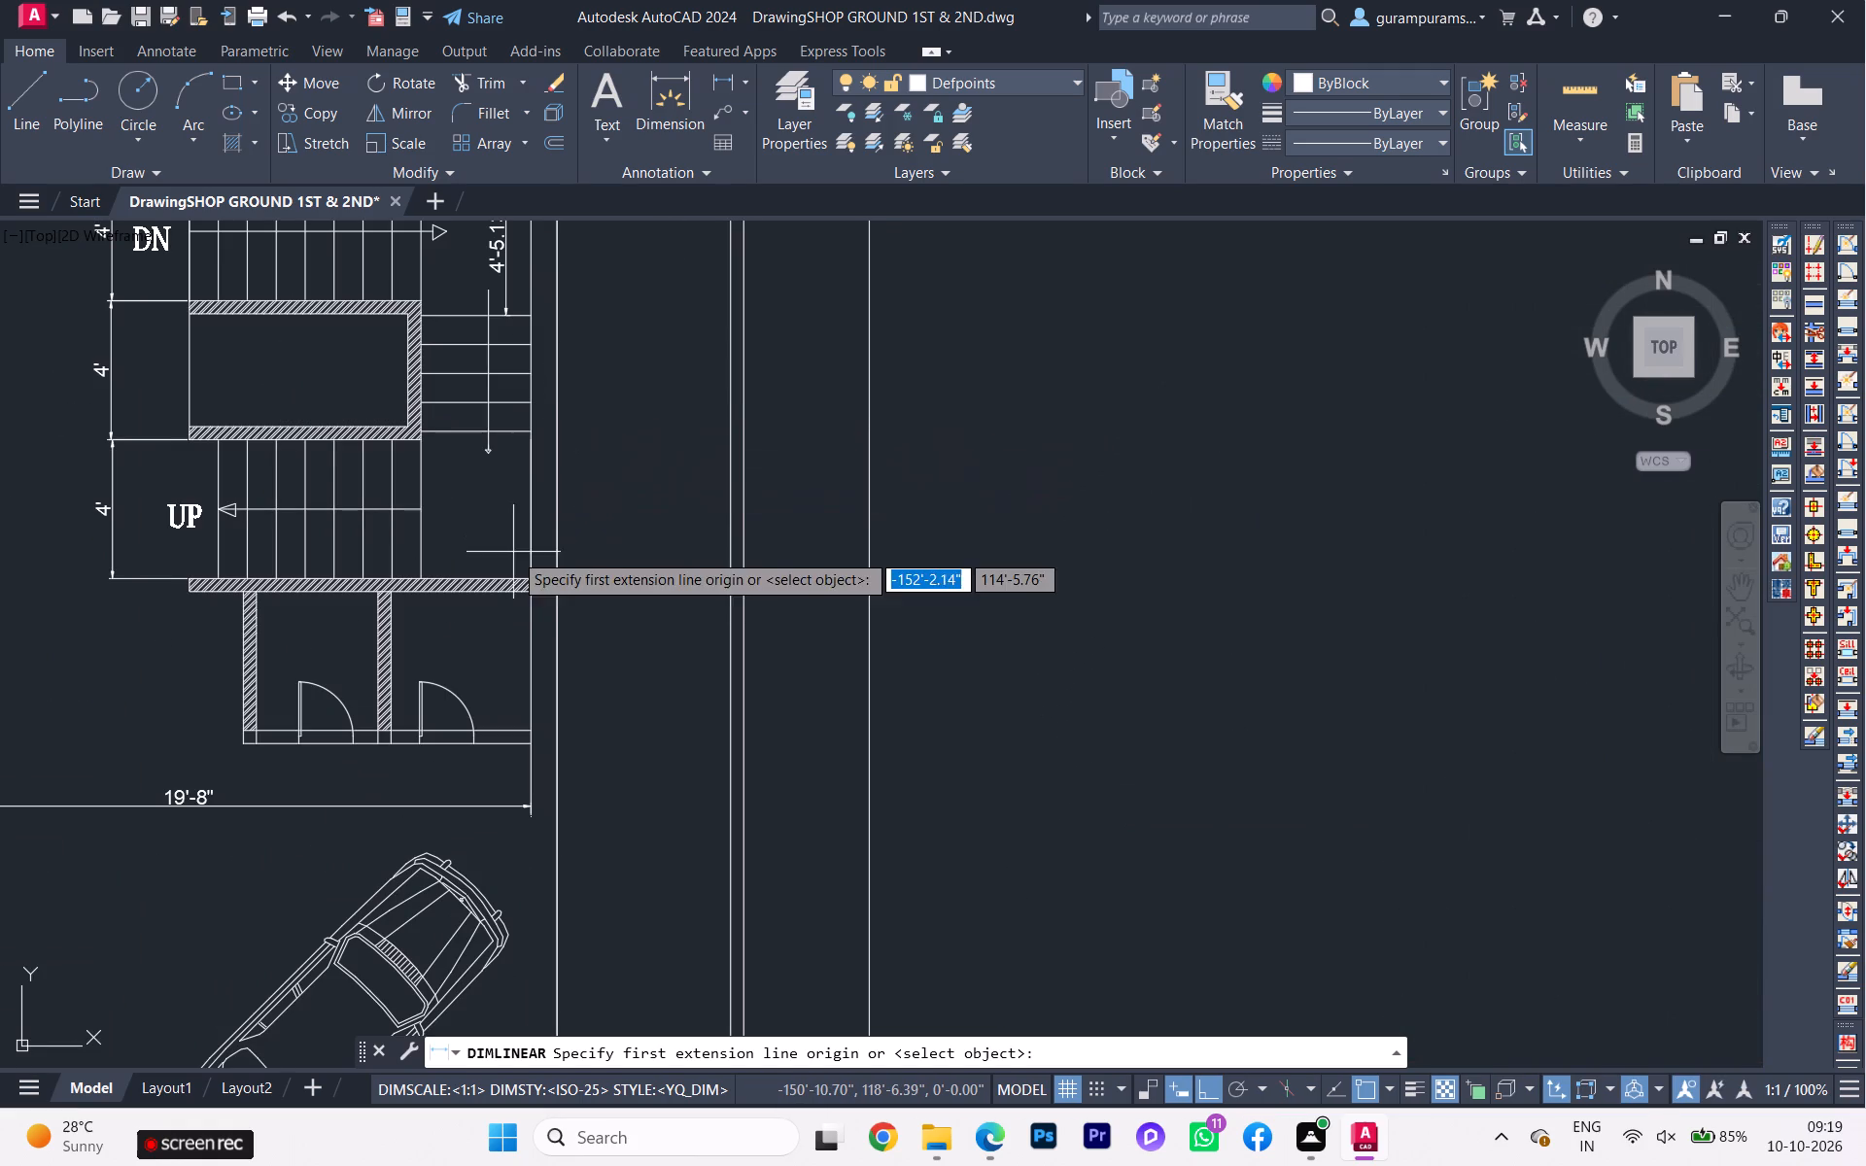
left_click(525, 575)
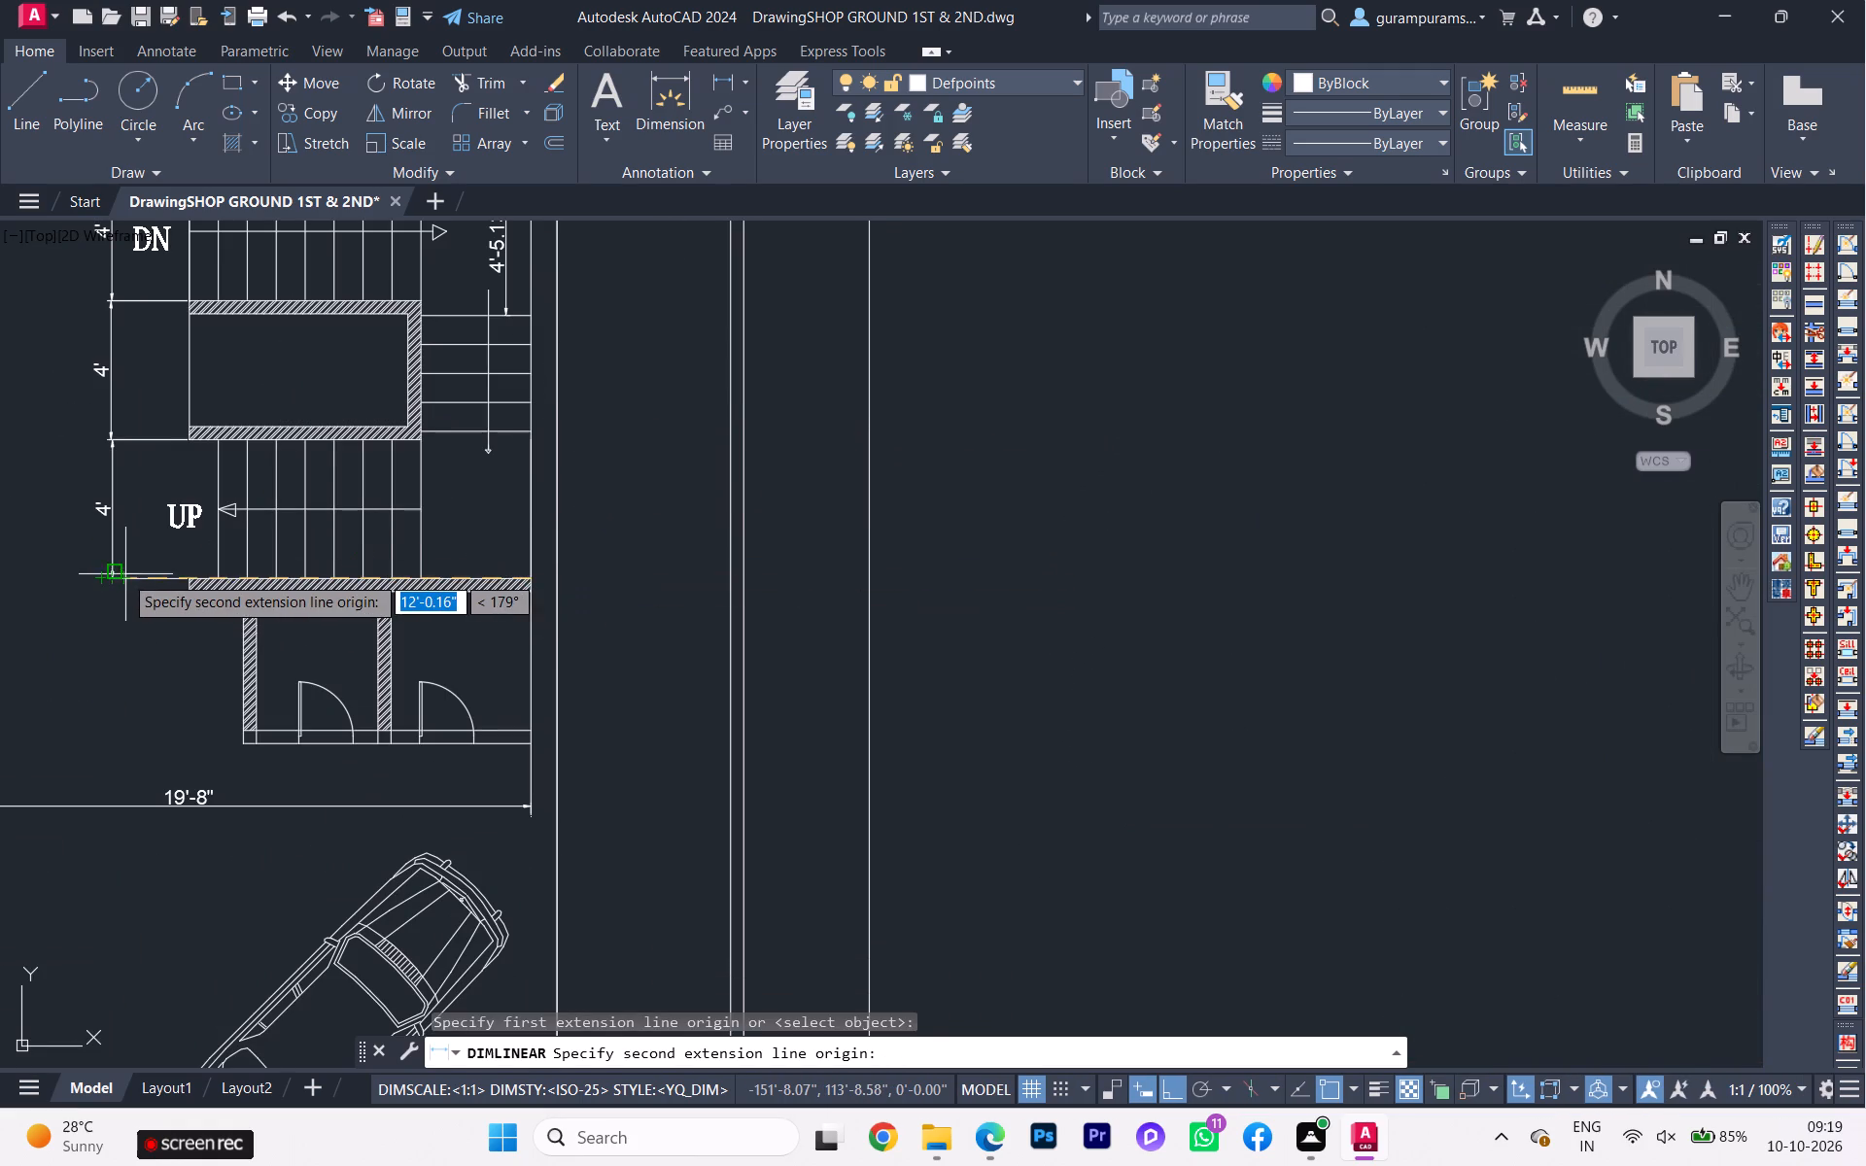
left_click(116, 574)
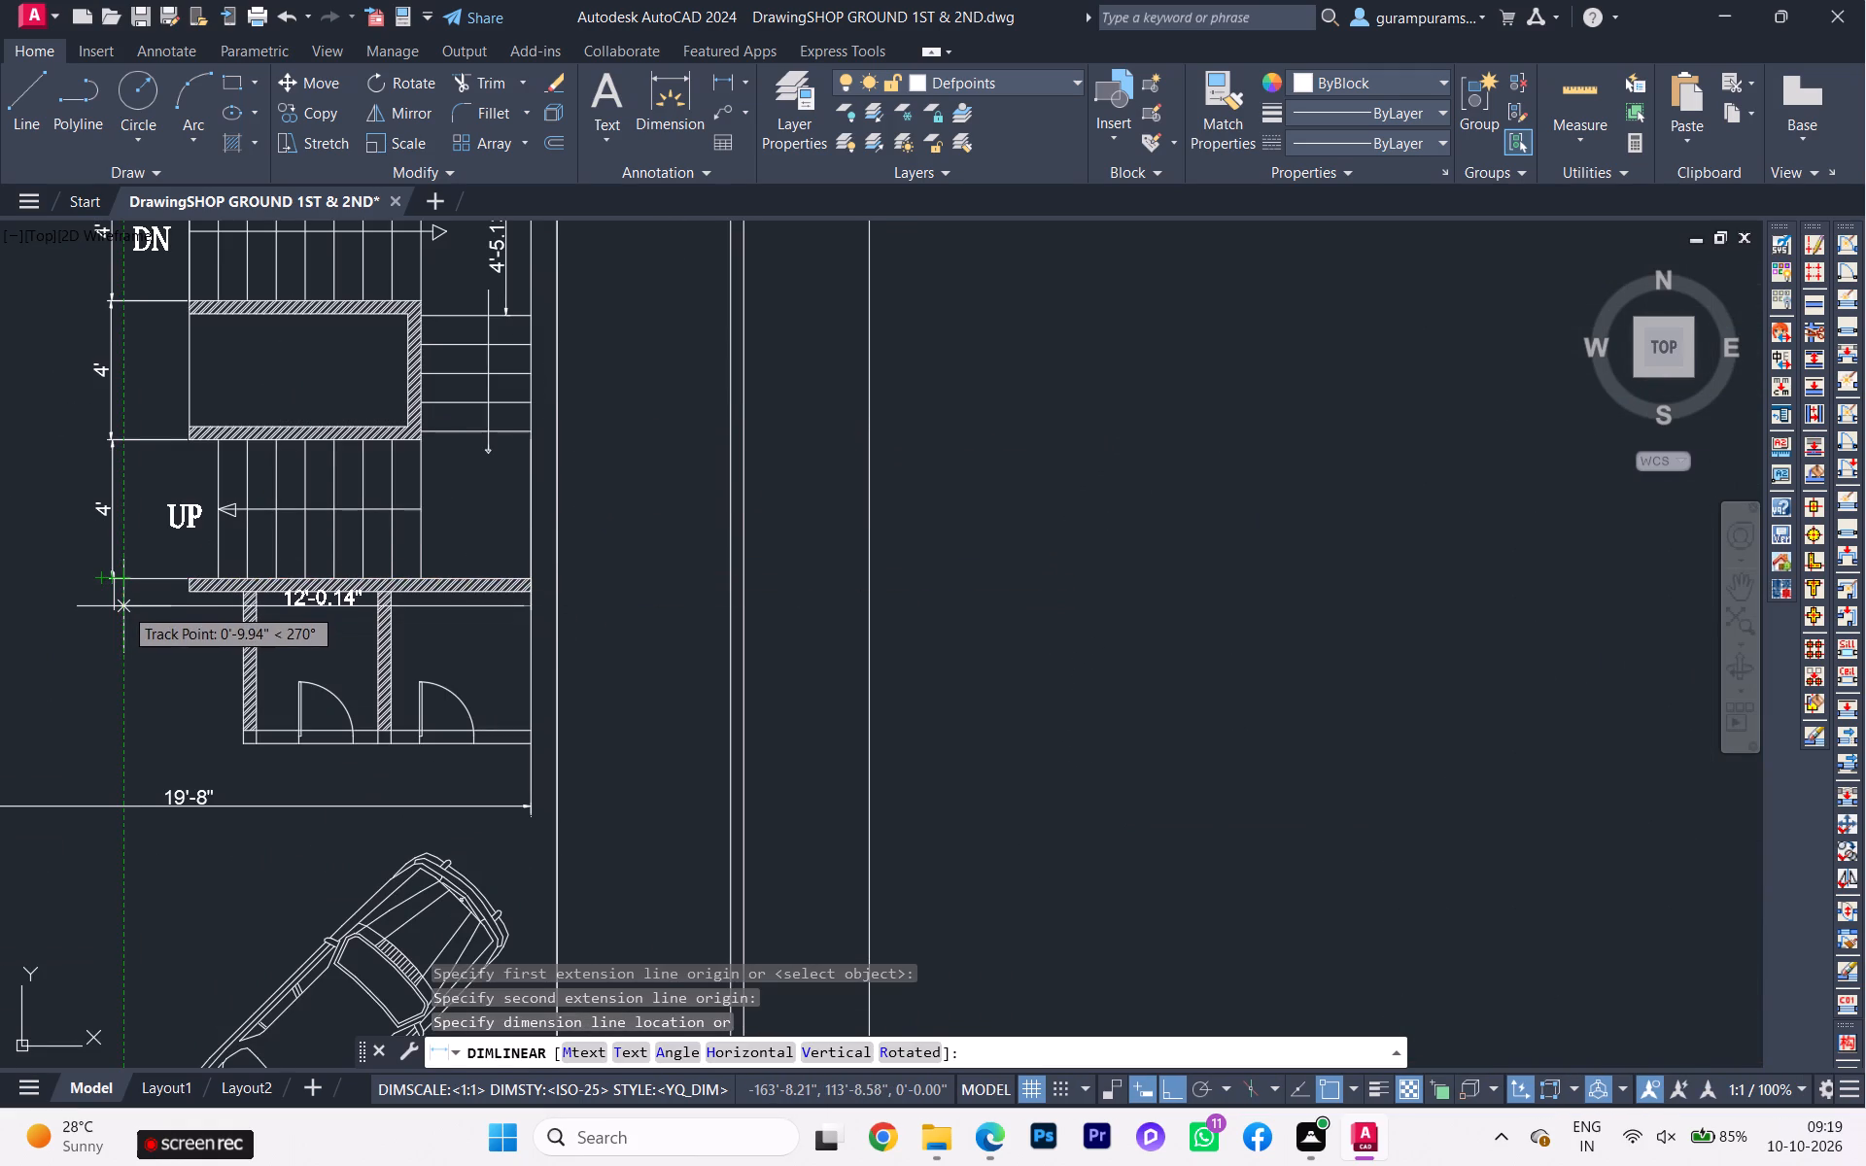
key("Escape")
scroll(110, 521, "down", 4)
scroll(741, 569, "down", 1)
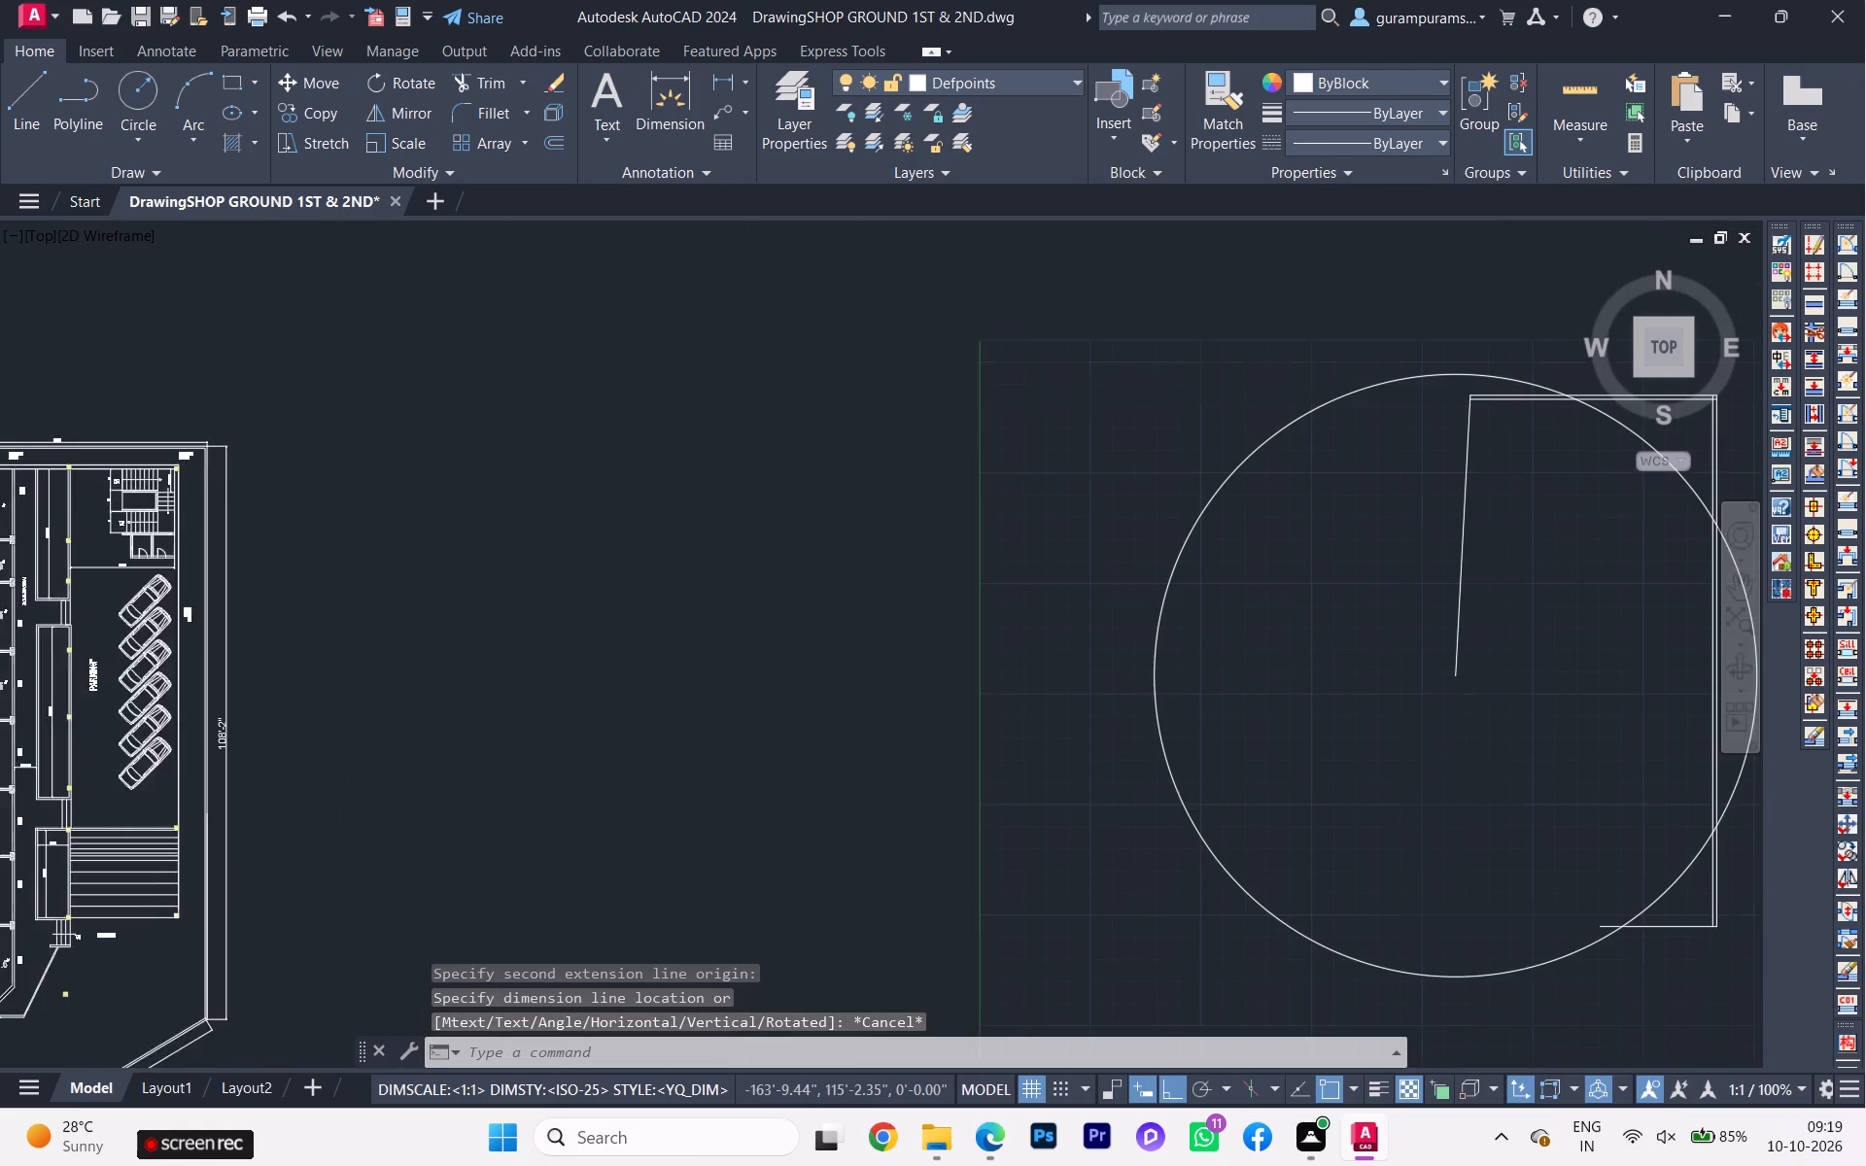
middle_click_drag(841, 598, 228, 552)
scroll(536, 556, "down", 1)
middle_click_drag(691, 588, 1019, 595)
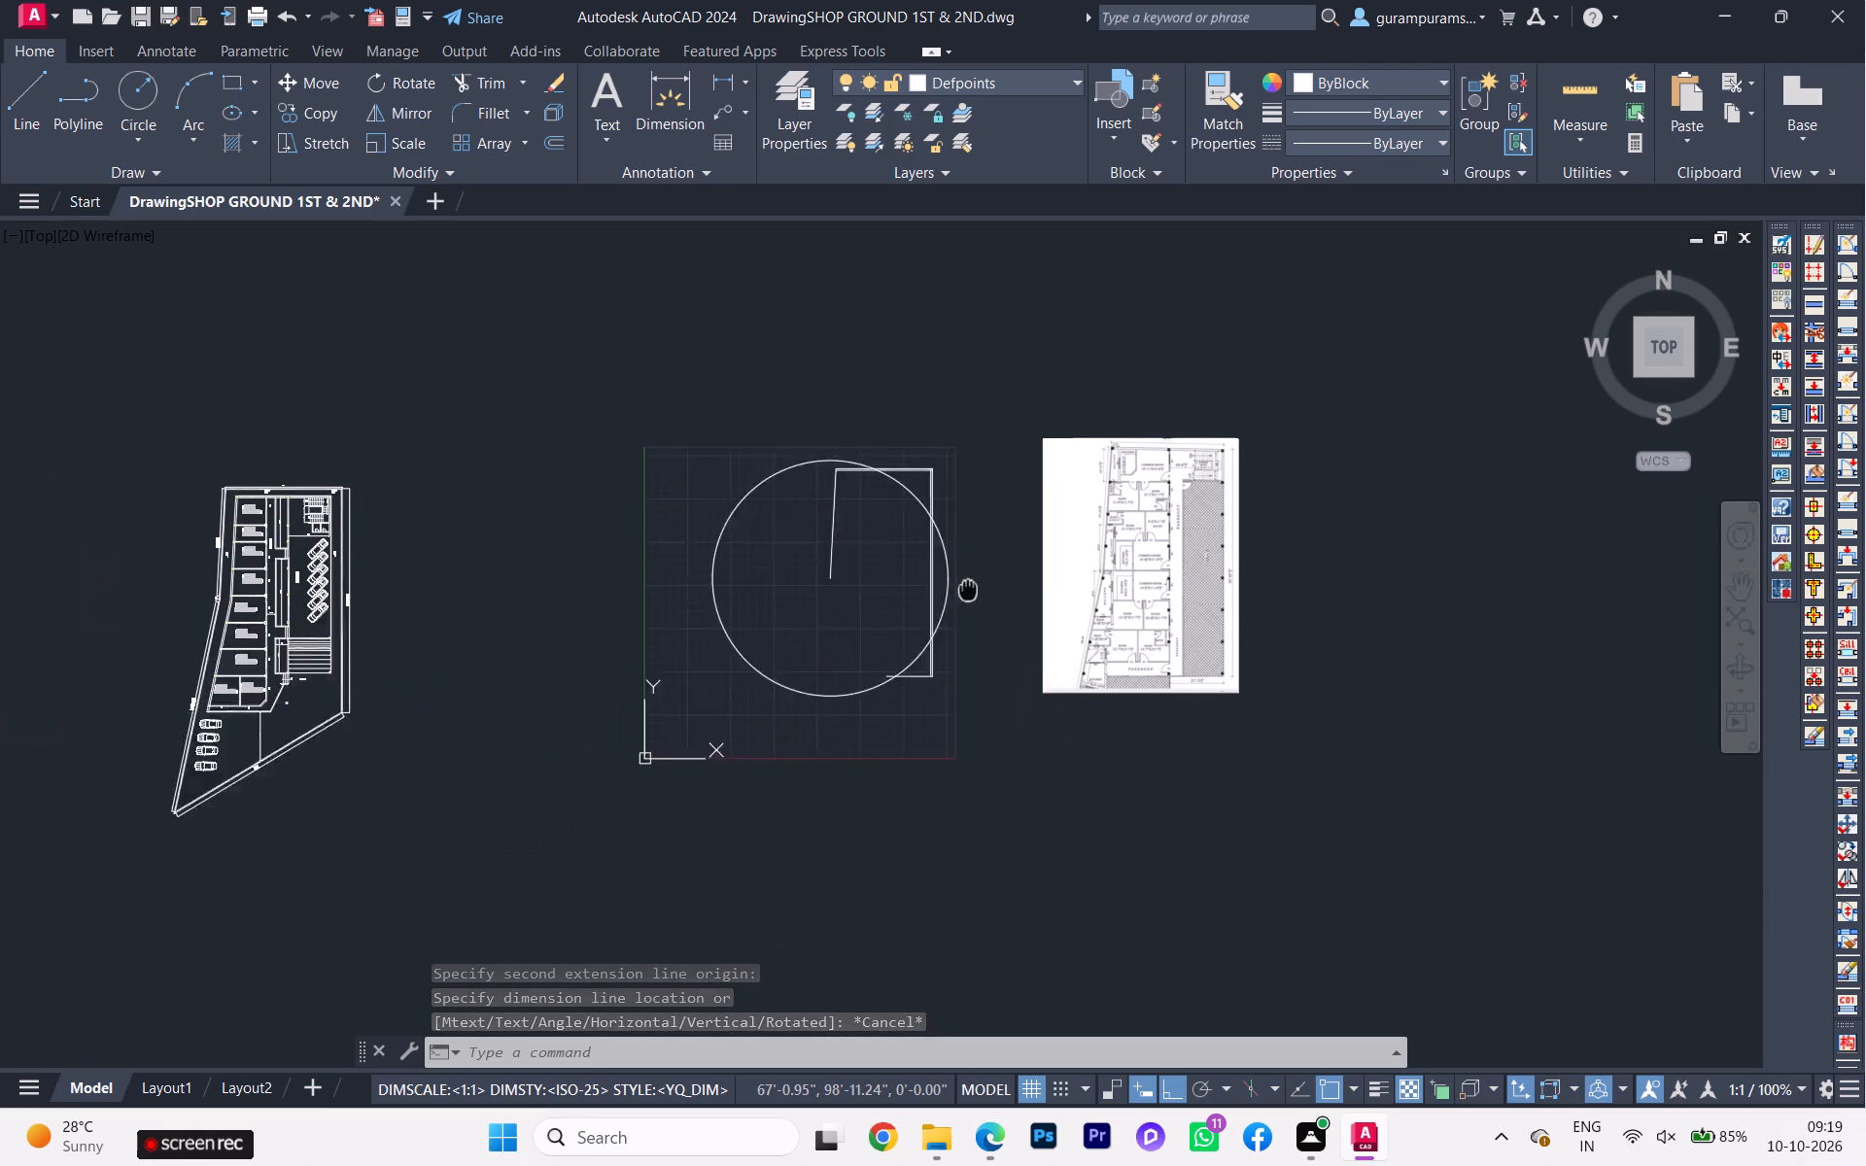
Ungroup the staircase's outer group in the ground floor plan, accepting the first group offered.
middle_click_drag(1019, 595, 1027, 597)
scroll(322, 492, "up", 2)
scroll(322, 493, "down", 1)
scroll(432, 558, "up", 1)
scroll(432, 558, "down", 2)
scroll(432, 558, "up", 1)
scroll(432, 558, "down", 1)
scroll(431, 553, "up", 6)
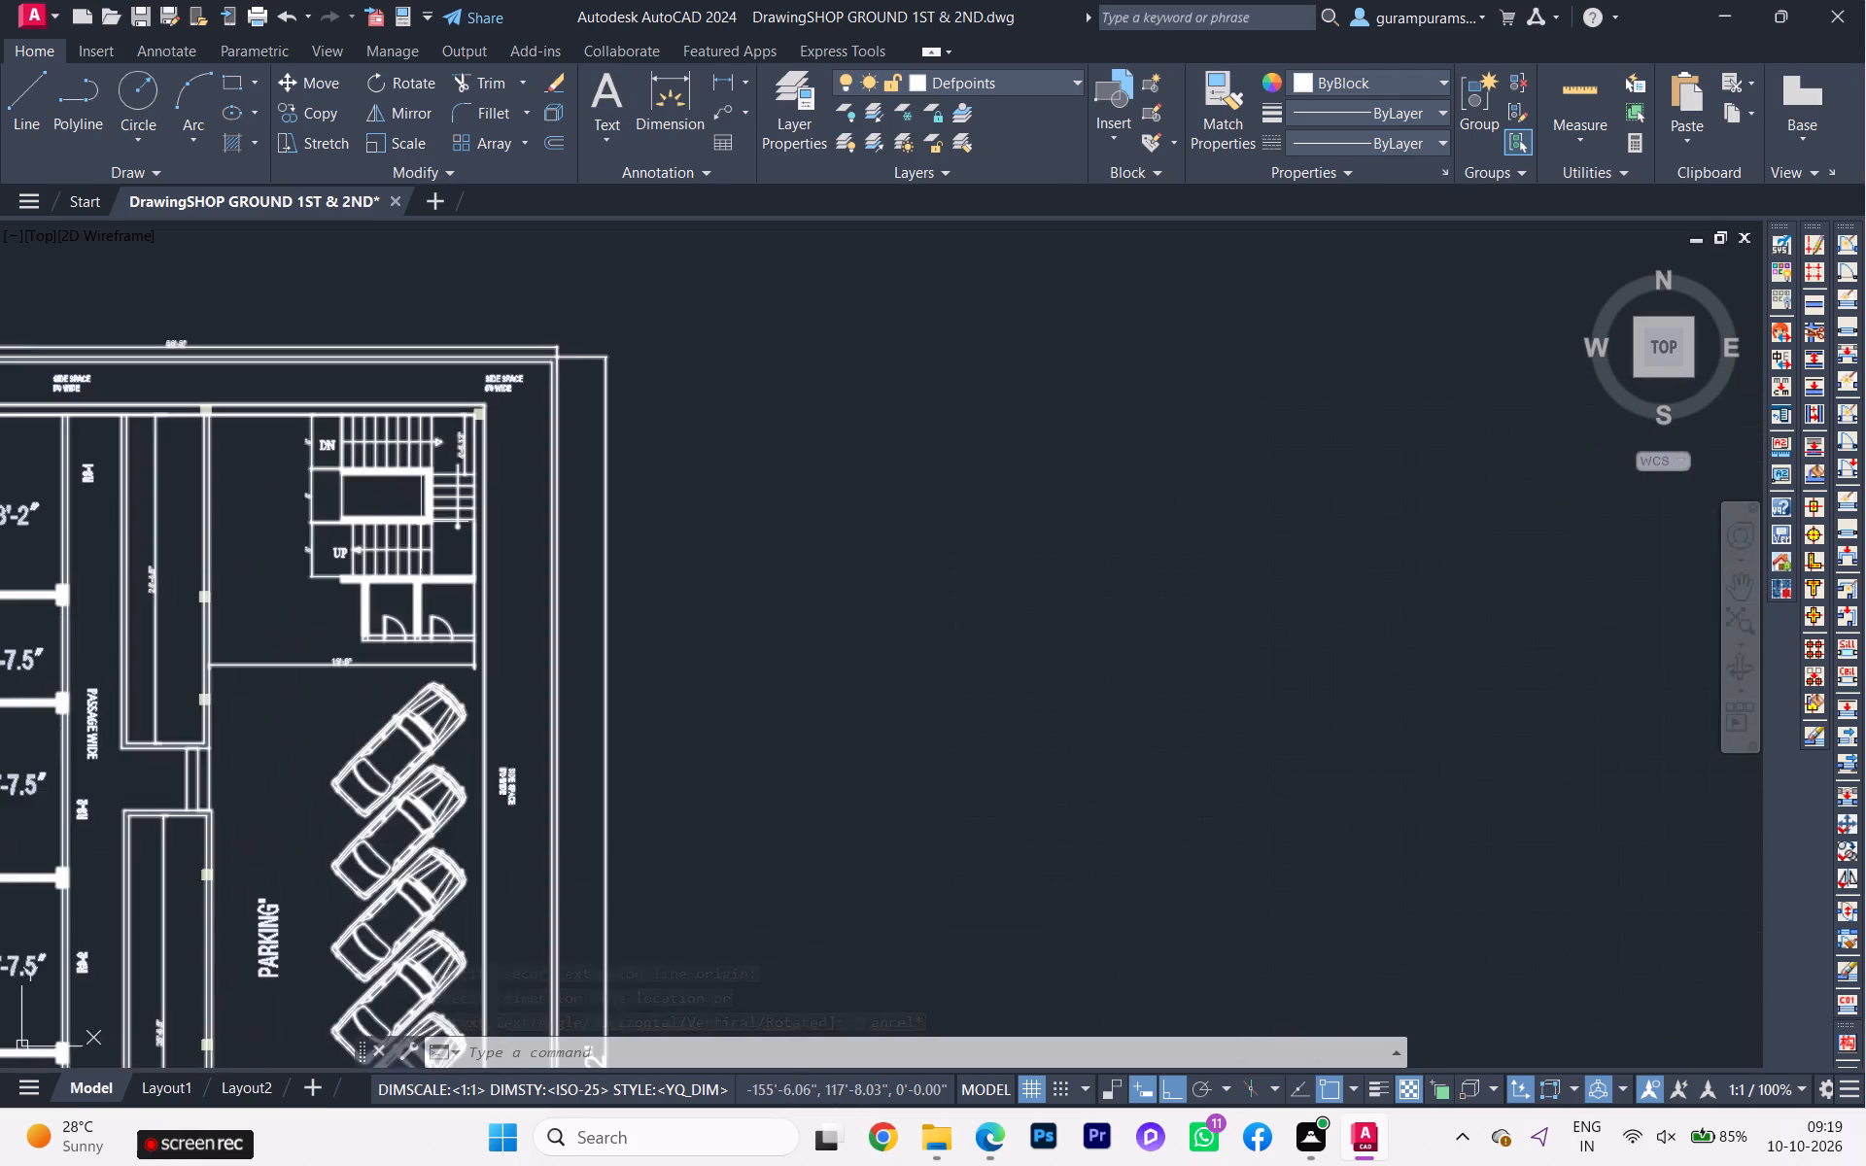
scroll(421, 522, "up", 2)
scroll(423, 524, "down", 1)
left_click(418, 533)
left_click(416, 511)
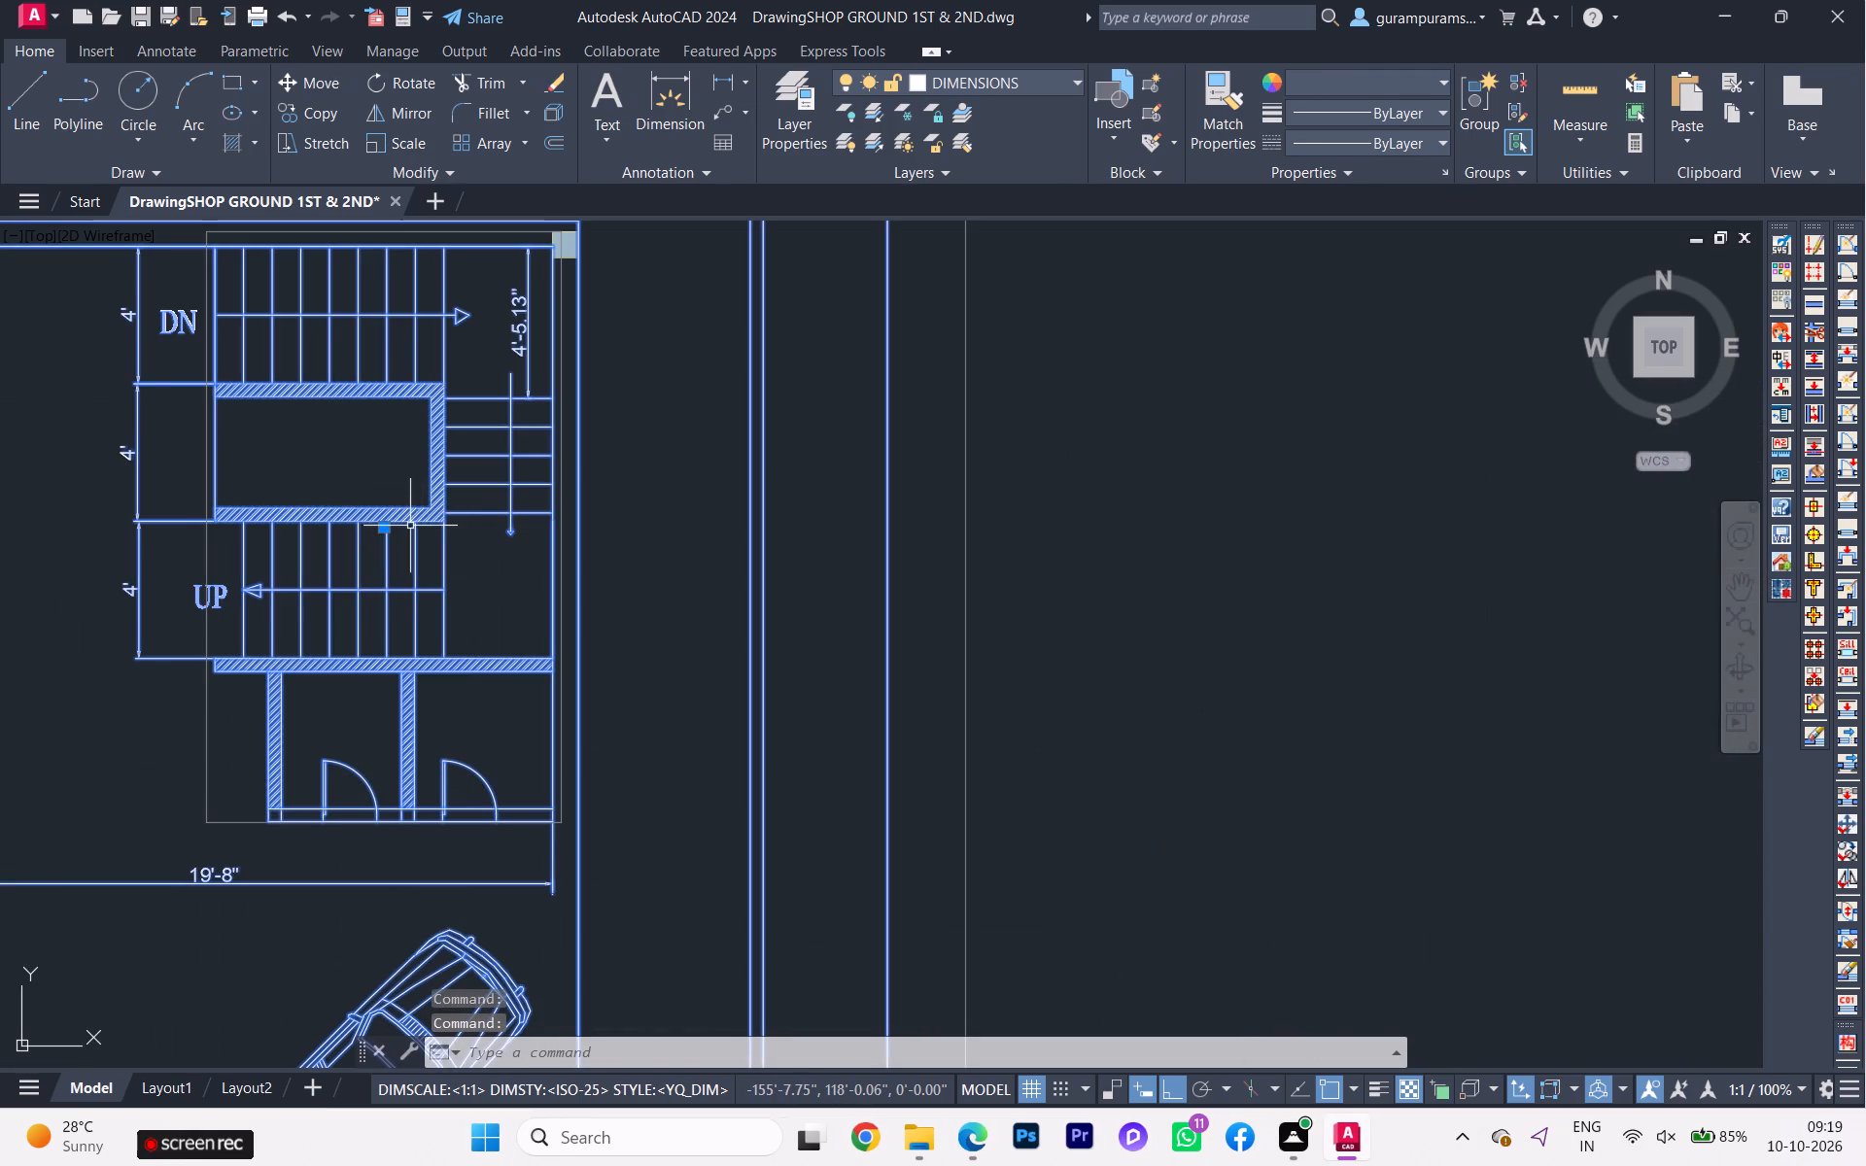
double_click(409, 527)
double_click(408, 527)
left_click(385, 496)
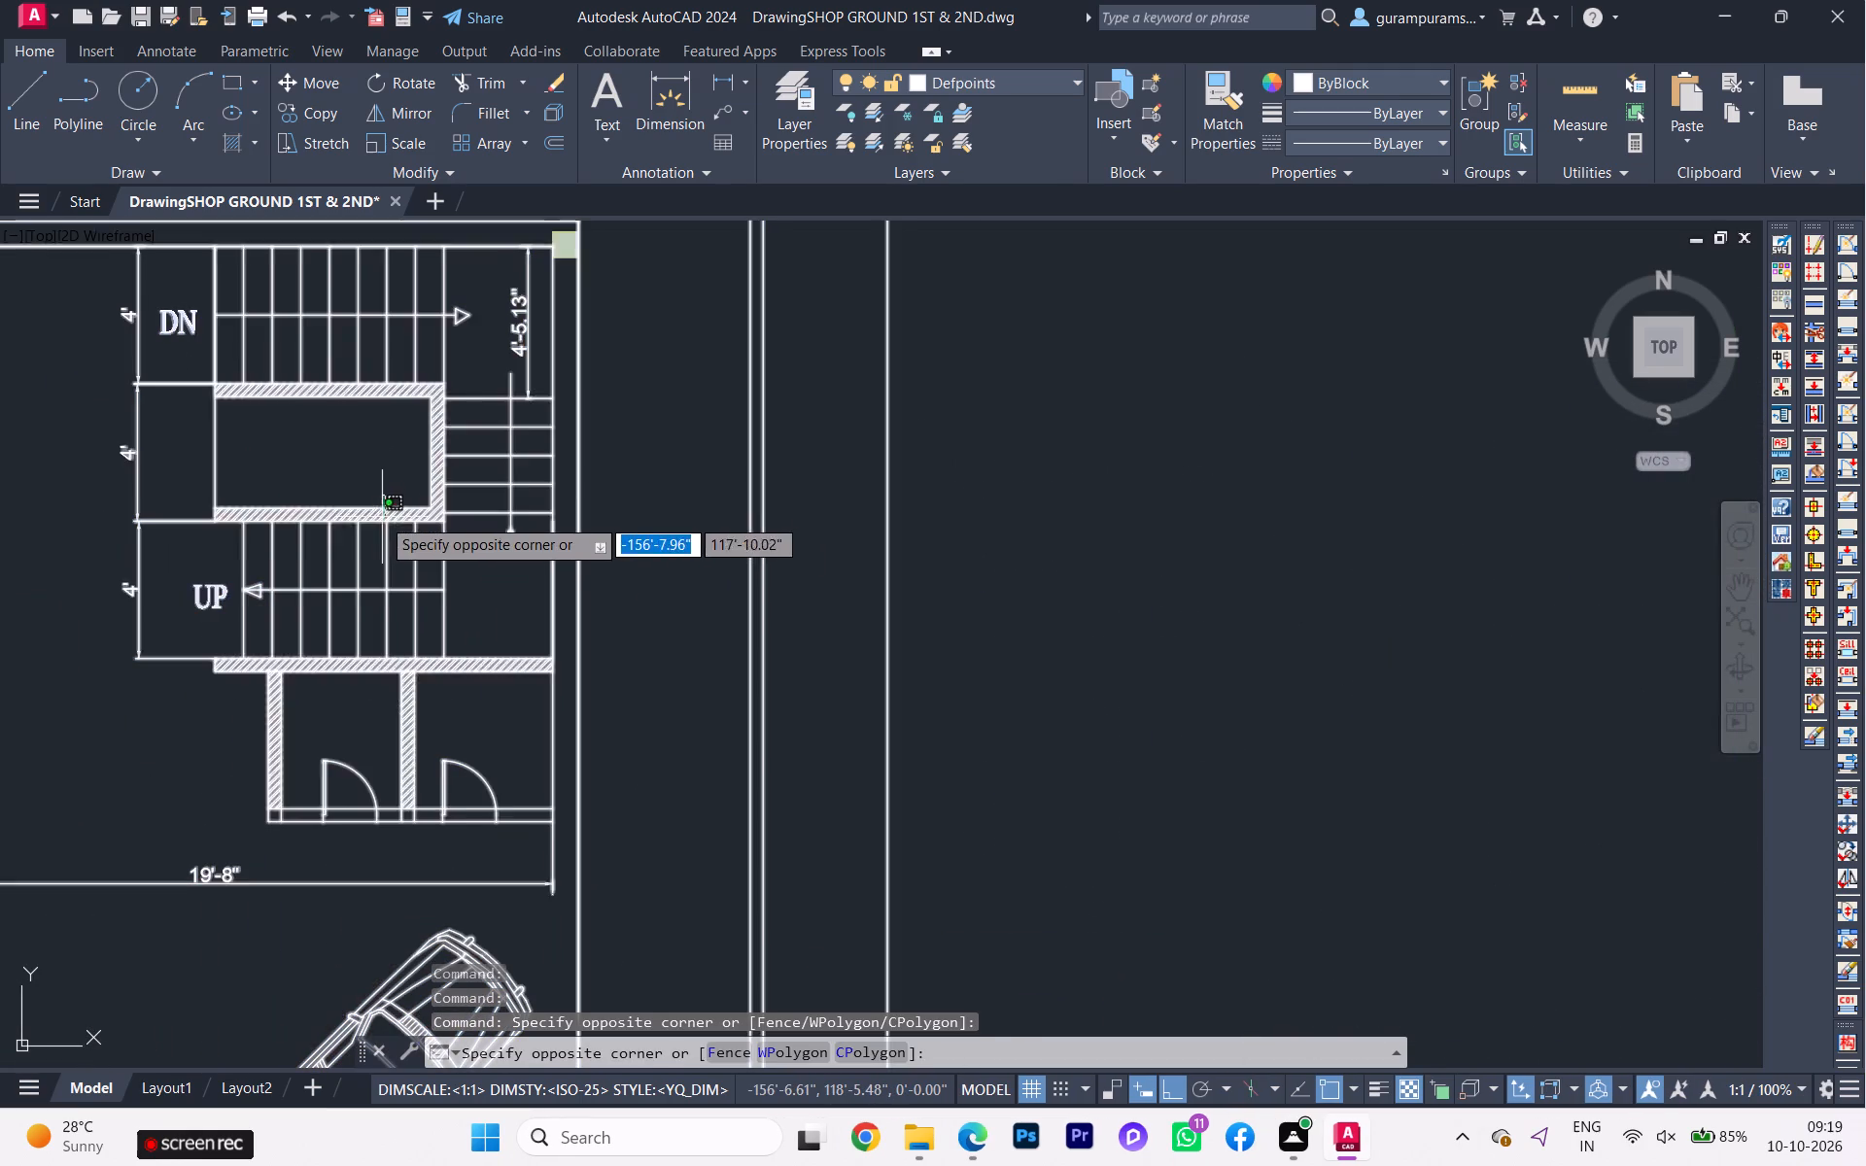
left_click(381, 522)
key("u")
key("n")
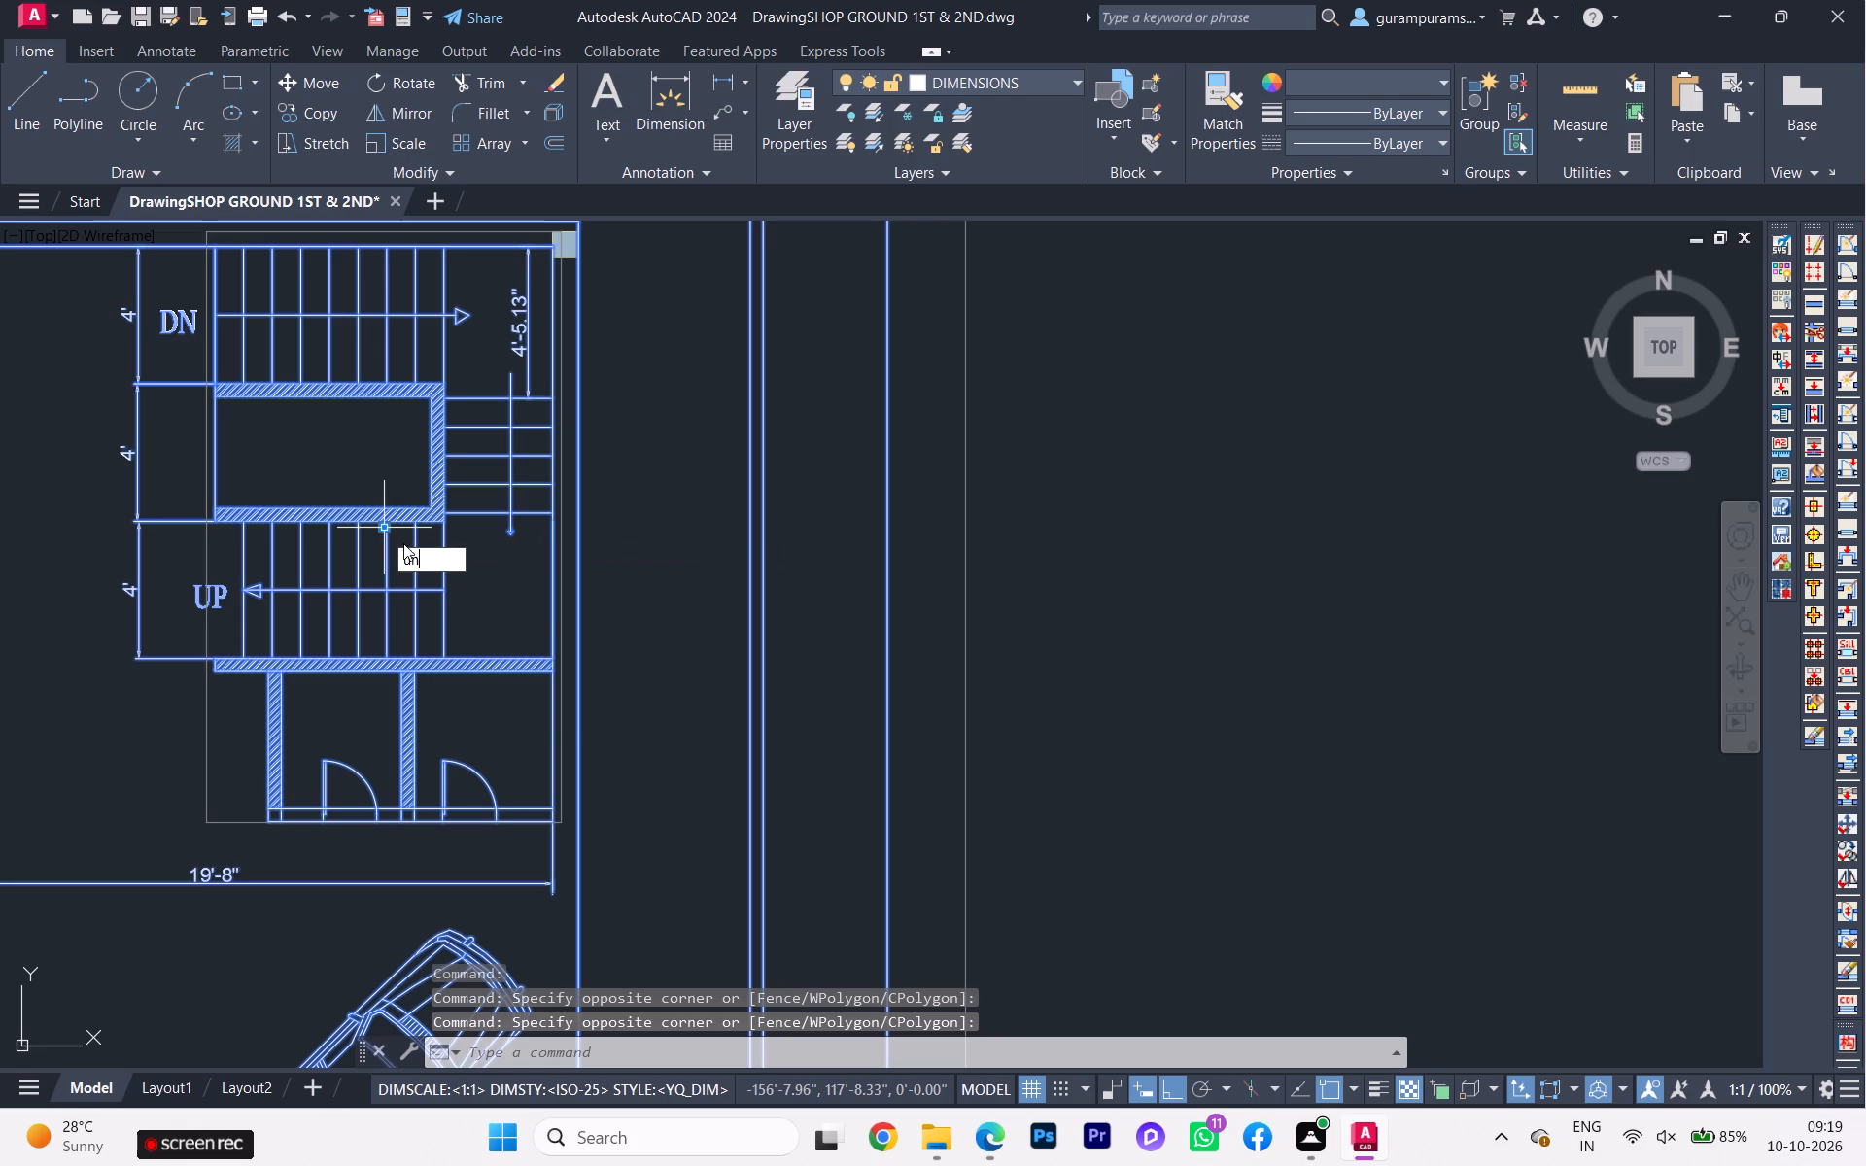
left_click(499, 626)
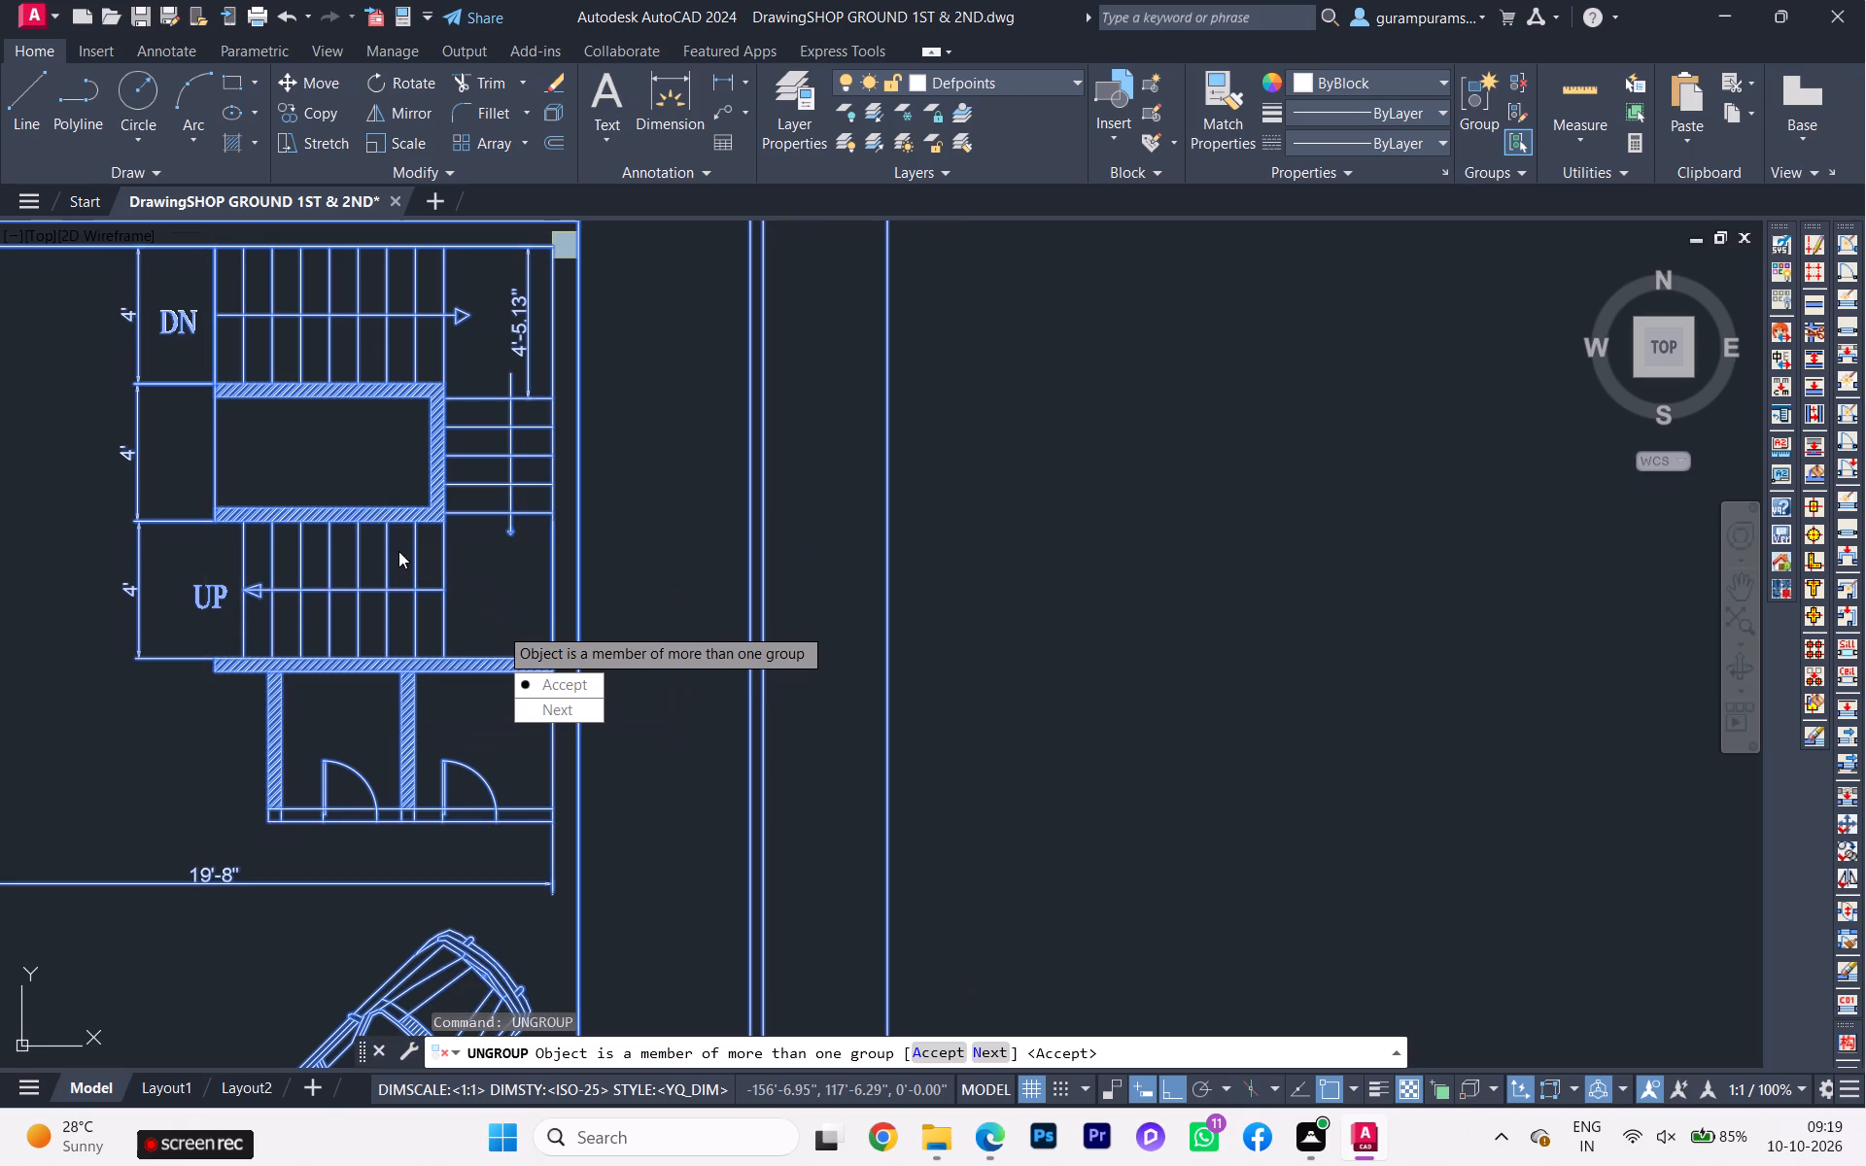
left_click_drag(540, 693, 499, 626)
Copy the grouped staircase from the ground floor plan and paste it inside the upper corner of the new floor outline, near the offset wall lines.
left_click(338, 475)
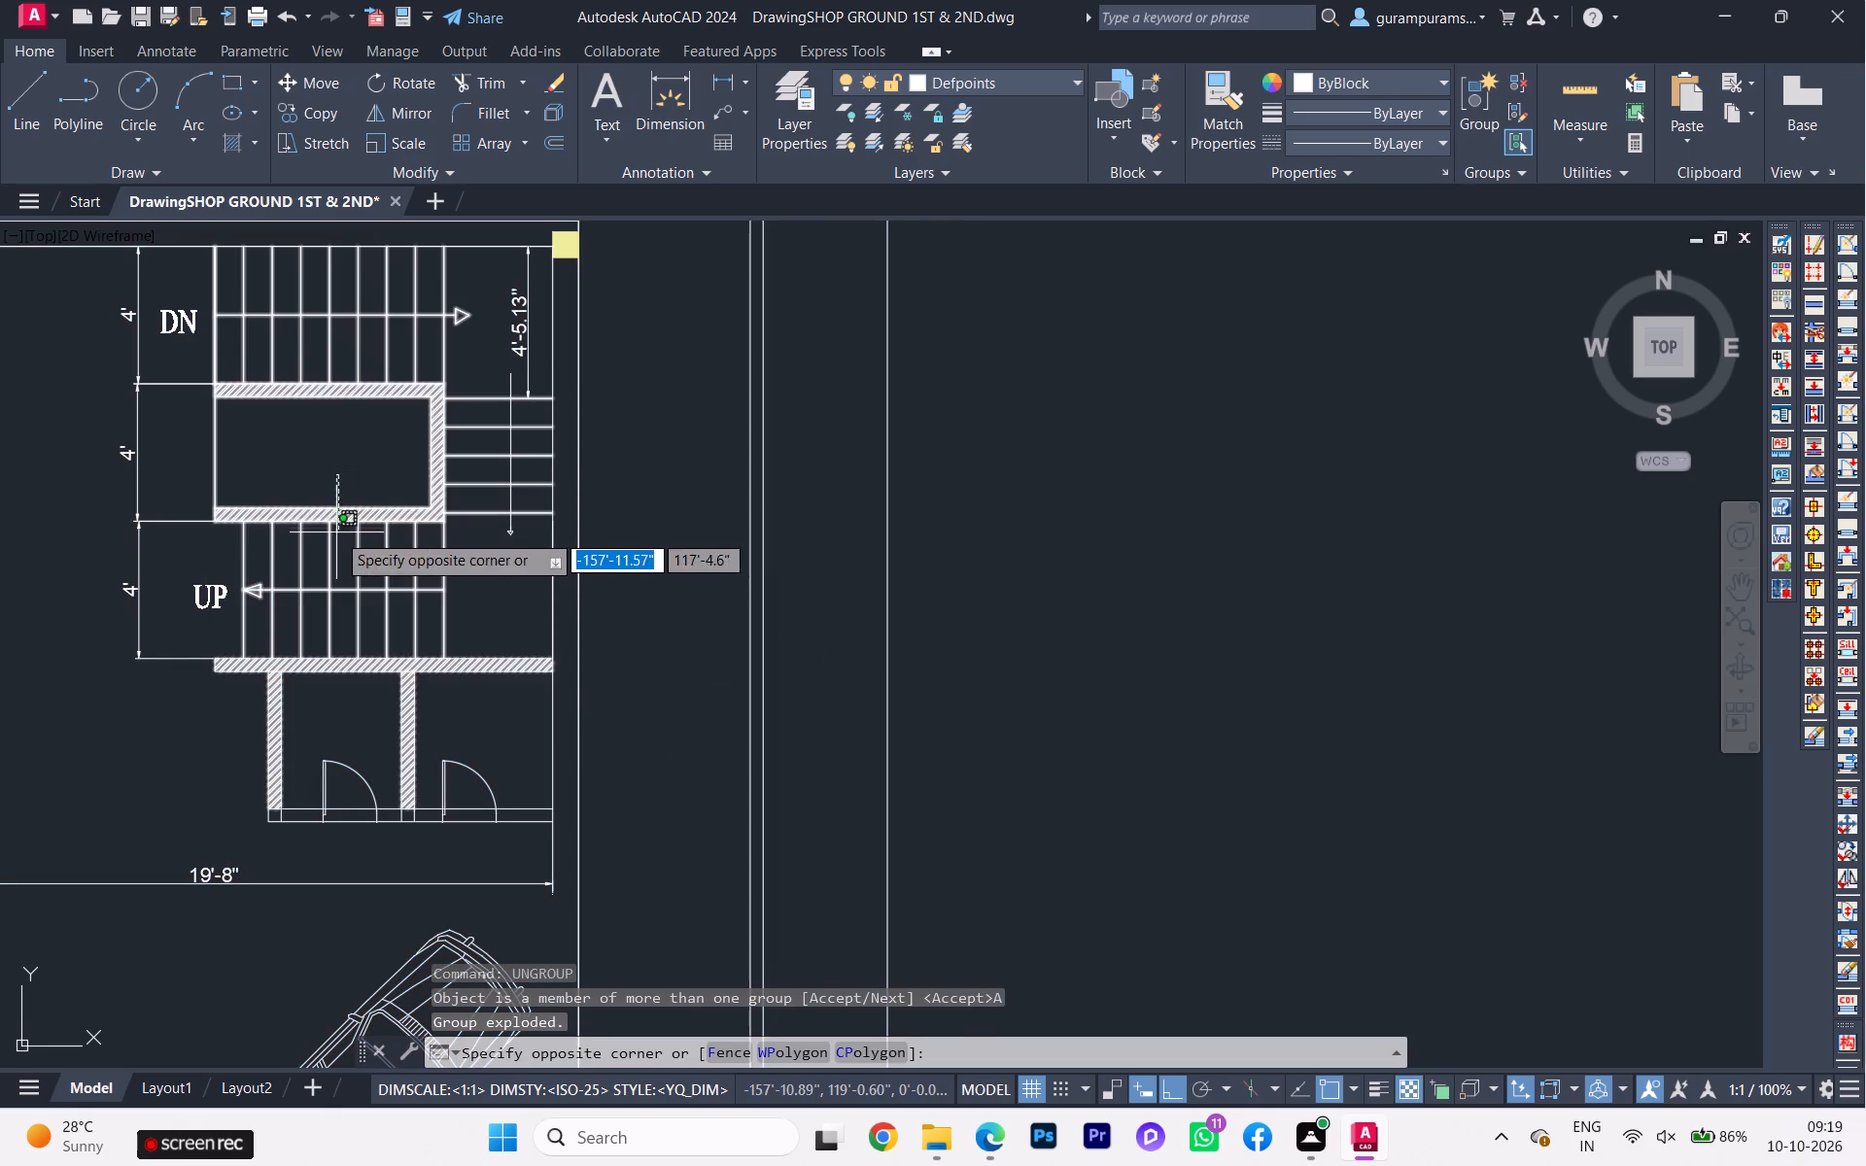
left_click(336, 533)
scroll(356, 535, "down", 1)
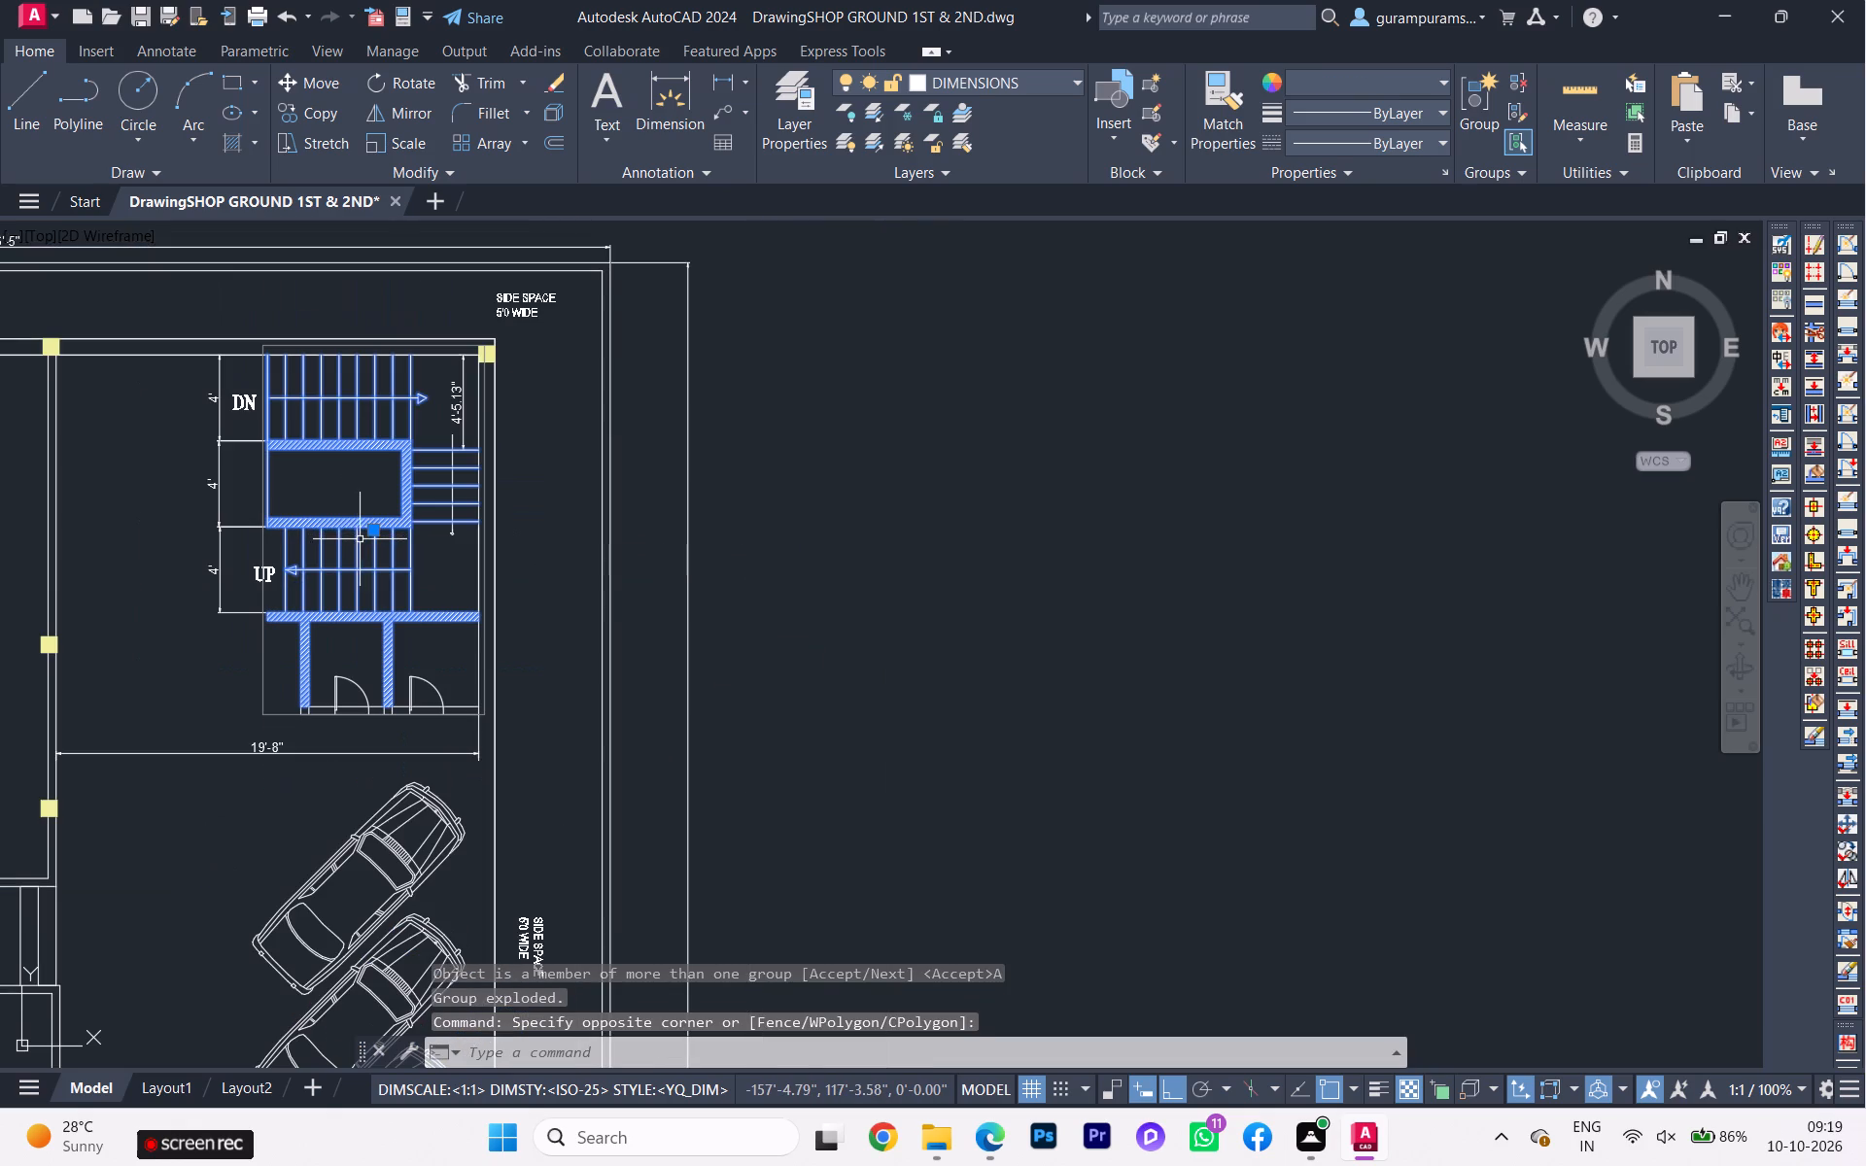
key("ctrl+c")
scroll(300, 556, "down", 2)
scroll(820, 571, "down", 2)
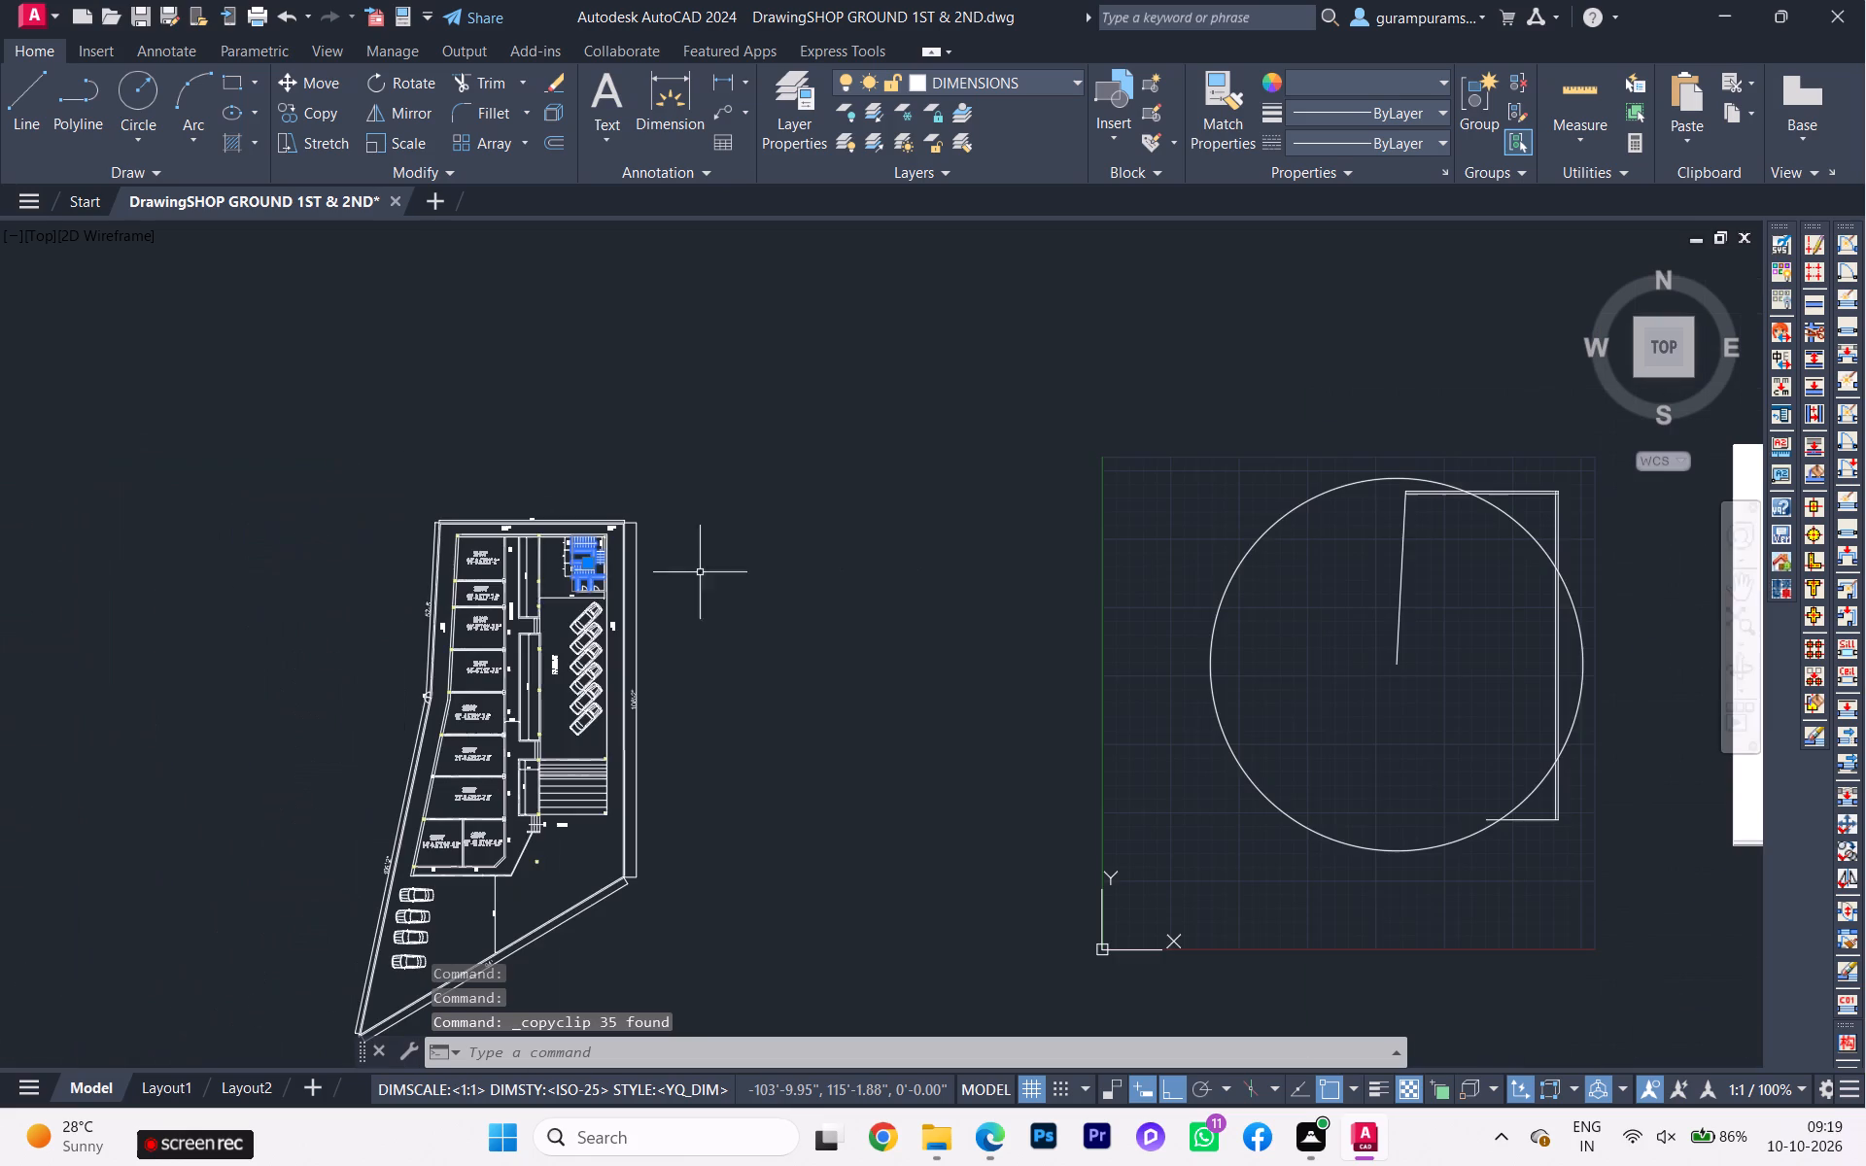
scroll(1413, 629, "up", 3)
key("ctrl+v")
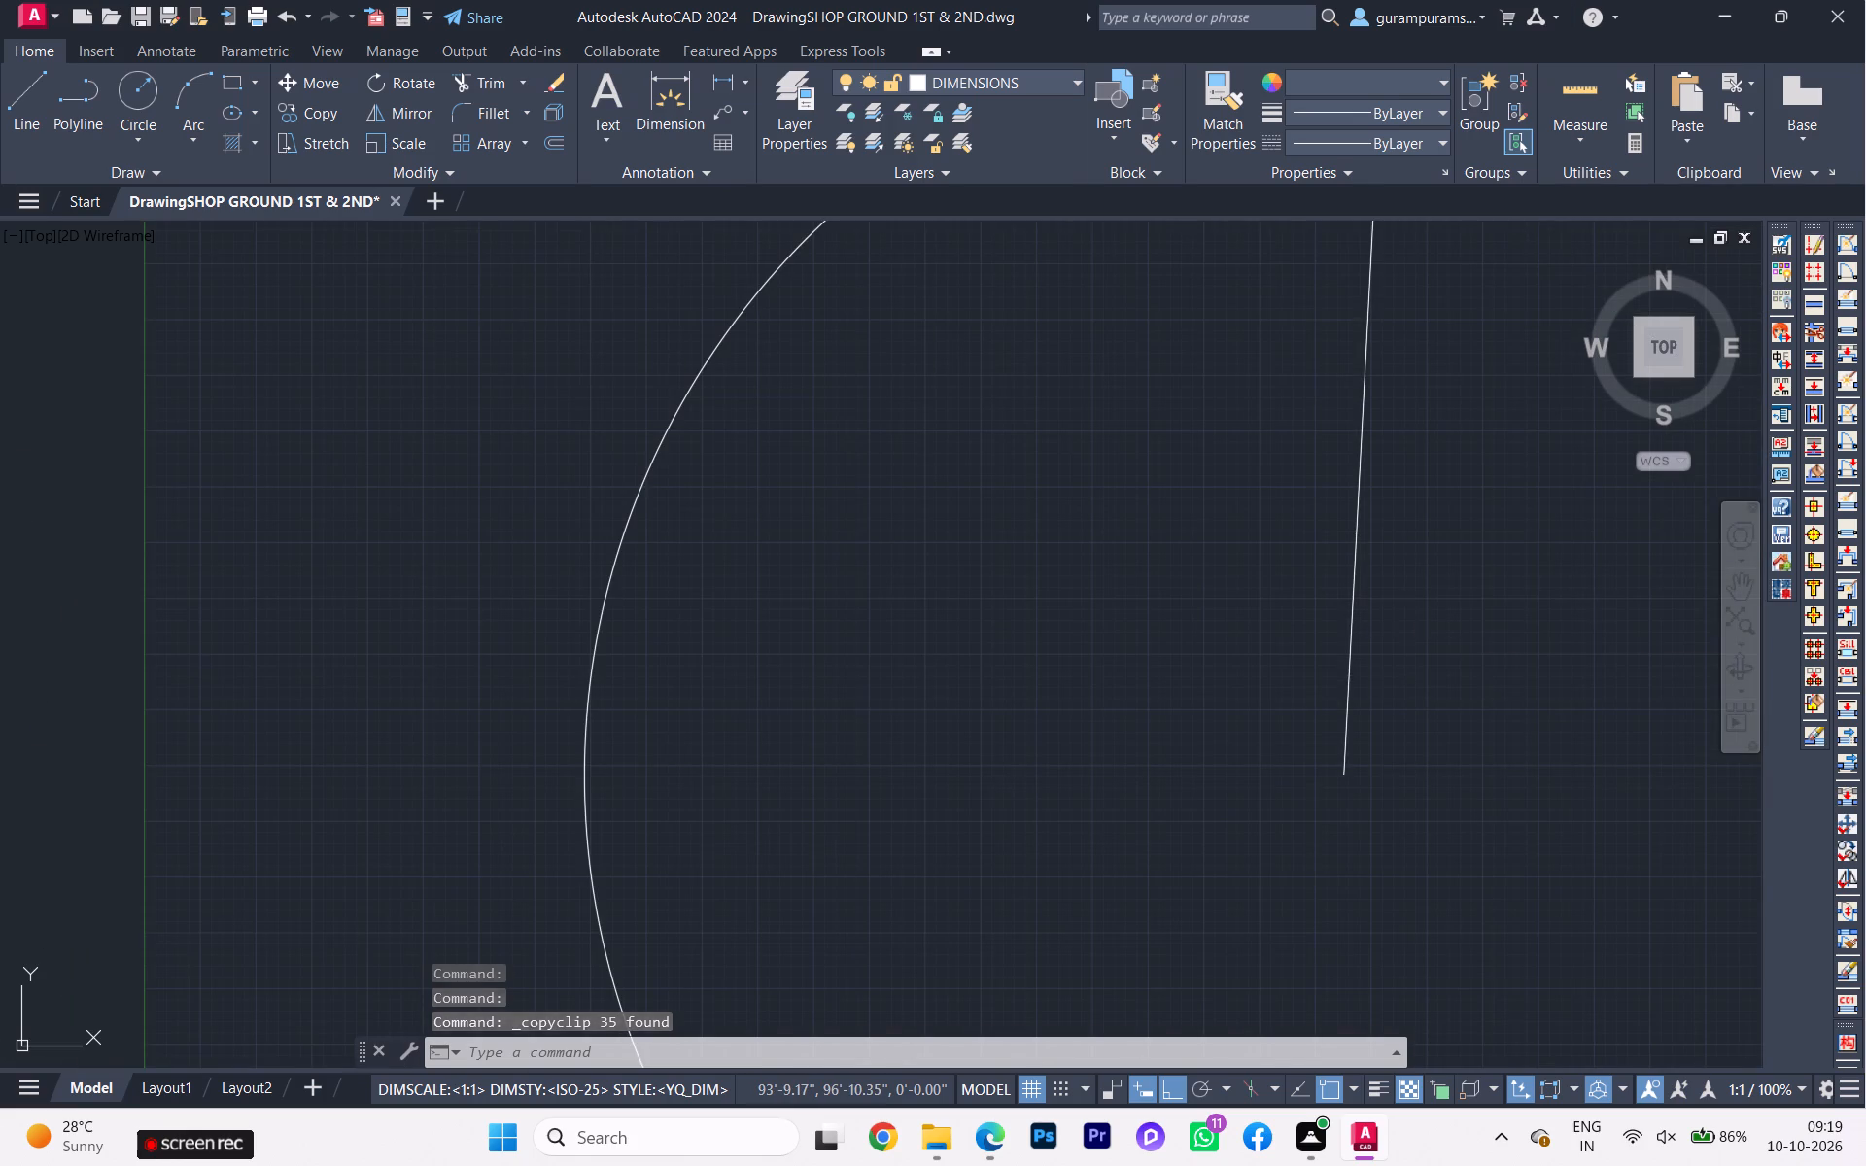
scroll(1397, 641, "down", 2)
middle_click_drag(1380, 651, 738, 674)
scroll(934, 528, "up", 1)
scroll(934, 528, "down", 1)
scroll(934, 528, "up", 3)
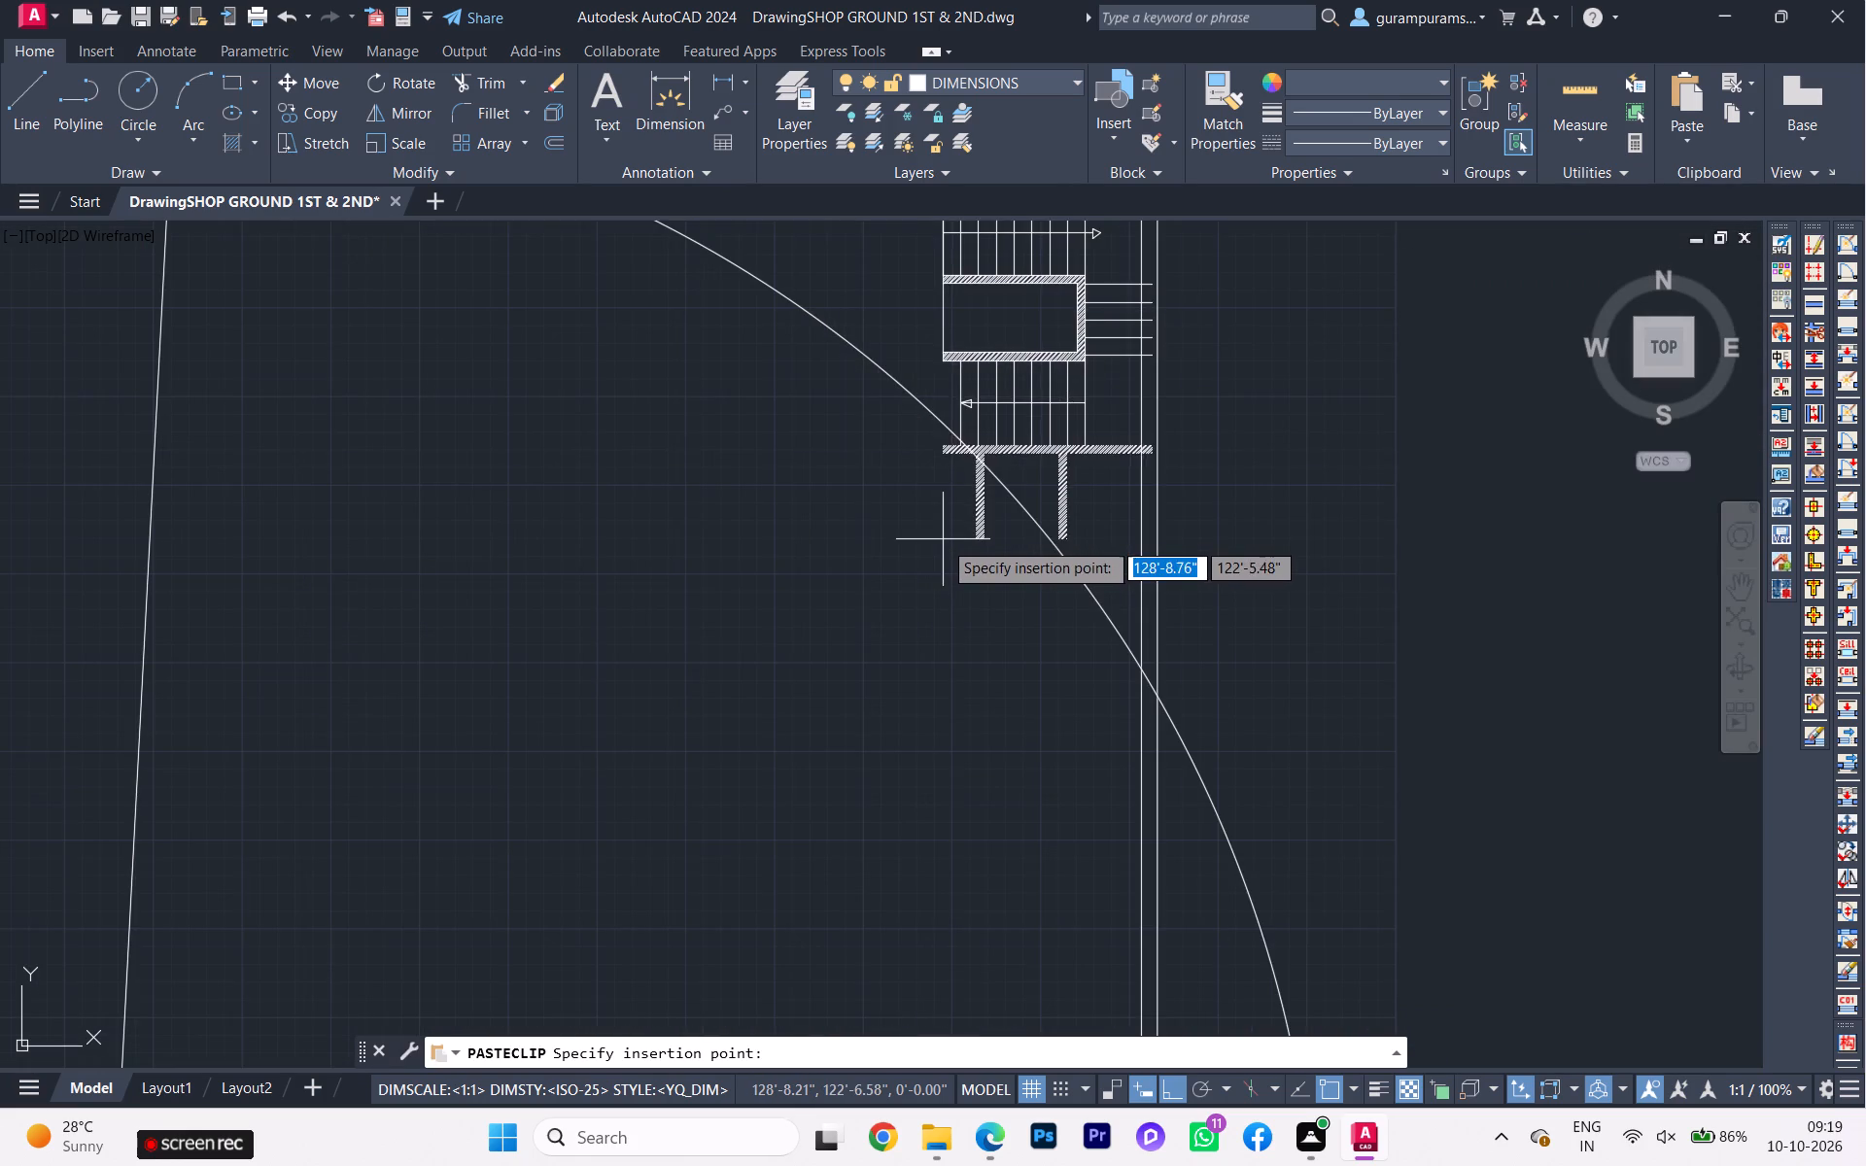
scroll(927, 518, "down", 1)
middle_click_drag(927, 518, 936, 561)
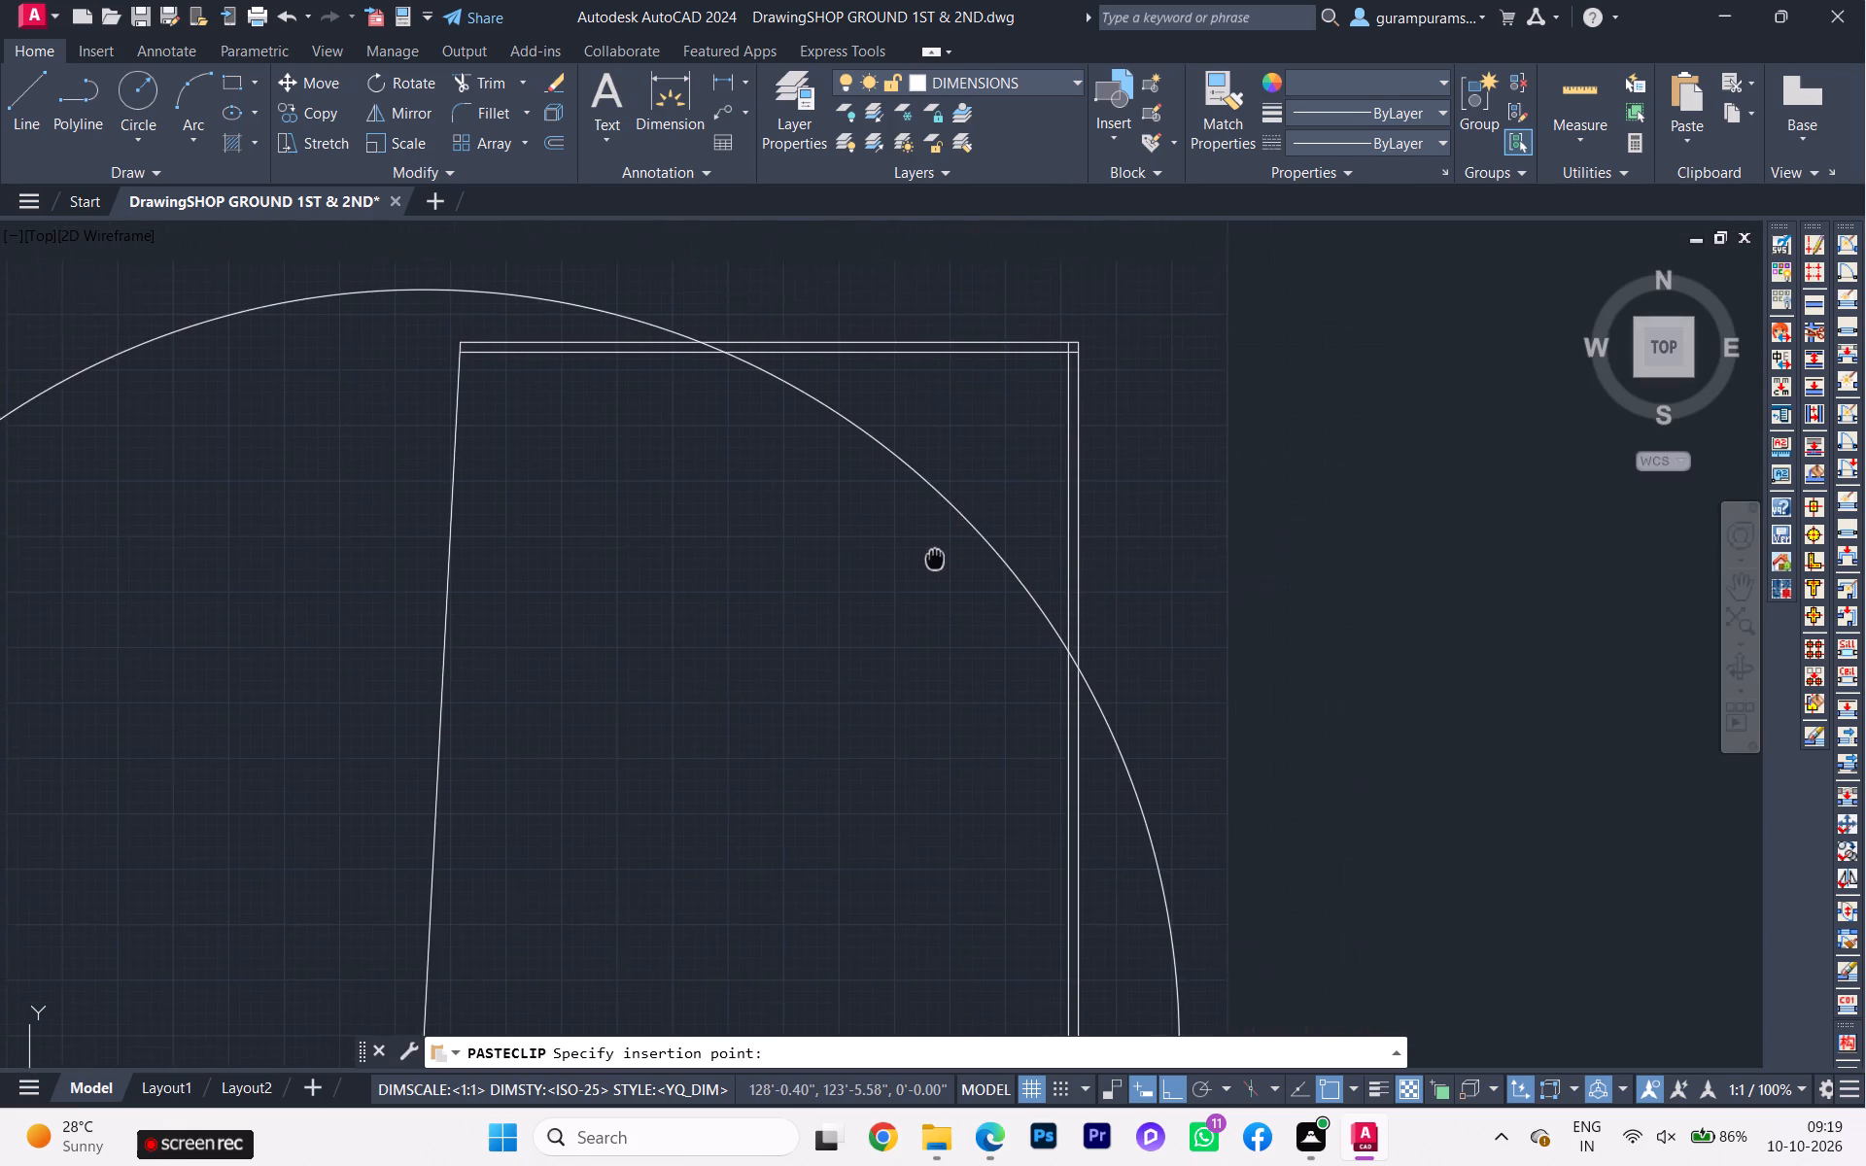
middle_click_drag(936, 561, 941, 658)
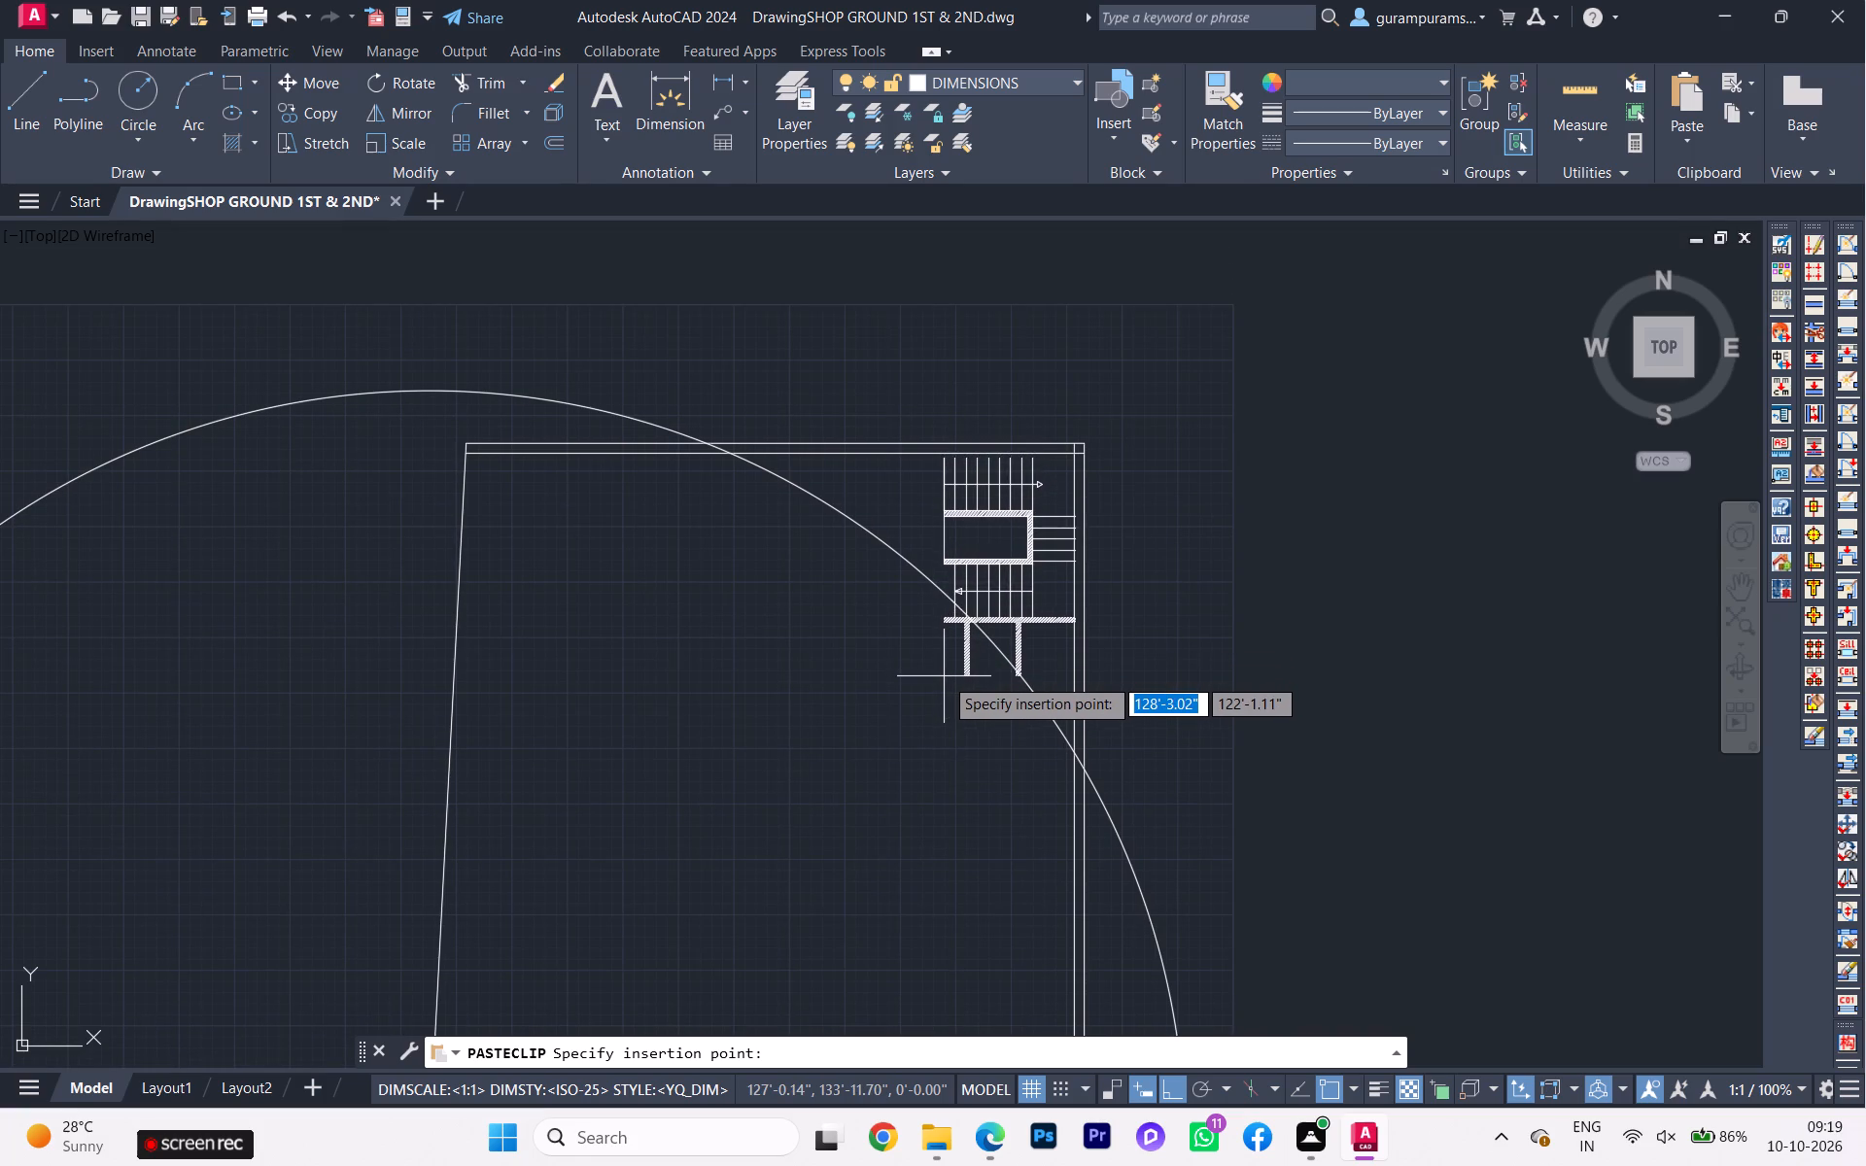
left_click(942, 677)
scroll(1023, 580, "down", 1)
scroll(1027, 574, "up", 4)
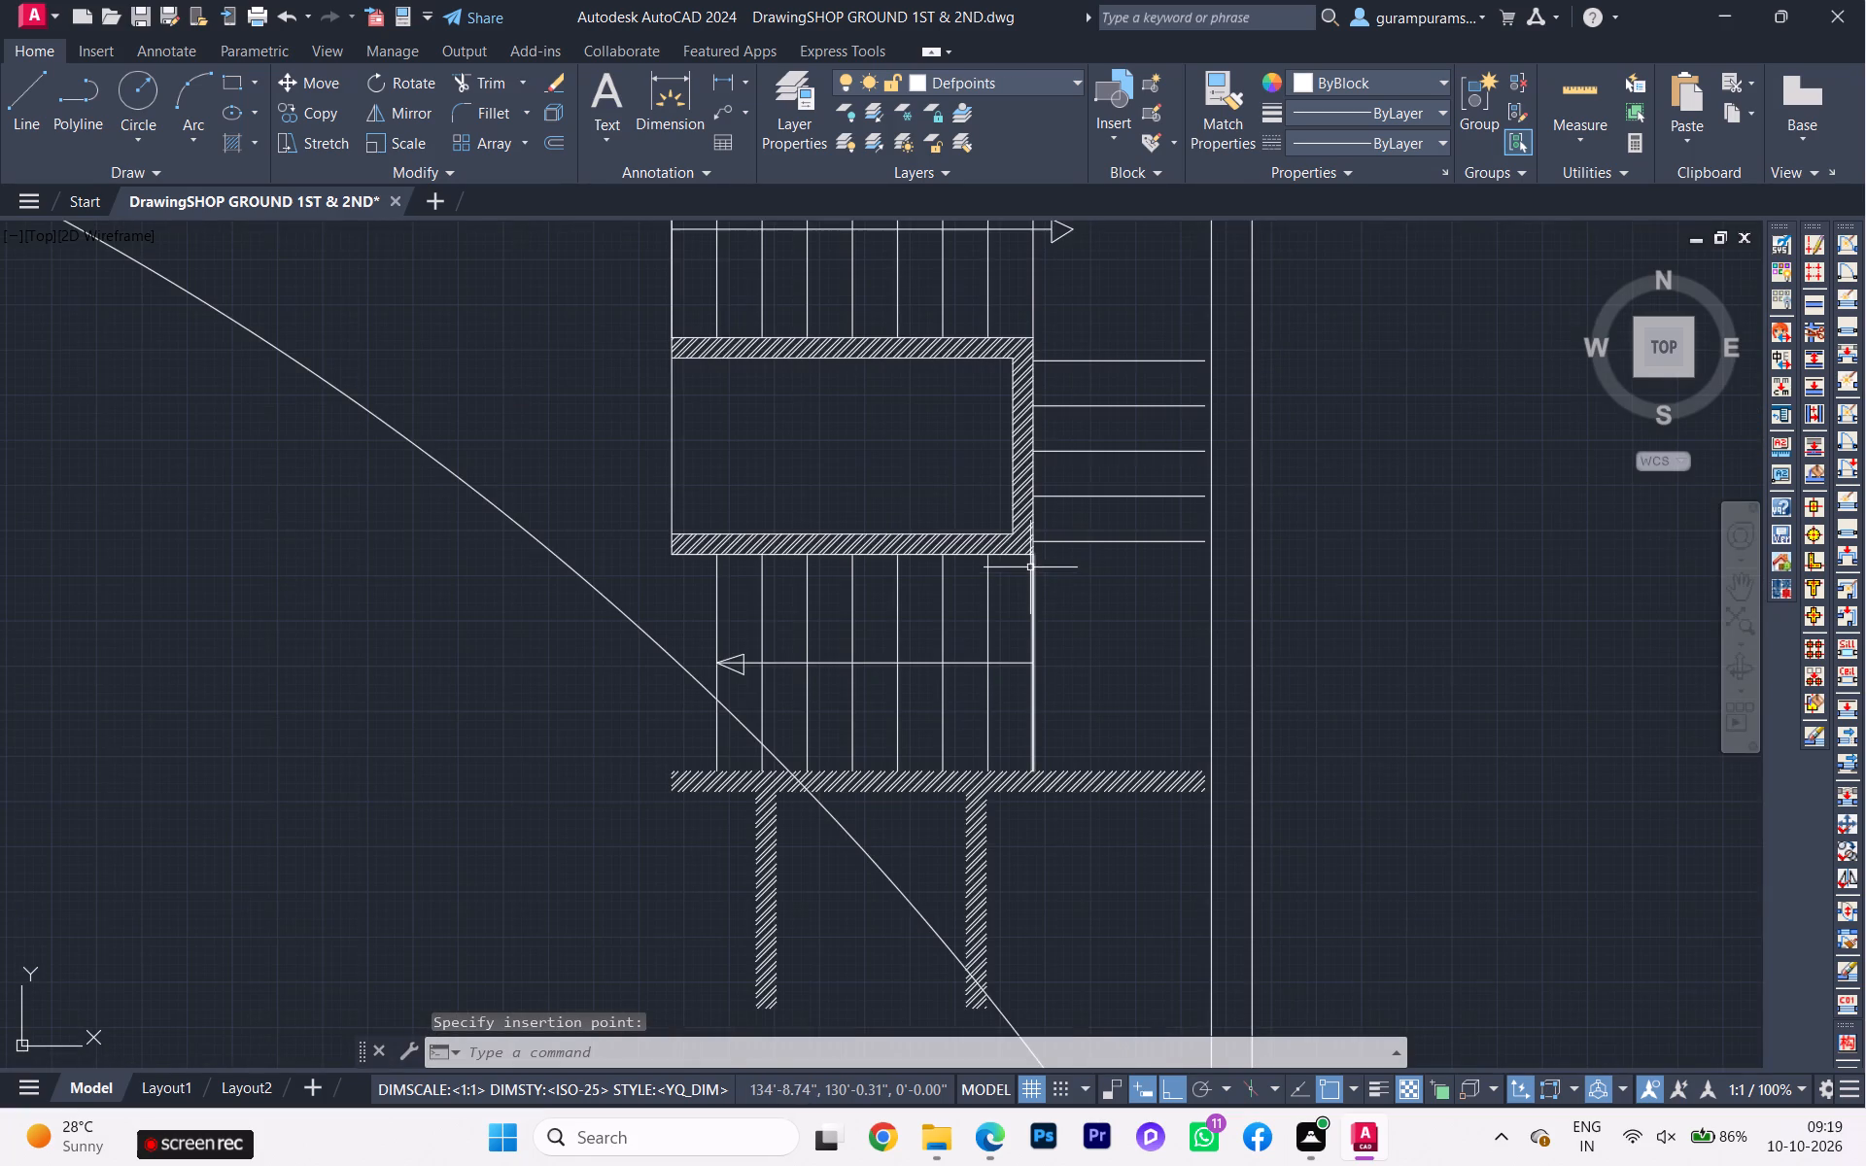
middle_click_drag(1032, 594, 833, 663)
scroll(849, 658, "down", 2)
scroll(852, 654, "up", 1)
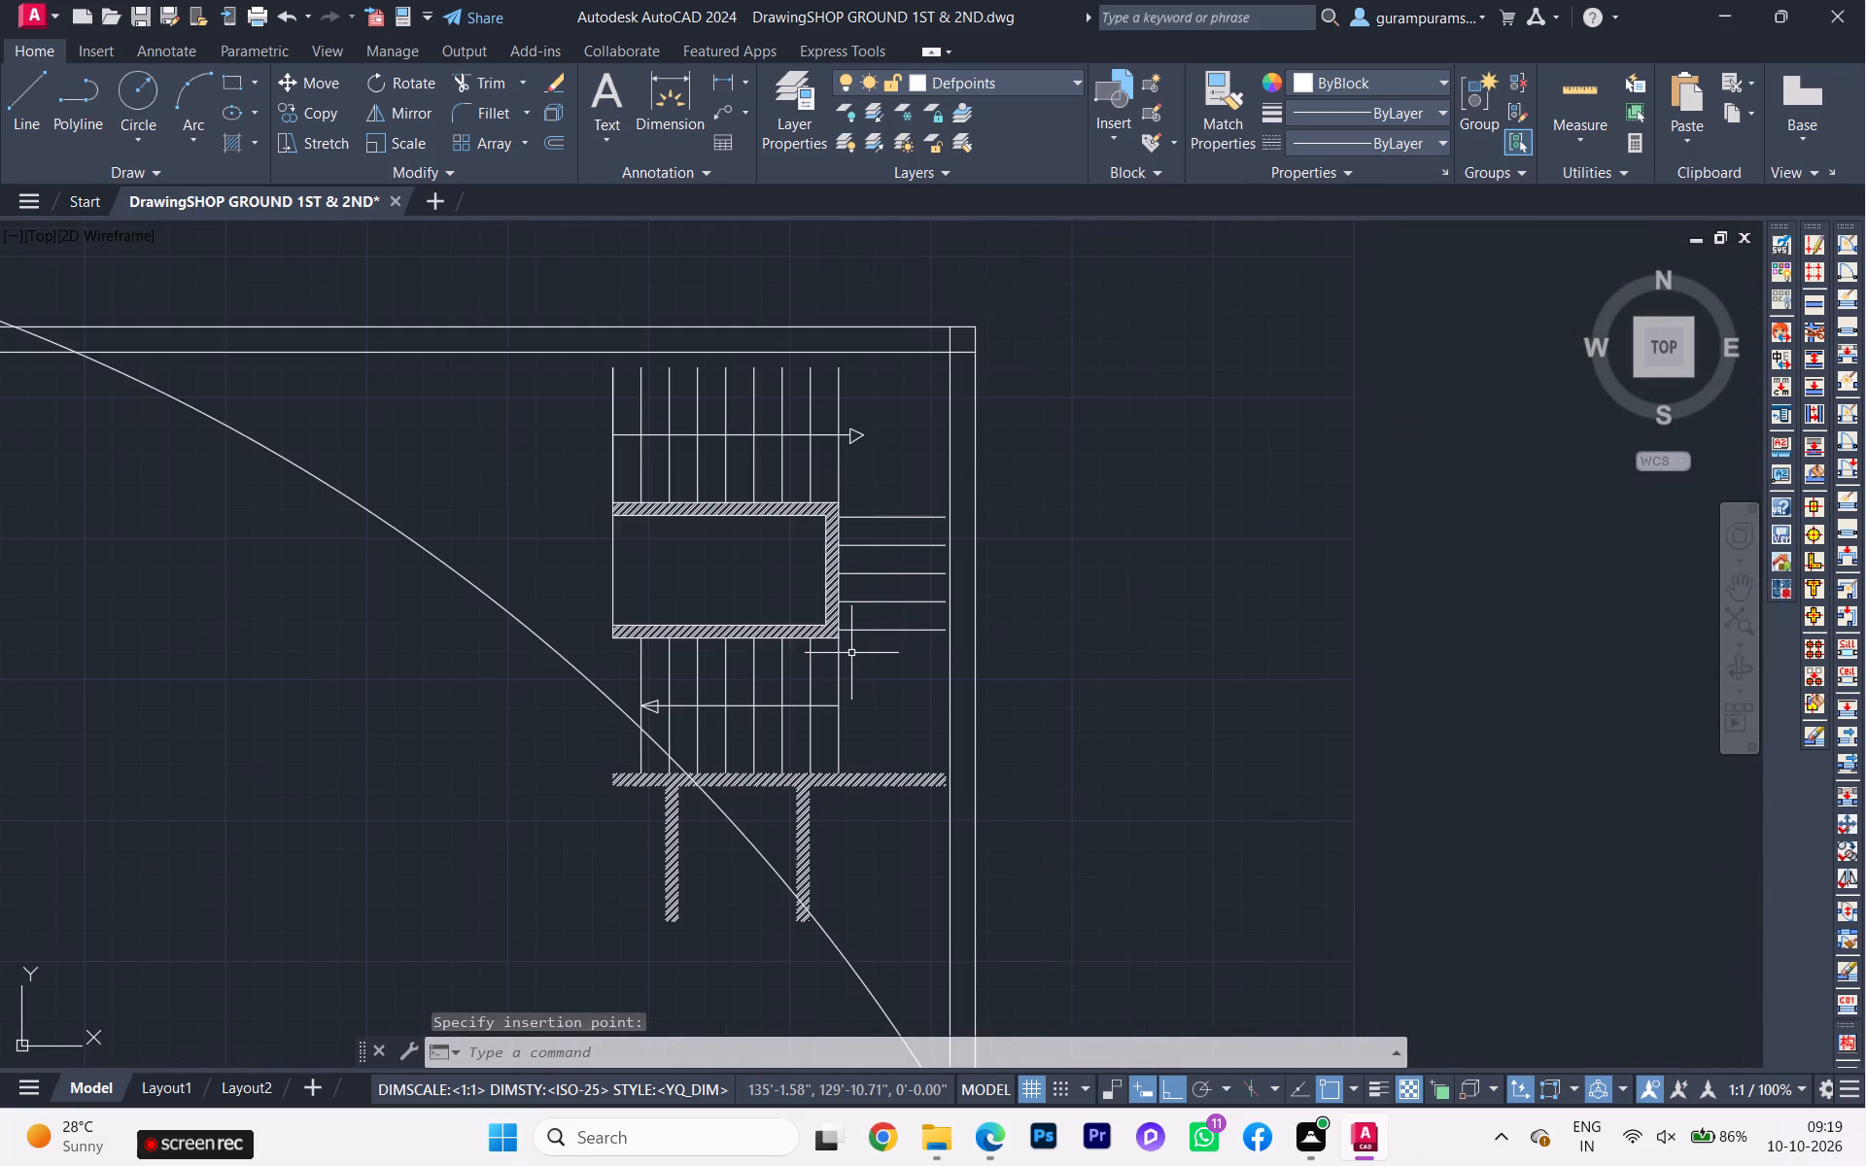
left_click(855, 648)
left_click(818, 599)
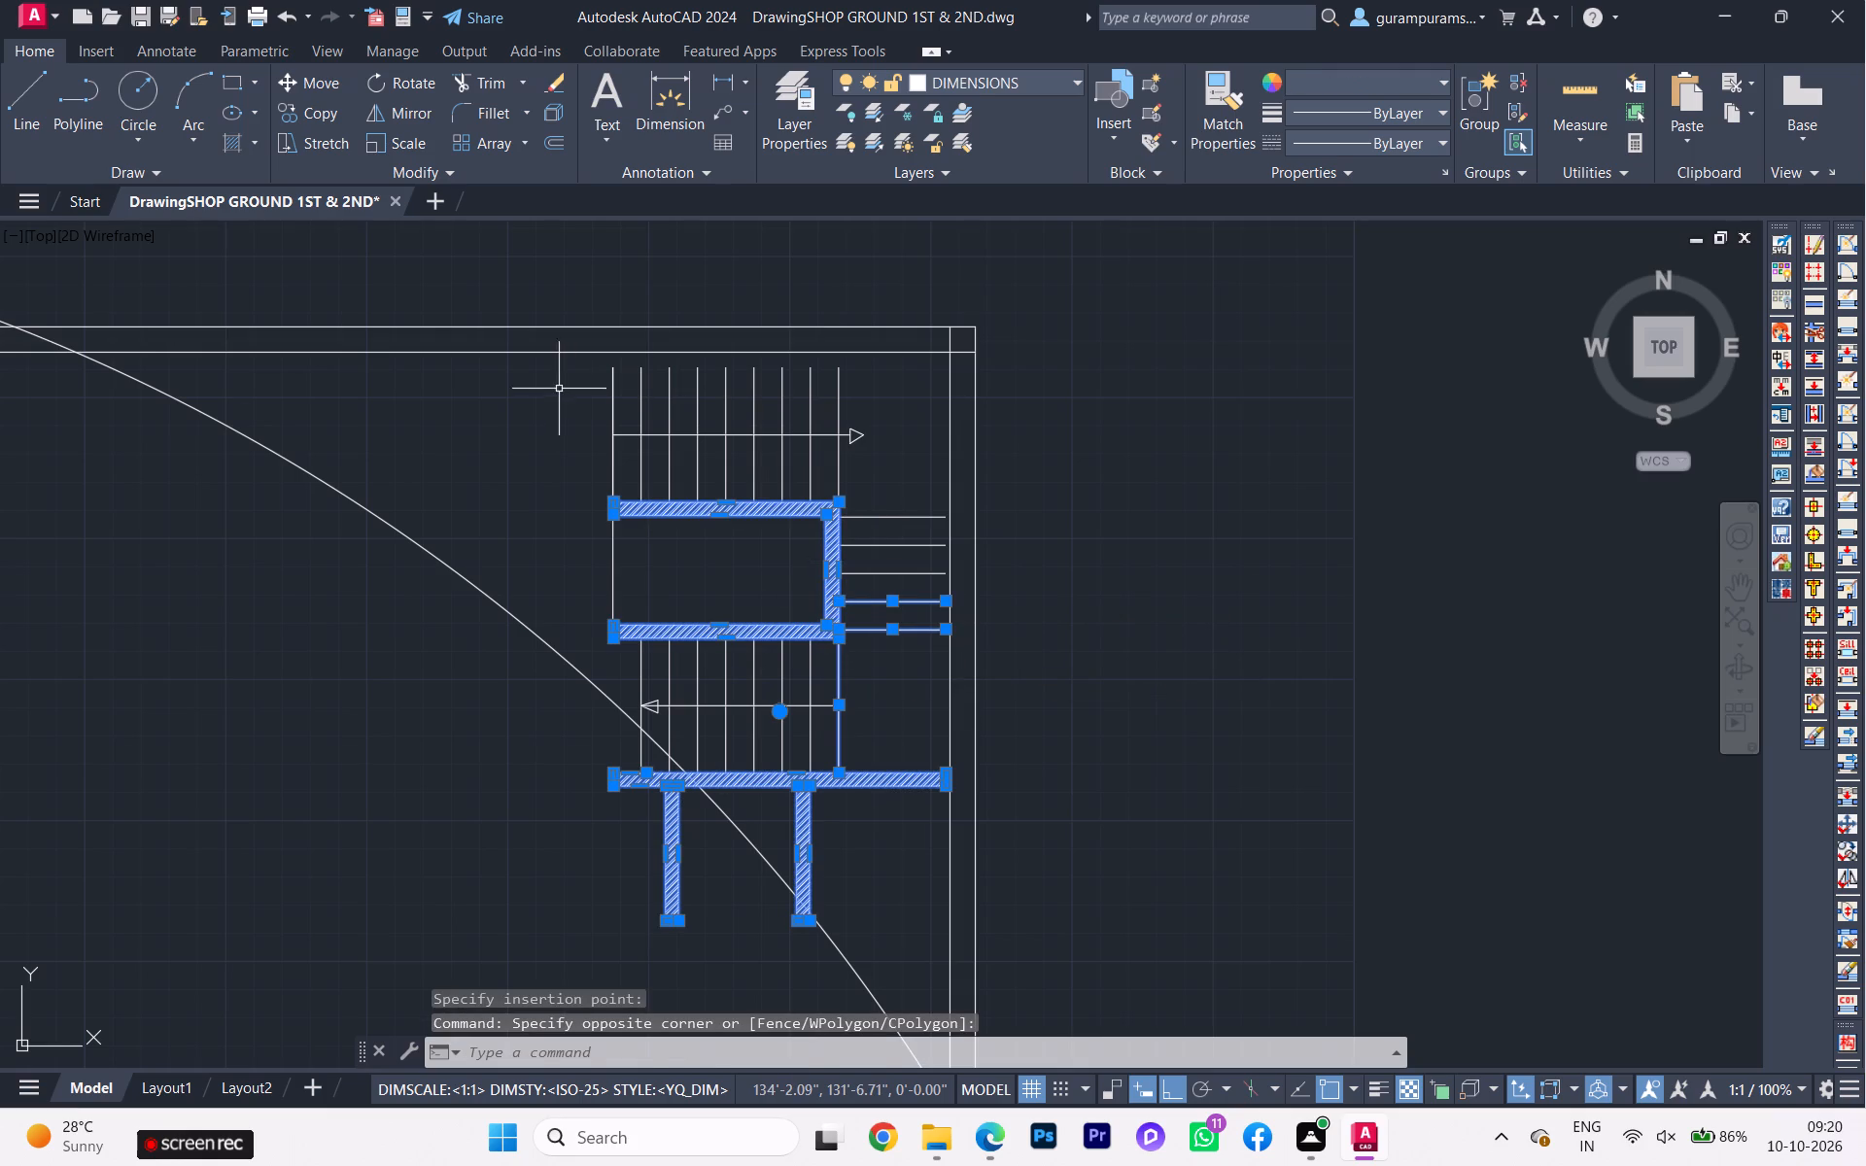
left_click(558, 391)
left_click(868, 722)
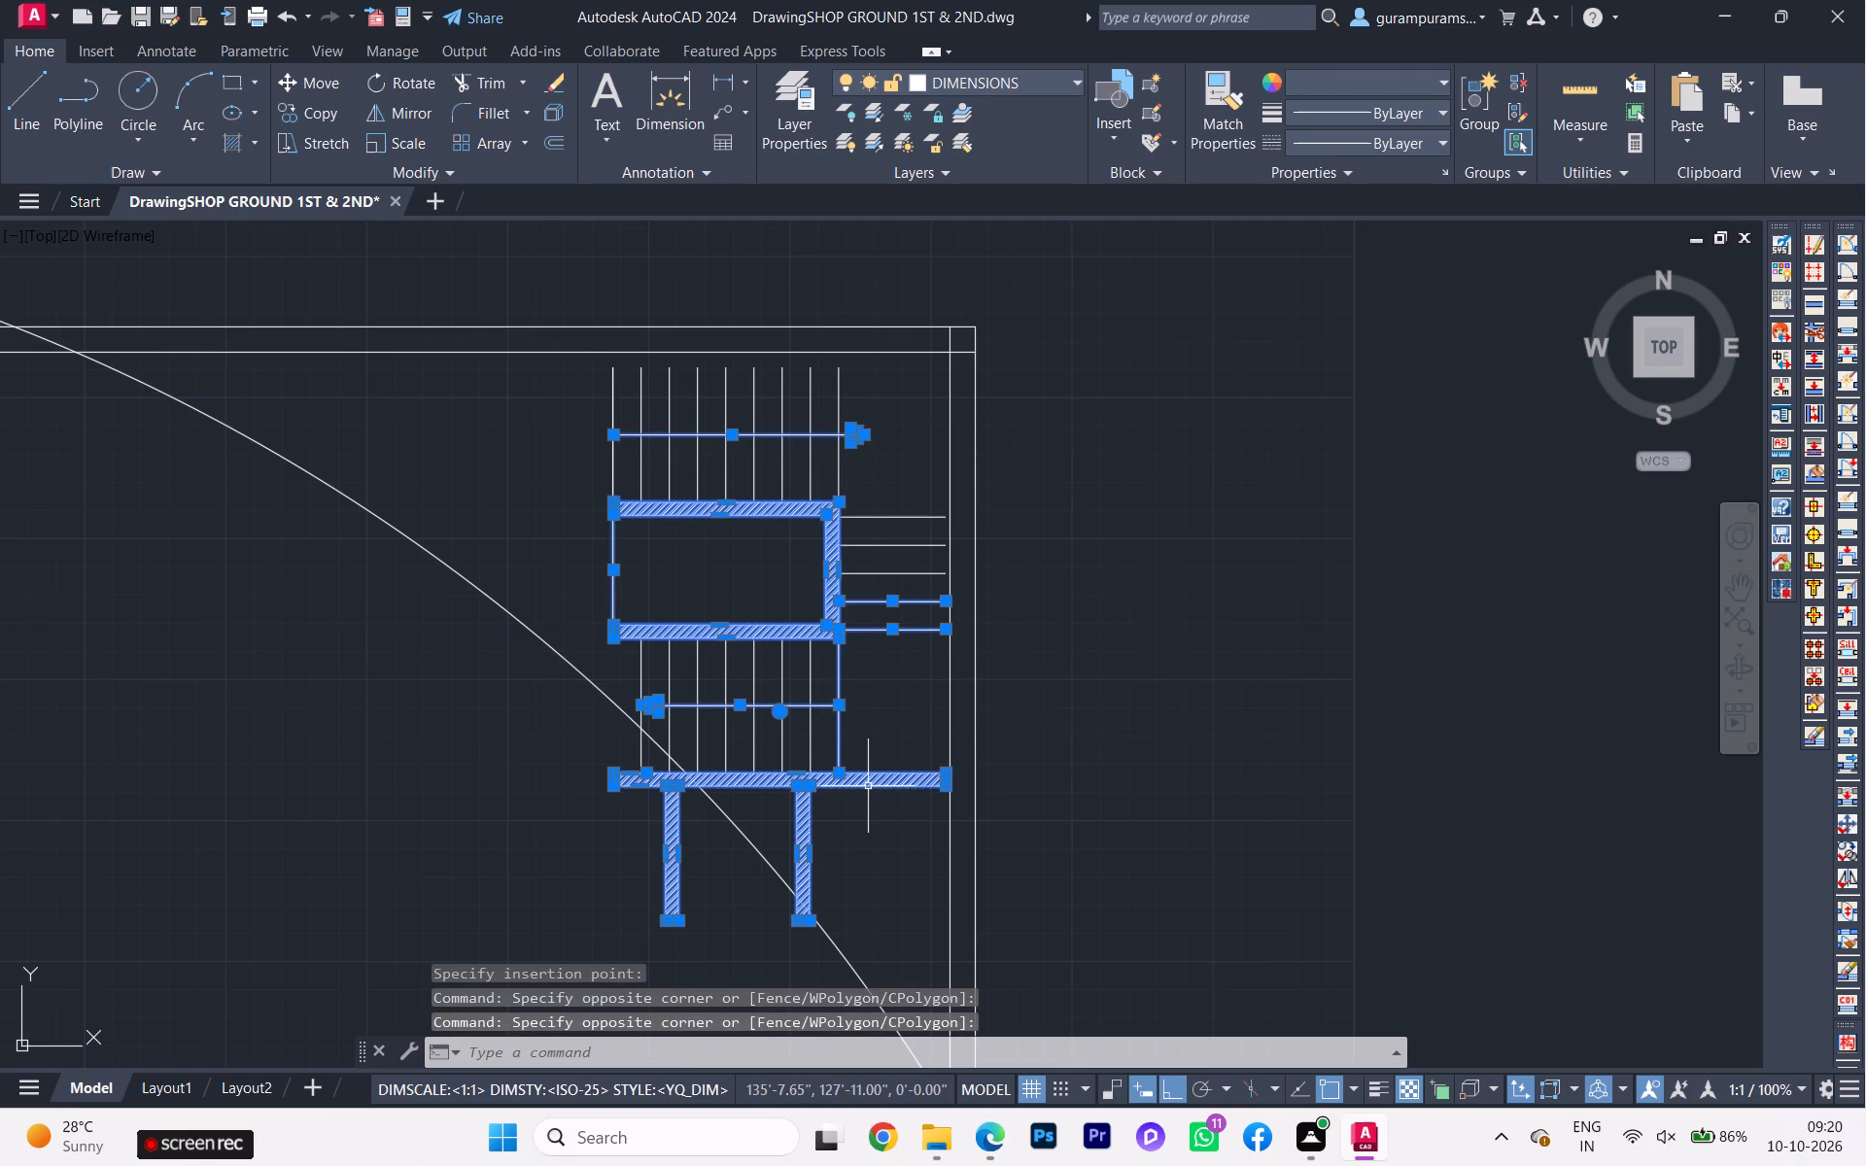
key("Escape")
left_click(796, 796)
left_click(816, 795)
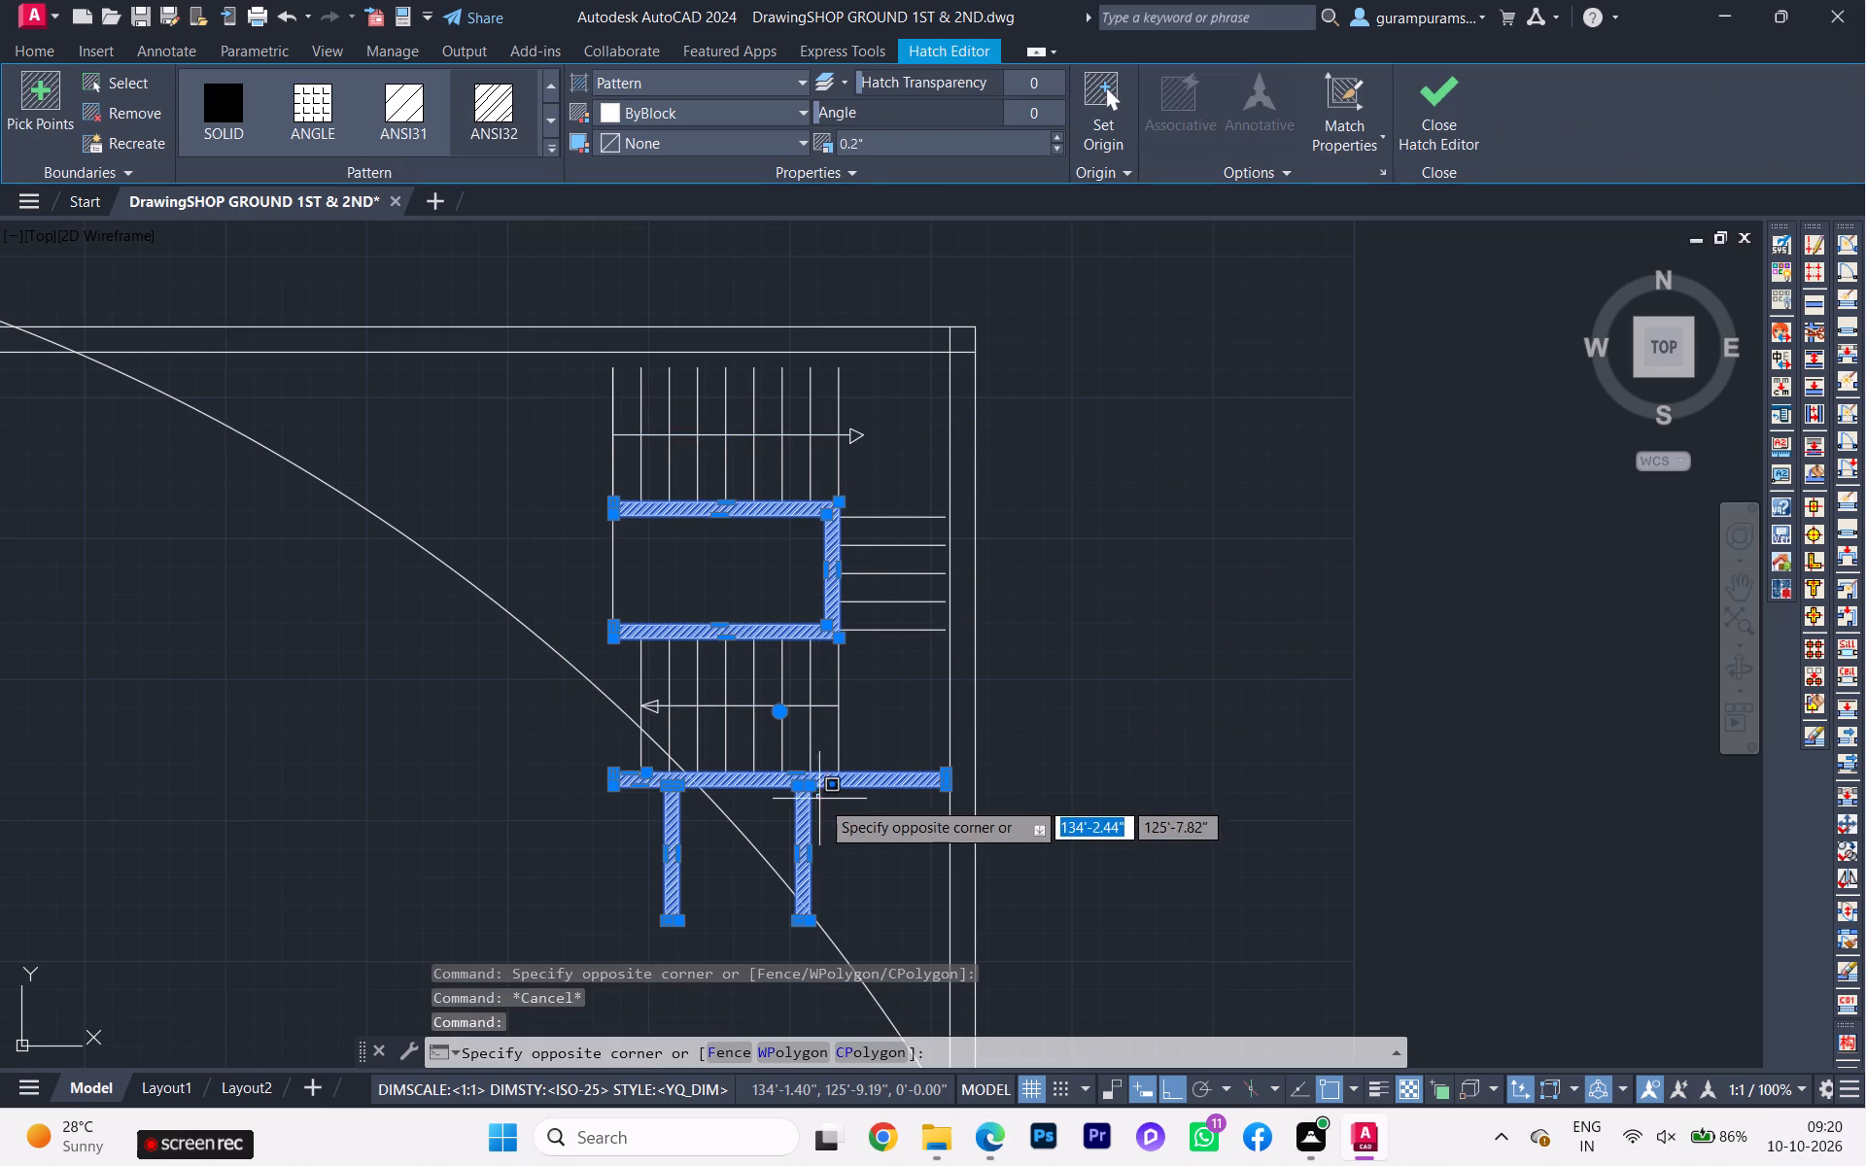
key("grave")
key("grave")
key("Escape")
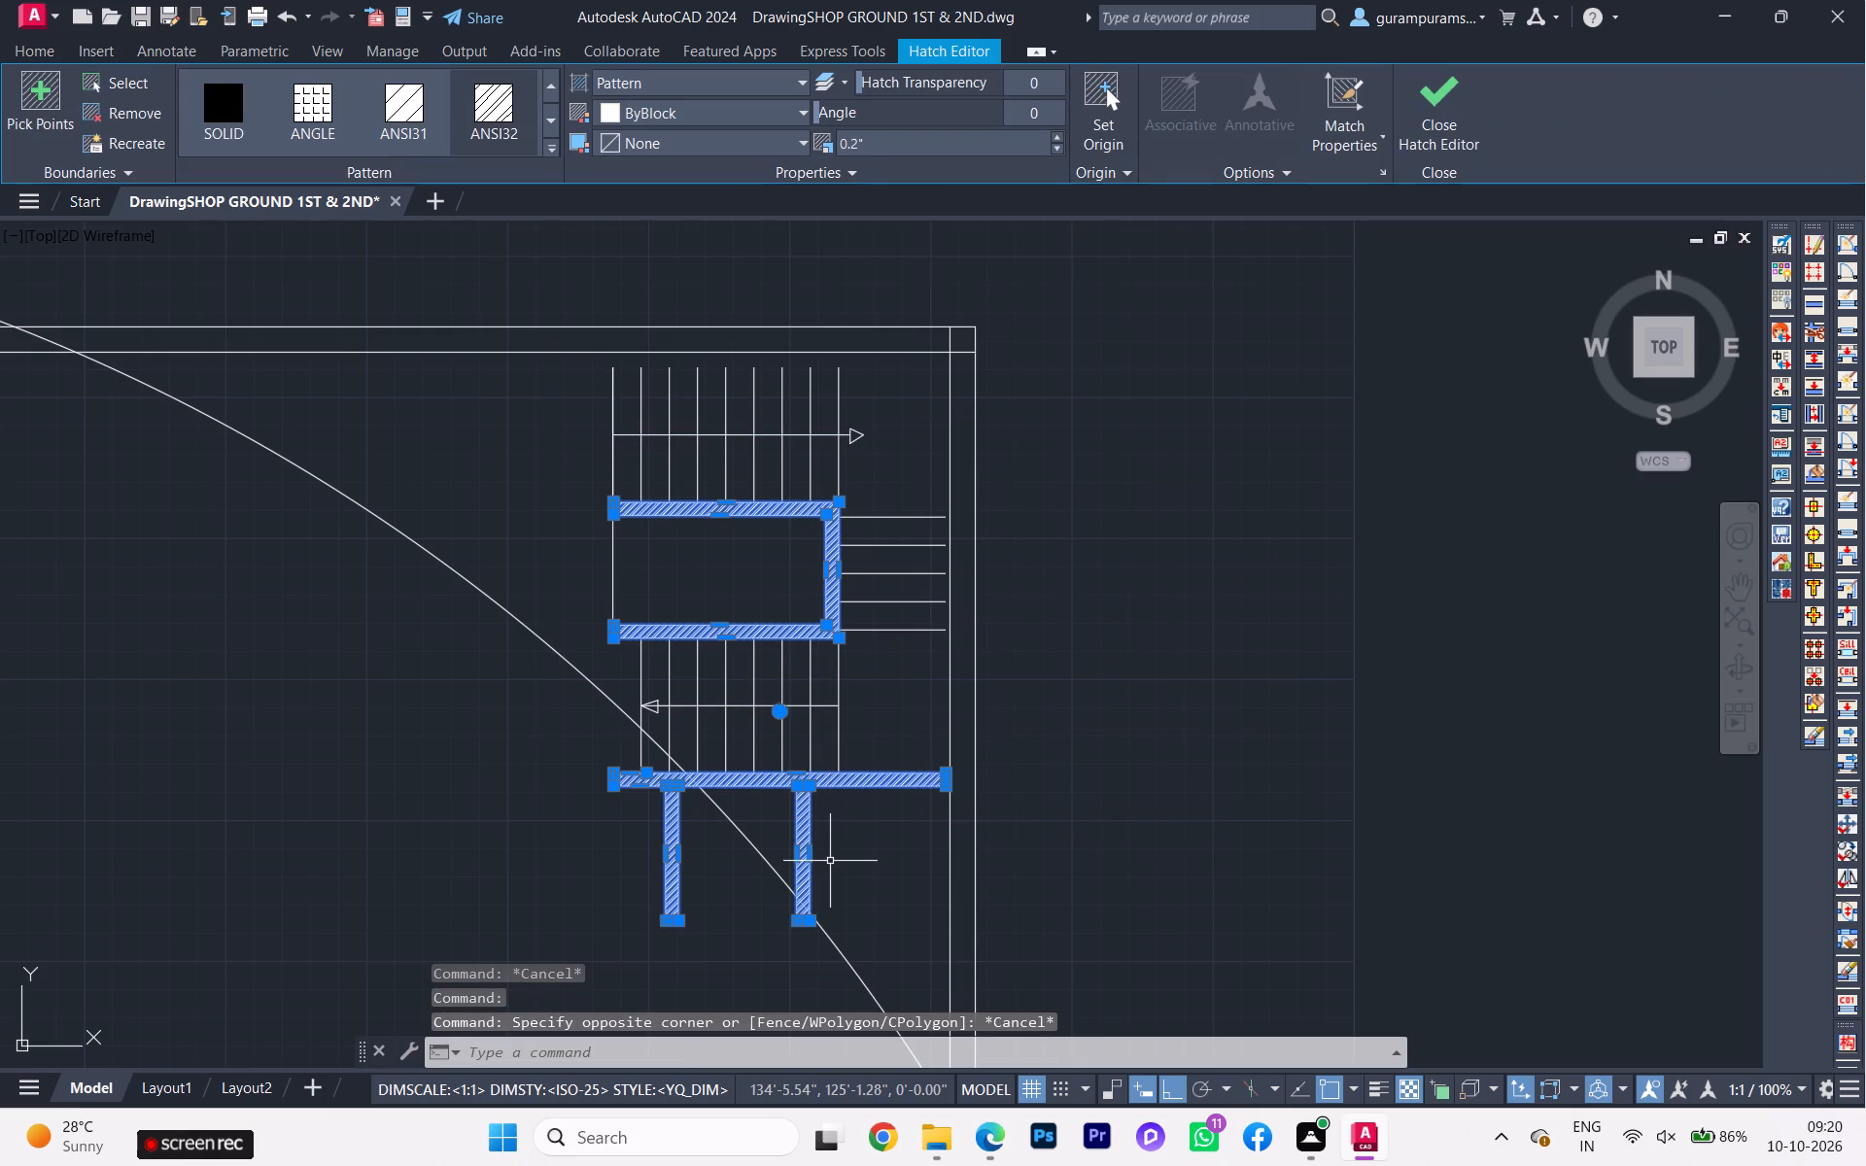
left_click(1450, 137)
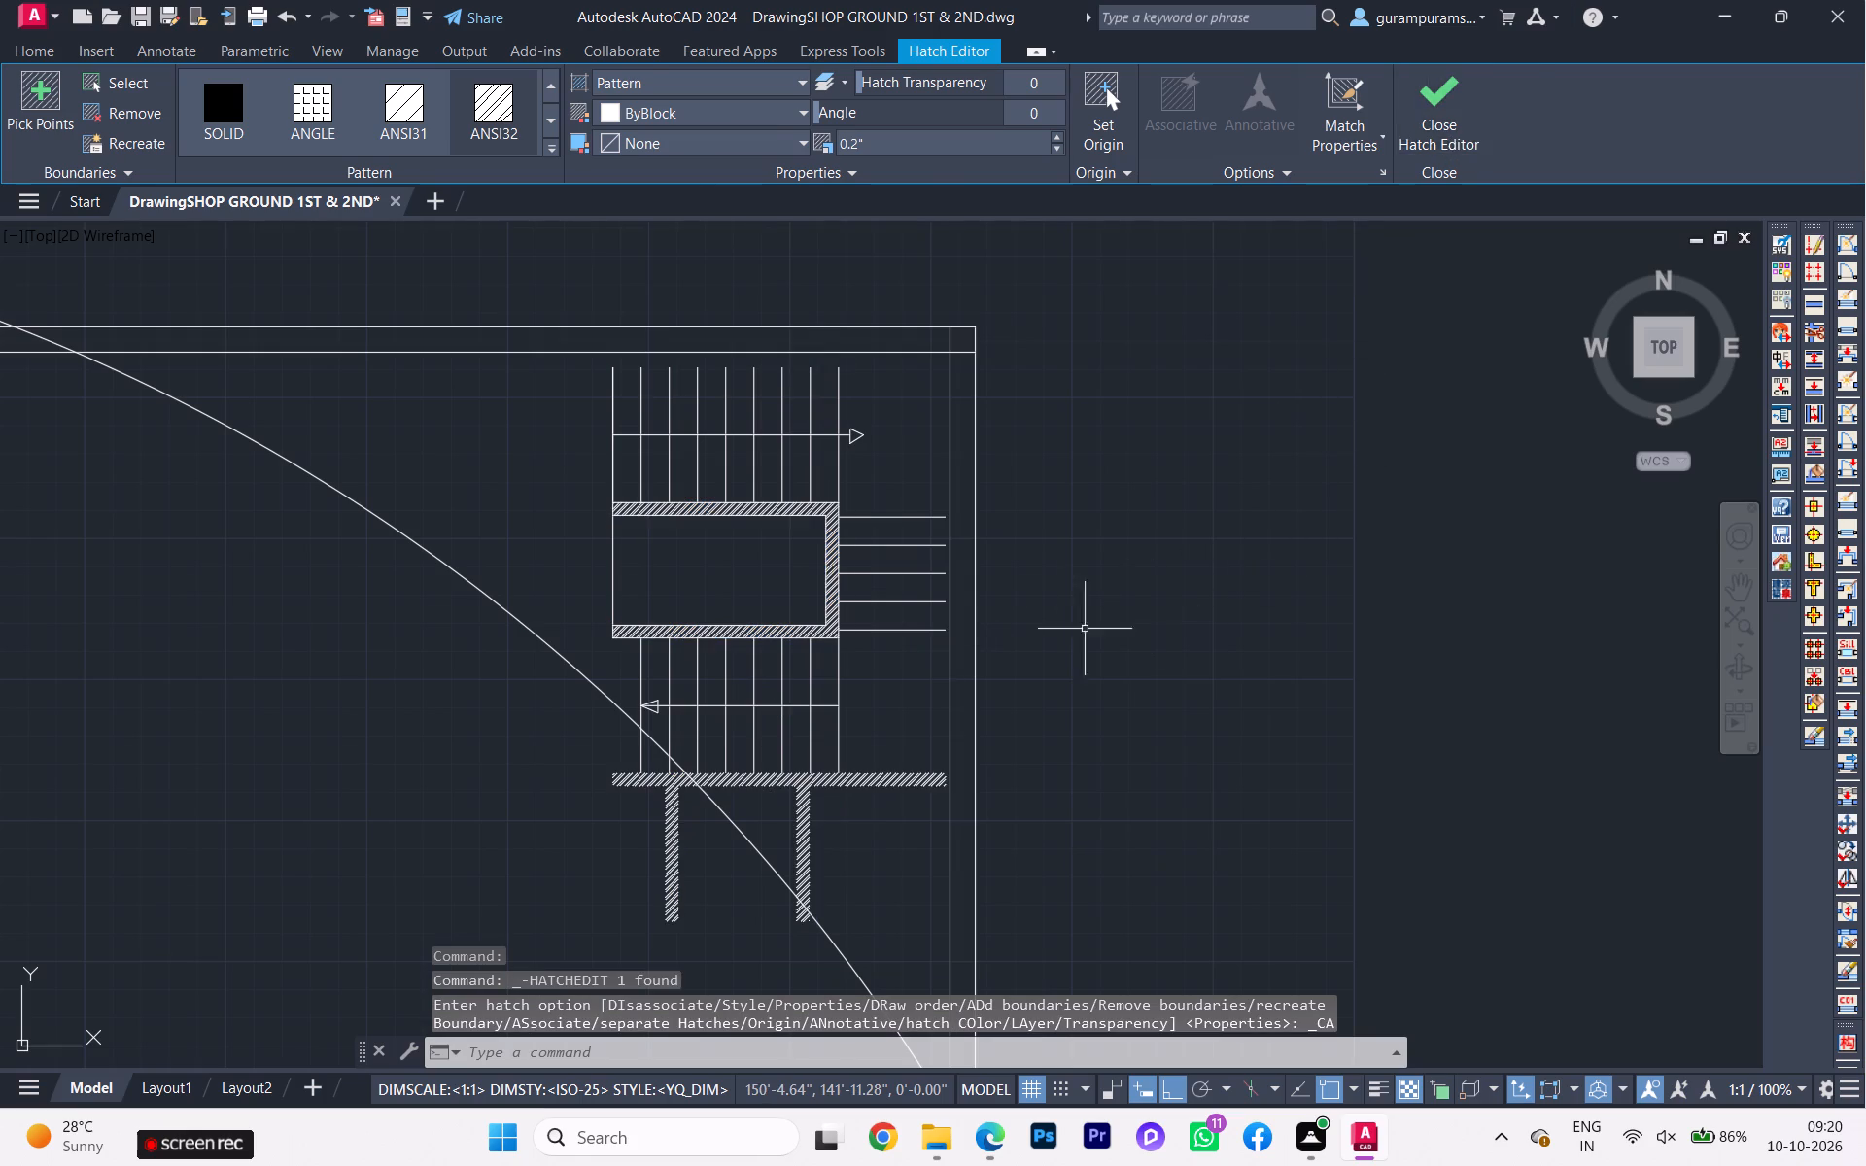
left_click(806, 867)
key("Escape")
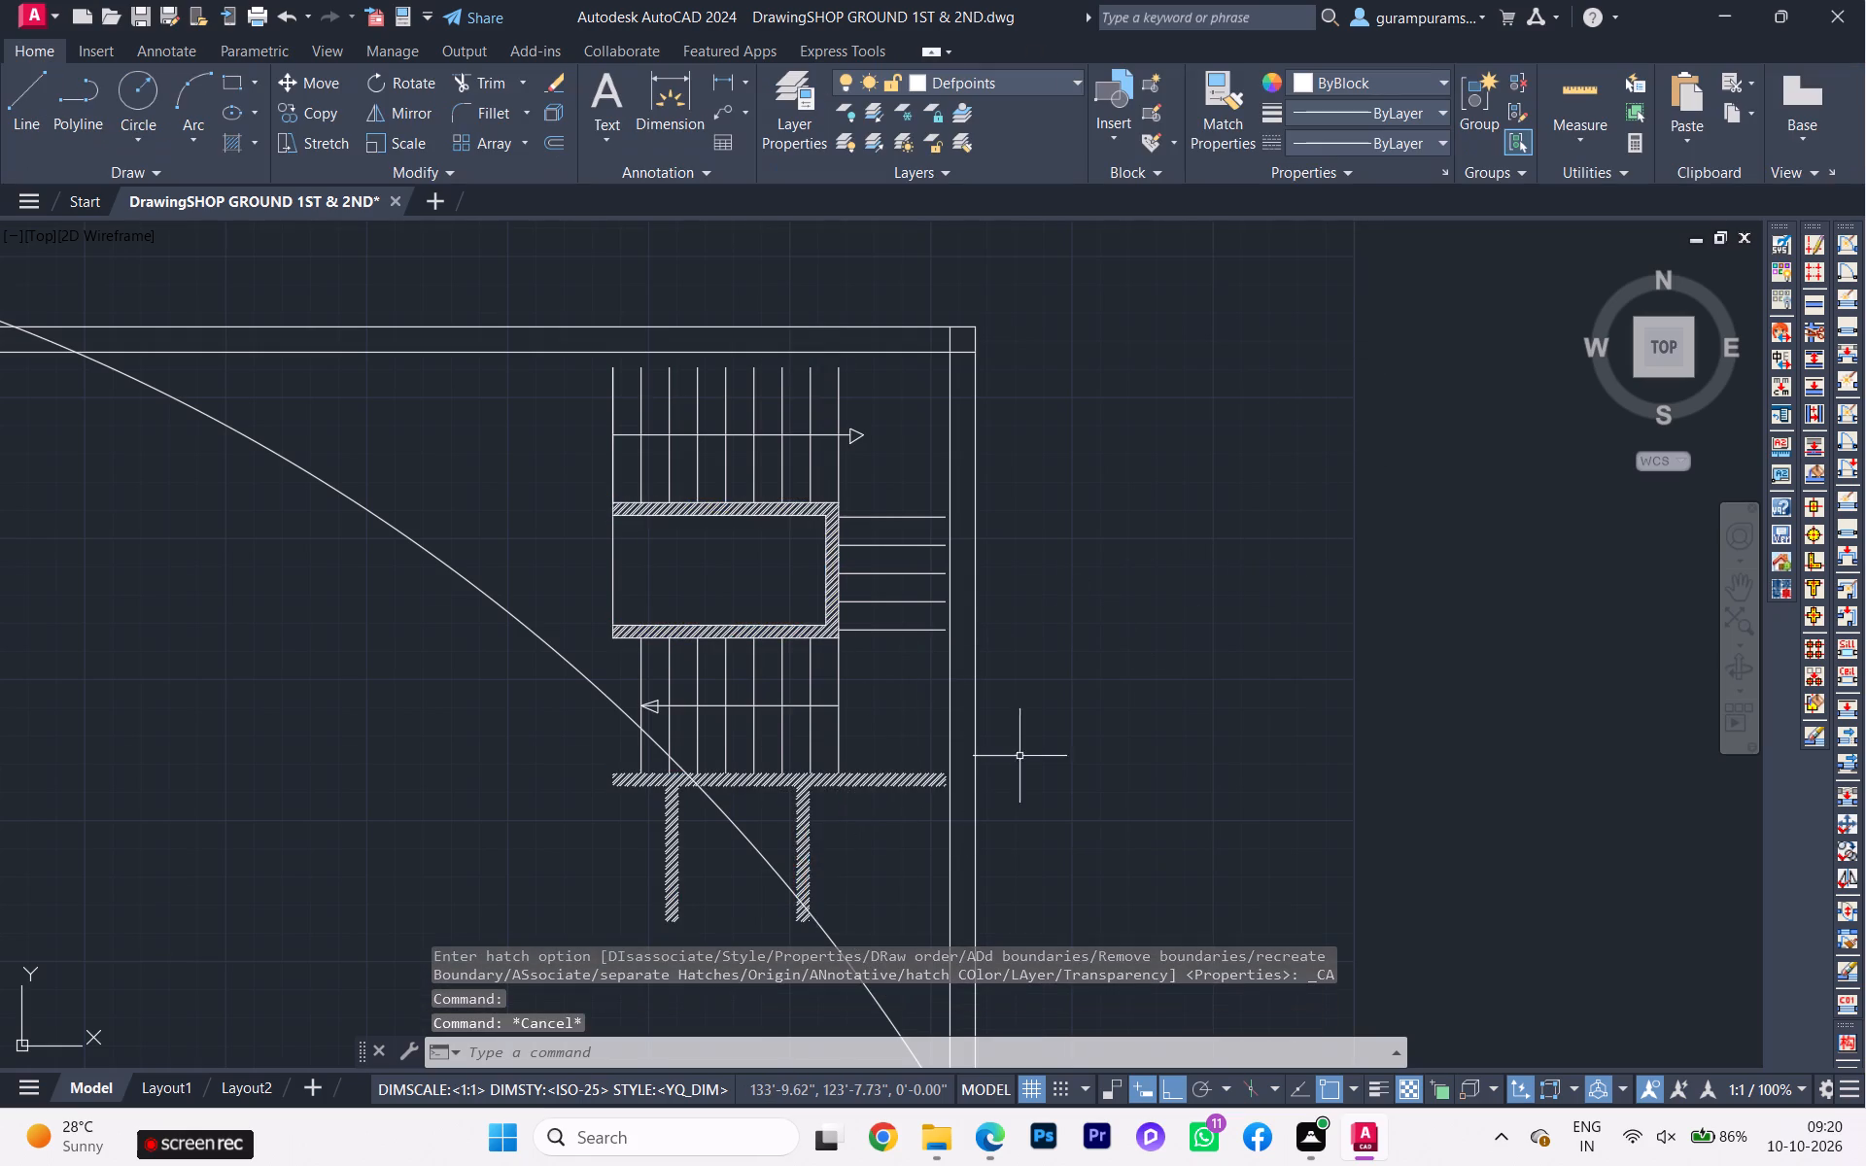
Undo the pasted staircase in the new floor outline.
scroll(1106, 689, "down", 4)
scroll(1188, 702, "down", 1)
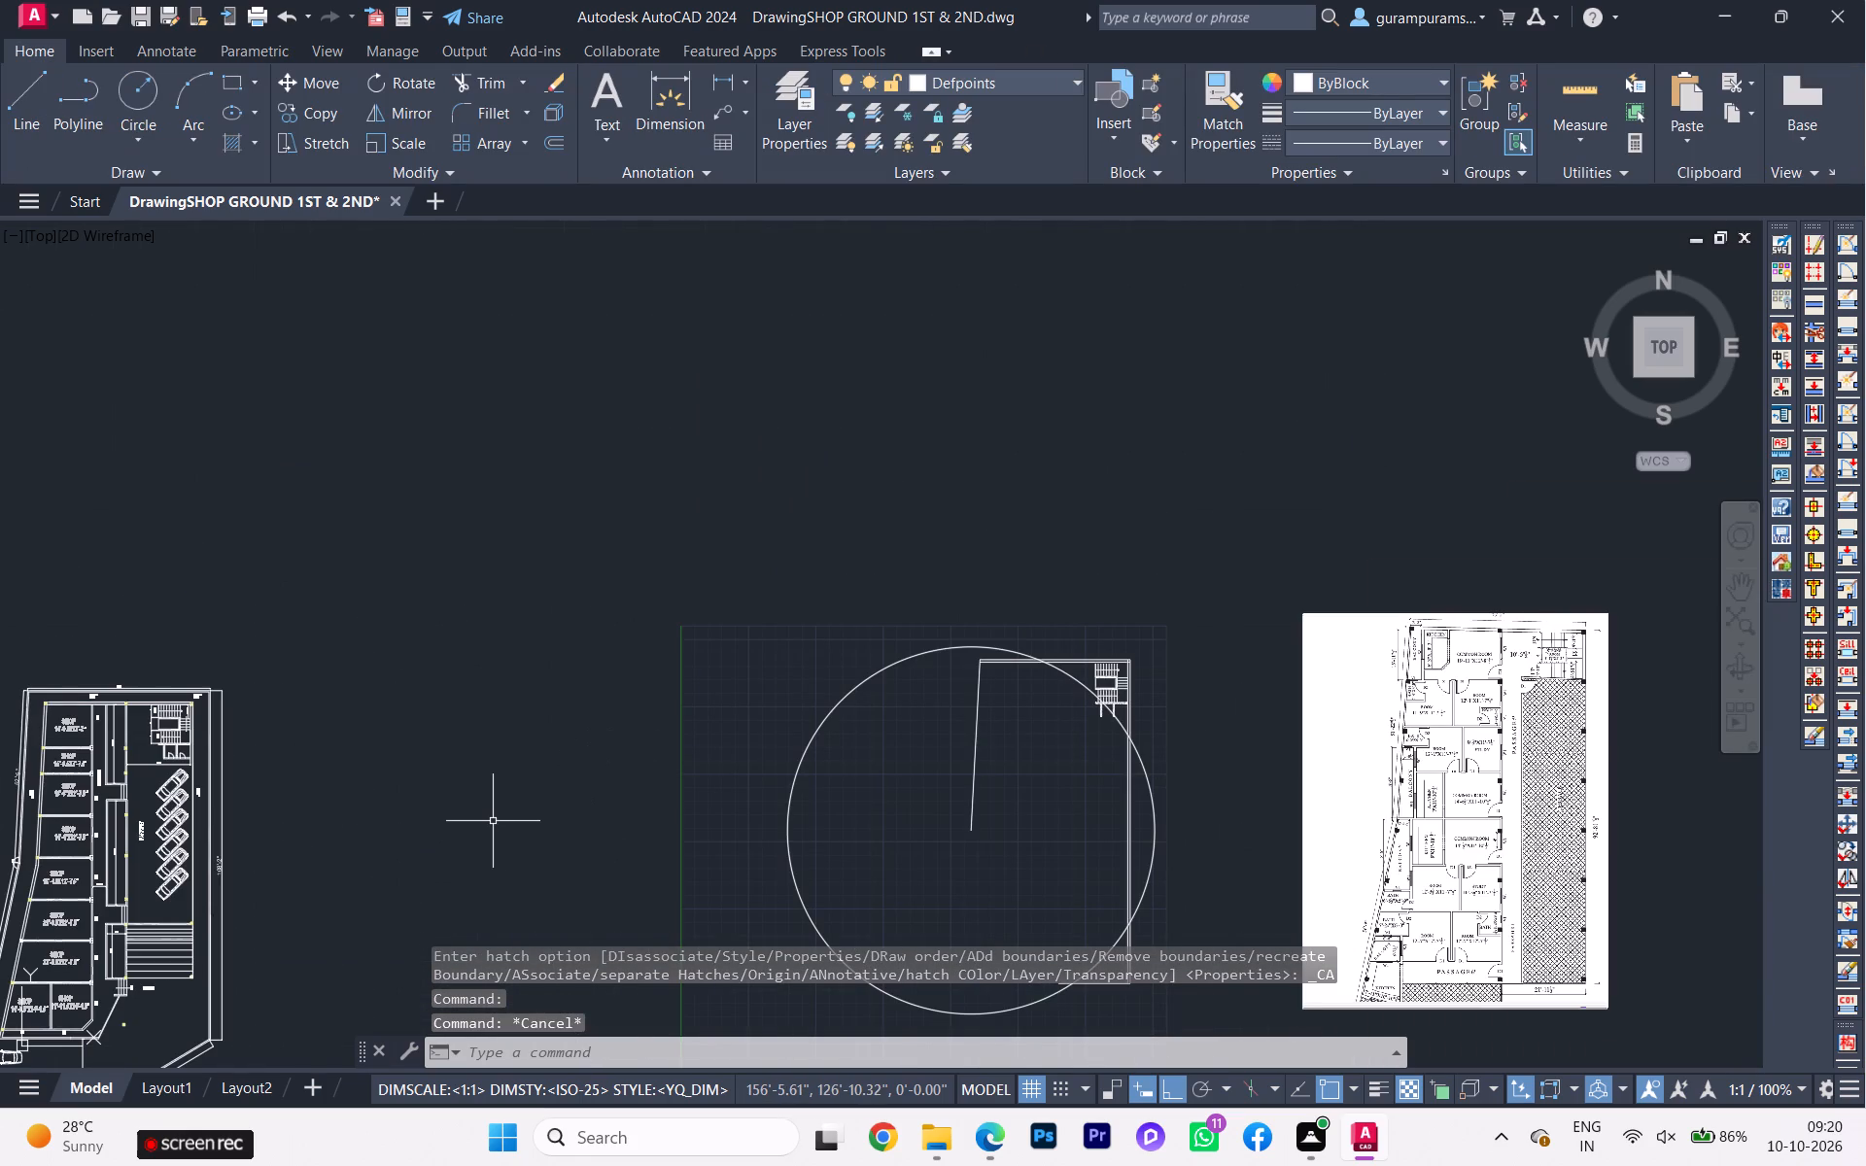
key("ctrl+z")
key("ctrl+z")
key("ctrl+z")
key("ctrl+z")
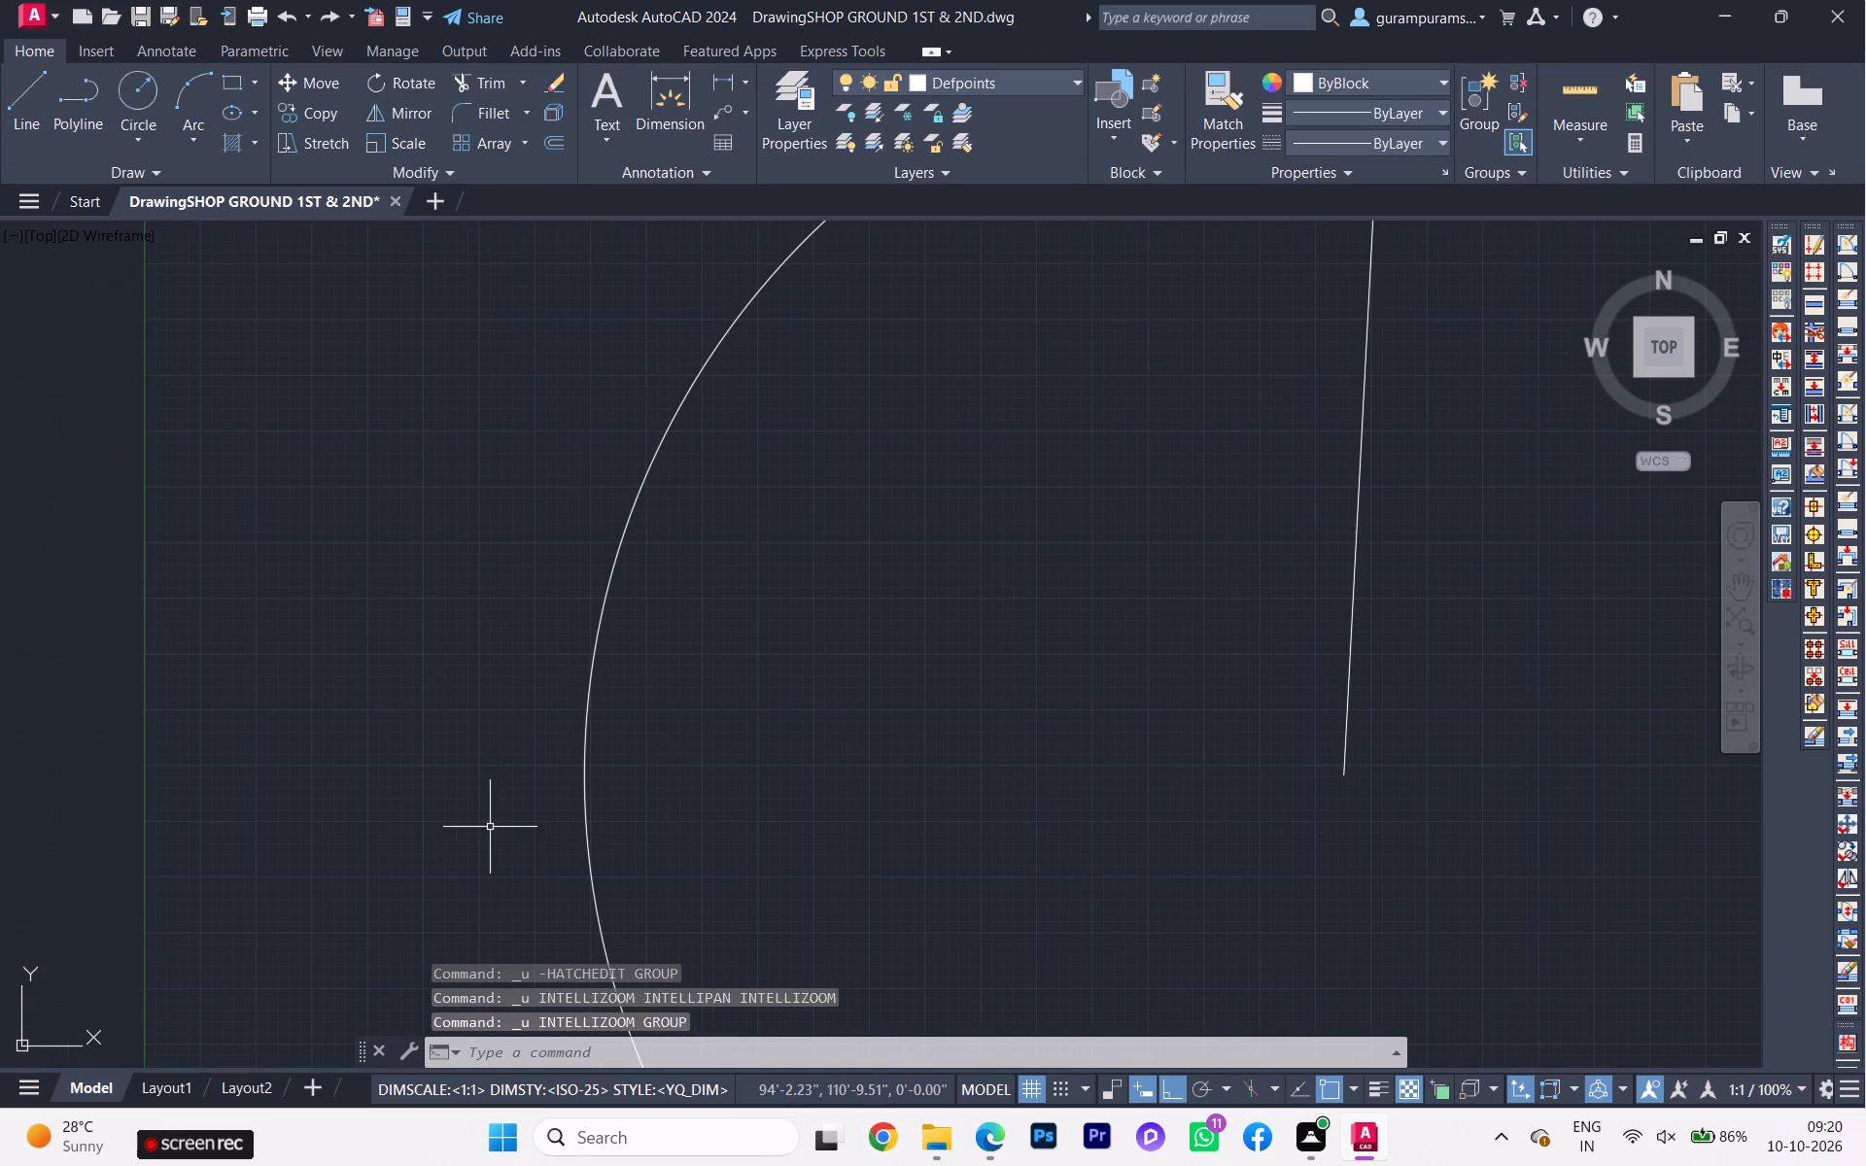
Ungroup the remaining staircase group of treads and hatched walls in the ground floor plan.
scroll(675, 818, "down", 3)
scroll(800, 872, "up", 1)
scroll(815, 876, "down", 1)
scroll(184, 720, "down", 1)
middle_click_drag(201, 708, 717, 712)
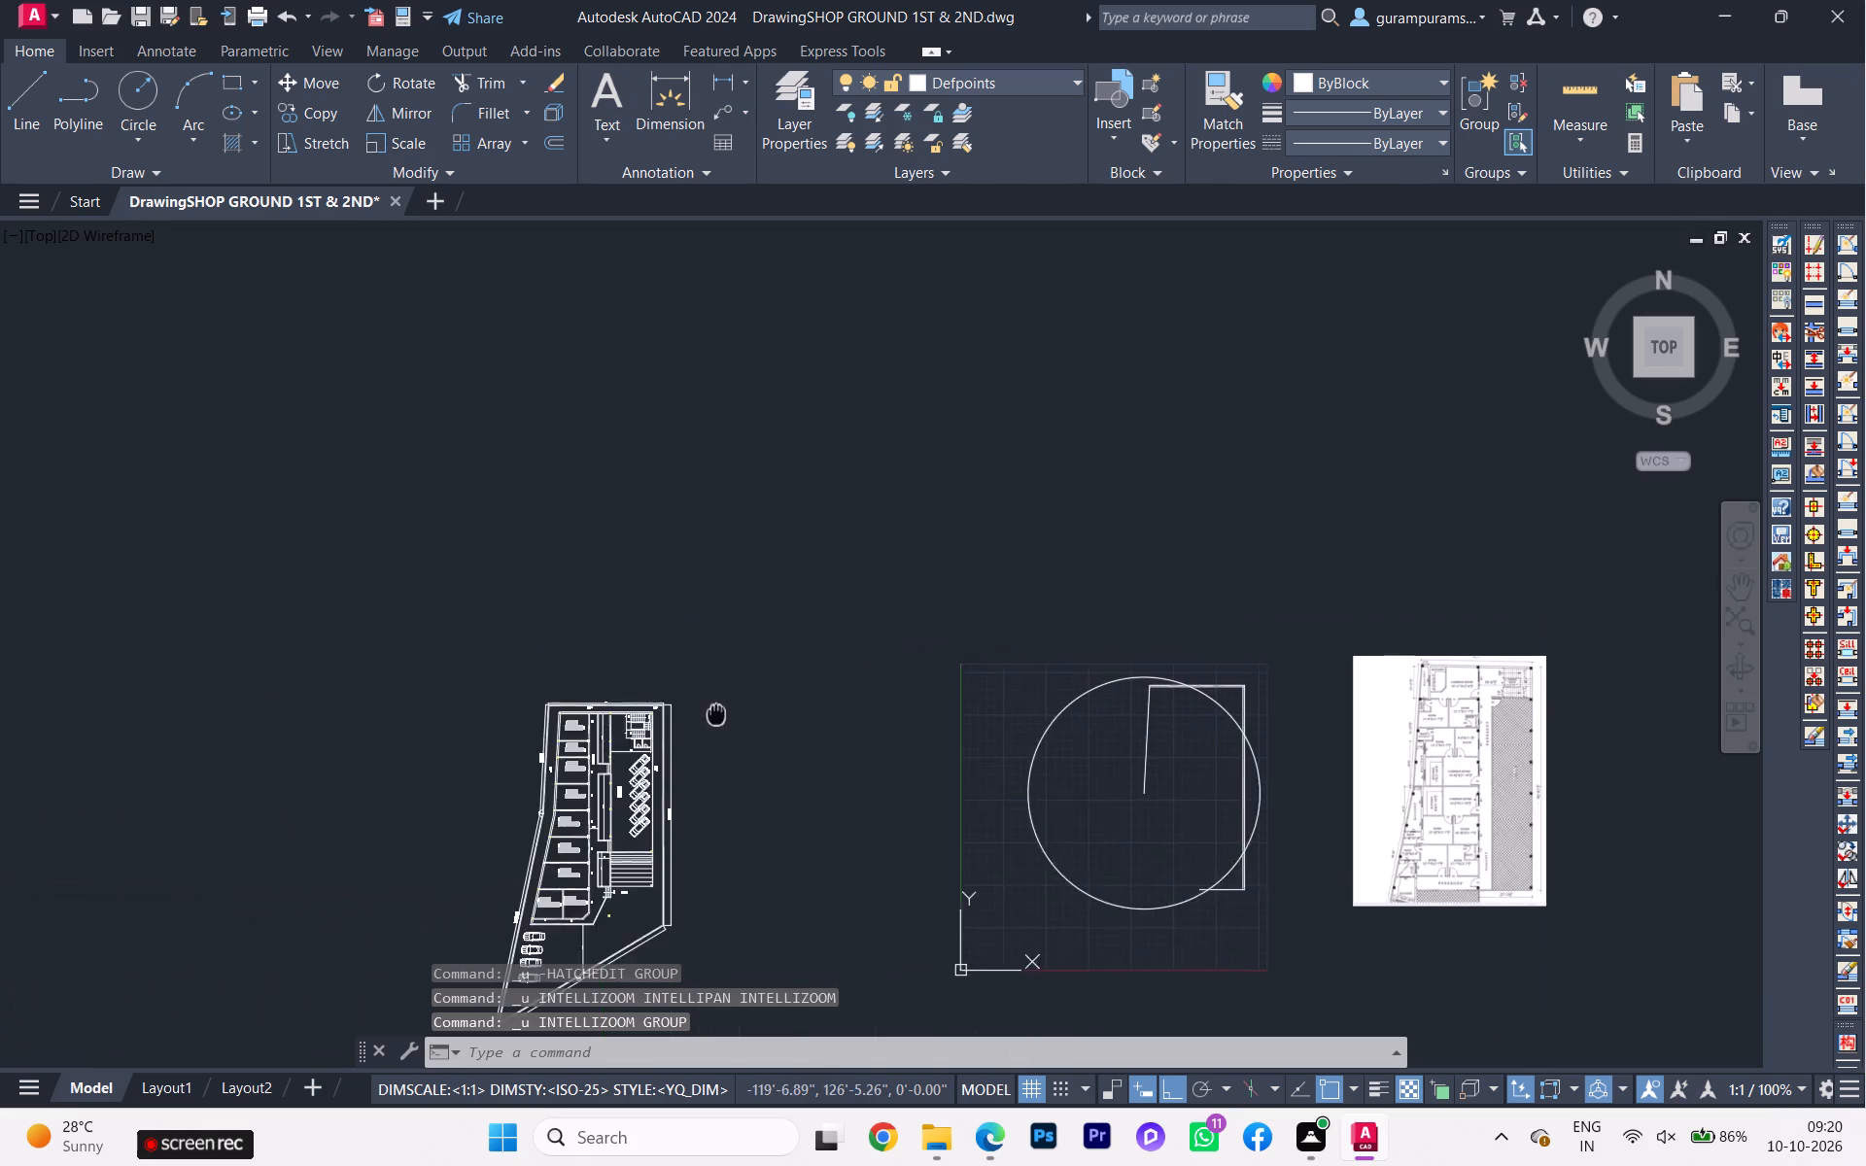
scroll(702, 725, "up", 3)
scroll(696, 731, "down", 1)
scroll(690, 736, "up", 2)
scroll(430, 699, "up", 1)
left_click(499, 748)
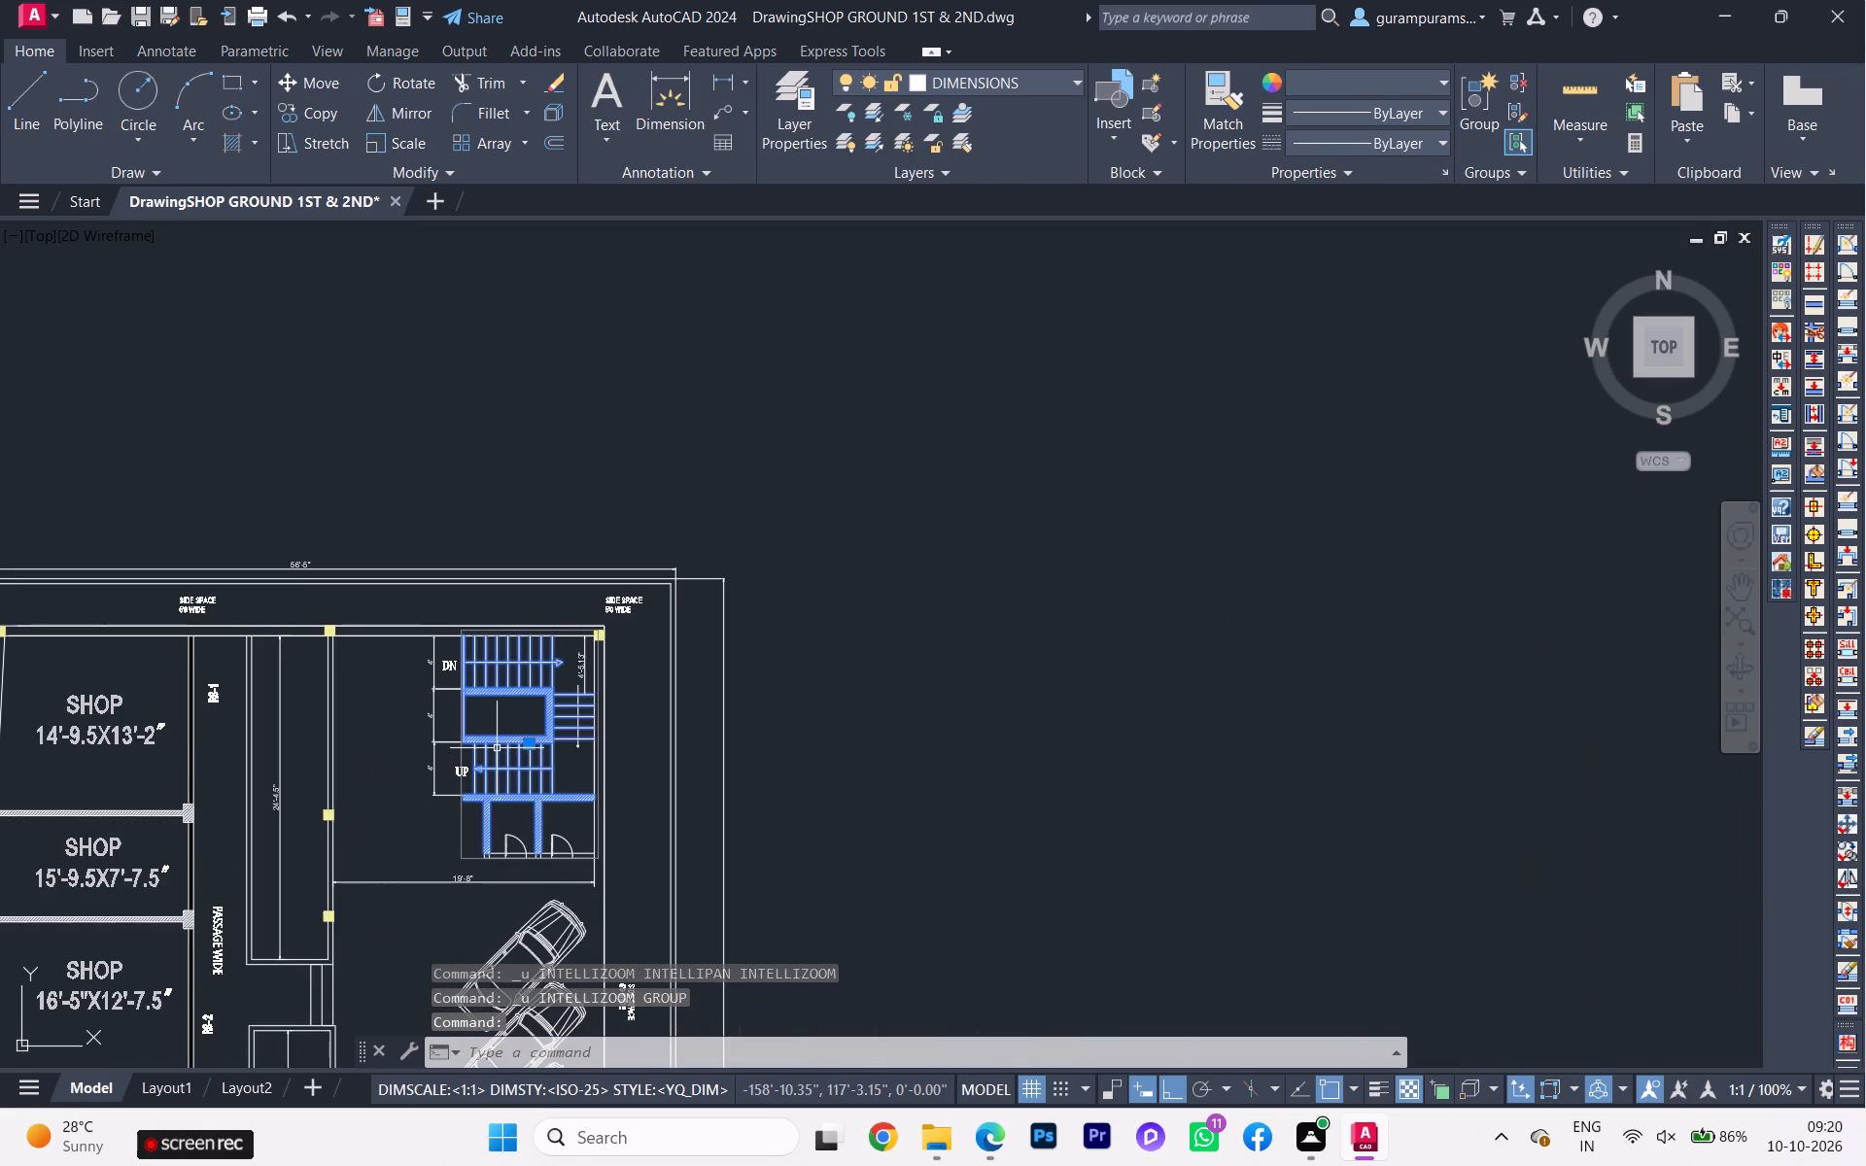
triple_click(497, 748)
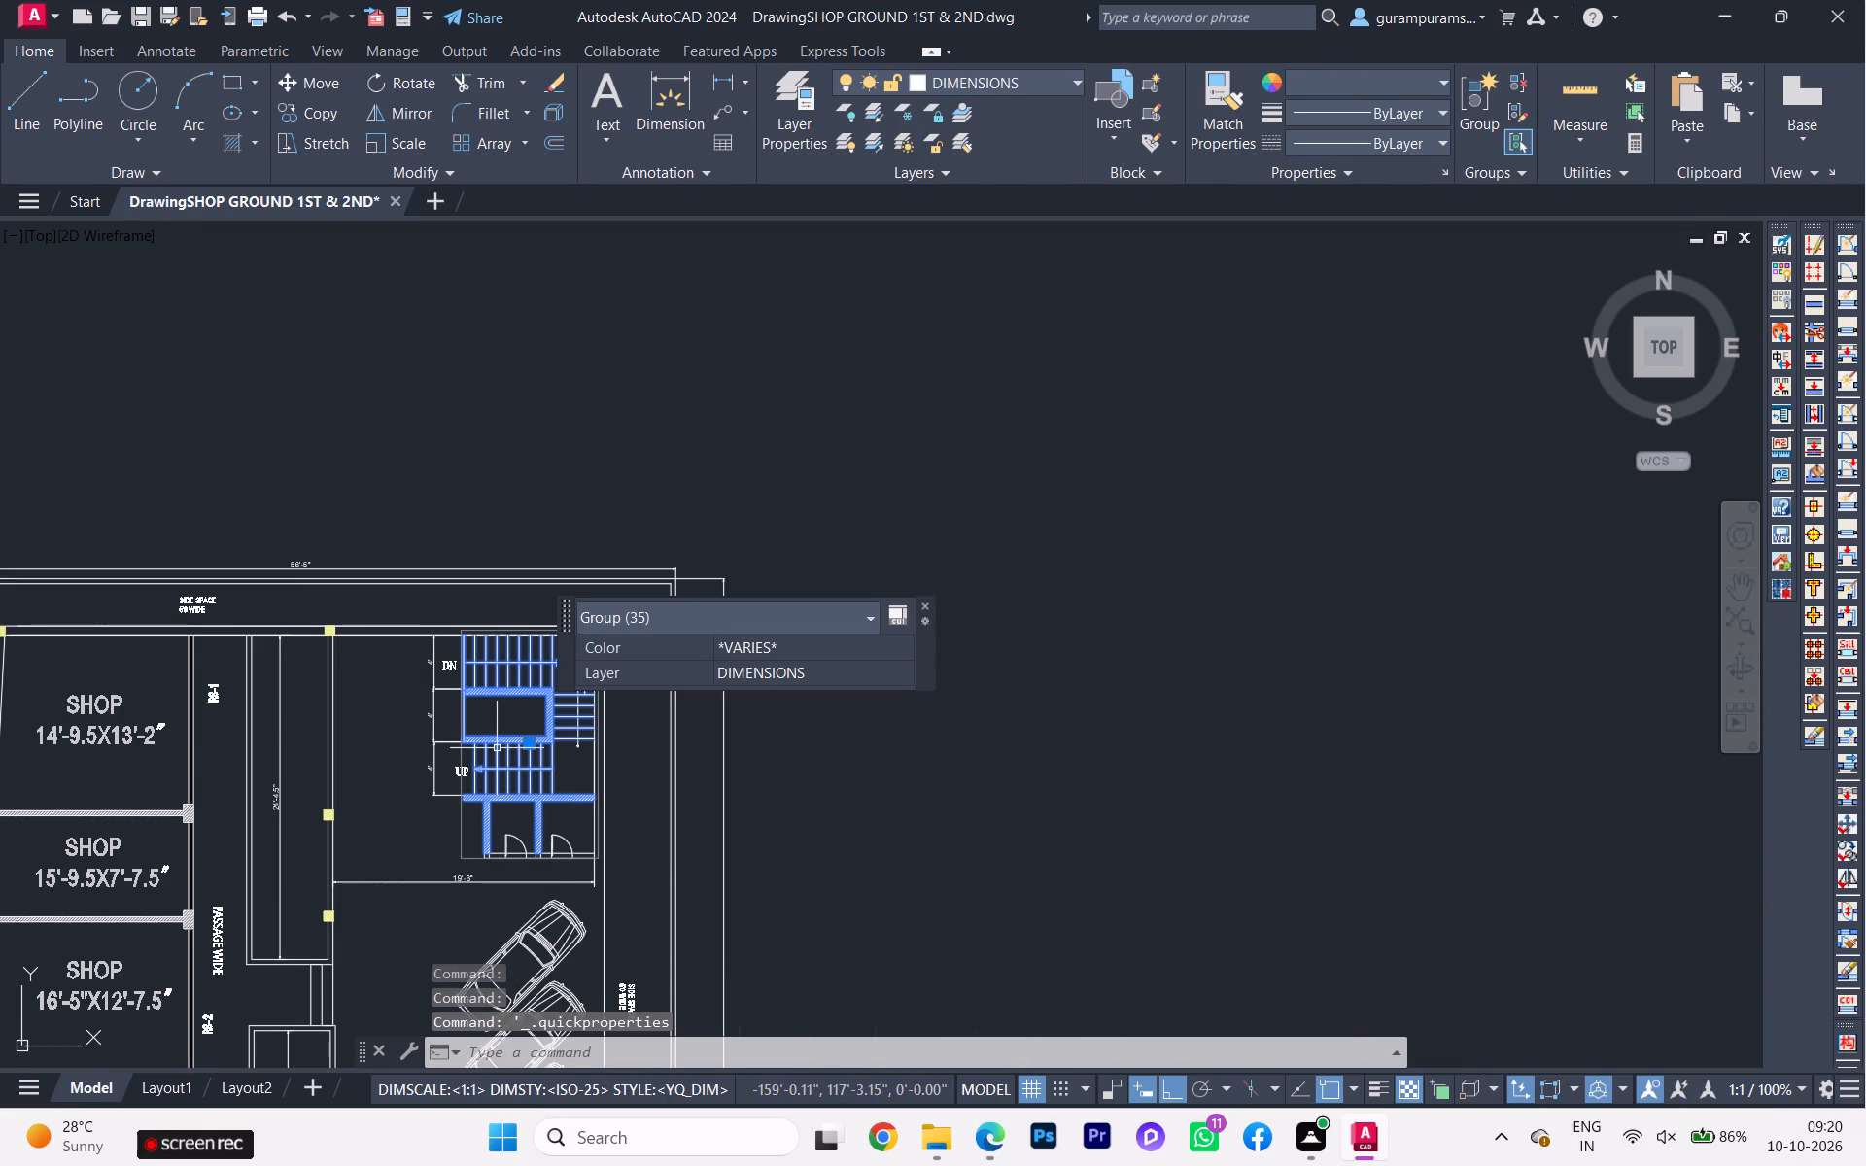
key("u")
key("n")
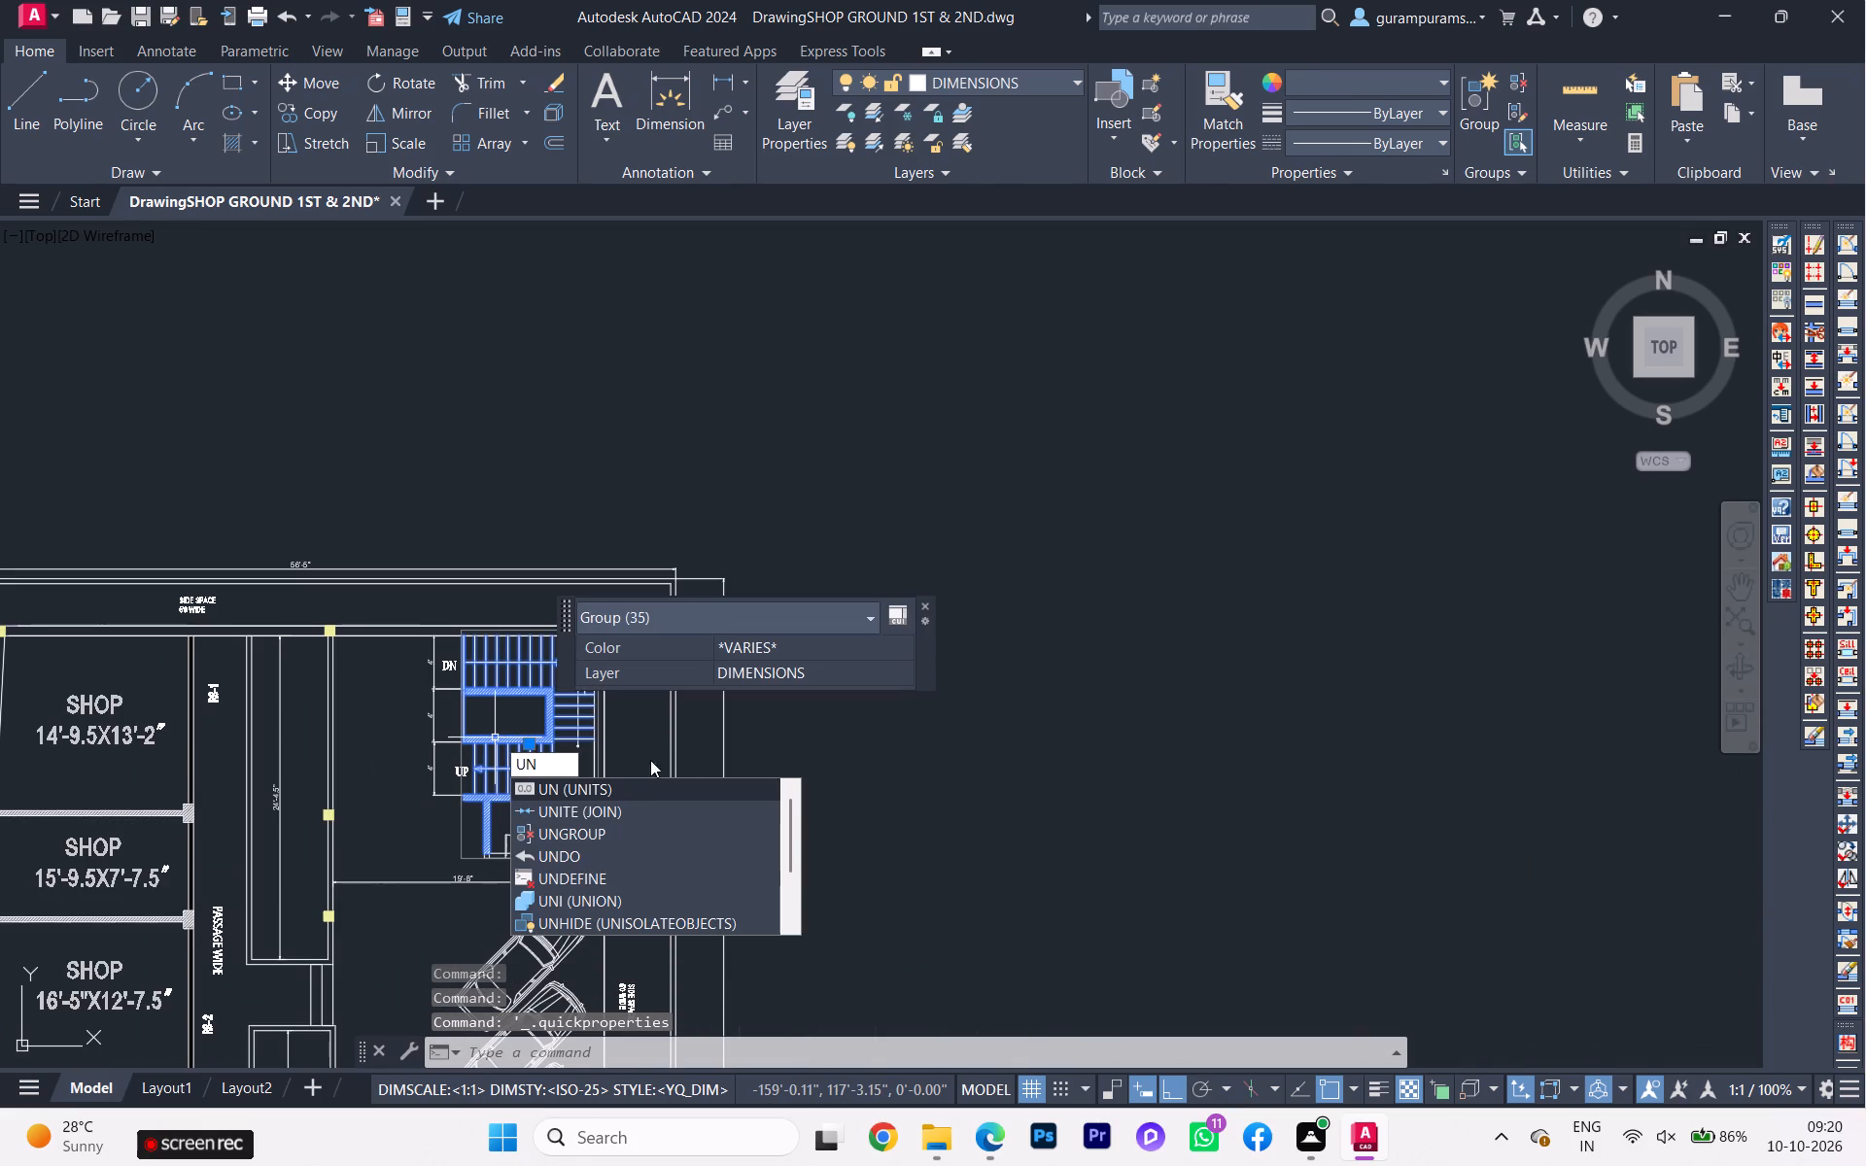
left_click(623, 821)
left_click(522, 742)
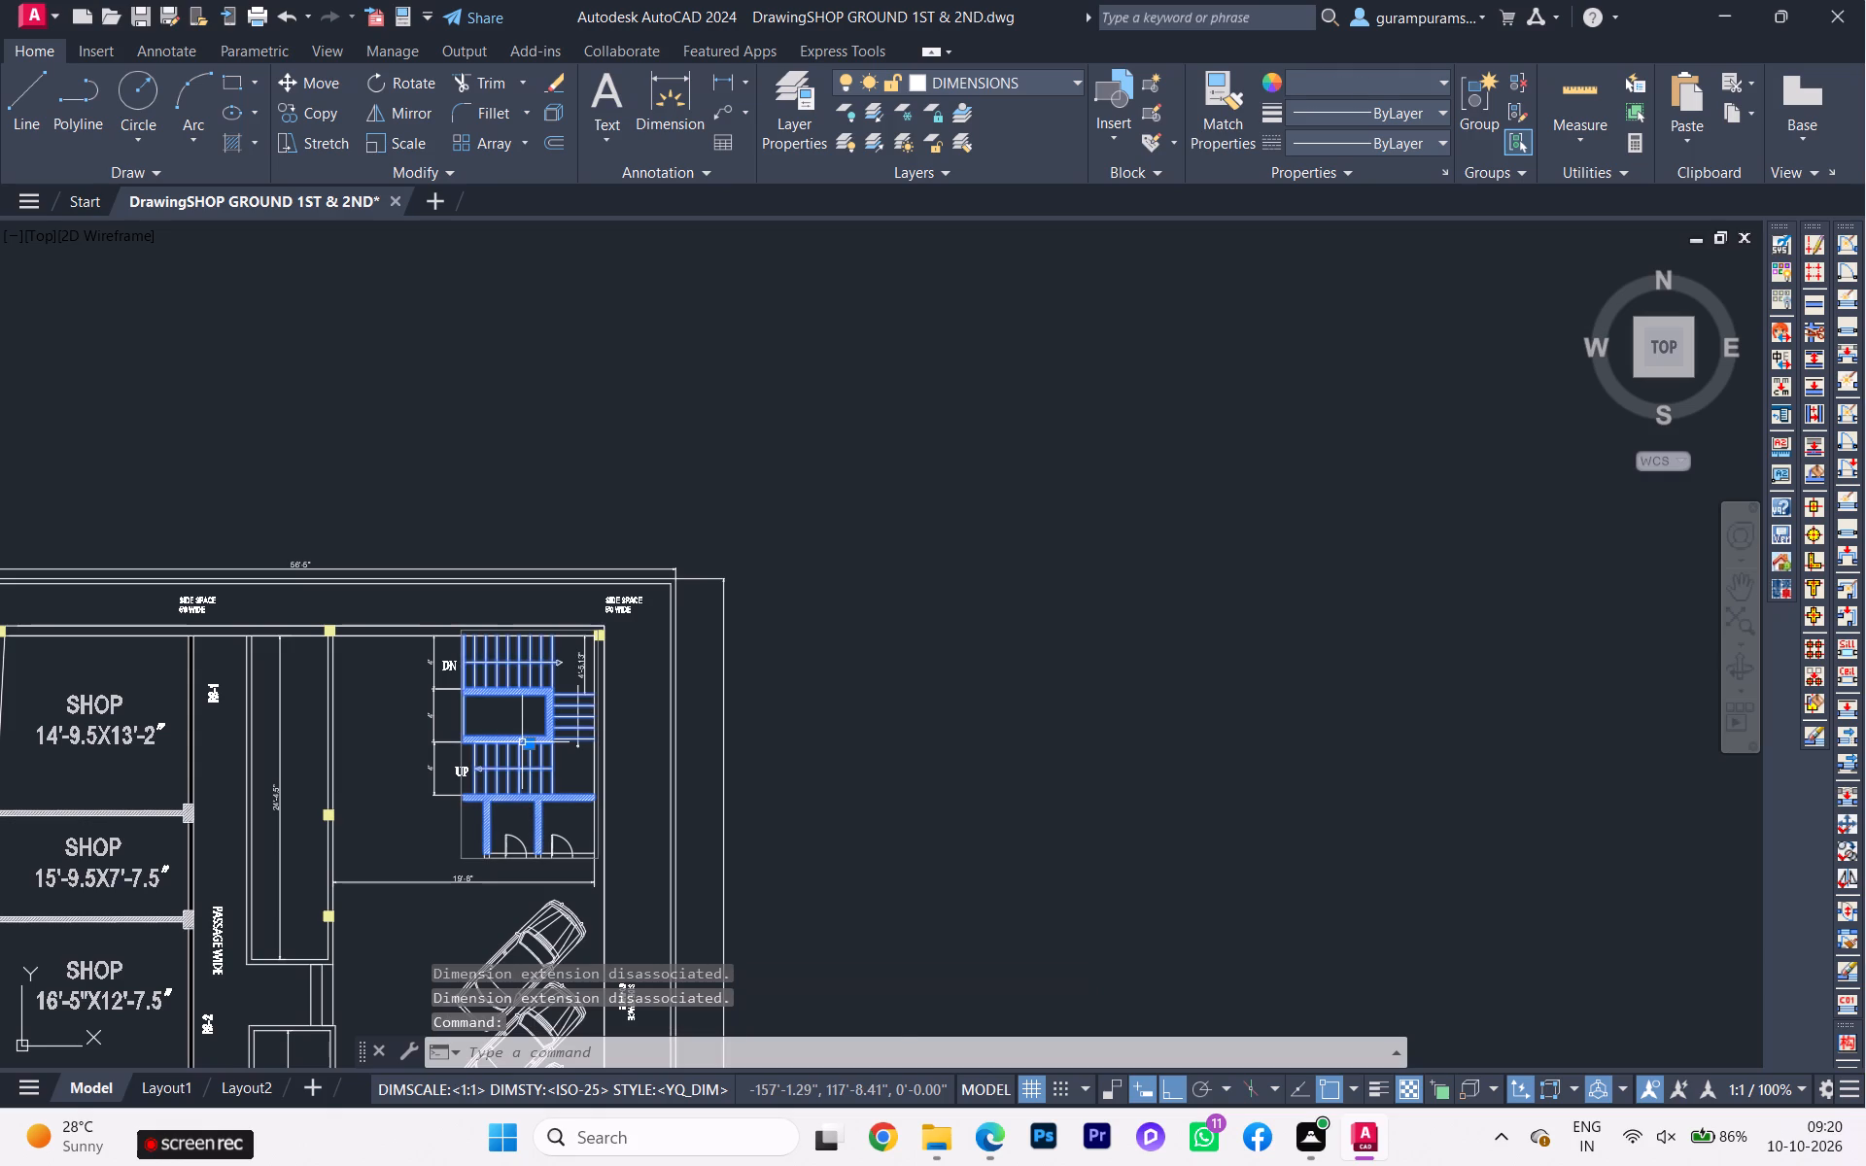
scroll(522, 744, "up", 2)
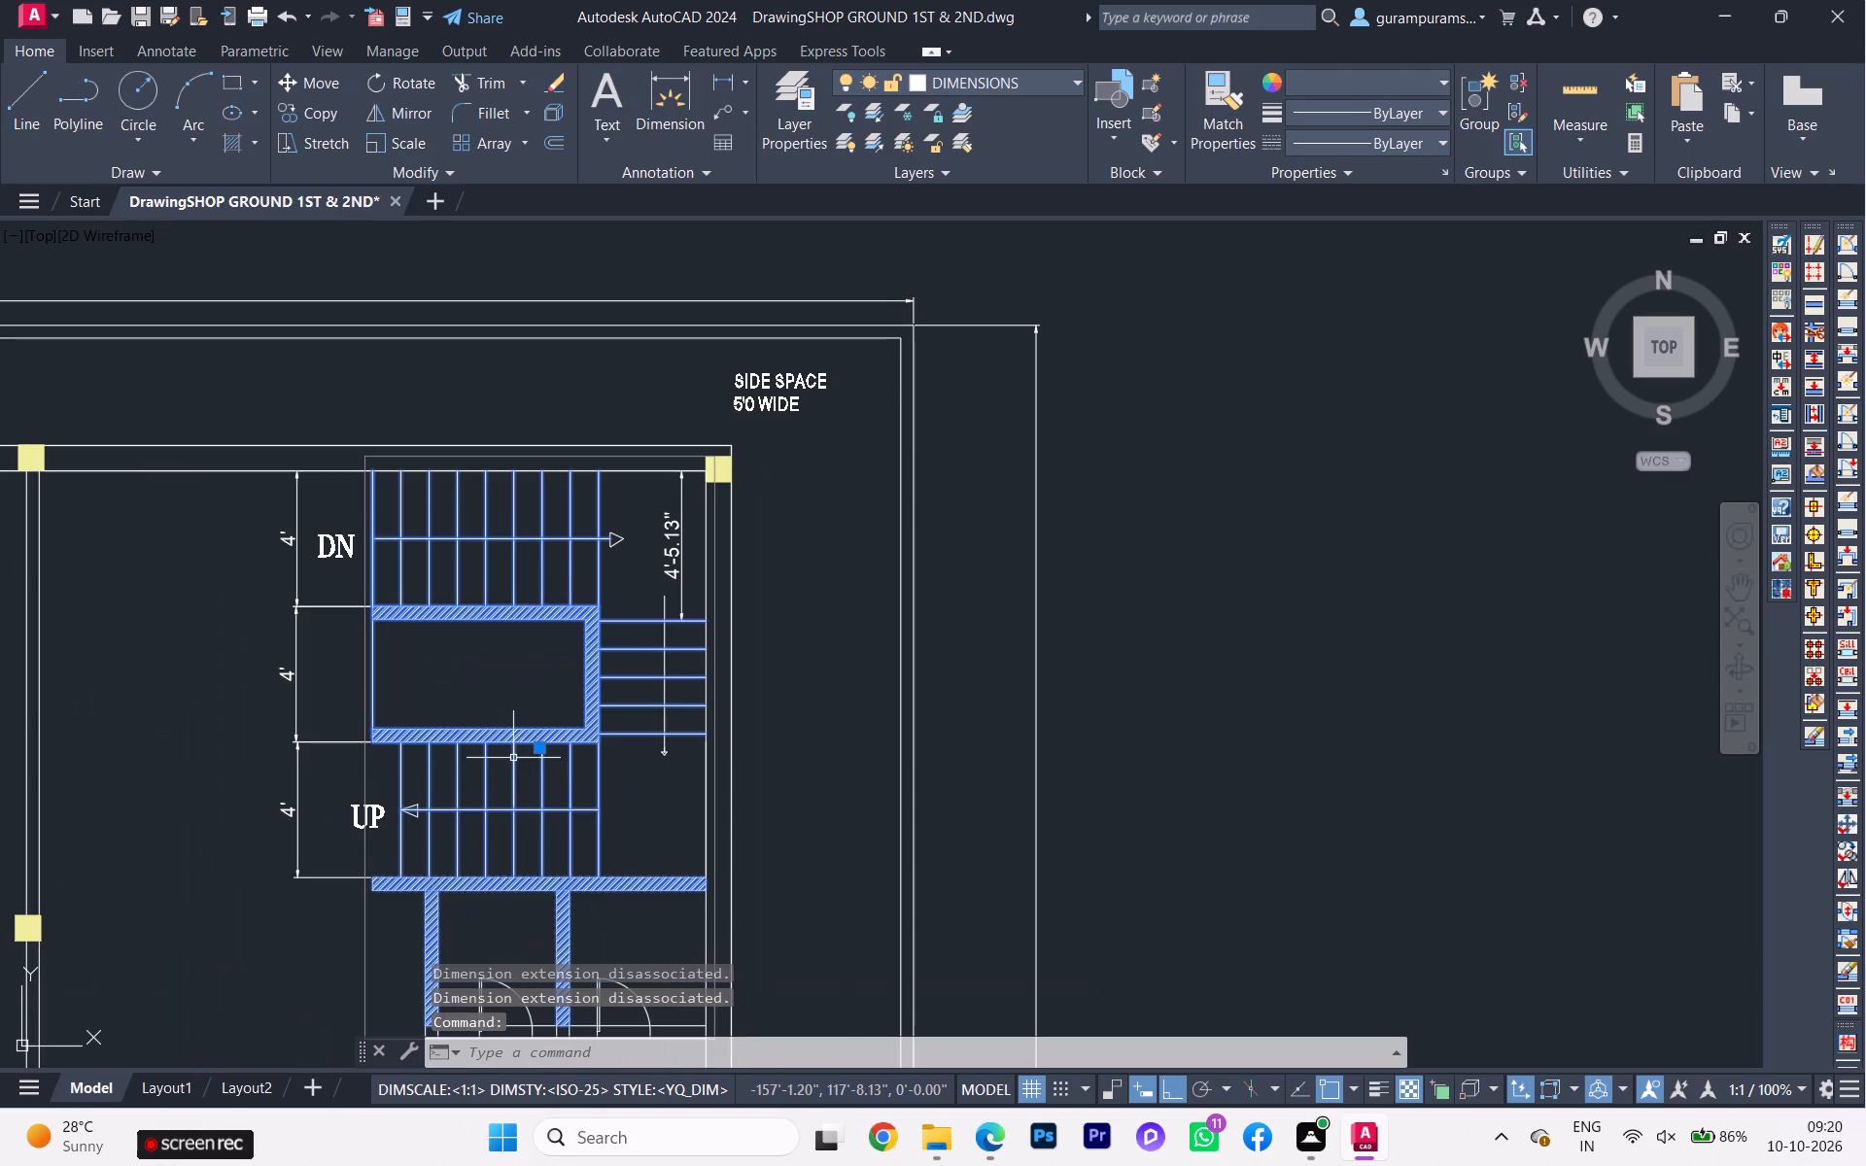
key("u")
key("n")
left_click(609, 850)
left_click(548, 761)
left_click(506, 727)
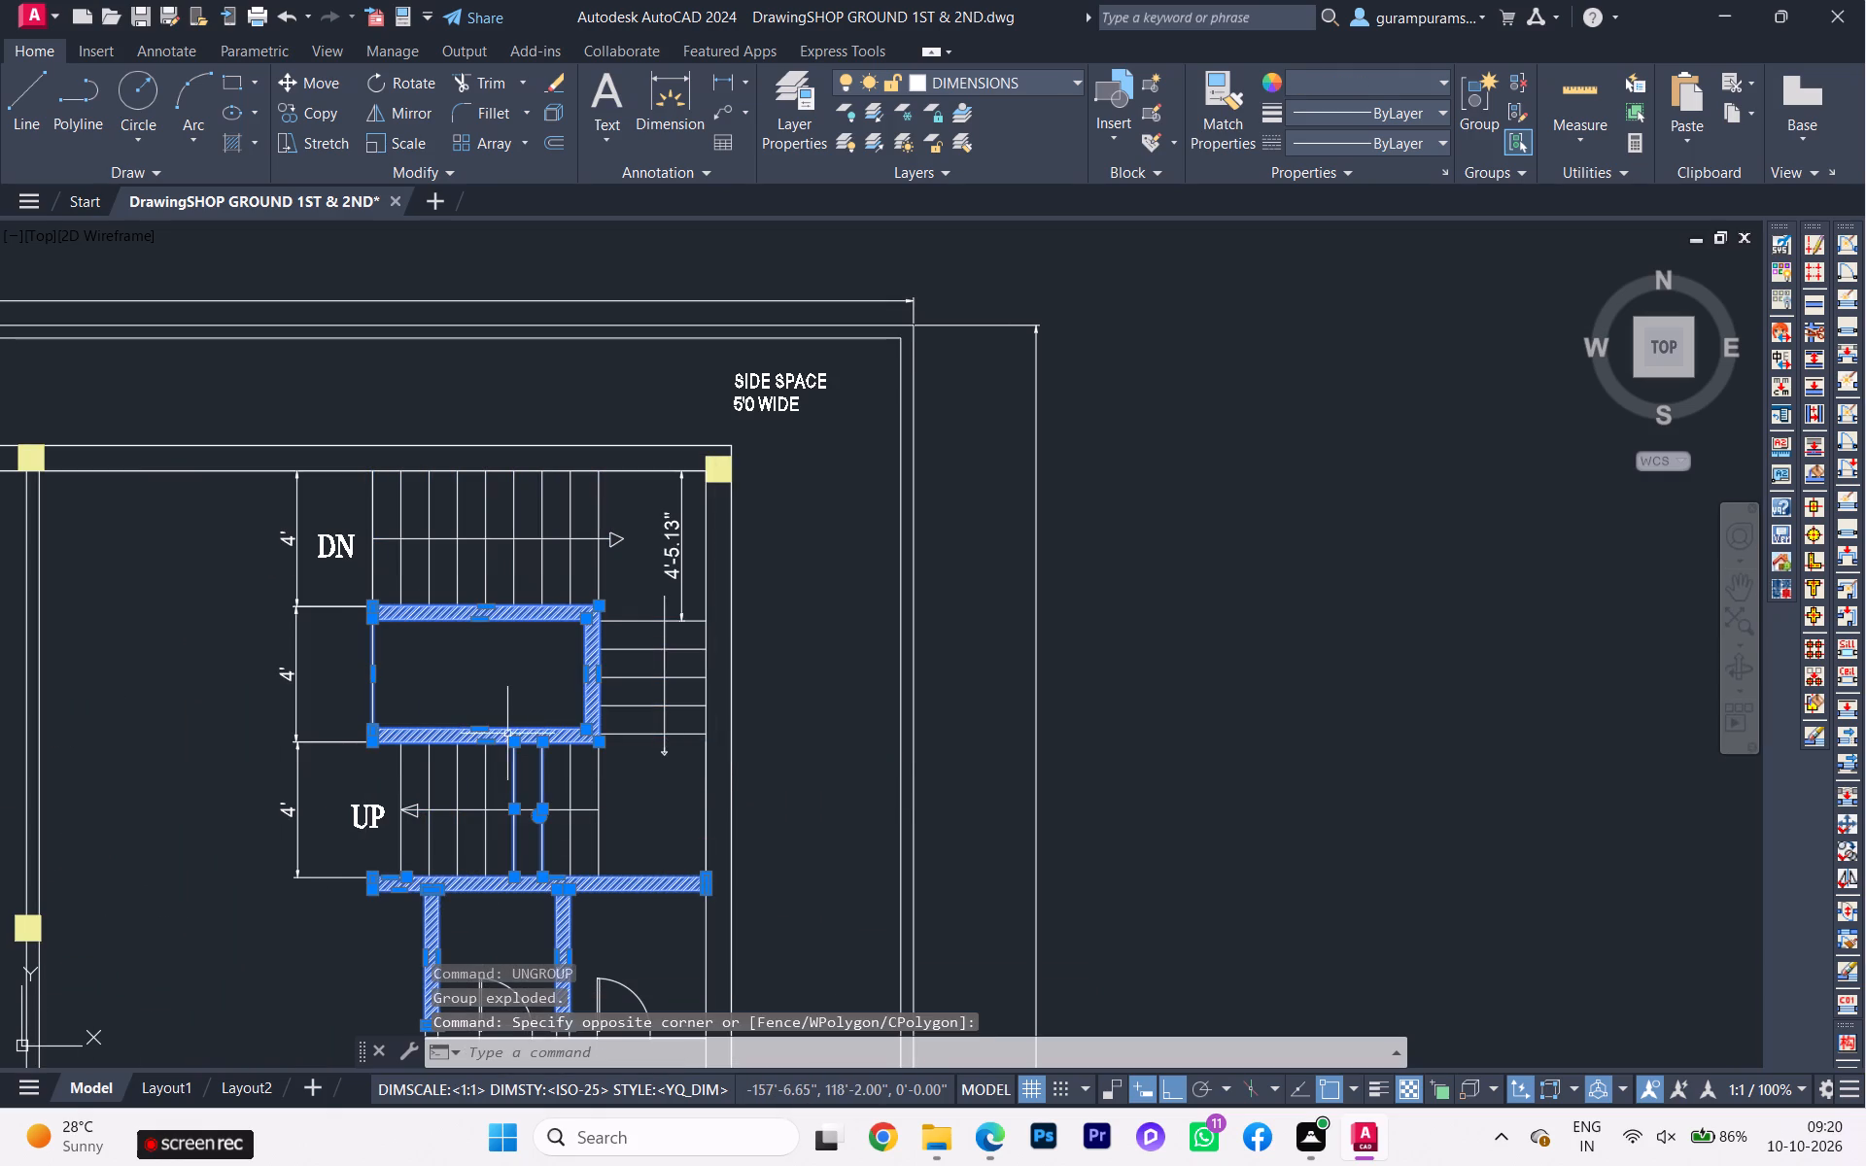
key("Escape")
Group the ground floor staircase's treads, landing lines, DN label and 4' dimensions, leaving out the hatched walls.
left_click(631, 800)
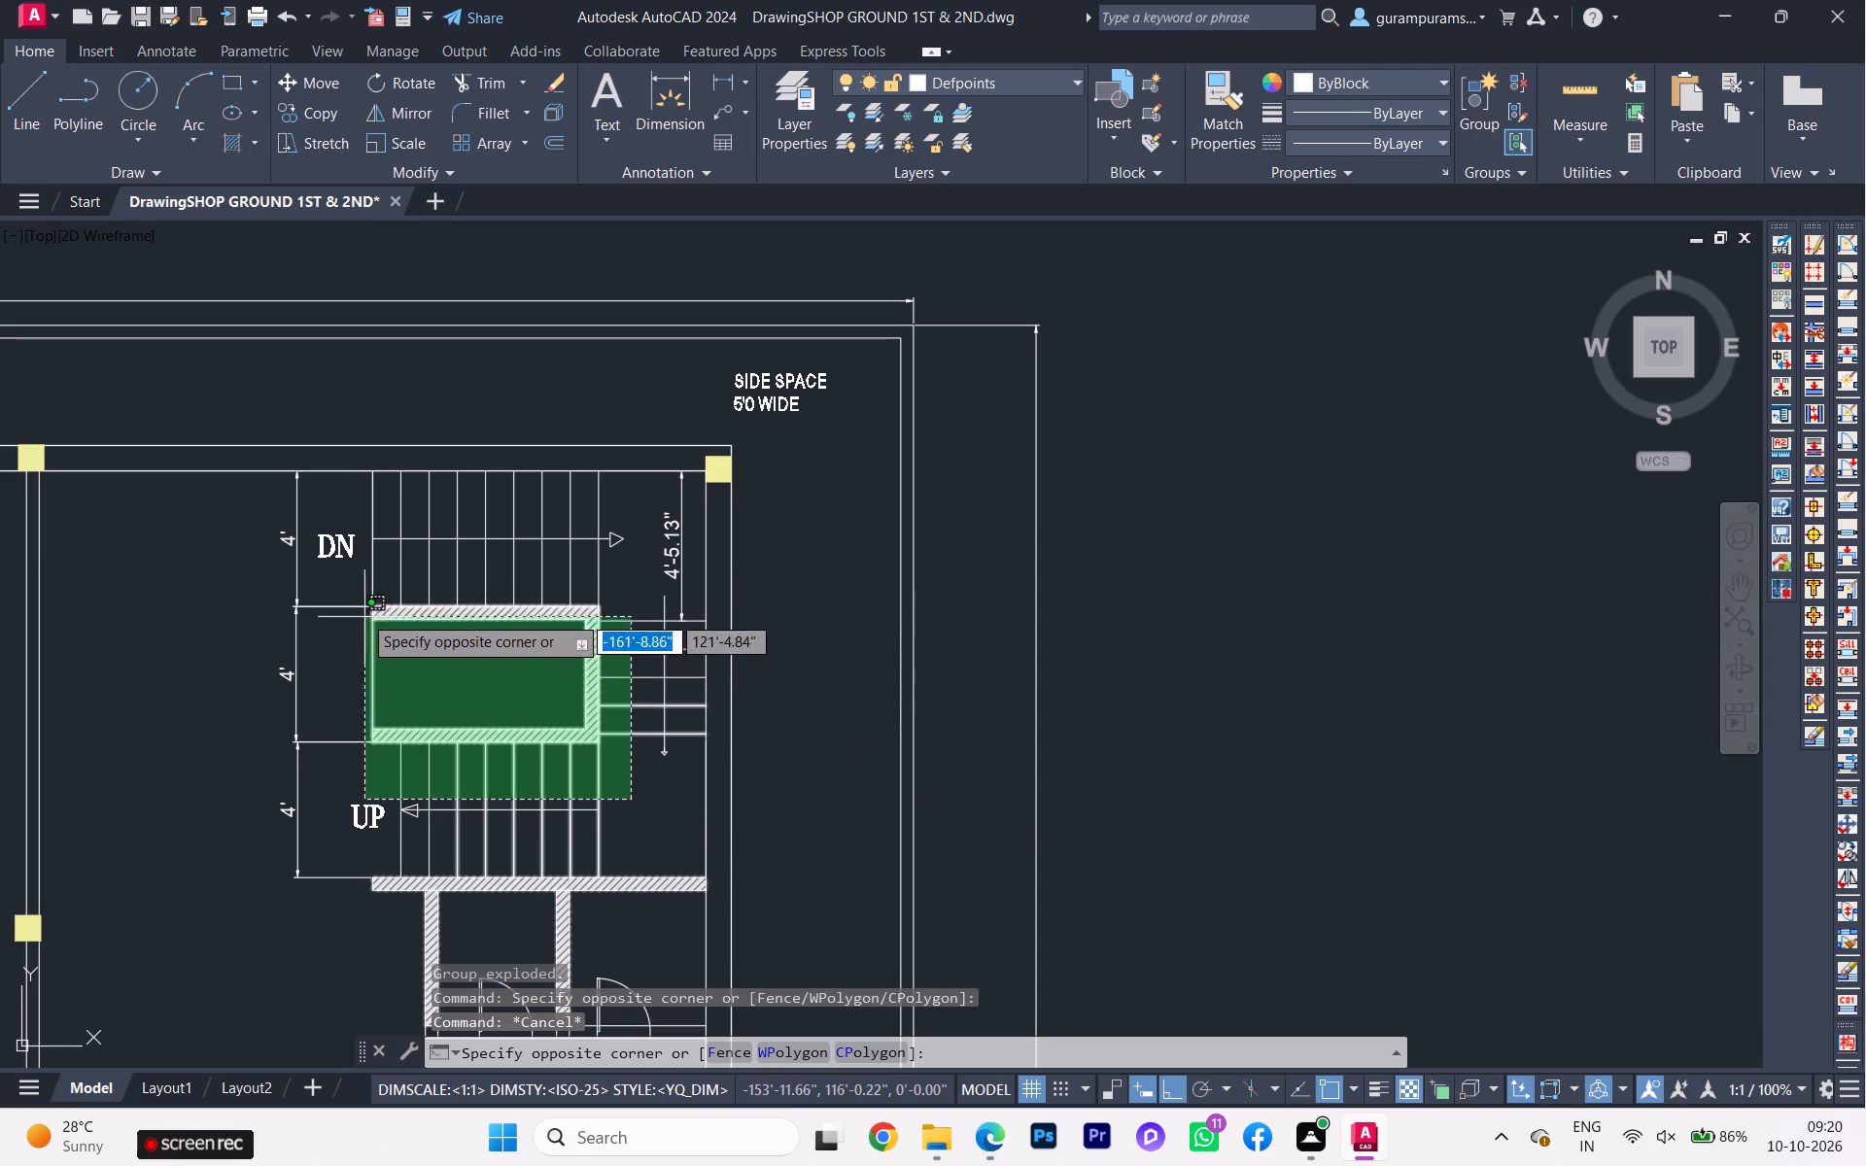
left_click(335, 508)
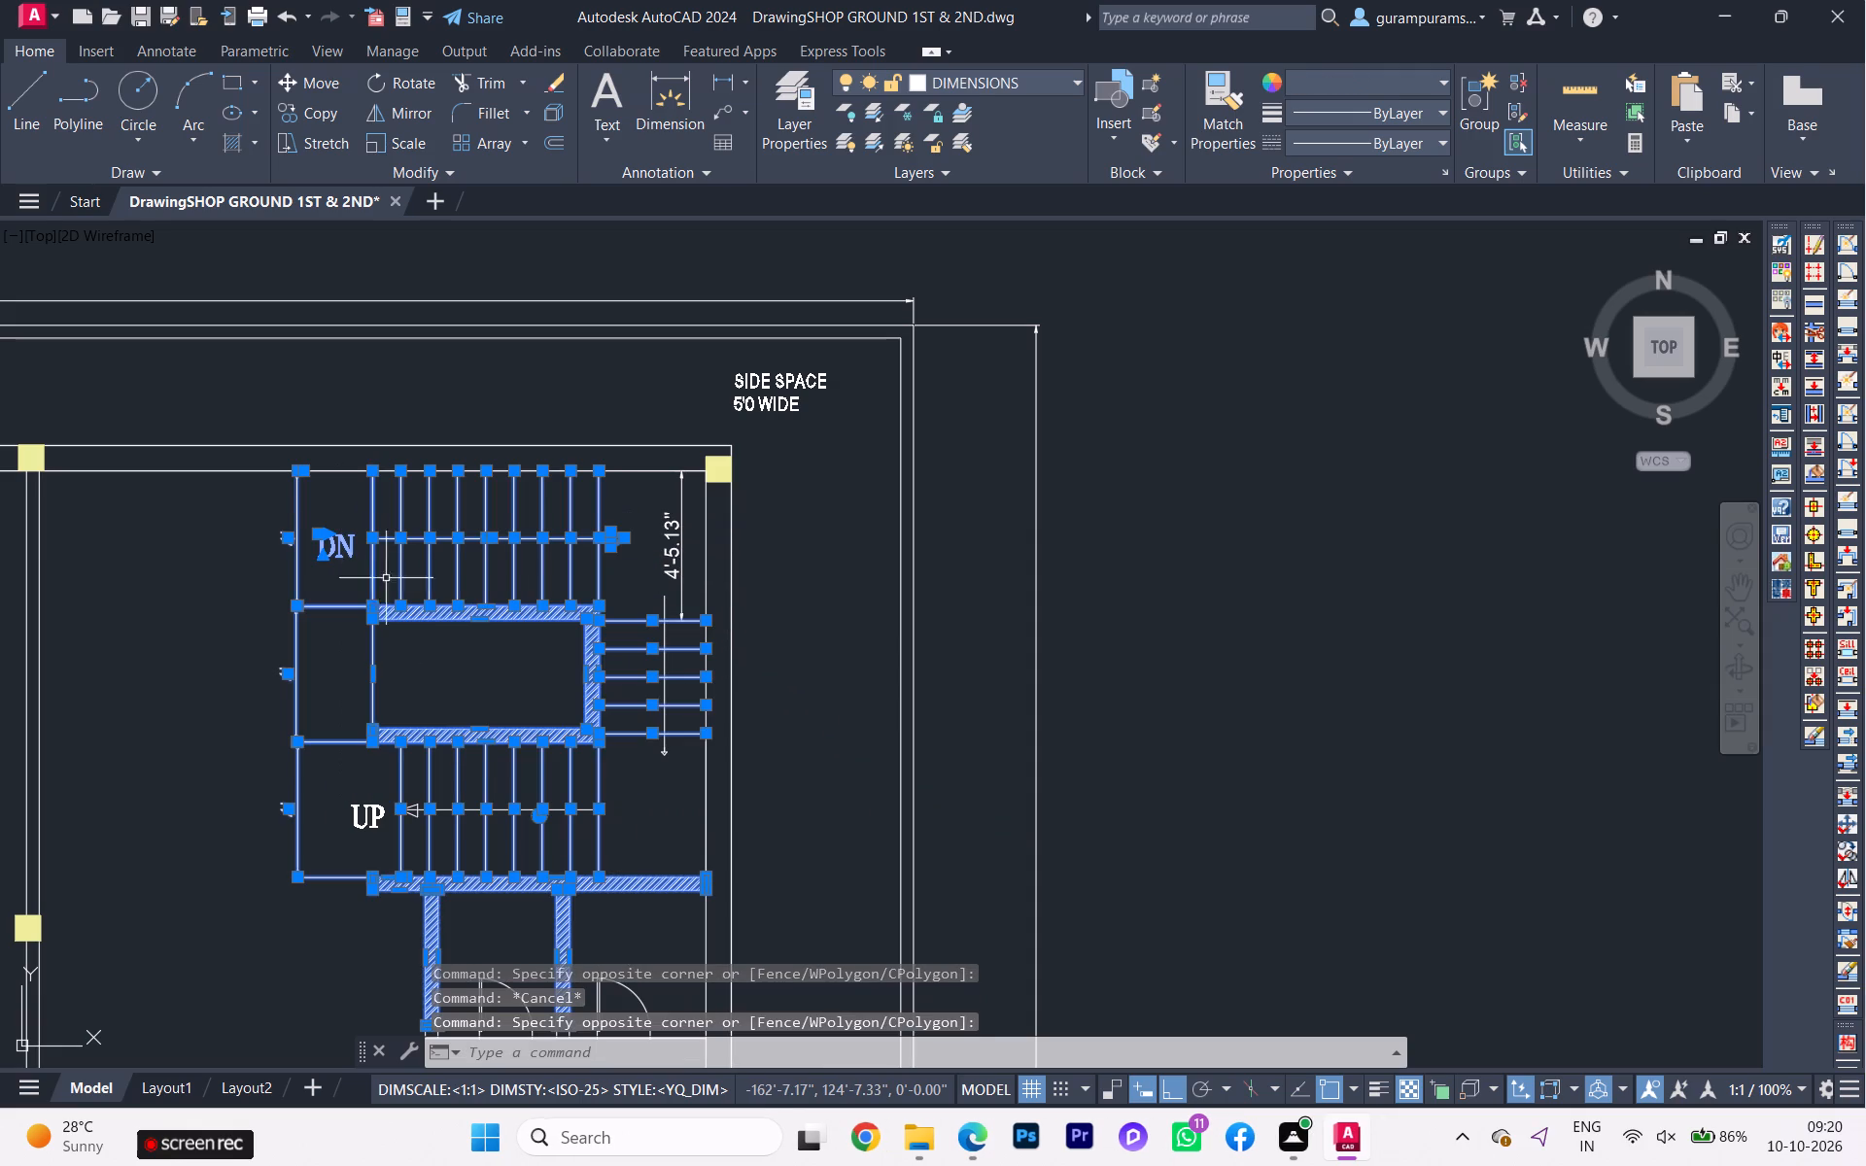
scroll(502, 741, "up", 2)
scroll(502, 748, "down", 1)
middle_click_drag(502, 748, 514, 439)
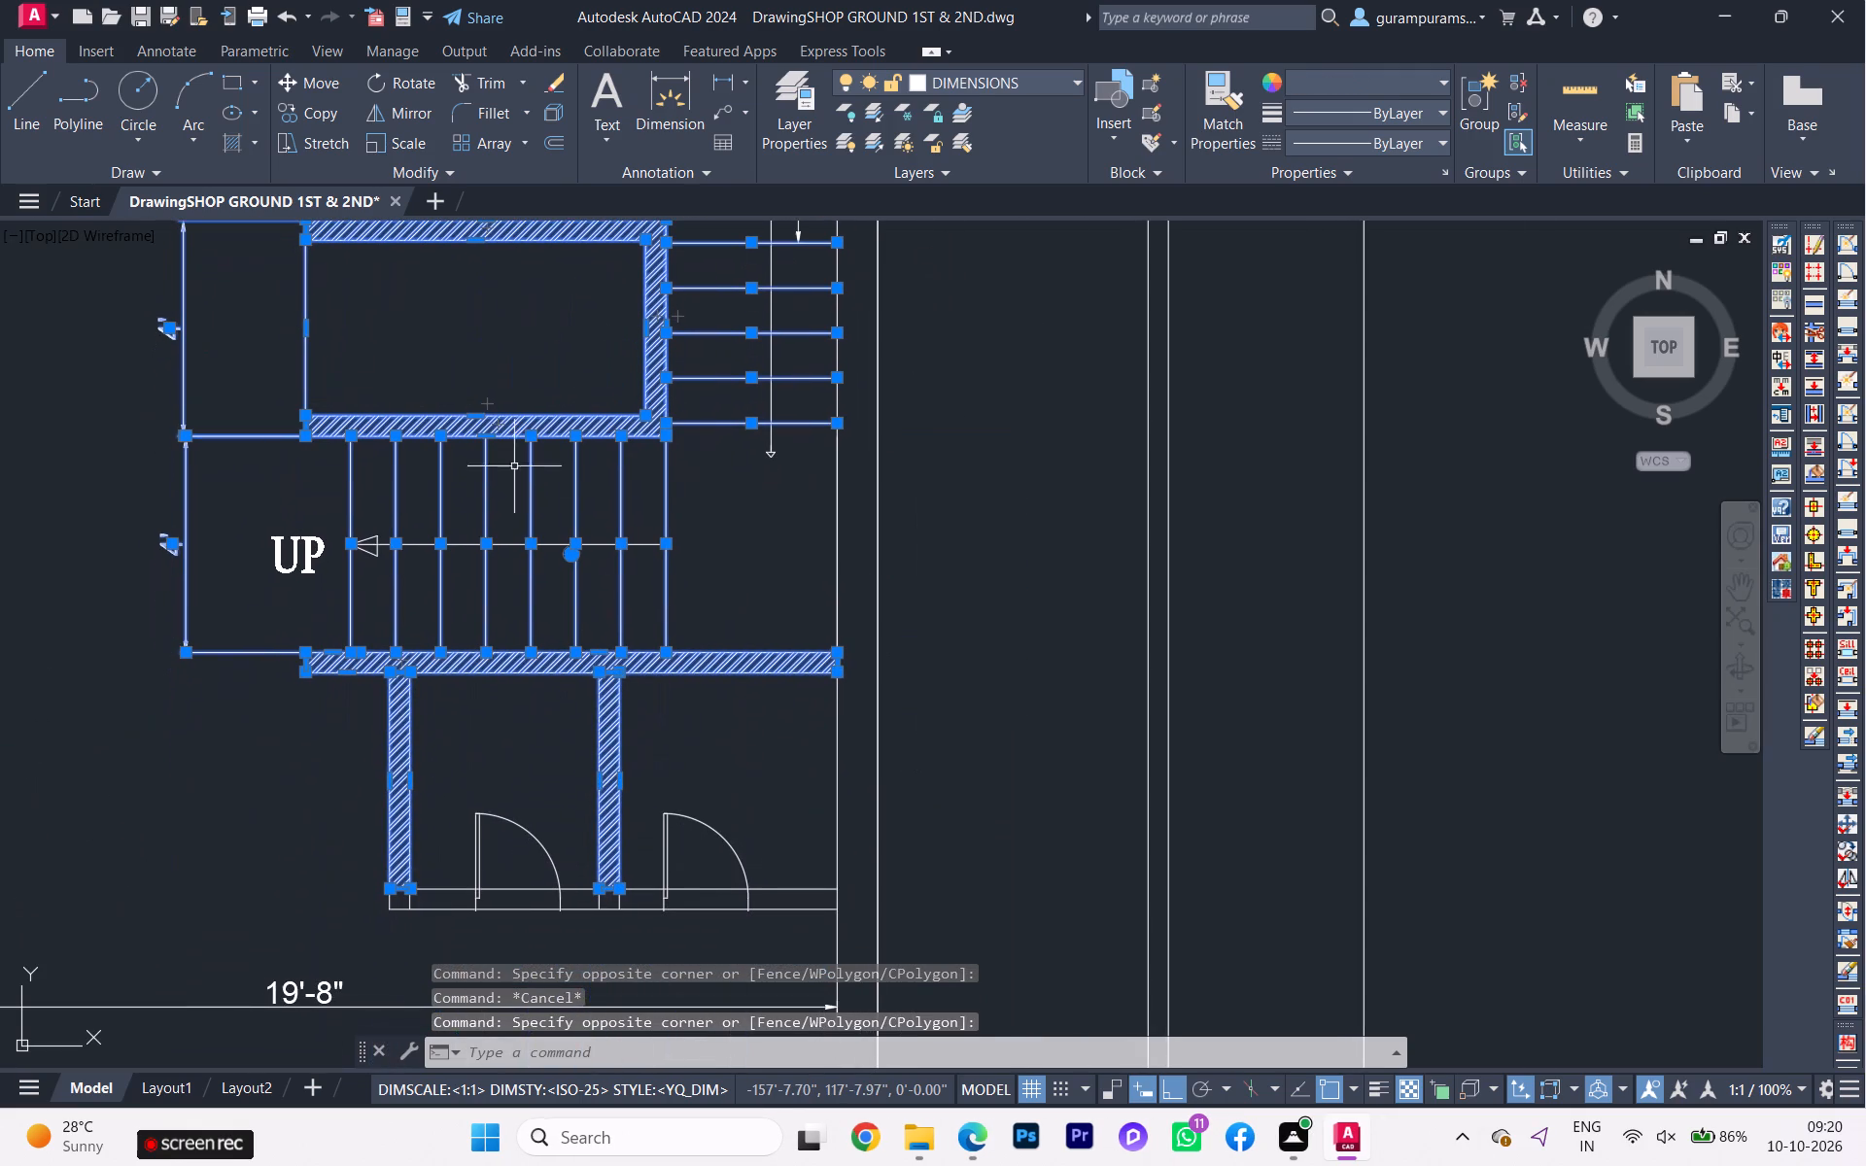
left_click(665, 769, "shift")
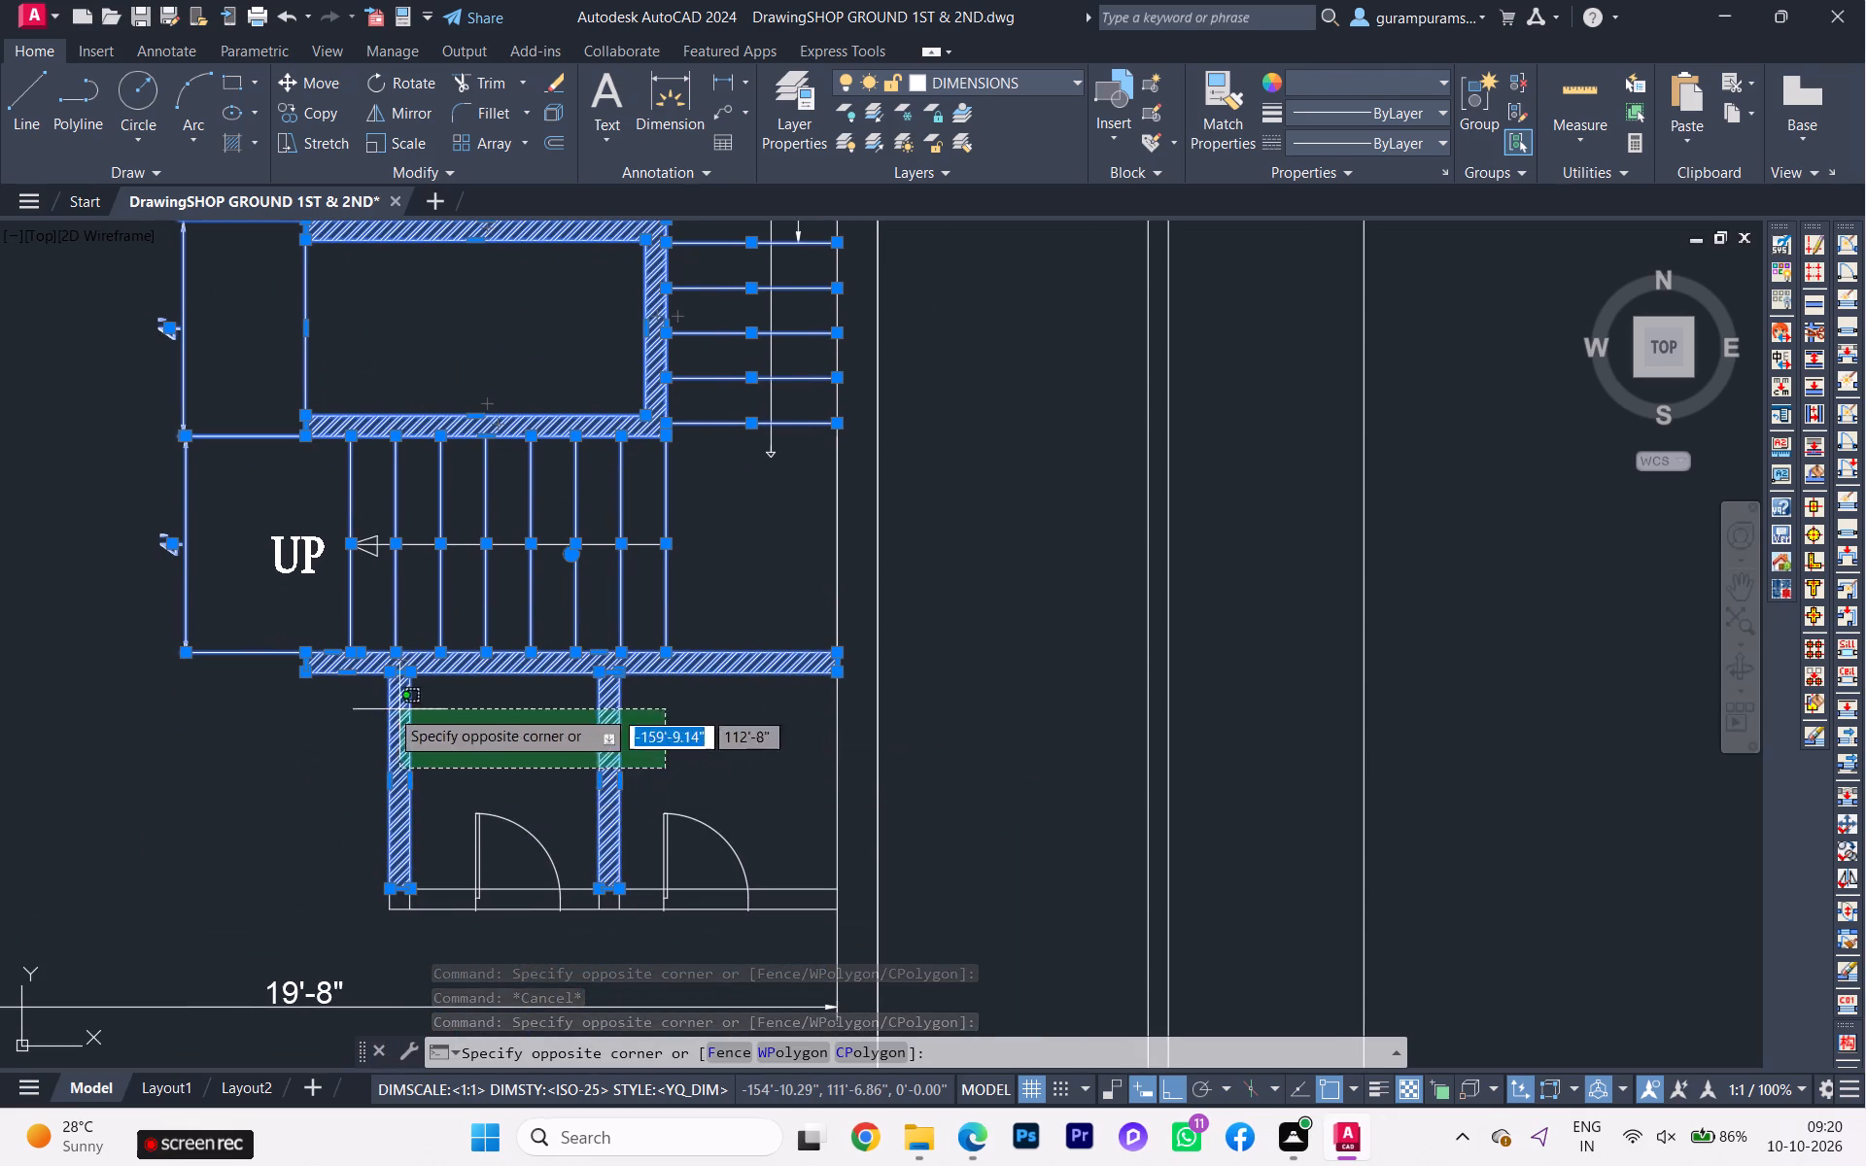
left_click(327, 703, "shift")
scroll(588, 723, "down", 2, "shift")
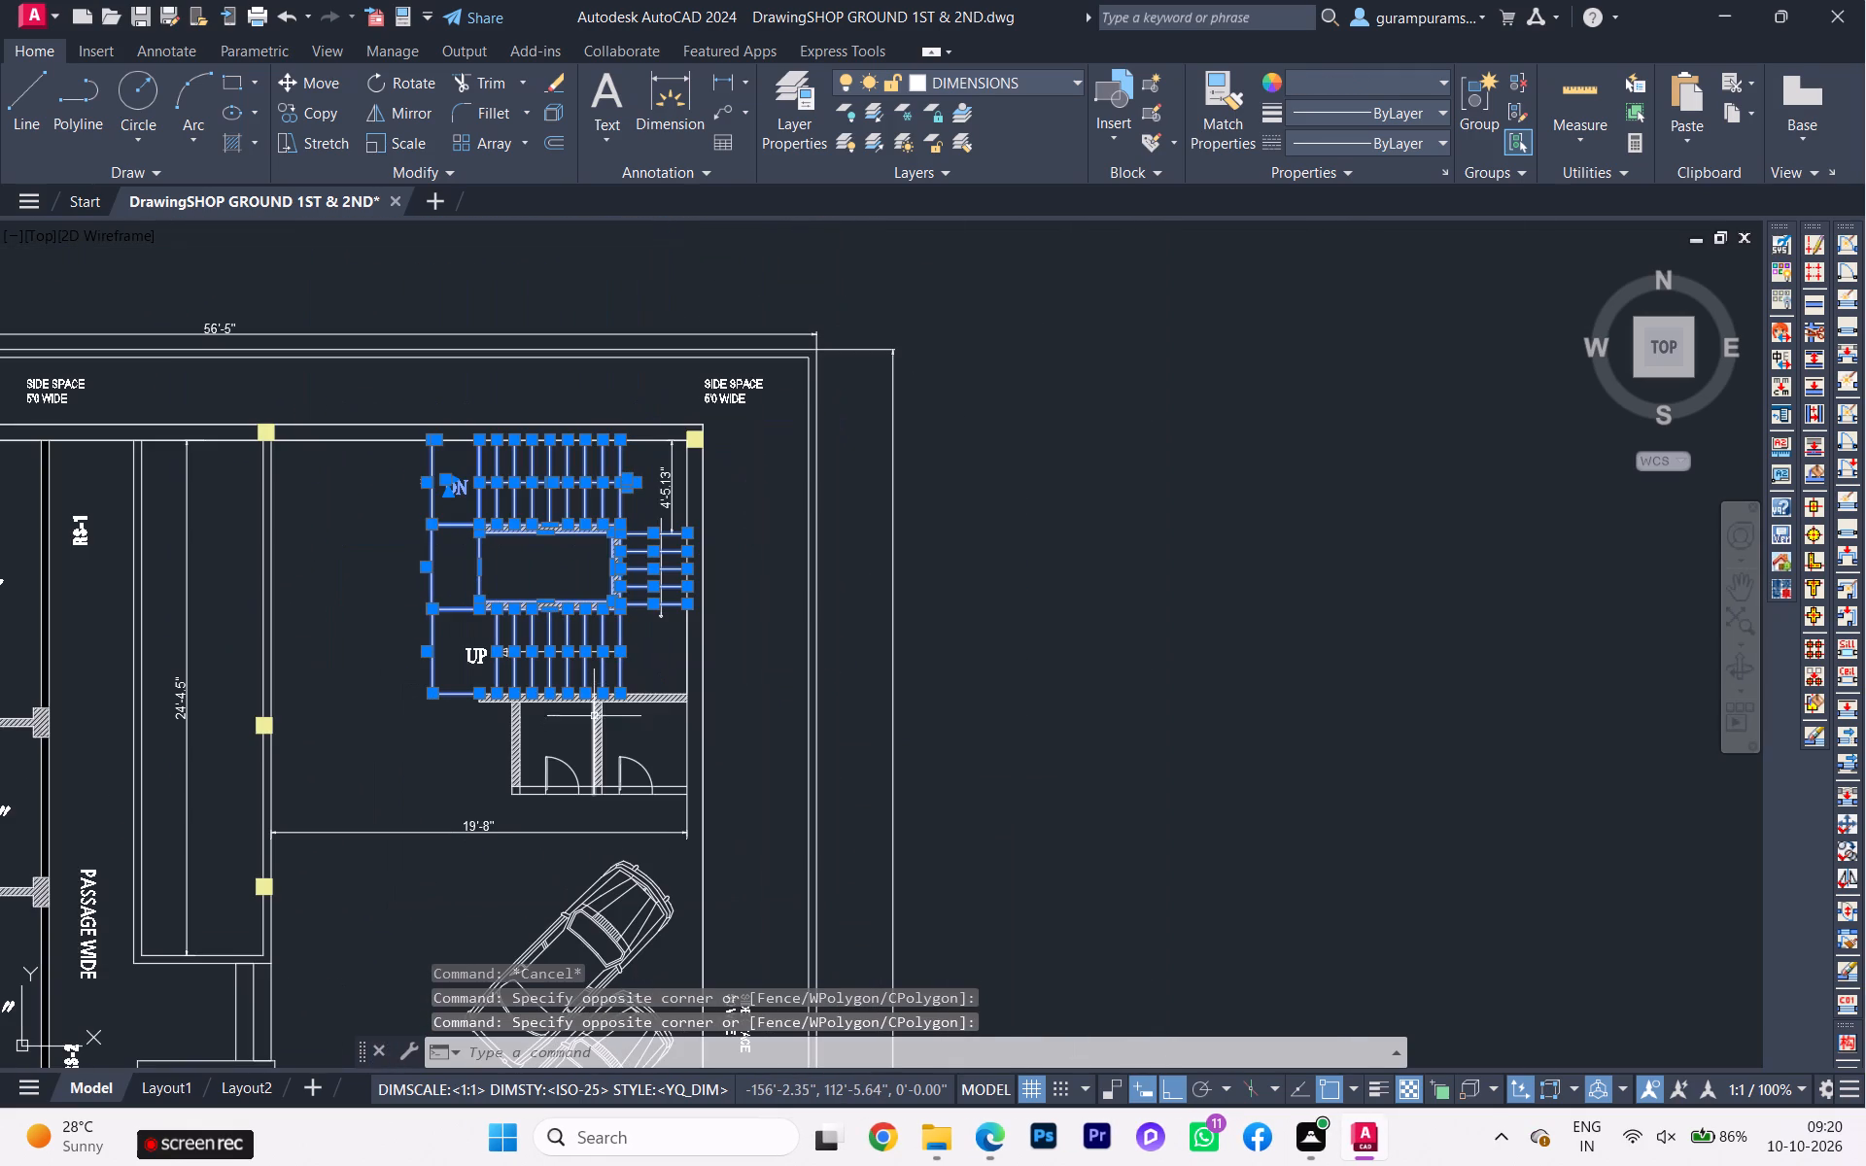
scroll(721, 573, "up", 2, "shift")
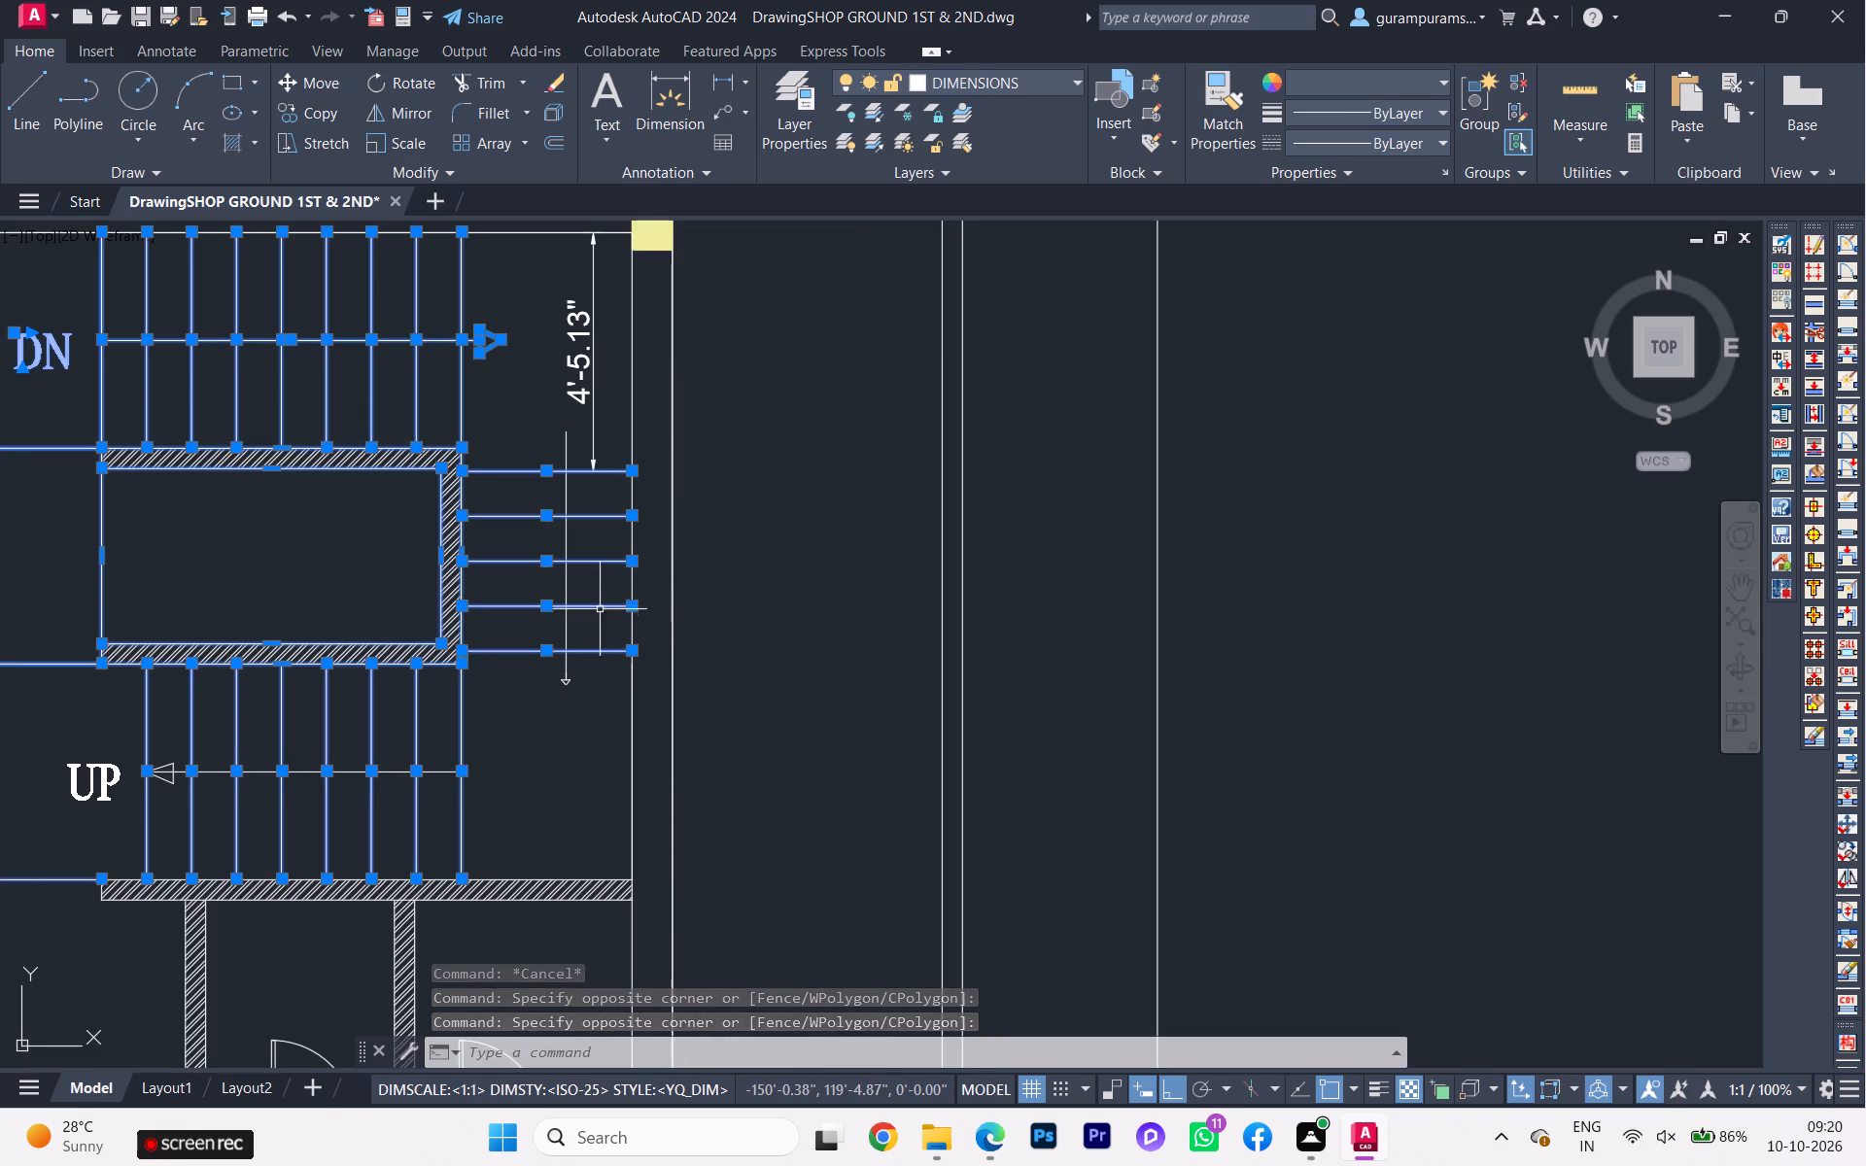
left_click(598, 603, "shift")
left_click(603, 685, "shift")
left_click(532, 539)
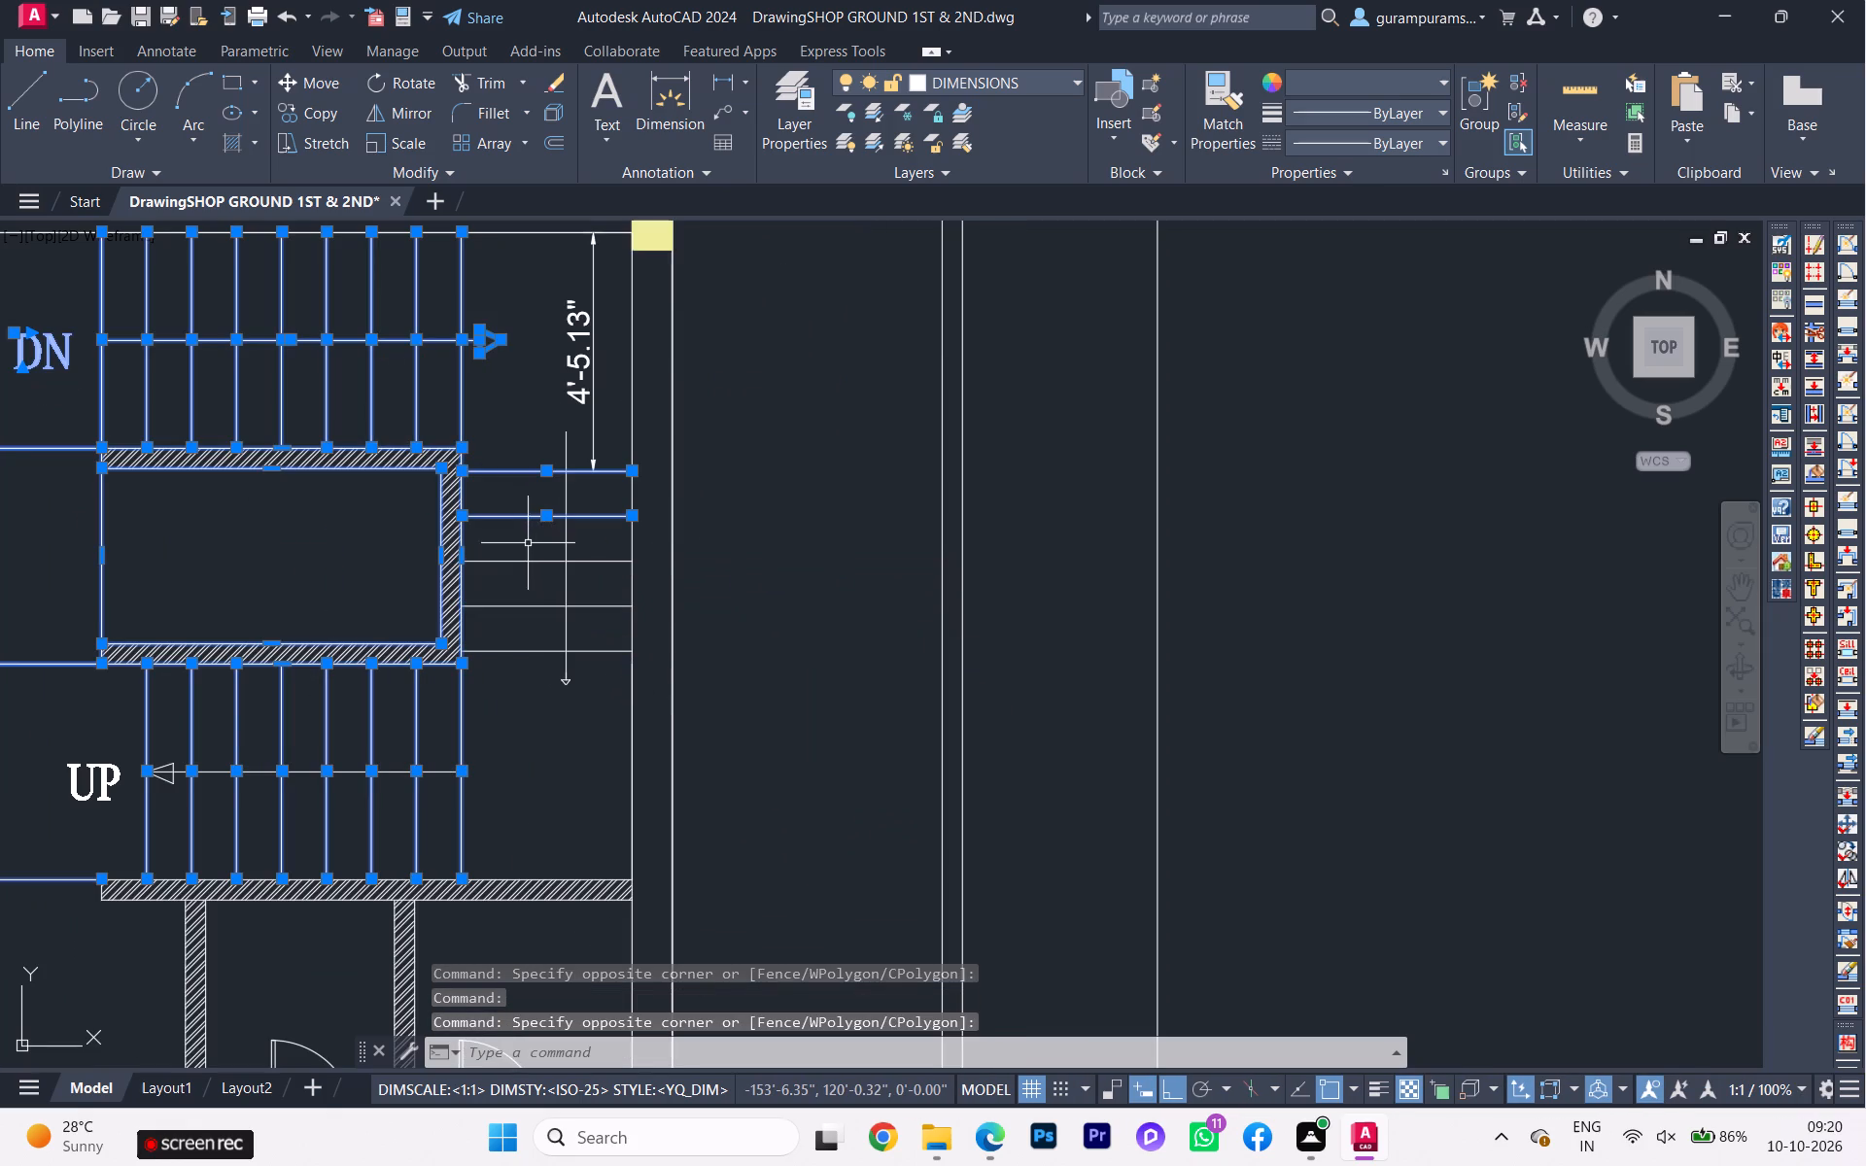
left_click(575, 671)
left_click(505, 526)
scroll(599, 601, "down", 1)
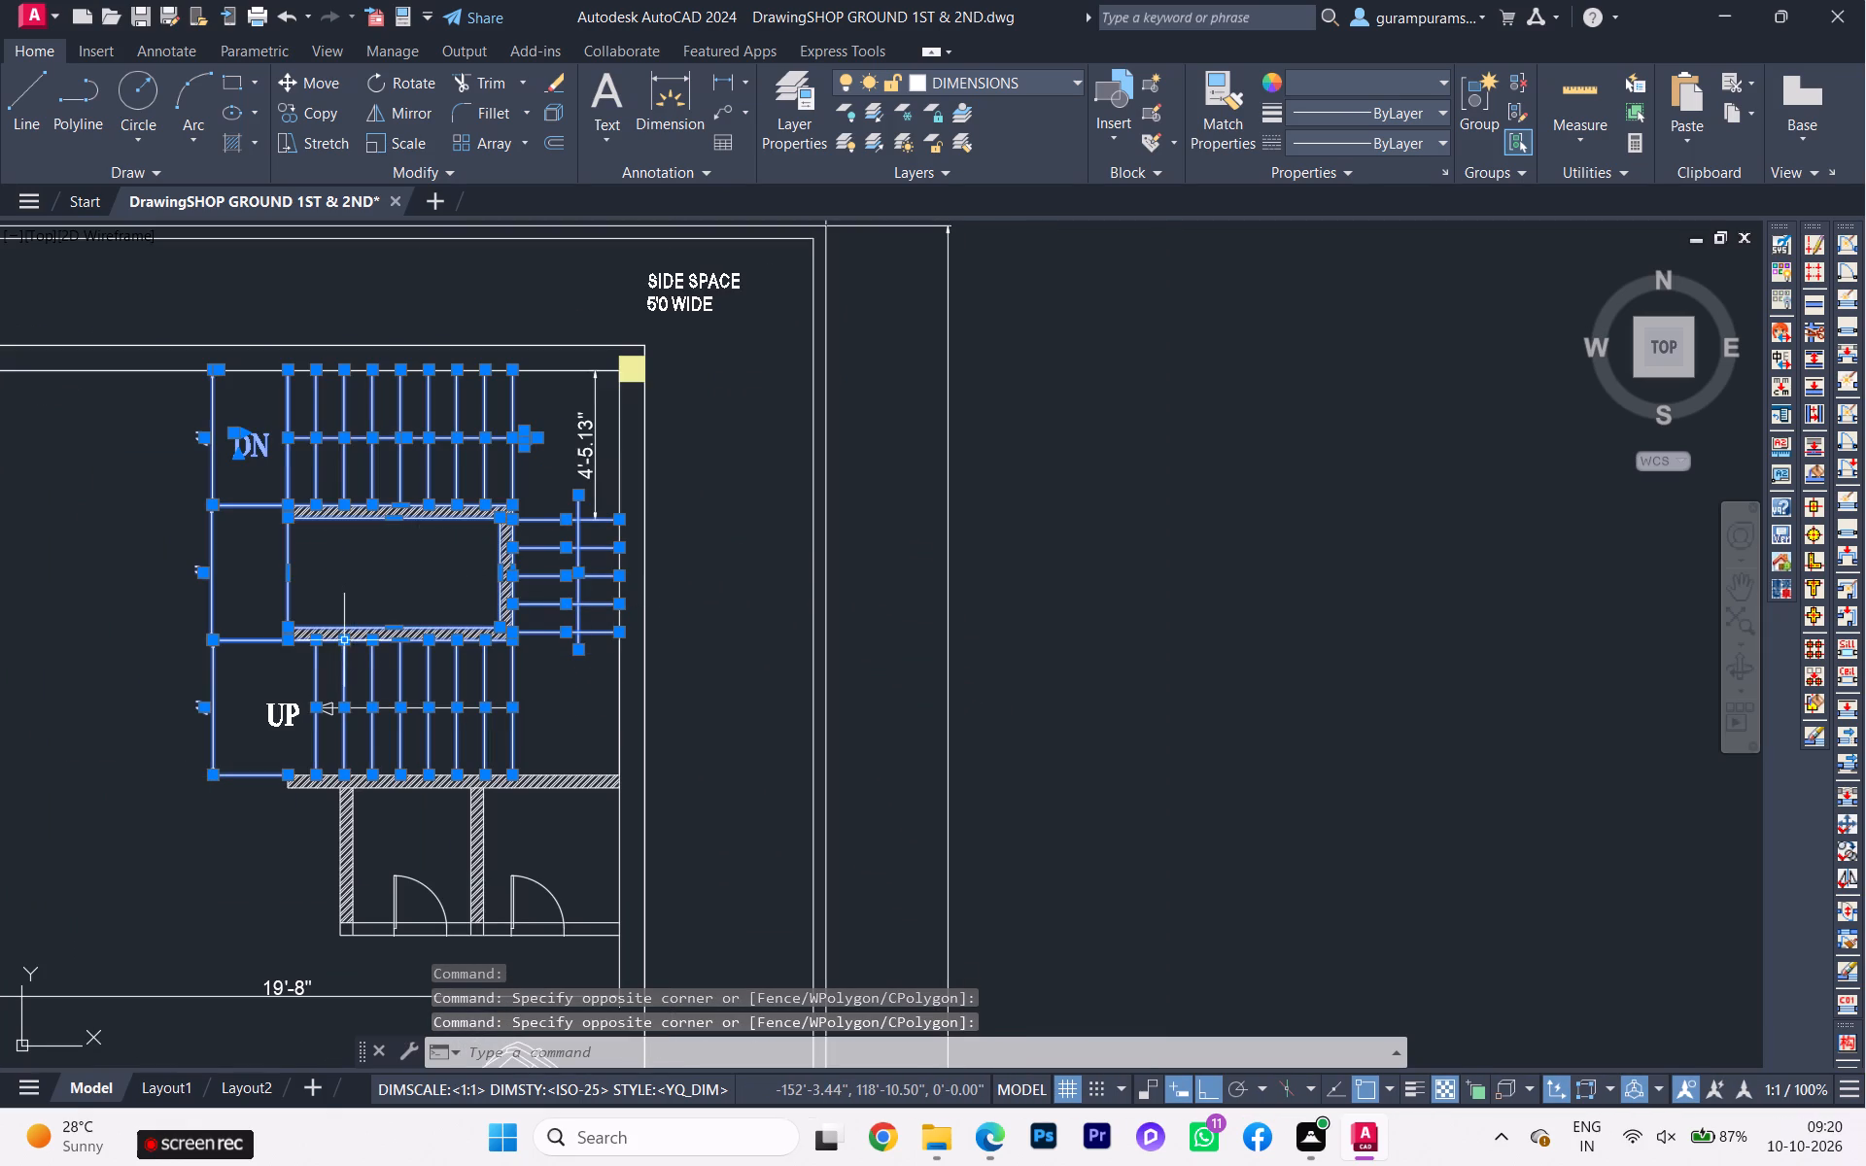
key("g")
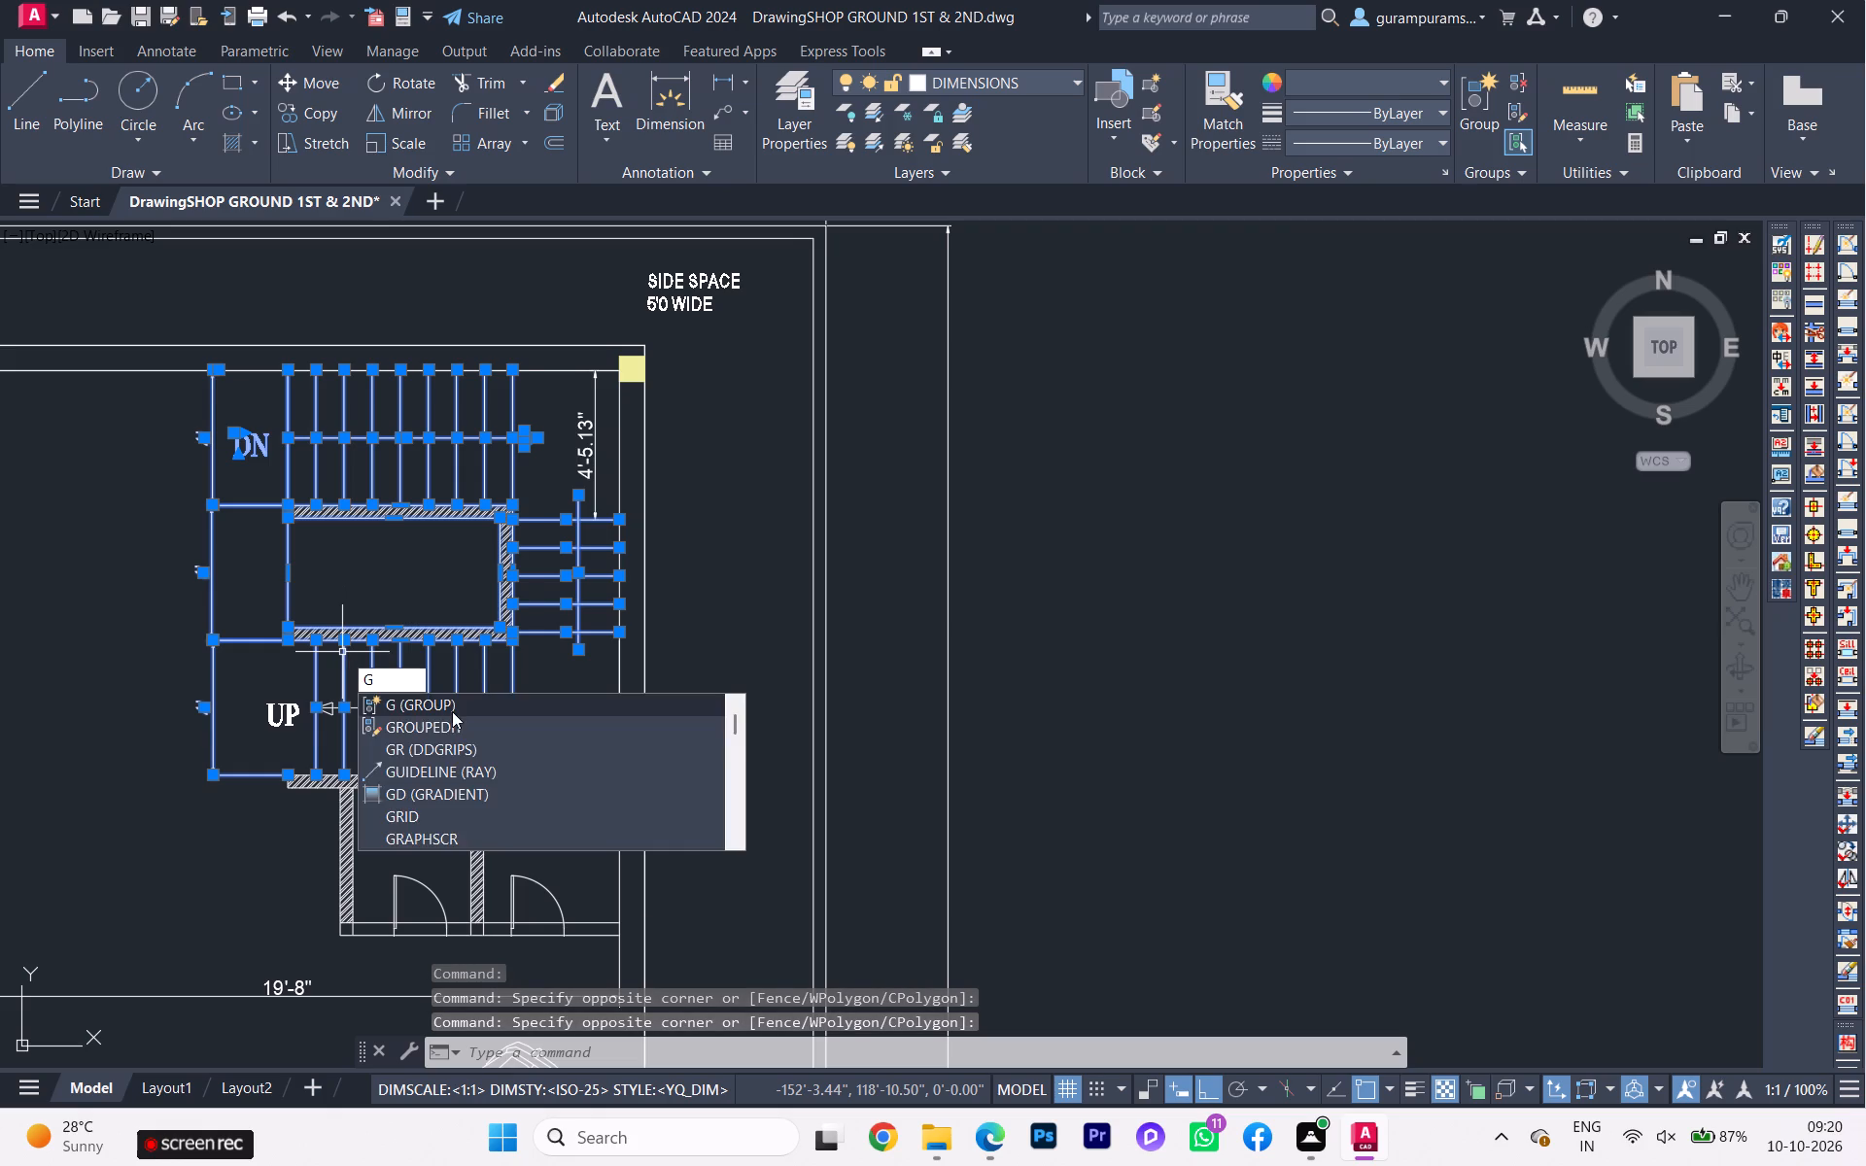
left_click(452, 711)
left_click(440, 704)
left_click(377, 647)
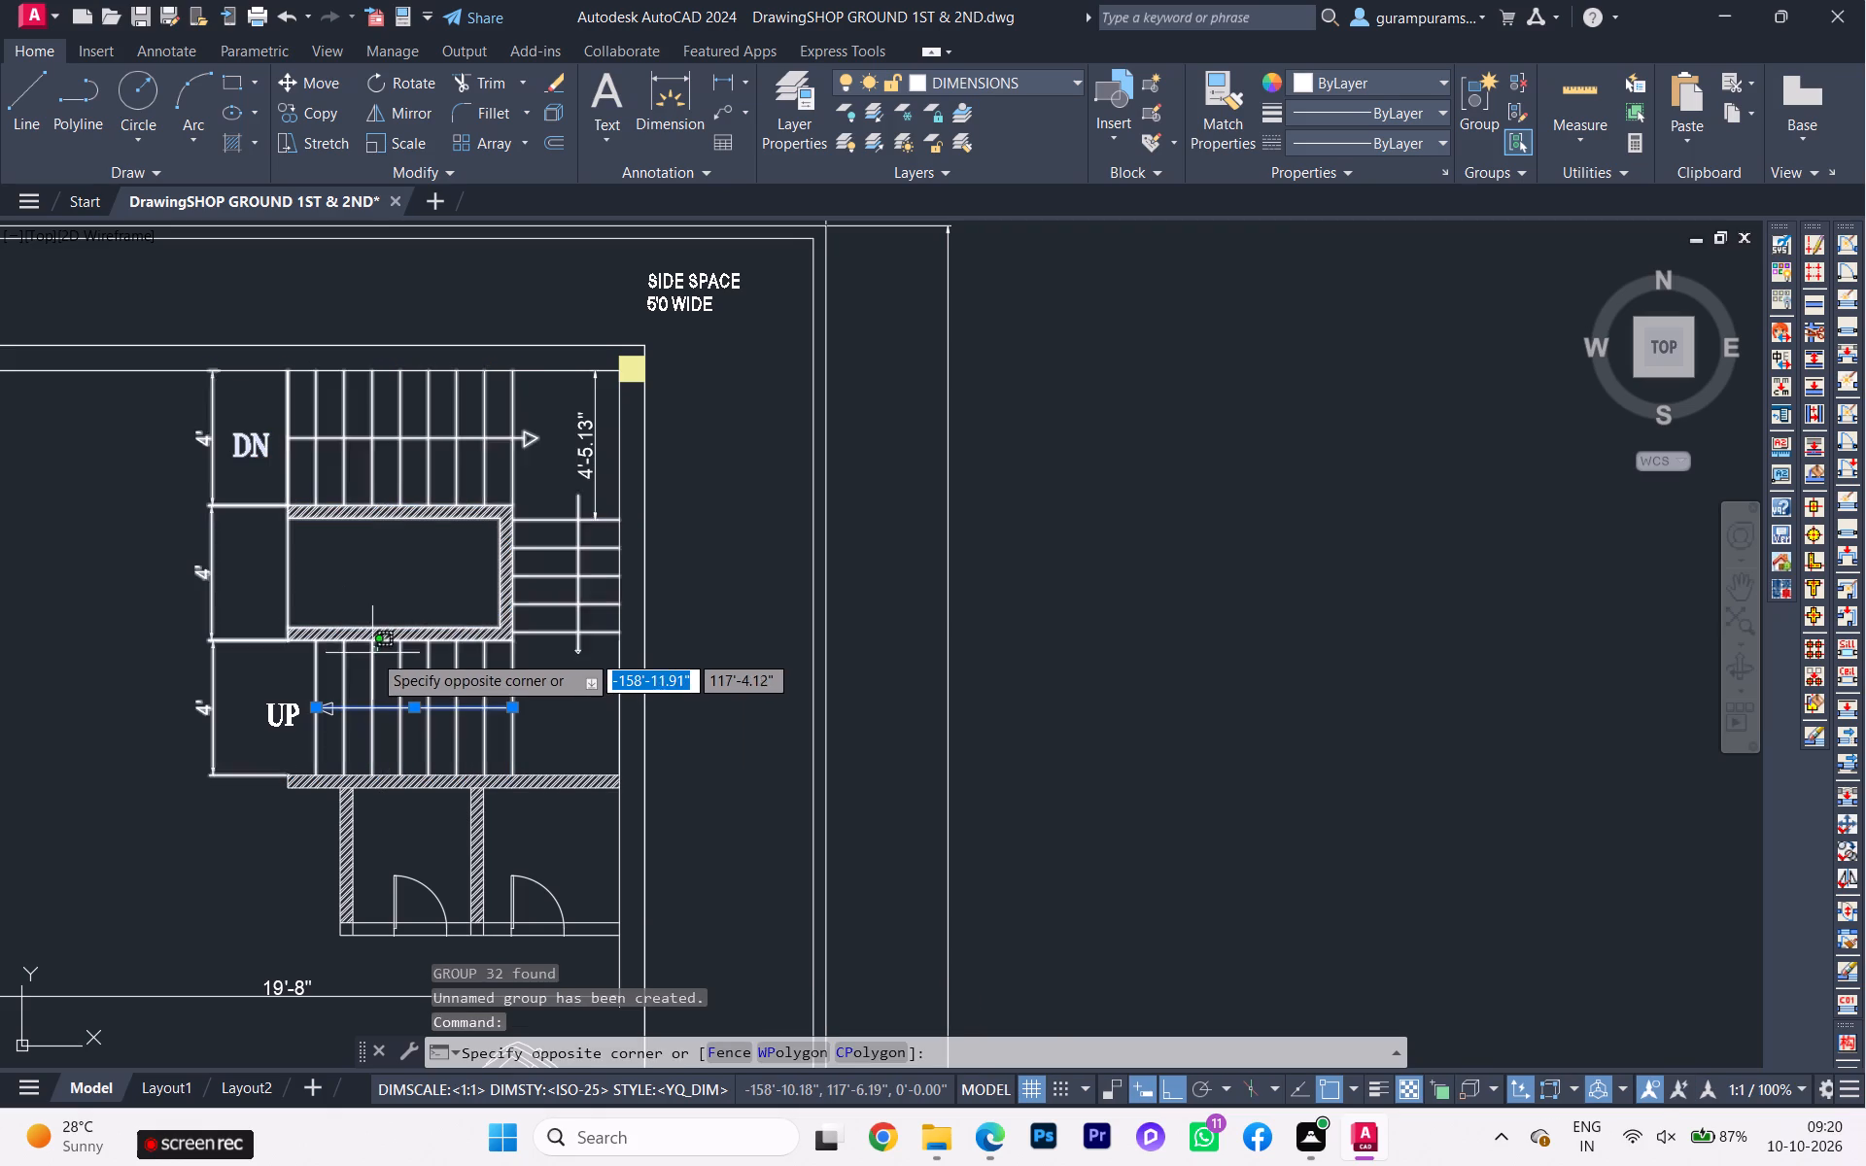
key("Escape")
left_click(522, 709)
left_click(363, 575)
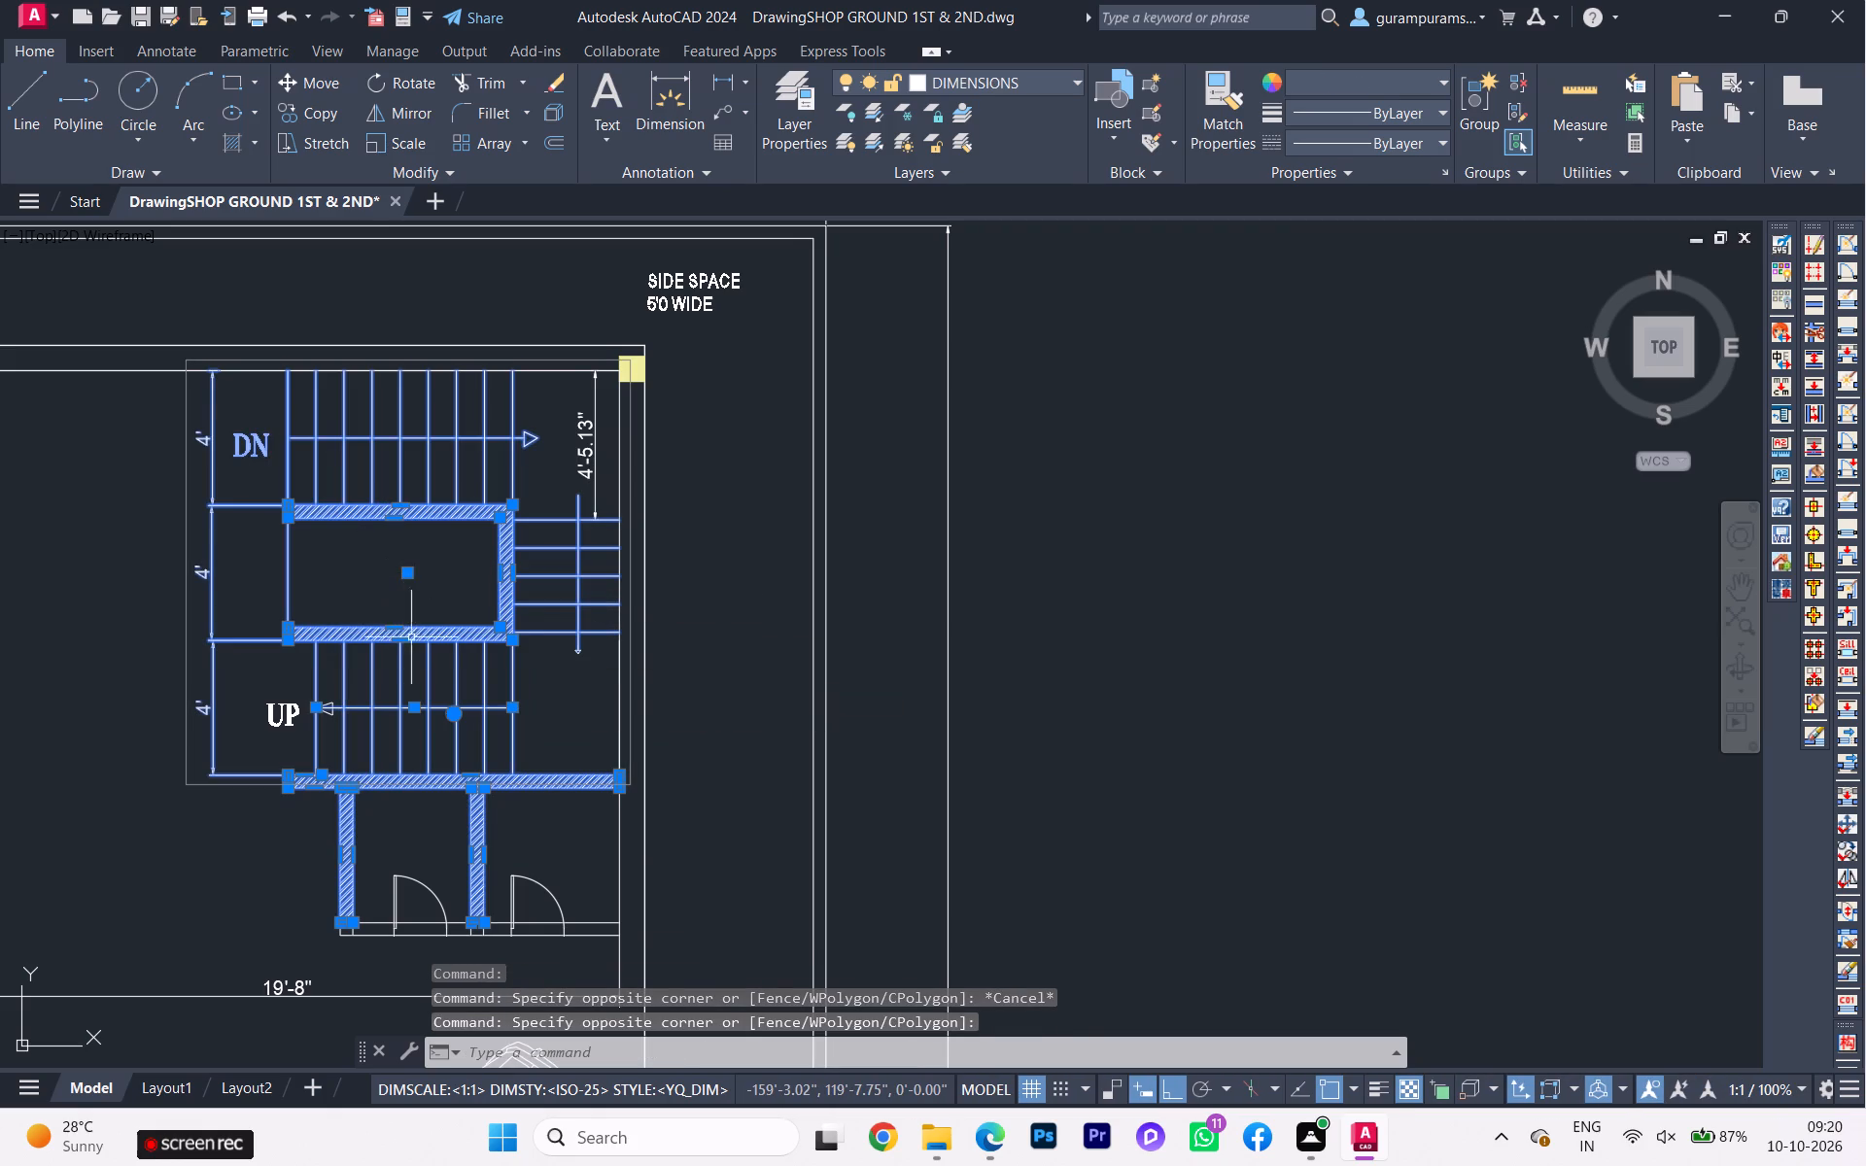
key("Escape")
Copy the staircase group from its side-step ends at the ground floor wall onto the new outline's inner side wall line, near the upper corner.
left_click(459, 730)
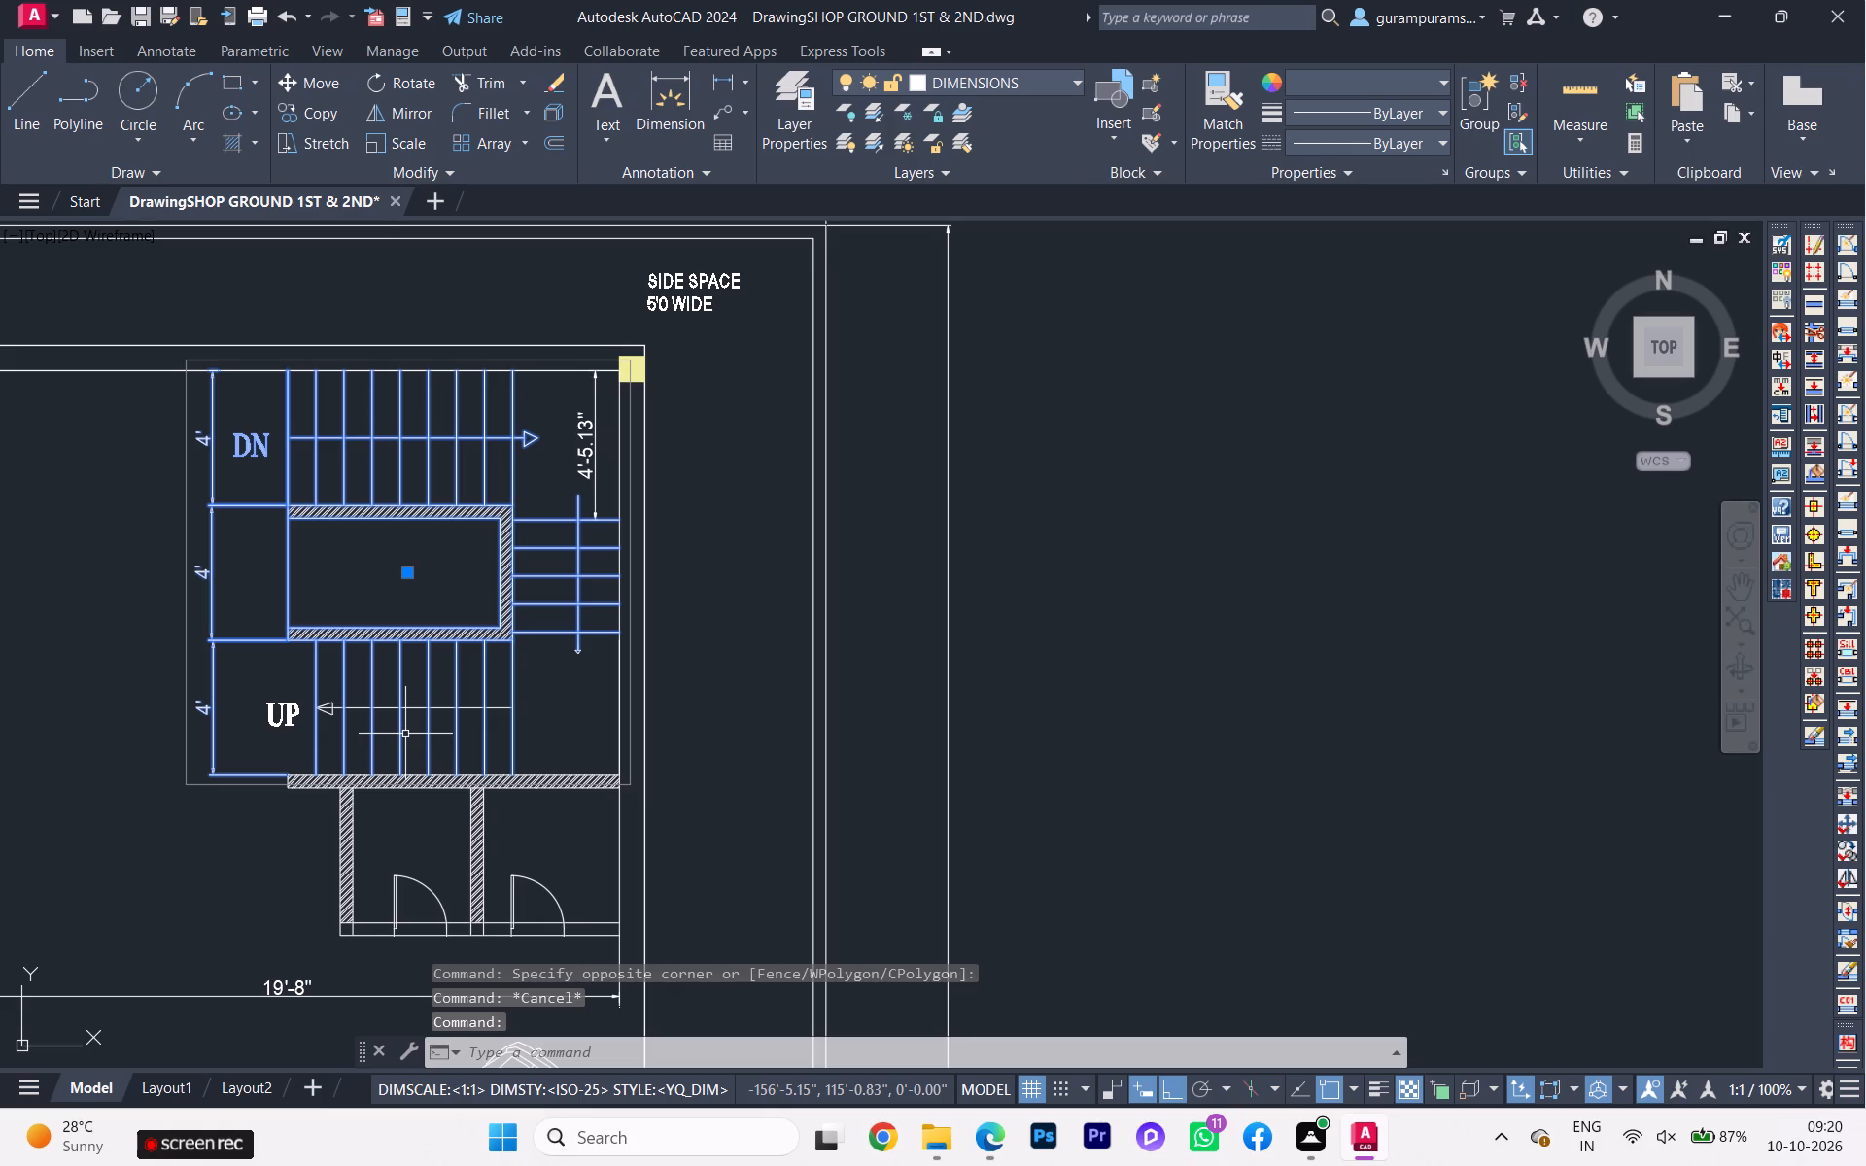
key("c")
key("o")
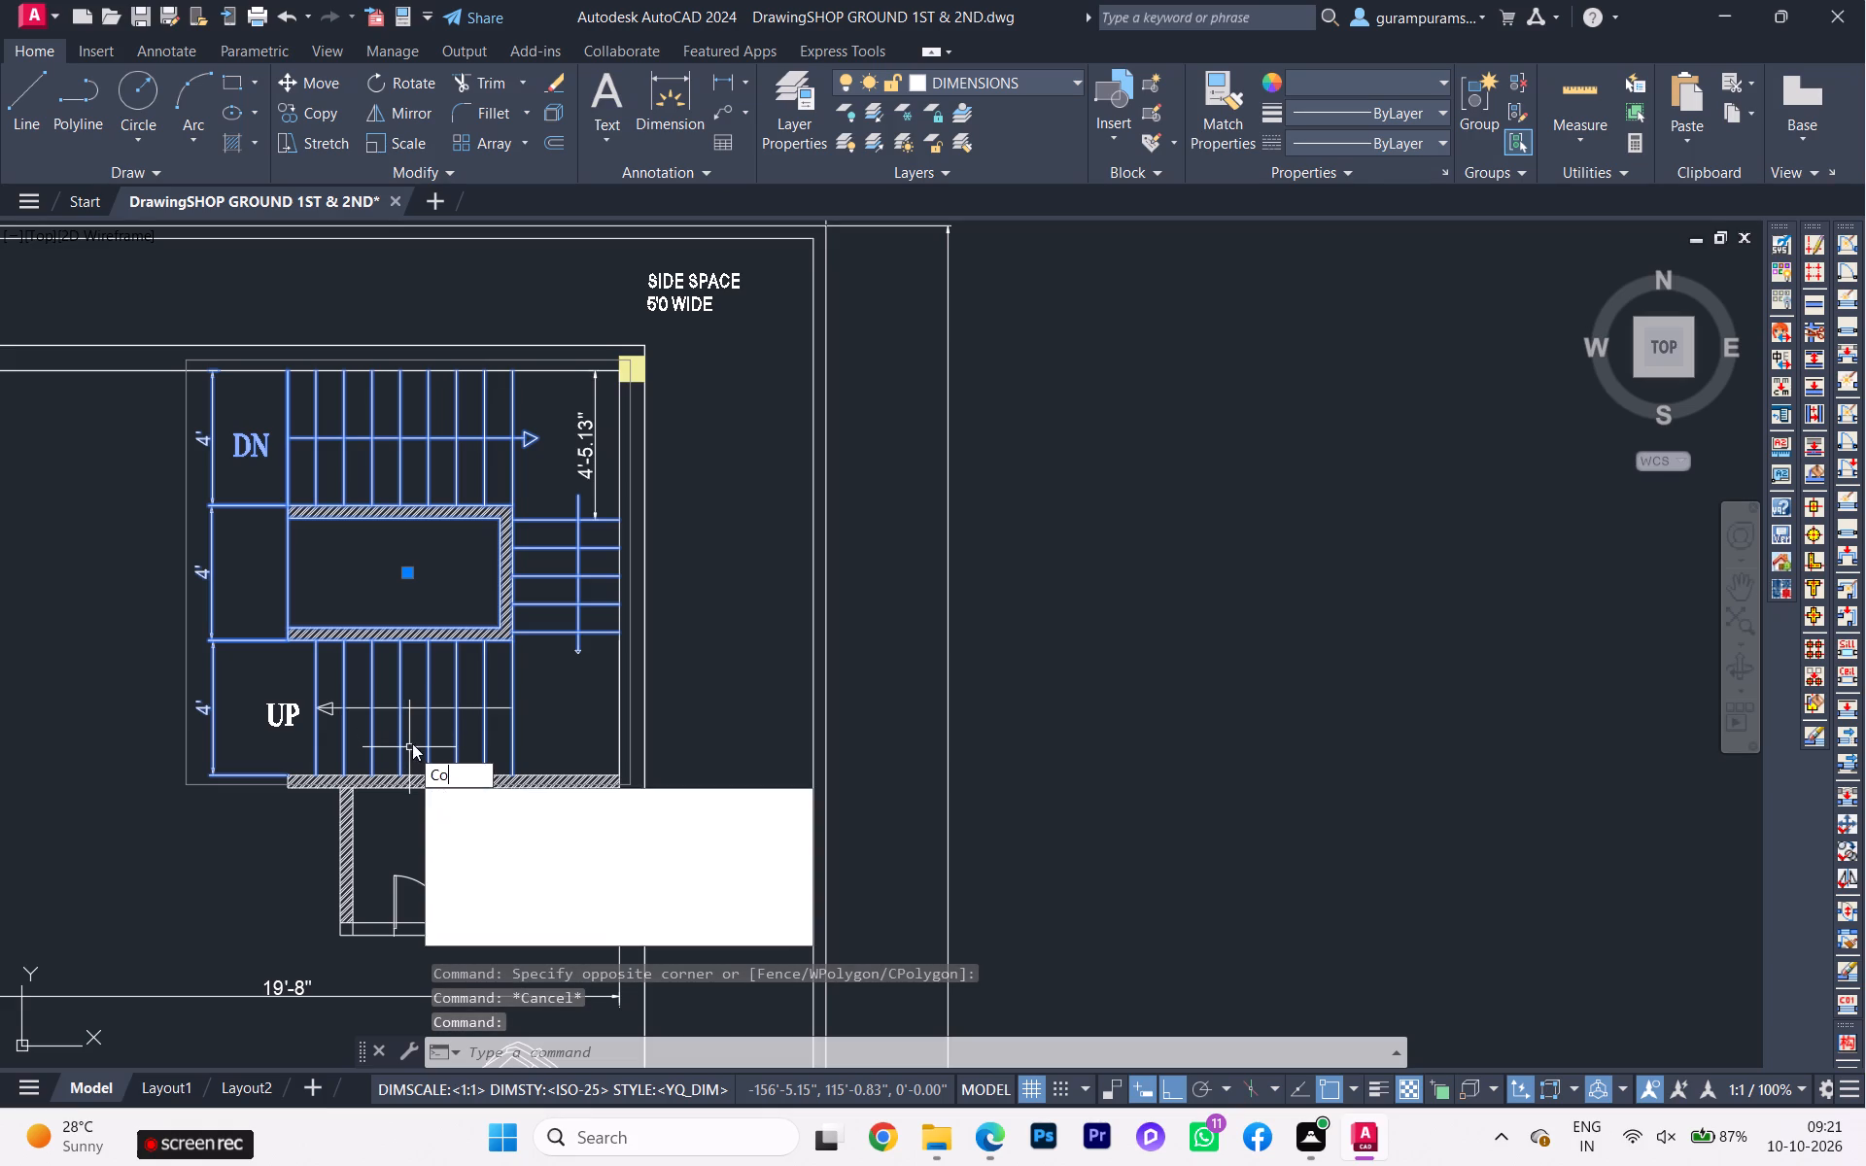
key("Return")
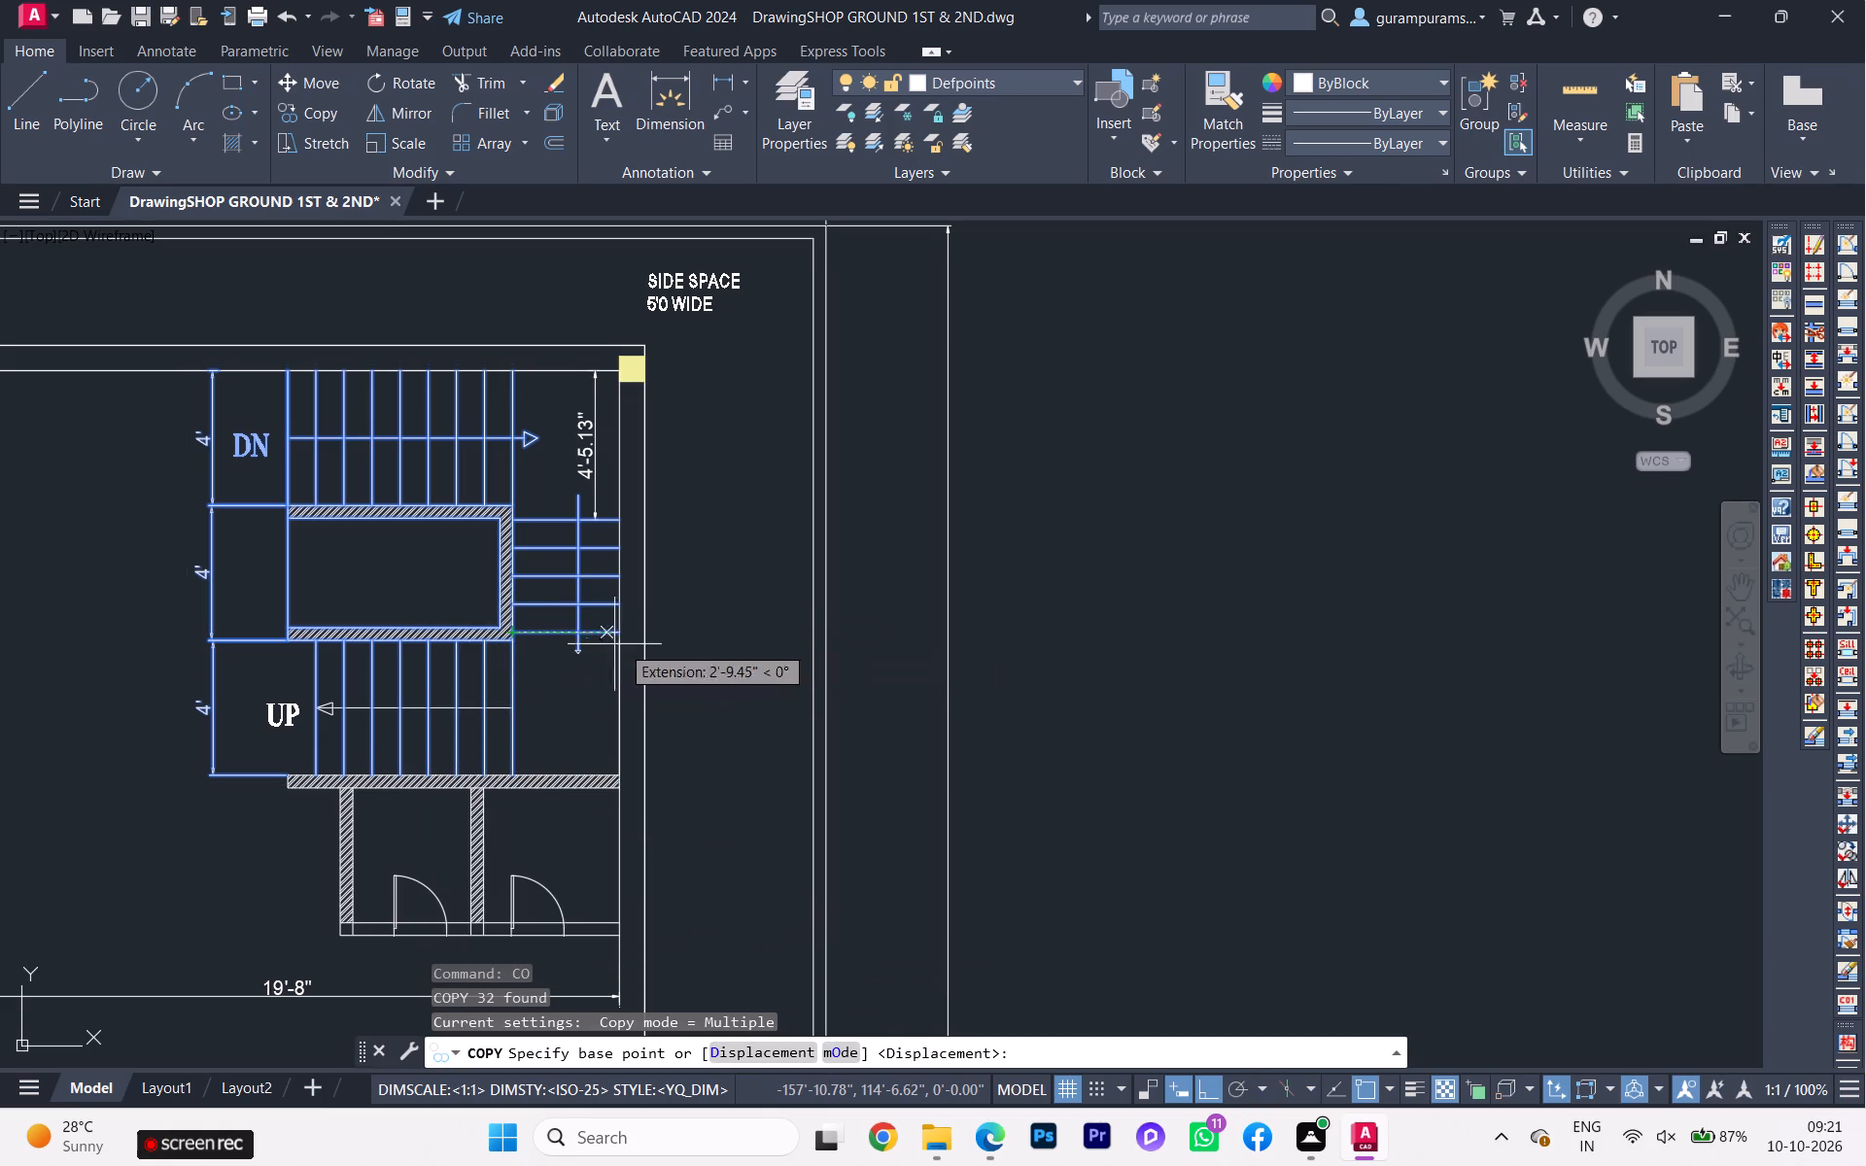
left_click(623, 640)
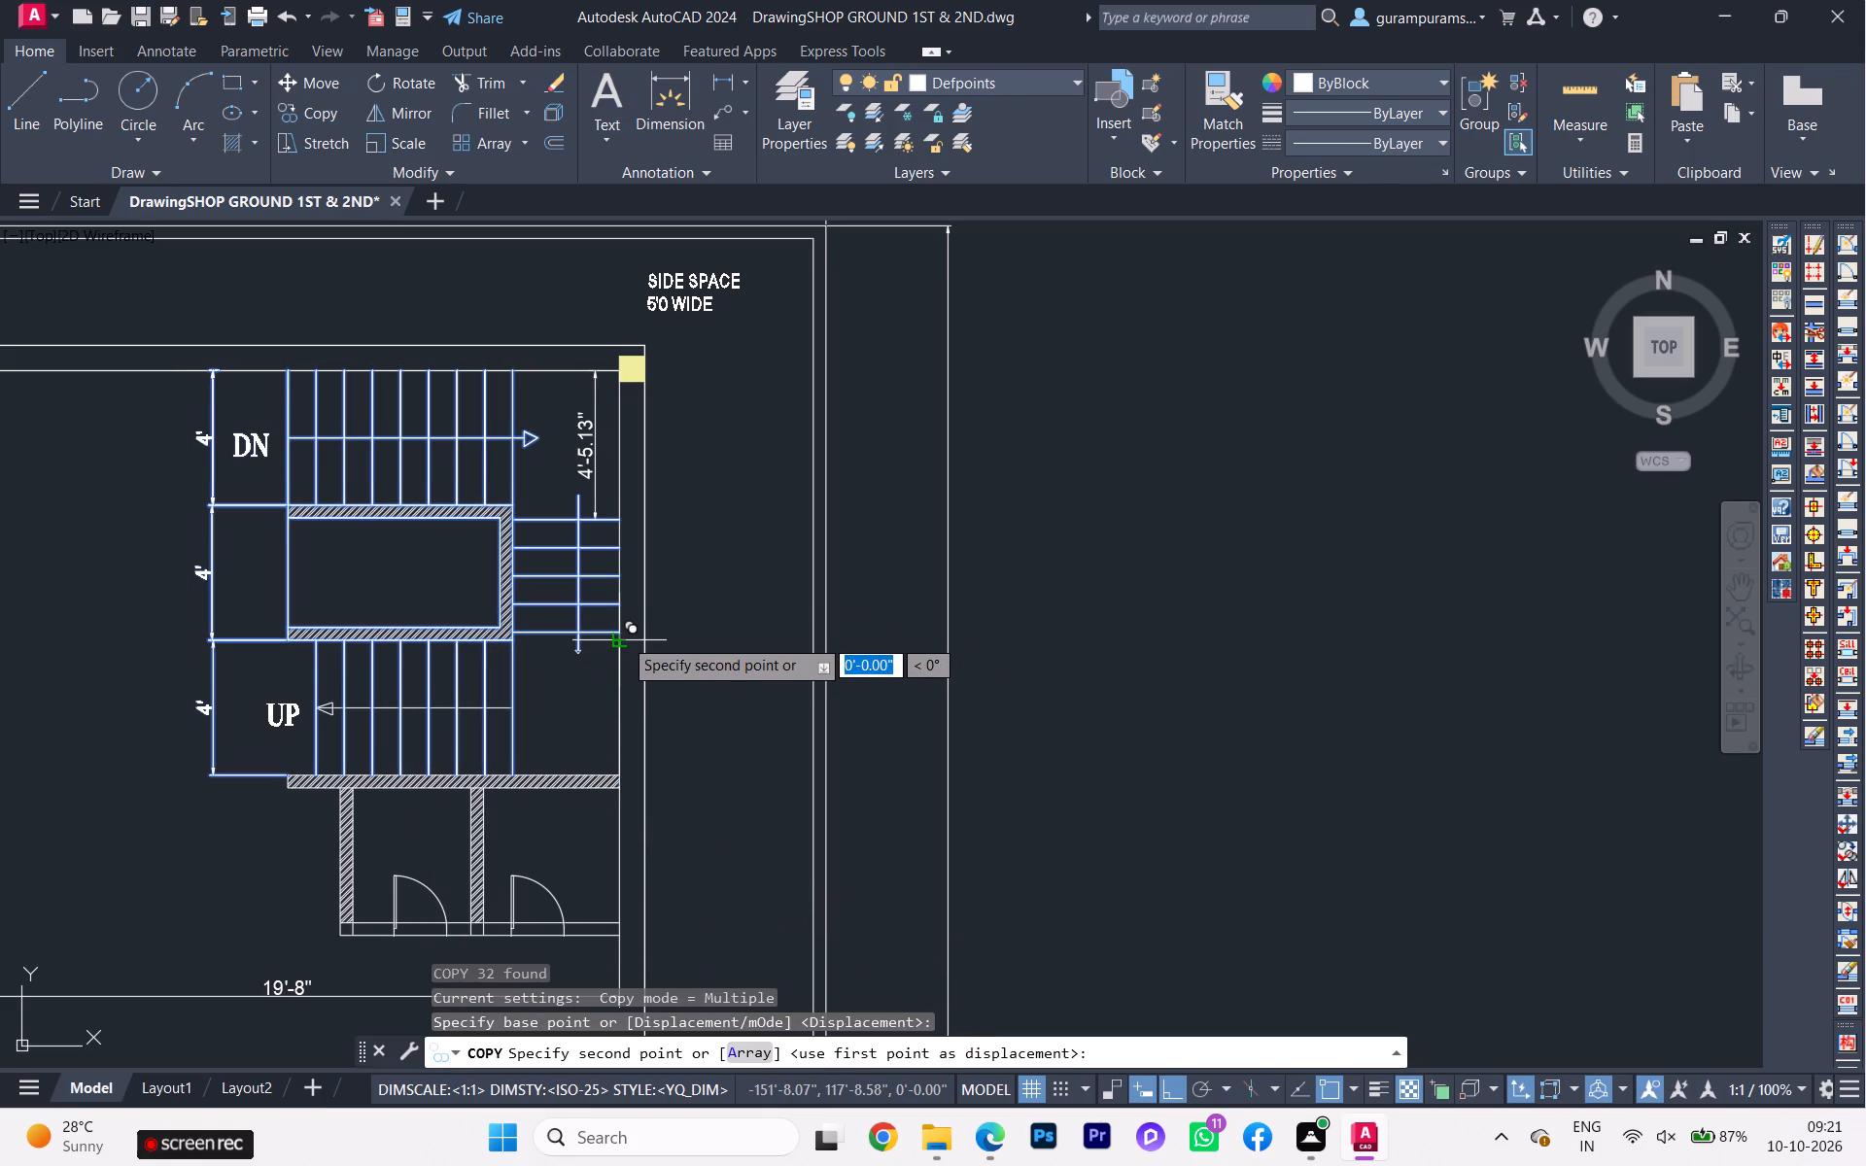
scroll(253, 646, "down", 6)
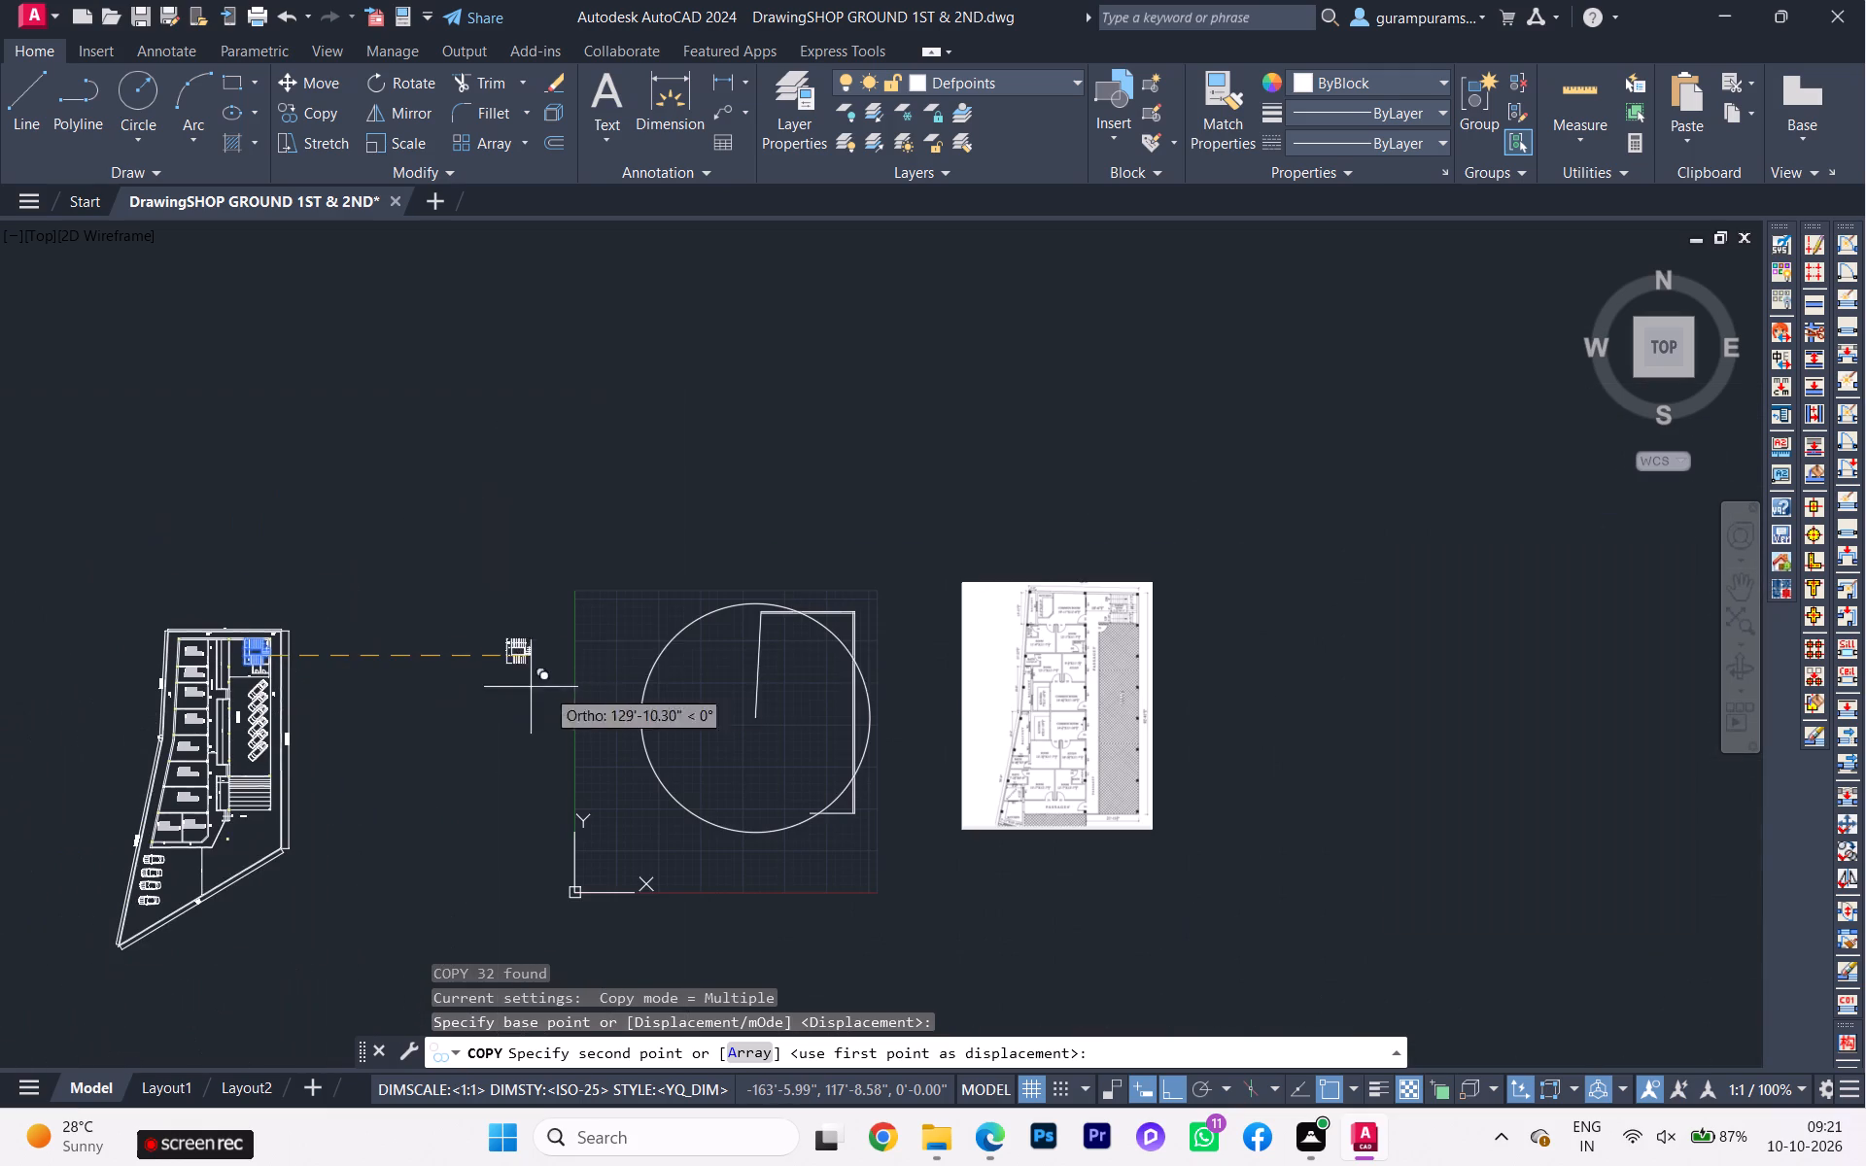
scroll(802, 626, "up", 3)
scroll(892, 647, "up", 2)
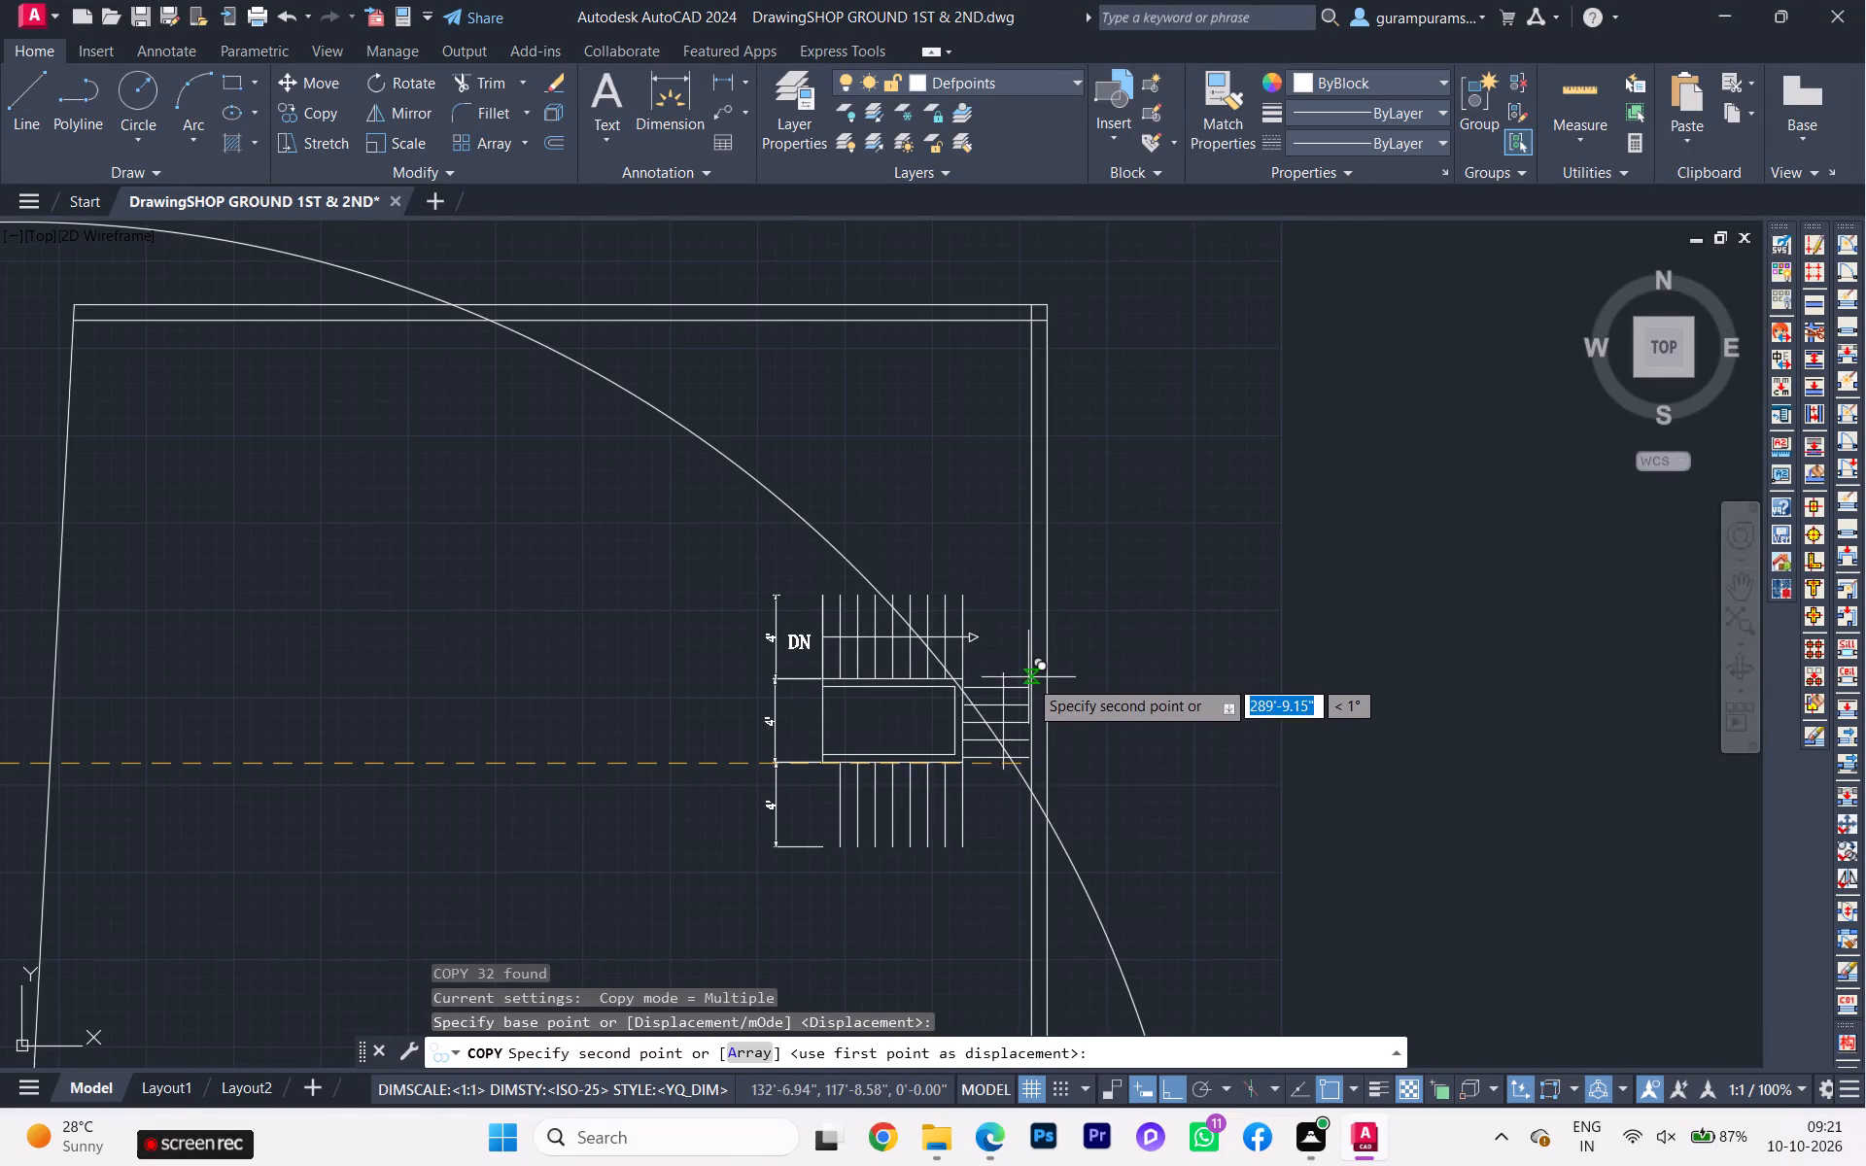
scroll(1029, 682, "up", 2)
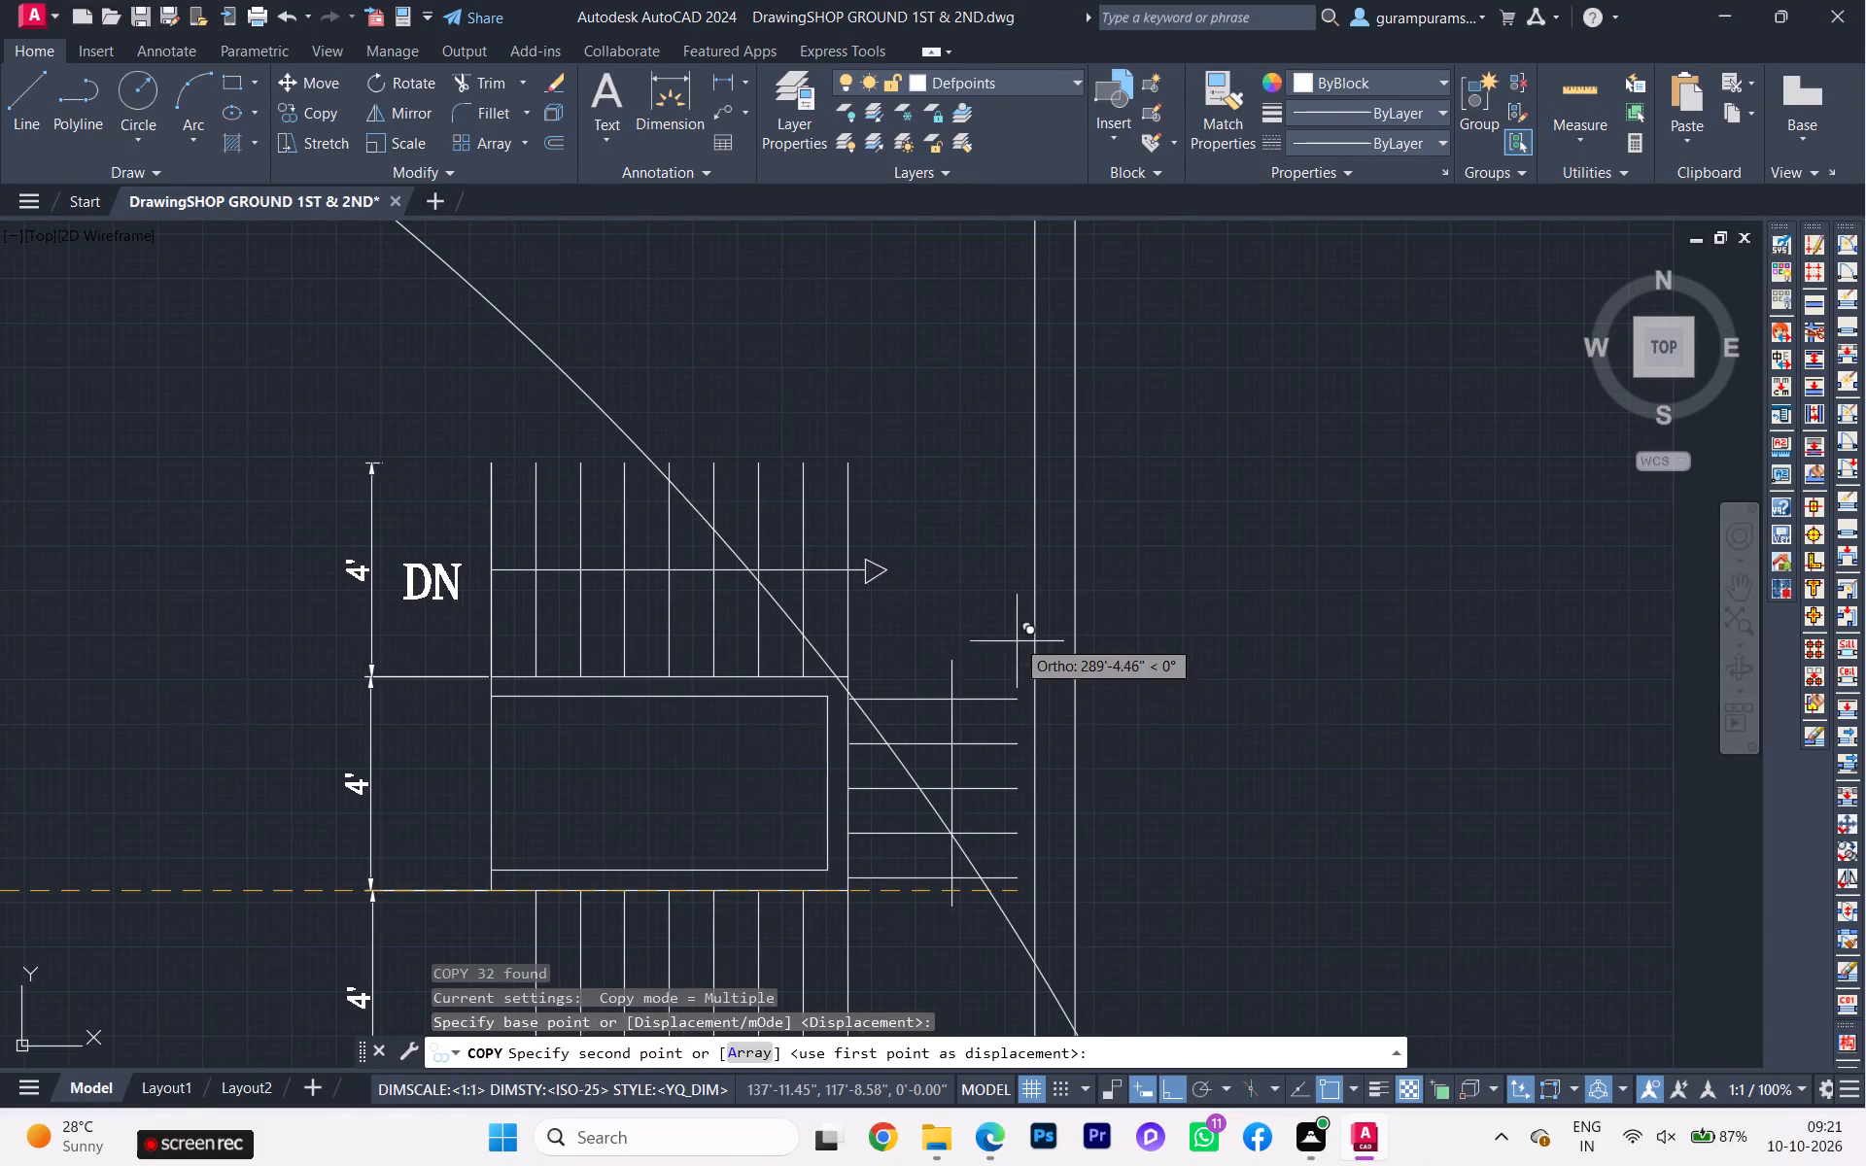
key("F9")
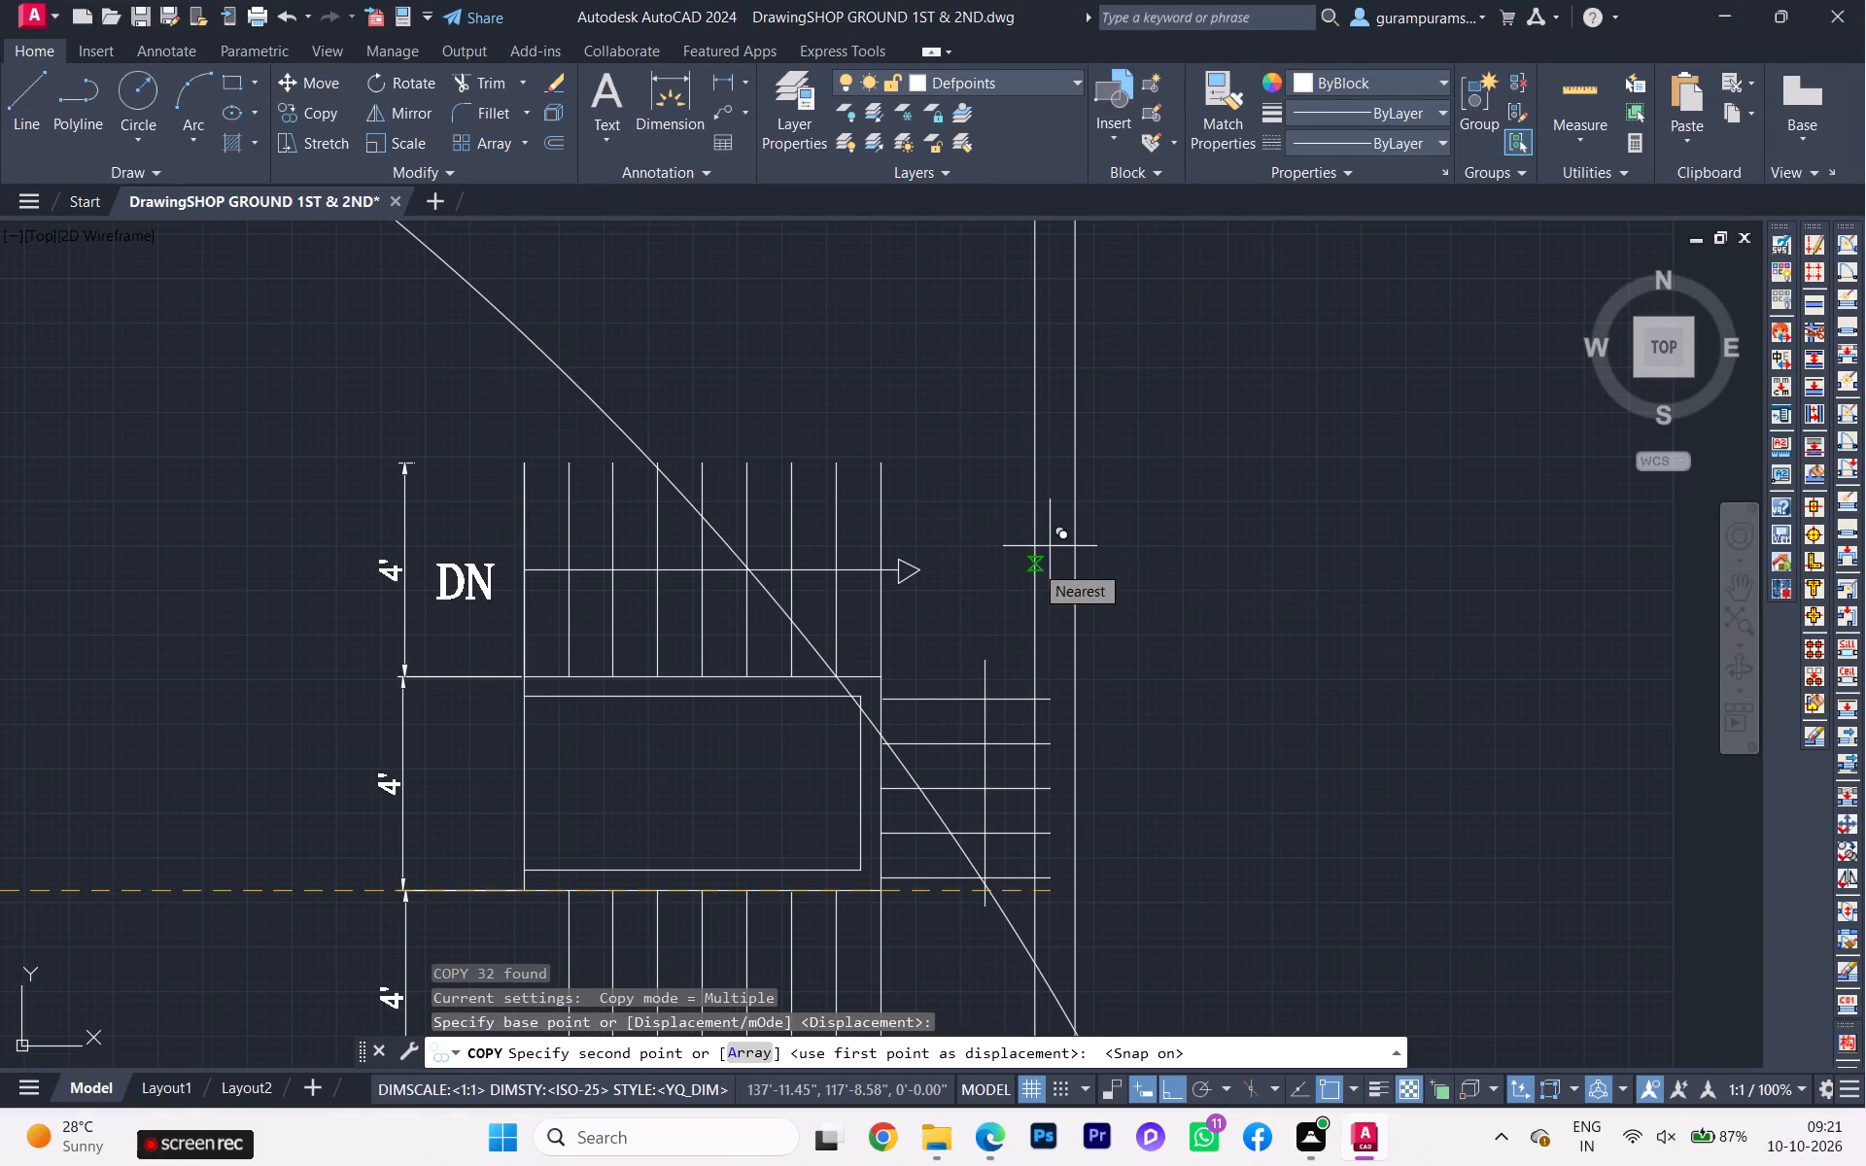
key("F8")
scroll(1023, 608, "down", 4)
middle_click_drag(1030, 636, 1019, 718)
scroll(1021, 622, "up", 2)
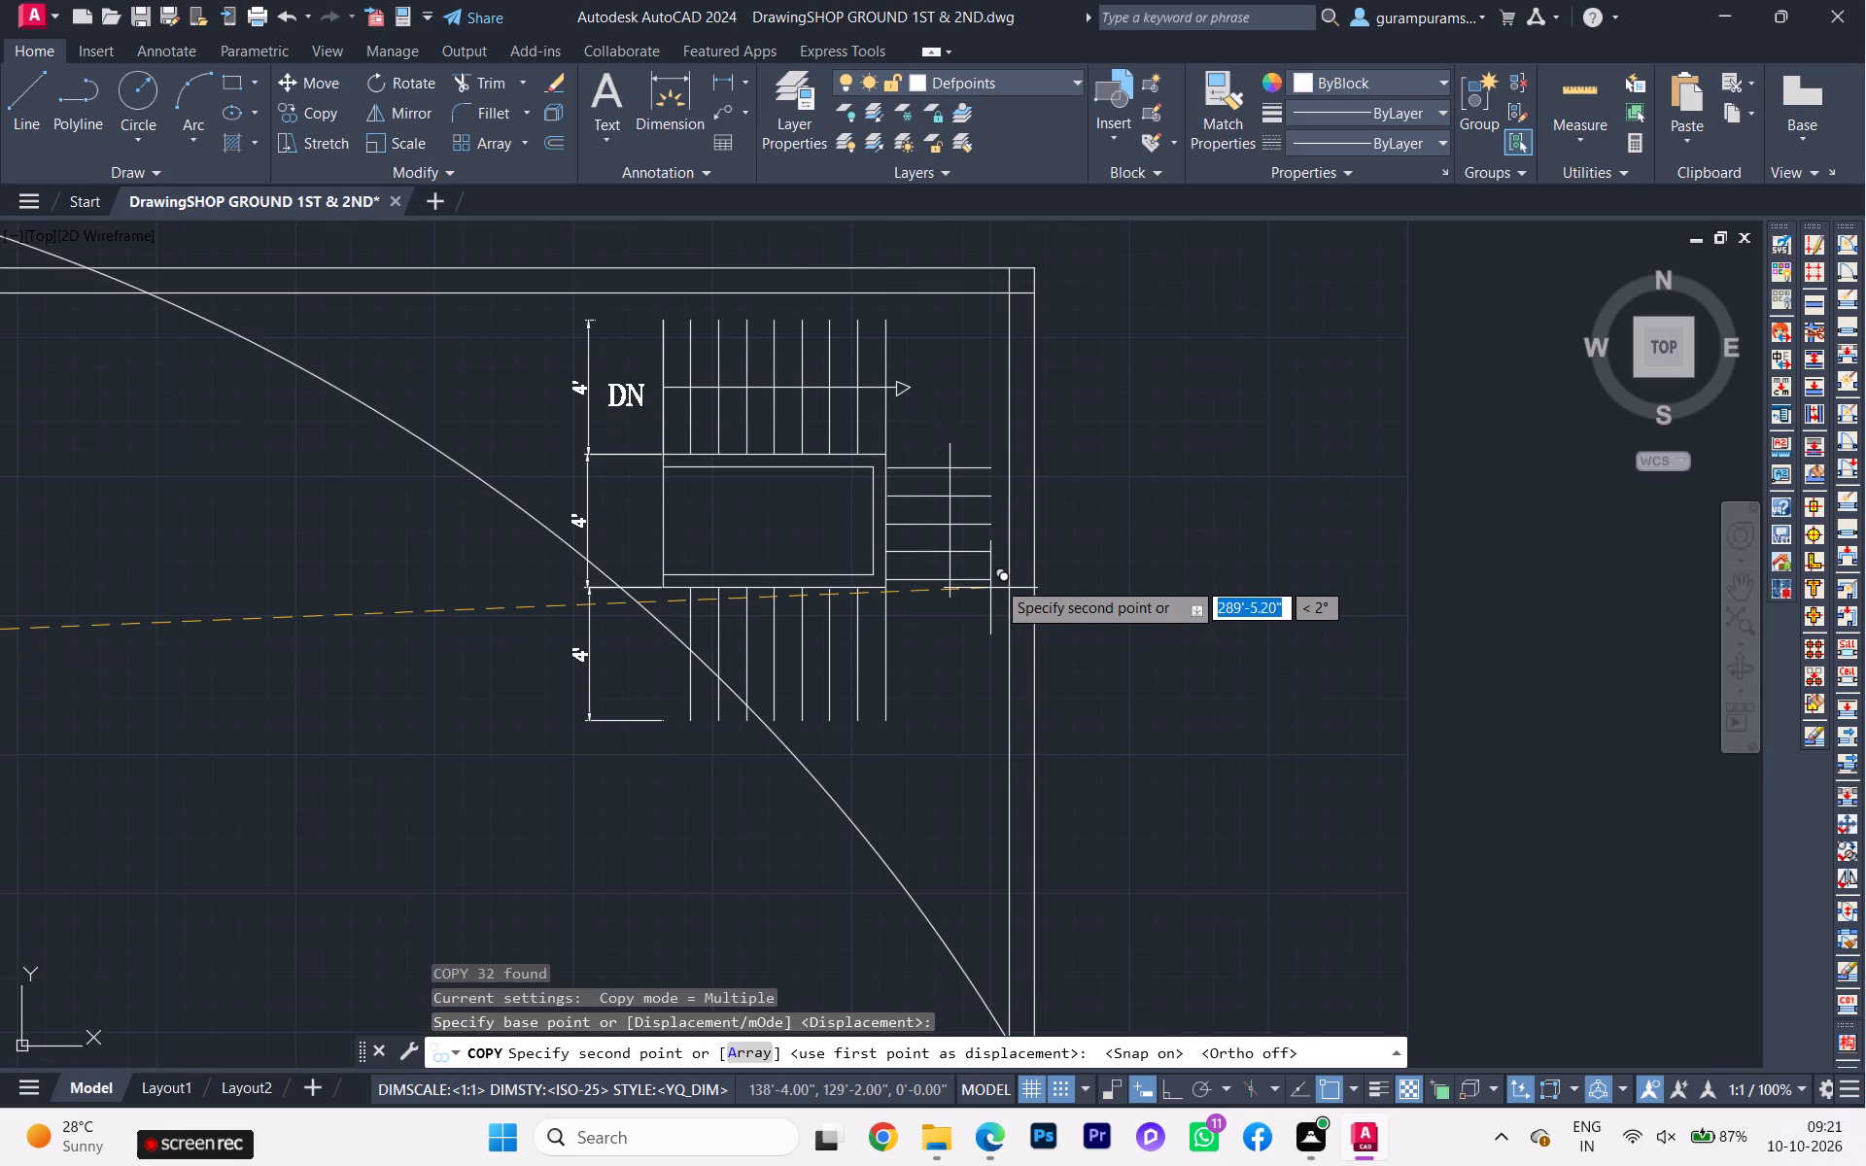
key("F9")
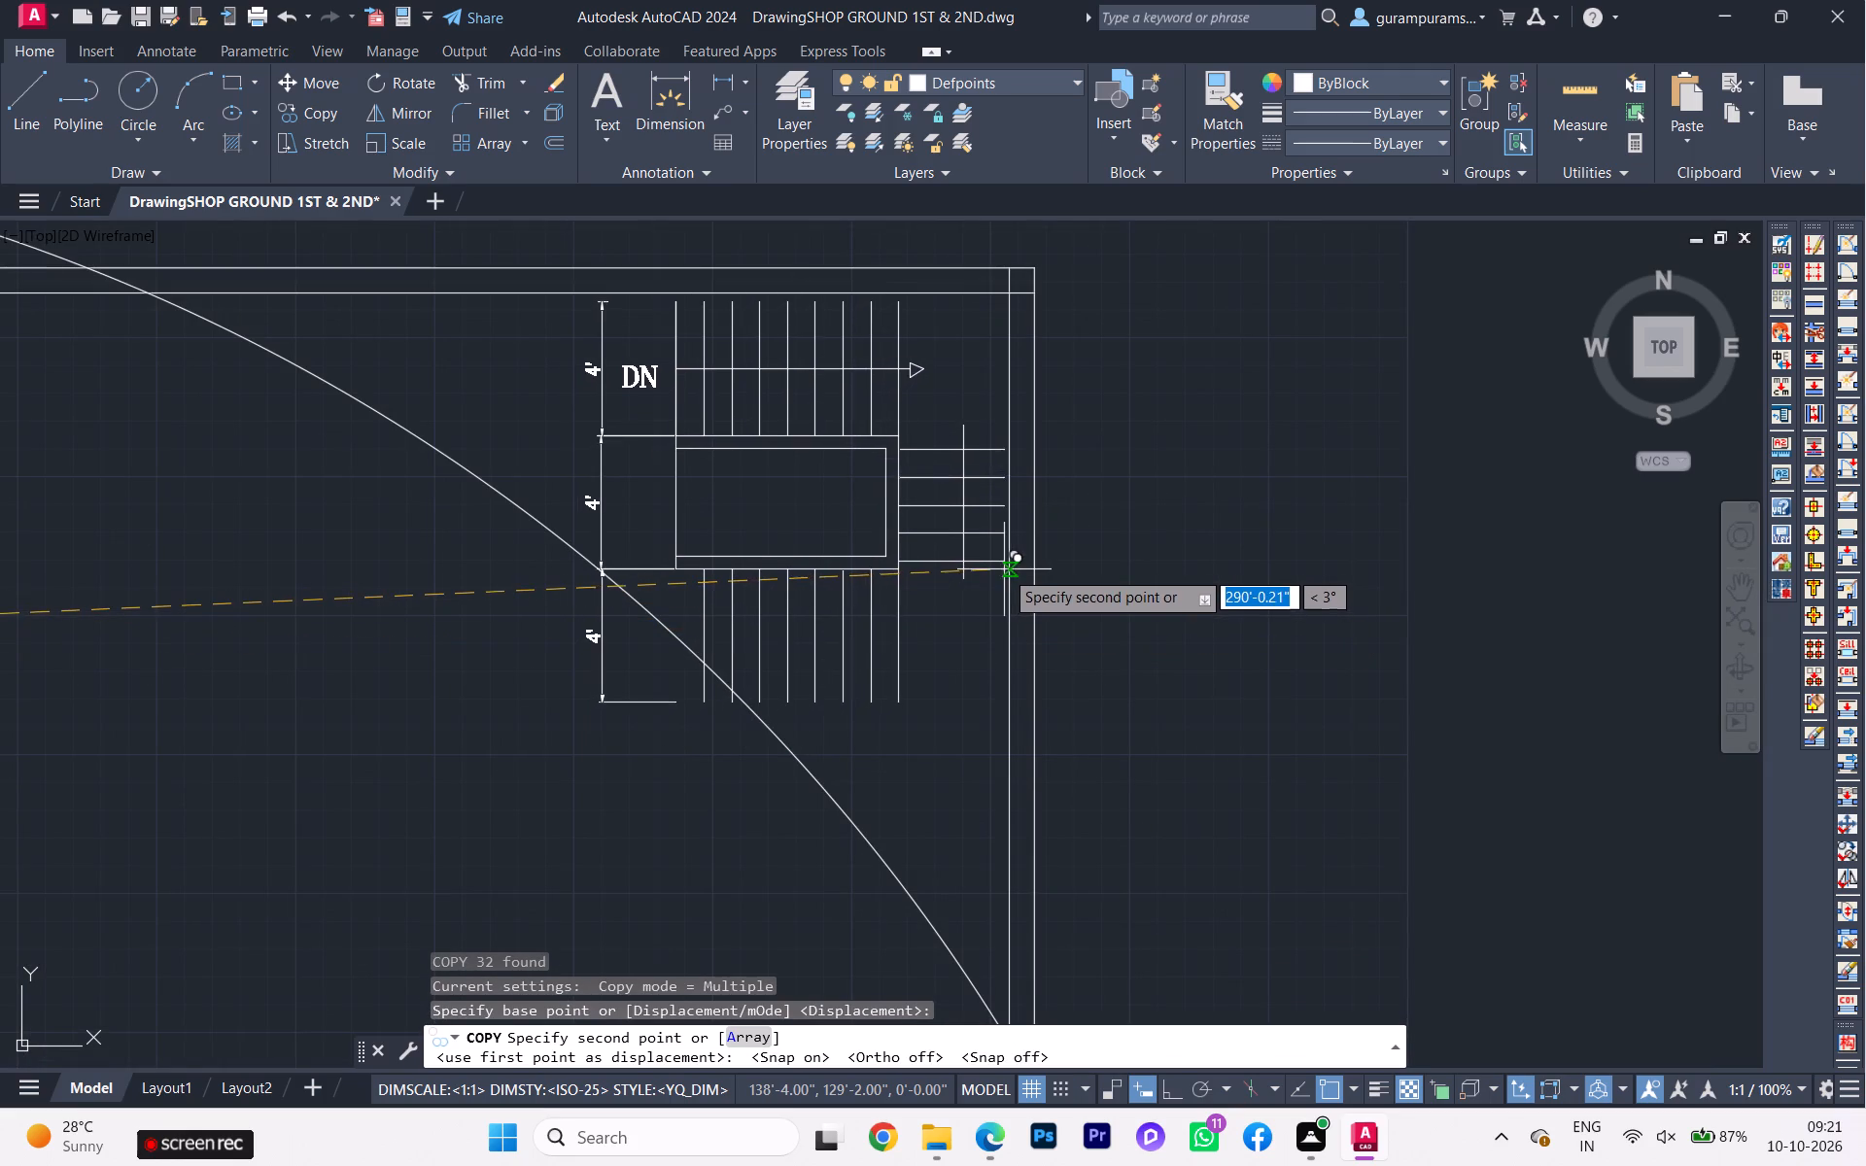
scroll(1010, 579, "up", 2)
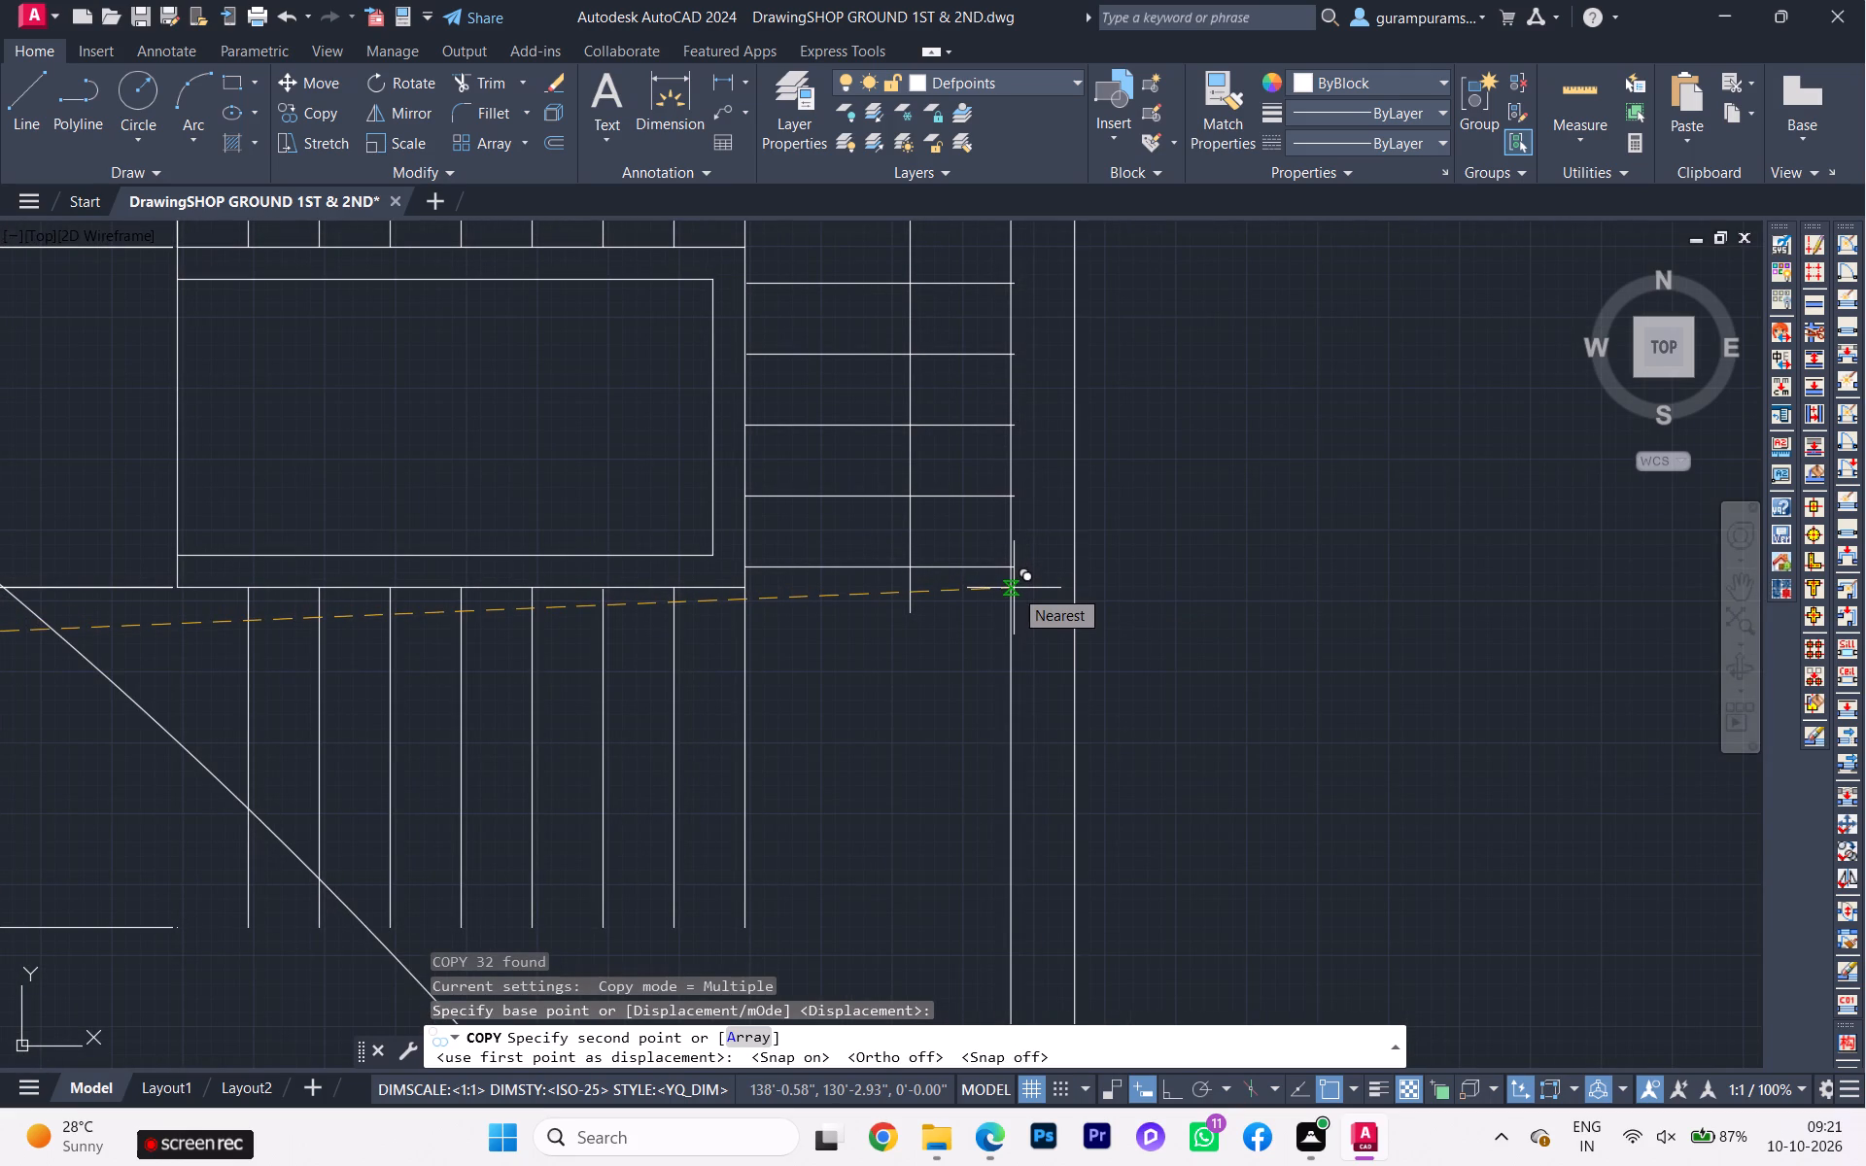
left_click(1009, 589)
scroll(1010, 669, "down", 1)
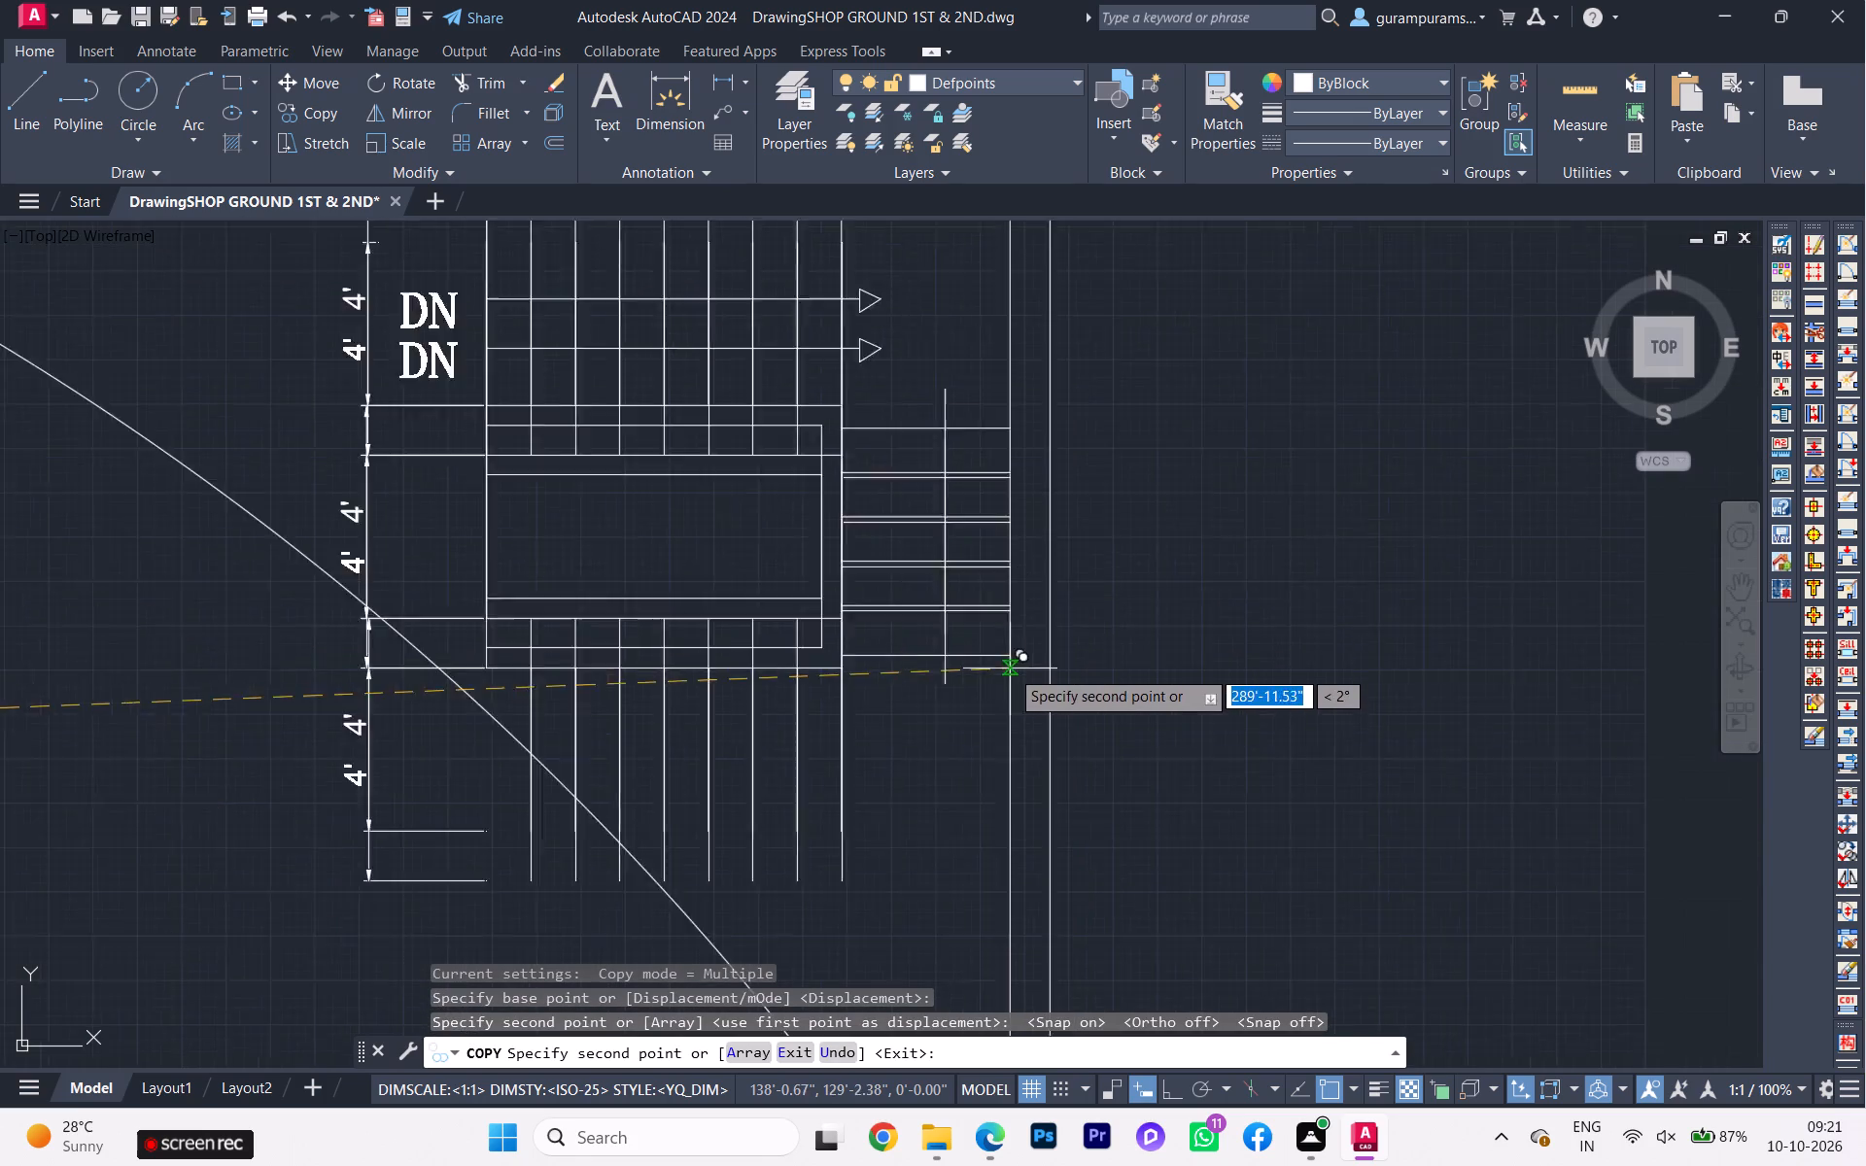
scroll(1010, 669, "down", 1)
key("Escape")
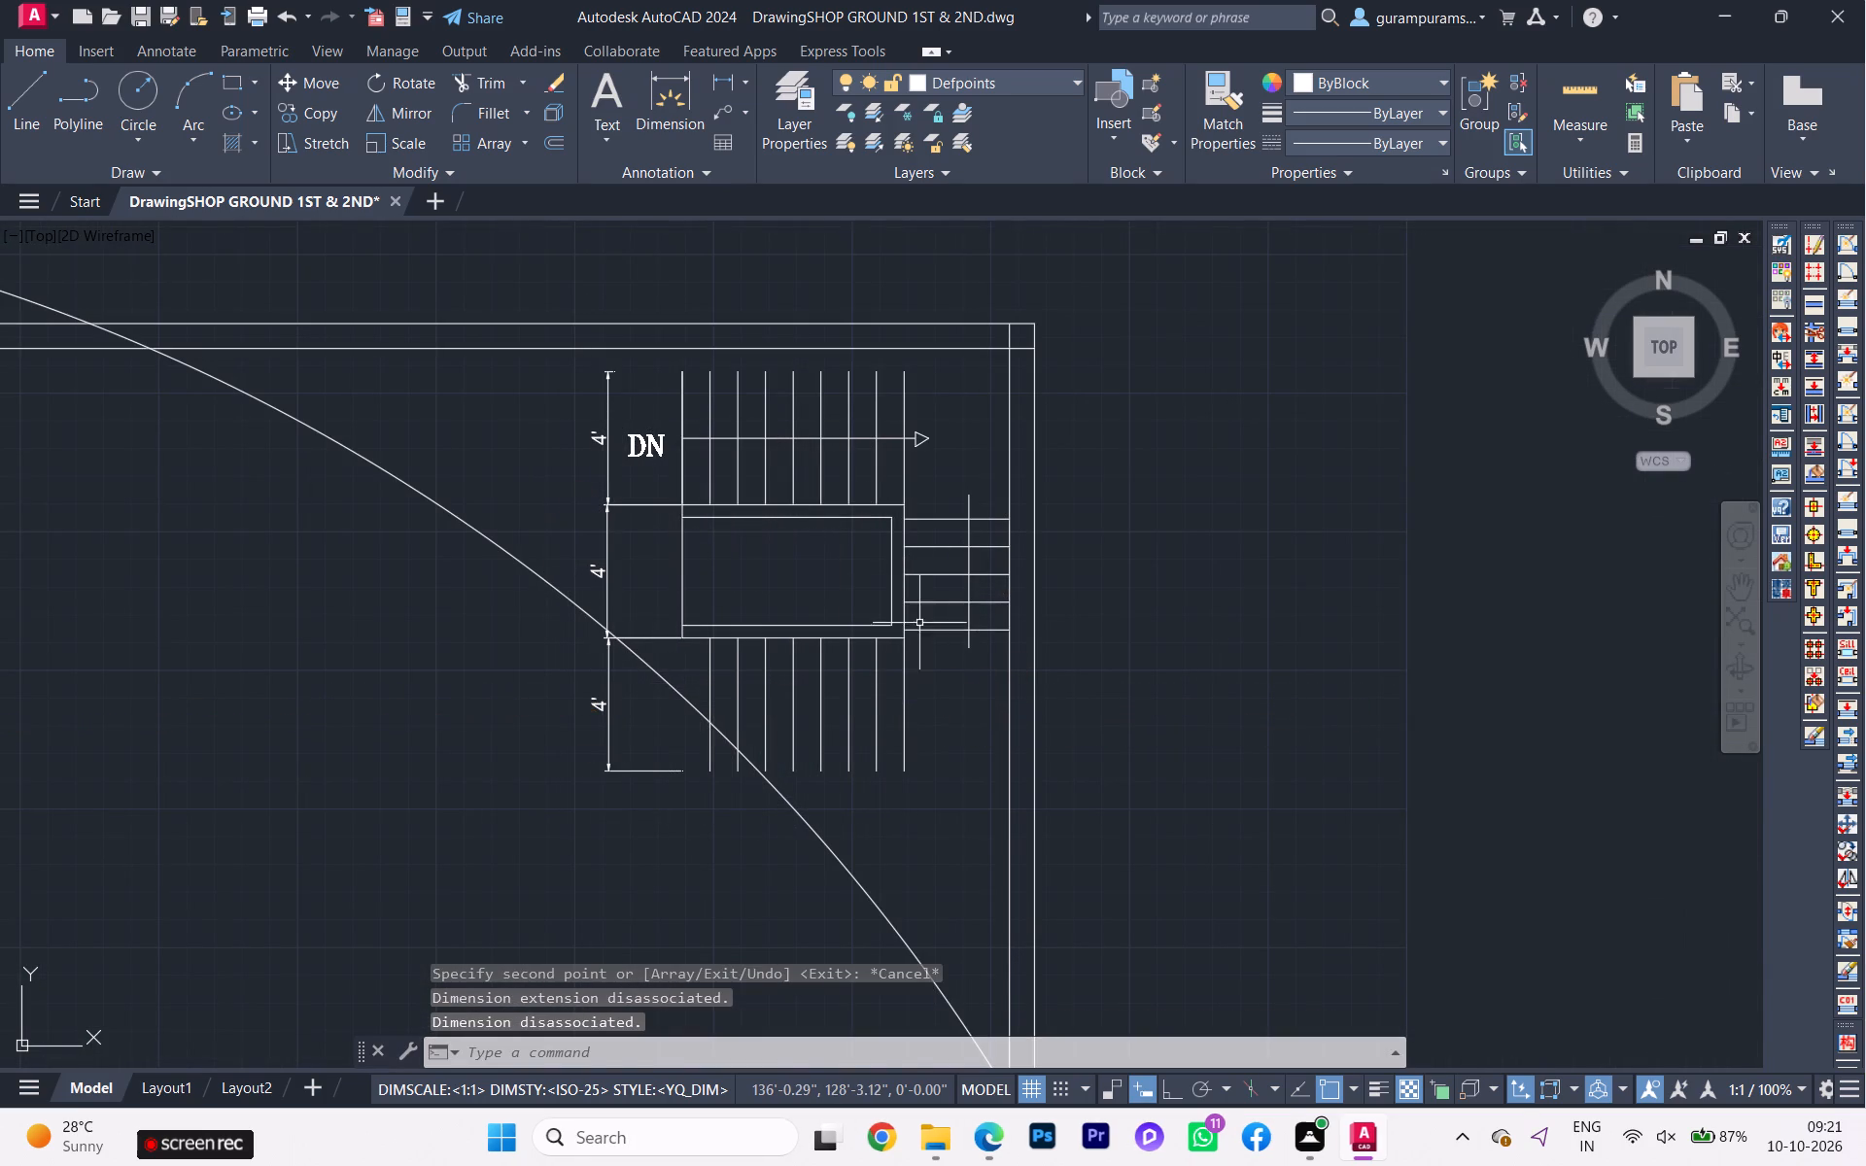
Move the copied staircase group up so its upper tread ends meet the inner line of the new outline's top wall.
left_click(921, 566)
left_click(814, 526)
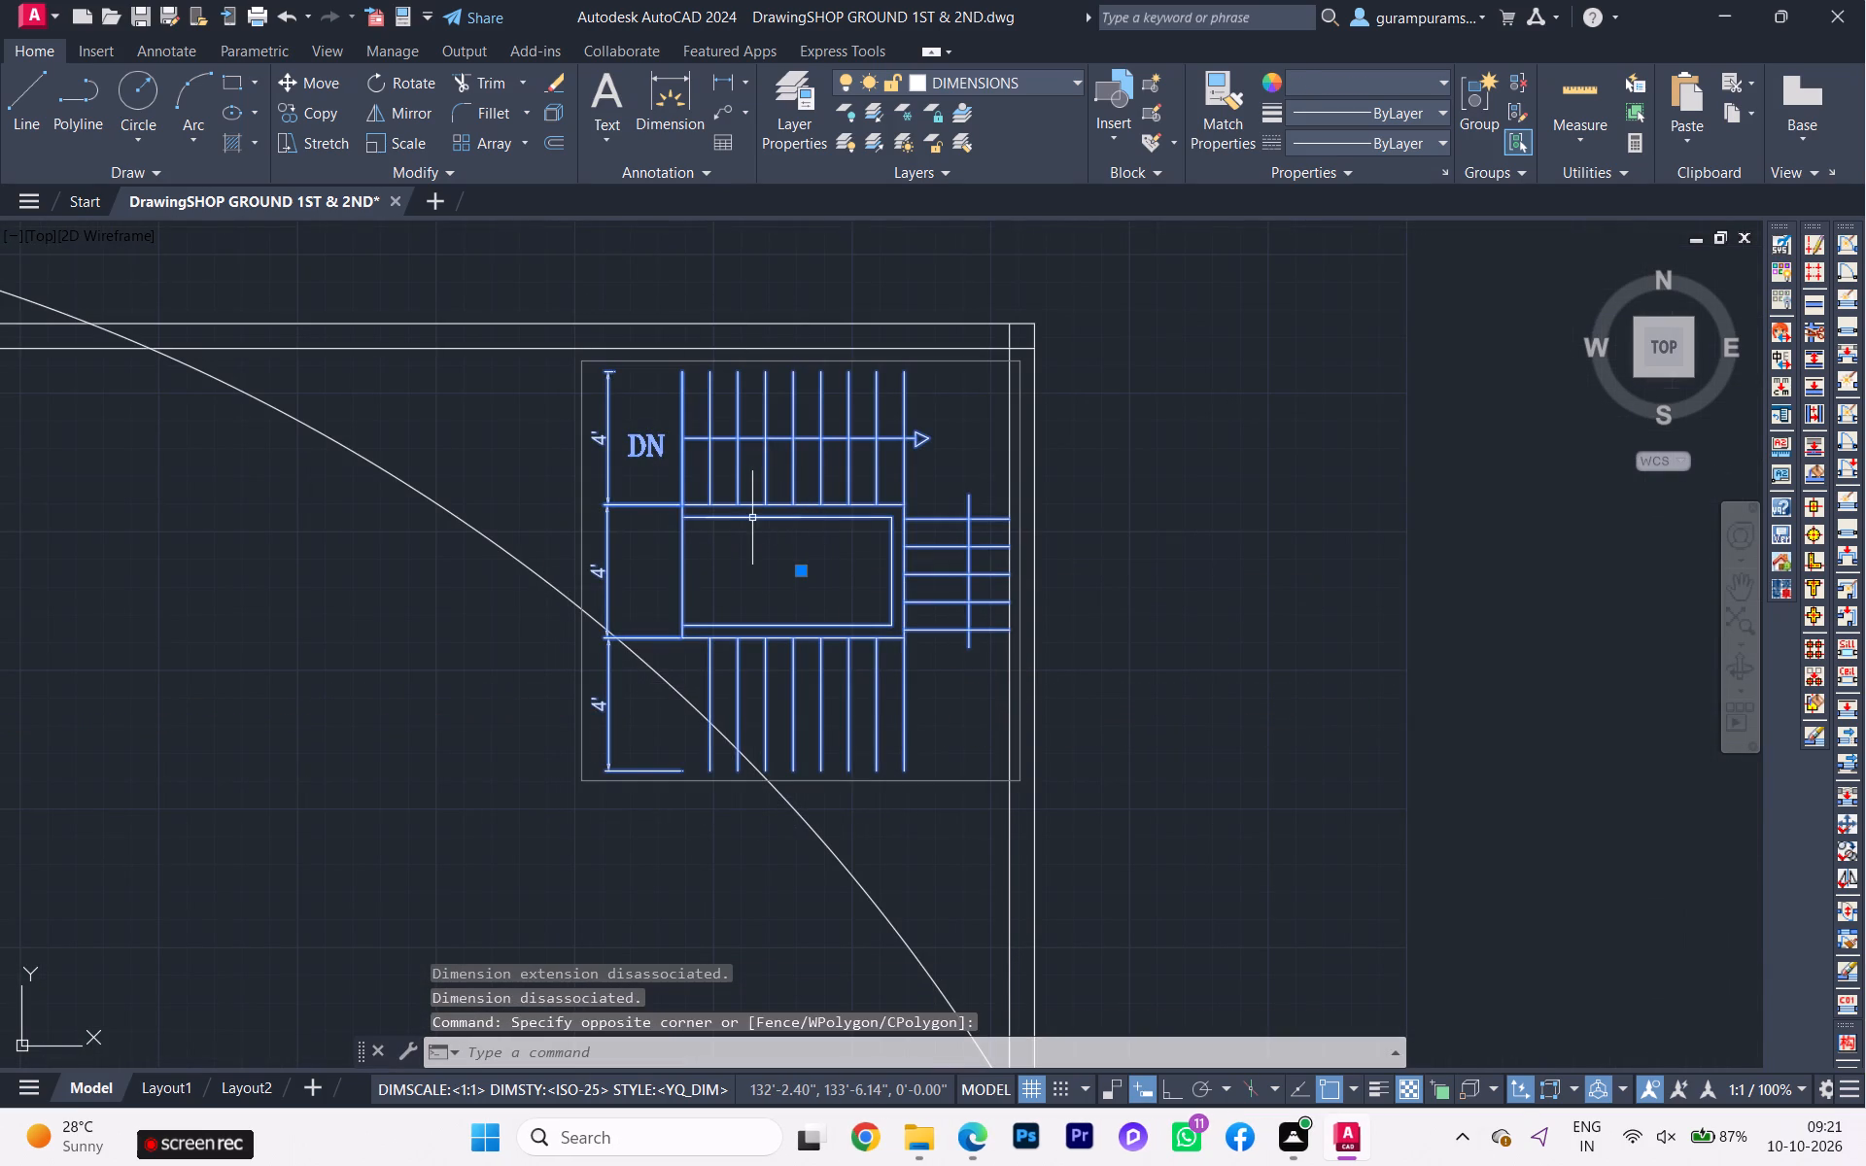
key("m")
key("Return")
scroll(901, 389, "up", 2)
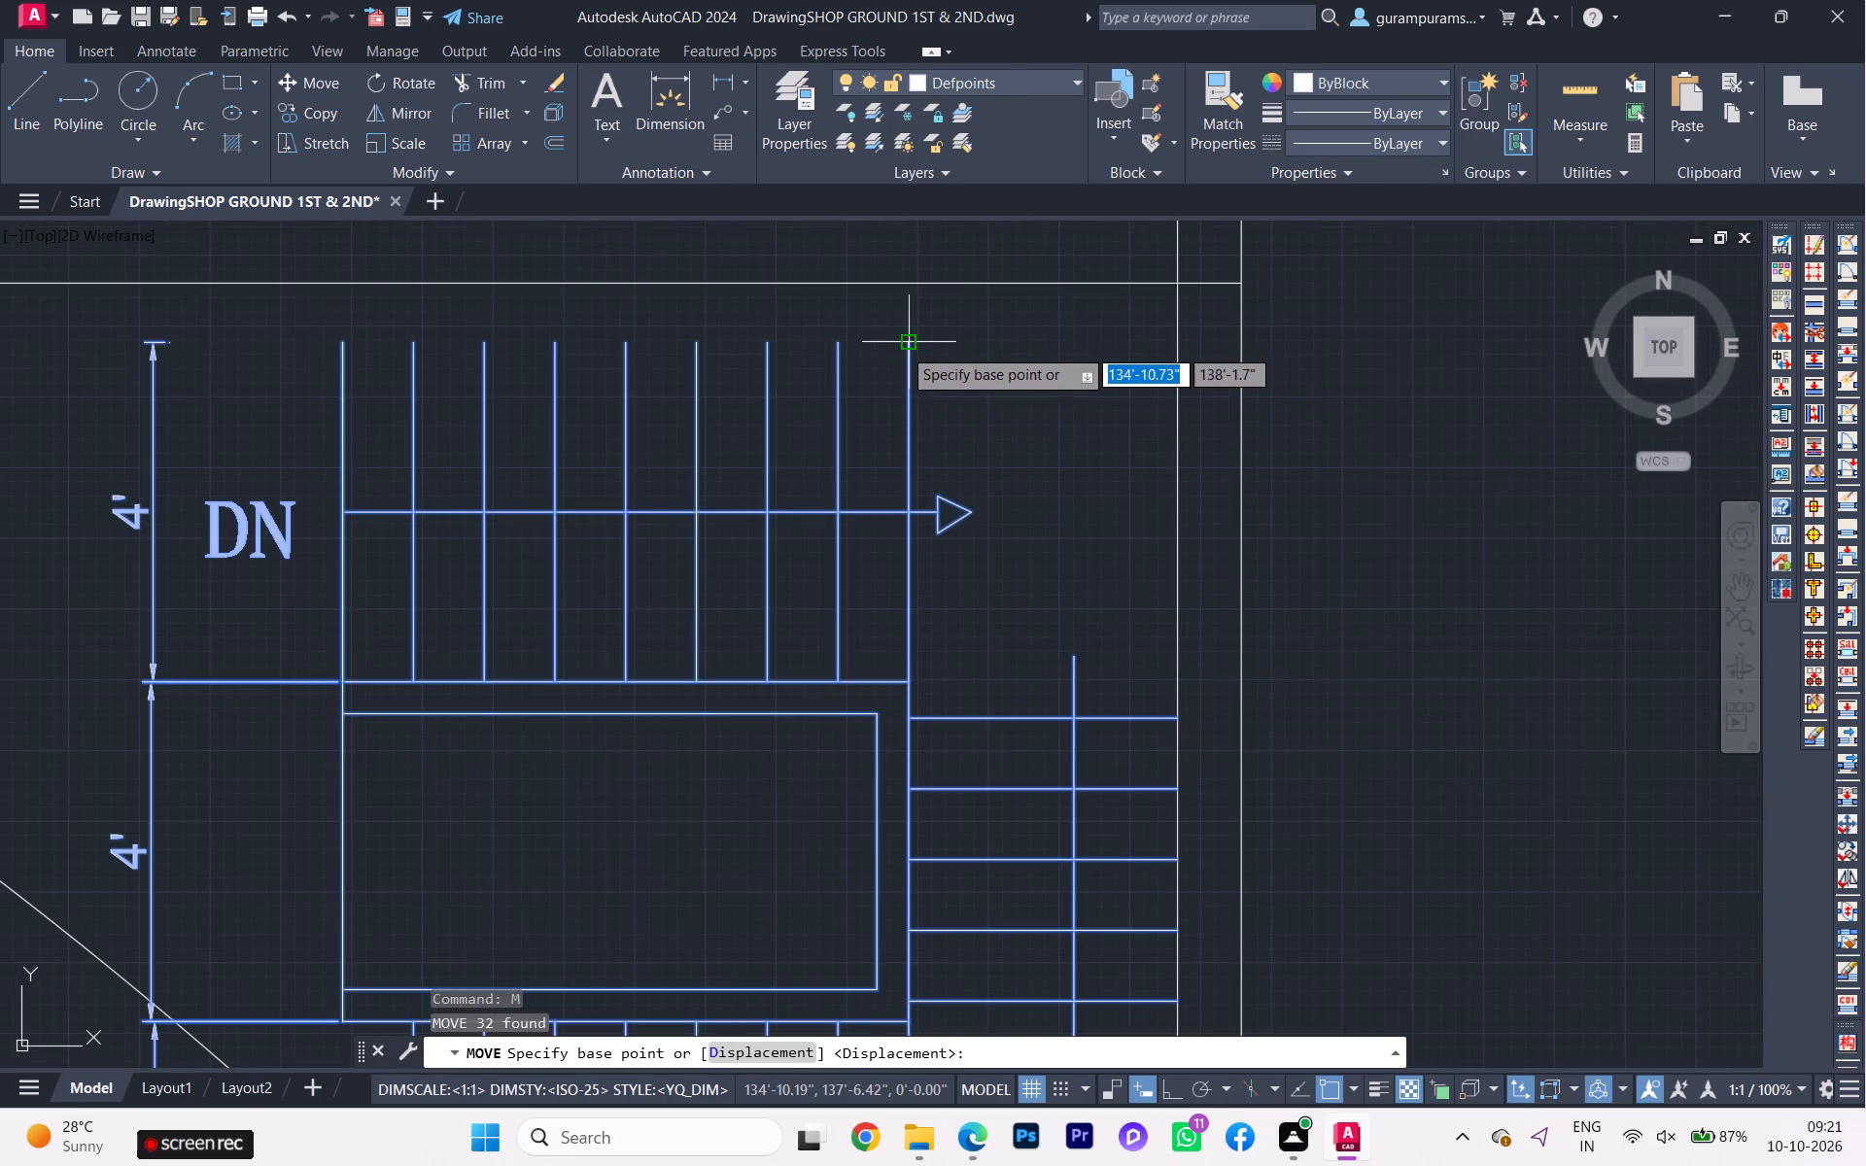
left_click(904, 346)
left_click(909, 284)
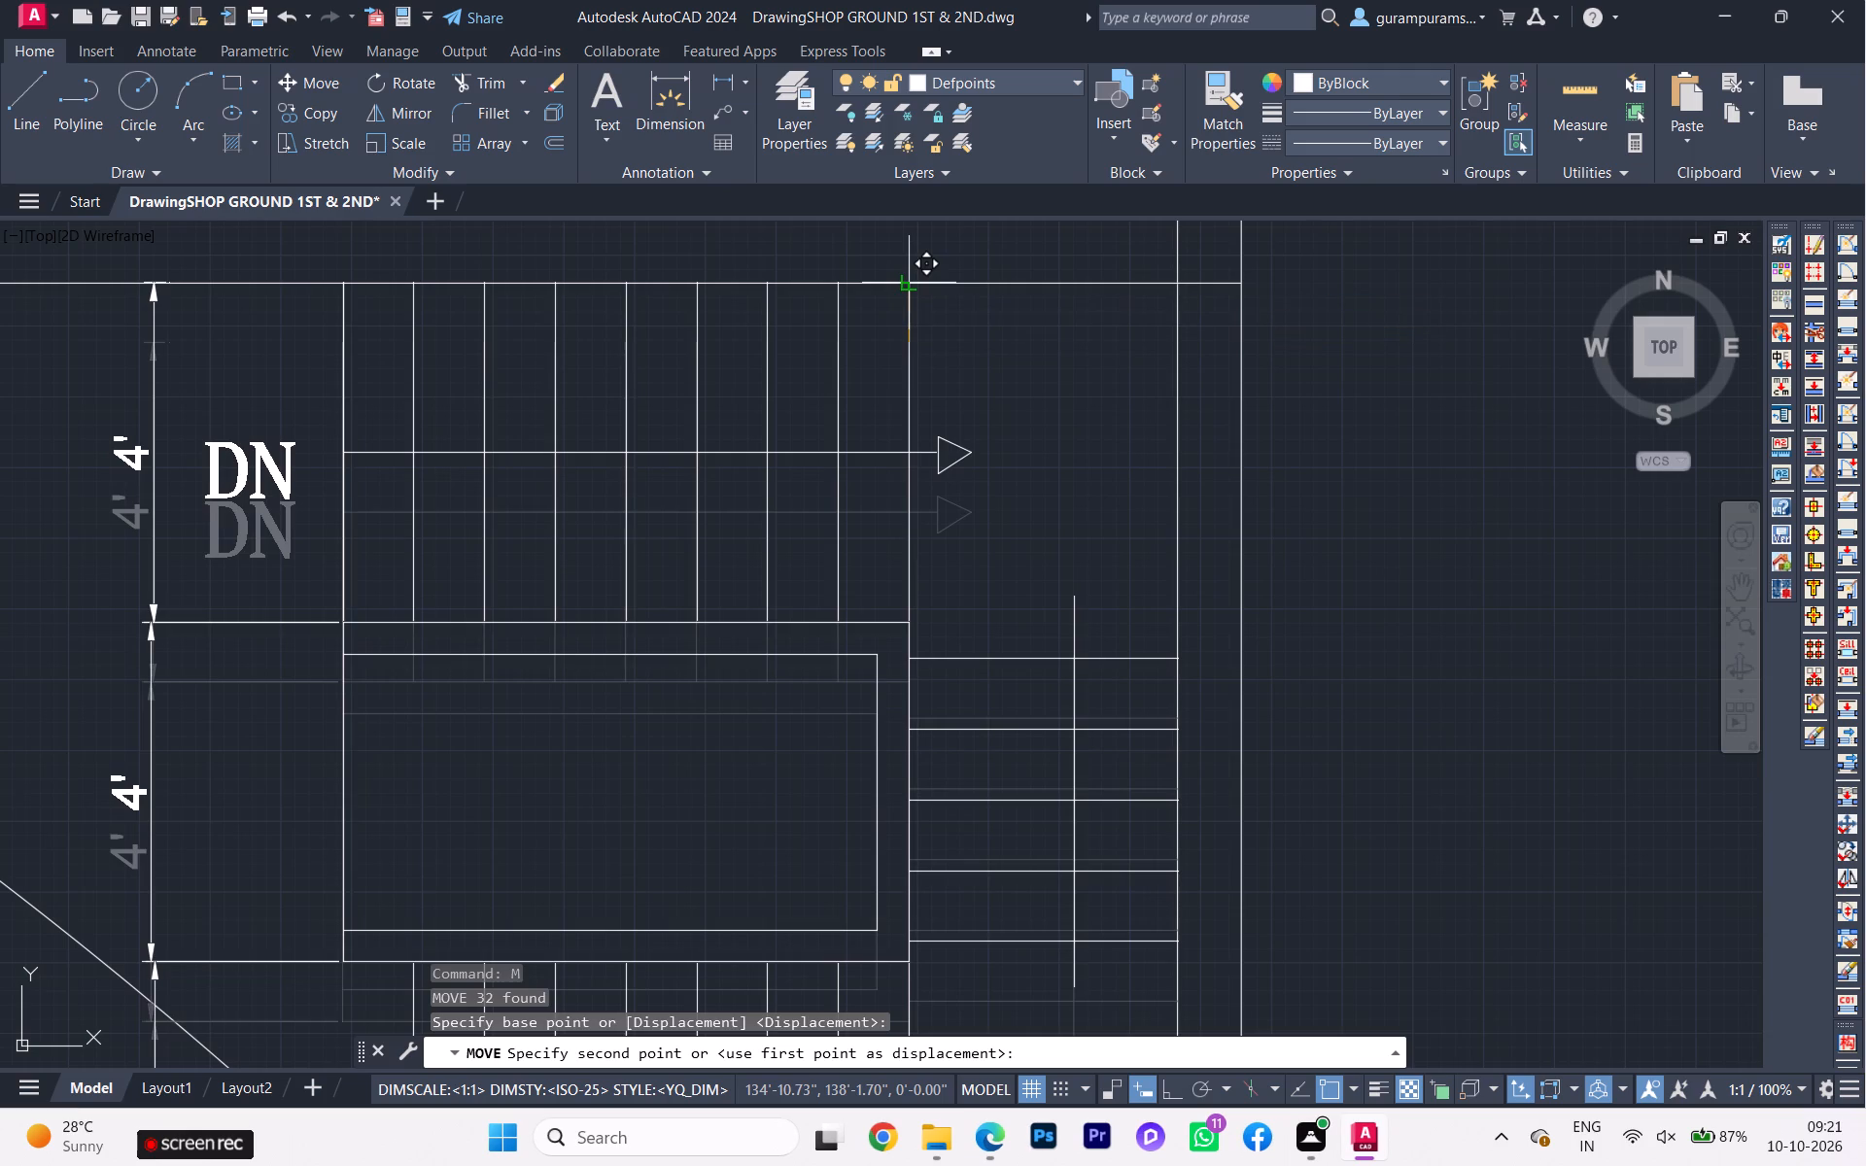
scroll(937, 386, "down", 2)
scroll(913, 519, "down", 2)
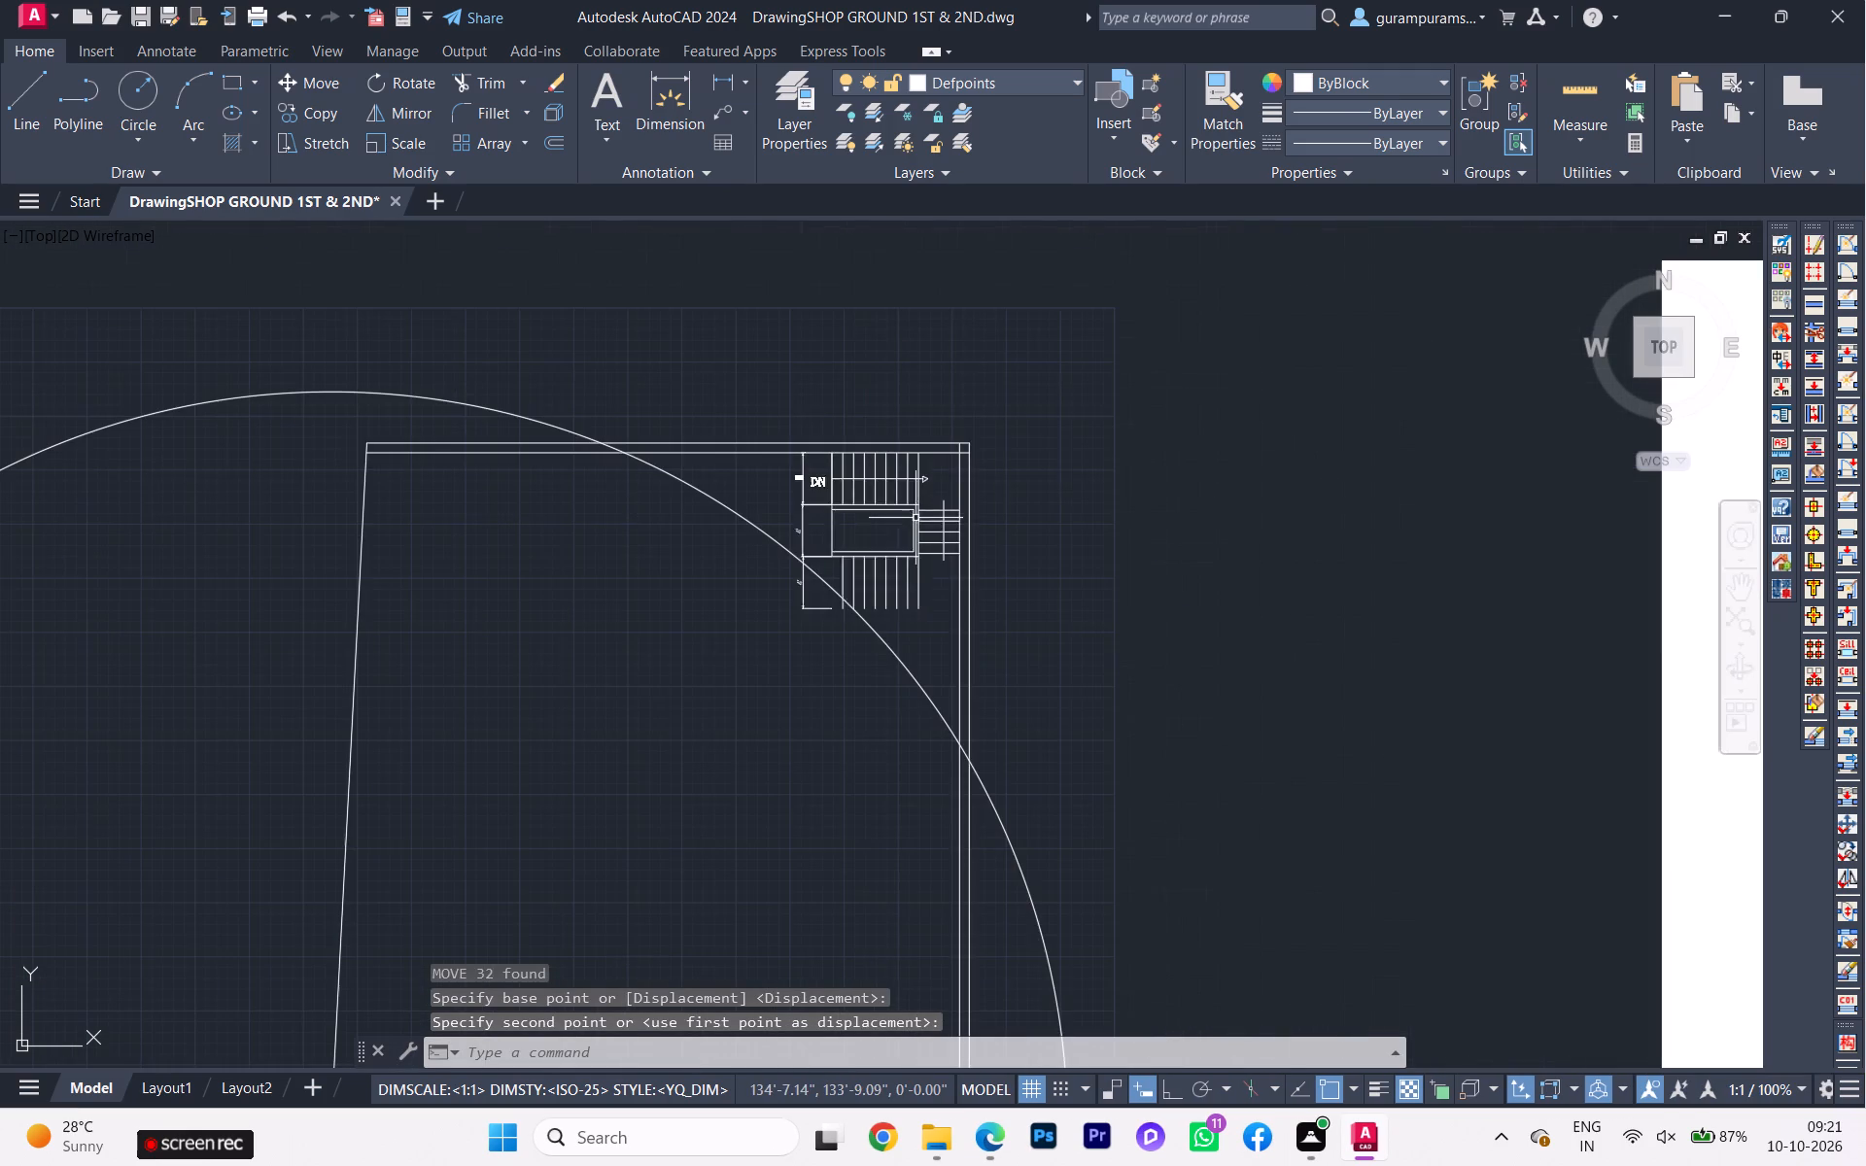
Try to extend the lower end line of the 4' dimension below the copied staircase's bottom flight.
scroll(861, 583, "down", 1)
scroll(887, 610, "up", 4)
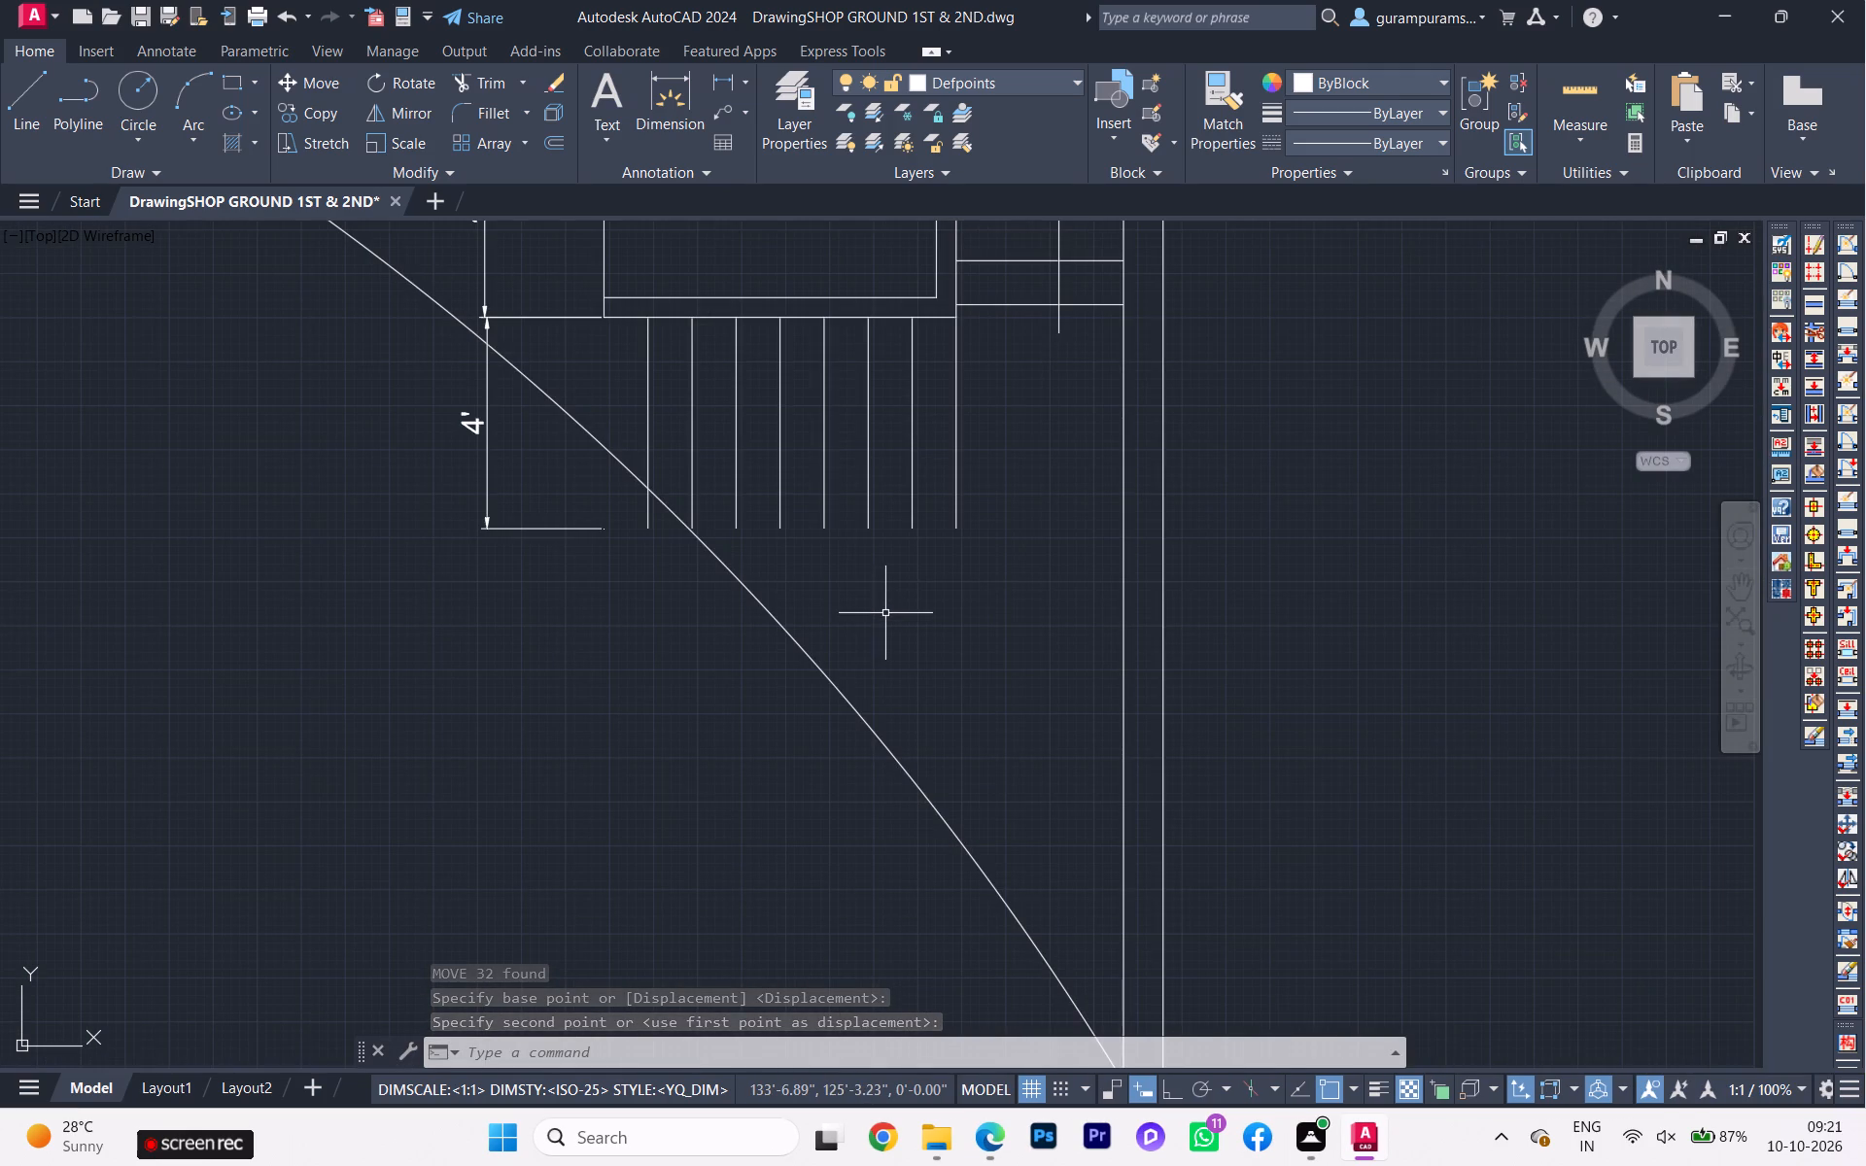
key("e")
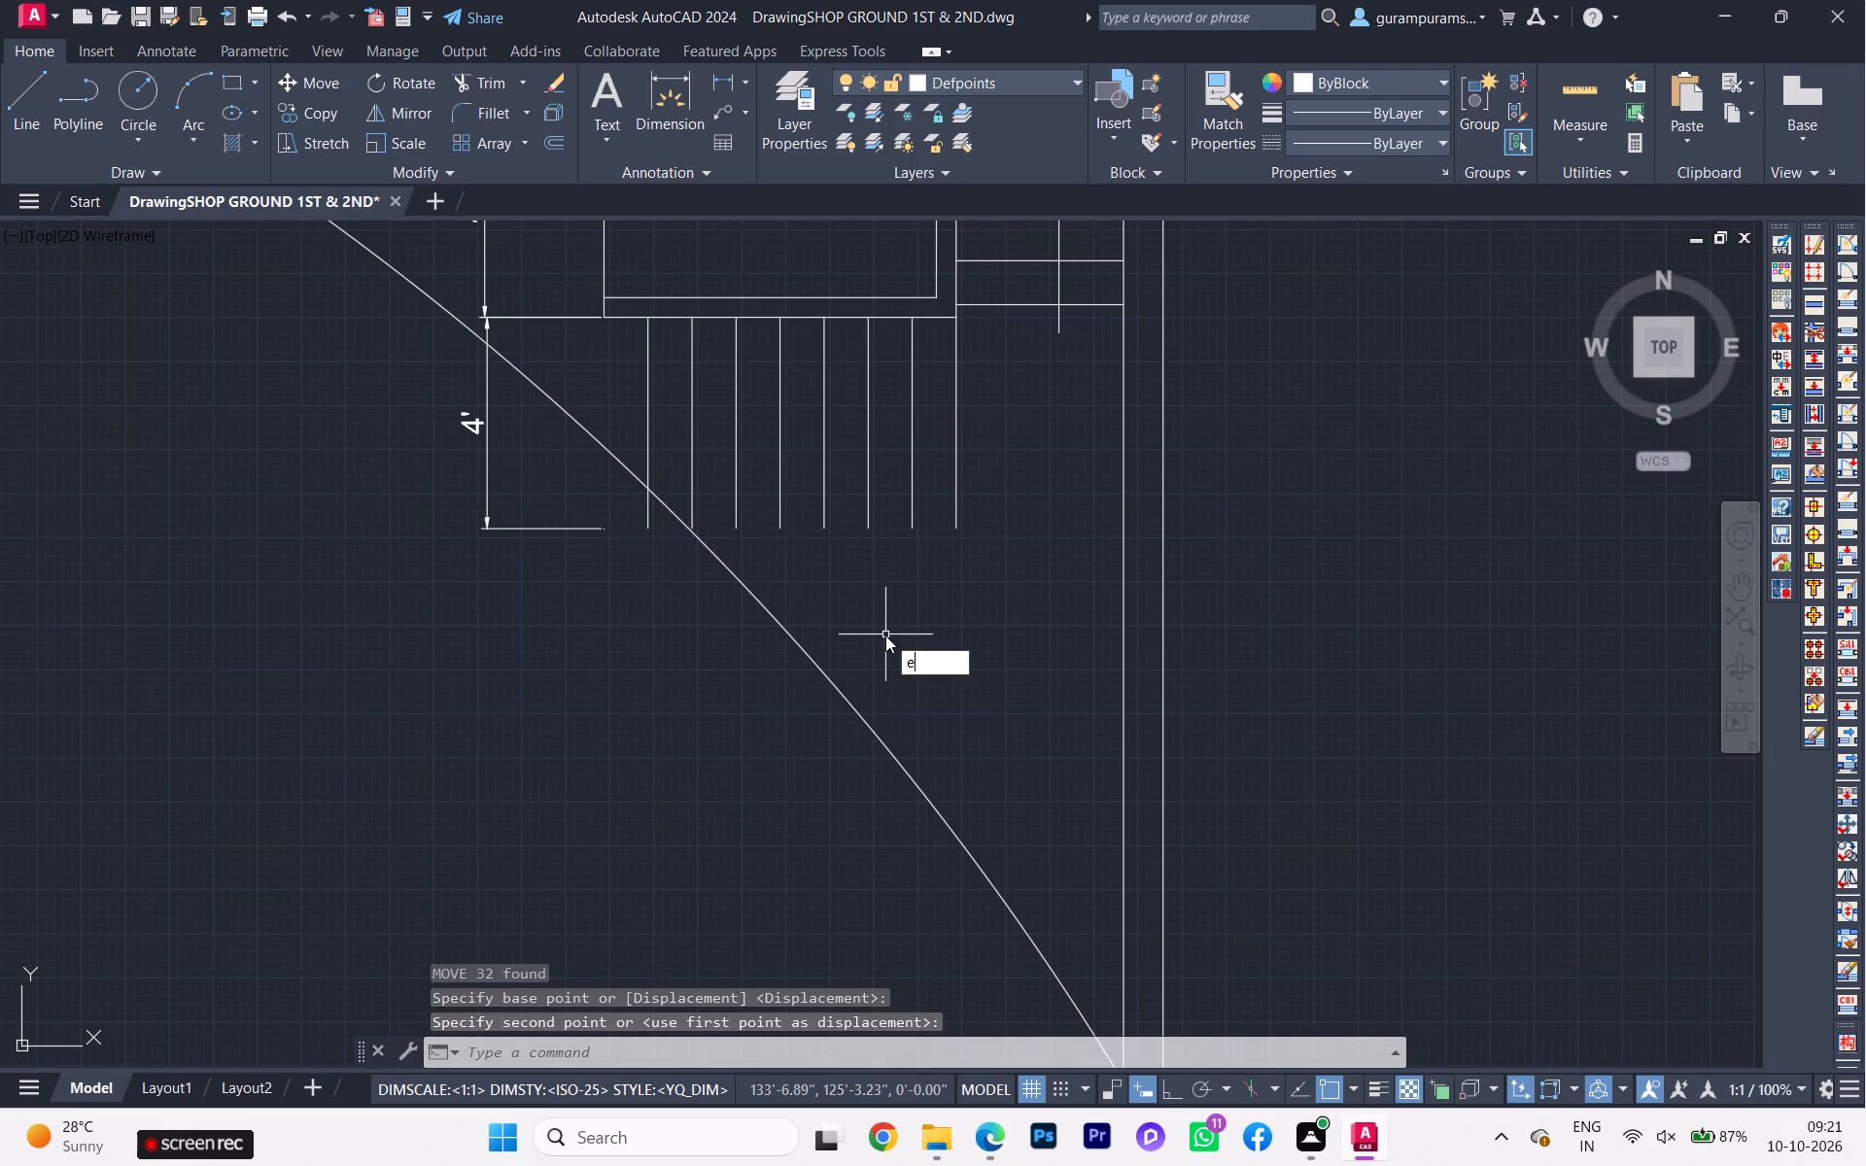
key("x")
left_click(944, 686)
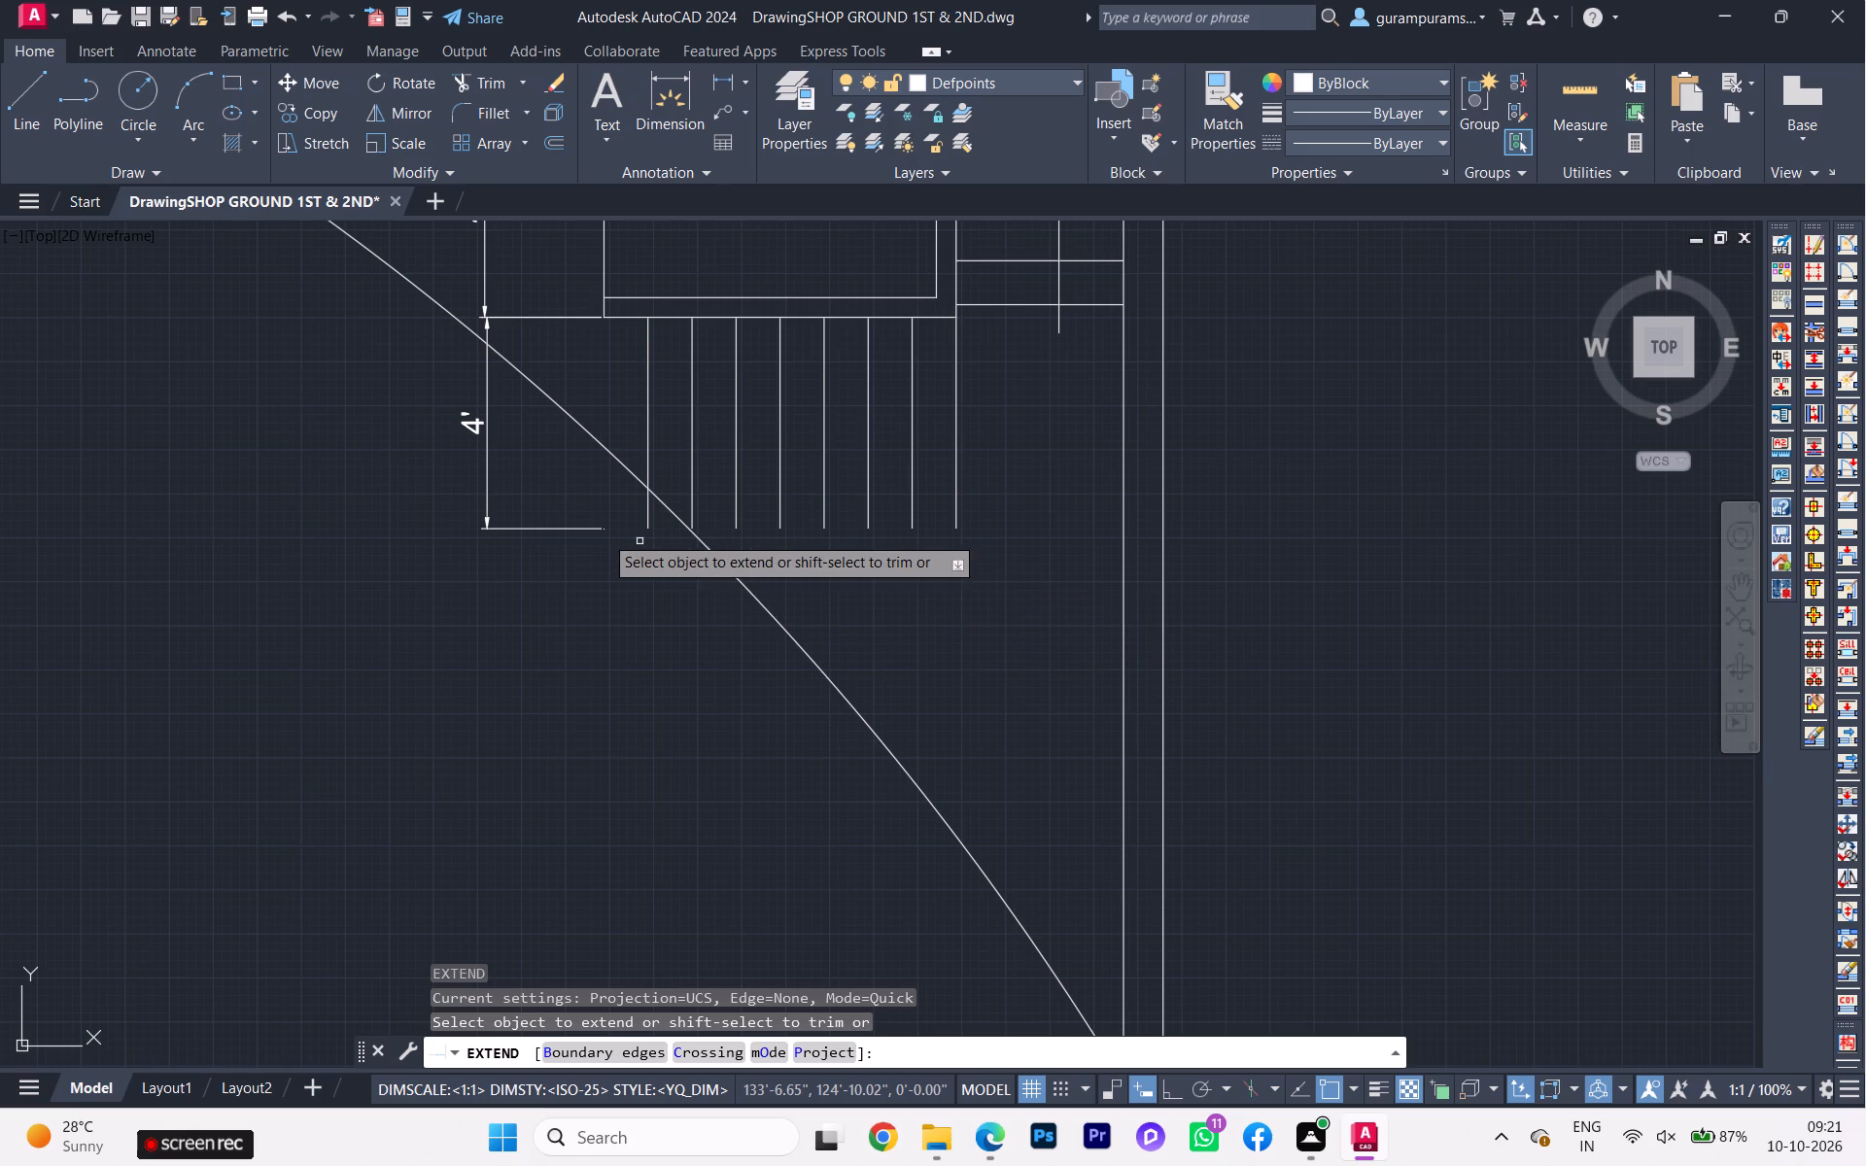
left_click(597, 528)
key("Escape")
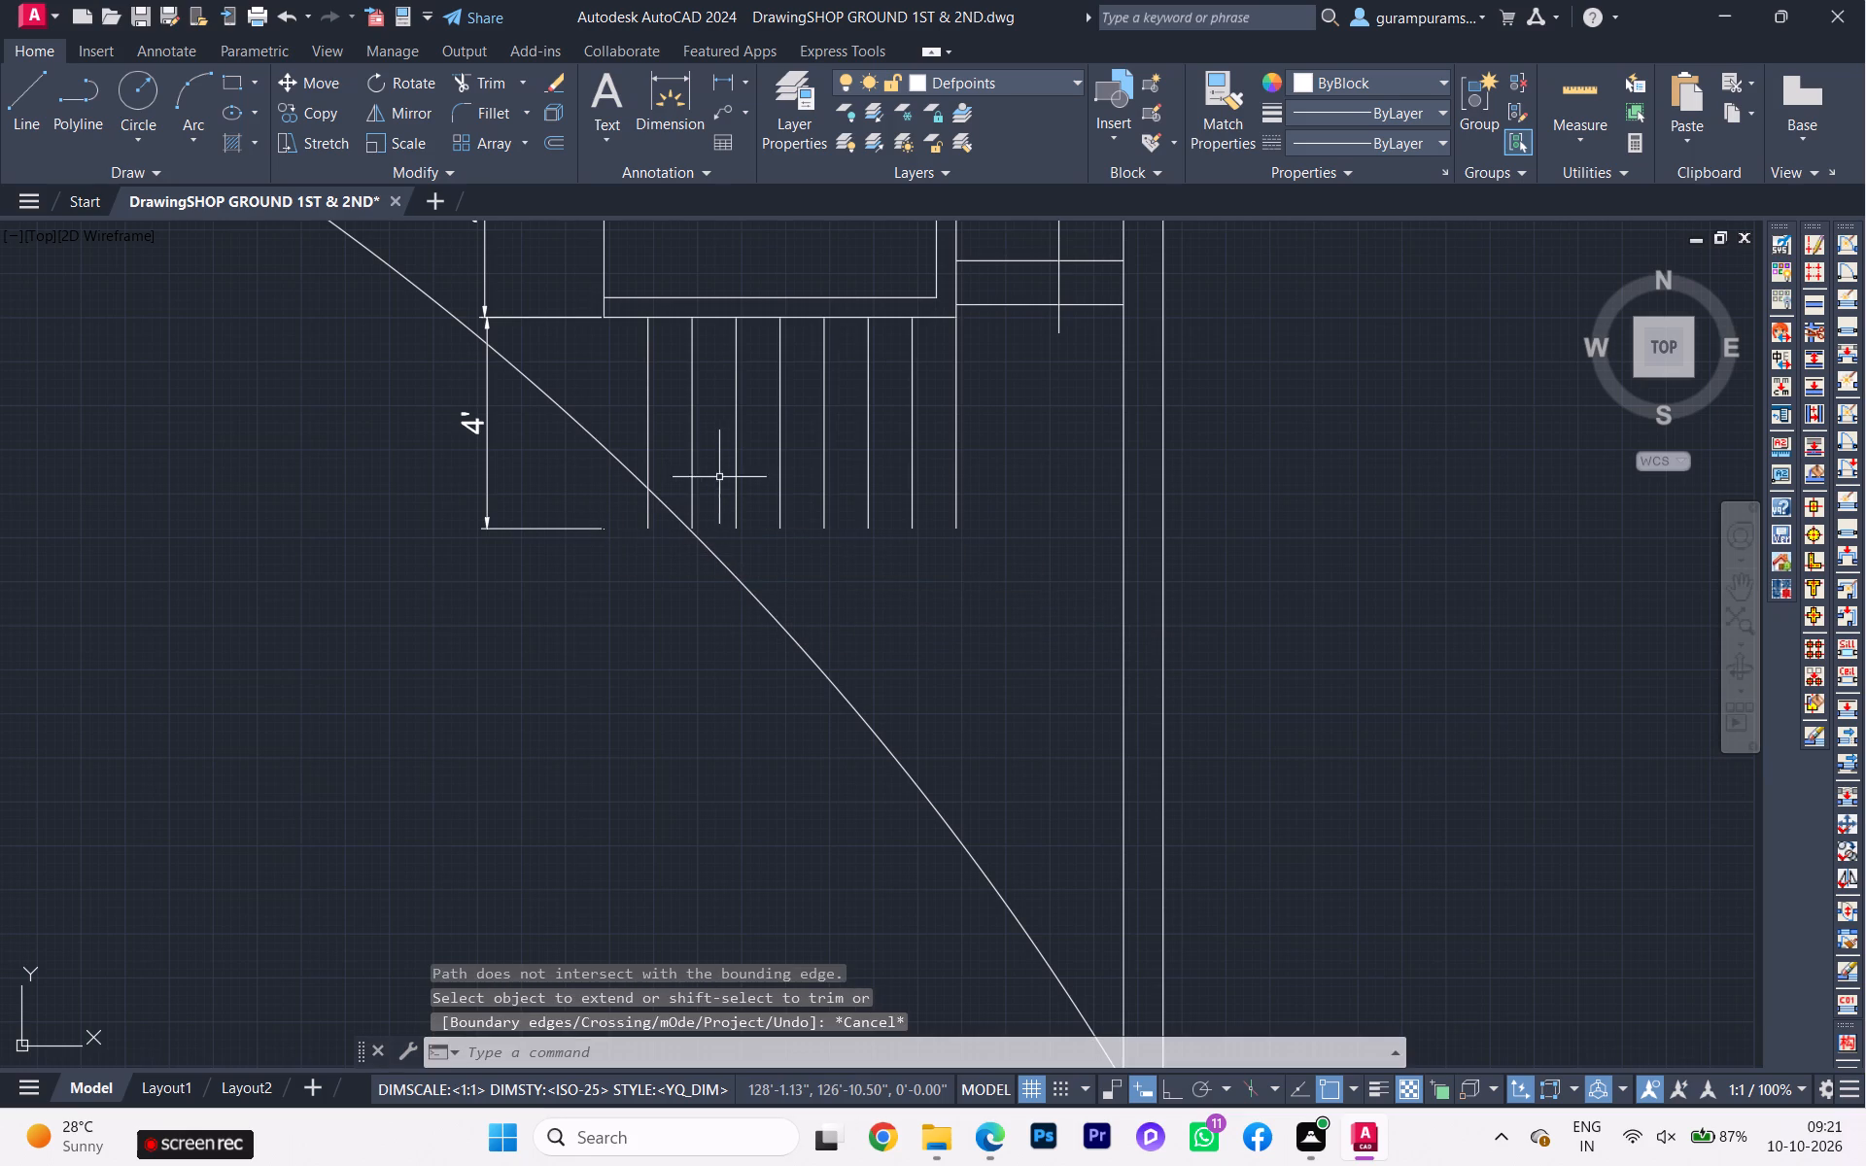
Ungroup the copied staircase in the new floor outline.
left_click(733, 461)
key("u")
key("n")
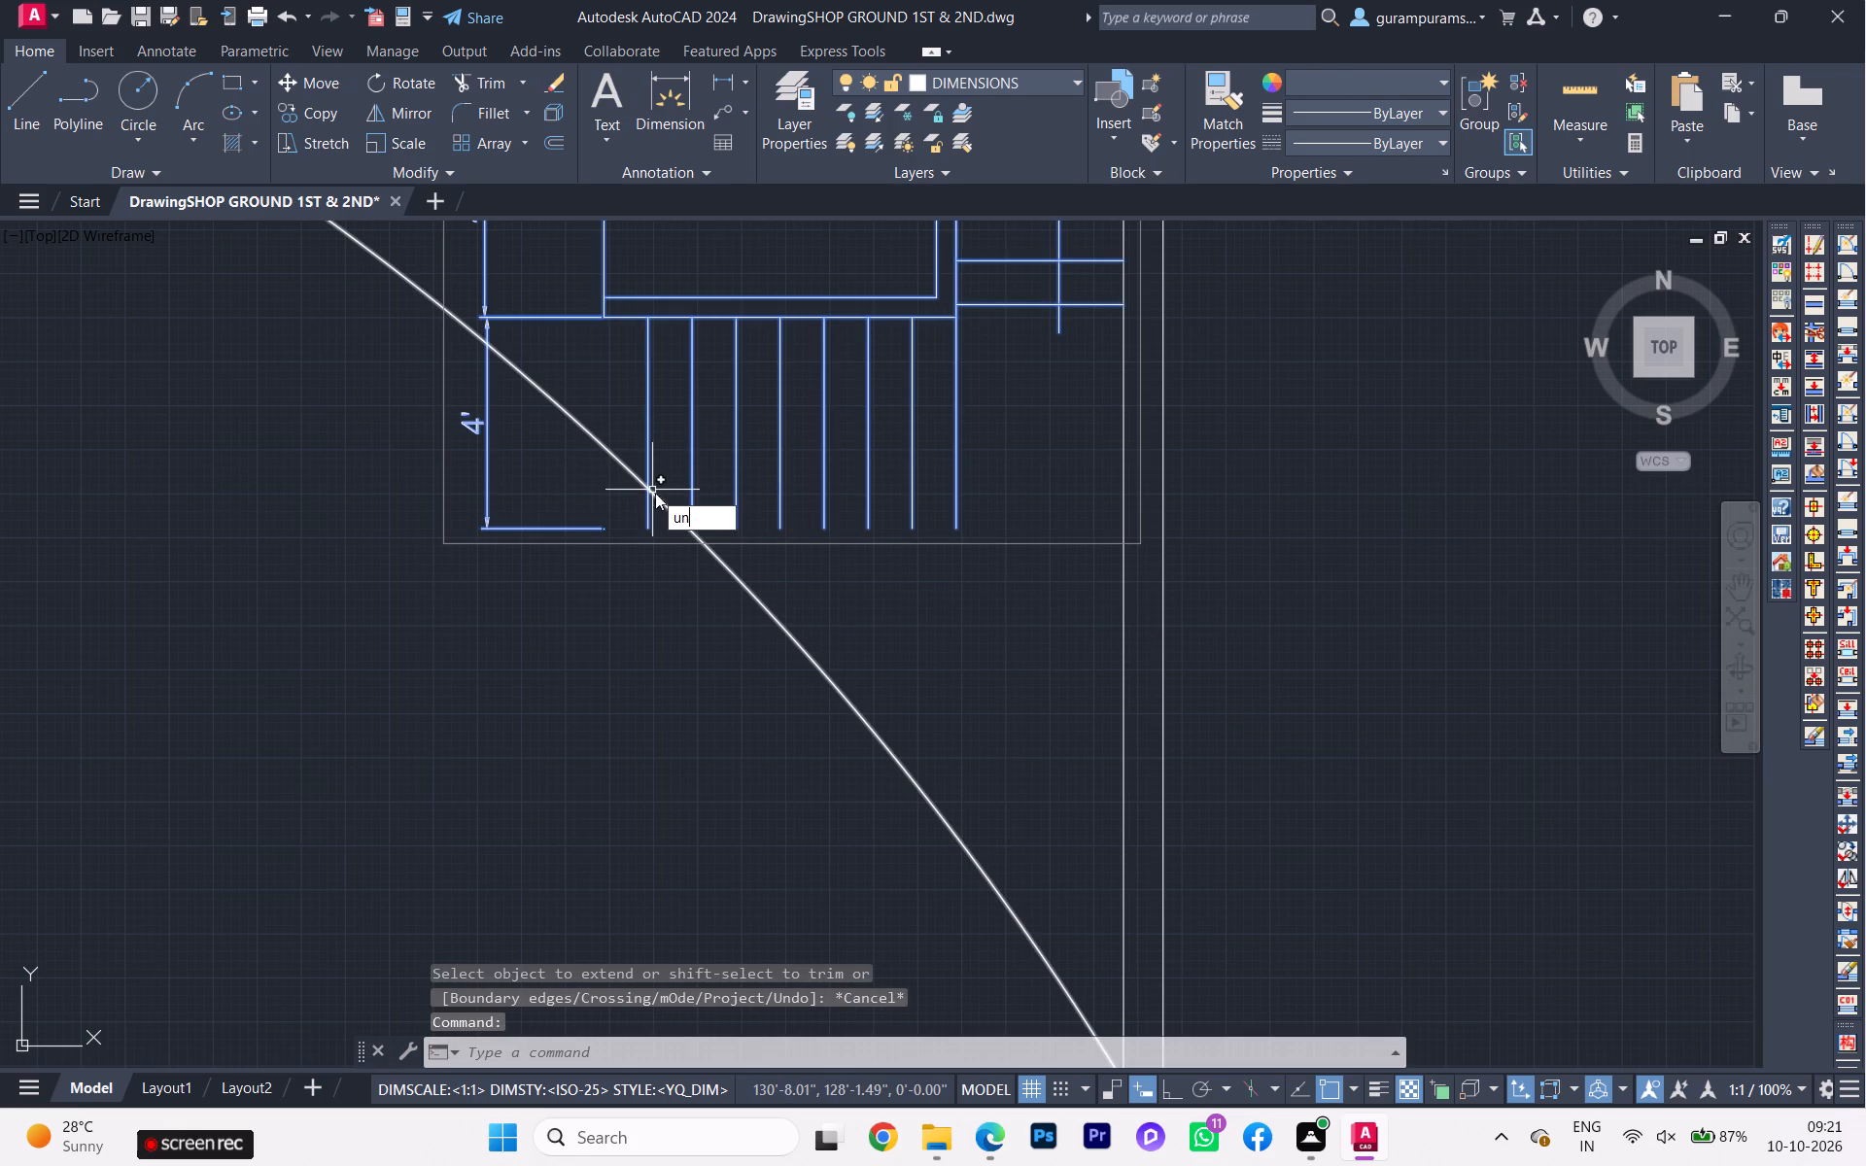
left_click(760, 581)
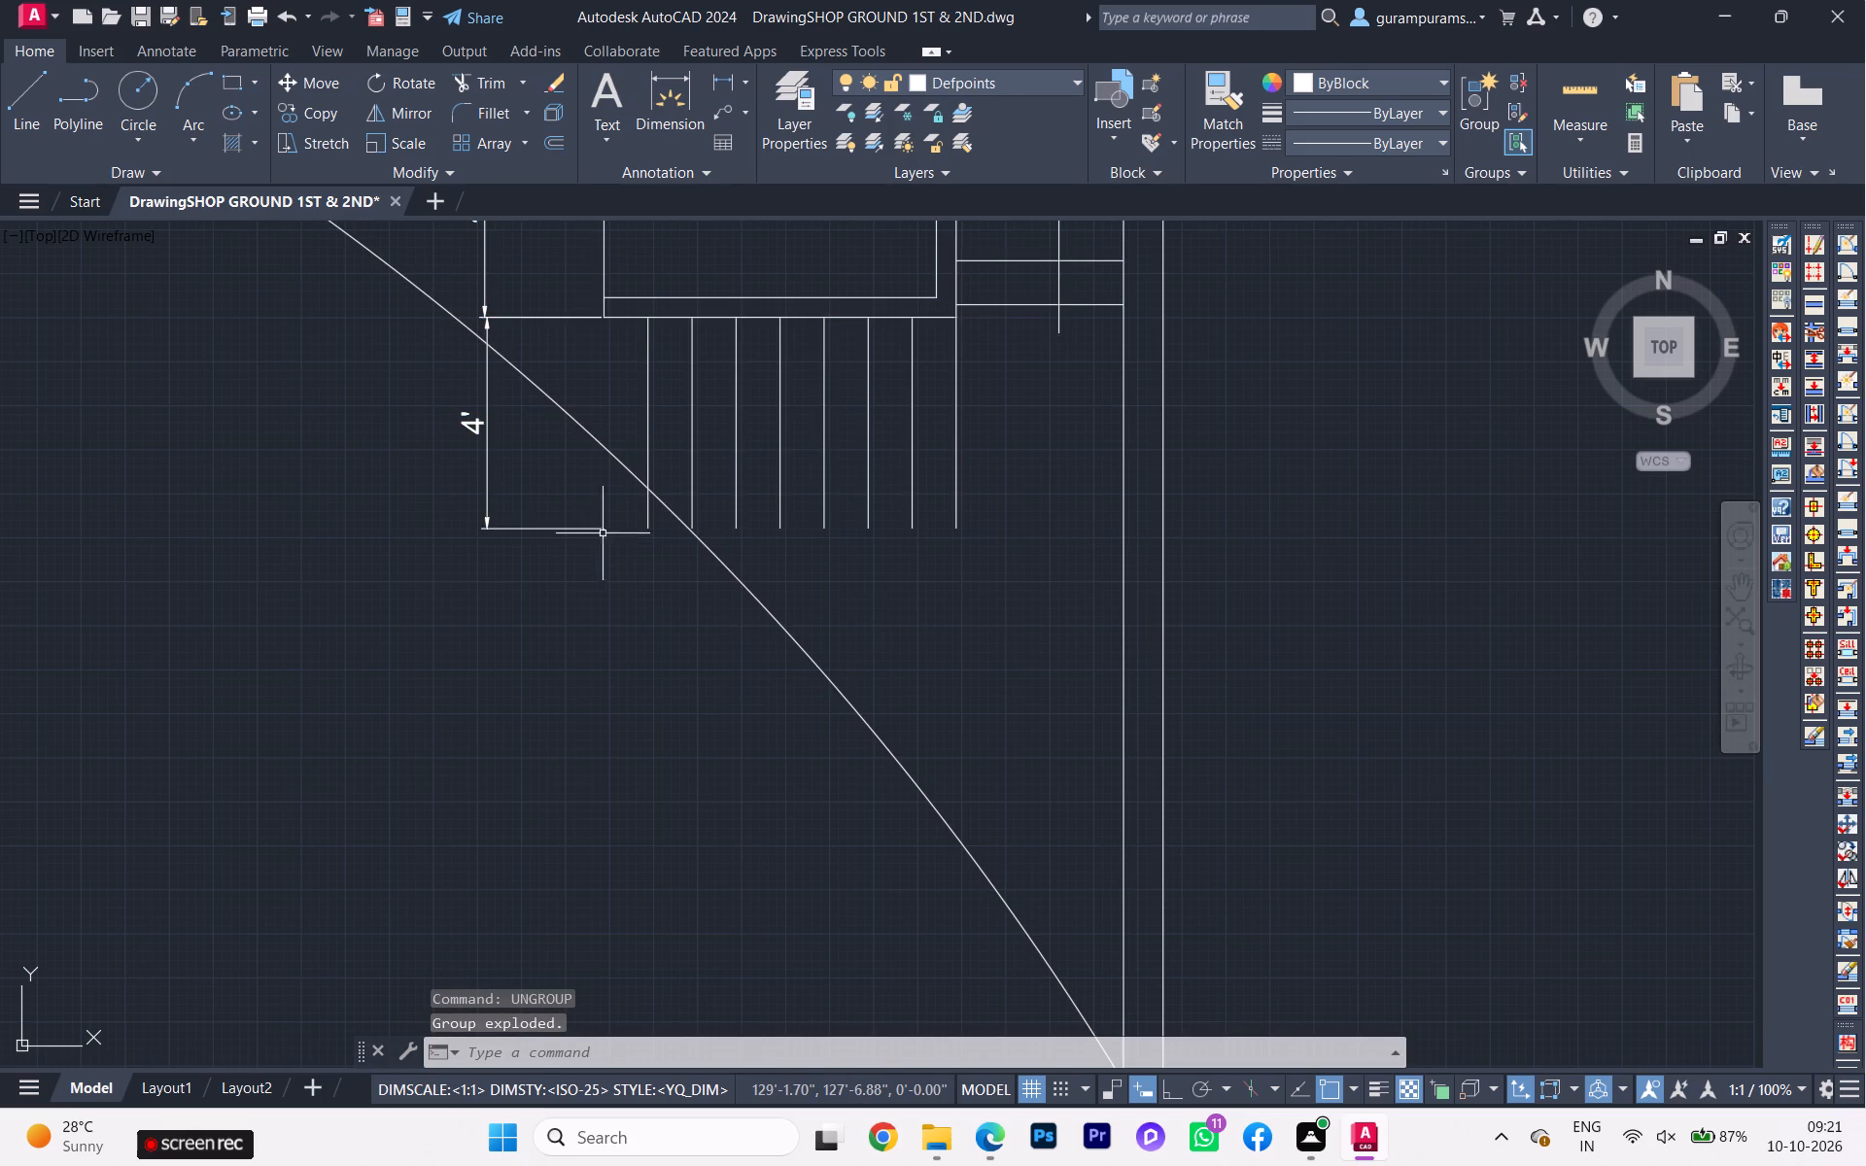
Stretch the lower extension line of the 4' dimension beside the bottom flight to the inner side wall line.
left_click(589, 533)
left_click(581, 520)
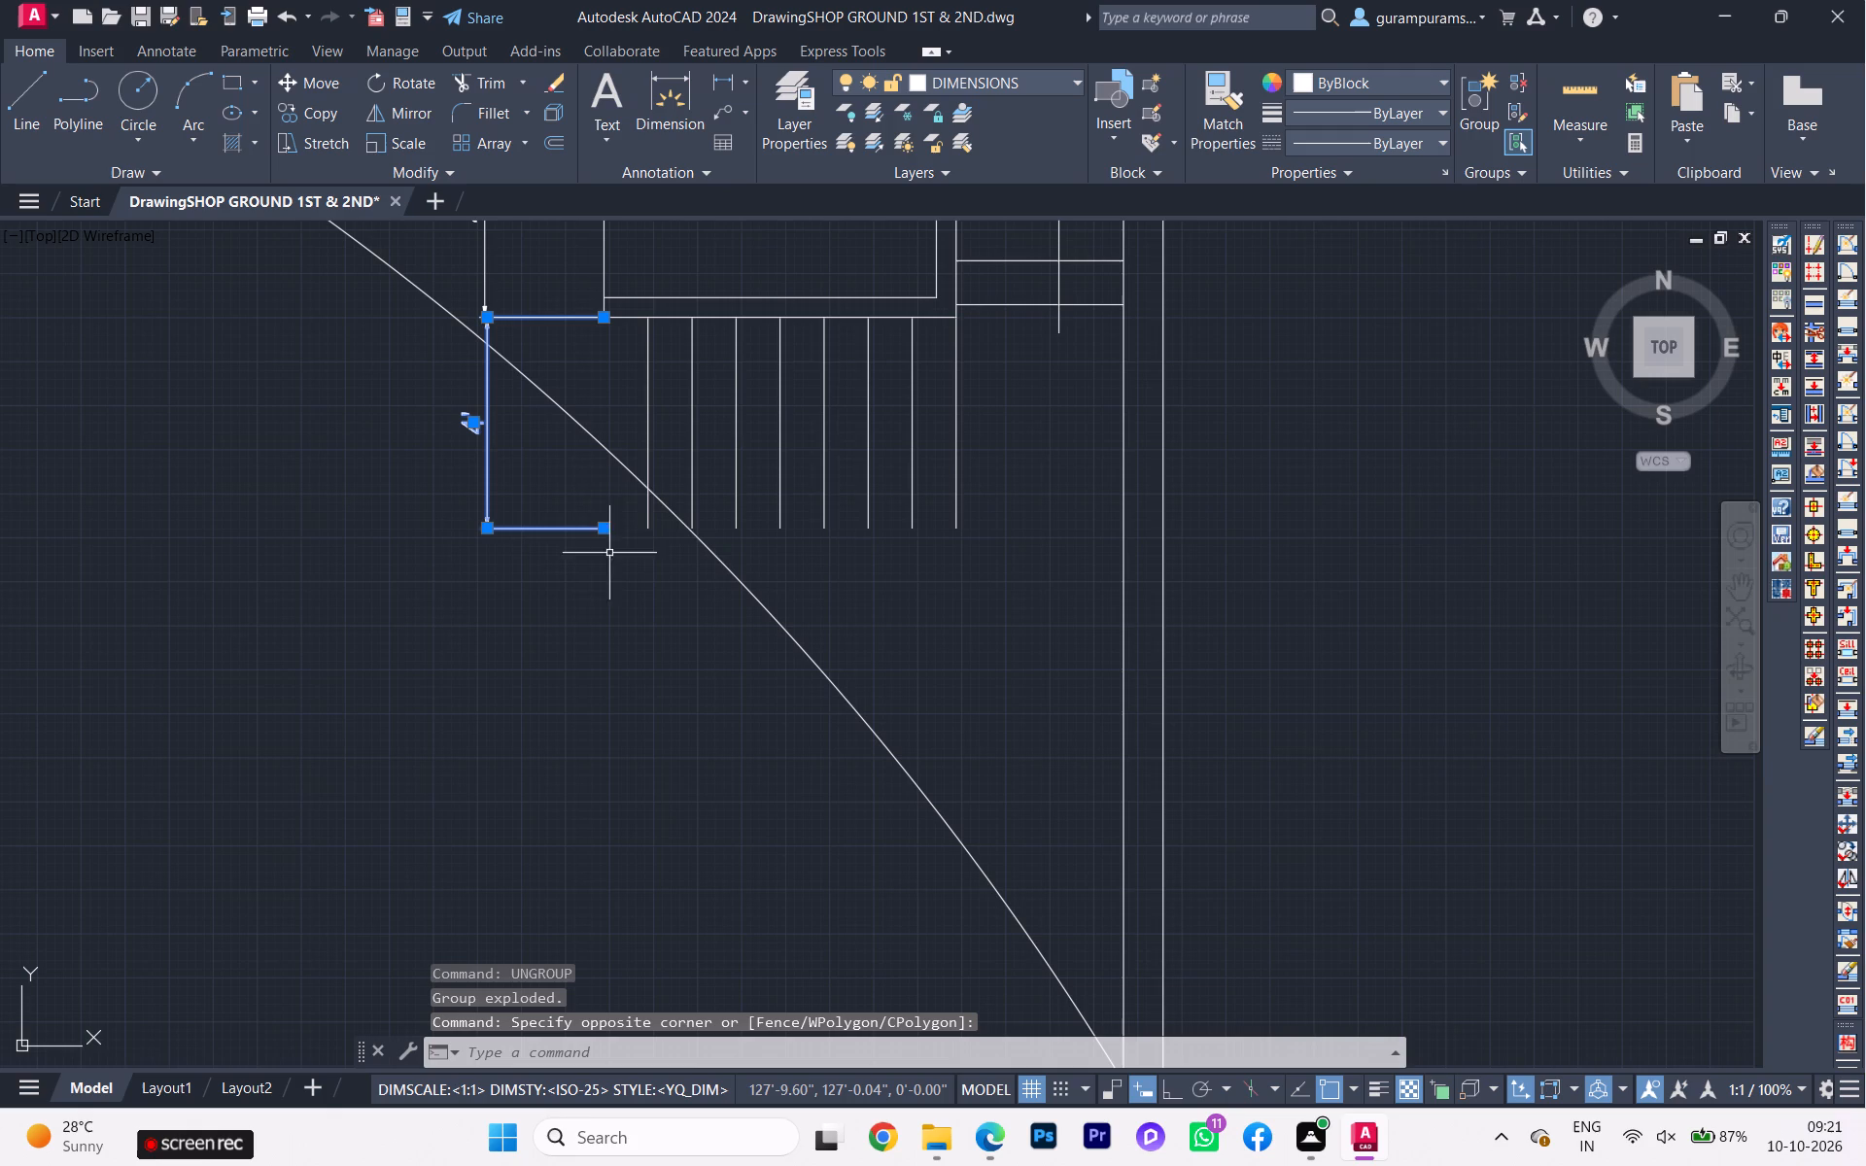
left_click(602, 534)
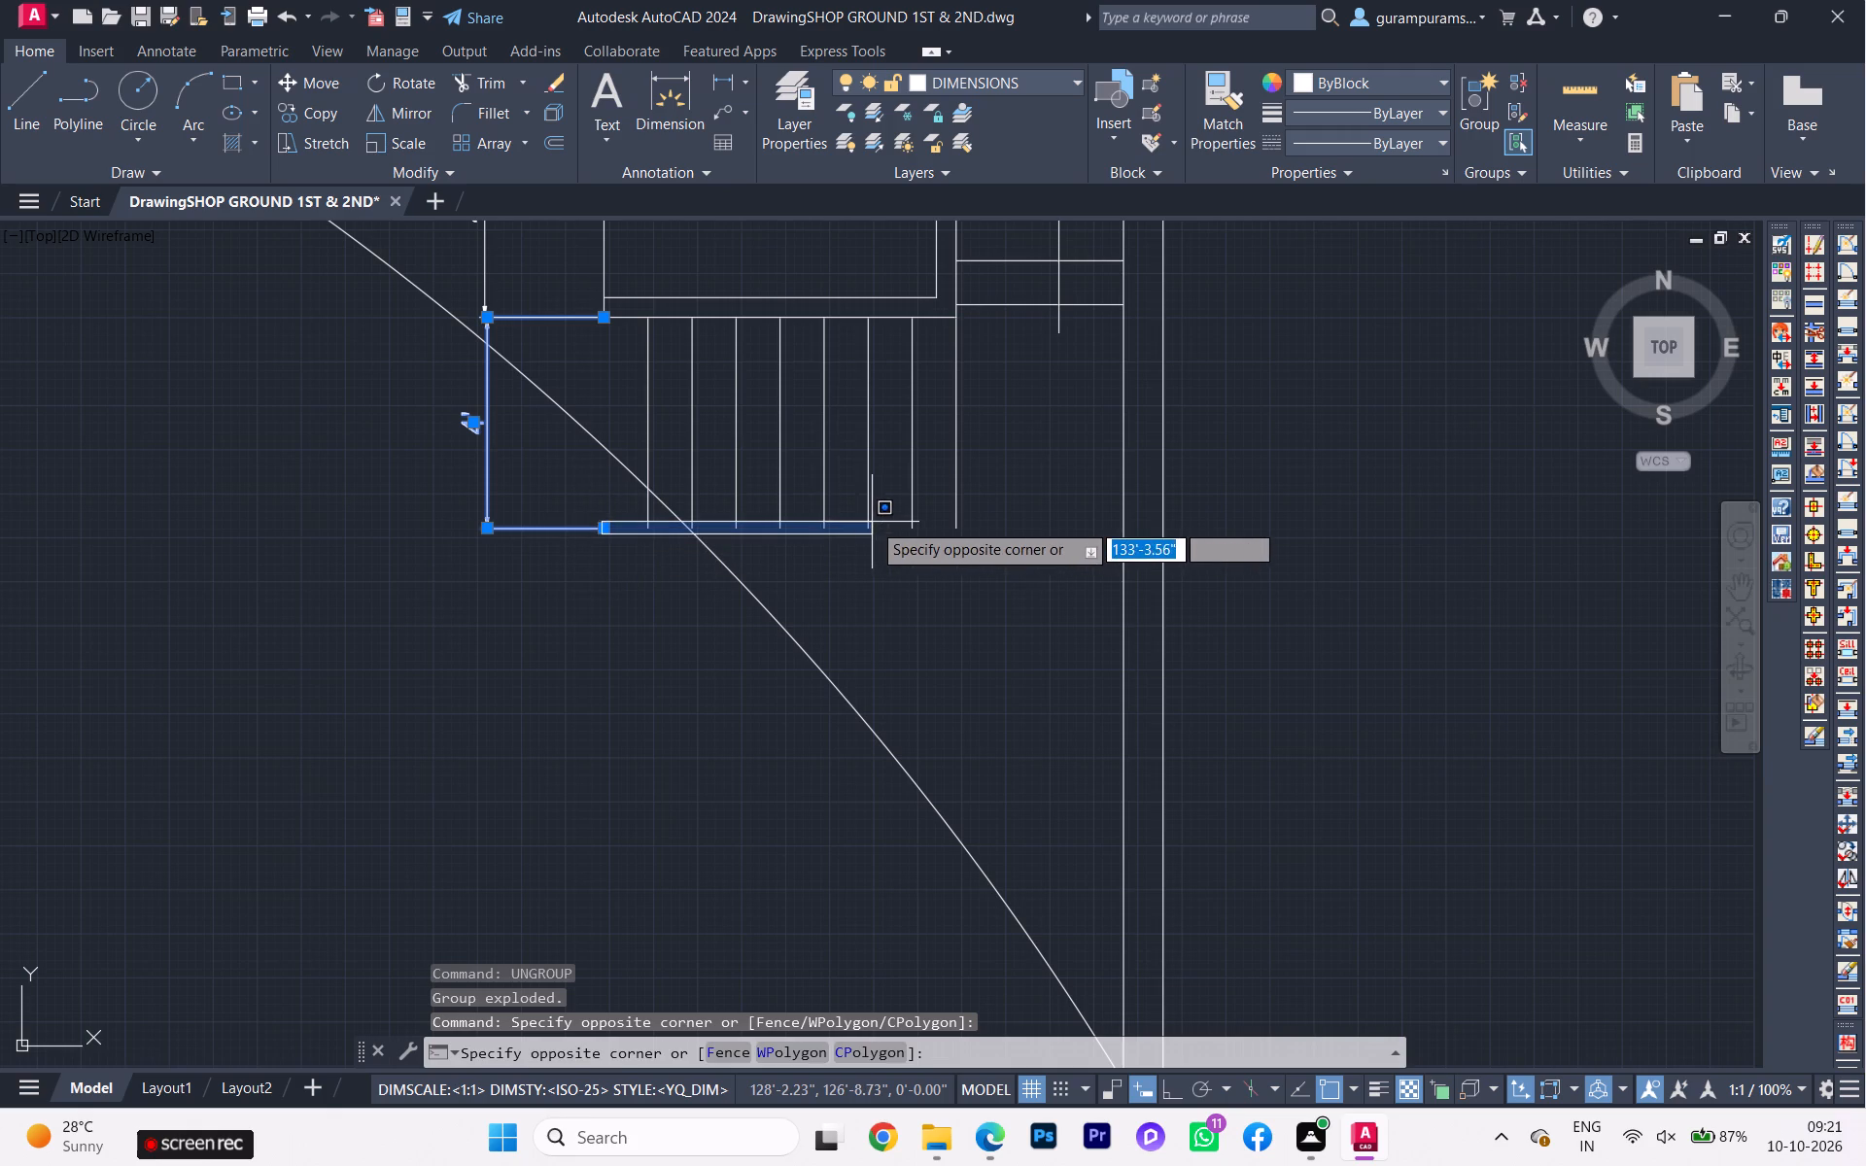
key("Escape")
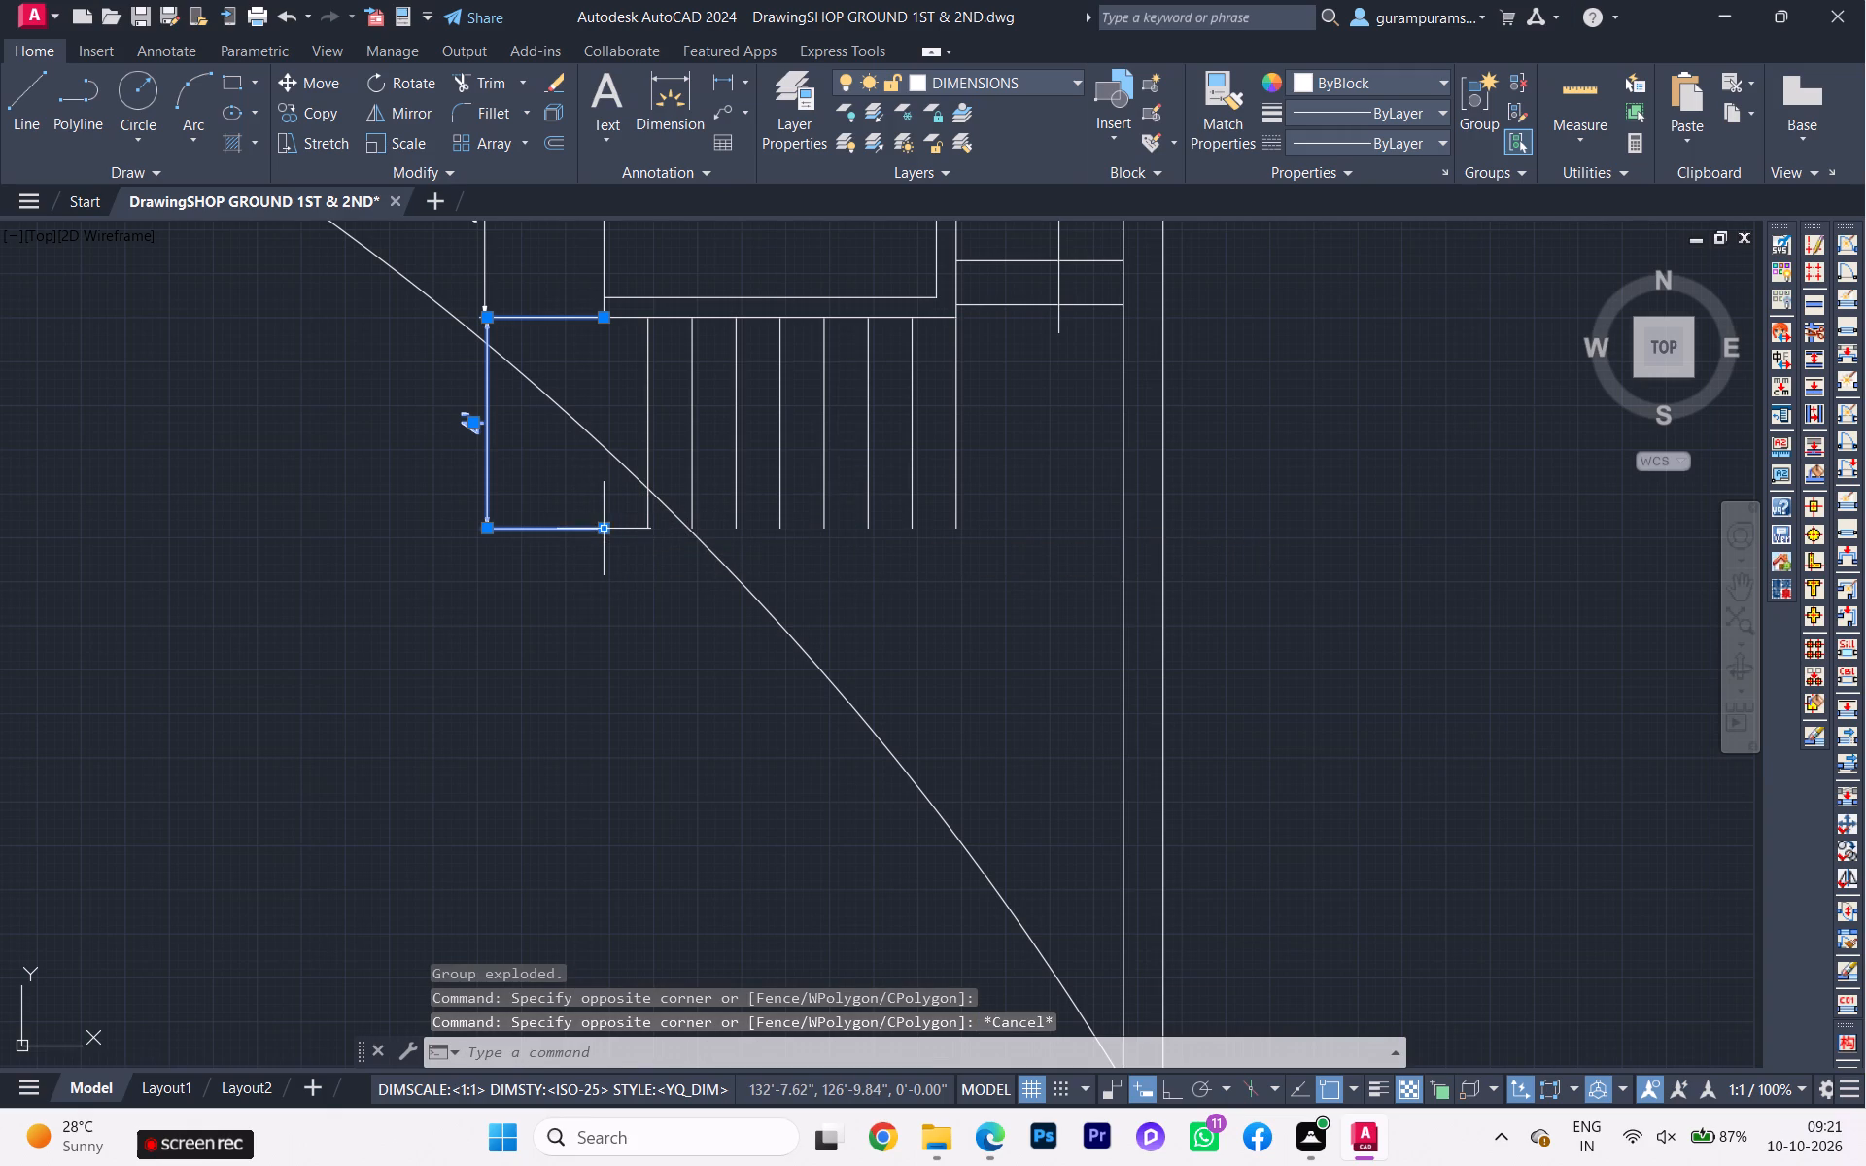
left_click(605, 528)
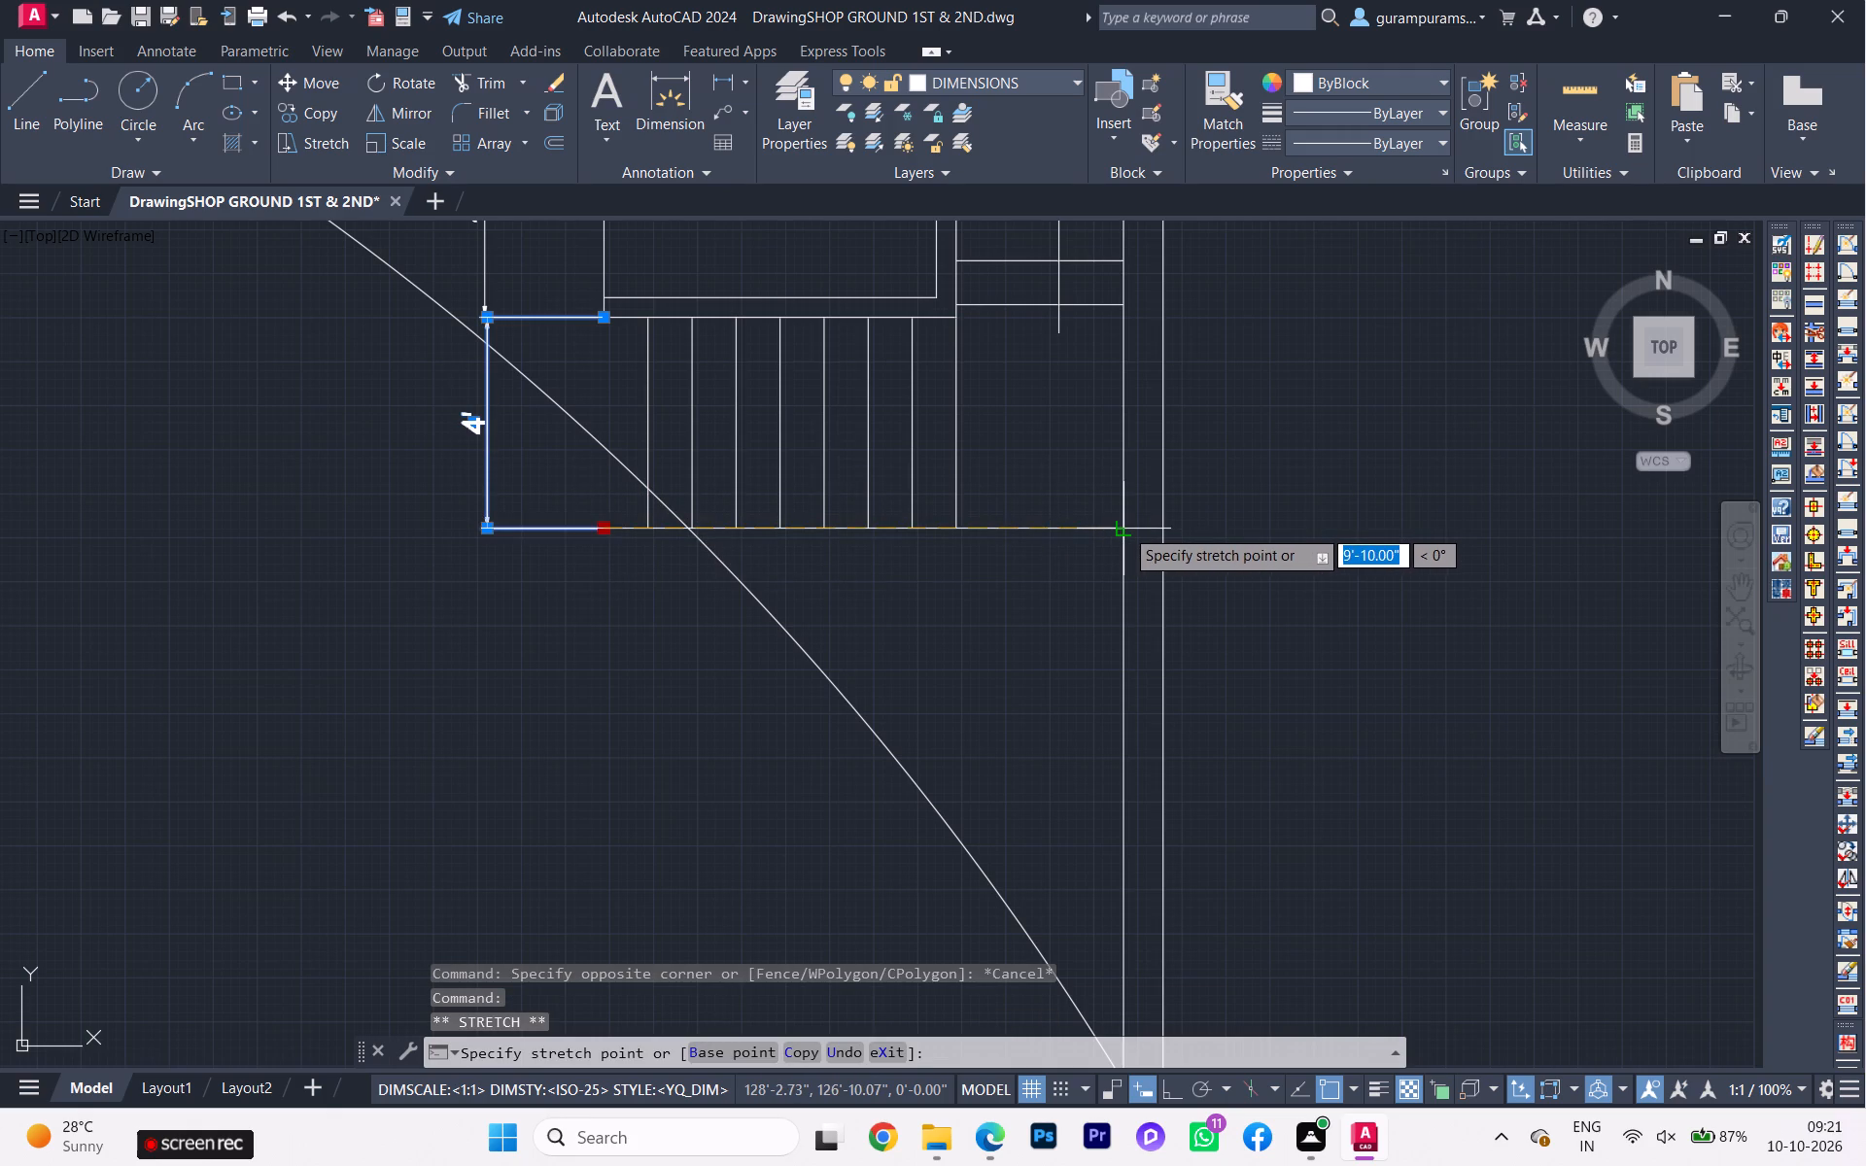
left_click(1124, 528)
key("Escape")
Compare the copied staircase in the new outline with the stair area on the reference floor plan image.
scroll(968, 521, "down", 1)
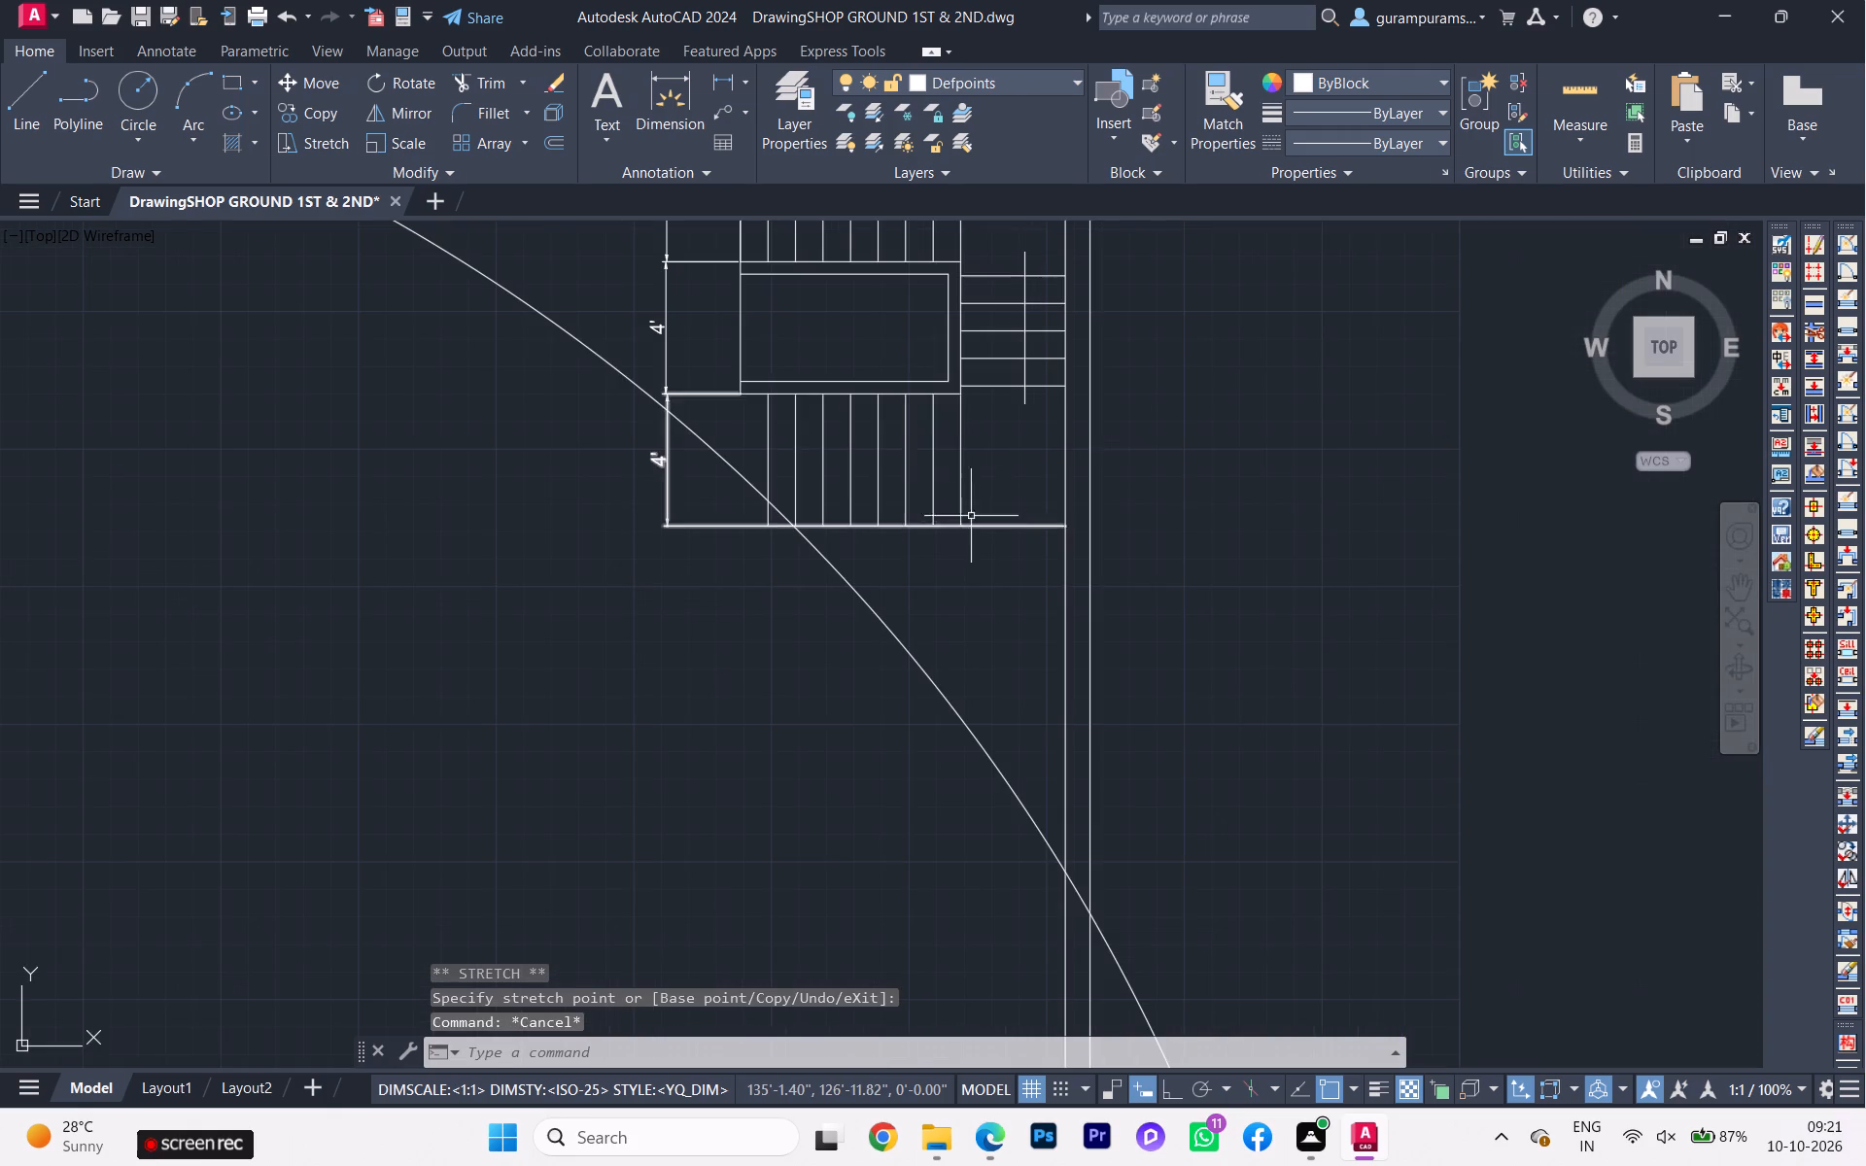
scroll(1045, 406, "down", 2)
scroll(959, 381, "up", 2)
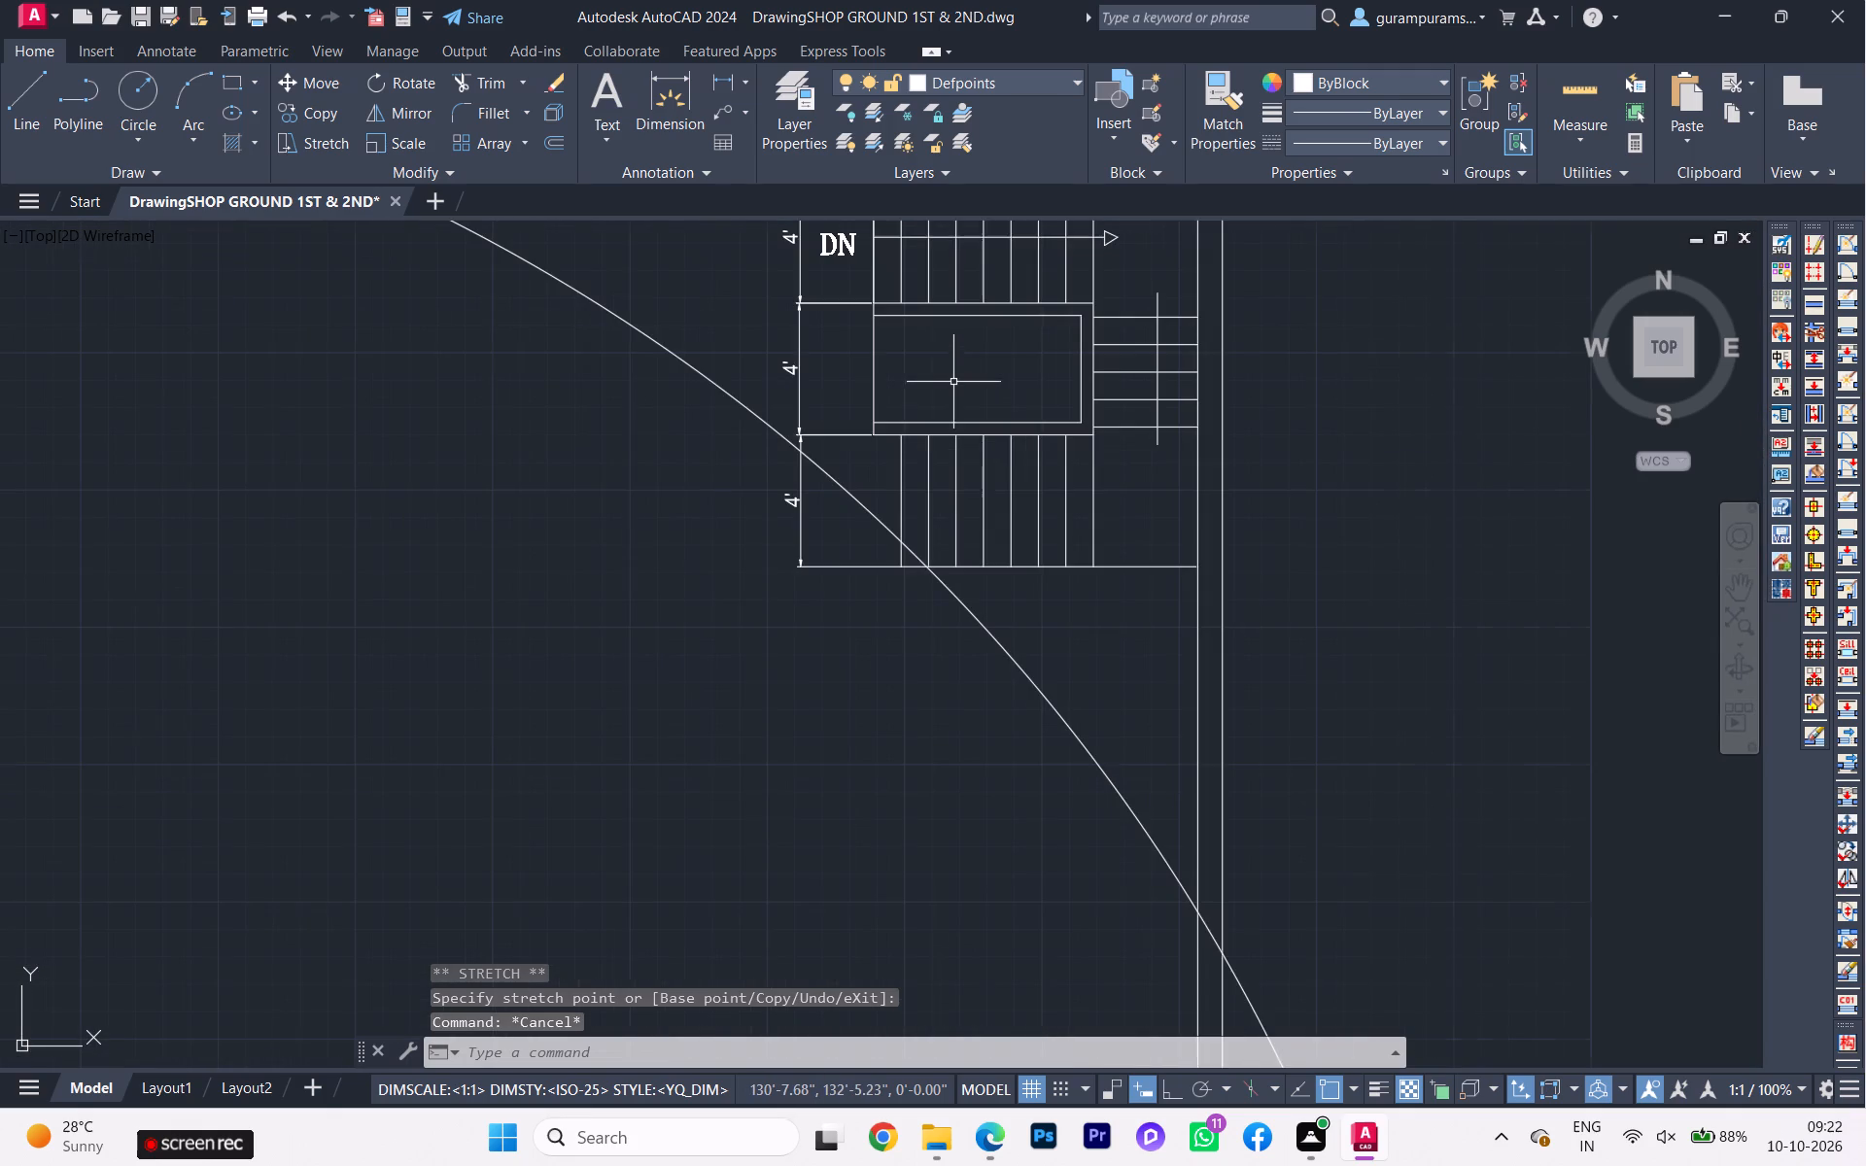
scroll(486, 429, "down", 2)
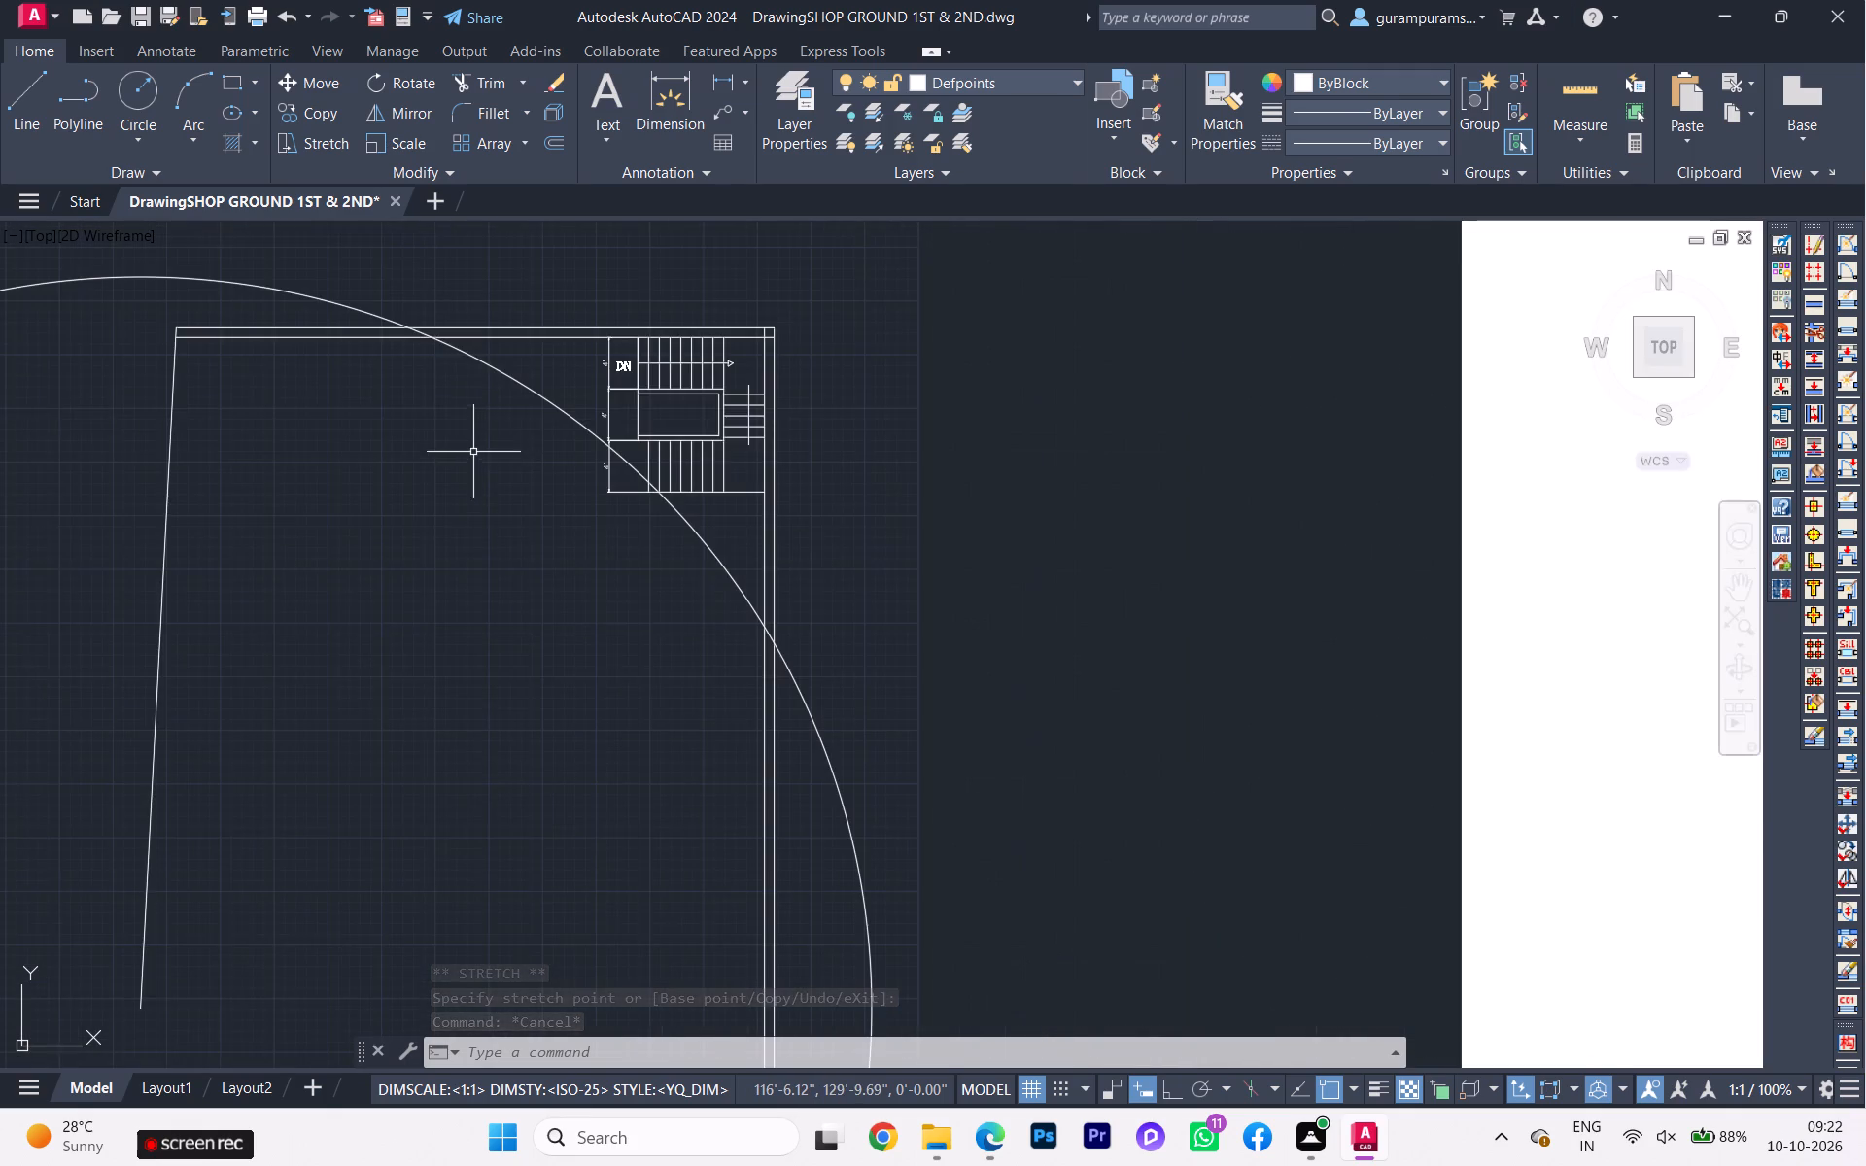
scroll(489, 456, "down", 1)
scroll(1659, 441, "up", 1)
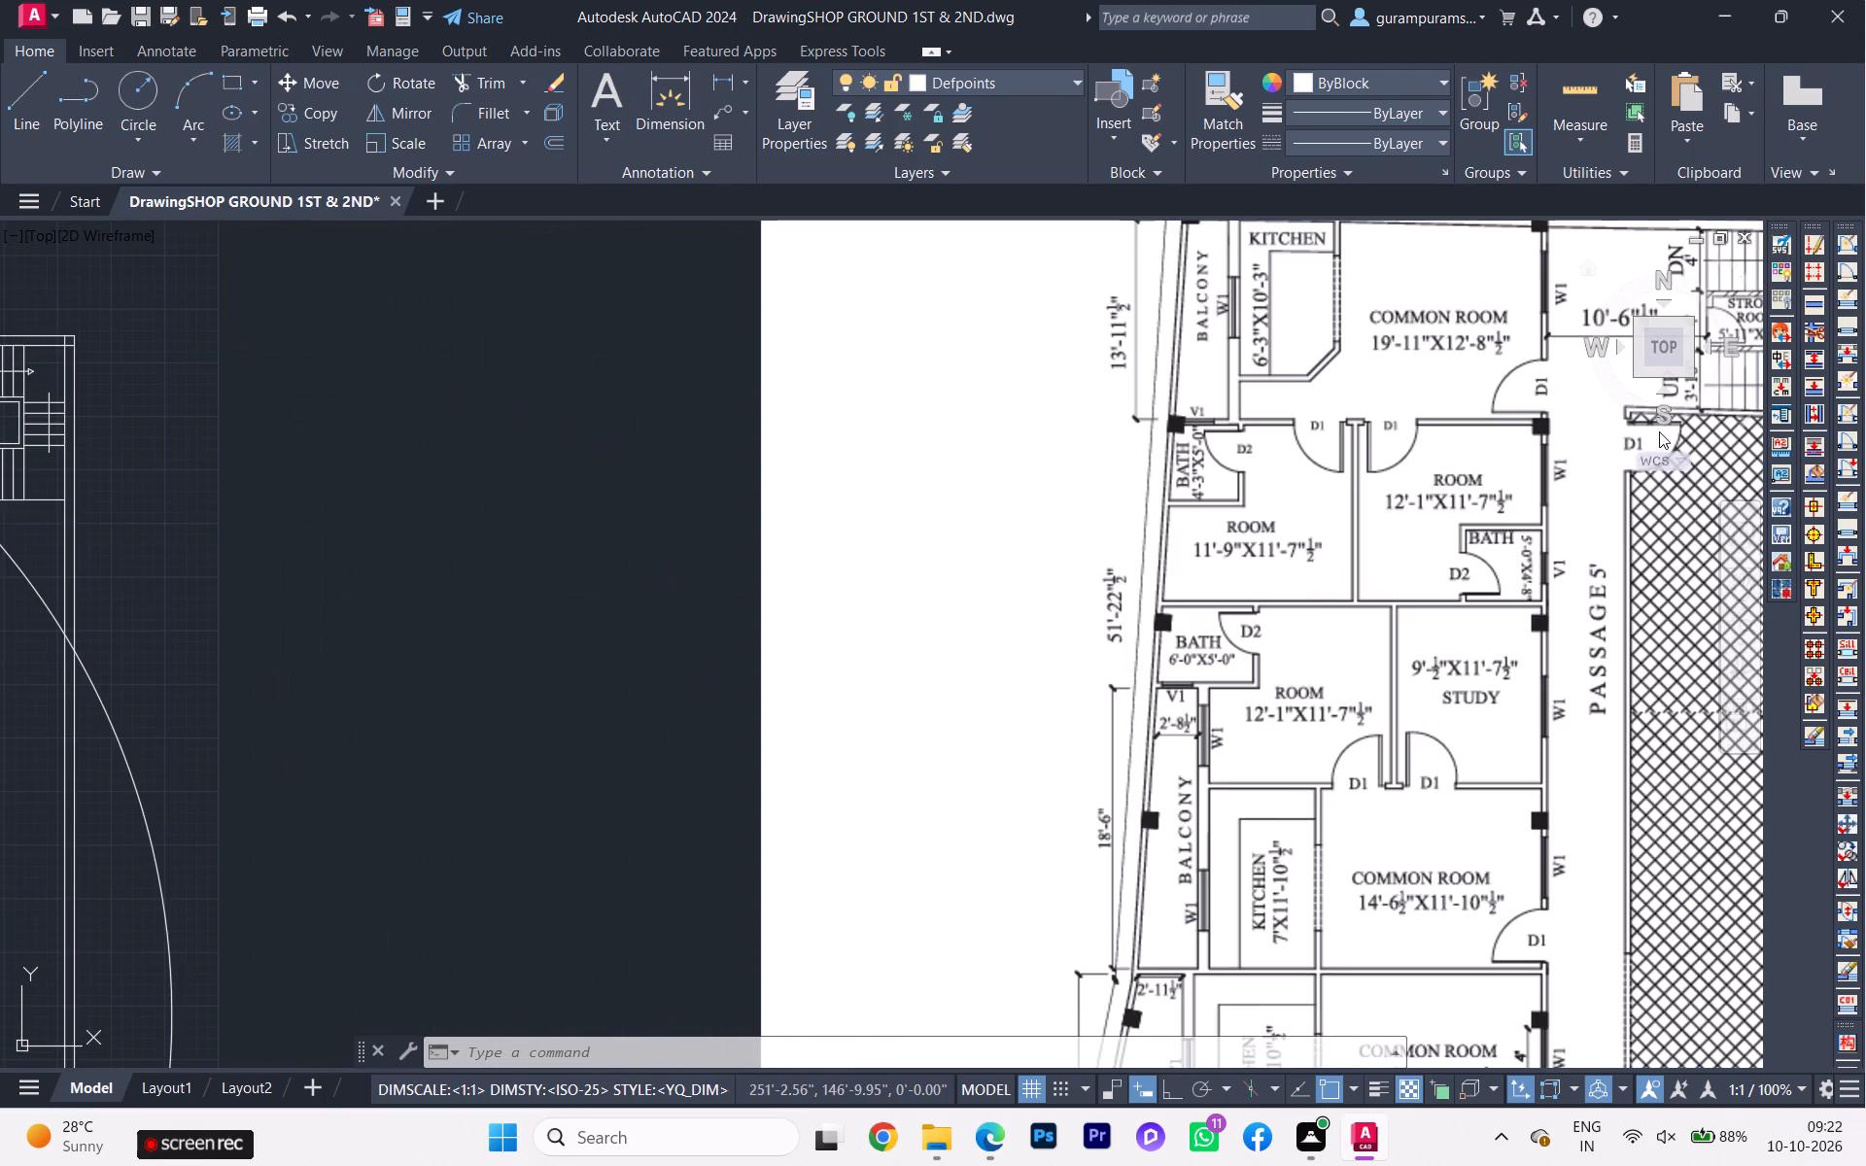
scroll(1639, 440, "down", 1)
scroll(603, 445, "up", 2)
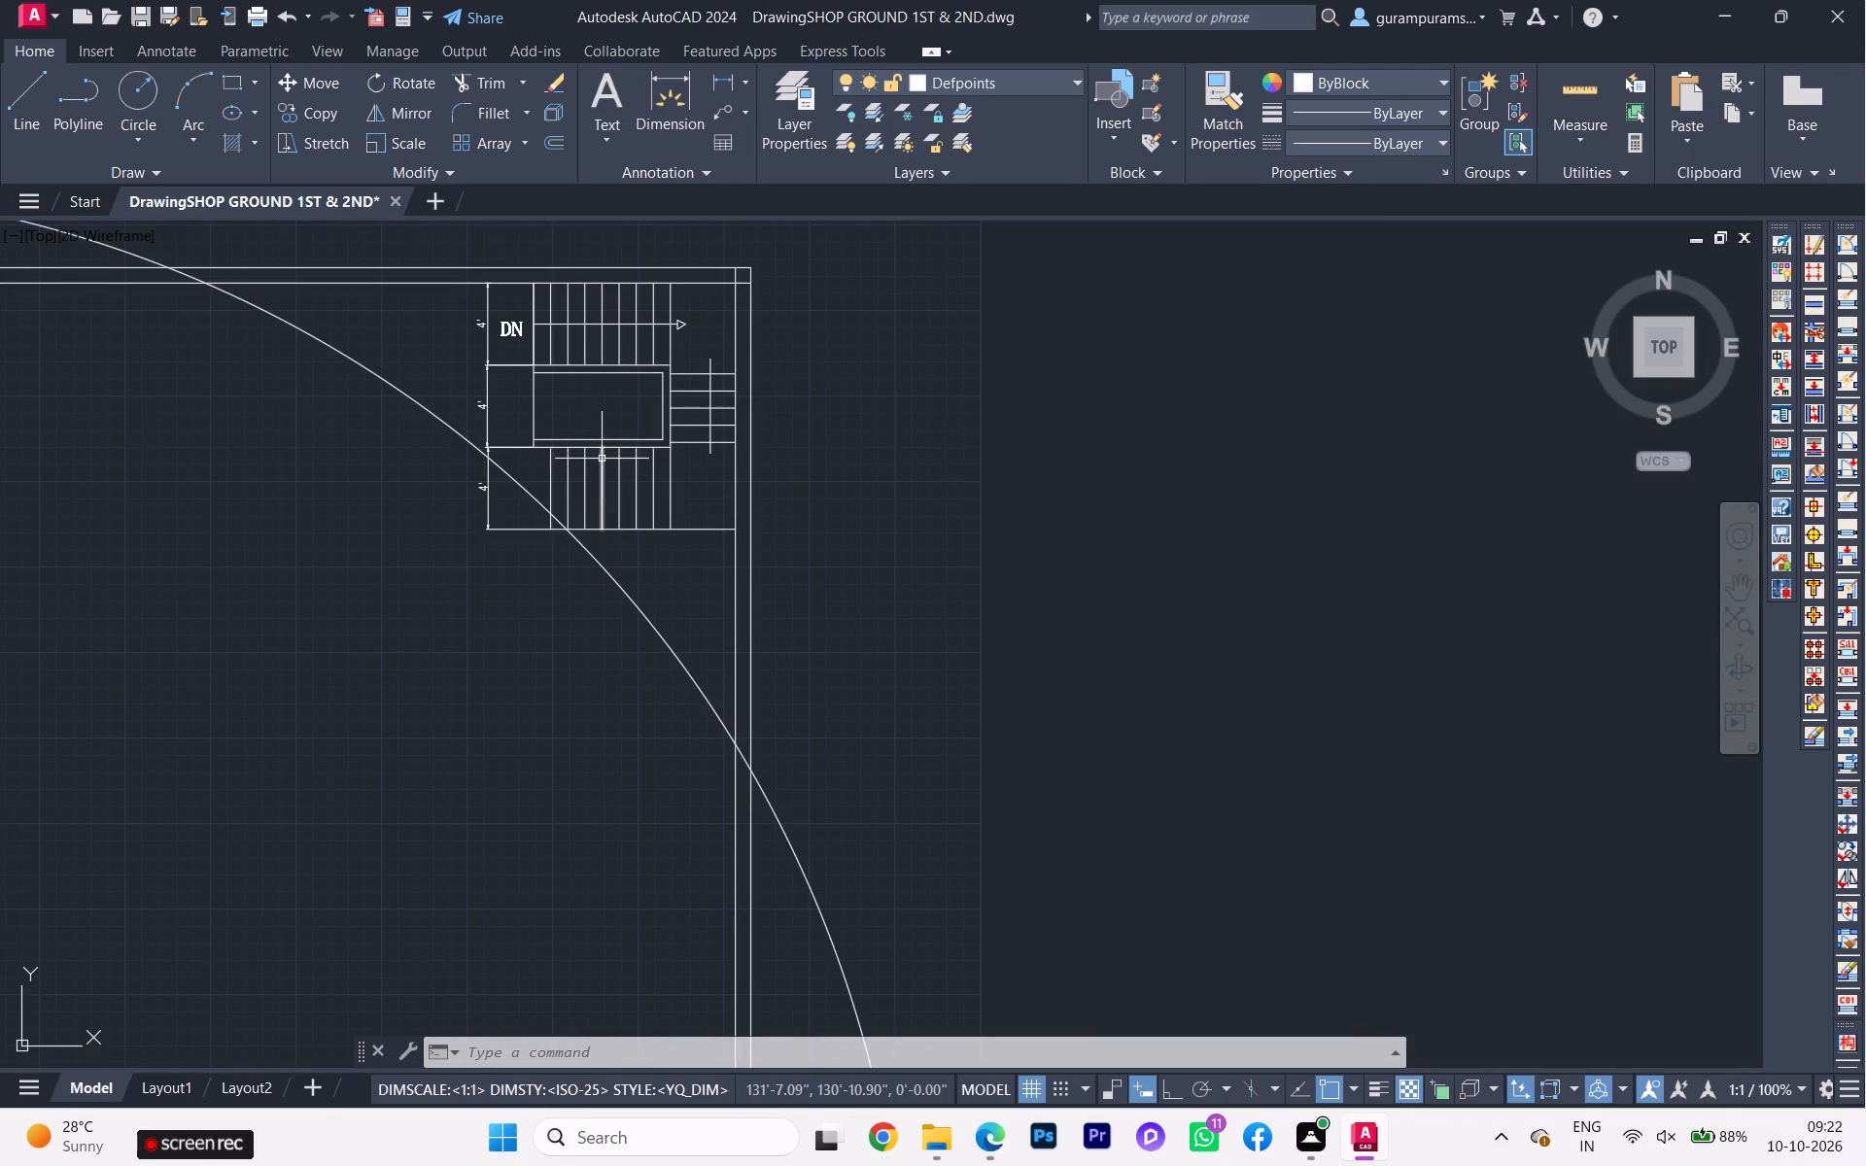
Delete the 4' dimension beside the copied staircase's bottom flight.
left_click(649, 527)
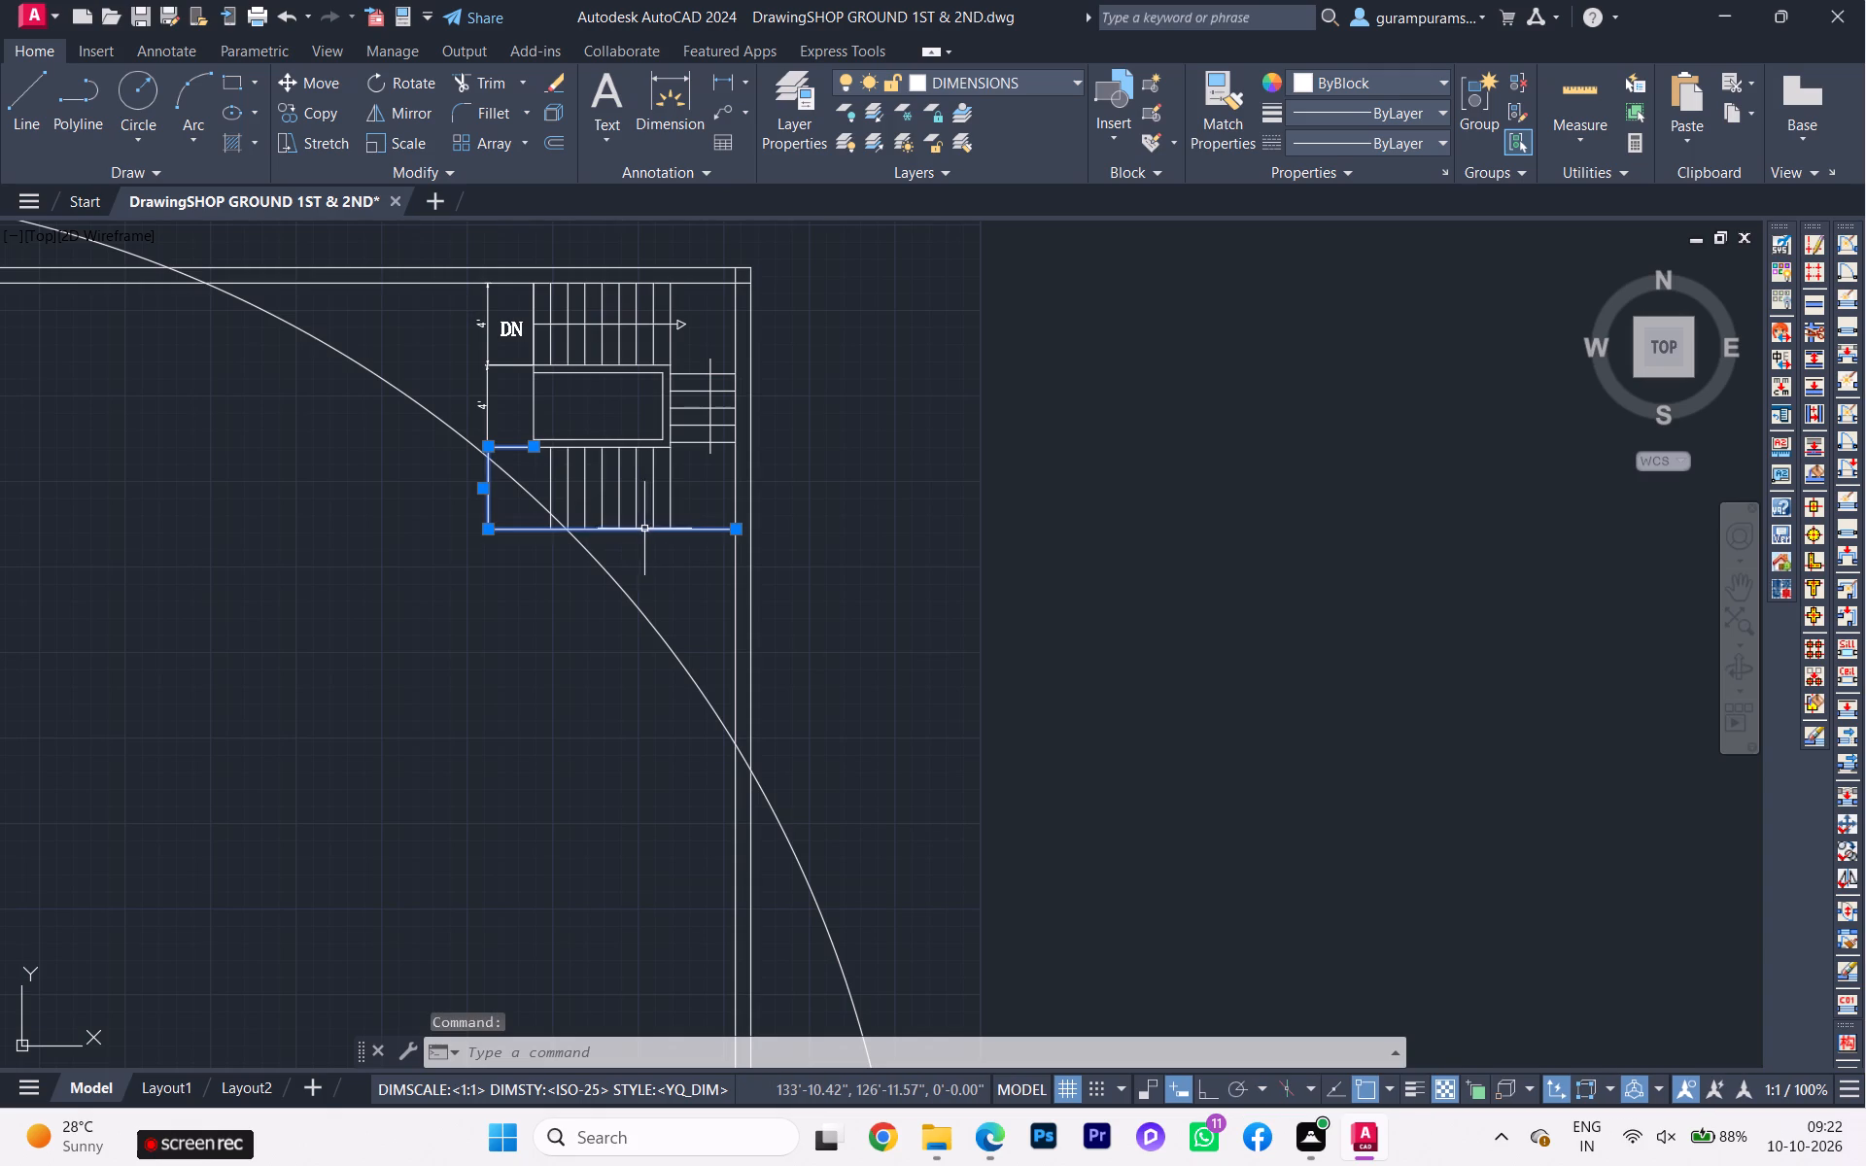
left_click(645, 532)
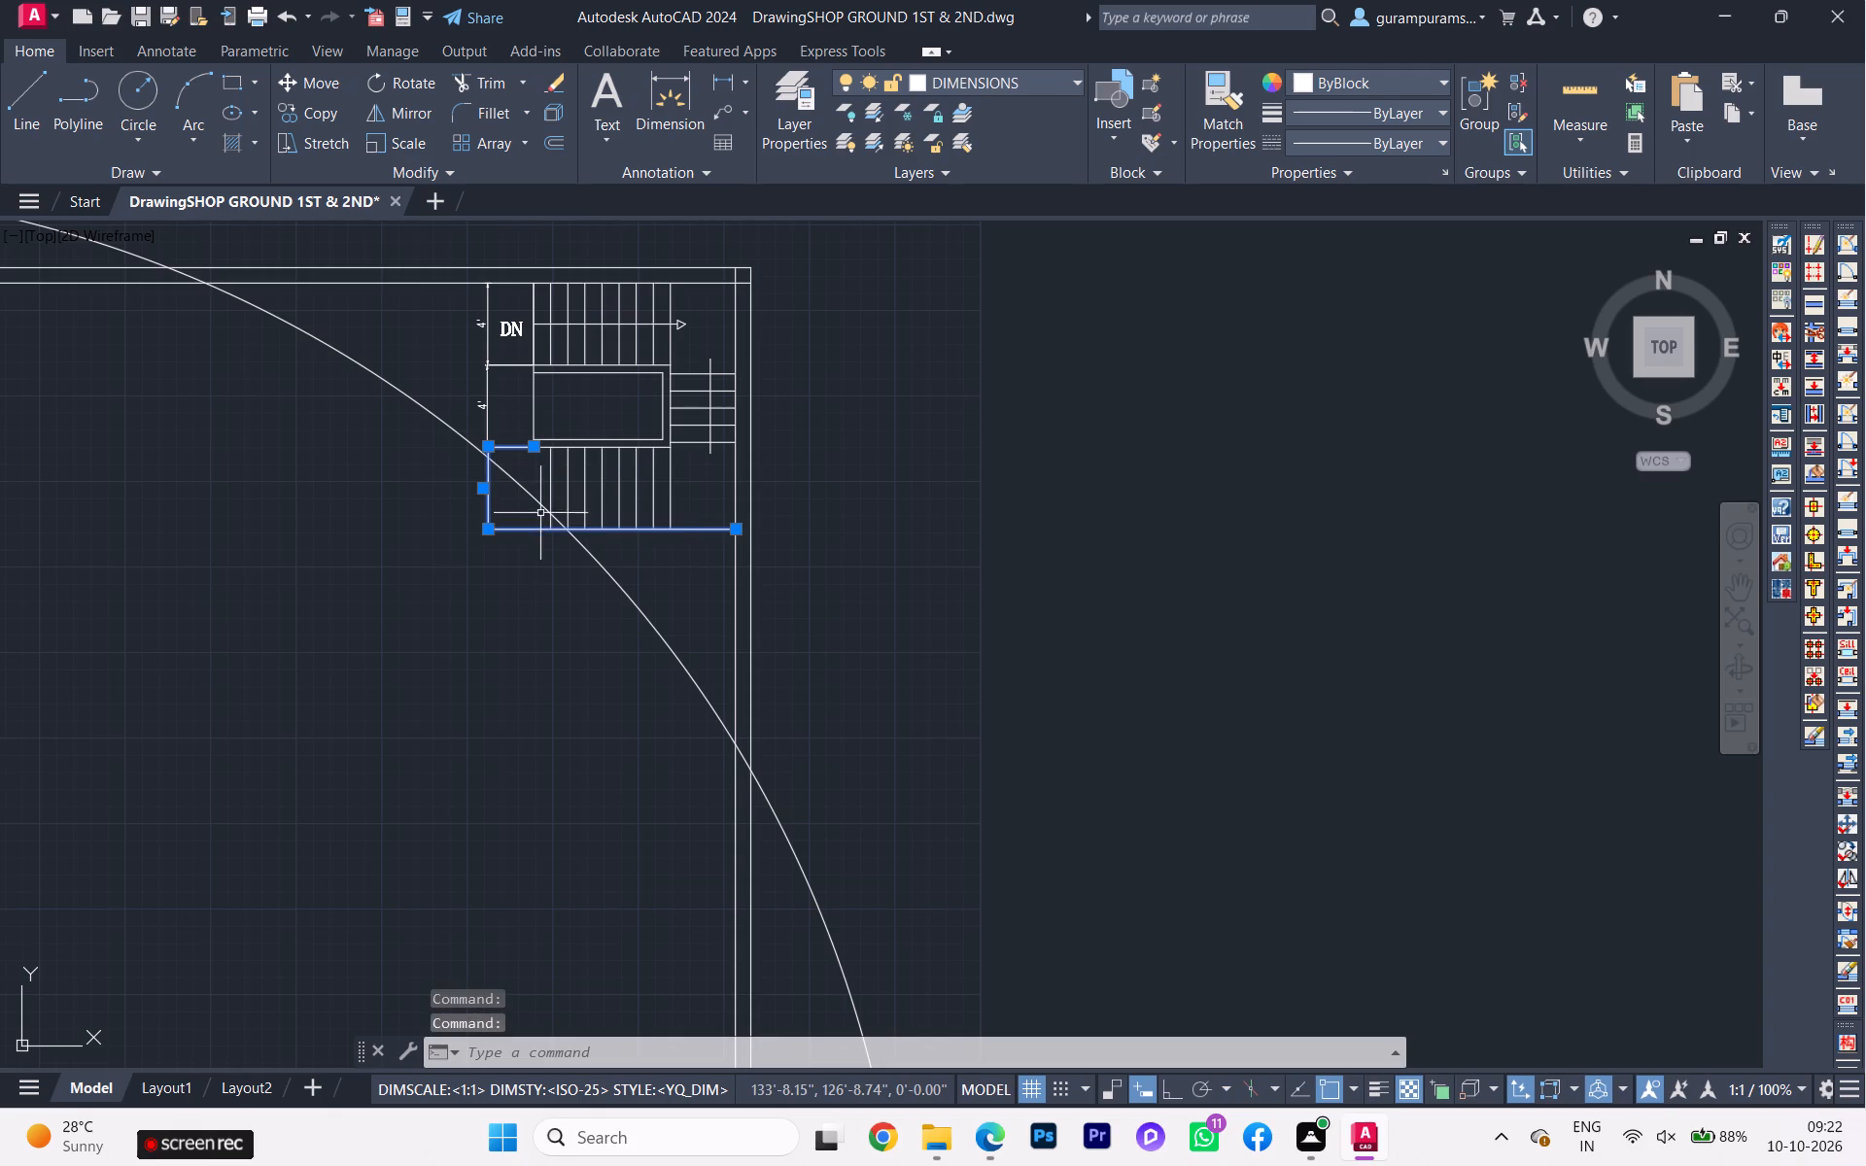
left_click(540, 478, "shift")
left_click(468, 439, "shift")
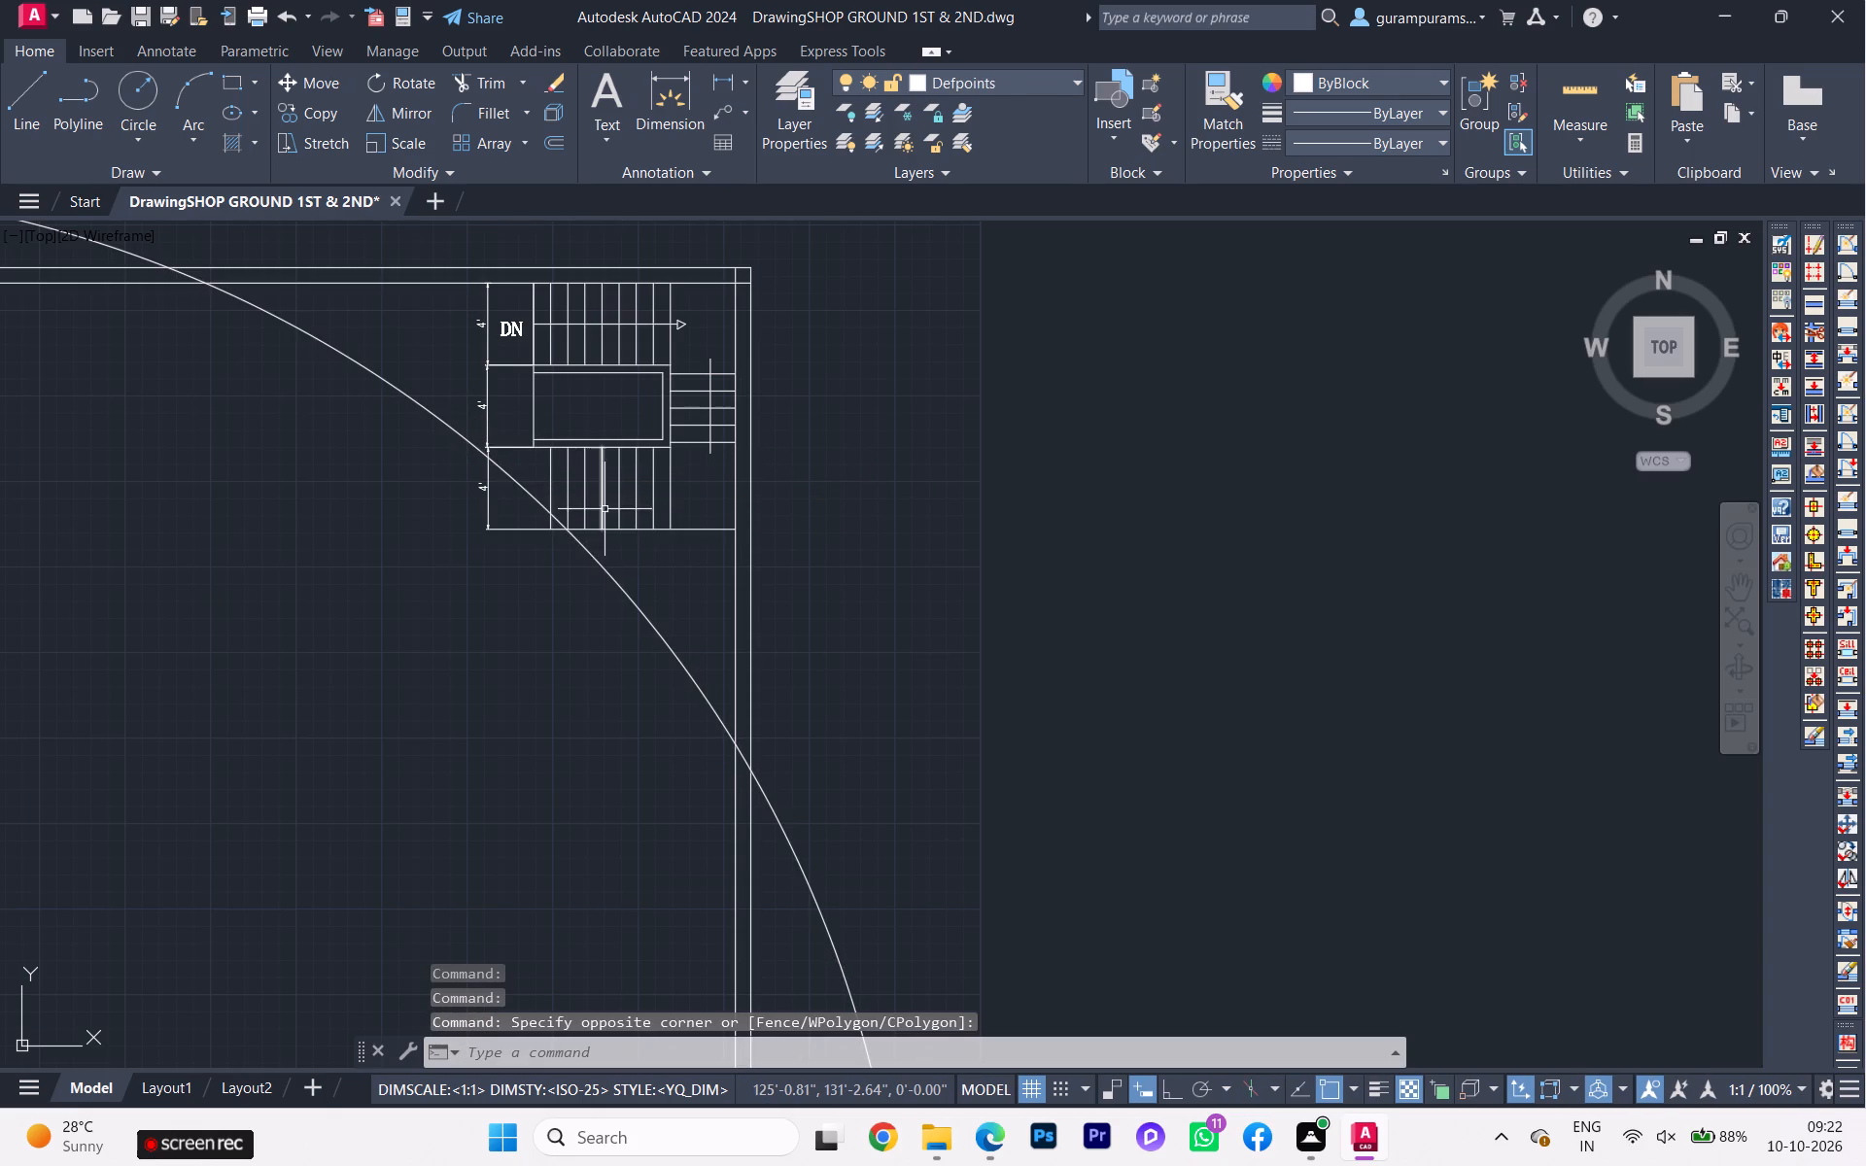
left_click(588, 531)
scroll(525, 528, "up", 2)
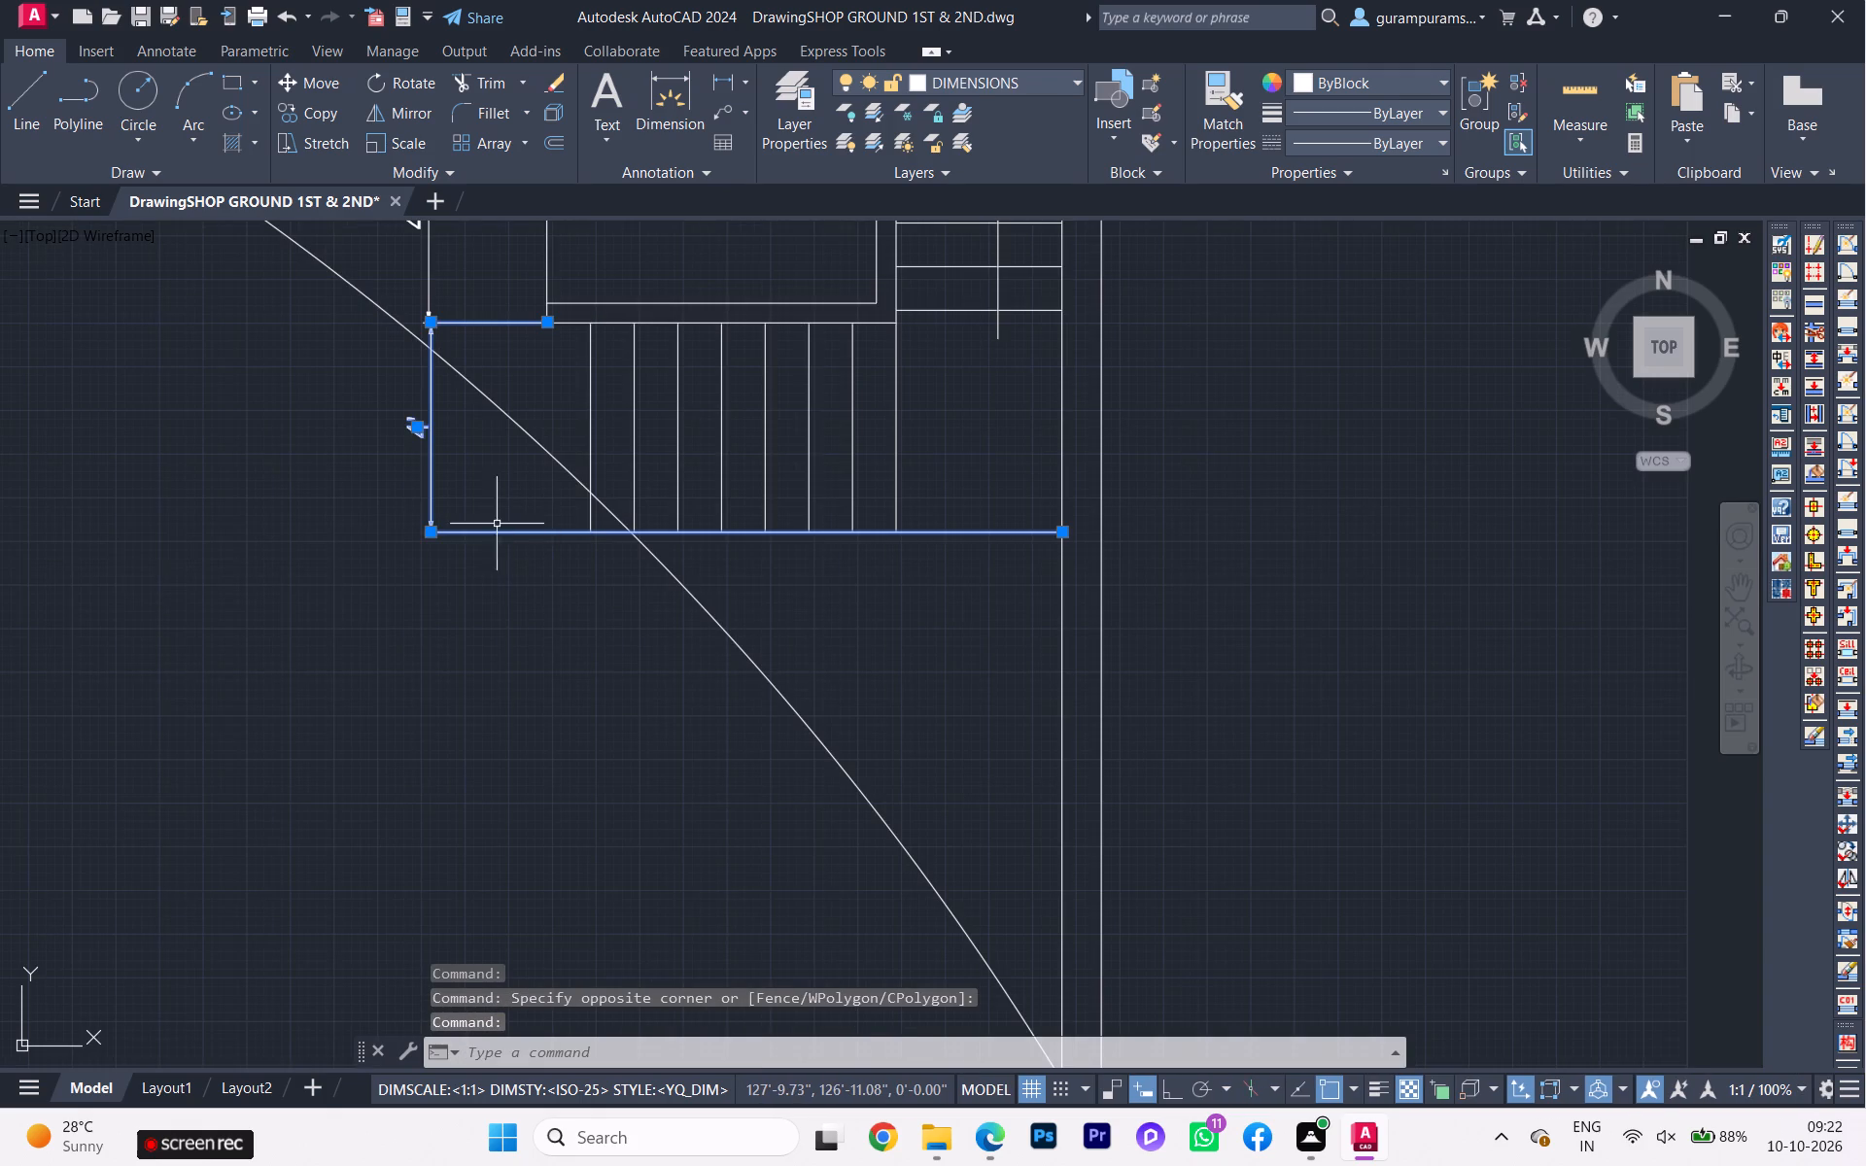
left_click(490, 518, "shift")
left_click(427, 461, "shift")
left_click(429, 456, "shift")
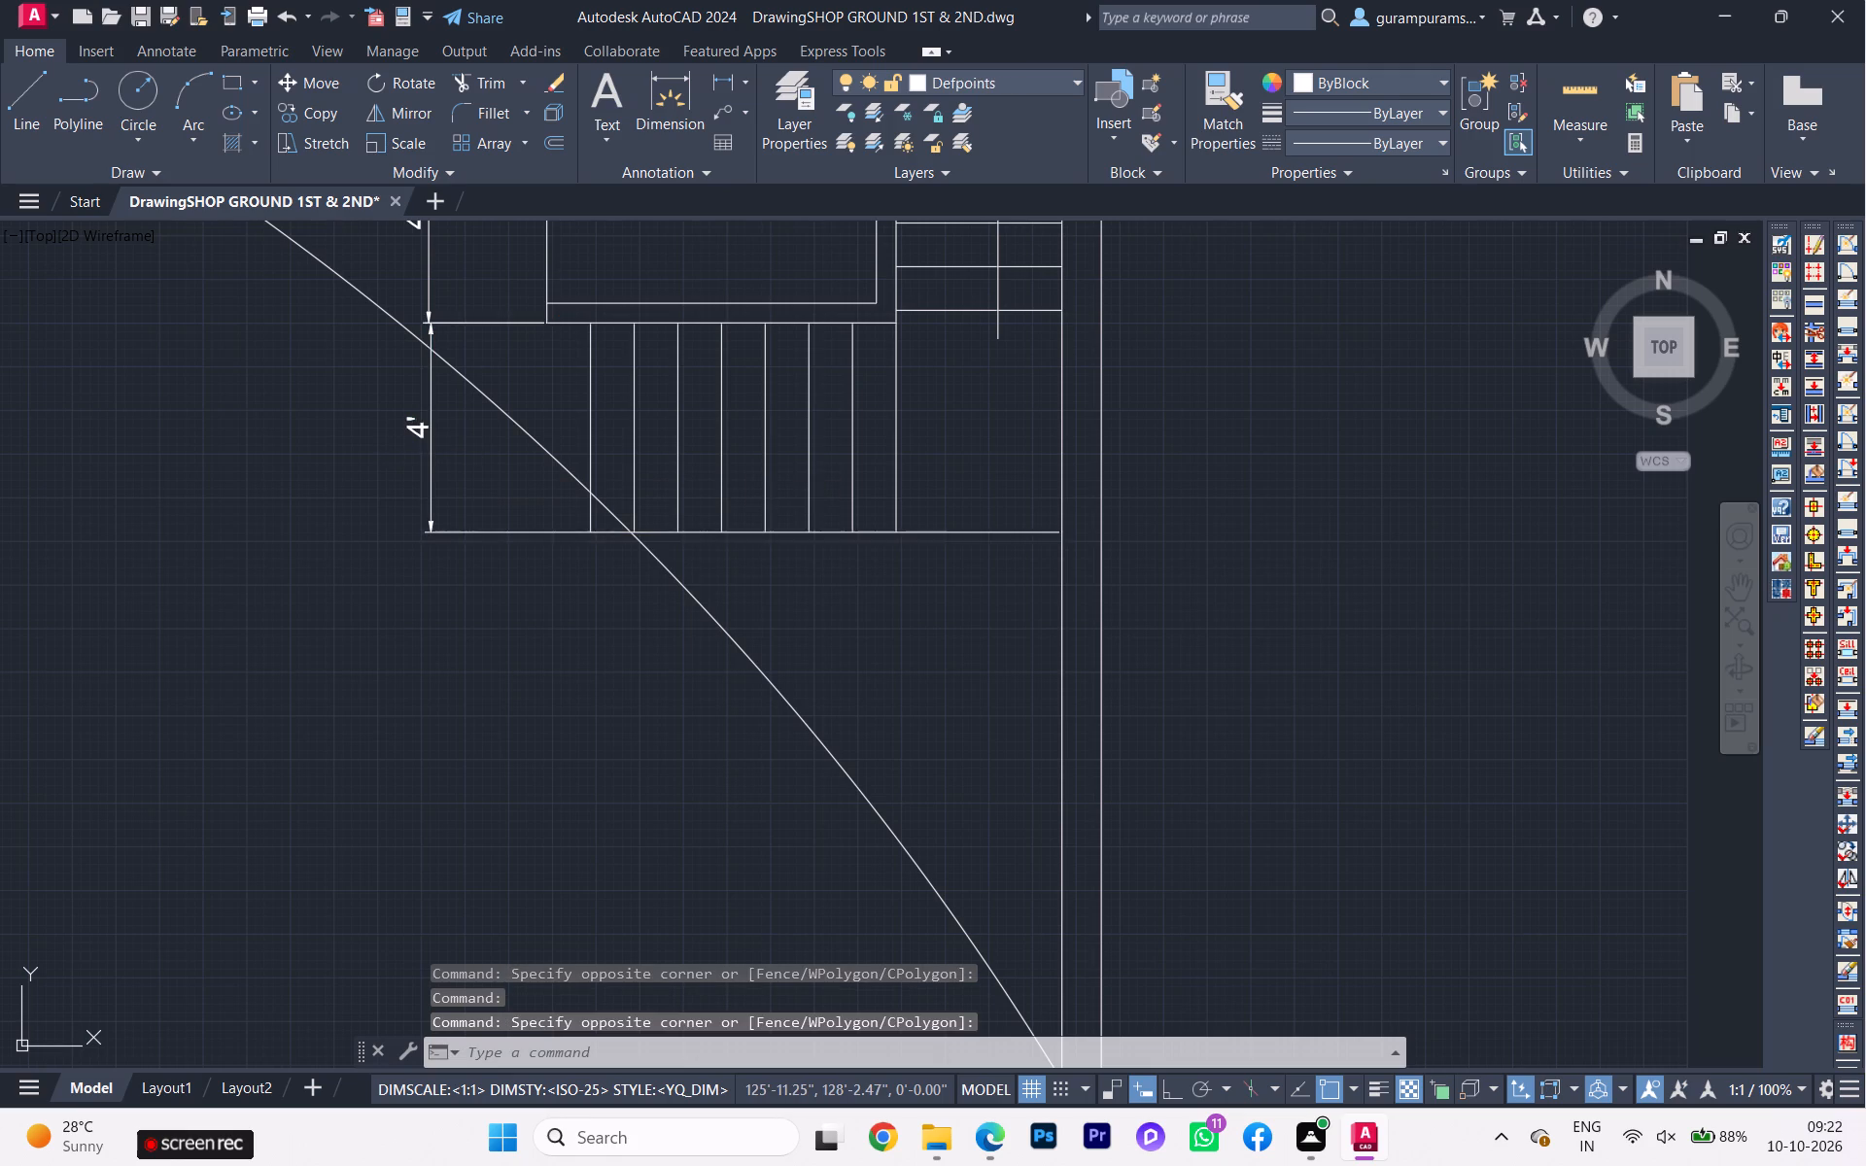
left_click(434, 462)
left_click(402, 447)
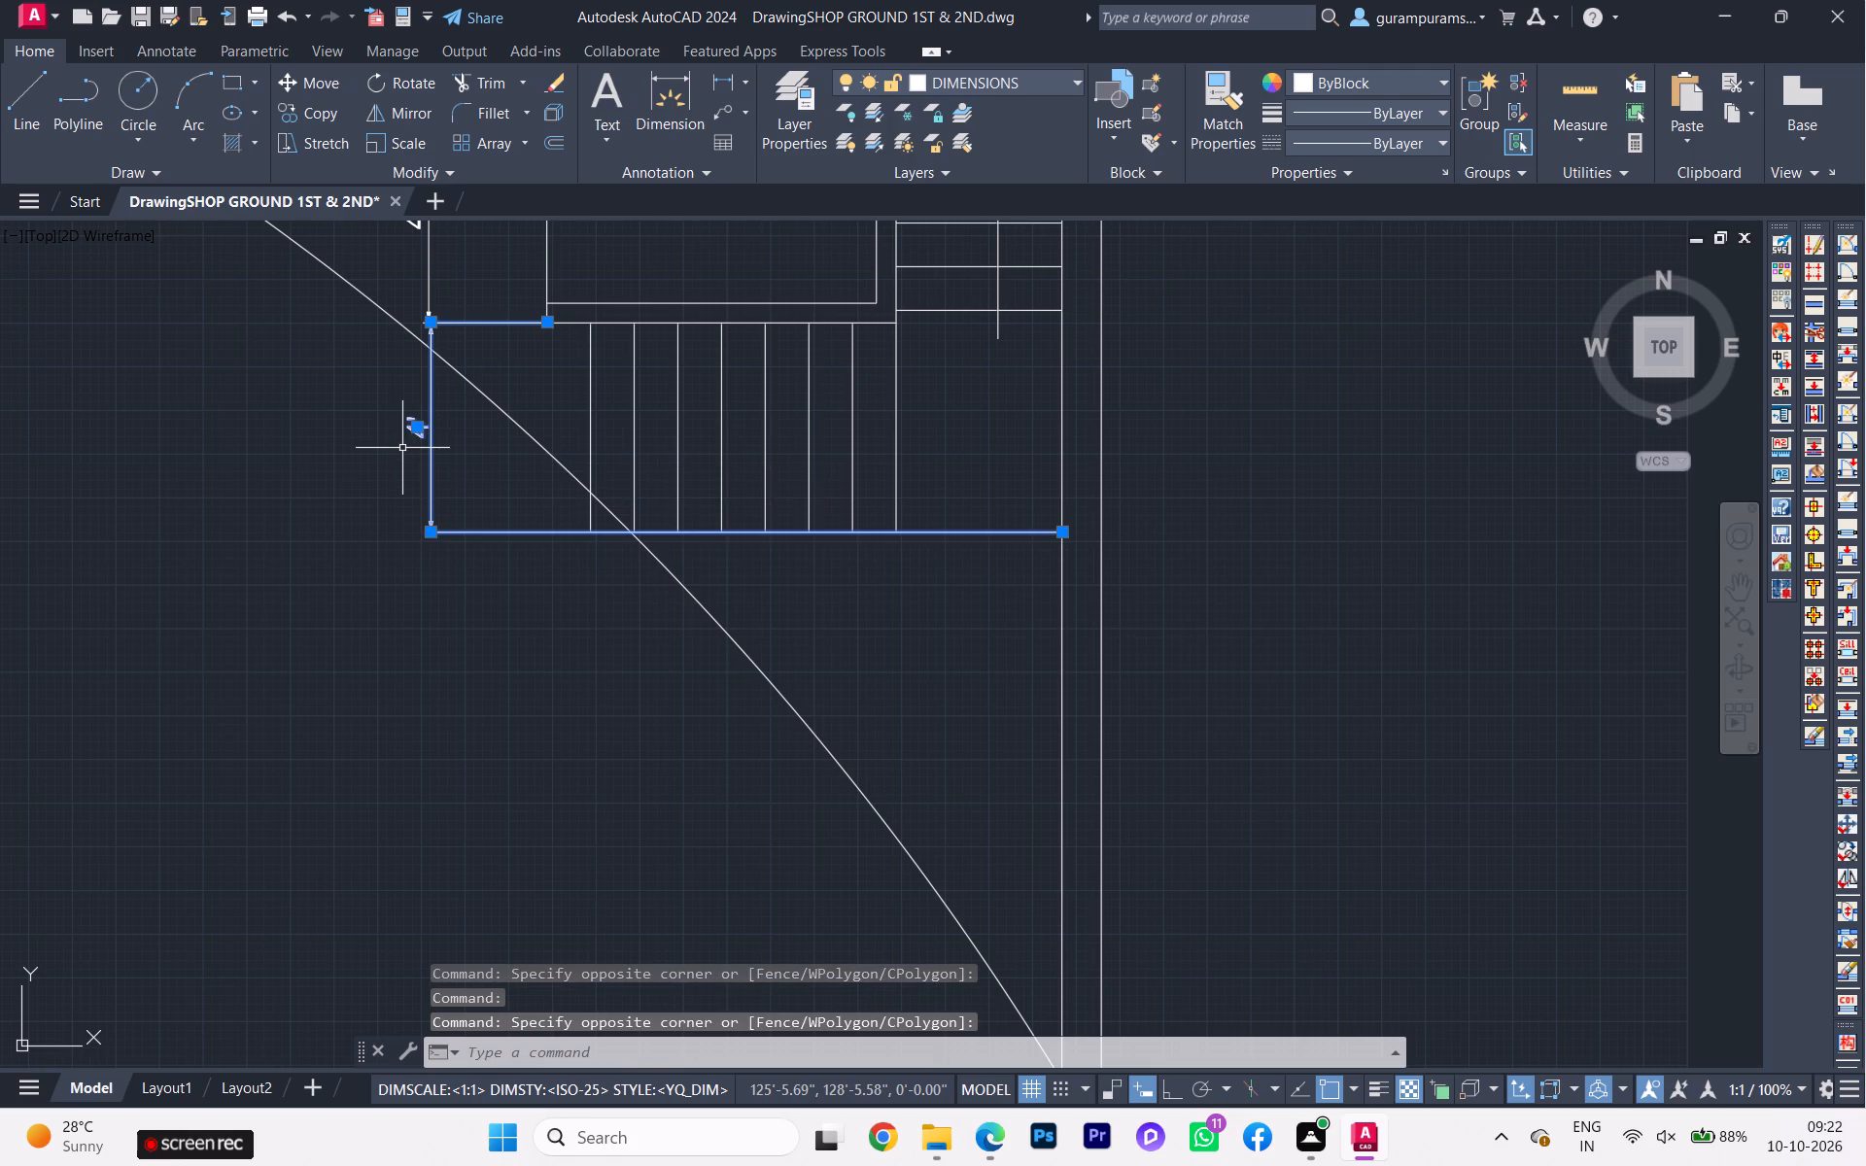
key("Delete")
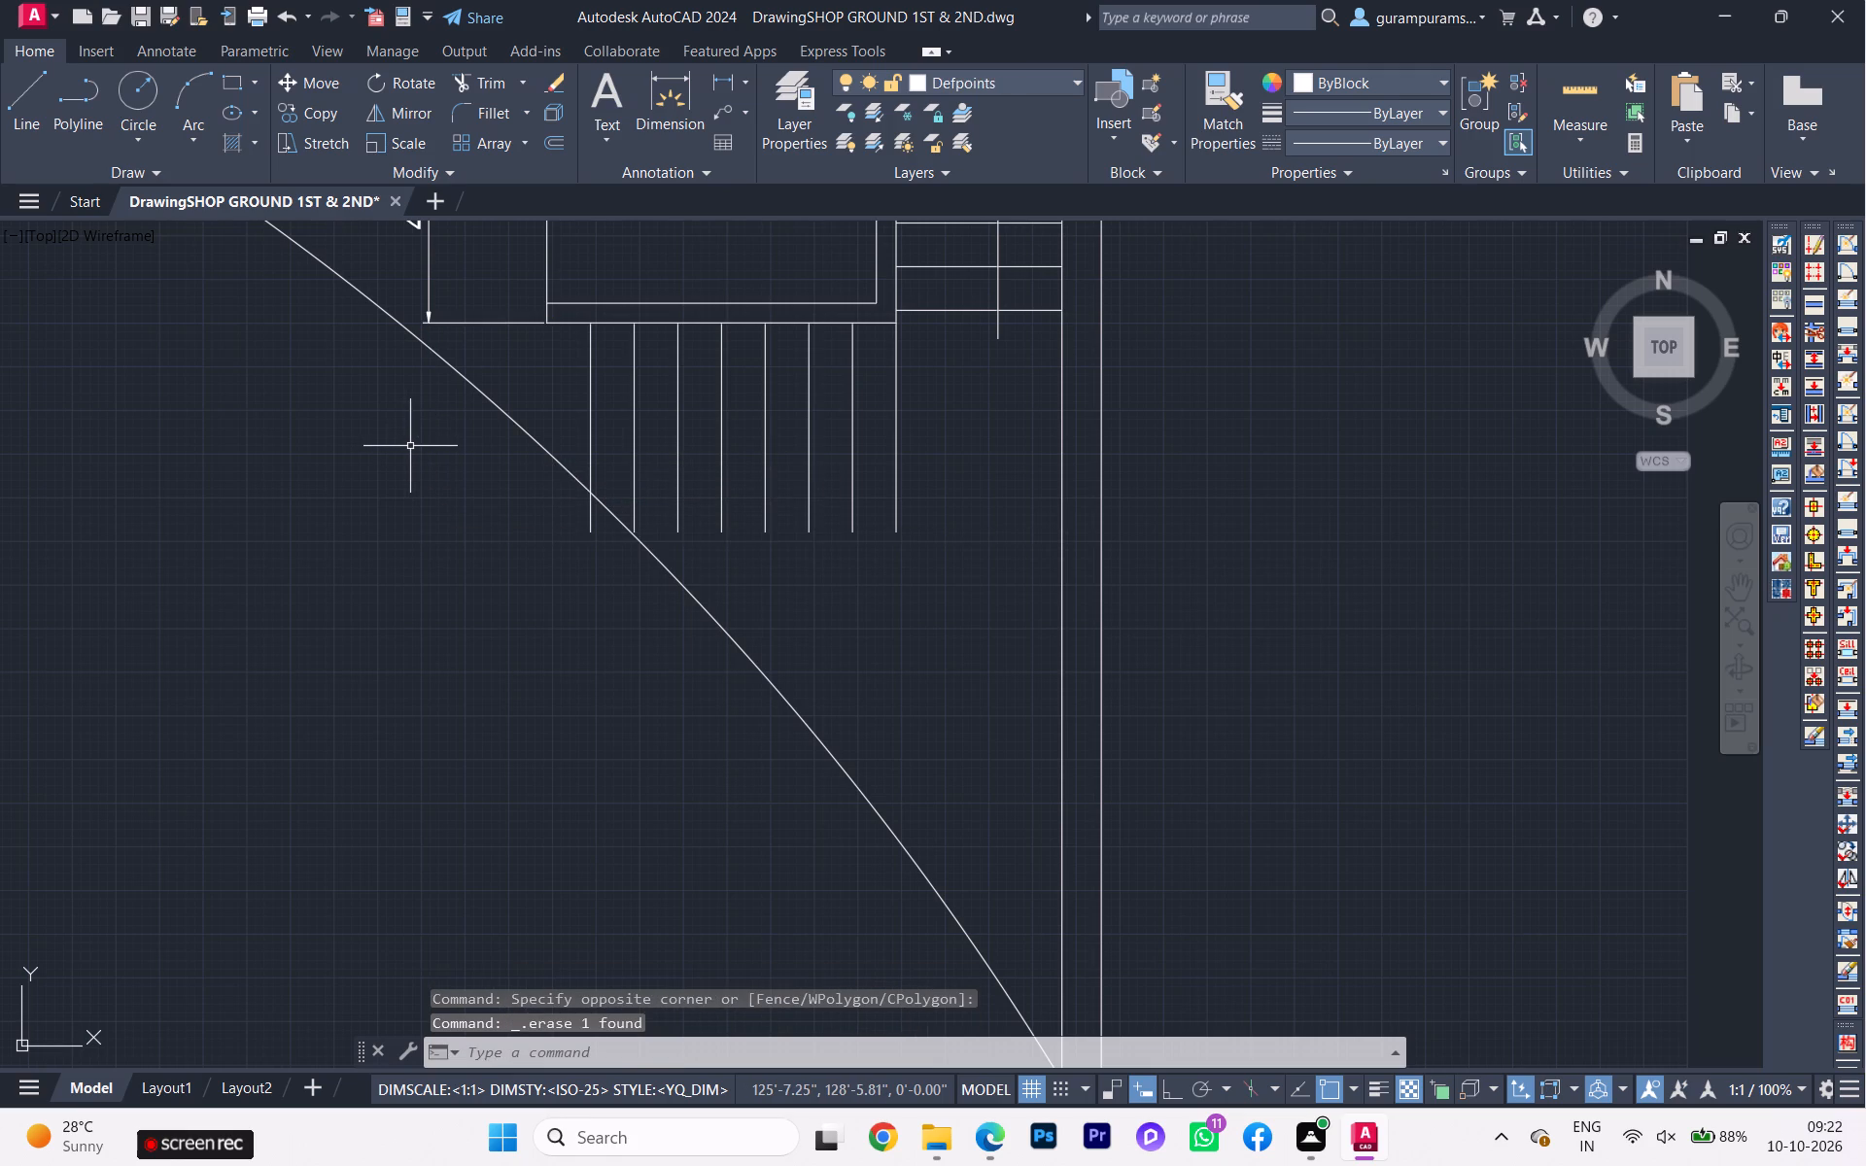
Draw a horizontal line about 9'-10" long from the inner side wall line along the lower tread ends of the bottom flight, with Ortho on.
key("l")
key("Return")
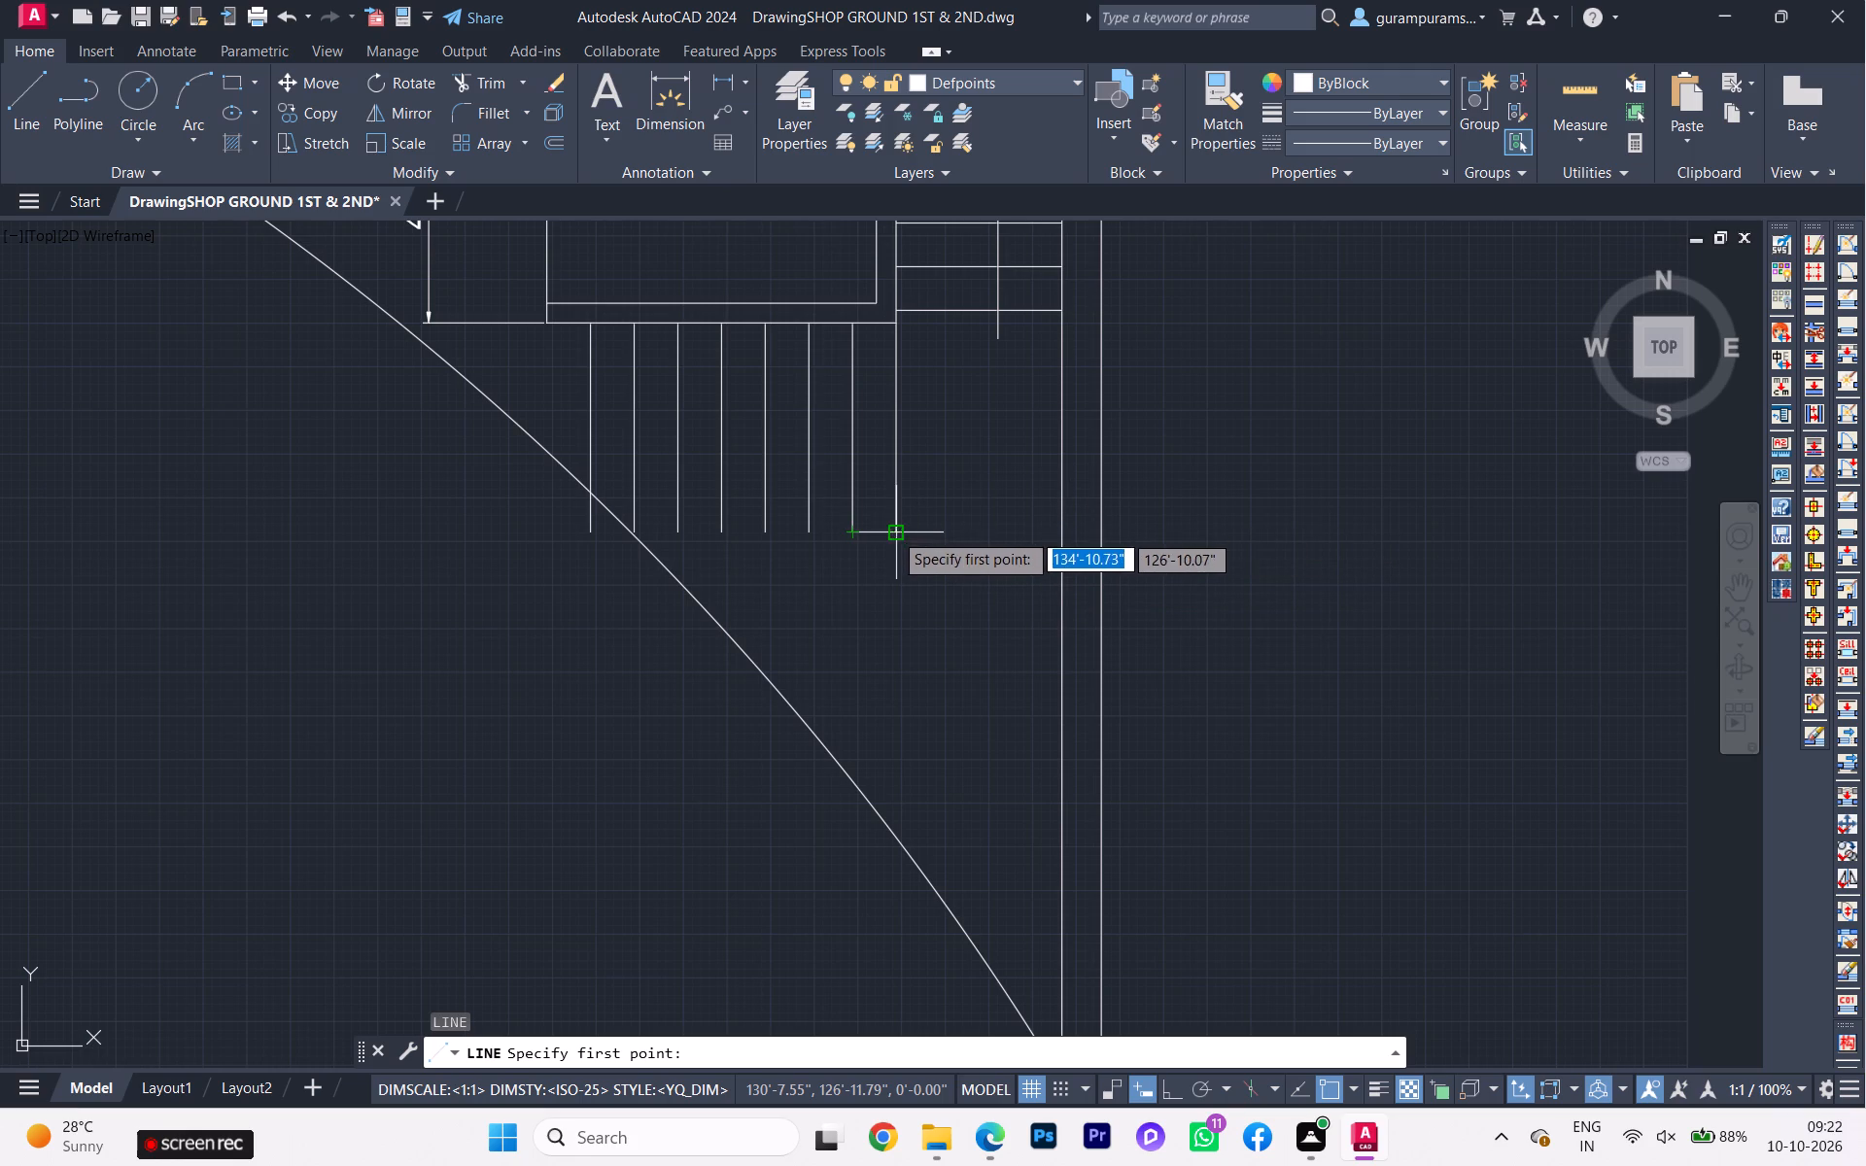
left_click(1060, 533)
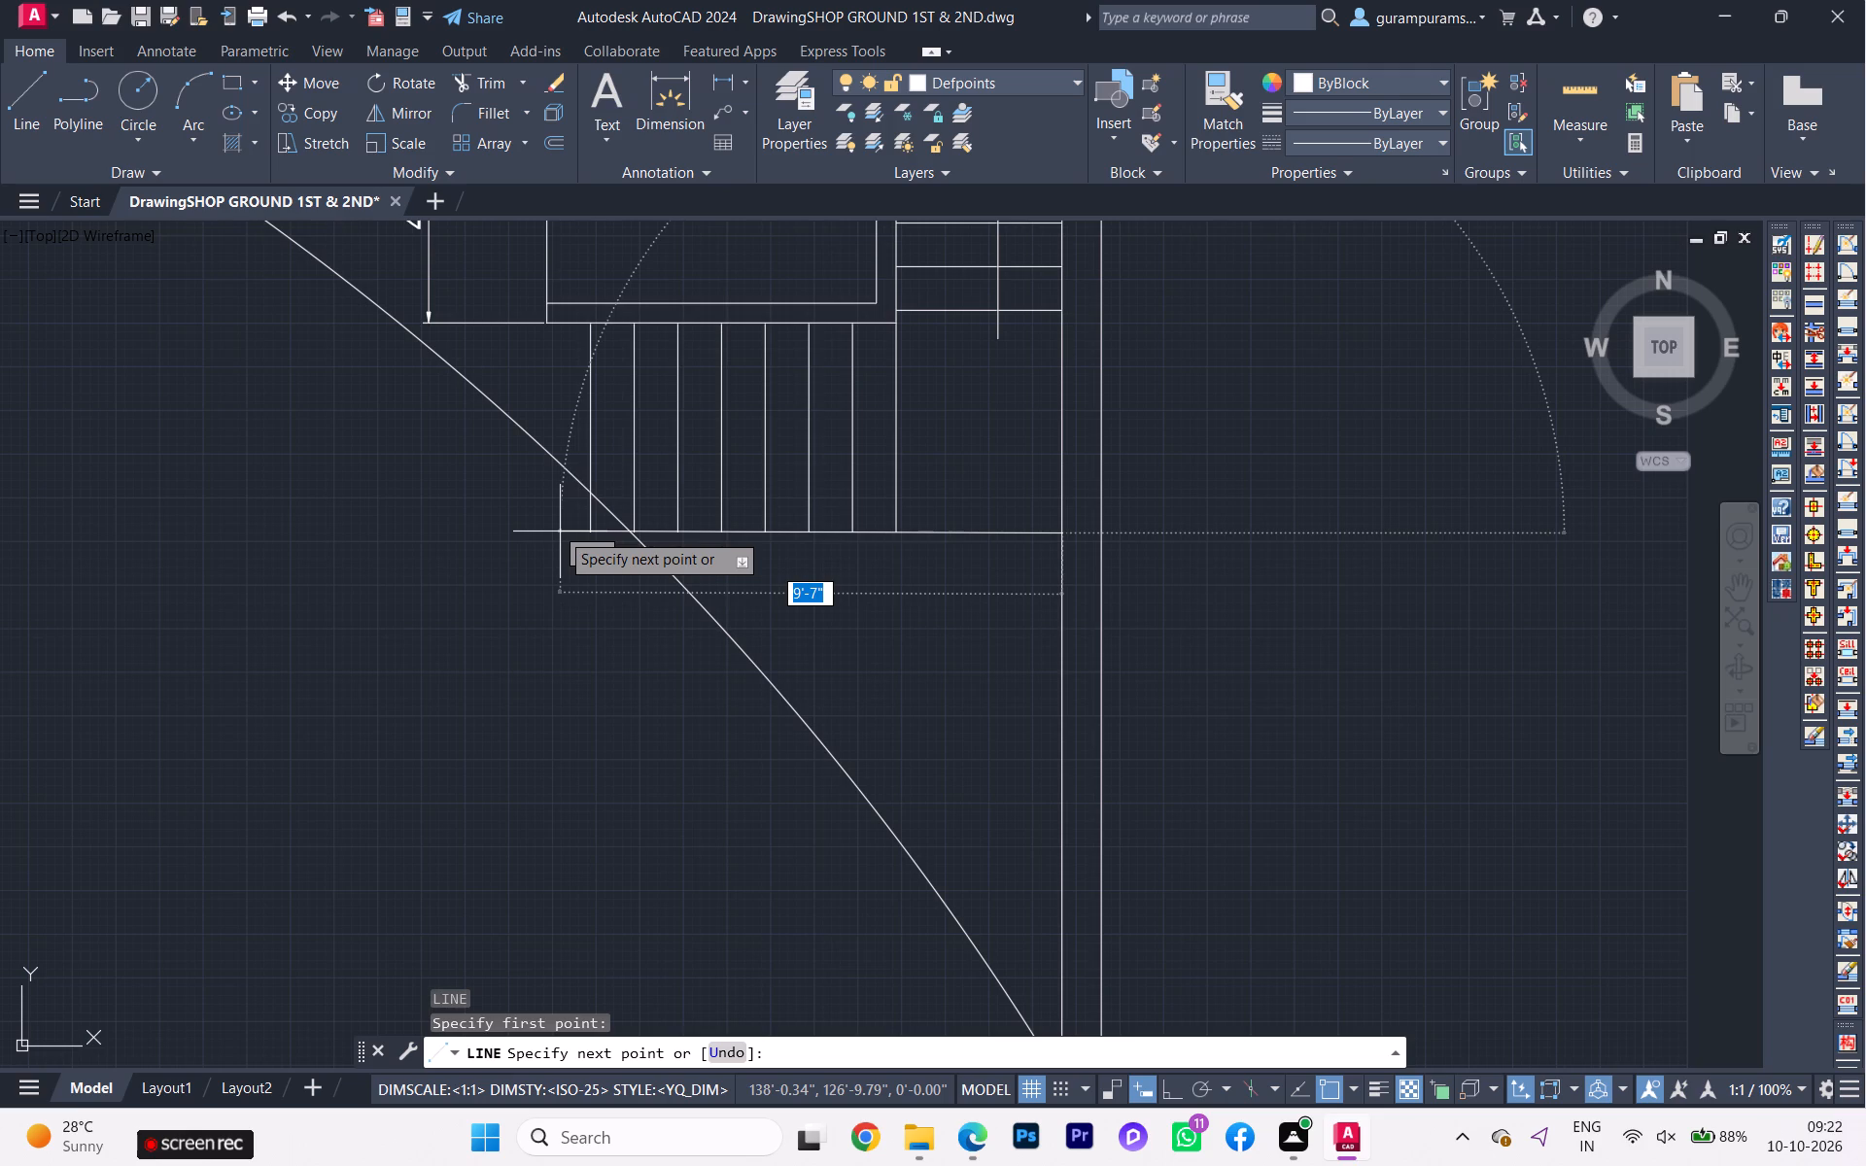
key("F8")
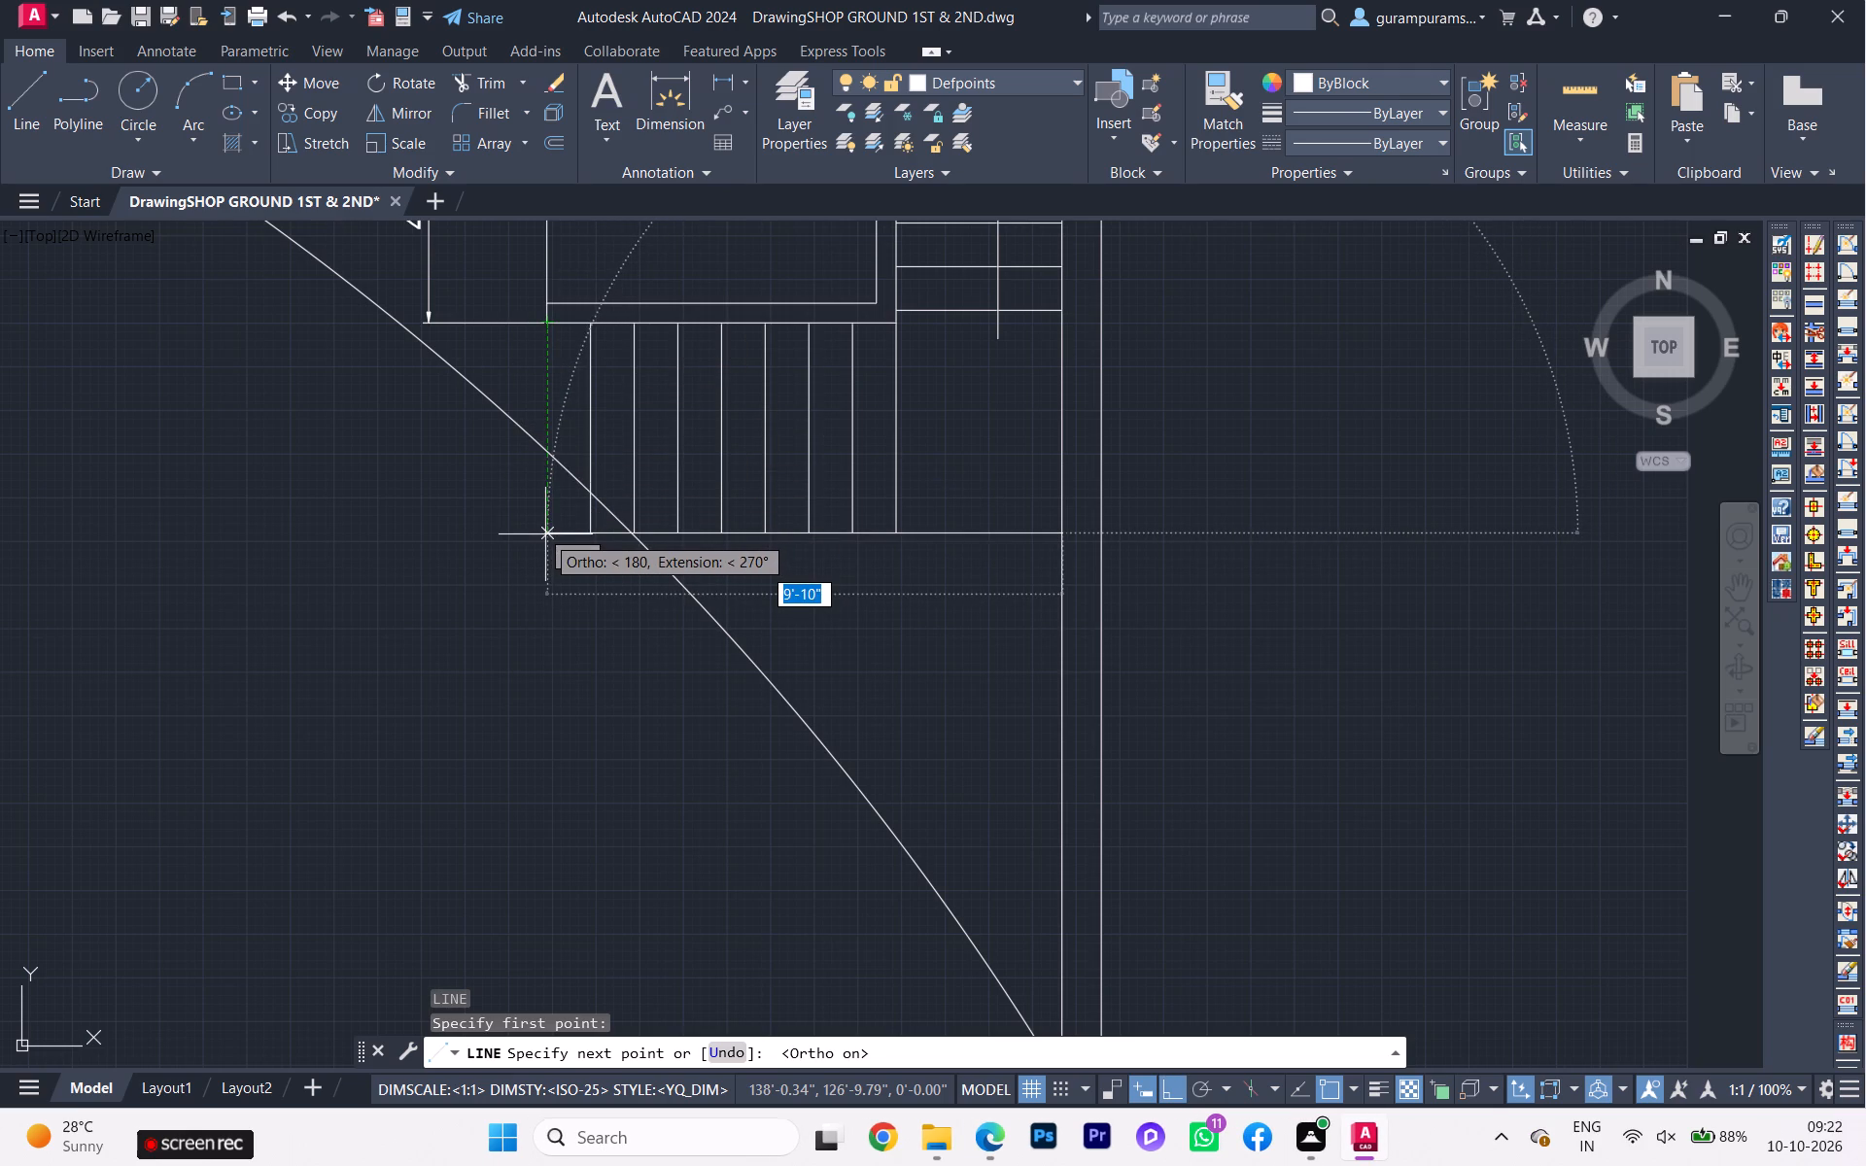
left_click(547, 532)
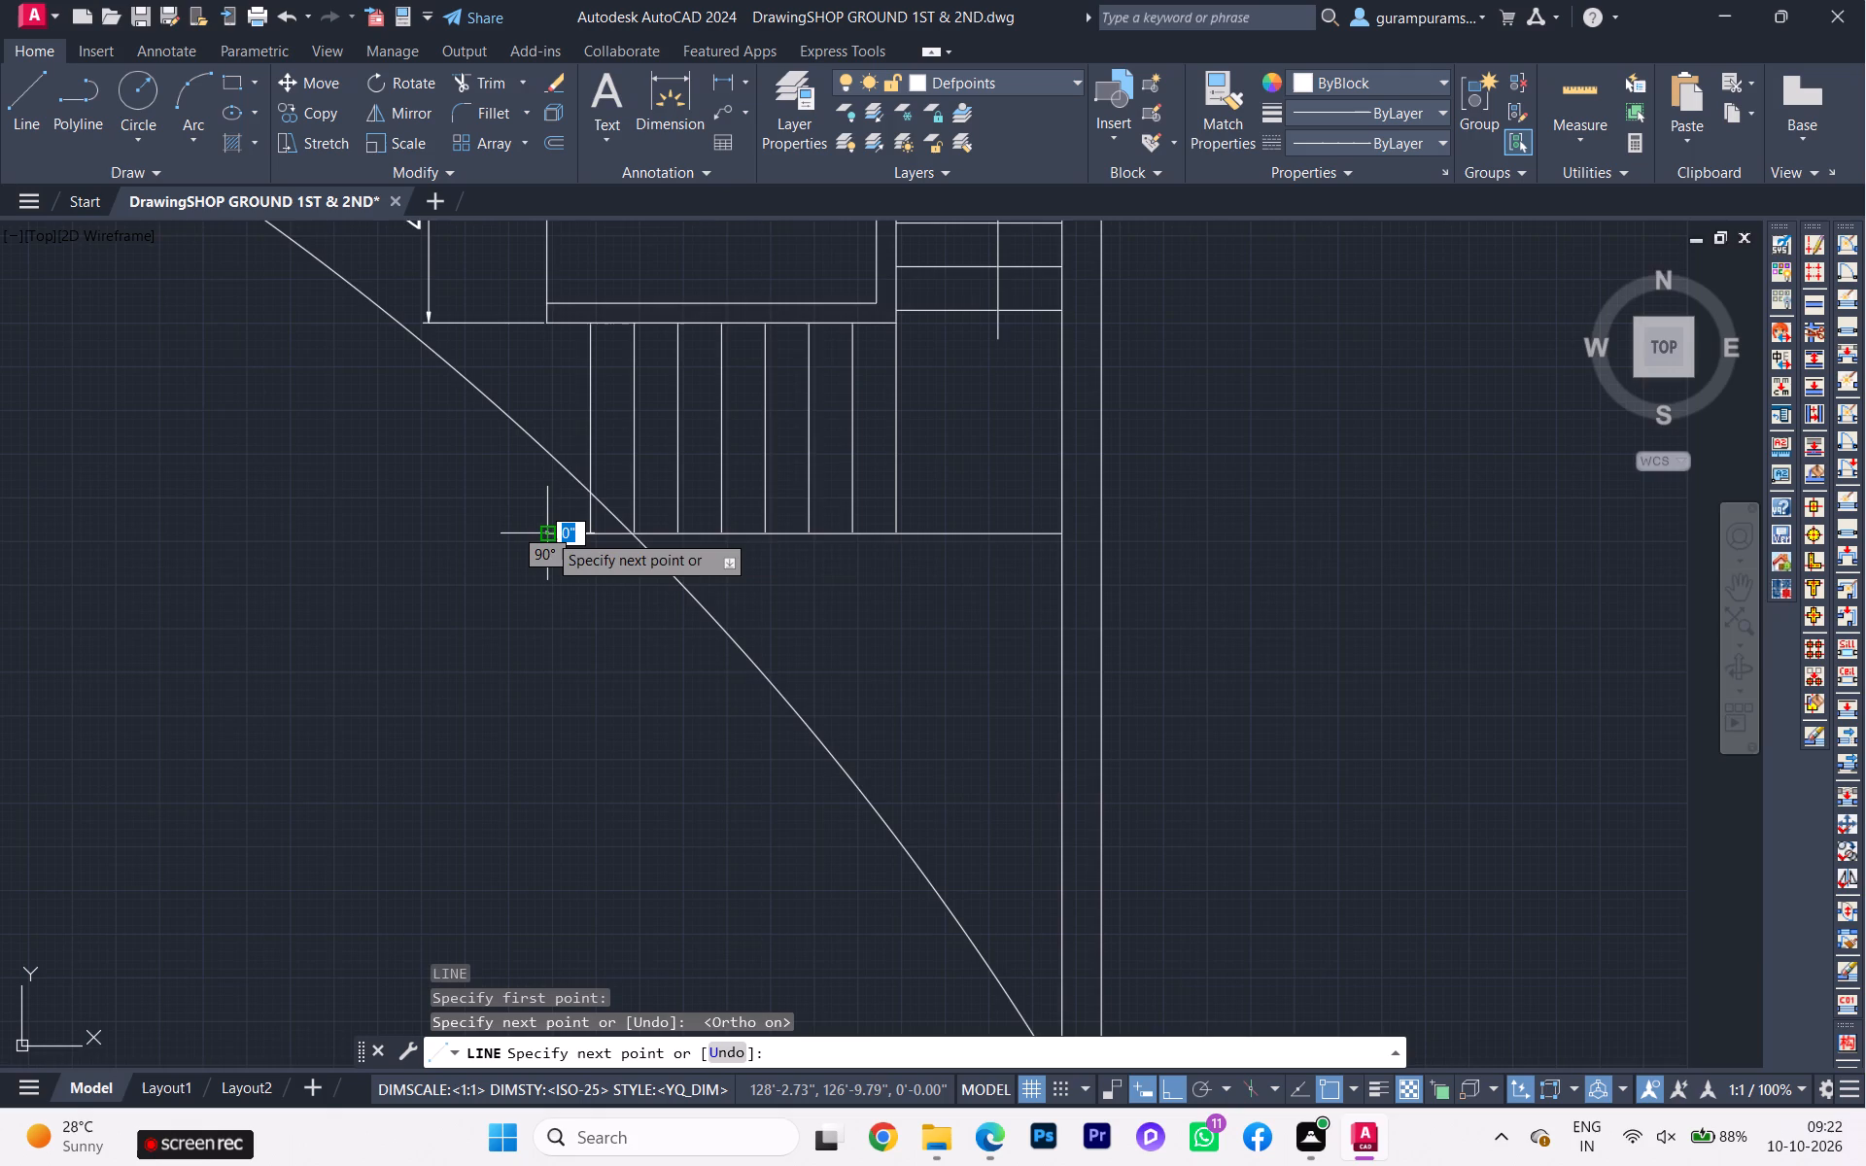
Continue the line 4.5" down and back across to the inner side wall line, outlining a thin wall below the bottom flight.
scroll(547, 532, "down", 4)
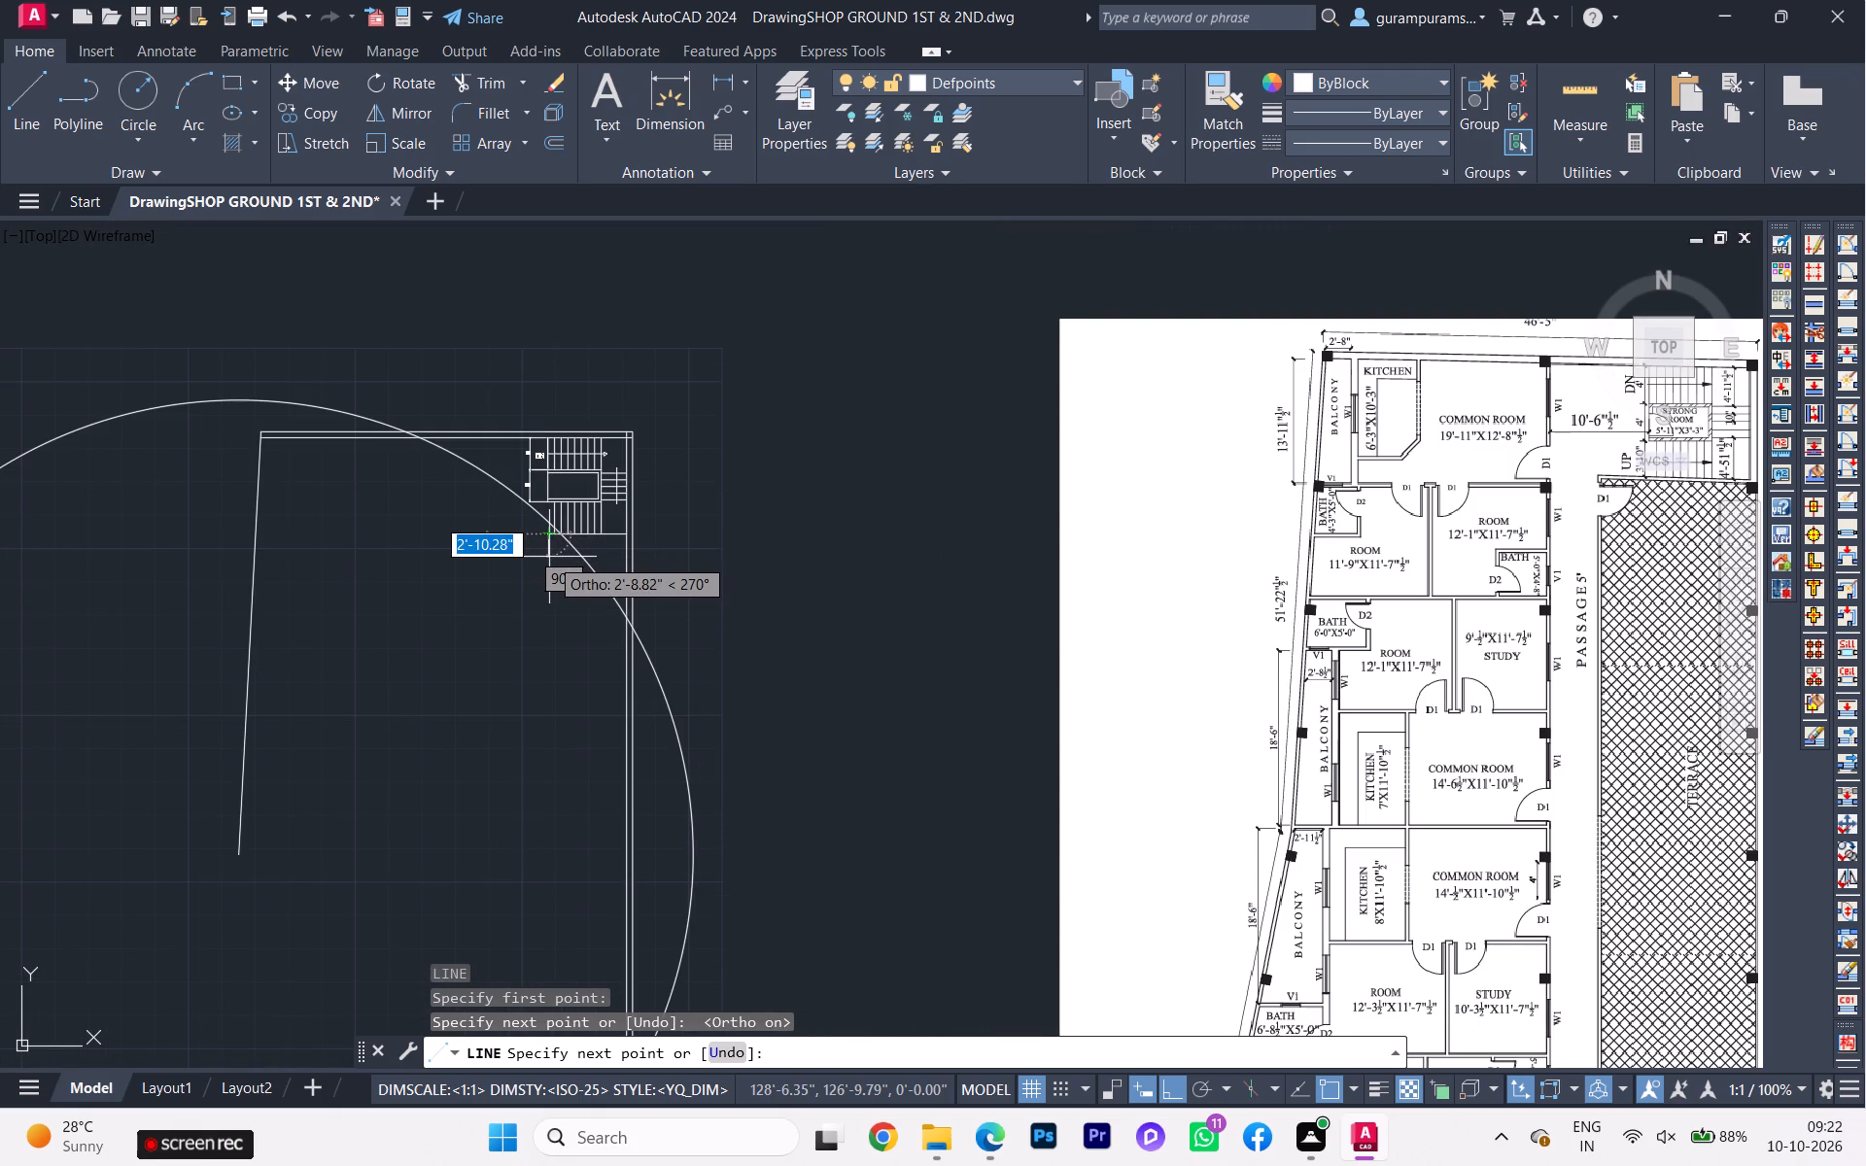
scroll(553, 562, "up", 1)
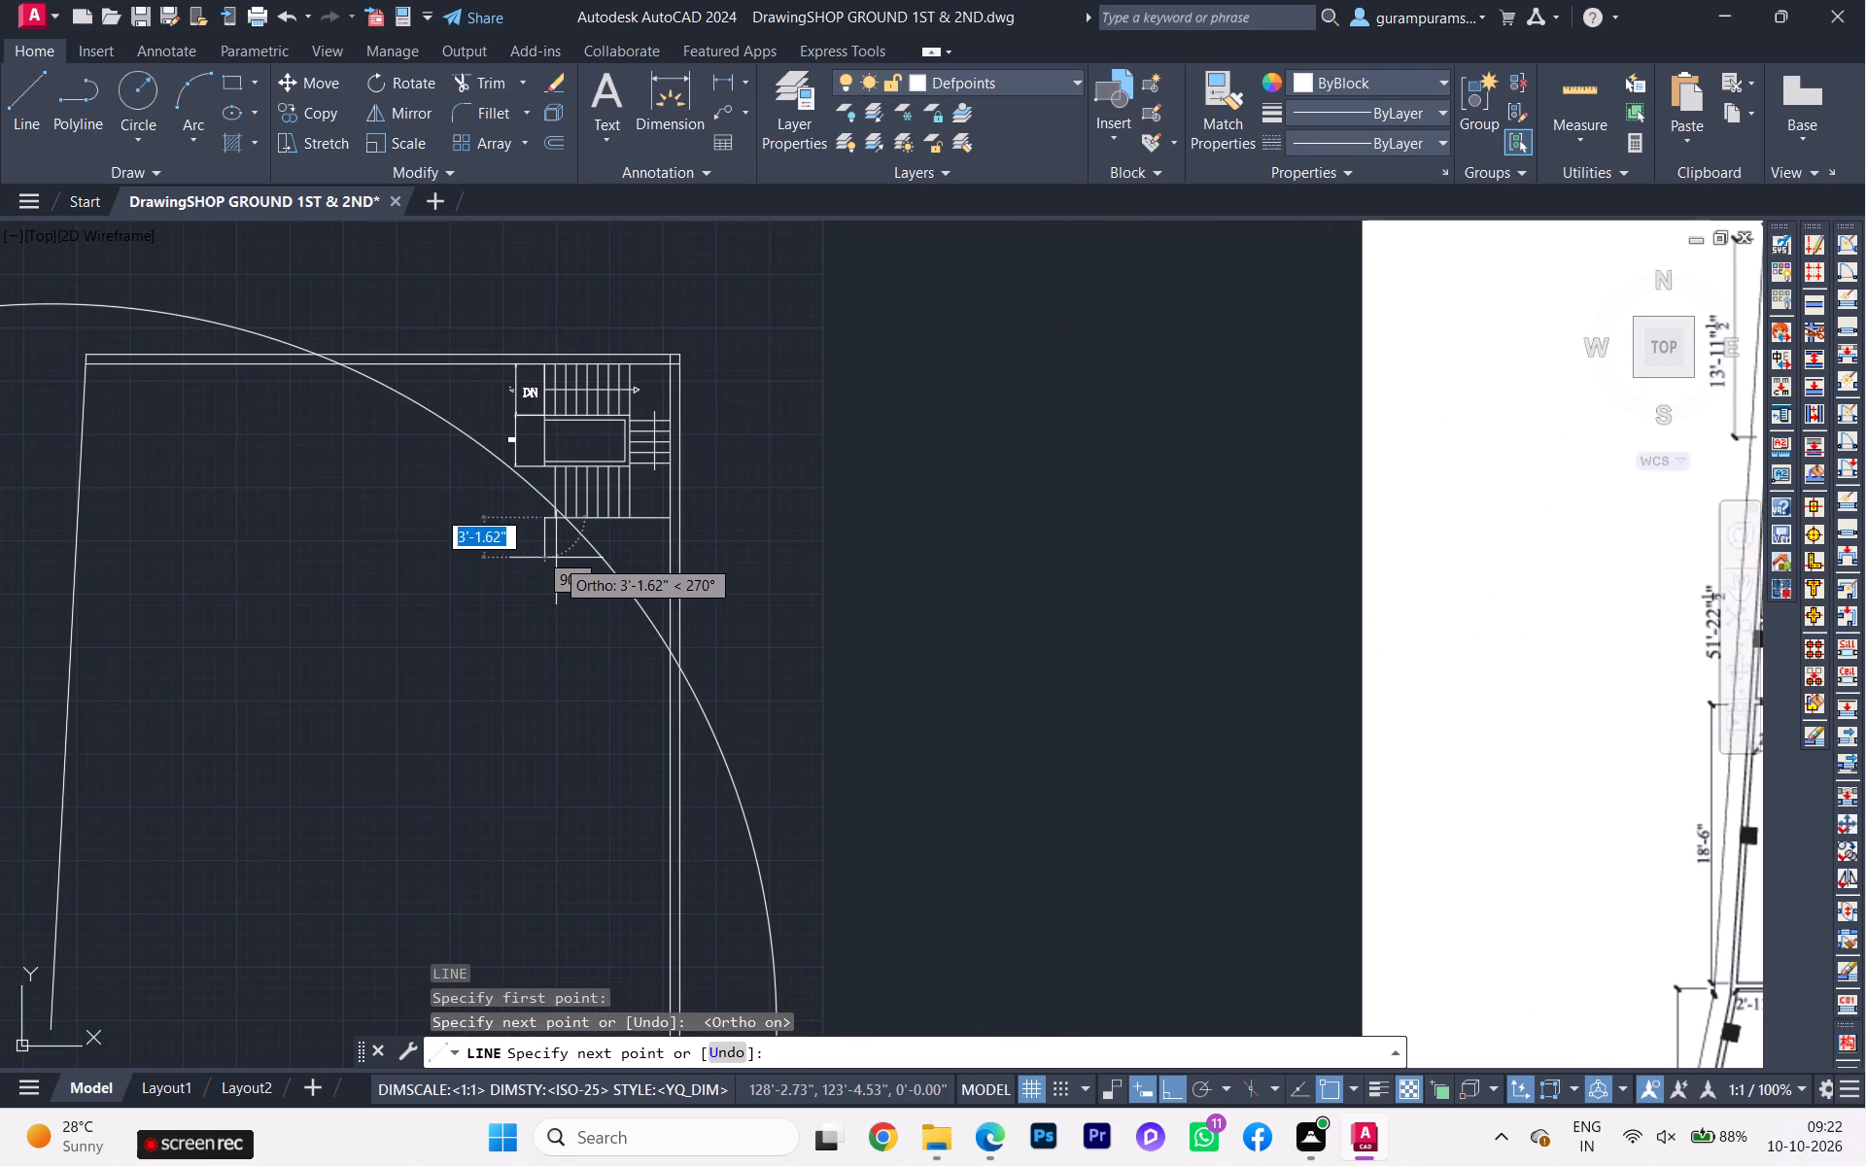
type("4..5")
key("Return")
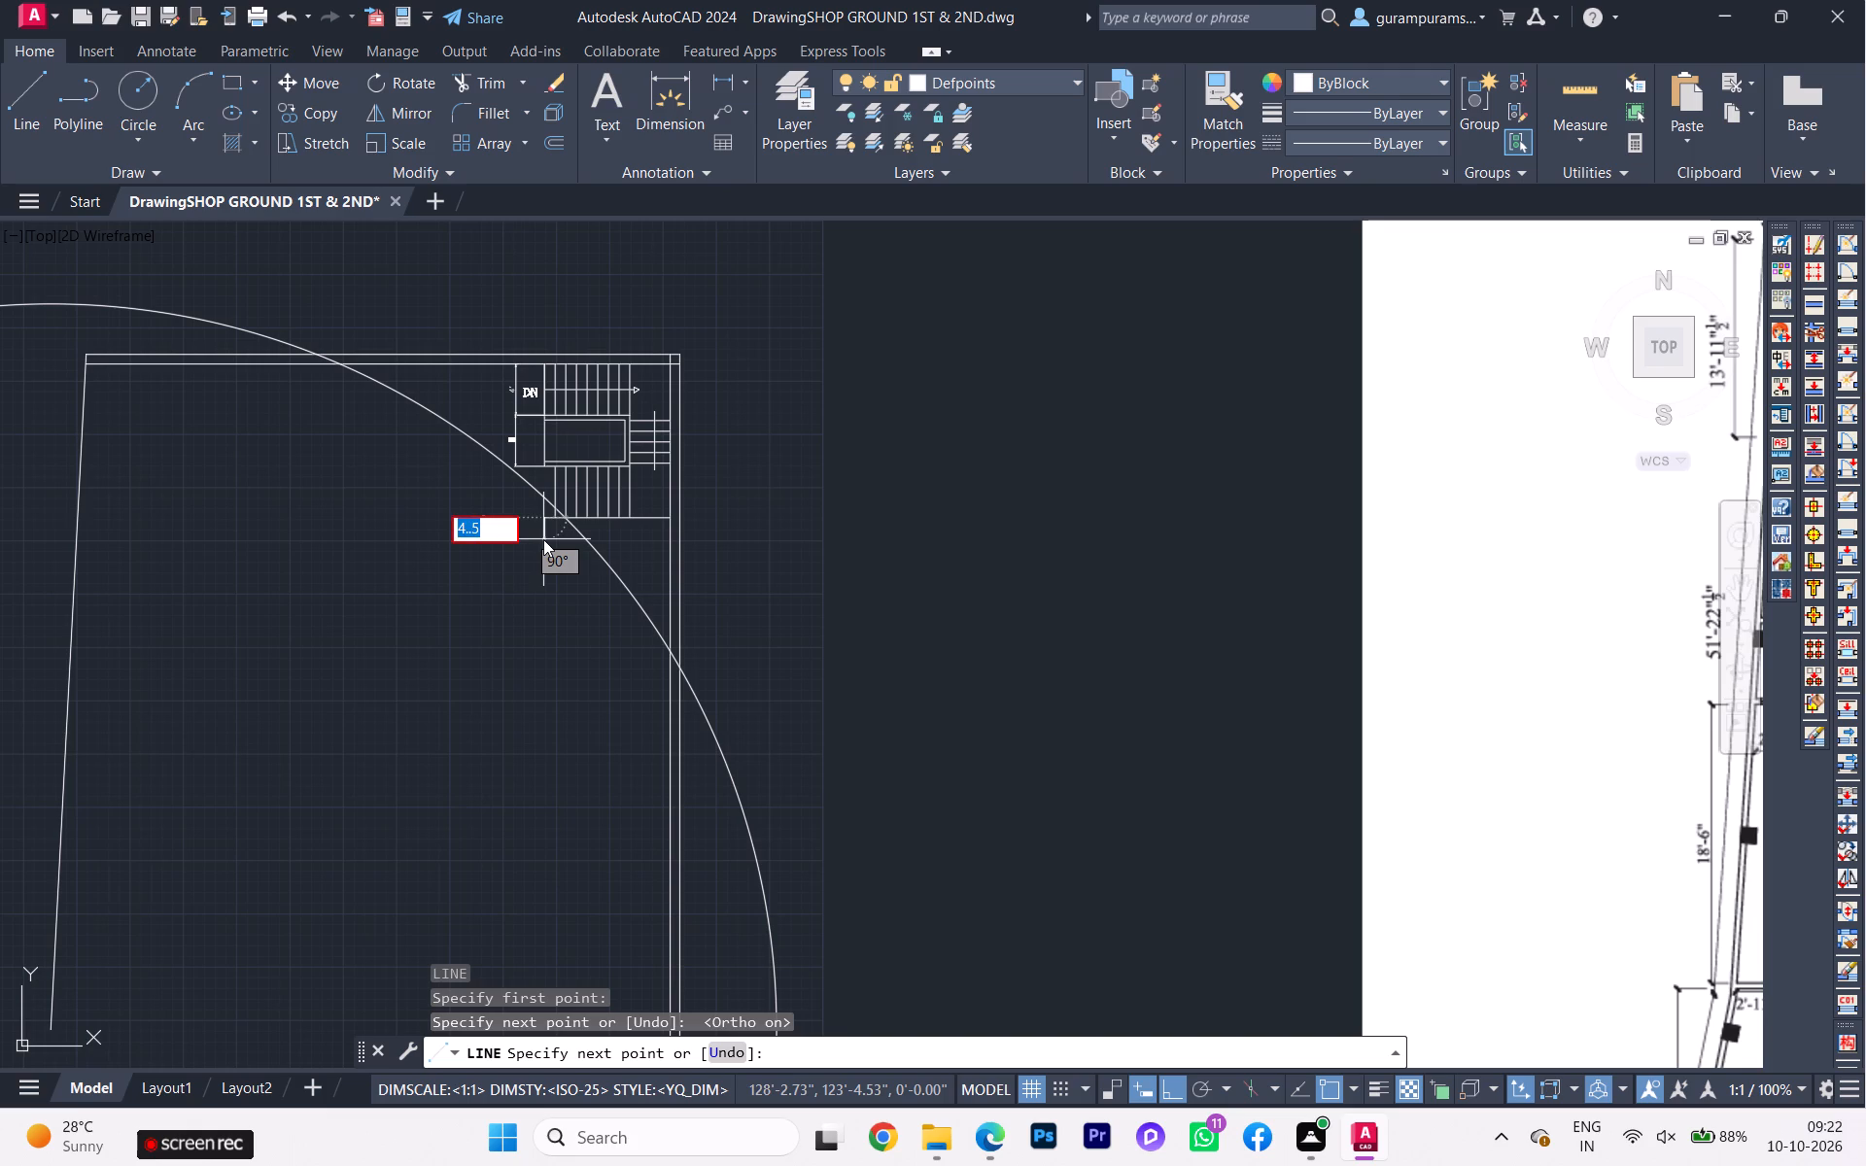
key("BackSpace")
key("4")
key("5")
key("BackSpace")
key("BackSpace")
type("4.5")
key("Return")
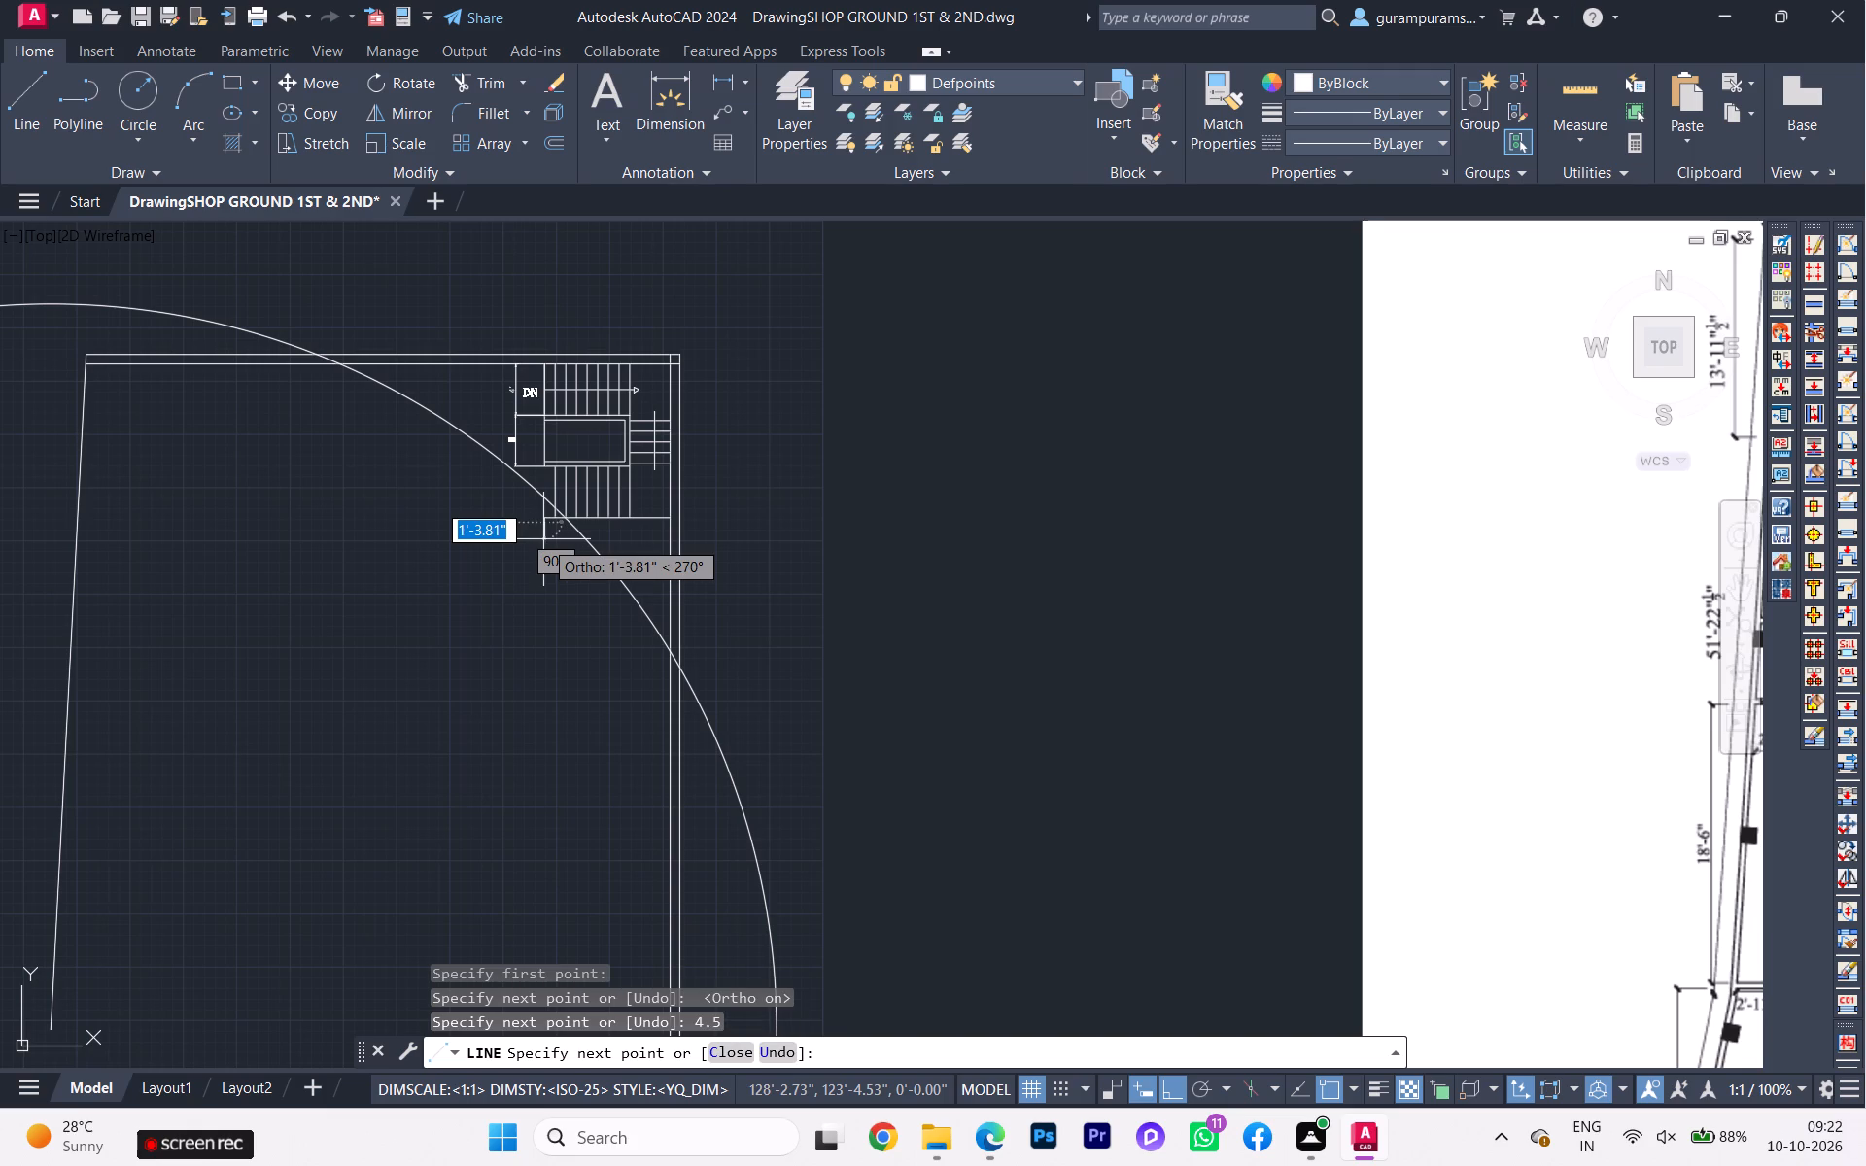
scroll(641, 503, "up", 1)
scroll(641, 503, "down", 1)
scroll(641, 503, "up", 5)
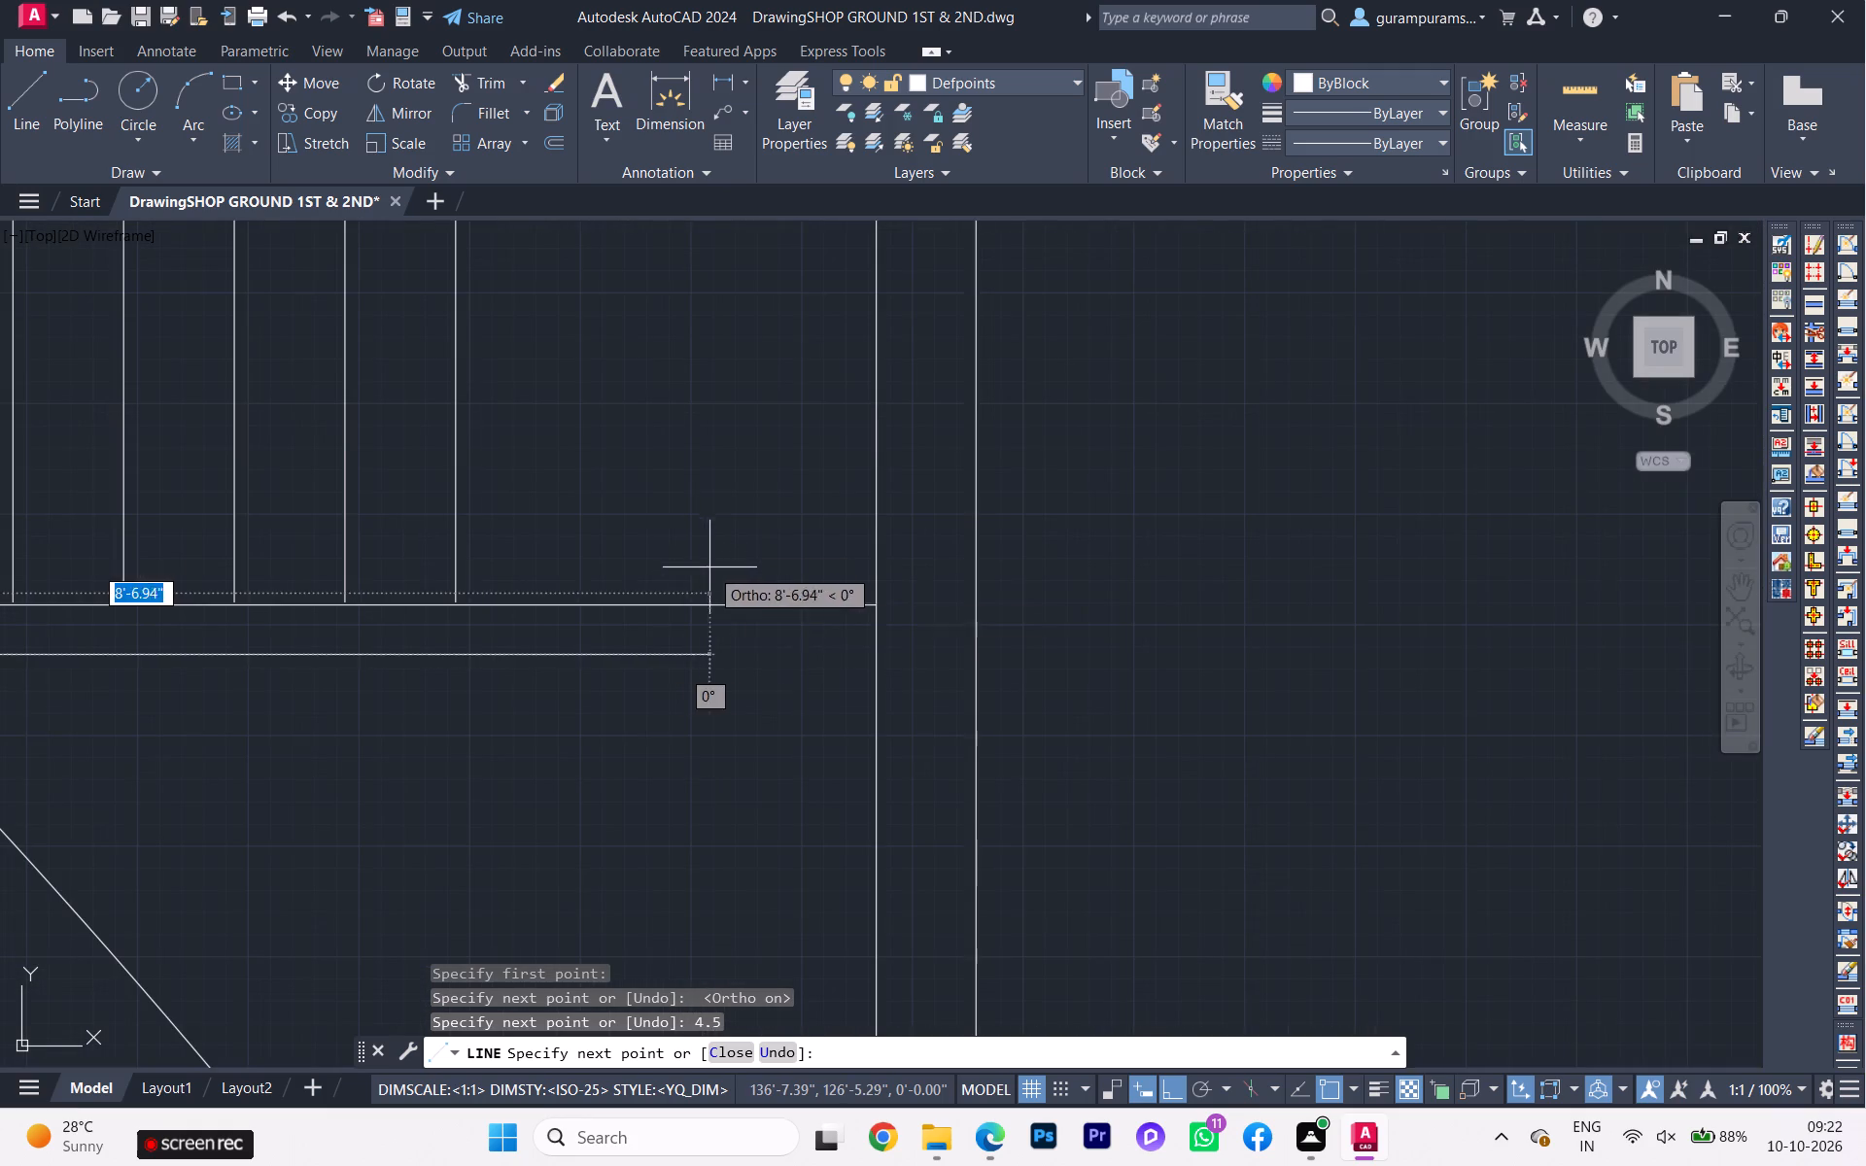
left_click(881, 656)
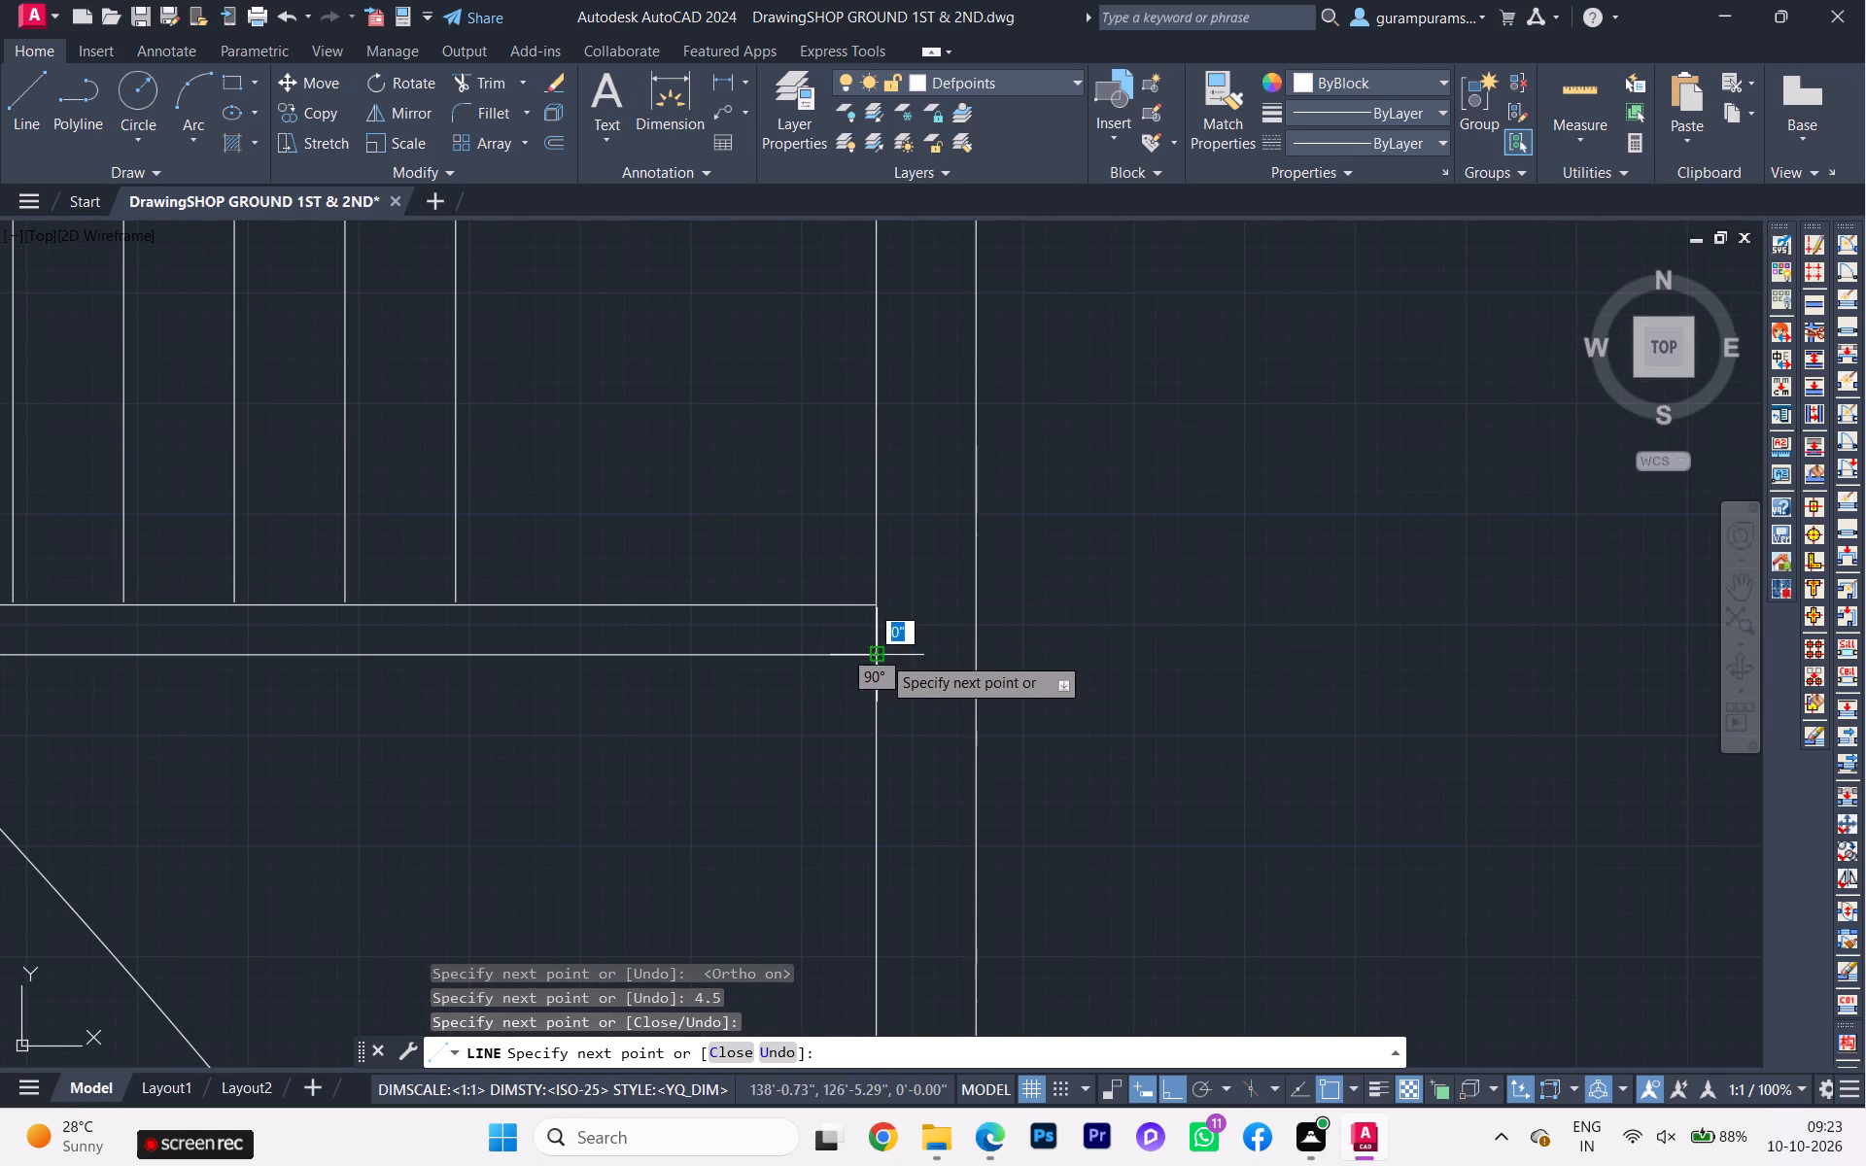
key("Escape")
Examine the staircase and adjoining rooms on the reference plan image against the new outline.
scroll(735, 613, "down", 4)
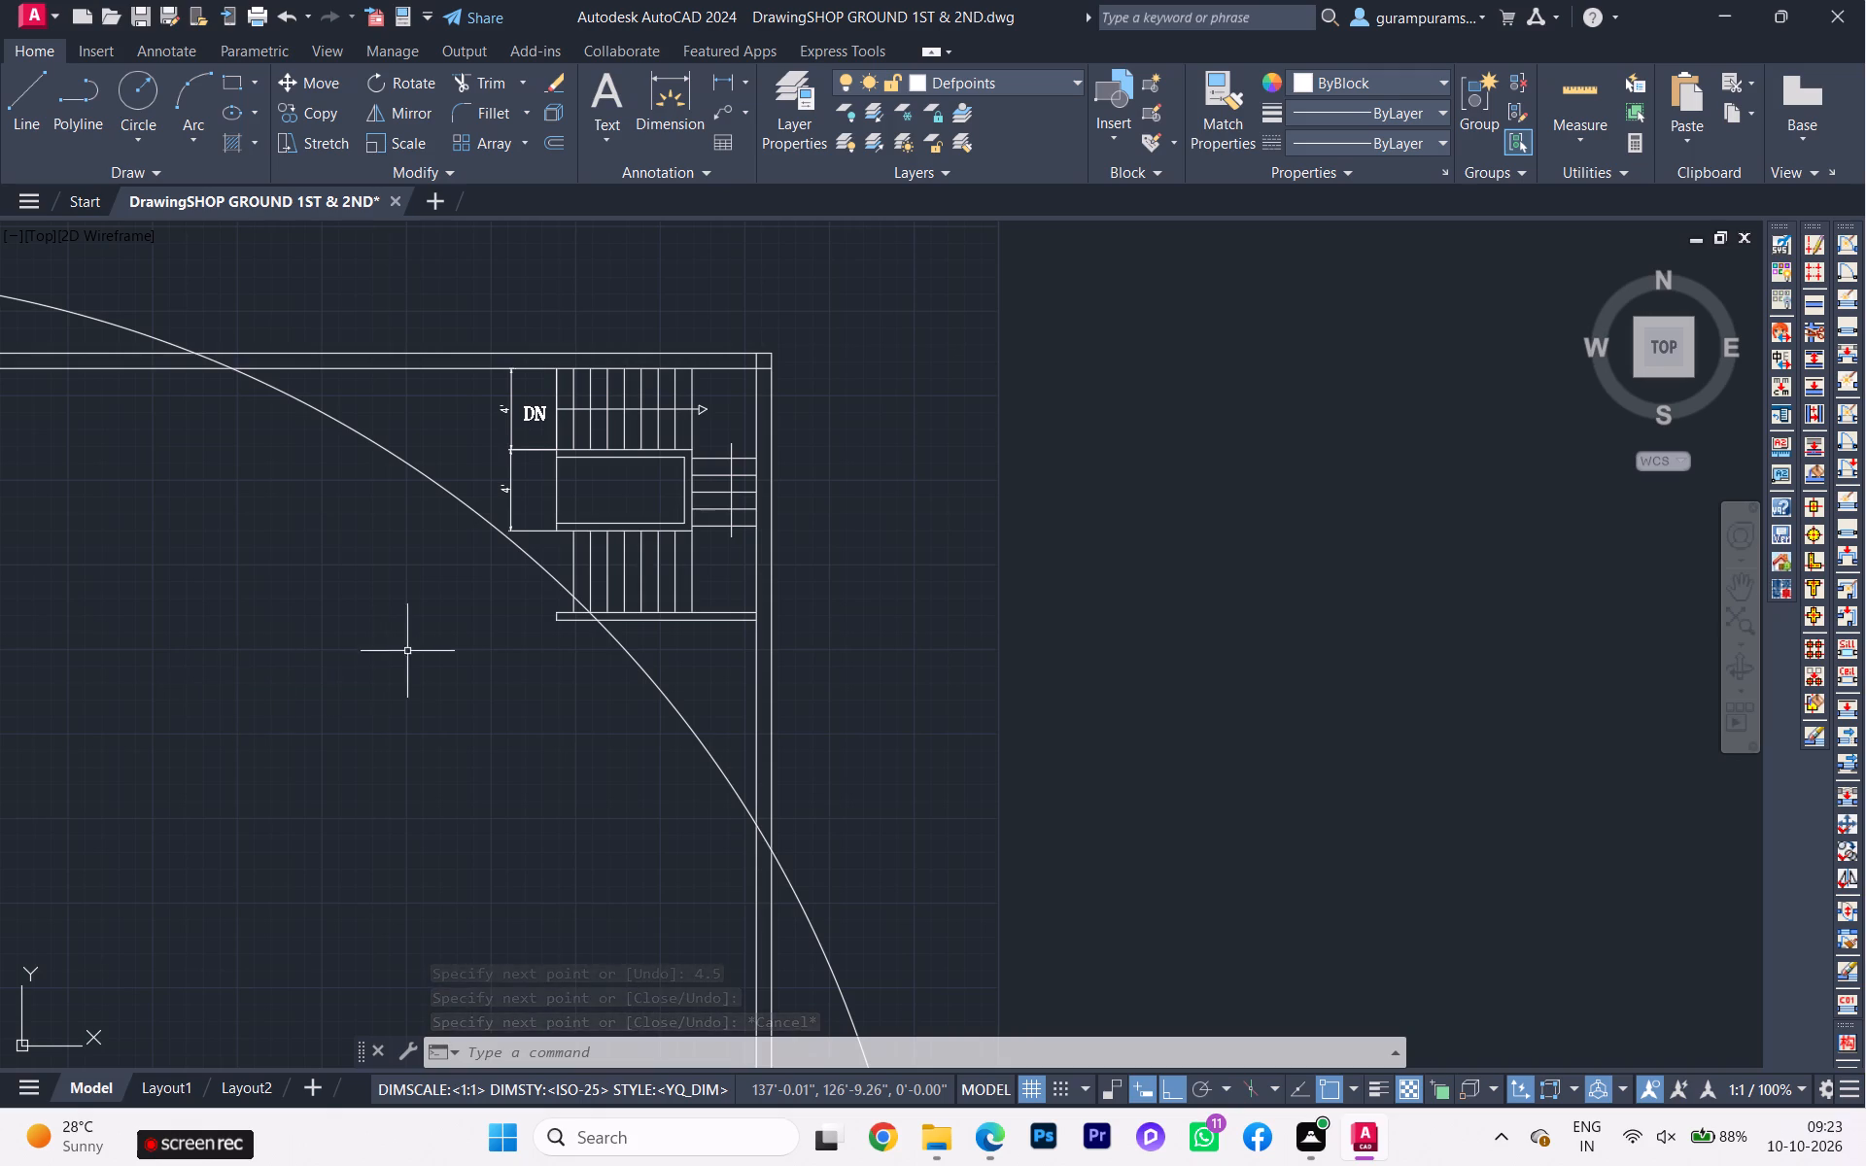
scroll(699, 523, "up", 2)
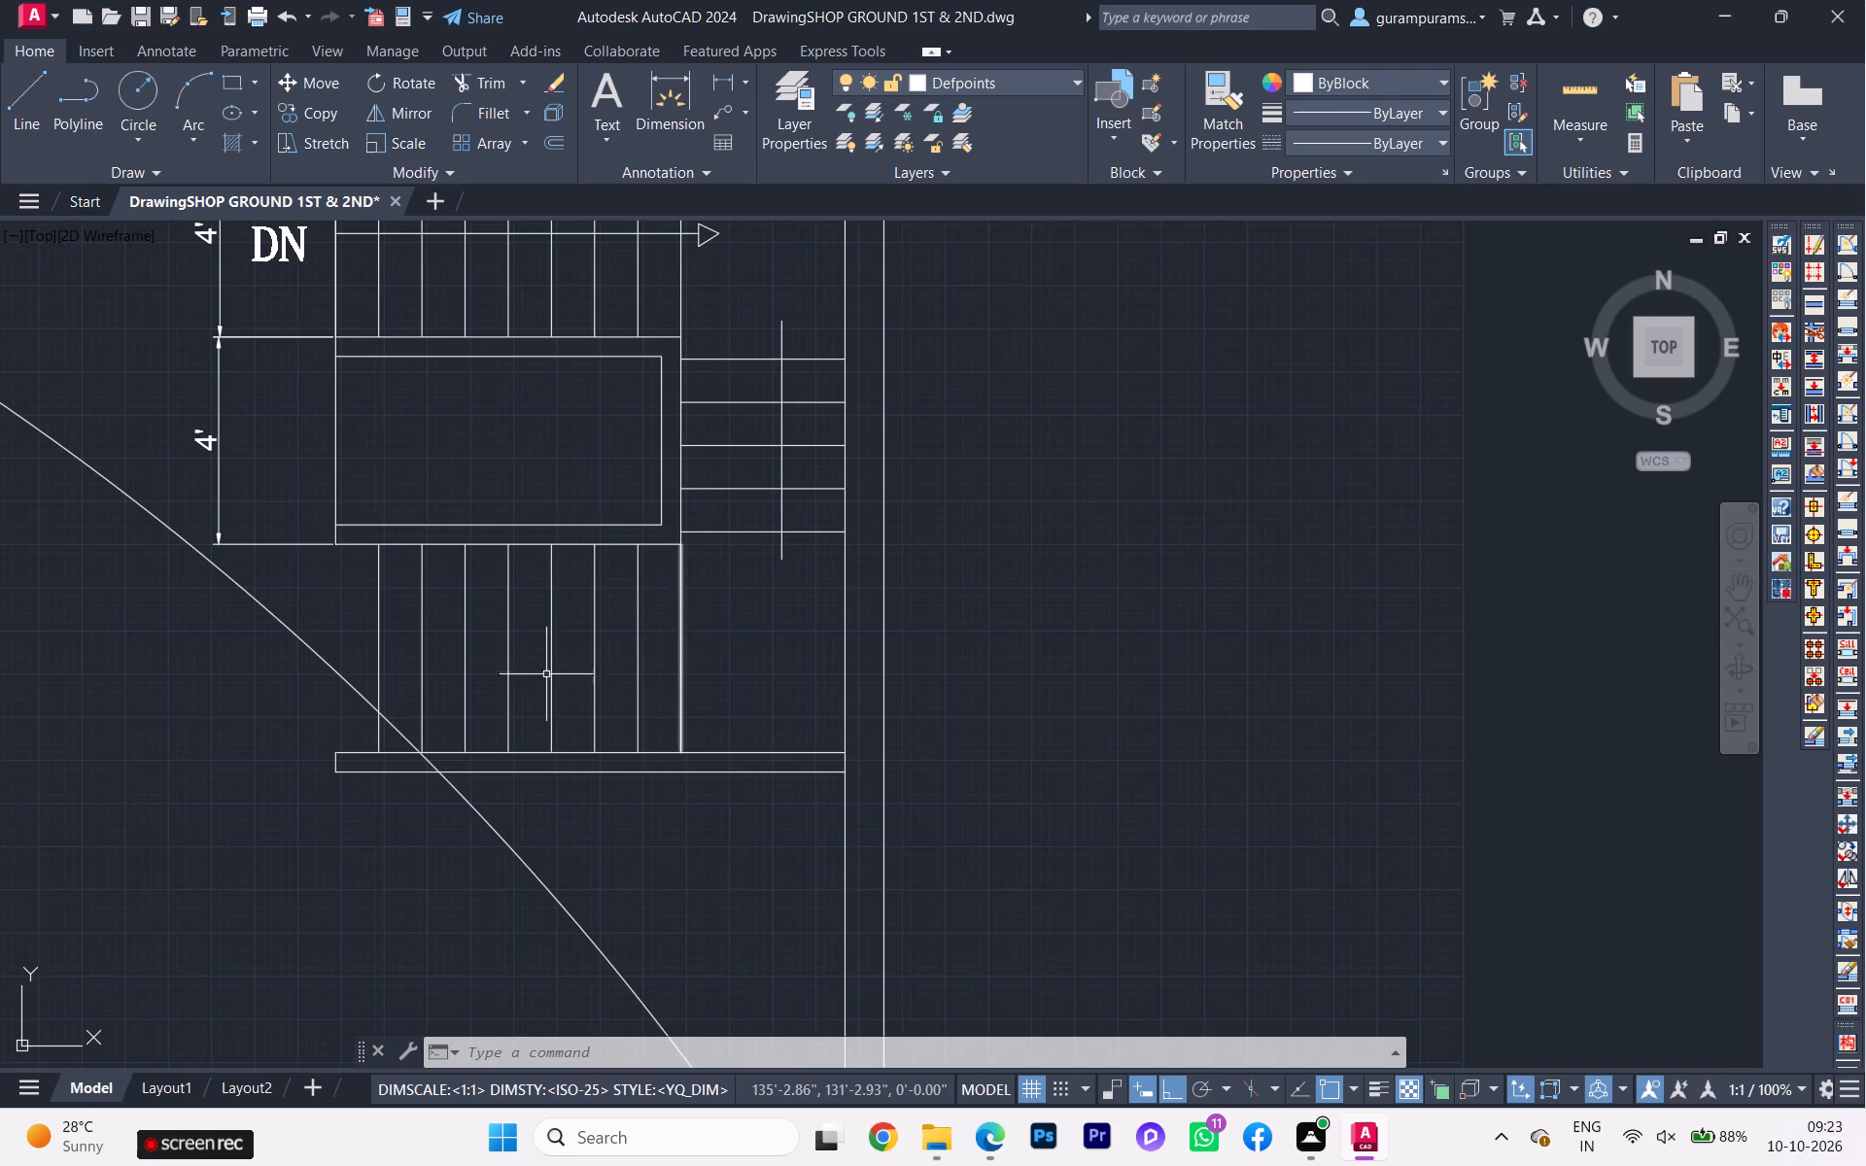
scroll(0, 763, "down", 3)
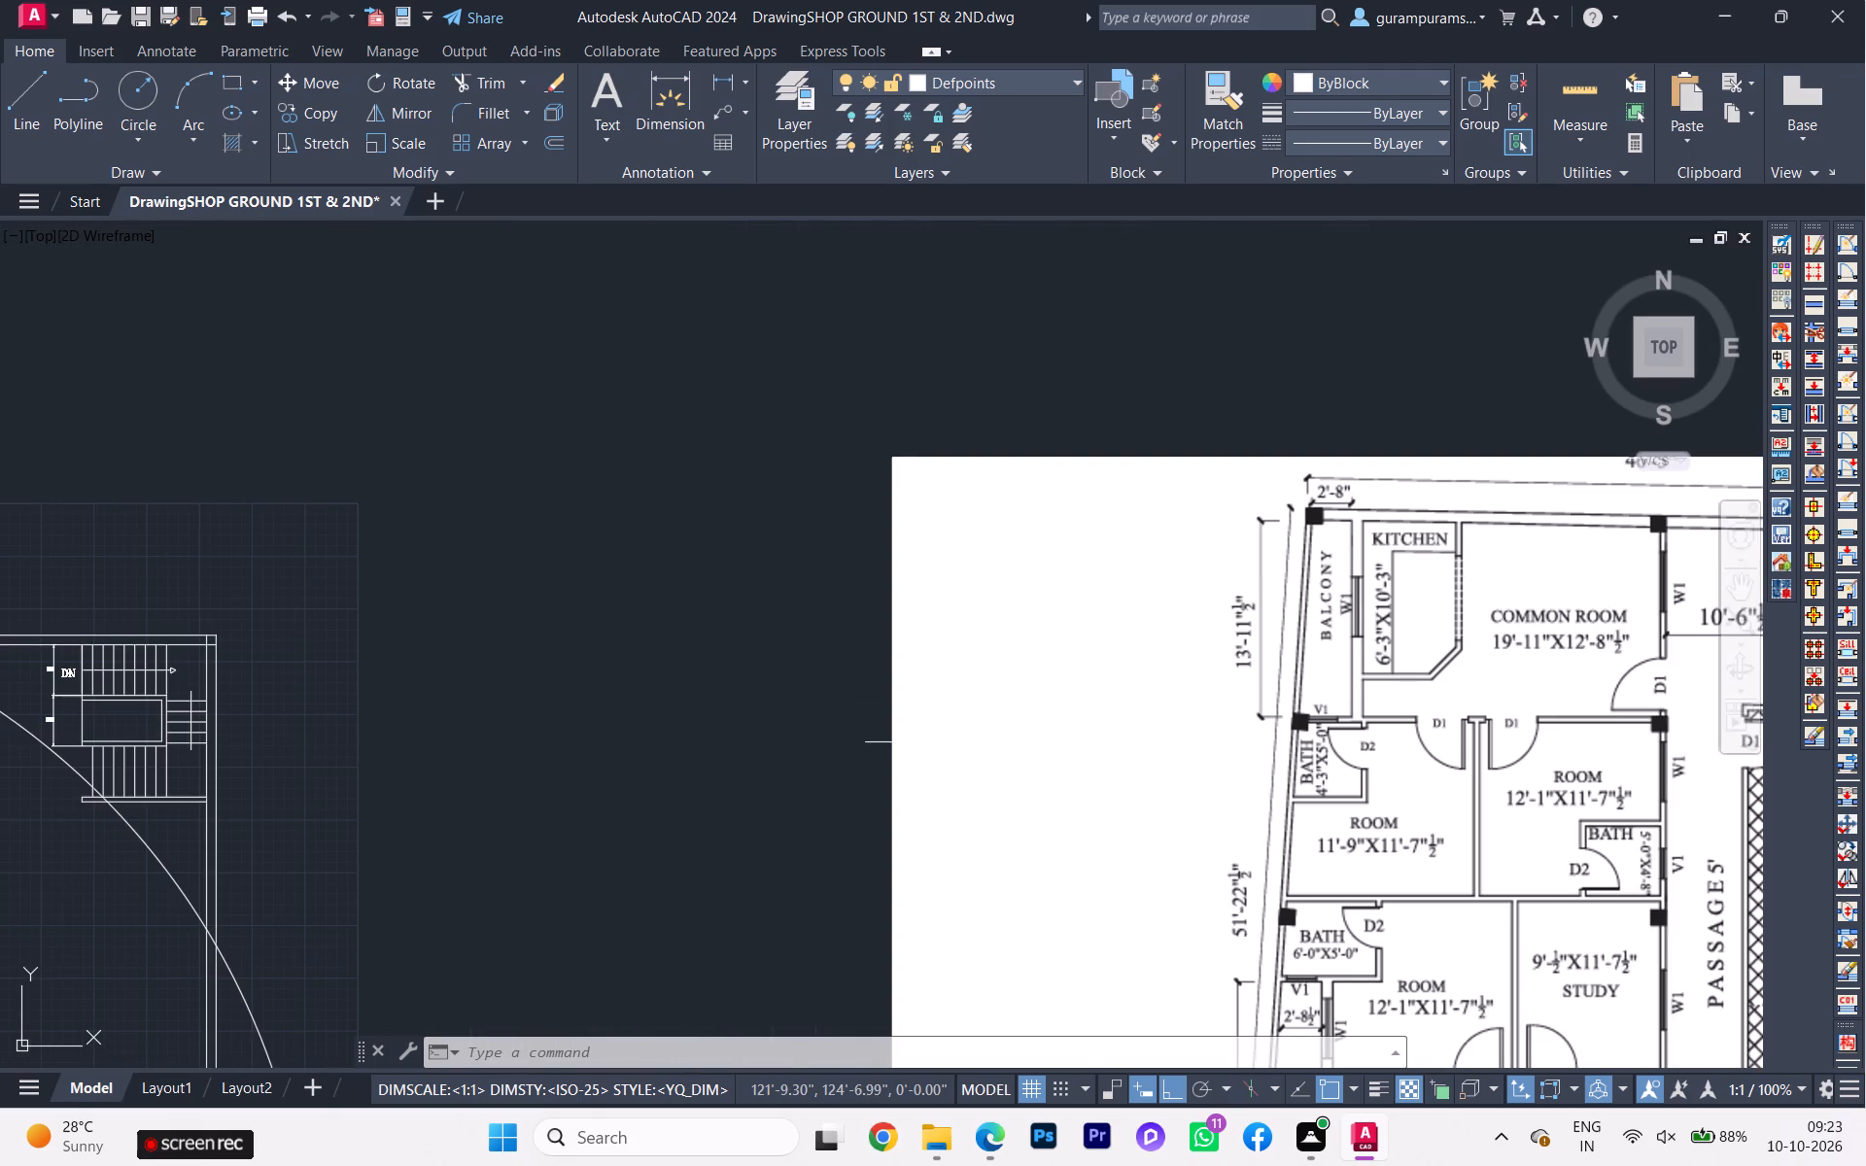
scroll(894, 744, "down", 1)
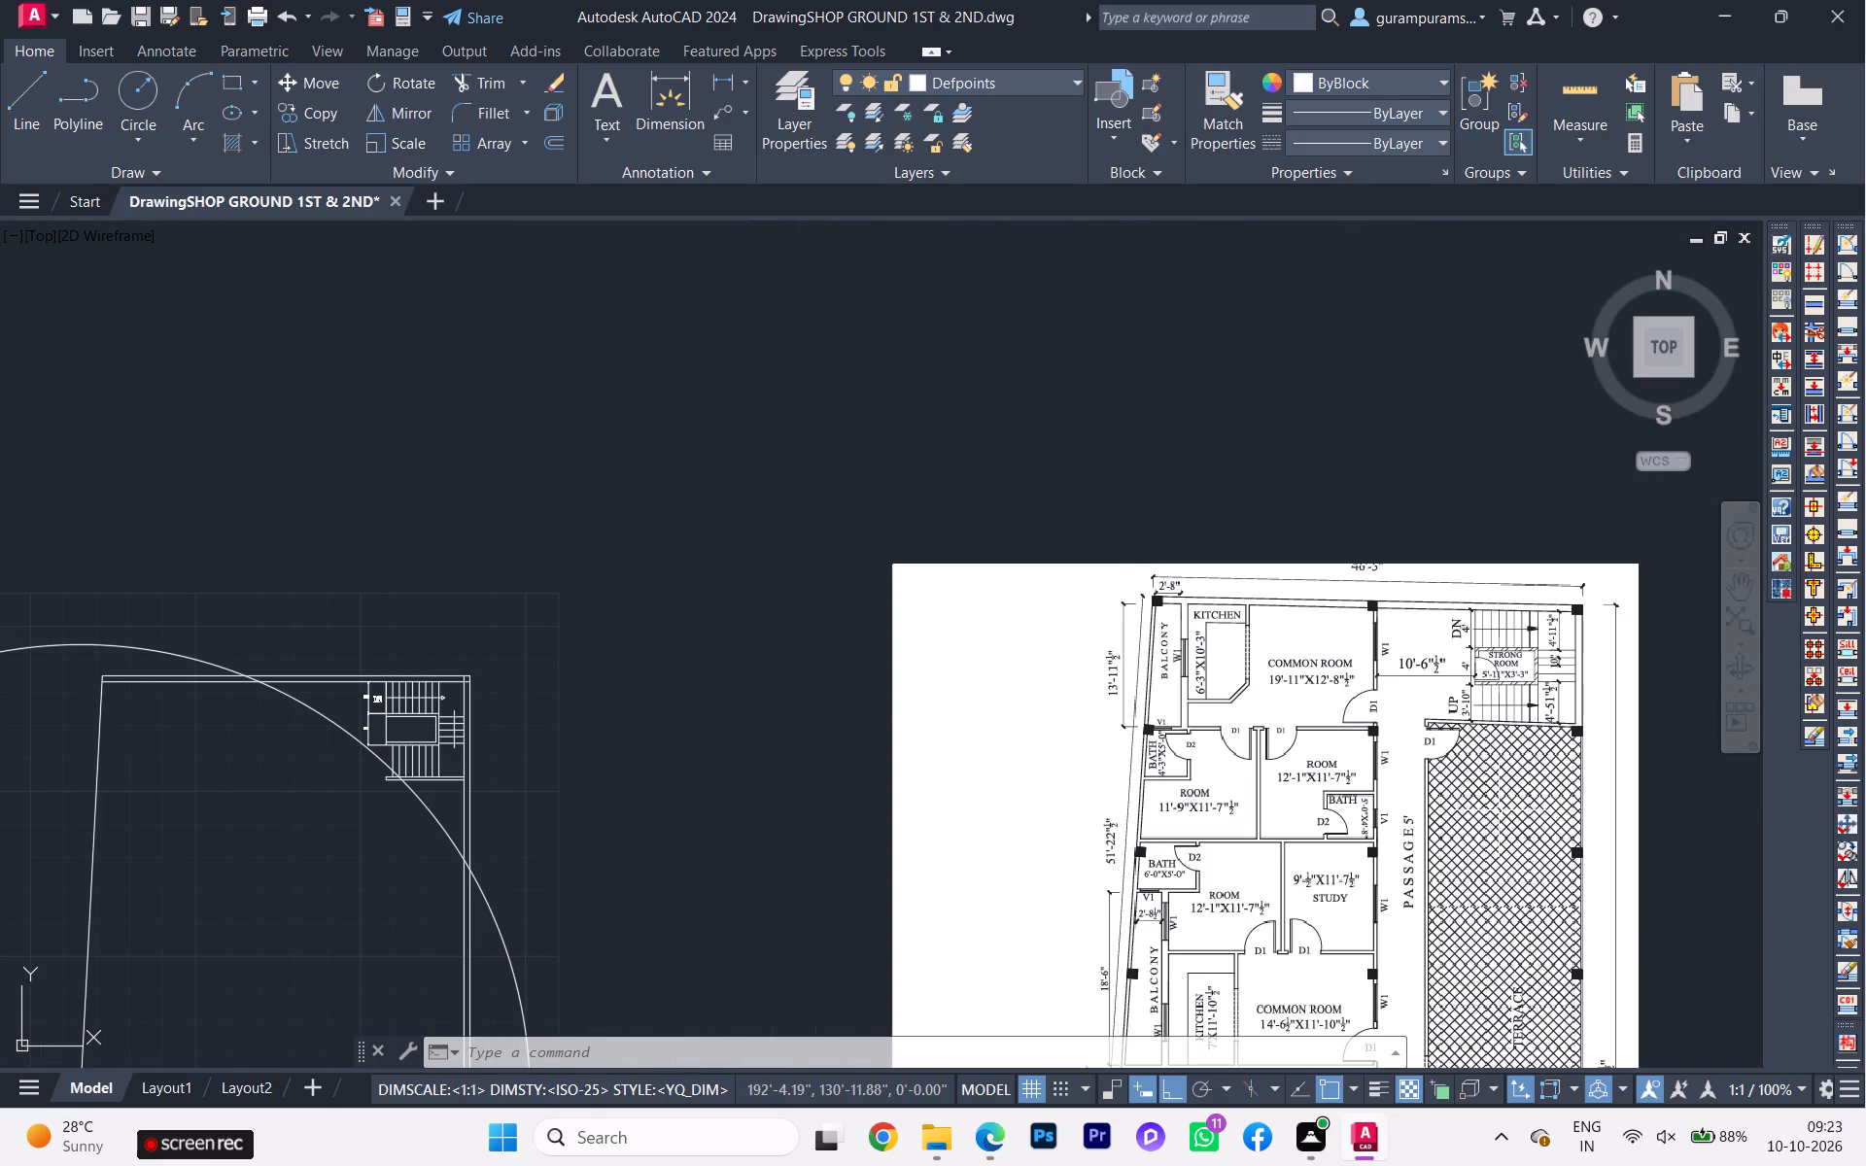
scroll(1435, 705, "up", 1)
scroll(1444, 710, "down", 1)
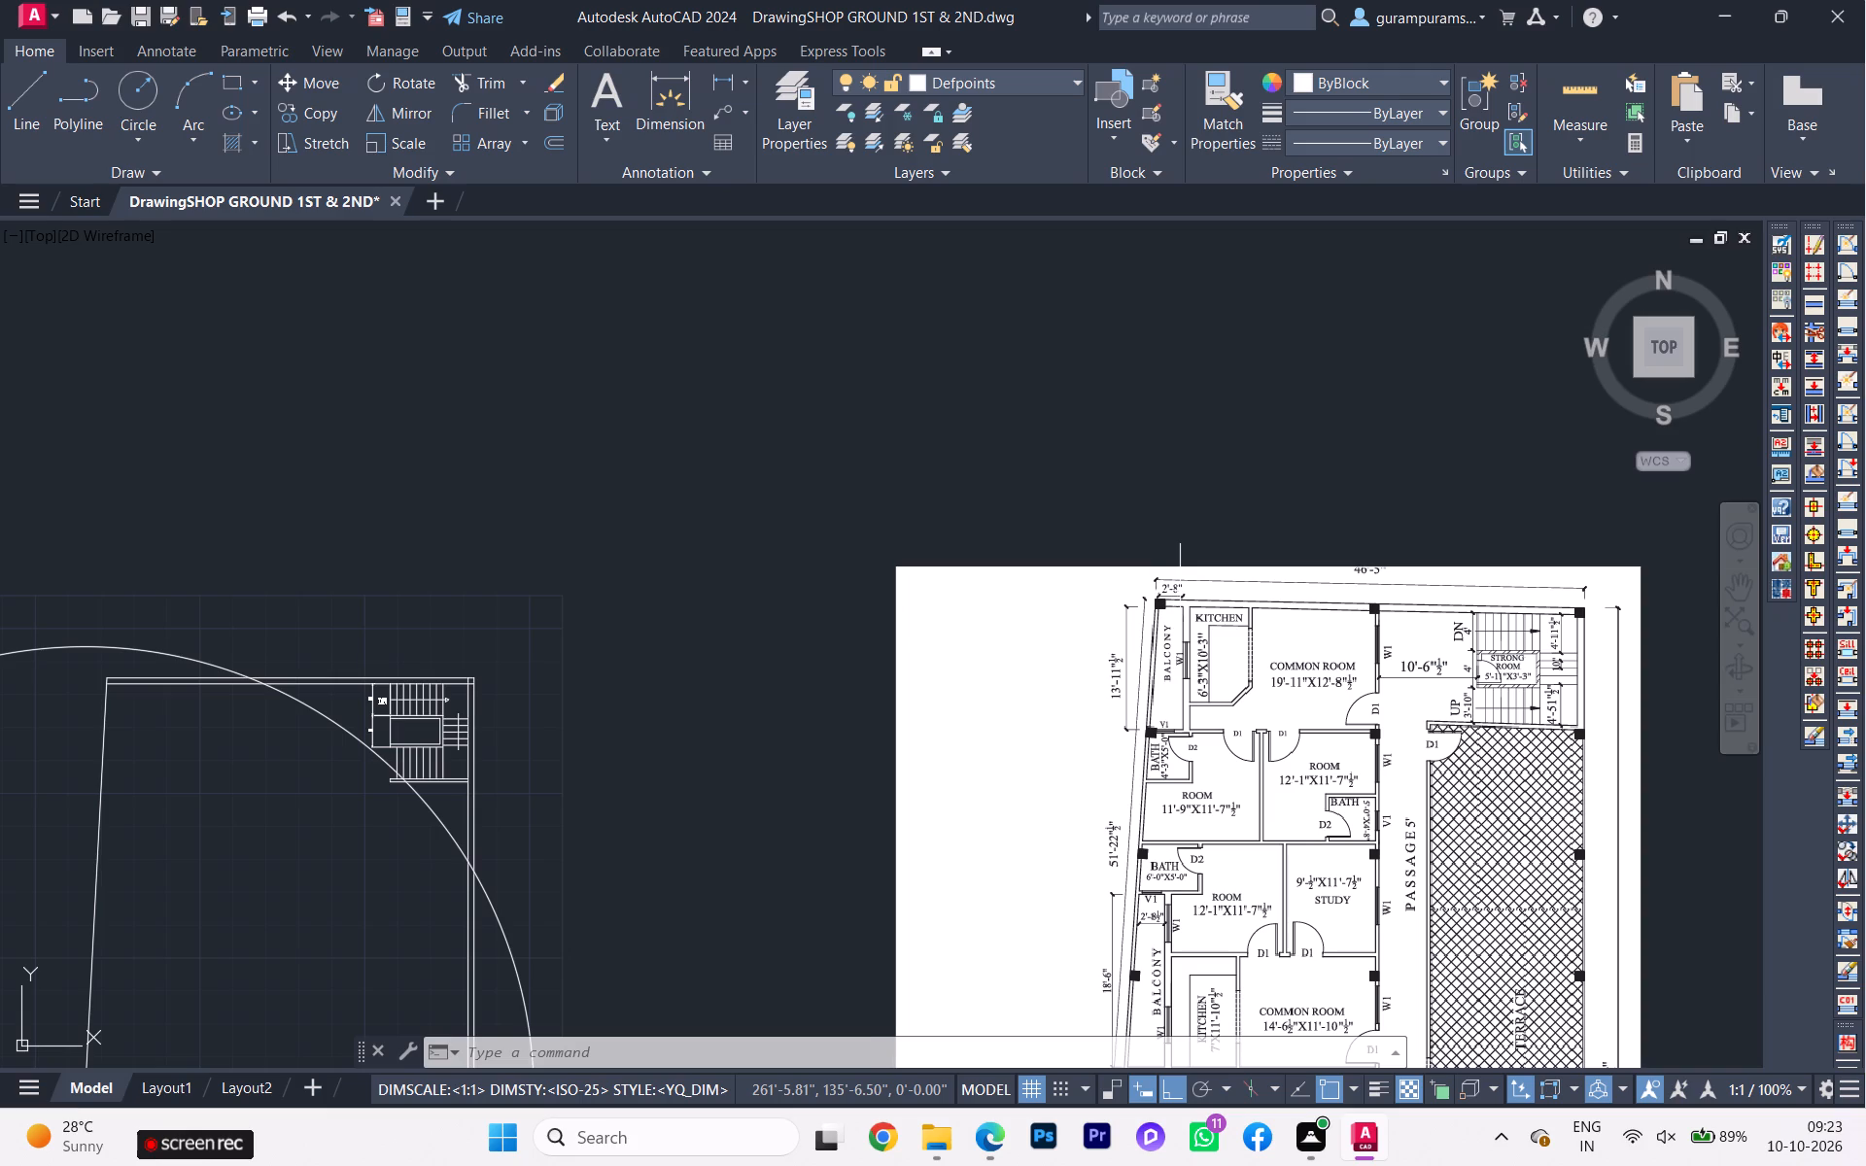
middle_click_drag(1181, 593, 1442, 515)
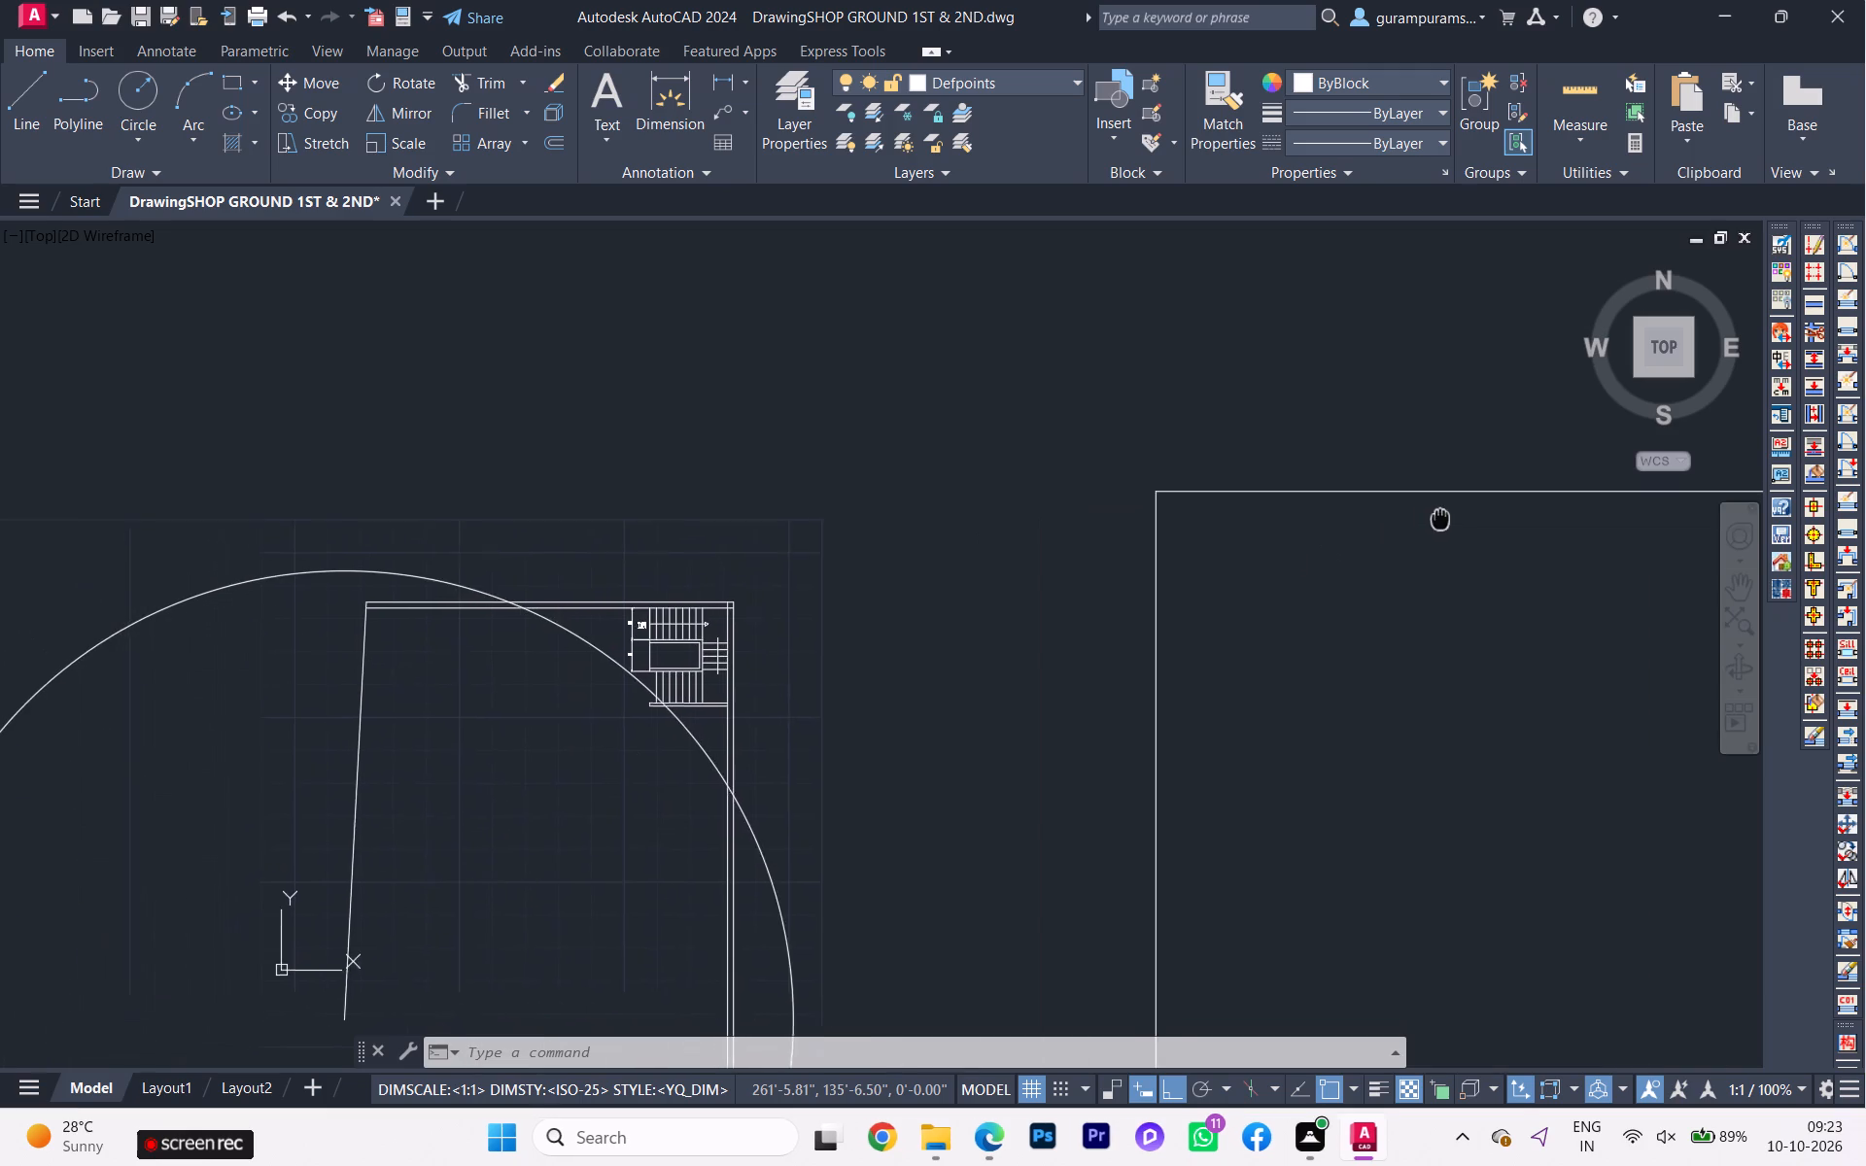
Delete the large circle crossing the copied staircase.
middle_click_drag(1442, 515, 1475, 504)
scroll(702, 650, "up", 2)
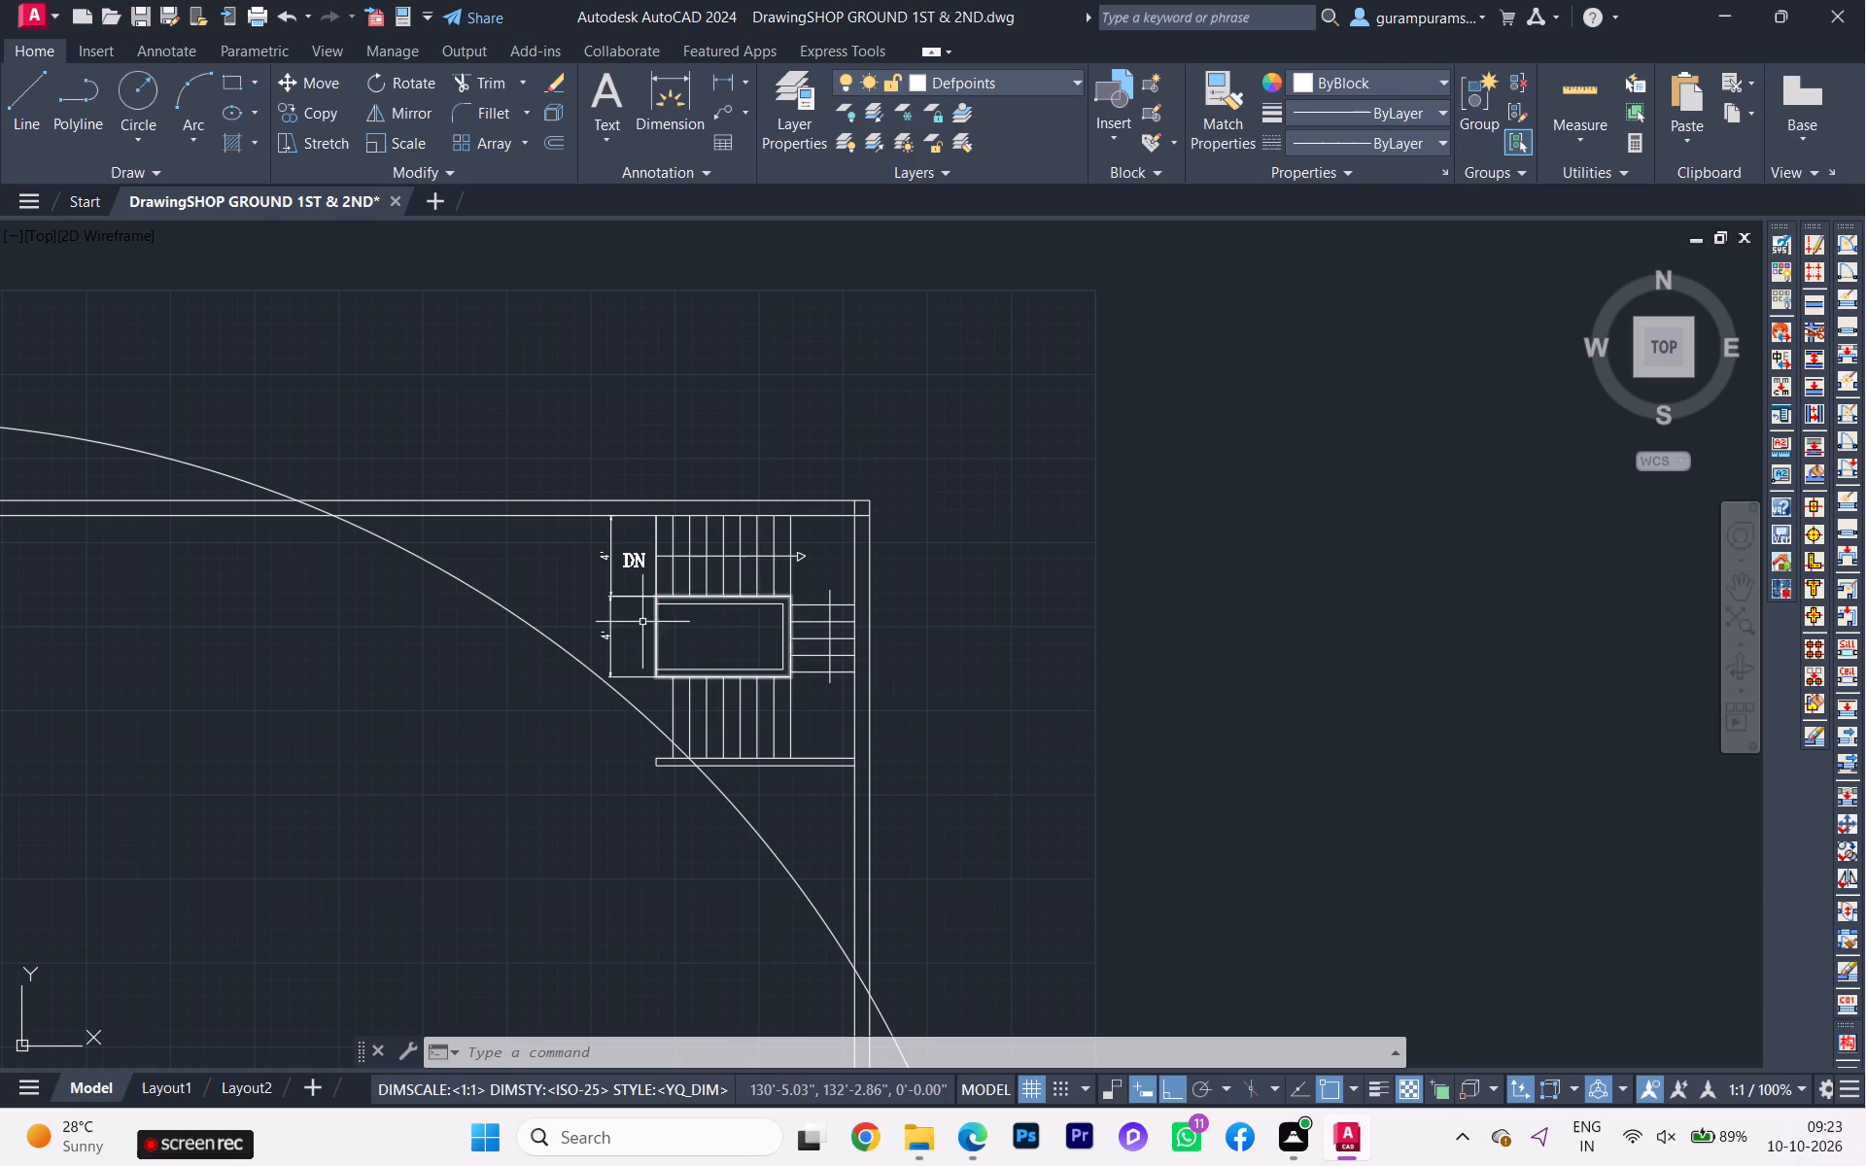
left_click(489, 578)
left_click(415, 607)
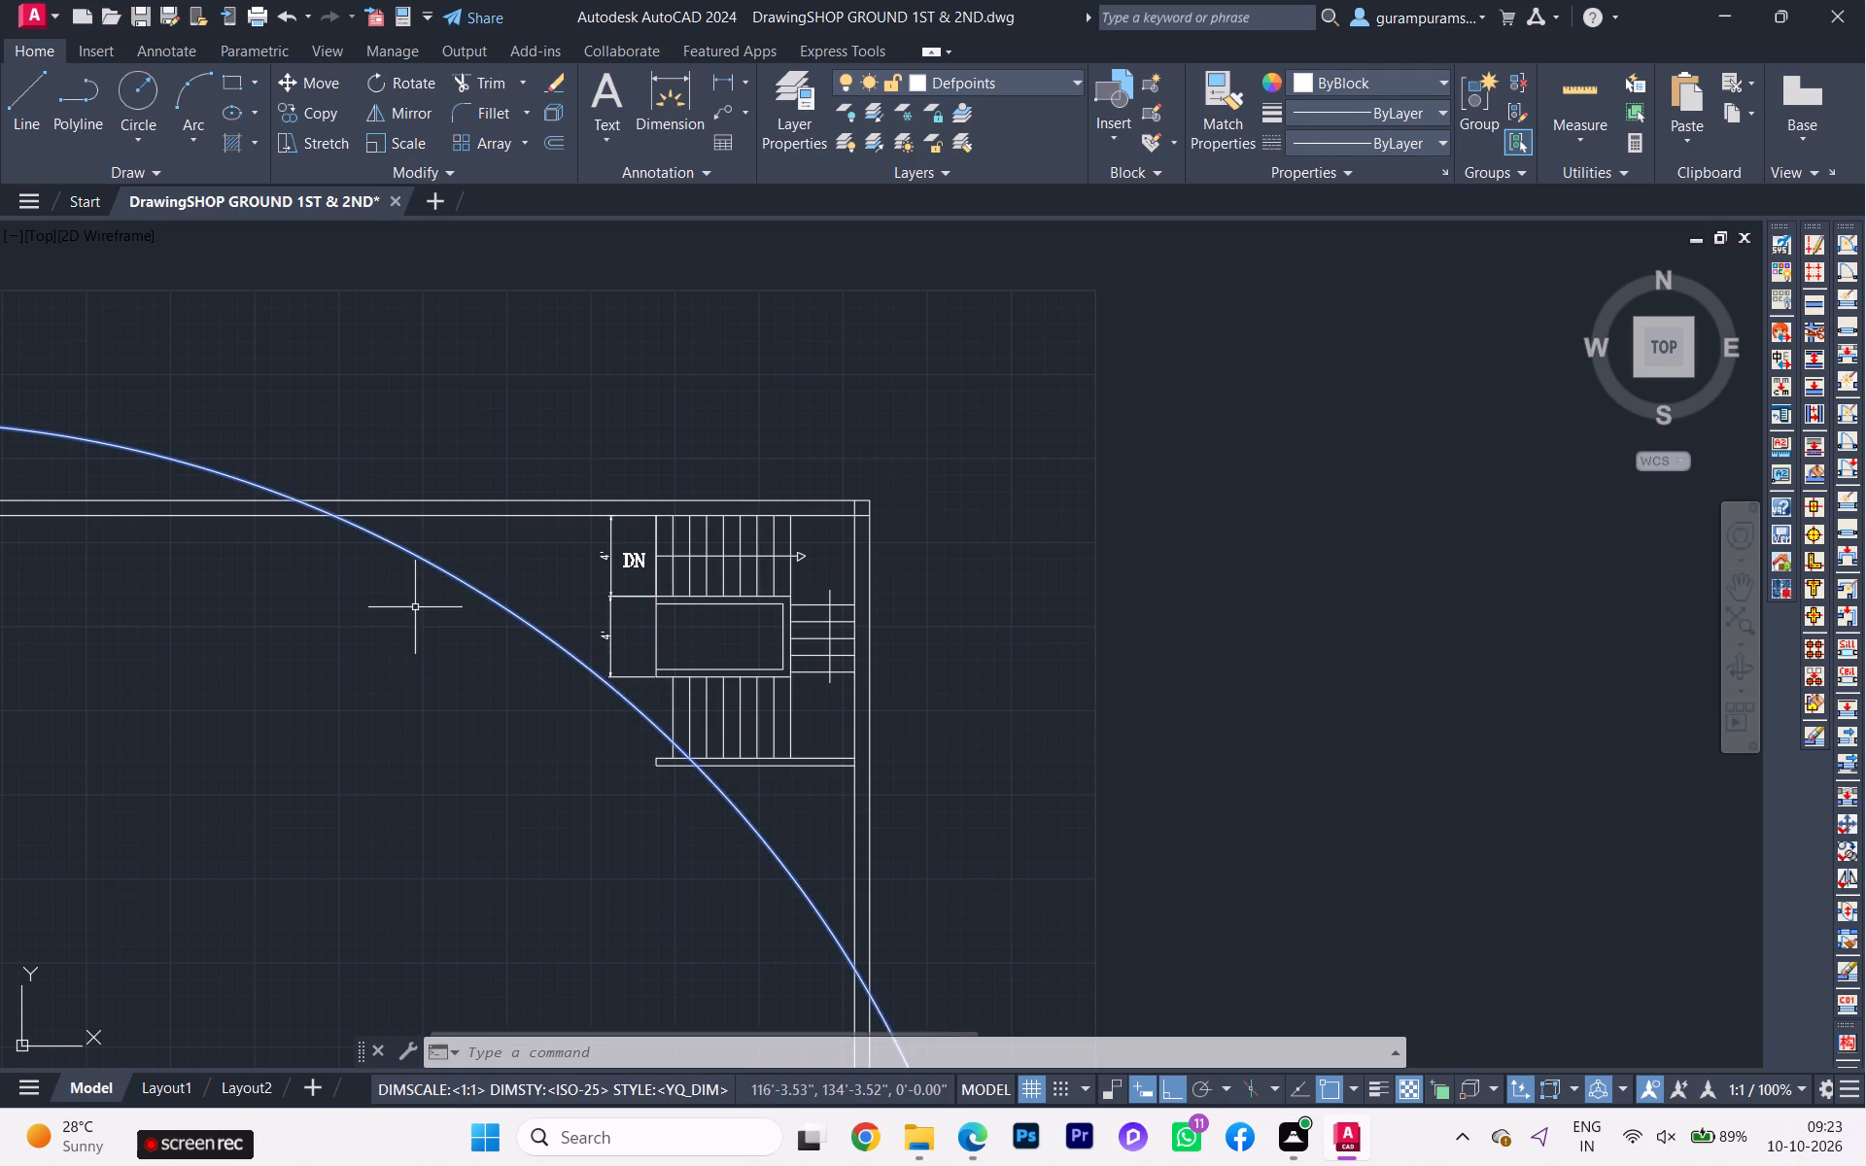
key("Delete")
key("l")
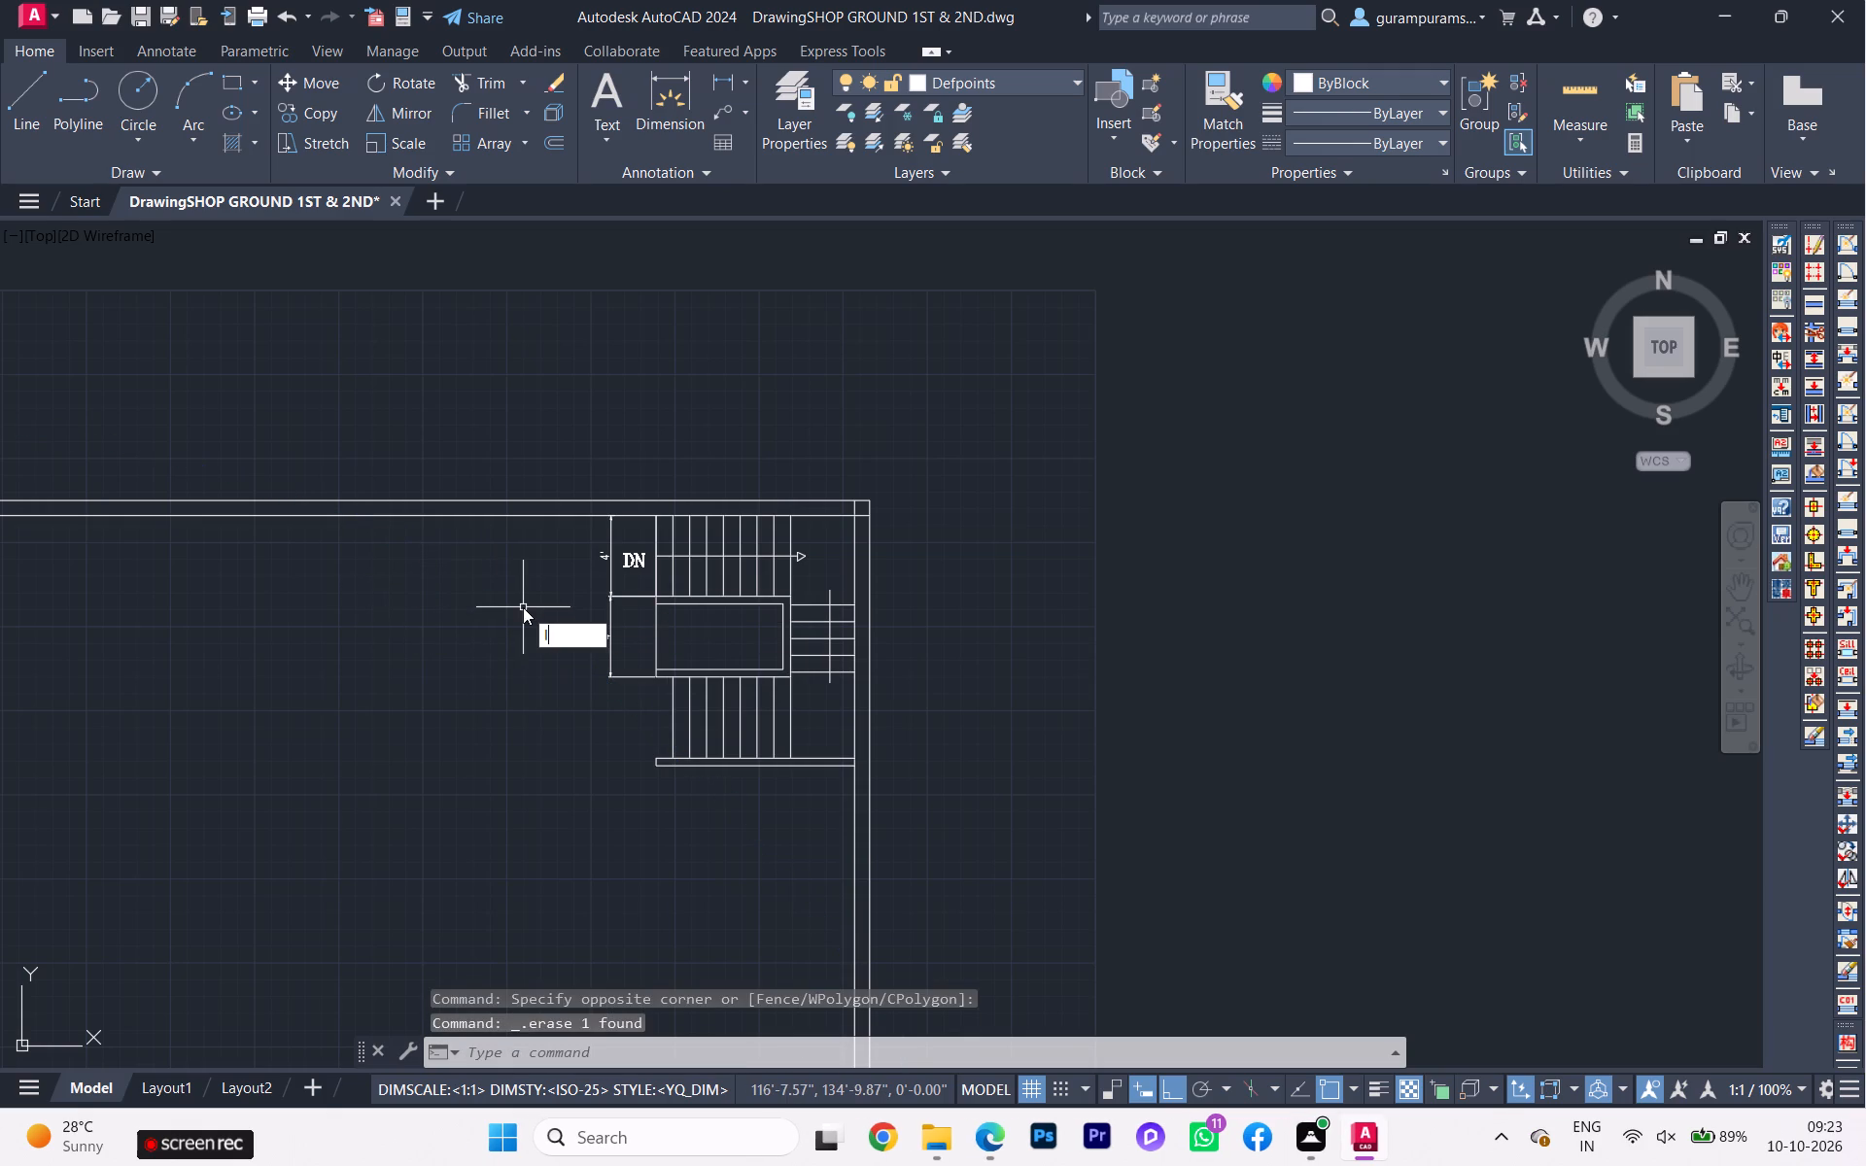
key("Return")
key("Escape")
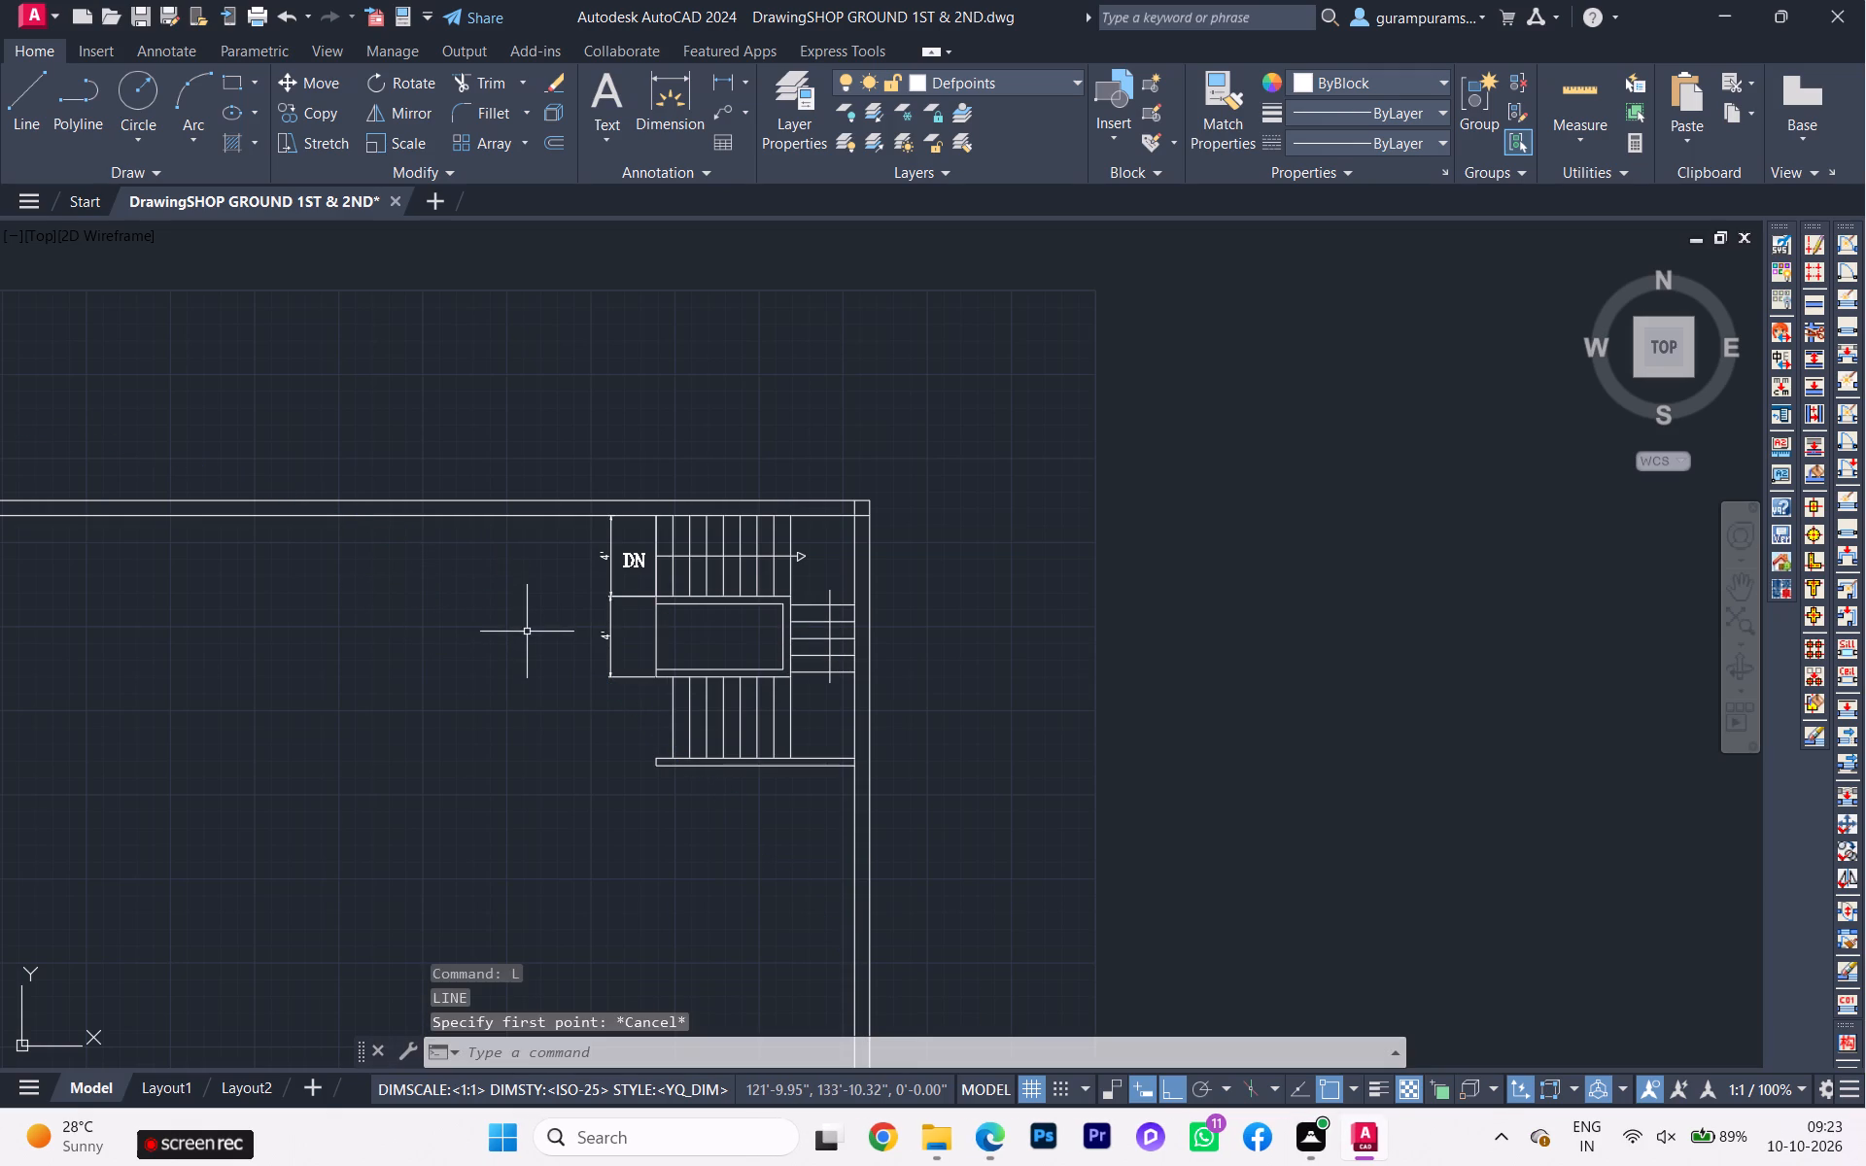
Draw a vertical line about 103' long, tracked 10'6.50" out from the staircase's upper 4' dimension, running down past the bottom wall line.
key("l")
key("Return")
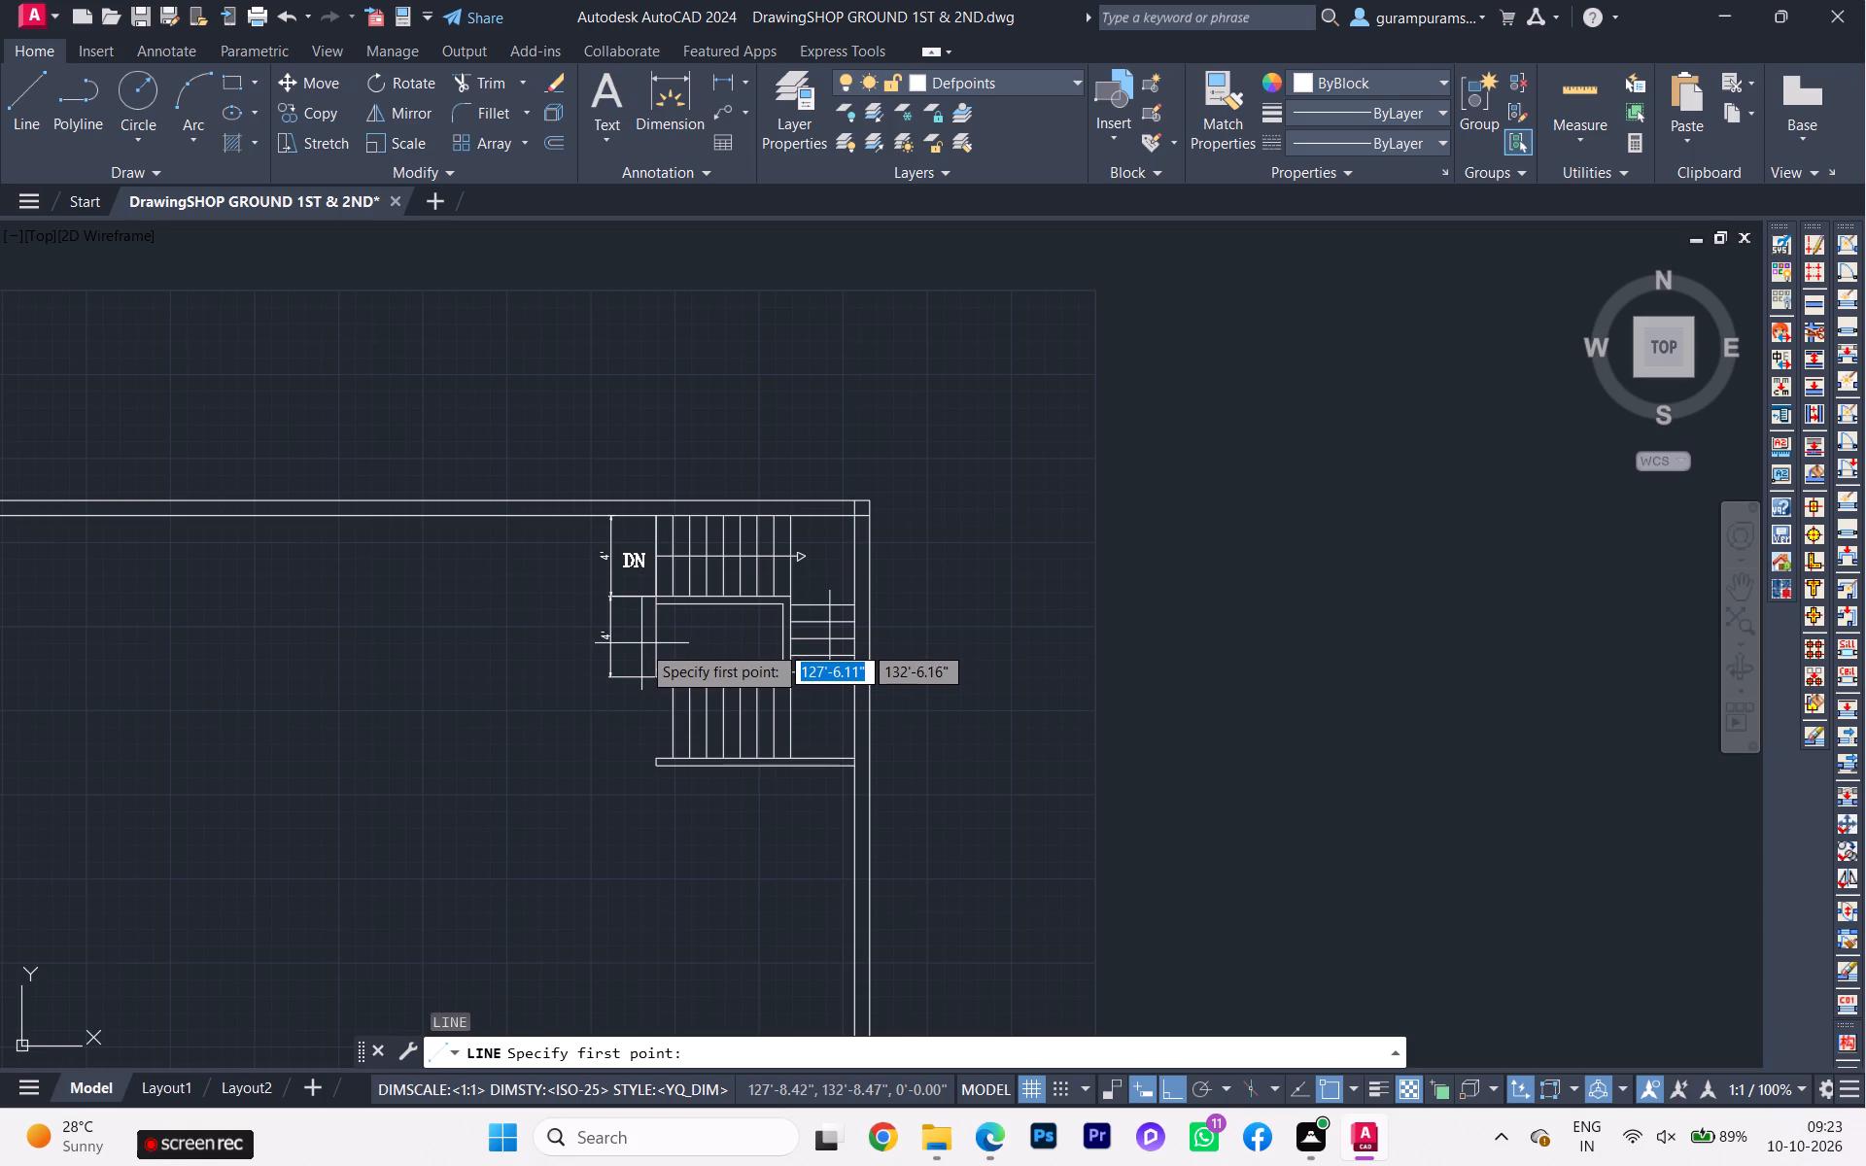
key("t")
key("k")
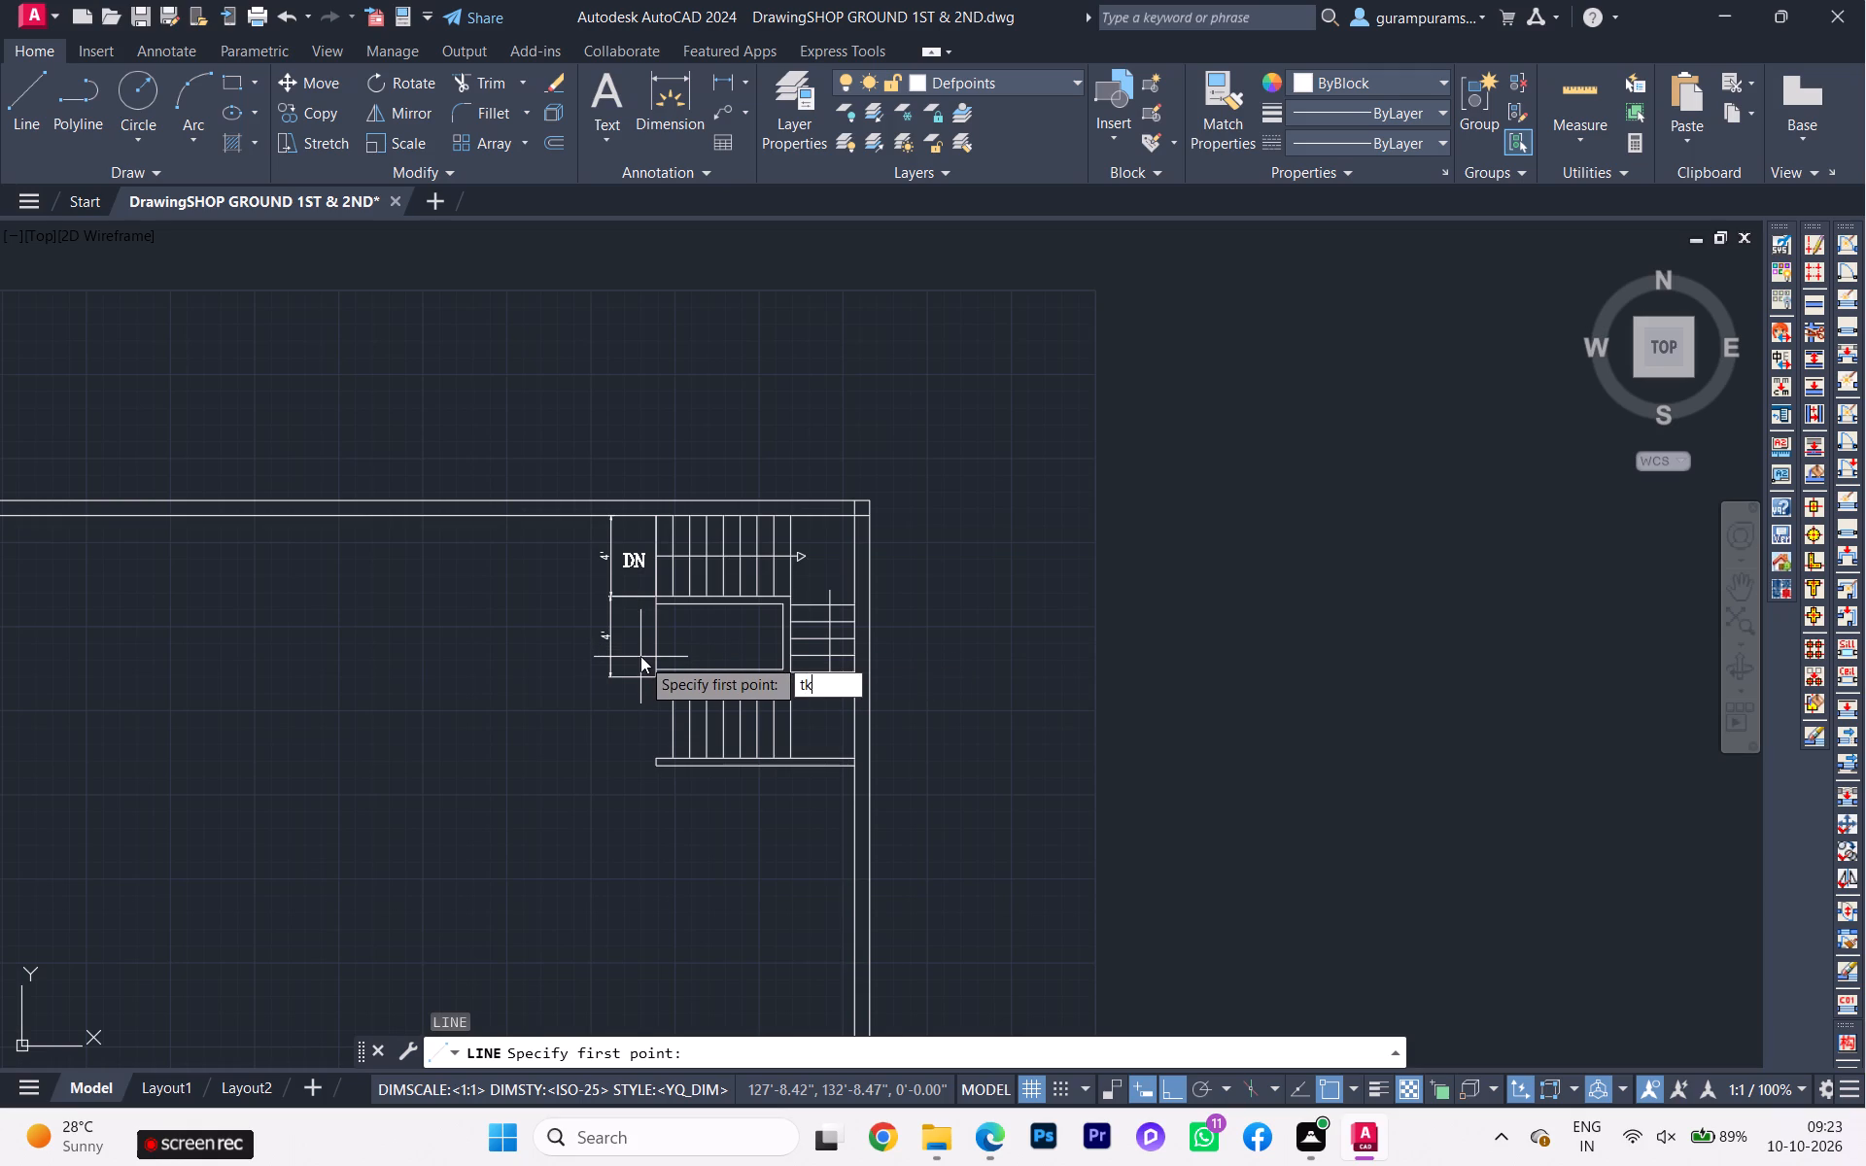
key("Return")
scroll(614, 585, "up", 1)
left_click(605, 580)
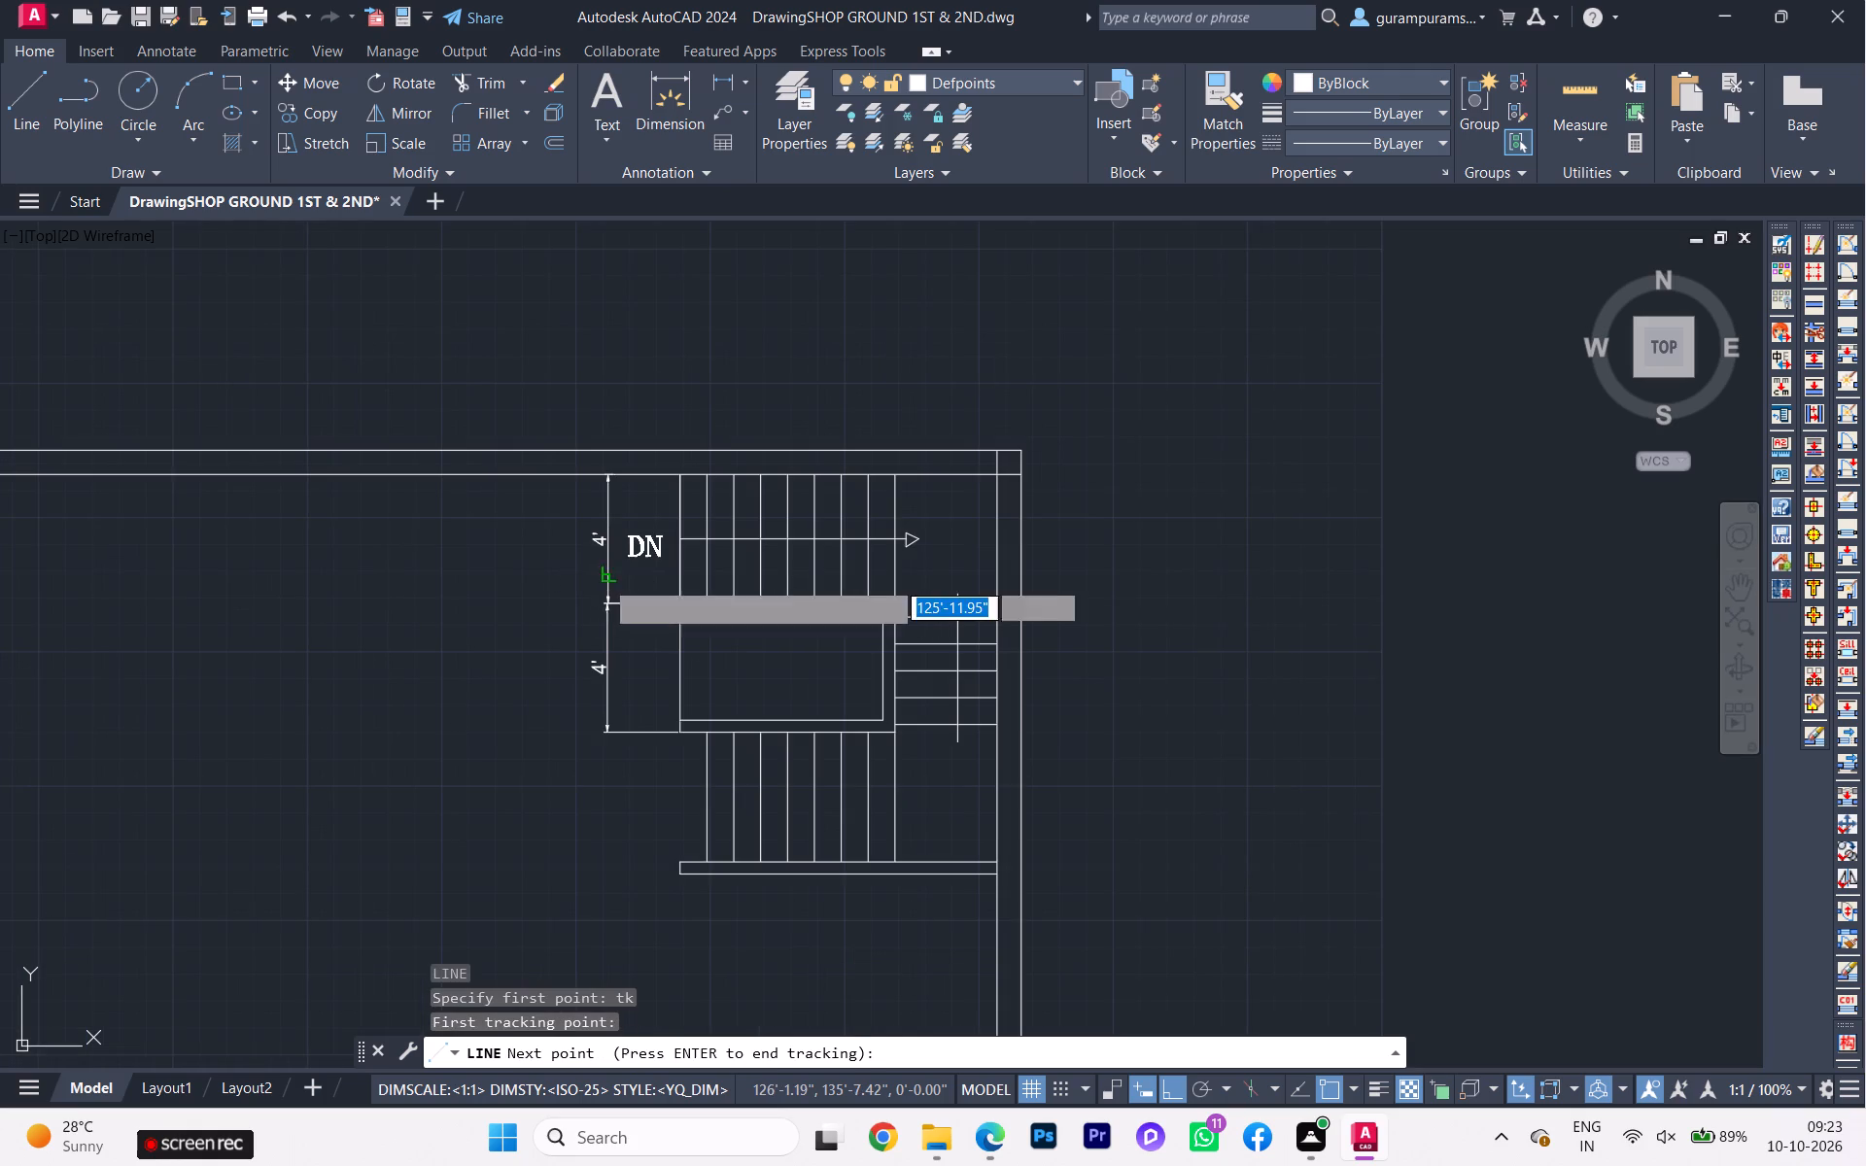
type("10'6.50")
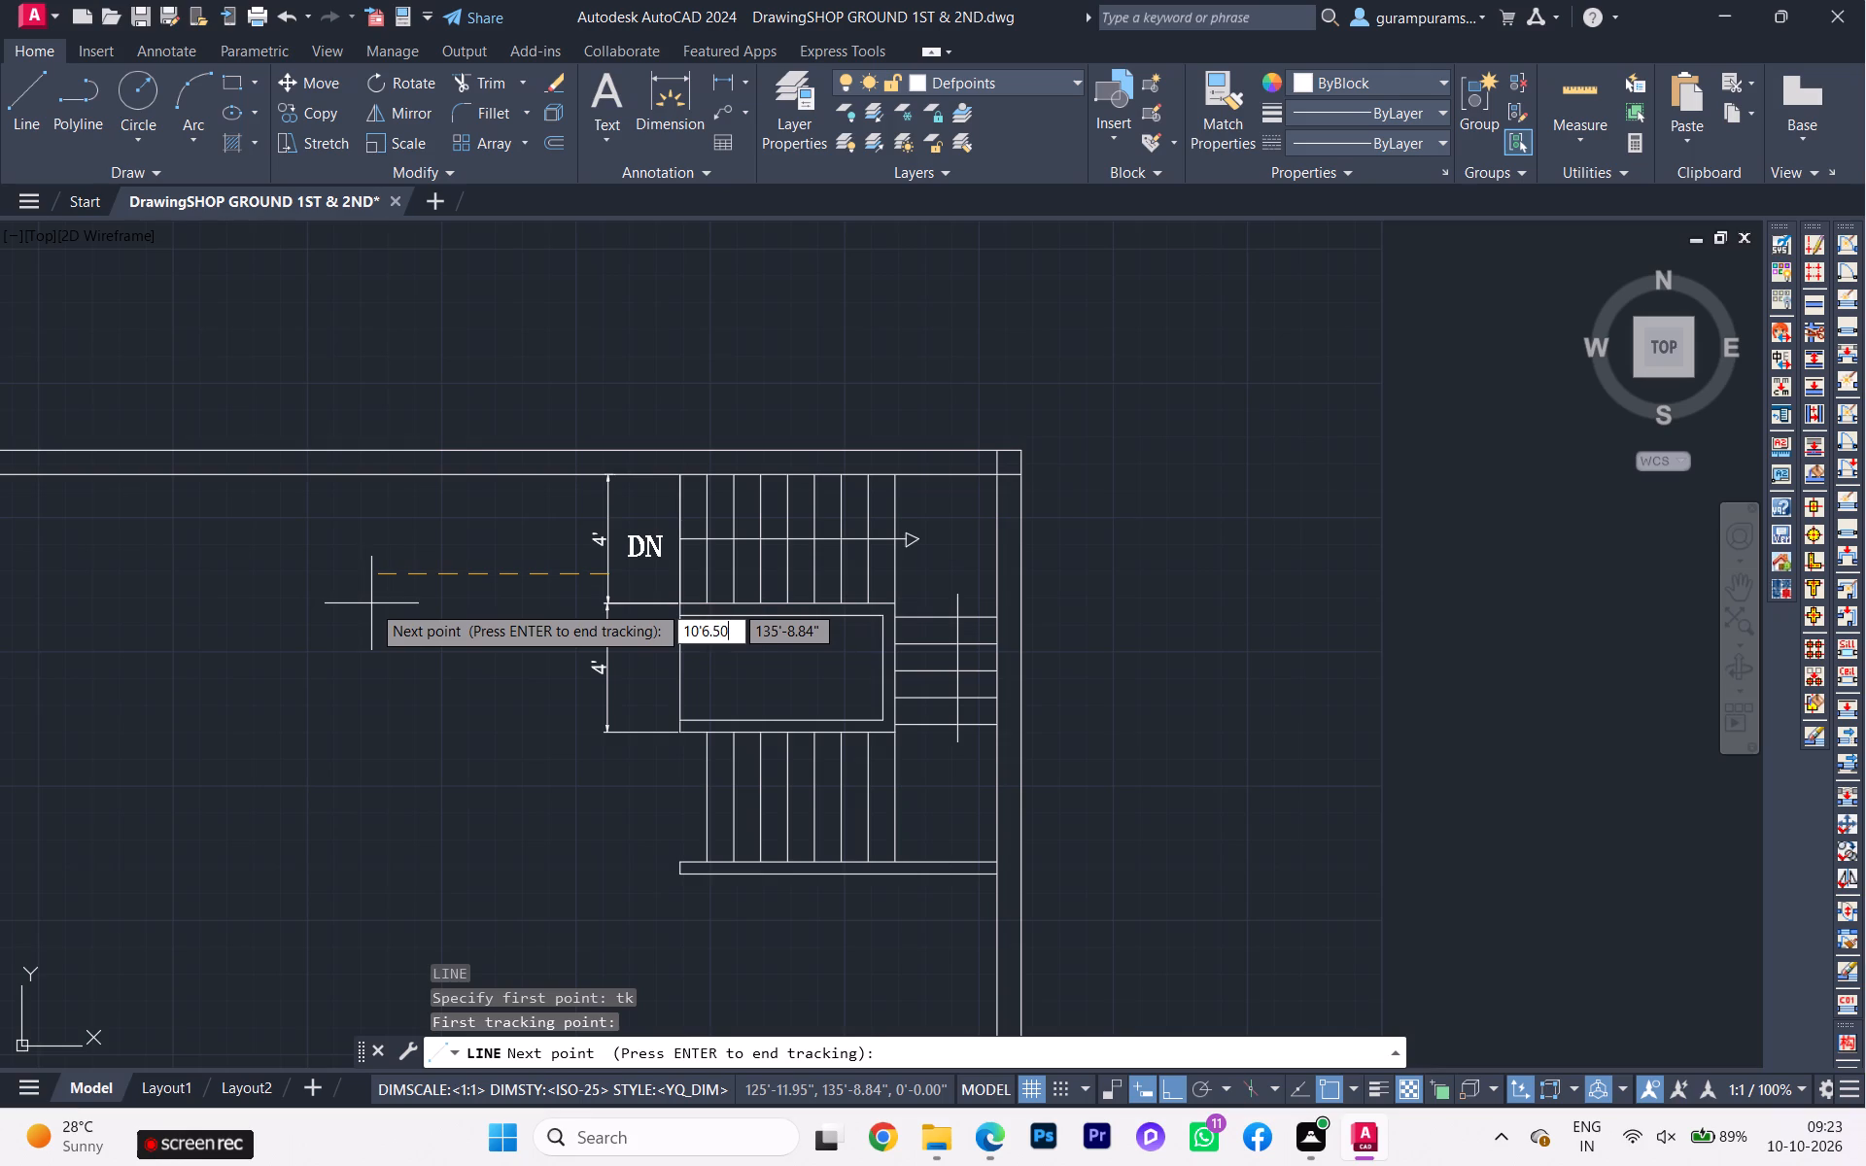
key("Return")
key("Return")
scroll(371, 603, "up", 1)
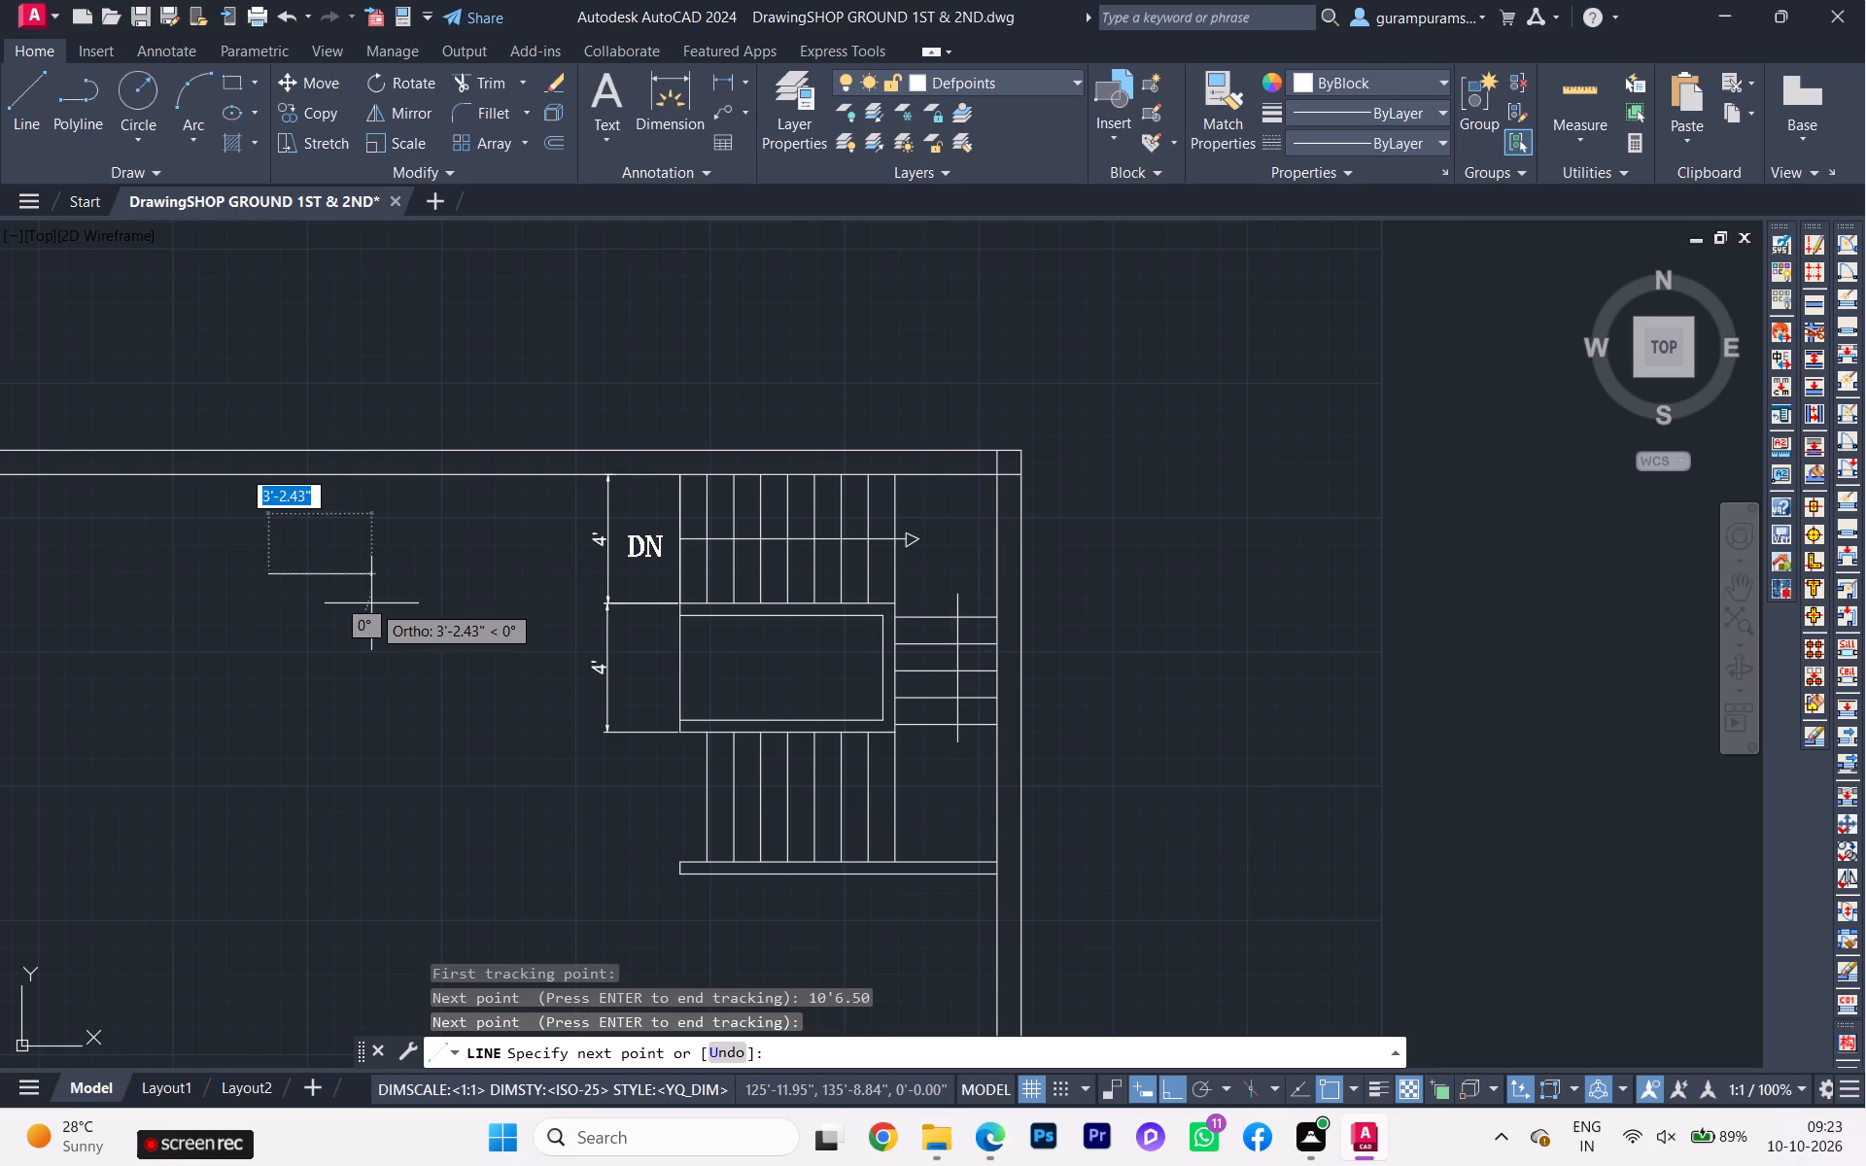
scroll(385, 749, "down", 3)
middle_click_drag(399, 729, 525, 261)
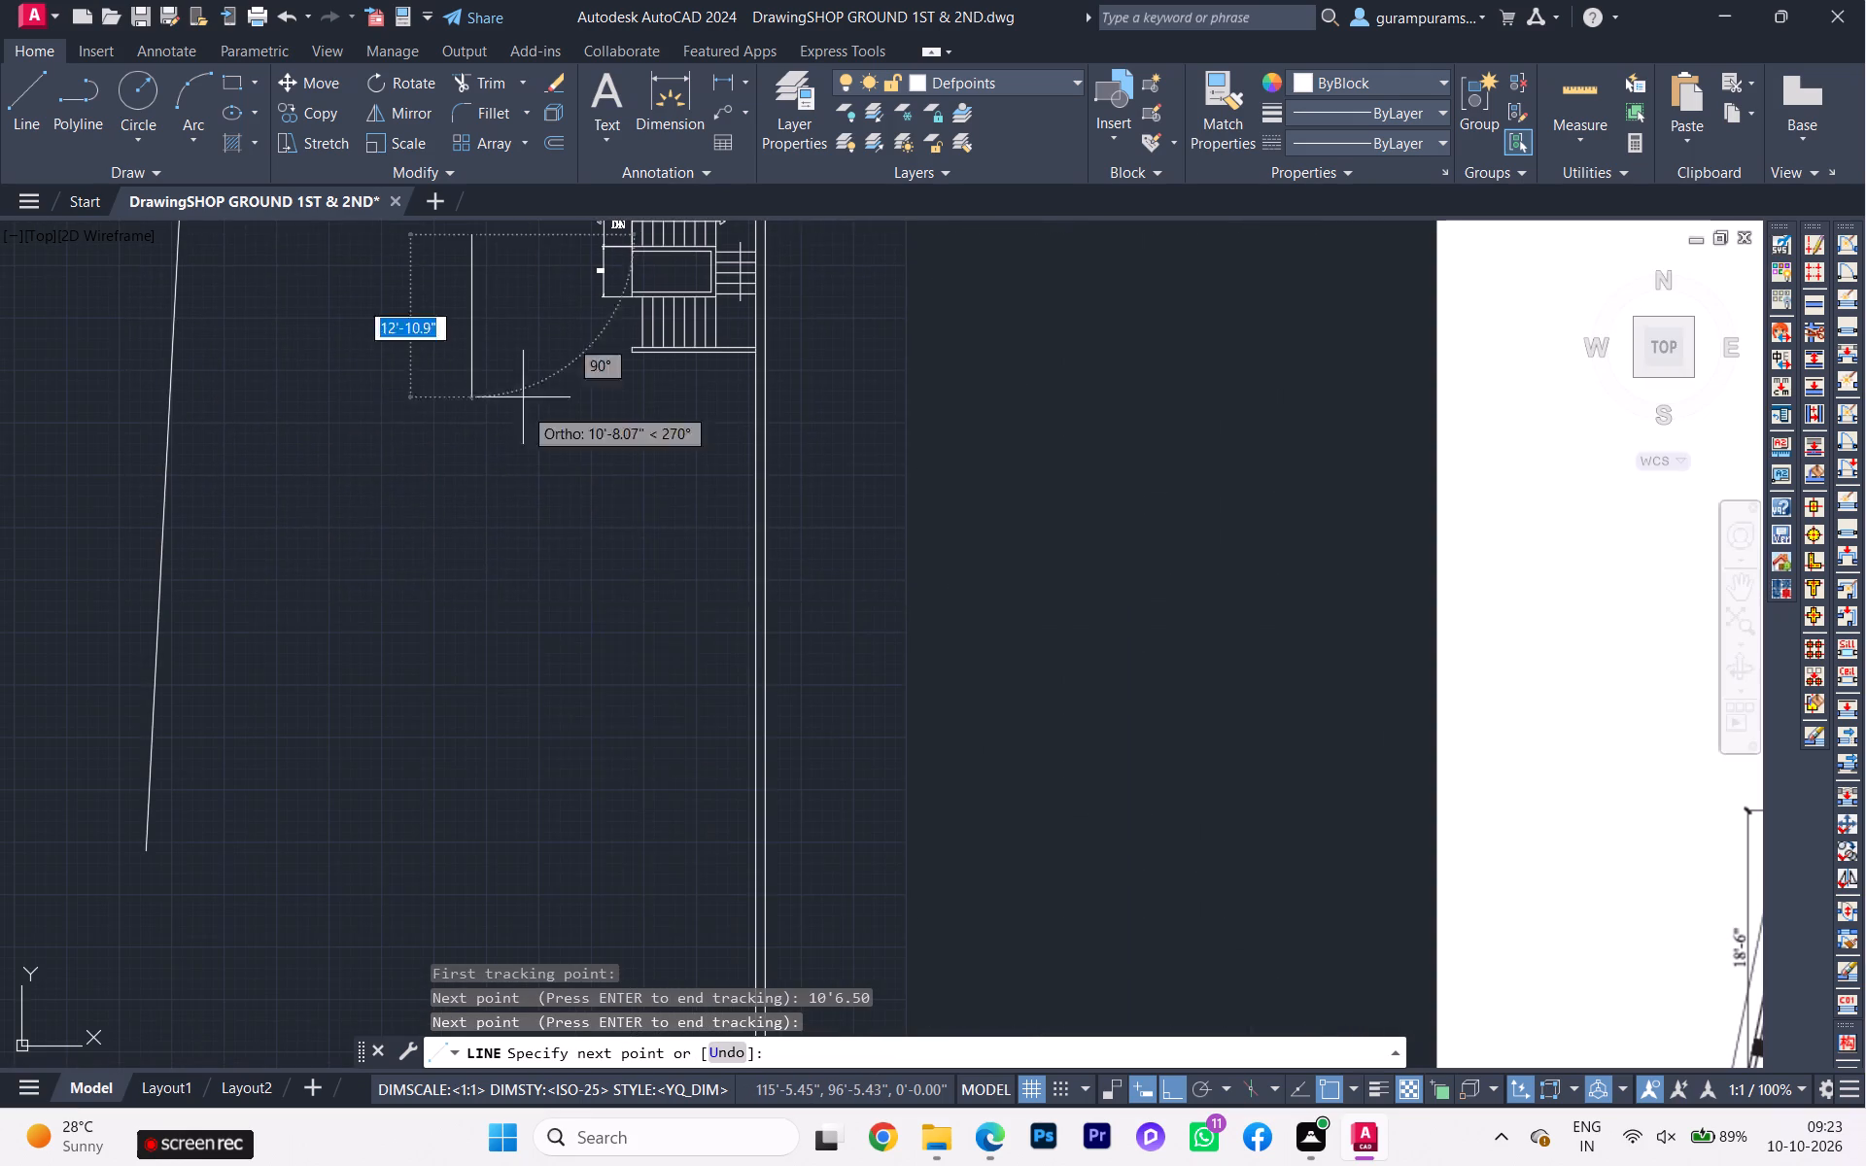
scroll(526, 970, "down", 2)
middle_click_drag(530, 694, 530, 652)
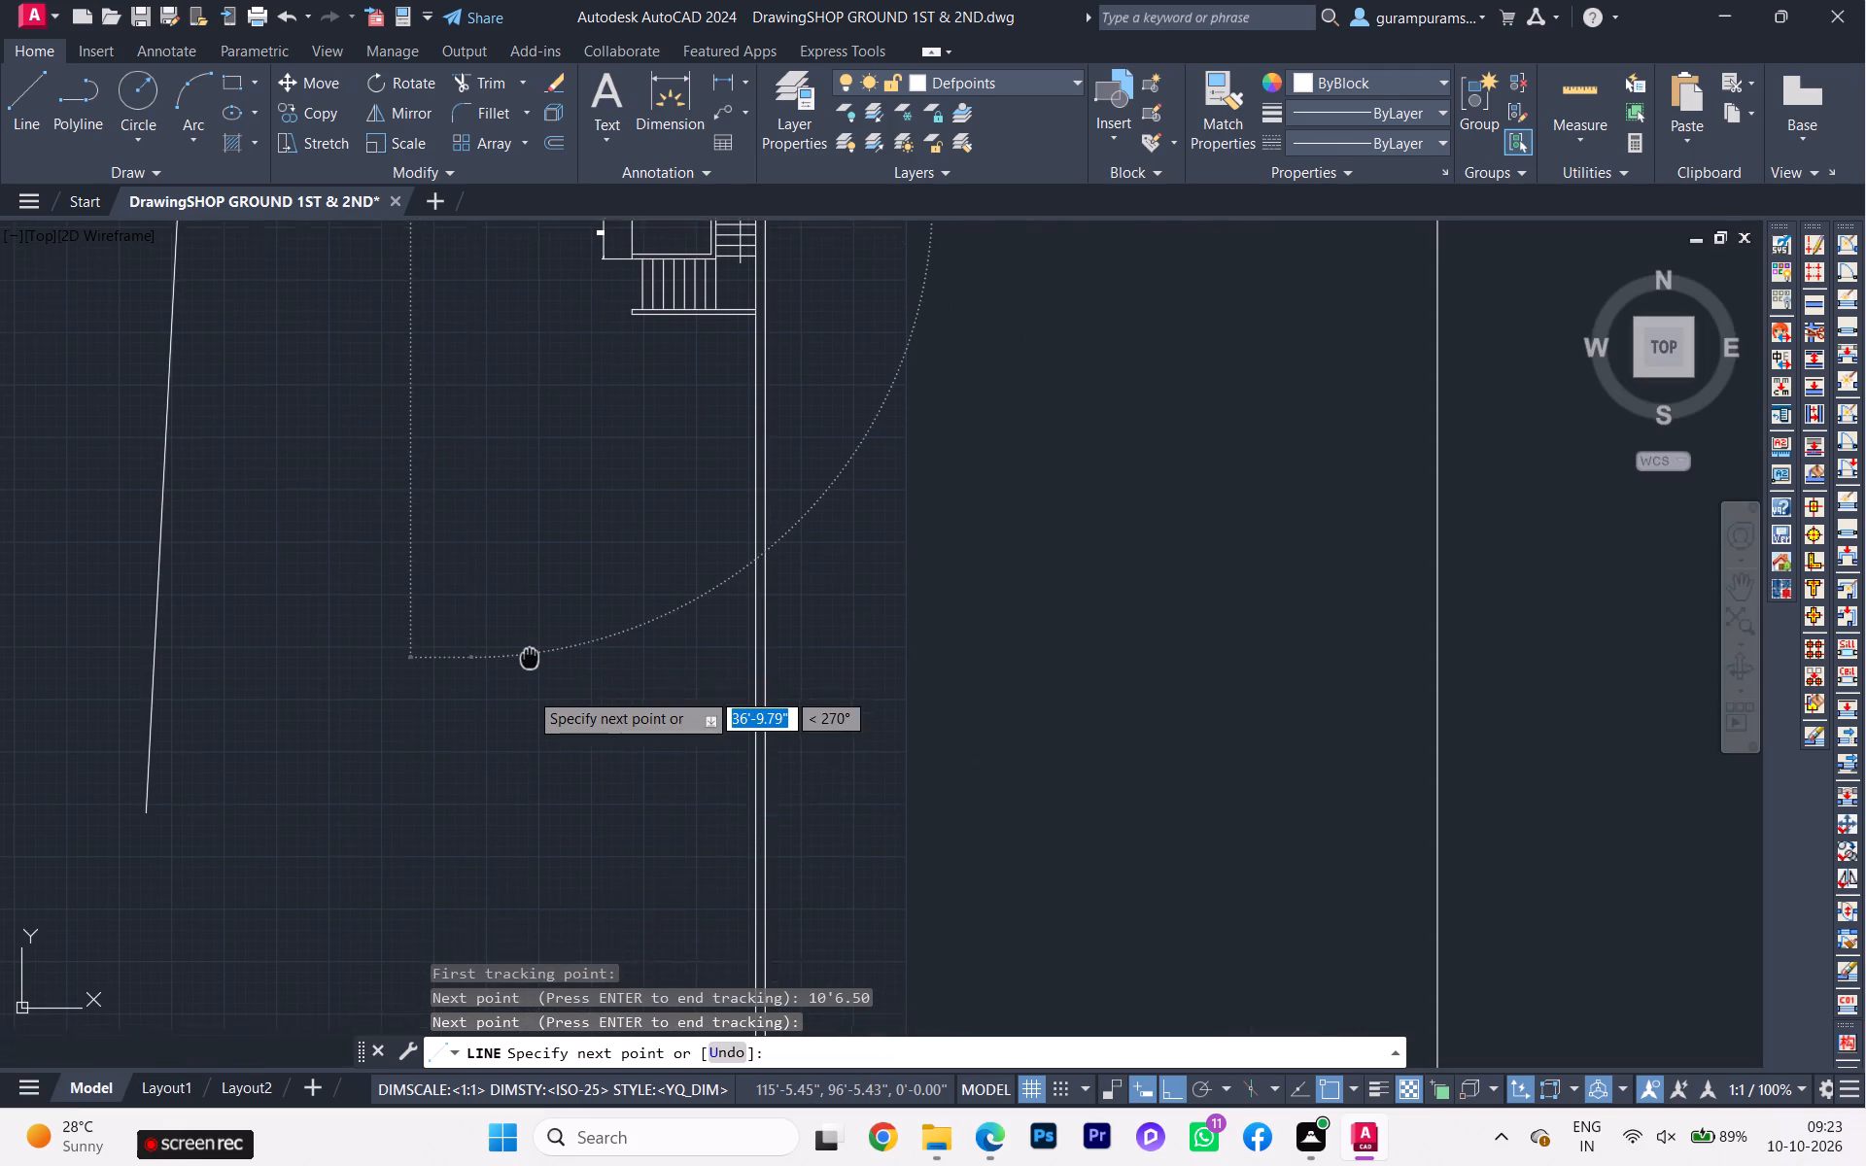
middle_click_drag(530, 652, 541, 576)
scroll(549, 899, "down", 2)
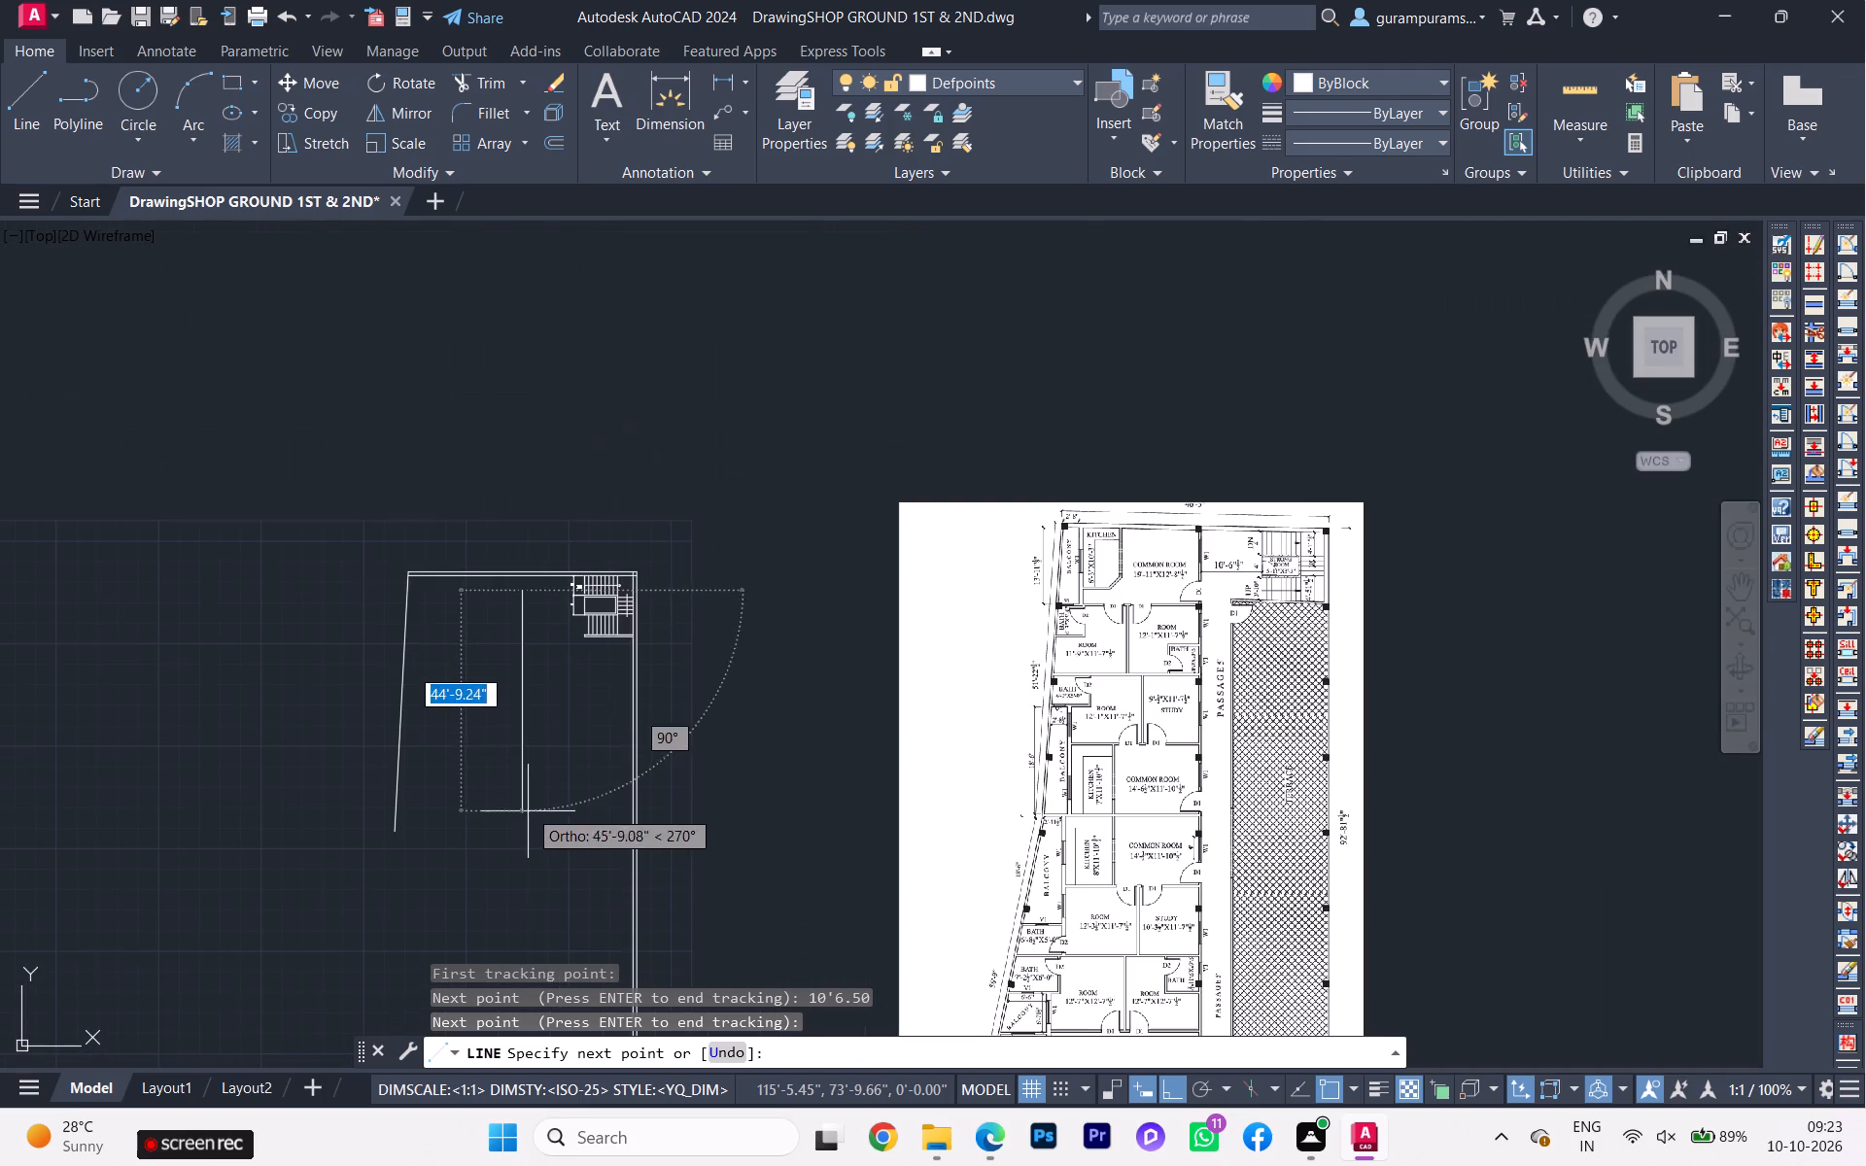
scroll(559, 552, "down", 3)
scroll(542, 707, "up", 4)
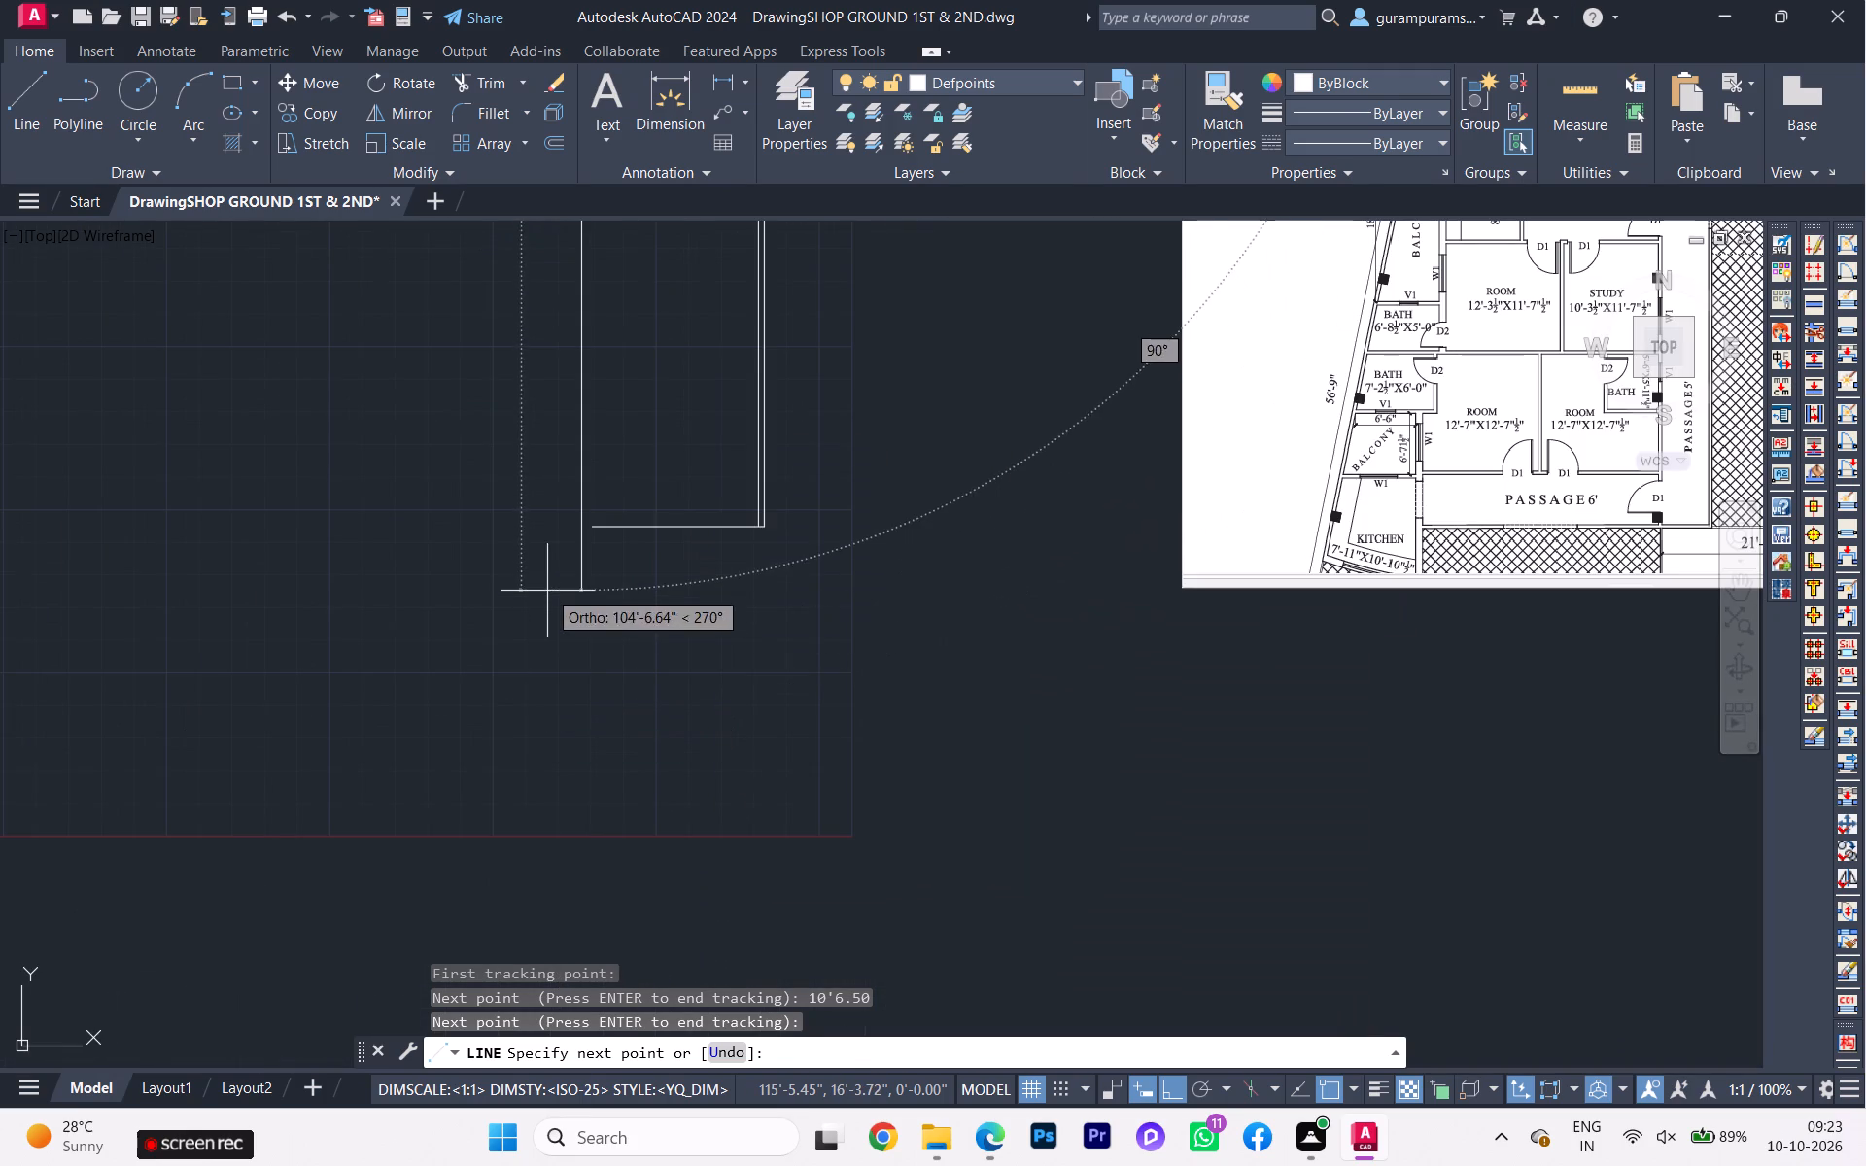
left_click(549, 580)
key("Escape")
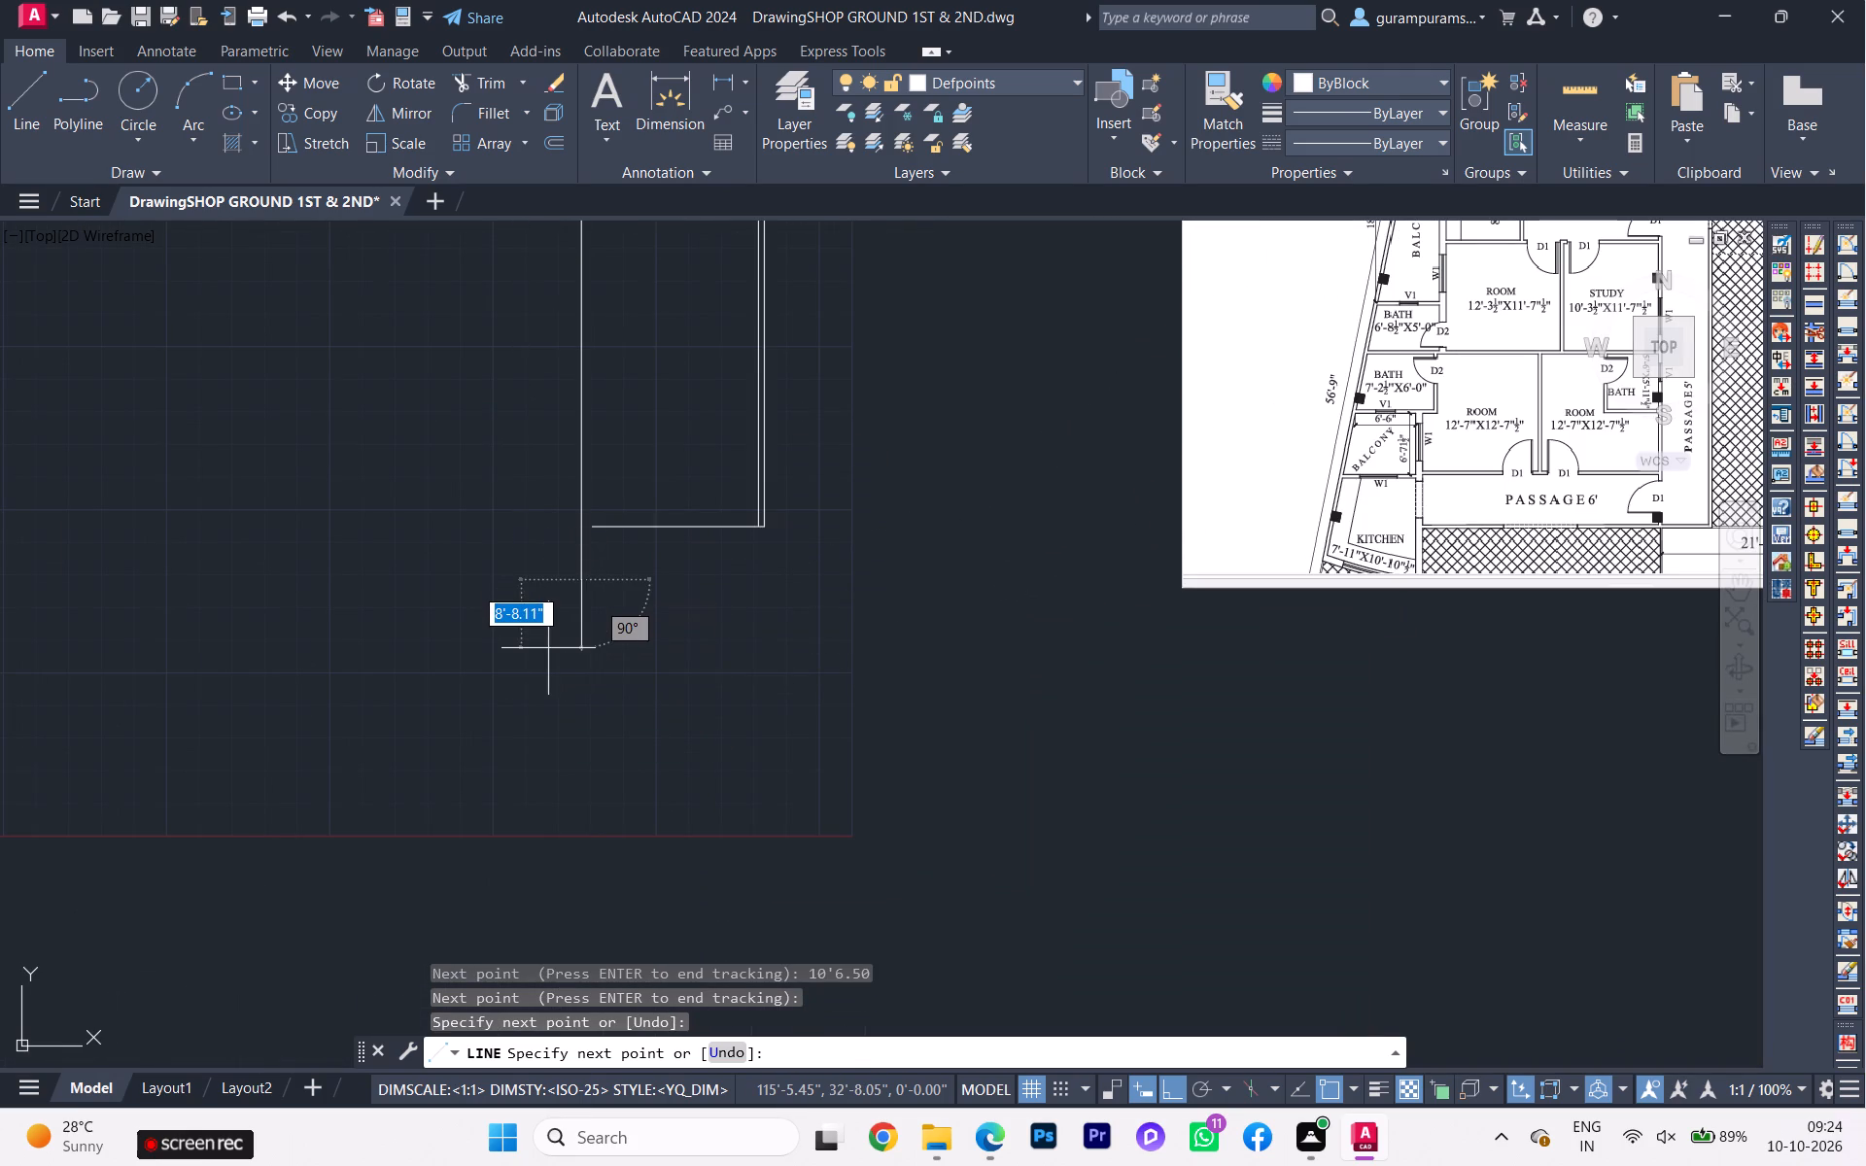
Extend the upper end of the long vertical line to the top wall's inner line.
scroll(558, 654, "down", 2)
scroll(485, 462, "down", 1)
scroll(485, 462, "up", 1)
scroll(488, 470, "down", 2)
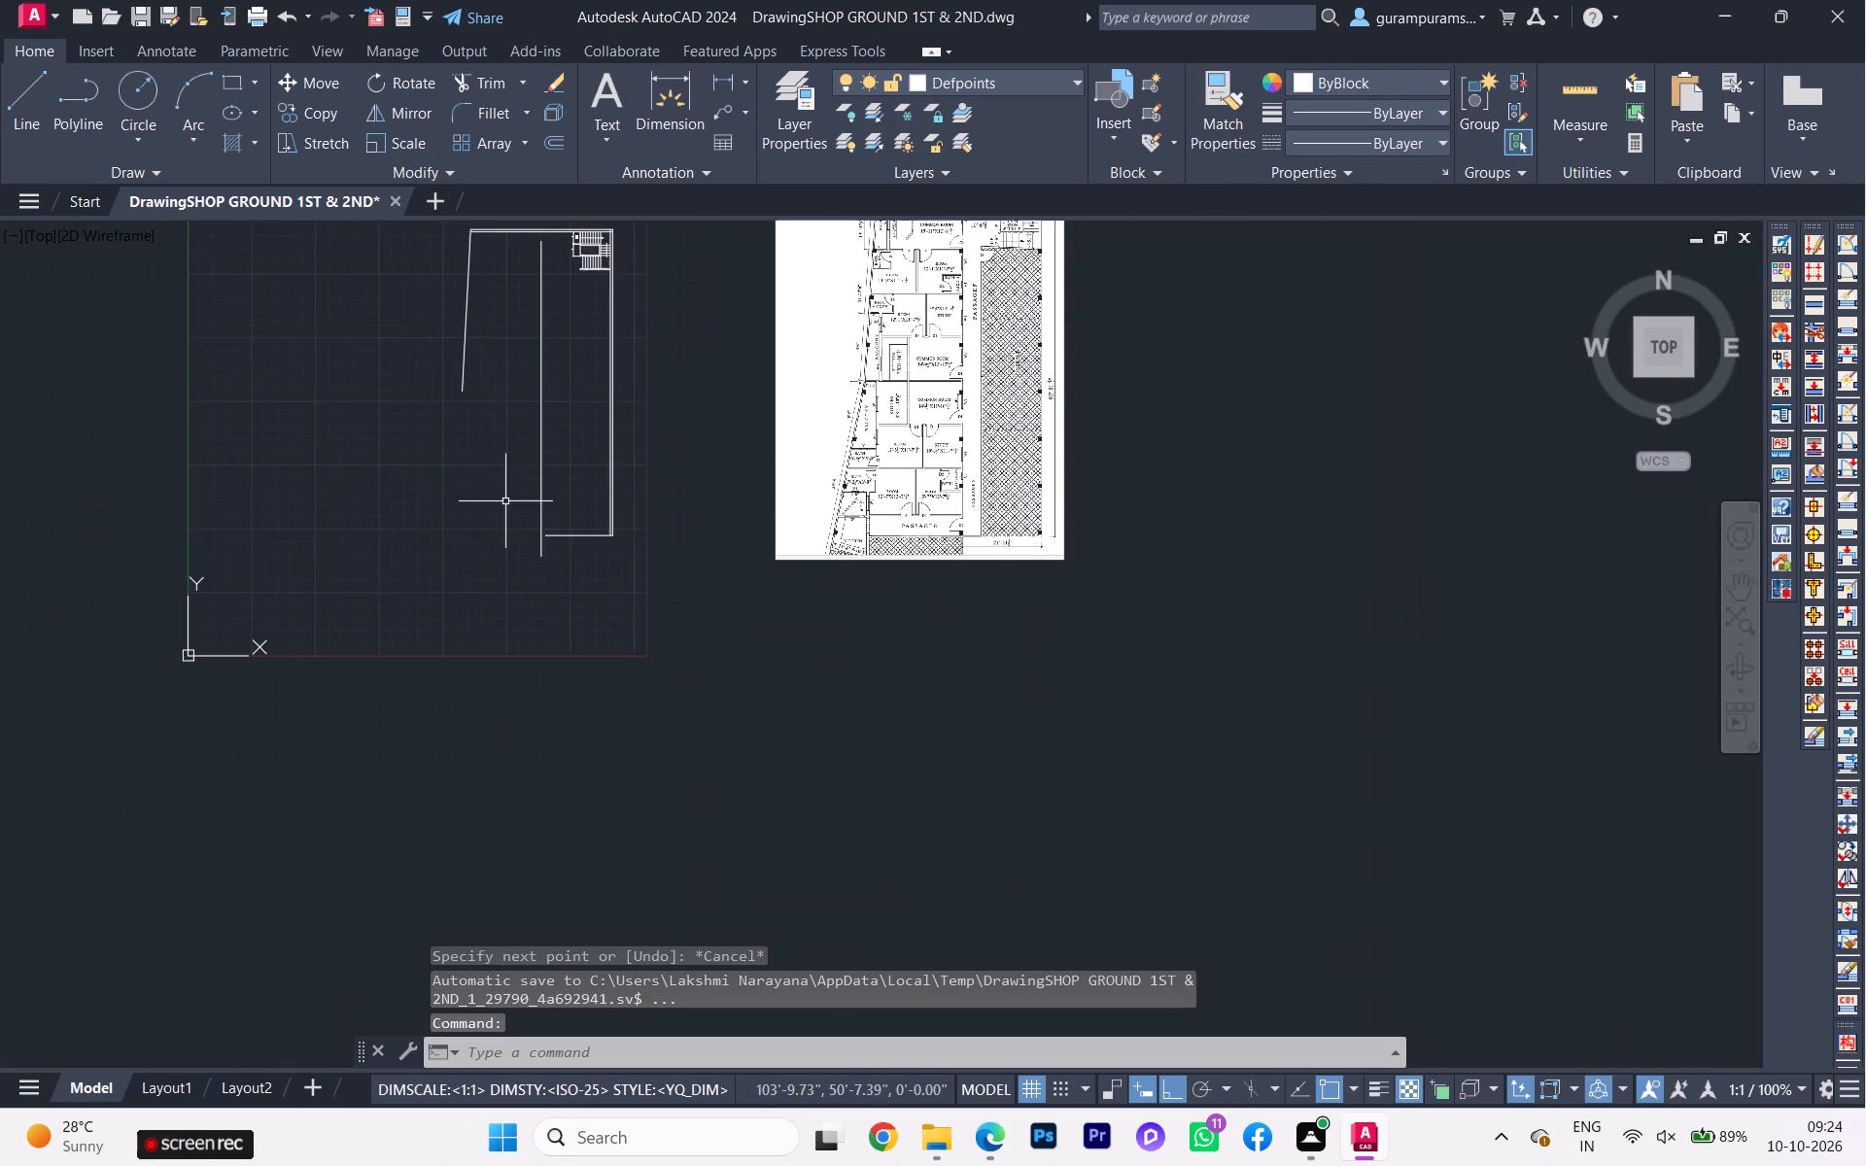
scroll(511, 514, "down", 1)
middle_click_drag(512, 525, 527, 622)
scroll(536, 533, "up", 1)
scroll(536, 533, "down", 1)
scroll(536, 524, "up", 2)
scroll(536, 524, "down", 2)
scroll(536, 524, "up", 4)
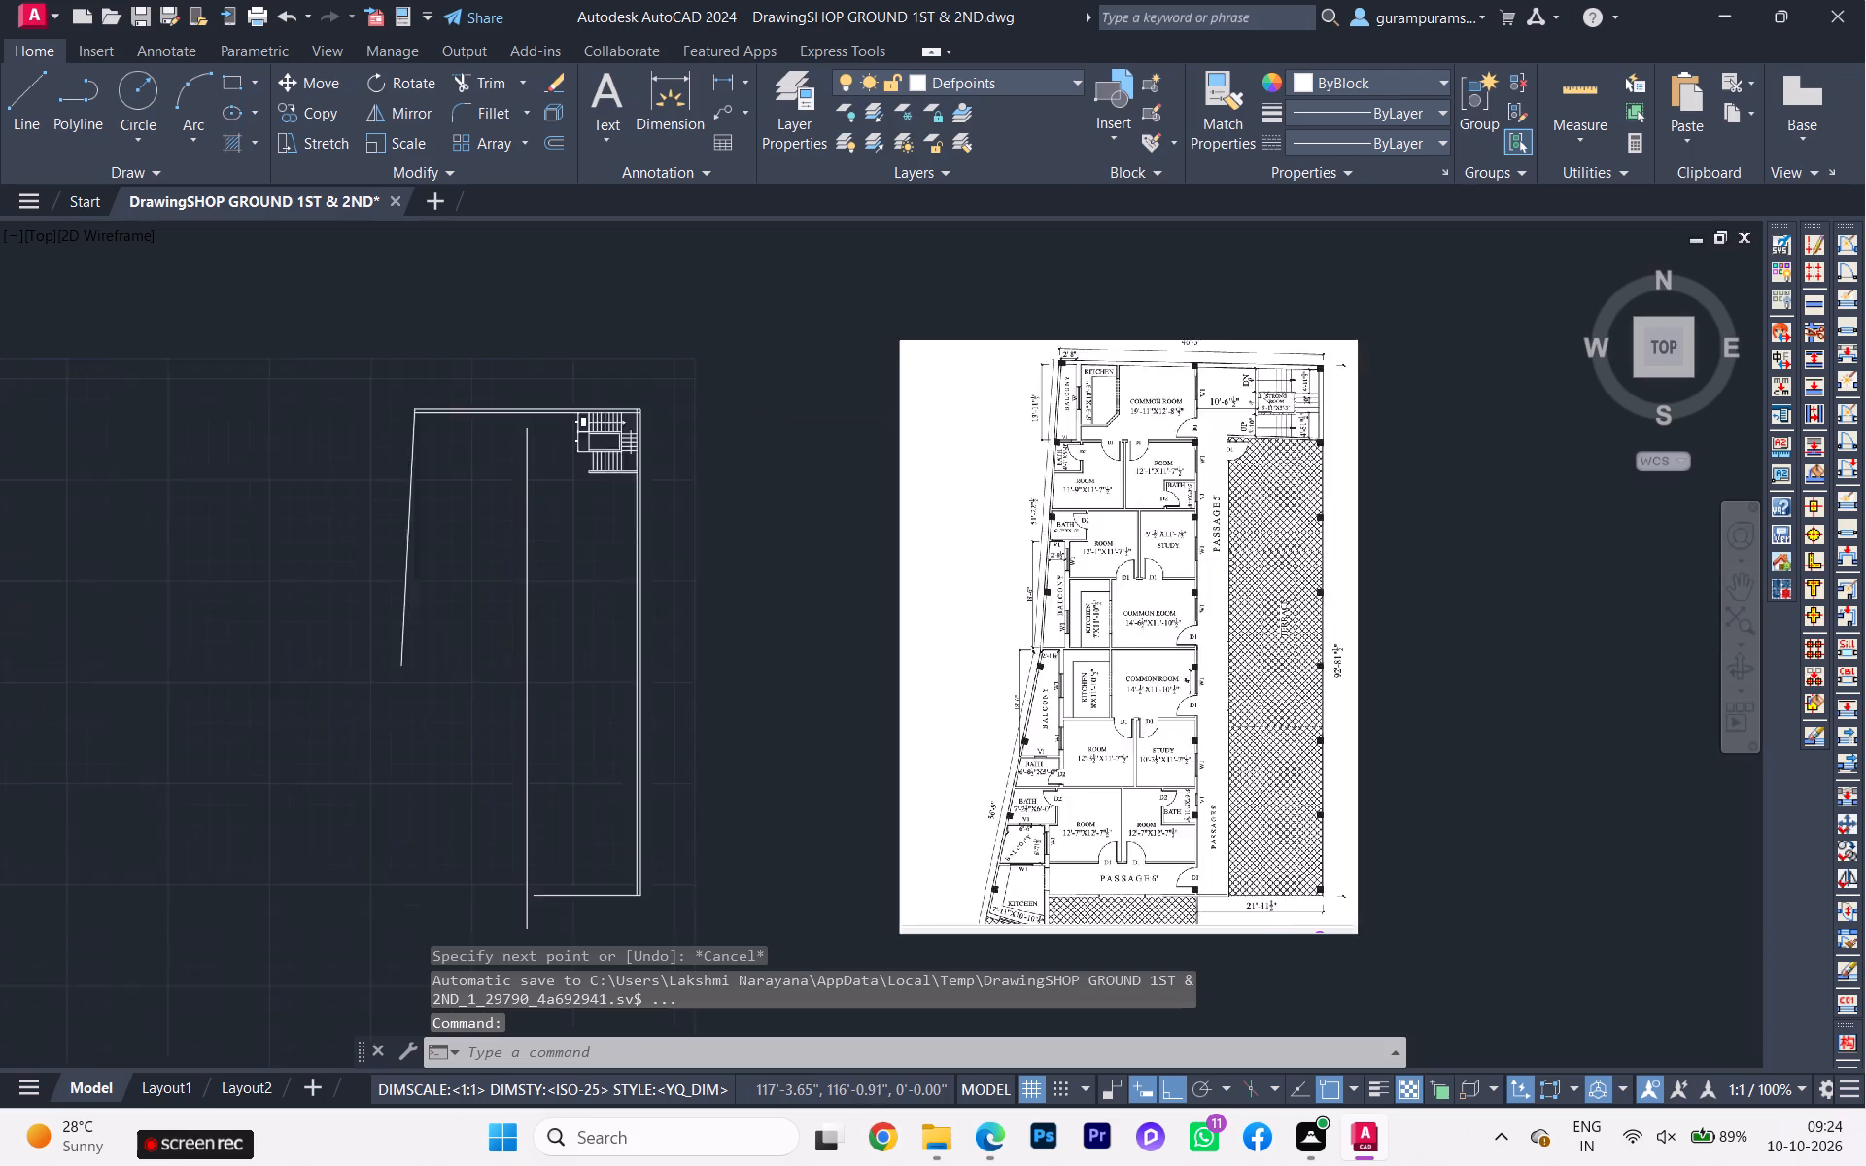
key("e")
key("x")
left_click(580, 591)
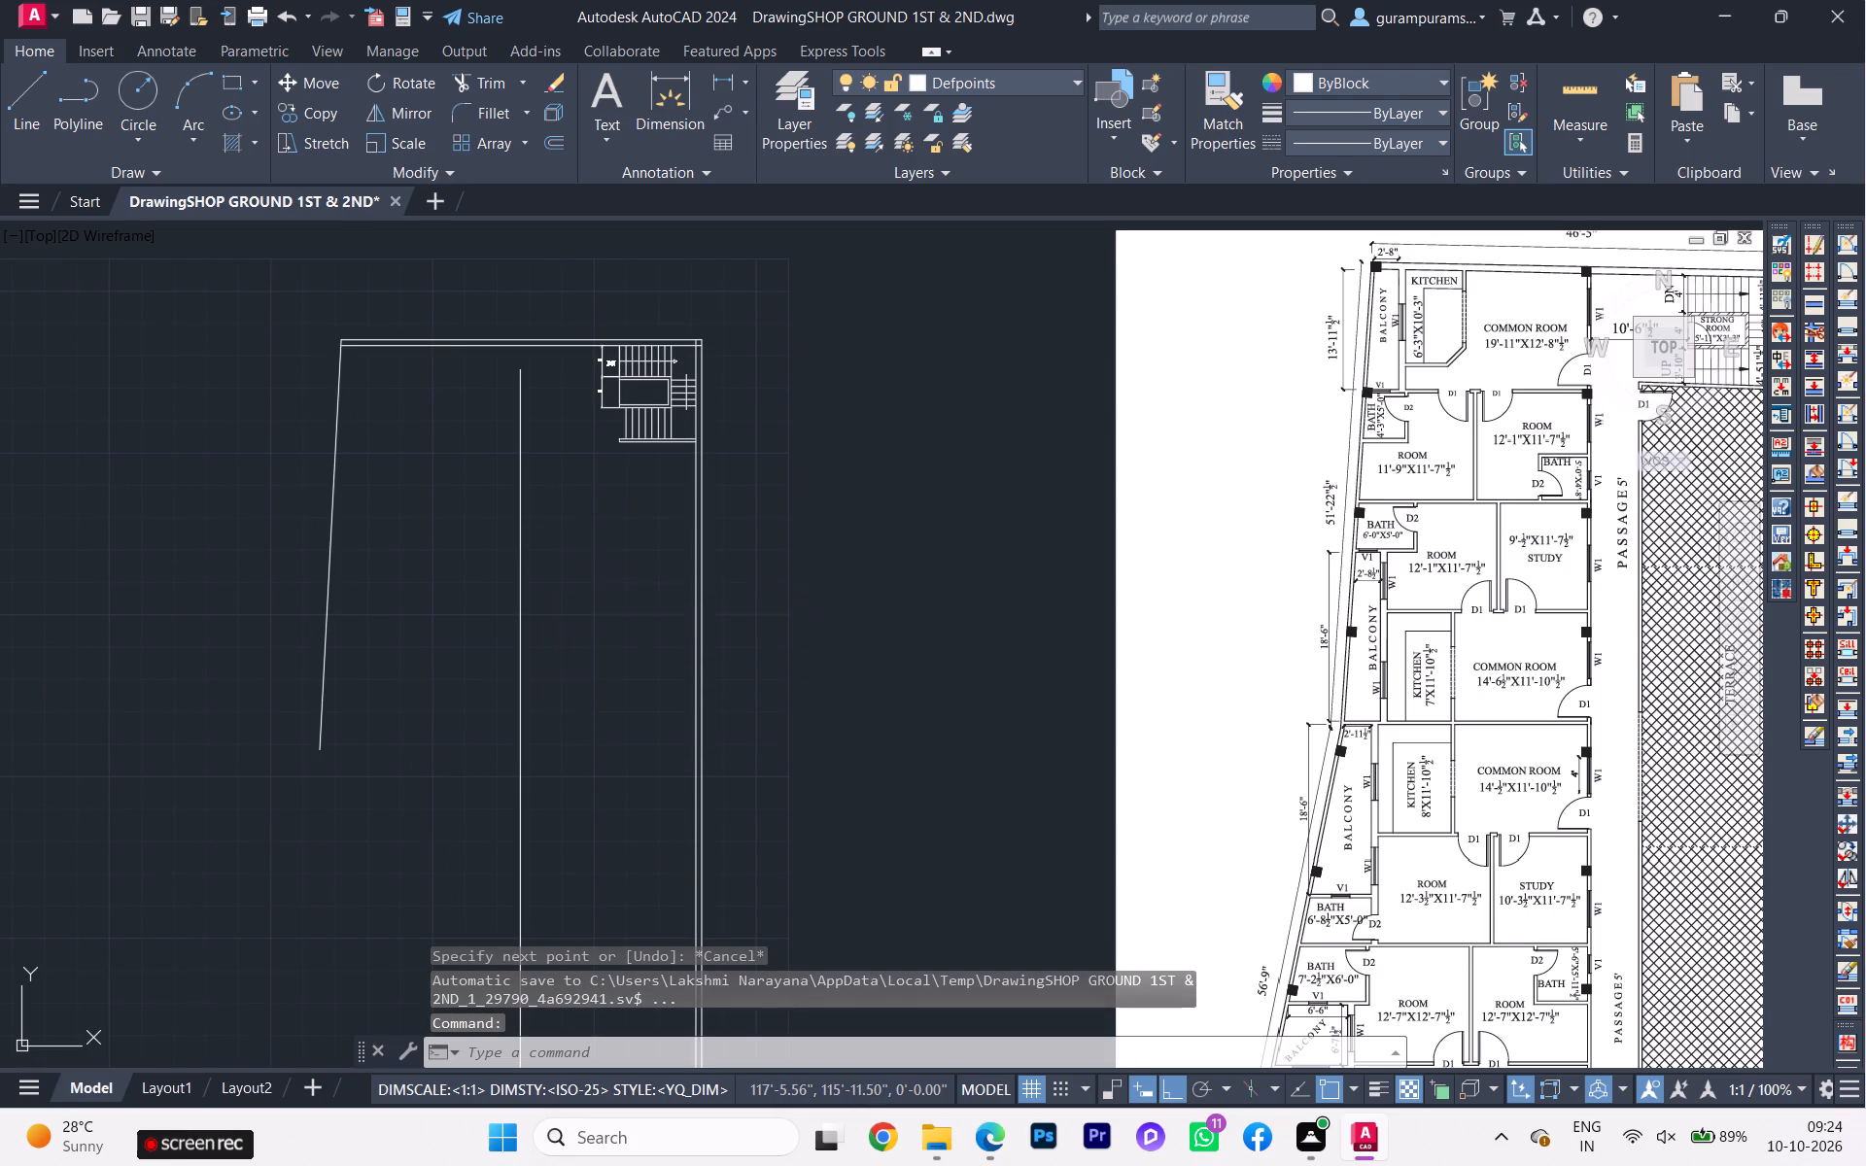
left_click(521, 408)
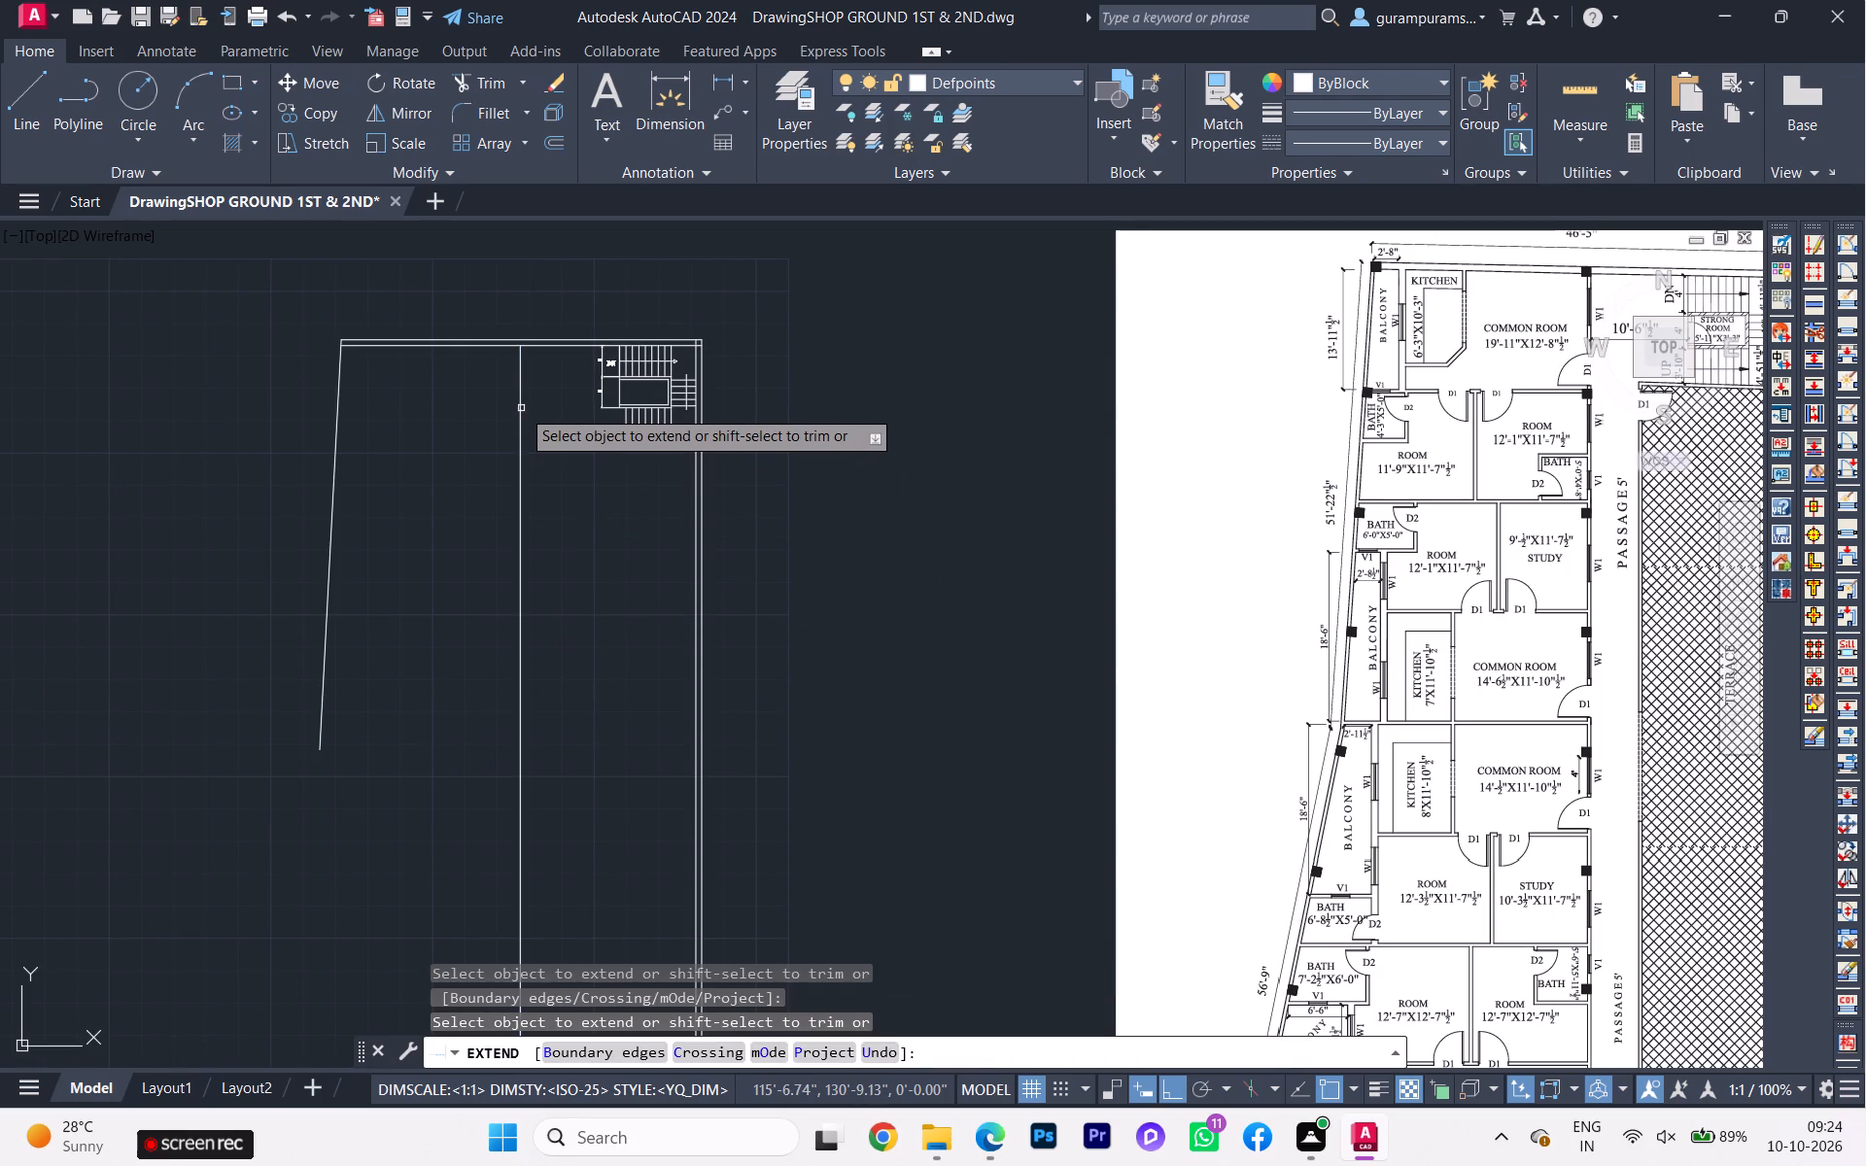
key("Escape")
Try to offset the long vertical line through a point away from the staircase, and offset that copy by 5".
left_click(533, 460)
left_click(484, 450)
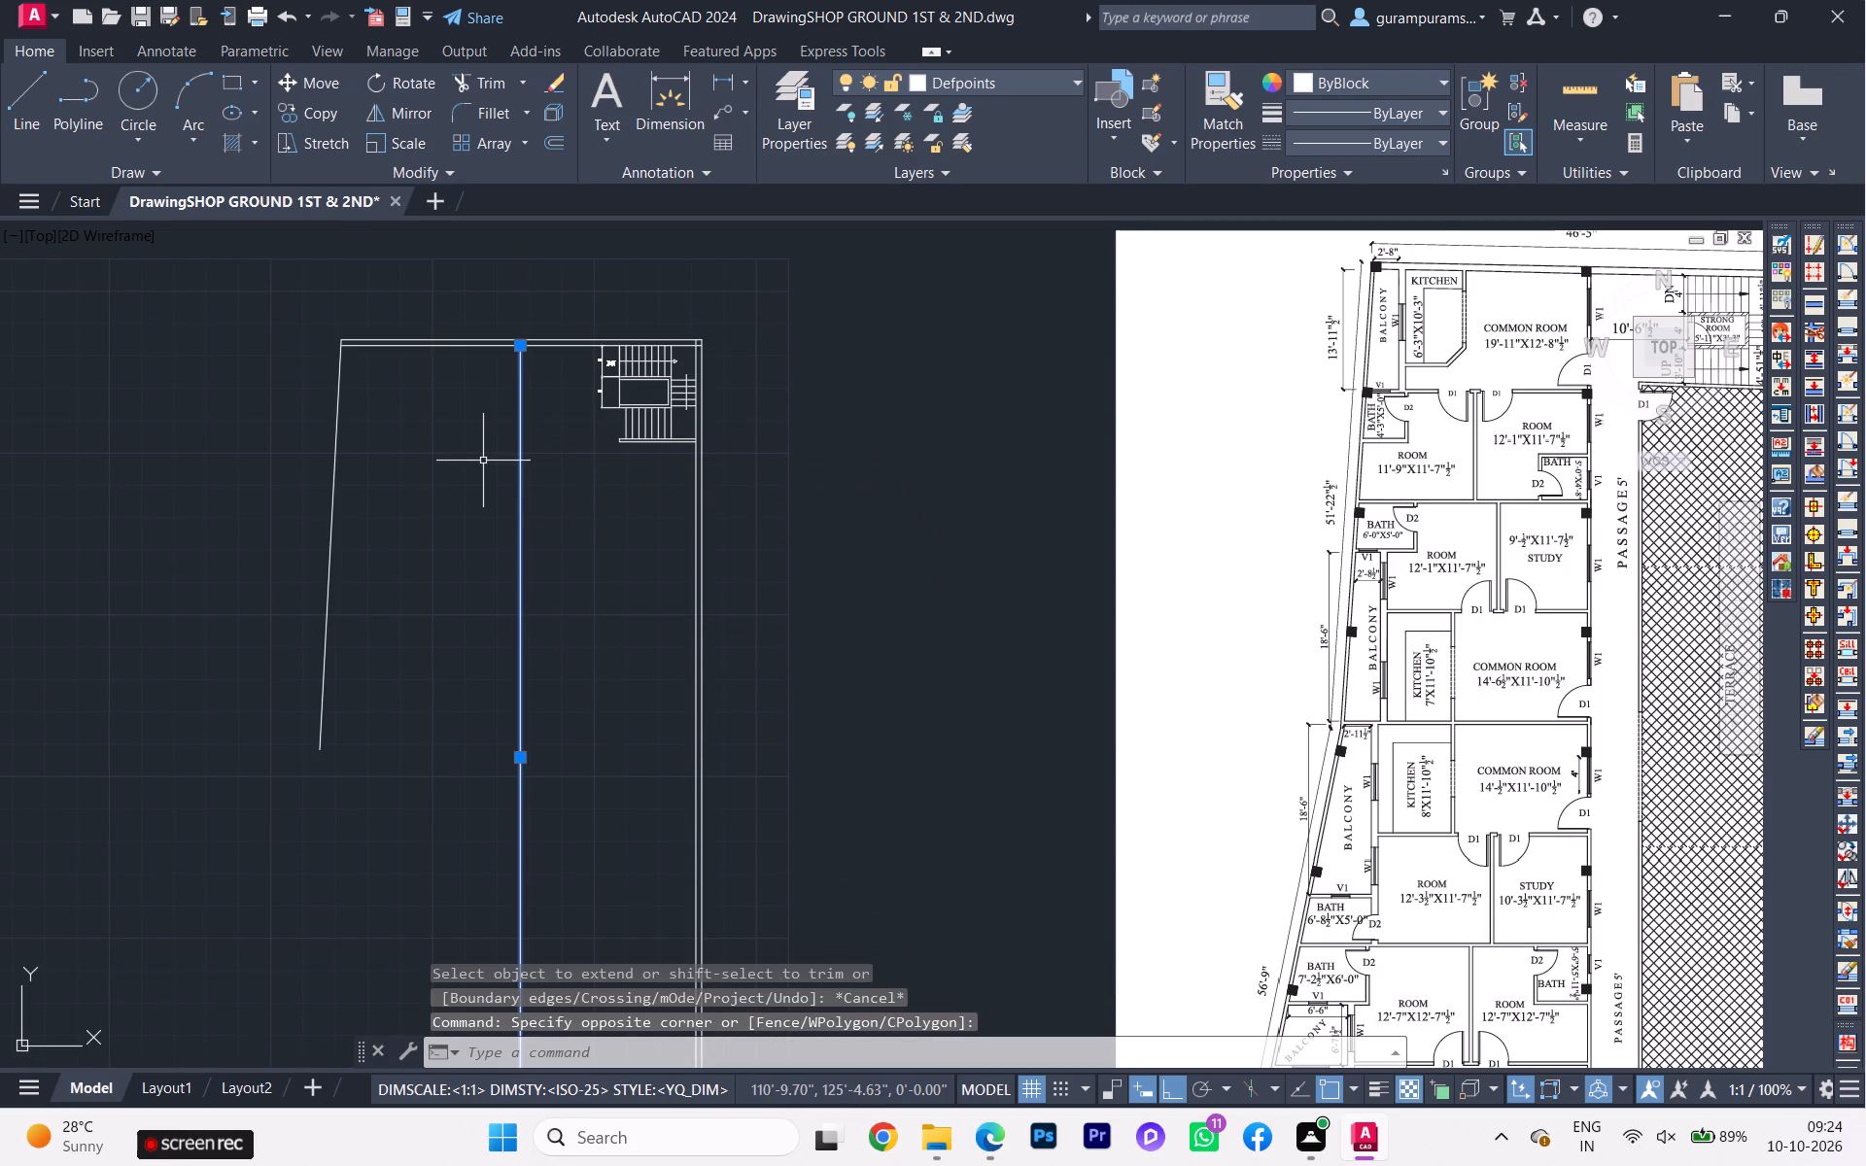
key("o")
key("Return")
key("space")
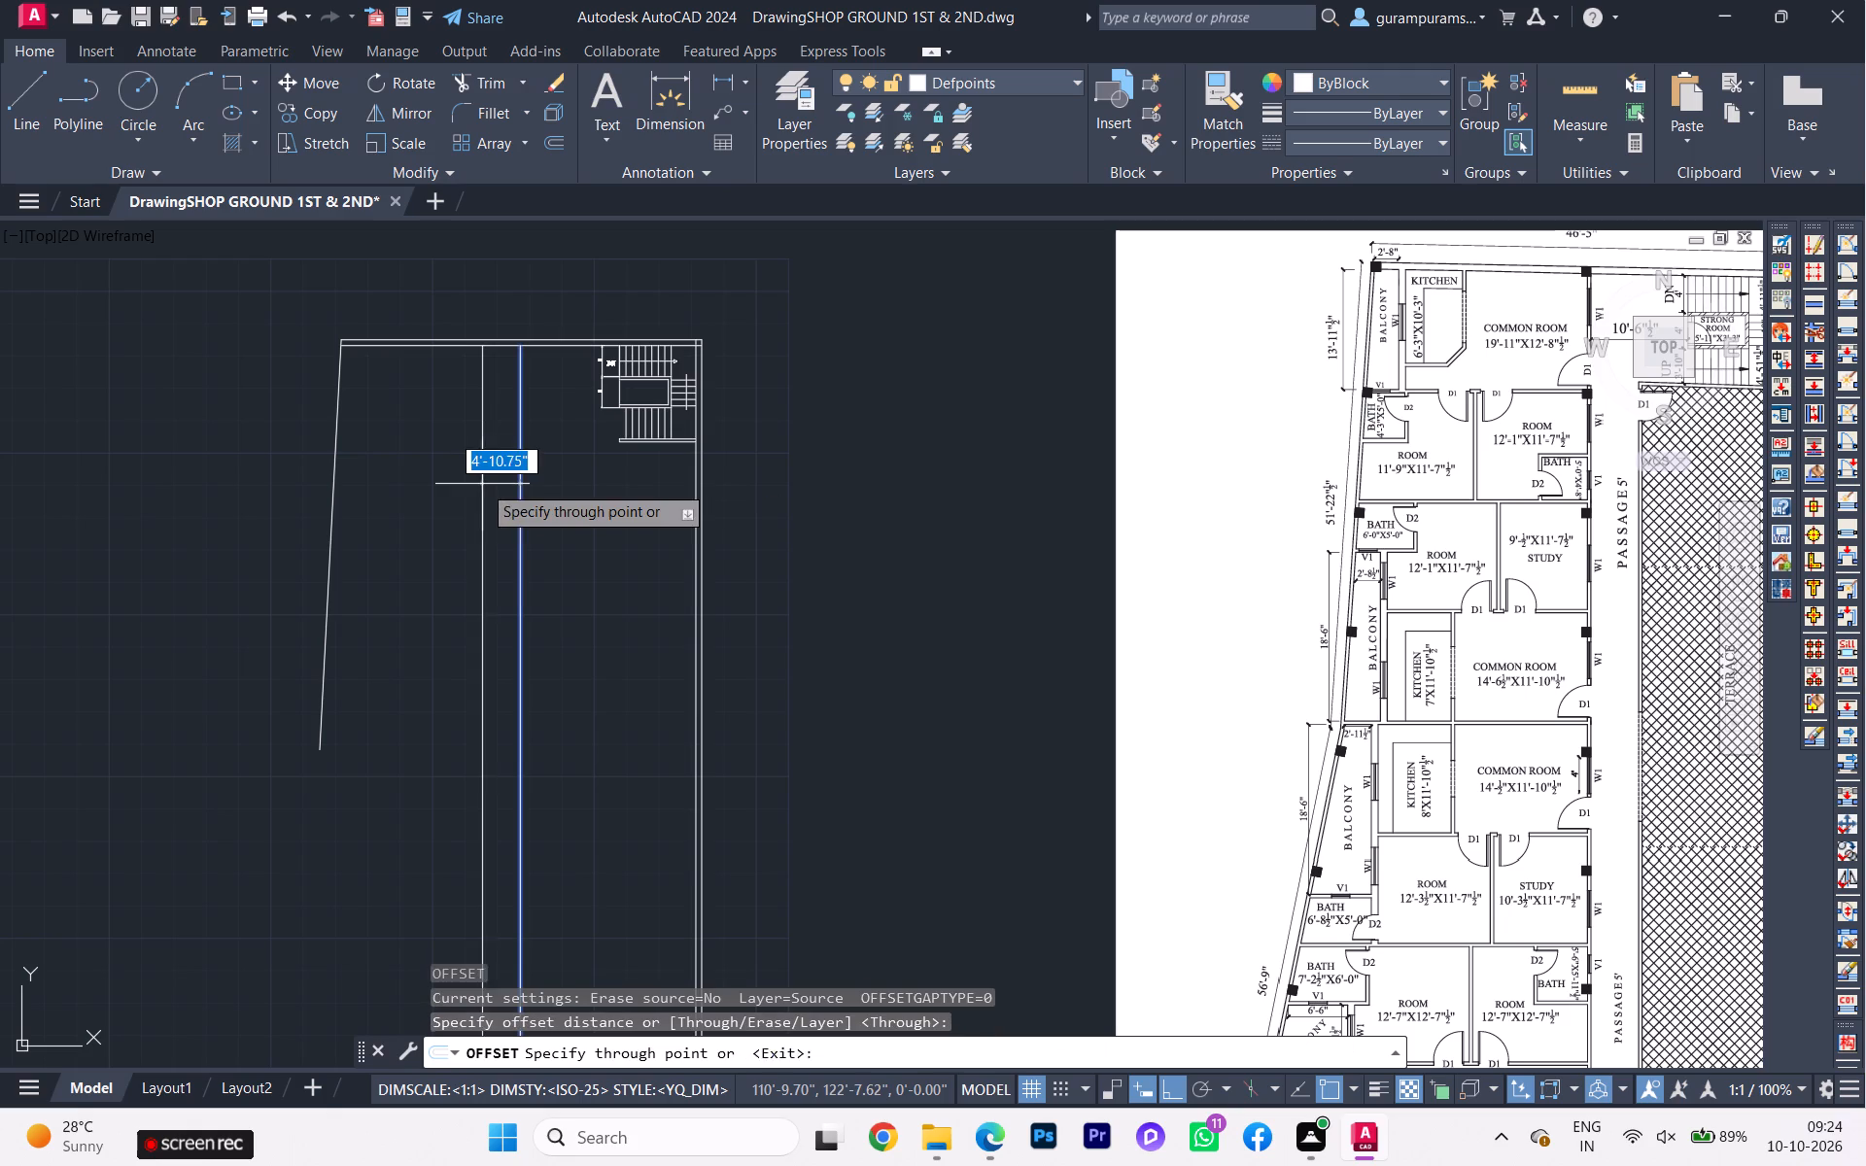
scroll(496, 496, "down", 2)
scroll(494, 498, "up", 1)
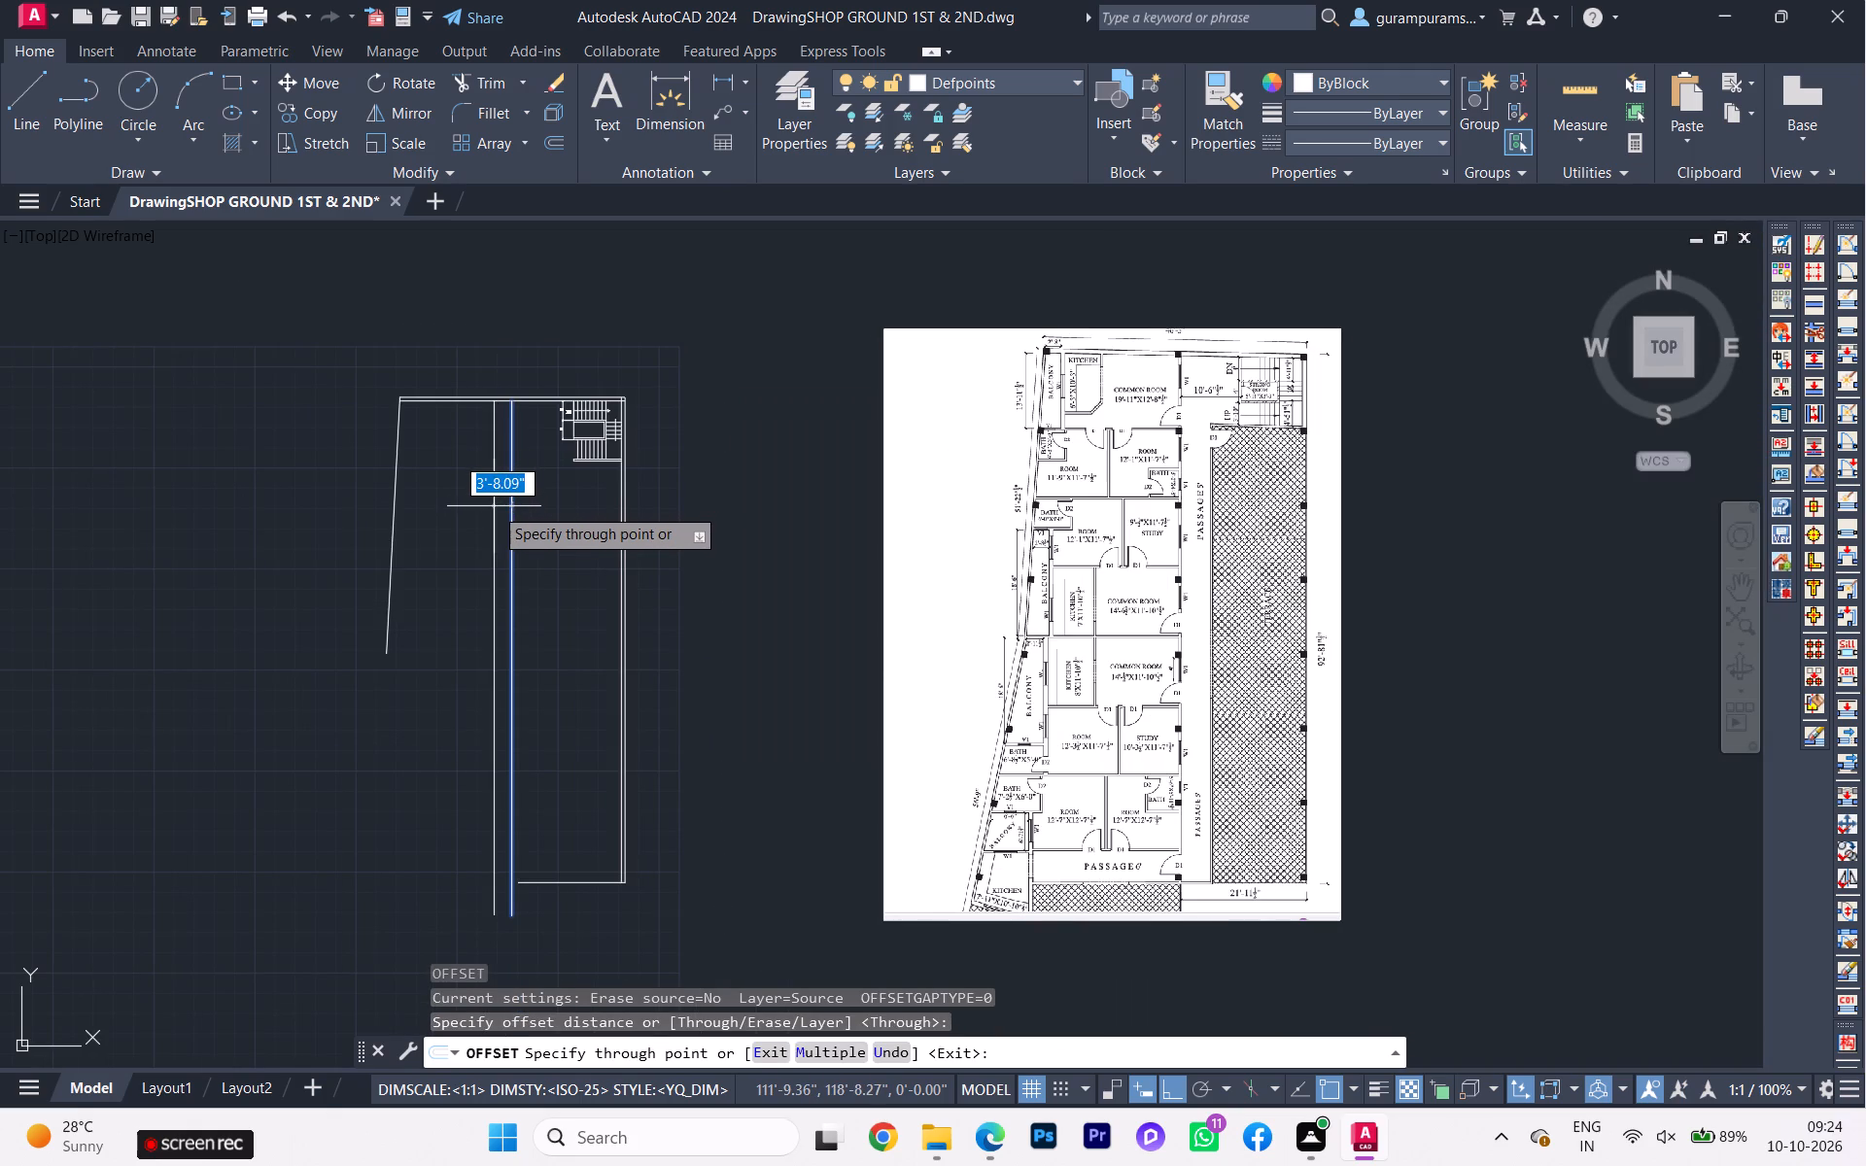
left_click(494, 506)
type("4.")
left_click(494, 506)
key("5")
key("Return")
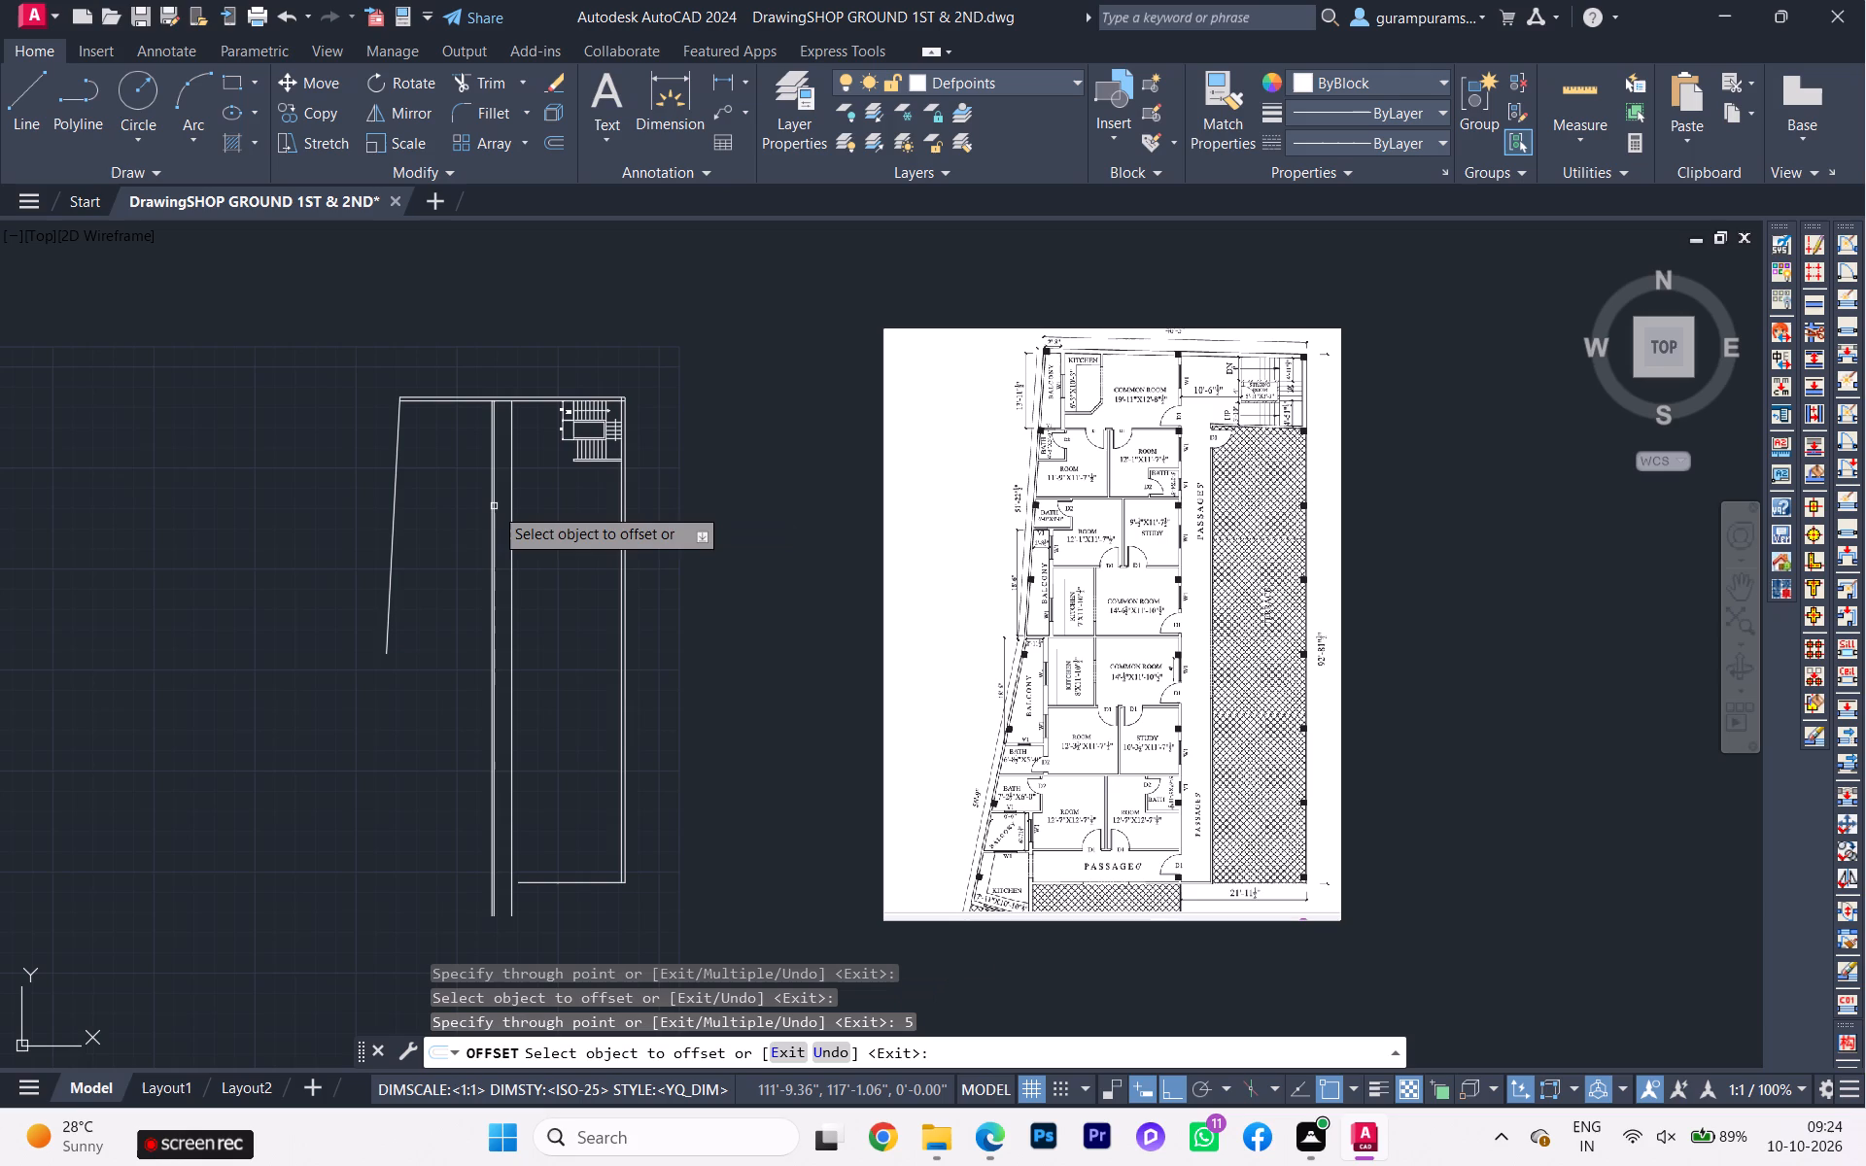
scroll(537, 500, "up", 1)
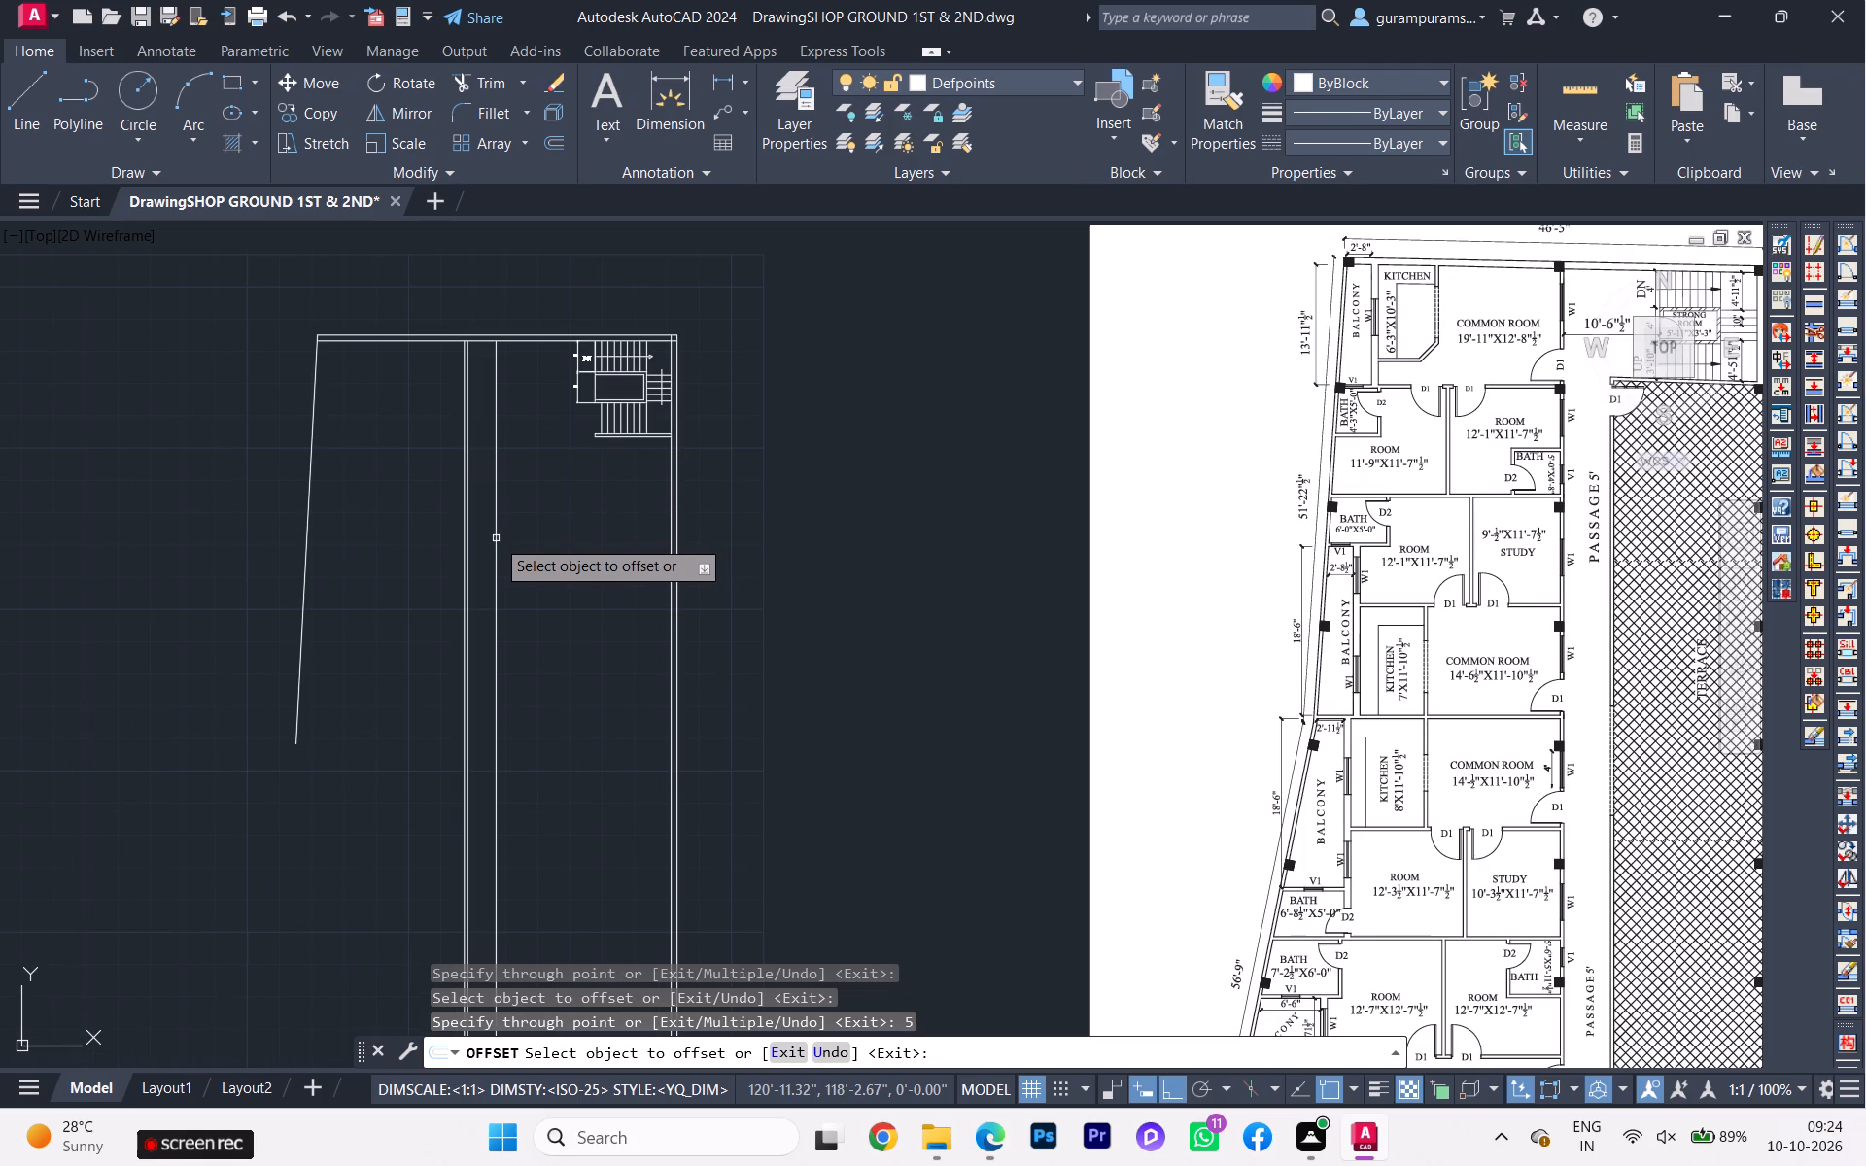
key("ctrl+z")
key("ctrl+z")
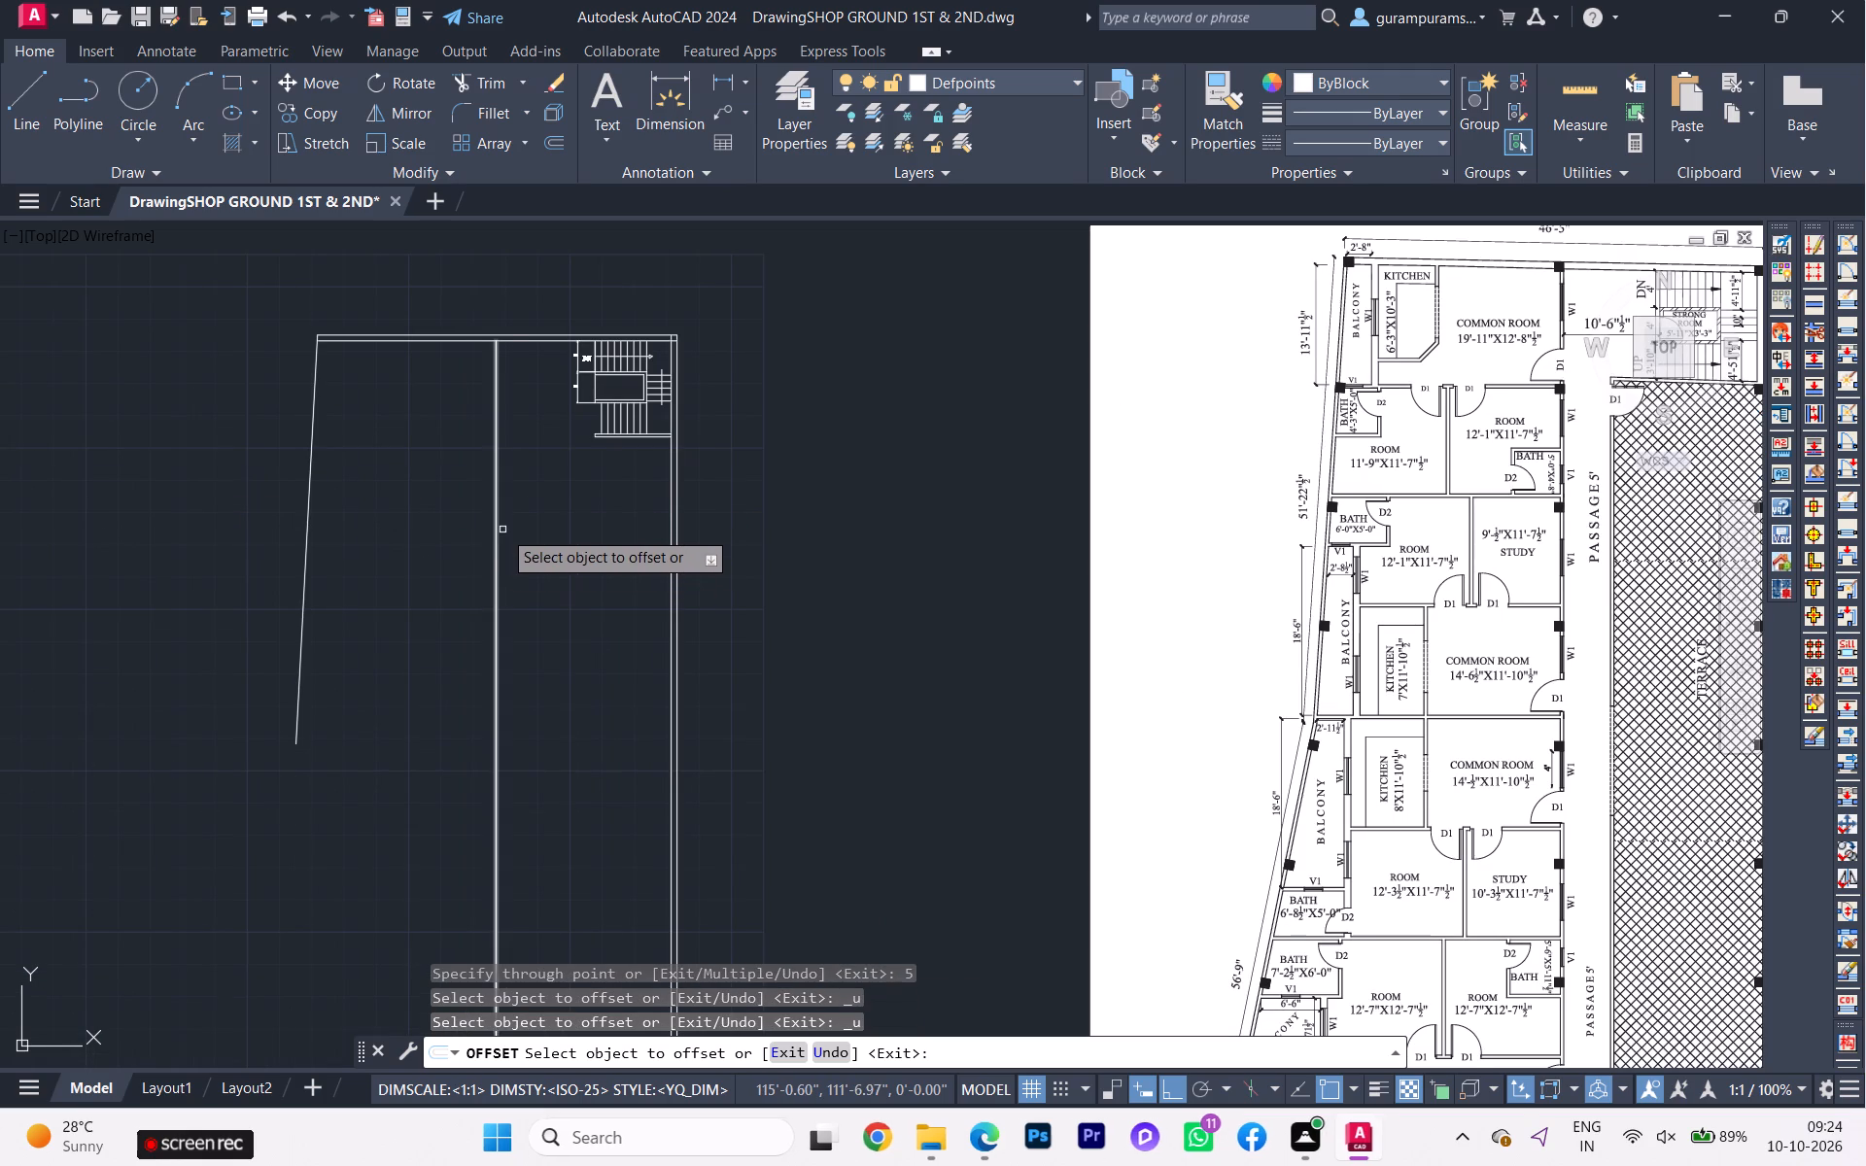
Offset the long vertical line 4.5" away from the staircase to give the wall its thickness.
left_click(497, 533)
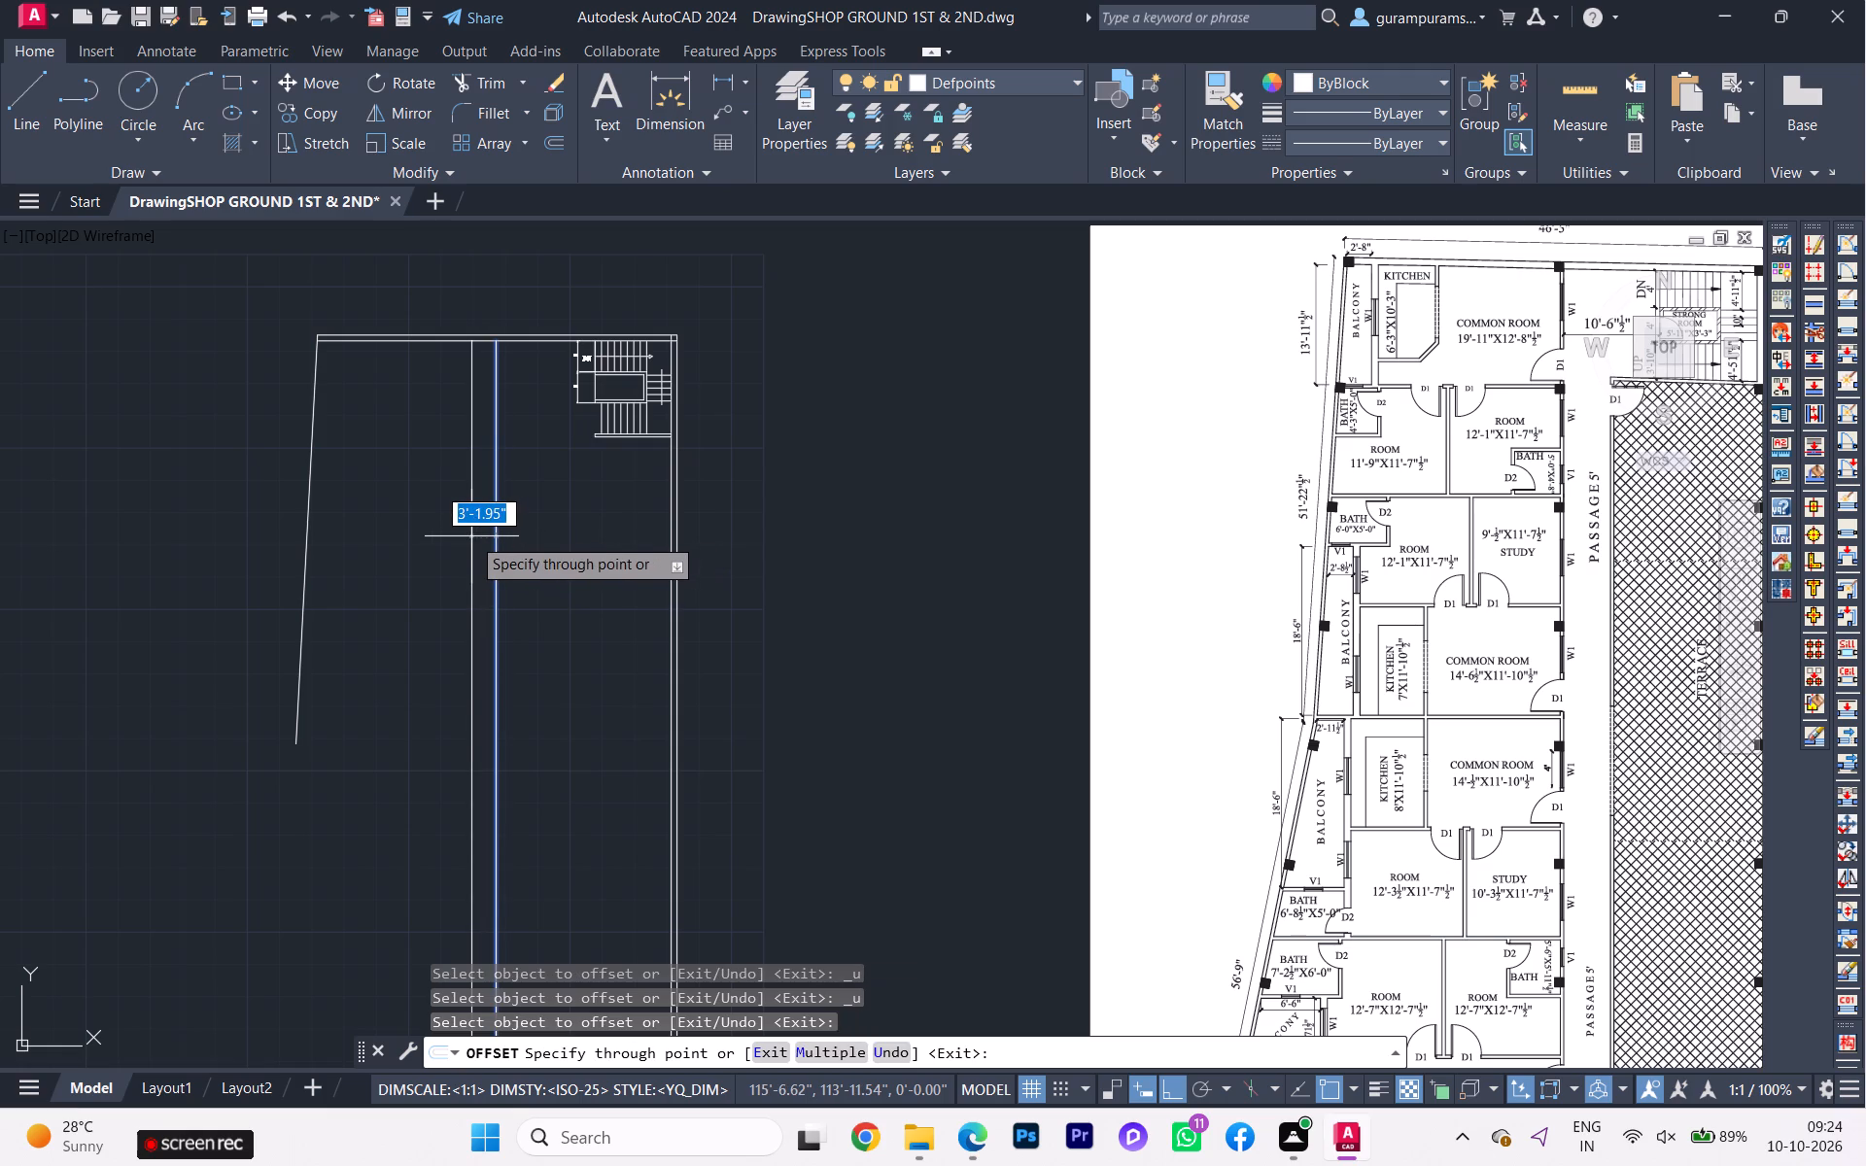
type("4.5")
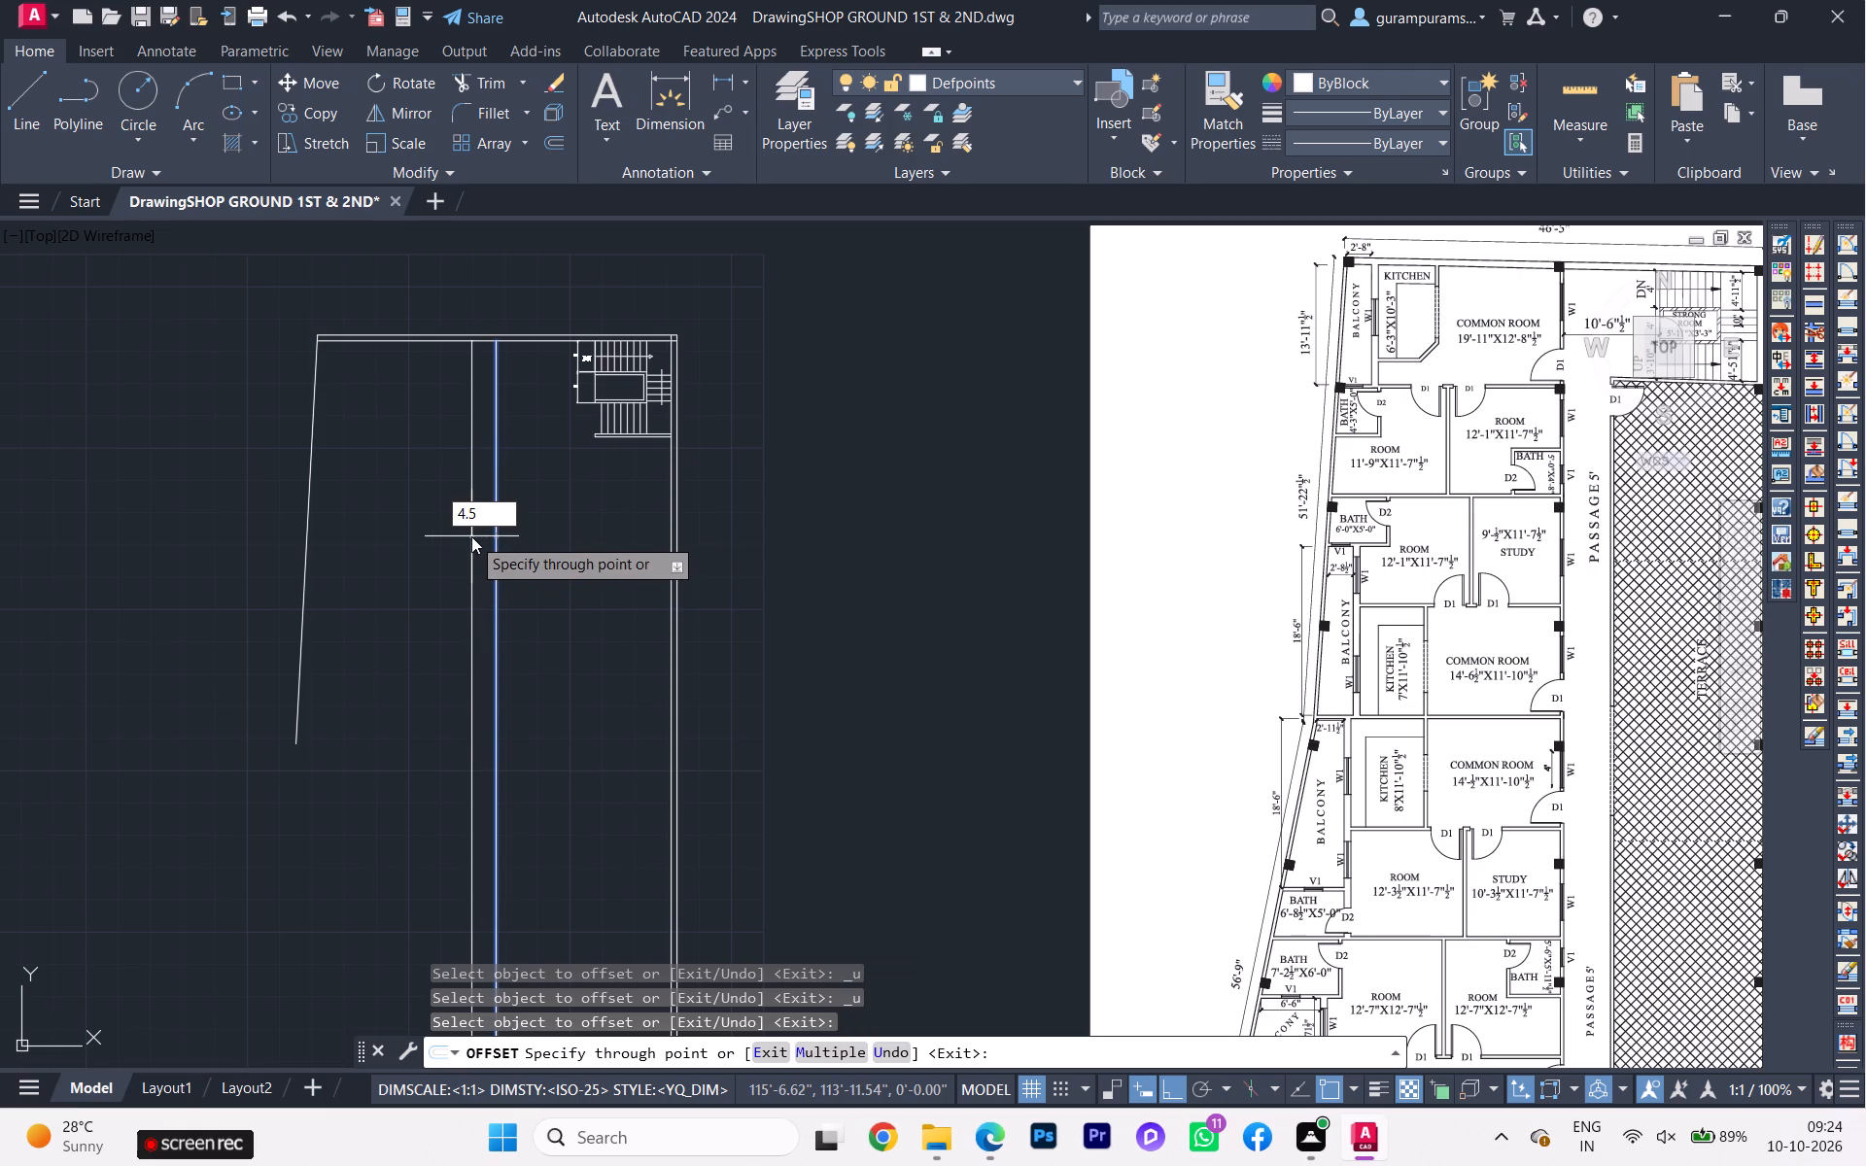
key("Return")
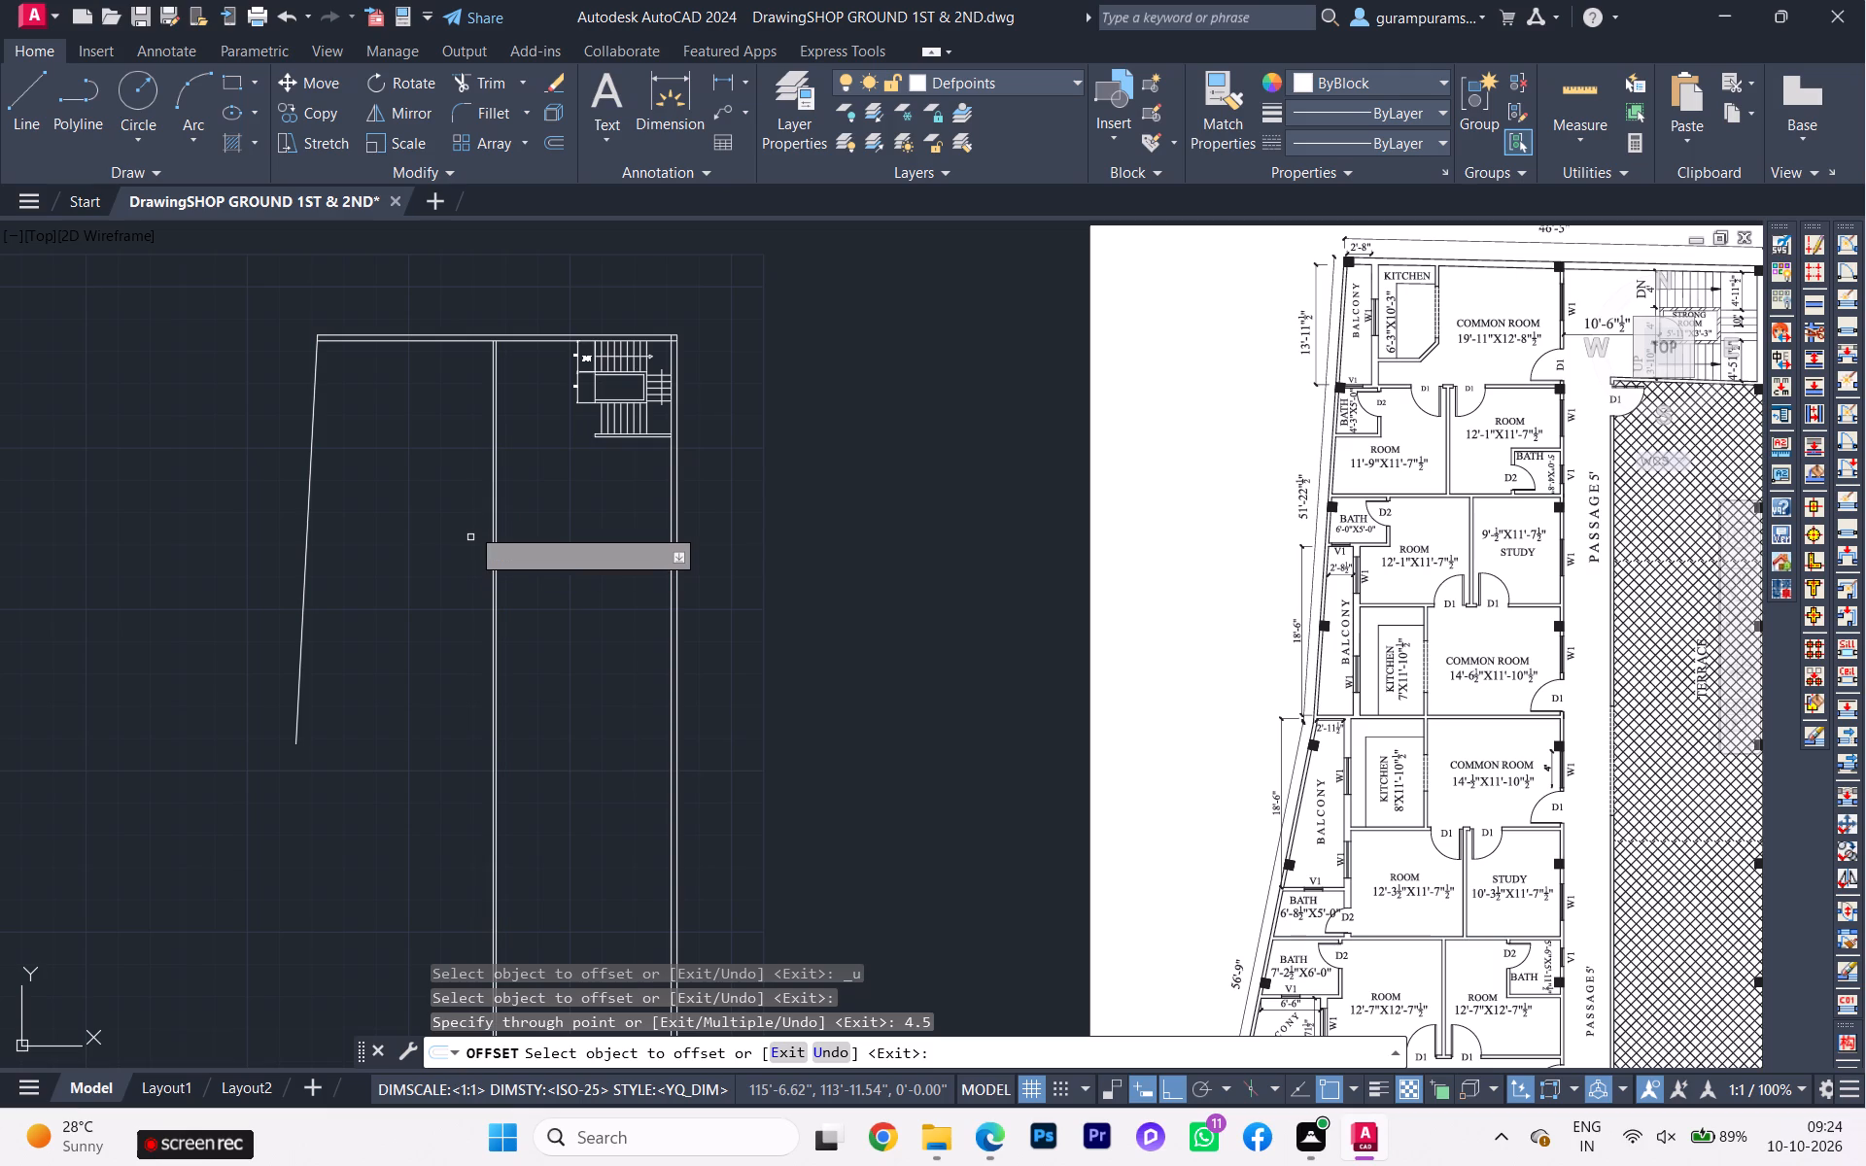
Examine the passage, common room and staircase area on the reference plan image against the new wall lines.
scroll(487, 373, "up", 1)
scroll(479, 386, "down", 3)
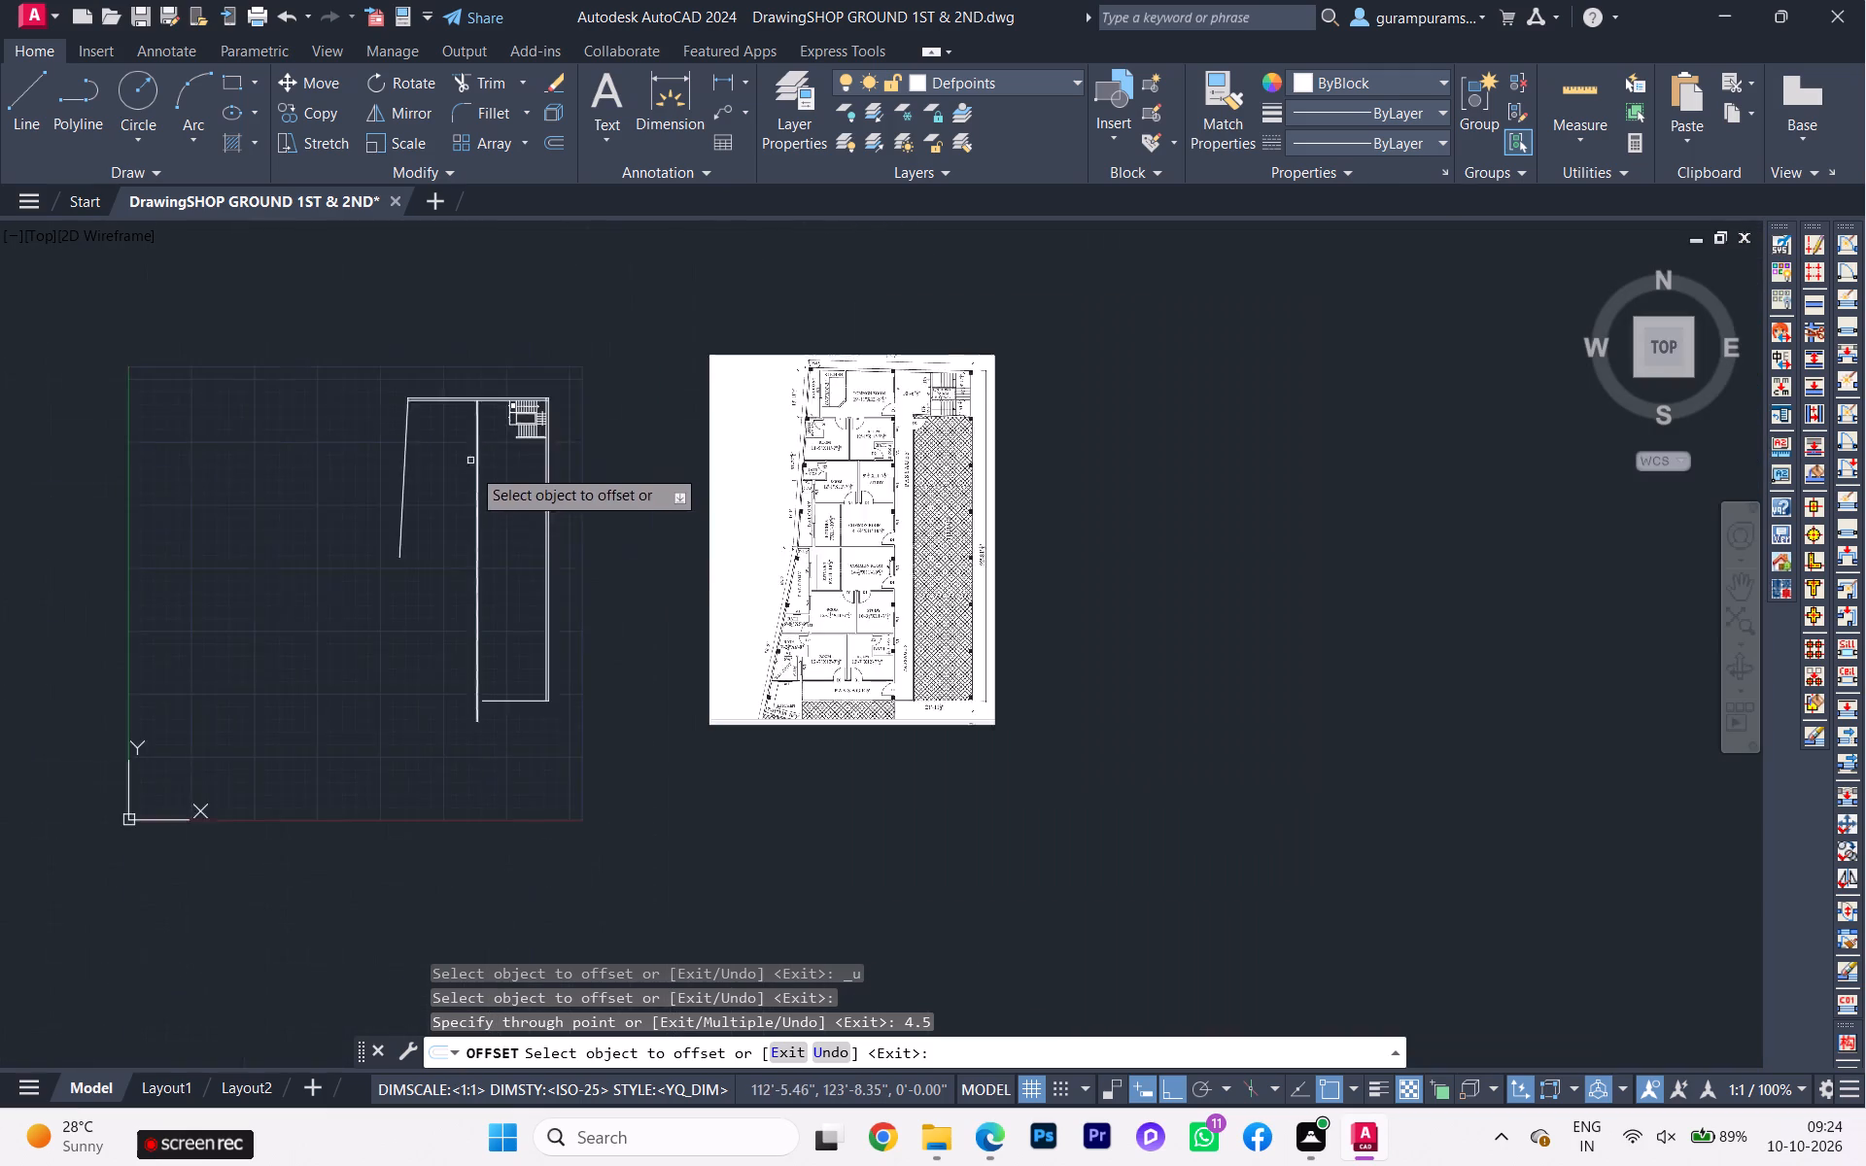
scroll(471, 468, "down", 1)
scroll(479, 645, "up", 4)
scroll(485, 629, "down", 2)
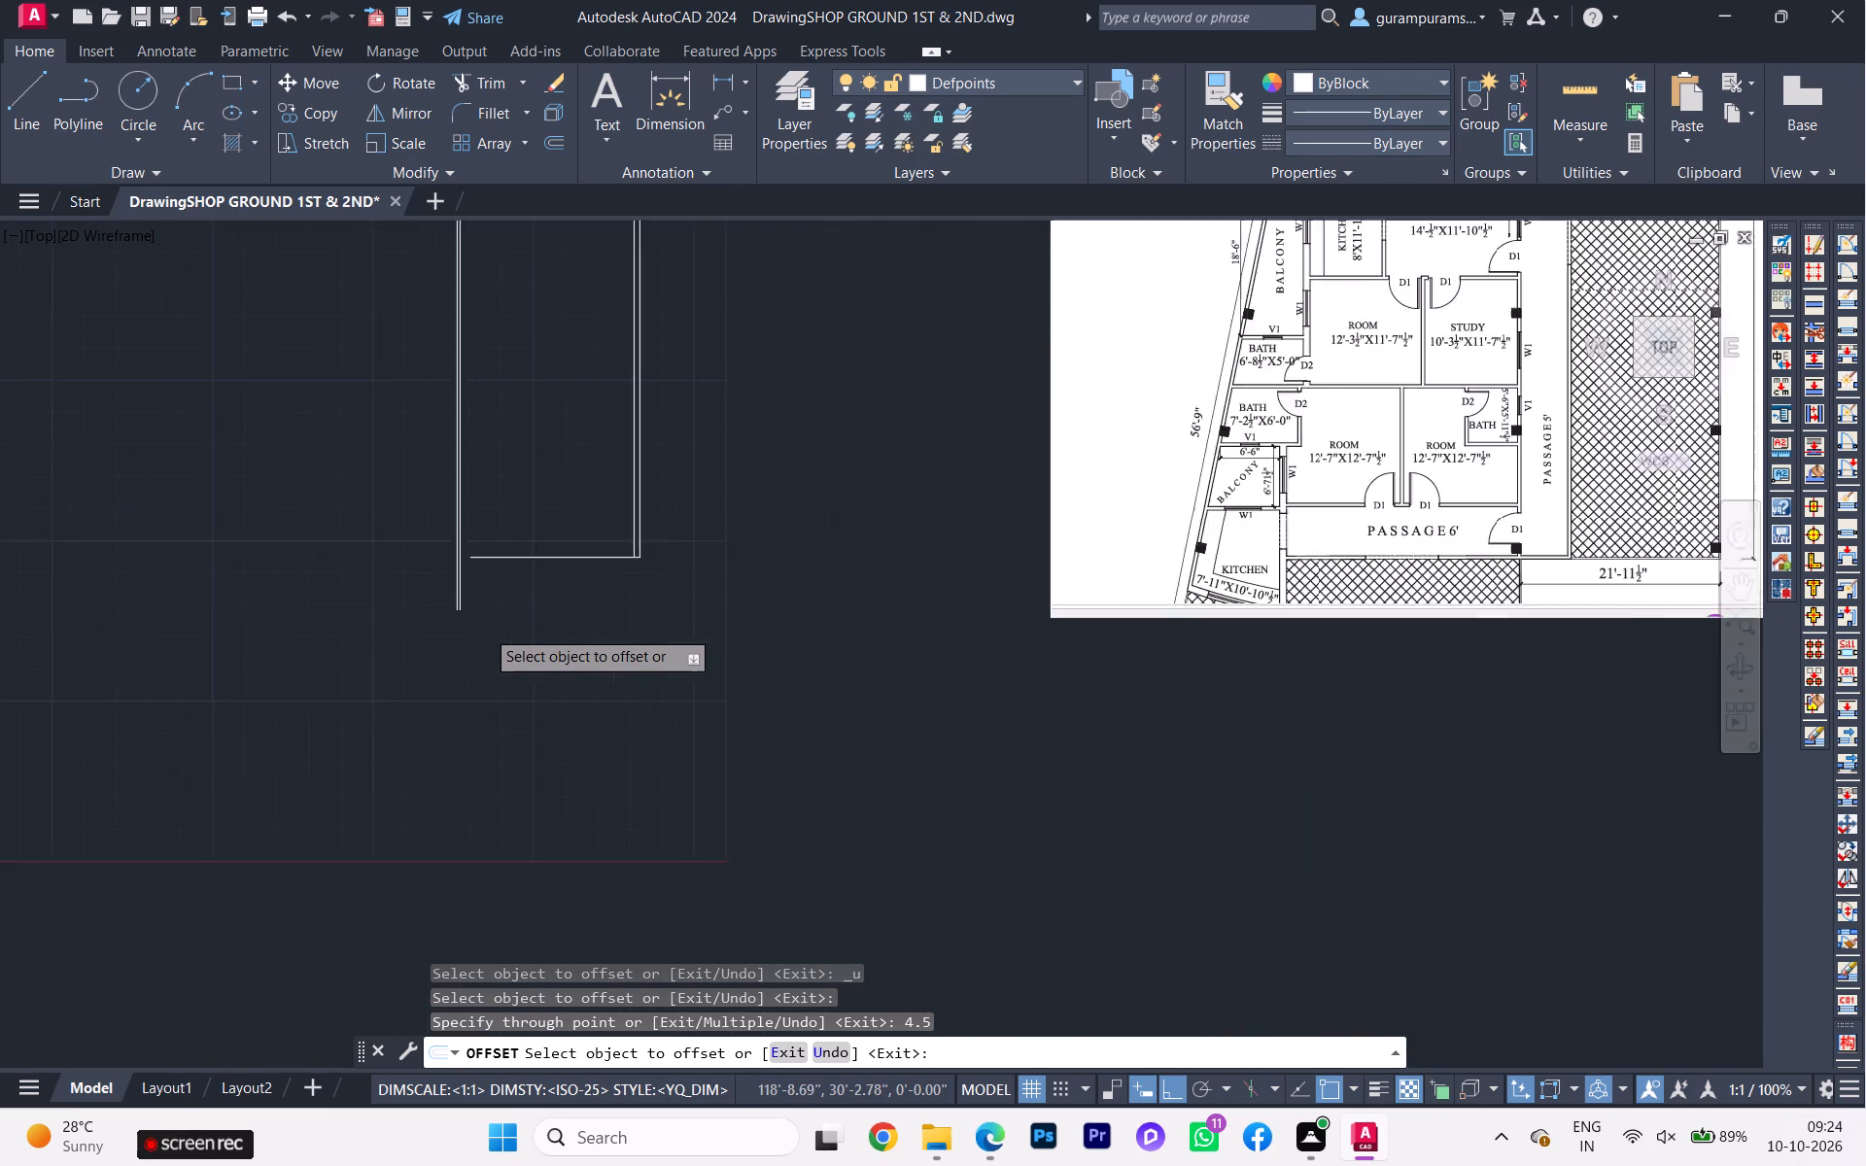
scroll(485, 629, "down", 1)
scroll(524, 553, "down", 1)
middle_click_drag(524, 553, 640, 698)
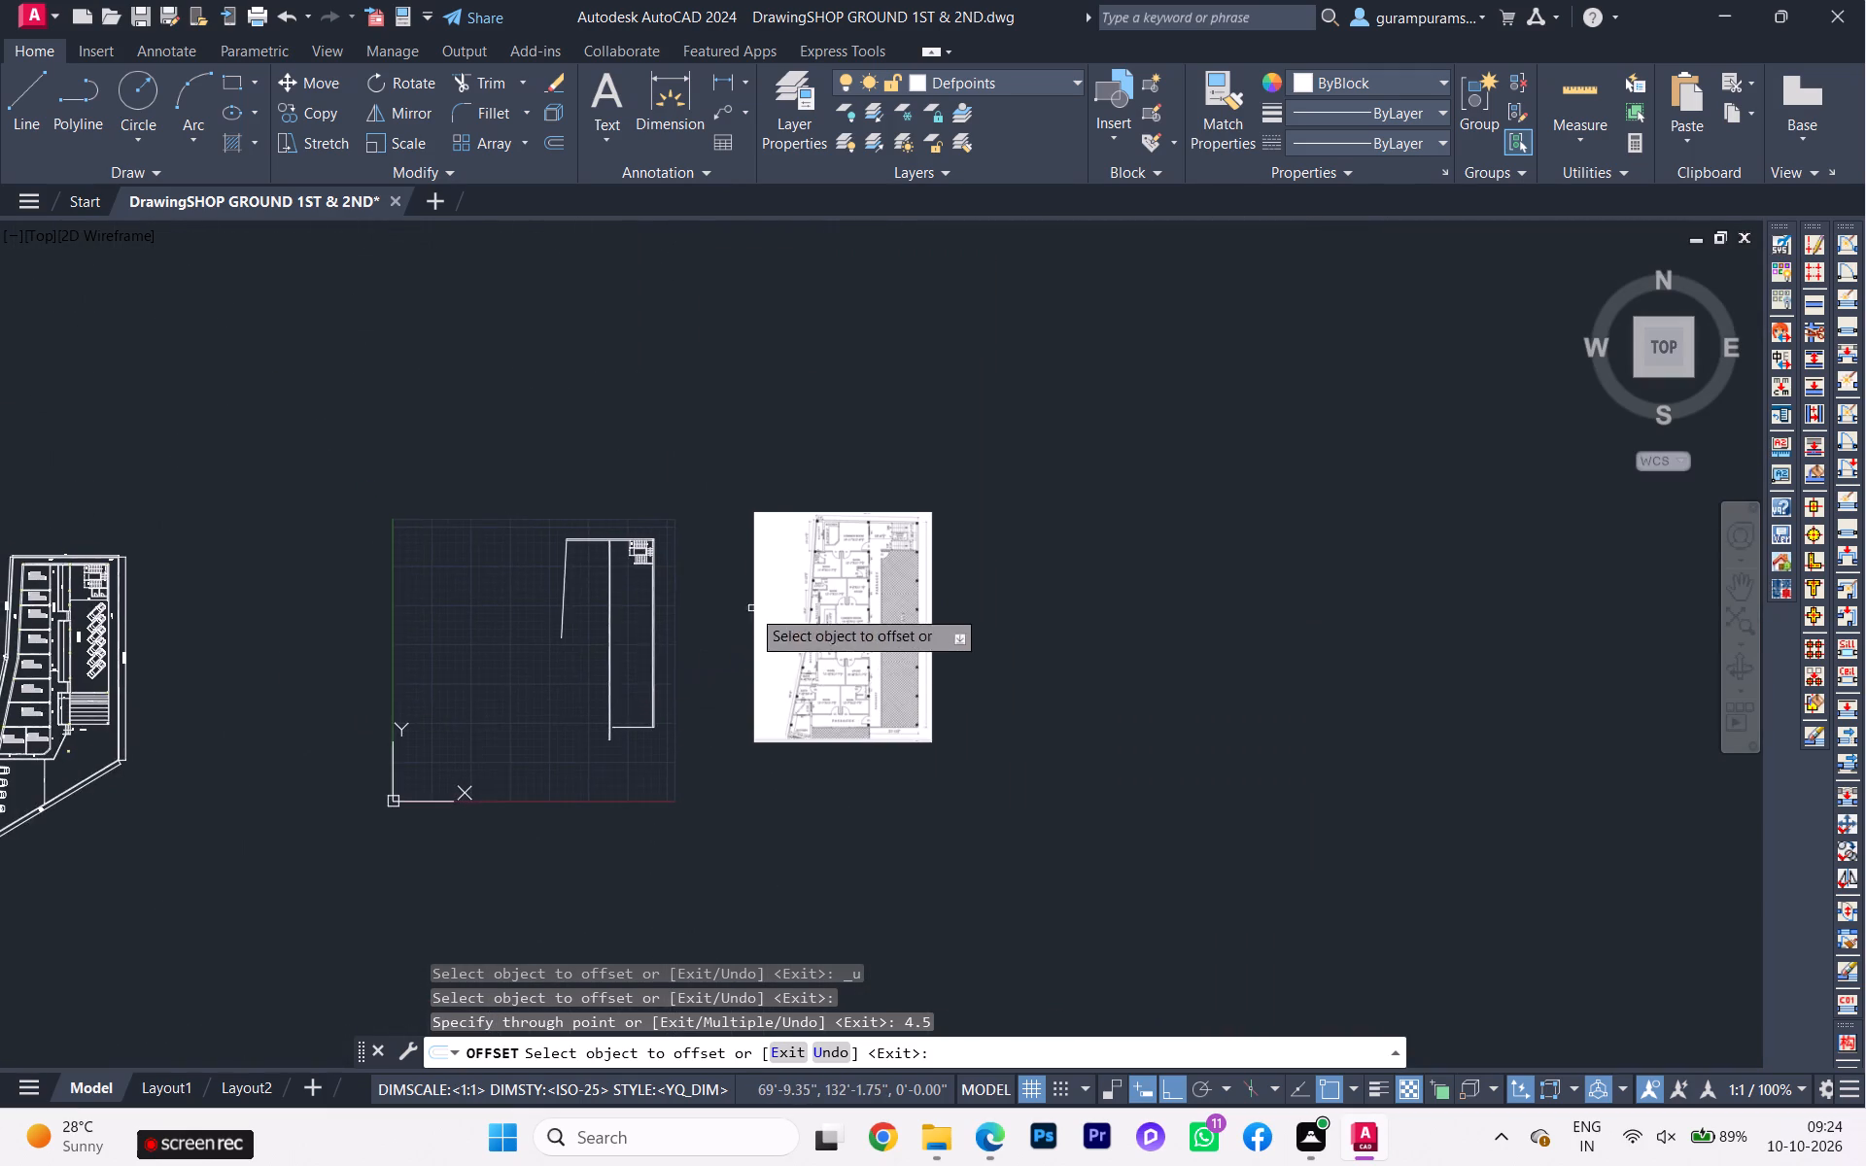
scroll(757, 603, "up", 1)
scroll(993, 618, "up", 1)
scroll(993, 630, "down", 1)
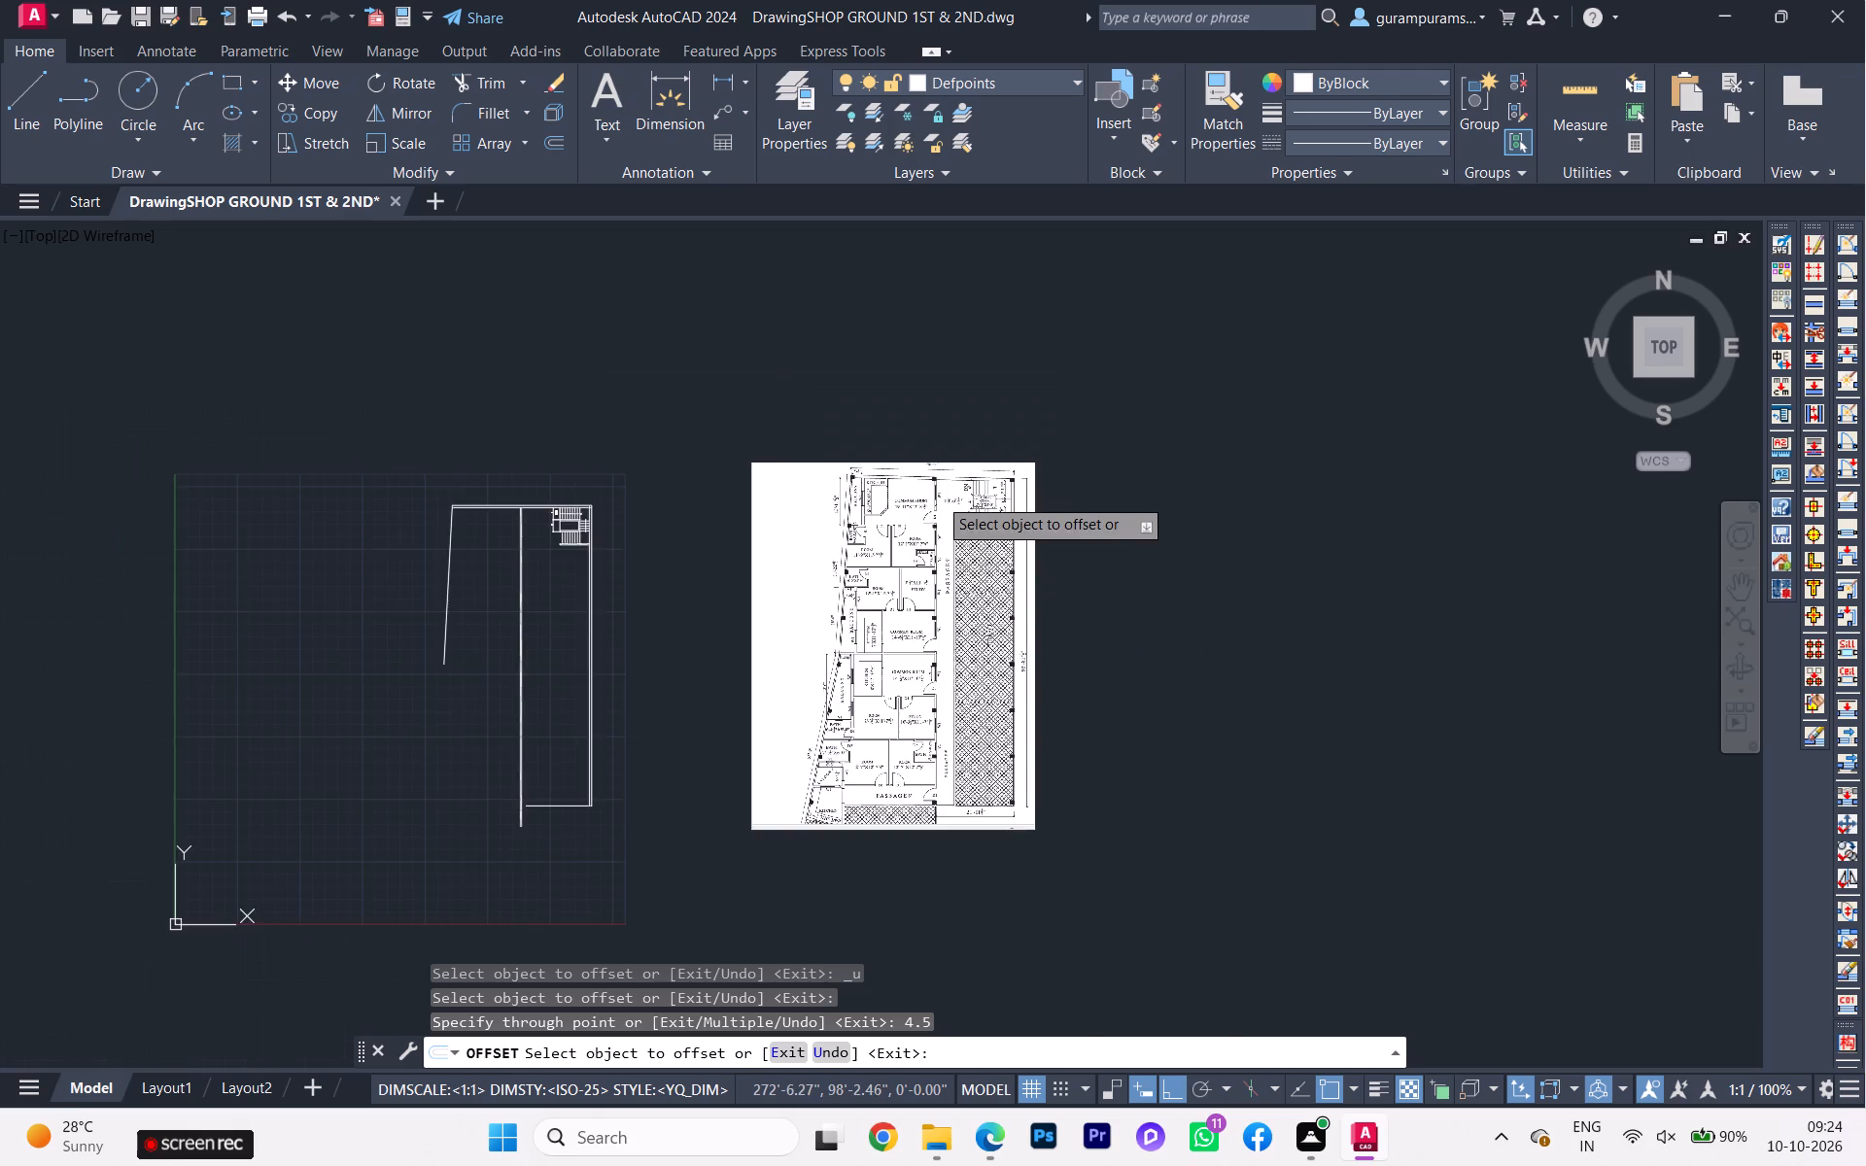
scroll(939, 482, "up", 3)
scroll(938, 506, "down", 1)
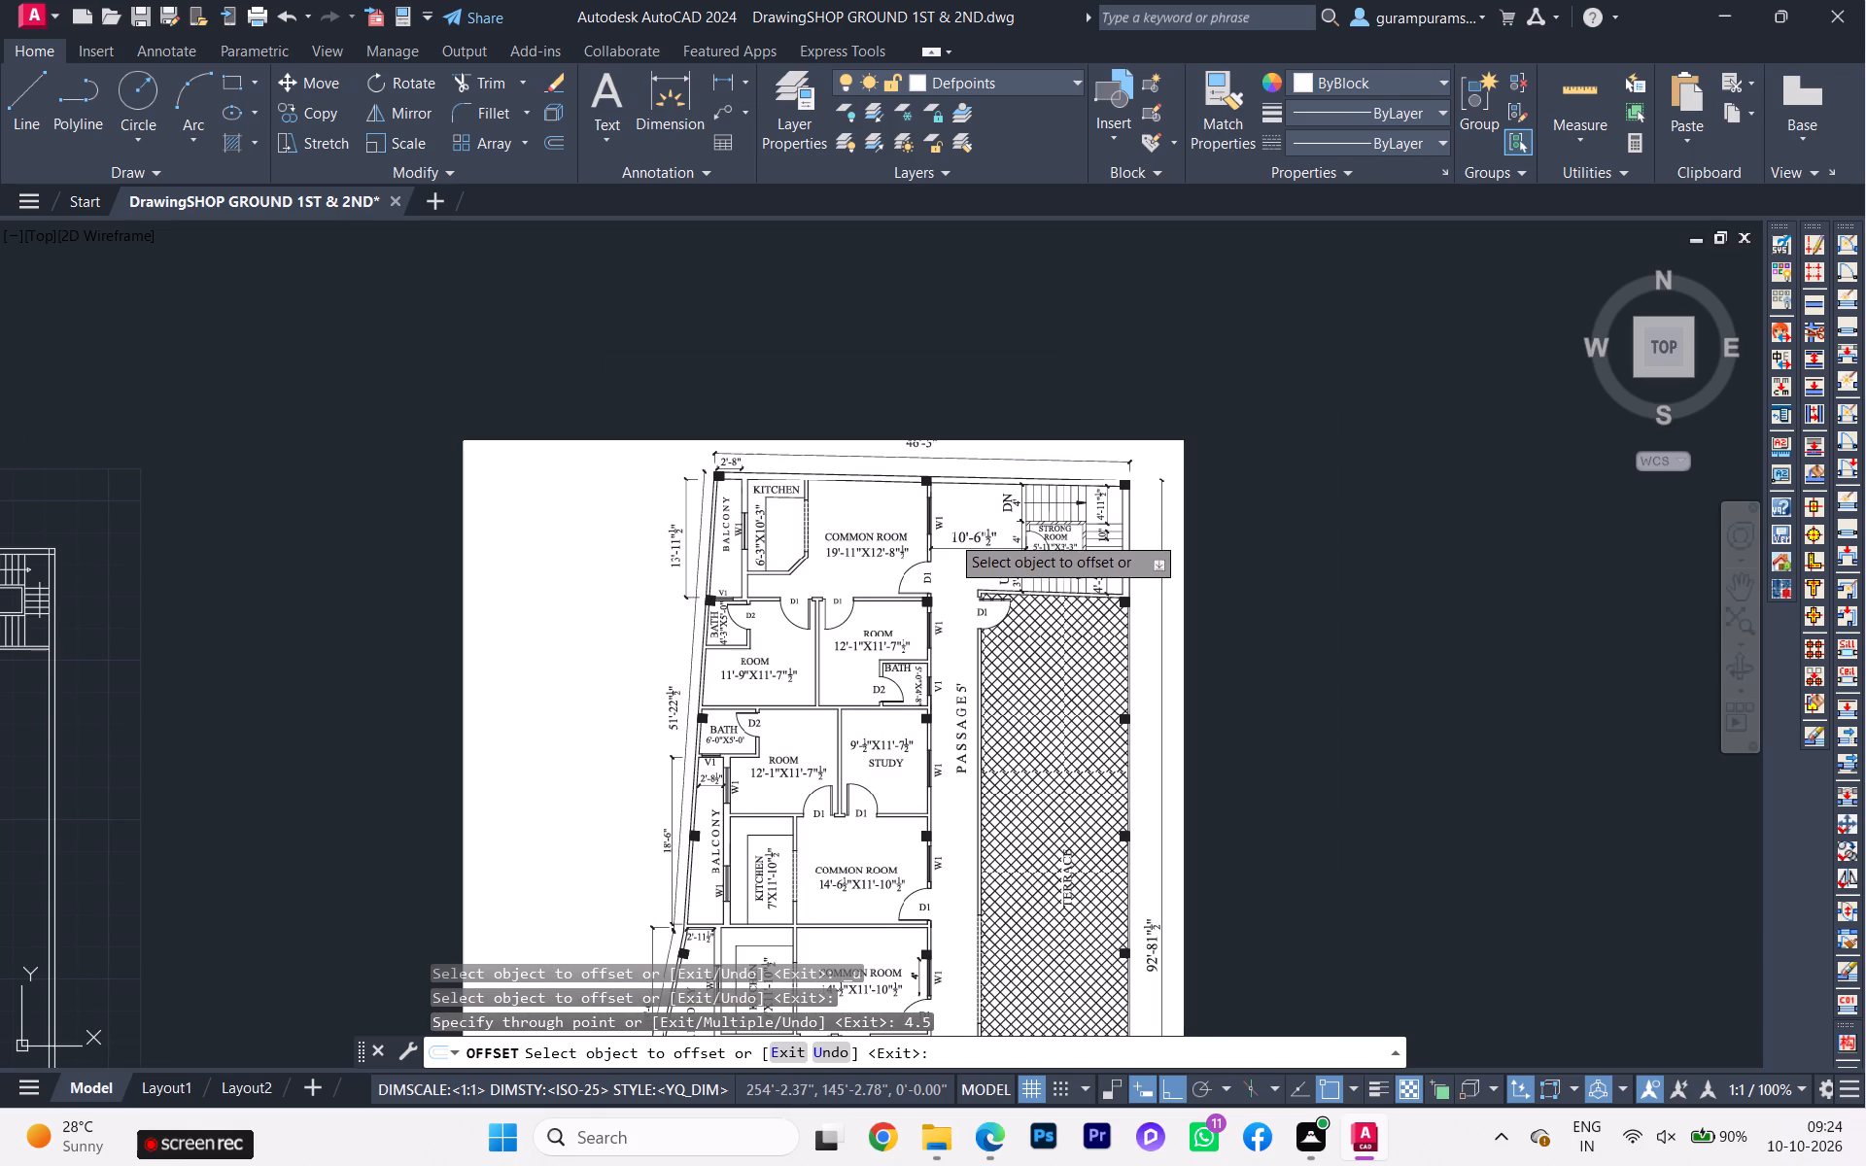
middle_click_drag(950, 534, 1010, 525)
scroll(1025, 615, "down", 1)
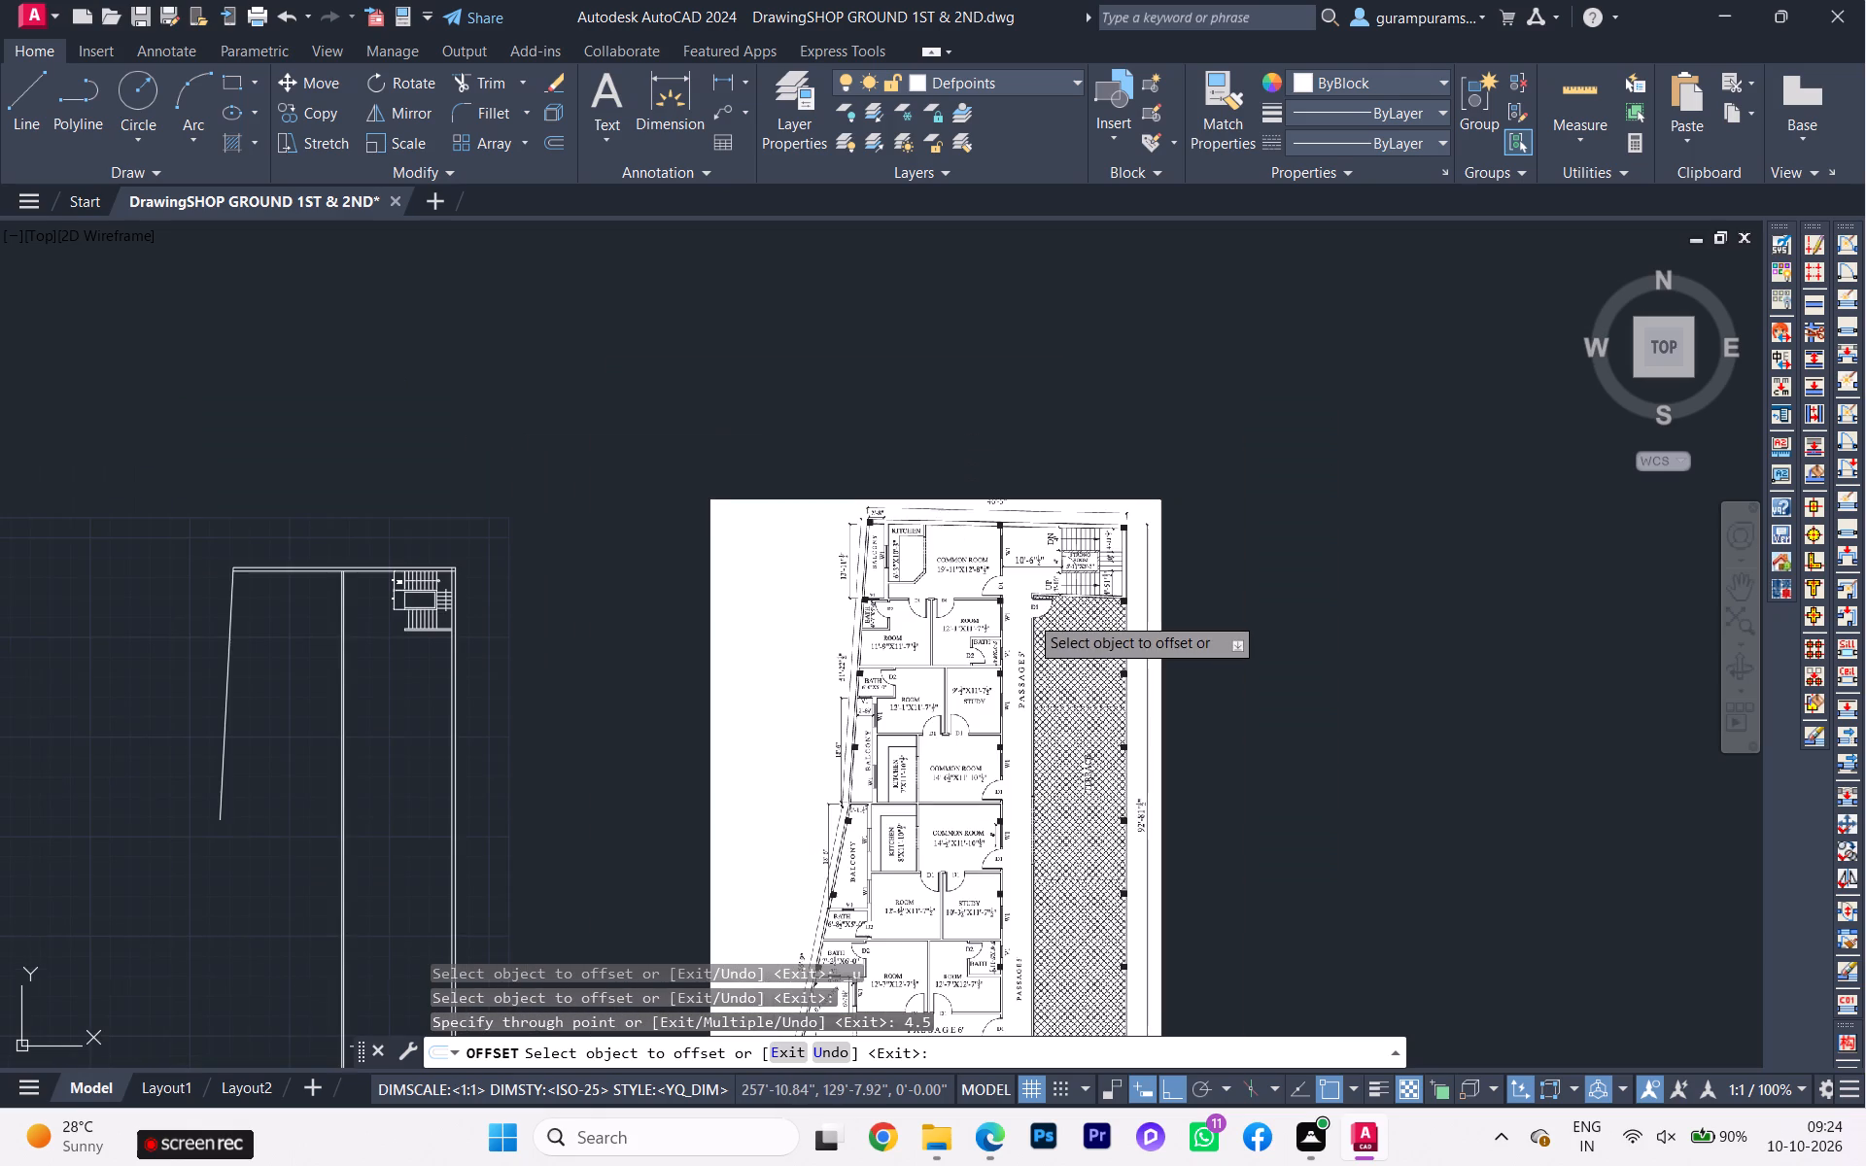
middle_click_drag(1029, 615, 1080, 607)
scroll(1050, 527, "up", 2)
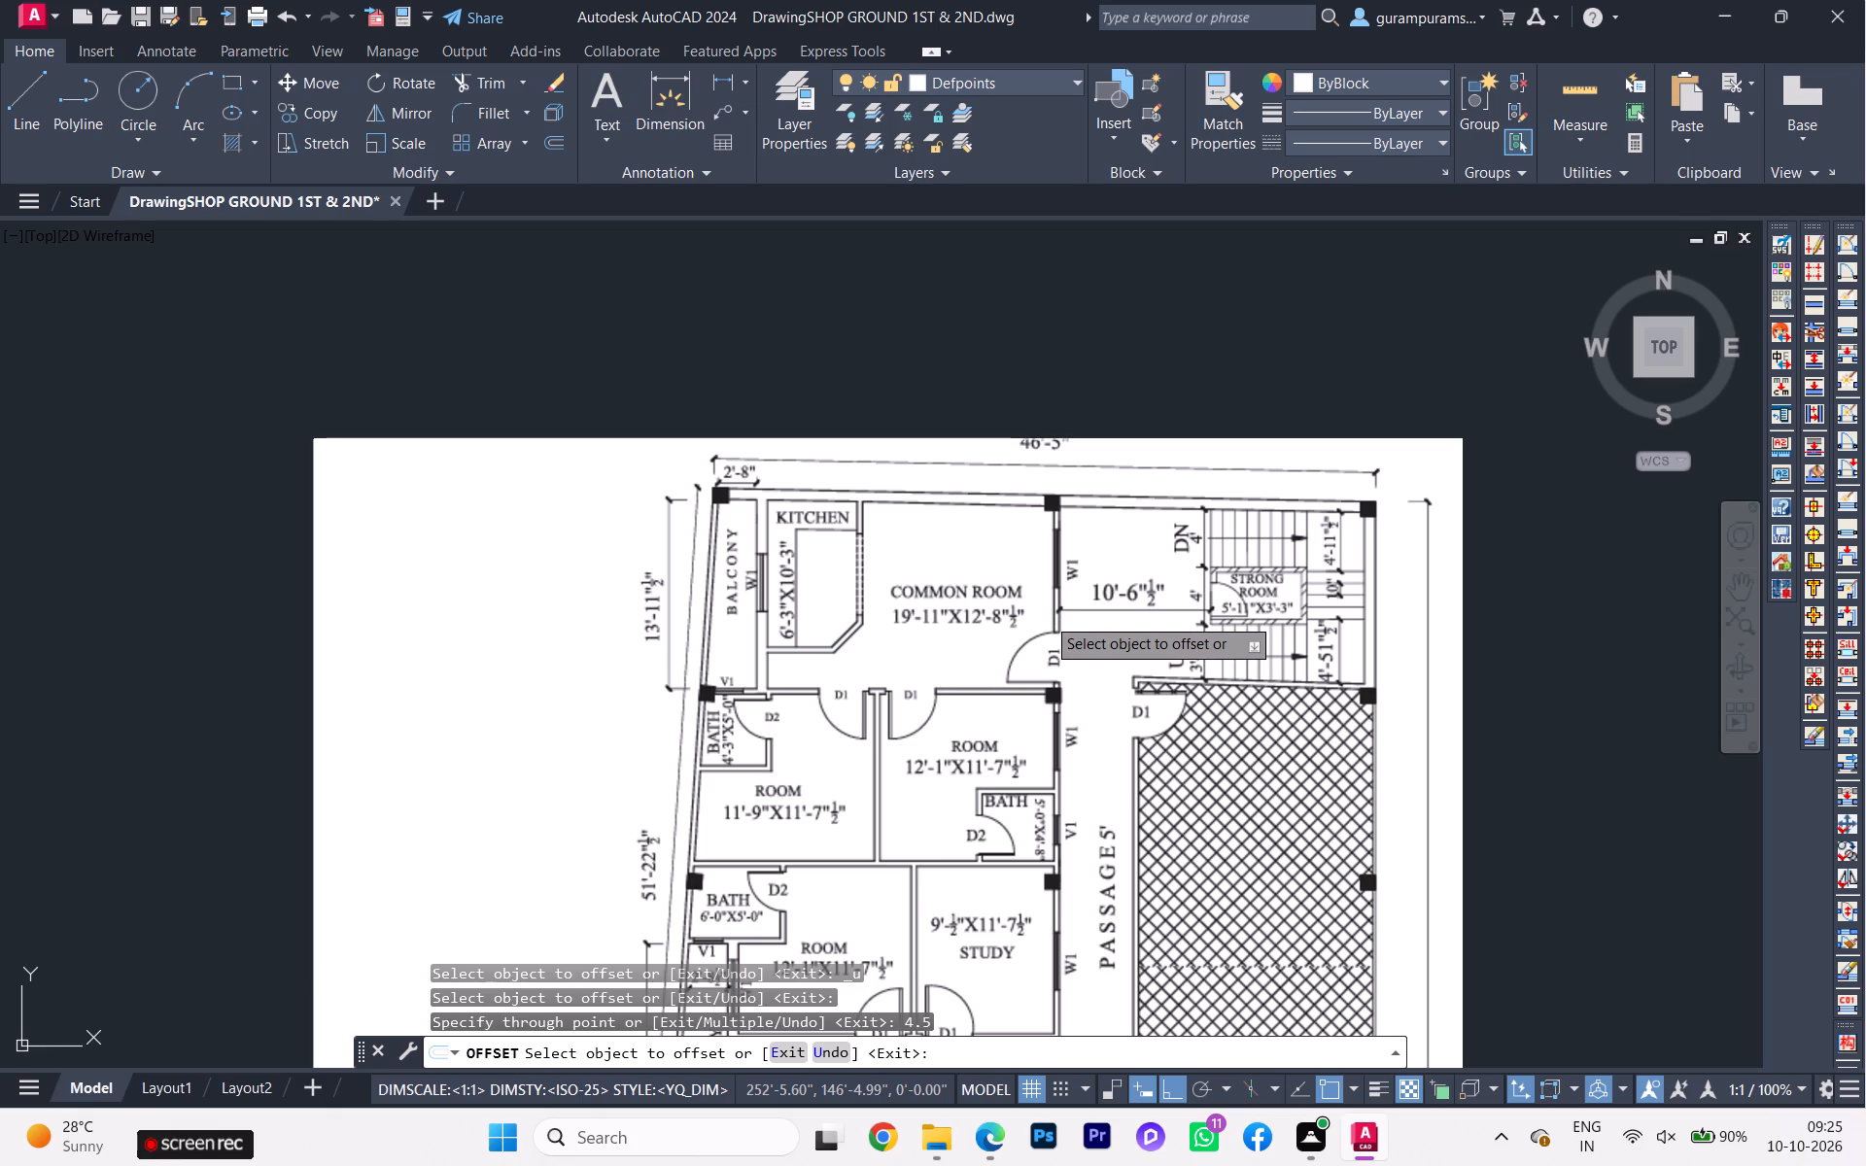
scroll(1045, 616, "down", 1)
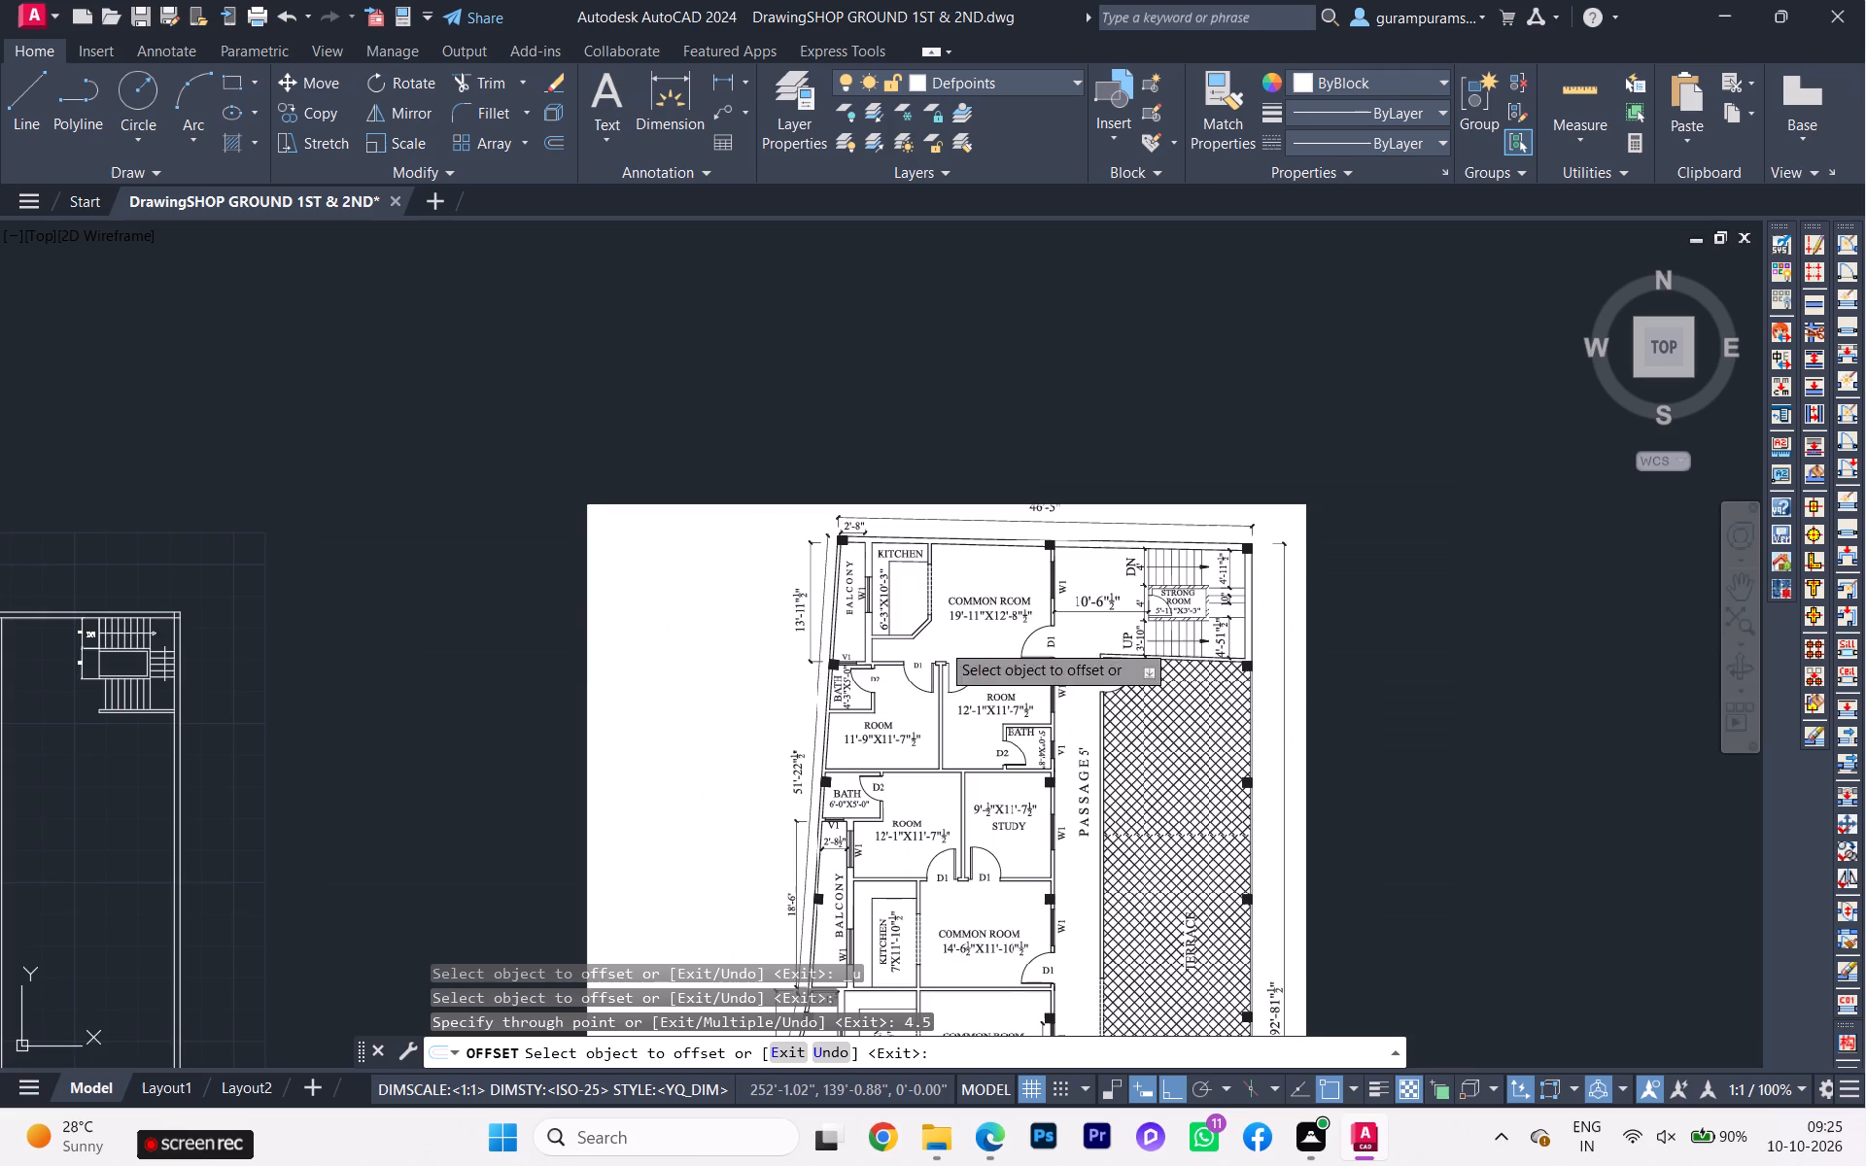
Offset the top wall's inner line 12'8.50" downward to mark the wall below the common room and staircase.
scroll(490, 628, "down", 1)
middle_click_drag(514, 629, 857, 564)
scroll(504, 565, "up", 3)
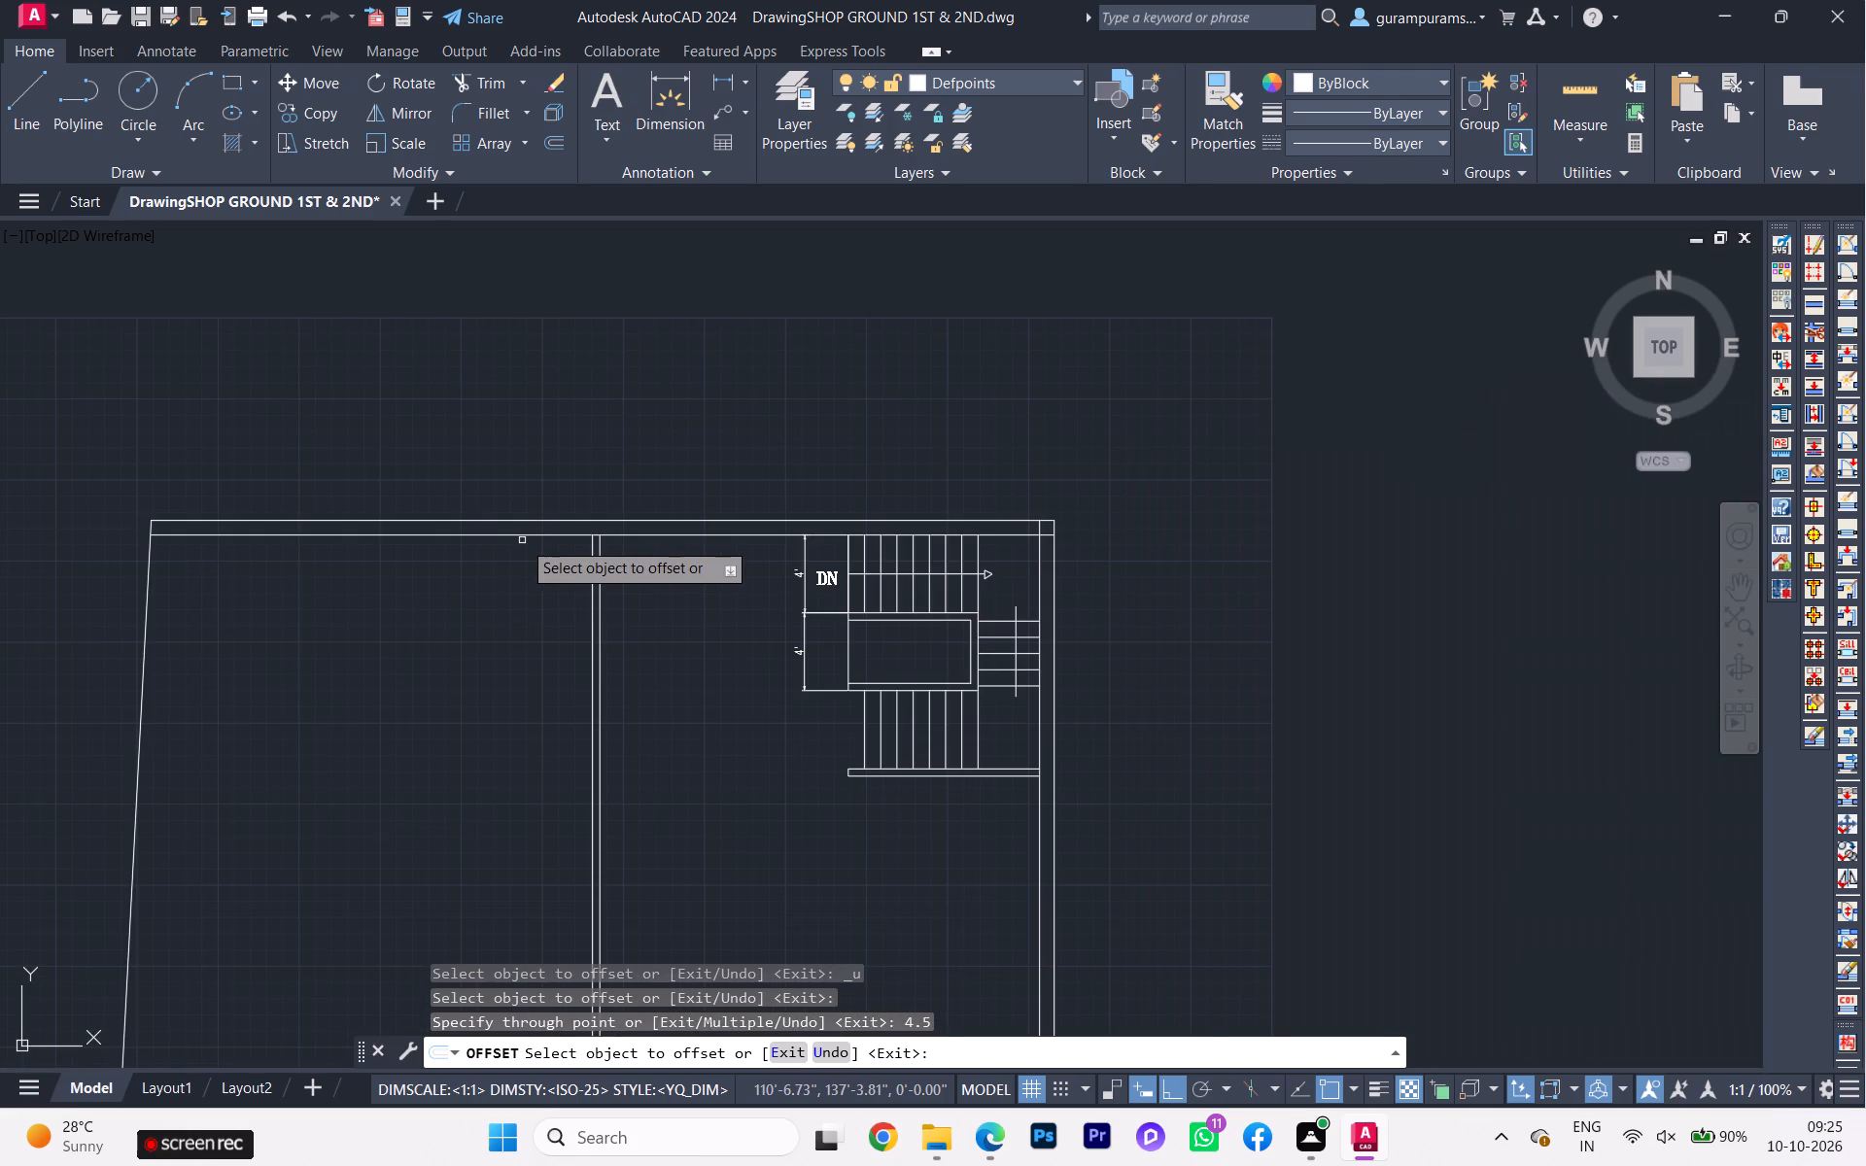
left_click(525, 532)
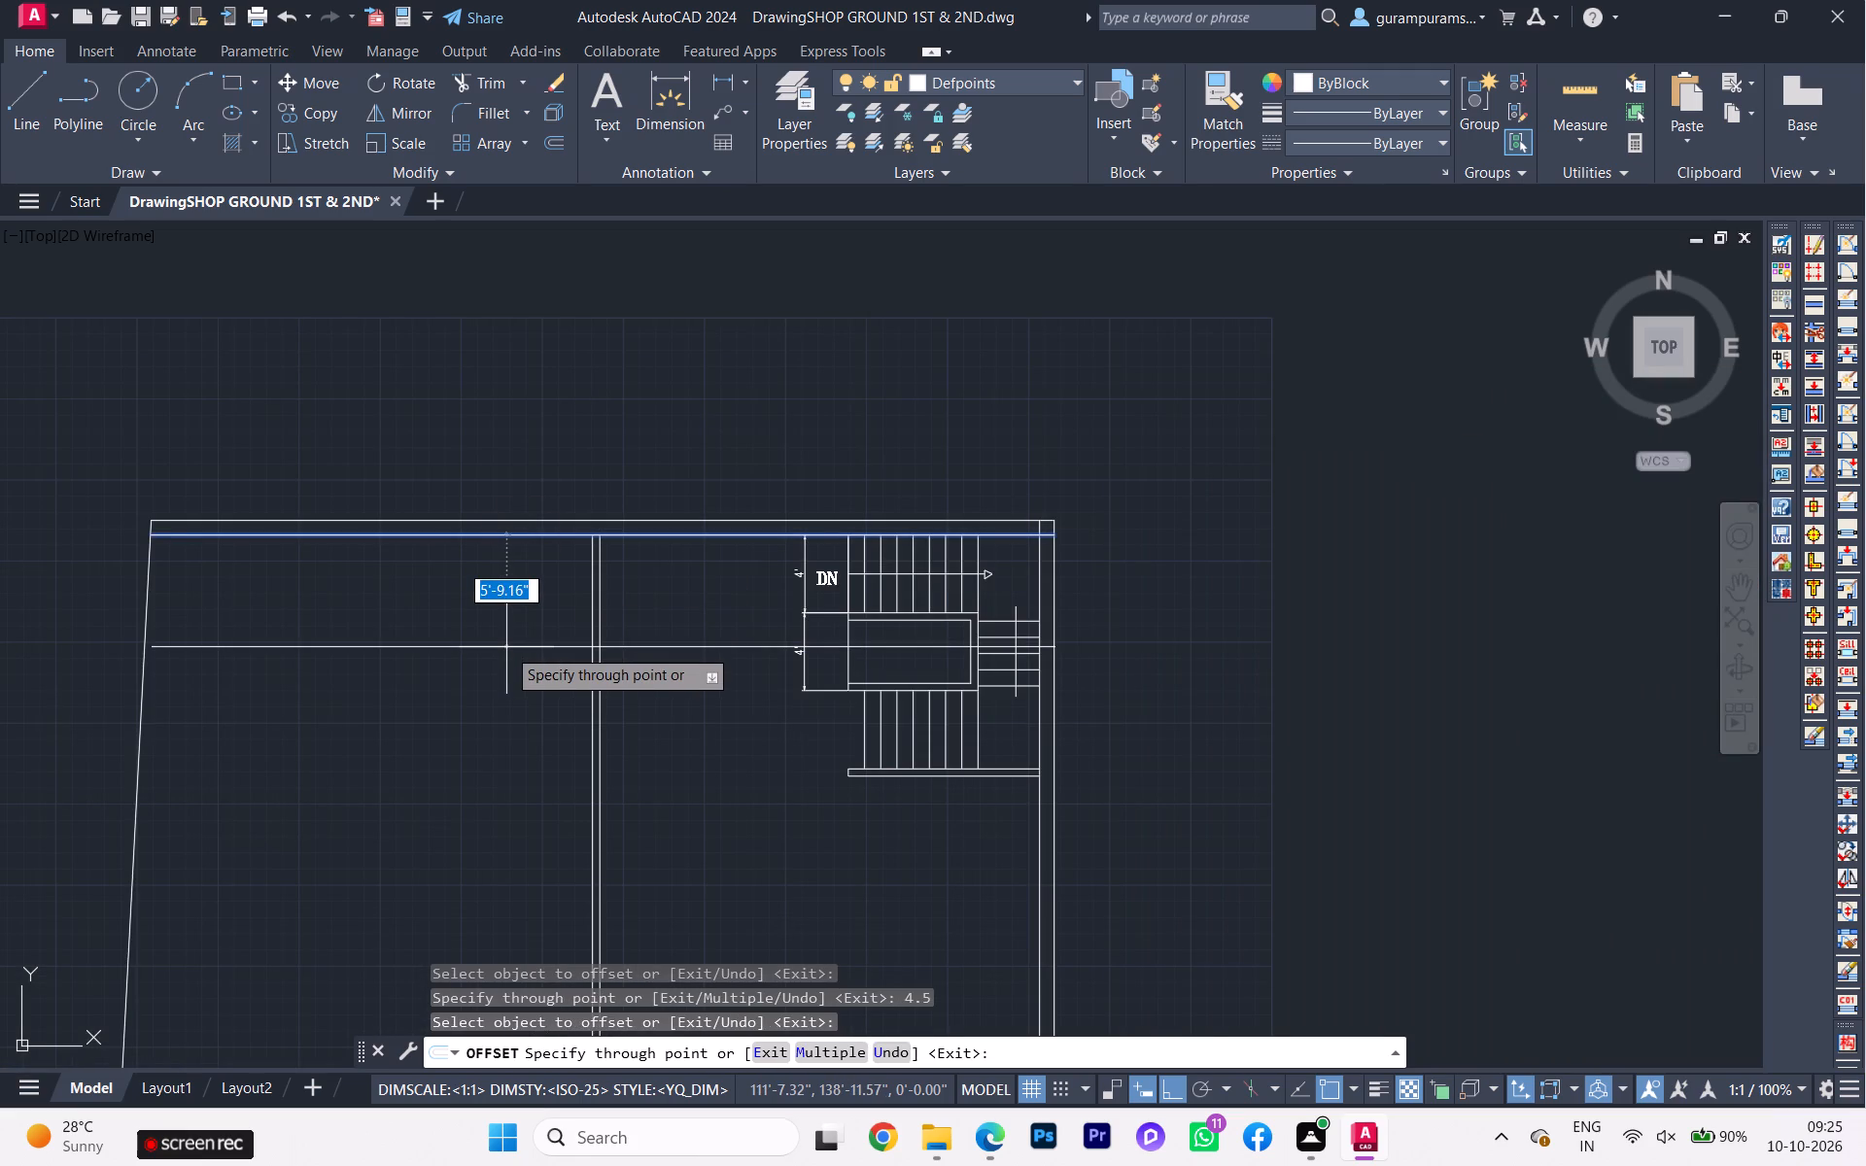
type("12")
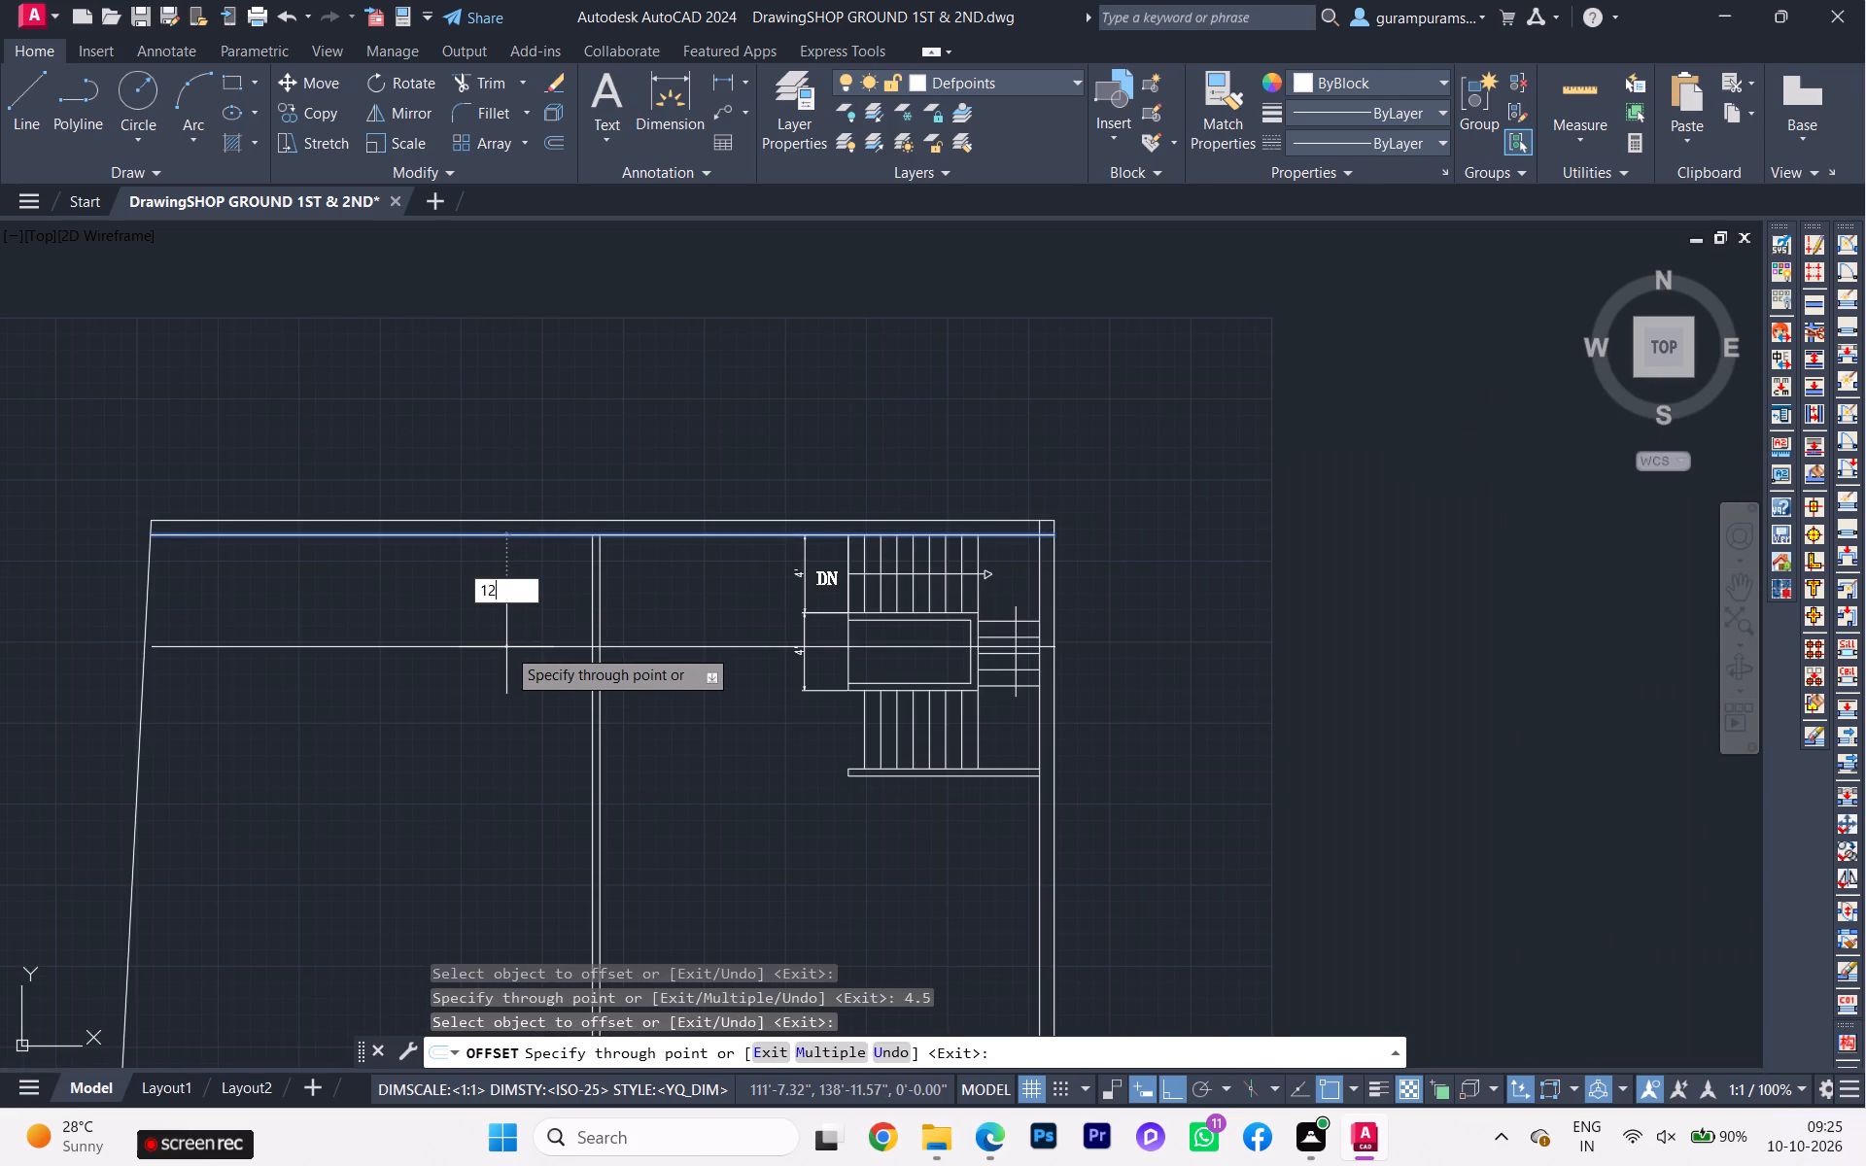
key("F8")
key("apostrophe")
type("8.50")
key("Return")
scroll(187, 756, "up", 1)
scroll(187, 757, "down", 2)
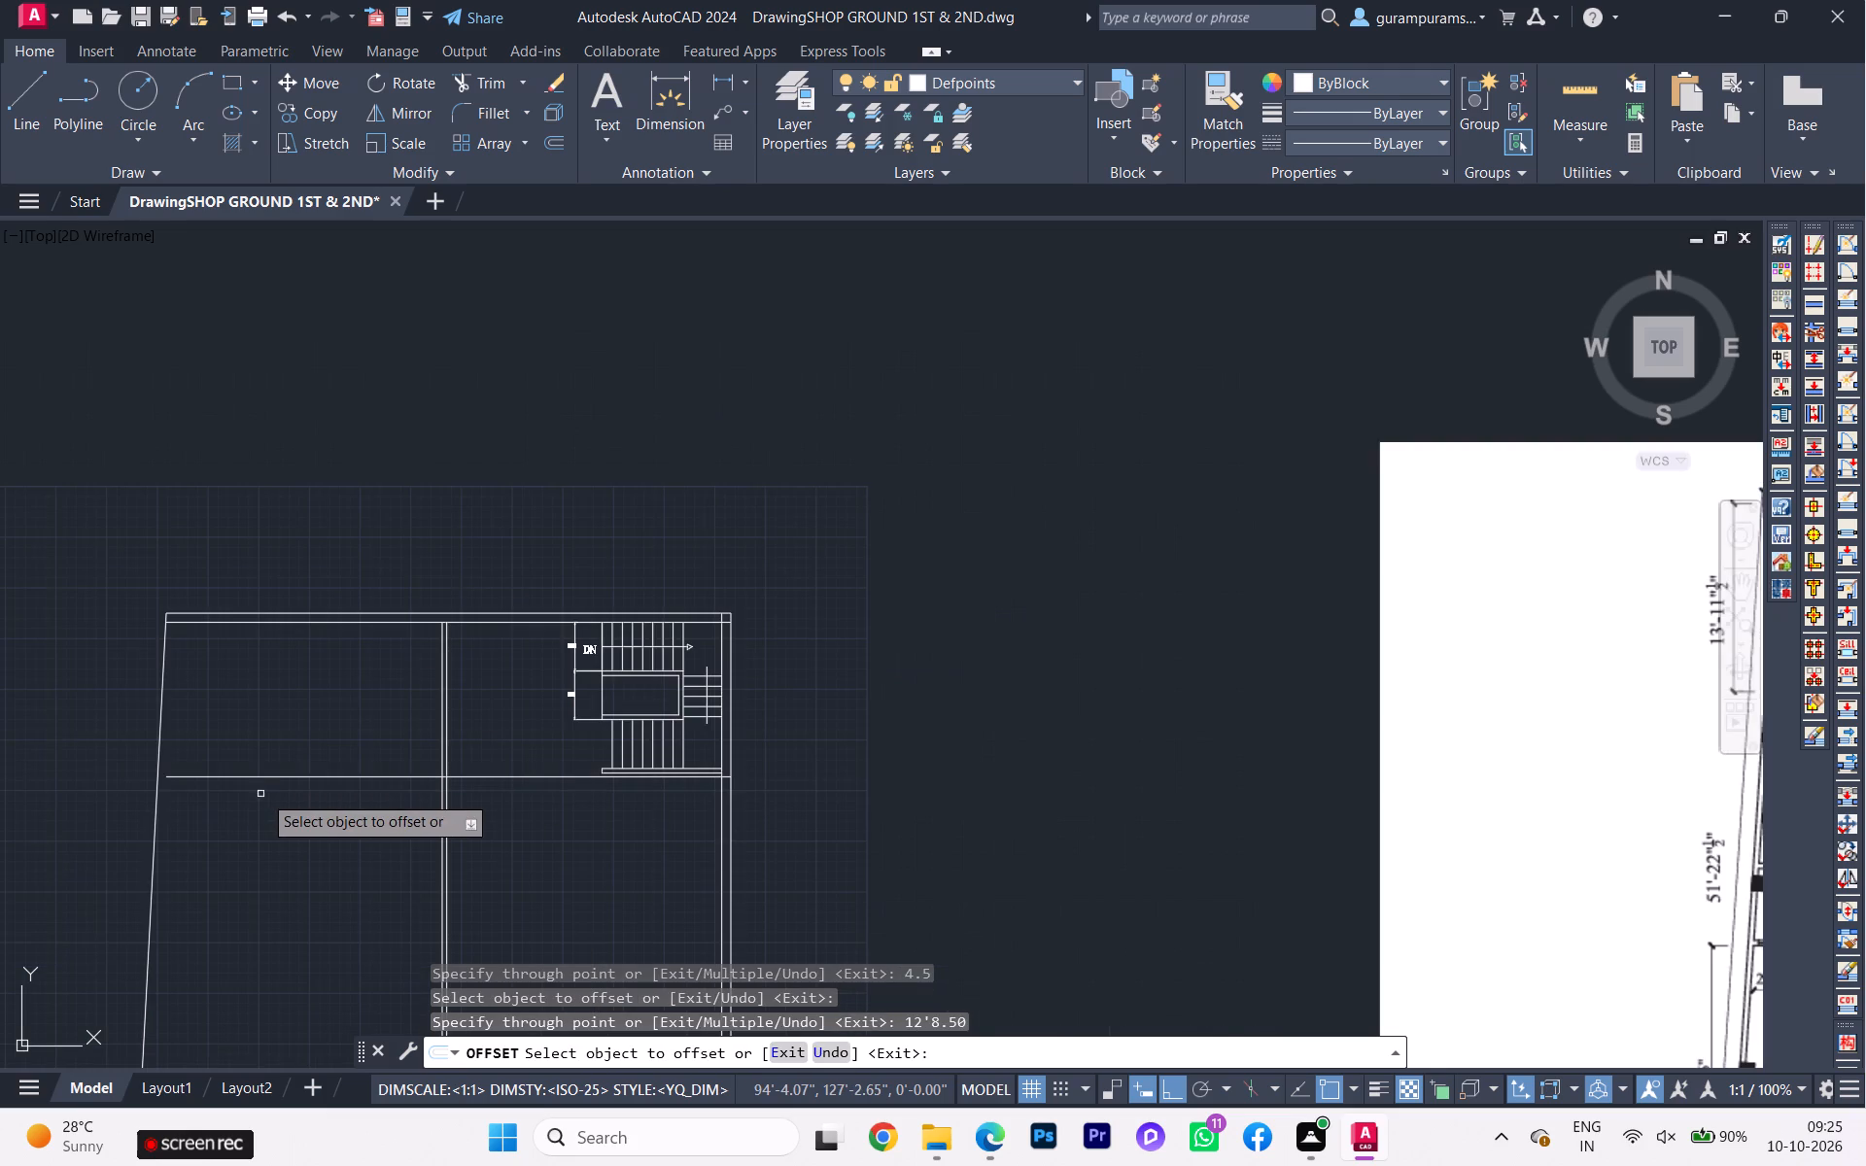
Offset the new horizontal line below the staircase 4.5" downward to give the wall its thickness.
scroll(279, 788, "down", 1)
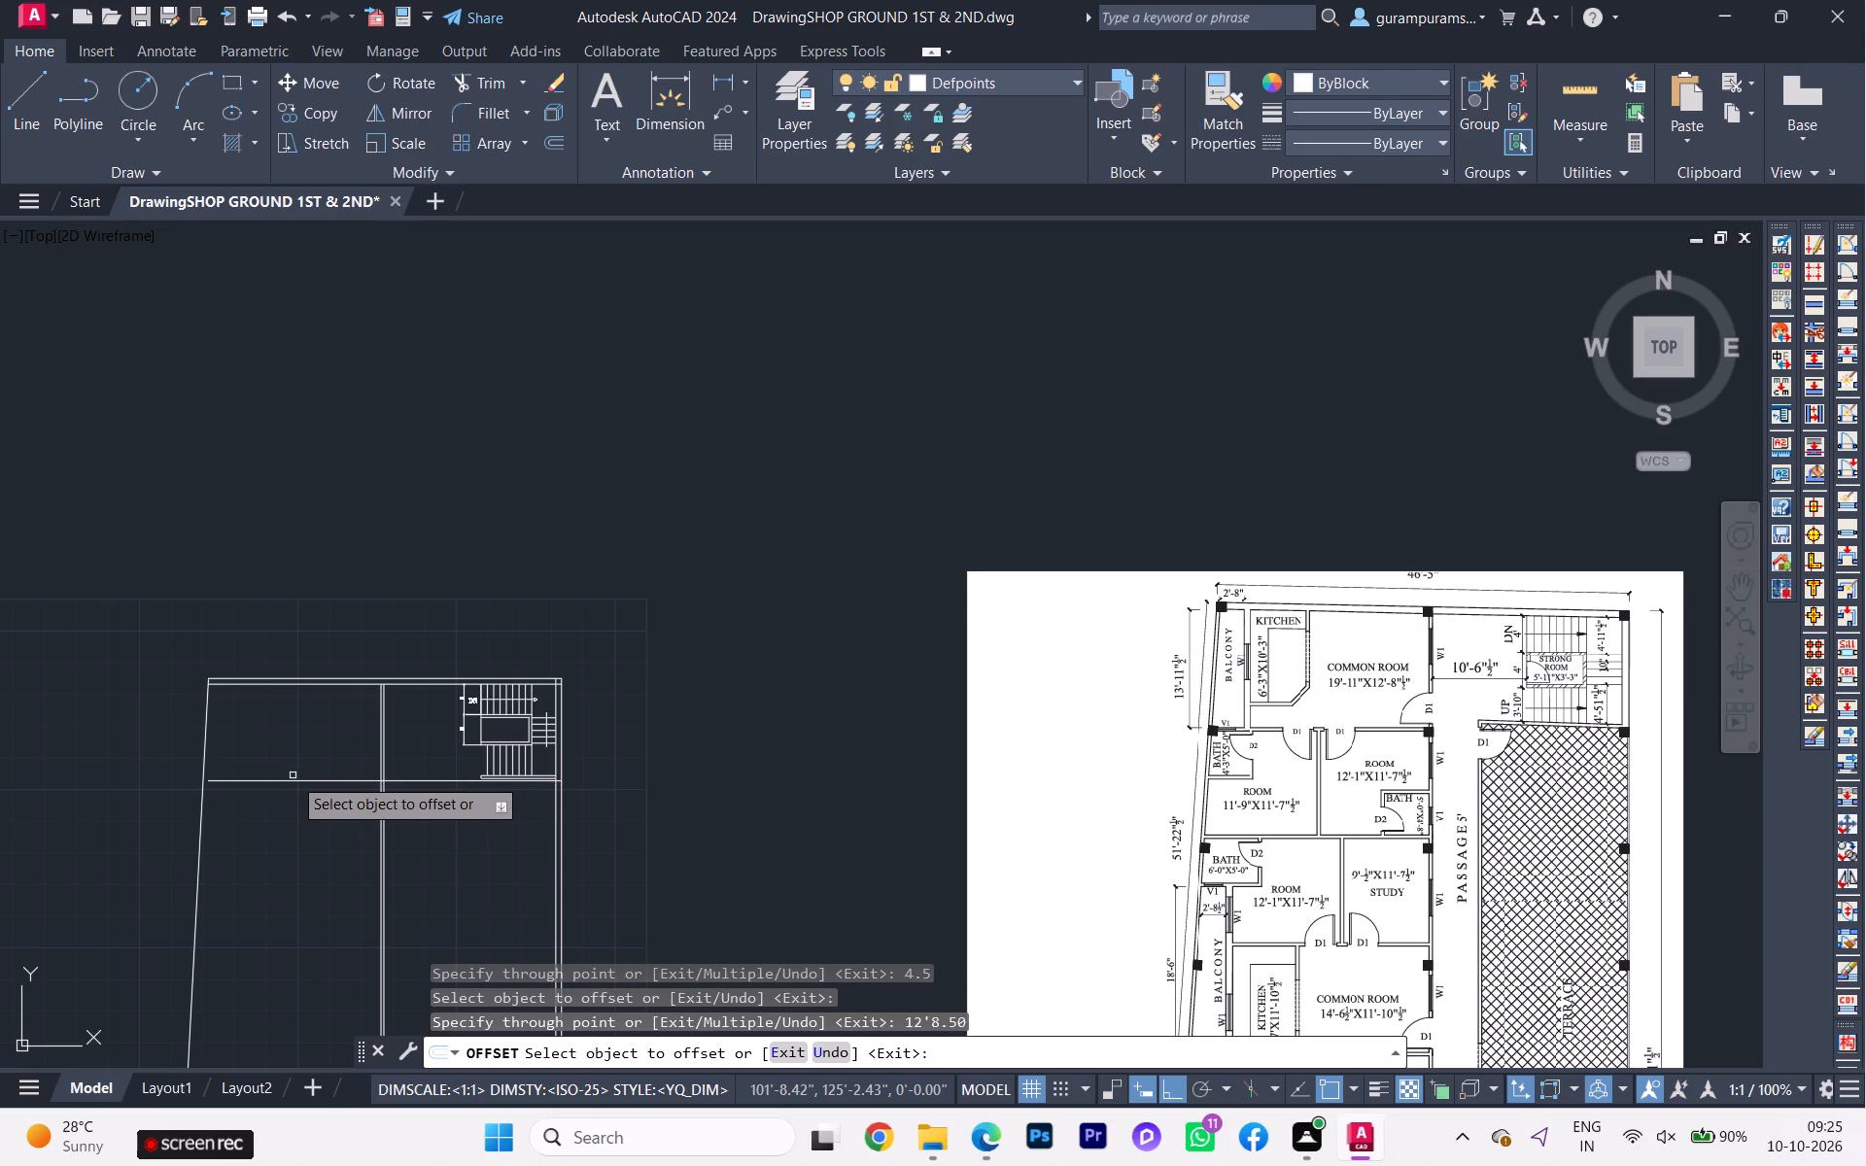
left_click(293, 776)
left_click(292, 779)
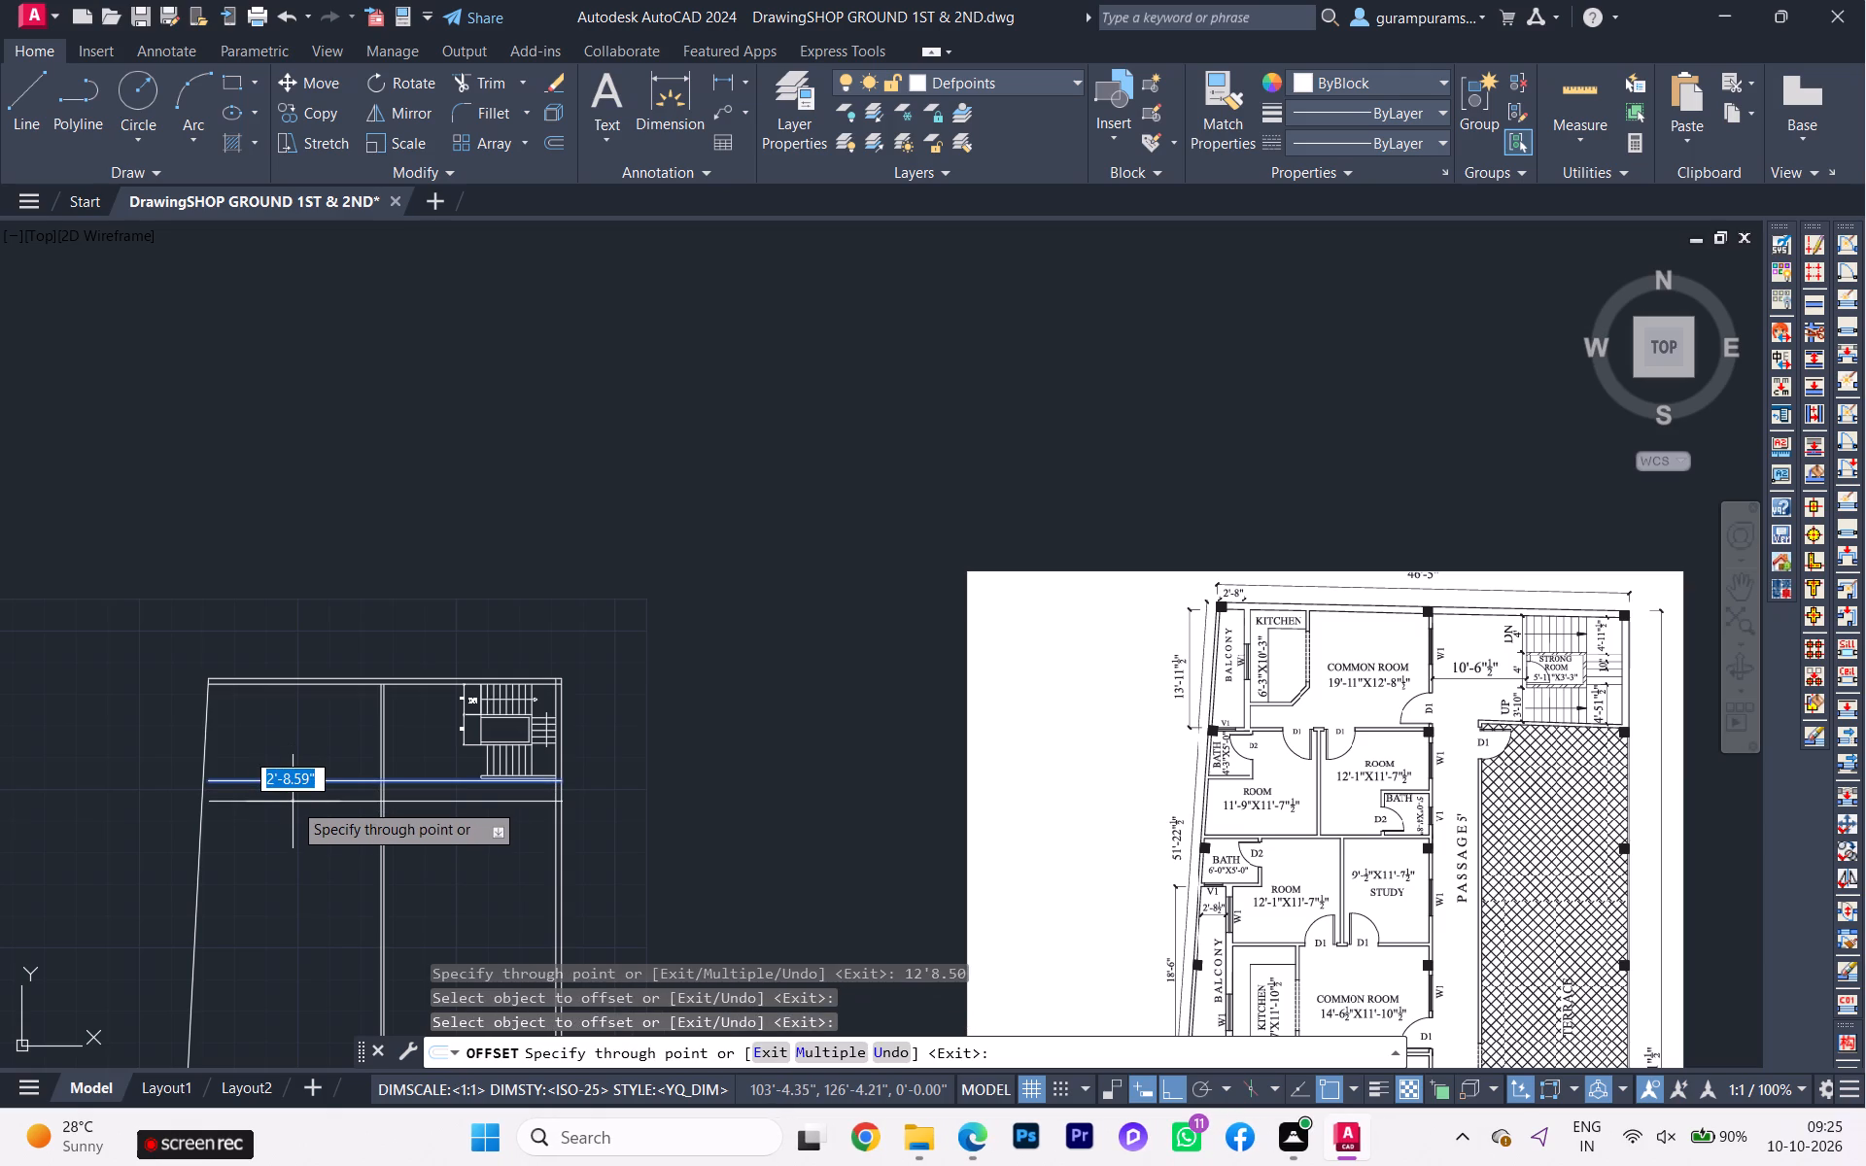
key("4")
key("period")
key("5")
key("Return")
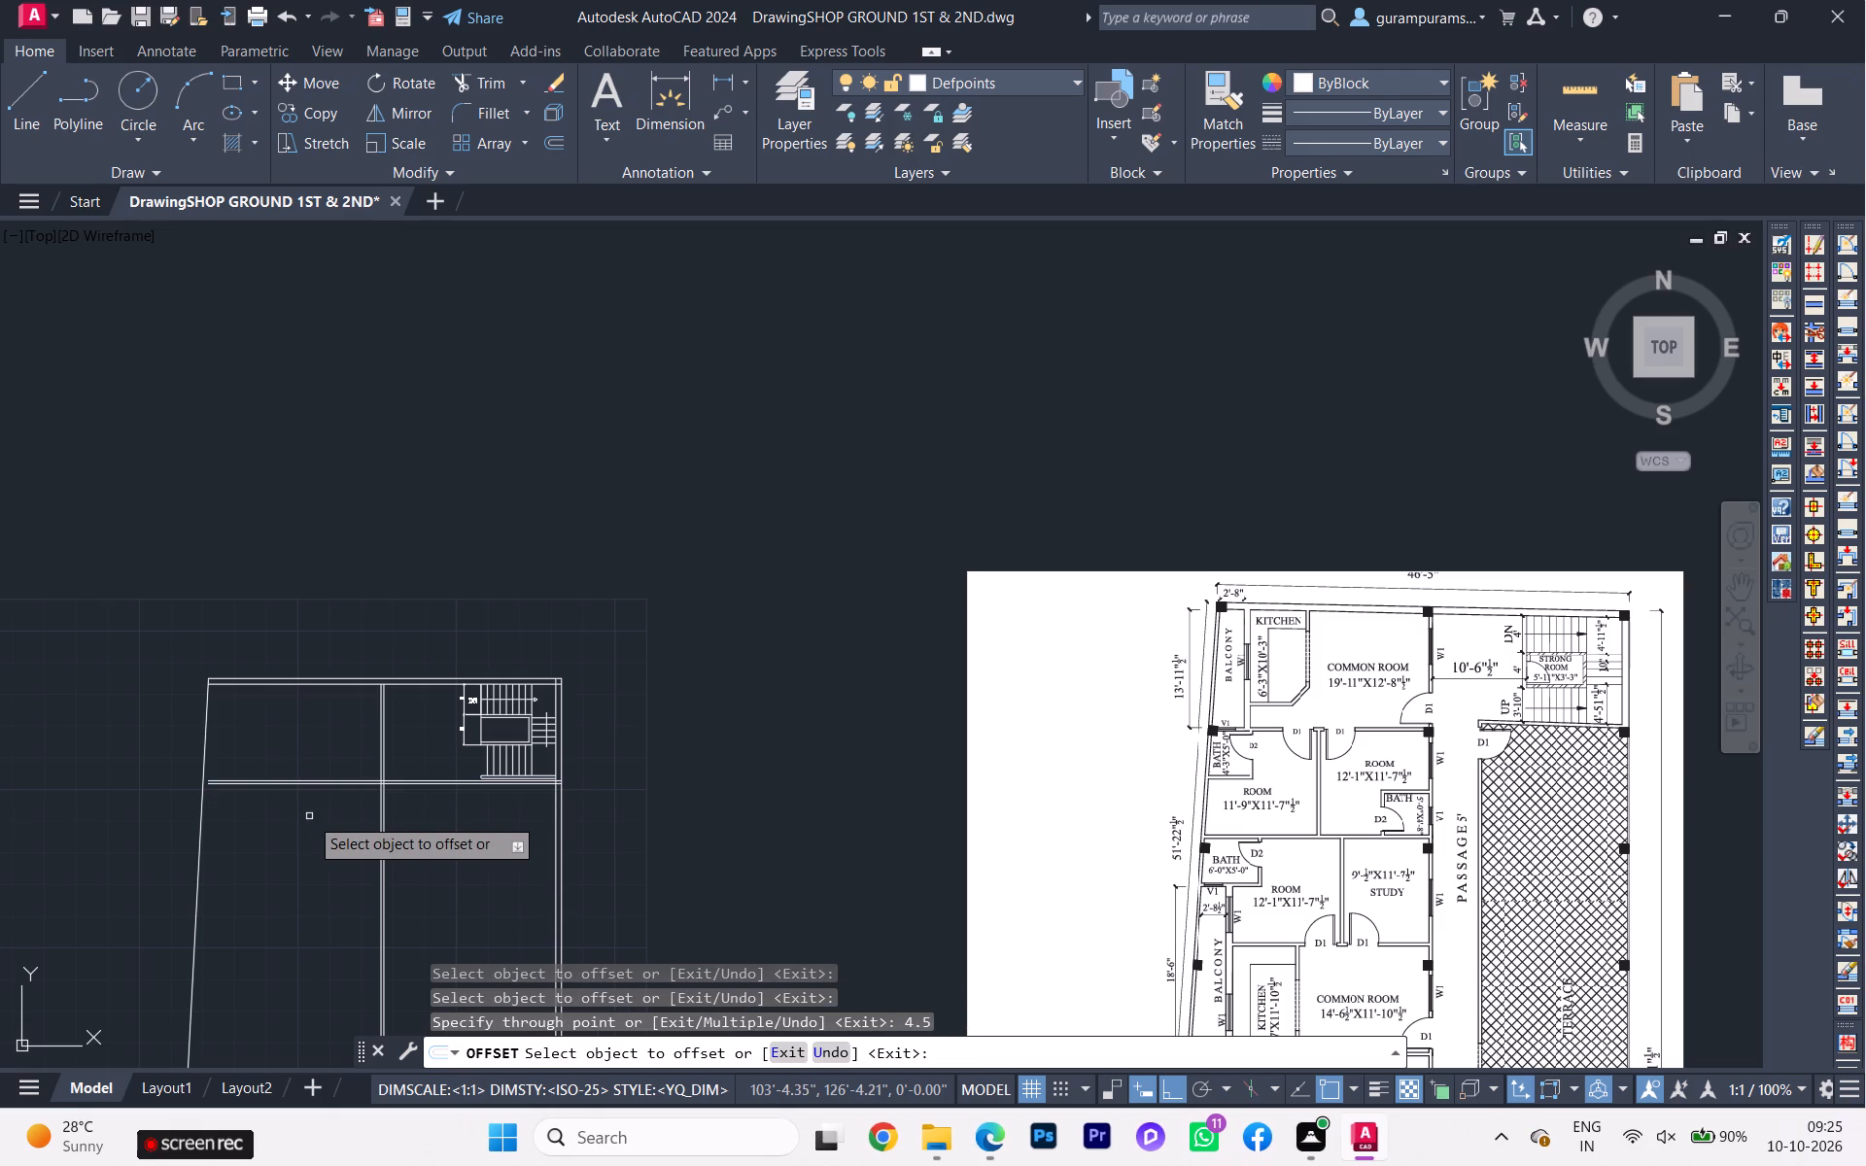
Offset the lower line of the wall below the staircase 11'7.50" downward for the first row of rooms.
scroll(321, 807, "up", 2)
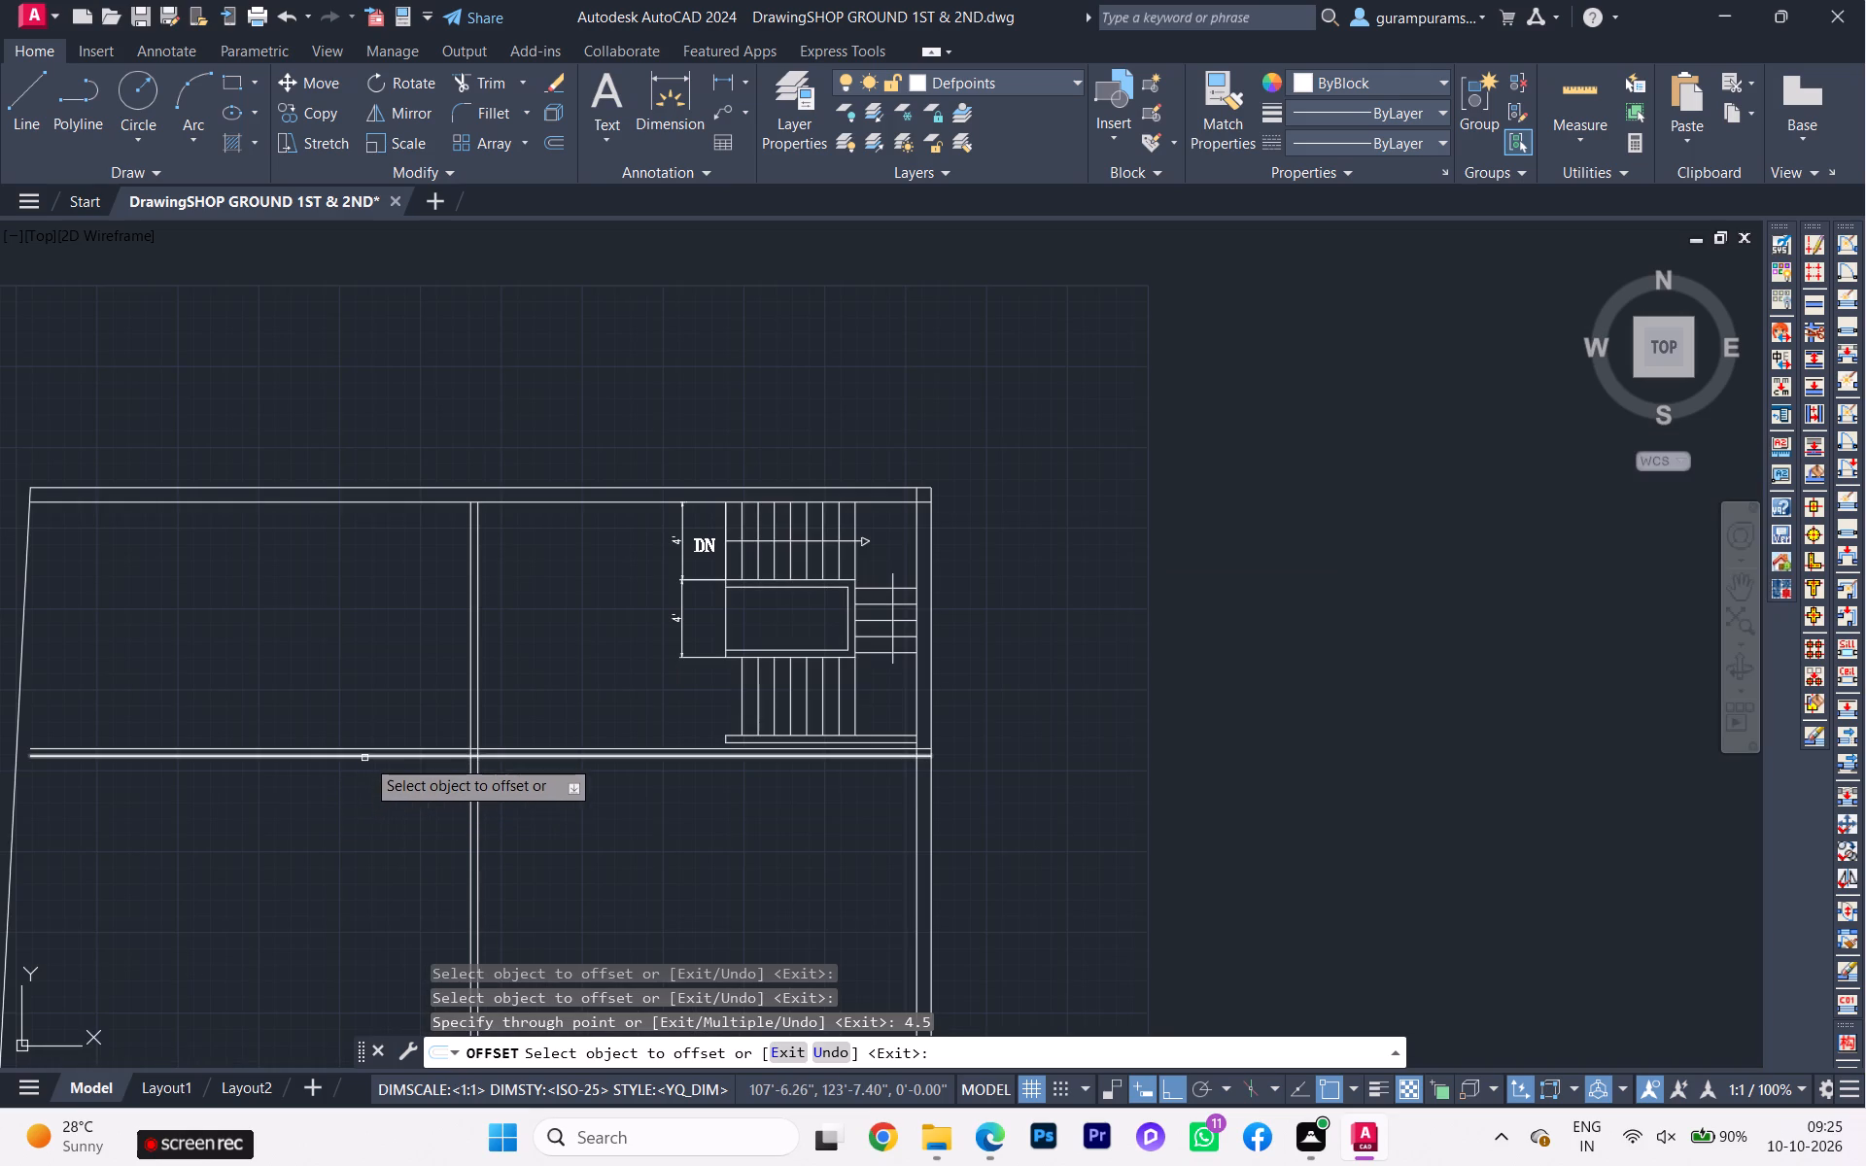
left_click(365, 758)
type("11'")
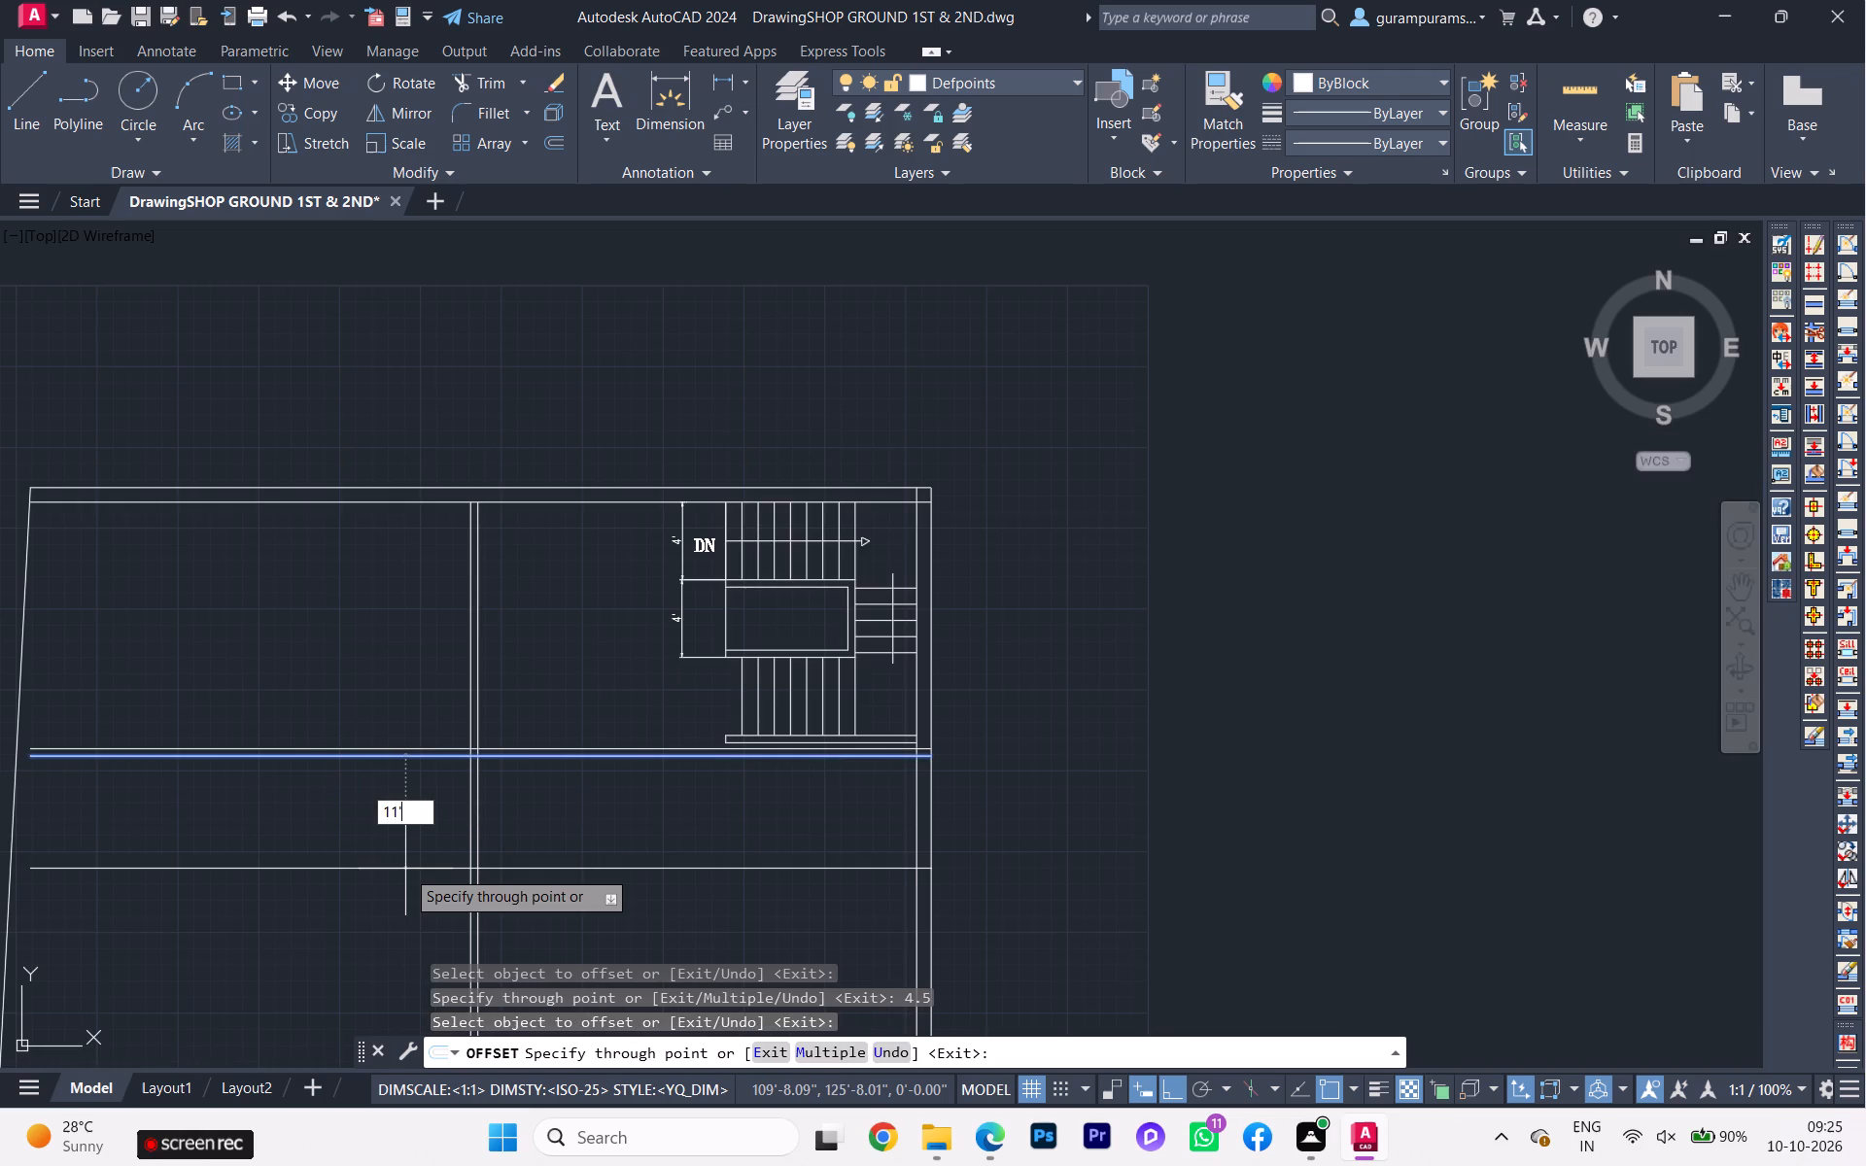
type("7.50")
key("Return")
Offset the line under the first row of rooms 4.5" downward to form the second horizontal inner wall.
scroll(365, 872, "down", 2)
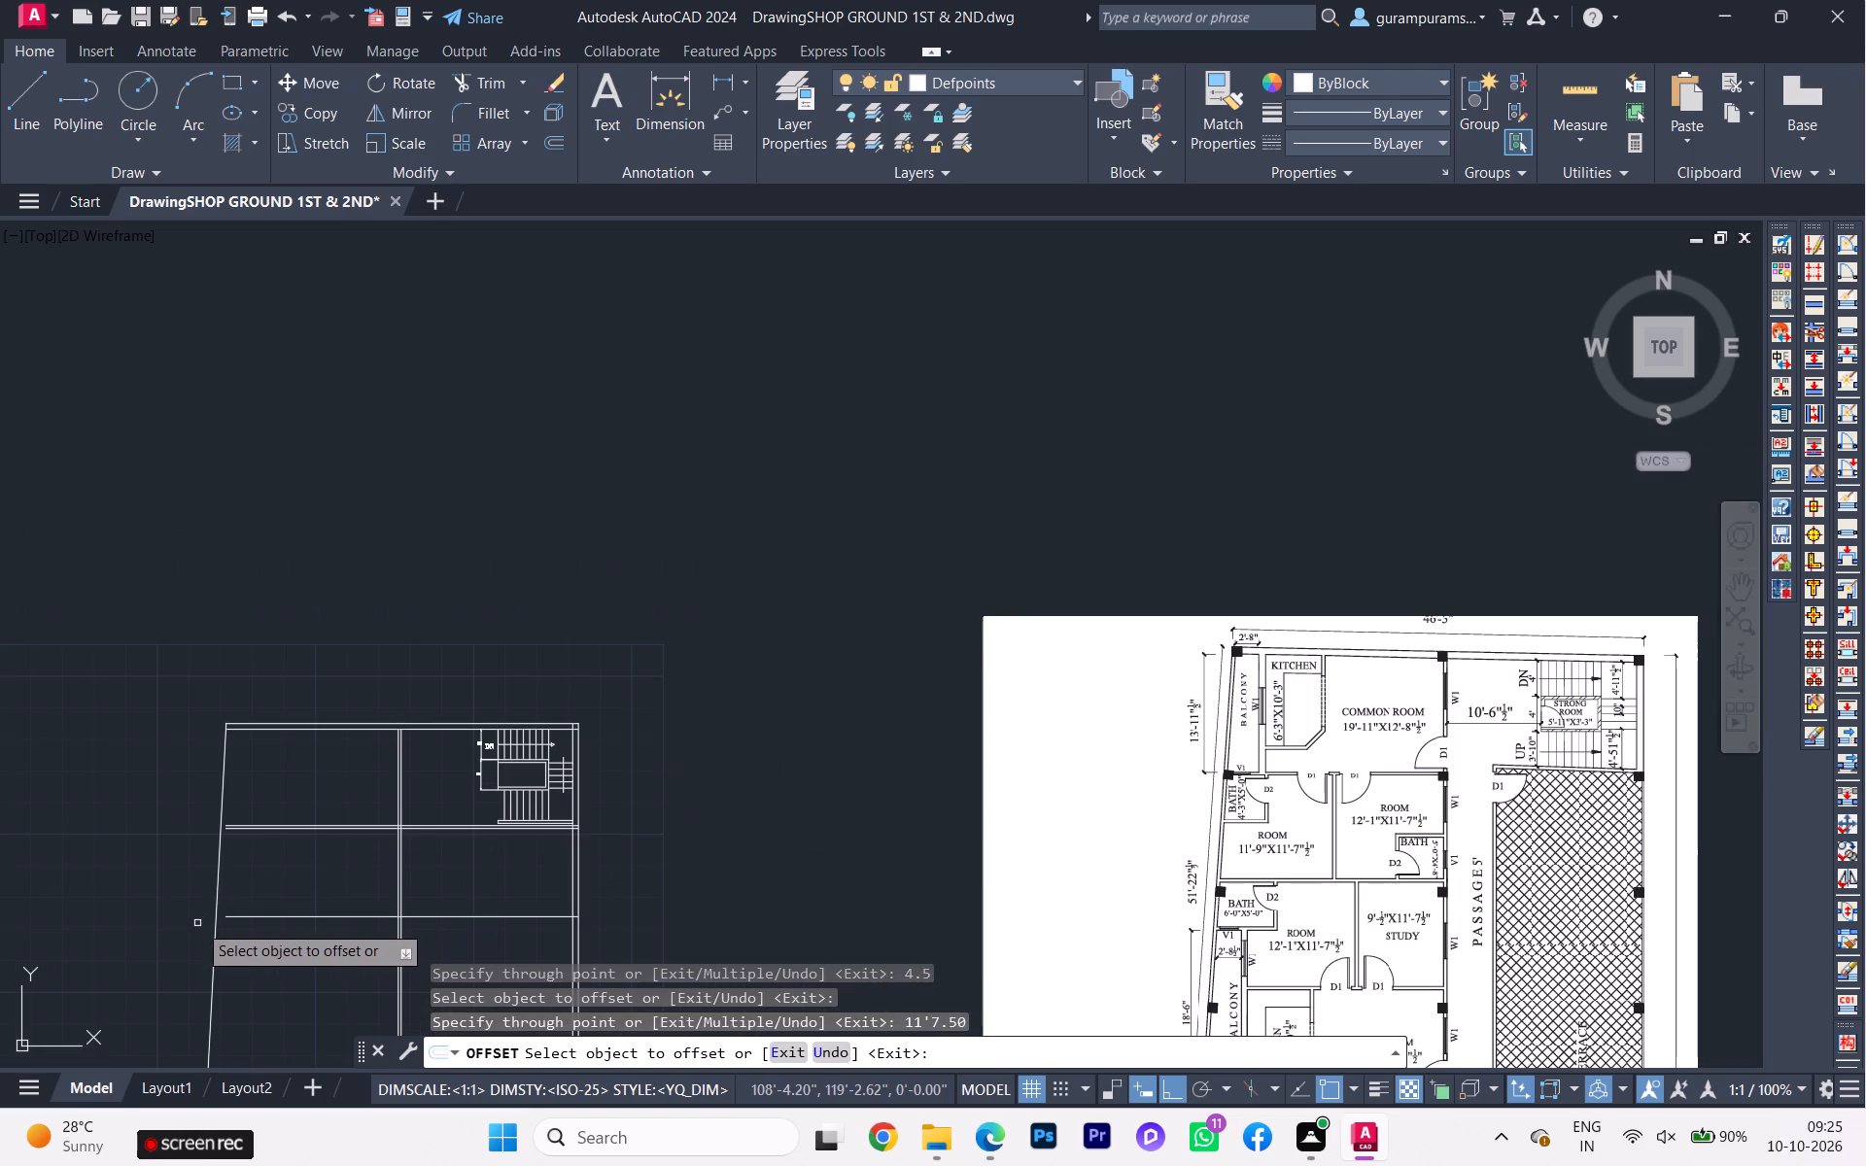
middle_click_drag(214, 926, 156, 783)
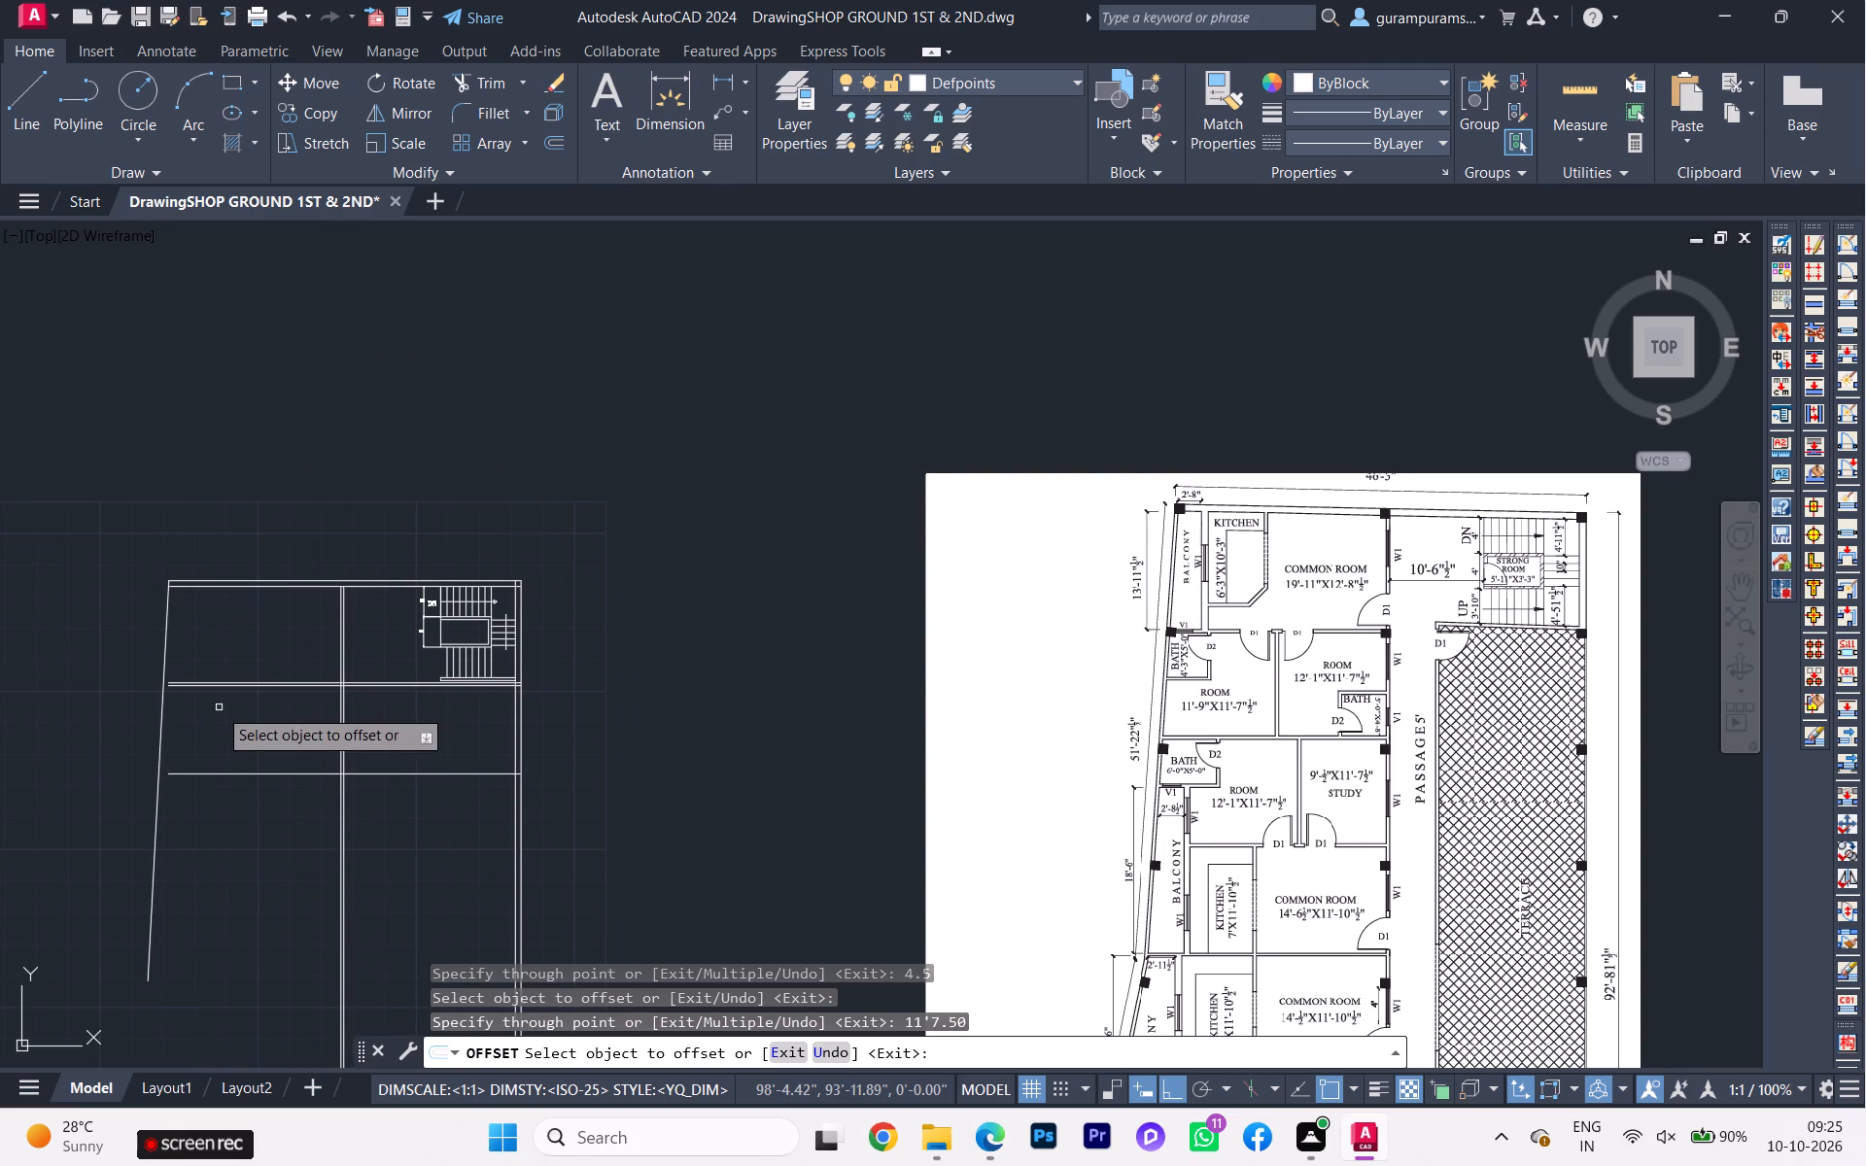
left_click(183, 772)
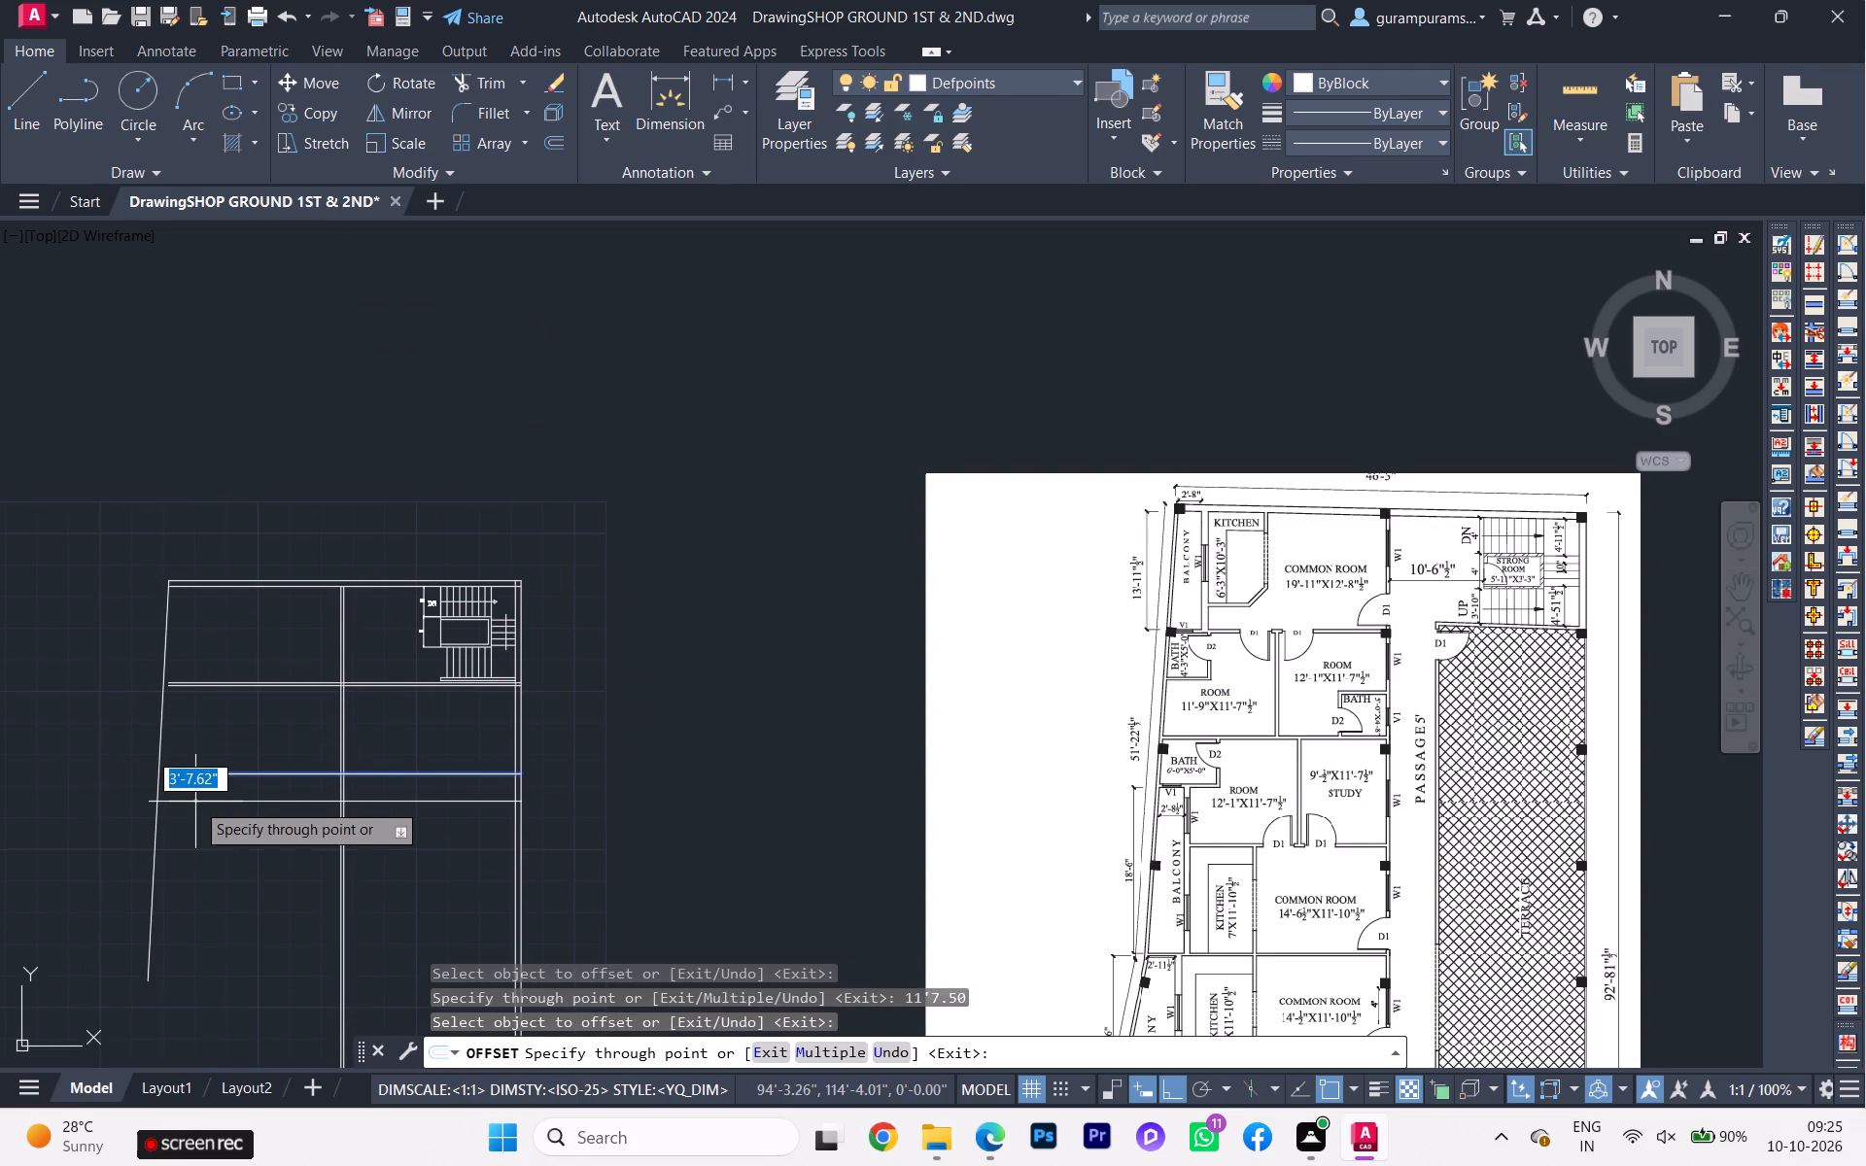
key("4")
type(".5")
key("Return")
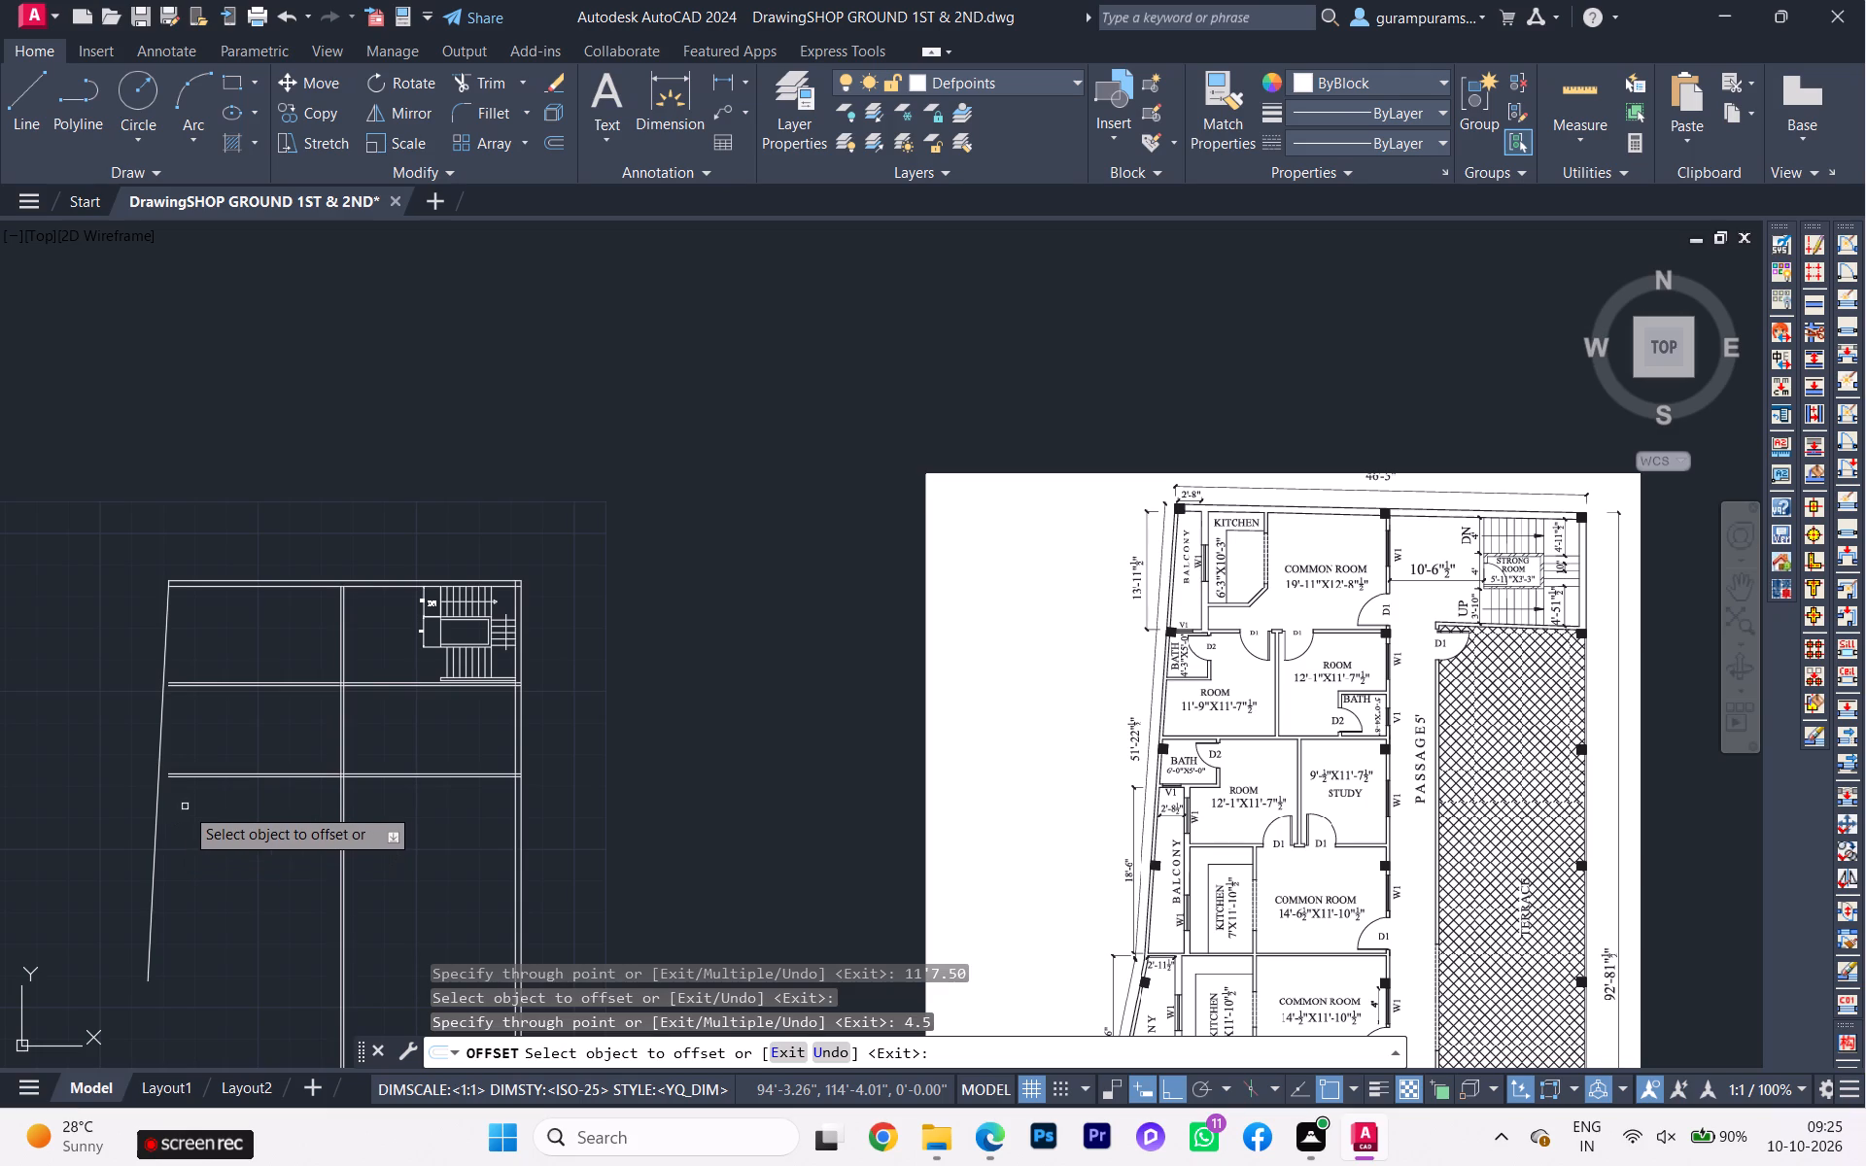
Offset the lower line of the second horizontal inner wall 11'7.50" downward for the room and study row.
scroll(229, 791, "up", 1)
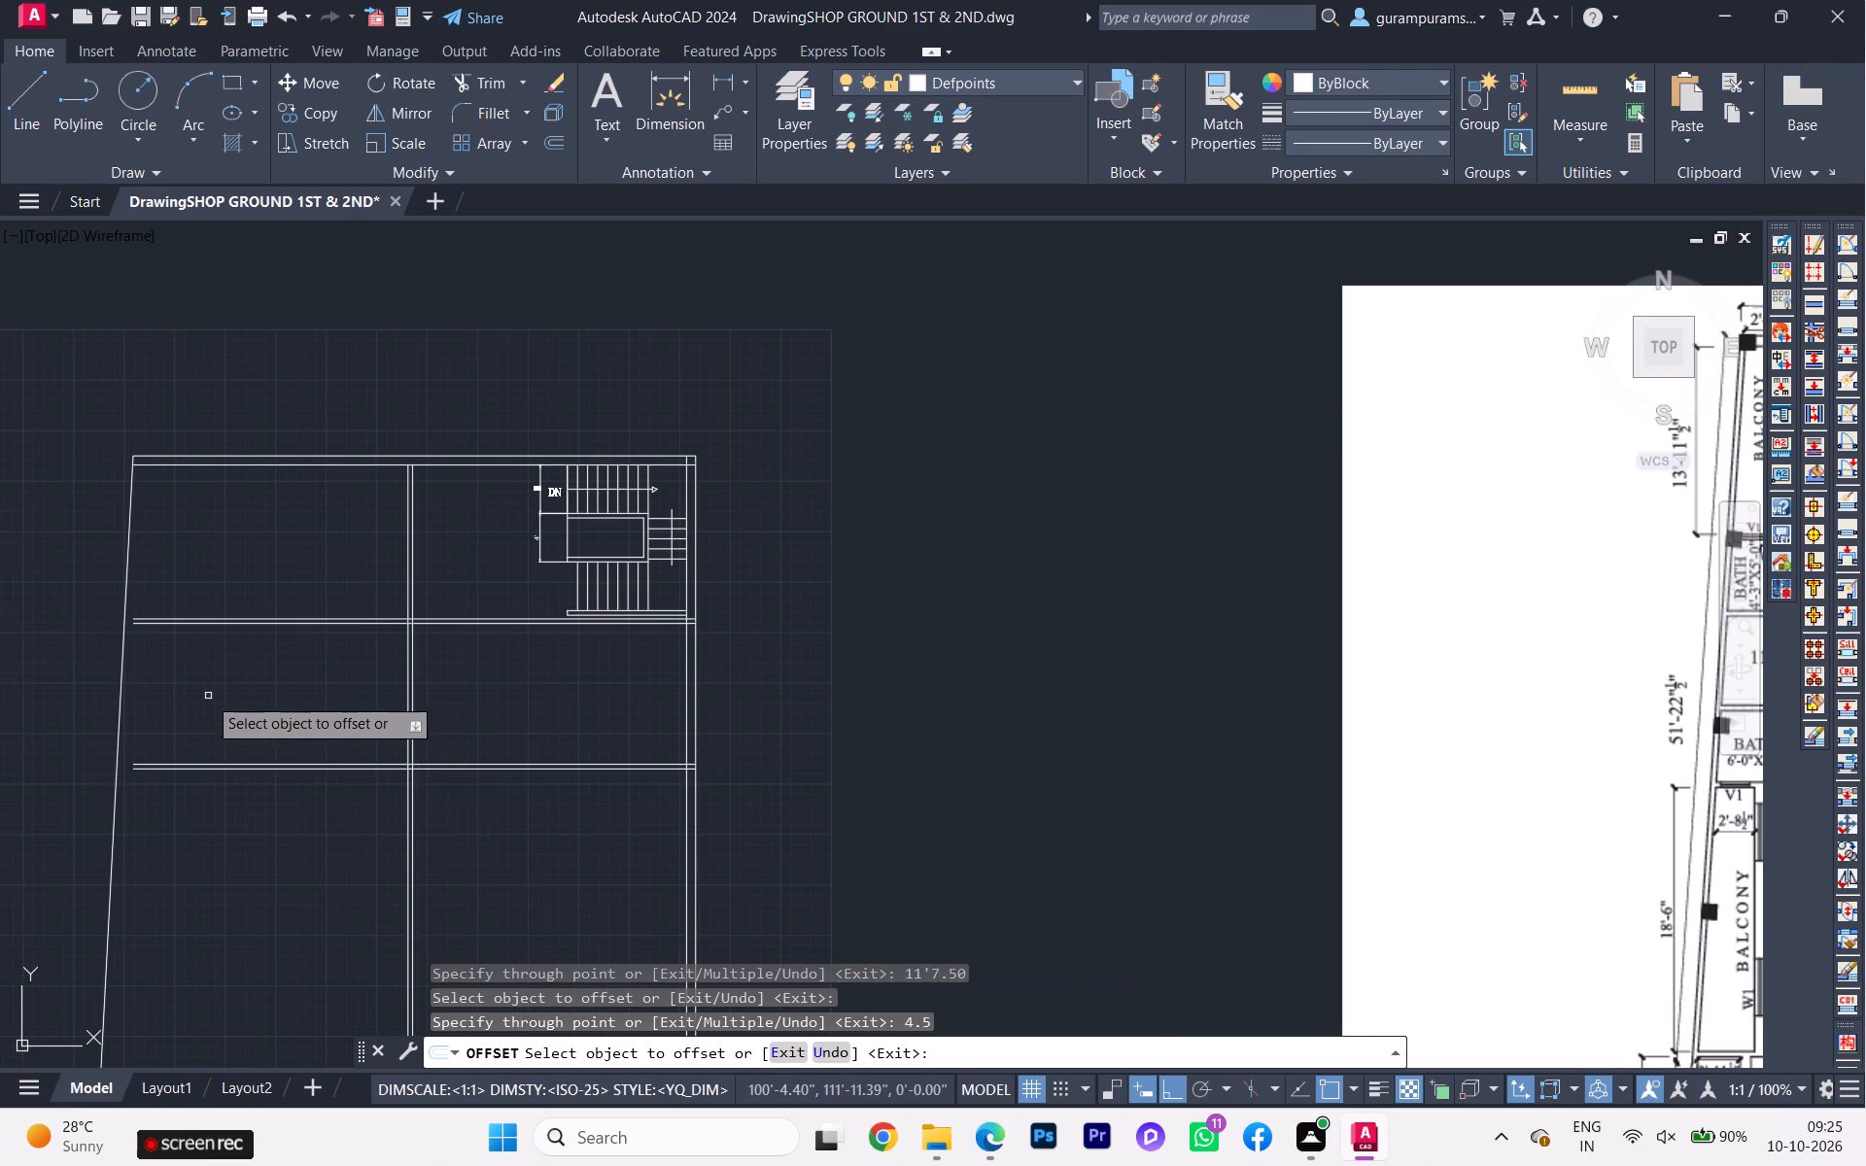
left_click(294, 770)
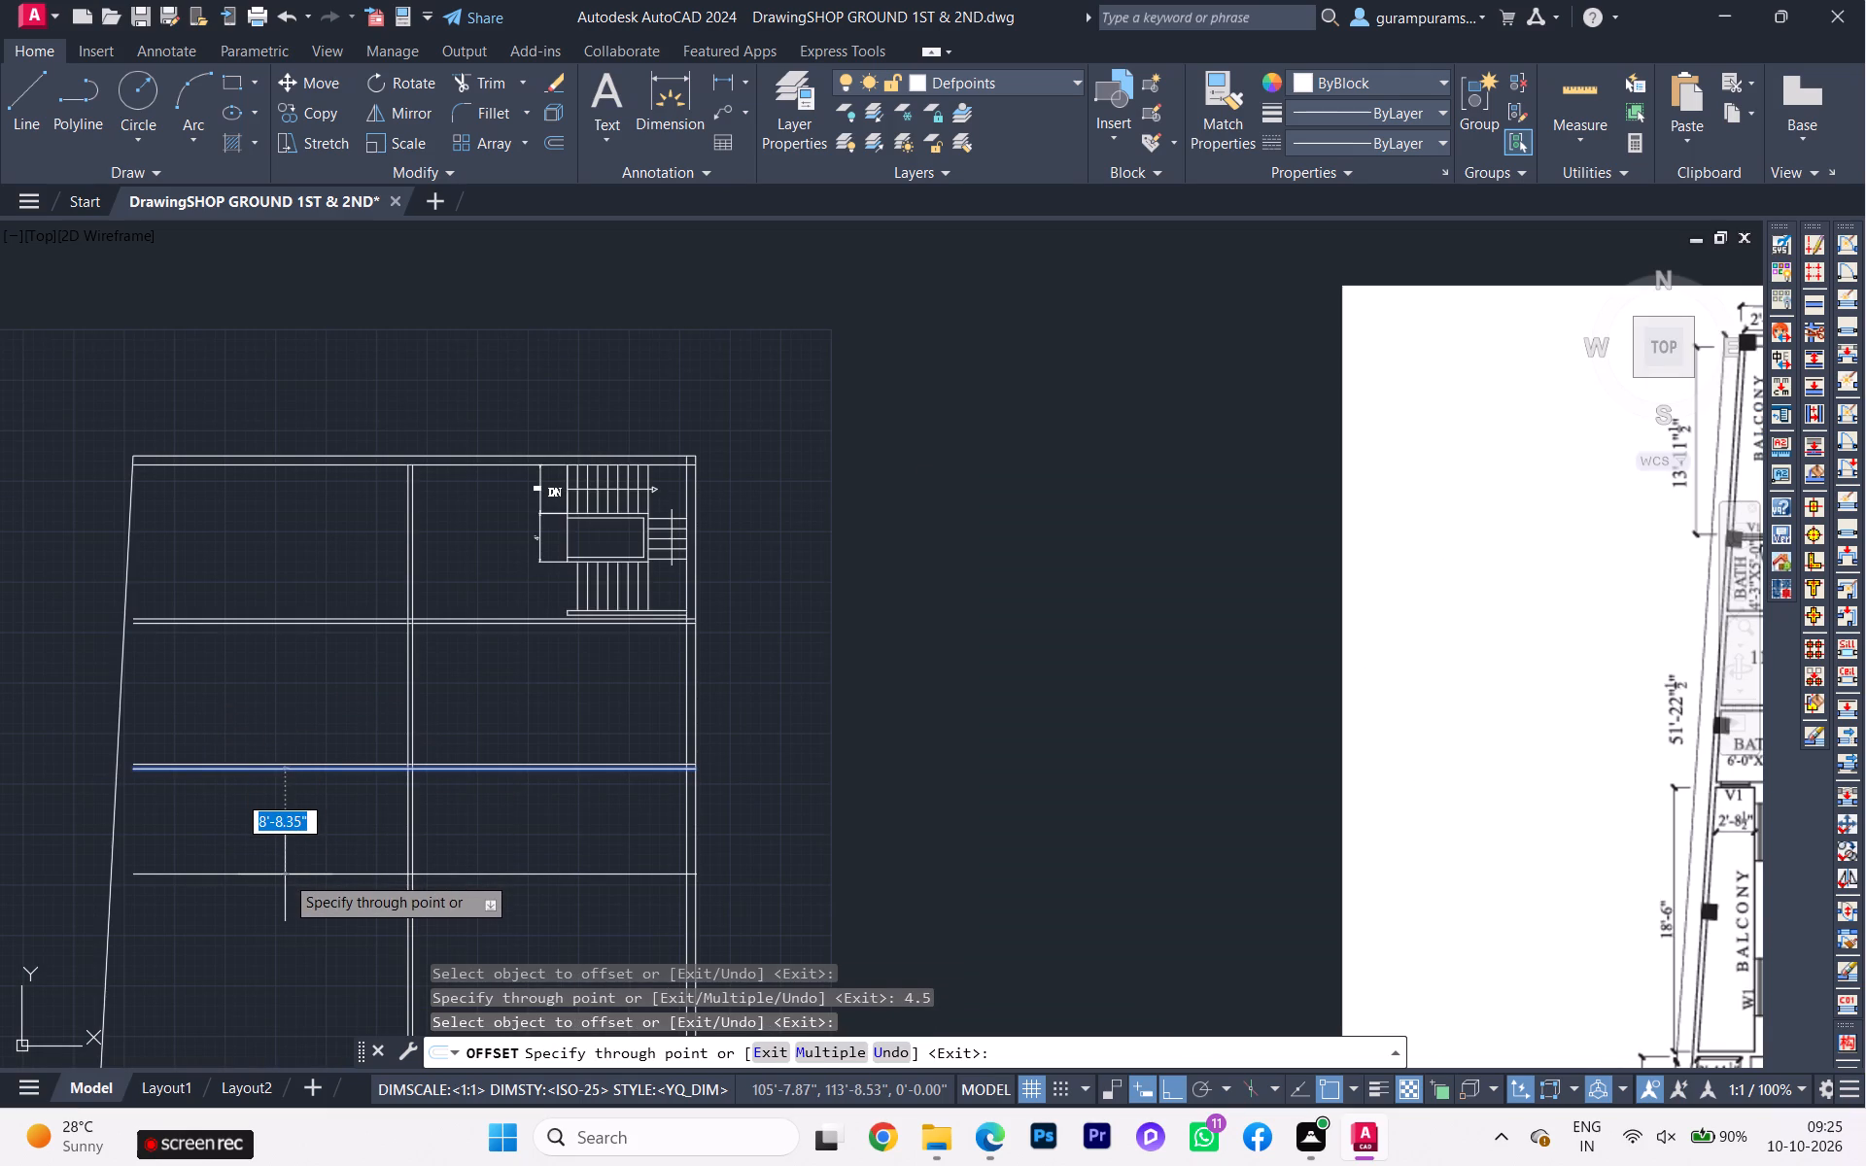
type("11'")
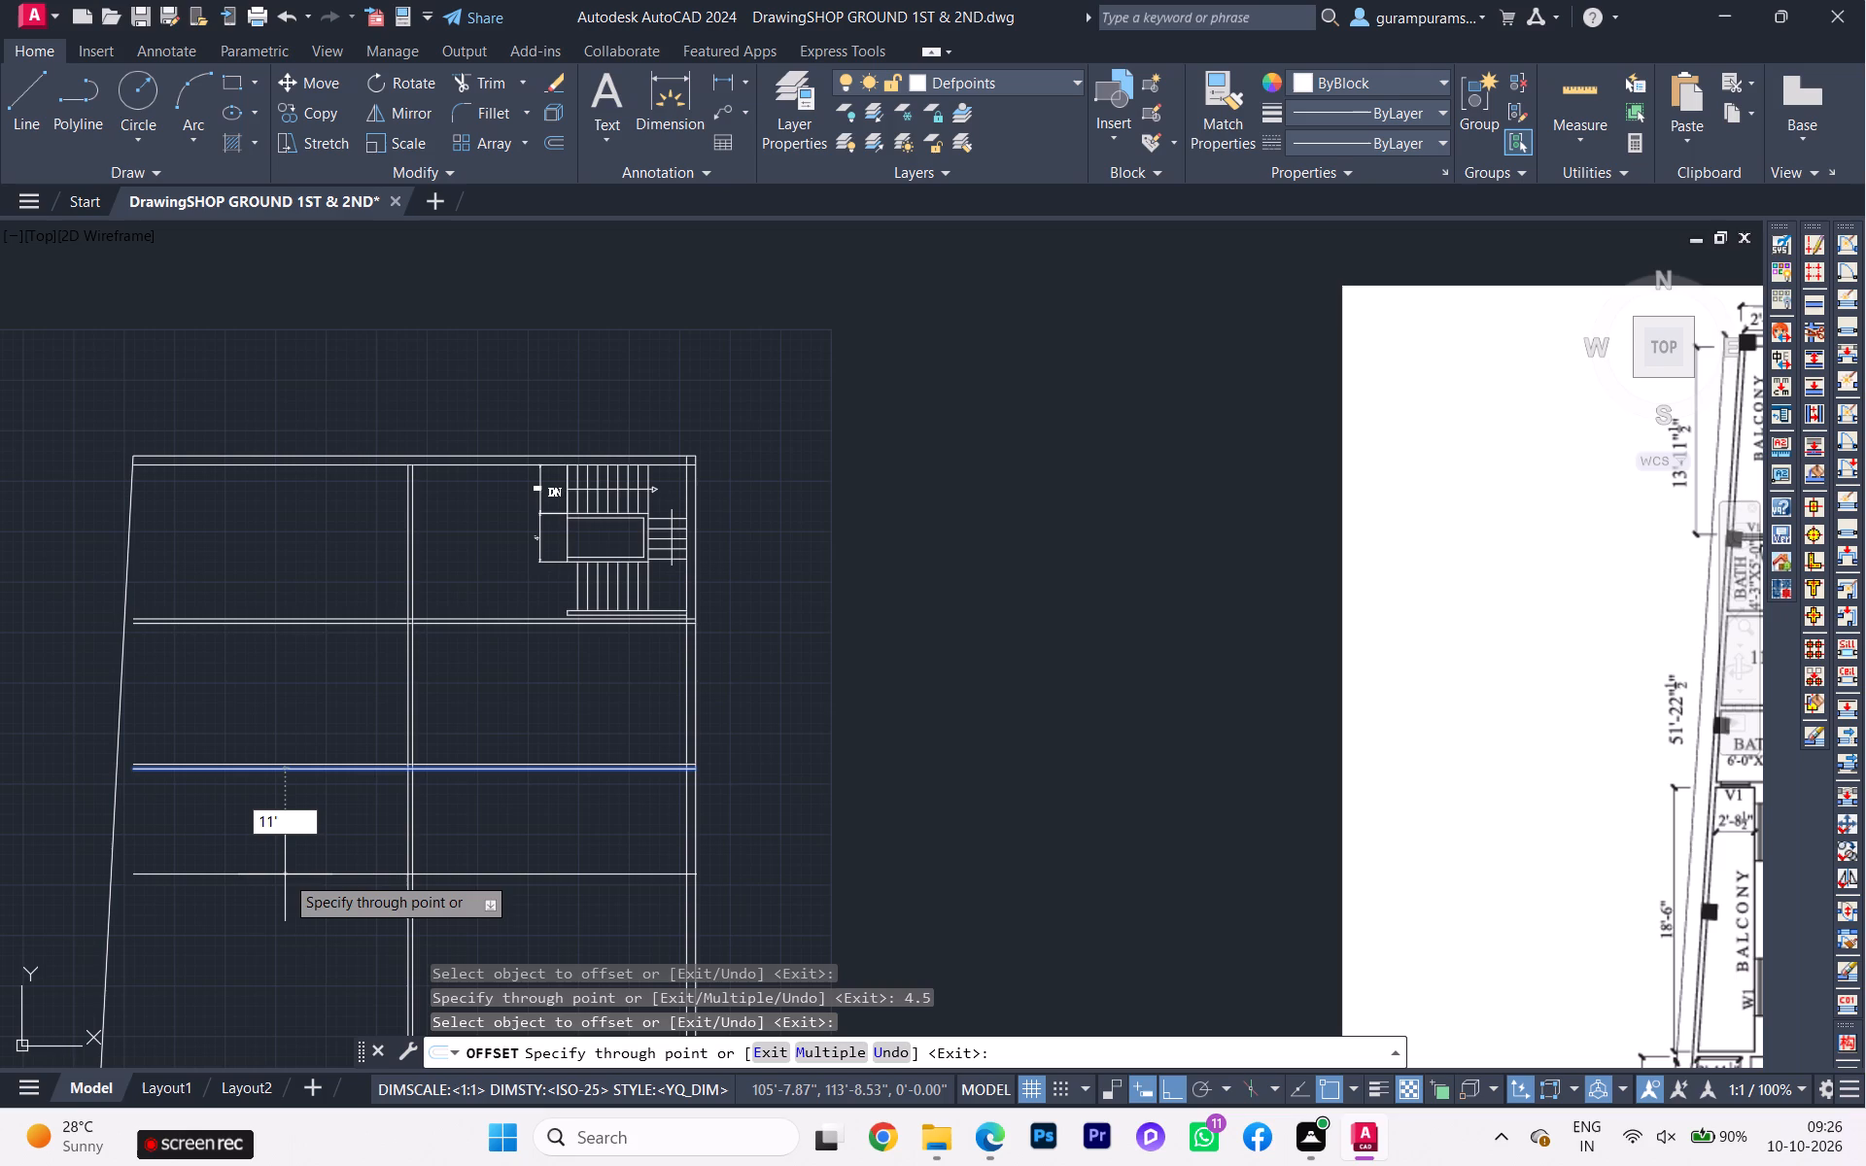
type("7.50")
key("Return")
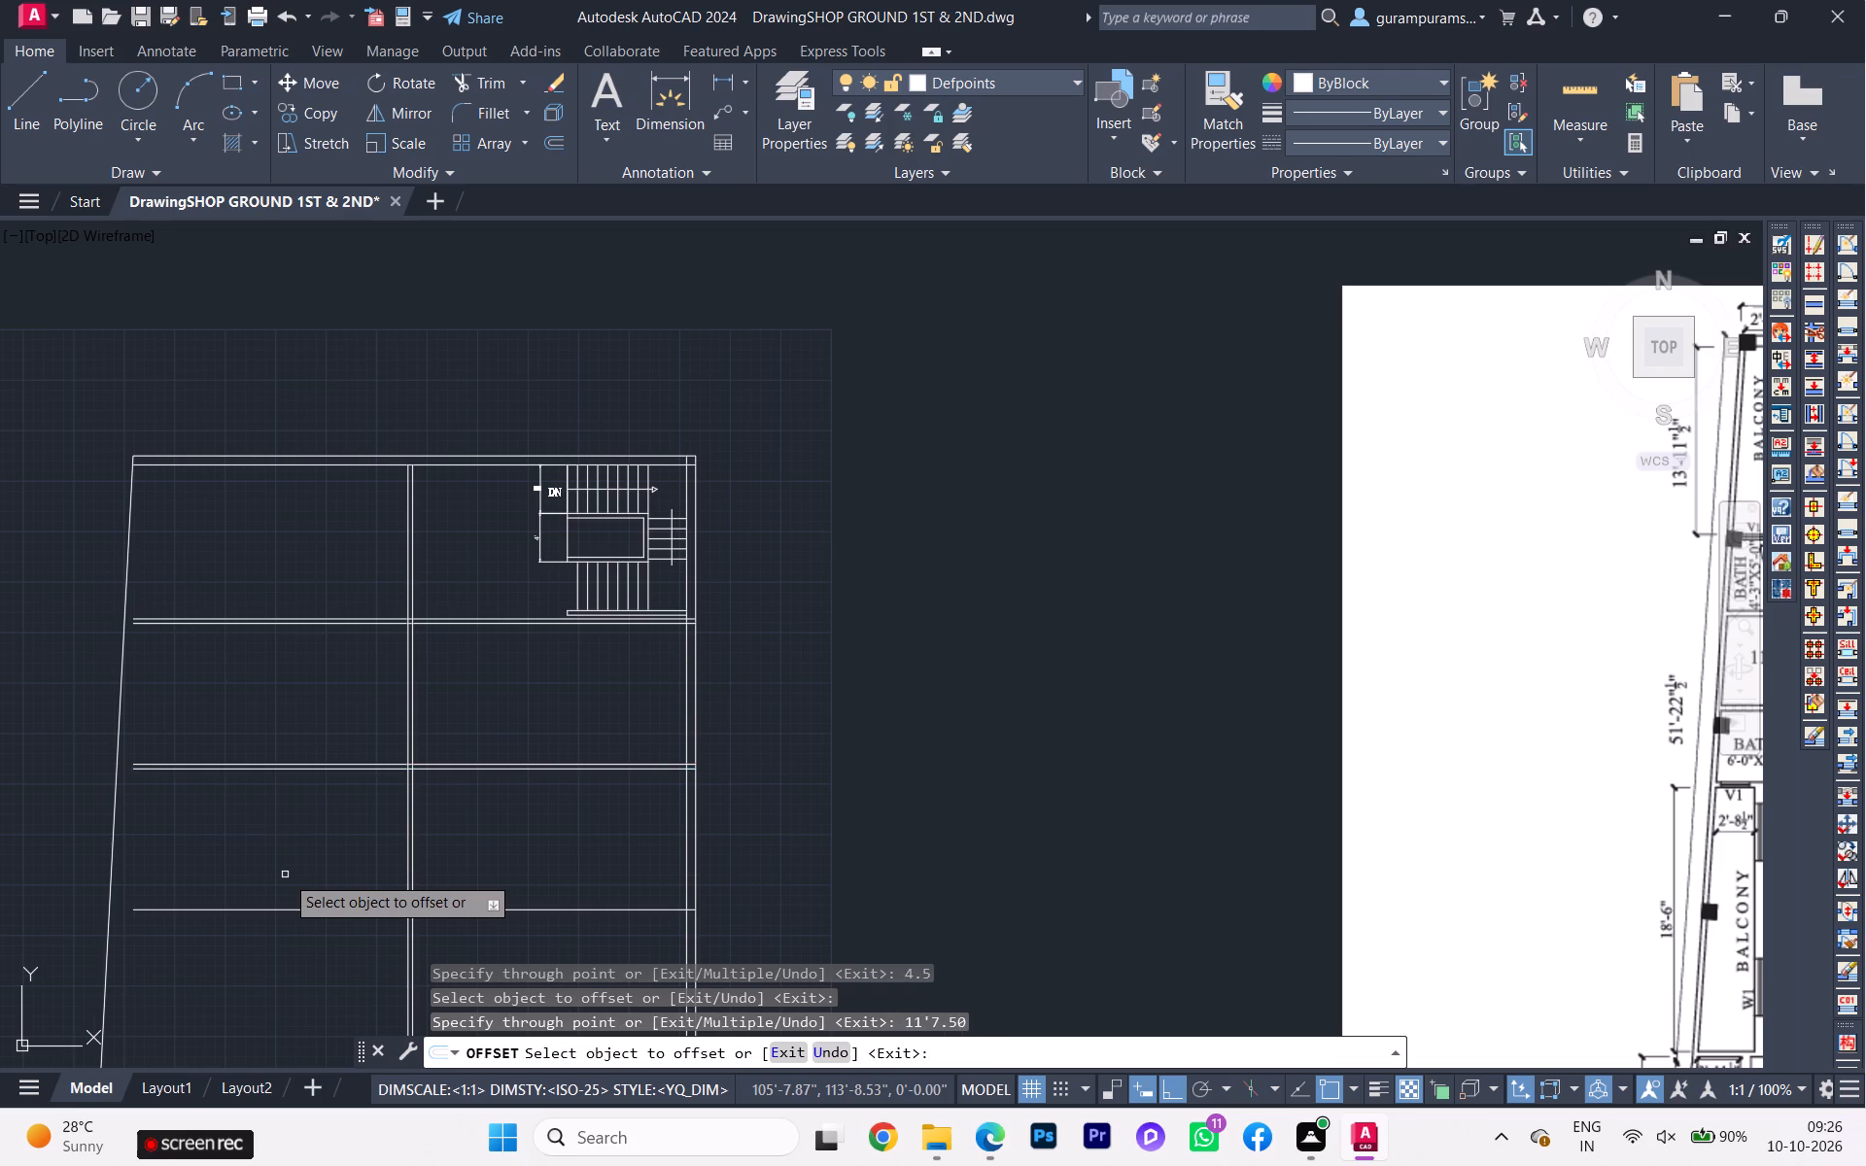
Offset the line under the room and study row 4.5" downward to form the third horizontal inner wall.
scroll(285, 875, "down", 3)
middle_click_drag(283, 921, 294, 676)
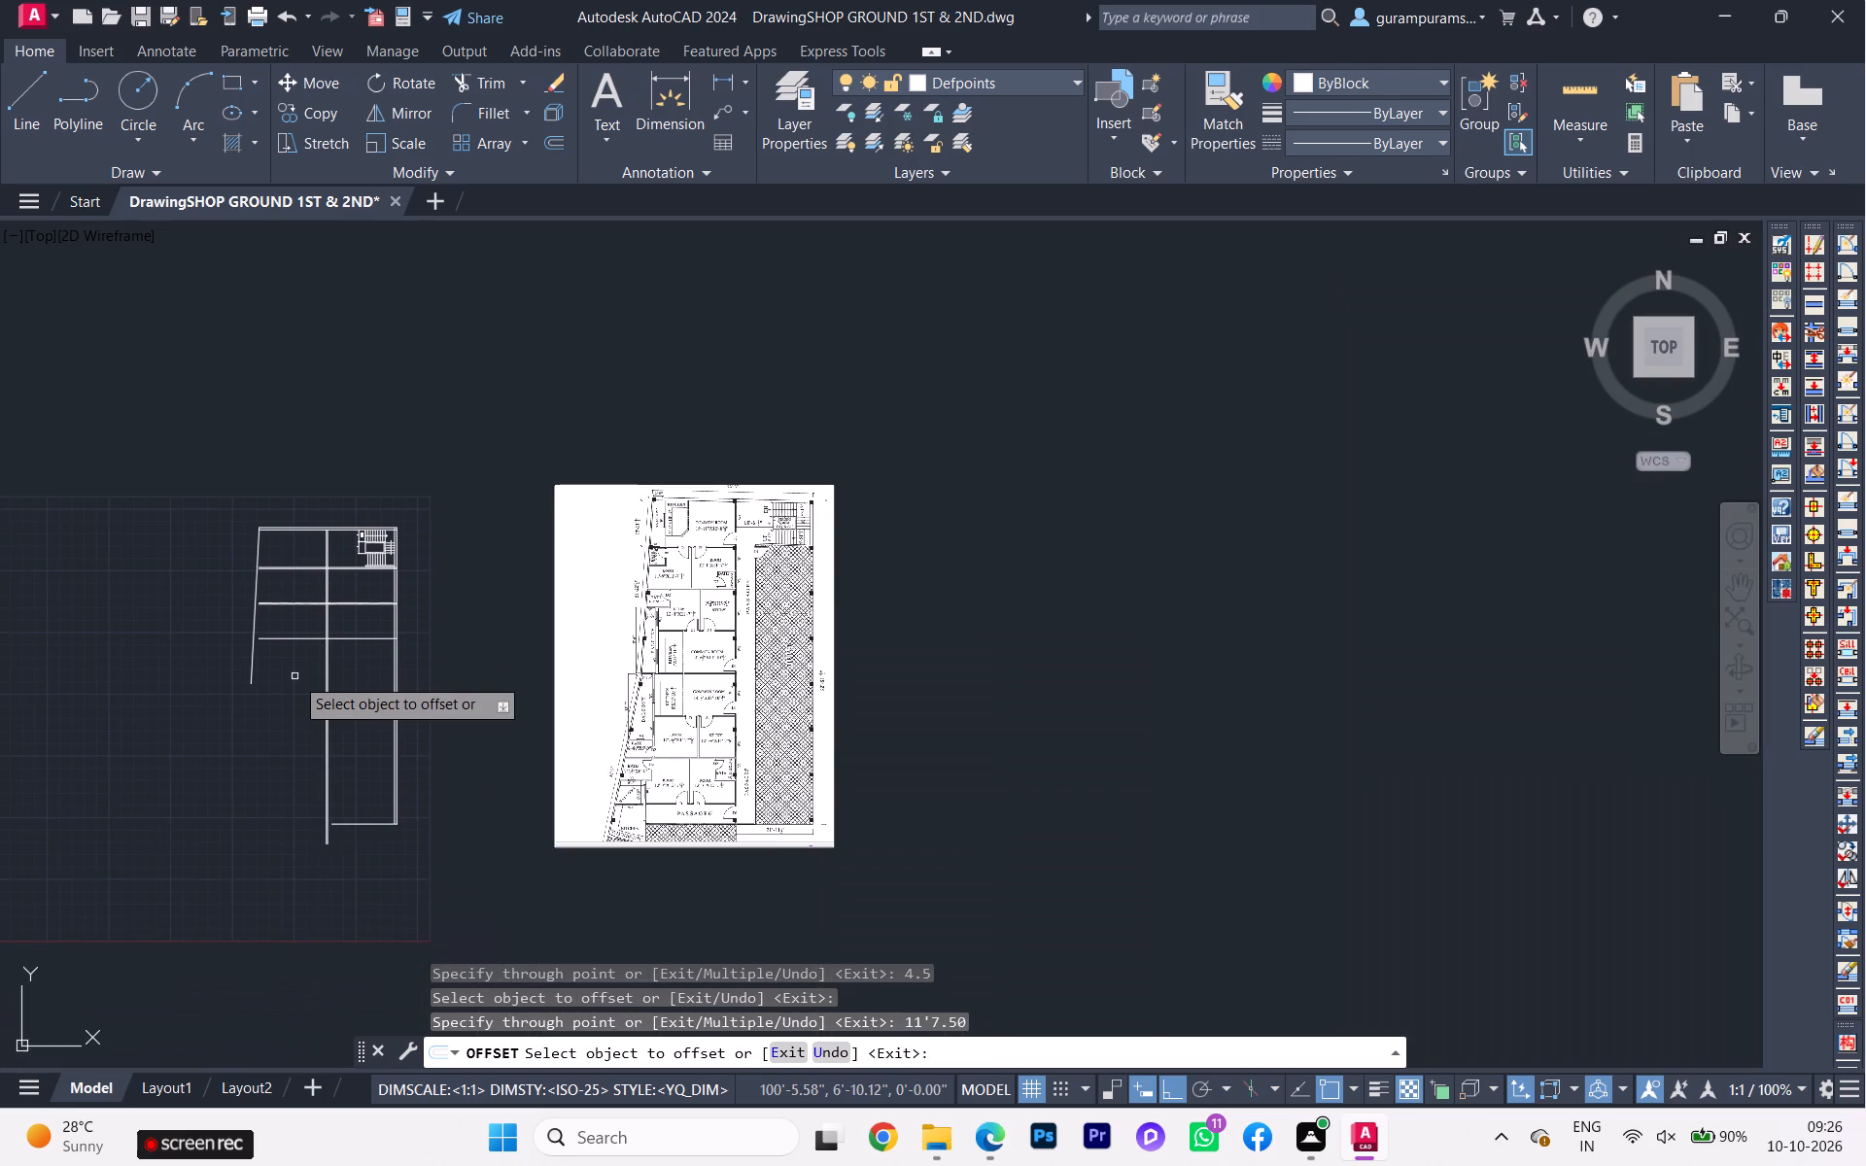
scroll(294, 676, "up", 2)
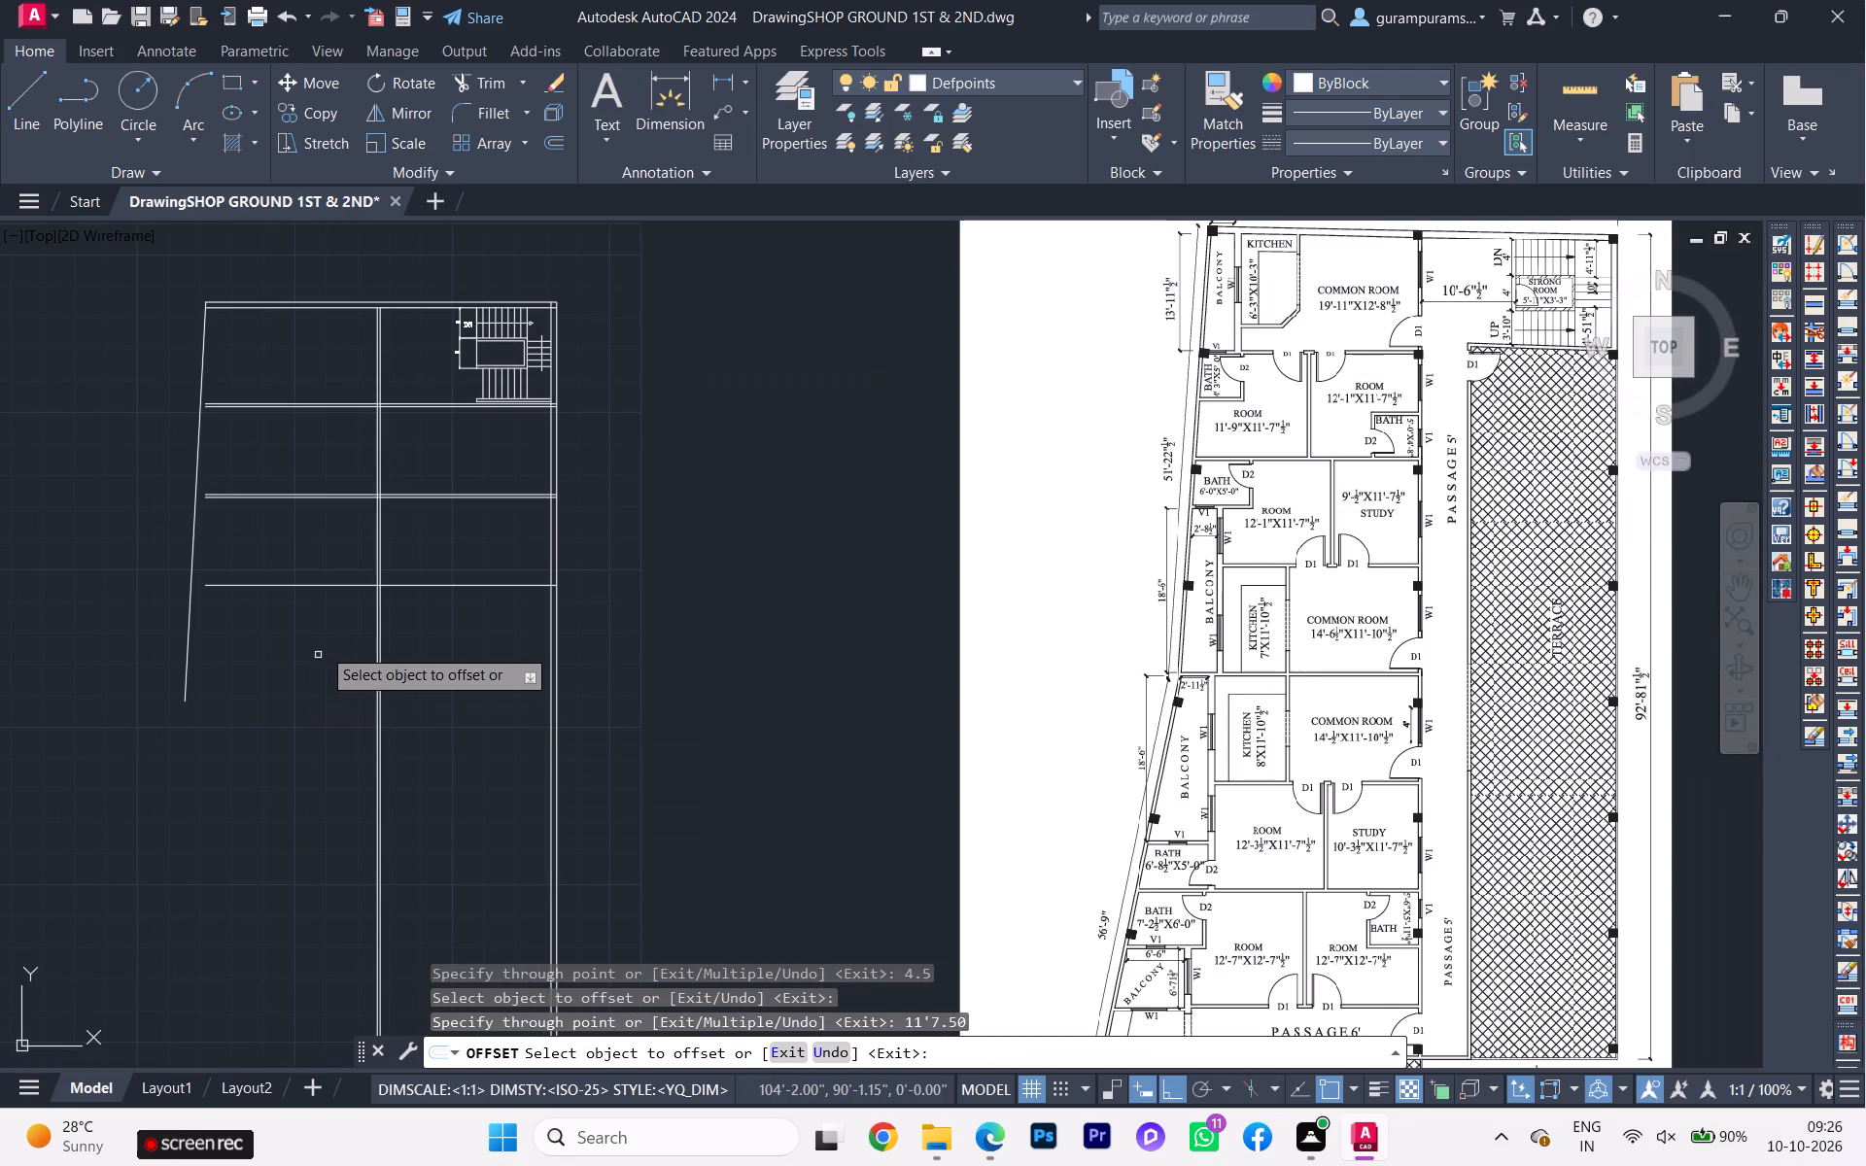
left_click(334, 587)
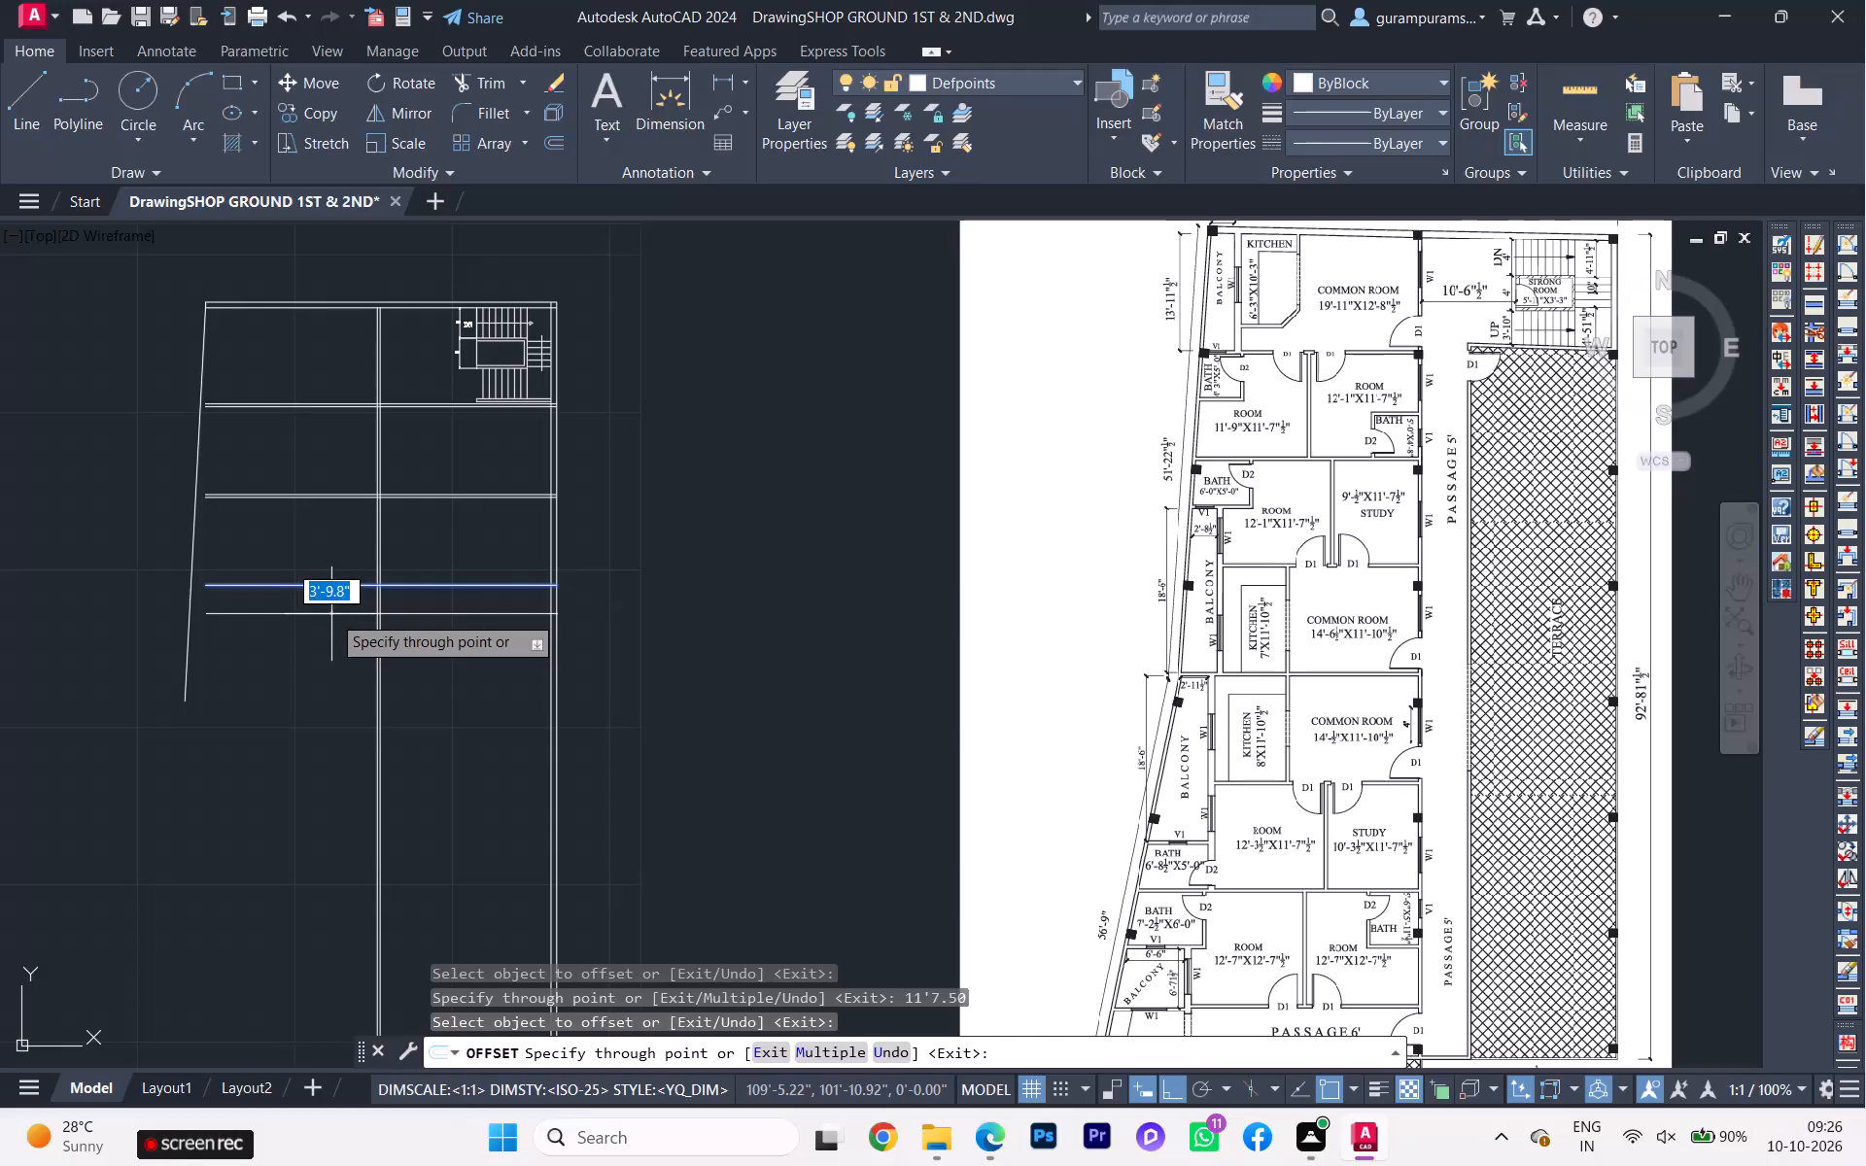
type("4.5")
key("Return")
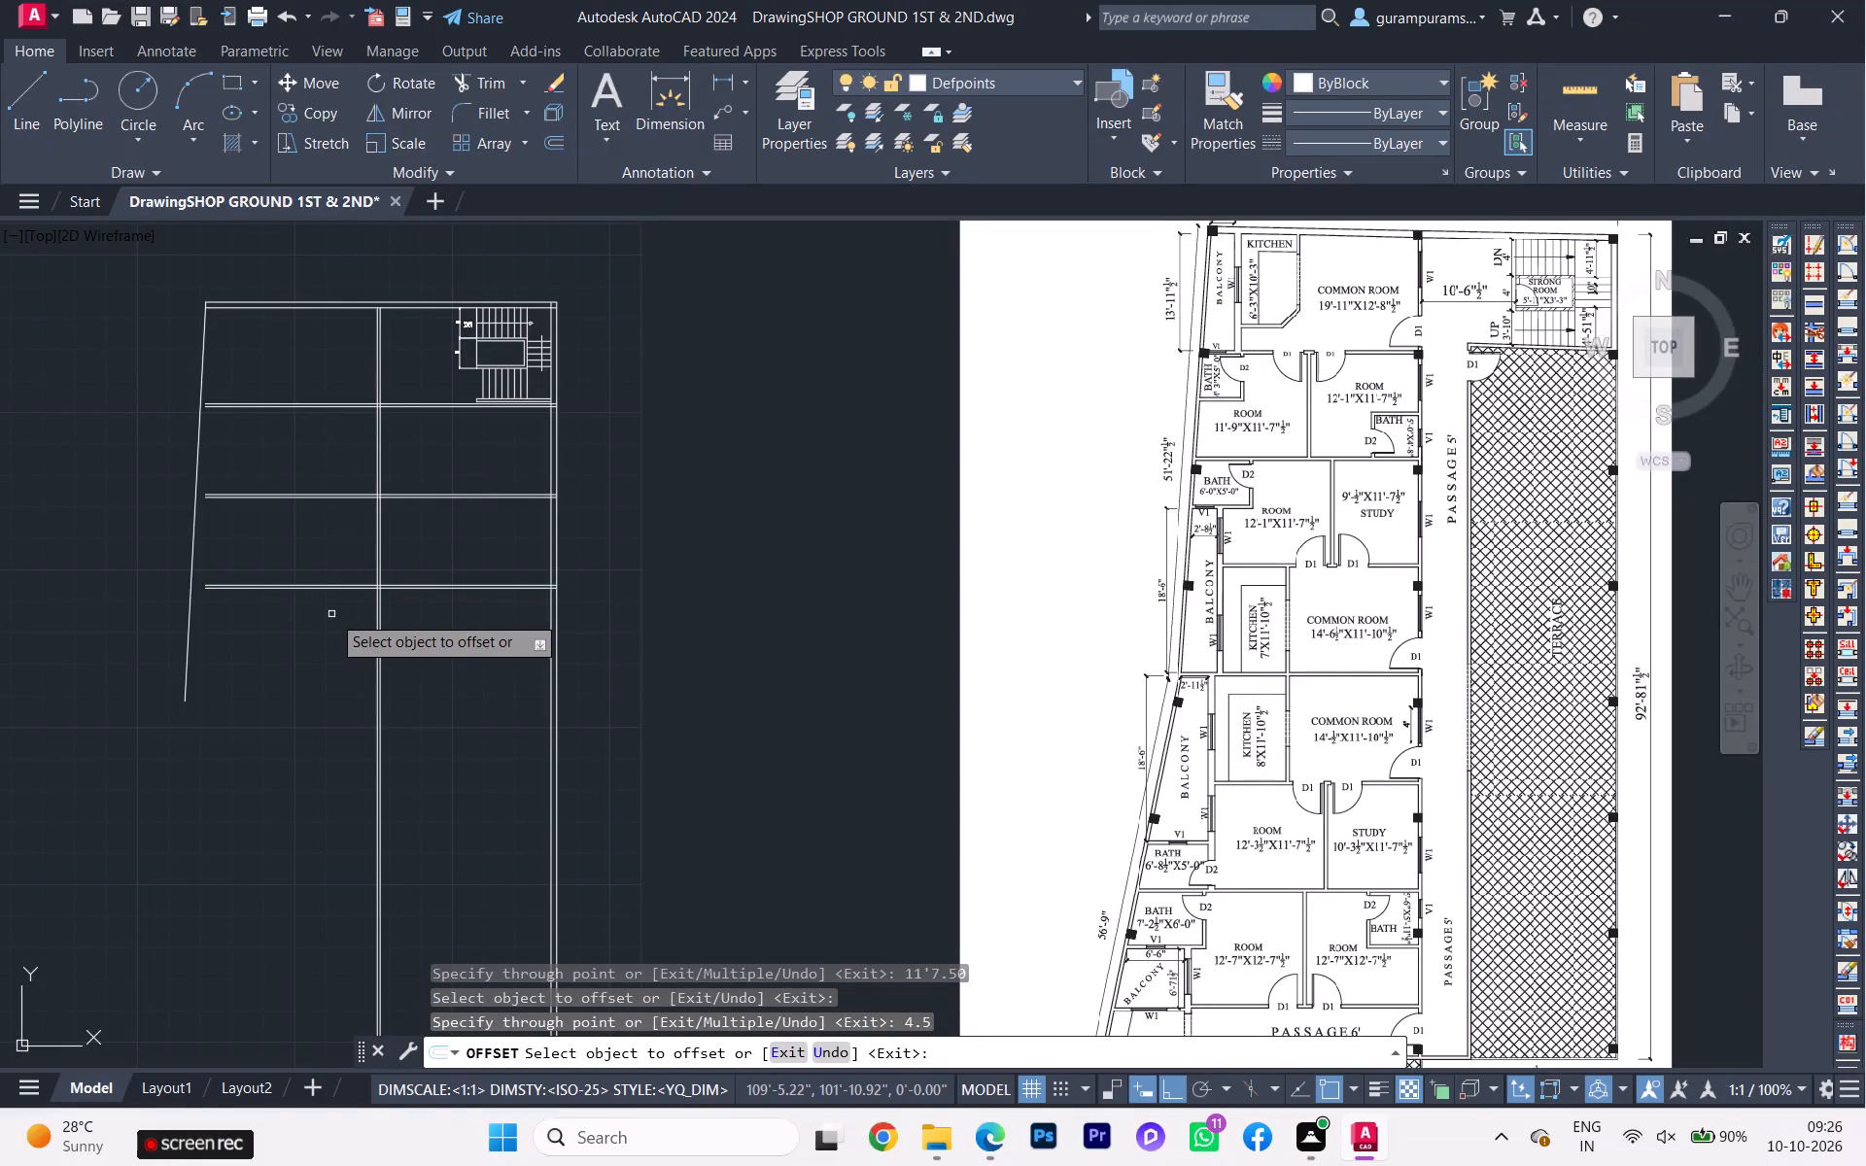
Offset the lower line of the third horizontal inner wall 11'10.5" downward for the kitchen and common room row.
scroll(353, 597, "up", 1)
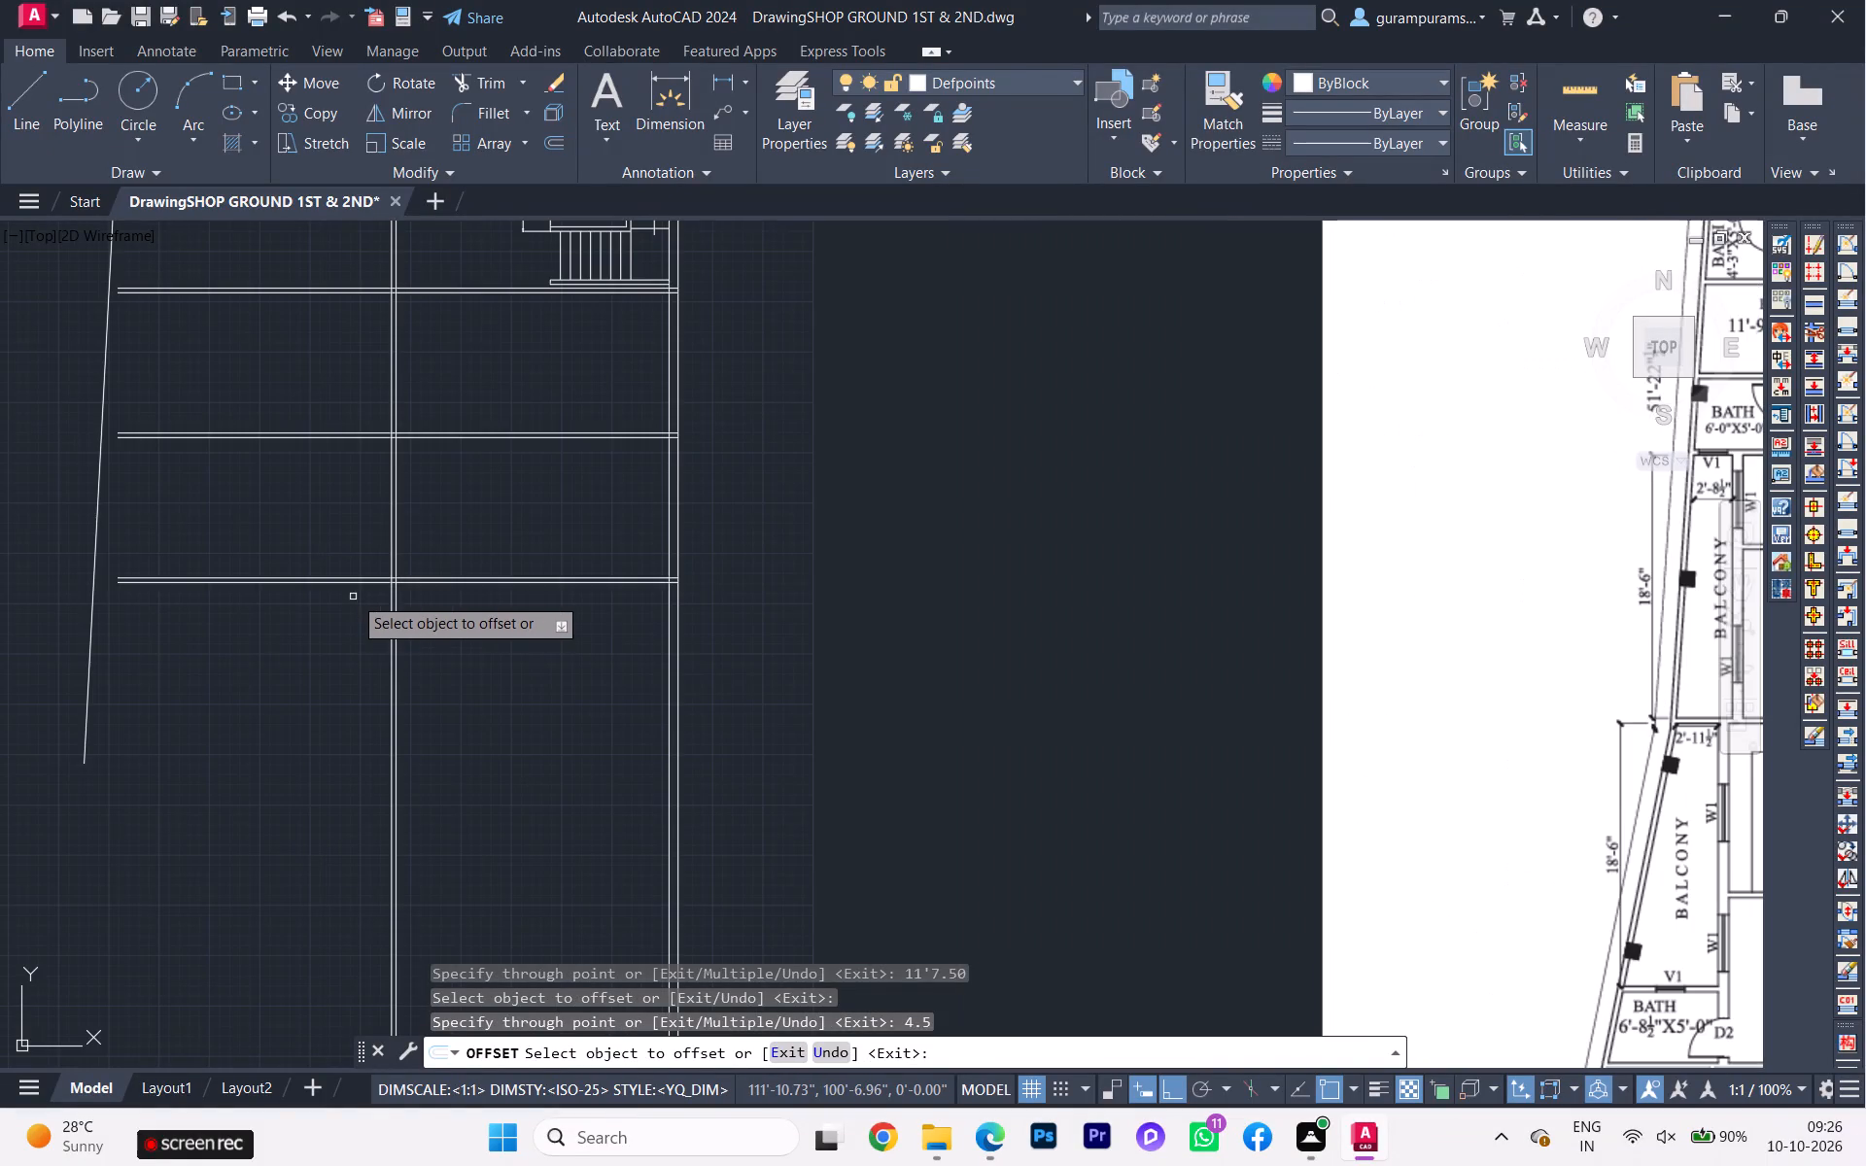
left_click(337, 581)
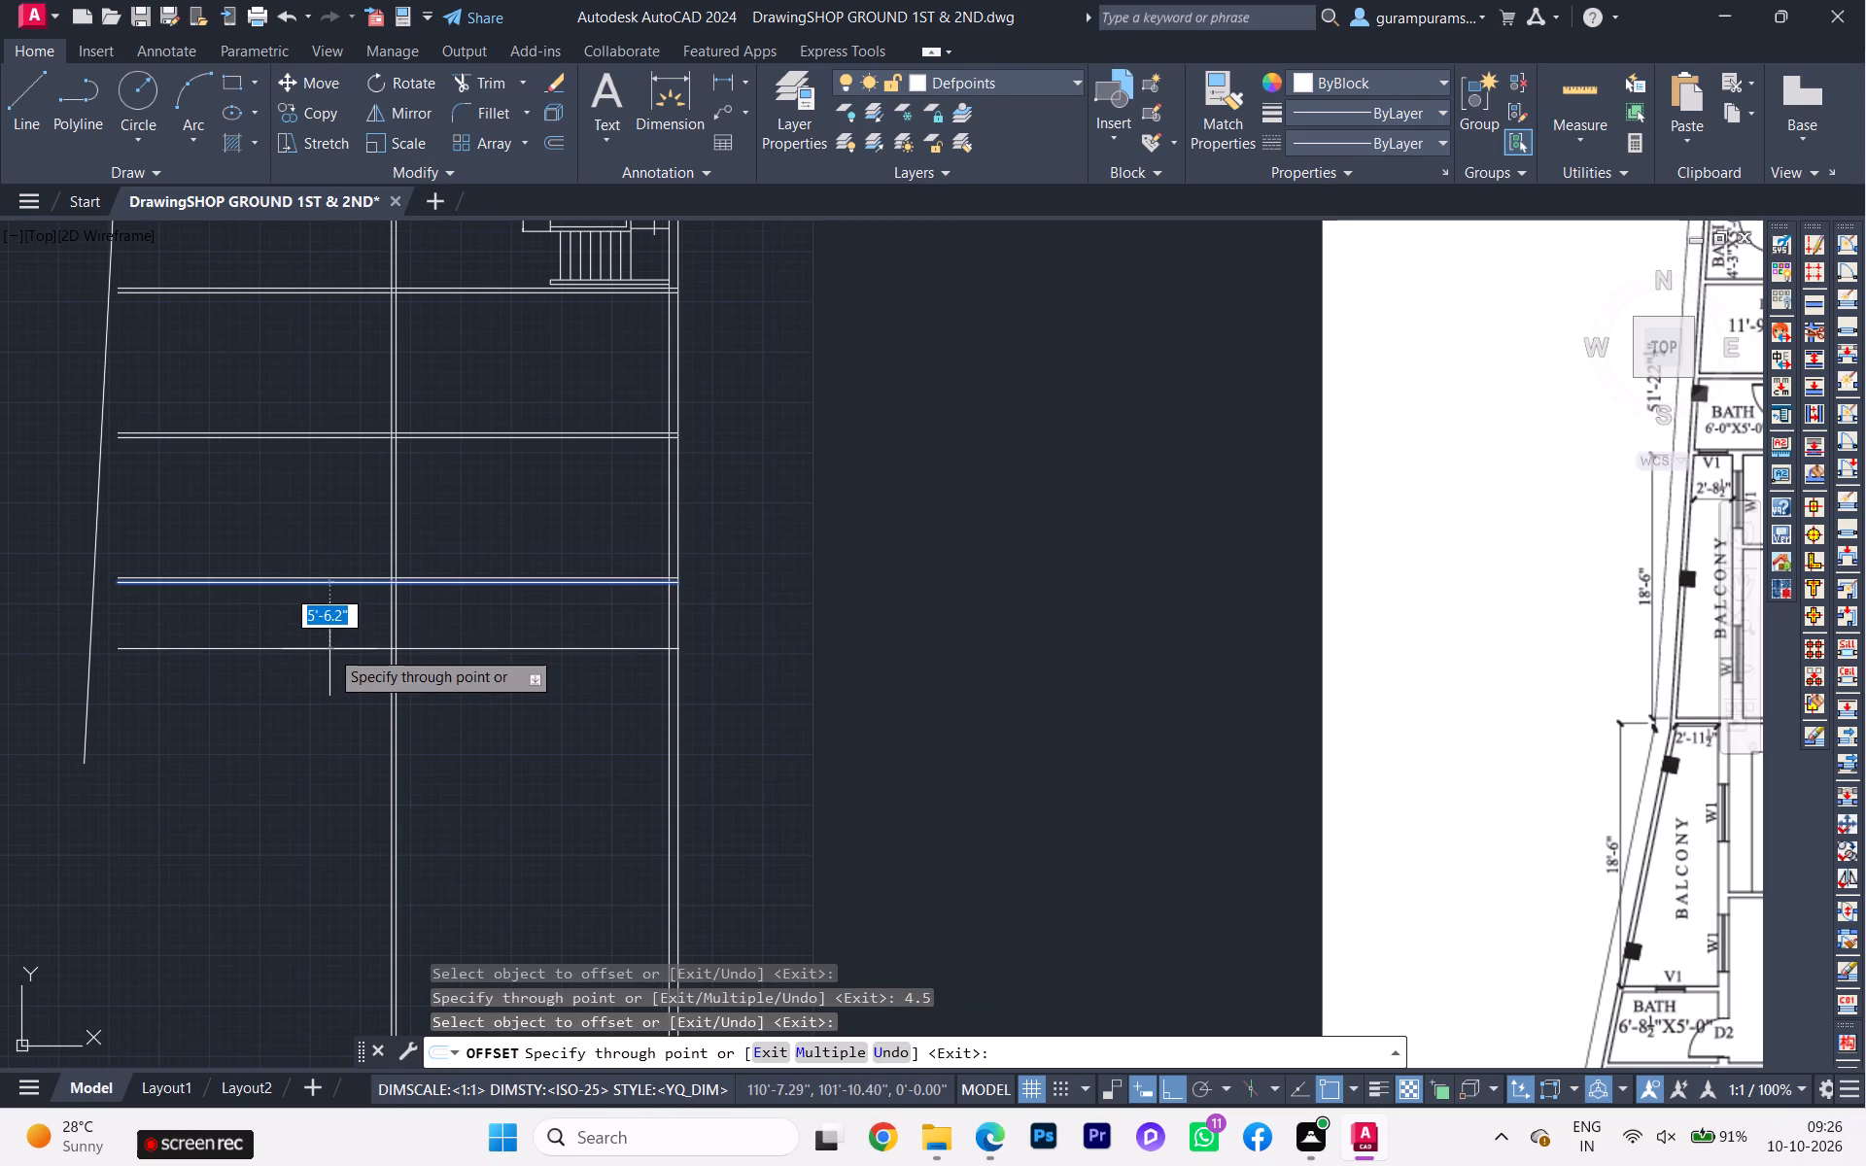
type("11'")
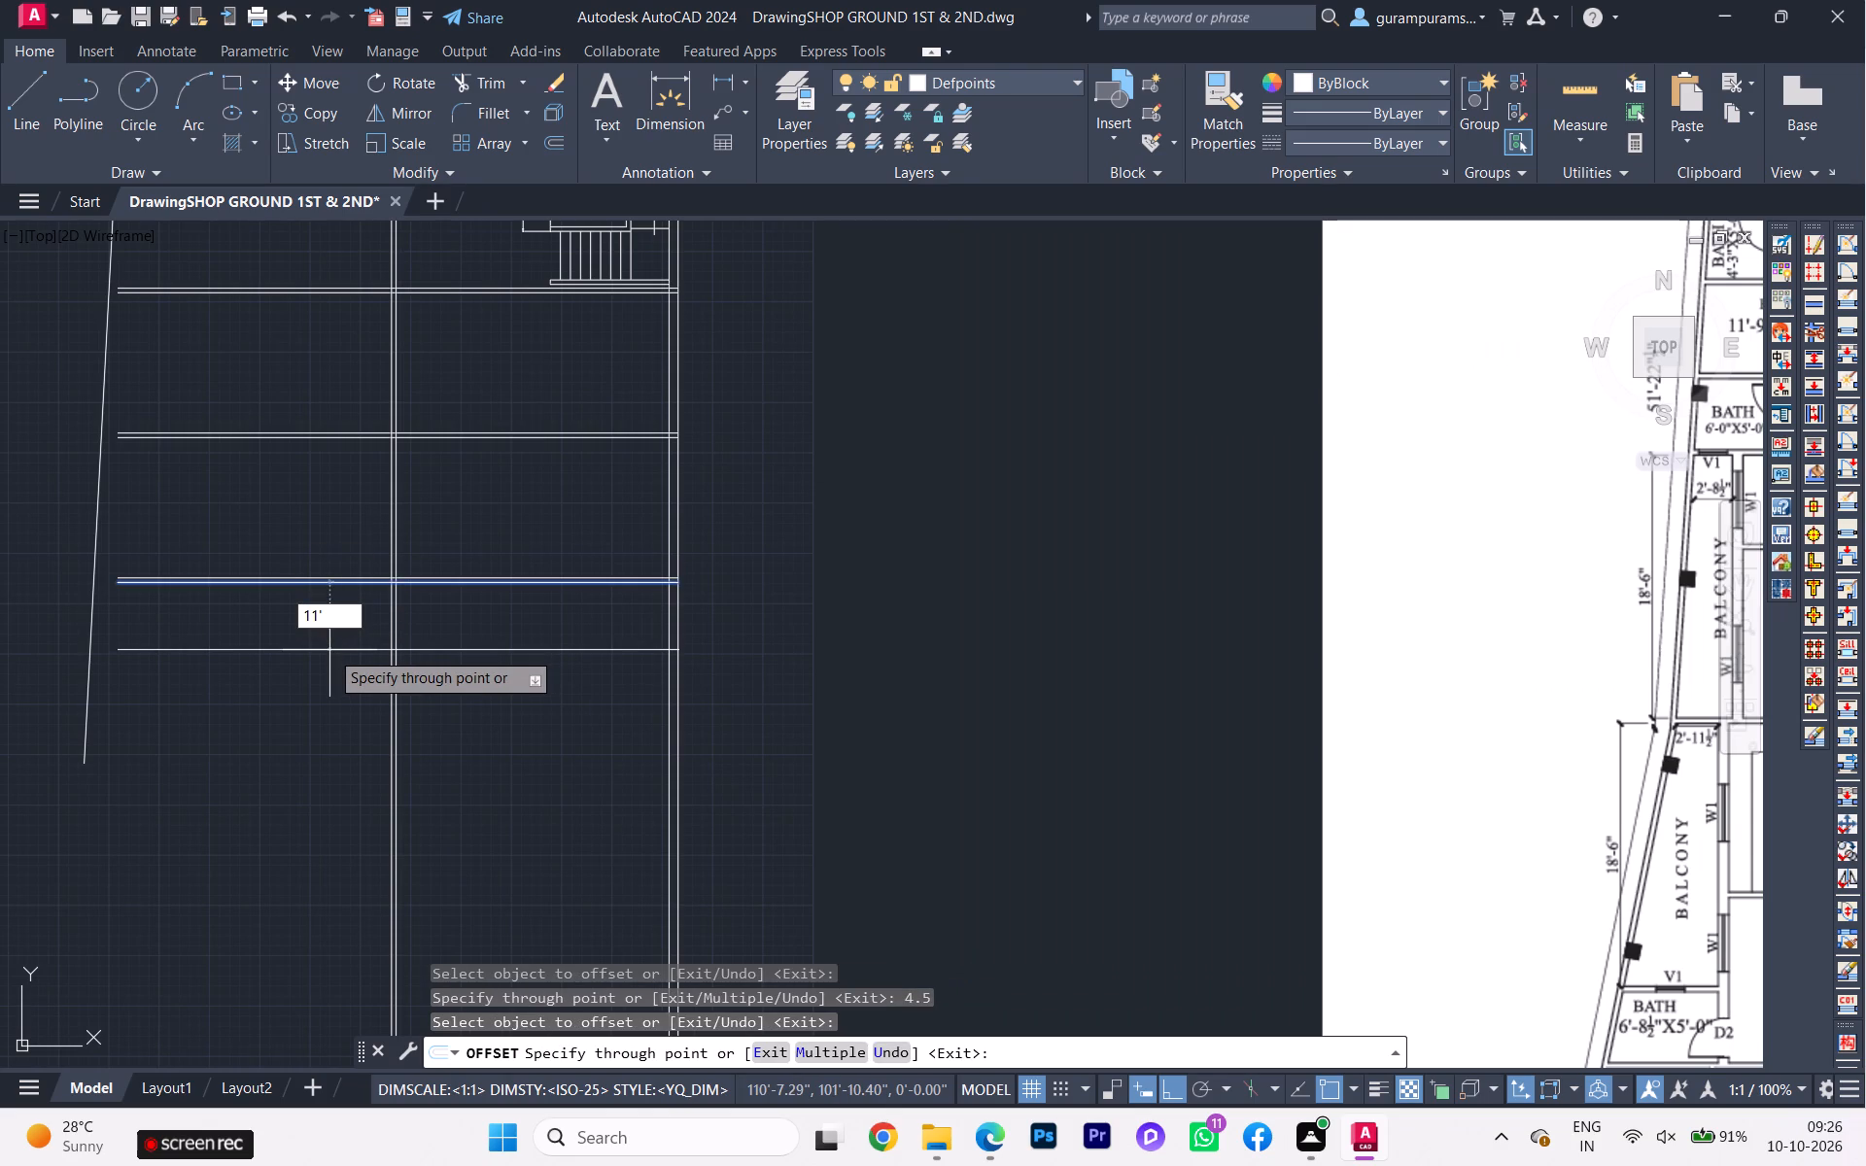
key("4")
key("BackSpace")
type("10.5")
key("Return")
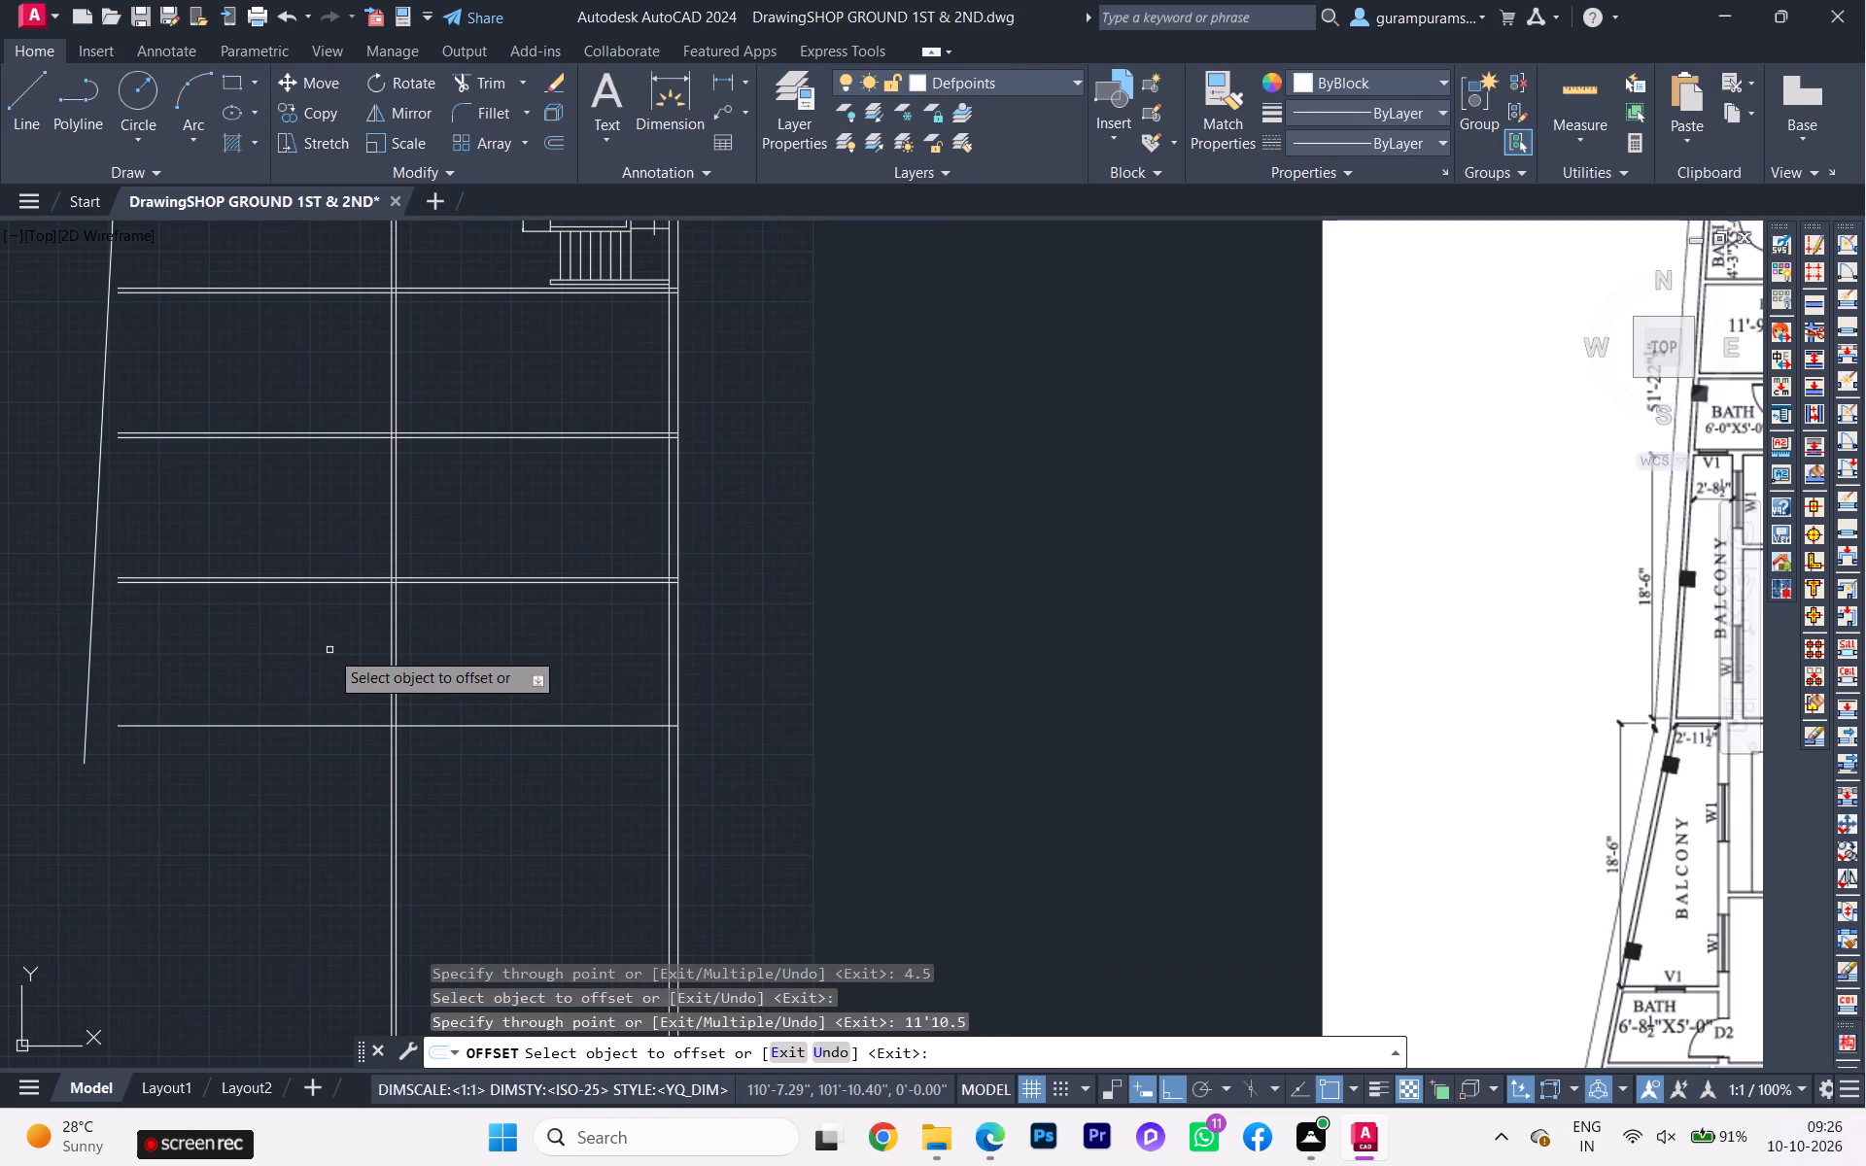
Offset the line under the kitchen and common room row 4.5" downward to form the fourth horizontal inner wall.
scroll(319, 679, "down", 1)
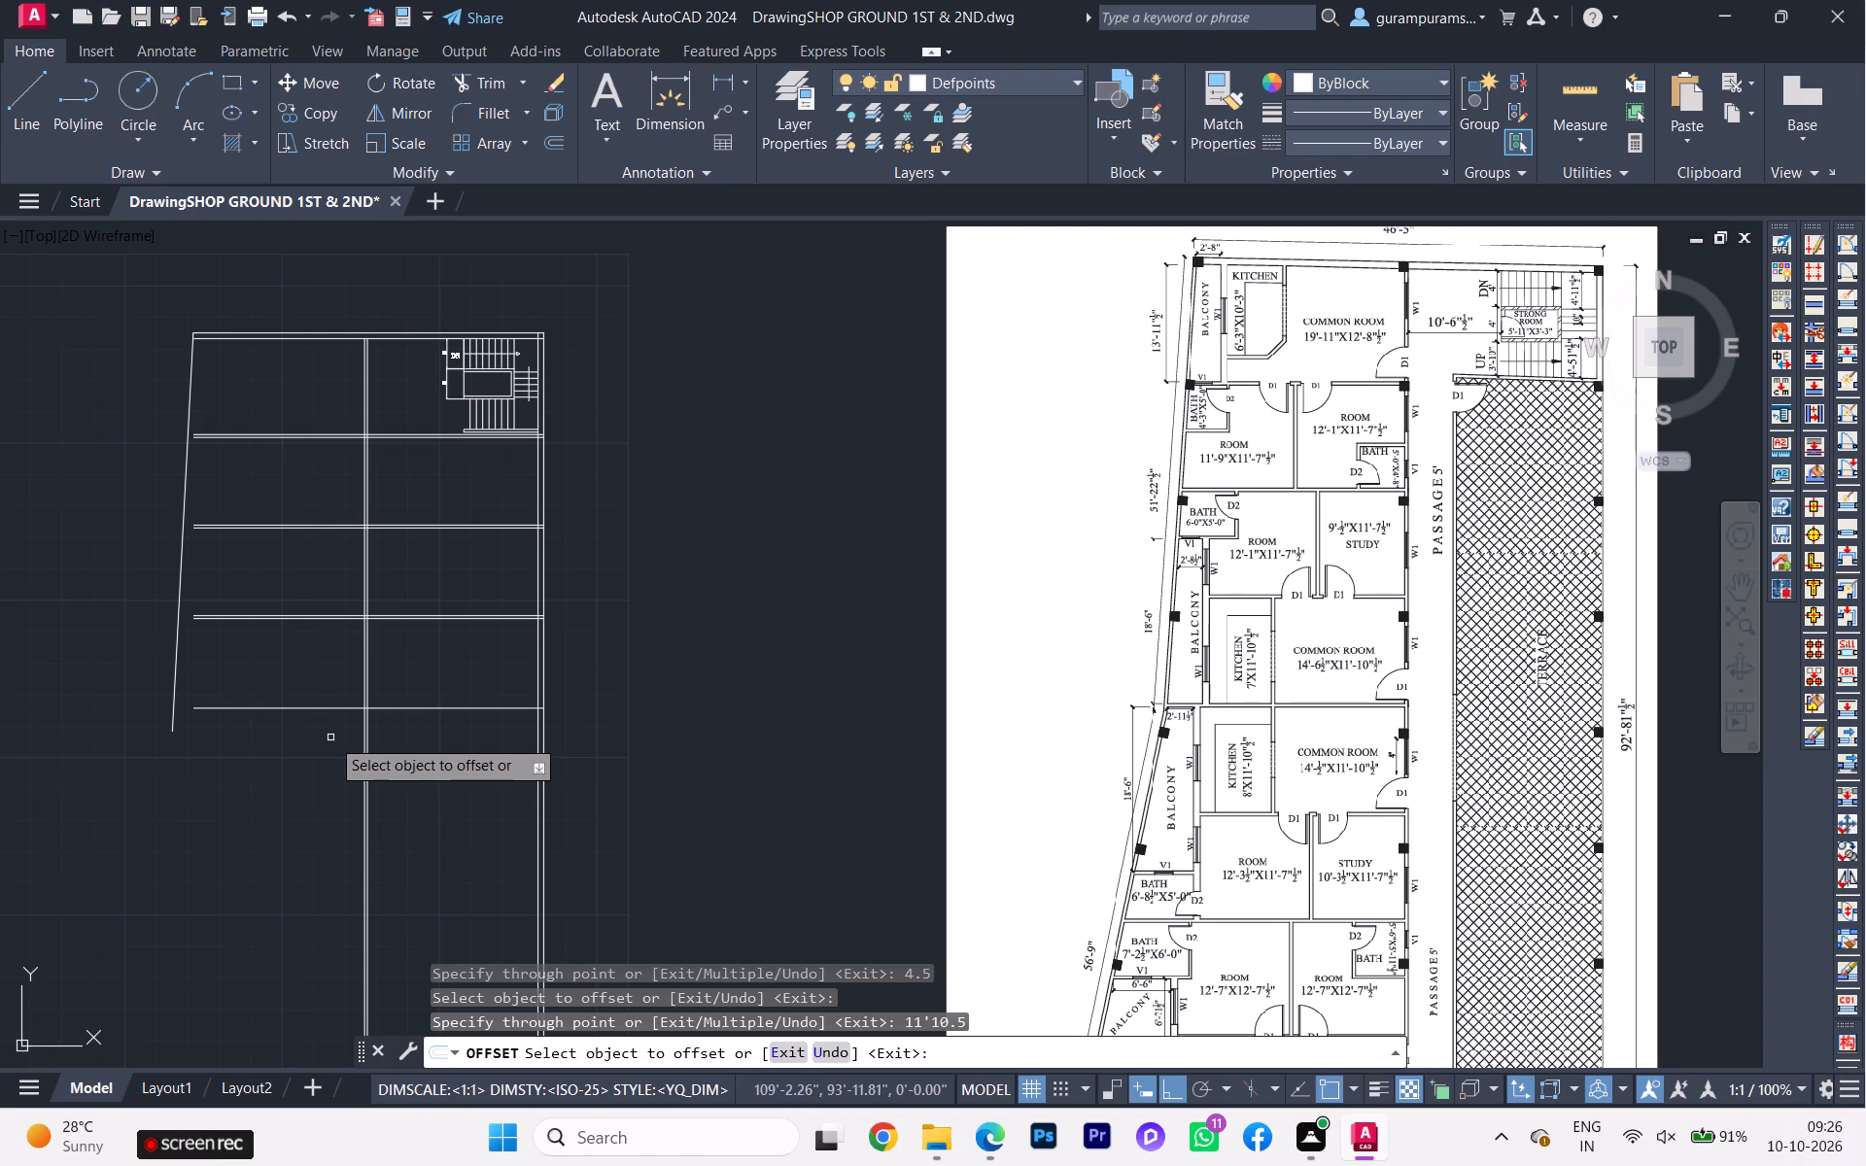
left_click(358, 709)
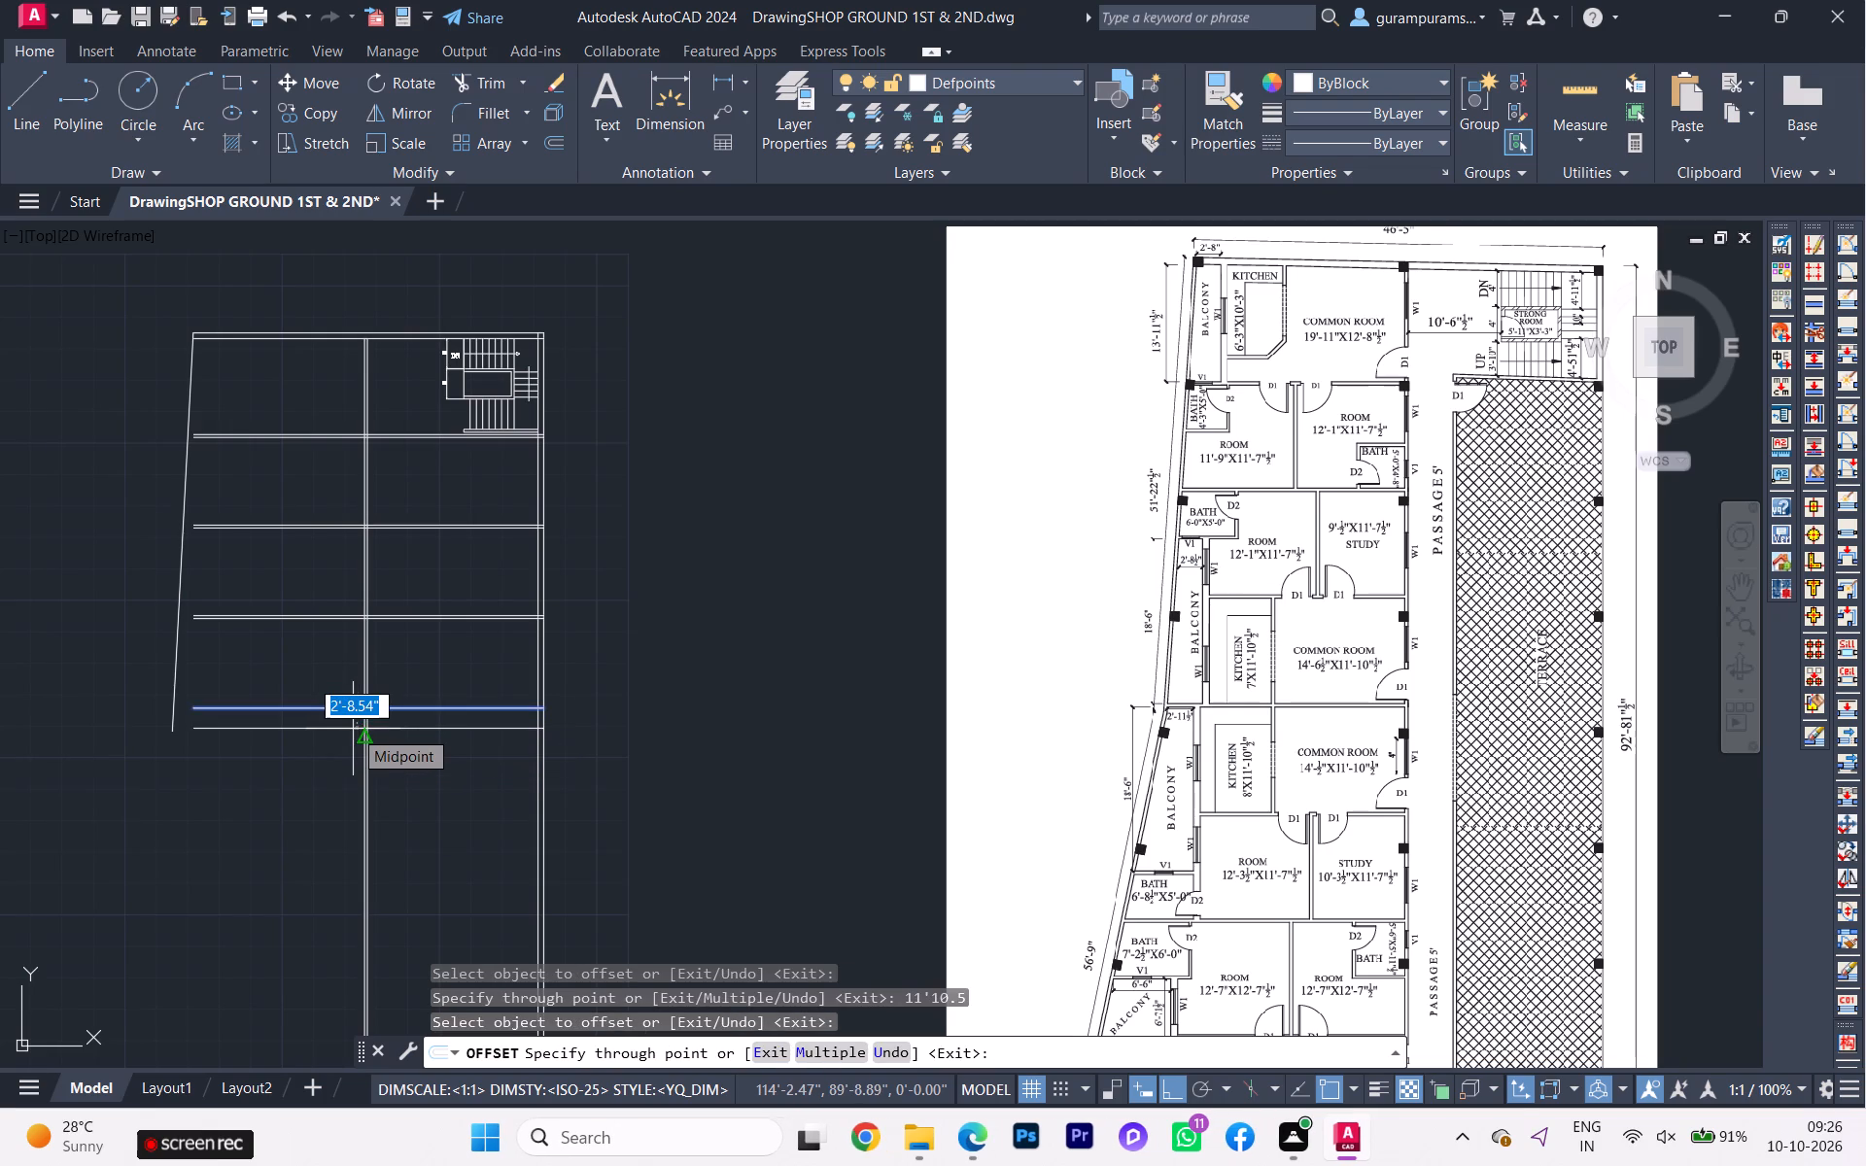
type("4.5")
key("Return")
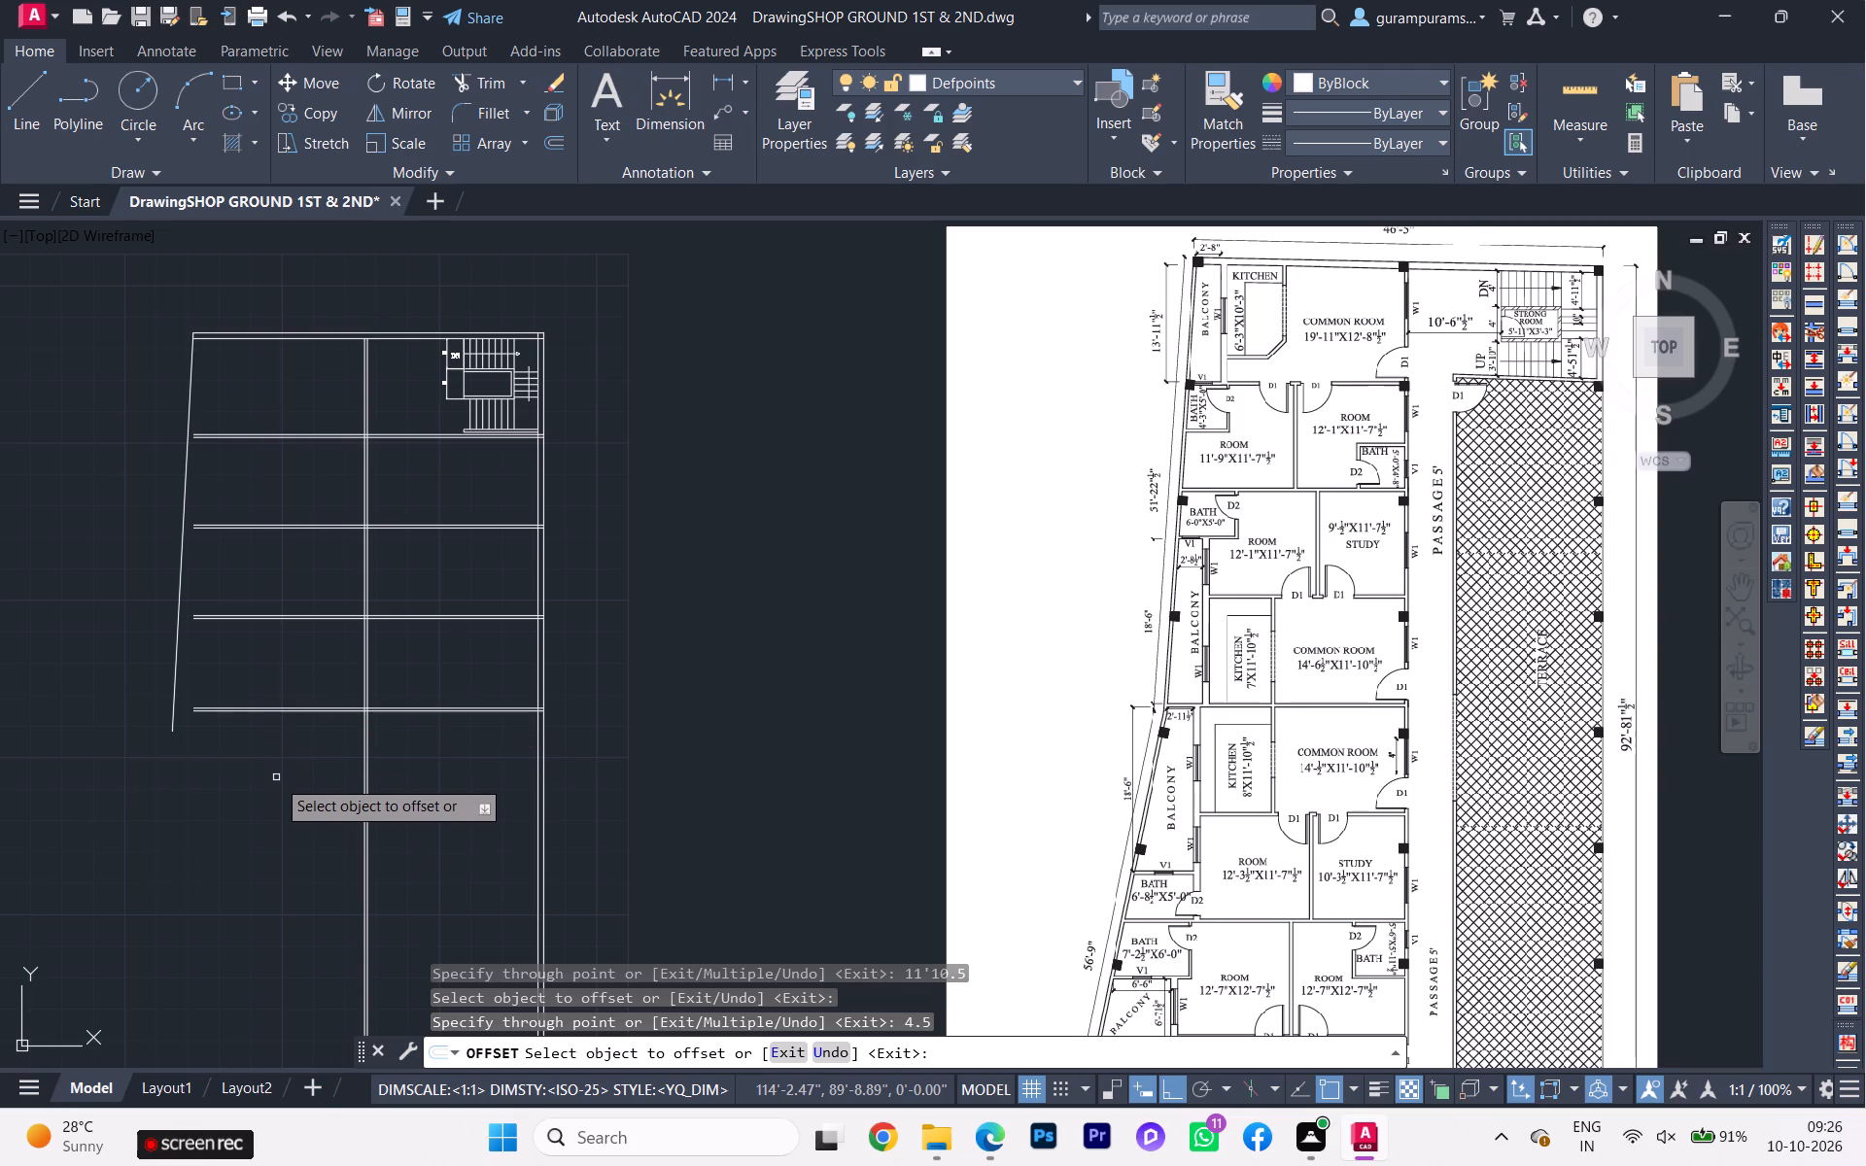
Offset the lower line of the fourth horizontal inner wall 11'7.50" downward.
left_click(303, 713)
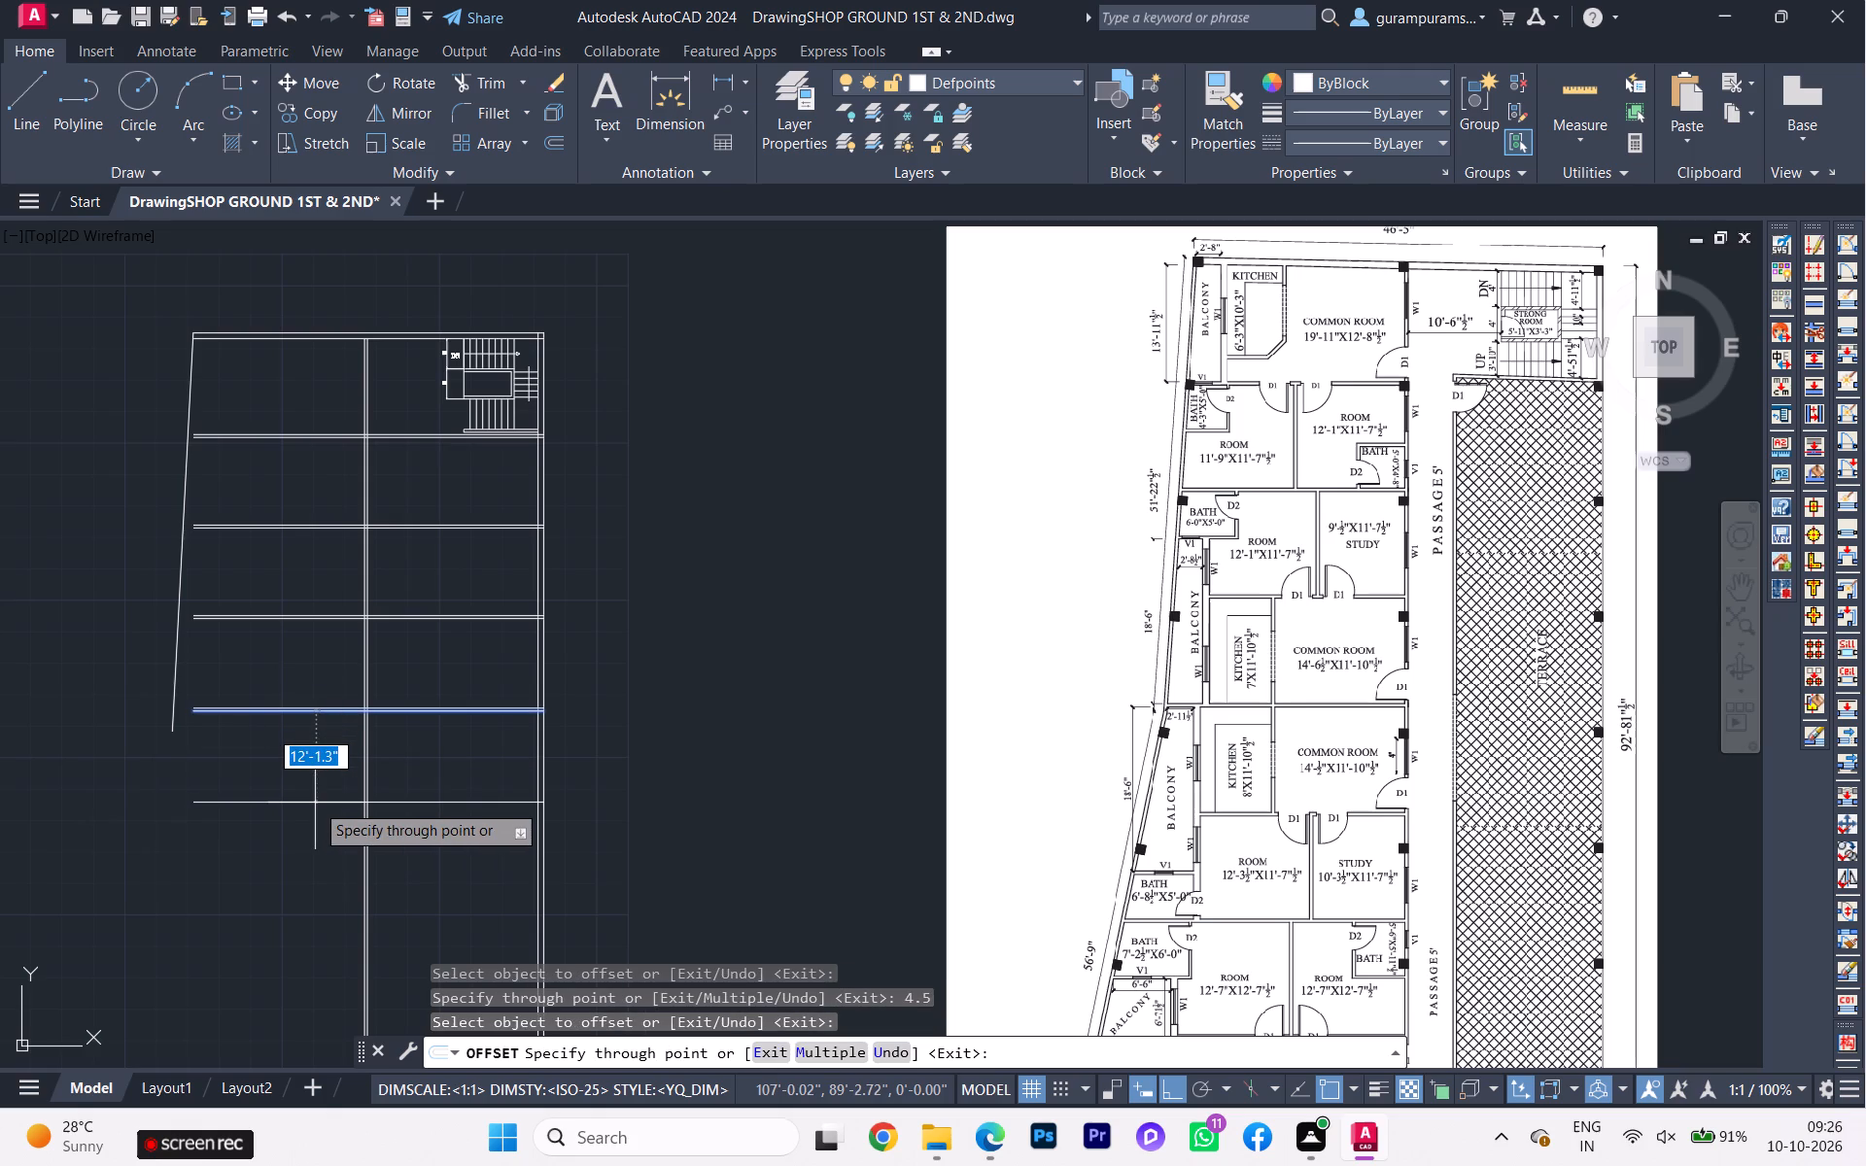
type("11")
key("apostrophe")
type("7.50")
key("Return")
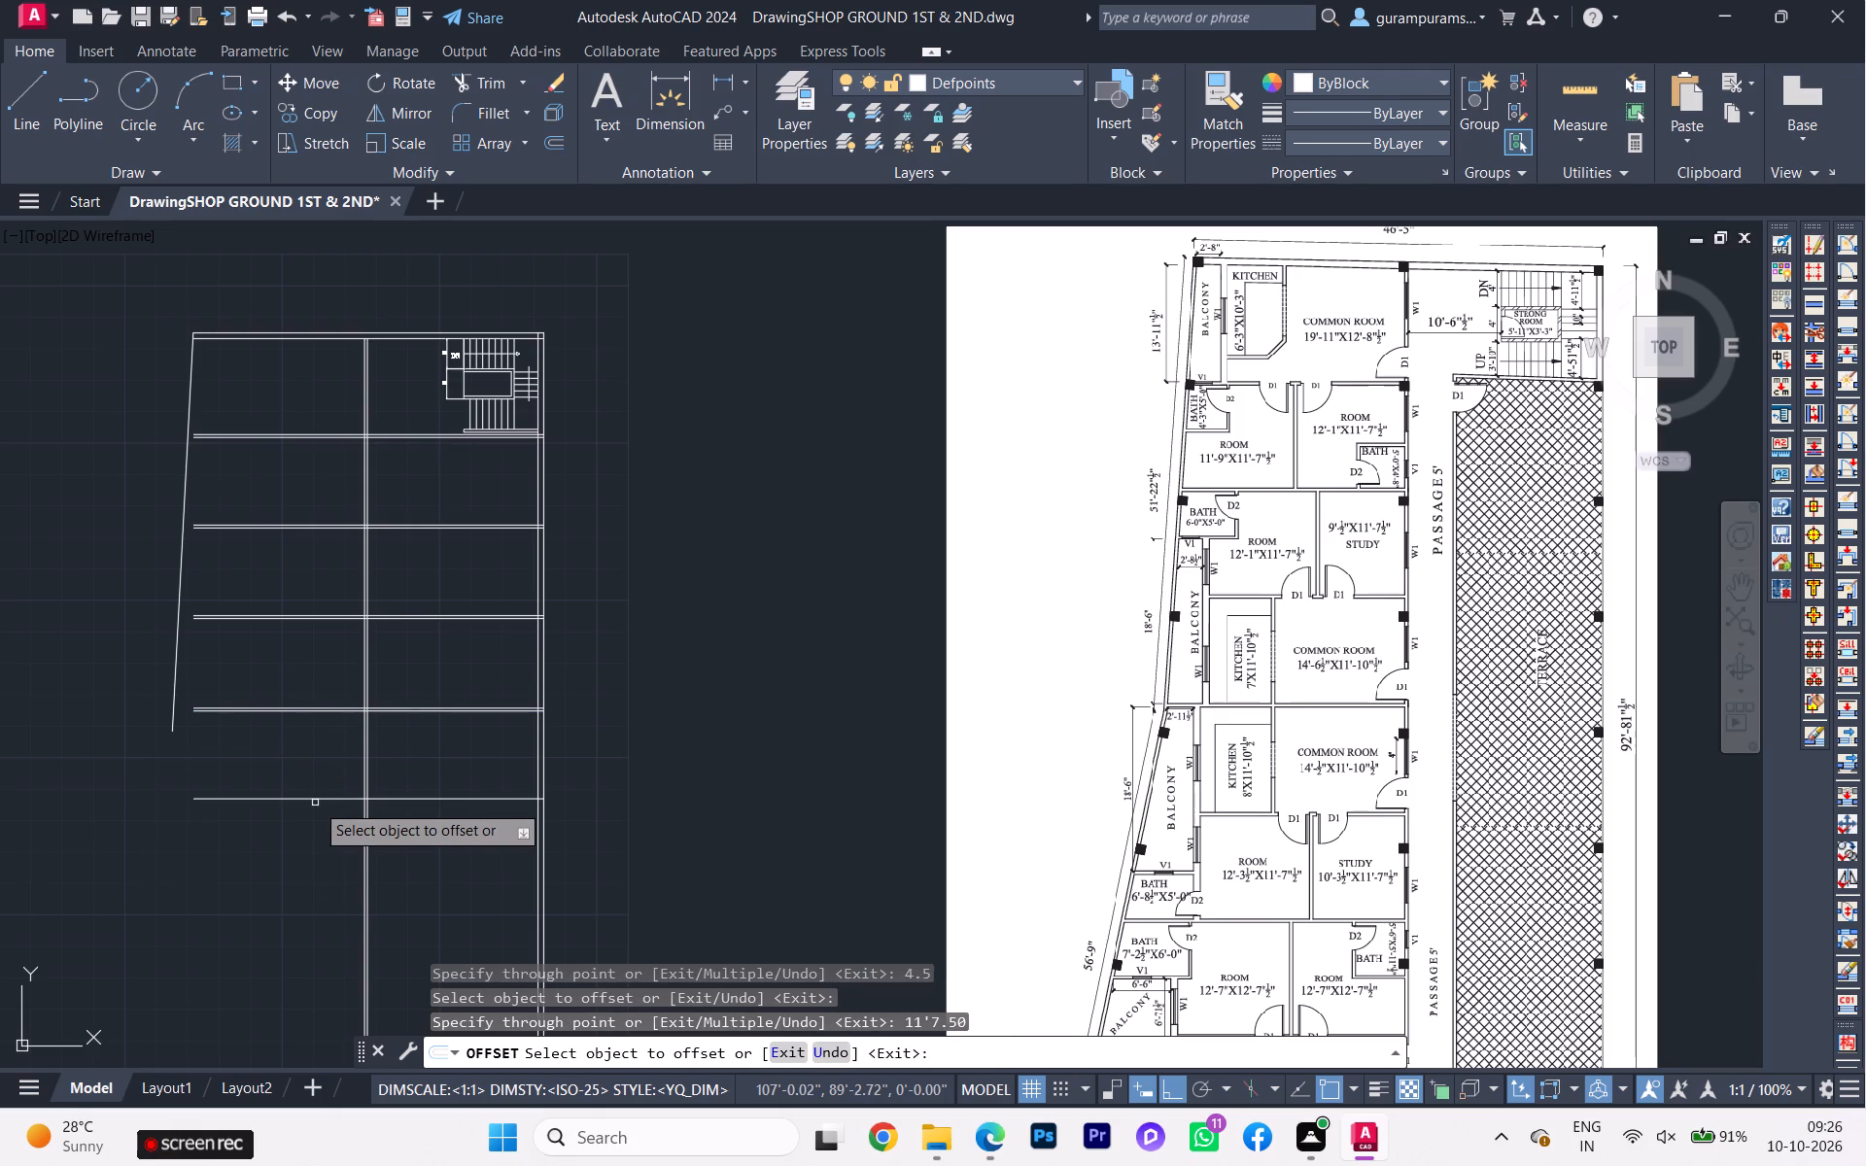
Offset the lowest horizontal line downward through a freehand point about 5'-7.5" below it.
left_click(321, 798)
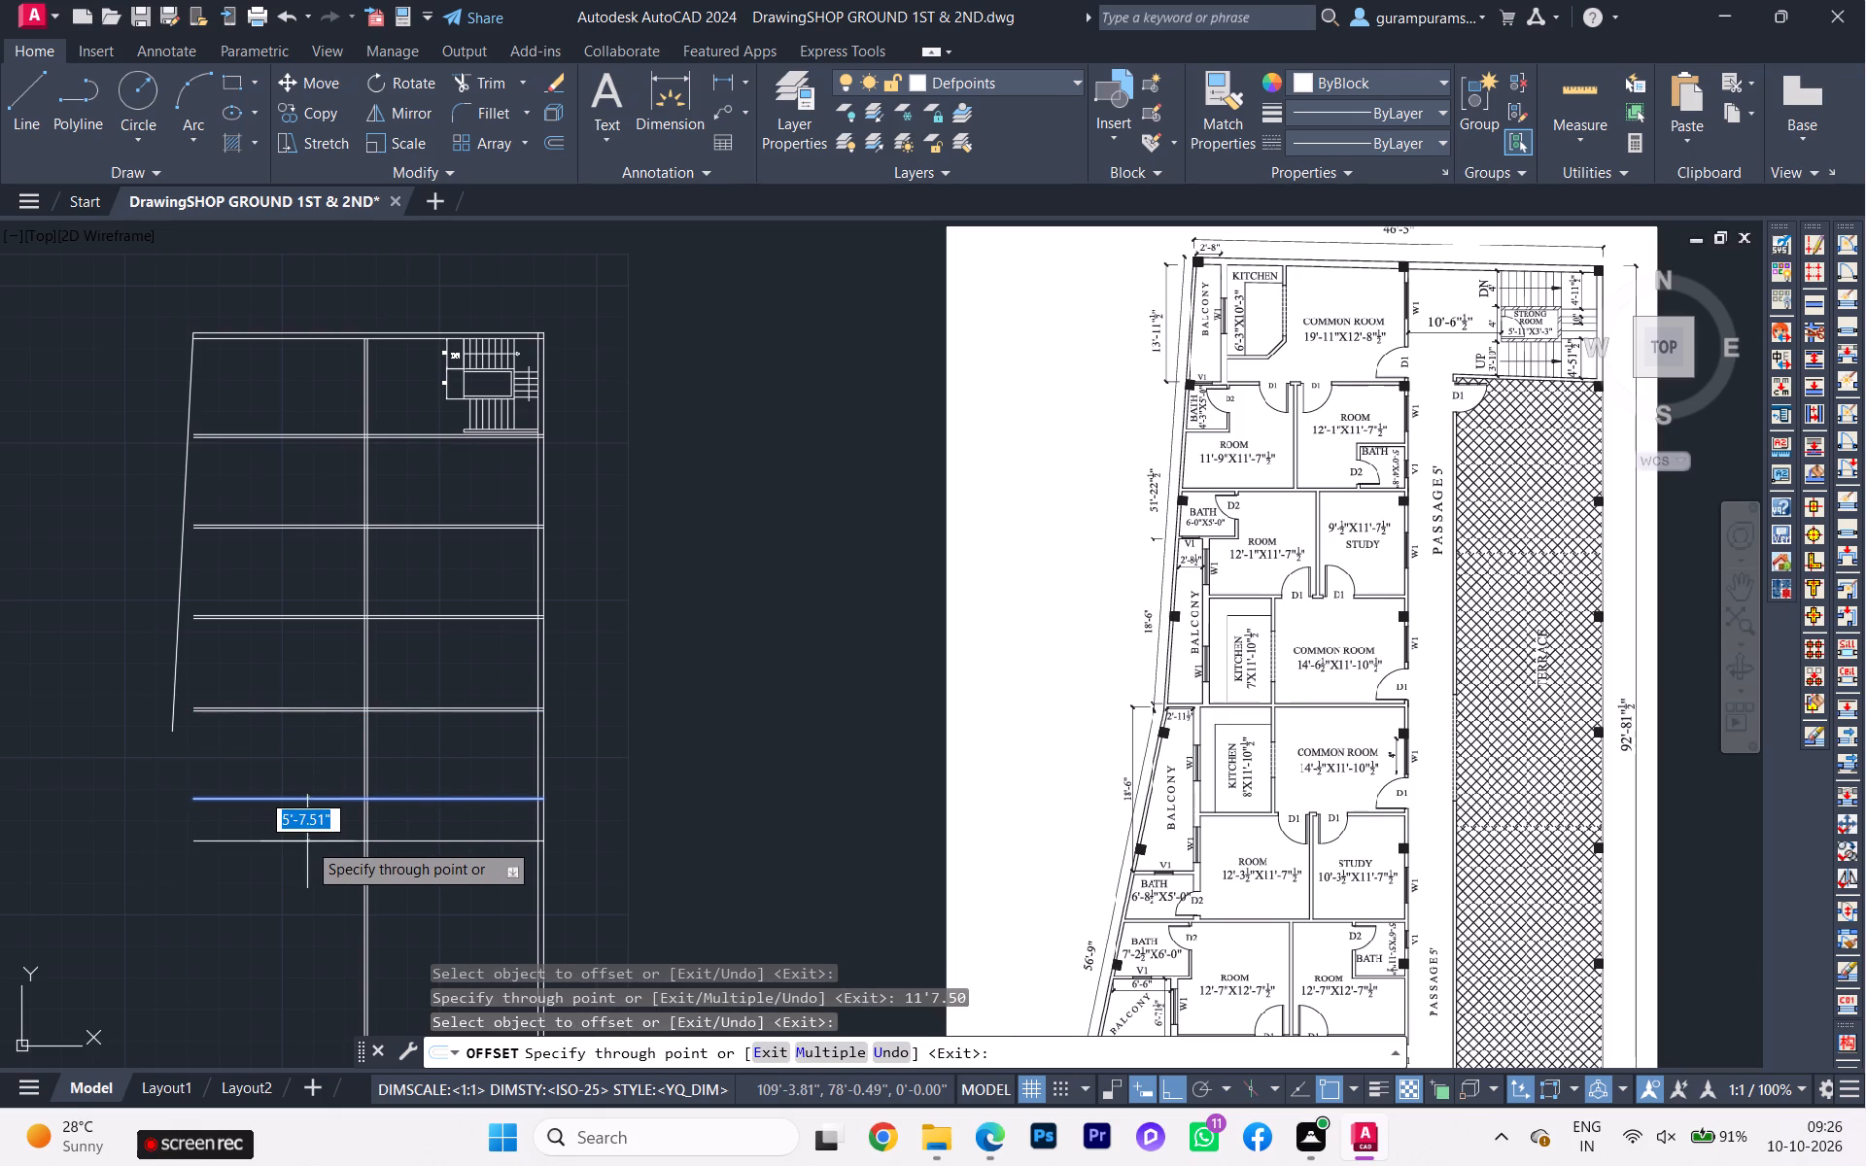
left_click(304, 842)
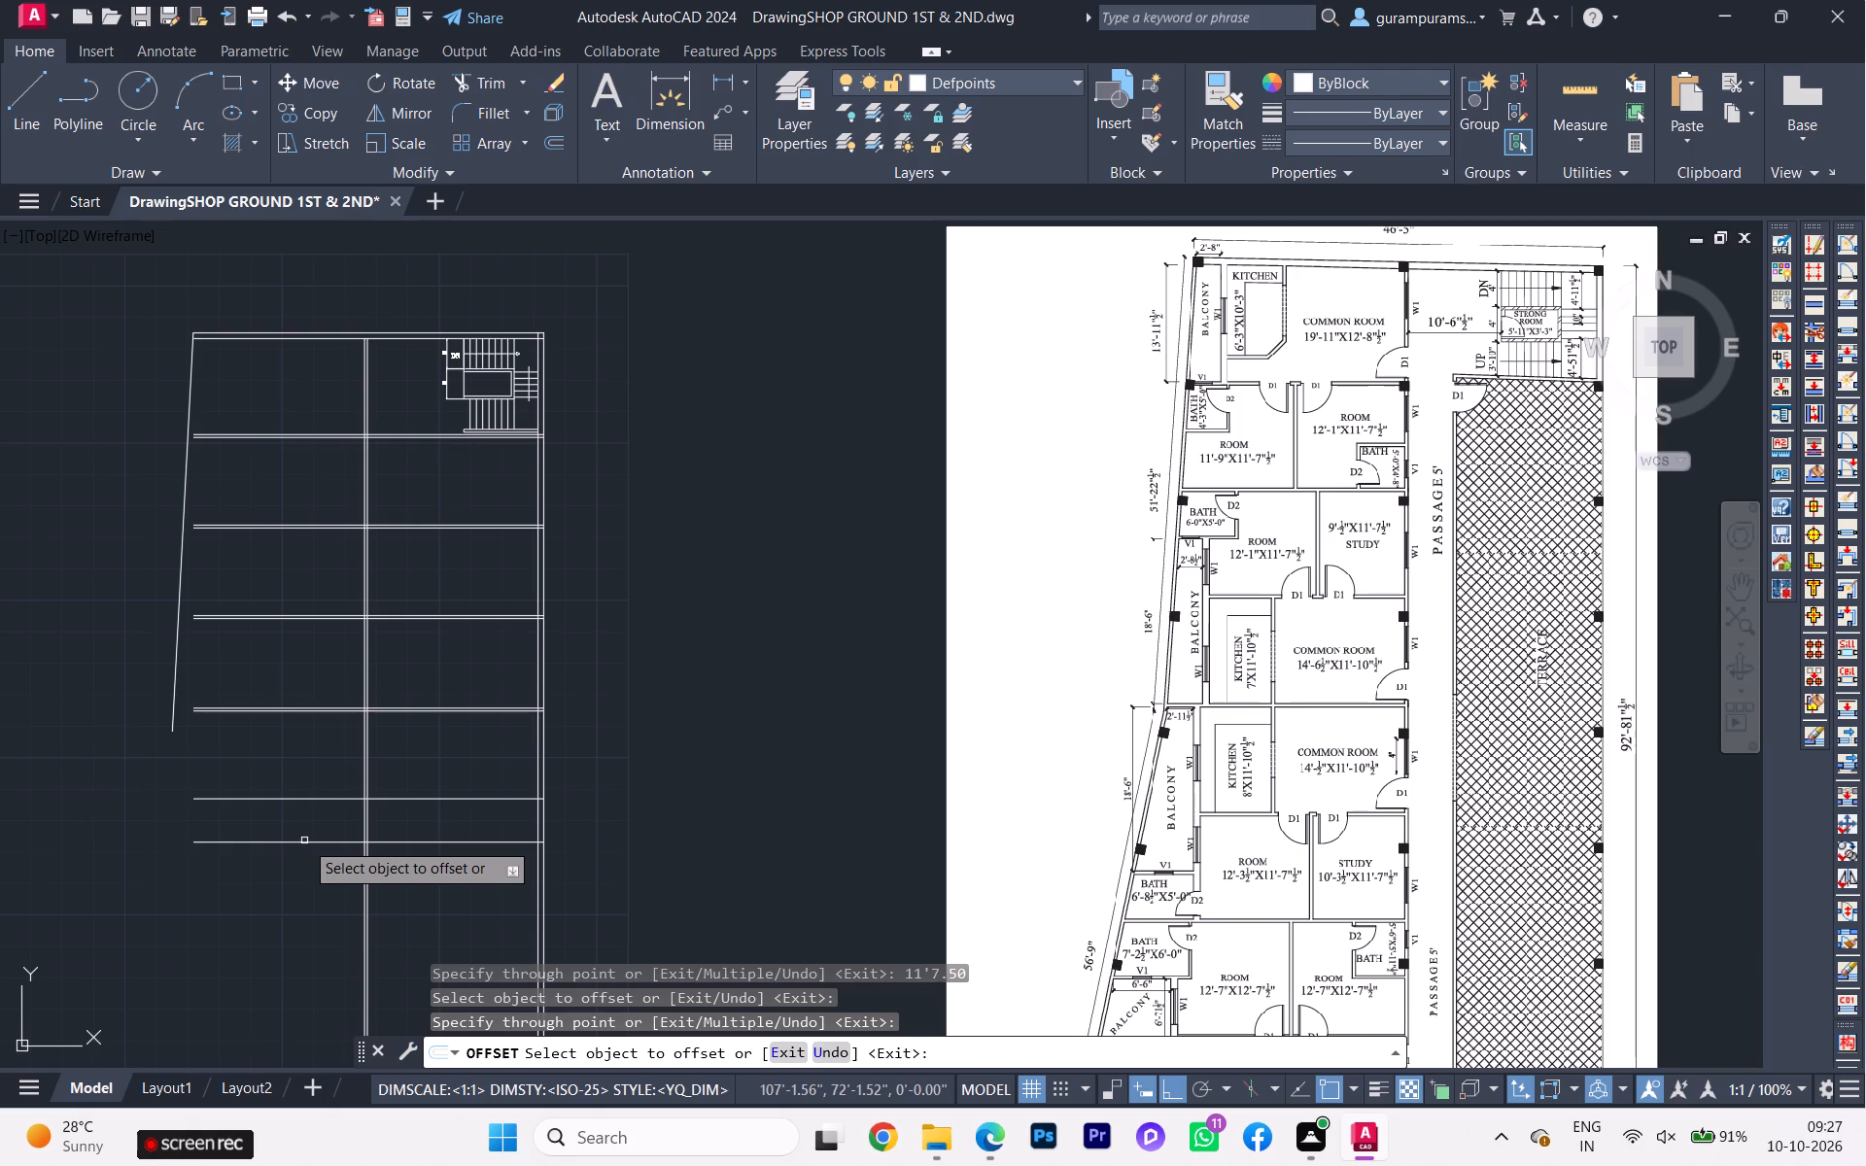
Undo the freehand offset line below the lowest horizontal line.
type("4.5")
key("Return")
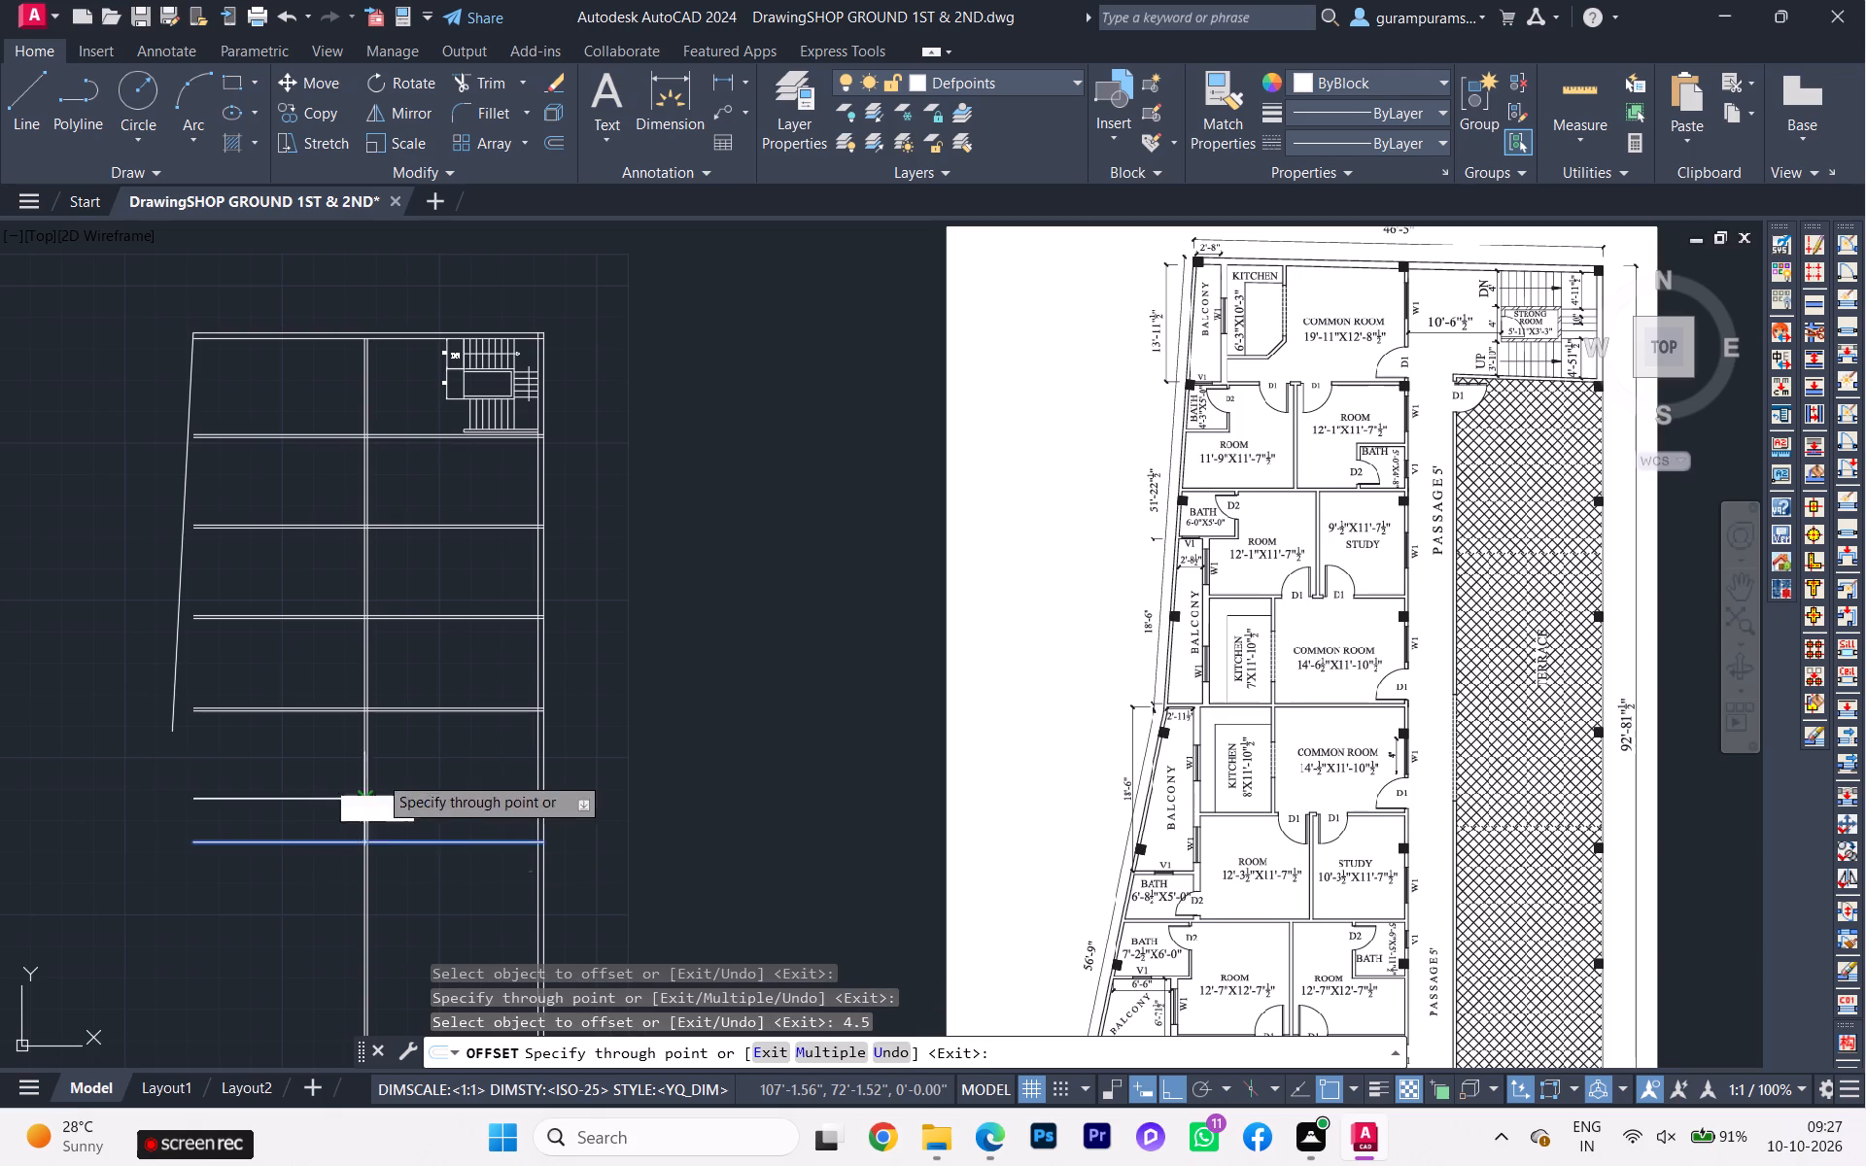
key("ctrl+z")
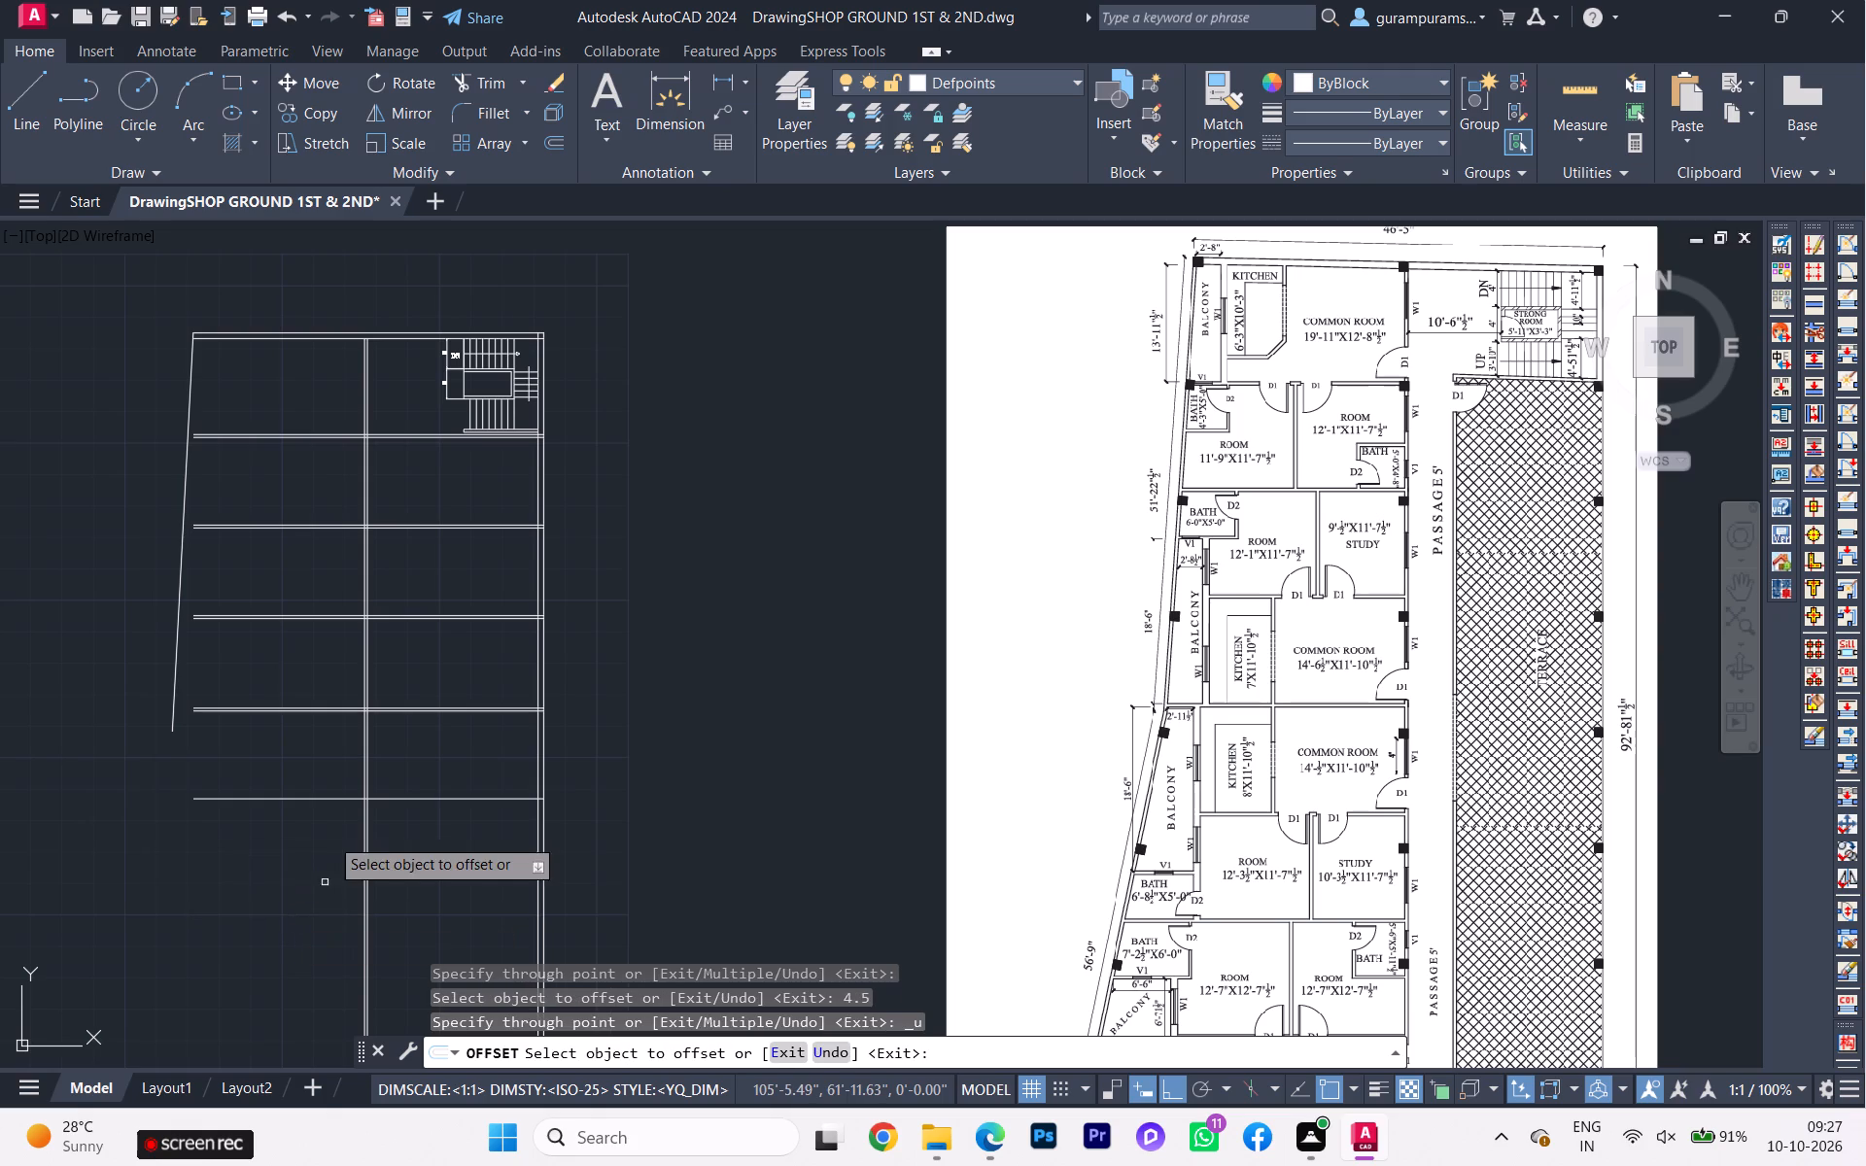
Offset the lowest horizontal line 4.5" downward to form the fifth horizontal inner wall.
left_click(333, 799)
type("4.5")
key("Return")
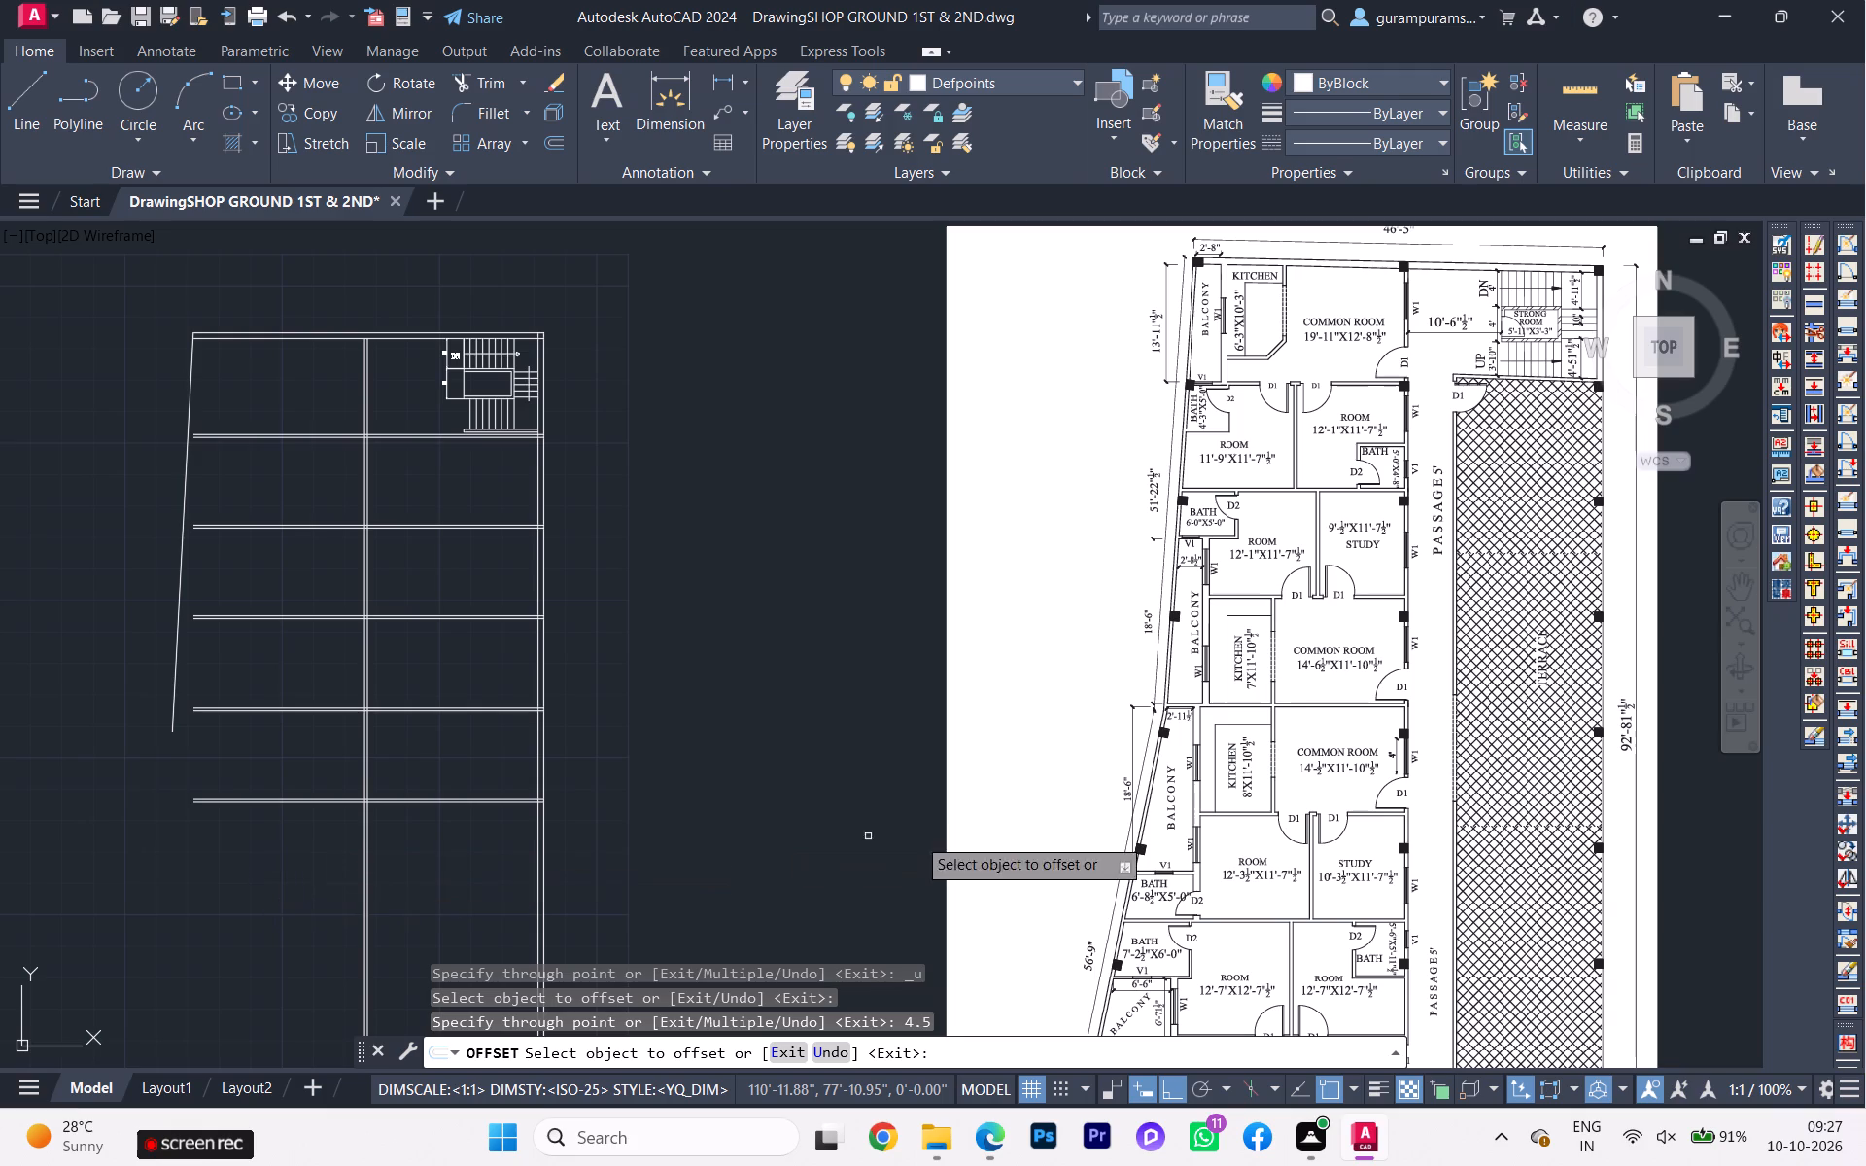
Check the lower room row on the reference plan and offset the fifth horizontal inner wall's line 12'7.50" downward.
scroll(1235, 964, "up", 2)
scroll(1240, 969, "down", 3)
middle_click_drag(1274, 985, 1275, 943)
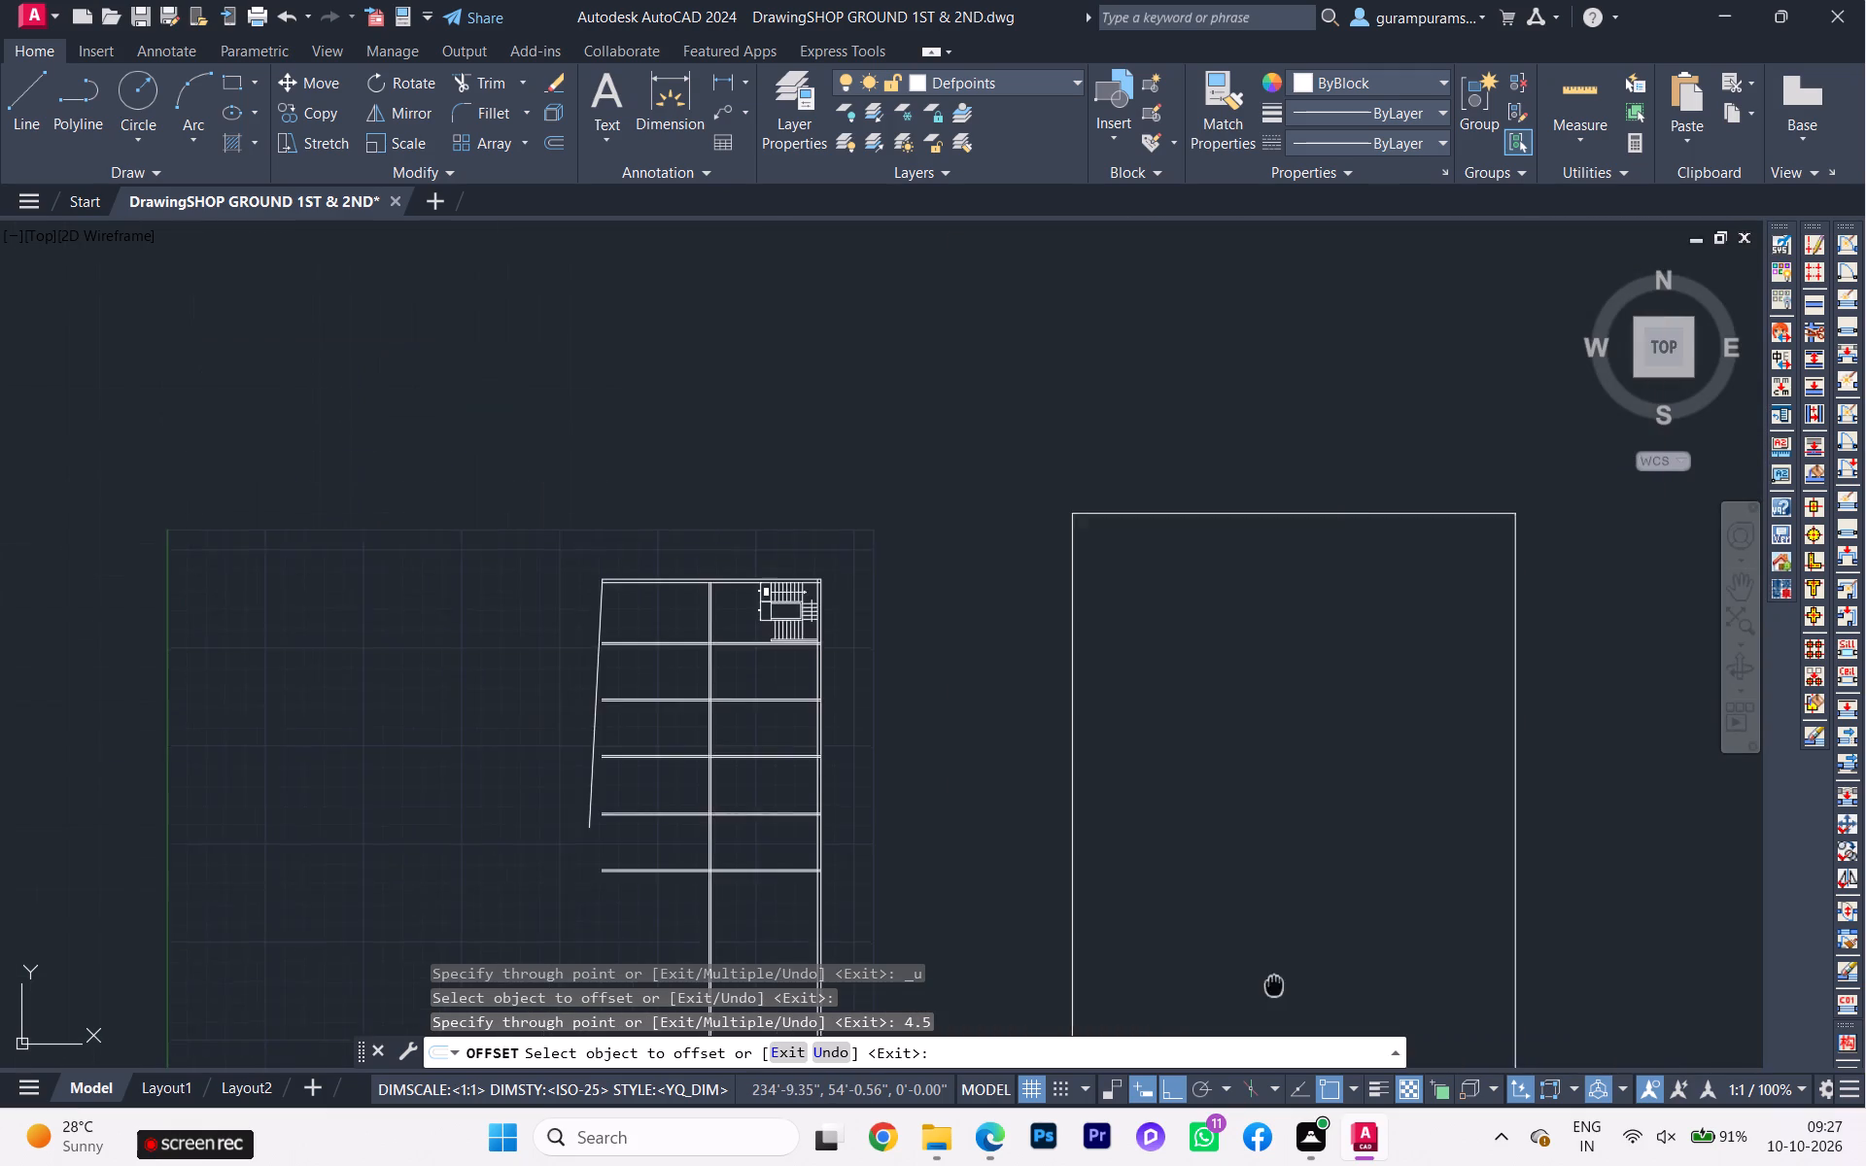
middle_click_drag(1275, 943, 1211, 738)
scroll(1221, 699, "up", 2)
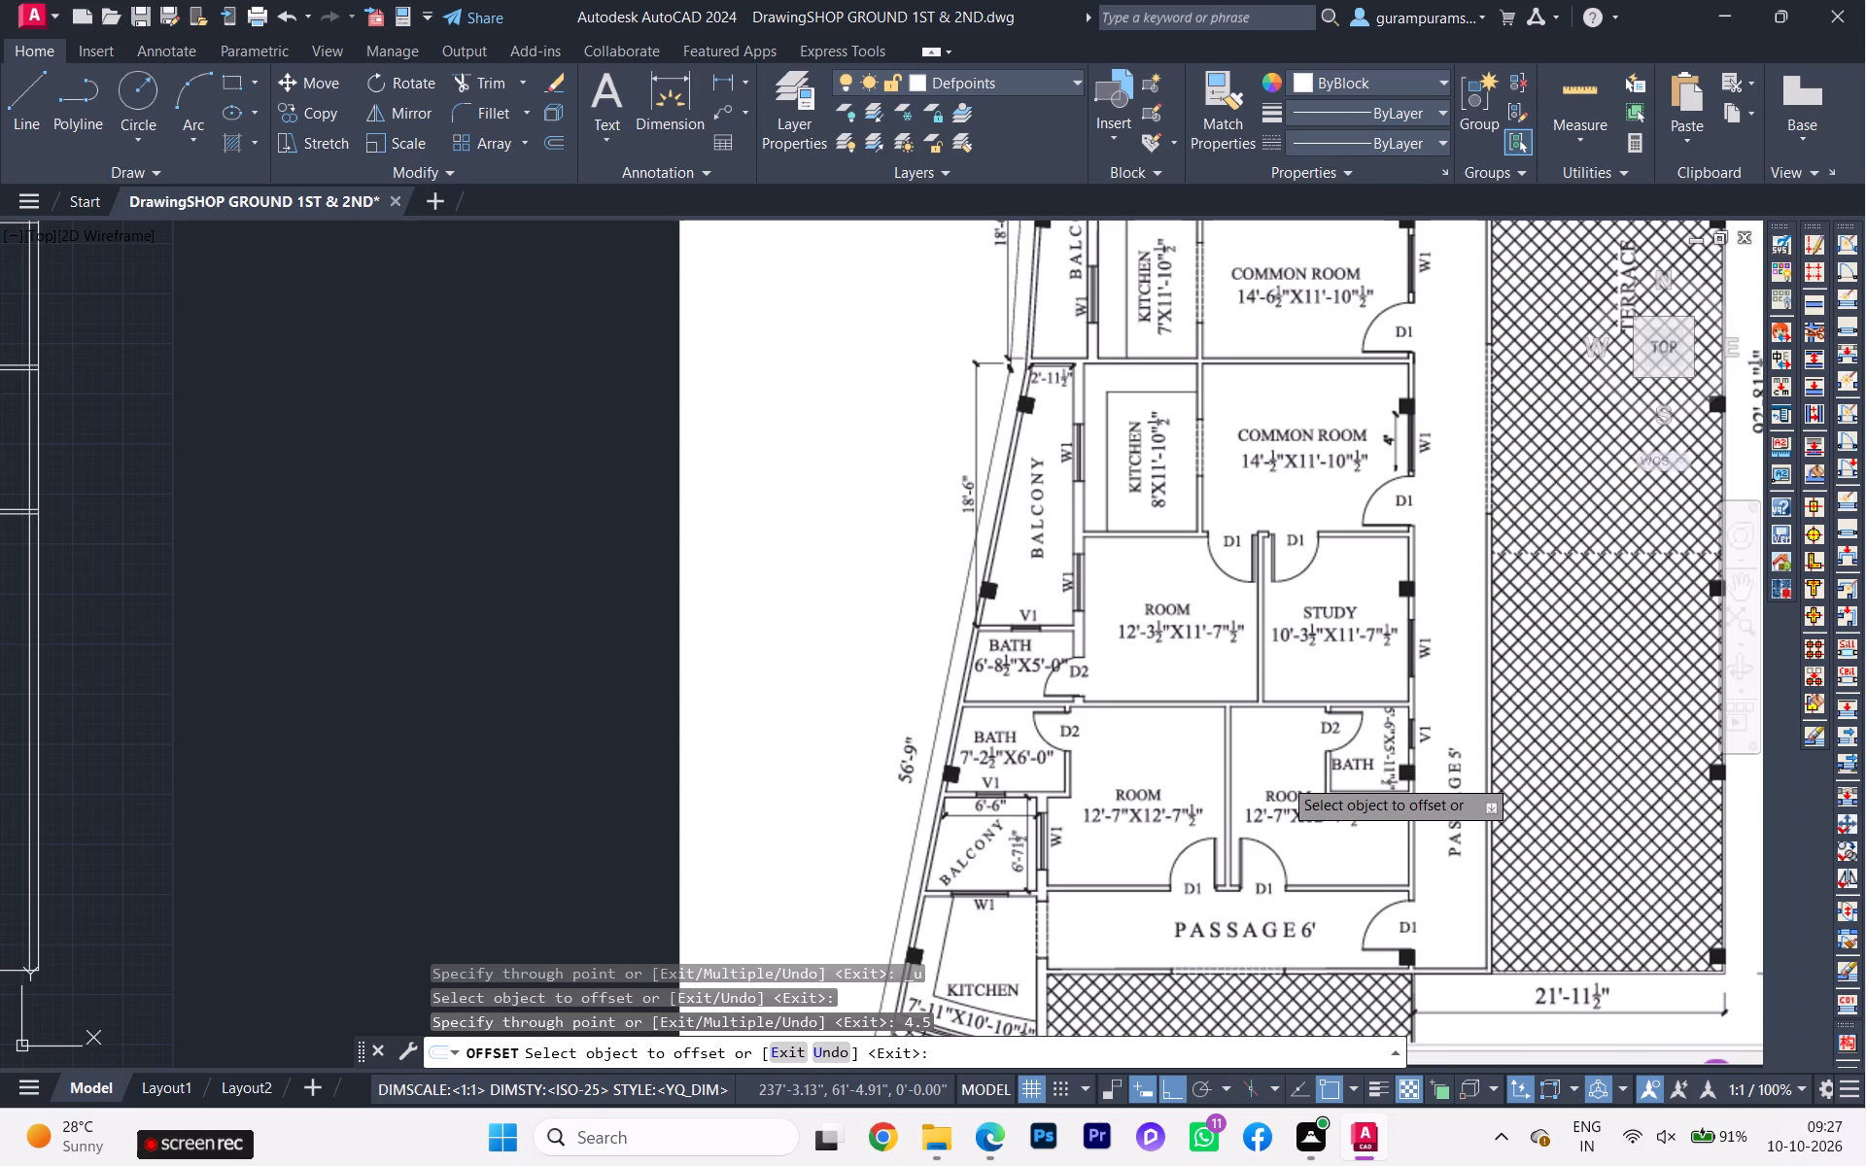
scroll(1287, 785, "down", 3)
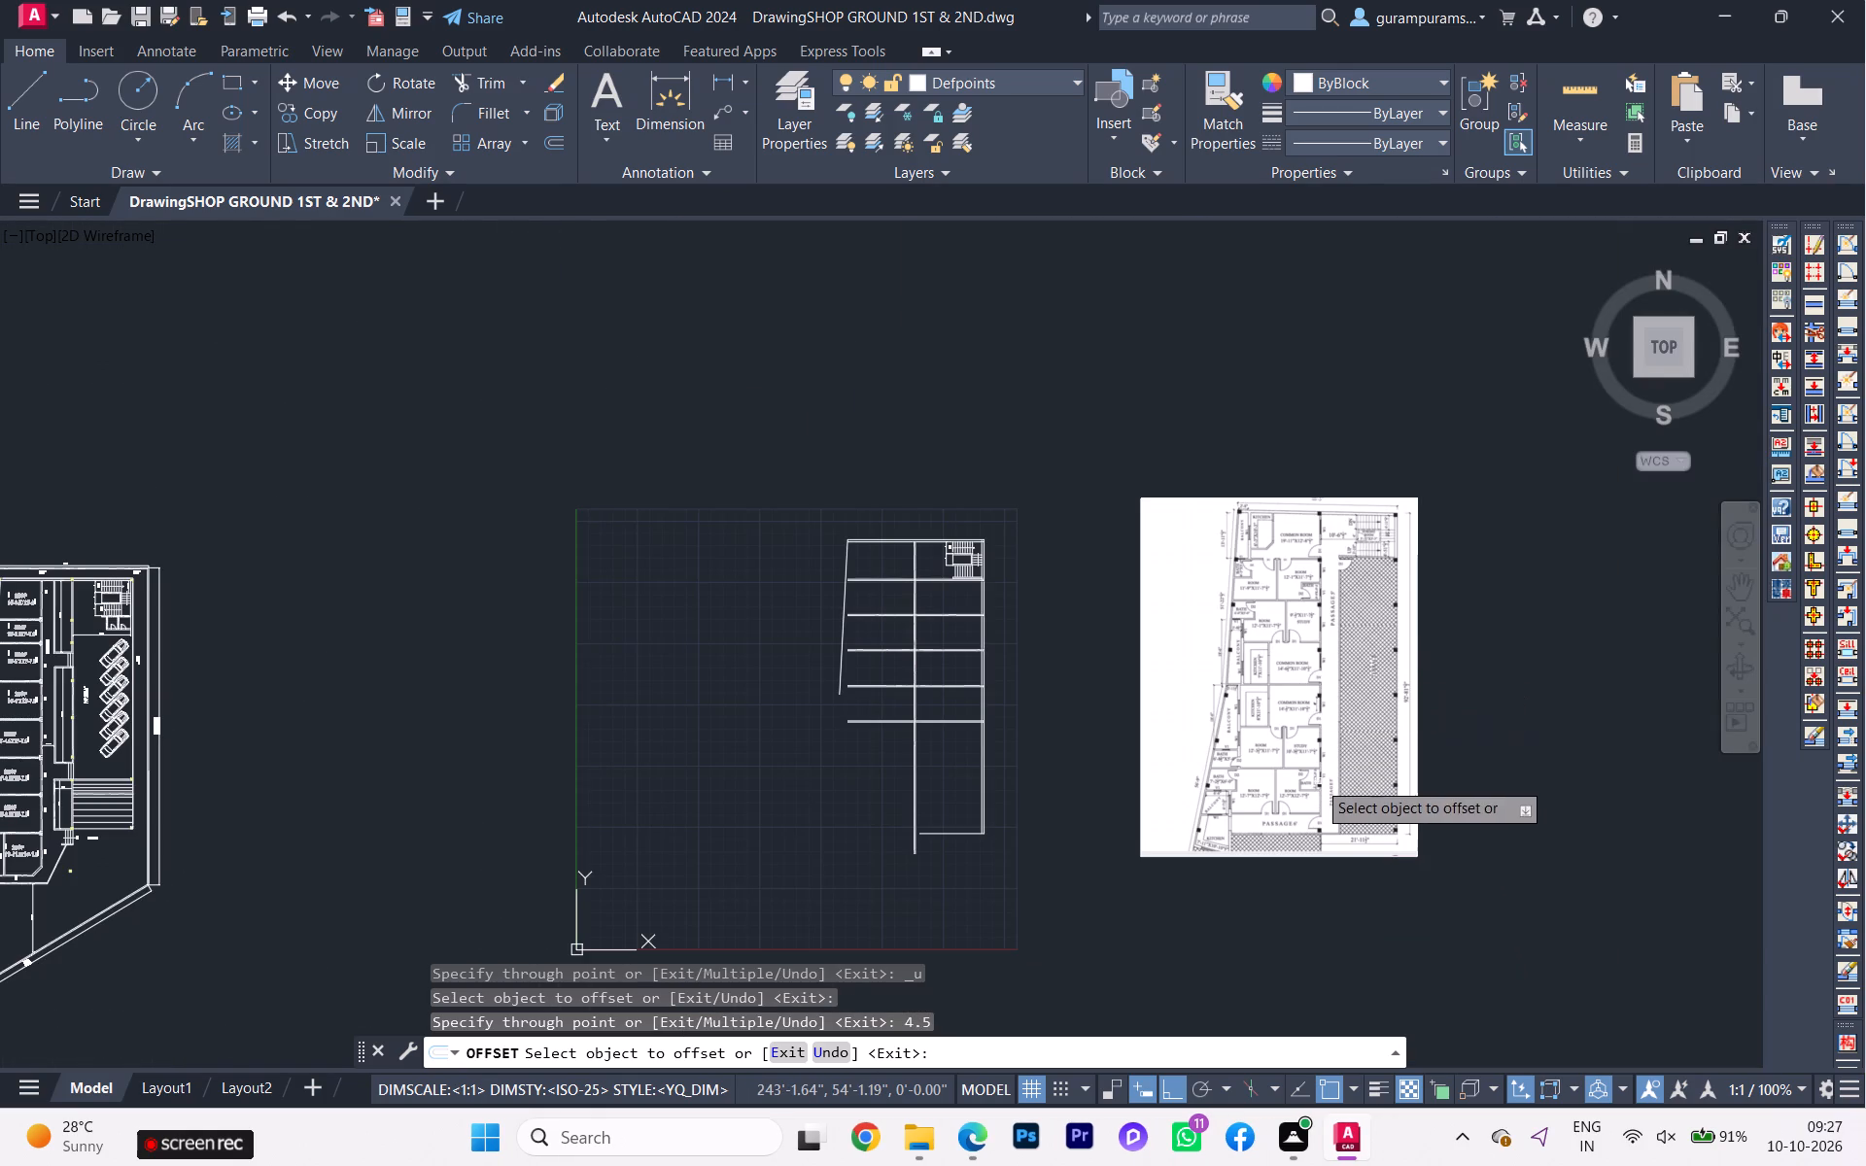
scroll(1308, 750, "up", 2)
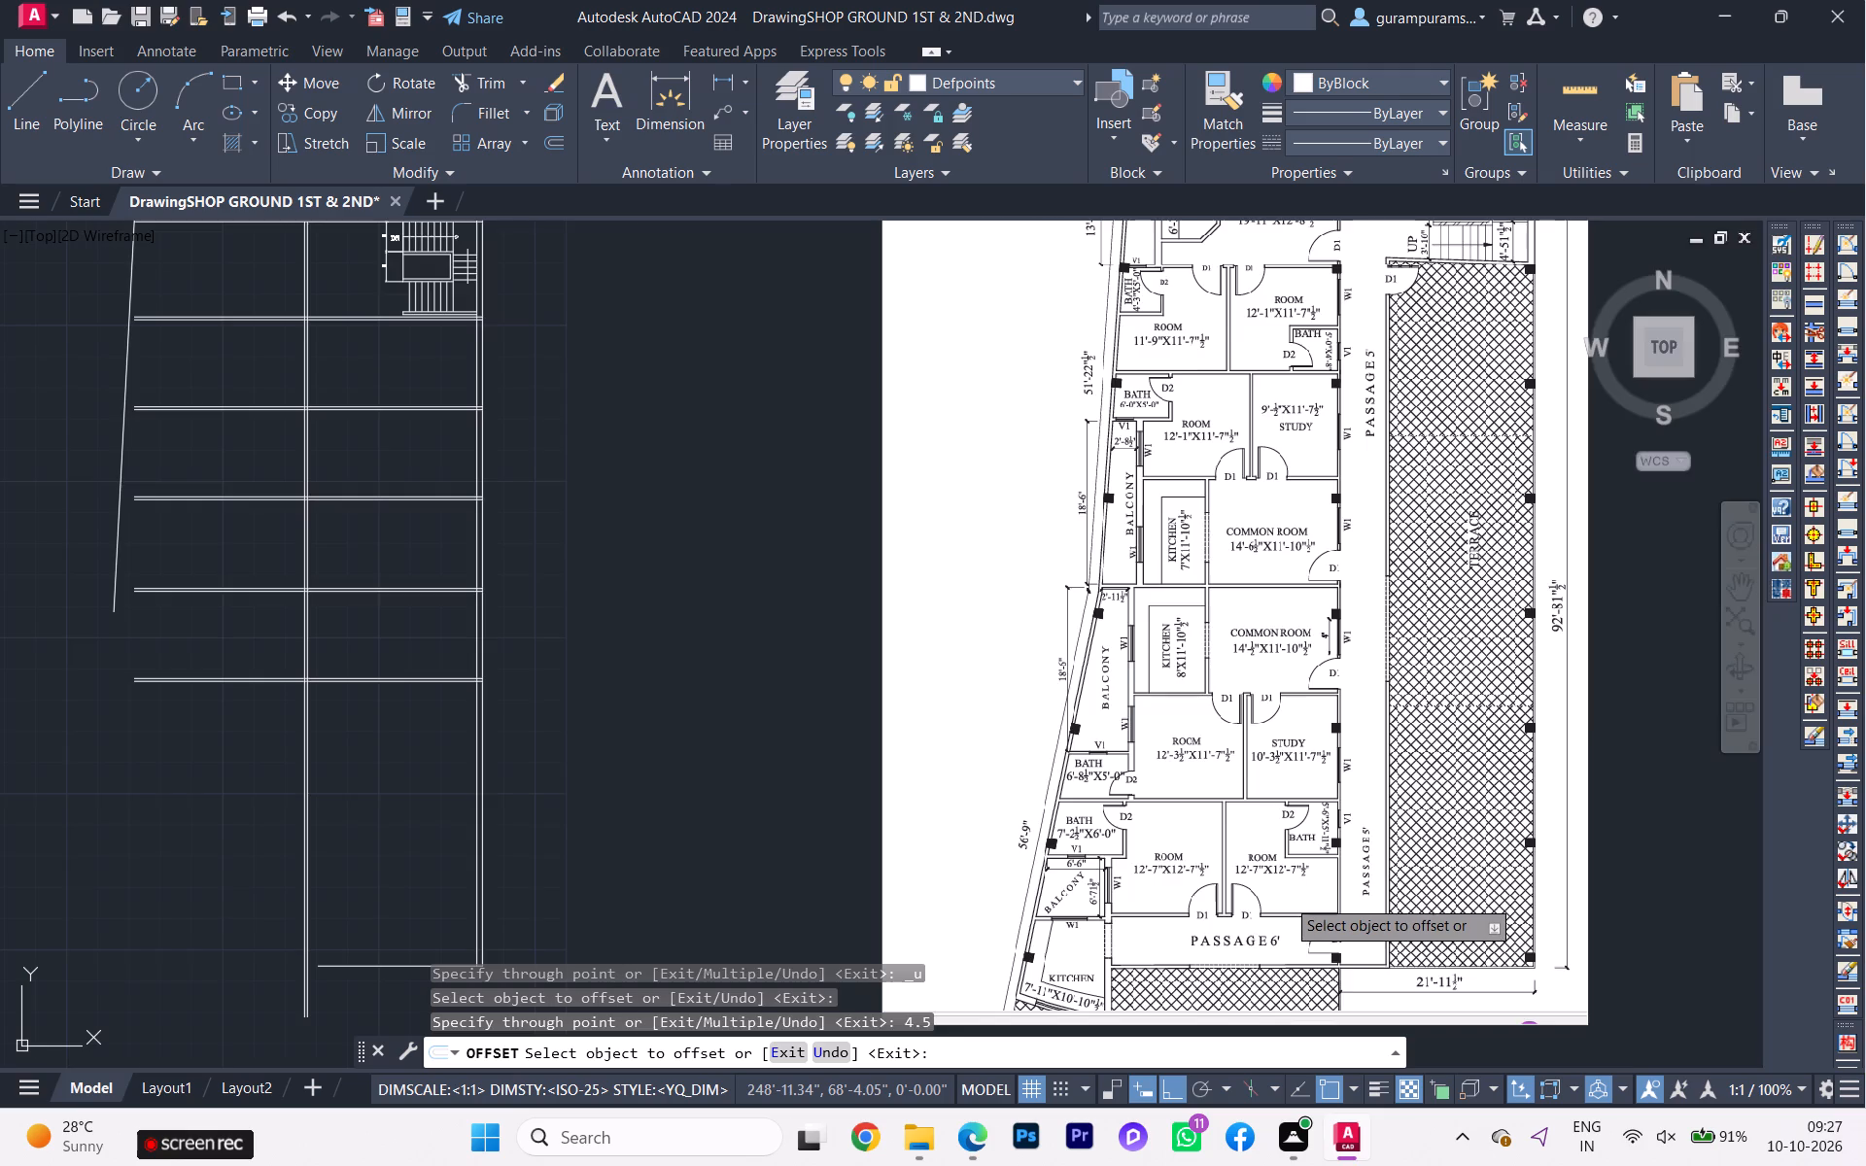
scroll(1286, 898, "up", 1)
scroll(1309, 892, "down", 3)
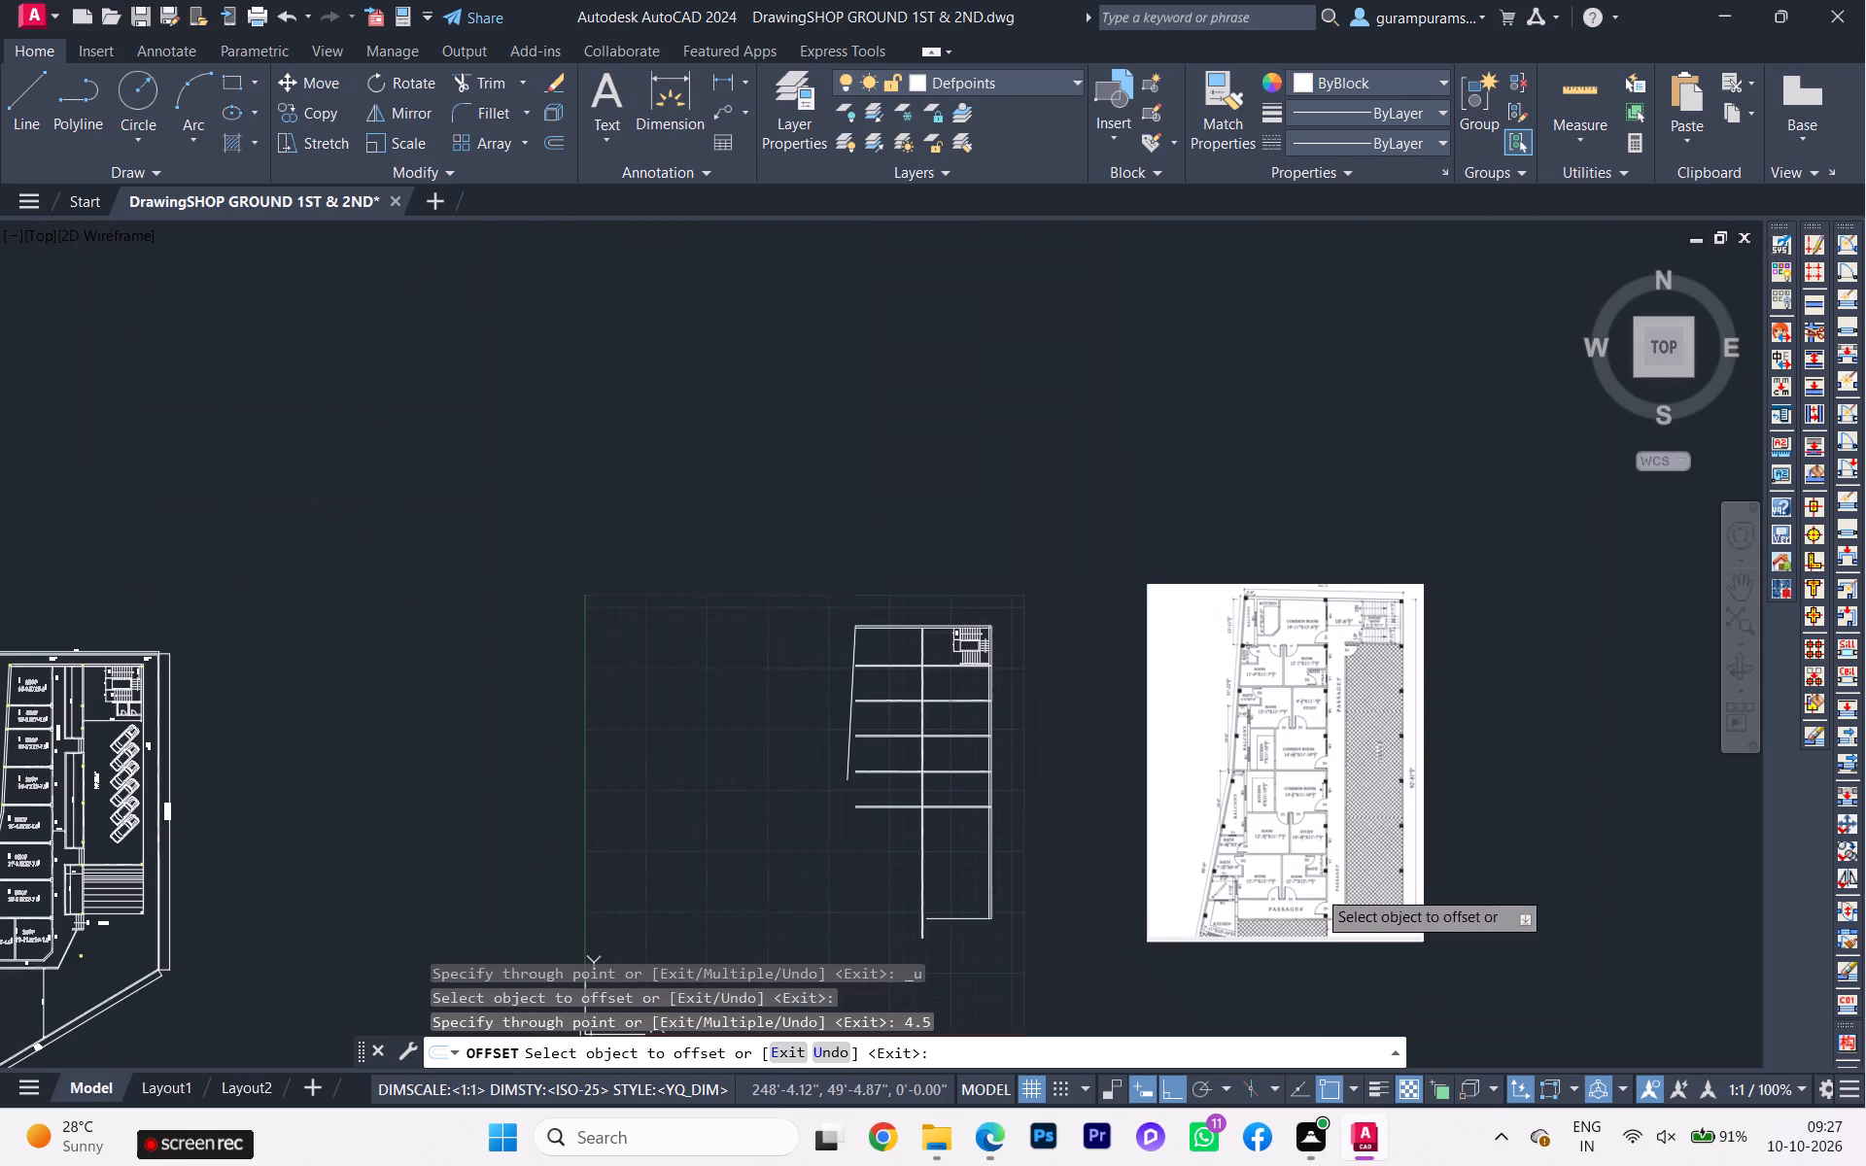
scroll(909, 845, "up", 3)
scroll(905, 799, "down", 1)
scroll(905, 799, "up", 1)
left_click(921, 763)
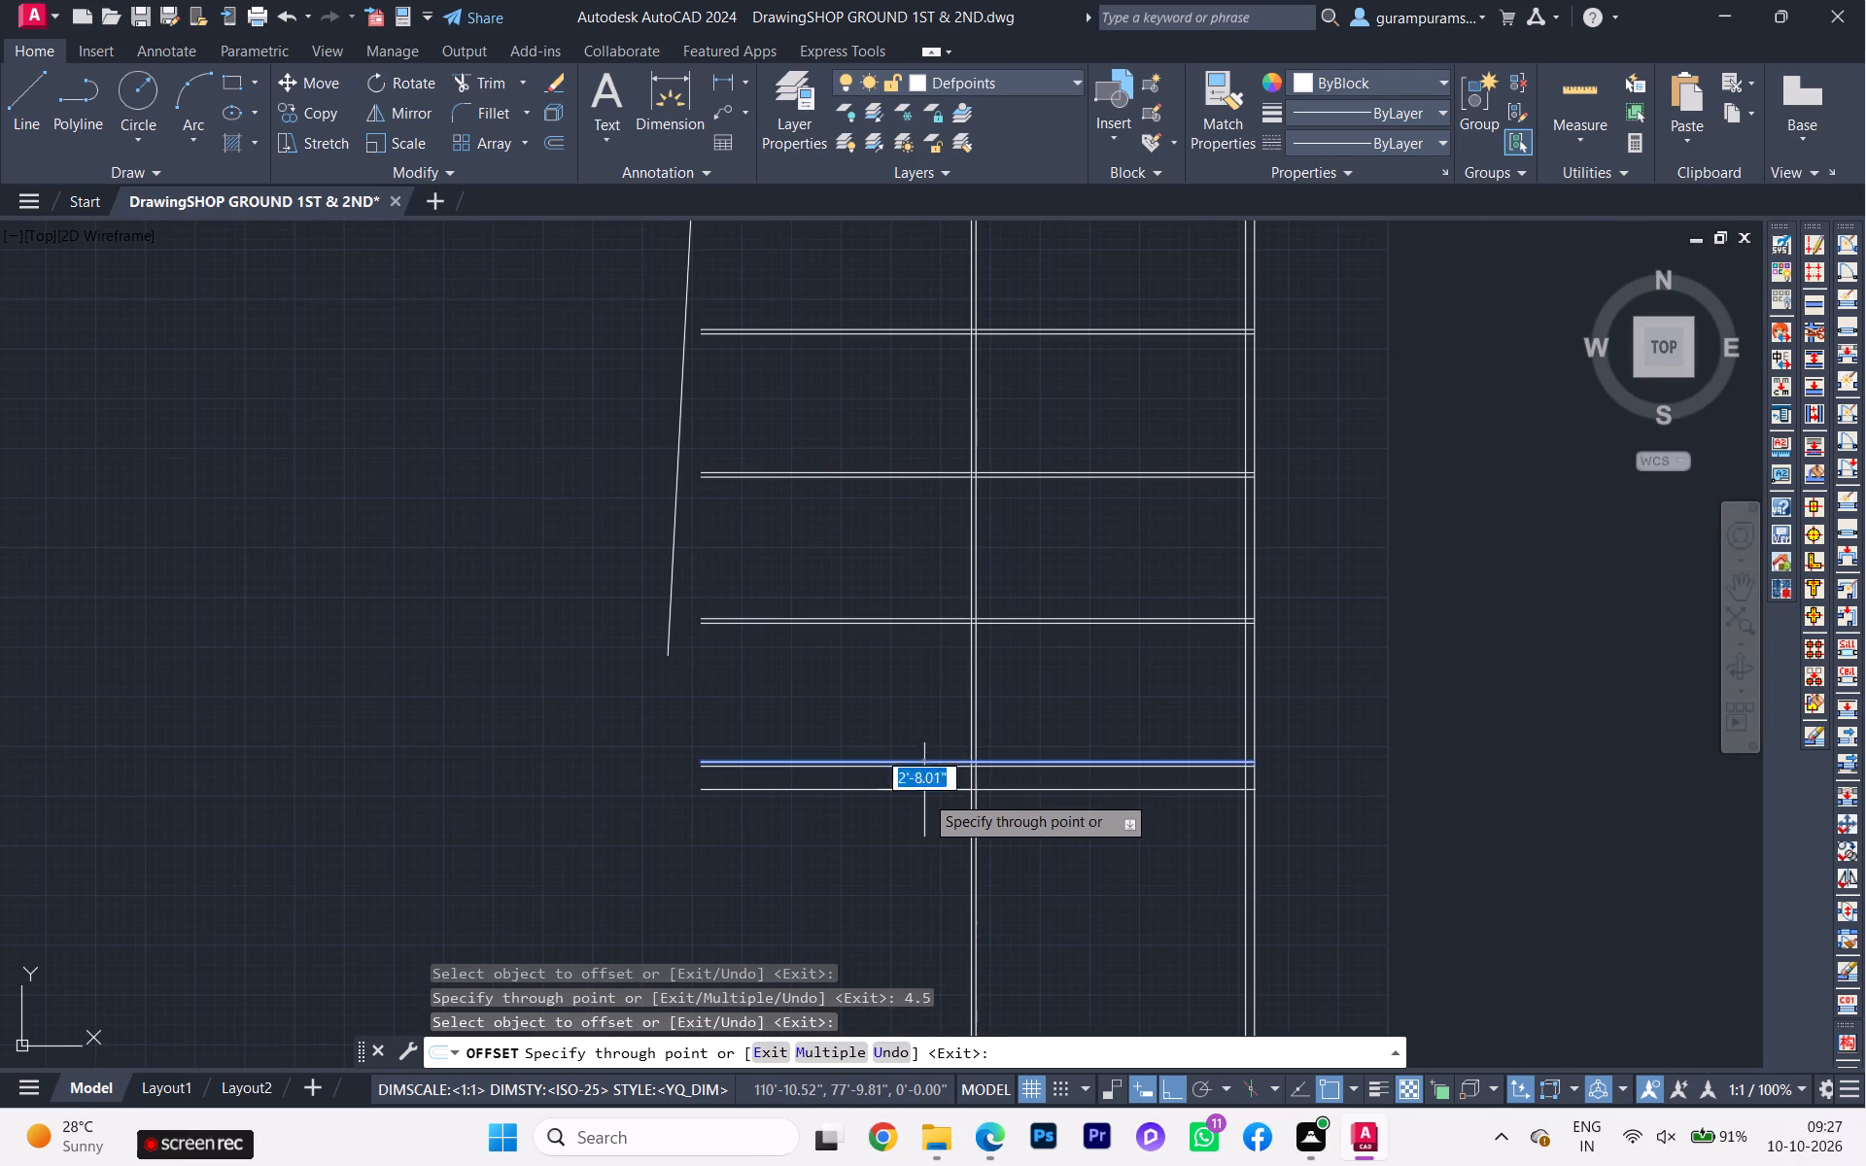
type("12'7")
key("period")
key("5")
key("0")
key("Return")
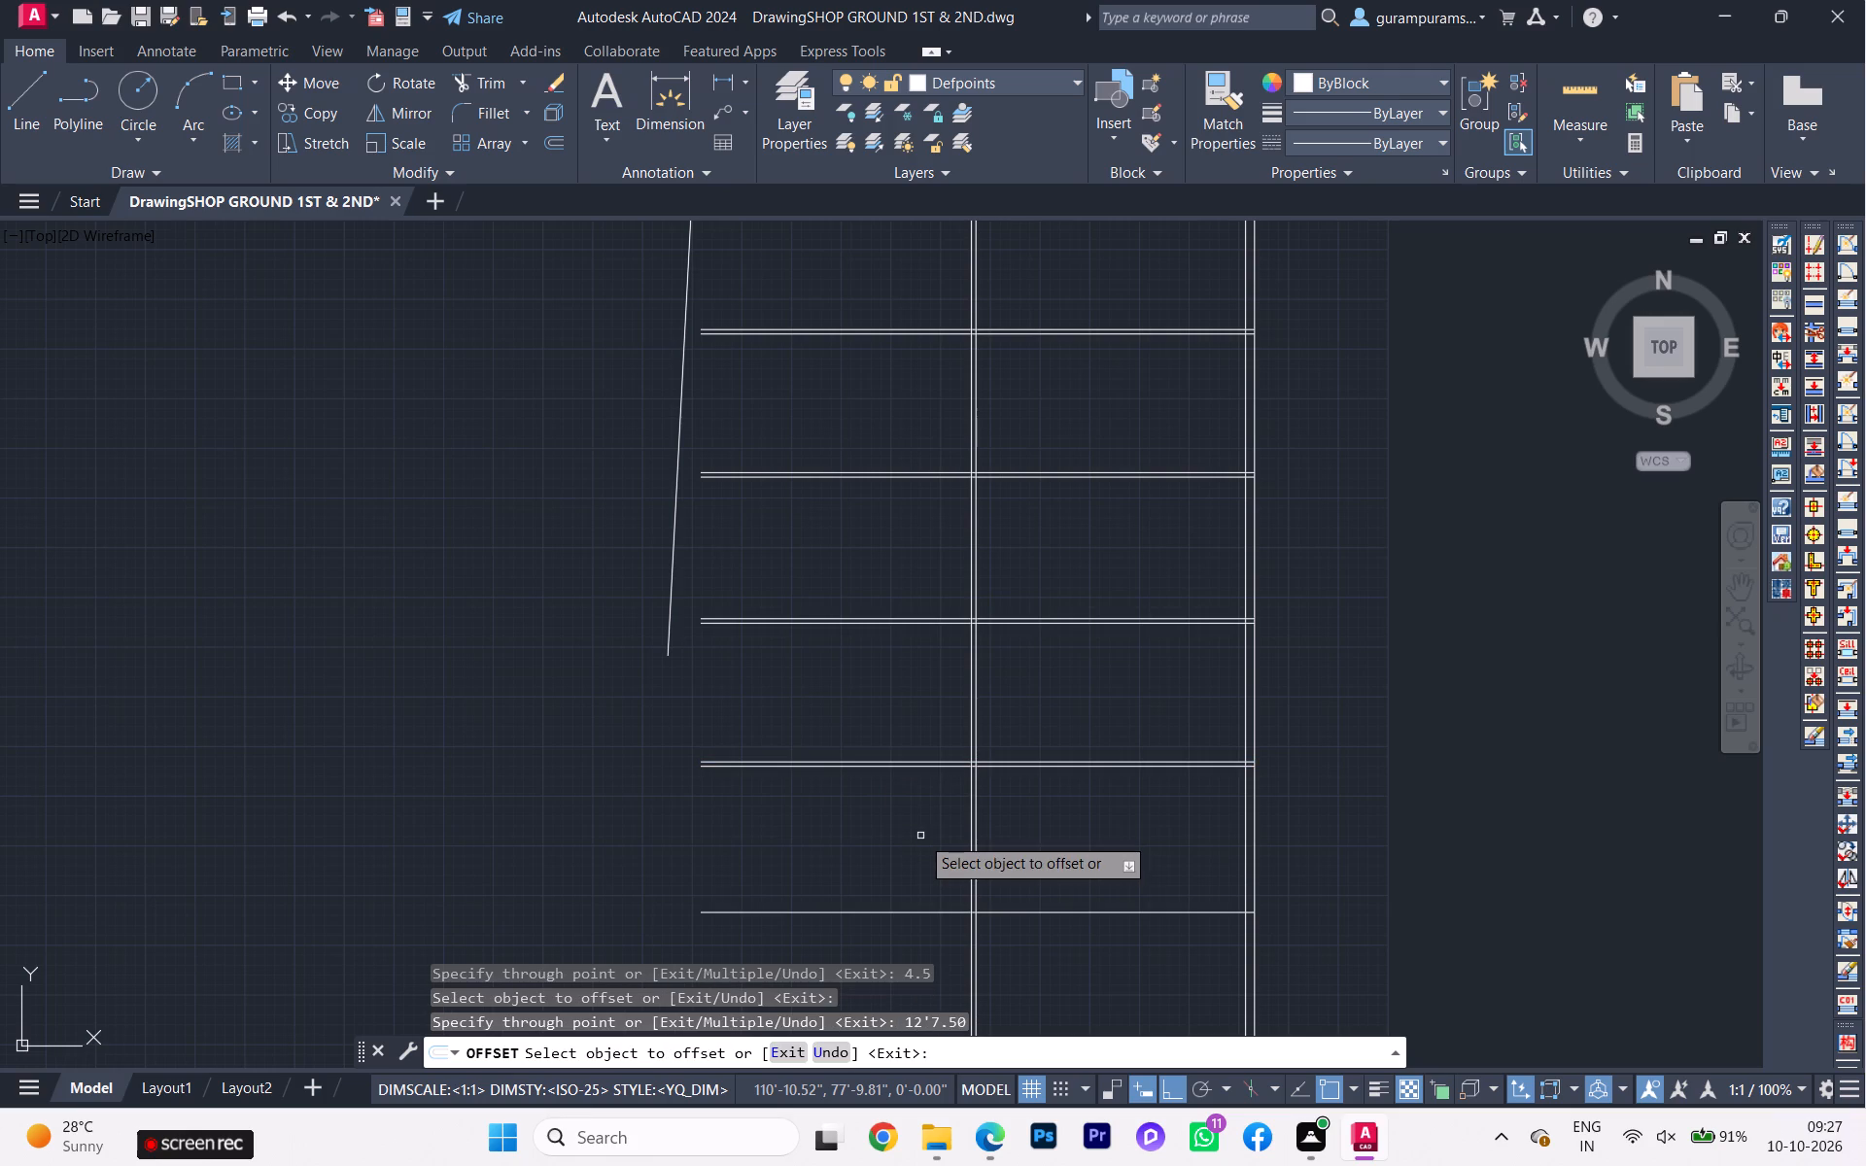
Offset the line under the lower room row 4.5" downward to form the sixth horizontal inner wall.
scroll(592, 877, "down", 2)
scroll(1334, 916, "up", 2)
scroll(1396, 931, "down", 1)
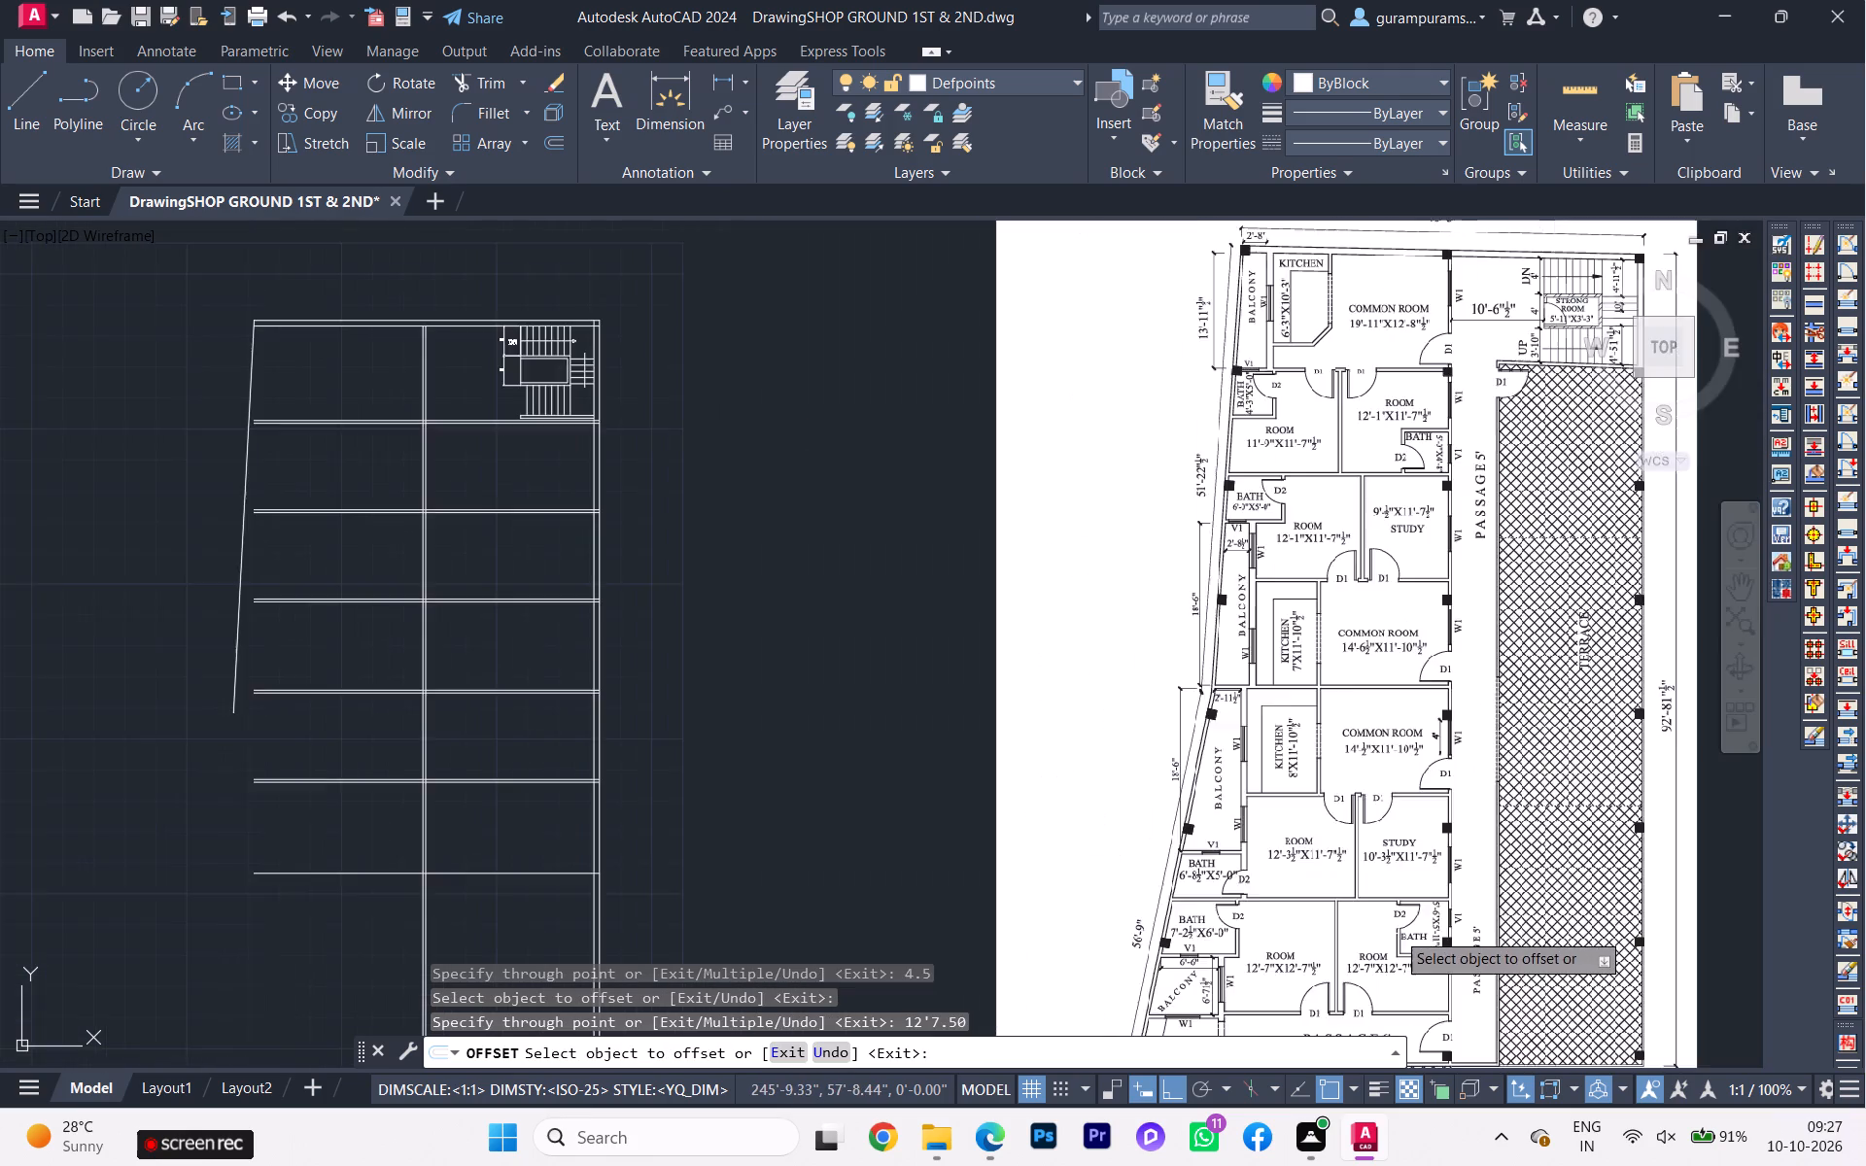
scroll(1396, 931, "down", 1)
middle_click_drag(1402, 929, 1406, 806)
scroll(1418, 871, "up", 2)
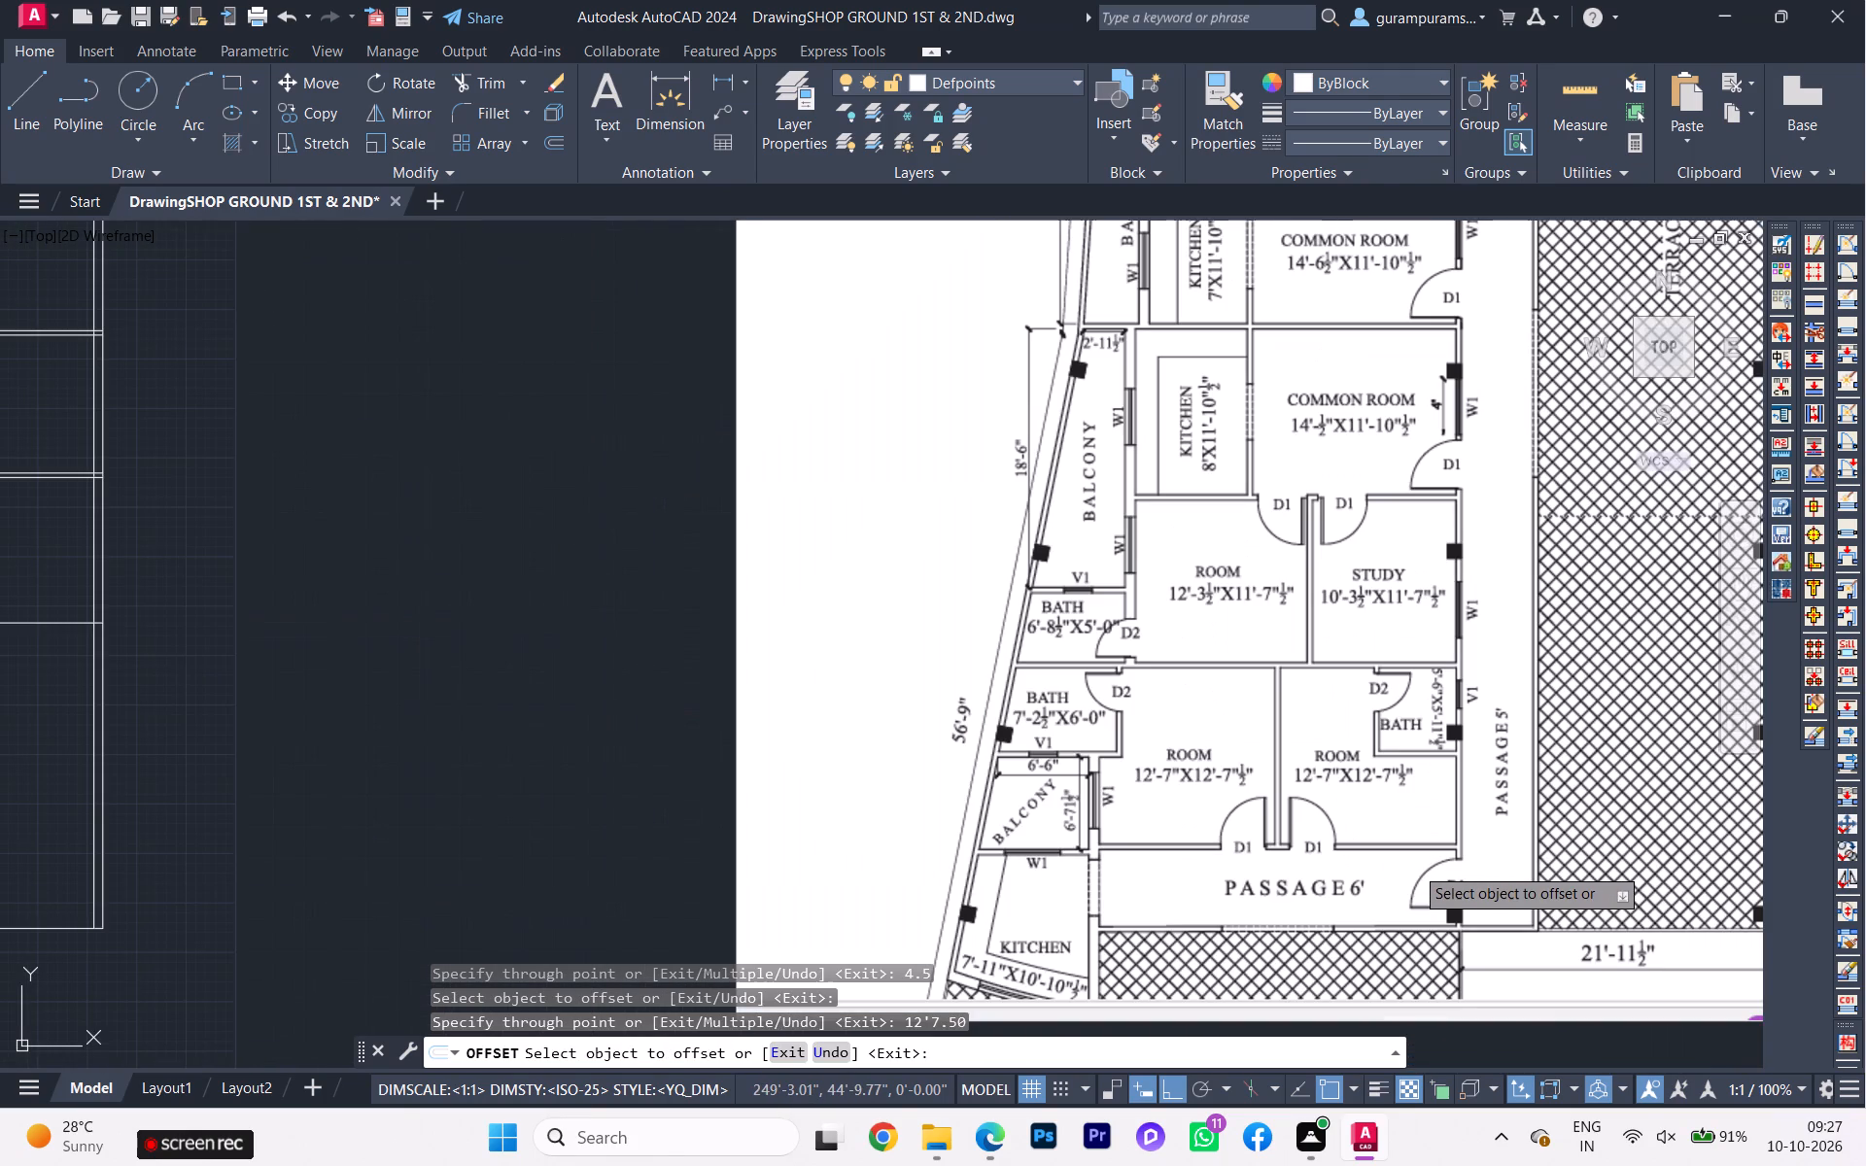
scroll(1386, 886, "down", 1)
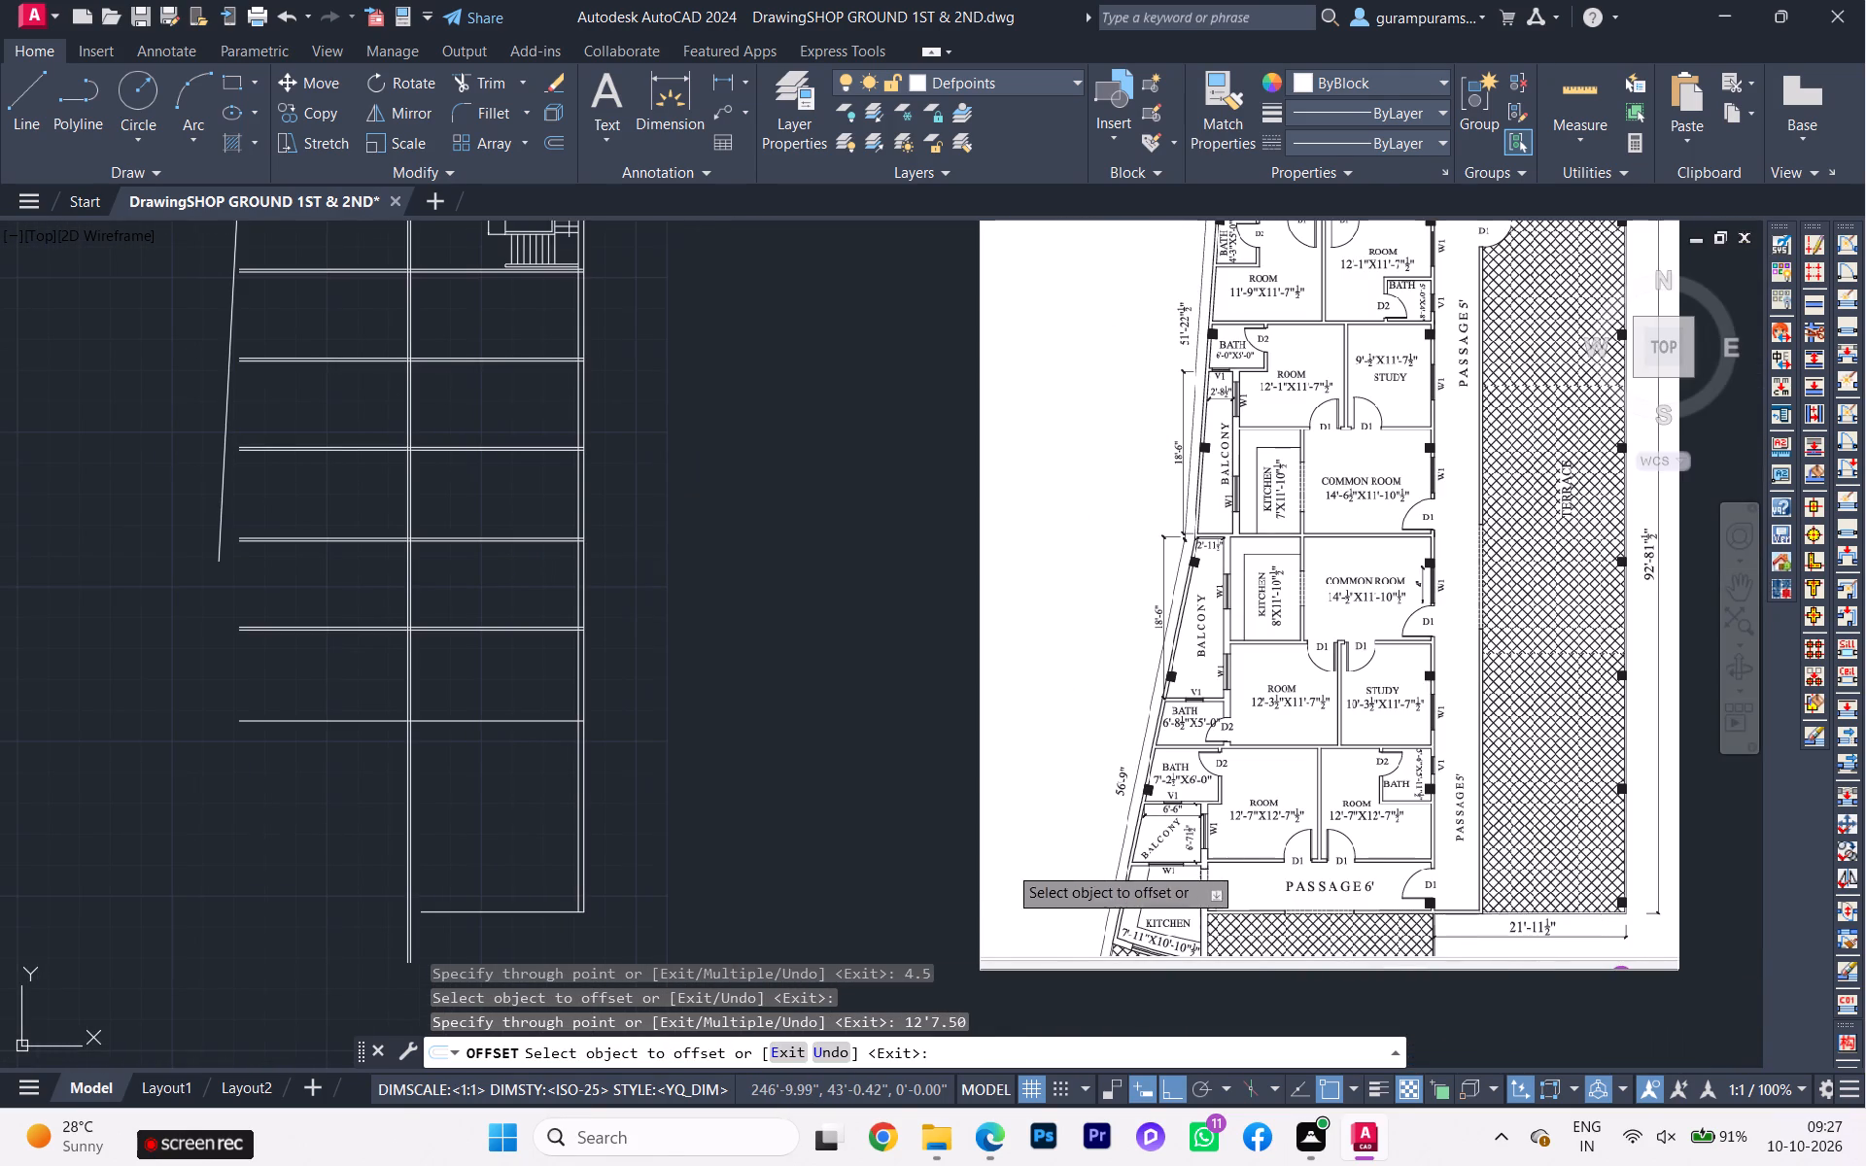
left_click(365, 716)
left_click(365, 722)
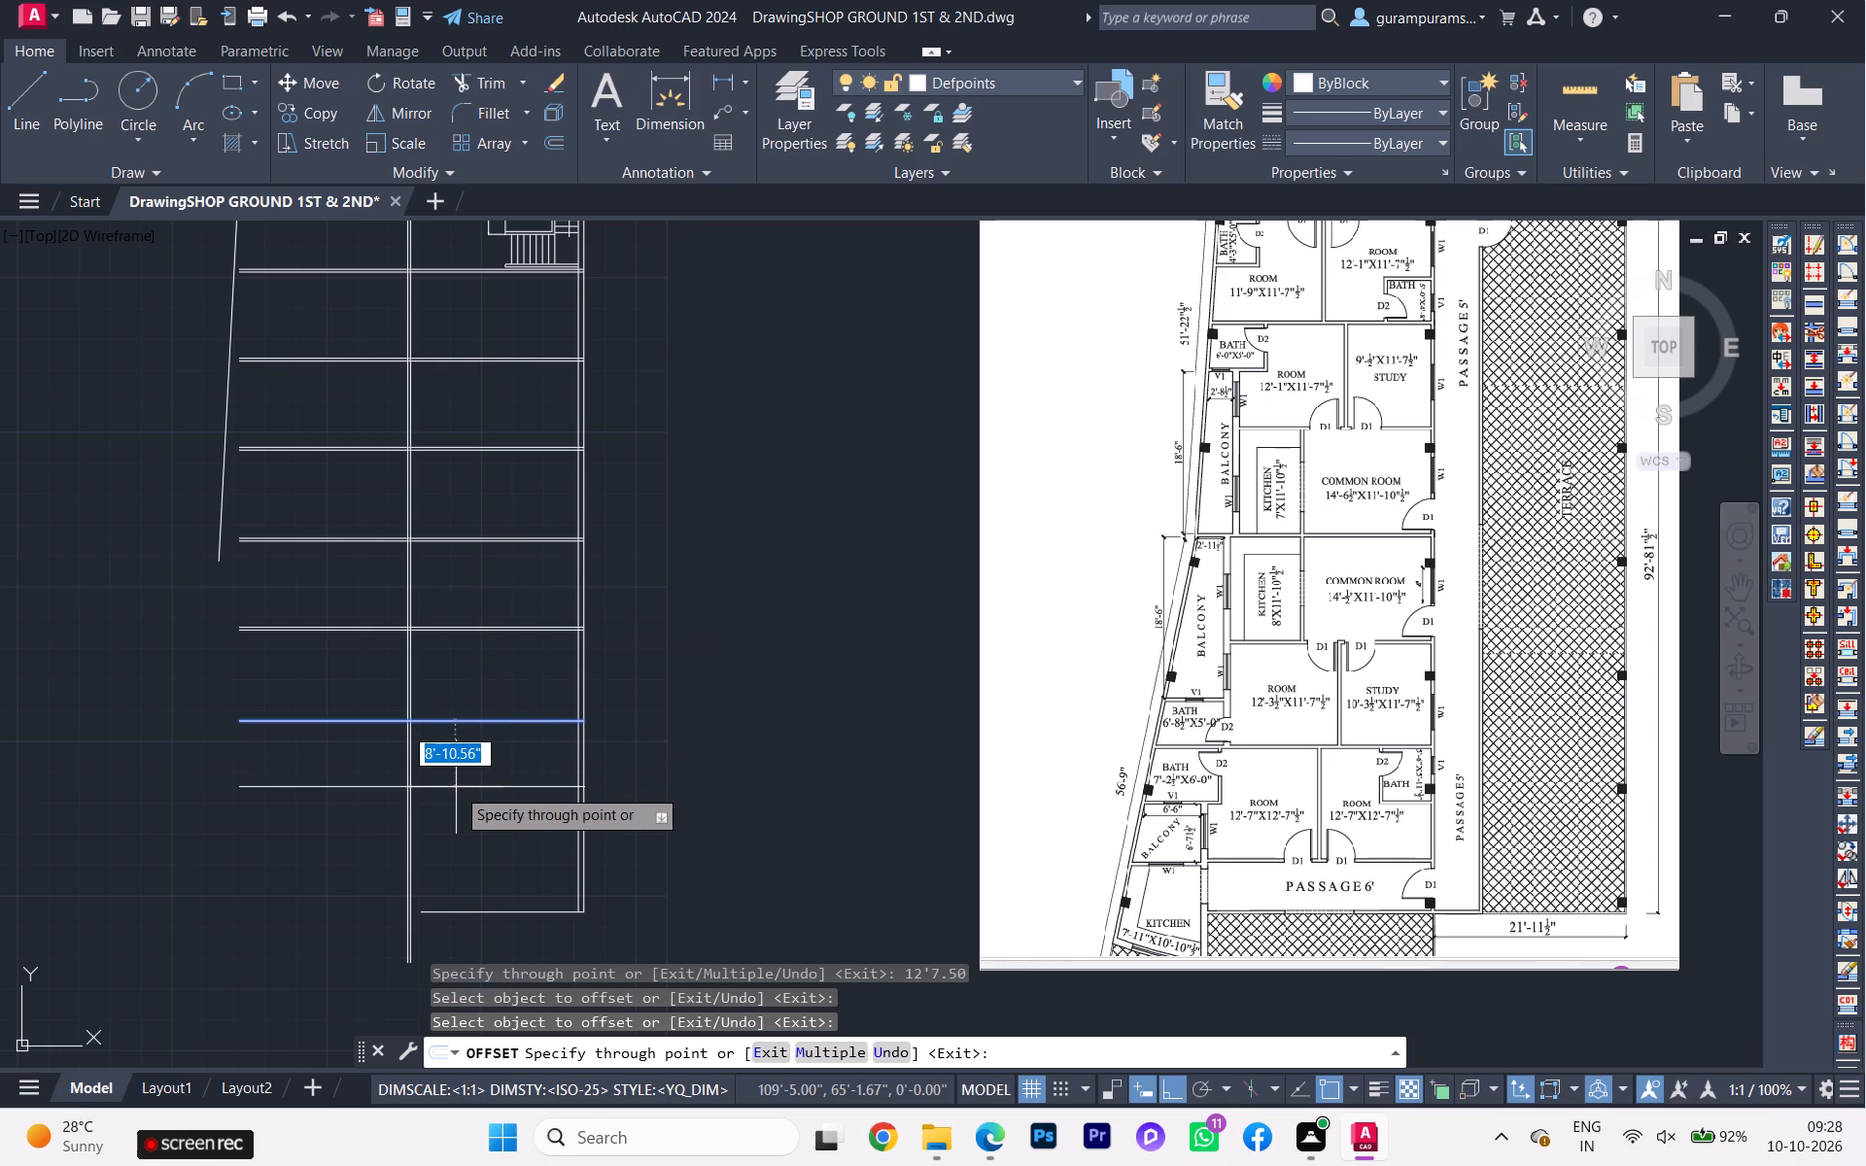
type("4.5")
key("Return")
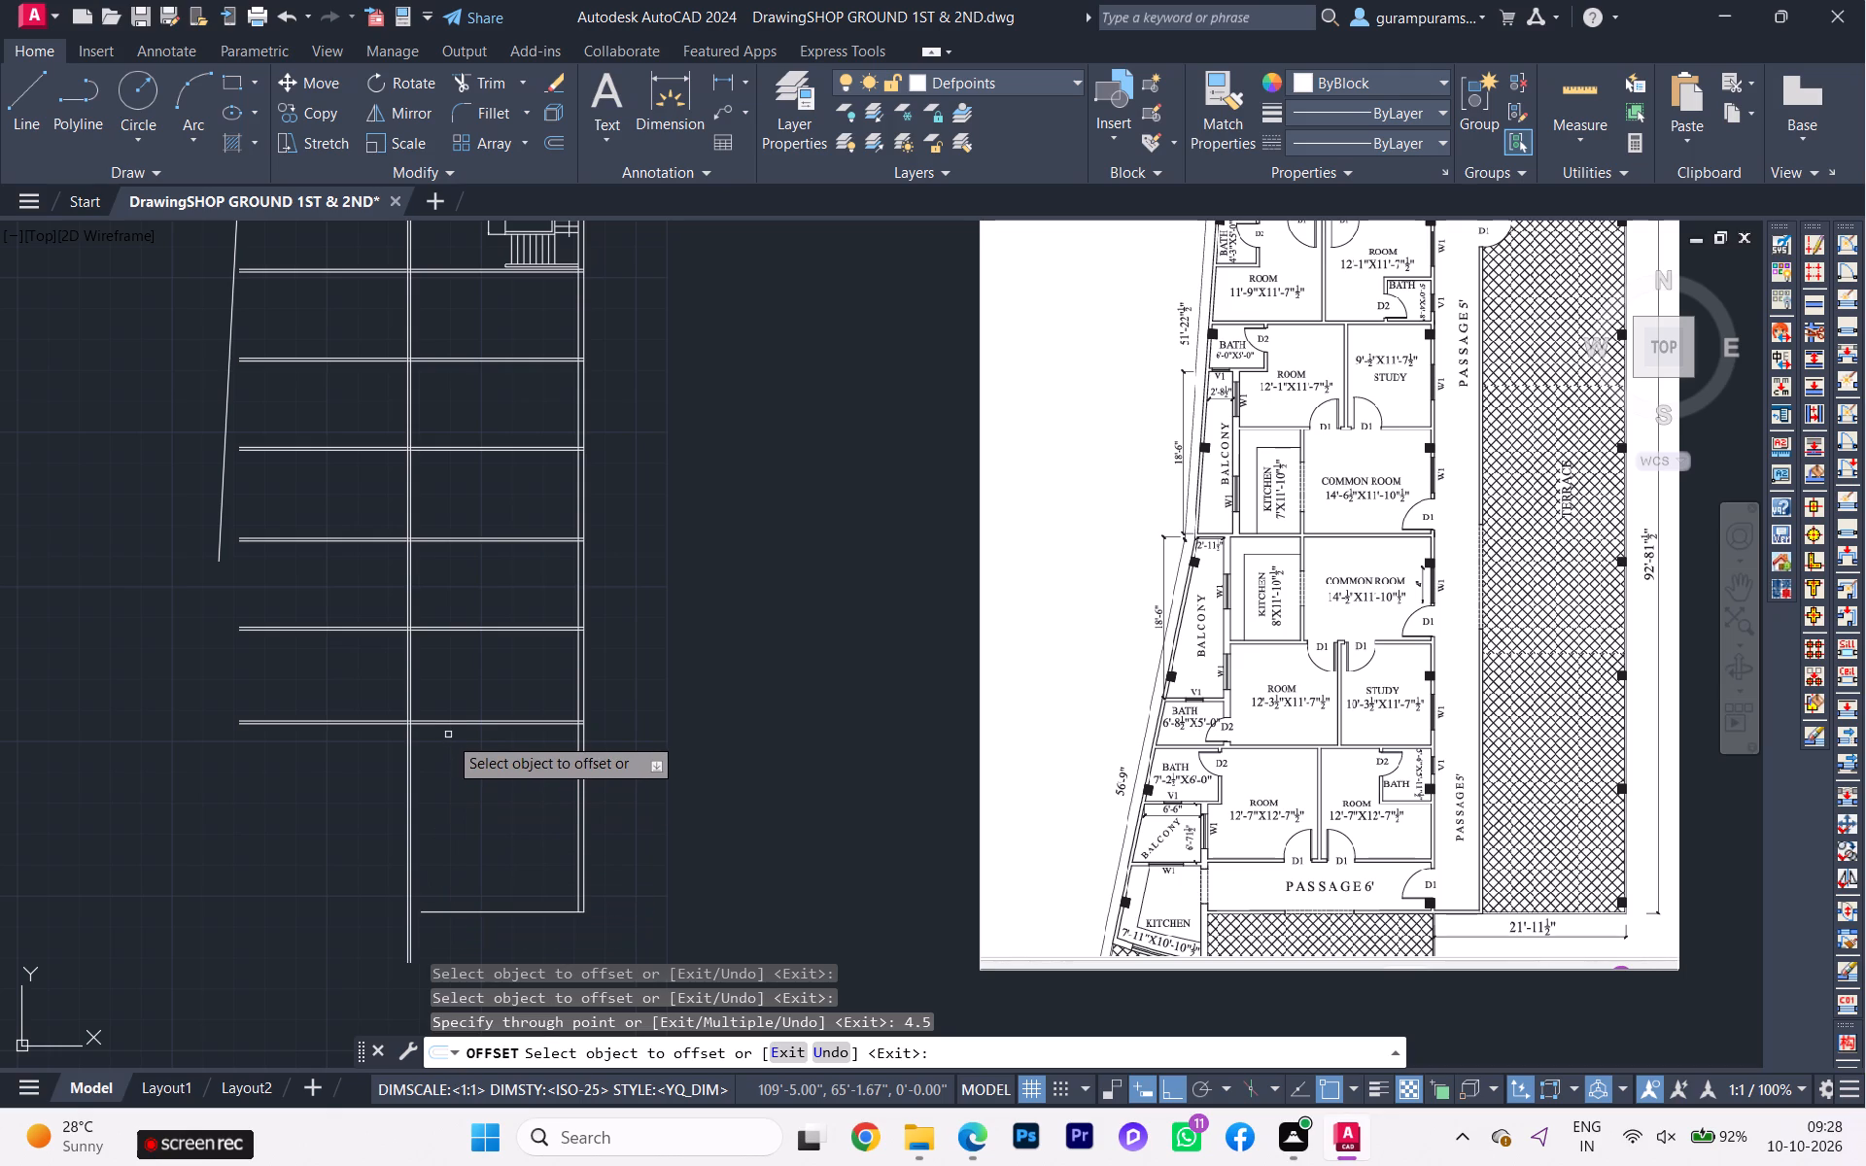
Offset the lower line of the sixth horizontal inner wall 6' downward for the passage.
scroll(440, 747, "up", 1)
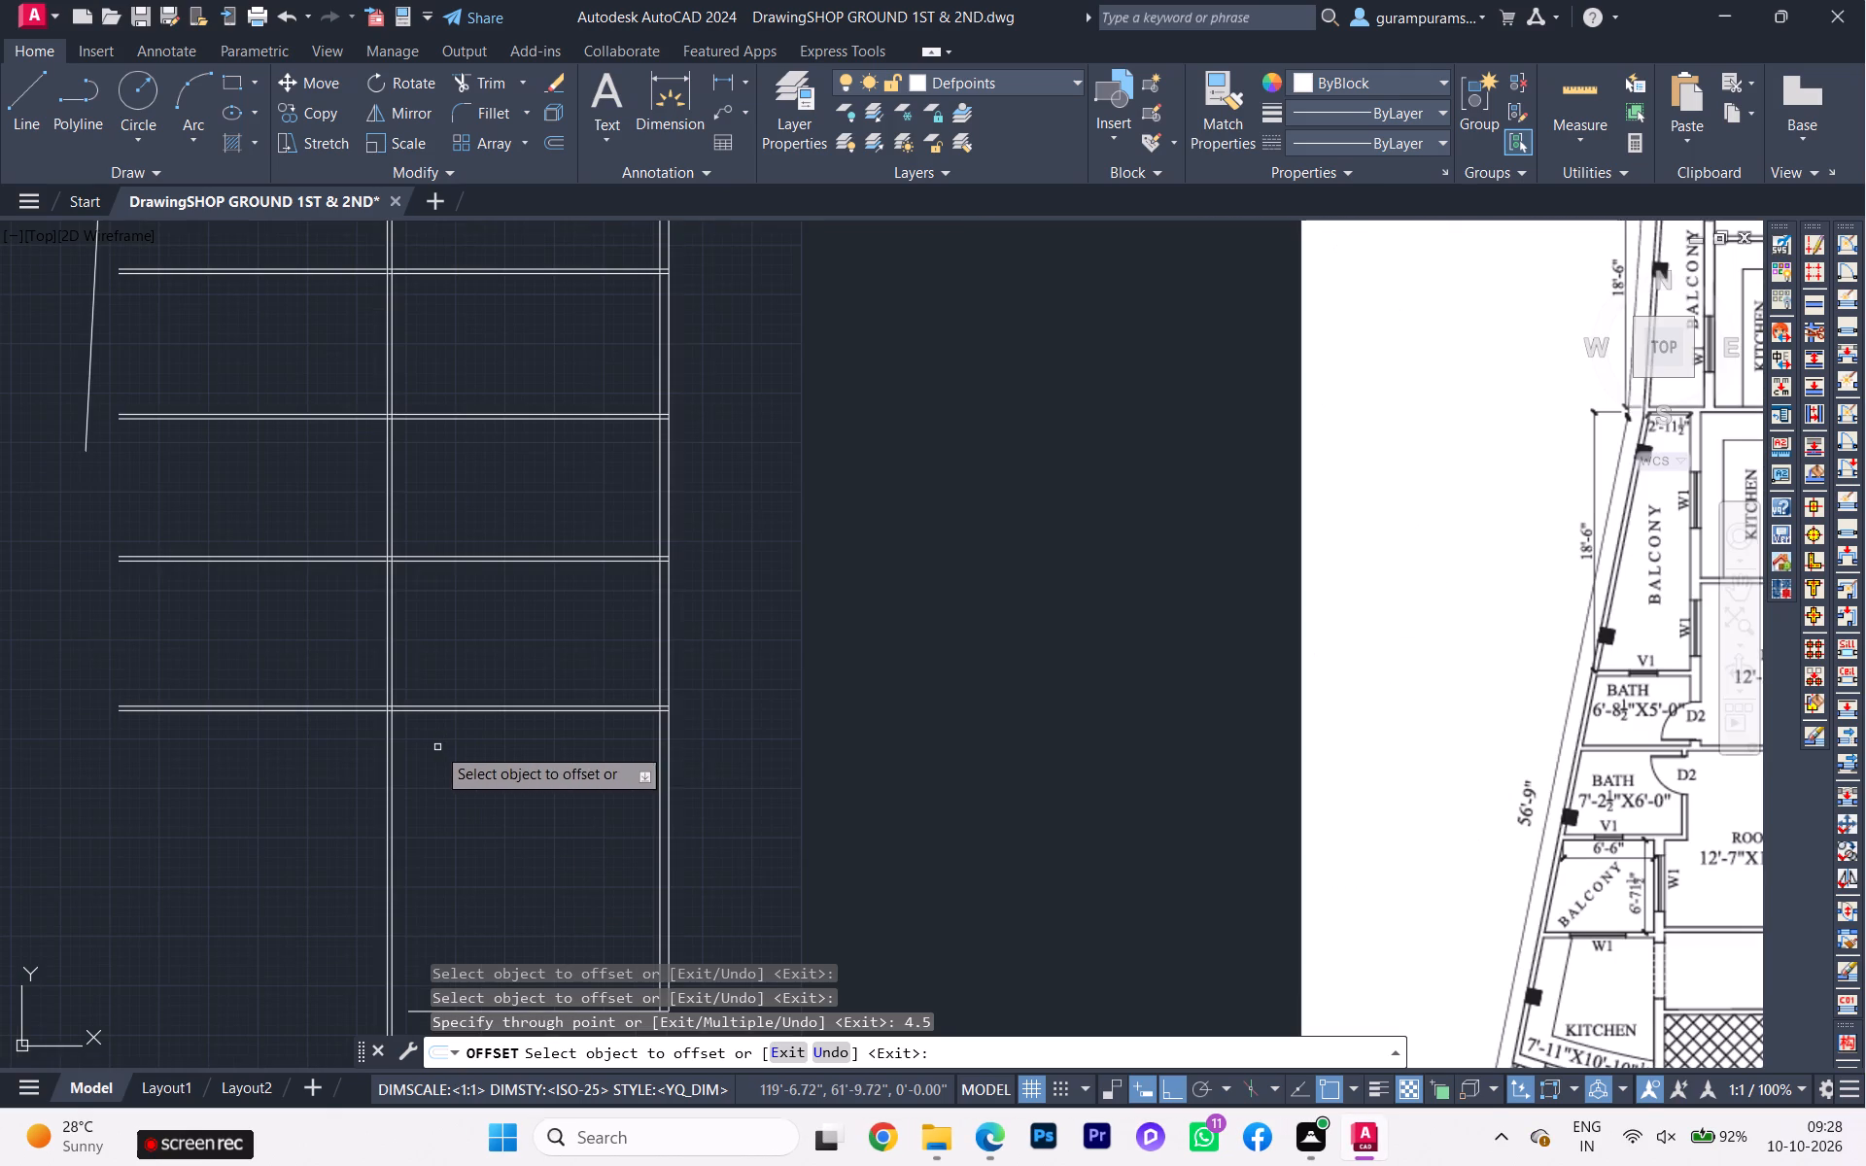
left_click(424, 709)
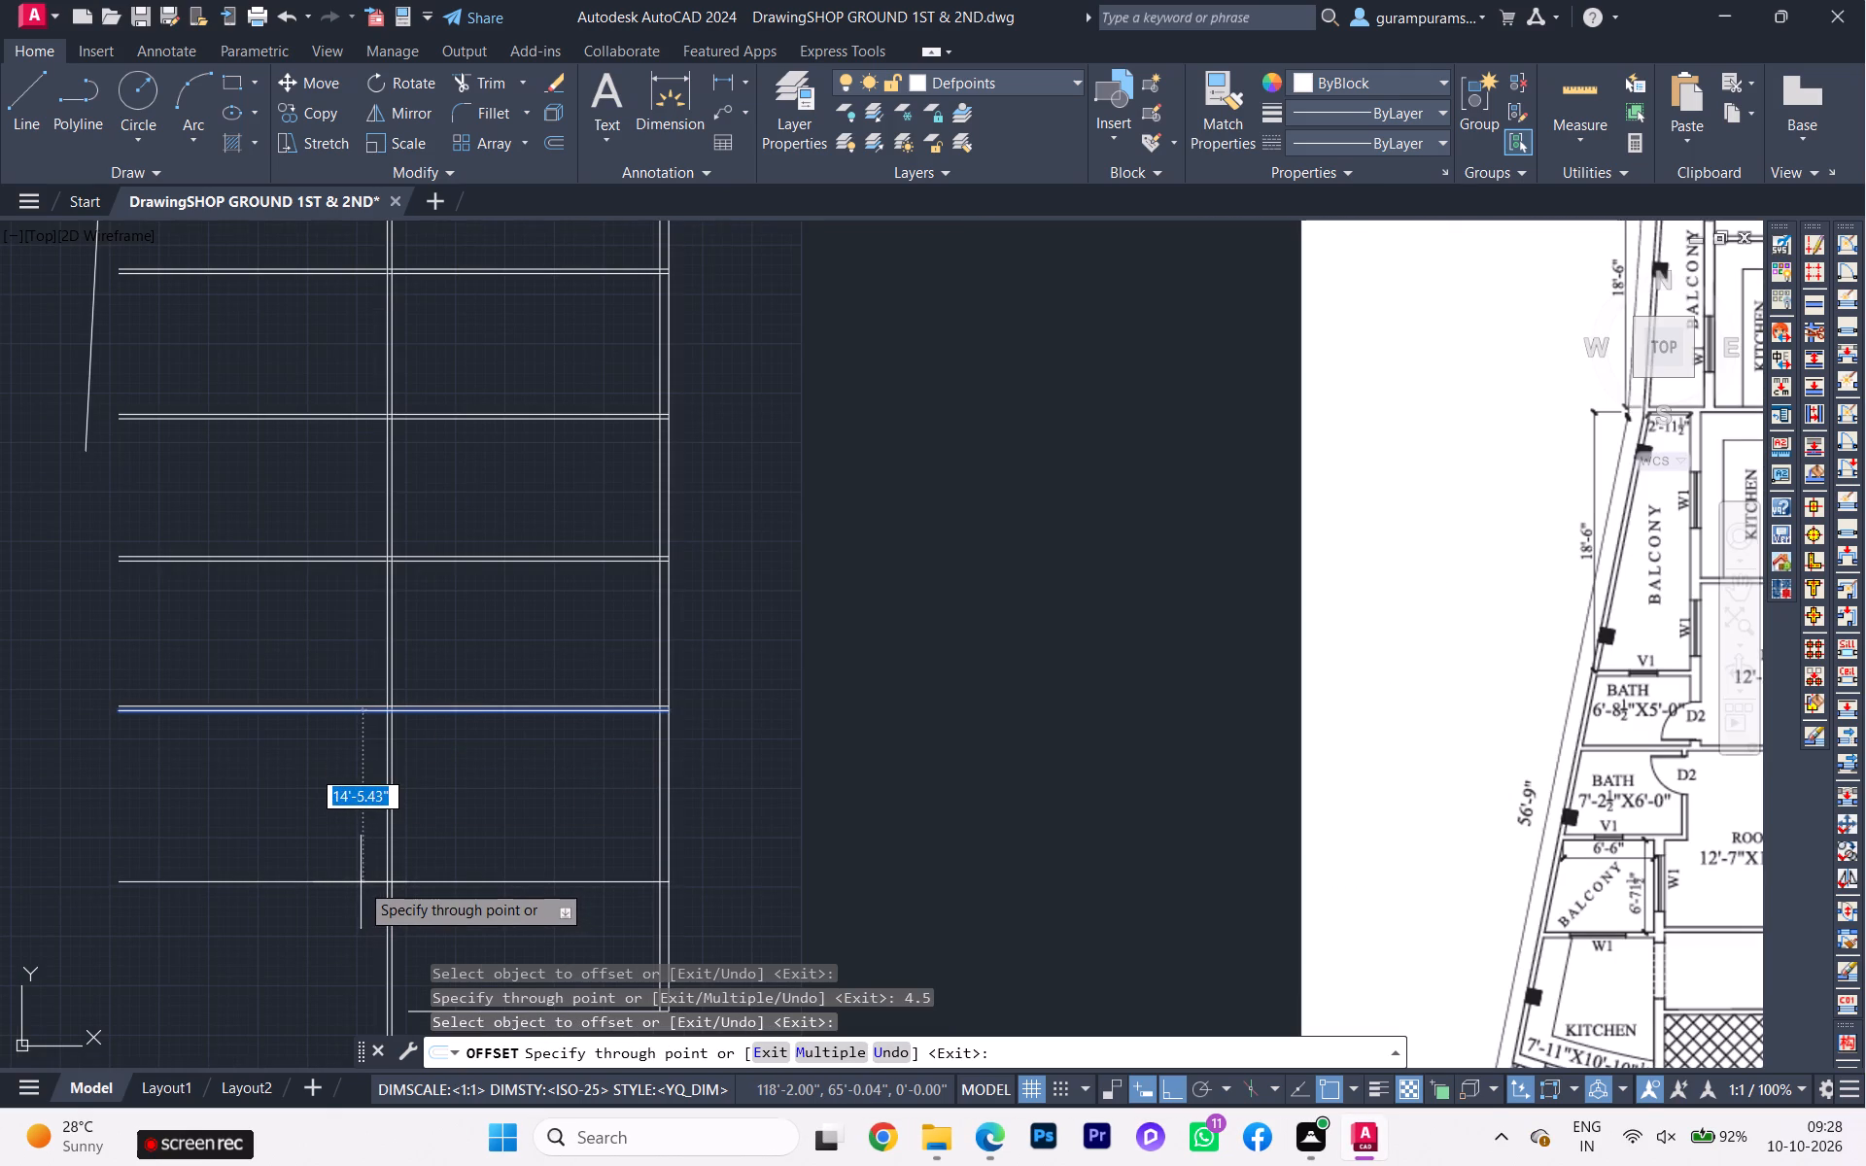
type("6'")
key("Return")
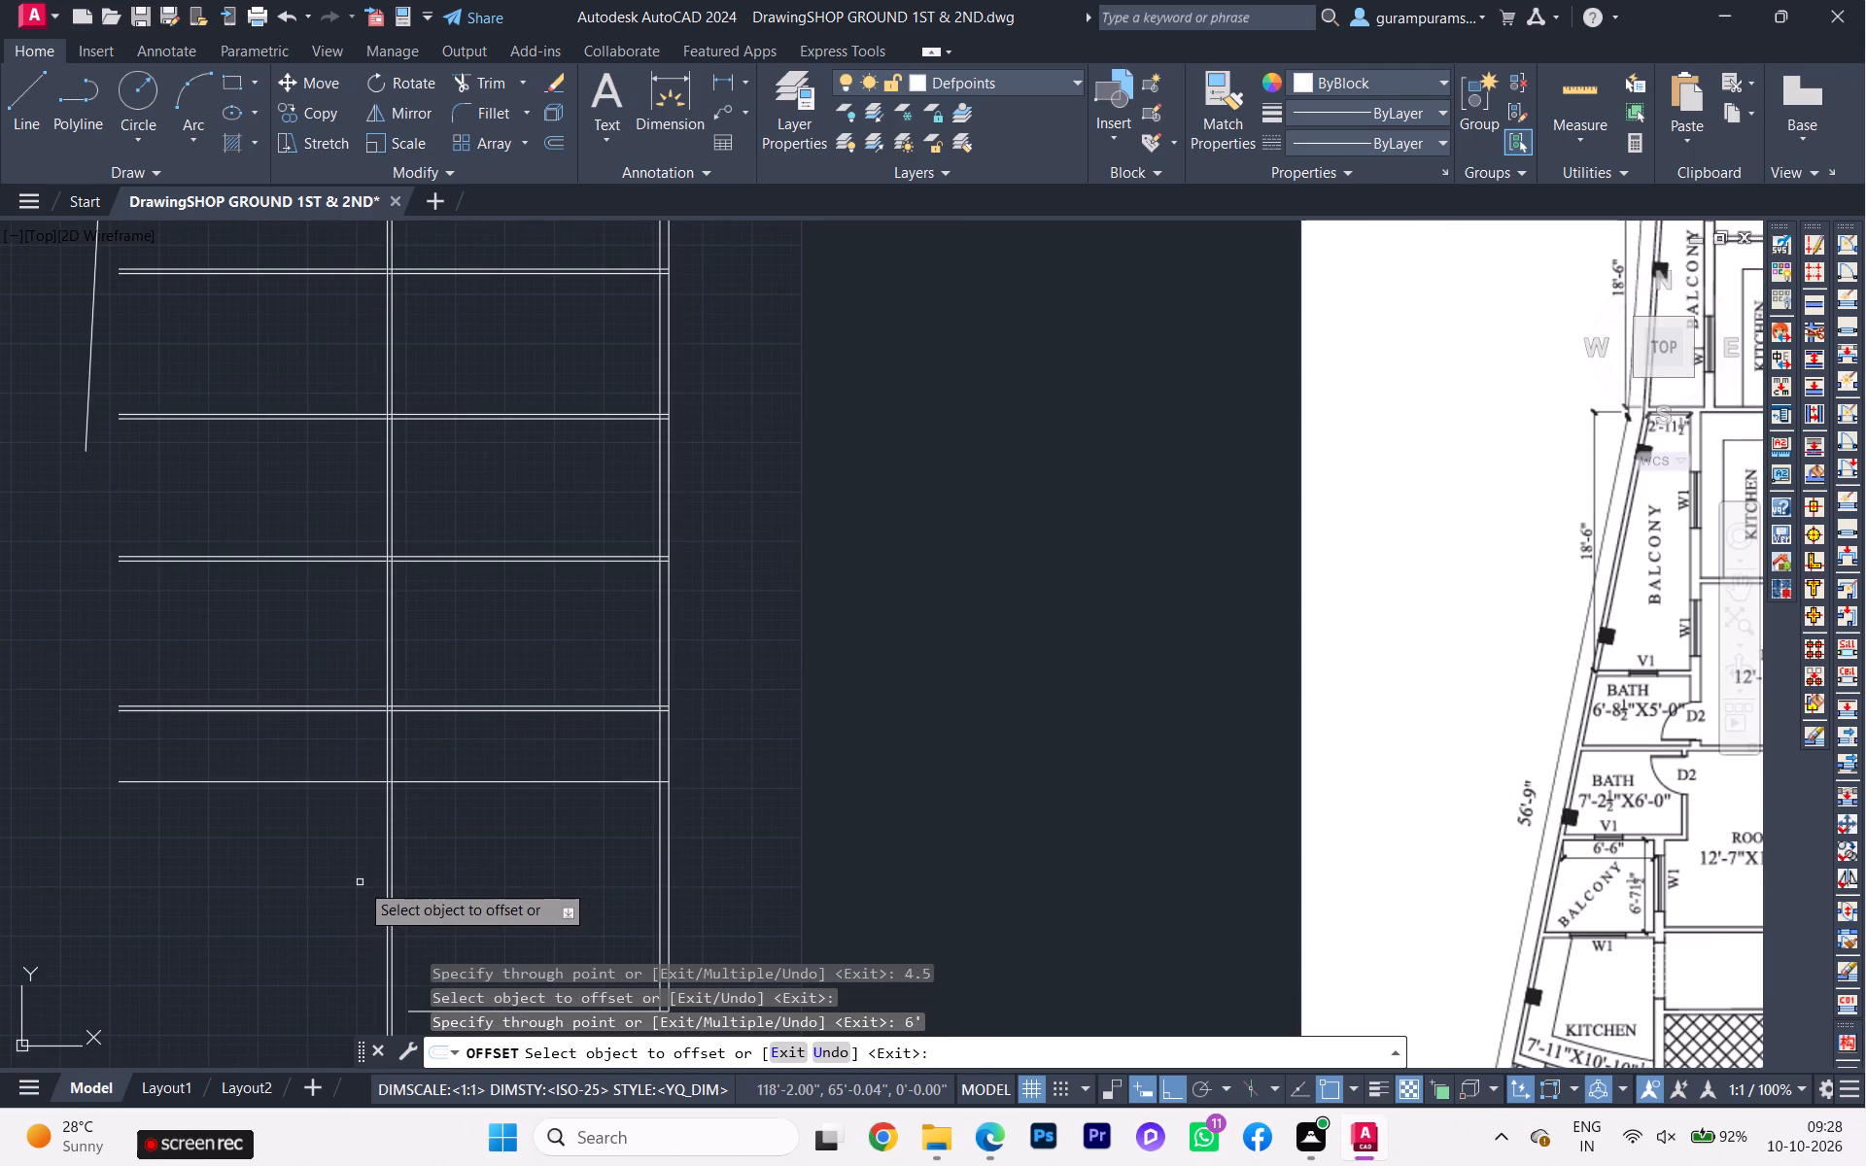
Offset the line under the passage 4.5" downward to form the seventh horizontal inner wall.
scroll(310, 884, "down", 1)
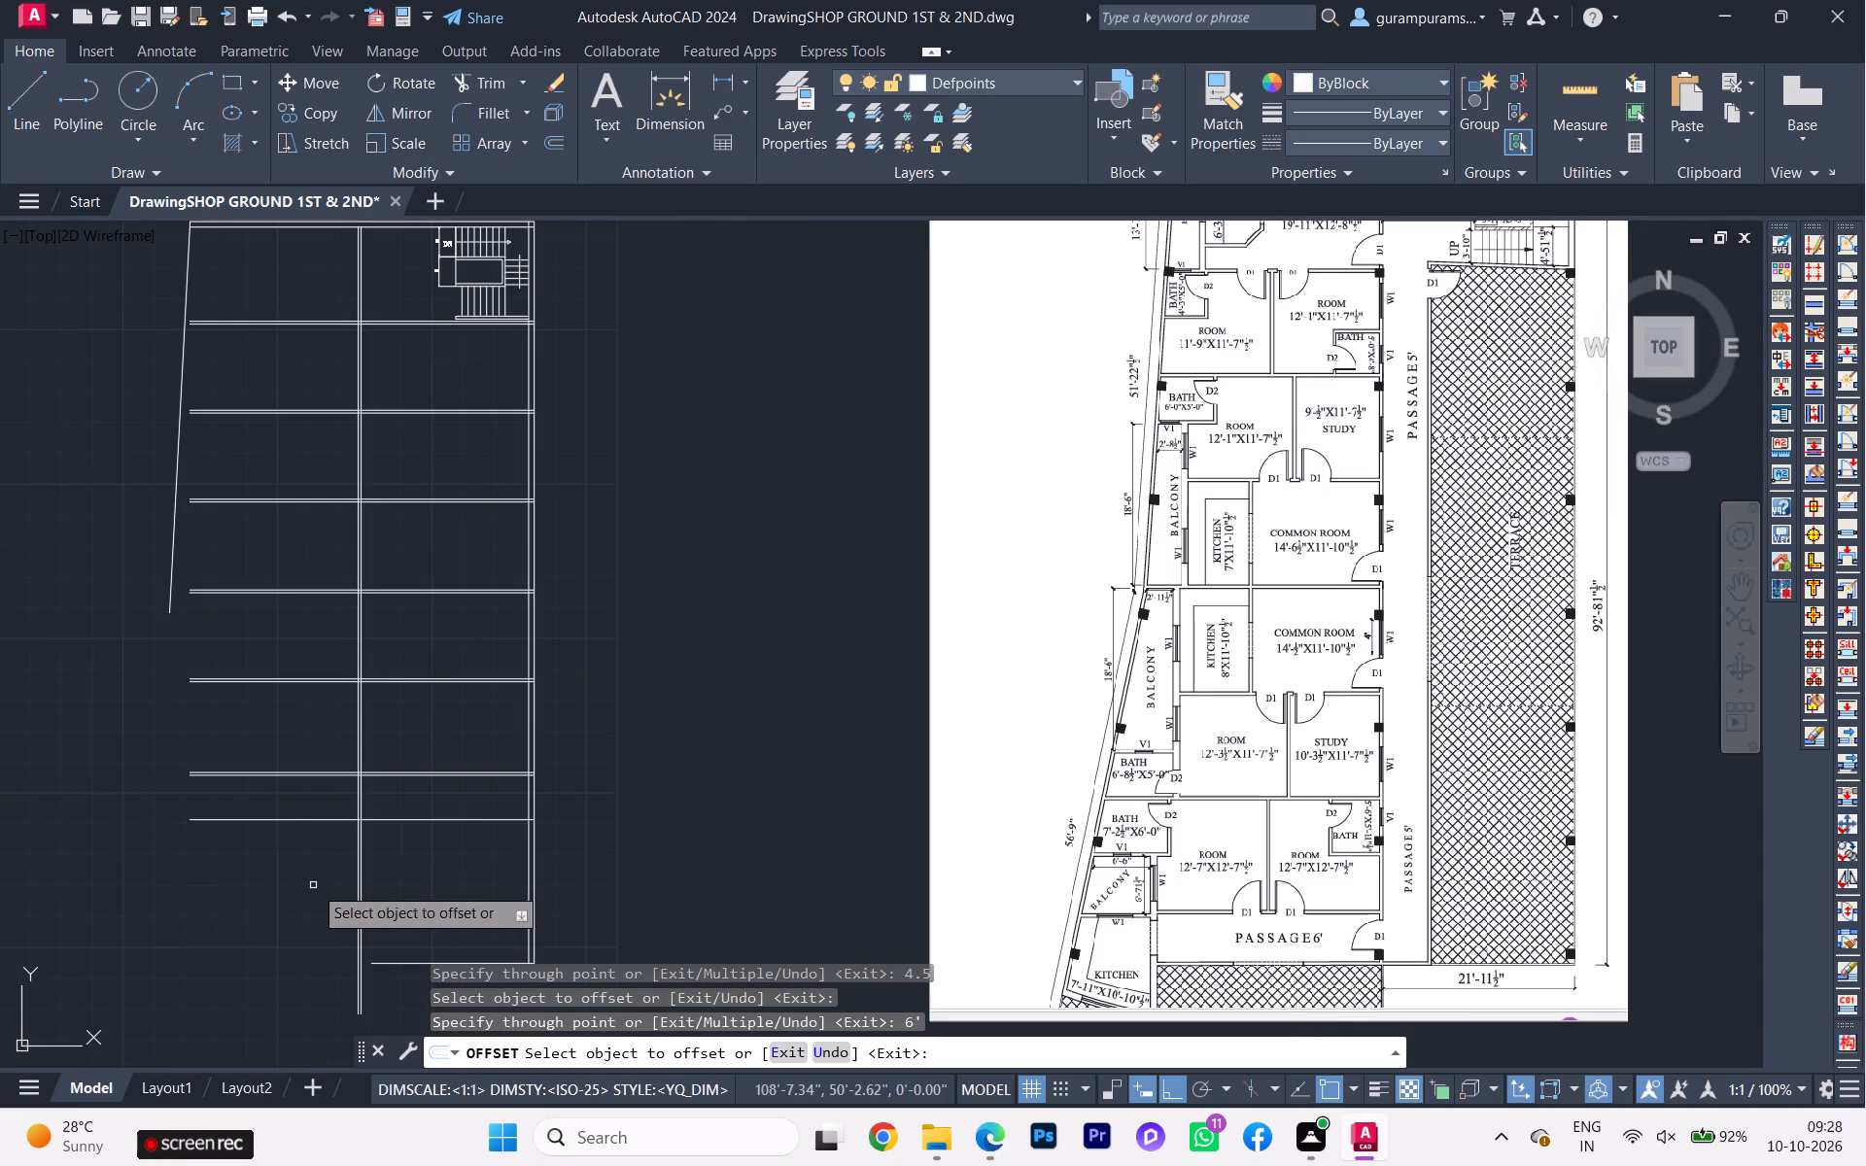
left_click(300, 821)
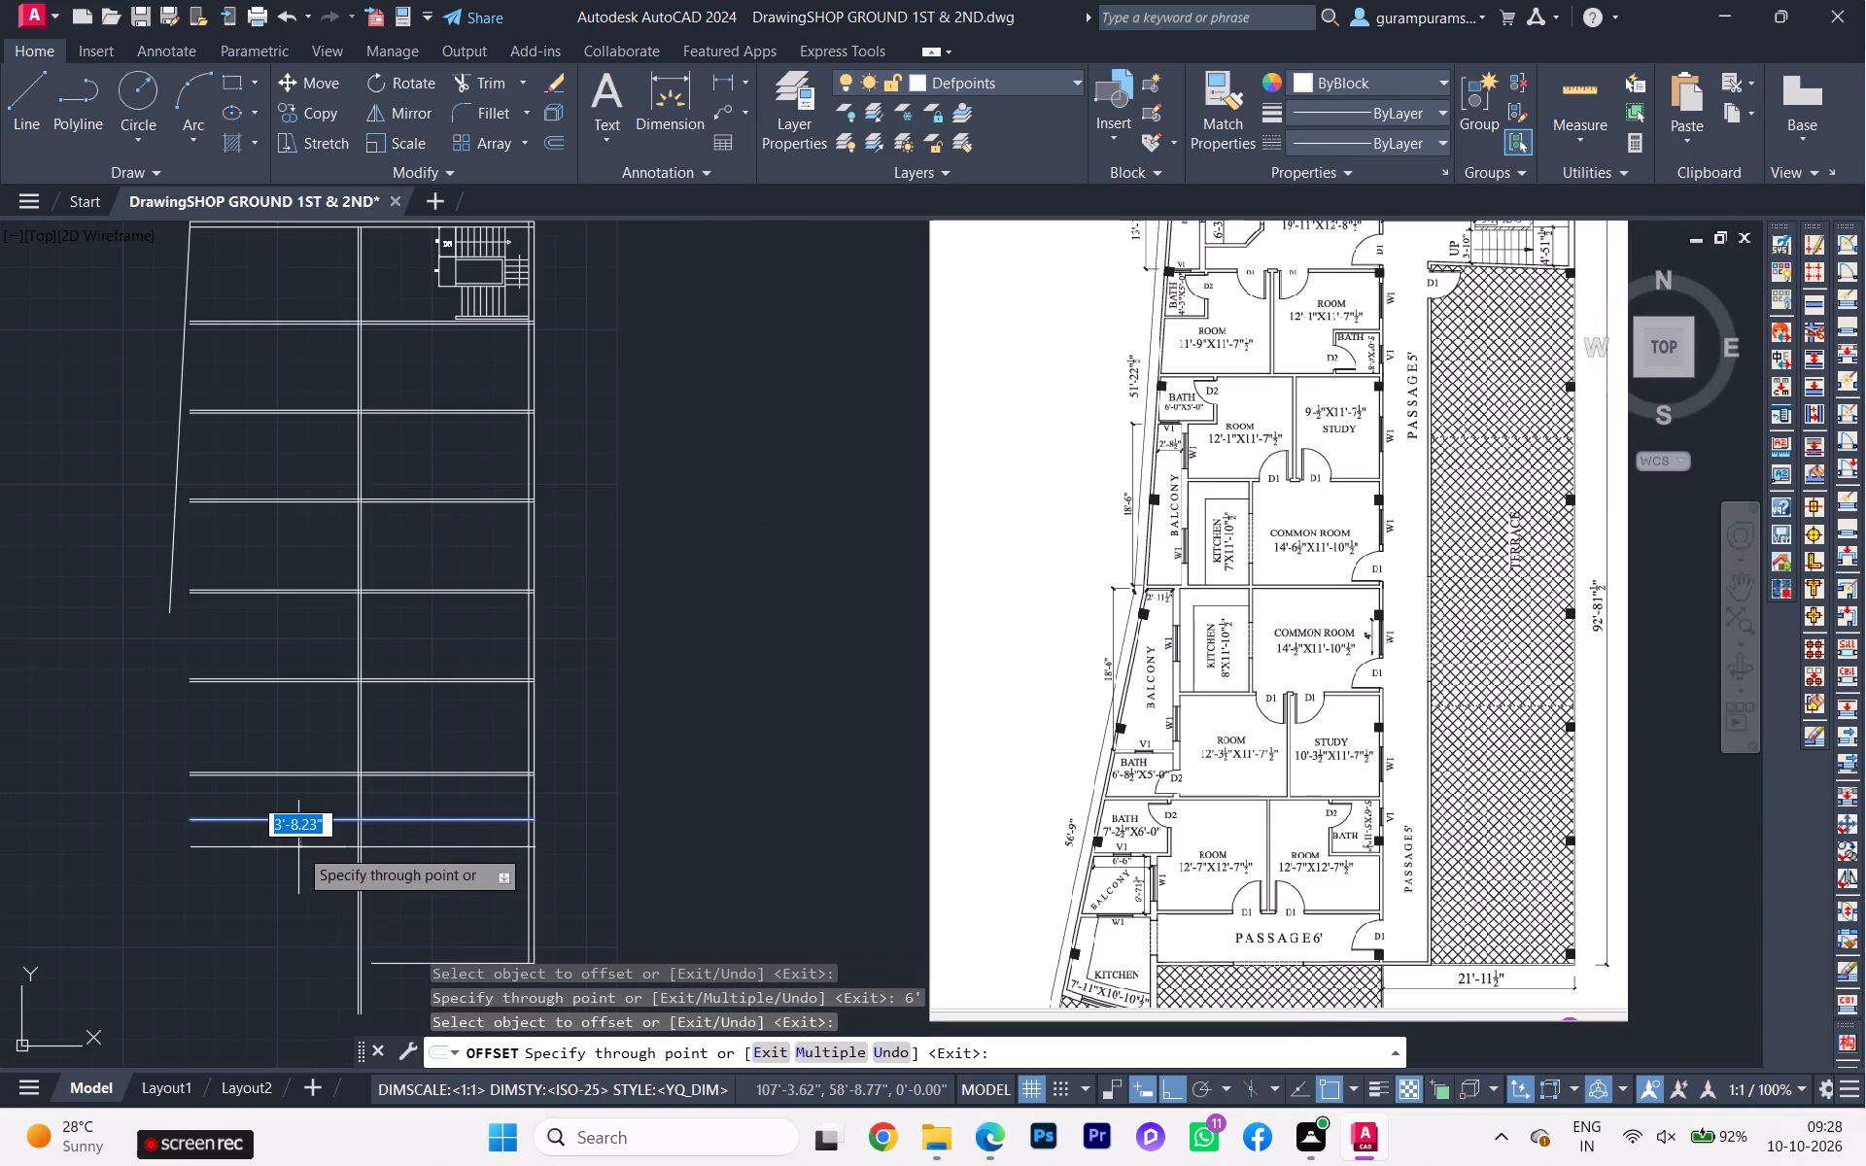
type("4.")
key("5")
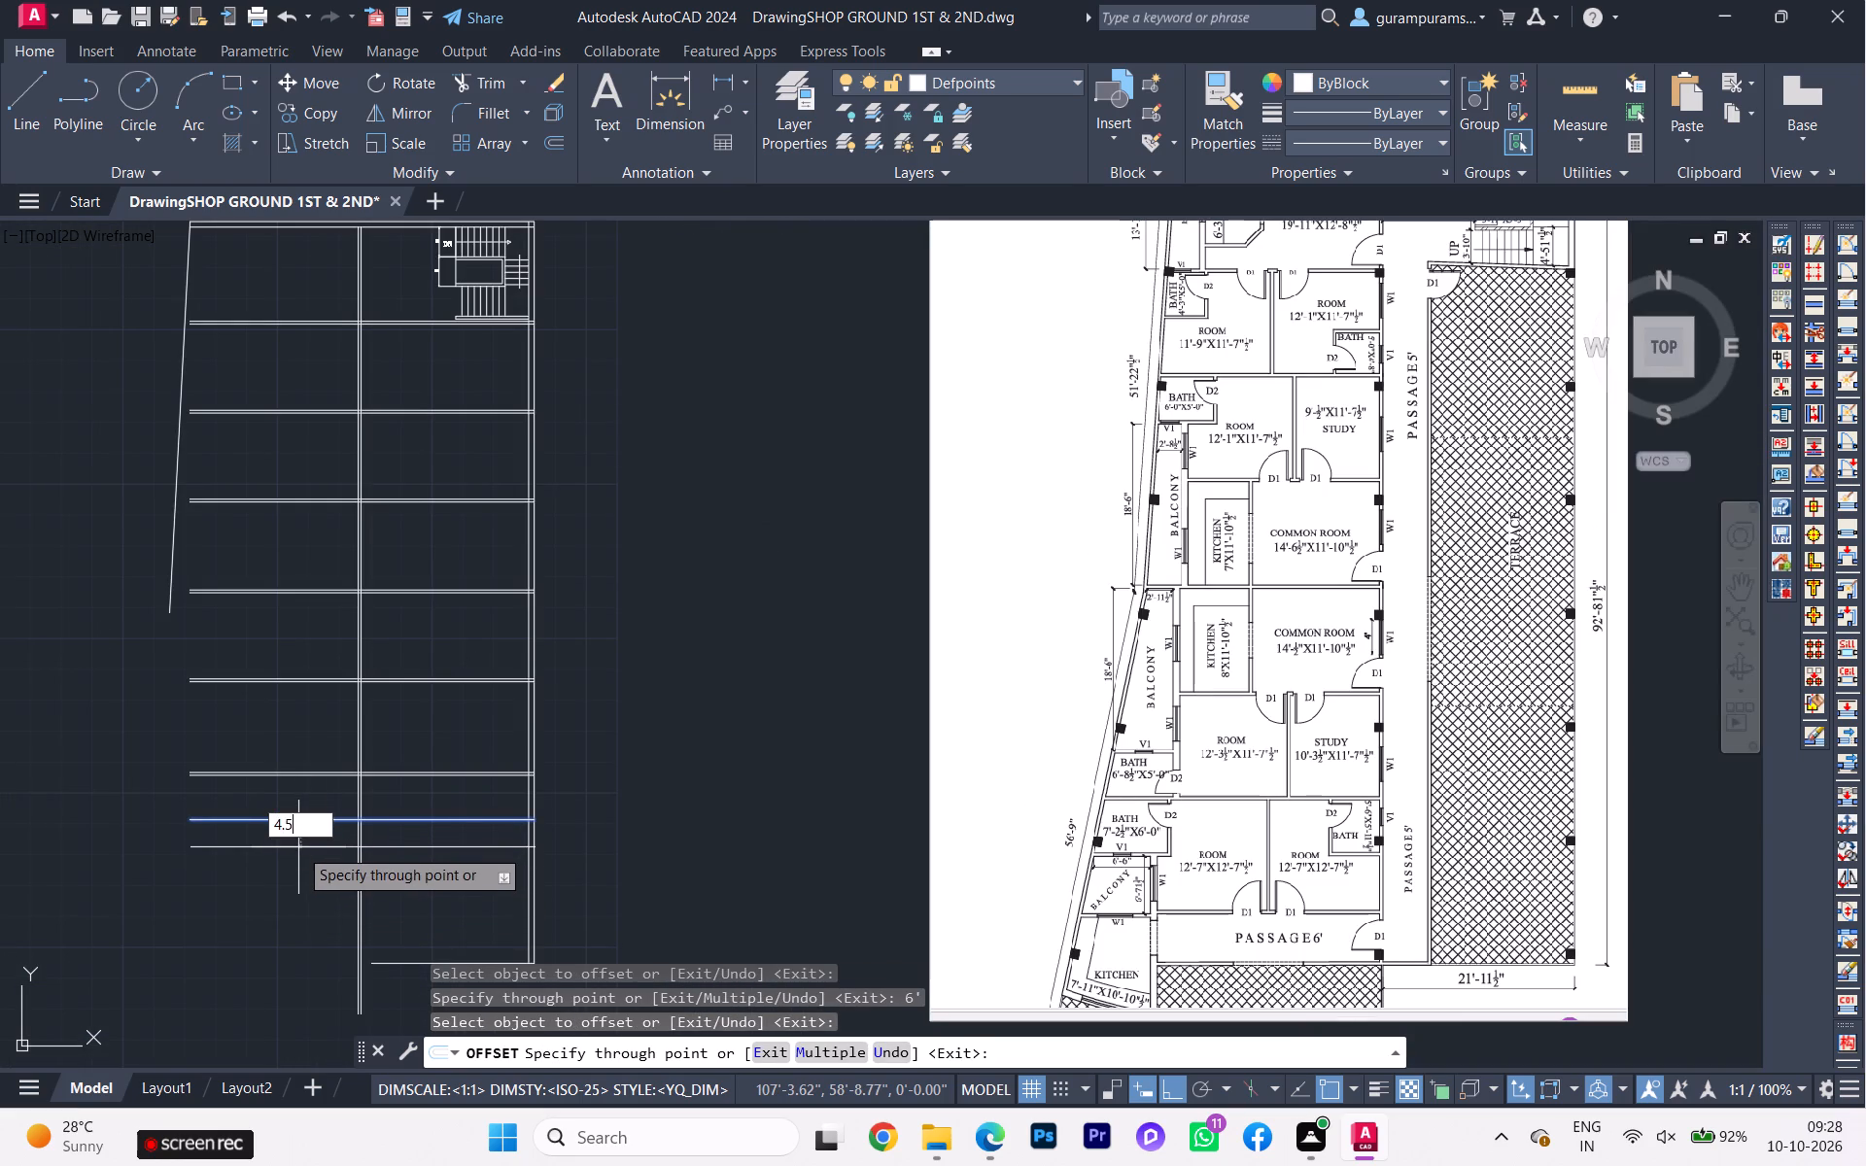
key("Return")
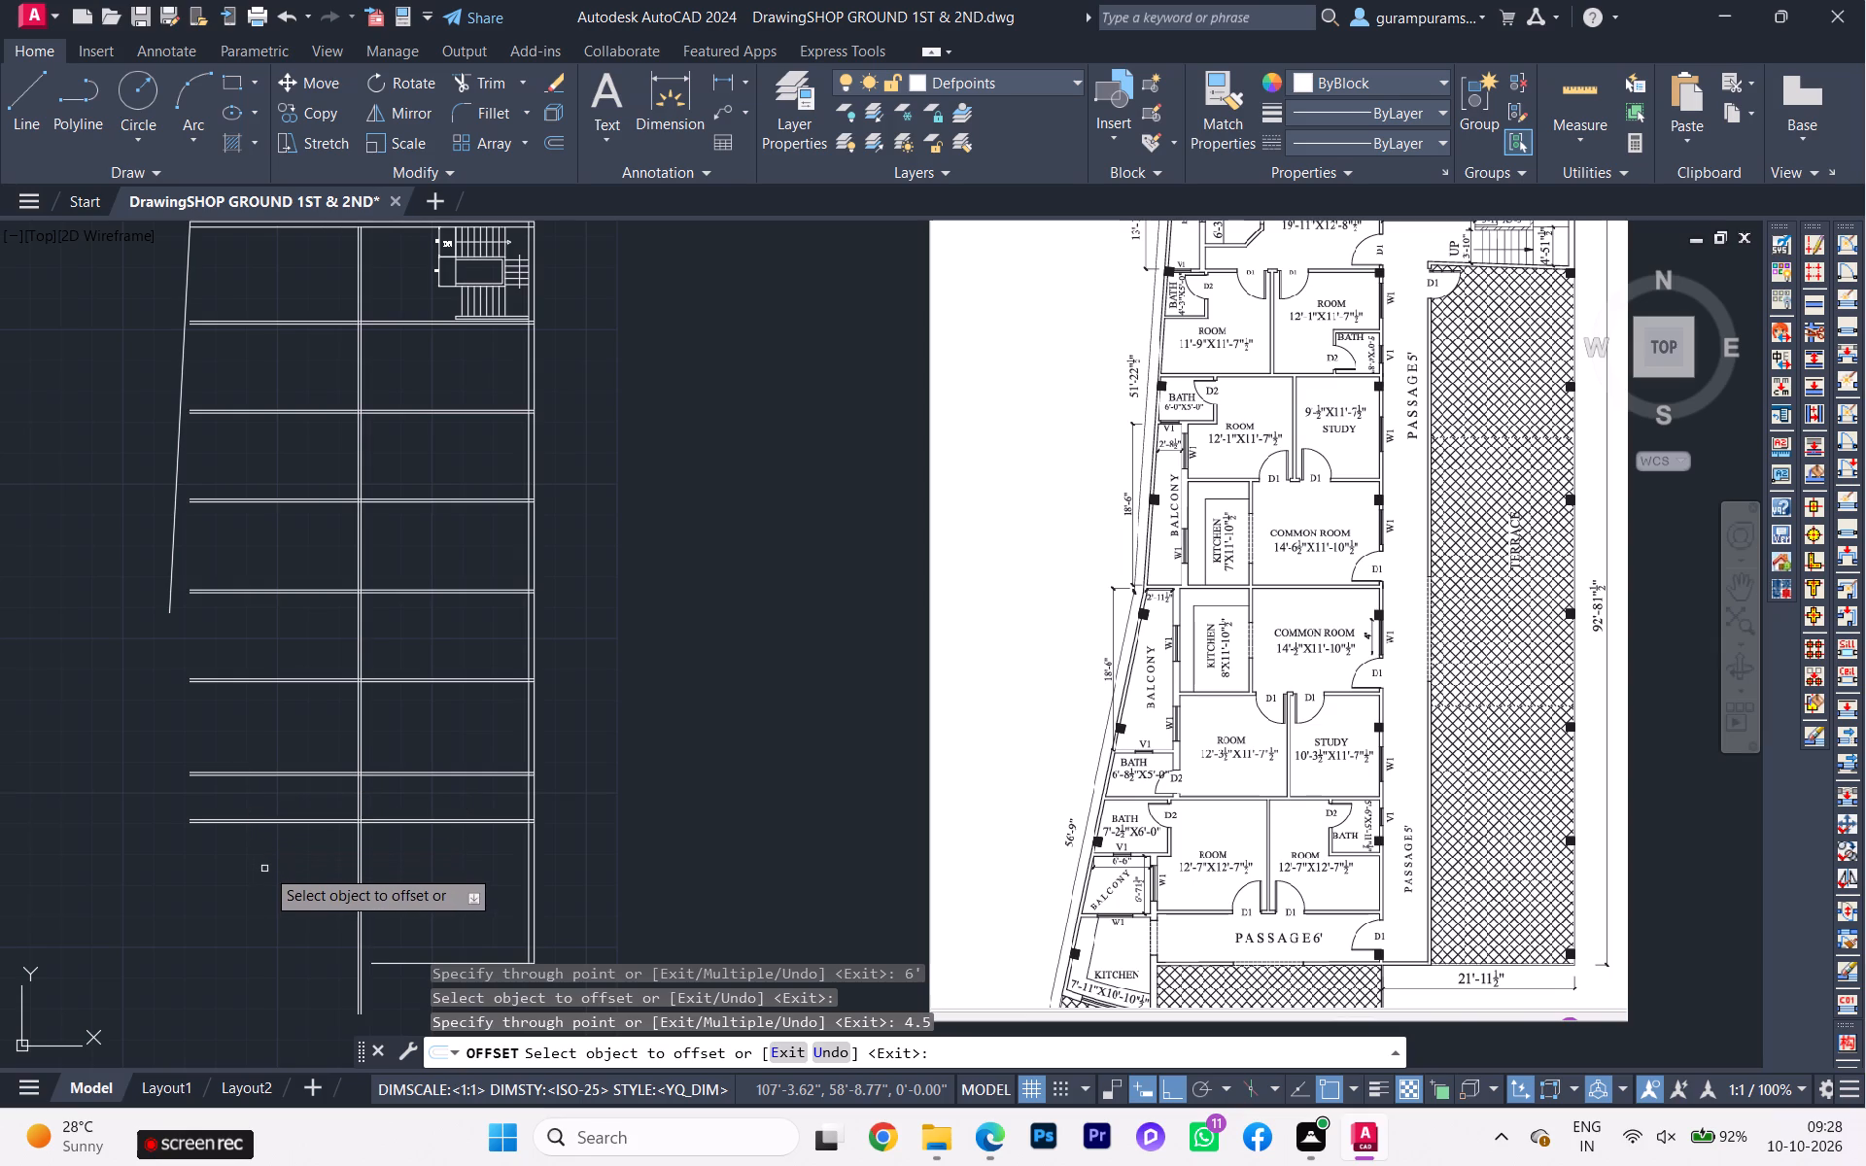
scroll(393, 518, "down", 1)
middle_click_drag(389, 532, 378, 636)
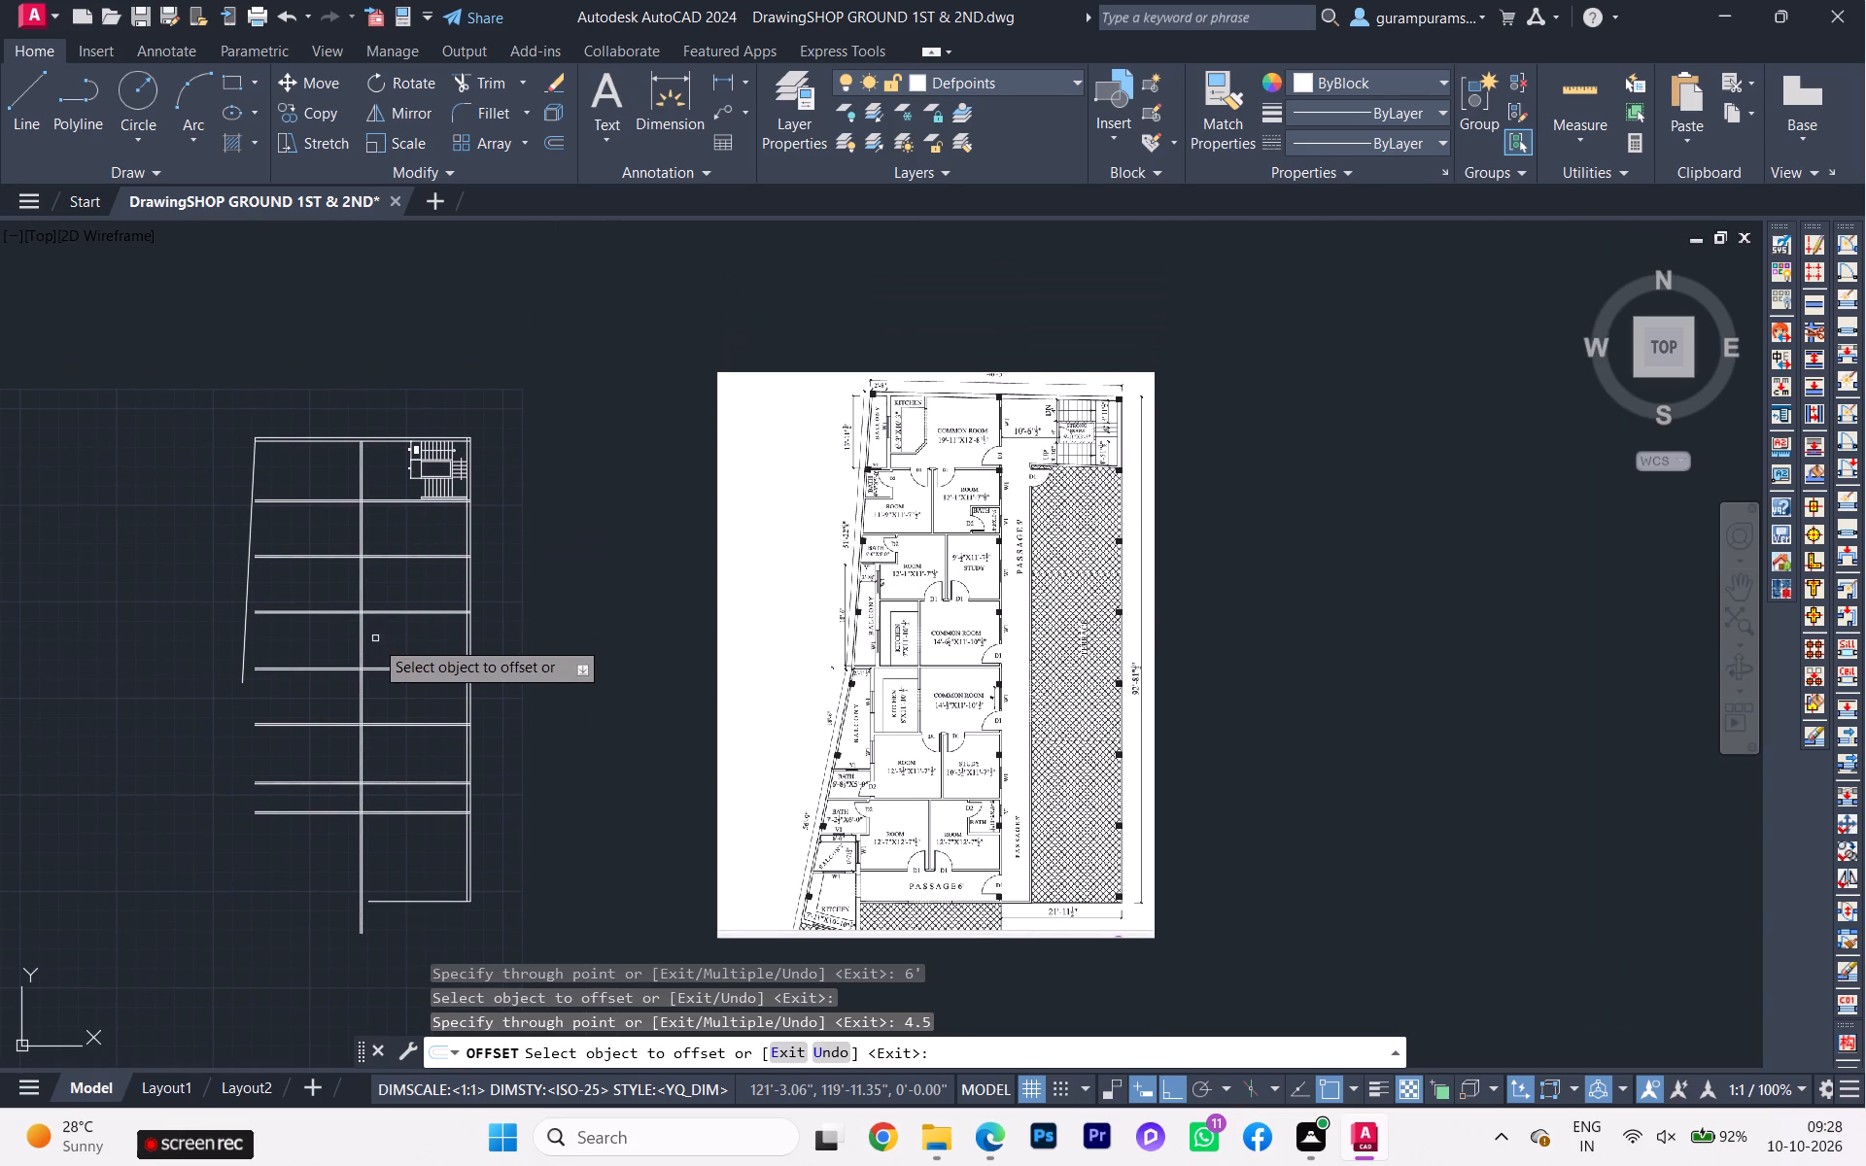
key("Escape")
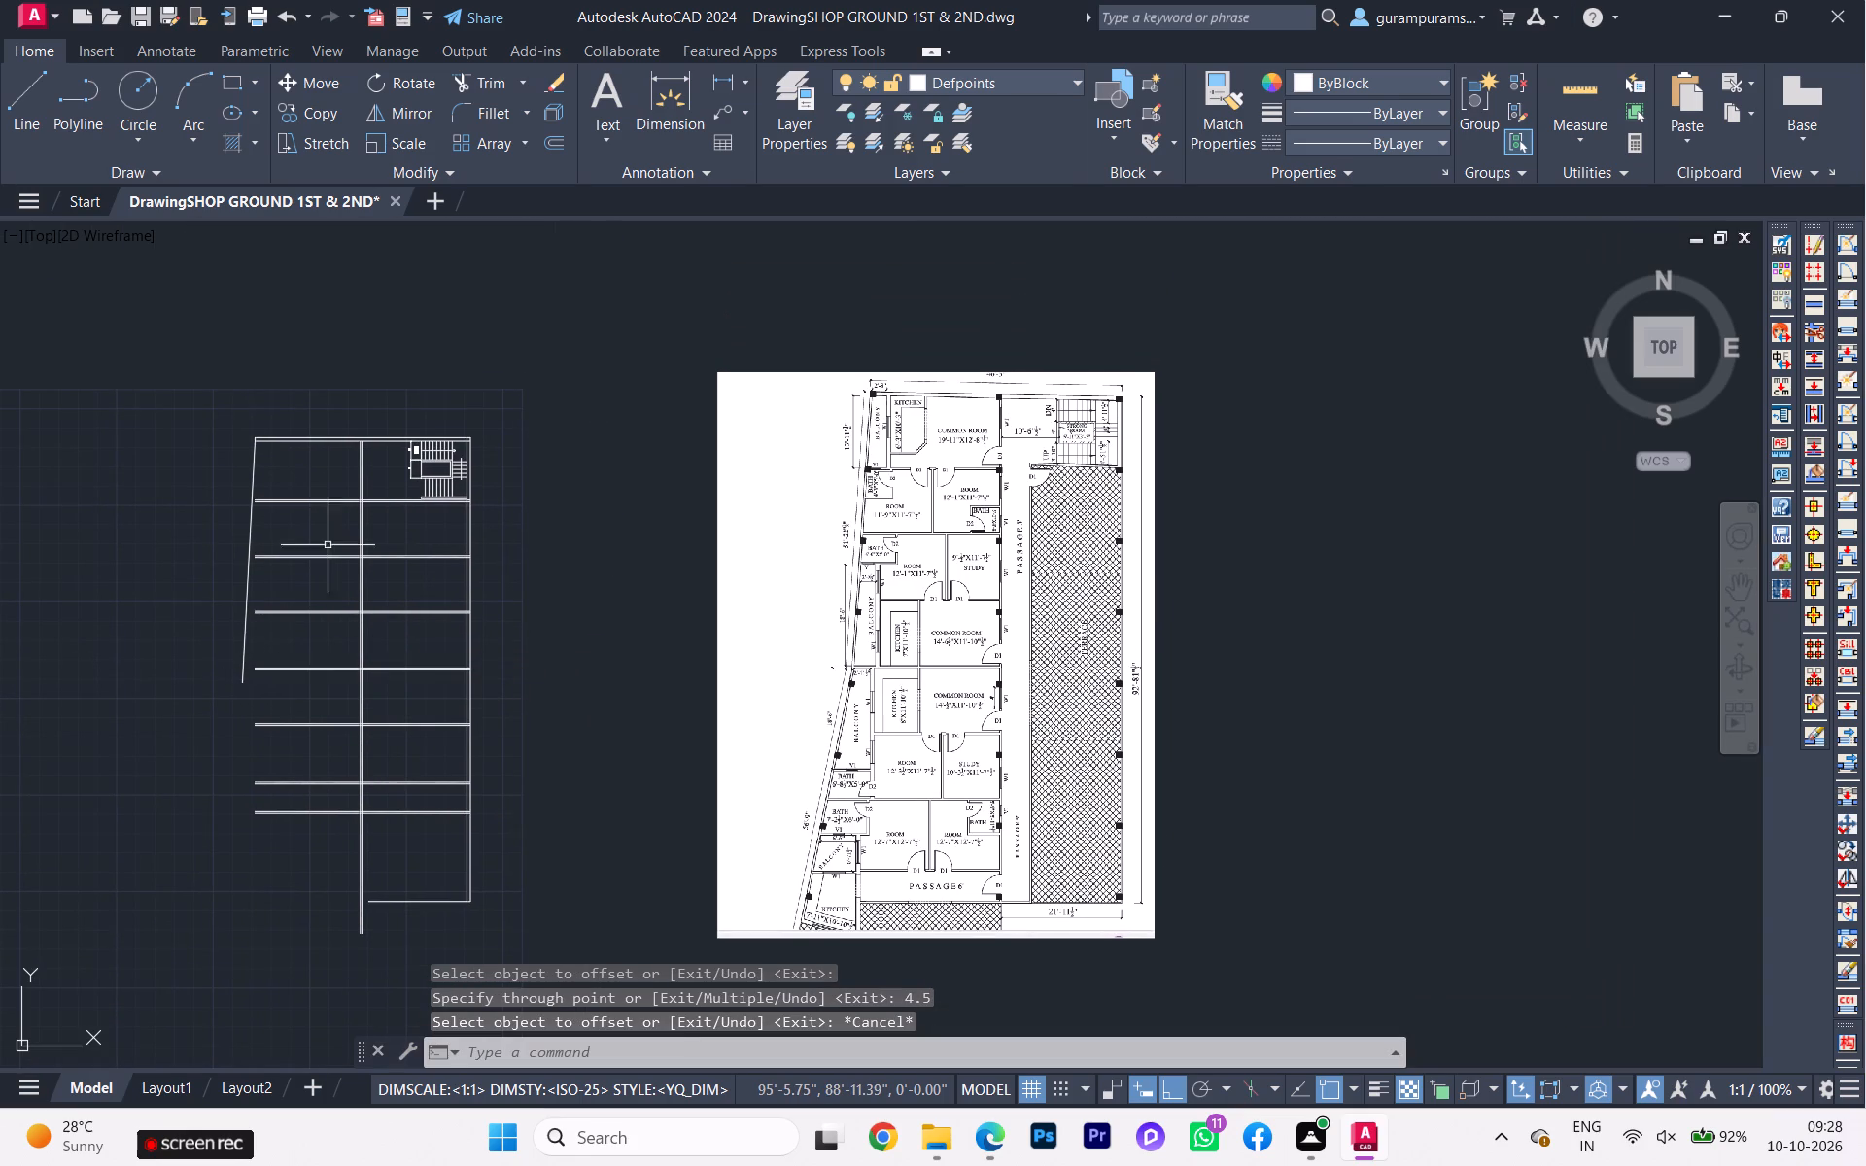
Quick-measure the bay around the staircase and compare its dimensions with the reference plan.
left_click(1573, 91)
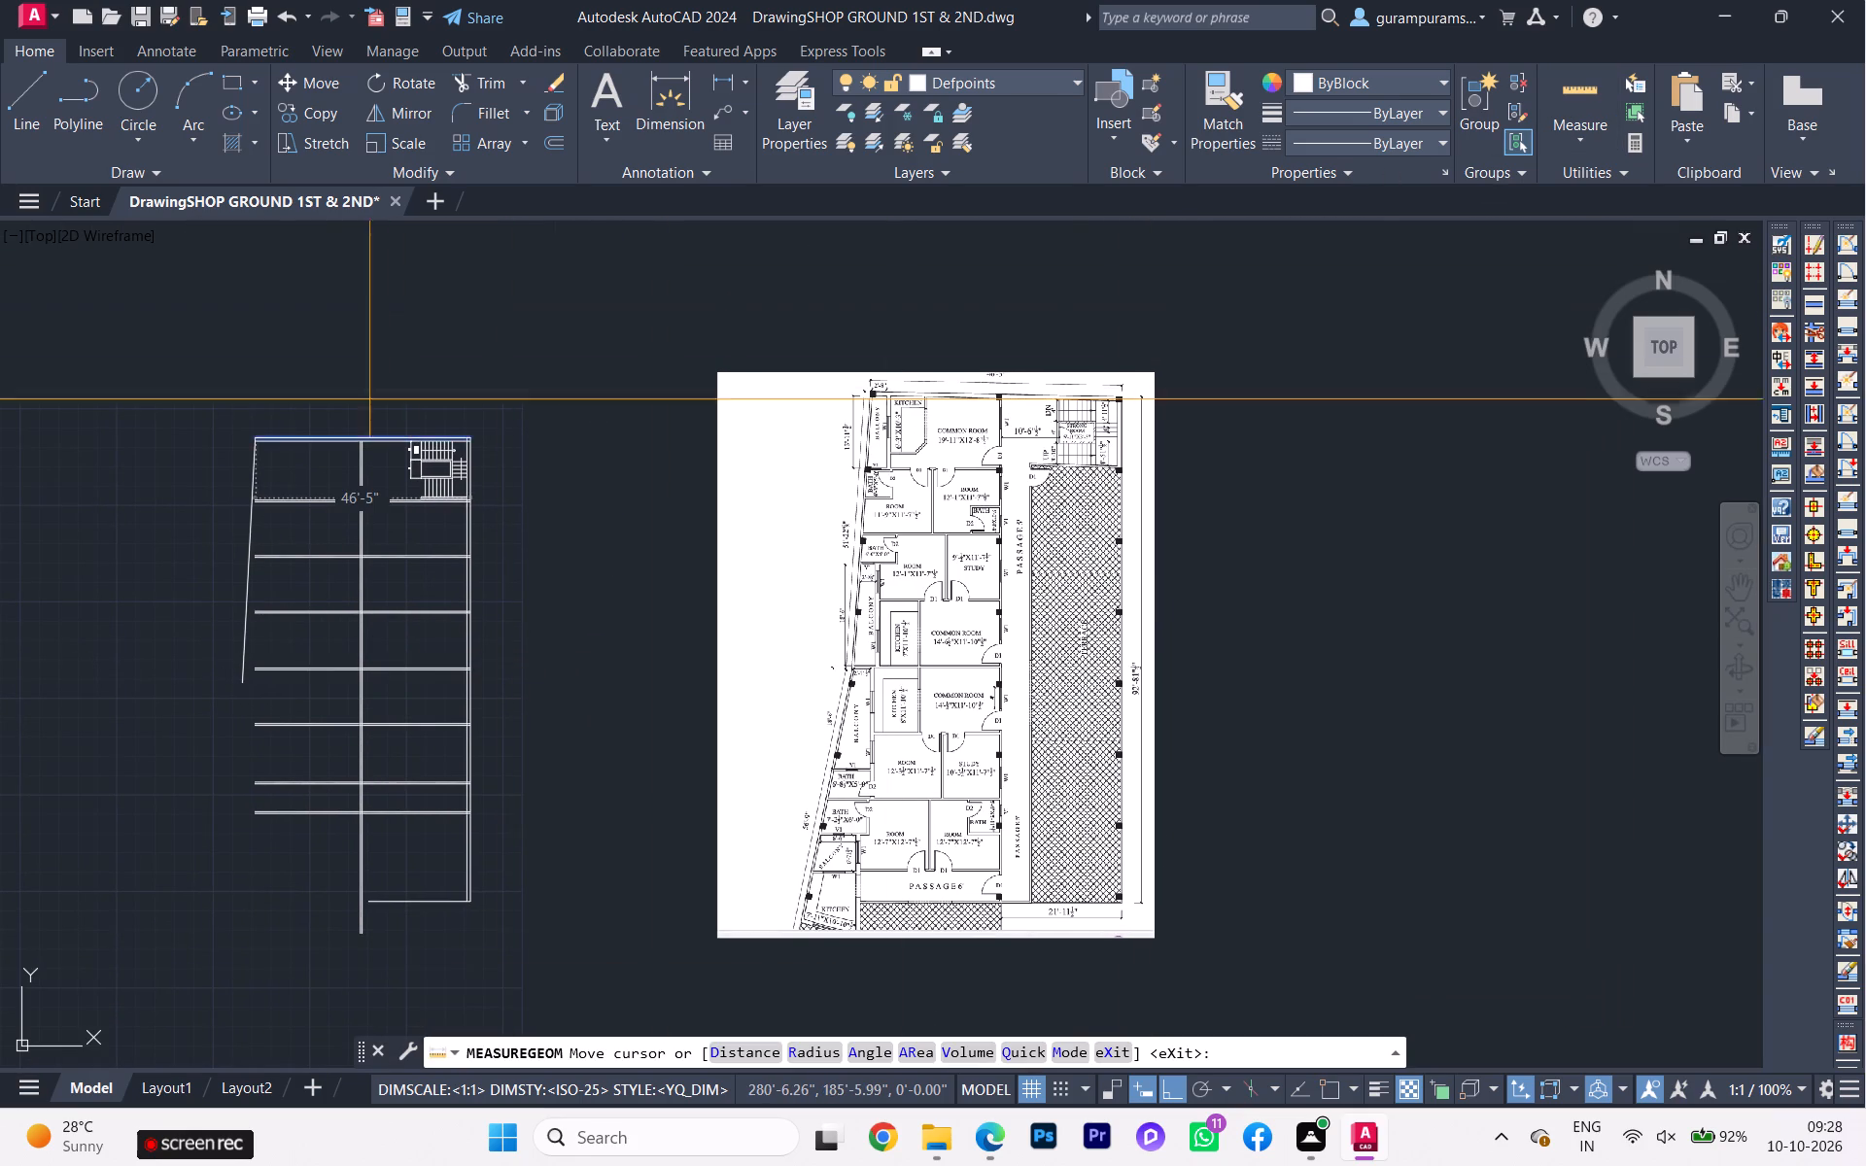
scroll(329, 483, "up", 1)
scroll(329, 483, "down", 1)
scroll(331, 486, "up", 2)
scroll(326, 488, "down", 1)
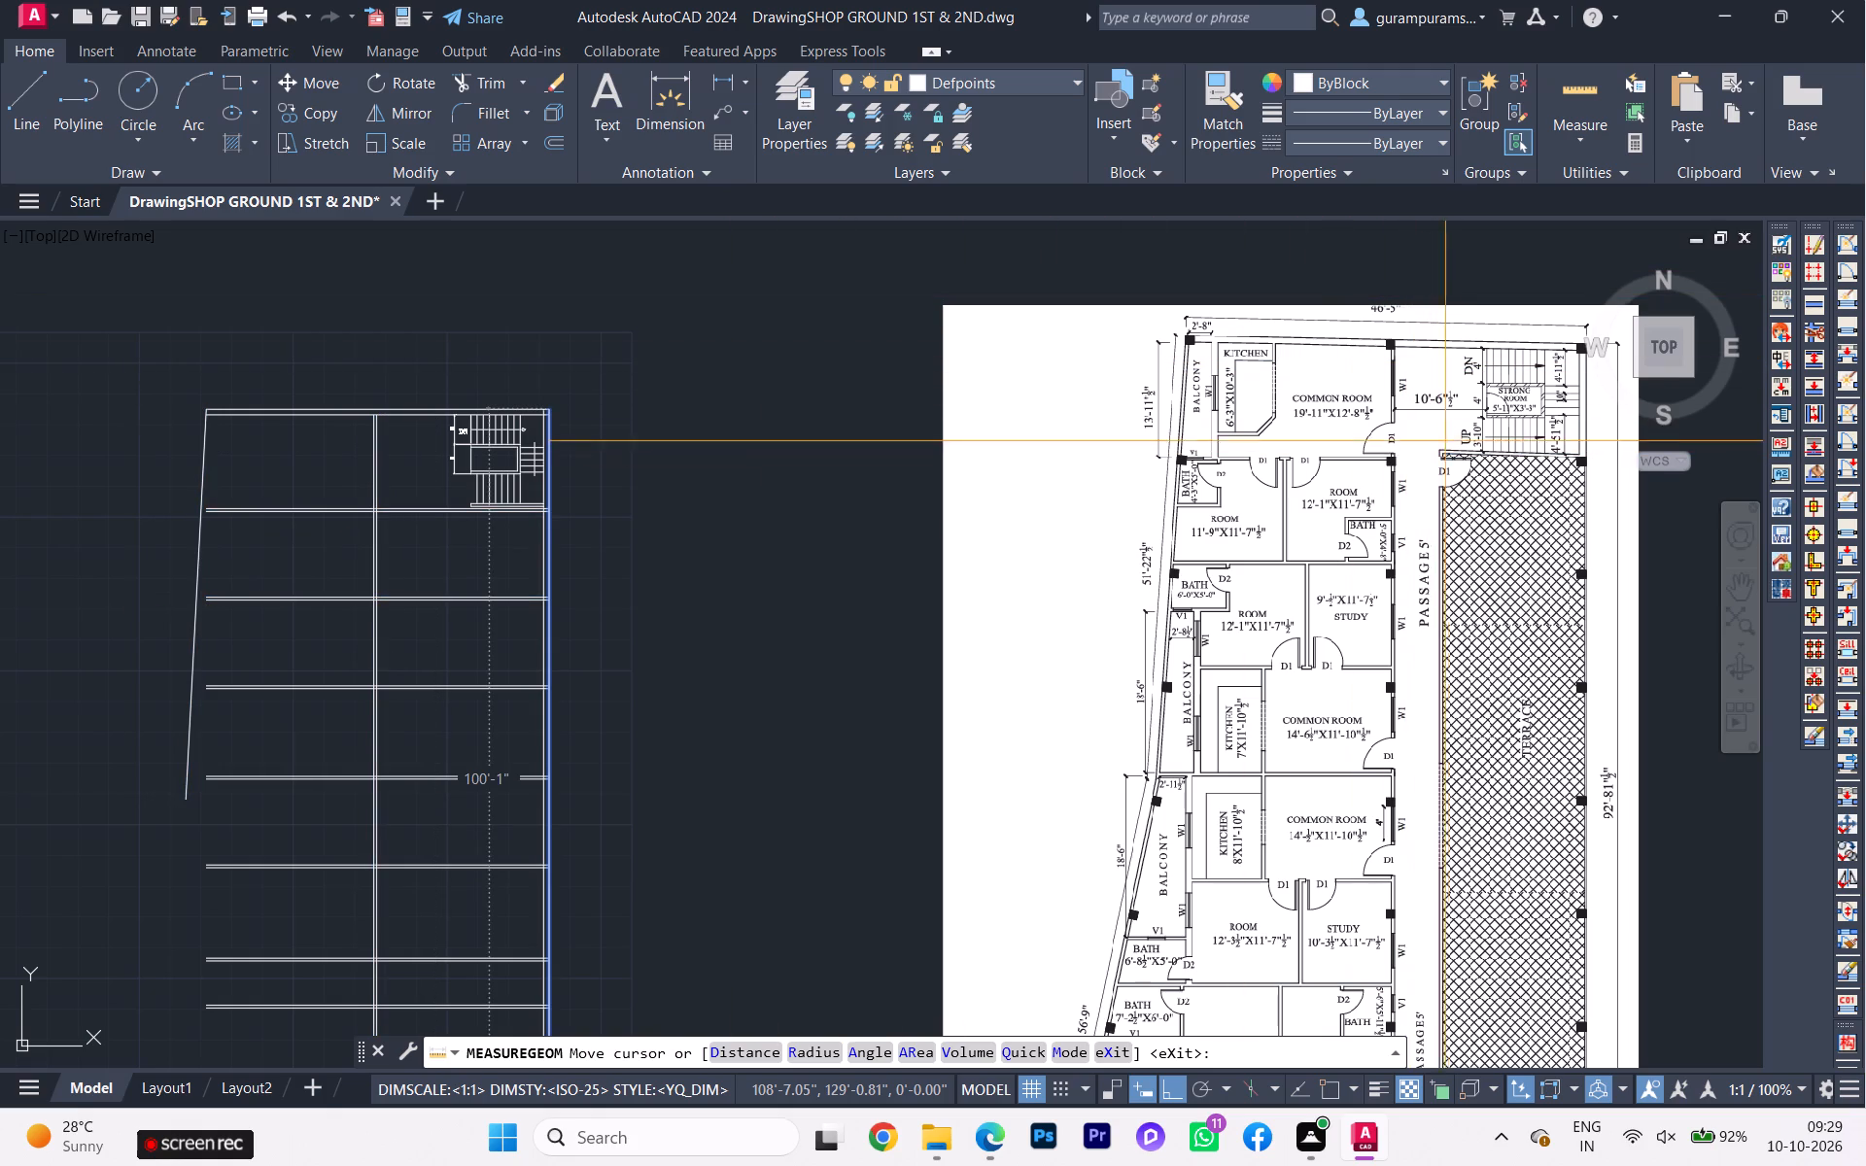
scroll(1467, 423, "up", 1)
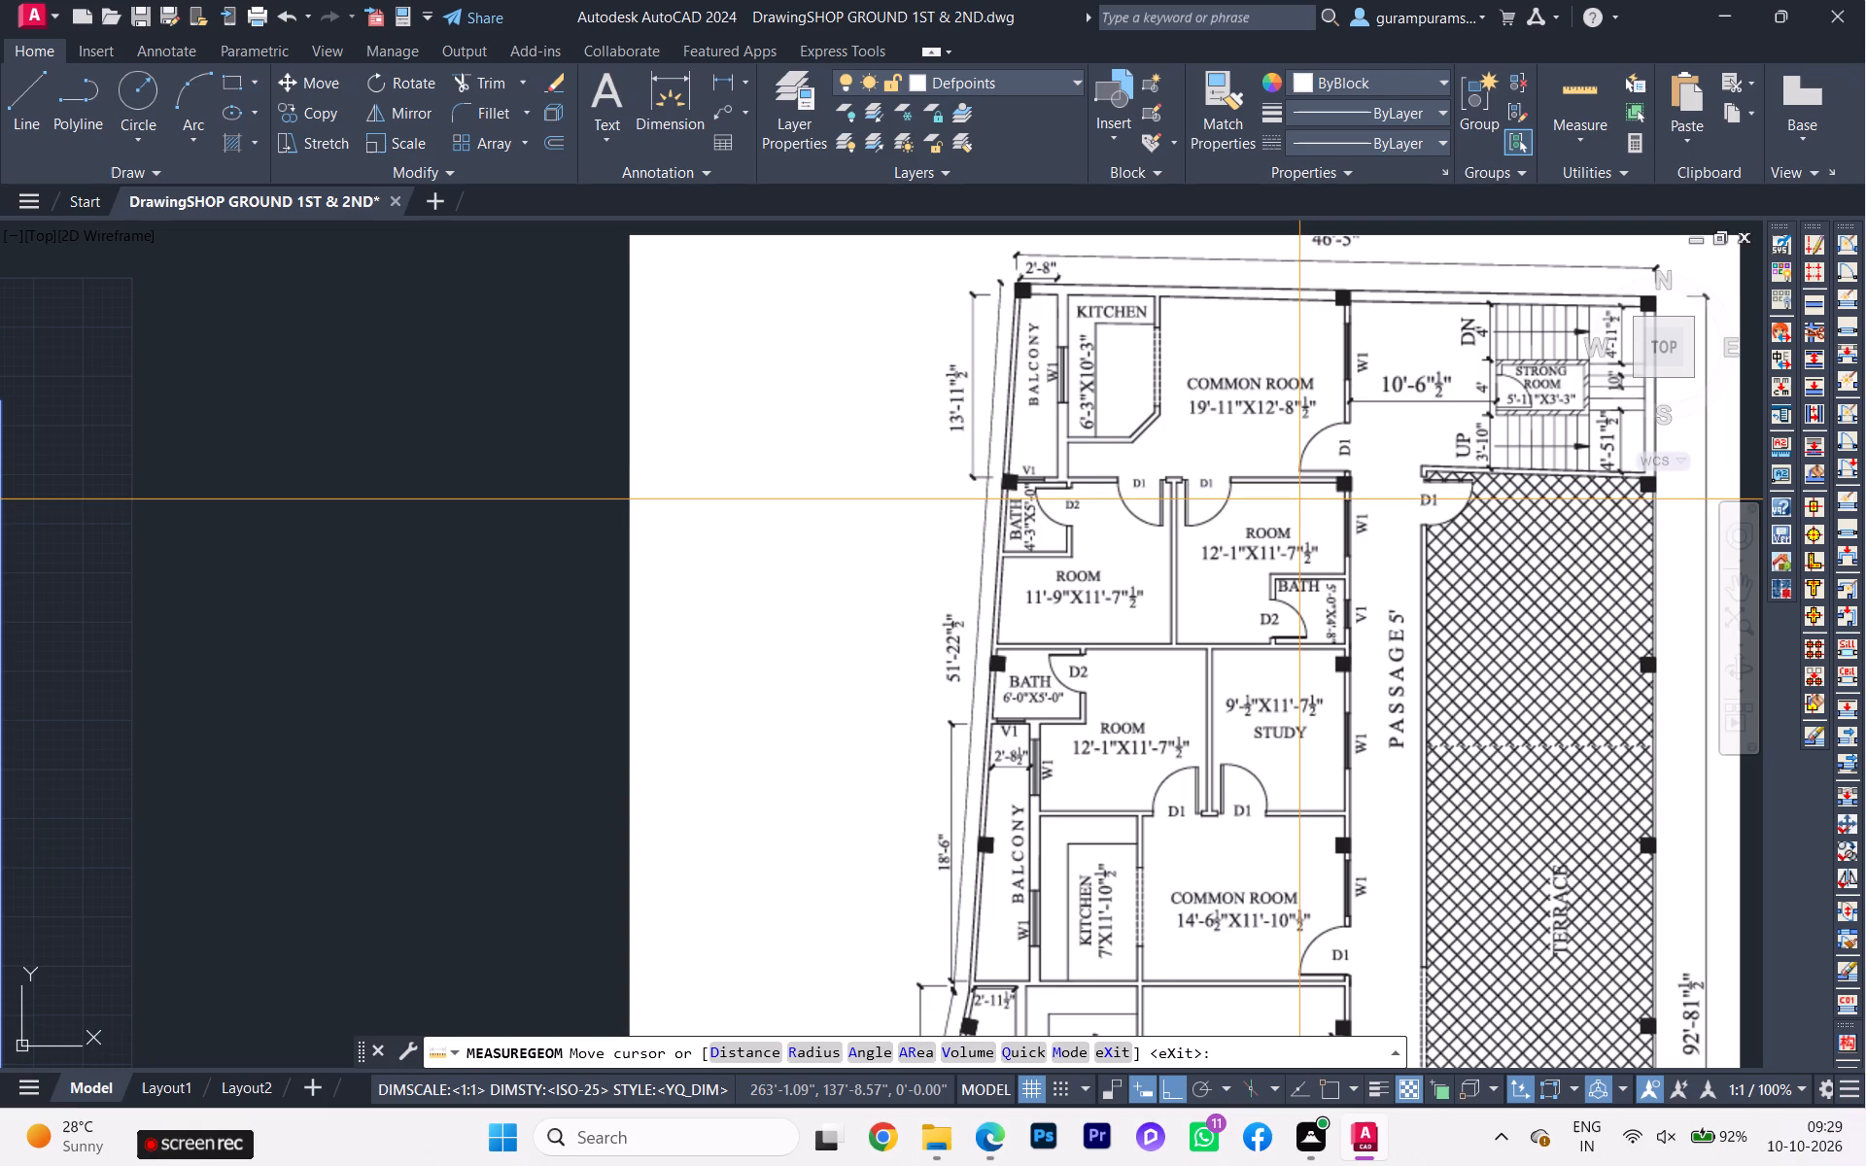
scroll(1295, 510, "down", 2)
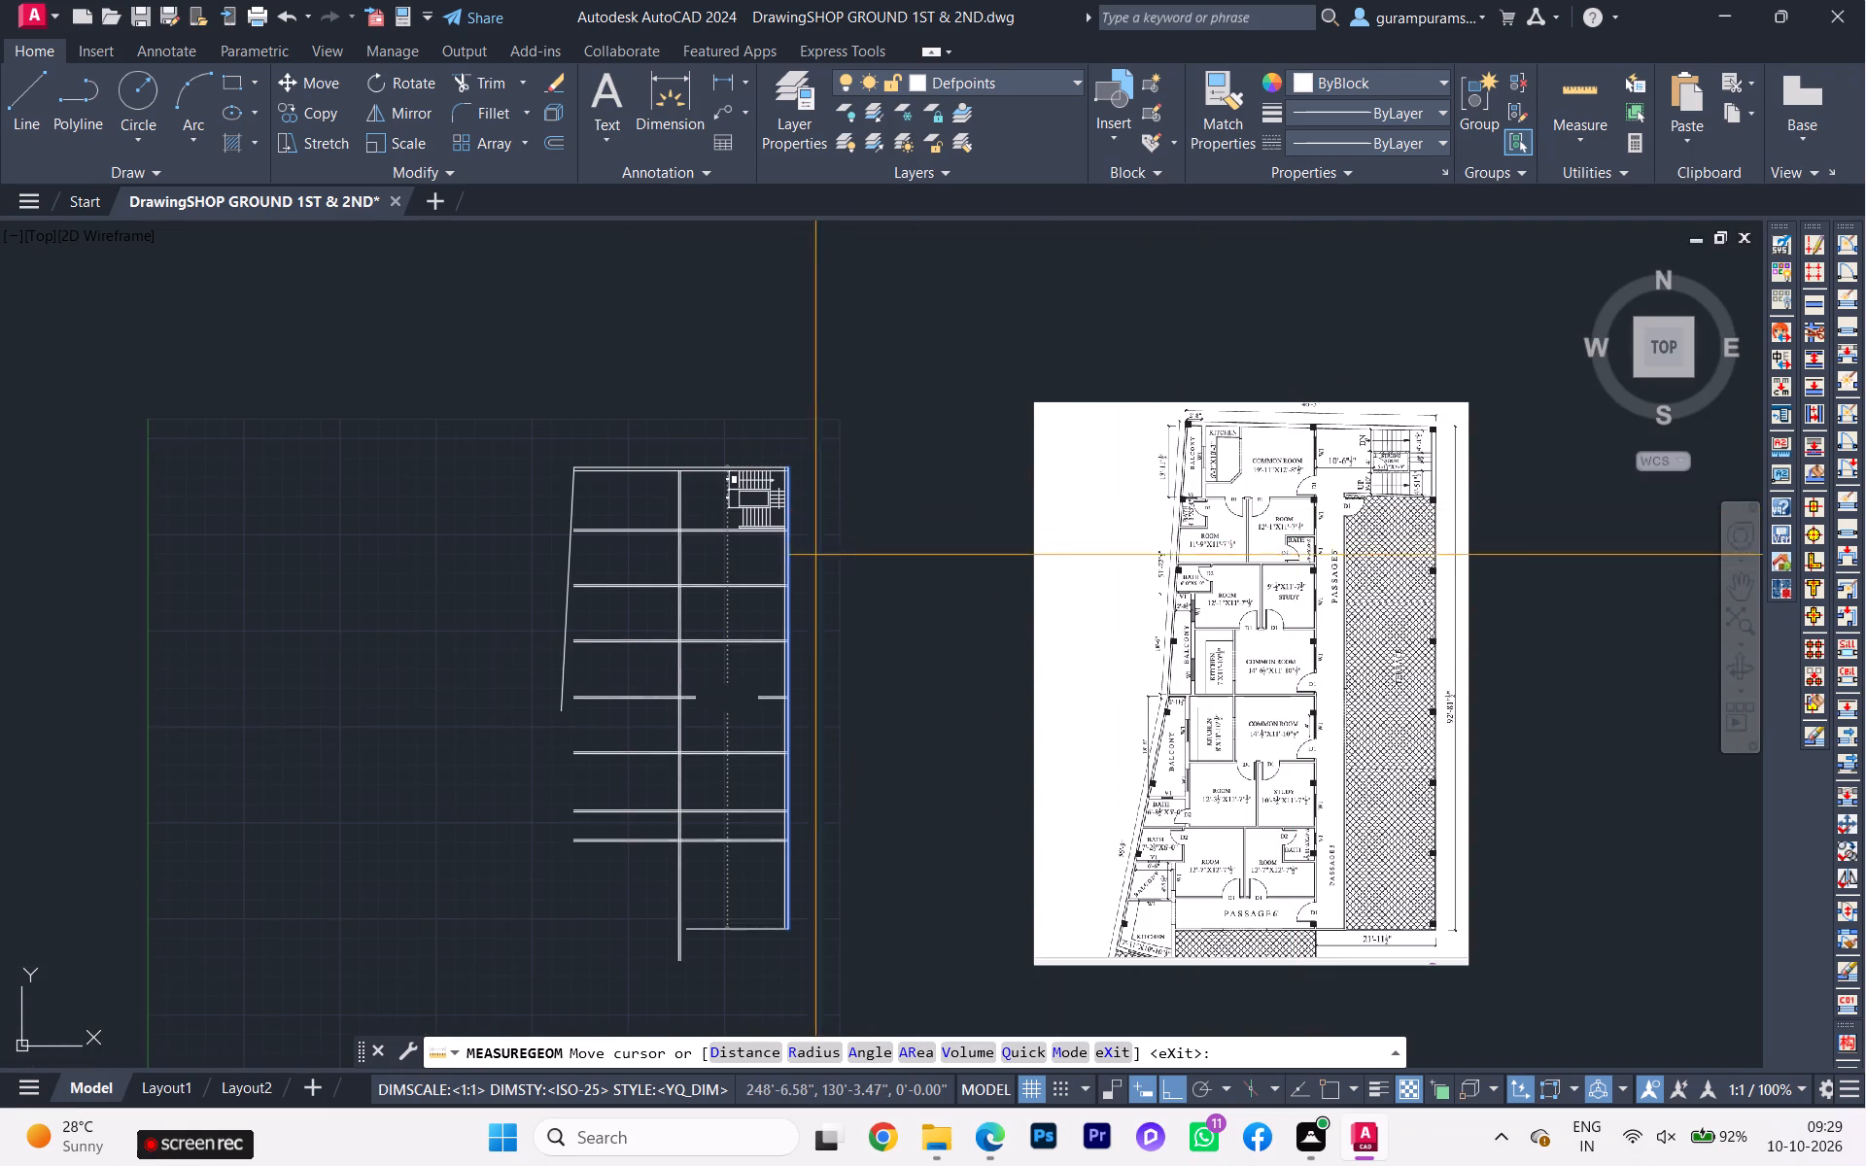
scroll(777, 566, "up", 2)
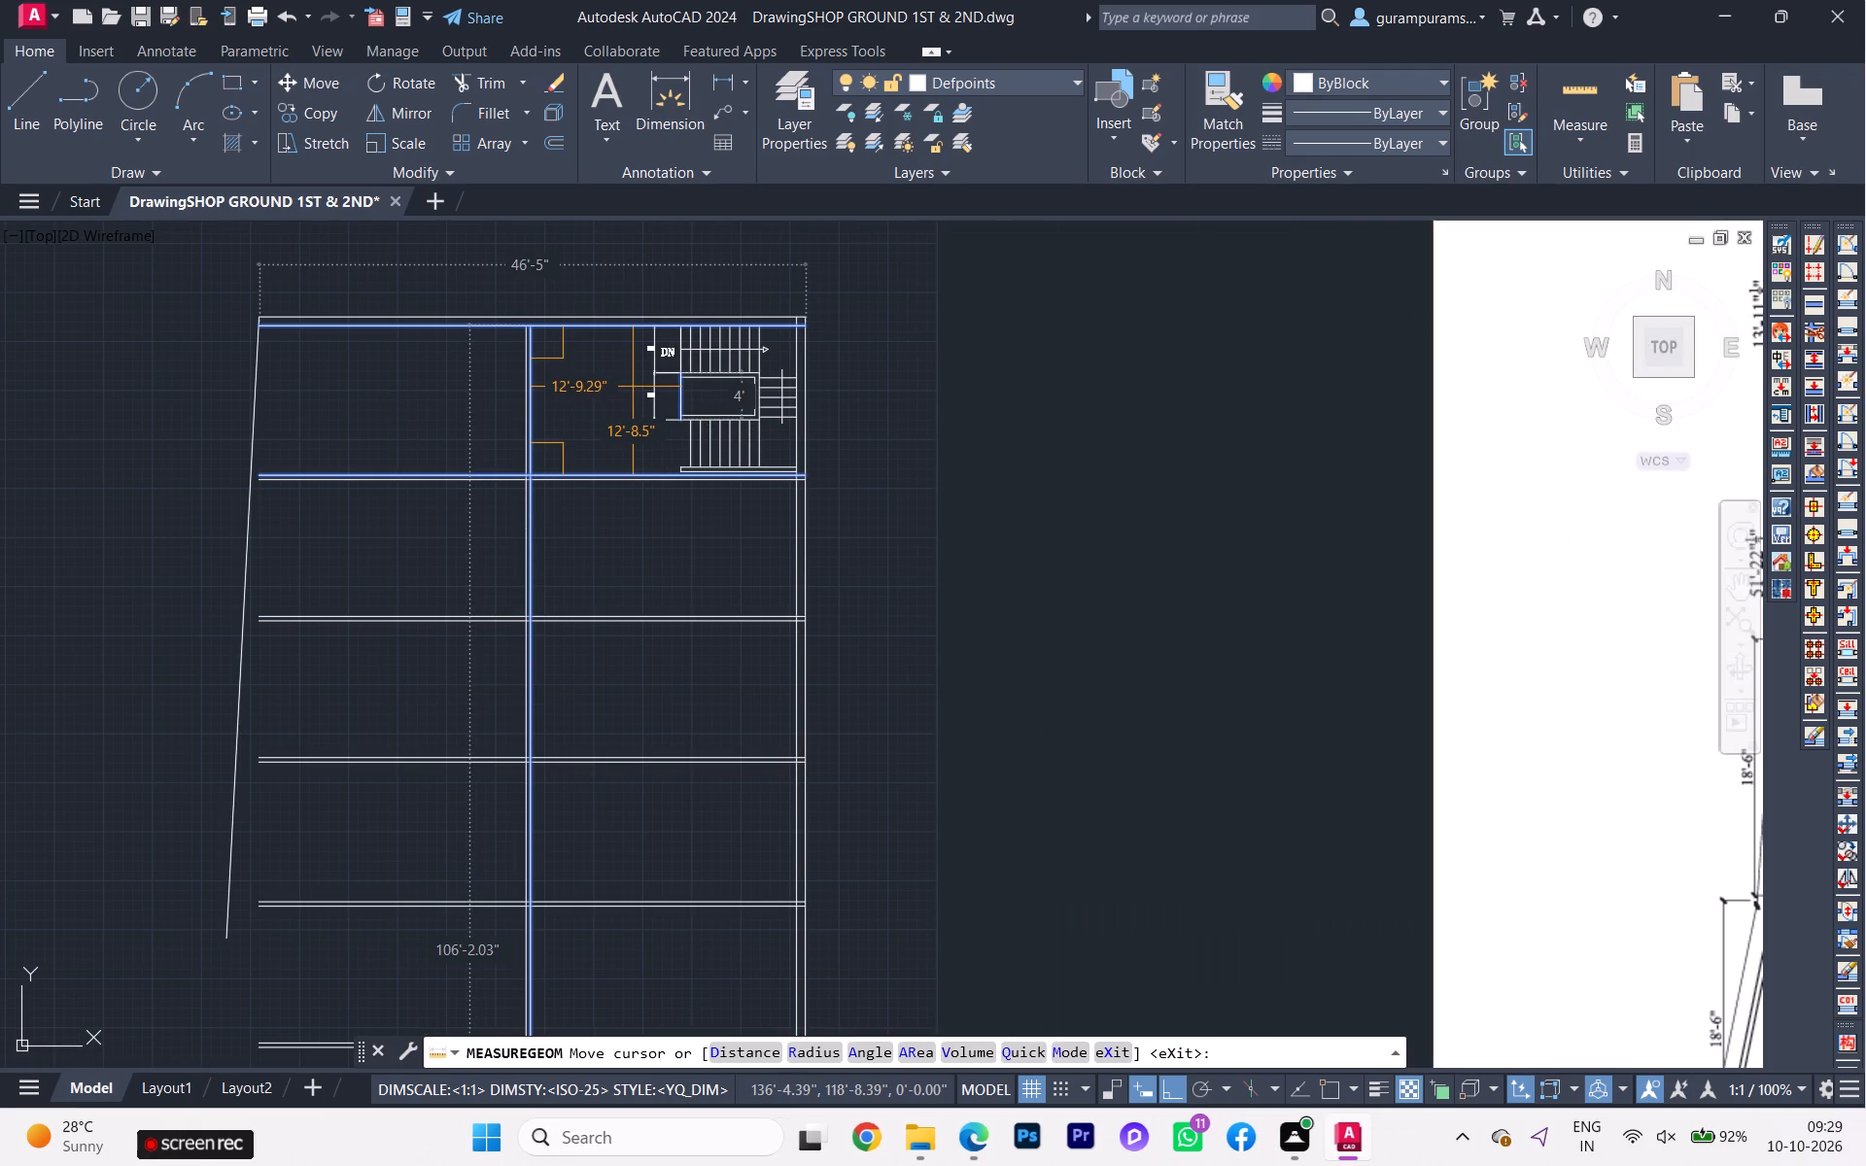
scroll(633, 387, "up", 2)
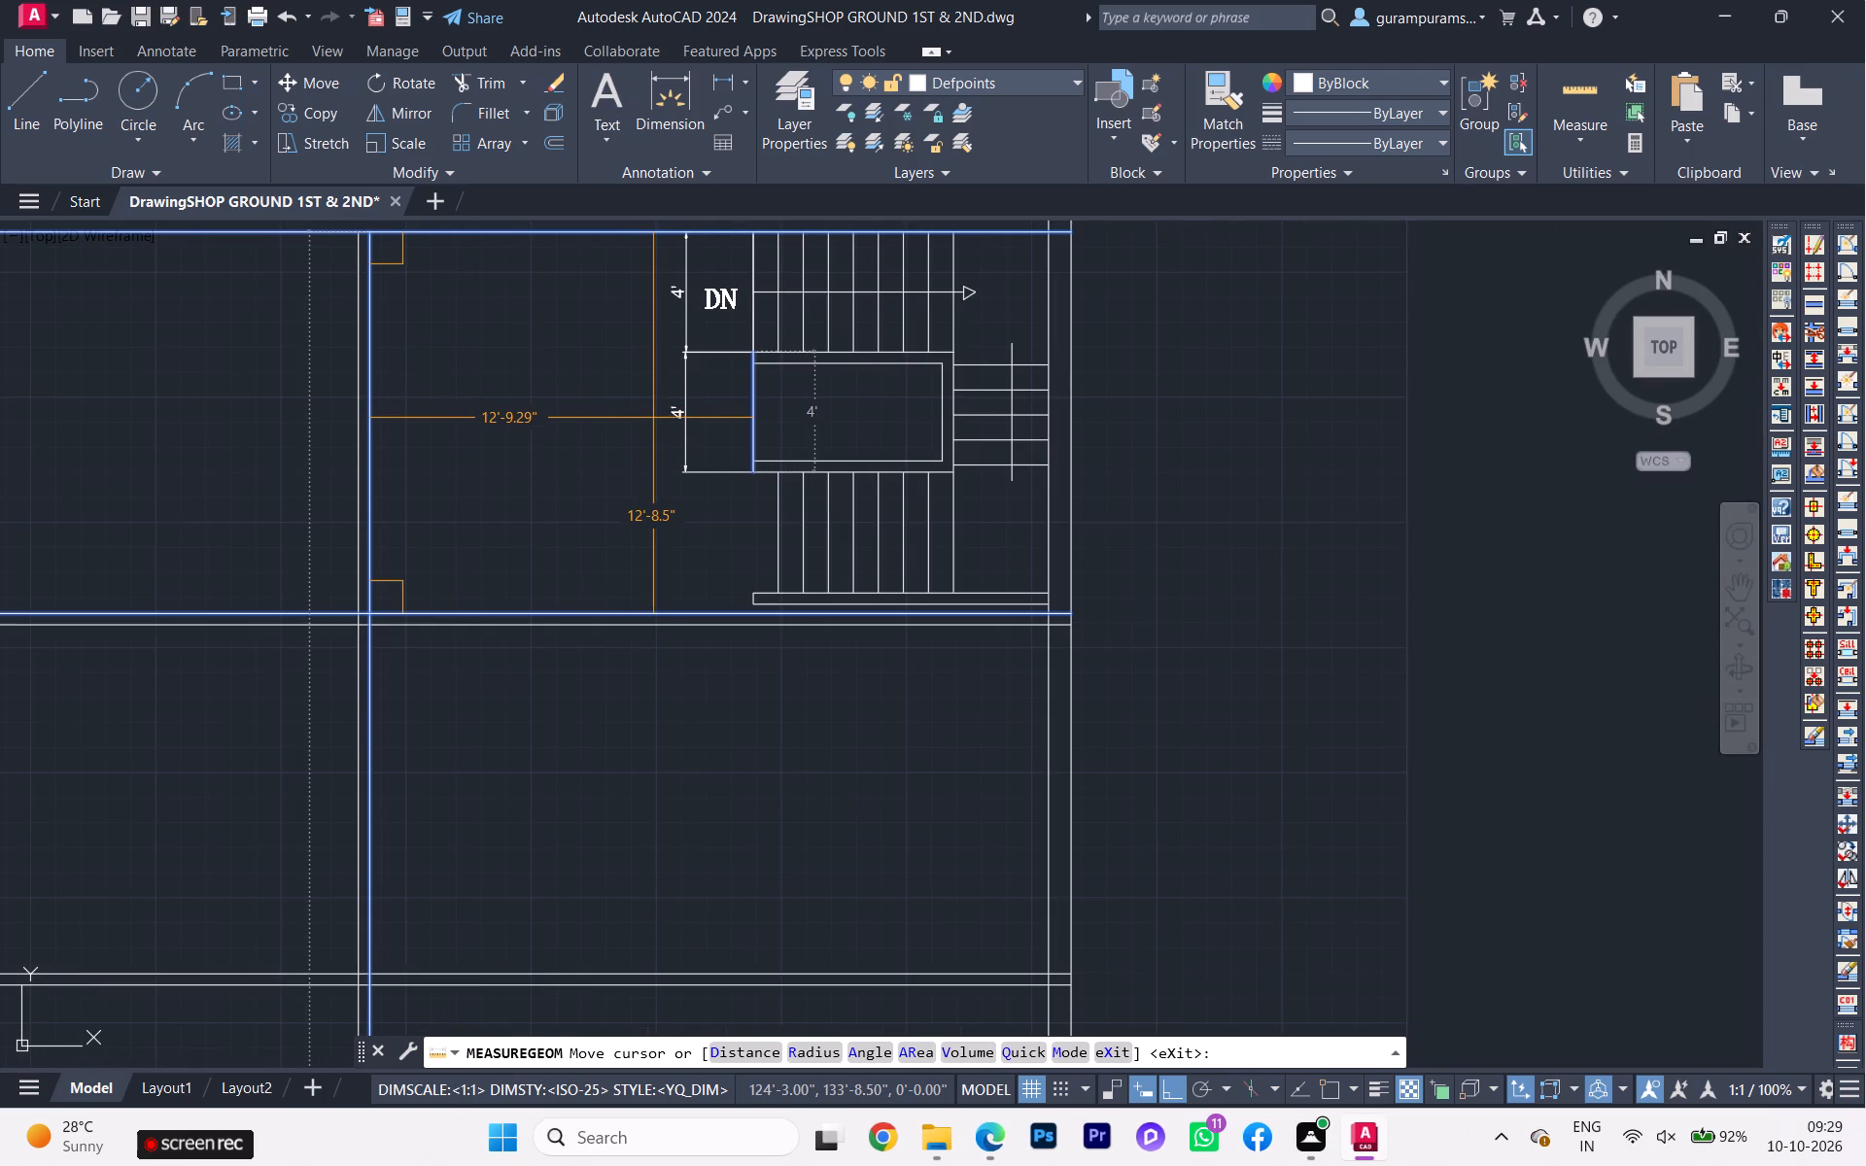
key("Escape")
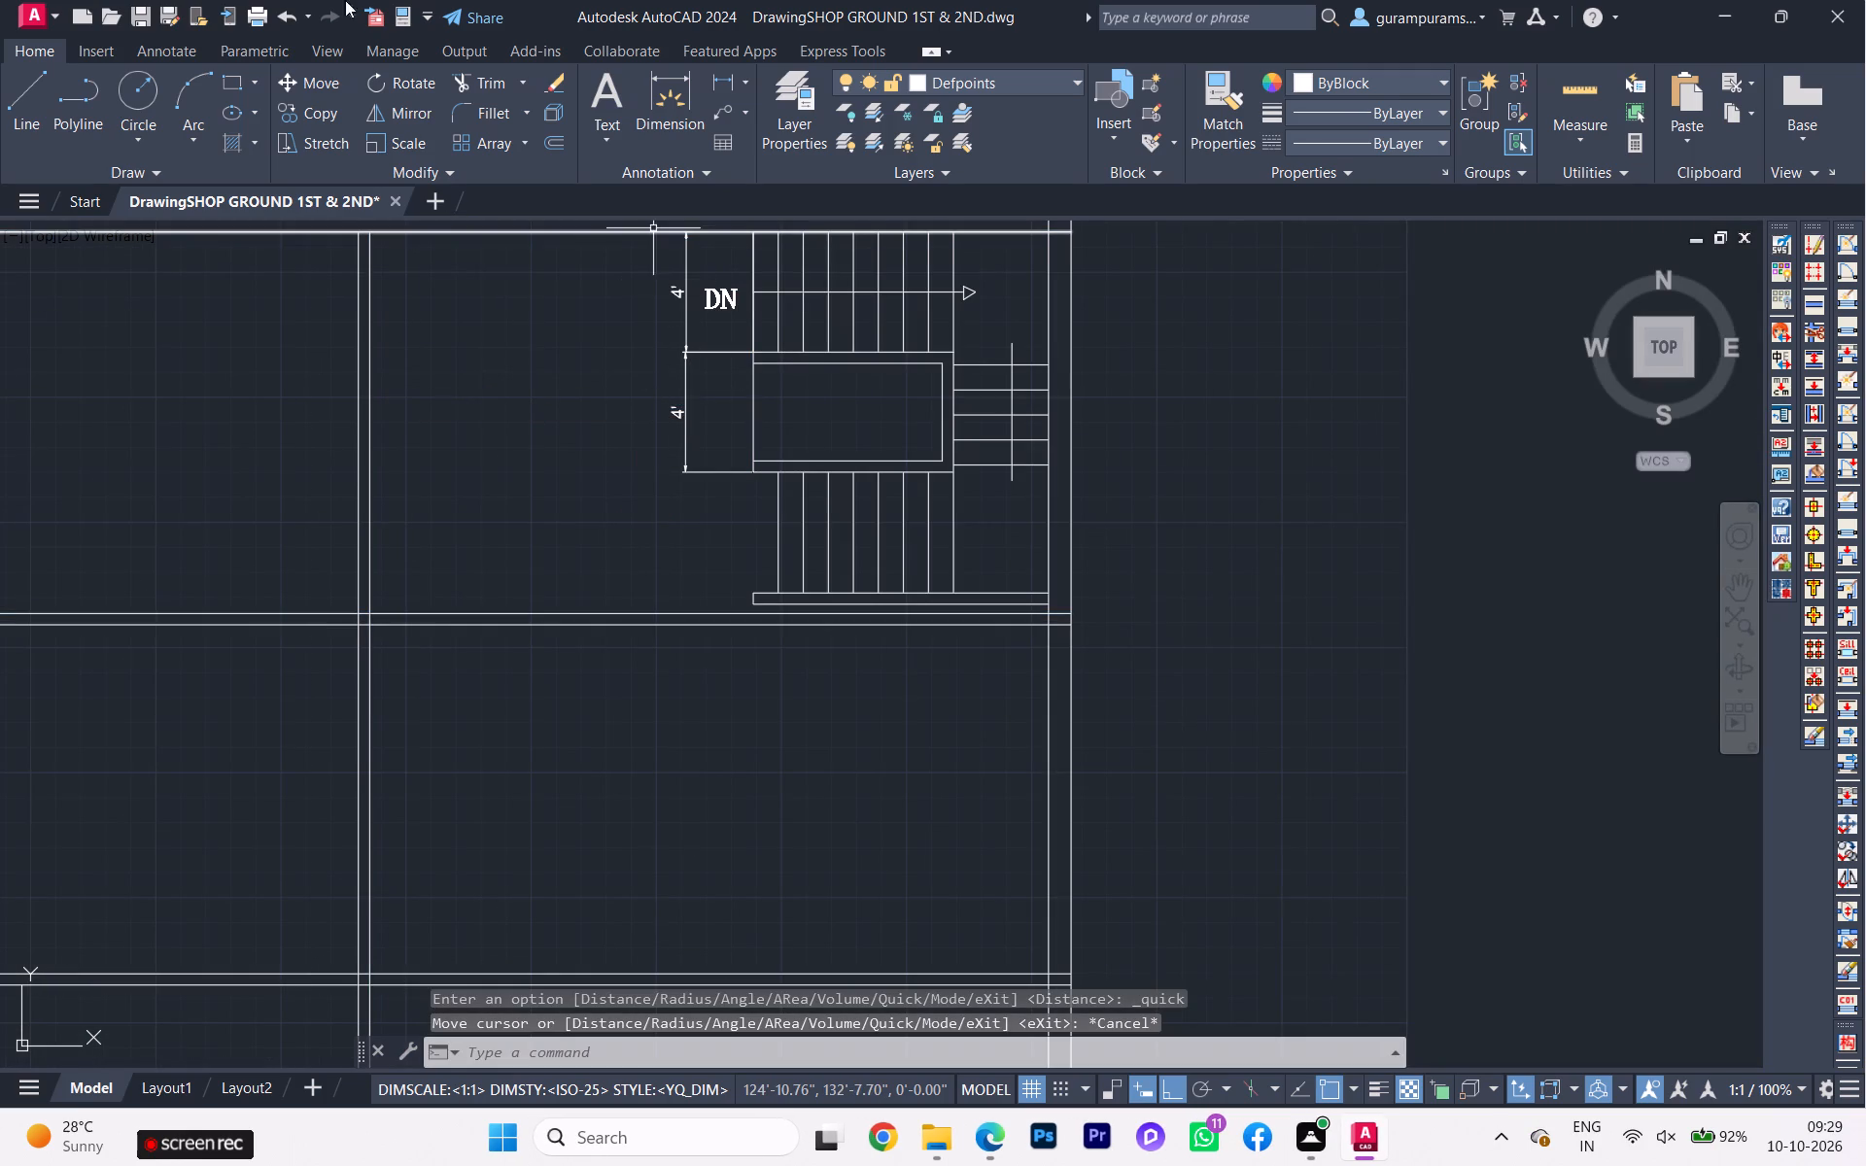
Place a point on the left edge of the stairwell rectangle.
key("p")
key("o")
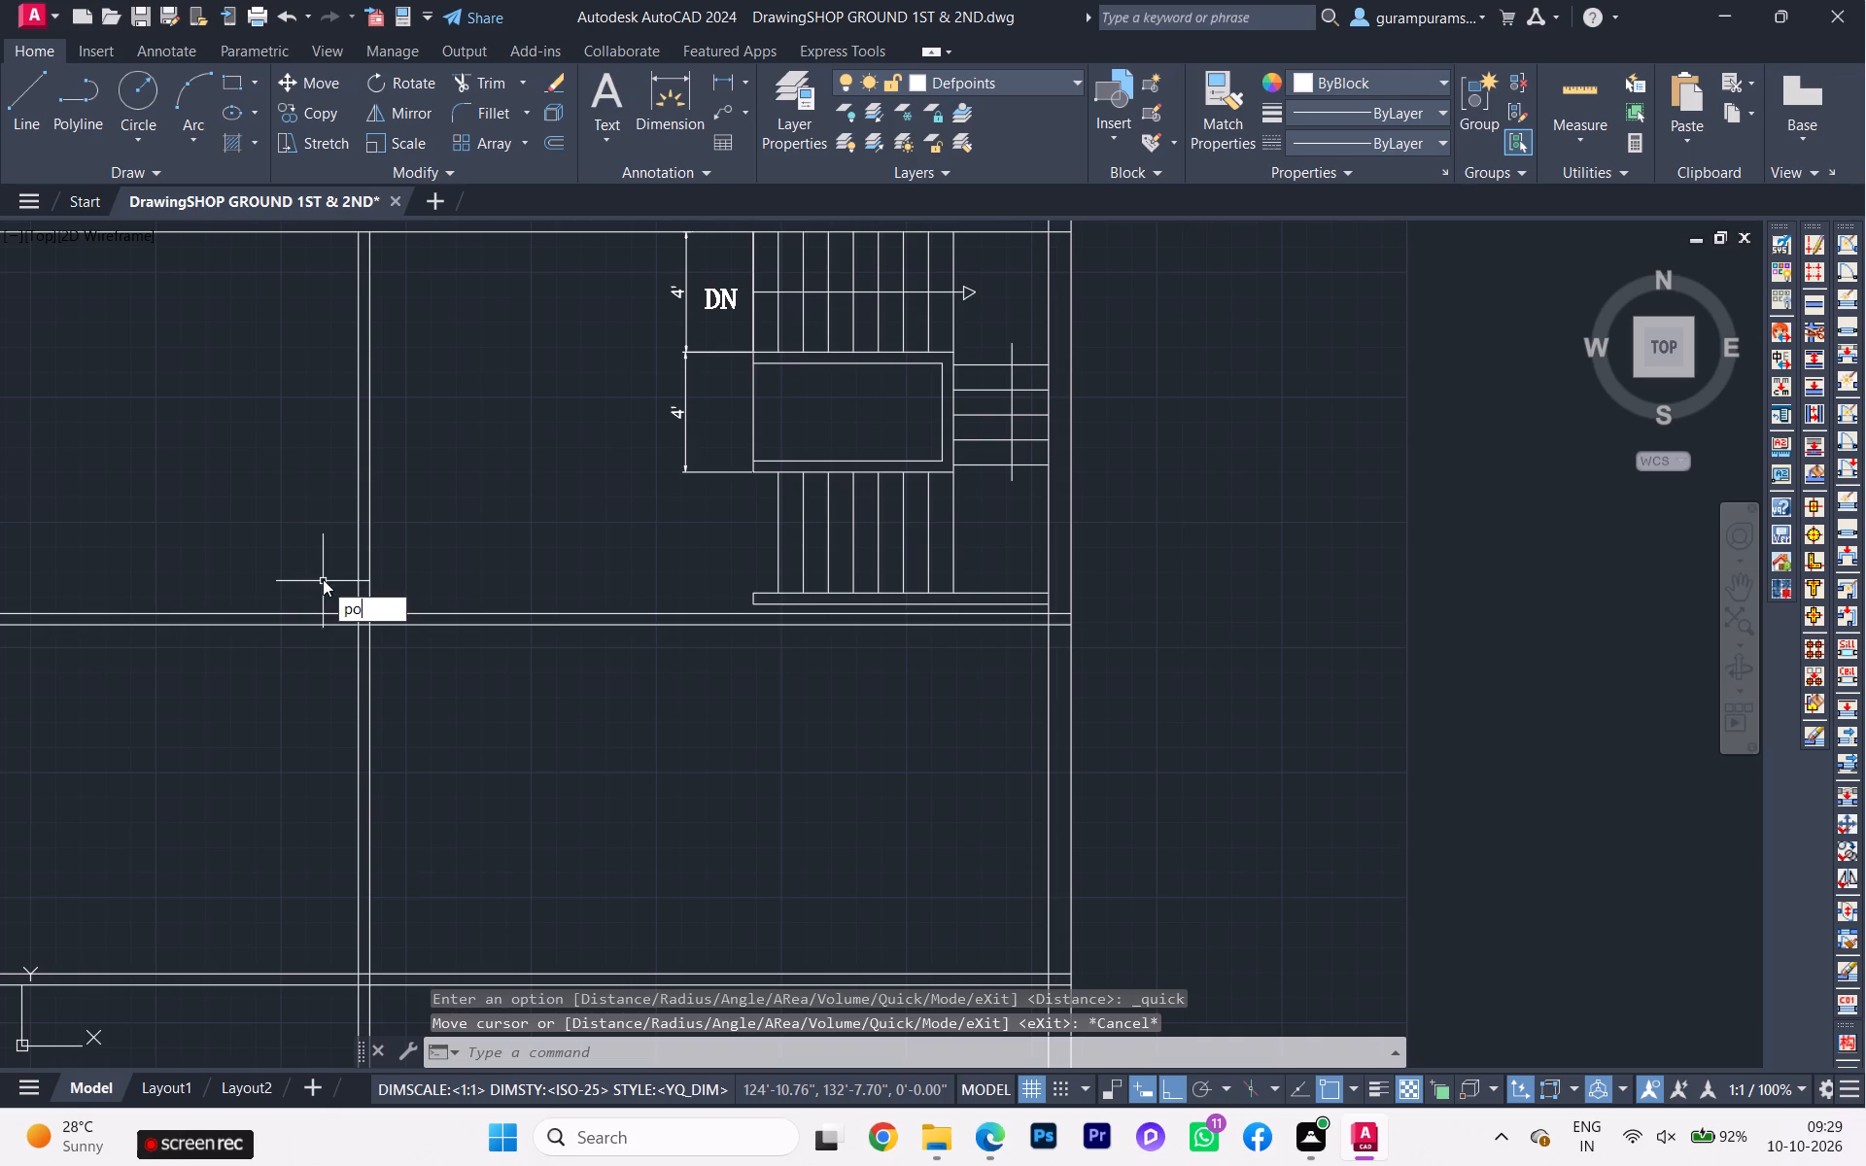
key("Return")
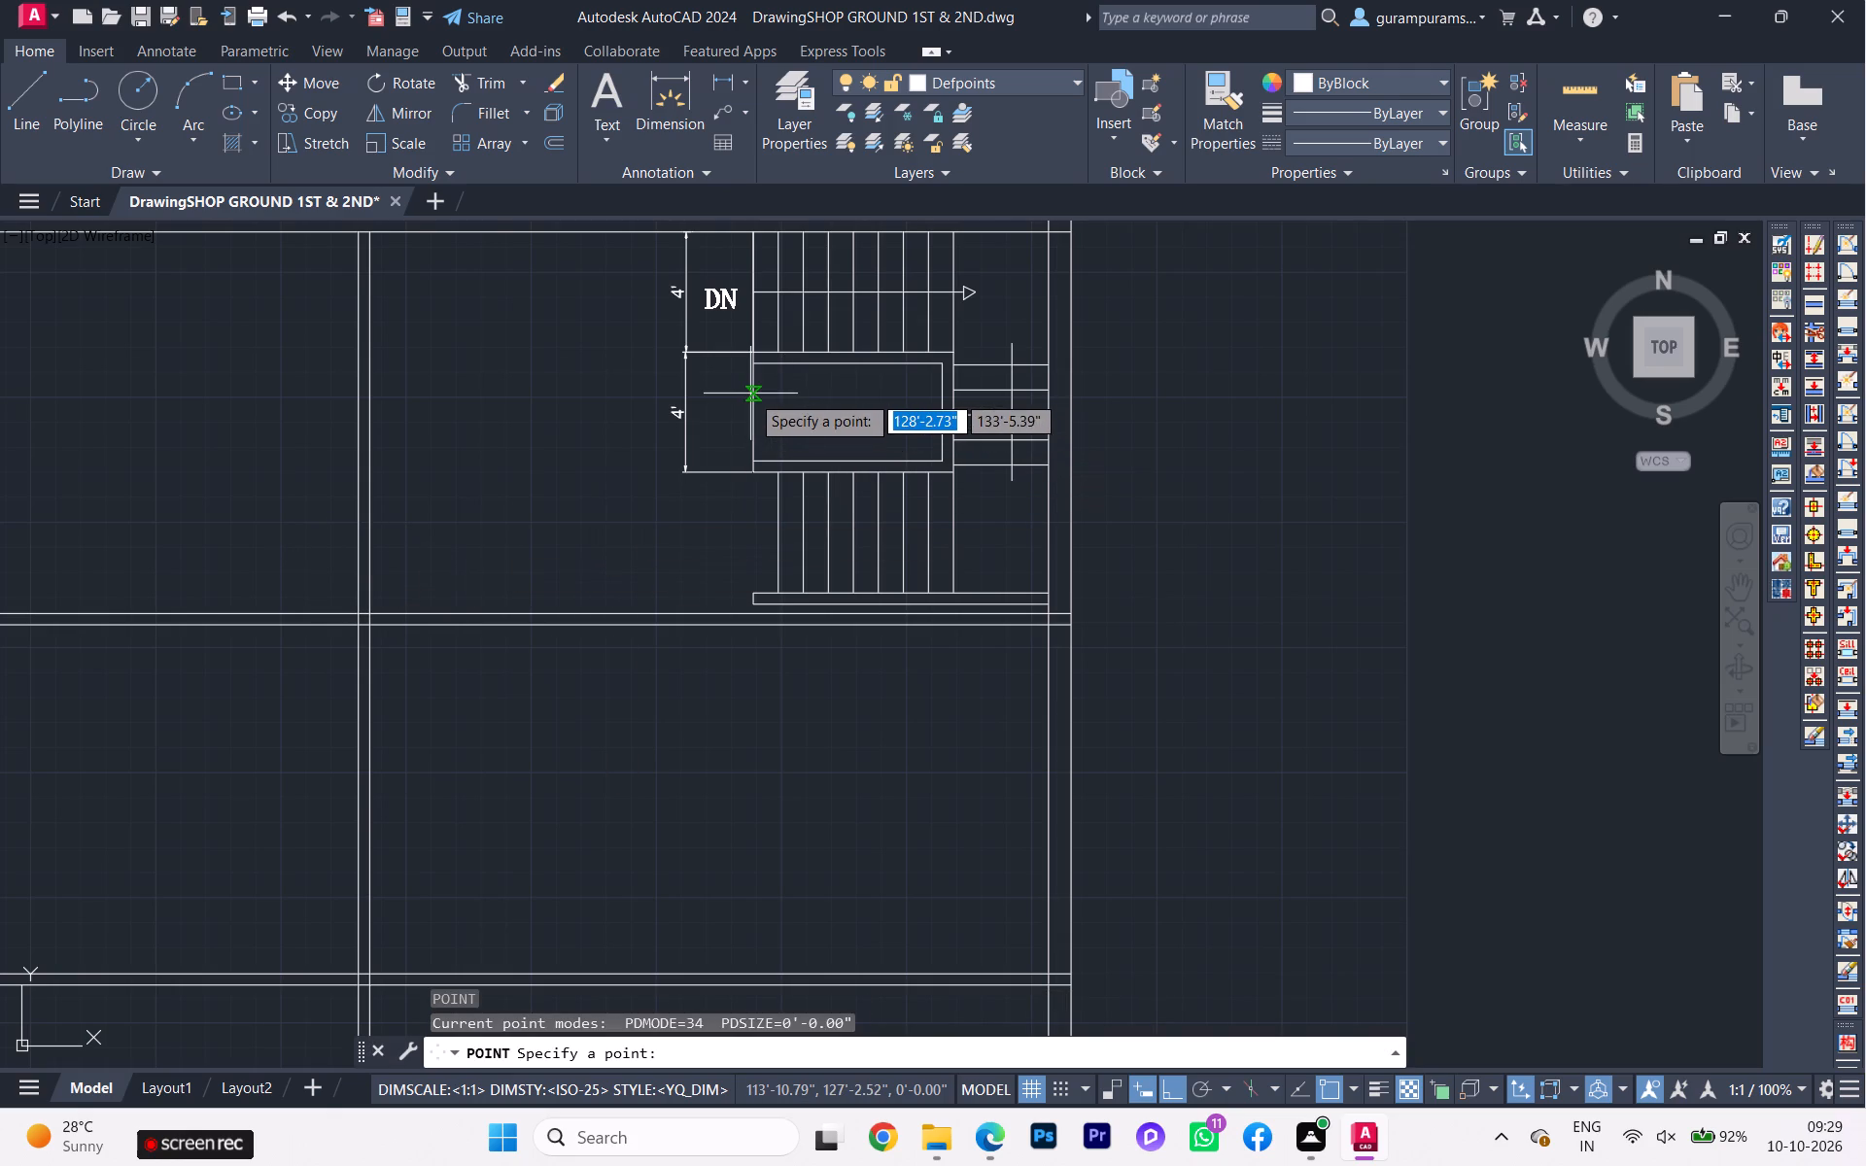
left_click(752, 397)
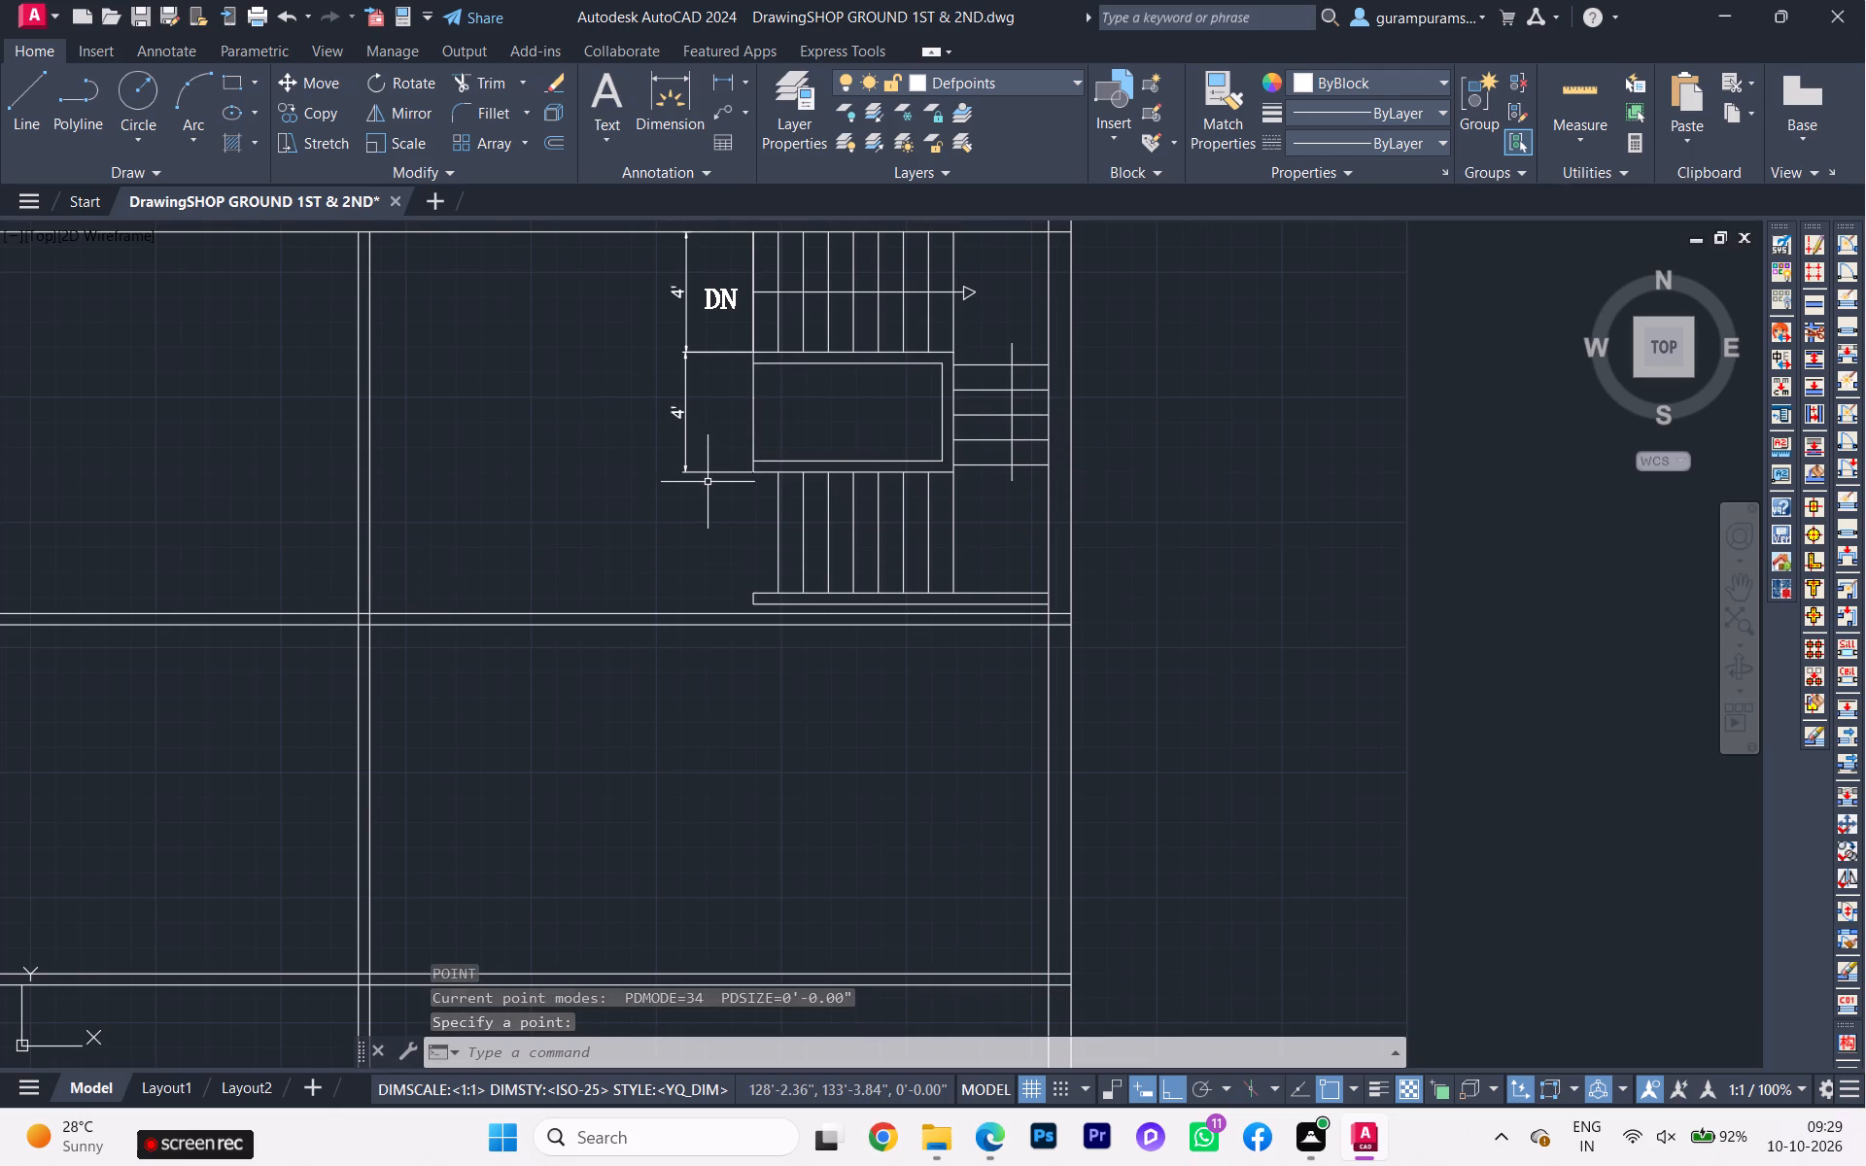
Set the point size to 5" in the point style settings, keeping it relative to the screen.
key("p")
key("o")
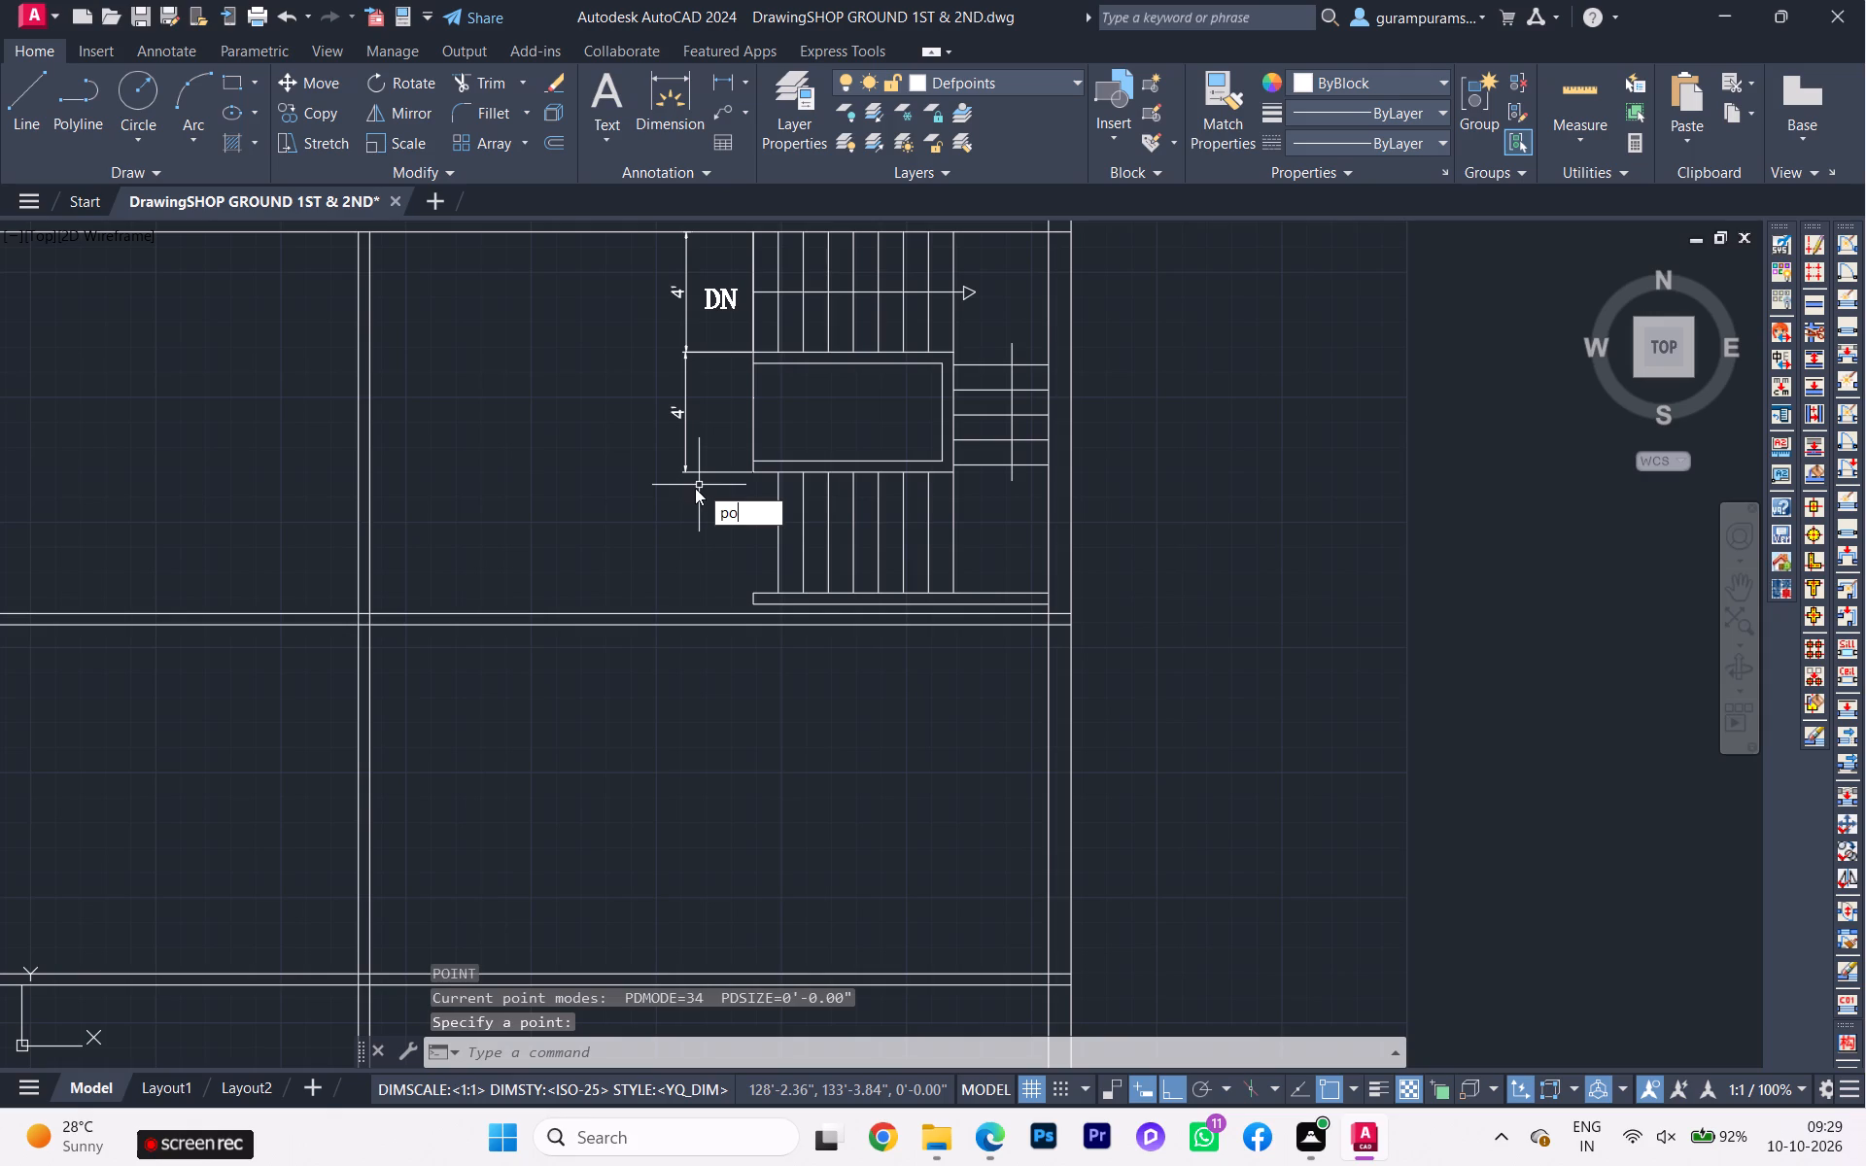
key("BackSpace")
left_click(679, 499)
key("t")
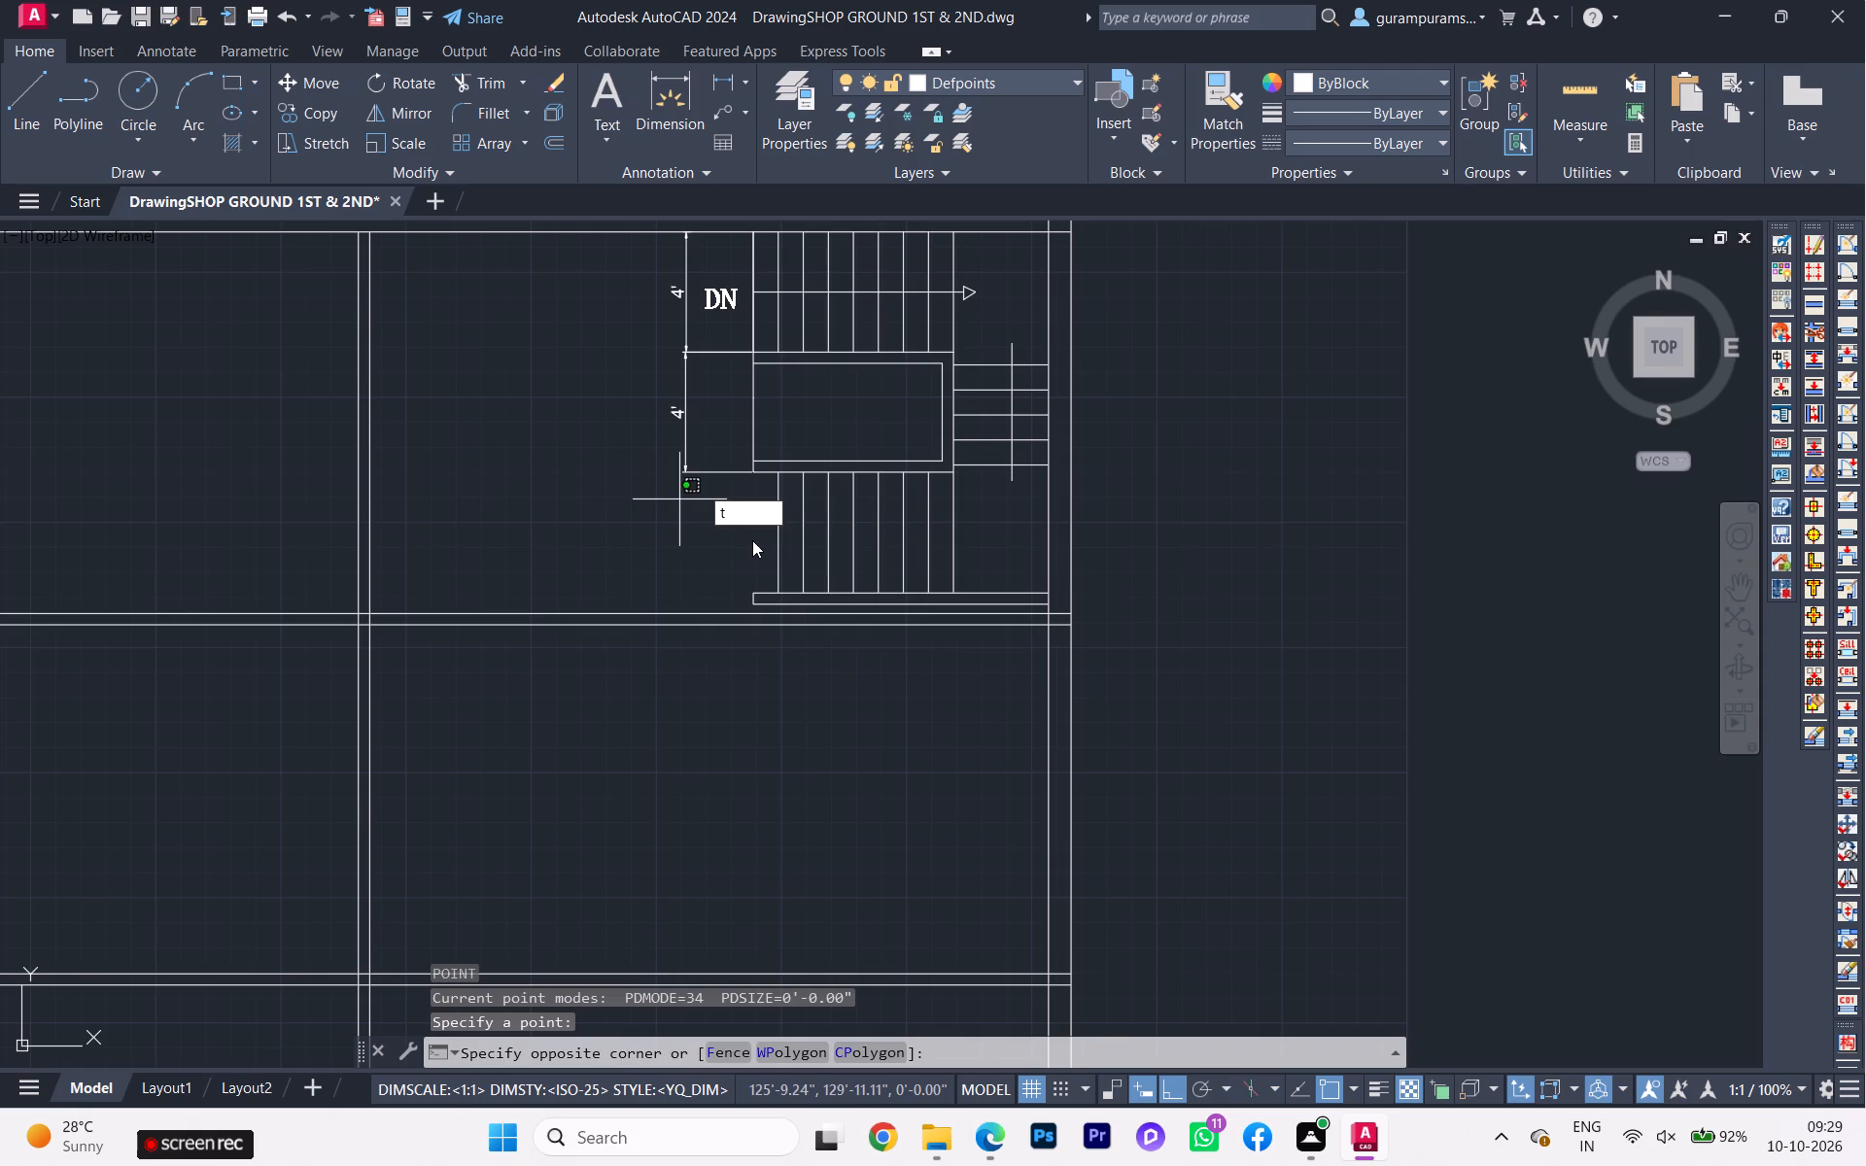
key("BackSpace")
key("p")
key("y")
key("BackSpace")
type("ty")
key("BackSpace")
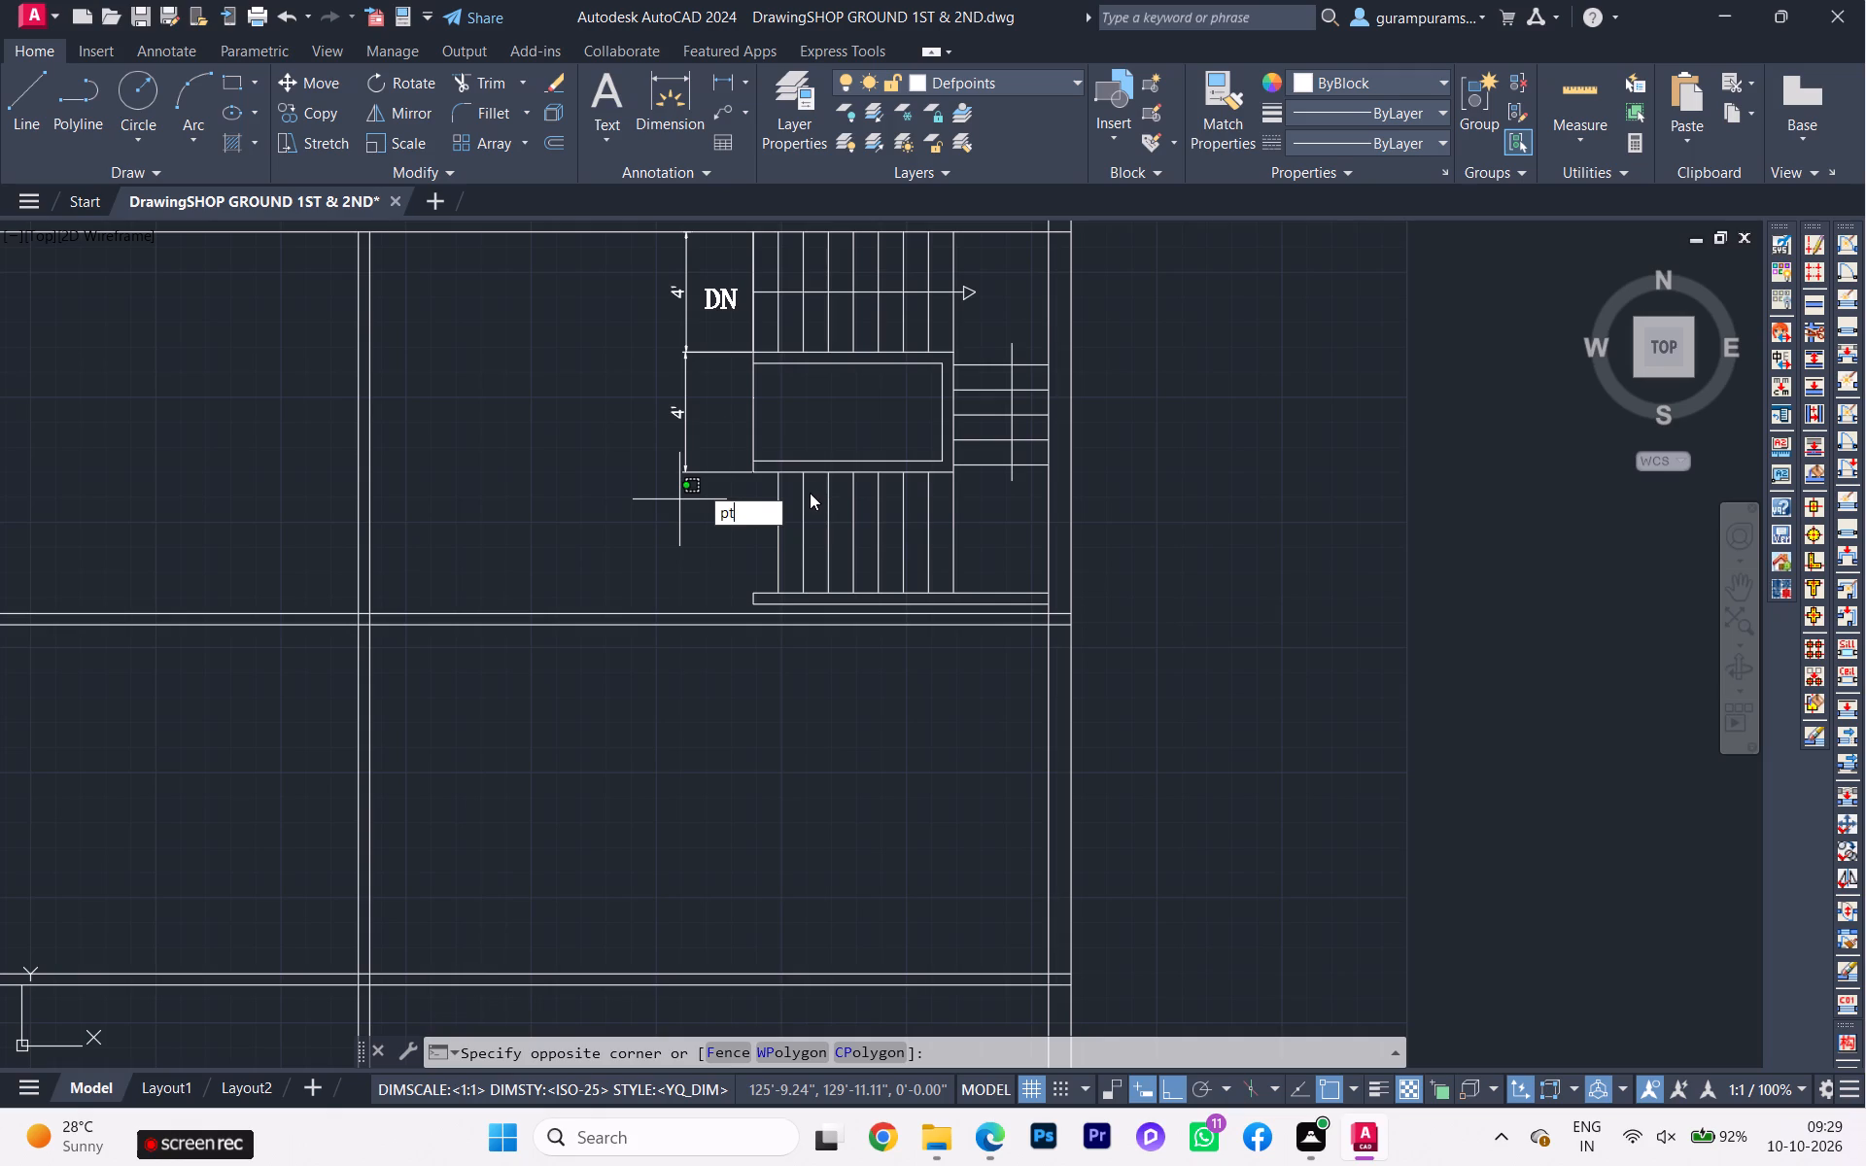
key("BackSpace")
key("BackSpace")
type("ptype")
key("Return")
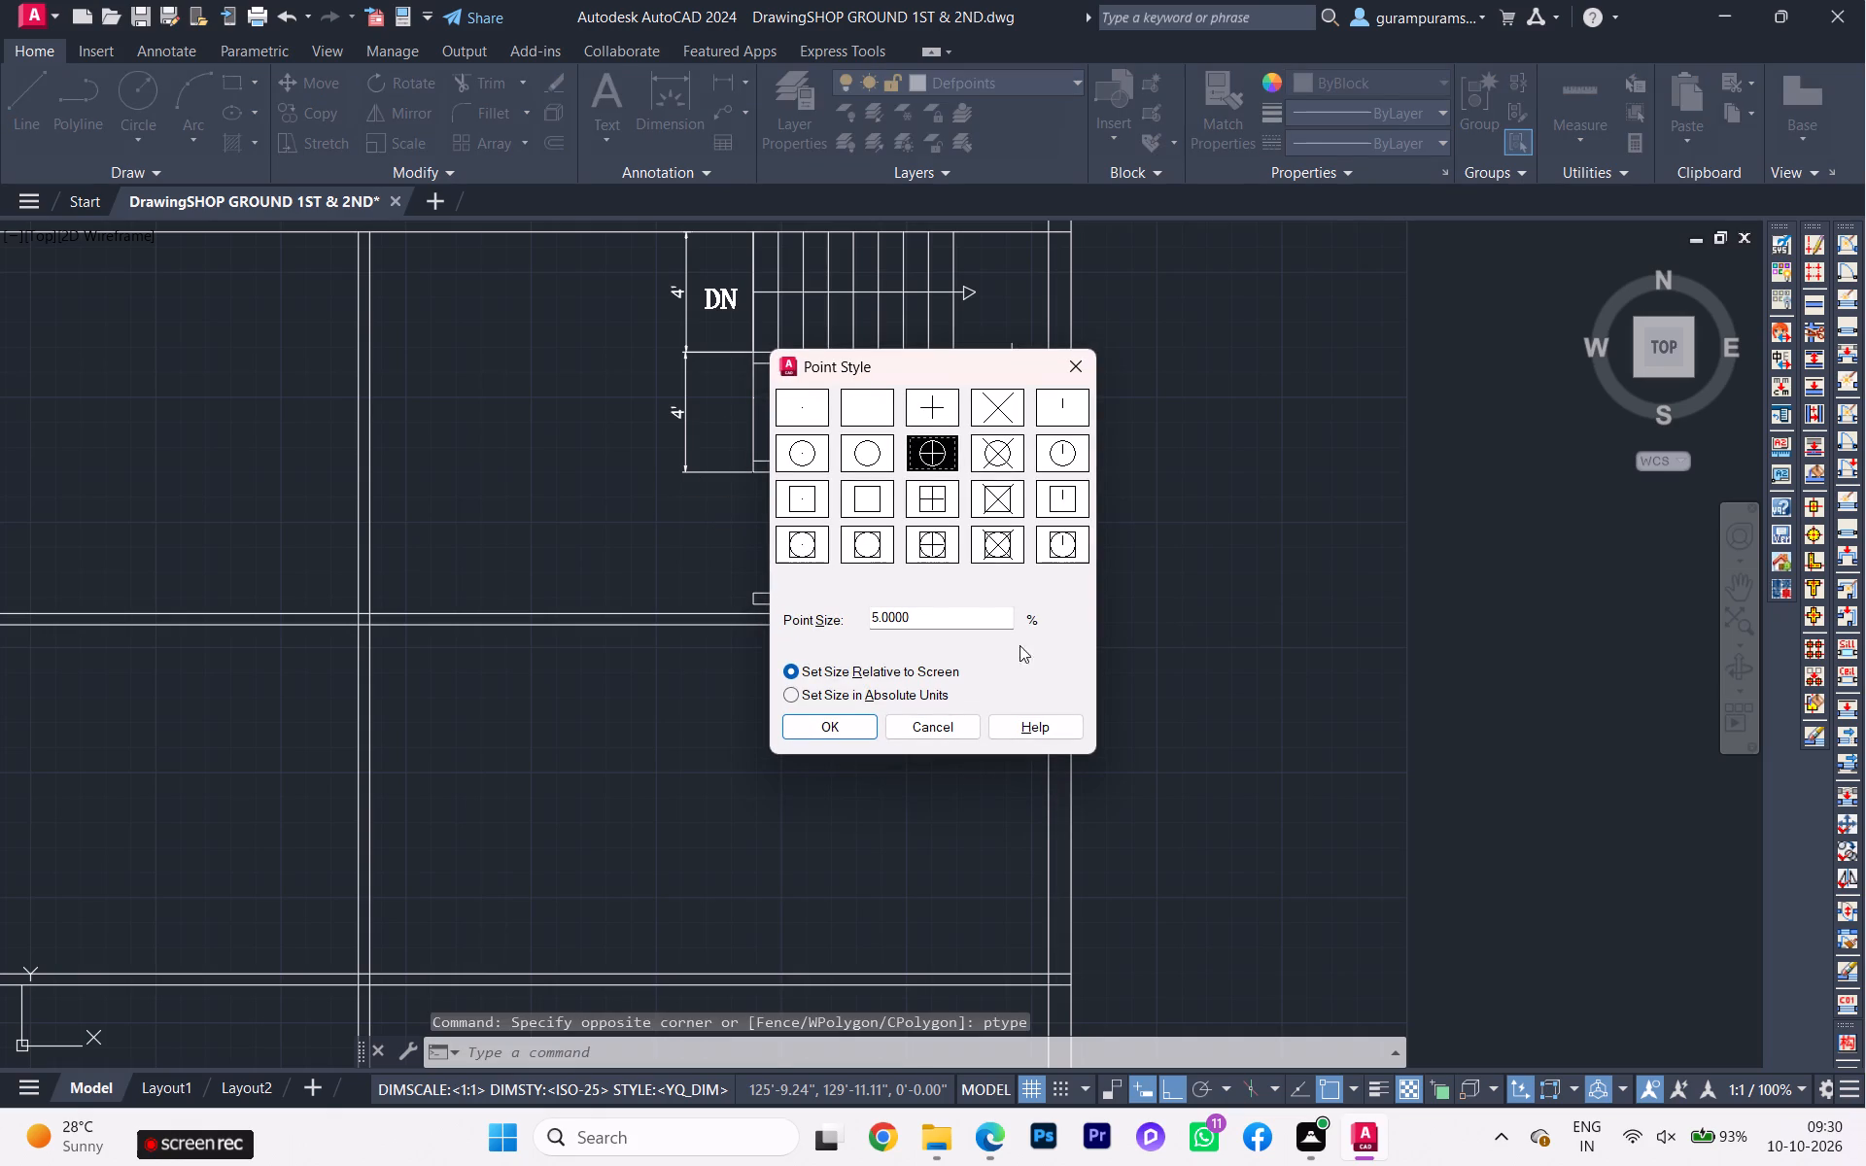
left_click_drag(963, 603, 894, 608)
left_click(929, 628)
left_click_drag(925, 622, 922, 609)
left_click(921, 609)
left_click_drag(920, 613, 857, 604)
type("5\"")
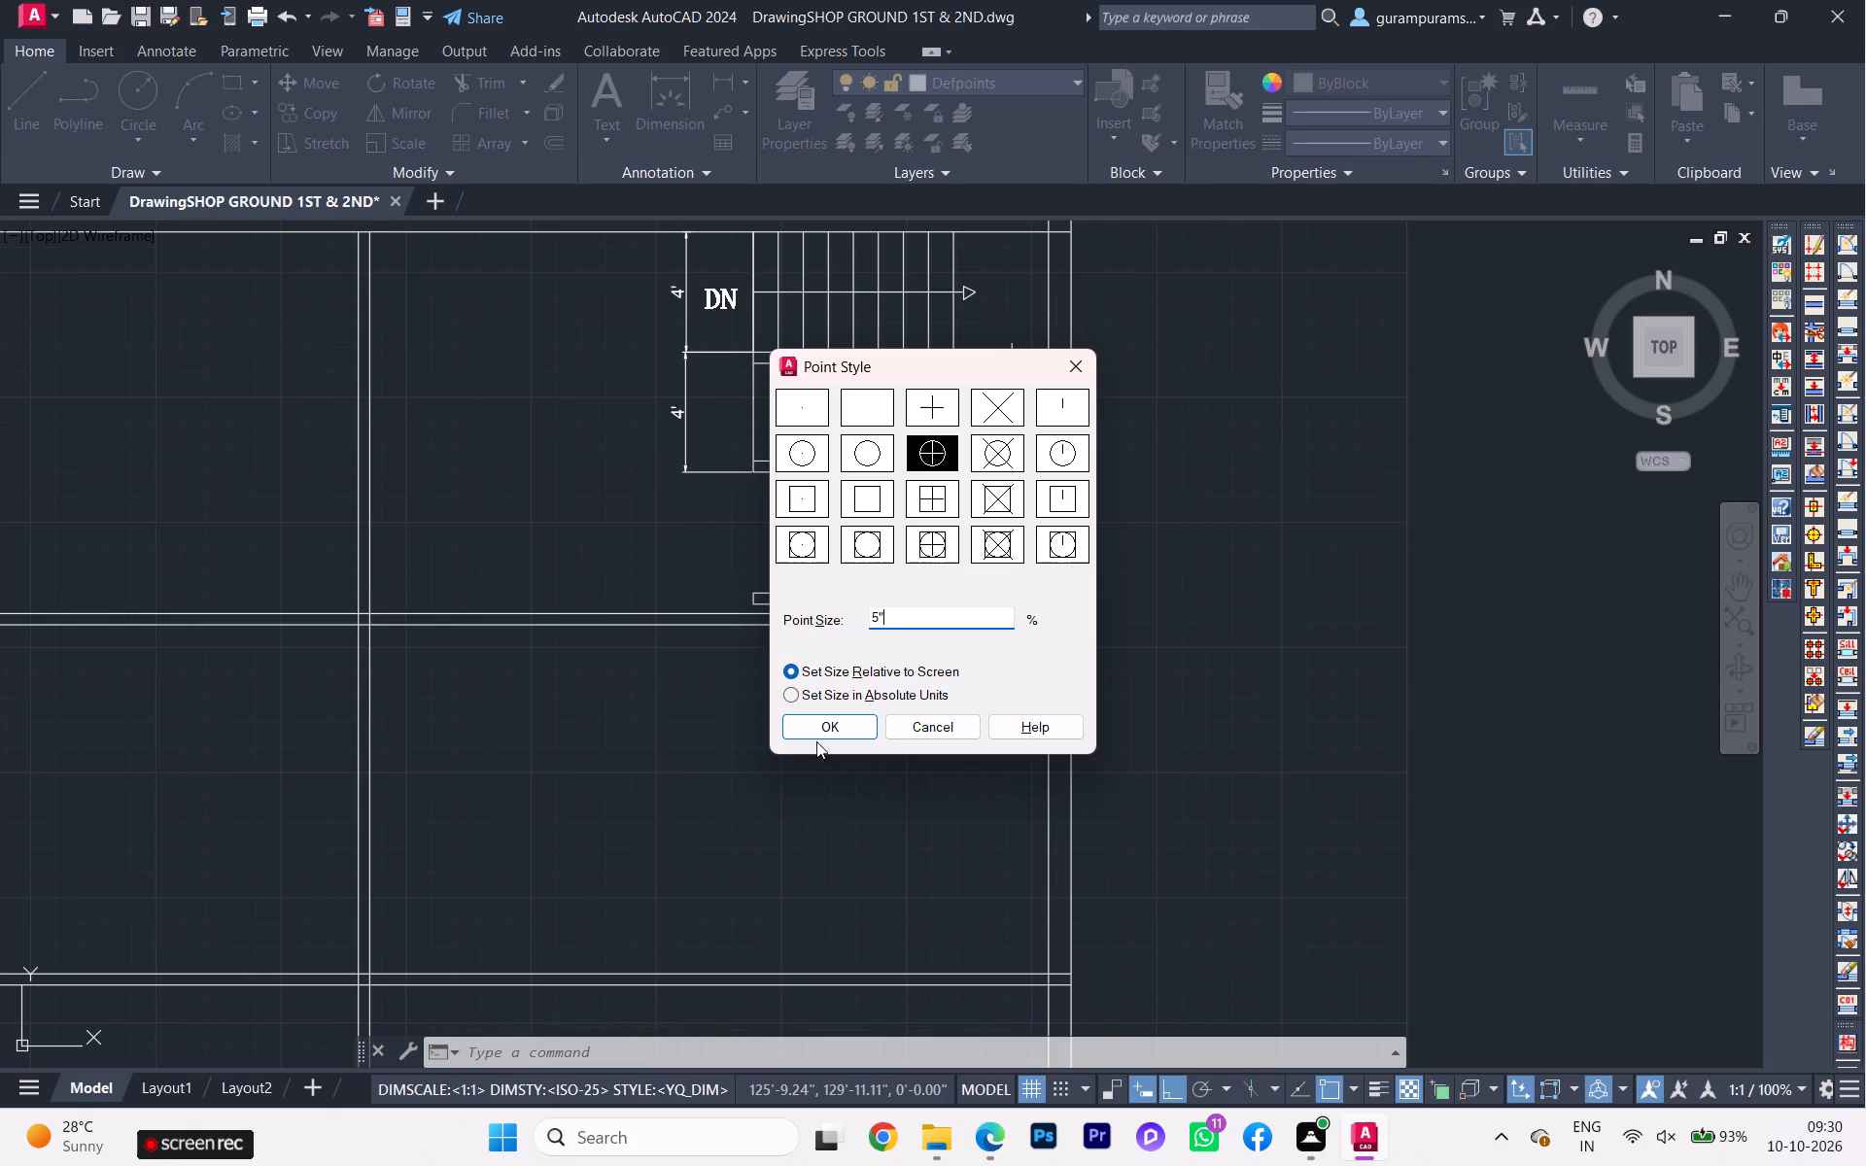
left_click(836, 730)
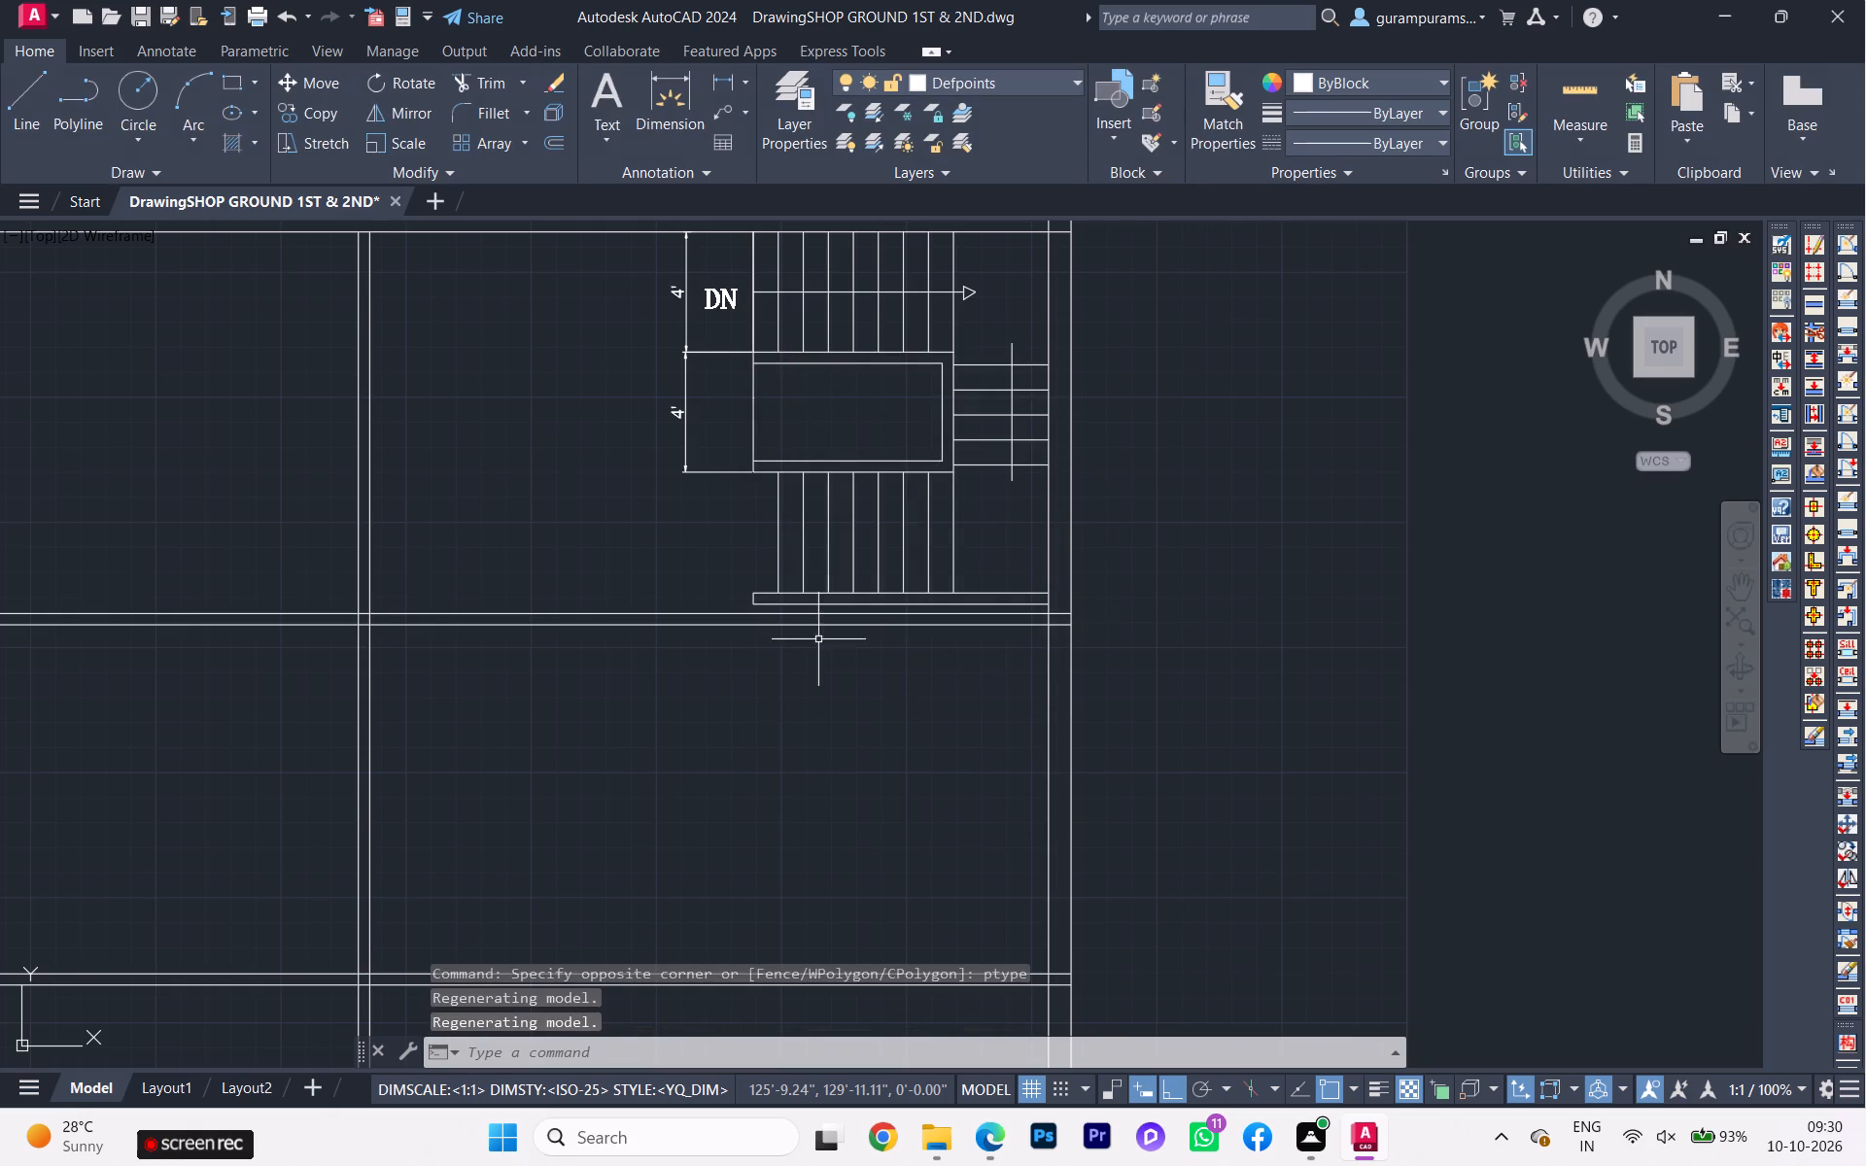
Draw a 10'6.5" horizontal line leftward from the middle of the stairwell rectangle's left edge.
key("l")
key("Return")
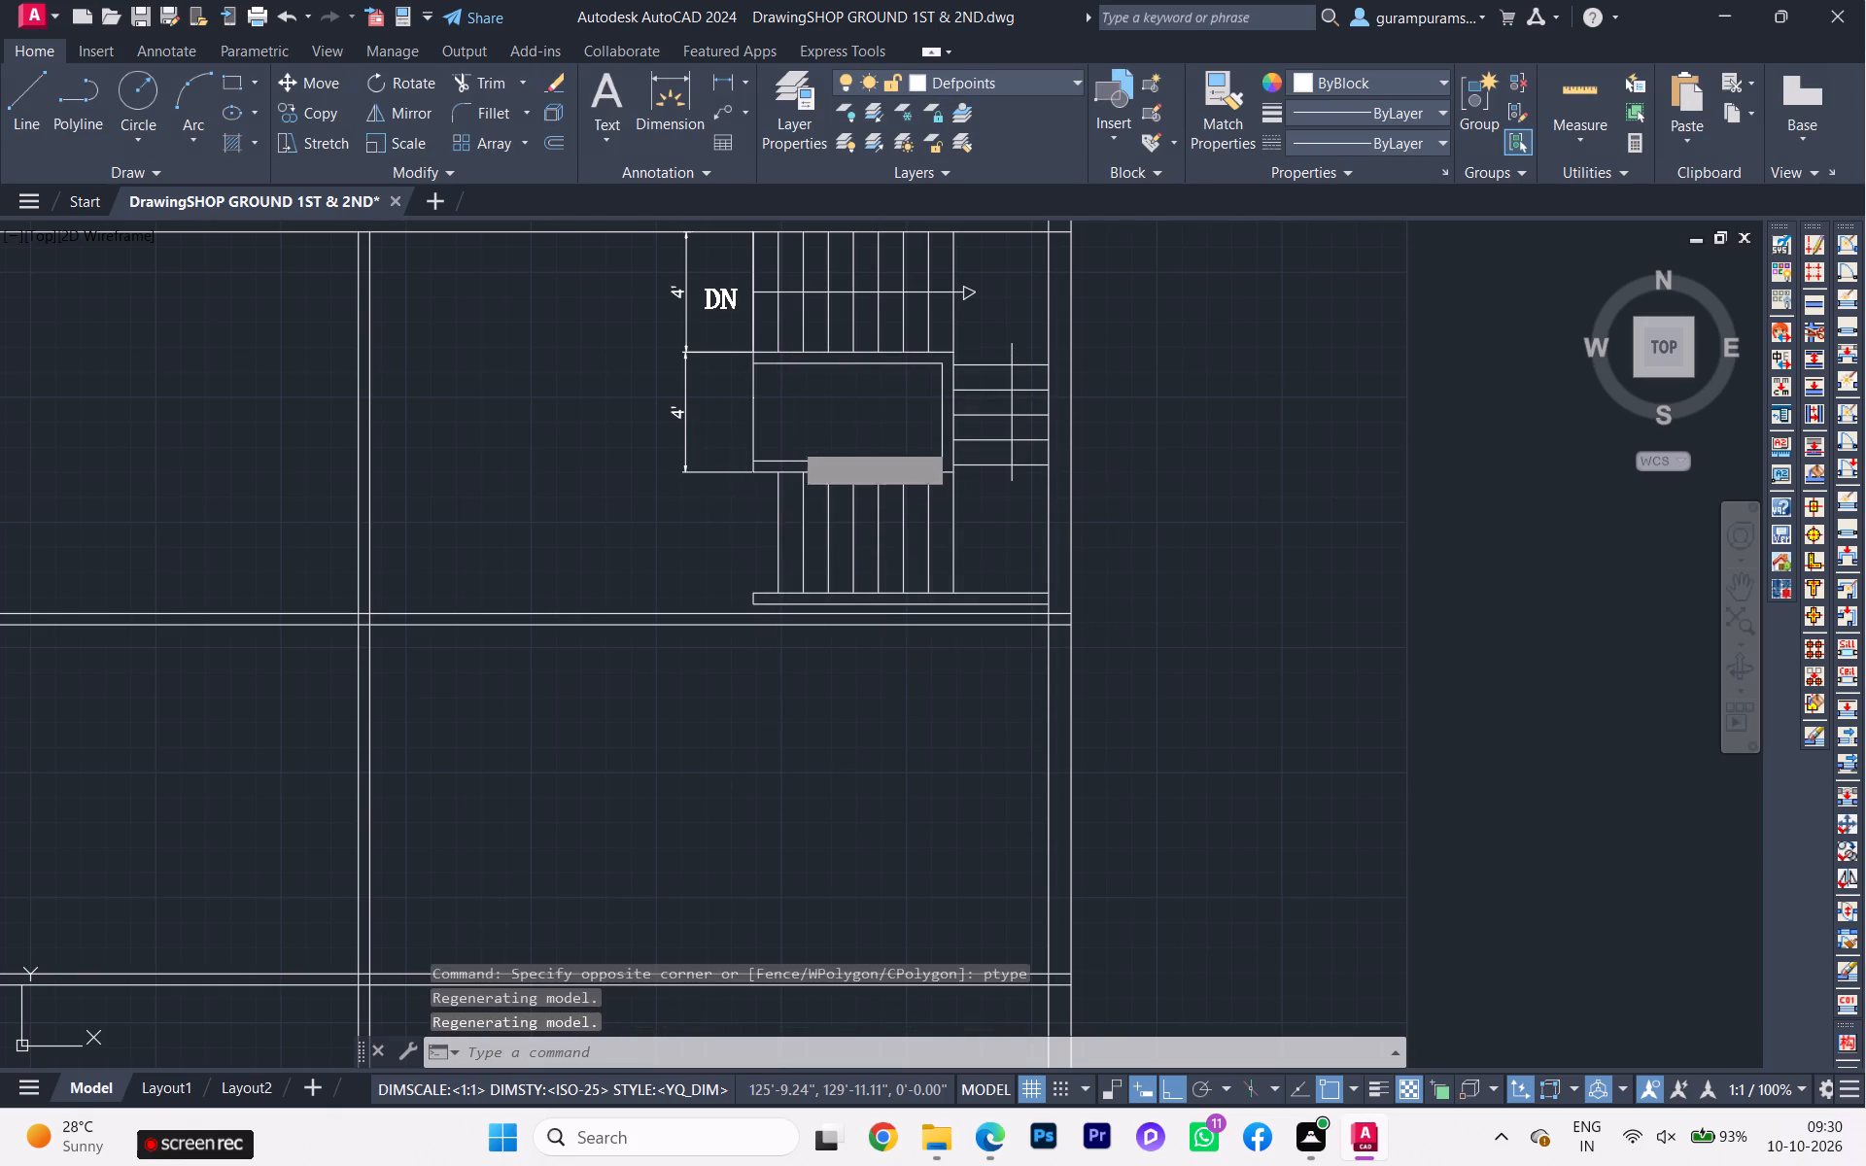
left_click(756, 400)
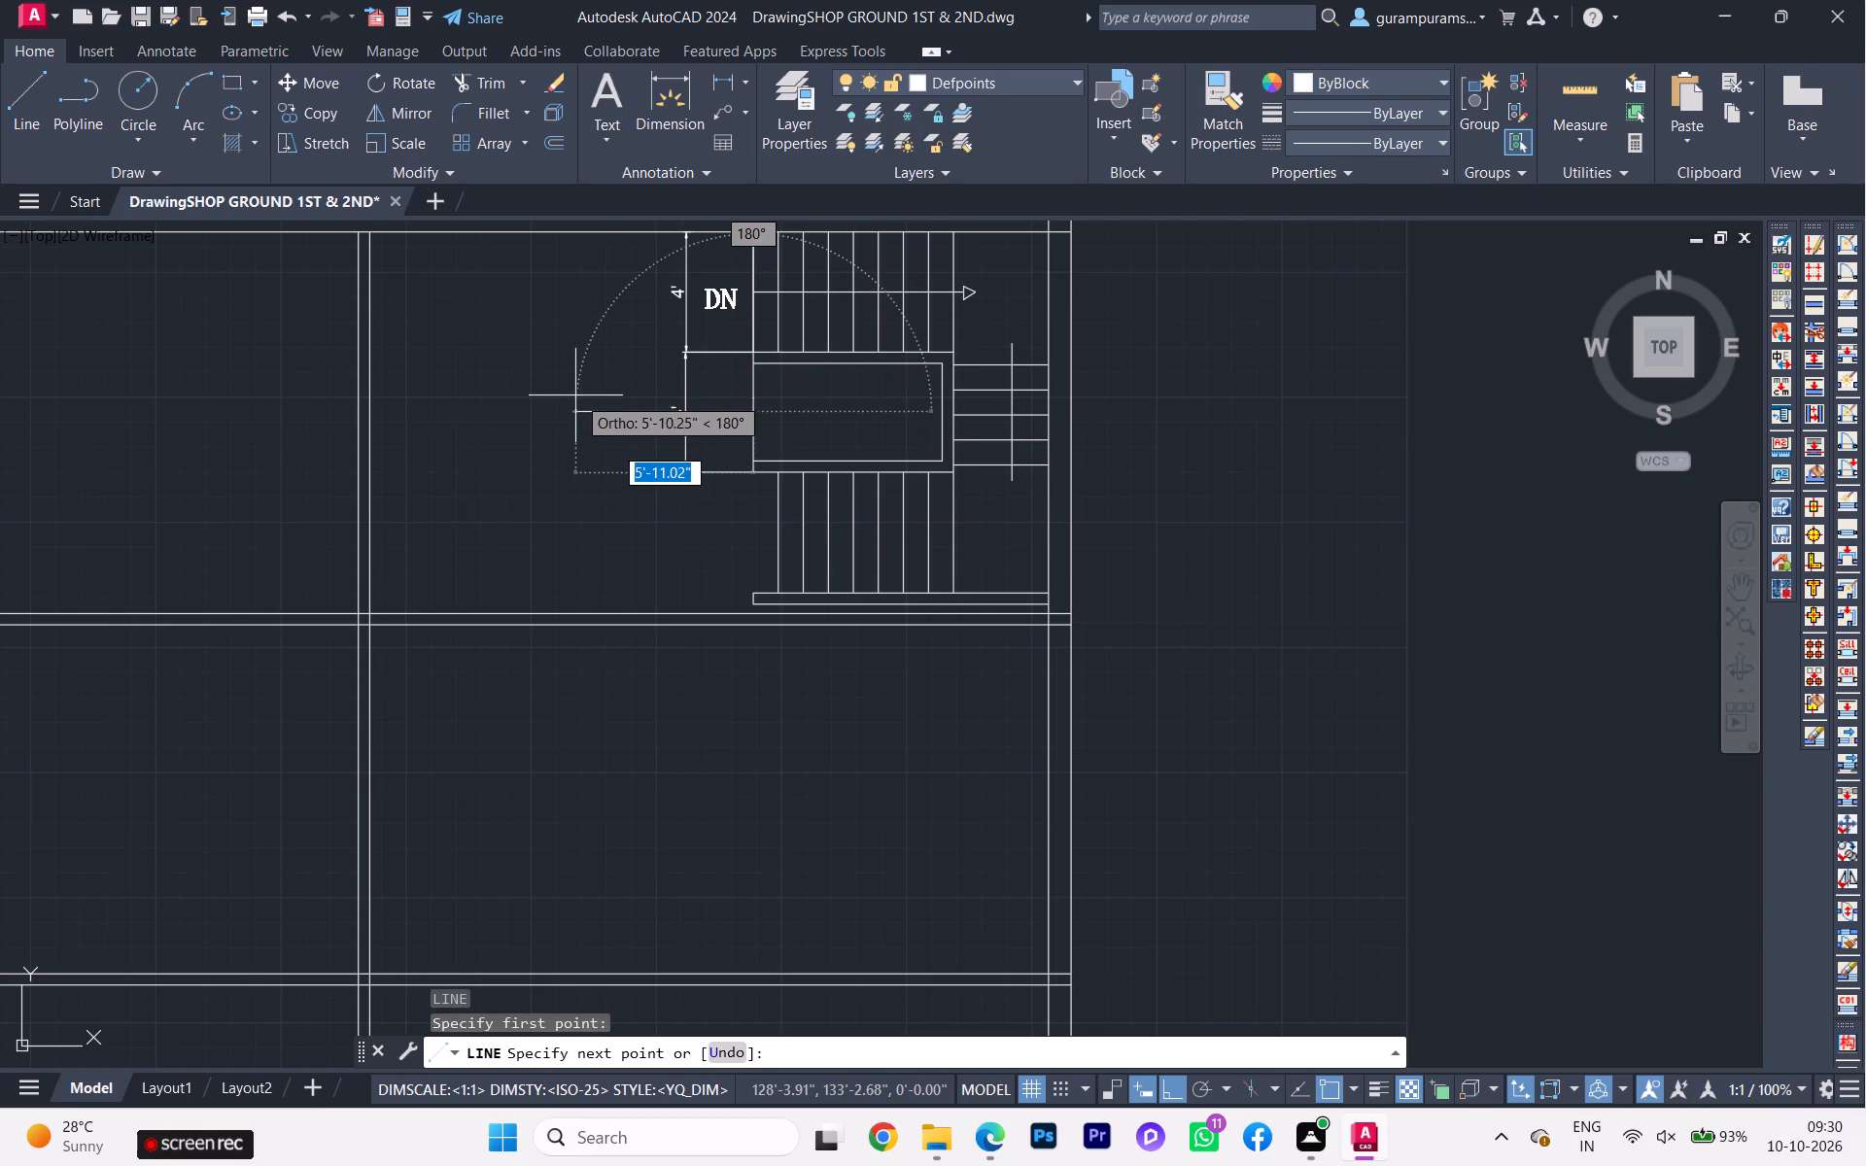
type("10'")
type("6.5")
key("Return")
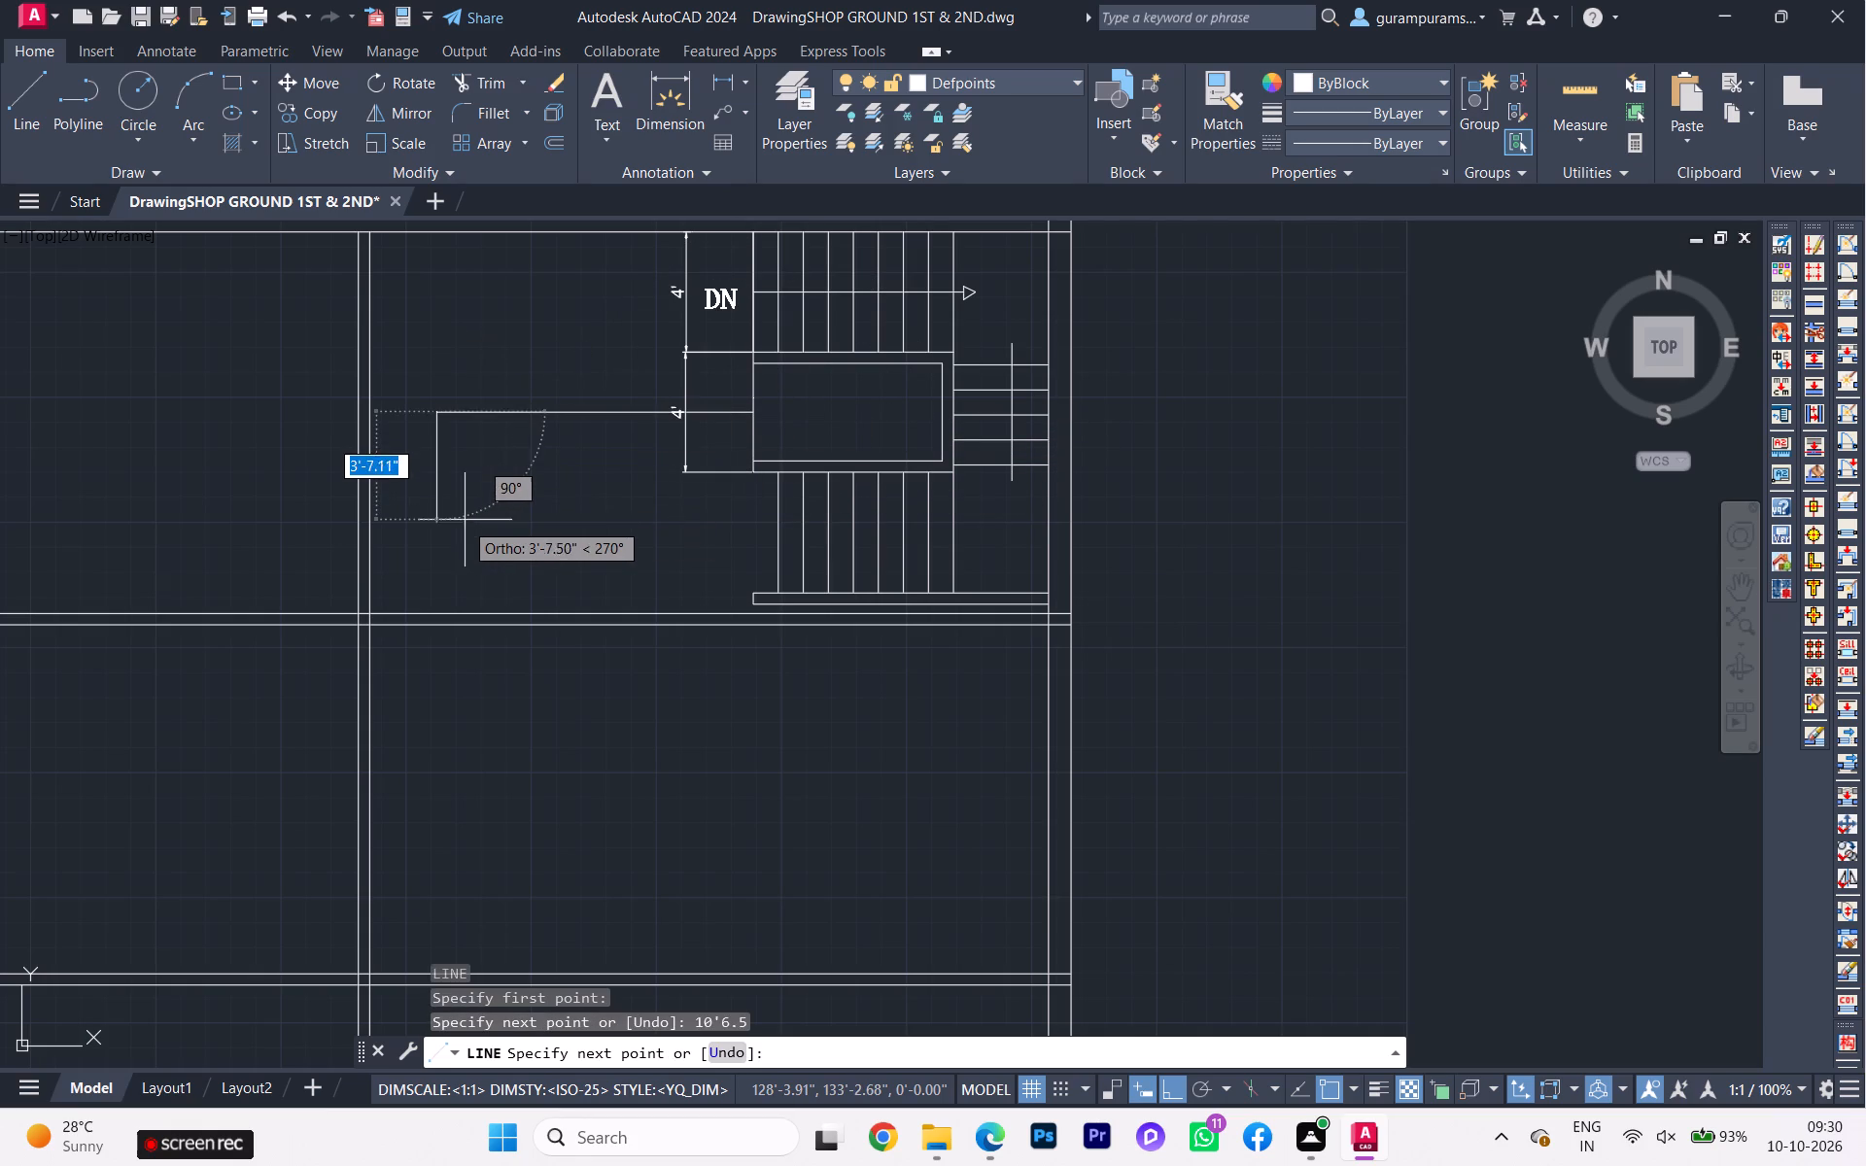
key("Escape")
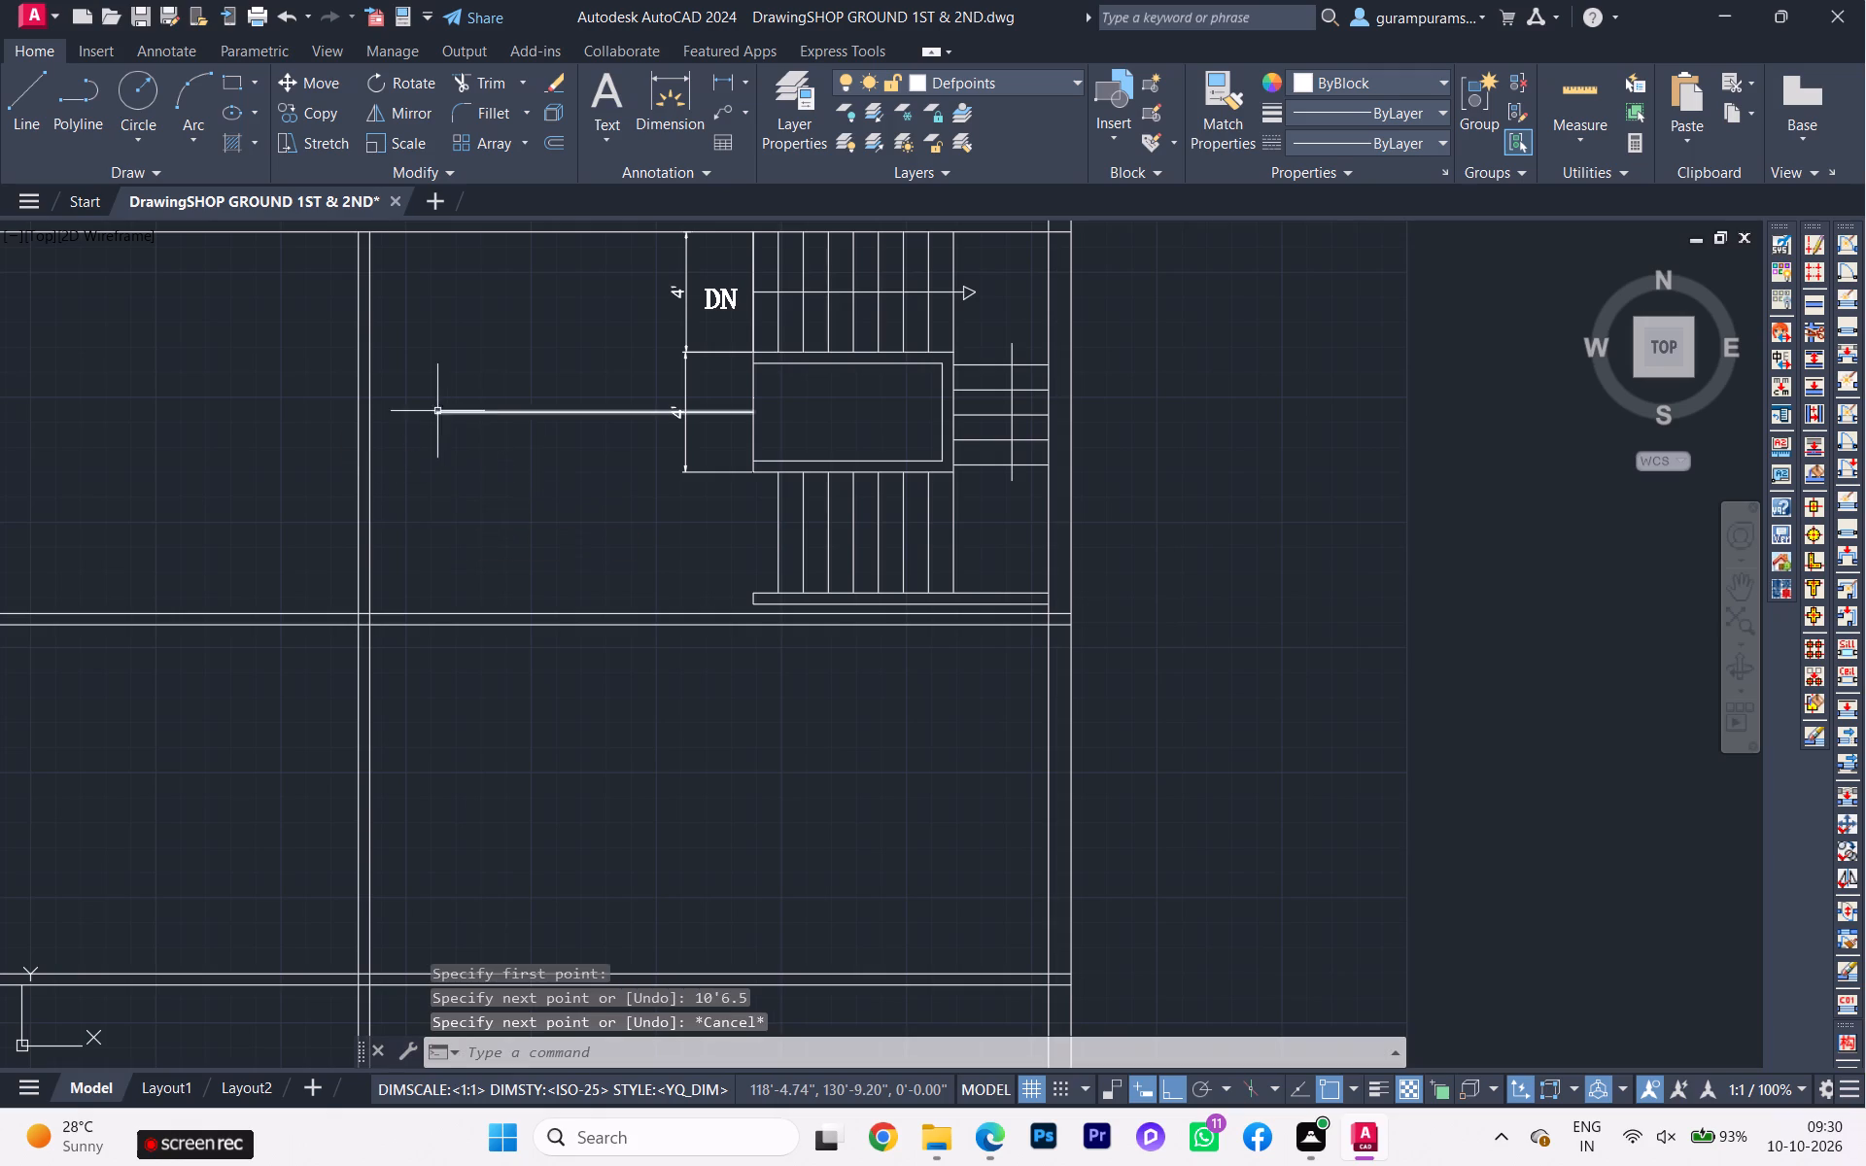
Move both lines of the vertical inner wall so its right face meets the left end of the 10'6.5" line.
left_click_drag(412, 425, 400, 418)
left_click(322, 413)
scroll(343, 420, "down", 1)
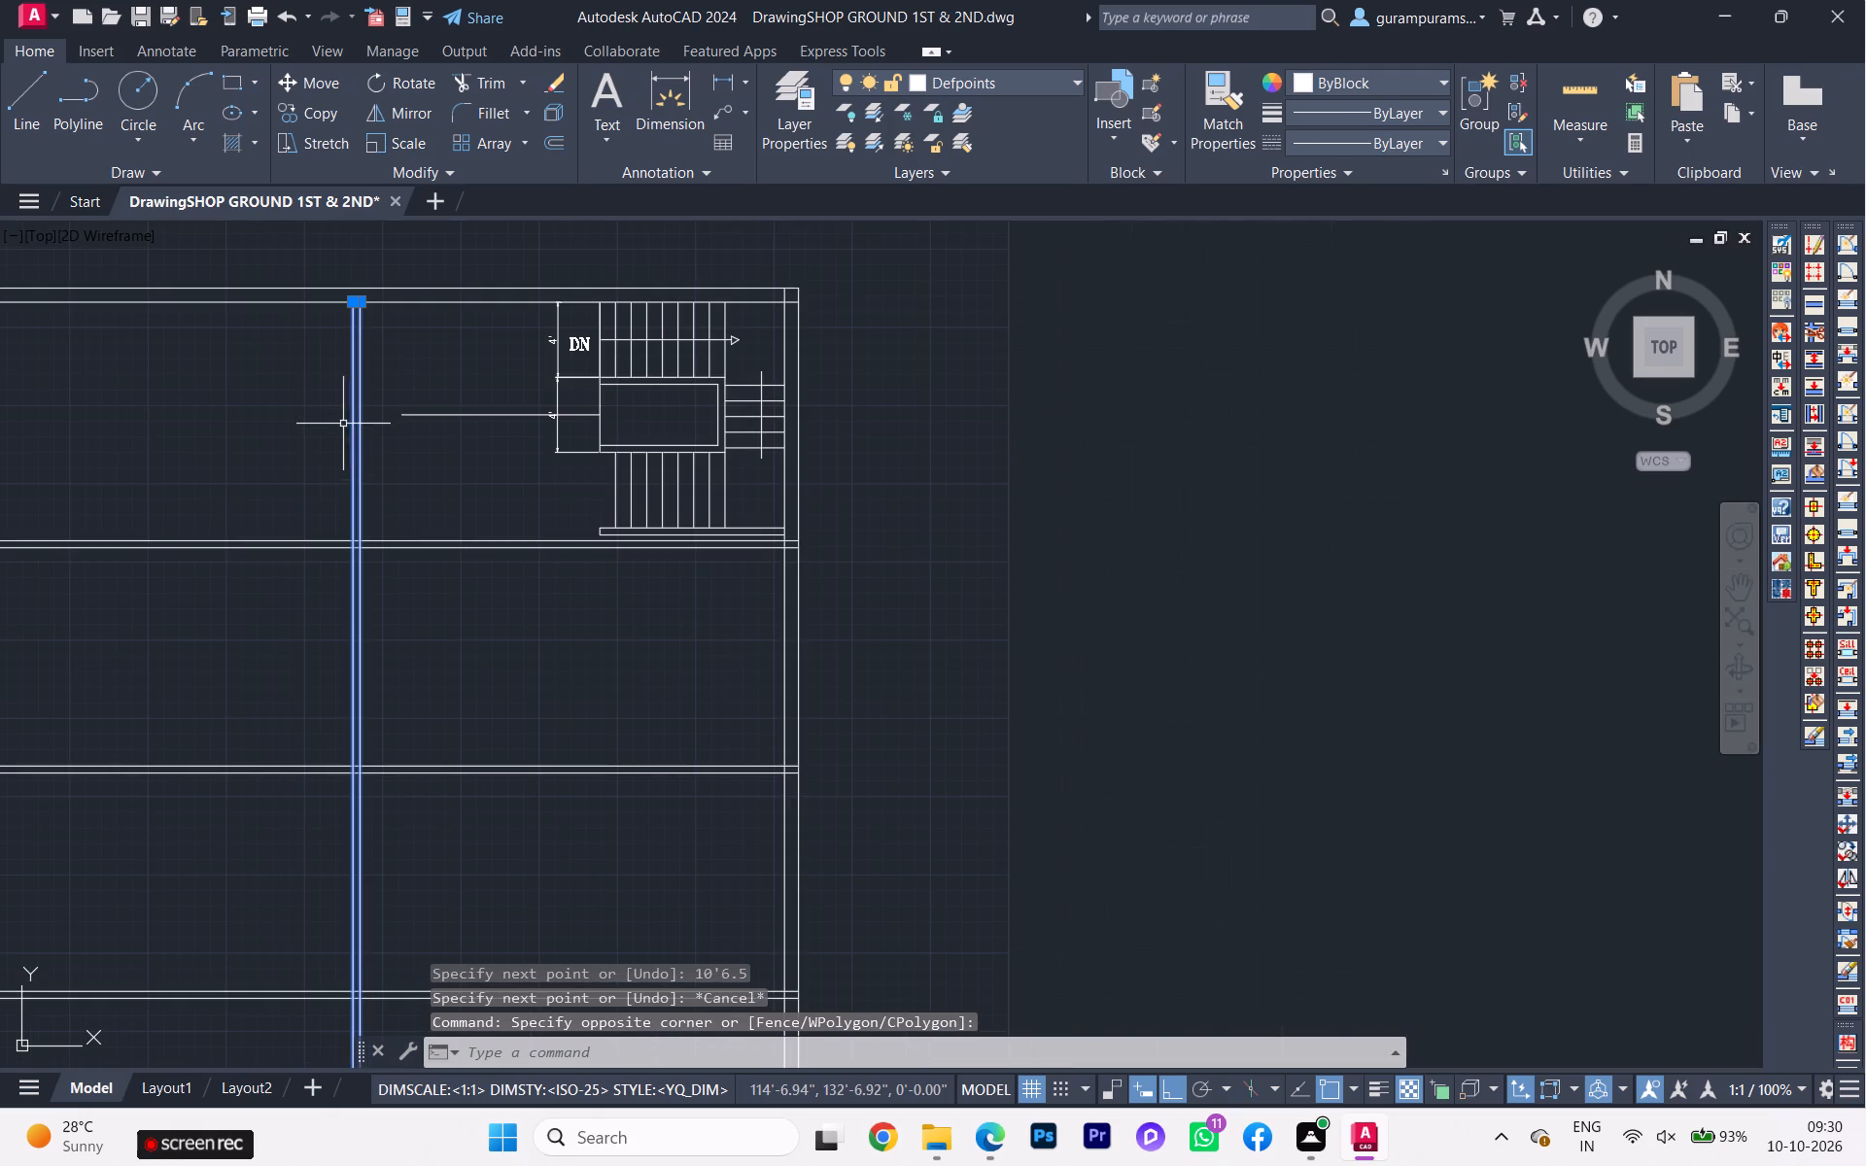
key("m")
key("Return")
scroll(345, 420, "up", 2)
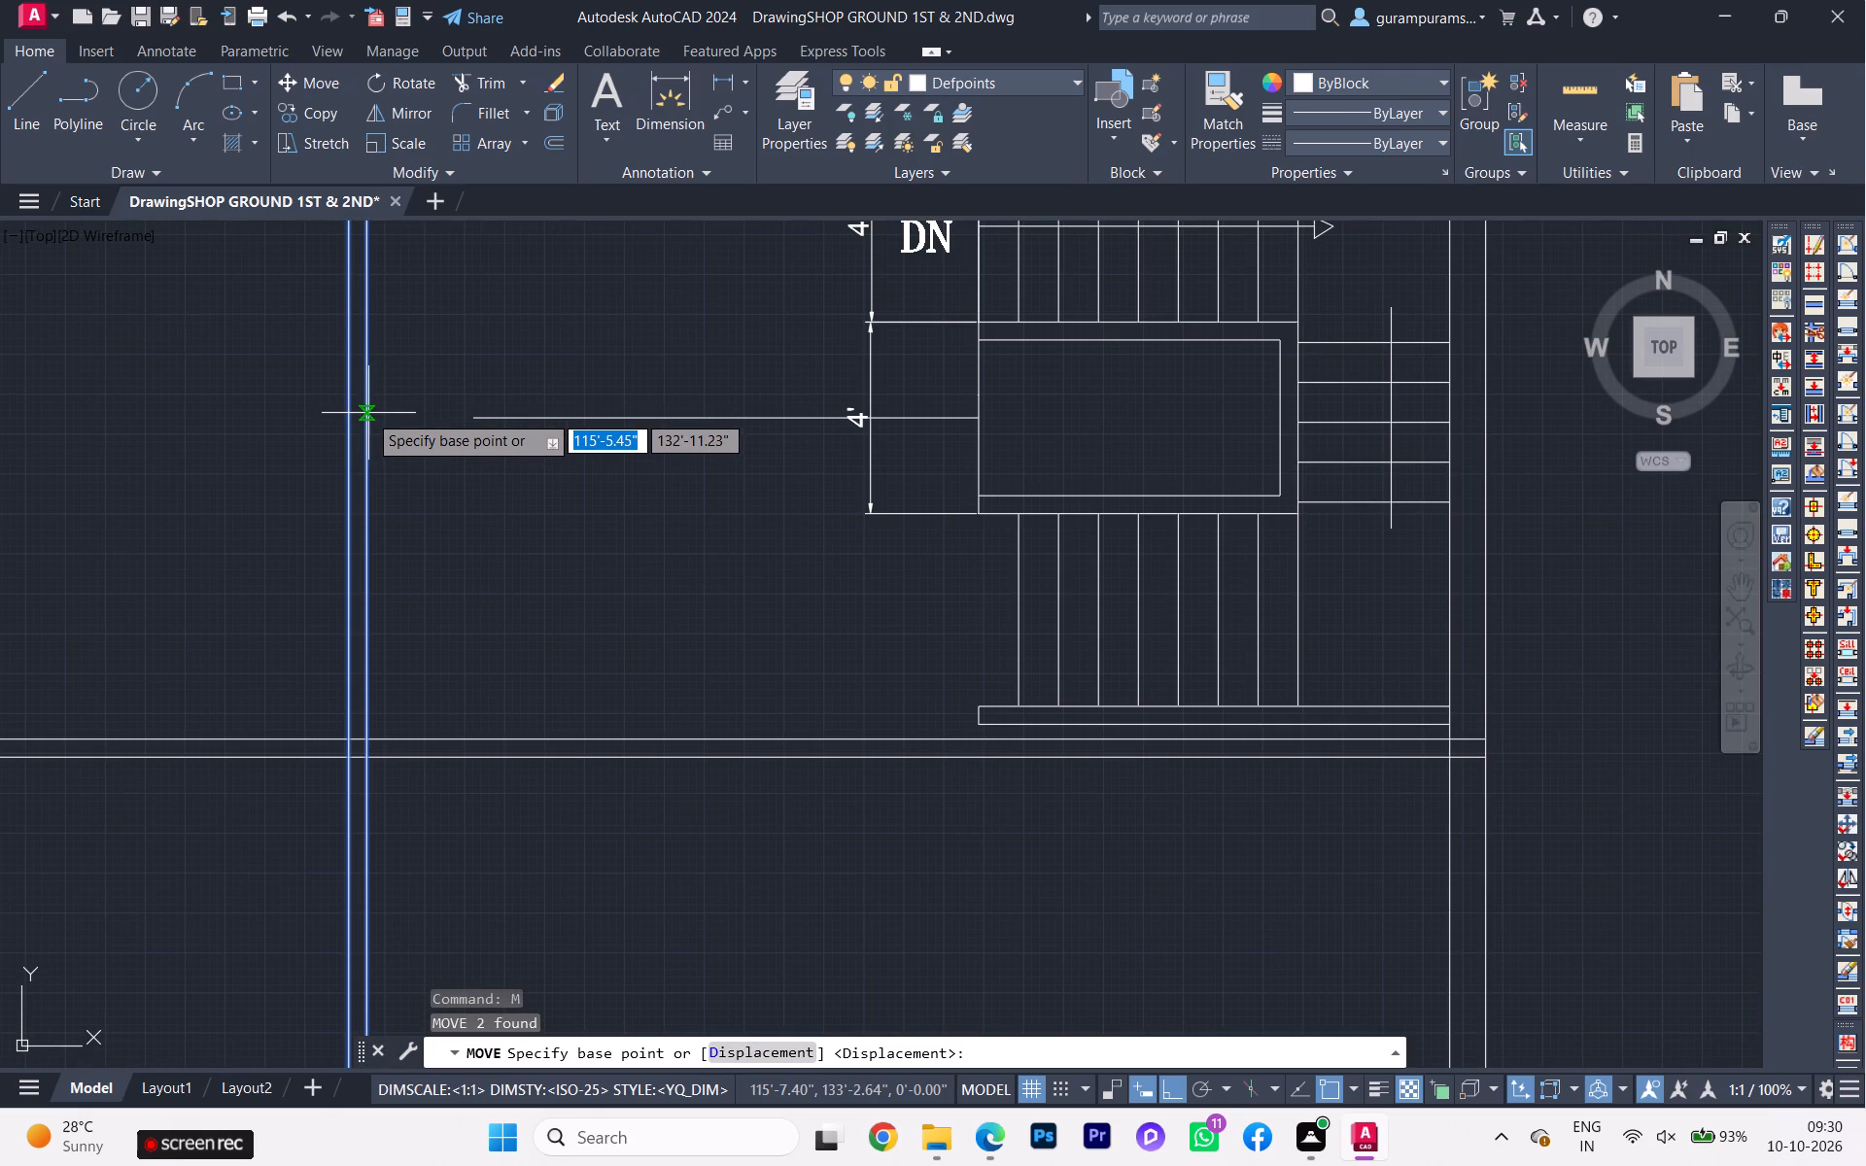
left_click(365, 416)
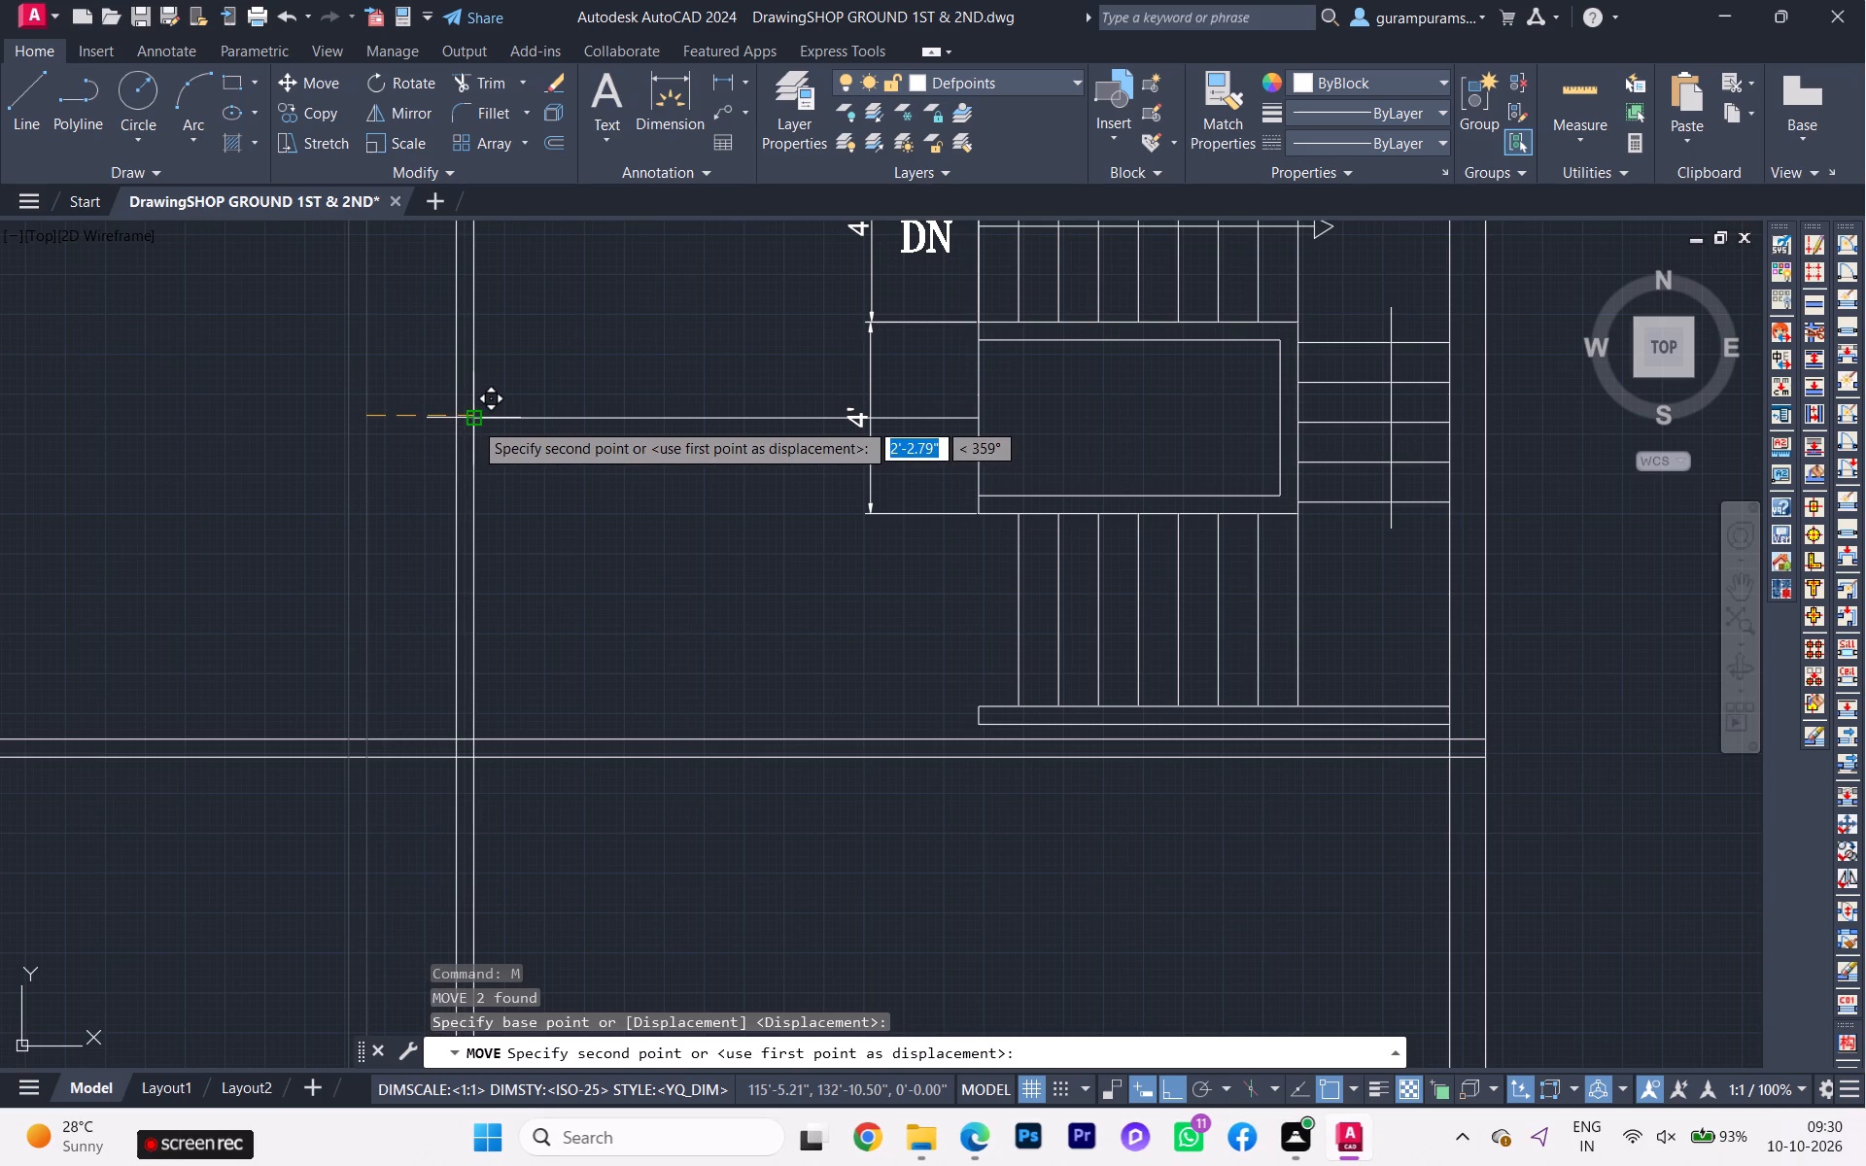
left_click(476, 424)
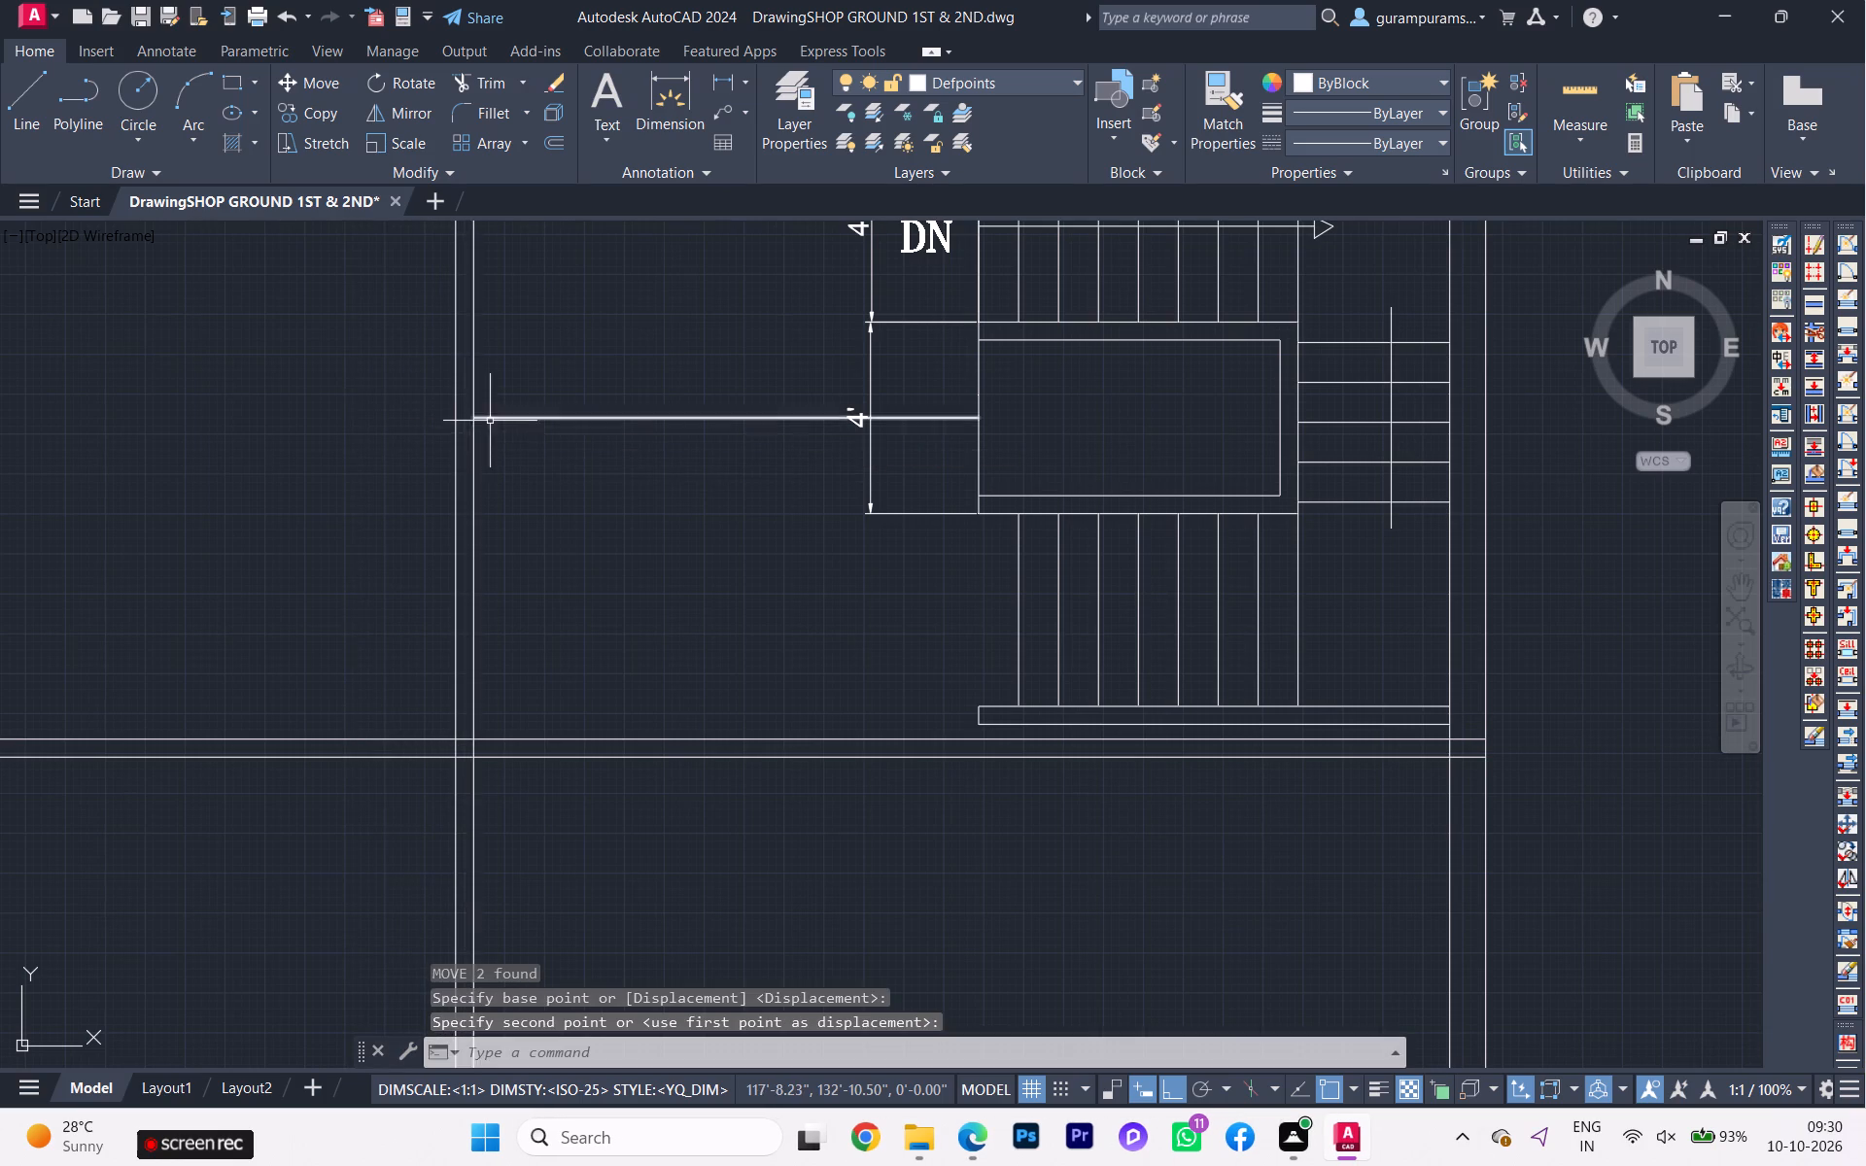
Offset the left line of the vertical inner wall 19'11" to the left for the common room width.
scroll(491, 423, "down", 4)
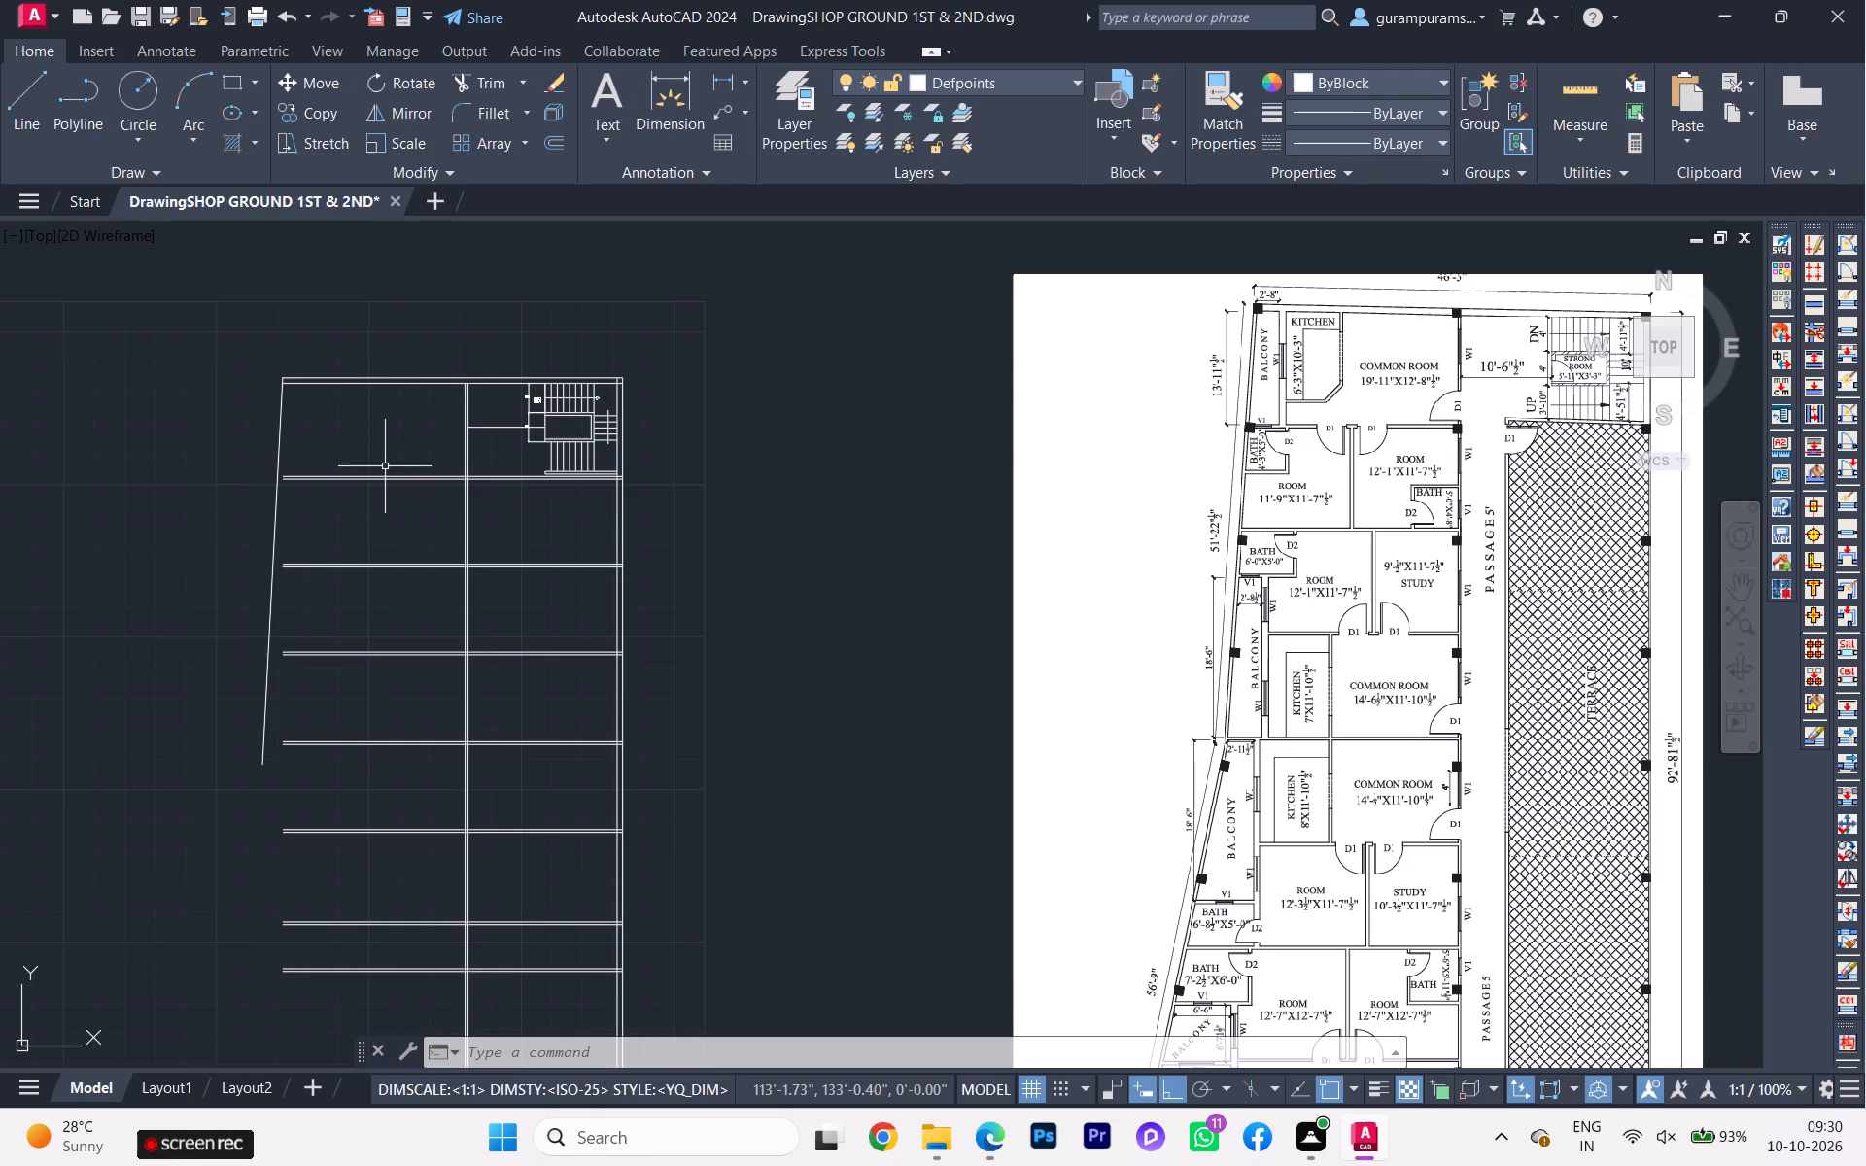
key("o")
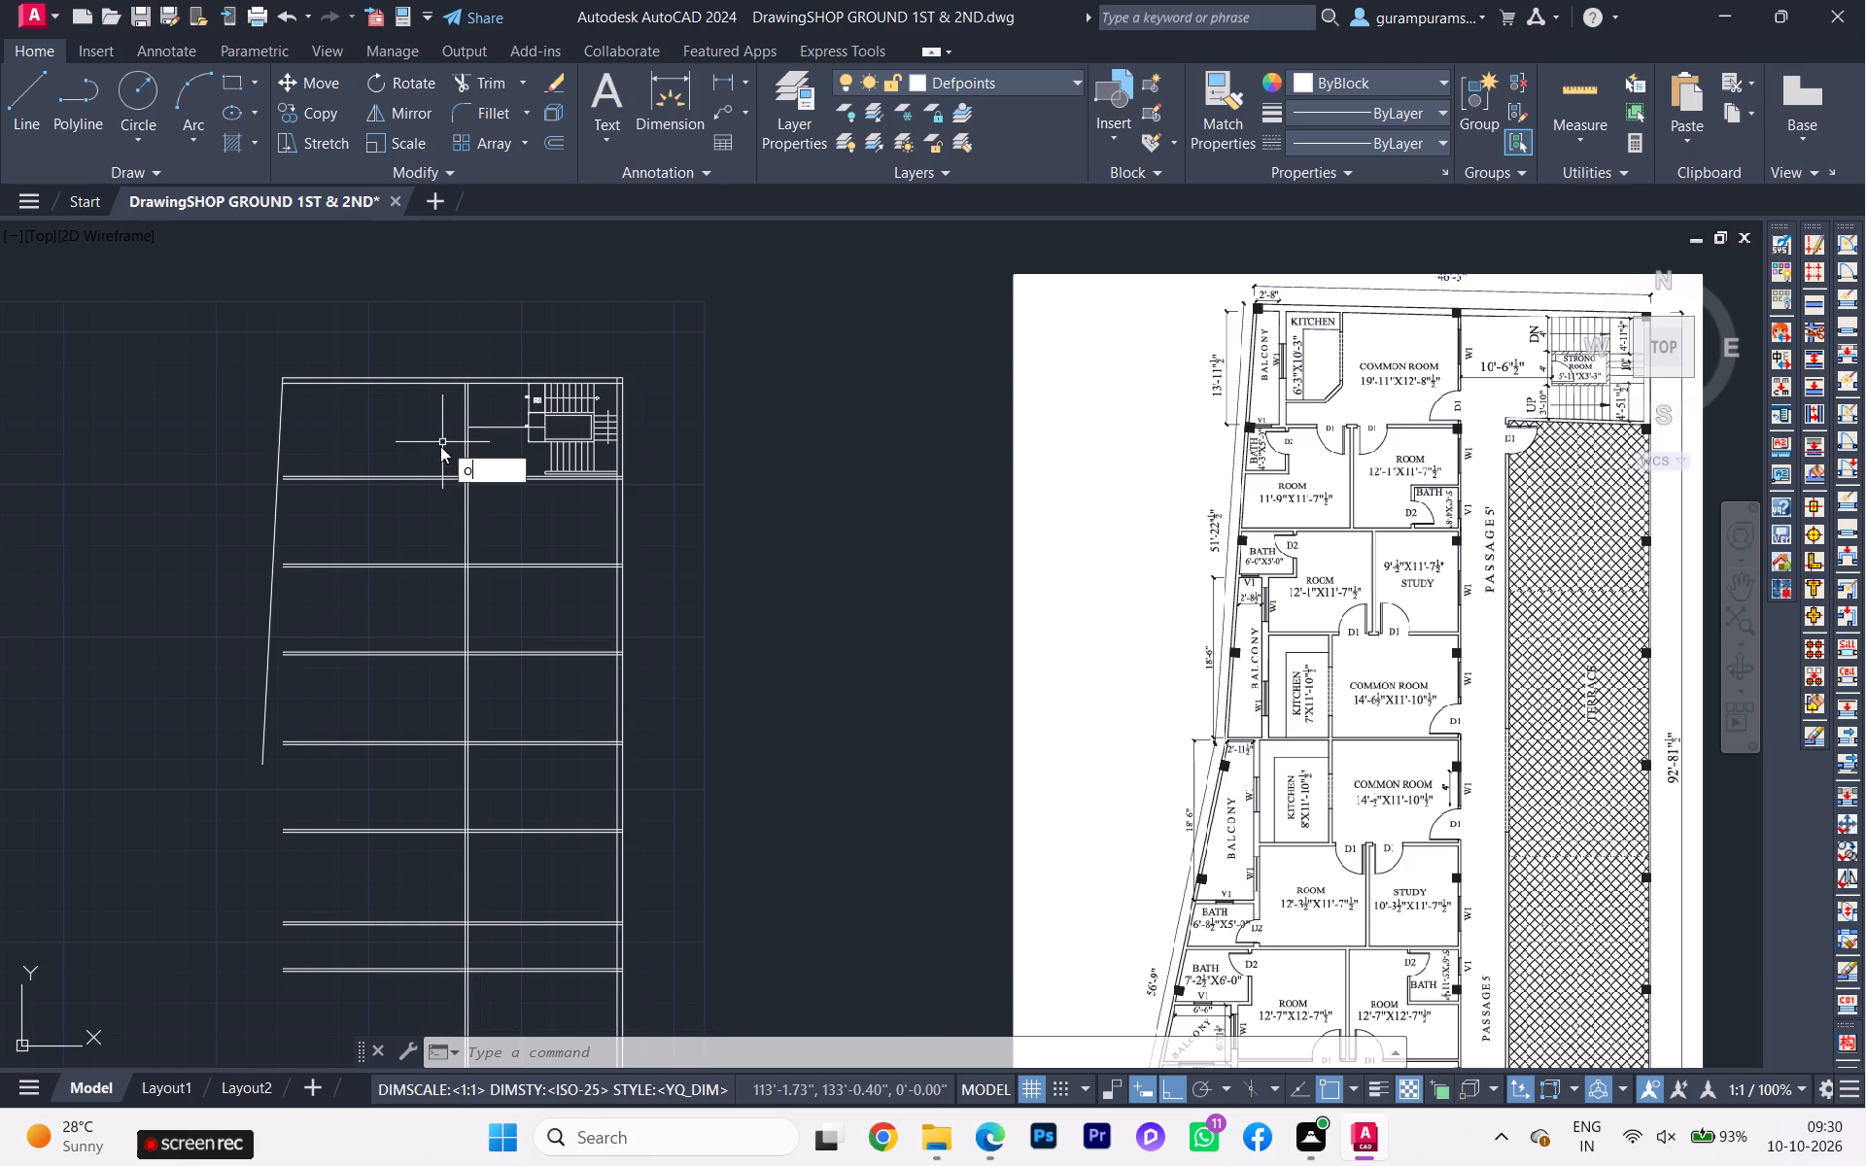
key("Return")
key("space")
scroll(466, 434, "up", 1)
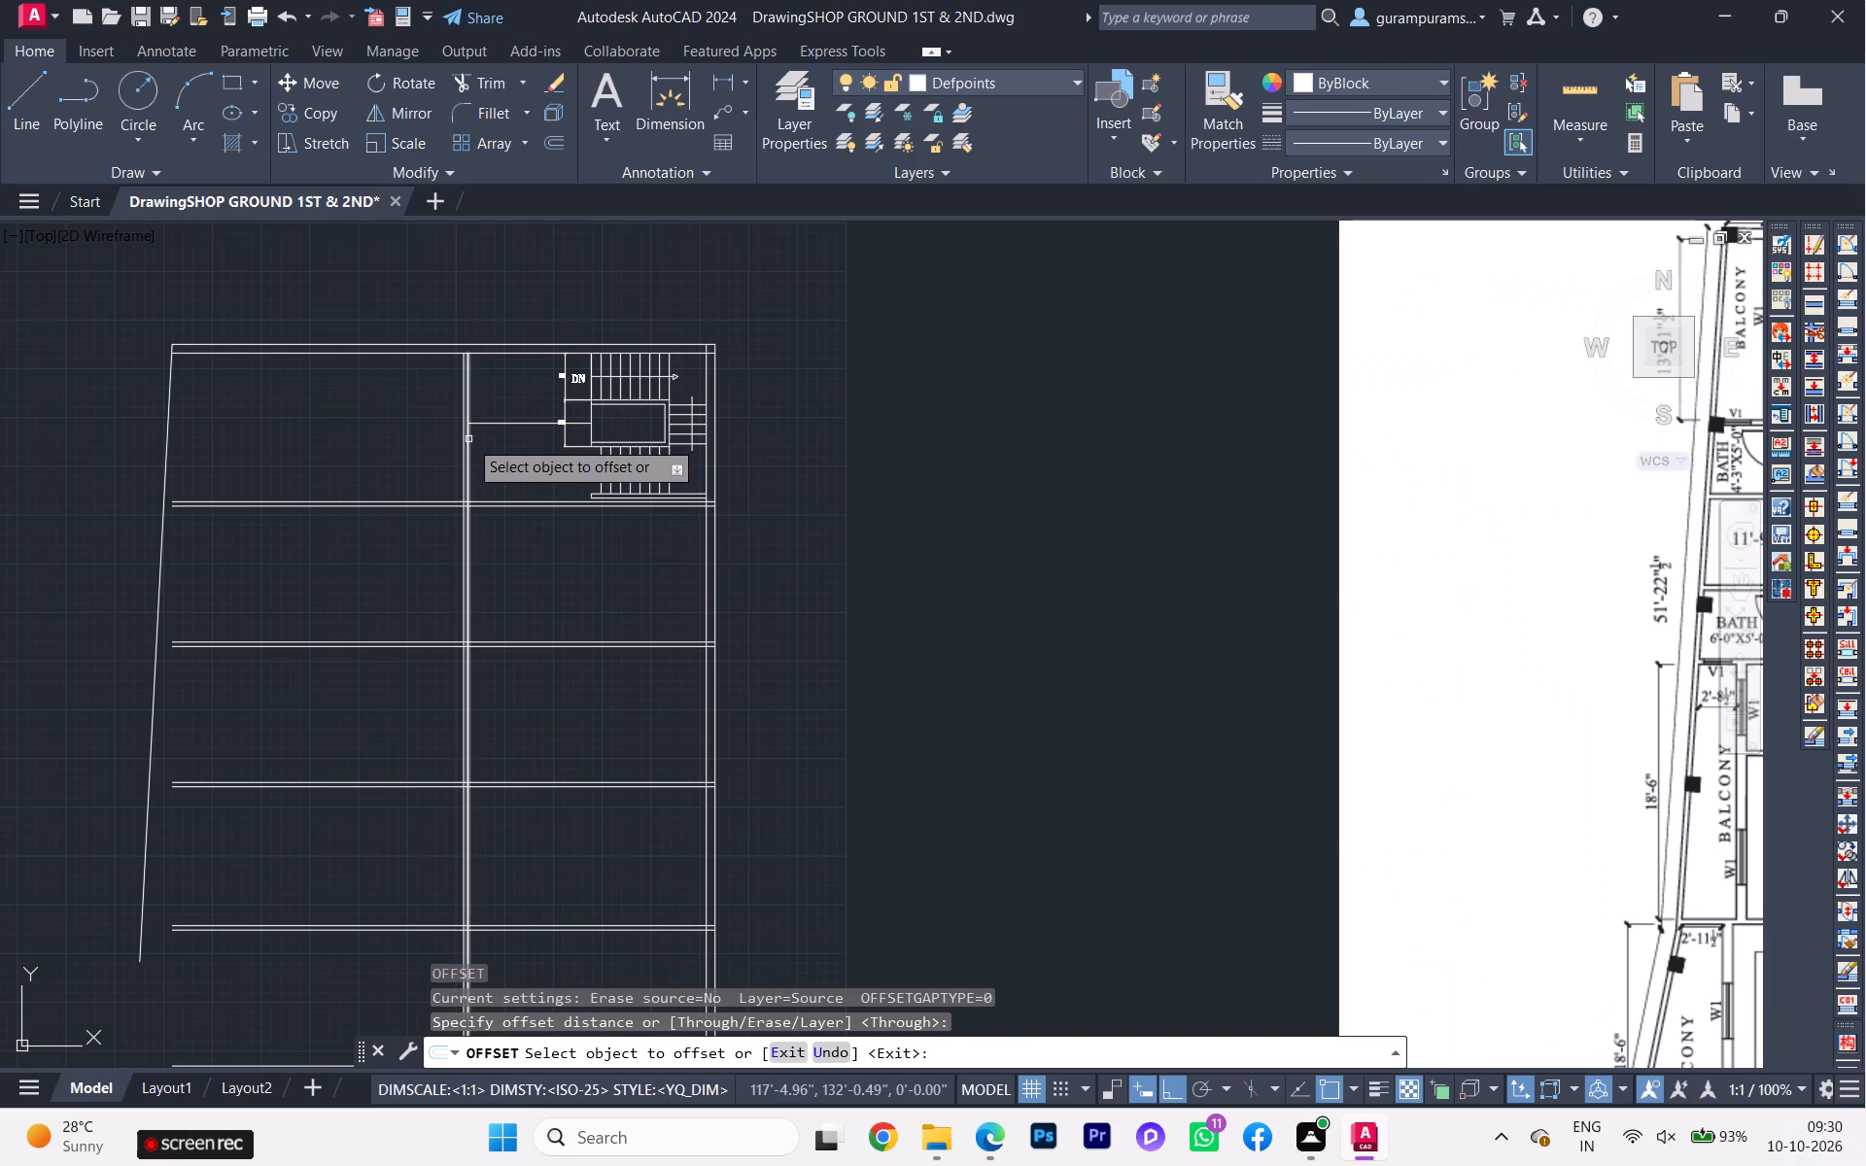
scroll(463, 443, "up", 1)
left_click(463, 443)
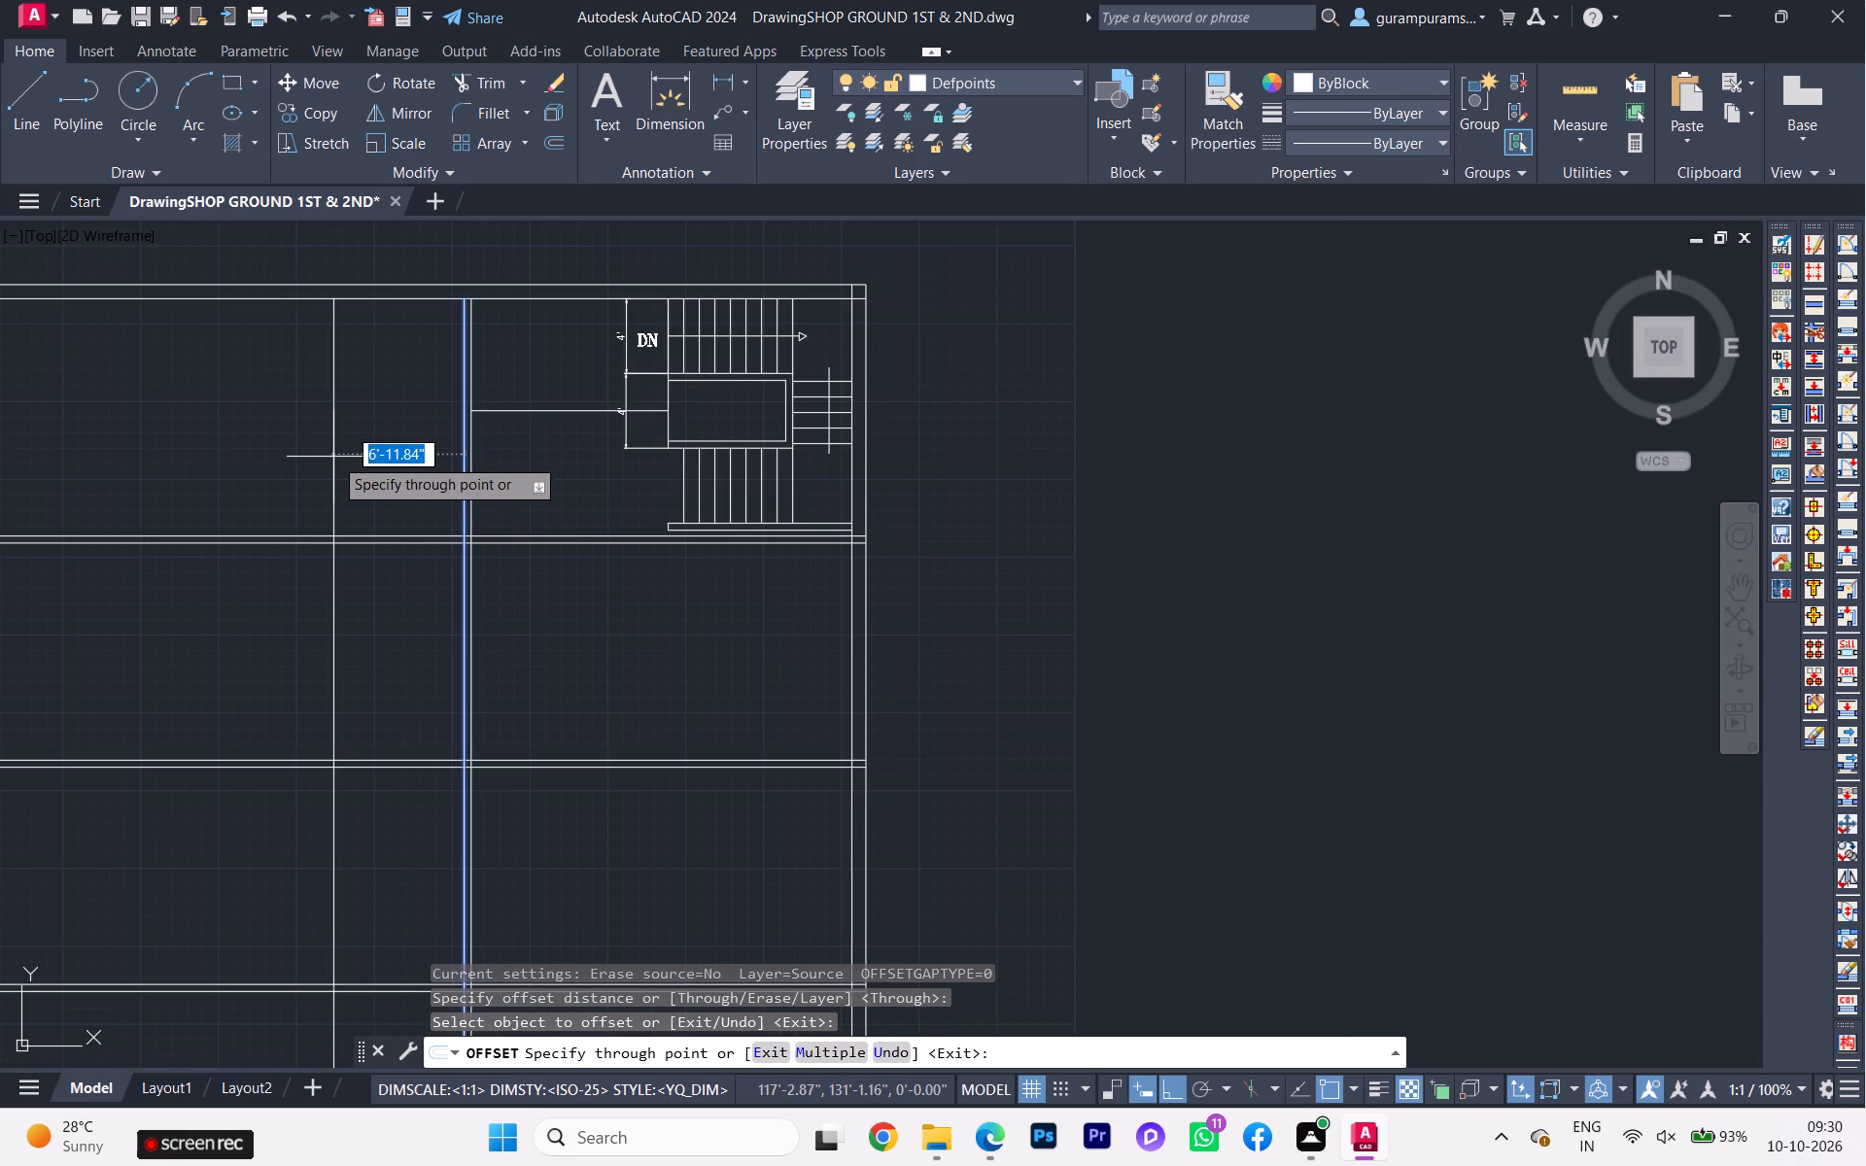
type("19'11")
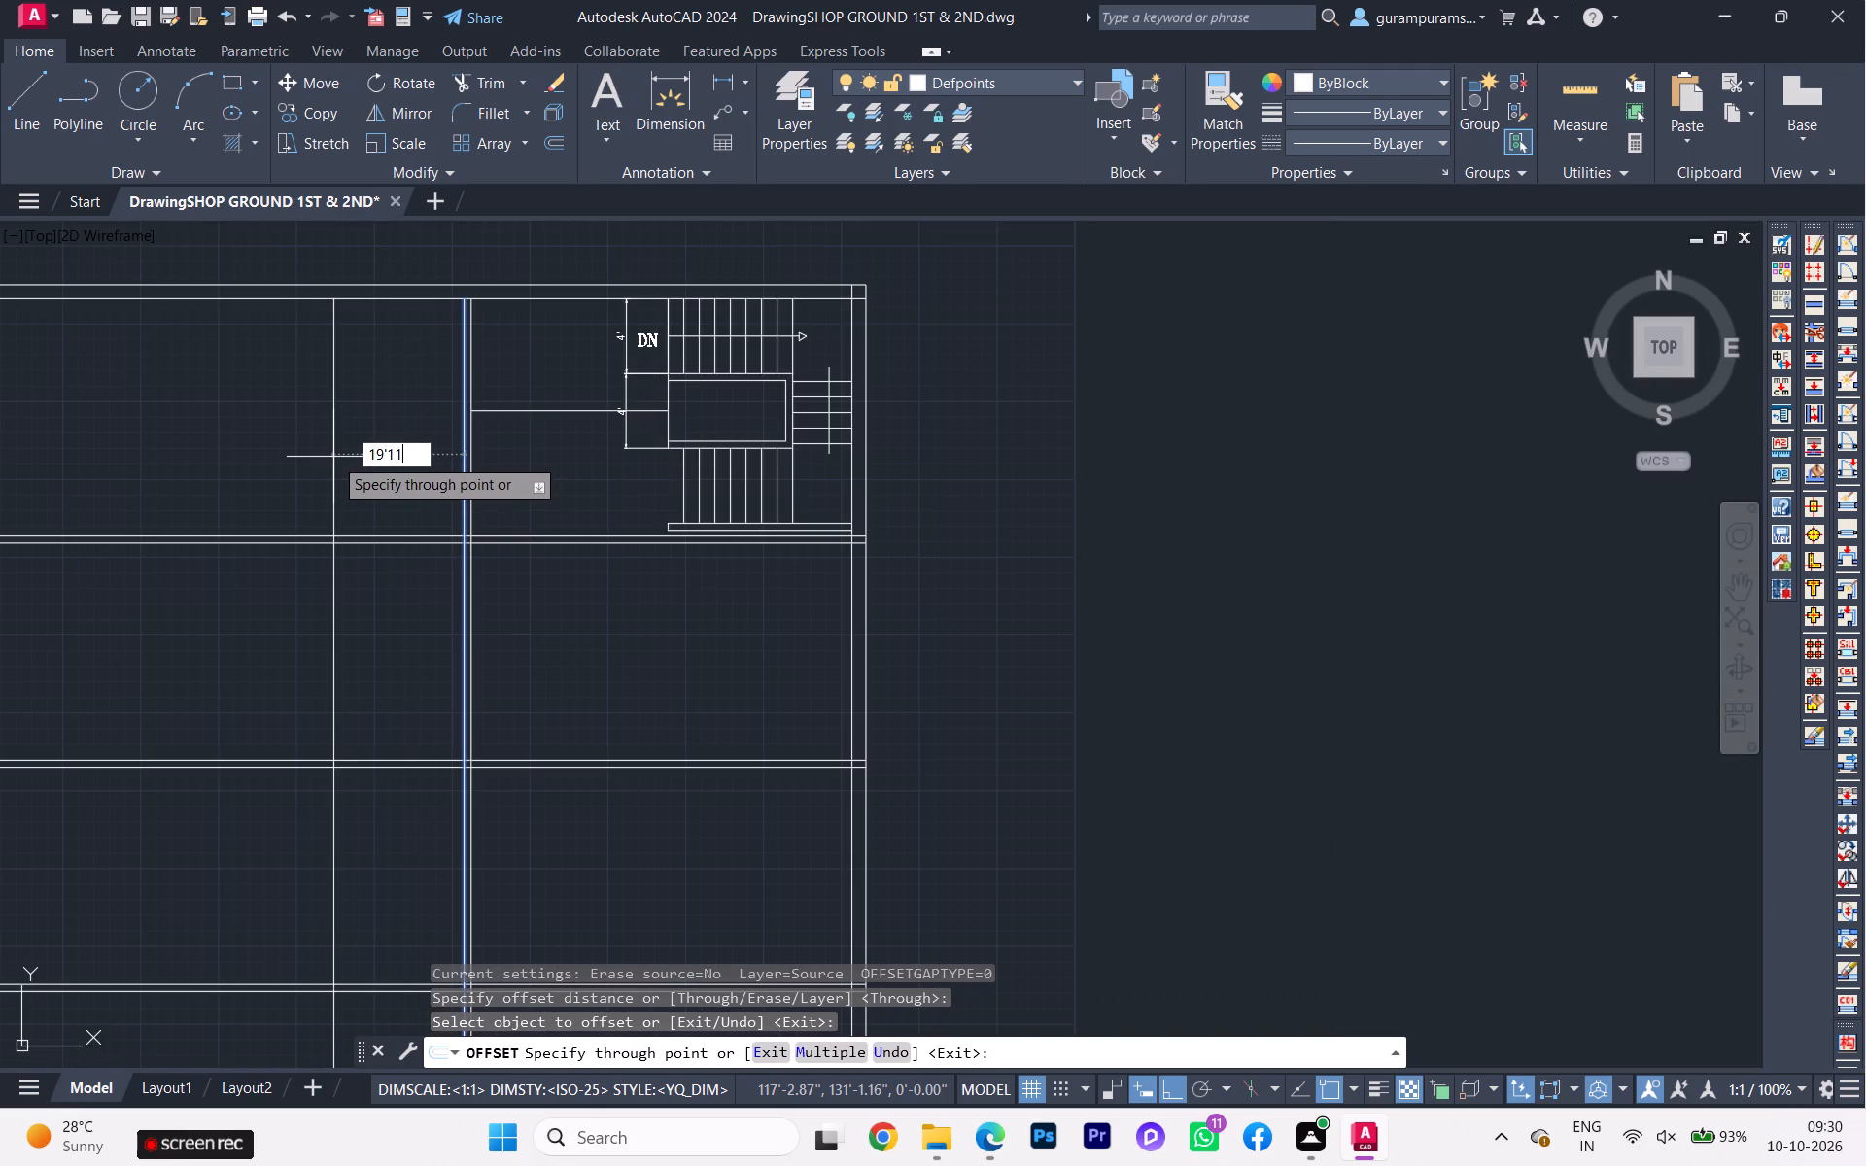
scroll(418, 427, "down", 2)
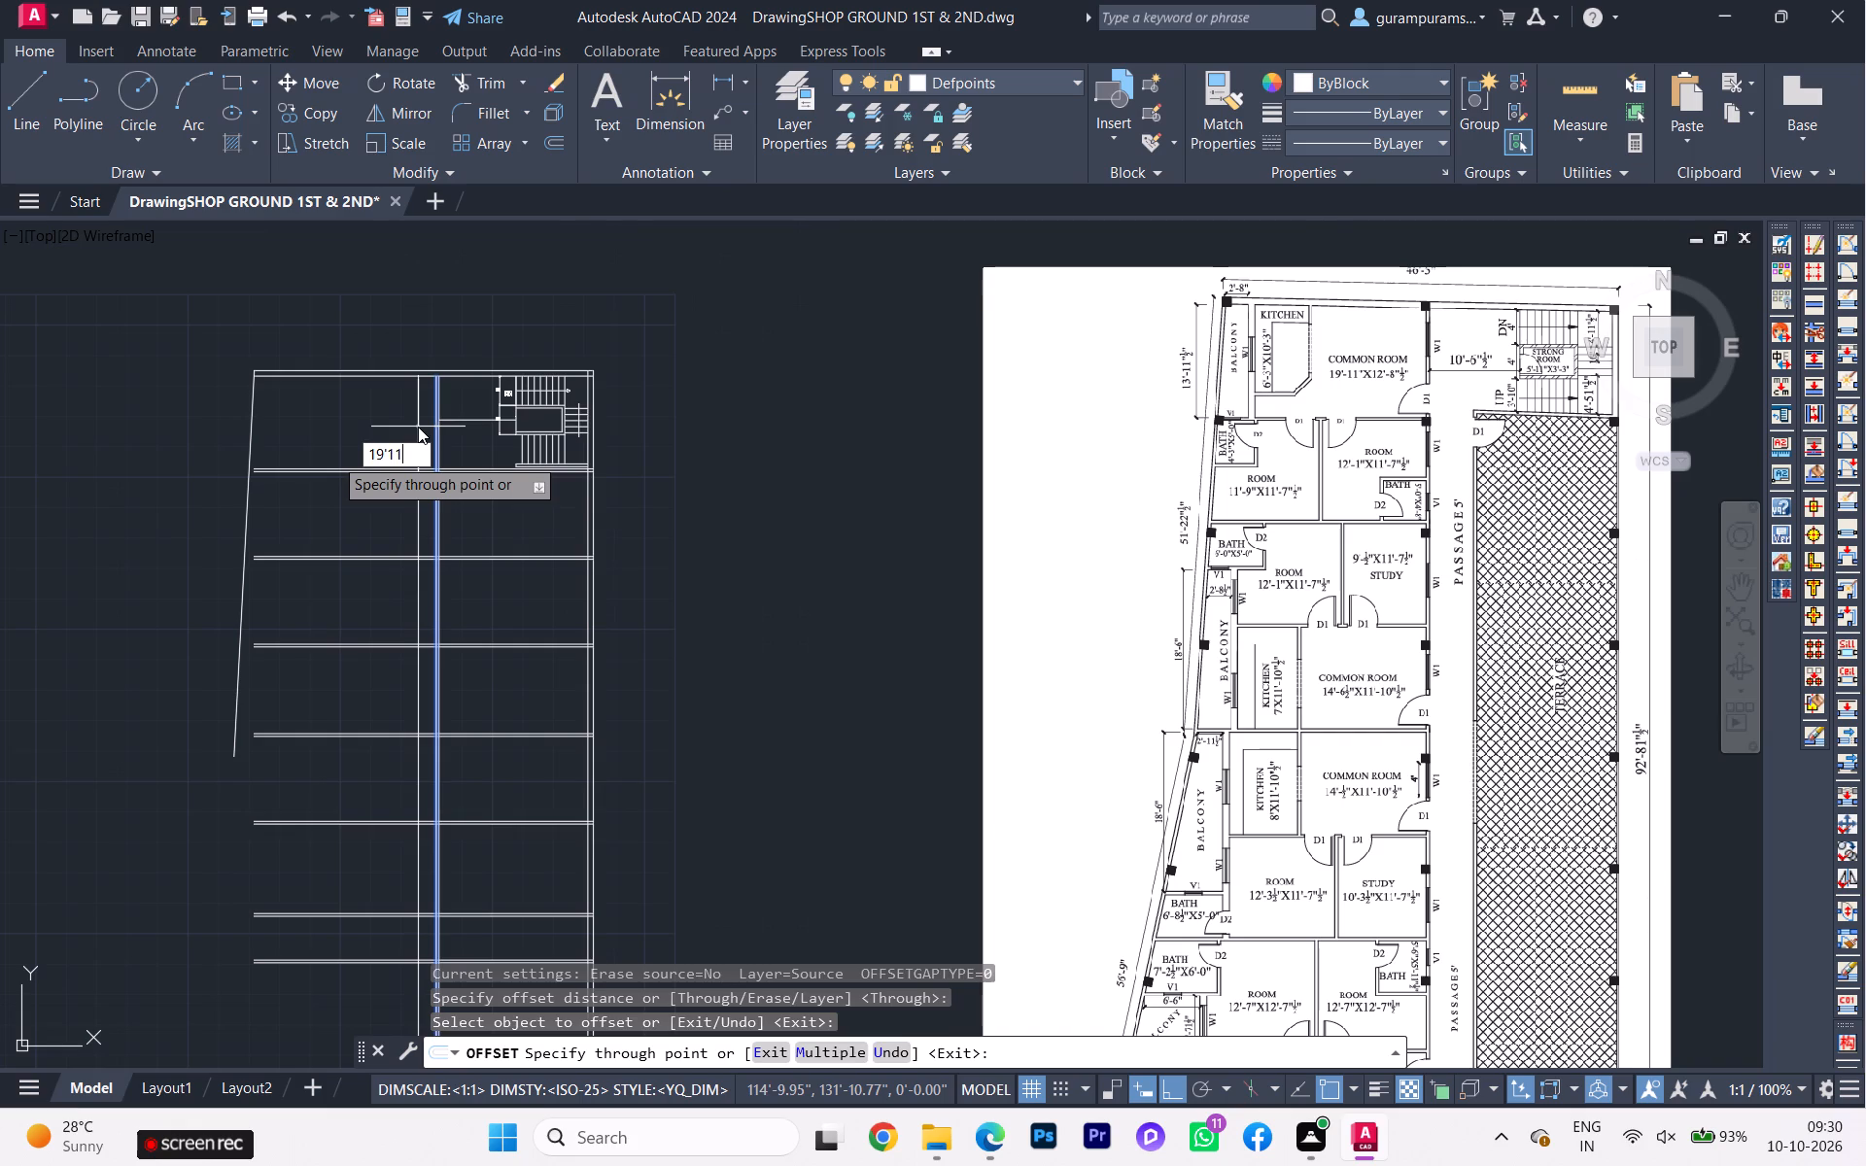
key("Return")
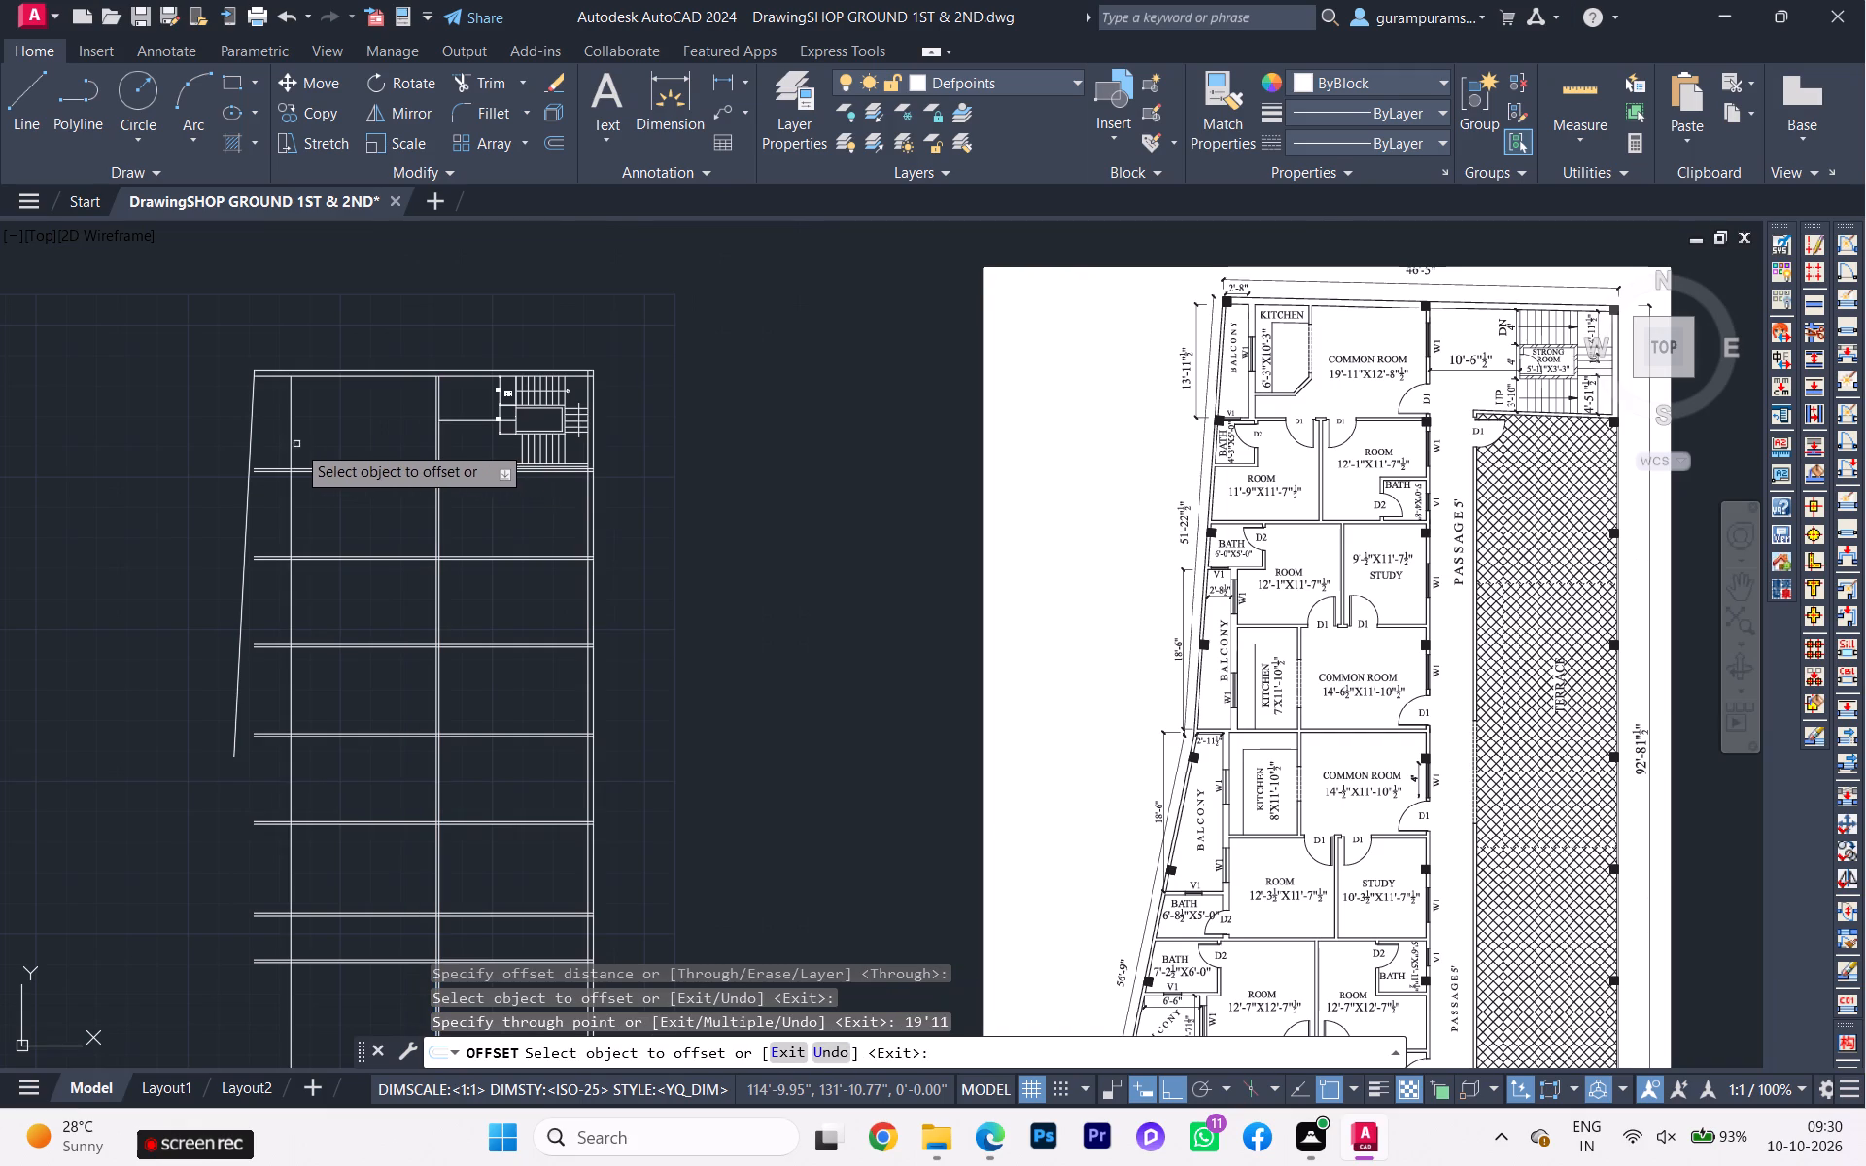
Offset the line on the common room's left side 9" to the left to form a 9" wall.
scroll(240, 435, "up", 1)
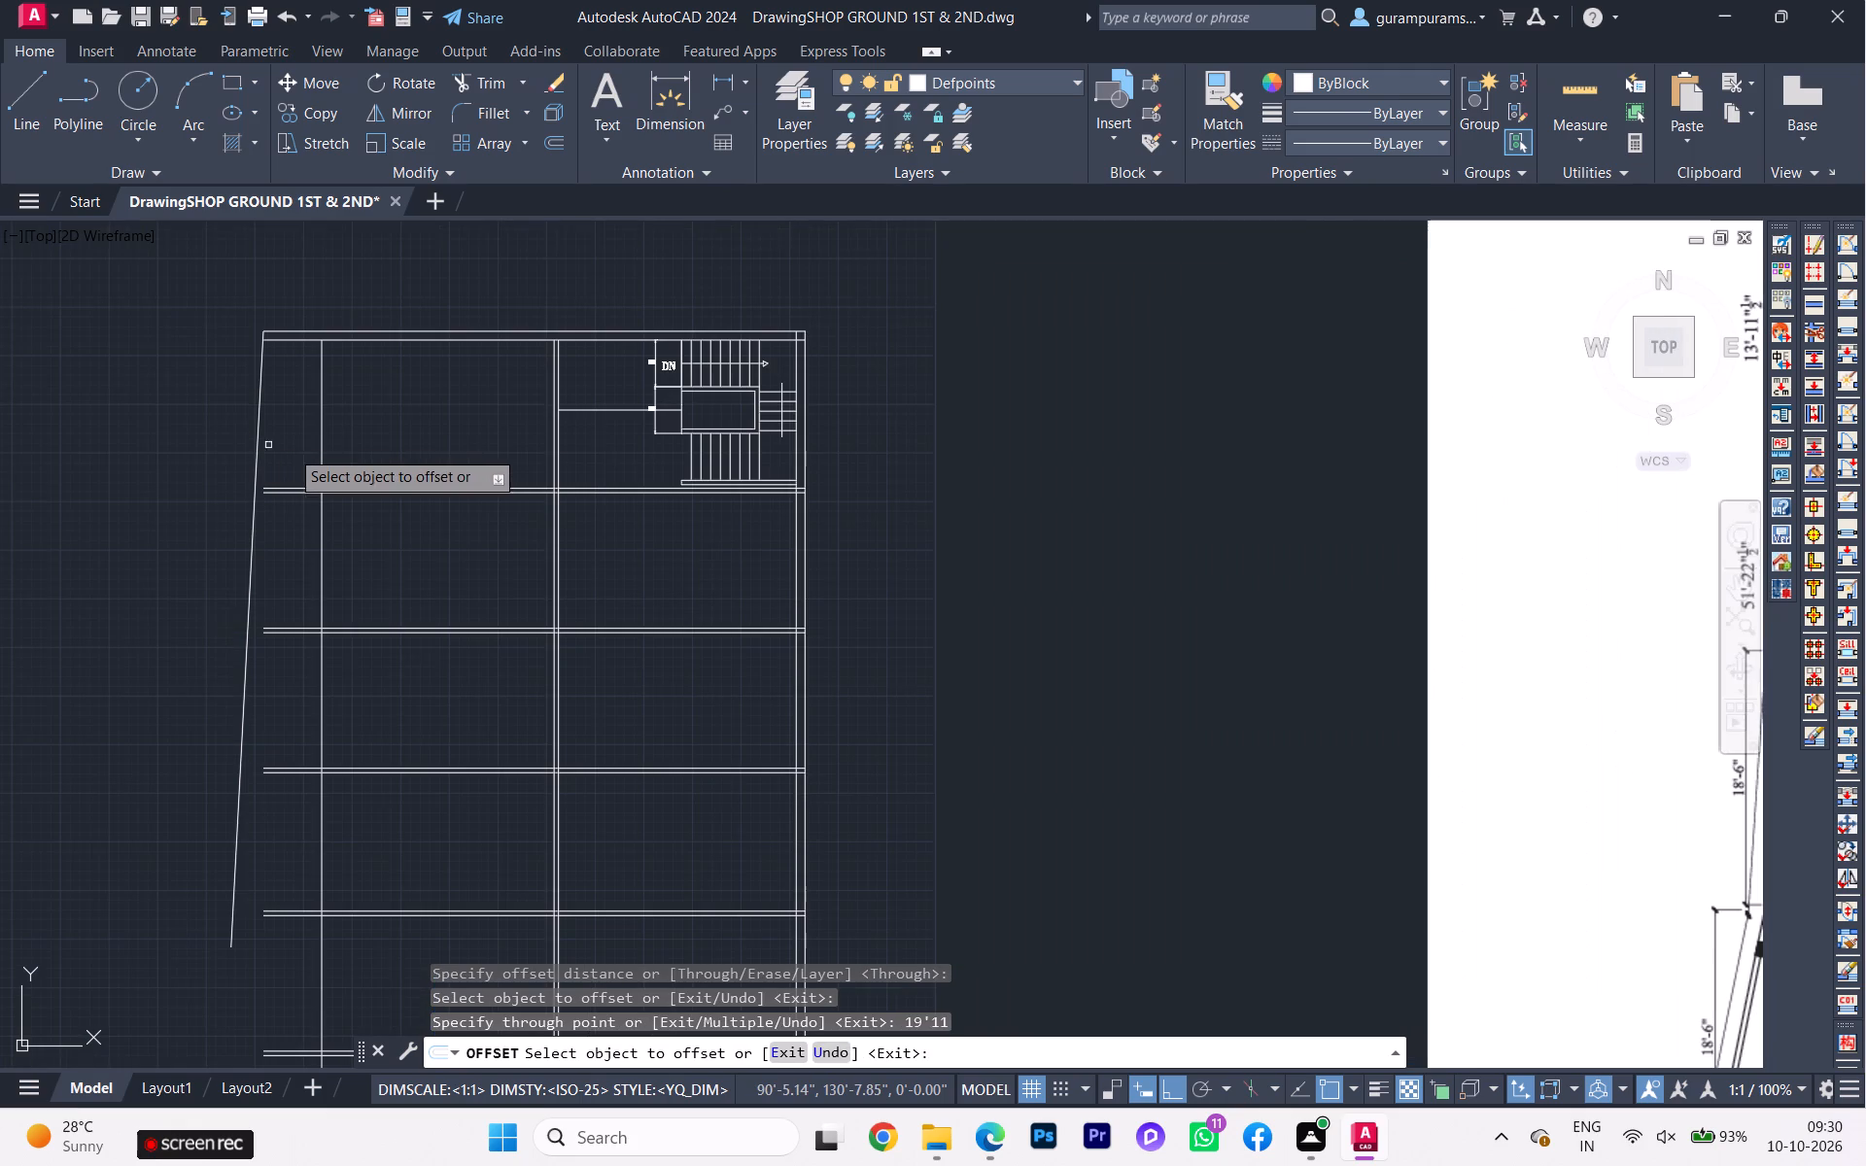
left_click(320, 447)
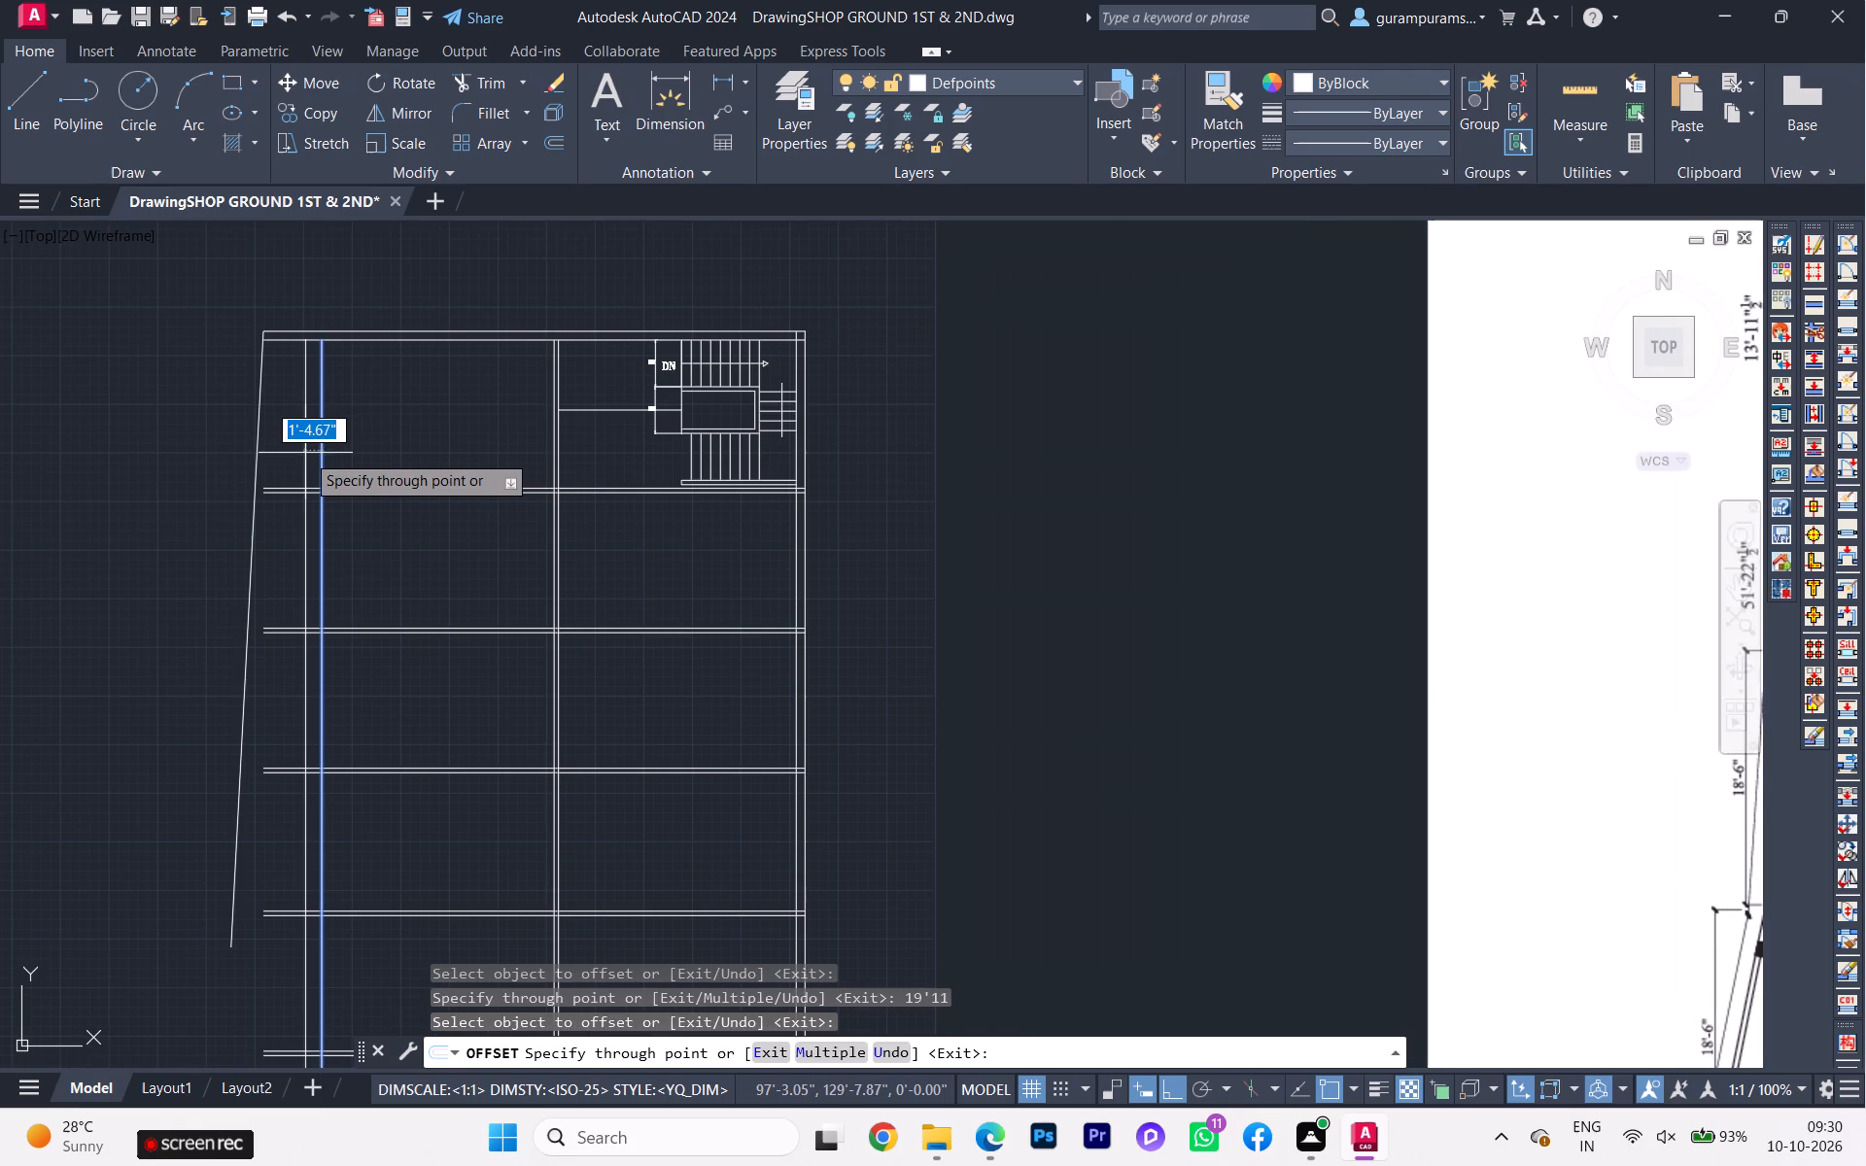
key("9")
key("Return")
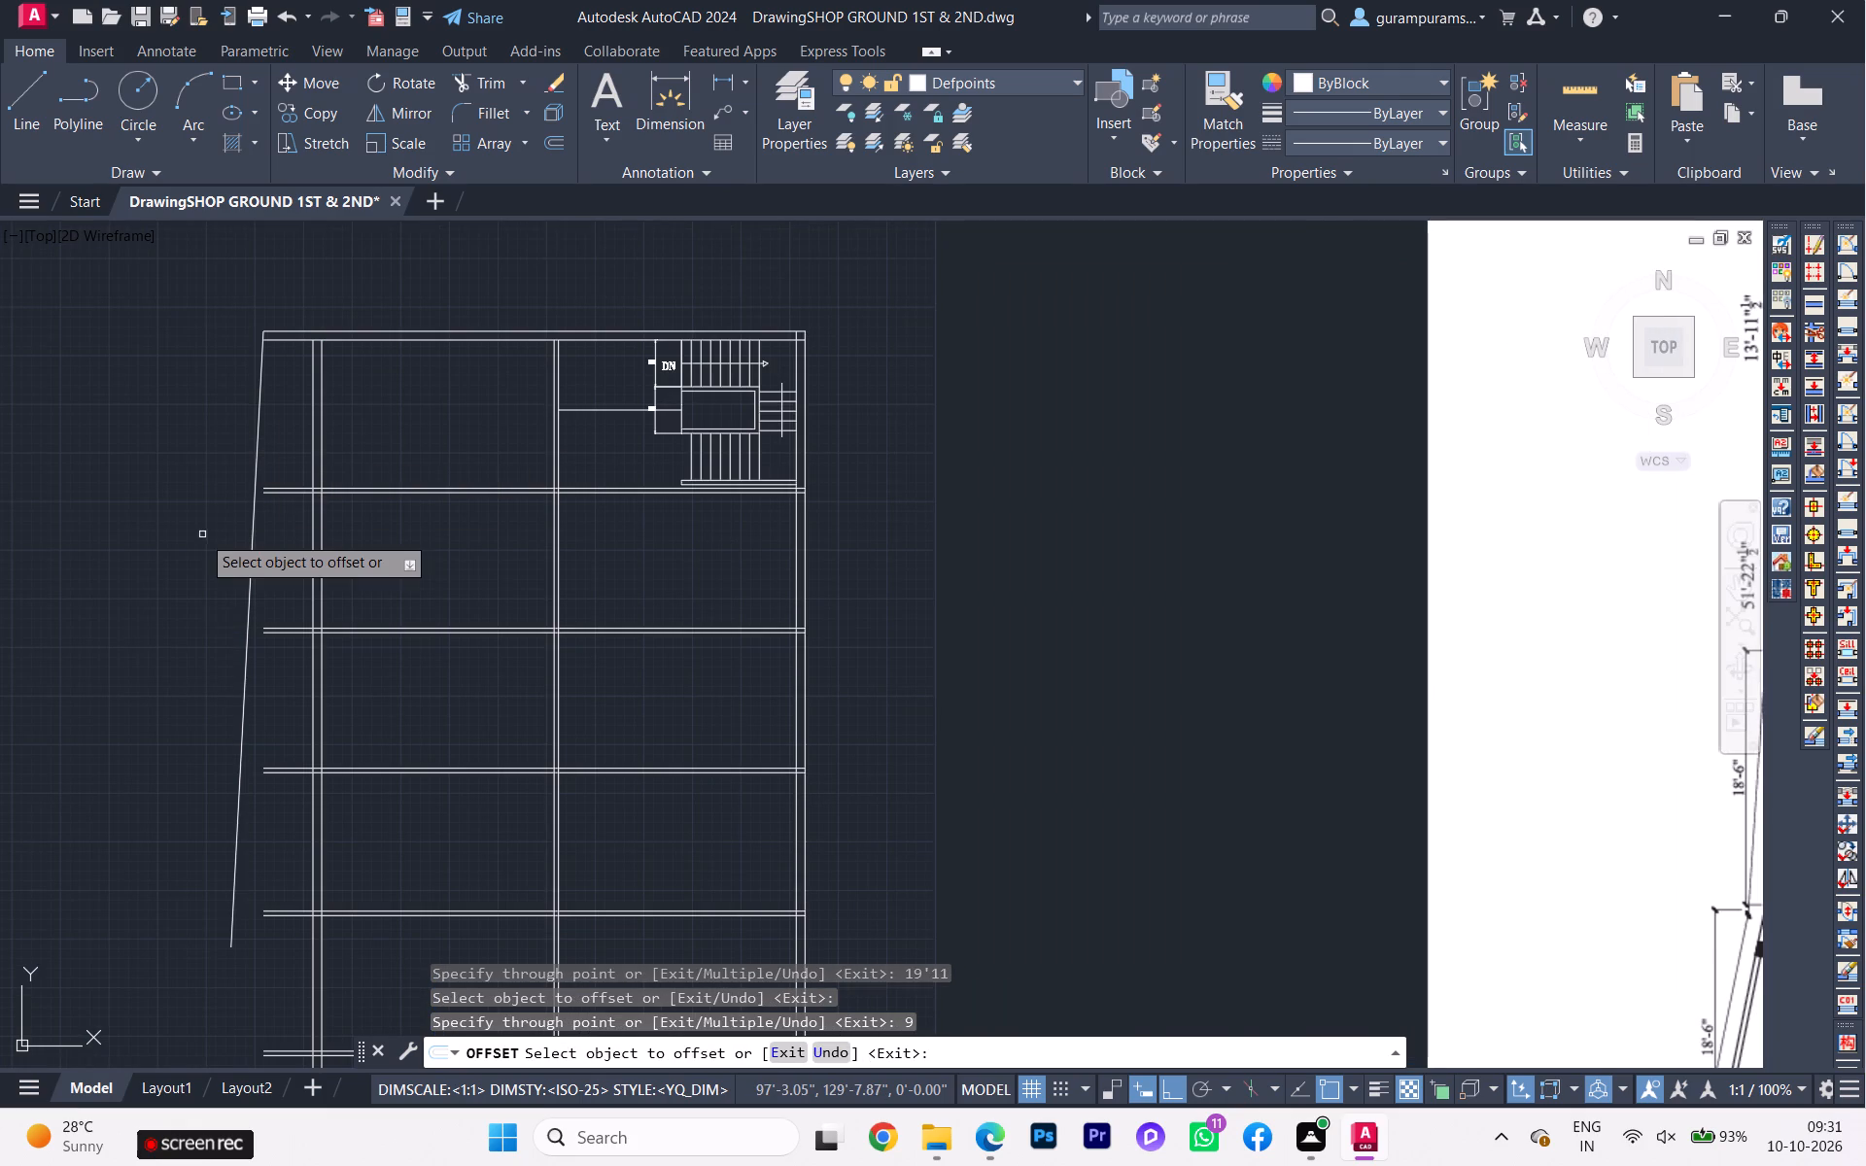
Offset the left line of the vertical inner wall beside the passage 12'1" to the left for the room width.
scroll(201, 534, "down", 1)
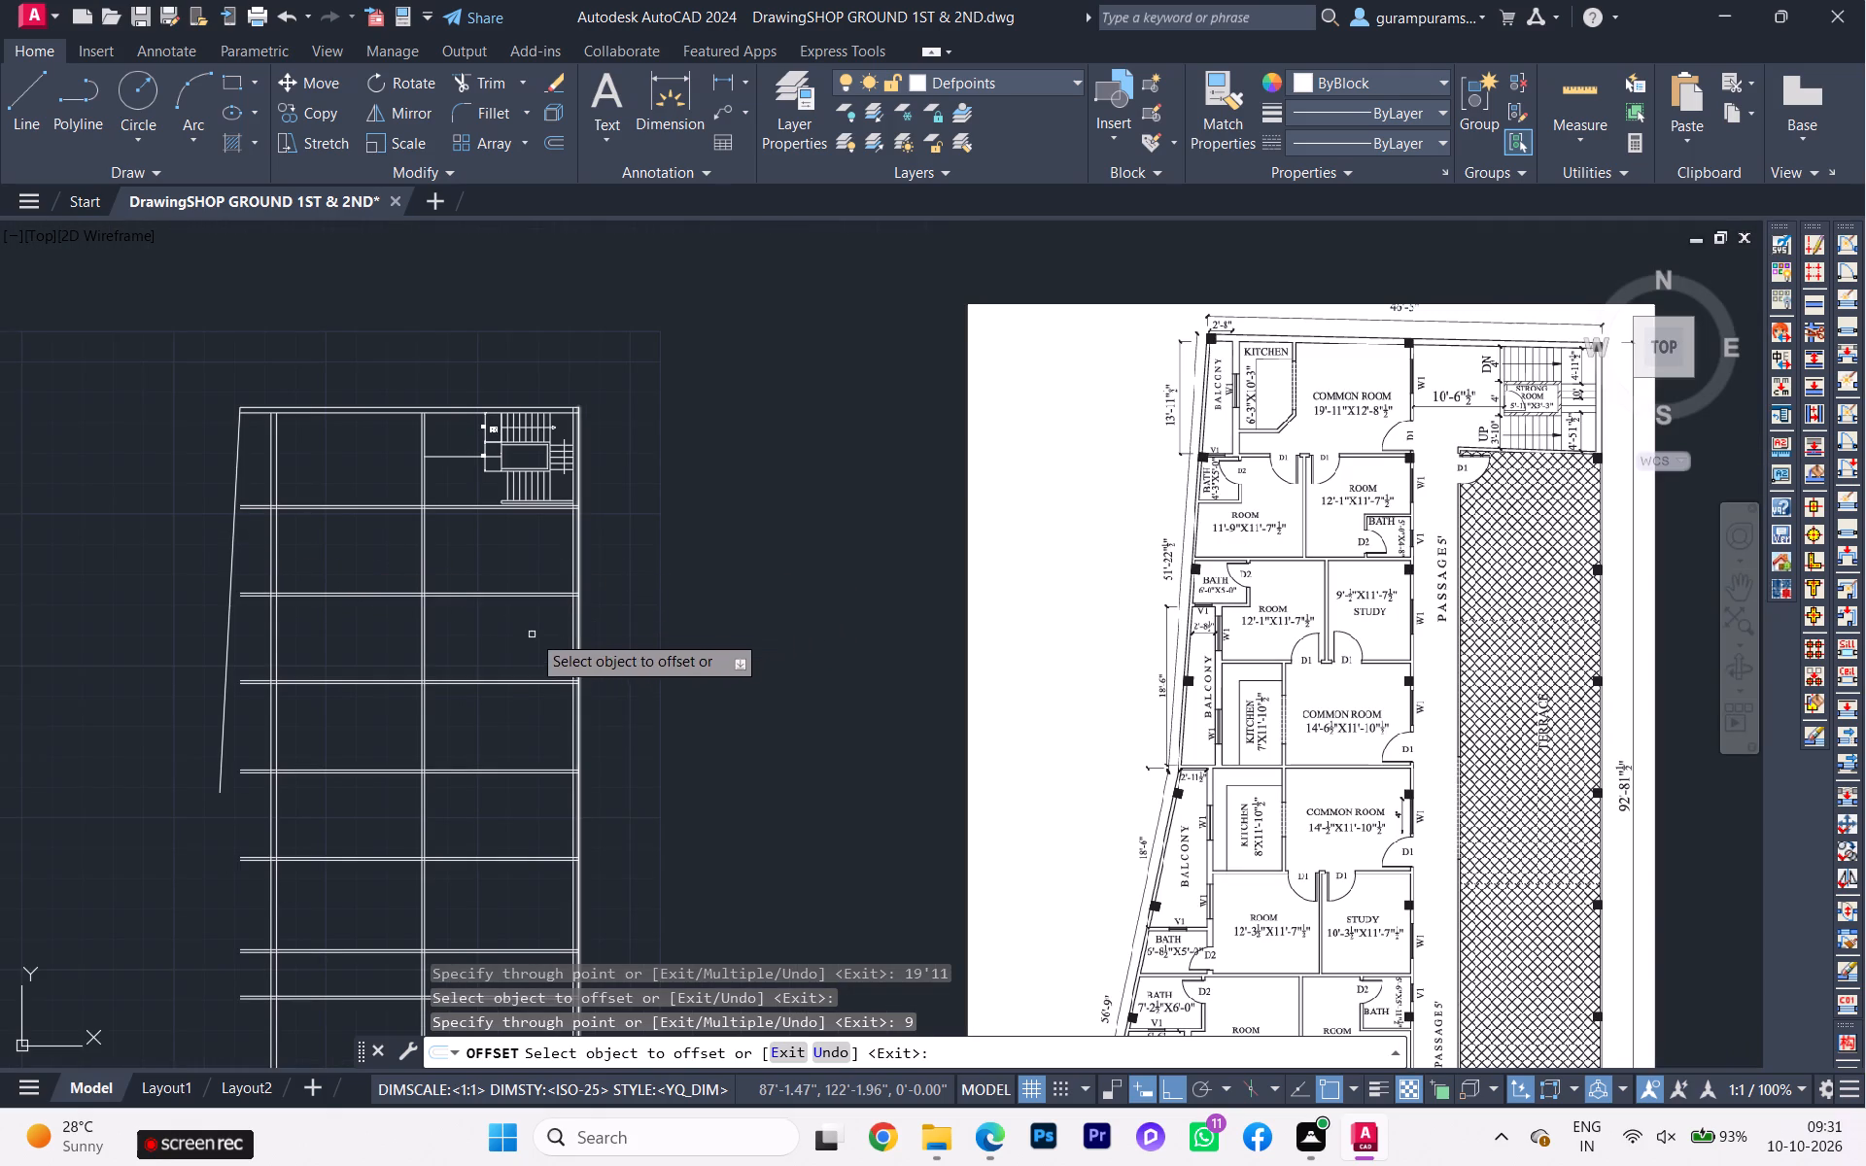
scroll(539, 613, "up", 1)
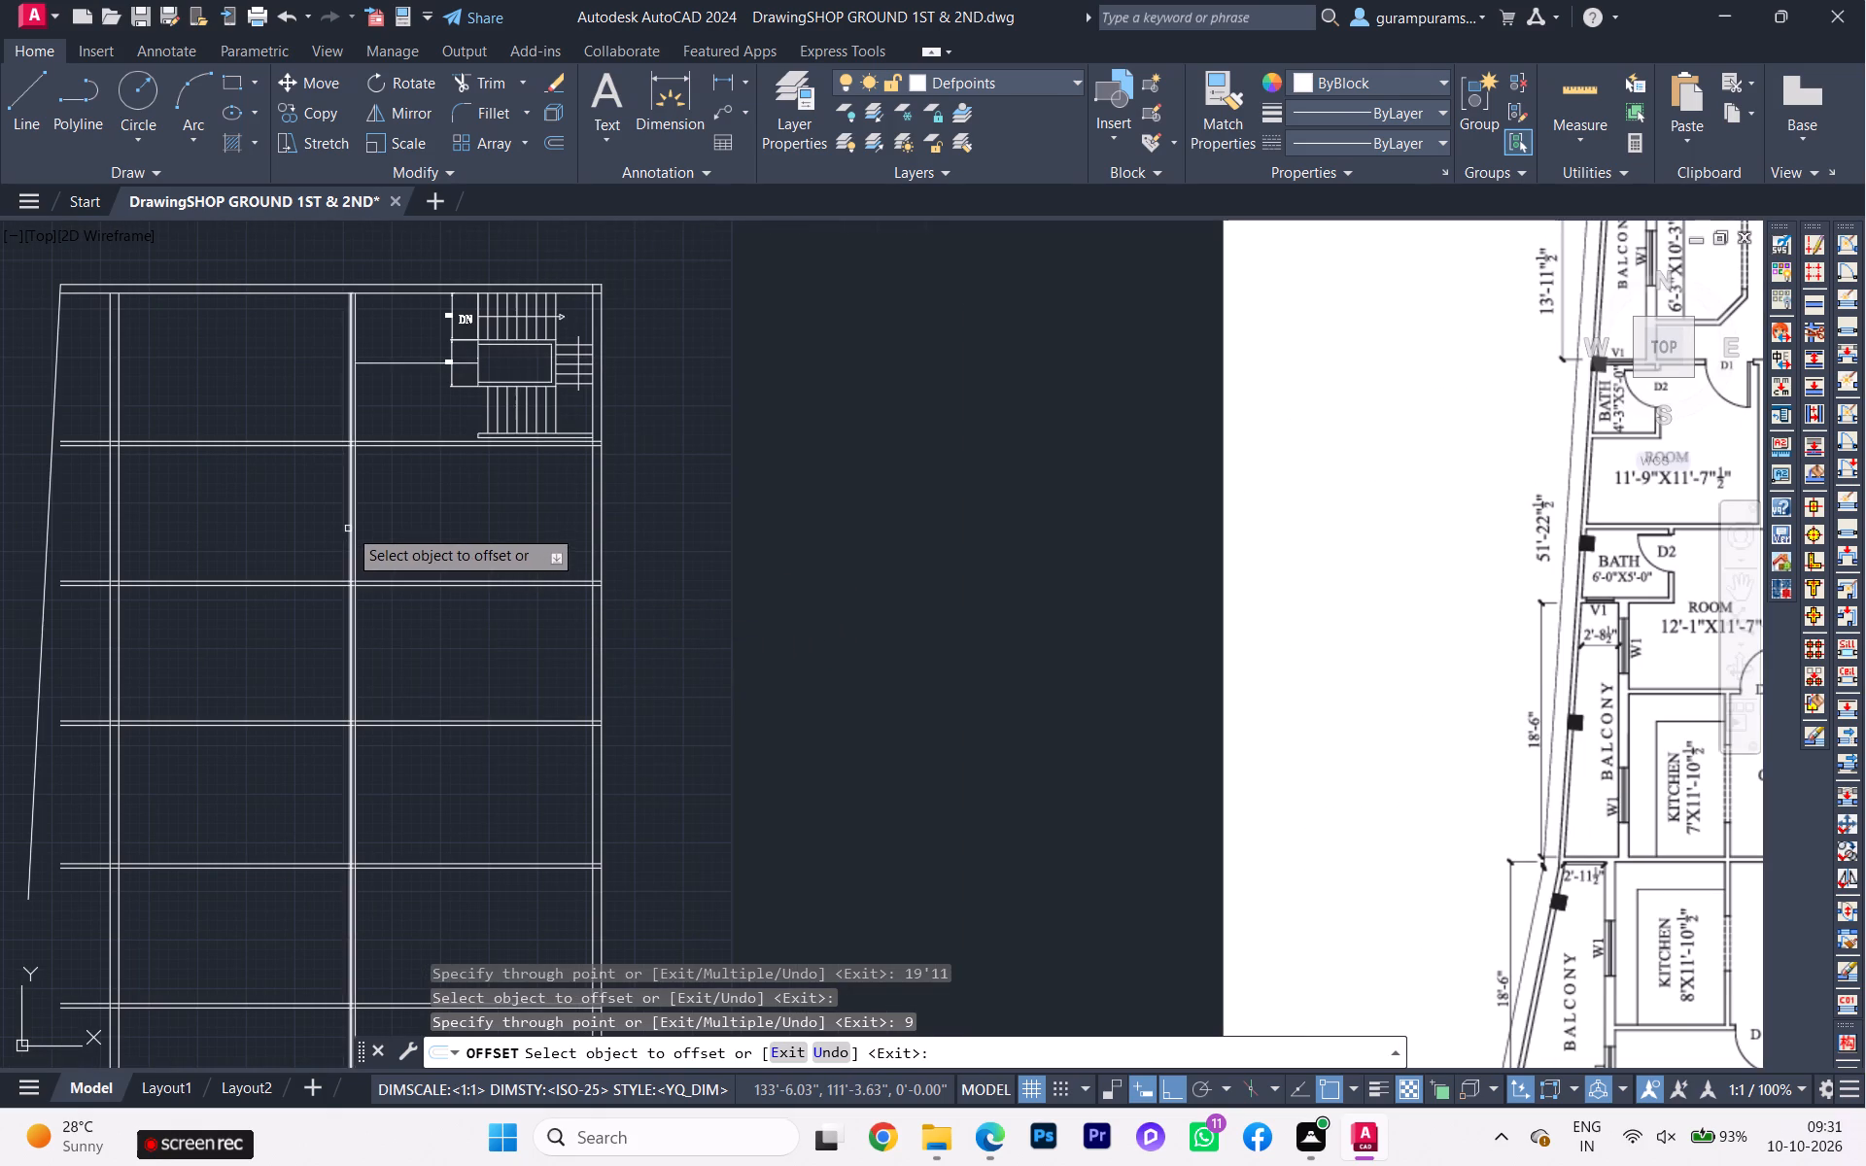
left_click(348, 528)
type("12")
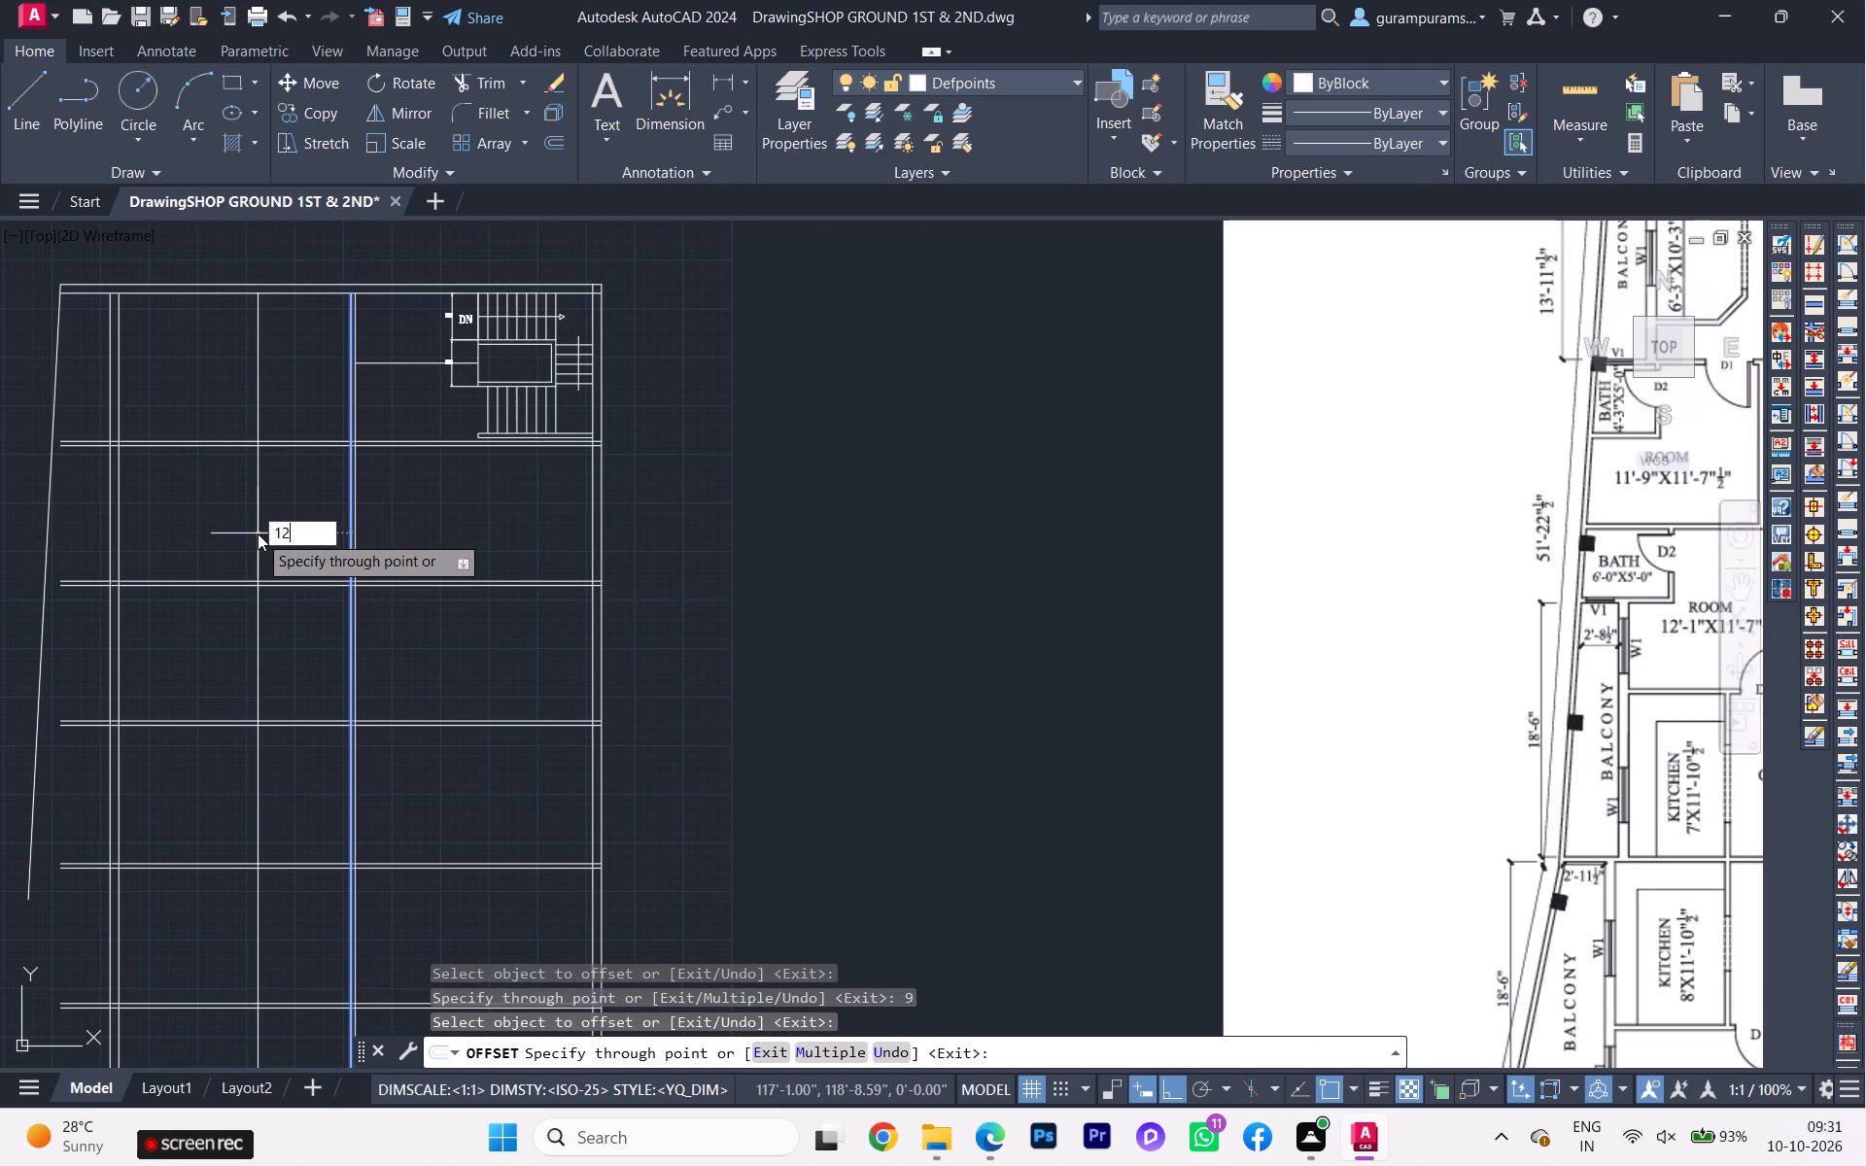
key("apostrophe")
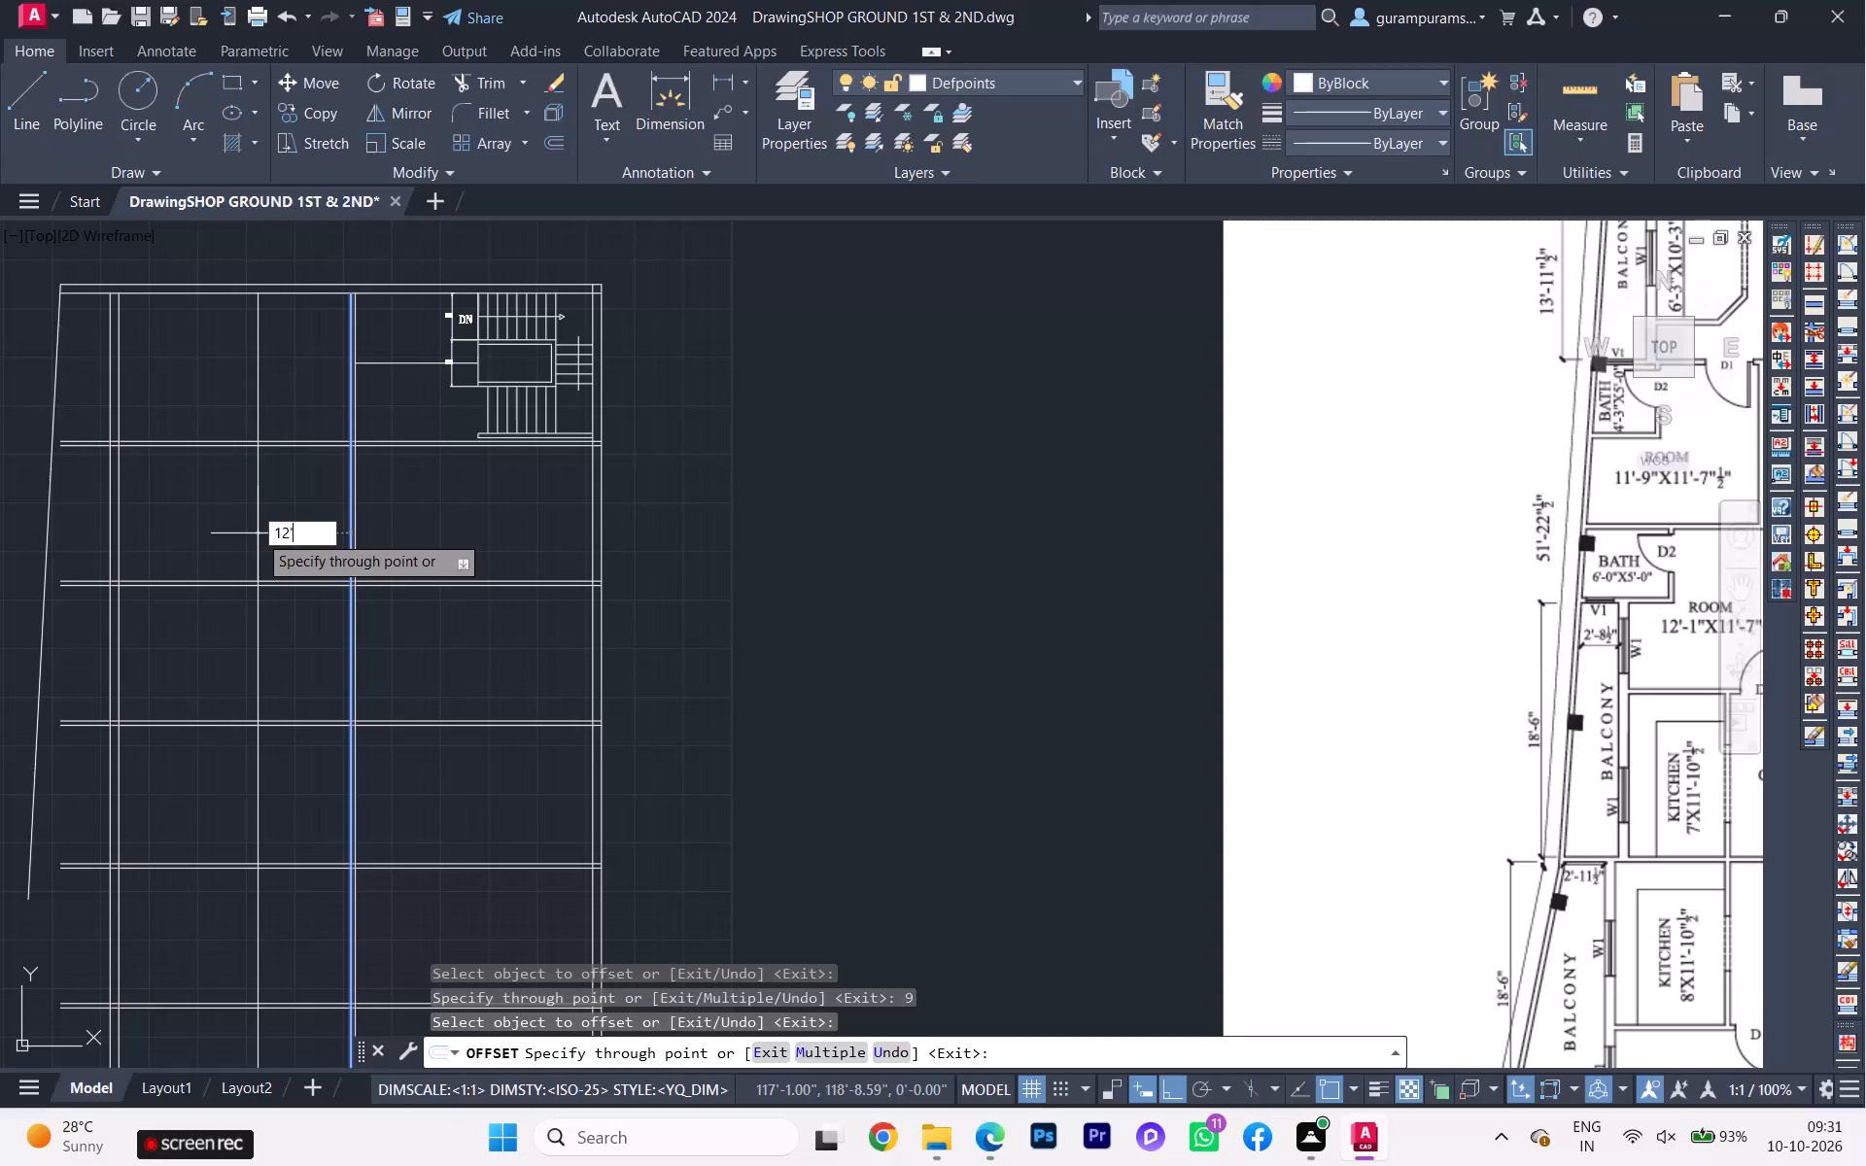
scroll(255, 582, "down", 1)
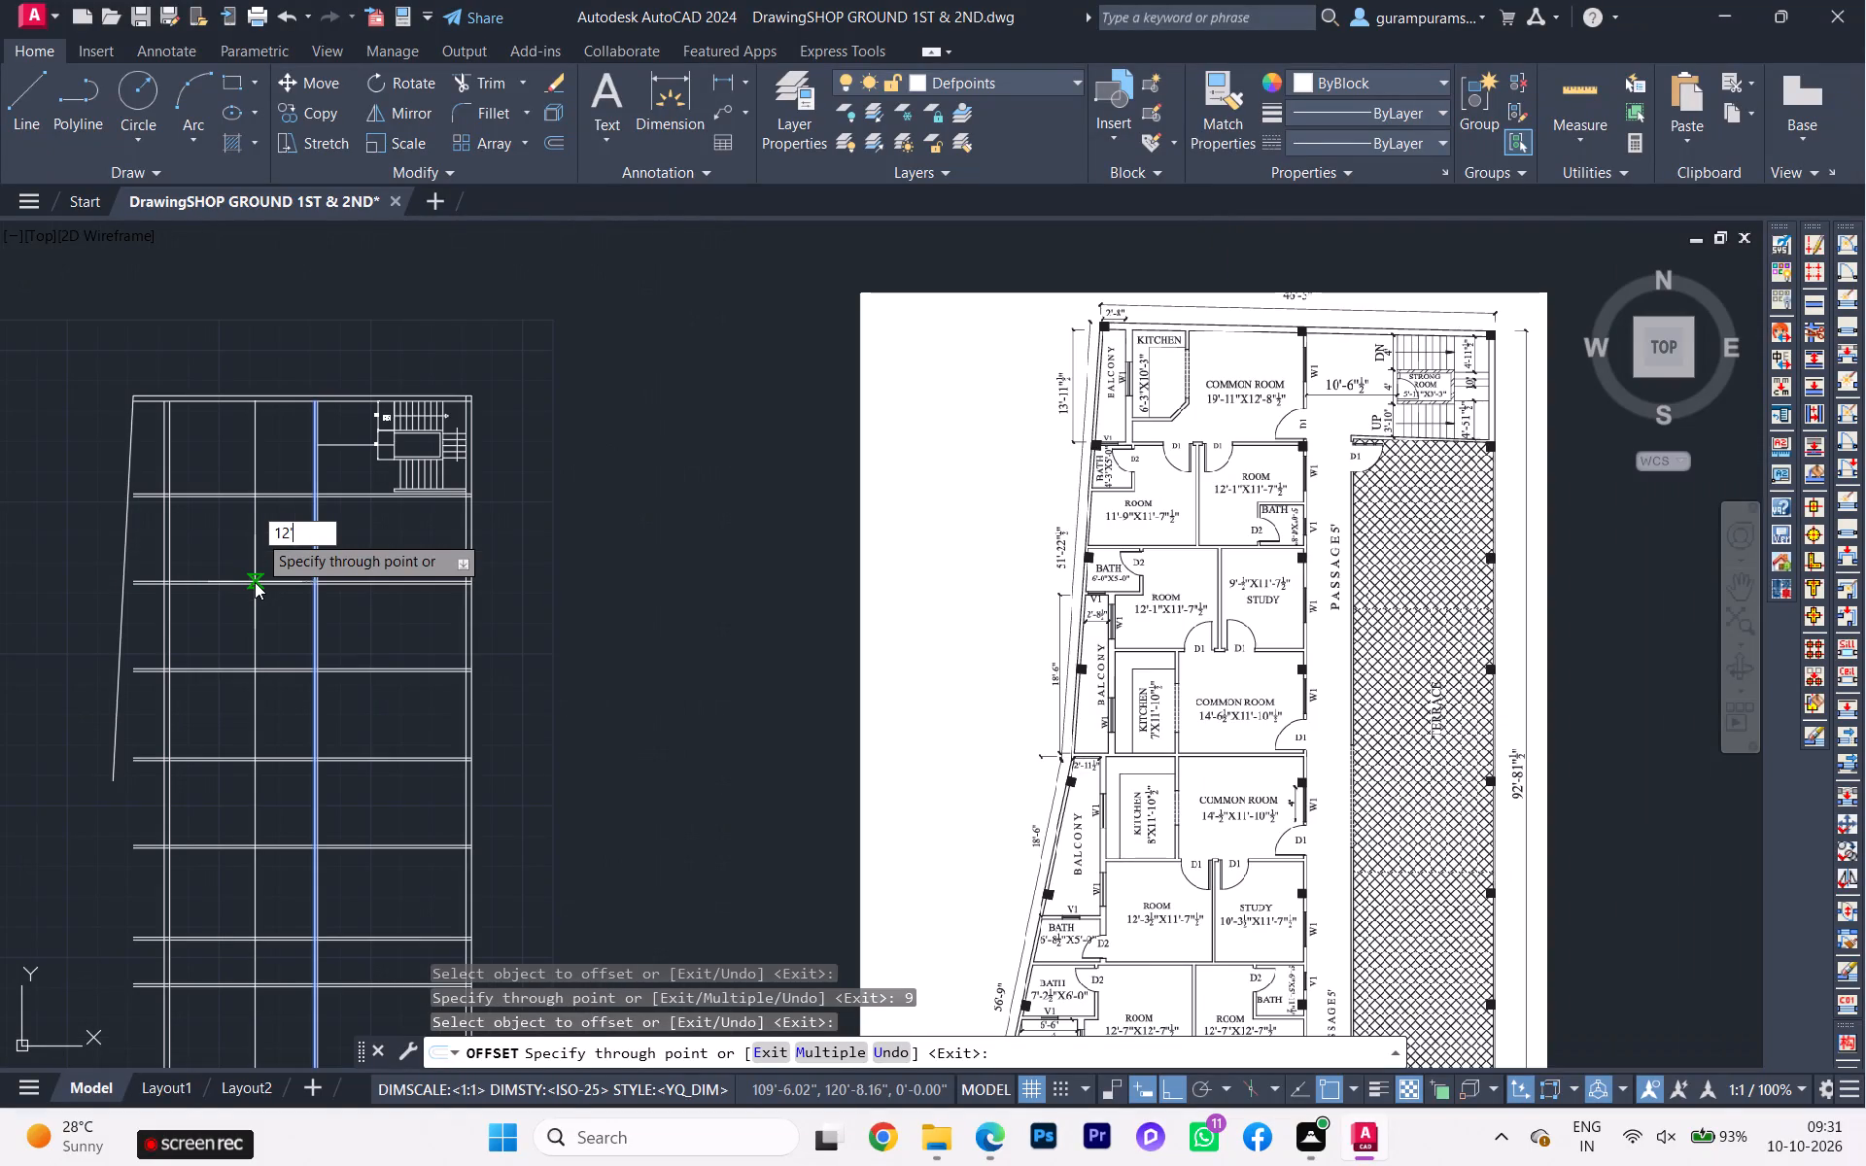
key("1")
key("Return")
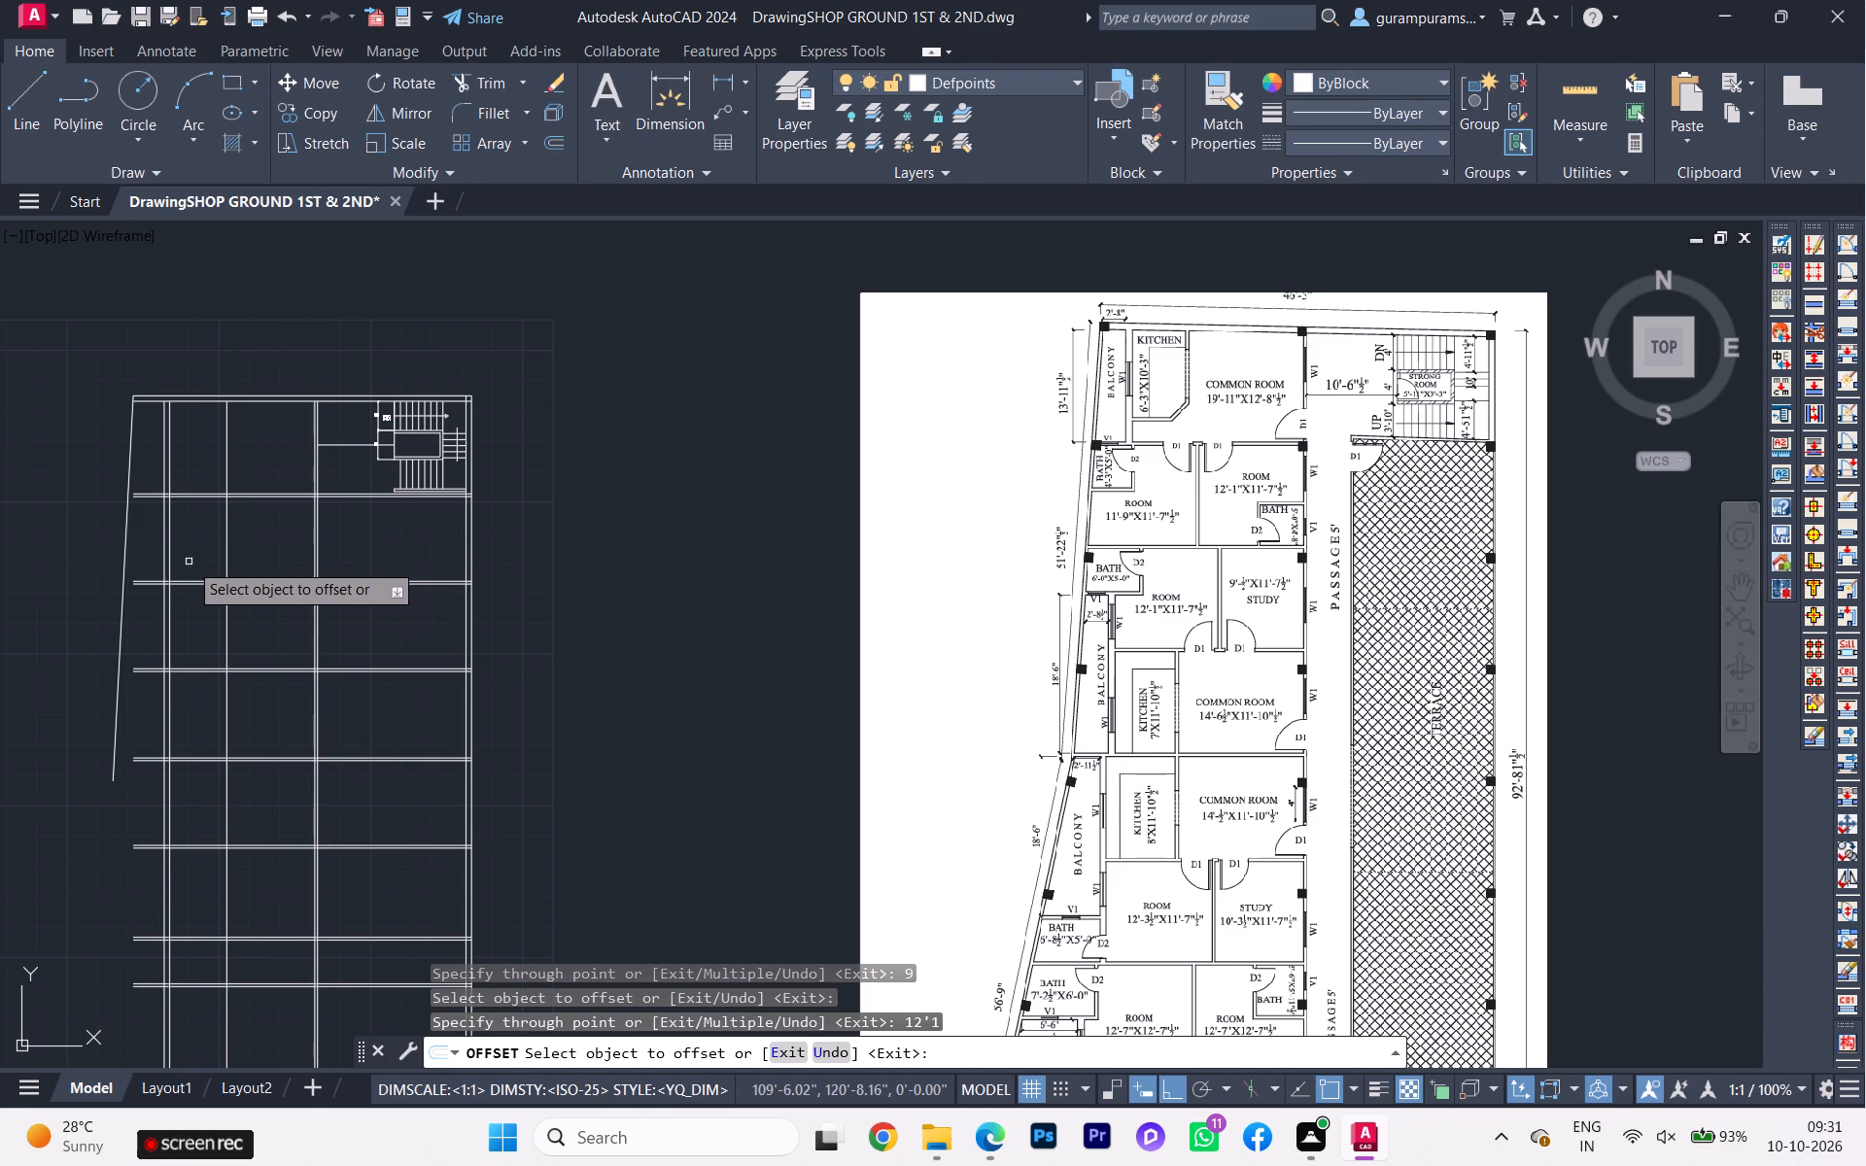
scroll(204, 555, "up", 1)
scroll(222, 532, "down", 2)
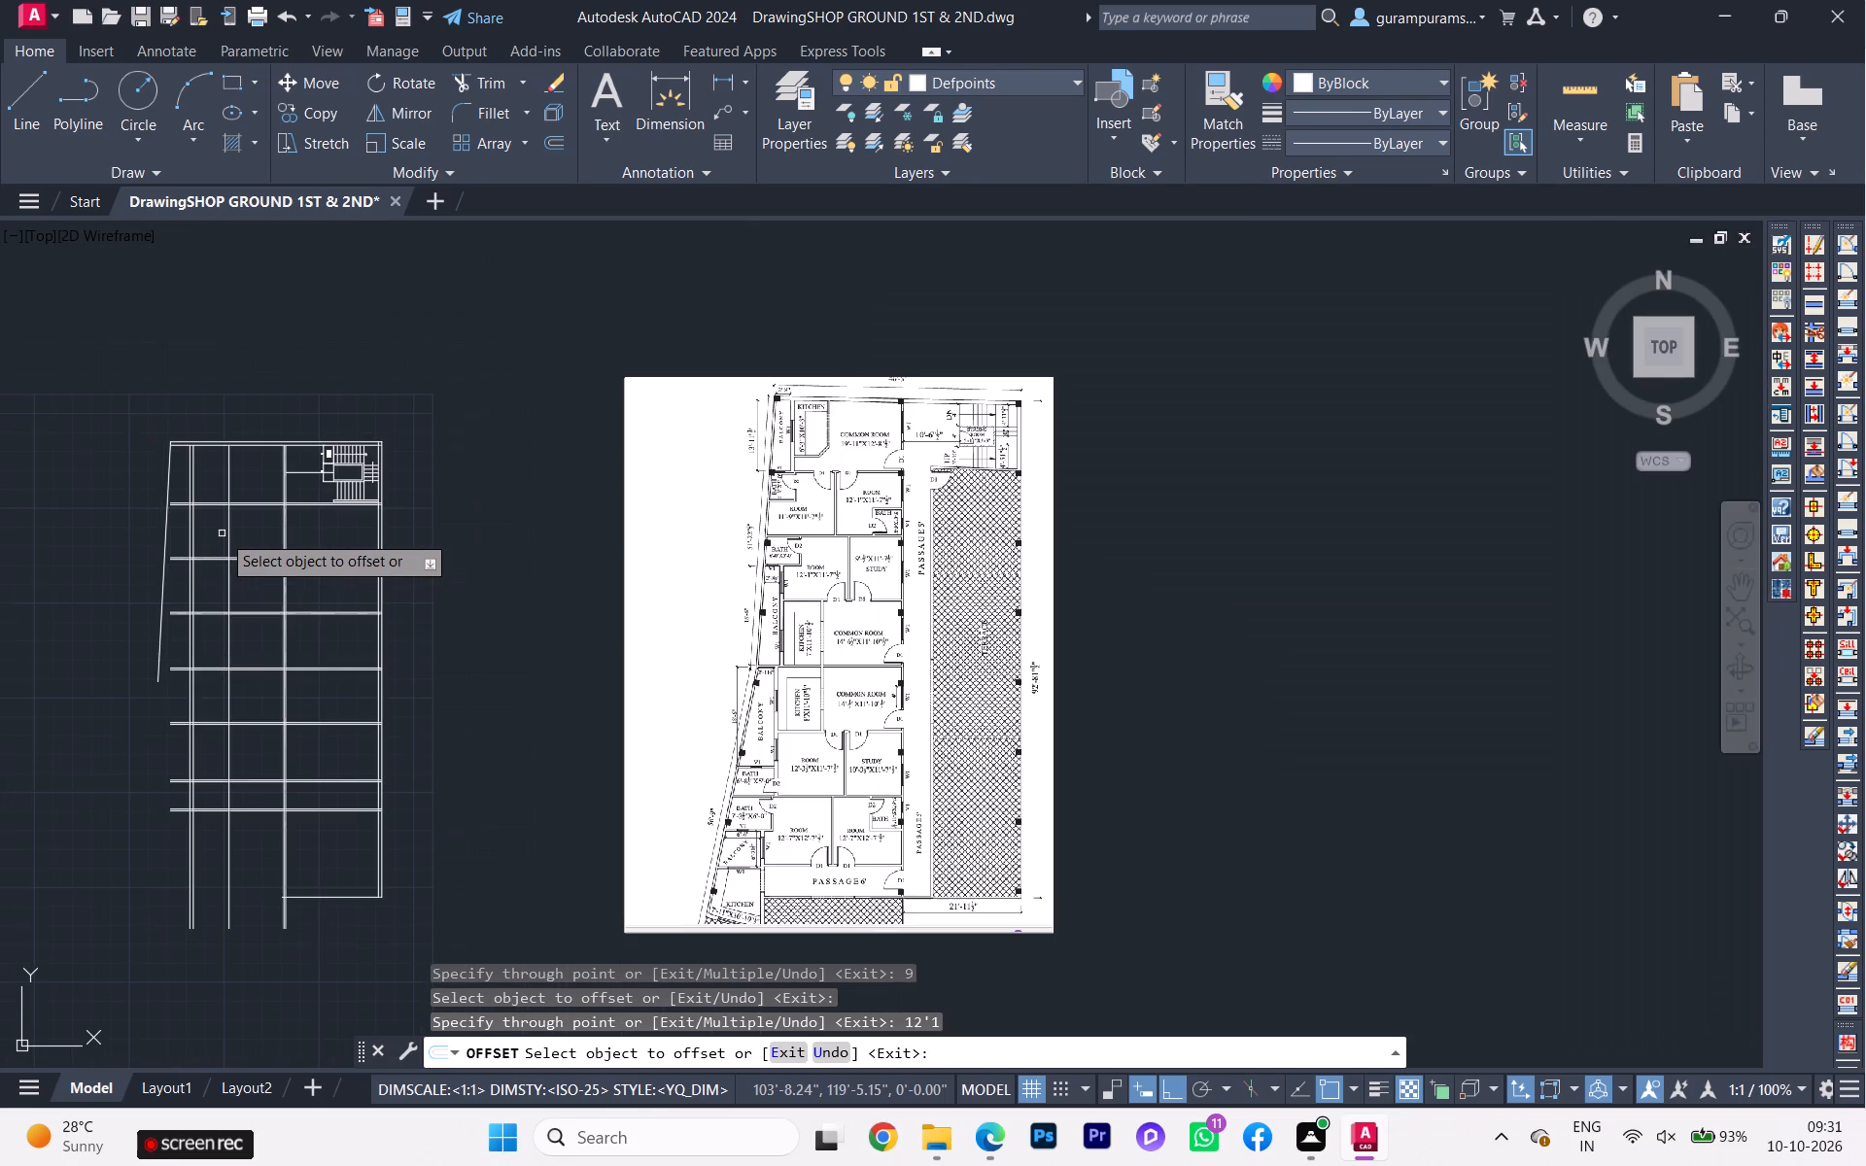
Trim both lines of the 9" wall left of the common room below its bottom wall and delete their remaining lower pieces.
key("t")
key("Escape")
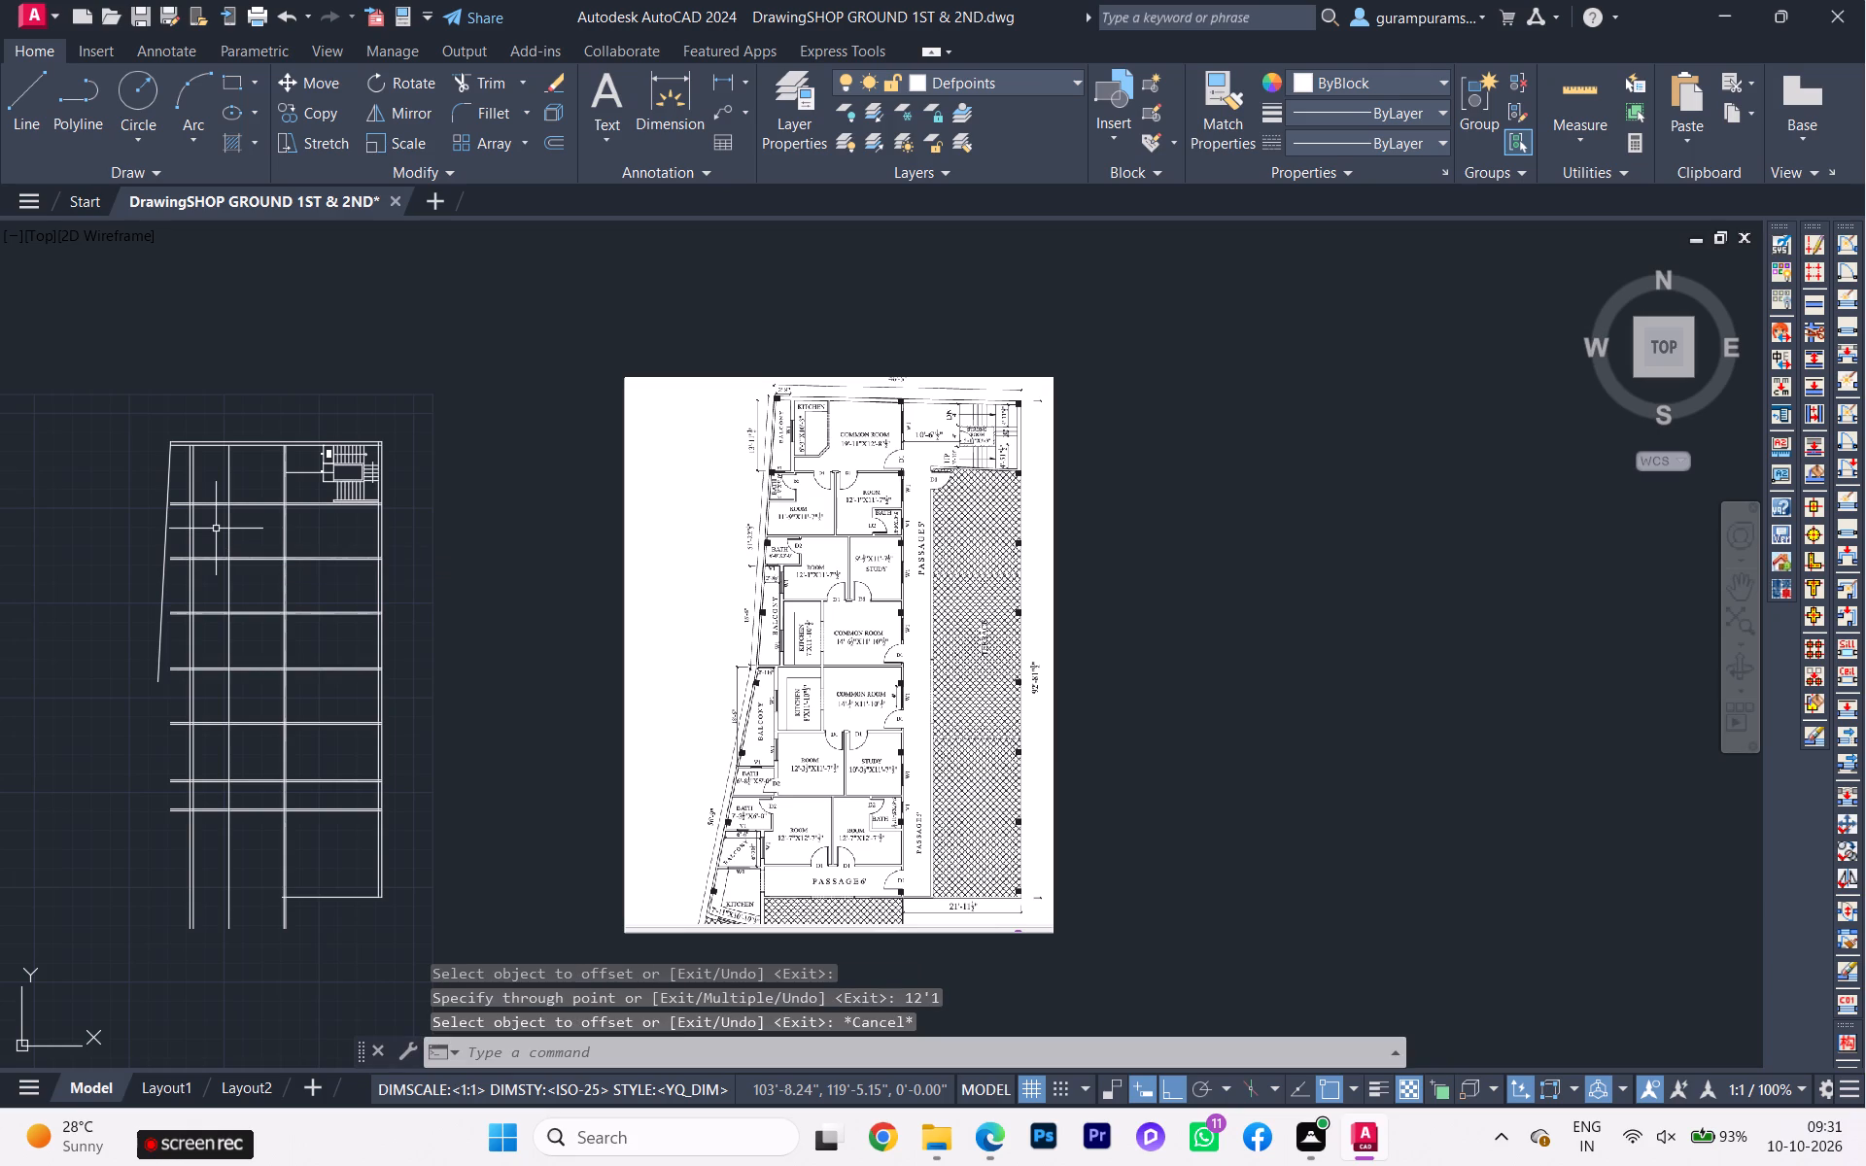
type("tr")
left_click(327, 569)
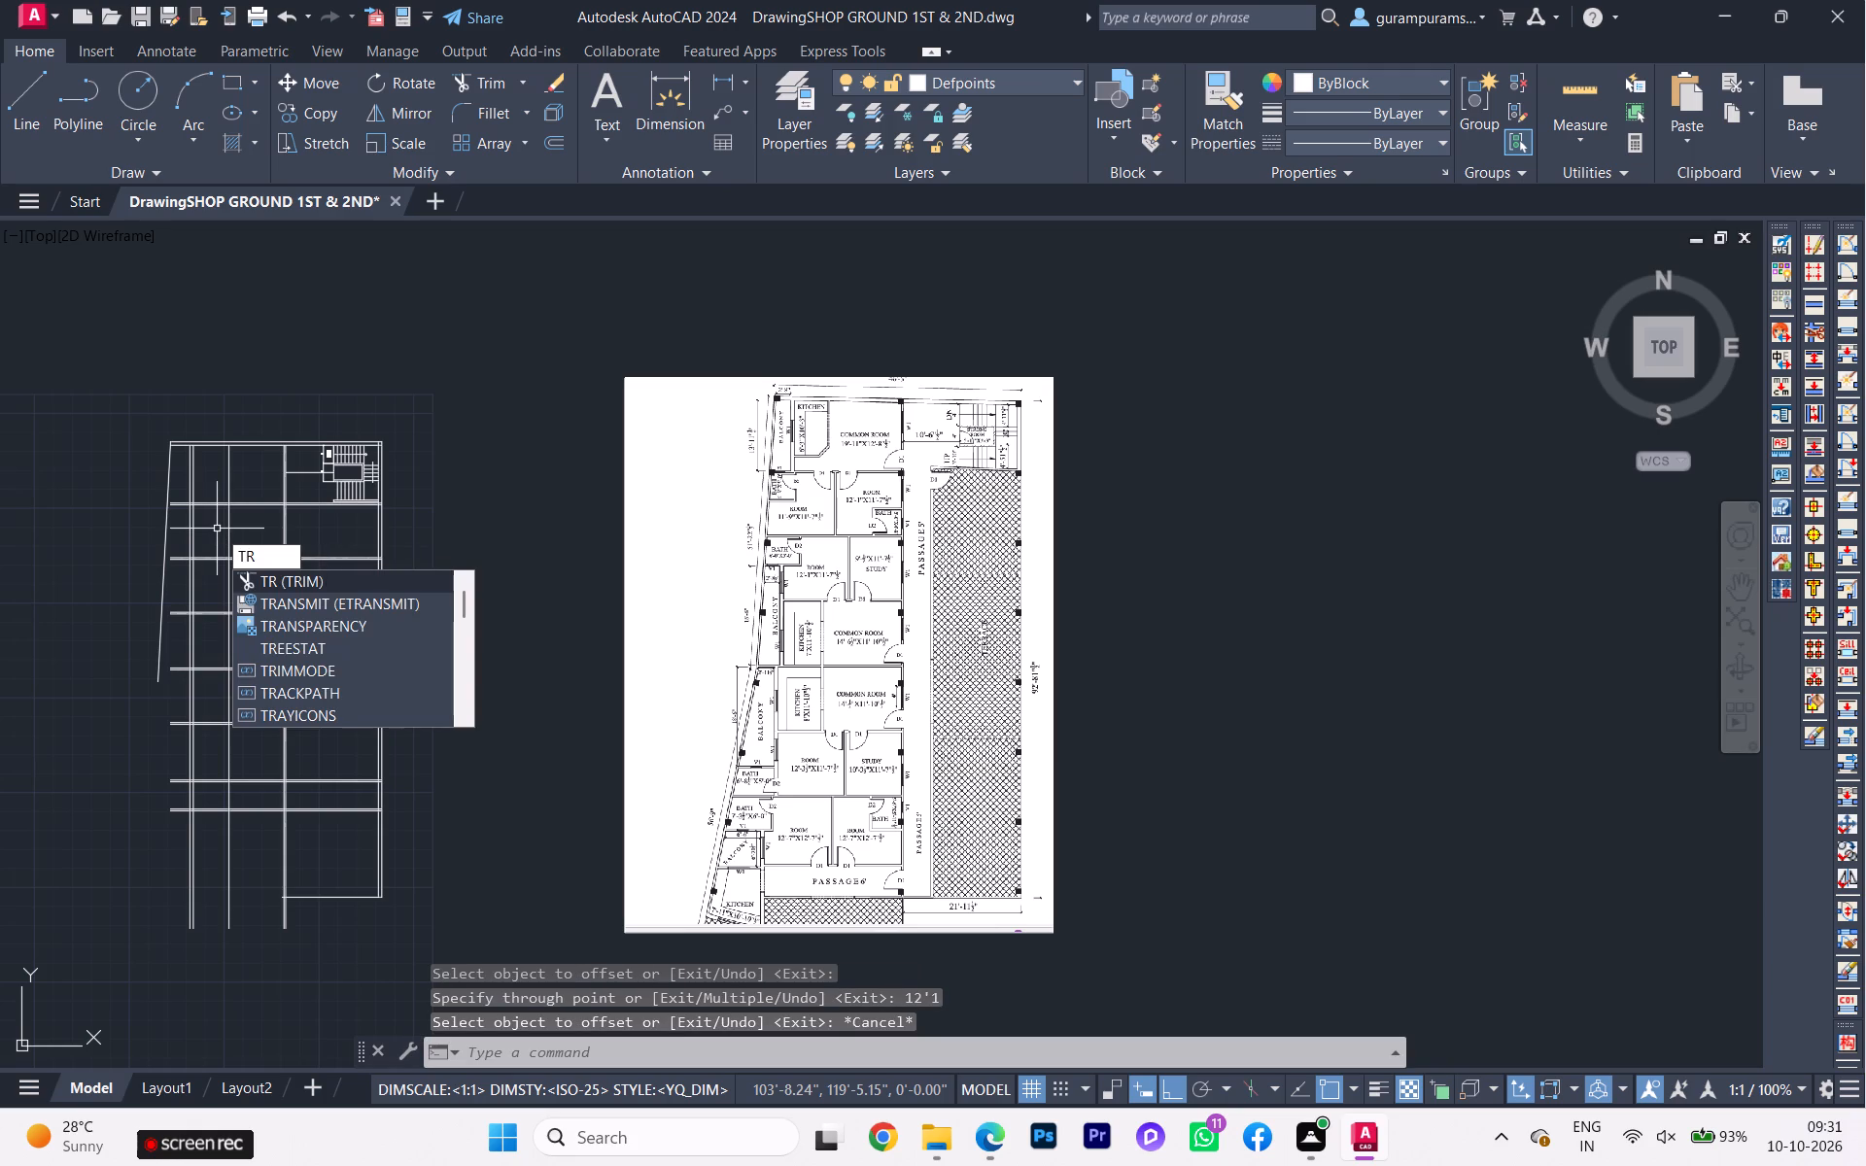
left_click(298, 584)
left_click(213, 530)
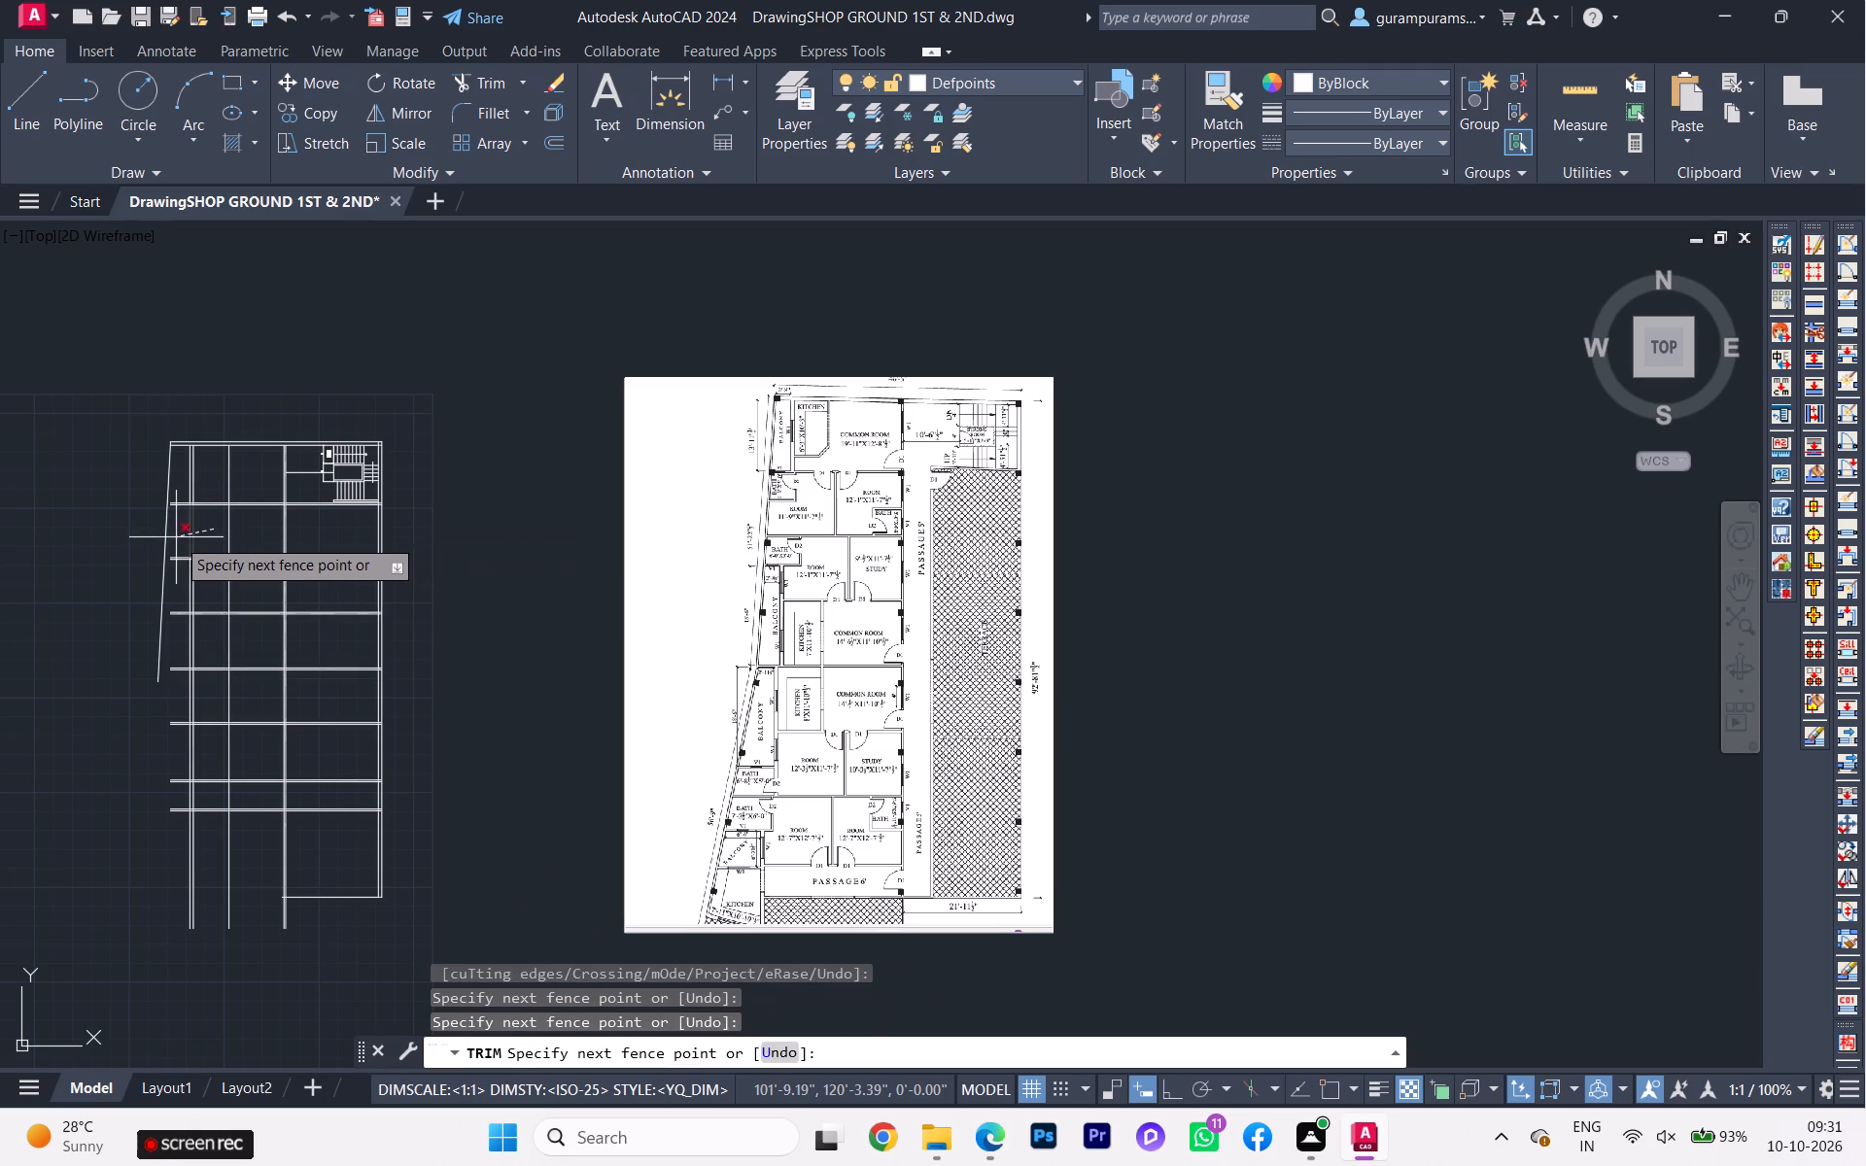
left_click(176, 537)
key("Escape")
left_click(206, 602)
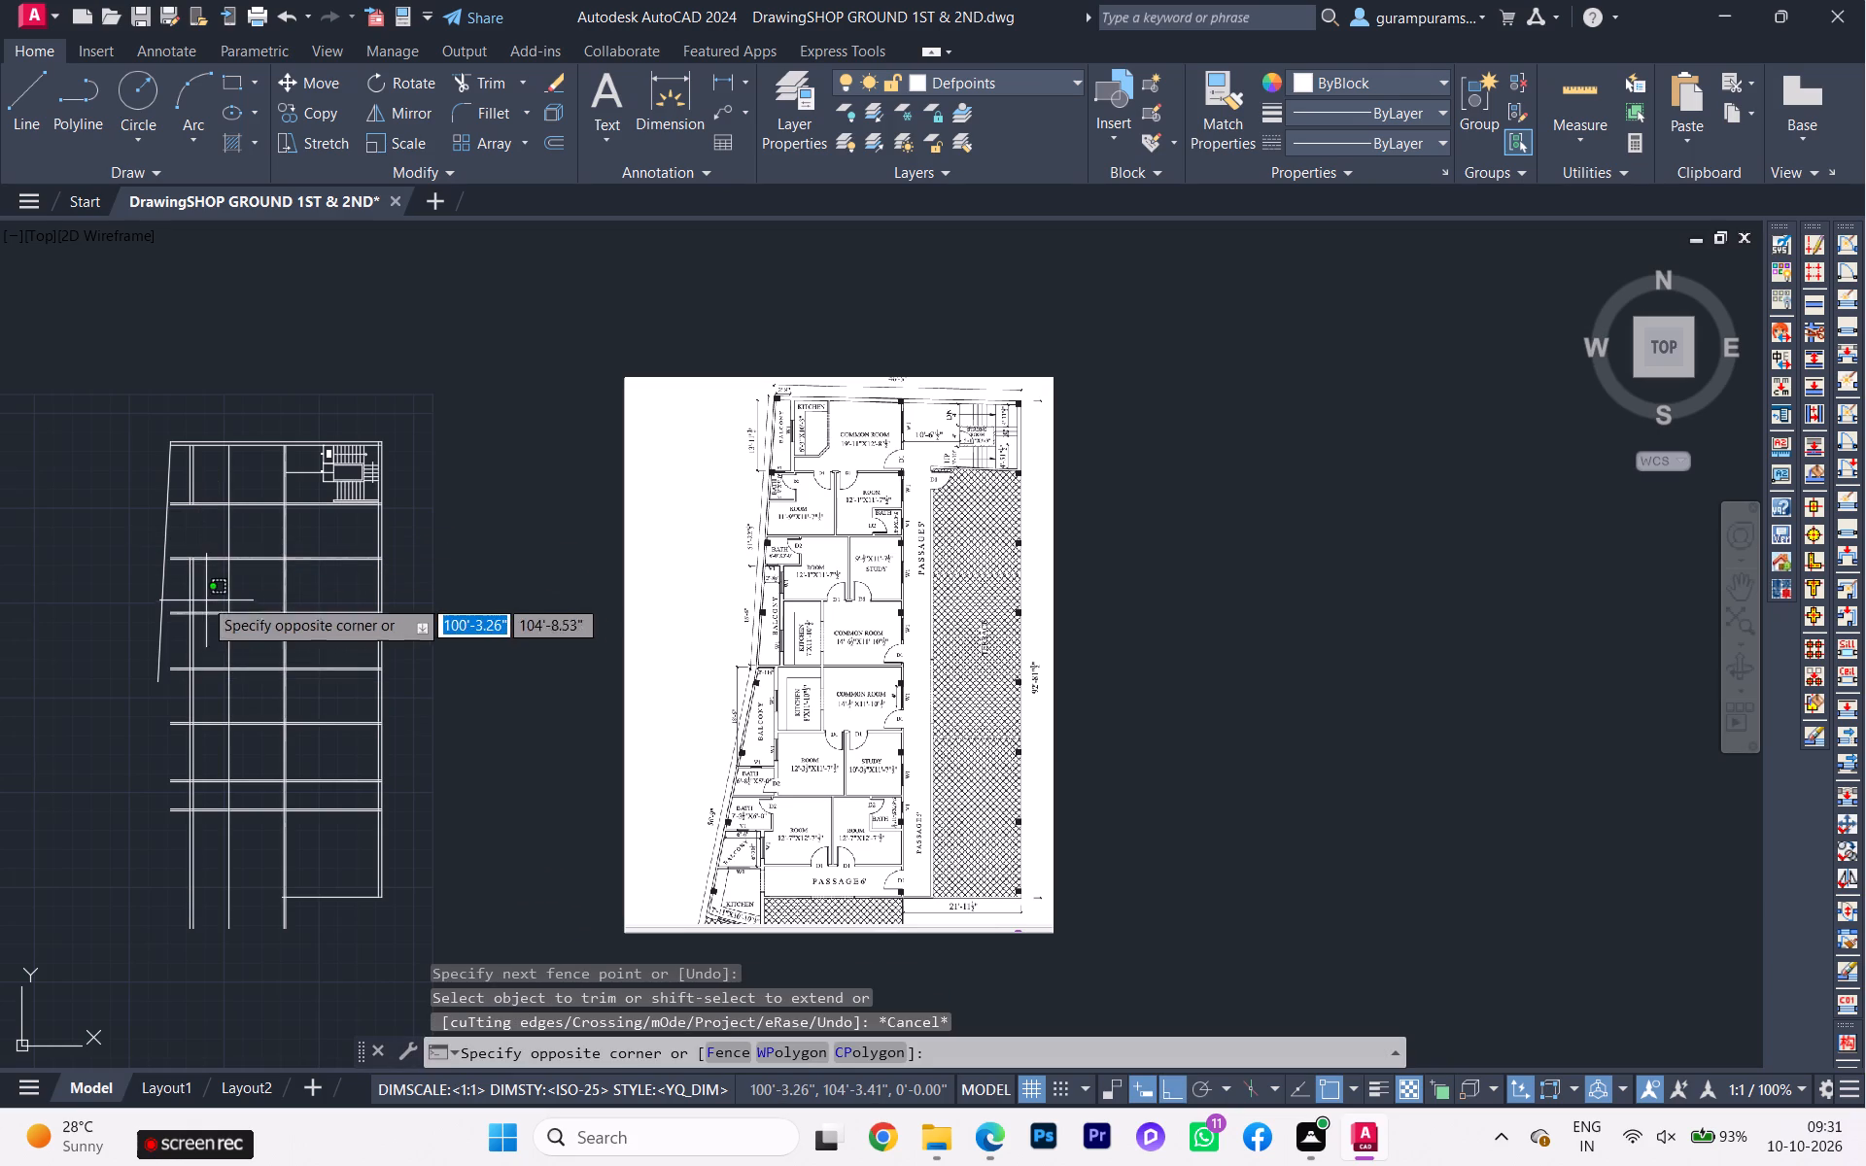
left_click(178, 577)
key("Delete")
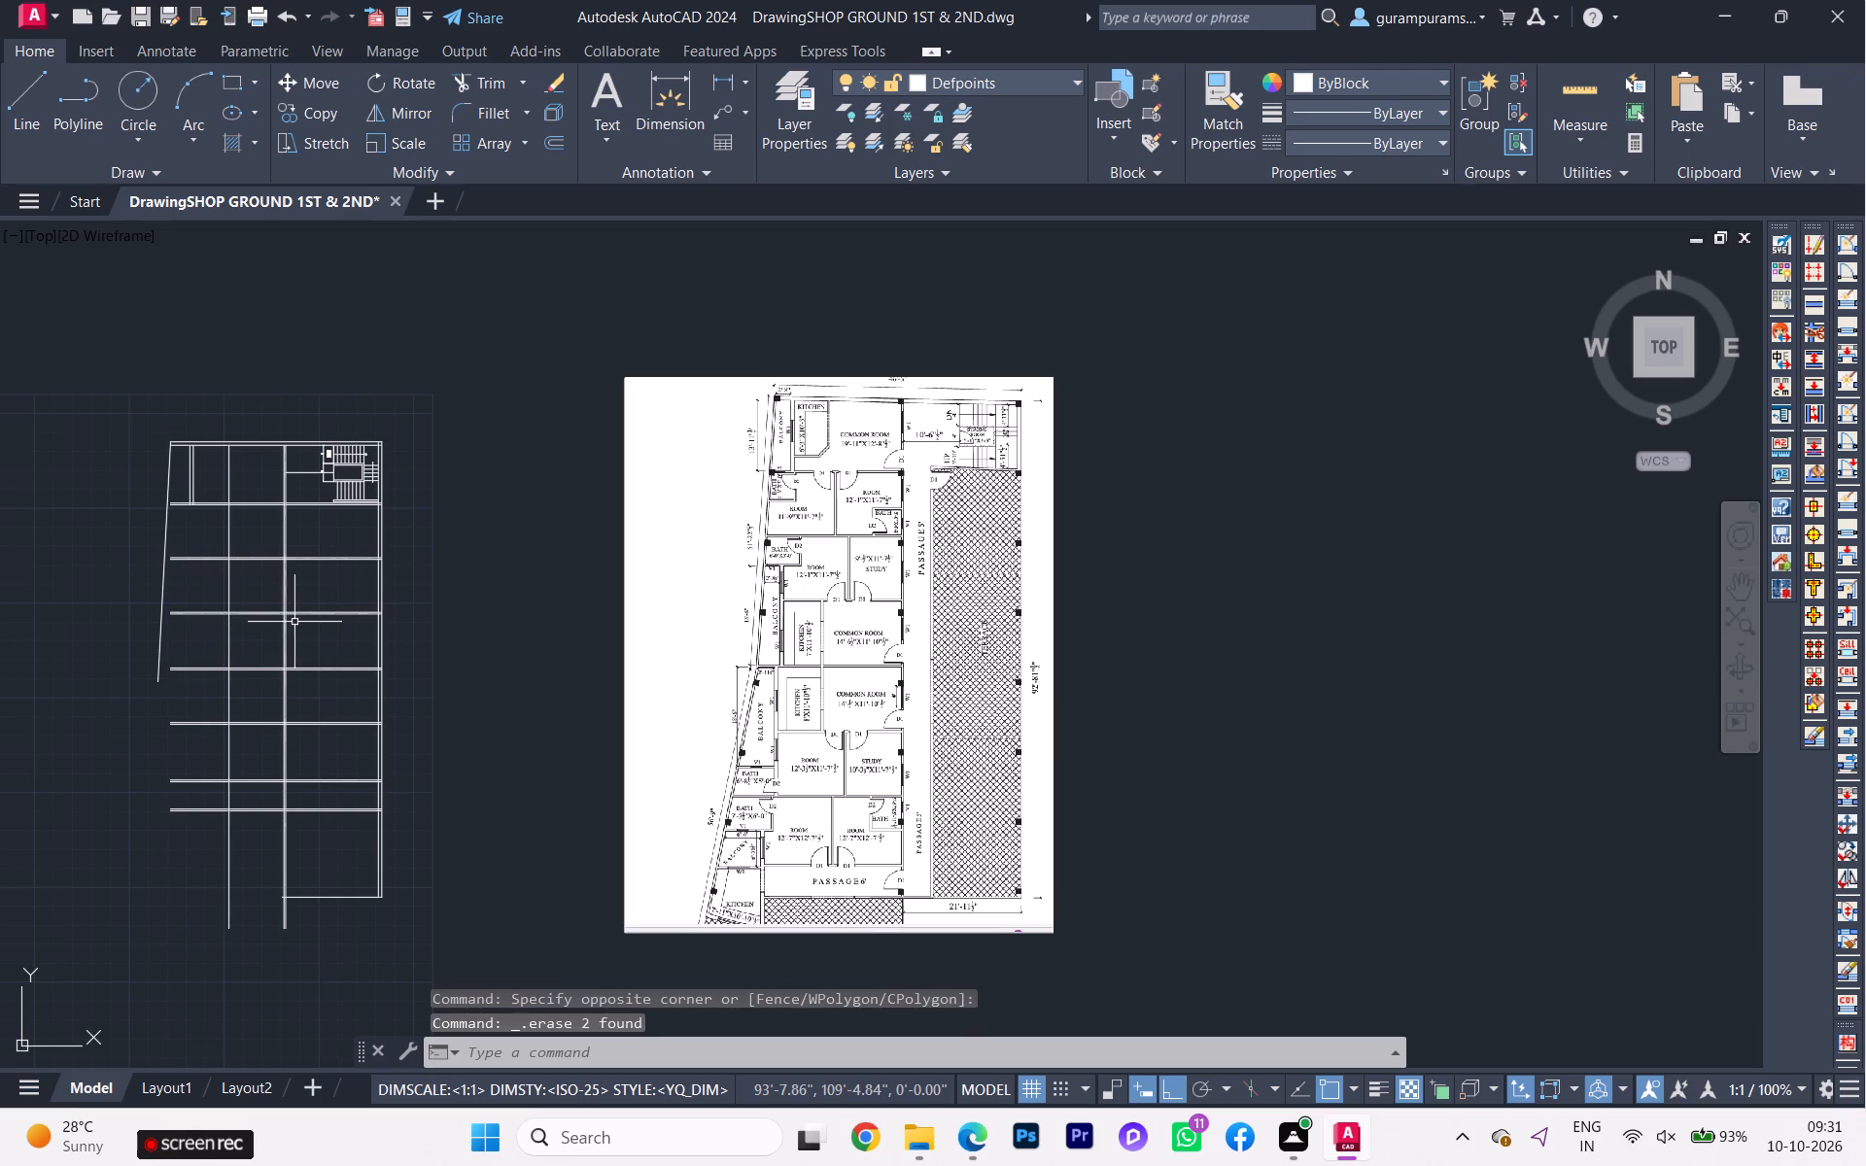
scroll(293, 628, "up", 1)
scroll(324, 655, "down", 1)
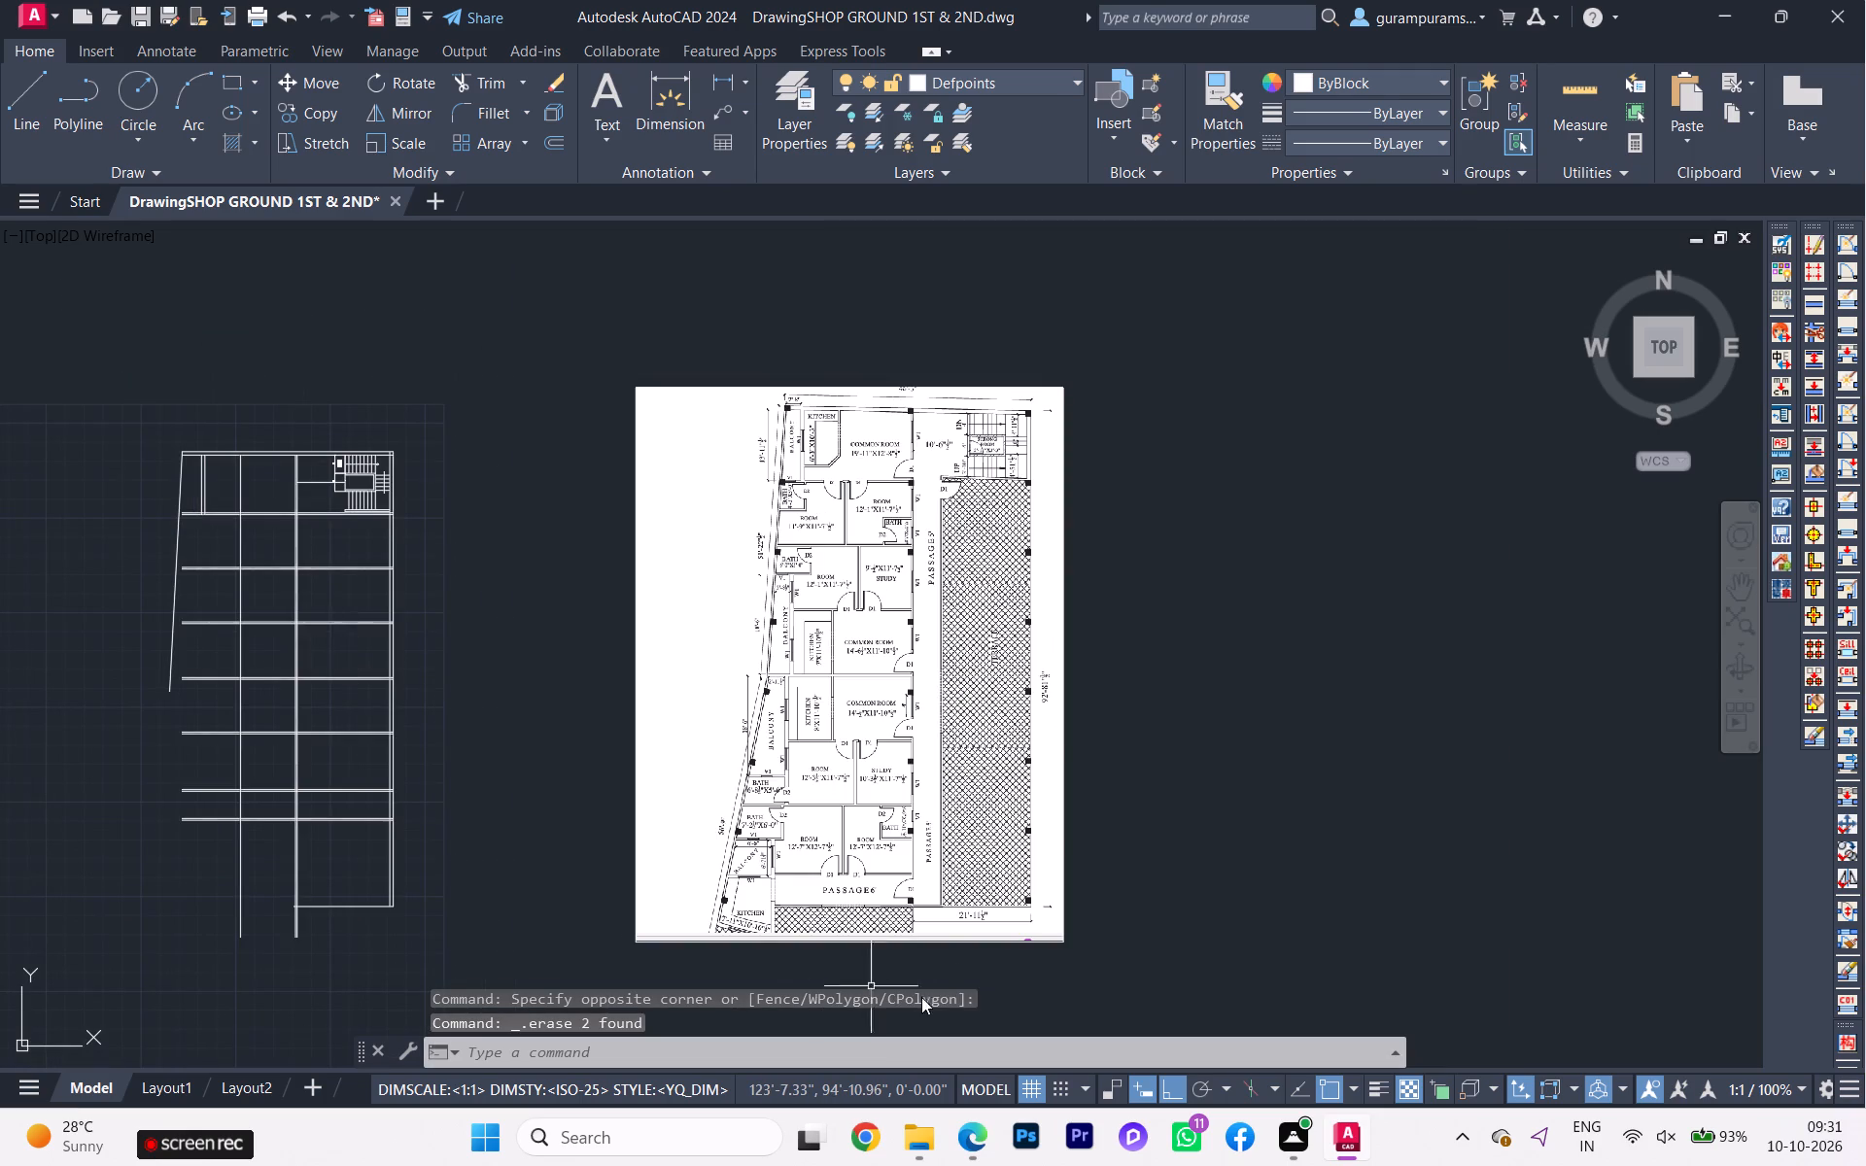
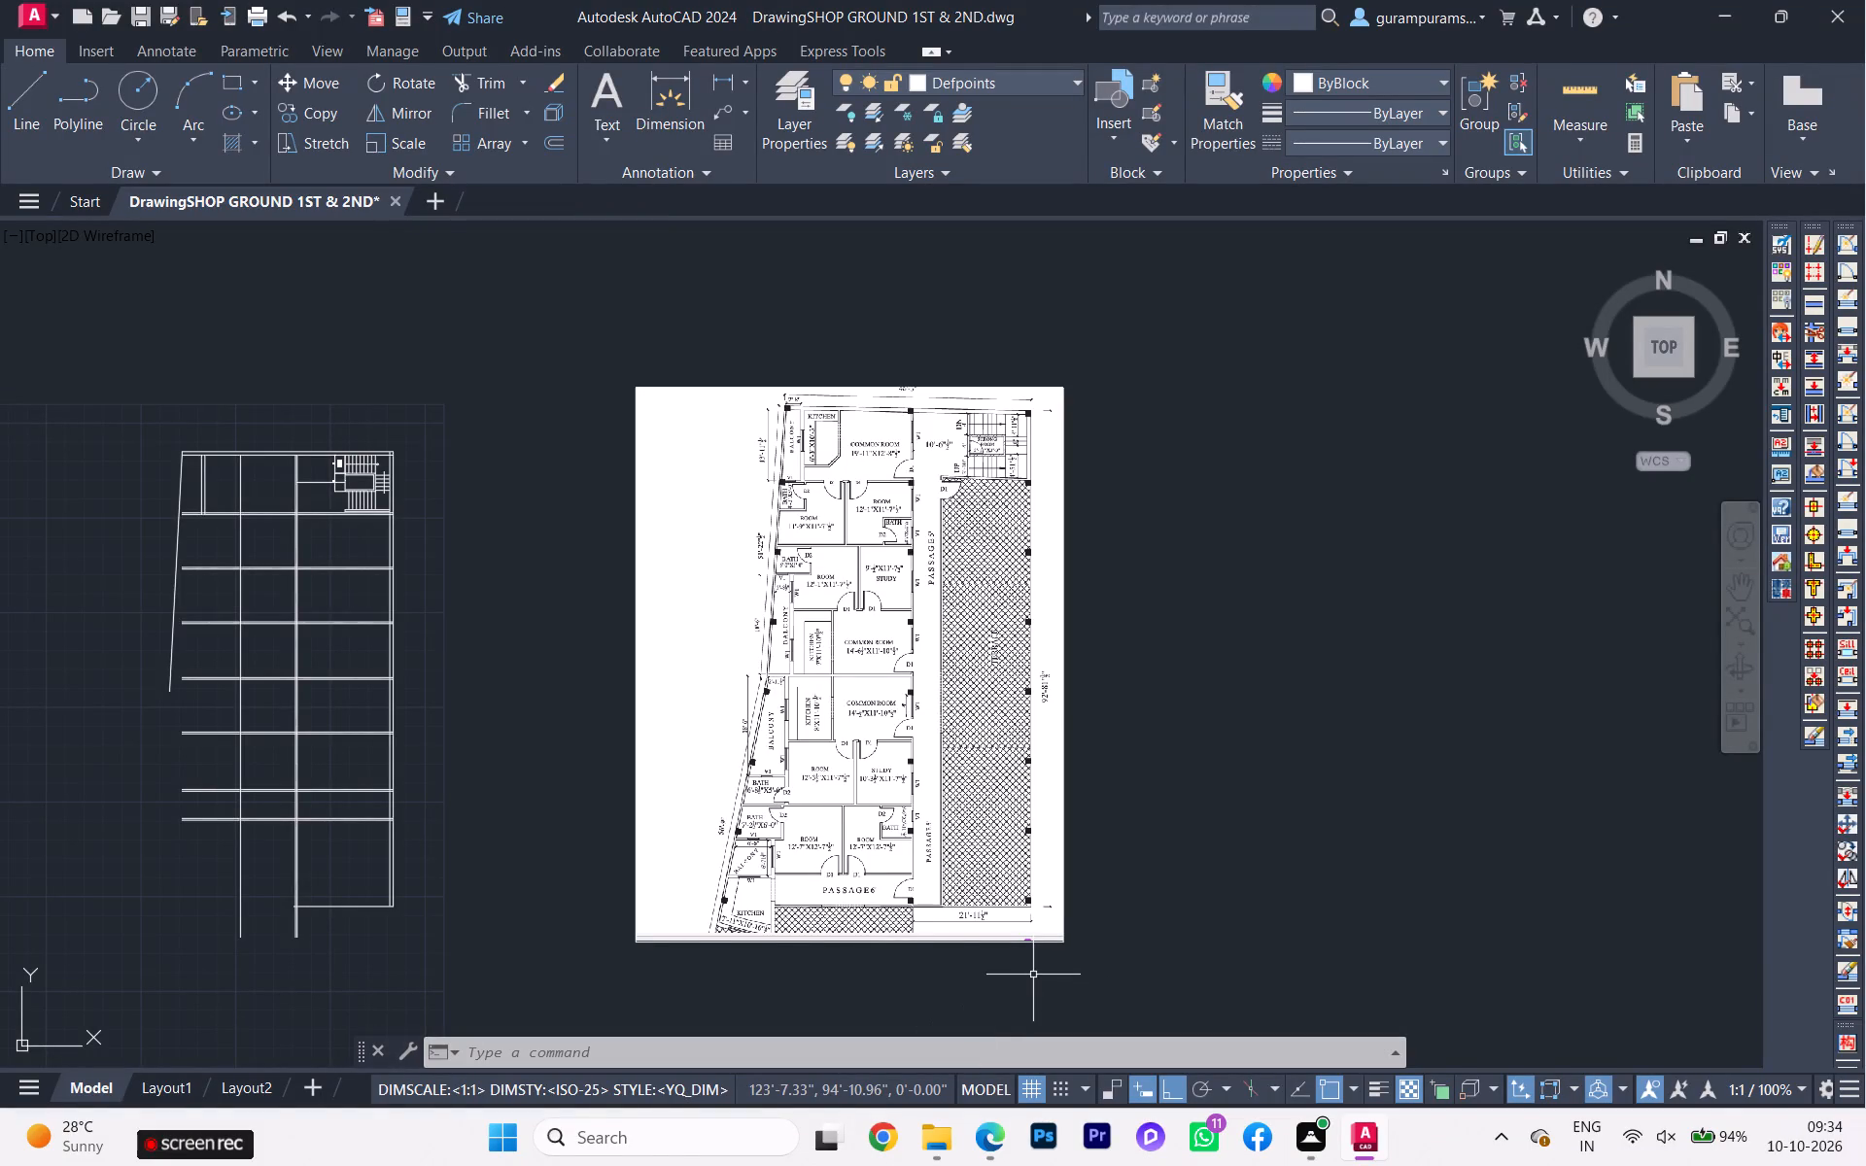
Examine the reference floor plan's rooms, passages and terrace alongside the partly drawn wall layout.
scroll(986, 929, "up", 1)
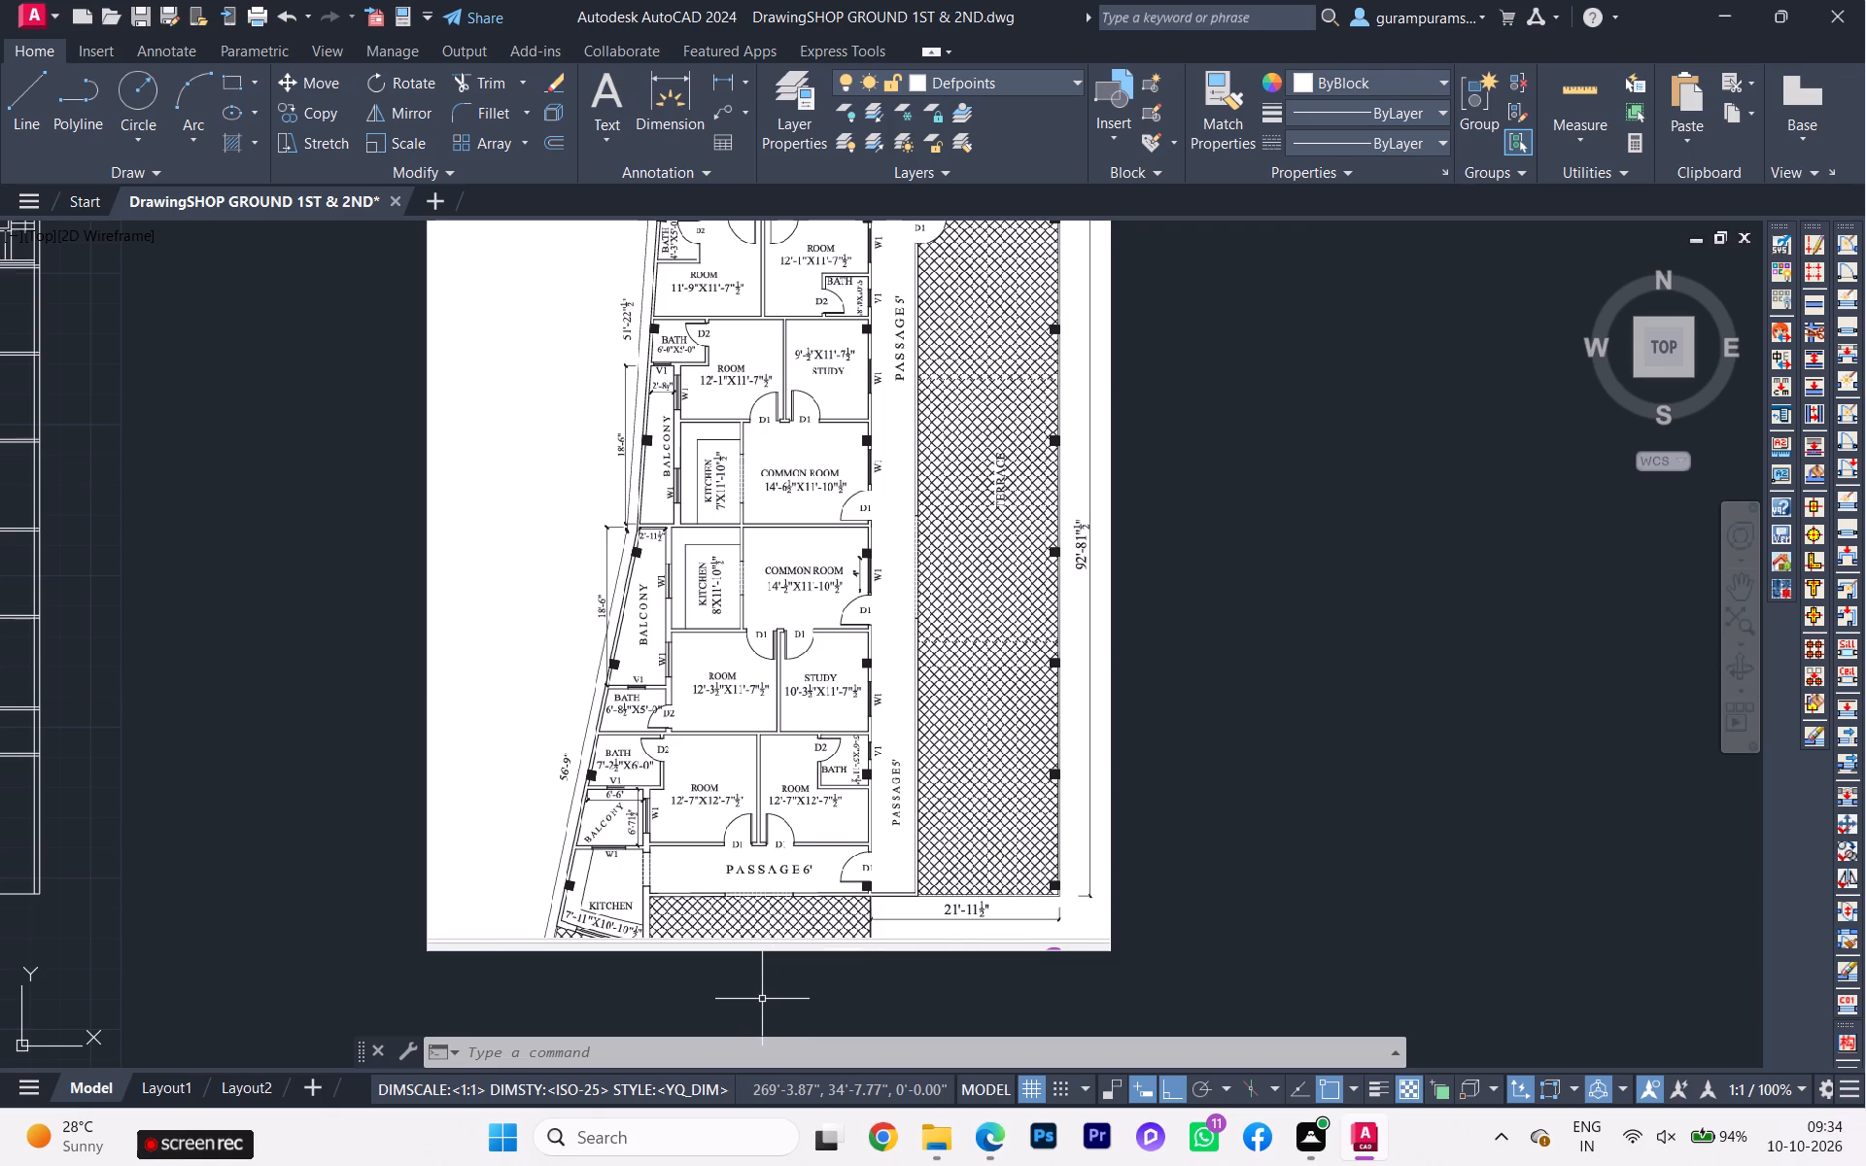
scroll(754, 976, "up", 1)
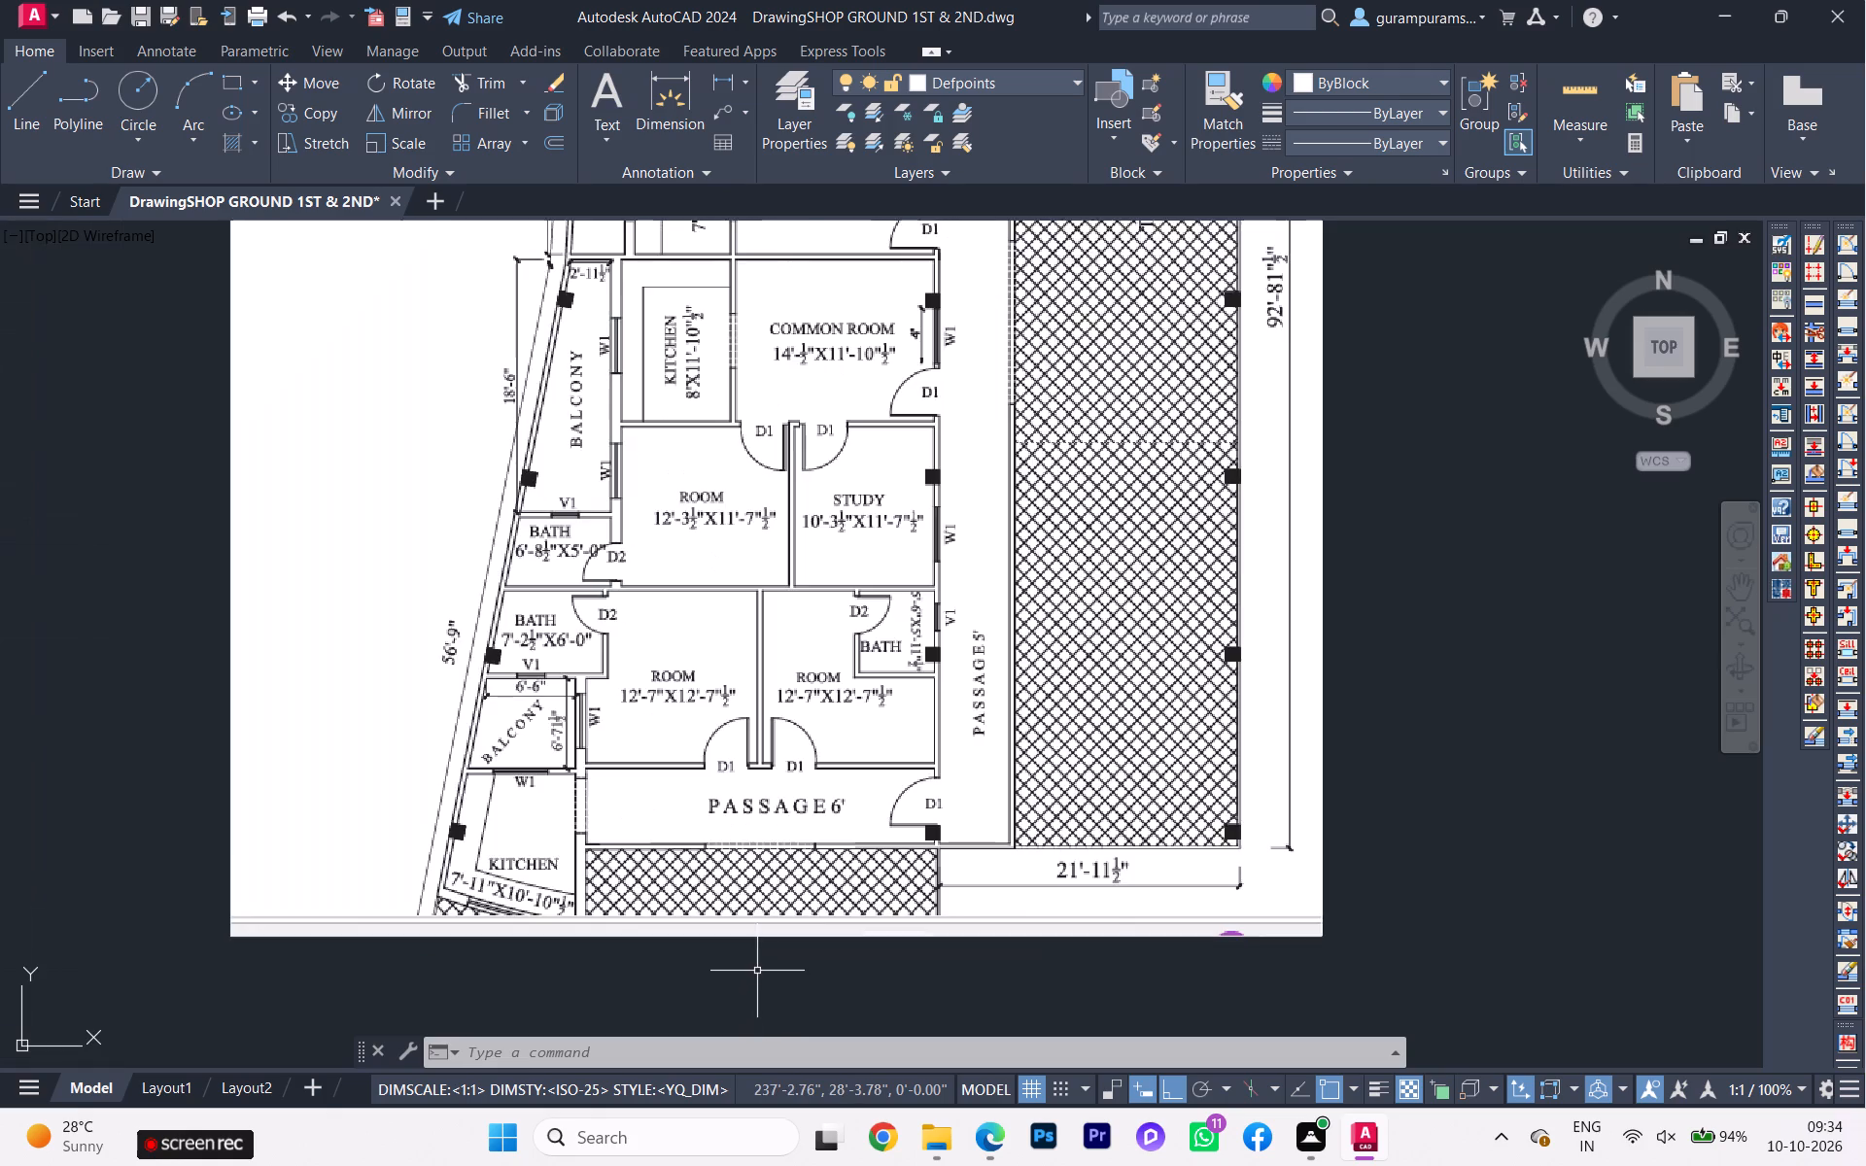
scroll(762, 972, "down", 1)
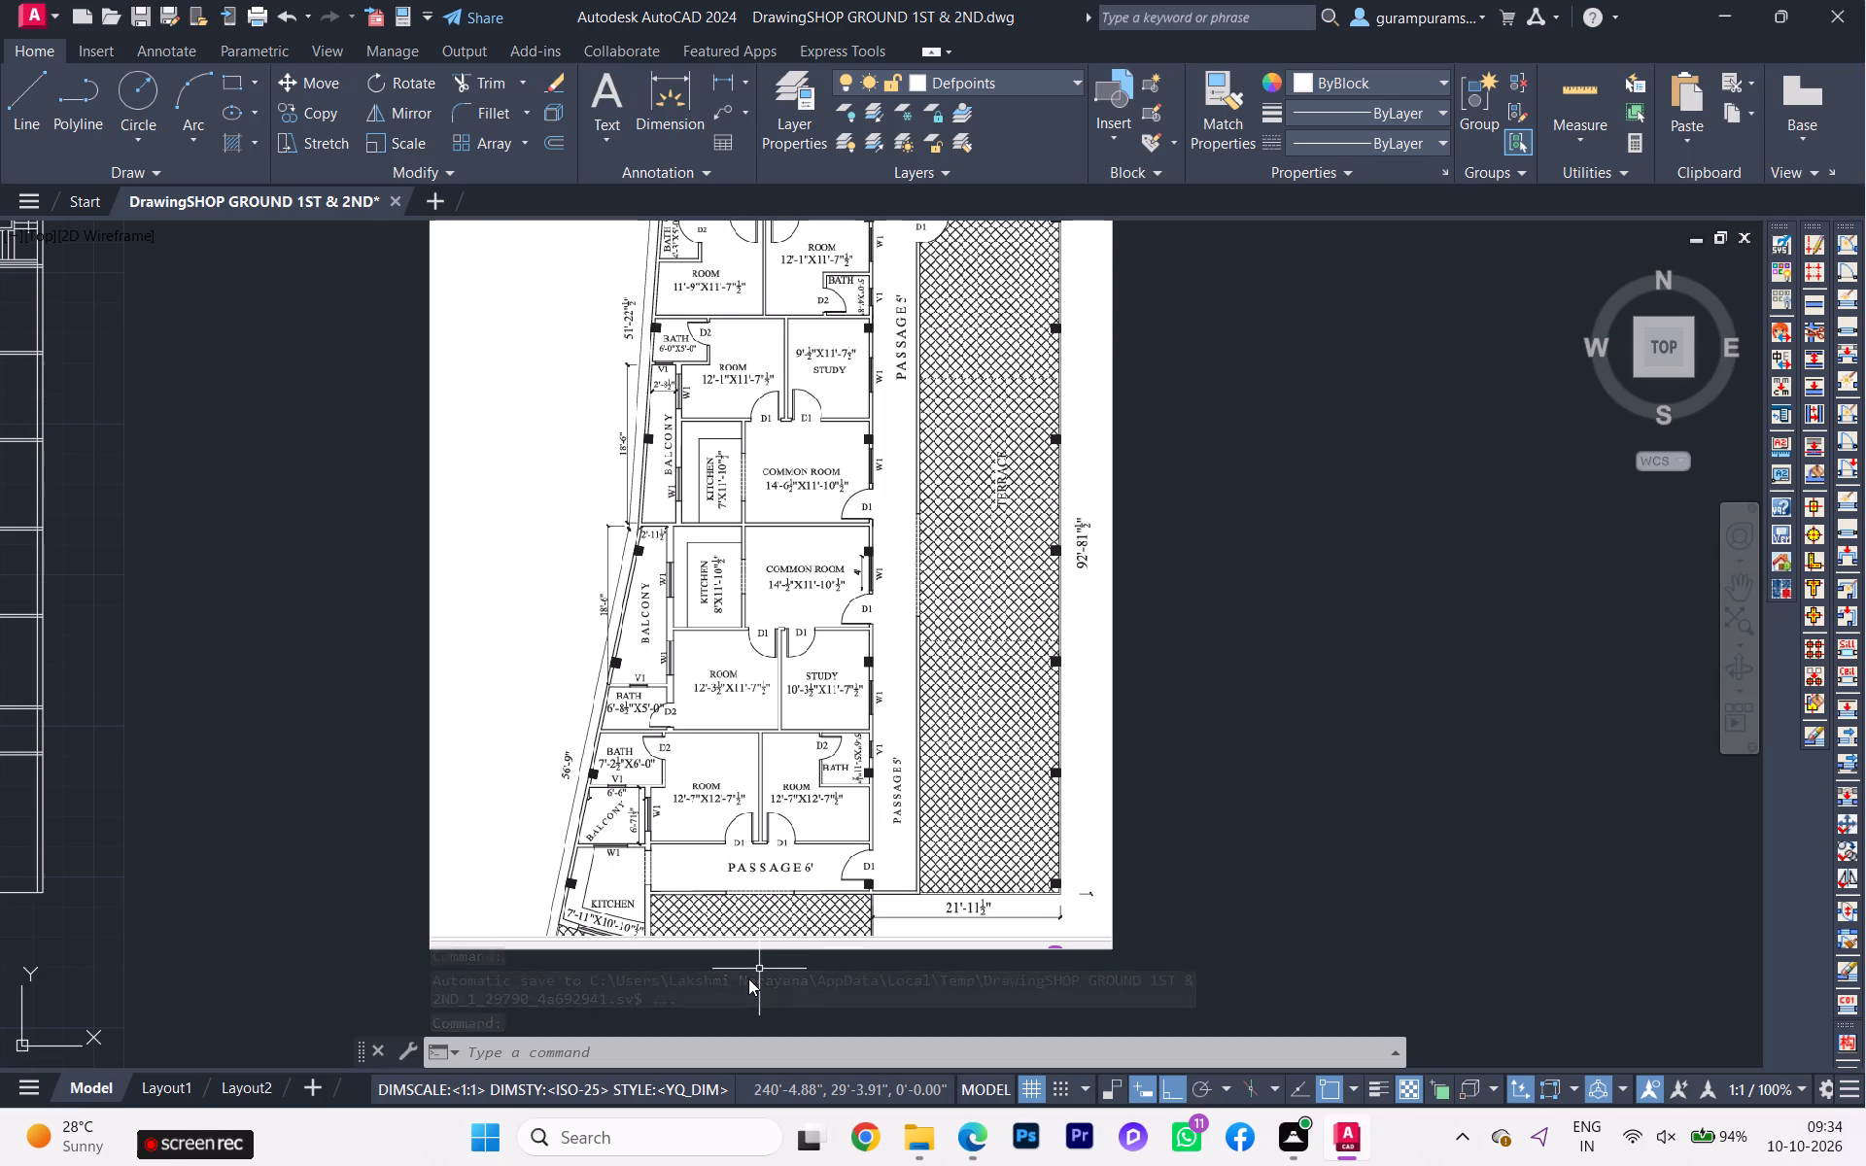
scroll(765, 882, "down", 1)
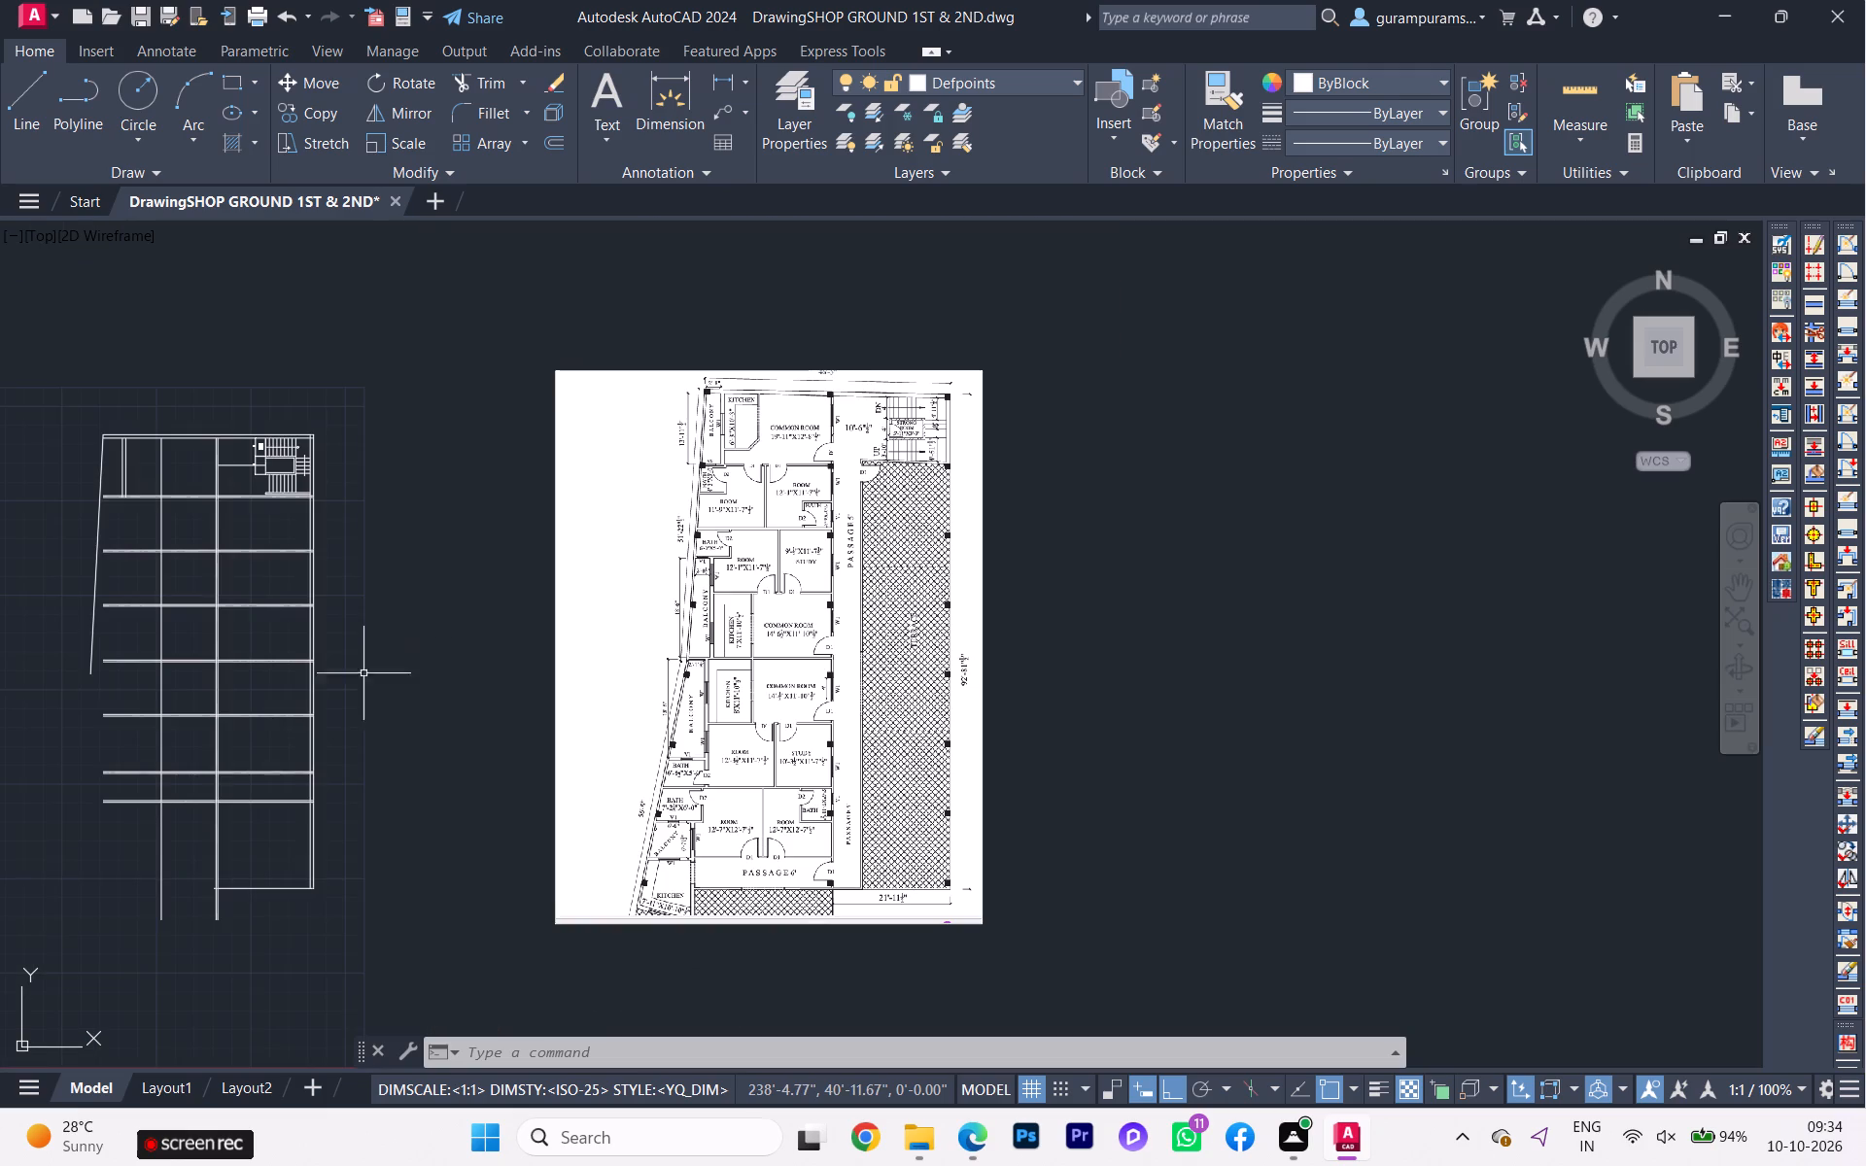
scroll(234, 710, "up", 1)
scroll(234, 710, "down", 1)
scroll(234, 710, "up", 1)
scroll(422, 690, "down", 1)
middle_click_drag(437, 675, 487, 626)
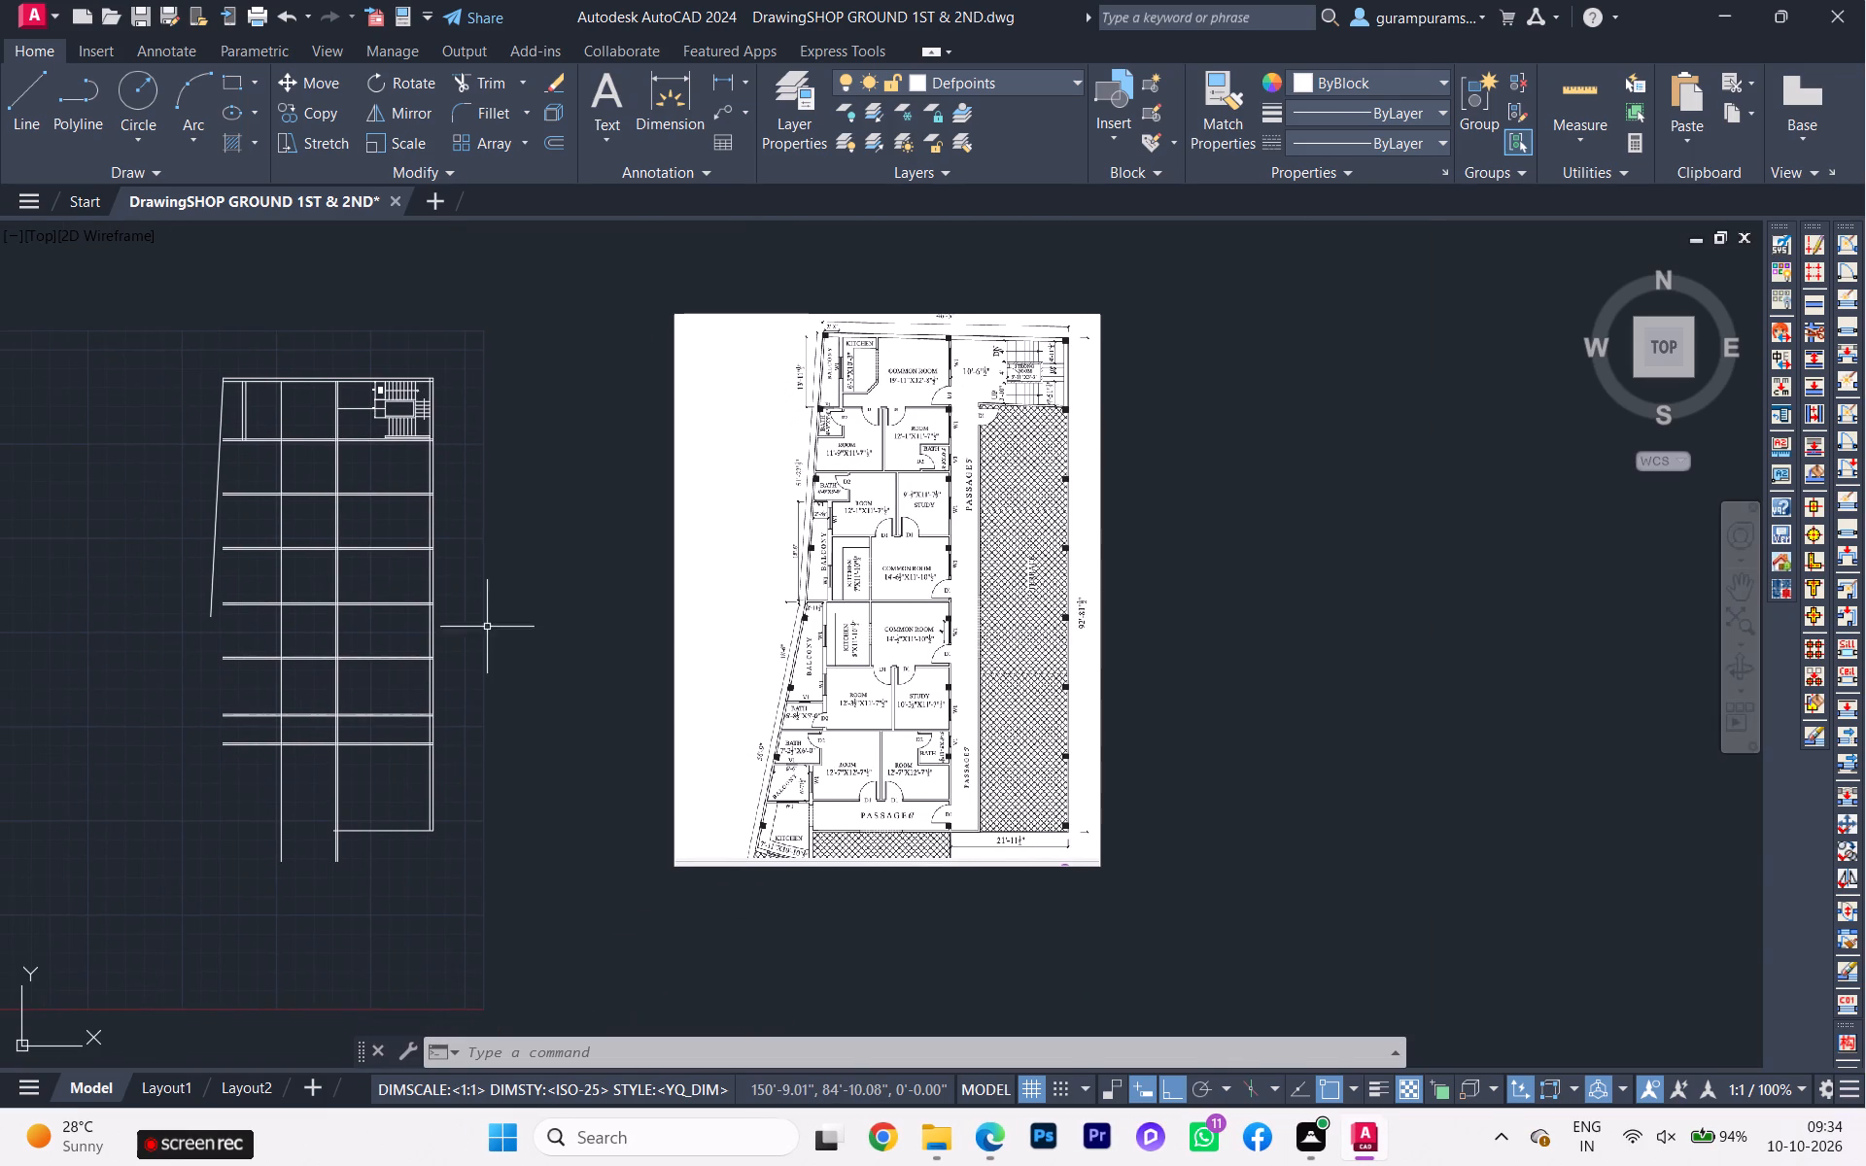
Trim the horizontal wall lines between the long central wall and the east outer wall, below the staircase.
key("t")
key("r")
left_click(620, 704)
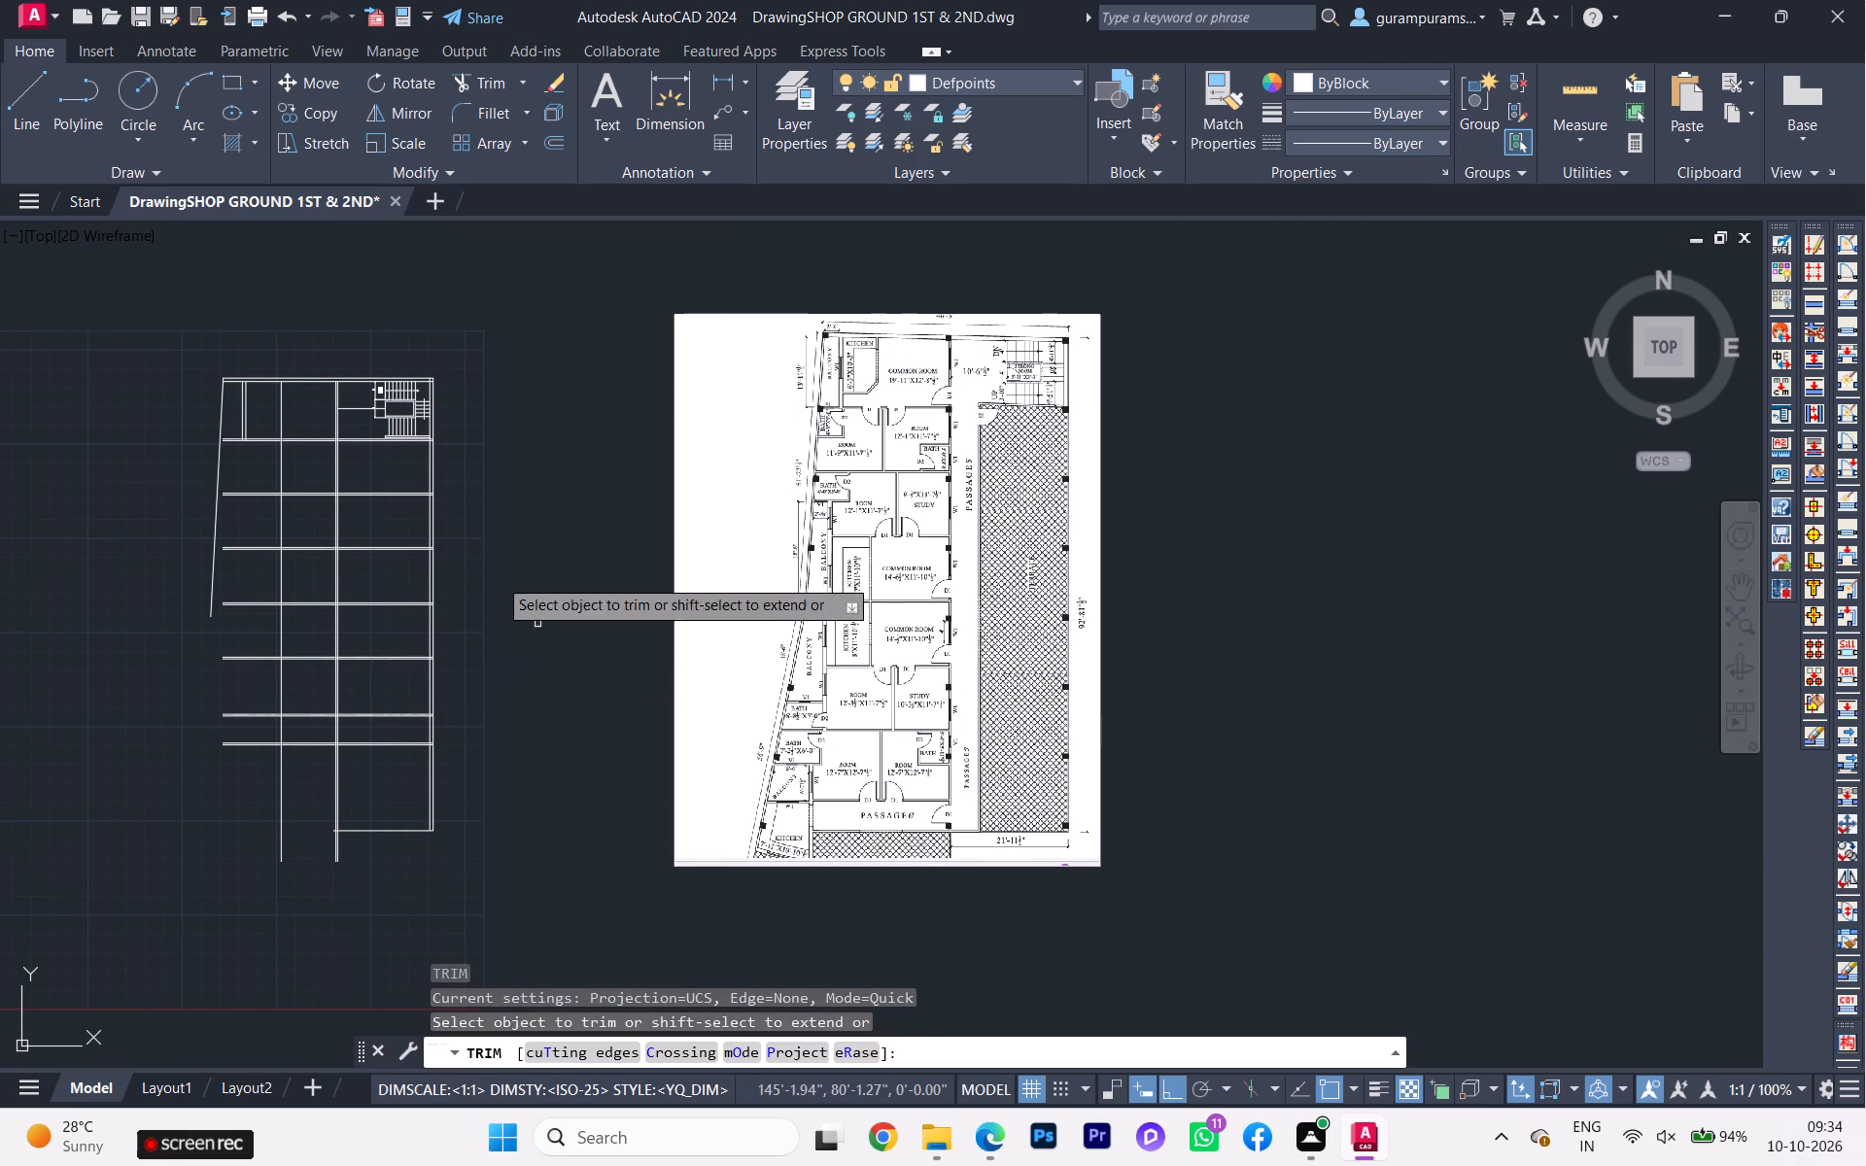
left_click(399, 474)
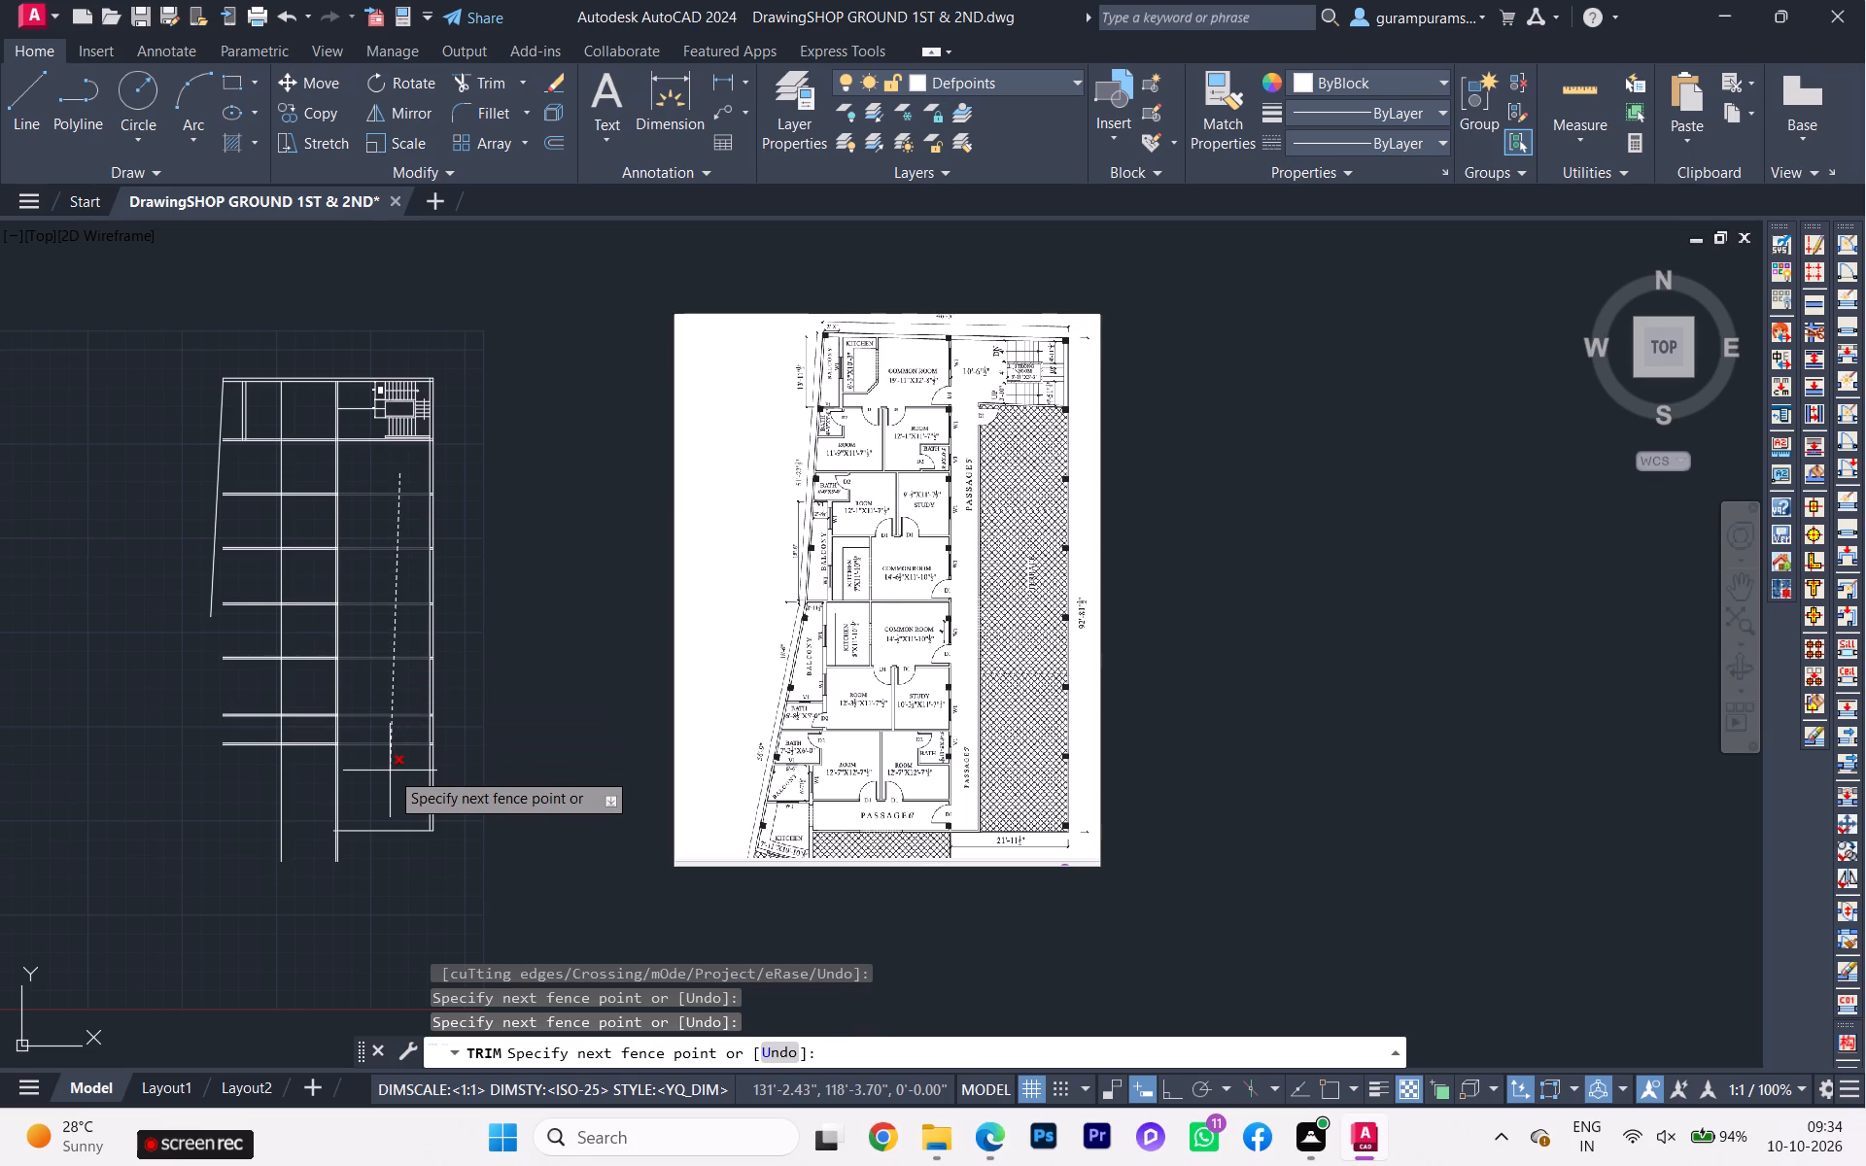
left_click(390, 771)
scroll(334, 556, "up", 2)
scroll(372, 562, "down", 1)
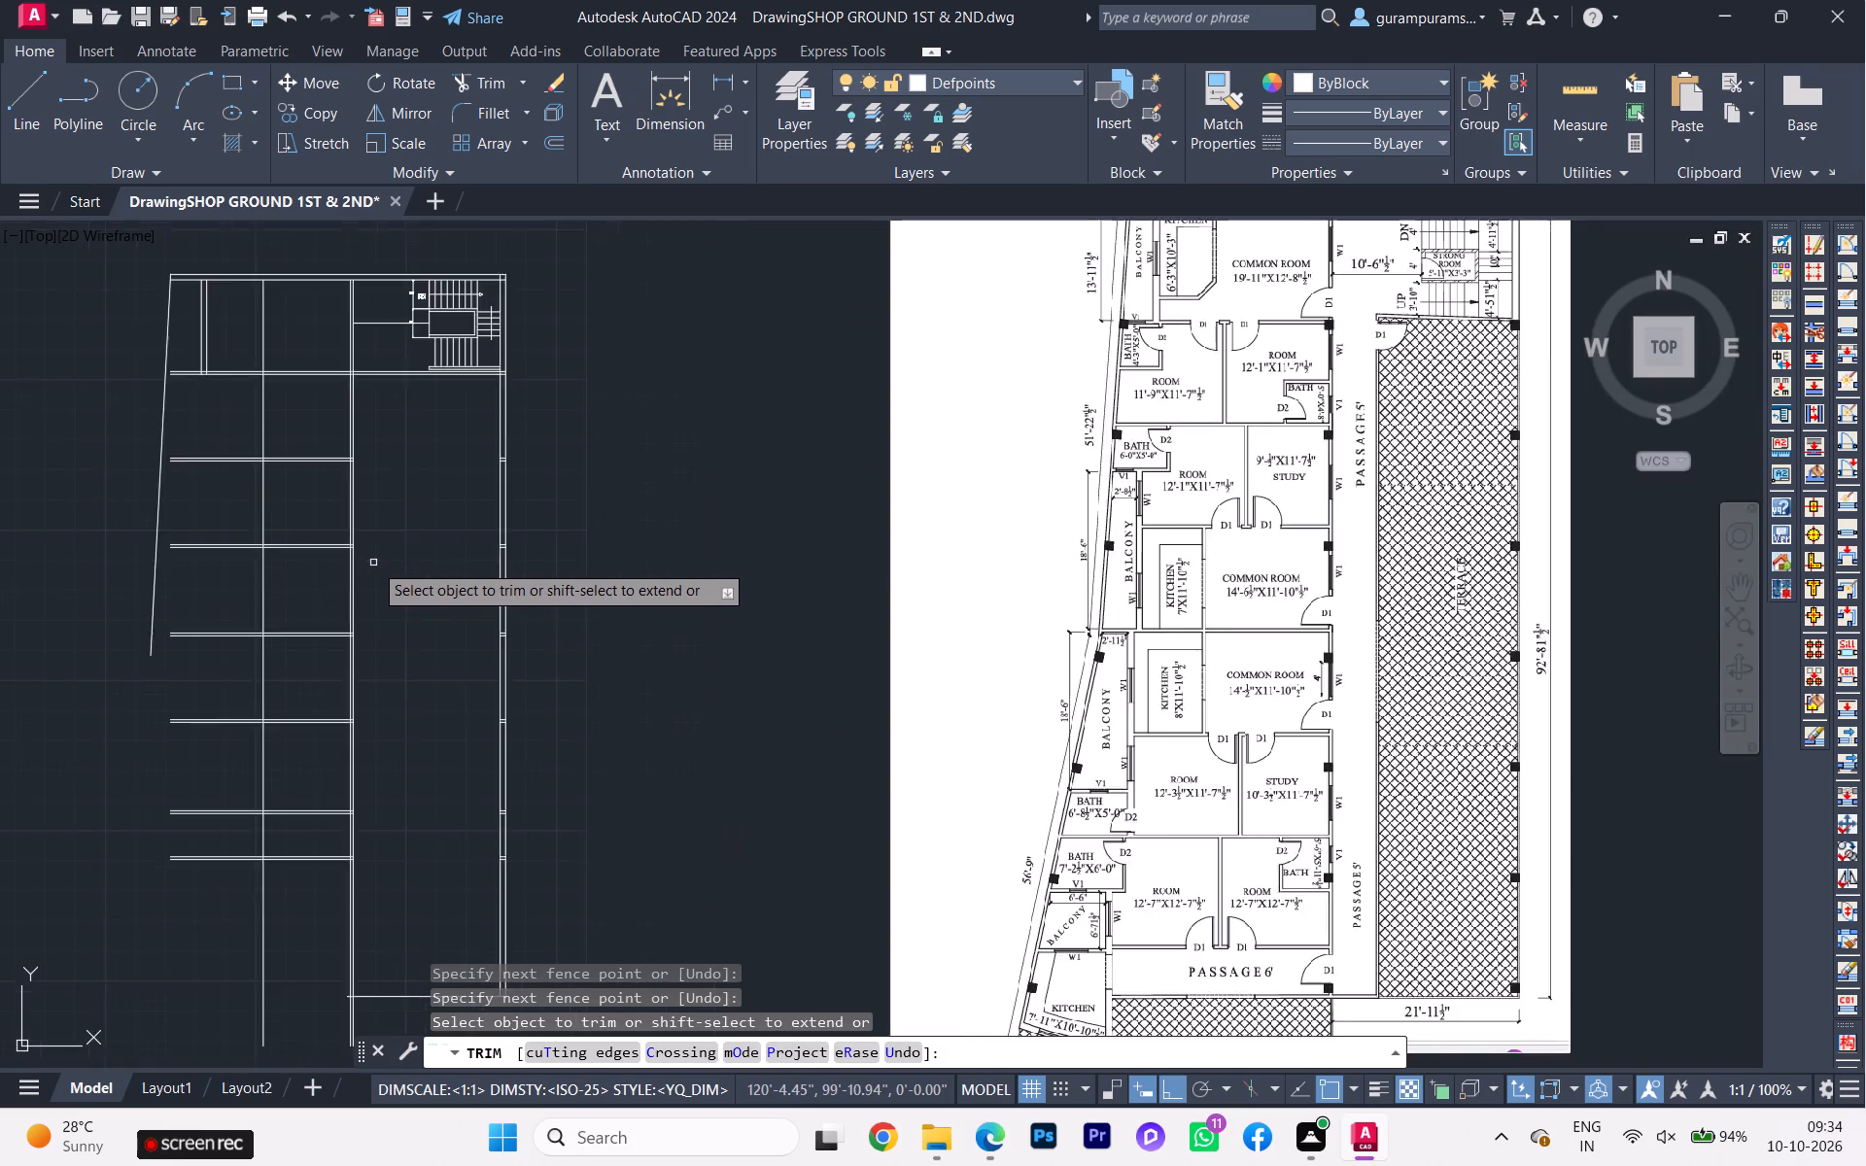
scroll(373, 564, "down", 1)
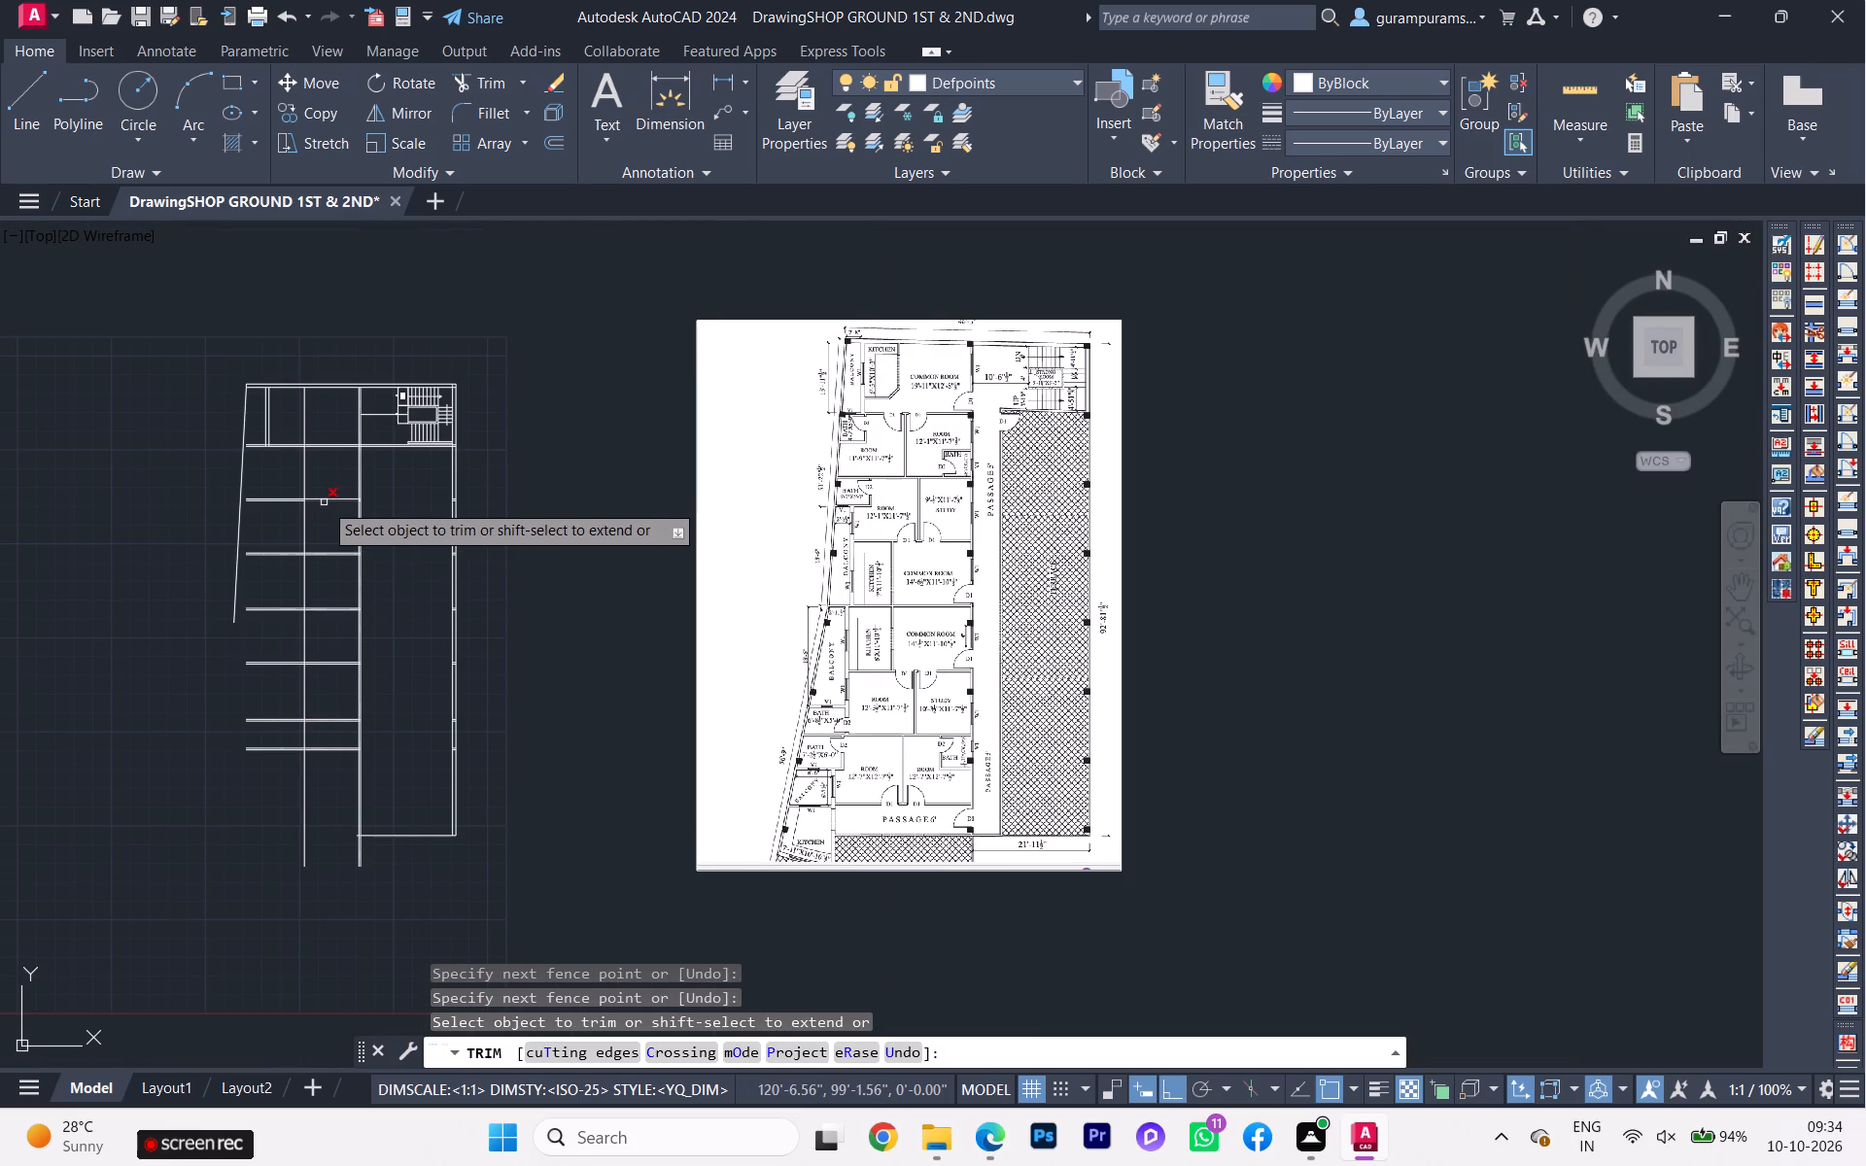
Trim the vertical partition line west of the central wall everywhere except in the second bay from the north.
scroll(327, 532, "up", 1)
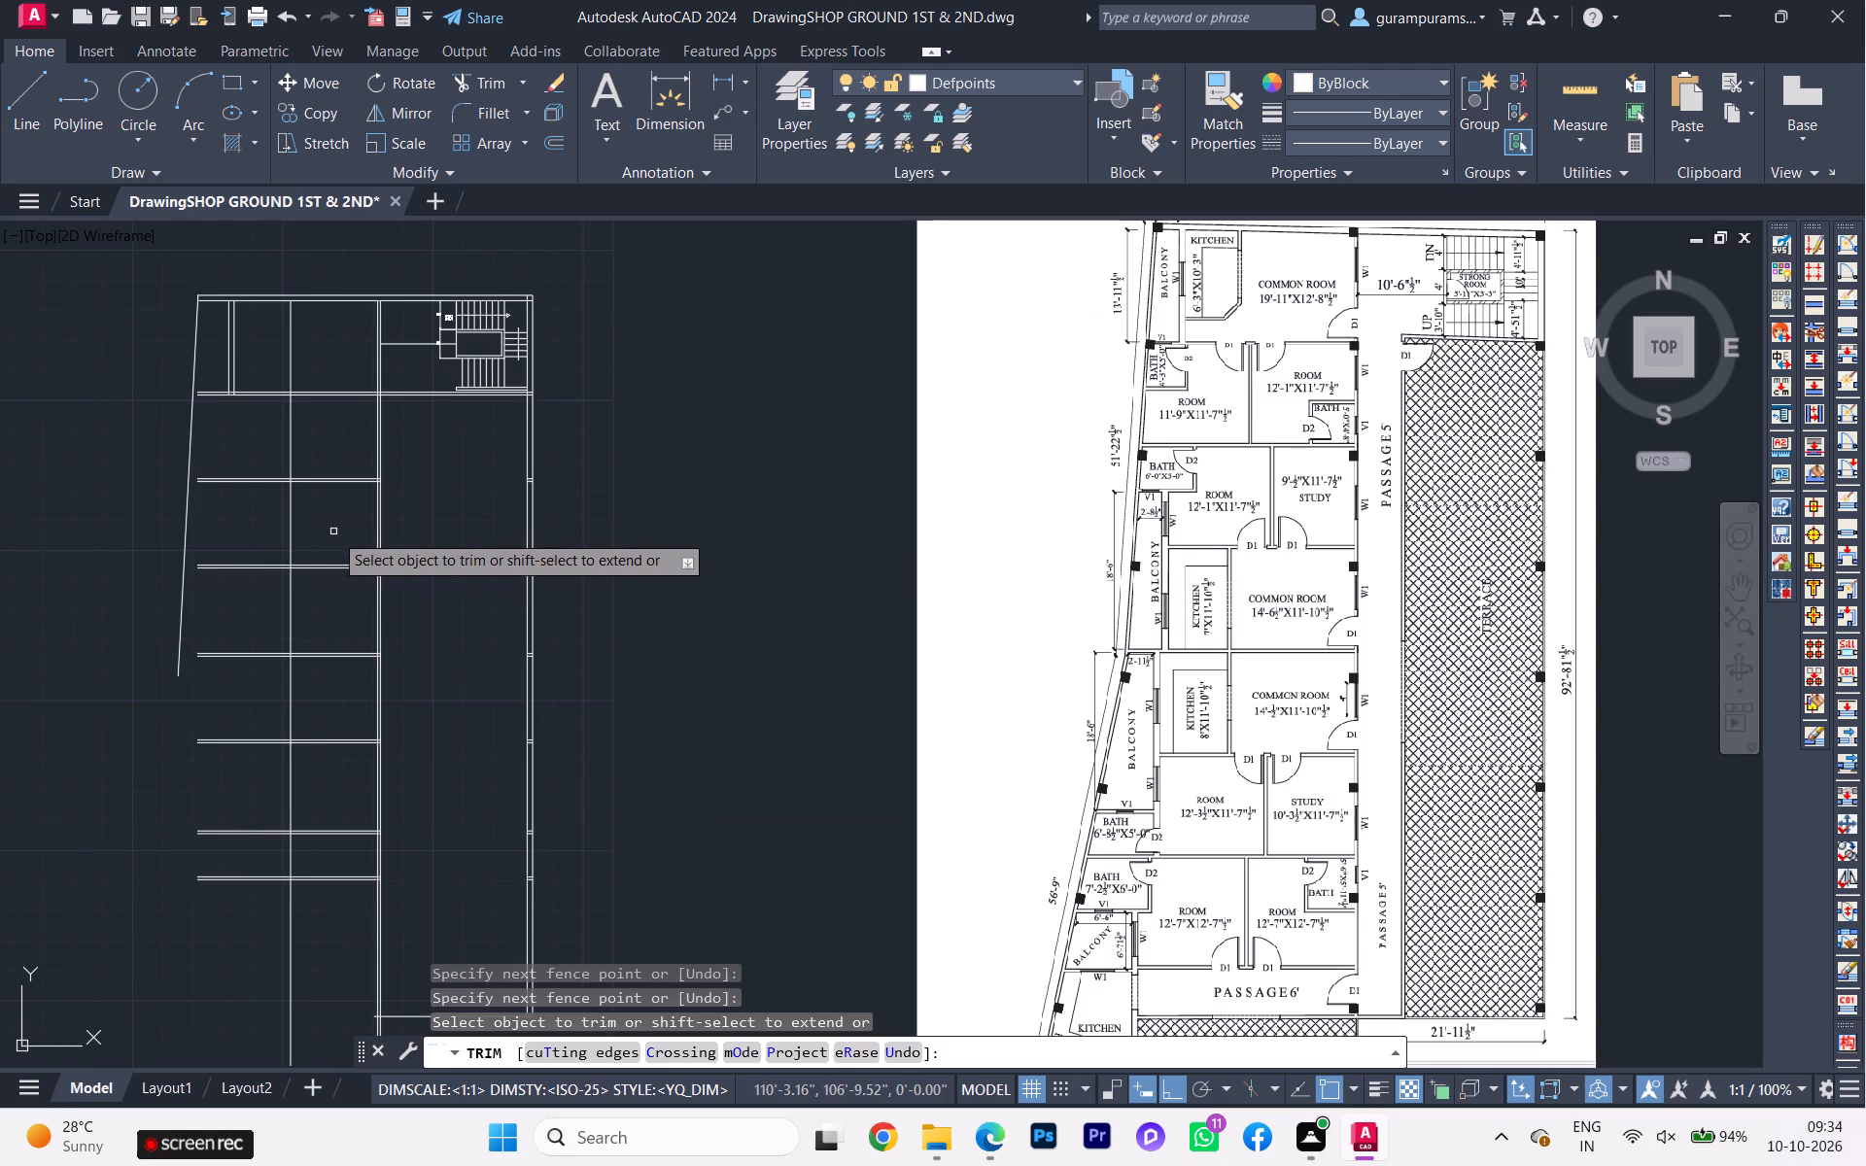
left_click(323, 339)
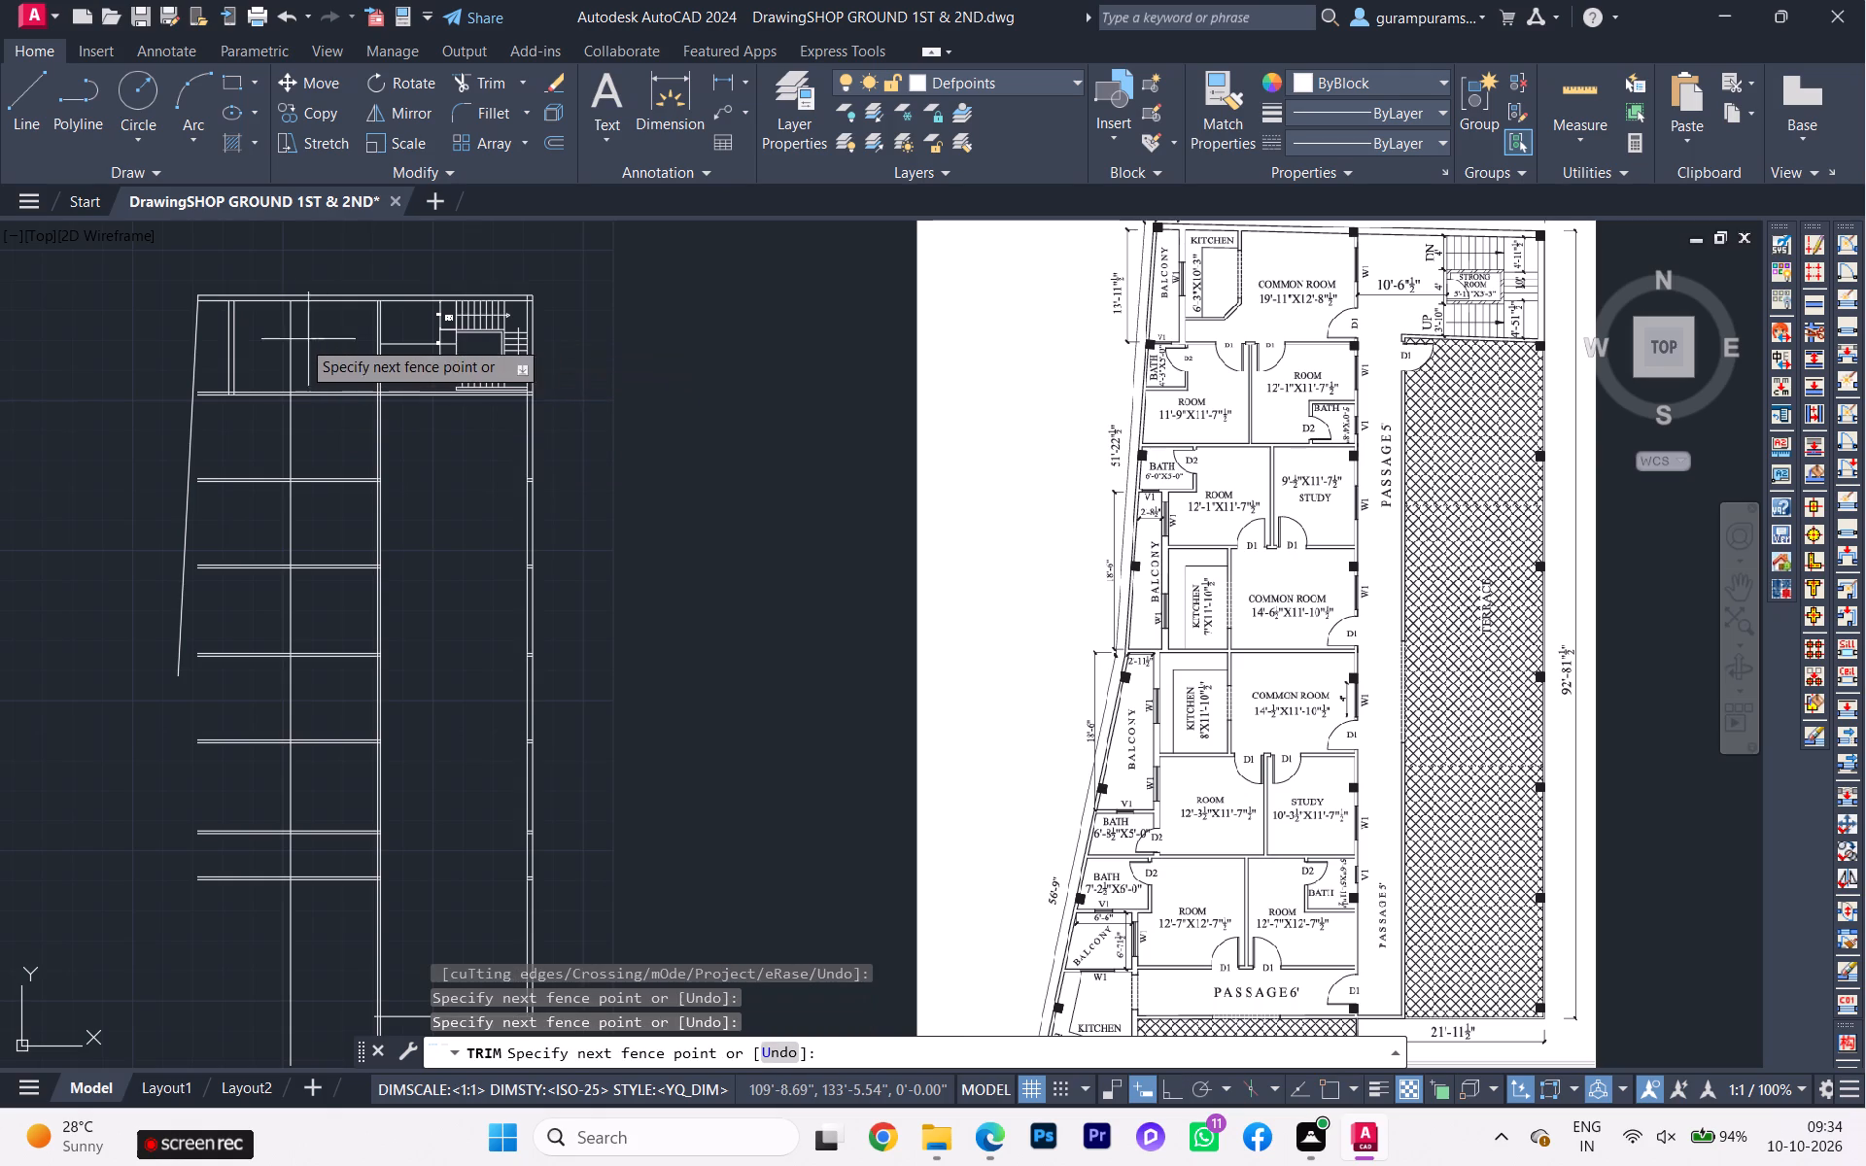
left_click(284, 340)
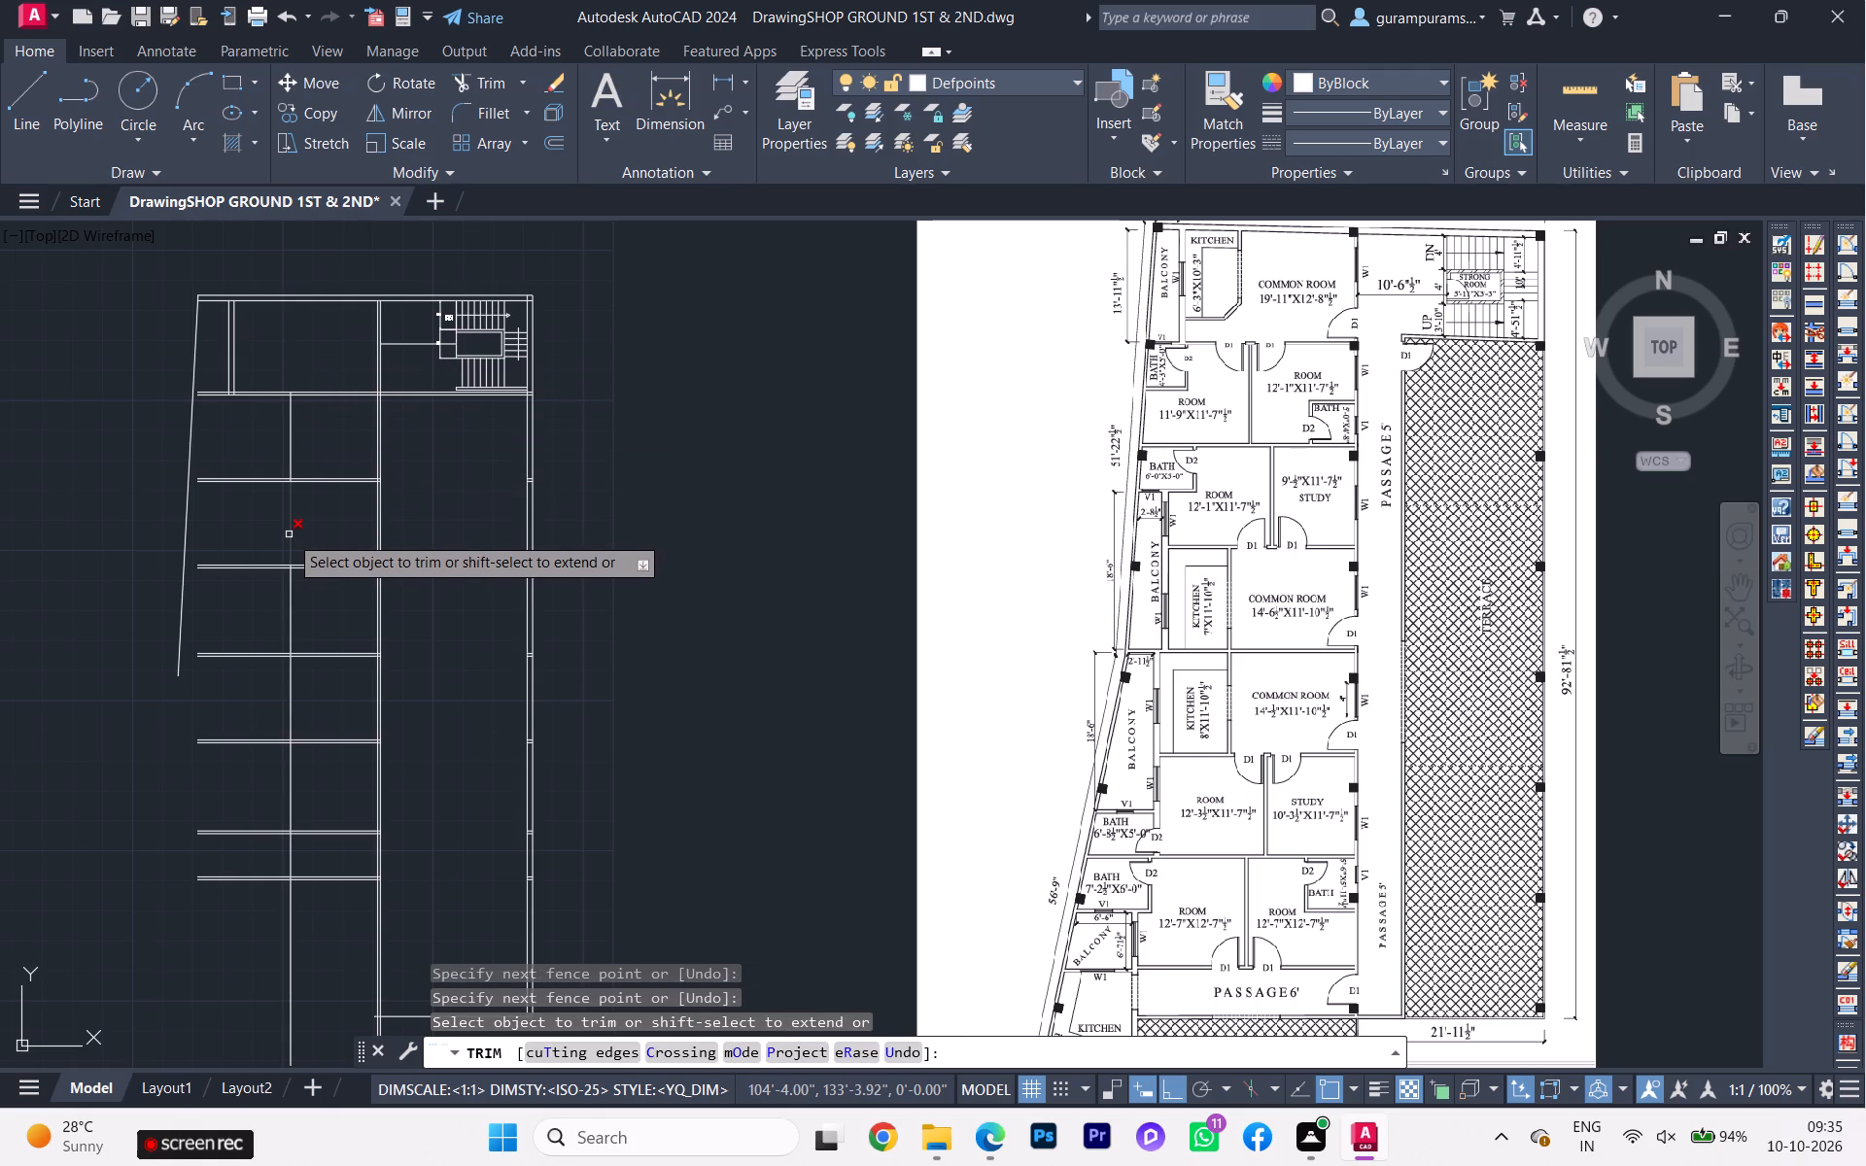
left_click(289, 534)
left_click(319, 614)
left_click(299, 620)
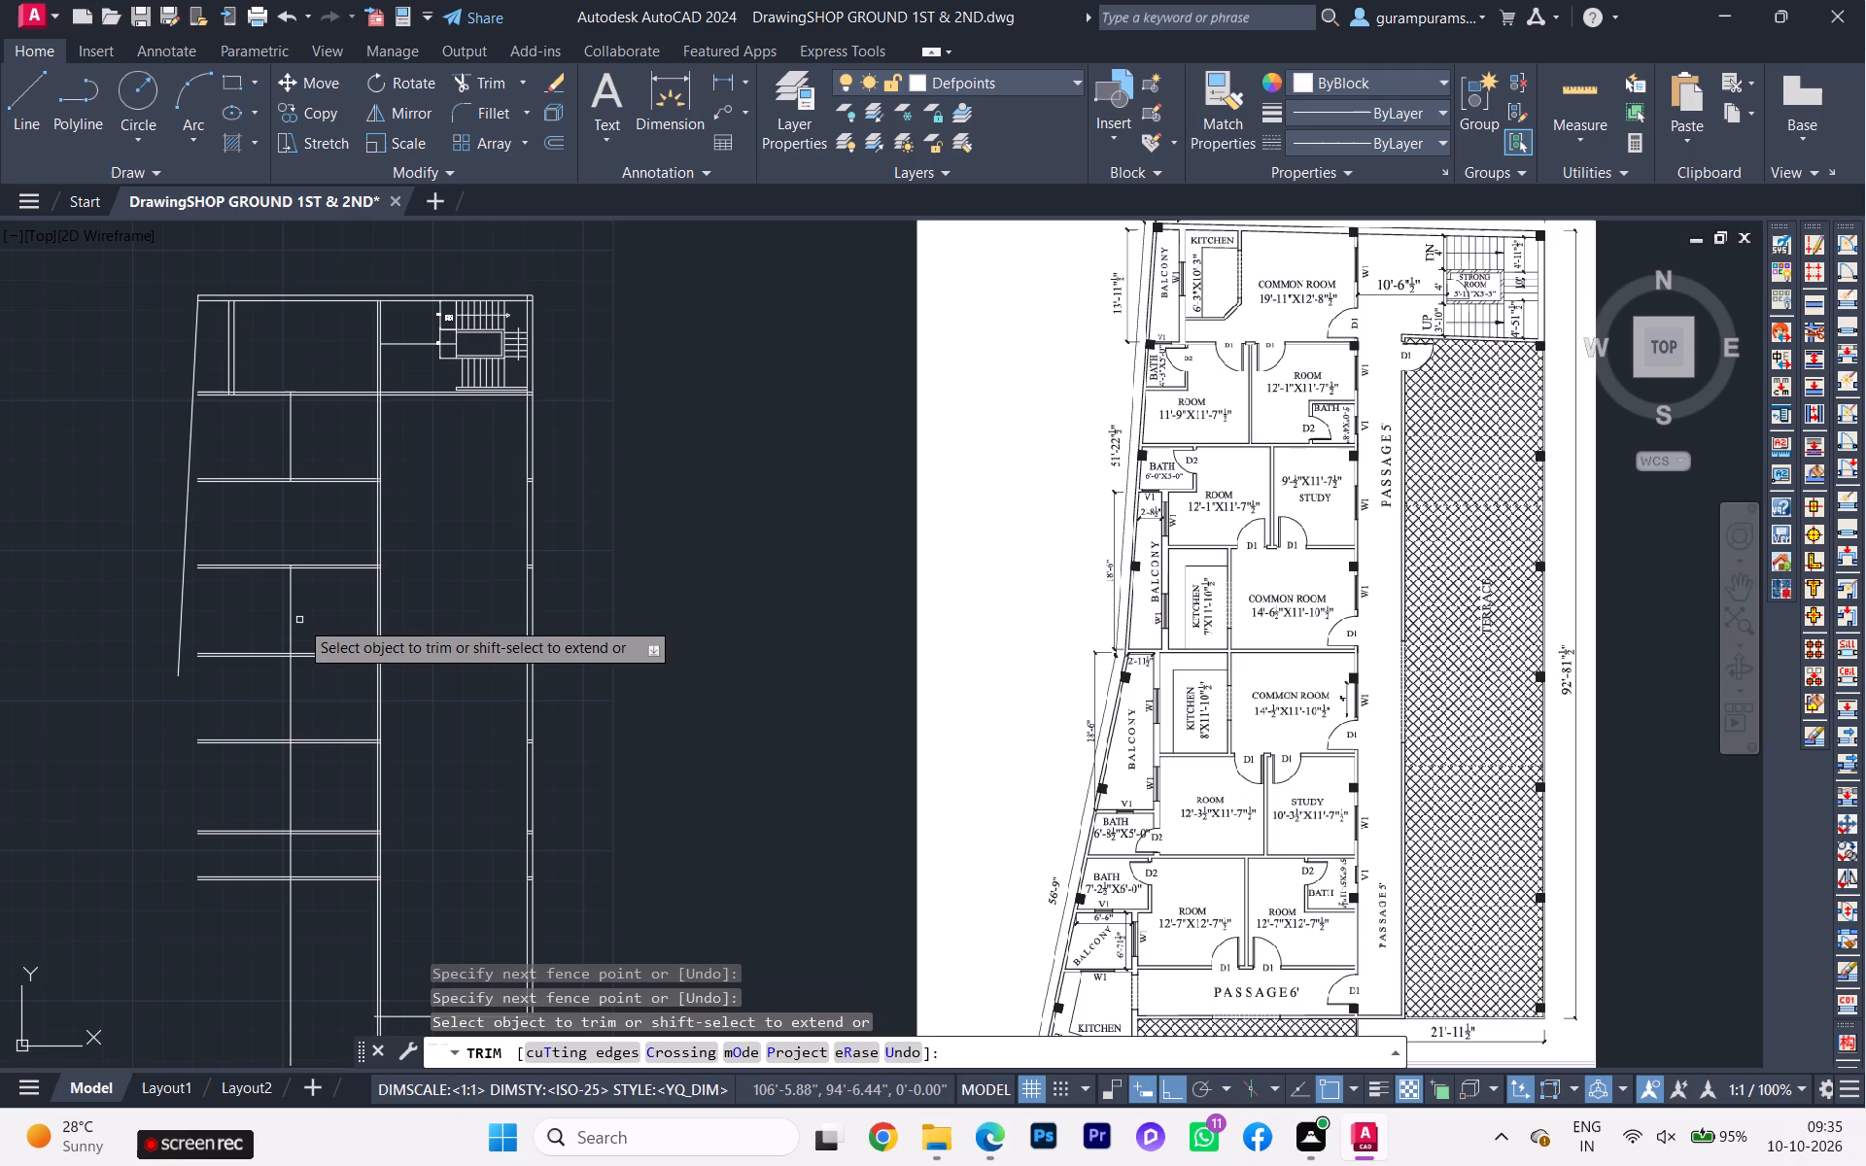
left_click_drag(208, 615, 223, 617)
left_click(305, 627)
left_click(301, 697)
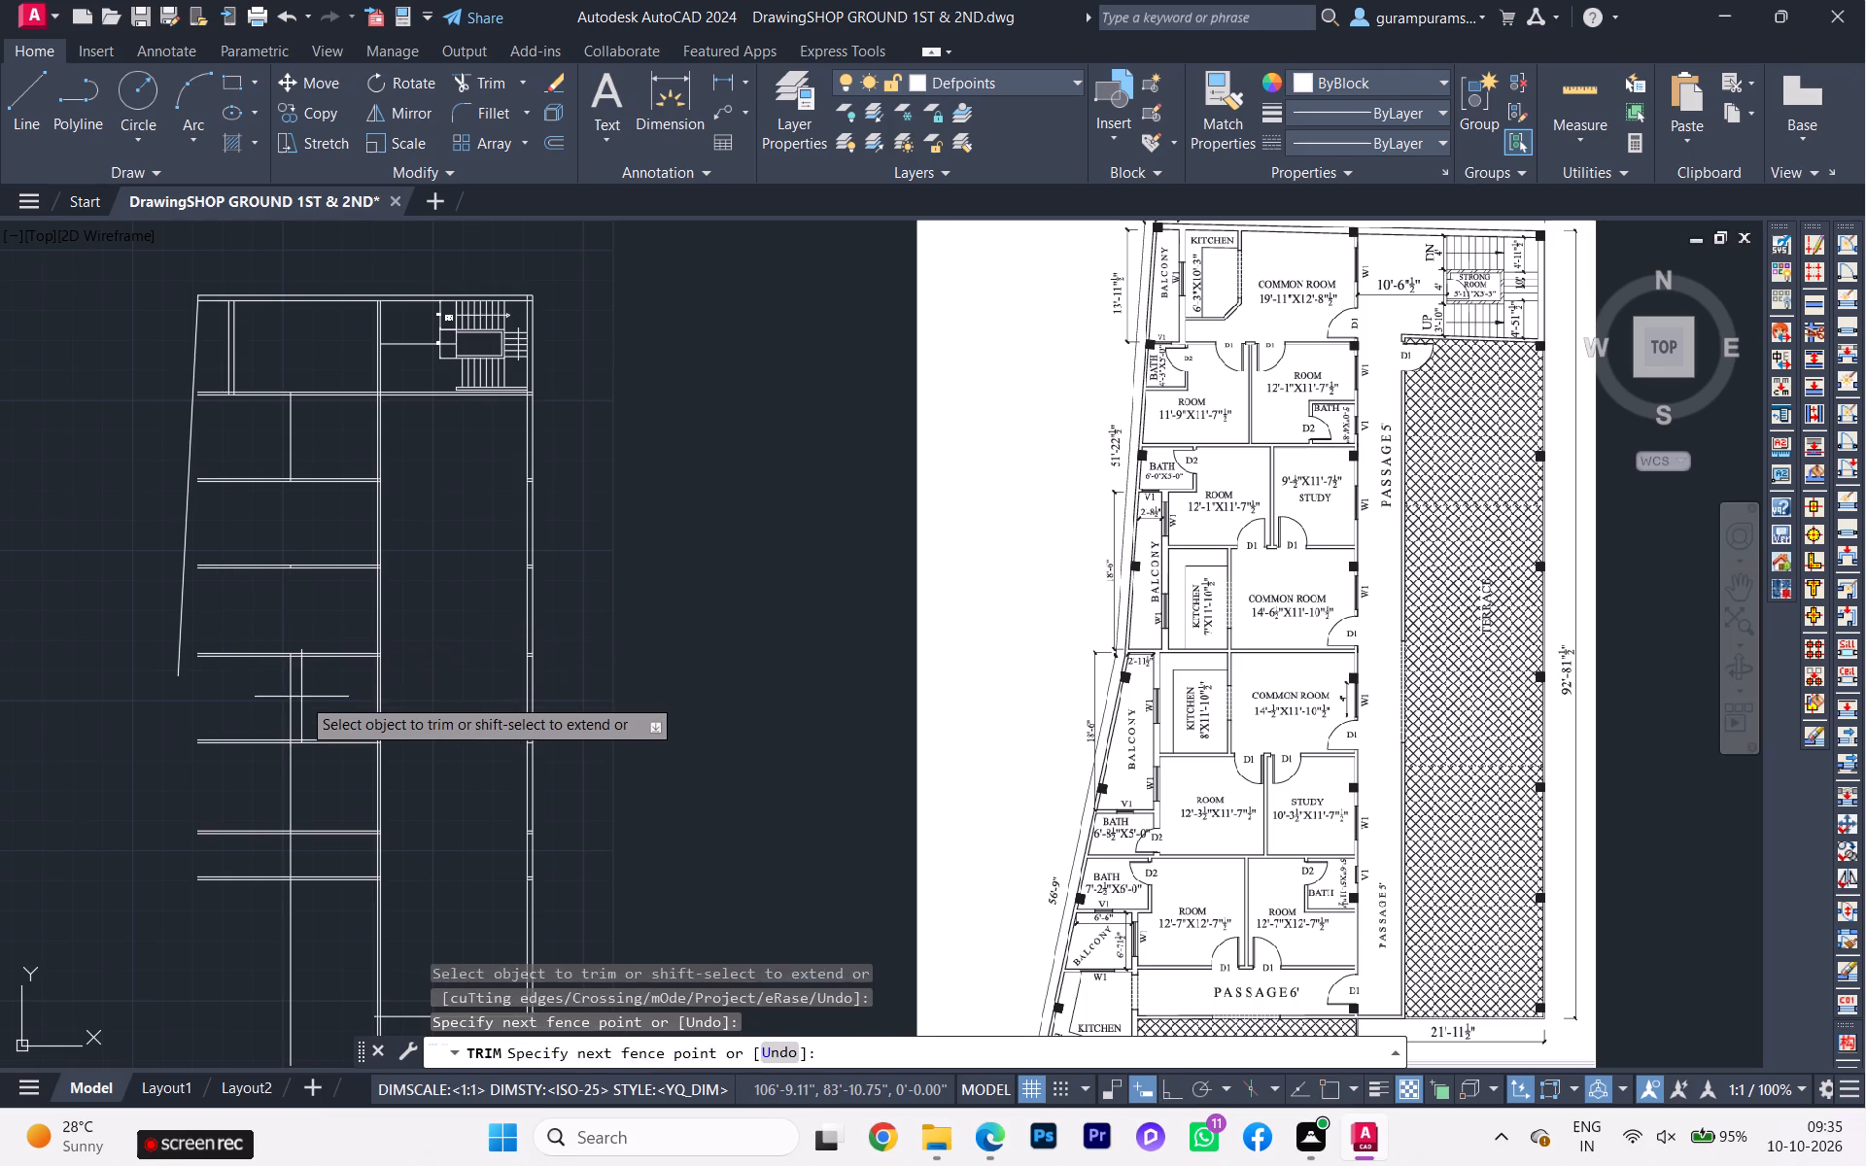
left_click(287, 698)
left_click(299, 766)
left_click(266, 768)
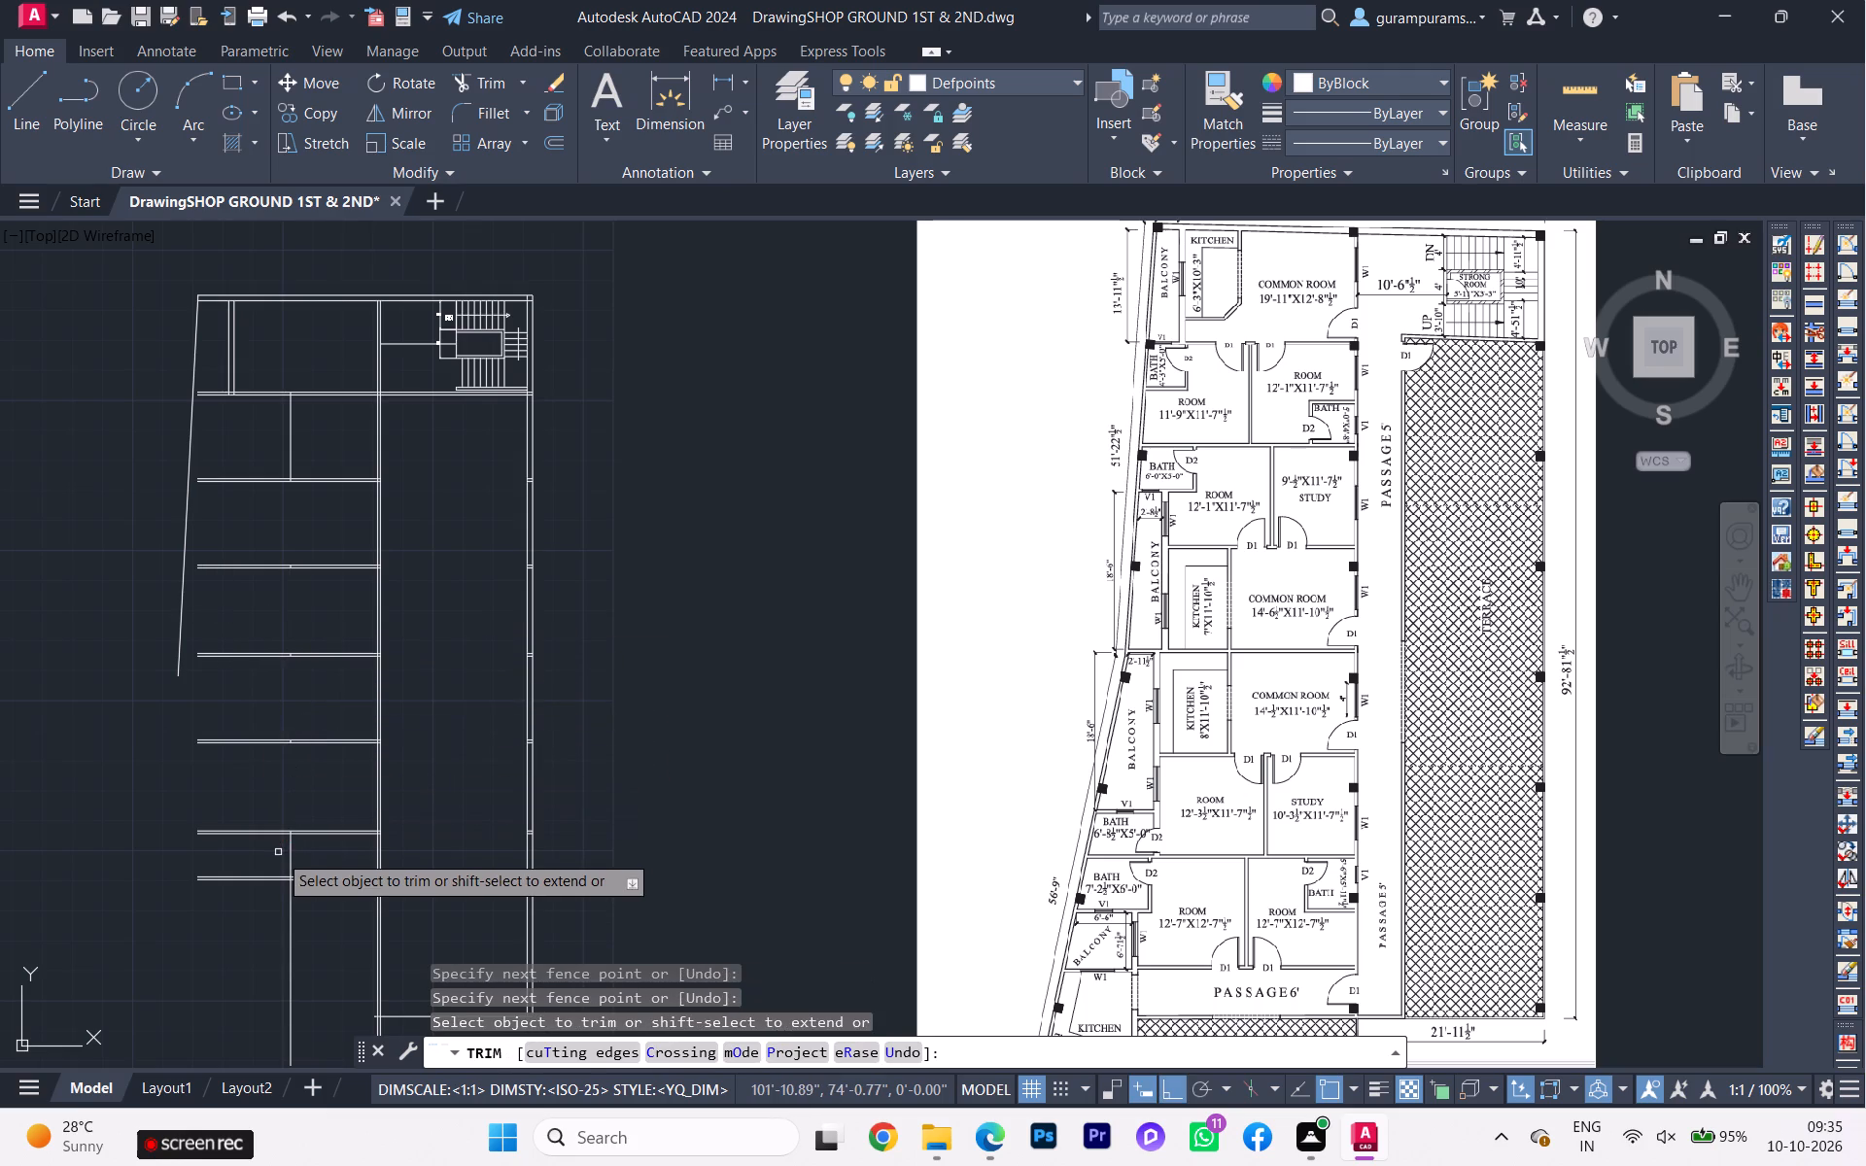
left_click(286, 850)
left_click(299, 857)
left_click(287, 917)
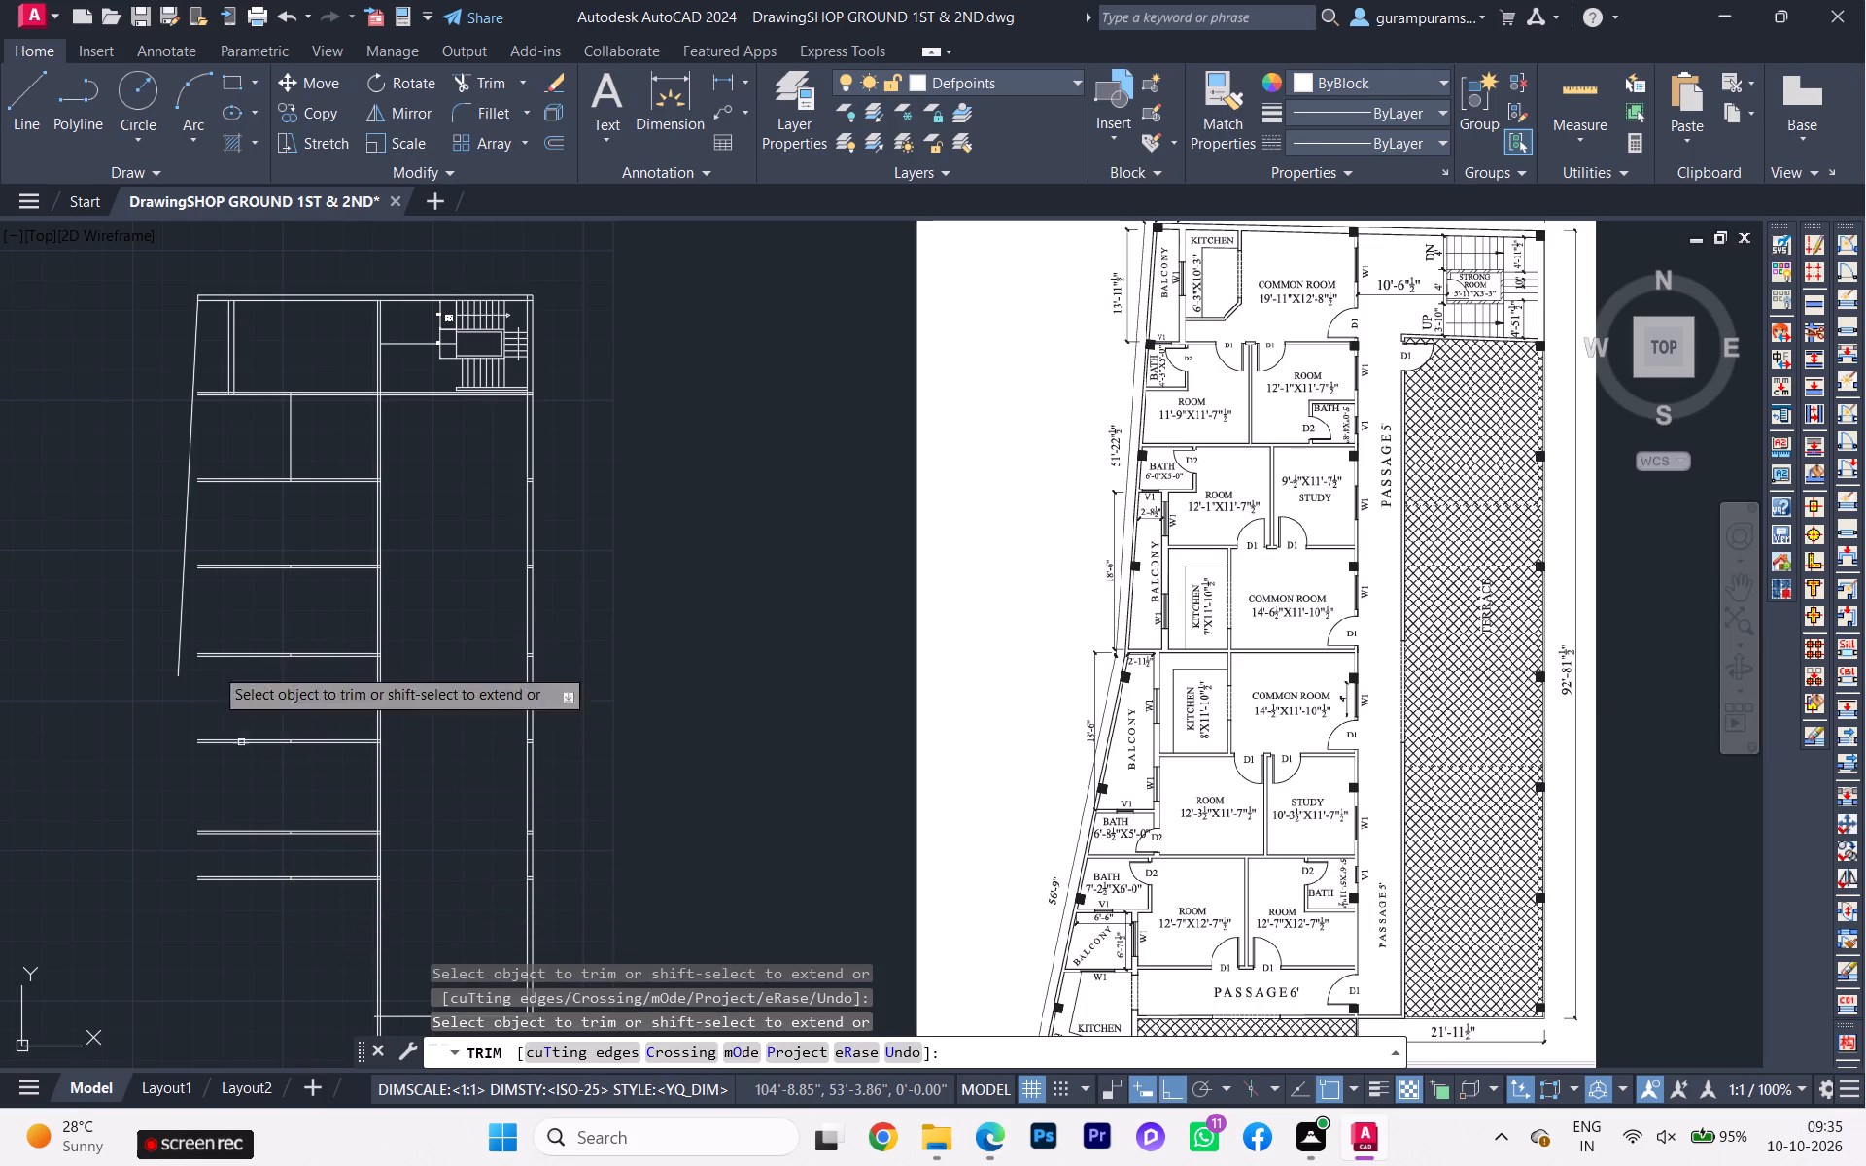
scroll(286, 477, "up", 1)
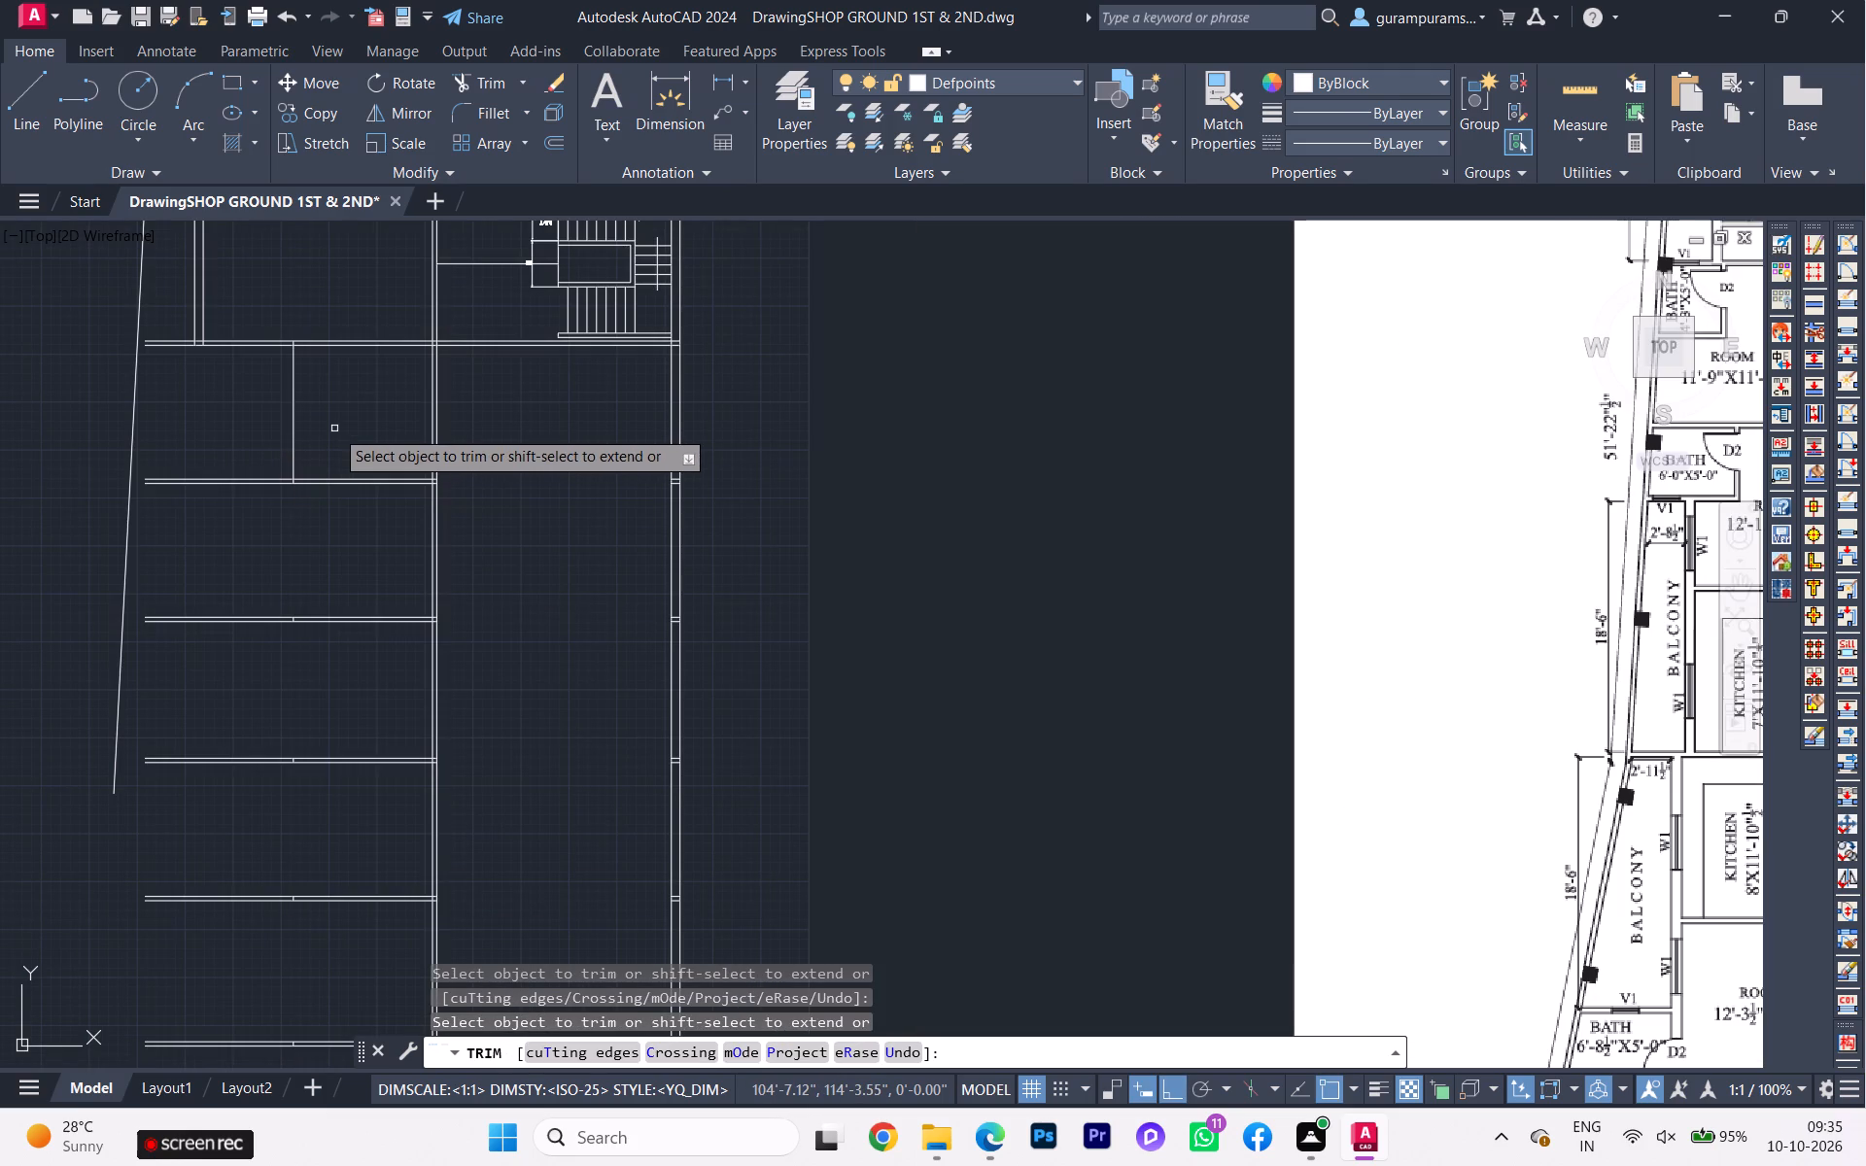
key("space")
Offset the remaining vertical partition line 4.5" east to form a wall in the second bay.
key("o")
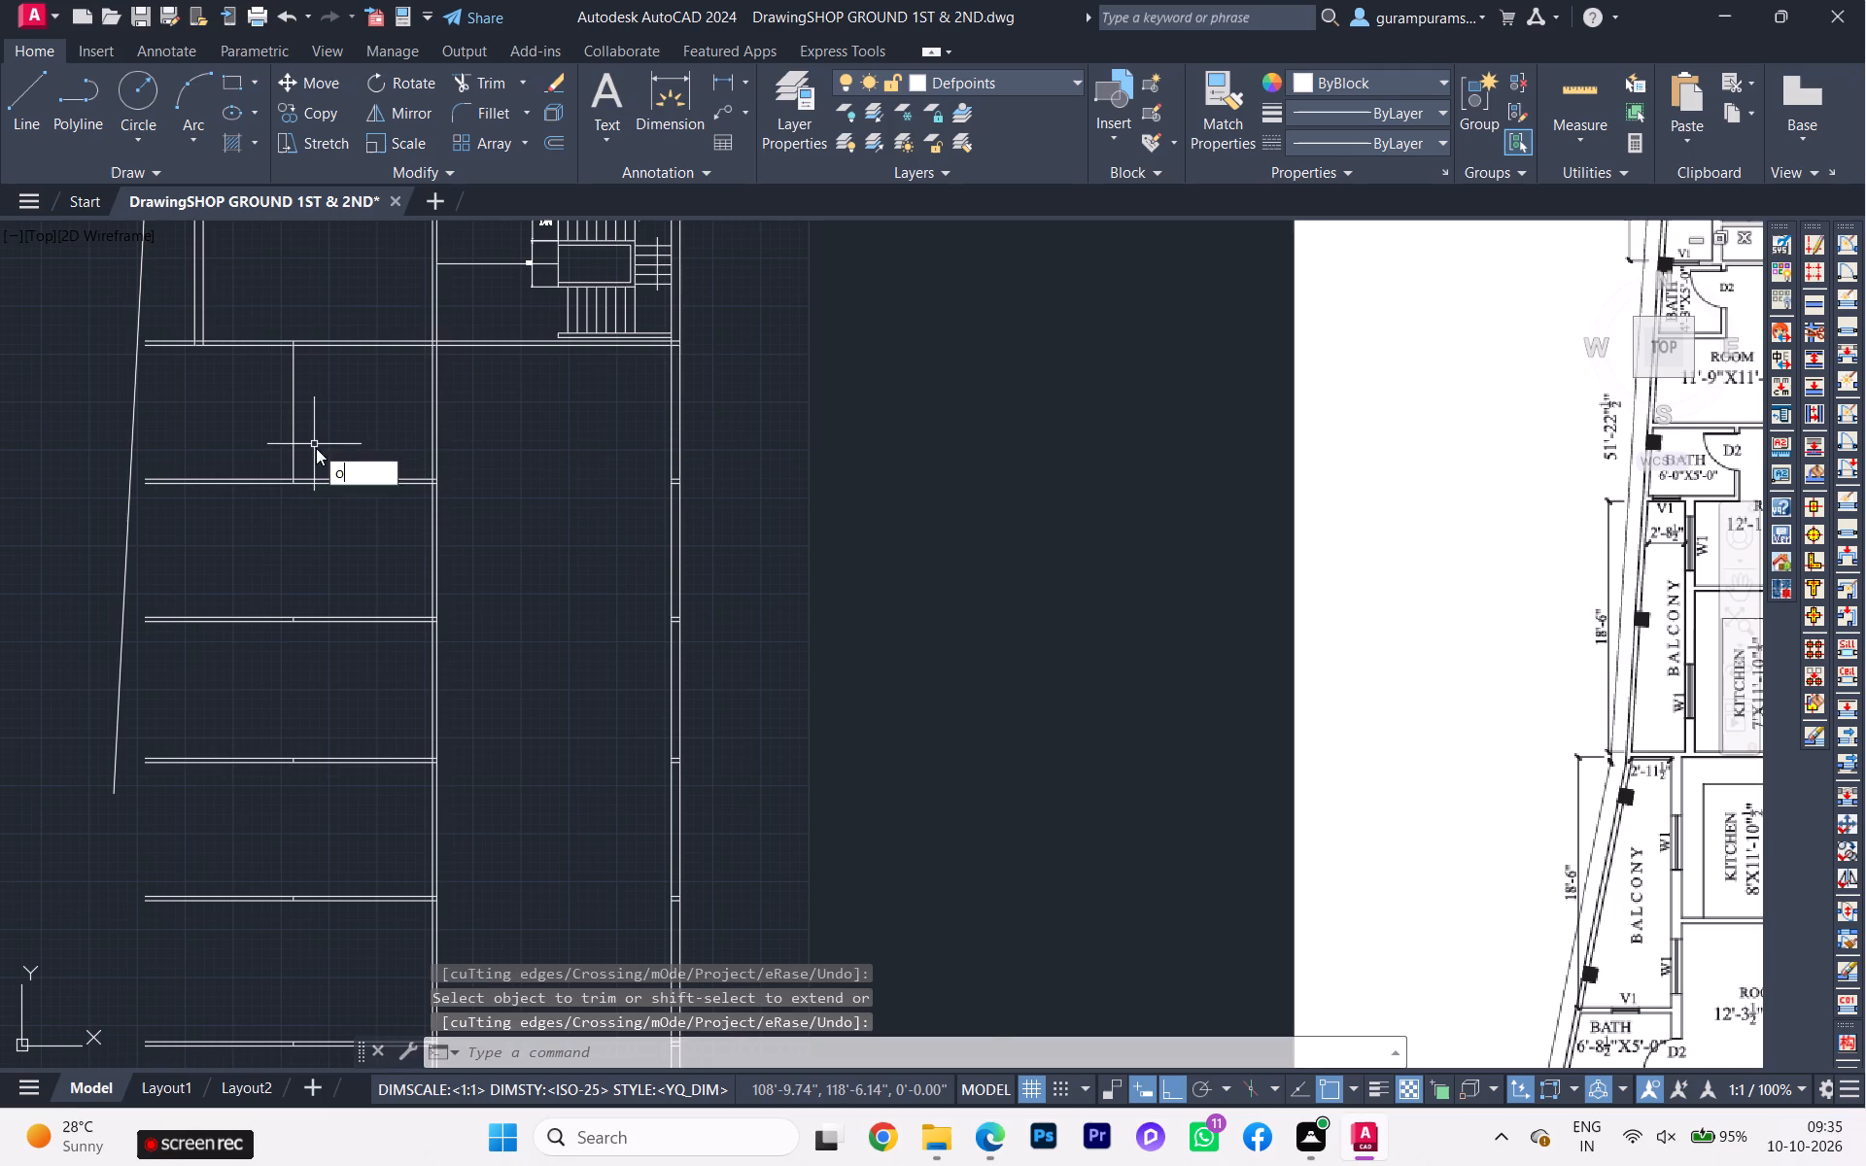
key("Return")
key("space")
left_click(293, 448)
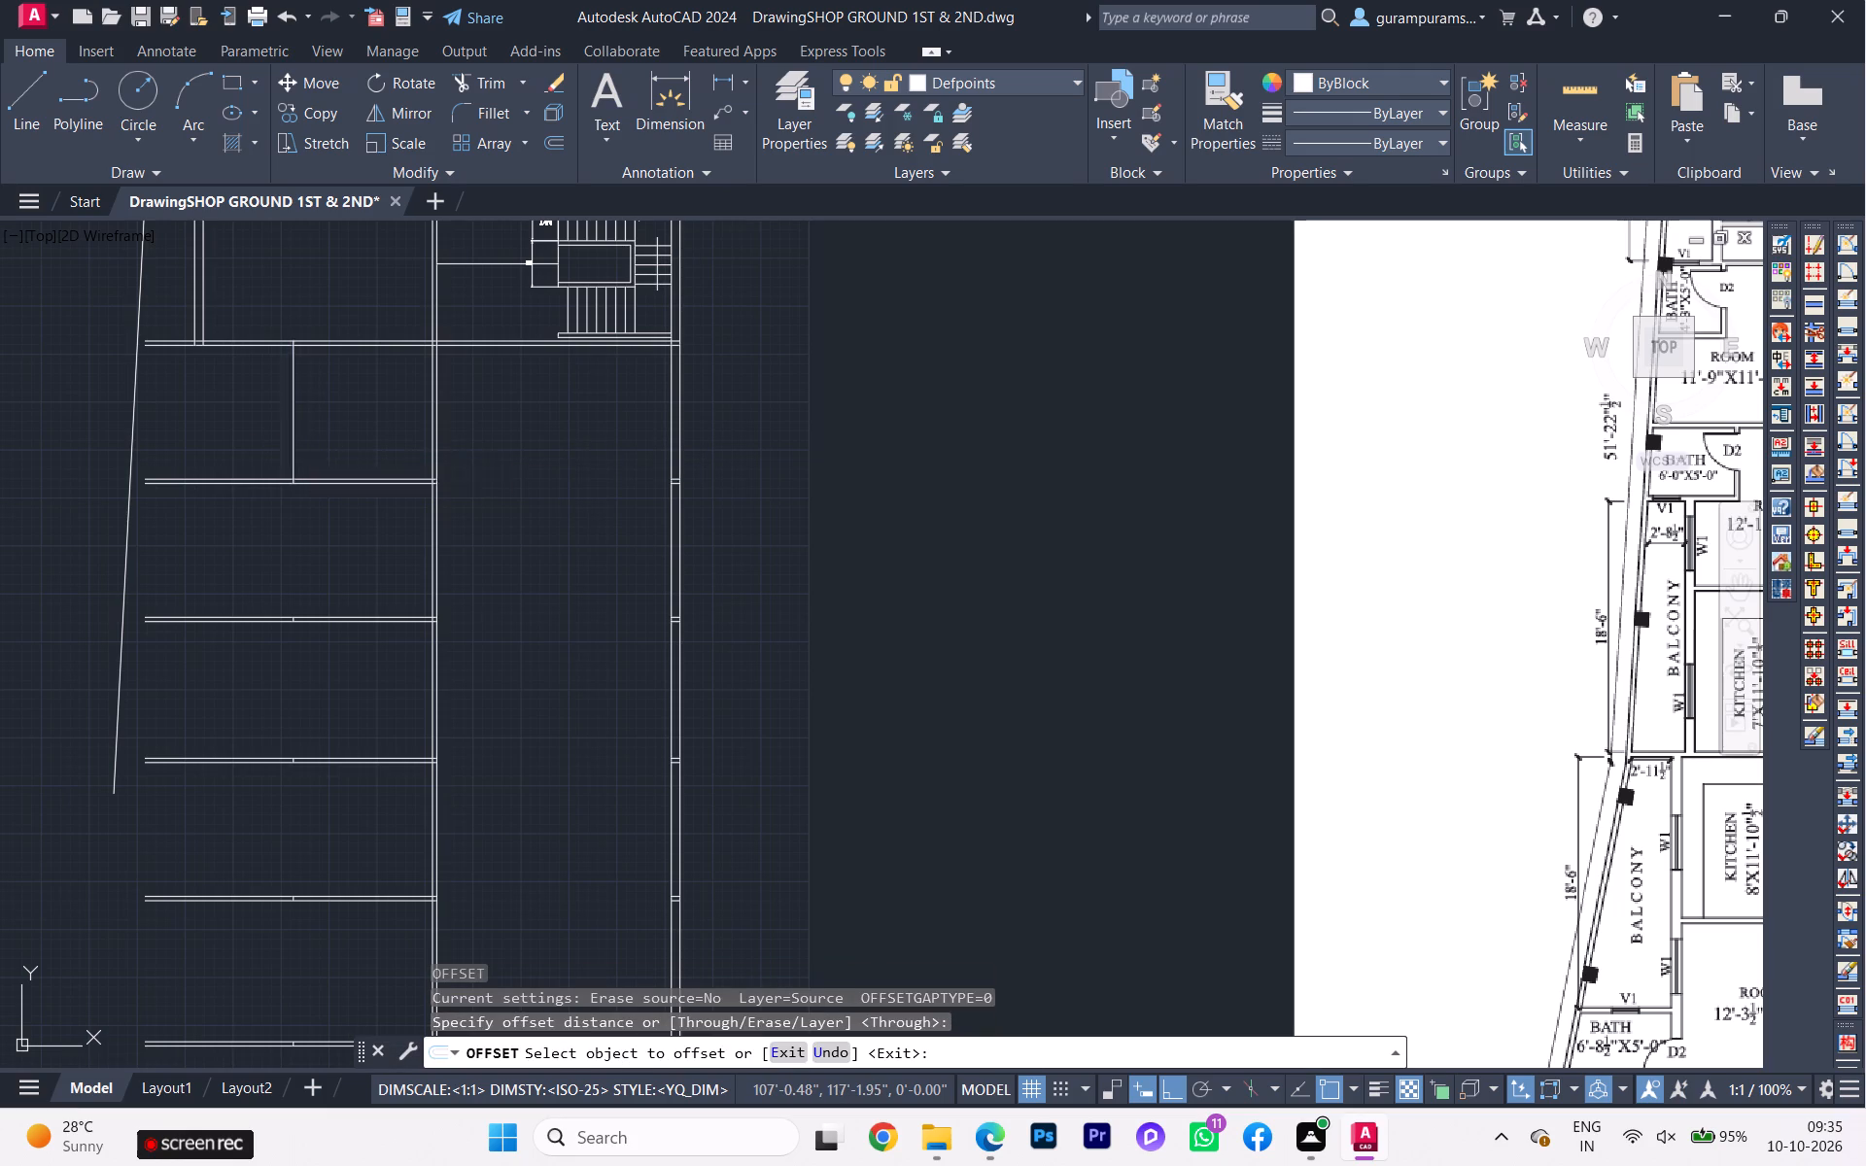
key("4")
type(".5")
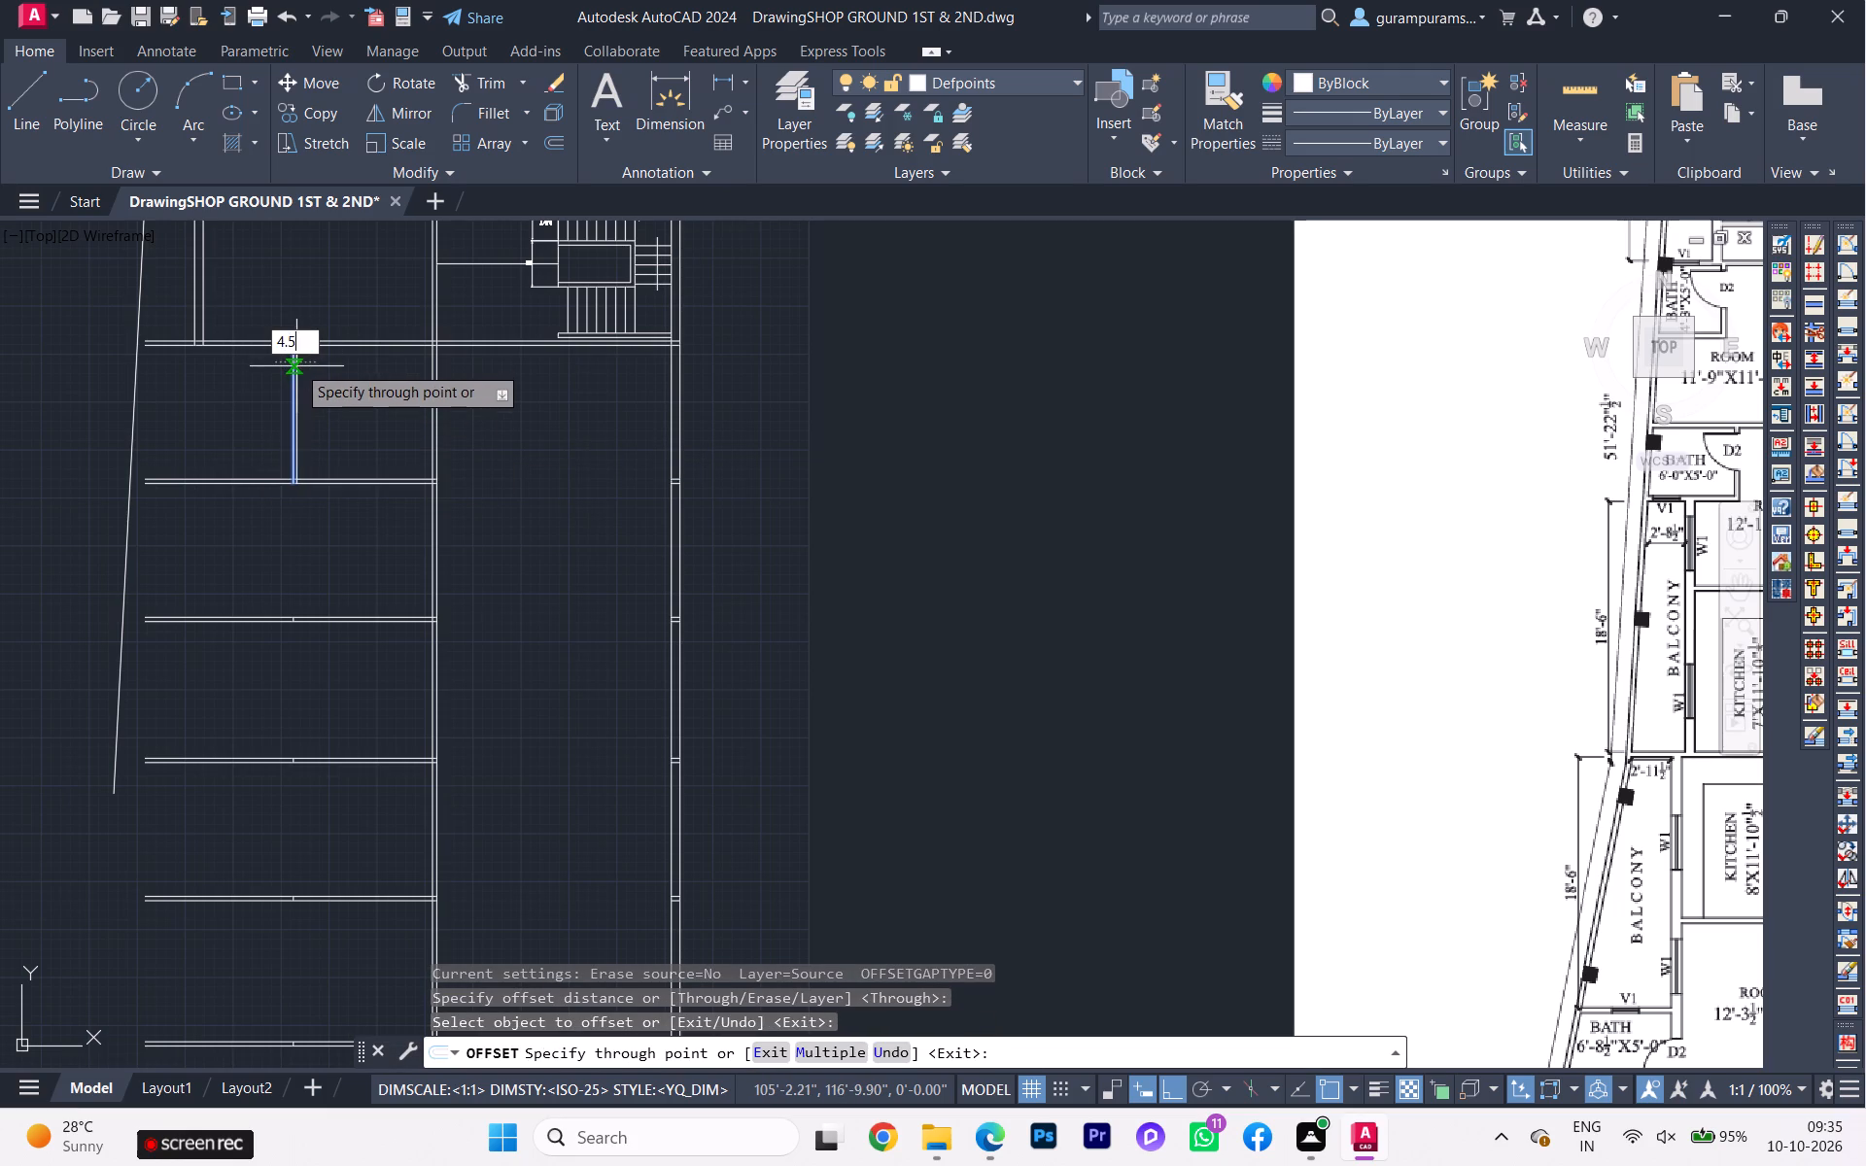
key("Return")
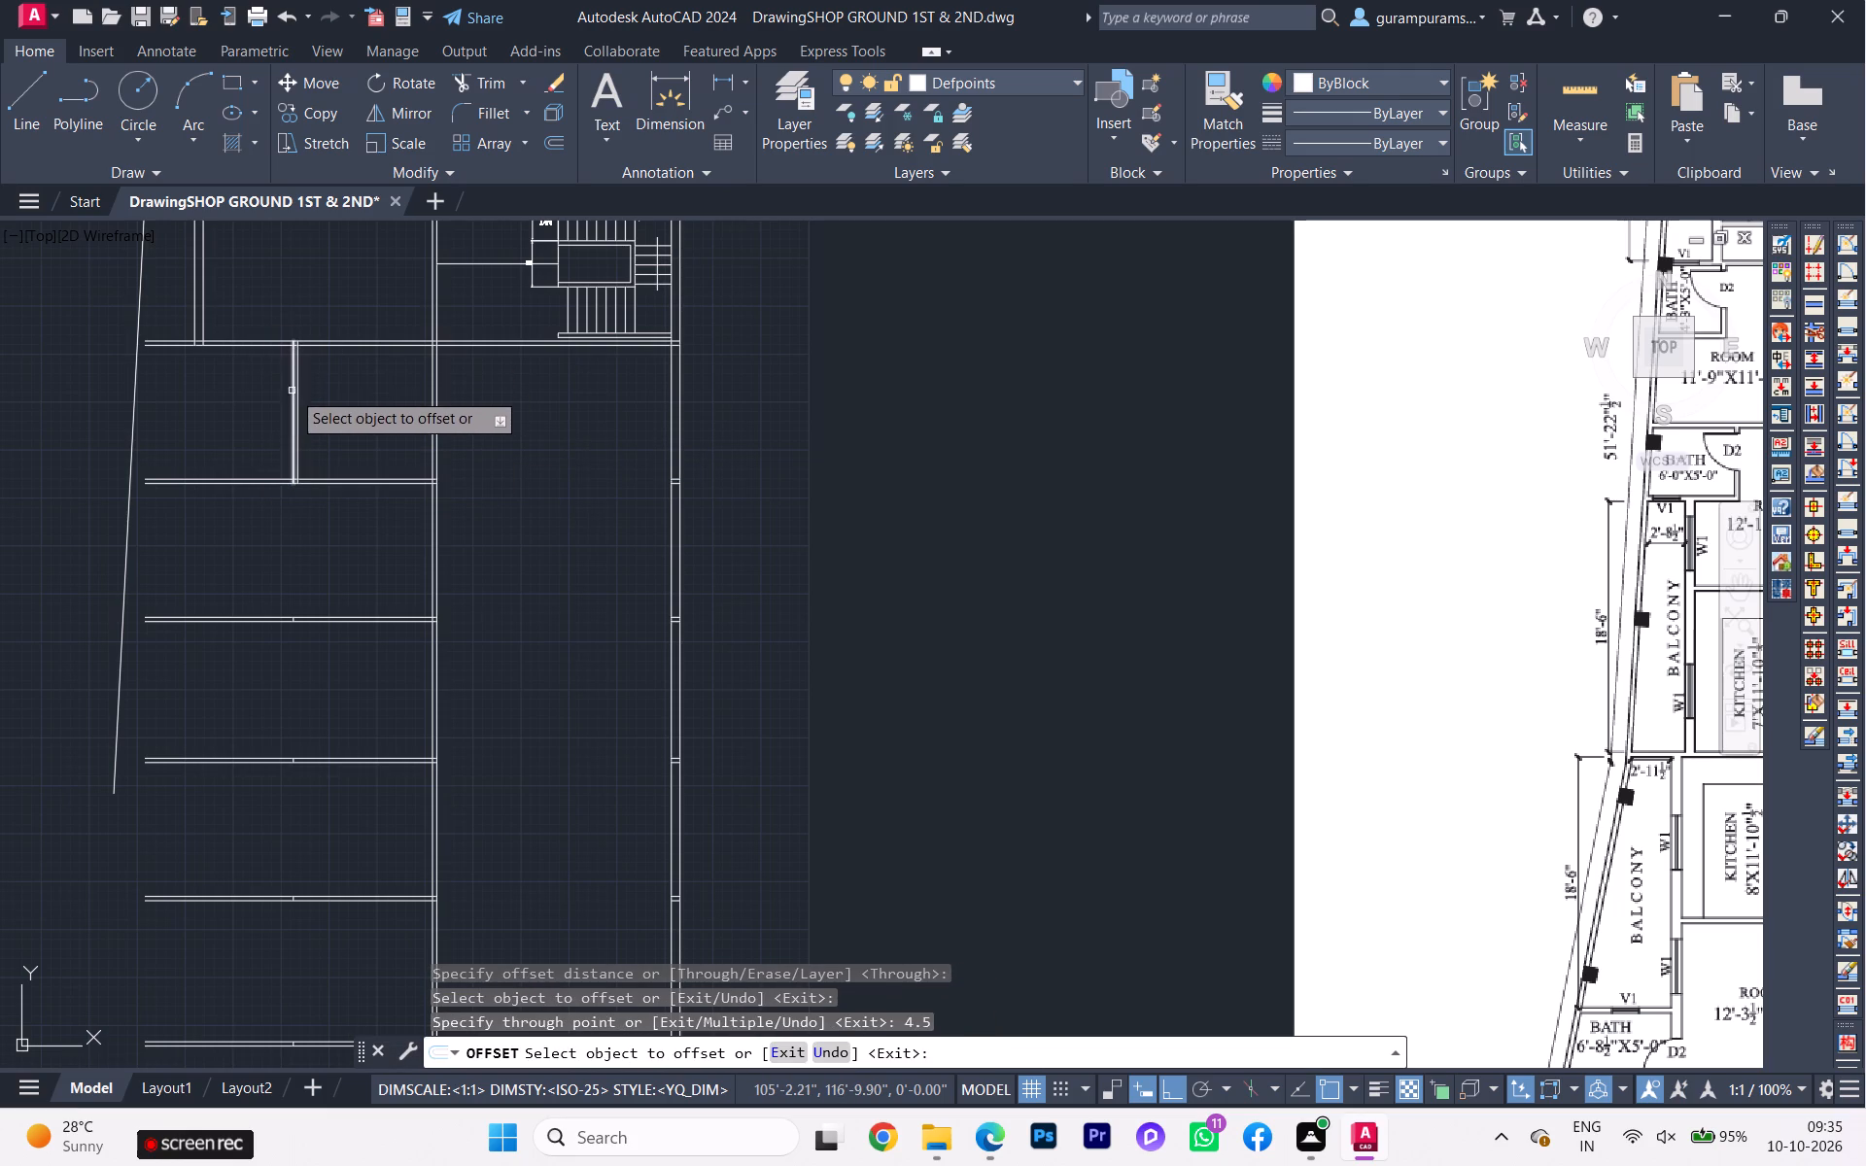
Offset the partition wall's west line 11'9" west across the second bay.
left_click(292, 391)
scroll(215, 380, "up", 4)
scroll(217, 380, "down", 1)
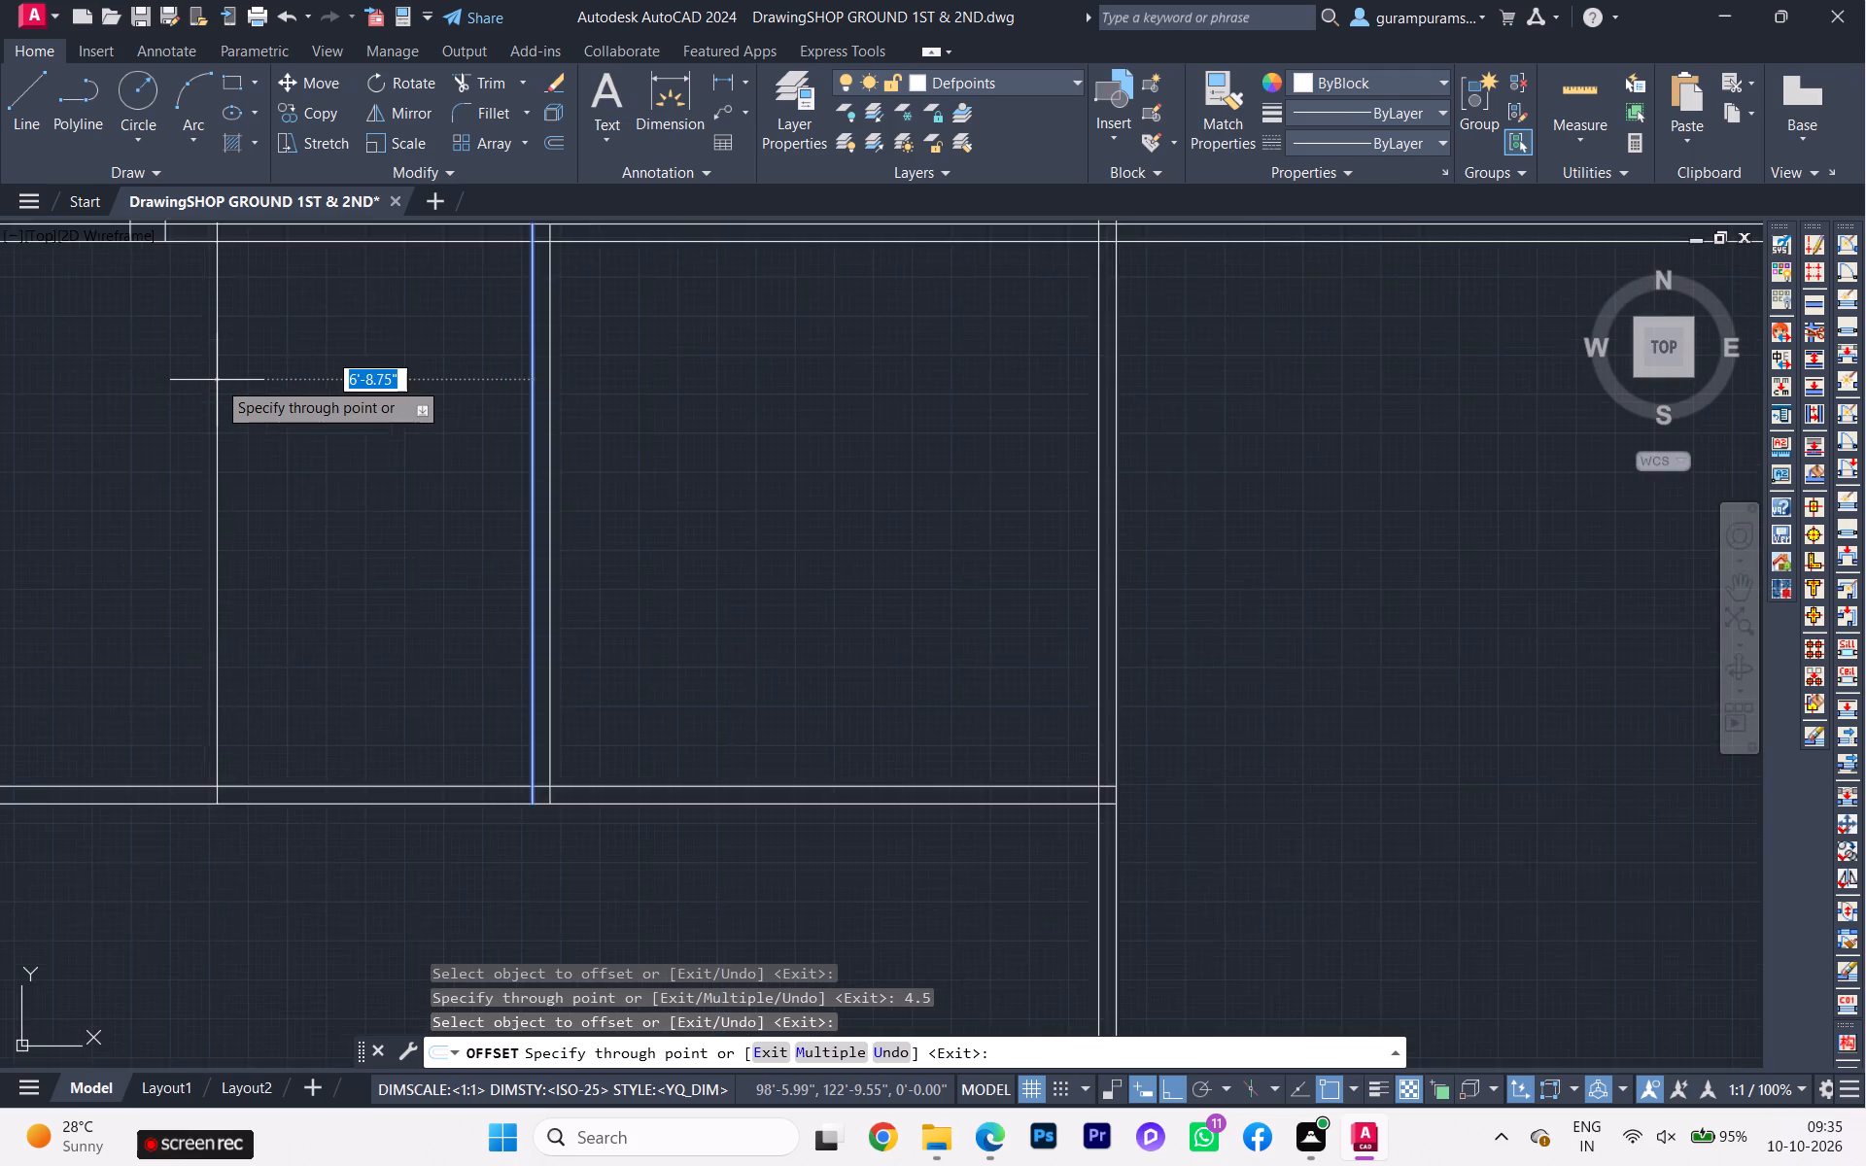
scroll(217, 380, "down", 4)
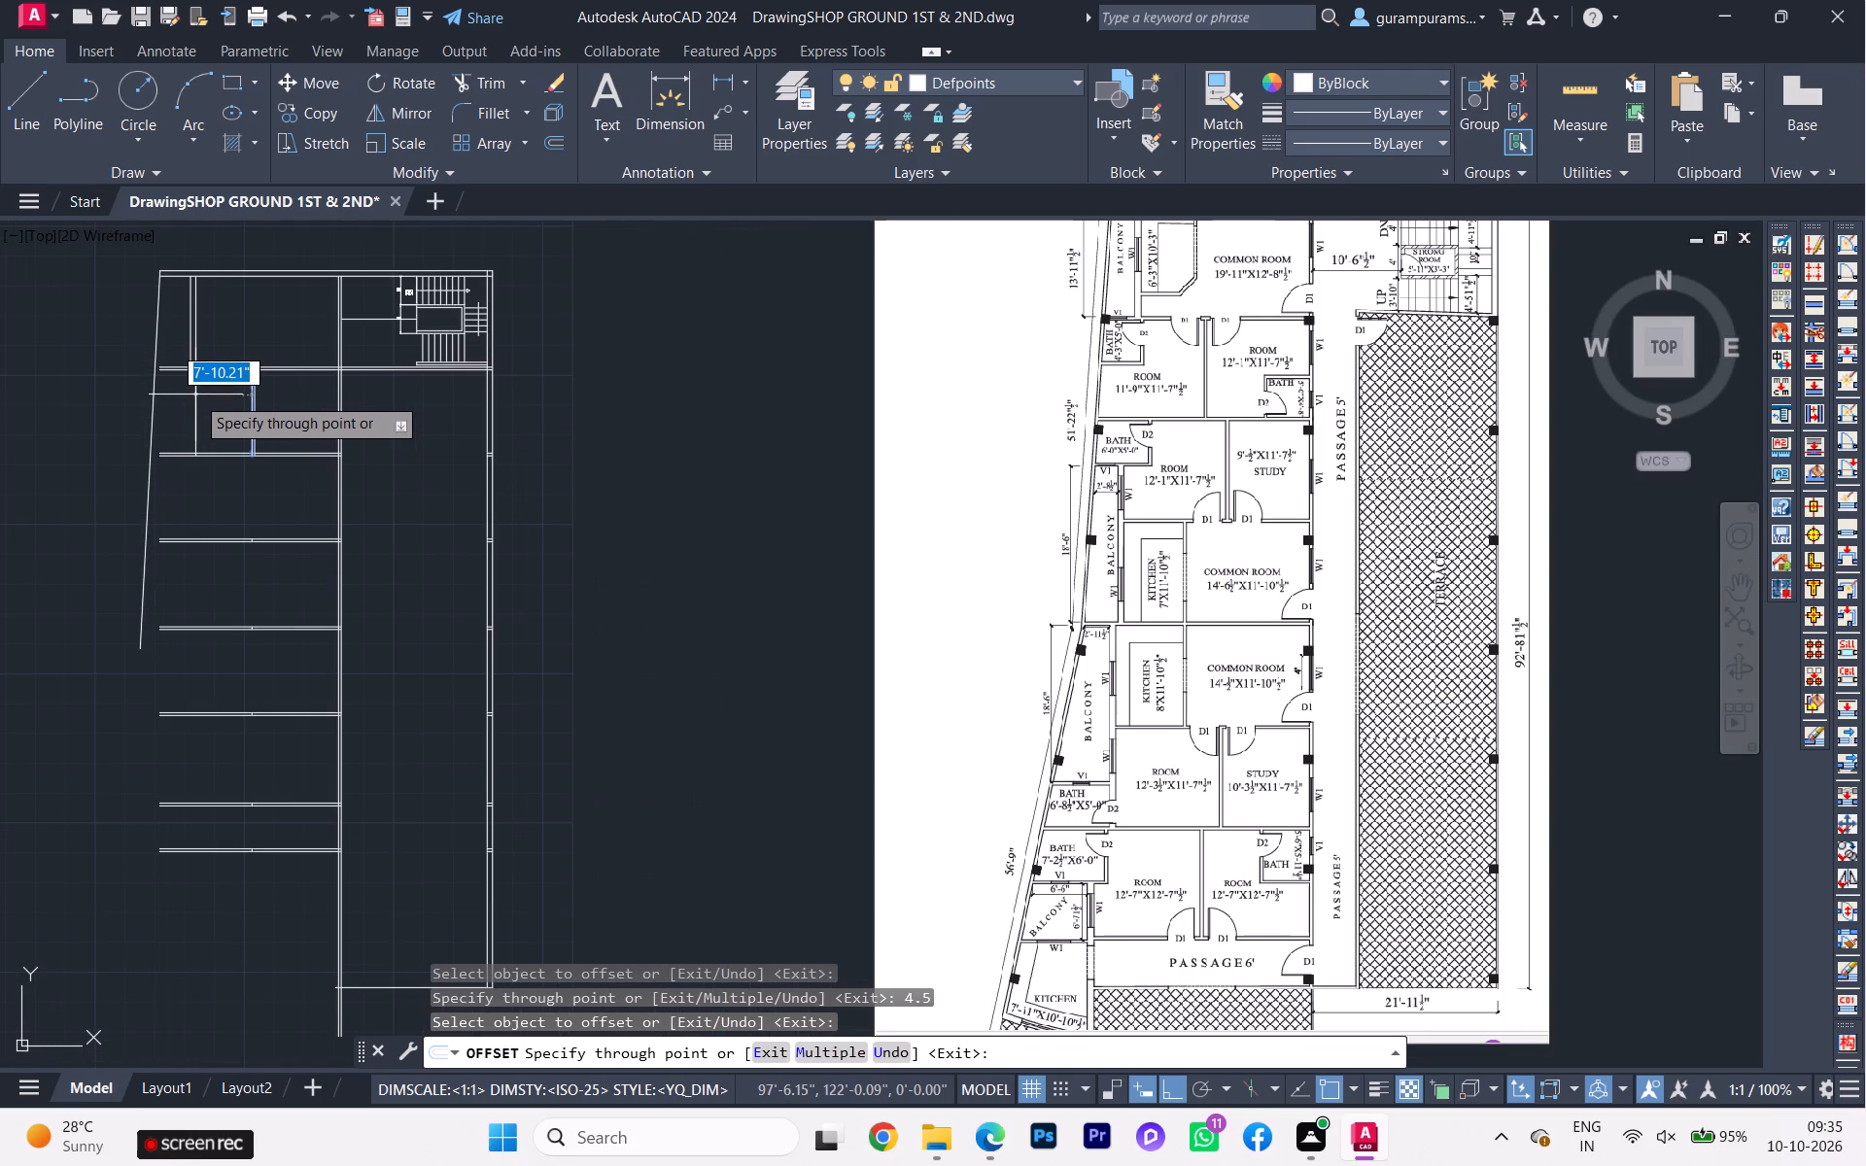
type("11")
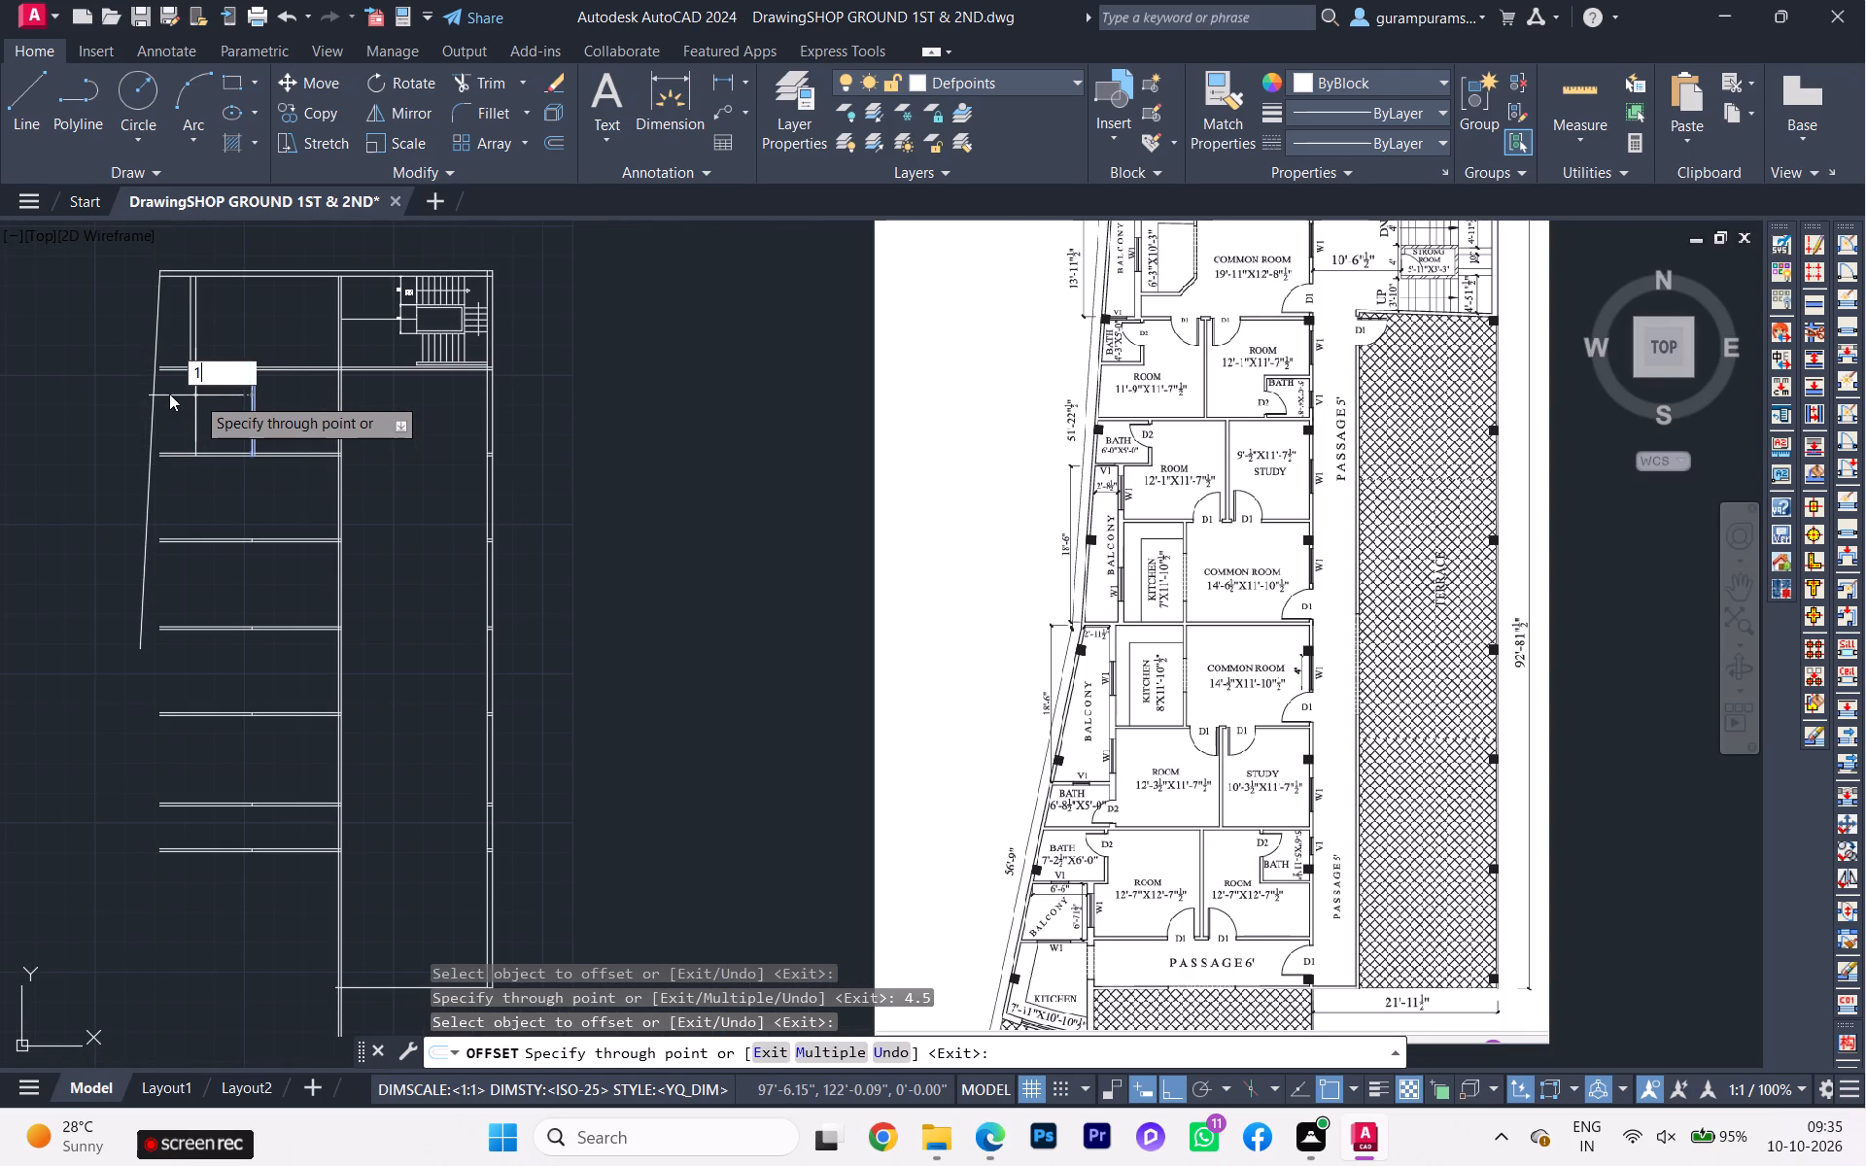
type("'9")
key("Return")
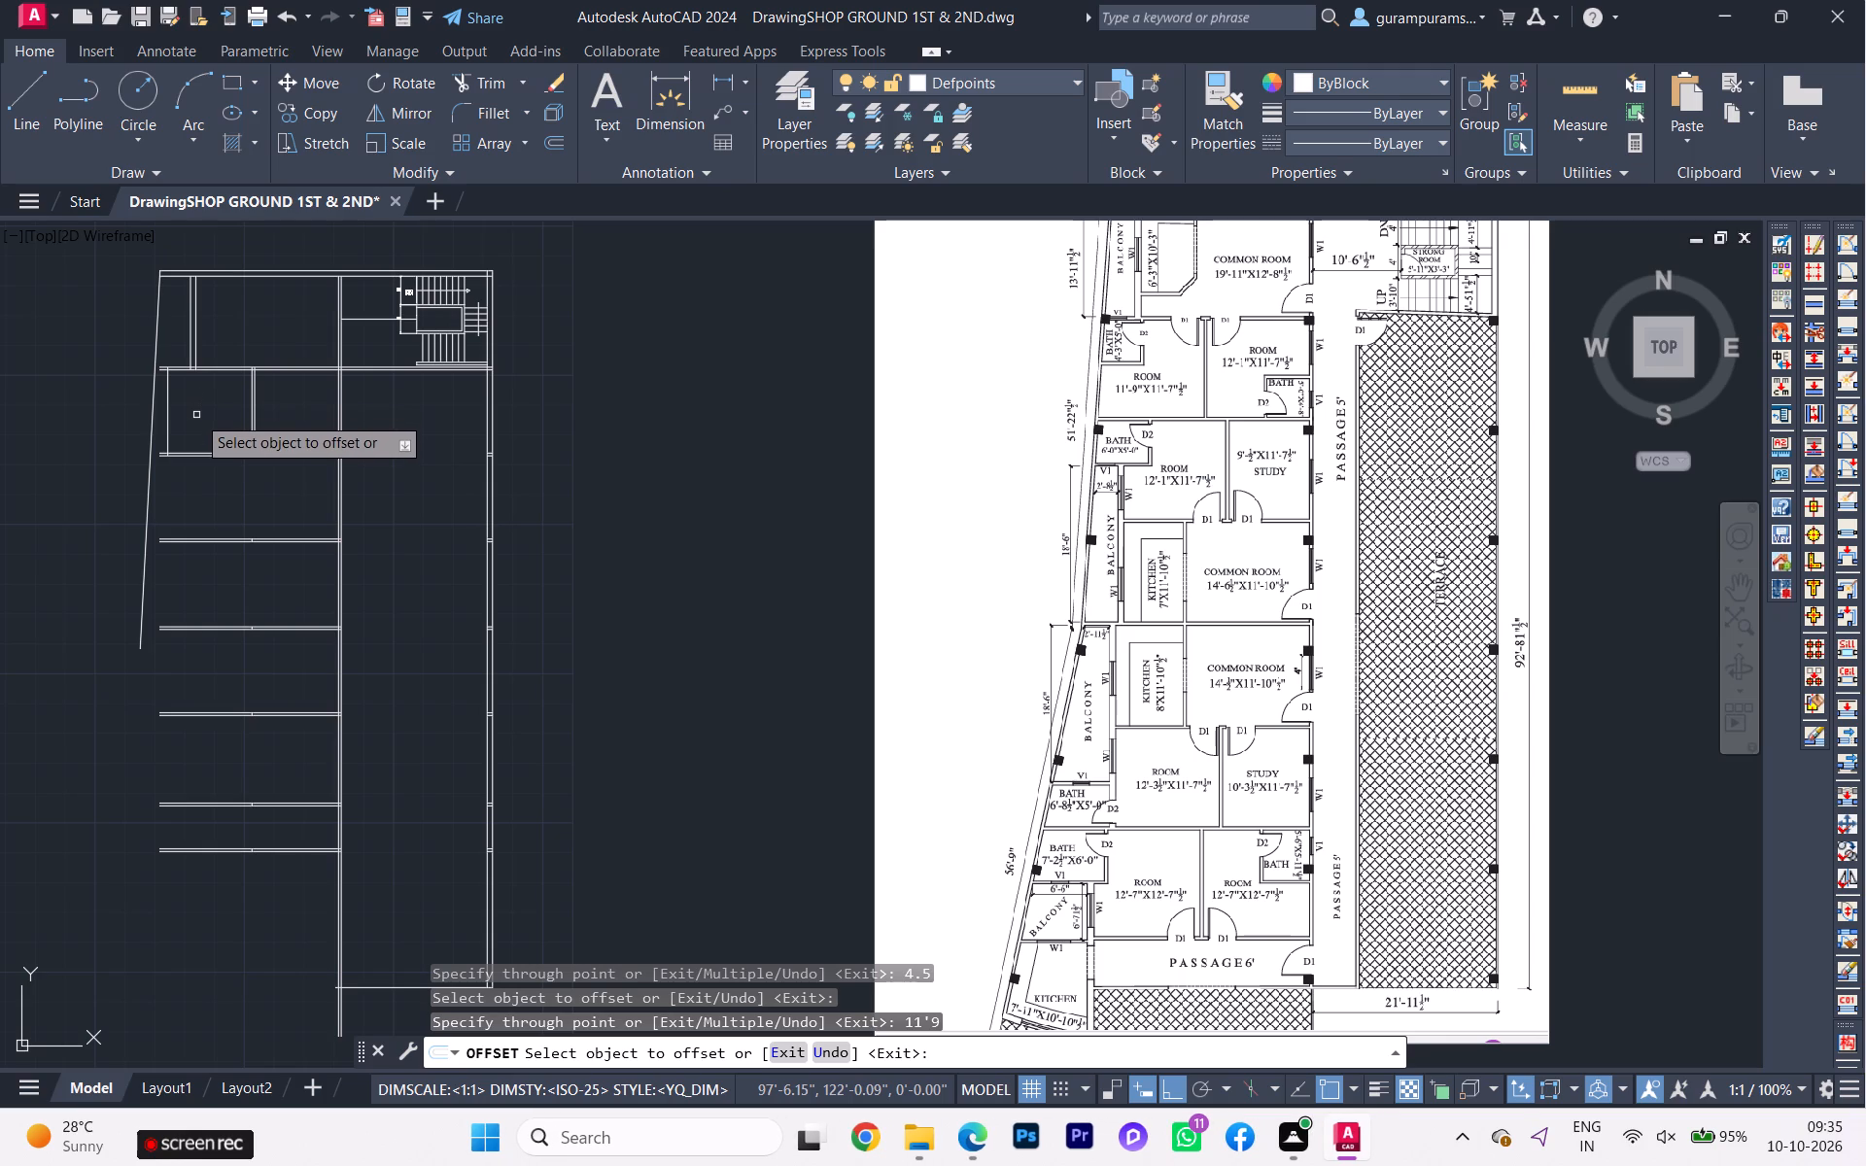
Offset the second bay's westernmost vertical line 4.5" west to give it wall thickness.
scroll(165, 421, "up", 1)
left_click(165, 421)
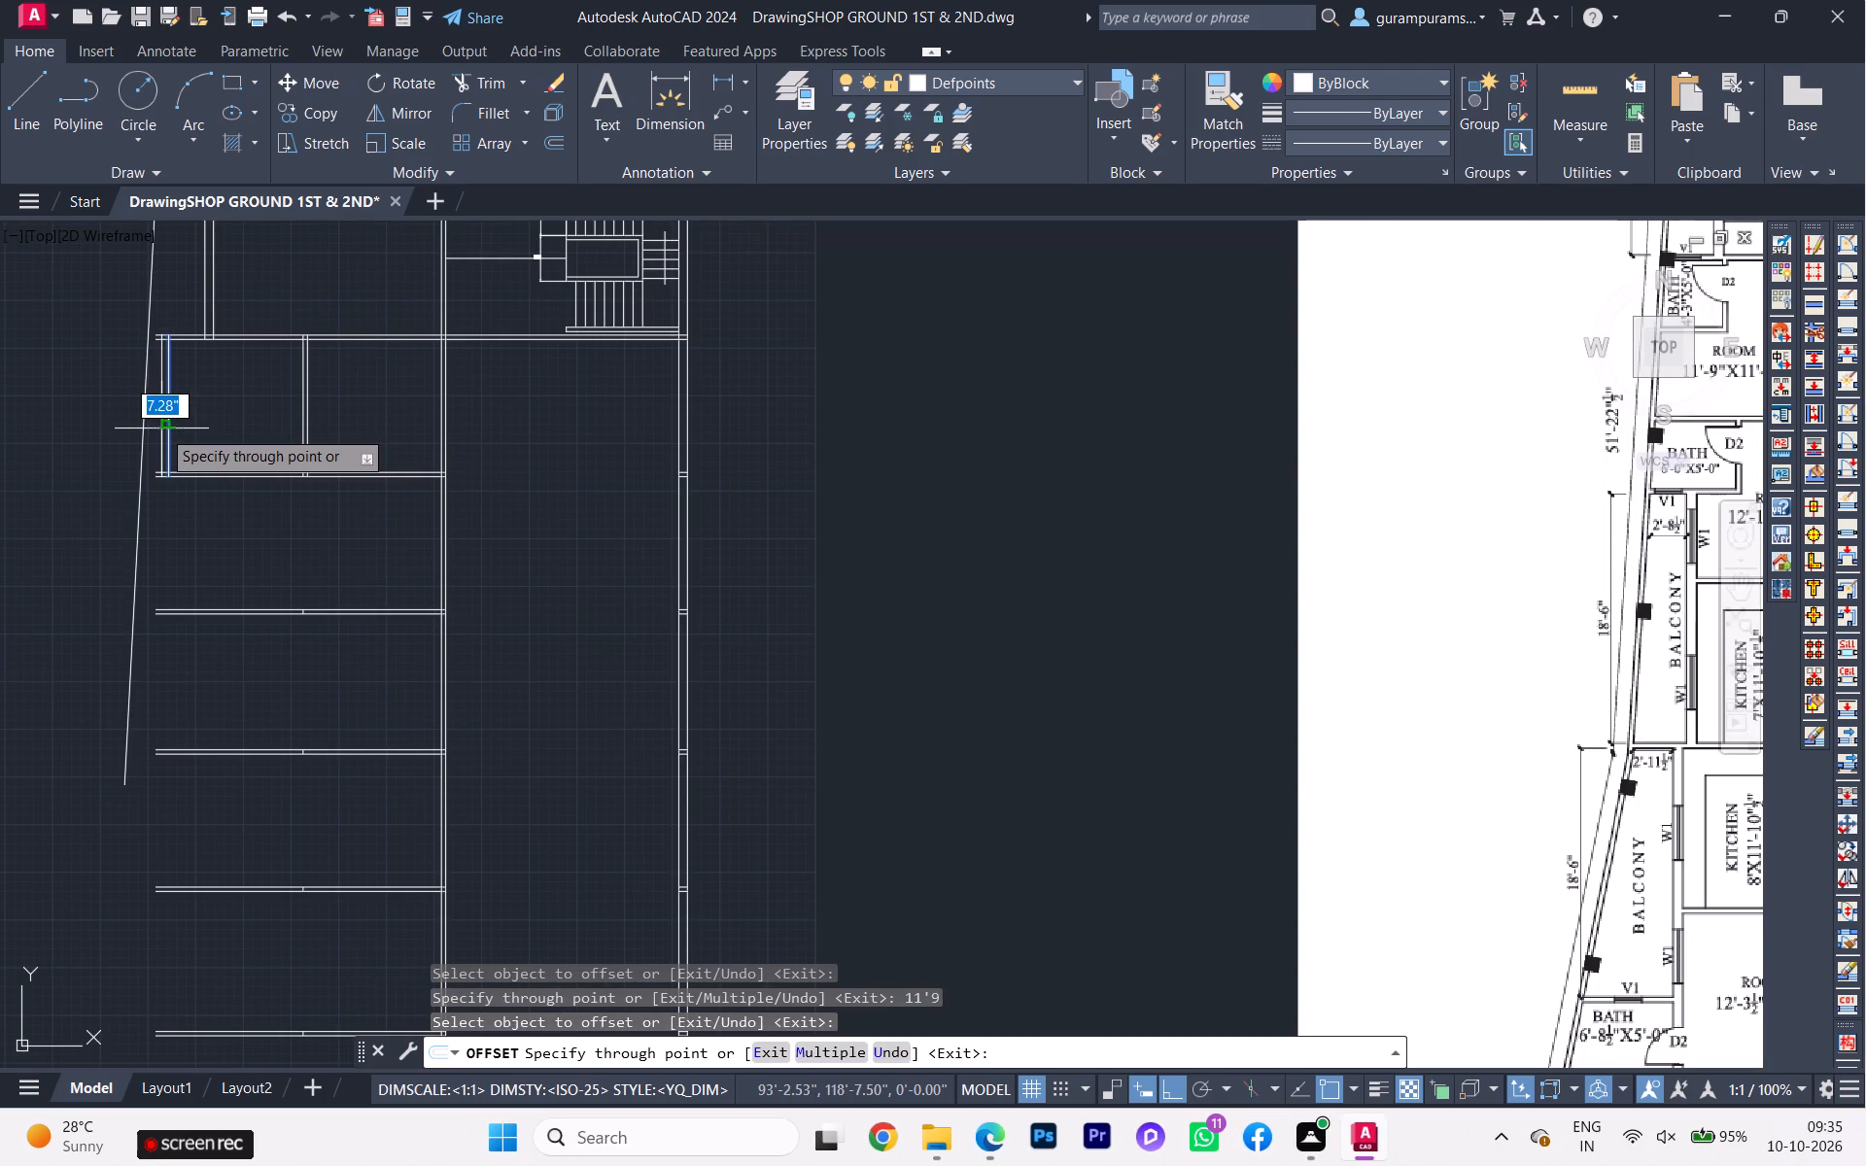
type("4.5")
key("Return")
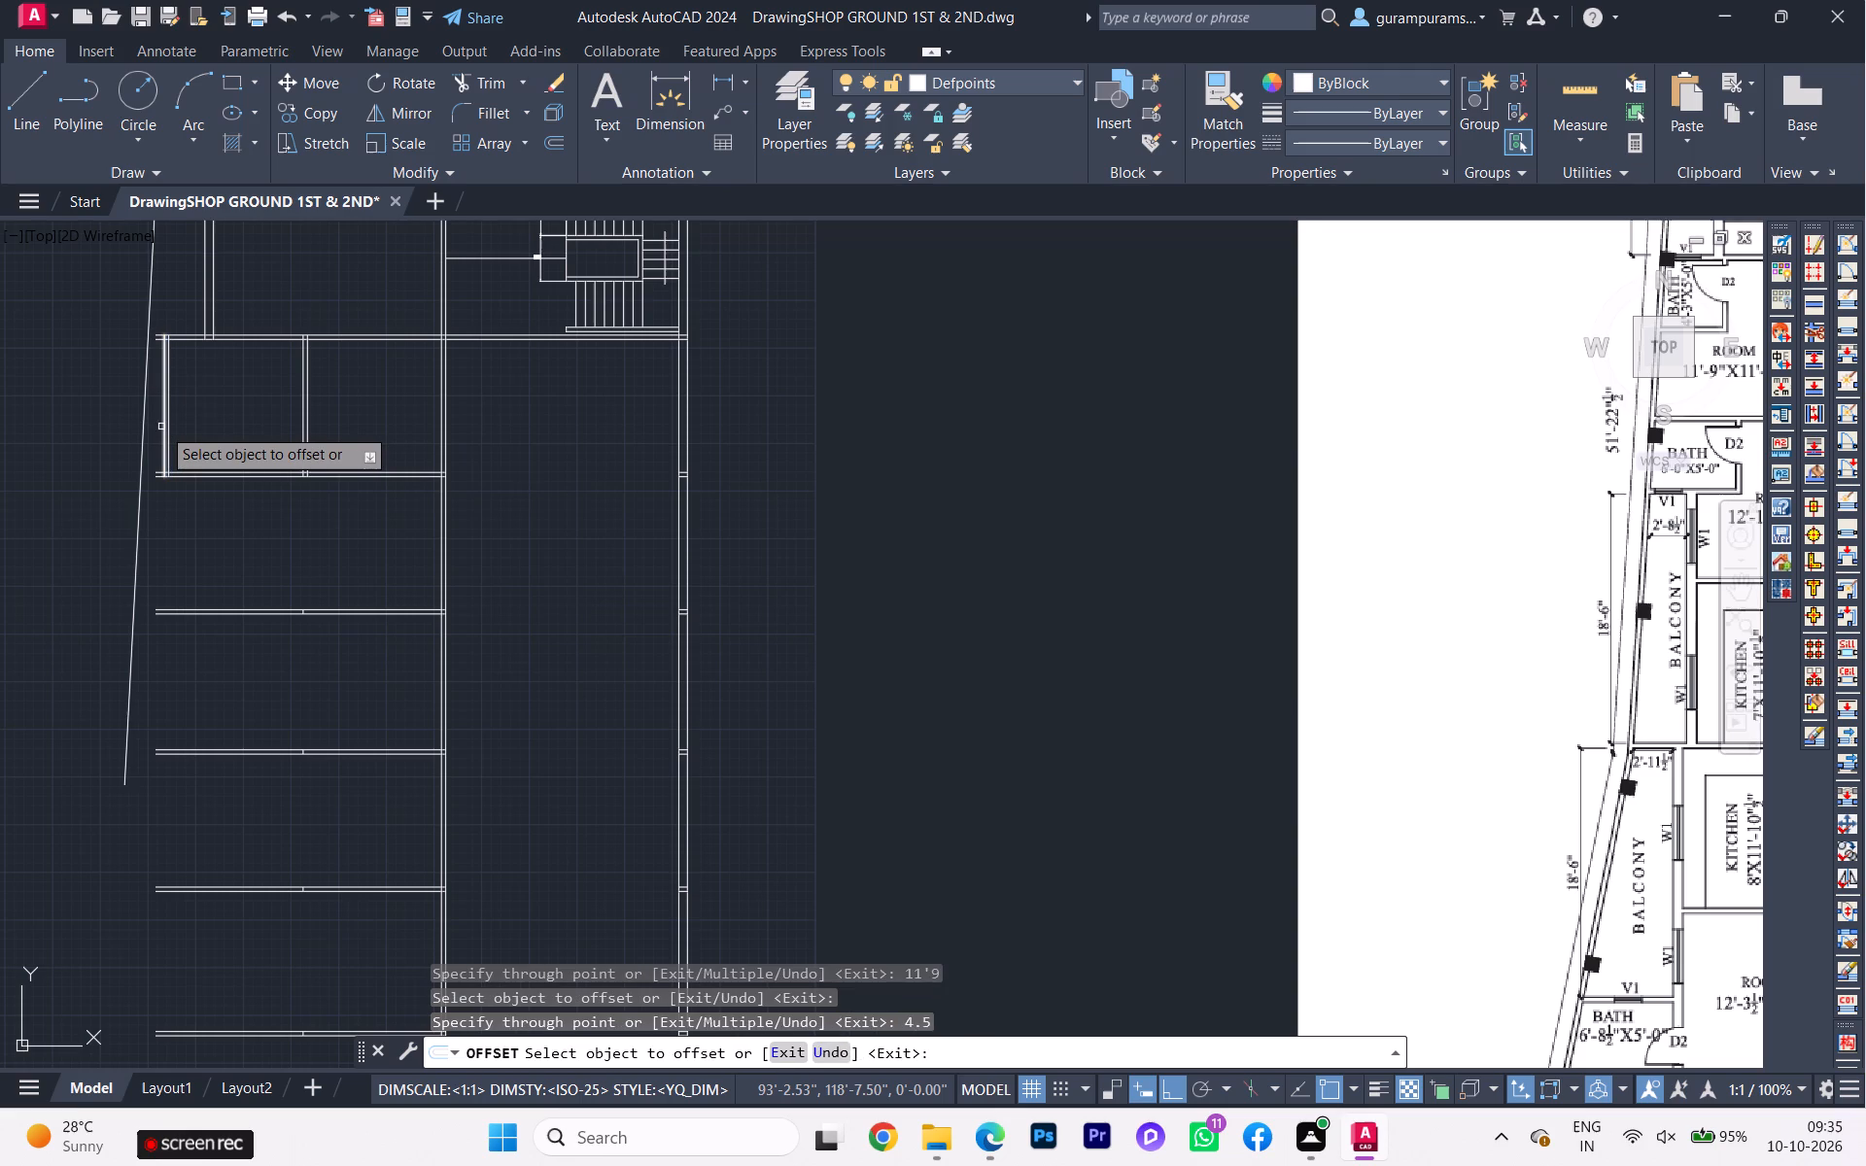
Offset the slanted west boundary line 6" inward to form the outer wall.
left_click(146, 421)
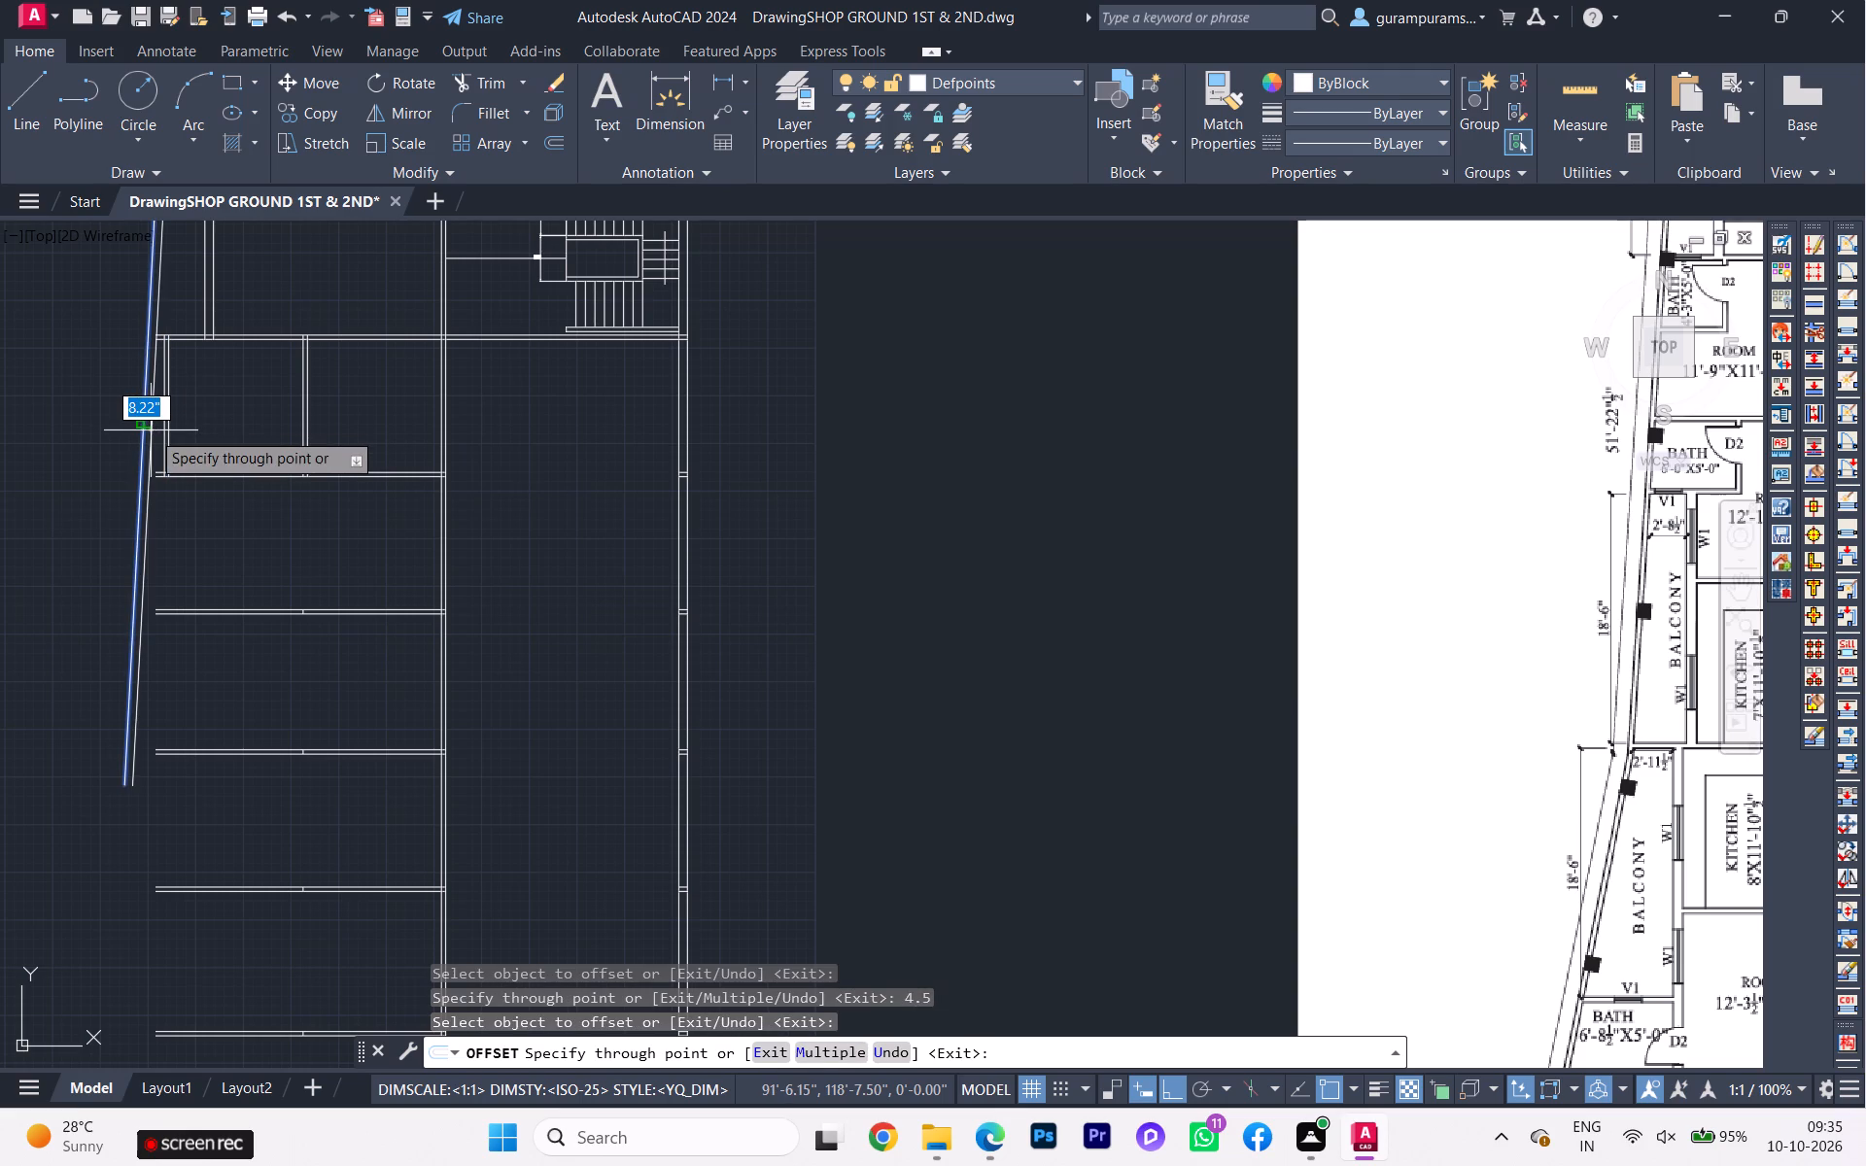
key("6")
key("Return")
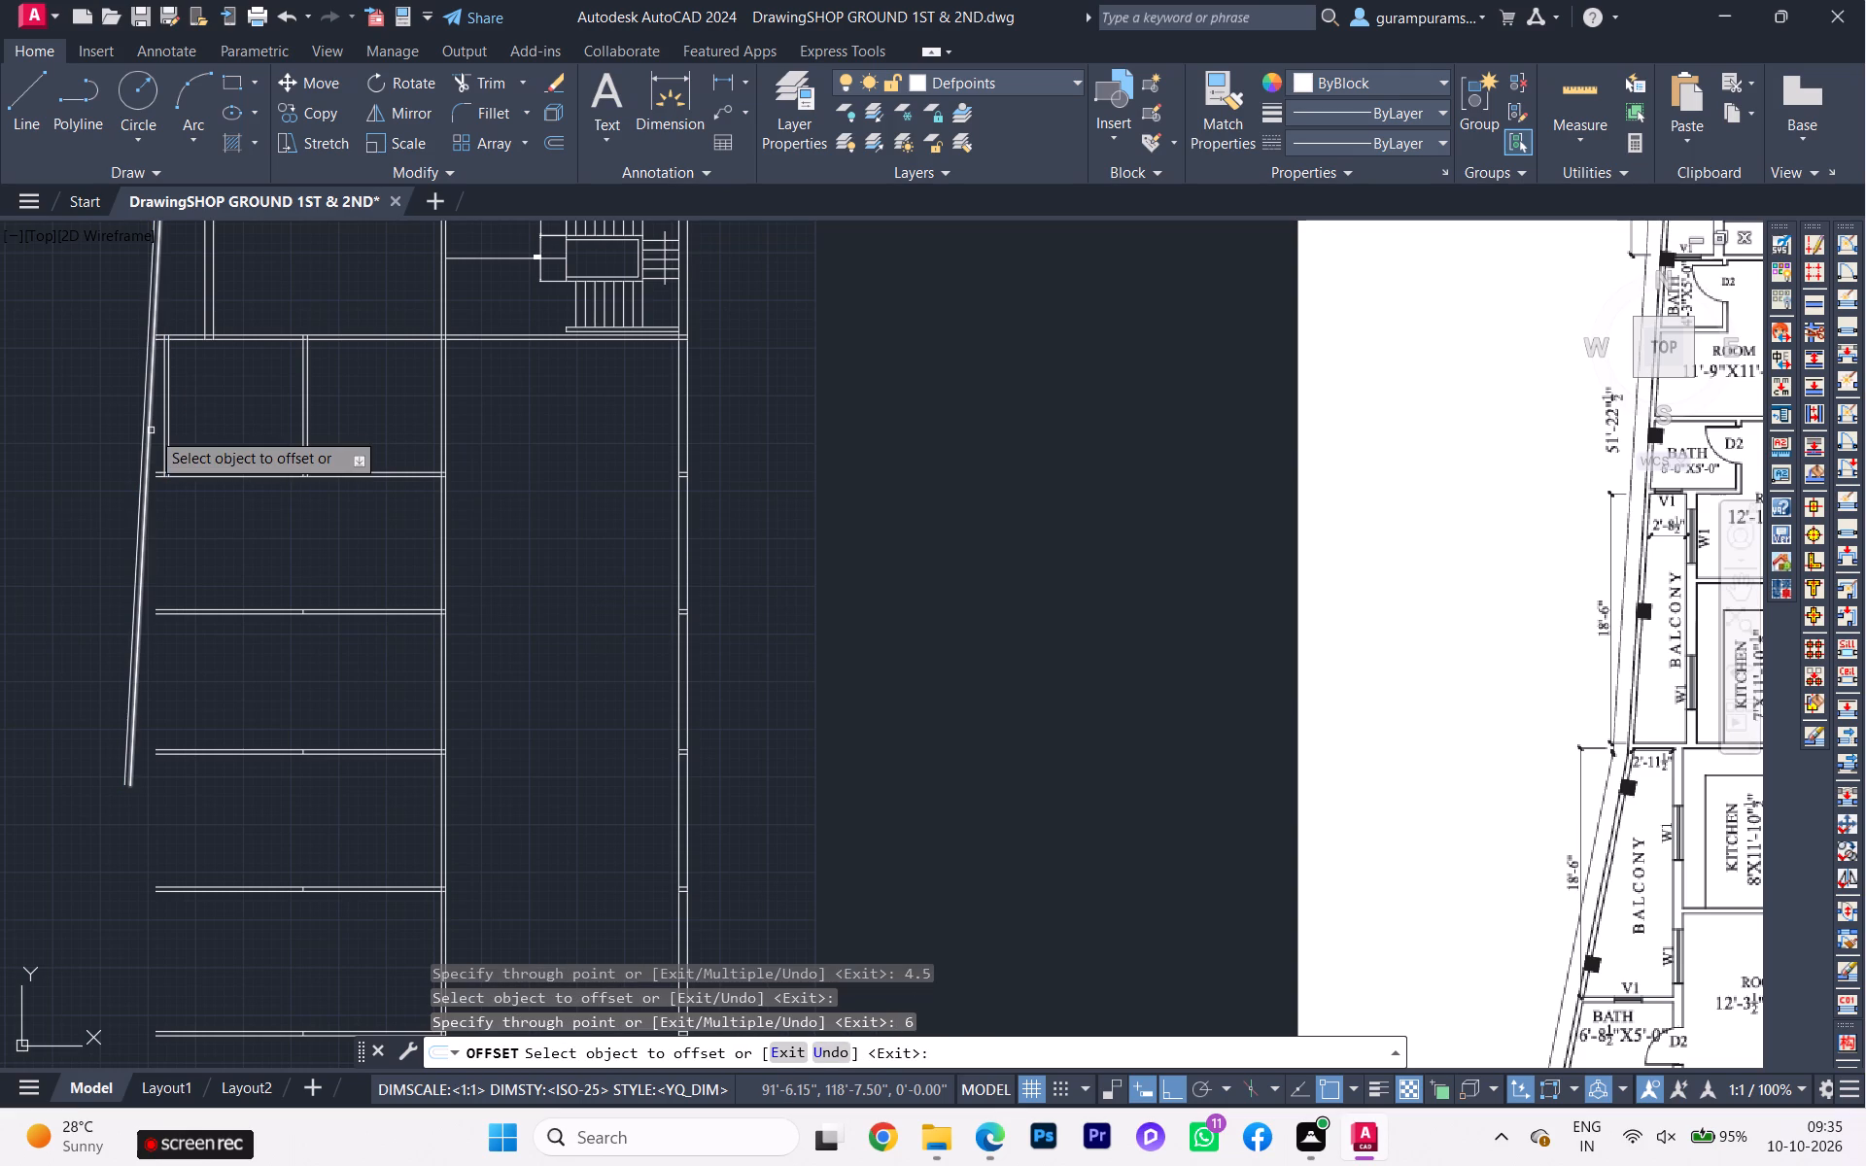
scroll(151, 434, "down", 1)
scroll(151, 435, "up", 1)
scroll(113, 484, "down", 1)
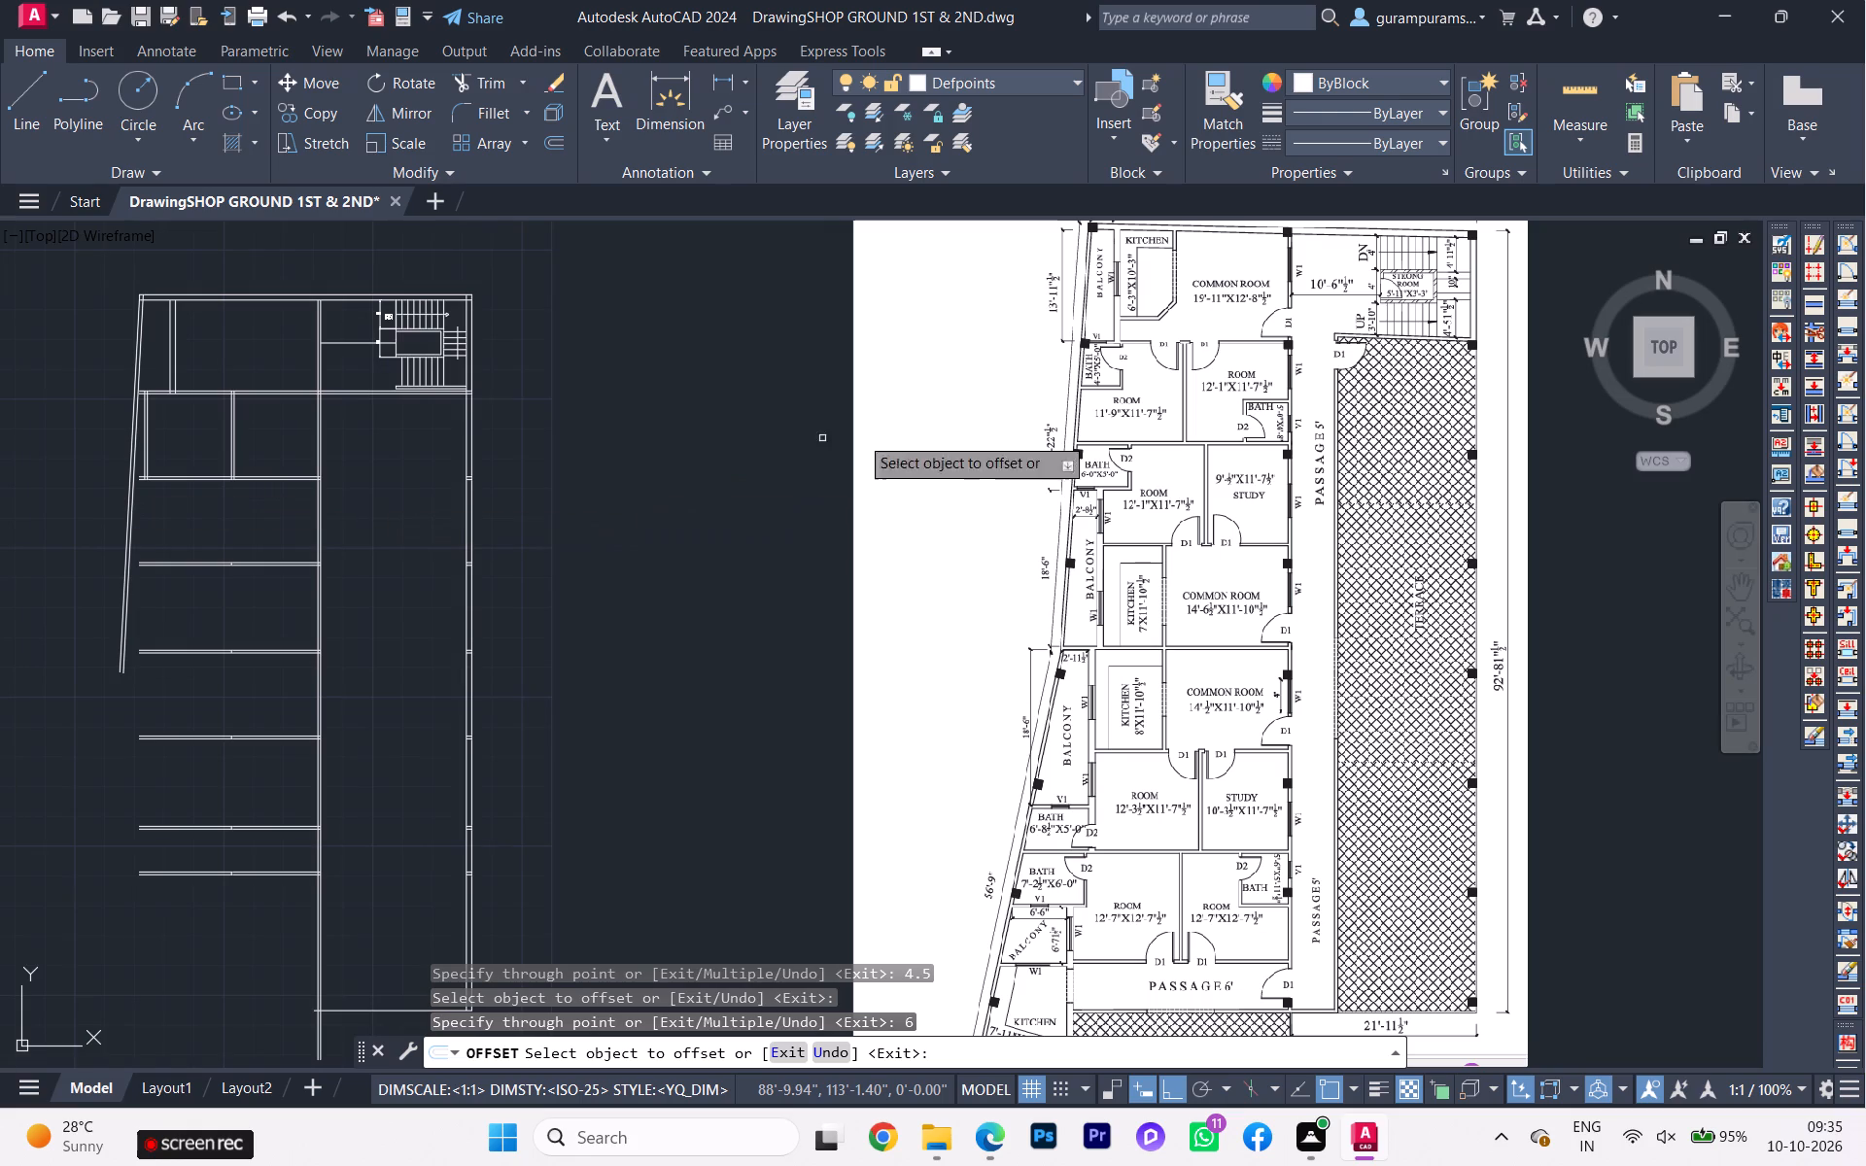
scroll(1106, 378, "up", 1)
scroll(1119, 394, "down", 2)
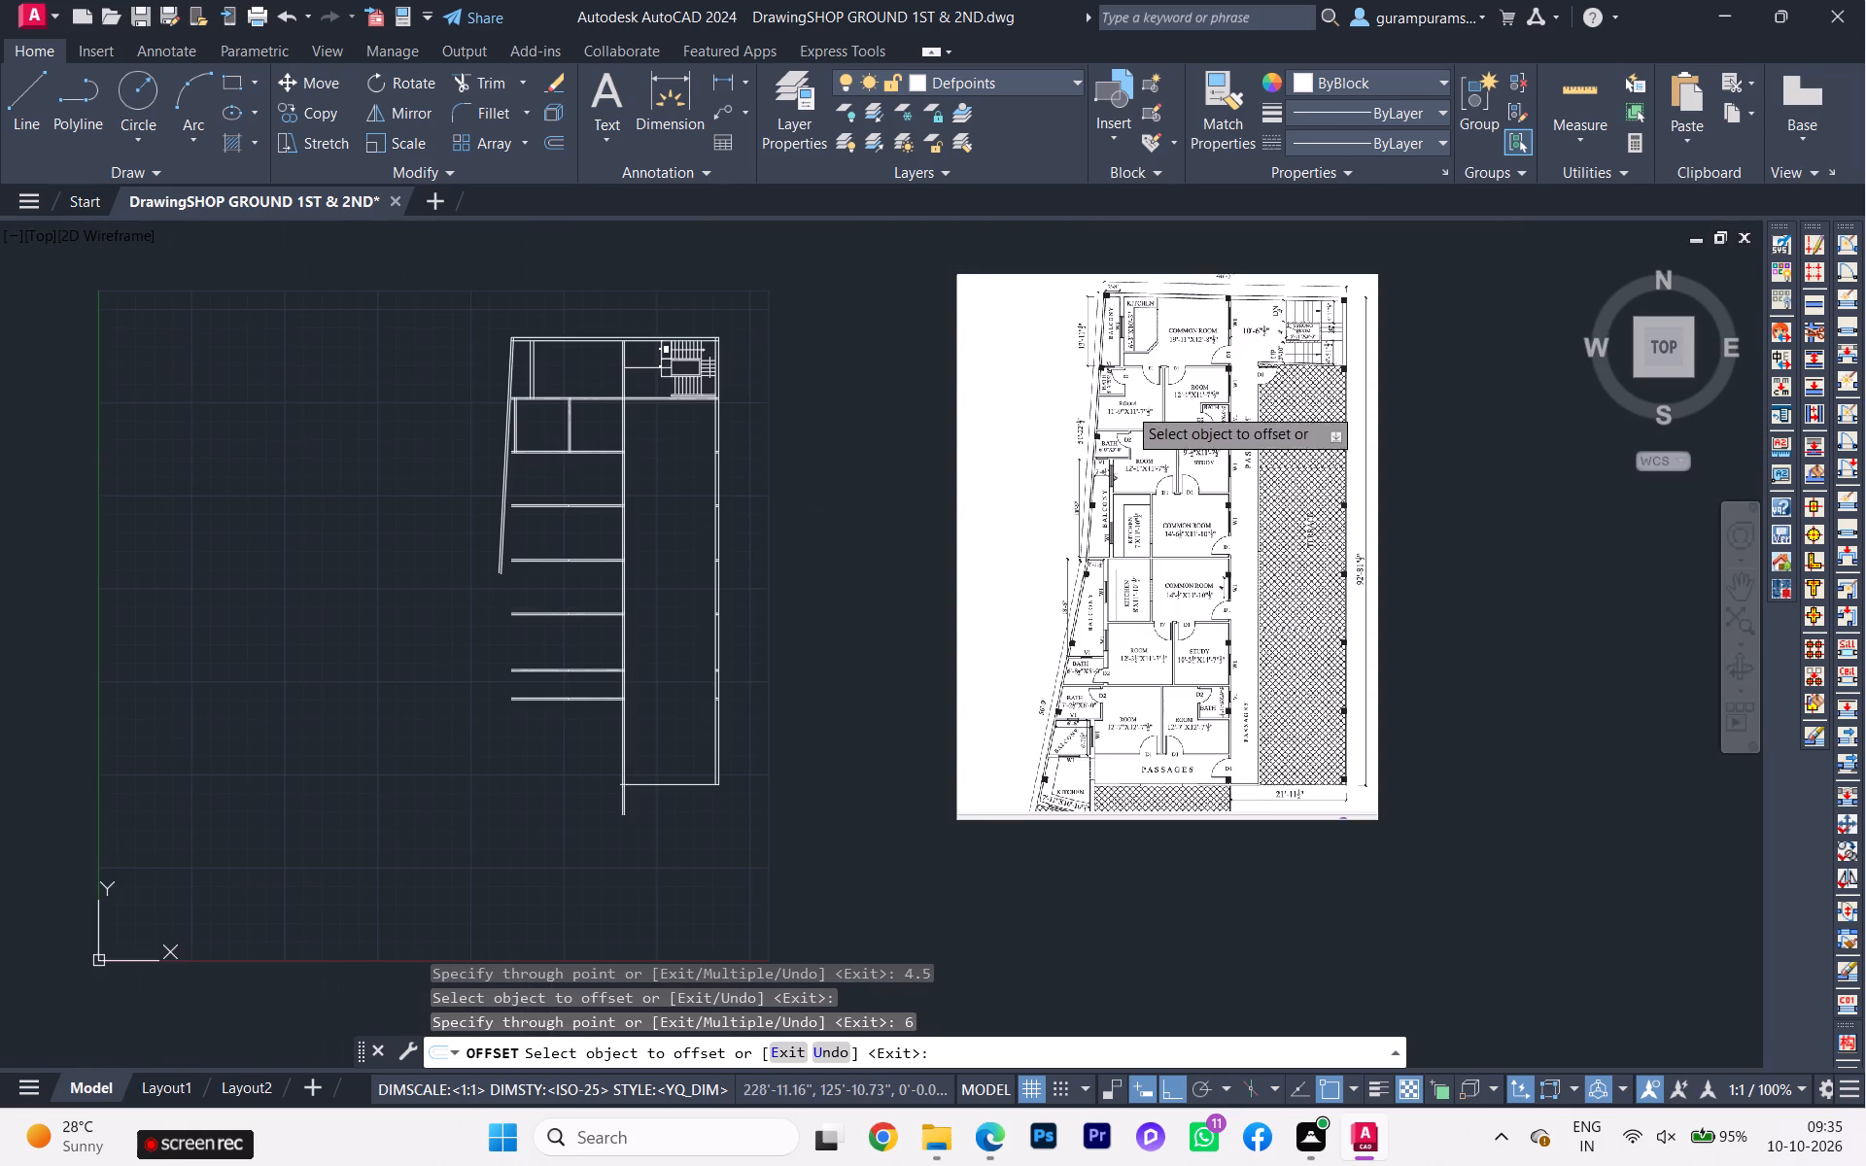
scroll(471, 400, "up", 2)
key("Escape")
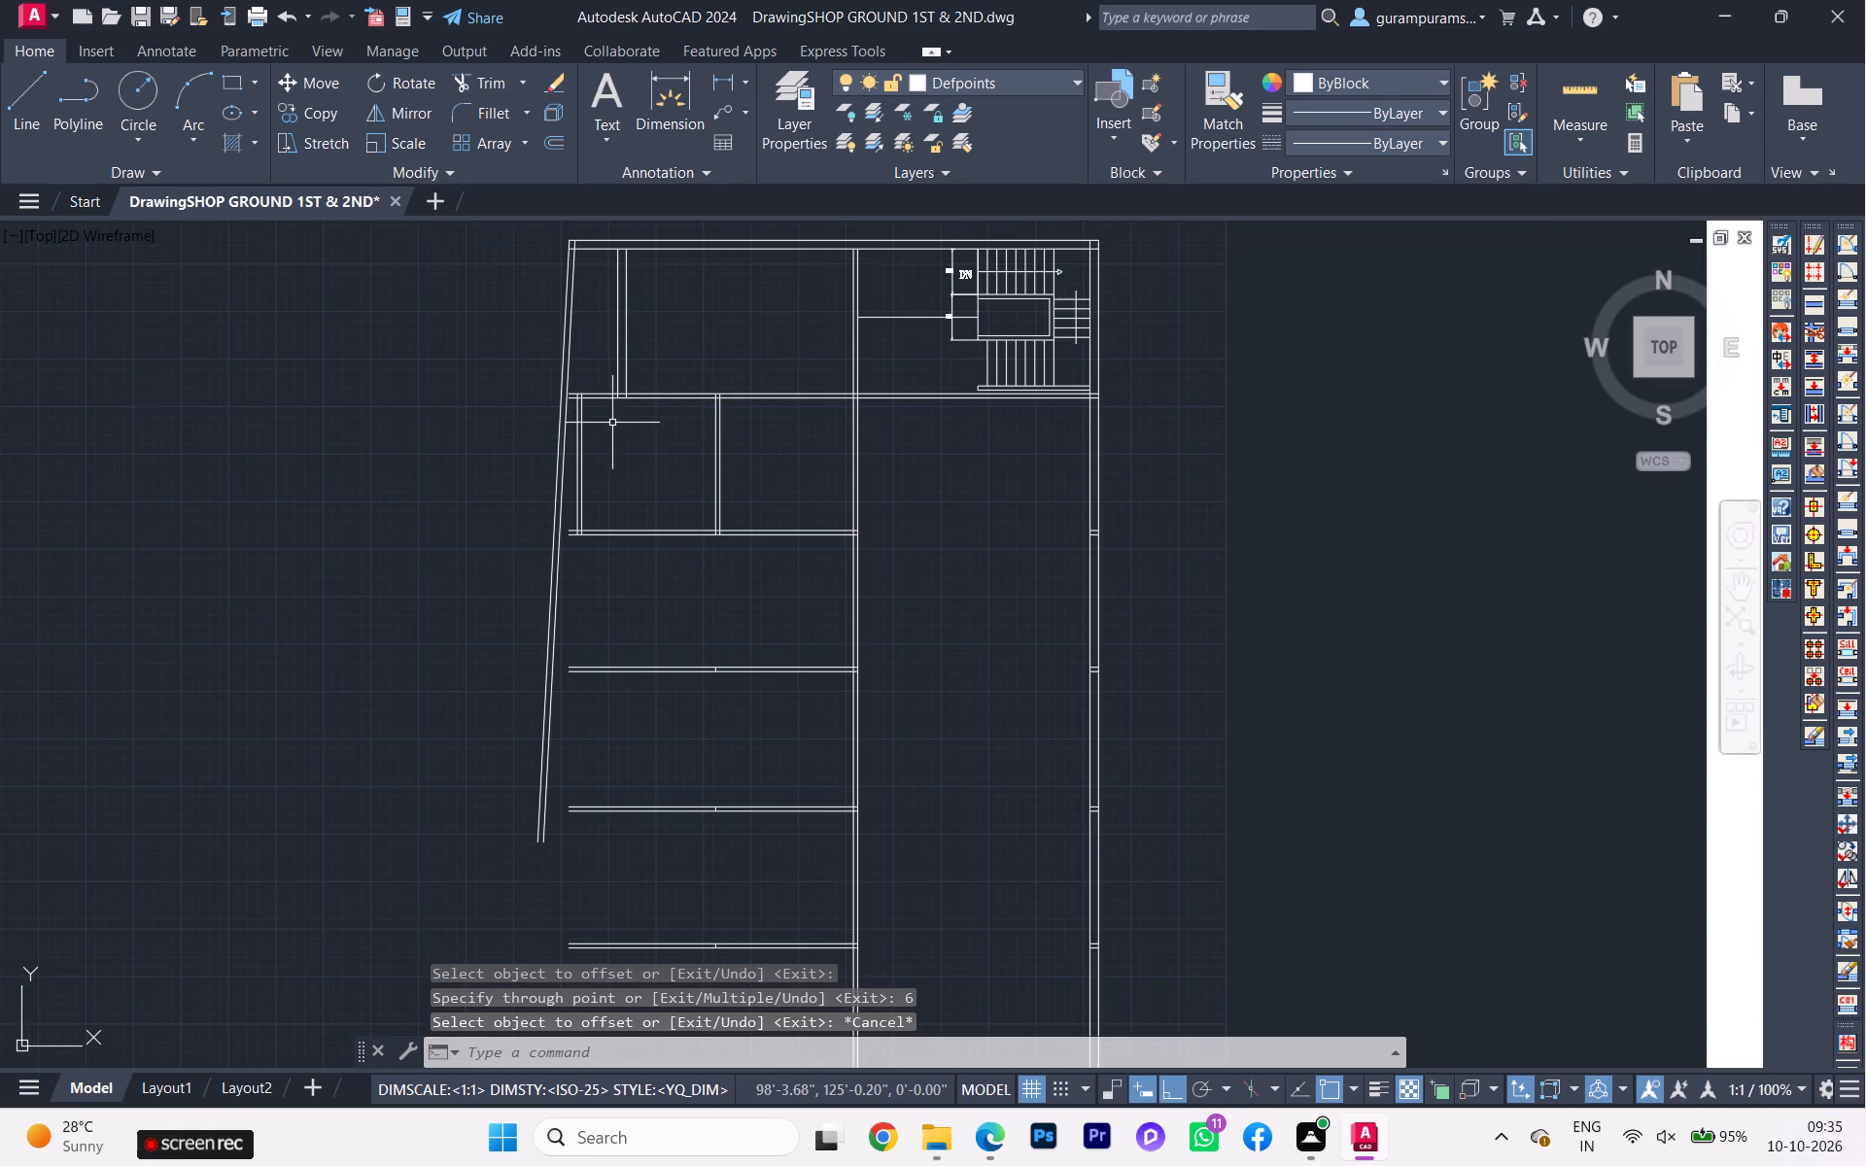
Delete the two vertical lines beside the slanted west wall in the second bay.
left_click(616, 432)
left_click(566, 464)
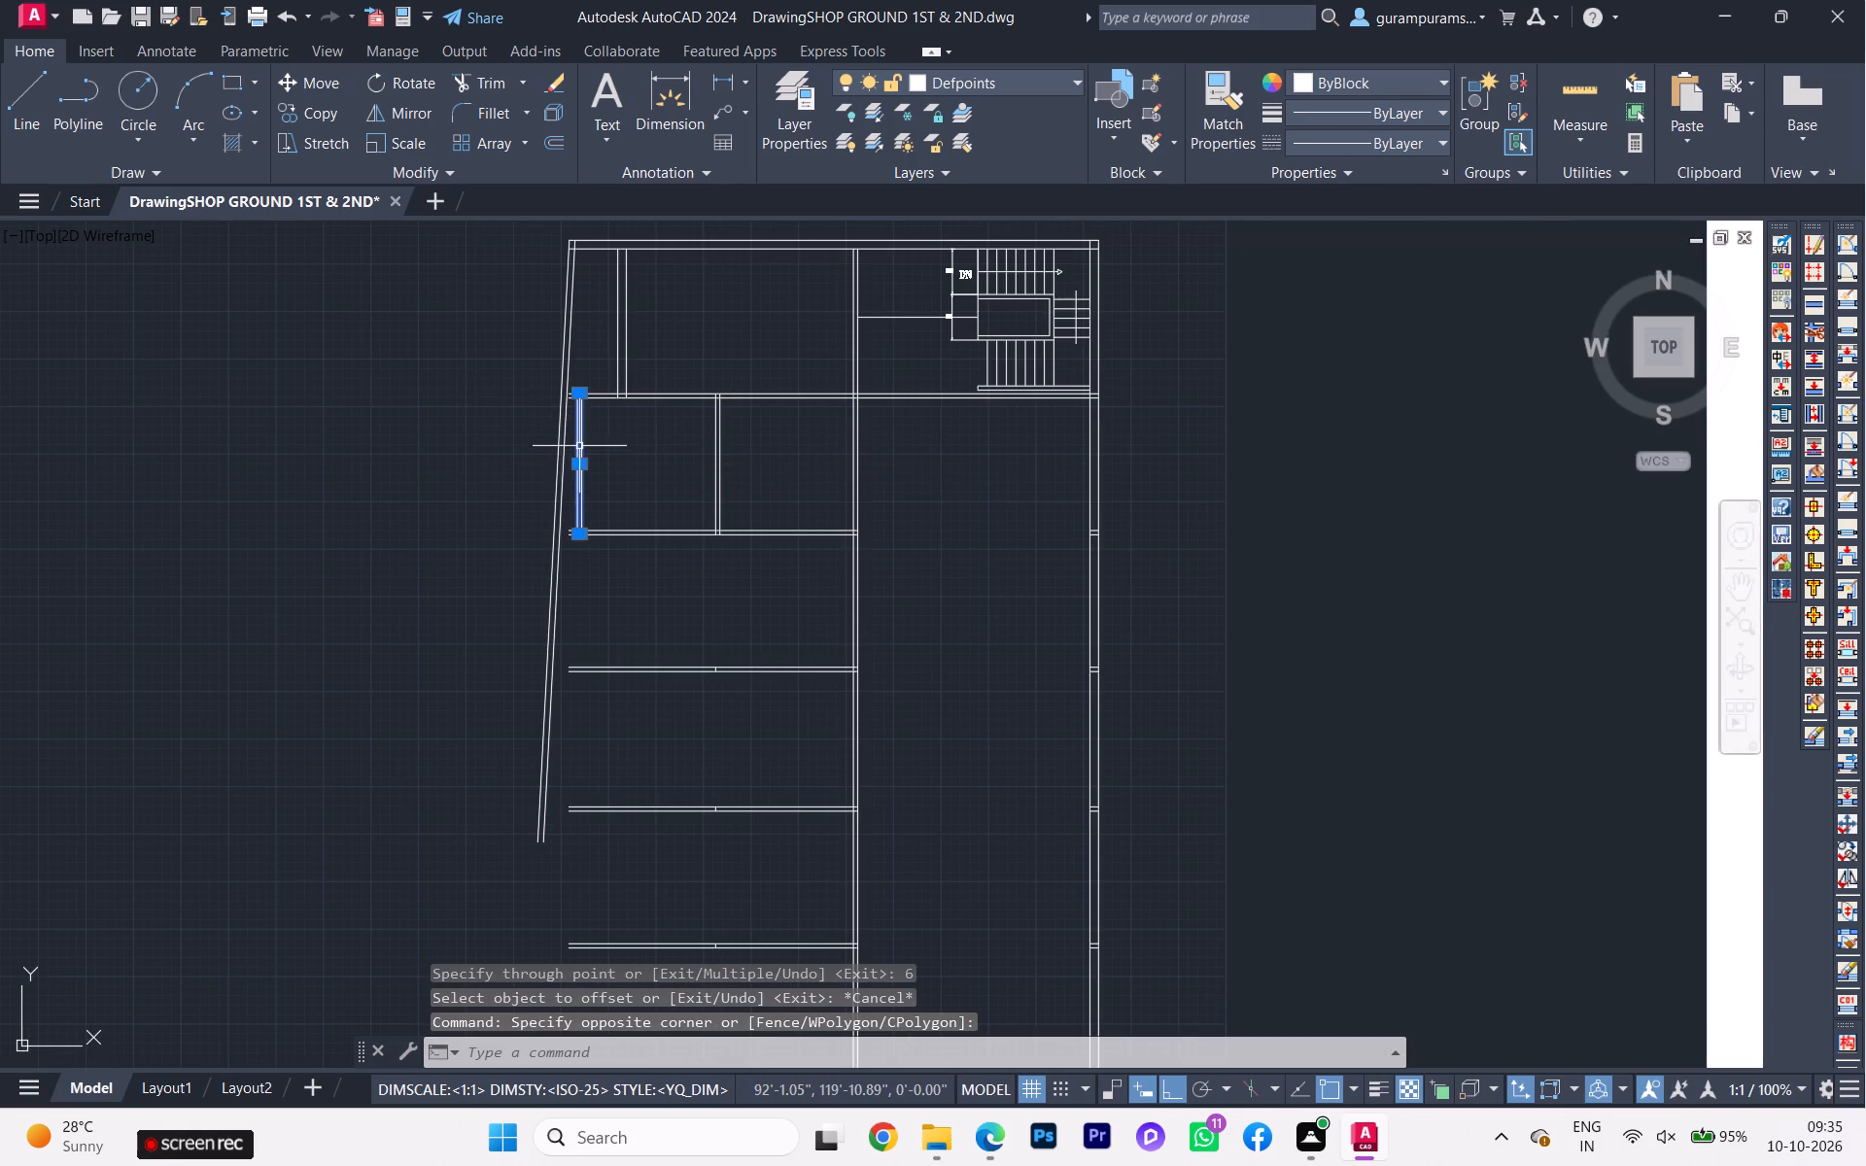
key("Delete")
Extend the west ends of the upper three horizontal cross walls' lines to the slanted west wall.
scroll(607, 442, "up", 1)
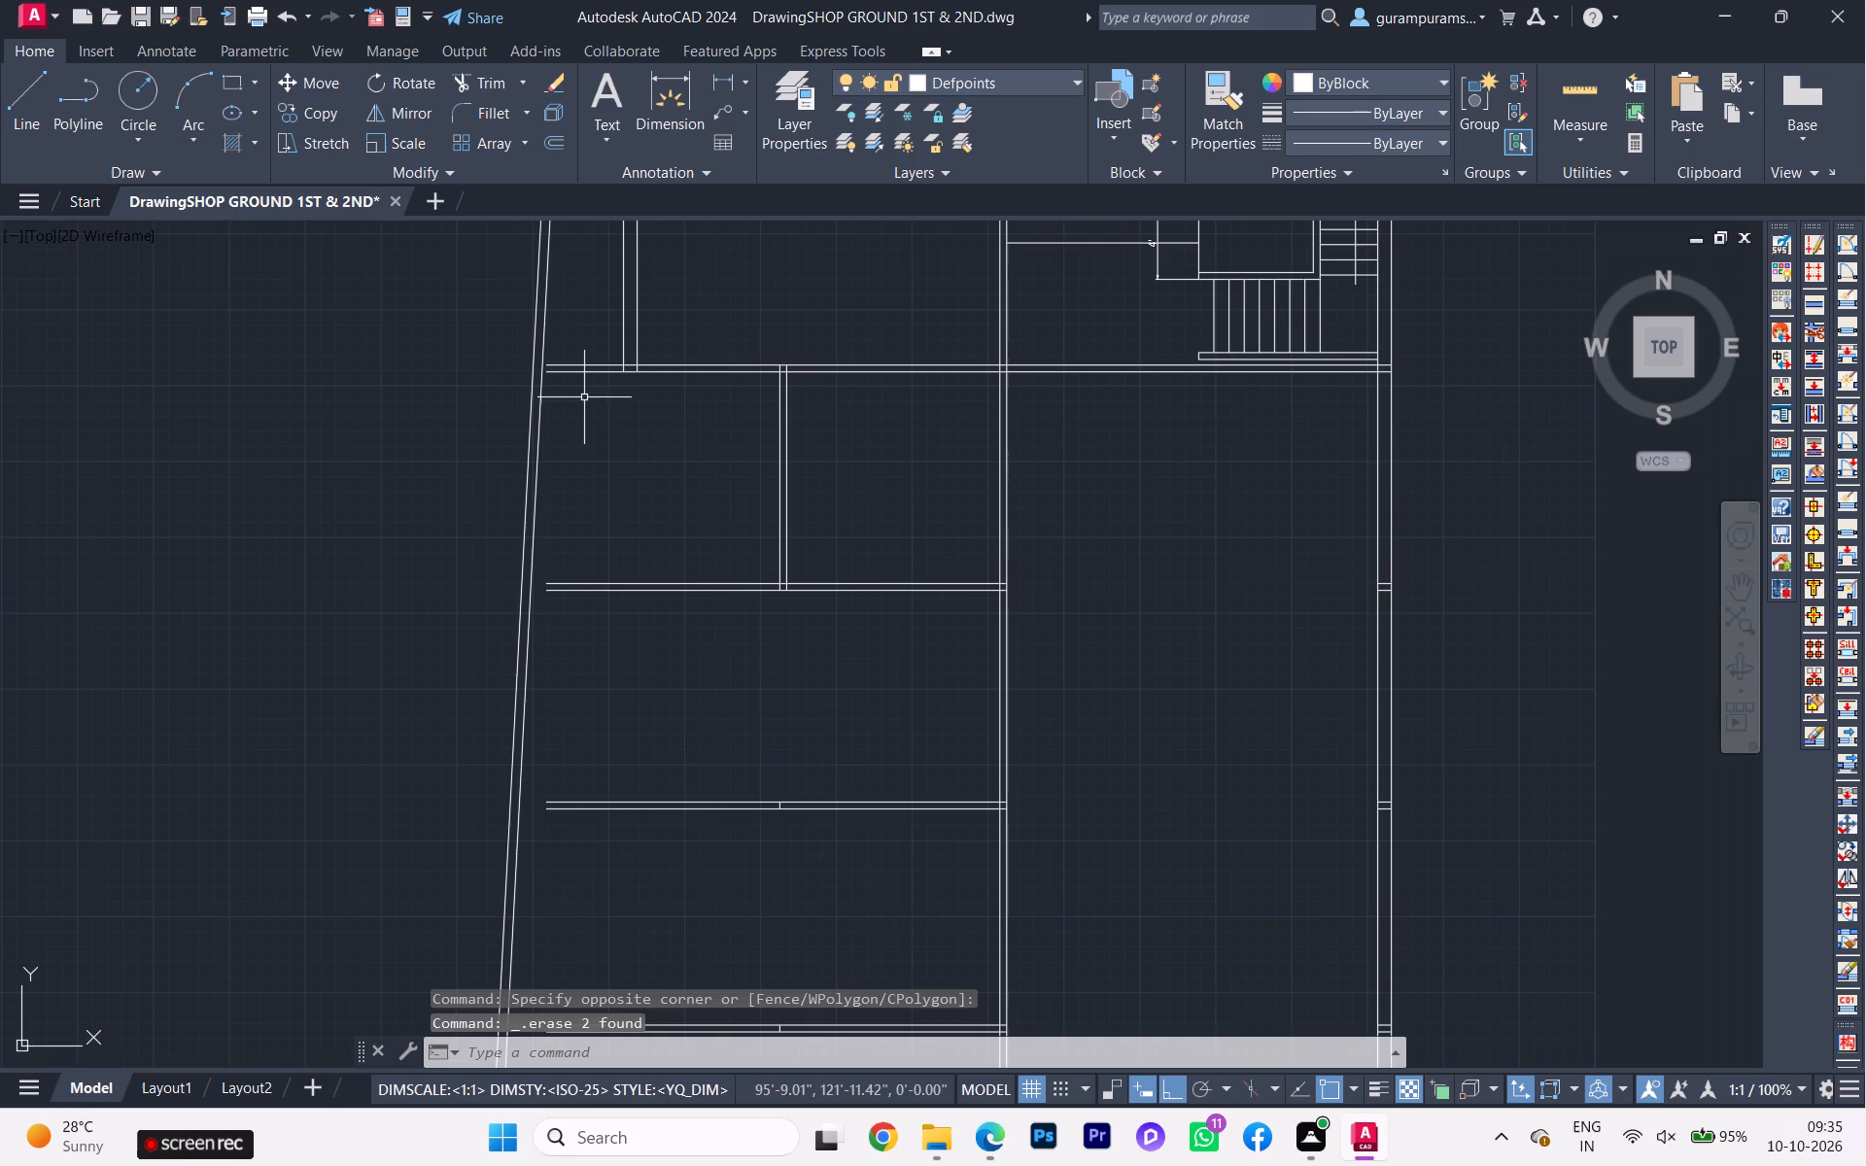
key("e")
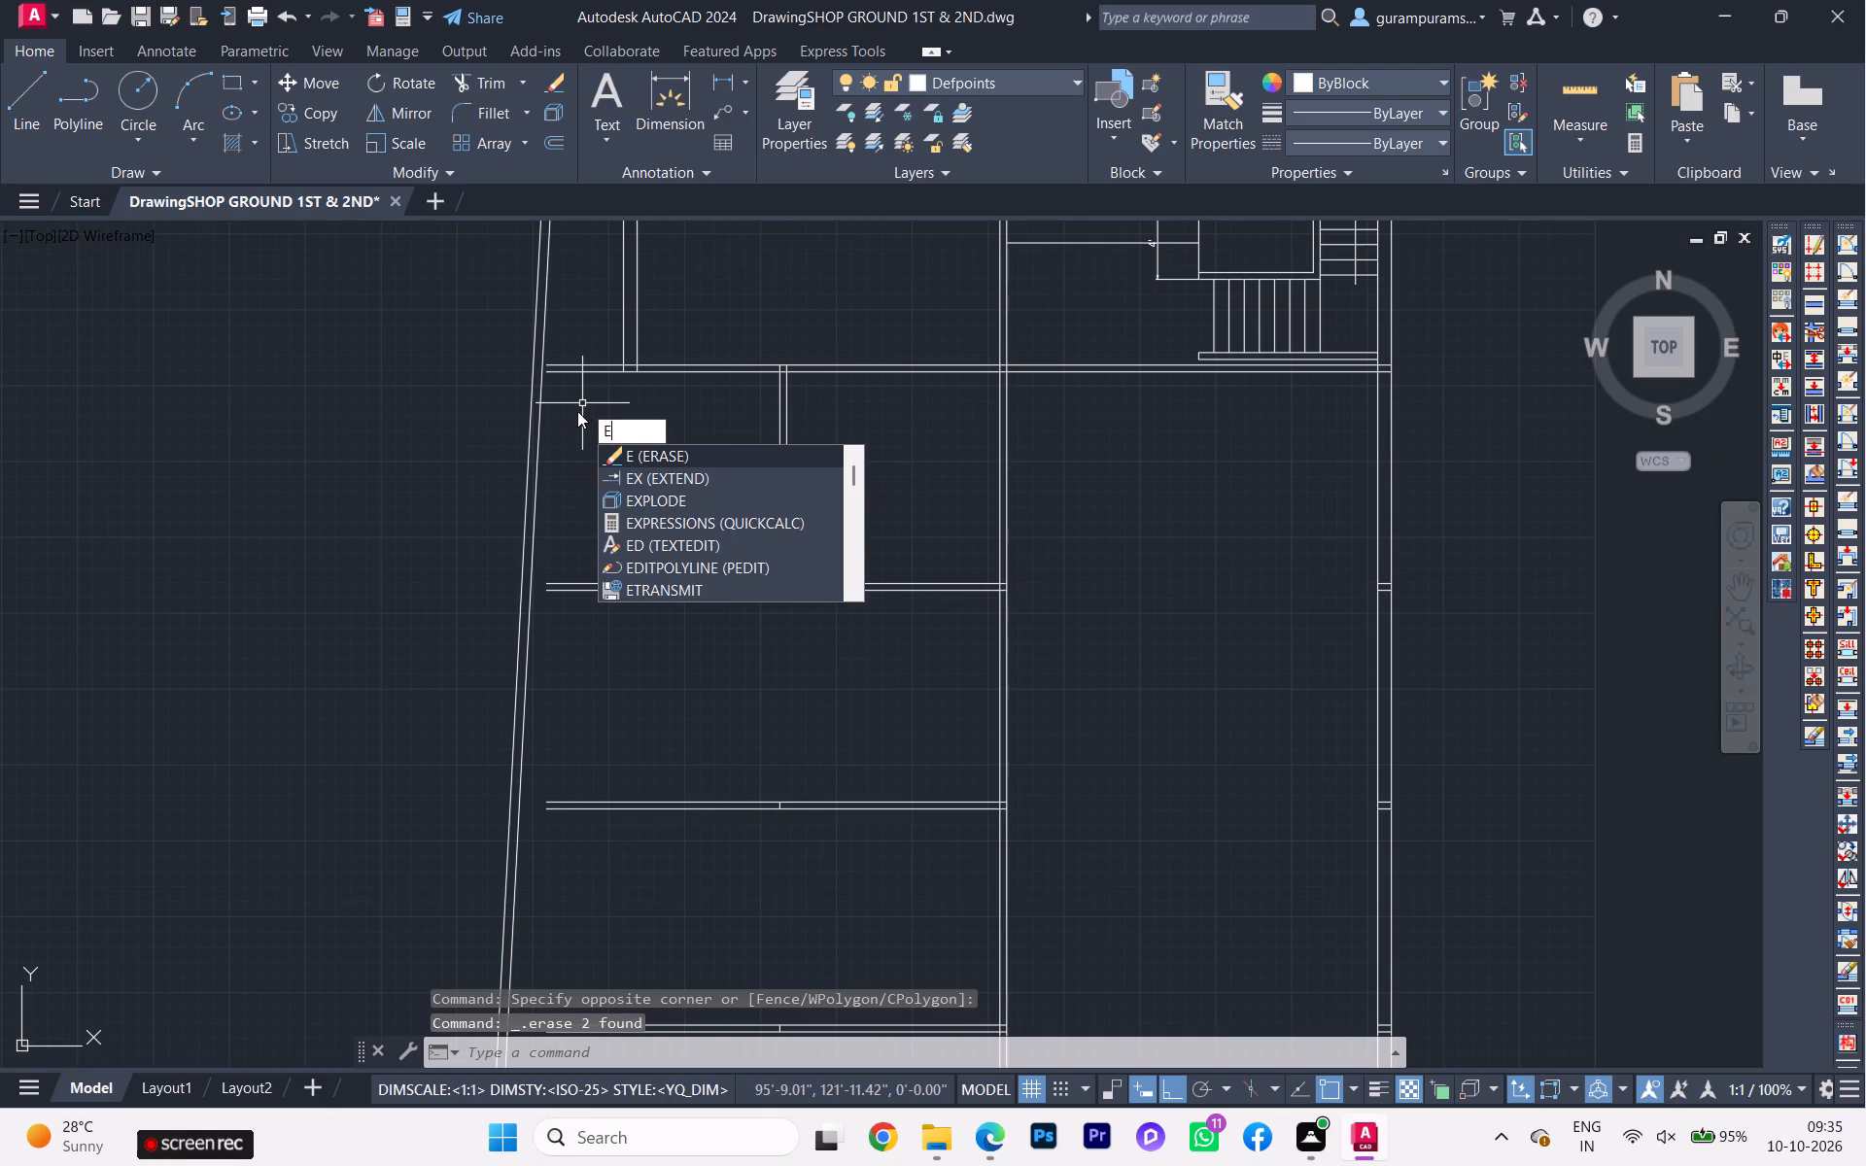
key("x")
left_click(643, 454)
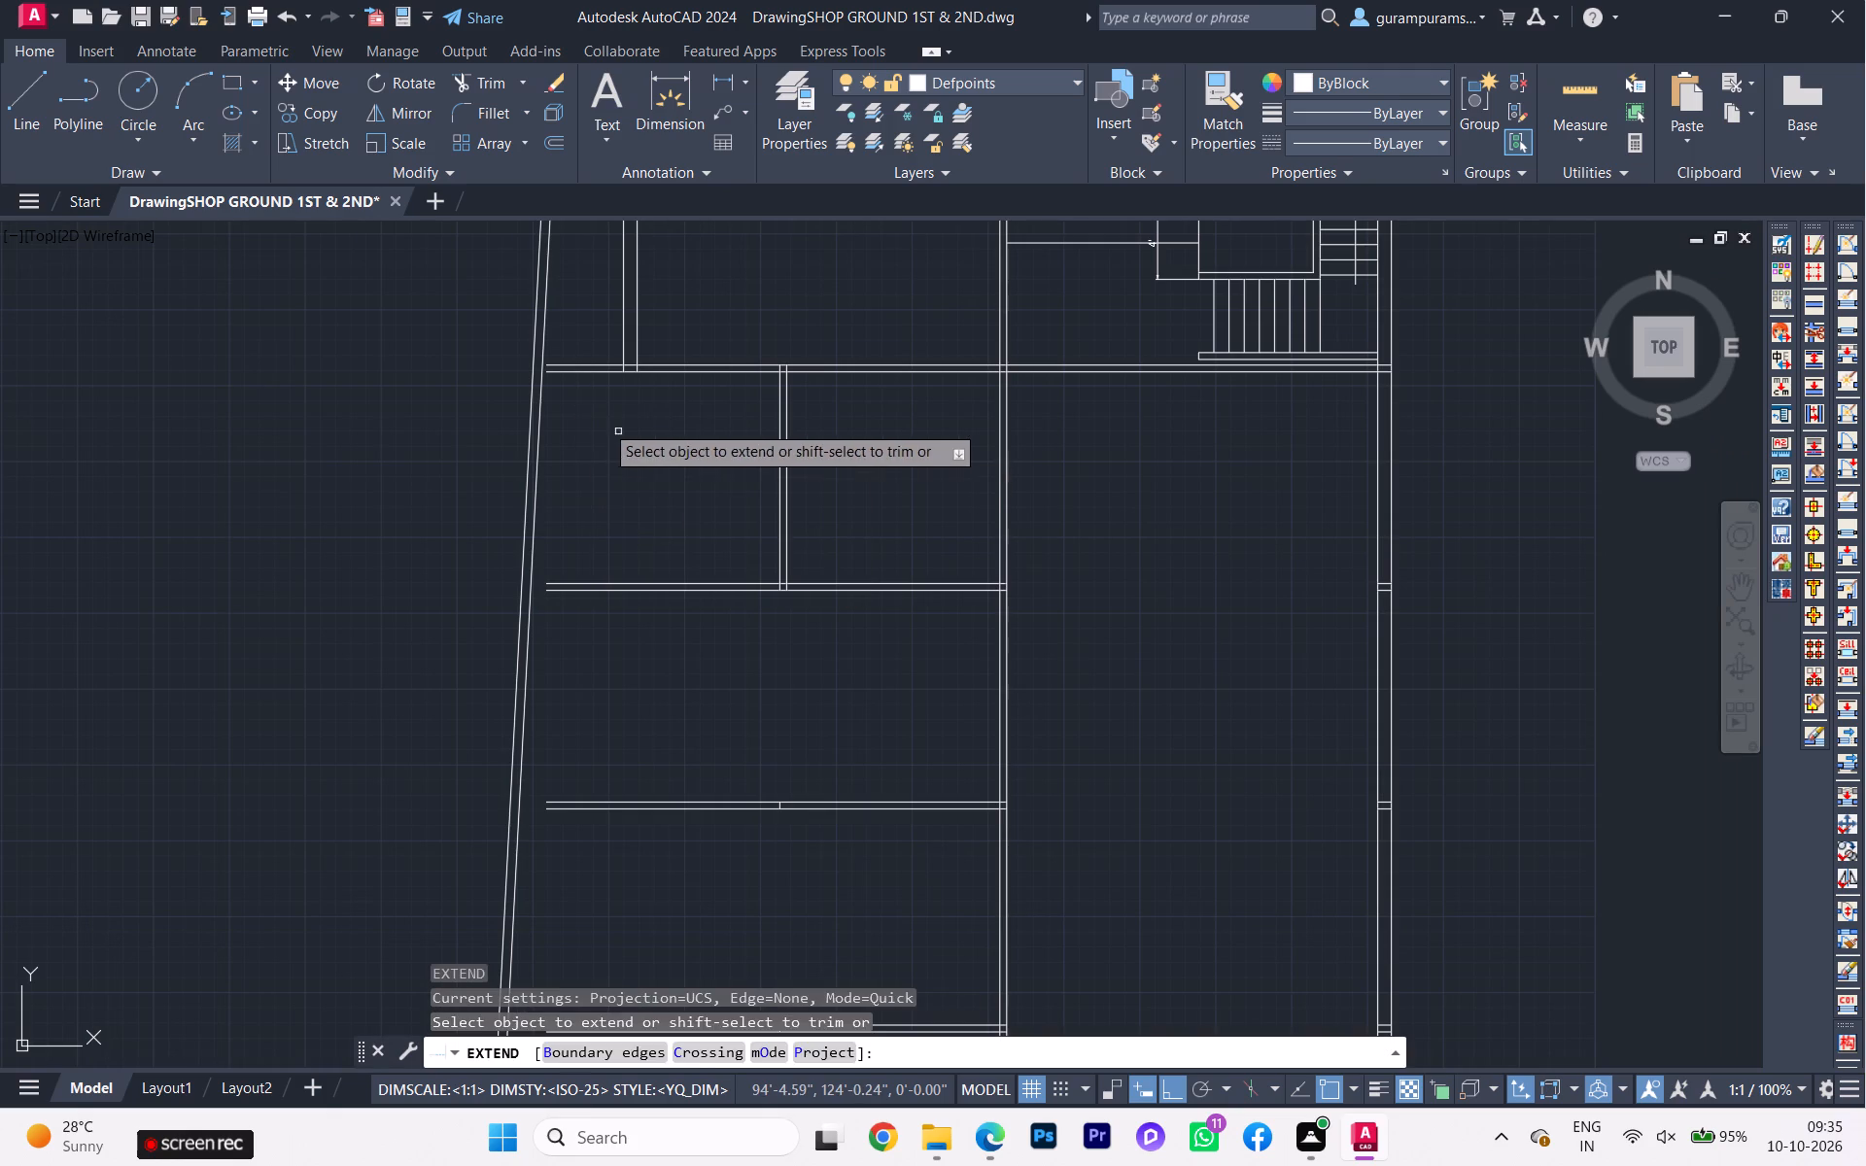
left_click(587, 421)
left_click(556, 328)
left_click(627, 639)
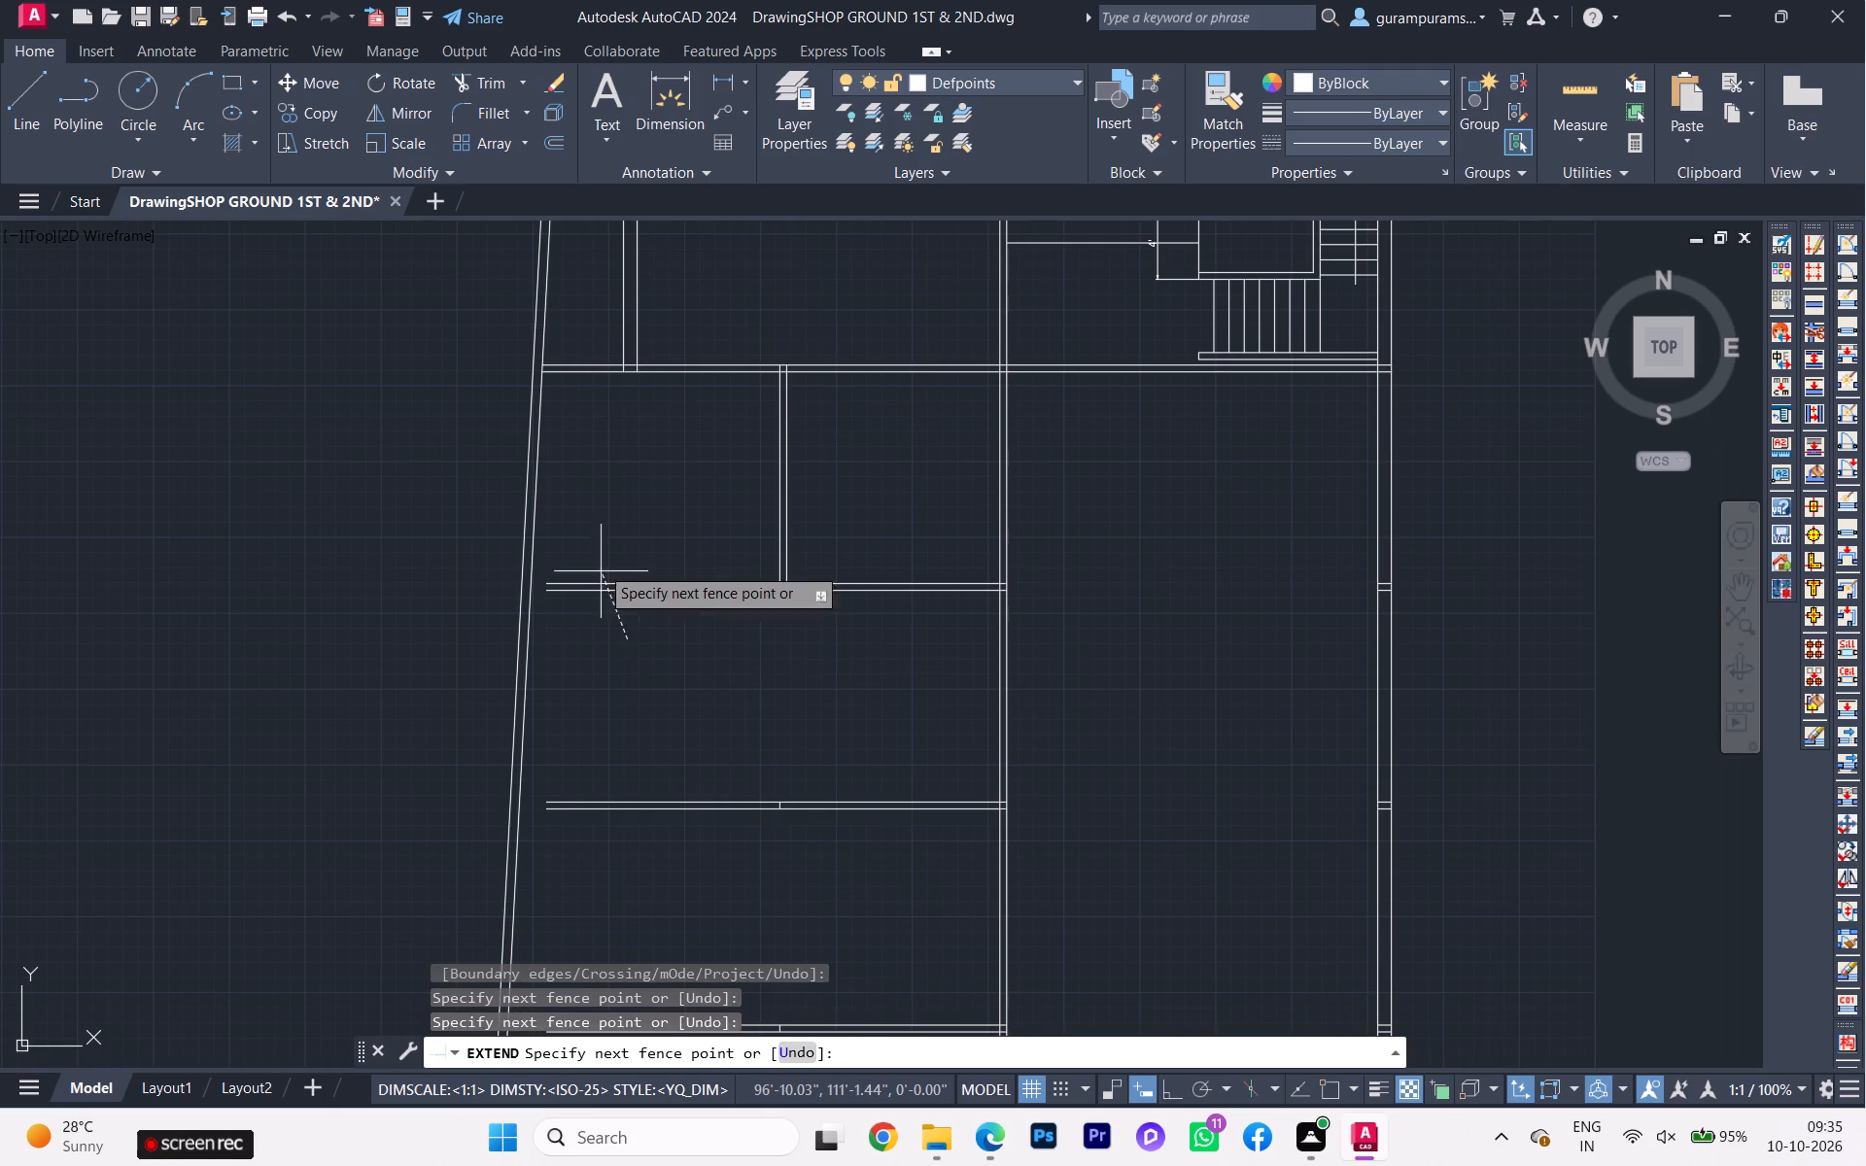
left_click(585, 530)
left_click_drag(615, 820, 615, 811)
left_click(582, 748)
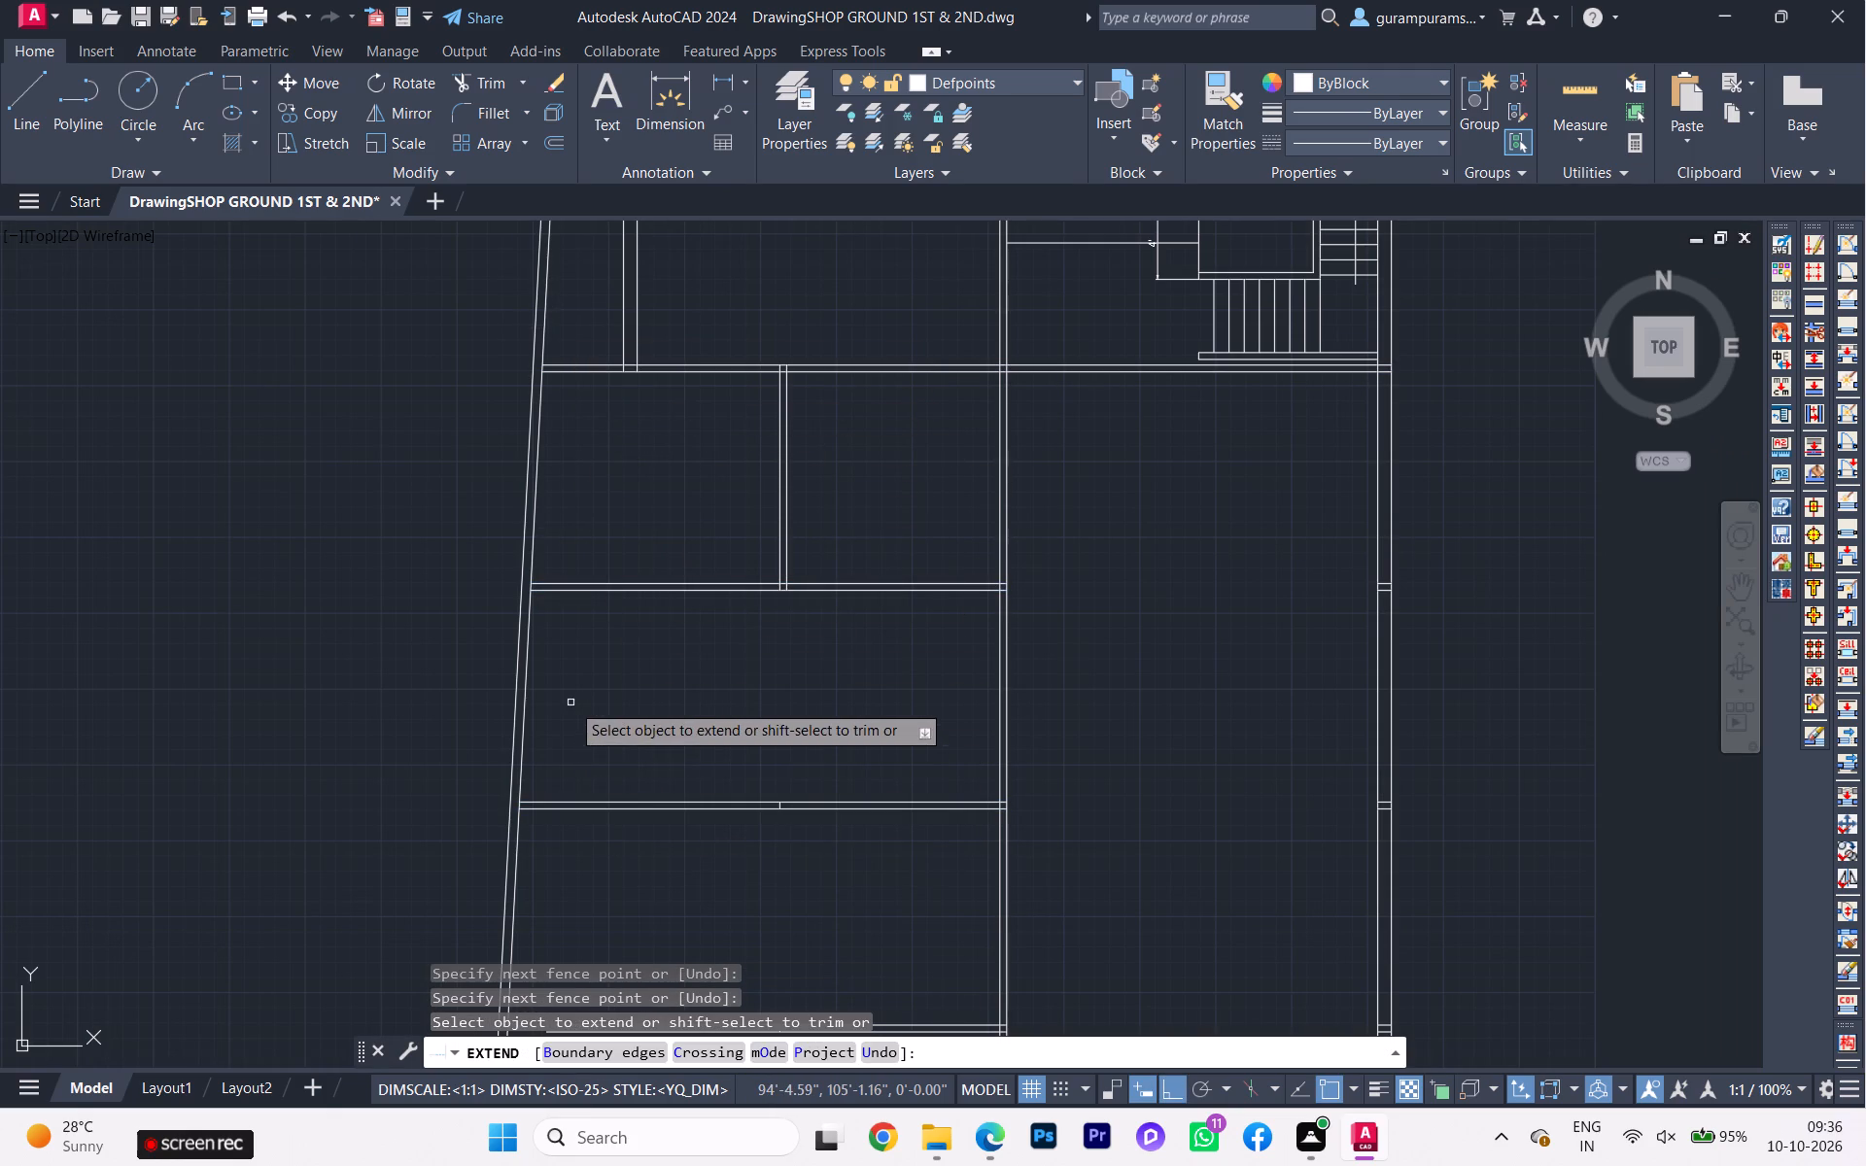
scroll(496, 874, "up", 2)
scroll(513, 798, "down", 2)
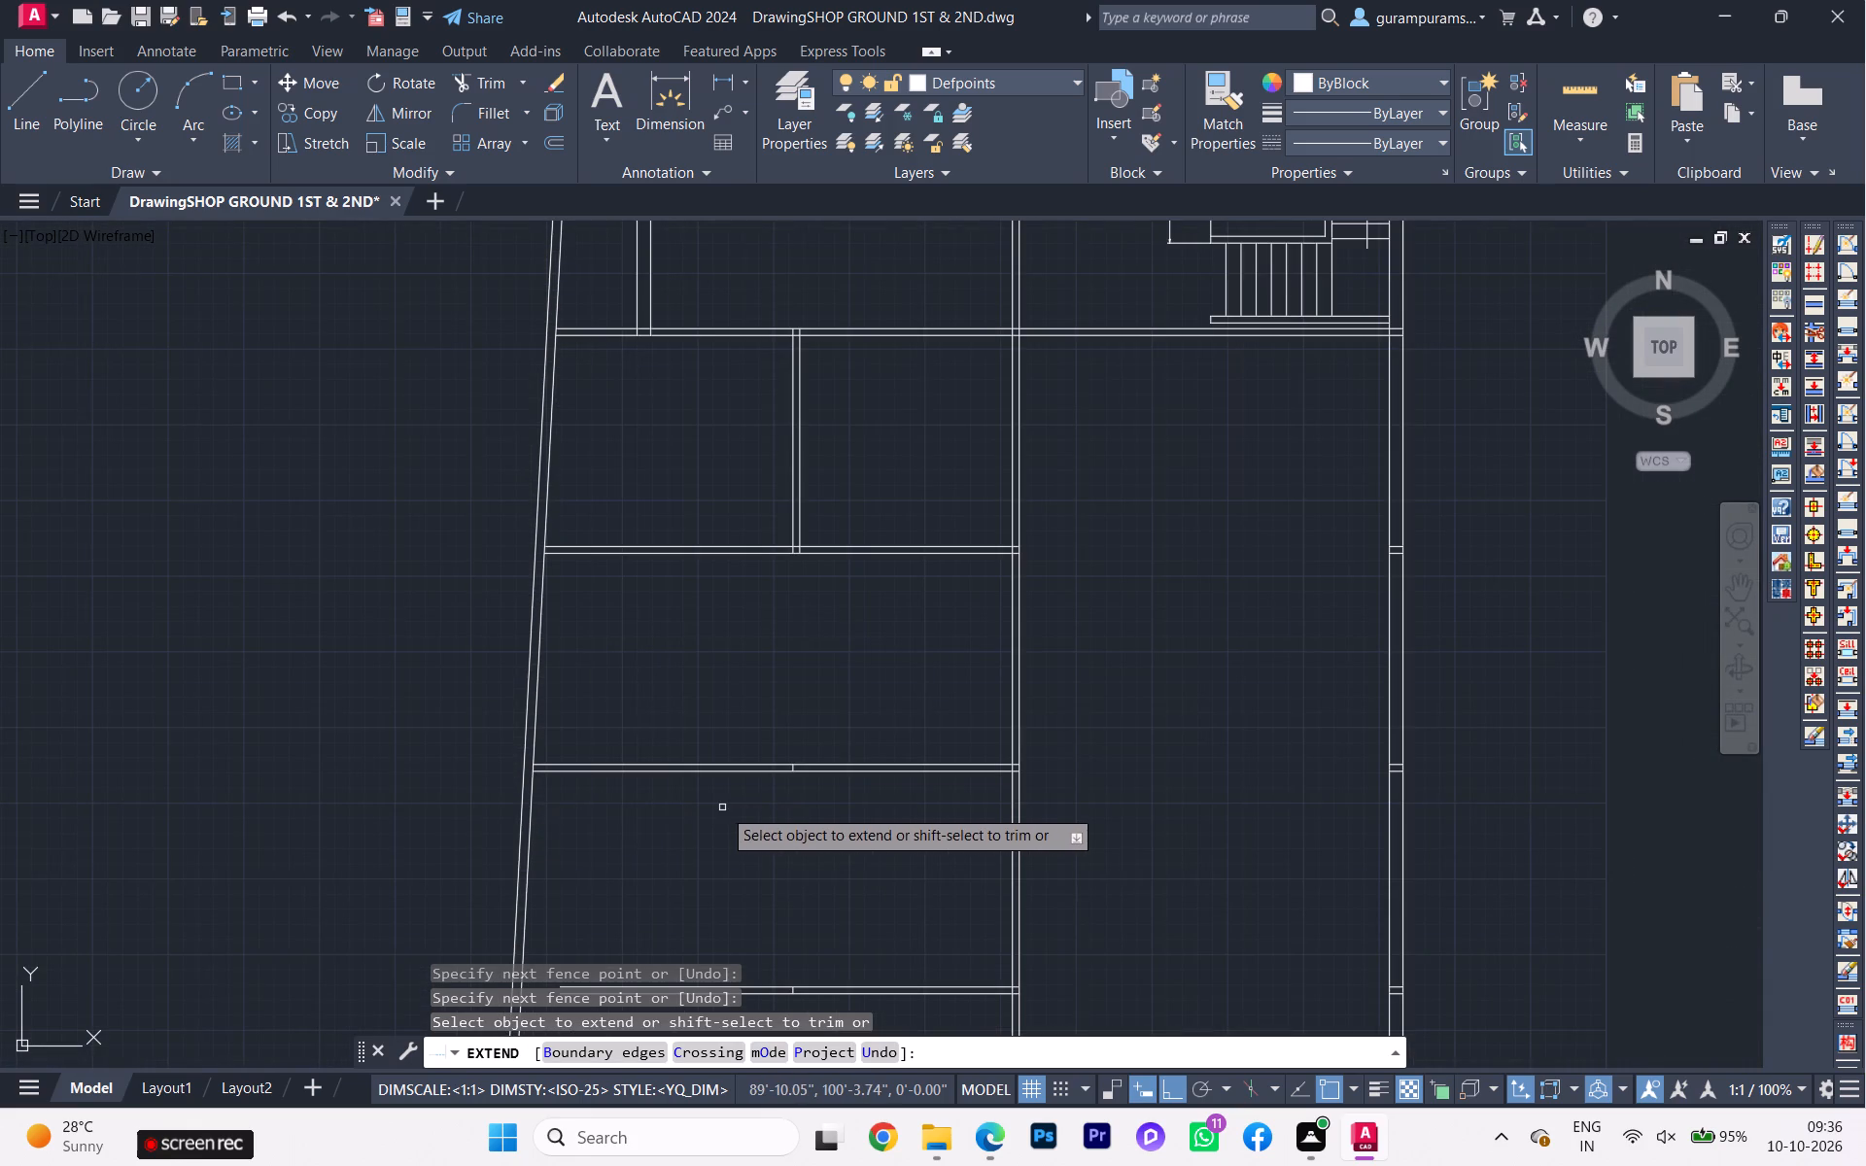
scroll(723, 812, "up", 1)
scroll(724, 813, "down", 1)
middle_click_drag(724, 814, 669, 532)
scroll(676, 578, "down", 2)
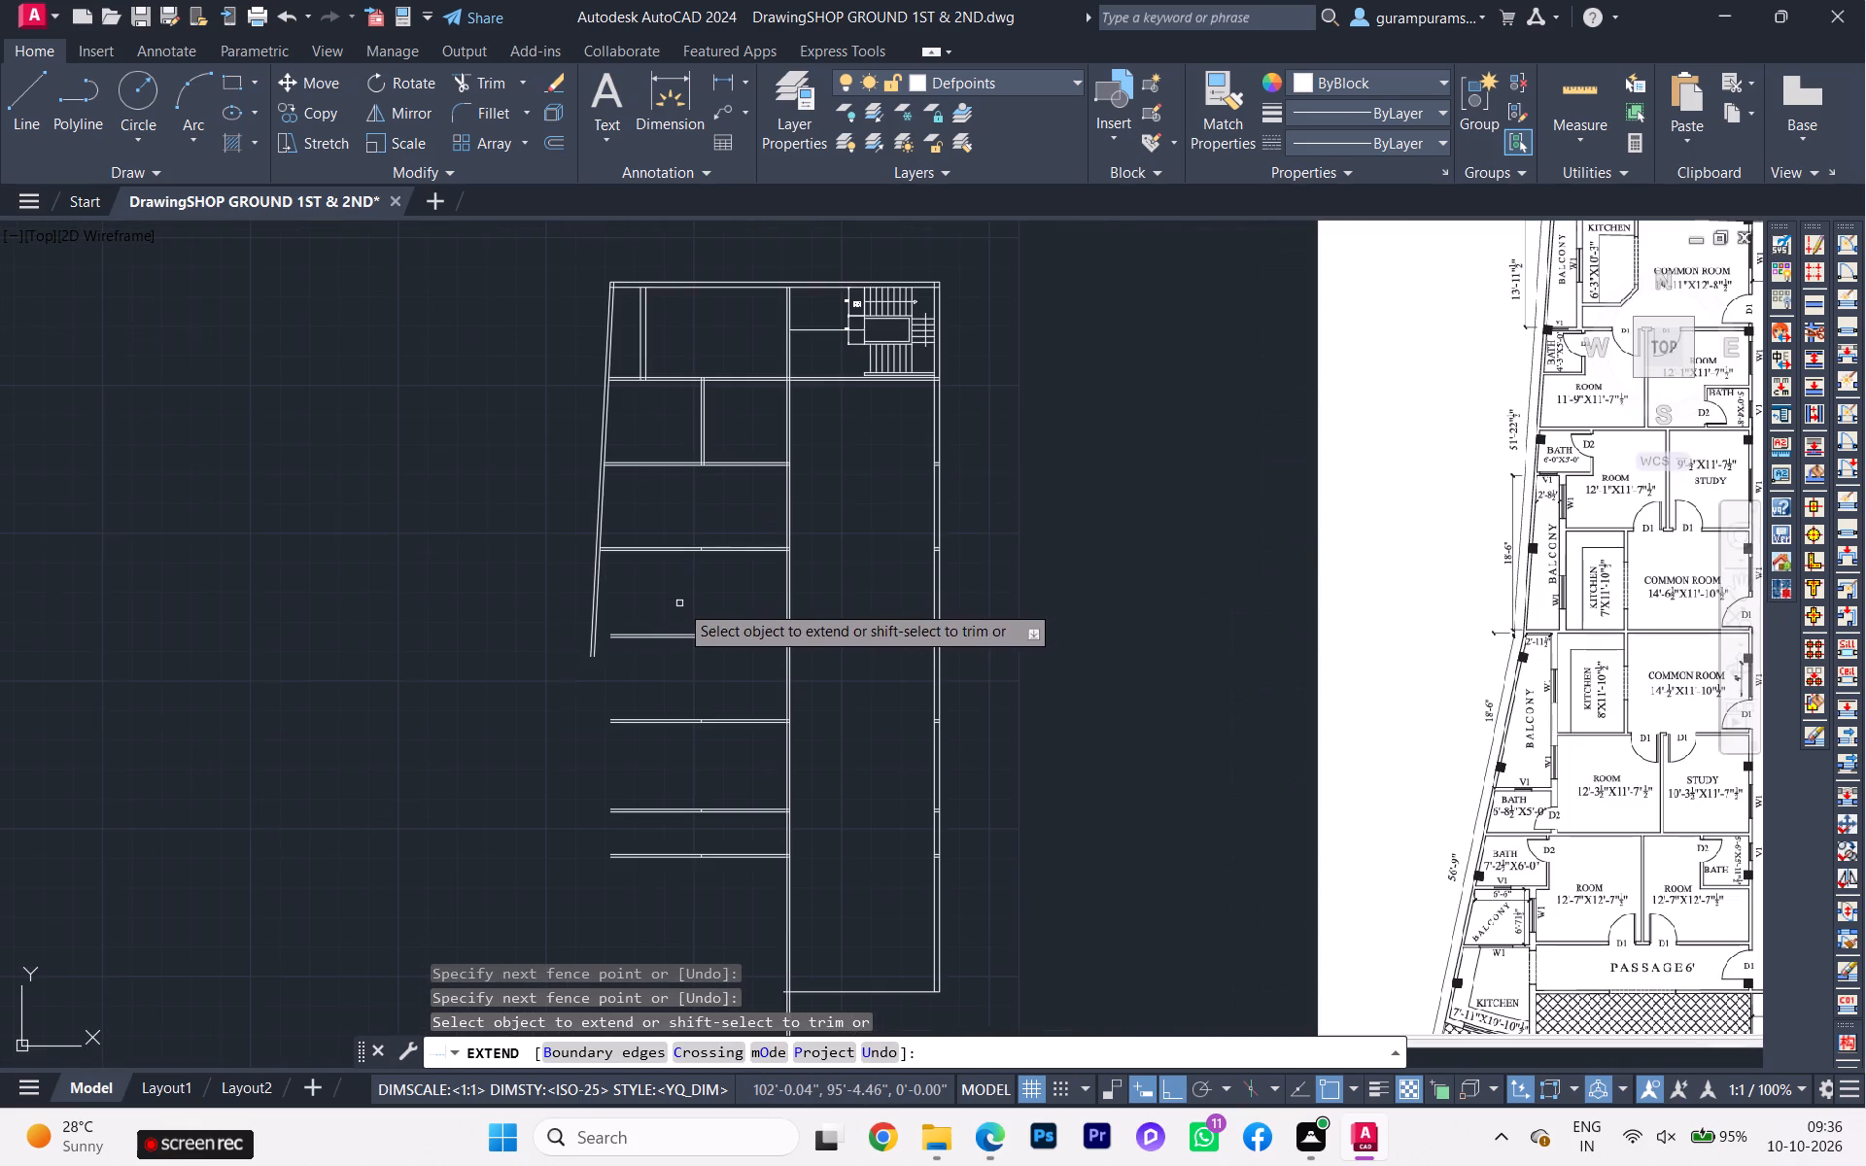
key("Escape")
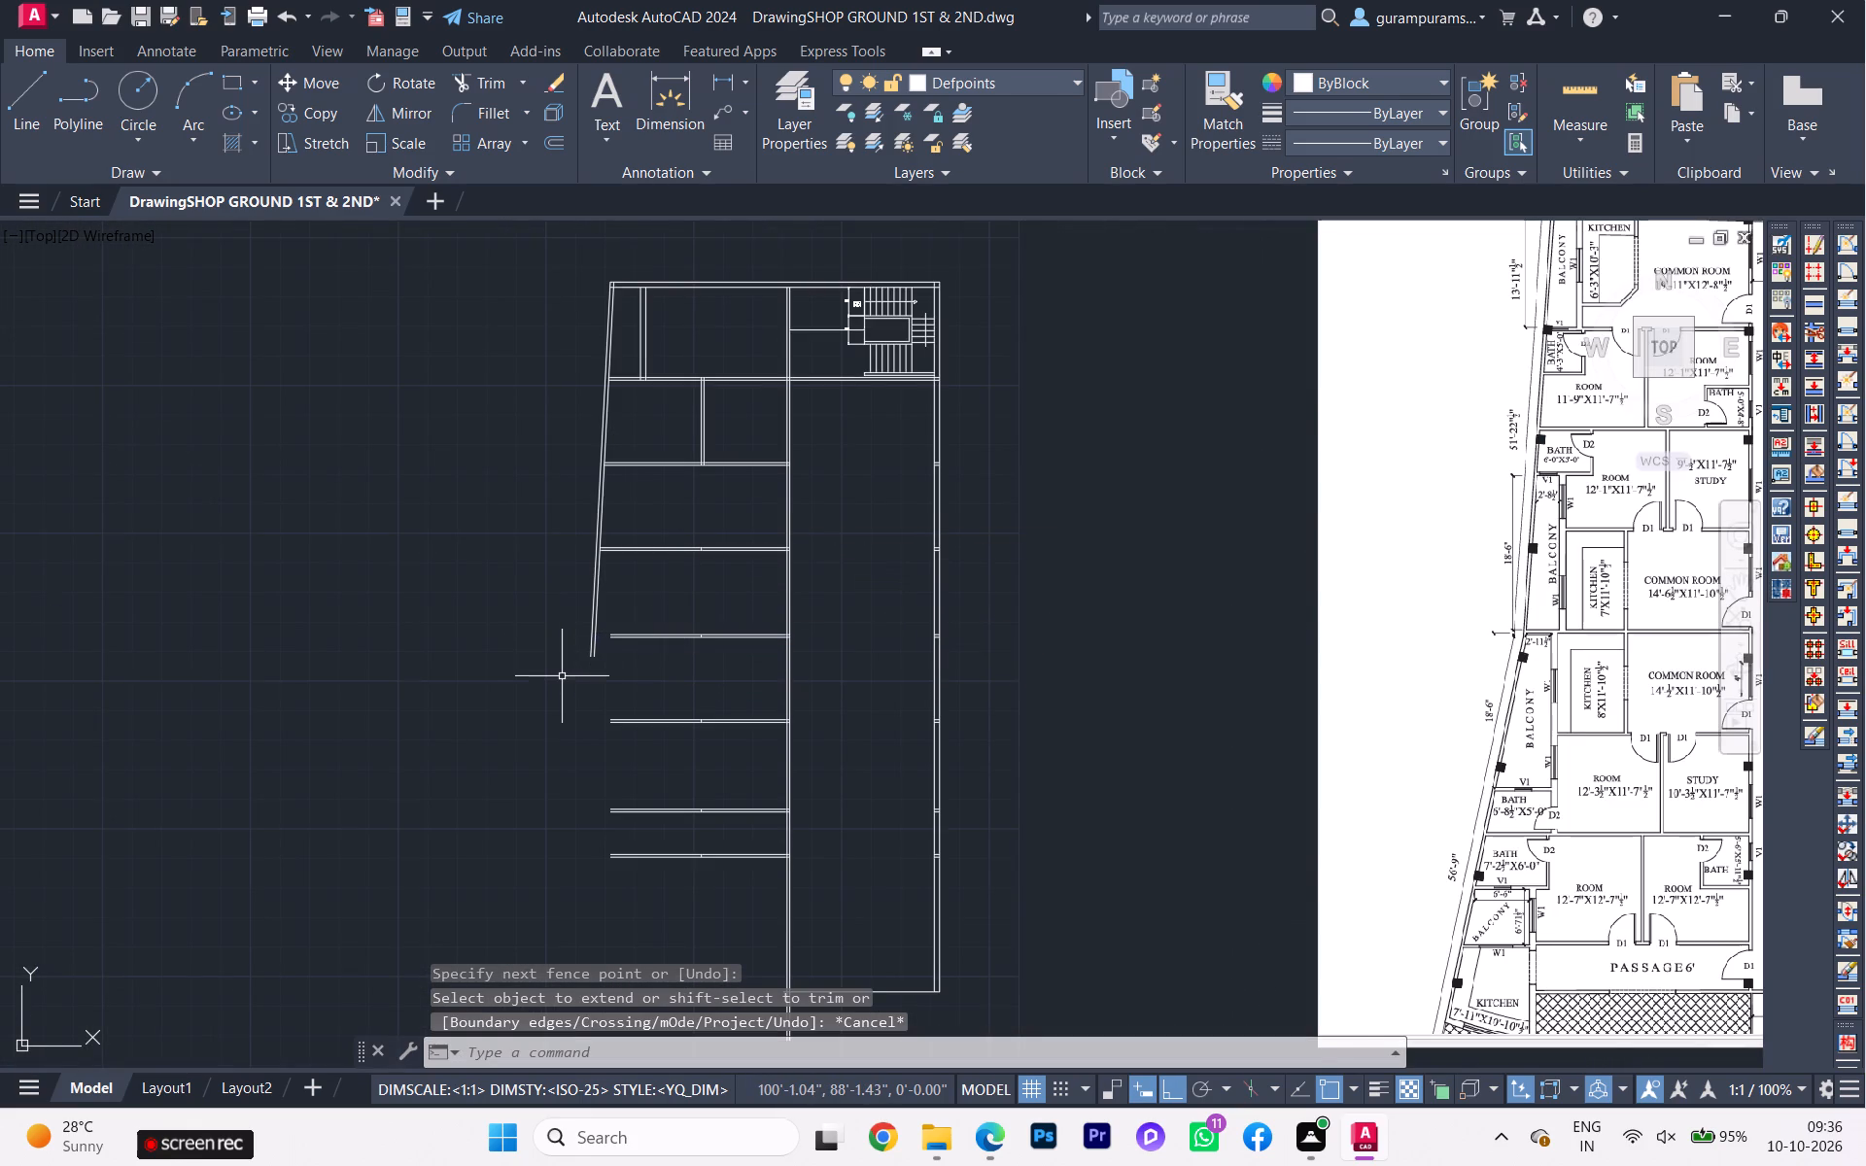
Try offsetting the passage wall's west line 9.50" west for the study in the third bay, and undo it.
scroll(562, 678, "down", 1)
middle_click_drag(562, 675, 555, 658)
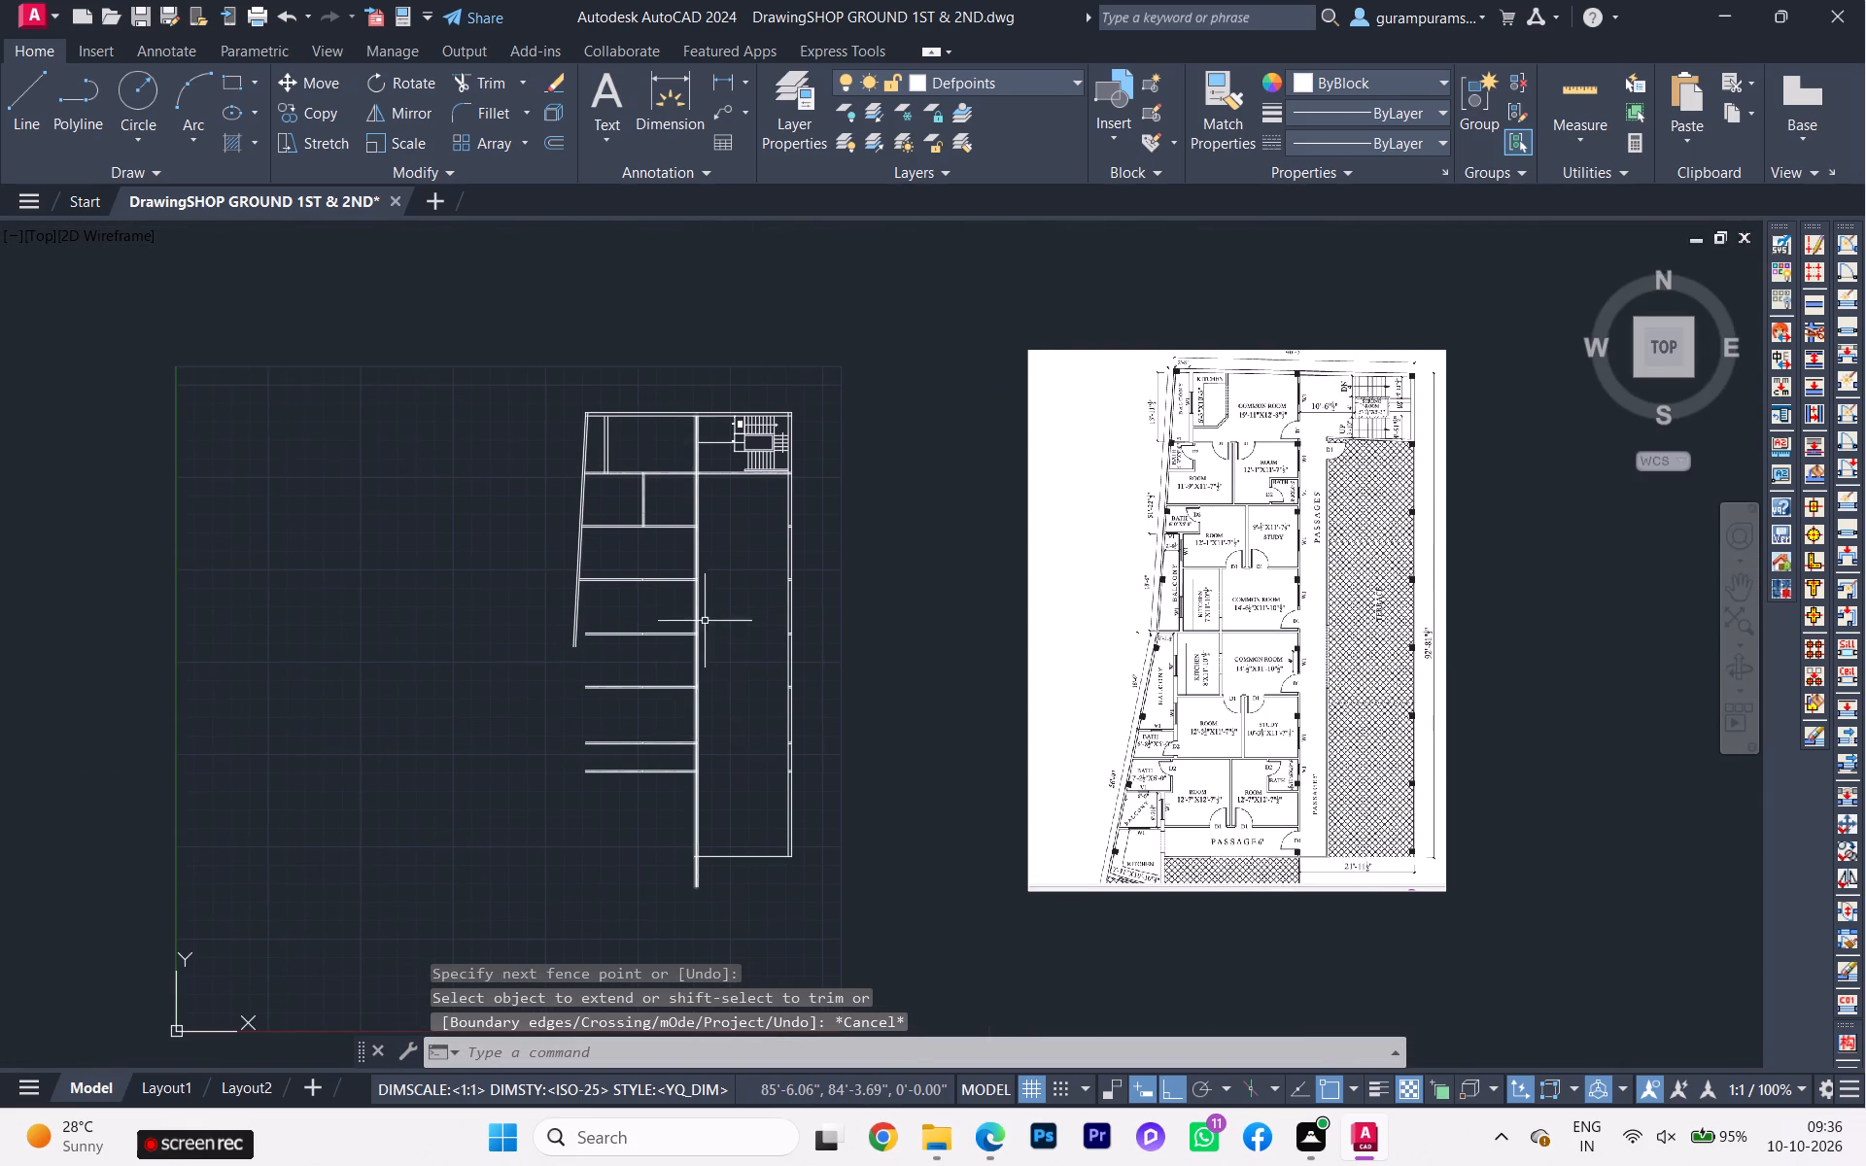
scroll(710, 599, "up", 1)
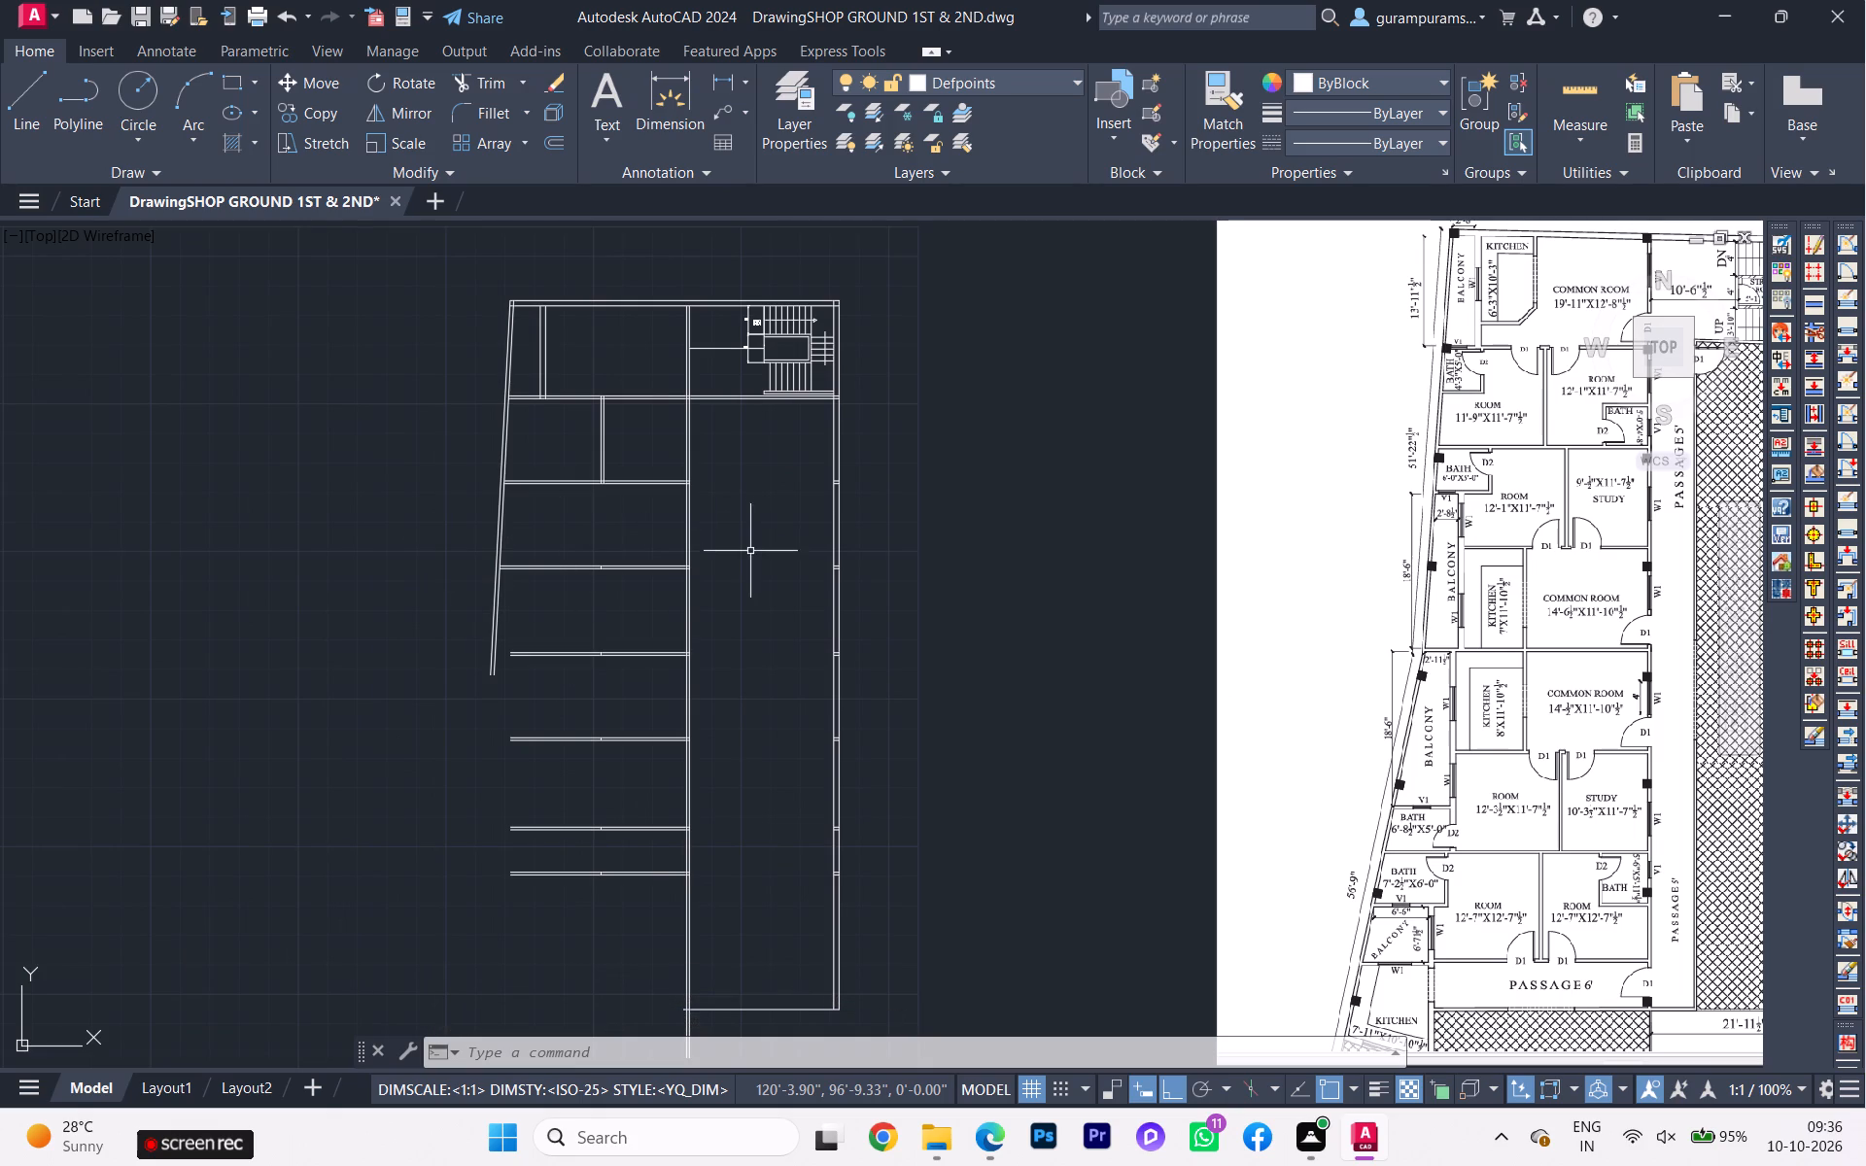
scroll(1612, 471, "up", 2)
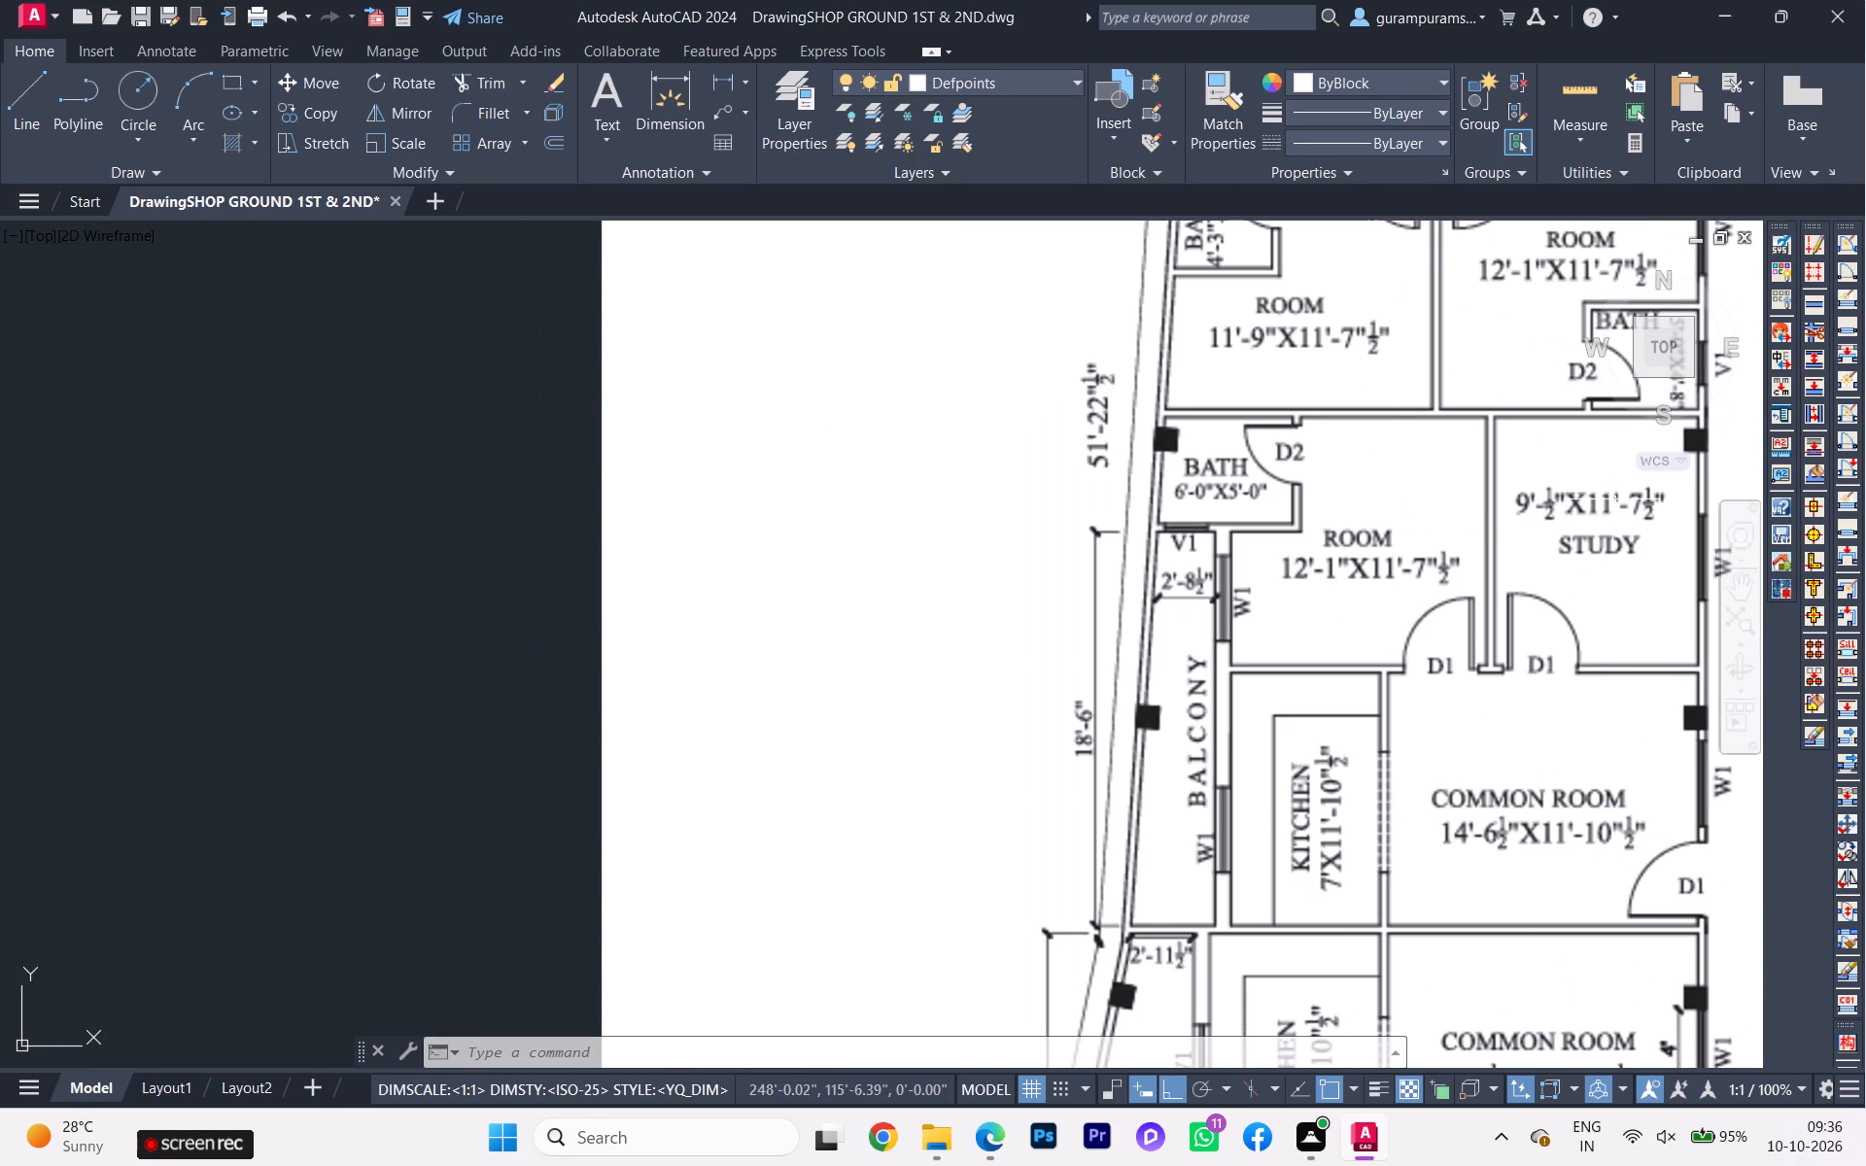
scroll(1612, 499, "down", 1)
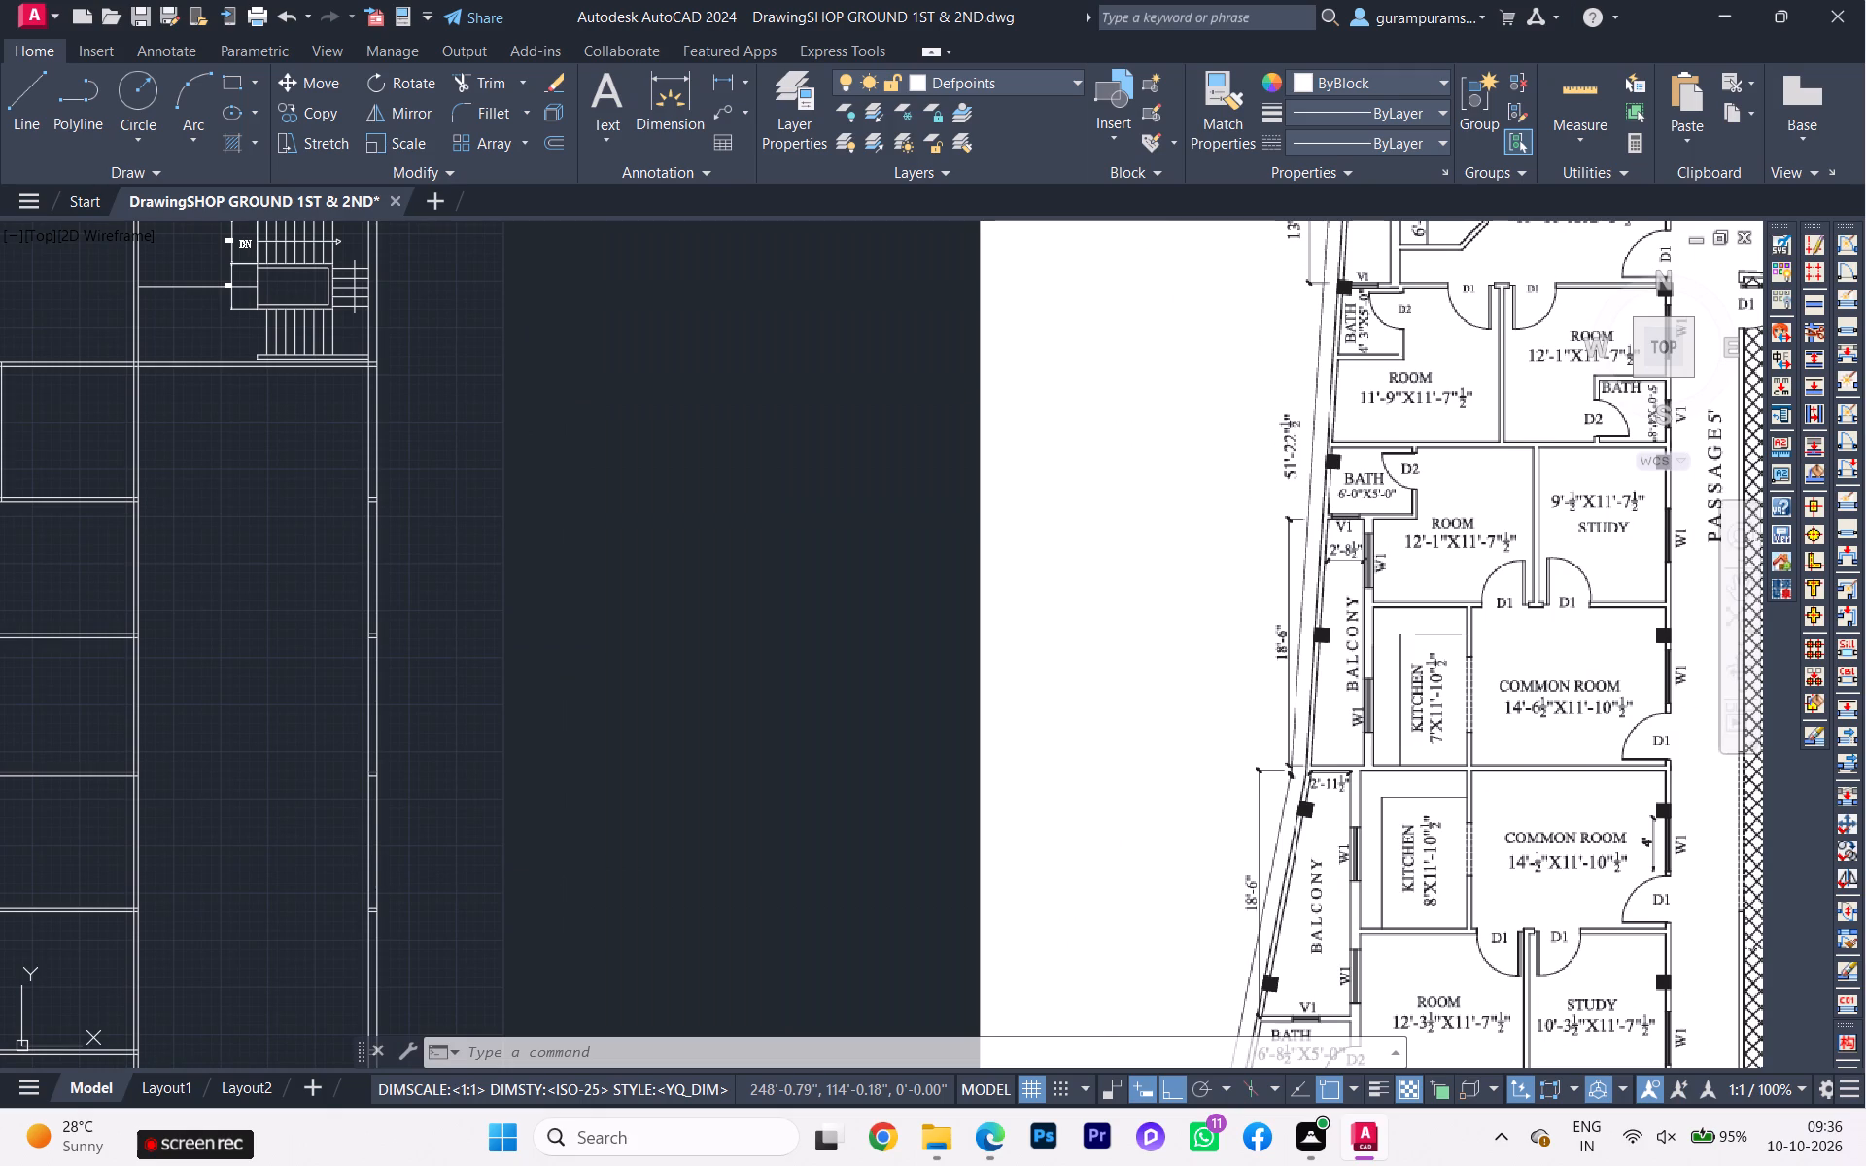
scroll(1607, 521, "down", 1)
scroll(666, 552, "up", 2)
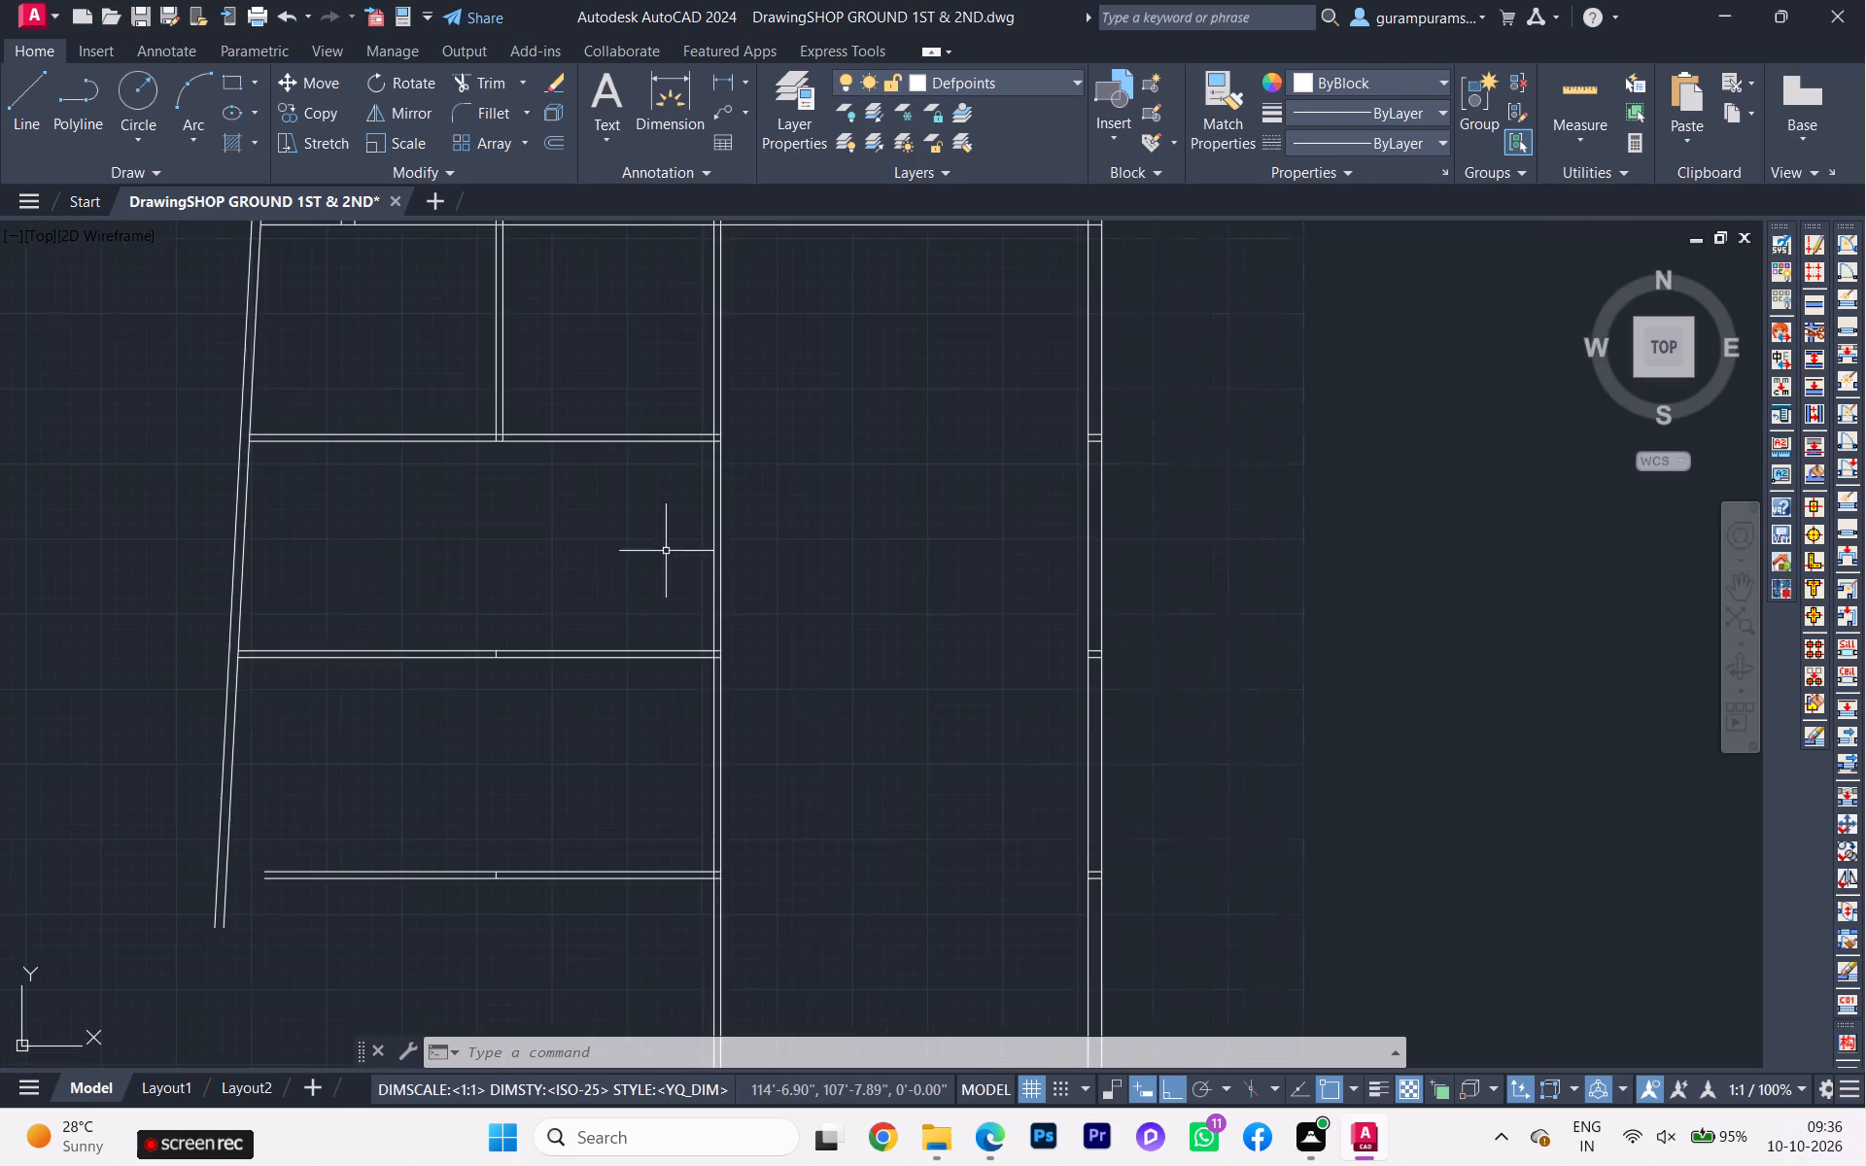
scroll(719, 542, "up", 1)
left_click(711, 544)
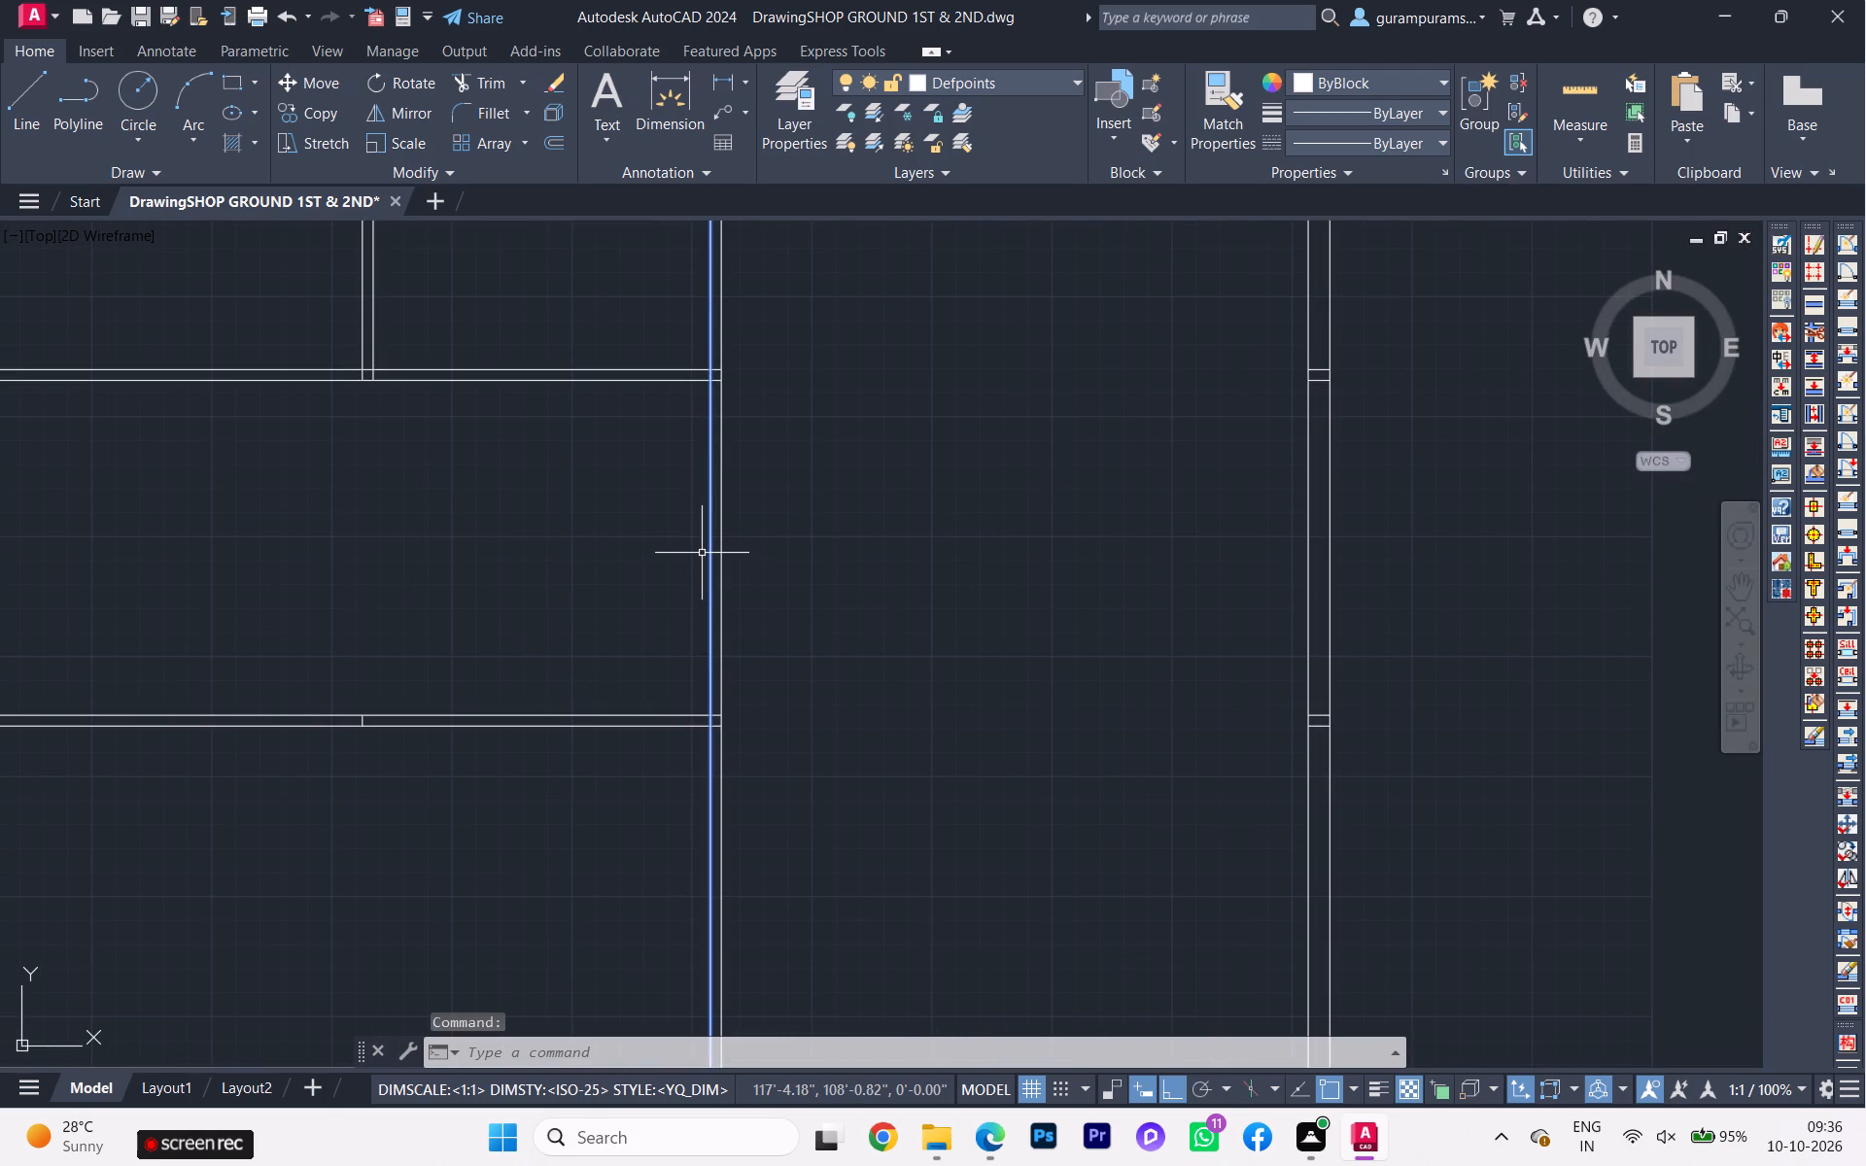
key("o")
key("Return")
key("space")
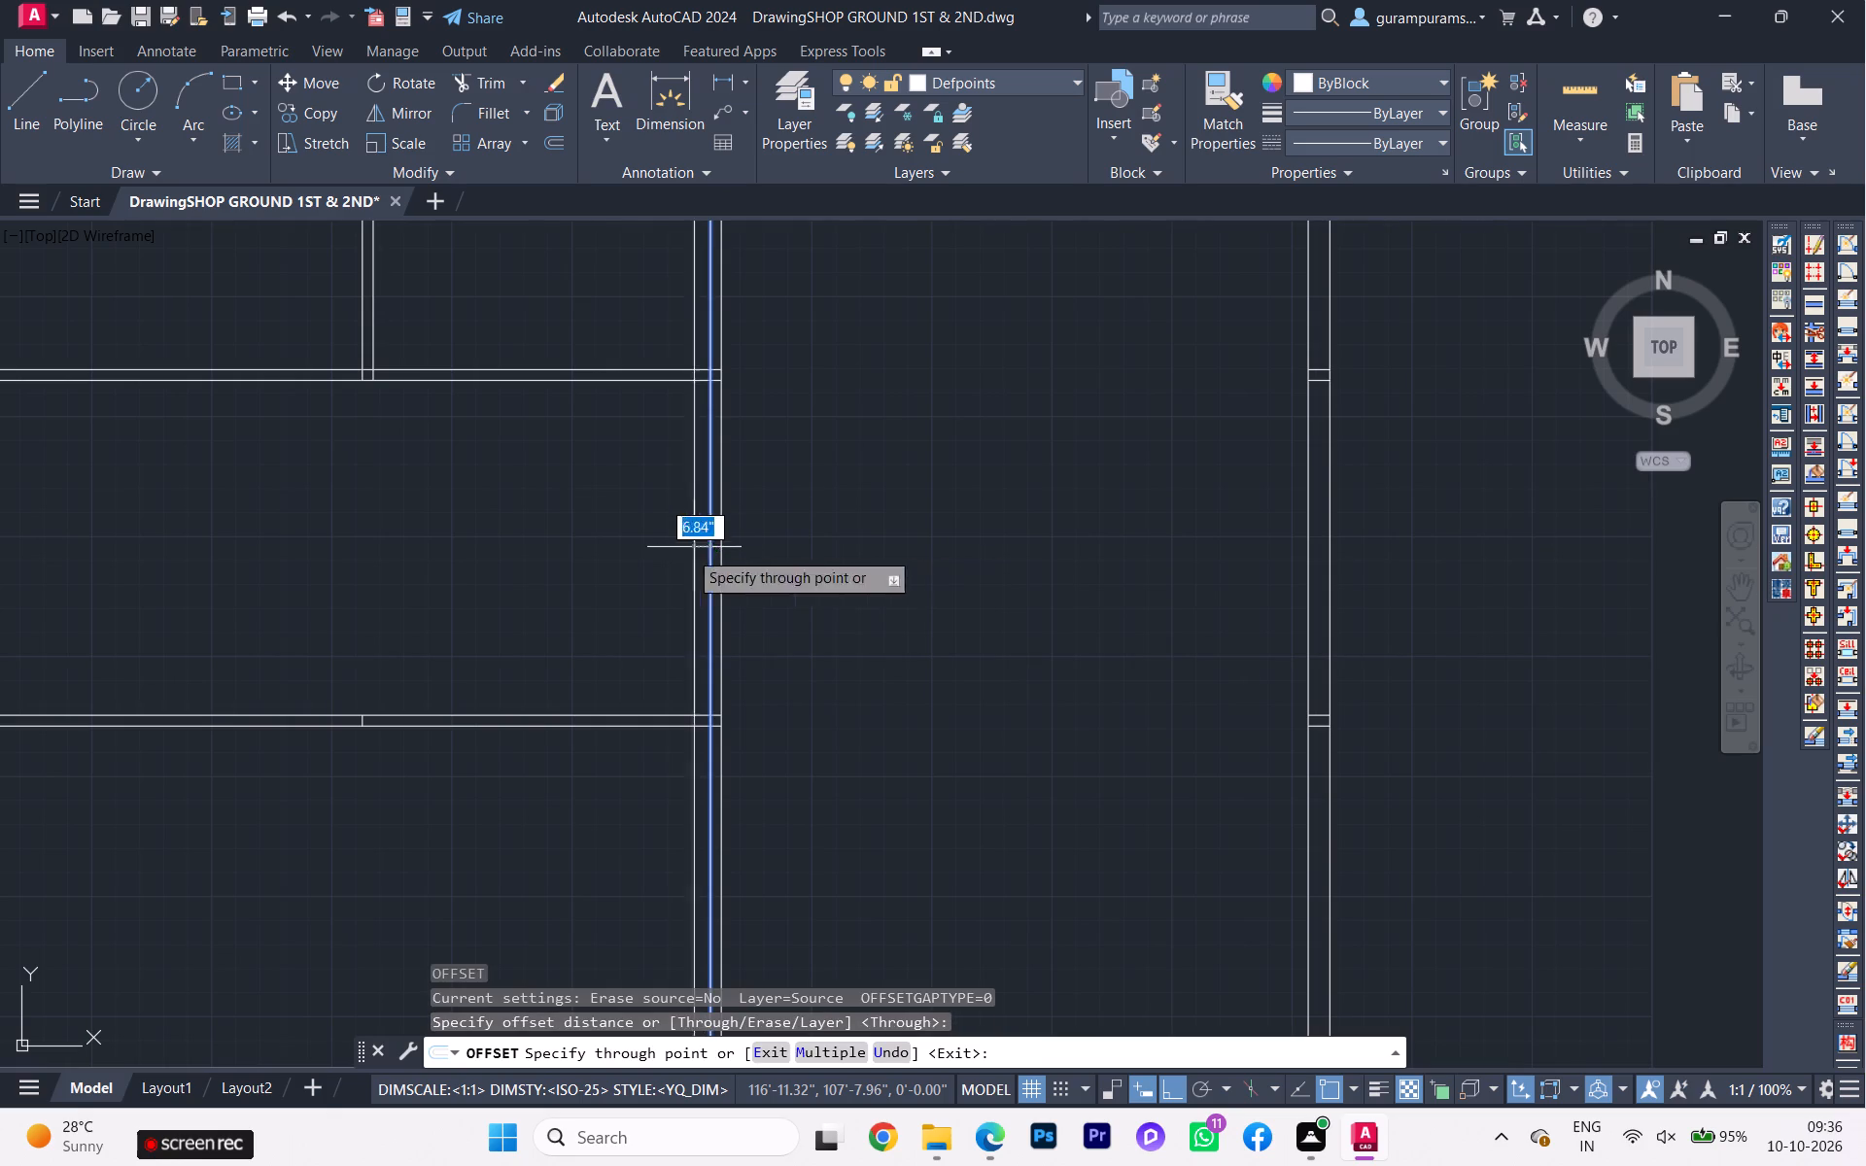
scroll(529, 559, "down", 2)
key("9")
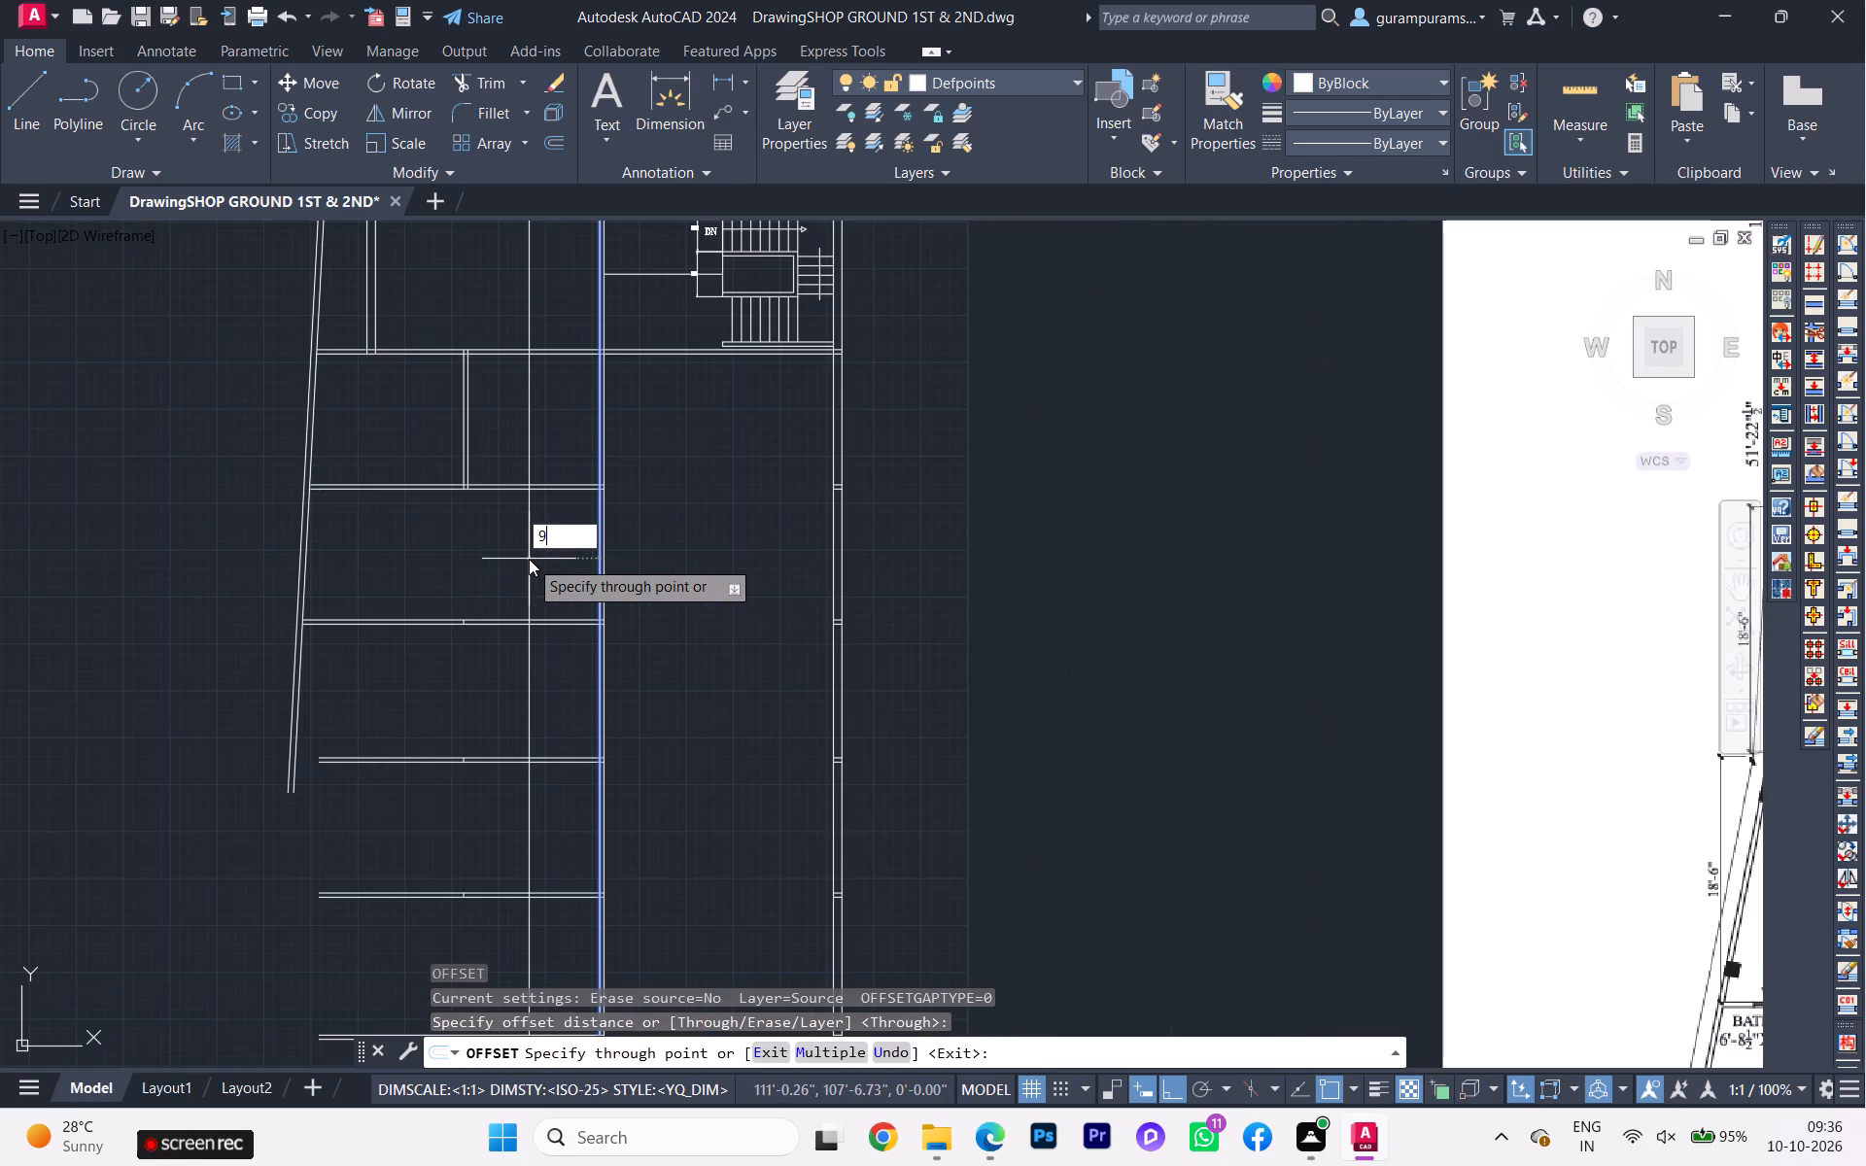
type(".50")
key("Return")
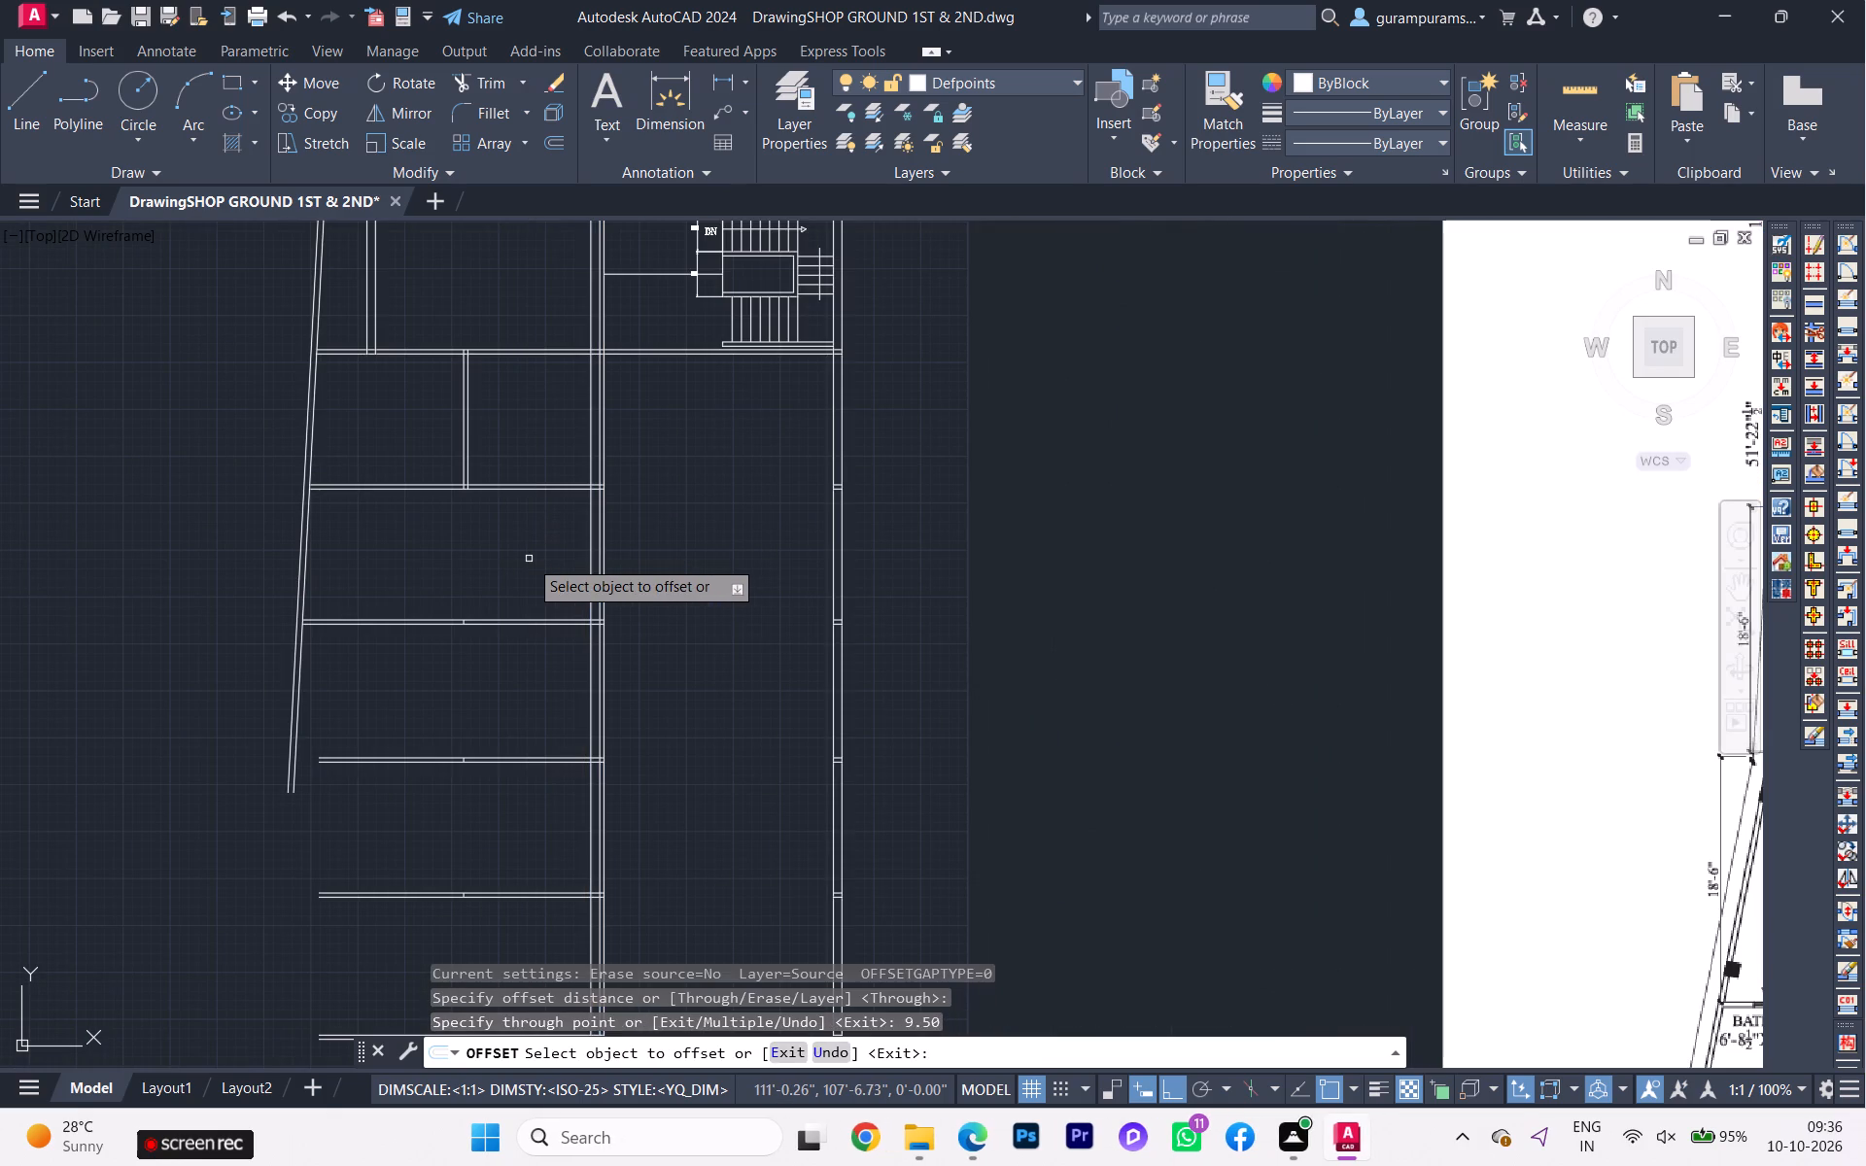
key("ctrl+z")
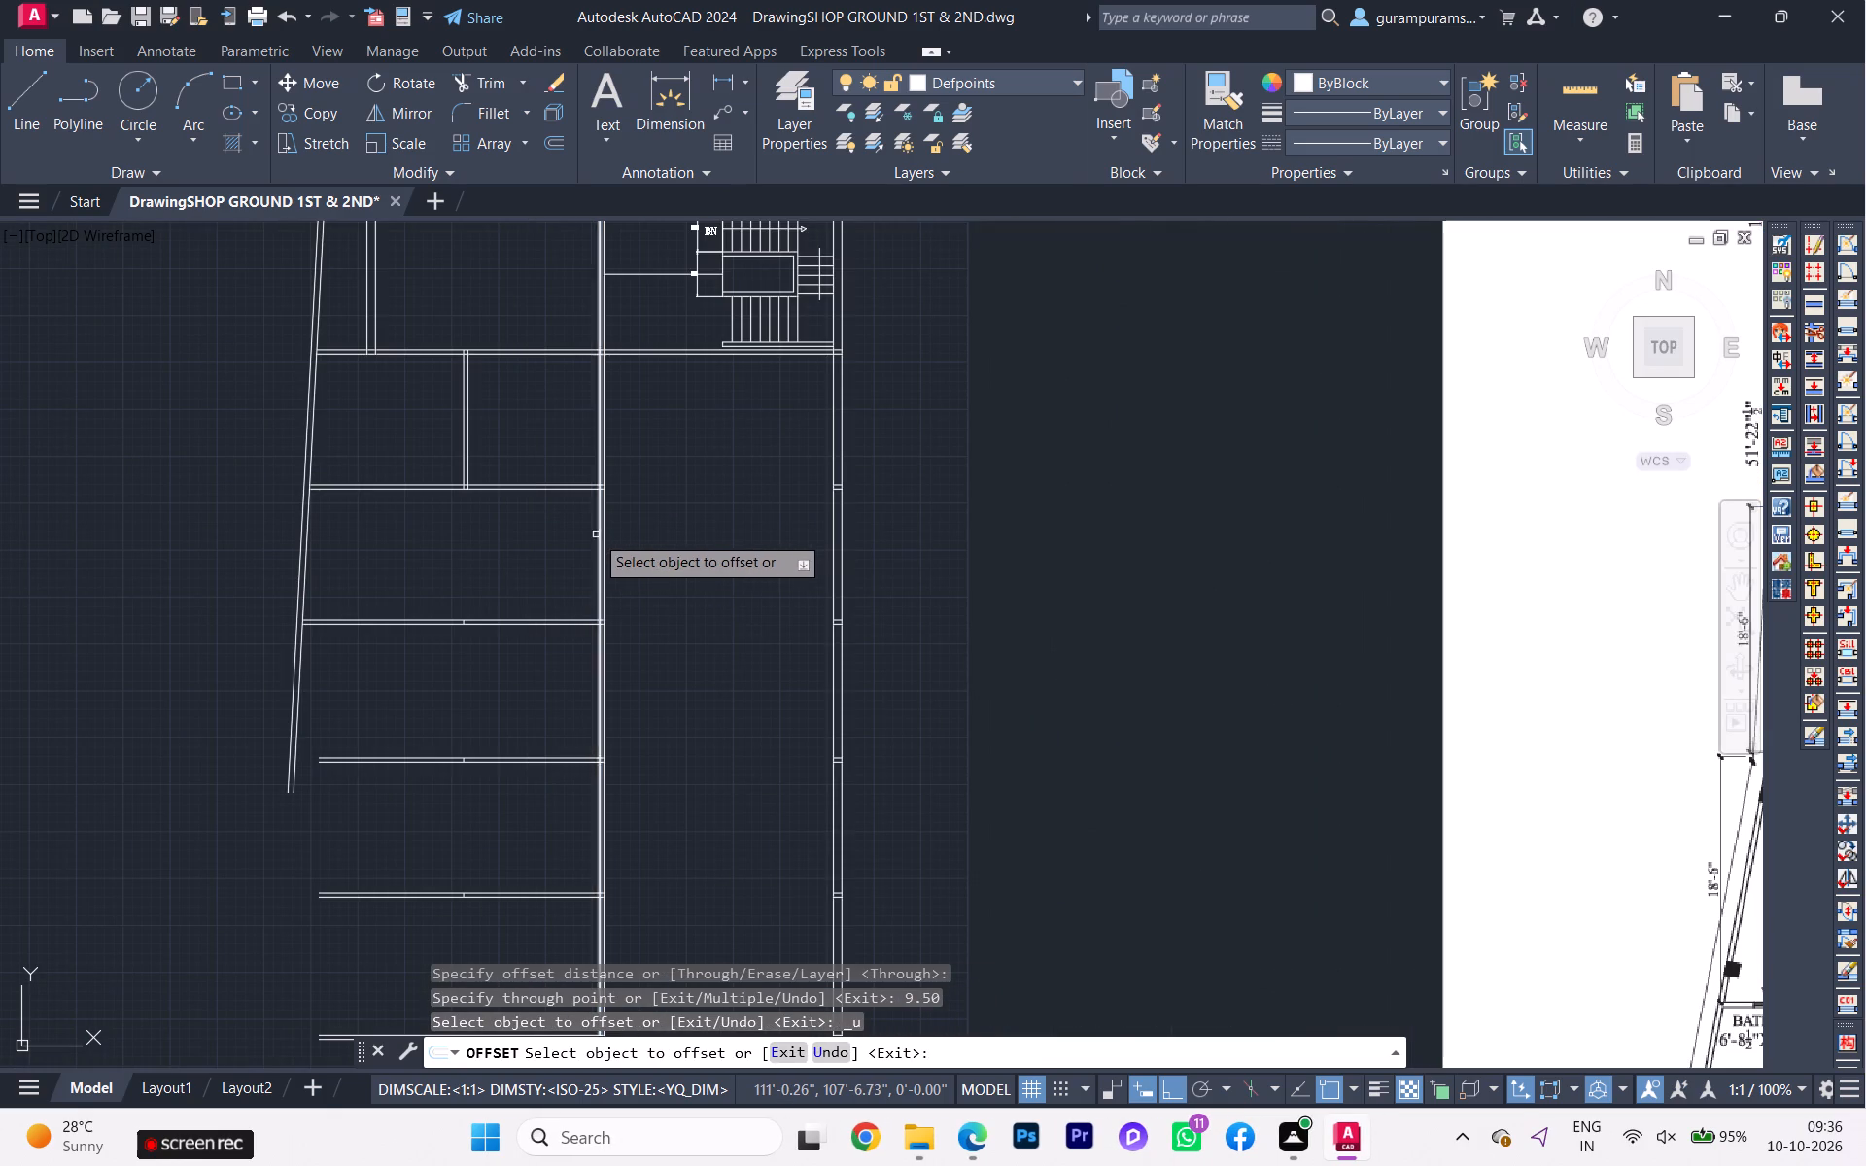
Offset the passage wall's west line 9'0.5" west to set the study's width in the third bay.
scroll(590, 537, "up", 2)
left_click(605, 525)
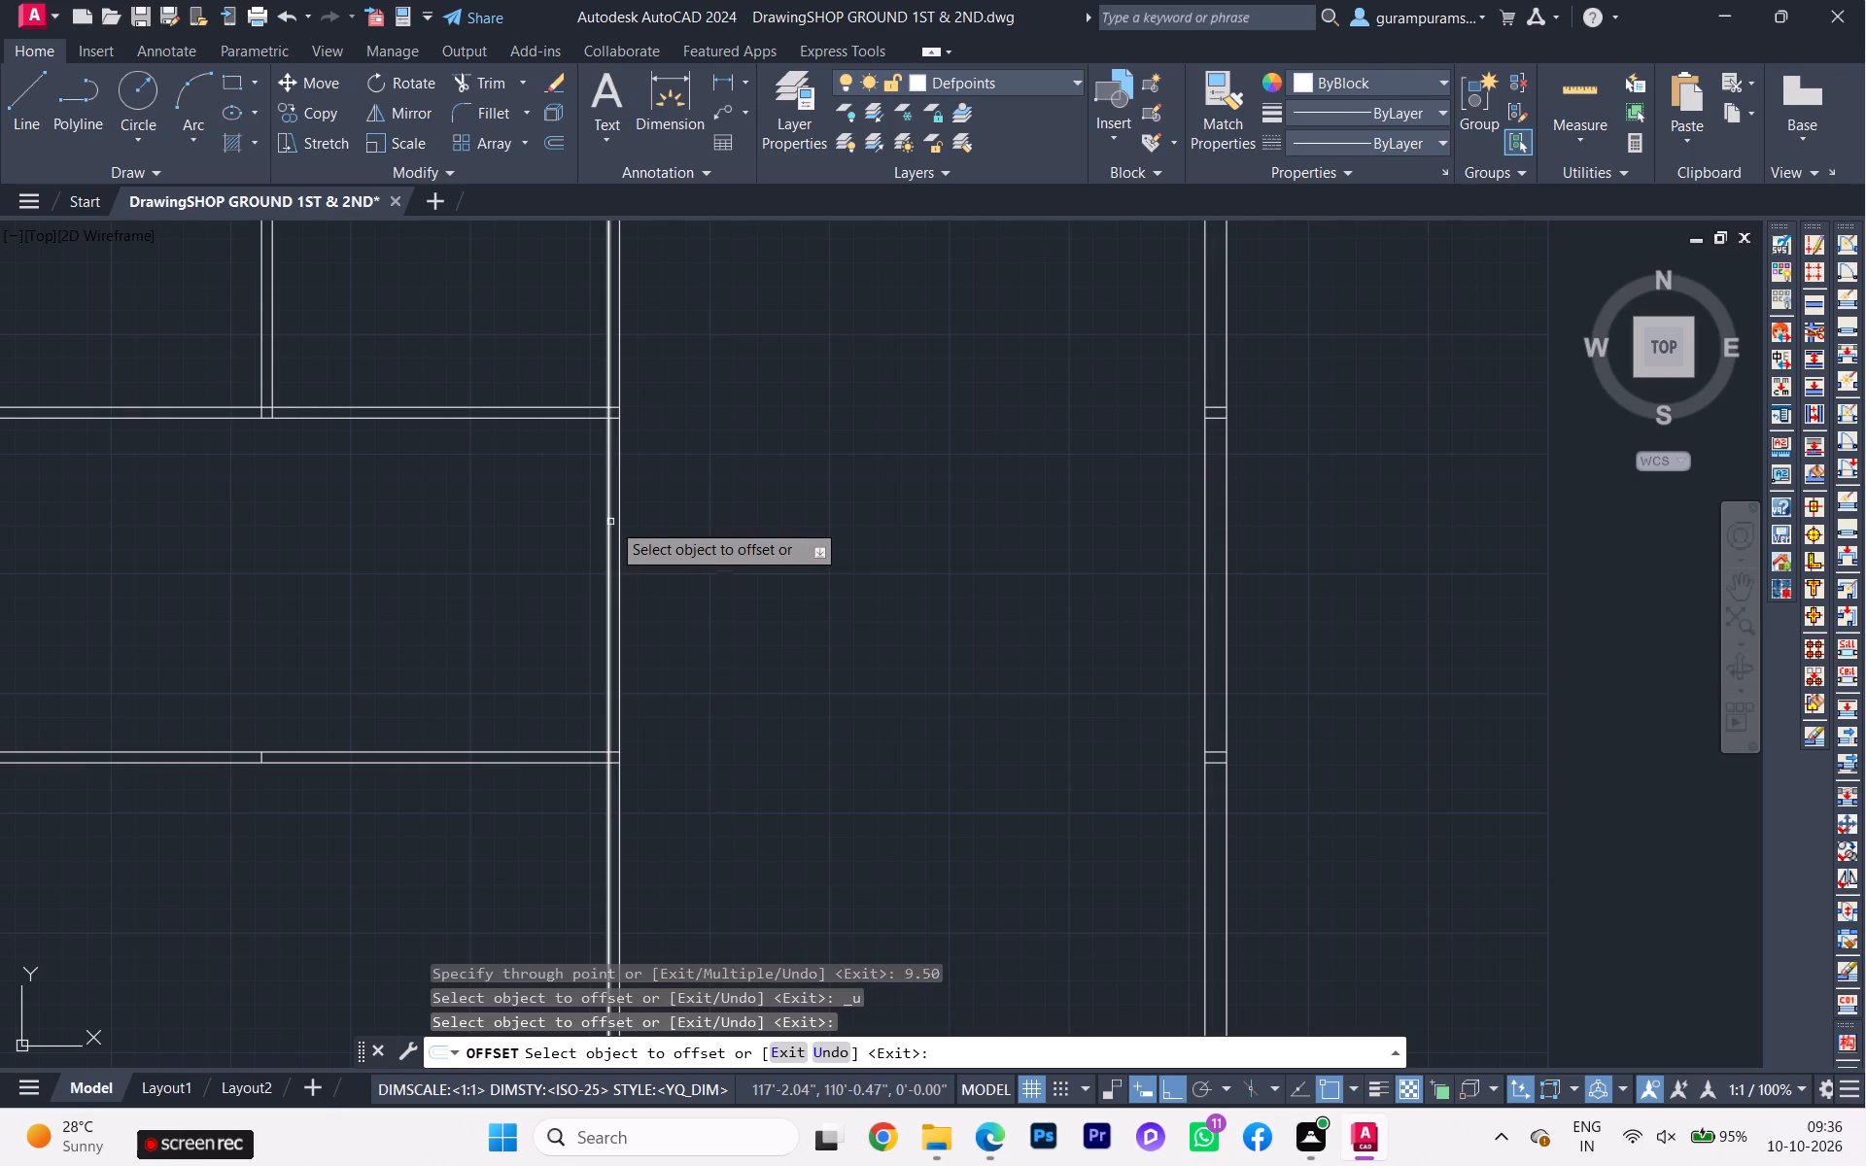
left_click(611, 522)
key("9")
key("apostrophe")
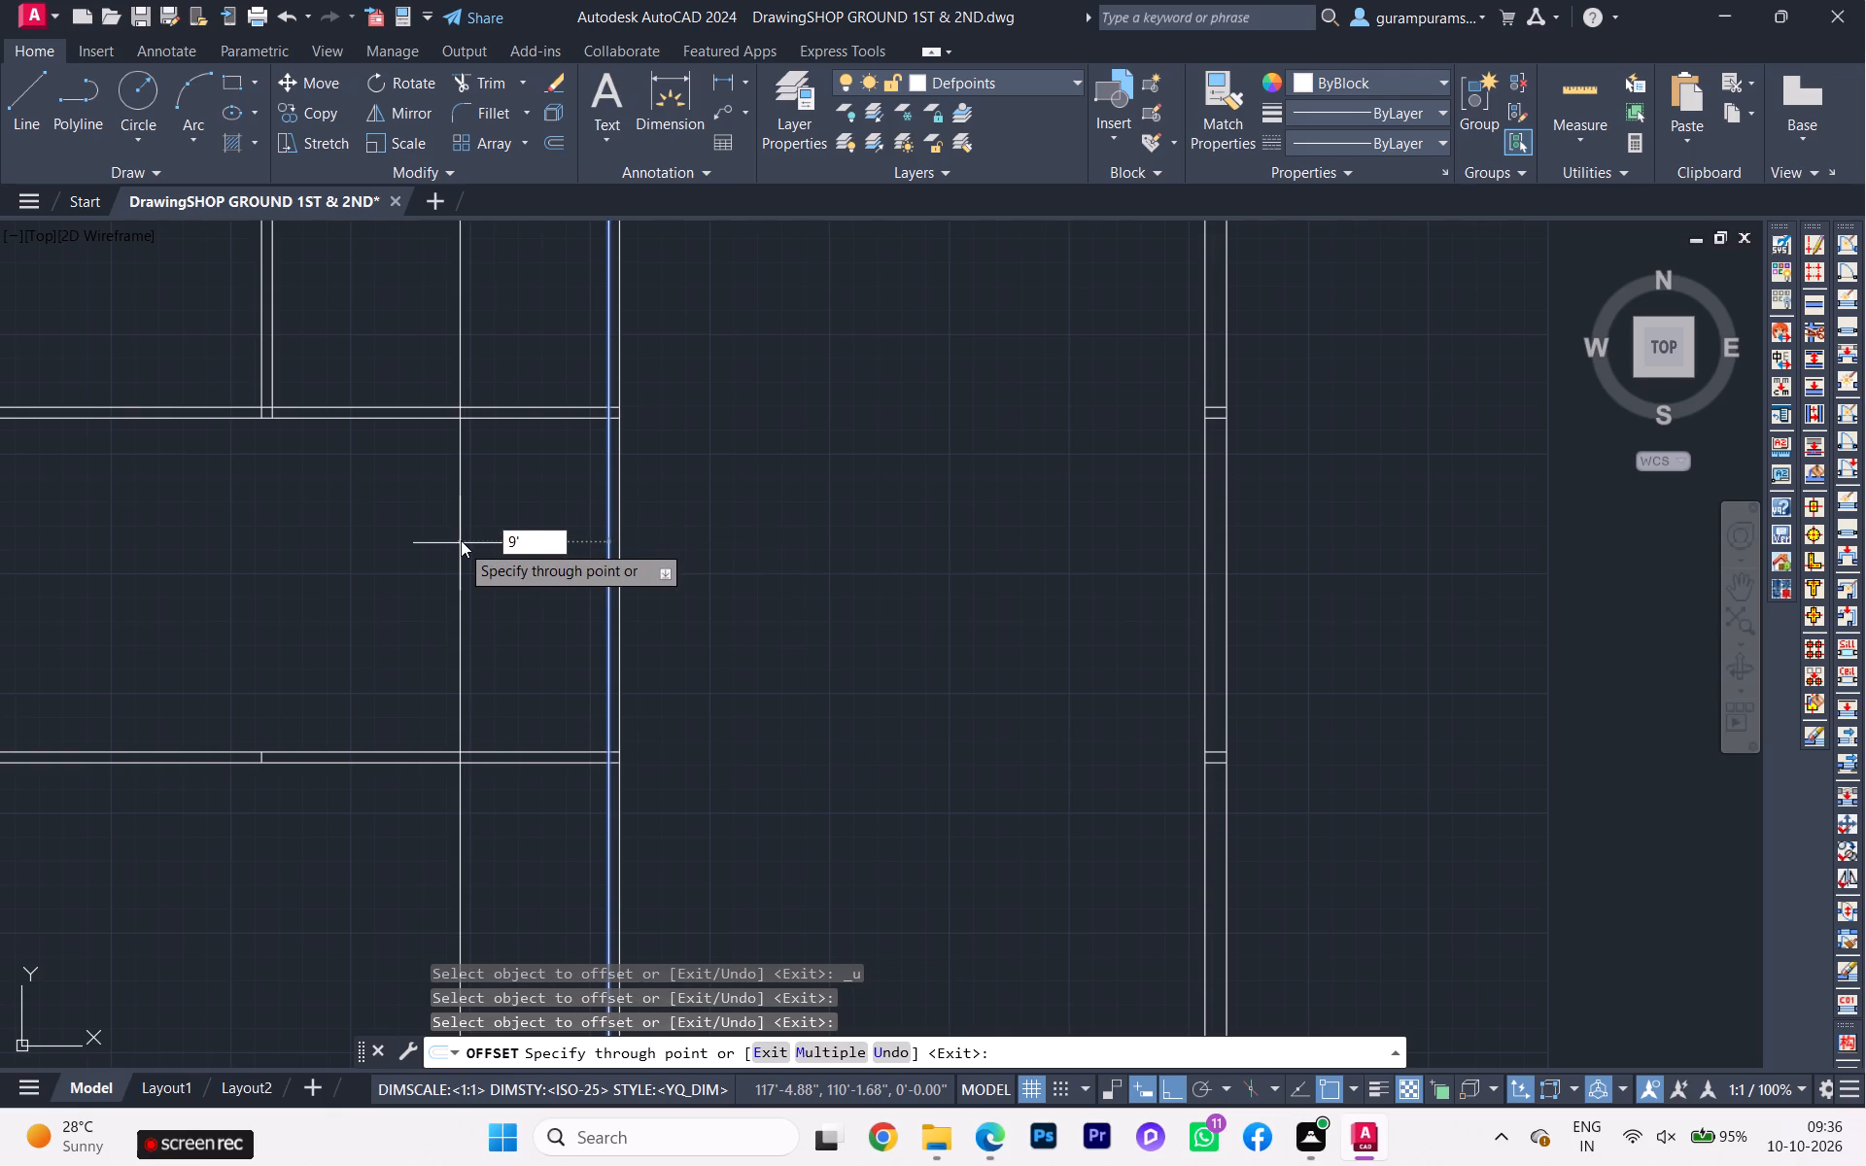
key("5")
key("BackSpace")
scroll(461, 544, "down", 3)
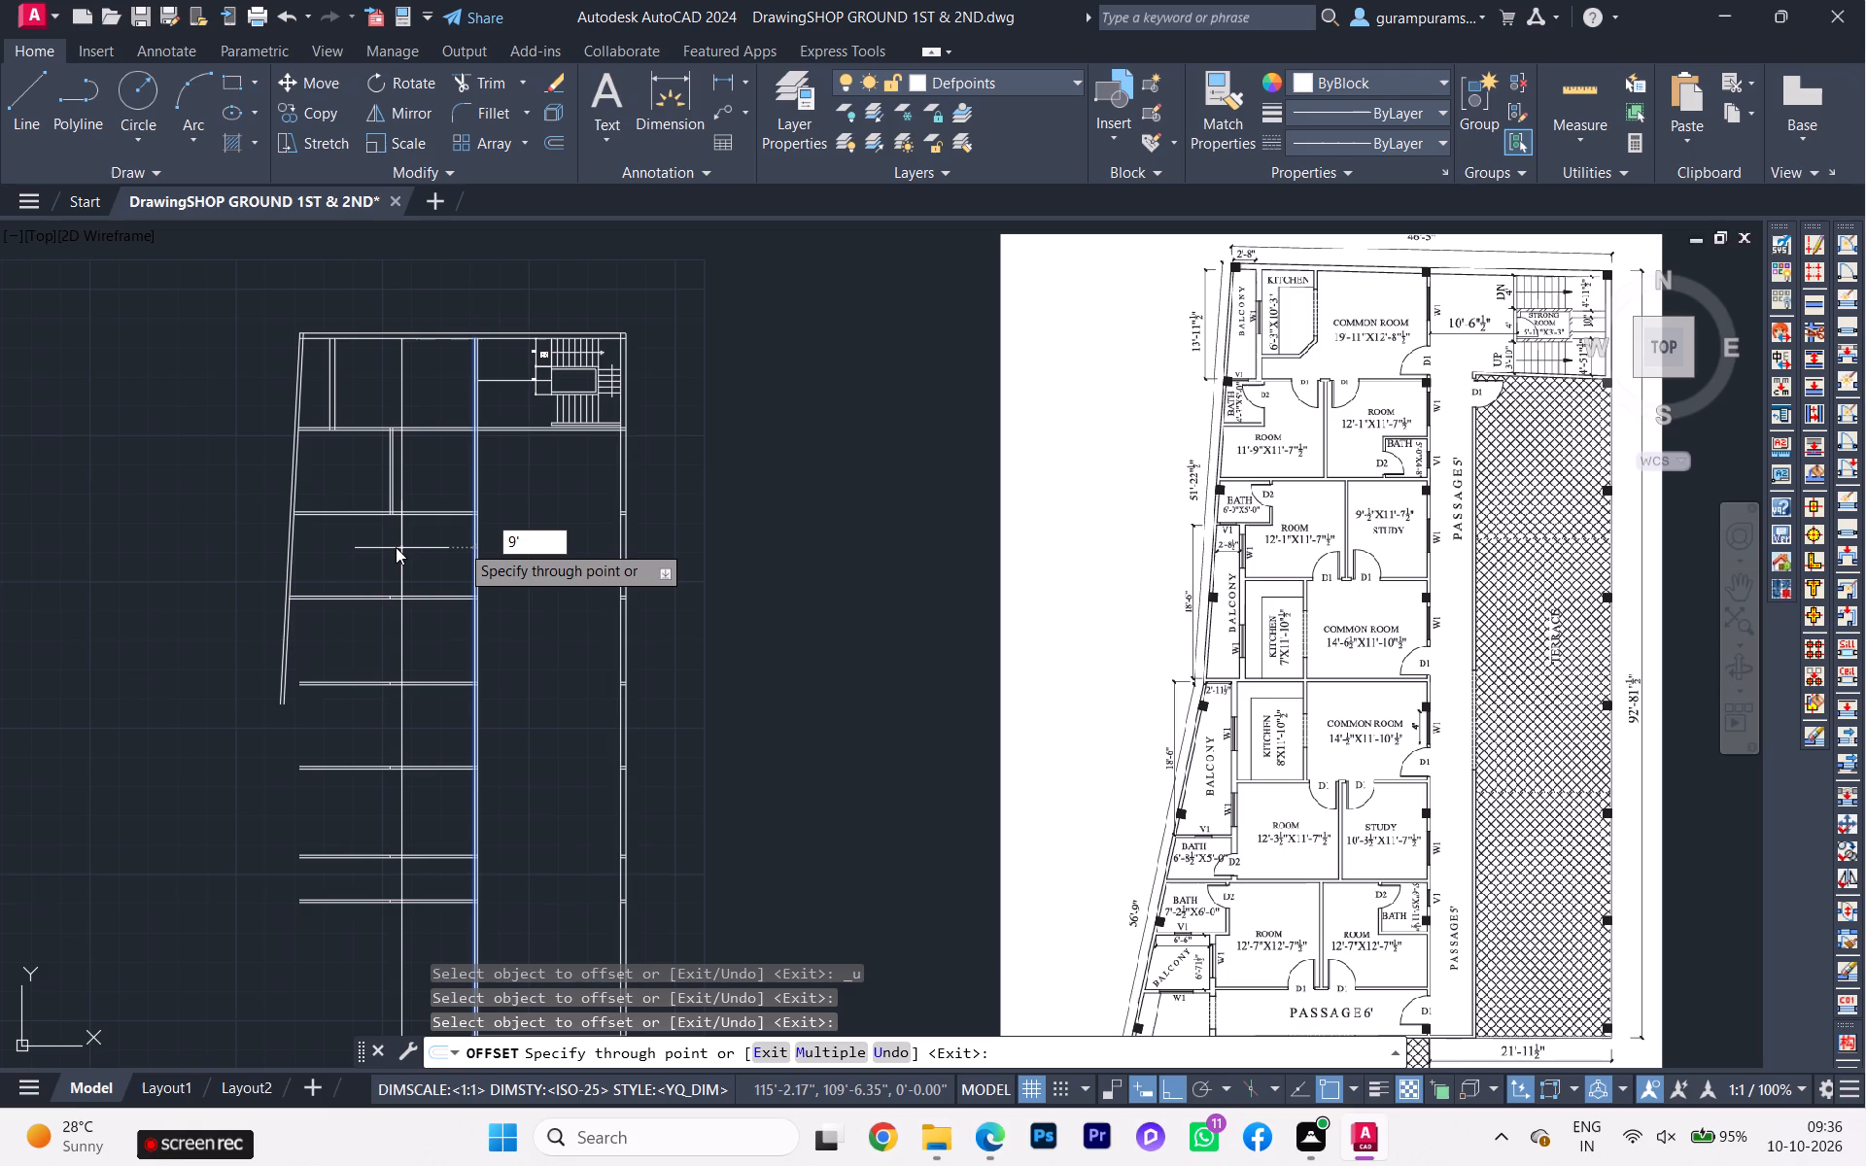
type("0.5")
key("Return")
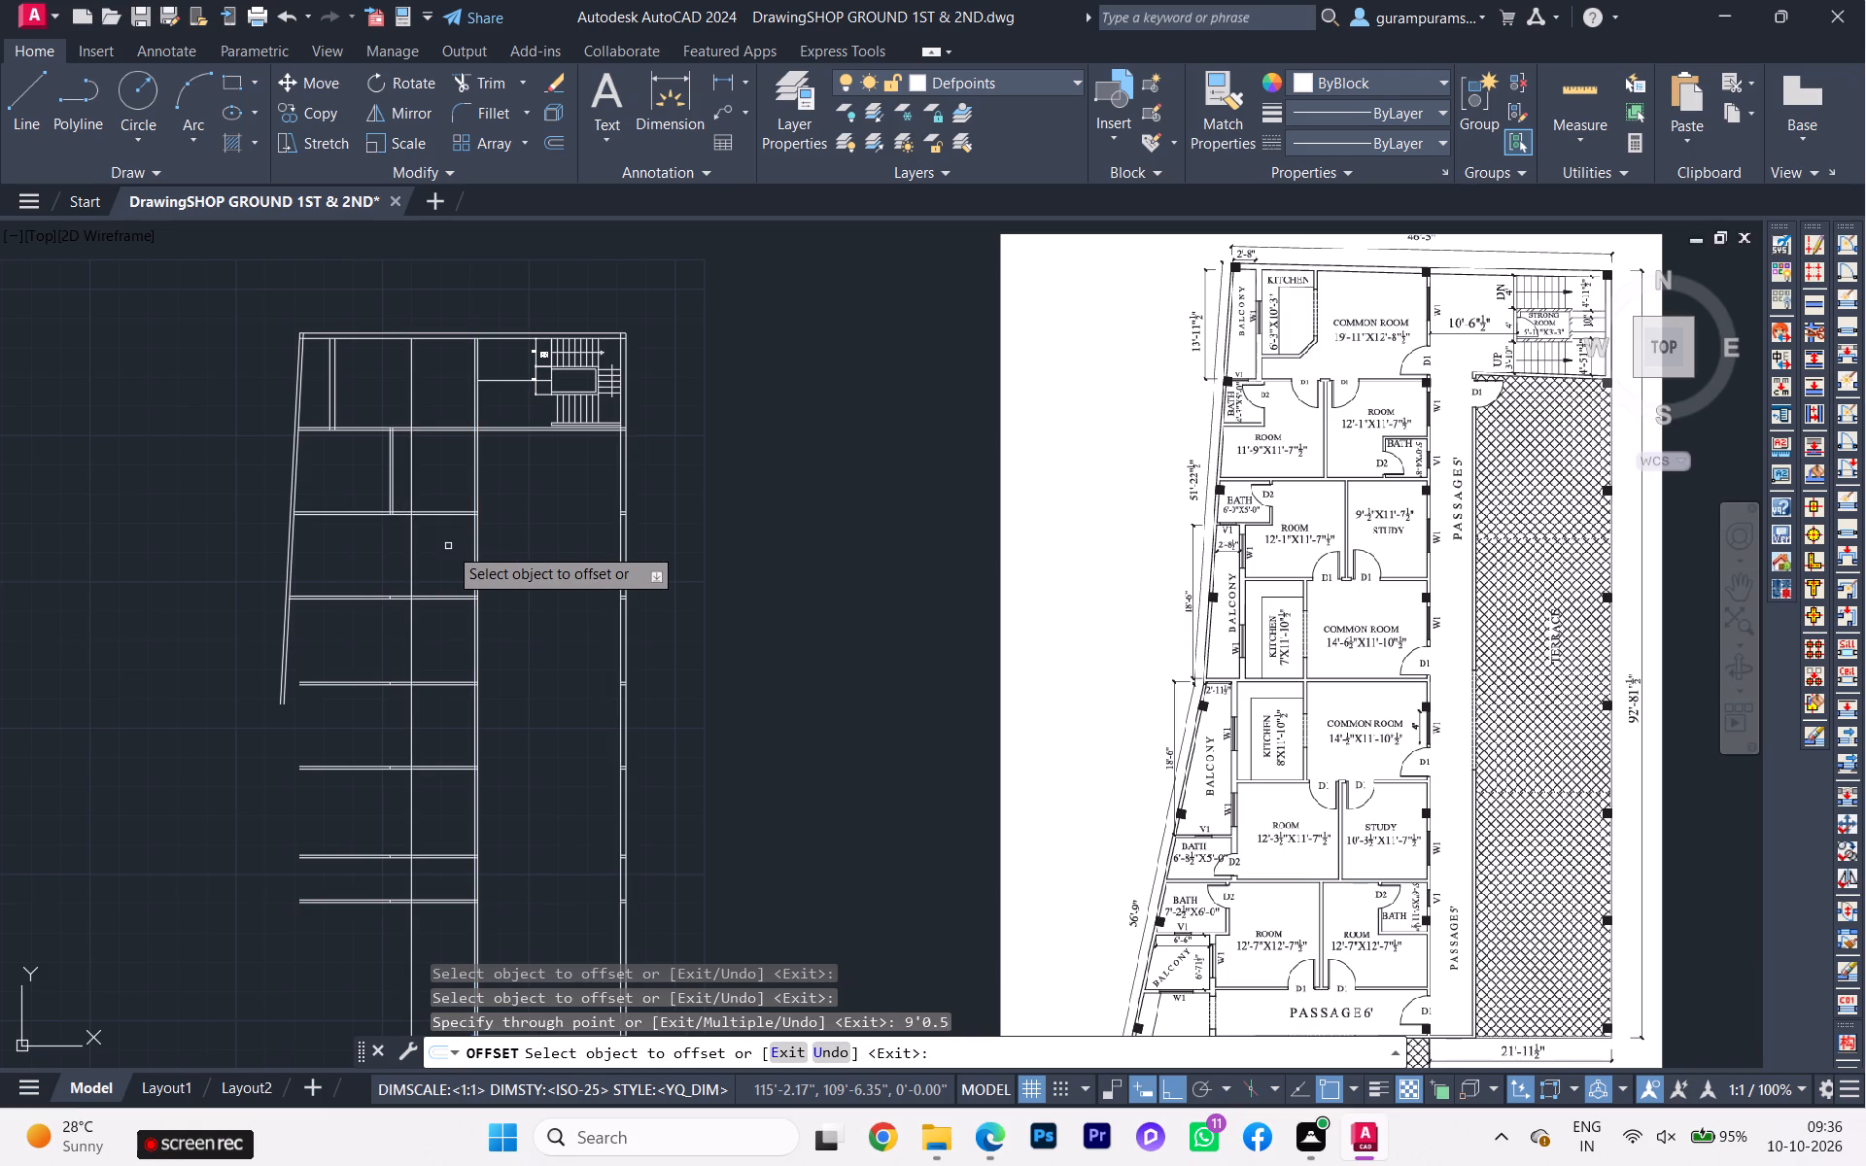
Offset the study's new vertical partition line 4.5" west to give it wall thickness.
left_click(410, 545)
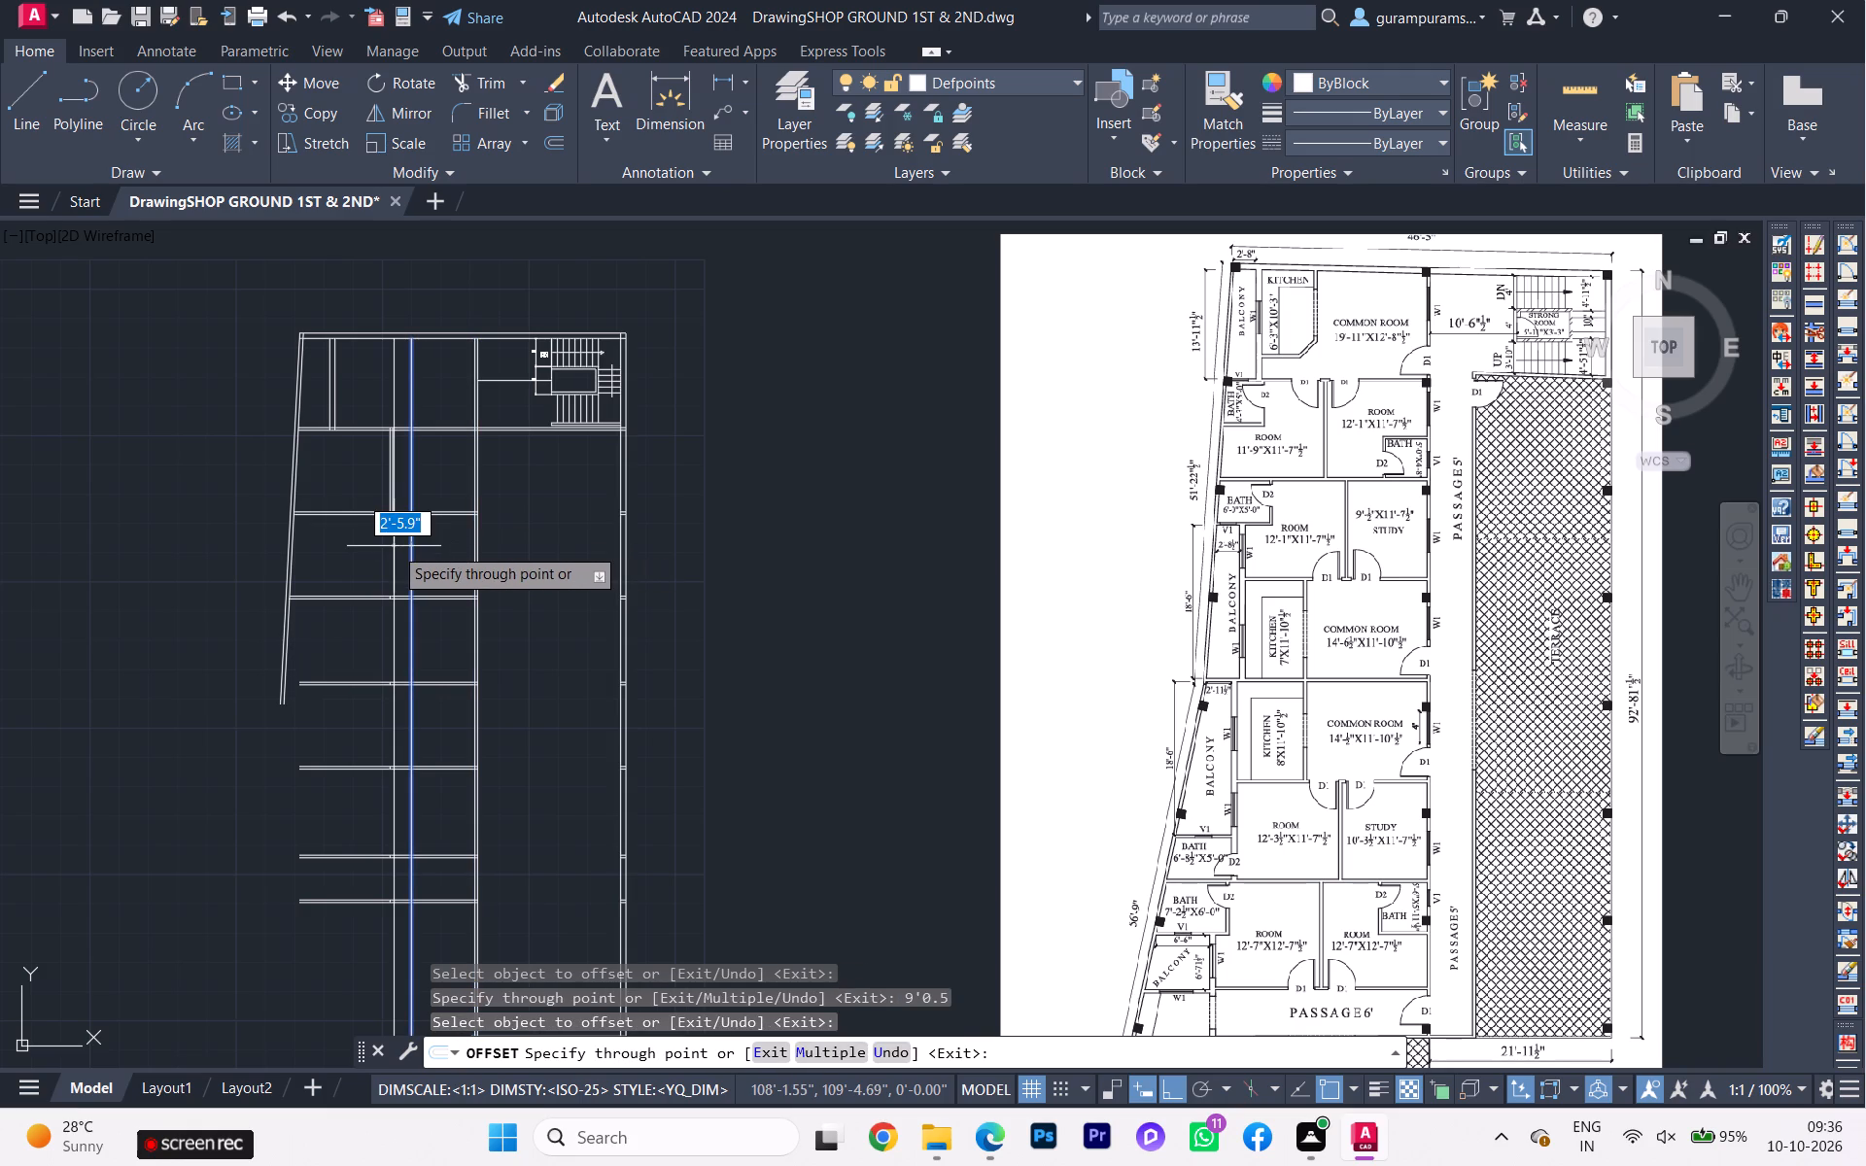
type("4.5")
key("Return")
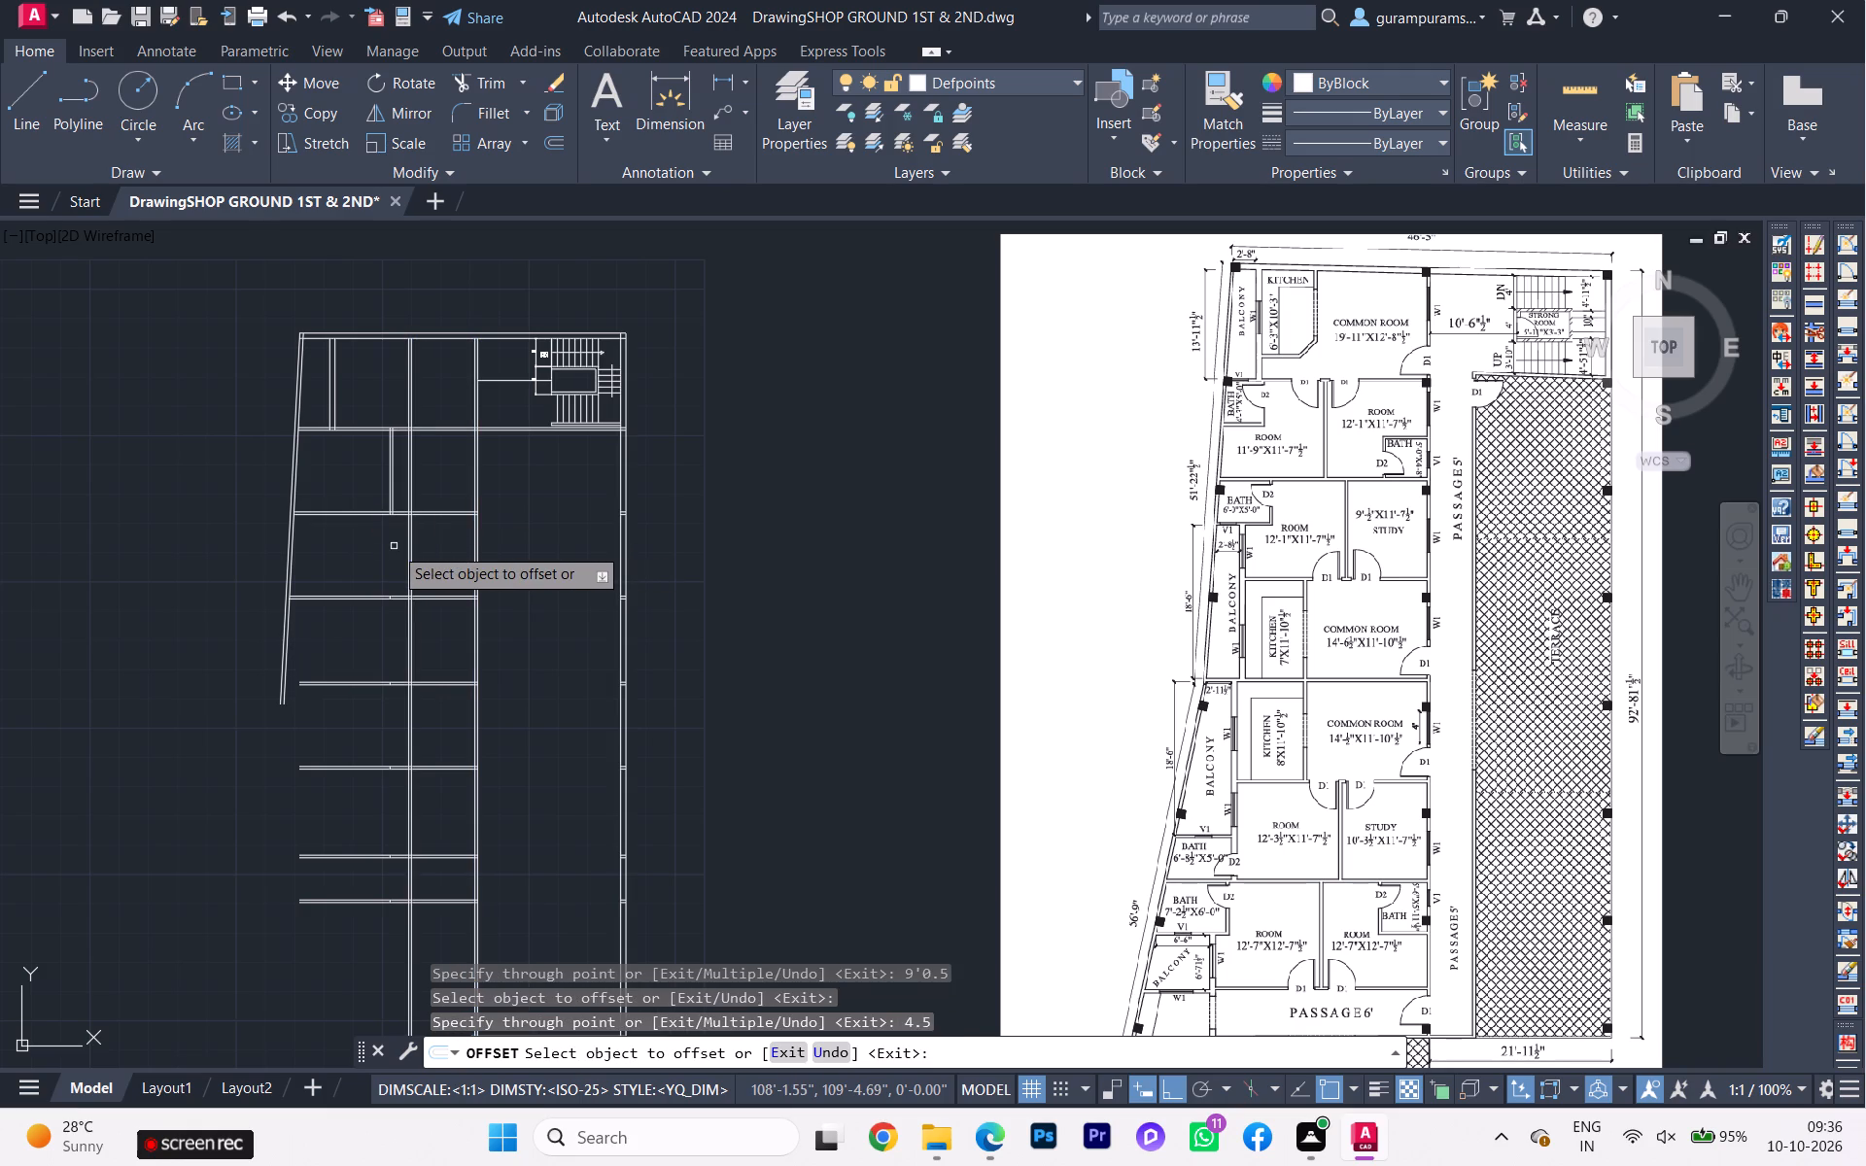
Offset the study partition's west line 12'1" west to set the adjoining room's width in the third bay.
scroll(394, 546, "up", 1)
scroll(286, 532, "down", 1)
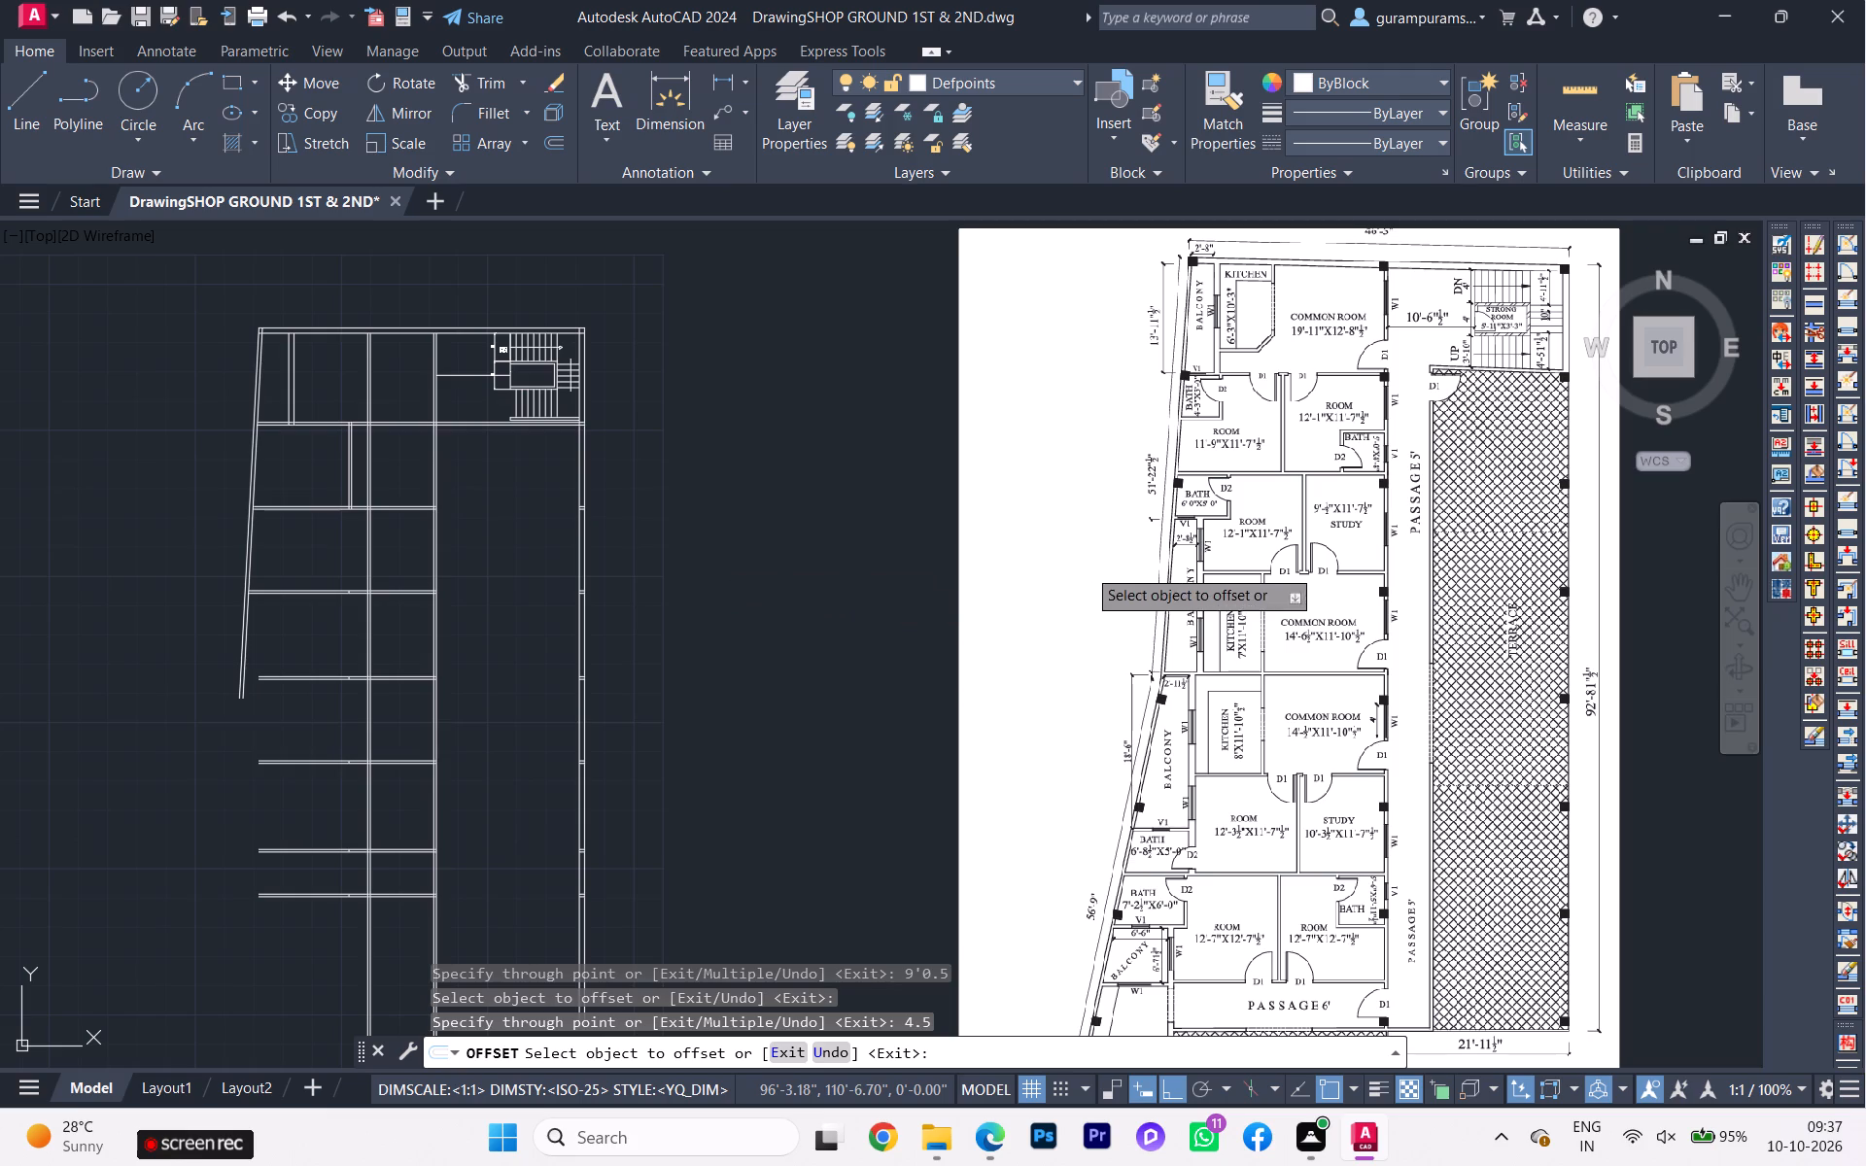
scroll(1230, 563, "up", 1)
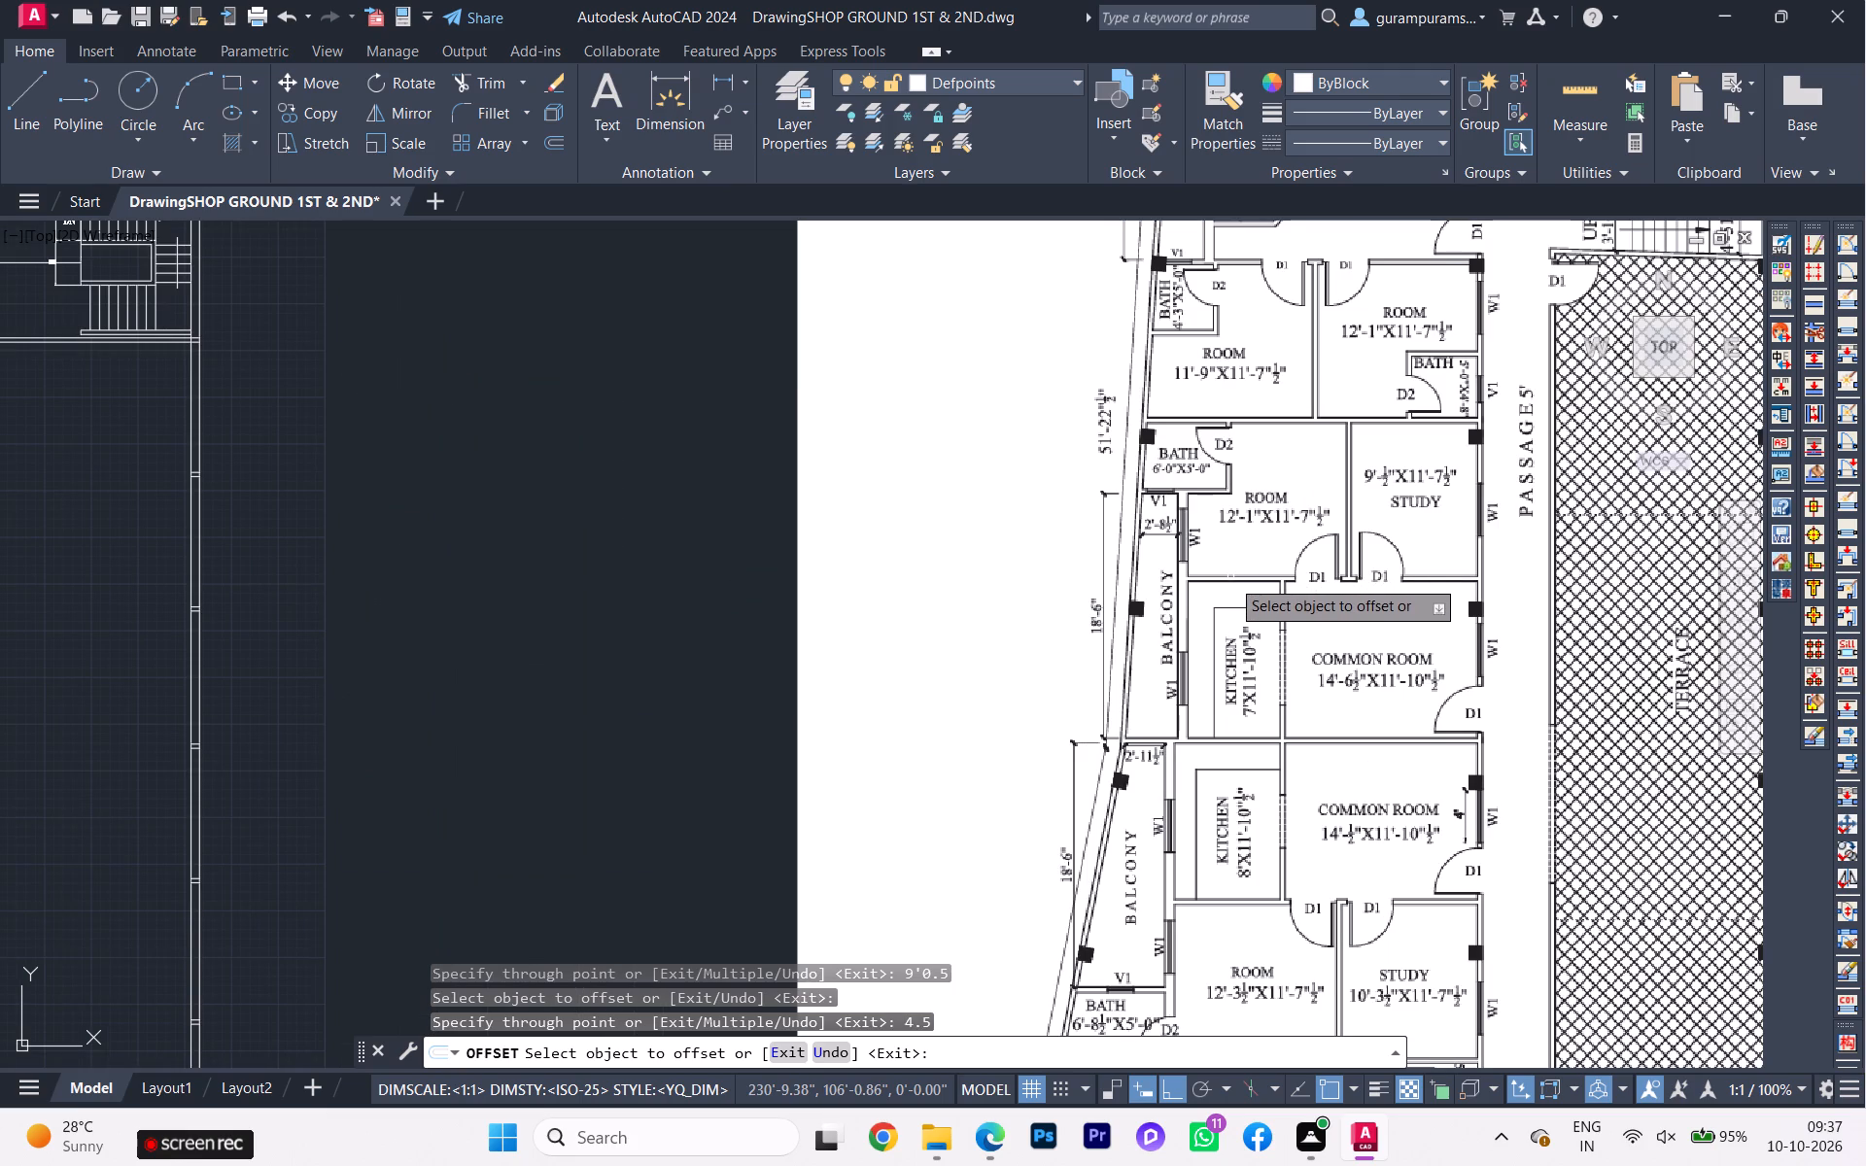
scroll(1231, 582, "down", 1)
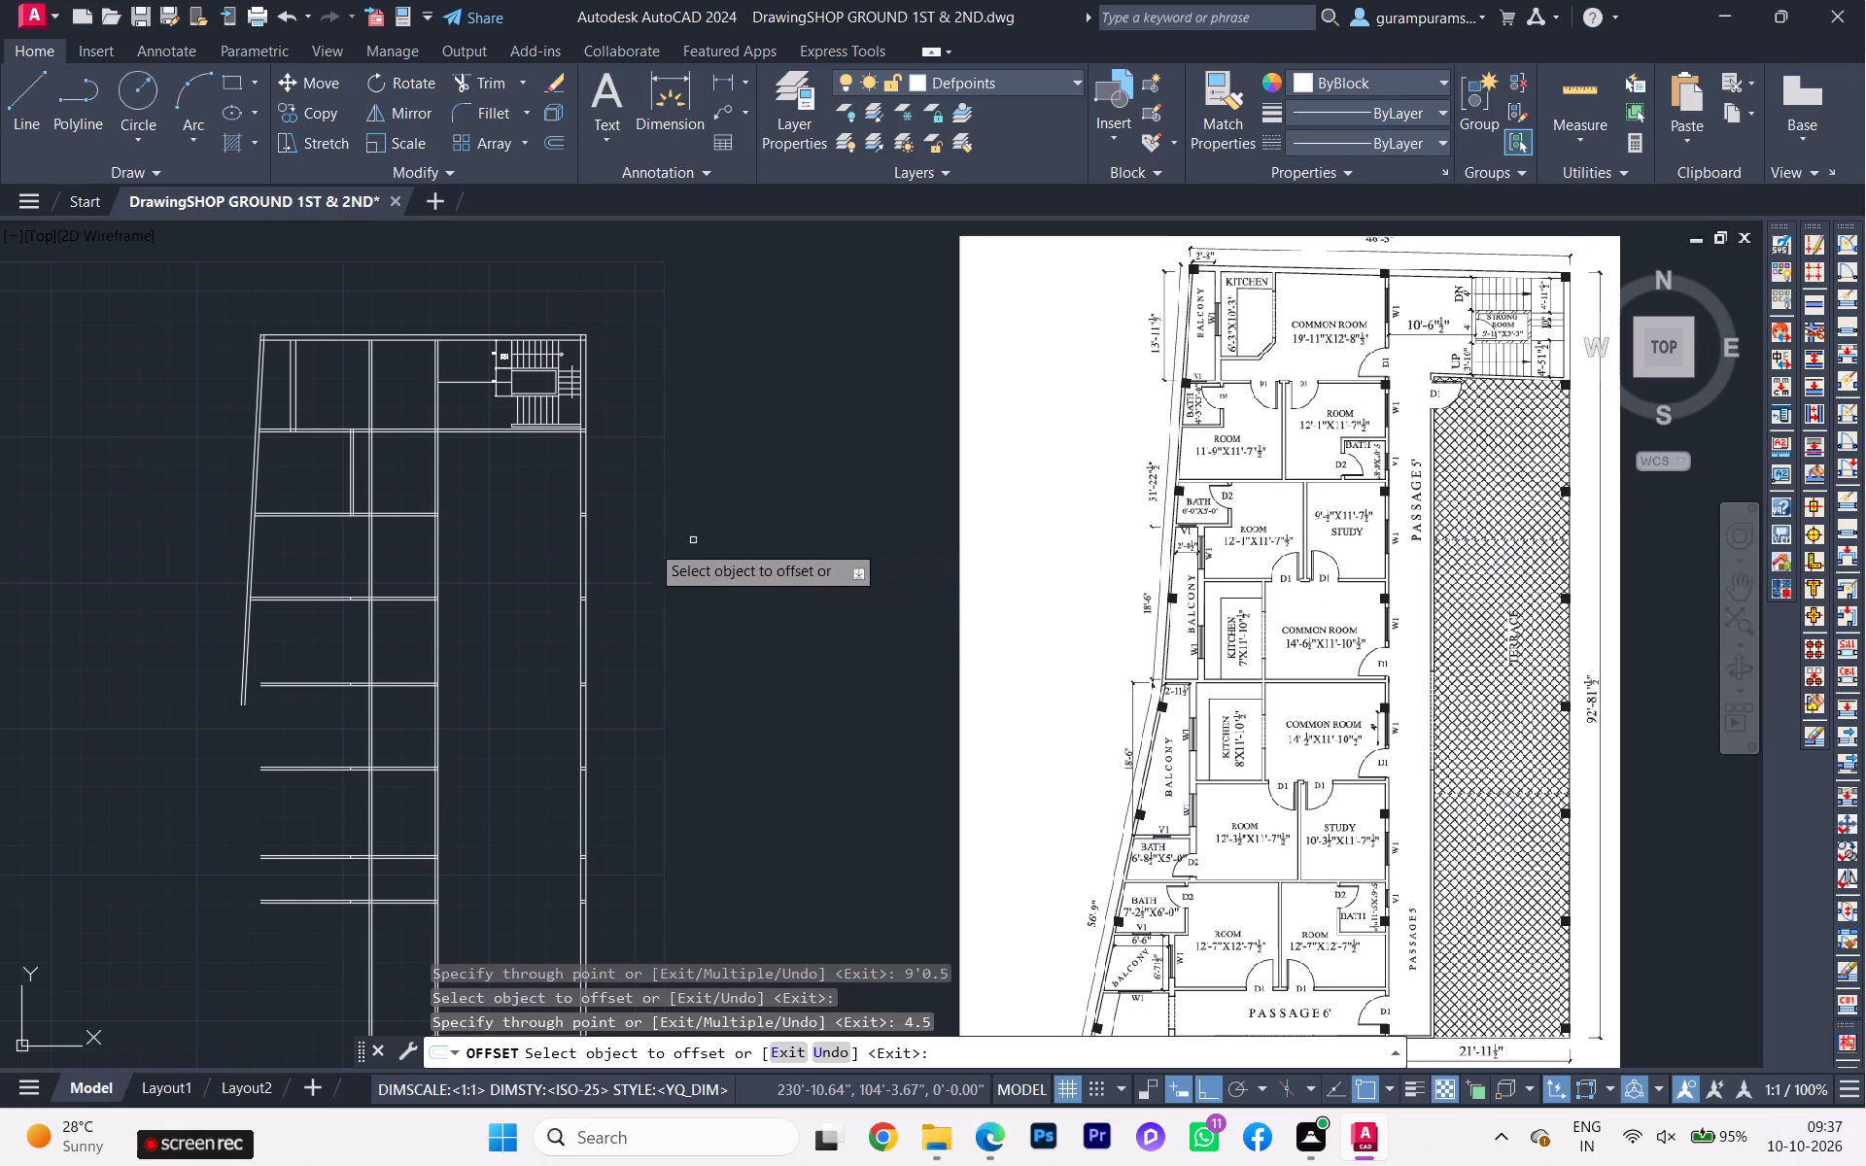
scroll(391, 546, "up", 1)
scroll(336, 553, "down", 1)
scroll(338, 552, "up", 2)
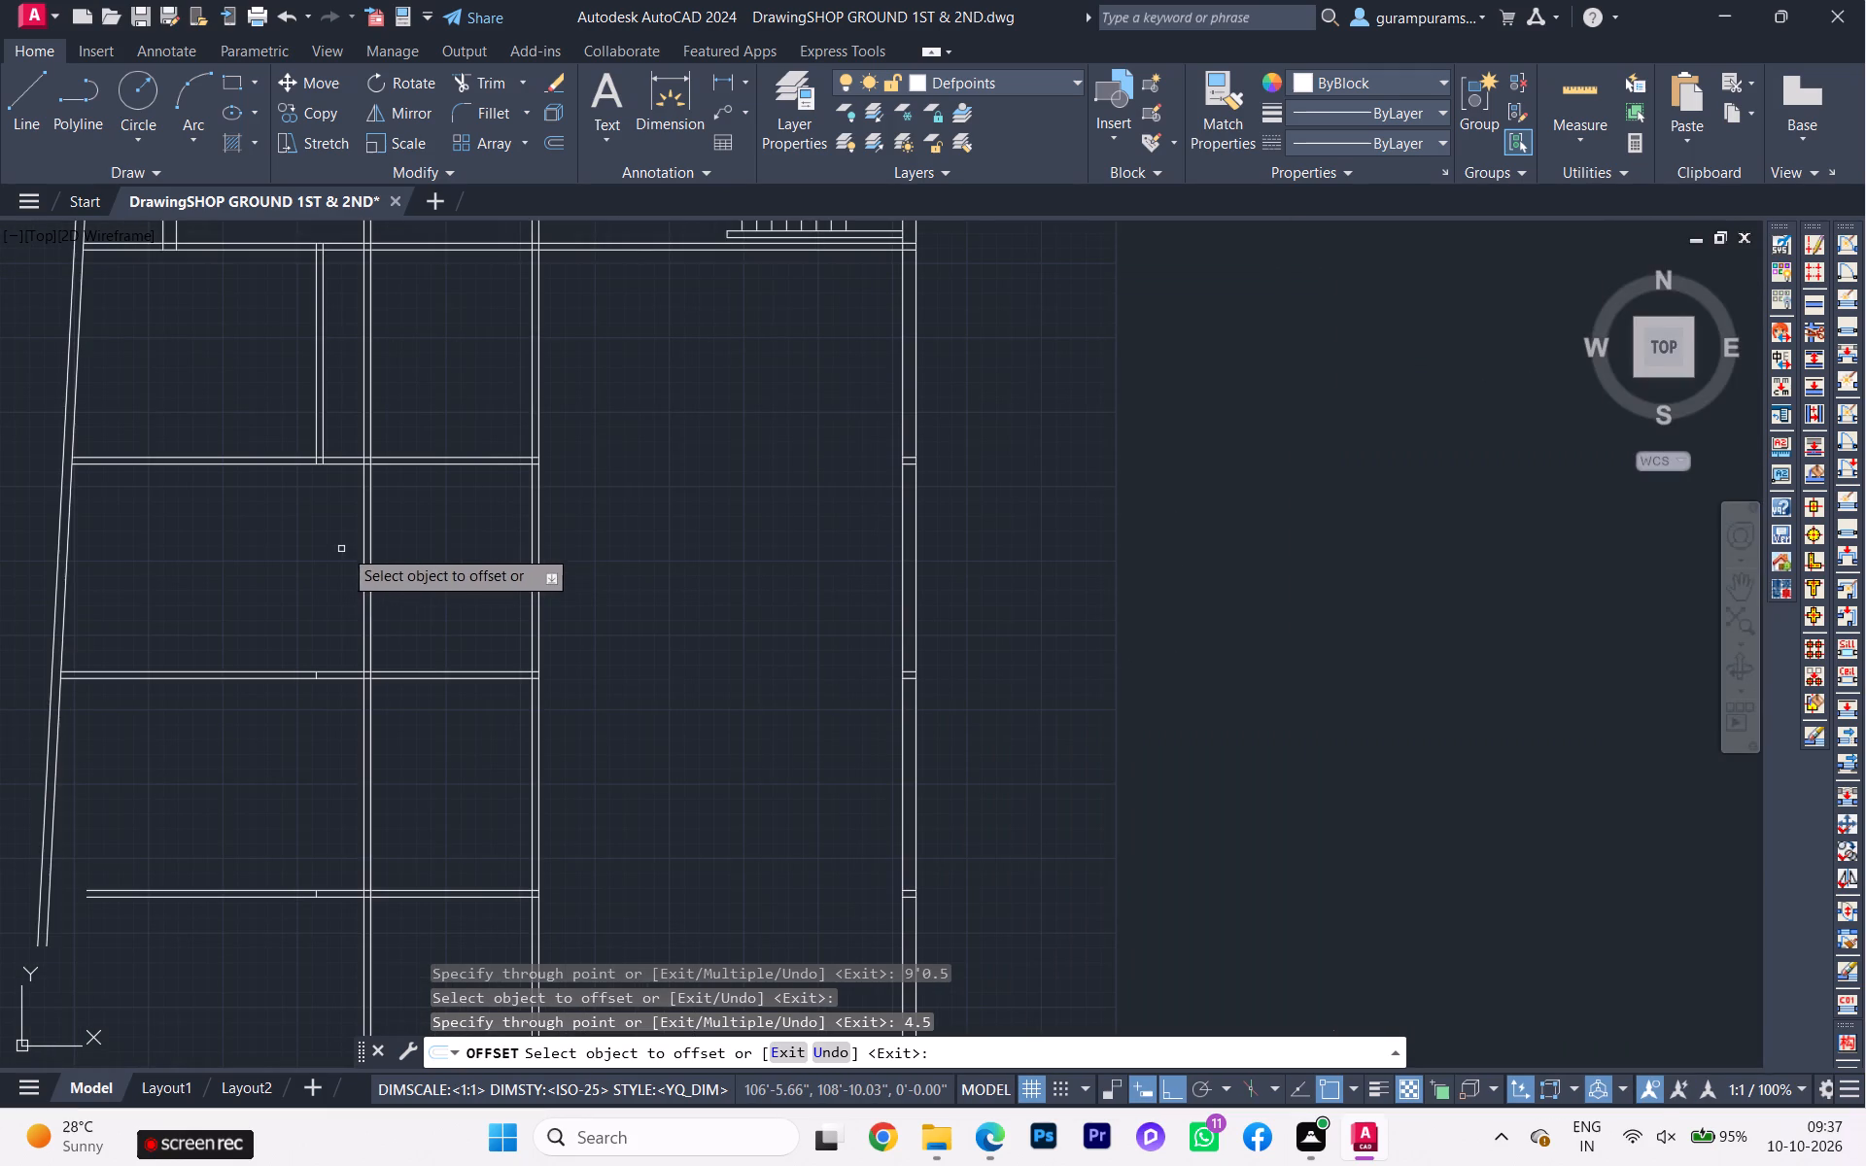
left_click(364, 533)
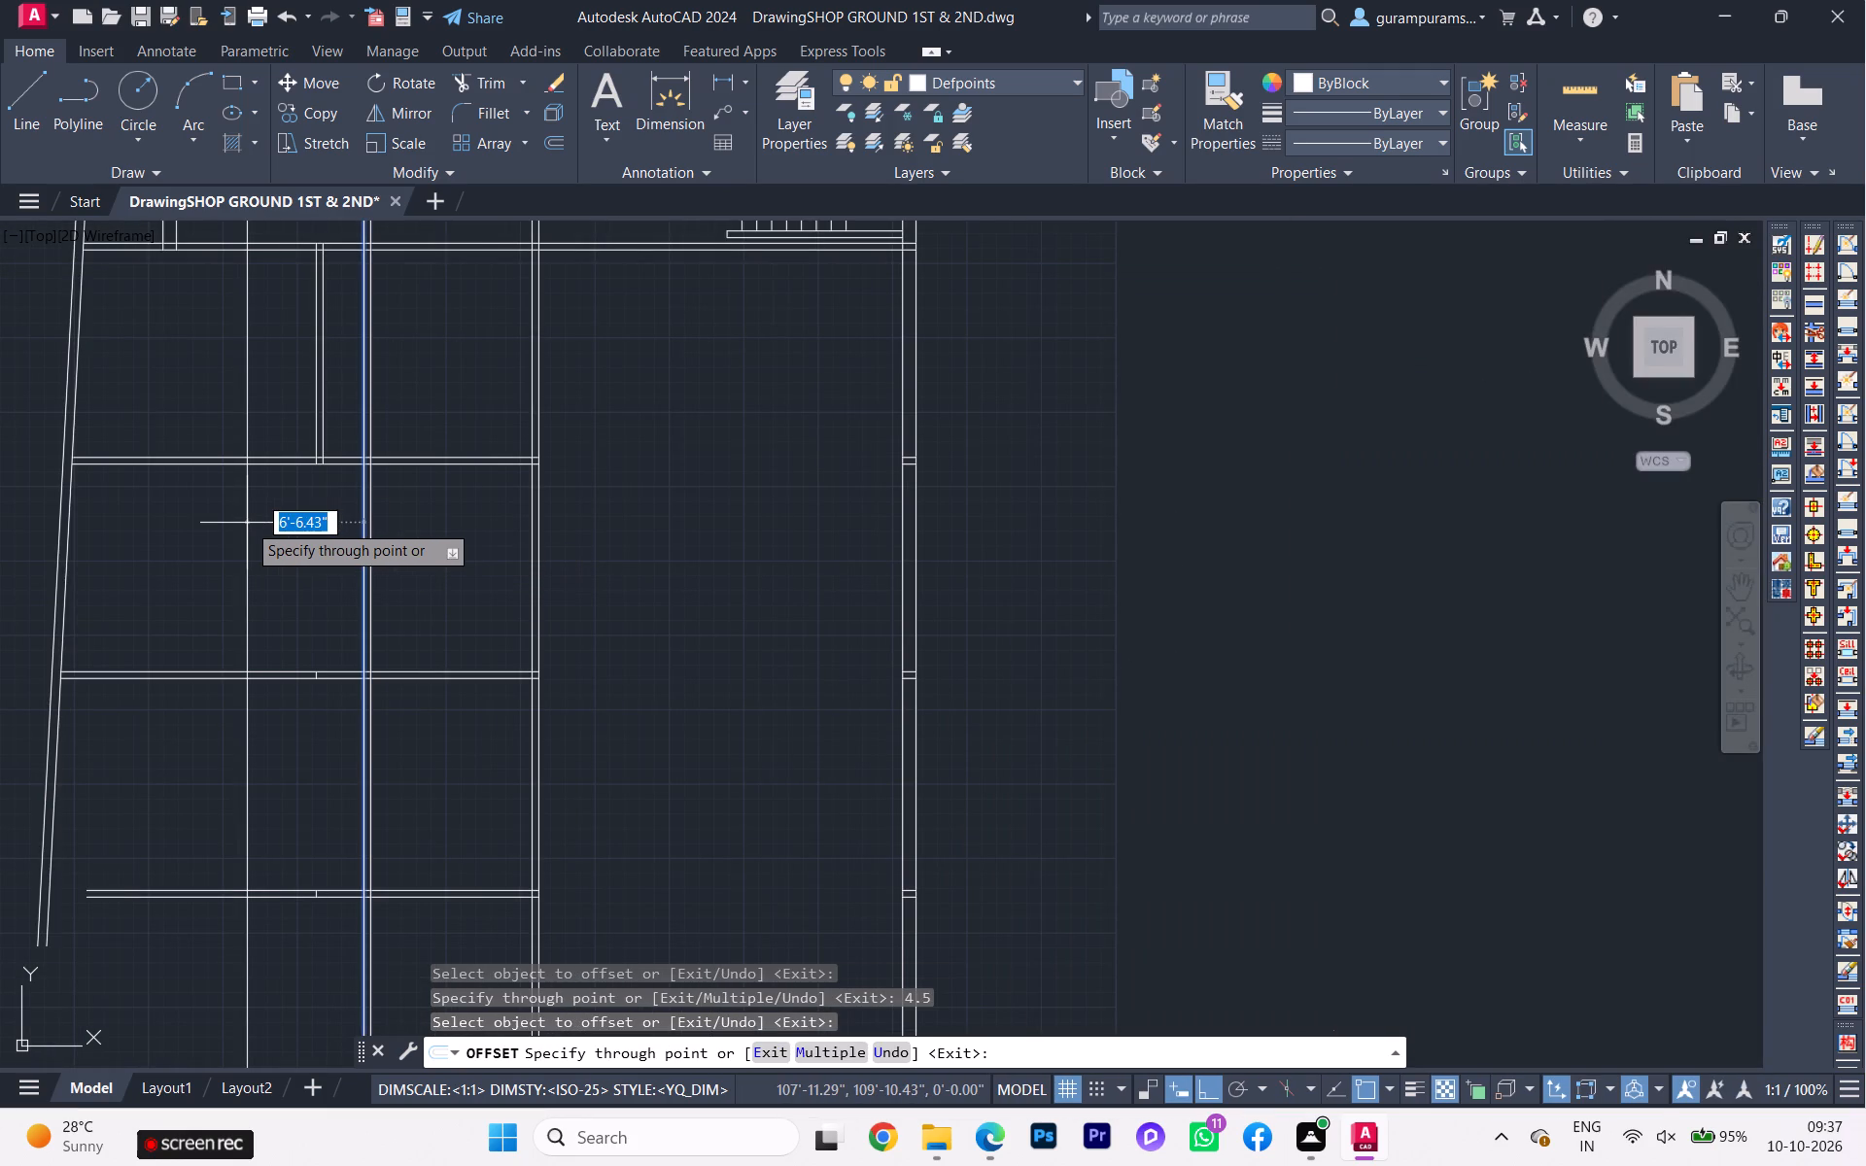
type("12'")
scroll(247, 523, "down", 1)
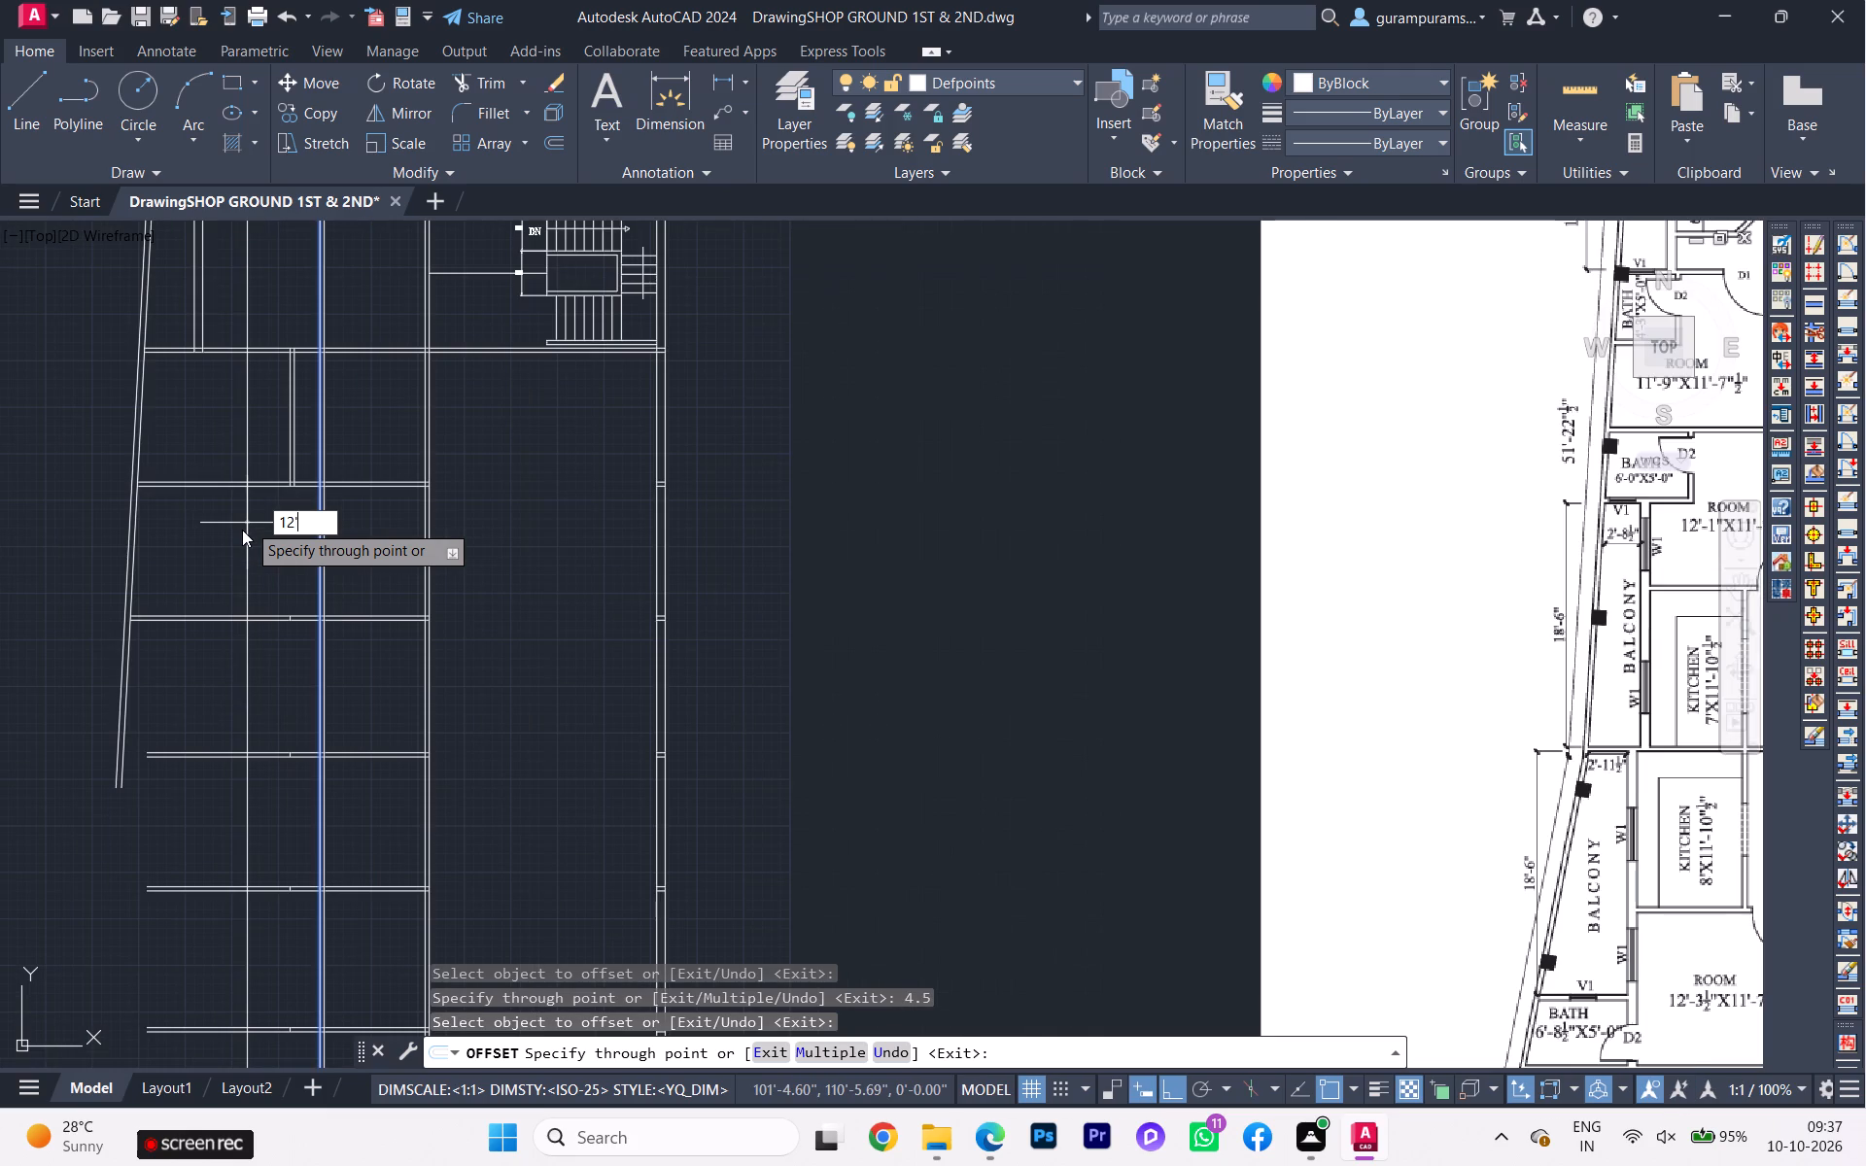
scroll(241, 531, "down", 1)
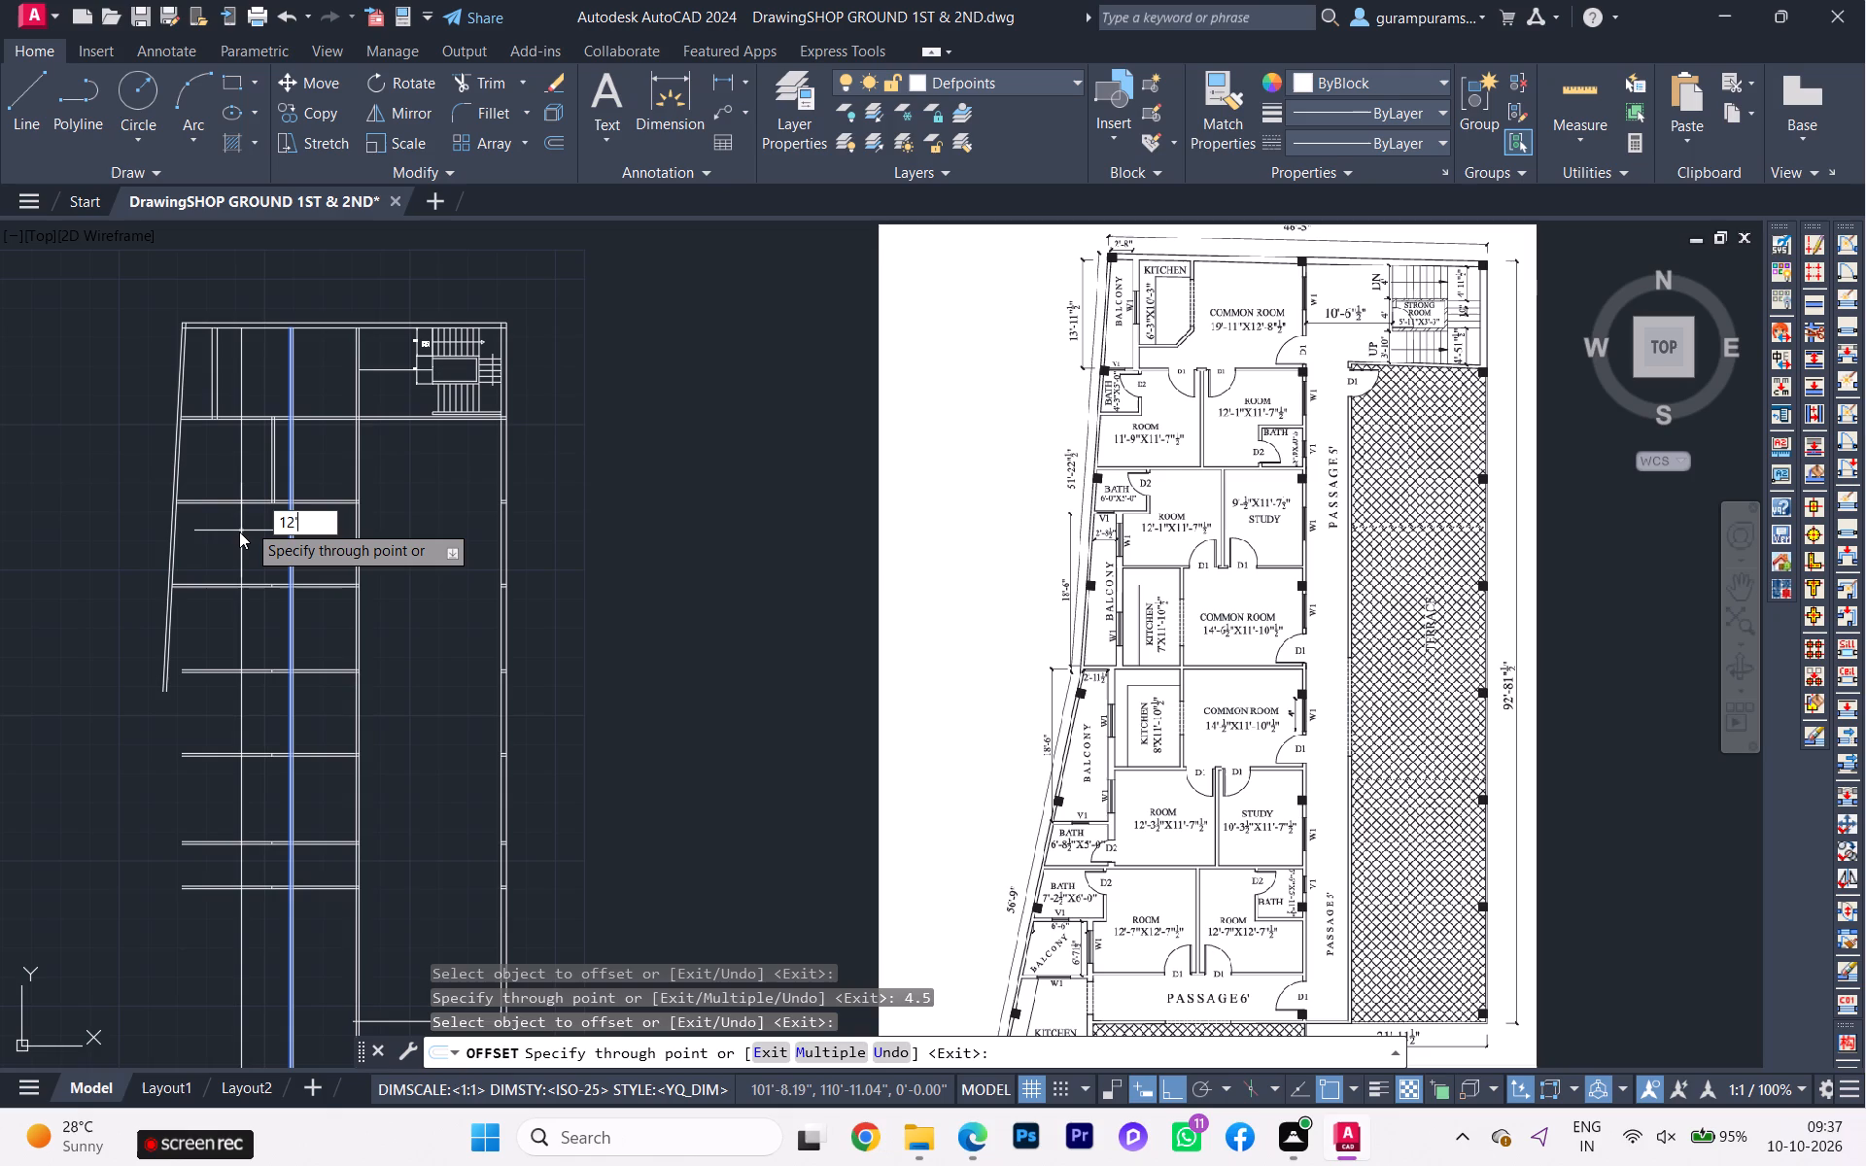
key("1")
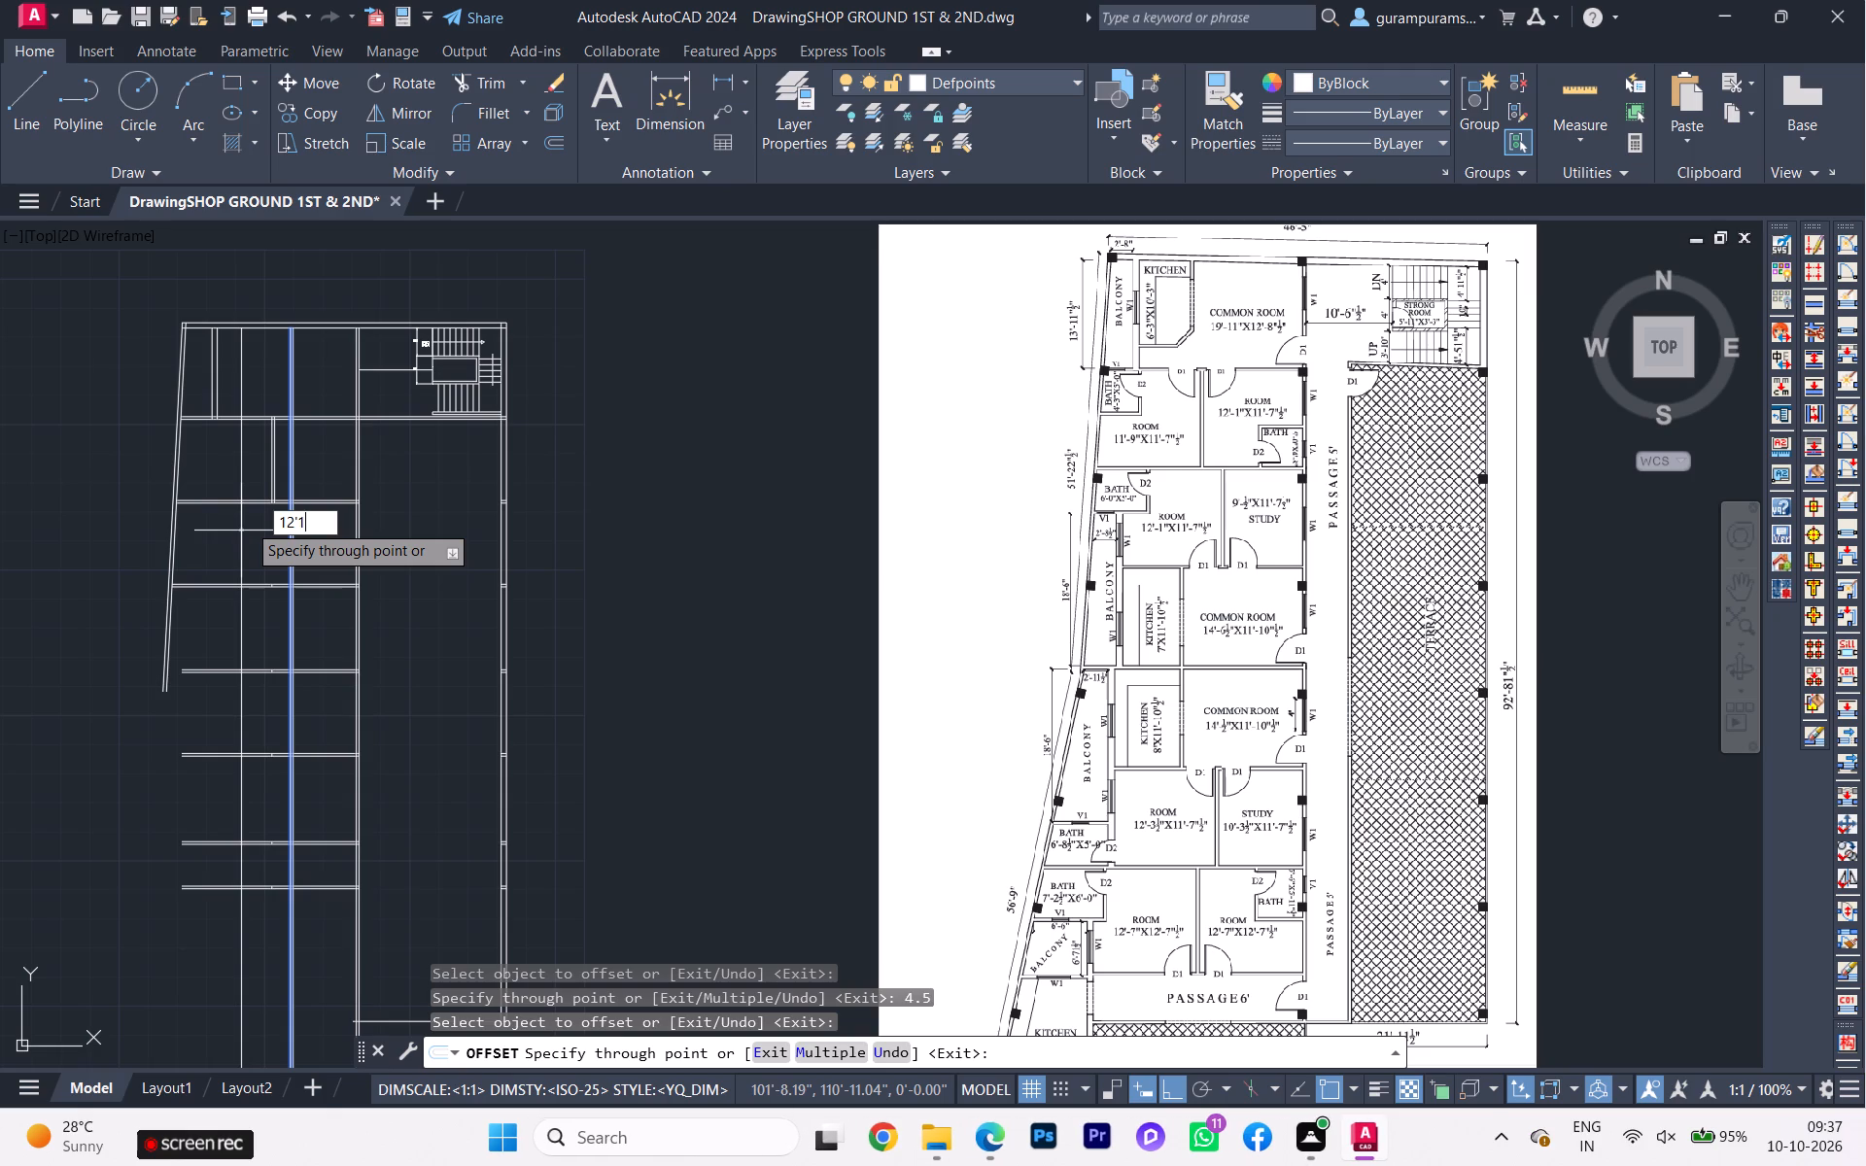
key("Return")
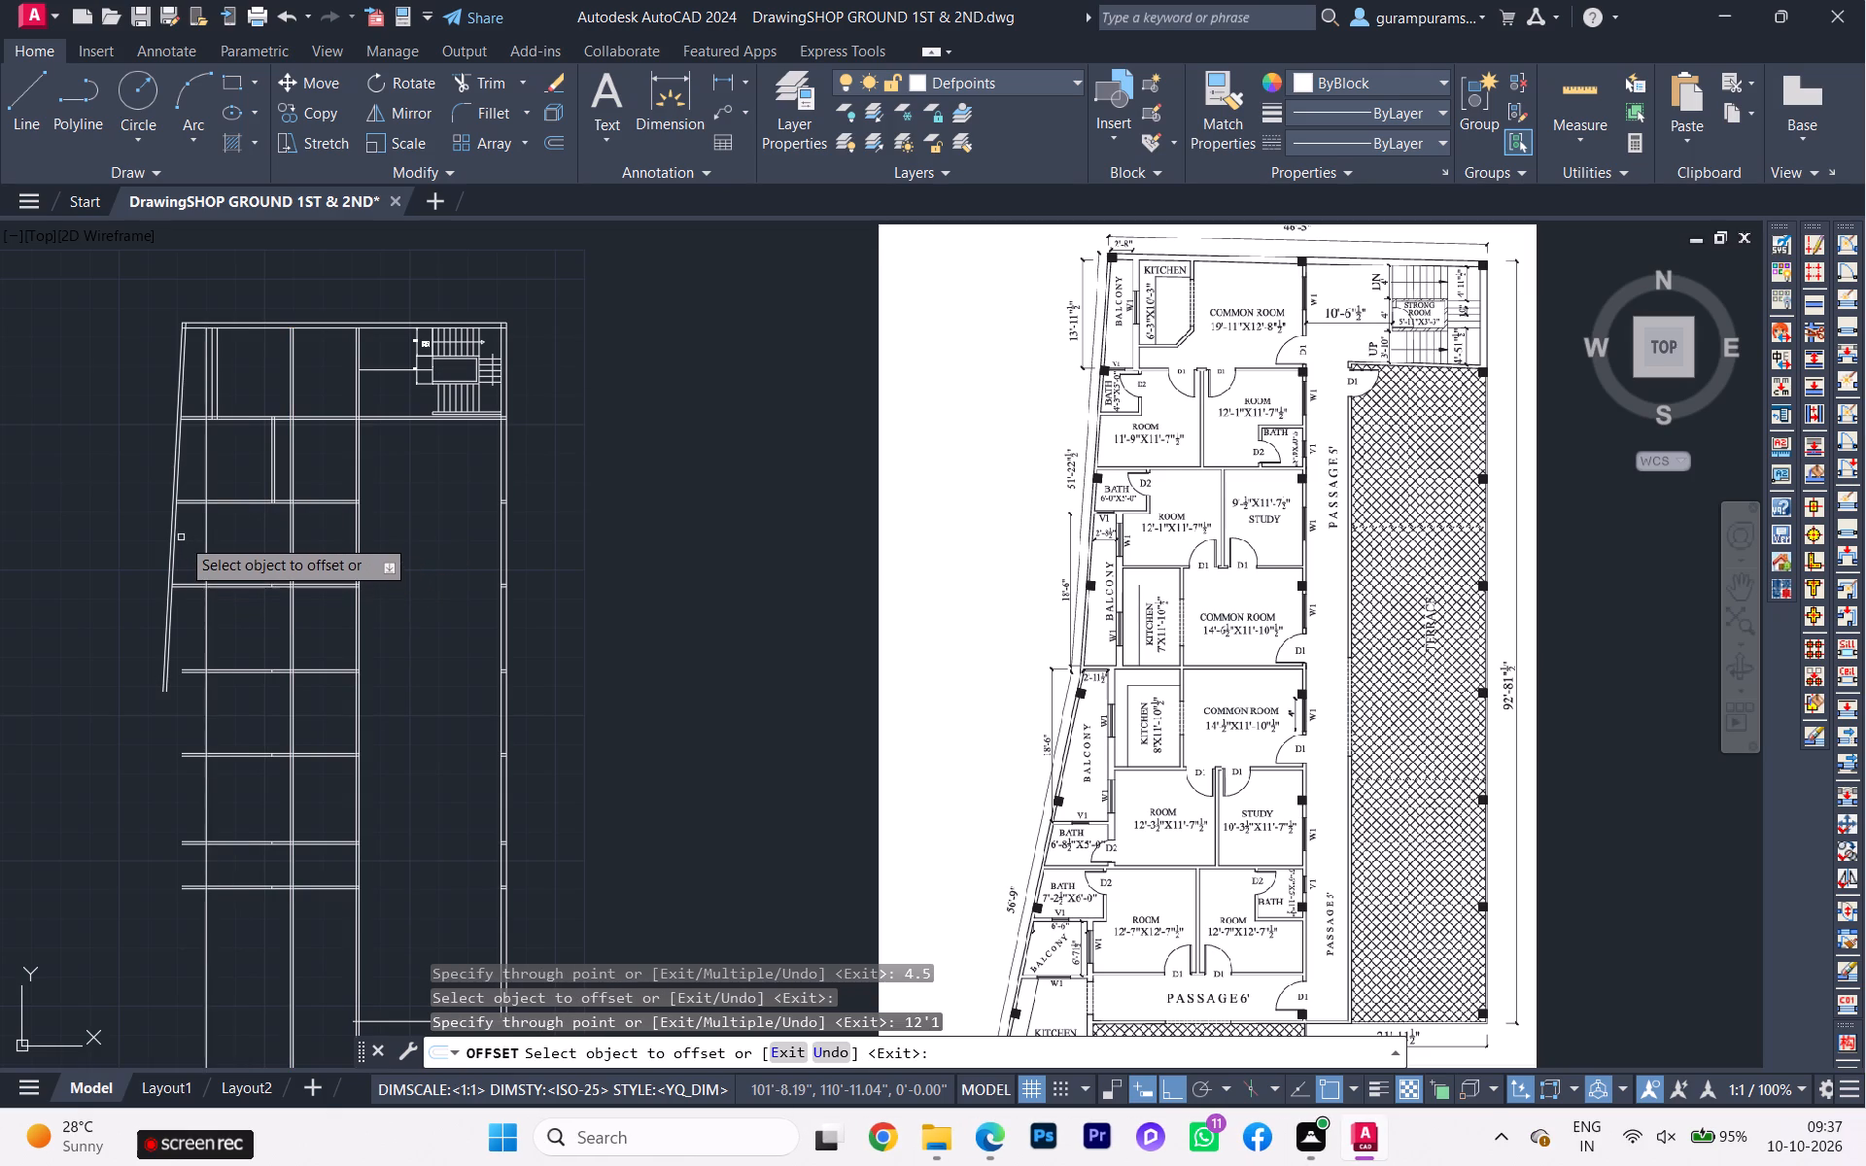
Offset the room's new west wall line 9" west to give it wall thickness.
scroll(179, 537, "up", 2)
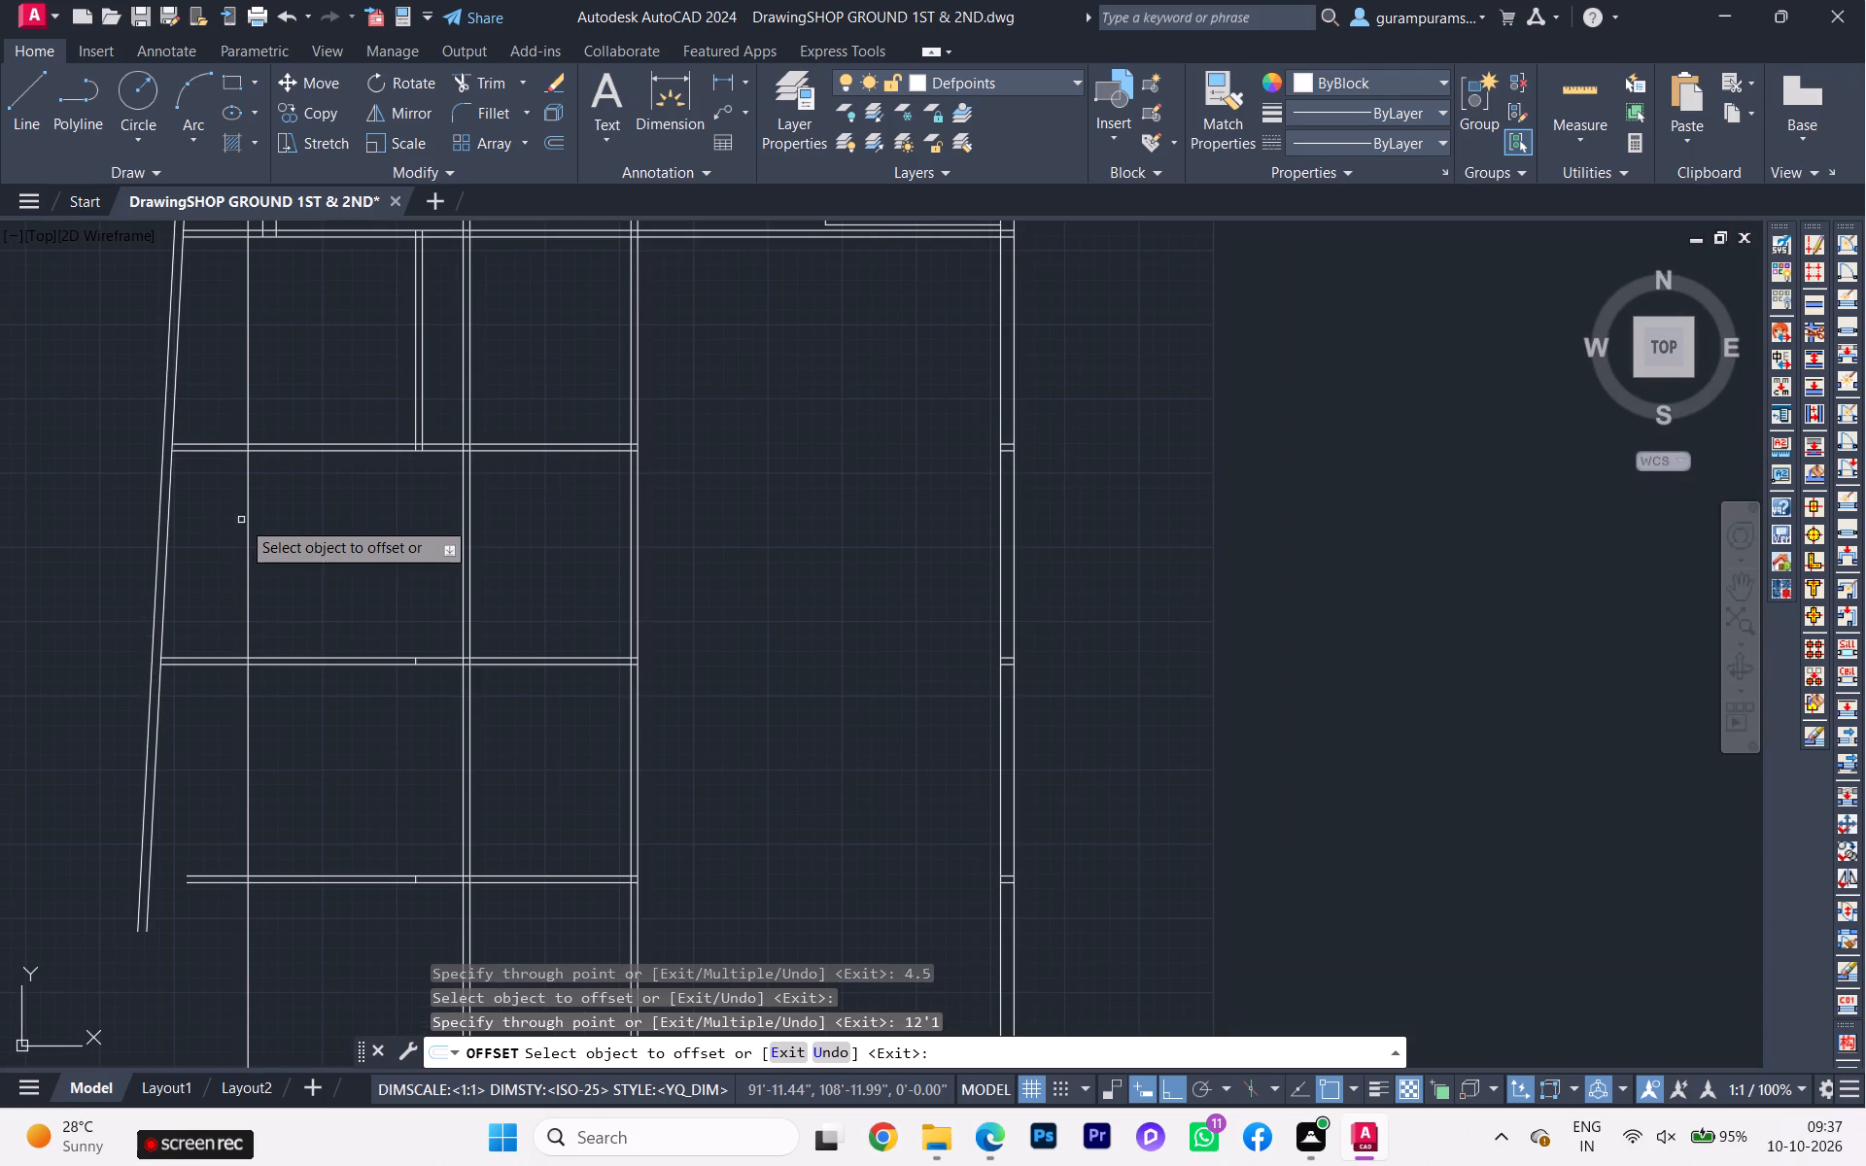
left_click(241, 520)
left_click(250, 522)
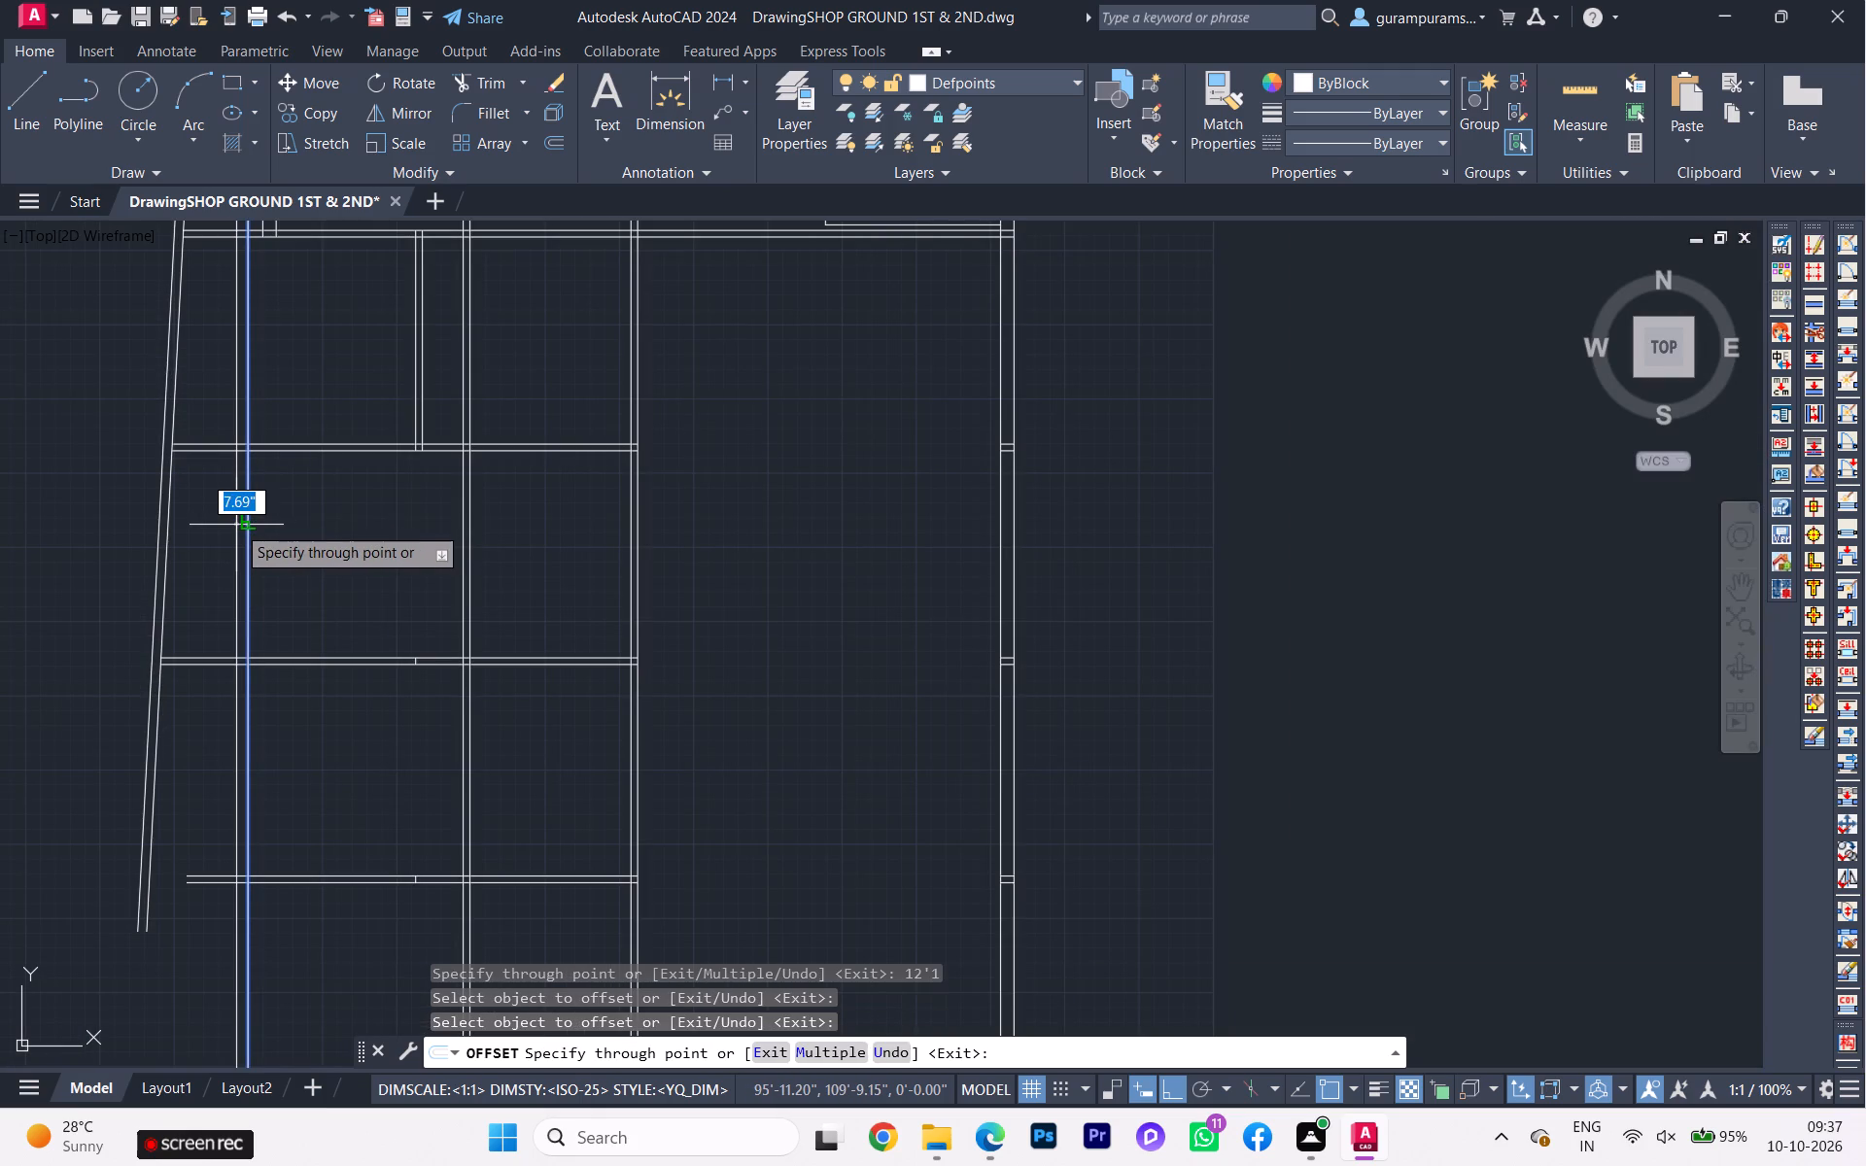
key("9")
key("Return")
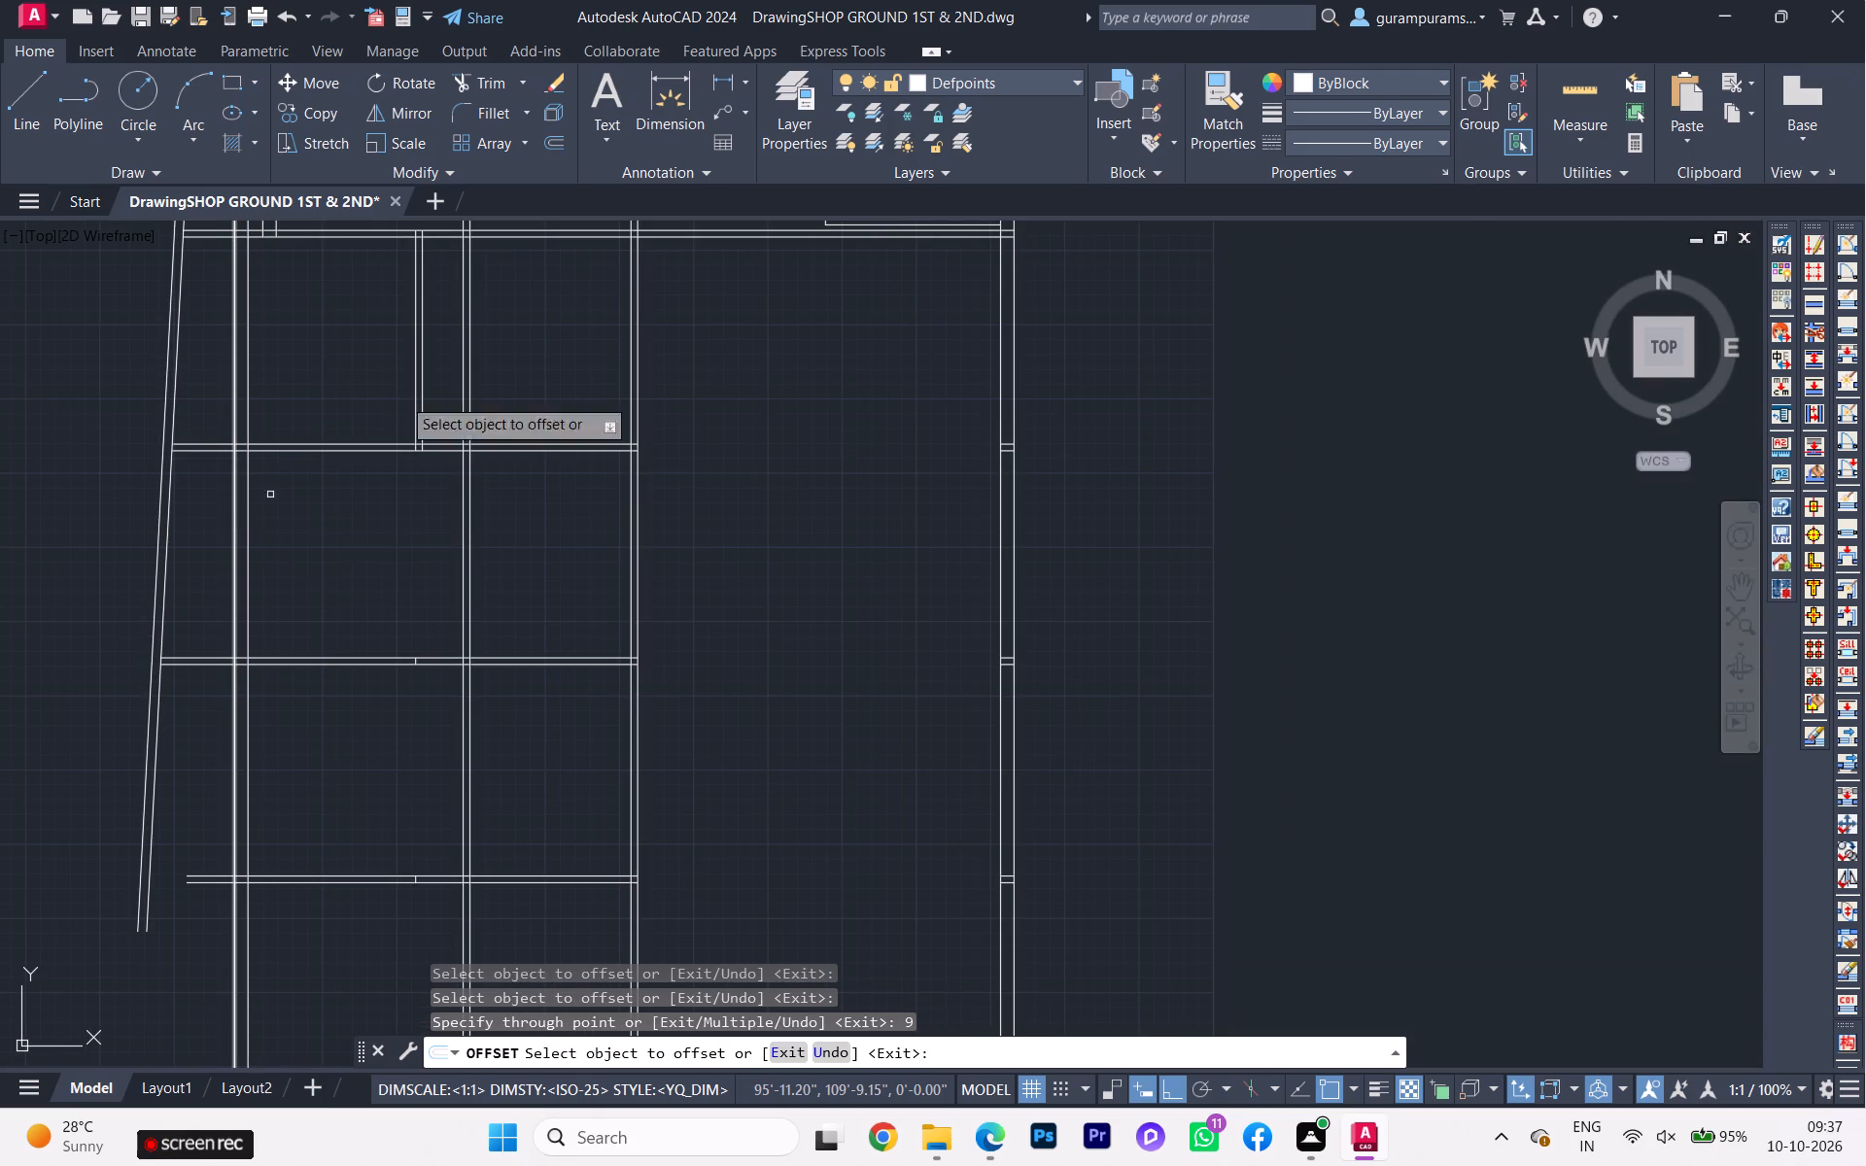
Measure the gap between the slanted west wall and the new 9" wall along the third bay's south and north cross walls.
left_click(732, 80)
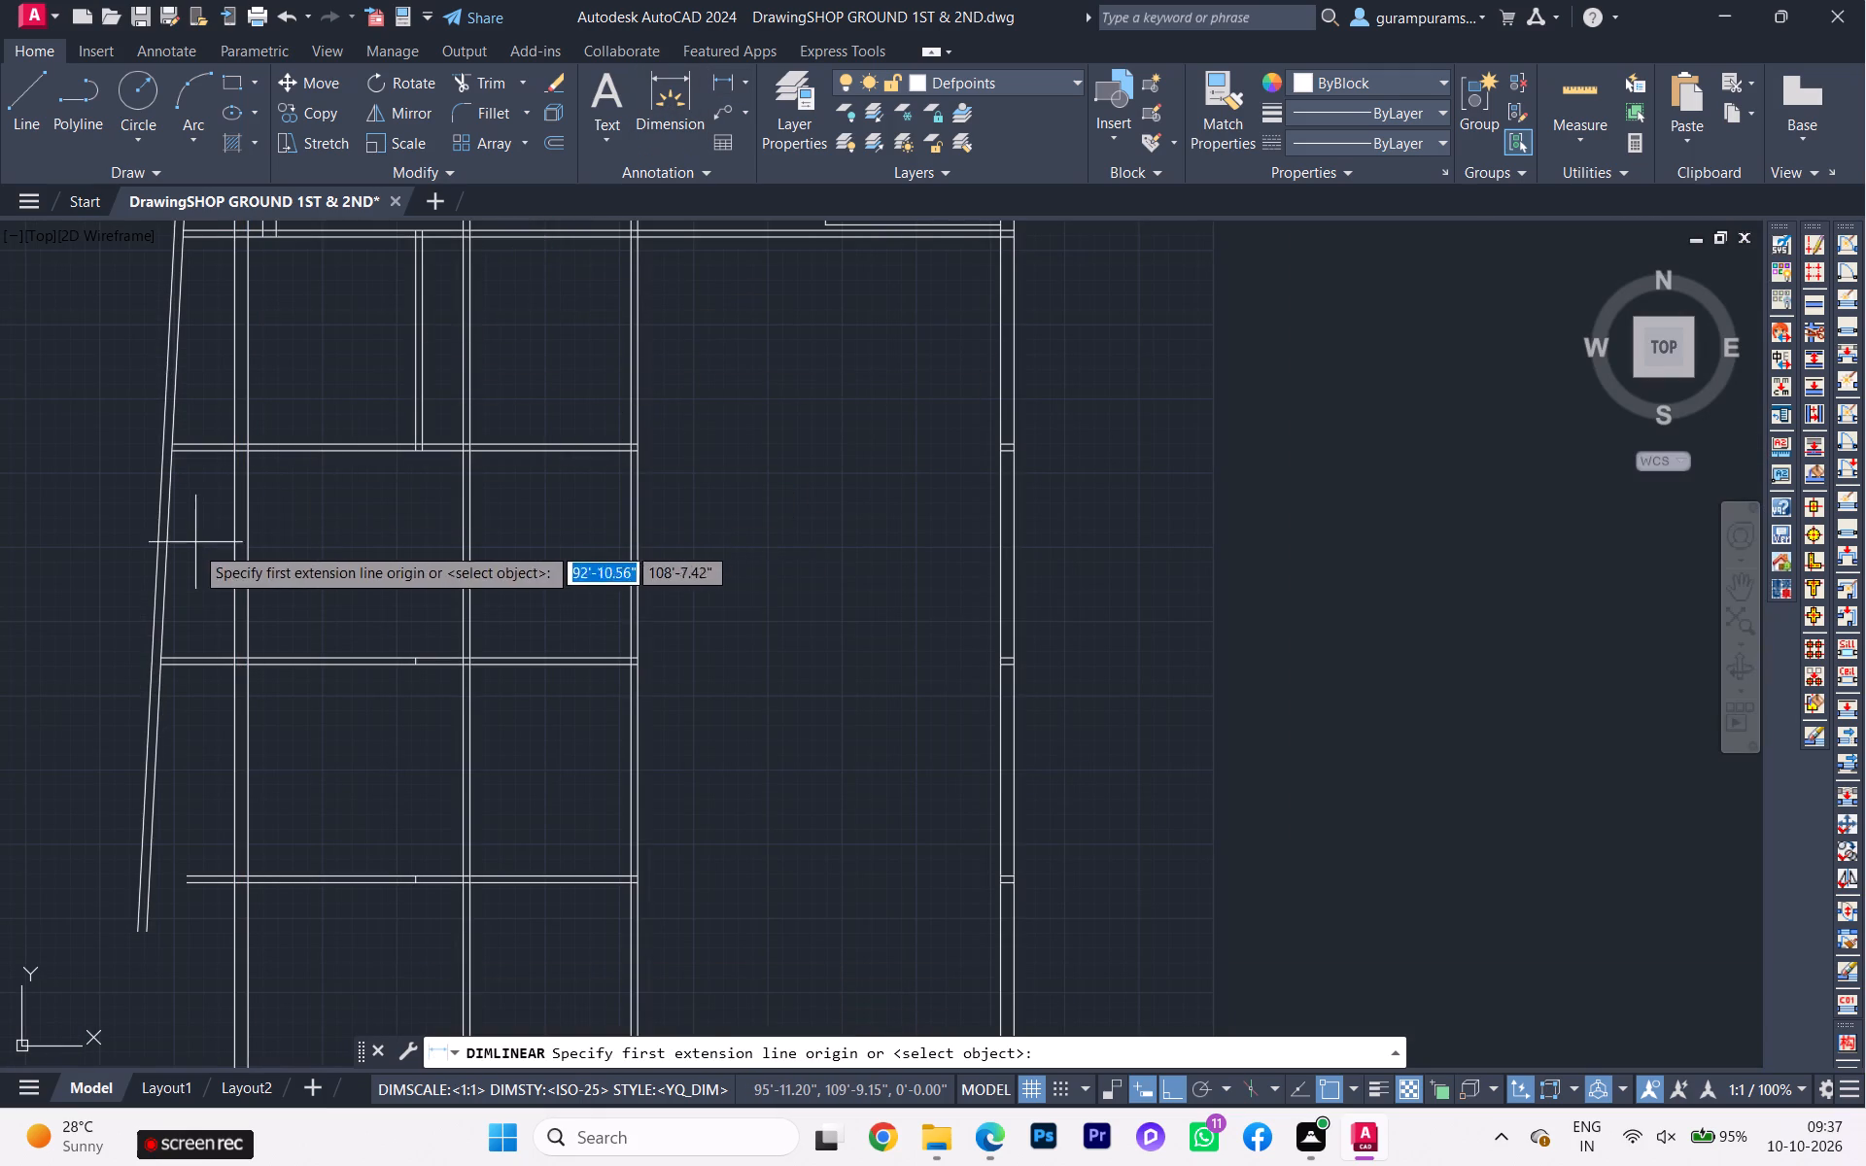
scroll(192, 557, "up", 2)
left_click(109, 807)
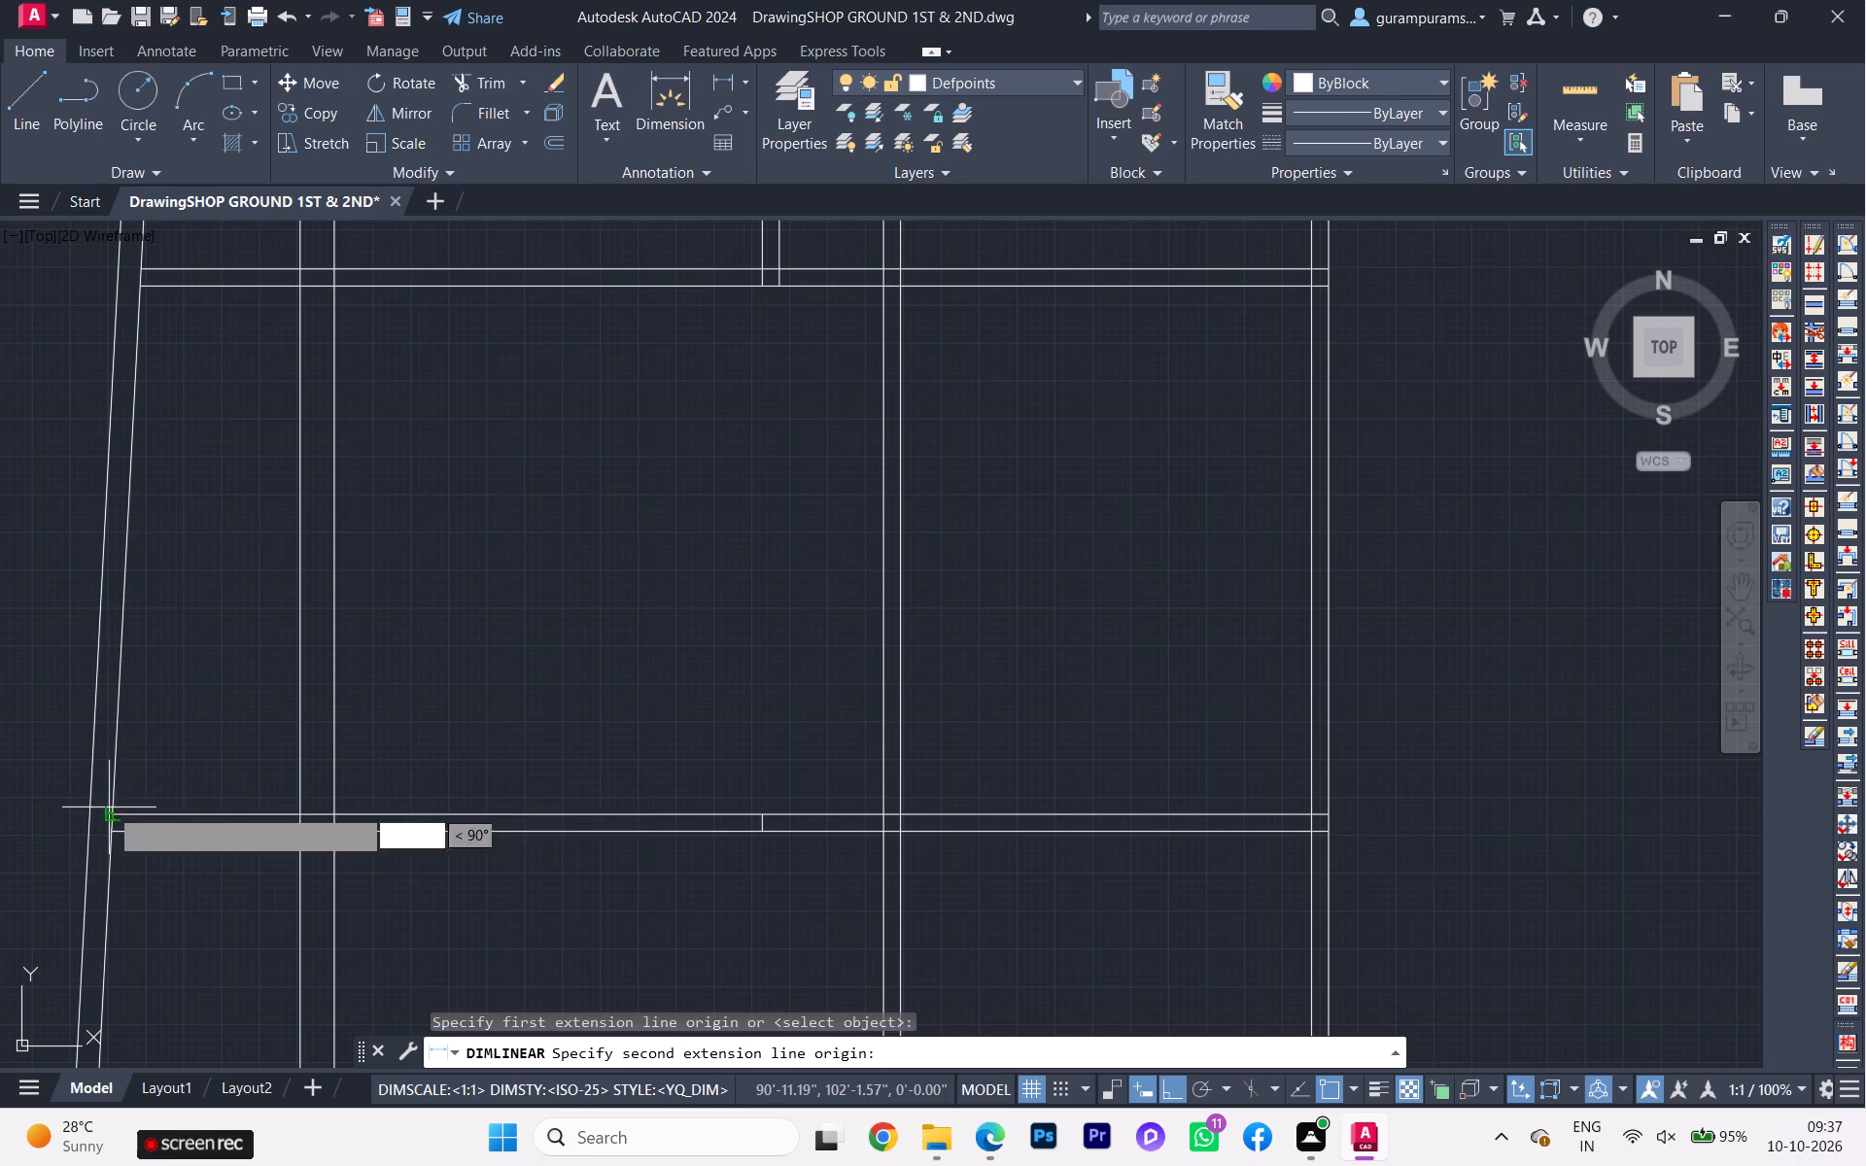
left_click(294, 809)
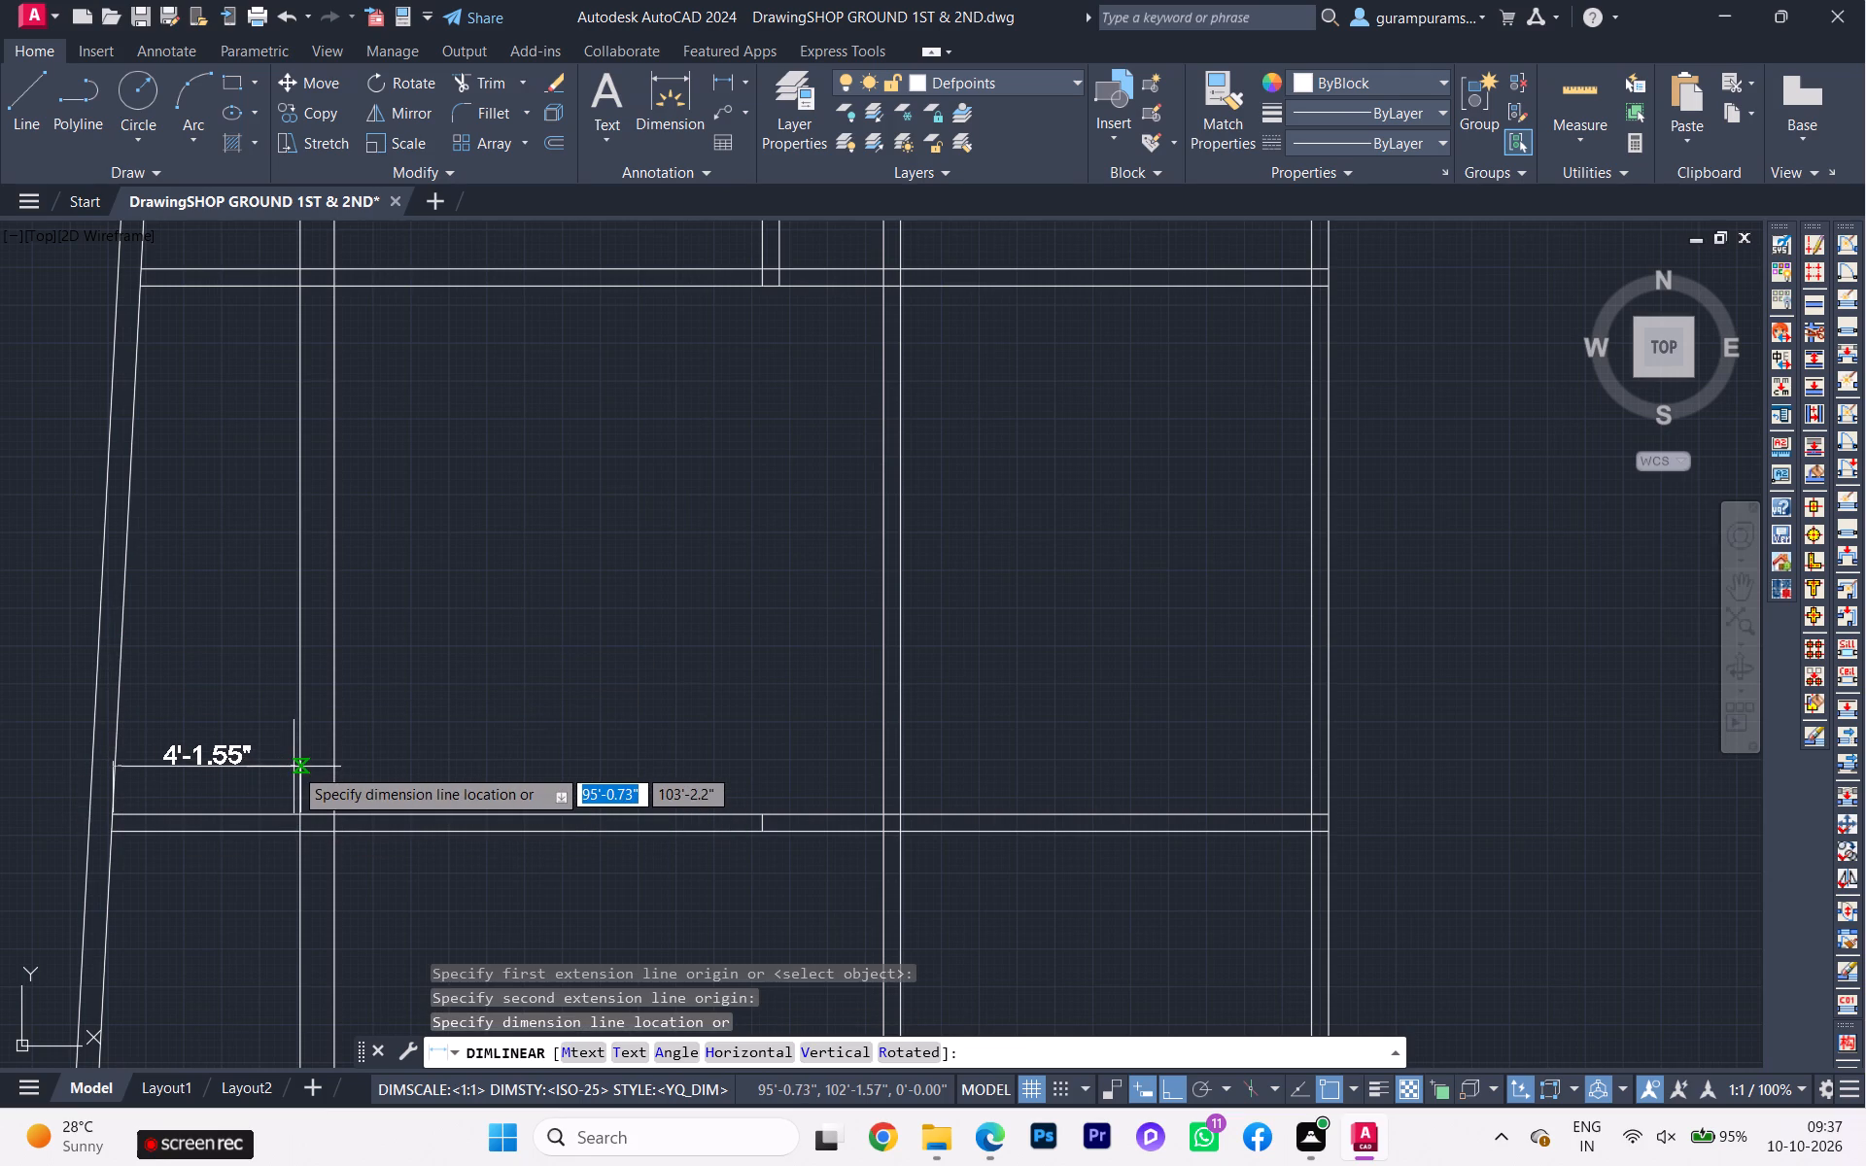
key("Escape")
key("space")
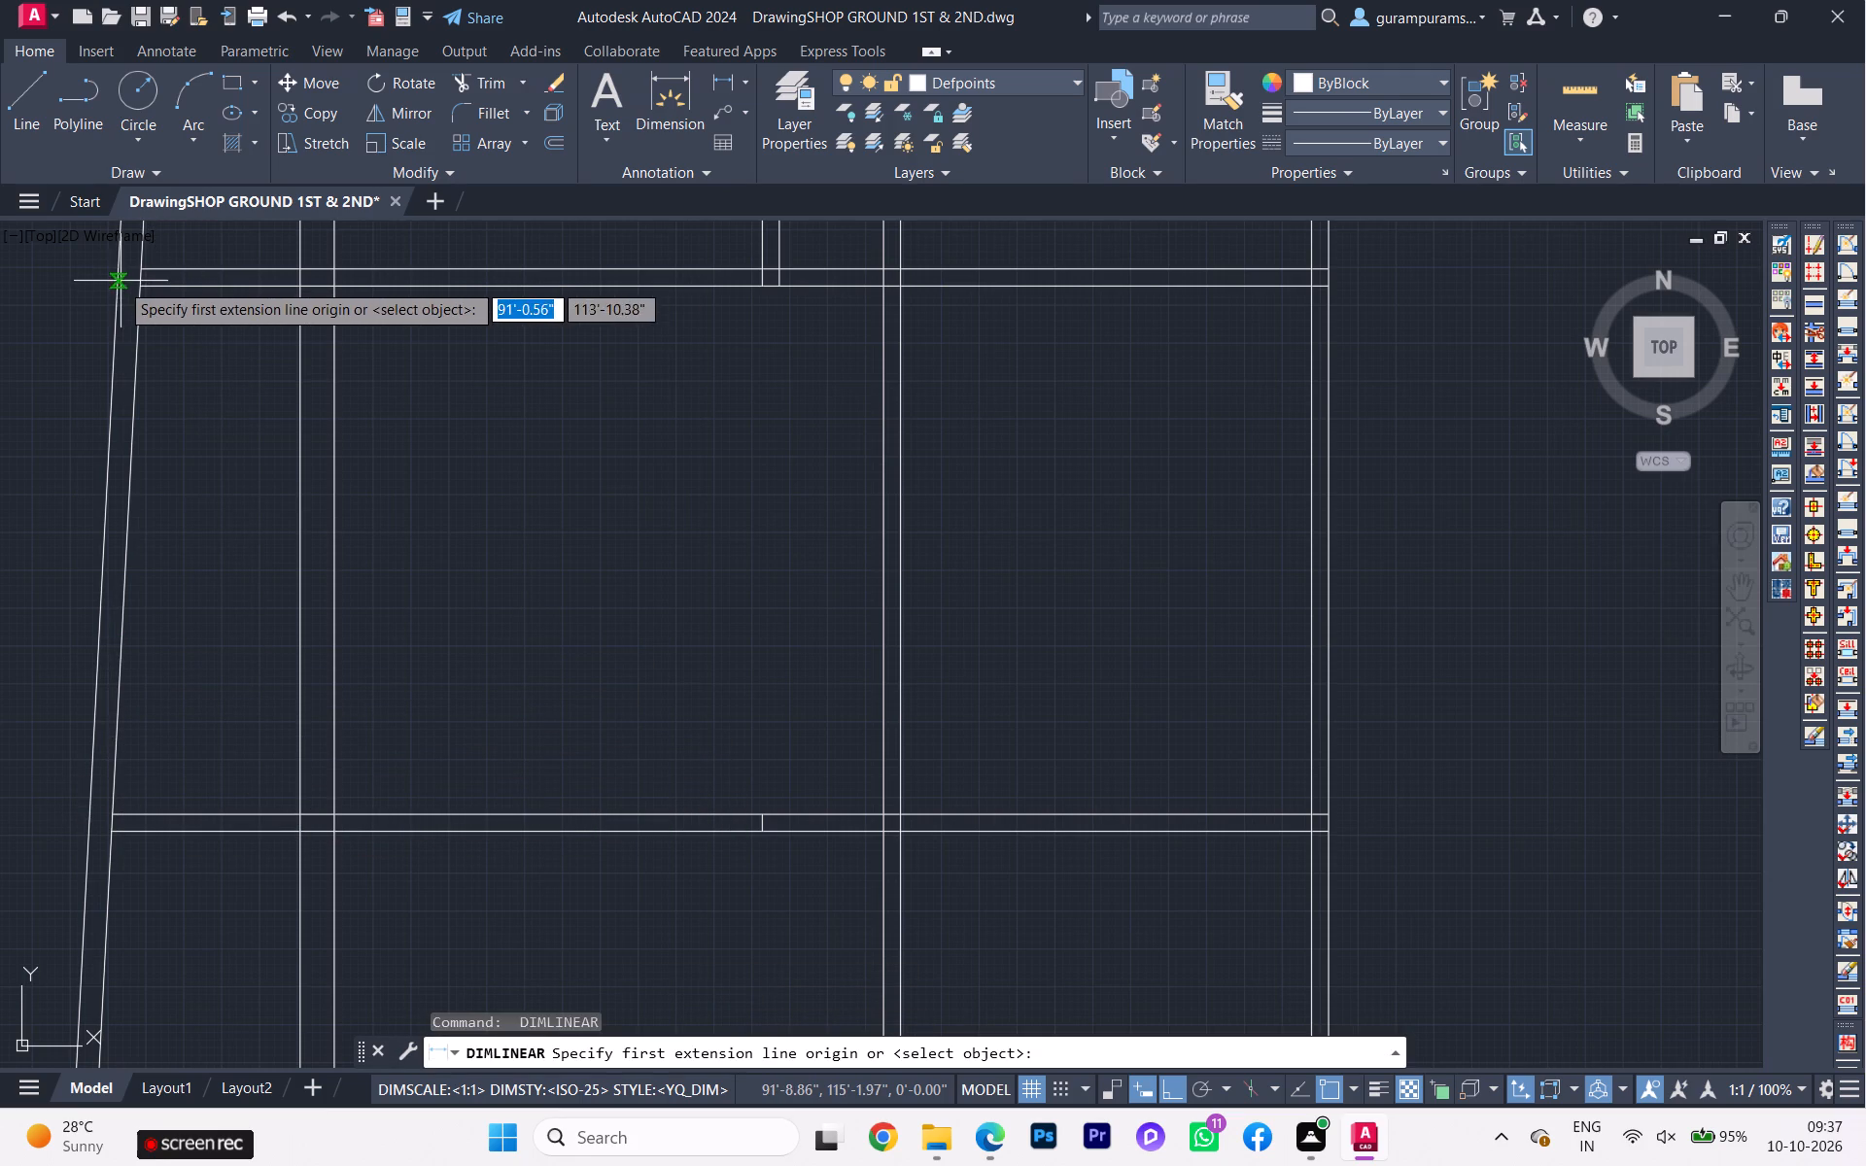
left_click(134, 284)
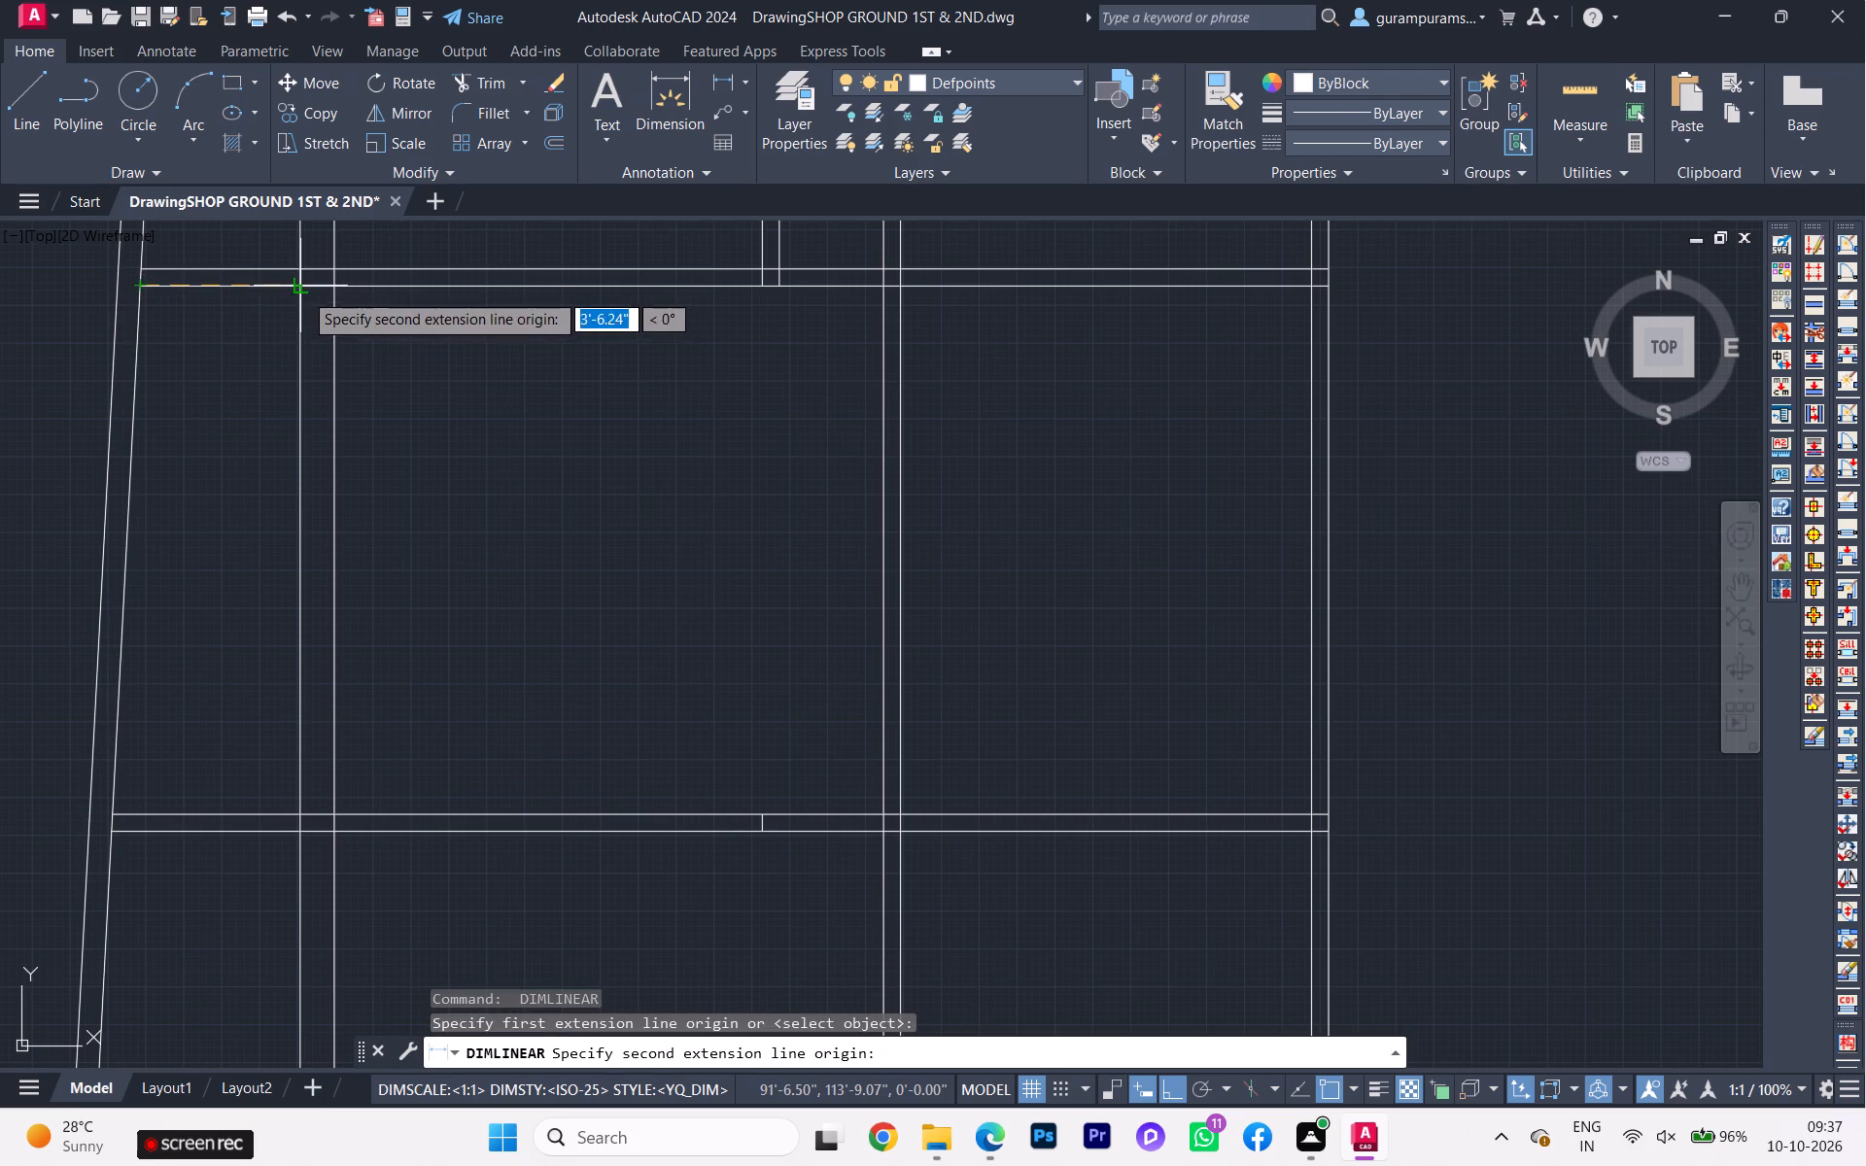
left_click(303, 291)
key("Escape")
Examine the balcony, bath, kitchen and room dimensions on the reference plan's middle bays.
scroll(260, 355, "down", 2)
scroll(187, 389, "down", 1)
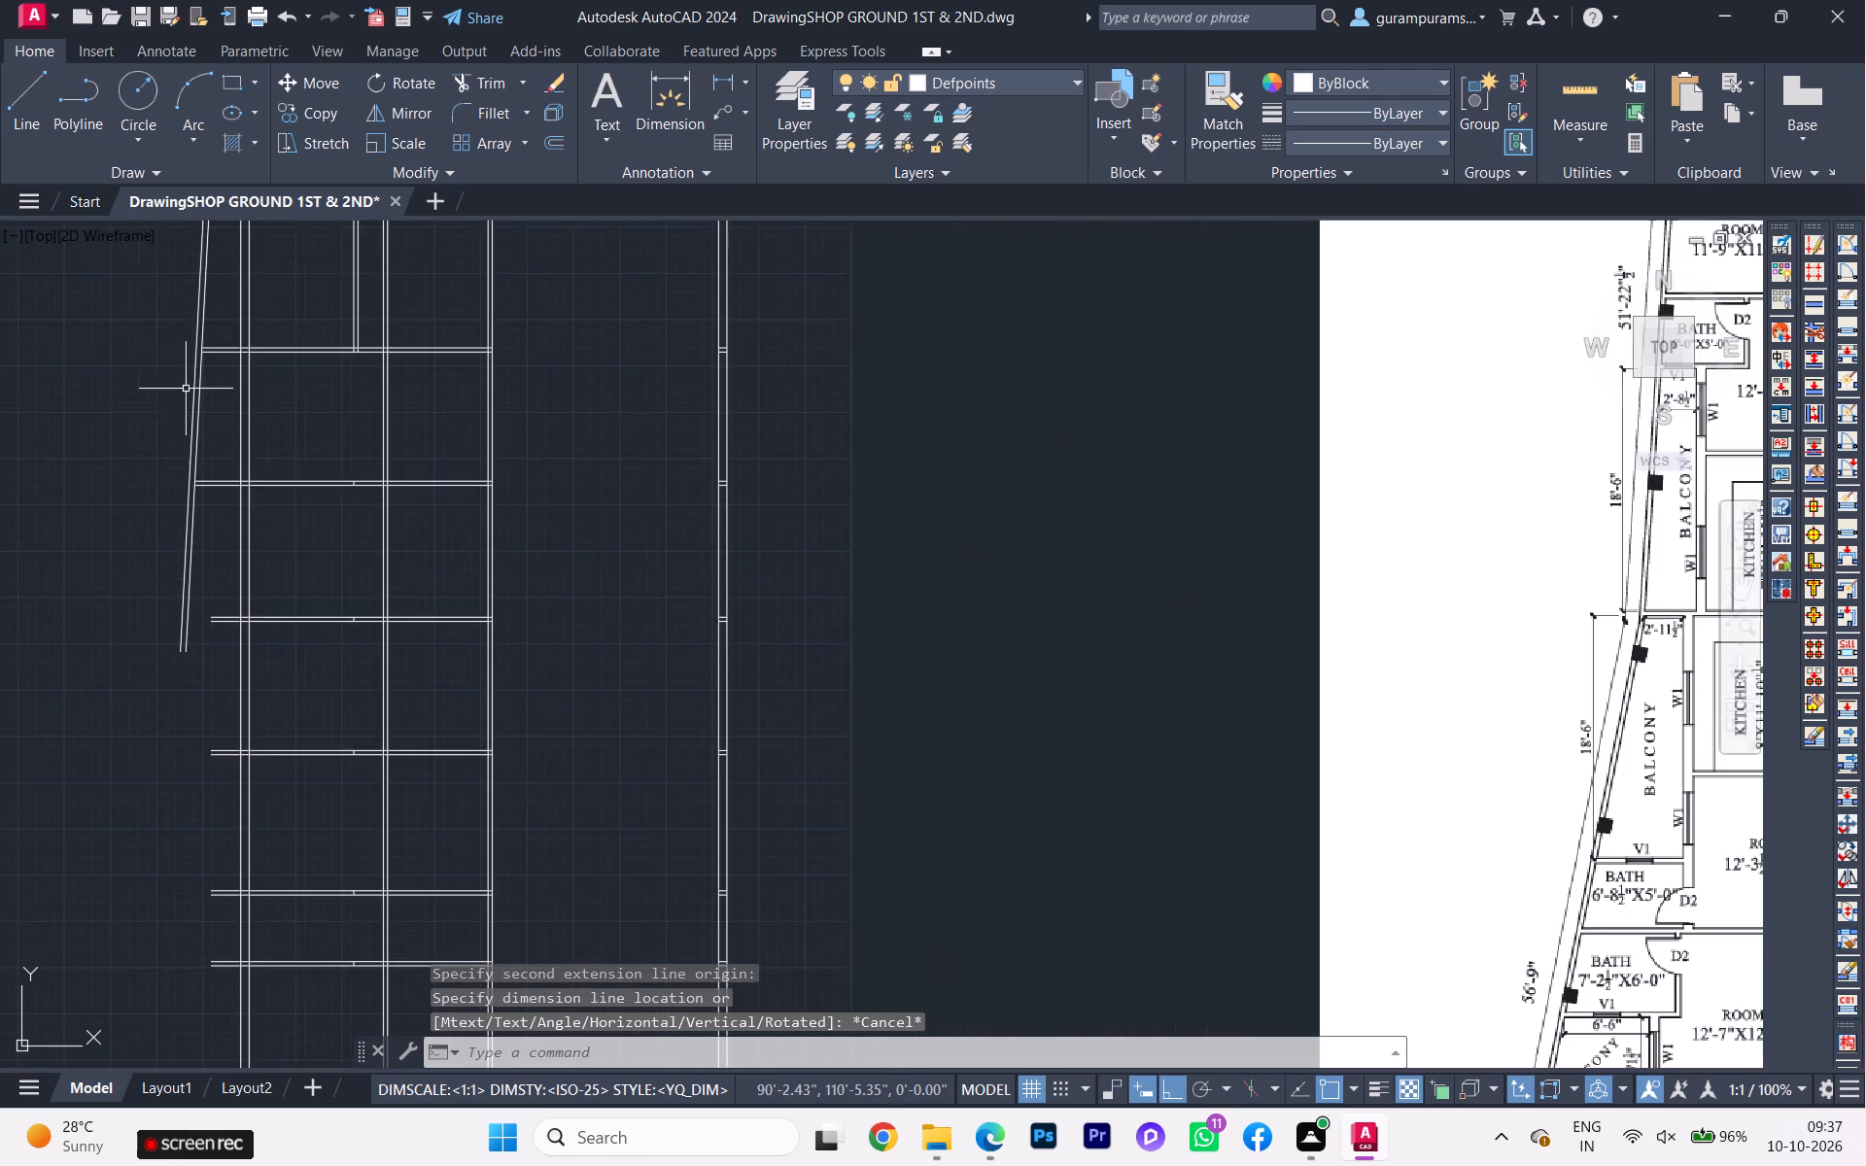
scroll(161, 405, "down", 2)
scroll(881, 436, "up", 2)
scroll(594, 446, "up", 1)
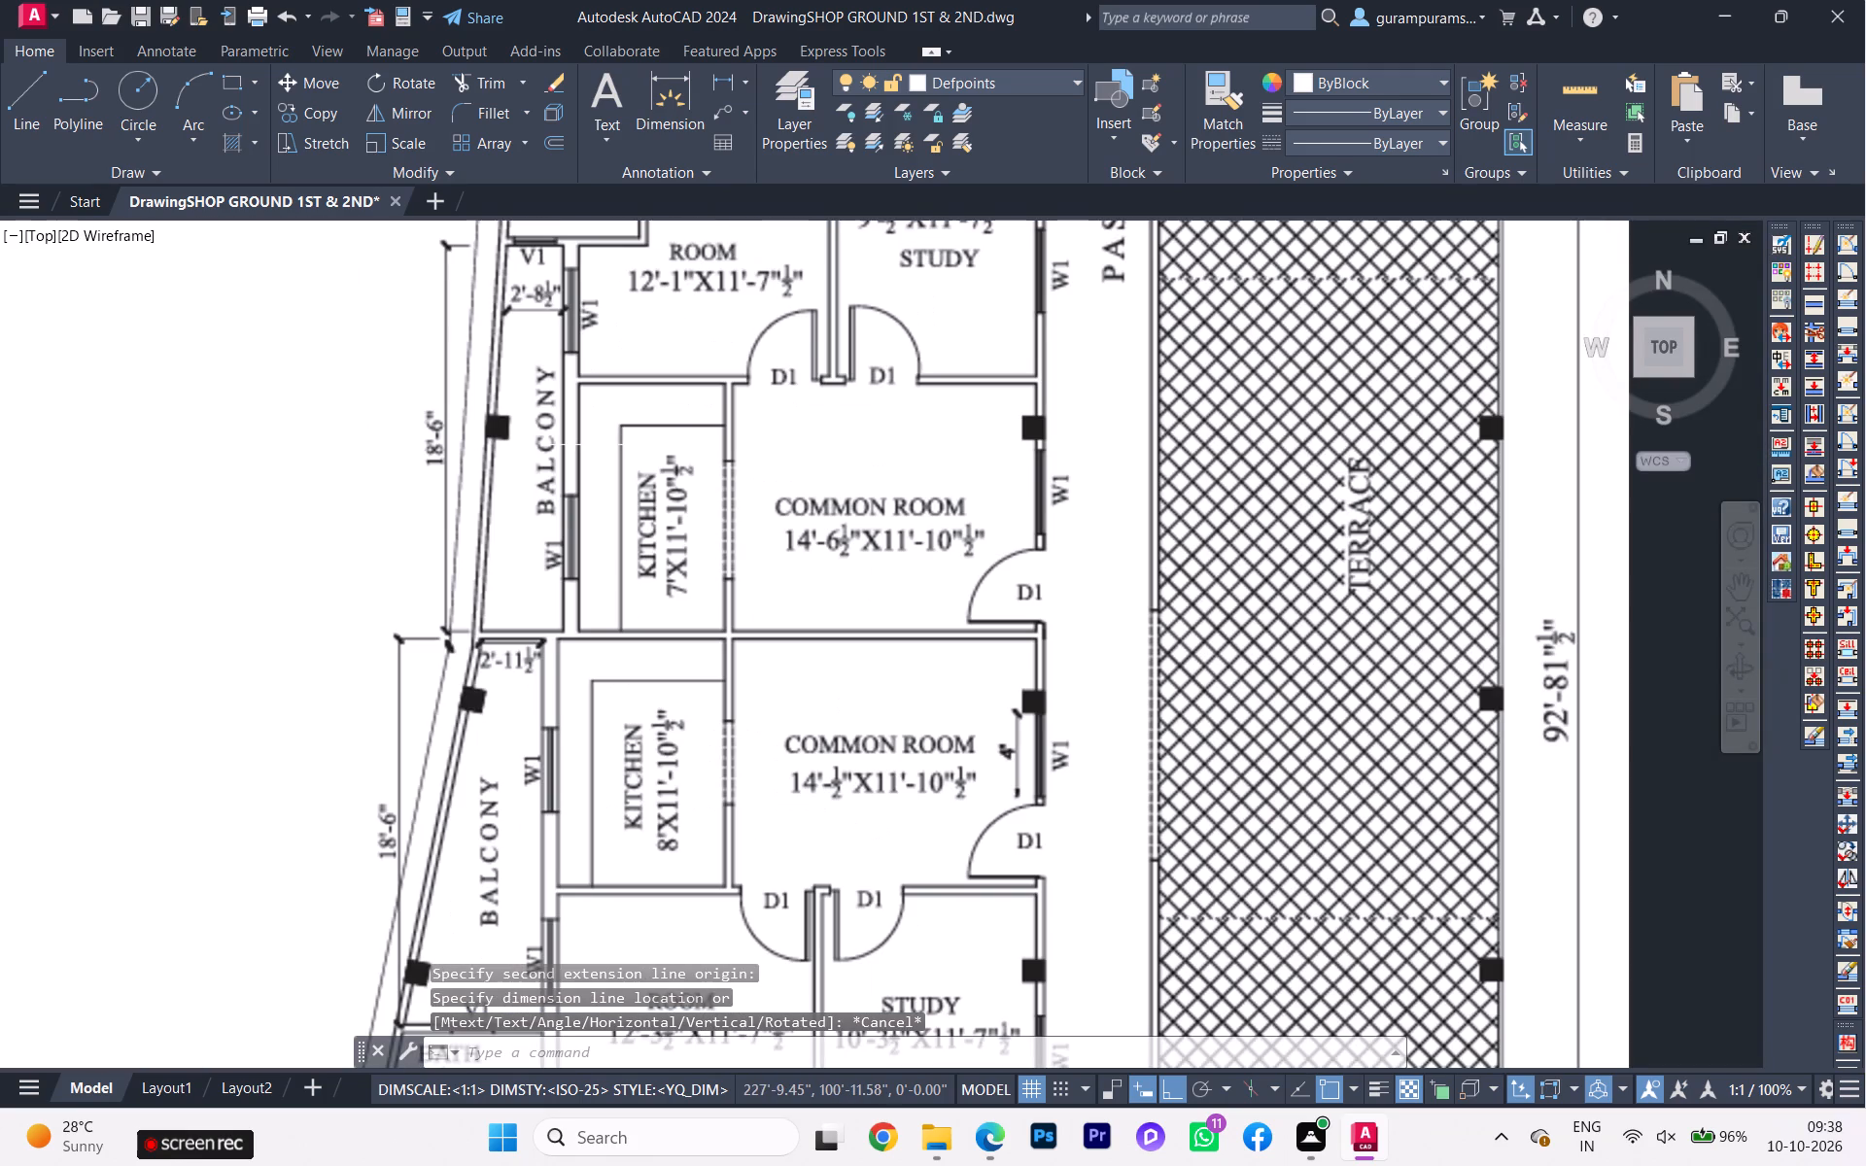
scroll(589, 450, "down", 1)
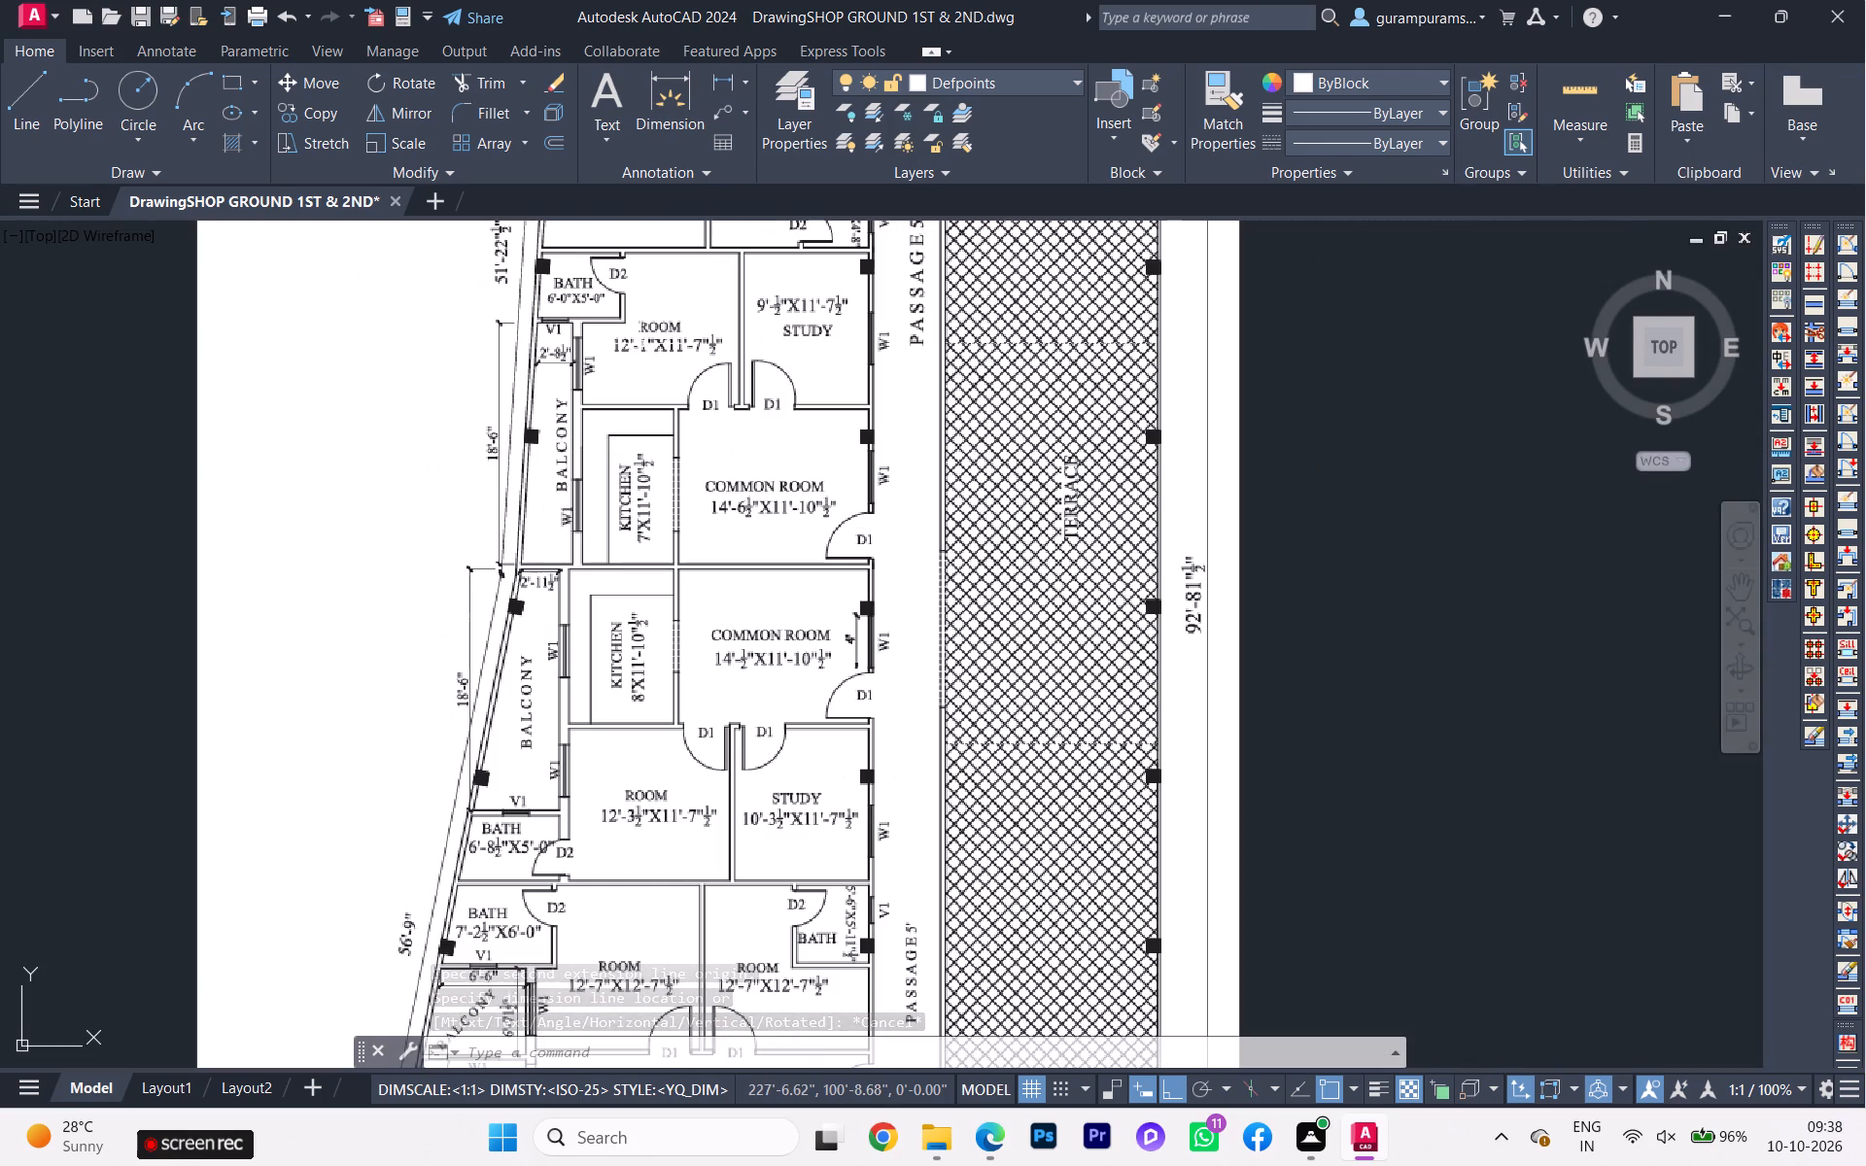
middle_click_drag(695, 364, 743, 355)
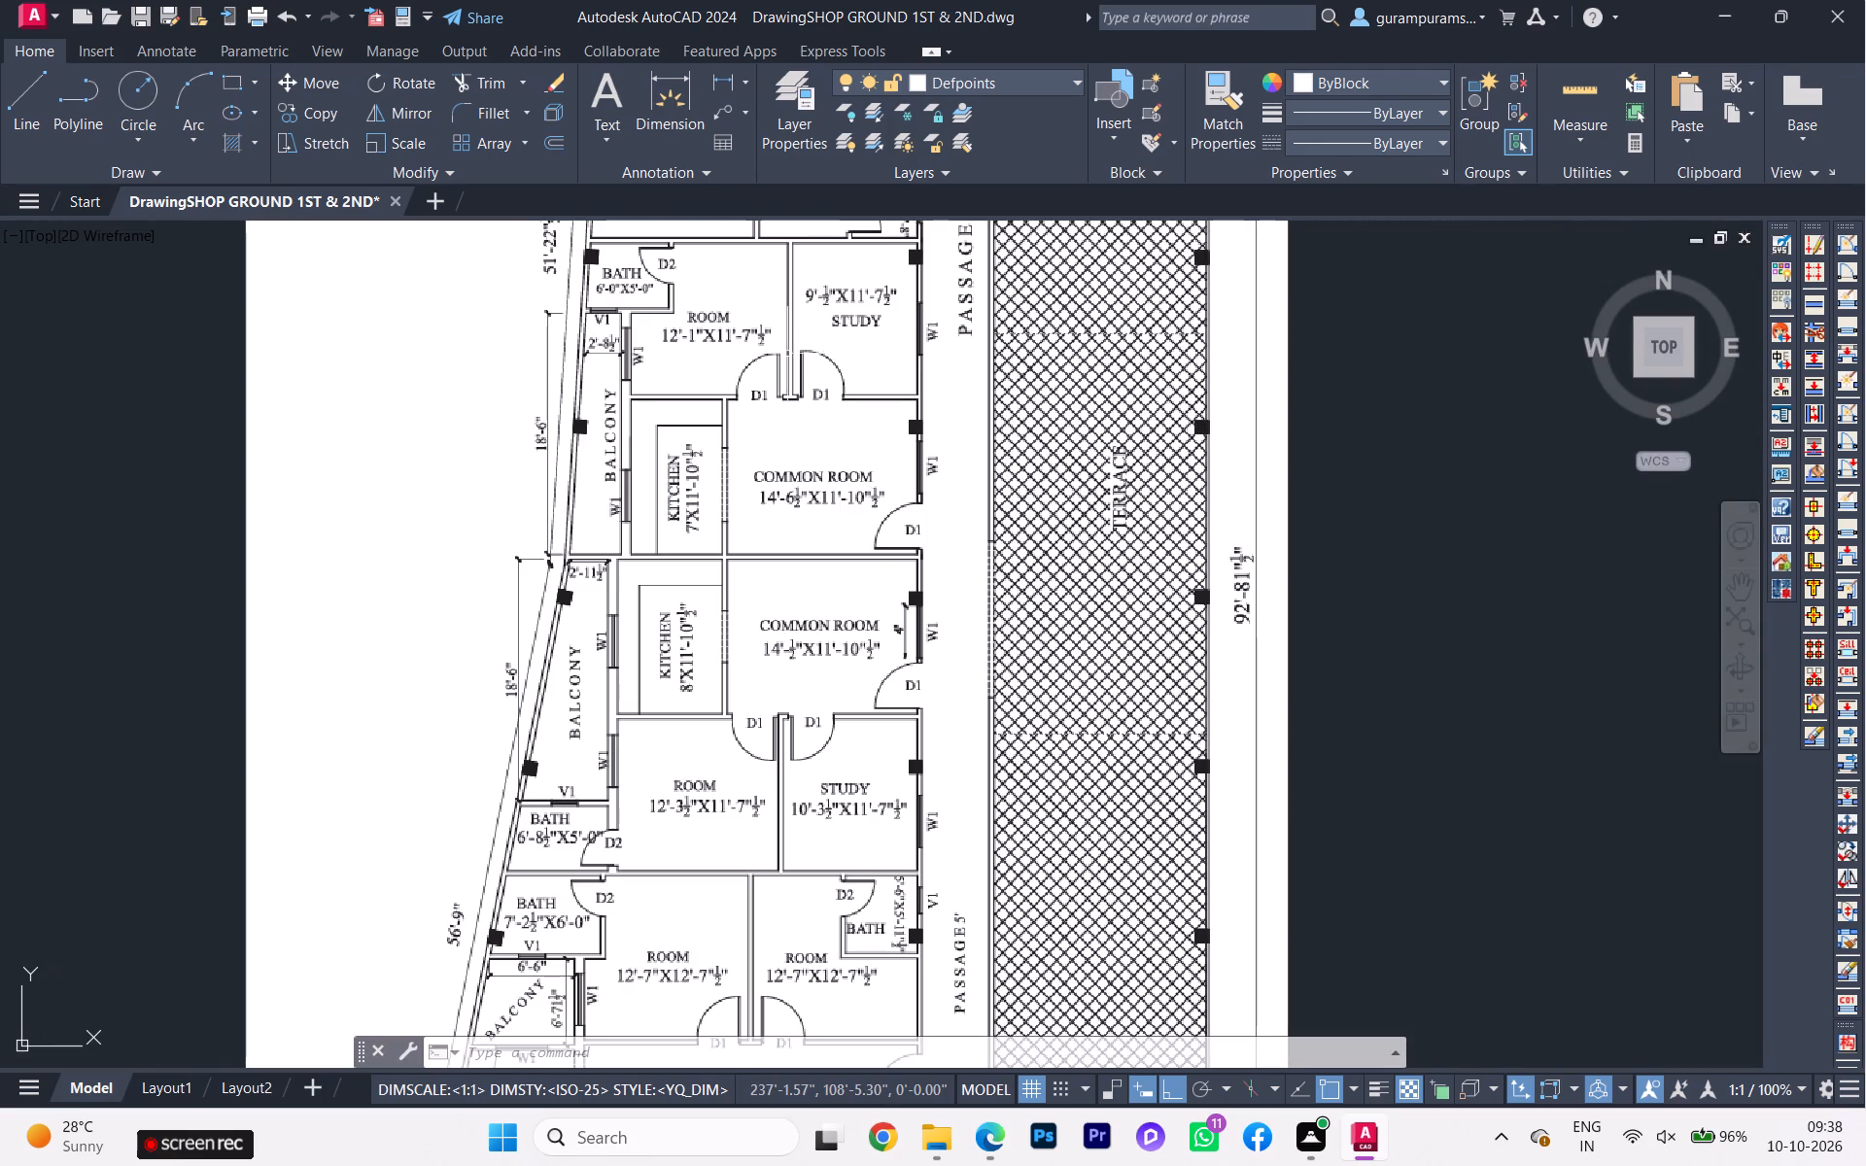
scroll(806, 357, "down", 1)
middle_click_drag(806, 357, 1142, 361)
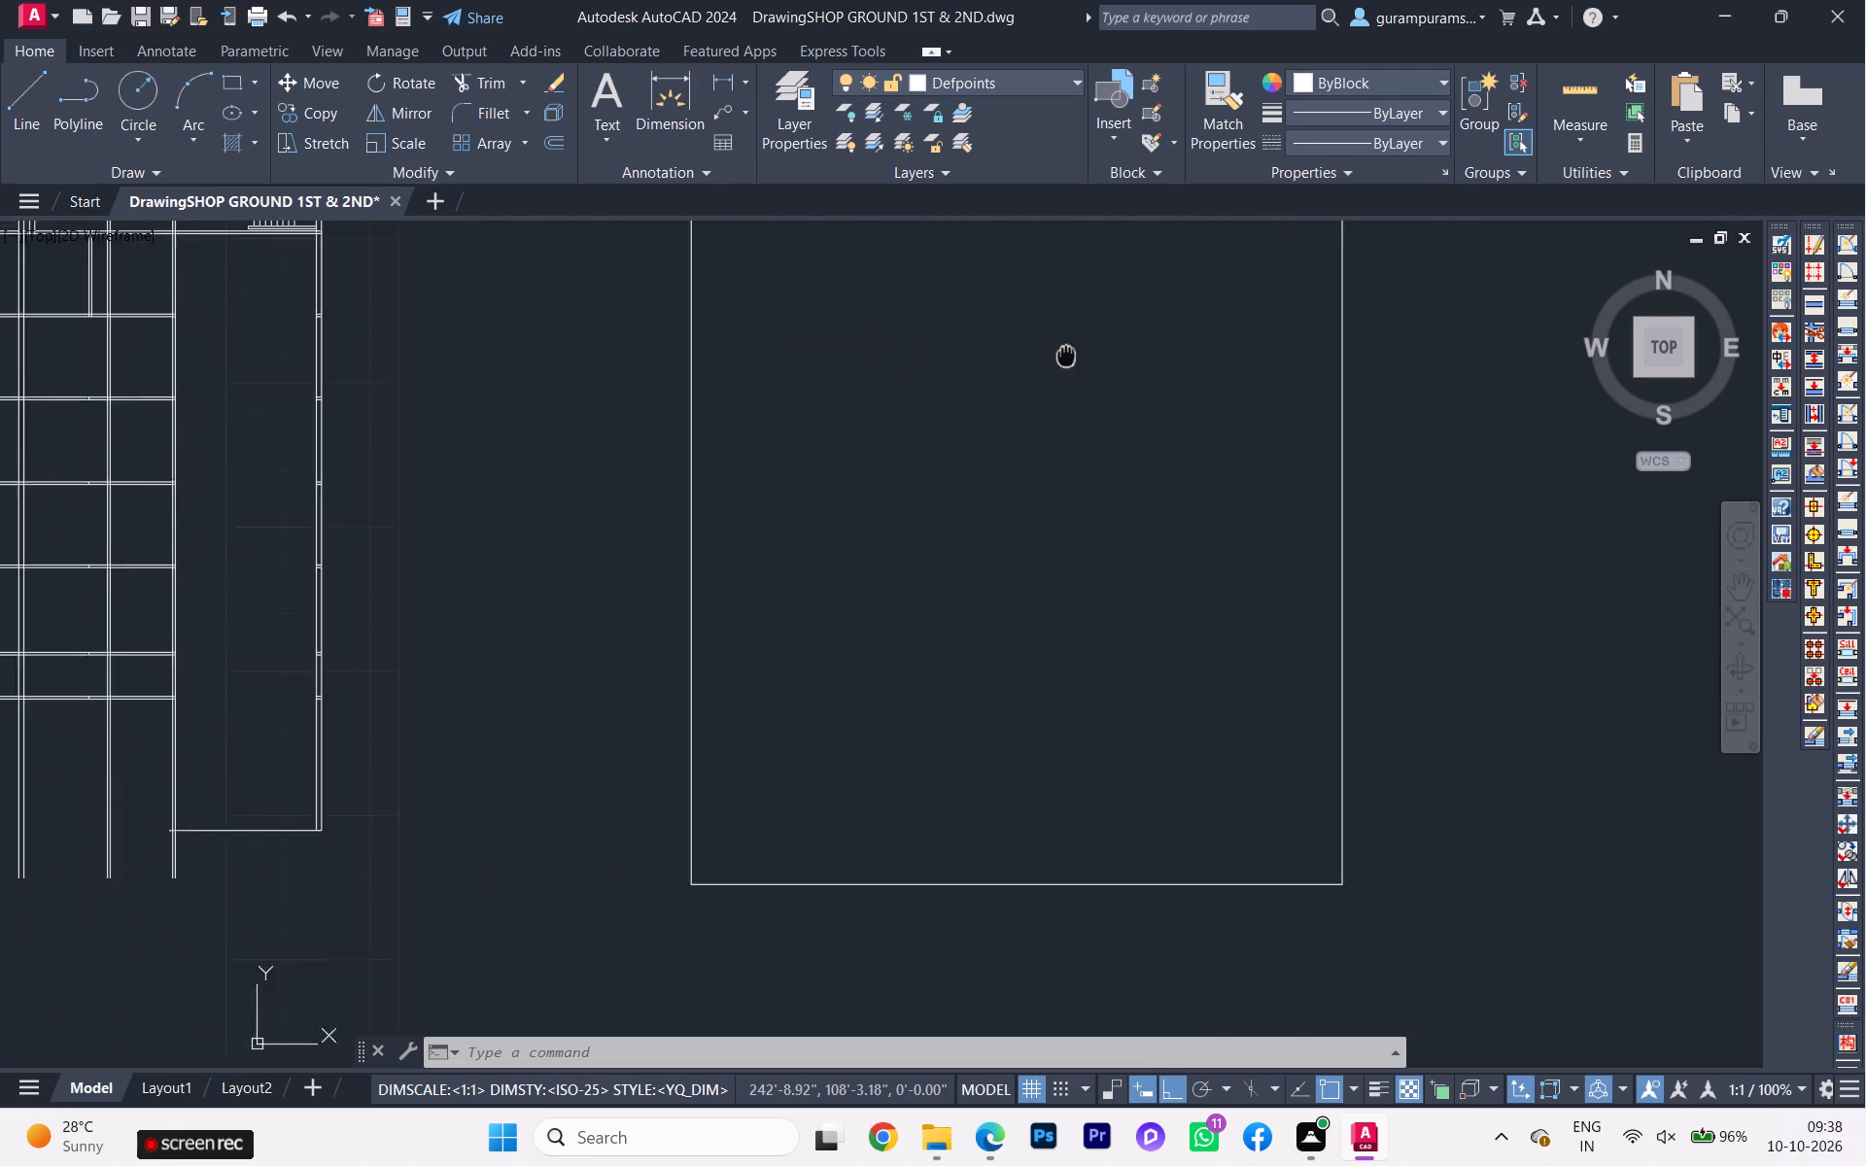
middle_click_drag(1142, 361, 1160, 363)
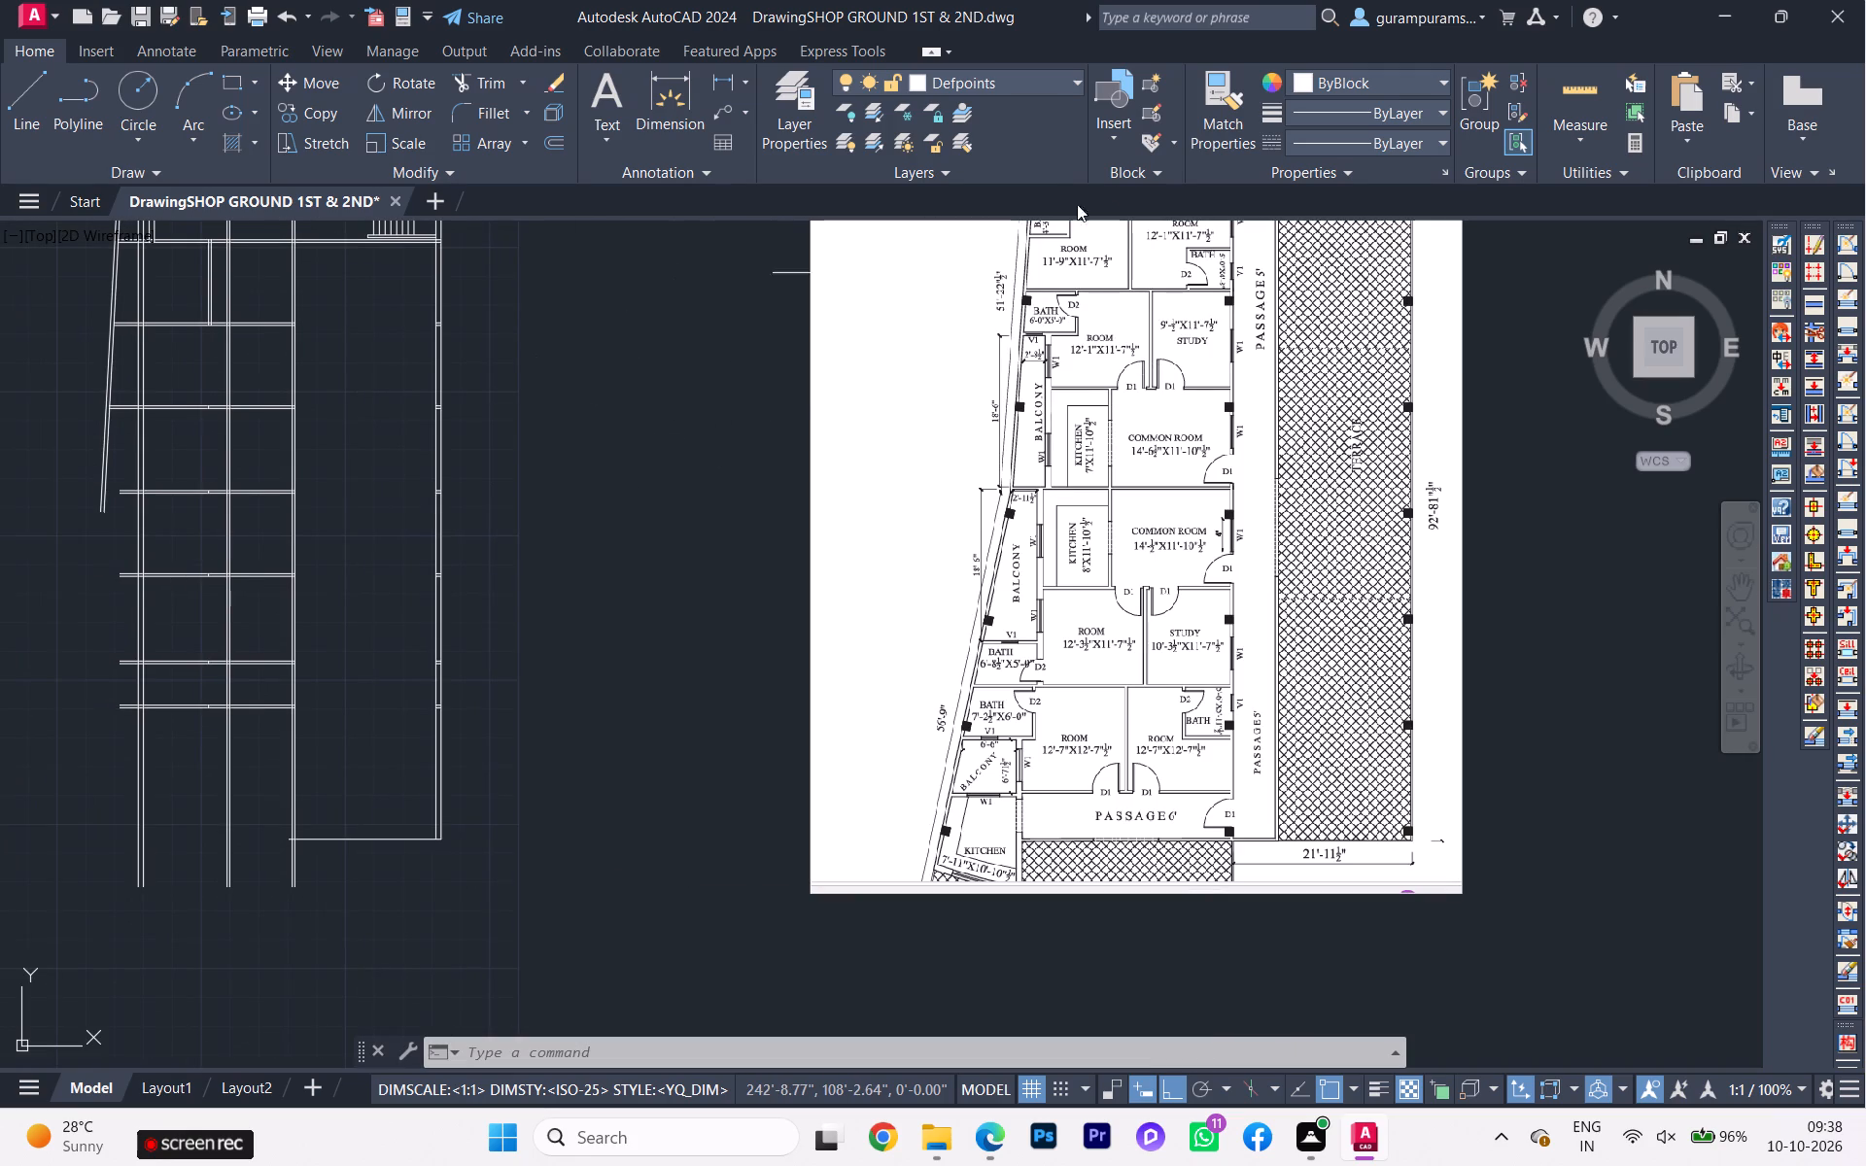
Measure the distance from the new 9" wall's west line to the study partition in the third bay.
left_click(727, 78)
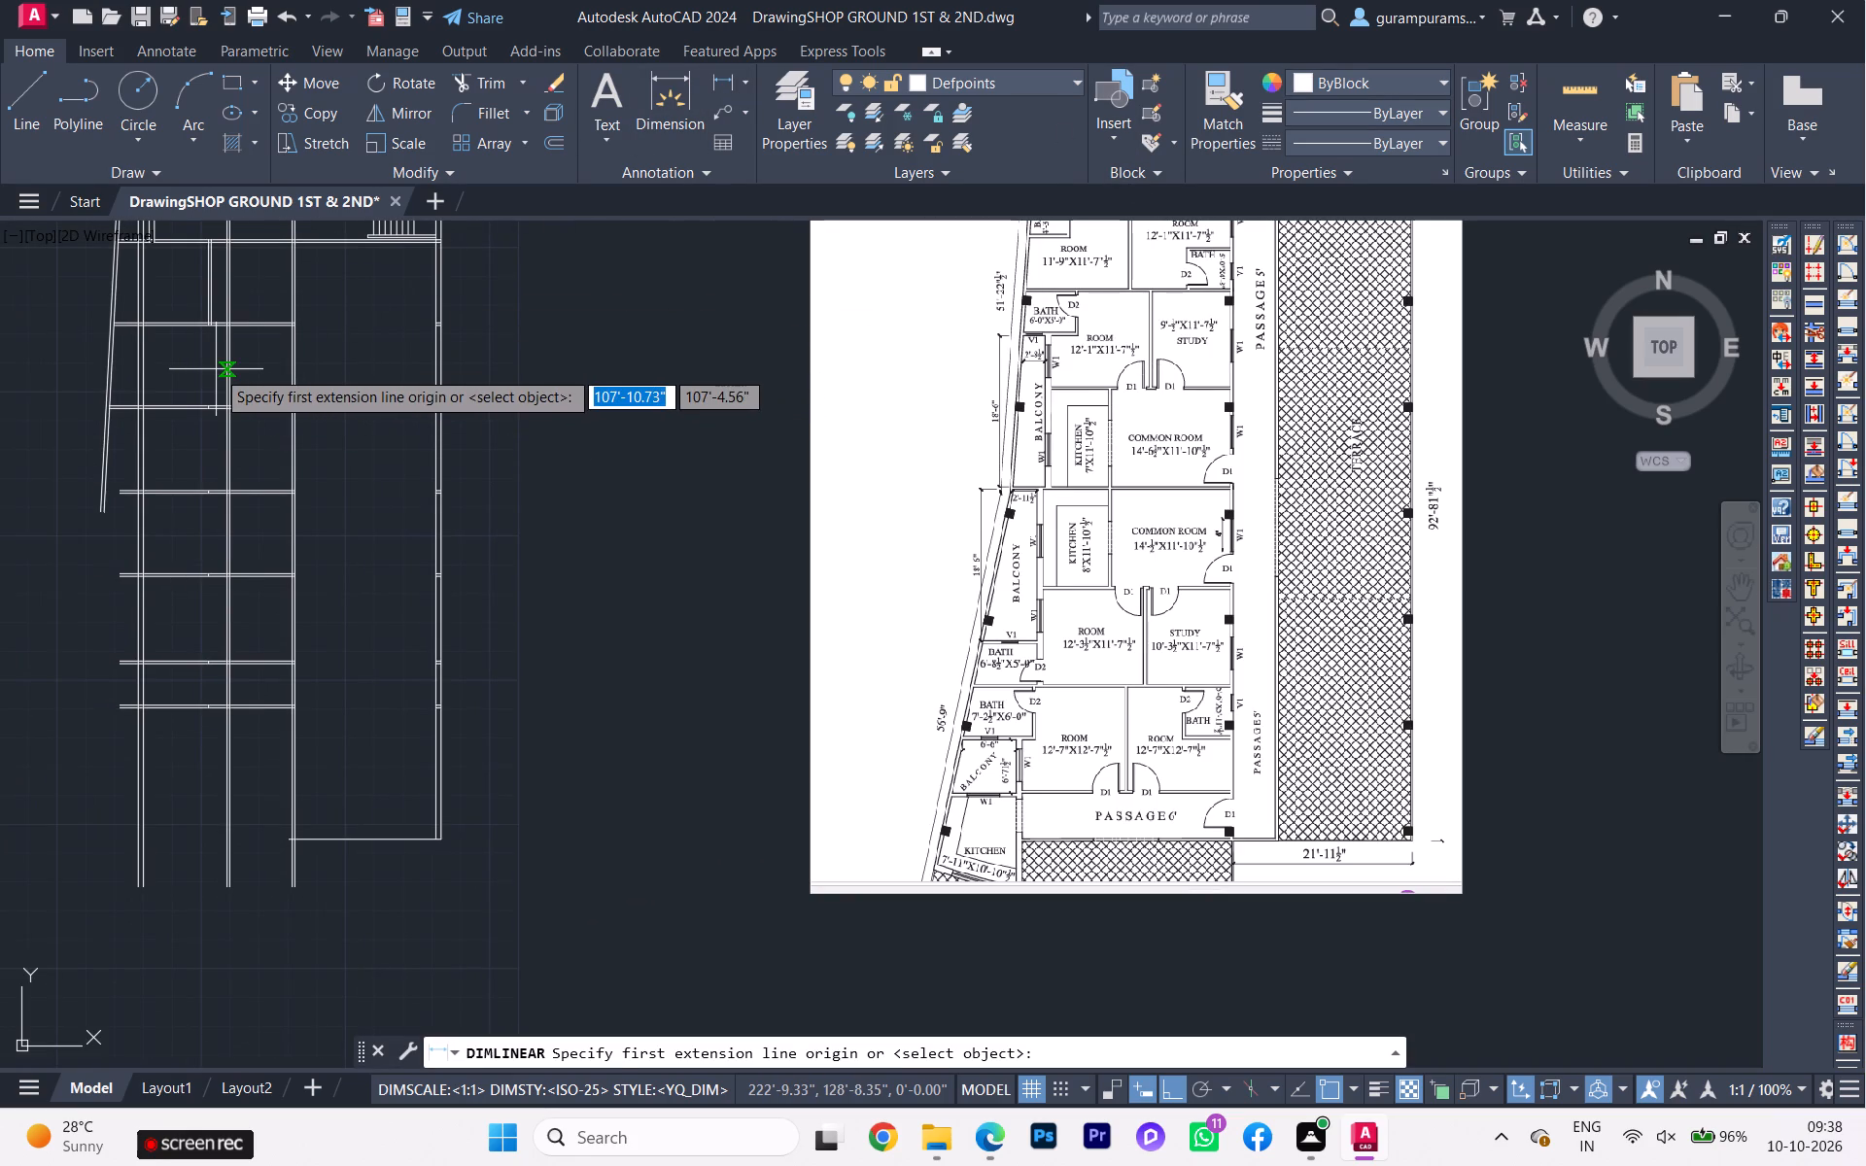
scroll(652, 379, "down", 1)
middle_click_drag(652, 378, 664, 402)
scroll(373, 392, "up", 2)
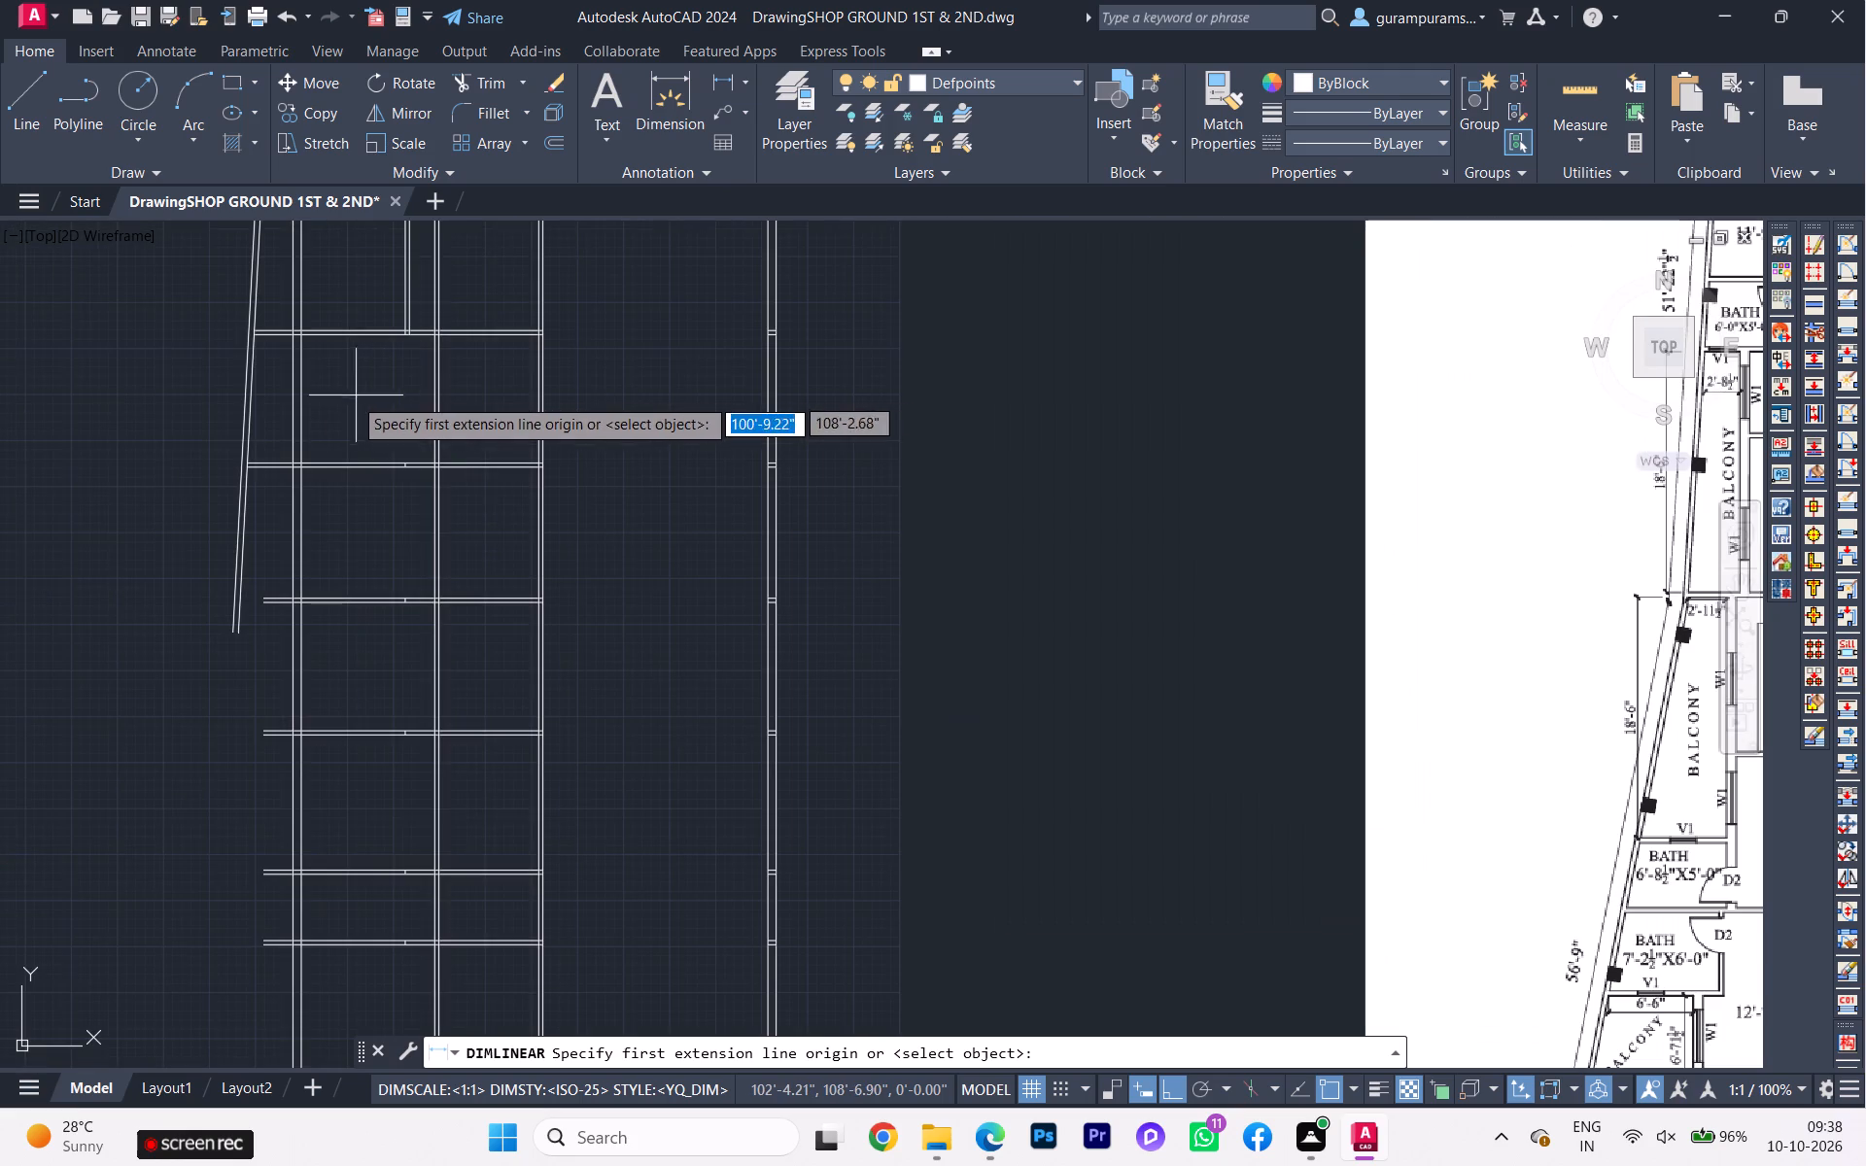
left_click(296, 404)
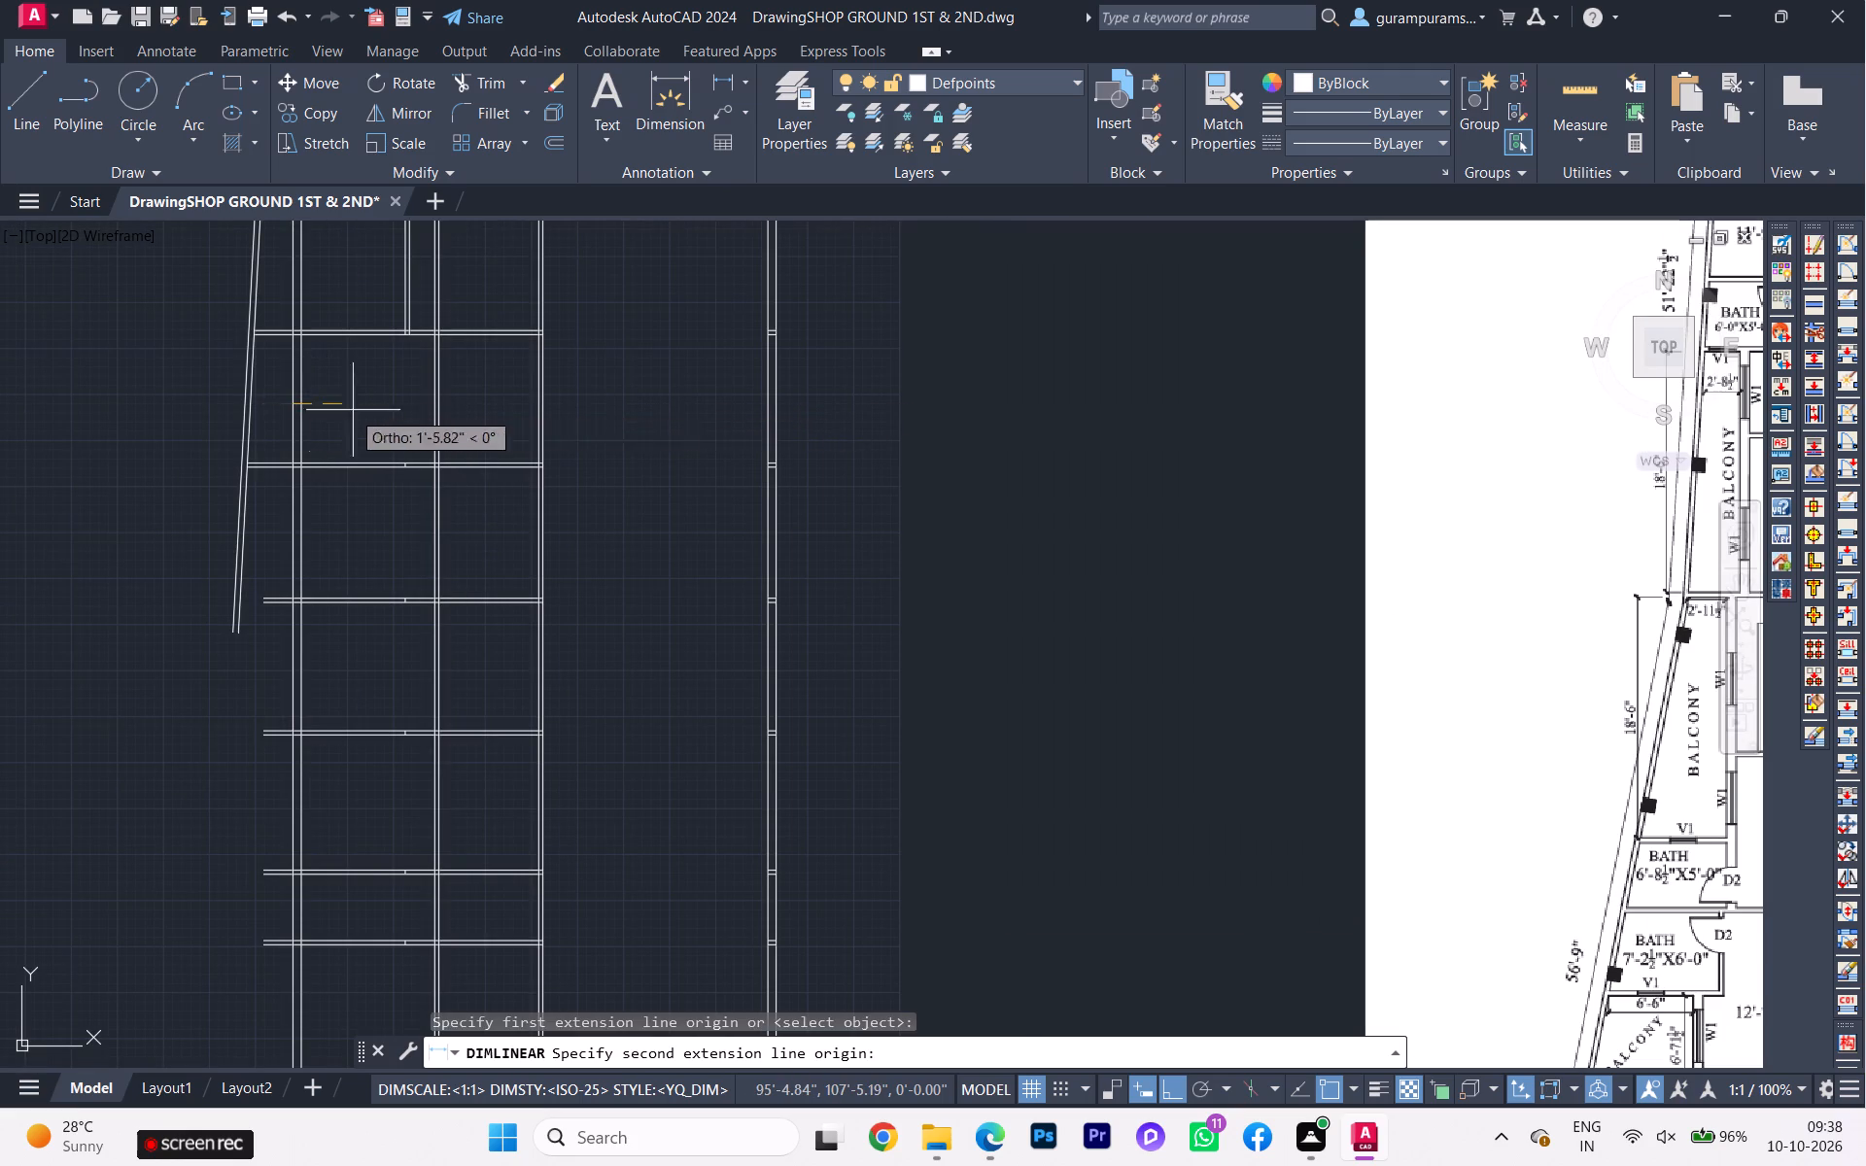
scroll(433, 415, "up", 2)
left_click(442, 388)
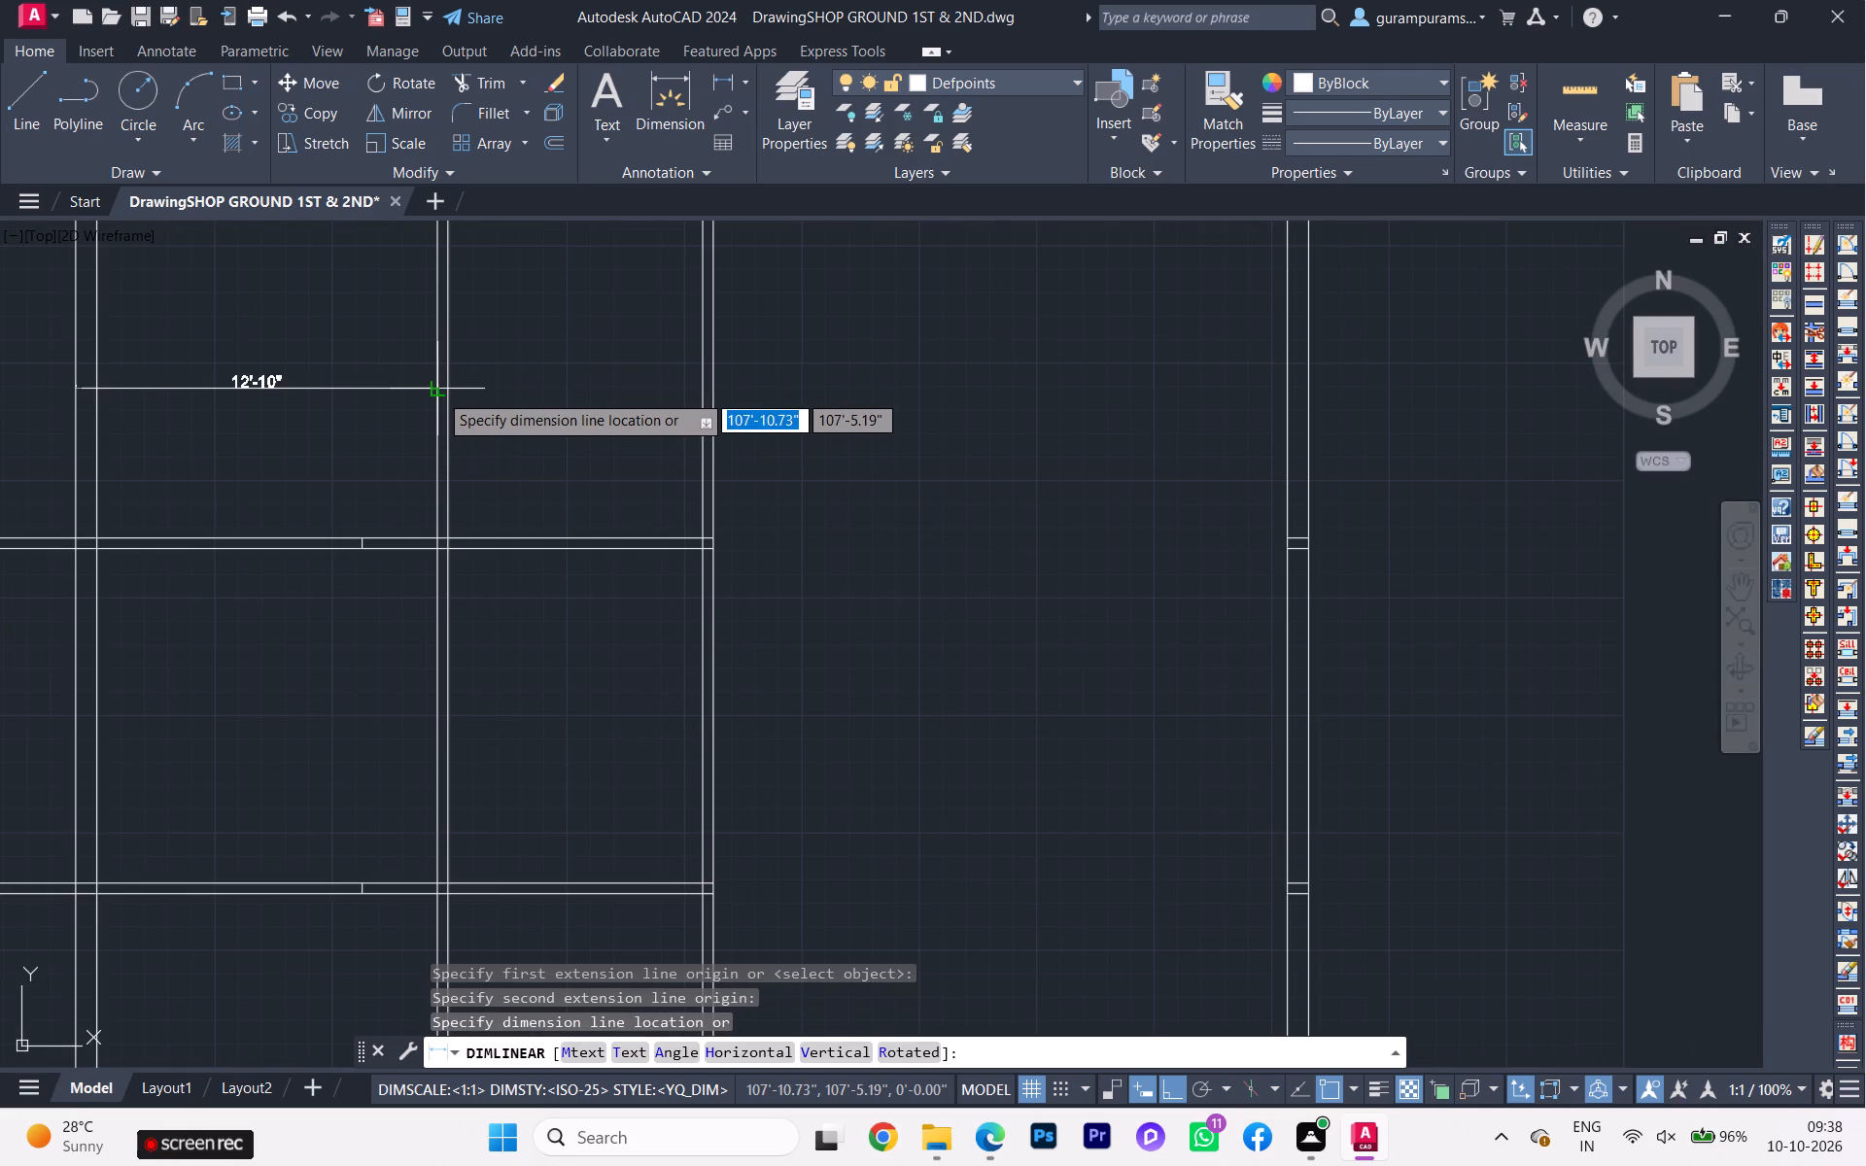
key("Escape")
Measure the study's clear width between its partition and the passage wall in the third bay.
scroll(290, 399, "down", 3)
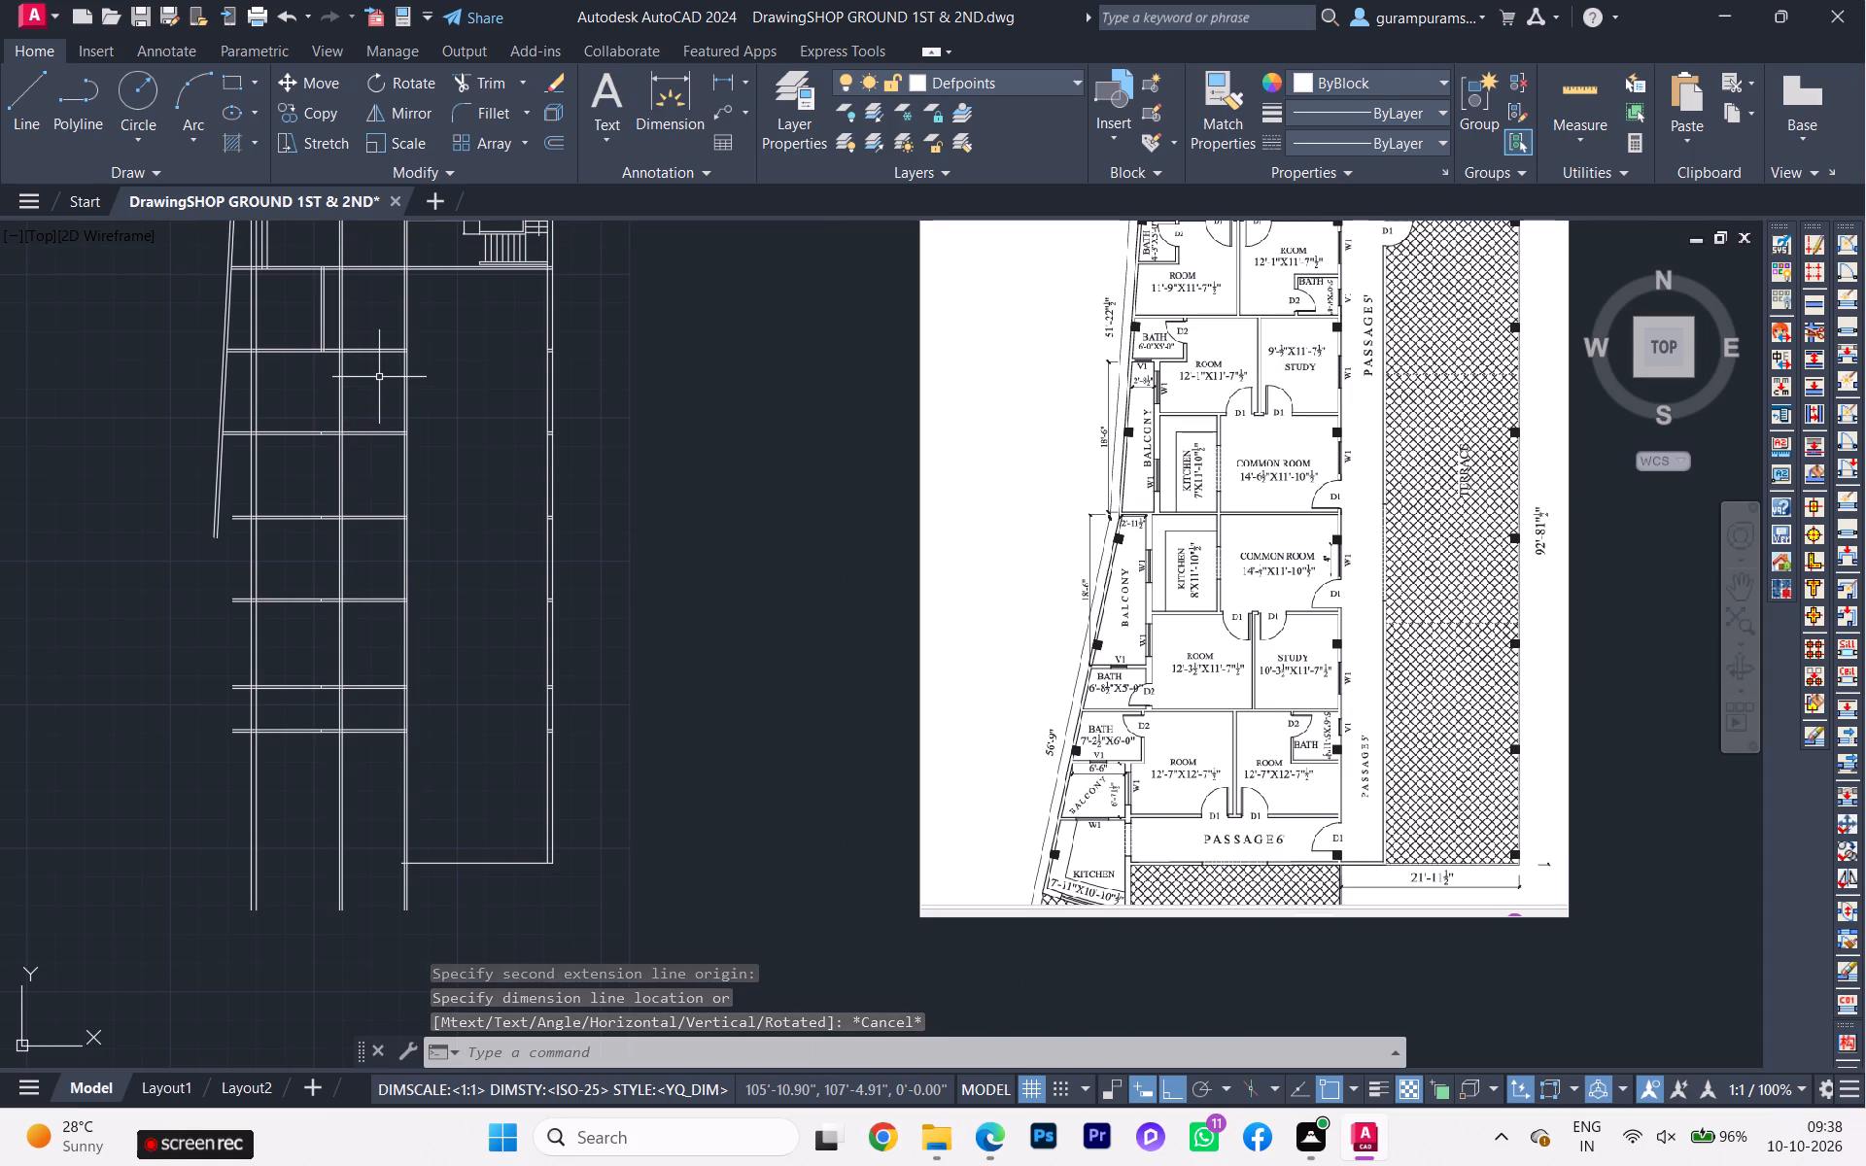
key("space")
scroll(362, 387, "up", 3)
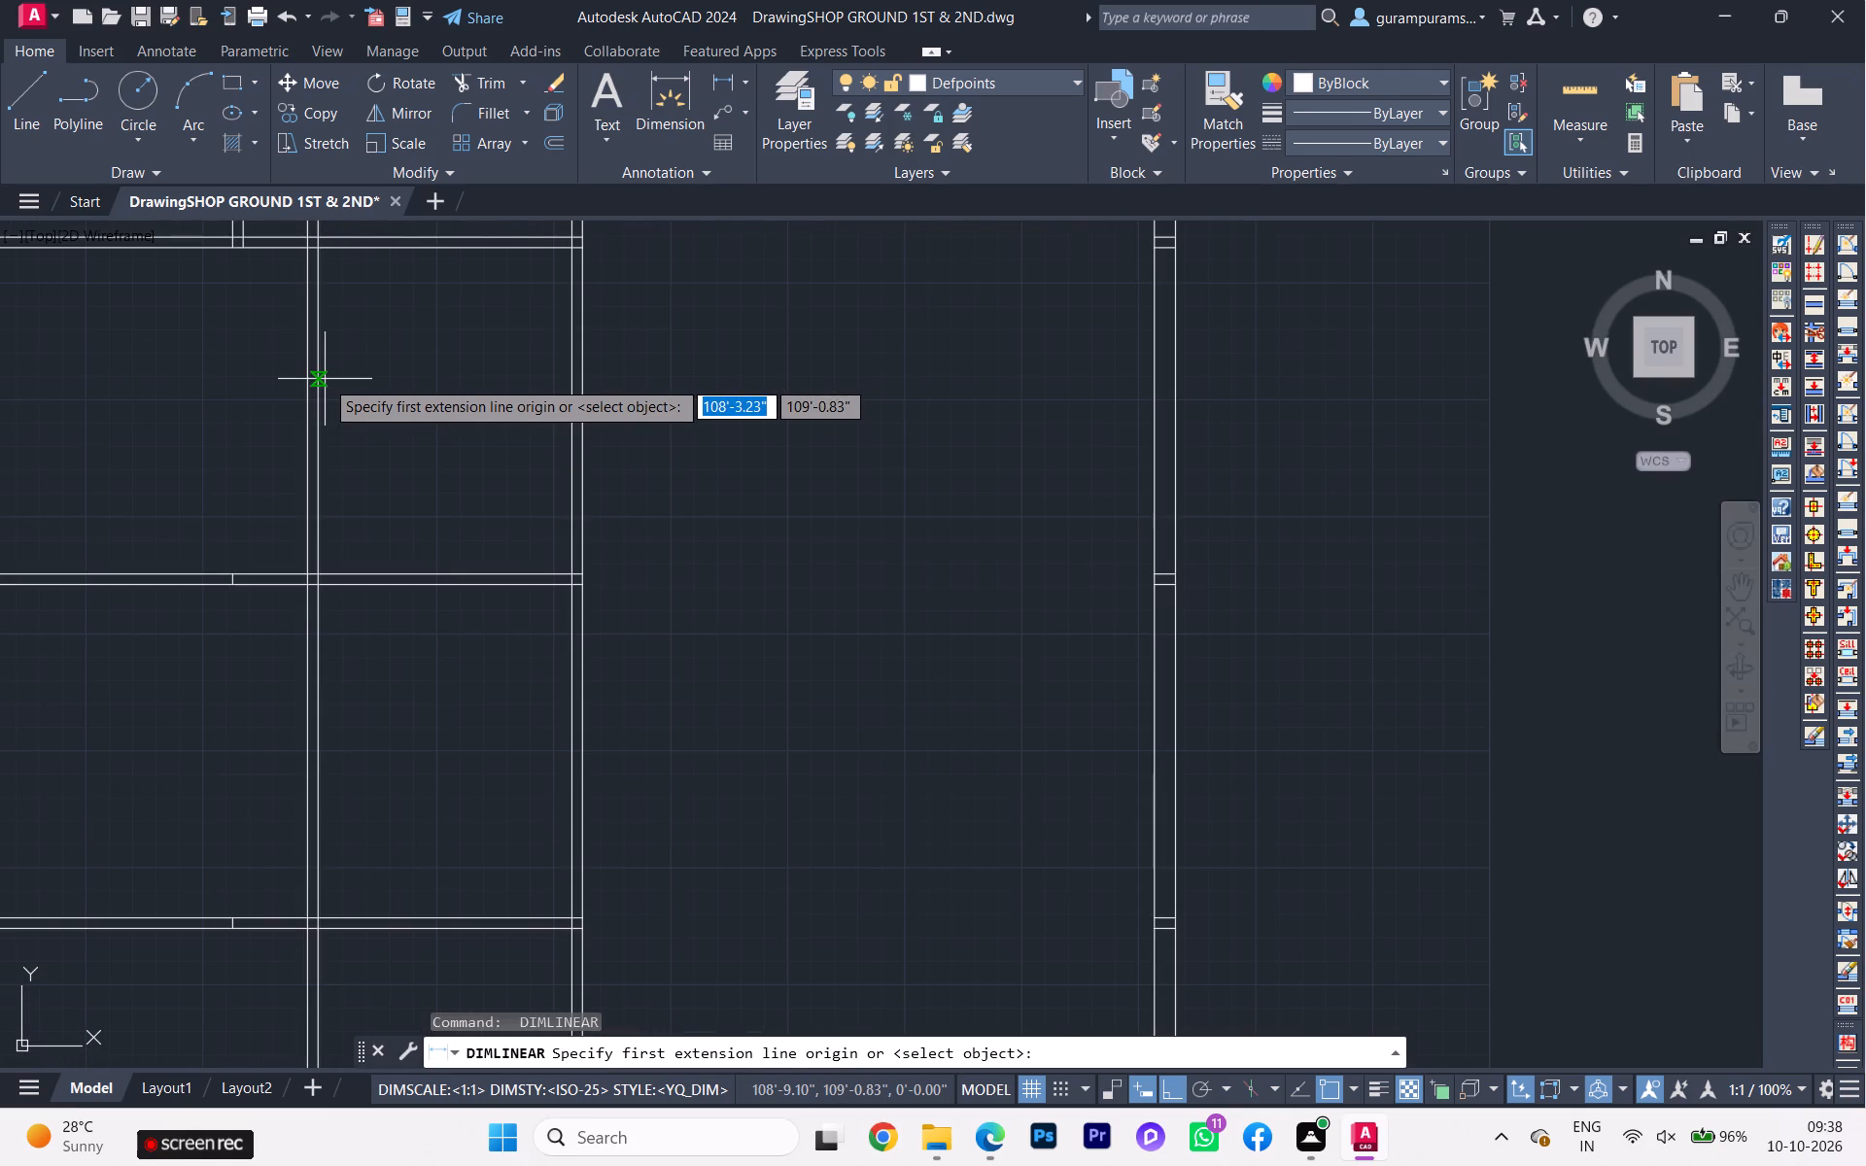
left_click(319, 383)
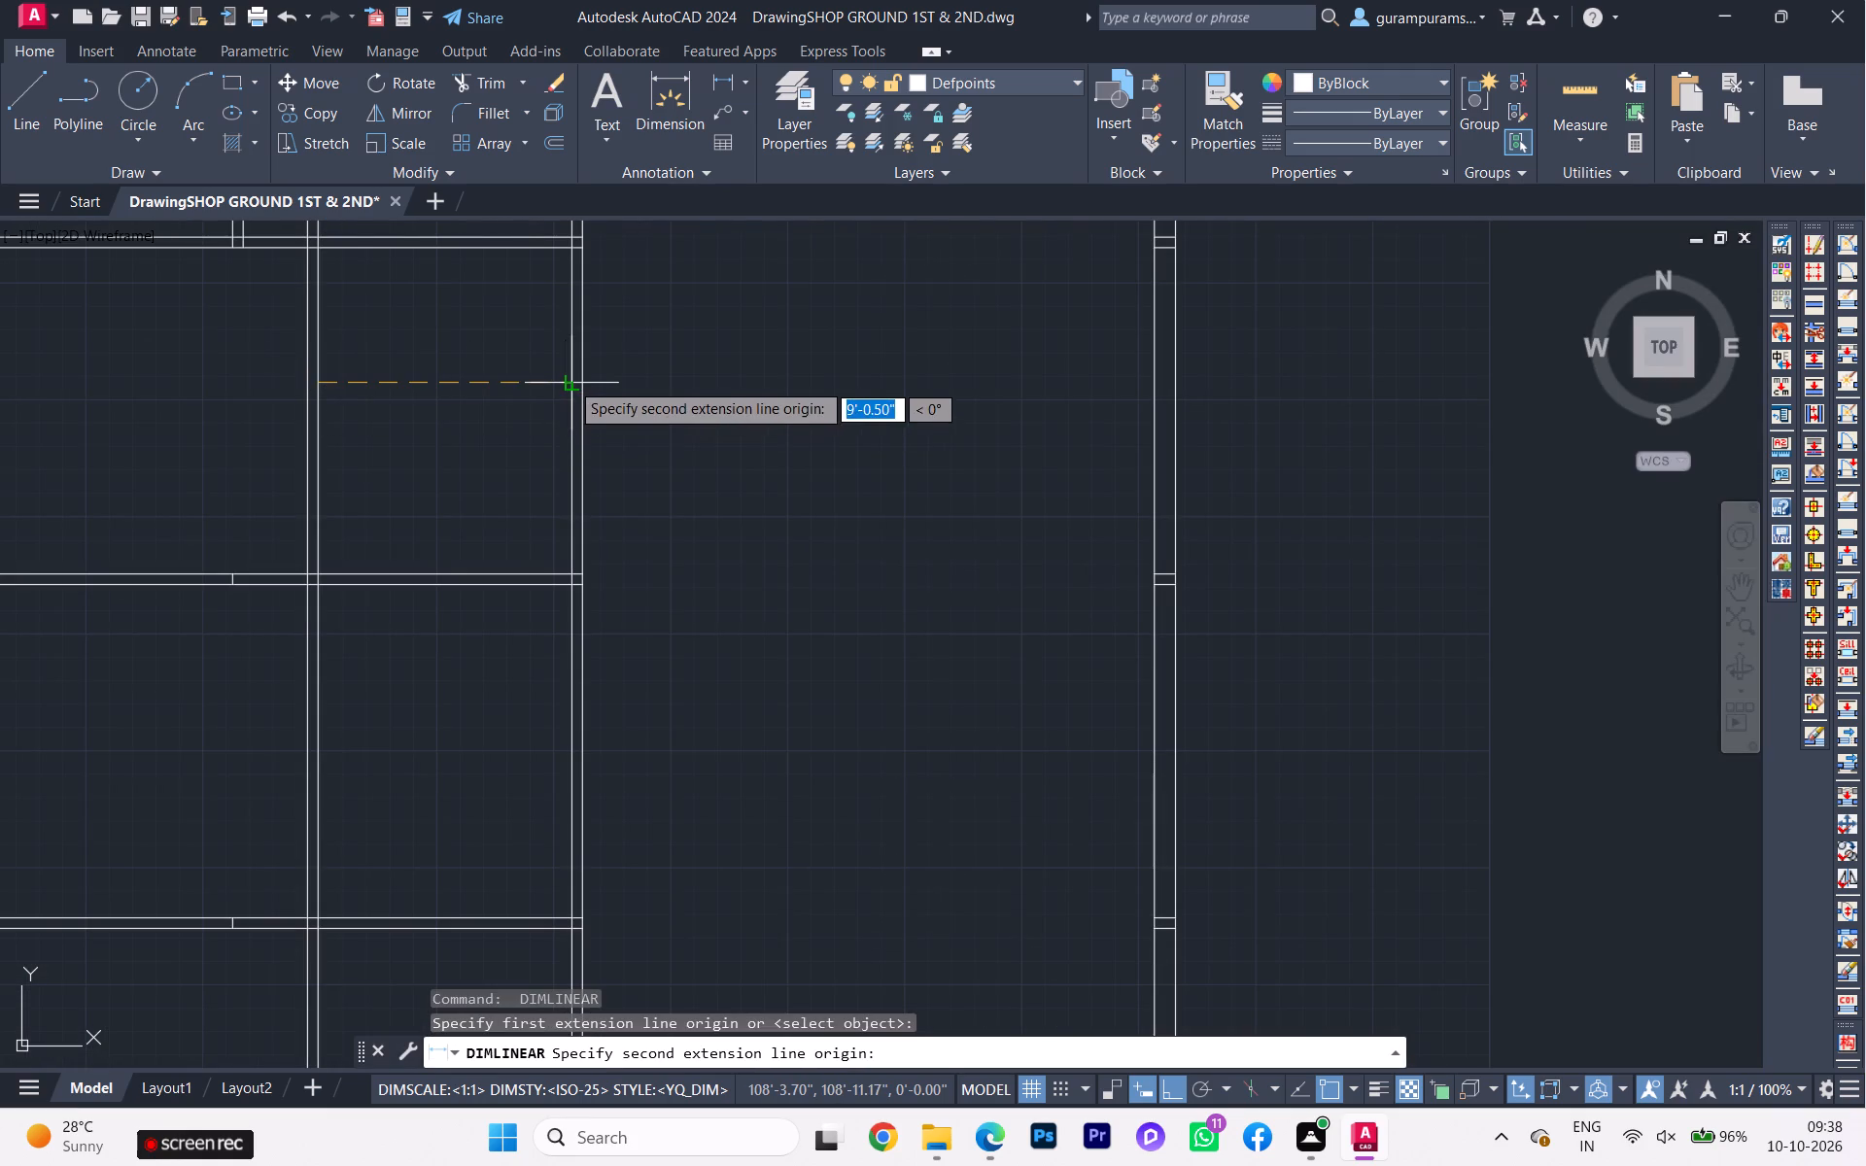
left_click(573, 377)
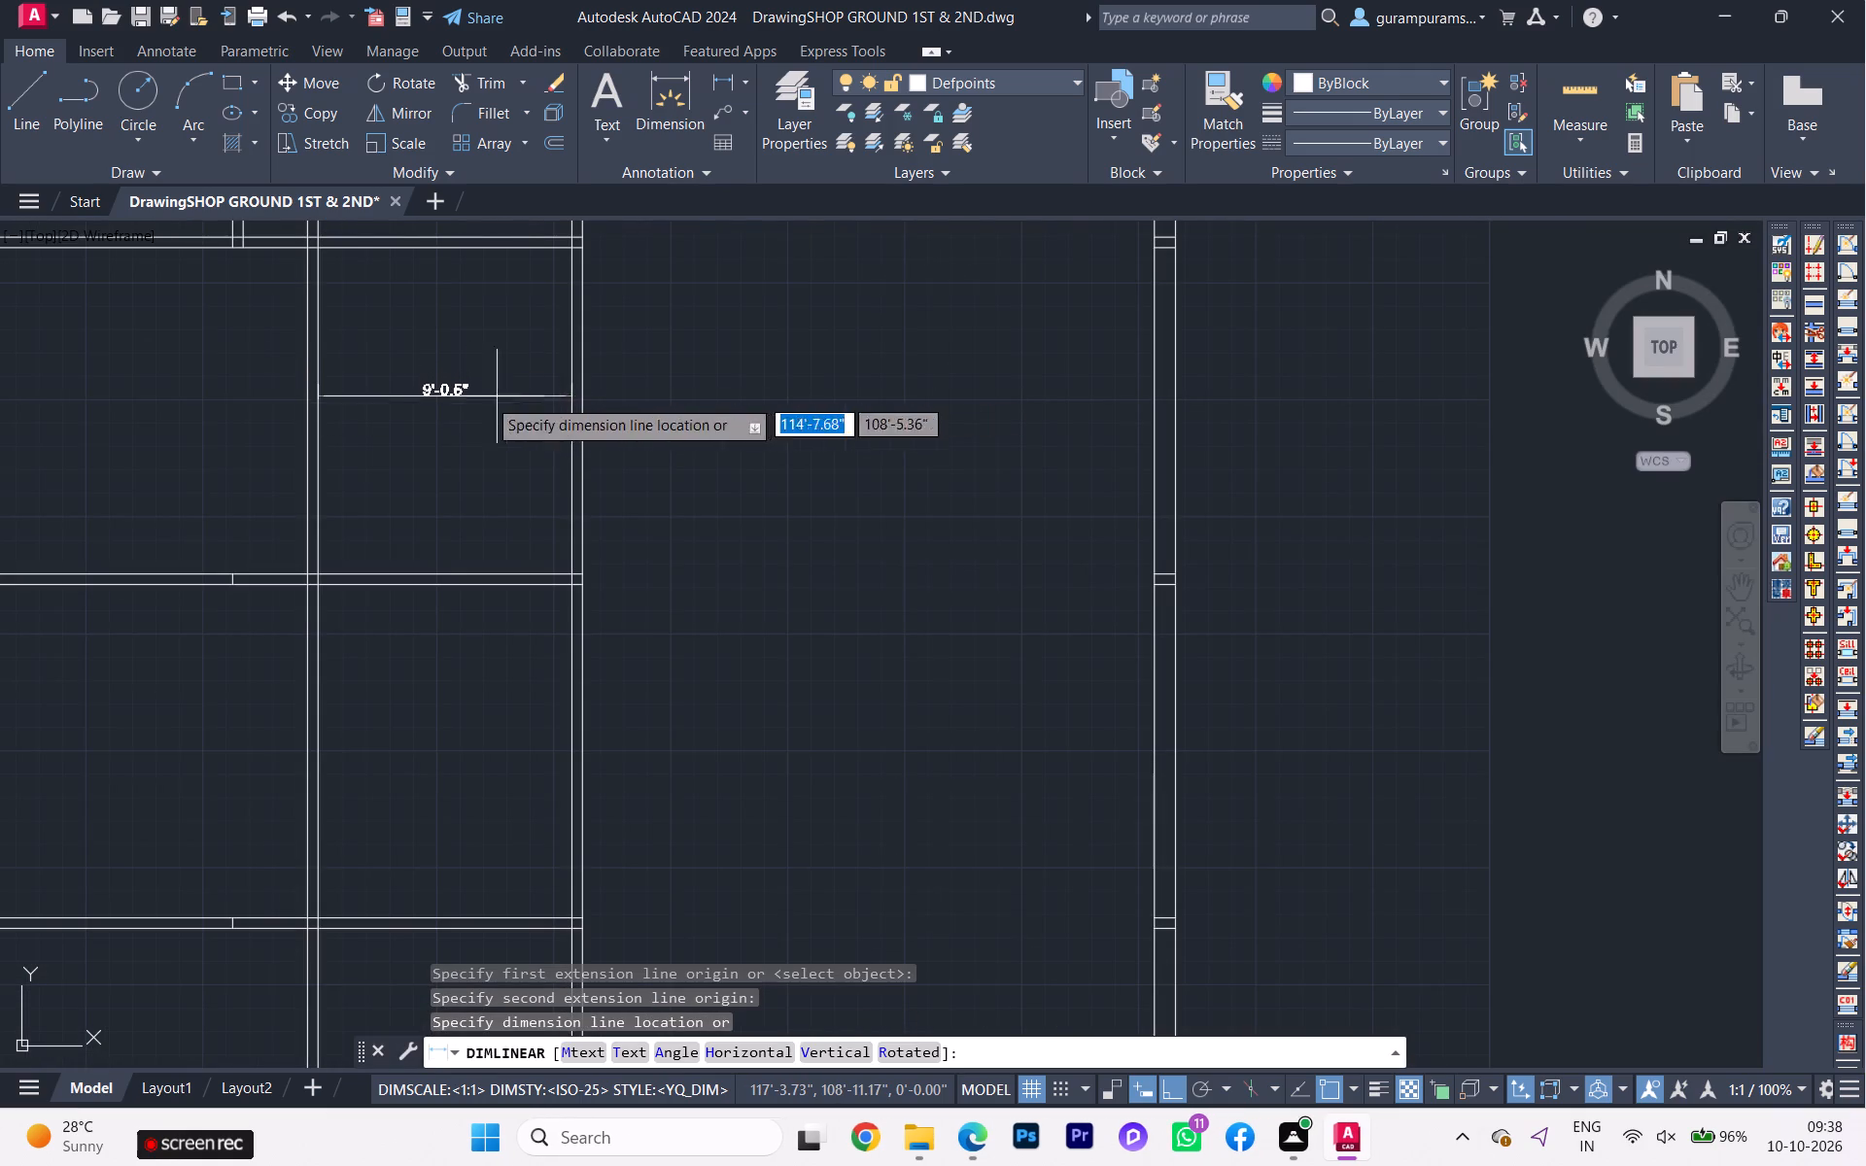
key("Escape")
Examine the third bay's bath, room, study and balcony dimensions on the reference plan against the redrawn walls.
scroll(358, 401, "down", 2)
scroll(688, 387, "down", 1)
scroll(1403, 354, "up", 2)
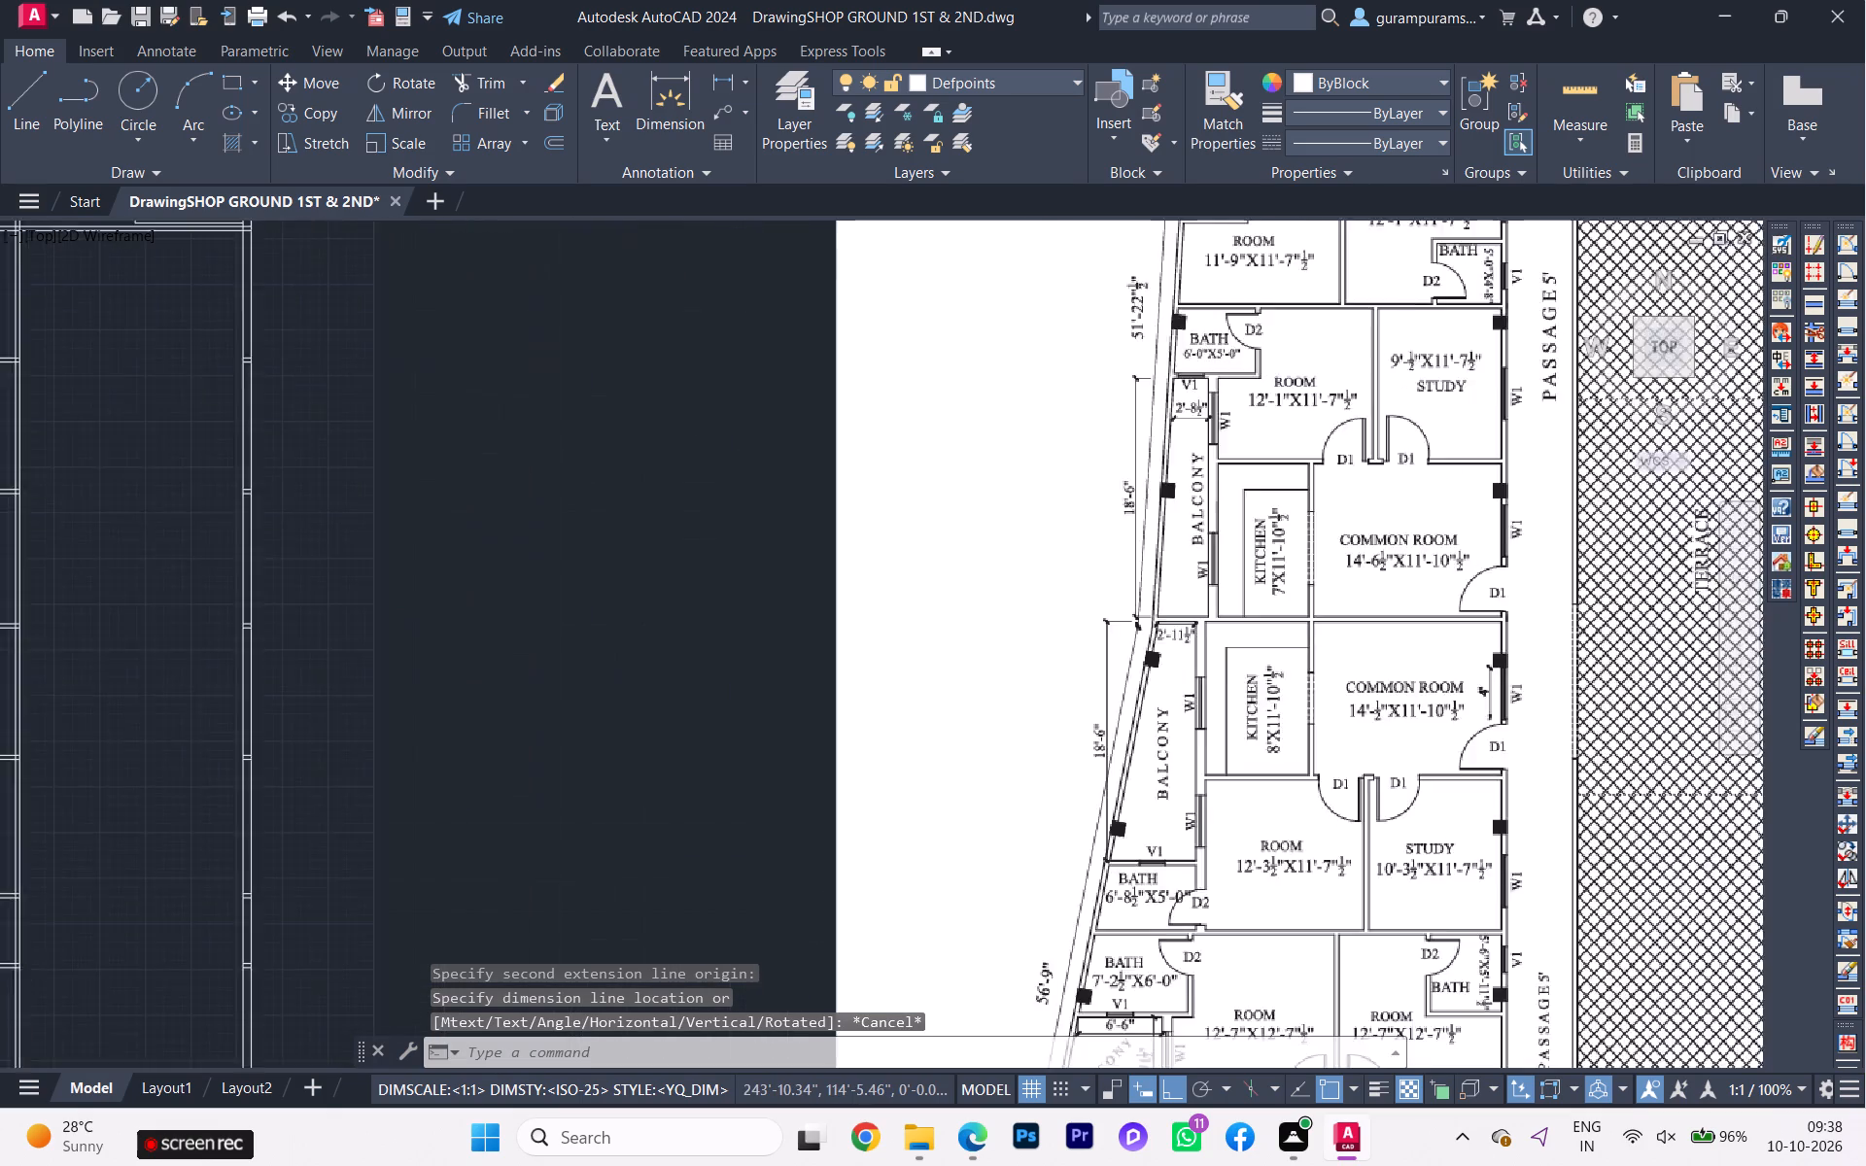
scroll(1401, 350, "up", 1)
scroll(1399, 350, "down", 1)
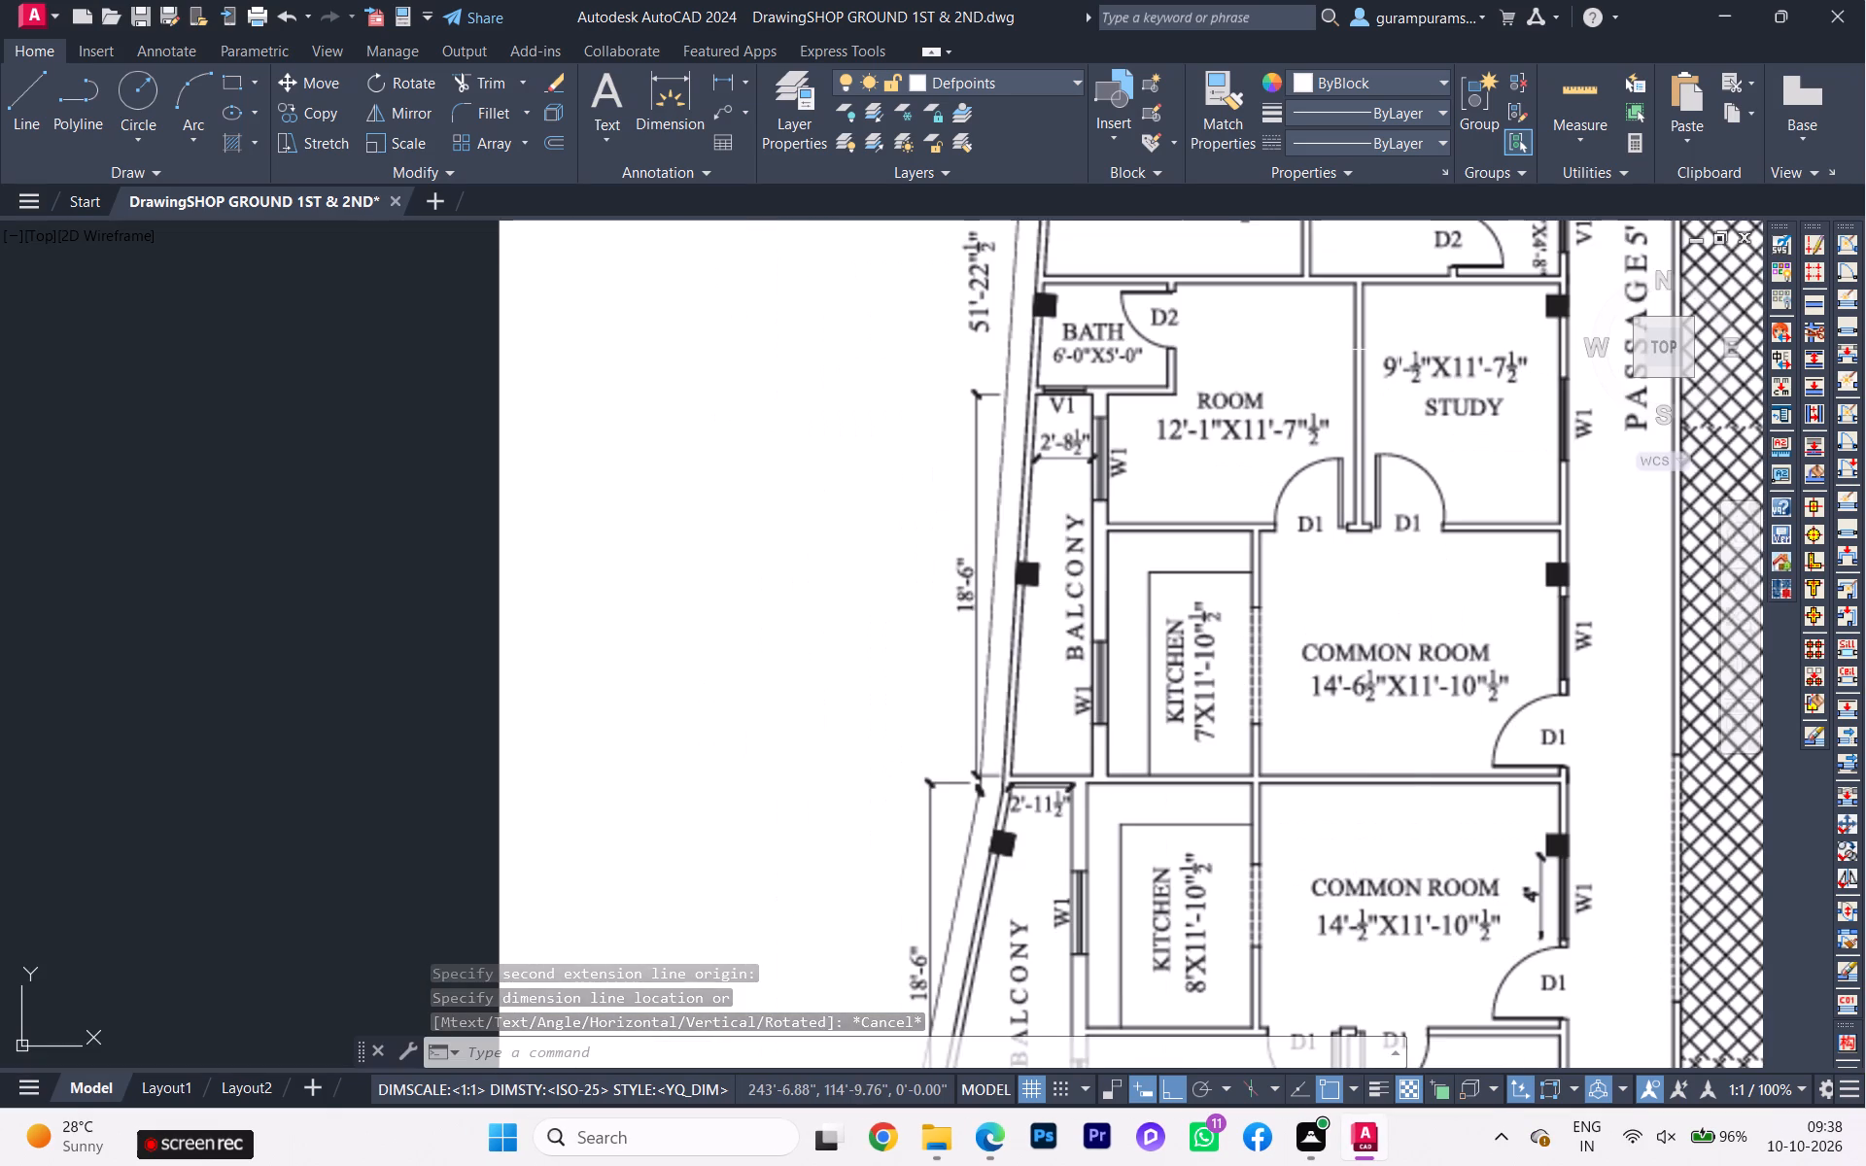
scroll(1399, 350, "down", 2)
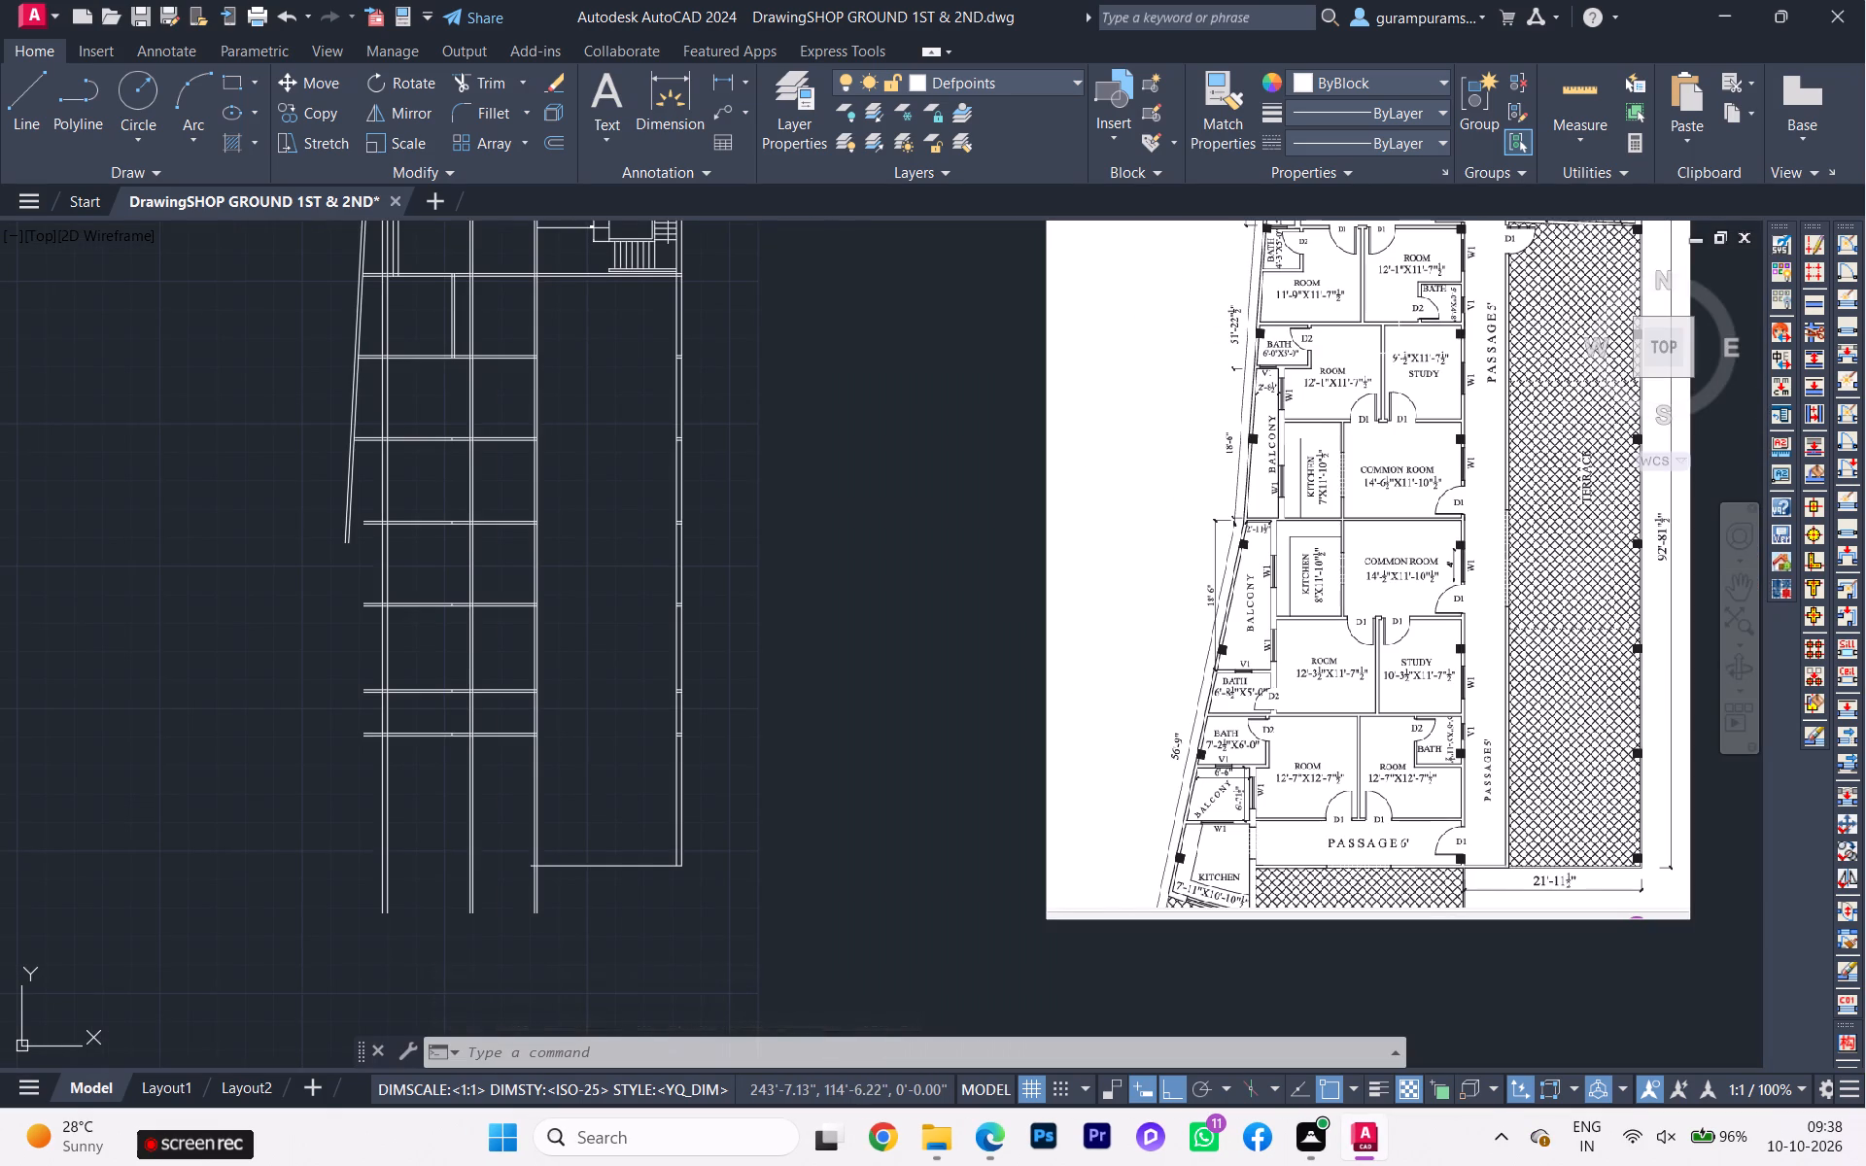
Measure the clear width between the passage wall and the east outer wall alongside the middle bays.
key("space")
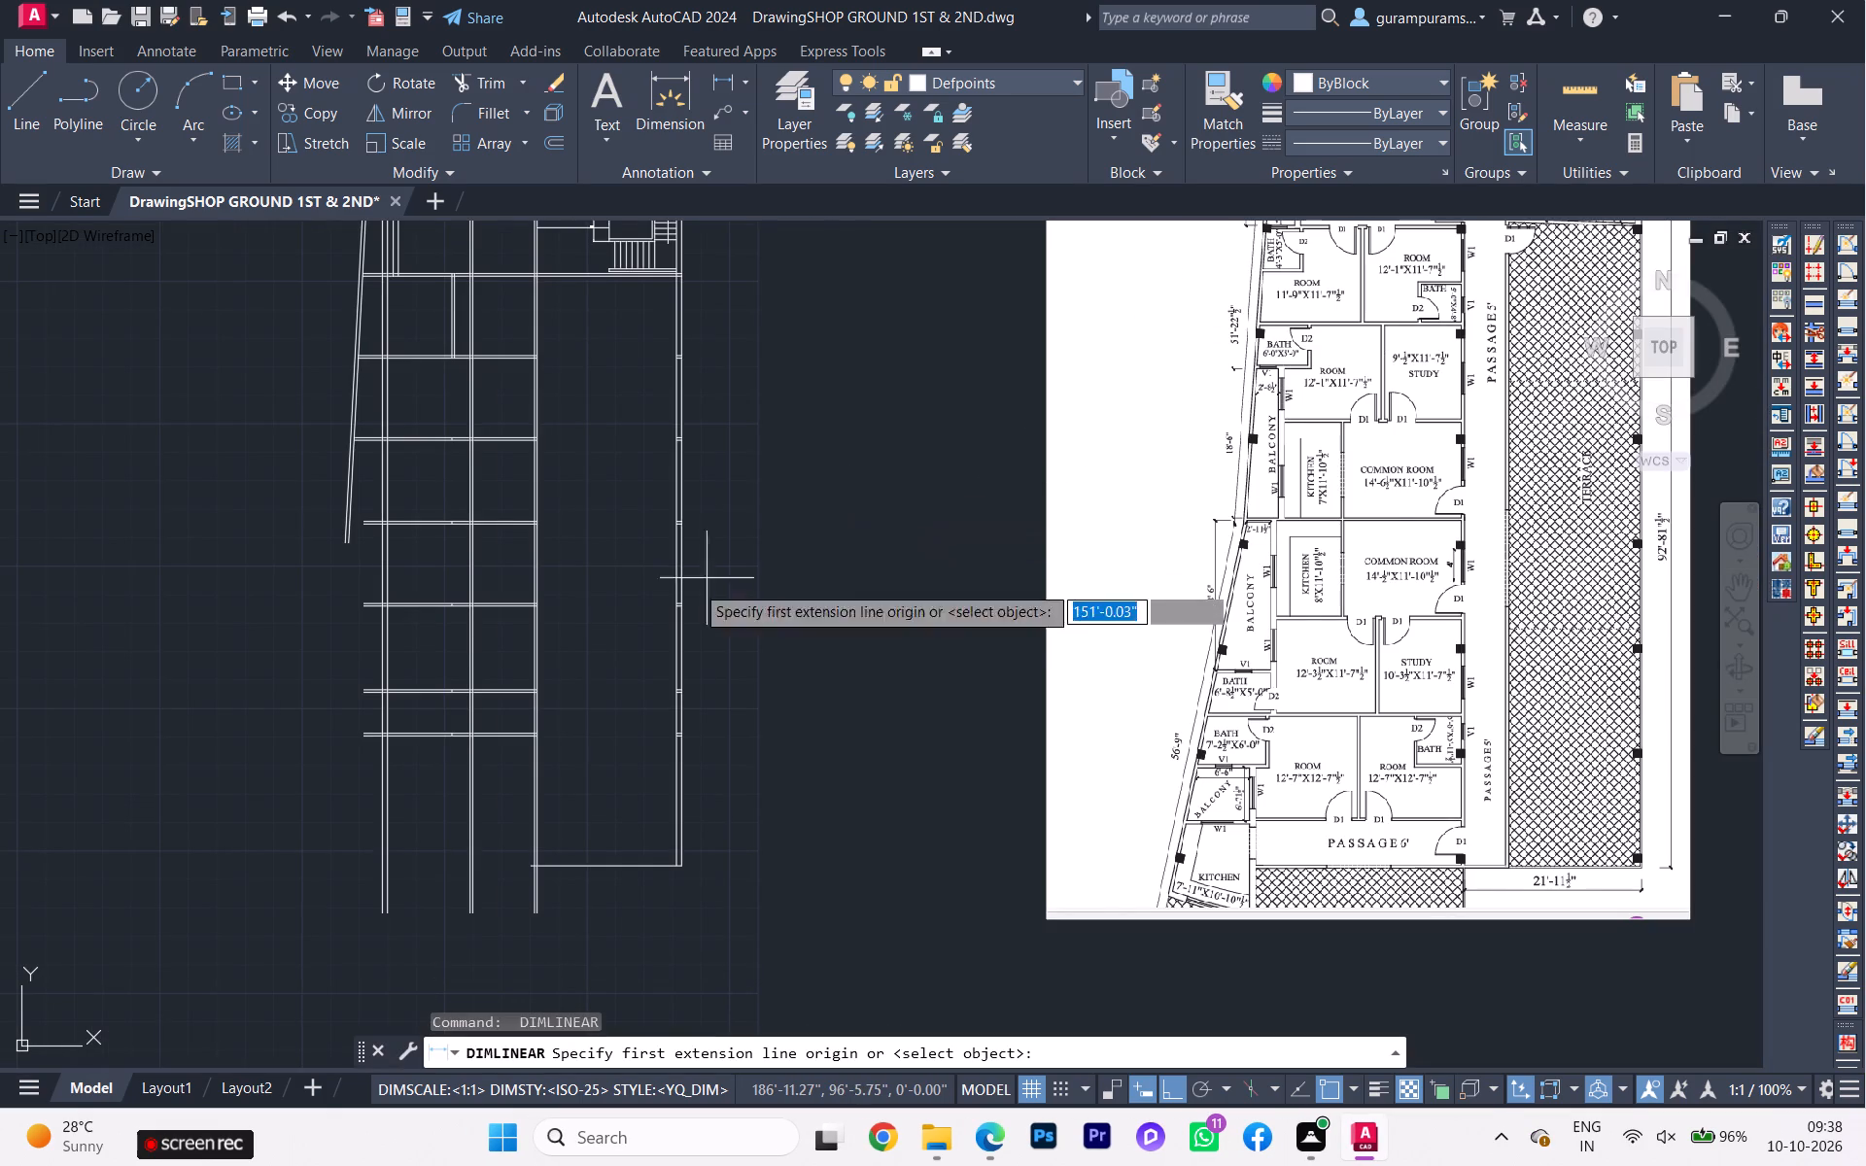
scroll(506, 513, "up", 2)
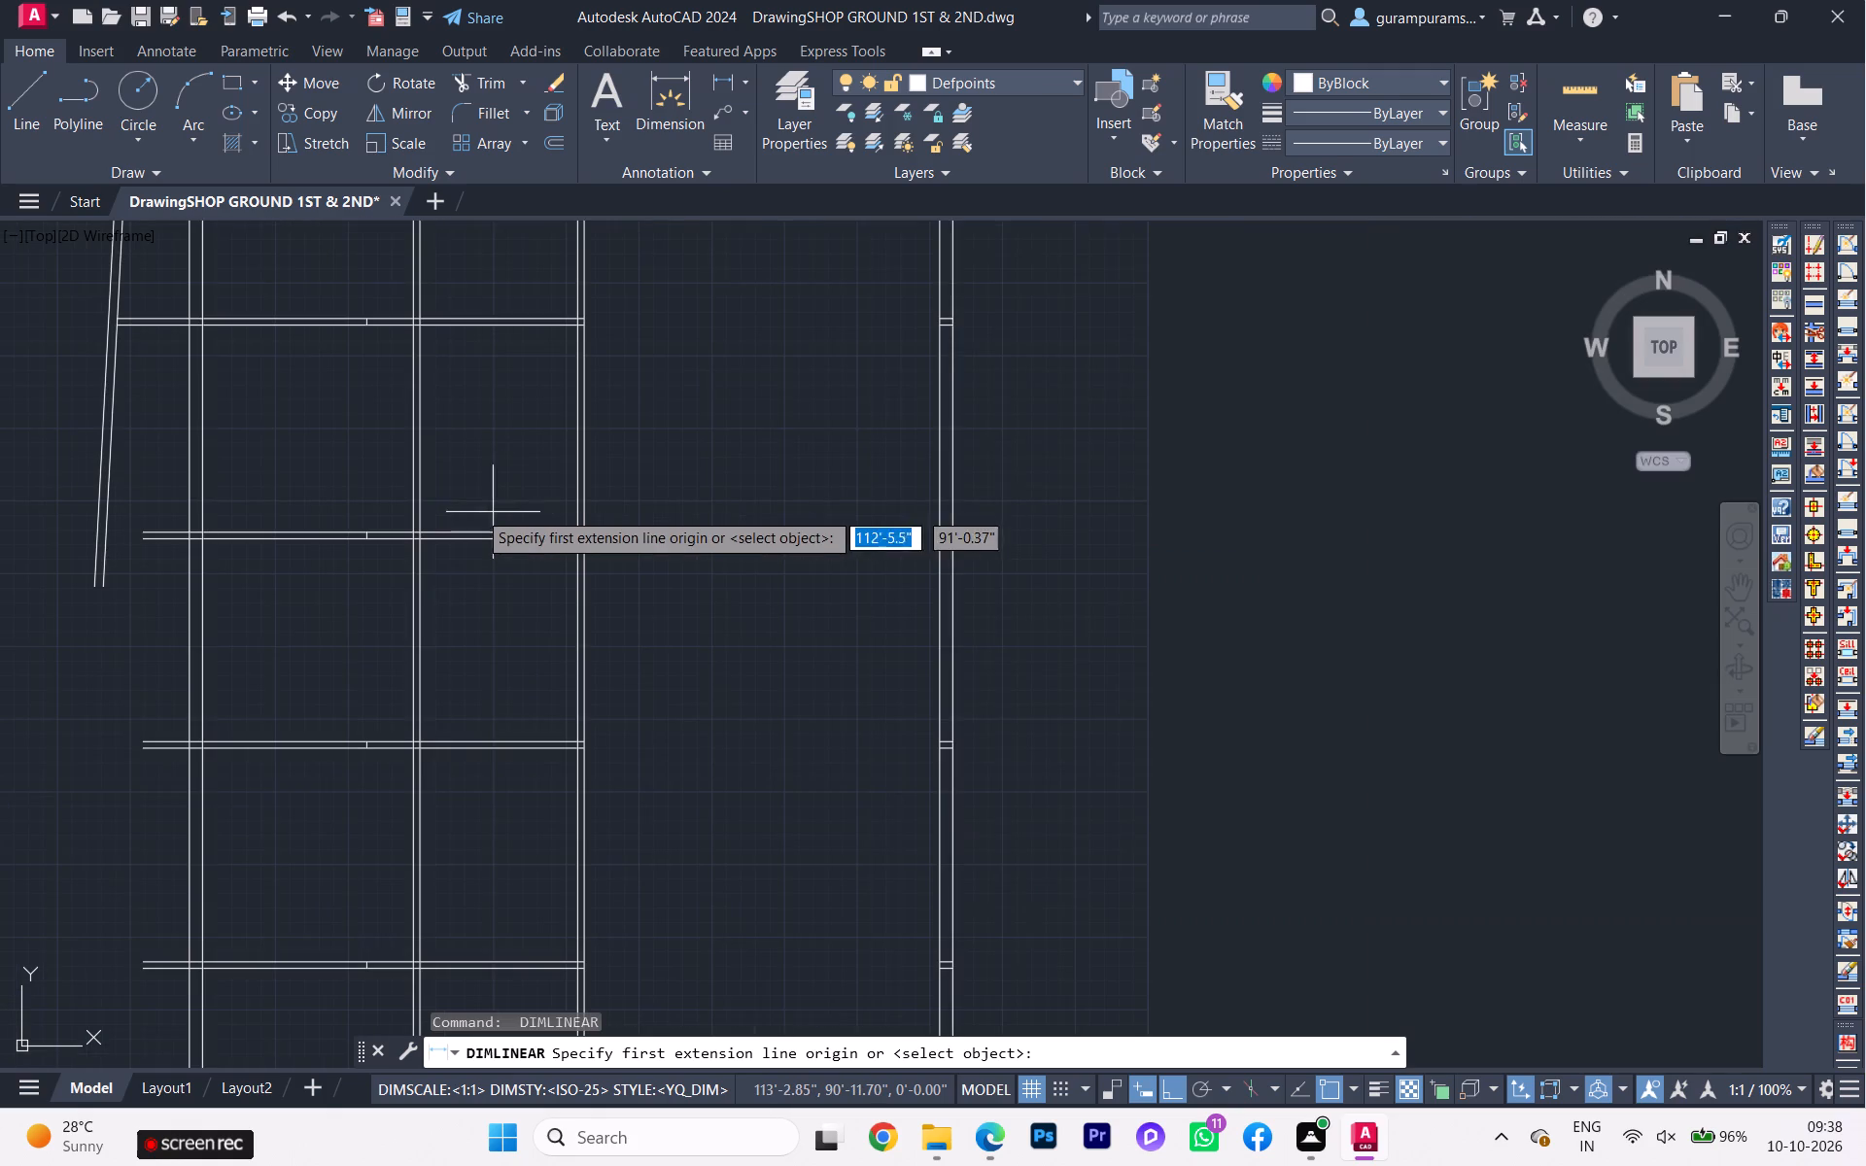
scroll(613, 476, "down", 1)
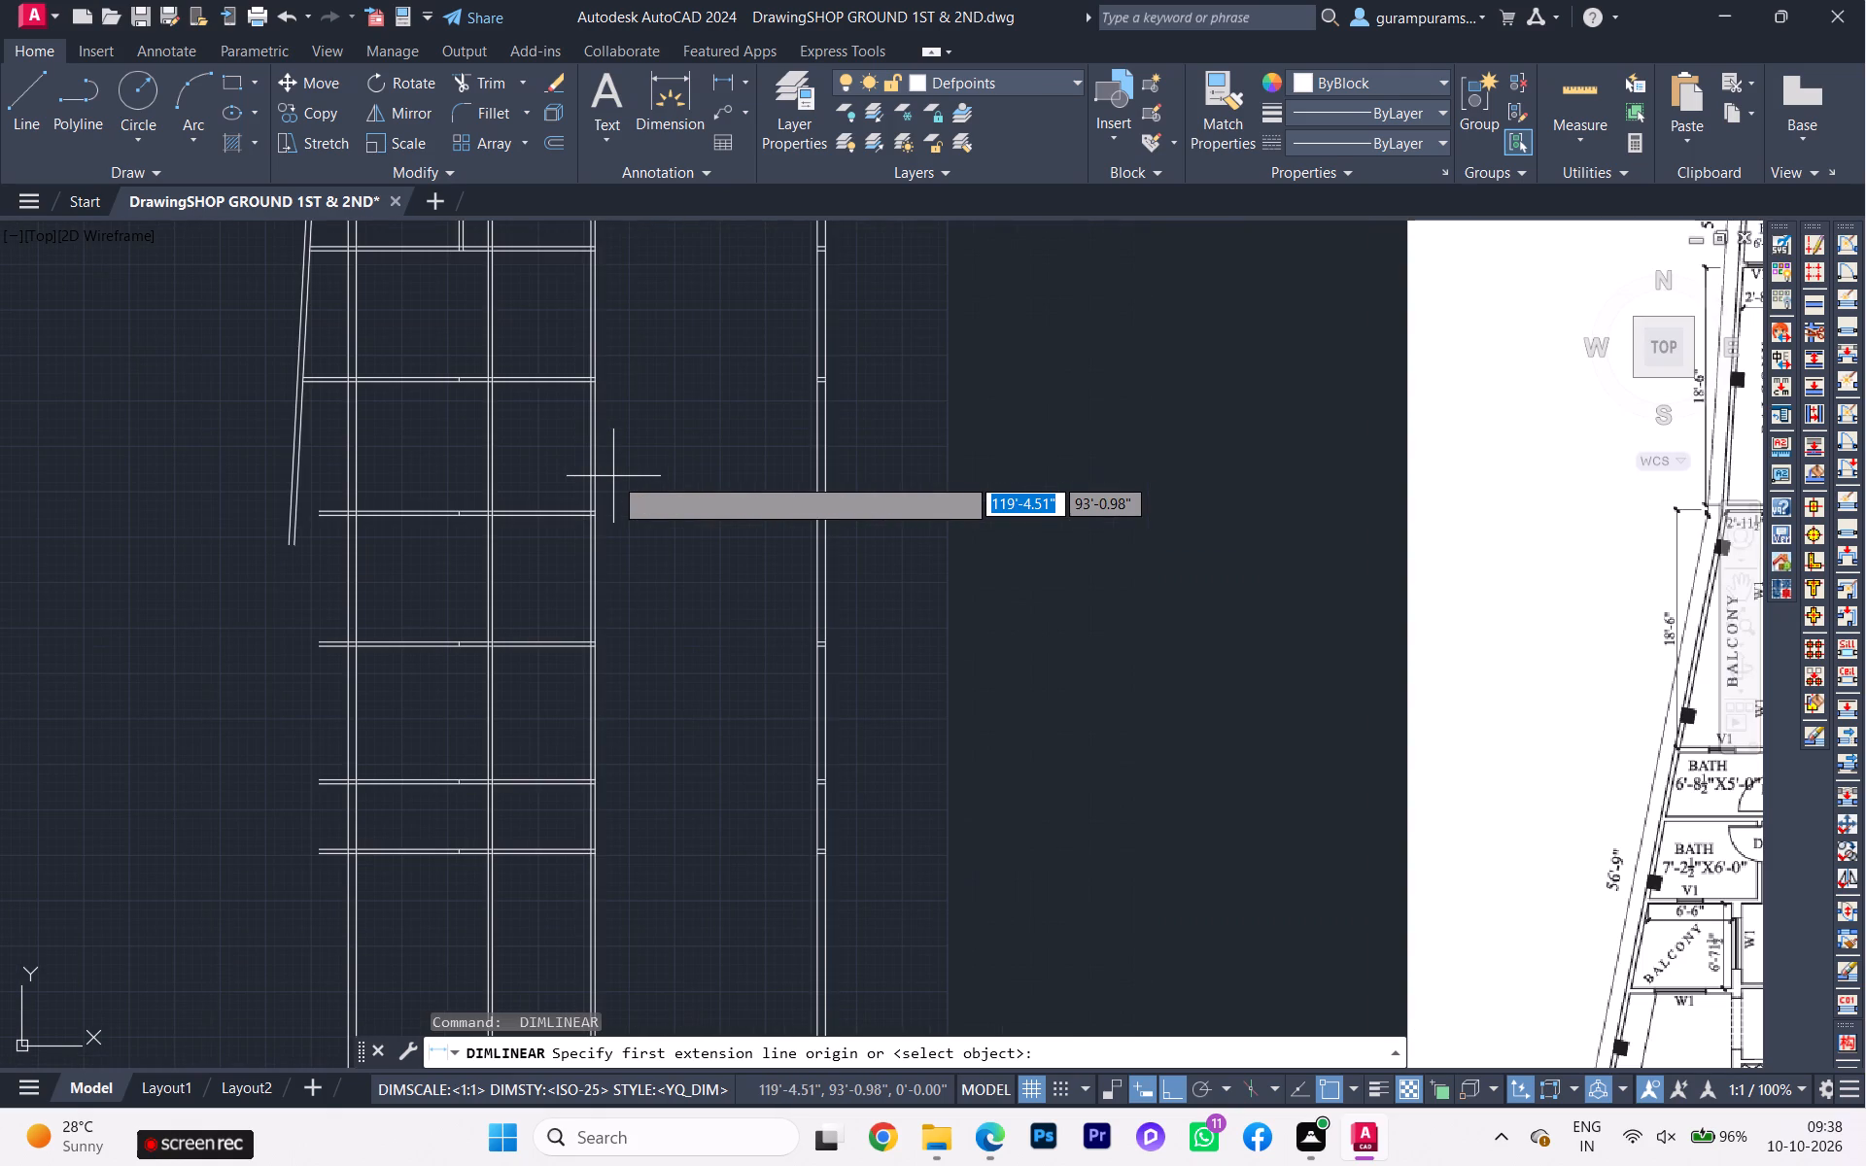
scroll(540, 493, "down", 1)
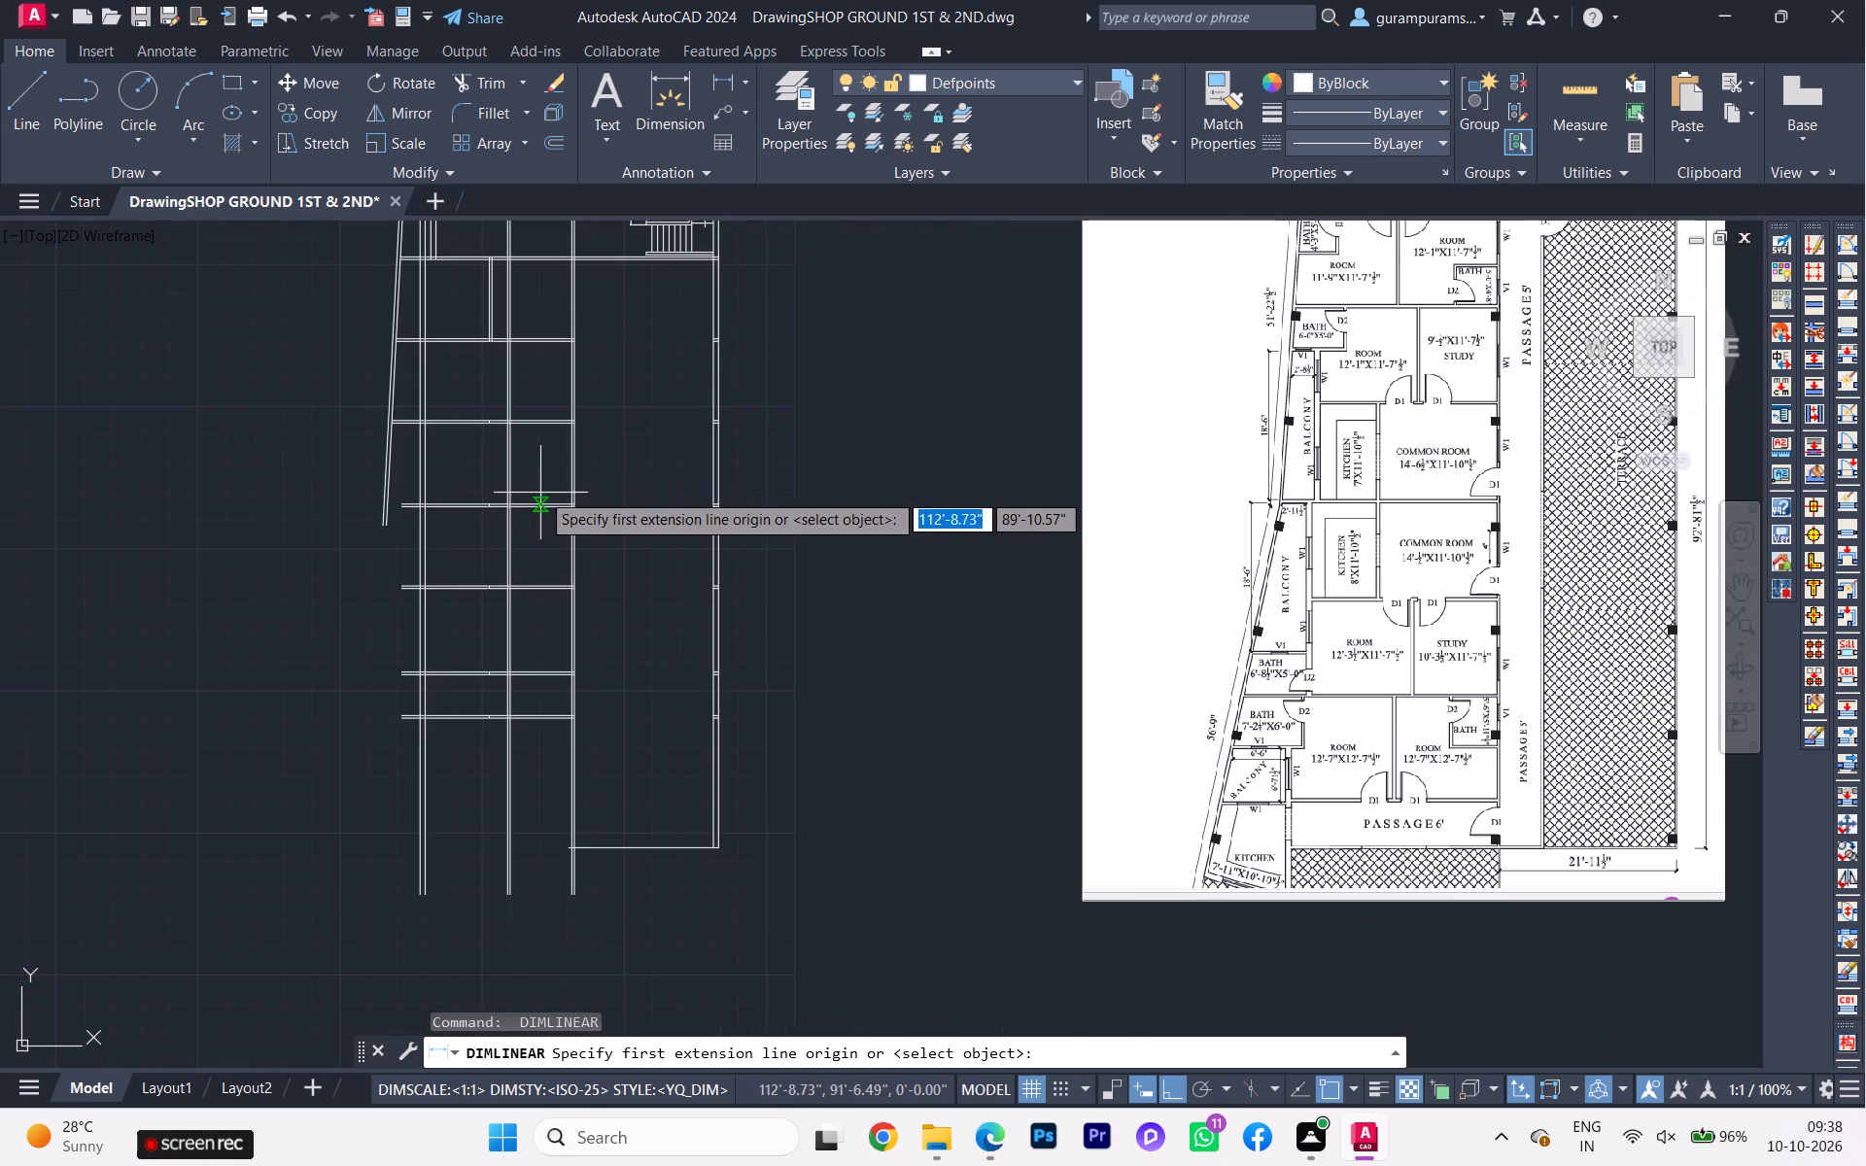
scroll(563, 473, "up", 3)
left_click(603, 455)
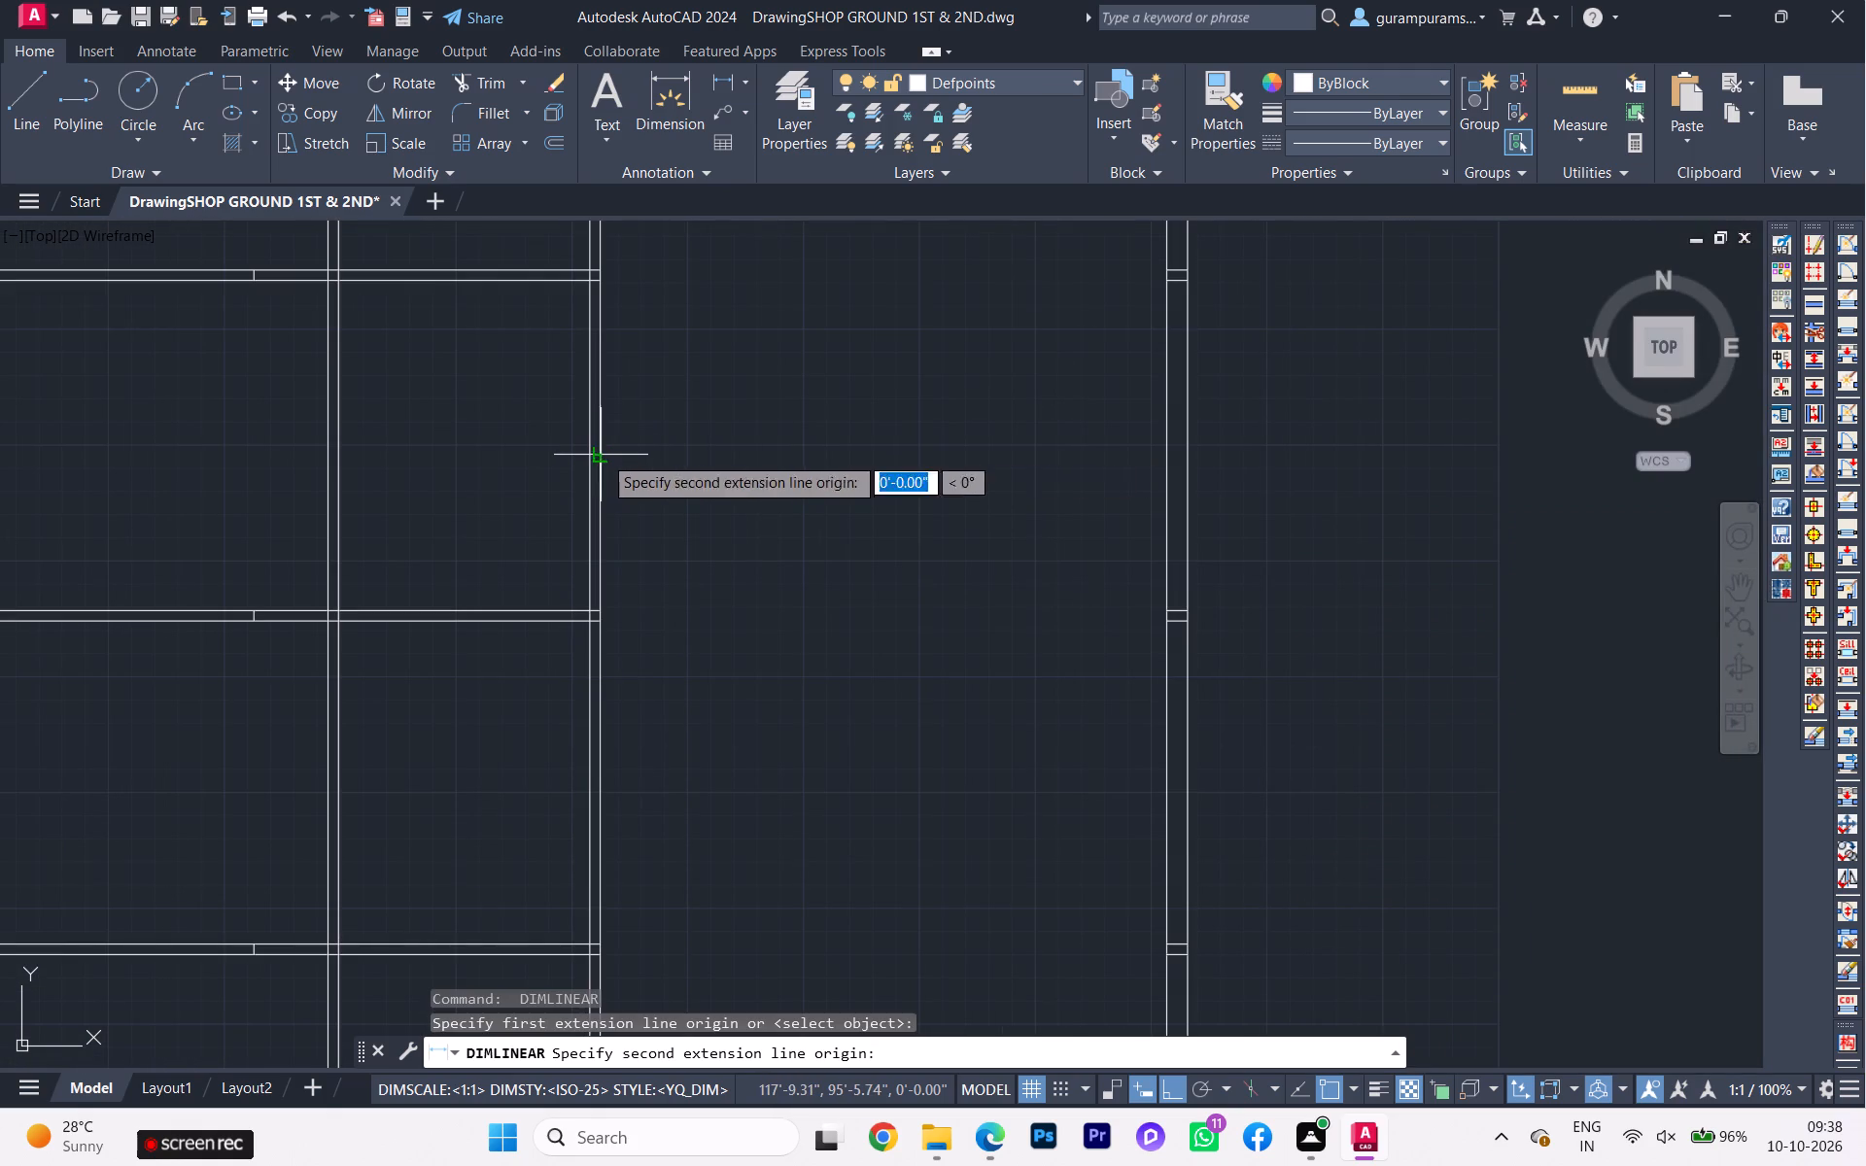
left_click(1170, 453)
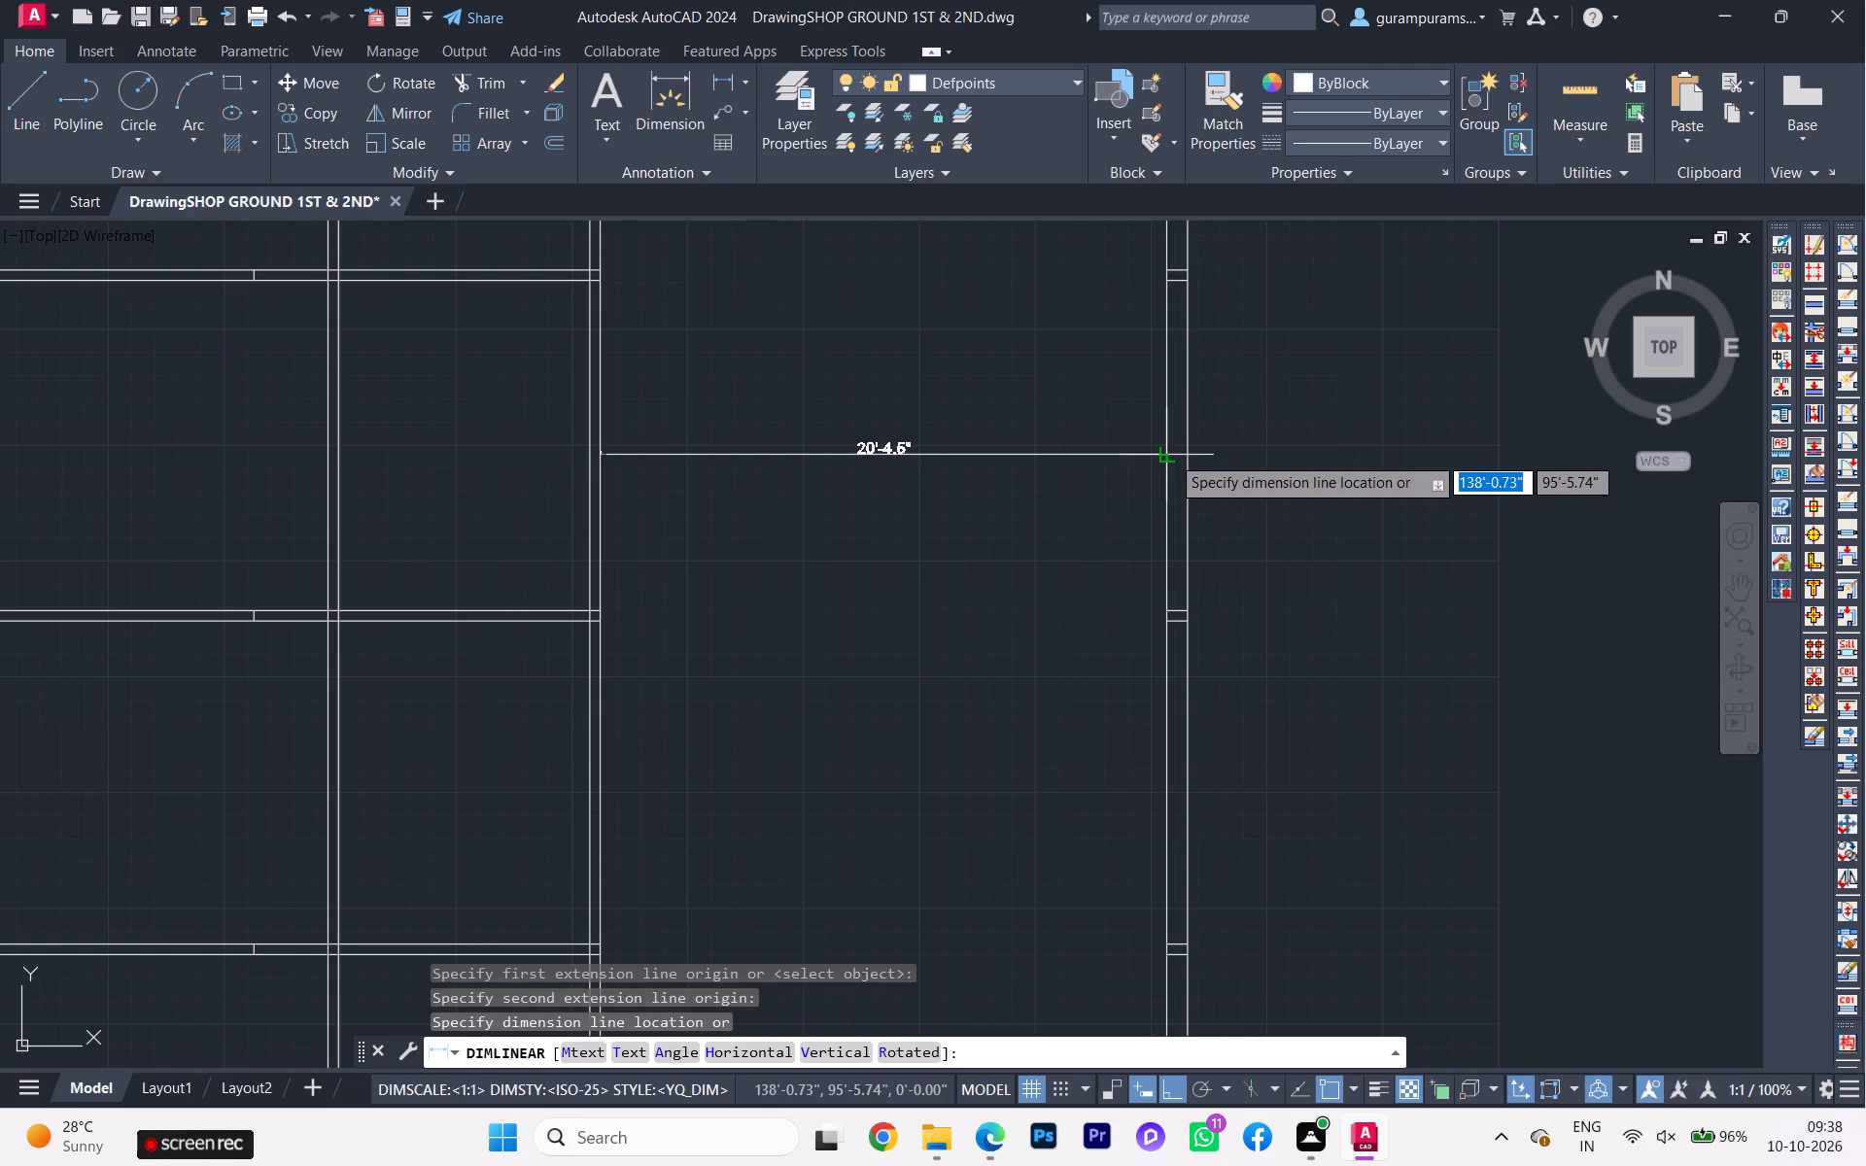
key("Escape")
scroll(816, 463, "down", 1)
scroll(816, 463, "up", 1)
scroll(816, 463, "down", 2)
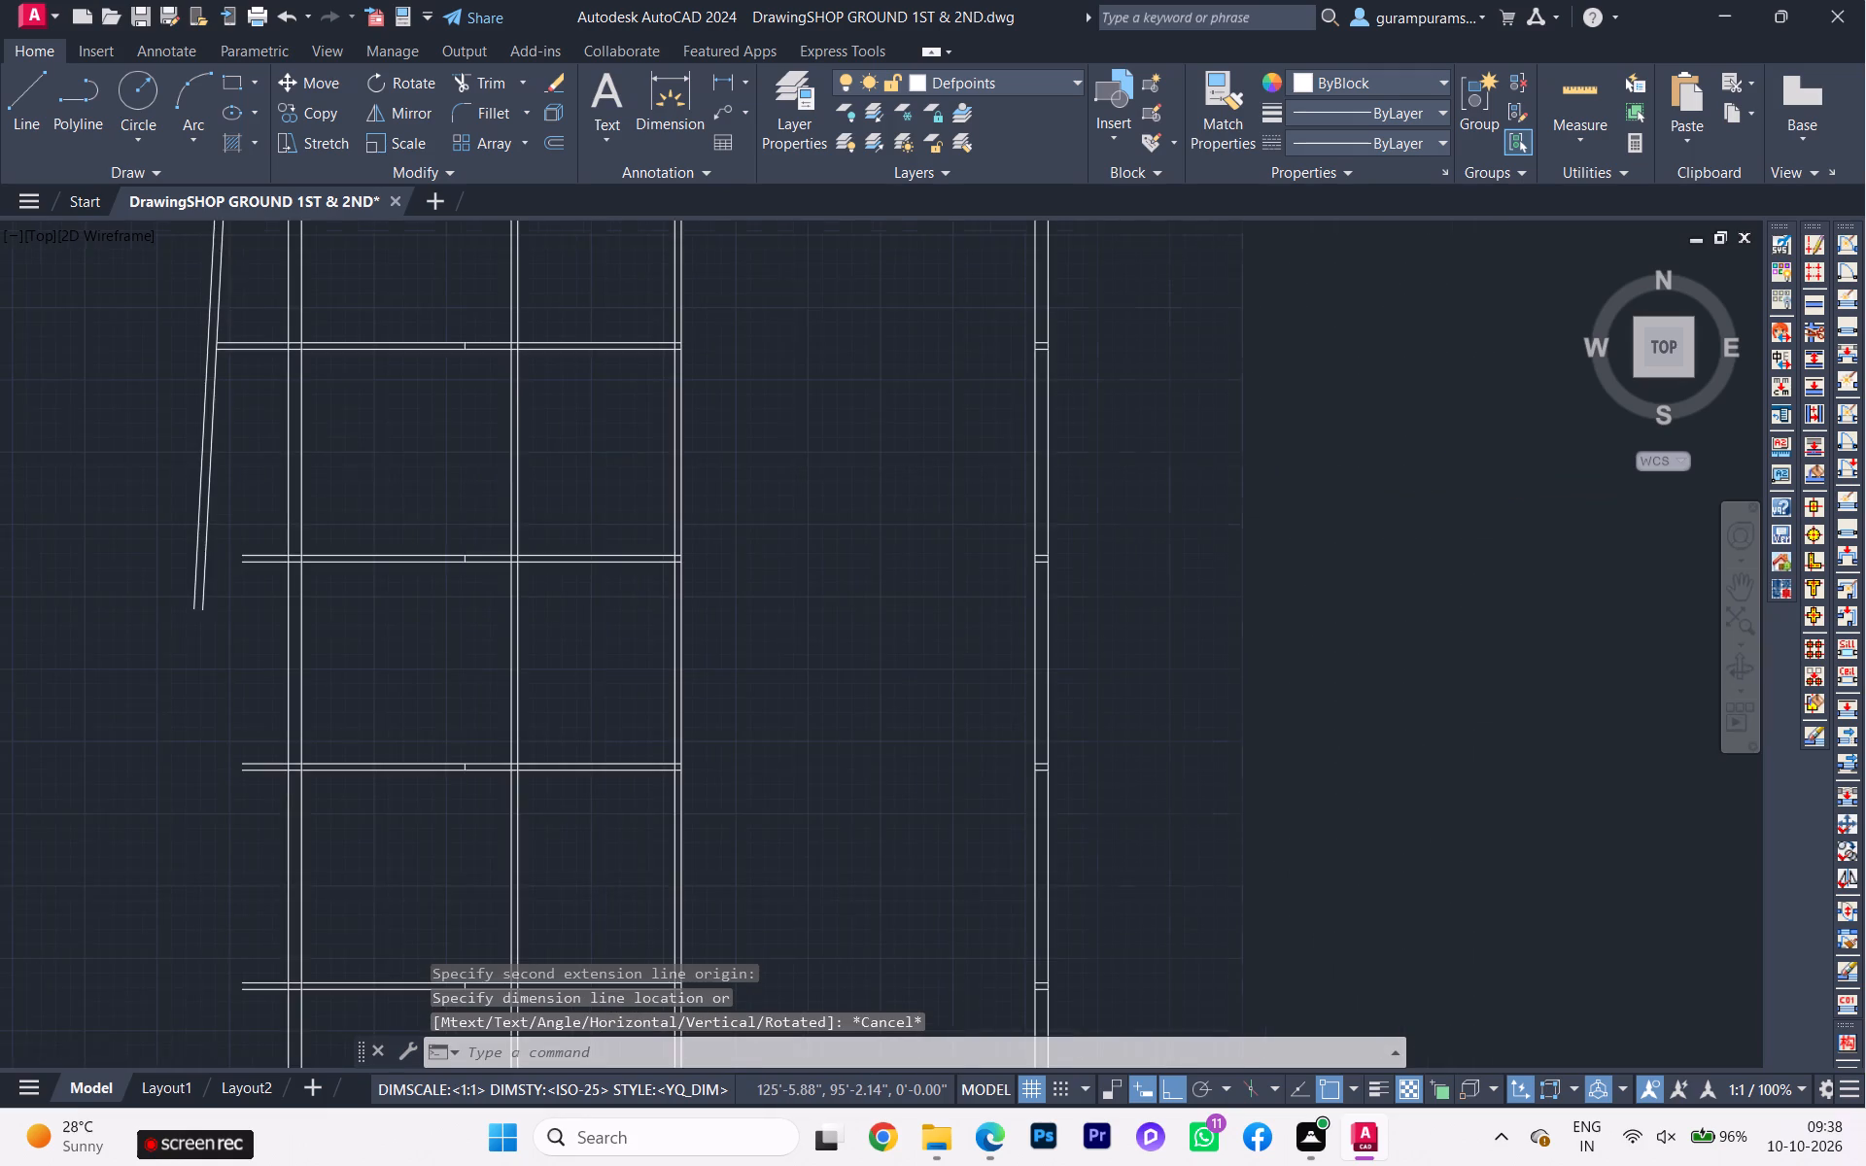
Check the reference plan's terrace width and measure the passage wall to east outer wall gap at the lower bays.
scroll(815, 476, "down", 1)
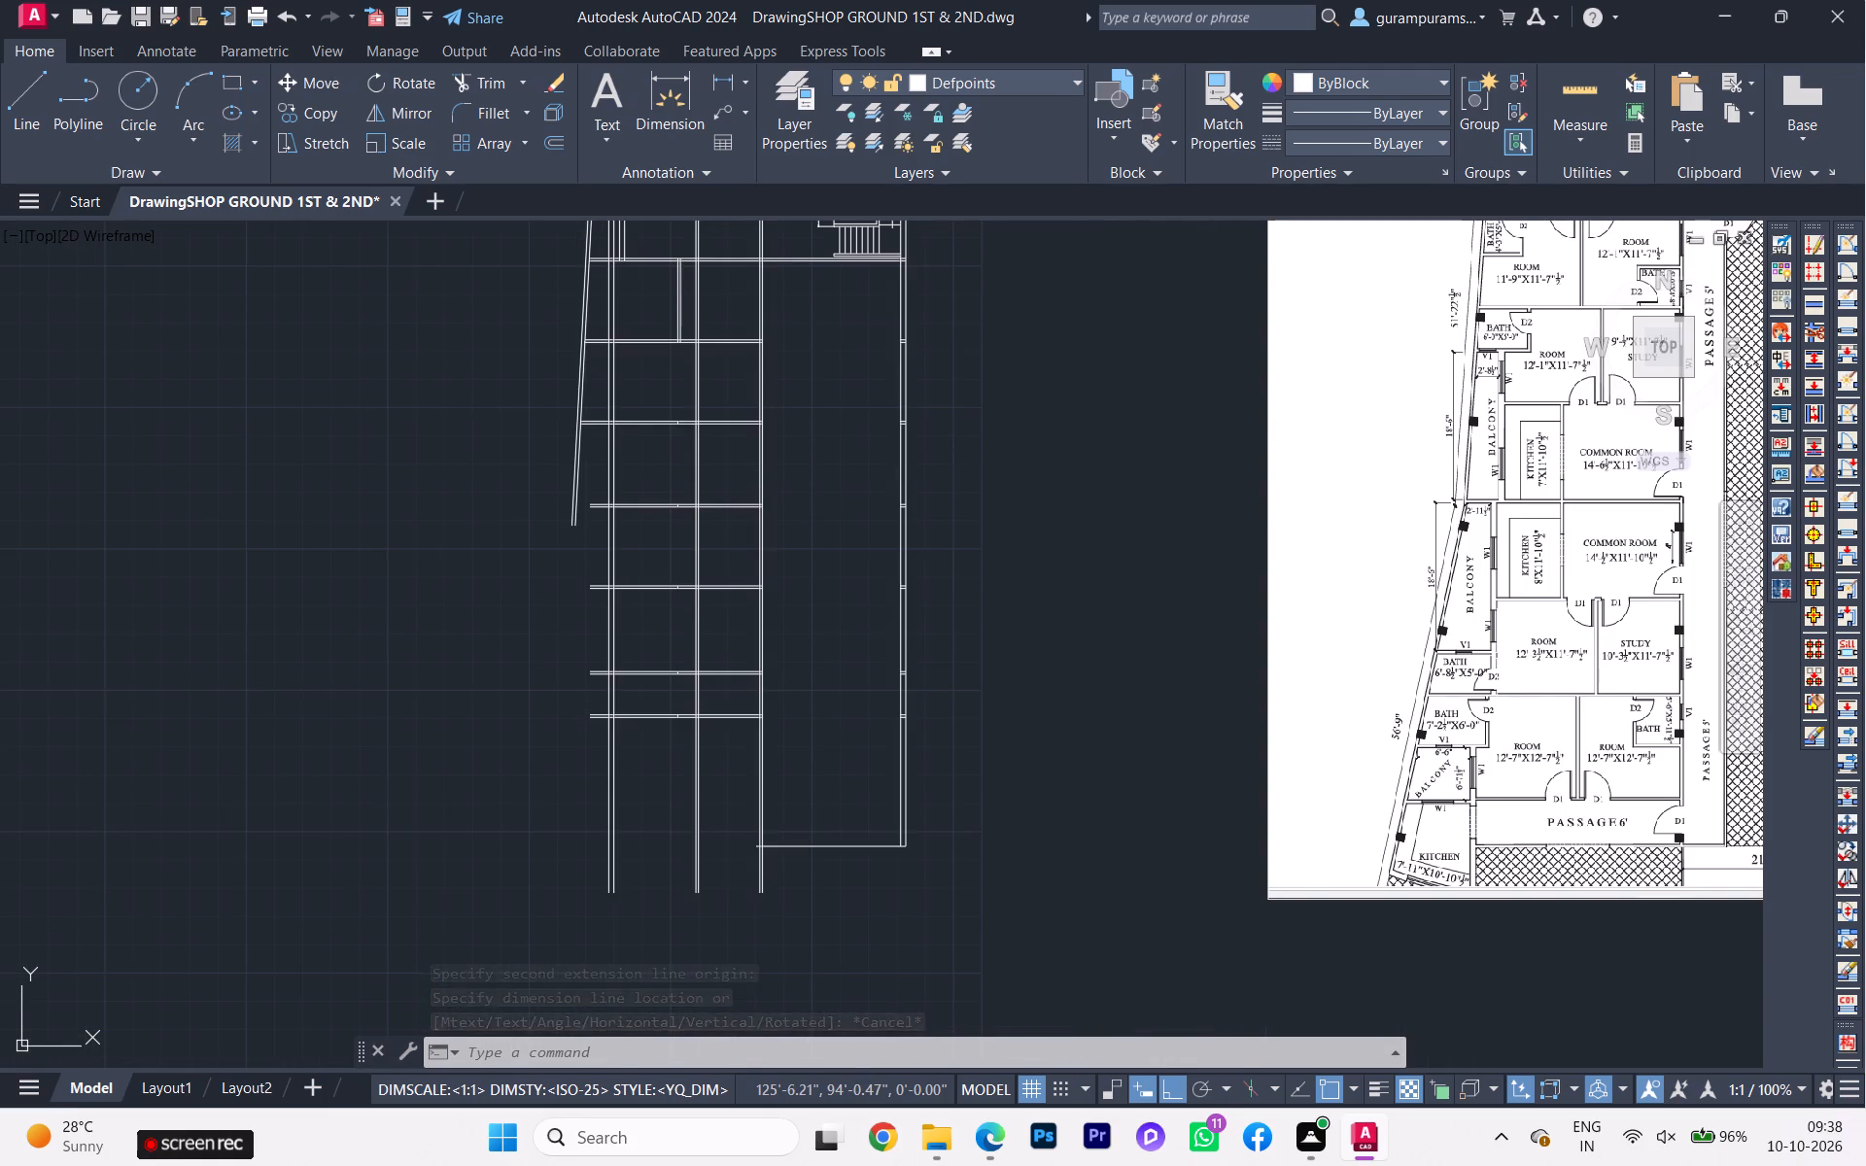
middle_click_drag(1441, 619, 1439, 611)
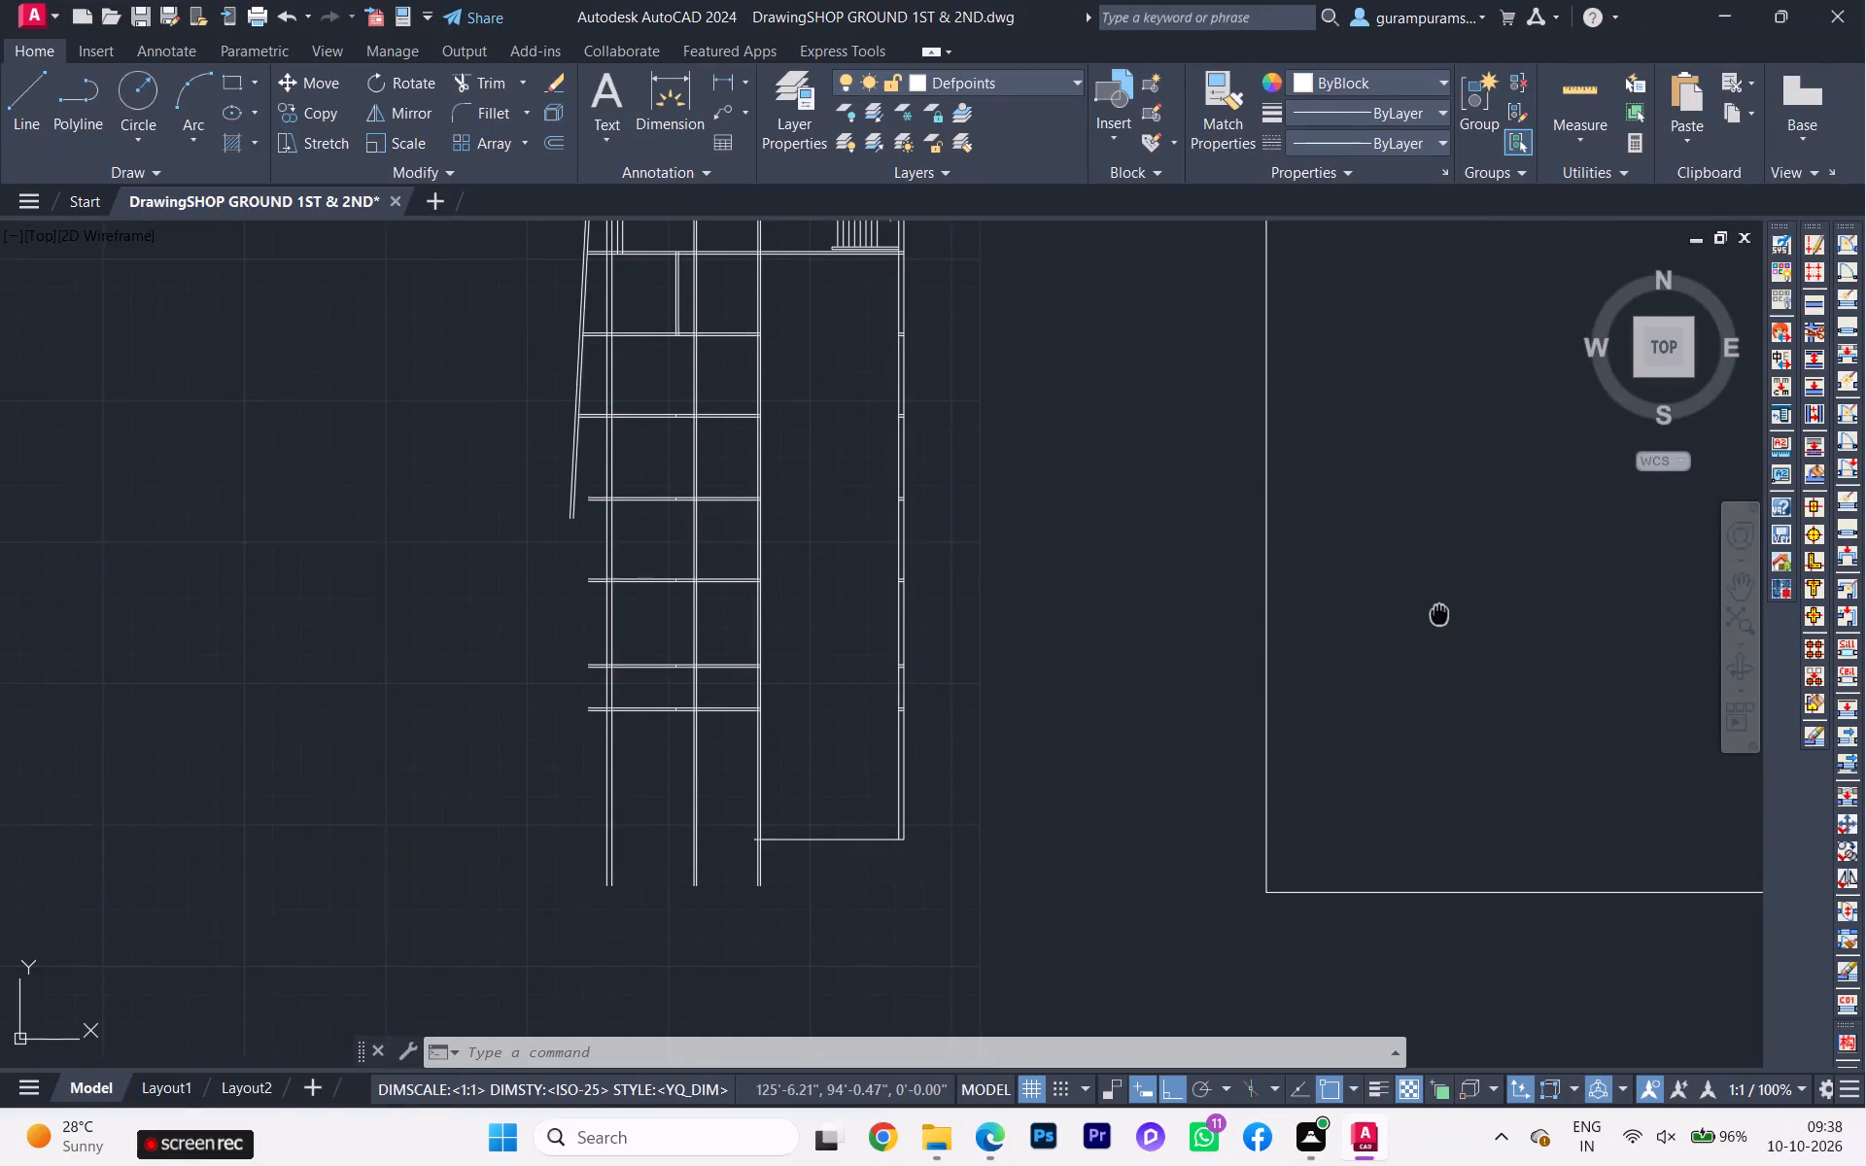
middle_click_drag(1439, 611, 1392, 546)
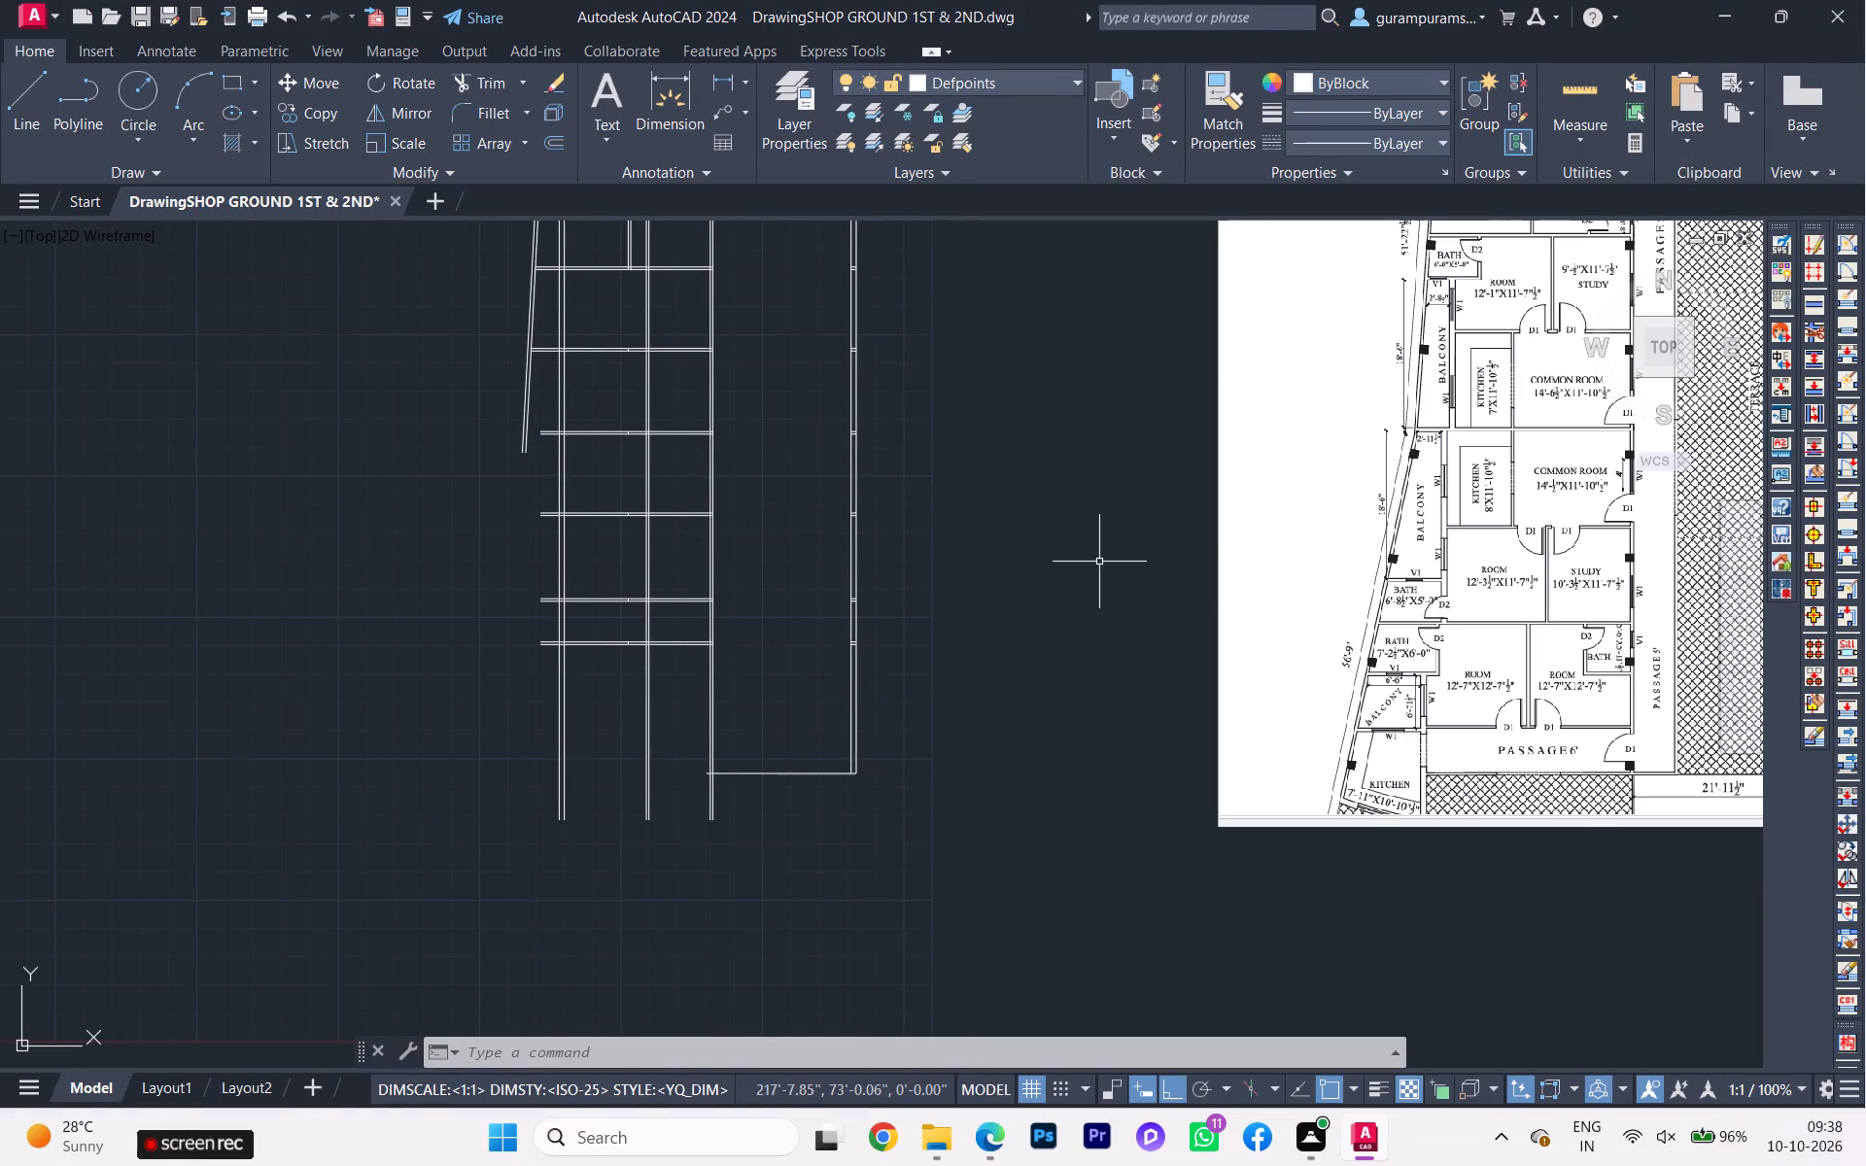
scroll(825, 572, "up", 3)
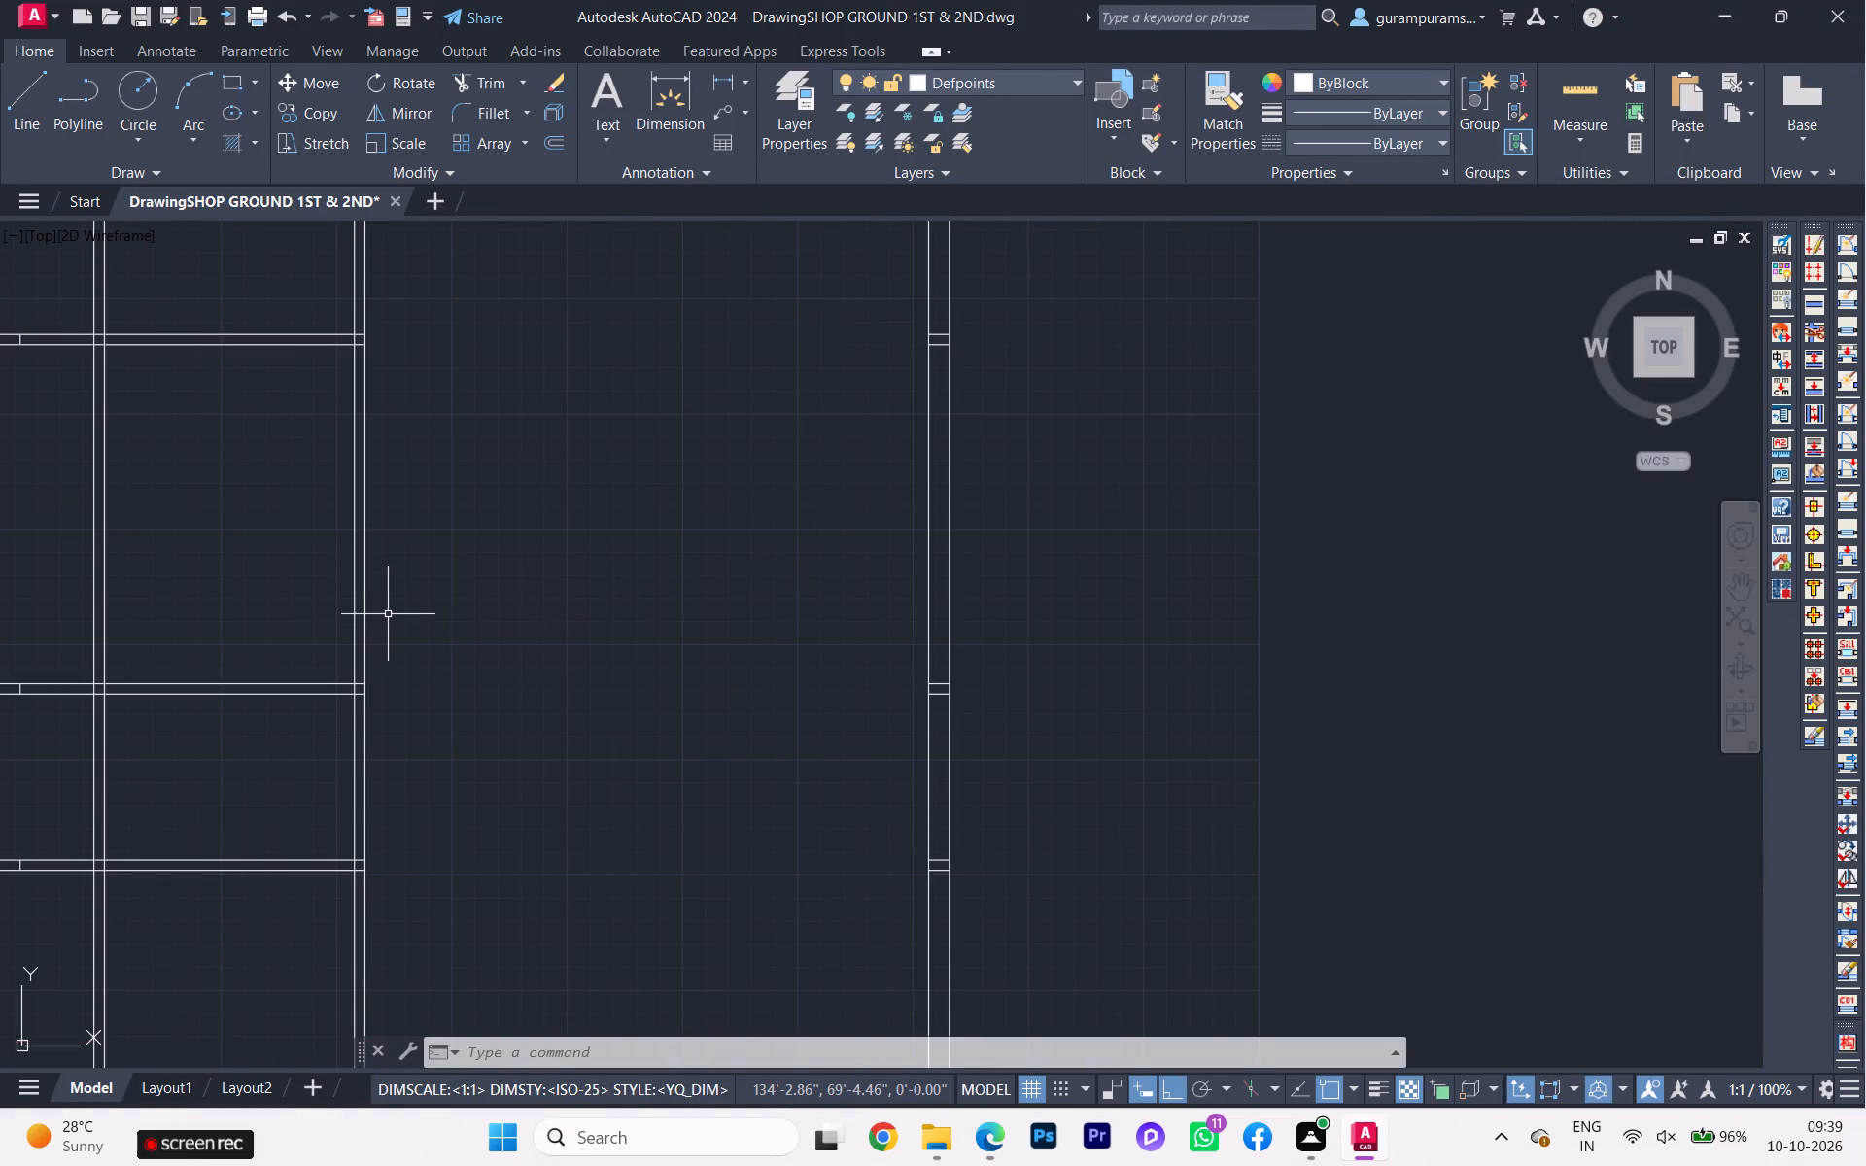
key("space")
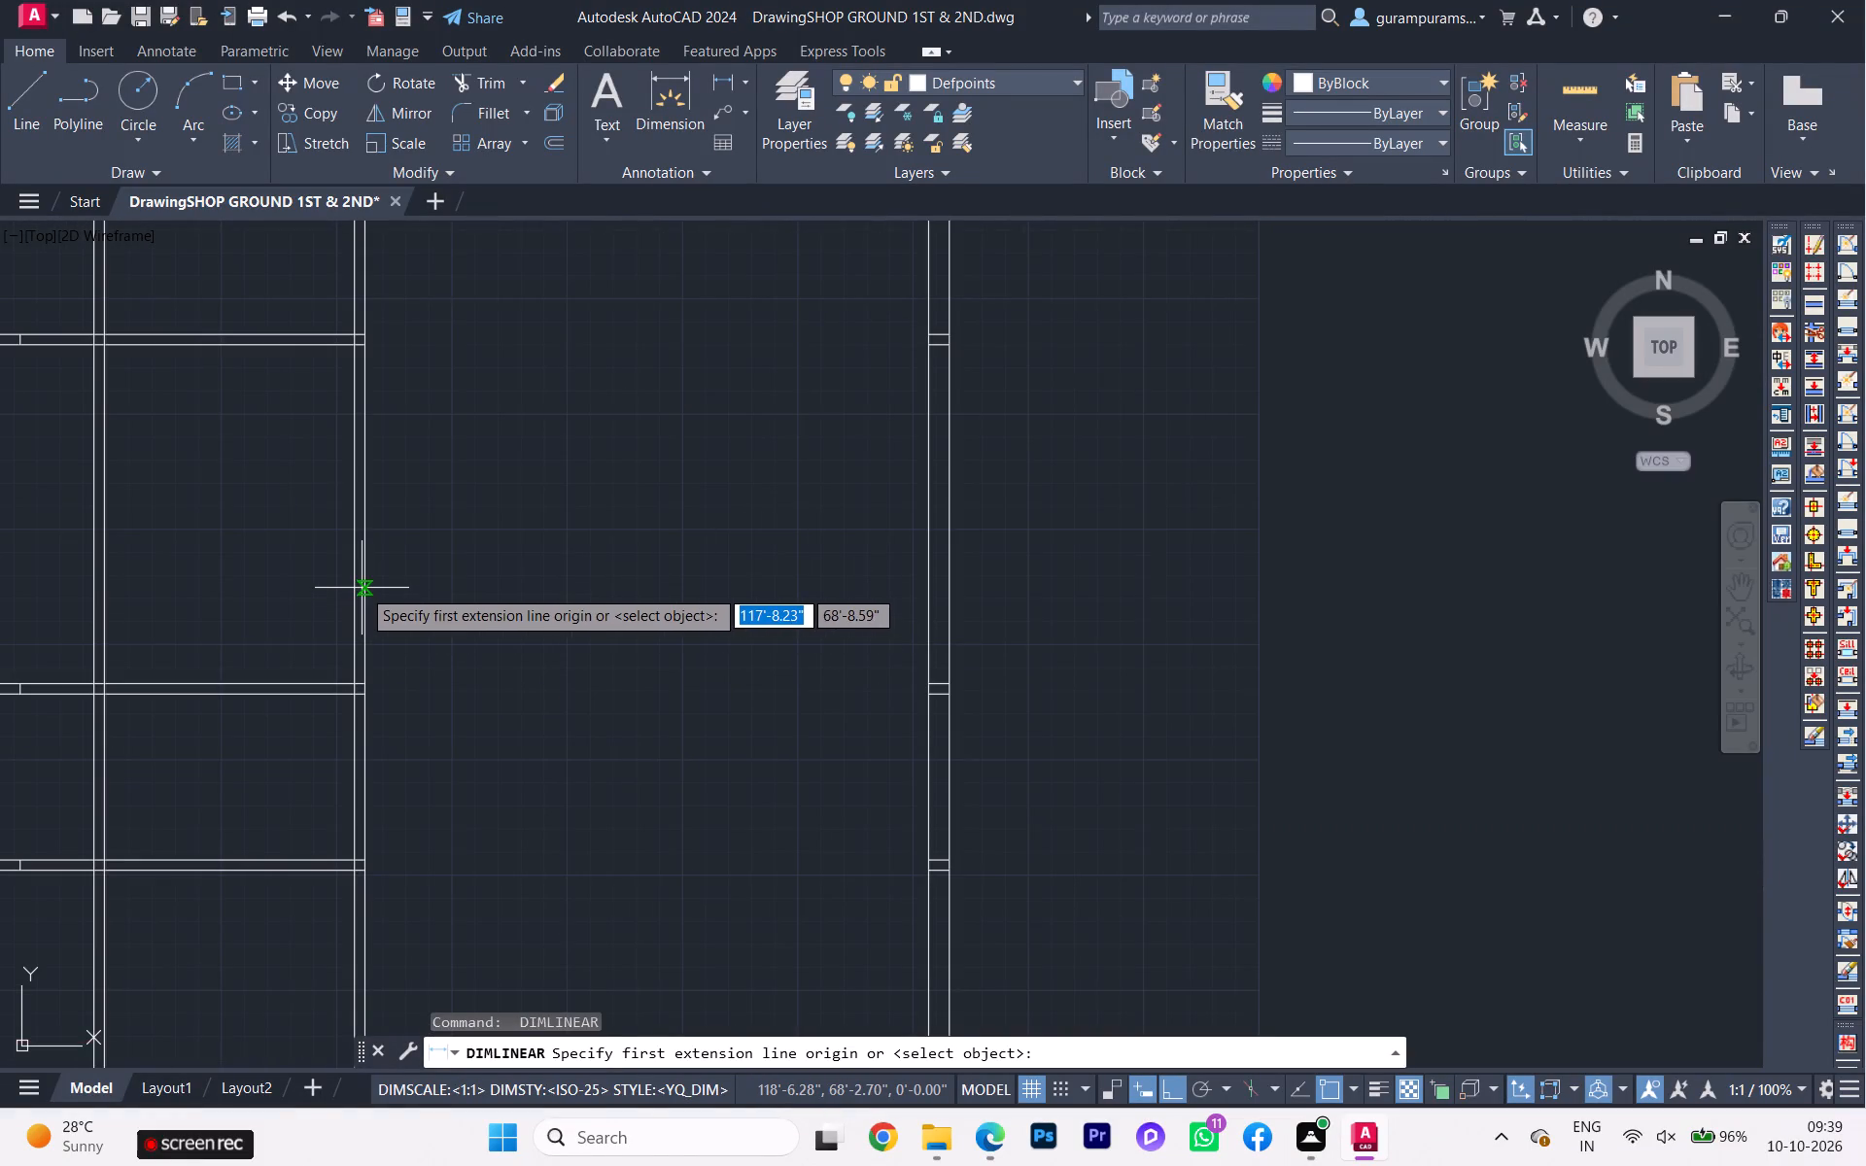
left_click(362, 587)
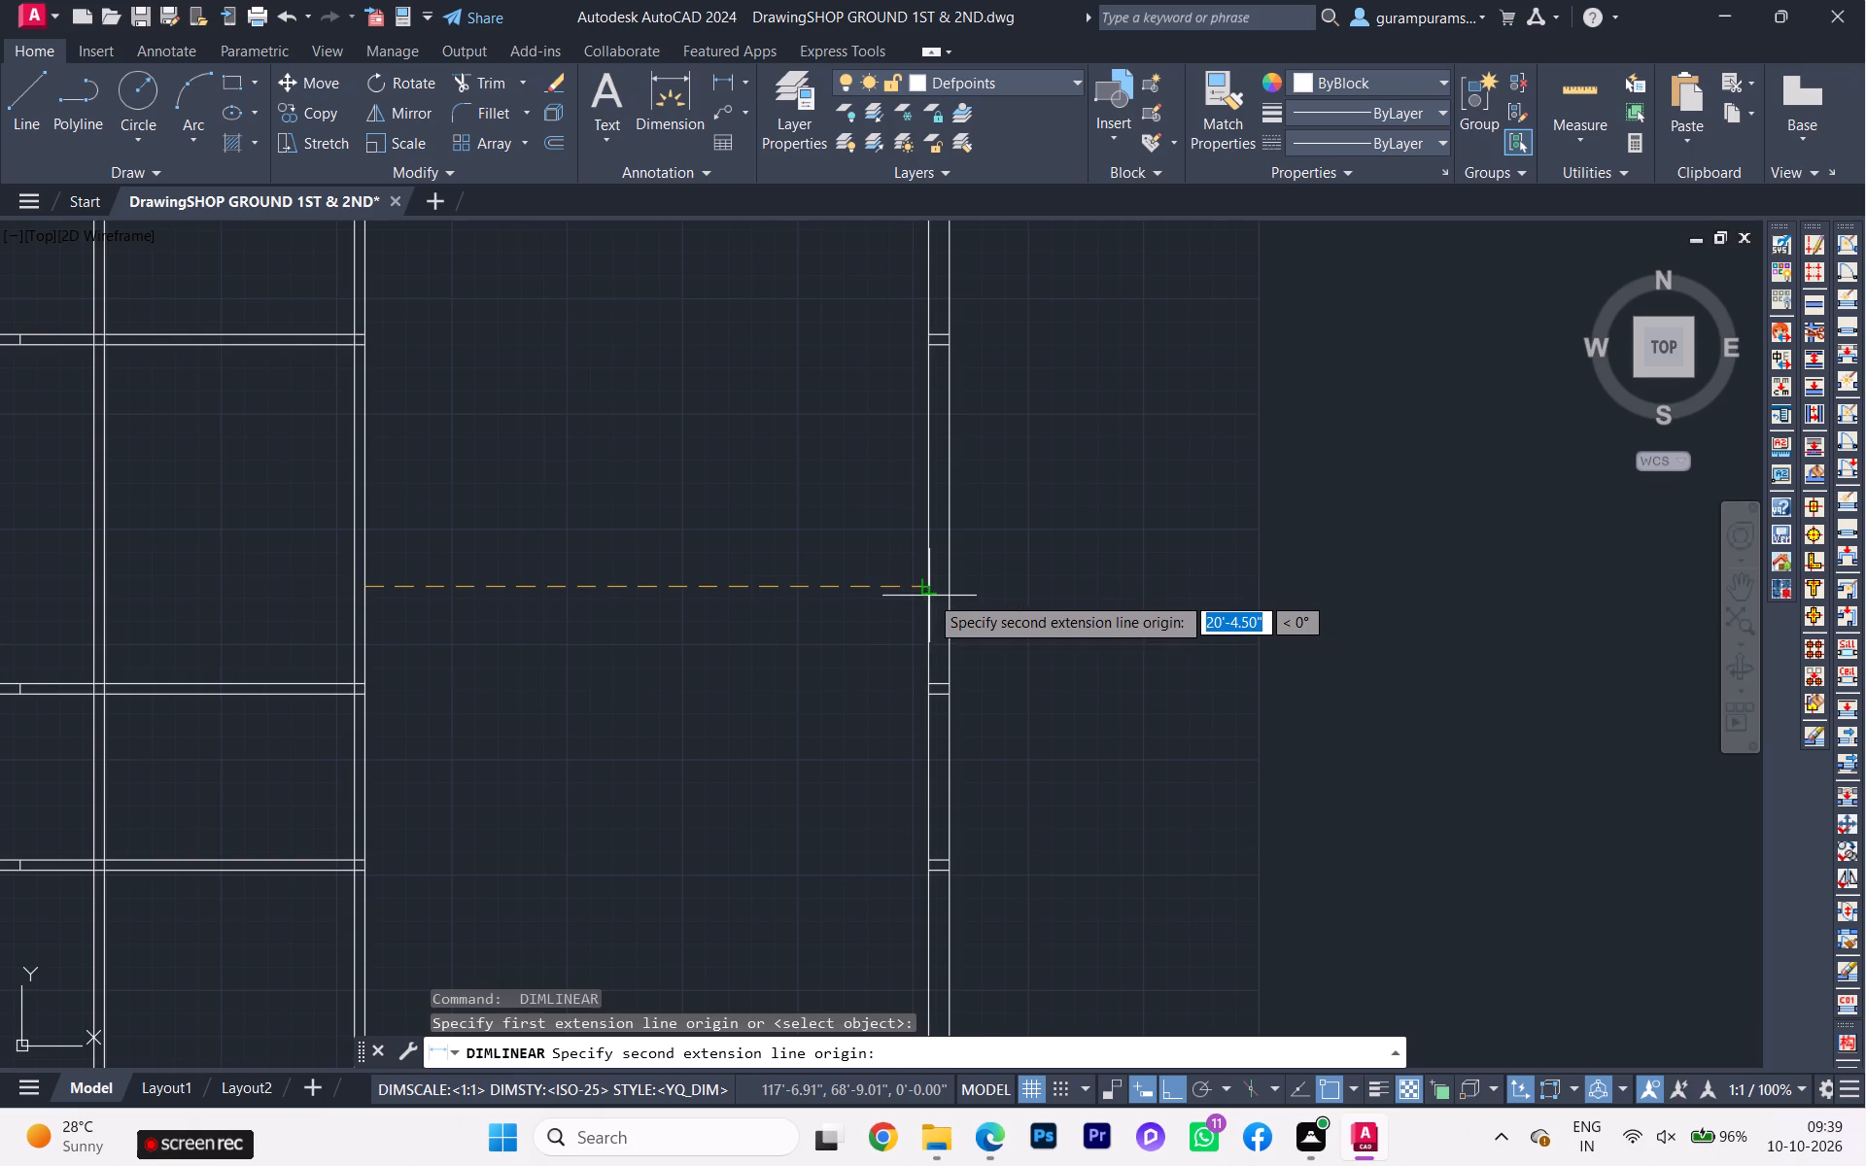
left_click(929, 595)
key("Escape")
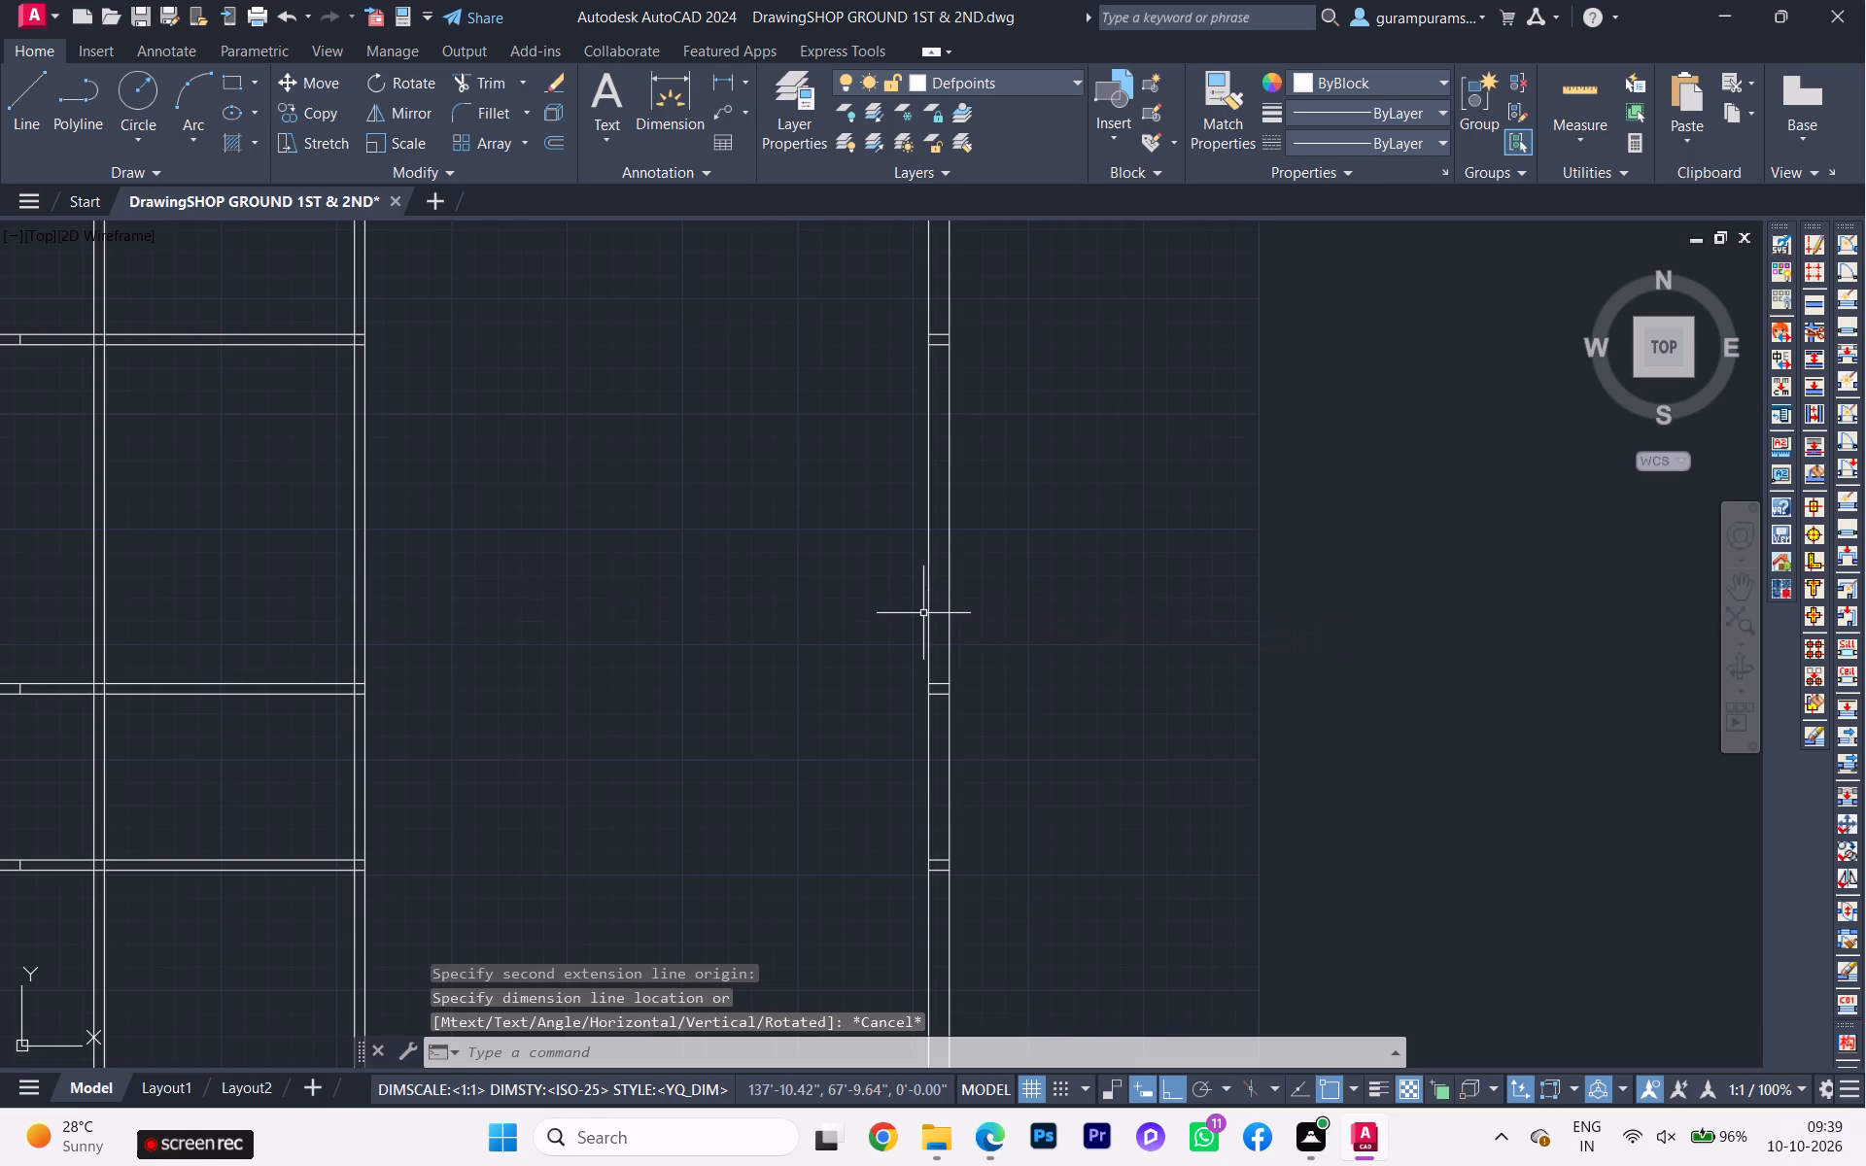
Try to move the interior walls, leaving out the cross wall below the staircase, by 1' from the passage wall's north end.
scroll(916, 615, "down", 1)
scroll(658, 668, "down", 1)
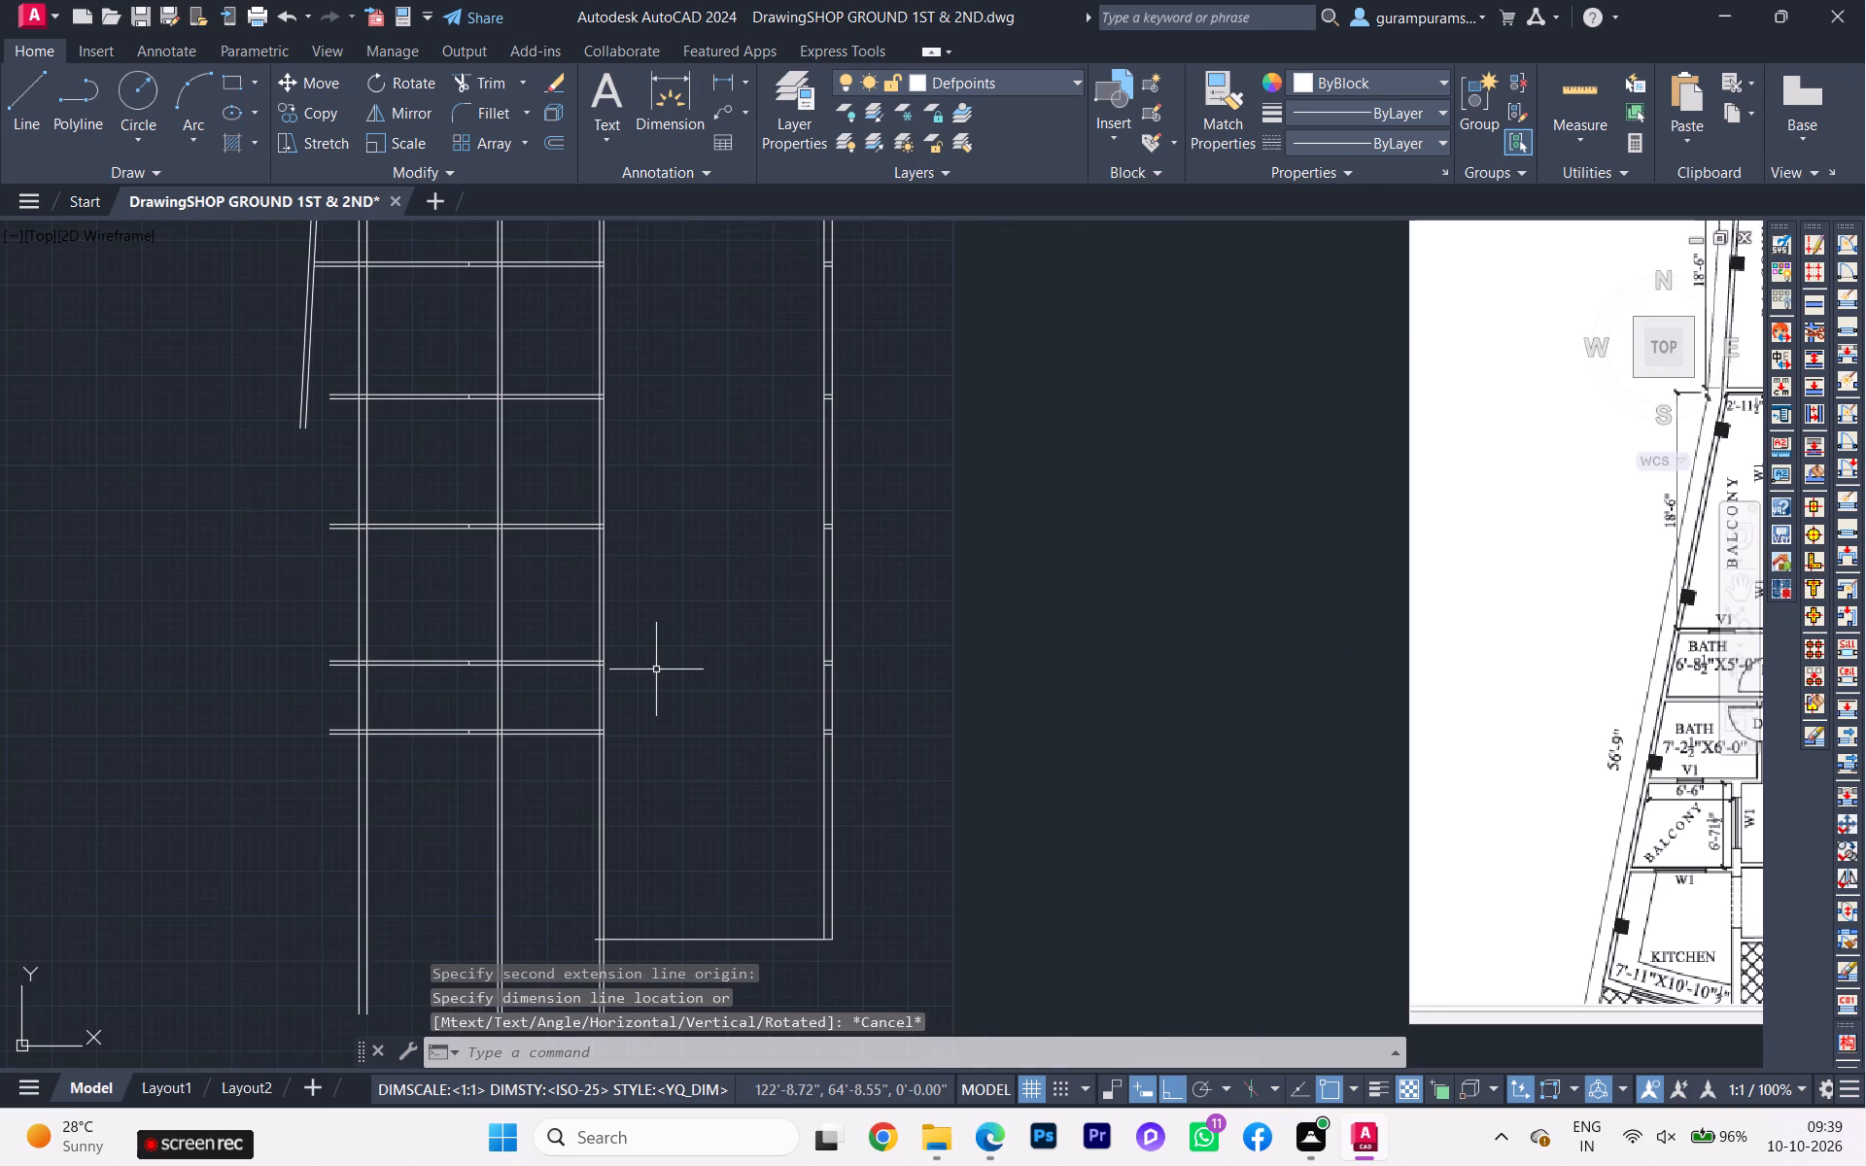
scroll(652, 672, "down", 1)
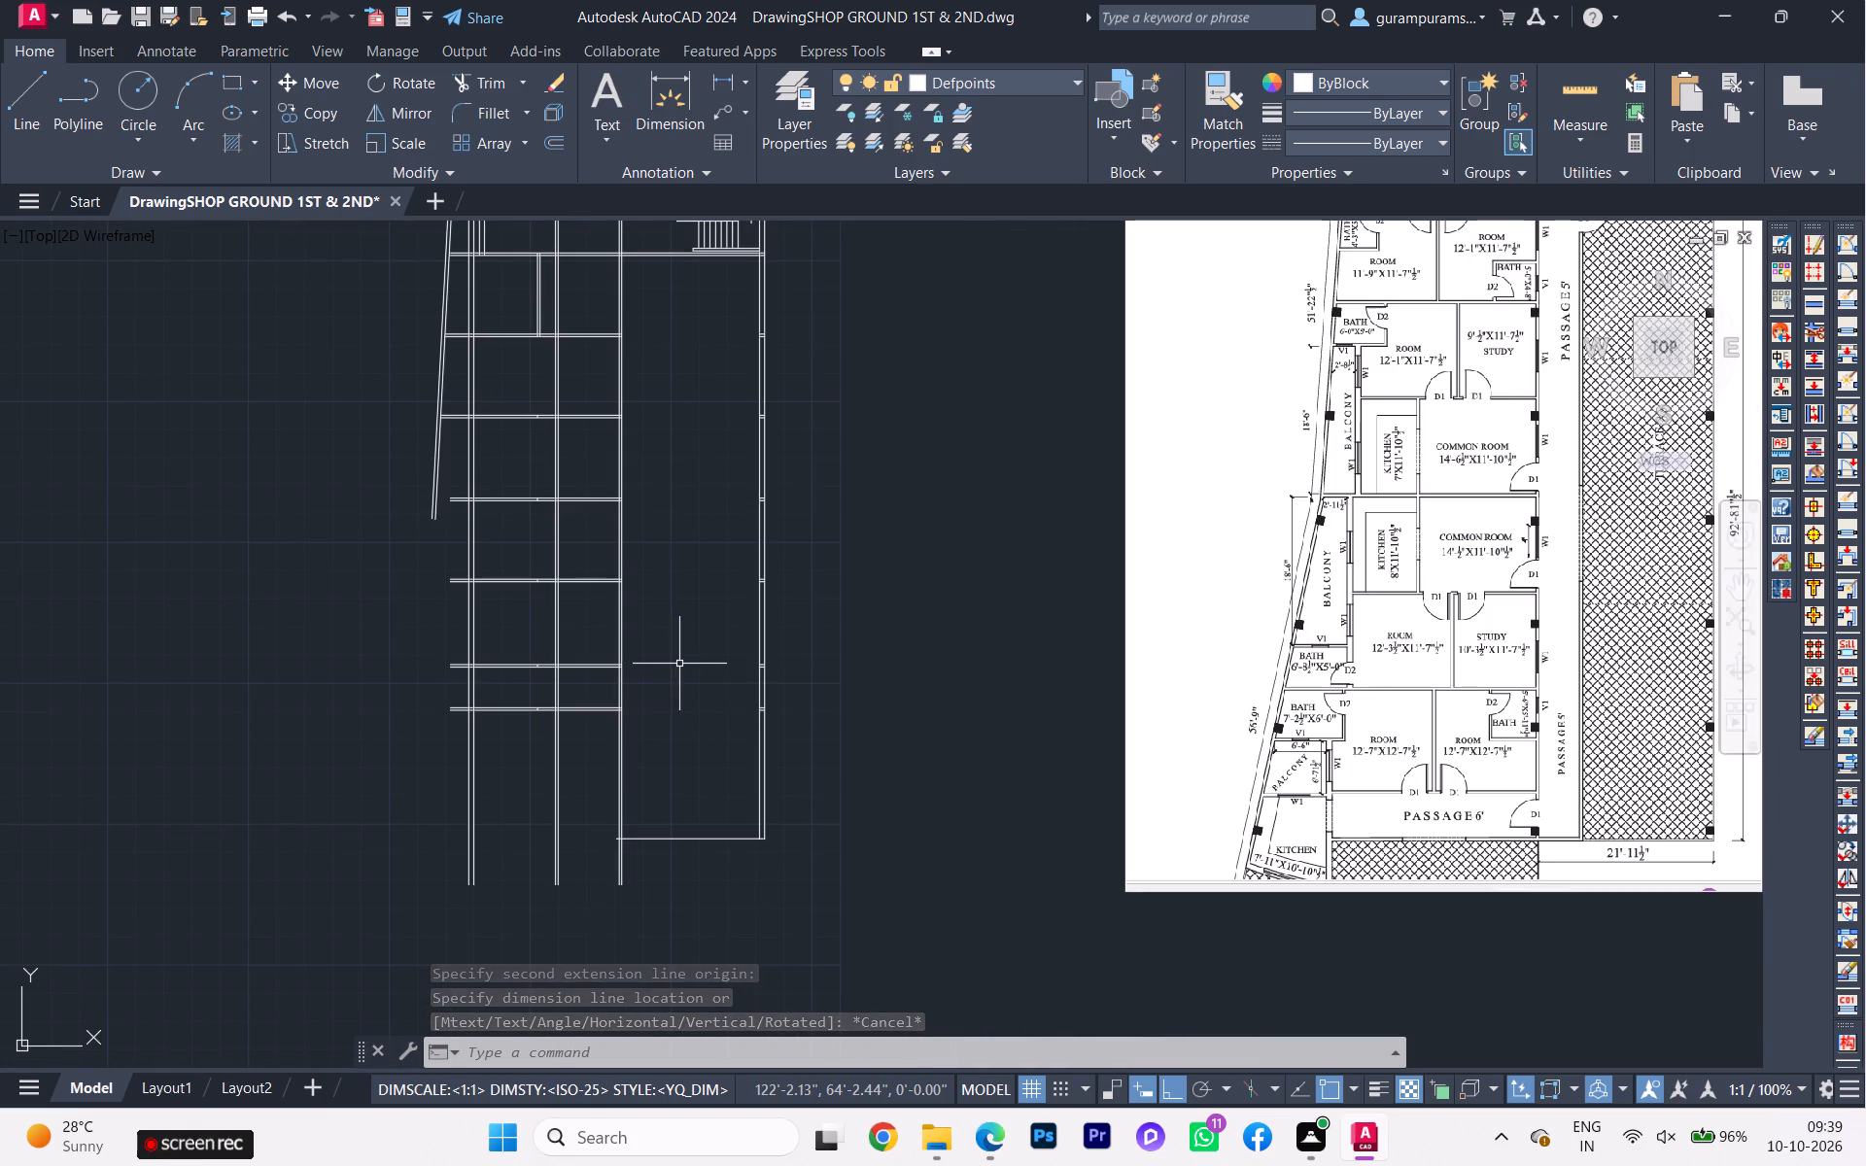
middle_click_drag(684, 668, 686, 690)
scroll(684, 668, "down", 1)
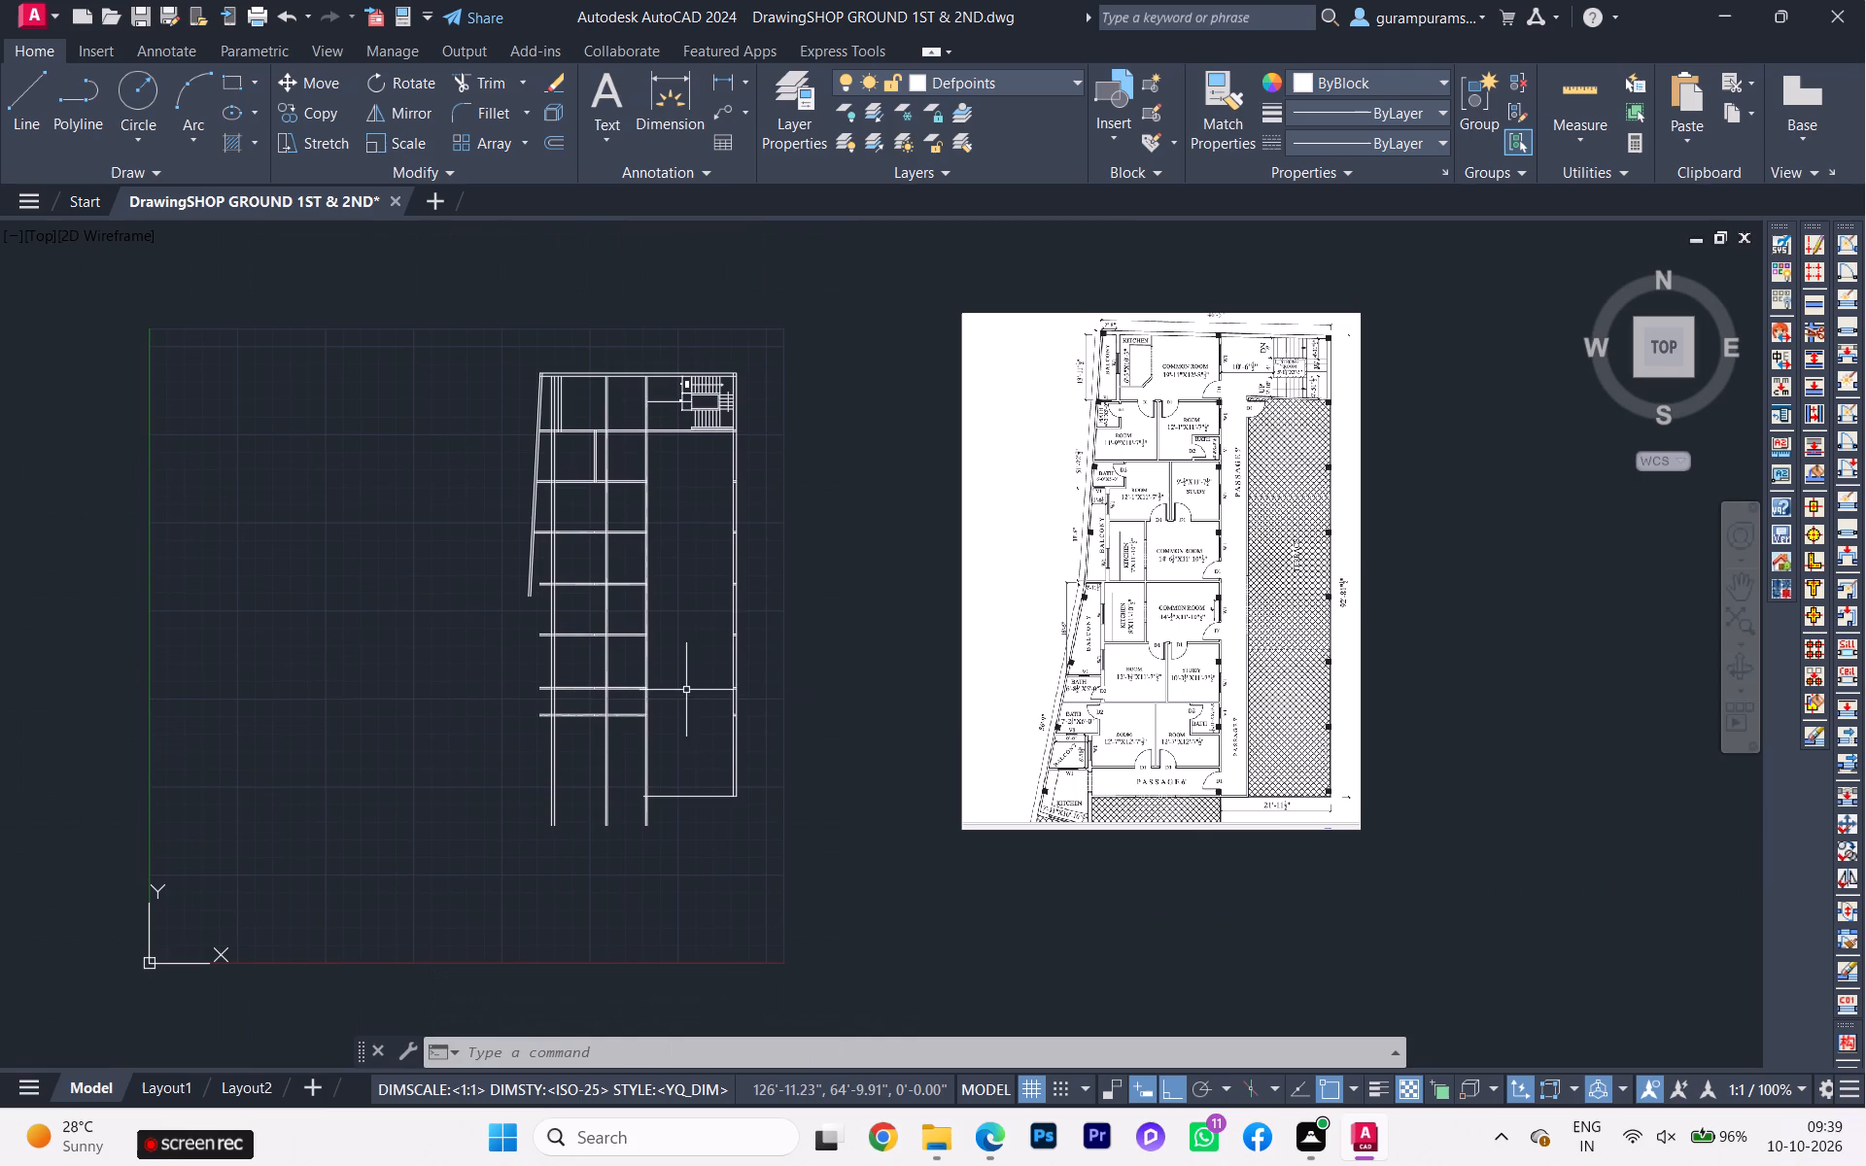
left_click(686, 690)
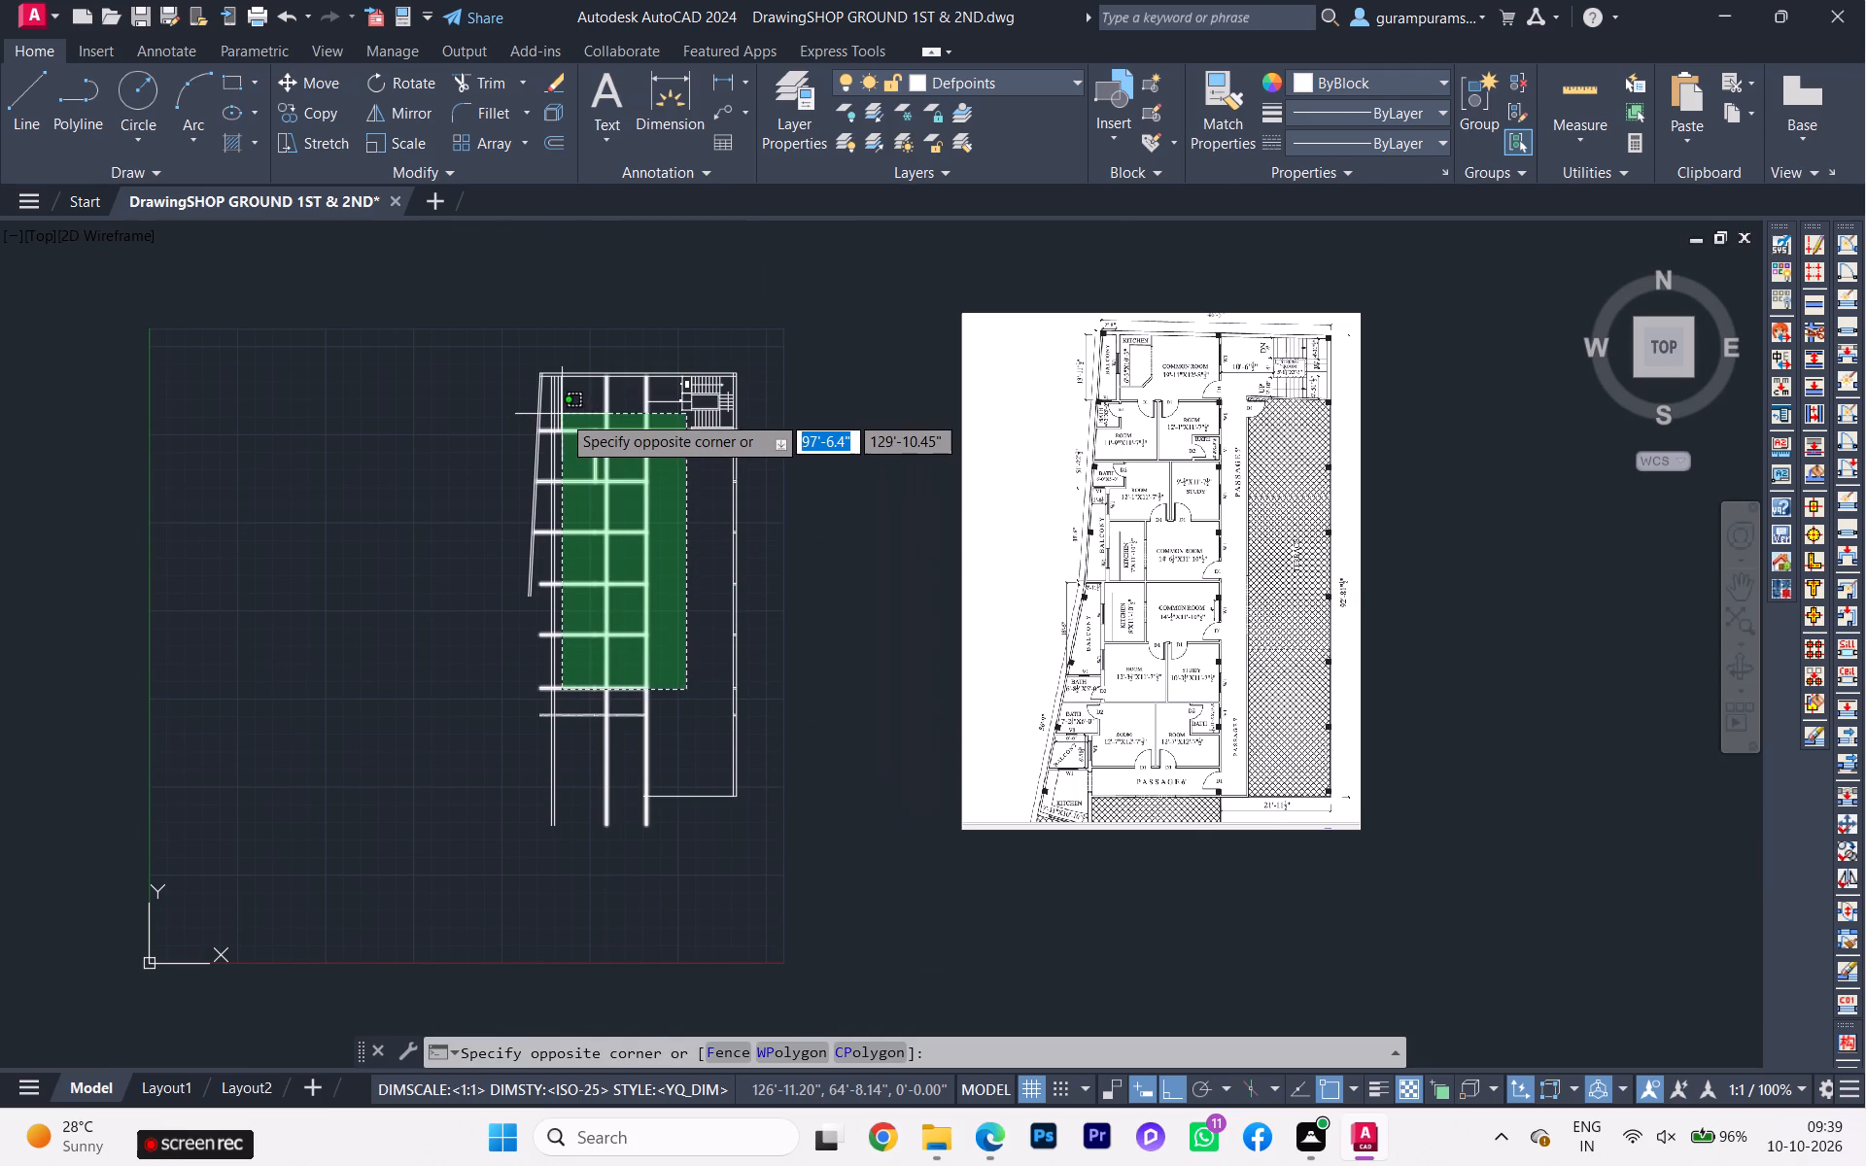
scroll(562, 414, "up", 3)
scroll(562, 414, "down", 2)
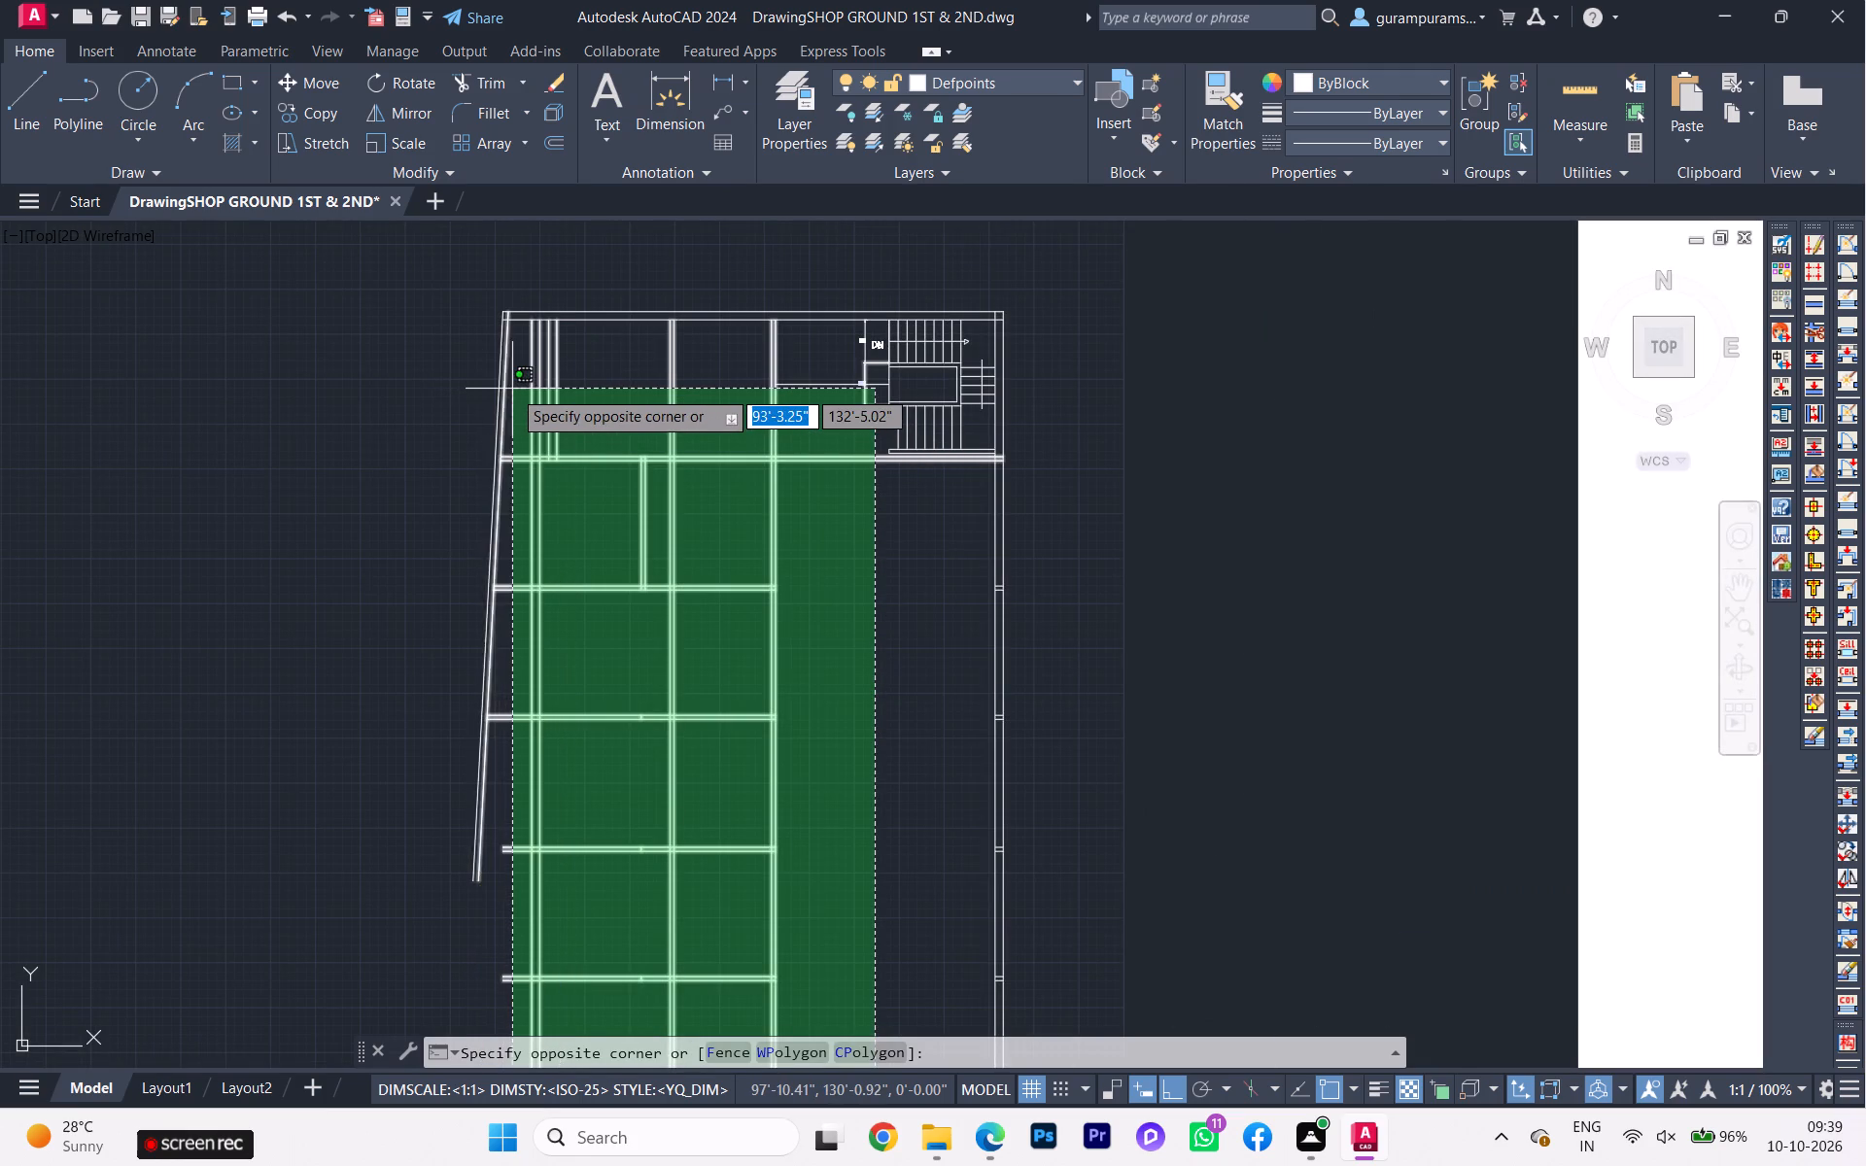
scroll(512, 389, "up", 2)
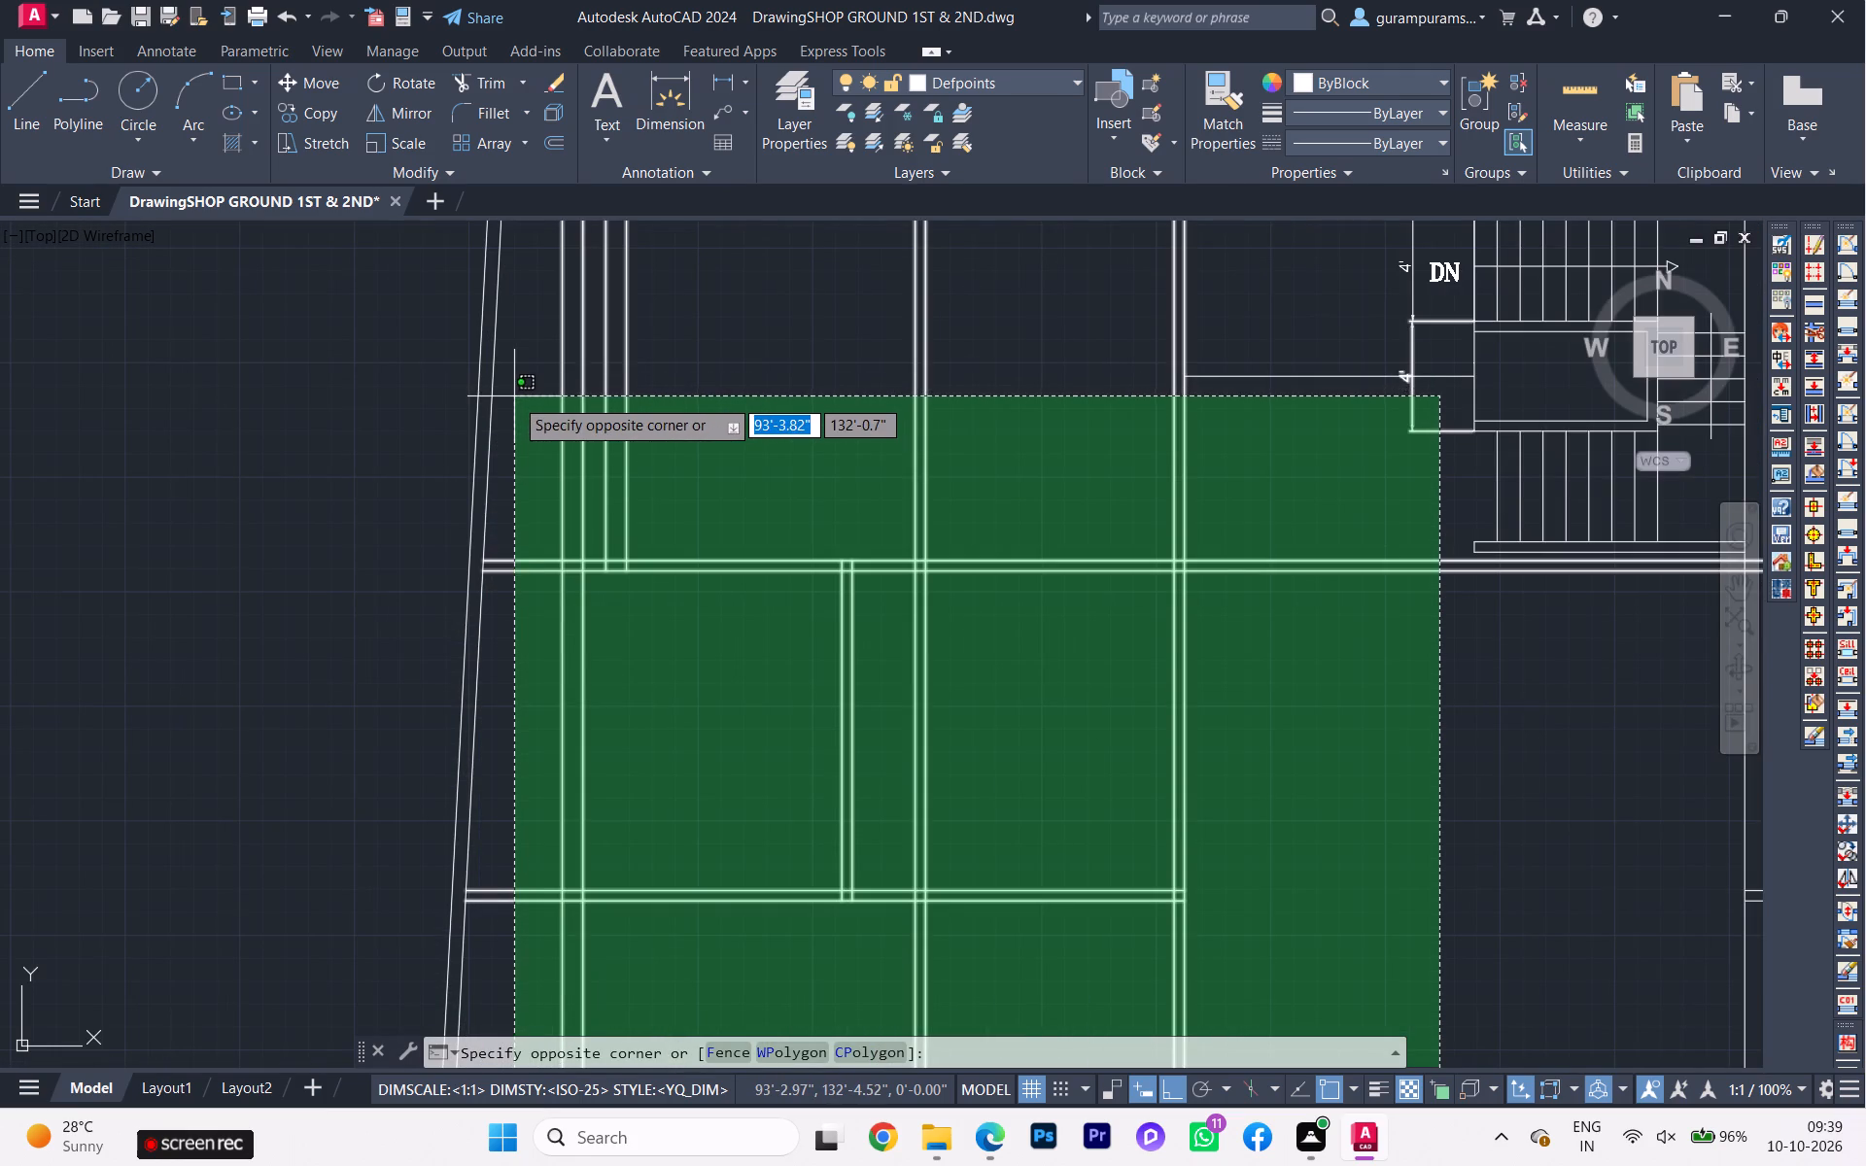
left_click(516, 452)
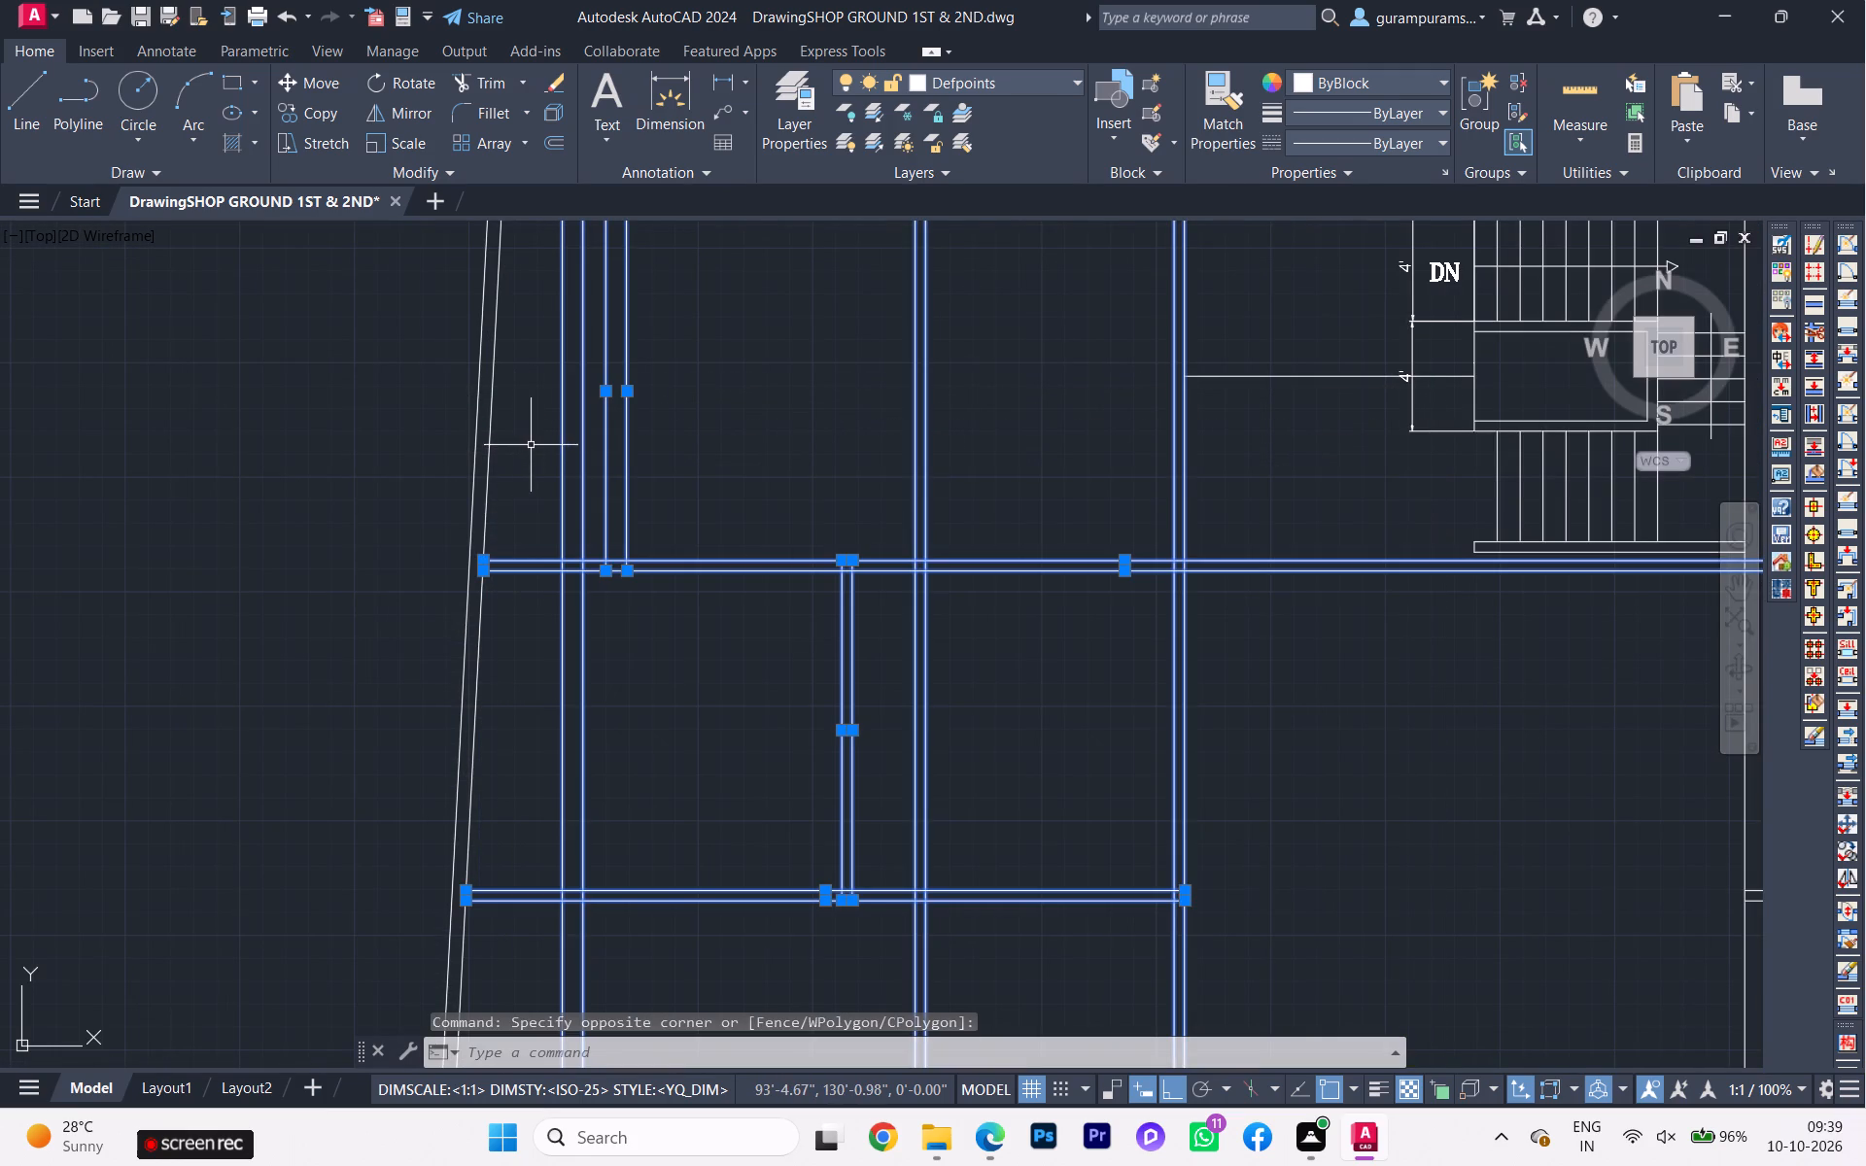
scroll(559, 454, "down", 2)
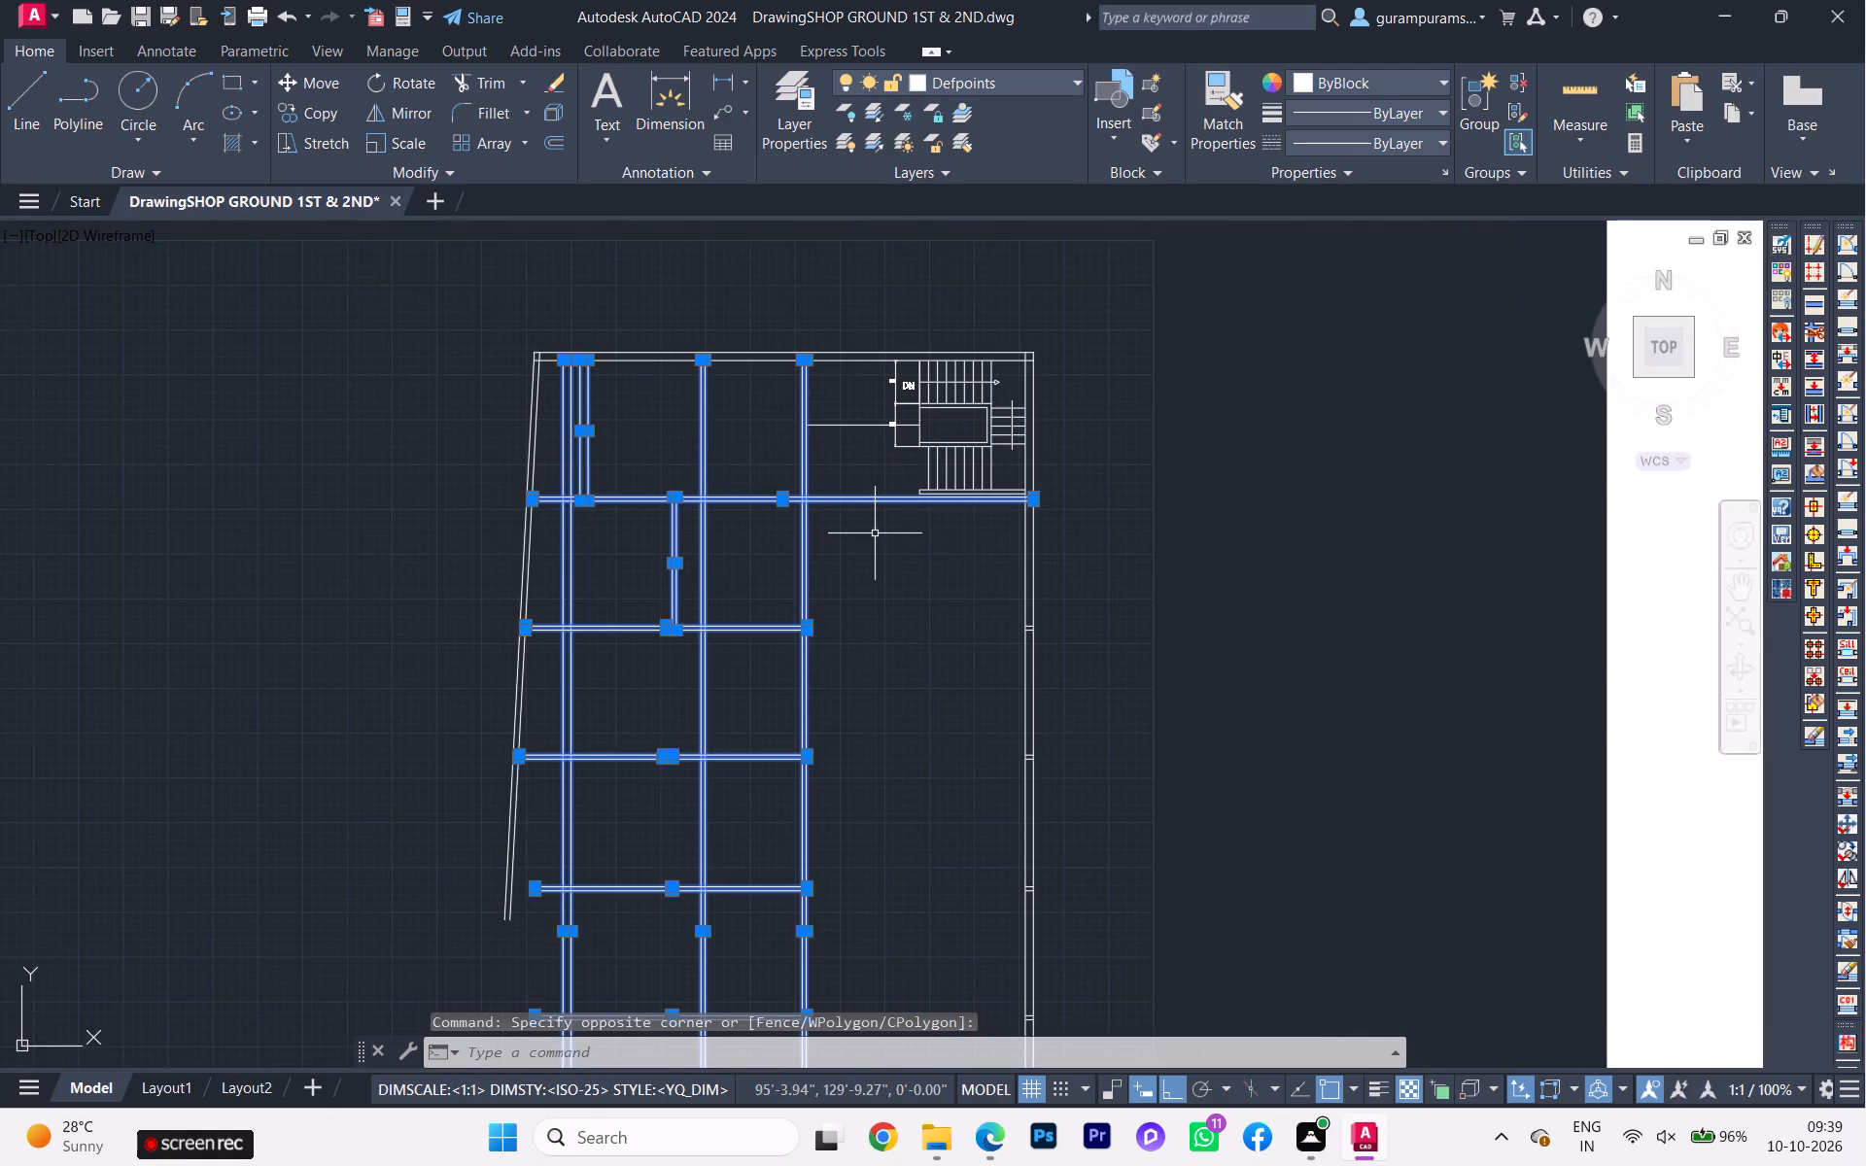
scroll(881, 528, "up", 1)
scroll(882, 527, "down", 1)
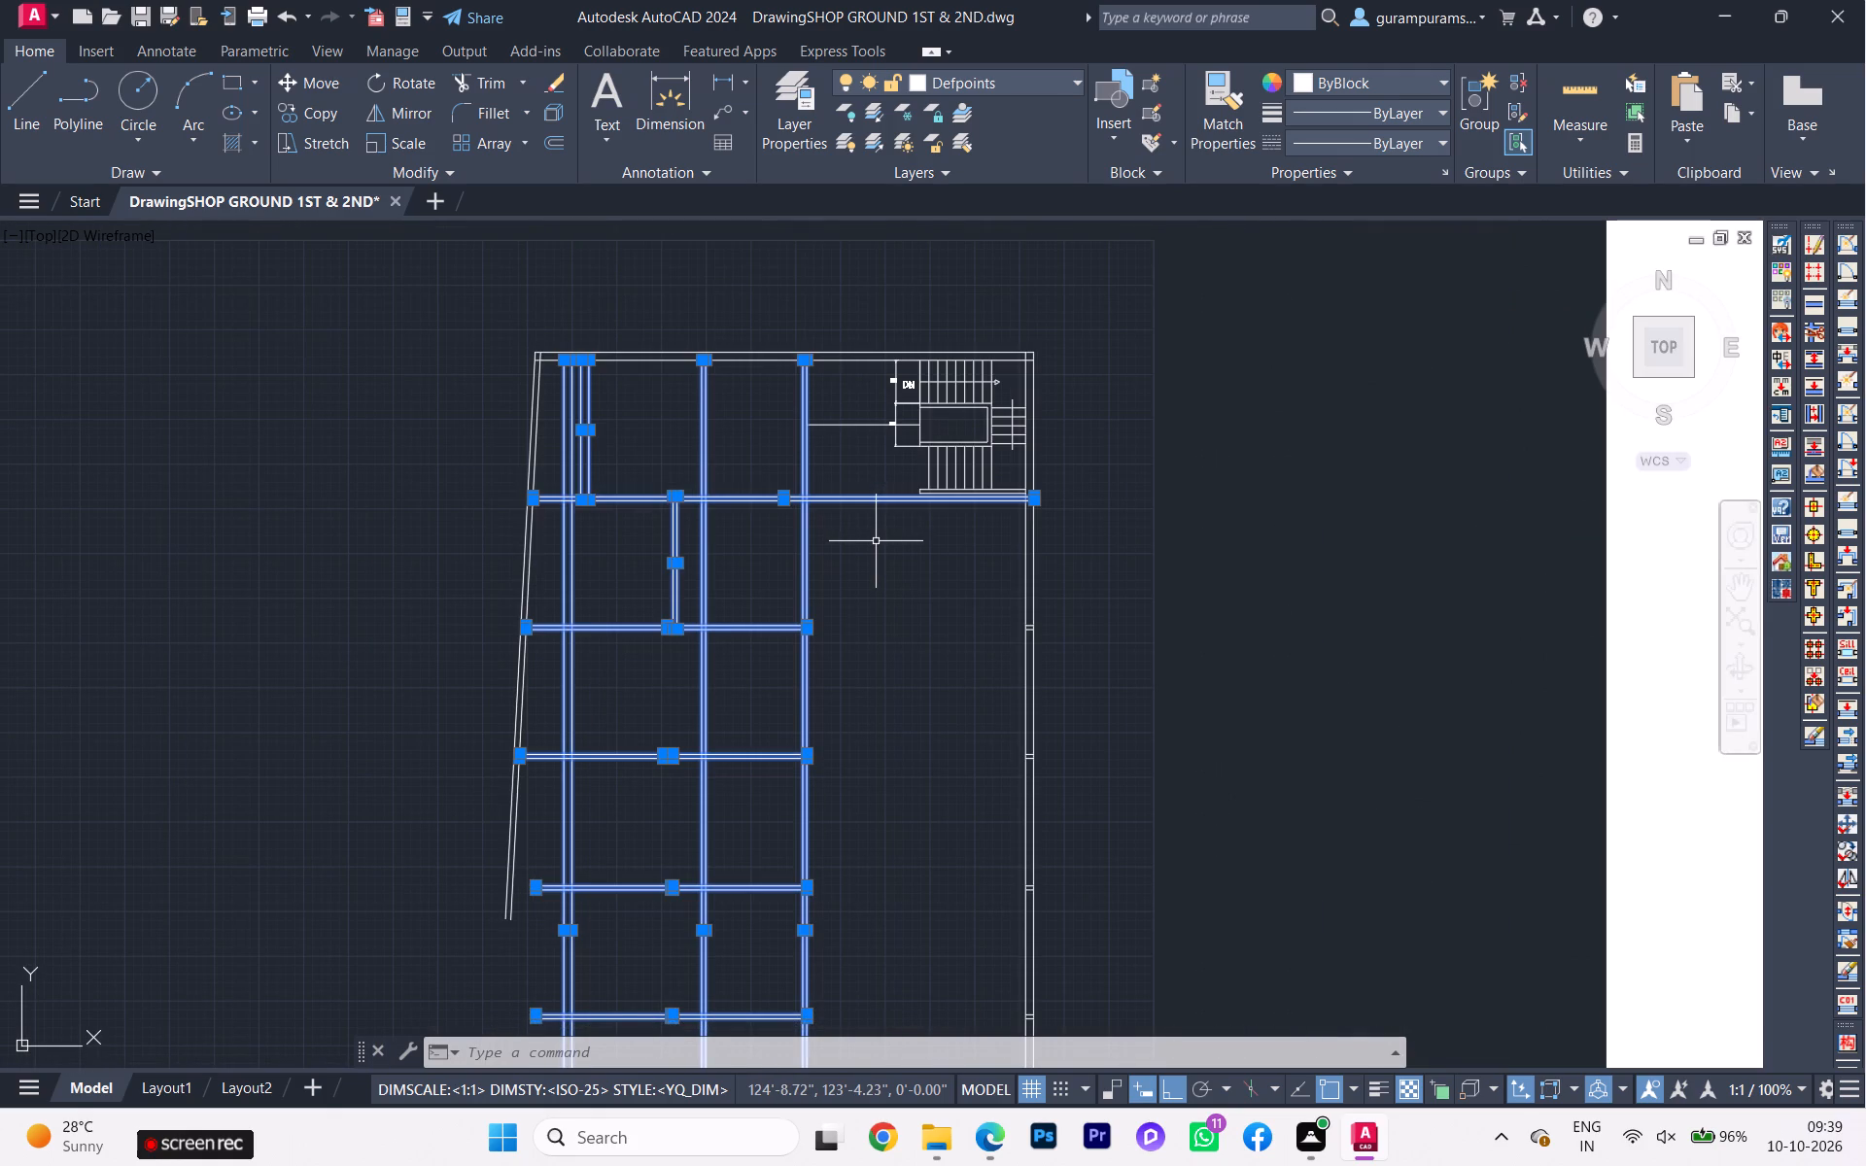
scroll(877, 537, "down", 1)
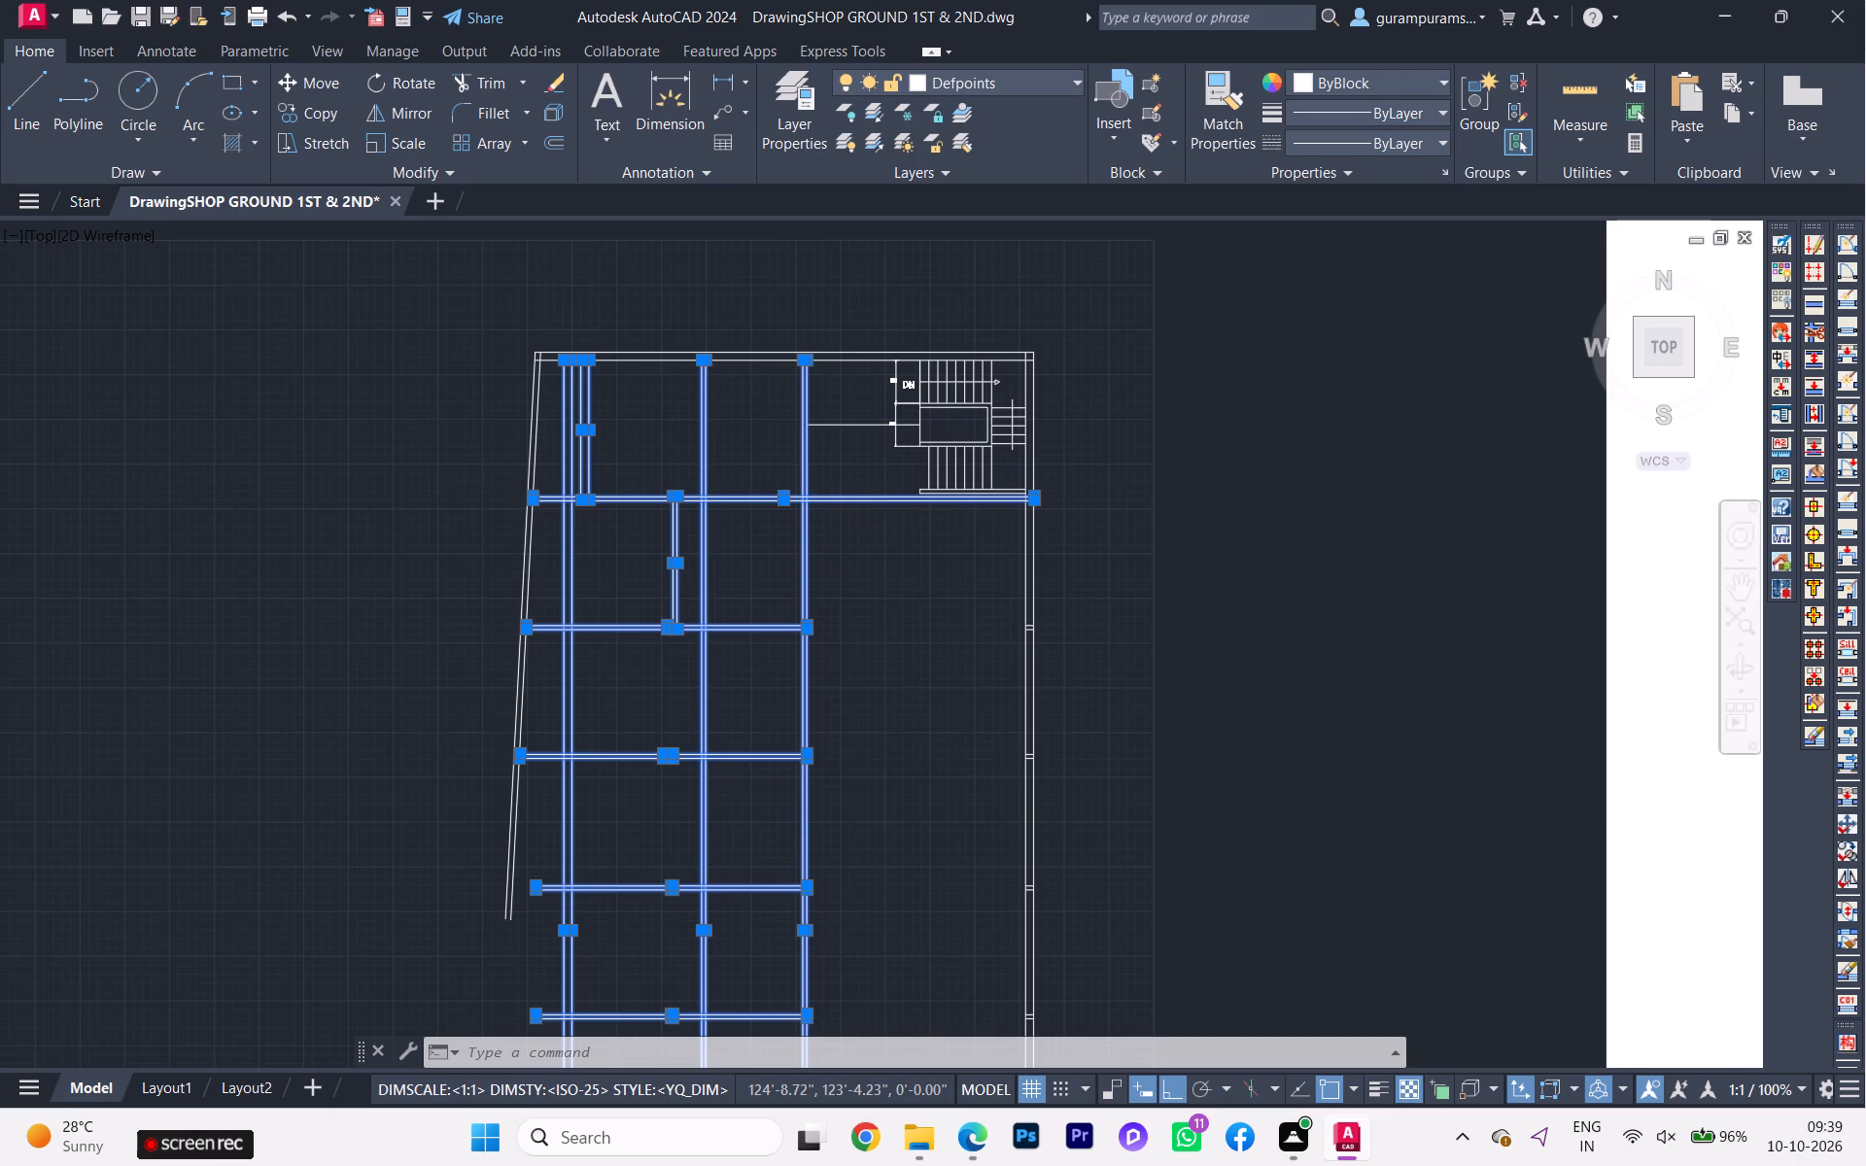
scroll(866, 541, "down", 1)
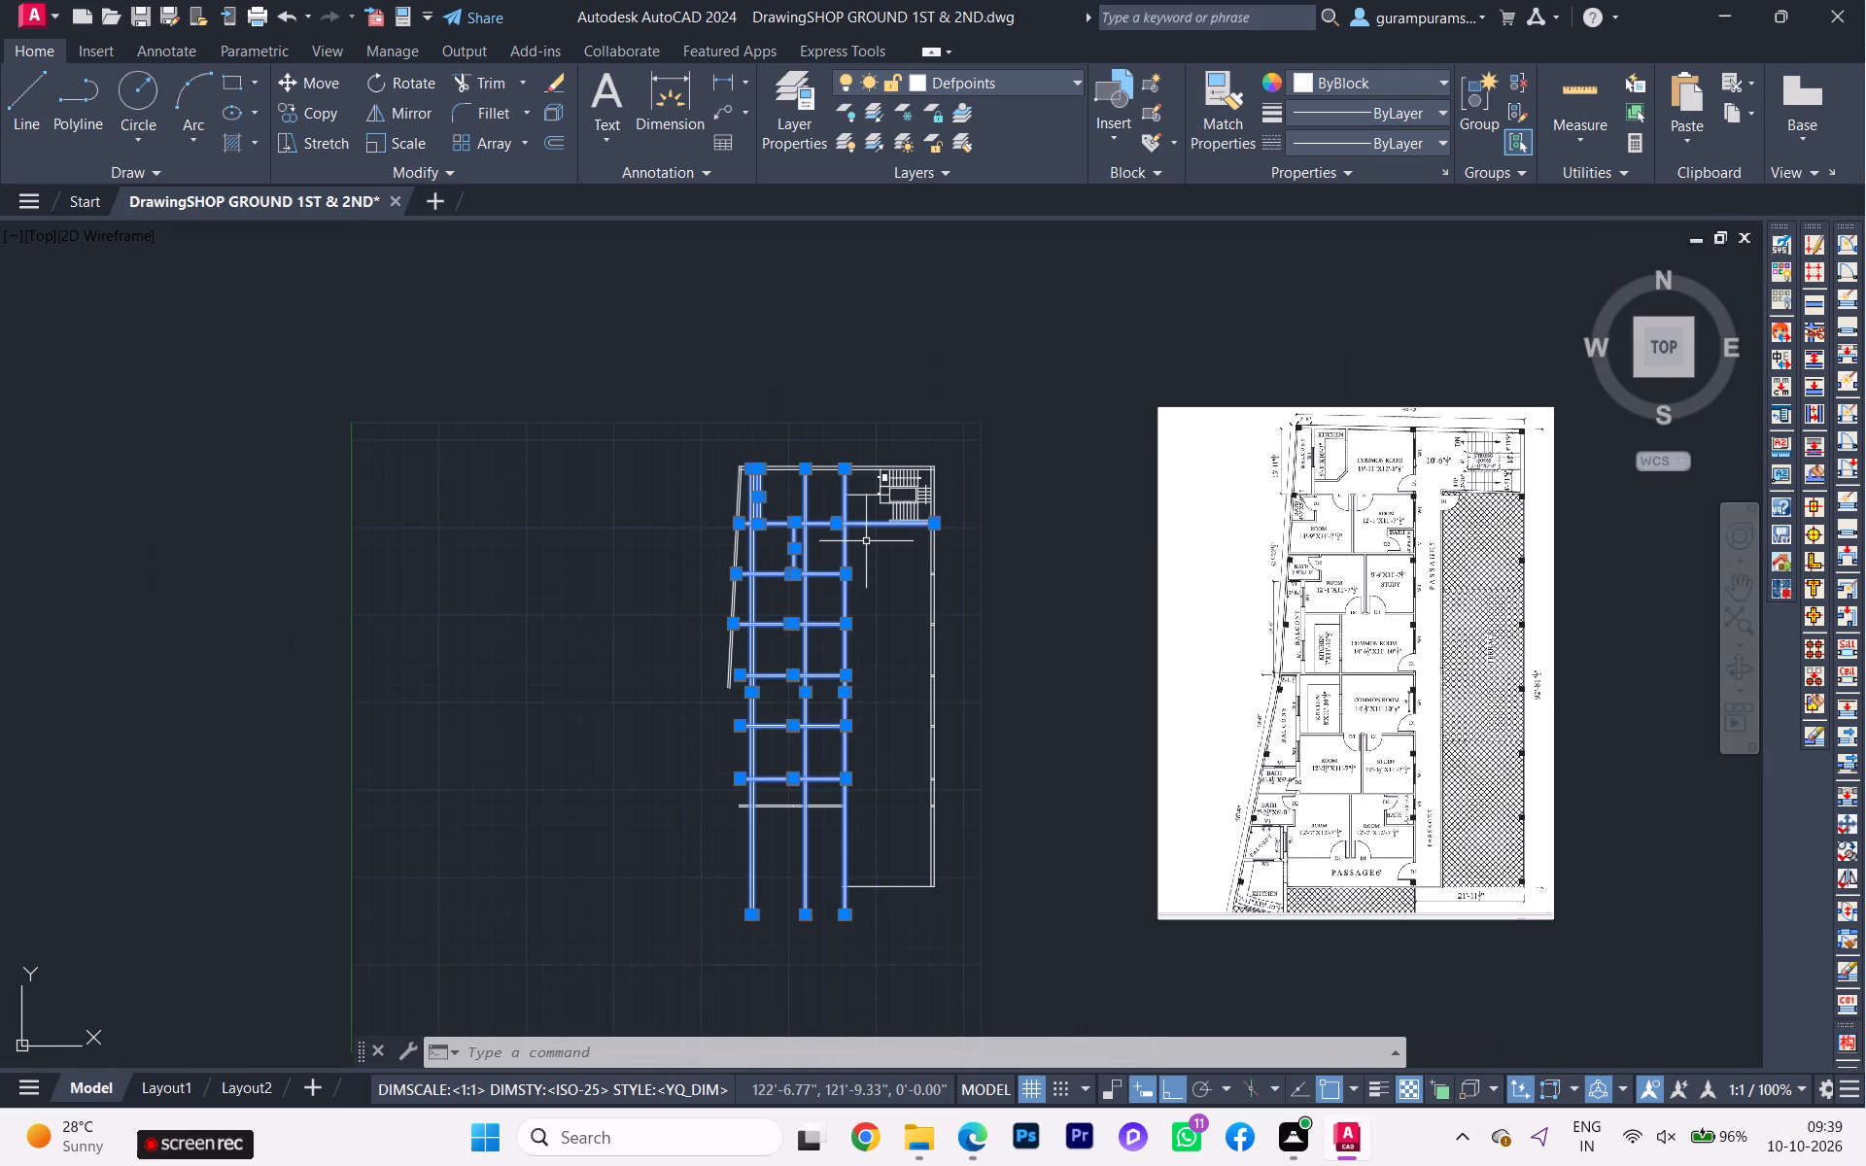
scroll(867, 537, "up", 1)
scroll(867, 537, "down", 2)
scroll(866, 538, "up", 2)
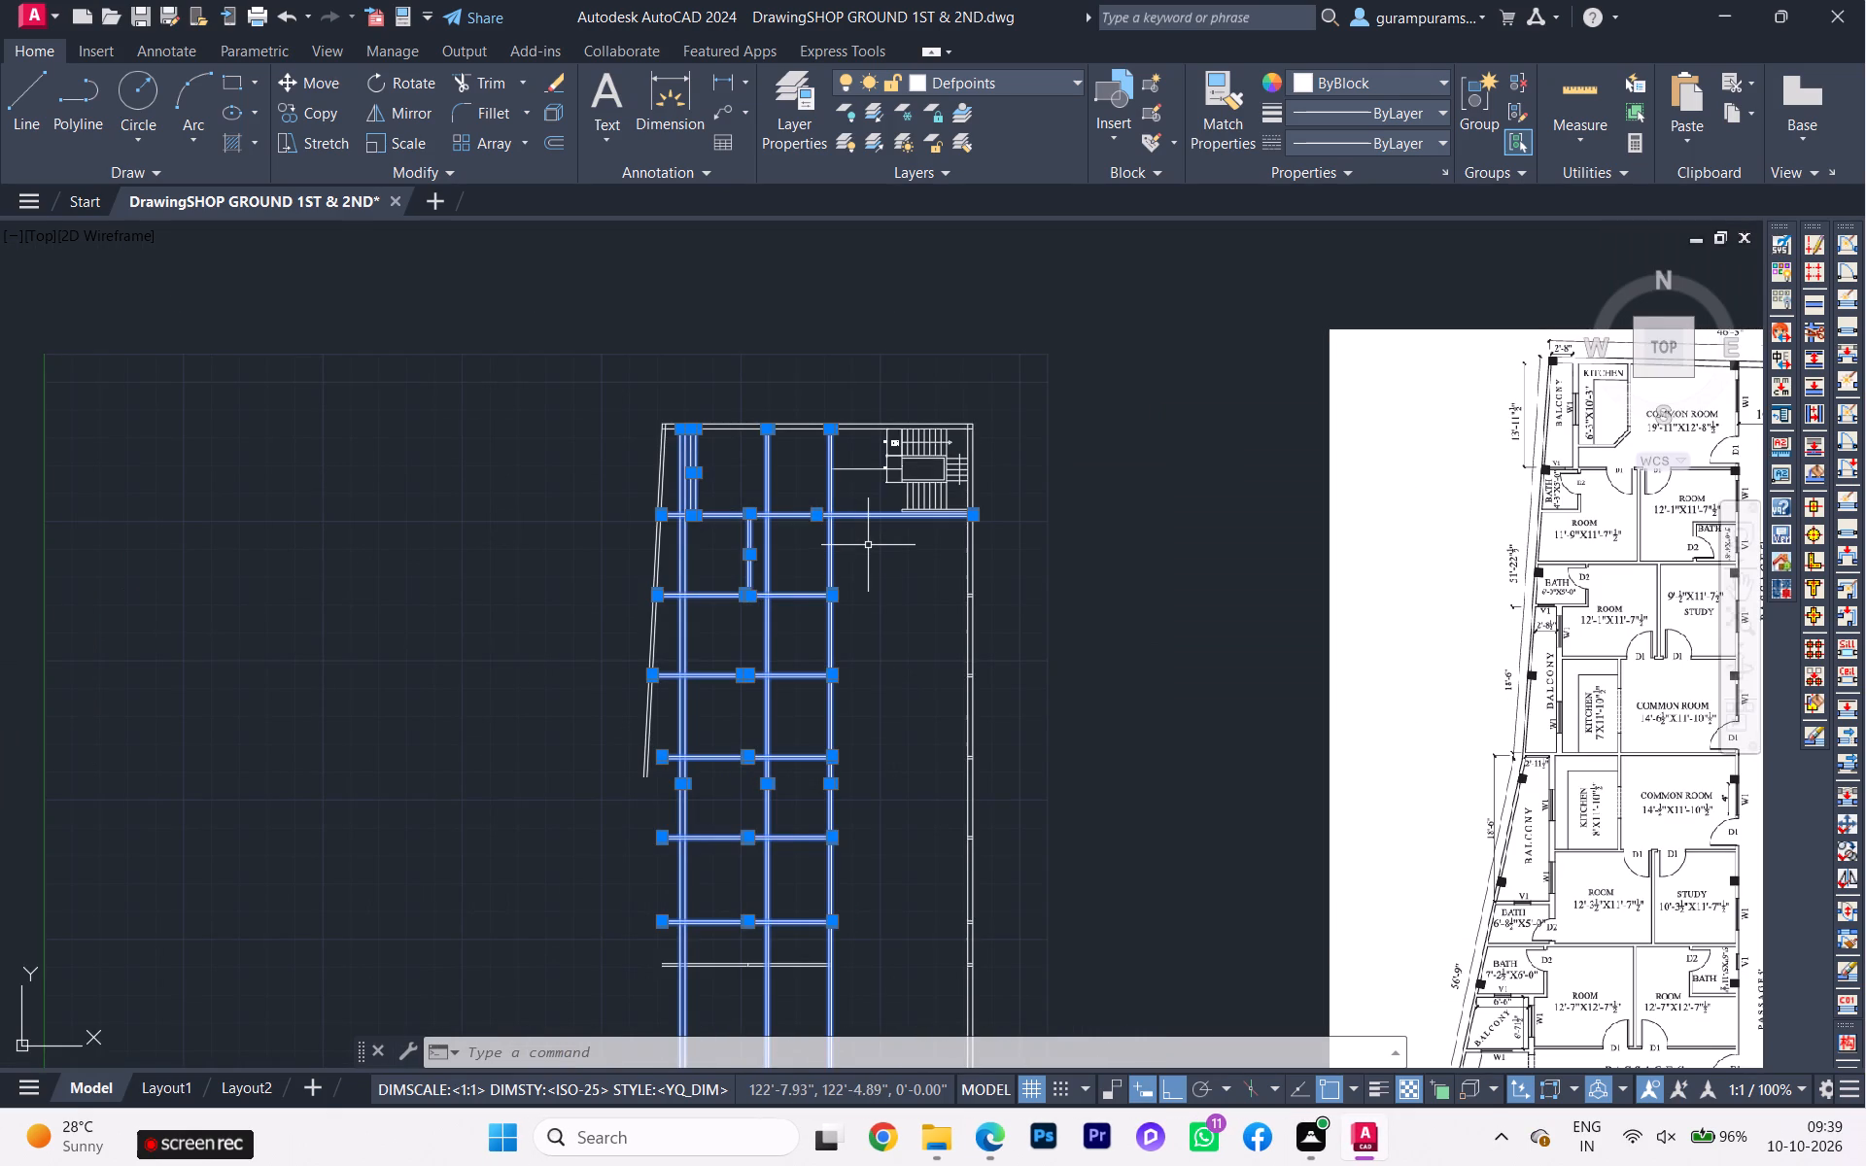
scroll(869, 539, "up", 2, "shift")
left_click(872, 532, "shift")
left_click(854, 465, "shift")
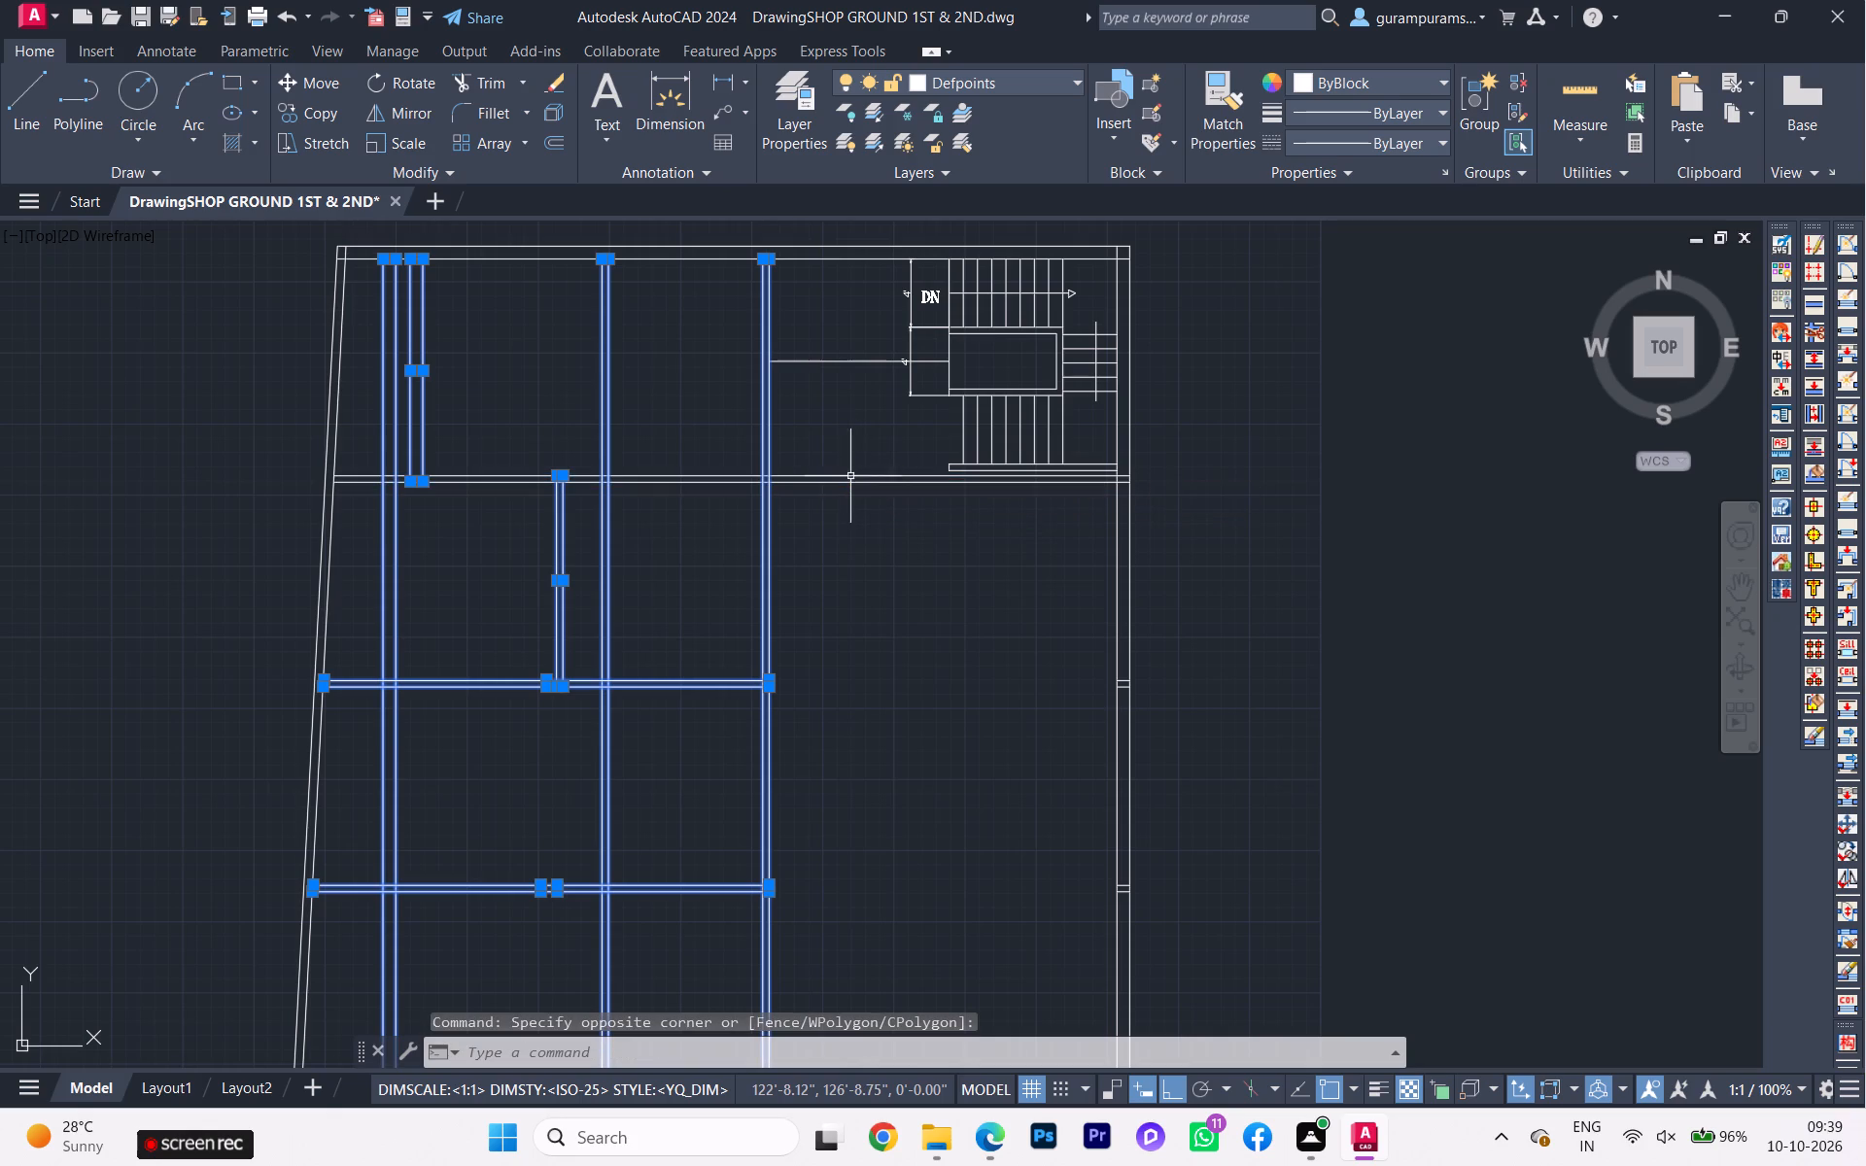
scroll(820, 394, "down", 1)
middle_click_drag(814, 428, 771, 473)
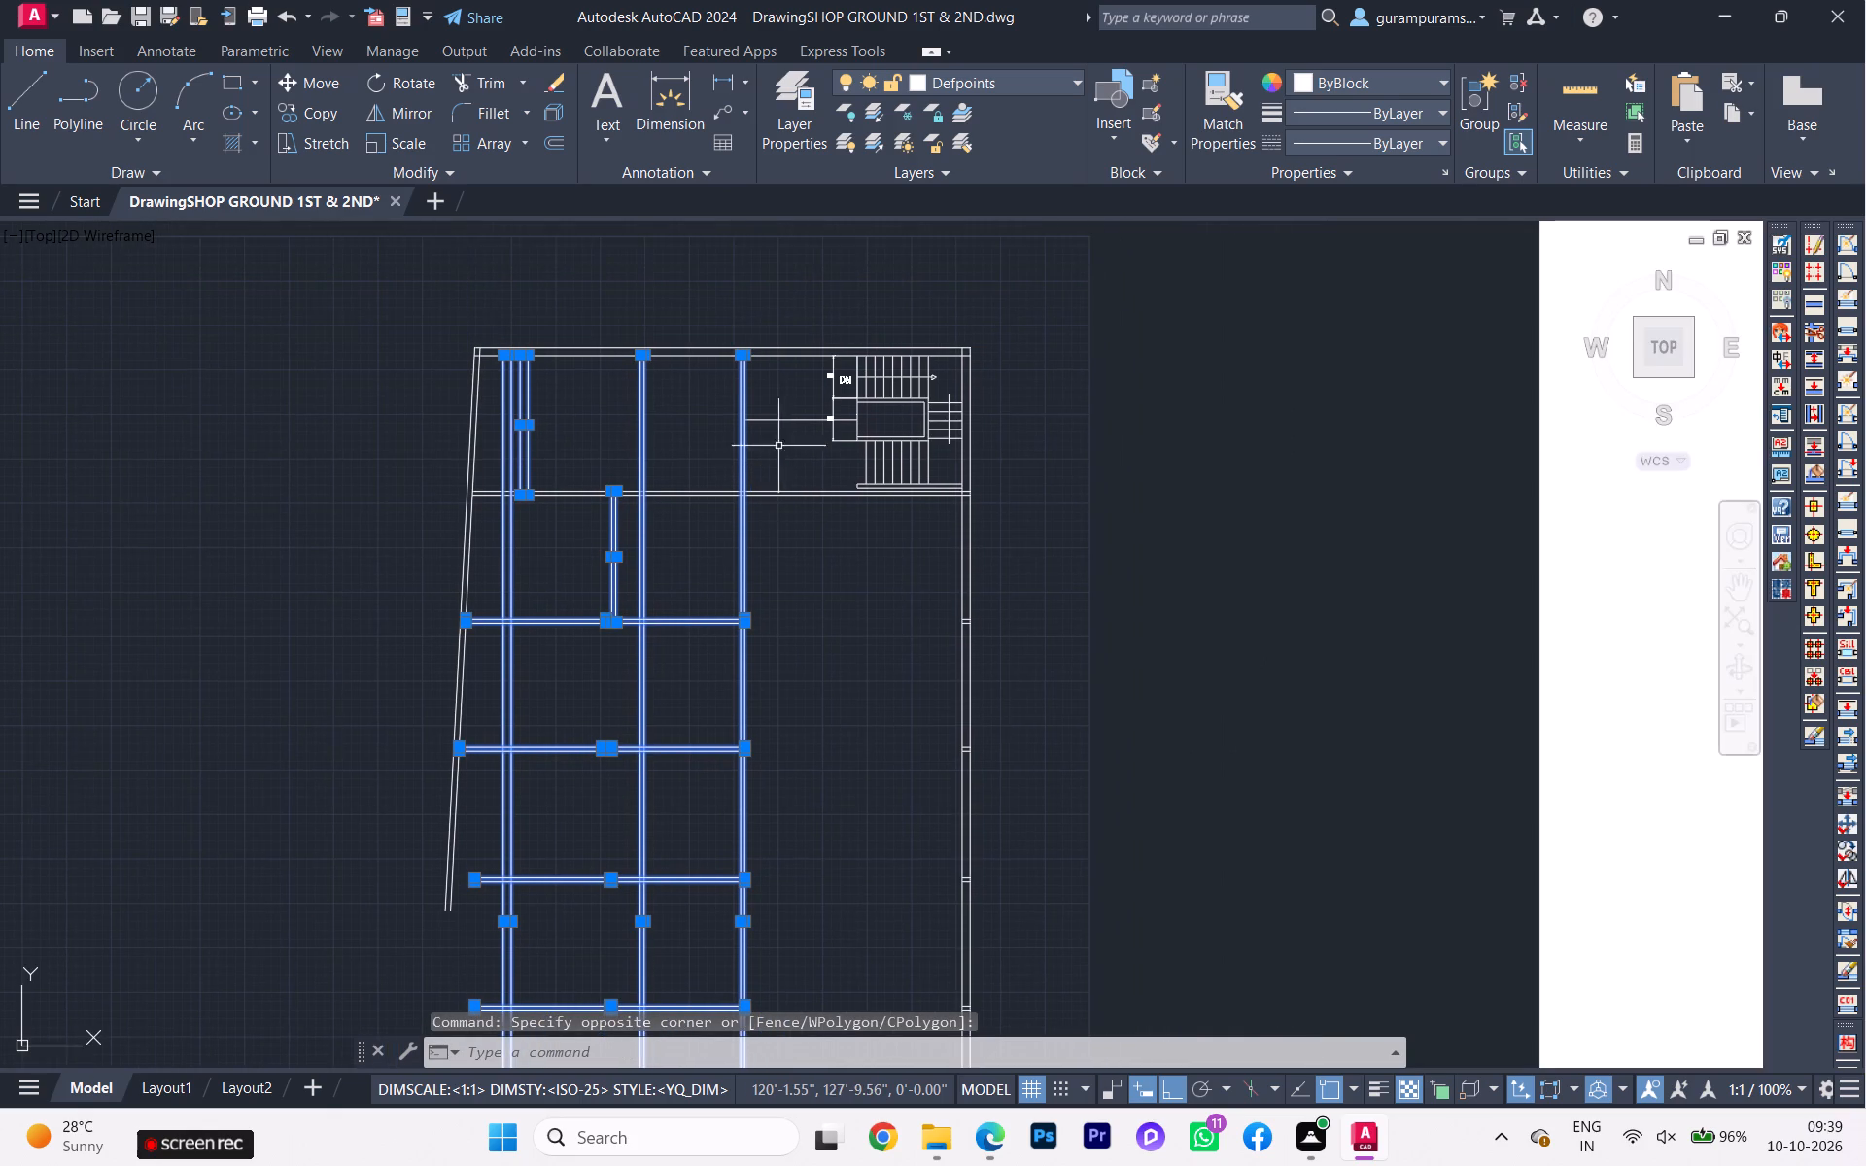
scroll(776, 354, "up", 3)
scroll(654, 366, "up", 2)
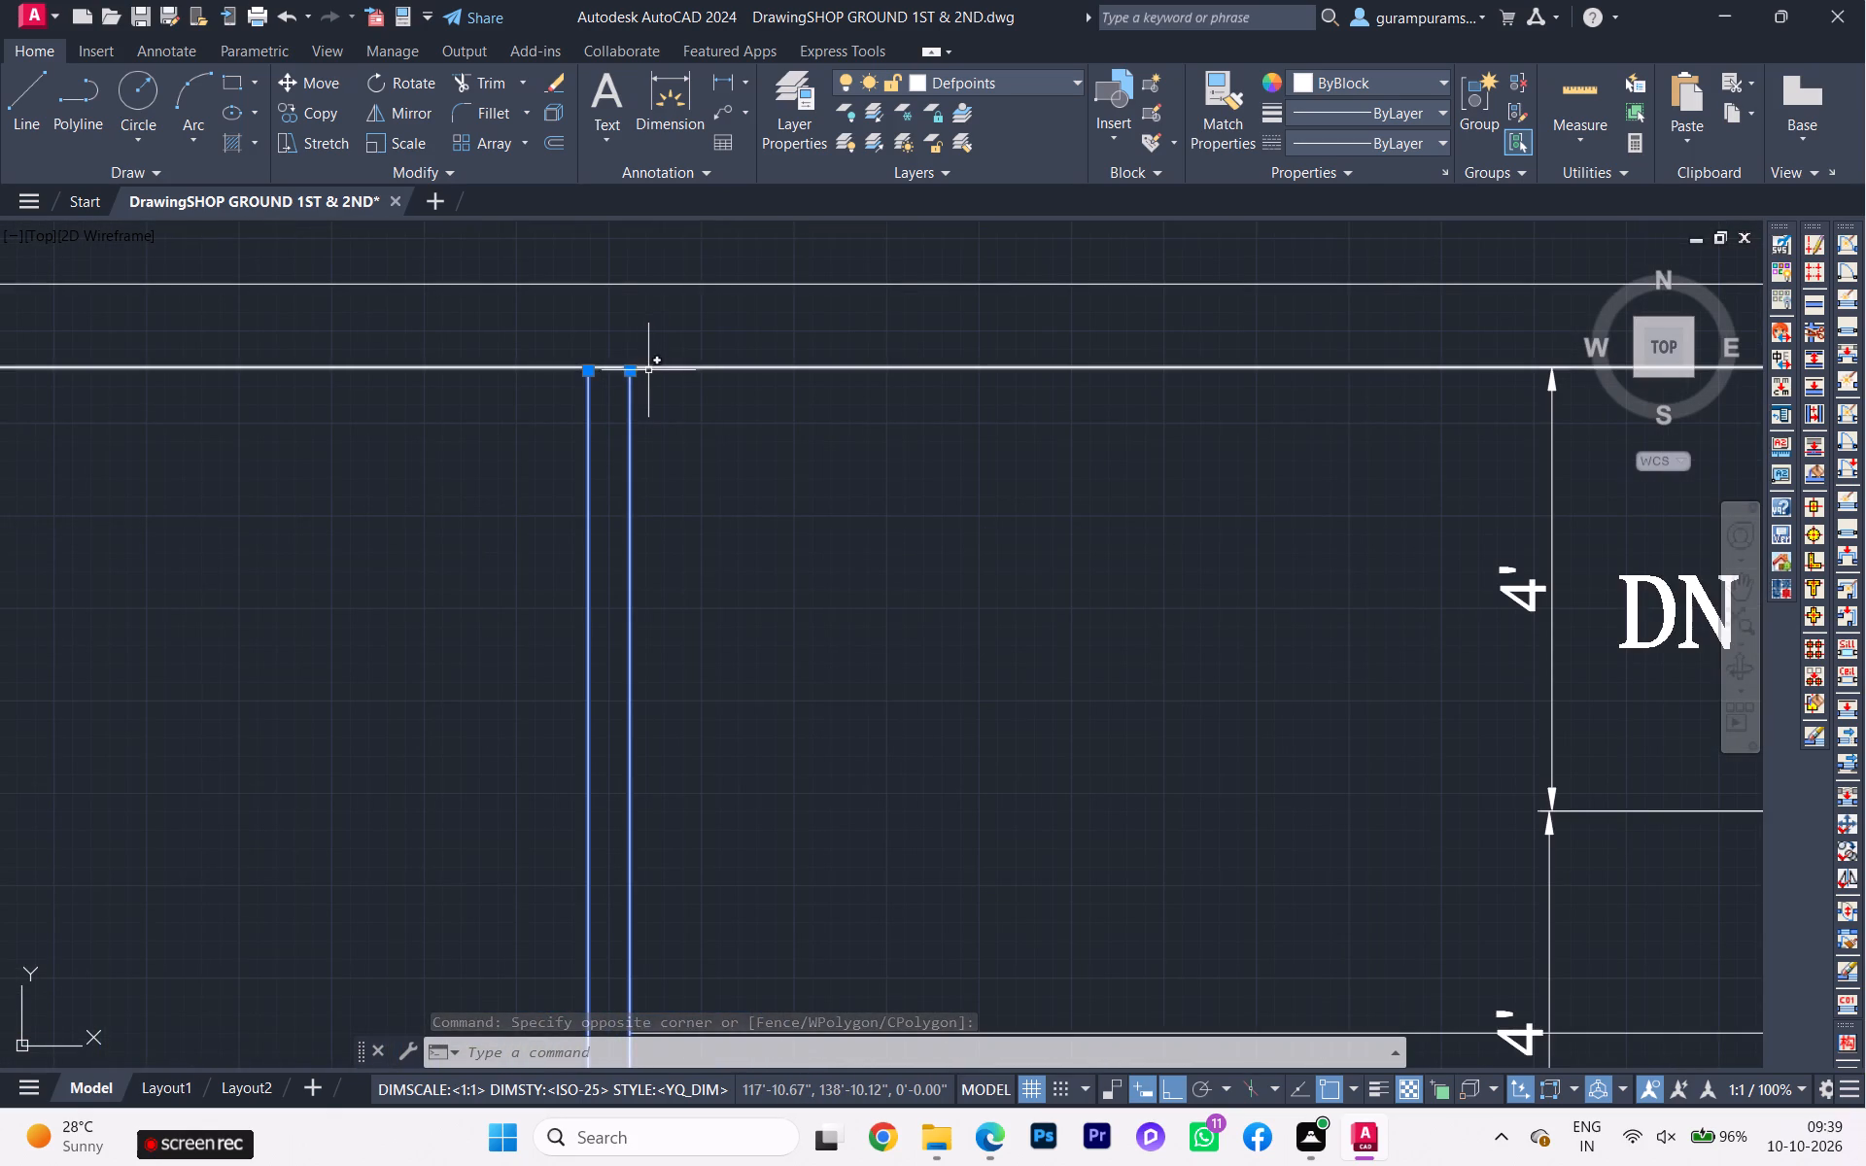
key("m")
key("Return")
left_click(631, 372)
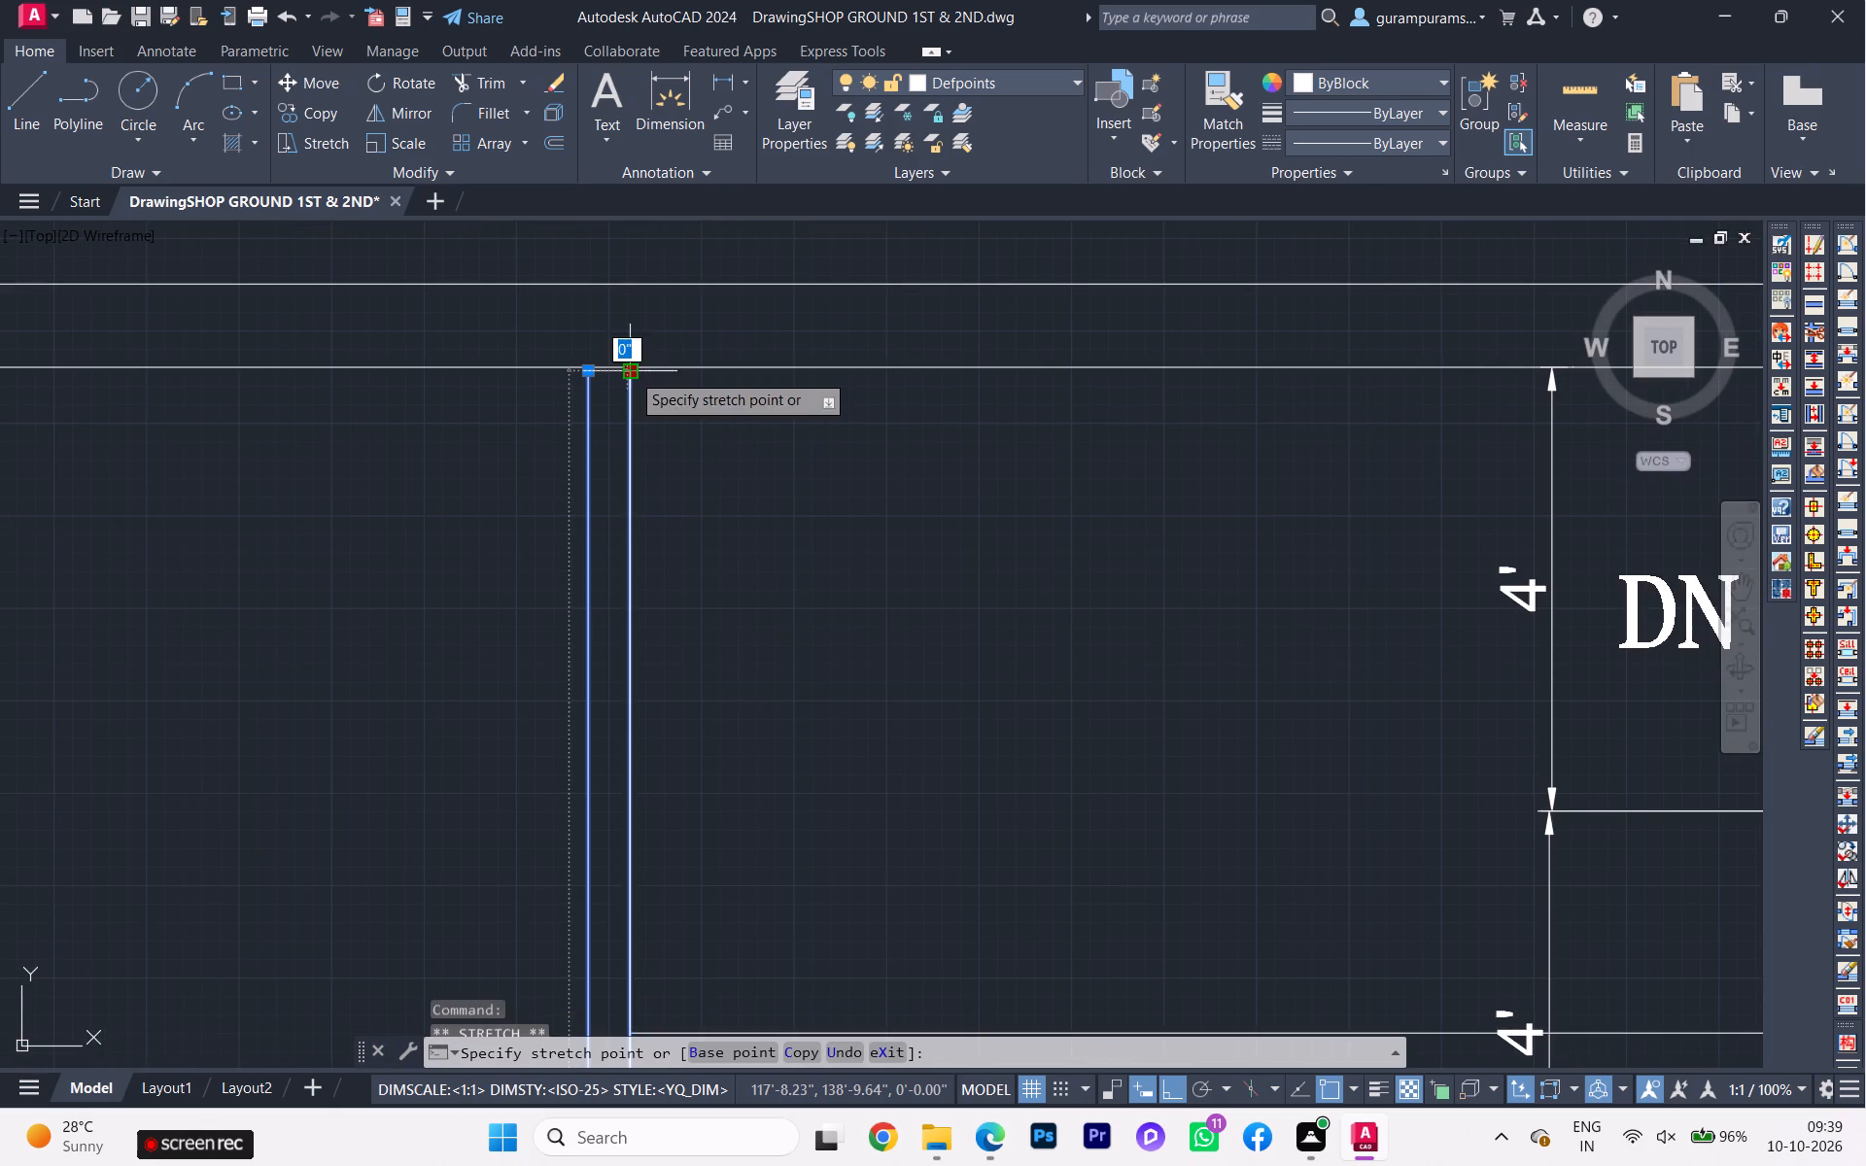
key("1")
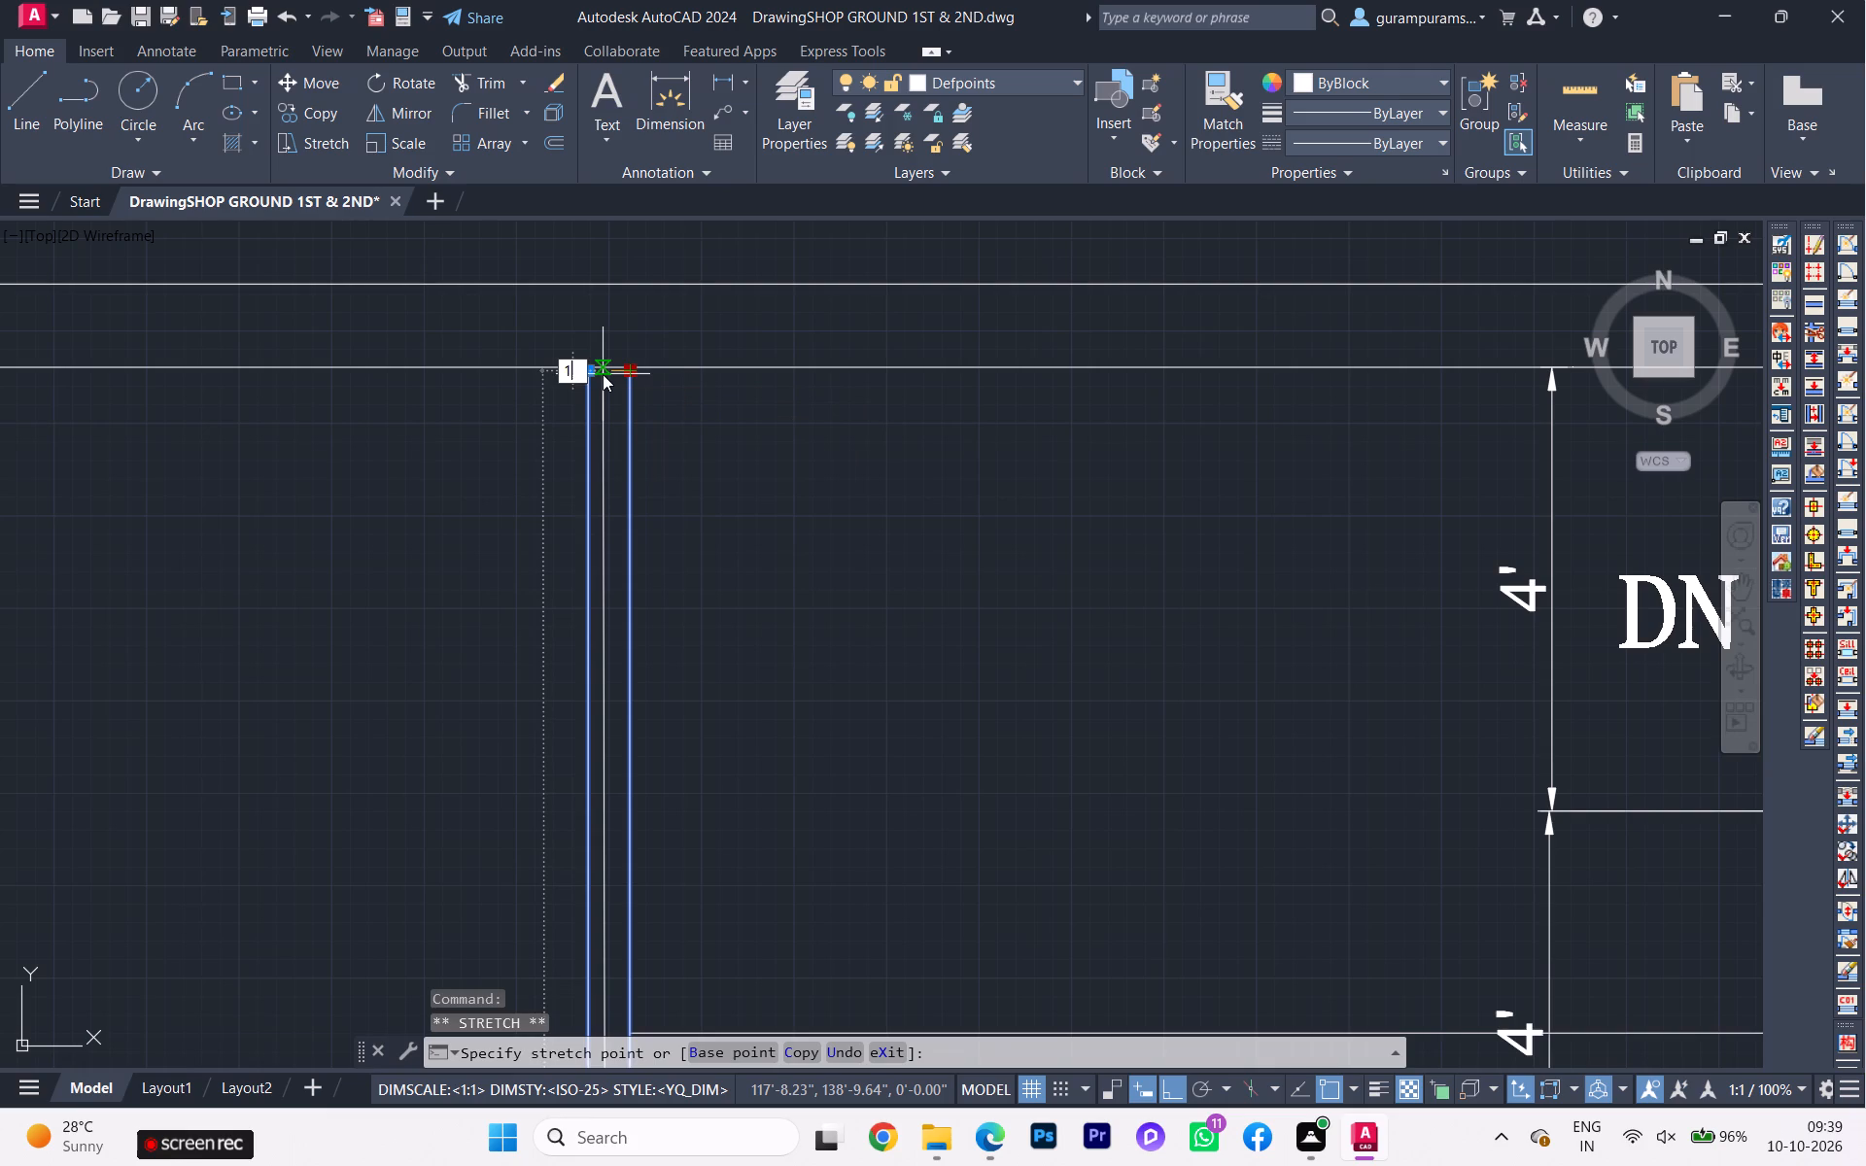
key("apostrophe")
key("Return")
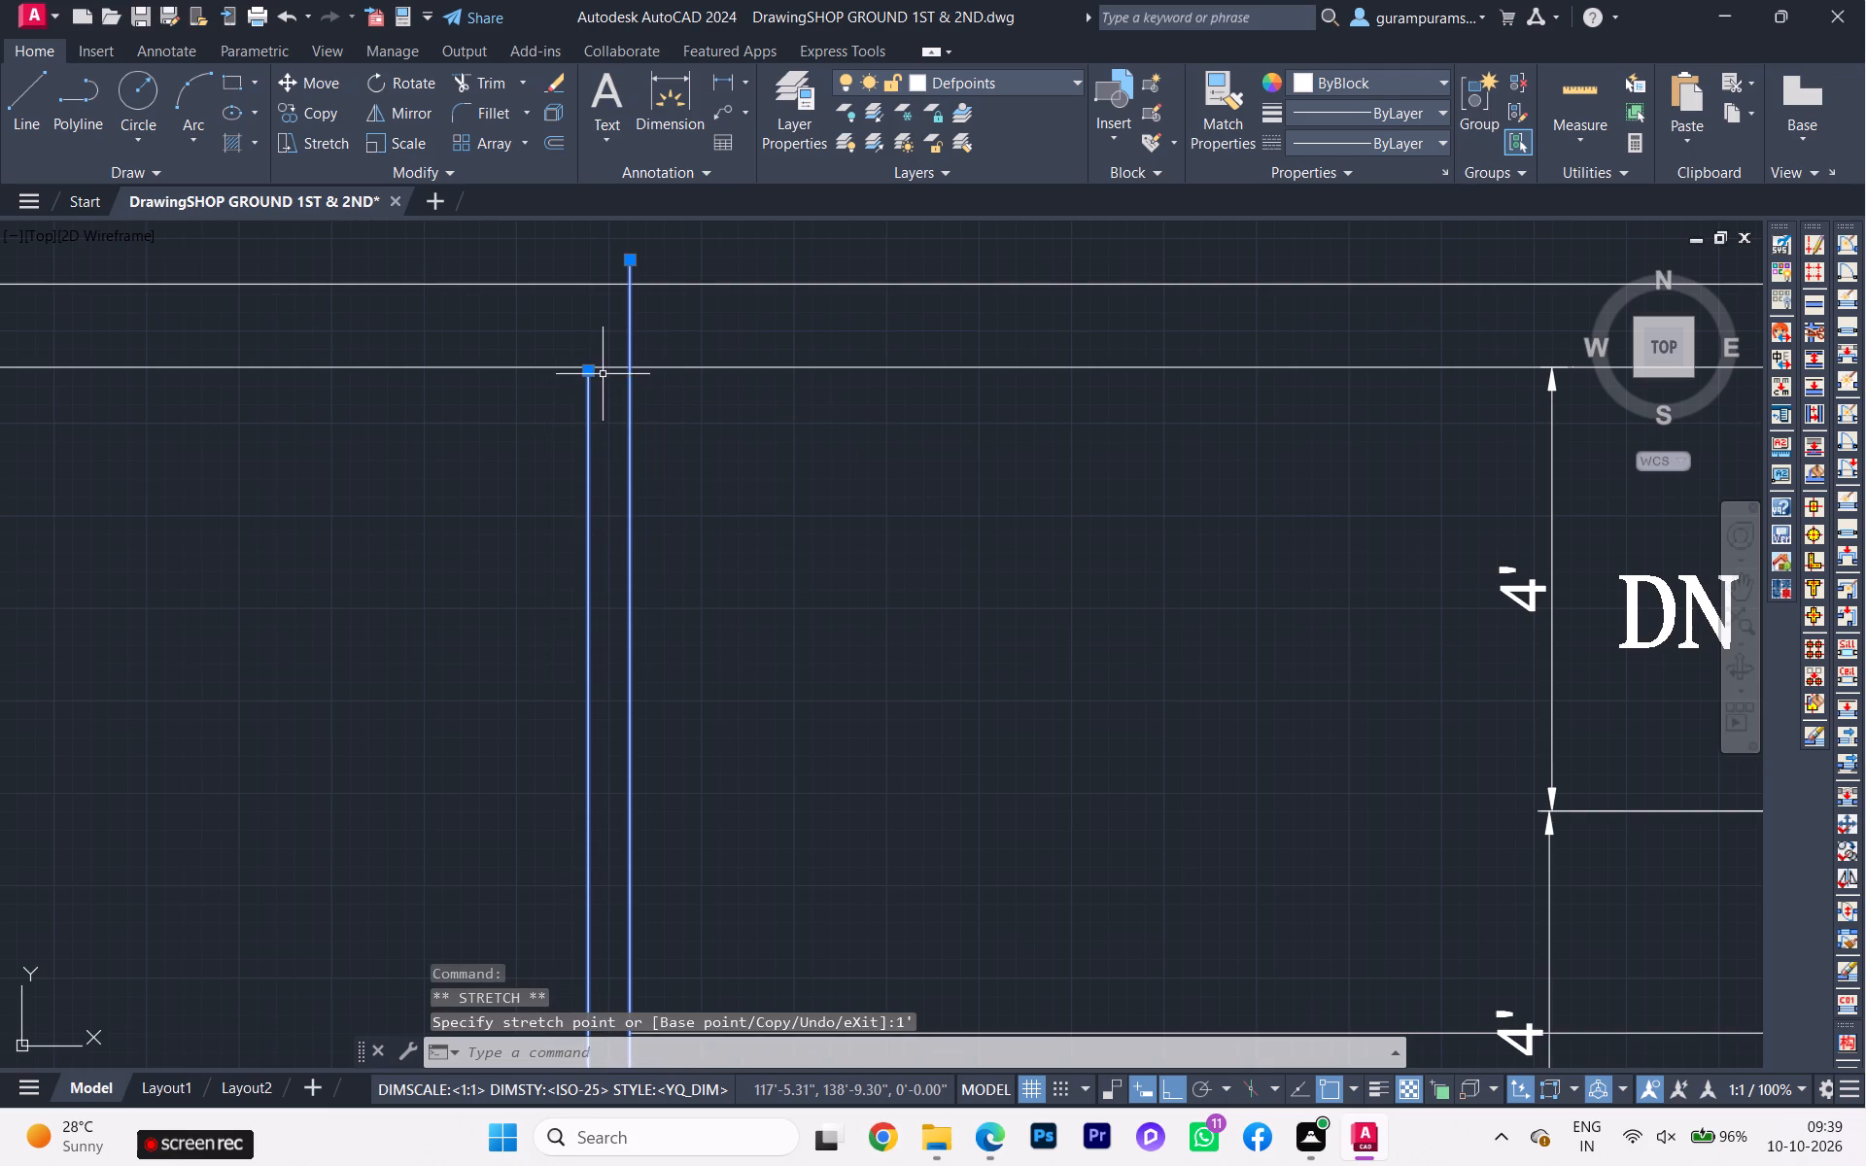
Examine the selected interior walls from their south ends up to the staircase bay after the 1' shift.
scroll(791, 379, "down", 3)
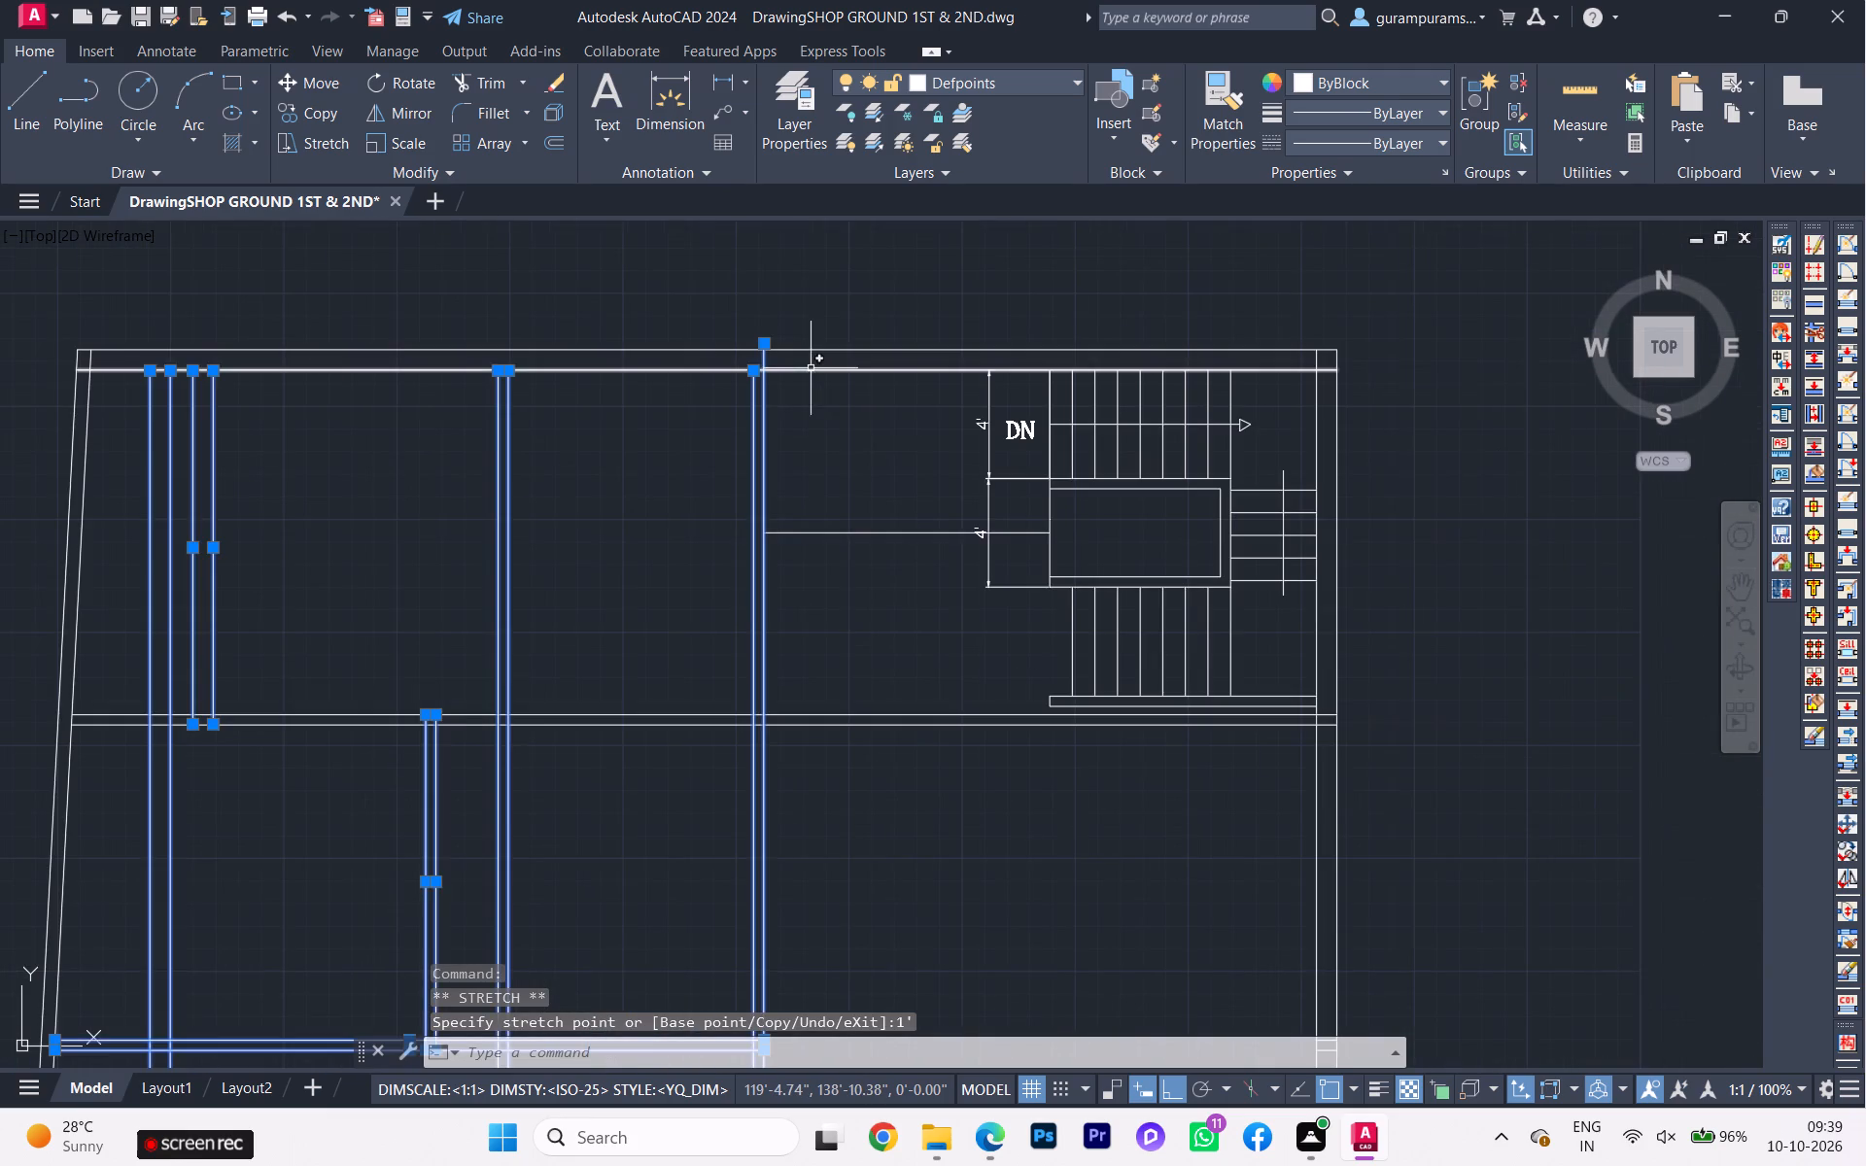
scroll(811, 368, "down", 3)
middle_click_drag(816, 421, 813, 104)
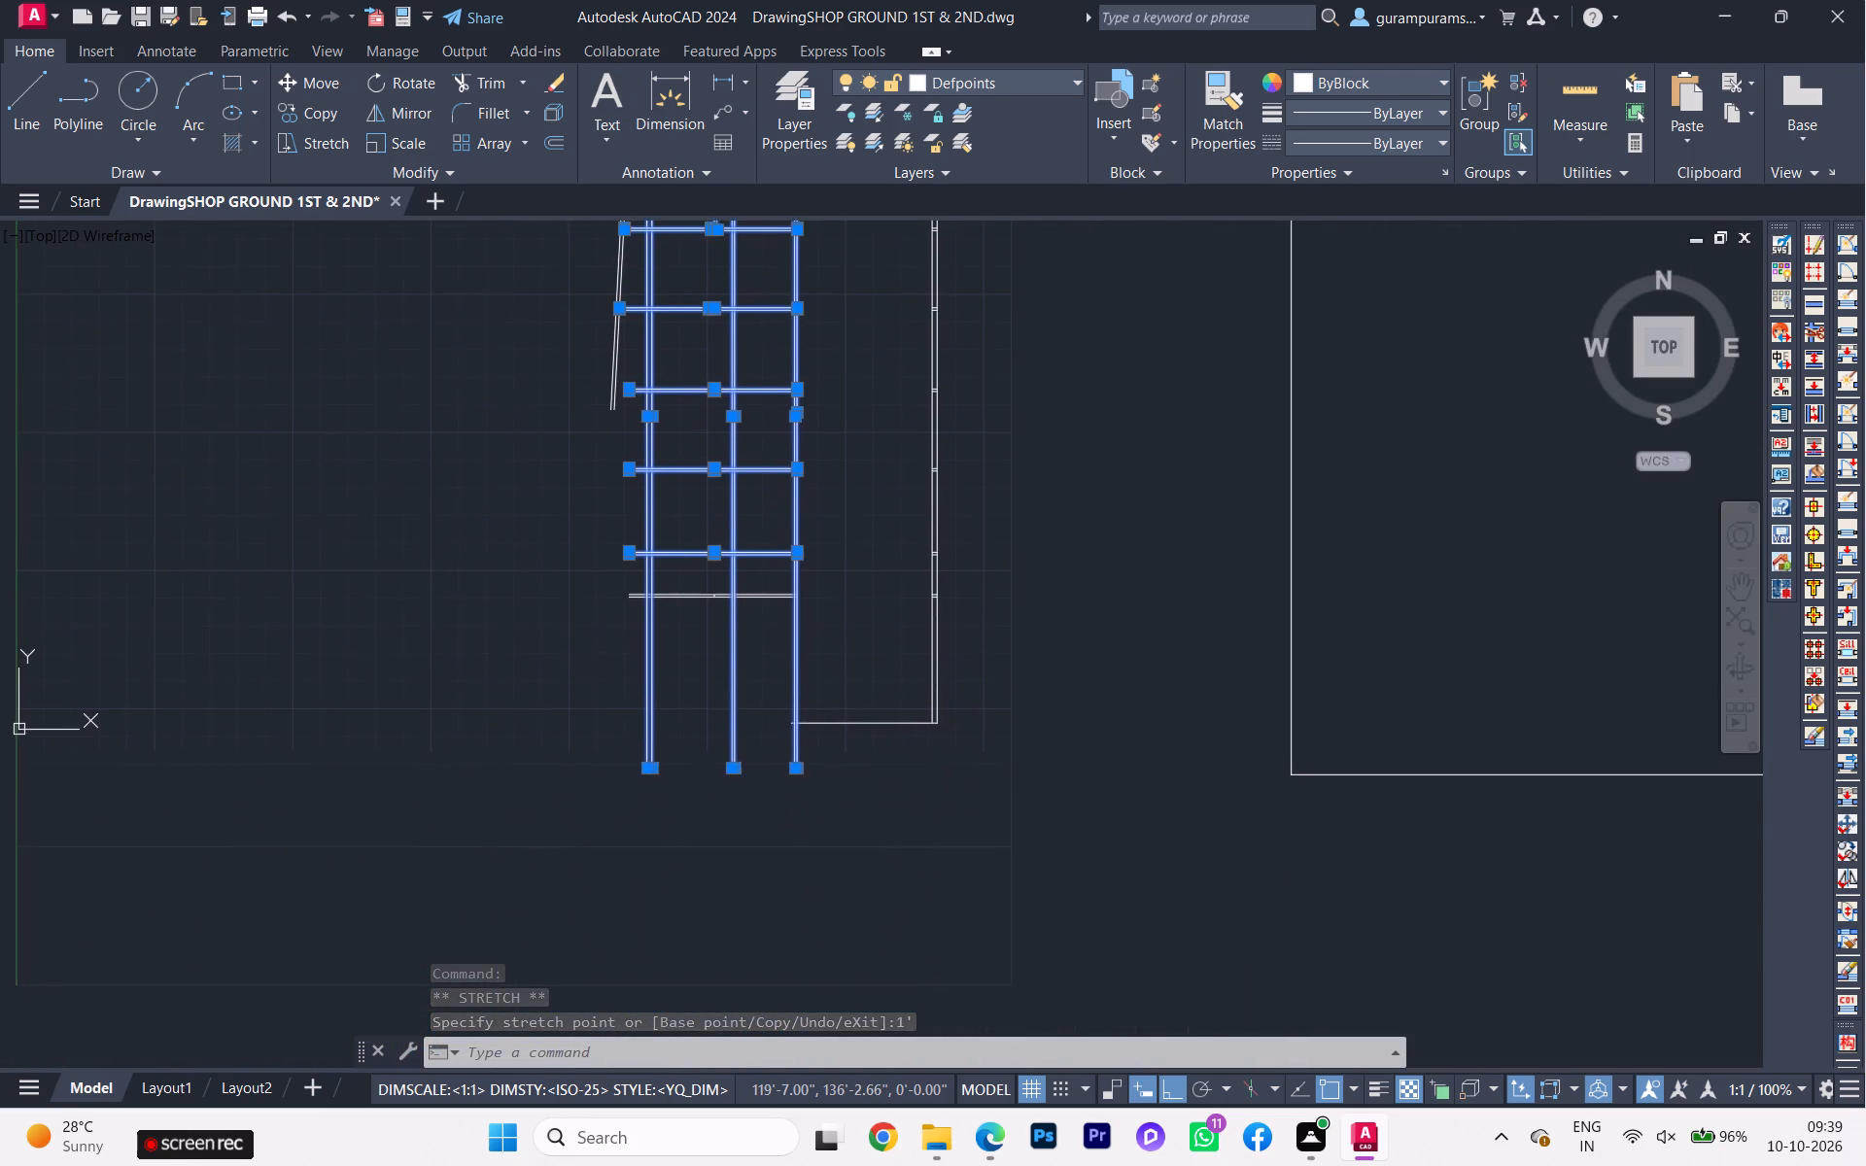
middle_click_drag(813, 104, 783, 394)
scroll(642, 384, "up", 1)
scroll(642, 384, "down", 1)
scroll(642, 384, "up", 3)
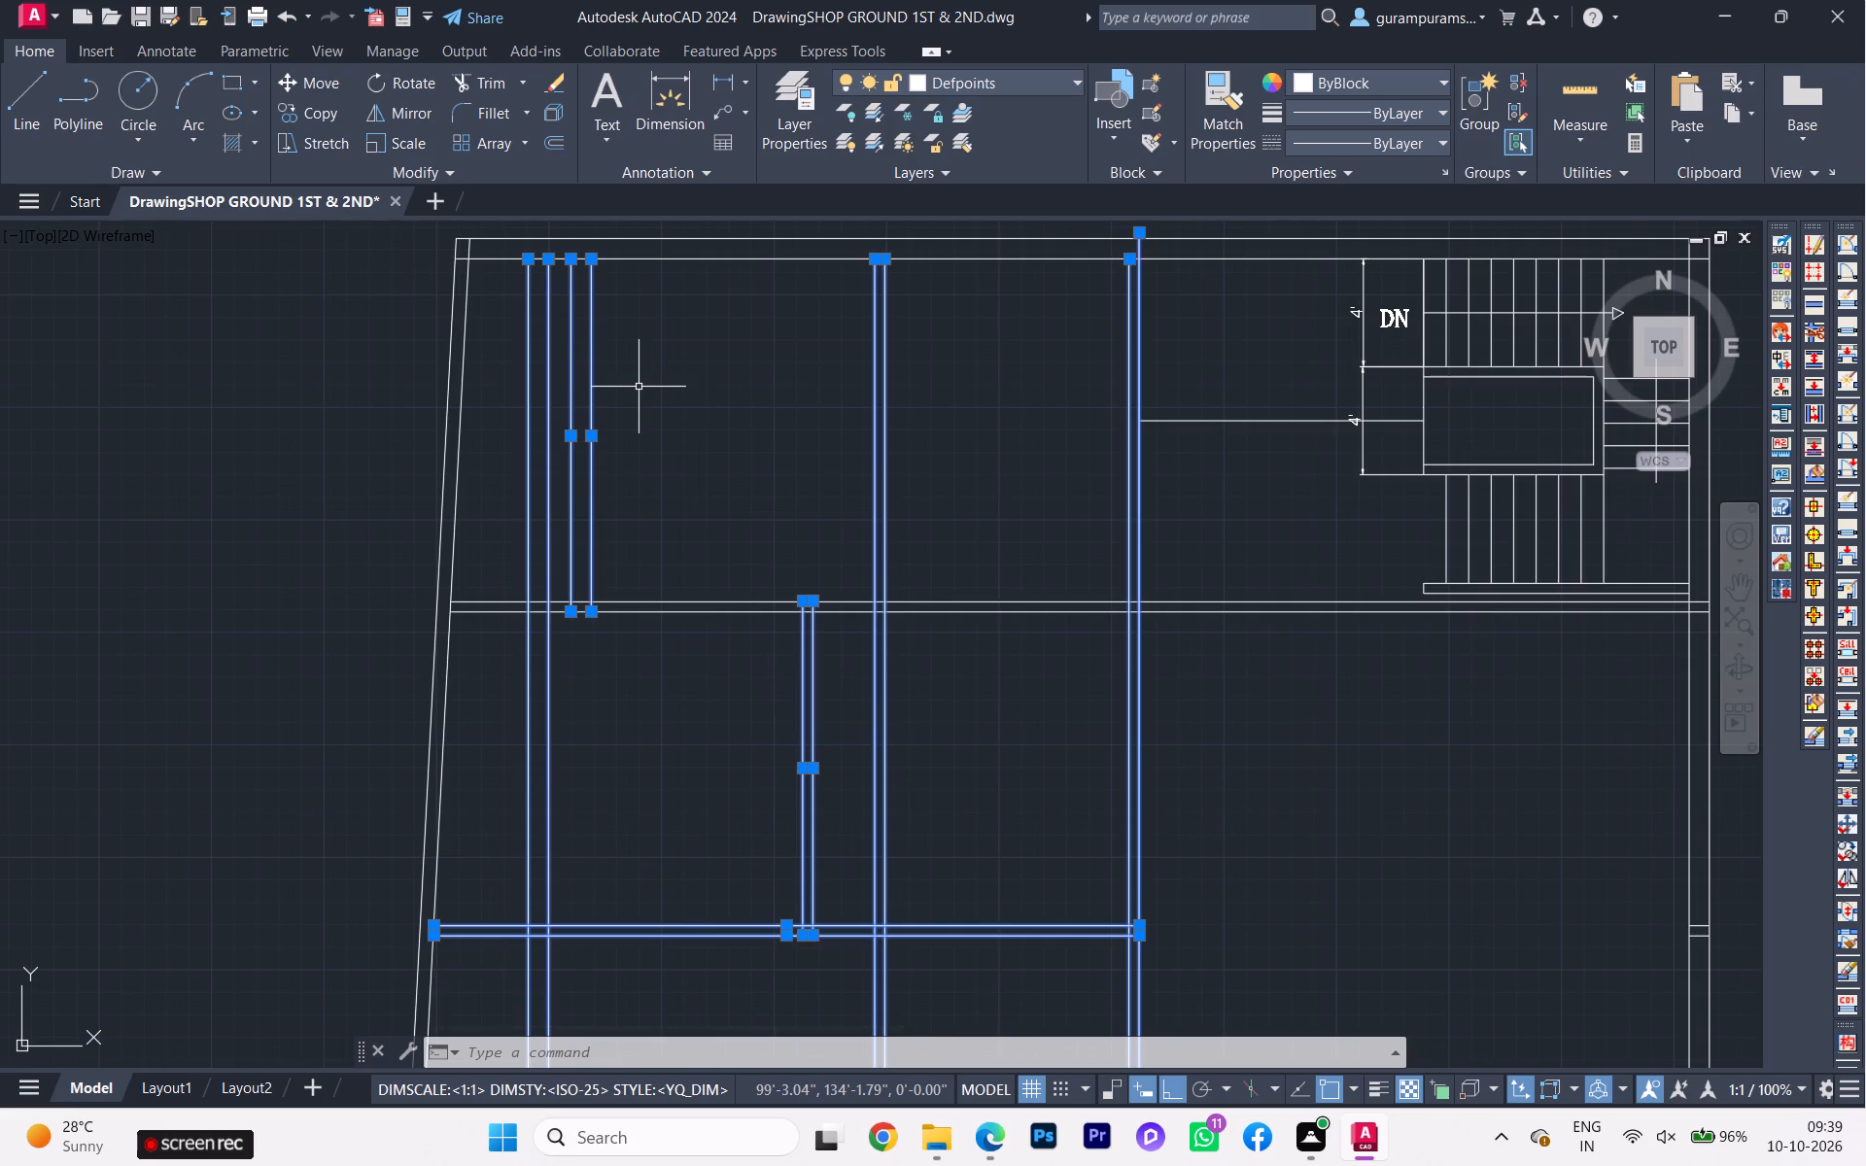
Measure the clear width between the passage wall and the east outer wall in the bay just below the staircase.
scroll(637, 390, "down", 1)
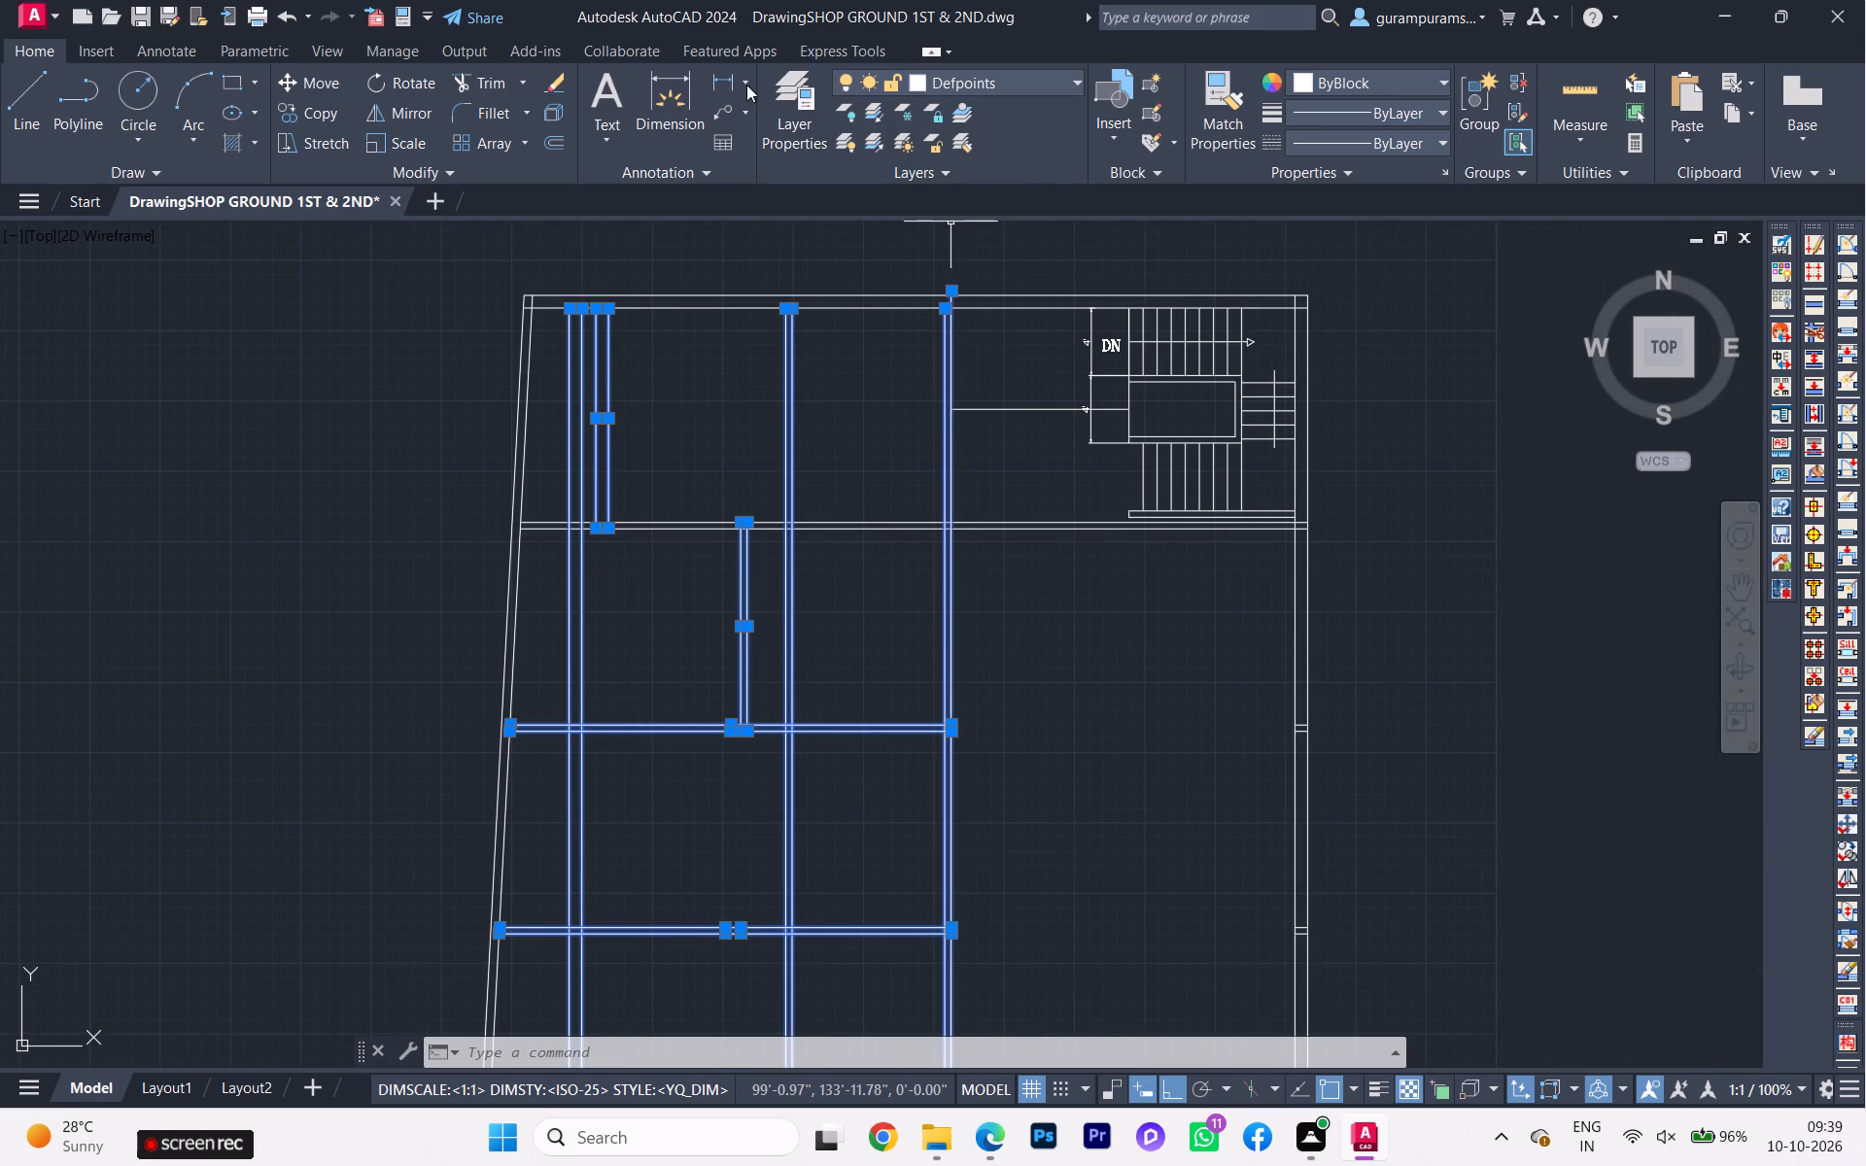
left_click(734, 89)
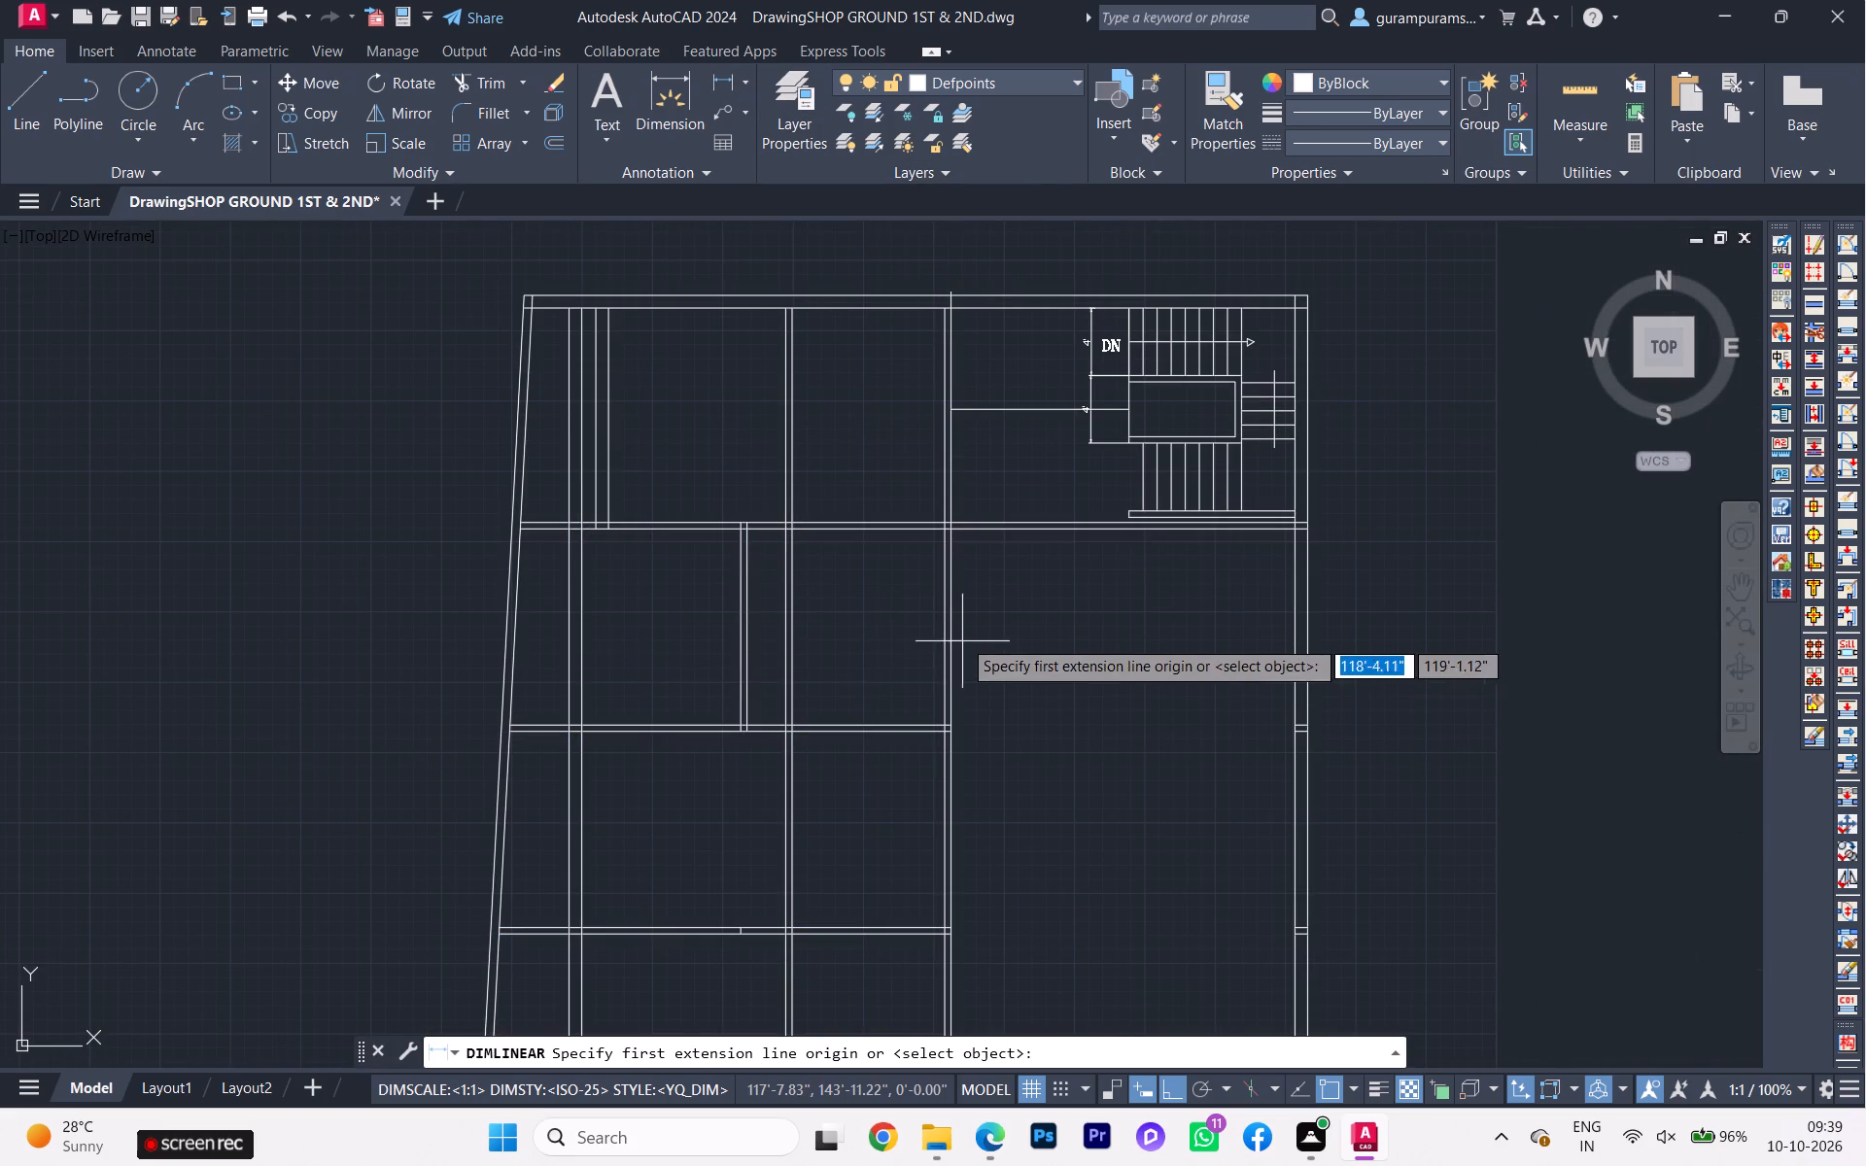
scroll(960, 632, "up", 1)
left_click(947, 632)
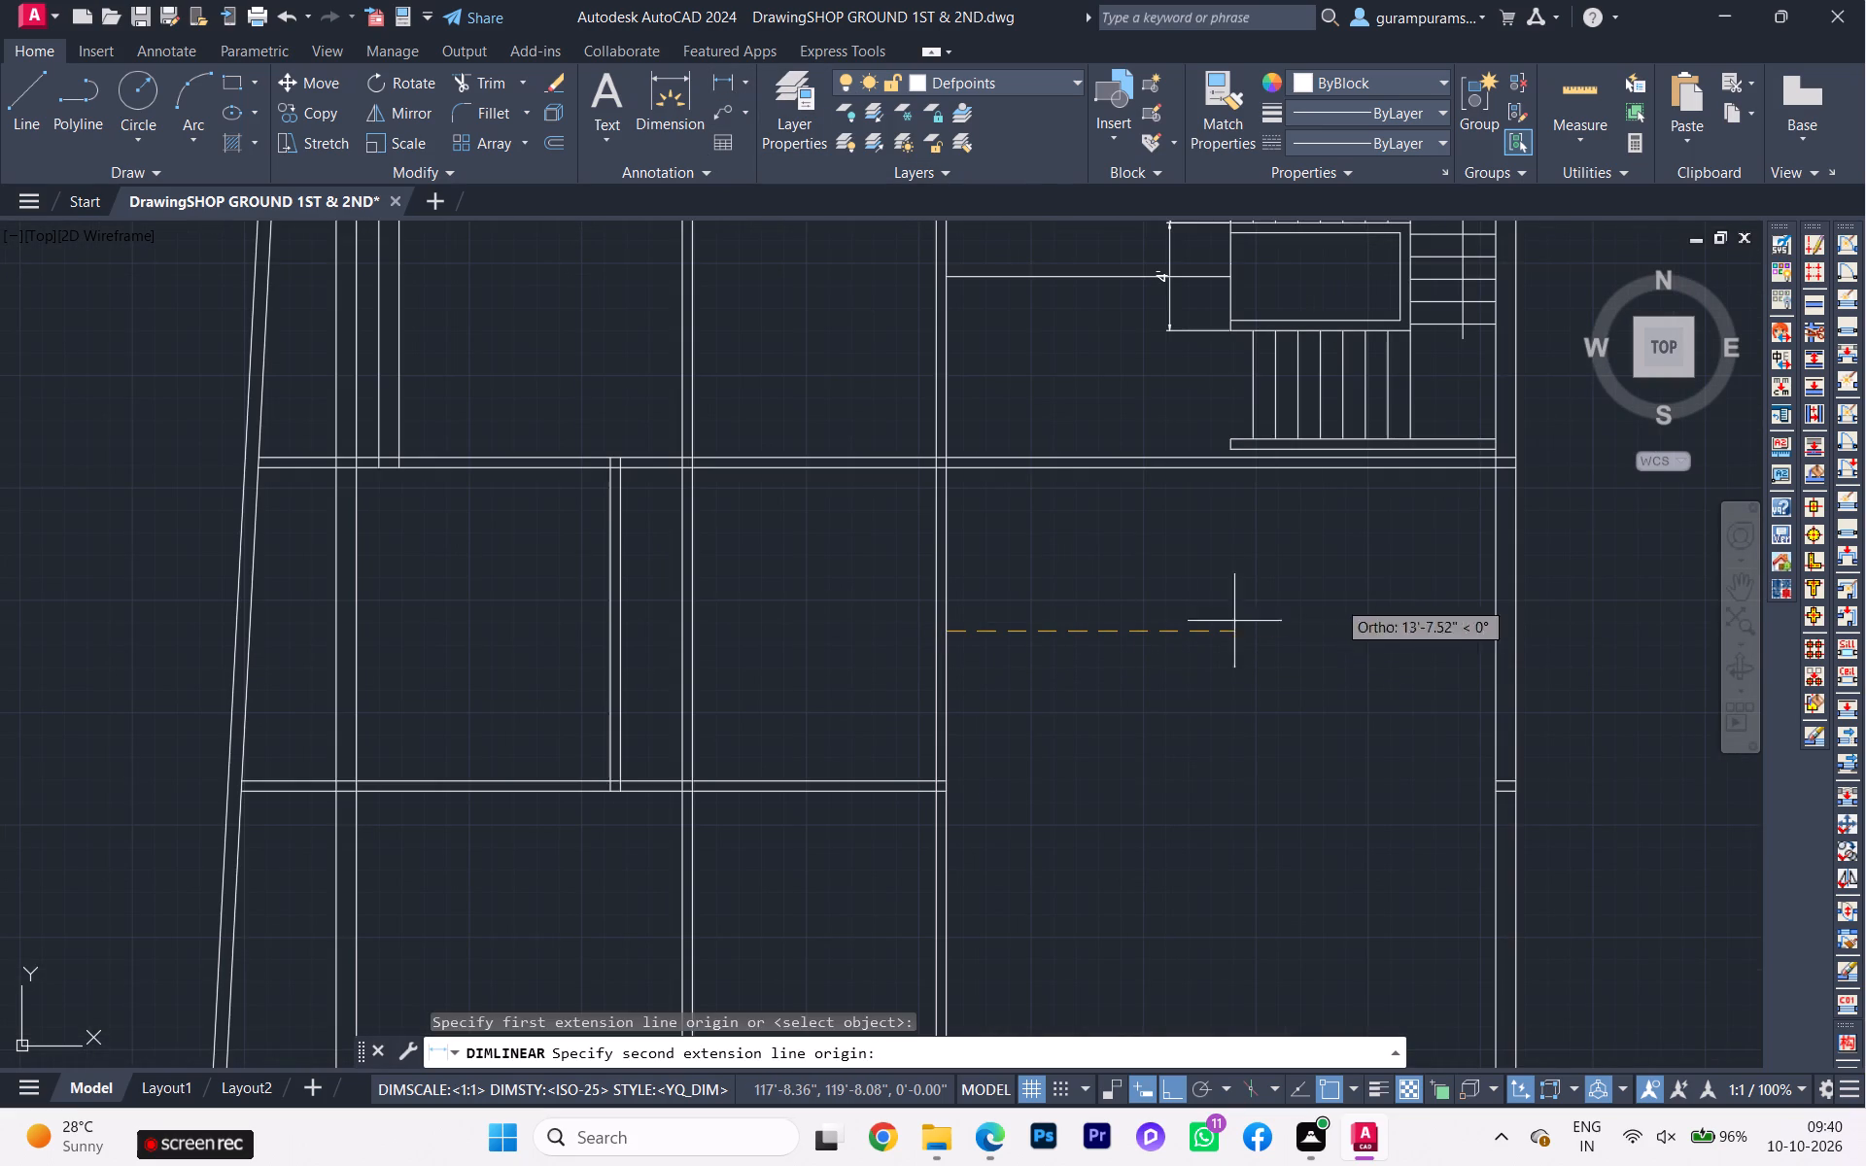
left_click(1497, 617)
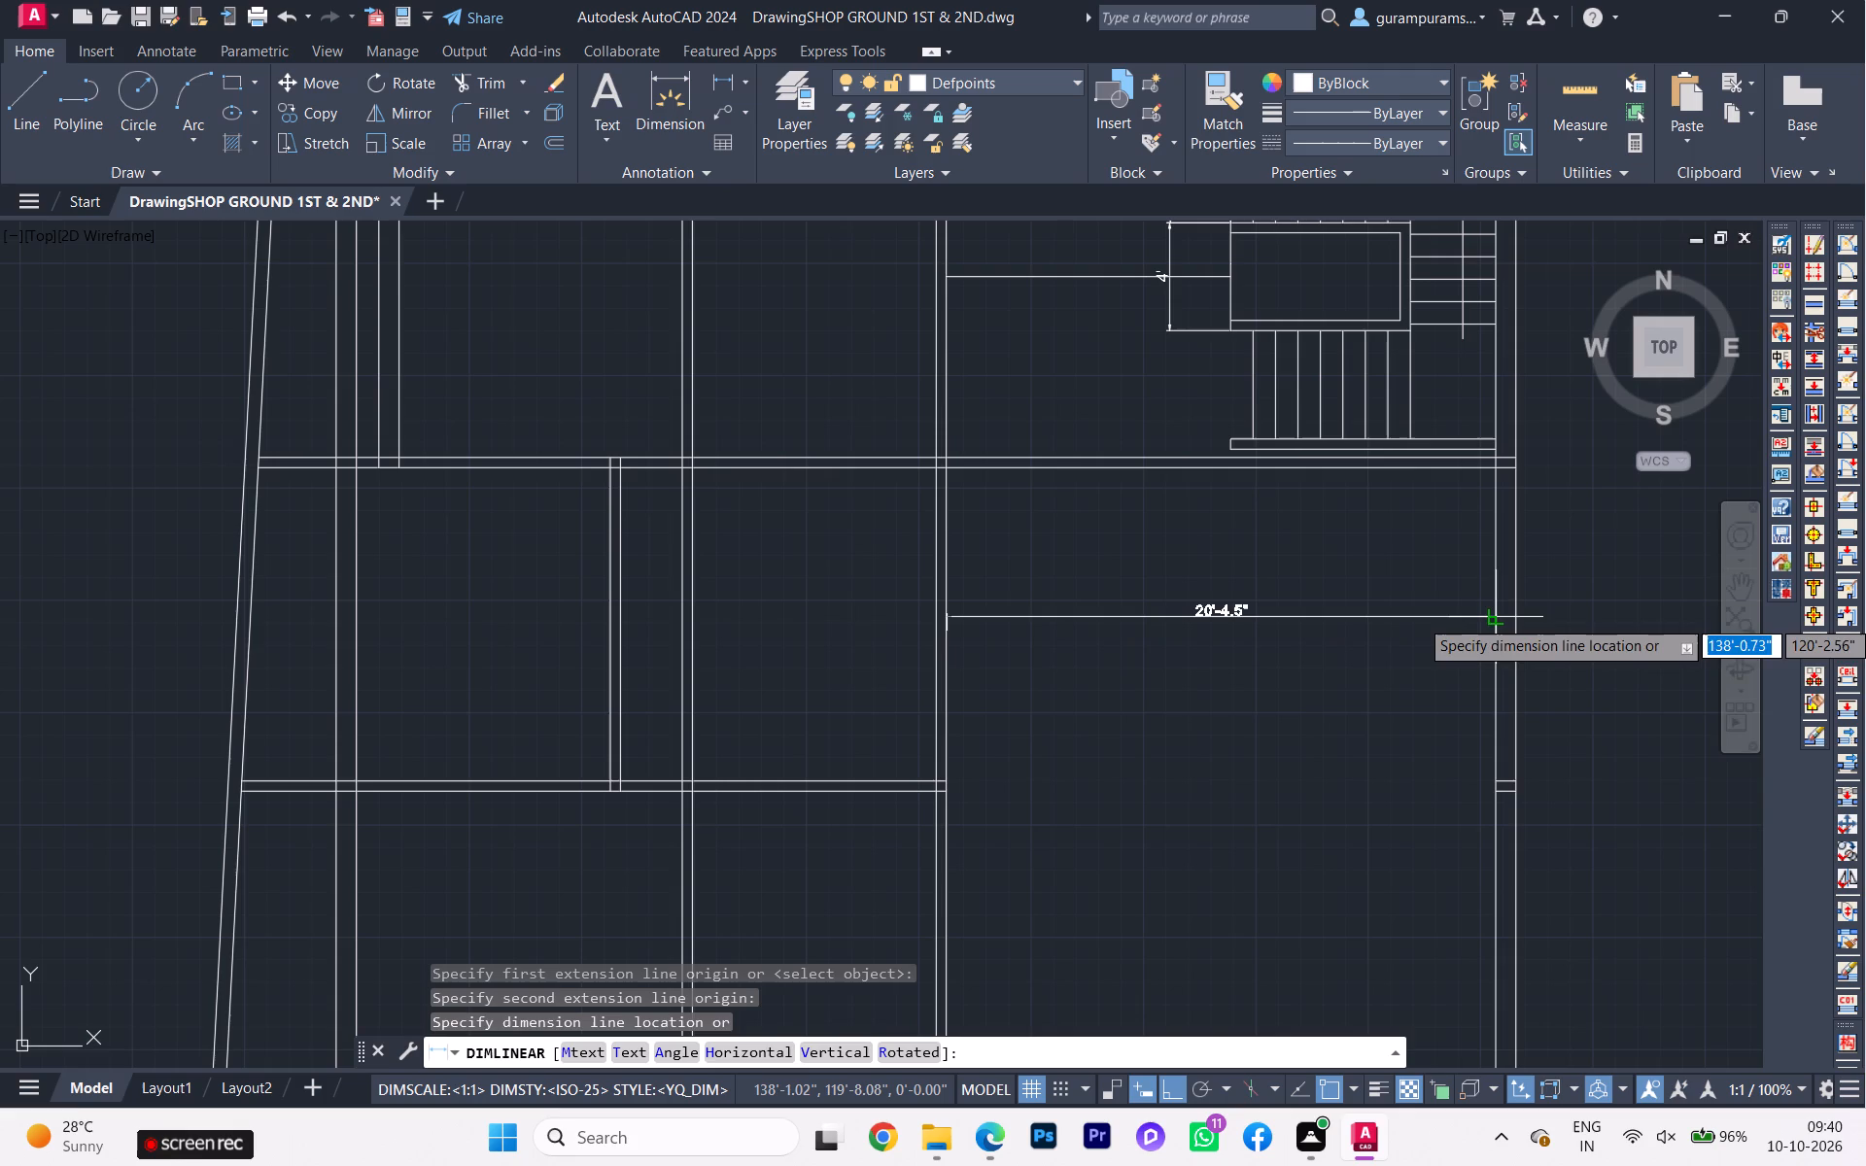
key("Escape")
Move the north-south interior walls, including the short partitions in the top two bays, 1' west, leaving the cross walls in place.
scroll(1222, 660, "down", 1)
left_click(1161, 663)
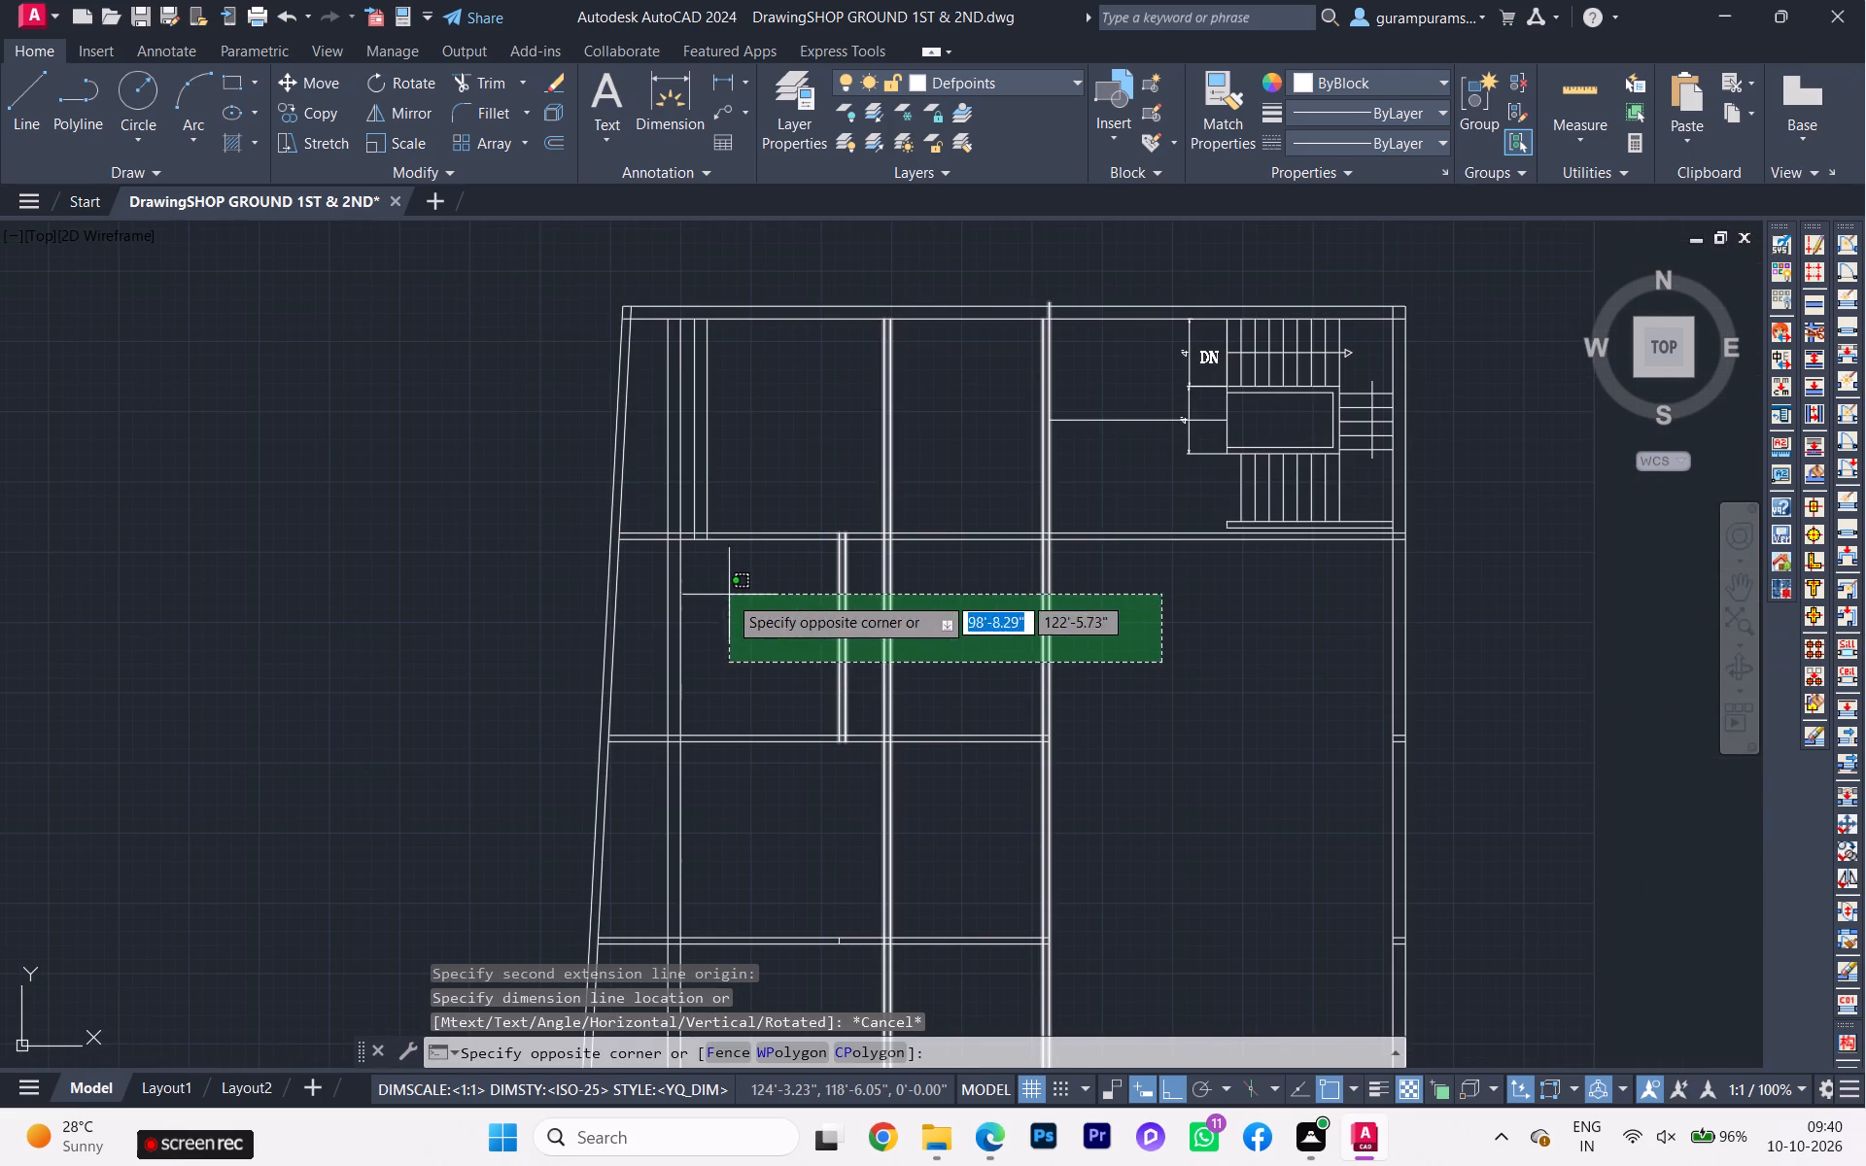
left_click(651, 603)
left_click(732, 400)
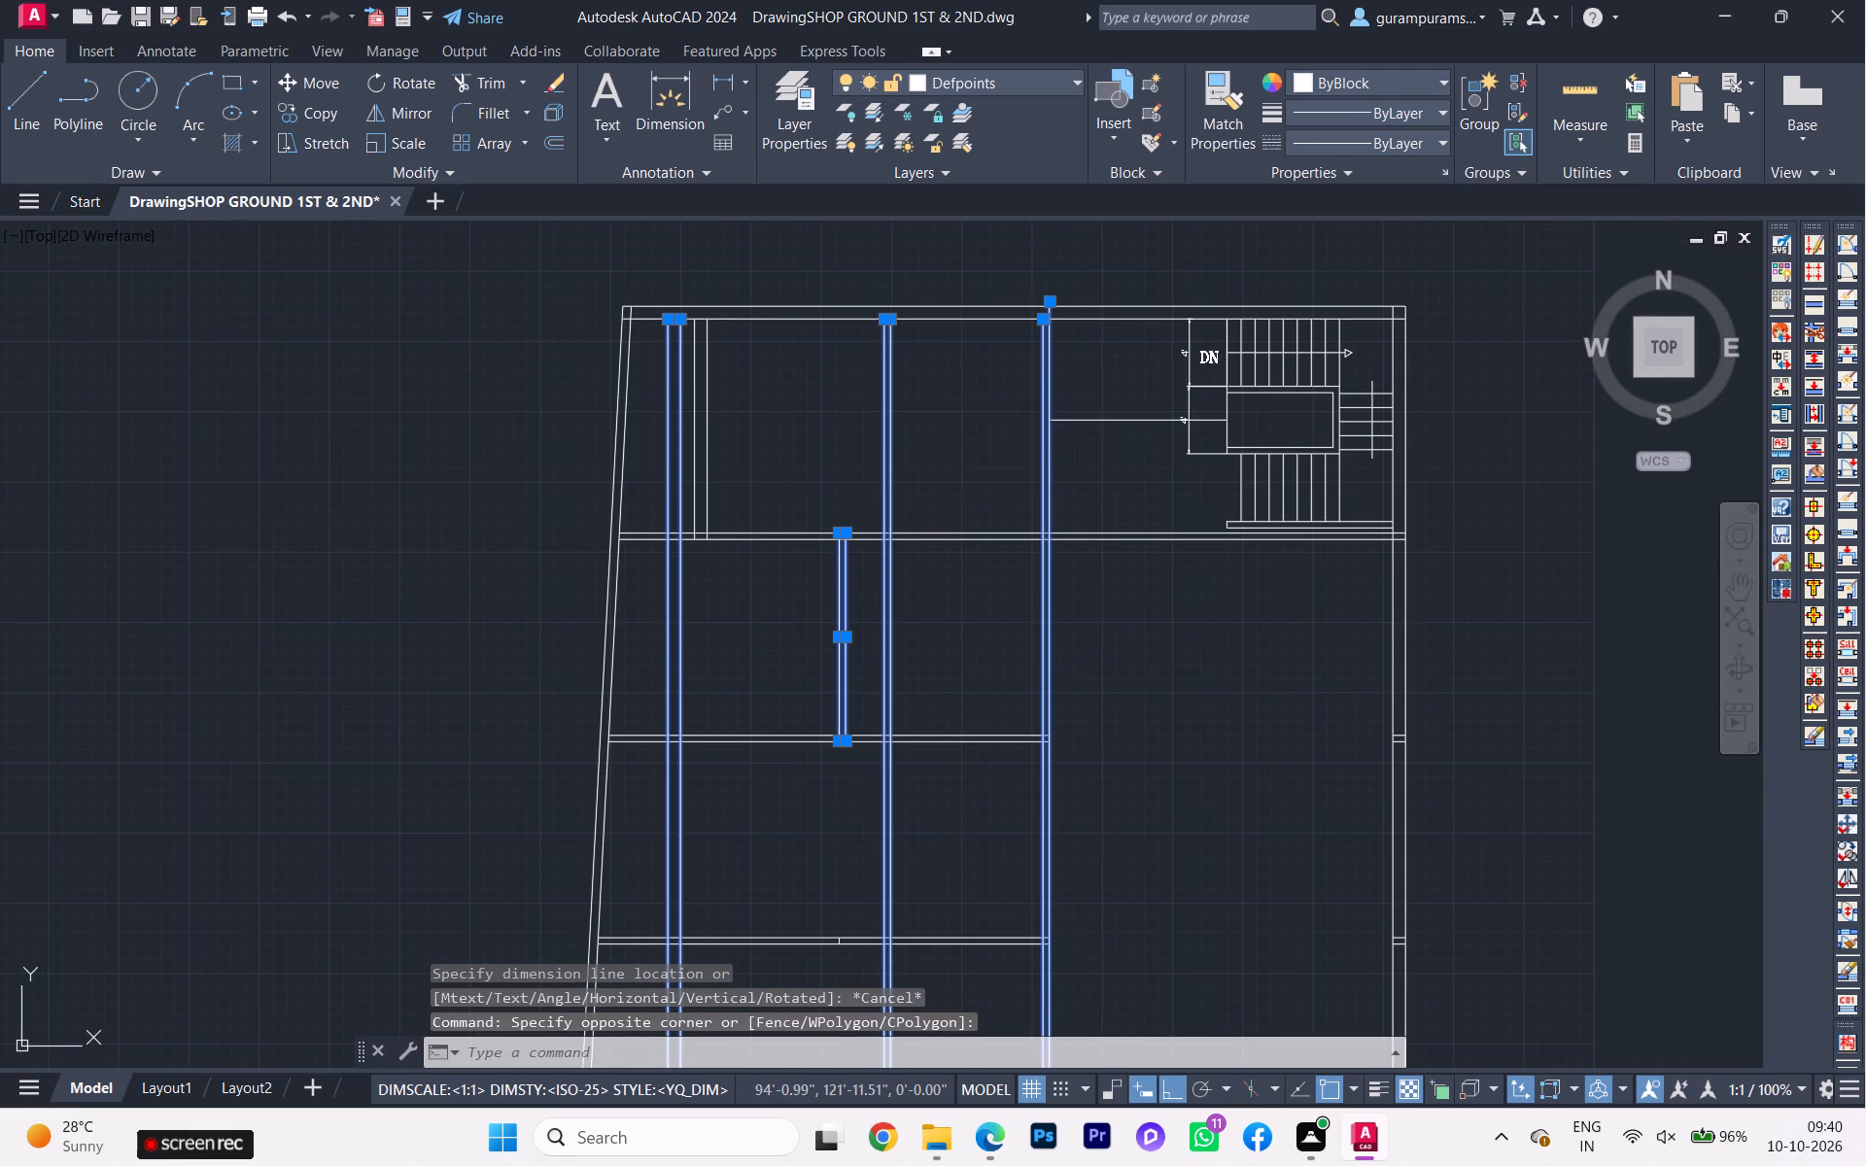
left_click(660, 412)
scroll(740, 636, "down", 1)
left_click(854, 788)
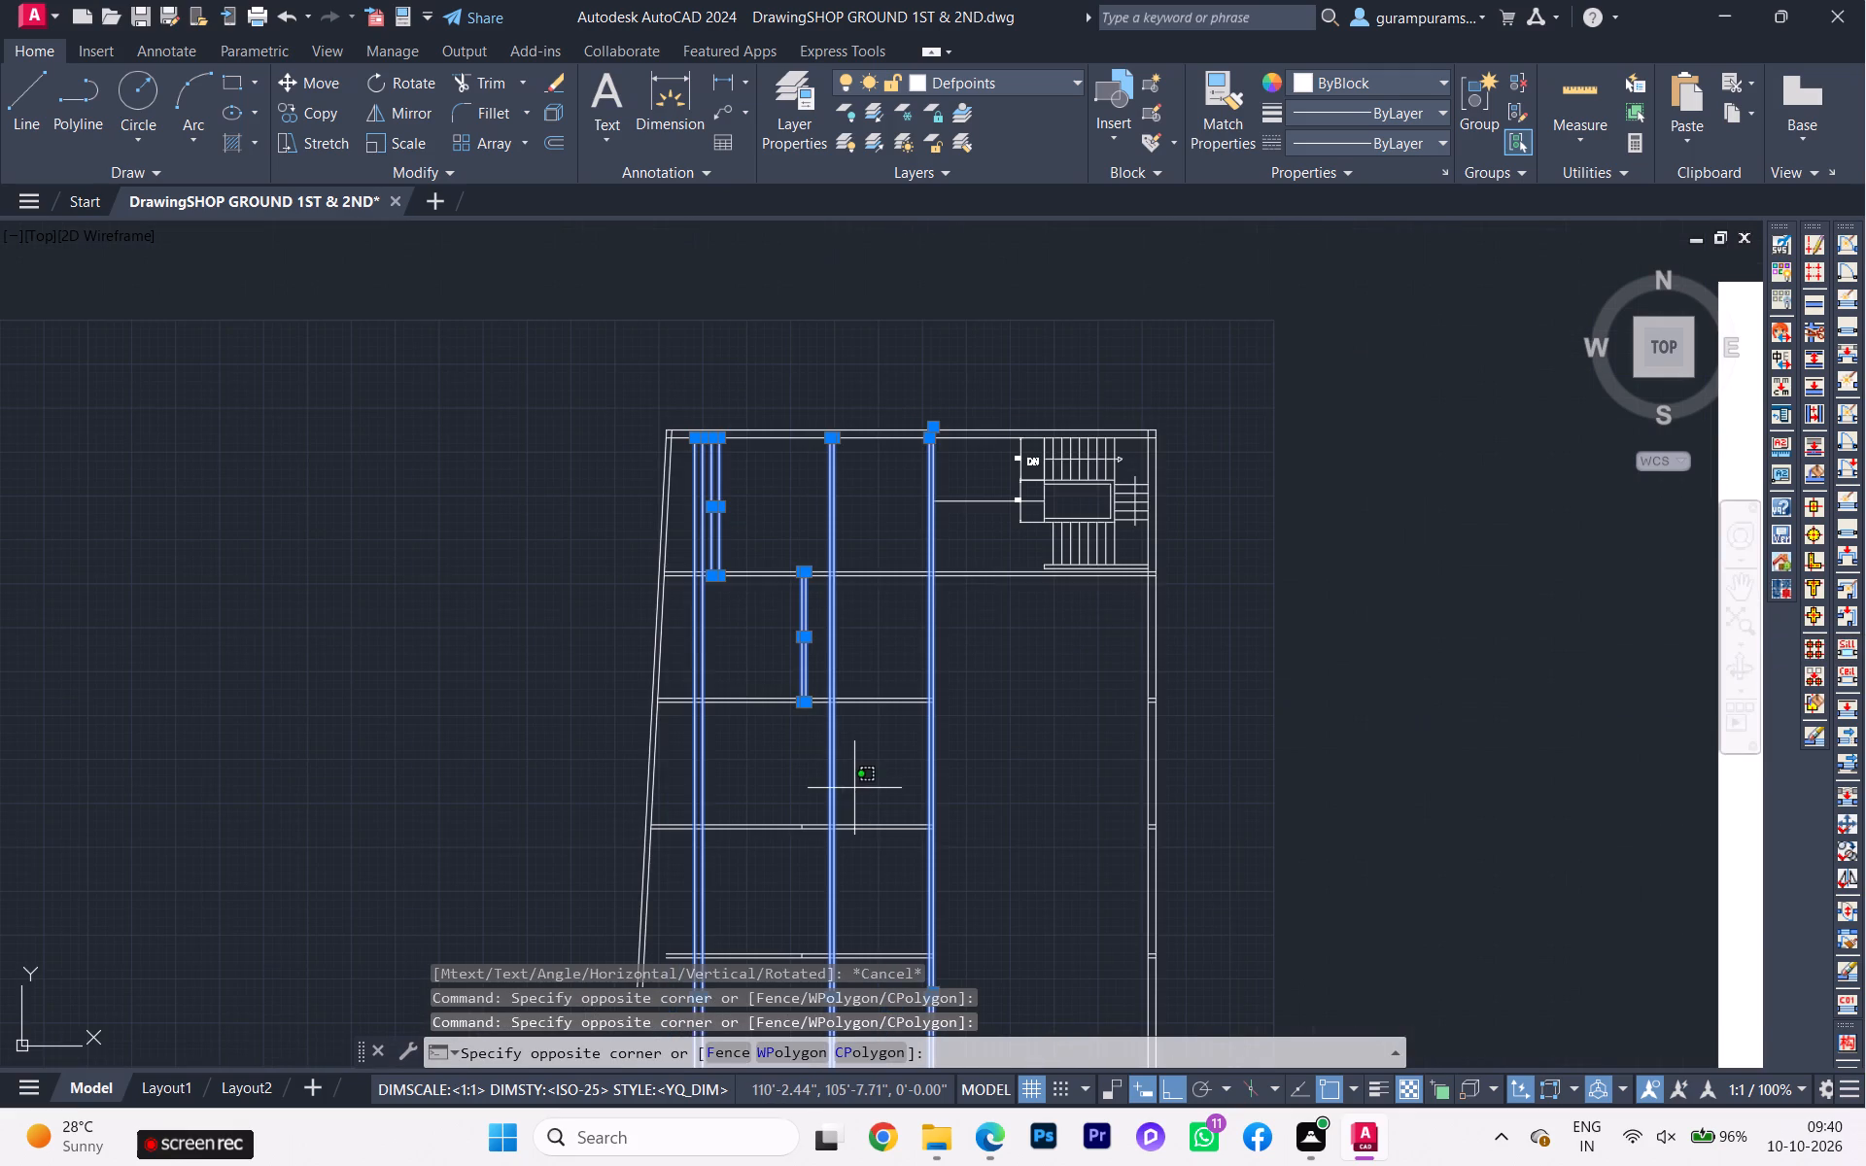
scroll(877, 750, "down", 1)
left_click(863, 694)
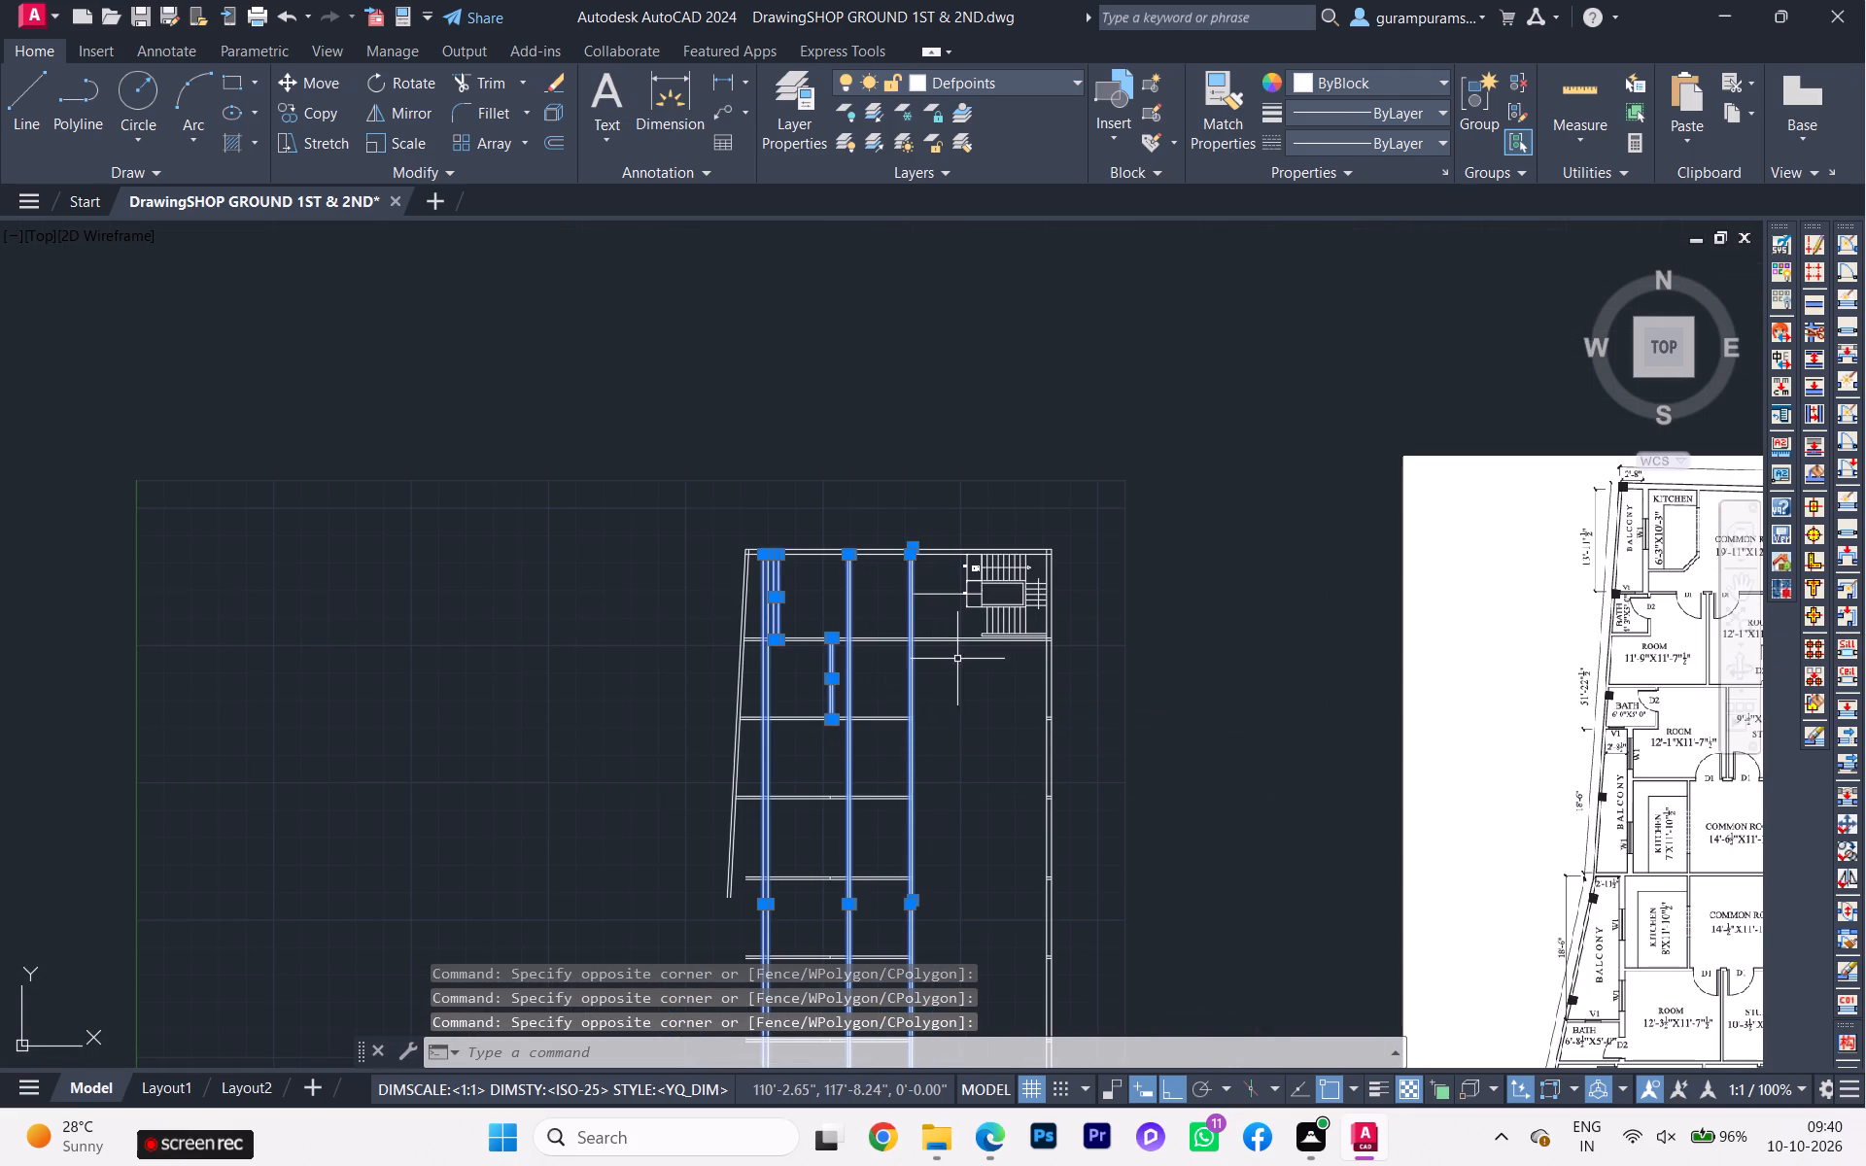
scroll(935, 573, "up", 6)
key("m")
key("Return")
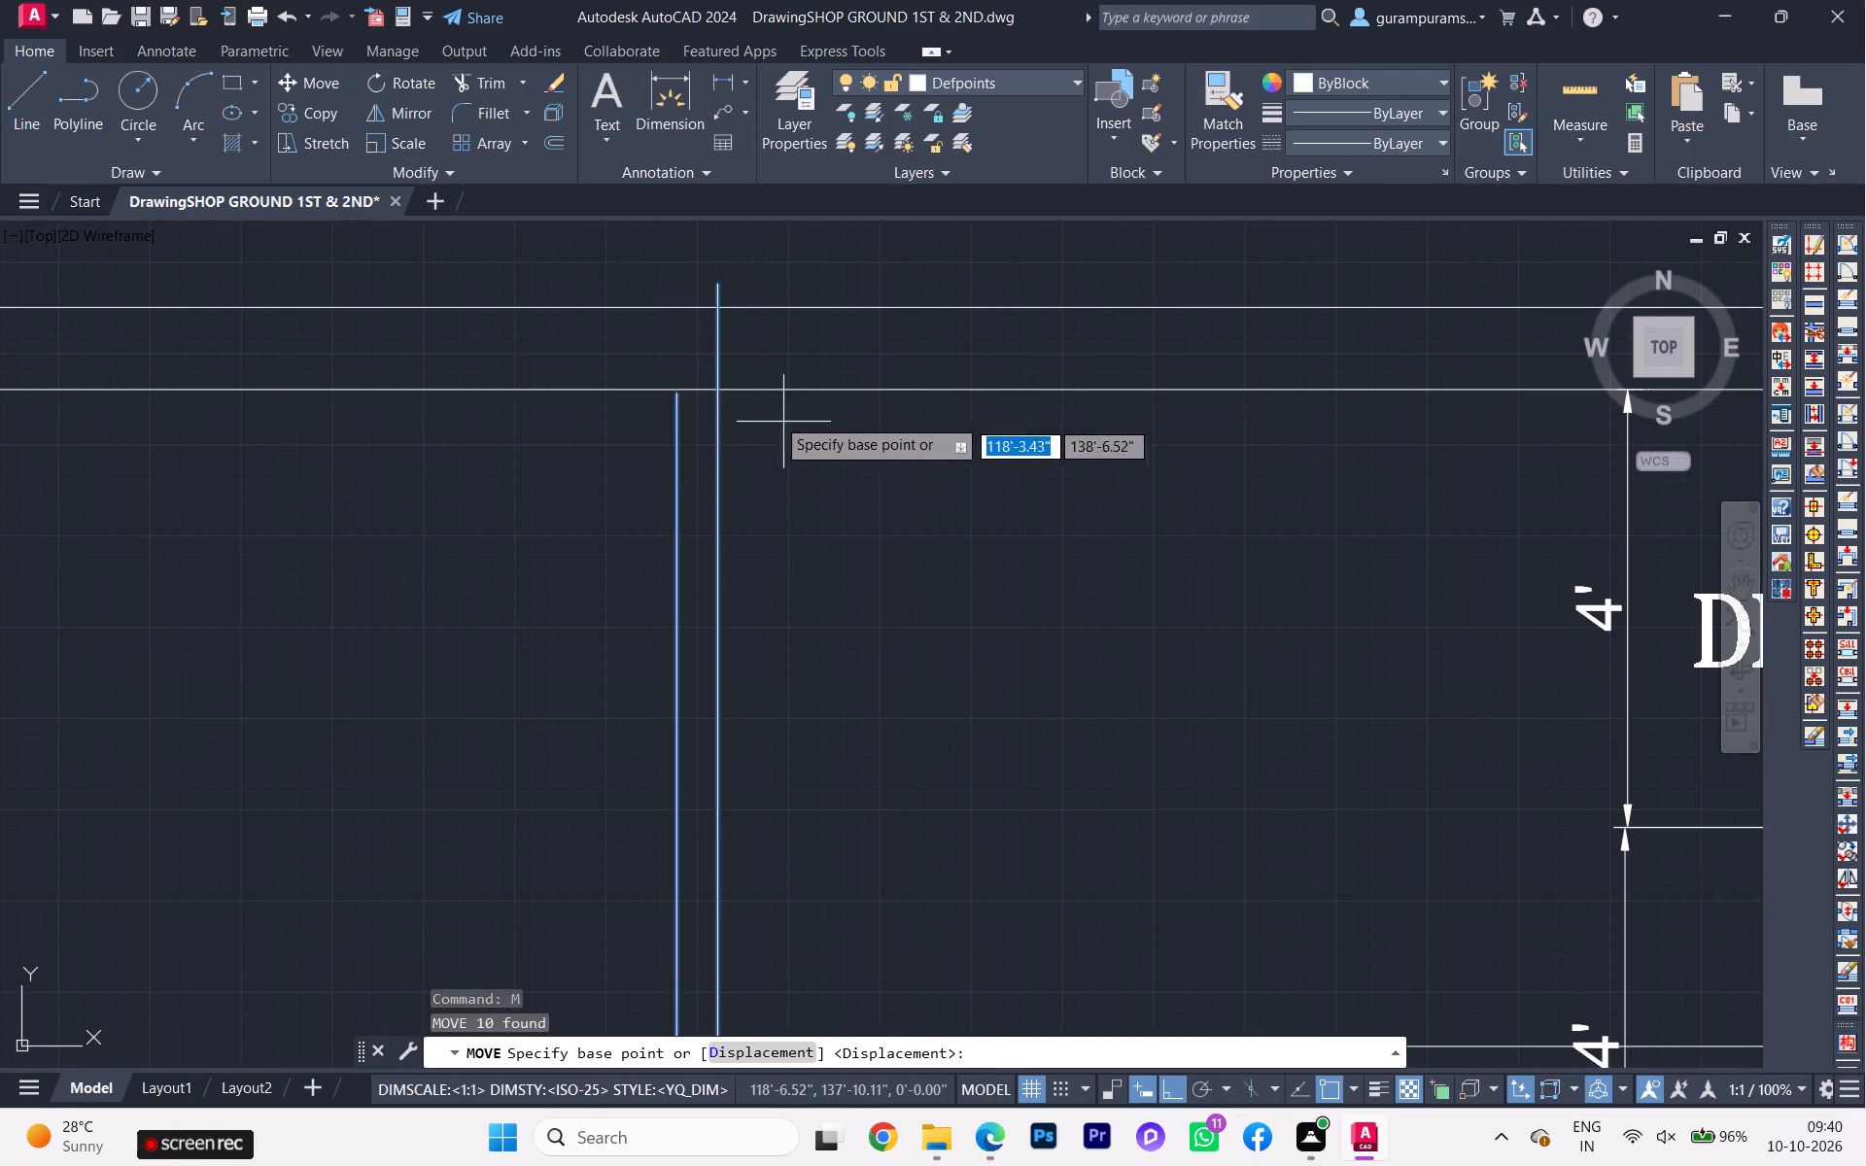
left_click(719, 388)
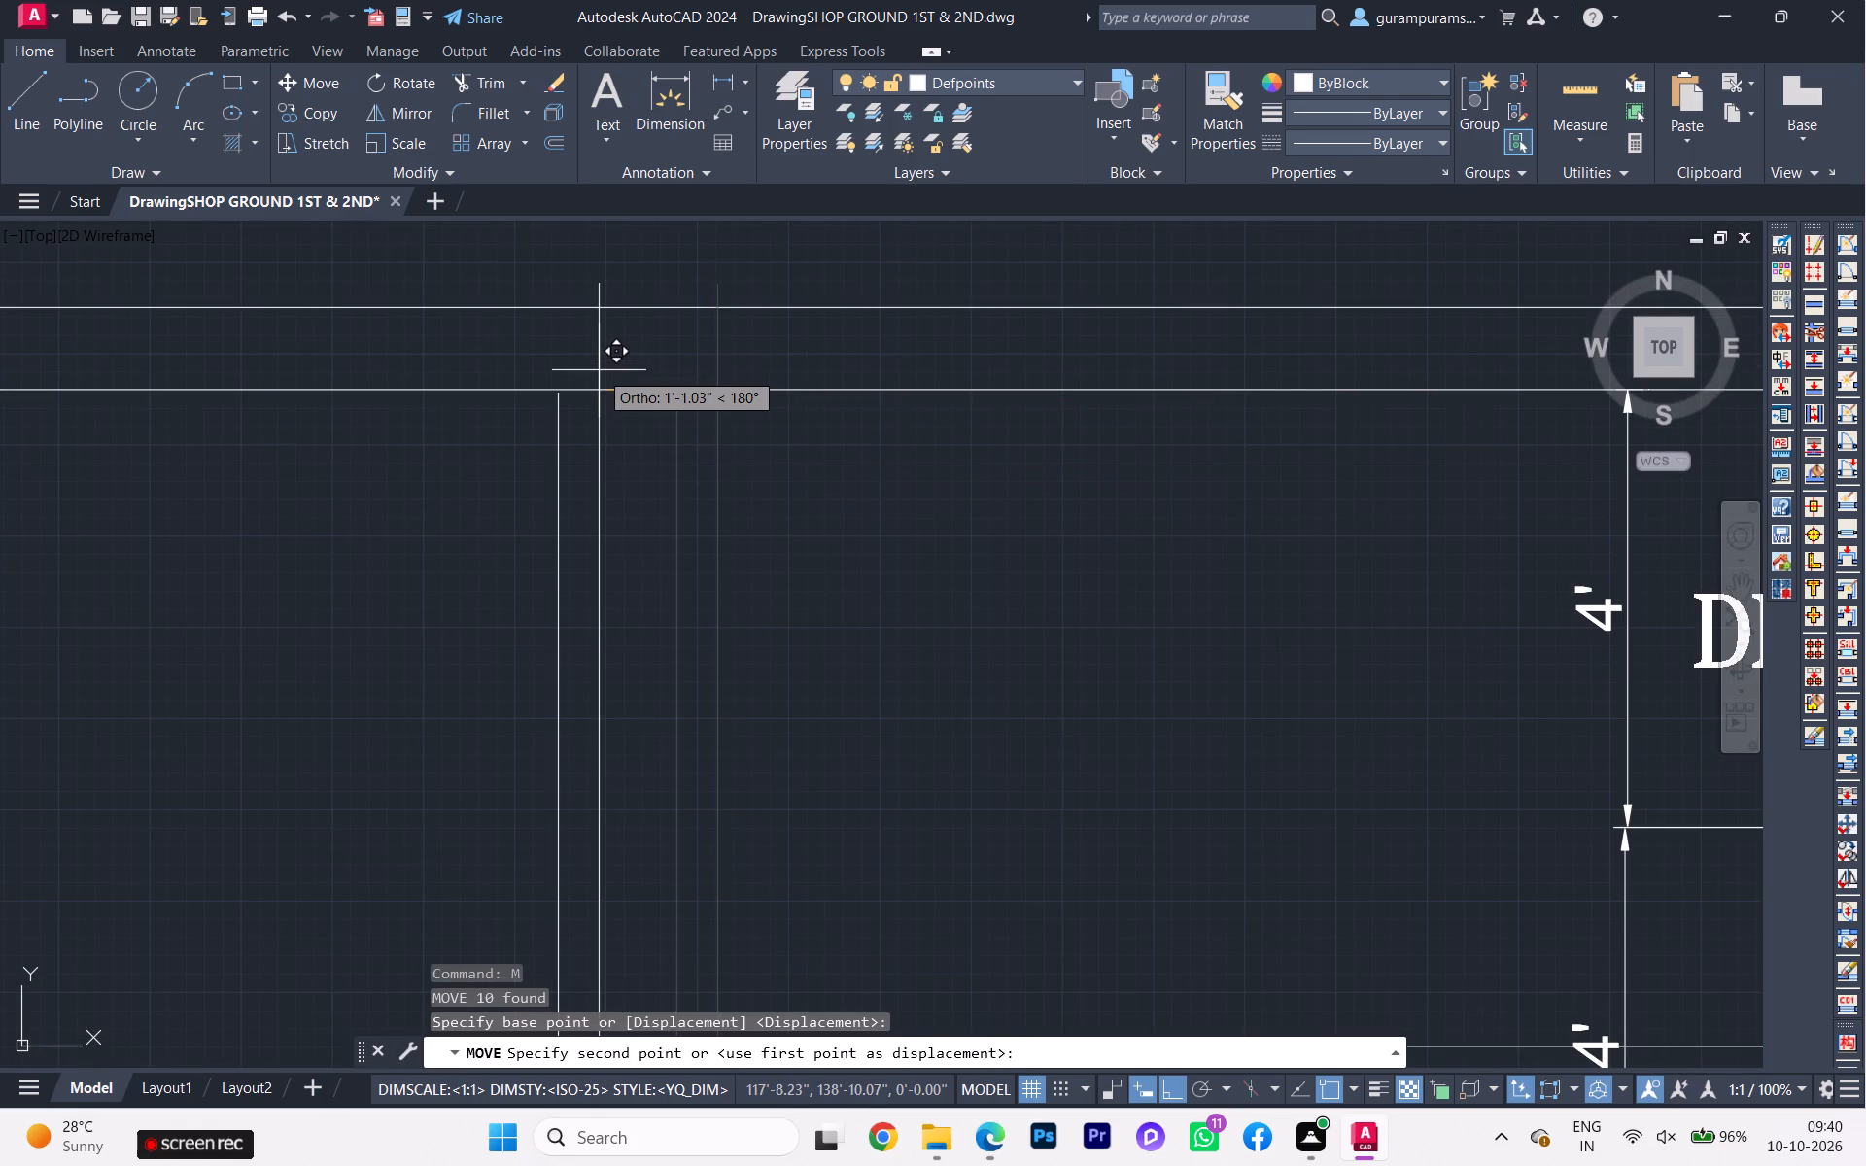
type("1'")
key("Return")
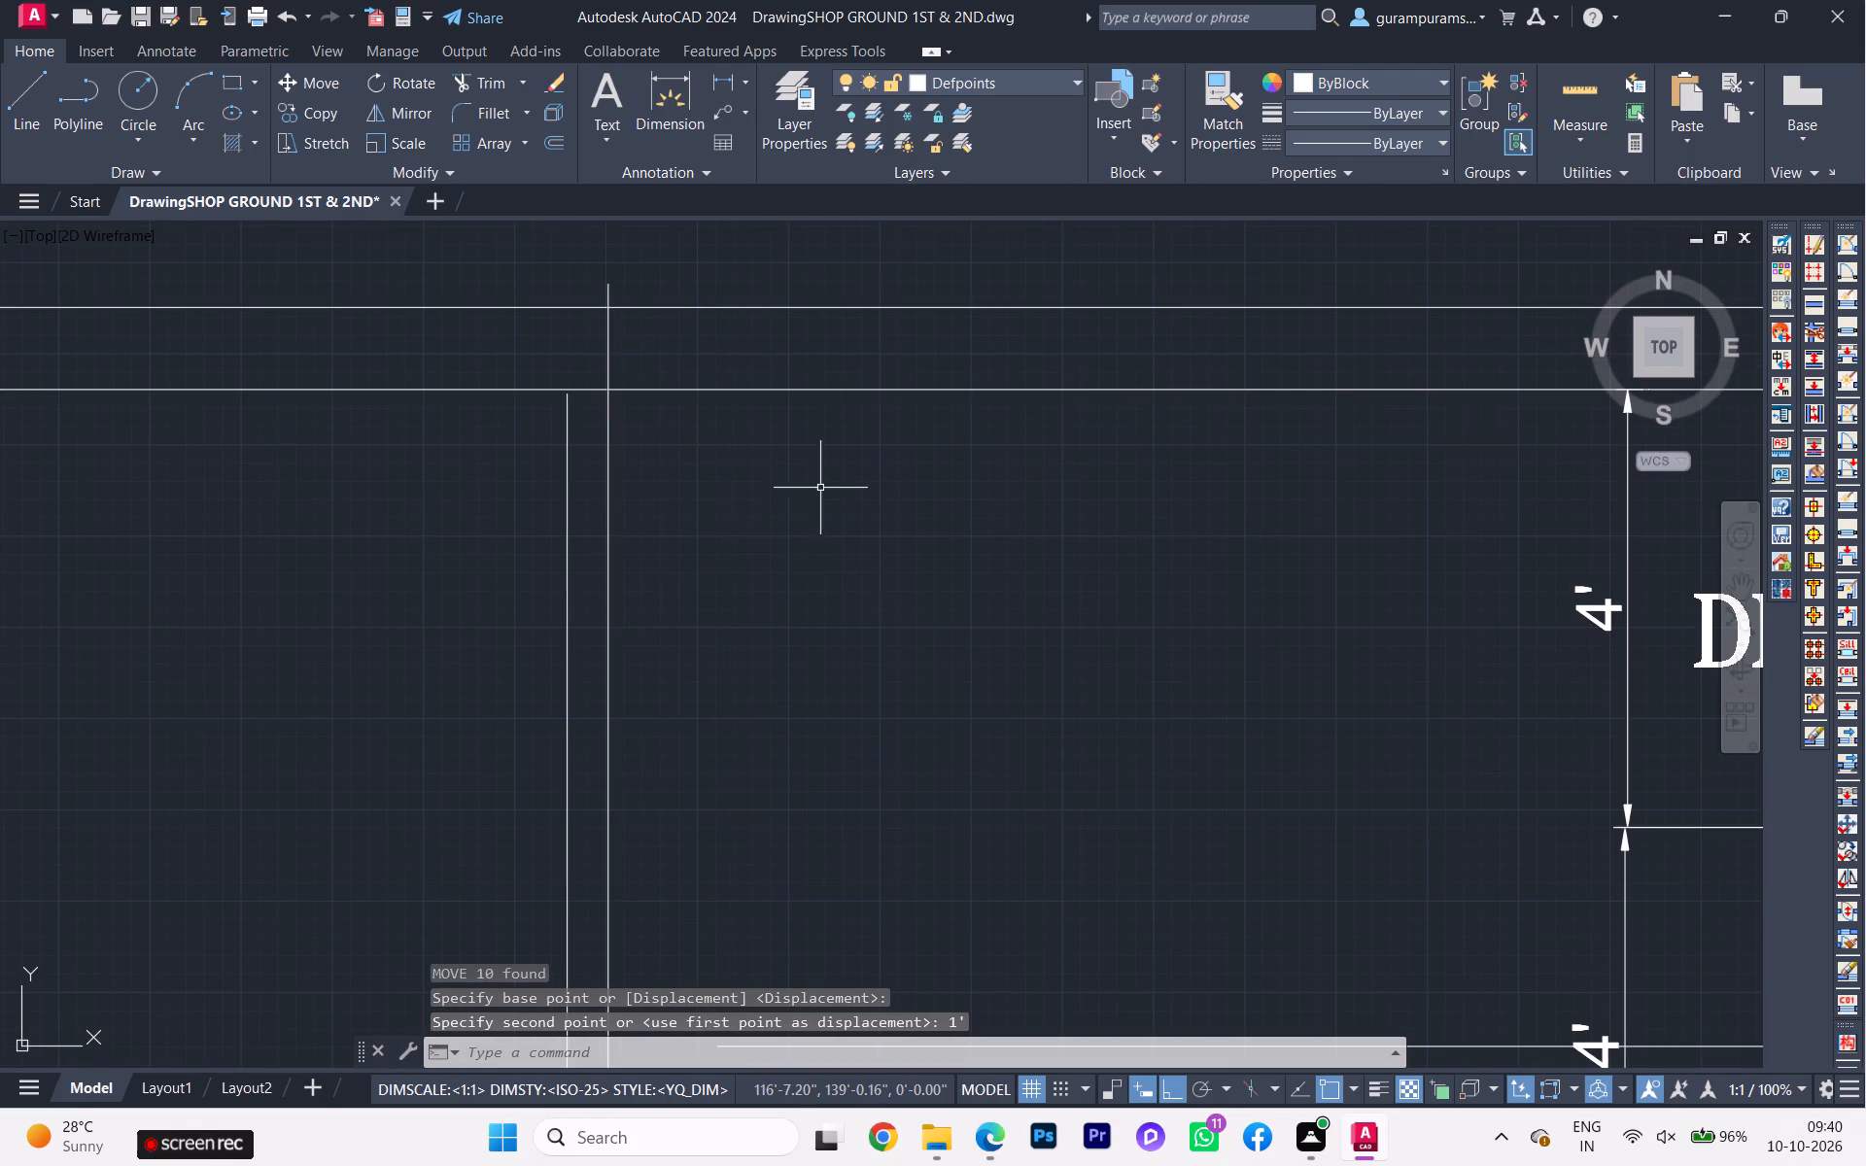
Measure the gap between the slanted west outer wall and the westernmost interior wall at the first two cross walls below the top bay.
scroll(828, 454, "down", 4)
middle_click_drag(769, 587, 742, 360)
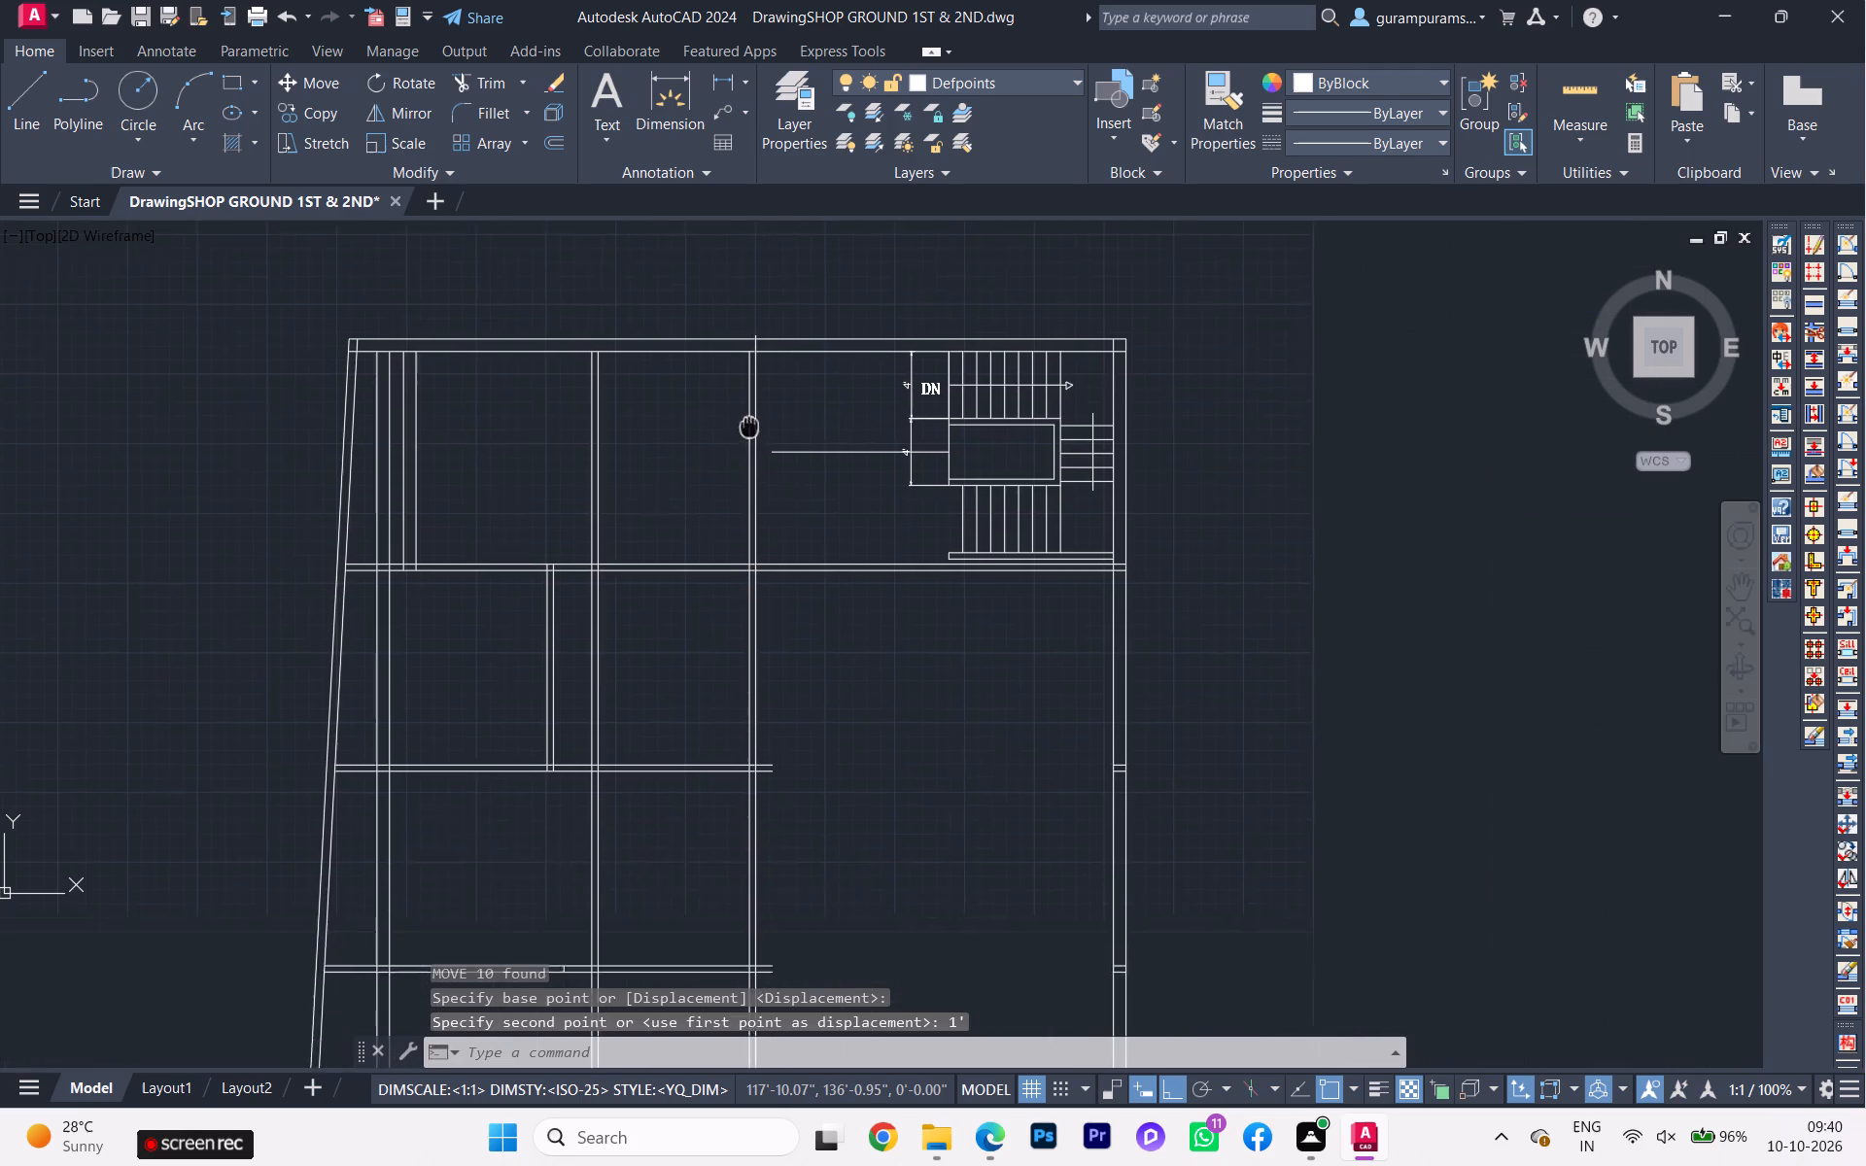
middle_click_drag(742, 360, 713, 214)
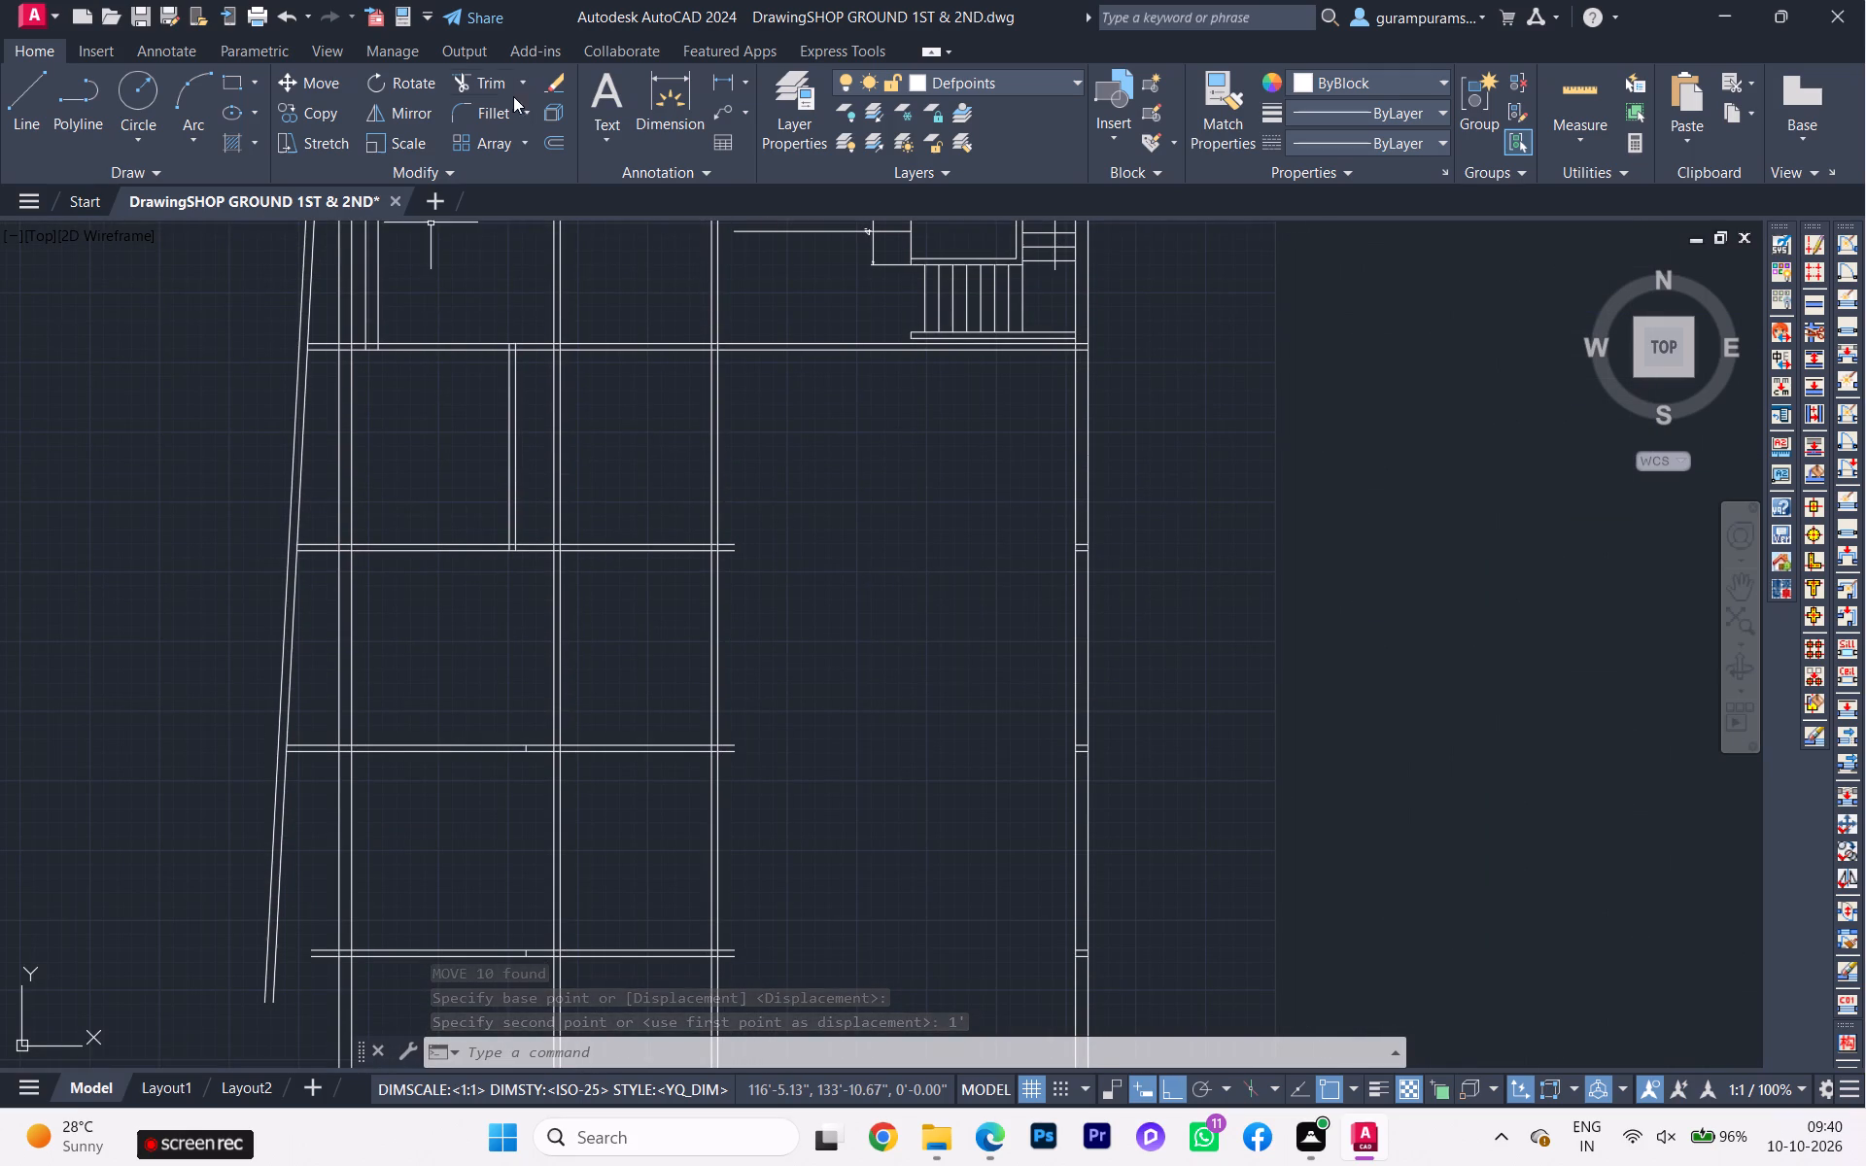
left_click(724, 79)
scroll(340, 393, "up", 1)
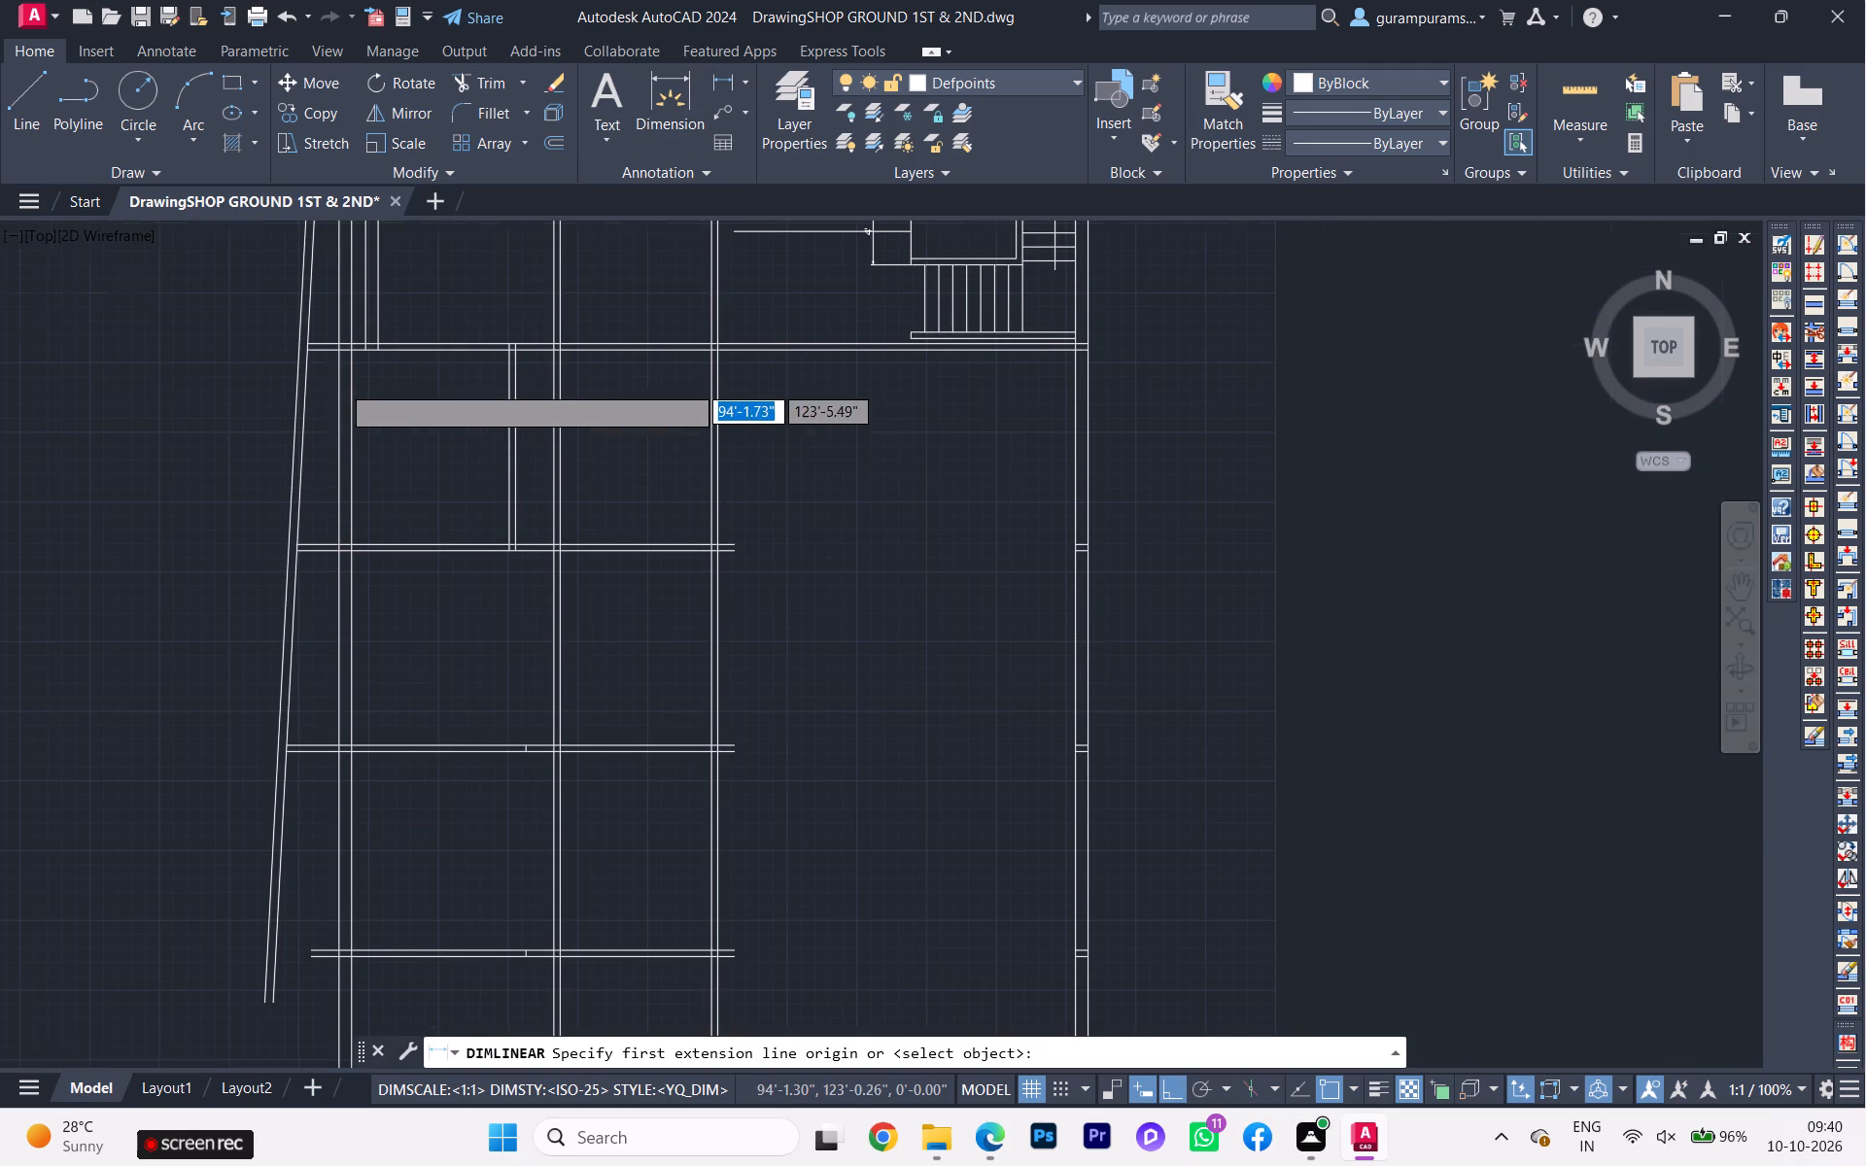
scroll(341, 381, "up", 2)
left_click(200, 244)
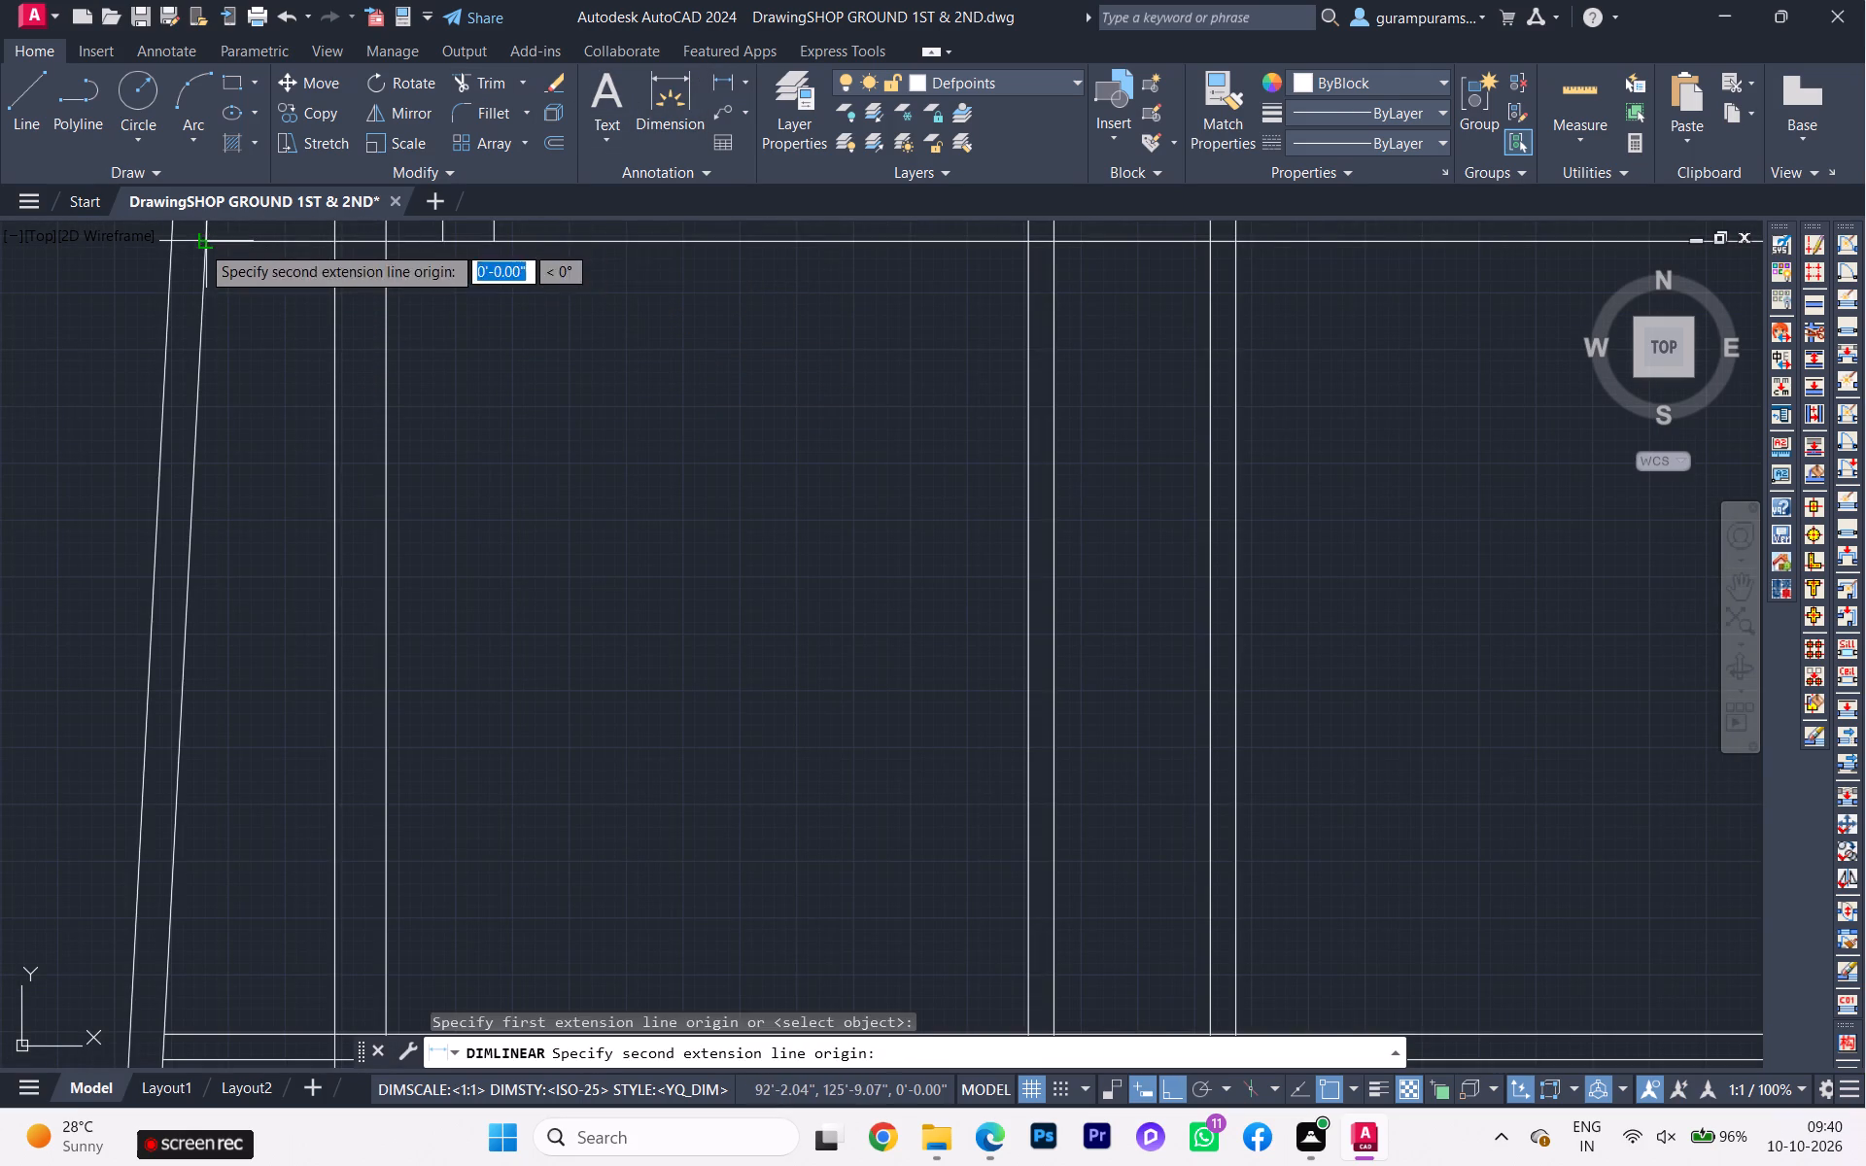
left_click(331, 246)
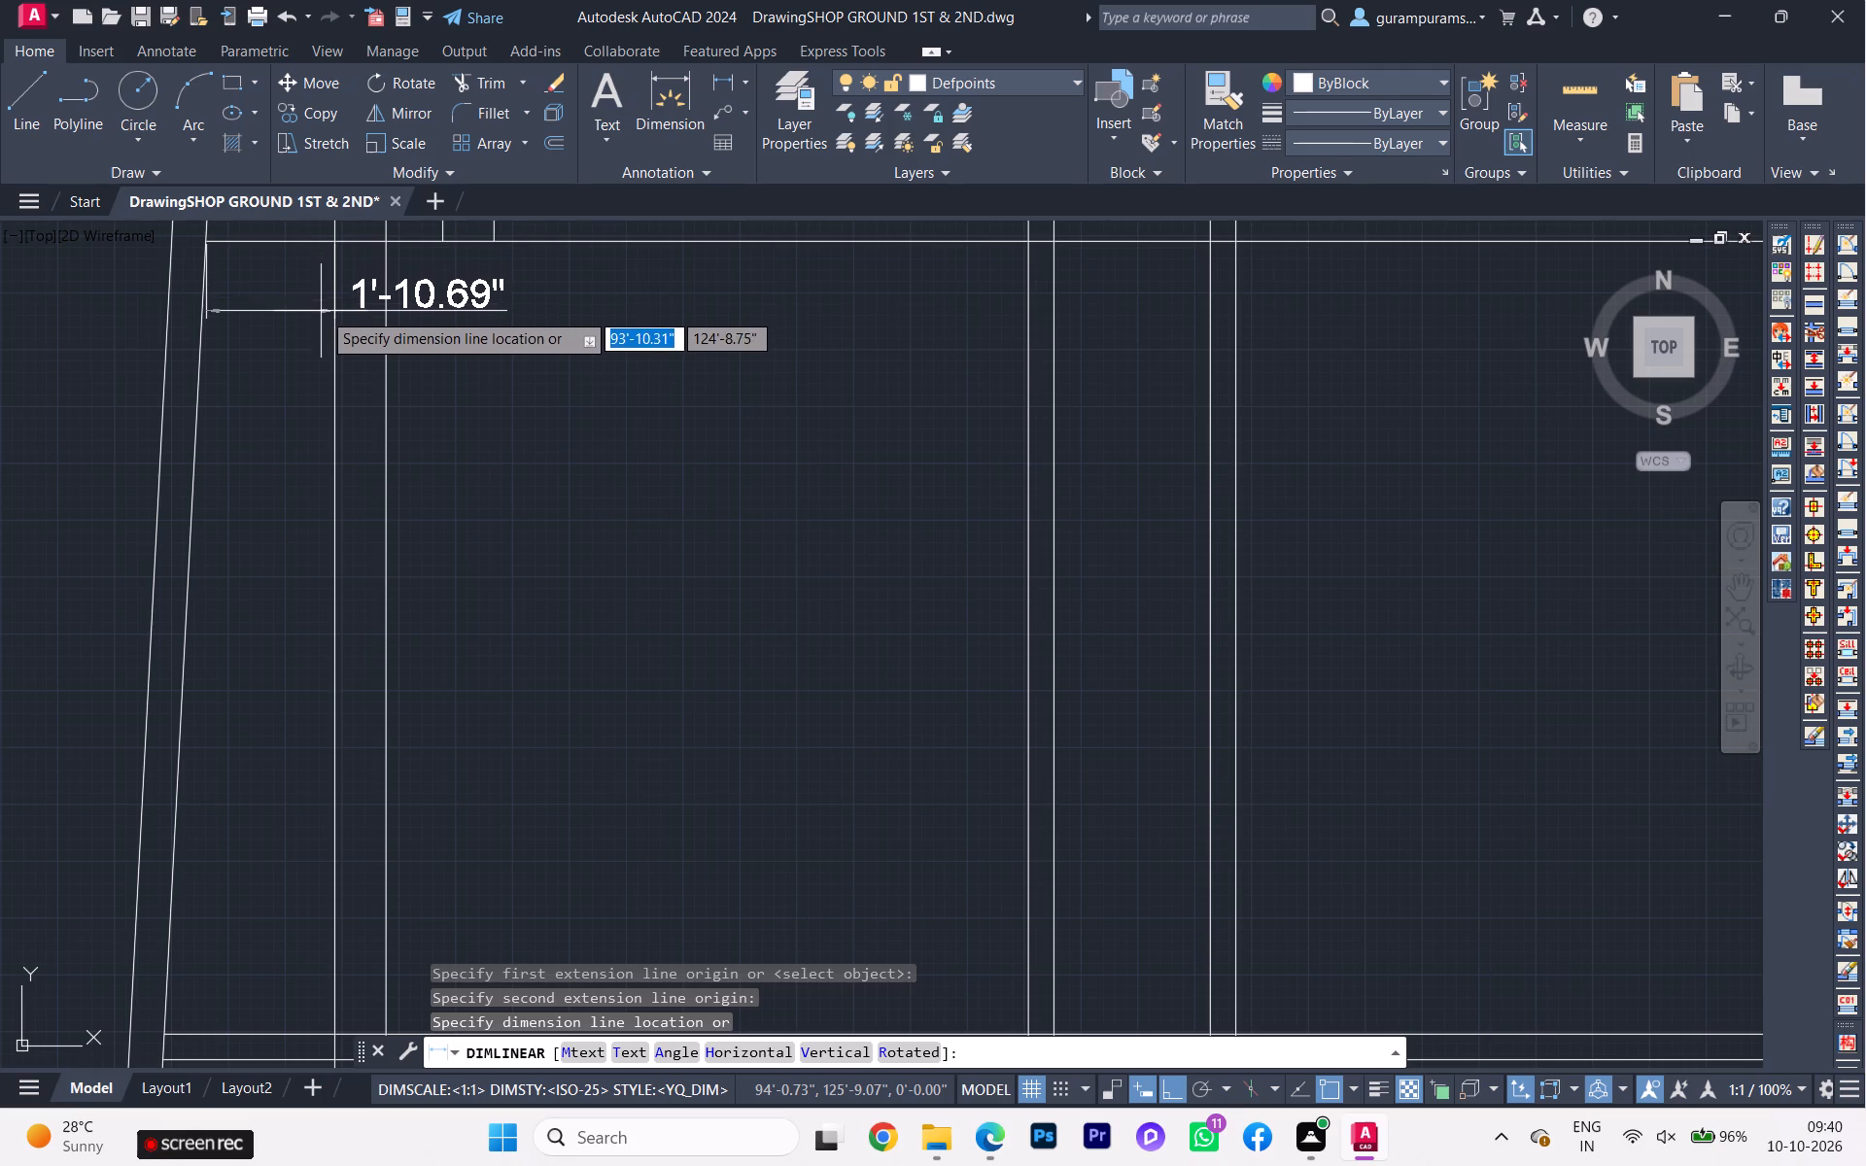
scroll(322, 314, "down", 2)
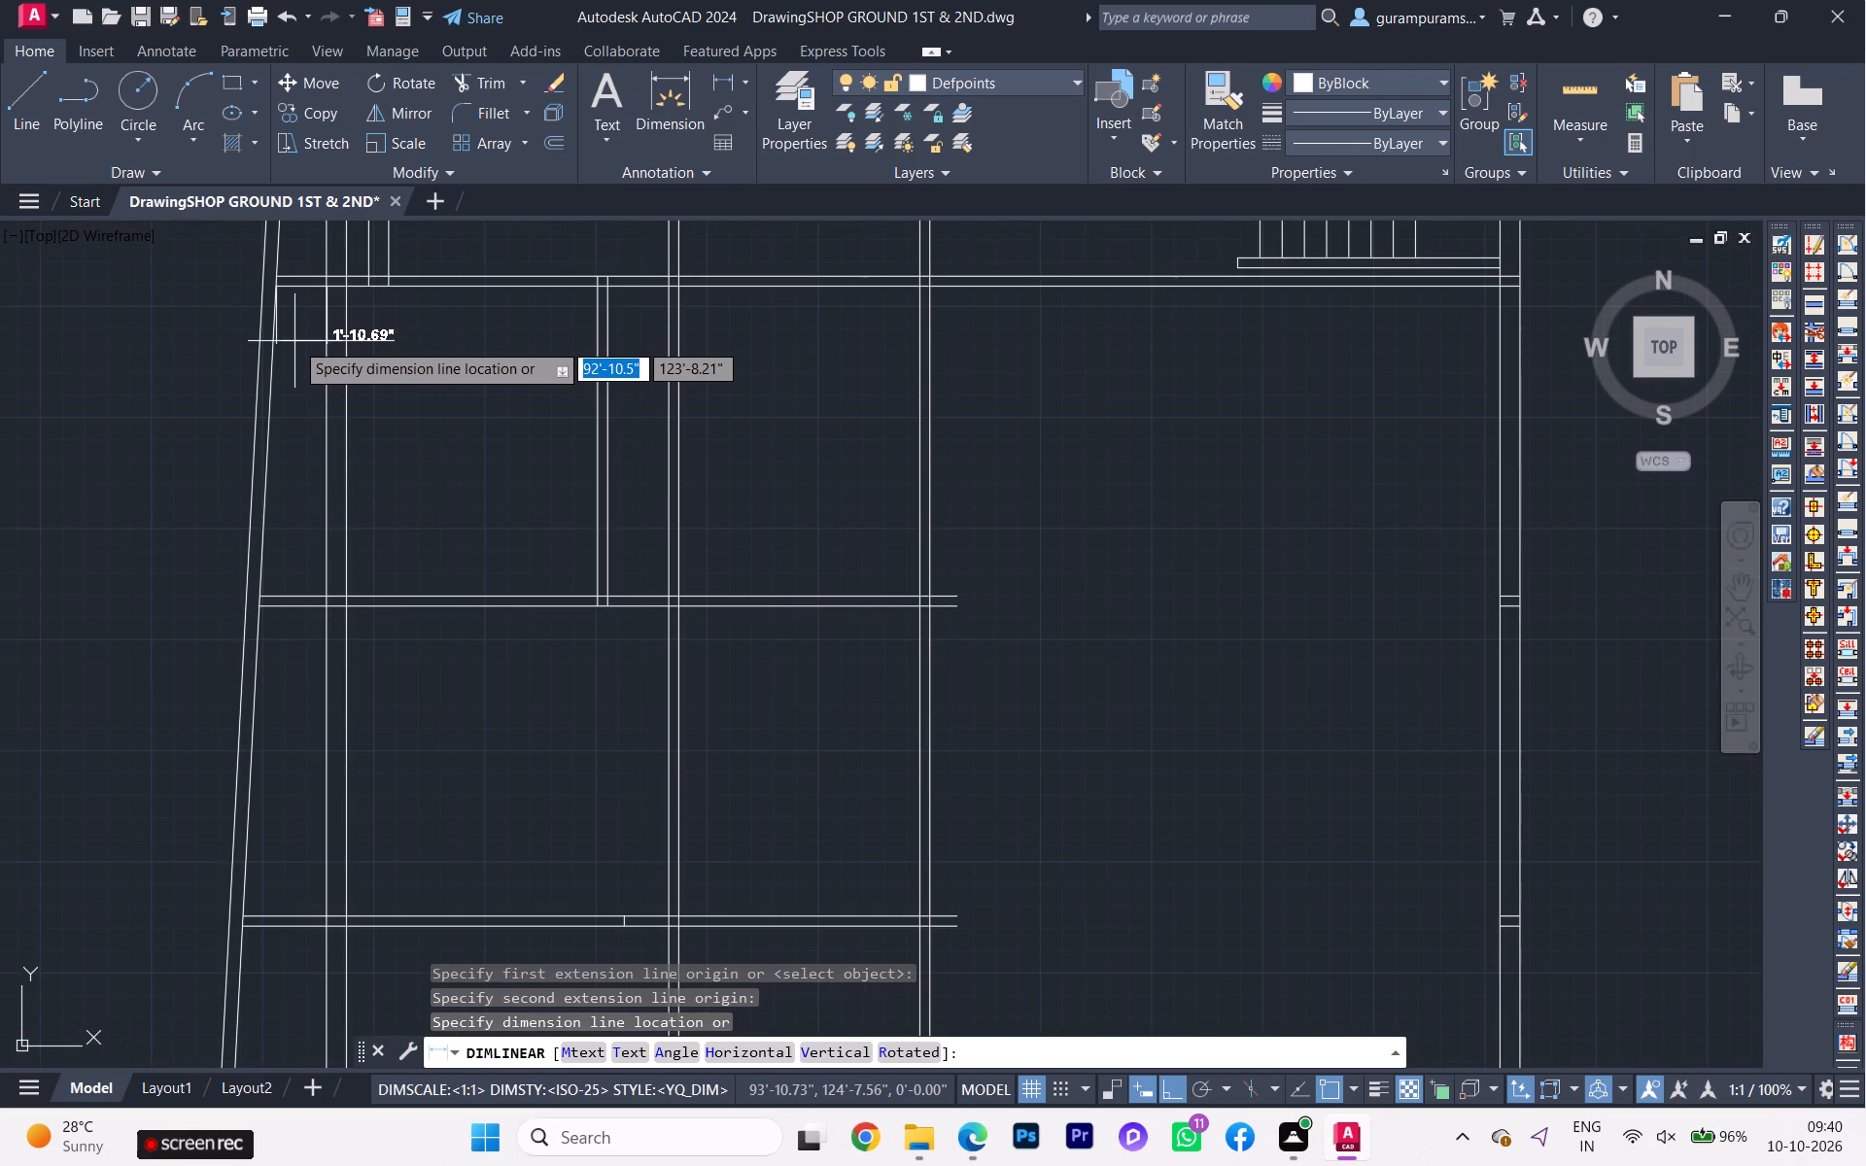
key("Escape")
key("space")
scroll(256, 569, "up", 2)
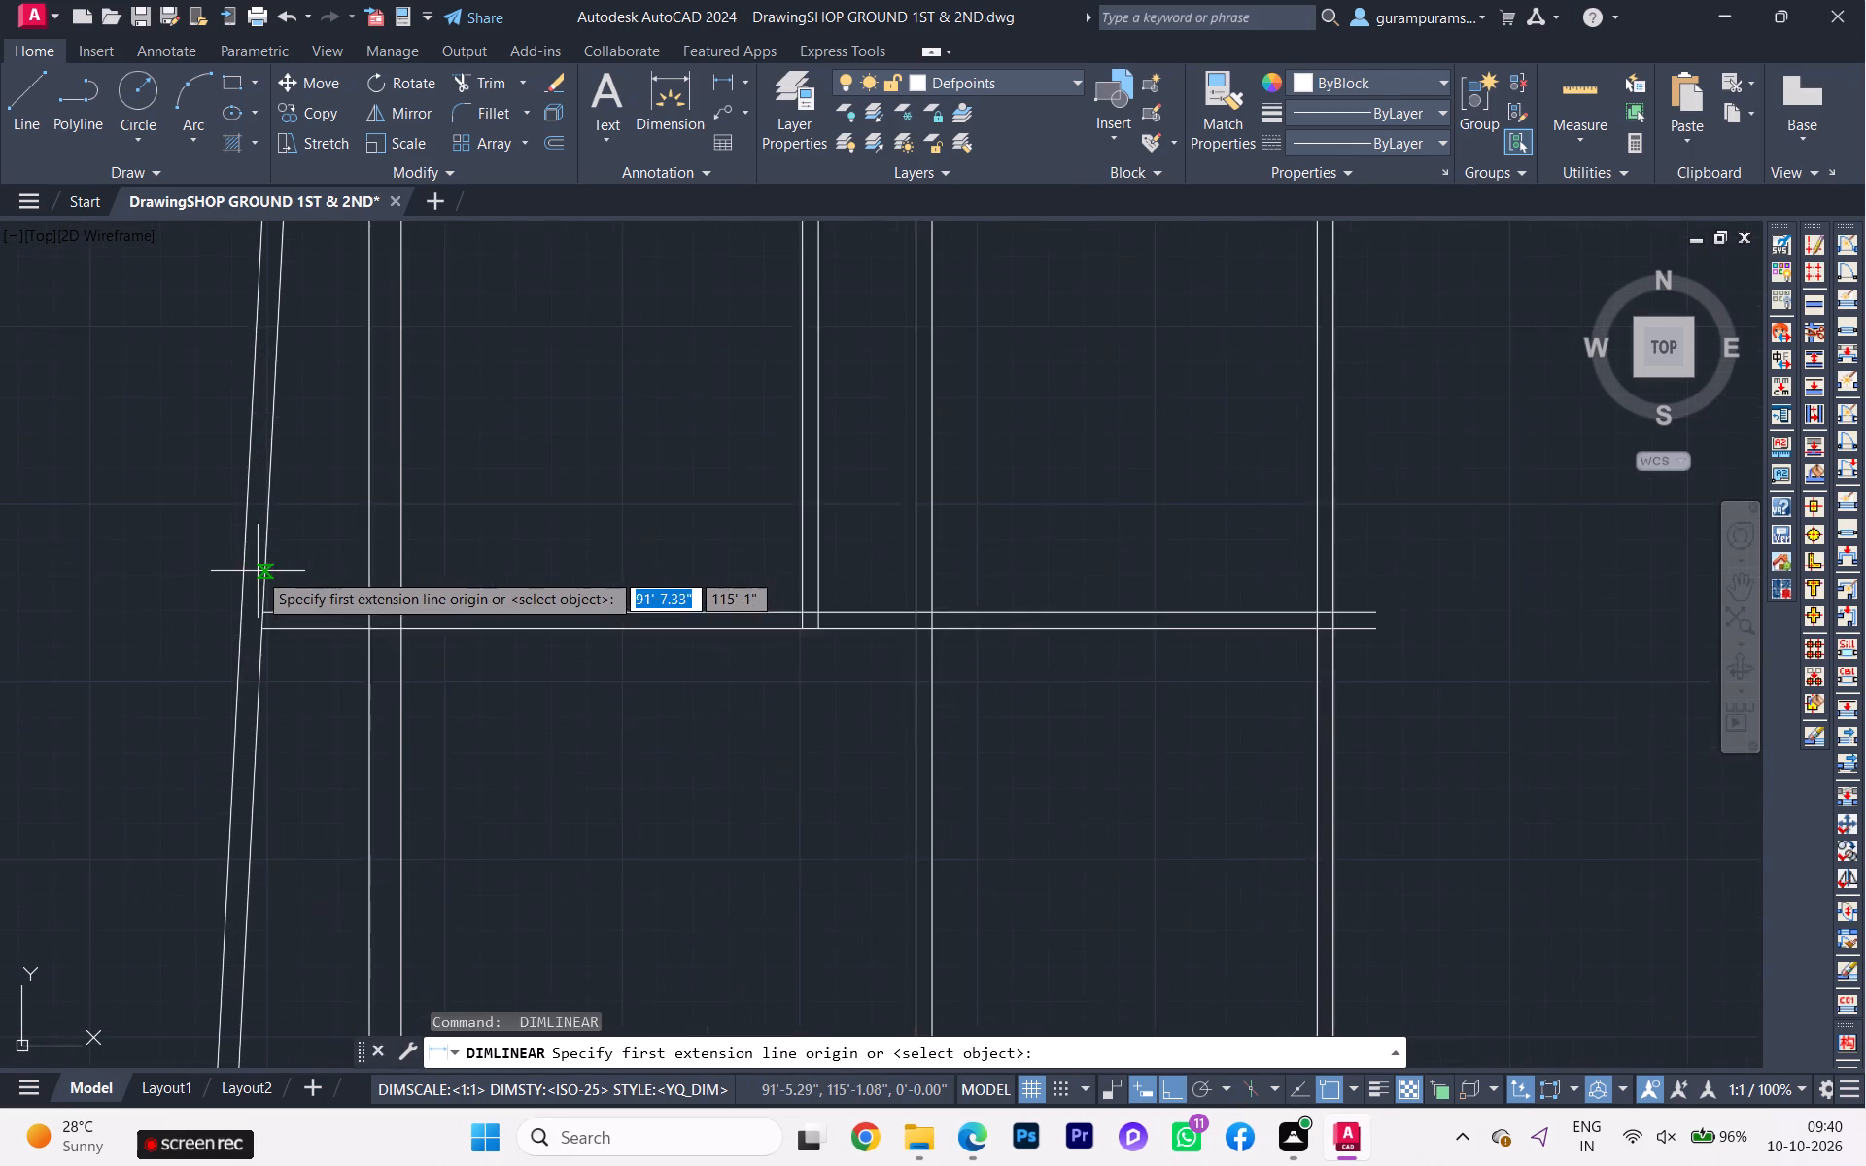
left_click(264, 635)
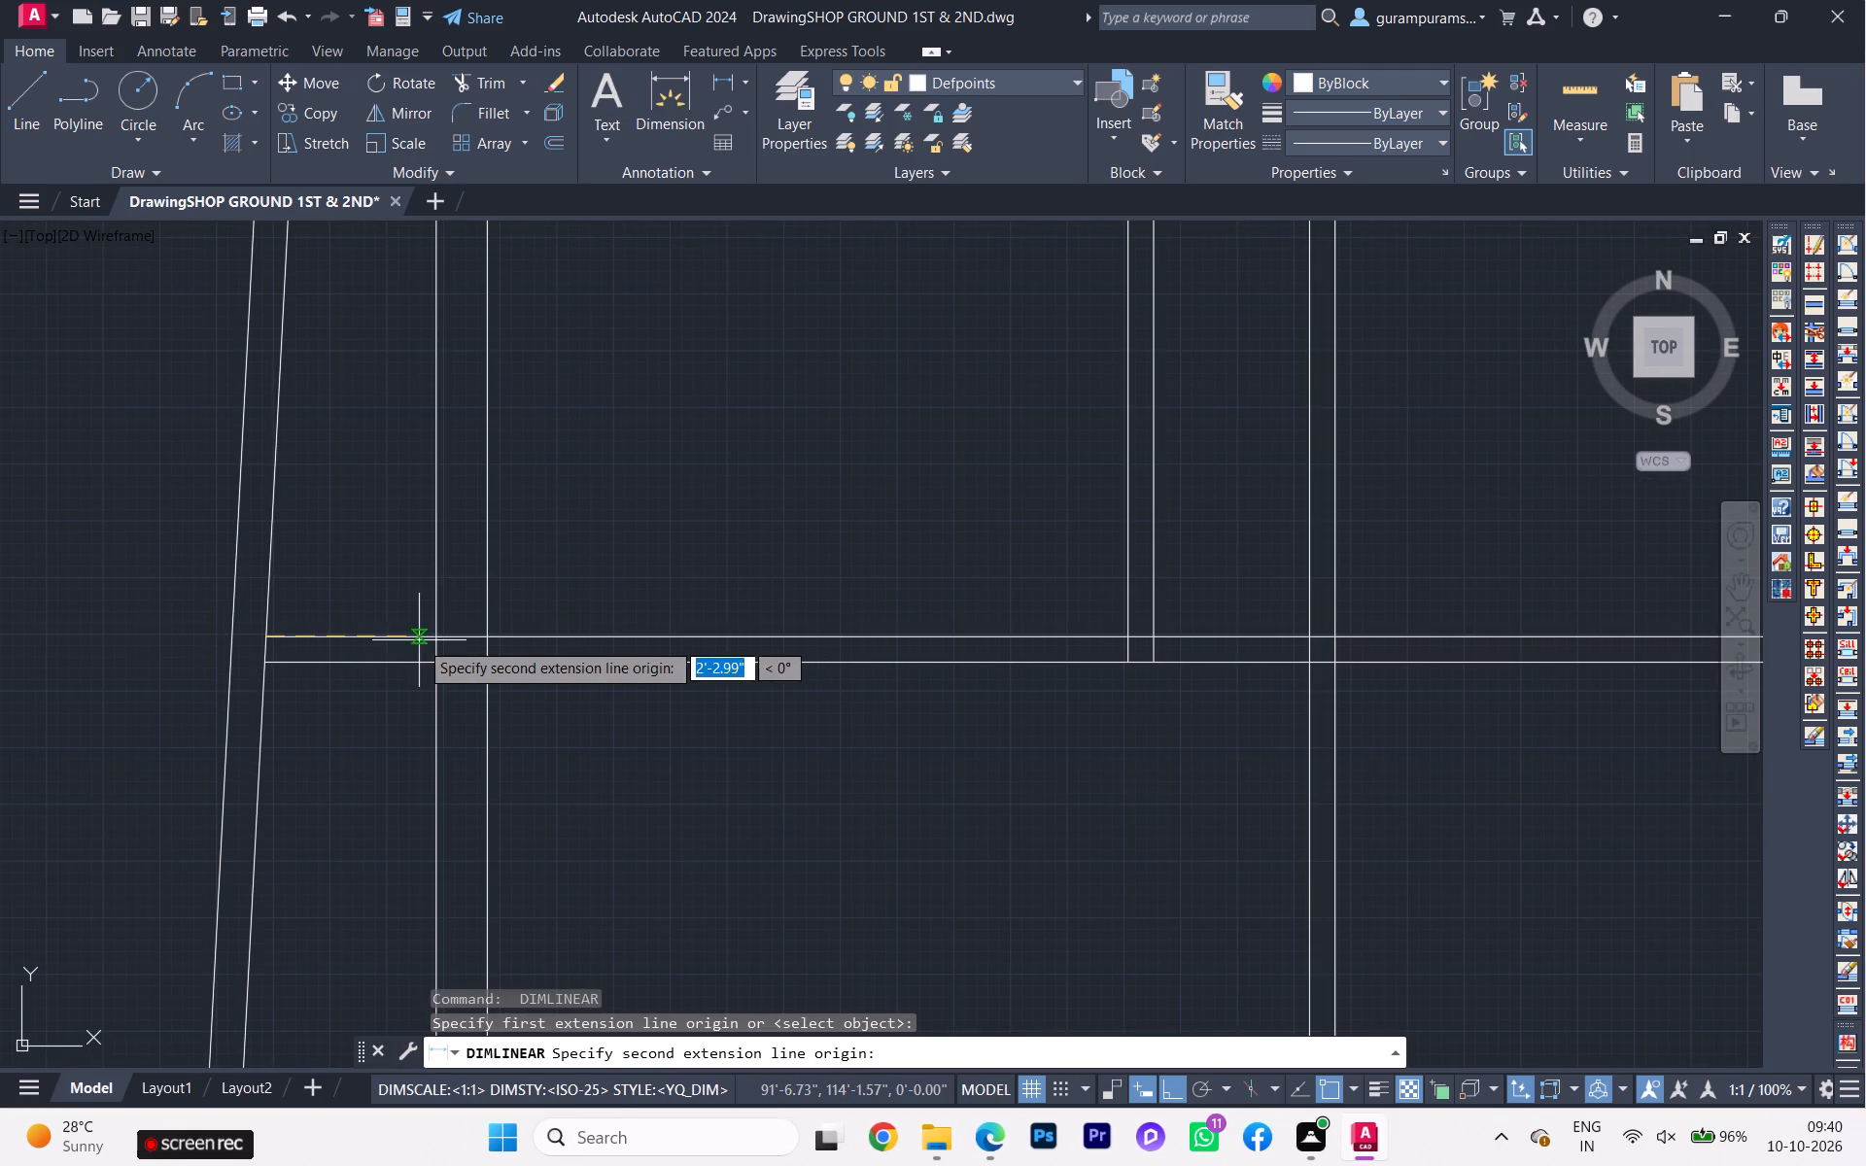
left_click(432, 634)
key("Escape")
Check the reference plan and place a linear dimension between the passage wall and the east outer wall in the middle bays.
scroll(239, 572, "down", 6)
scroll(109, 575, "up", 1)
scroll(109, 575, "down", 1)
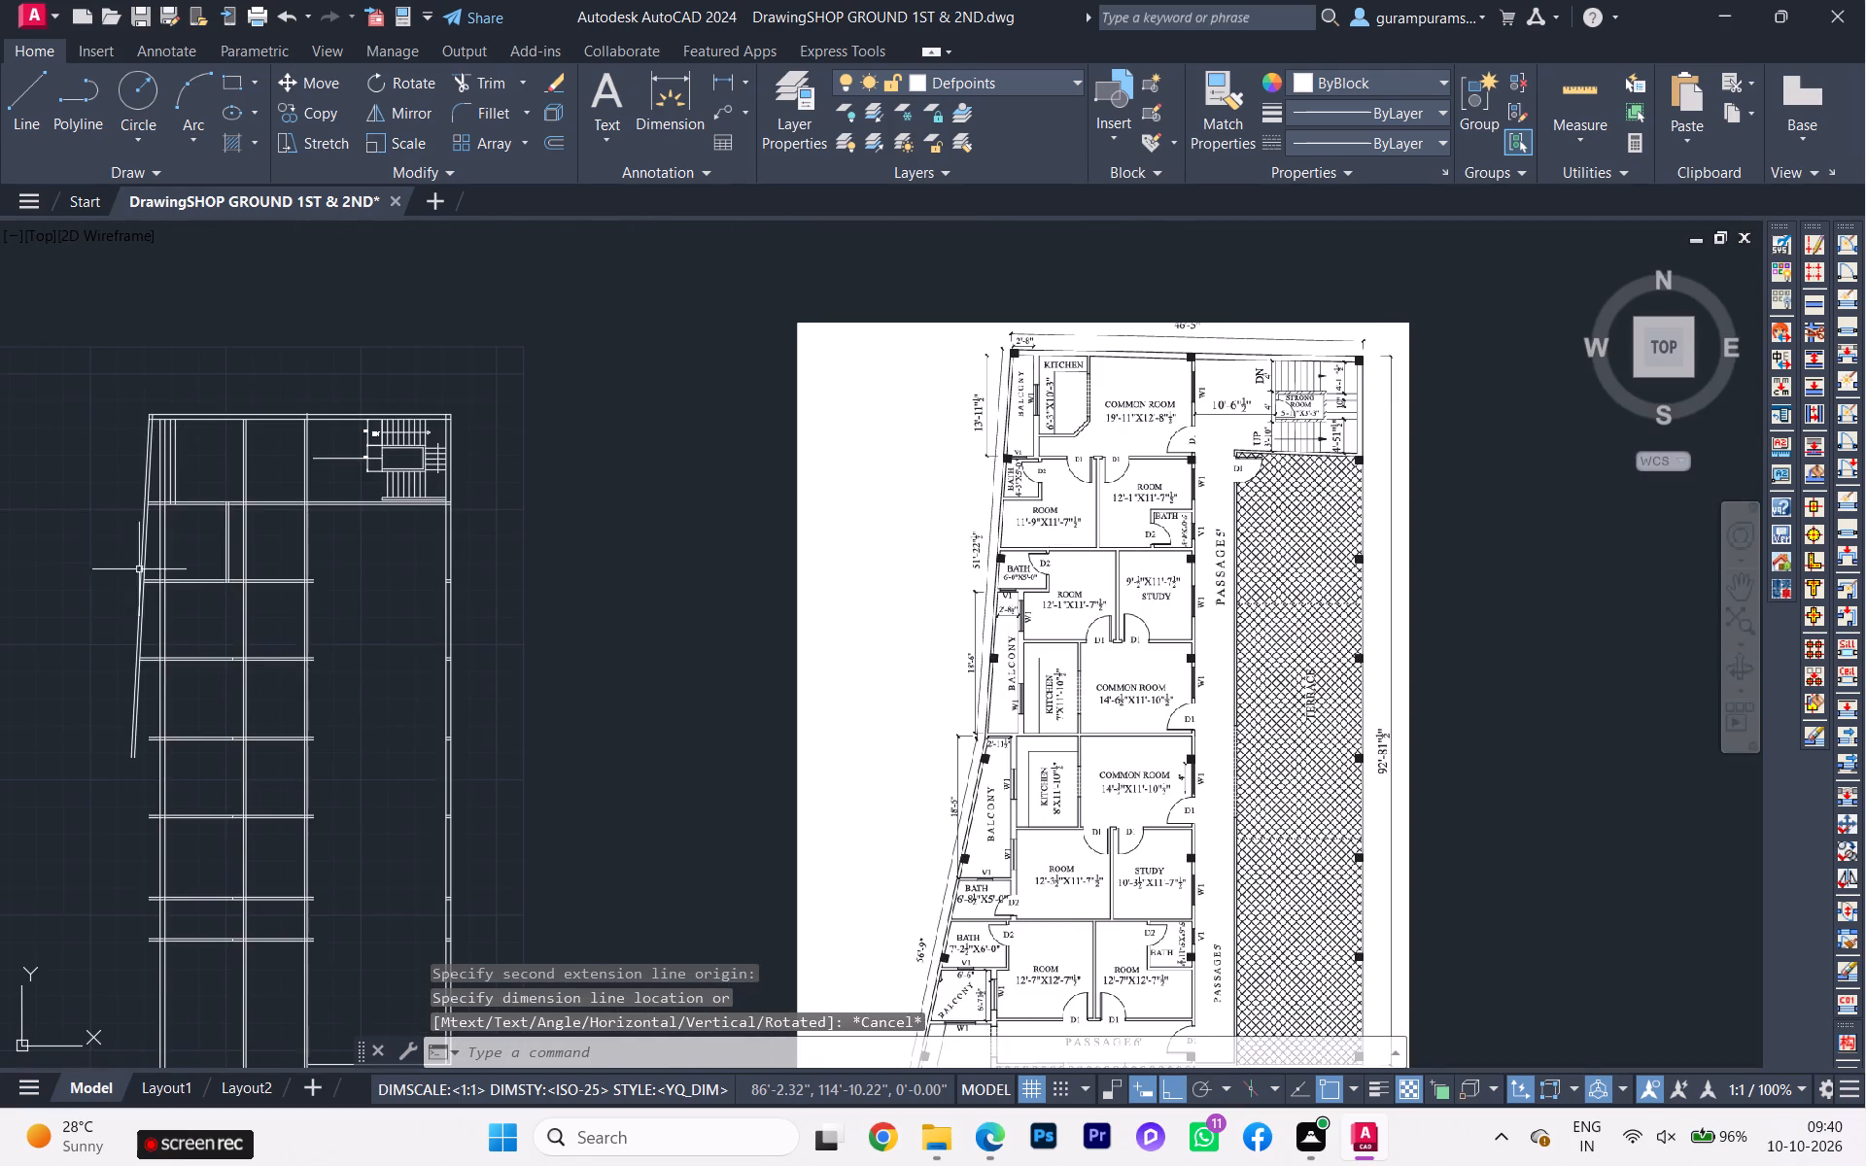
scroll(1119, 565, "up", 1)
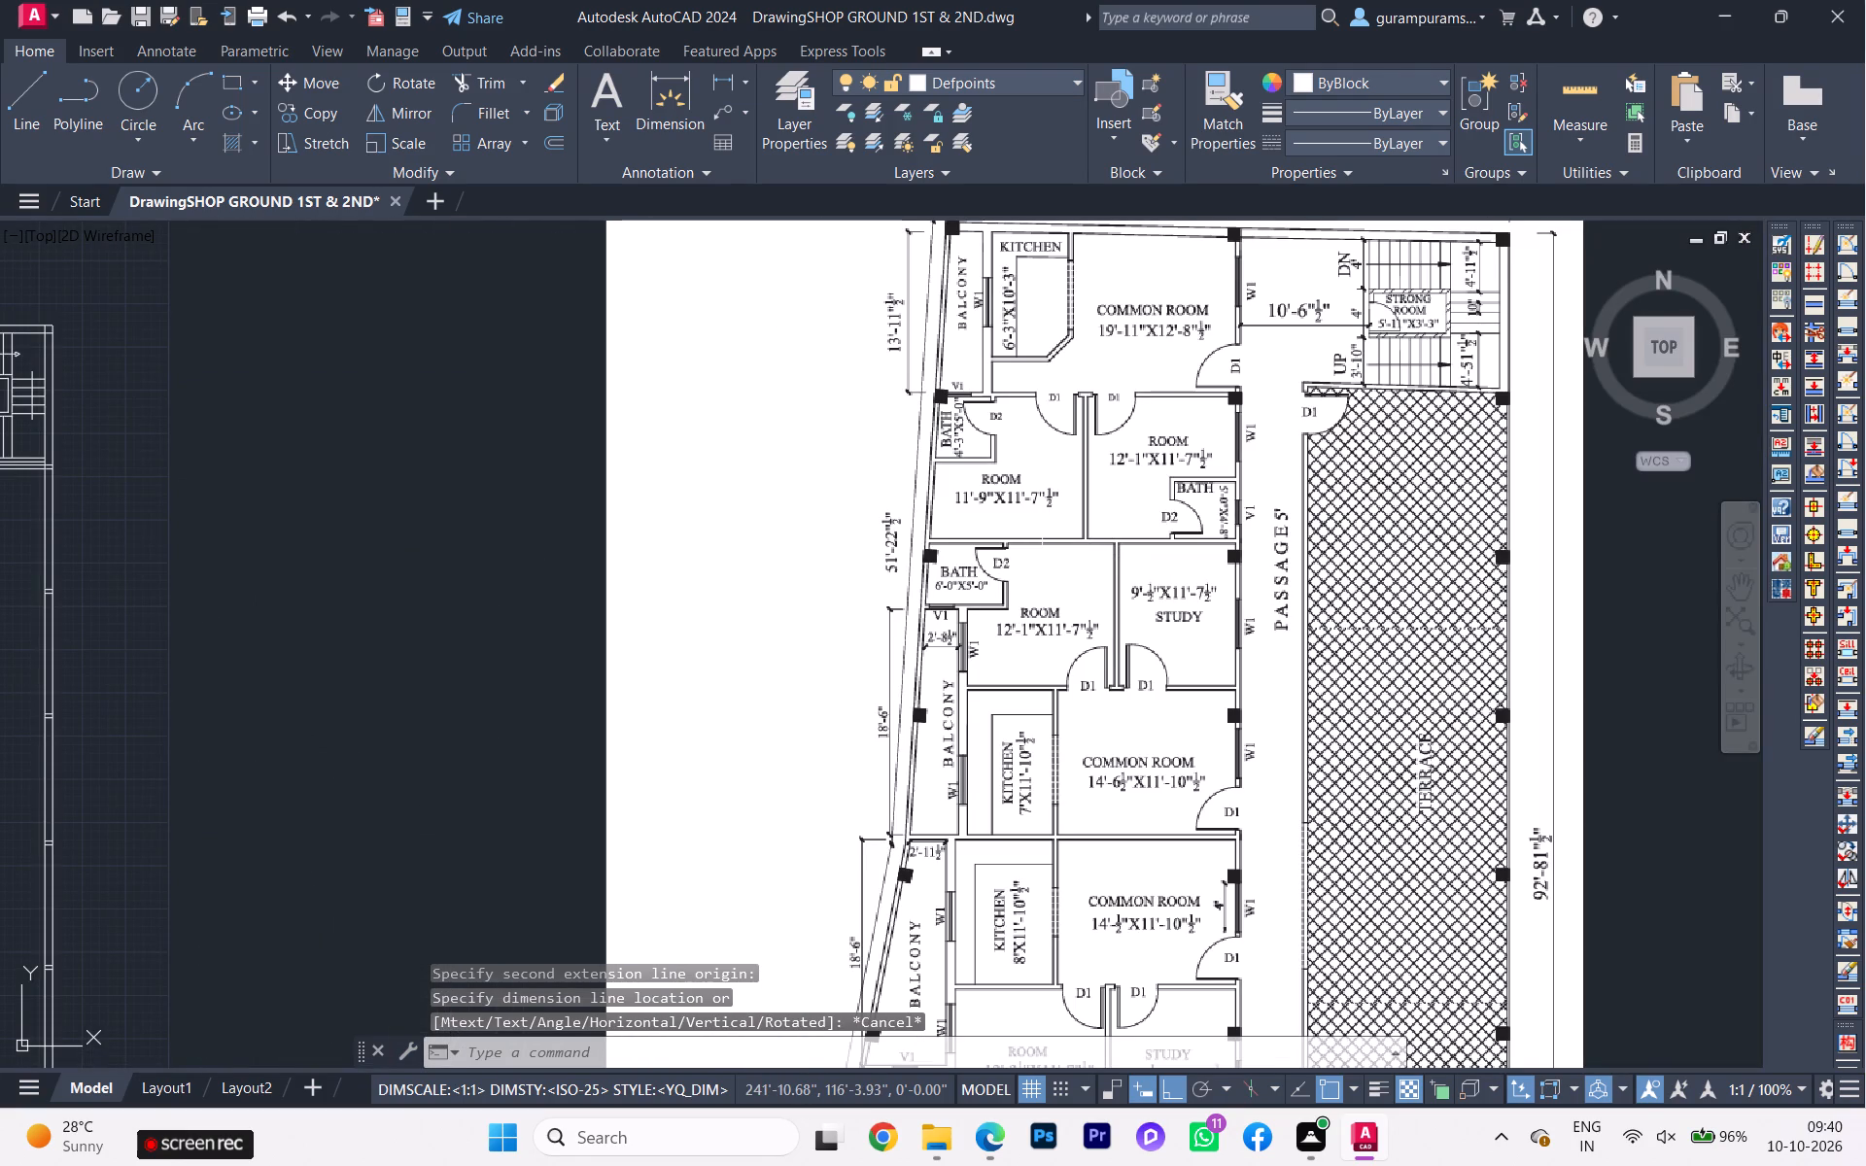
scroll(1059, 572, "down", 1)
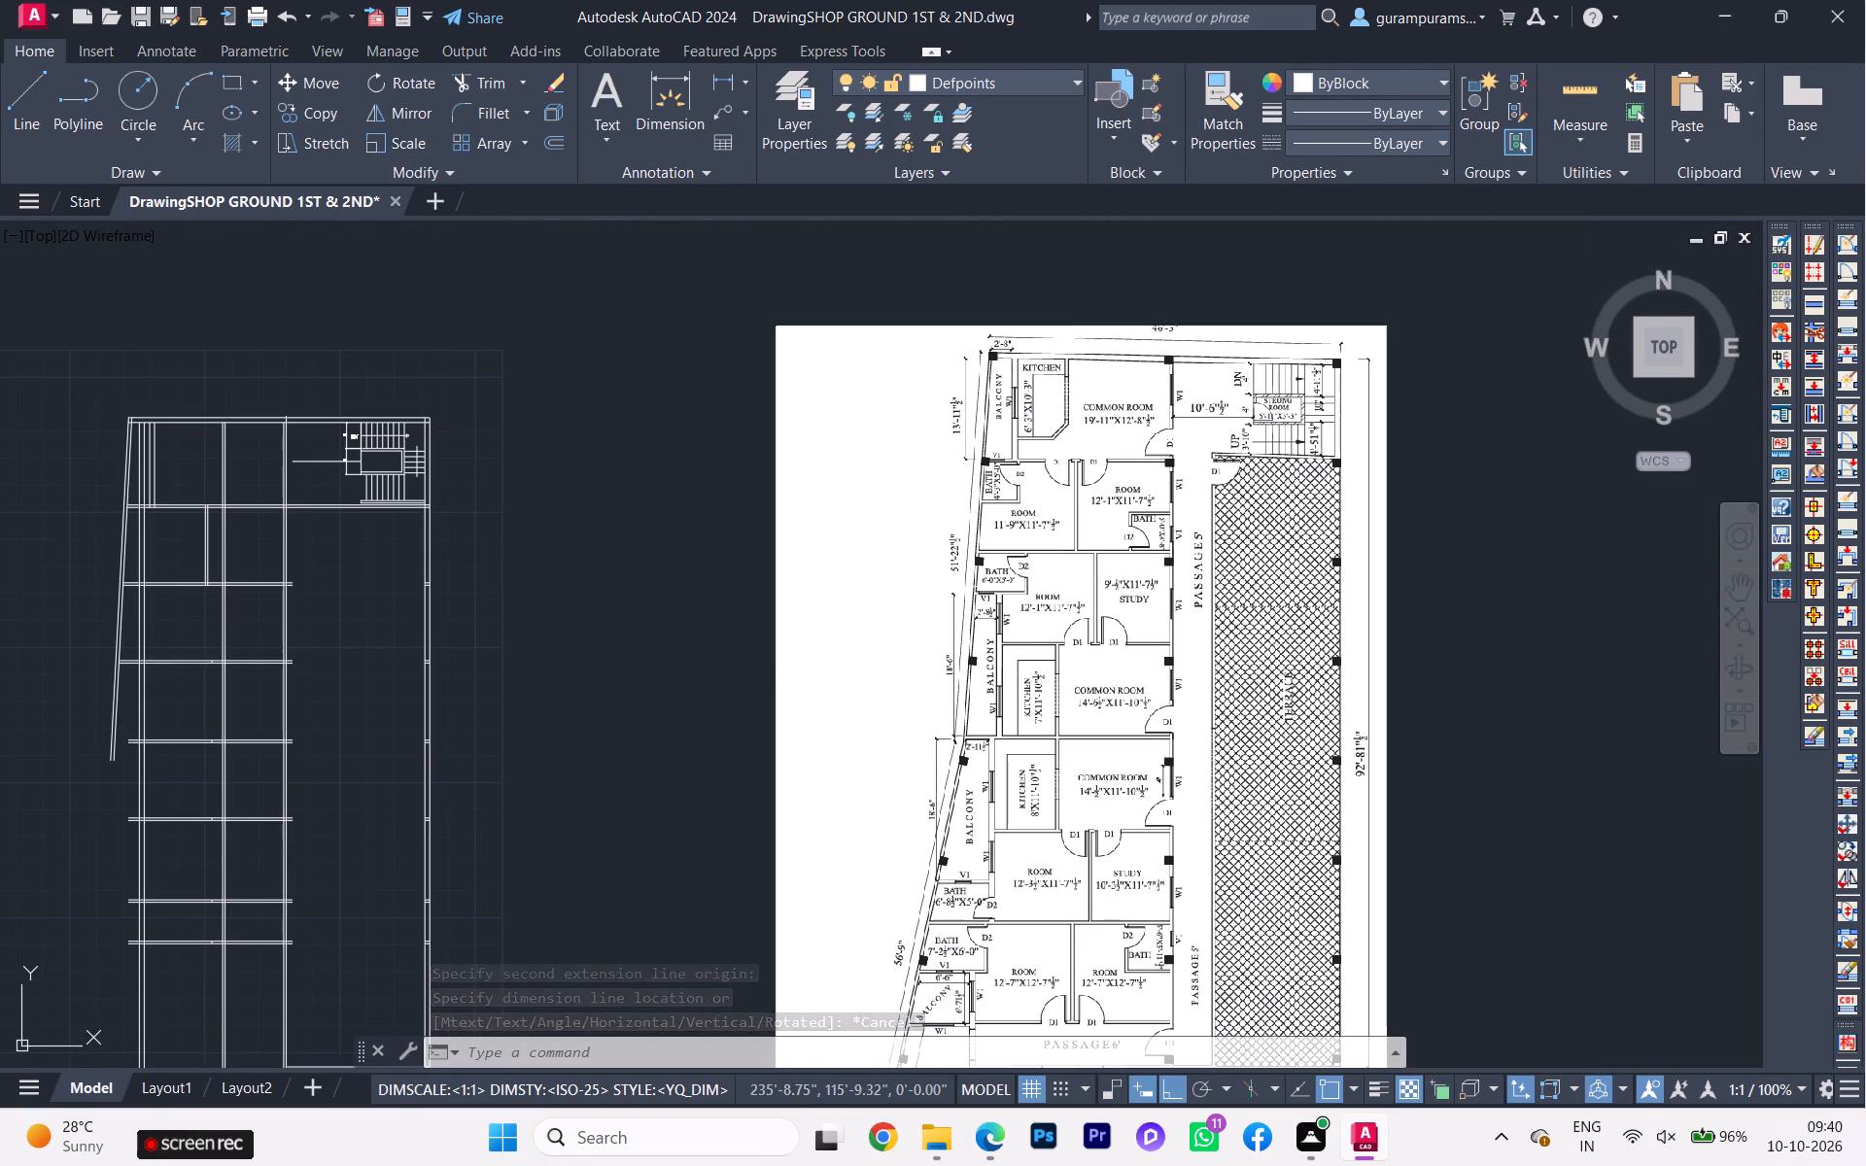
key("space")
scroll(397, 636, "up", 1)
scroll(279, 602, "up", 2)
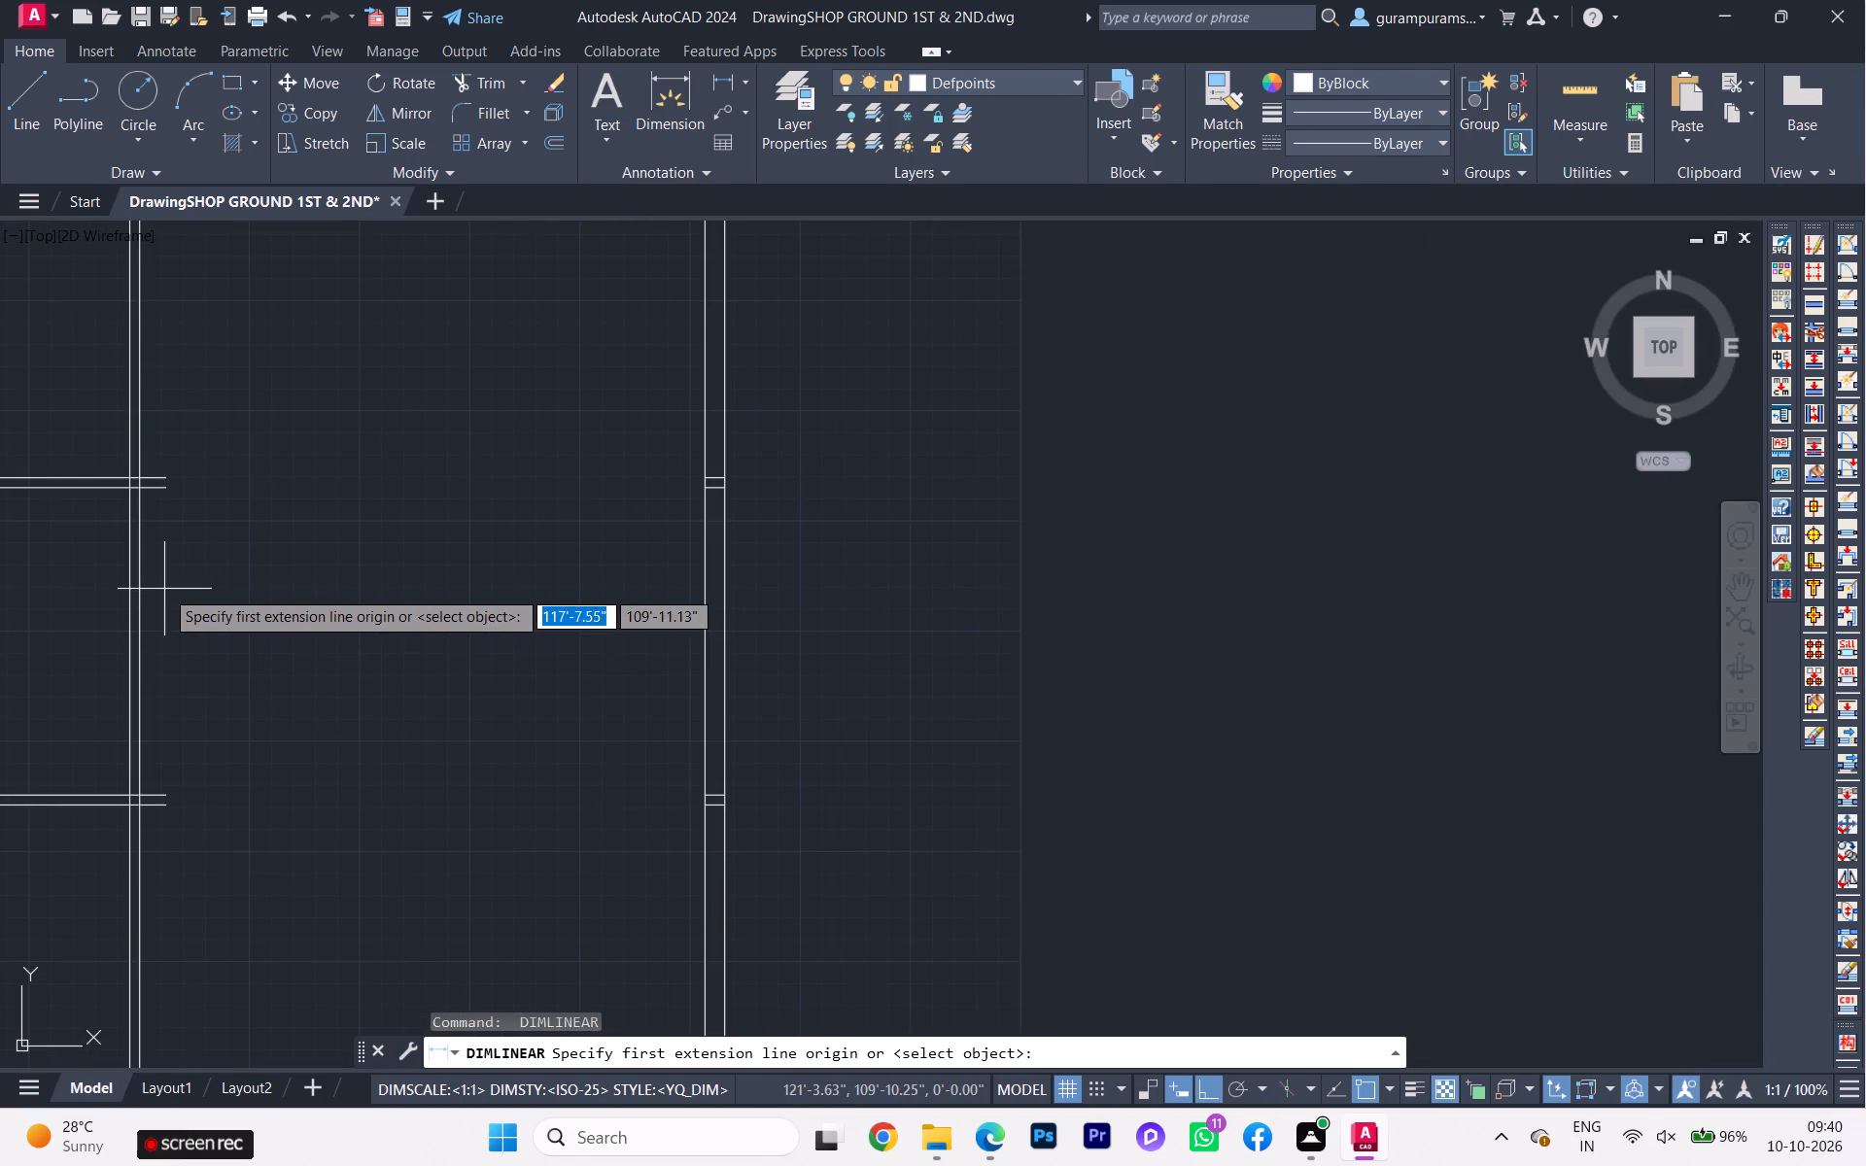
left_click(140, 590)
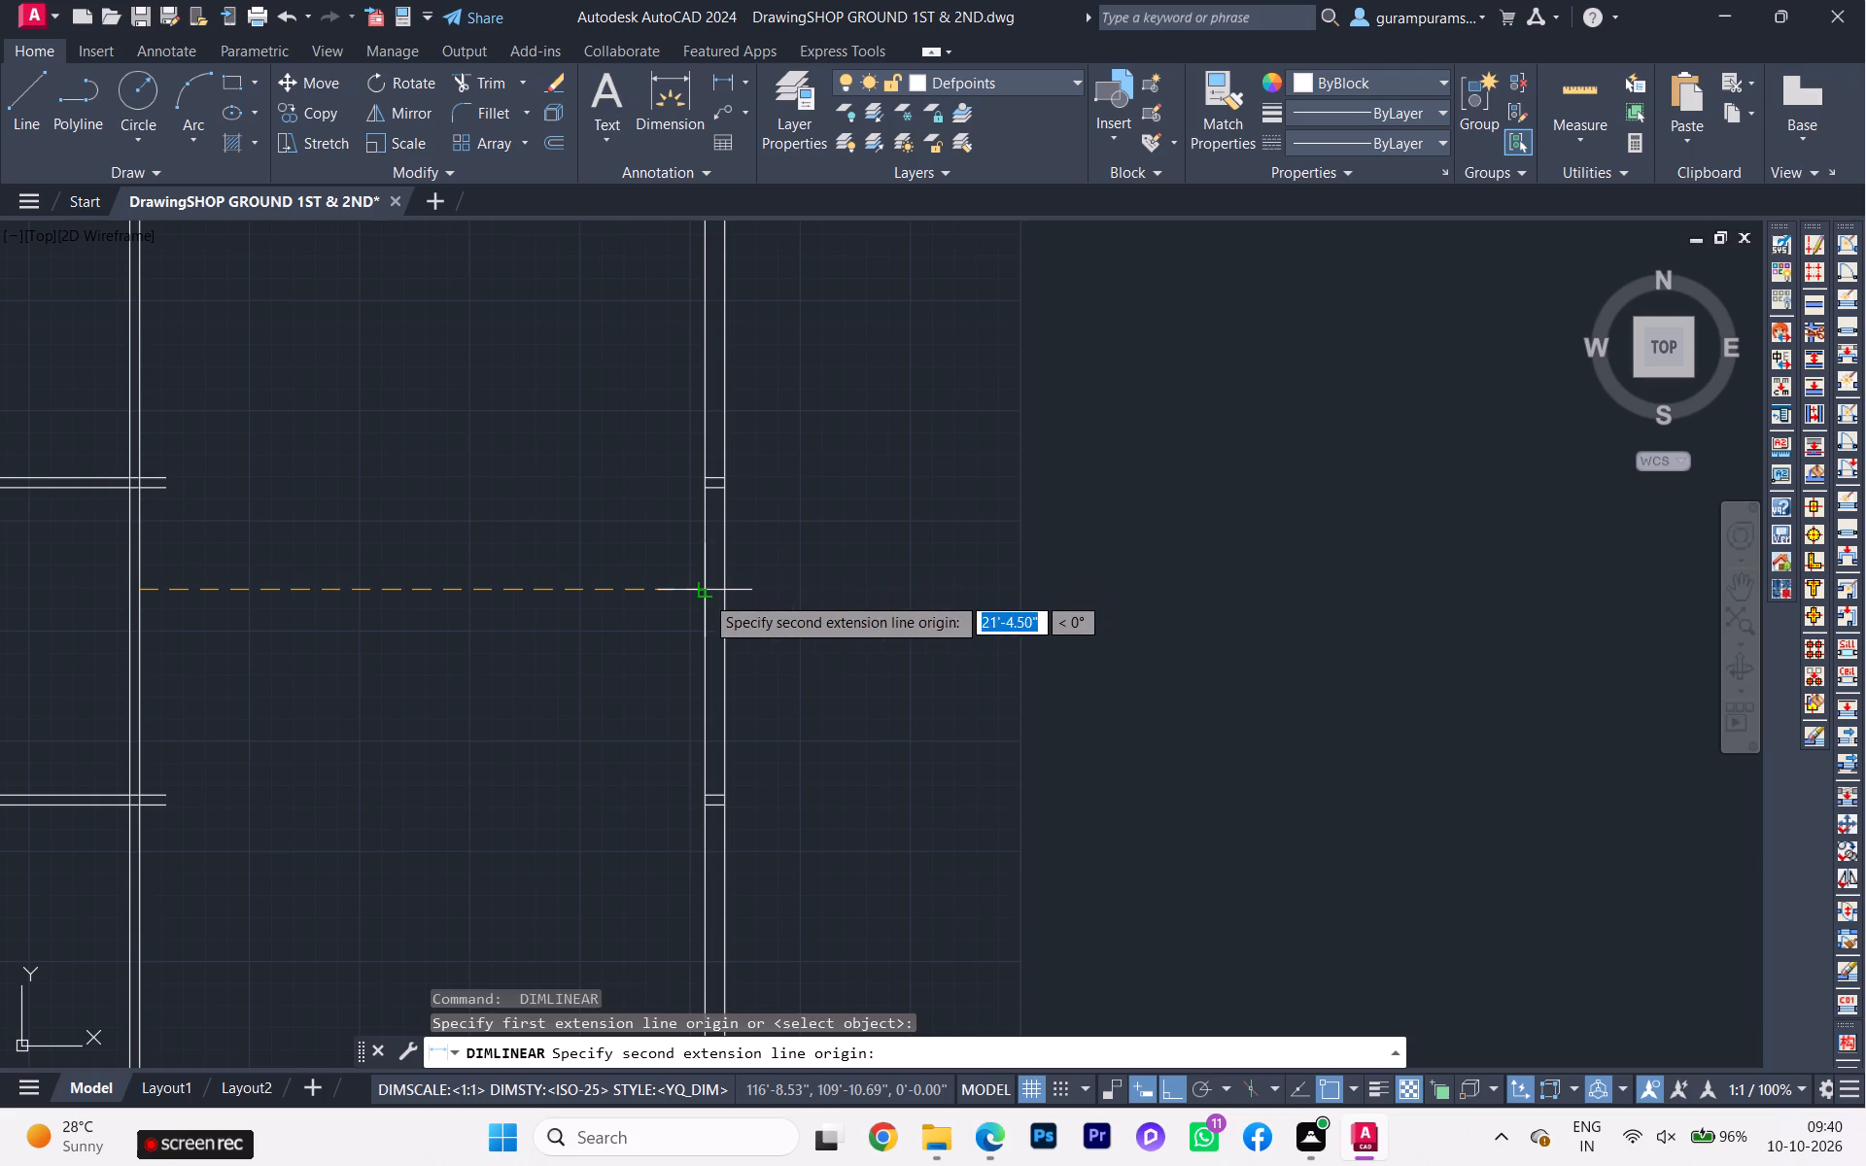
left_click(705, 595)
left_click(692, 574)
Examine the terrace and passage width marked along the bottom edge of the reference plan.
scroll(387, 619, "down", 4)
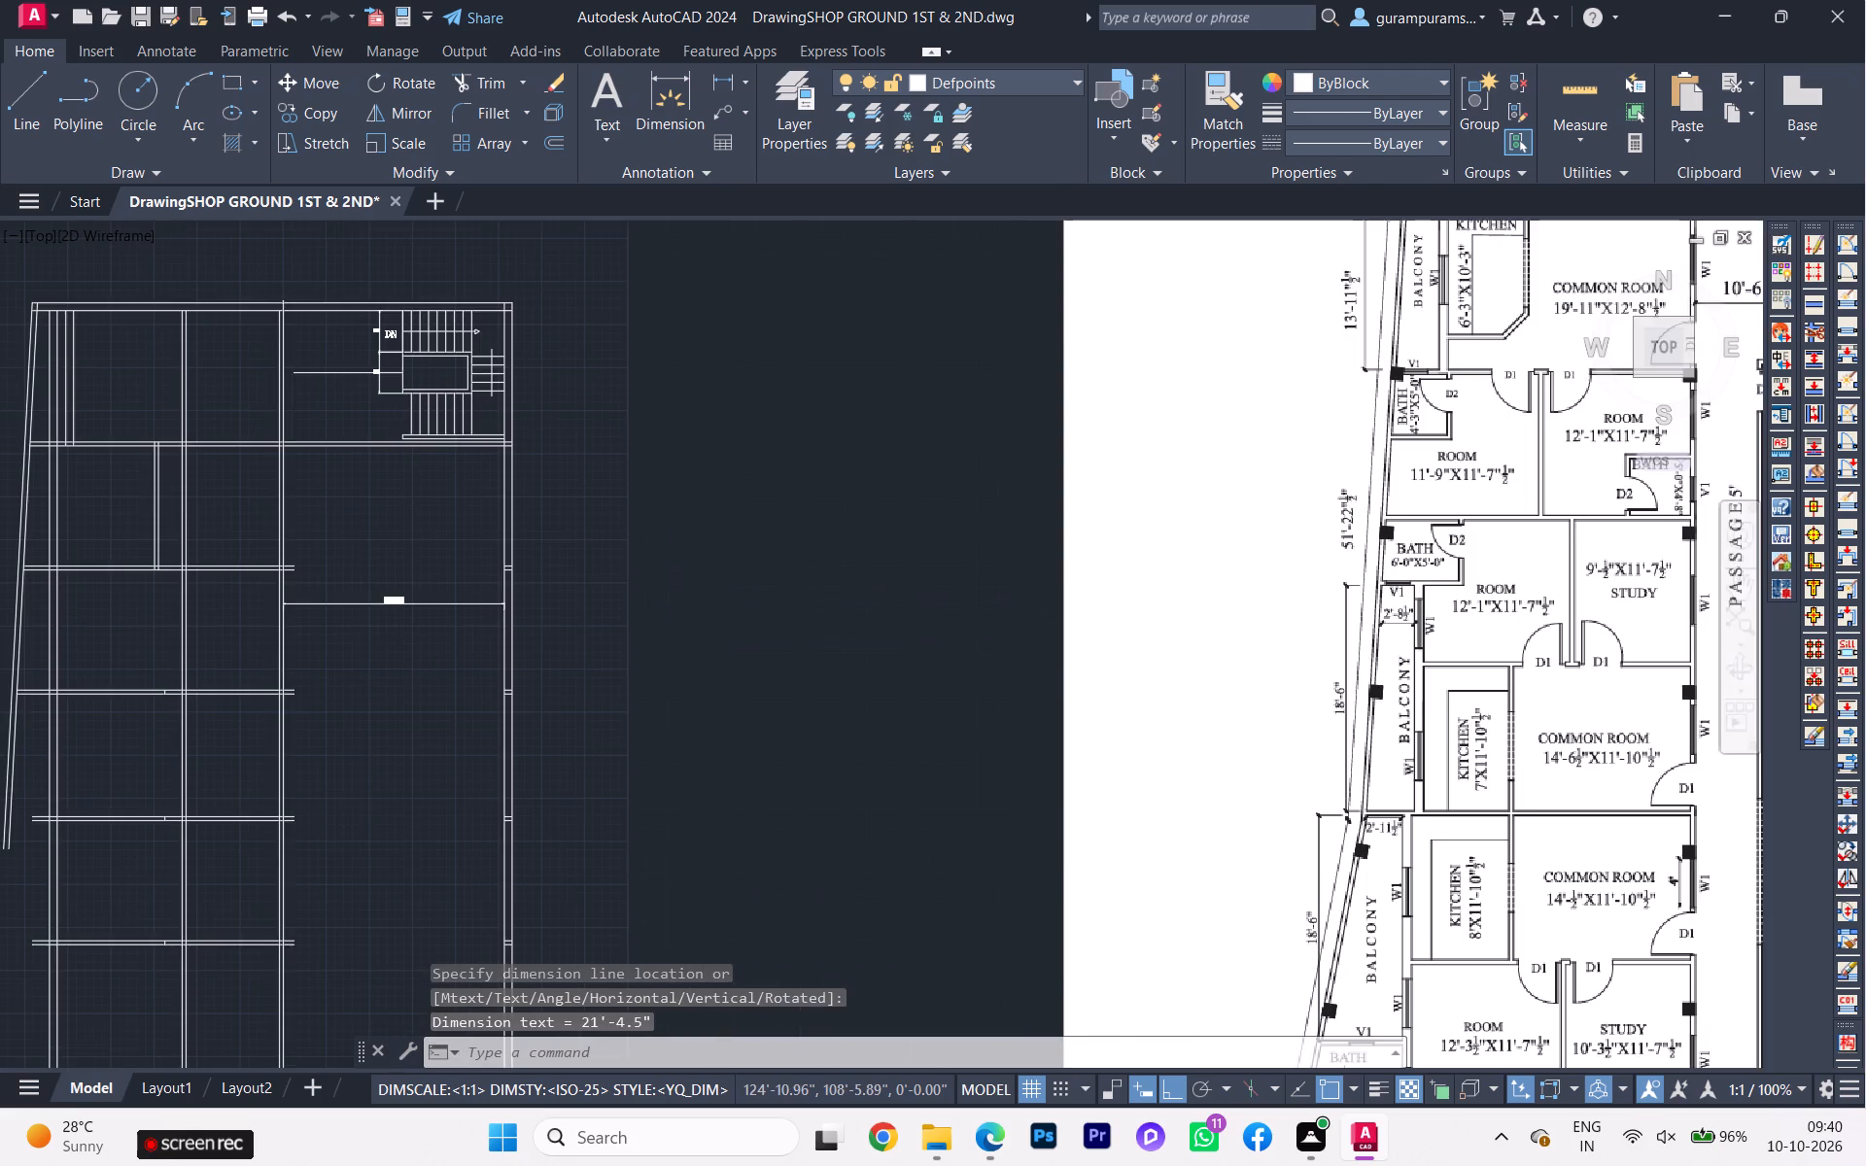
scroll(379, 618, "down", 2)
middle_click_drag(560, 657, 612, 524)
scroll(737, 551, "down", 1)
scroll(791, 613, "up", 5)
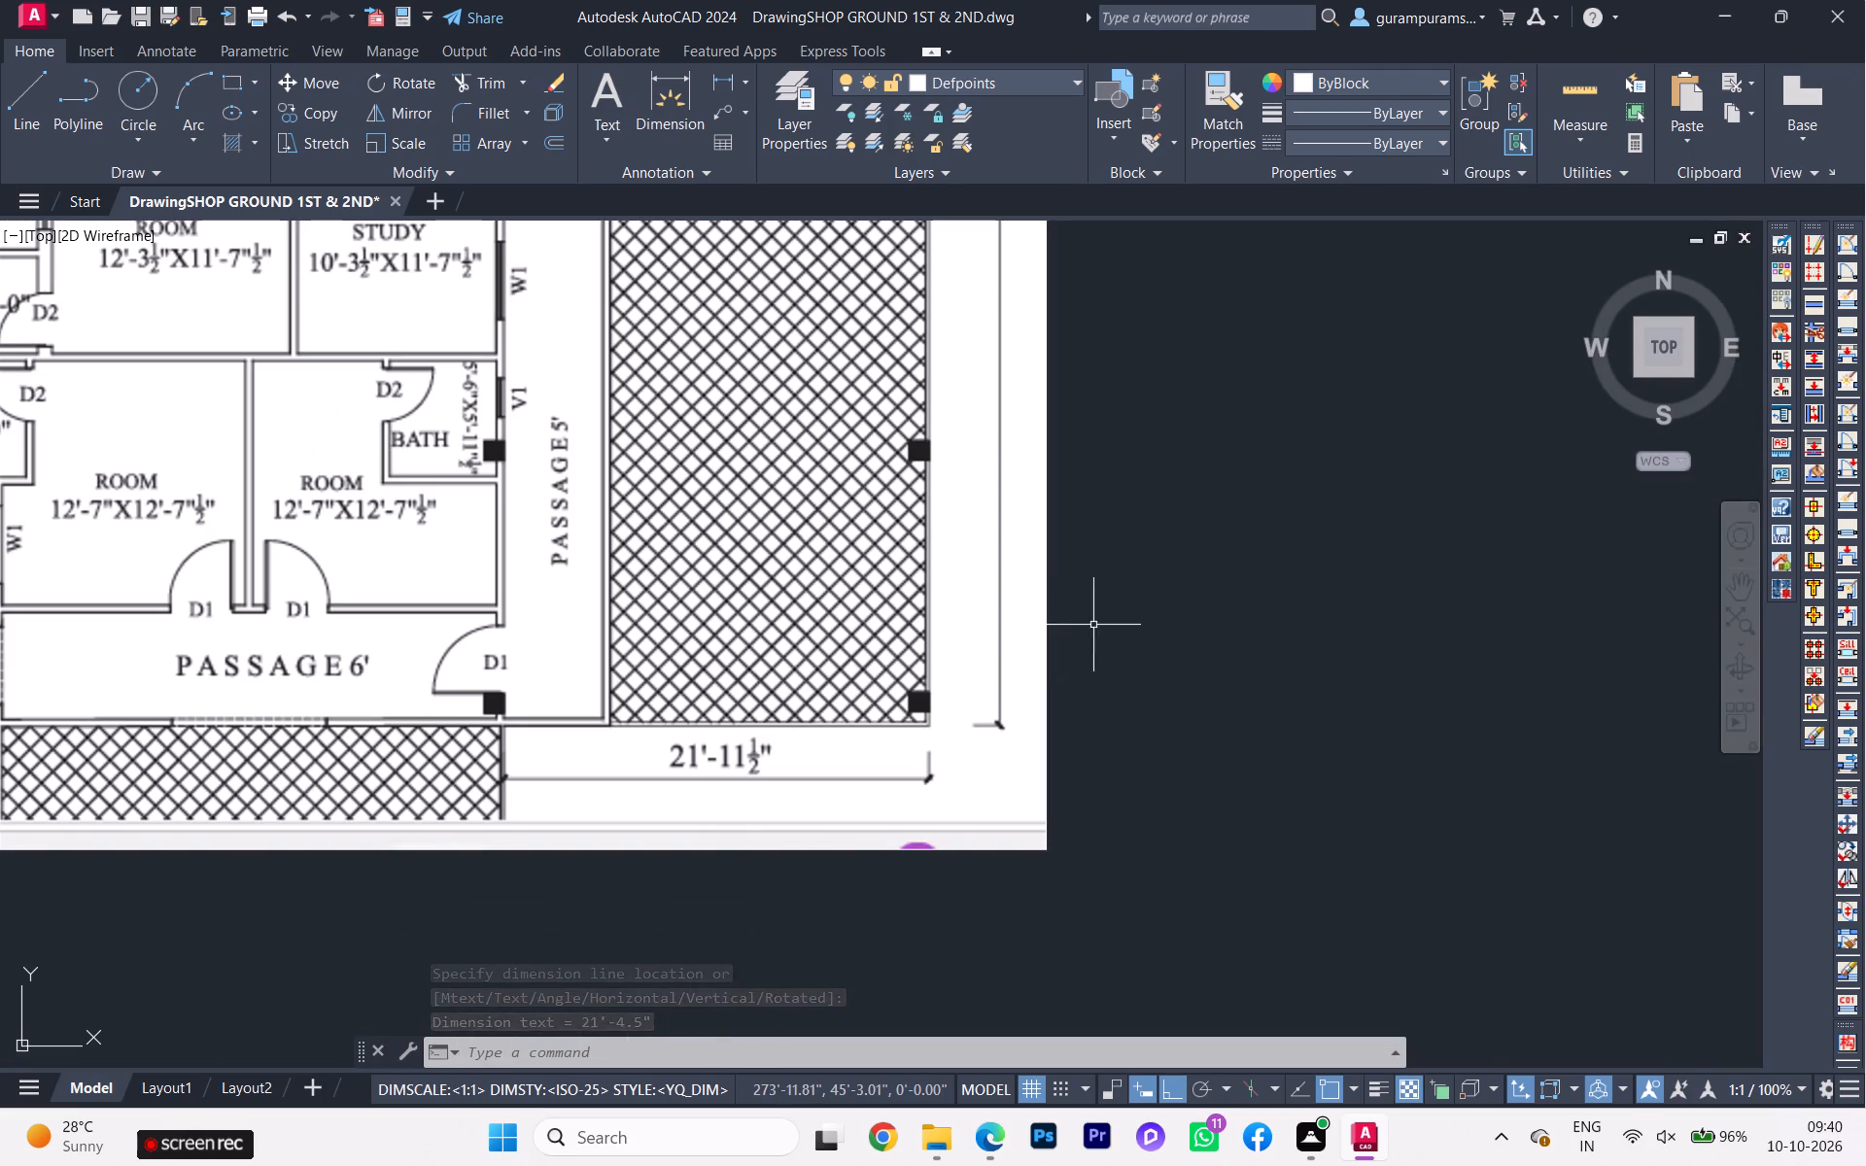
scroll(1136, 631, "down", 2)
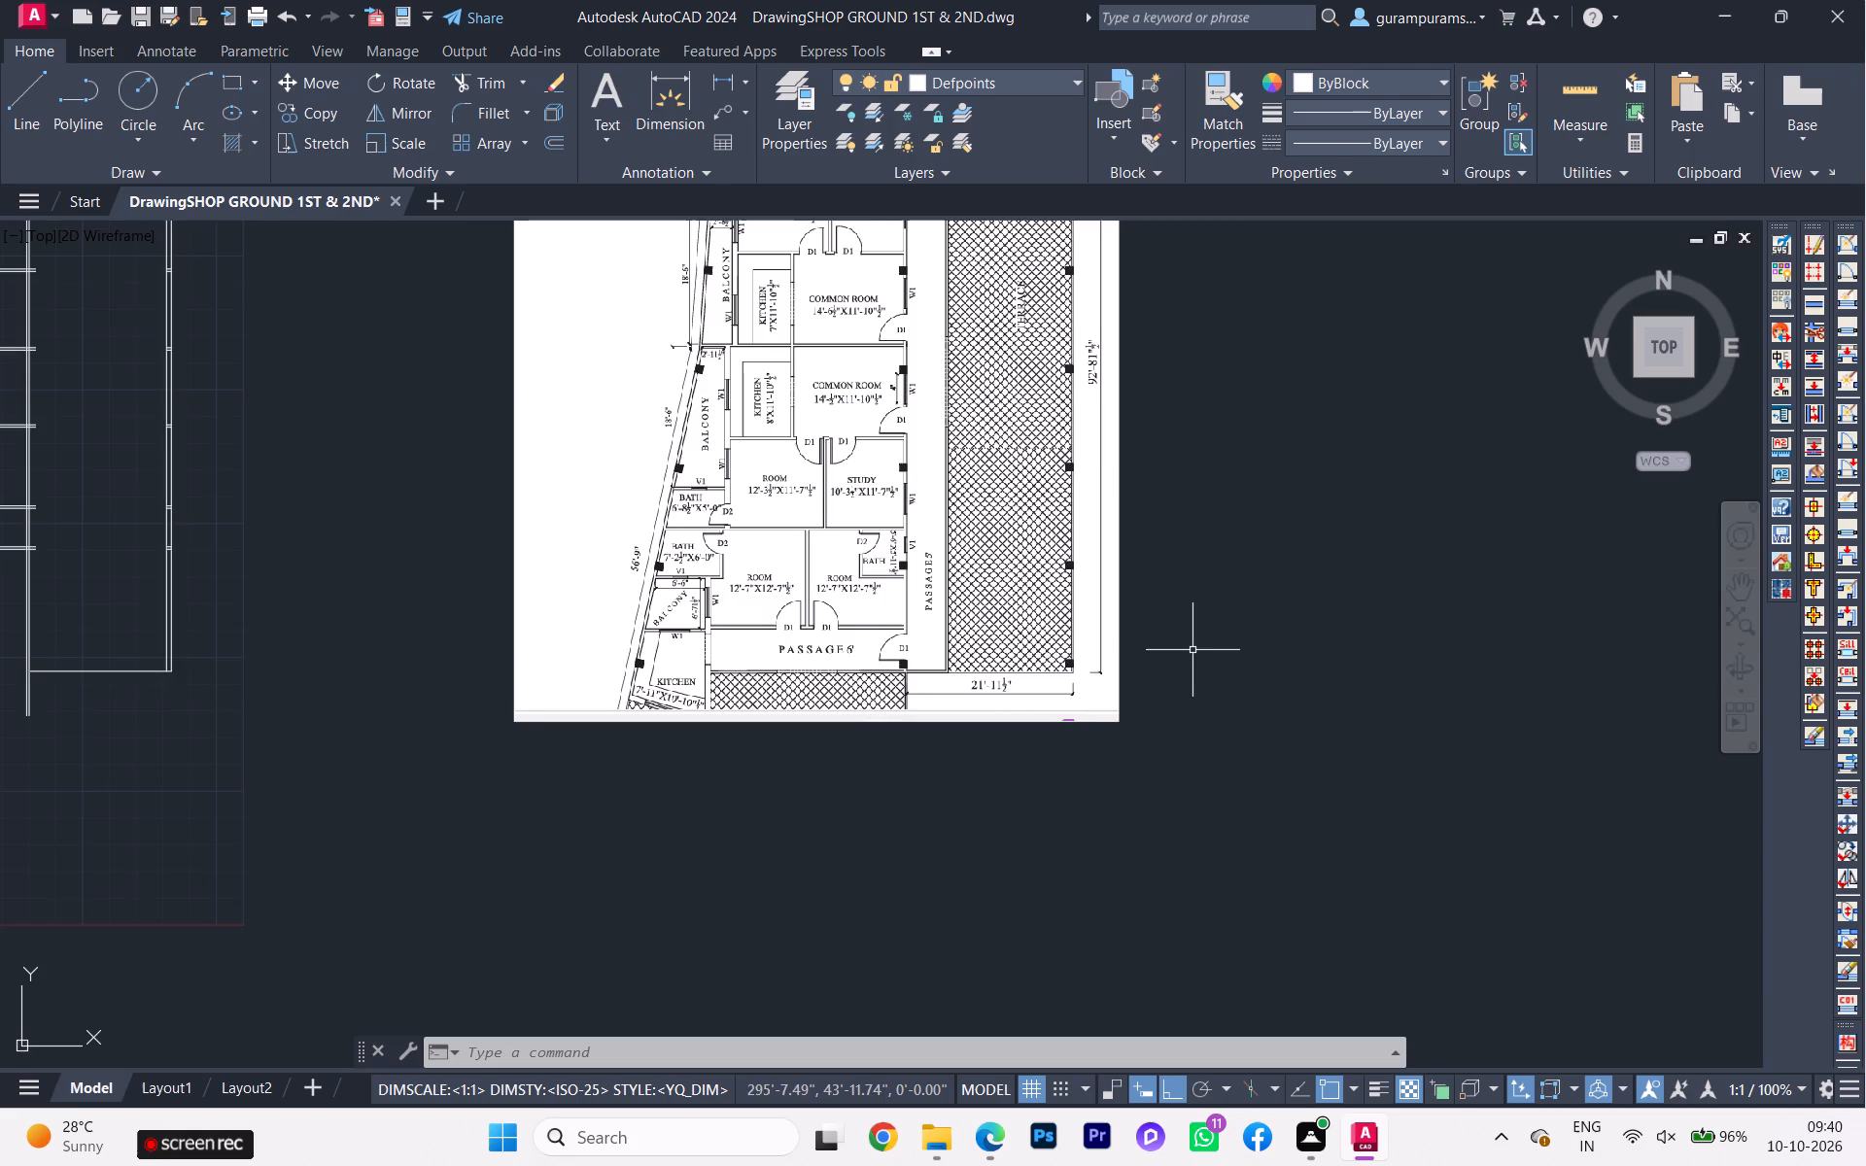
scroll(1194, 651, "down", 2)
scroll(812, 470, "up", 1)
scroll(812, 470, "down", 1)
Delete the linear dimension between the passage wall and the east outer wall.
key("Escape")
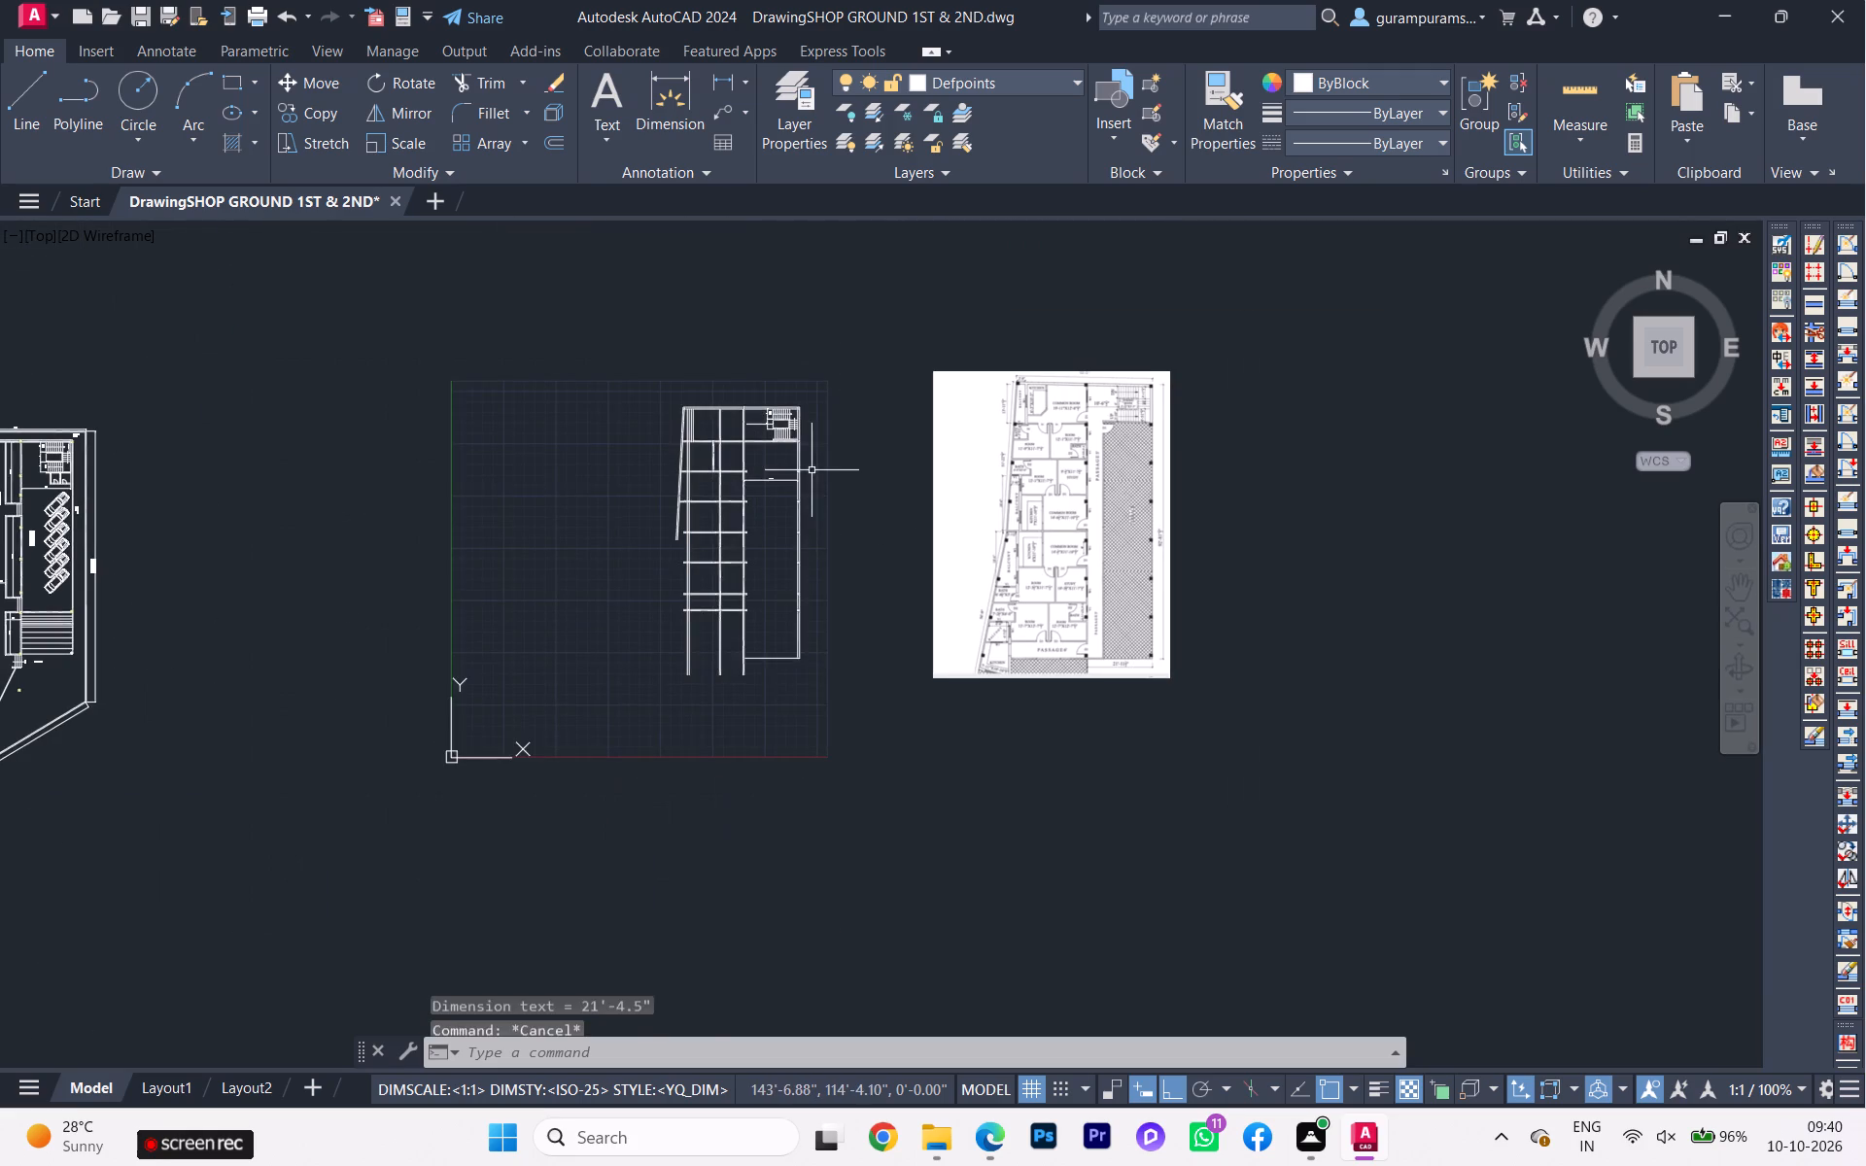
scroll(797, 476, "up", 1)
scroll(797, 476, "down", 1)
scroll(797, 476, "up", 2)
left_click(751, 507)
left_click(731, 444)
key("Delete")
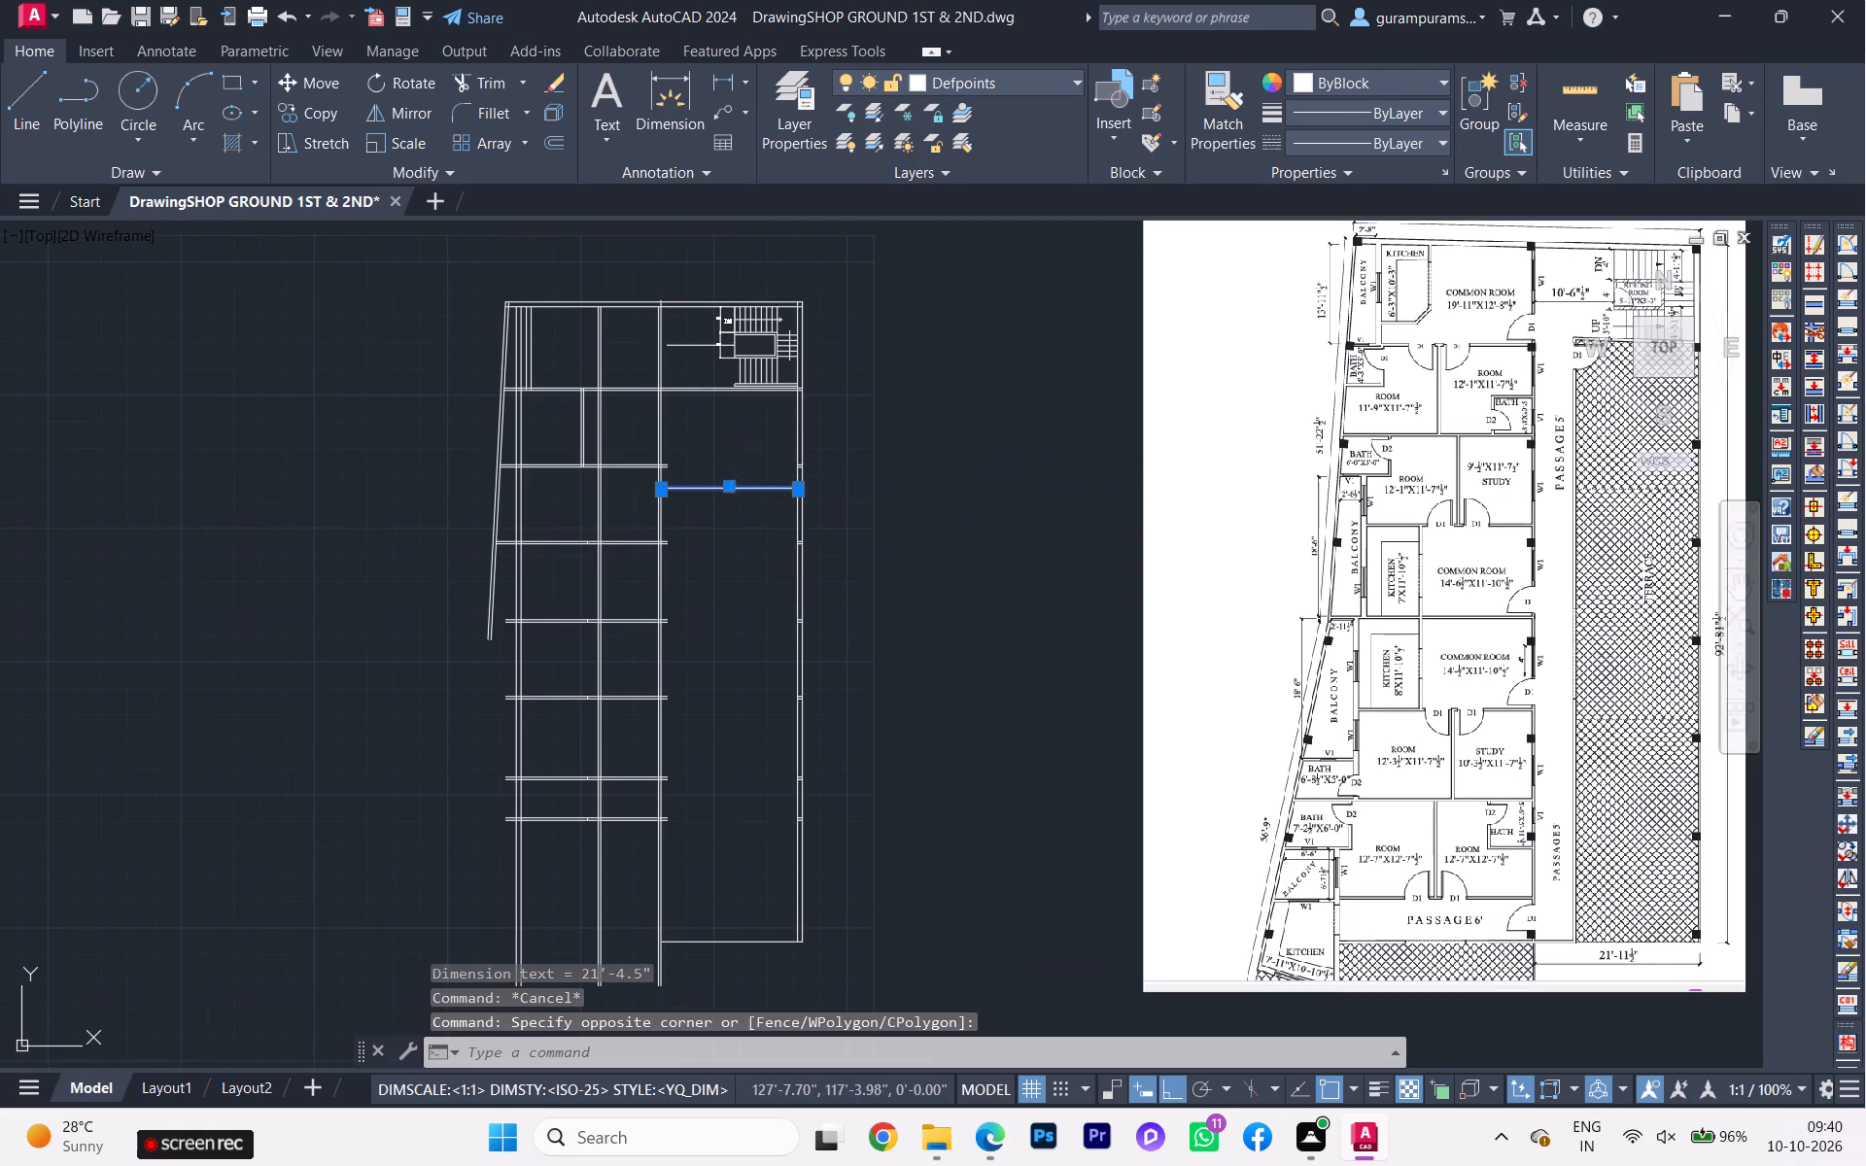
Trim the ends of the second and third cross walls that overhang the passage wall's east face.
scroll(712, 463, "up", 2)
key("t")
key("r")
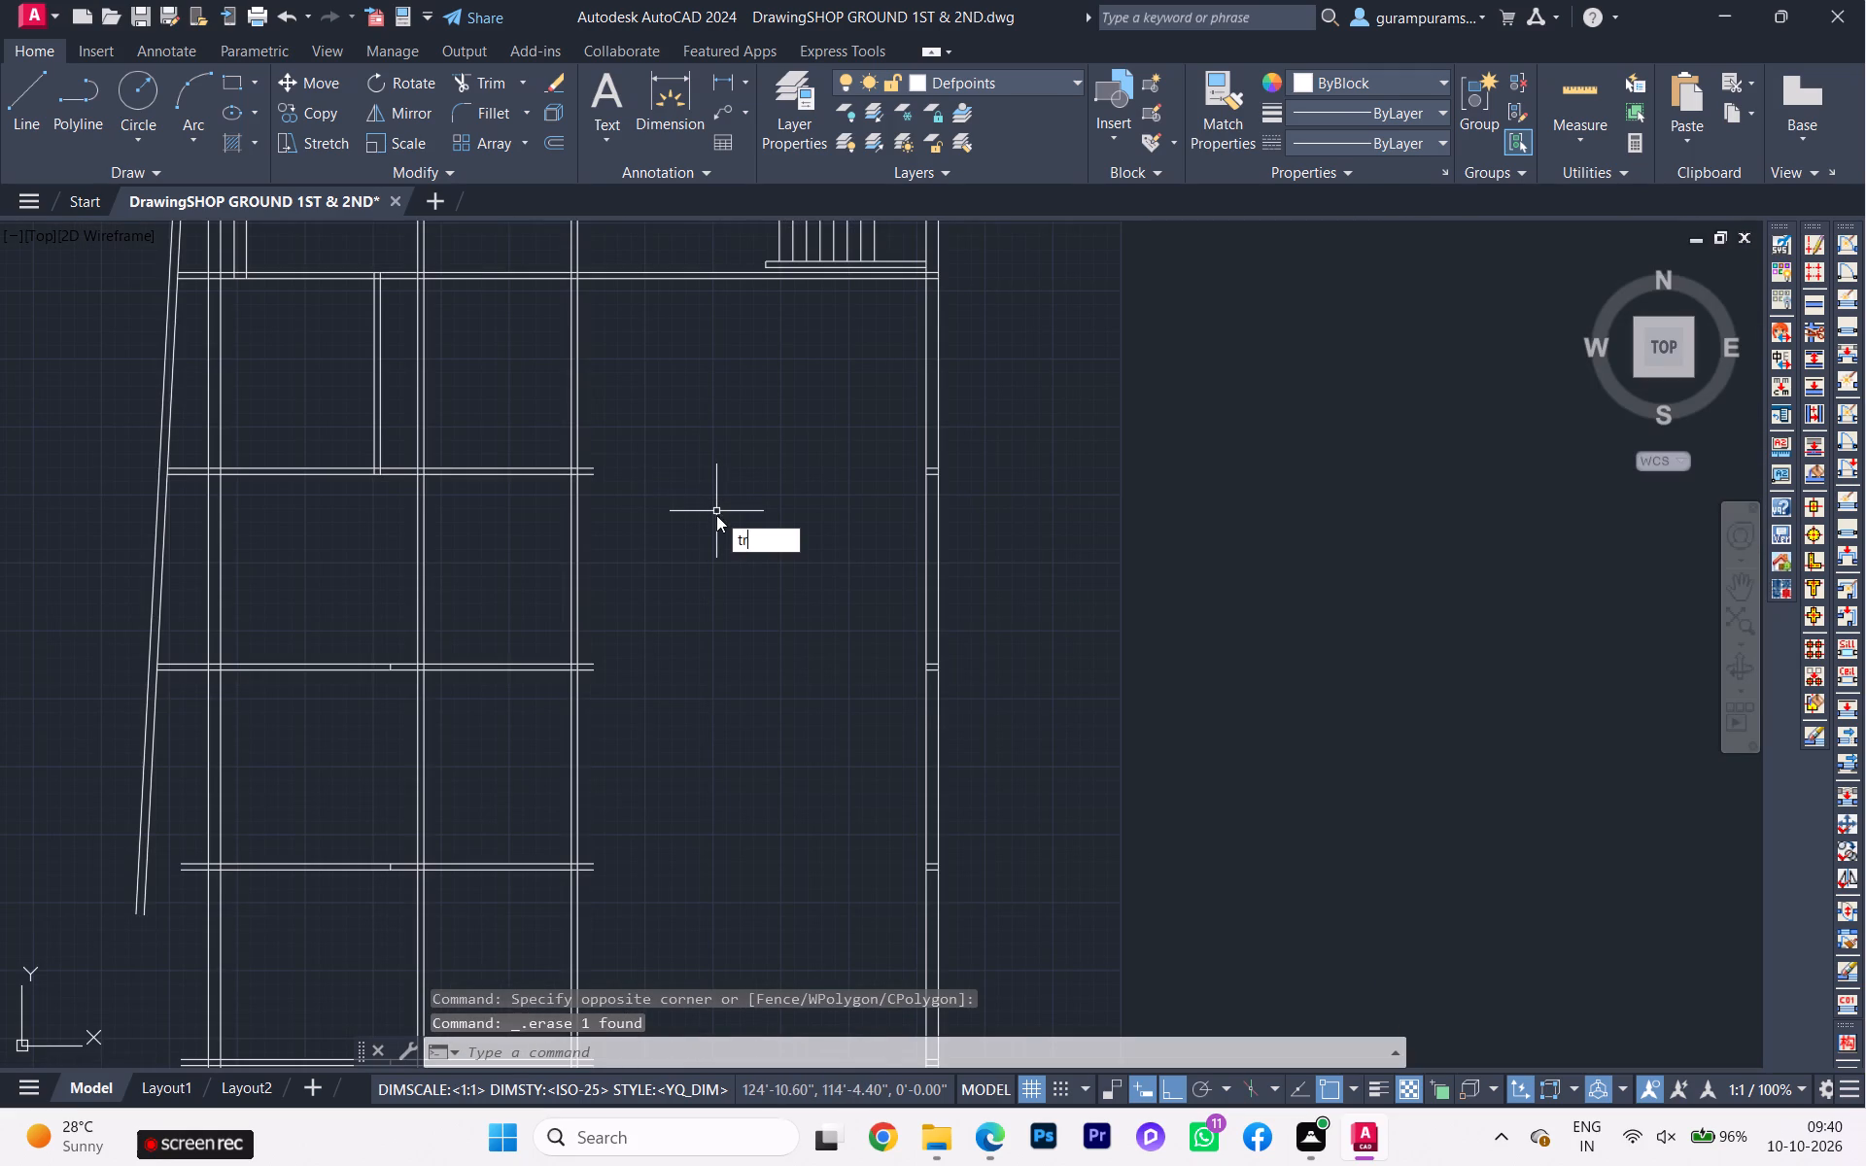
key("Return")
middle_click_drag(719, 531, 742, 439)
scroll(649, 379, "up", 2)
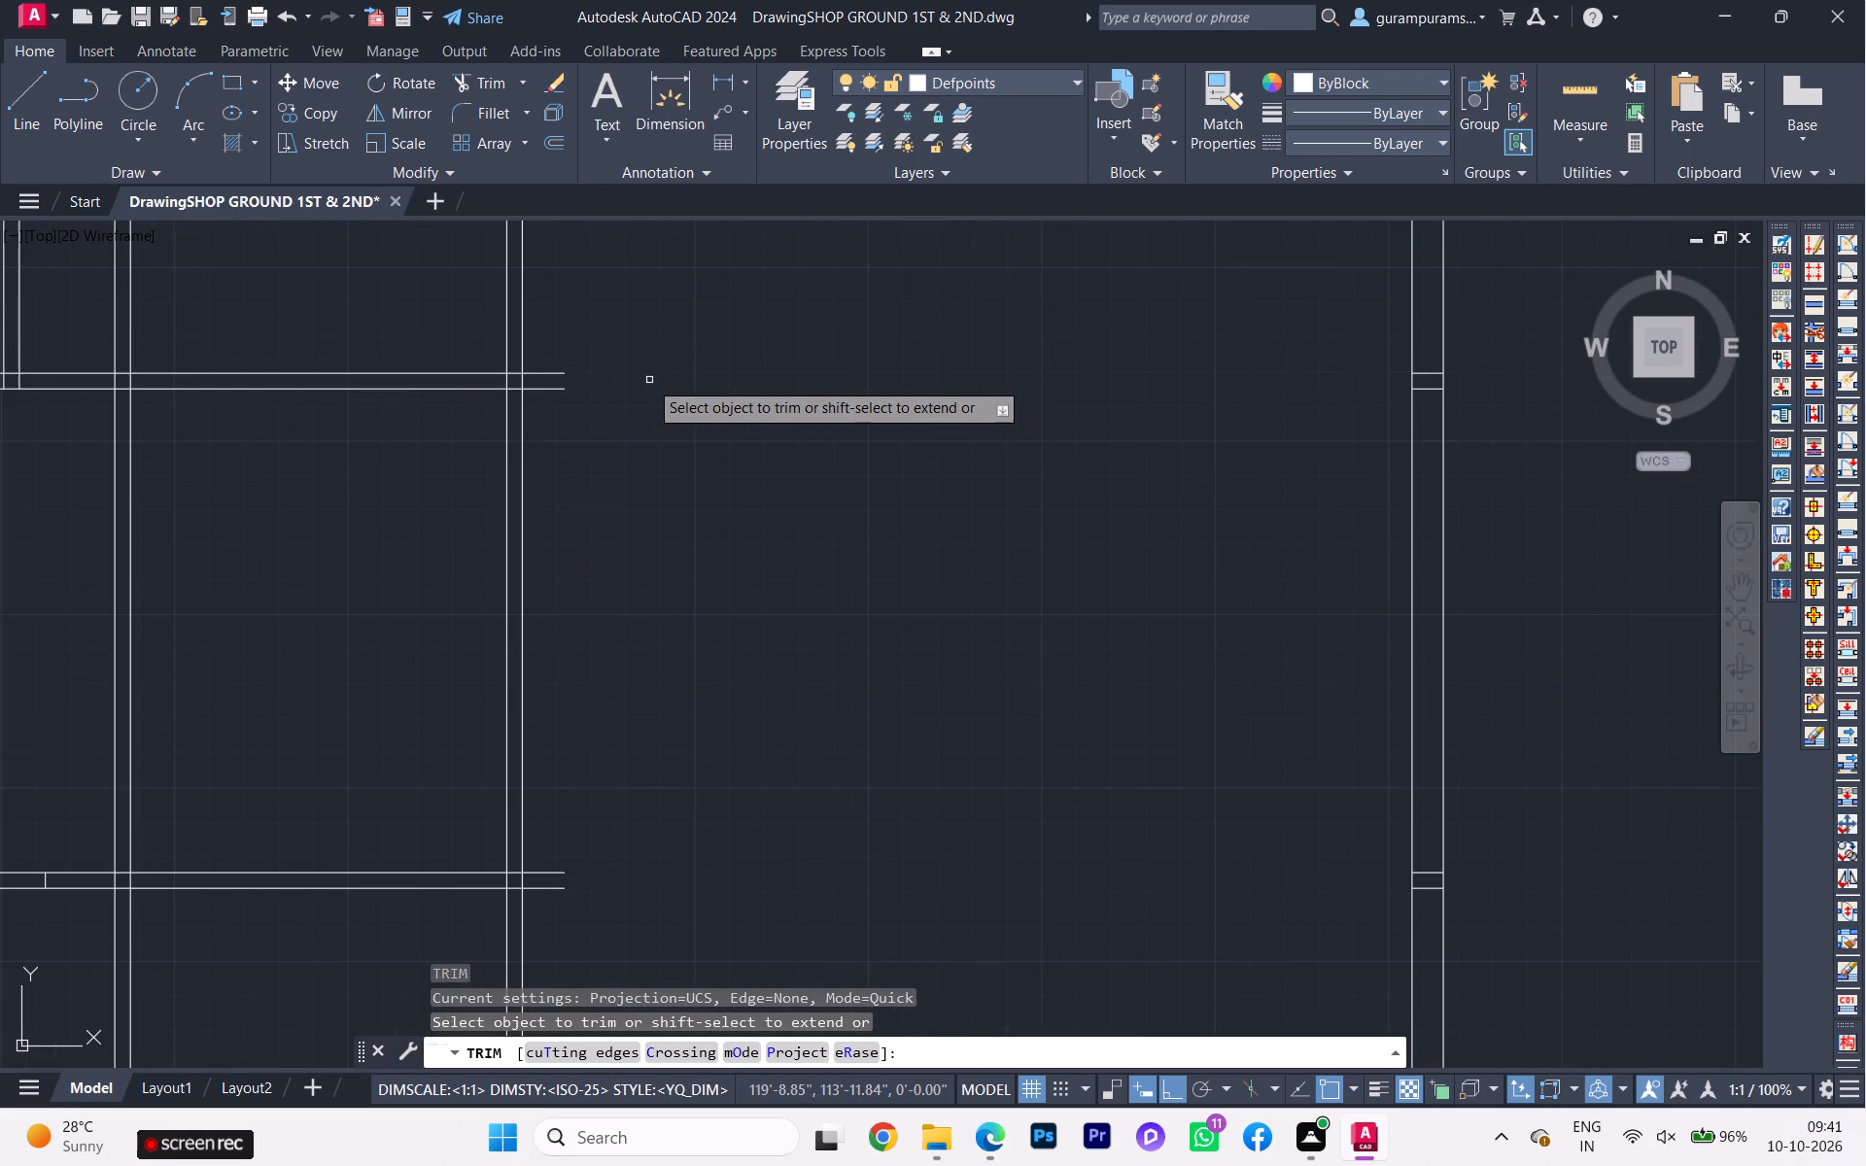
left_click(562, 344)
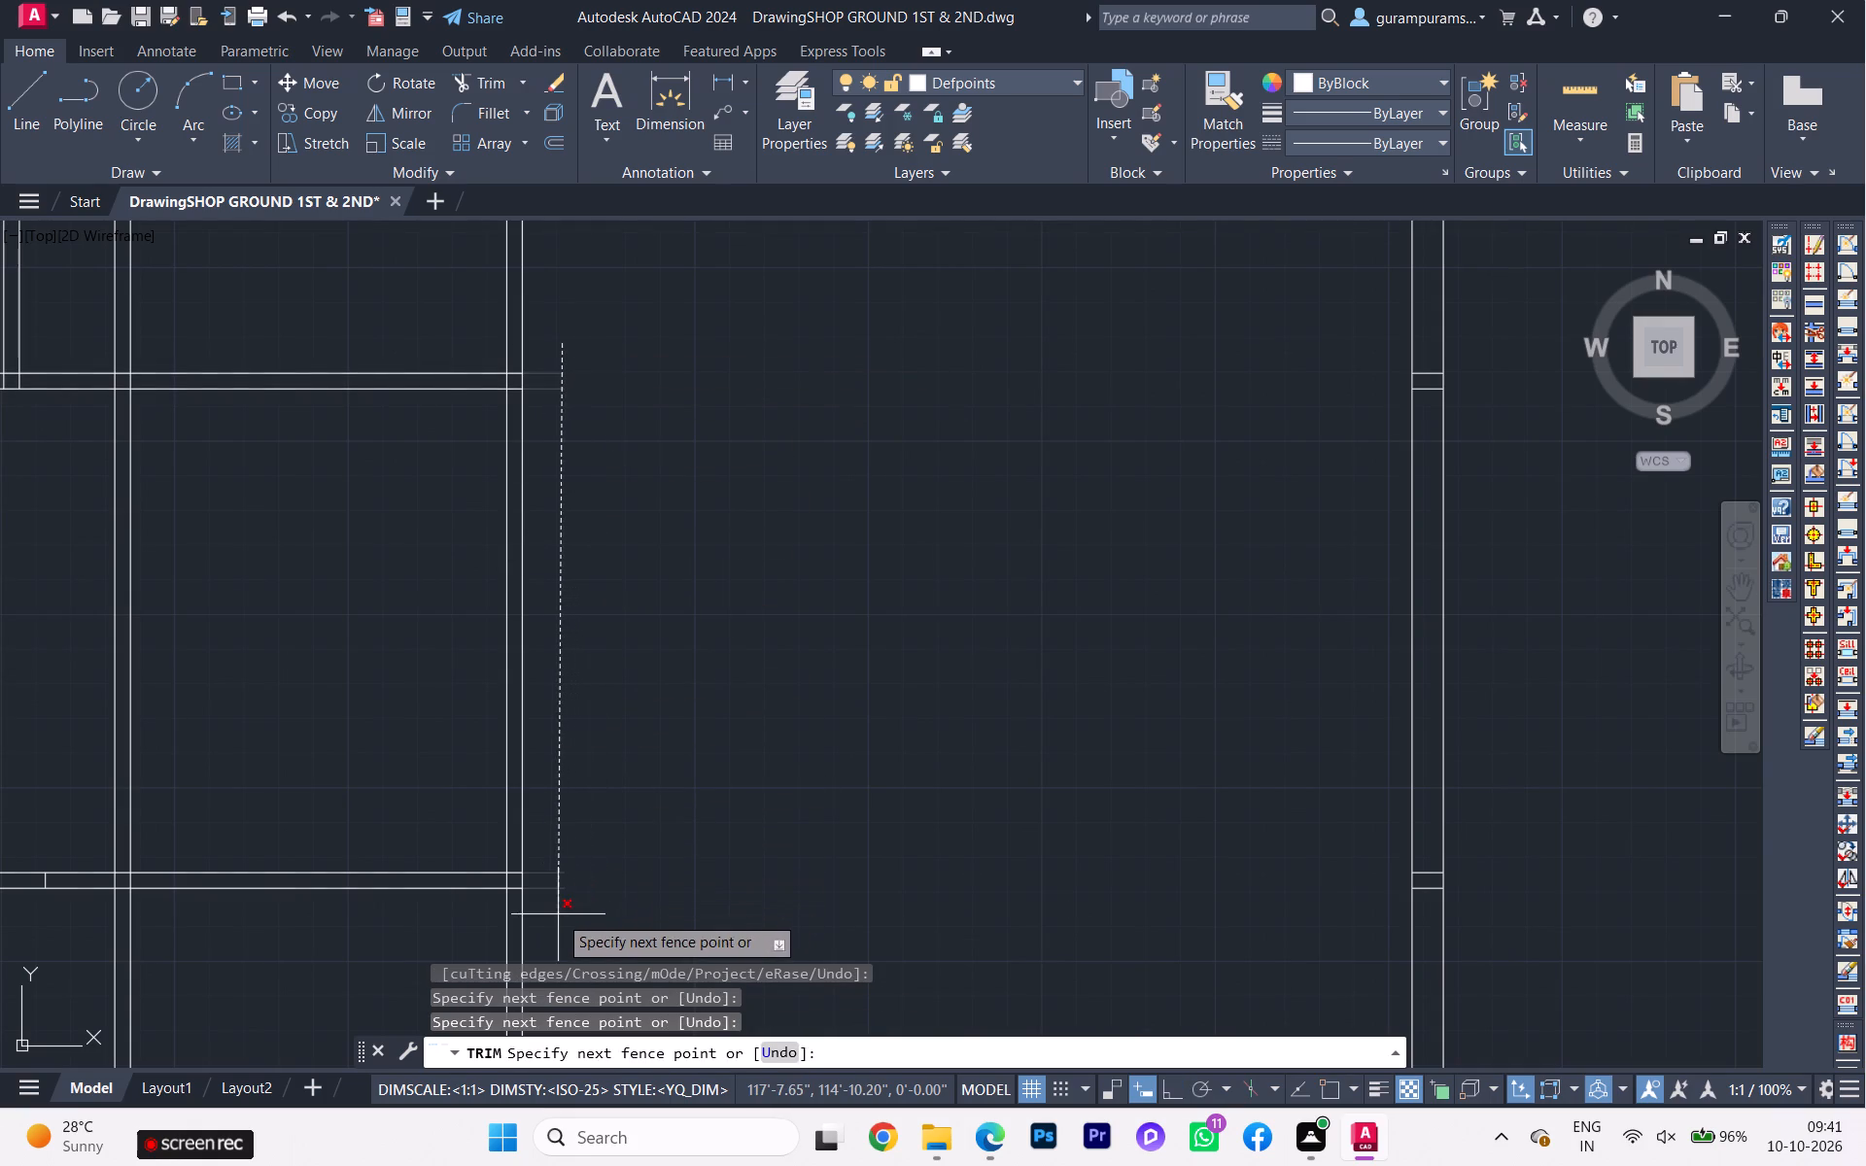
left_click(558, 914)
Trim the ends of the fourth and sixth cross walls that overhang the passage wall's east face.
scroll(617, 824, "down", 3)
middle_click_drag(621, 830, 634, 418)
scroll(624, 505, "up", 2)
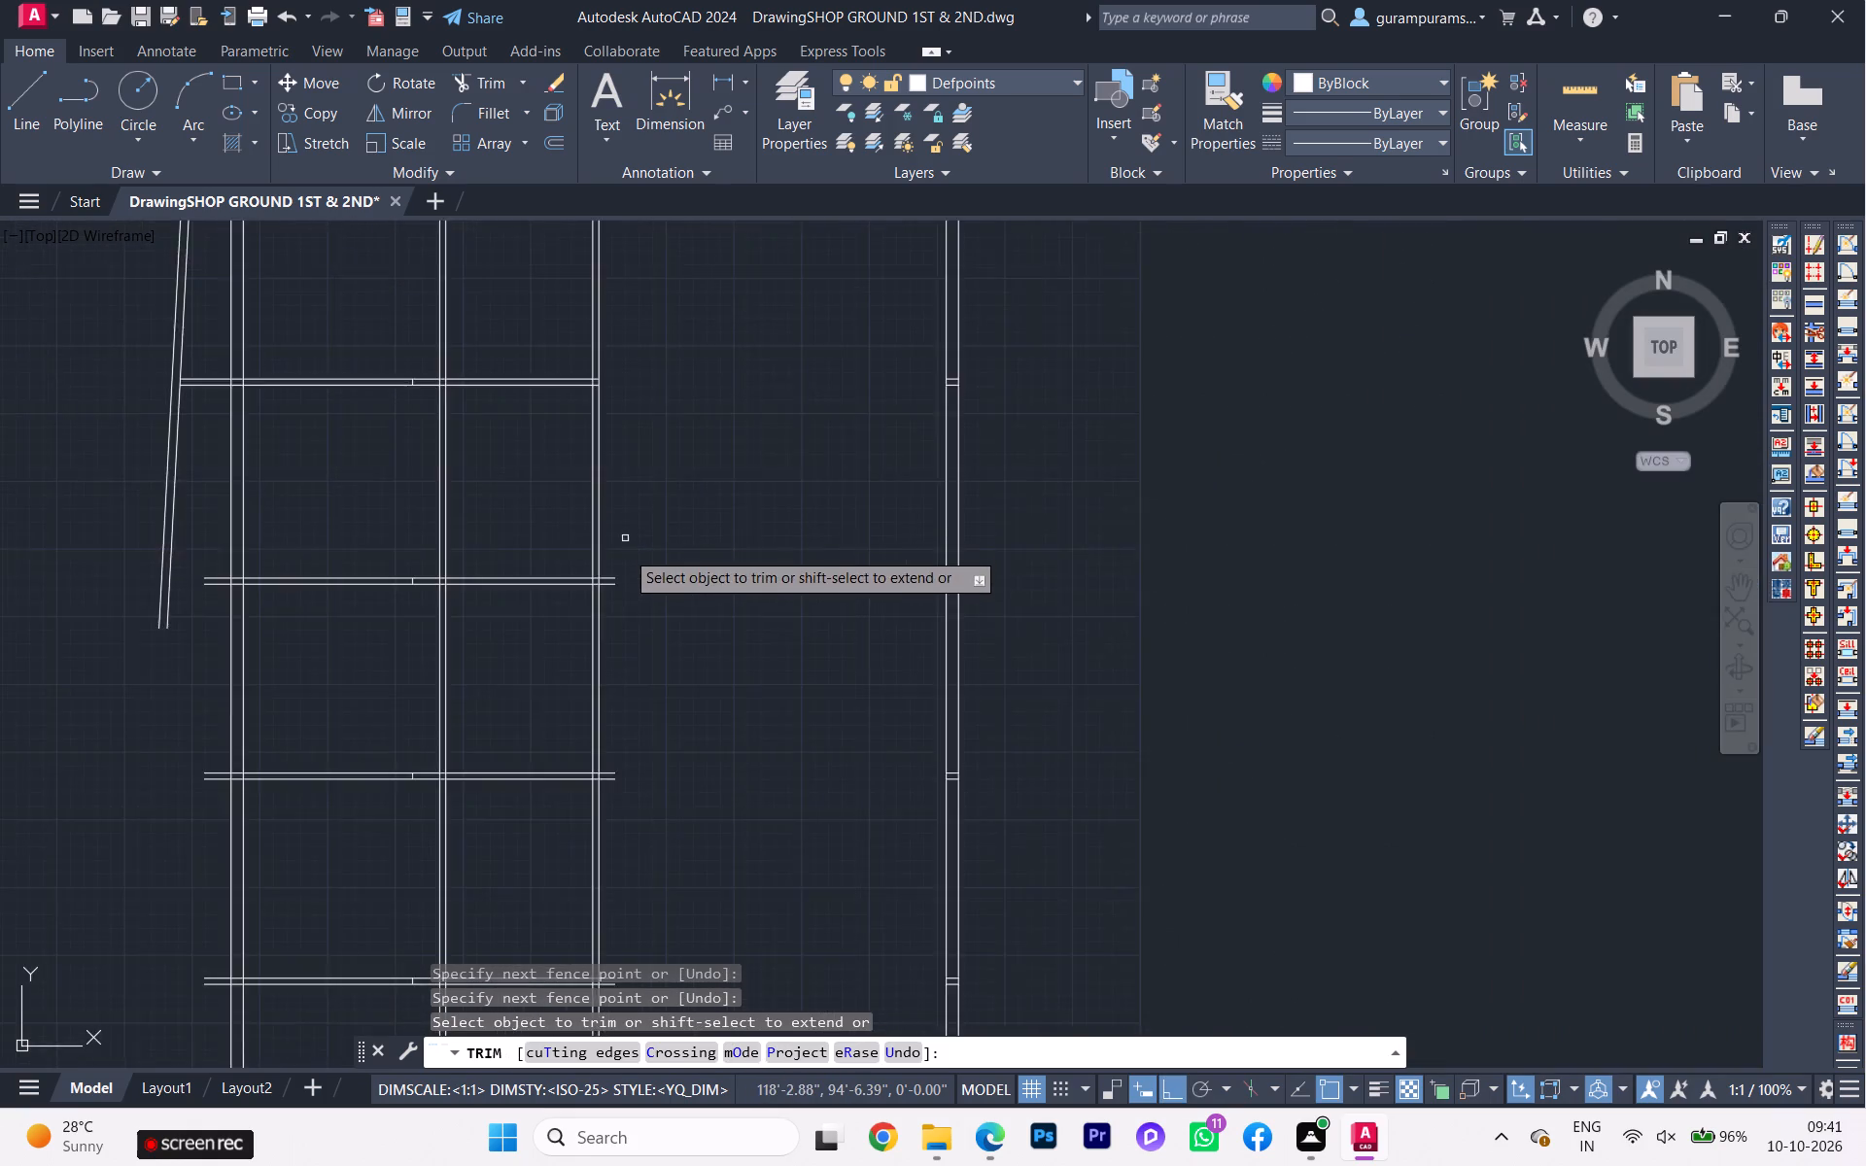
scroll(625, 551, "up", 1)
left_click(591, 573)
scroll(606, 833, "down", 1)
left_click(606, 833)
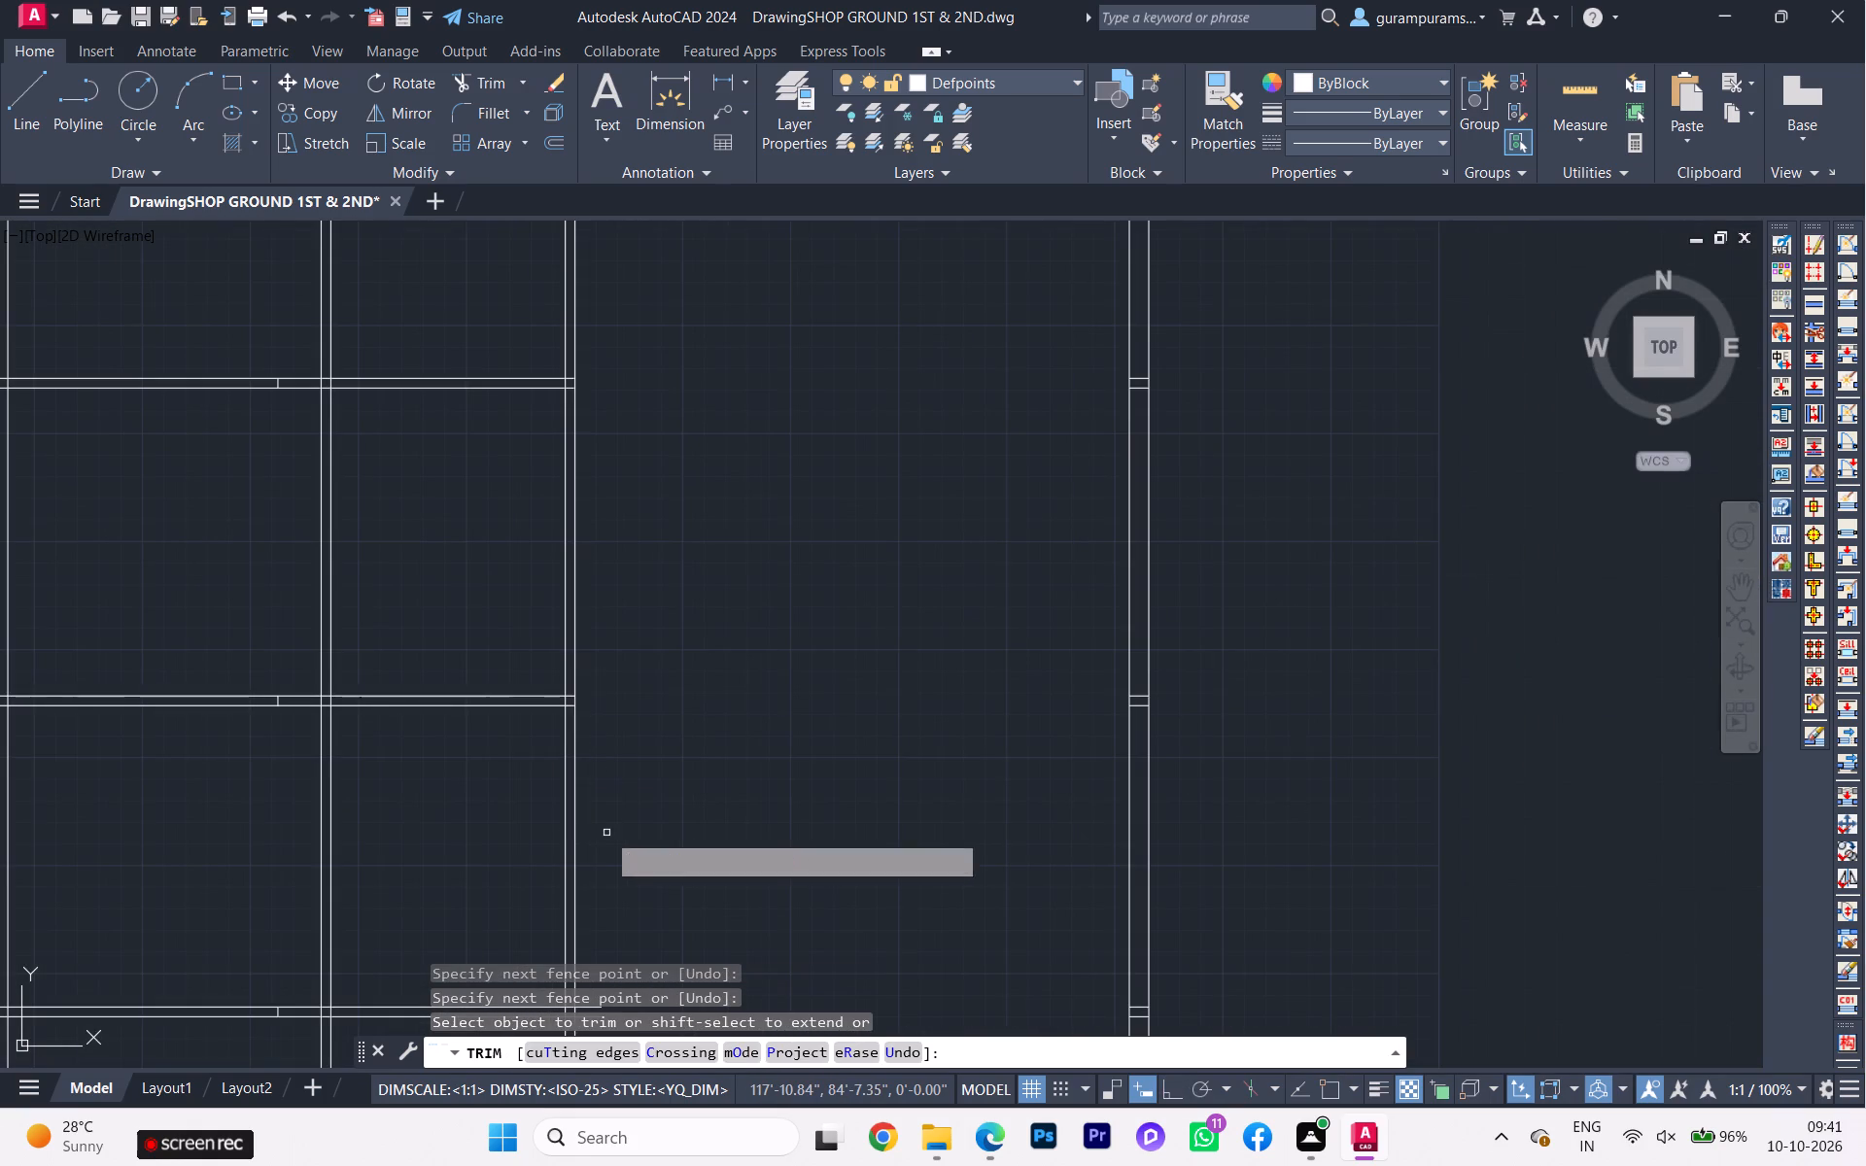
middle_click_drag(648, 806, 701, 244)
left_click(657, 399)
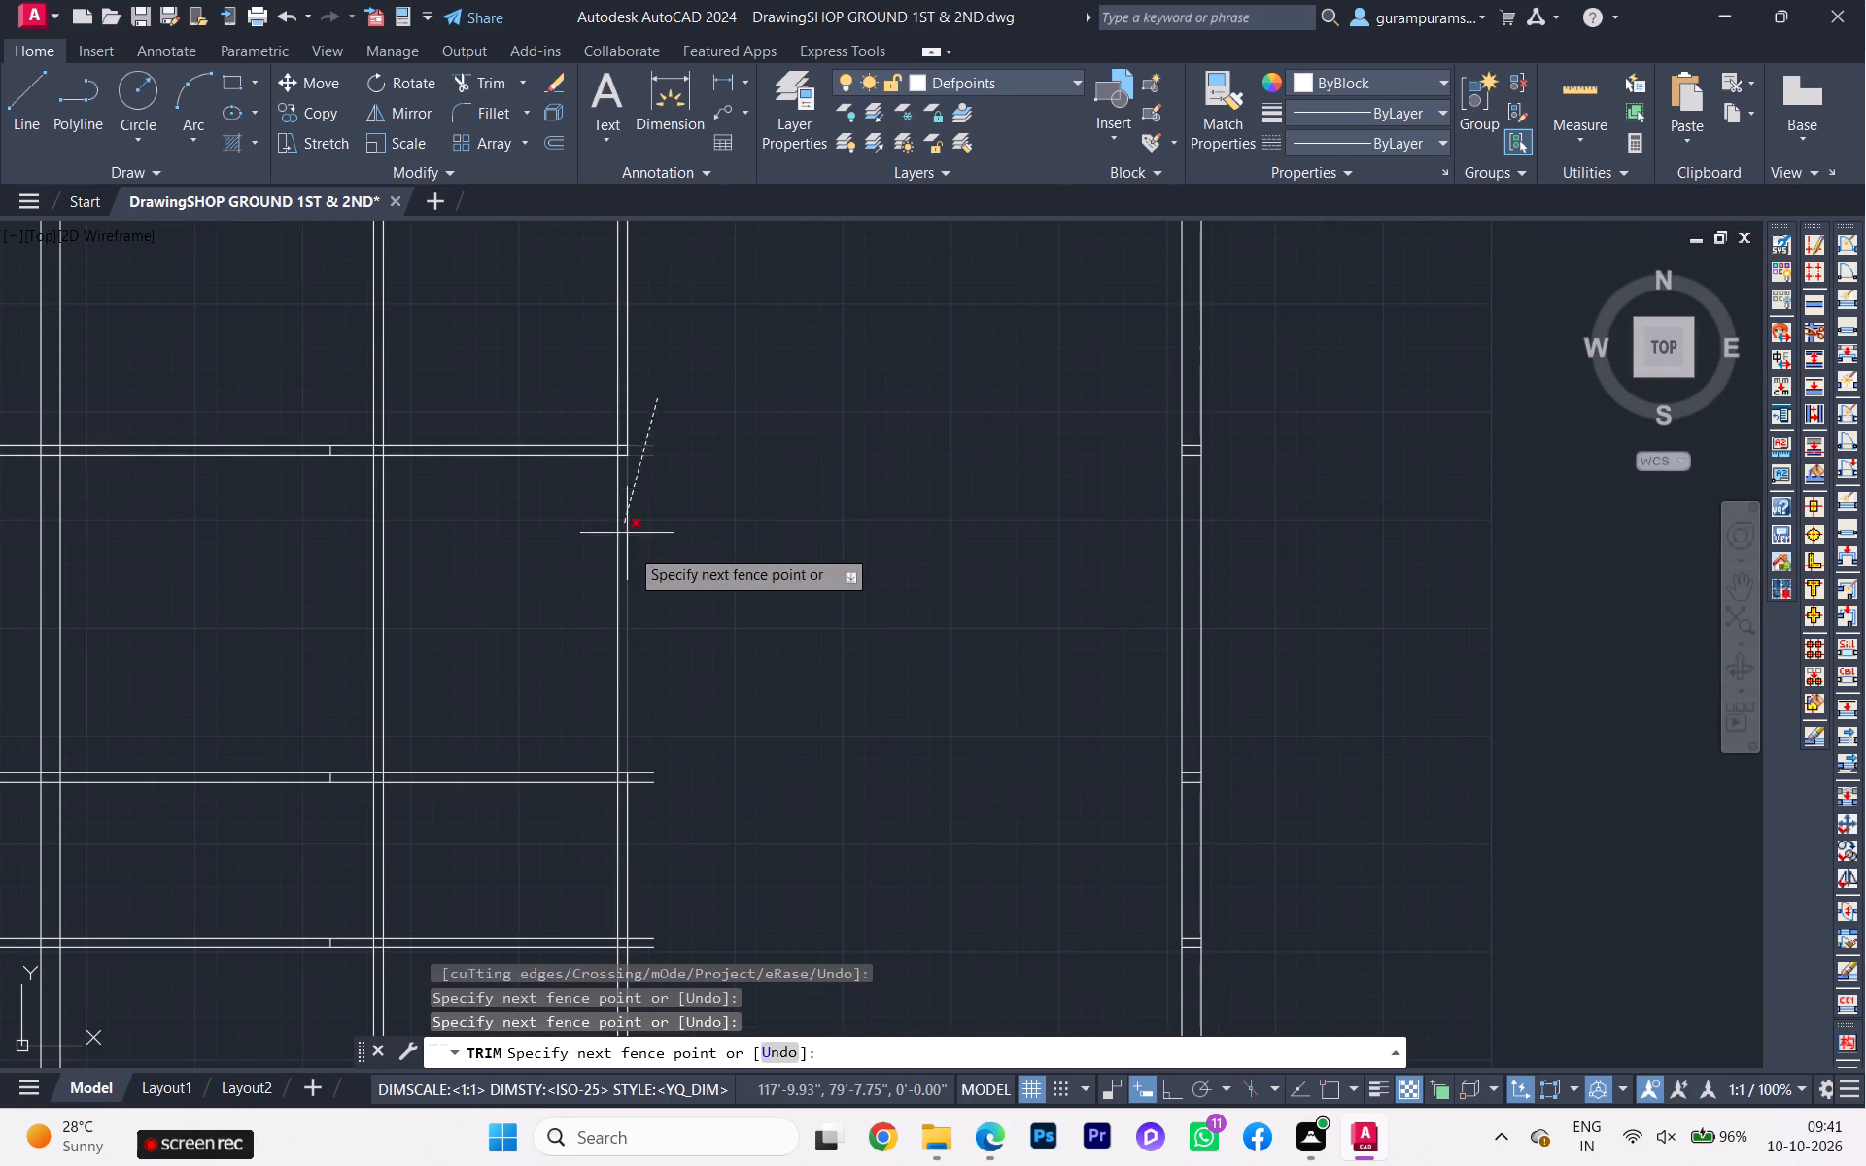
left_click(647, 805)
middle_click_drag(679, 803, 688, 746)
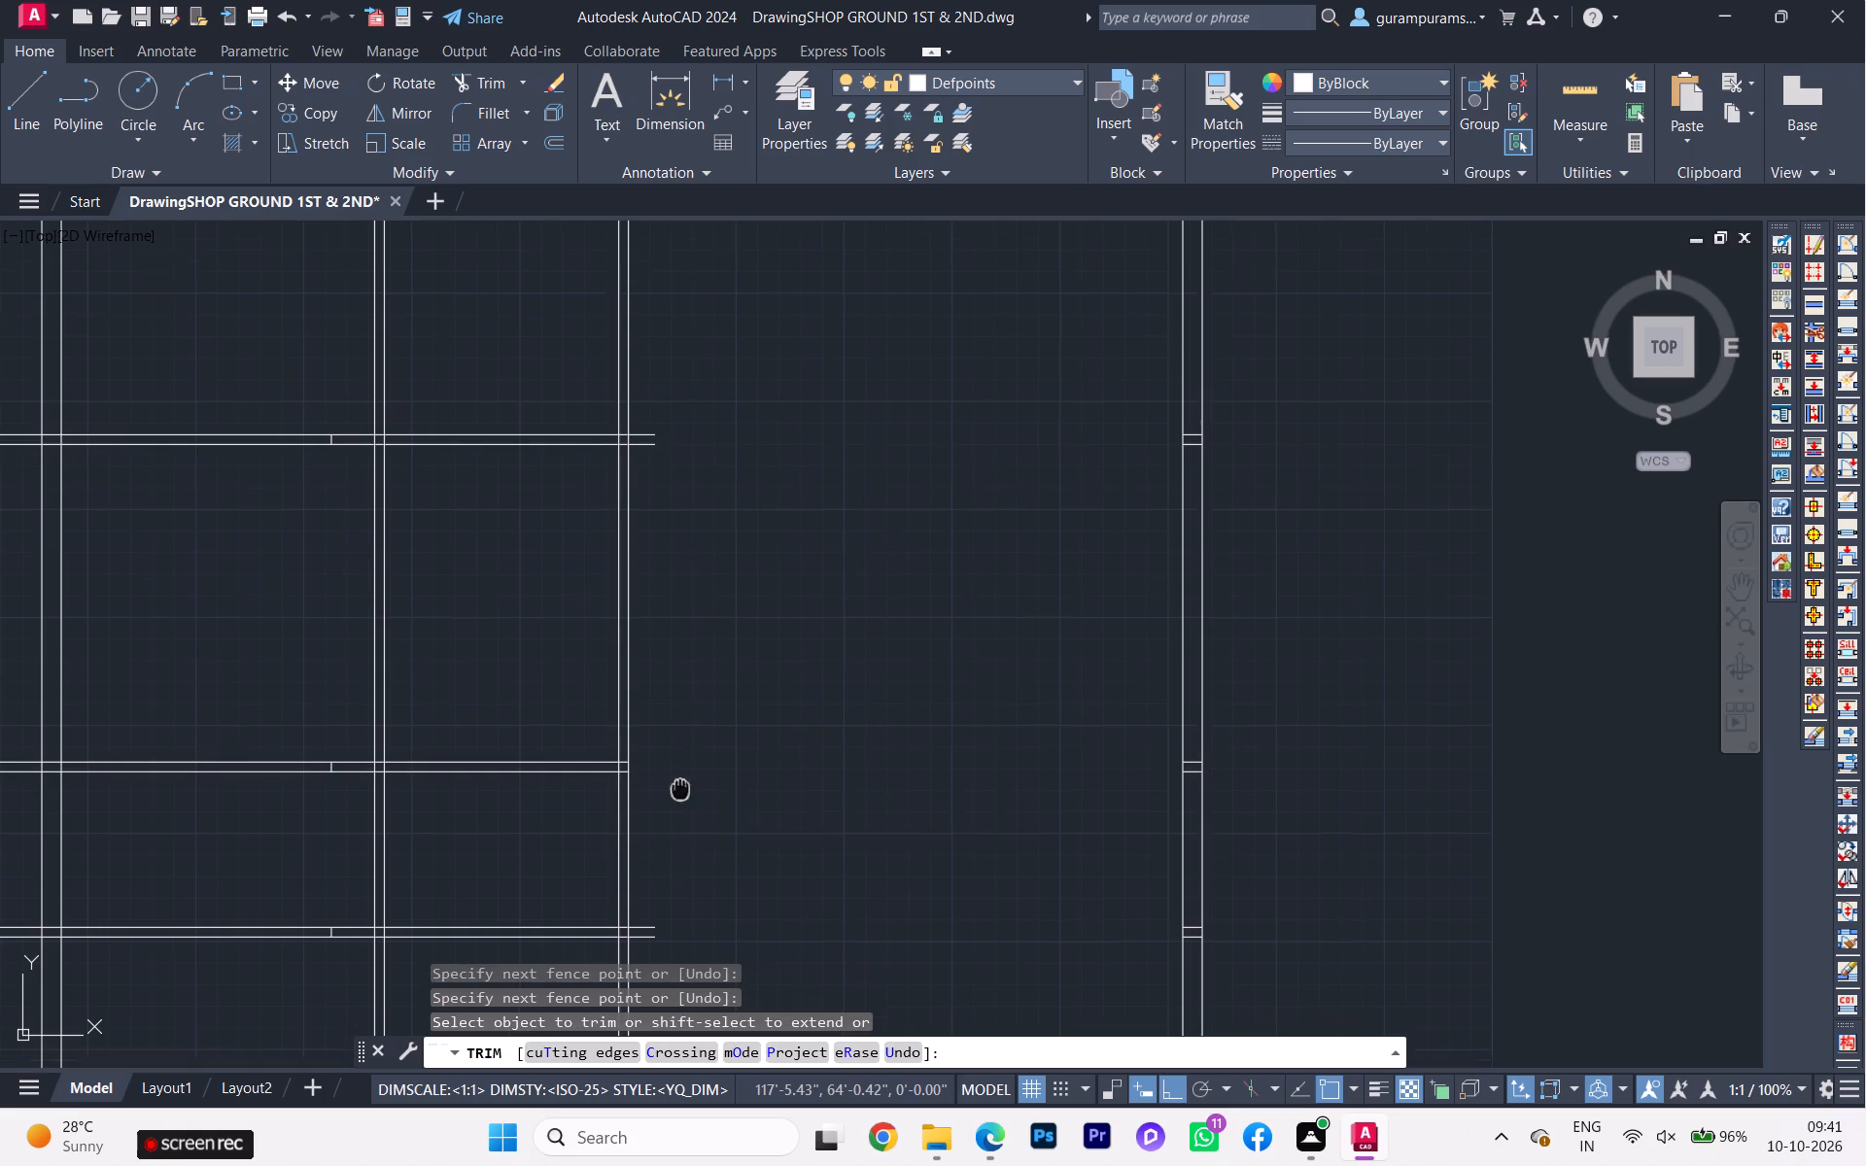
middle_click_drag(688, 746, 705, 555)
Trim the ends of the fifth and seventh cross walls that overhang the passage wall's east face.
scroll(691, 355, "up", 1)
scroll(687, 360, "down", 2)
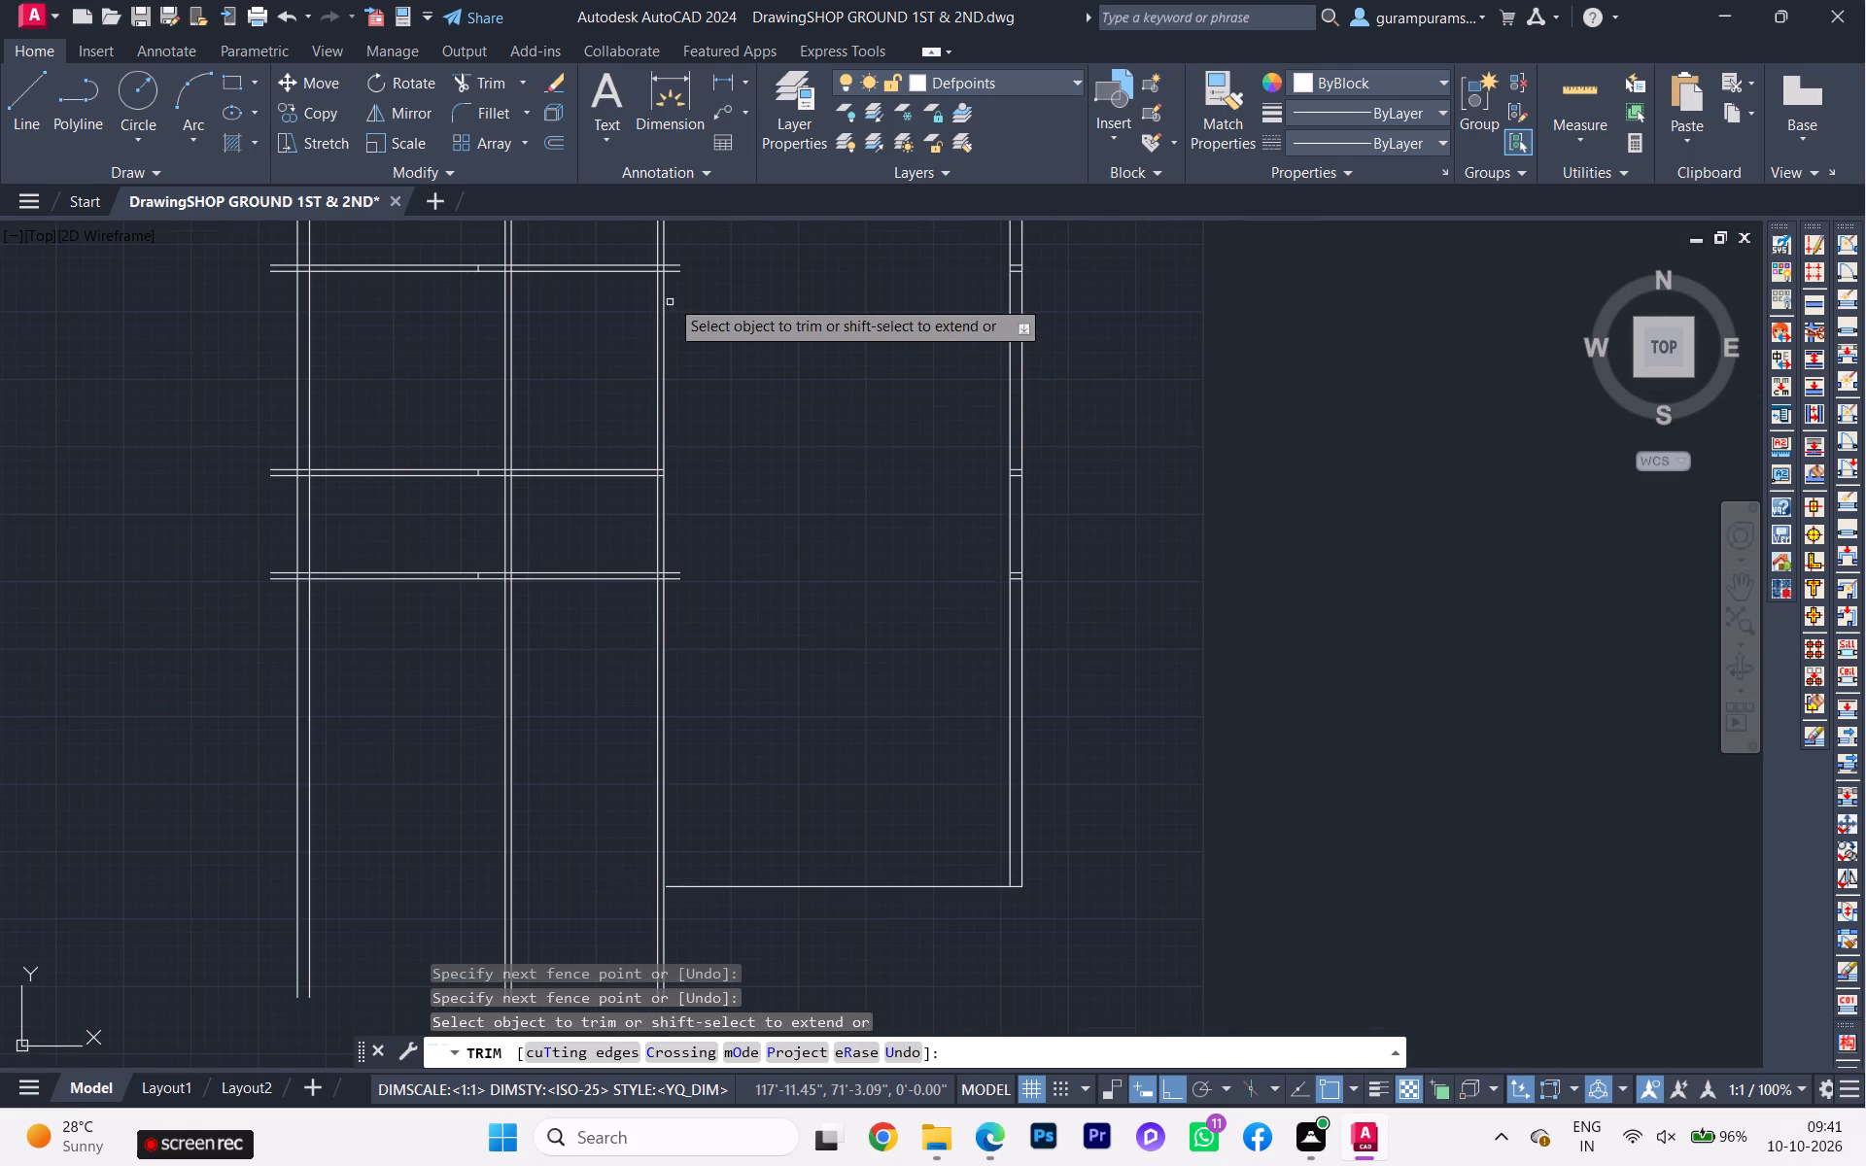
left_click(677, 264)
left_click(676, 269)
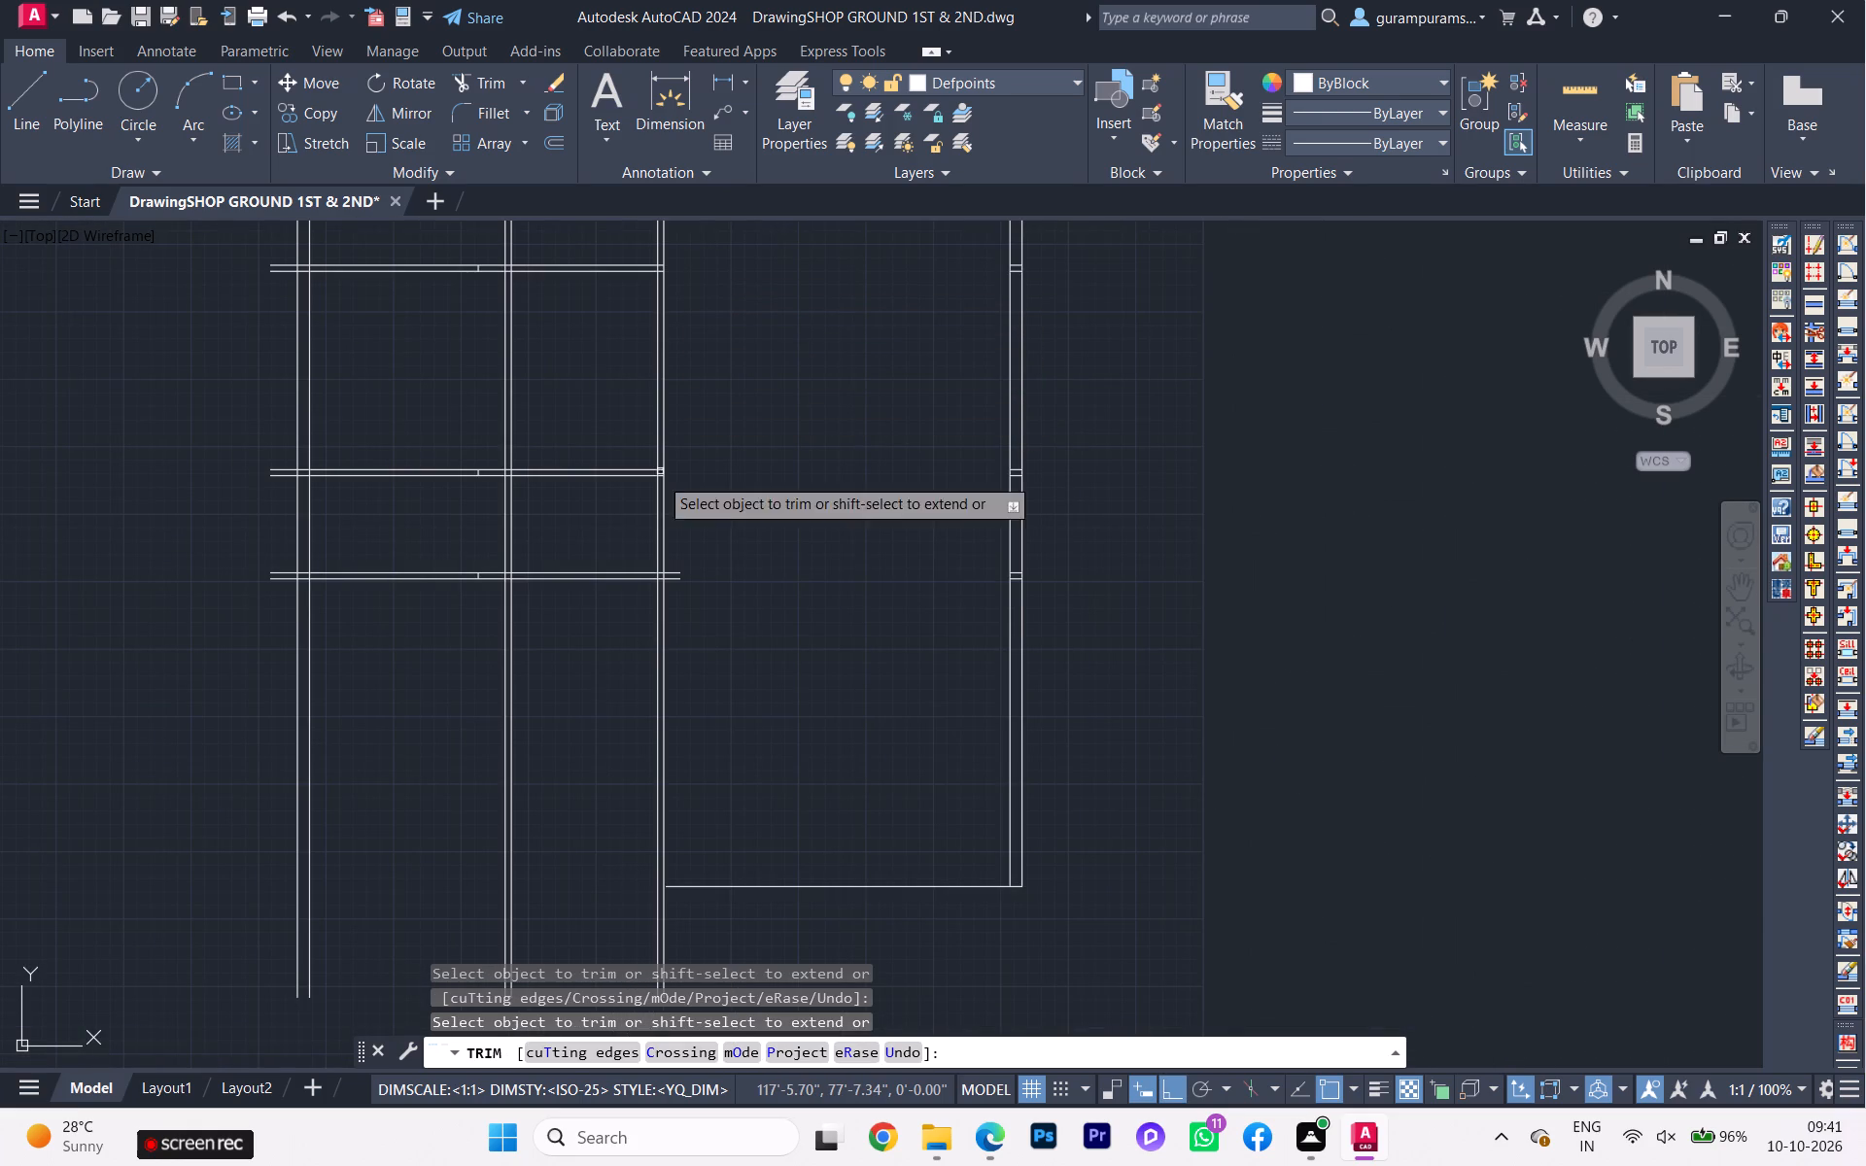
left_click(680, 578)
left_click(677, 568)
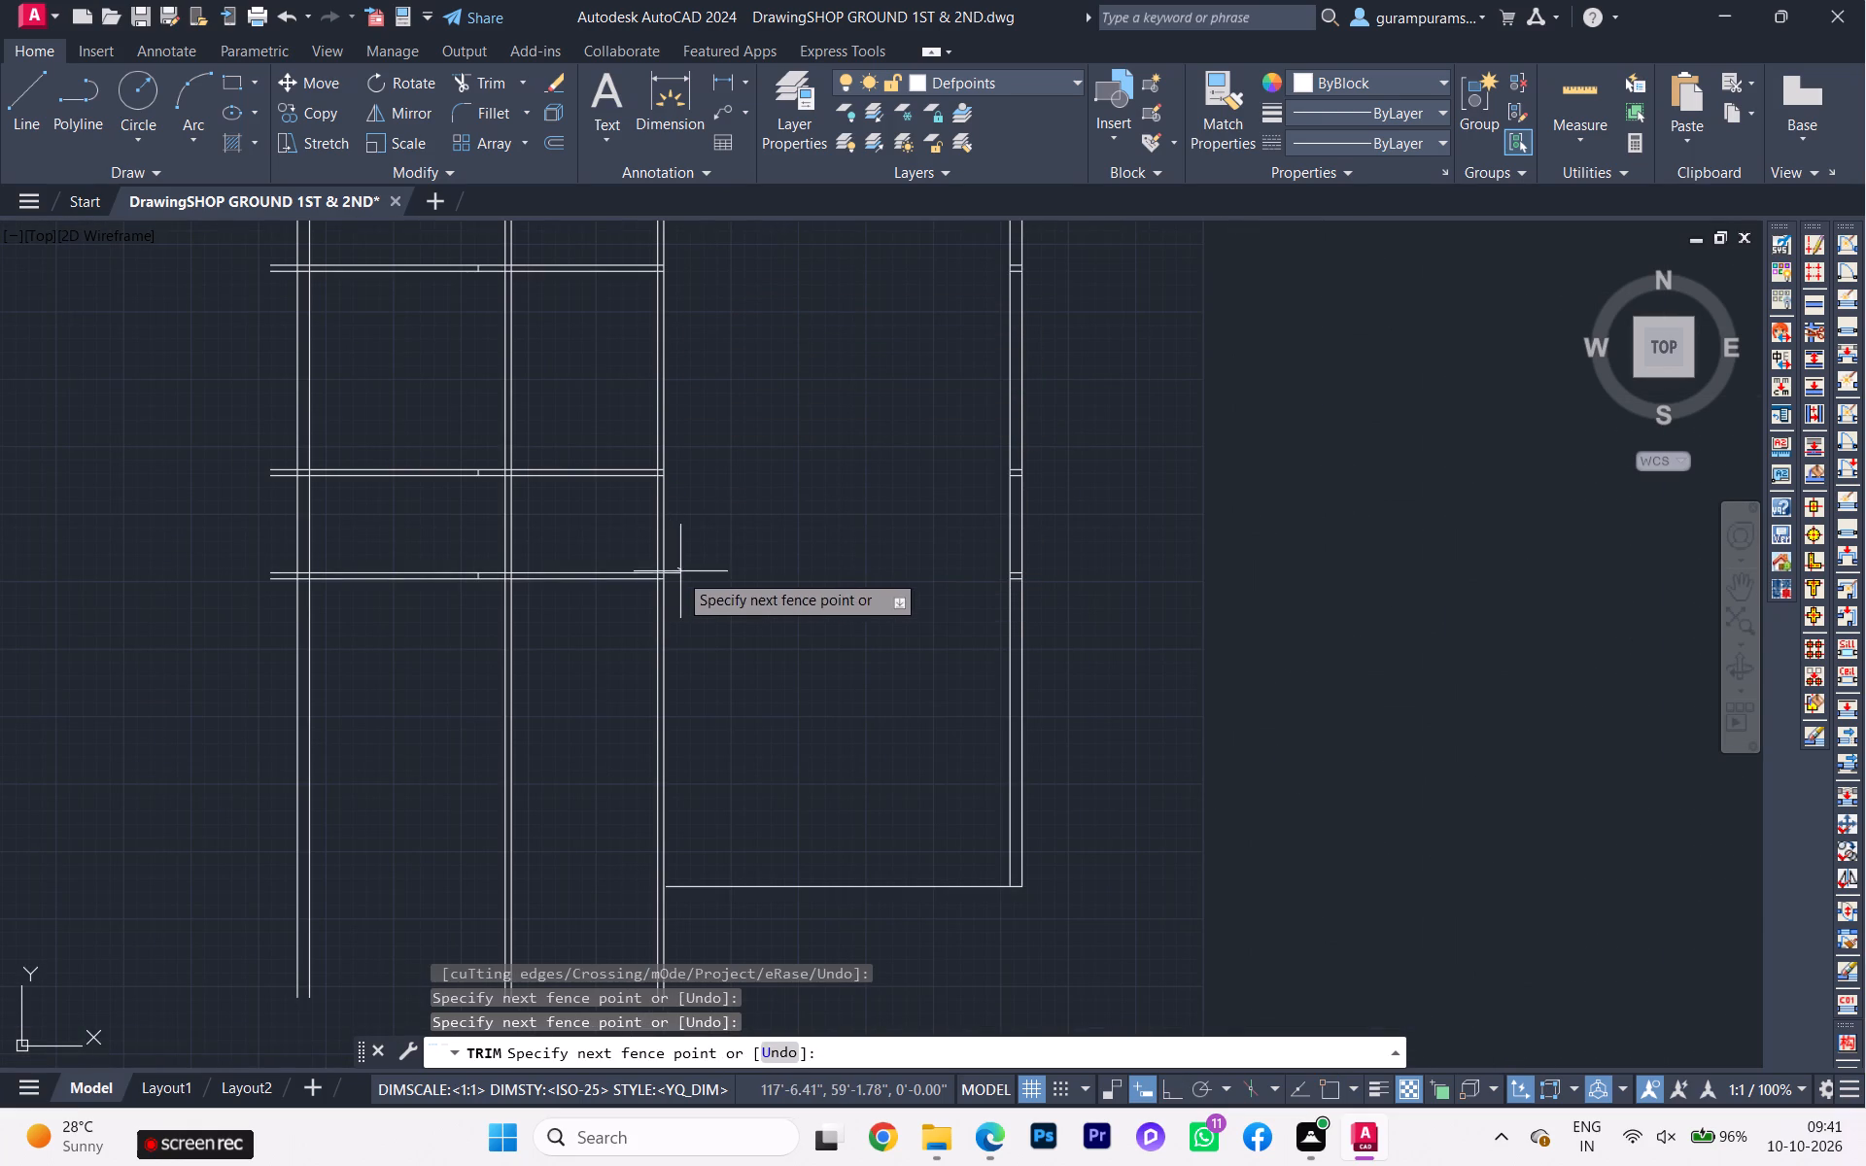
left_click(674, 585)
Trim away the sixth and seventh cross walls' leftover line pieces inside the east outer wall.
scroll(694, 570, "down", 1)
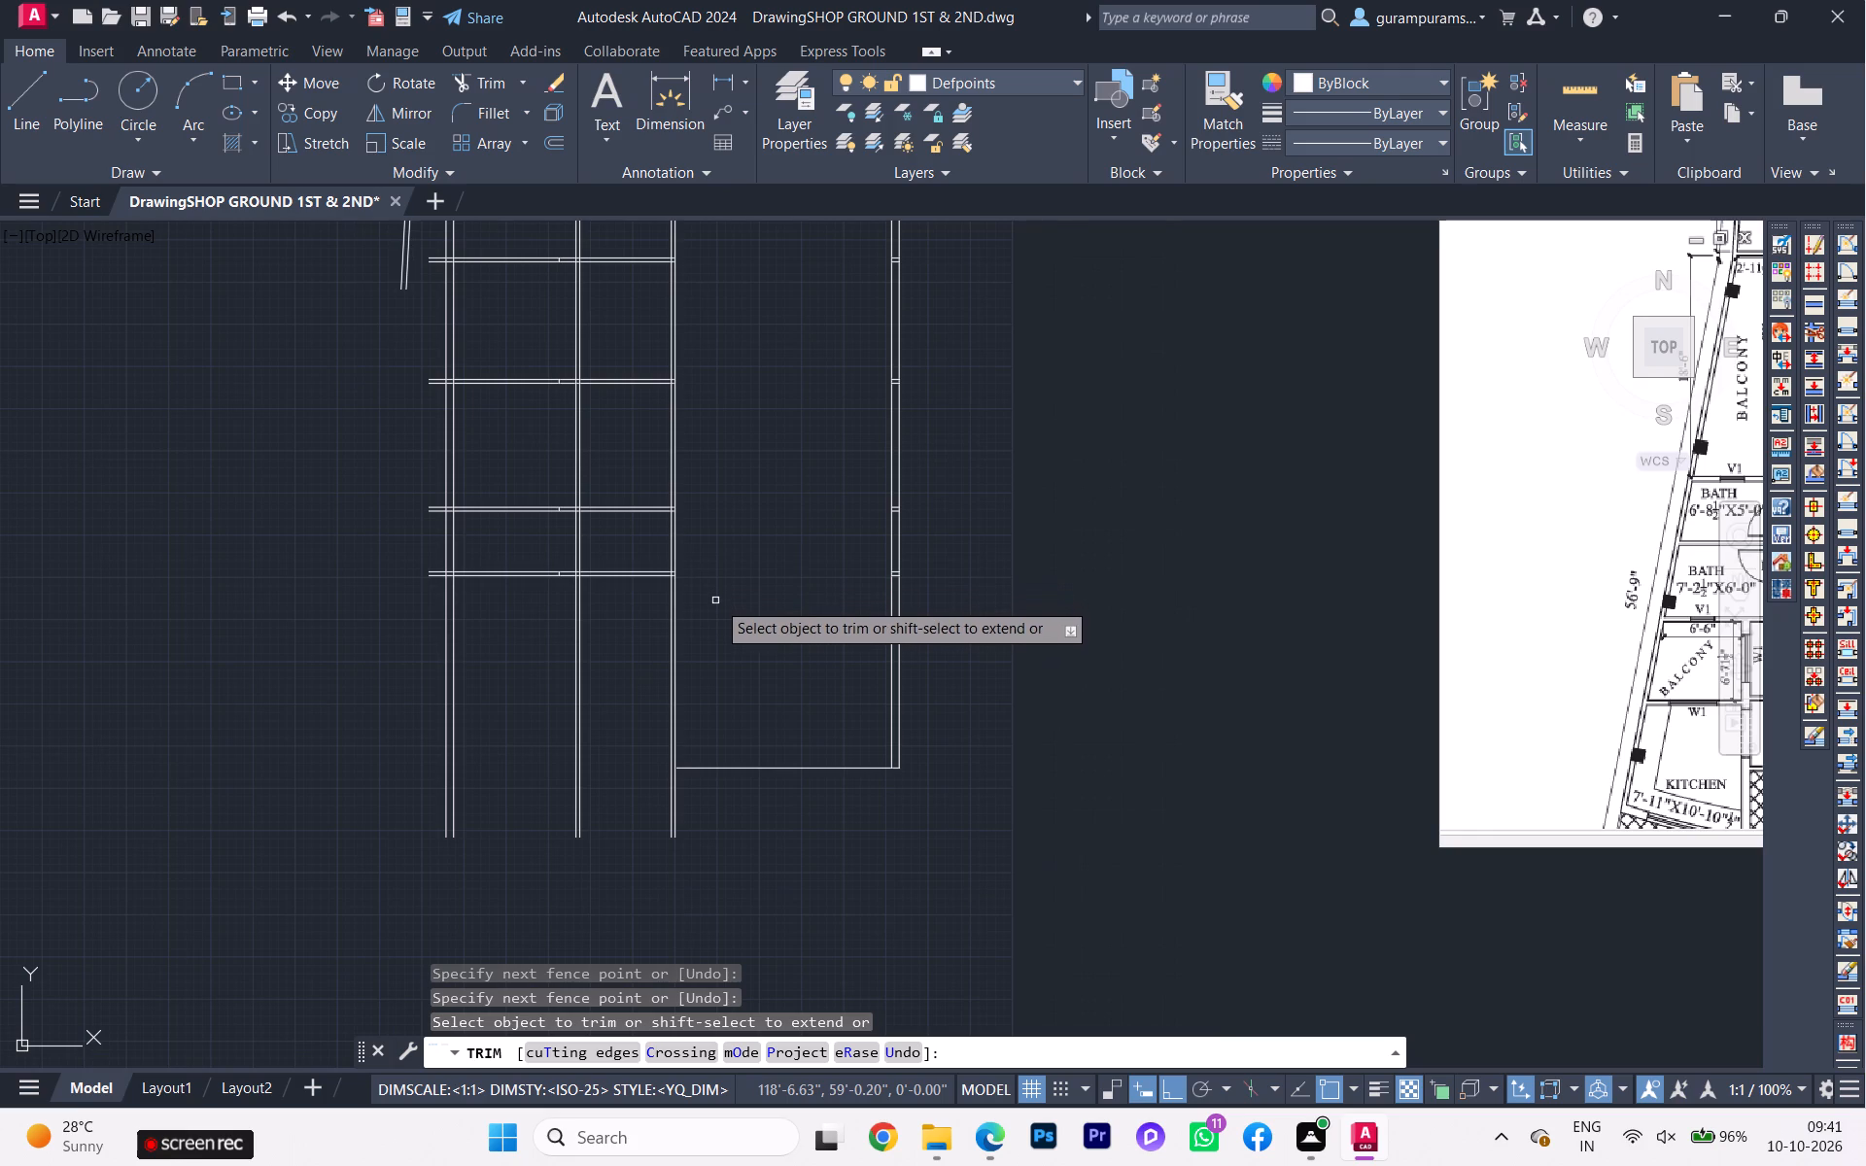
scroll(889, 534, "up", 3)
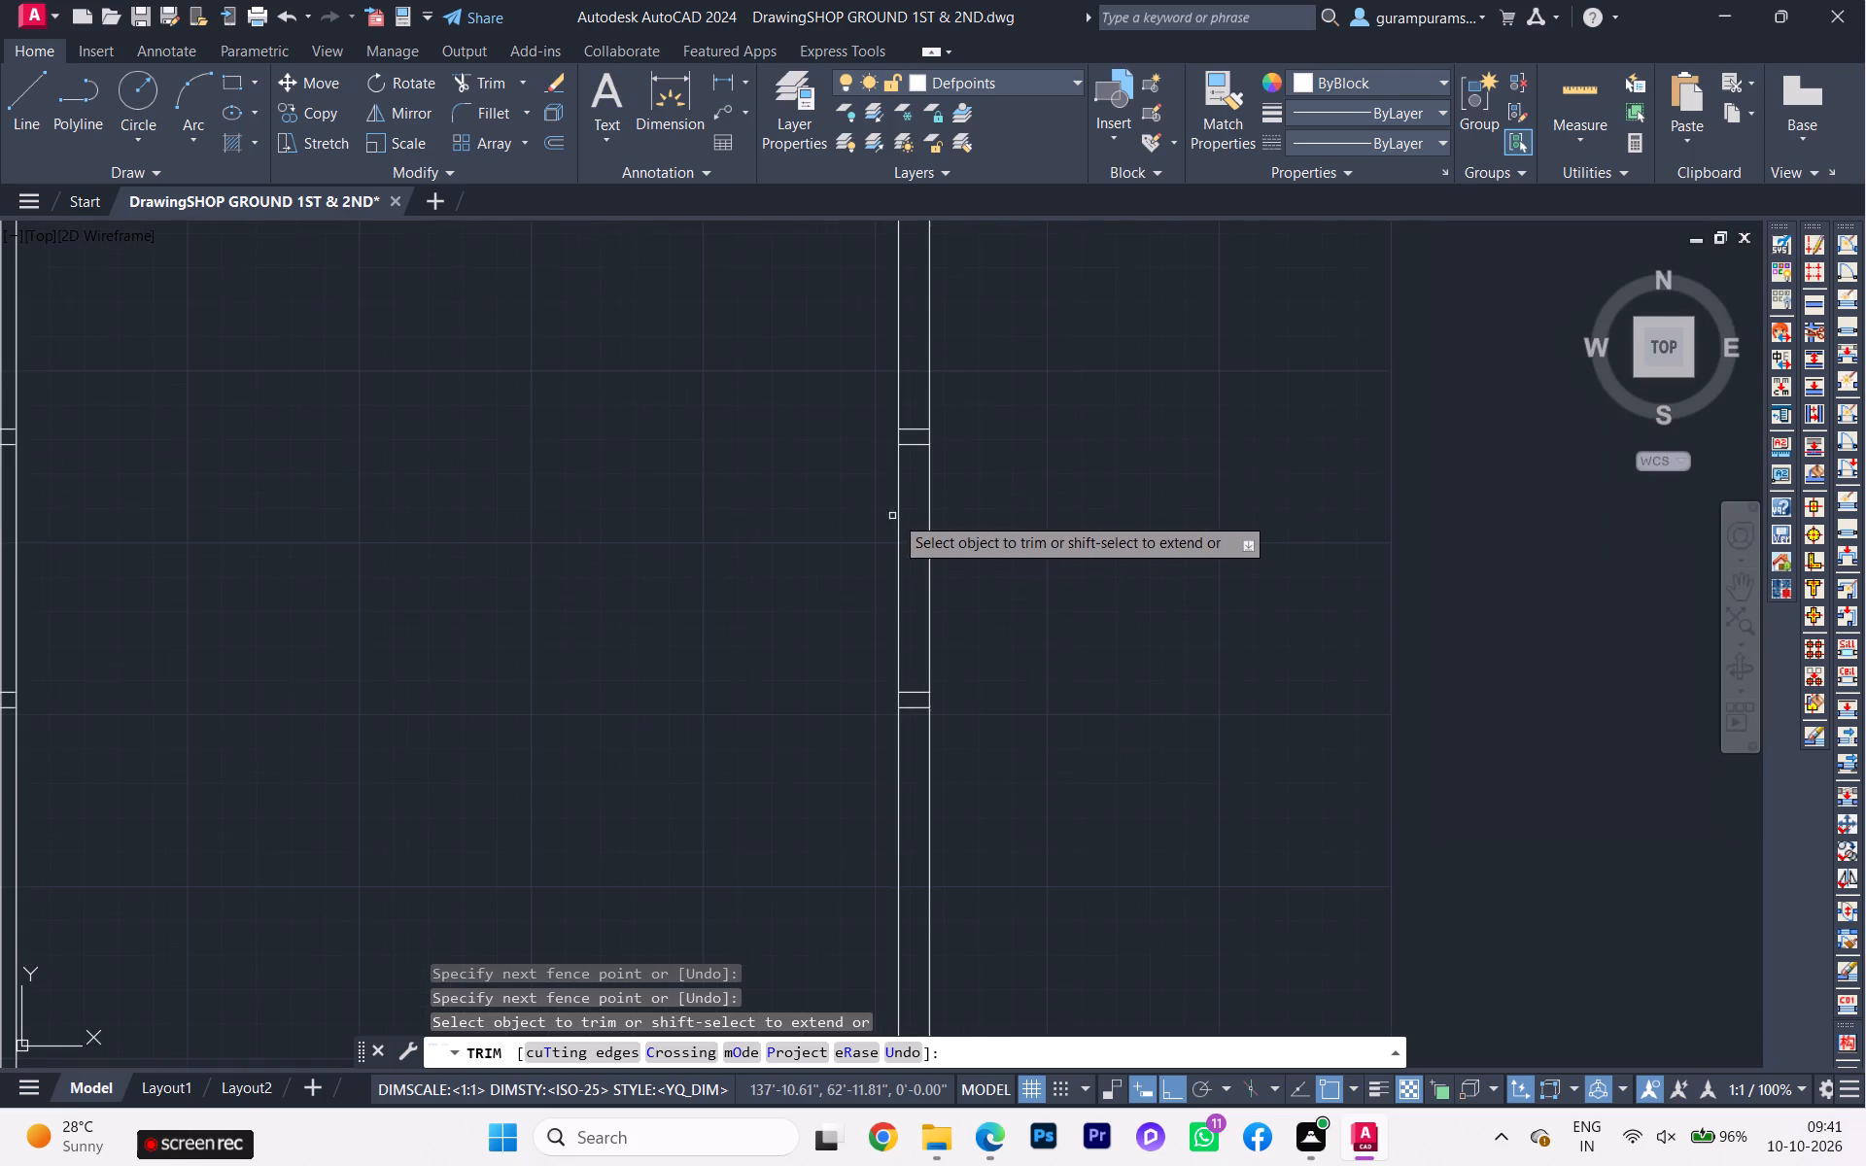
left_click(910, 444)
left_click(909, 430)
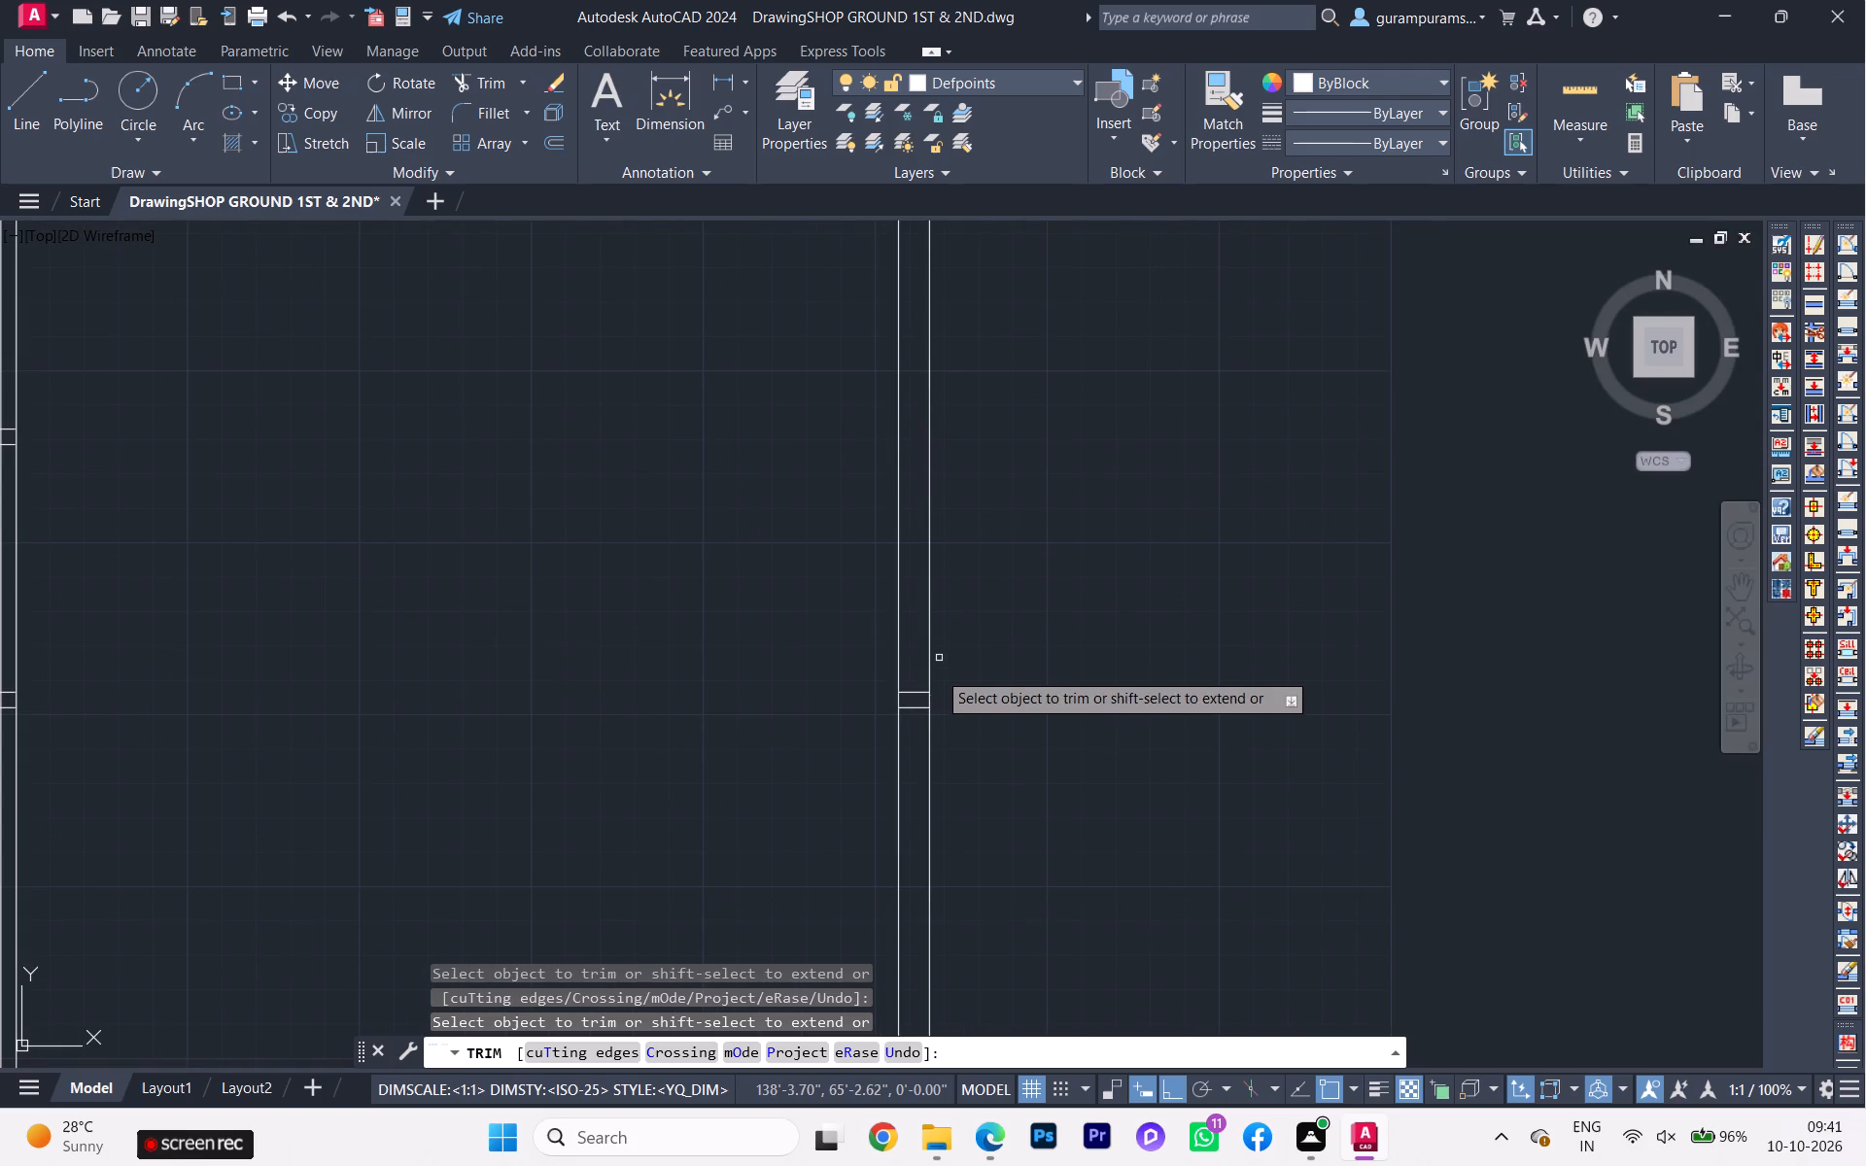
left_click(916, 704)
left_click(913, 678)
left_click(909, 715)
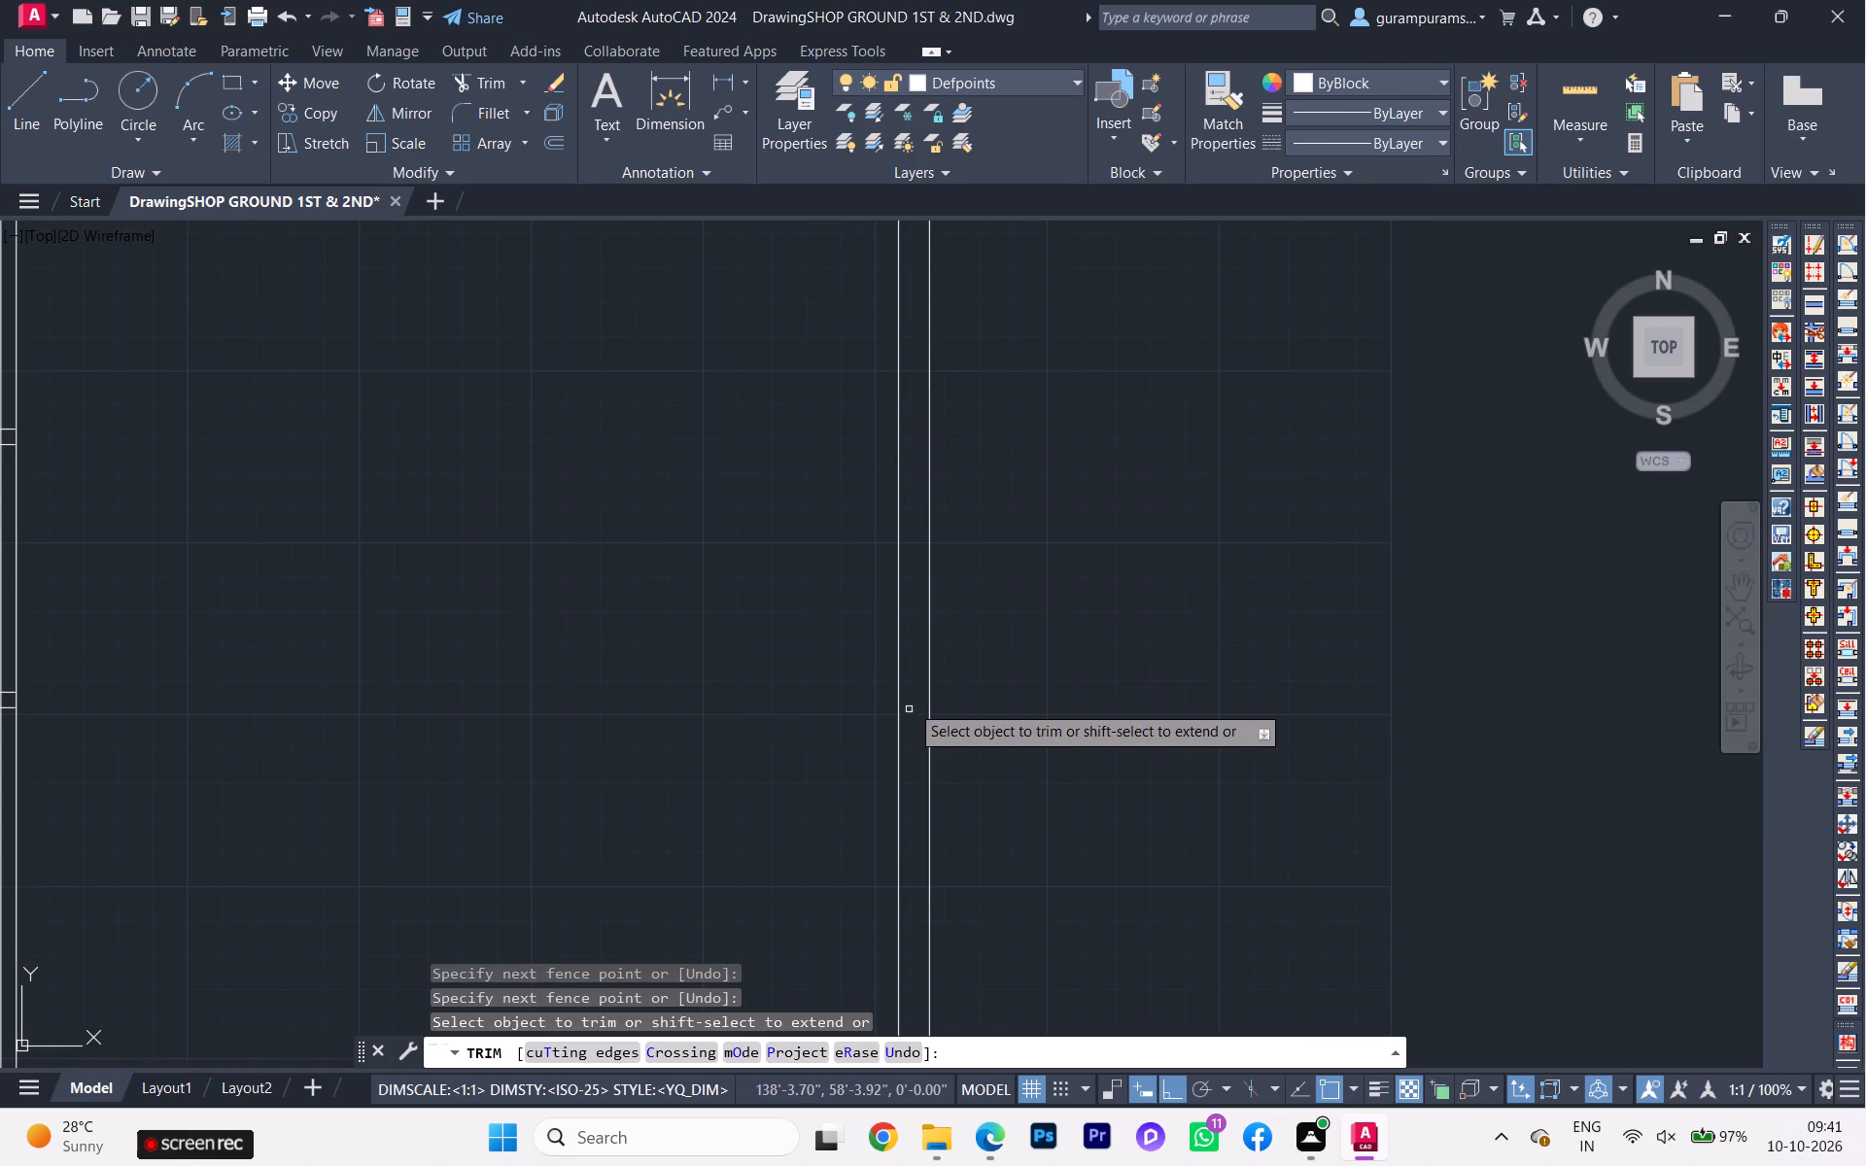
scroll(910, 701, "down", 2)
scroll(999, 627, "down", 2)
key("Escape")
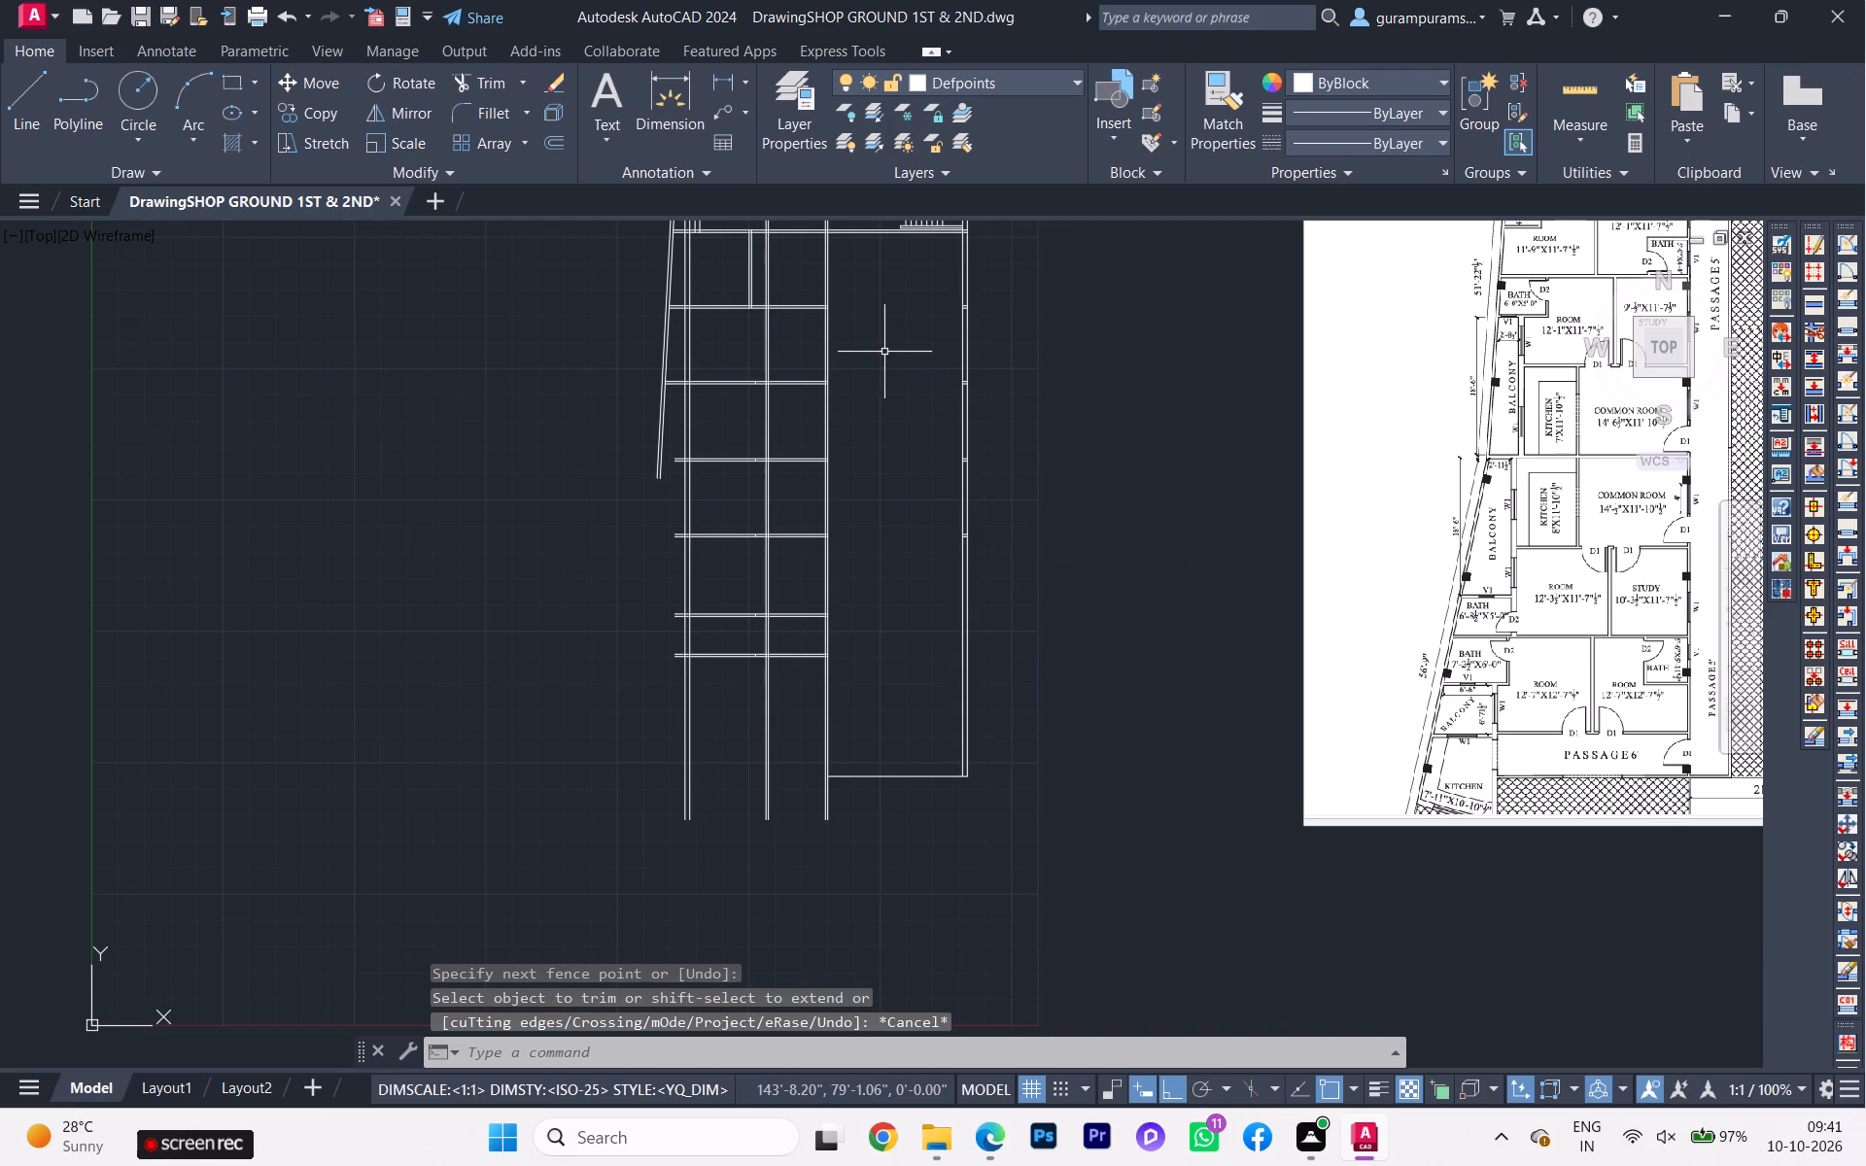
Trim the long middle wall's two lines out of the north bay, above the first cross wall.
scroll(884, 352, "up", 1)
scroll(884, 360, "down", 2)
middle_click_drag(881, 369, 871, 523)
scroll(802, 463, "up", 2)
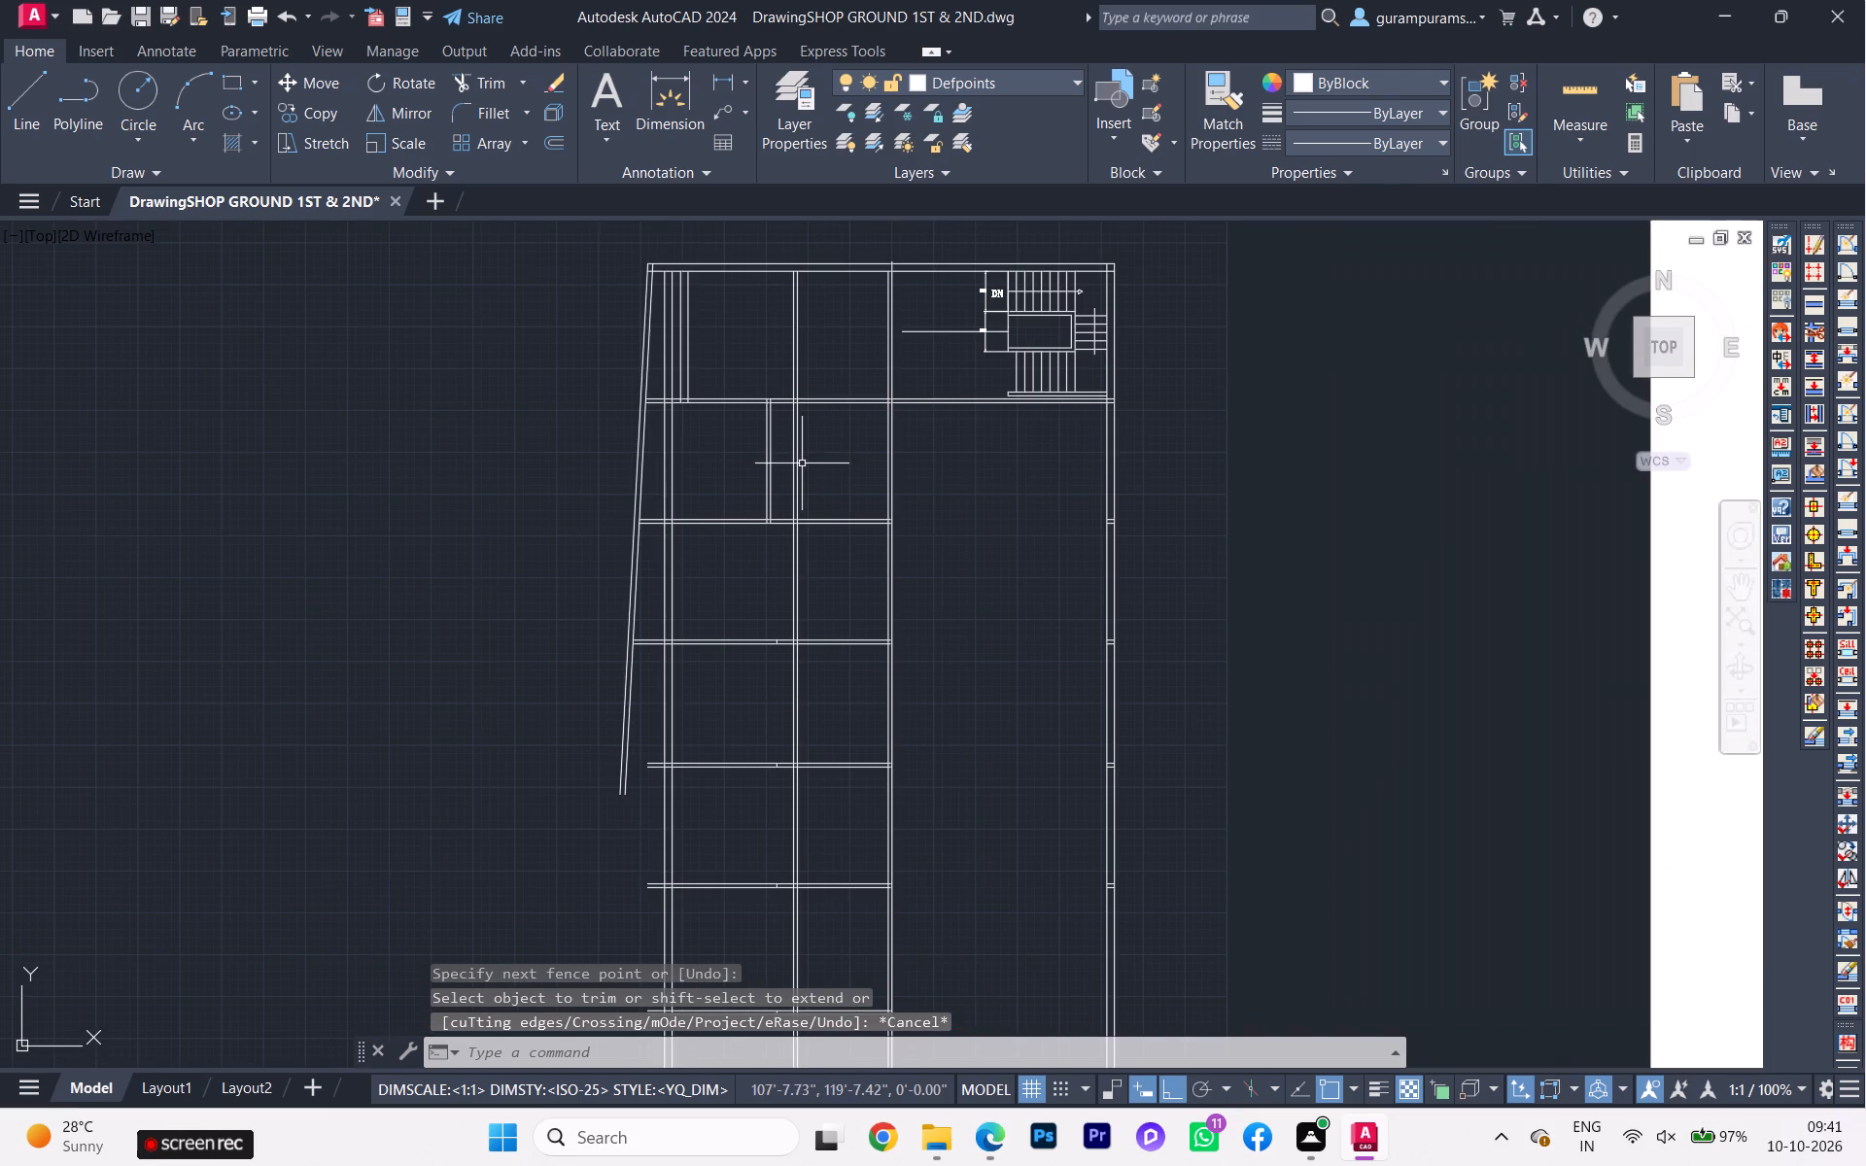
key("space")
scroll(804, 371, "up", 2)
scroll(804, 368, "down", 1)
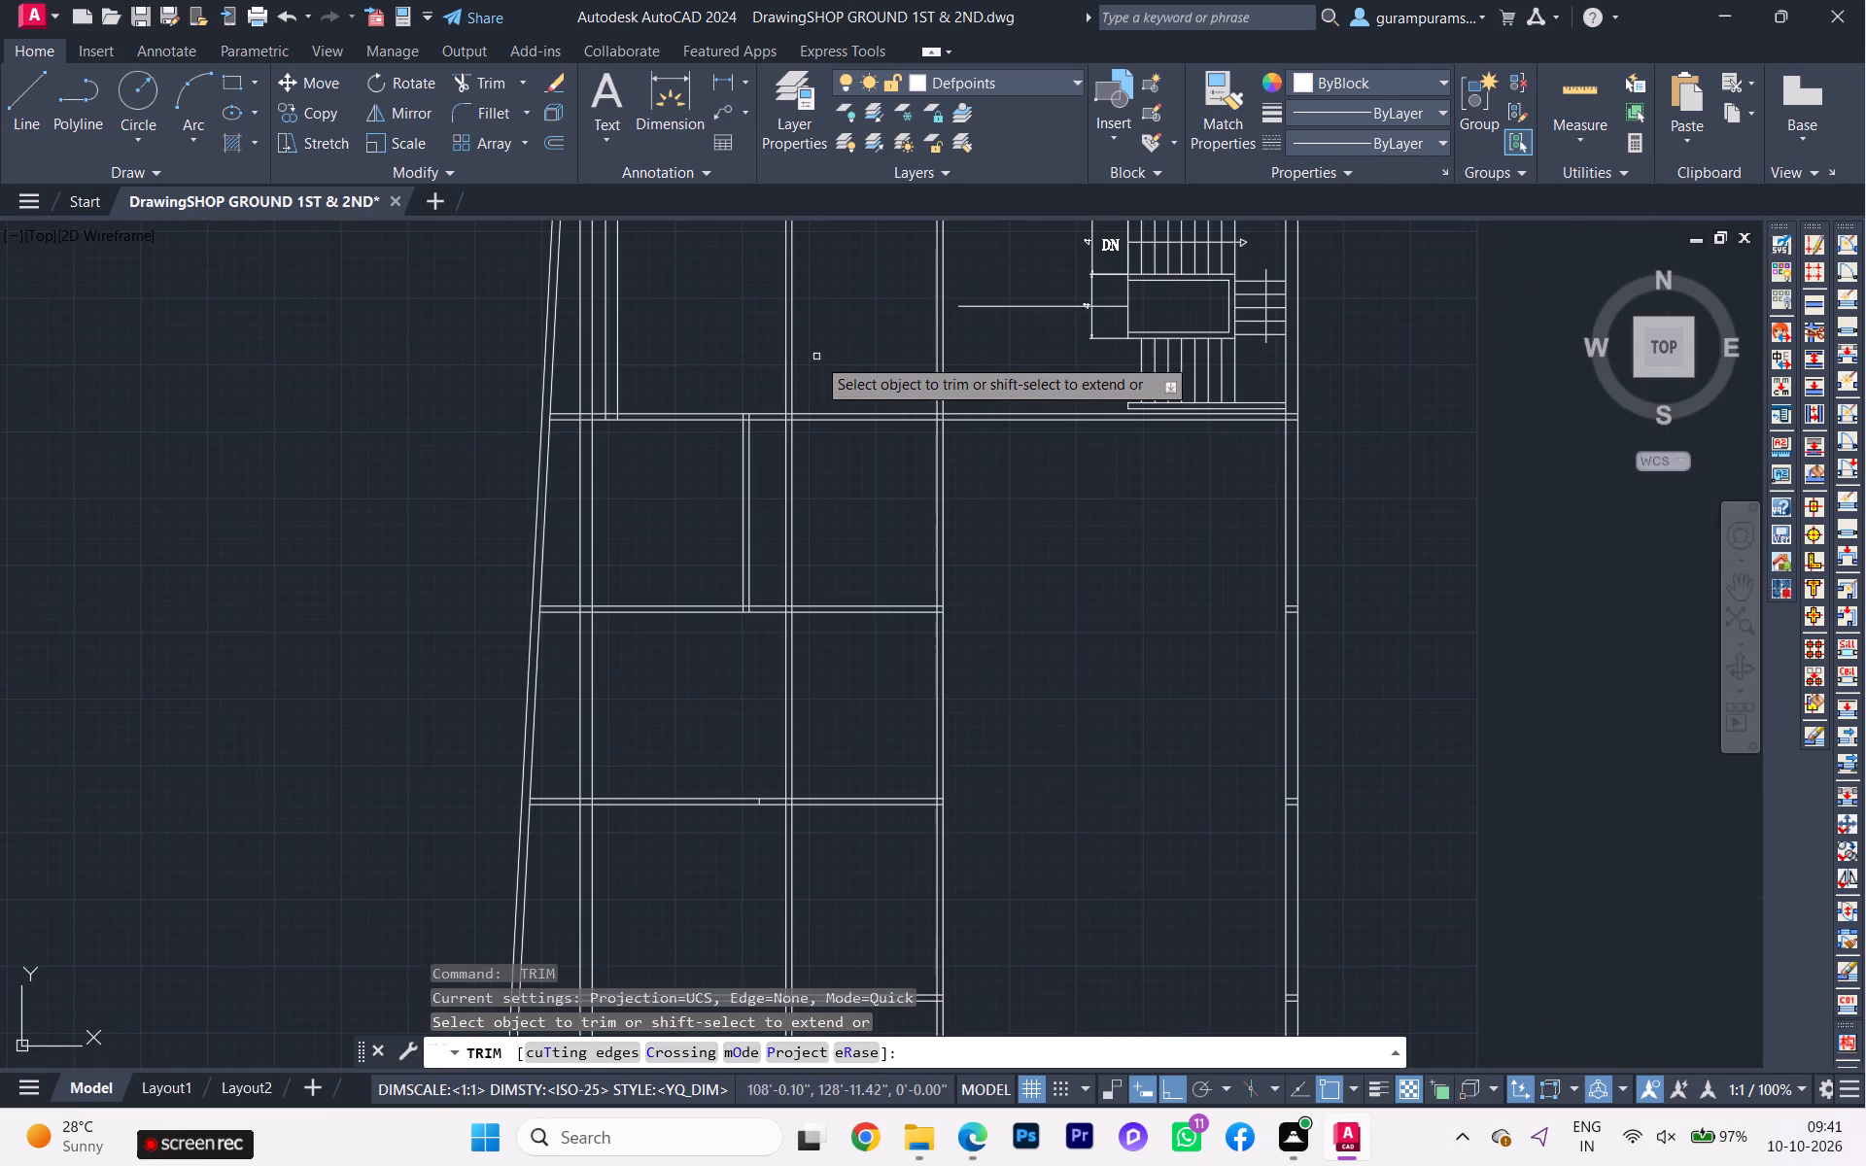
left_click(816, 357)
left_click(762, 346)
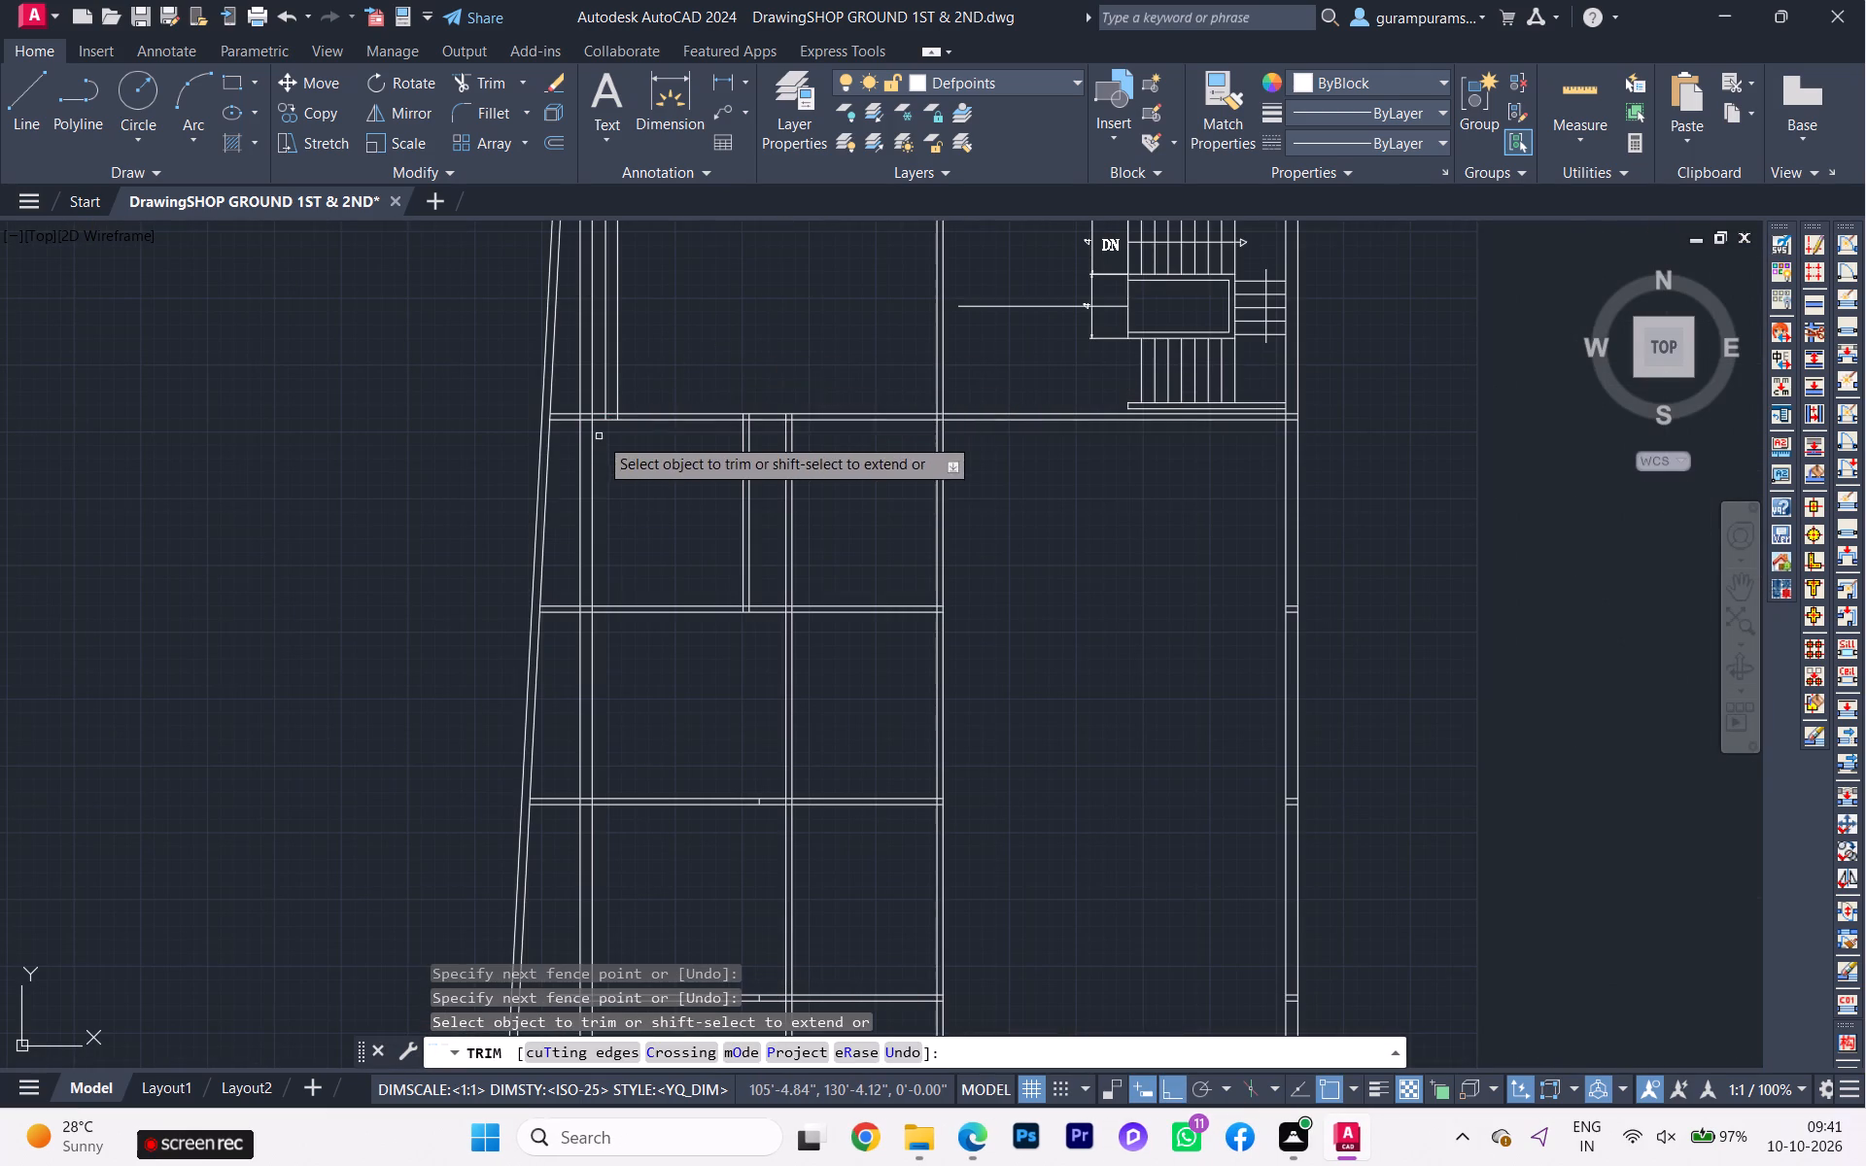
Measure the north bay's clear width between the balcony wall and the passage wall with a trial linear dimension.
scroll(599, 463, "down", 2)
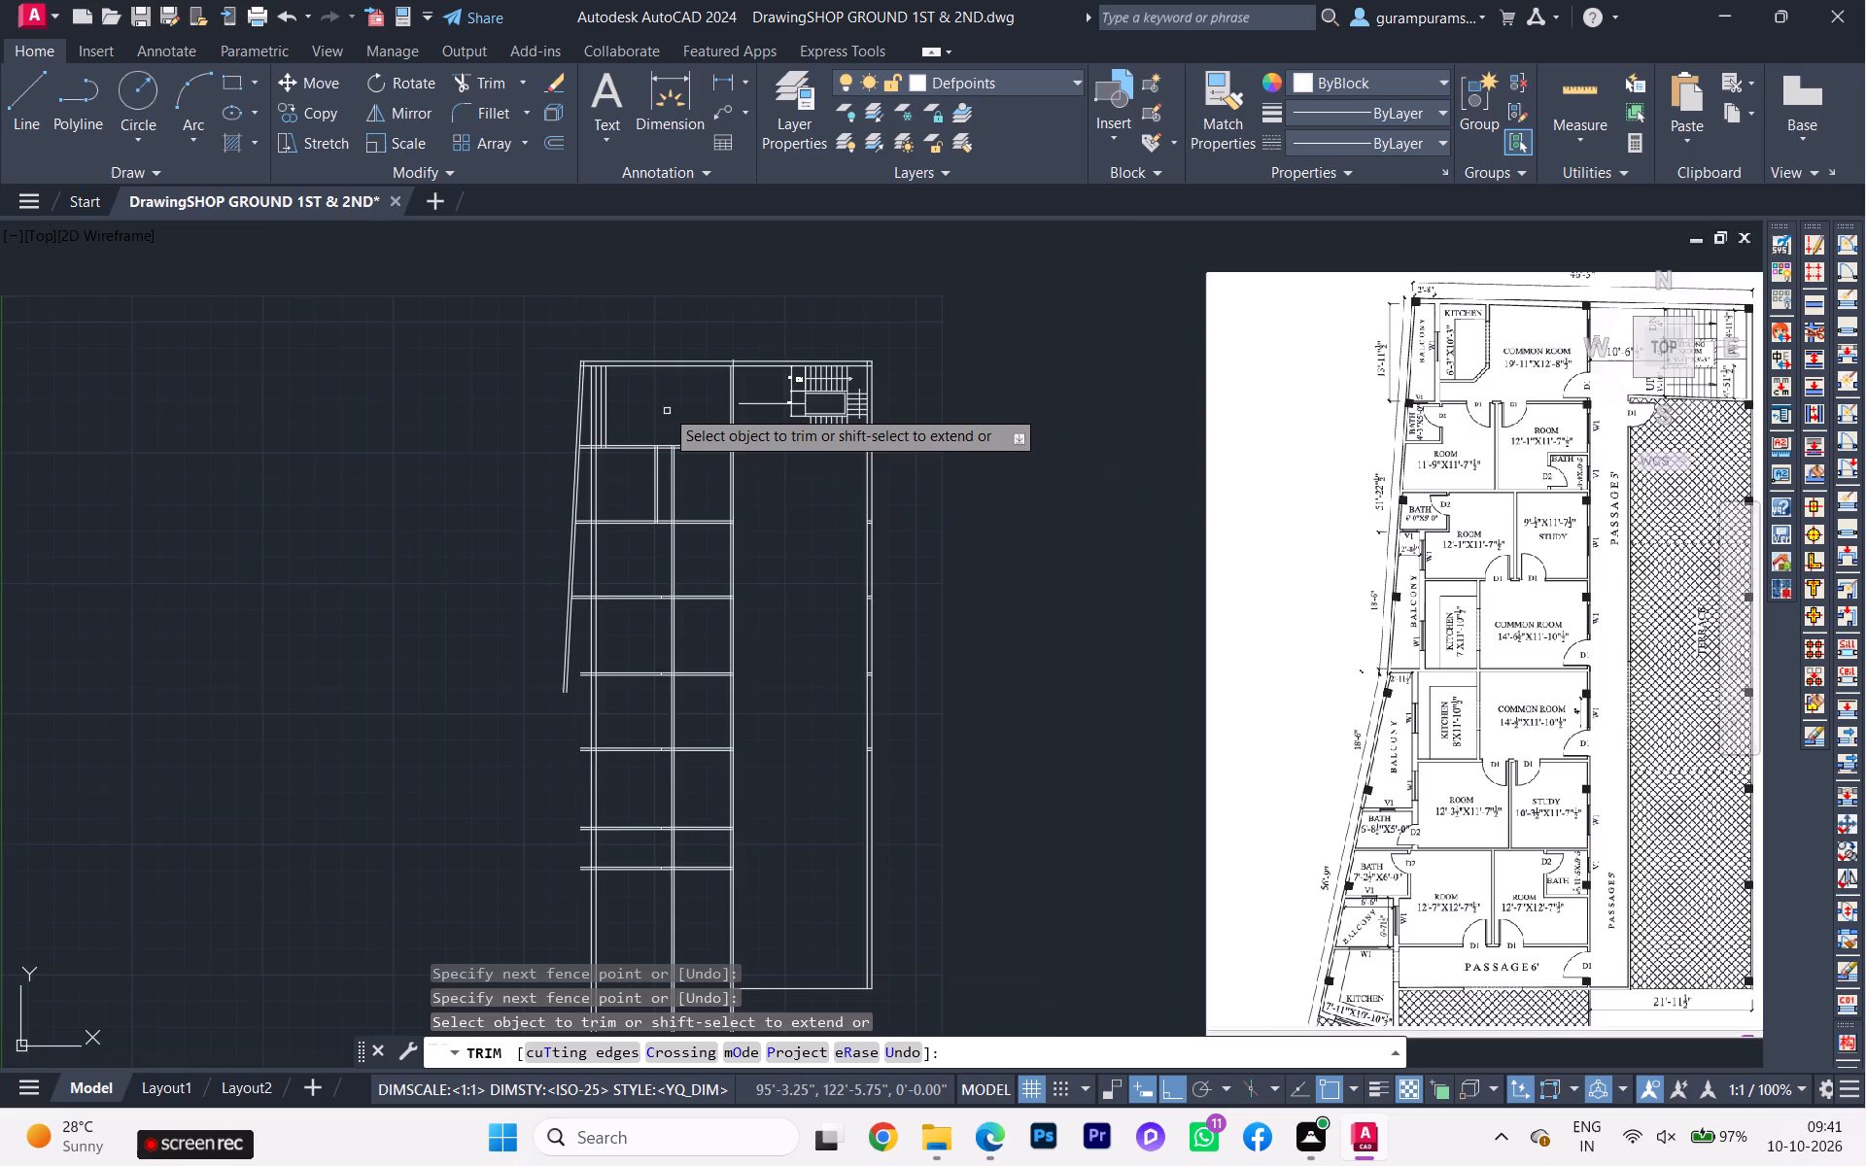
scroll(609, 411, "up", 2)
scroll(609, 411, "down", 1)
scroll(609, 411, "up", 4)
scroll(615, 415, "down", 1)
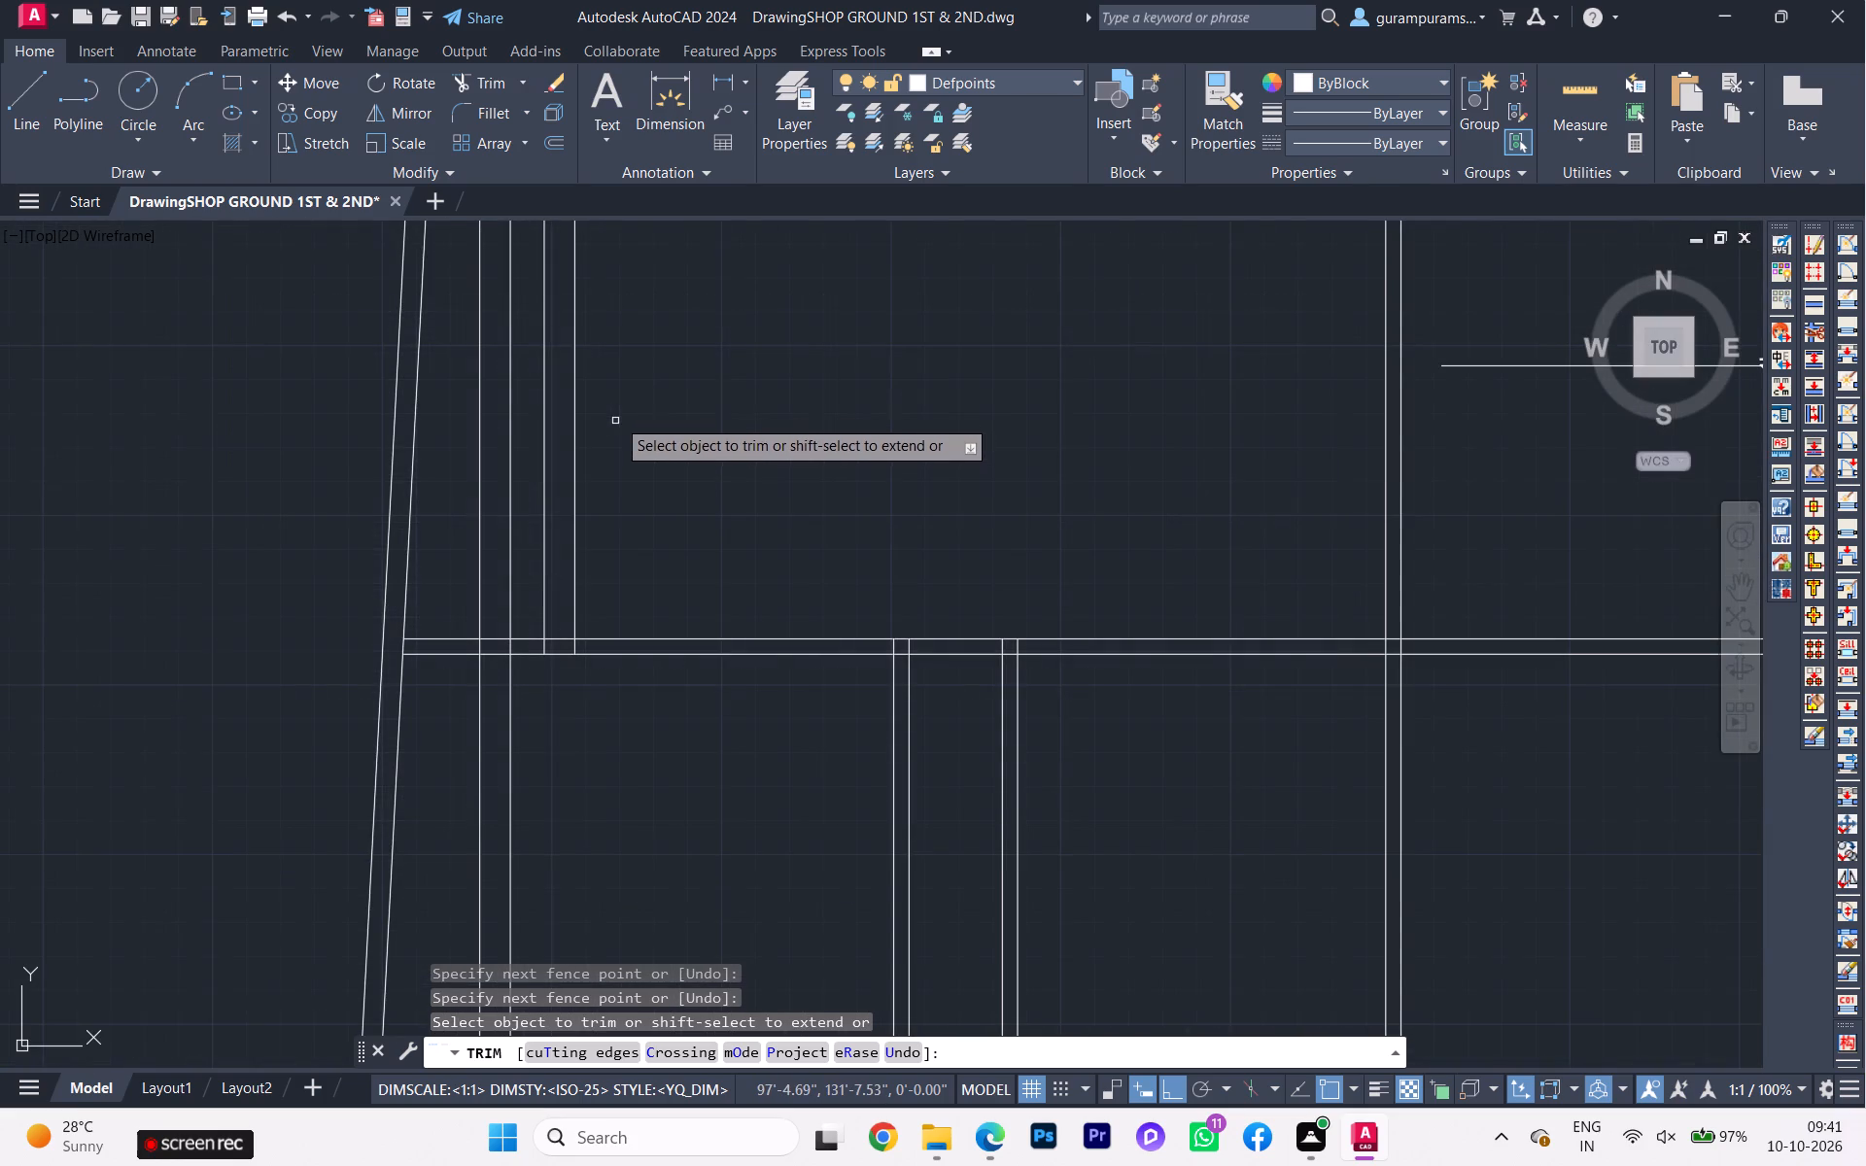
left_click(733, 61)
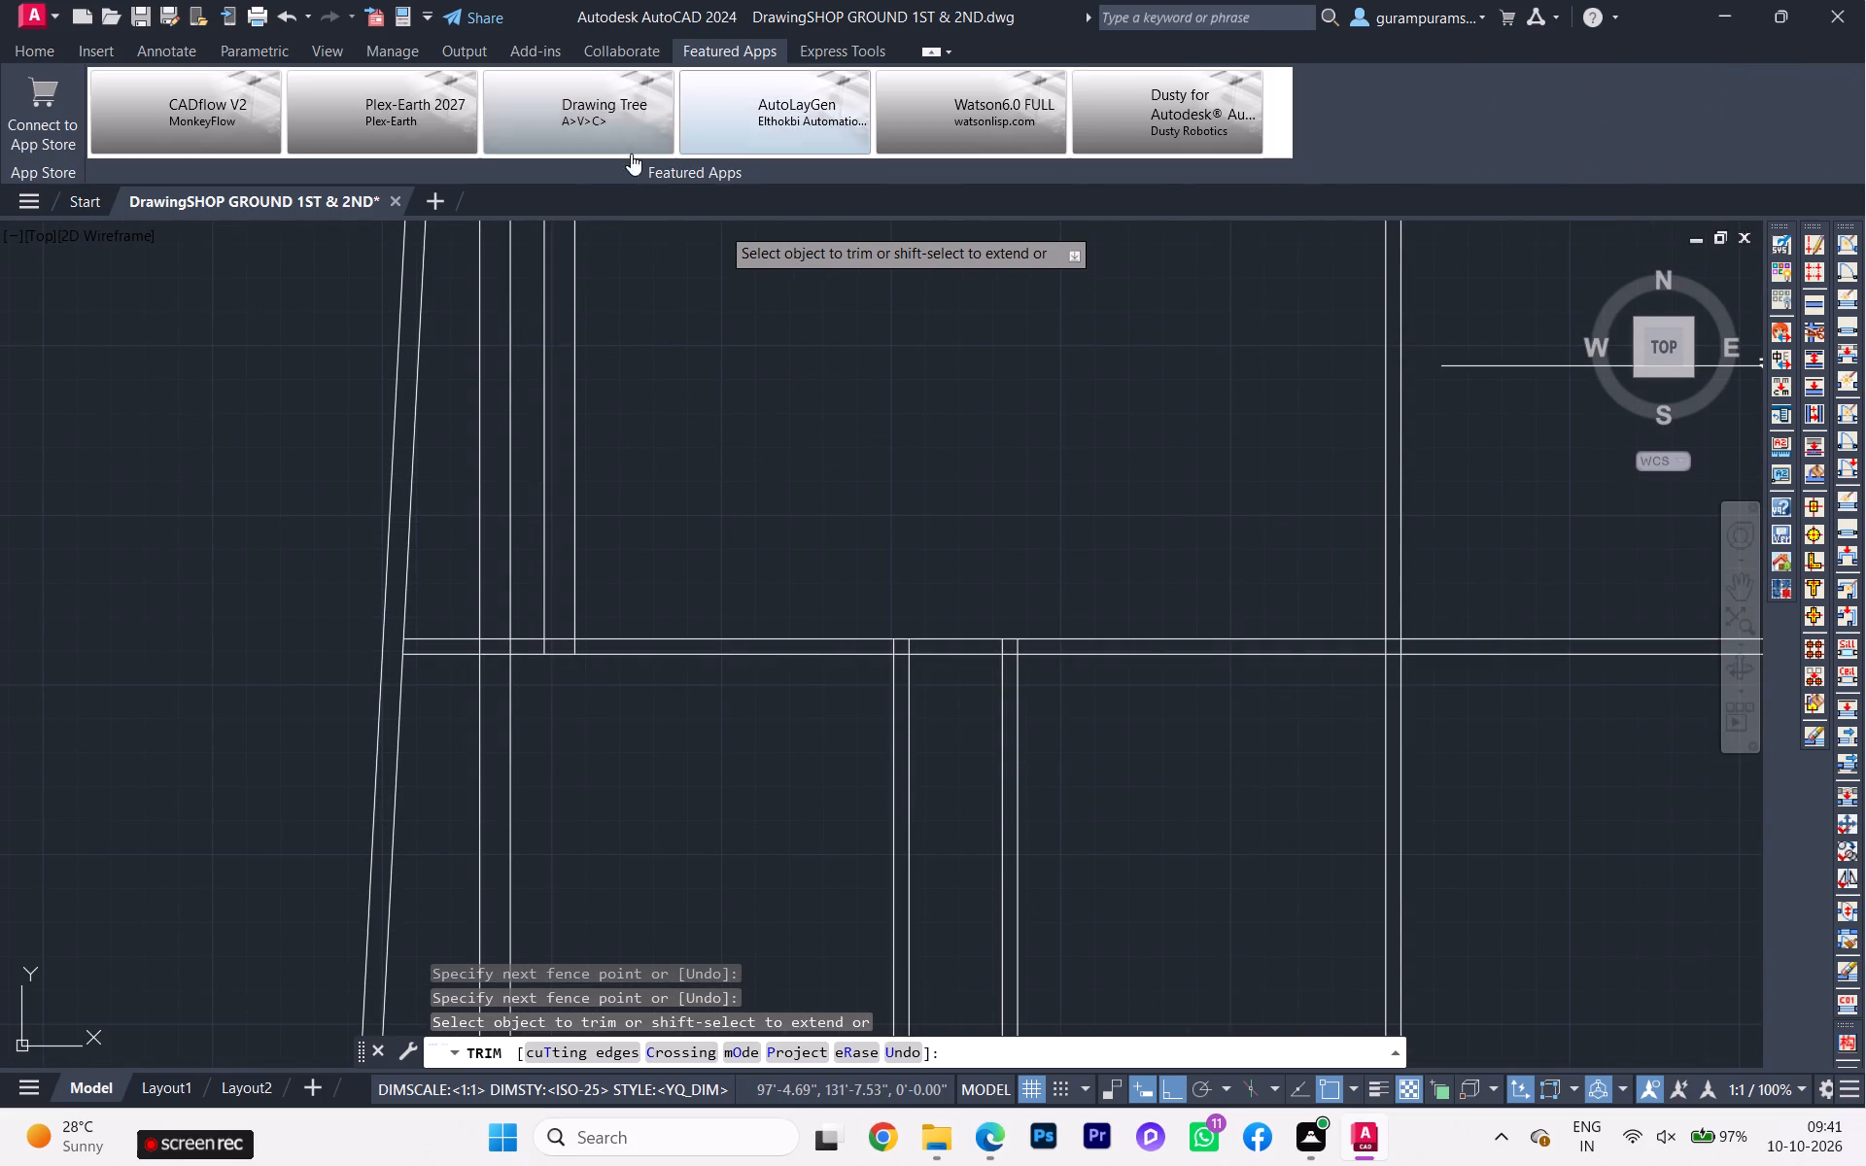
left_click(27, 60)
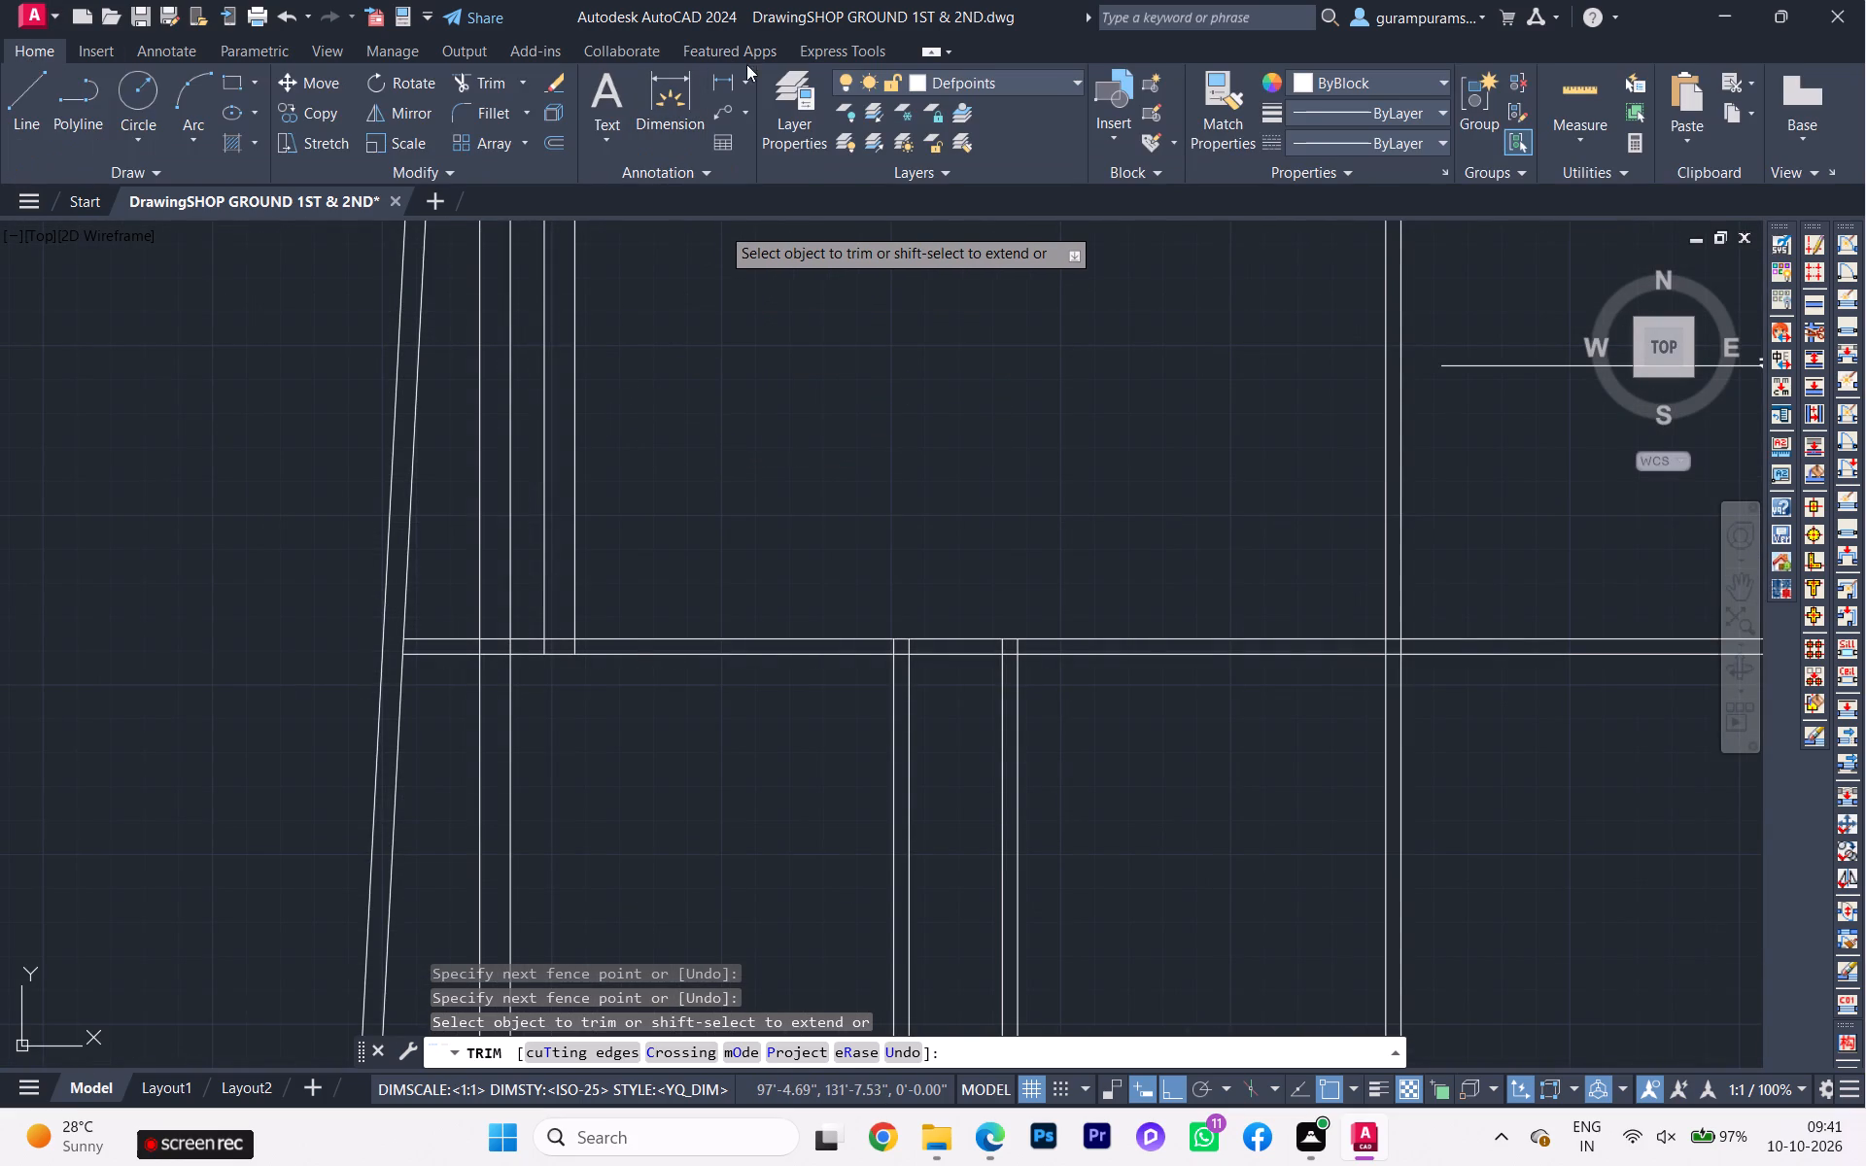
left_click(725, 76)
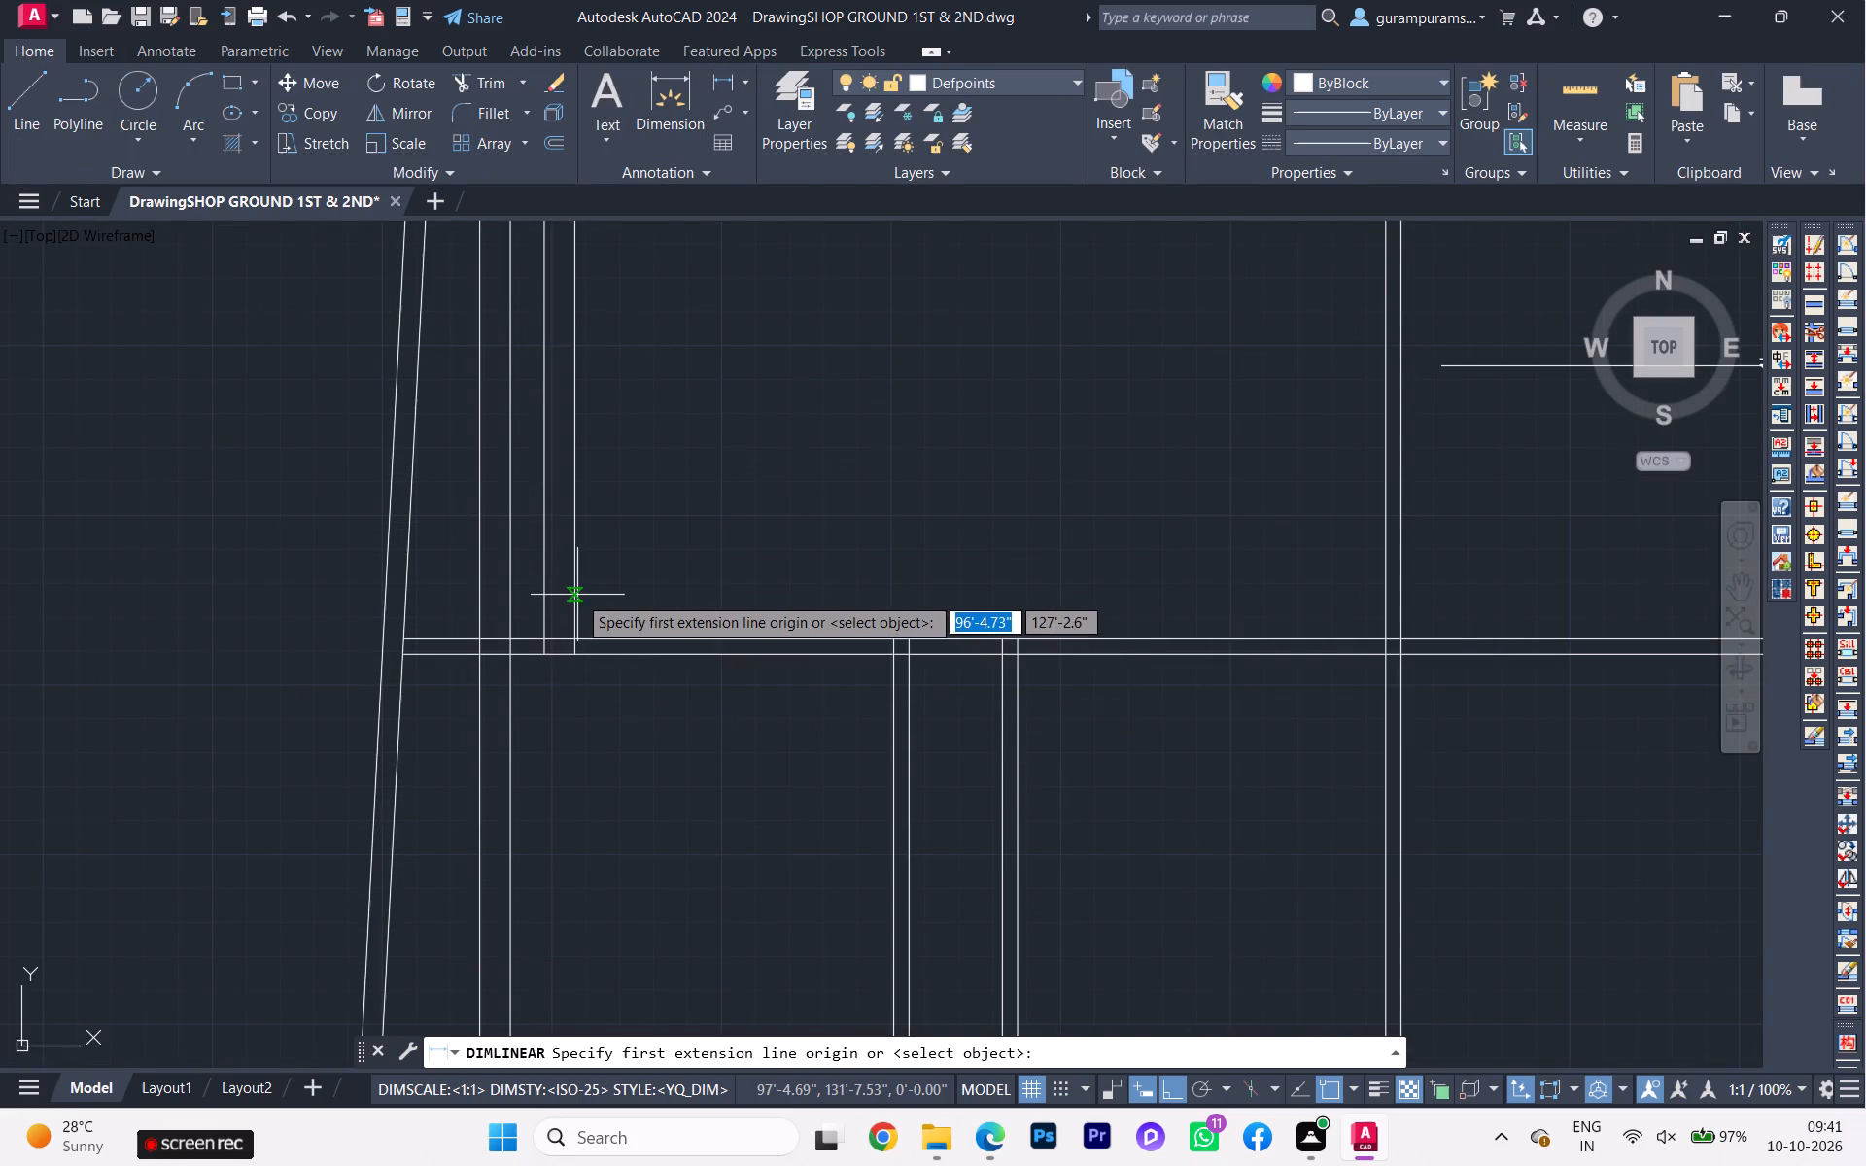
left_click(577, 595)
left_click(1386, 558)
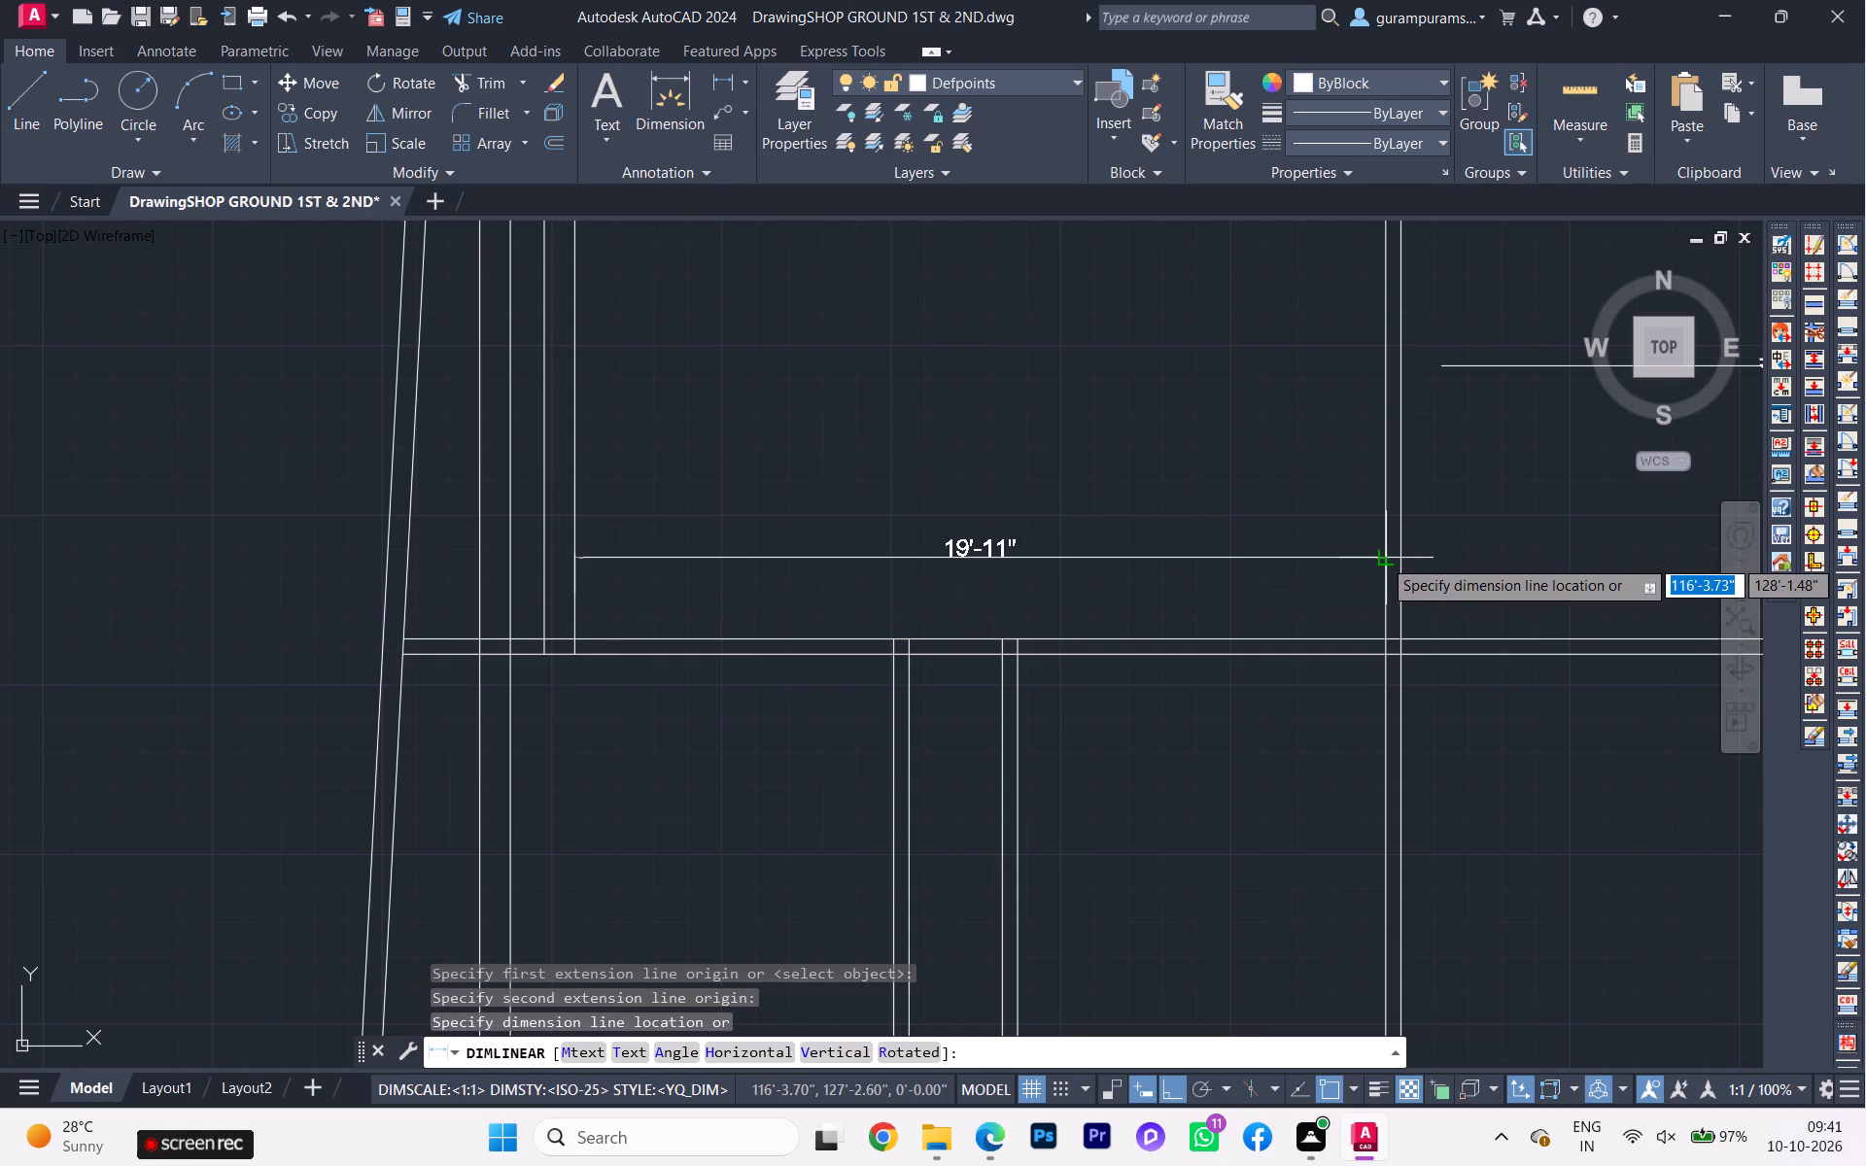
key("Escape")
Trim the long west wall's two lines out of the north bay, beside the balcony wall.
scroll(716, 589, "down", 5)
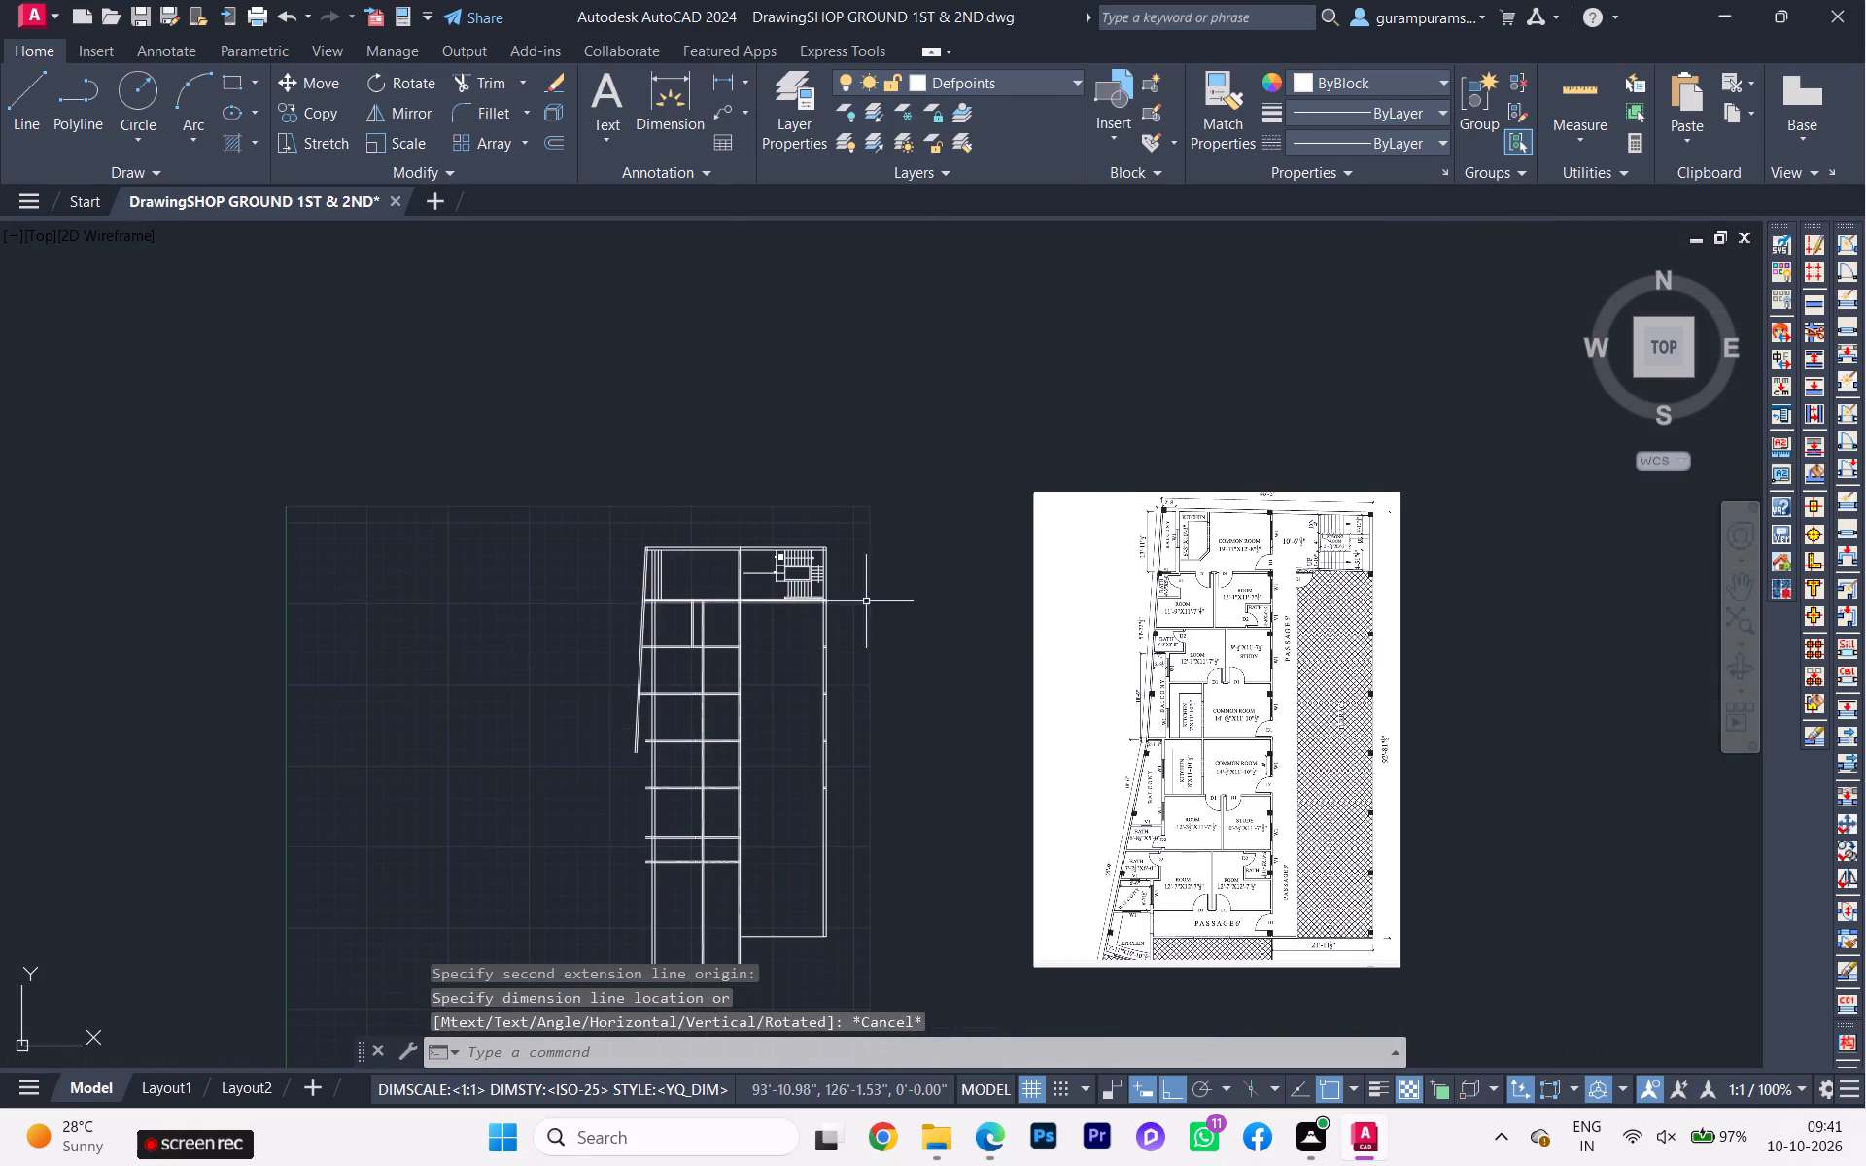
scroll(1341, 604, "up", 1)
scroll(301, 566, "up", 2)
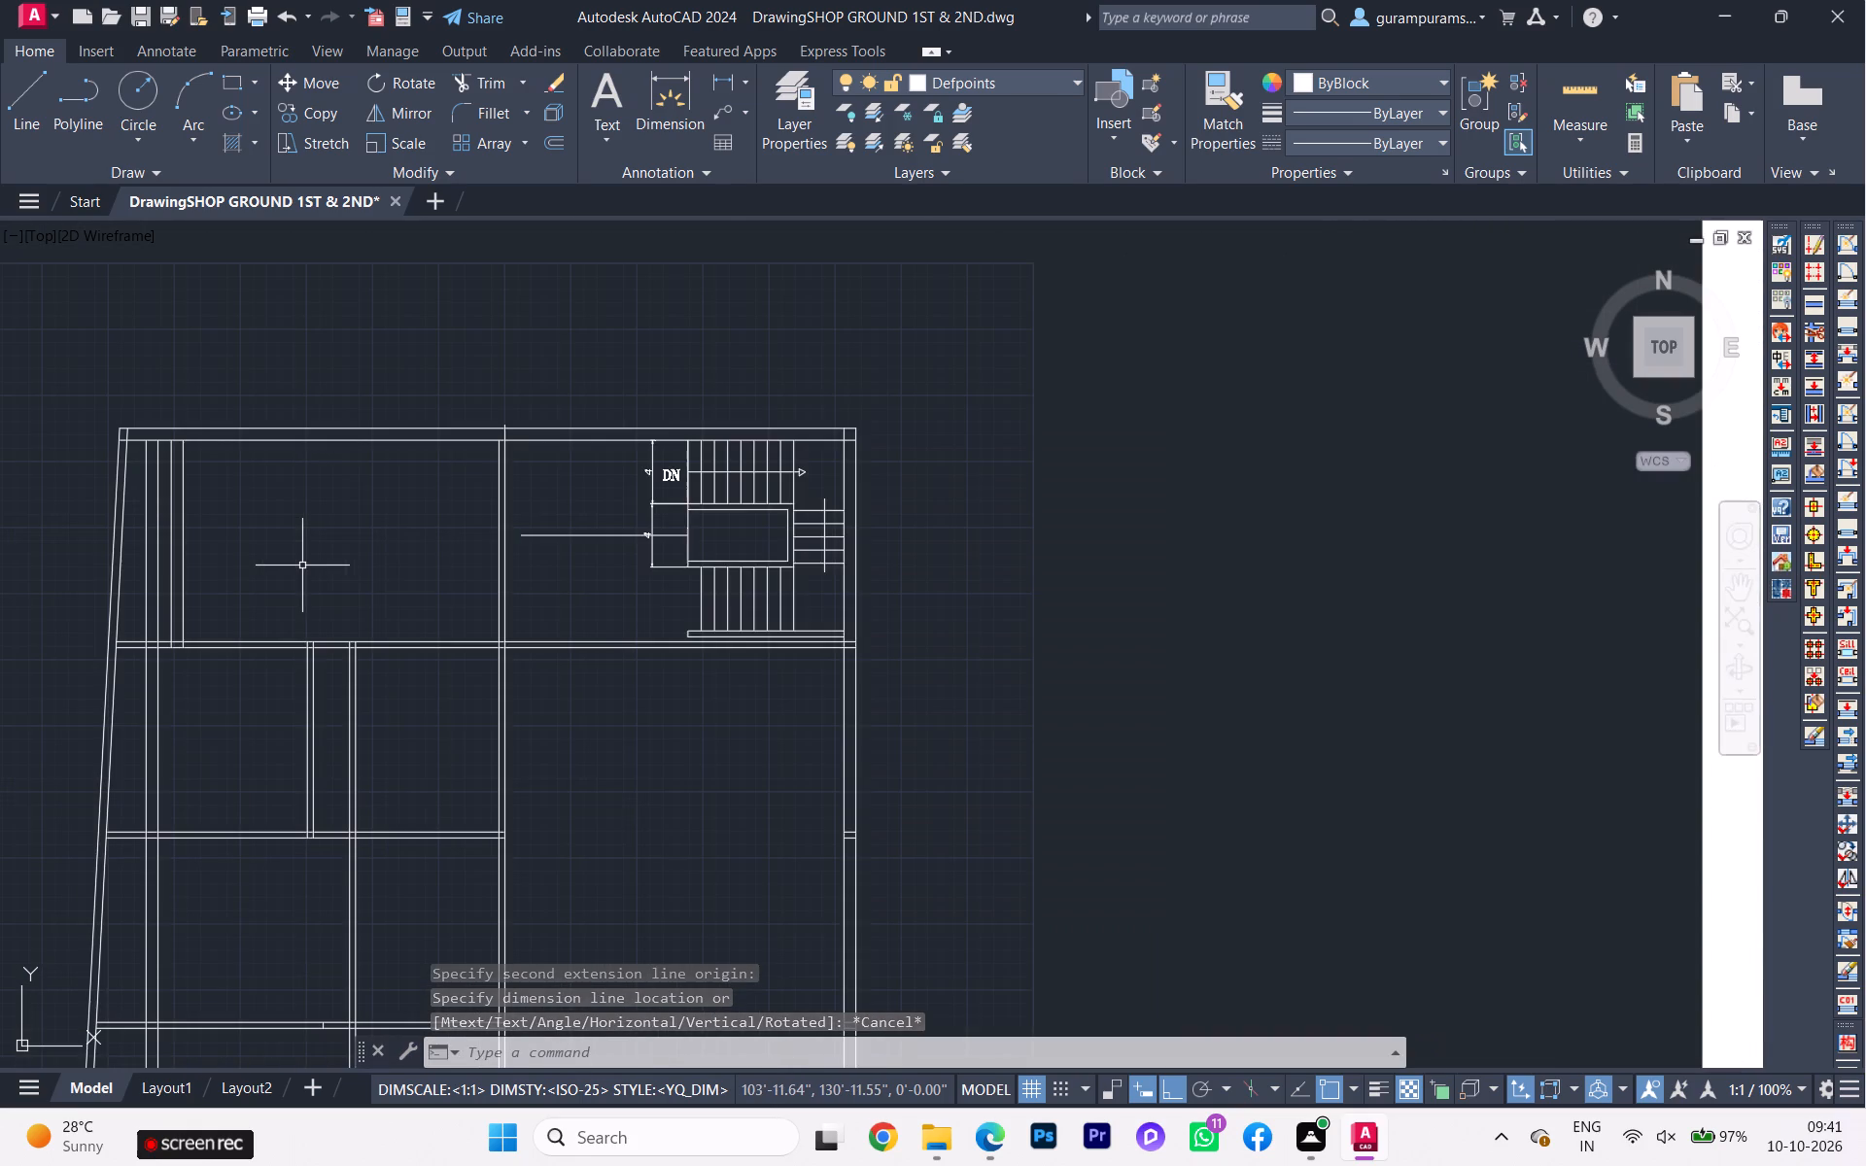
key("t")
key("r")
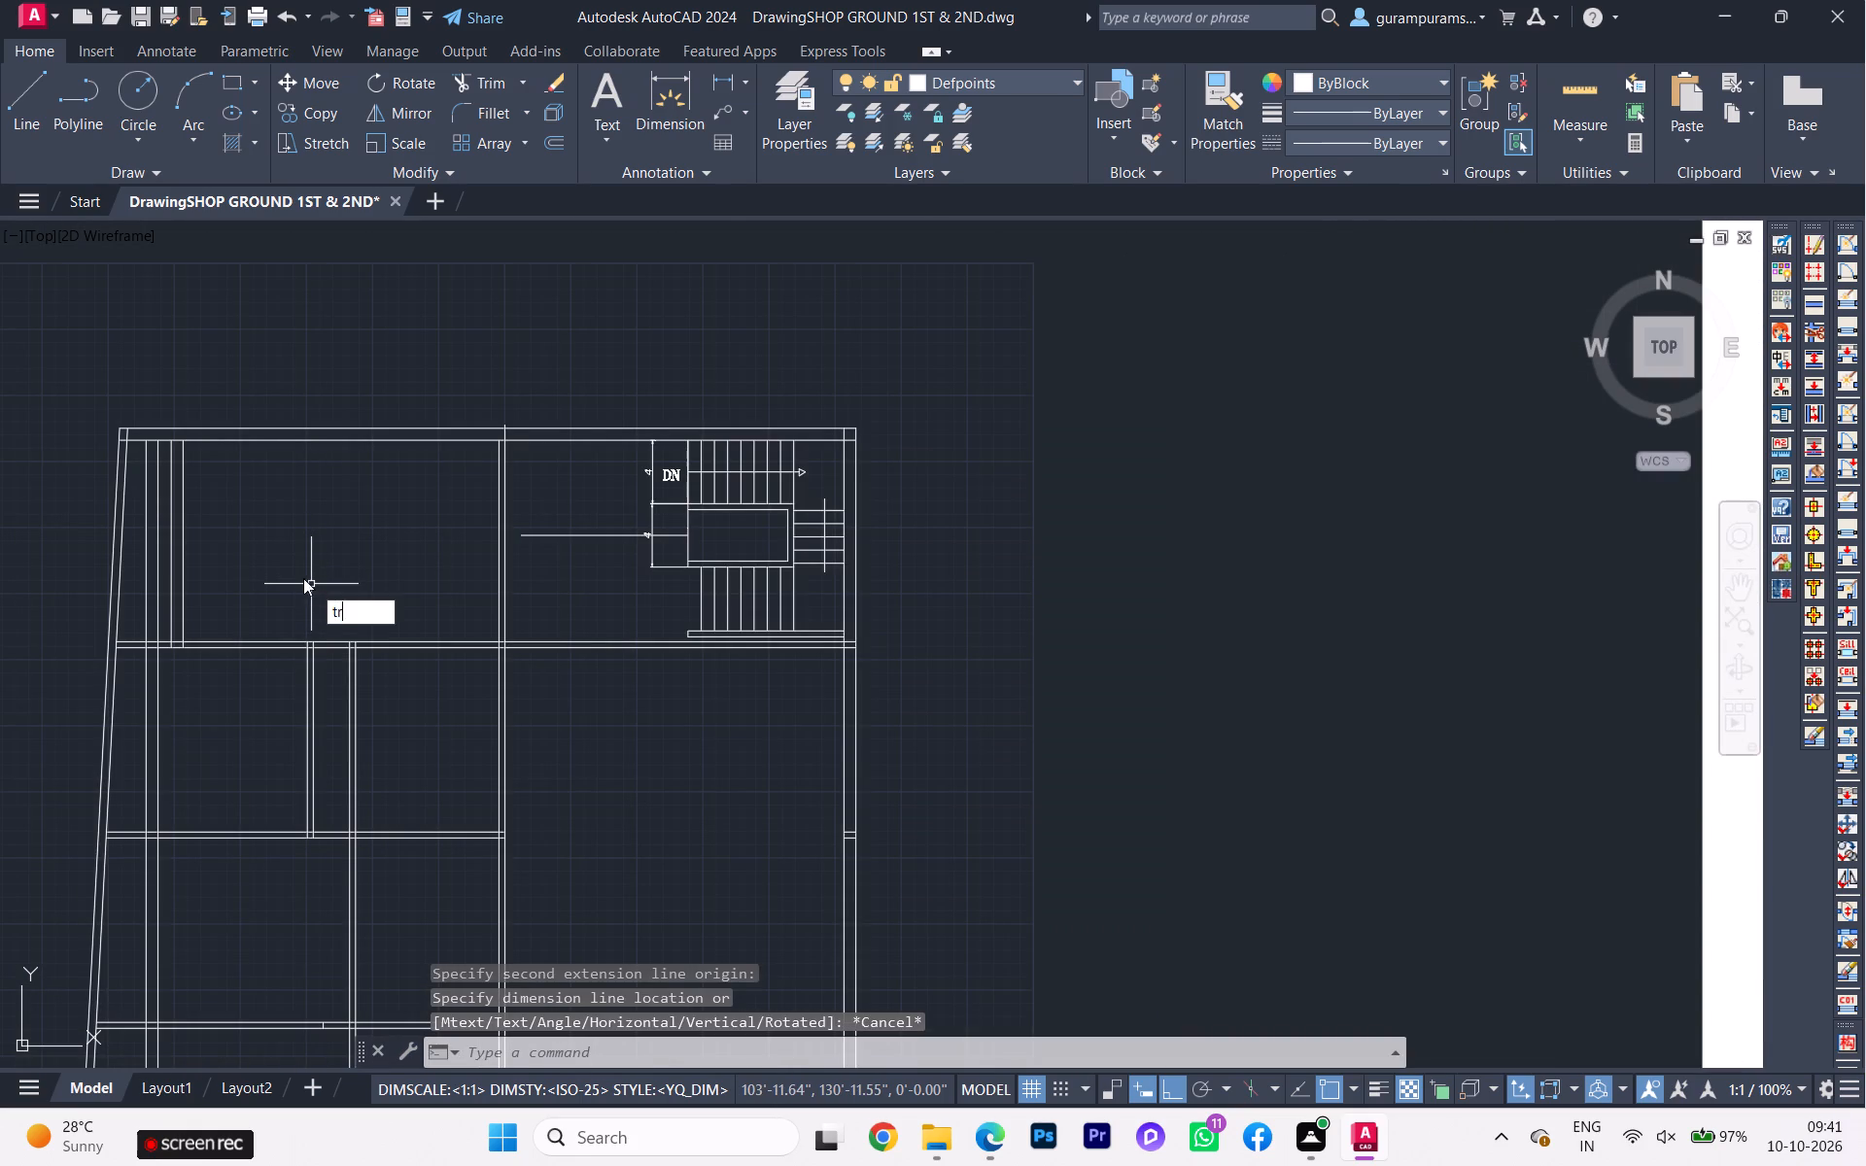
left_click(369, 634)
scroll(142, 593, "up", 2)
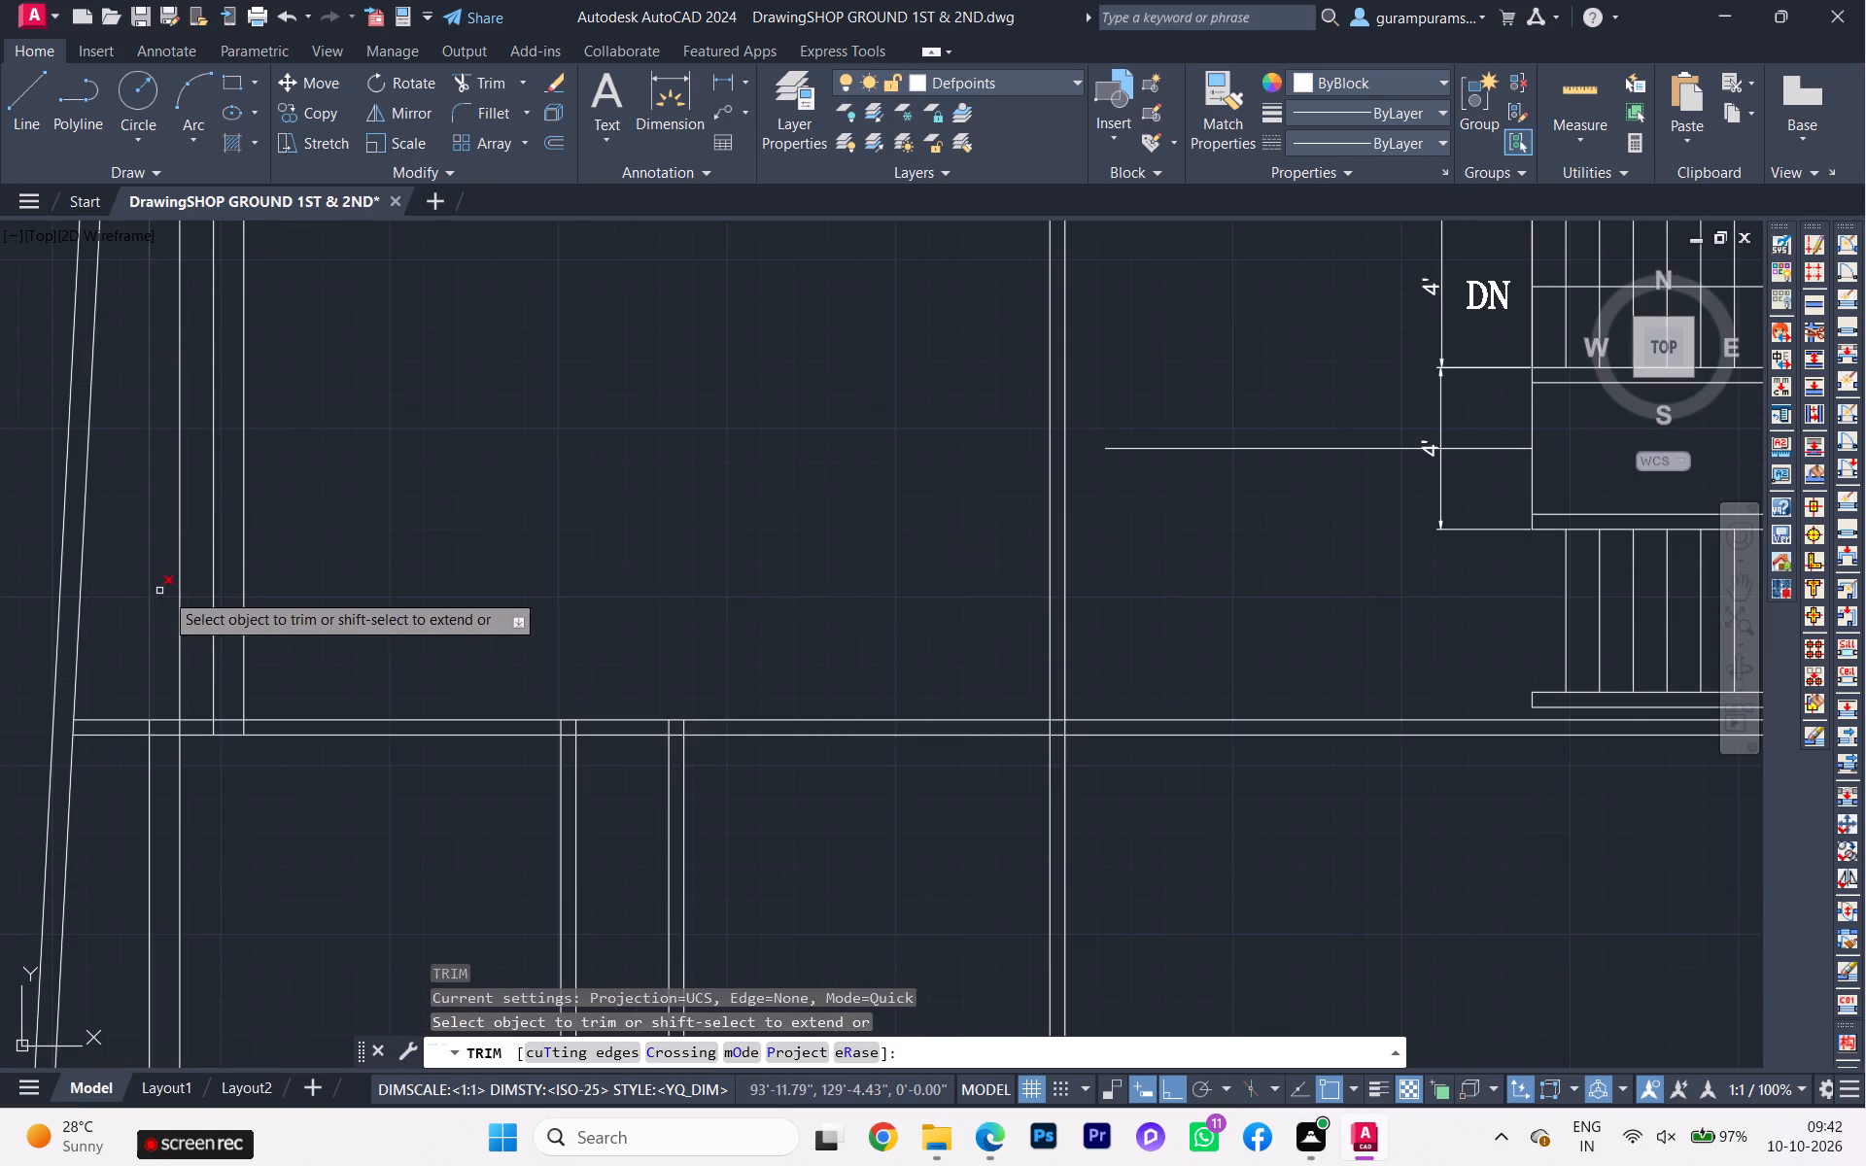
left_click(179, 597)
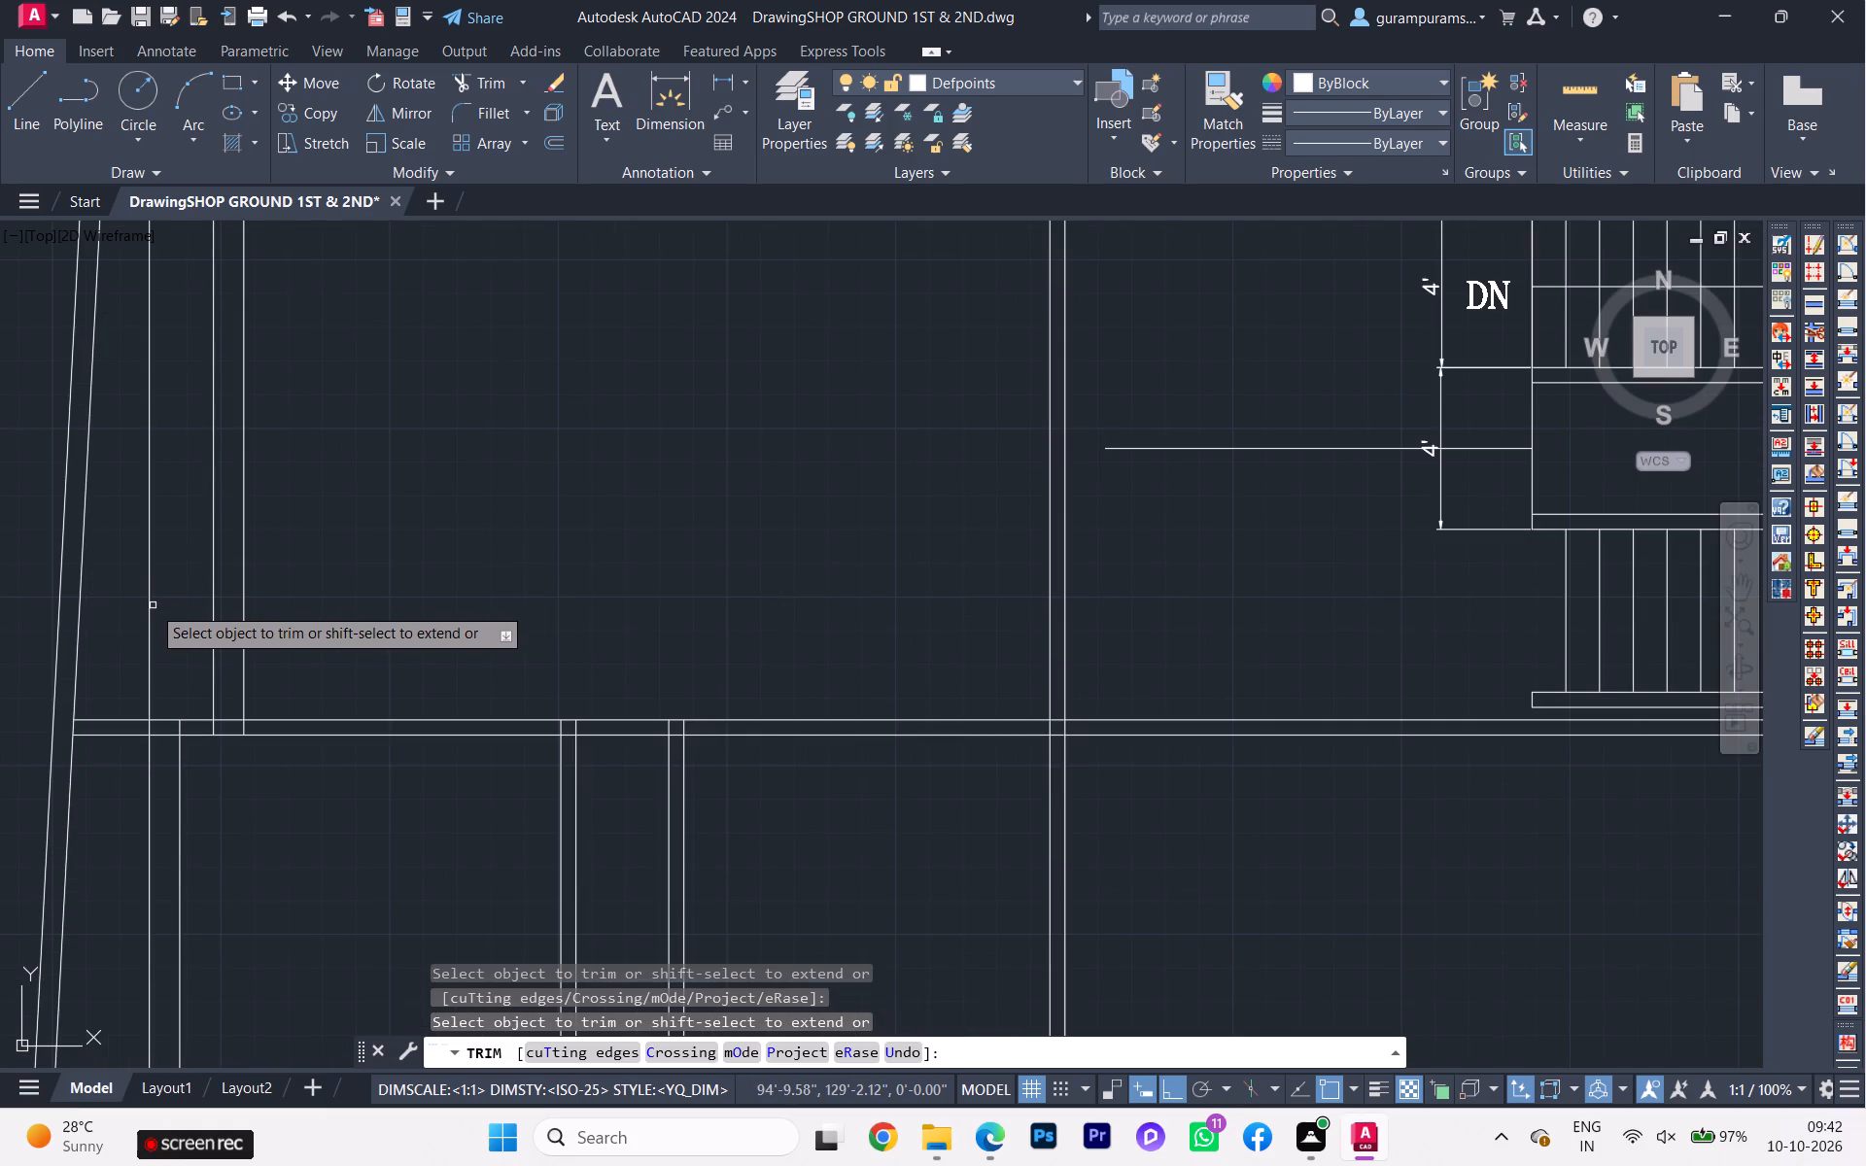
left_click(151, 605)
Trim the long west wall and the long middle wall out of the second bay, between the first and second cross walls.
scroll(233, 610, "down", 3)
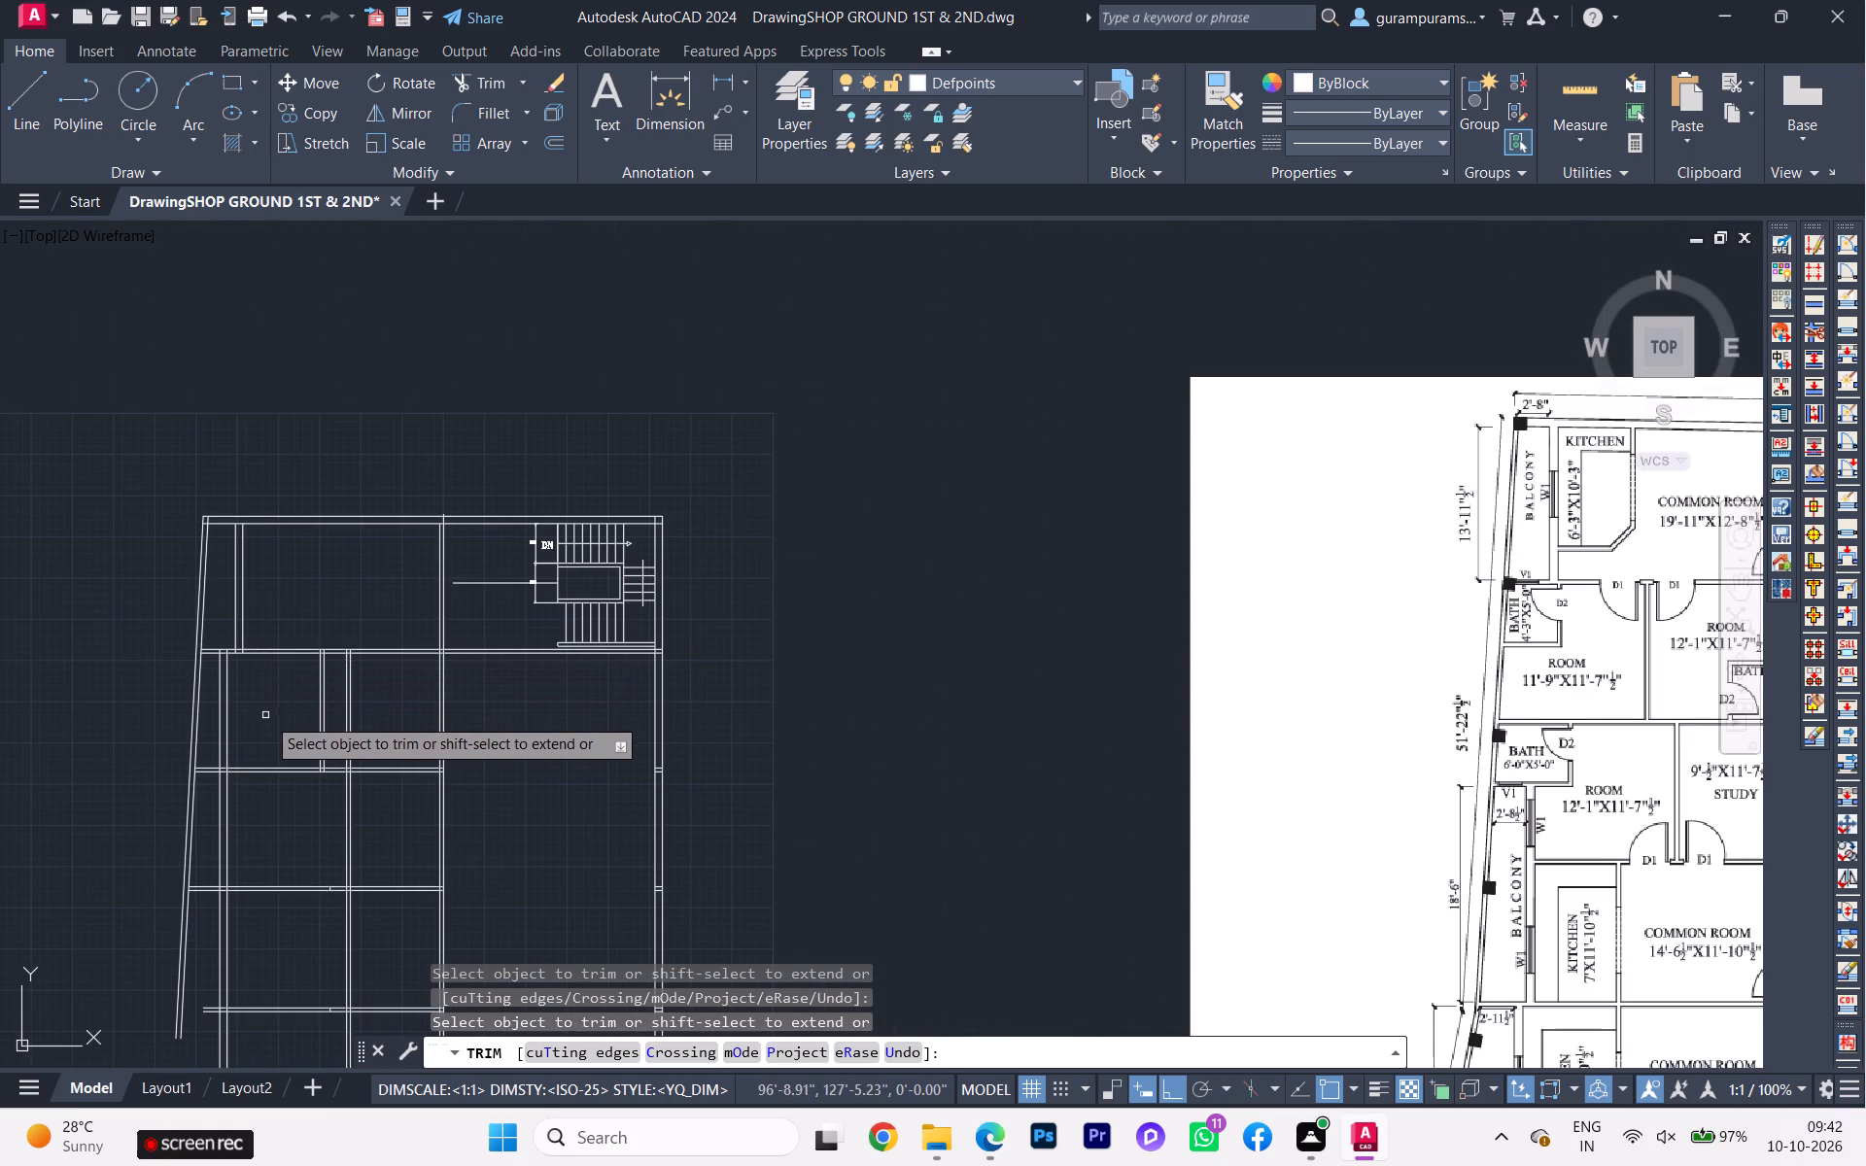
scroll(335, 721, "up", 2)
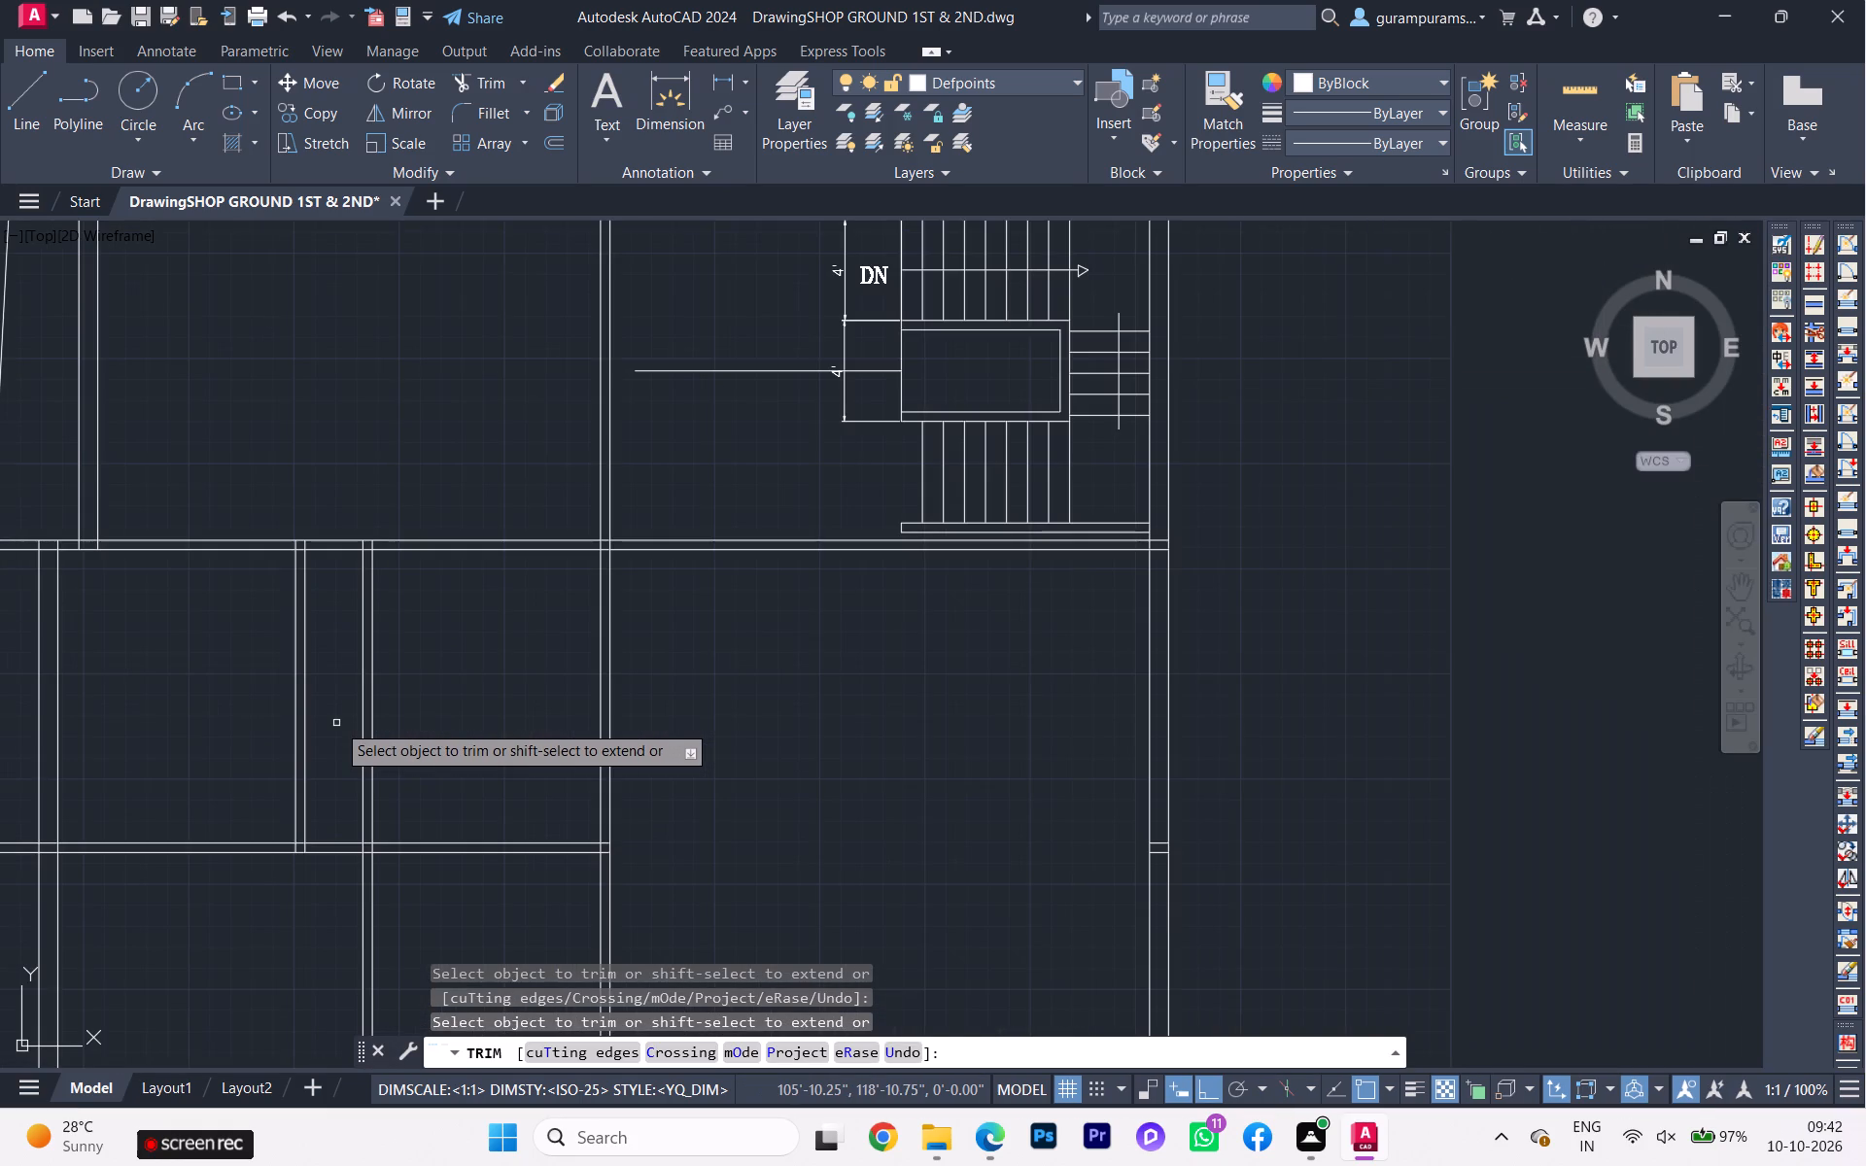
scroll(332, 726, "down", 1)
scroll(232, 733, "down", 1)
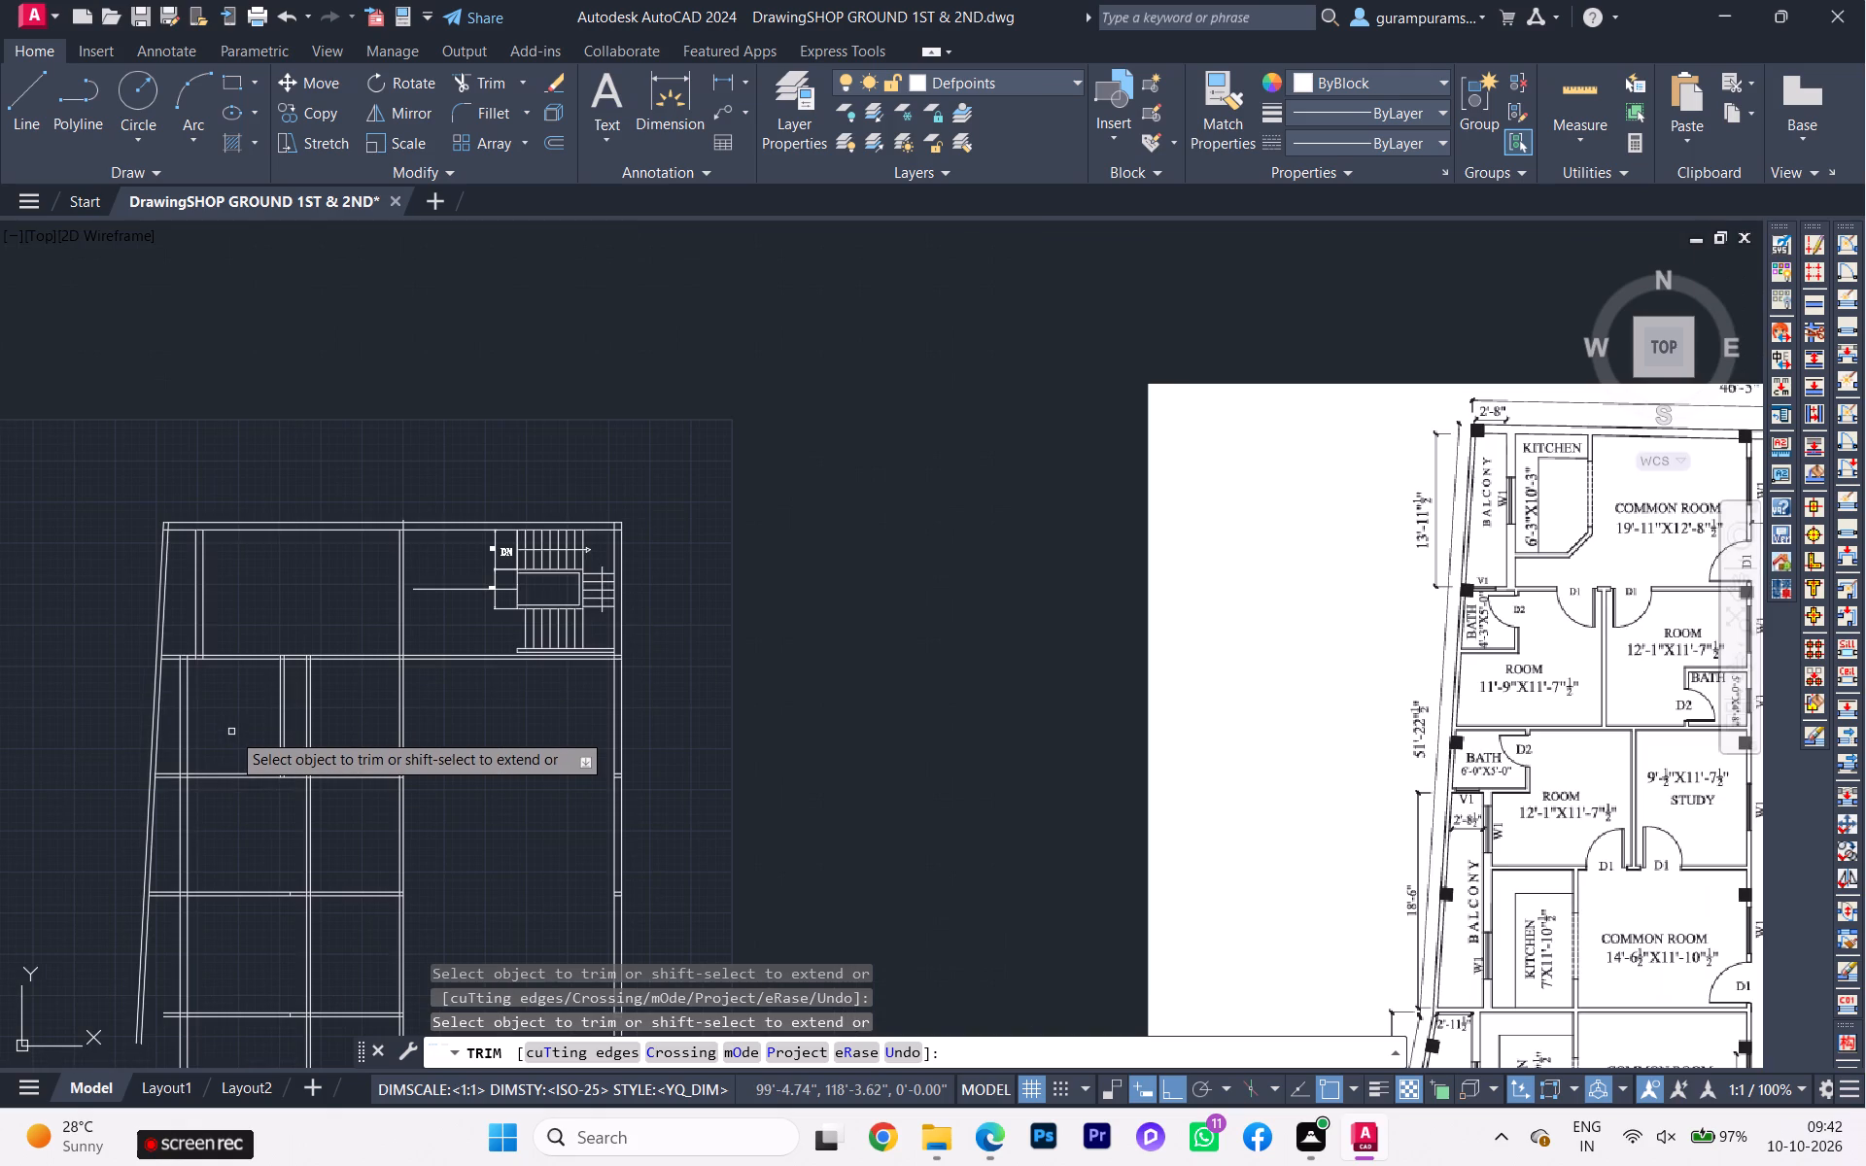
left_click(231, 731)
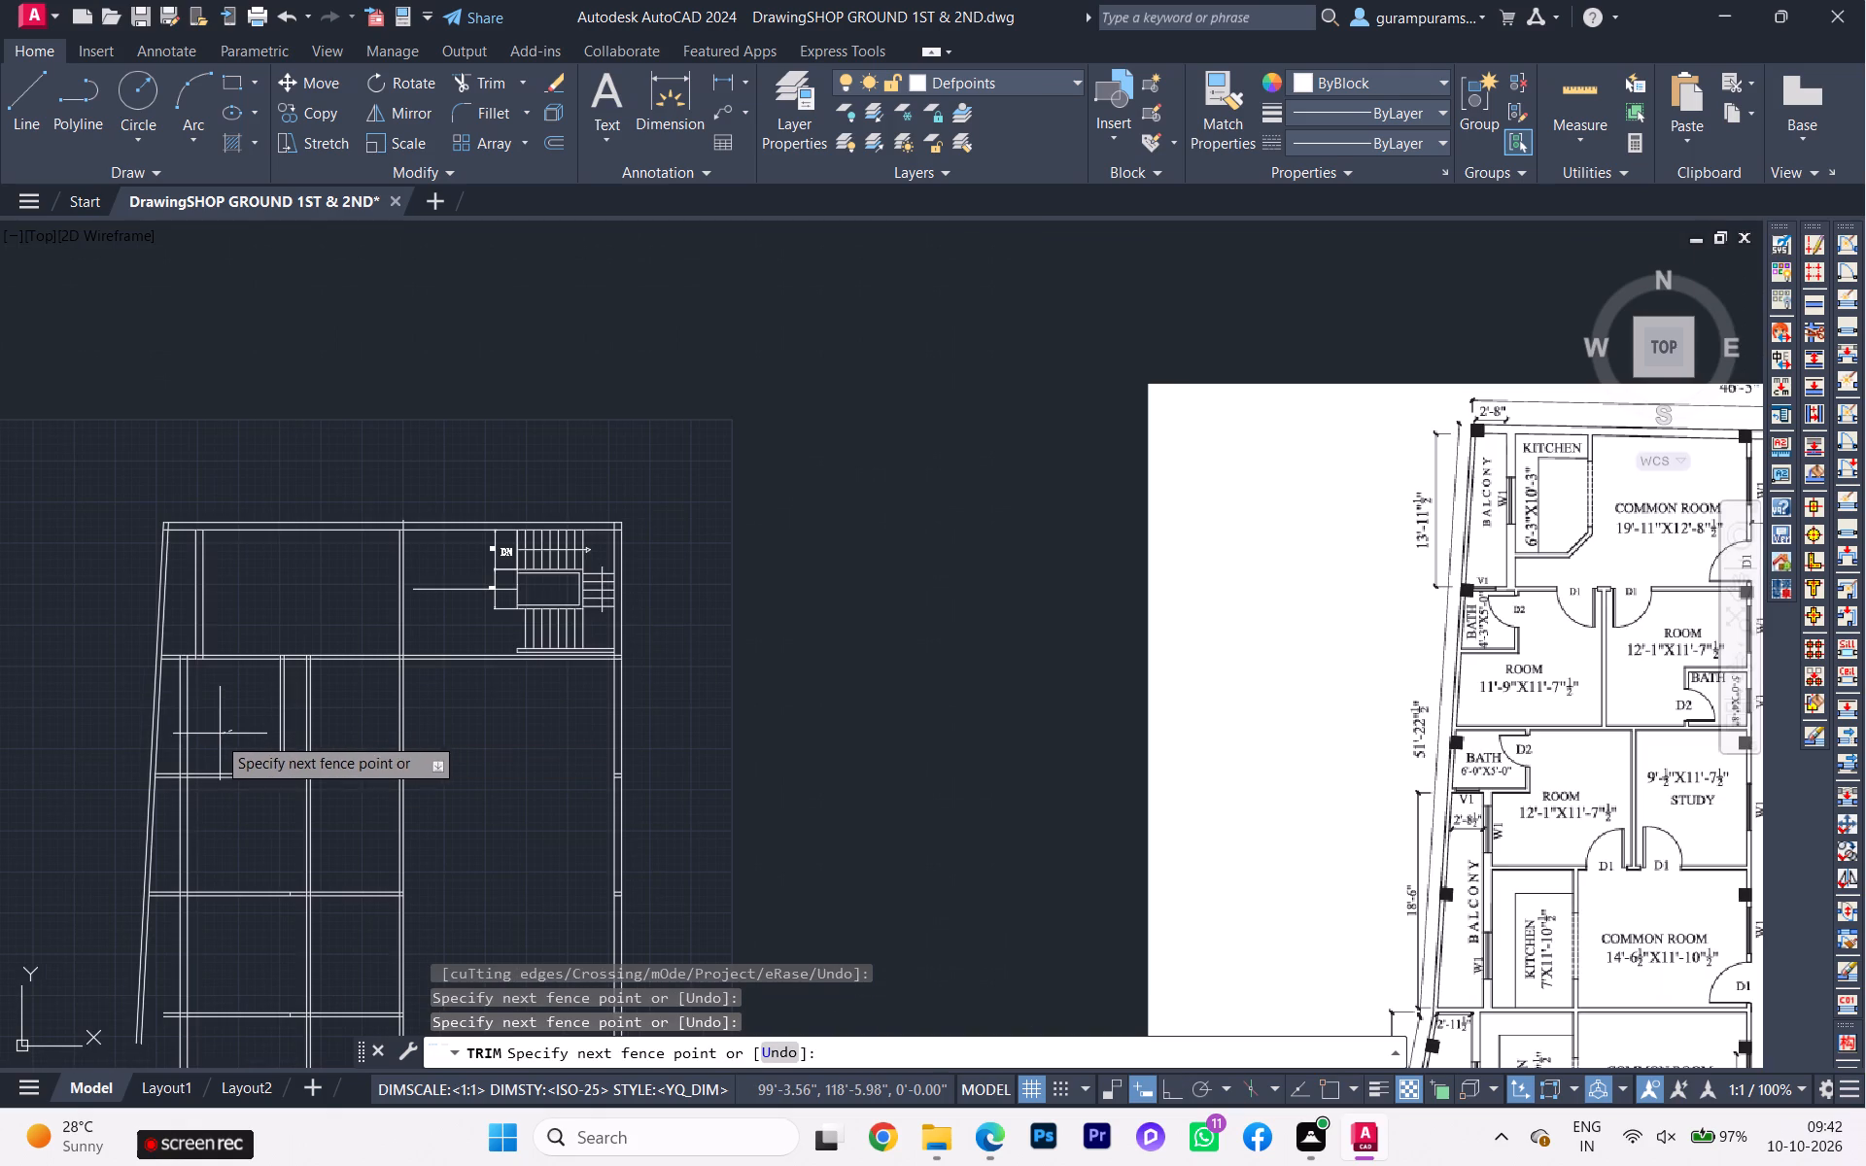
left_click(172, 744)
scroll(208, 825, "down", 1)
middle_click_drag(208, 824, 238, 685)
left_click(306, 611)
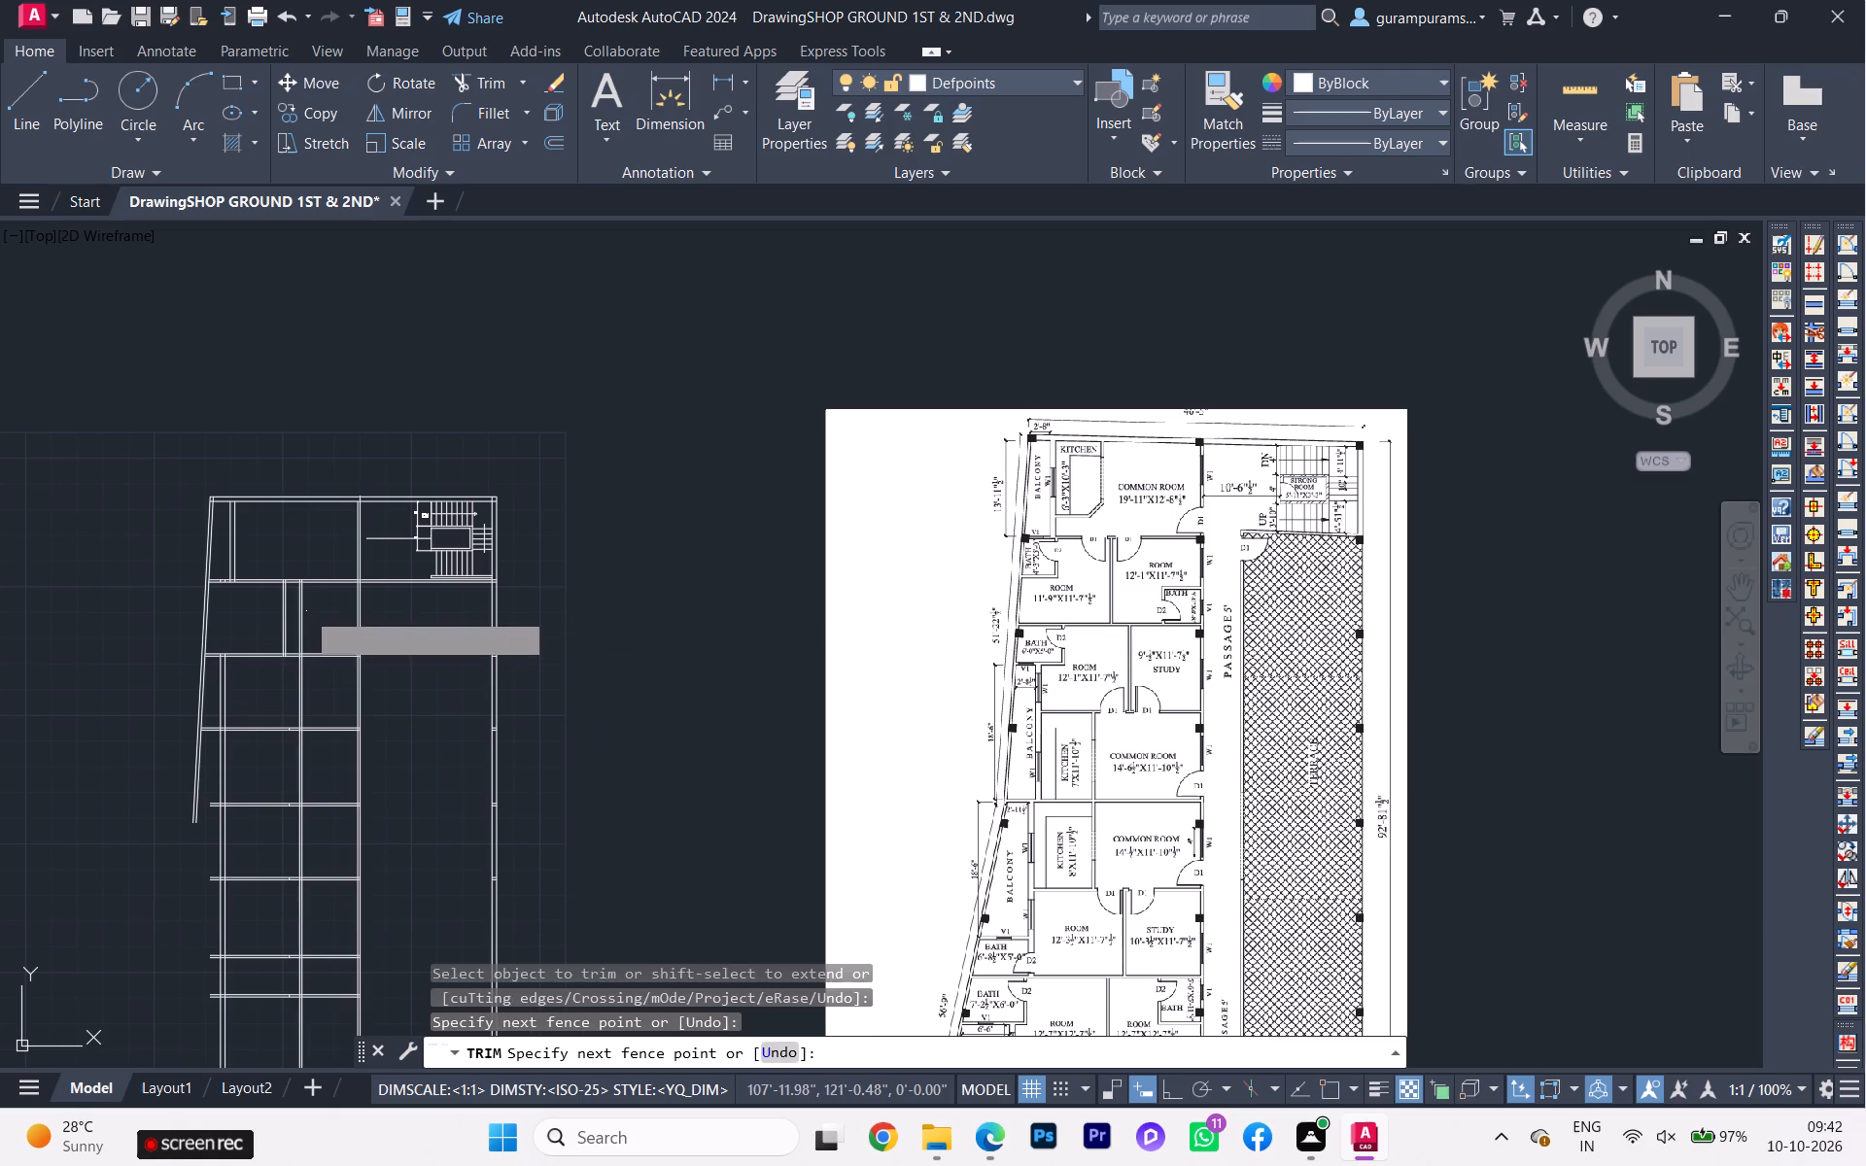
left_click(294, 627)
Trim the long middle wall's two lines where they run through the third cross wall.
scroll(274, 767, "down", 1)
middle_click_drag(274, 767, 317, 638)
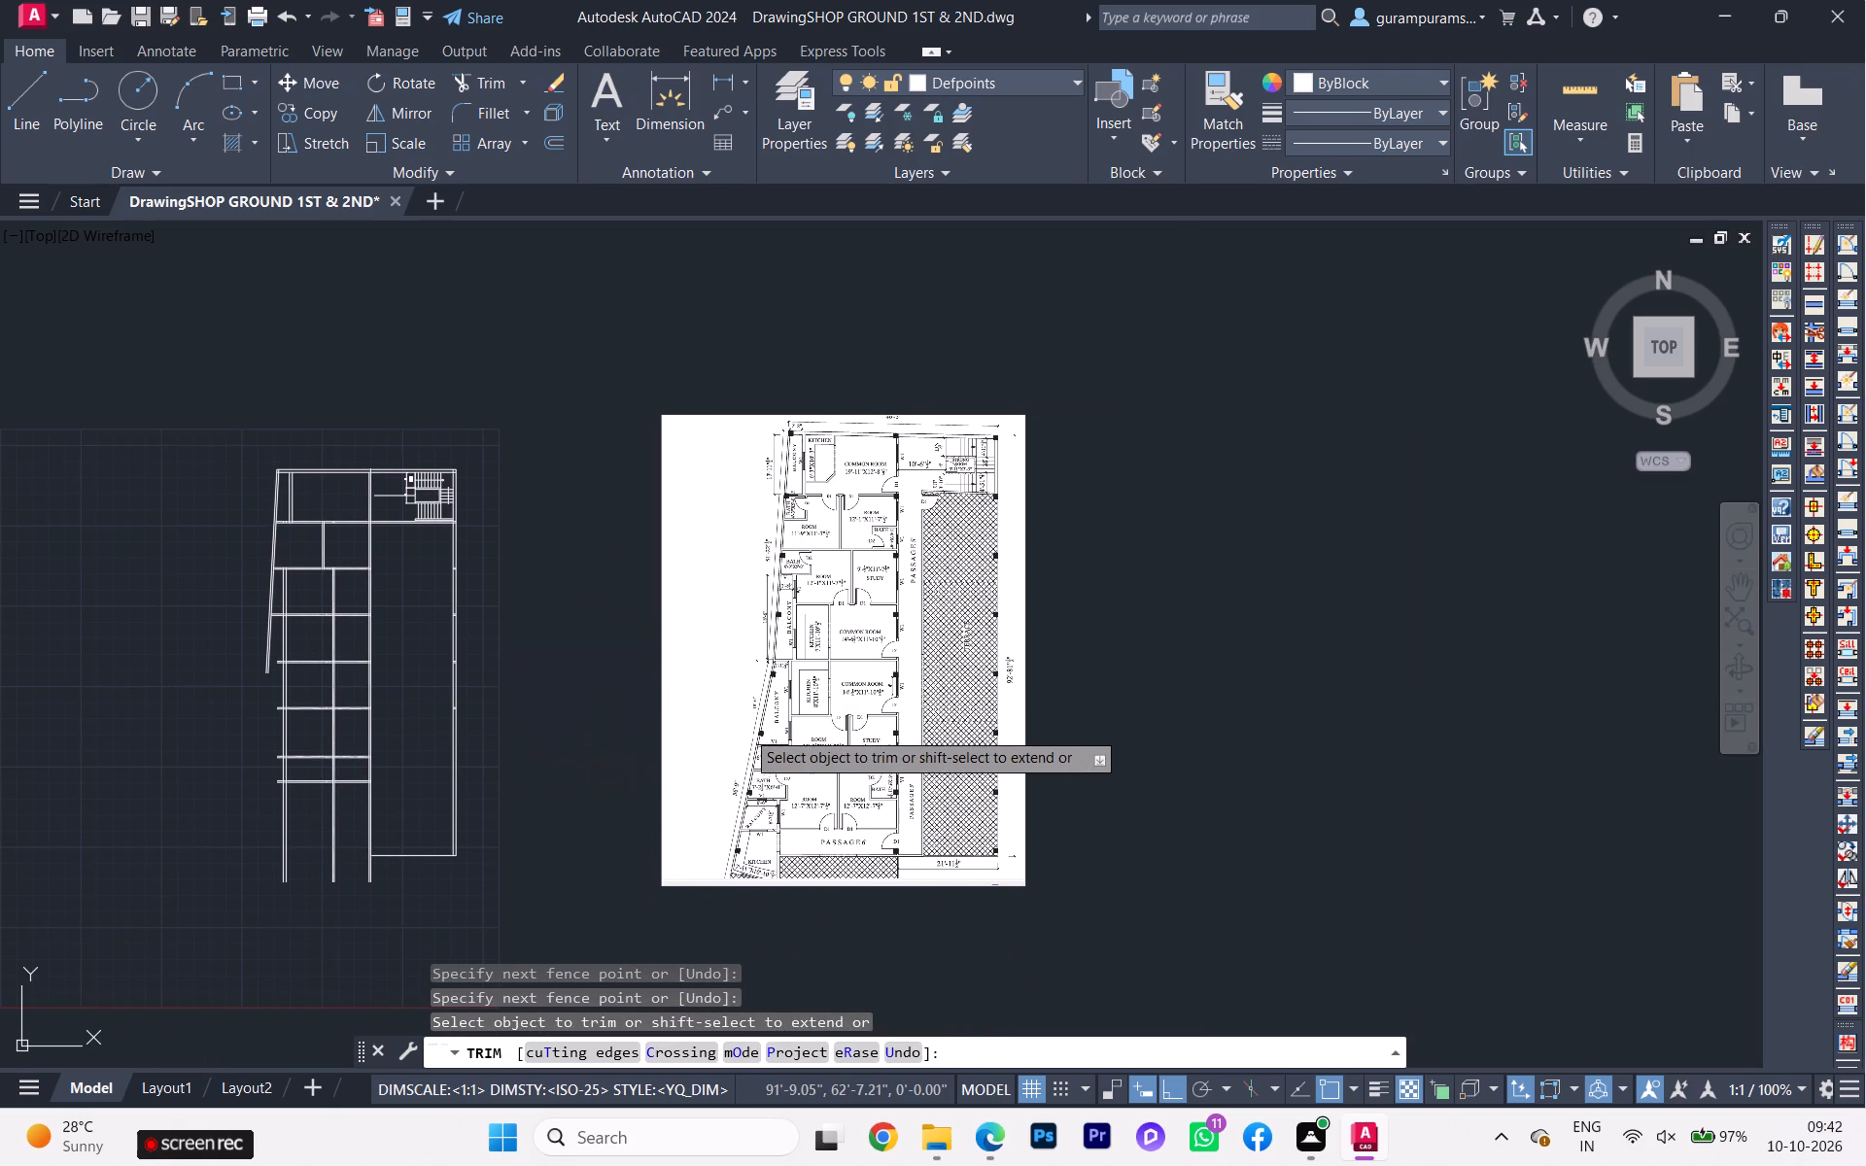
scroll(761, 728, "up", 1)
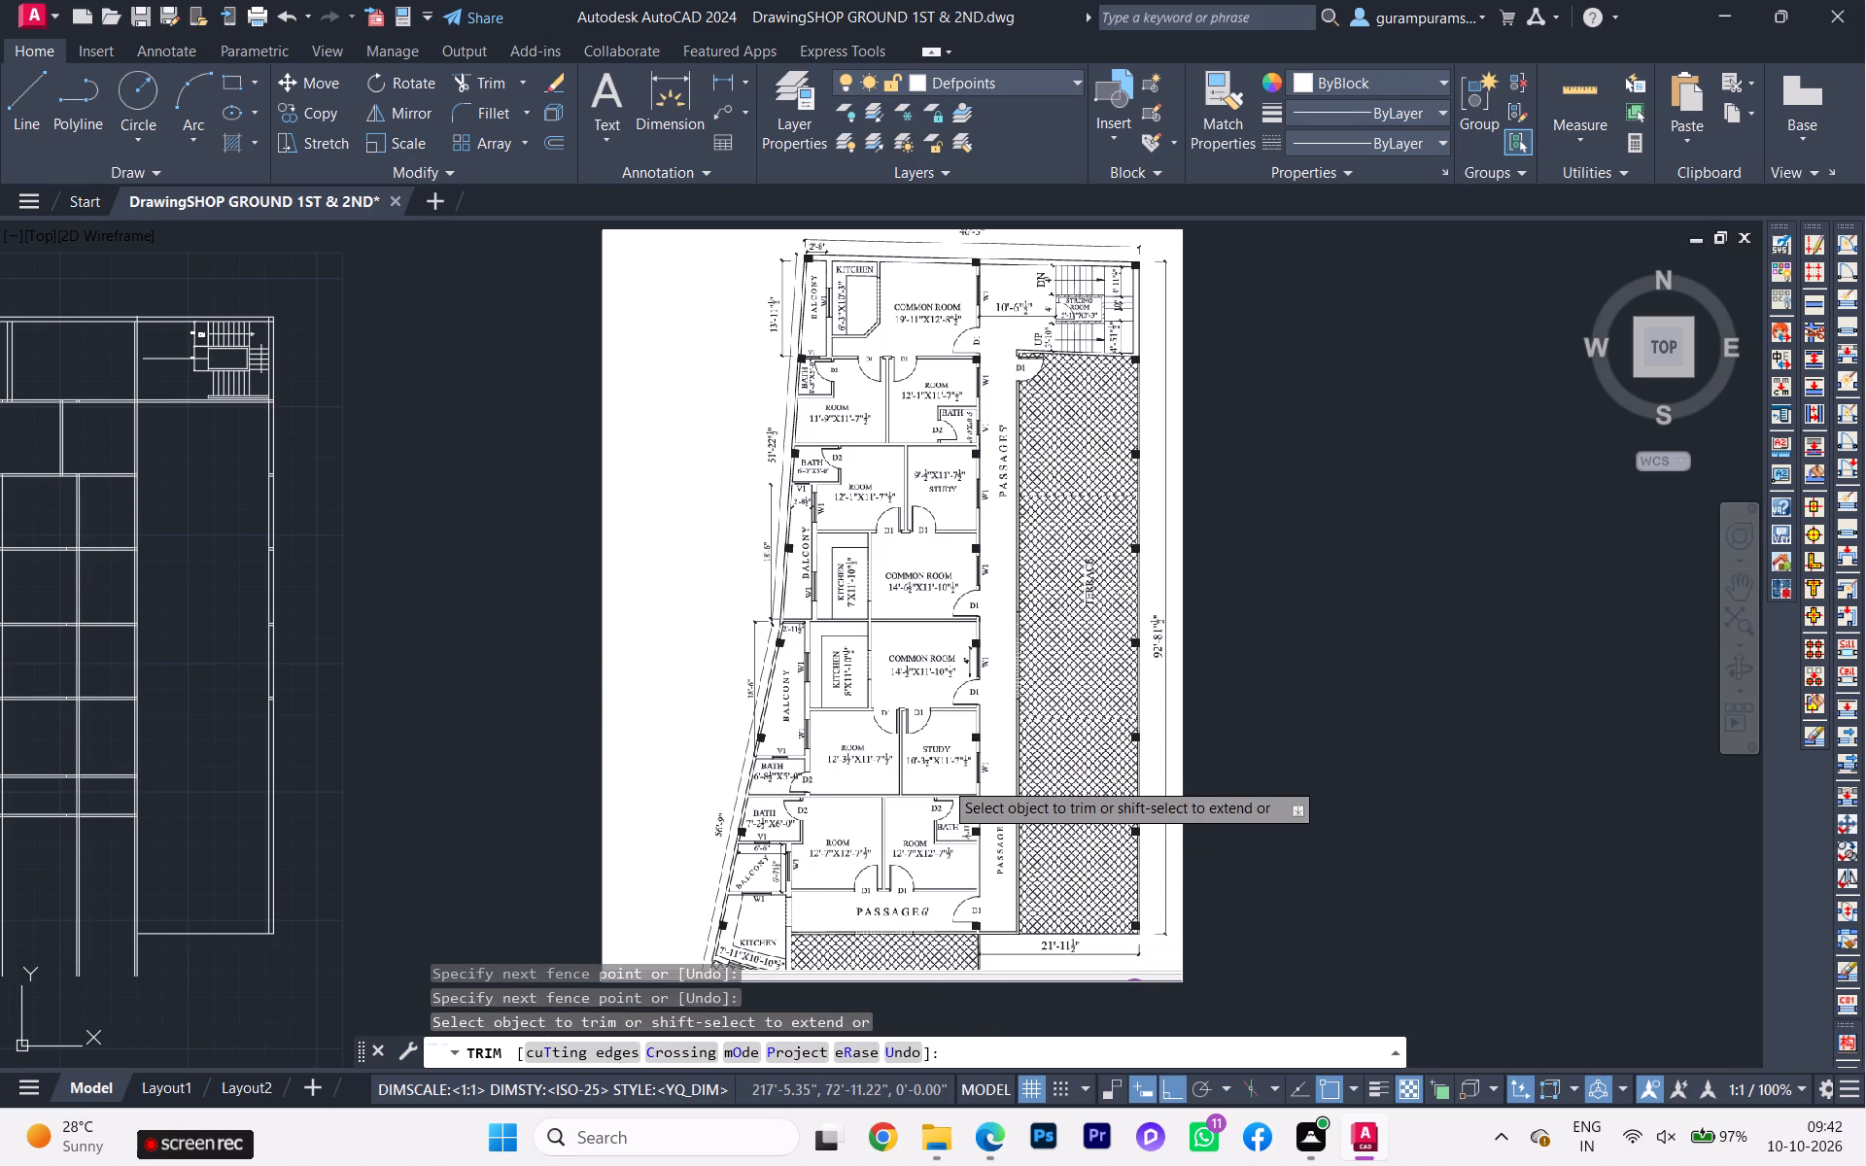
scroll(947, 762, "up", 1)
scroll(945, 768, "down", 2)
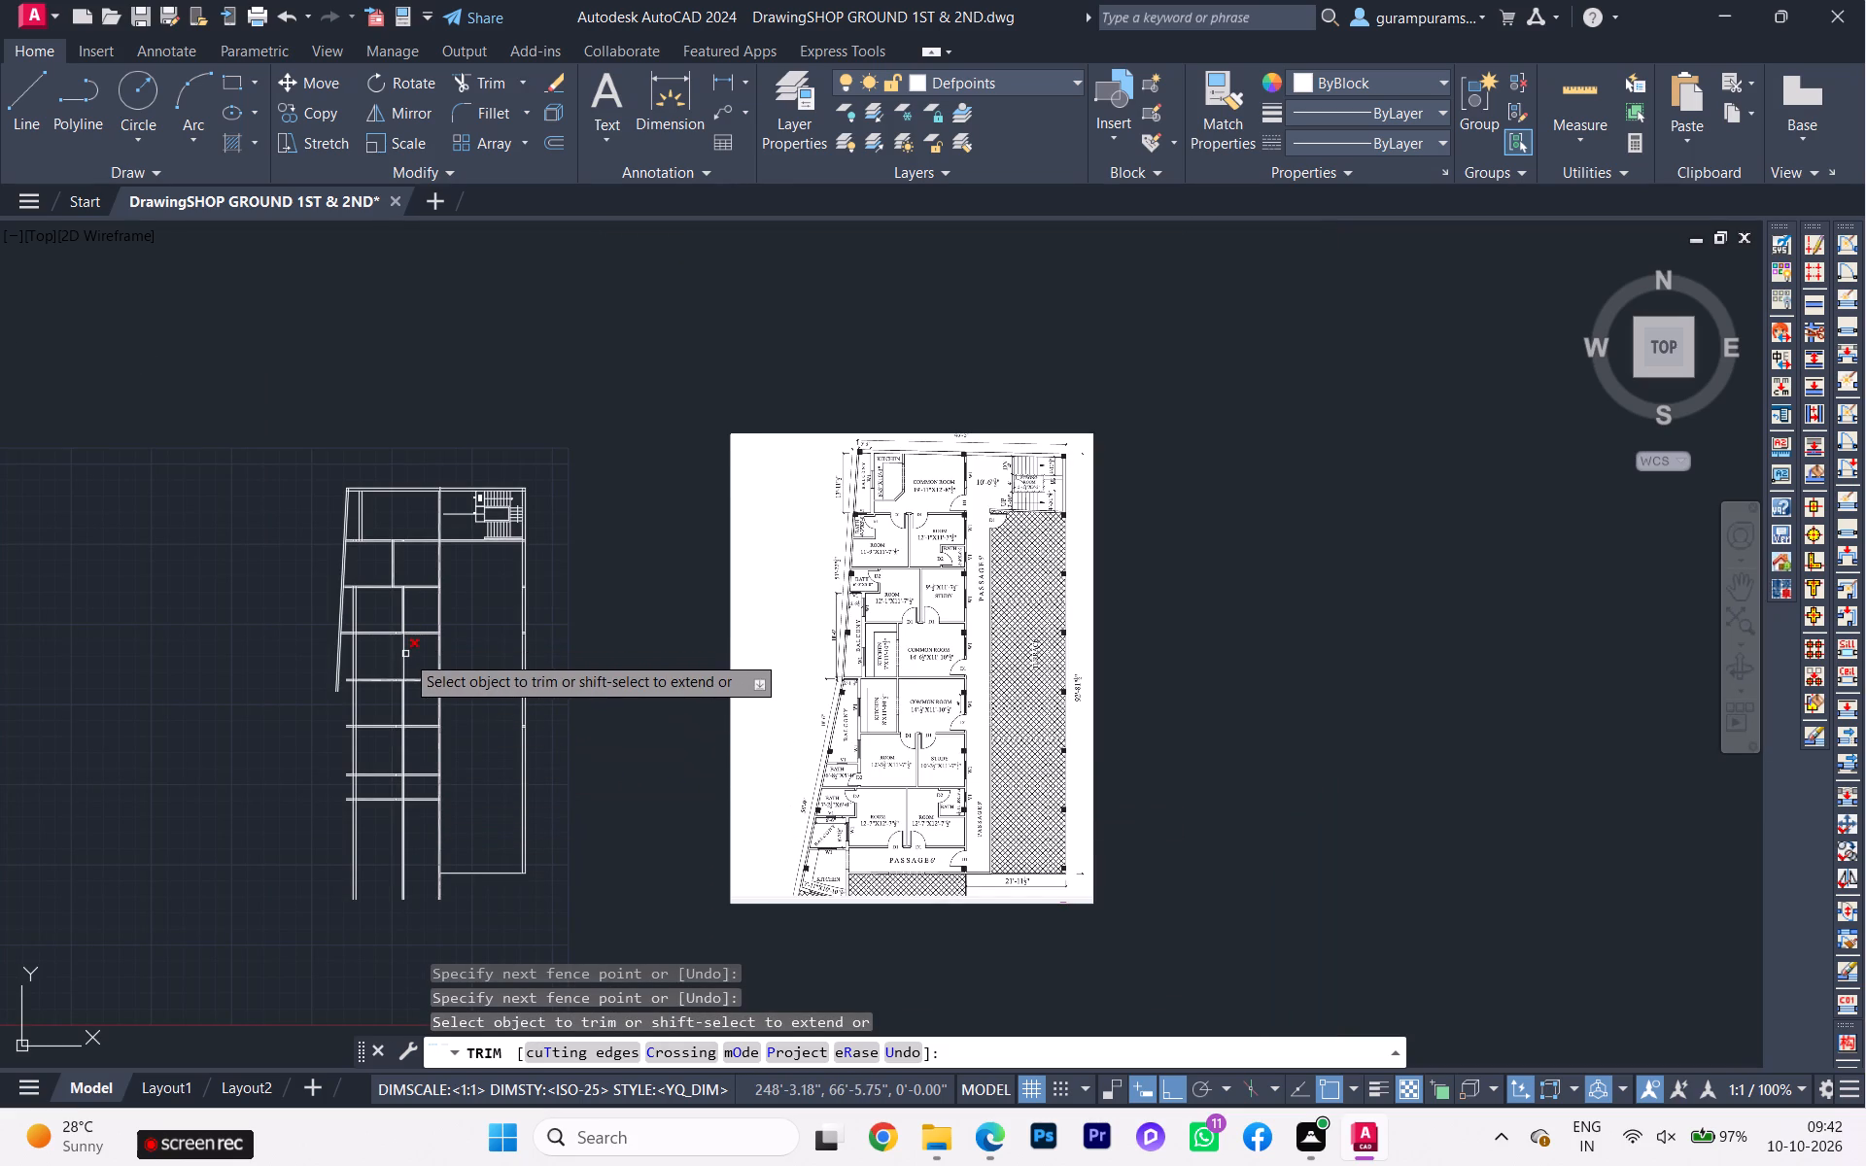
scroll(408, 642, "up", 5)
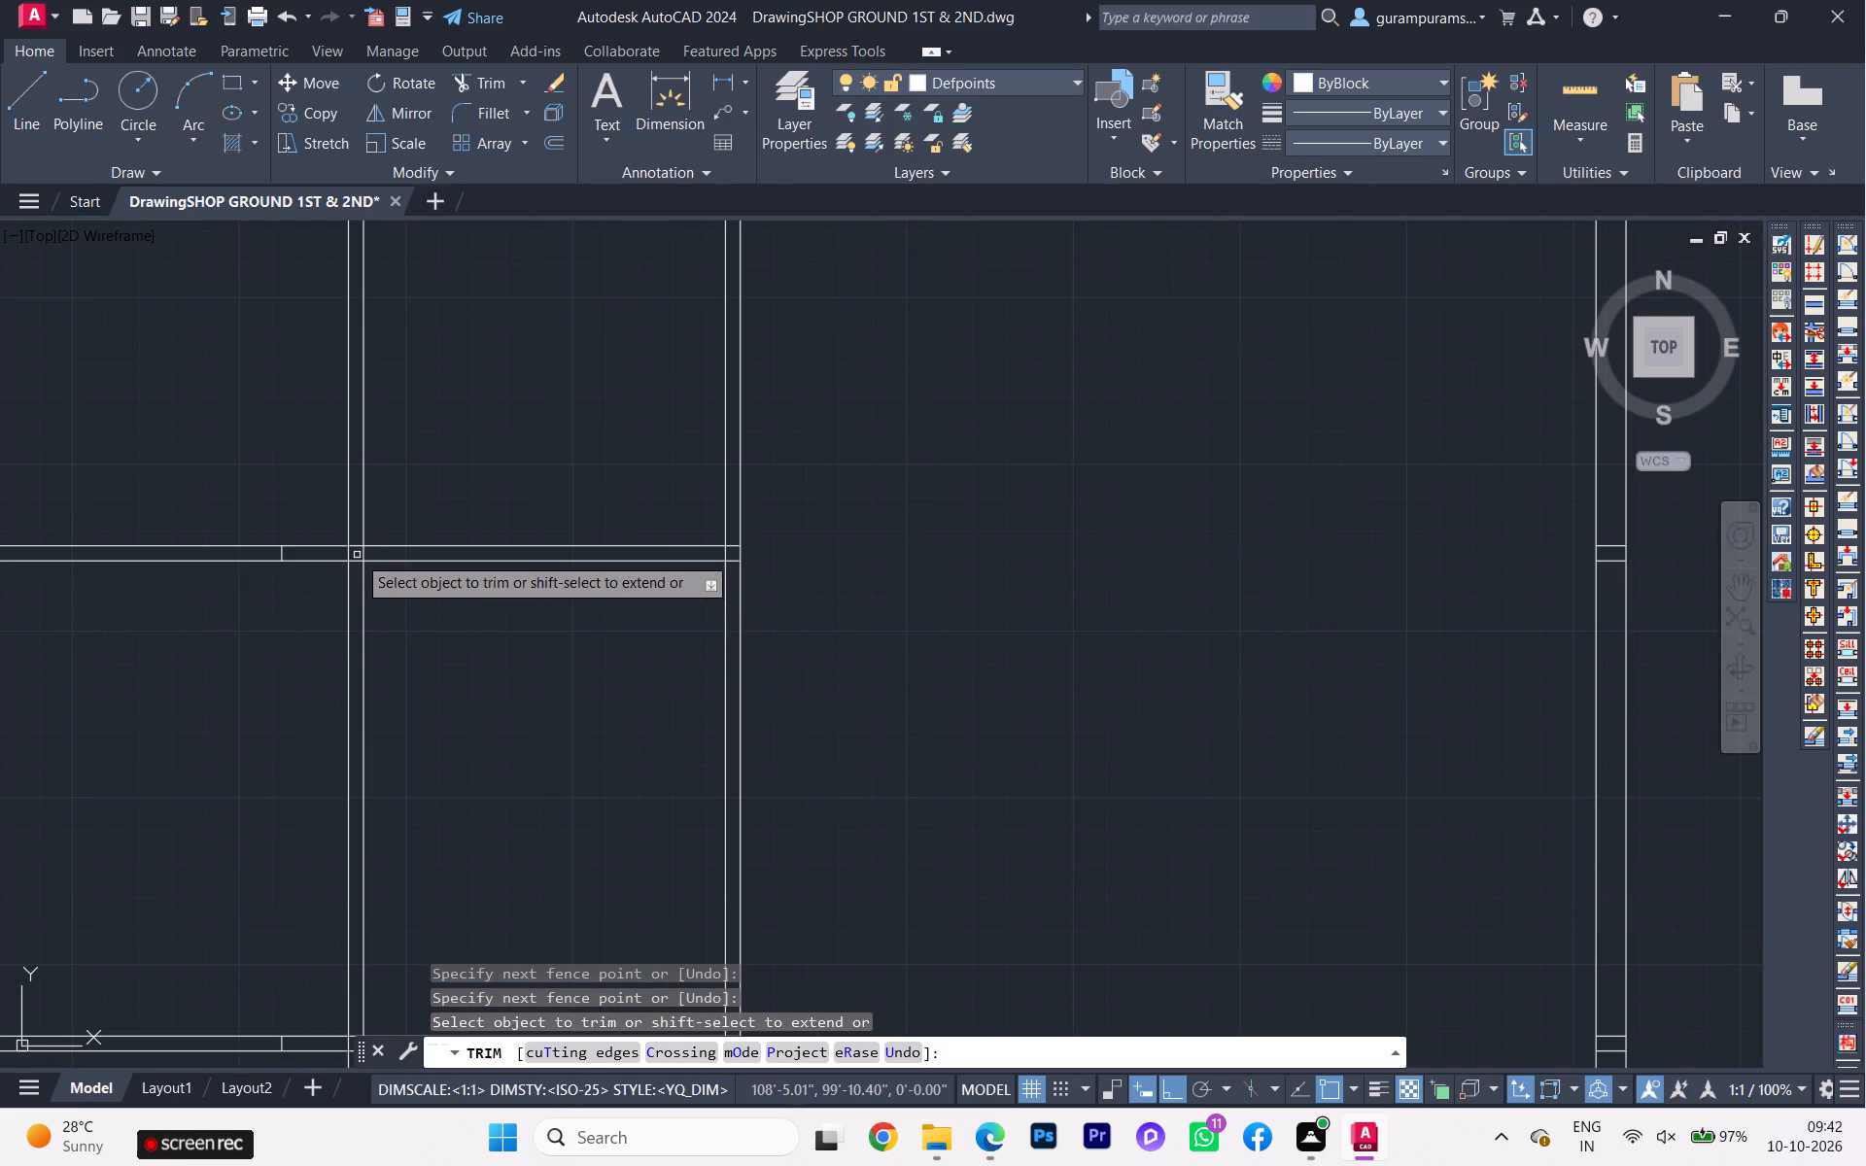
left_click(357, 555)
left_click(268, 551)
left_click(288, 551)
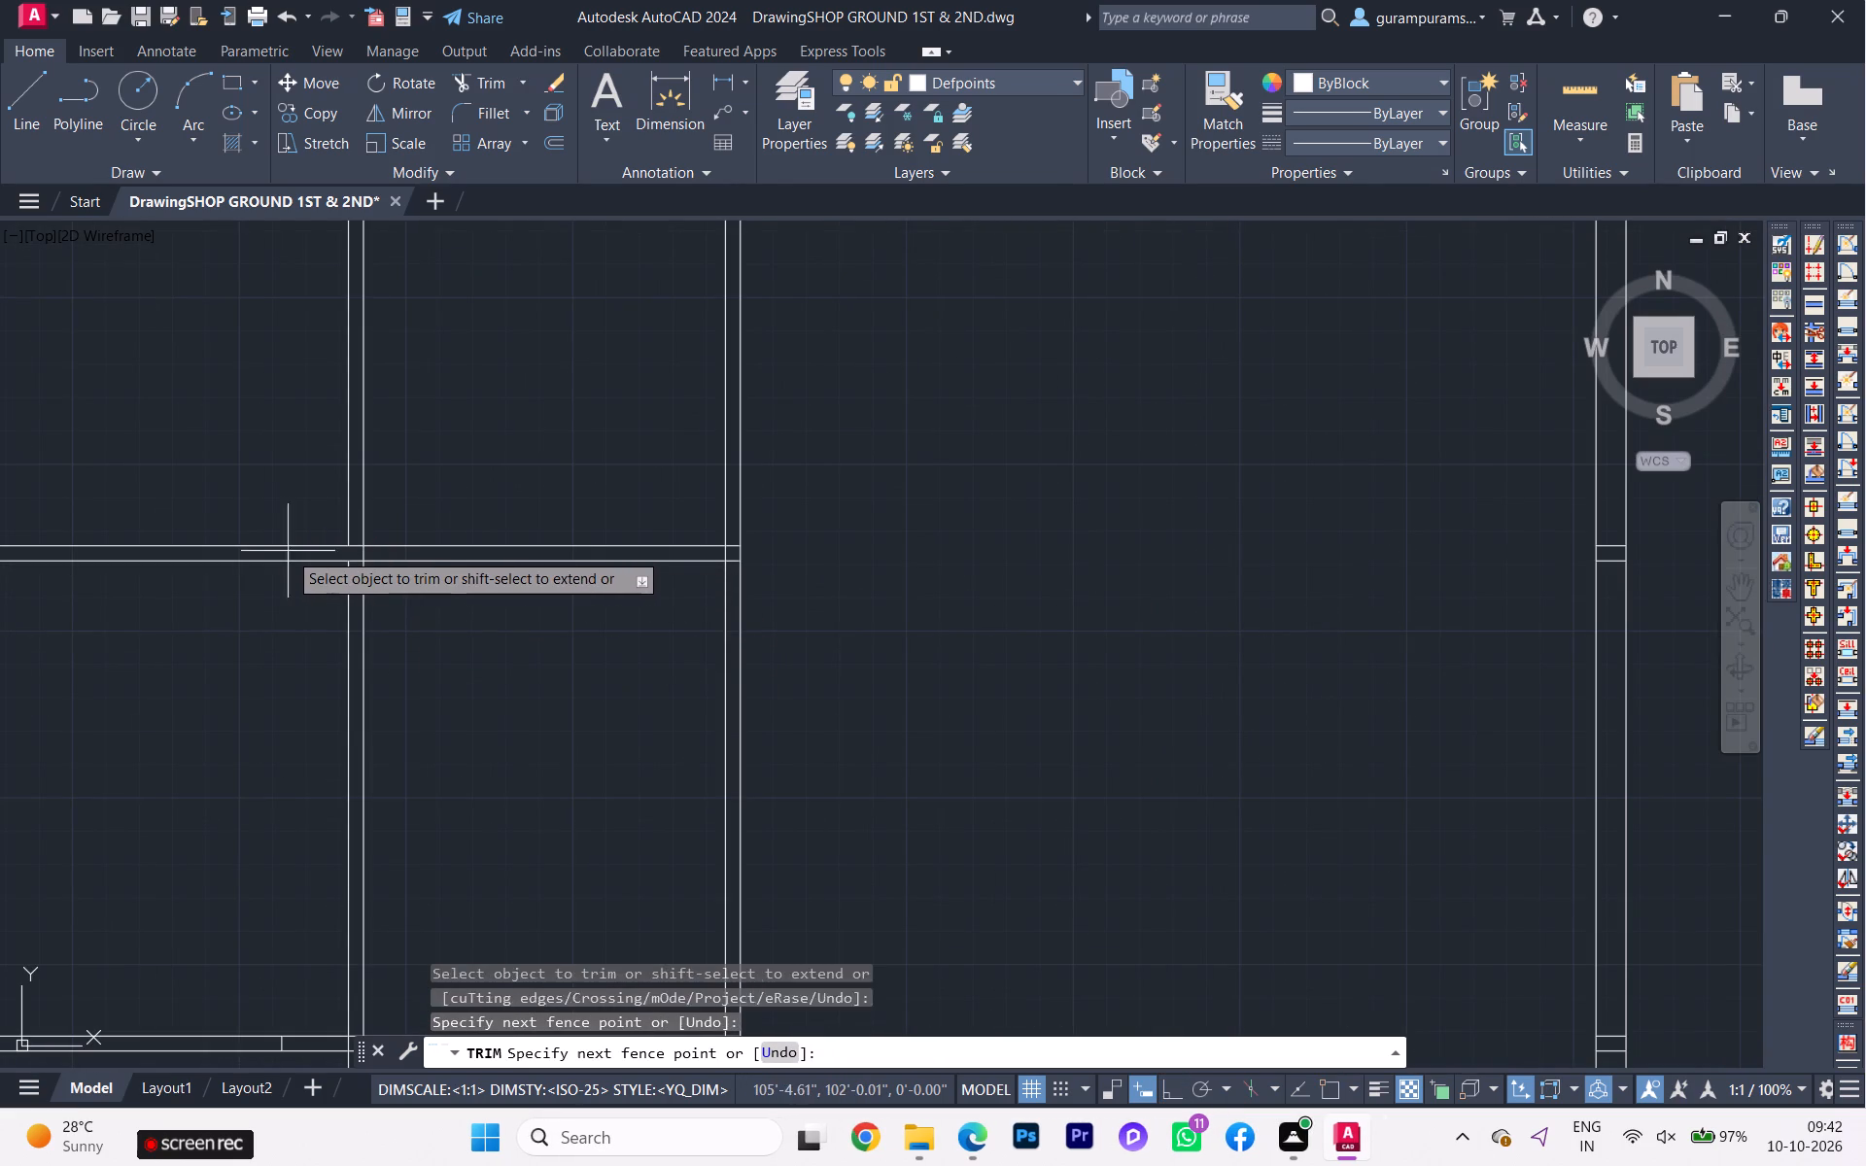
left_click(382, 556)
scroll(545, 581, "down", 1)
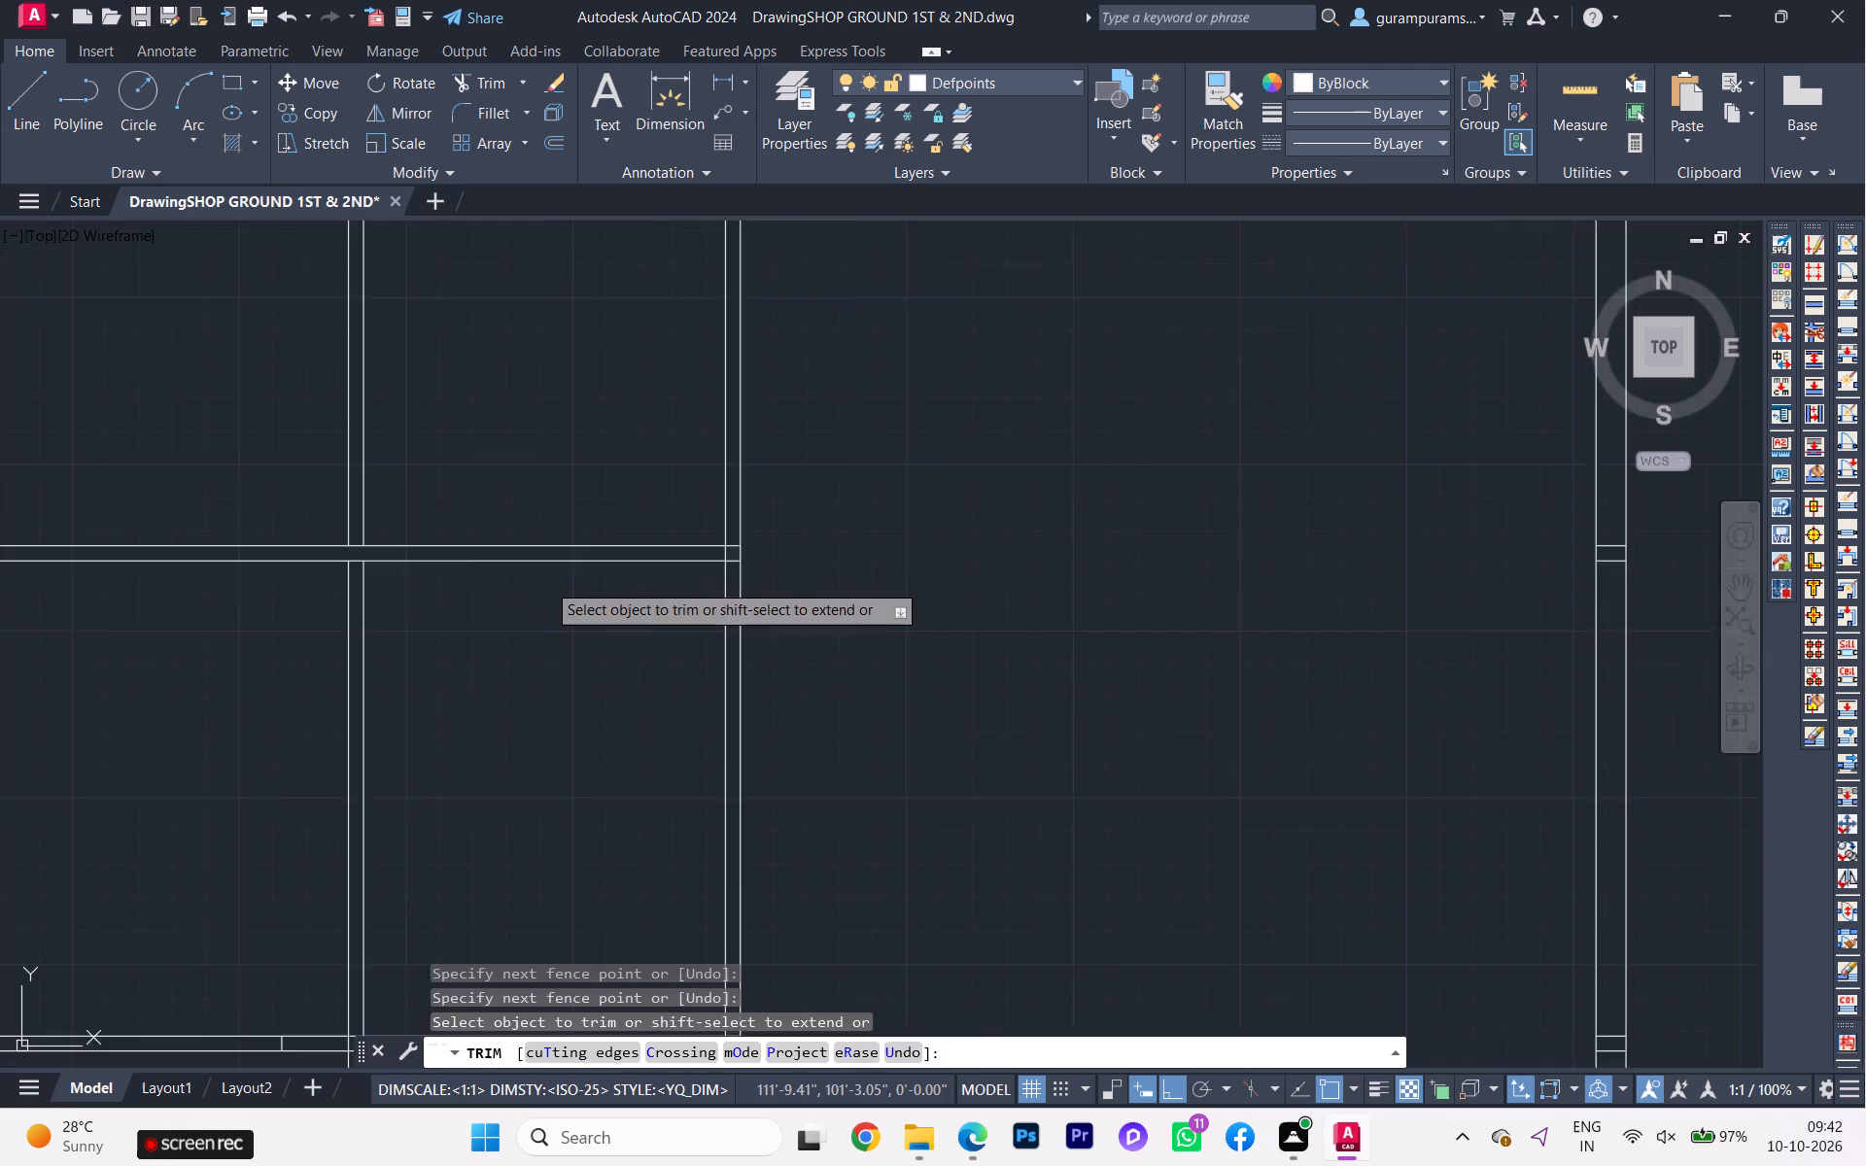
Trim the long west wall's two lines where they run through the third cross wall.
scroll(546, 582, "down", 1)
scroll(218, 578, "up", 3)
left_click(297, 565)
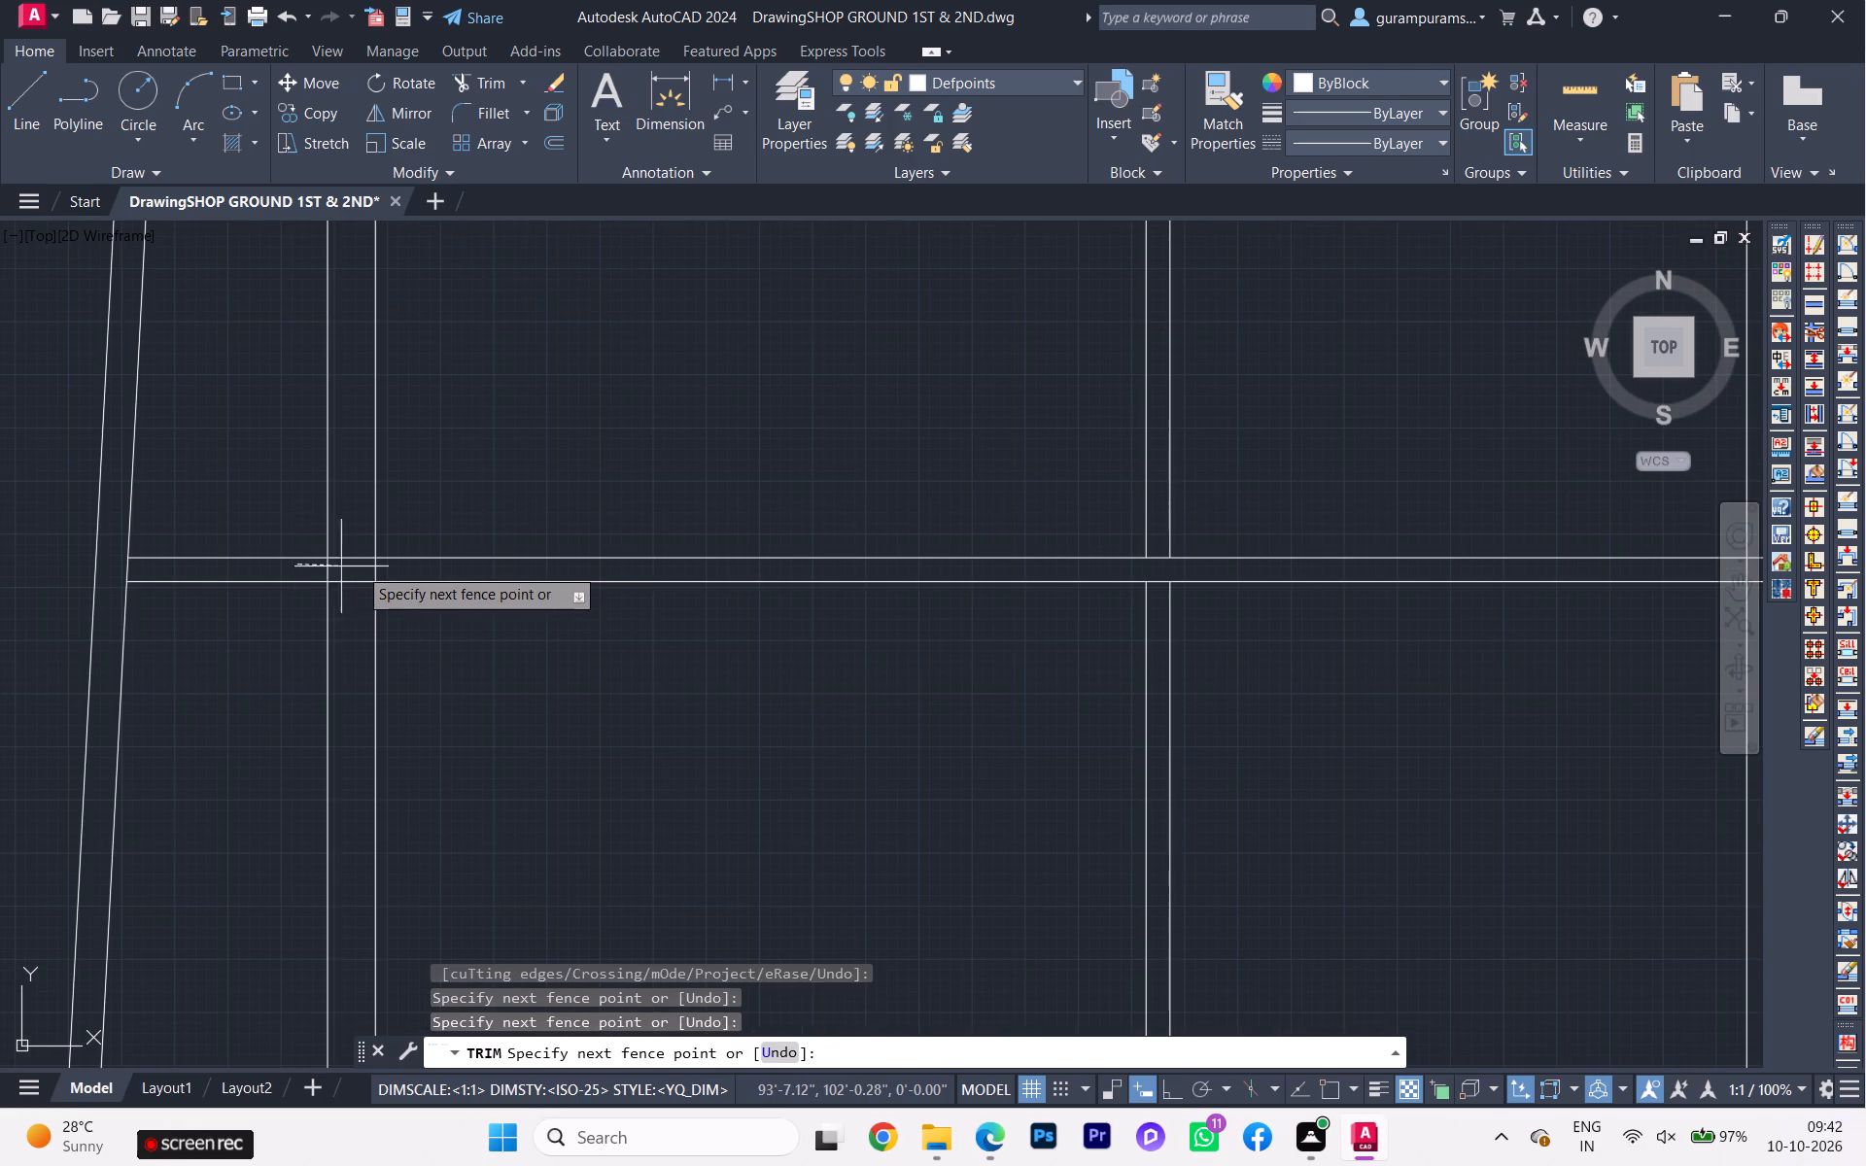
left_click(372, 567)
left_click(380, 566)
left_click(363, 569)
scroll(378, 718, "down", 1)
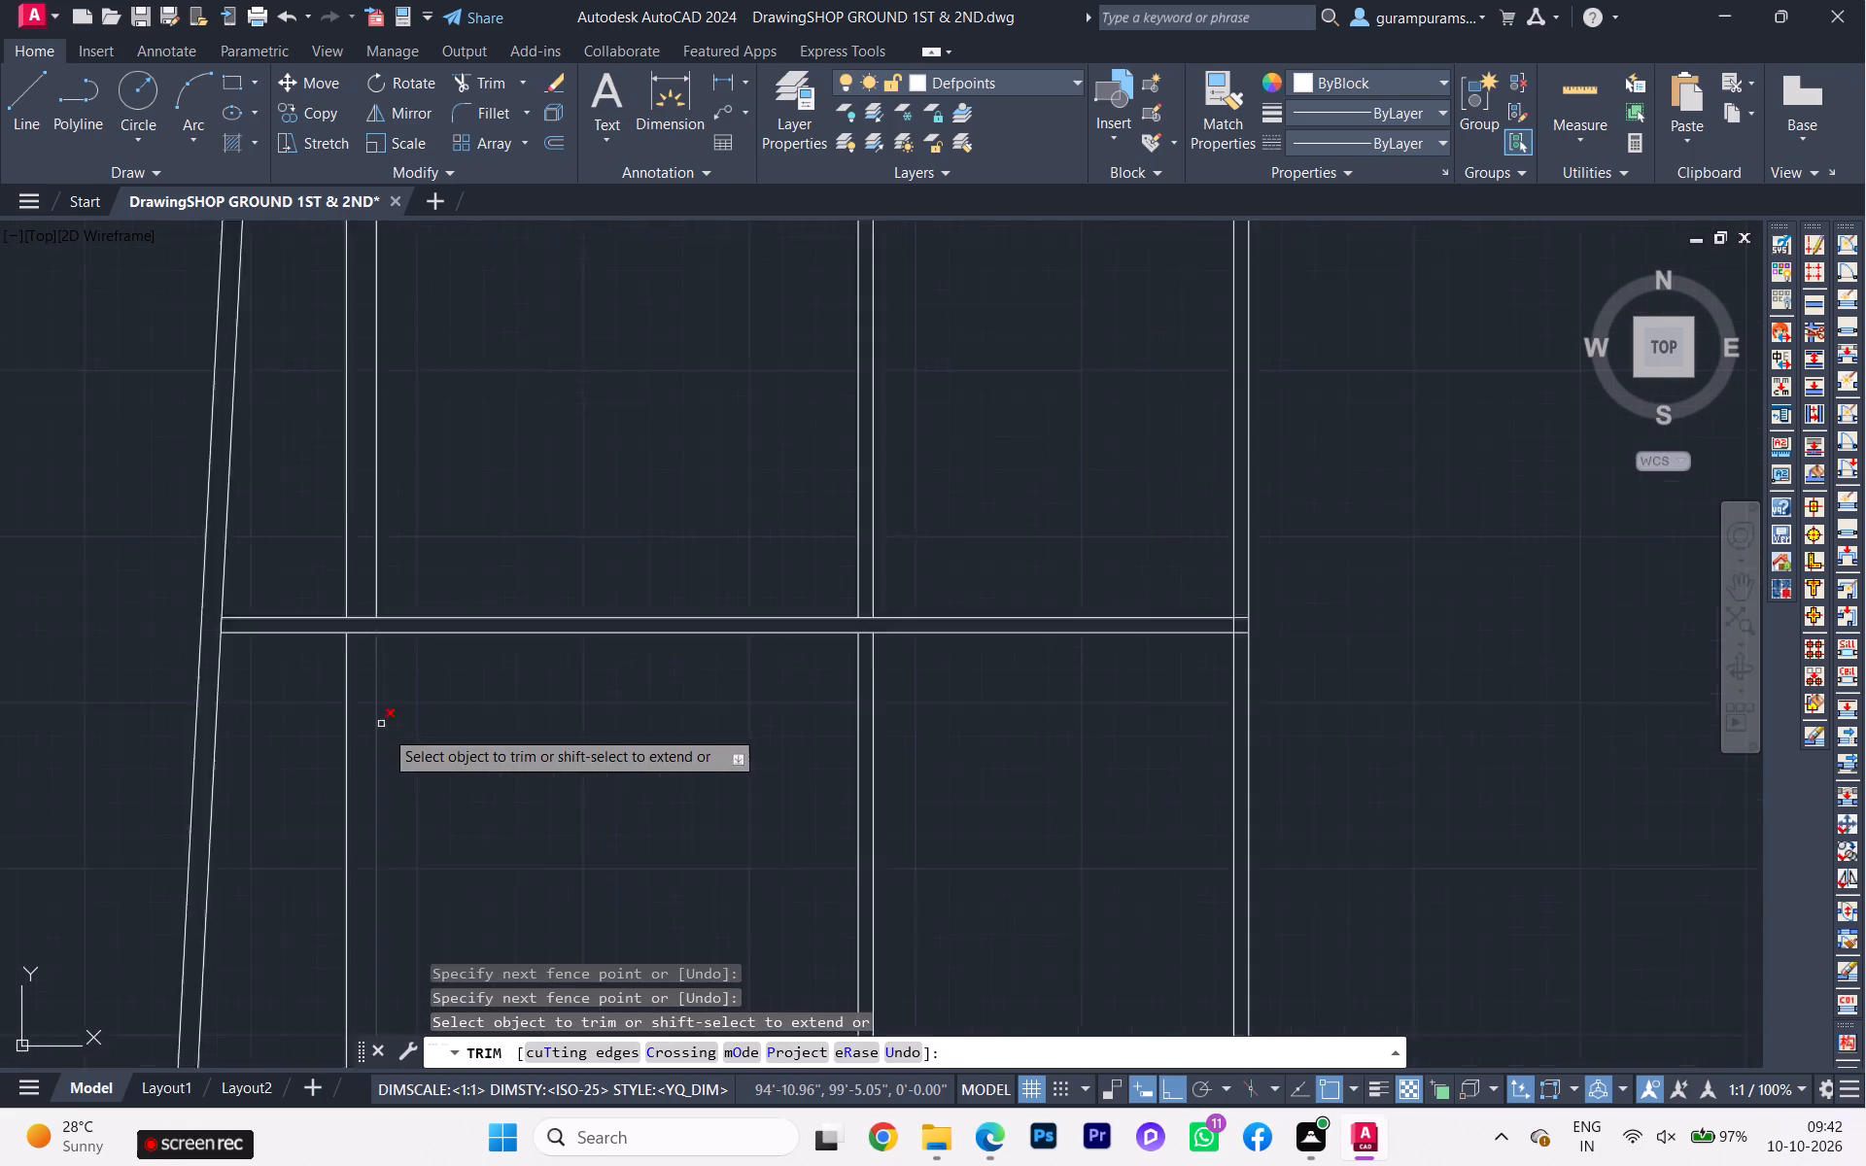
scroll(384, 729, "down", 2)
middle_click_drag(423, 742, 428, 614)
key("Escape")
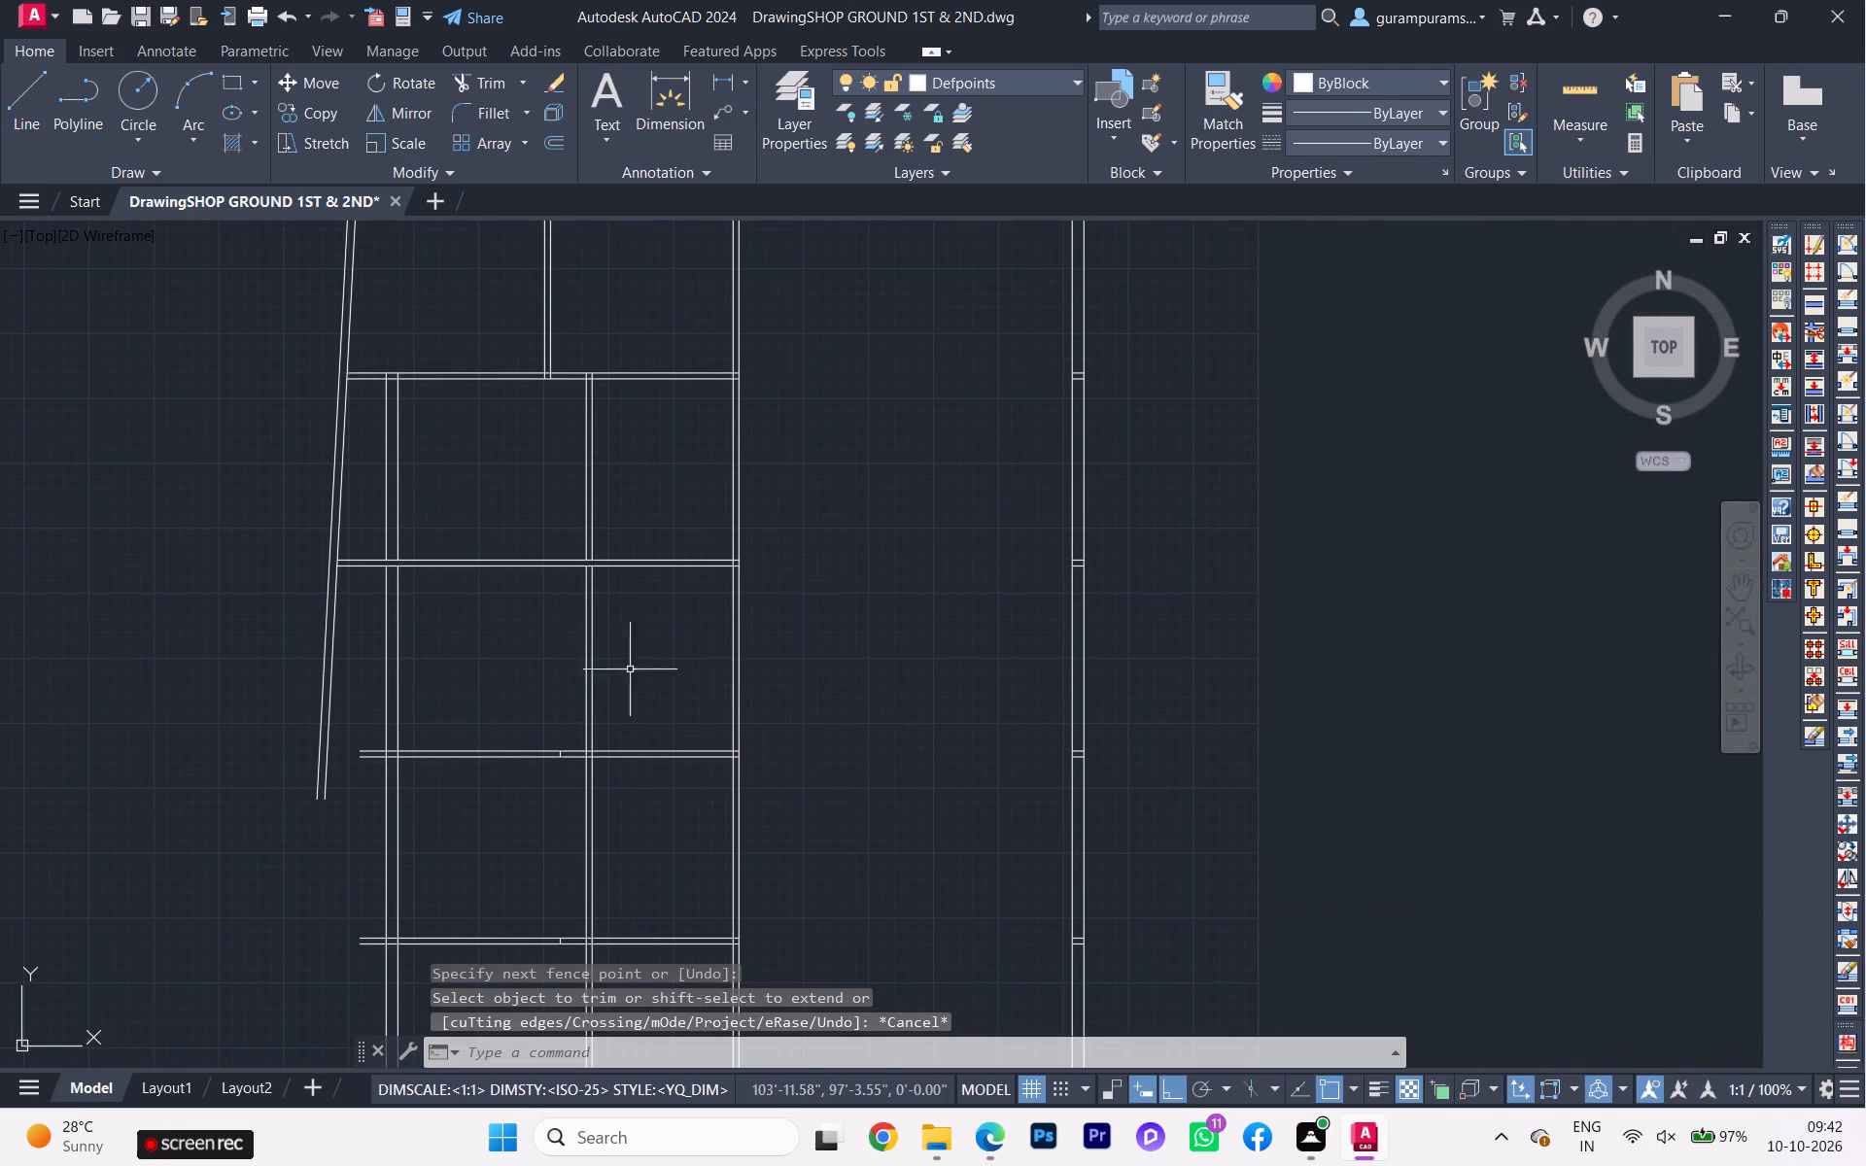
Erase the remaining long middle wall and long west wall lines south of the third cross wall.
left_click(639, 672)
left_click(370, 656)
key("Delete")
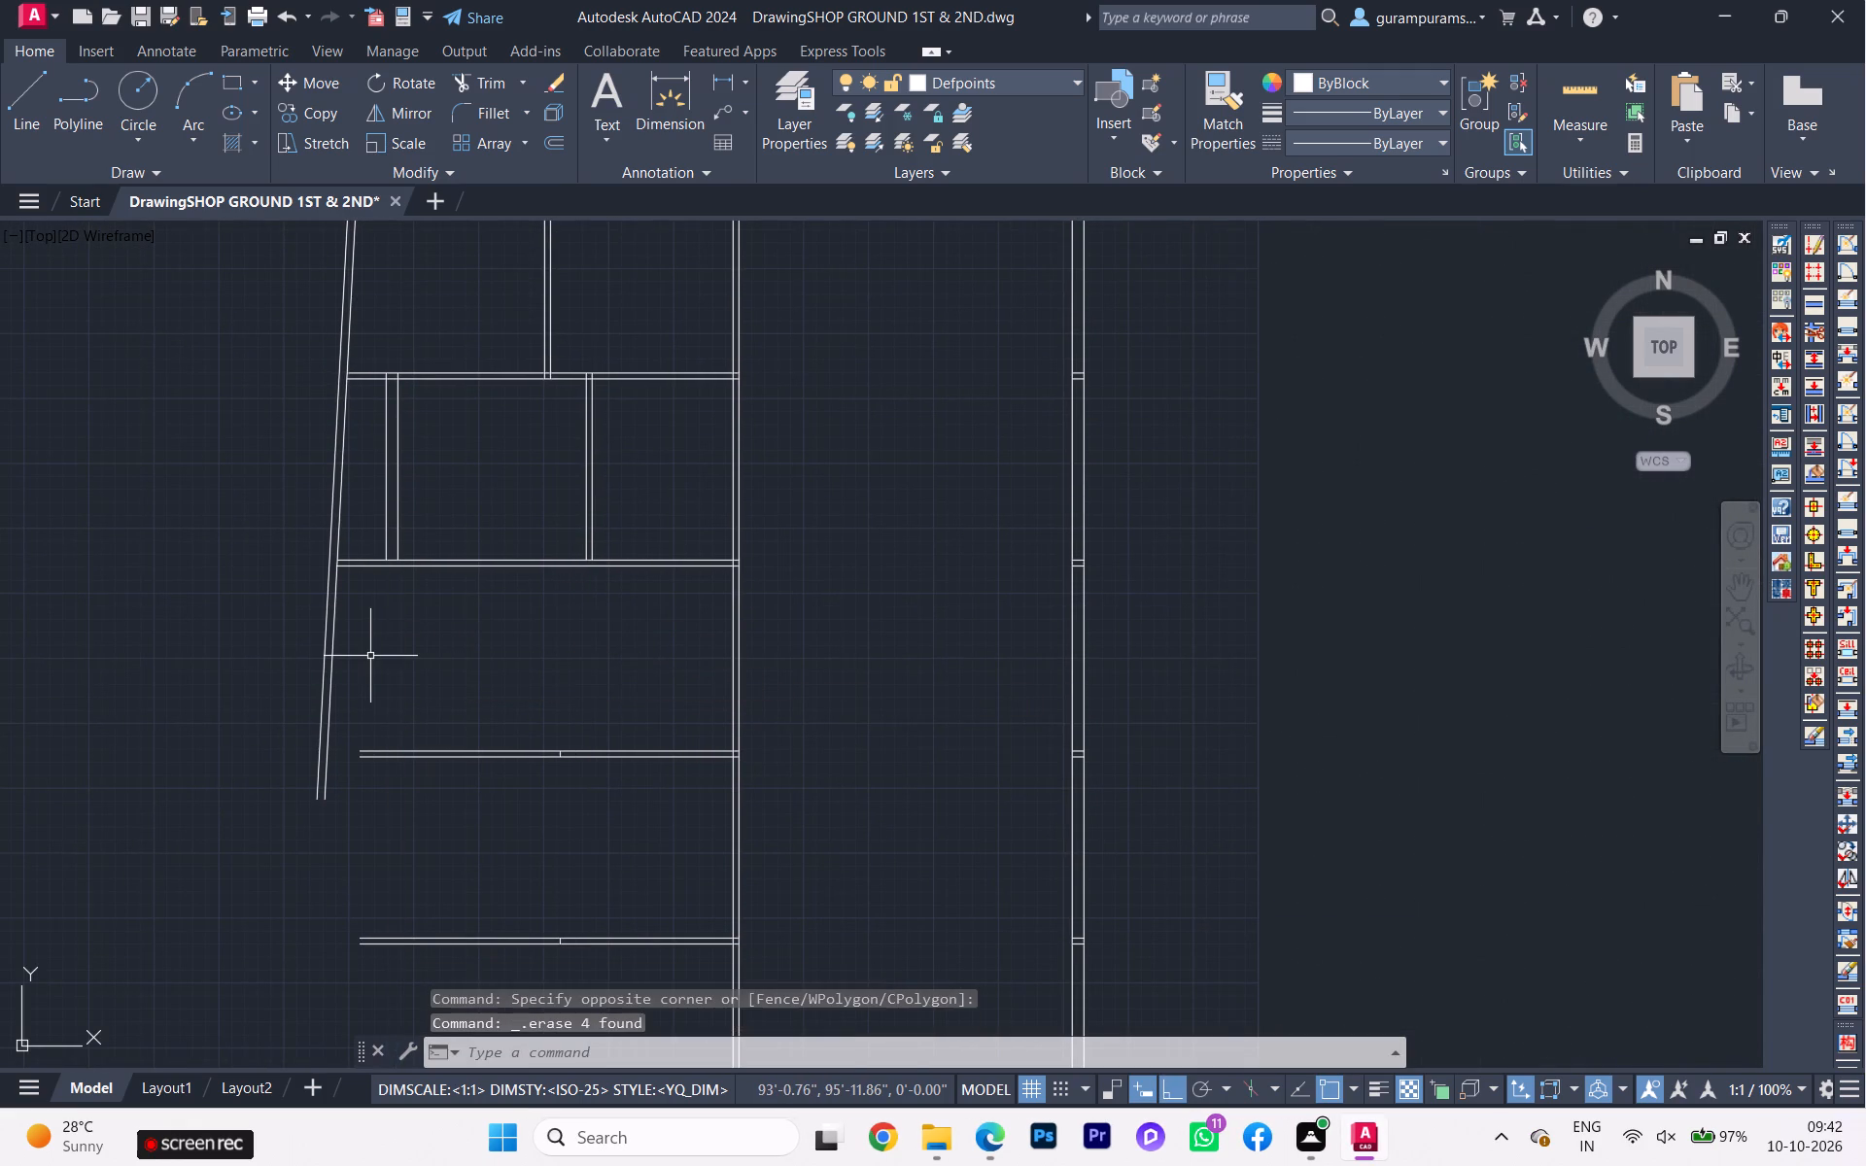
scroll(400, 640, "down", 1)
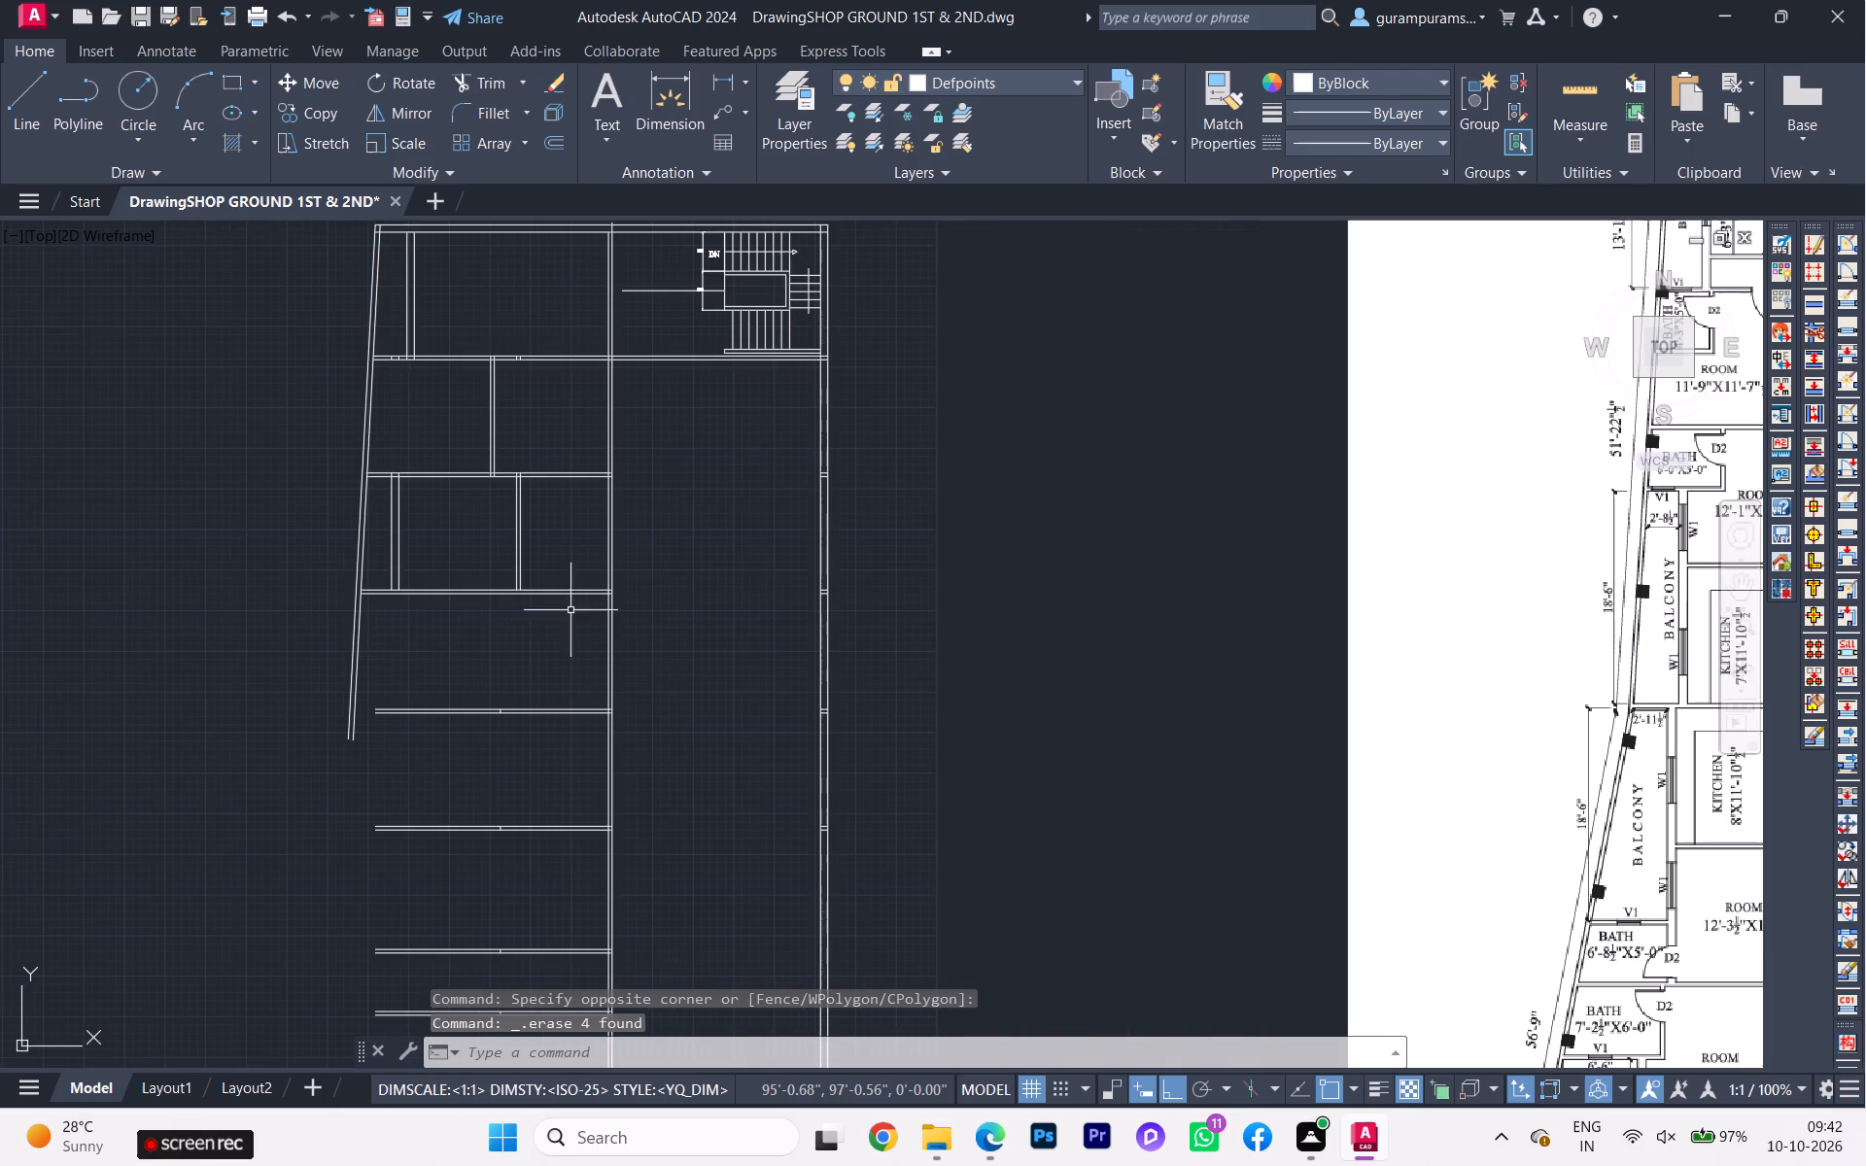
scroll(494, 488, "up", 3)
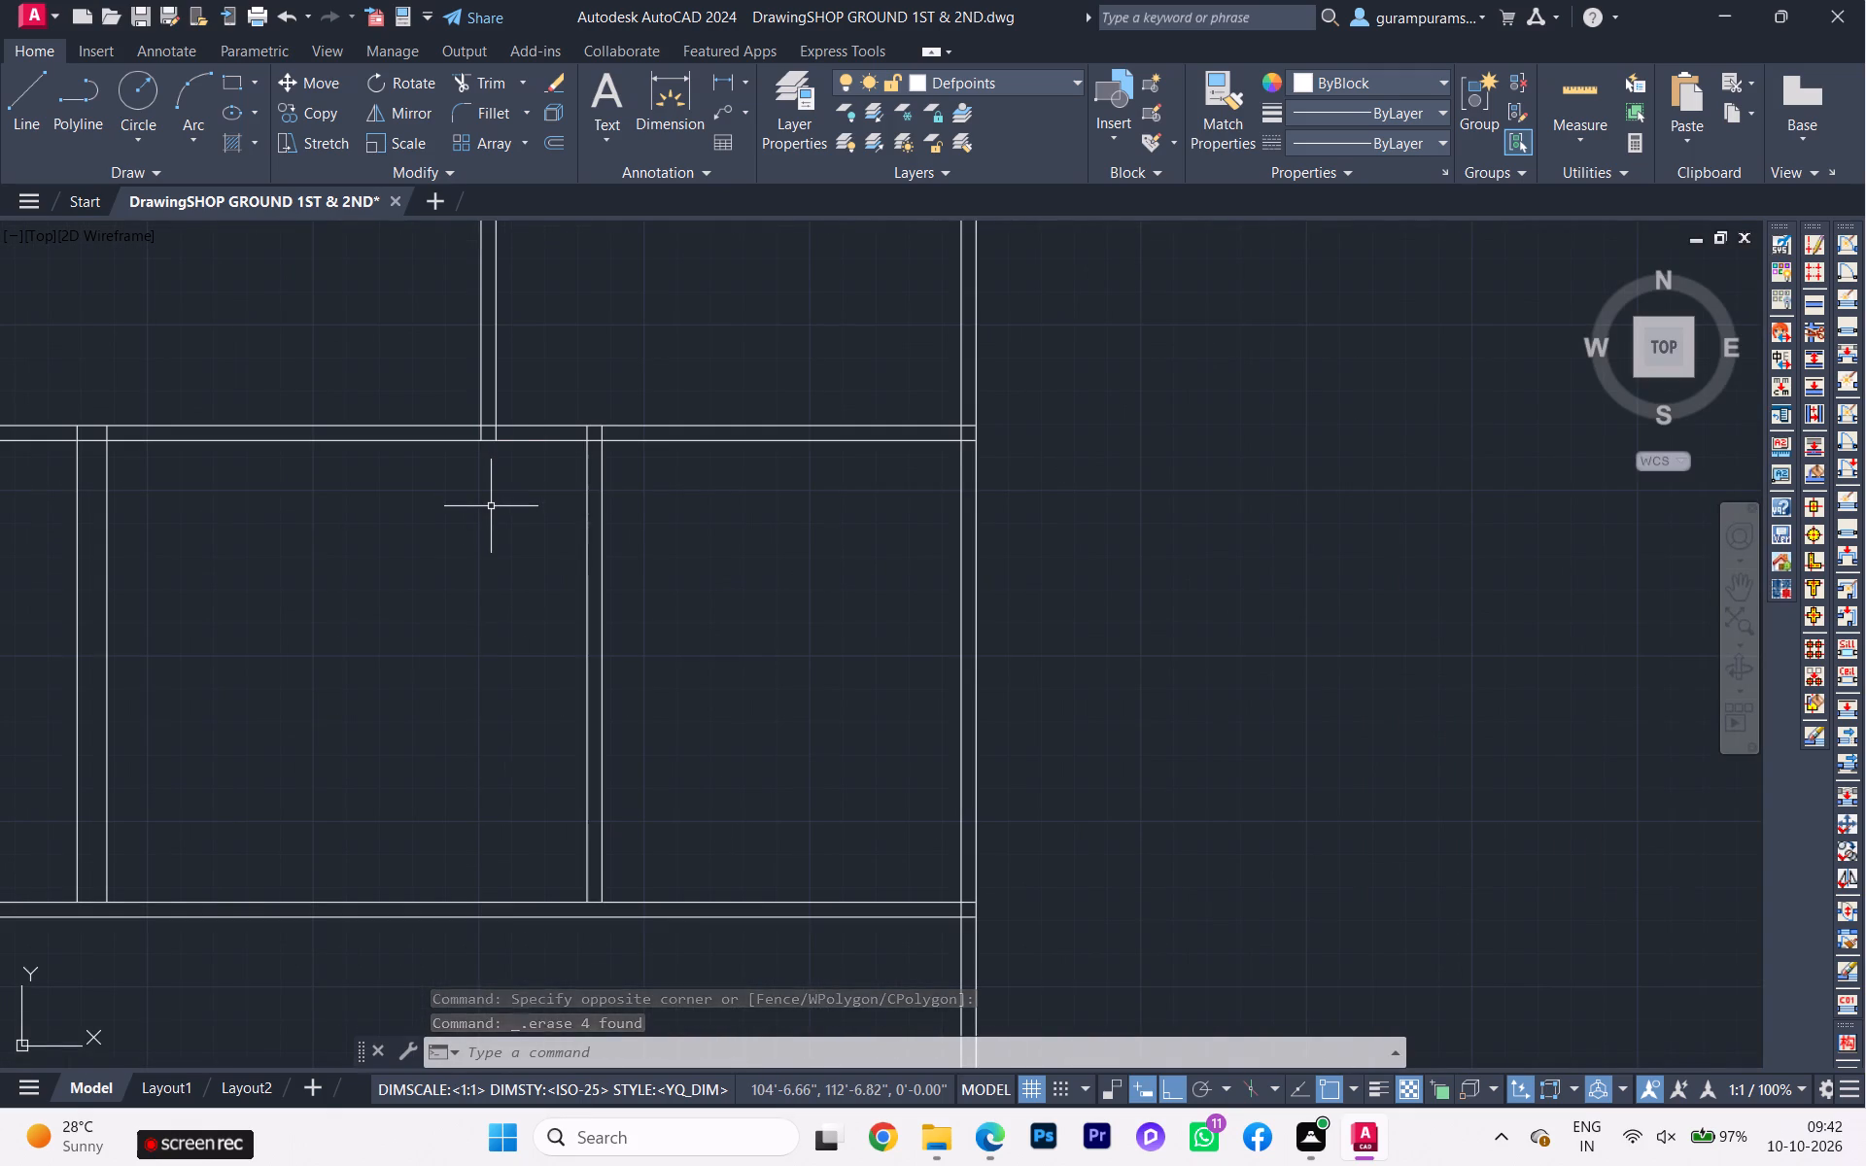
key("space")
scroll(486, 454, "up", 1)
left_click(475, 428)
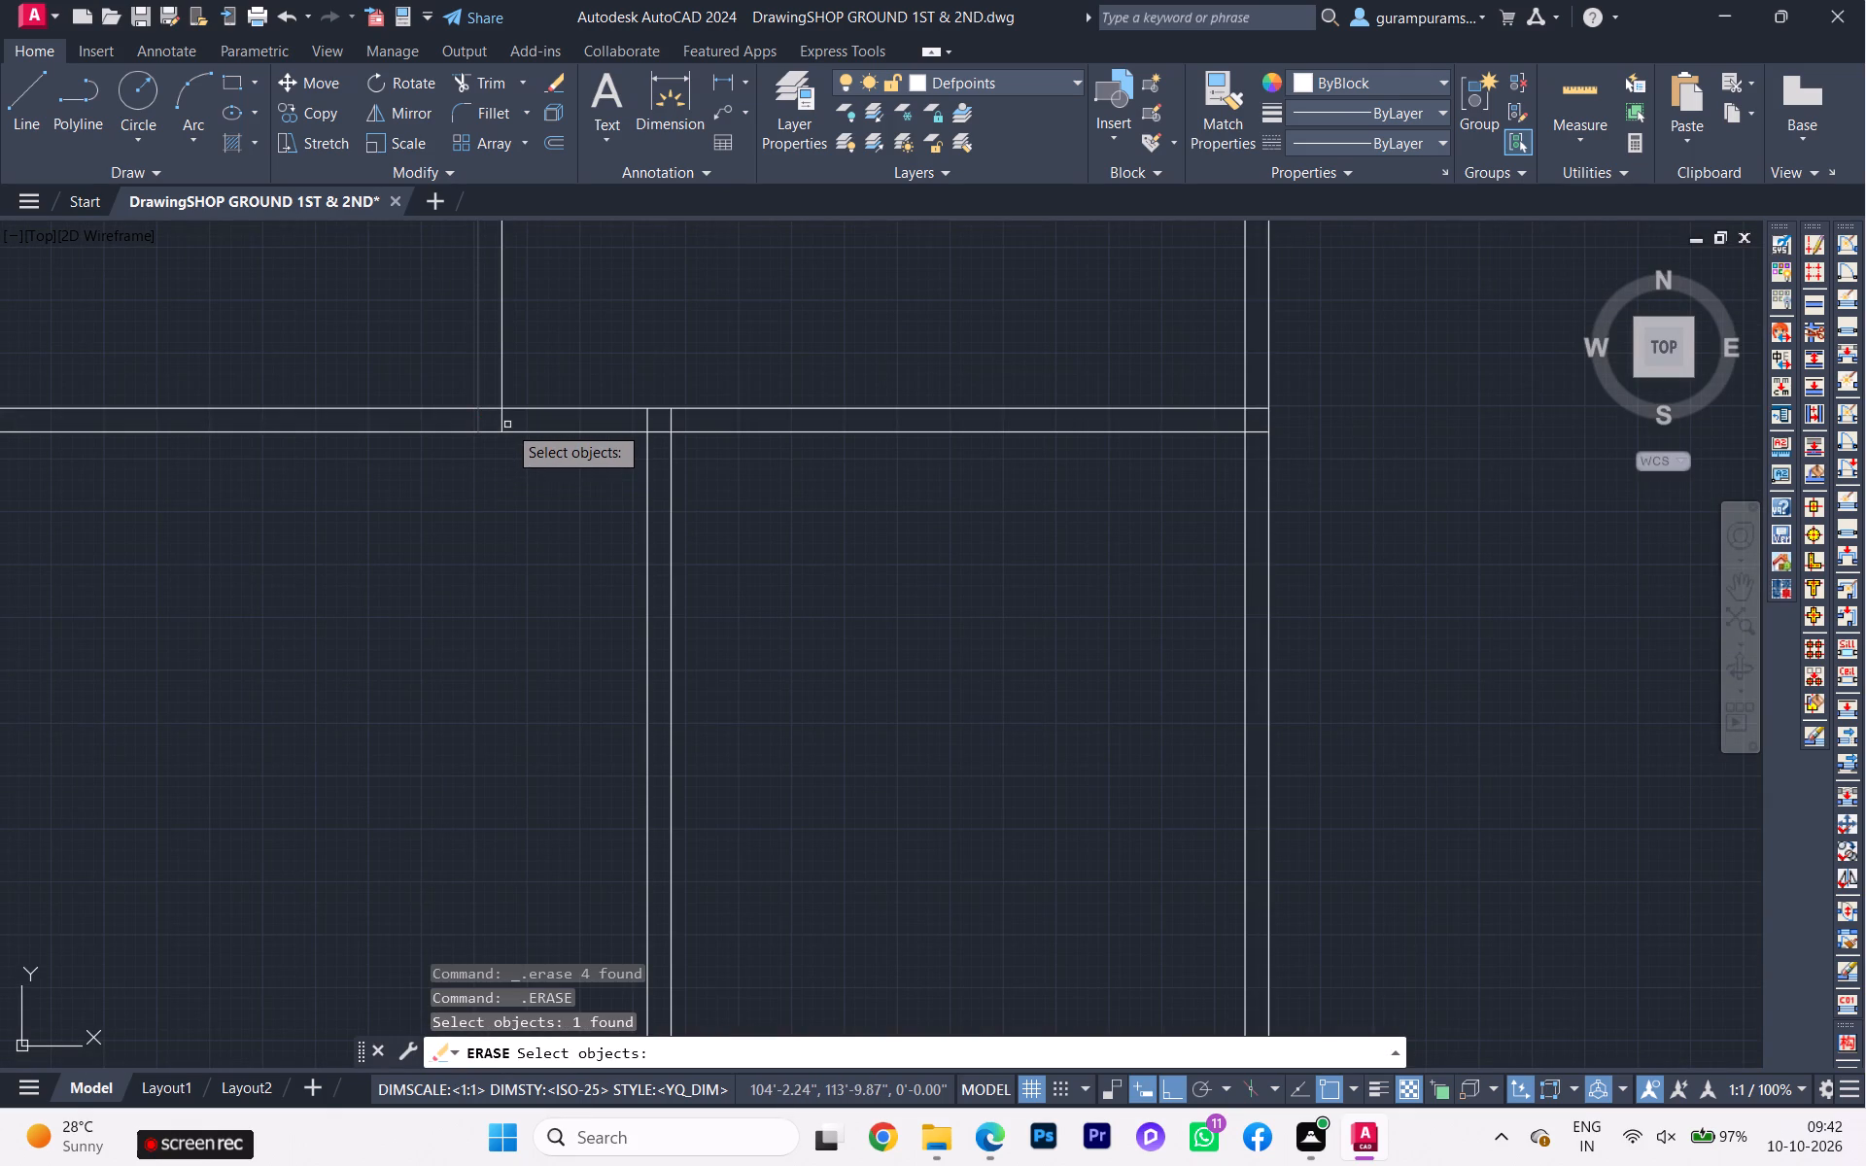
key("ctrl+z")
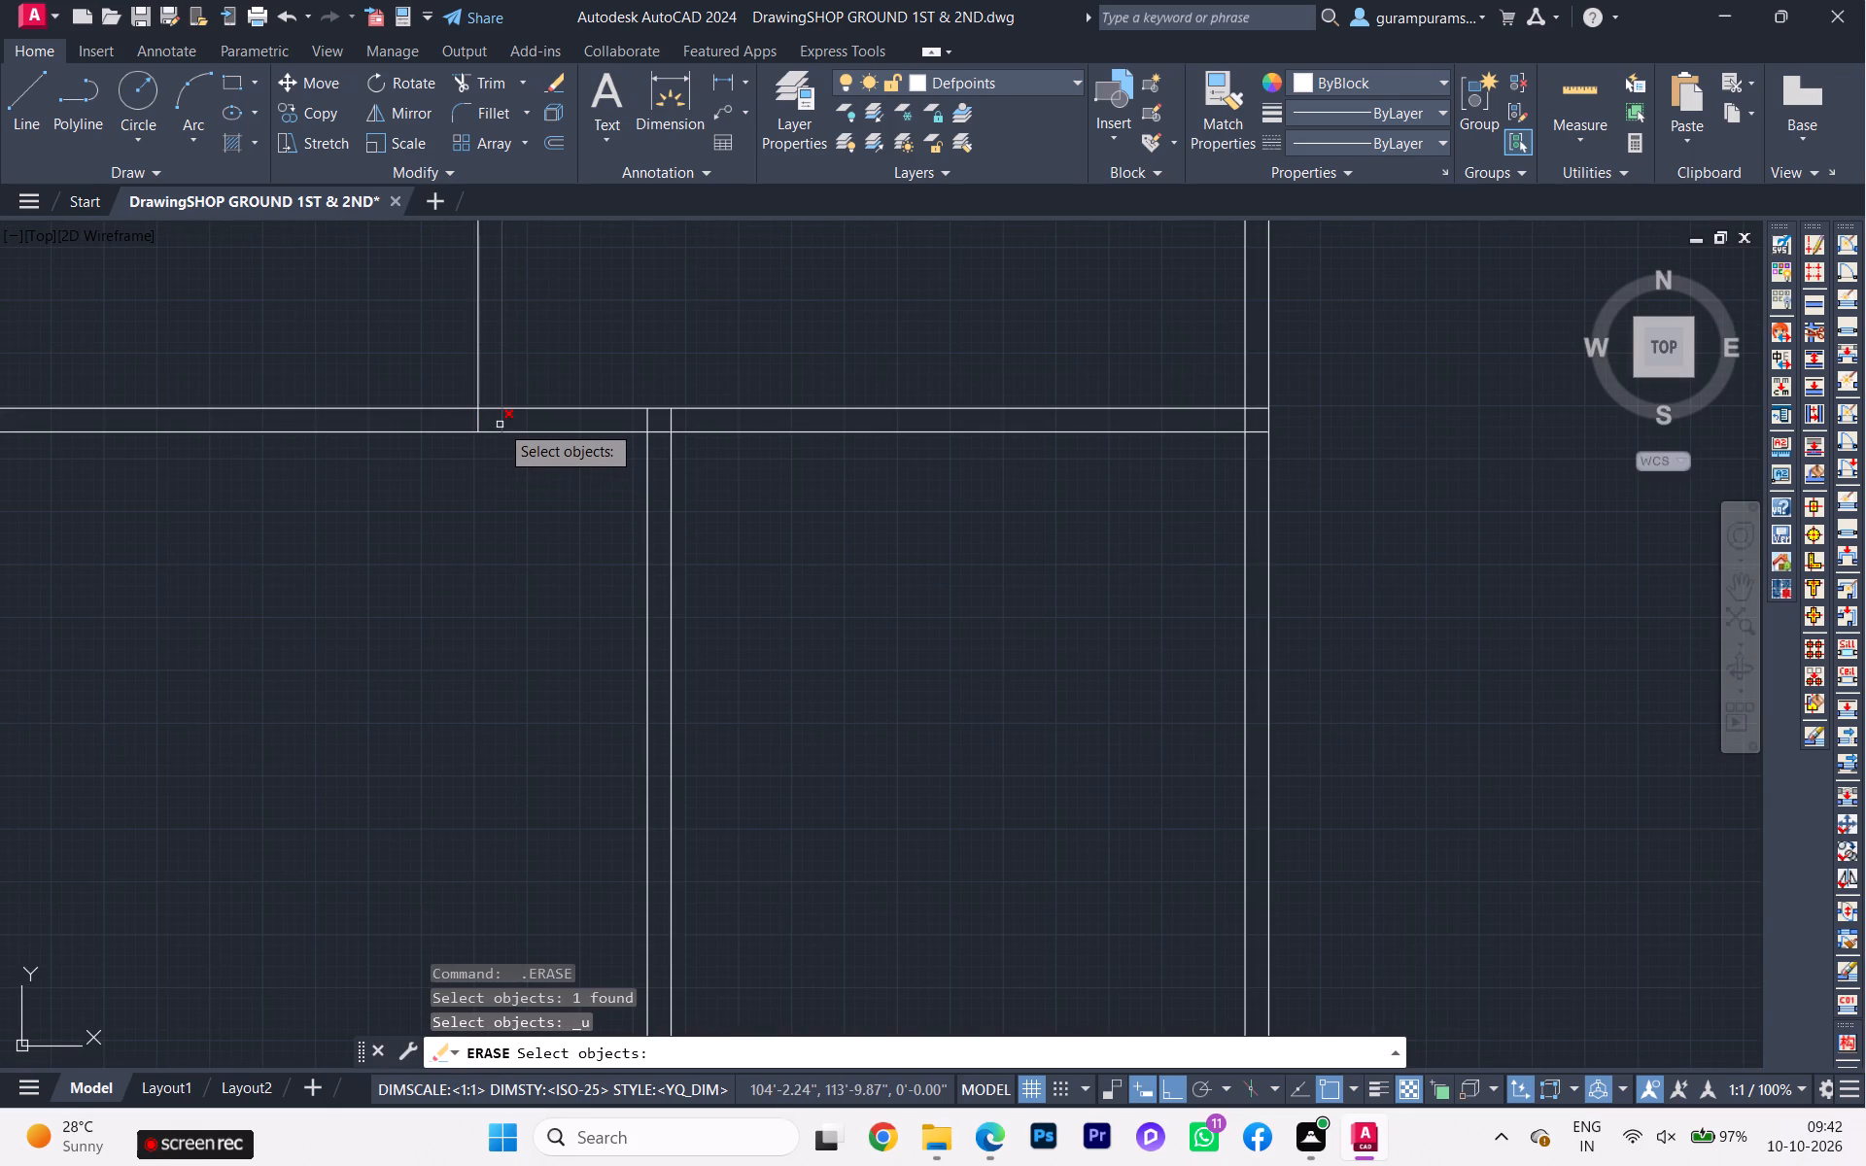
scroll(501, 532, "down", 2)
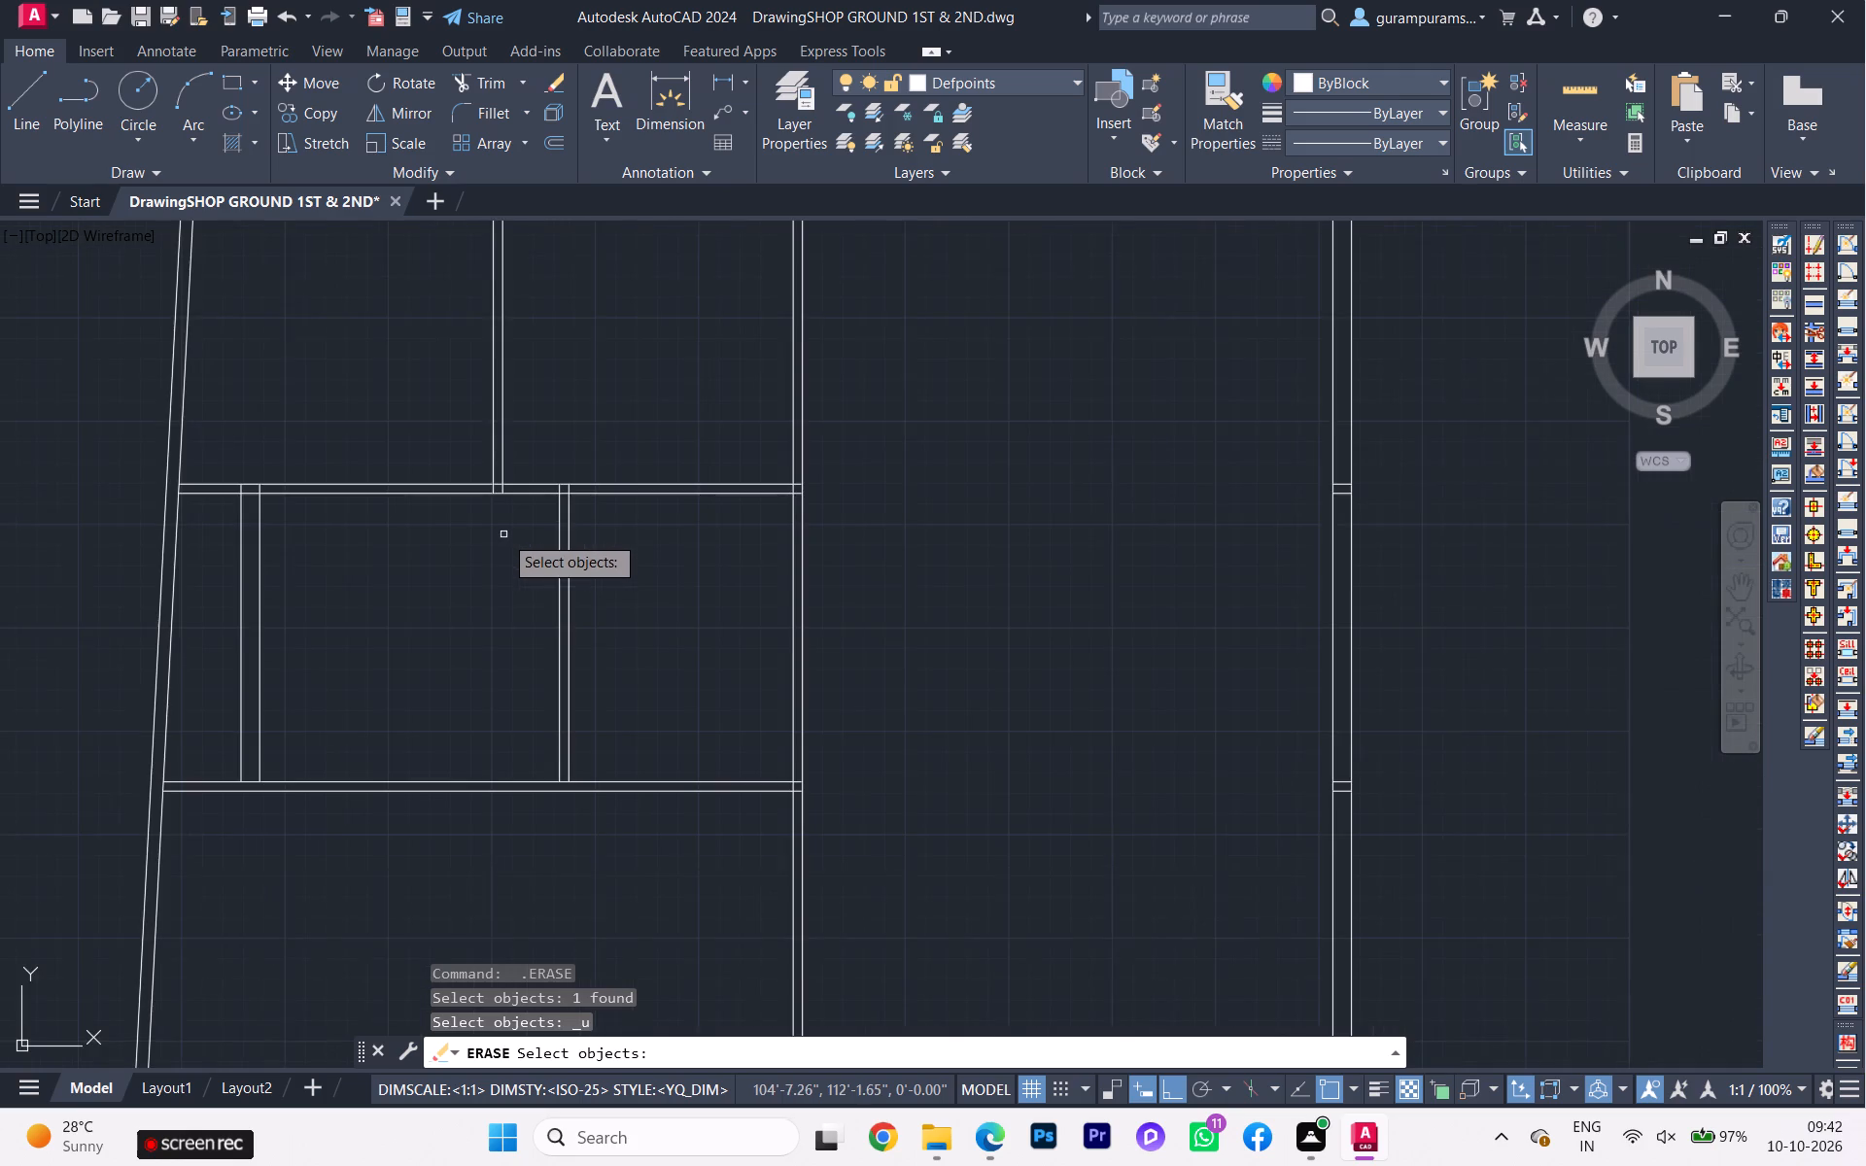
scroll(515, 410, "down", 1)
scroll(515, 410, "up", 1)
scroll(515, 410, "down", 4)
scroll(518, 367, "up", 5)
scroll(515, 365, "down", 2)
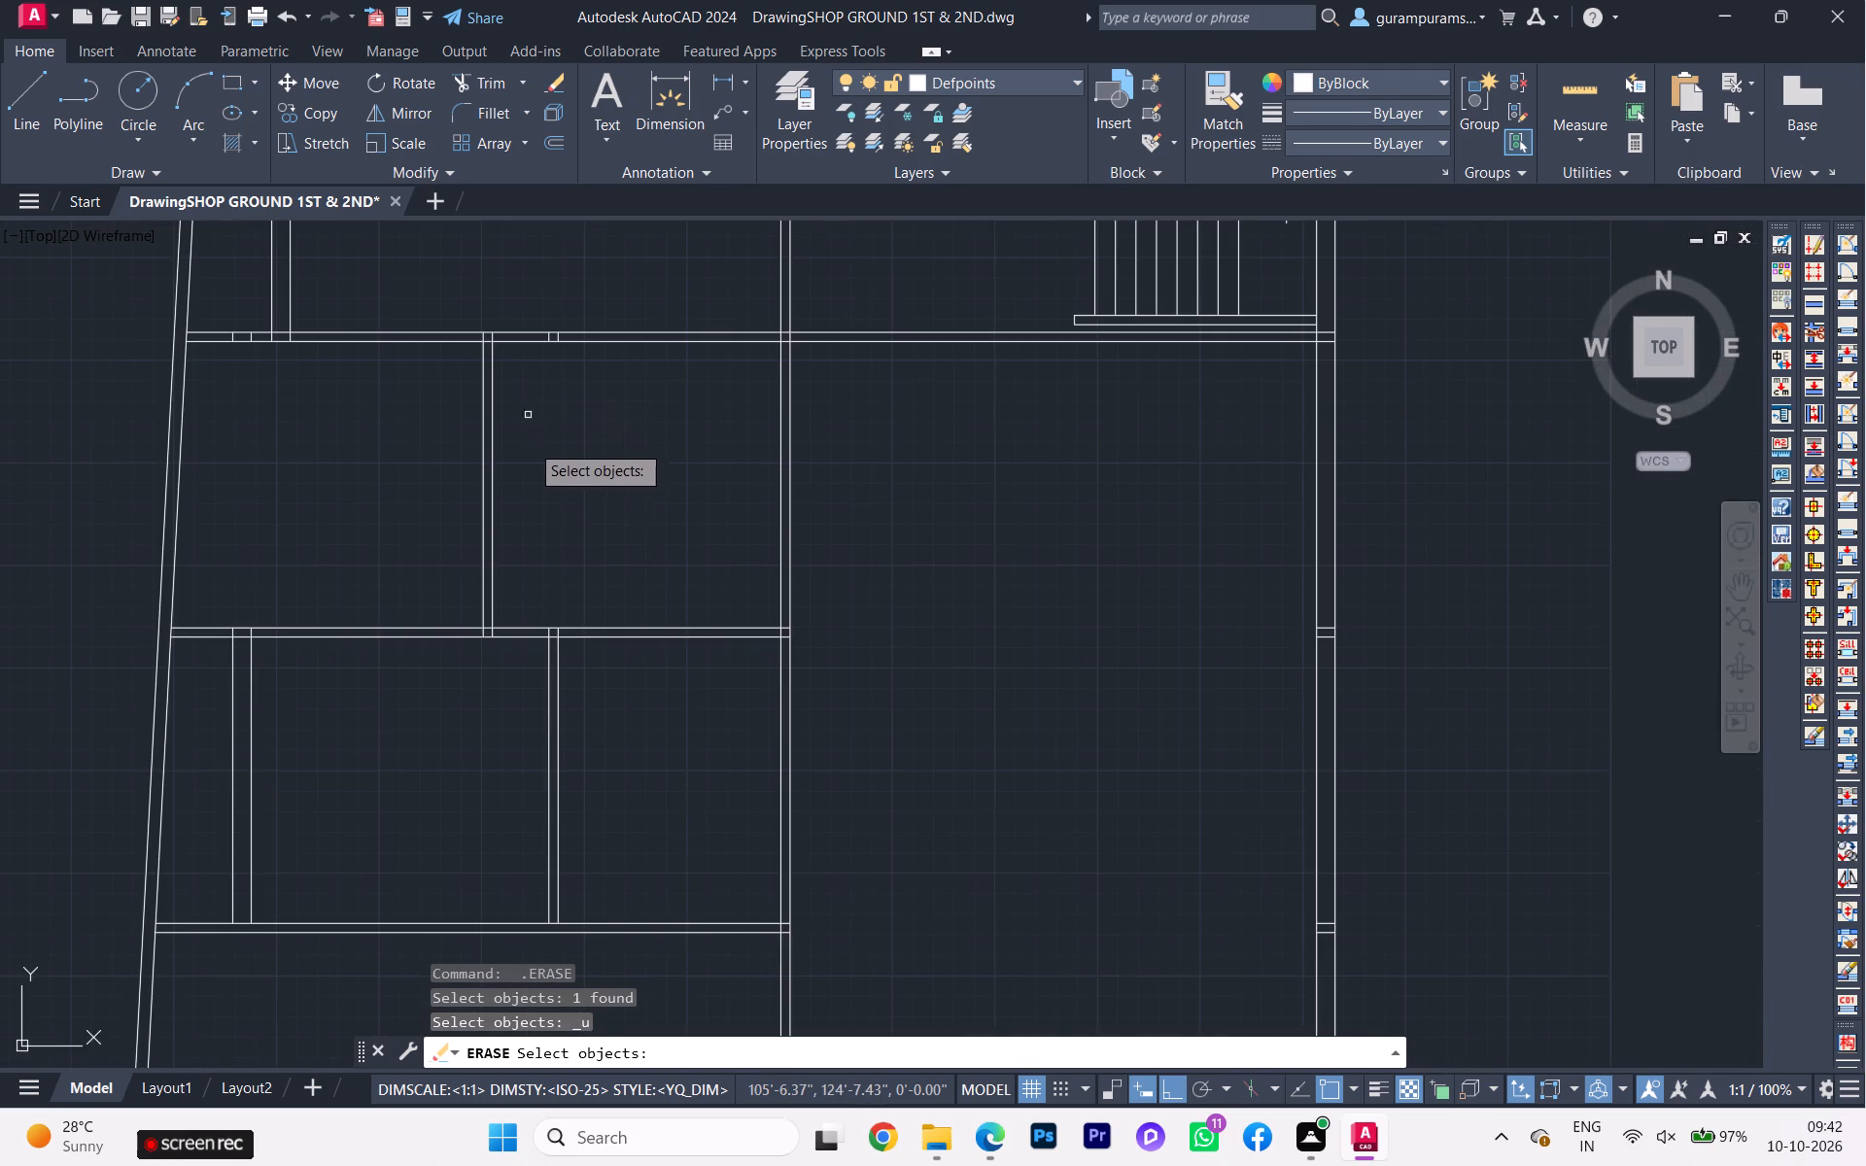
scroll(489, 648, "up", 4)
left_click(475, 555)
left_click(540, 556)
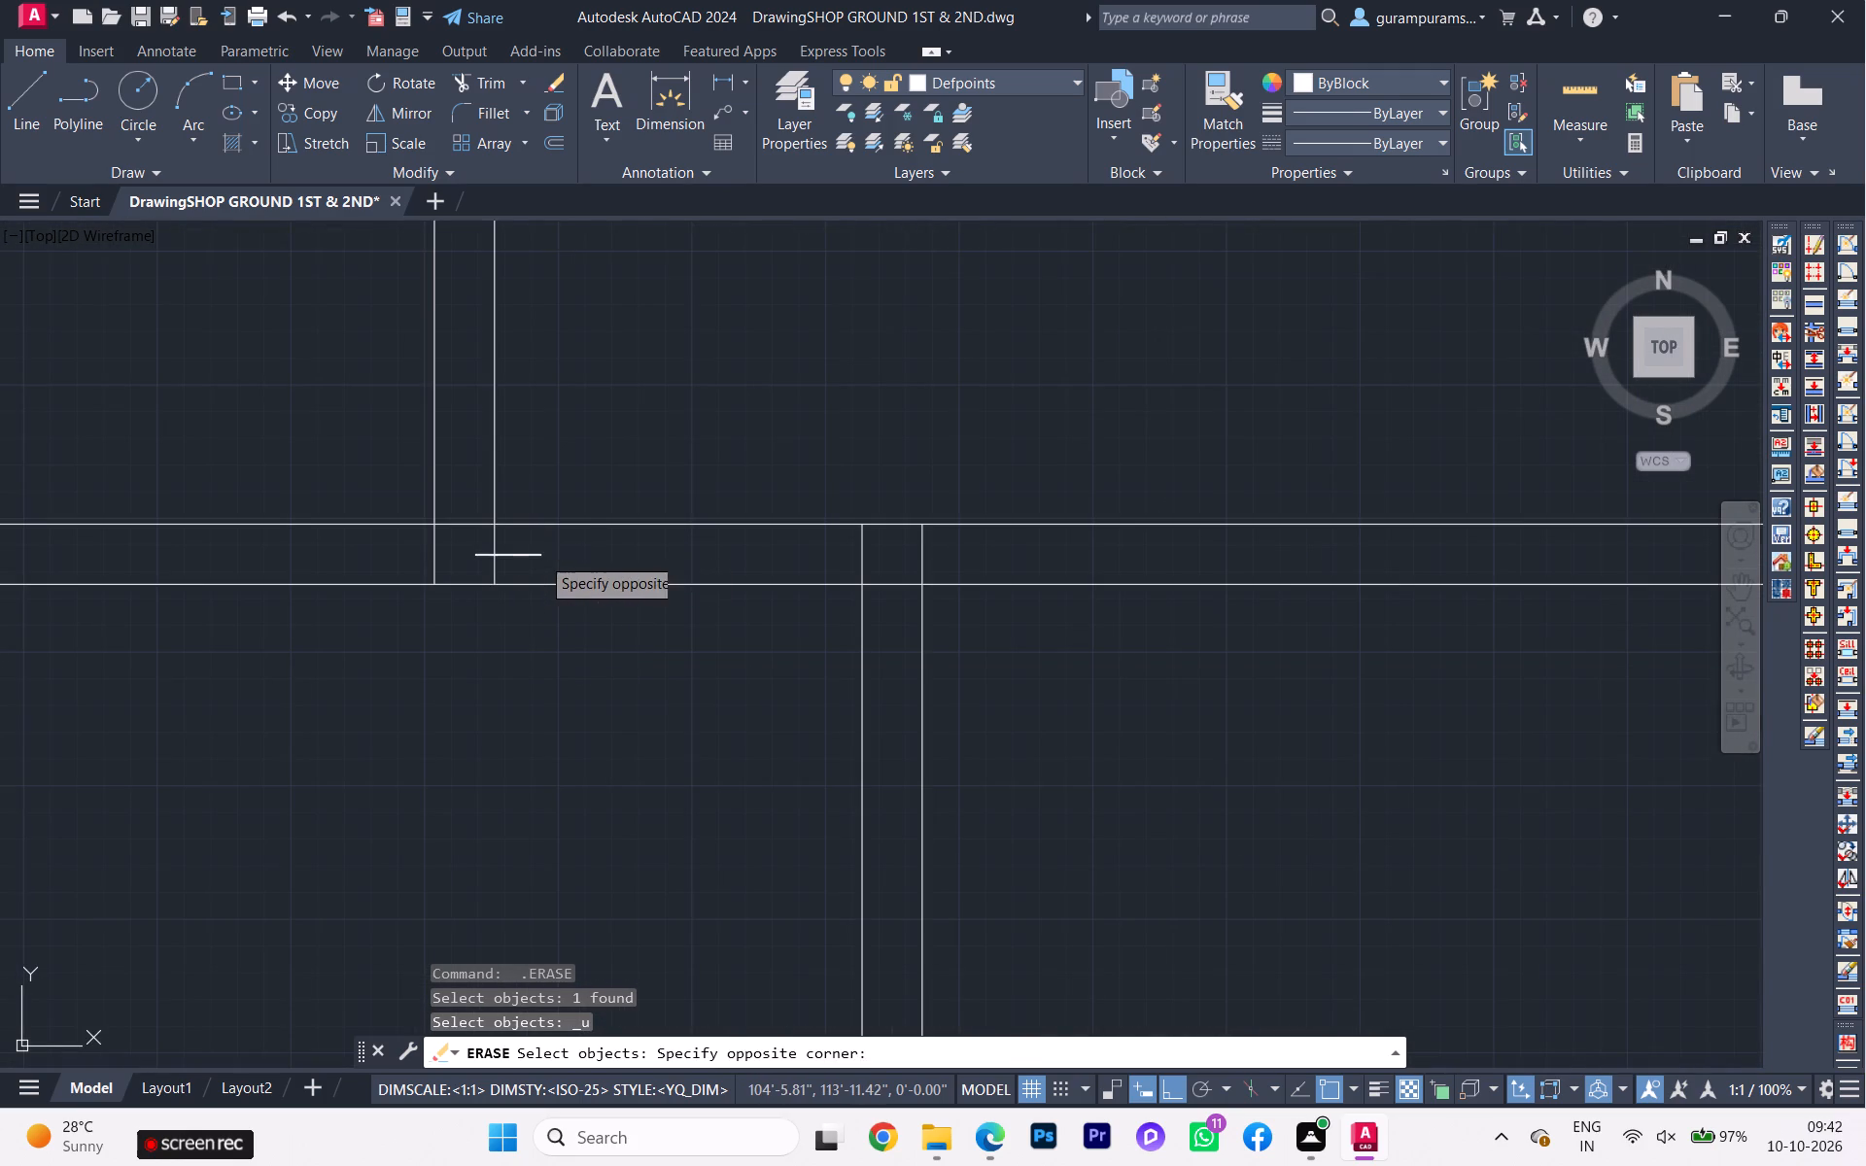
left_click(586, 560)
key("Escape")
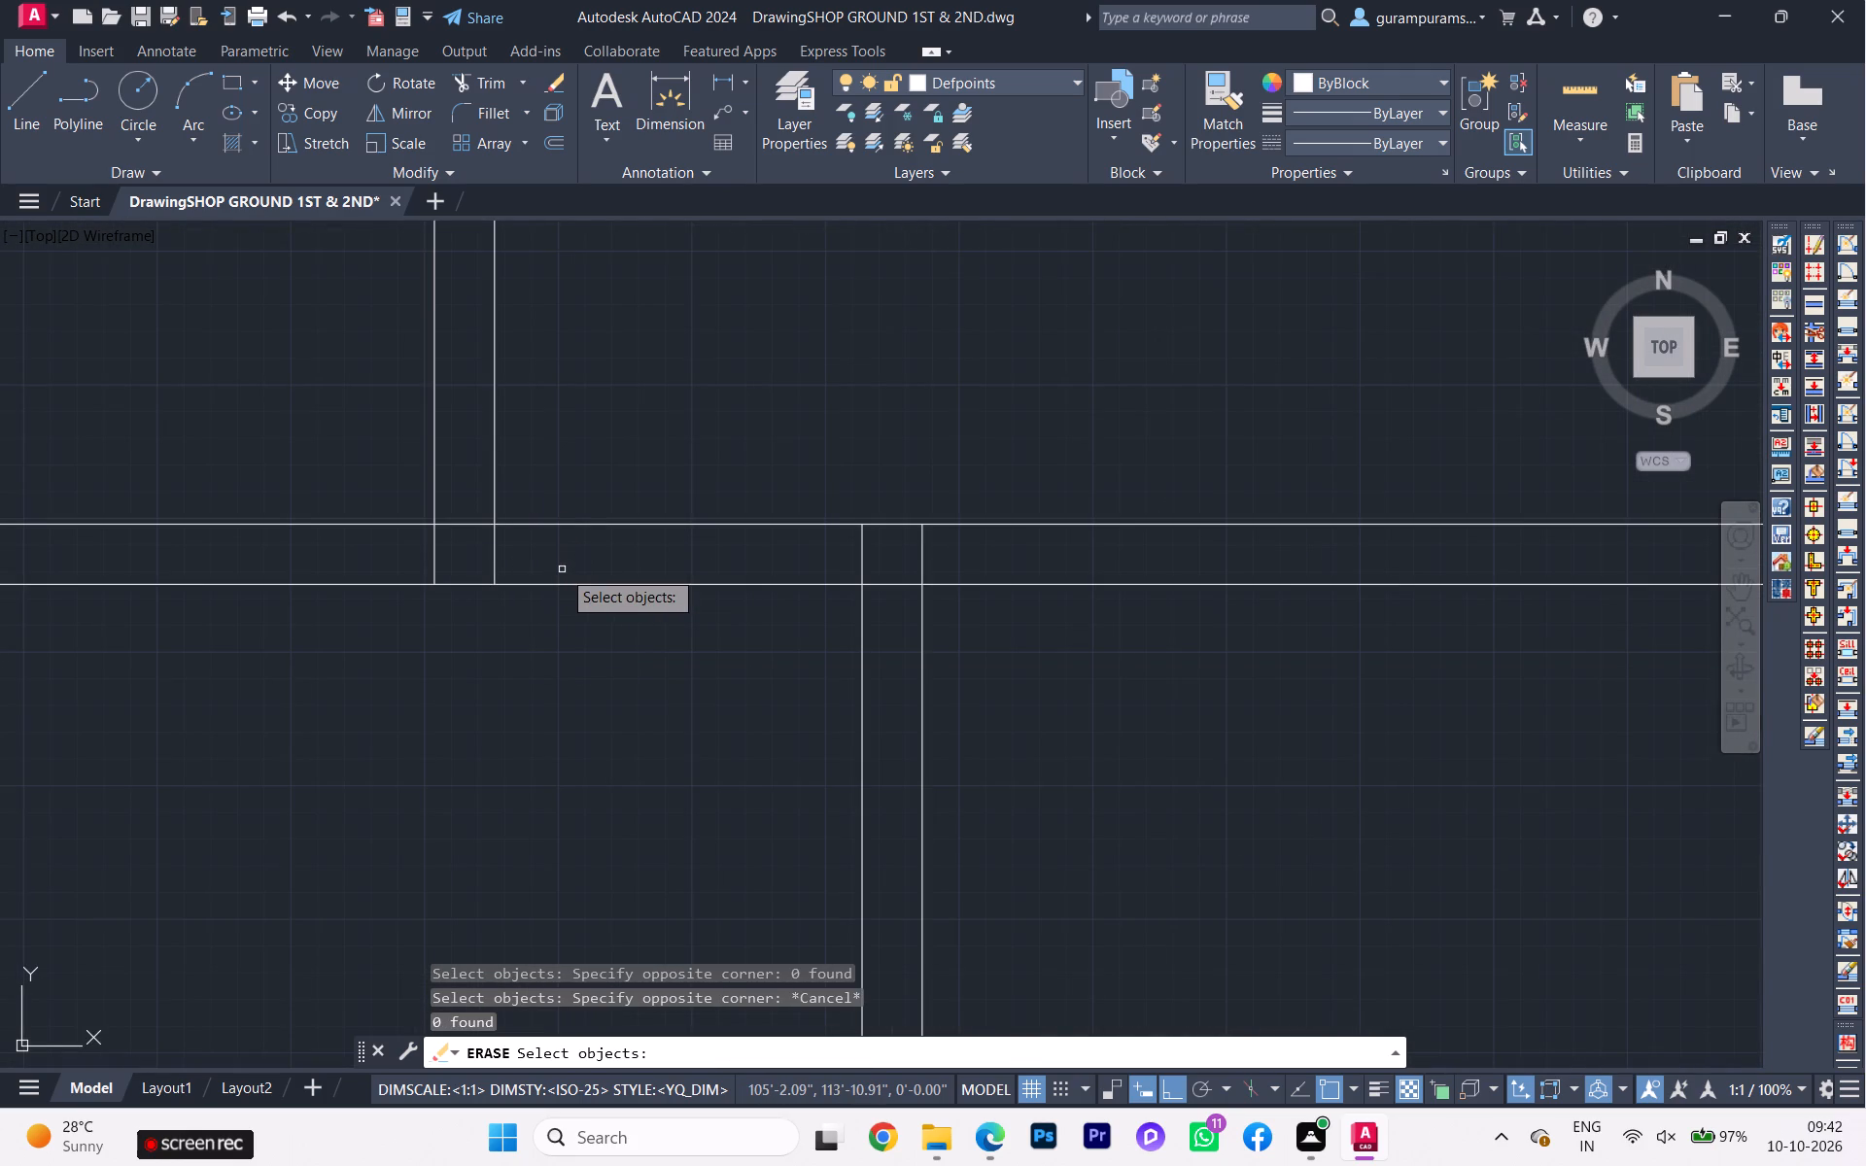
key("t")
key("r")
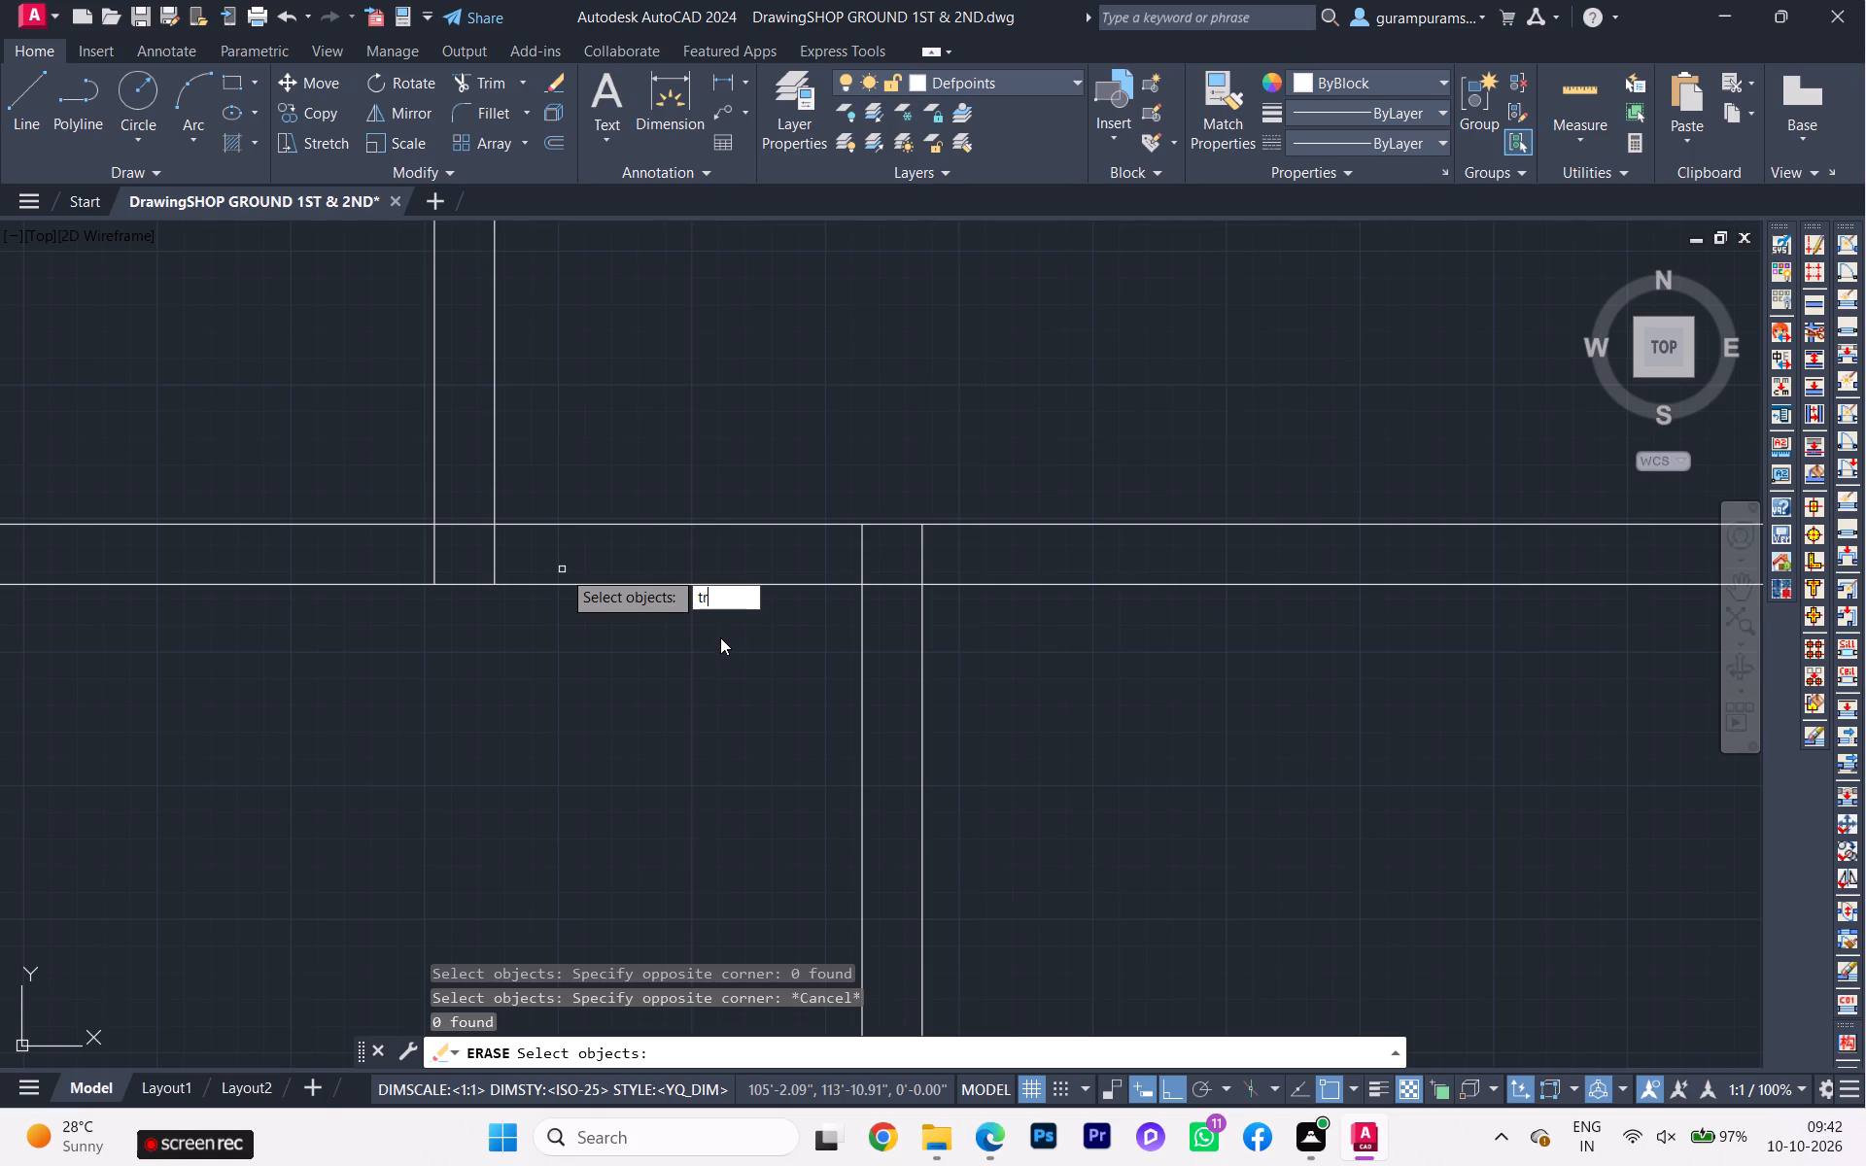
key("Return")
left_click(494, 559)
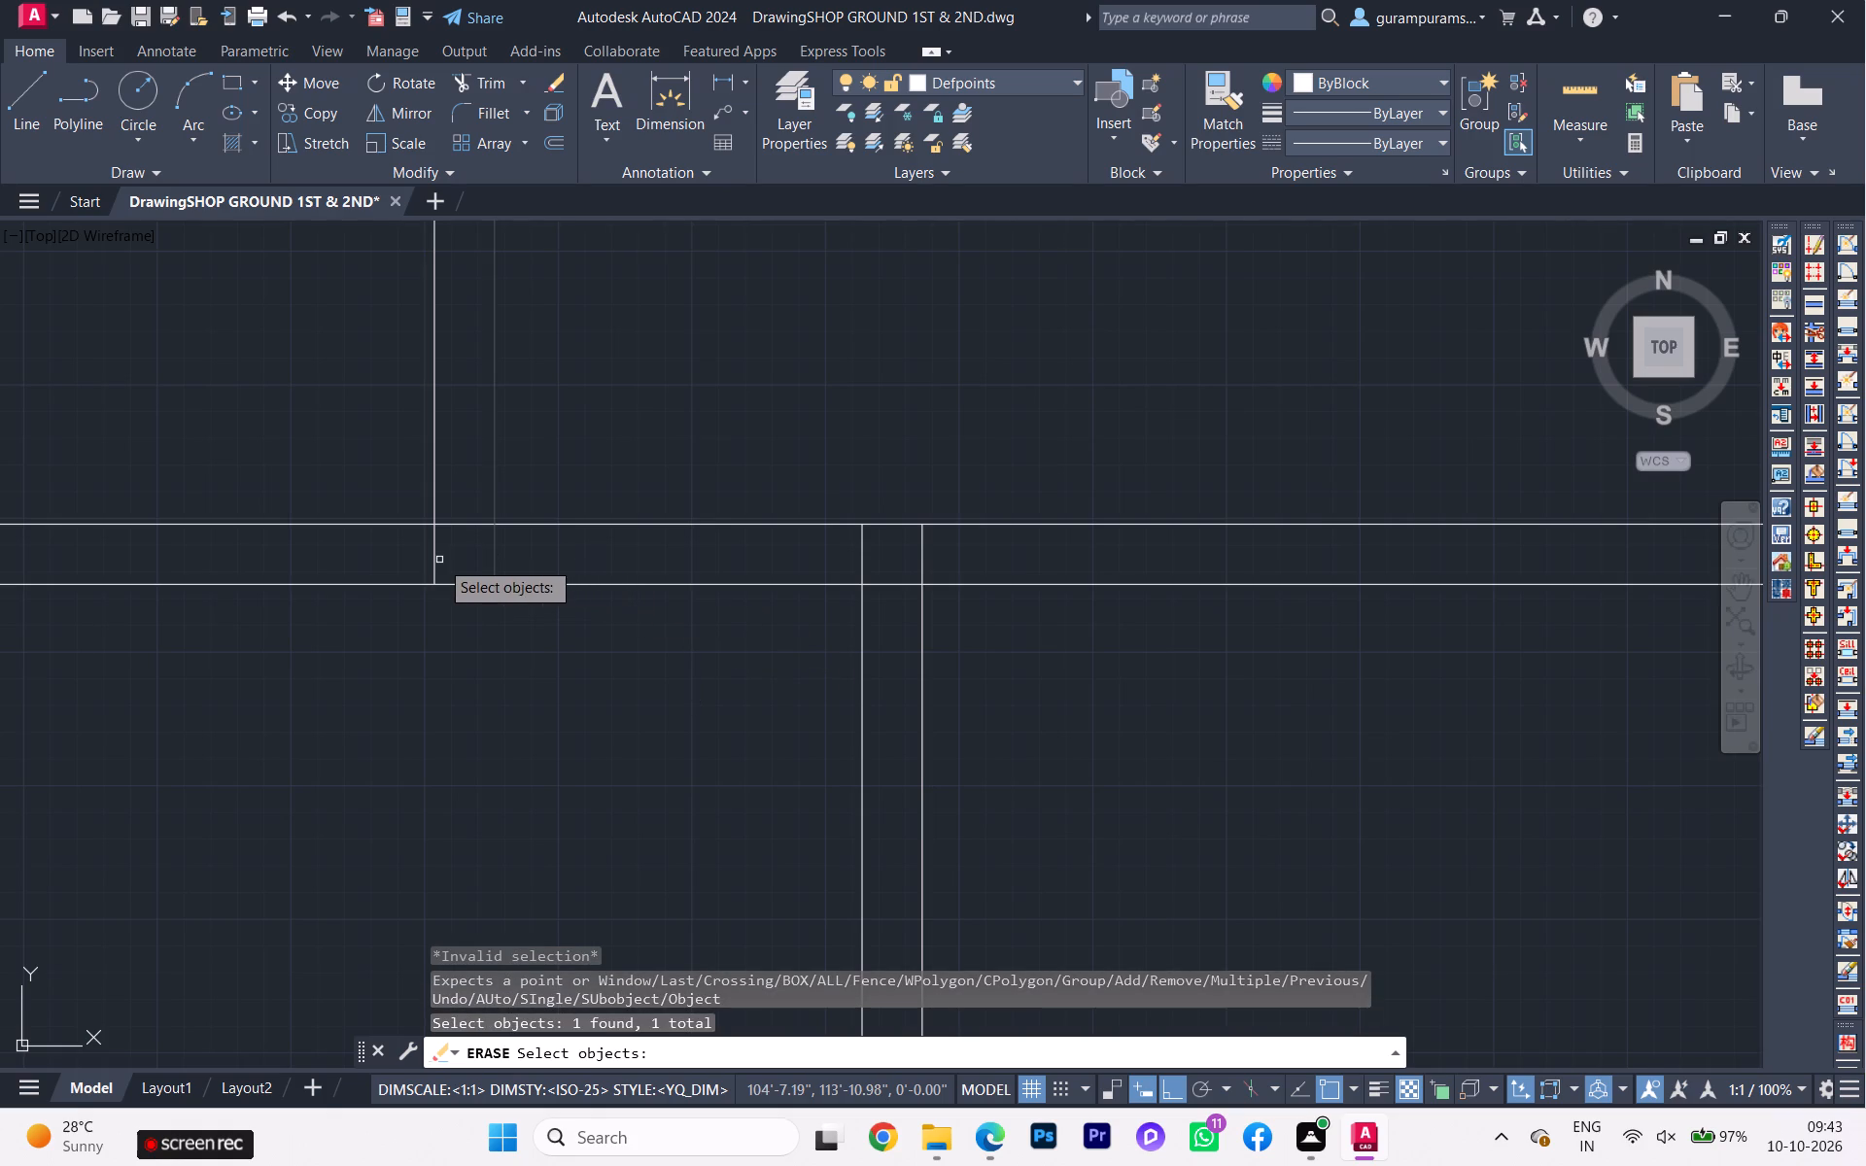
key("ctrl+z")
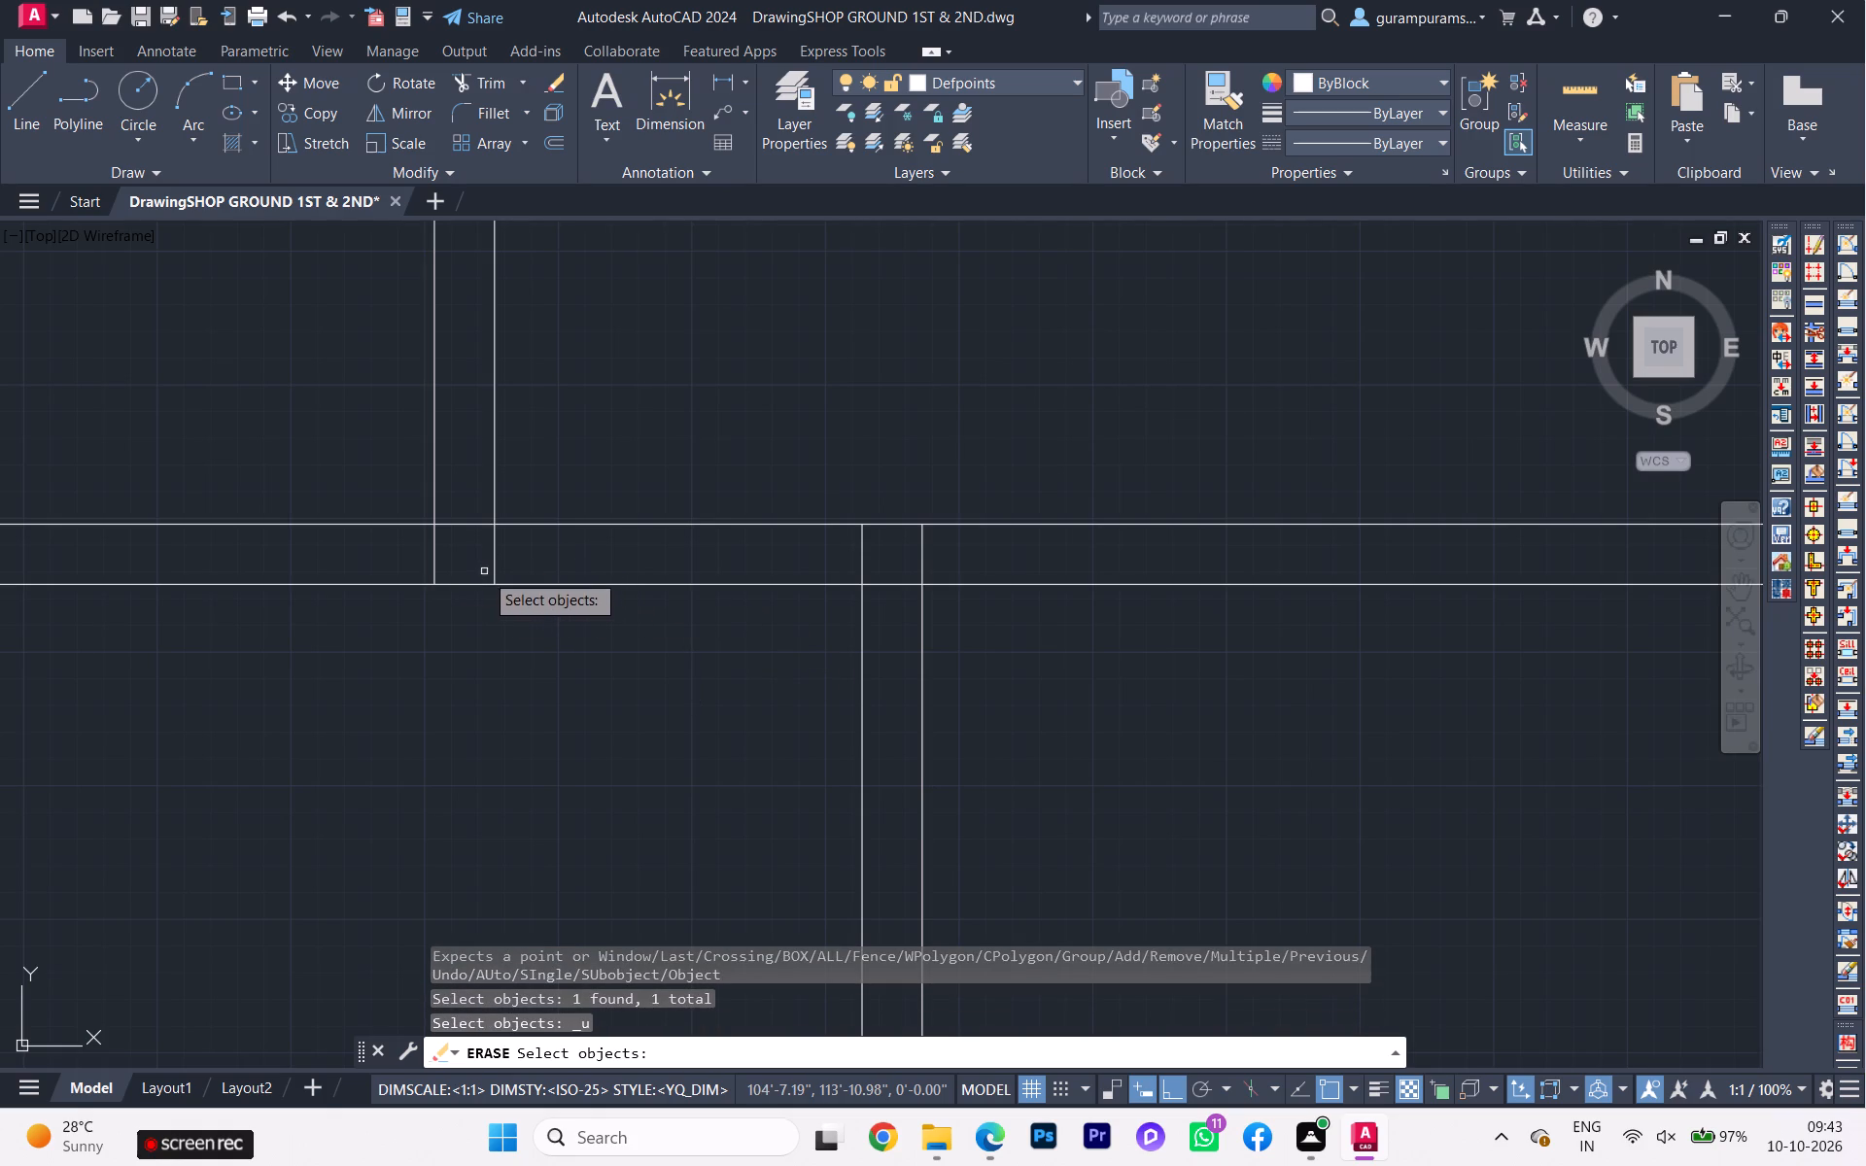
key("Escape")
Examine the kitchen and common room bays on the reference plan and compare them with the redrawn walls.
scroll(494, 581, "down", 1)
scroll(495, 584, "up", 1)
scroll(495, 589, "down", 1)
middle_click_drag(541, 815, 540, 597)
scroll(596, 587, "down", 1)
scroll(599, 588, "up", 1)
scroll(605, 591, "down", 3)
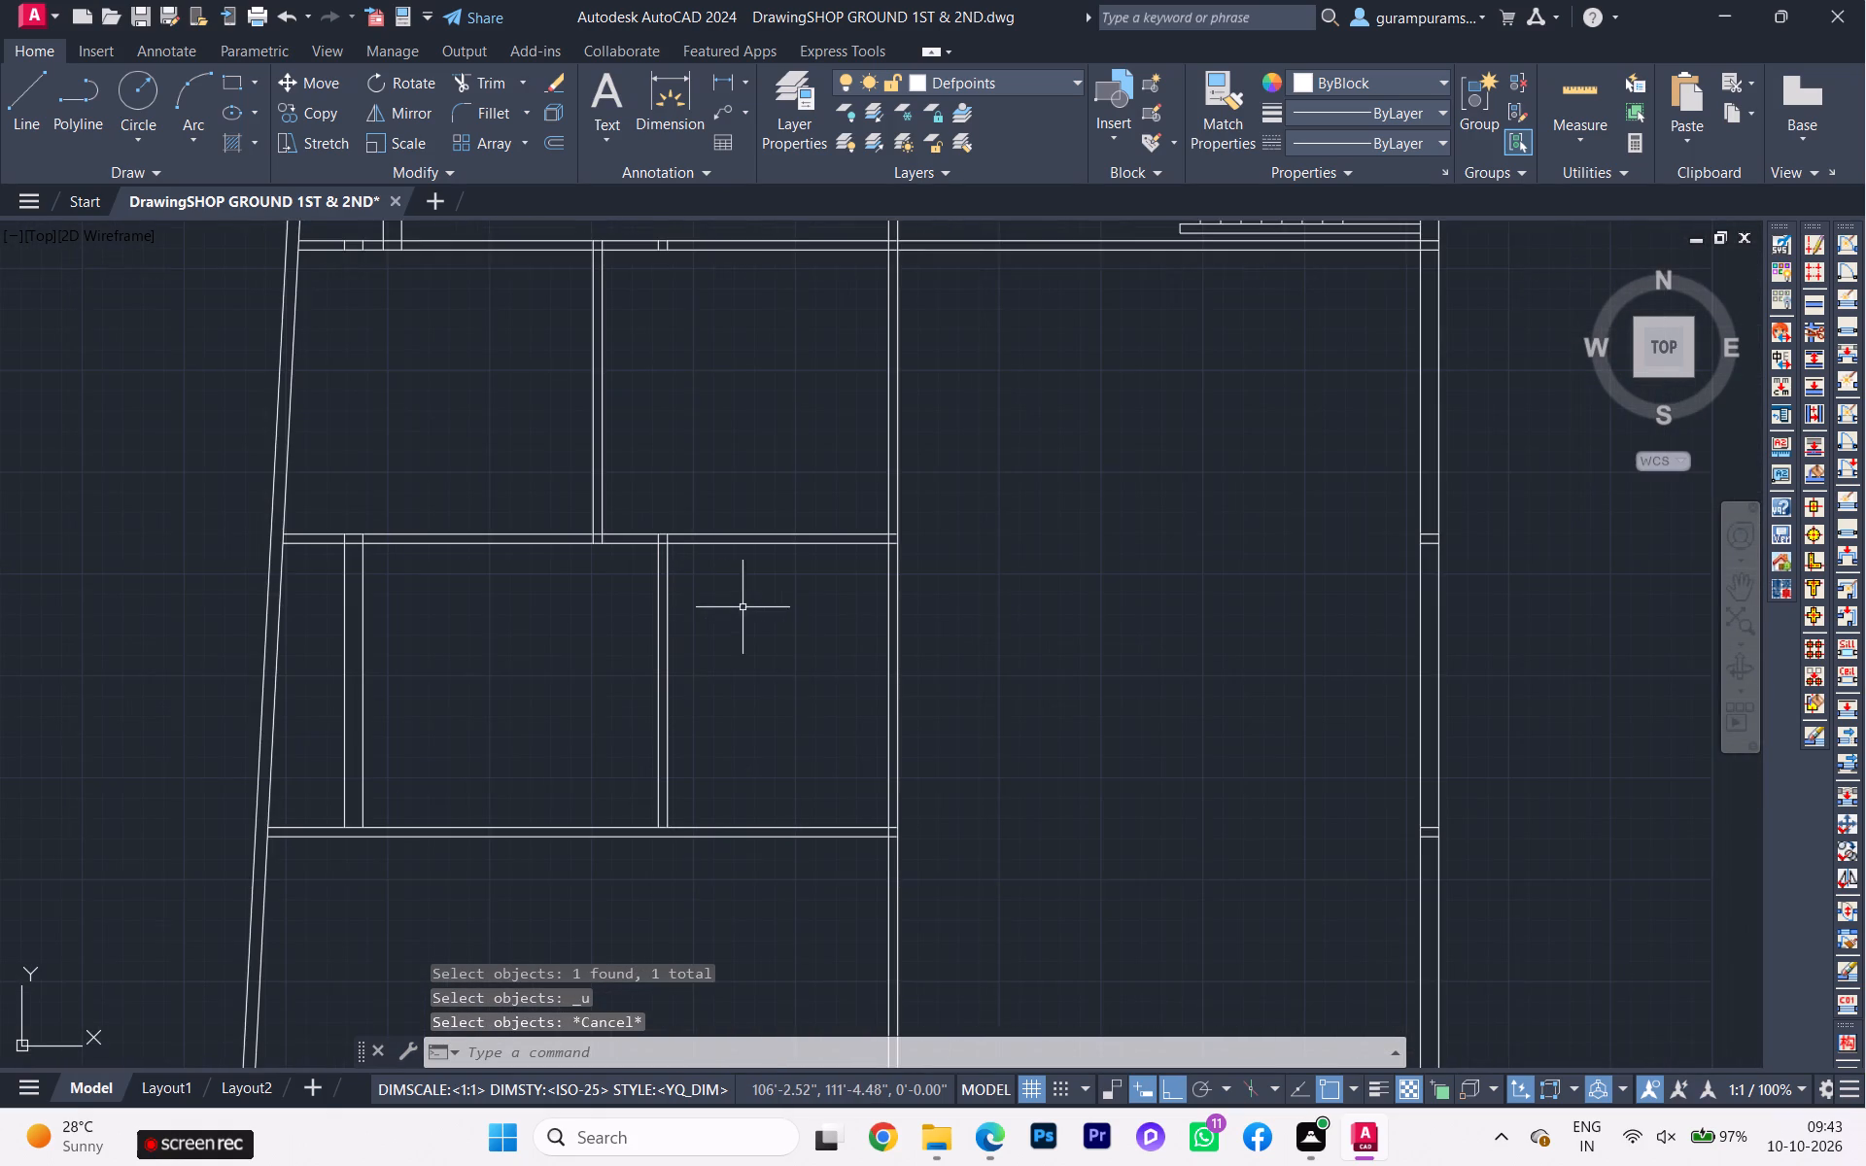
scroll(501, 805, "down", 2)
middle_click_drag(494, 785, 389, 593)
scroll(498, 740, "down", 1)
scroll(489, 741, "up", 1)
scroll(518, 721, "down", 1)
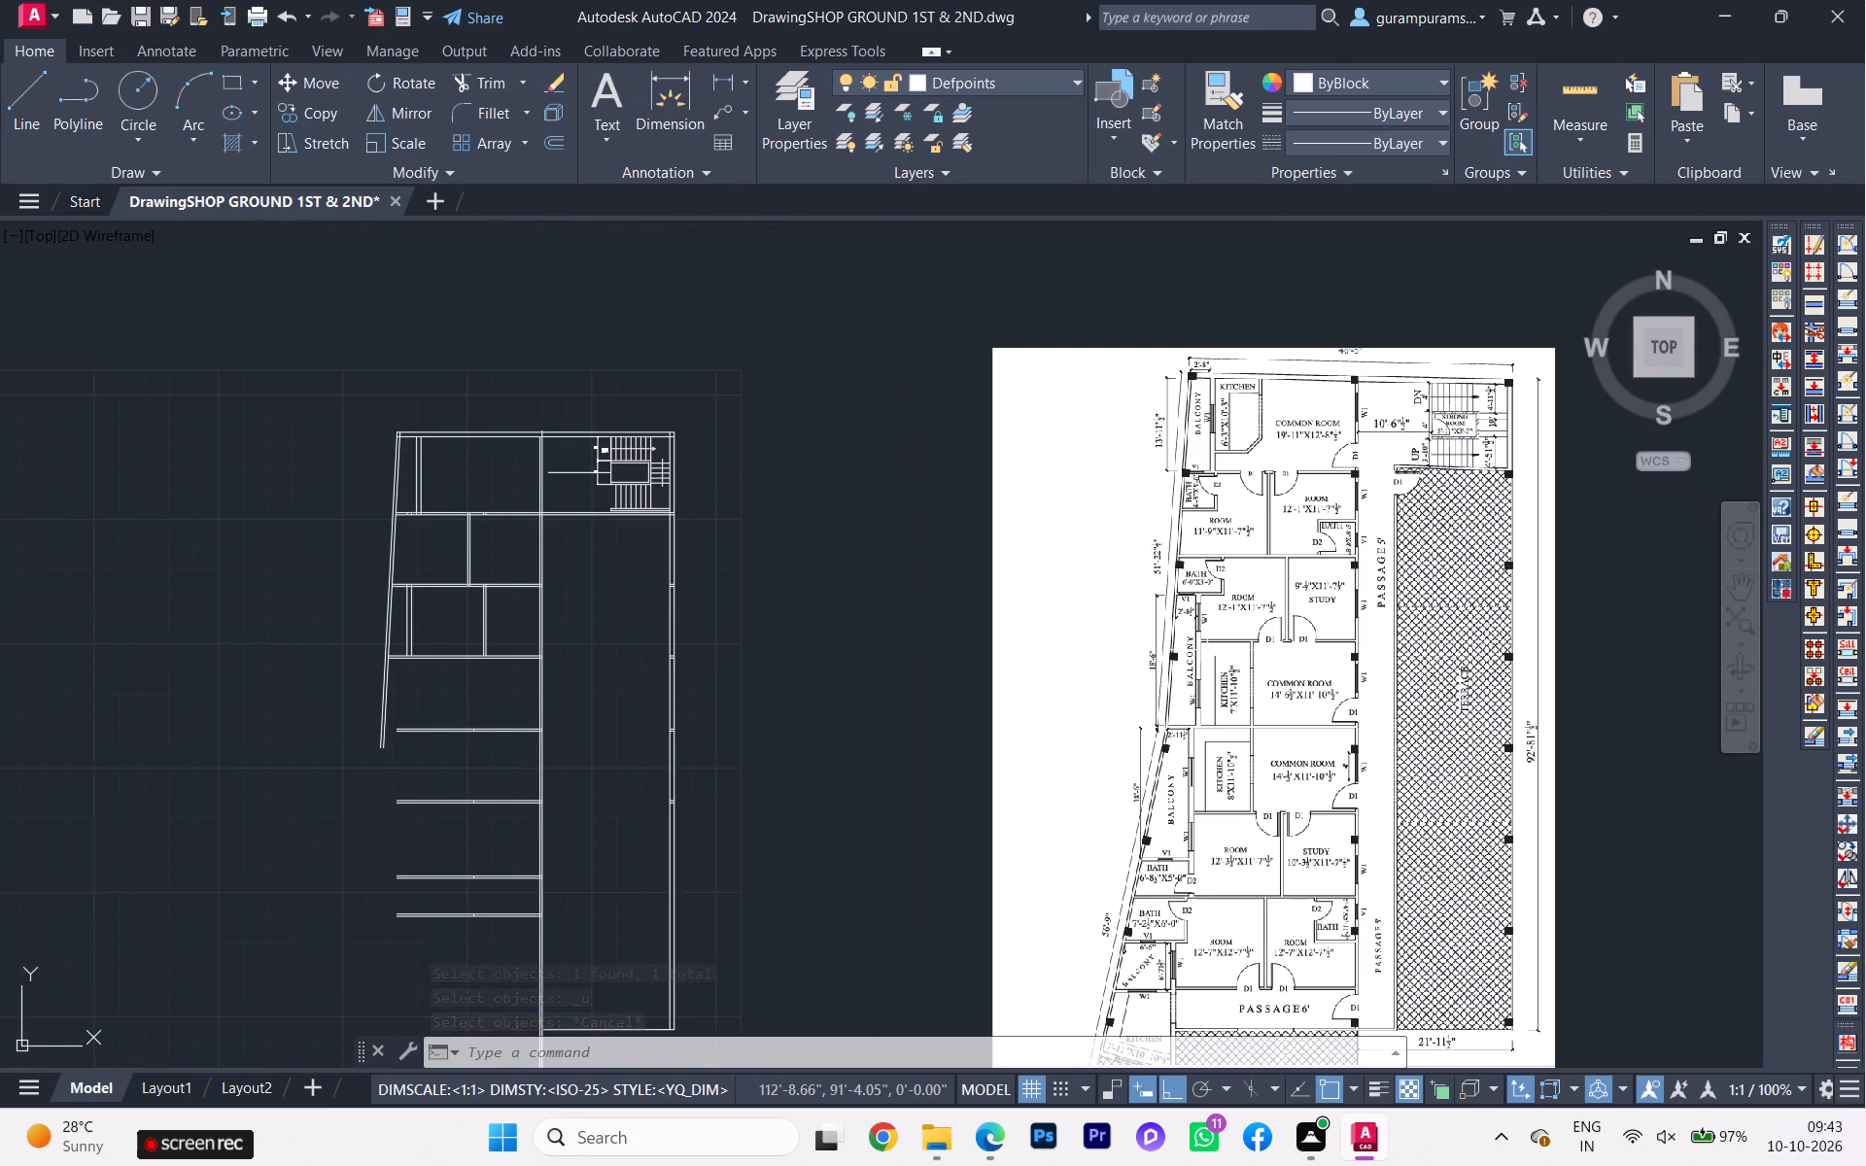
scroll(1287, 720, "up", 2)
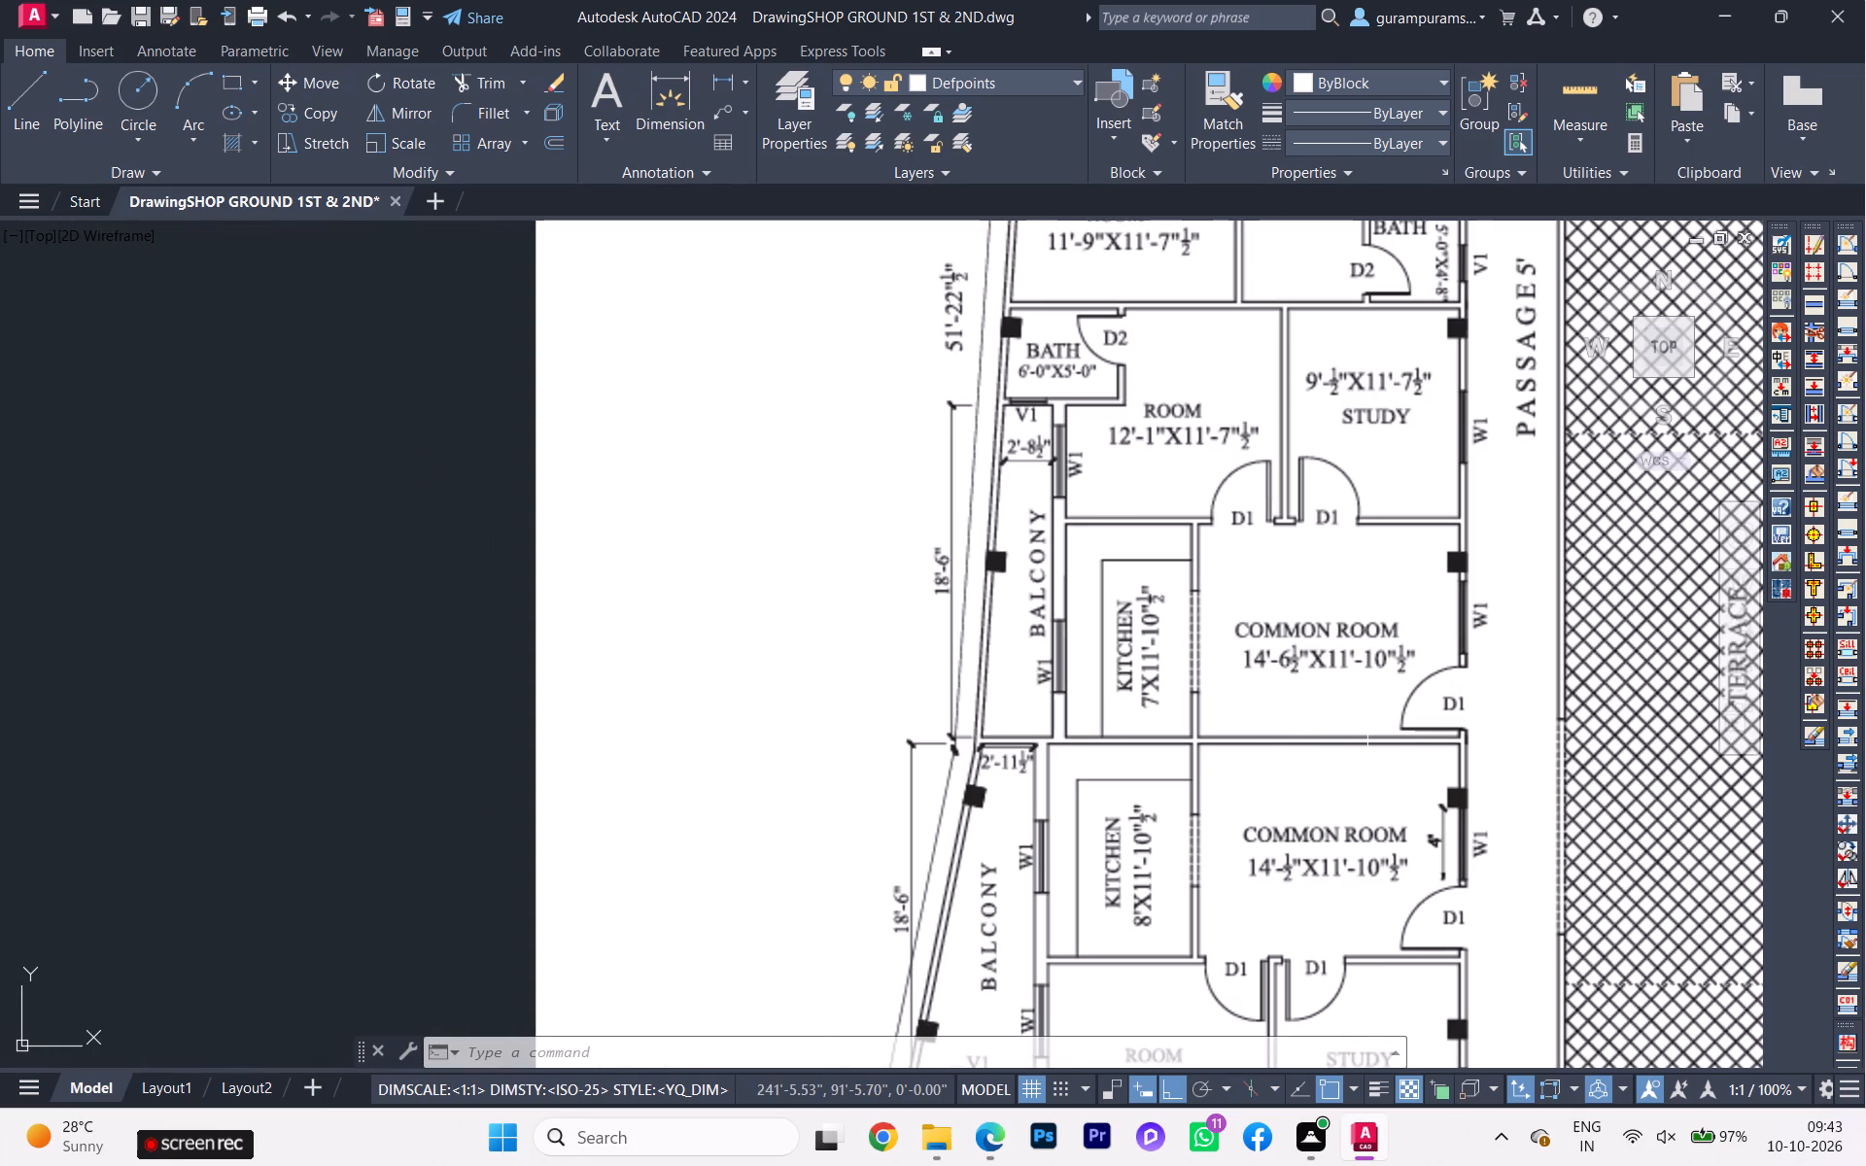
scroll(1370, 739, "down", 1)
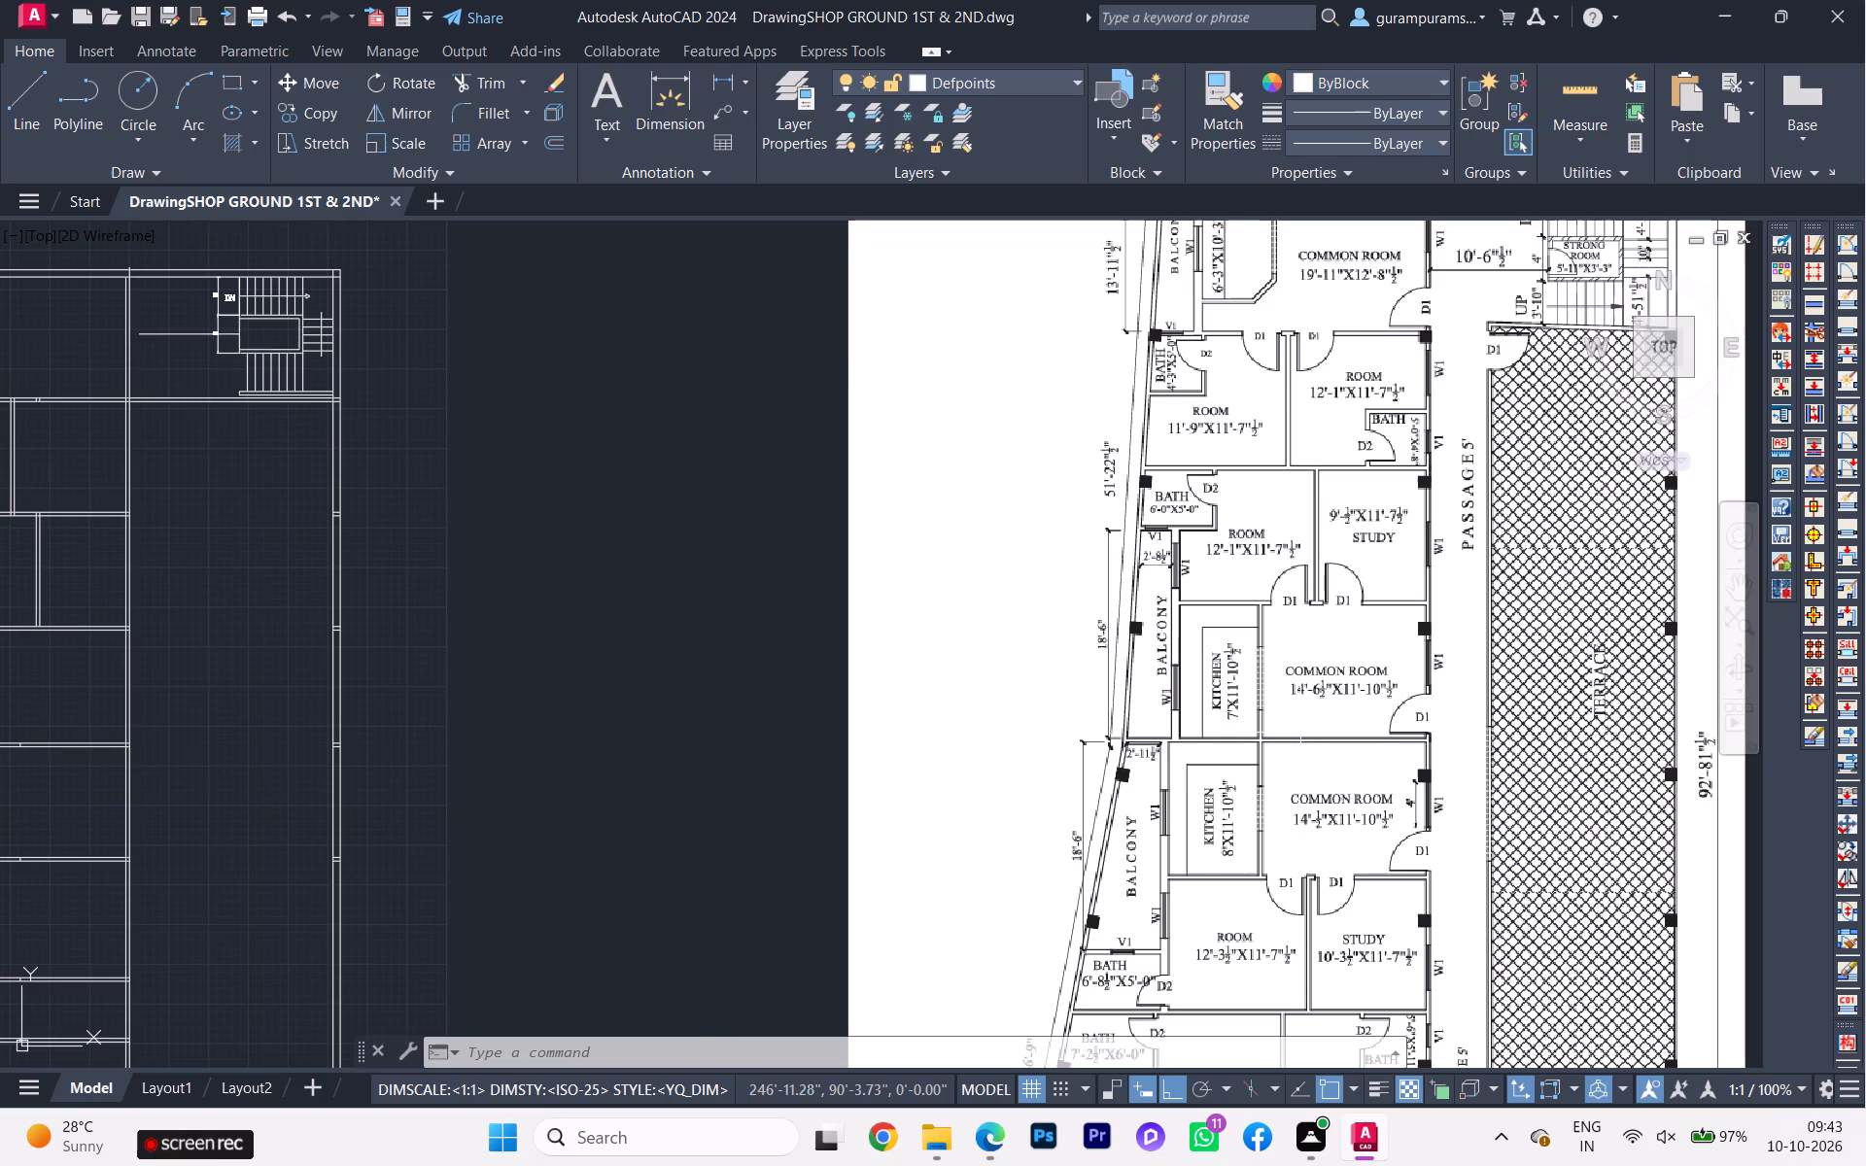
scroll(1300, 733, "down", 1)
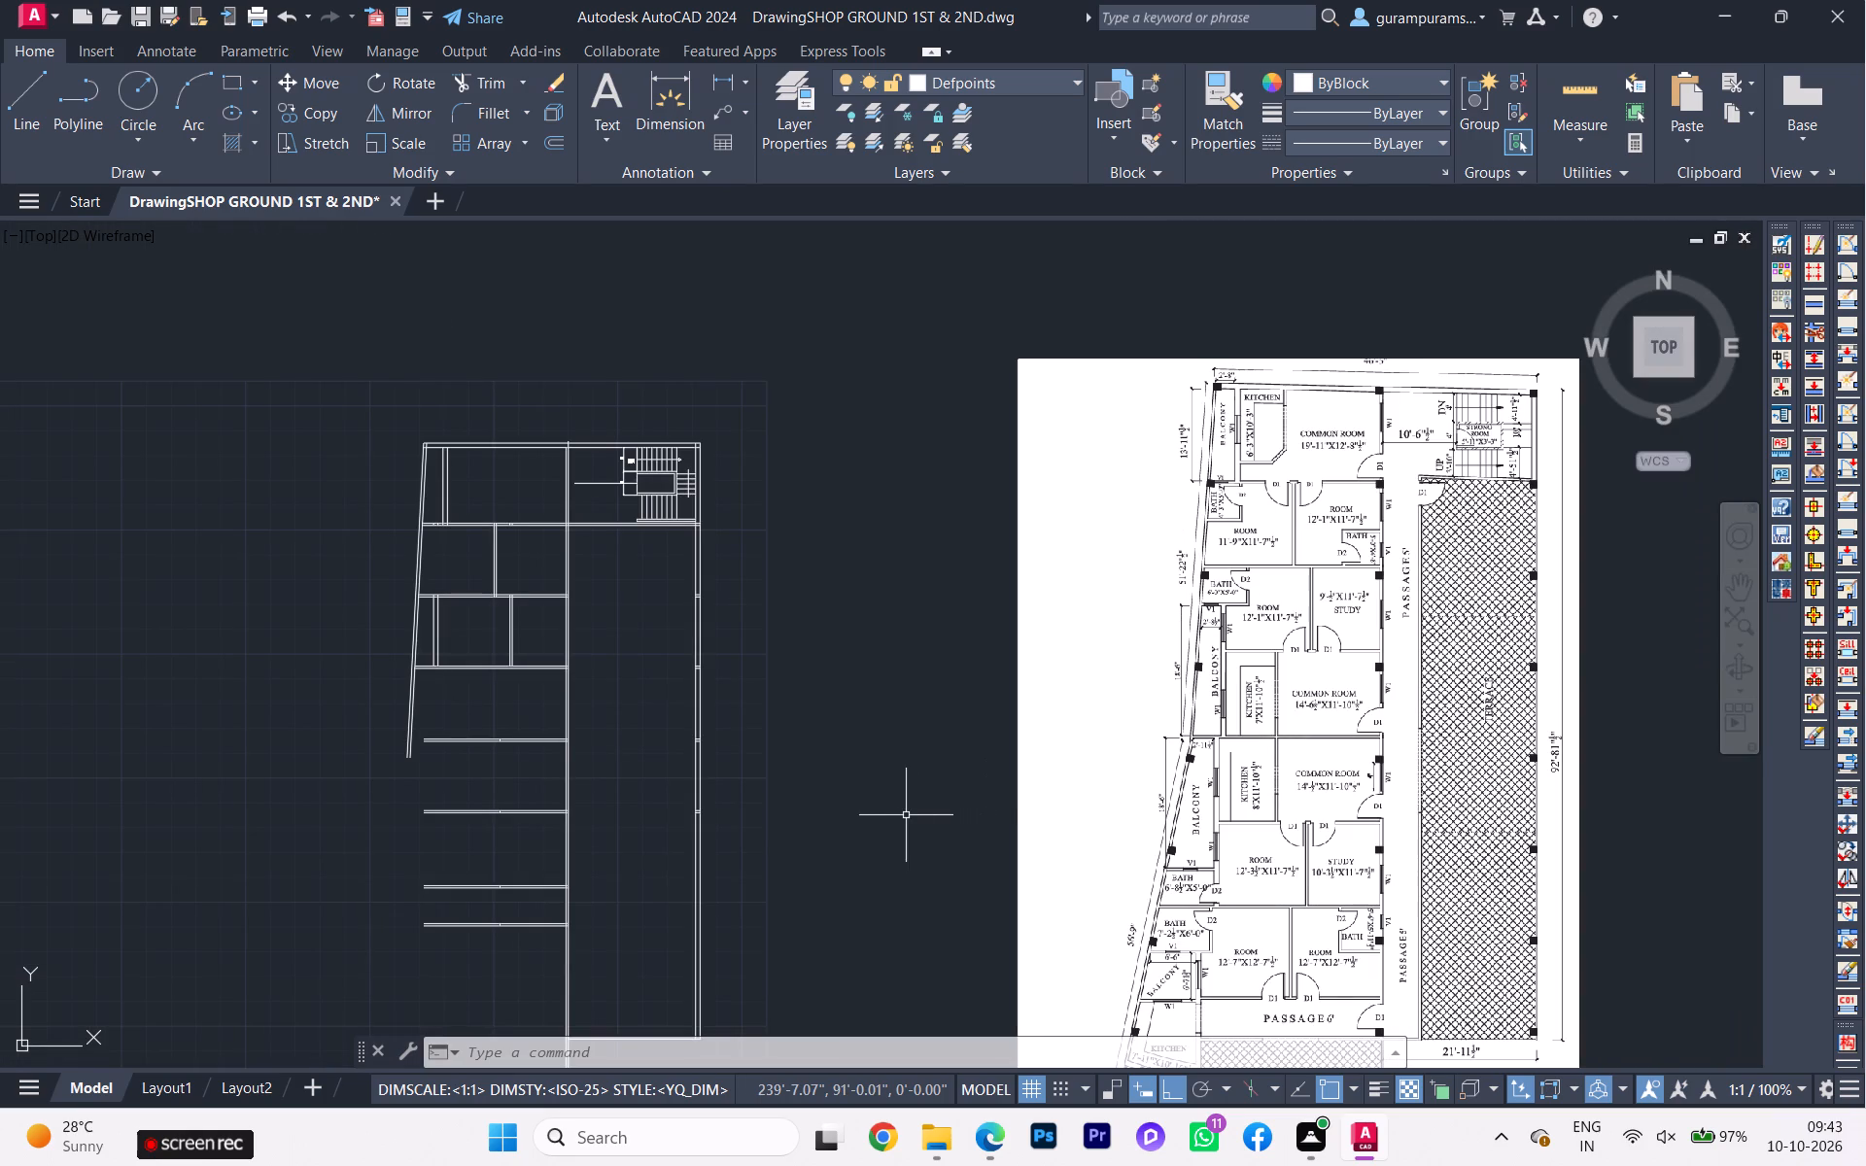
Offset the passage wall's west line 14'6.50" to the west for the common room partition south of the third cross wall.
scroll(468, 697, "up", 1)
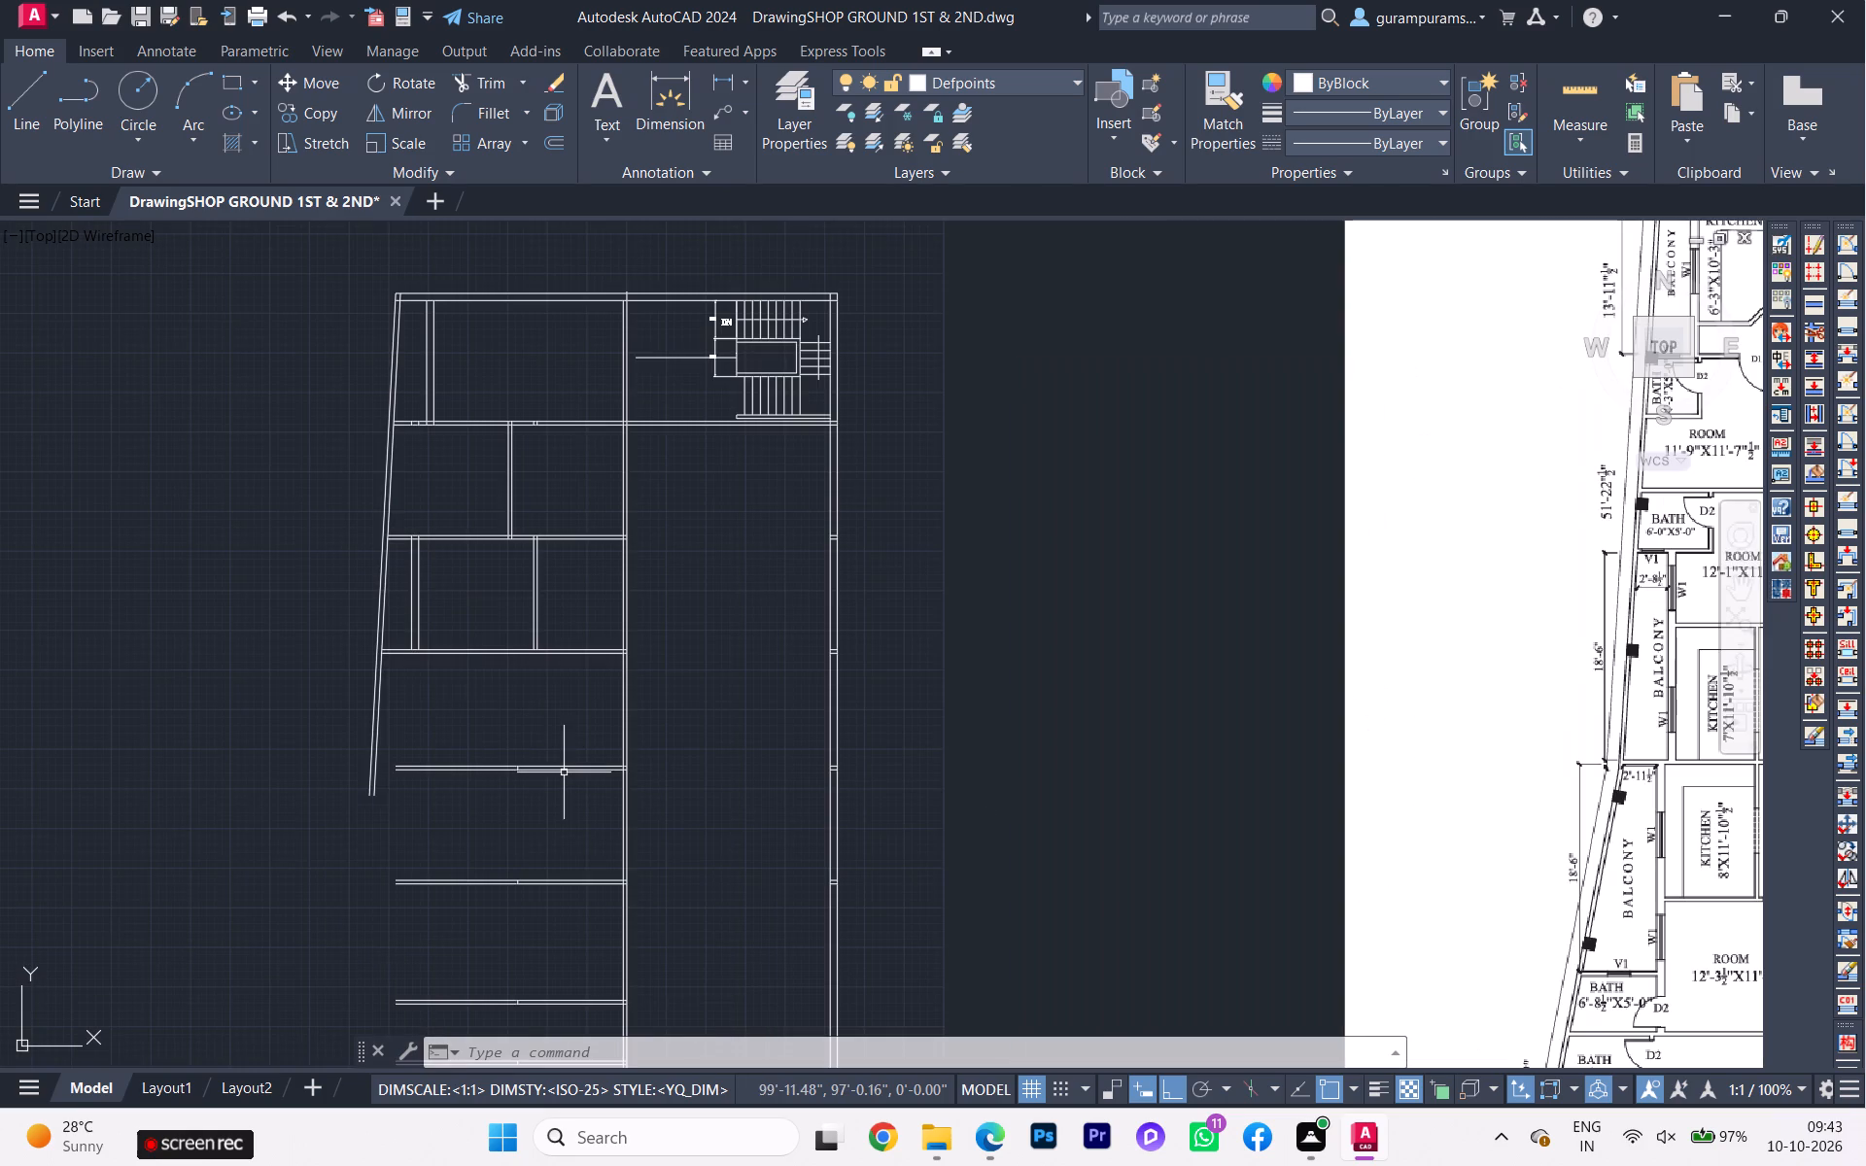
scroll(628, 758, "up", 1)
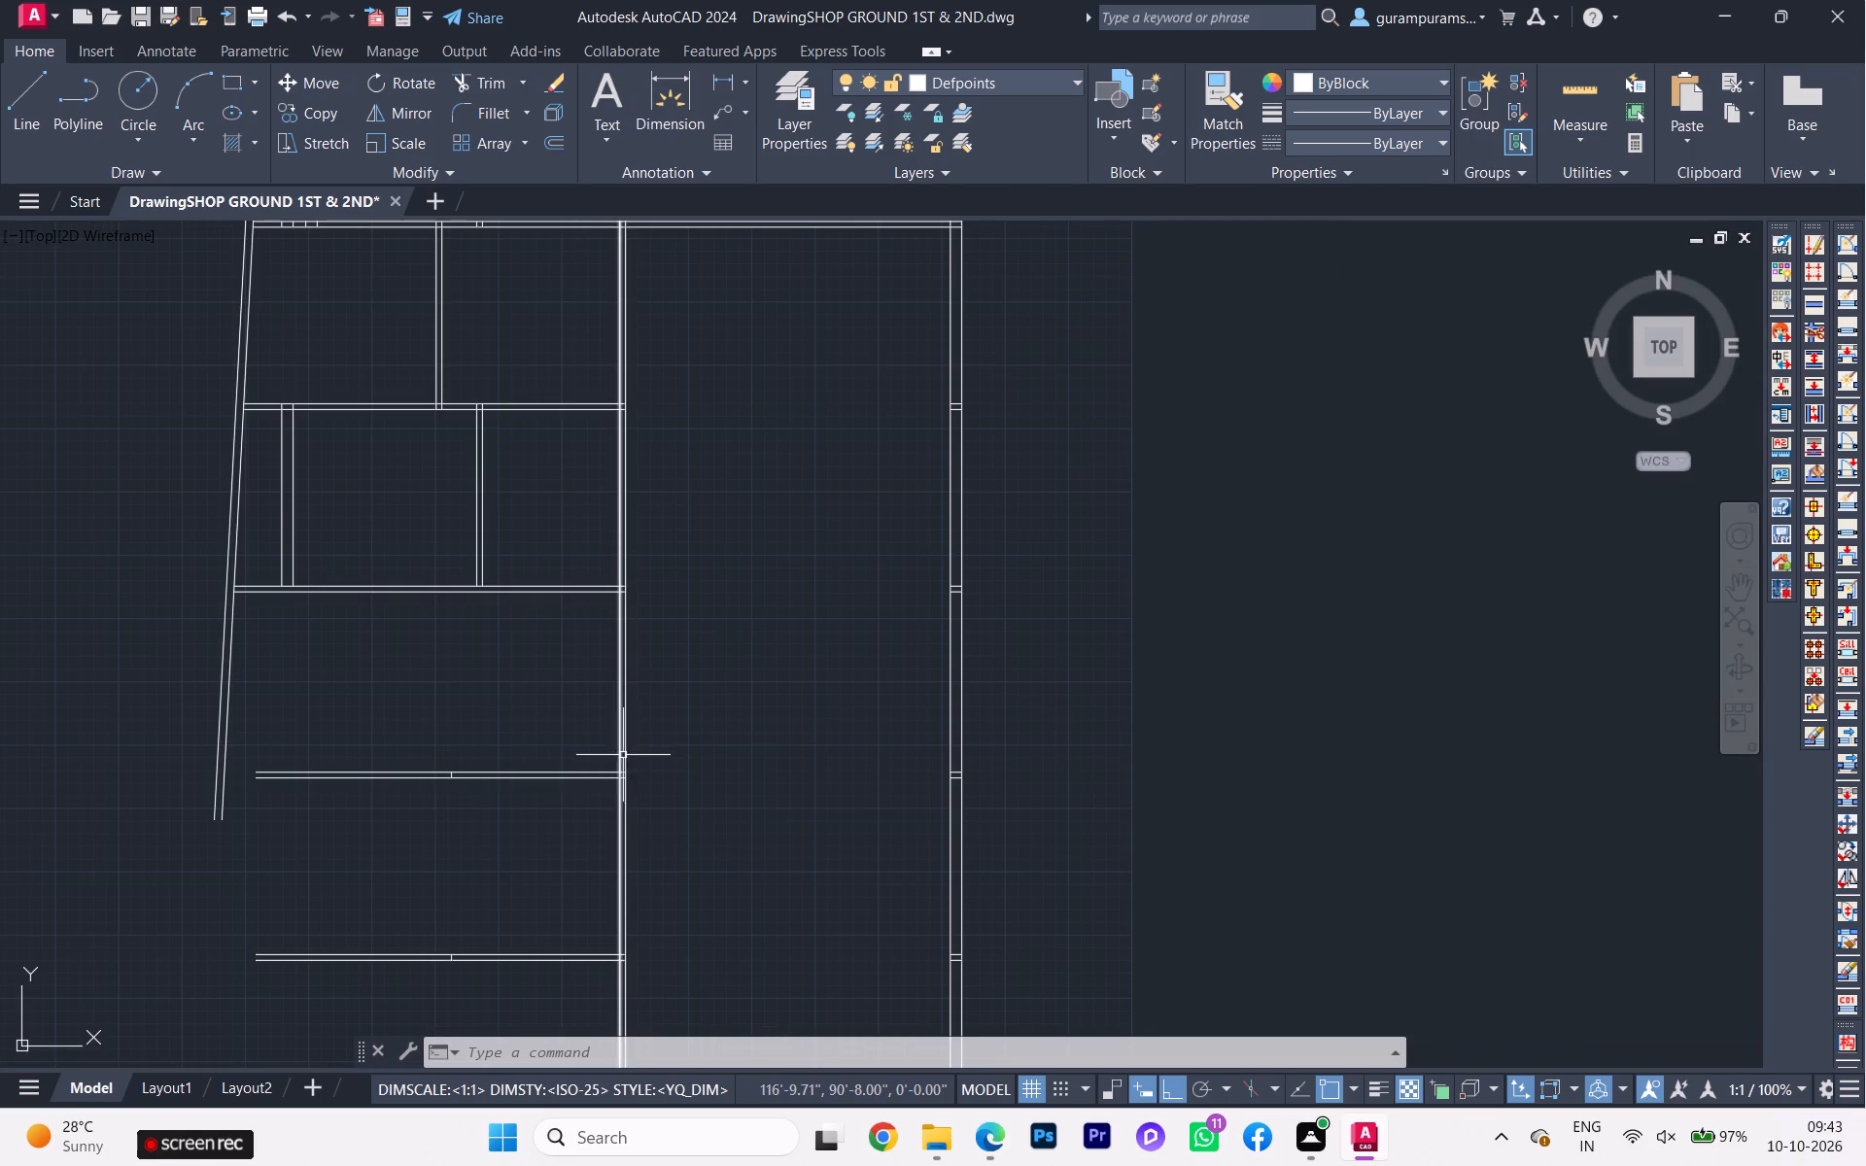
key("o")
key("space")
scroll(612, 735, "up", 1)
left_click(626, 714)
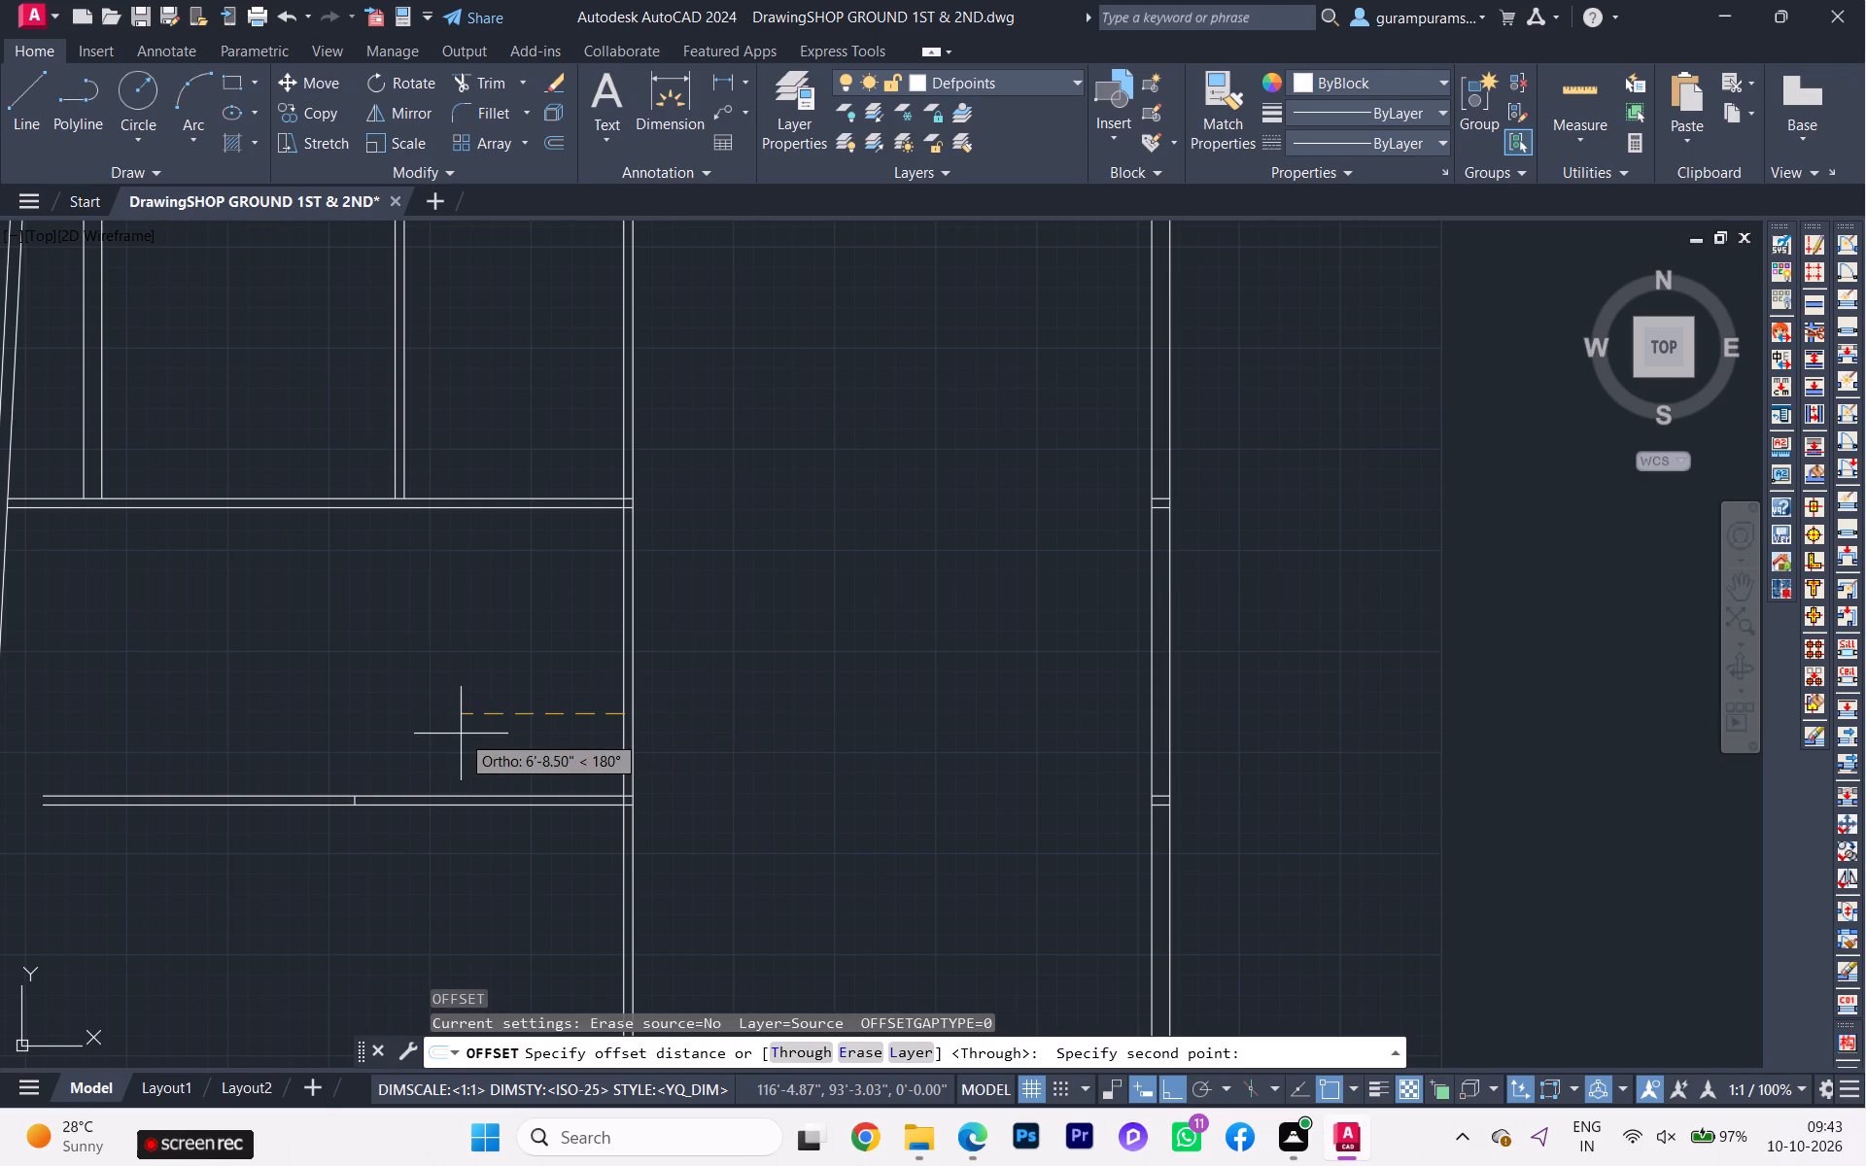
type("14'")
scroll(473, 715, "down", 2)
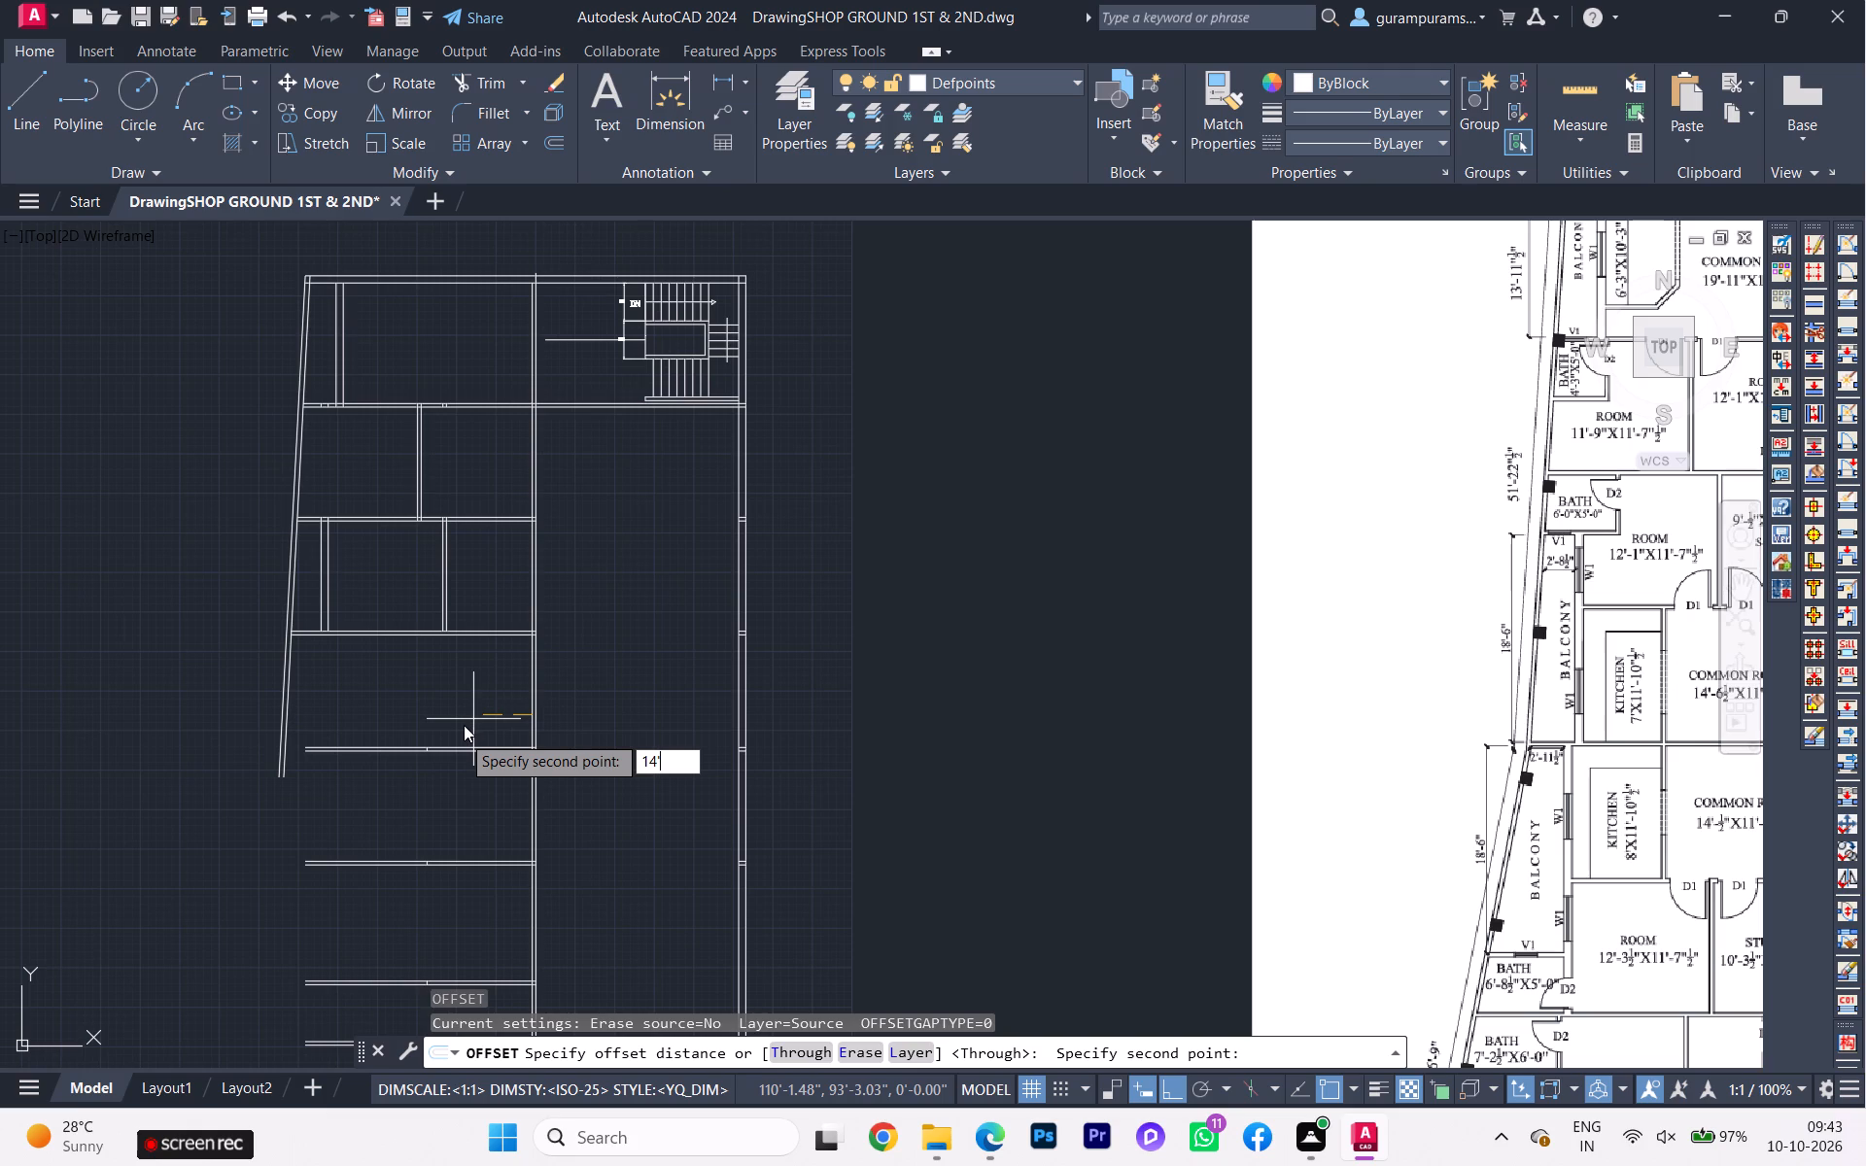
type("60")
key("backslash")
key("BackSpace")
key("BackSpace")
type(".50")
key("Return")
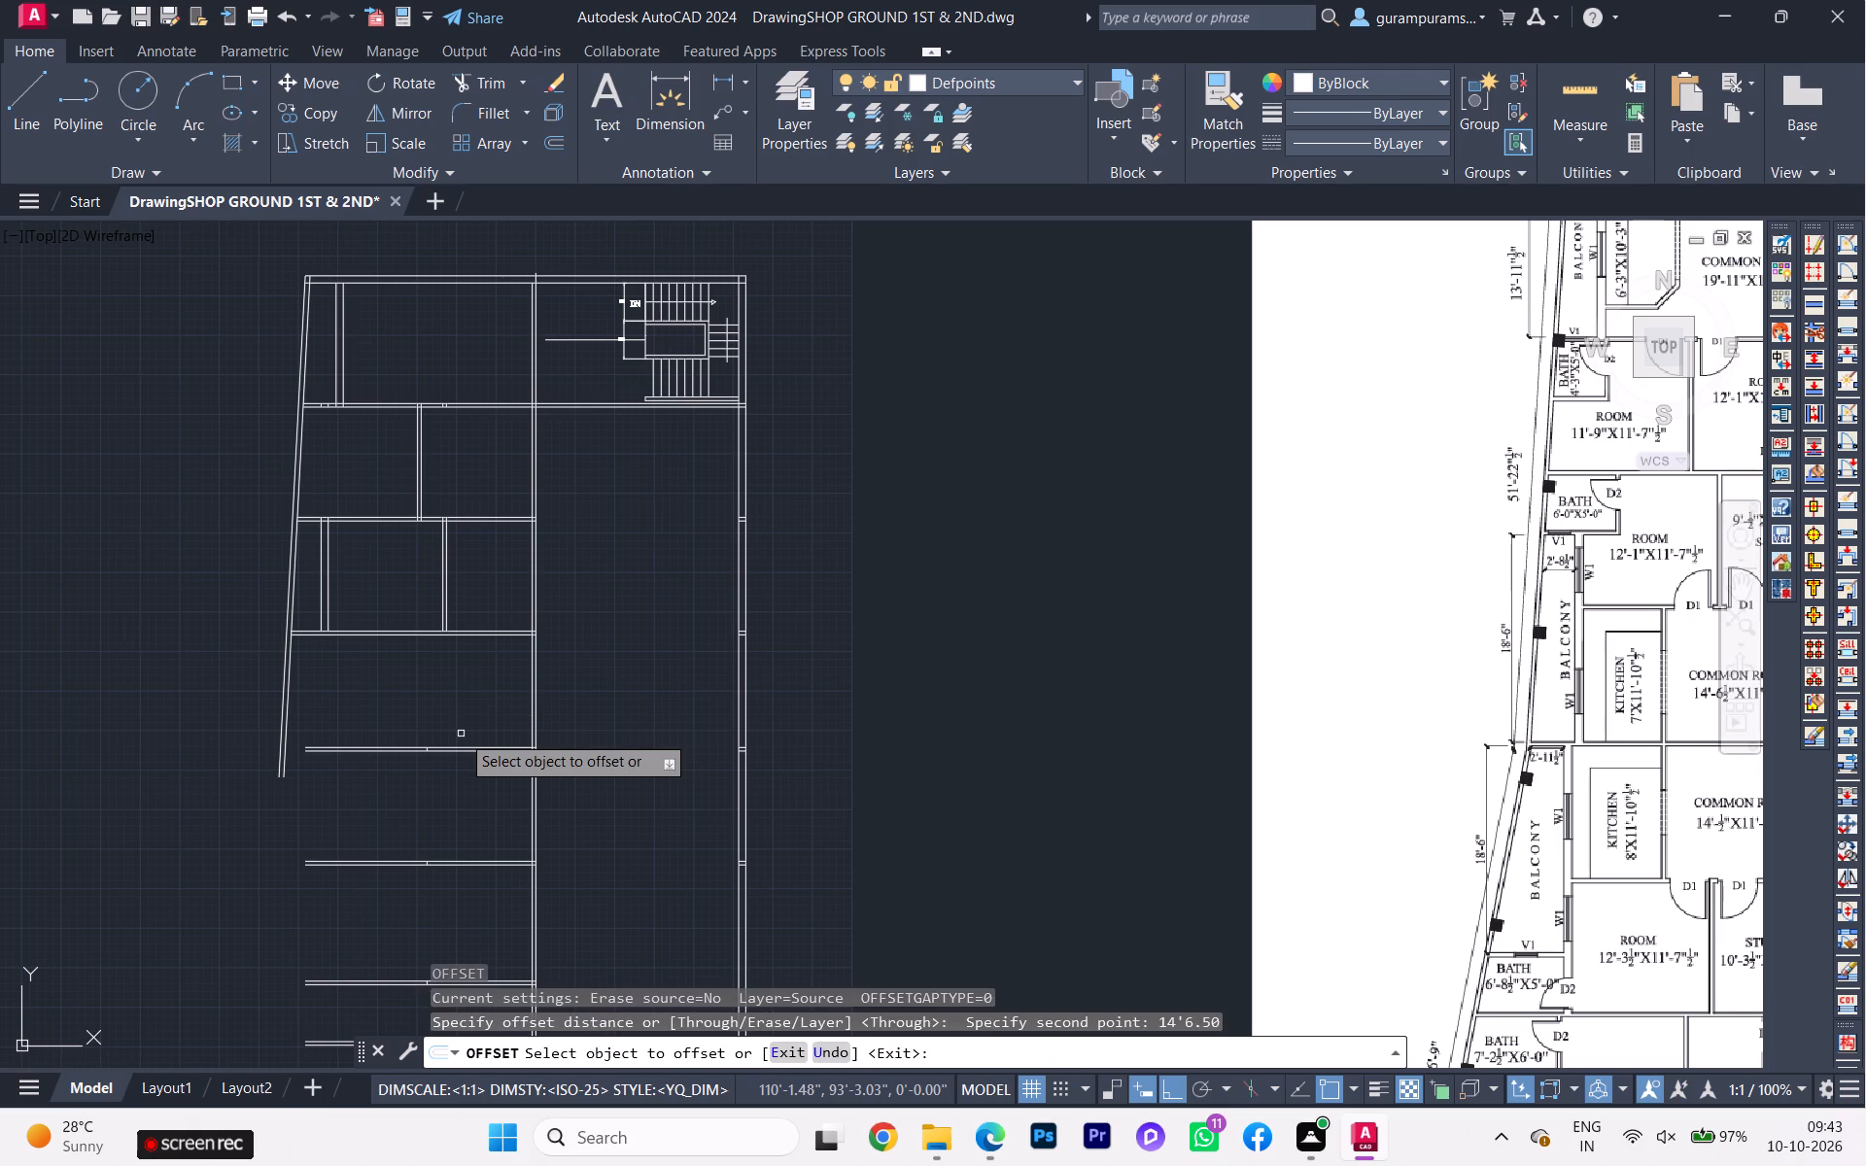
scroll(607, 689, "up", 2)
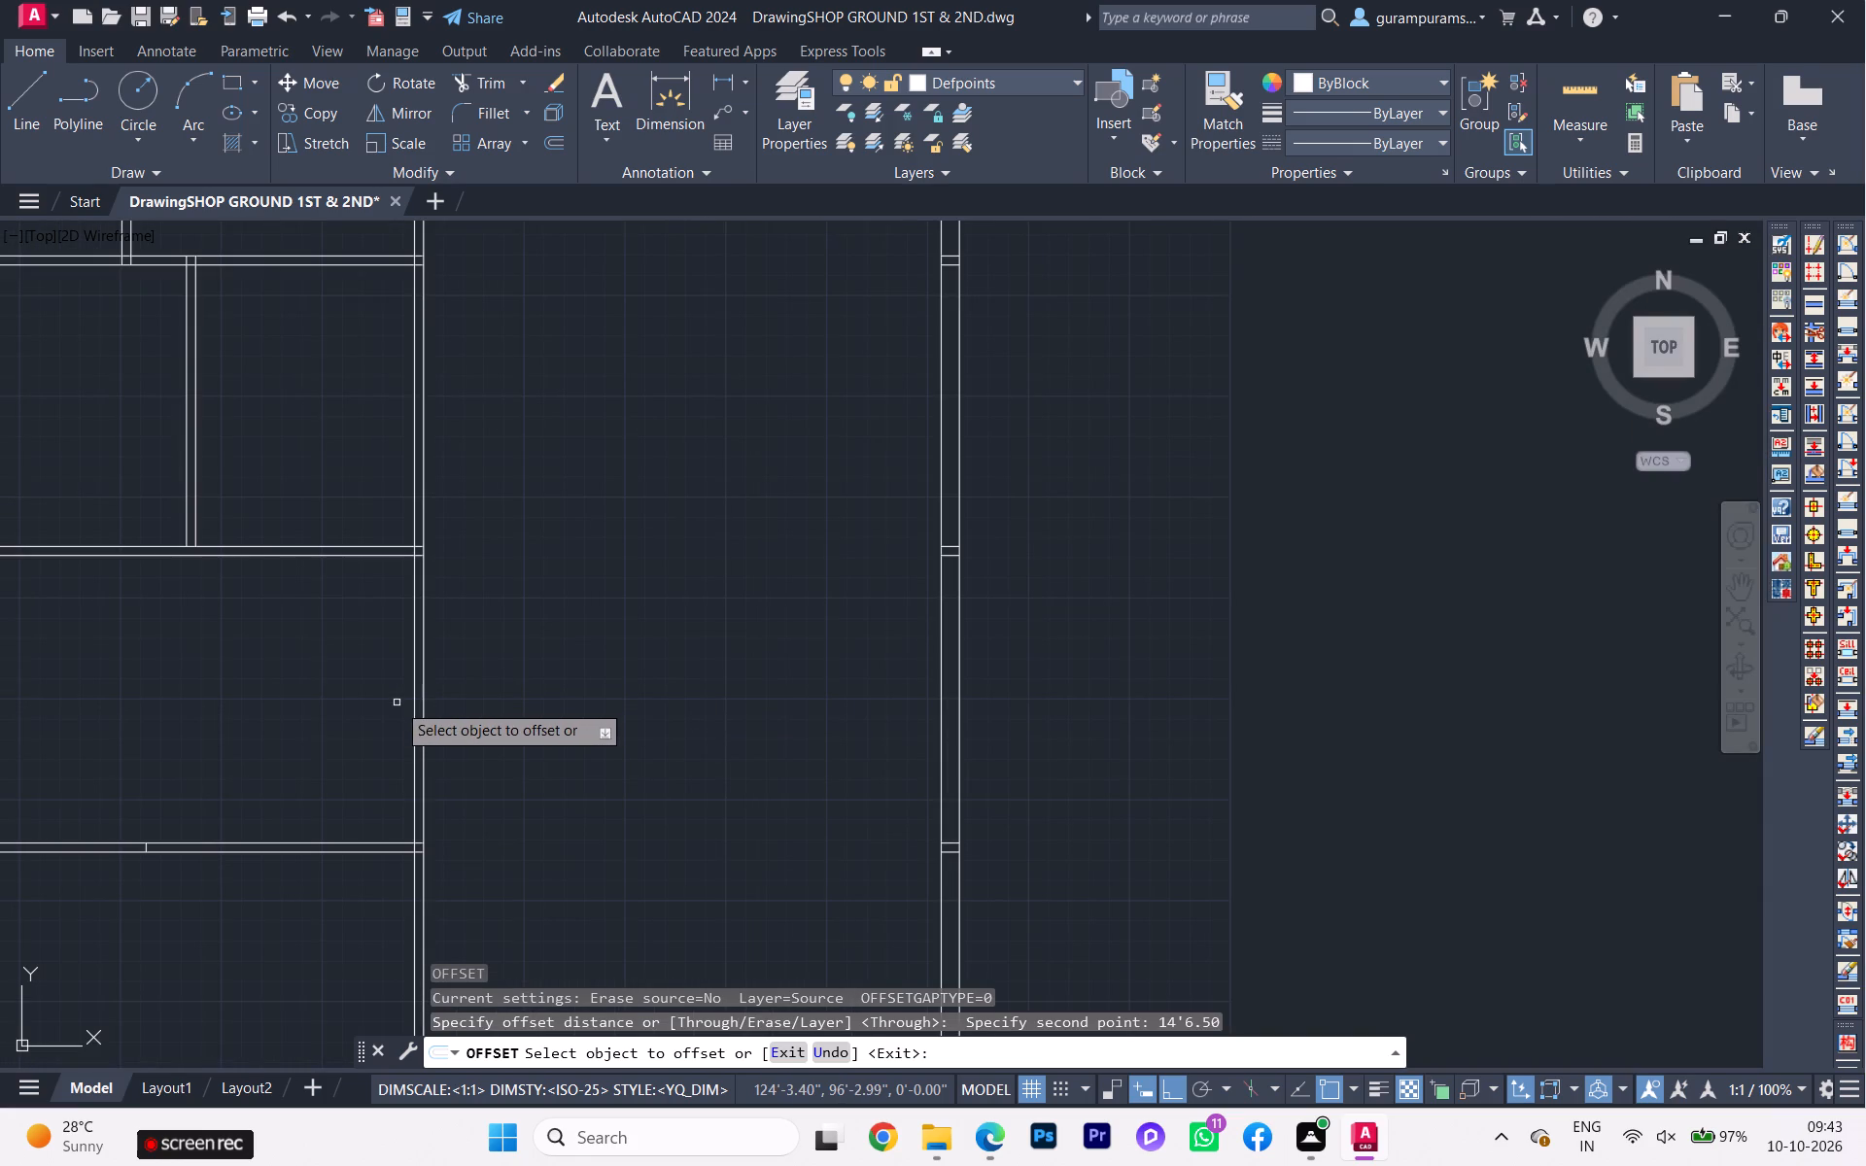
left_click(412, 696)
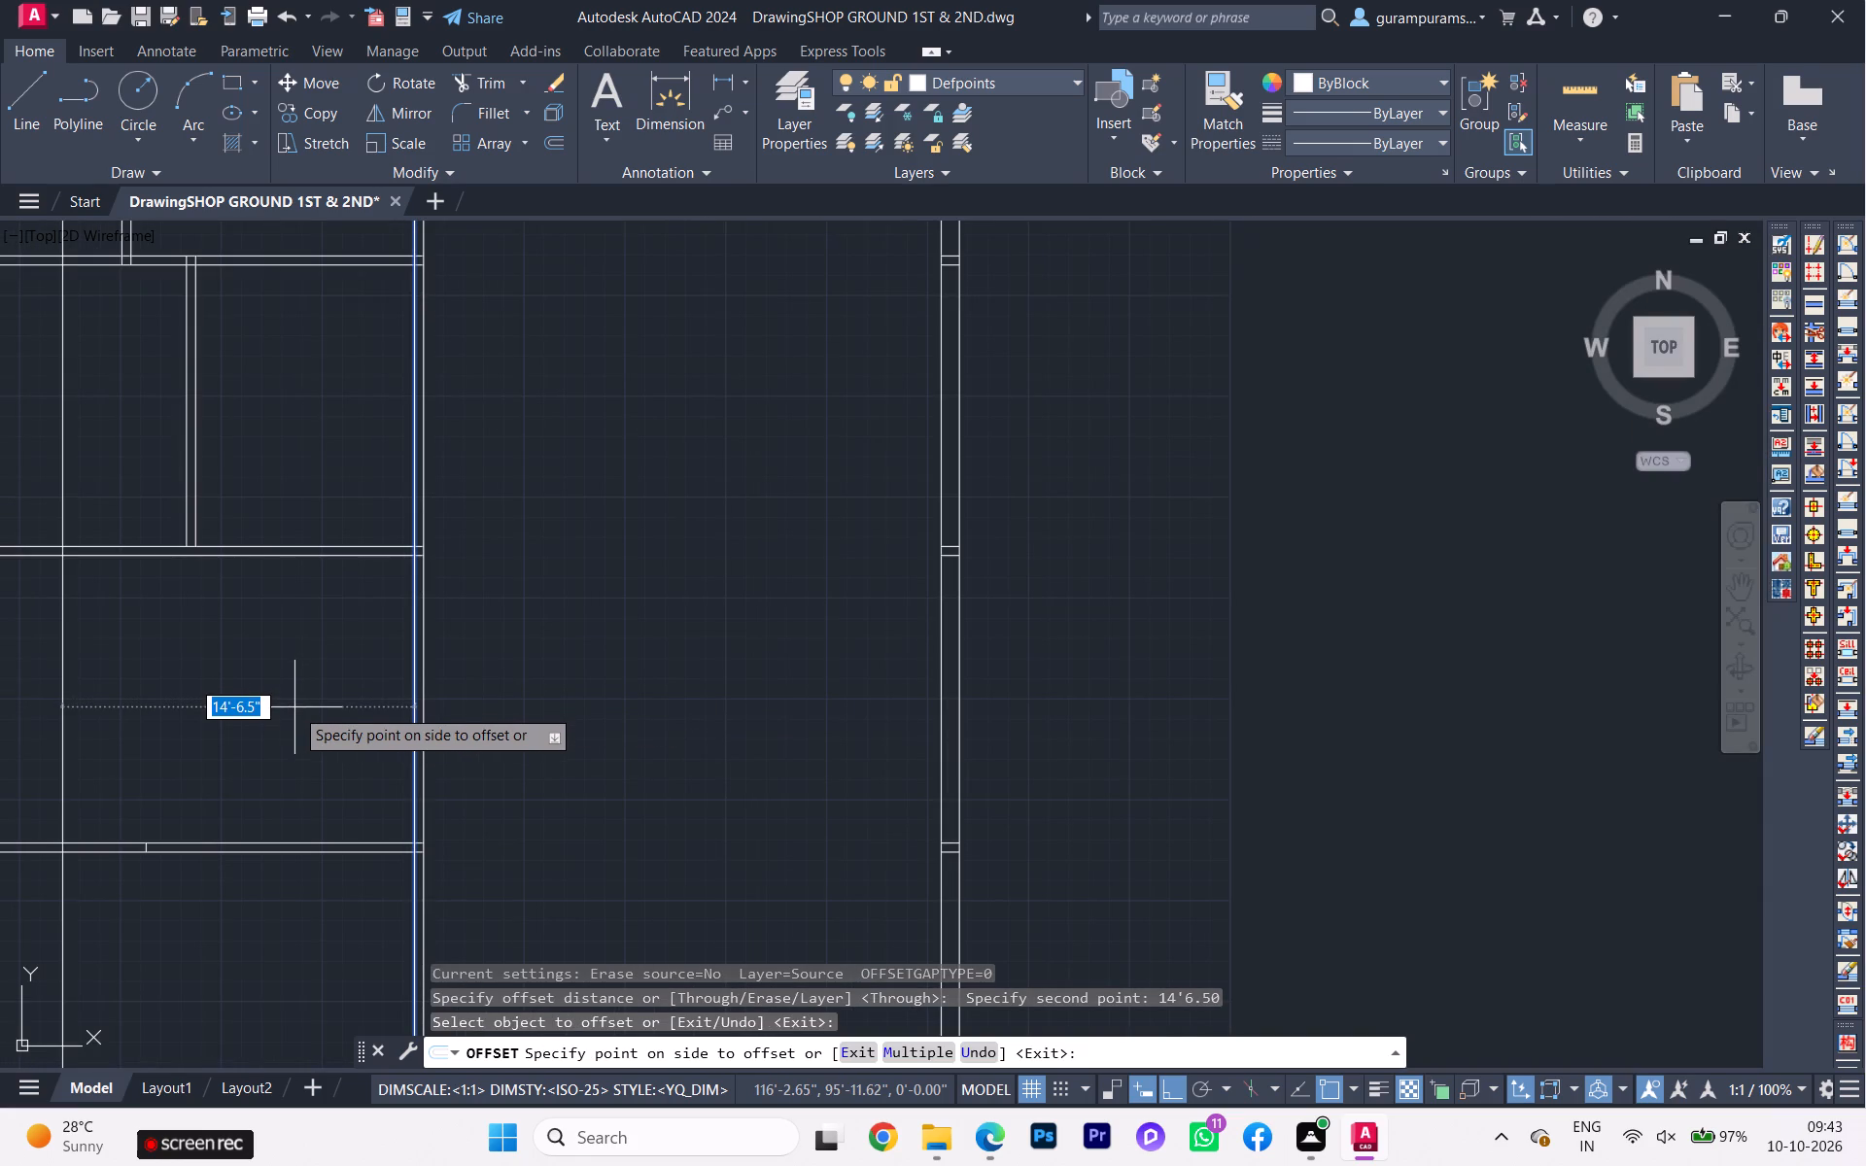
left_click(294, 707)
Offset the new partition line 4.5" to the west to give the wall its thickness.
scroll(278, 712, "down", 2)
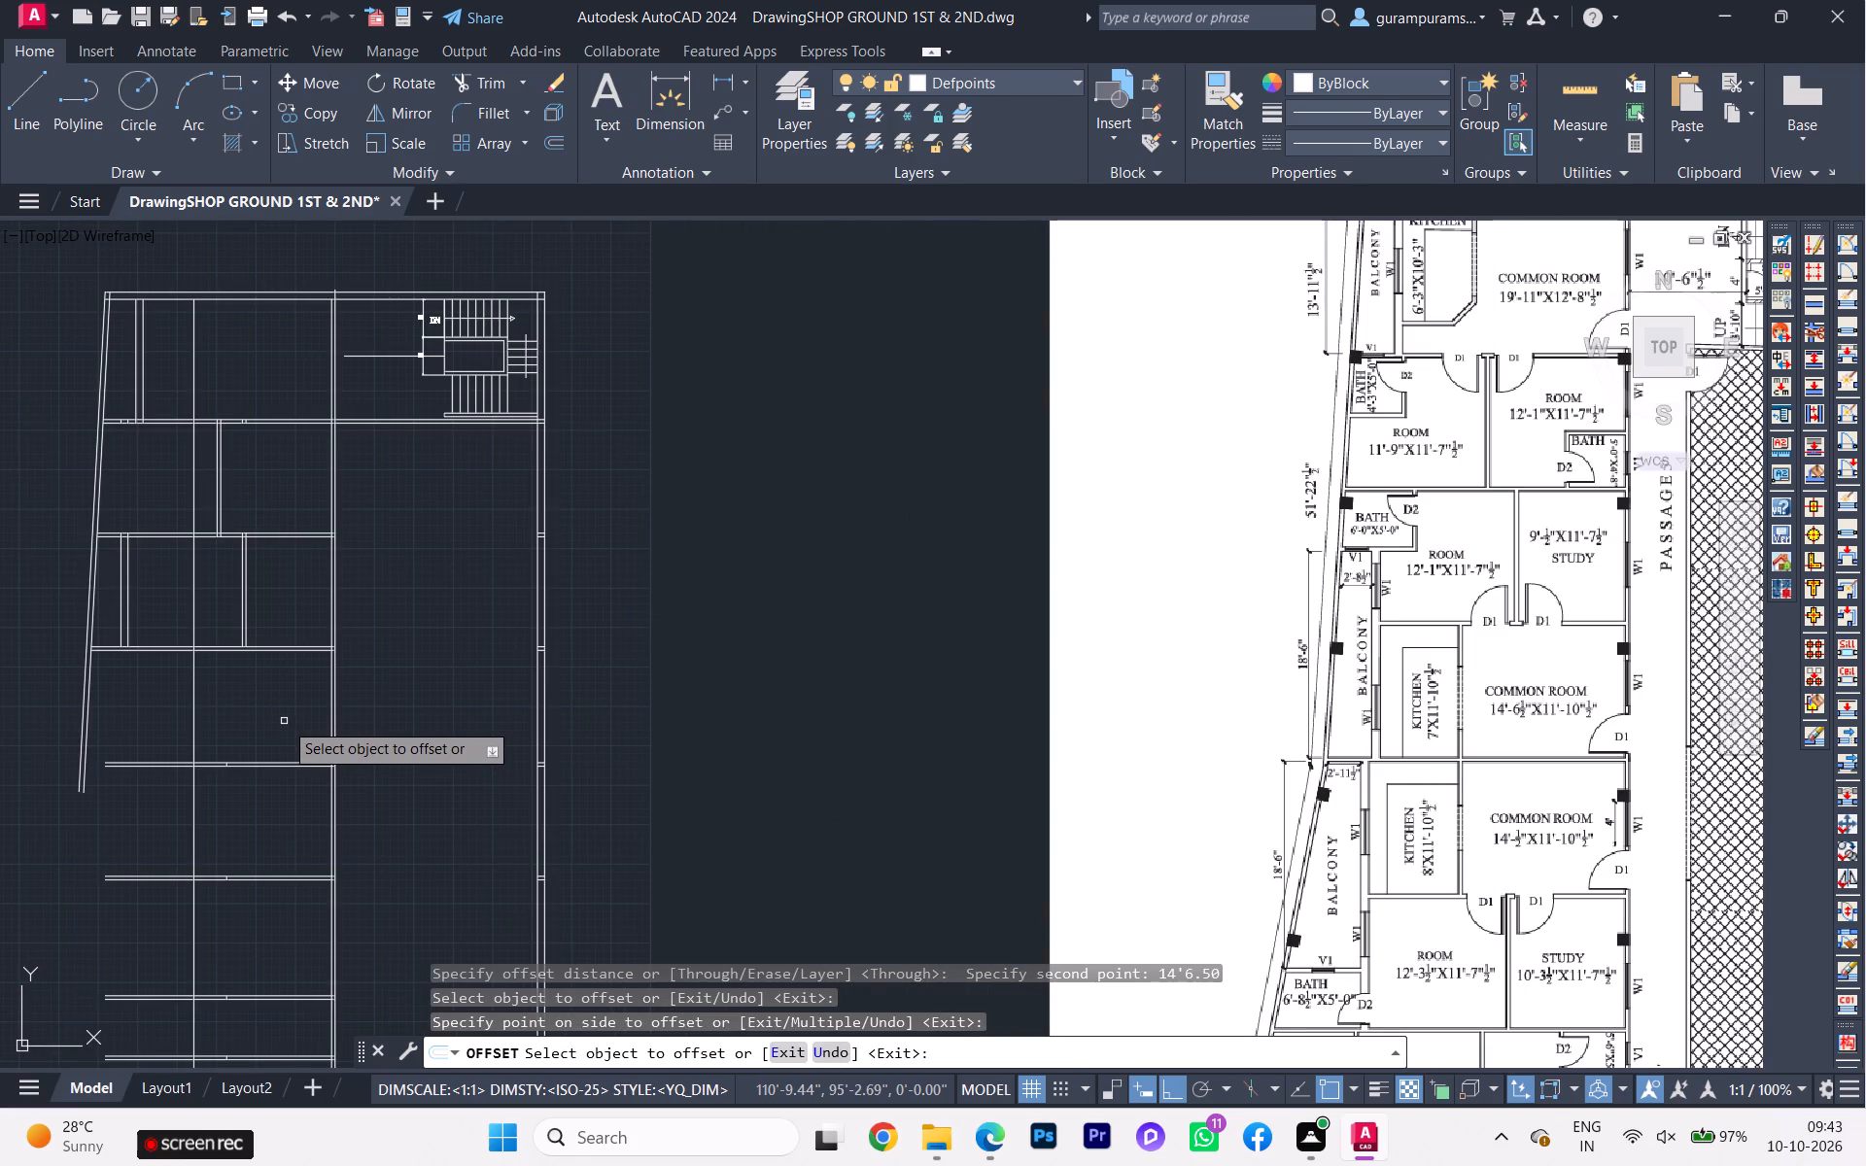
left_click(196, 726)
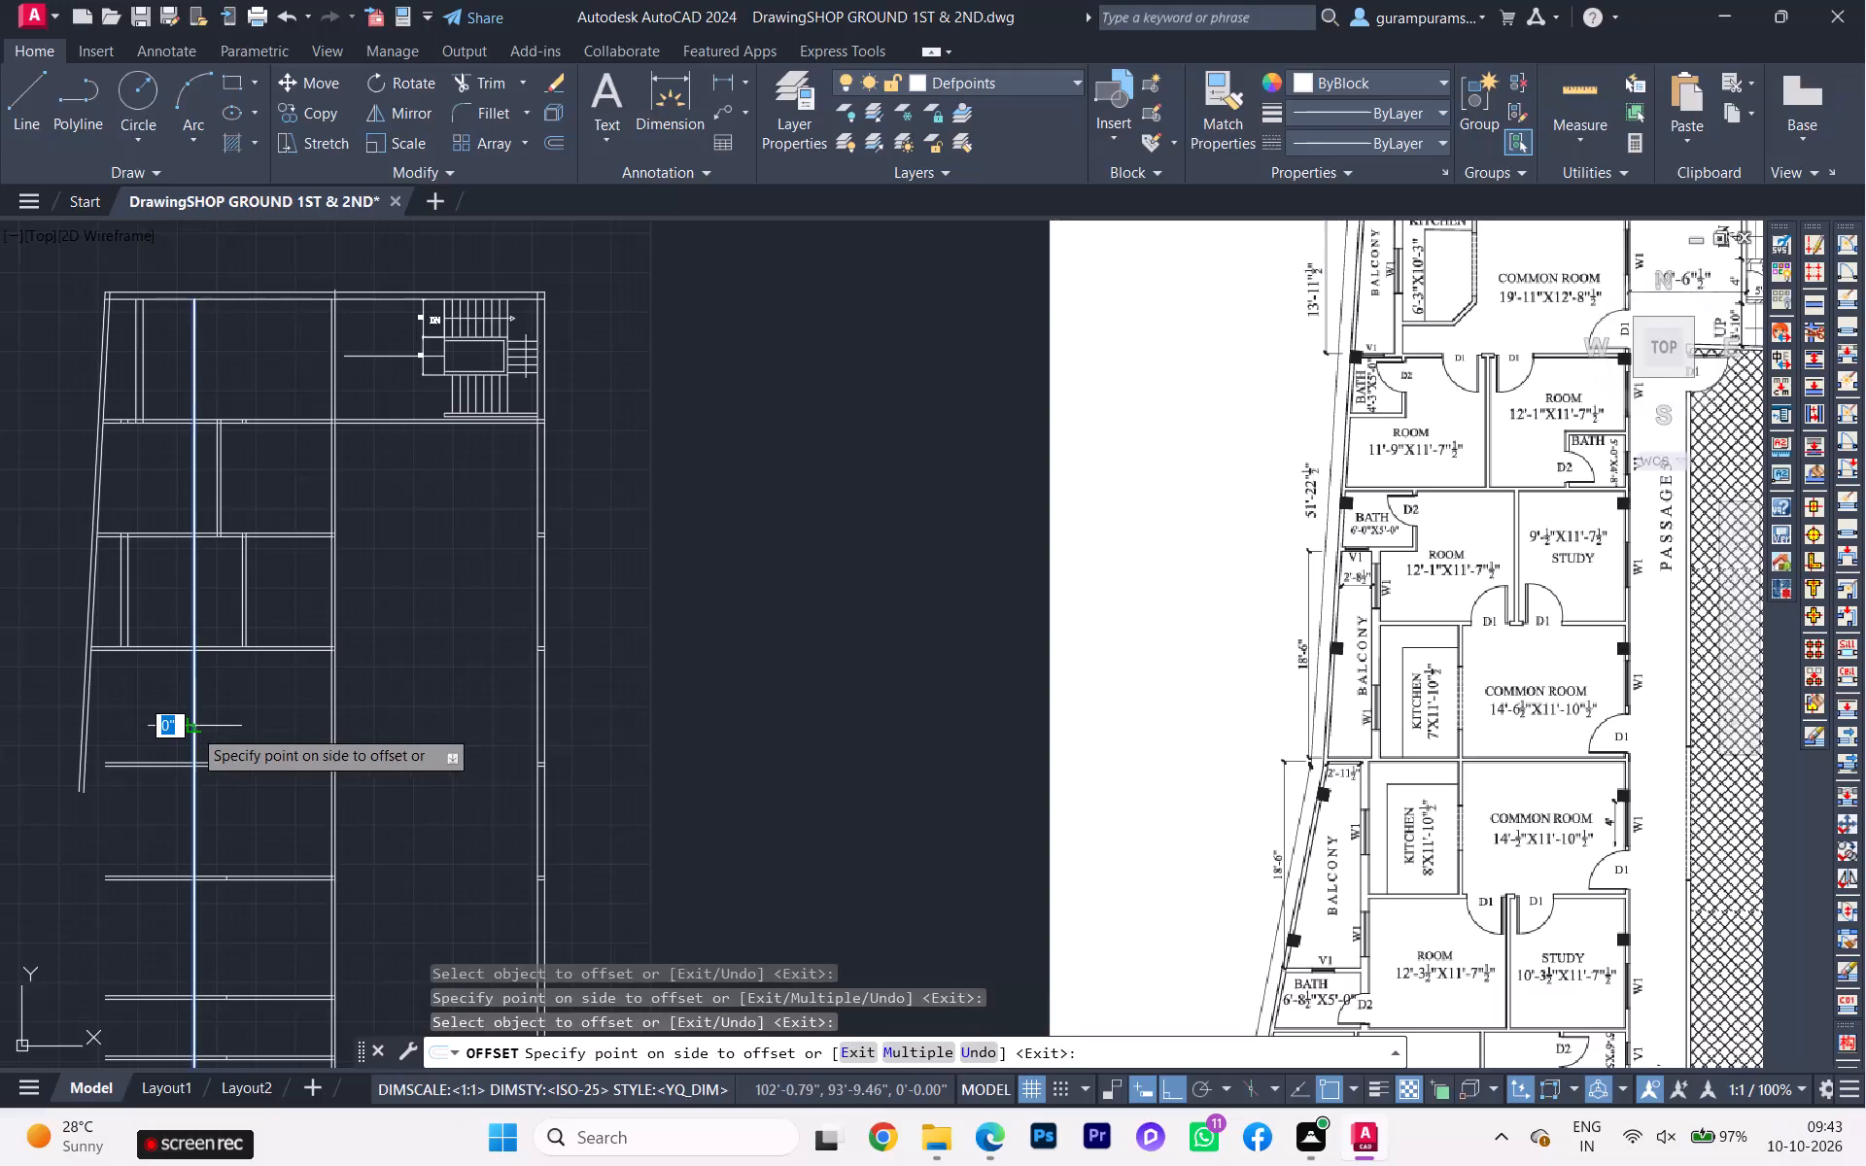
type("4.5")
key("Return")
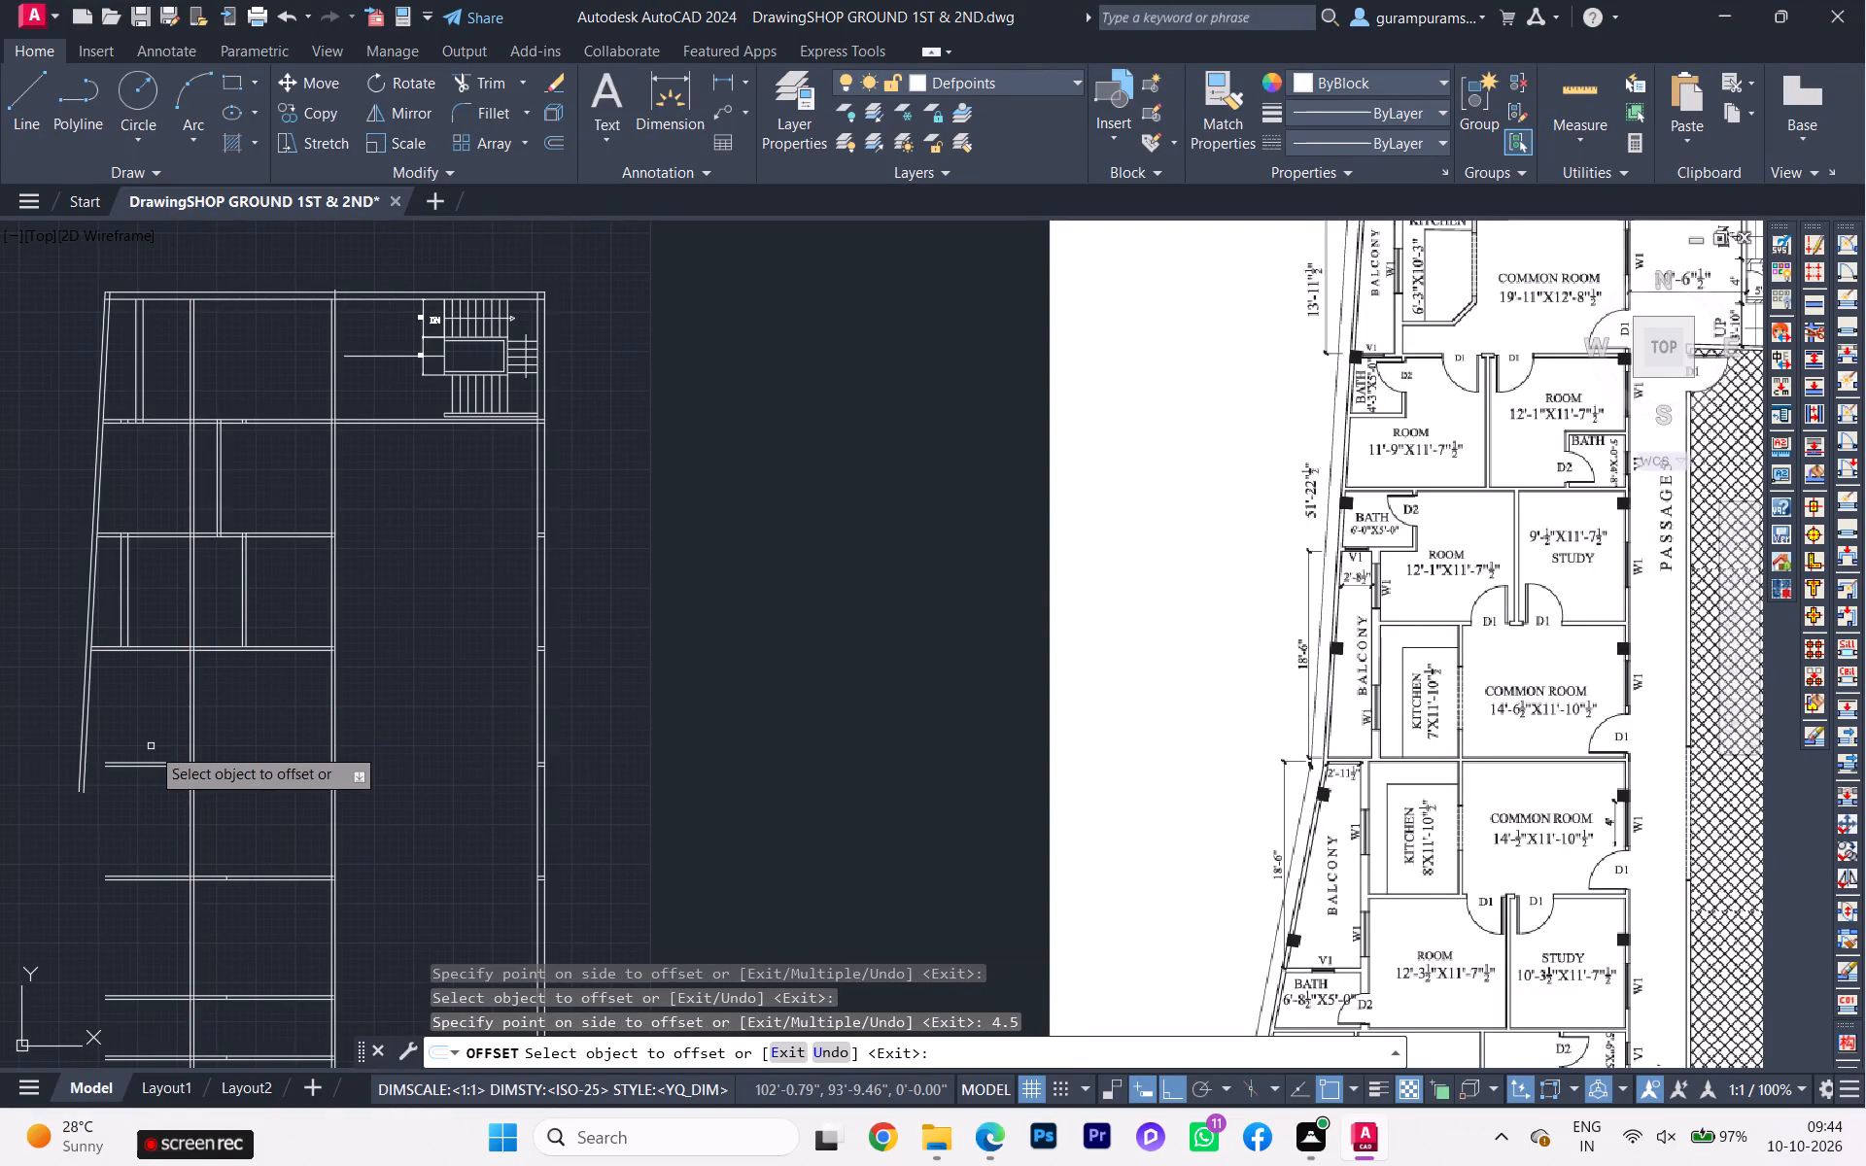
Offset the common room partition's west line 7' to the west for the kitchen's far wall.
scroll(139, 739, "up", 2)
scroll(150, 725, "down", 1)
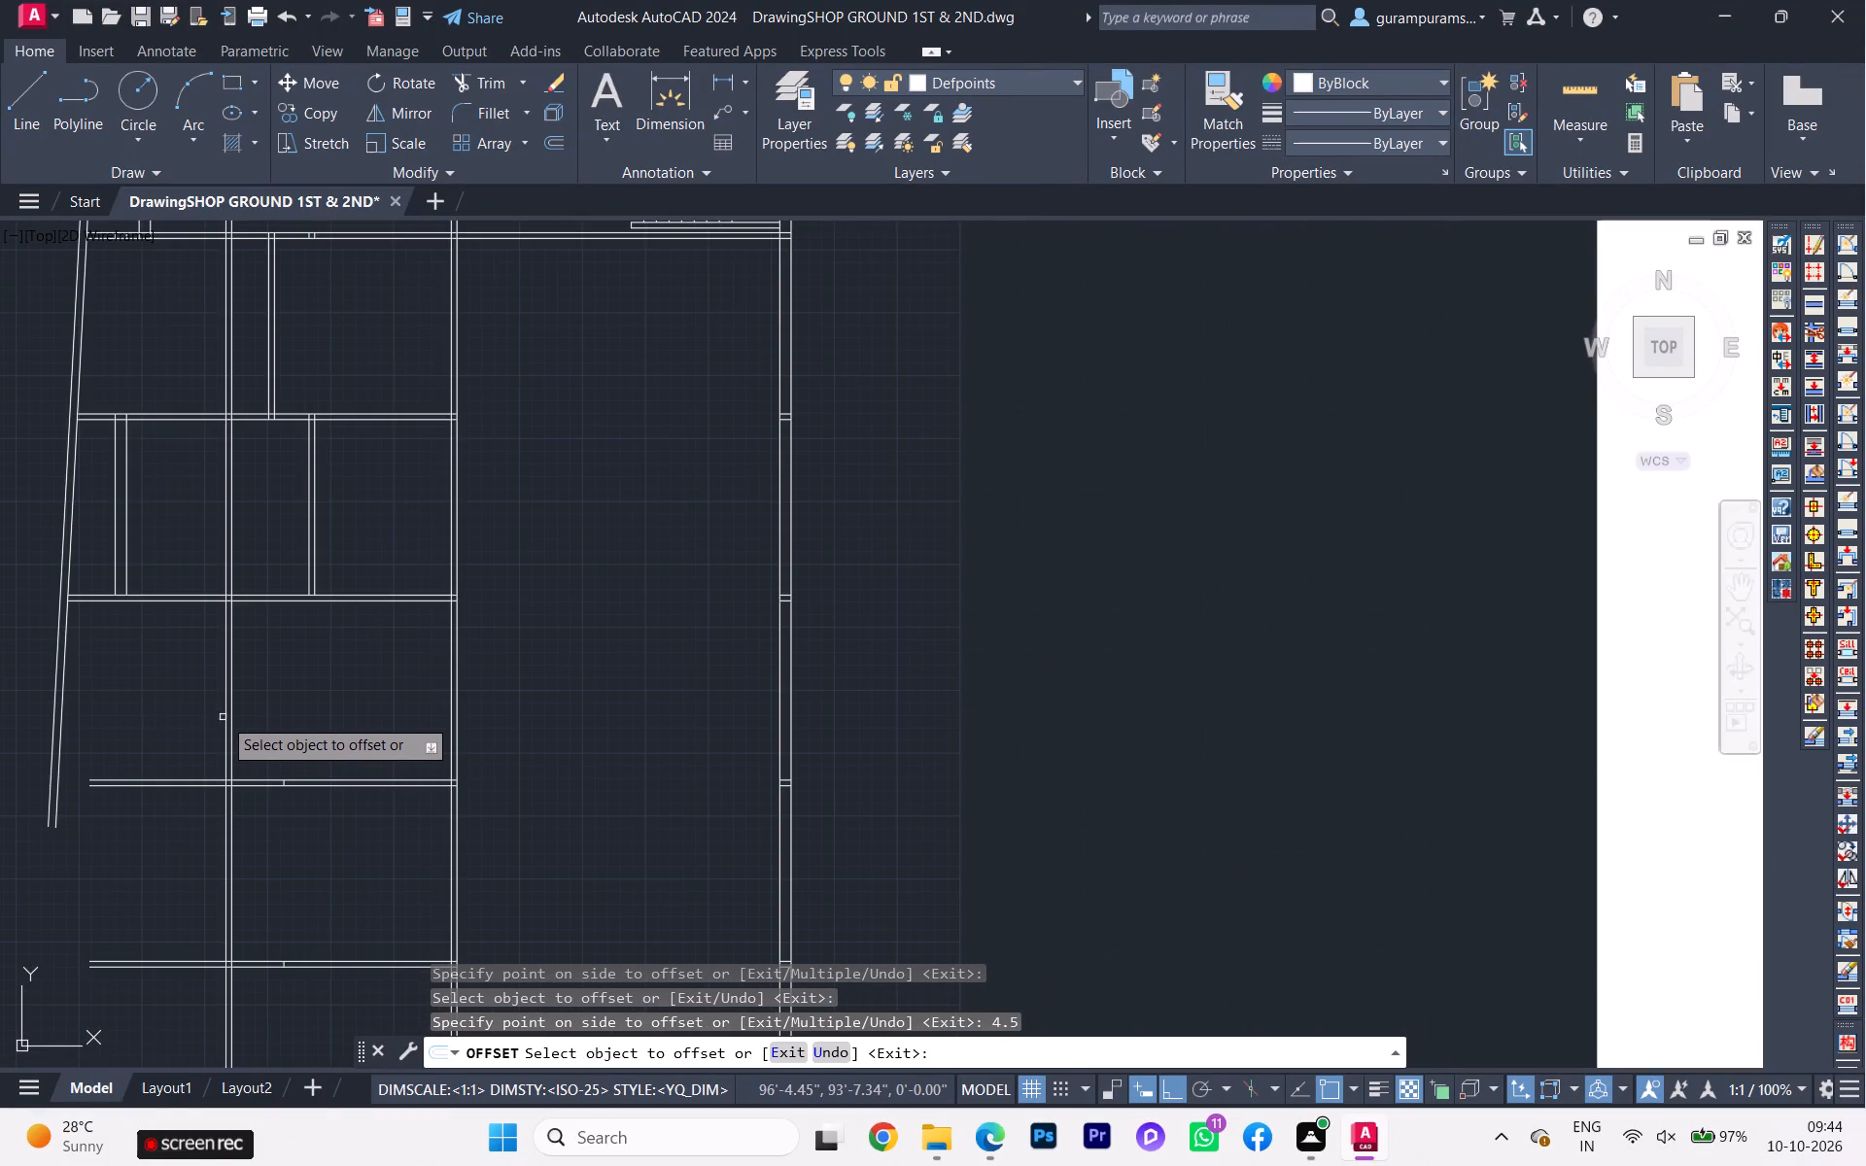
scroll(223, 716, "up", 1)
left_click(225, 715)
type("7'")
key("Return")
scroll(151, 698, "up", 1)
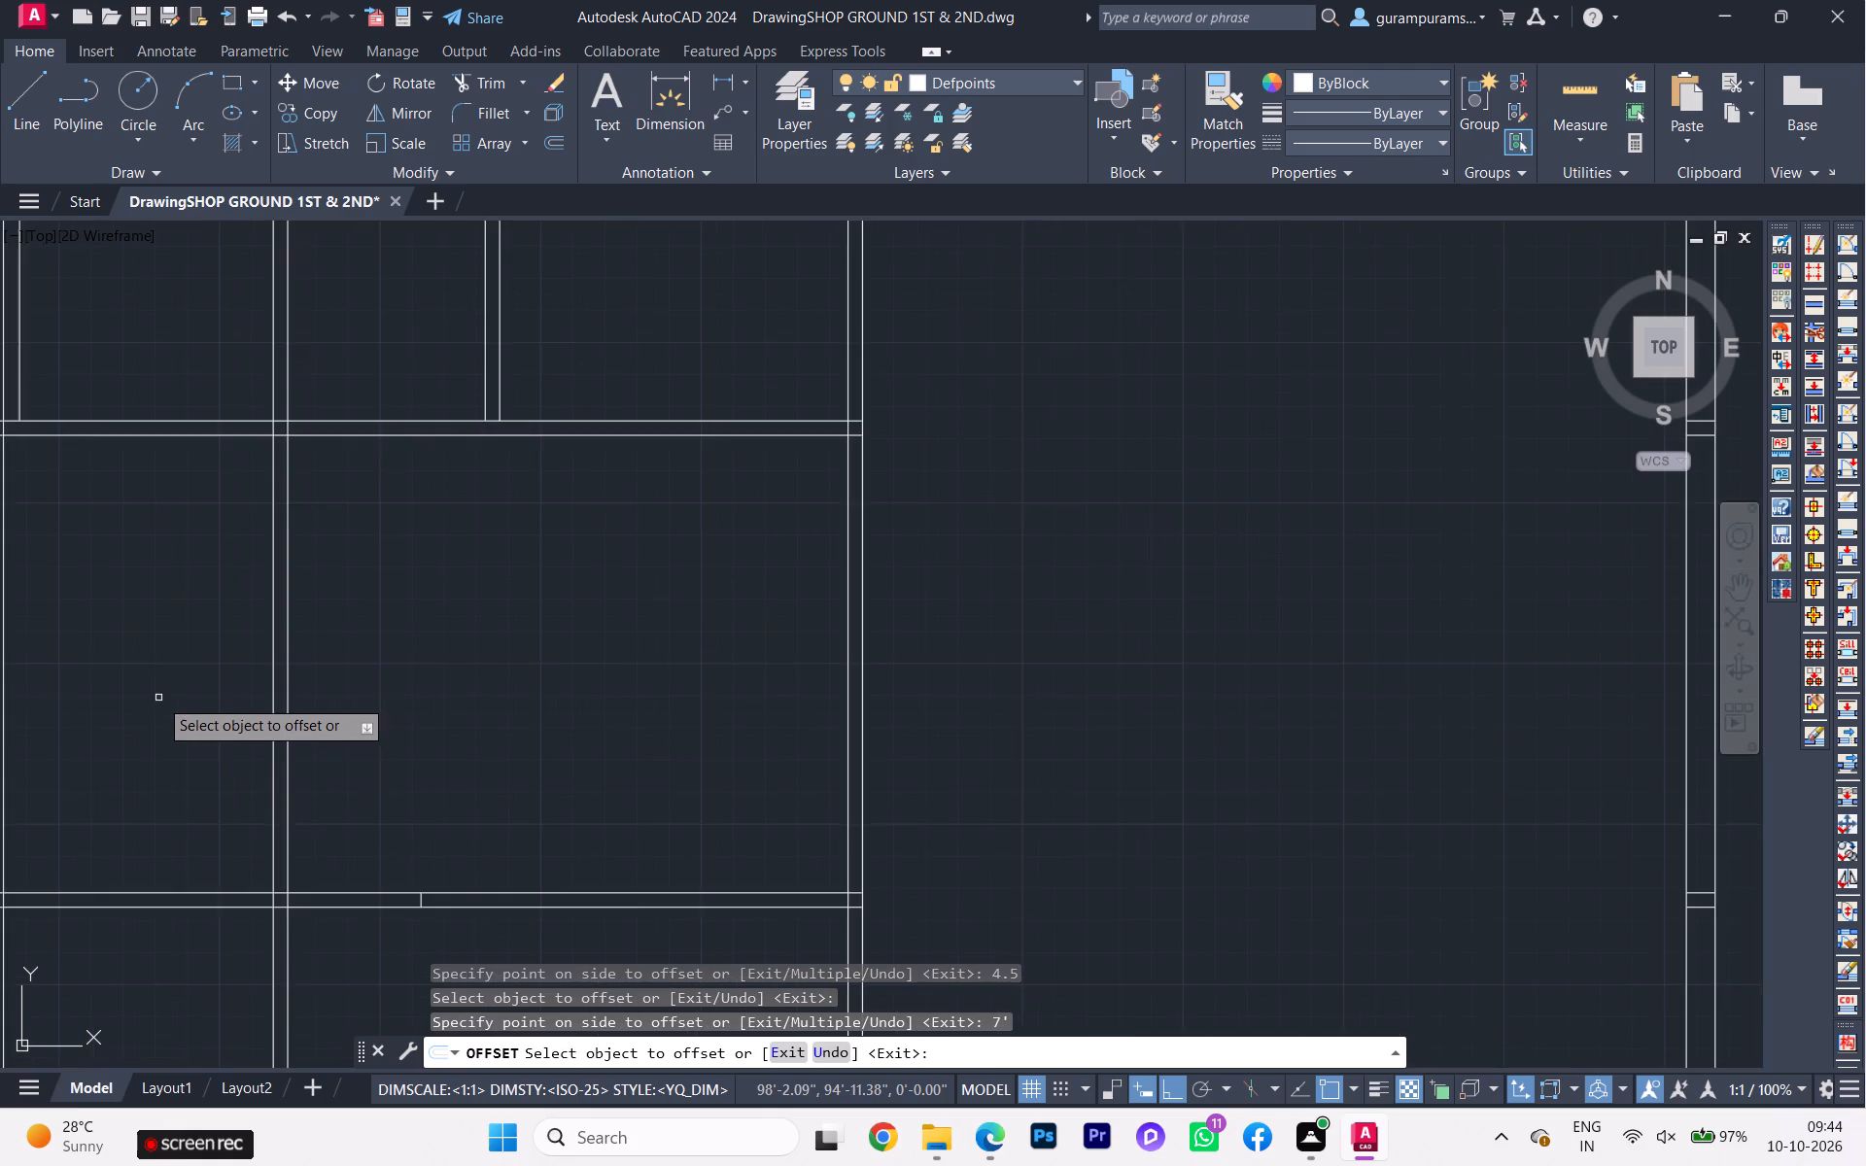
Measure the common room's width from the new partition's east line to the passage wall with a linear dimension.
scroll(177, 736, "down", 3)
scroll(166, 752, "up", 1)
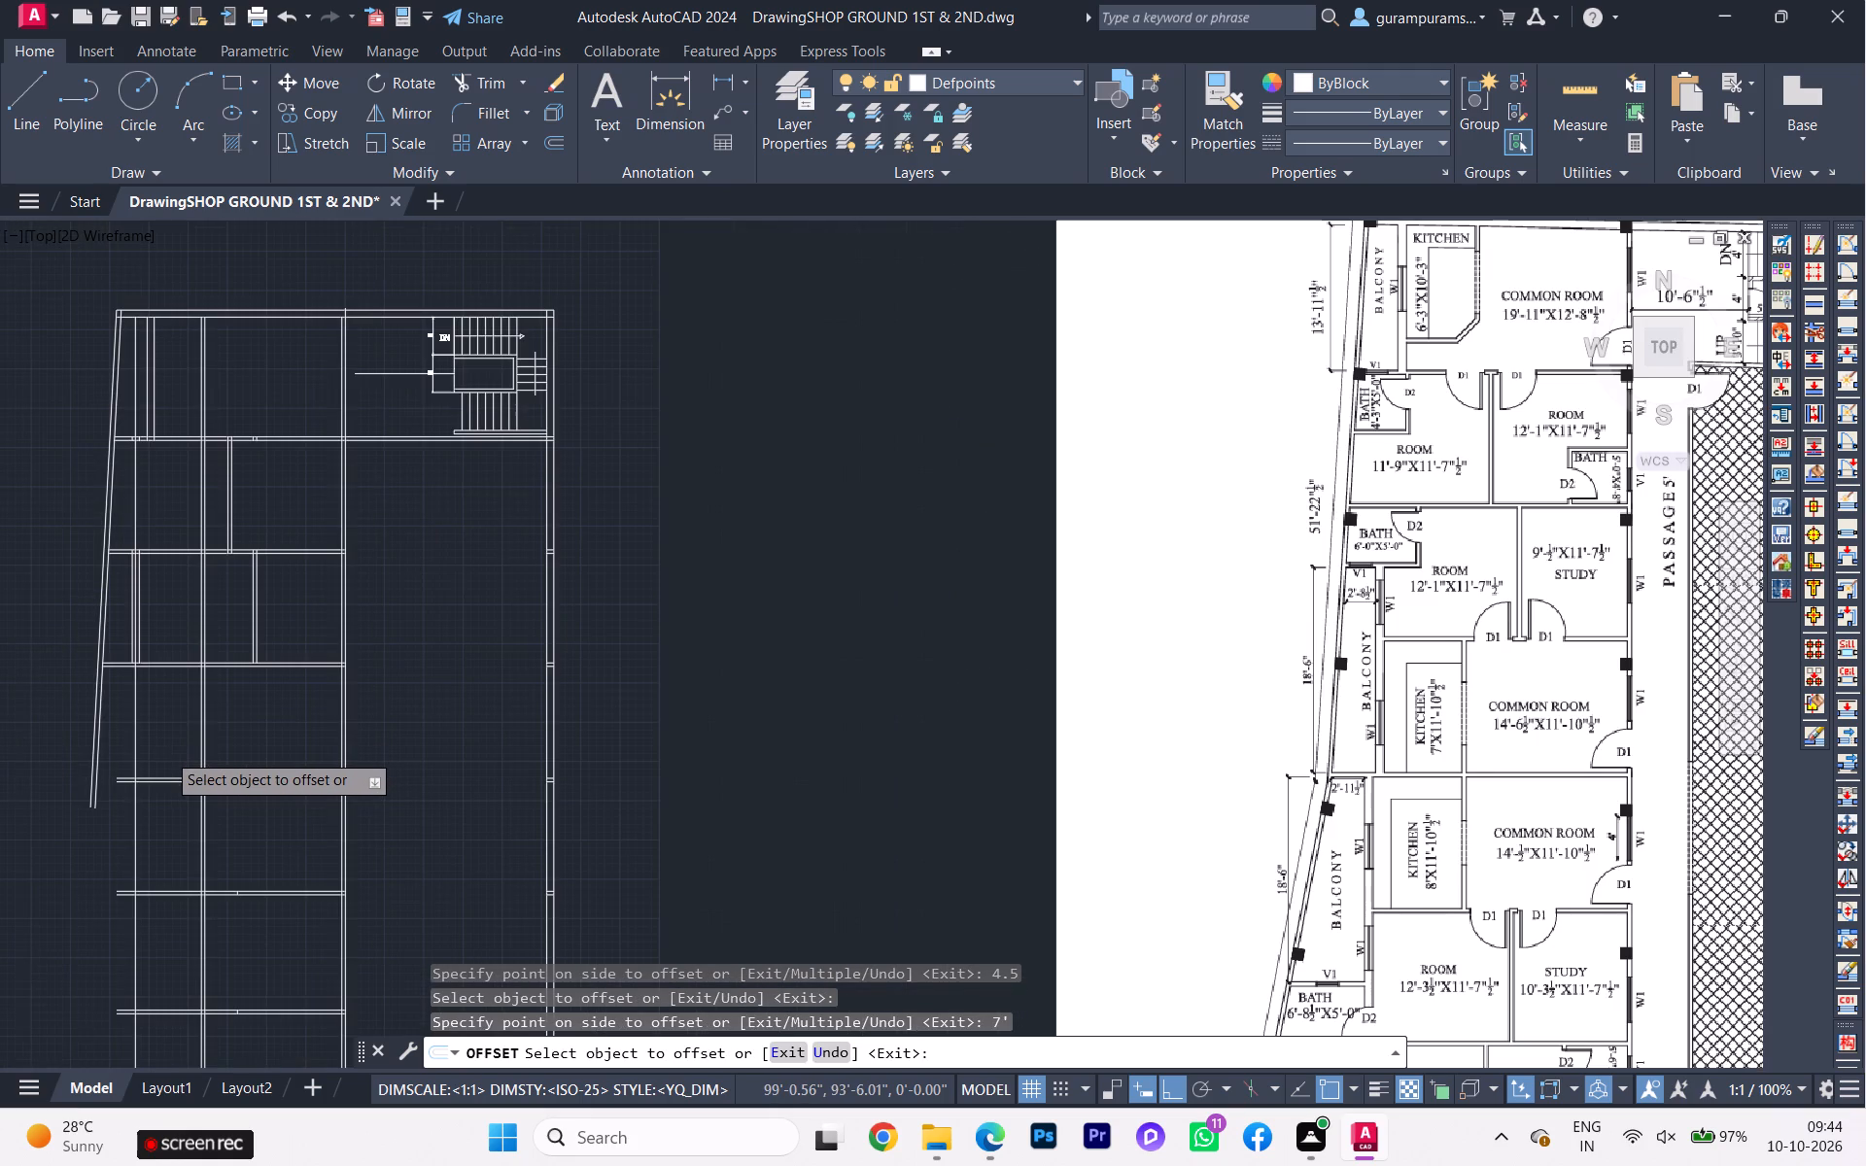
scroll(166, 752, "down", 1)
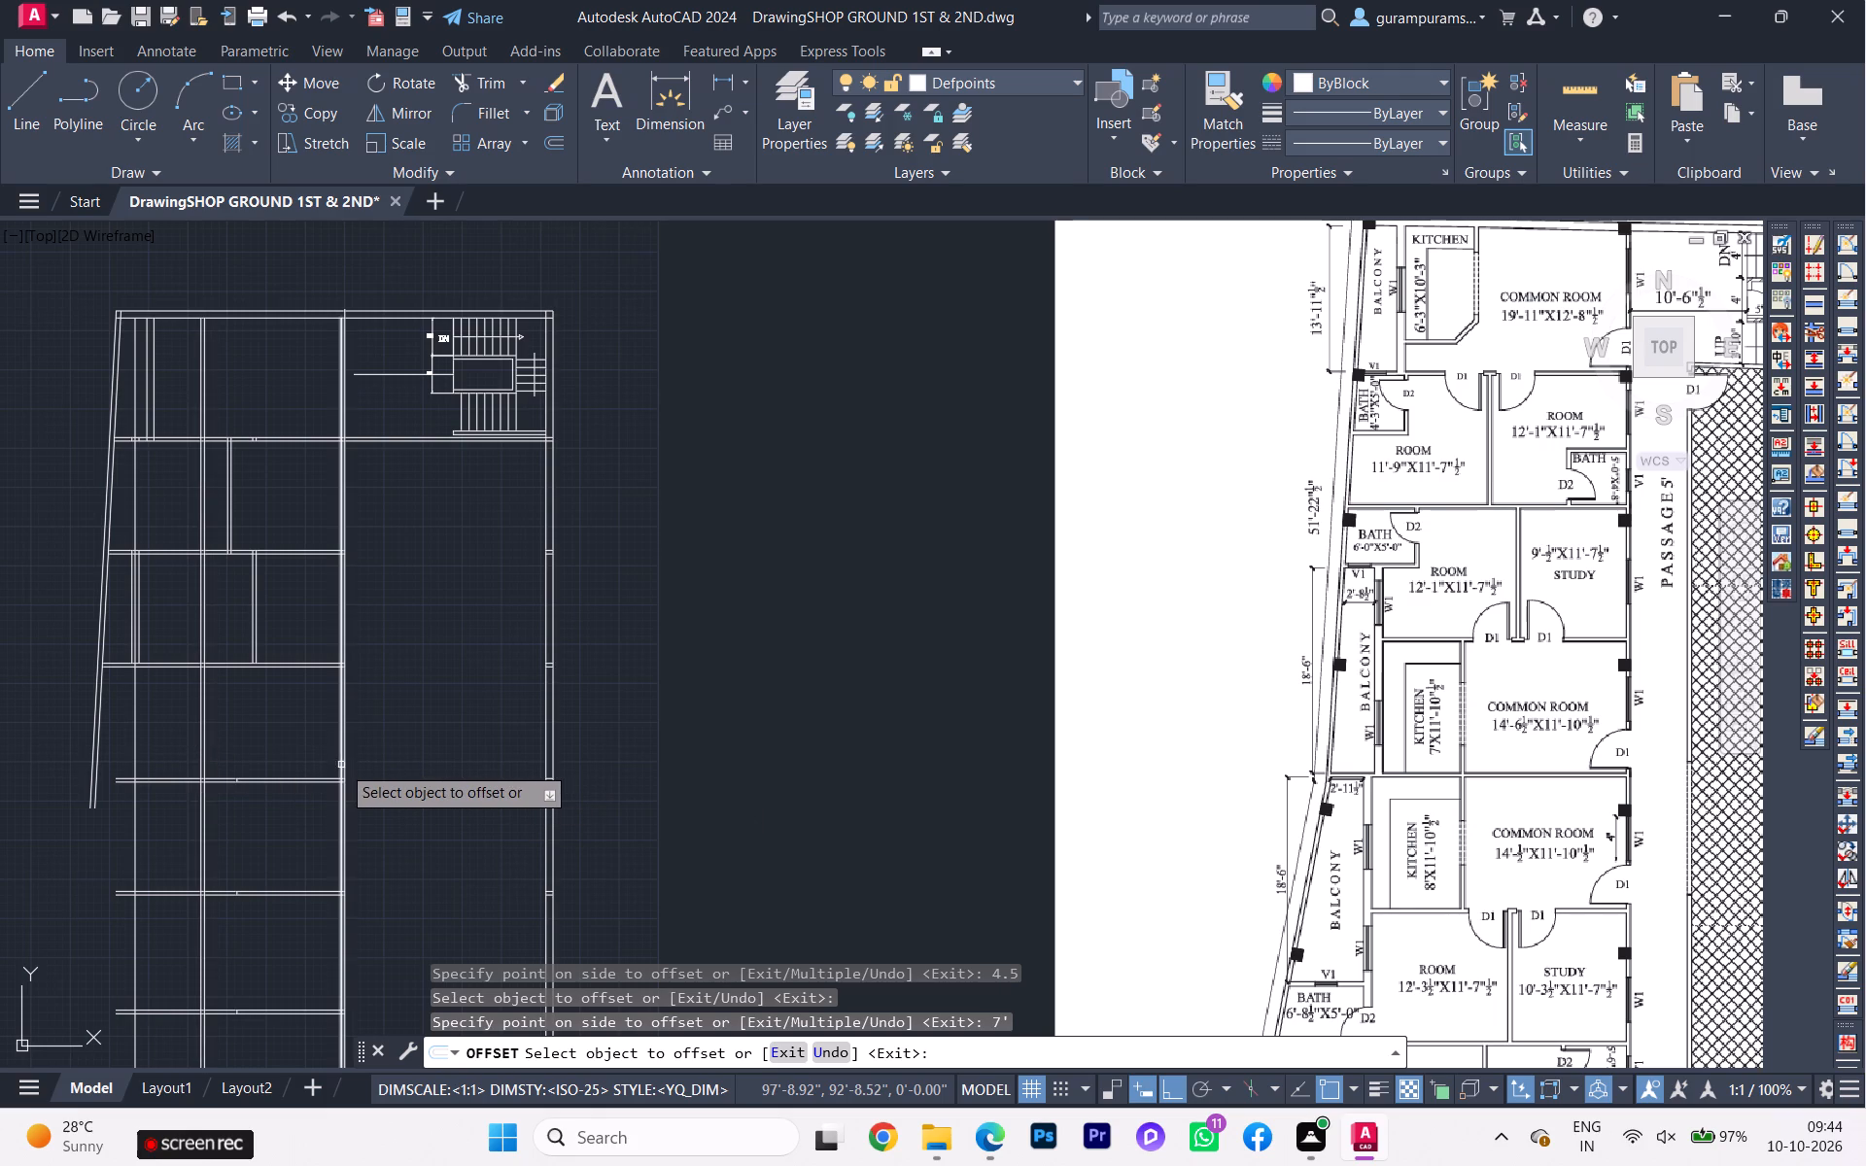
left_click(731, 82)
scroll(229, 737, "up", 1)
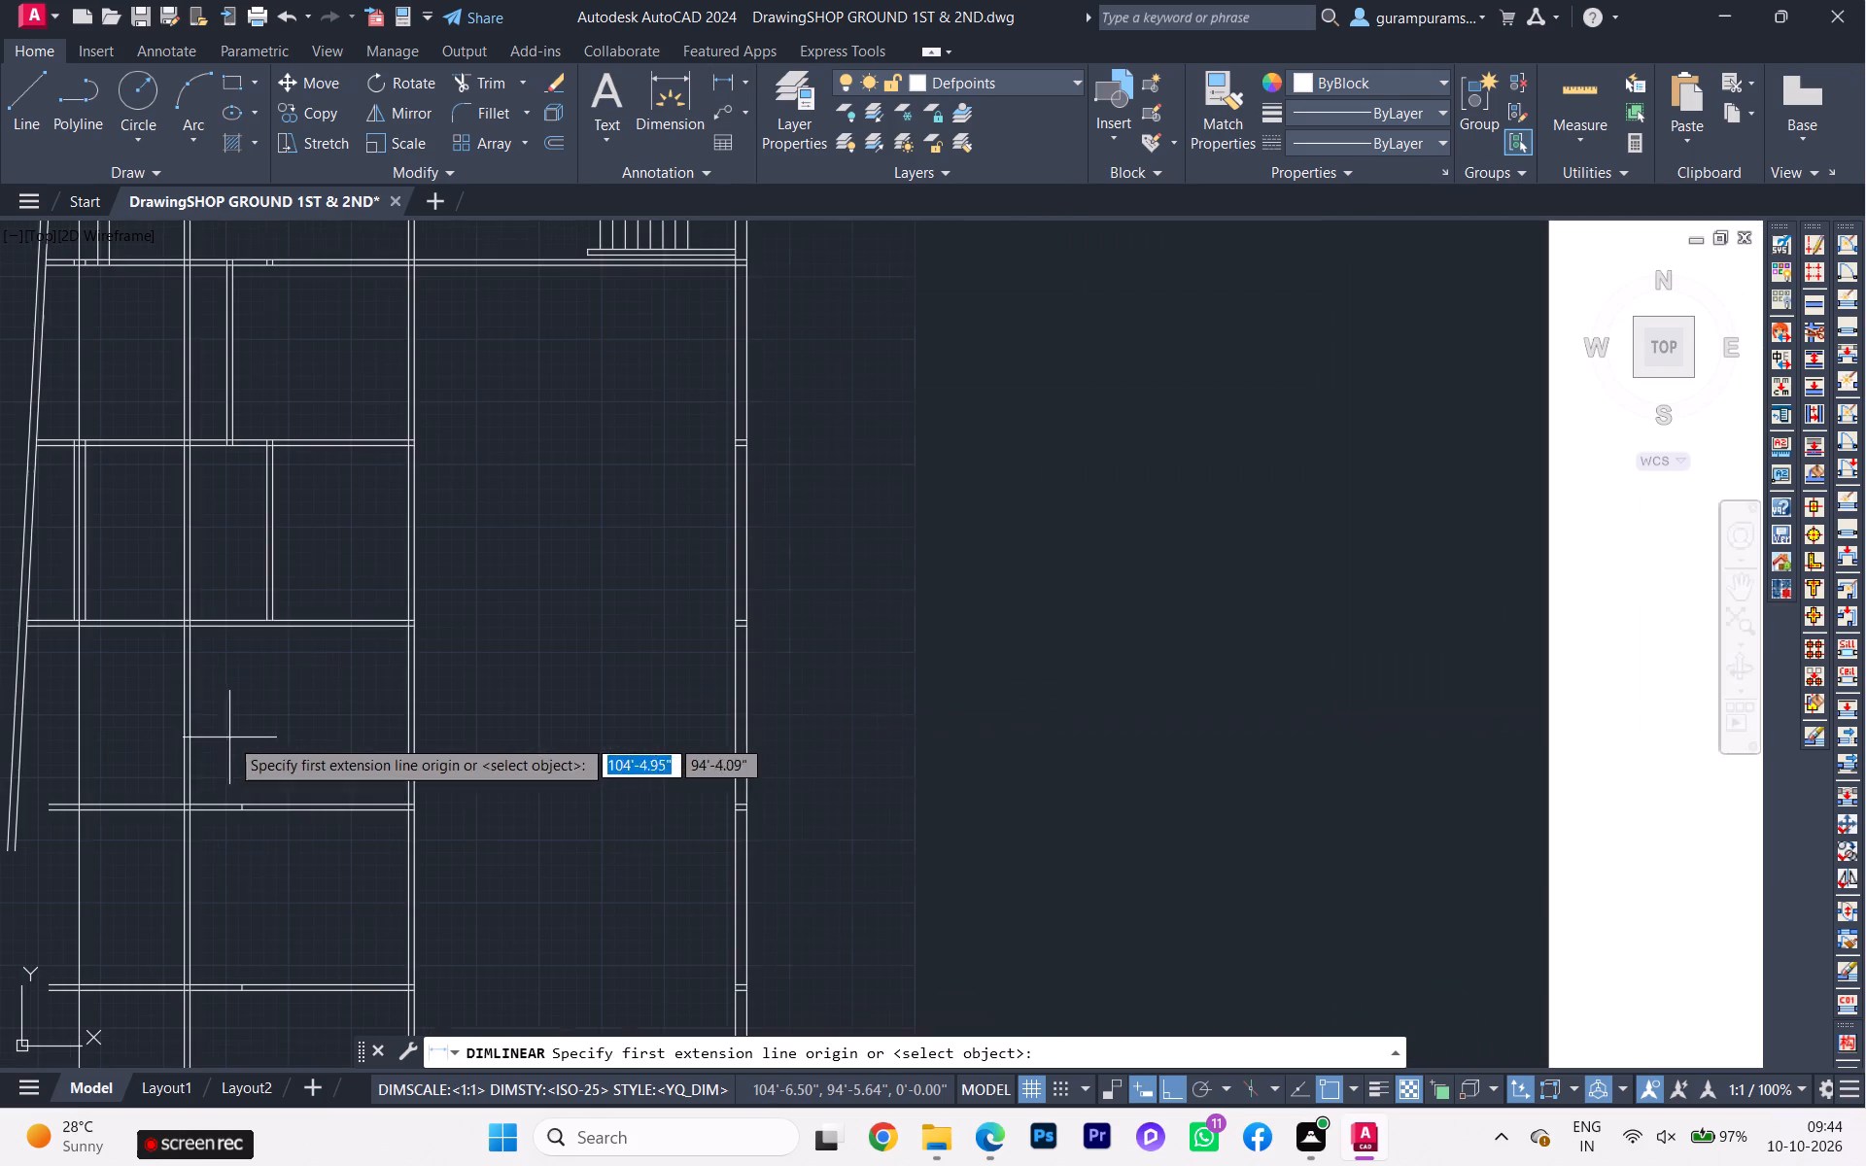
left_click(192, 746)
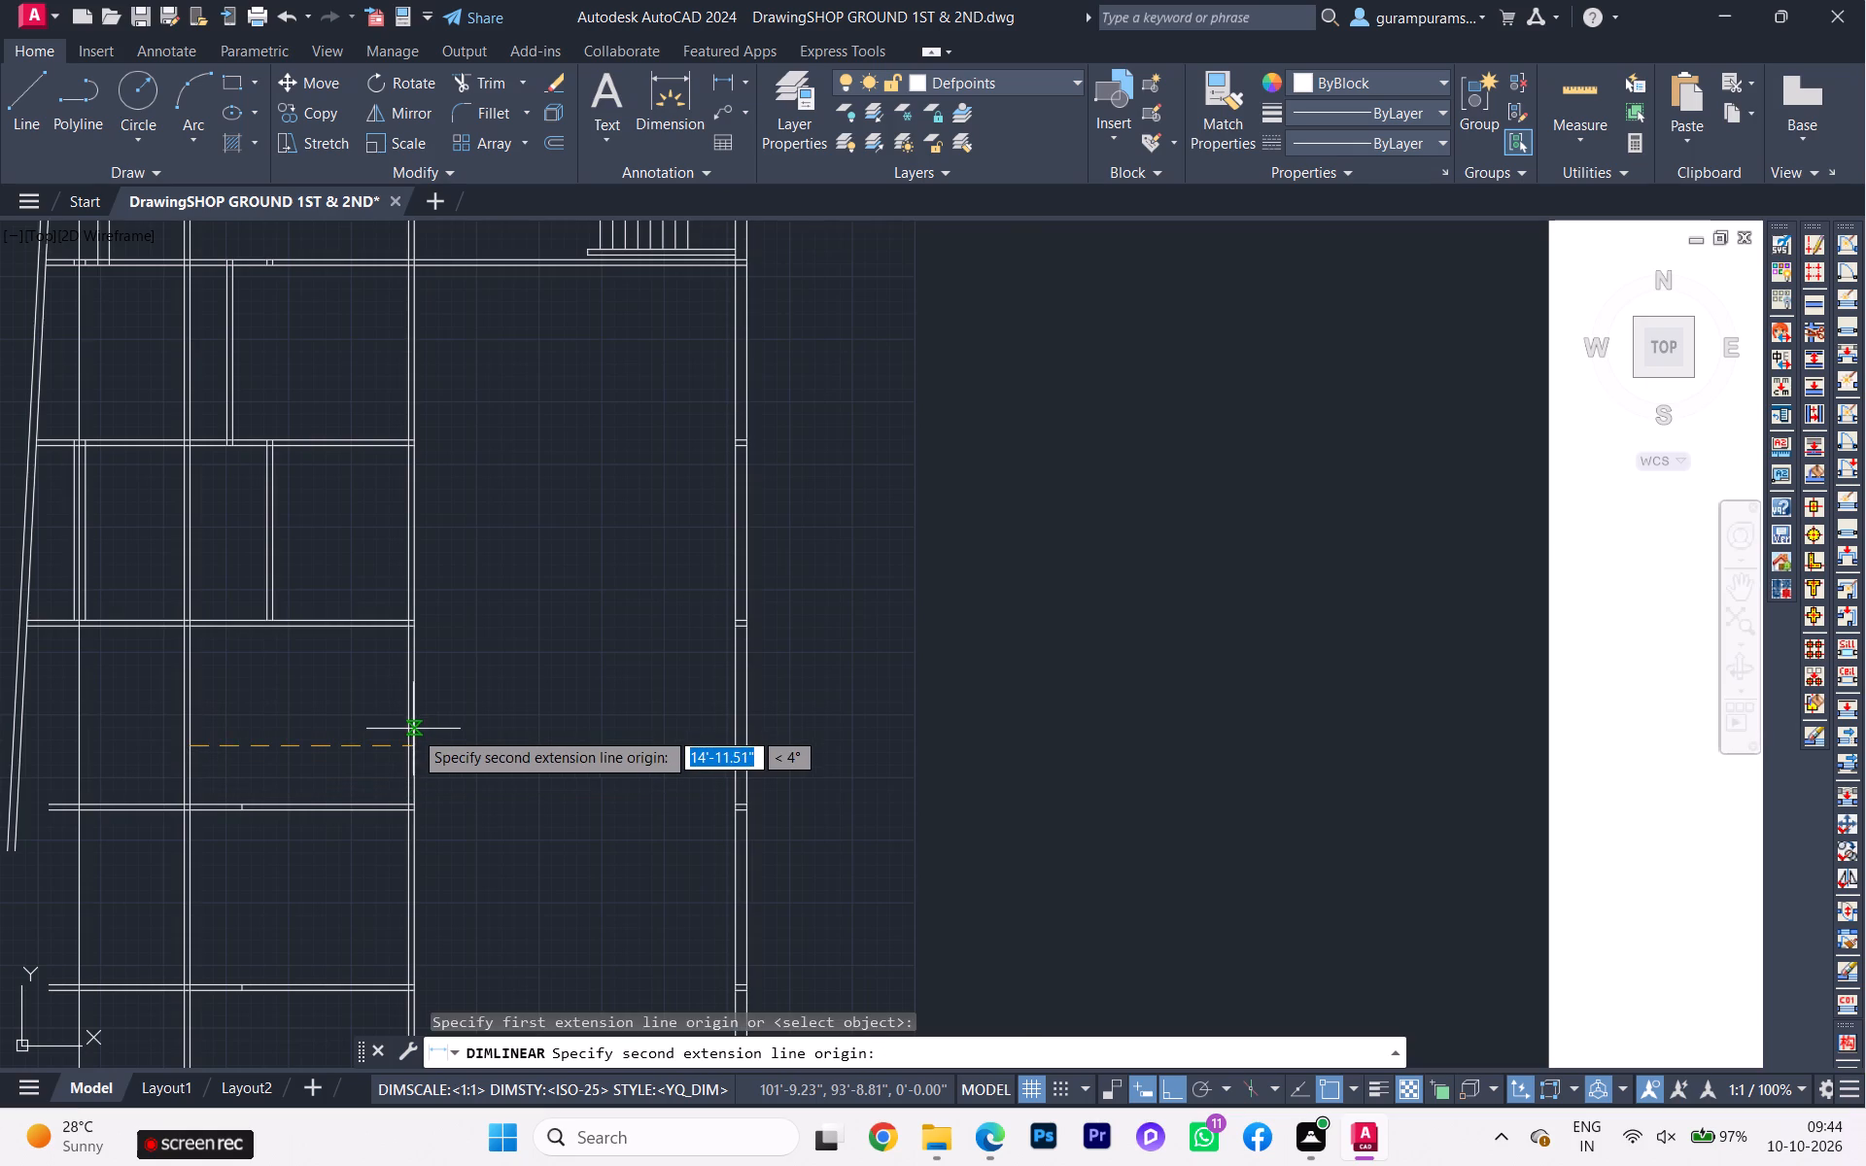
left_click(408, 737)
scroll(408, 736, "up", 1)
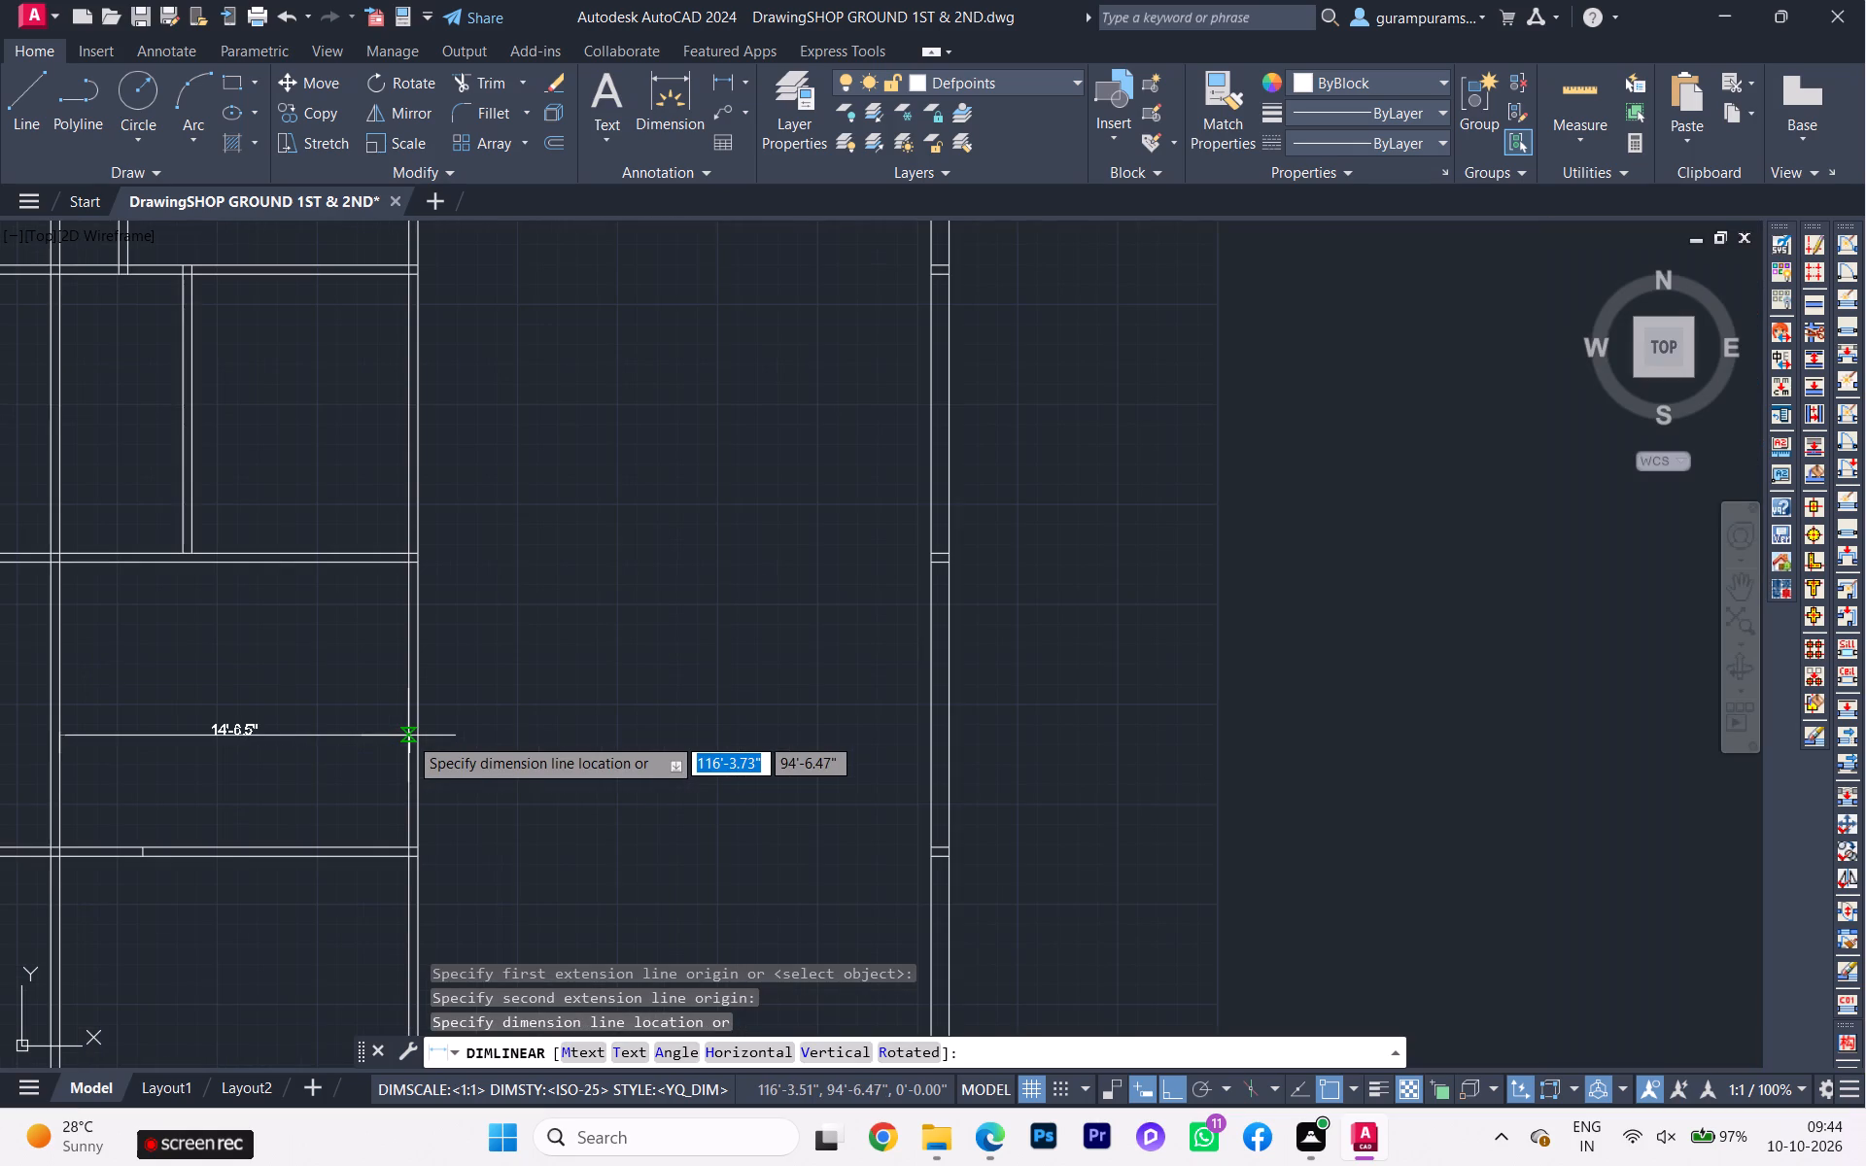
scroll(155, 781, "down", 1)
key("space")
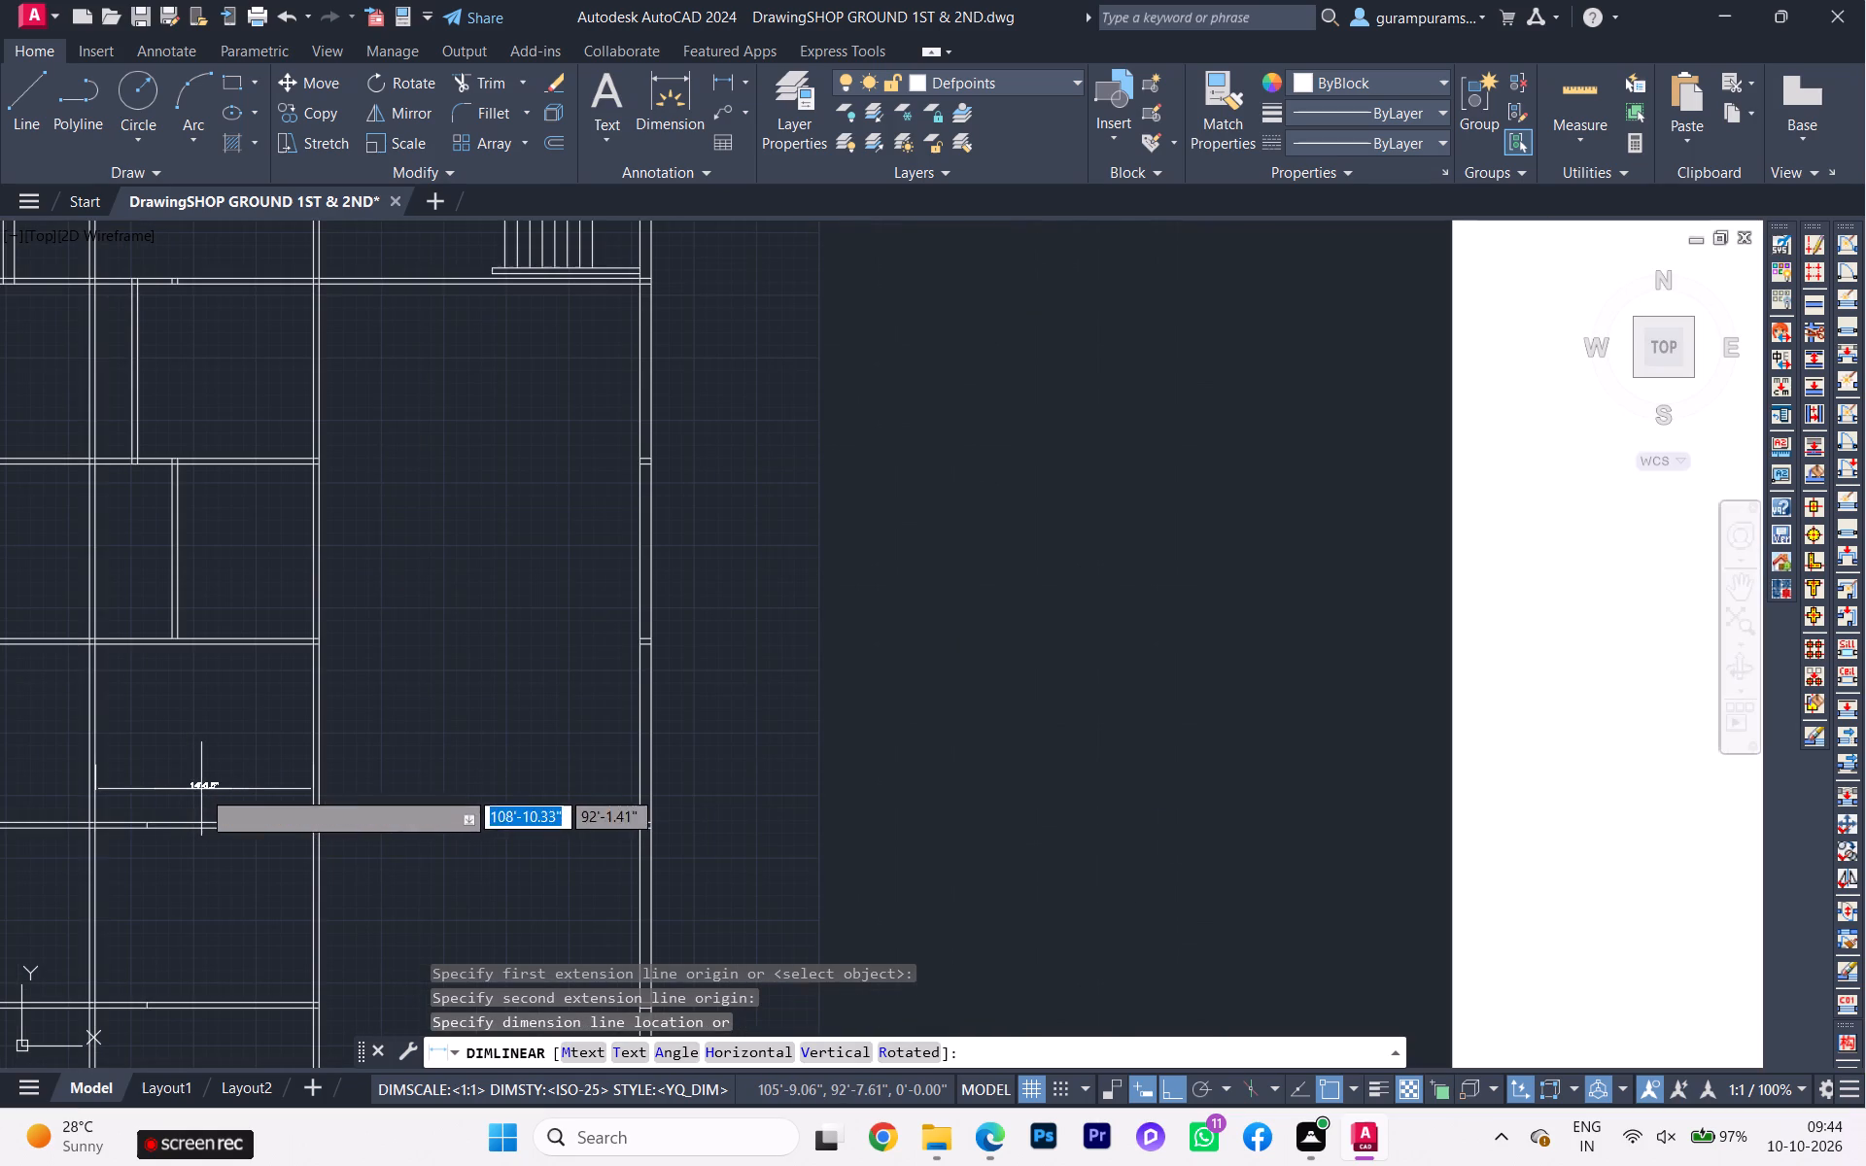
Measure along the third cross wall from the balcony partition's east line to the new common room partition.
key("space")
scroll(221, 800, "down", 1)
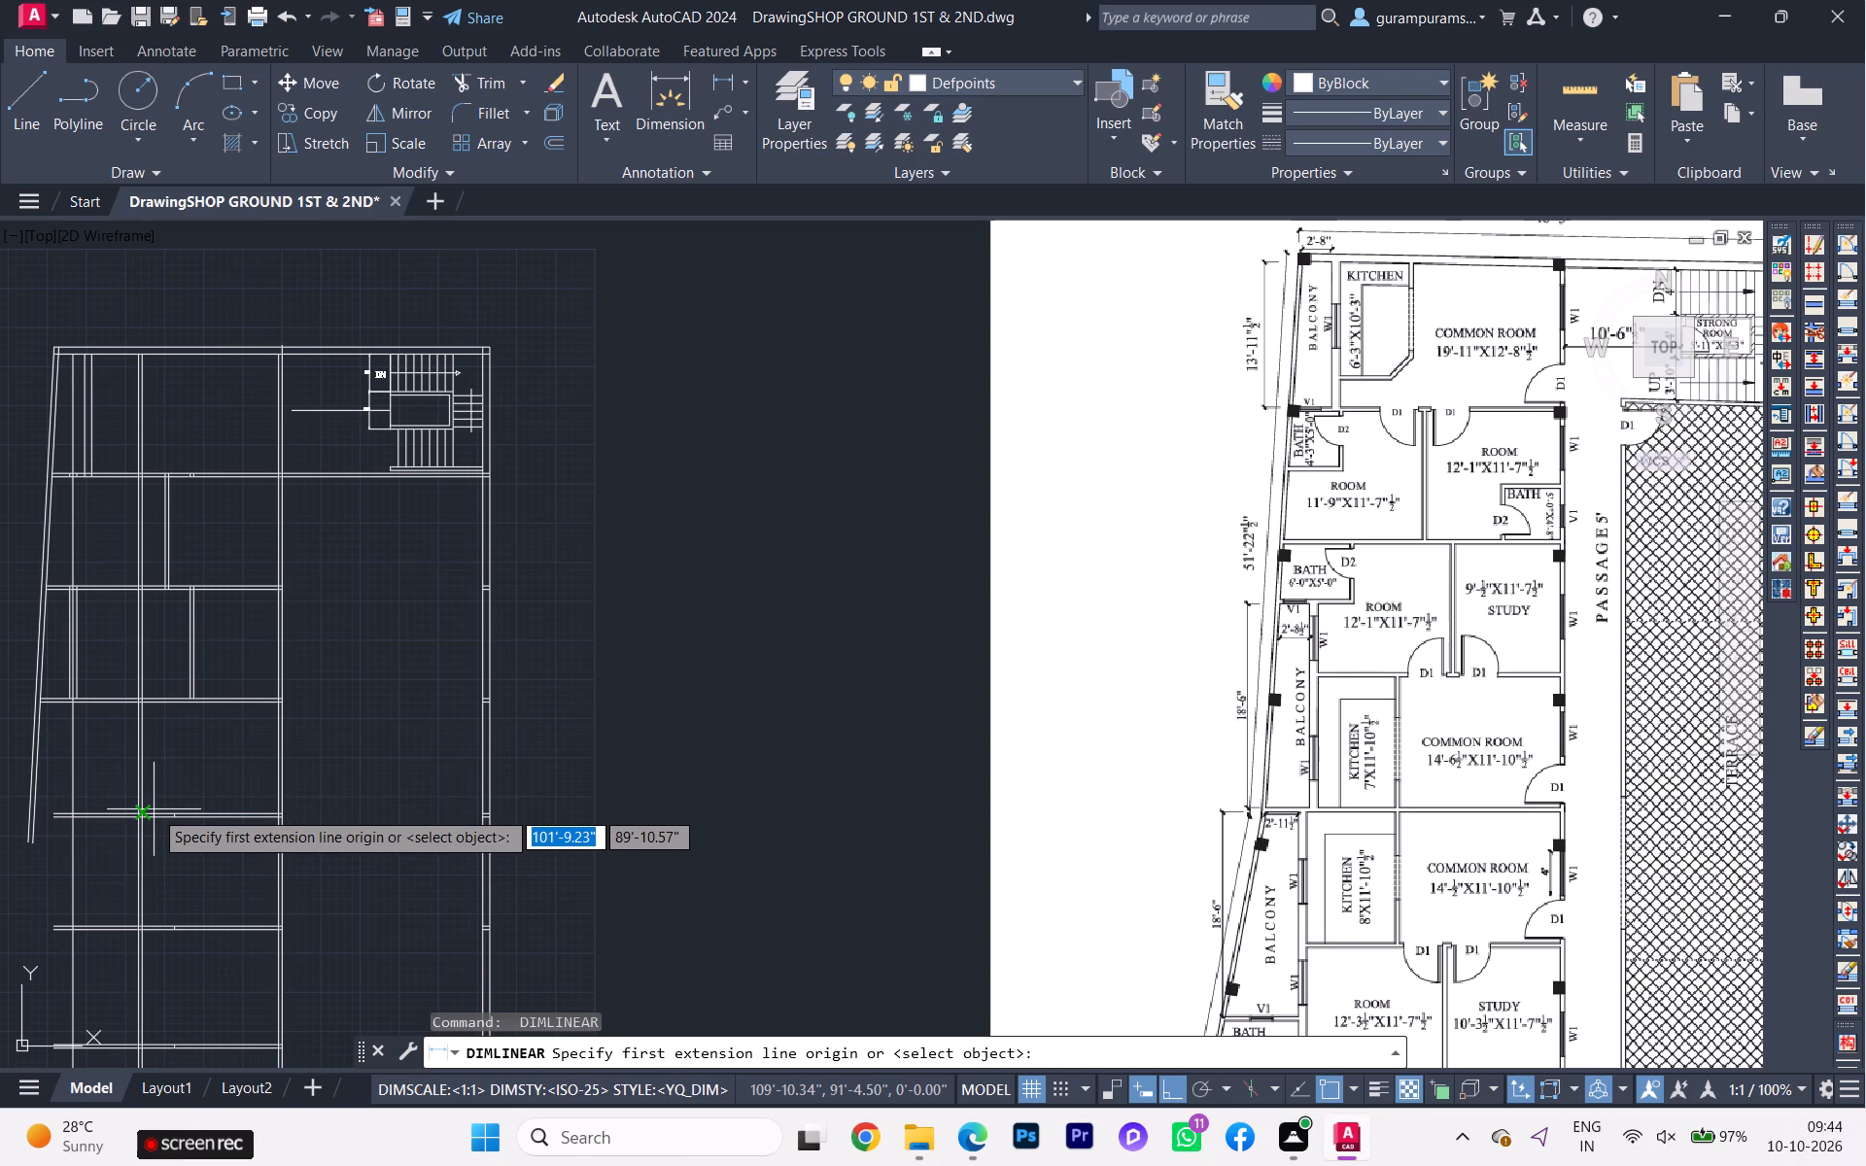
scroll(60, 772, "up", 2)
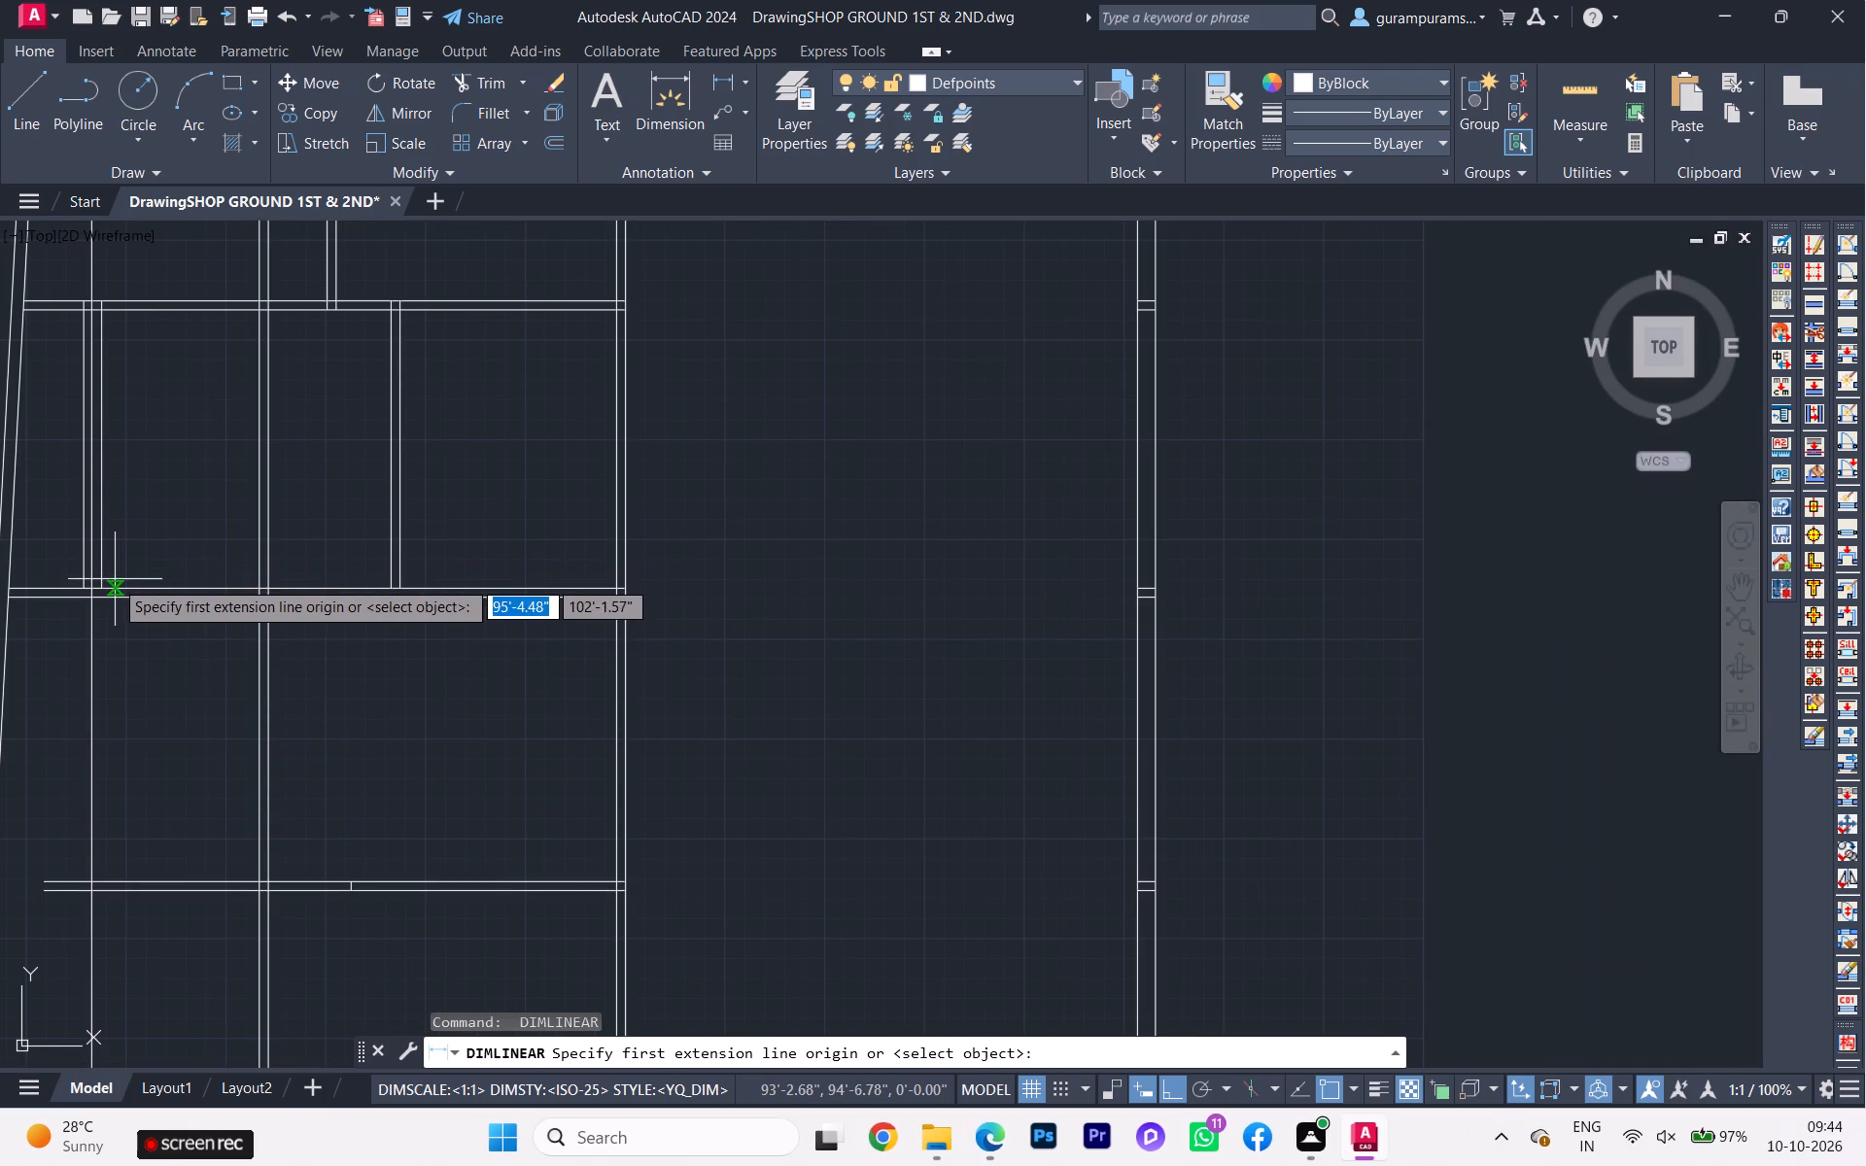
left_click(109, 580)
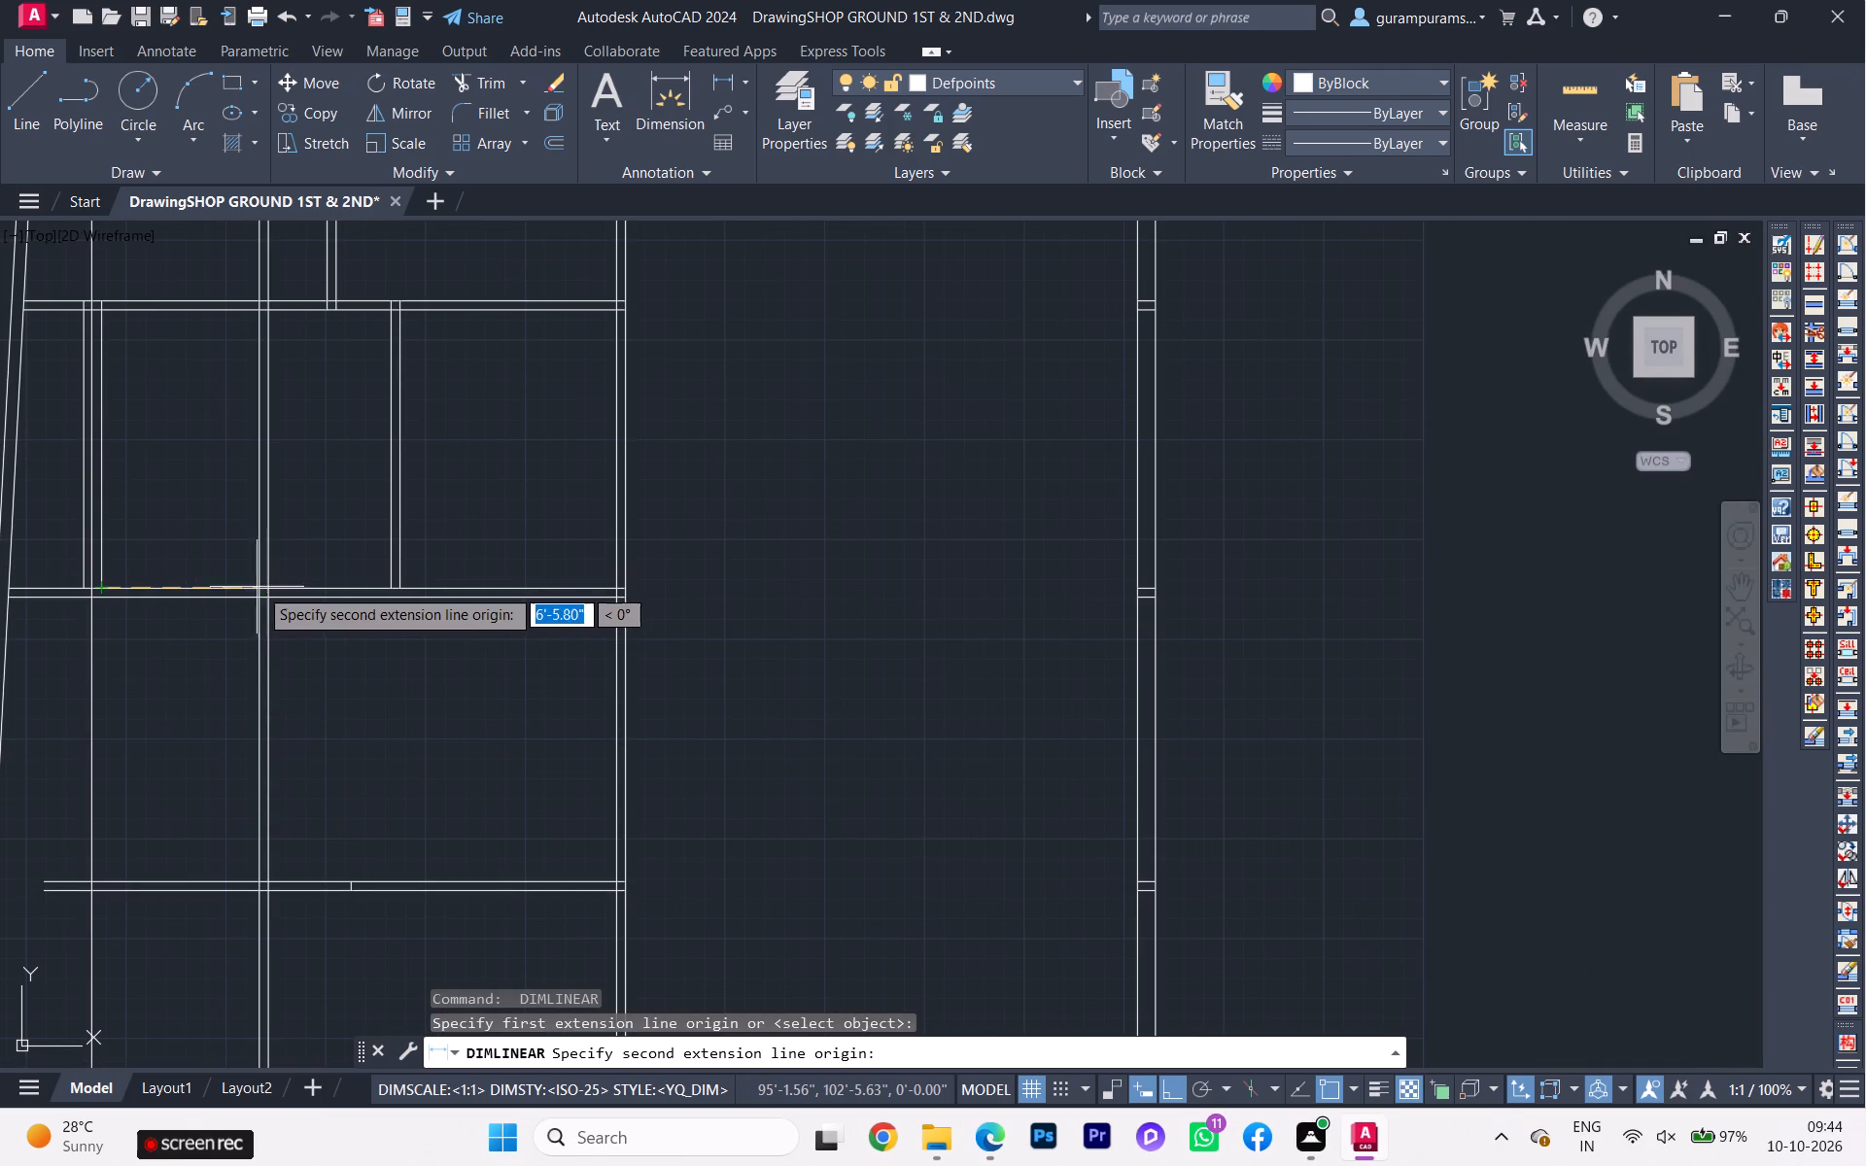
left_click(261, 588)
scroll(261, 588, "up", 1)
scroll(261, 588, "down", 1)
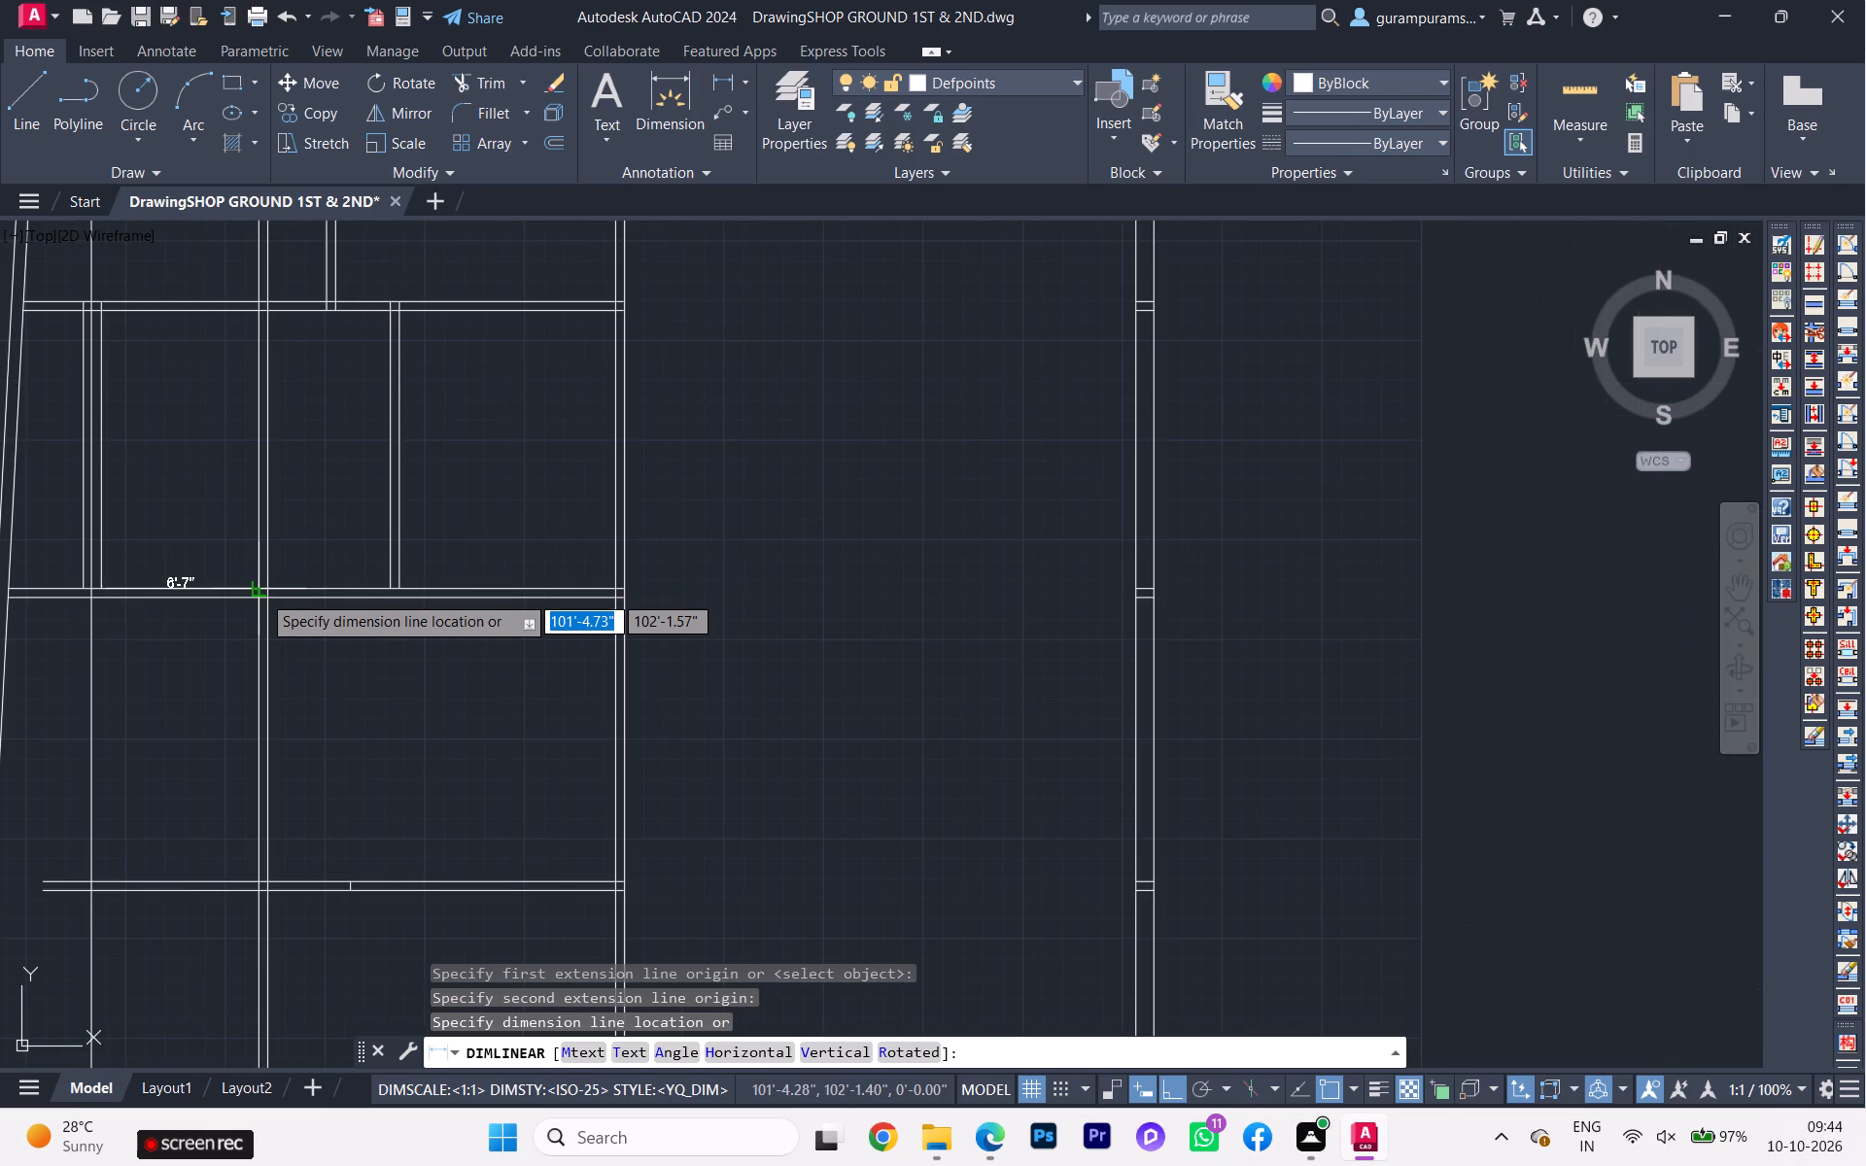
key("Escape")
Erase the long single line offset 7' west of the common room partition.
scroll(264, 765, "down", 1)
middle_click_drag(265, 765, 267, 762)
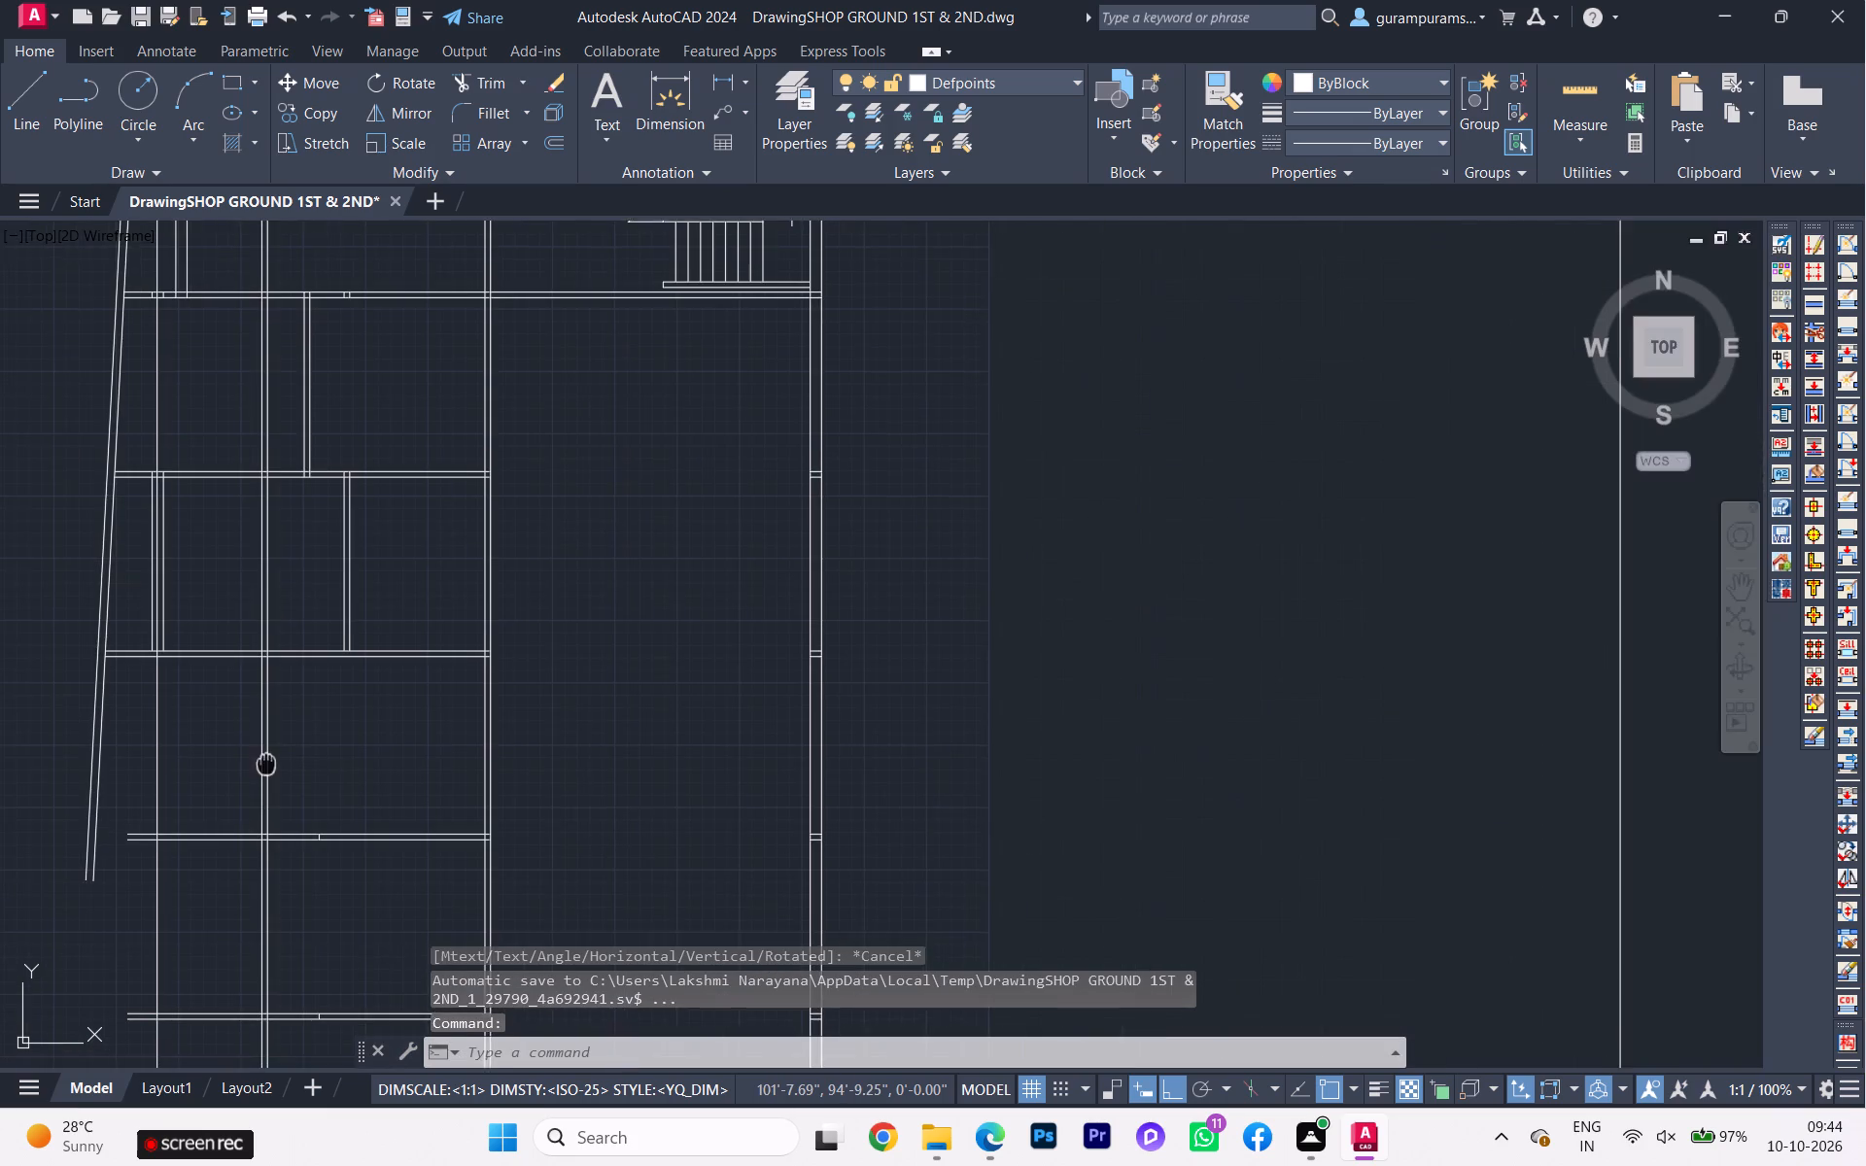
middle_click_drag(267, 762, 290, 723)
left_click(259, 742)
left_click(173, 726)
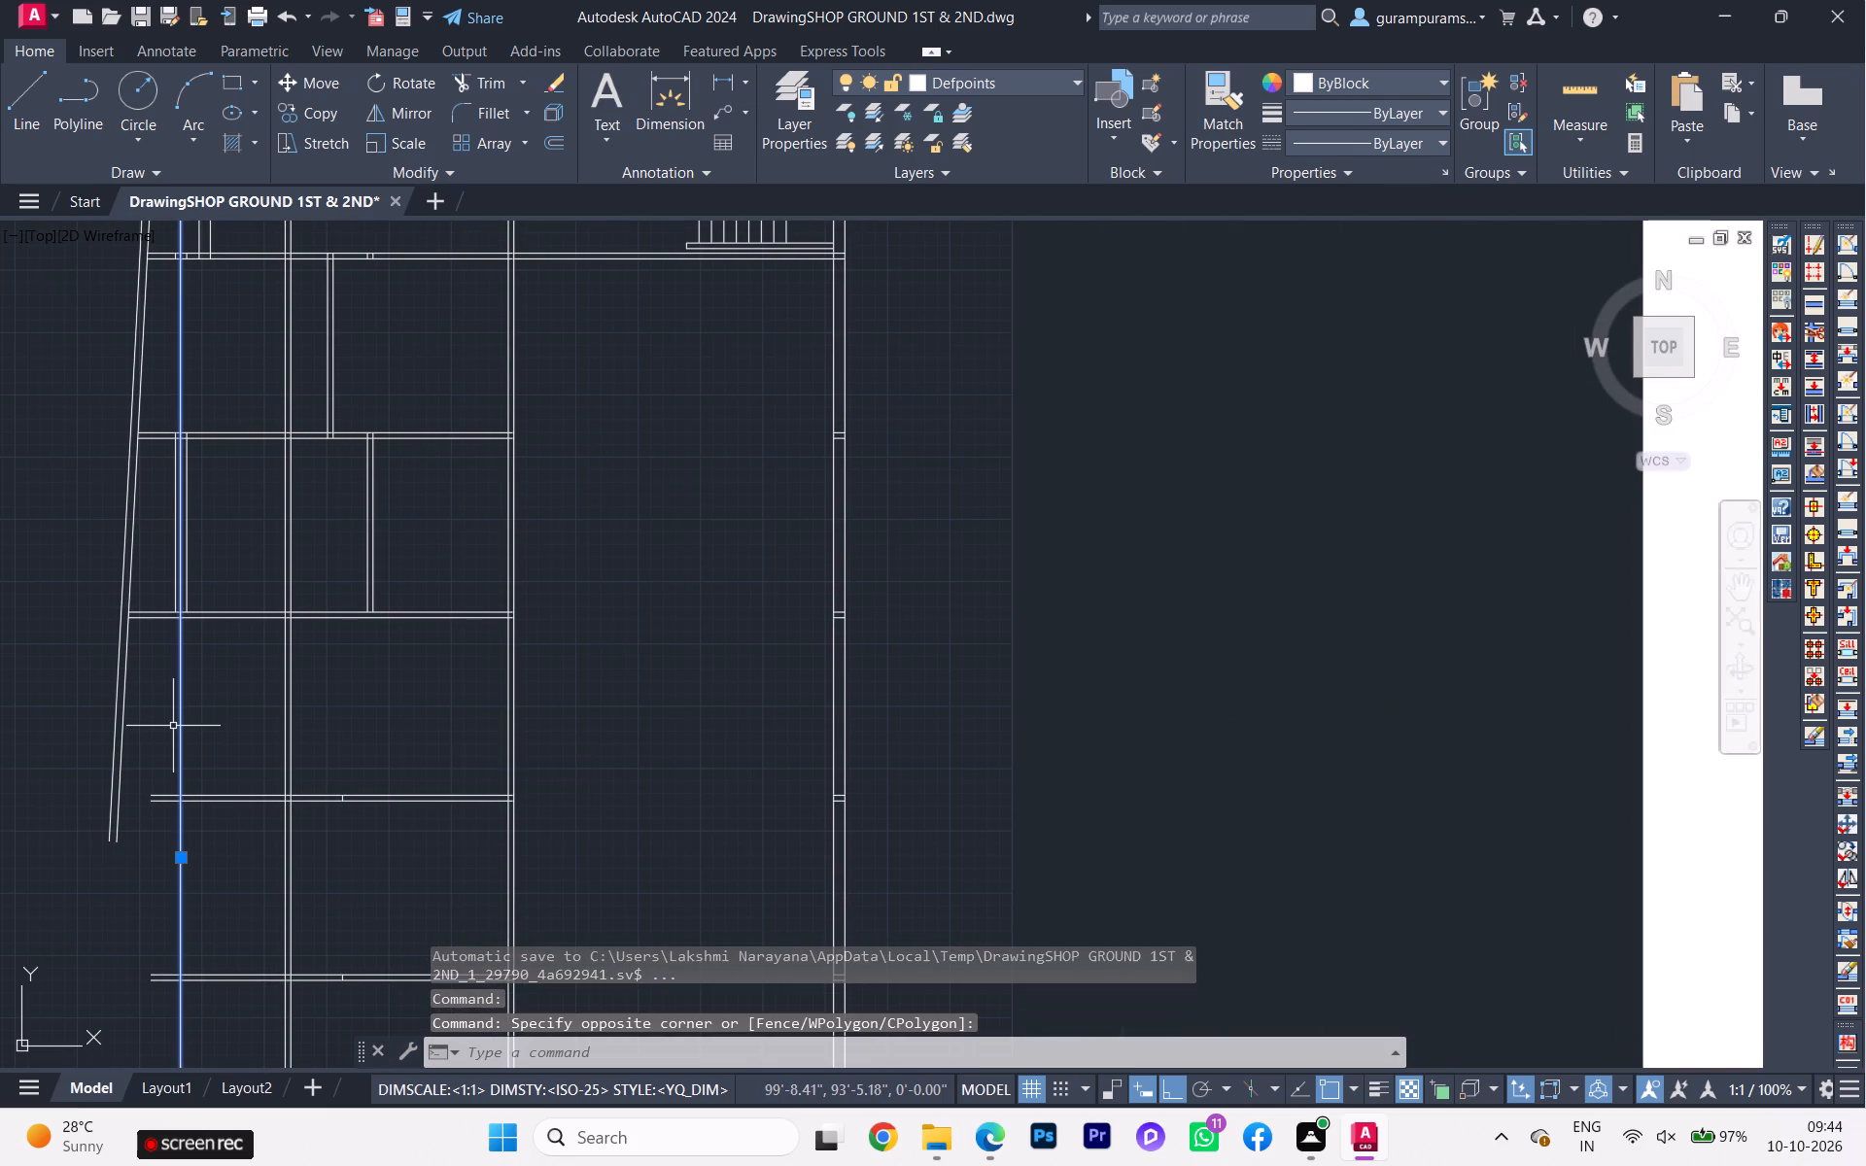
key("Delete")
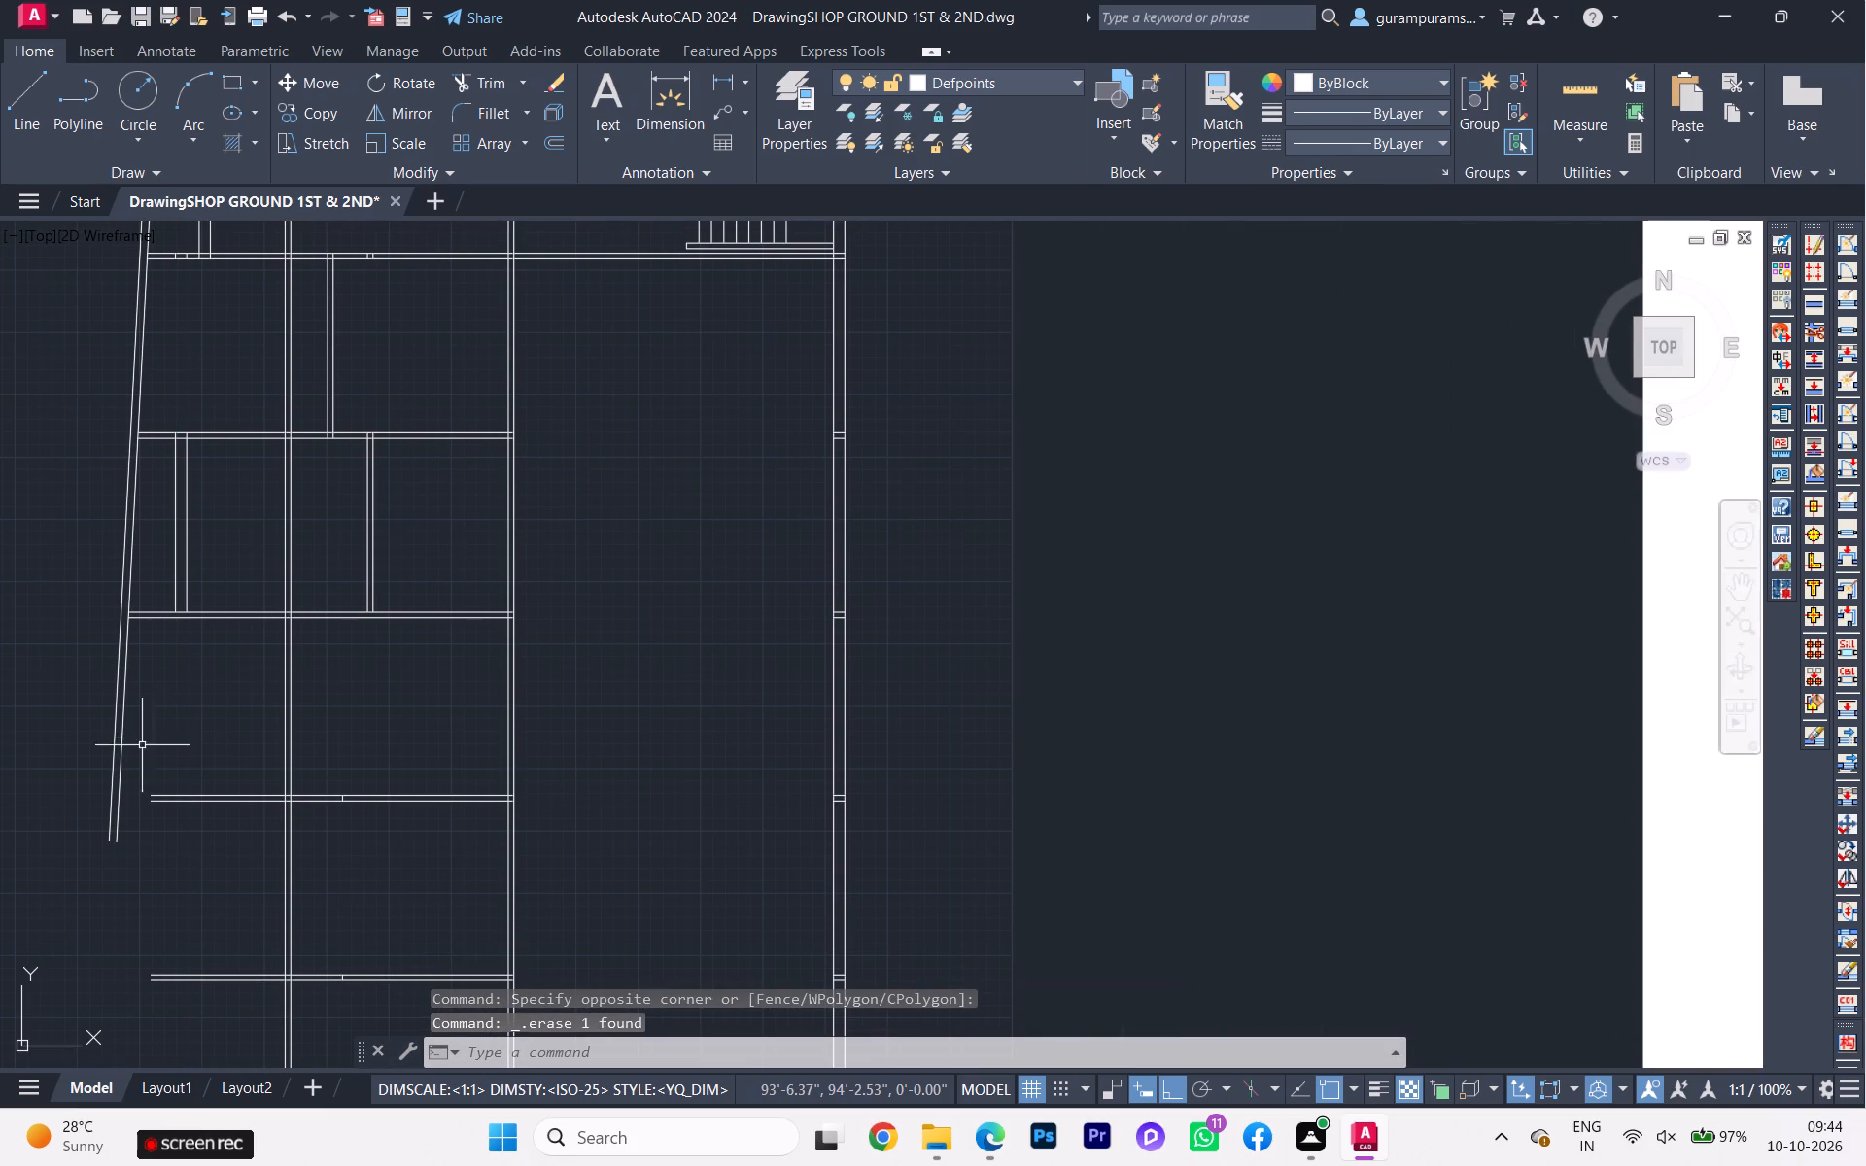
Extend both lines of the balcony partition south from the third cross wall to the fourth cross wall.
key("e")
key("x")
left_click(281, 783)
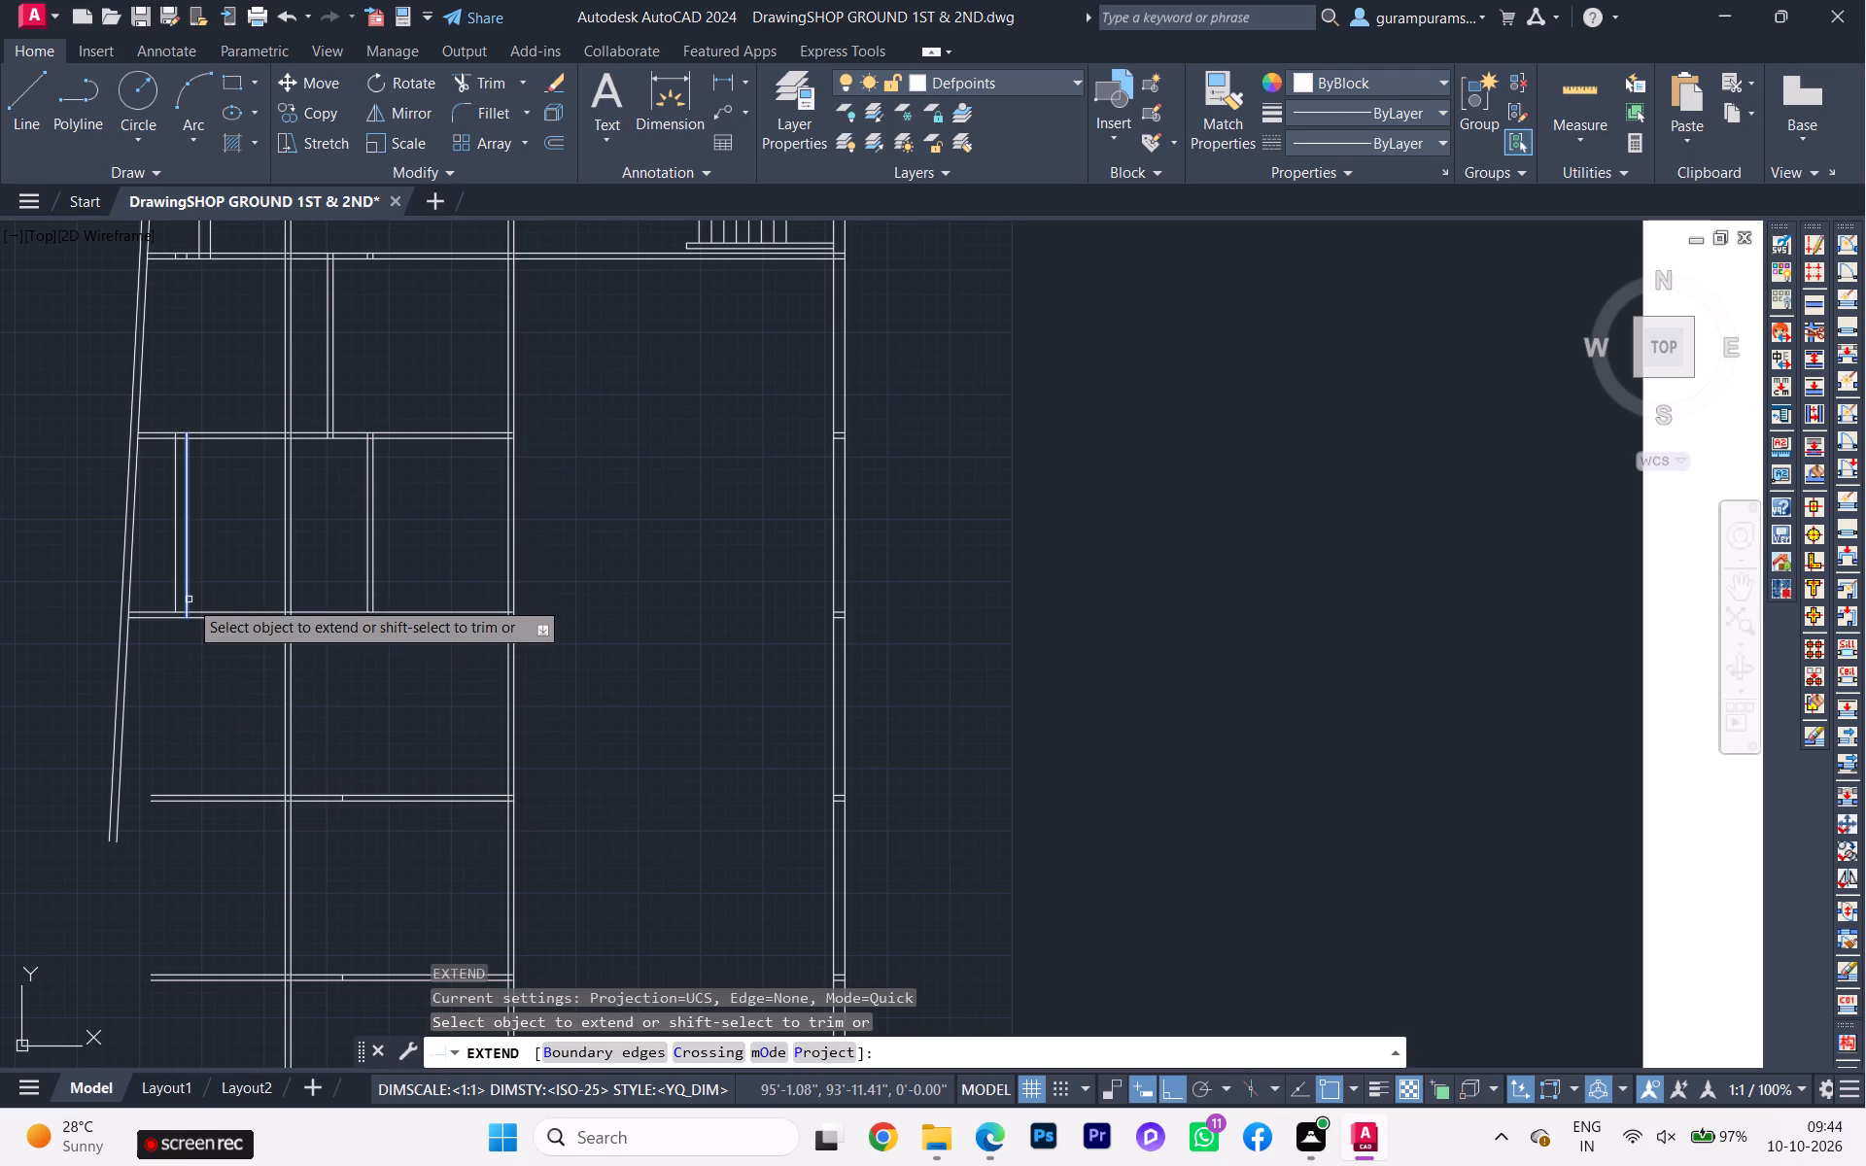
left_click(189, 599)
left_click(188, 613)
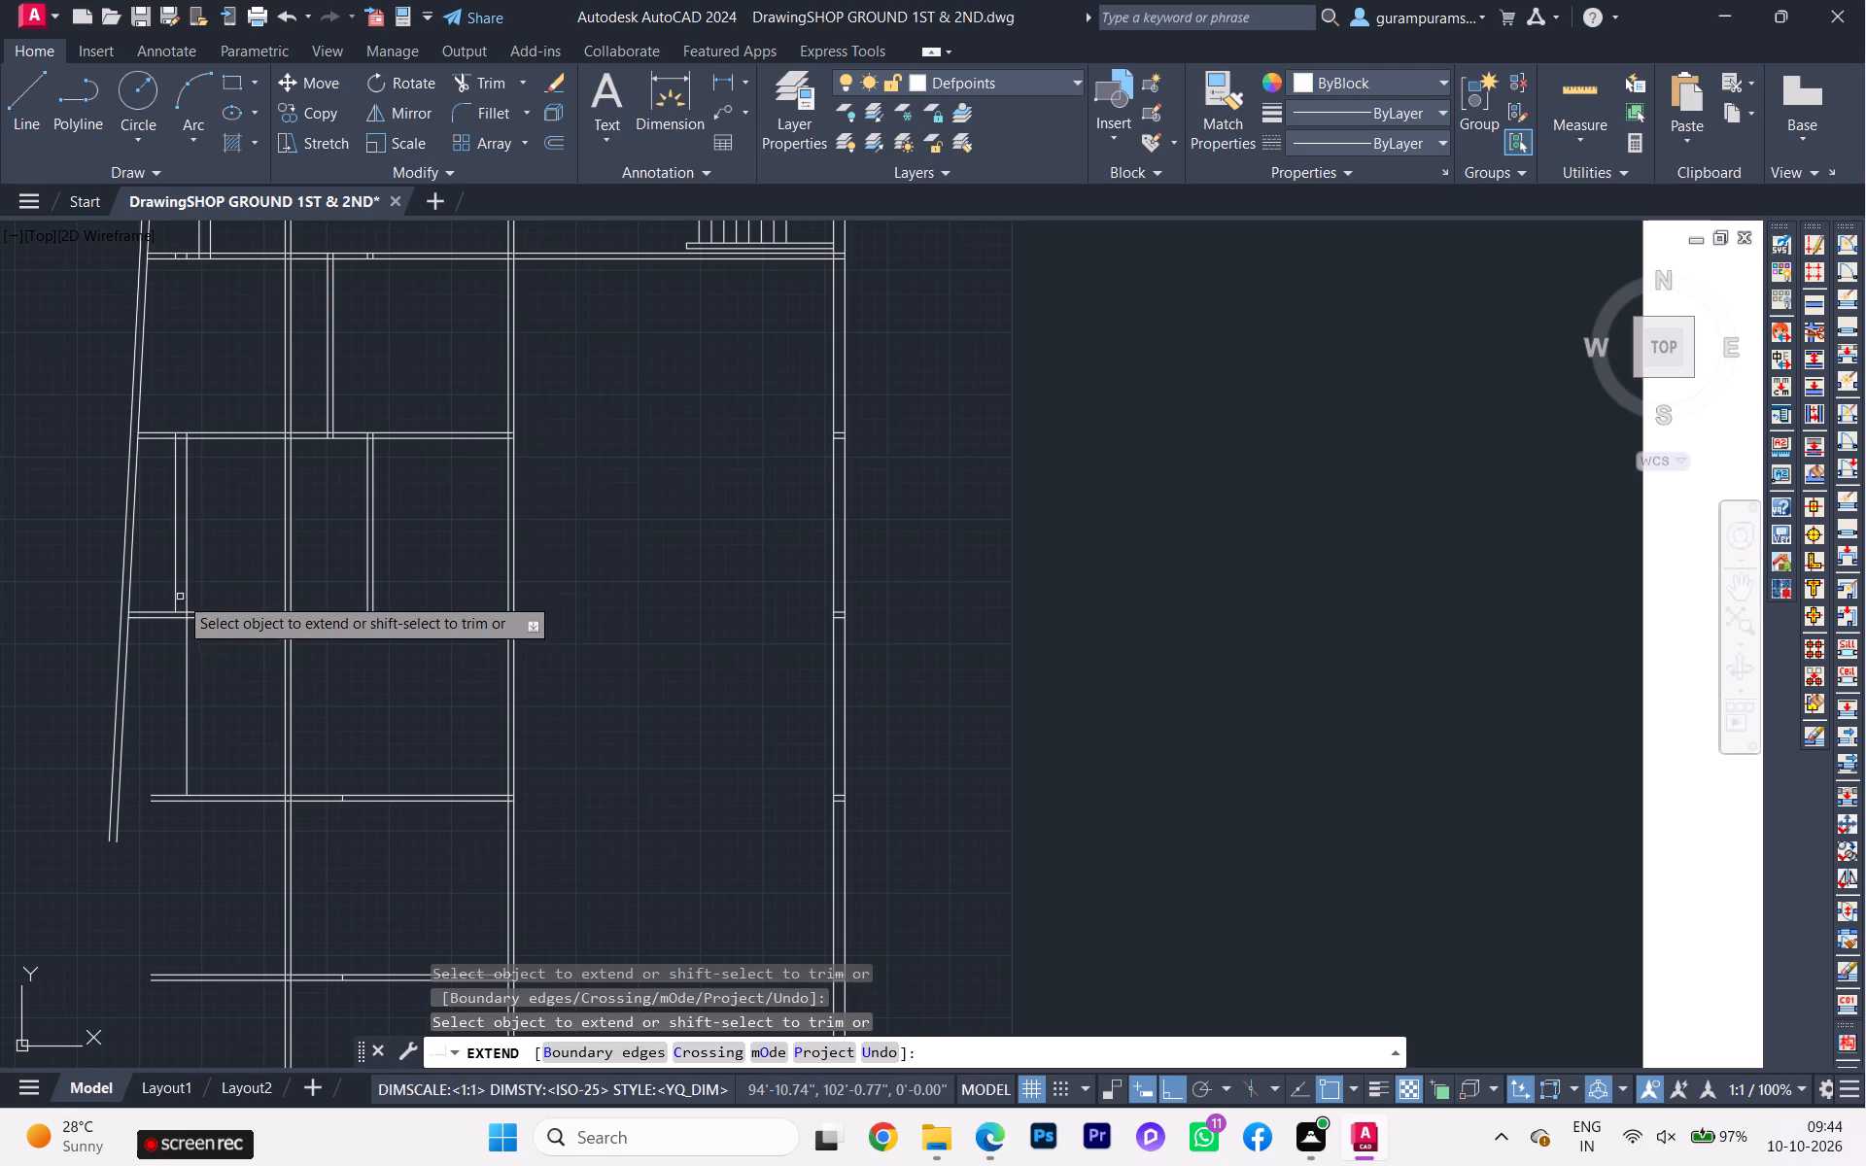
left_click(172, 588)
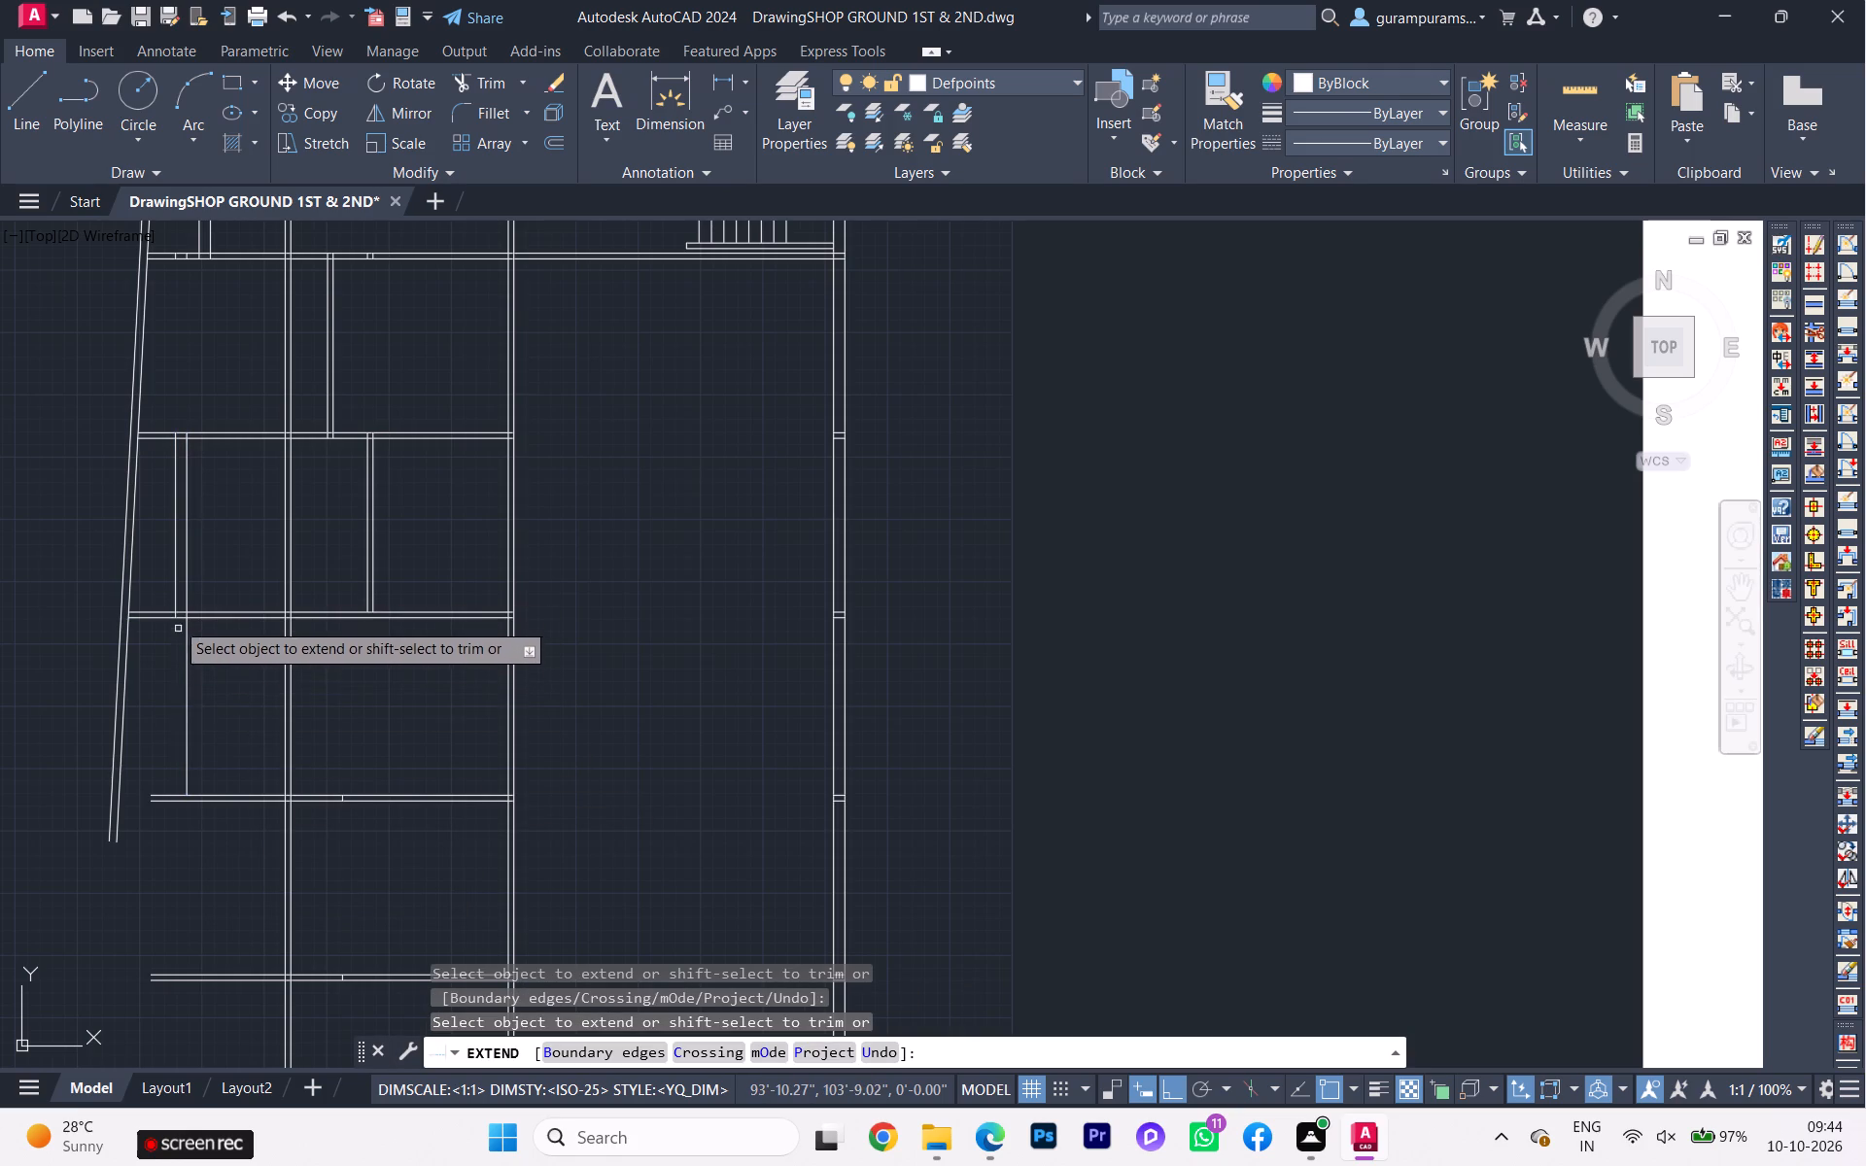
left_click(176, 600)
scroll(218, 734, "down", 1)
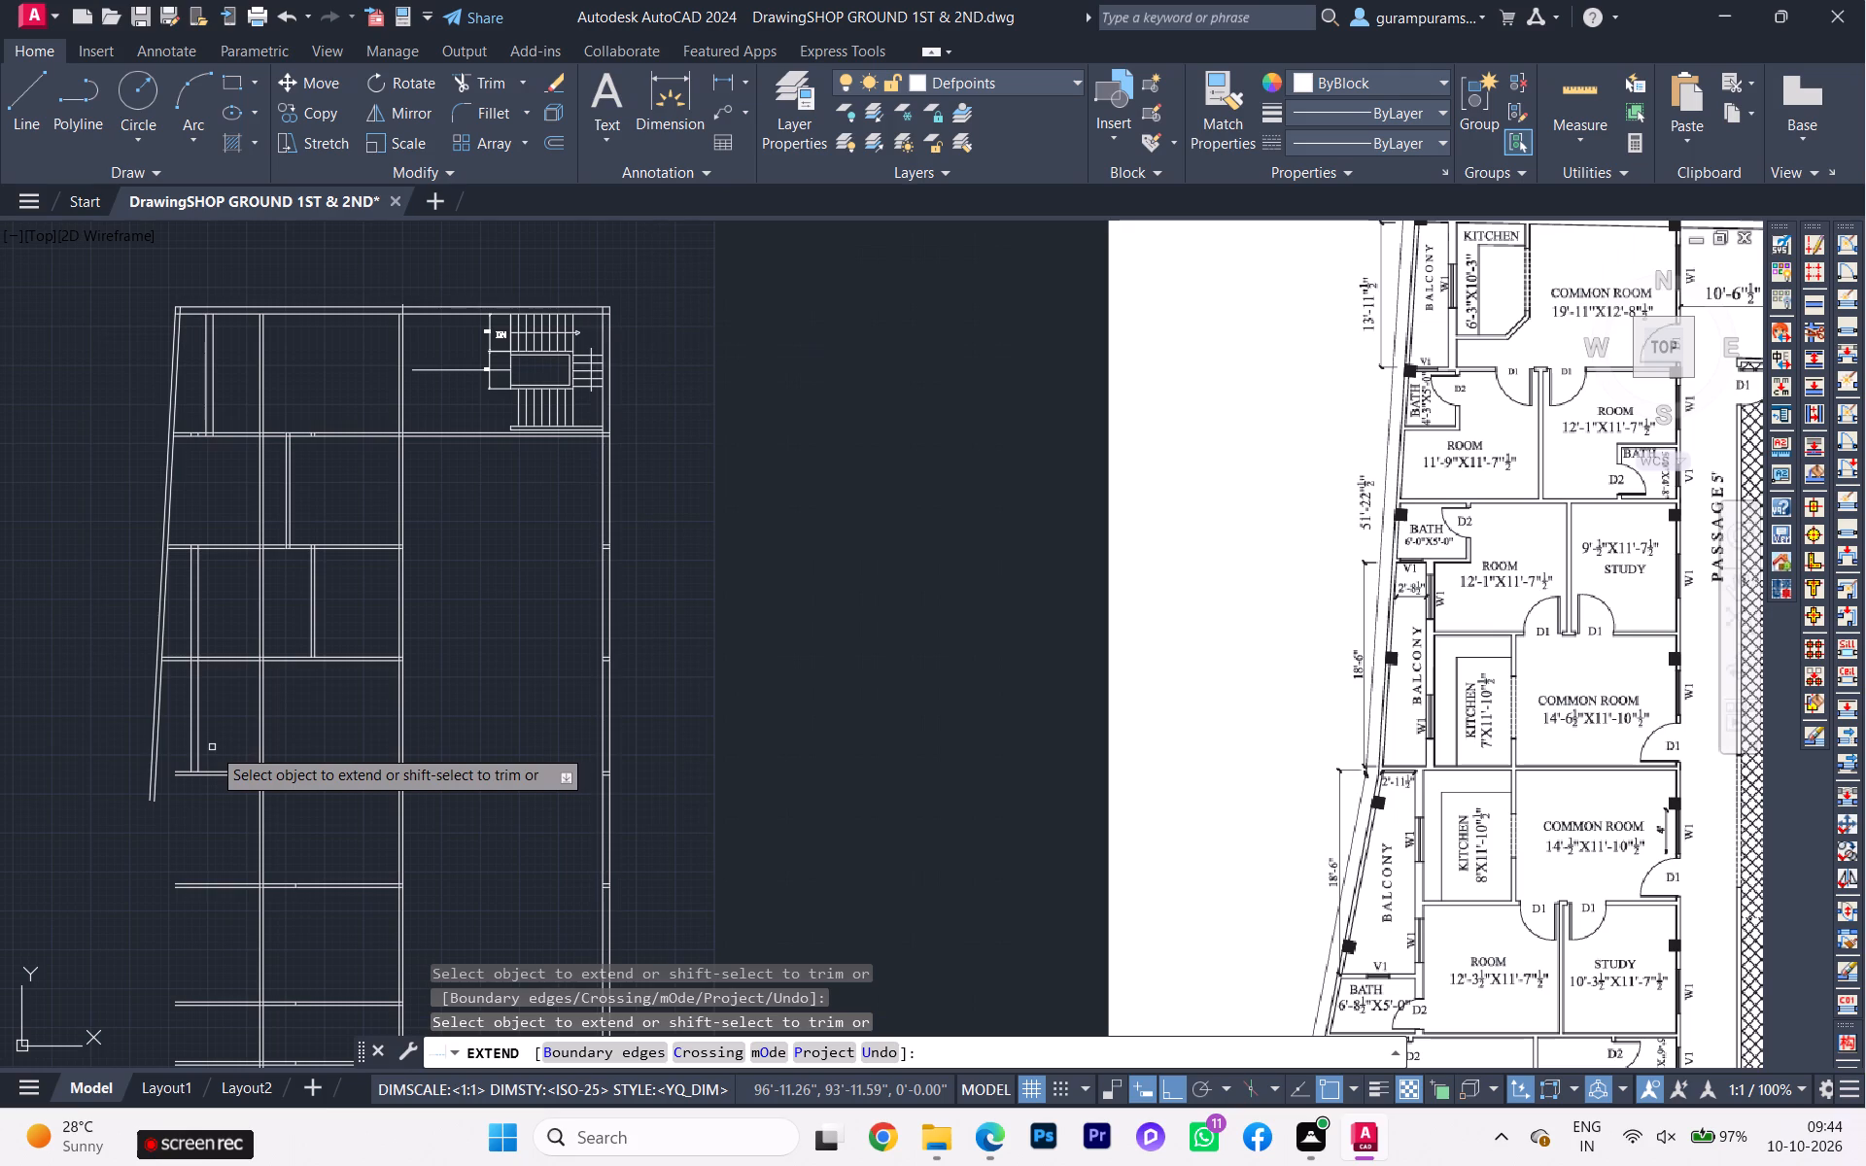
key("Escape")
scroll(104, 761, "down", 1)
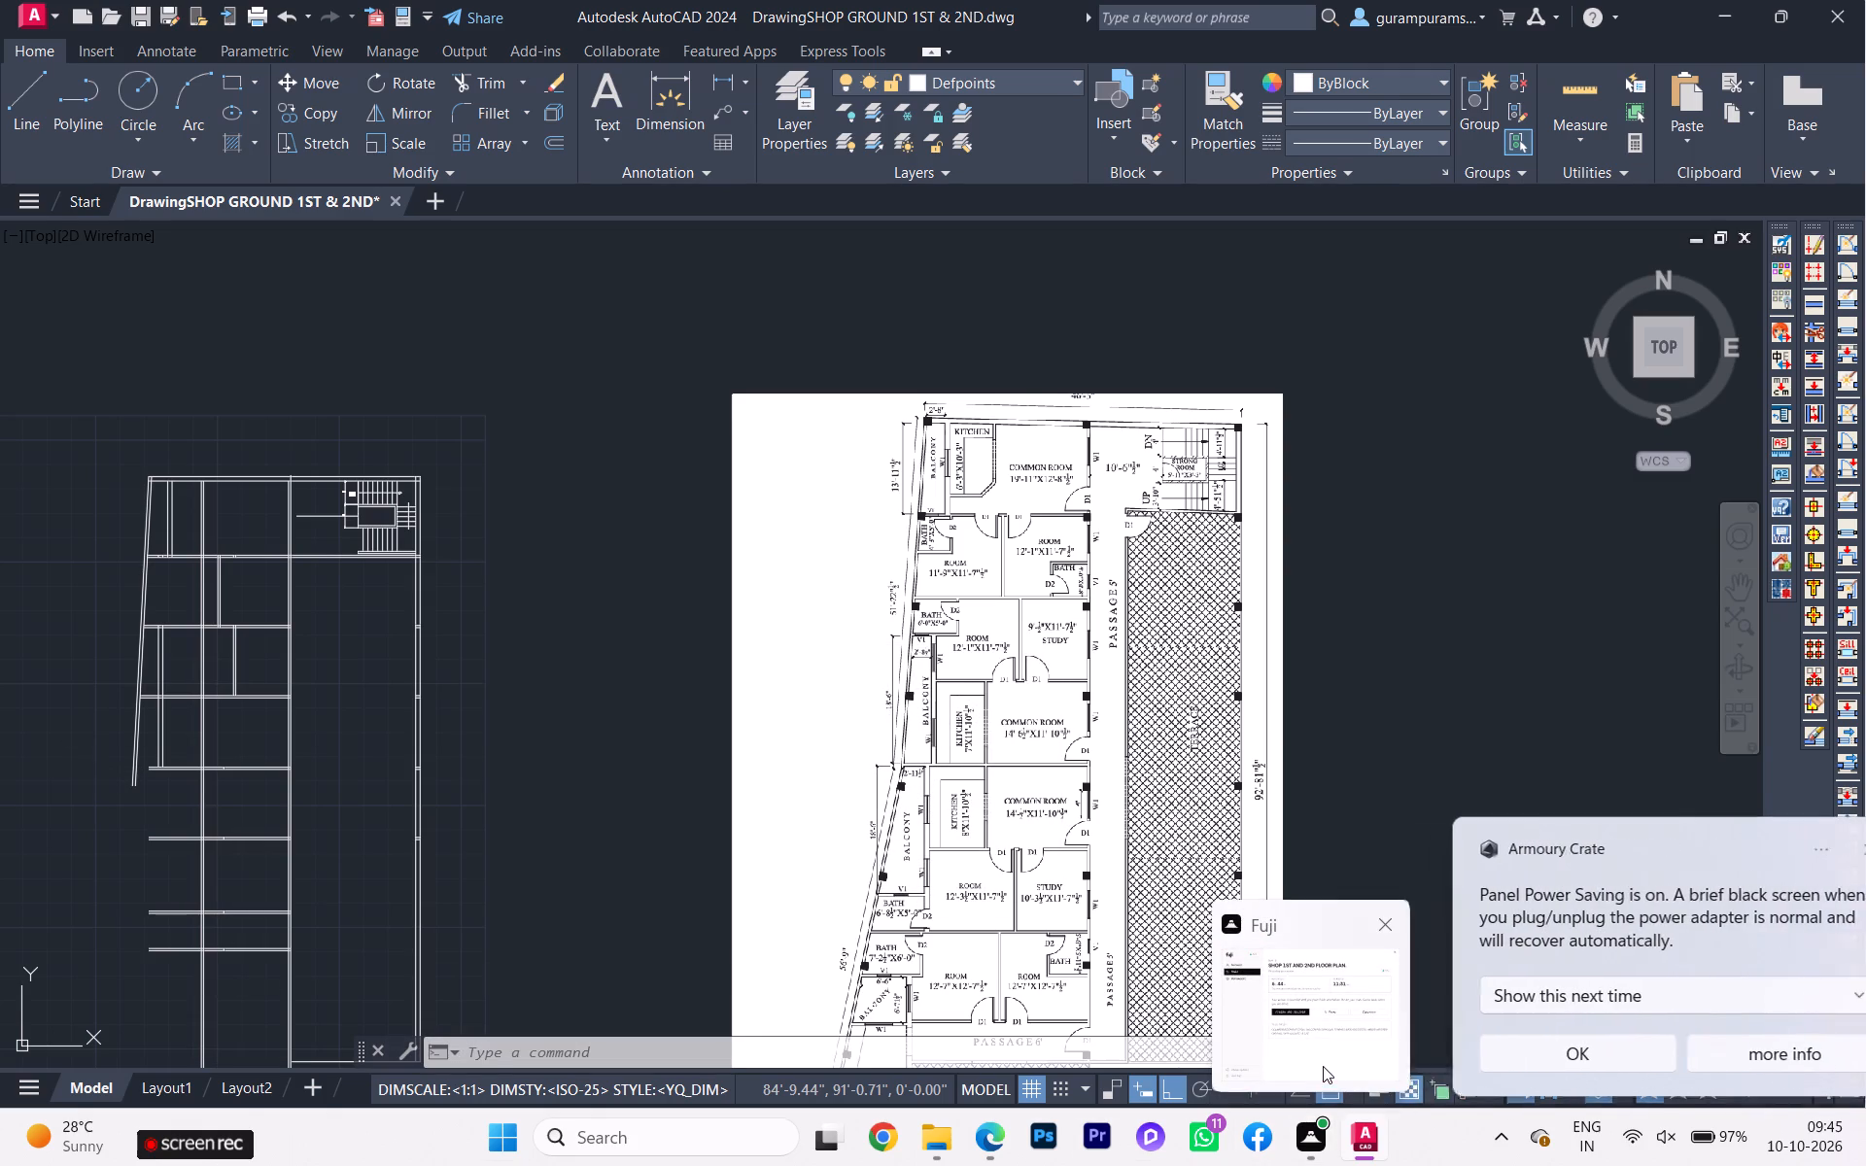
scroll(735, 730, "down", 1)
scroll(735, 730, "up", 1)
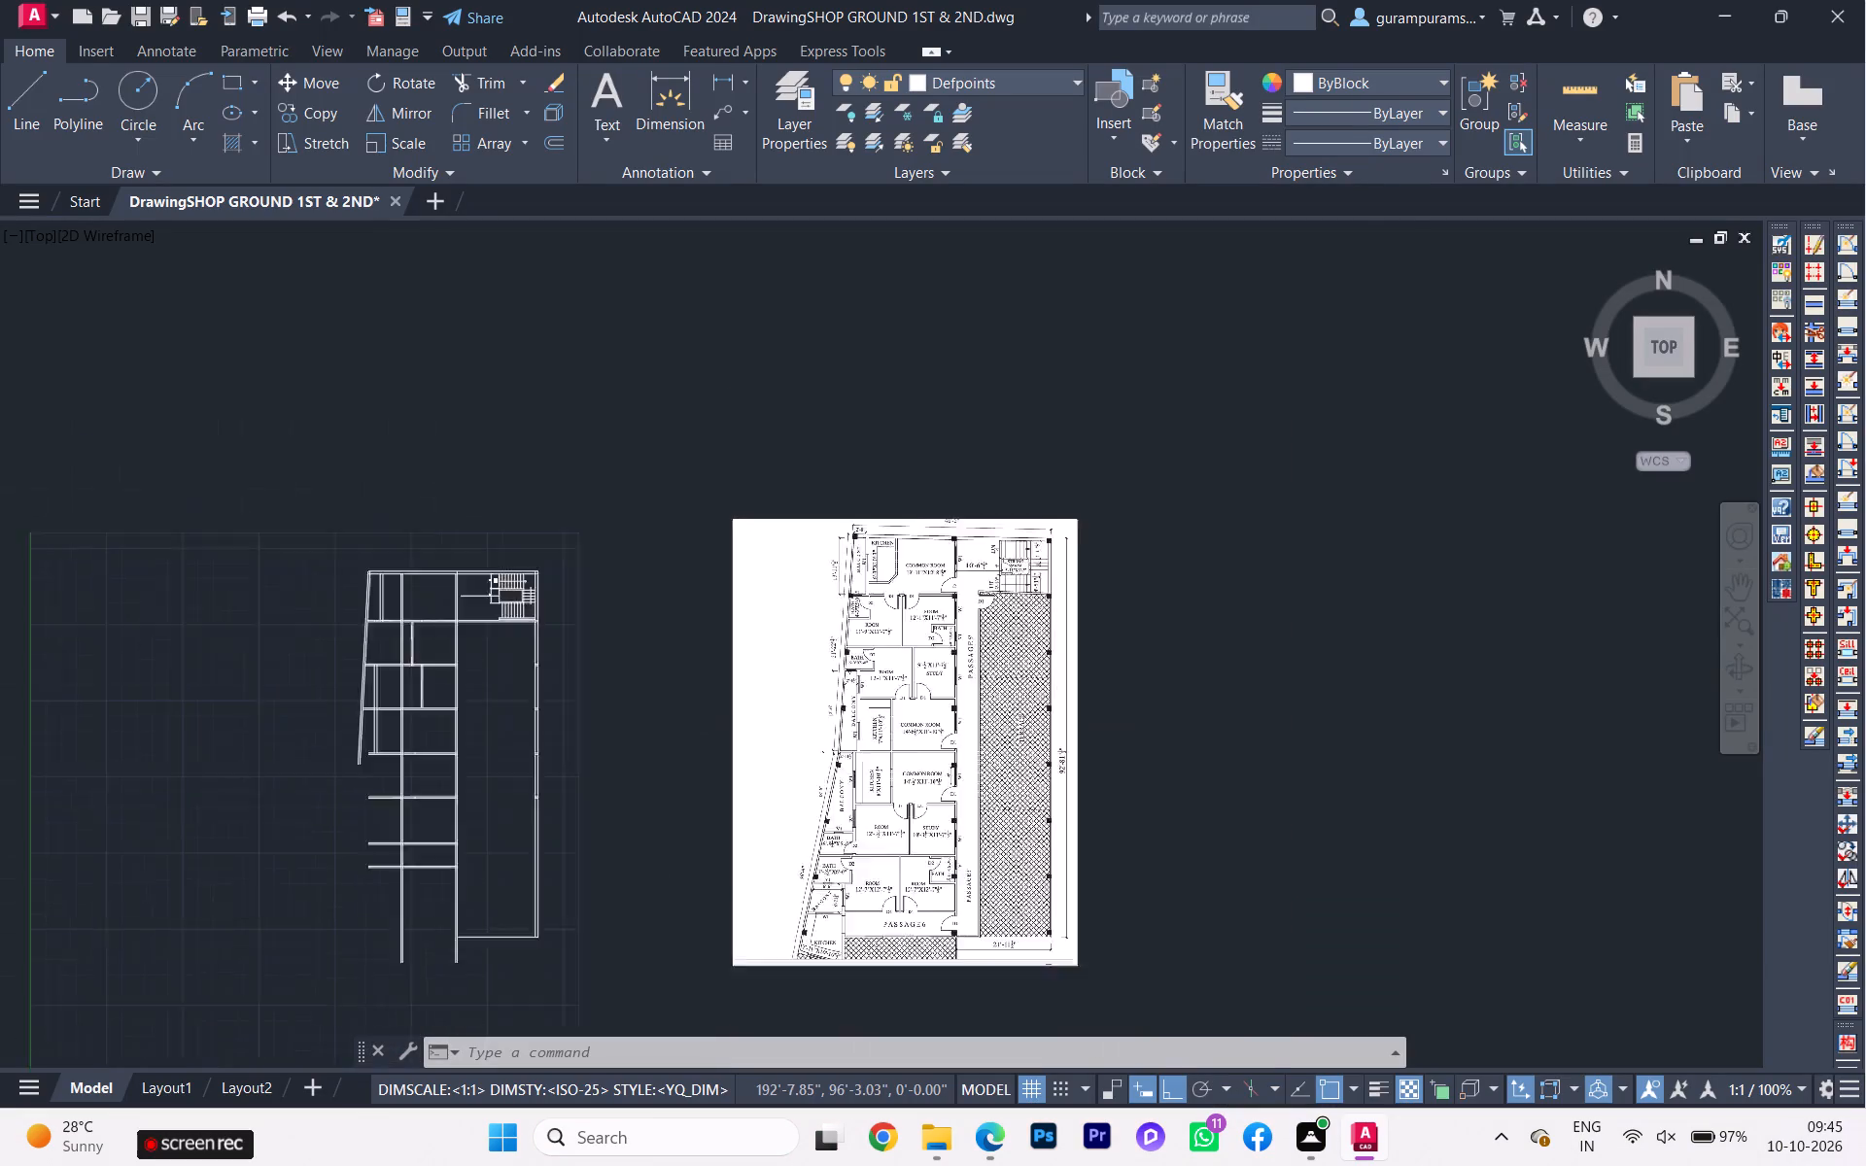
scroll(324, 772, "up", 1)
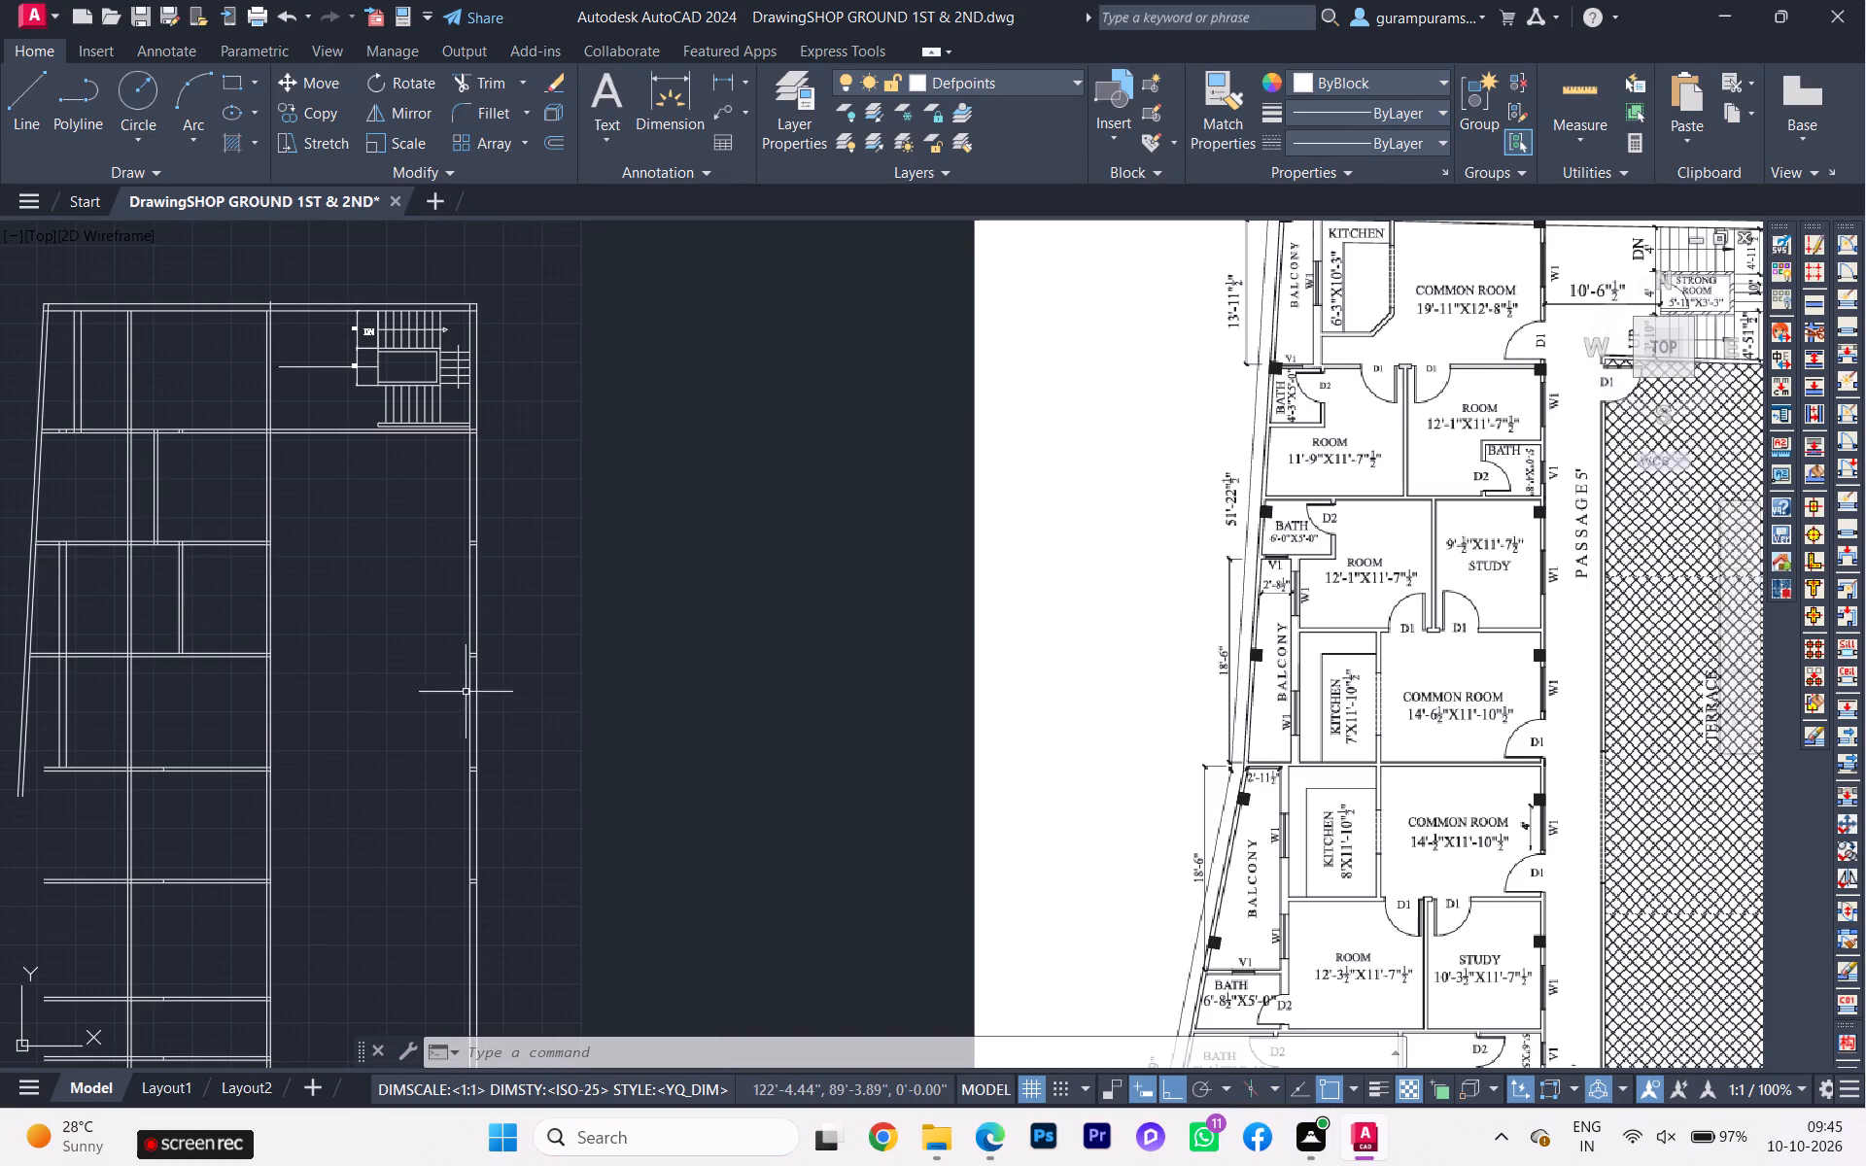
Trim away the short wall stubs inside the east outer wall in line with the second and third cross walls.
scroll(506, 651, "up", 1)
key("t")
key("r")
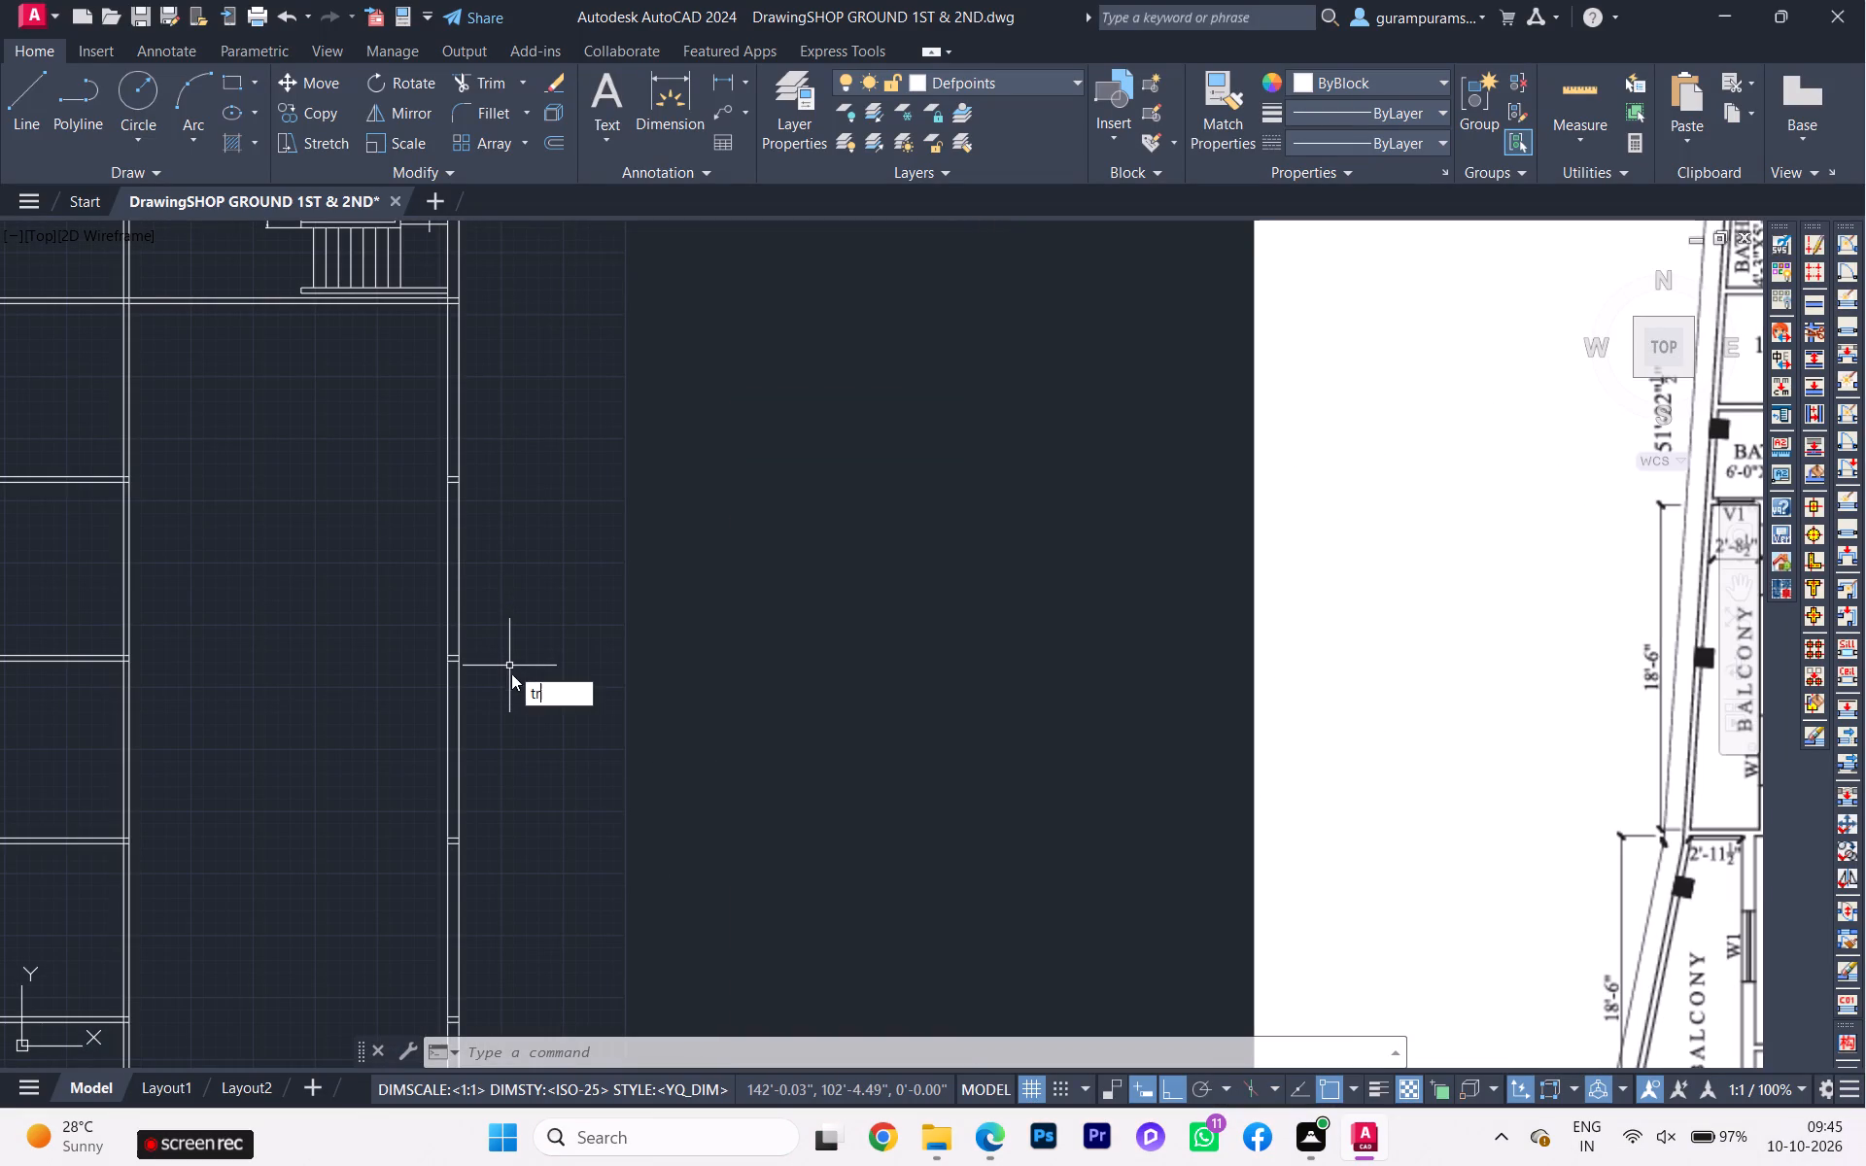
key("Return")
scroll(481, 613, "up", 2)
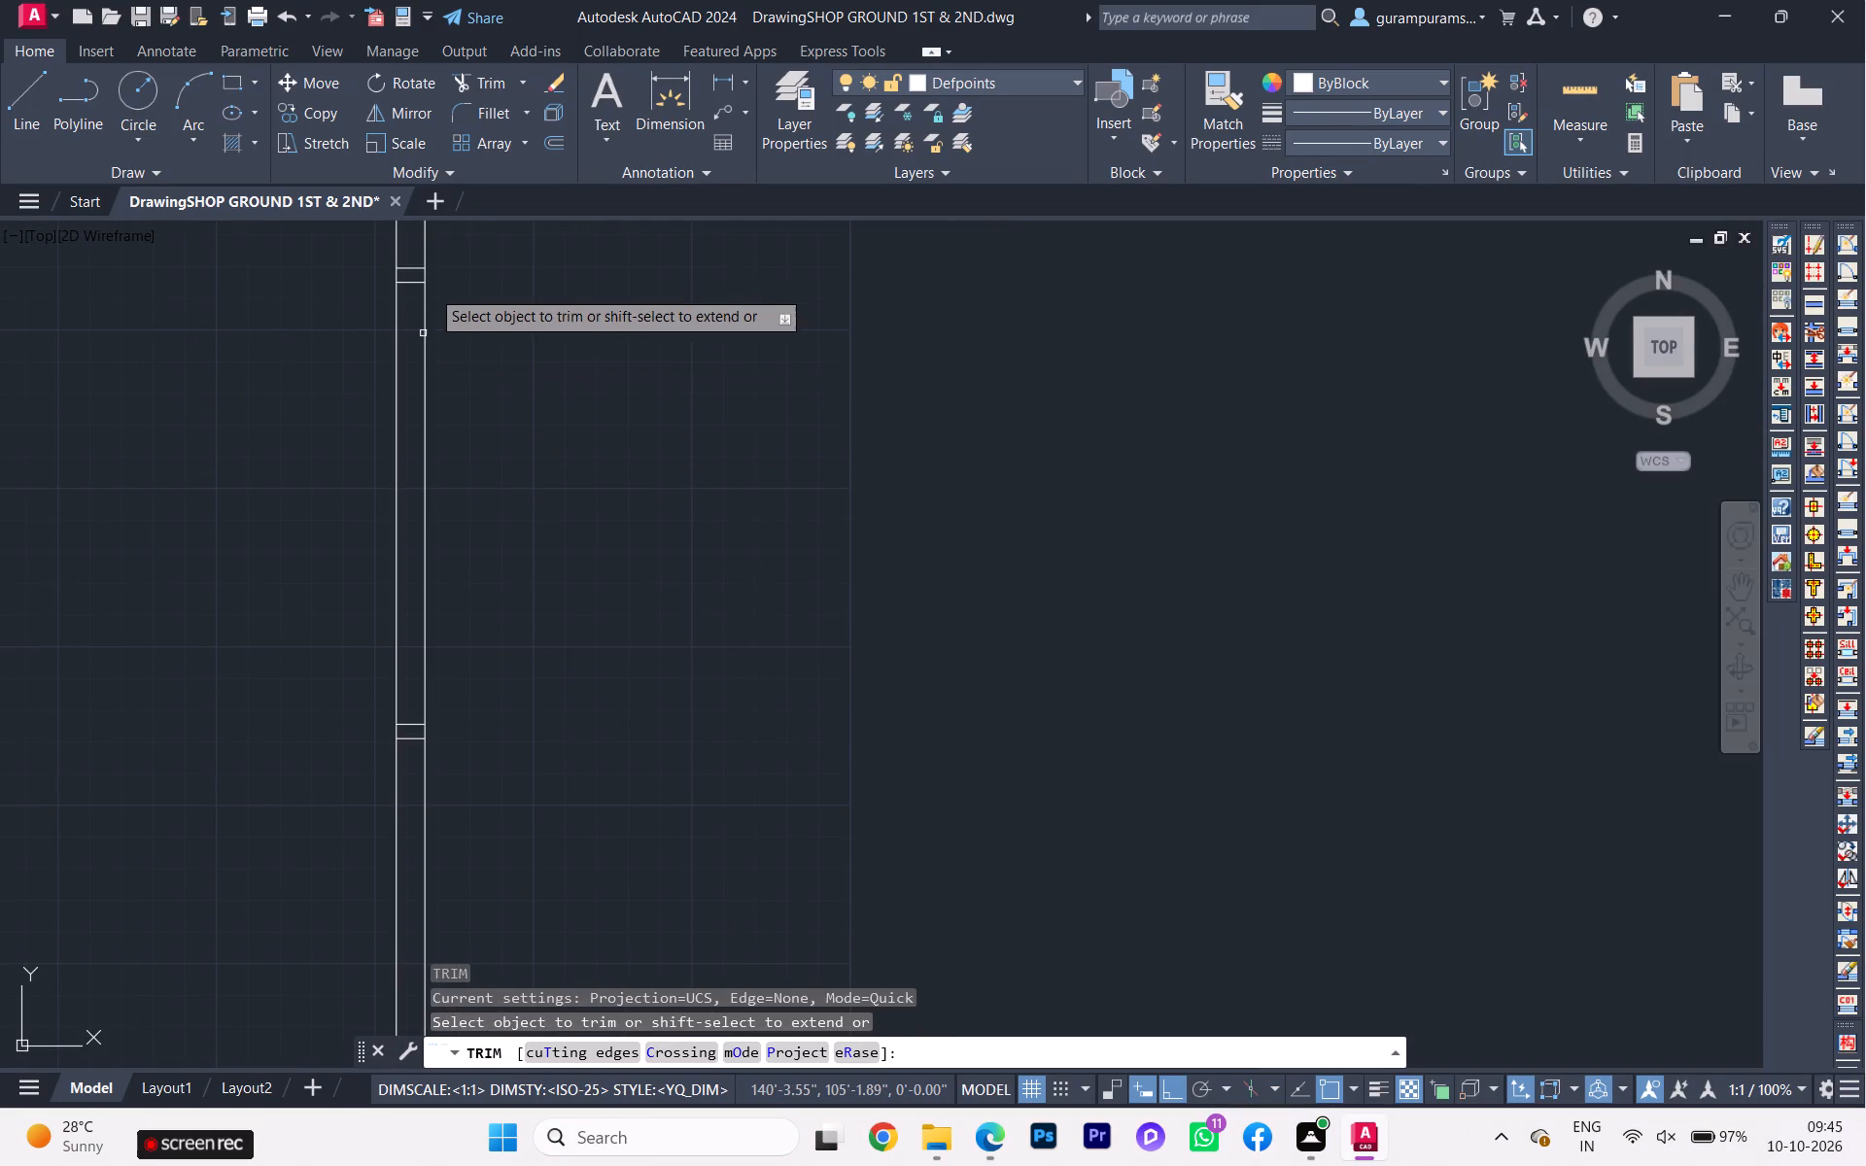
left_click(419, 260)
left_click(422, 316)
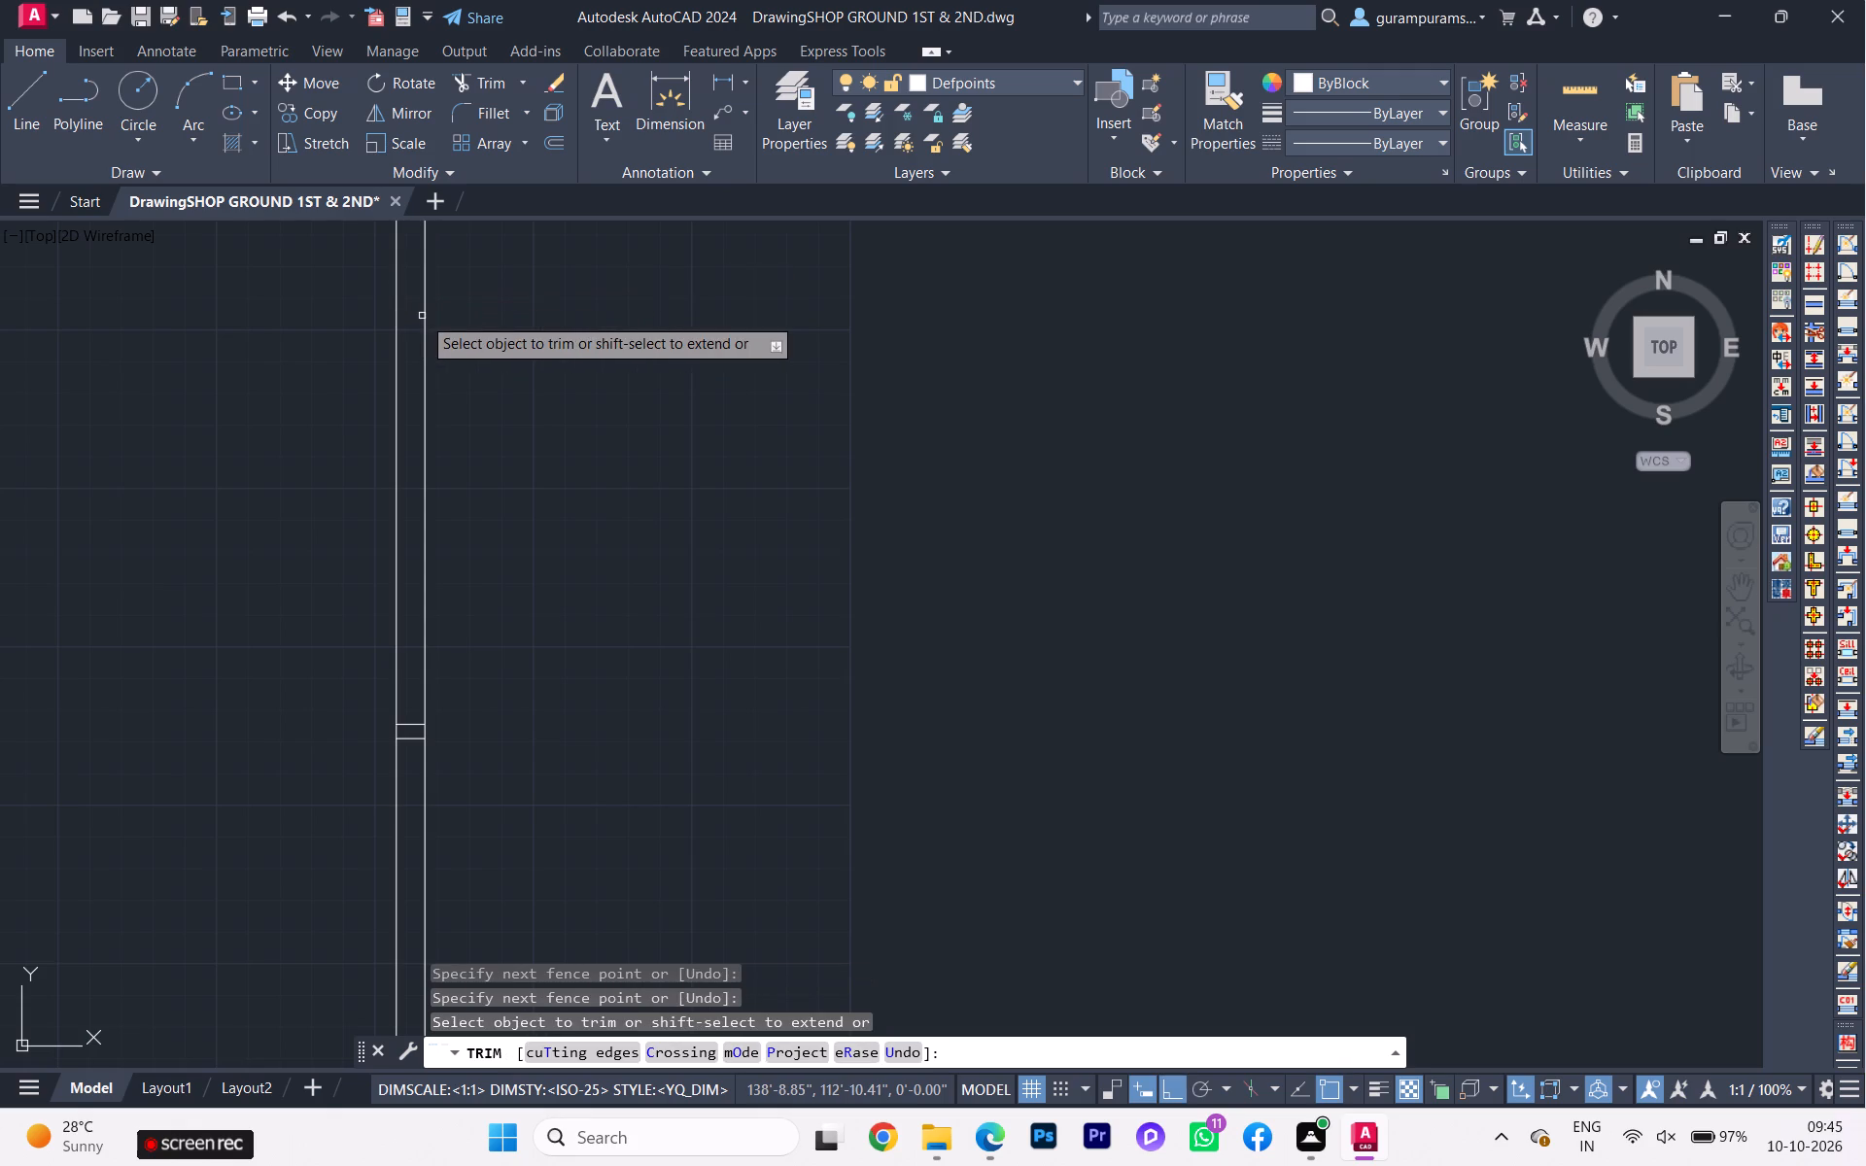
left_click(405, 735)
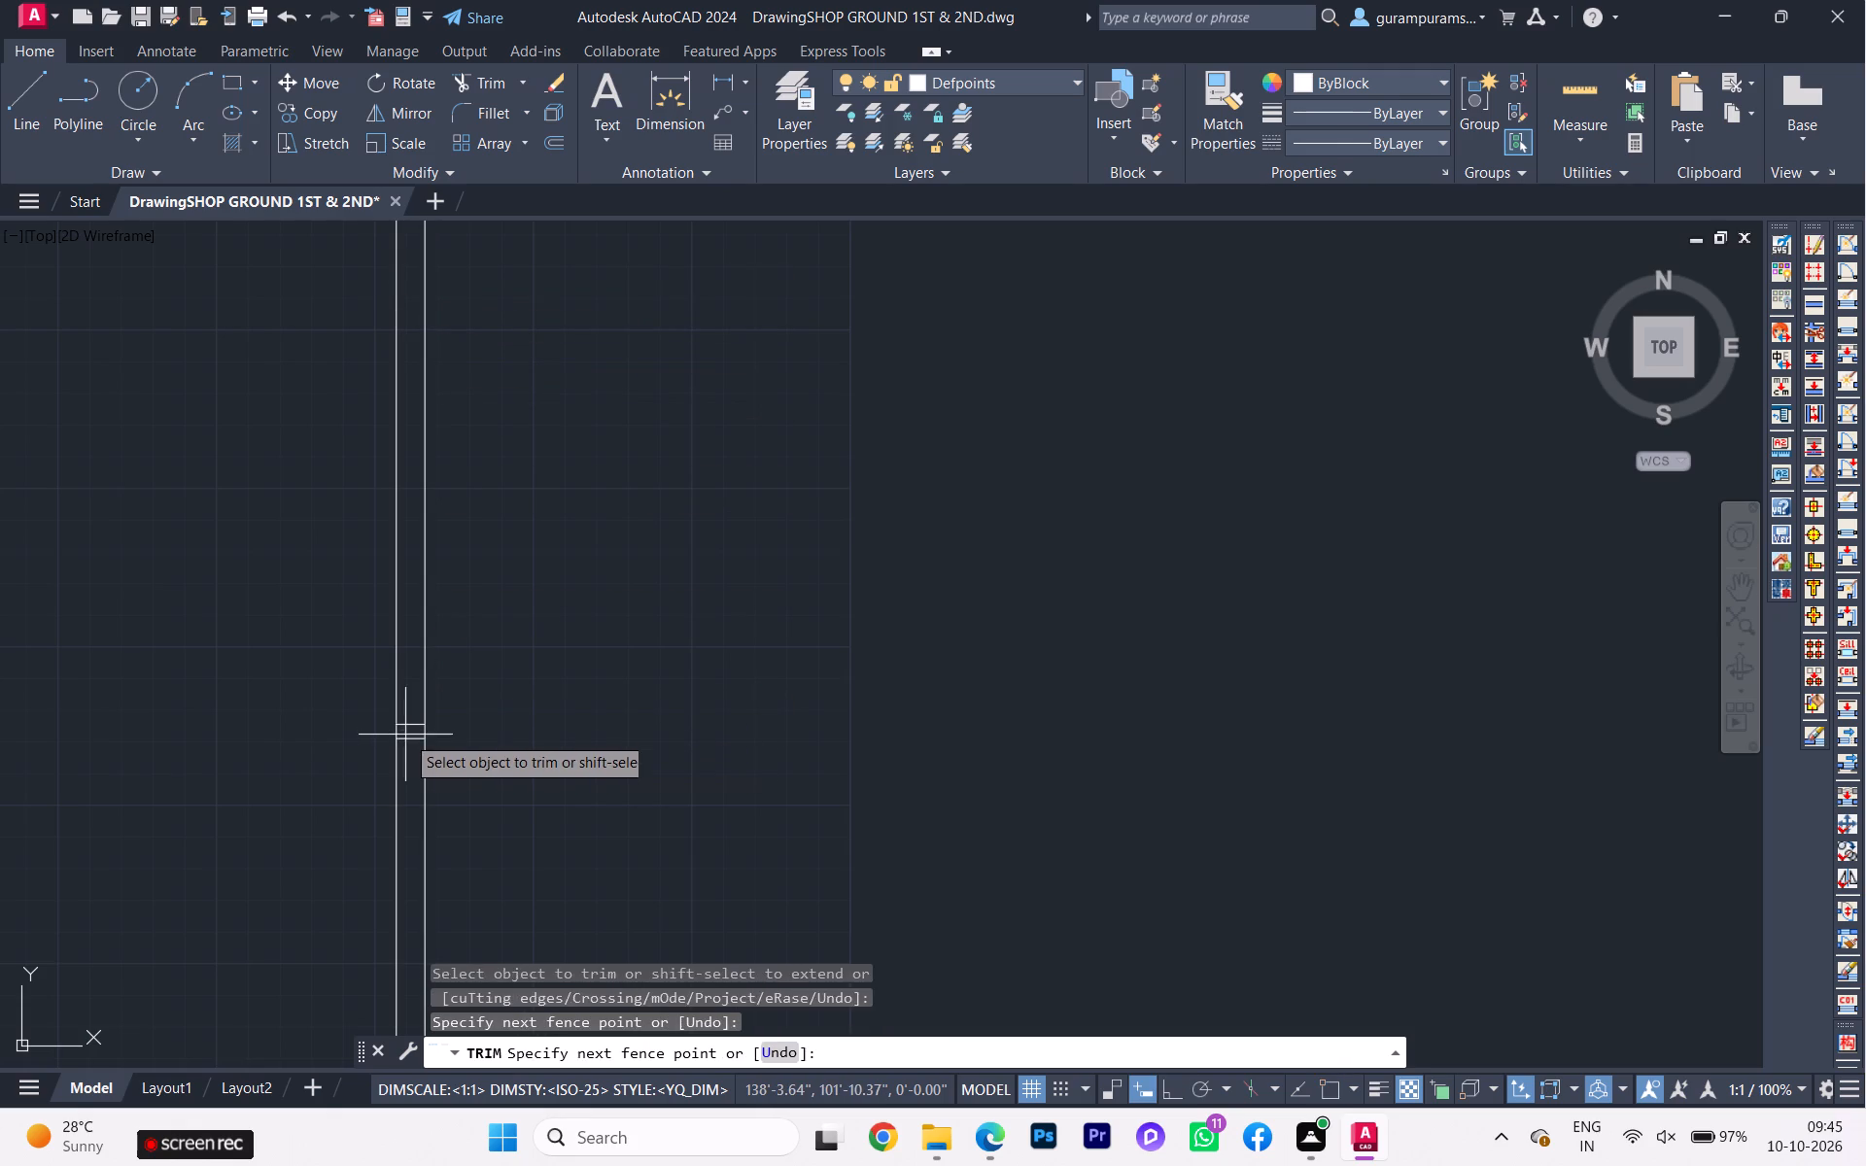
left_click(398, 700)
left_click(420, 730)
left_click(408, 768)
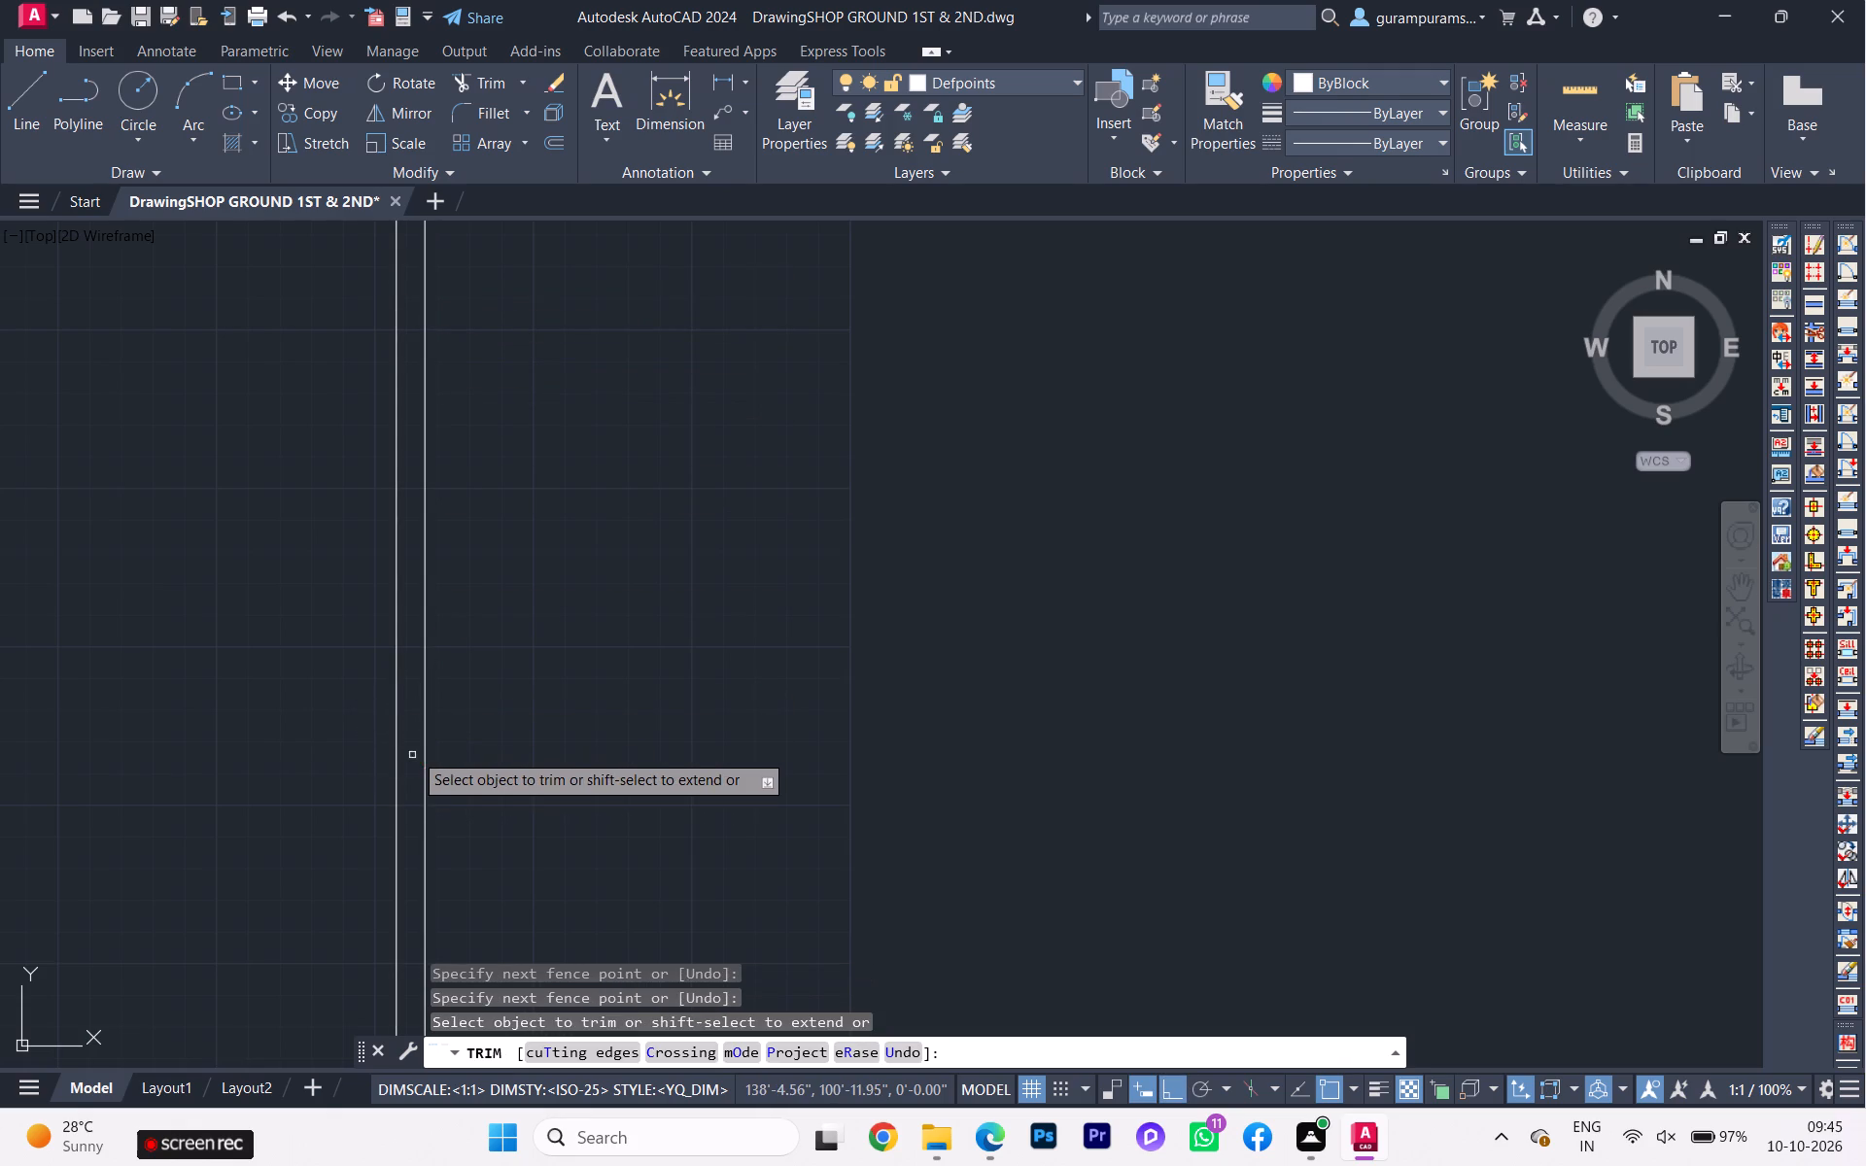
Trim away the stubs inside the east outer wall in line with the fourth and fifth cross walls.
scroll(414, 761, "down", 3)
middle_click_drag(466, 641, 501, 430)
scroll(460, 732, "up", 2)
scroll(460, 731, "down", 1)
scroll(460, 730, "up", 2)
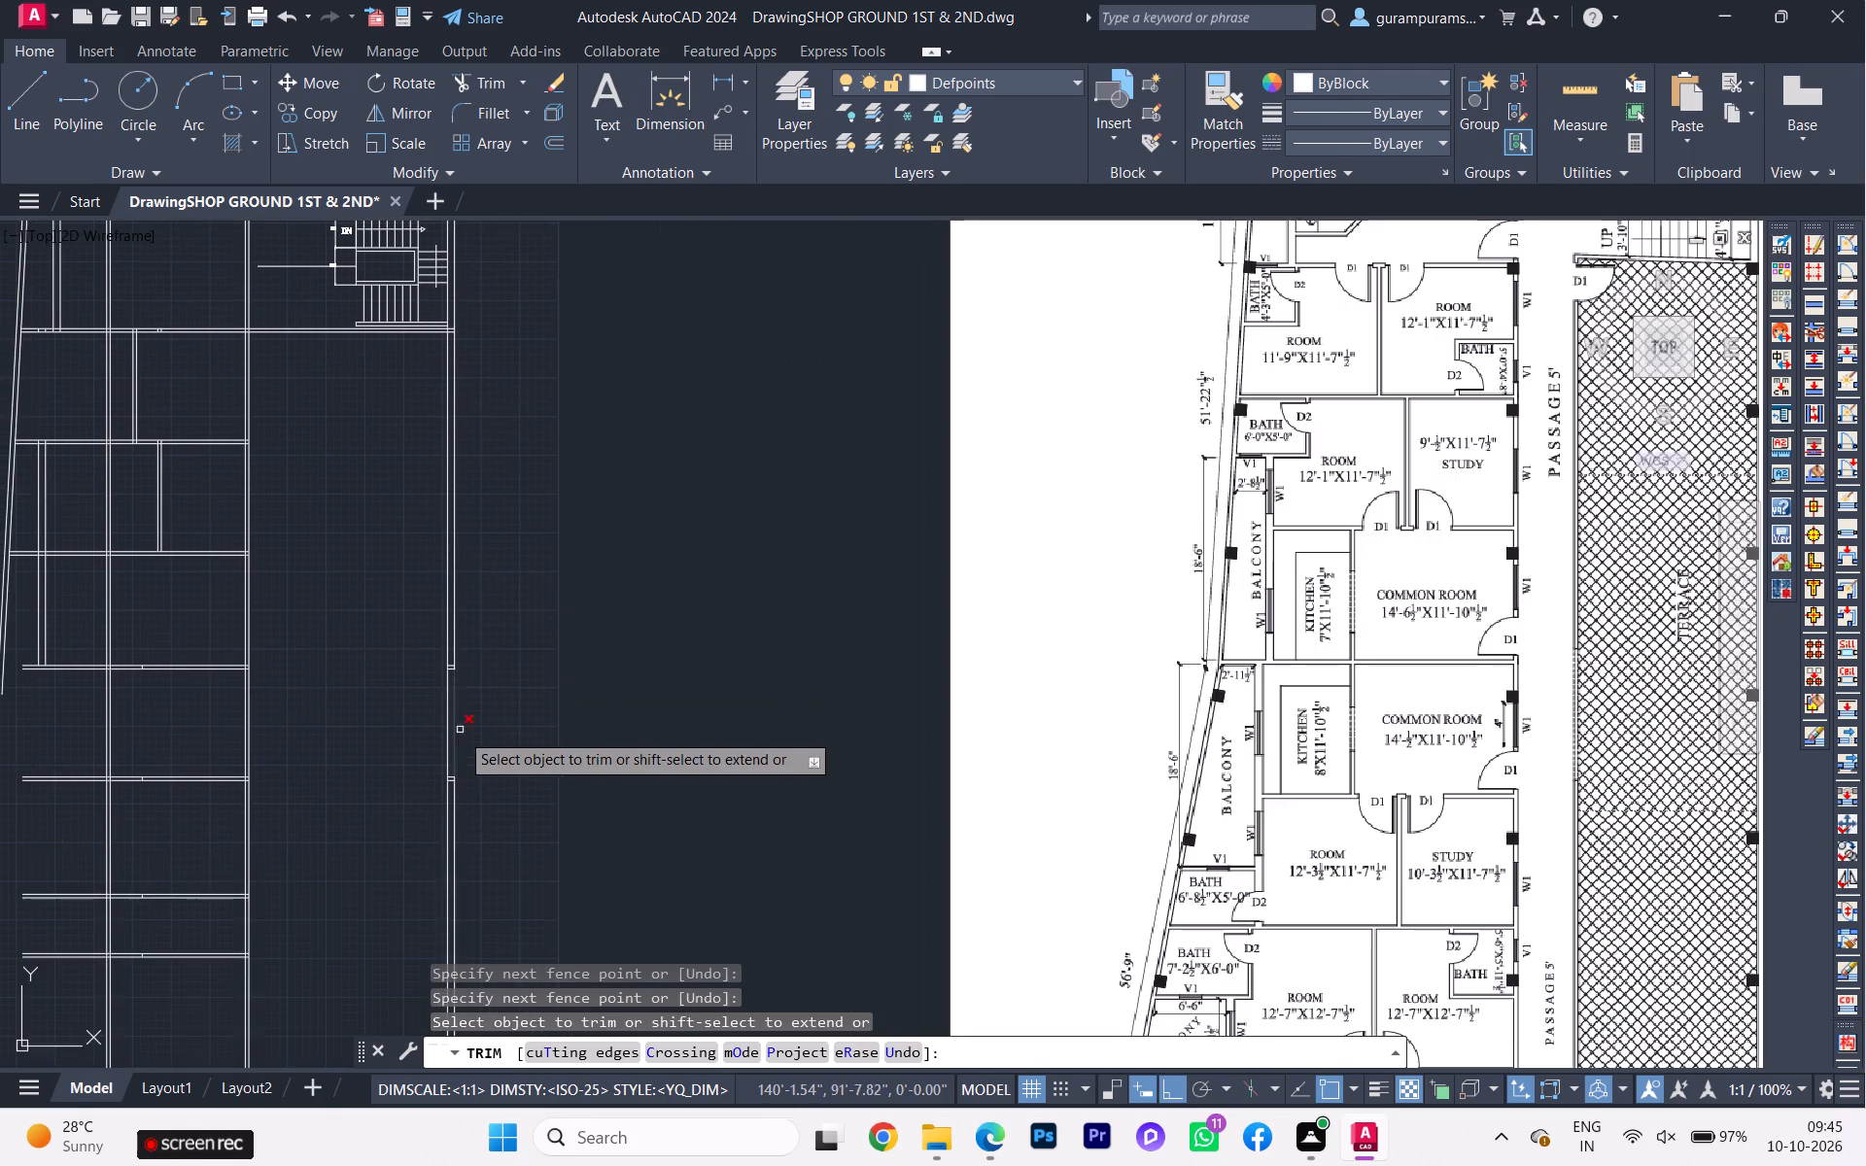
scroll(460, 728, "up", 1)
left_click(394, 354)
left_click(405, 310)
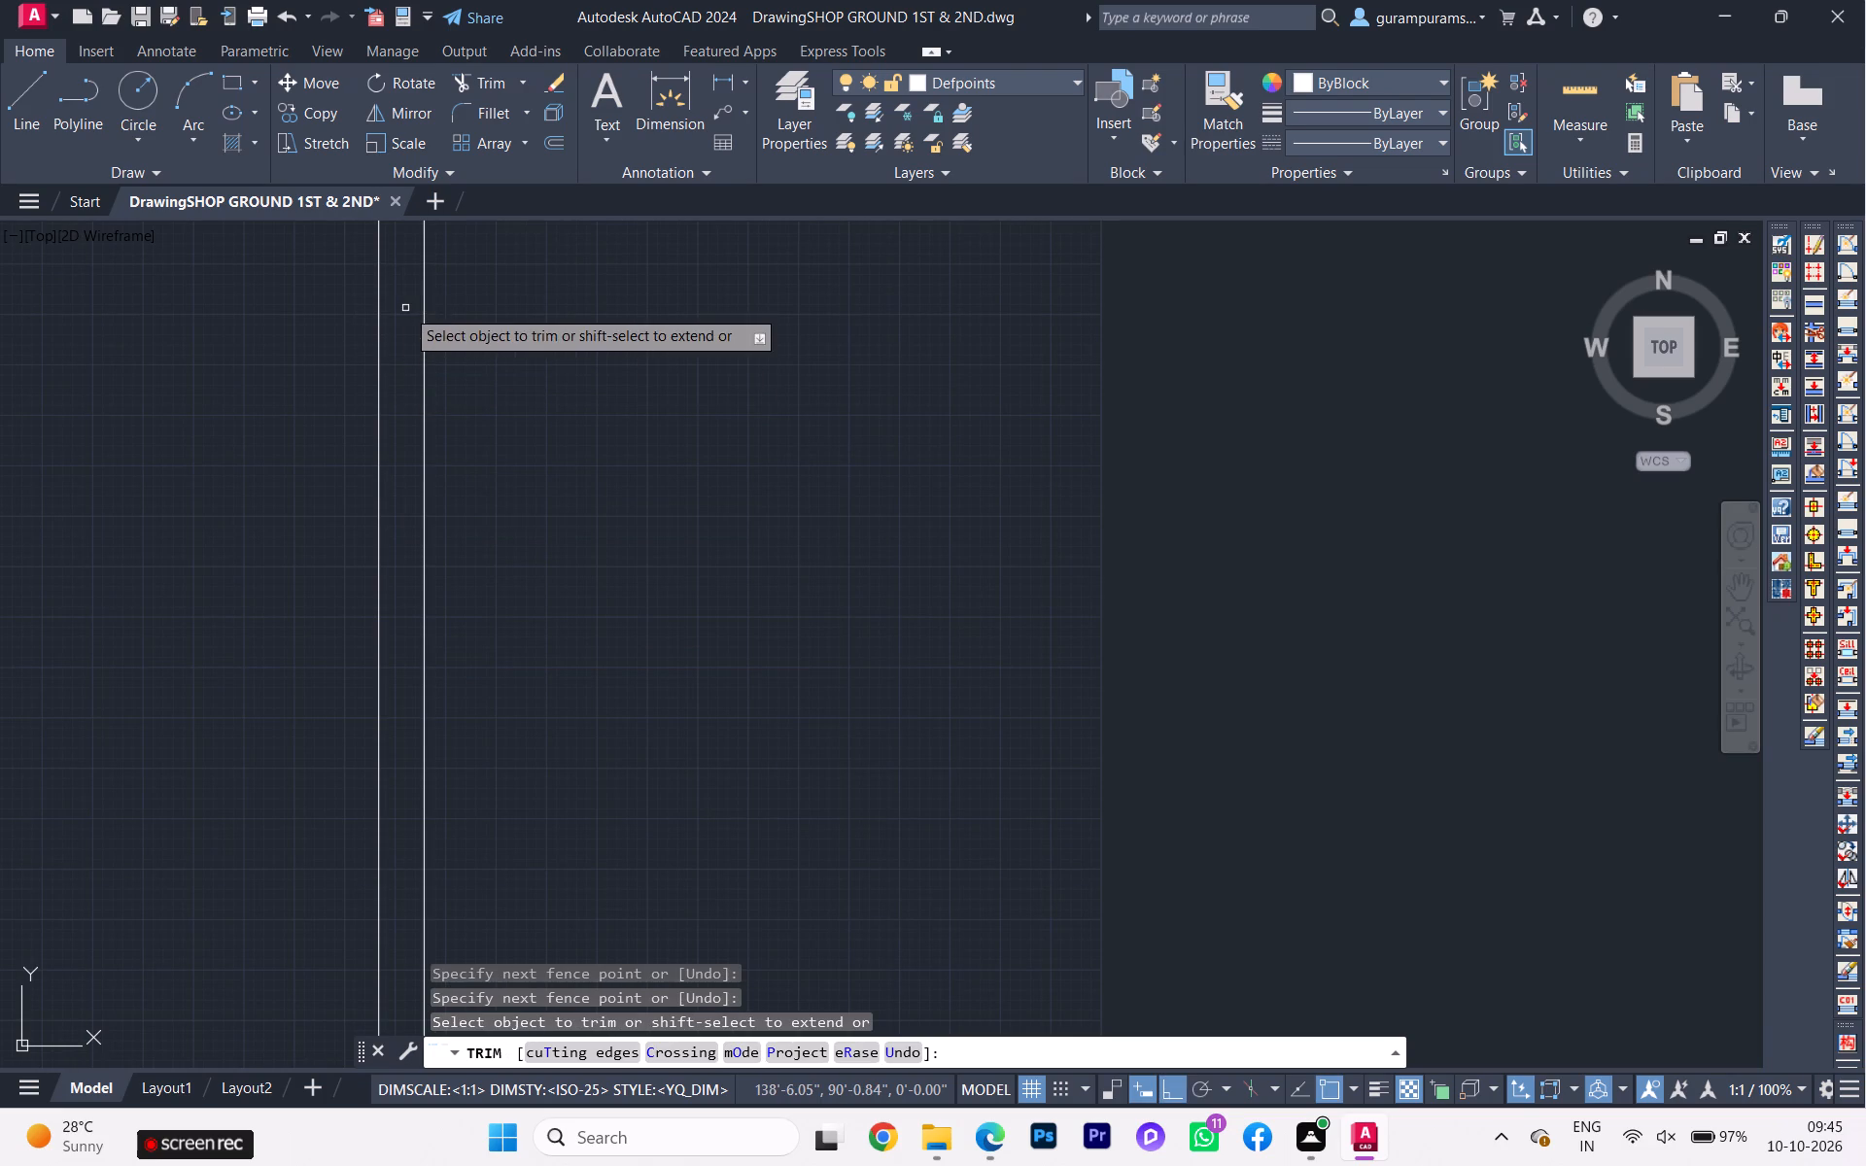
scroll(451, 532, "down", 1)
middle_click_drag(506, 633, 534, 463)
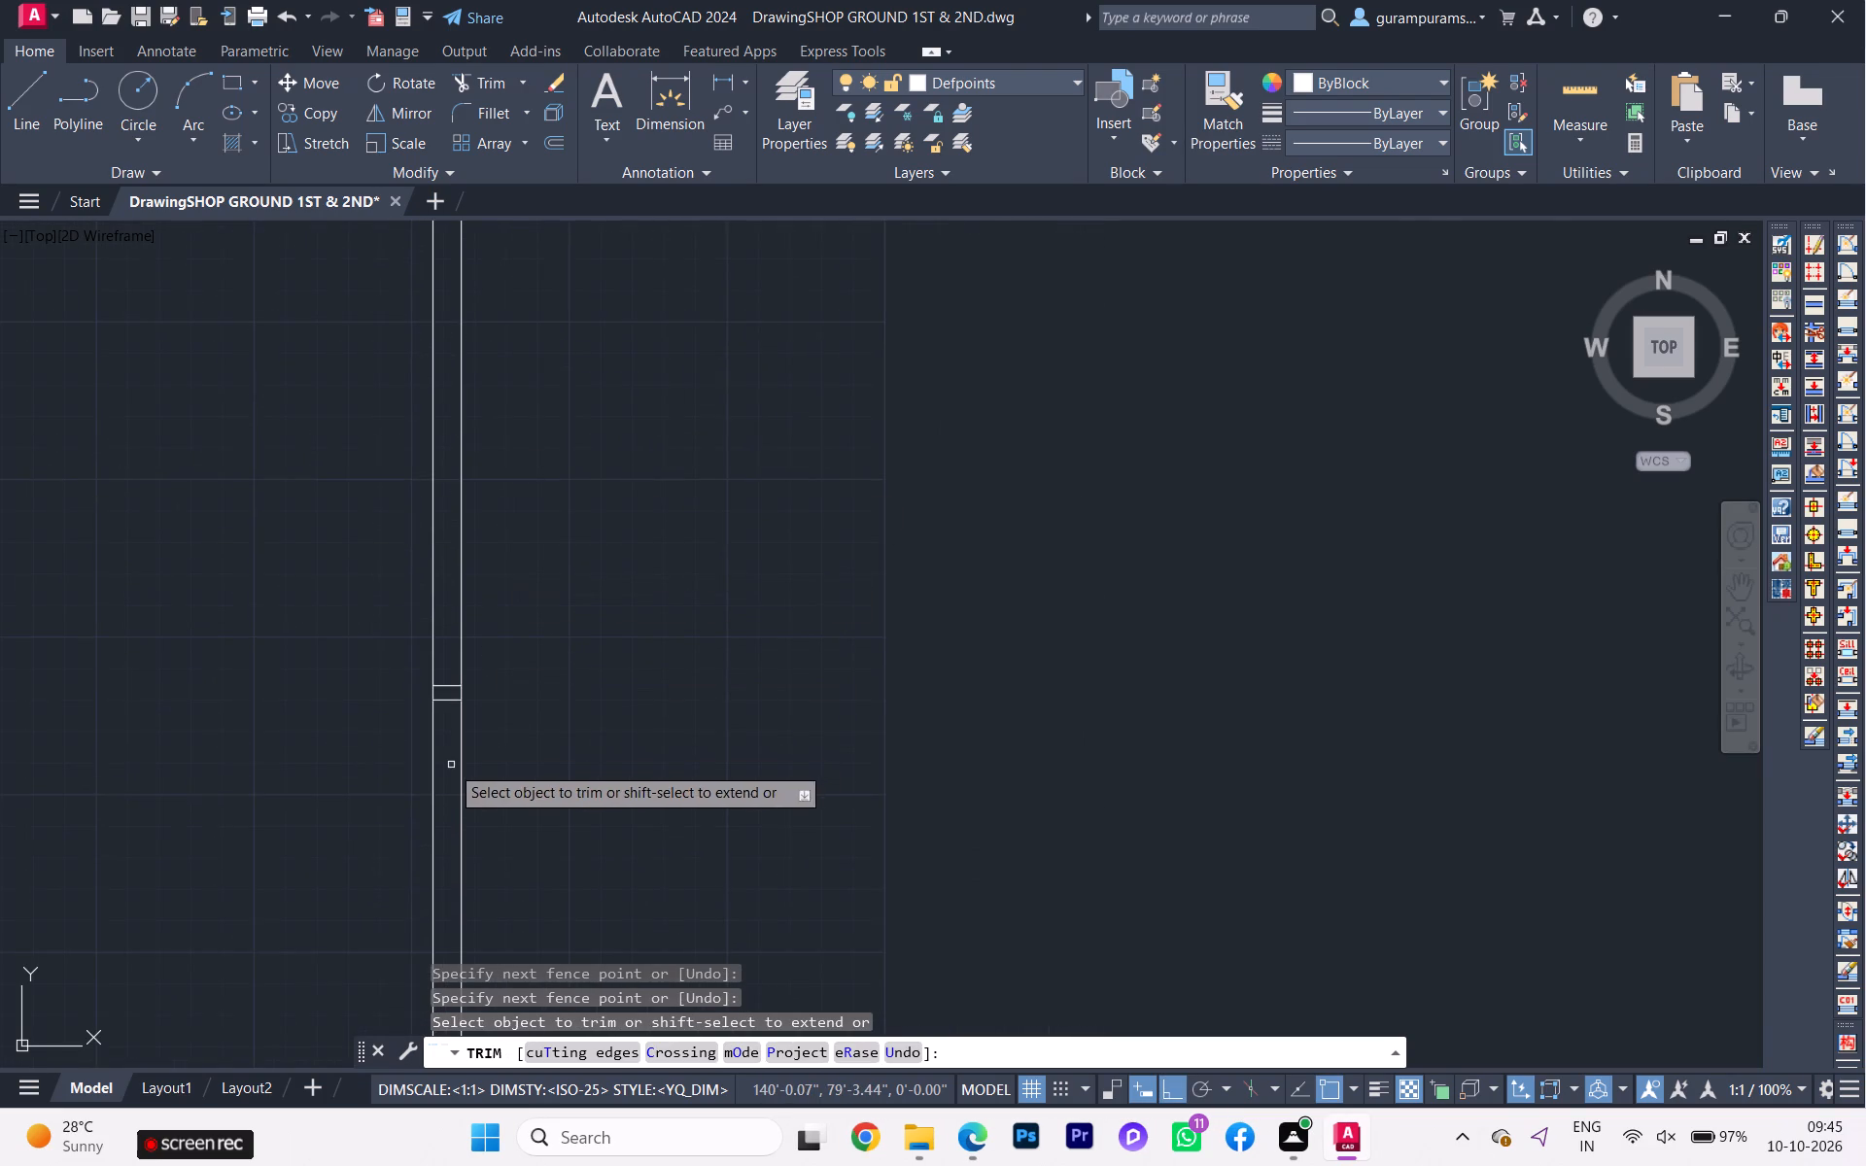
scroll(450, 758, "up", 2)
left_click(458, 726)
left_click(443, 493)
scroll(513, 806, "down", 1)
scroll(516, 815, "up", 1)
scroll(526, 847, "down", 2)
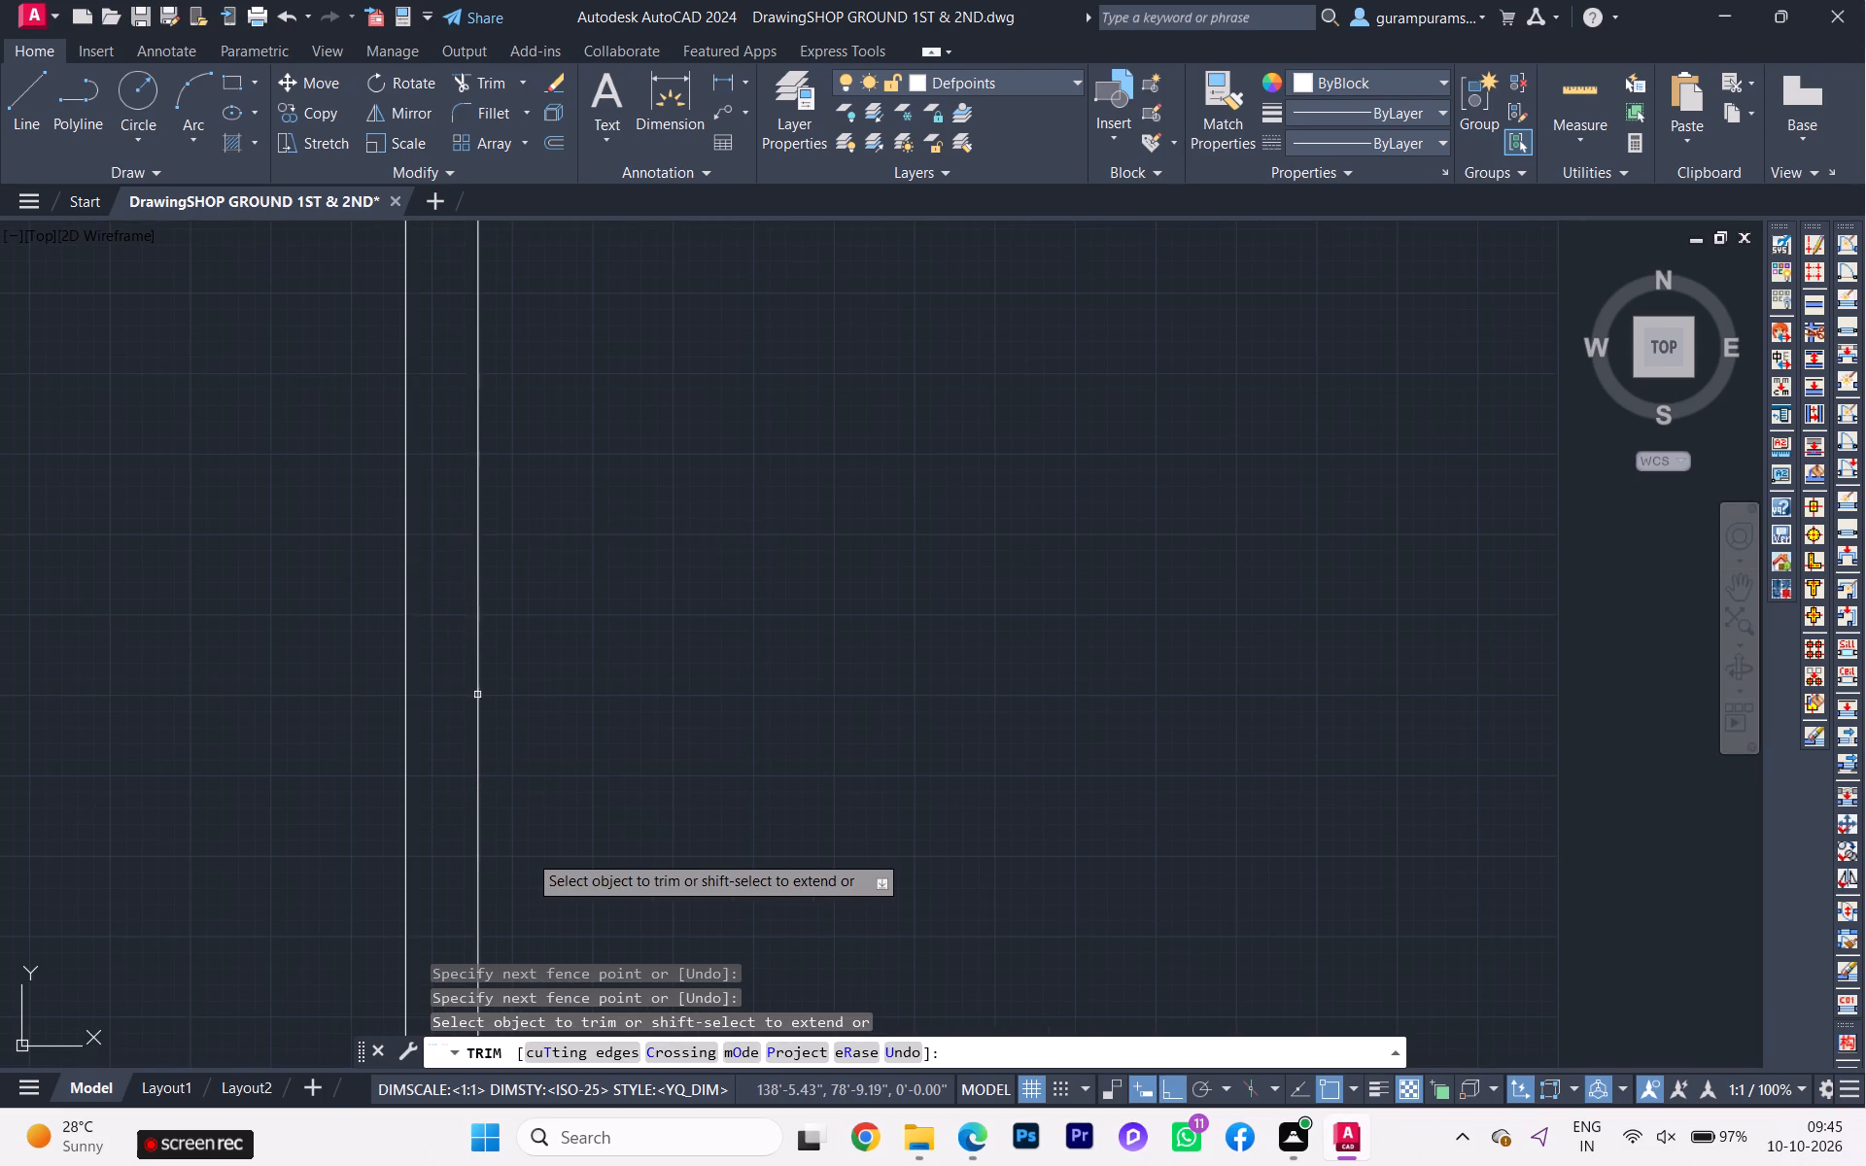
scroll(561, 883, "down", 1)
middle_click_drag(577, 892, 622, 772)
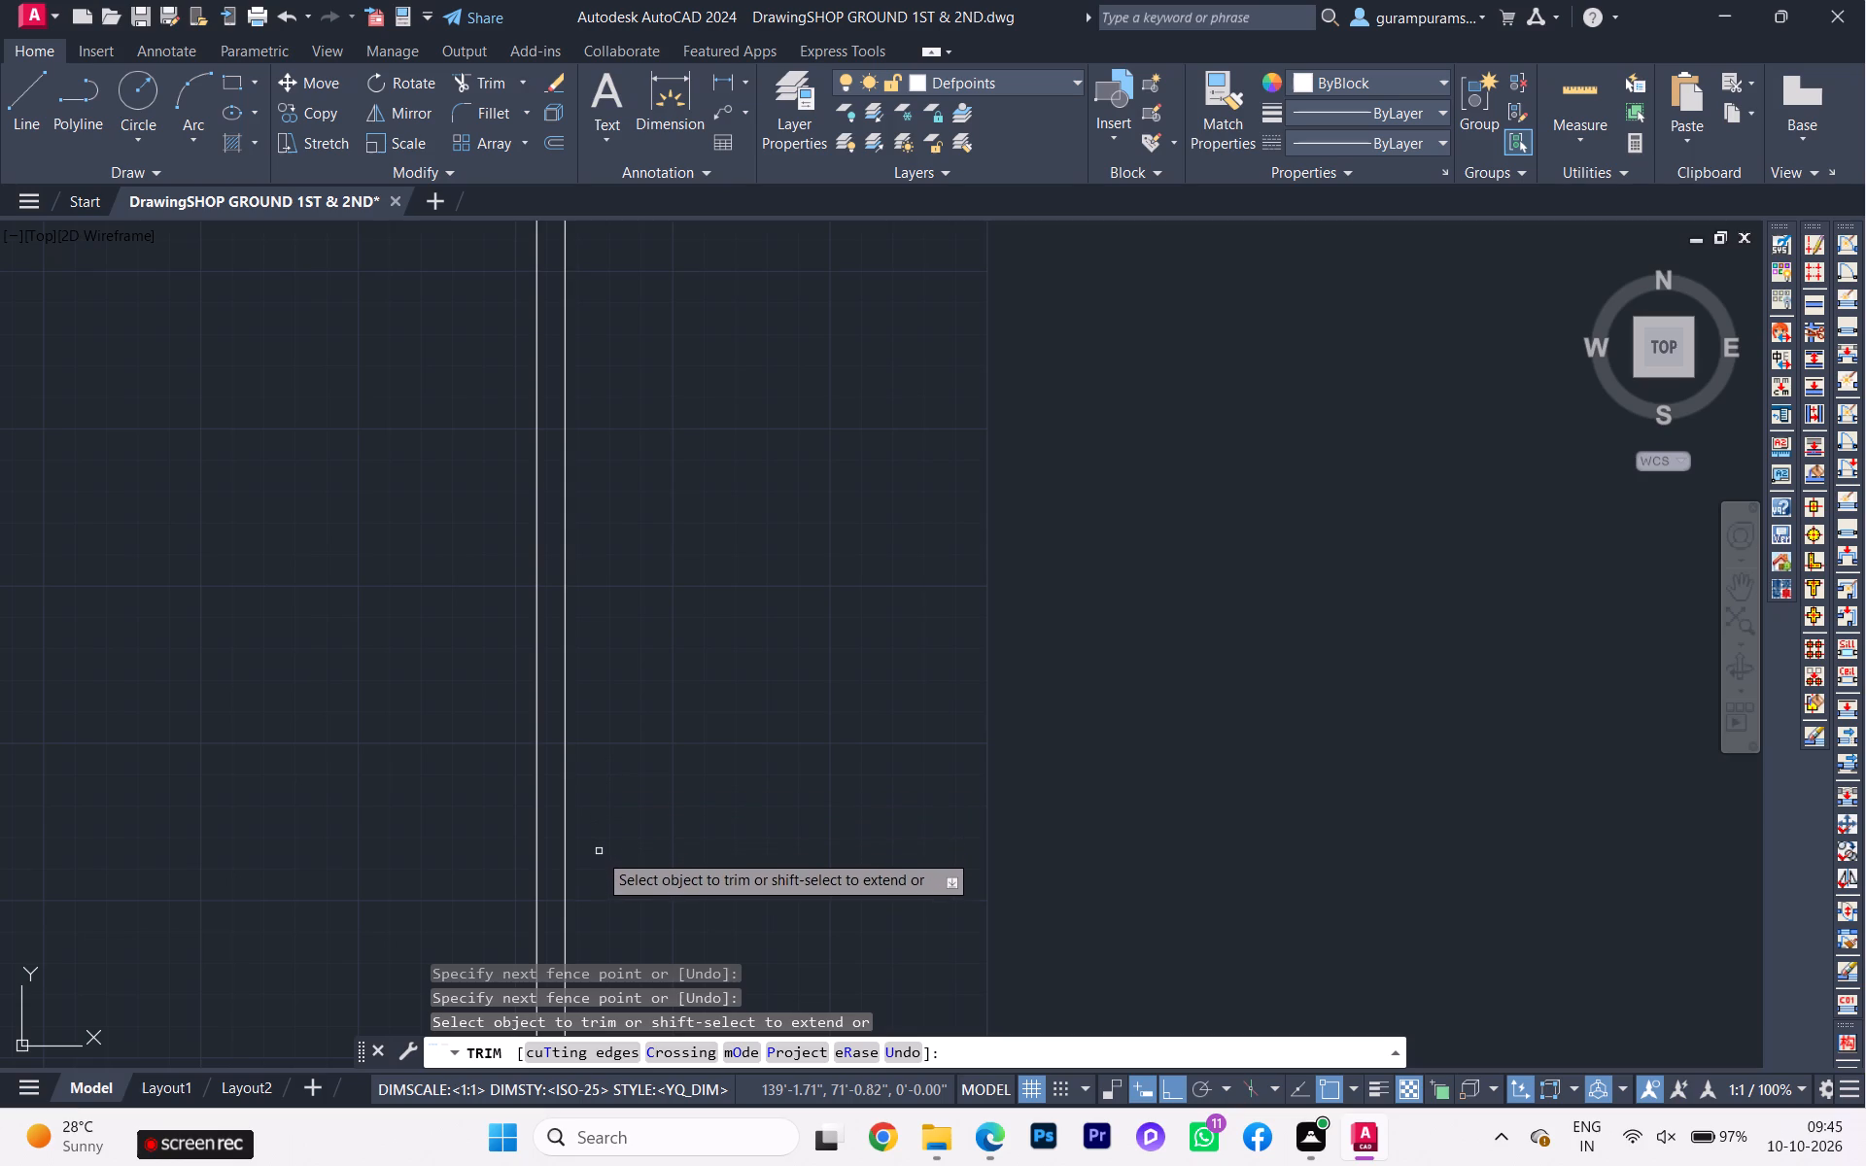
scroll(723, 697, "down", 4)
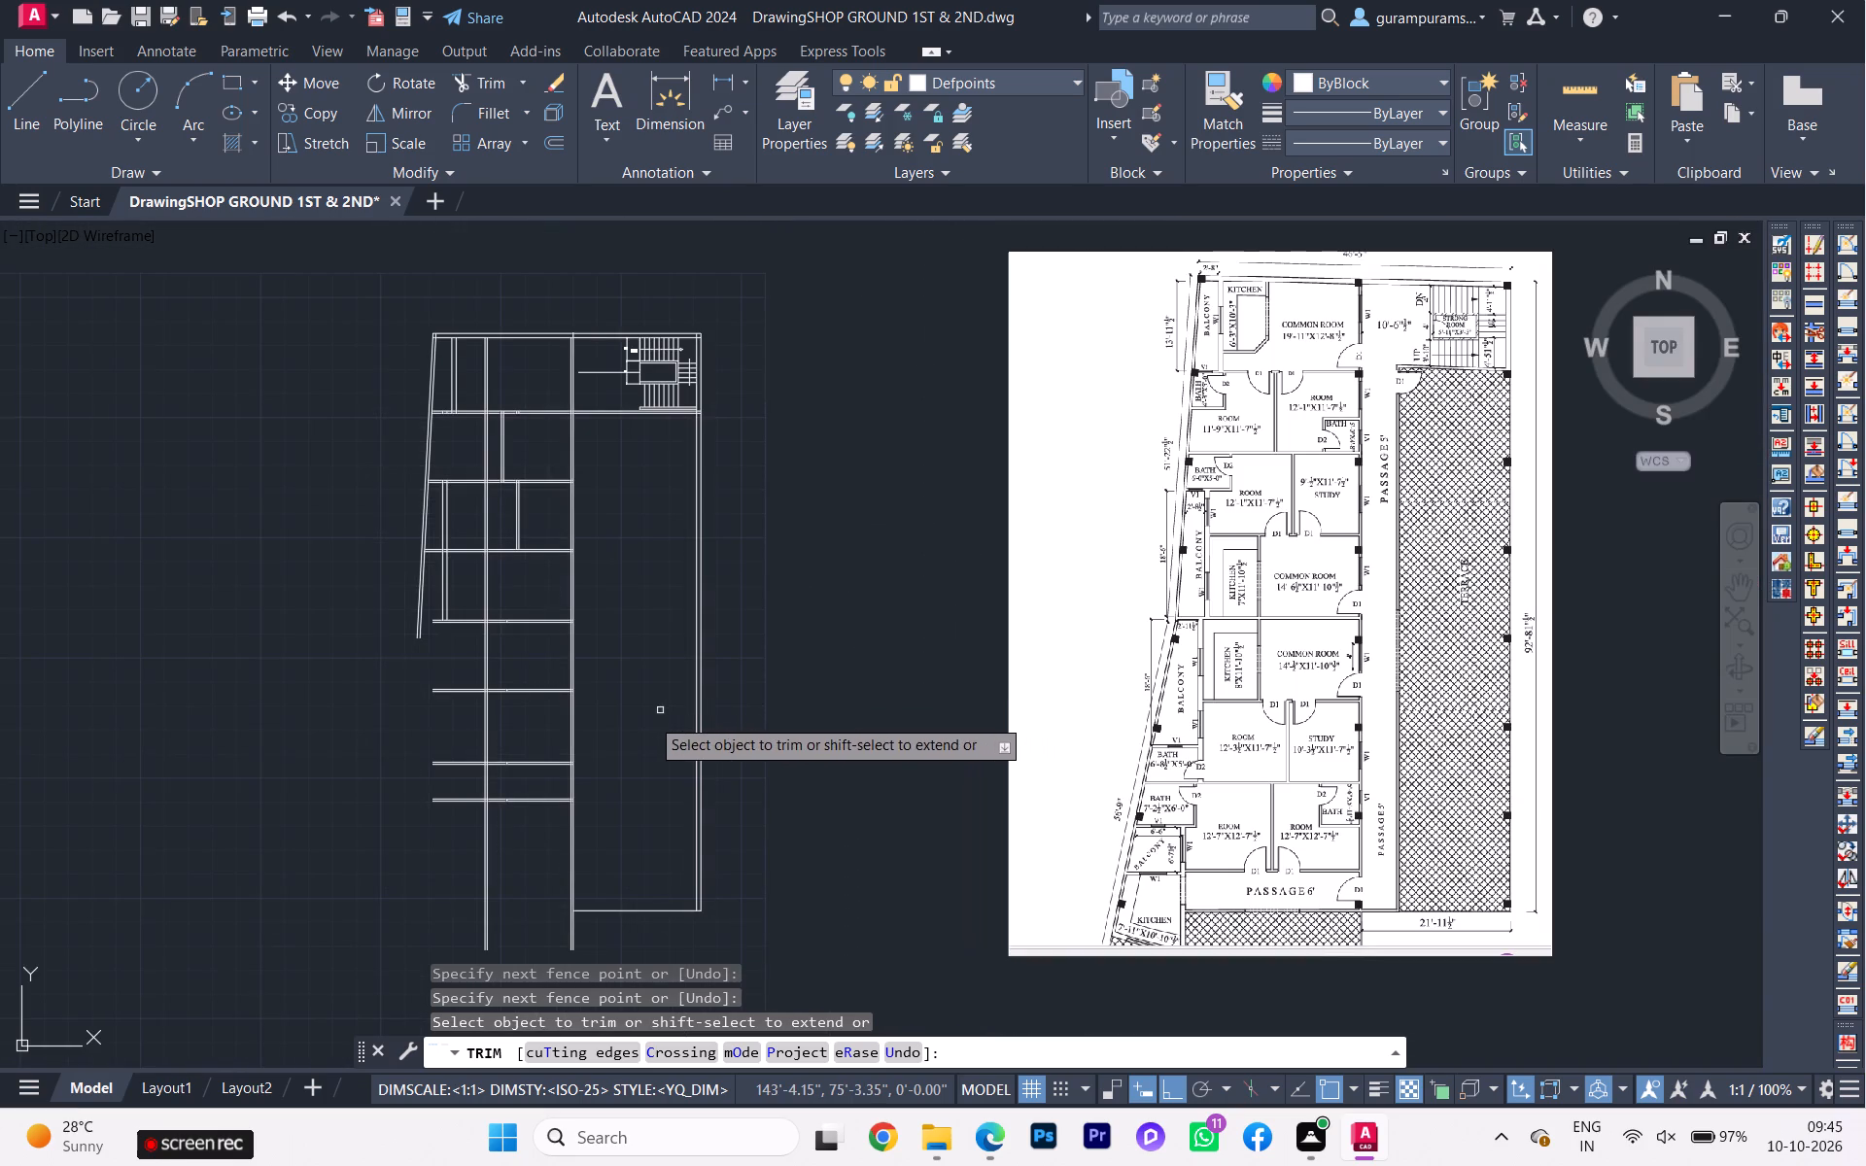
scroll(1163, 659, "up", 1)
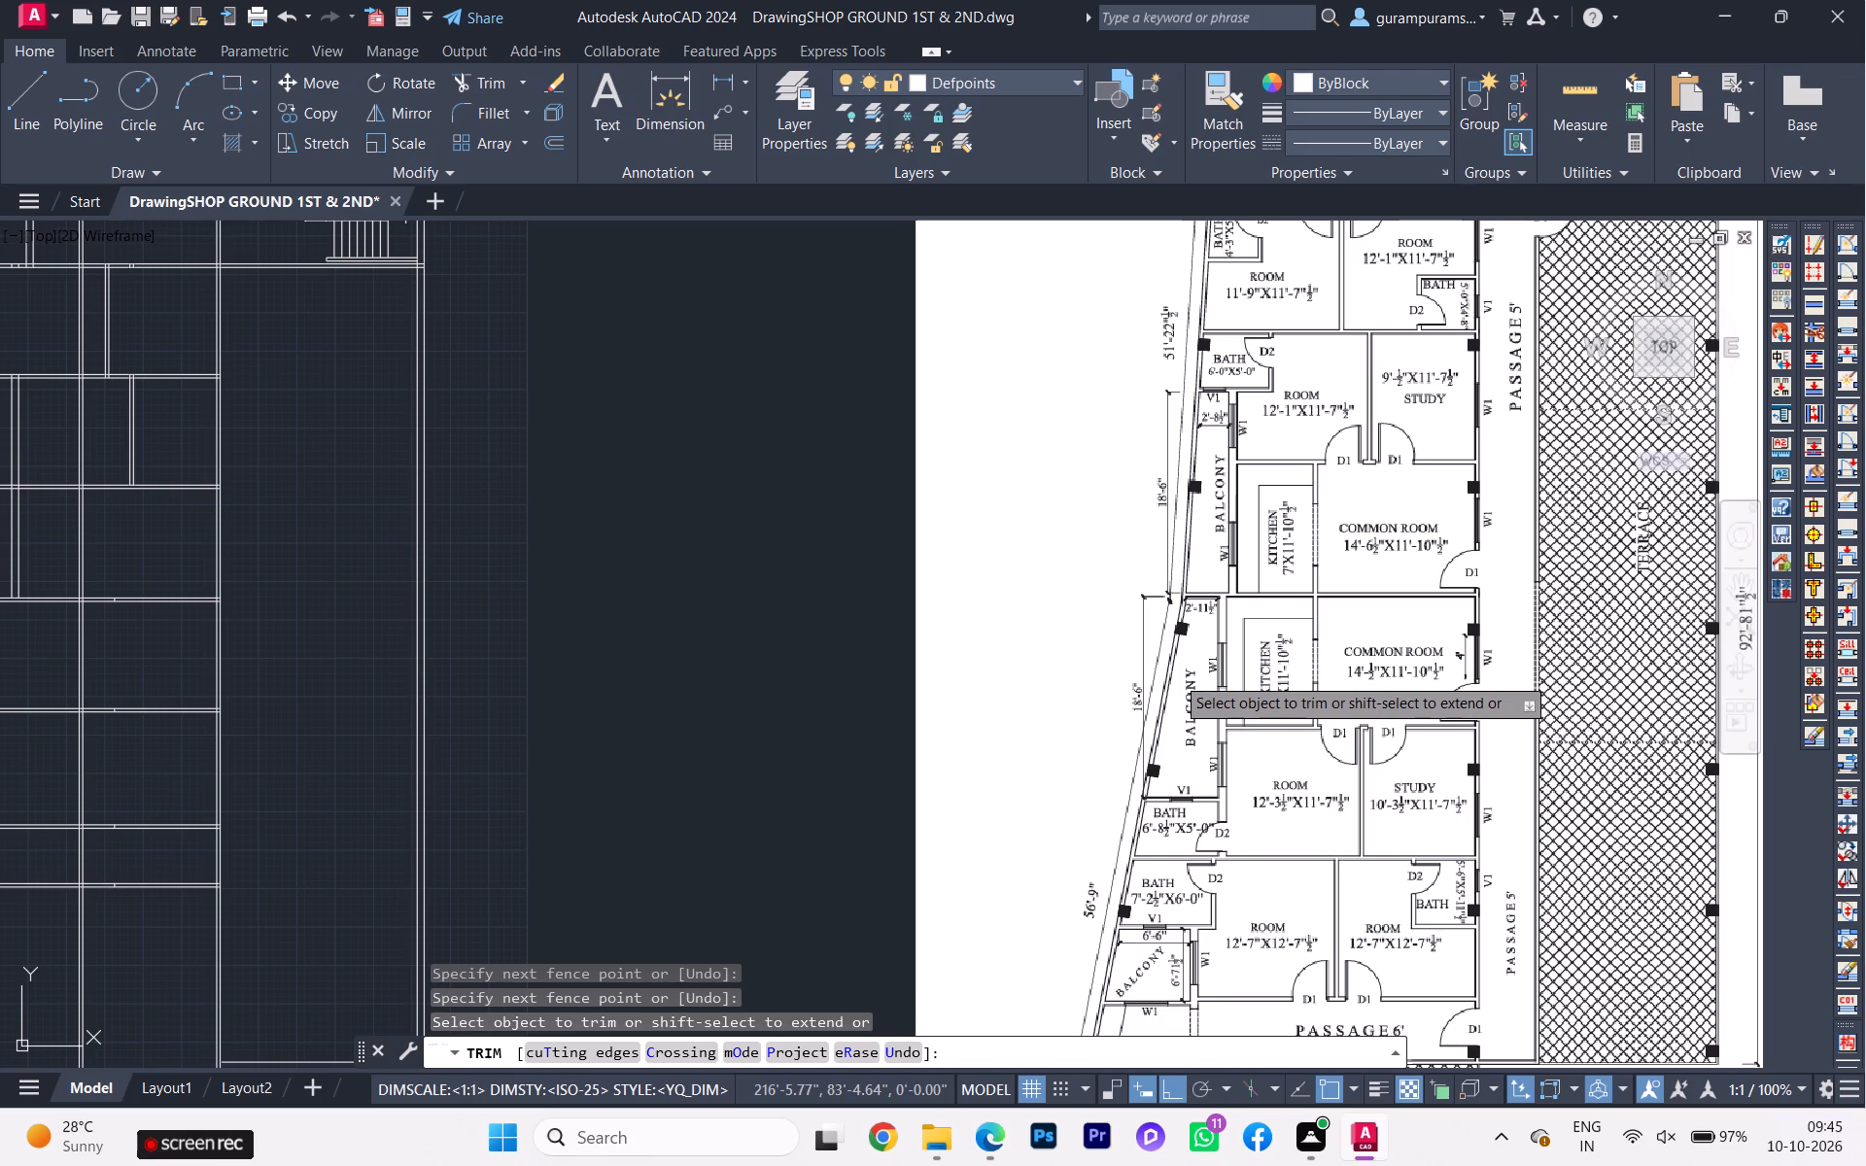
scroll(1167, 691, "down", 2)
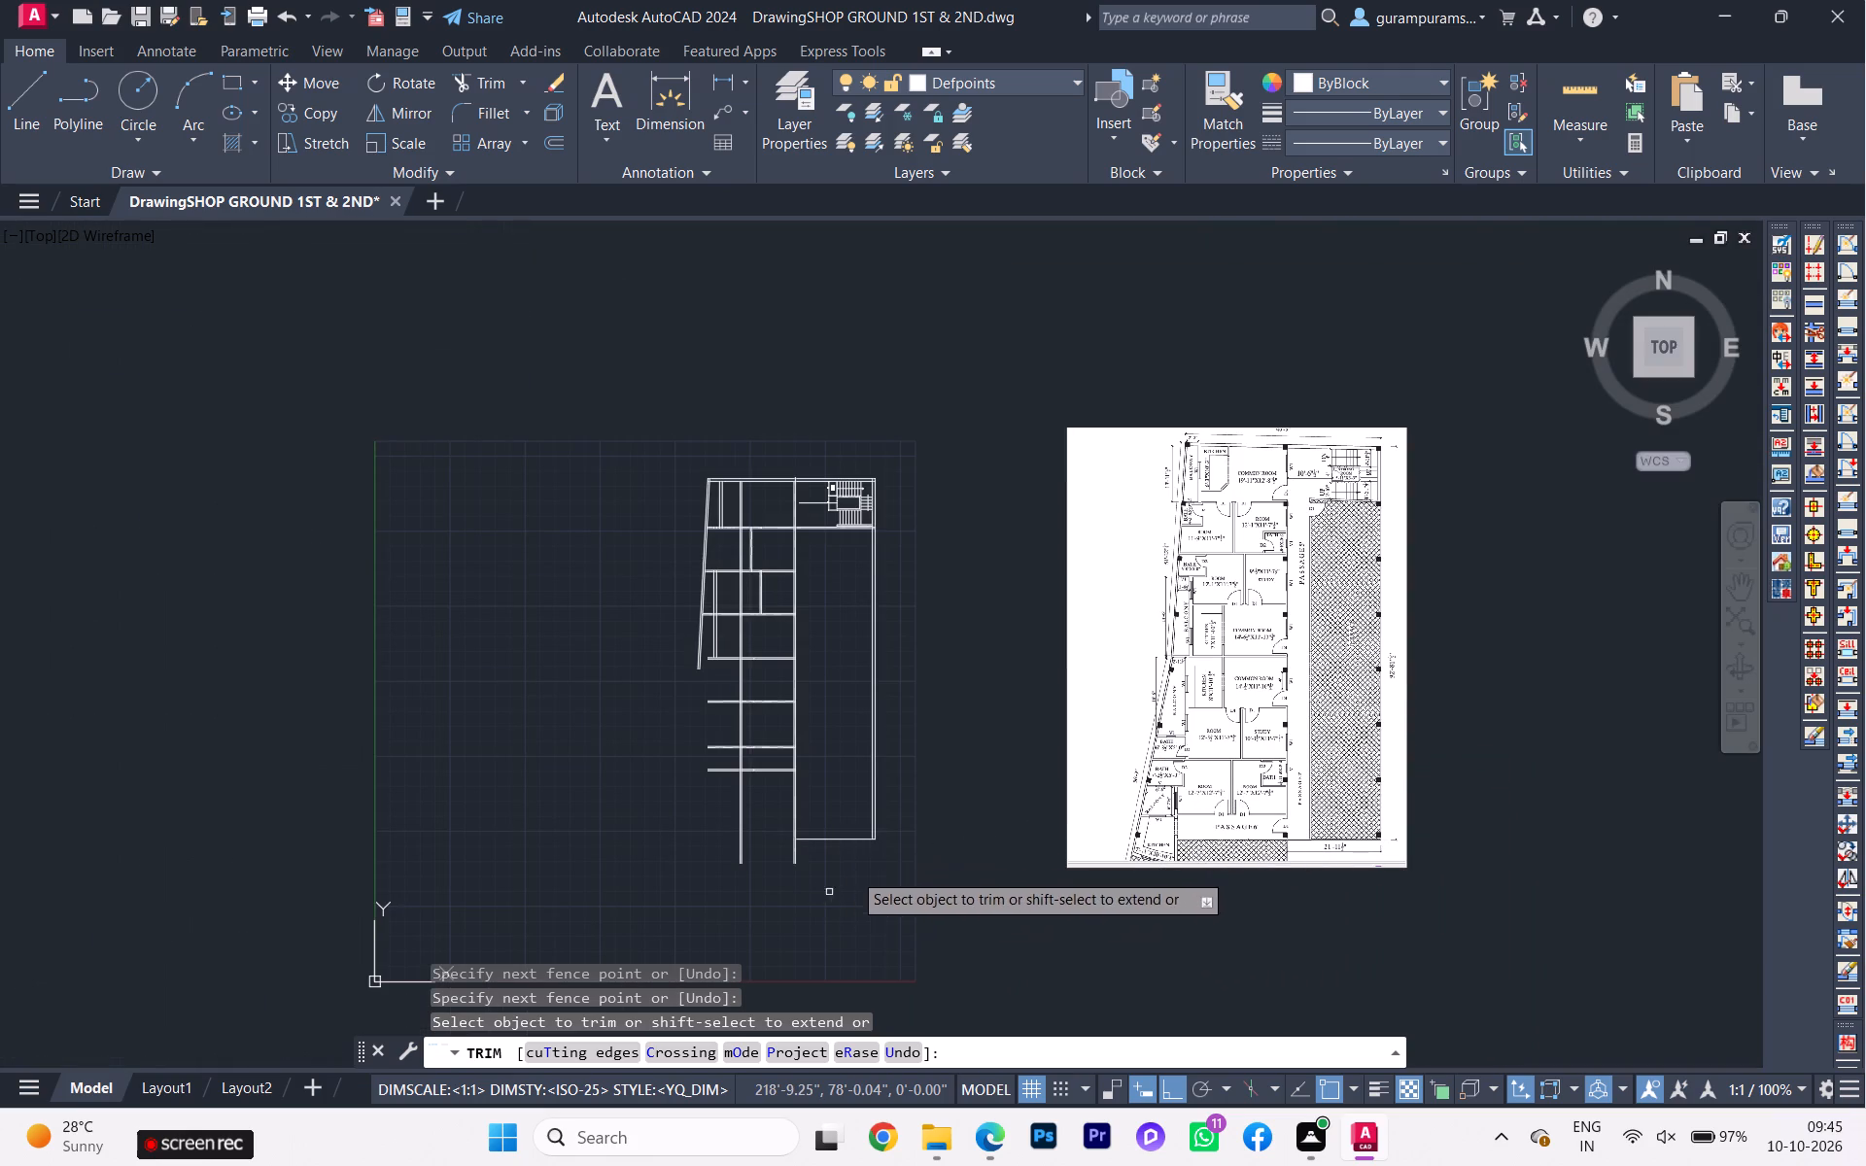
scroll(1355, 685, "up", 2)
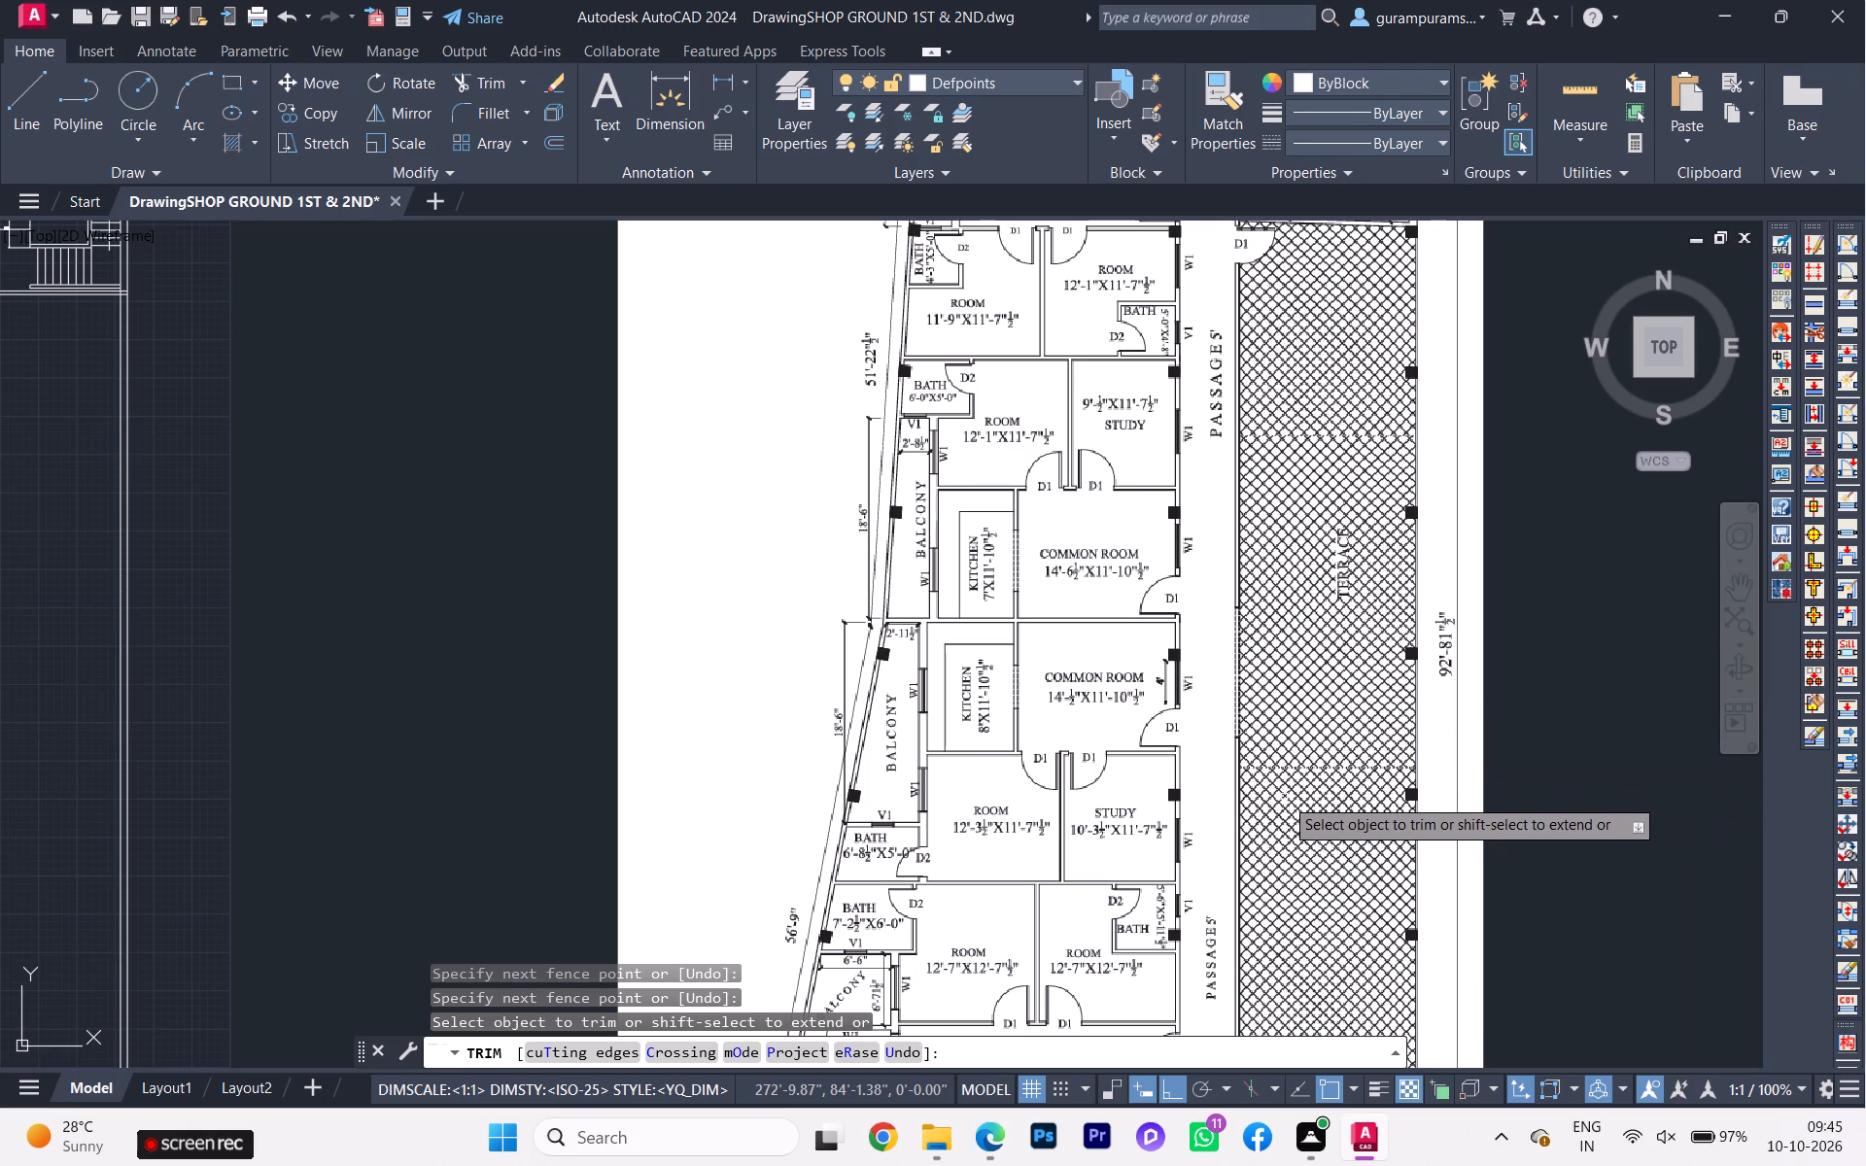
key("Escape")
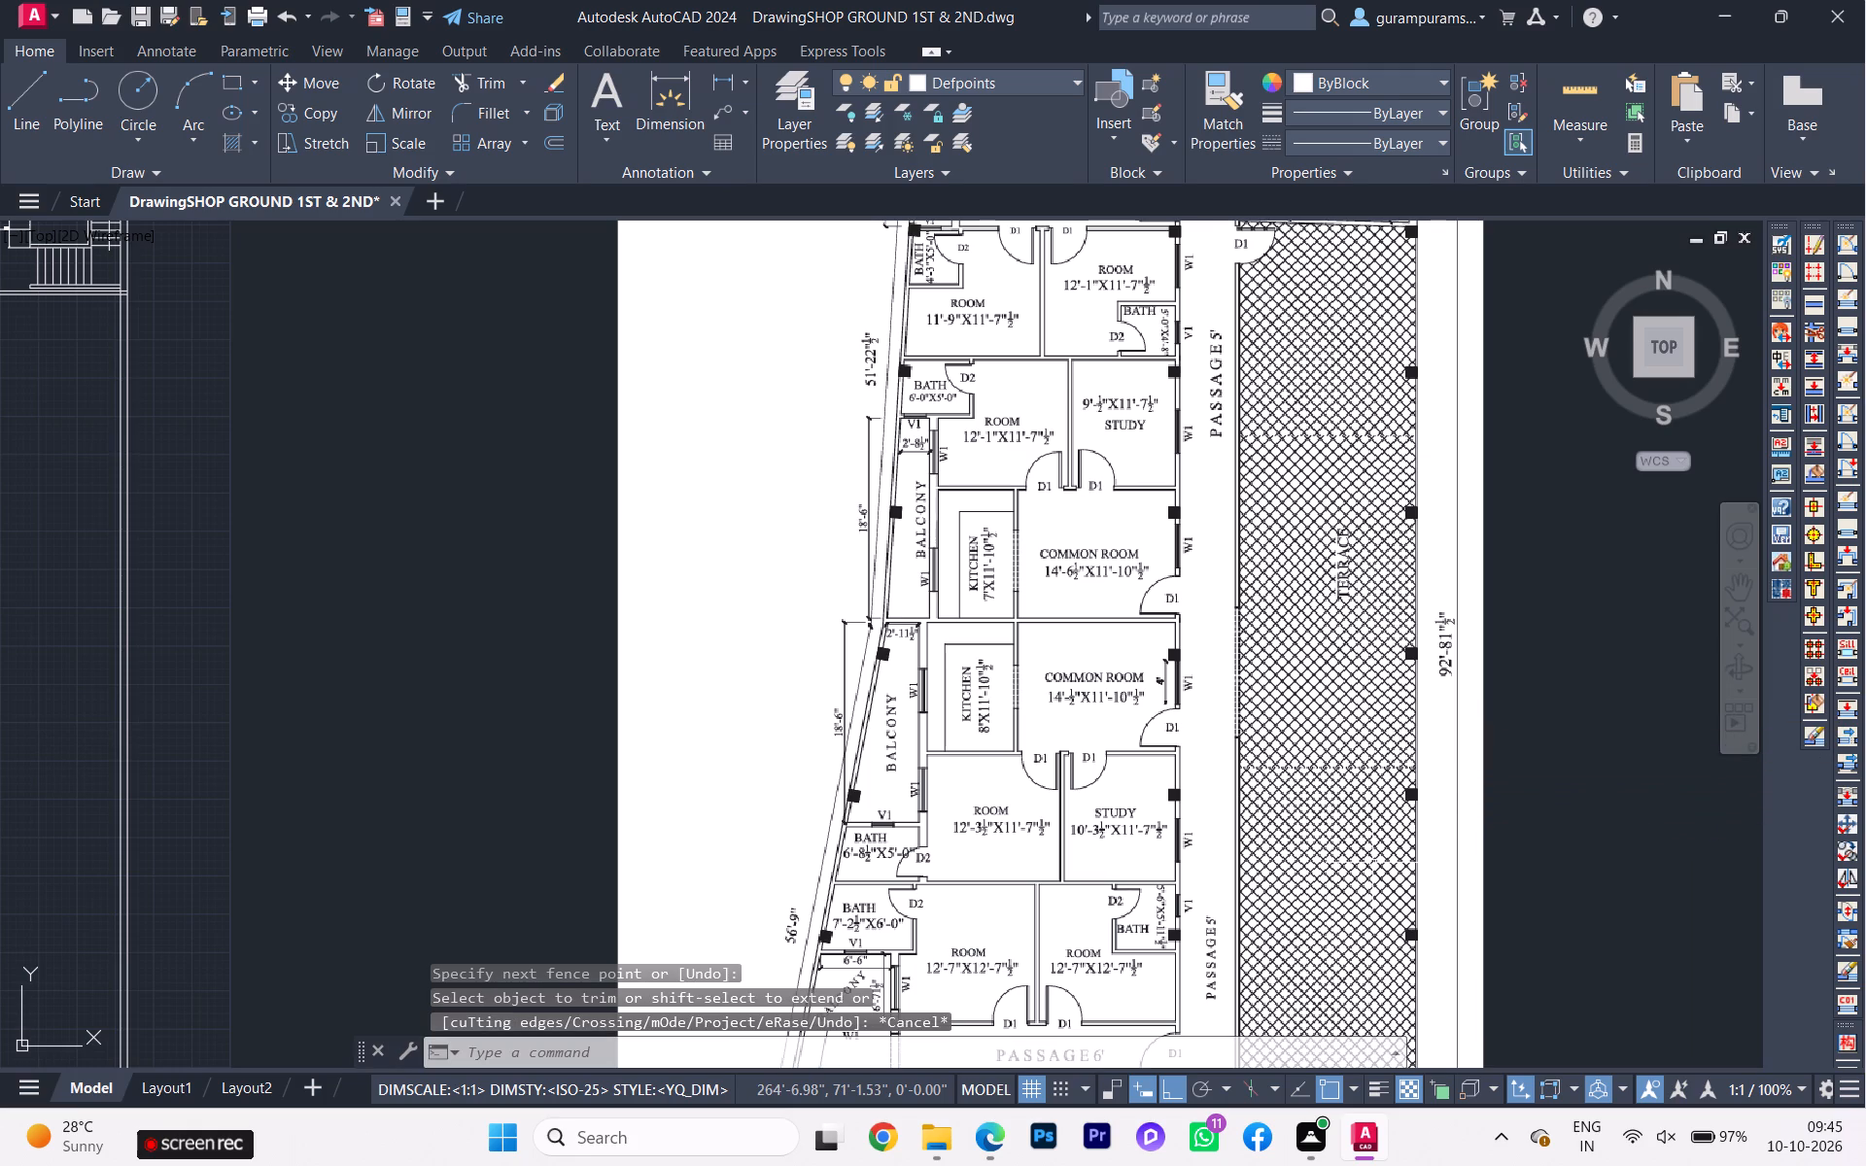
Work out the reference's 92'-81½" overall length with QuickCalc, calculating 81/12 and 92+6.
key("q")
key("u")
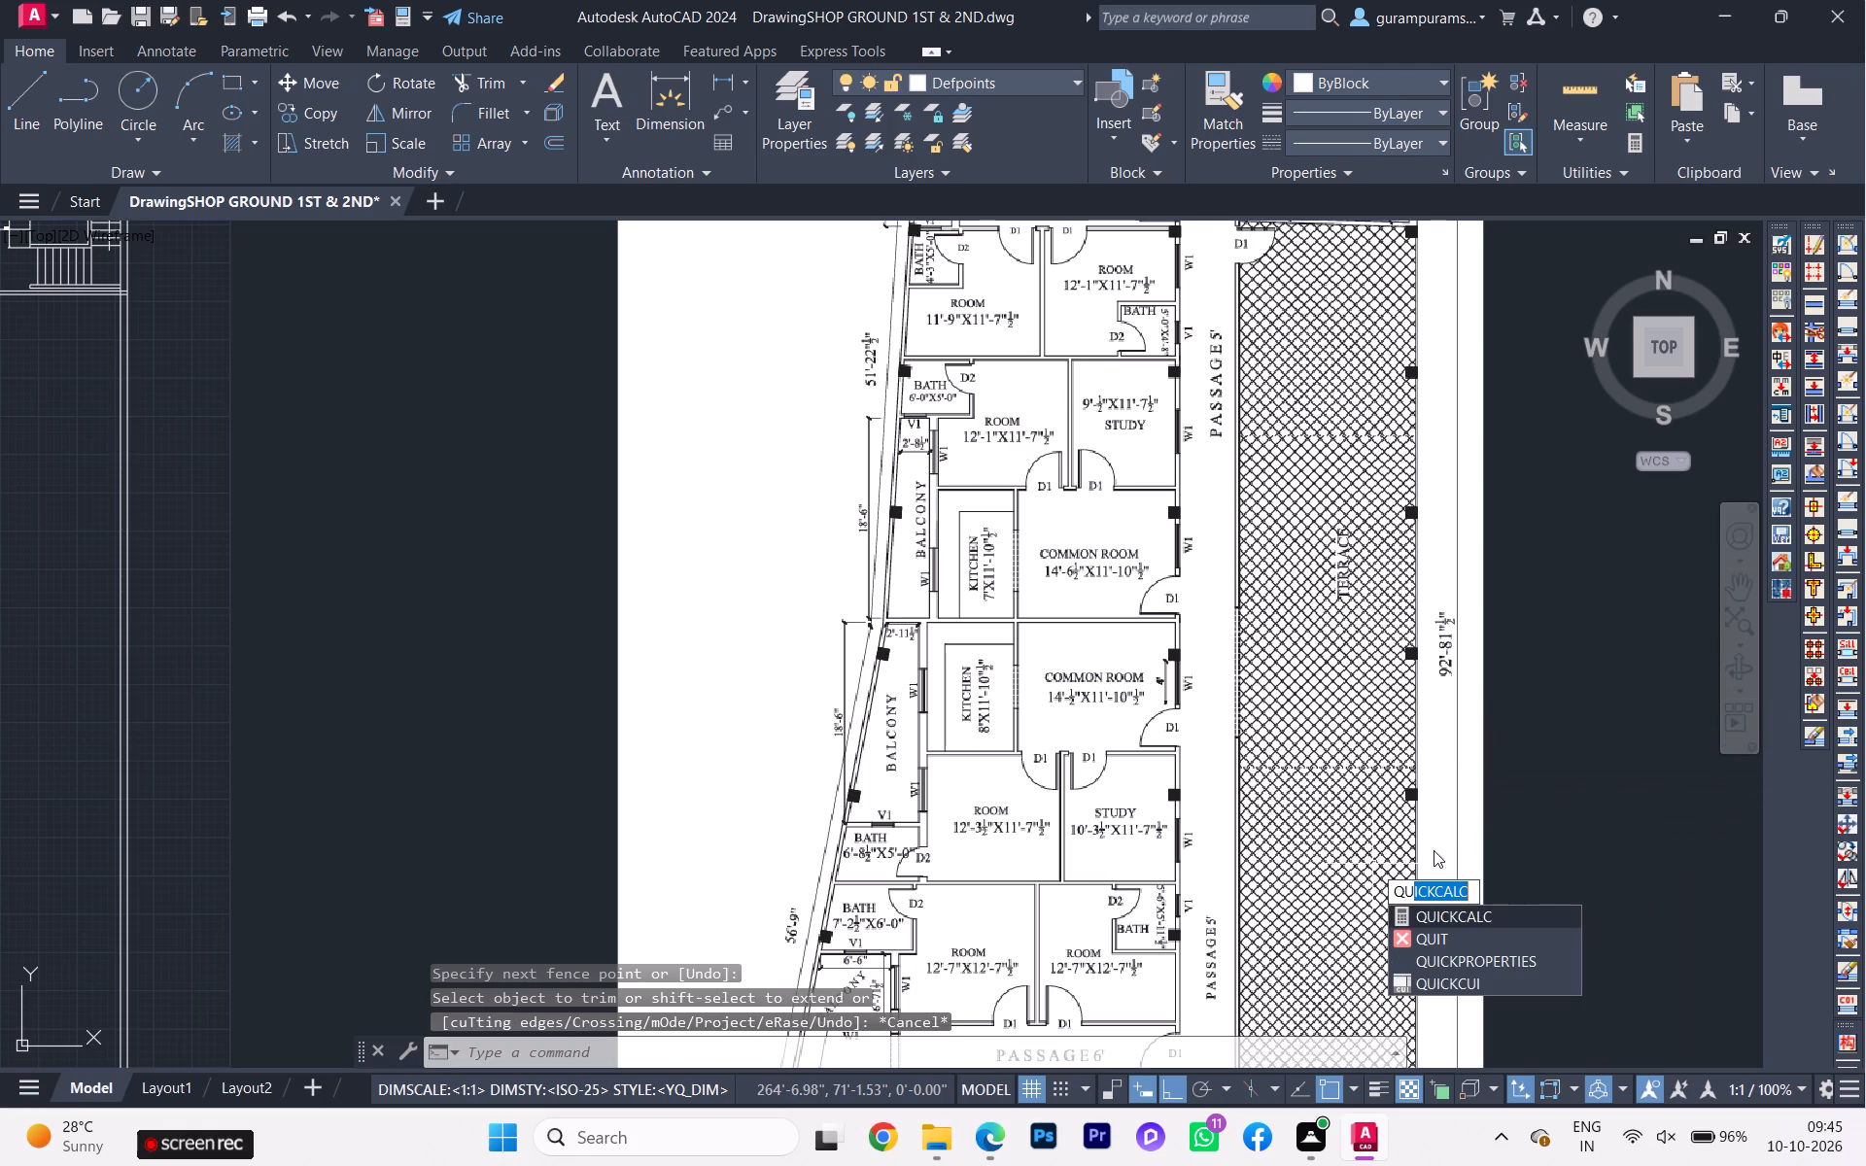
left_click(1541, 914)
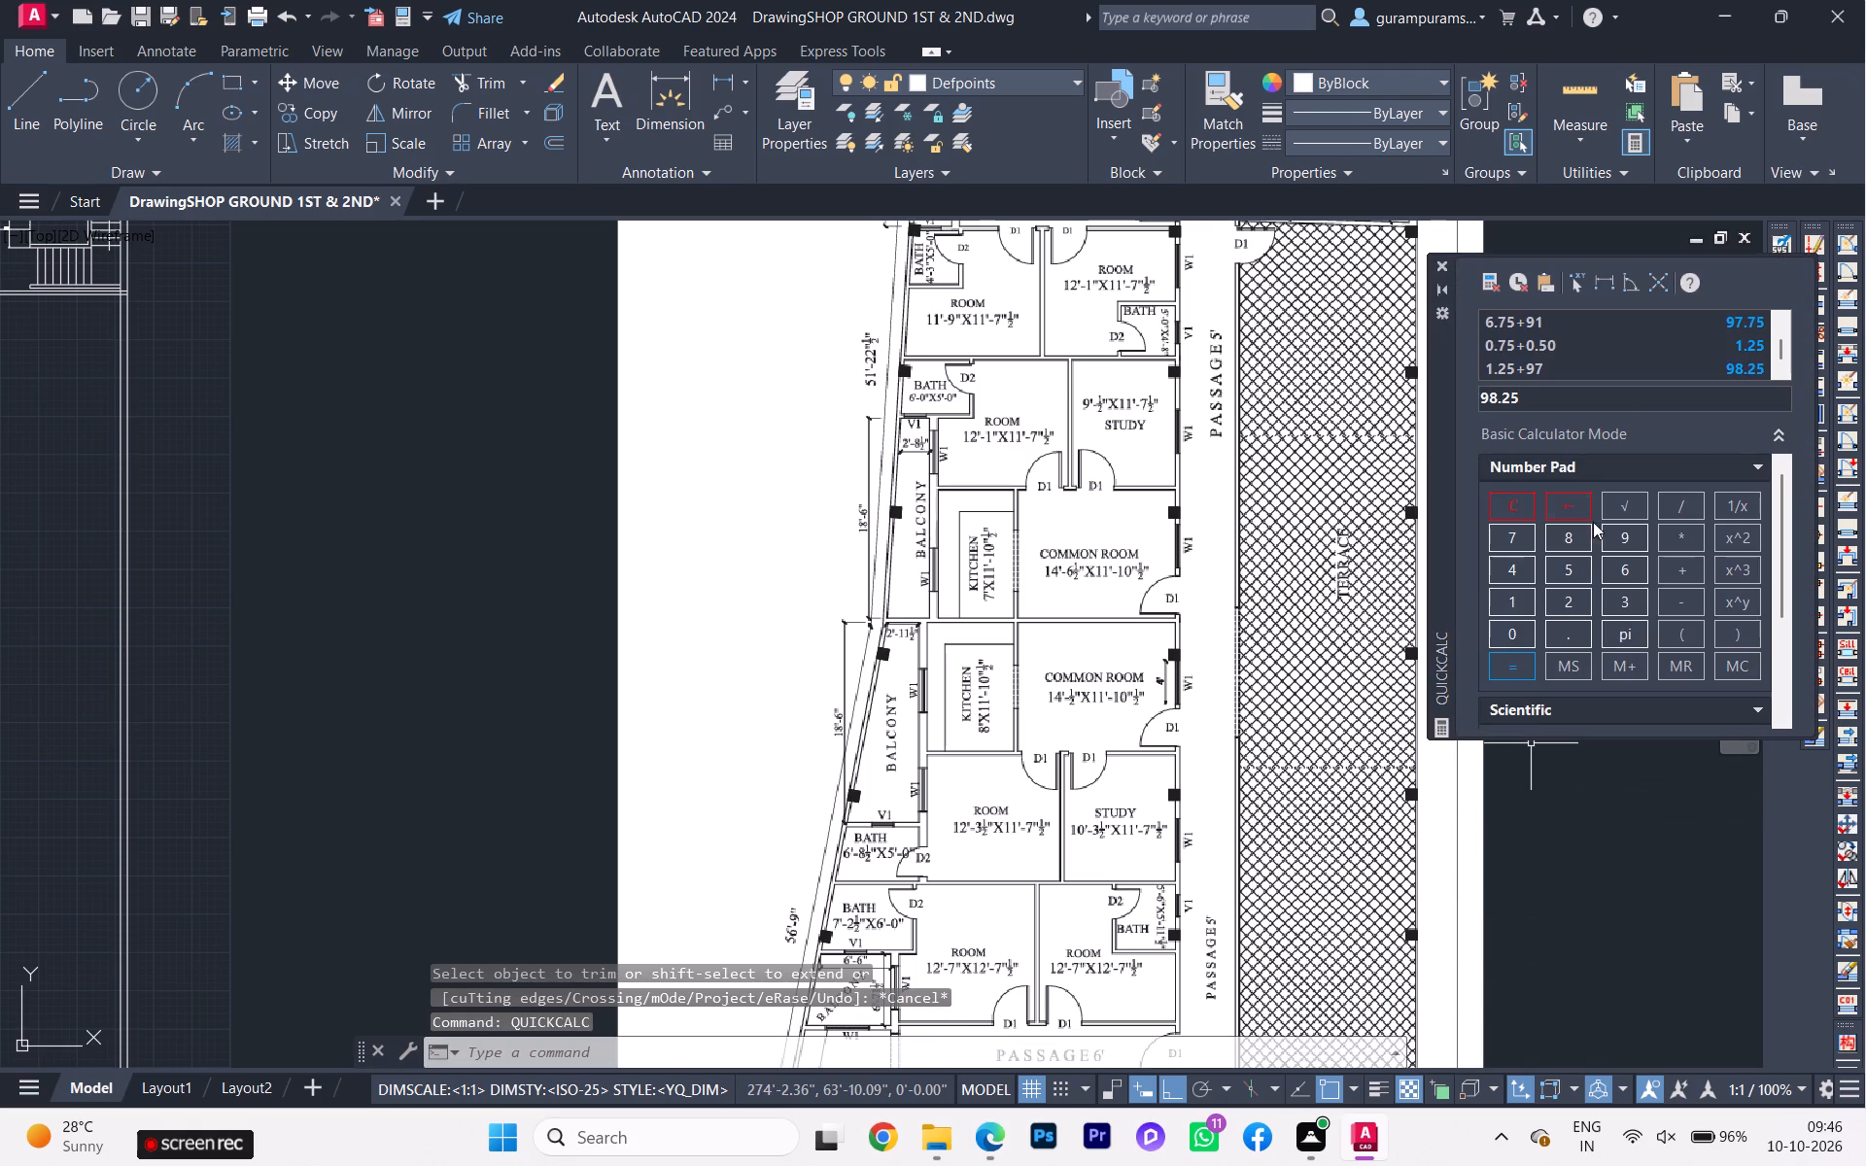
left_click(1563, 542)
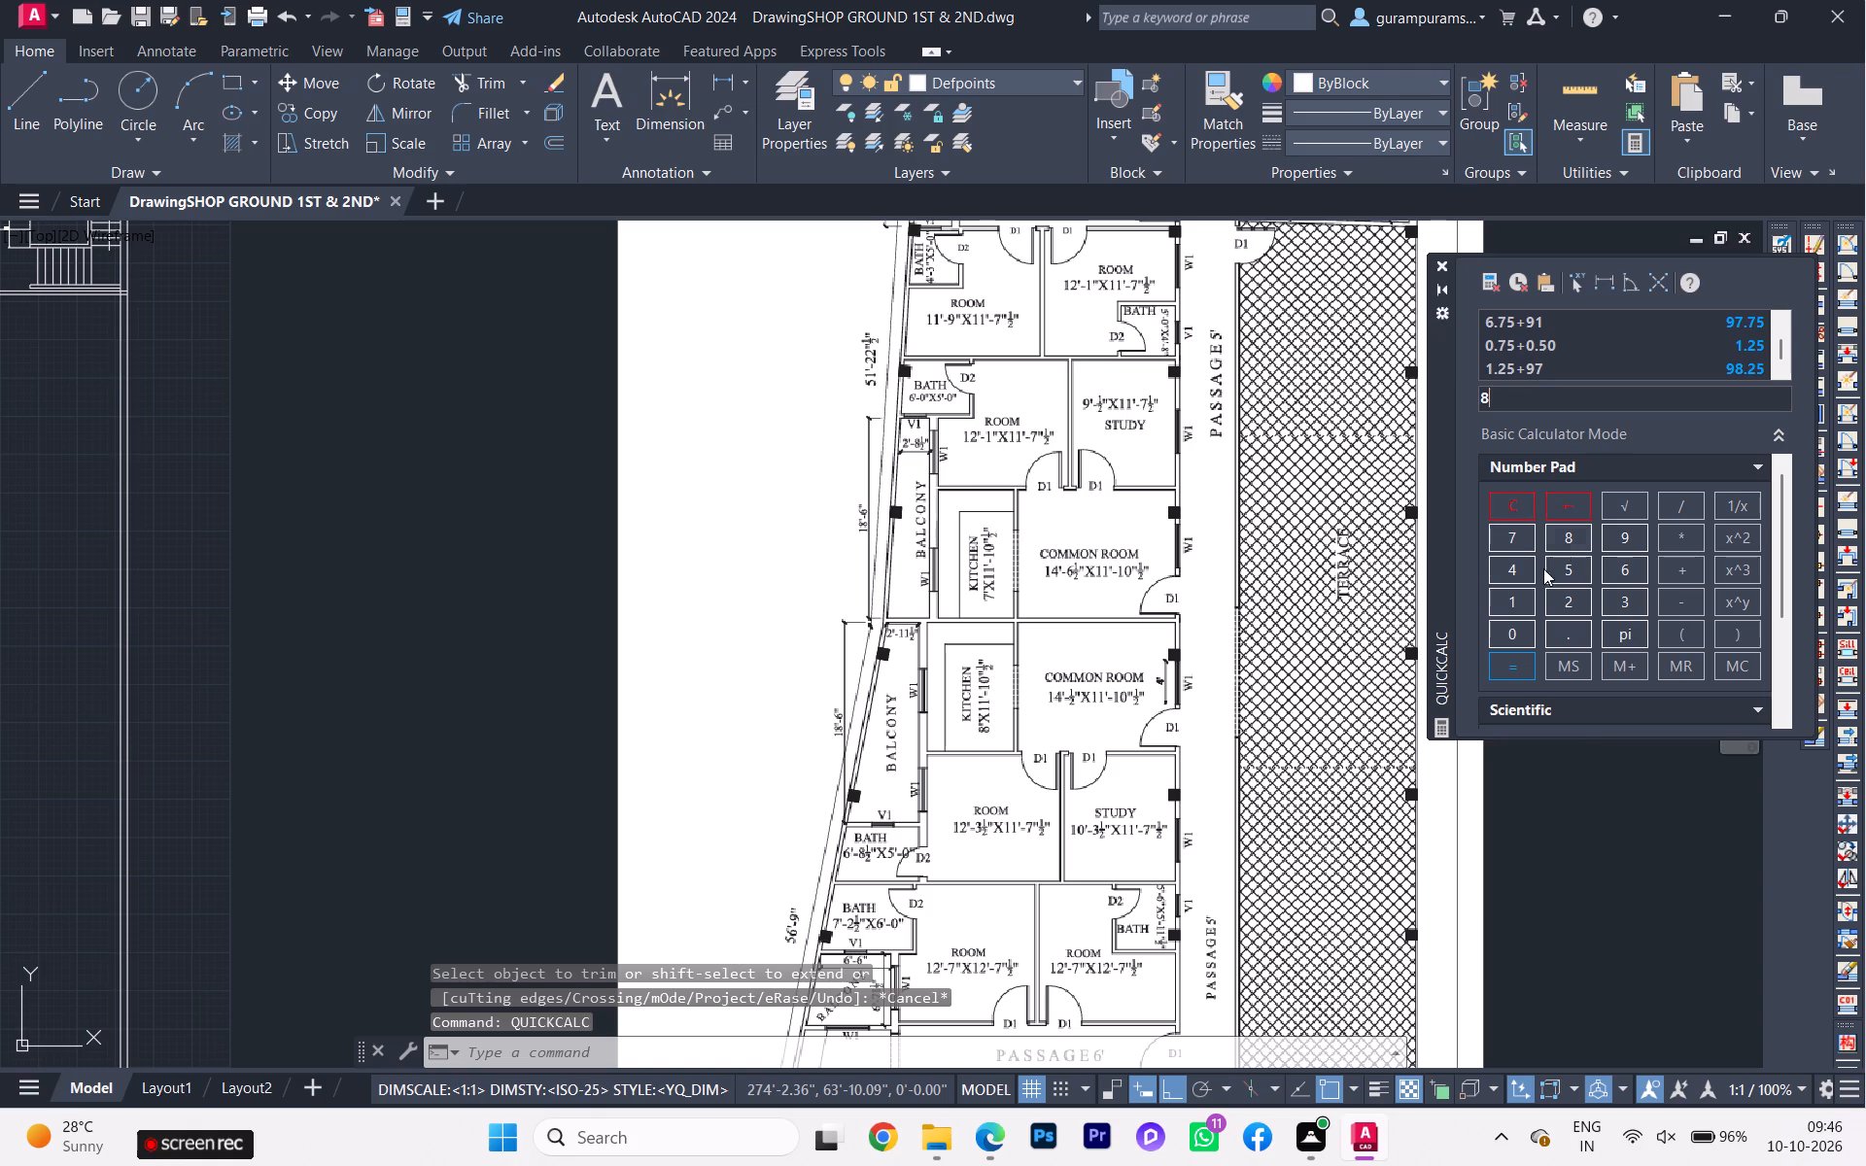
left_click(1524, 601)
left_click(1685, 498)
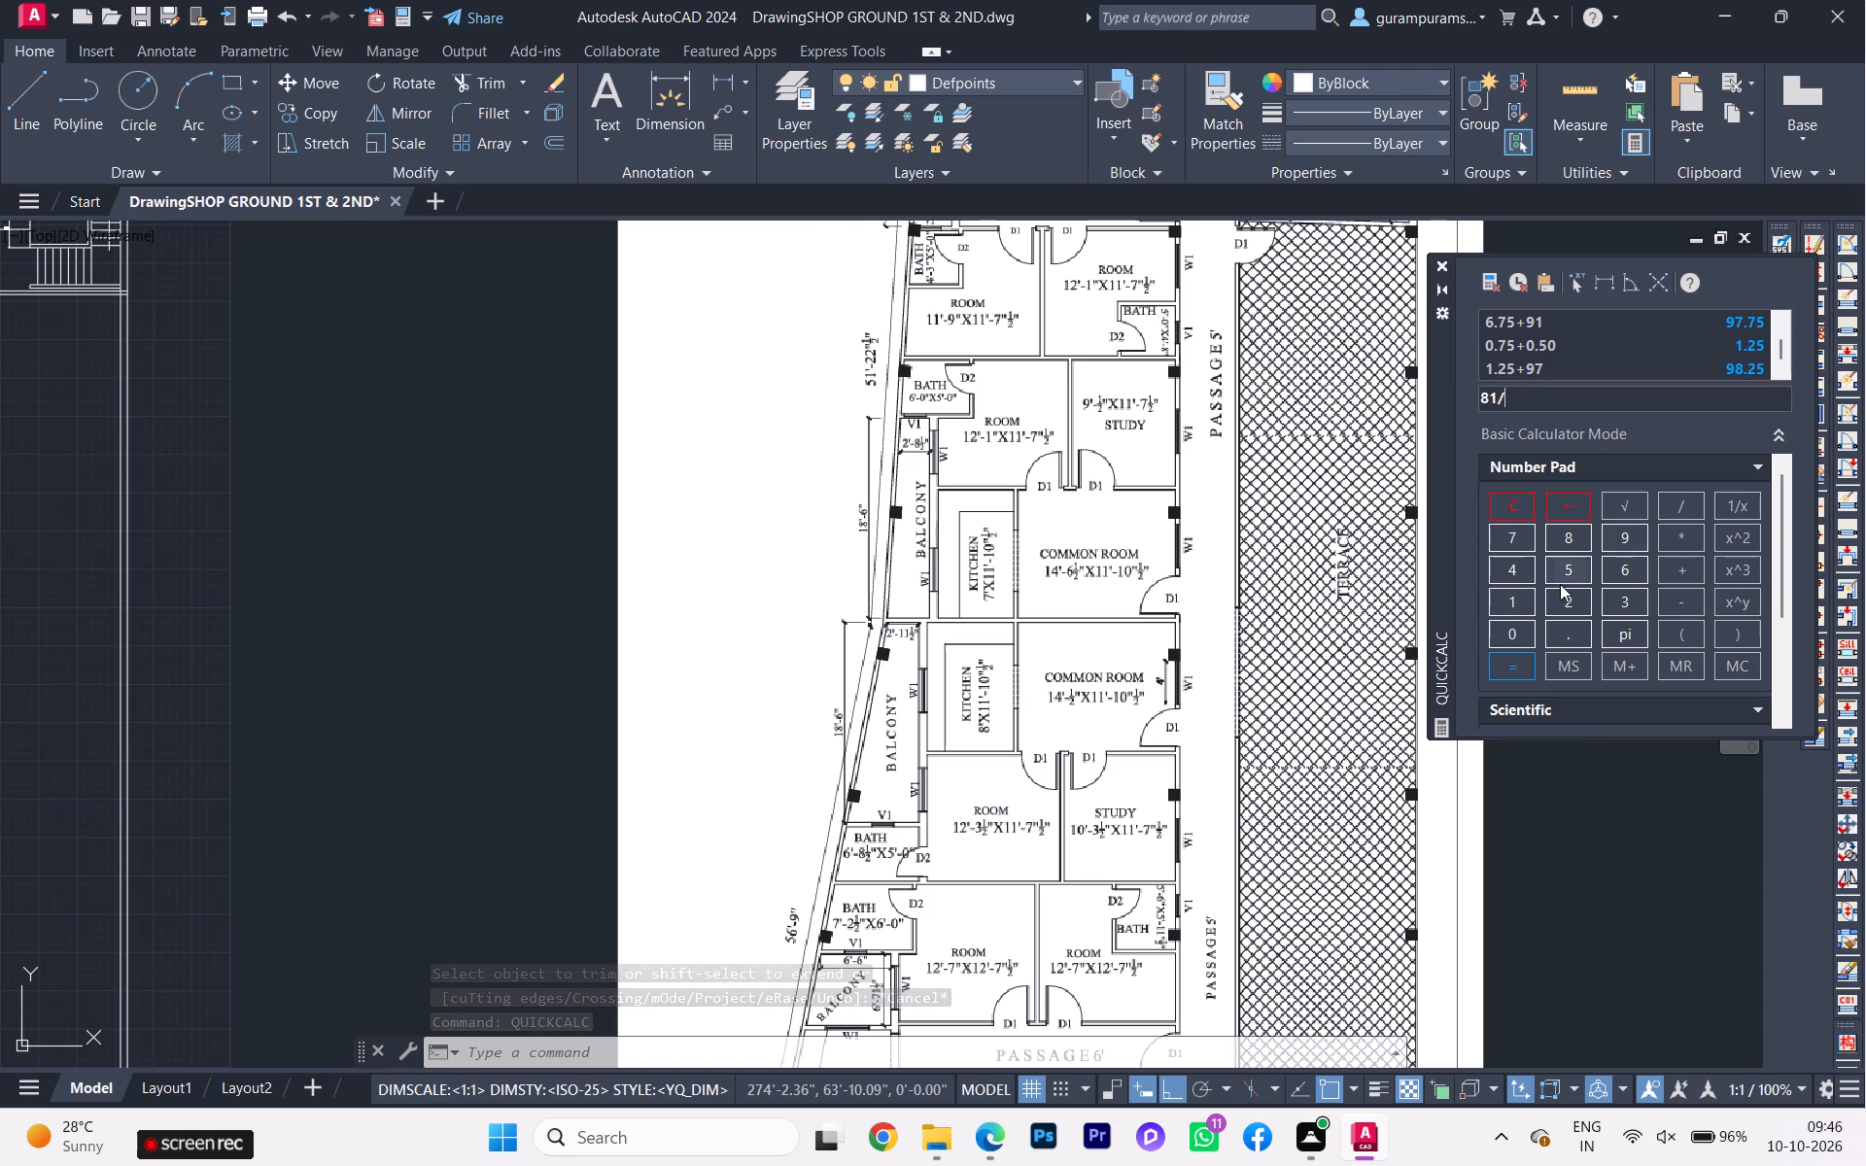
left_click(1530, 597)
left_click(1571, 595)
left_click(1529, 657)
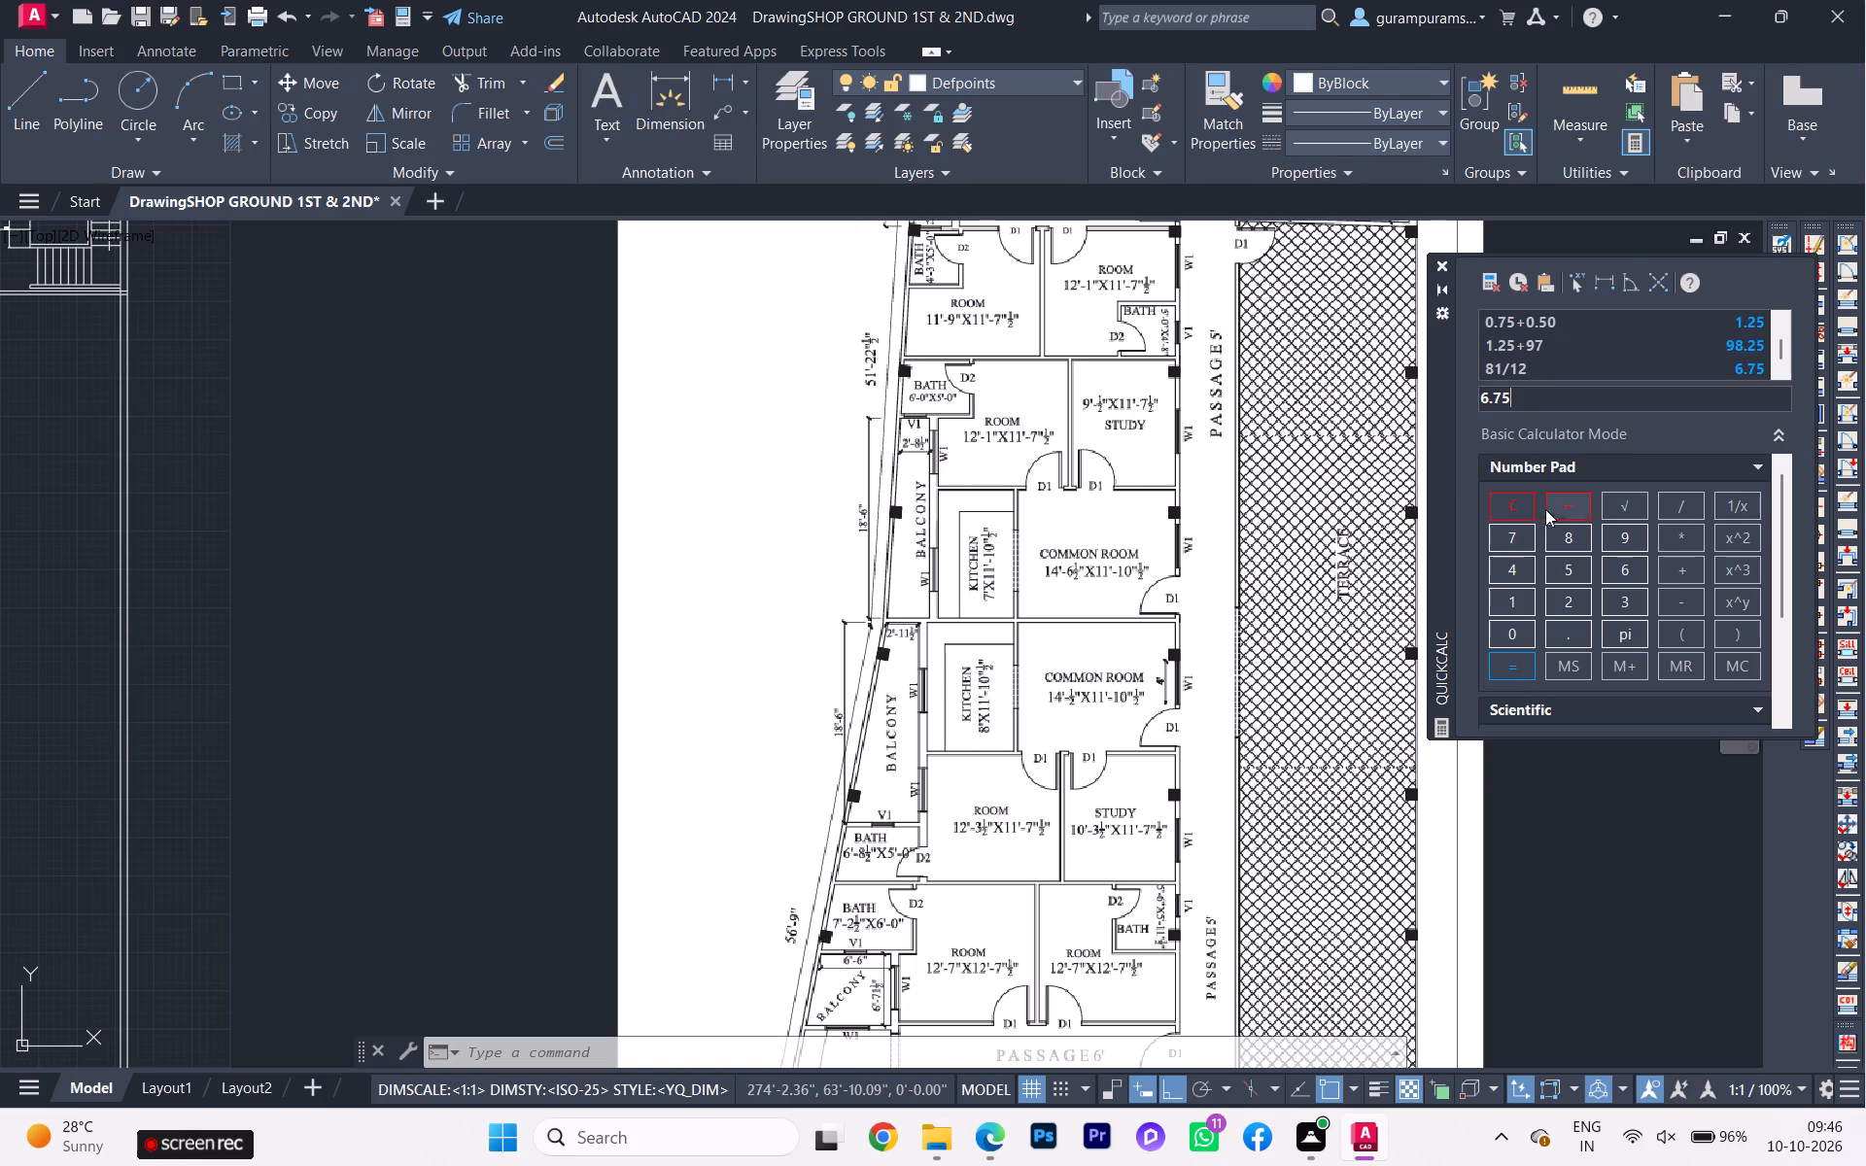
left_click(1513, 505)
left_click(1625, 532)
left_click(1572, 608)
left_click(1676, 564)
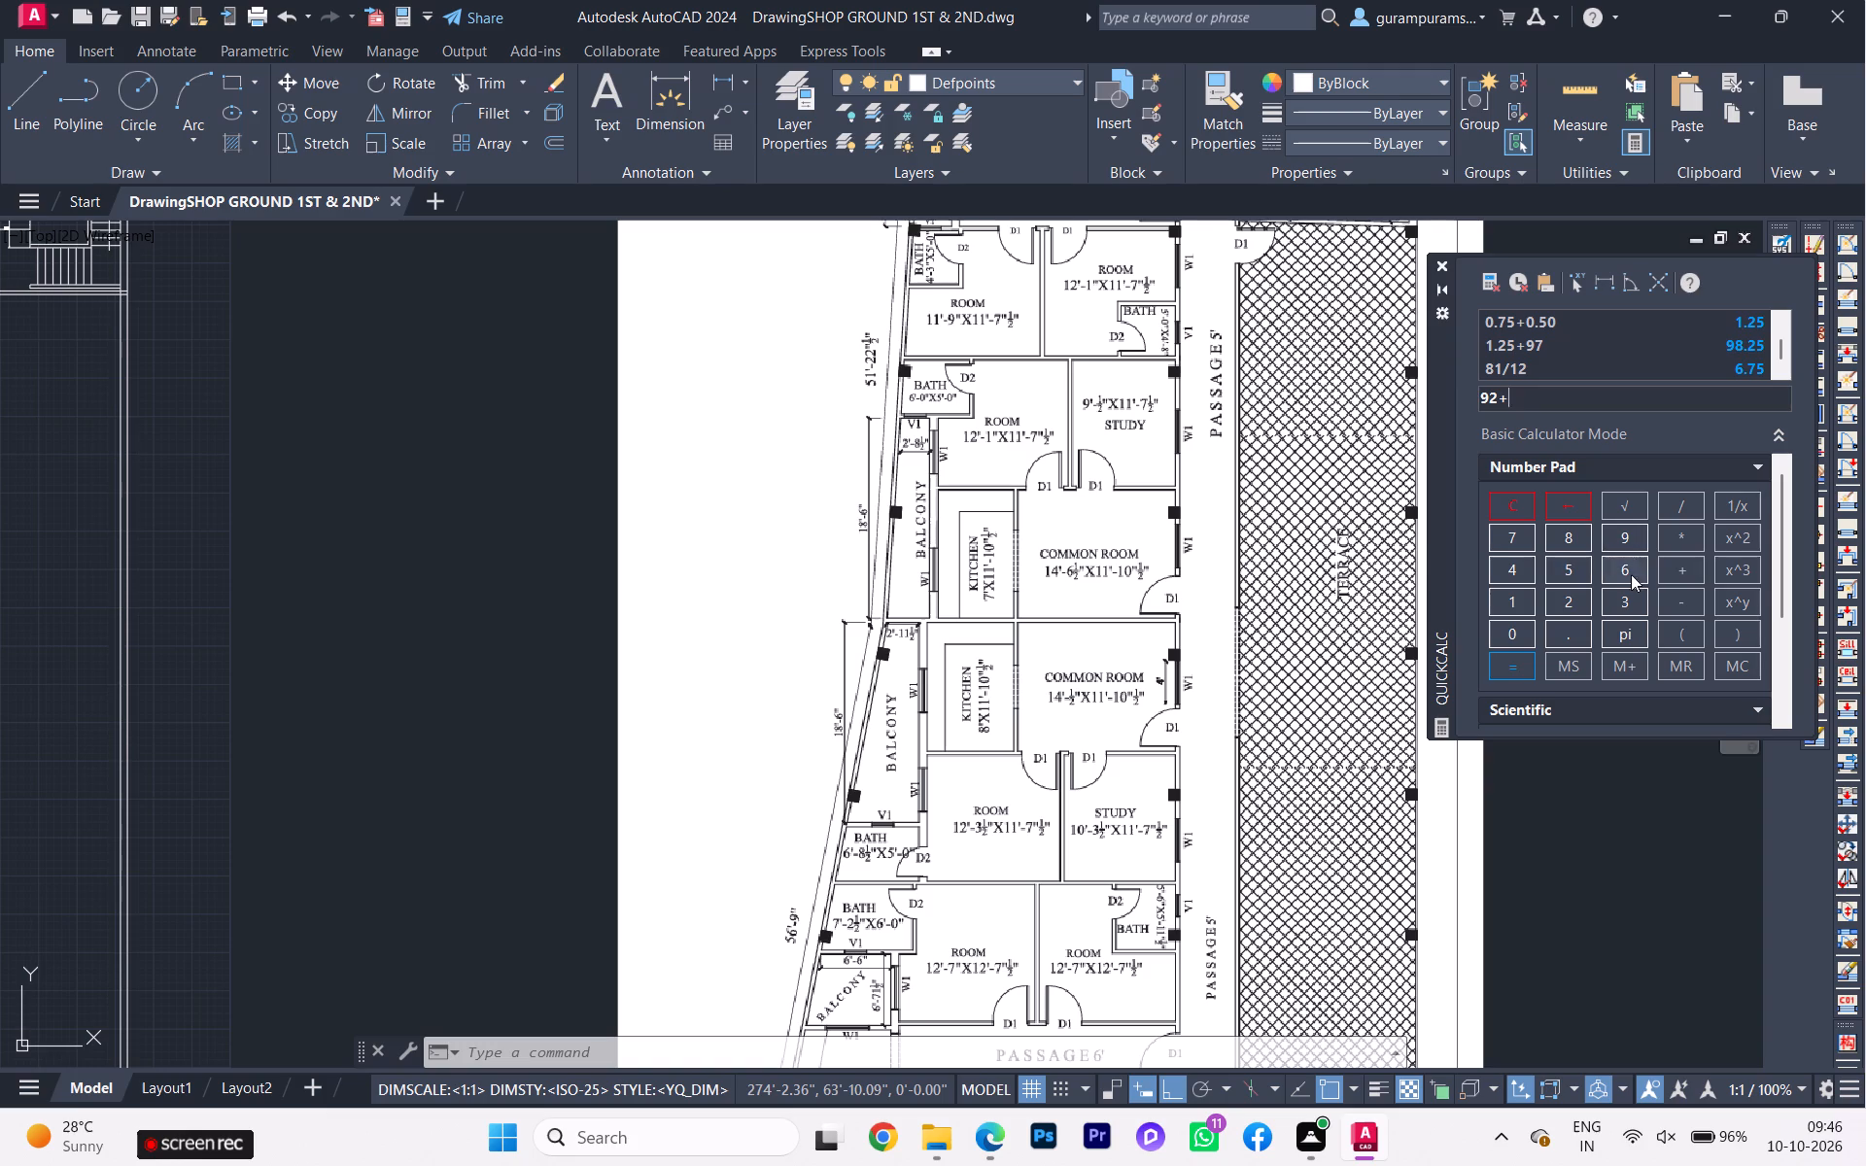
left_click(1631, 574)
left_click(1681, 565)
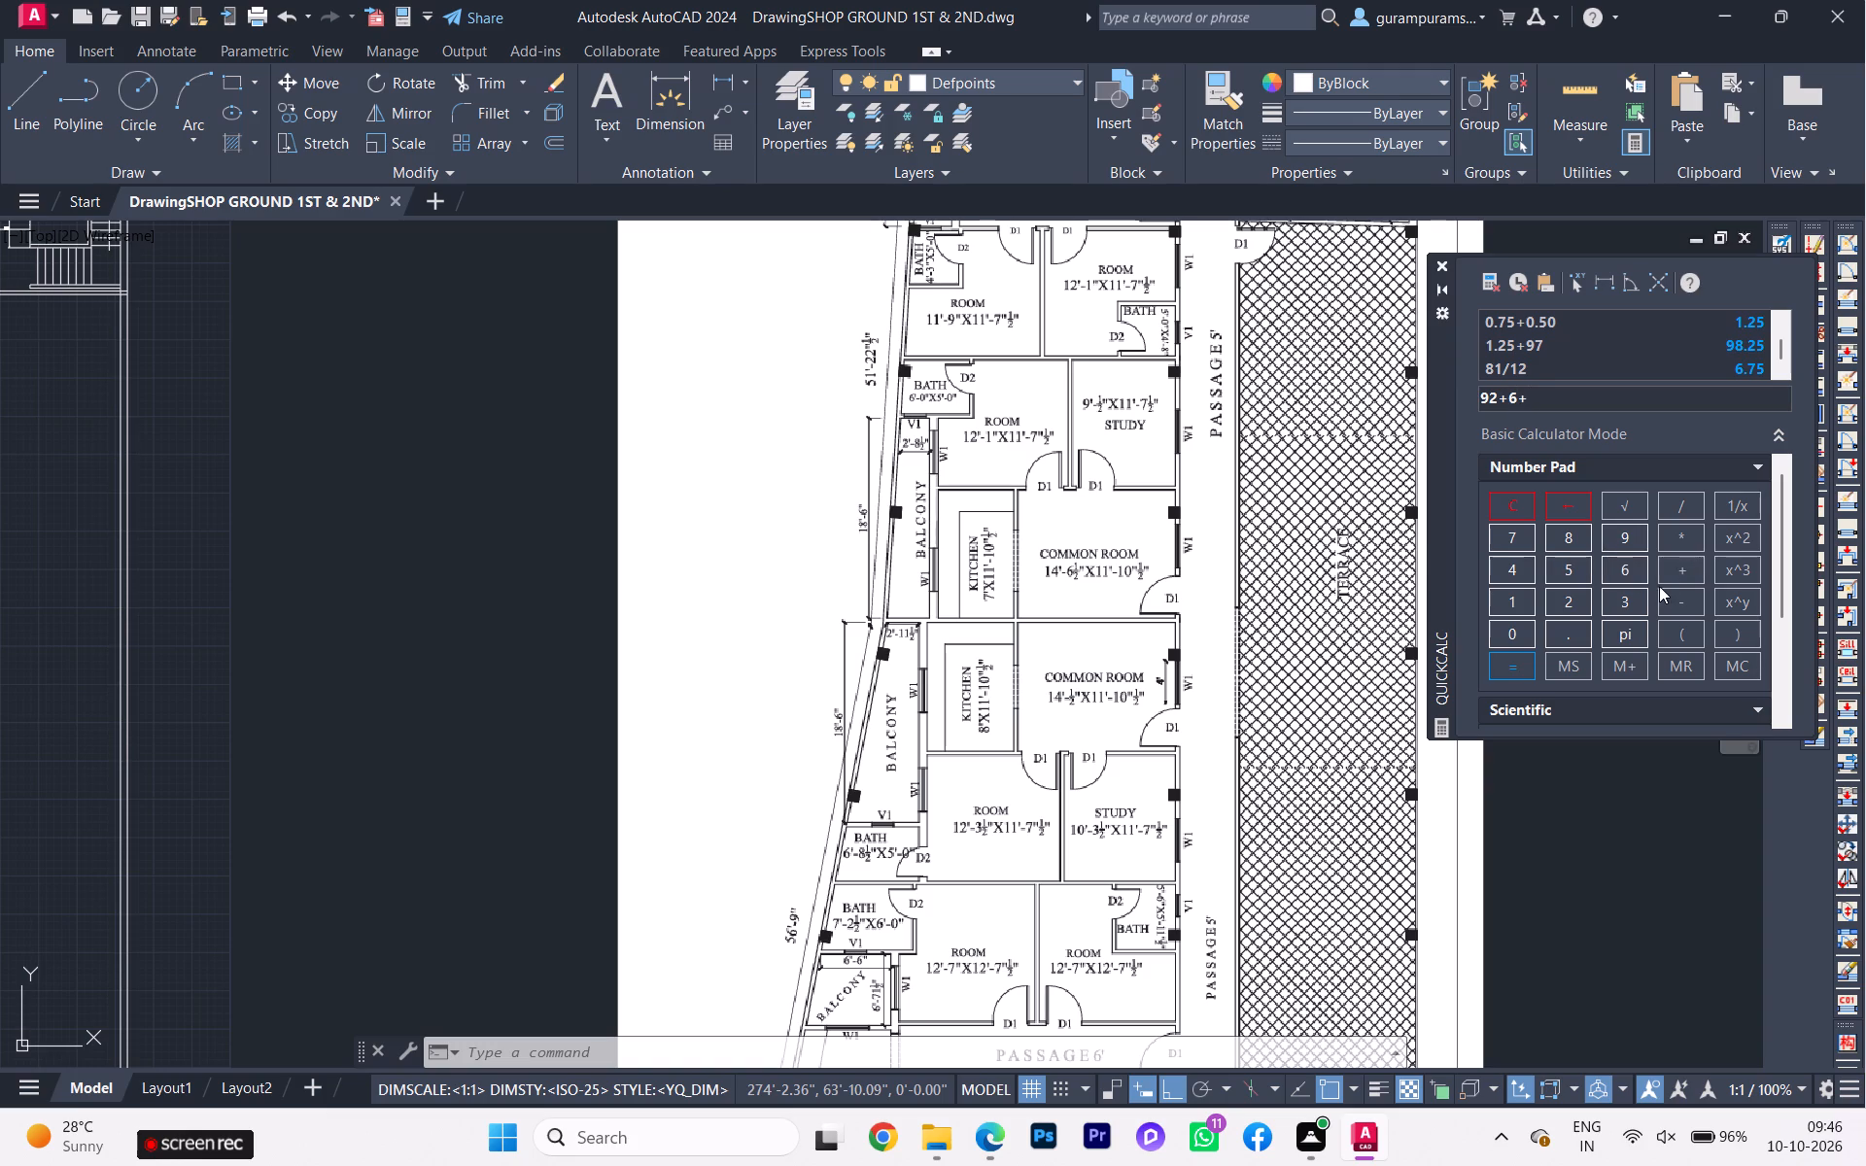
key("BackSpace")
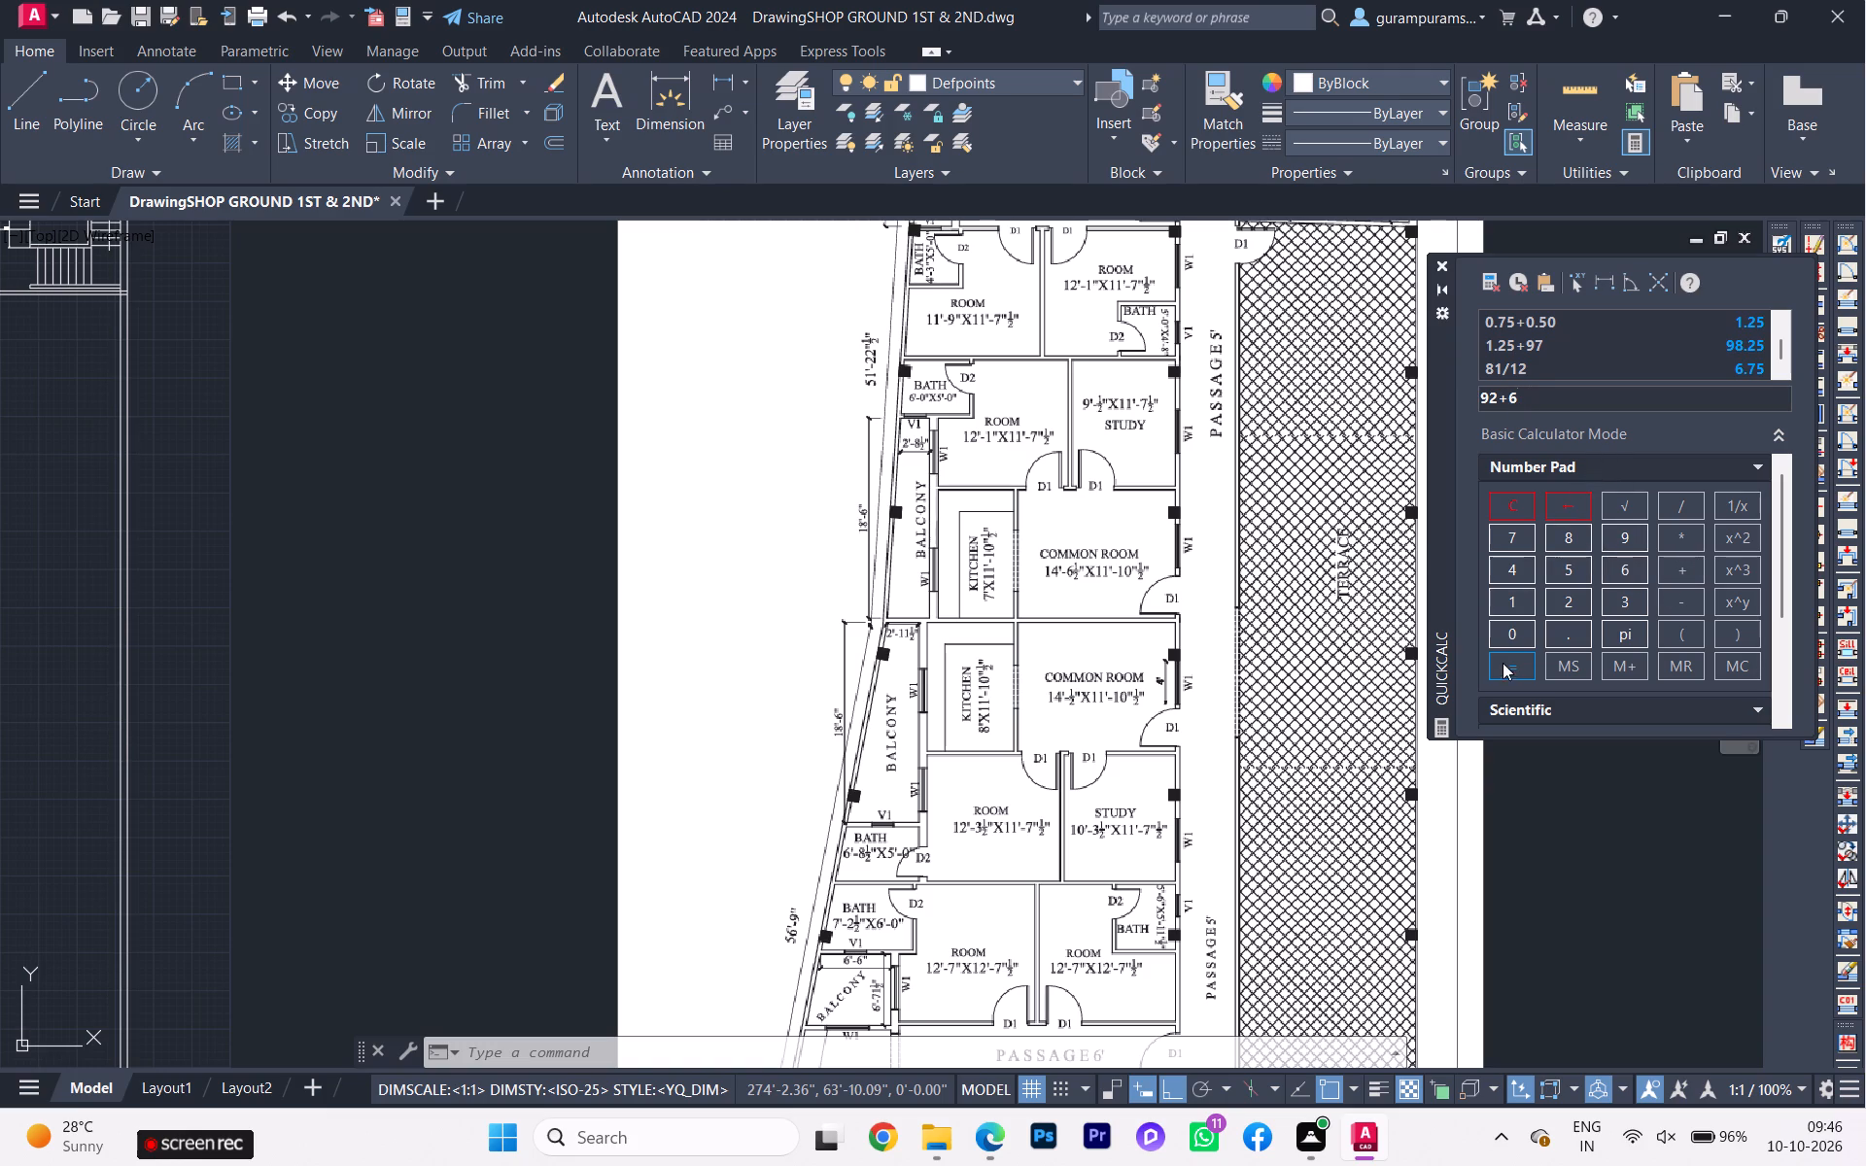
left_click(1505, 663)
Measure the east outer wall's outer face from its north corner to its south end with a linear dimension placed east of it.
scroll(1510, 655, "down", 2)
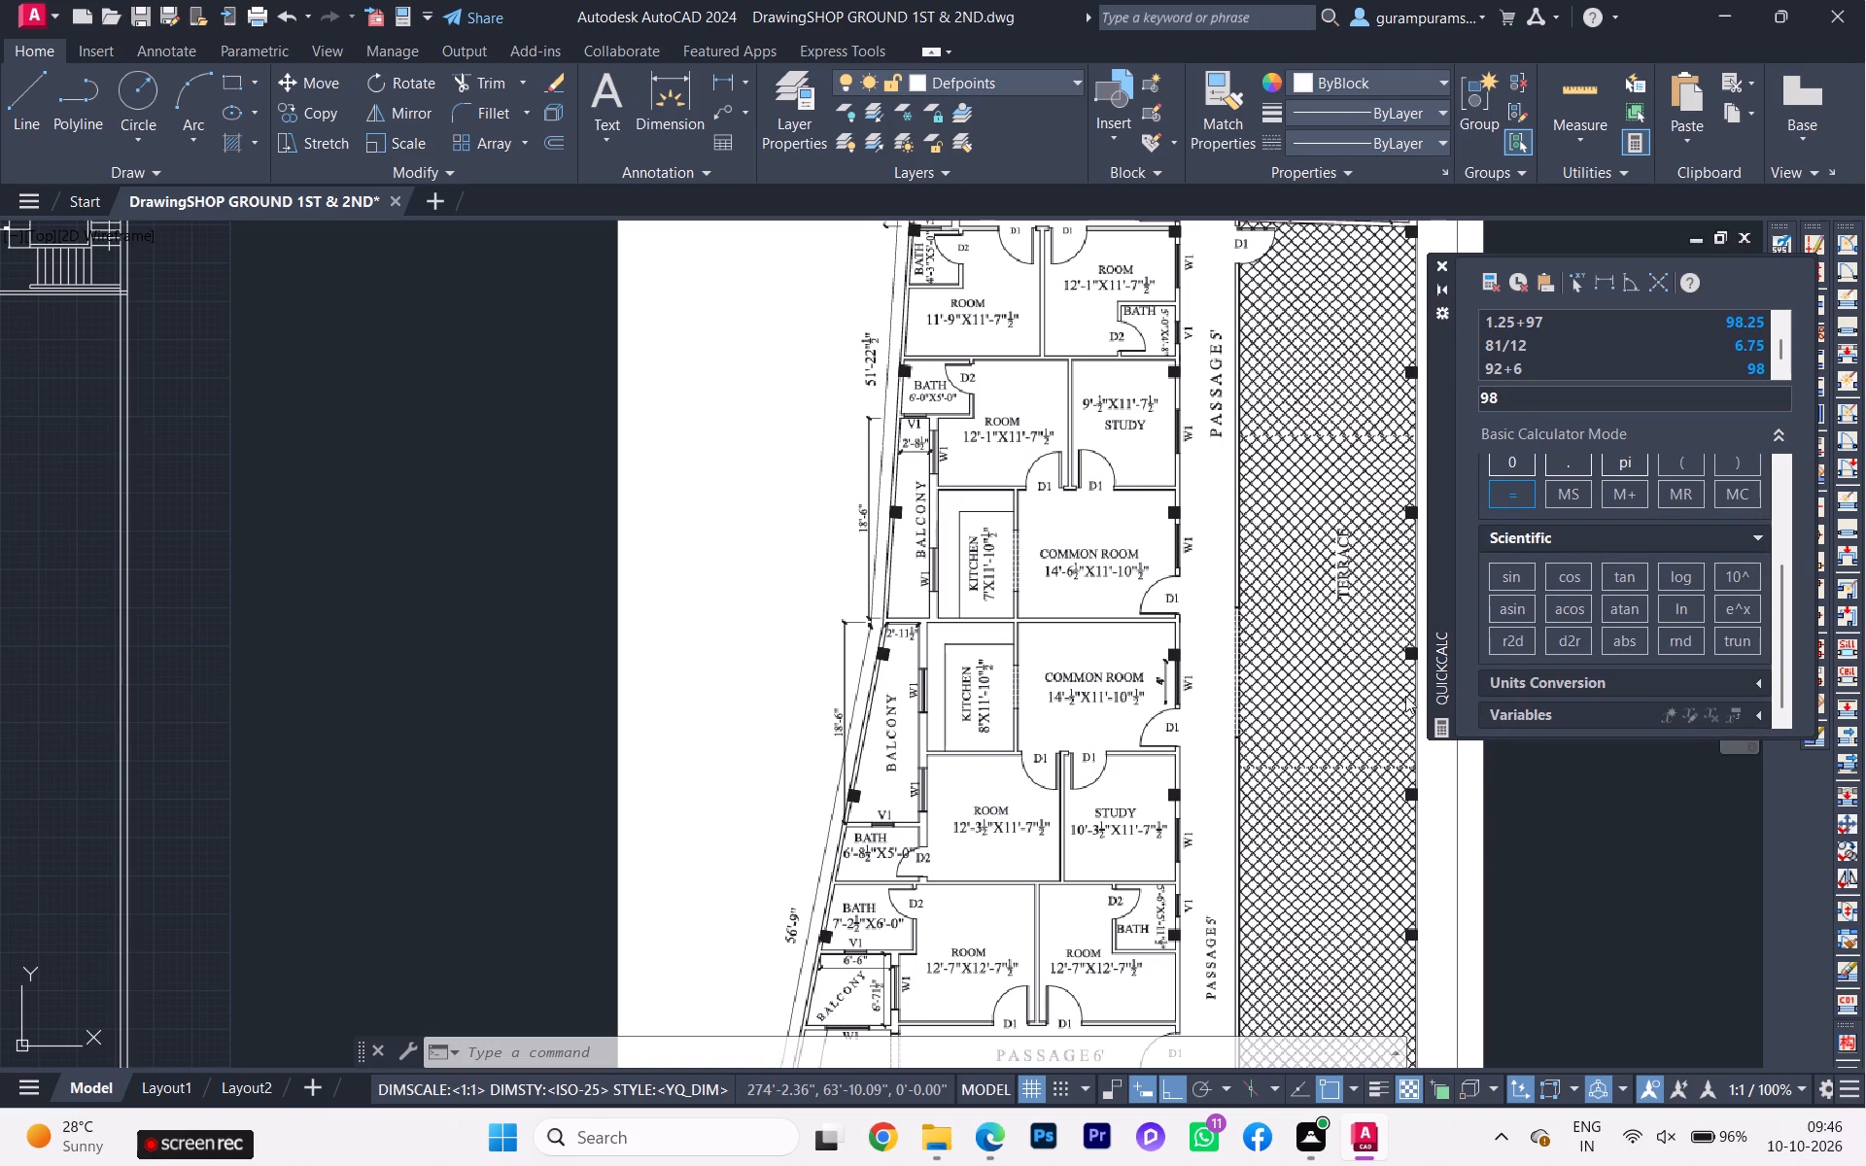
scroll(707, 820, "down", 4)
scroll(176, 790, "up", 2)
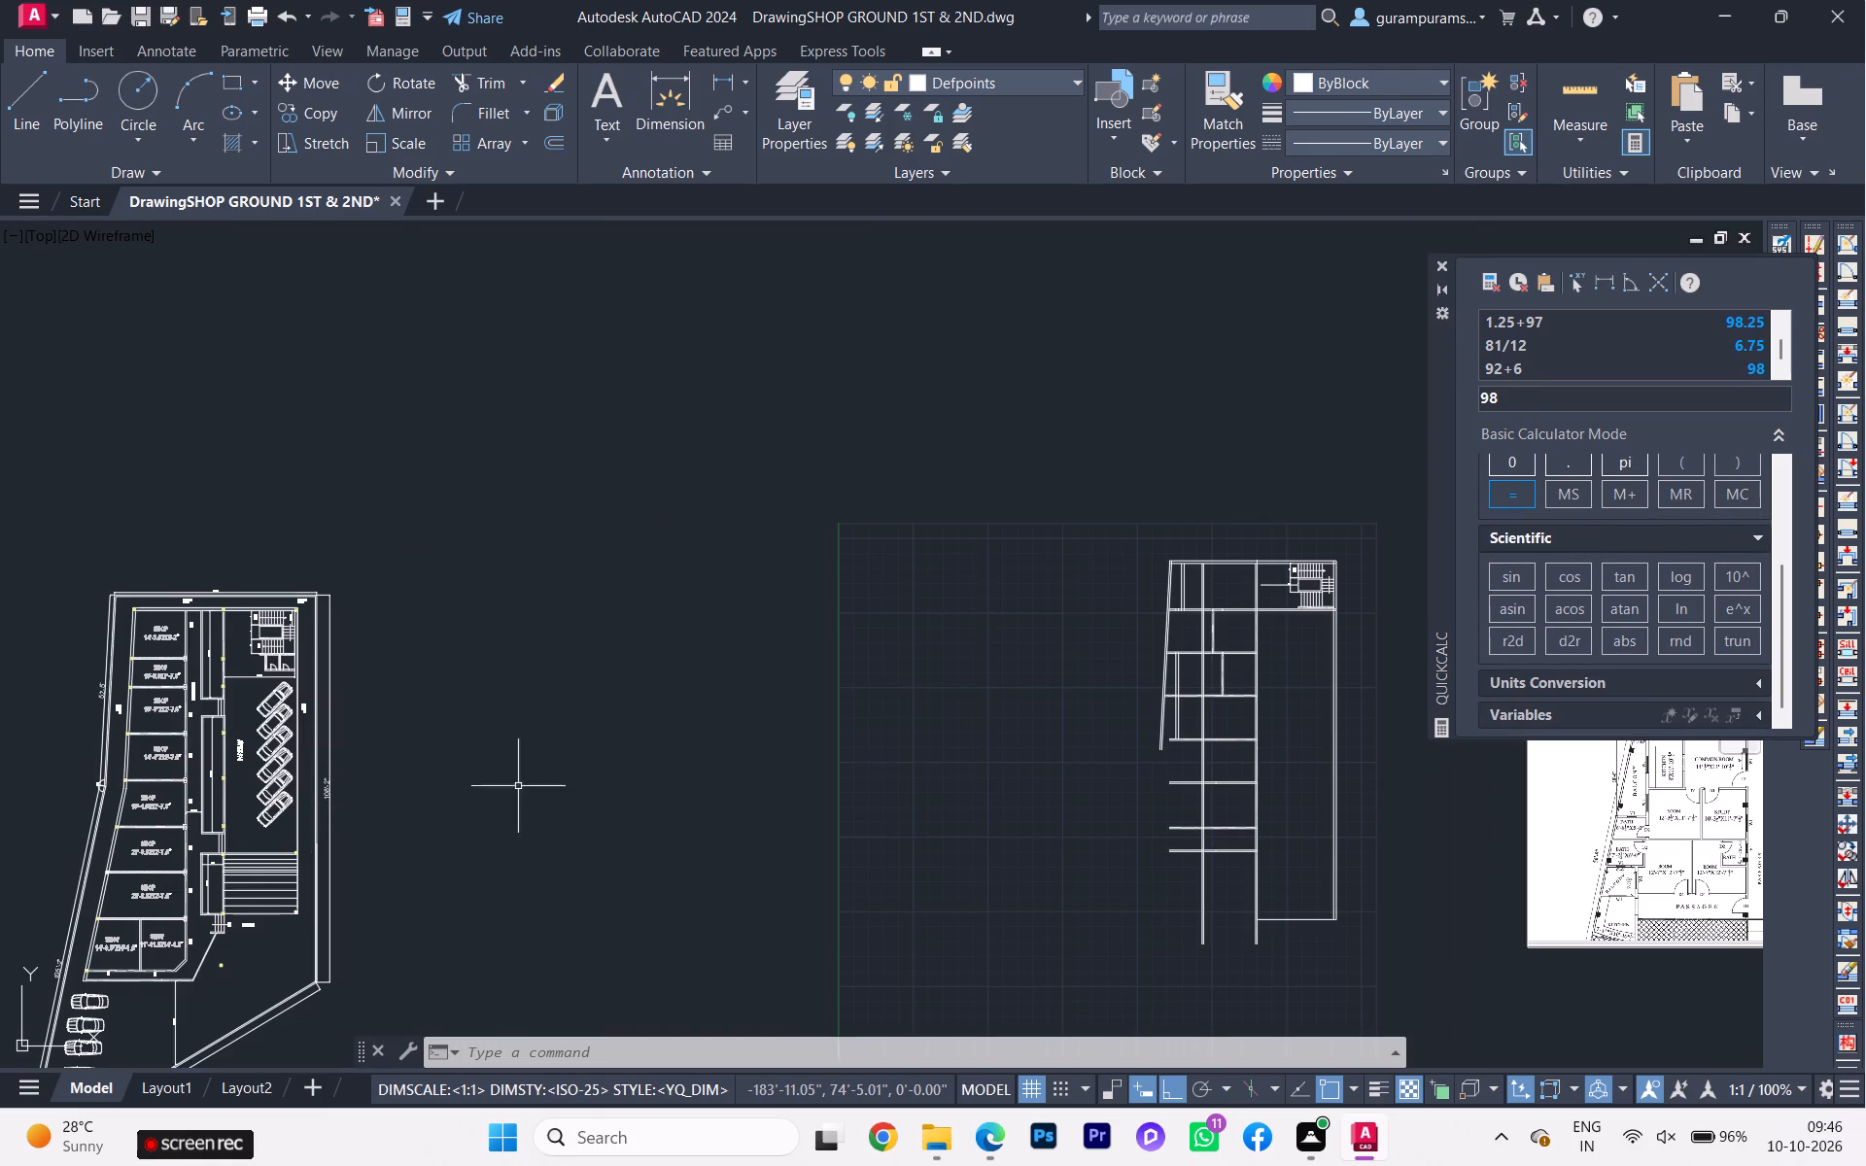
left_click(724, 88)
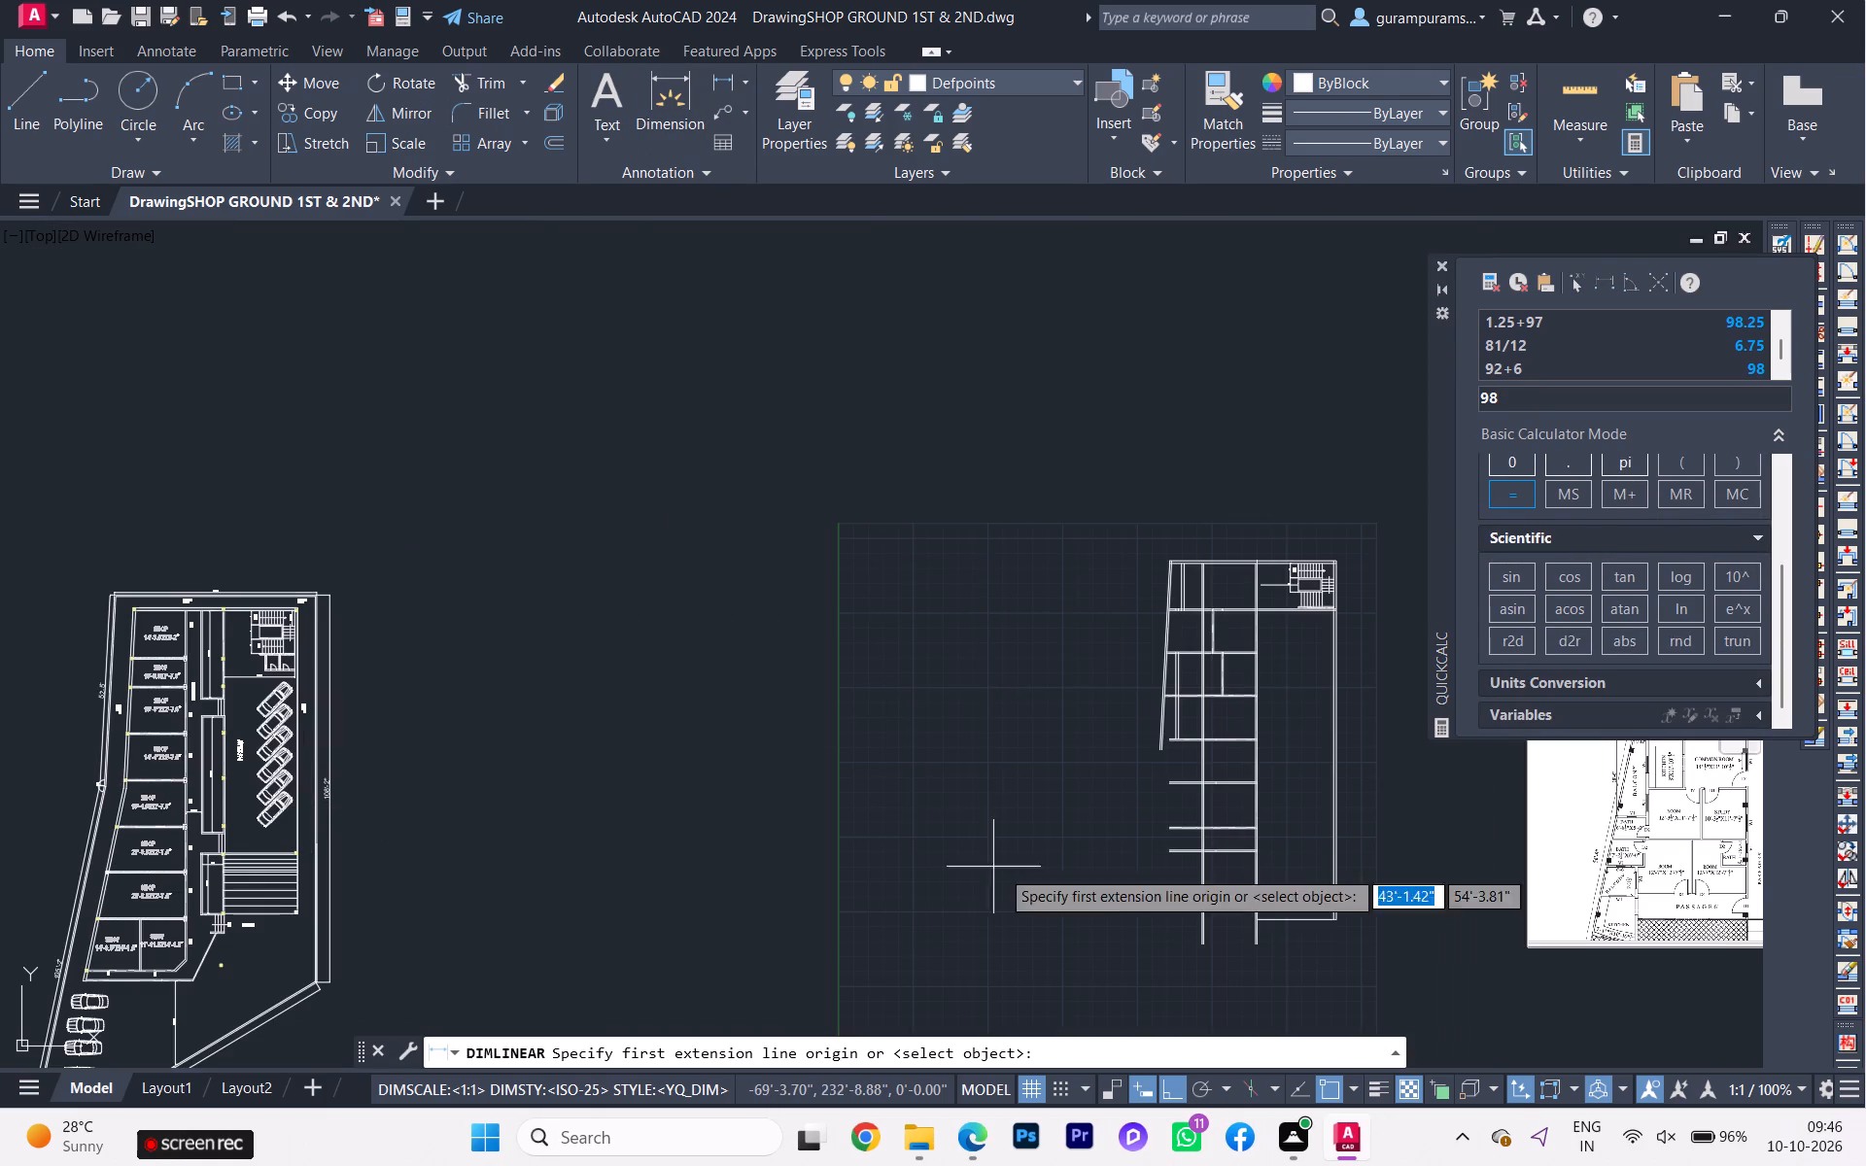
scroll(1285, 852, "up", 1)
scroll(1287, 852, "down", 1)
middle_click_drag(1287, 852, 913, 801)
scroll(895, 564, "up", 1)
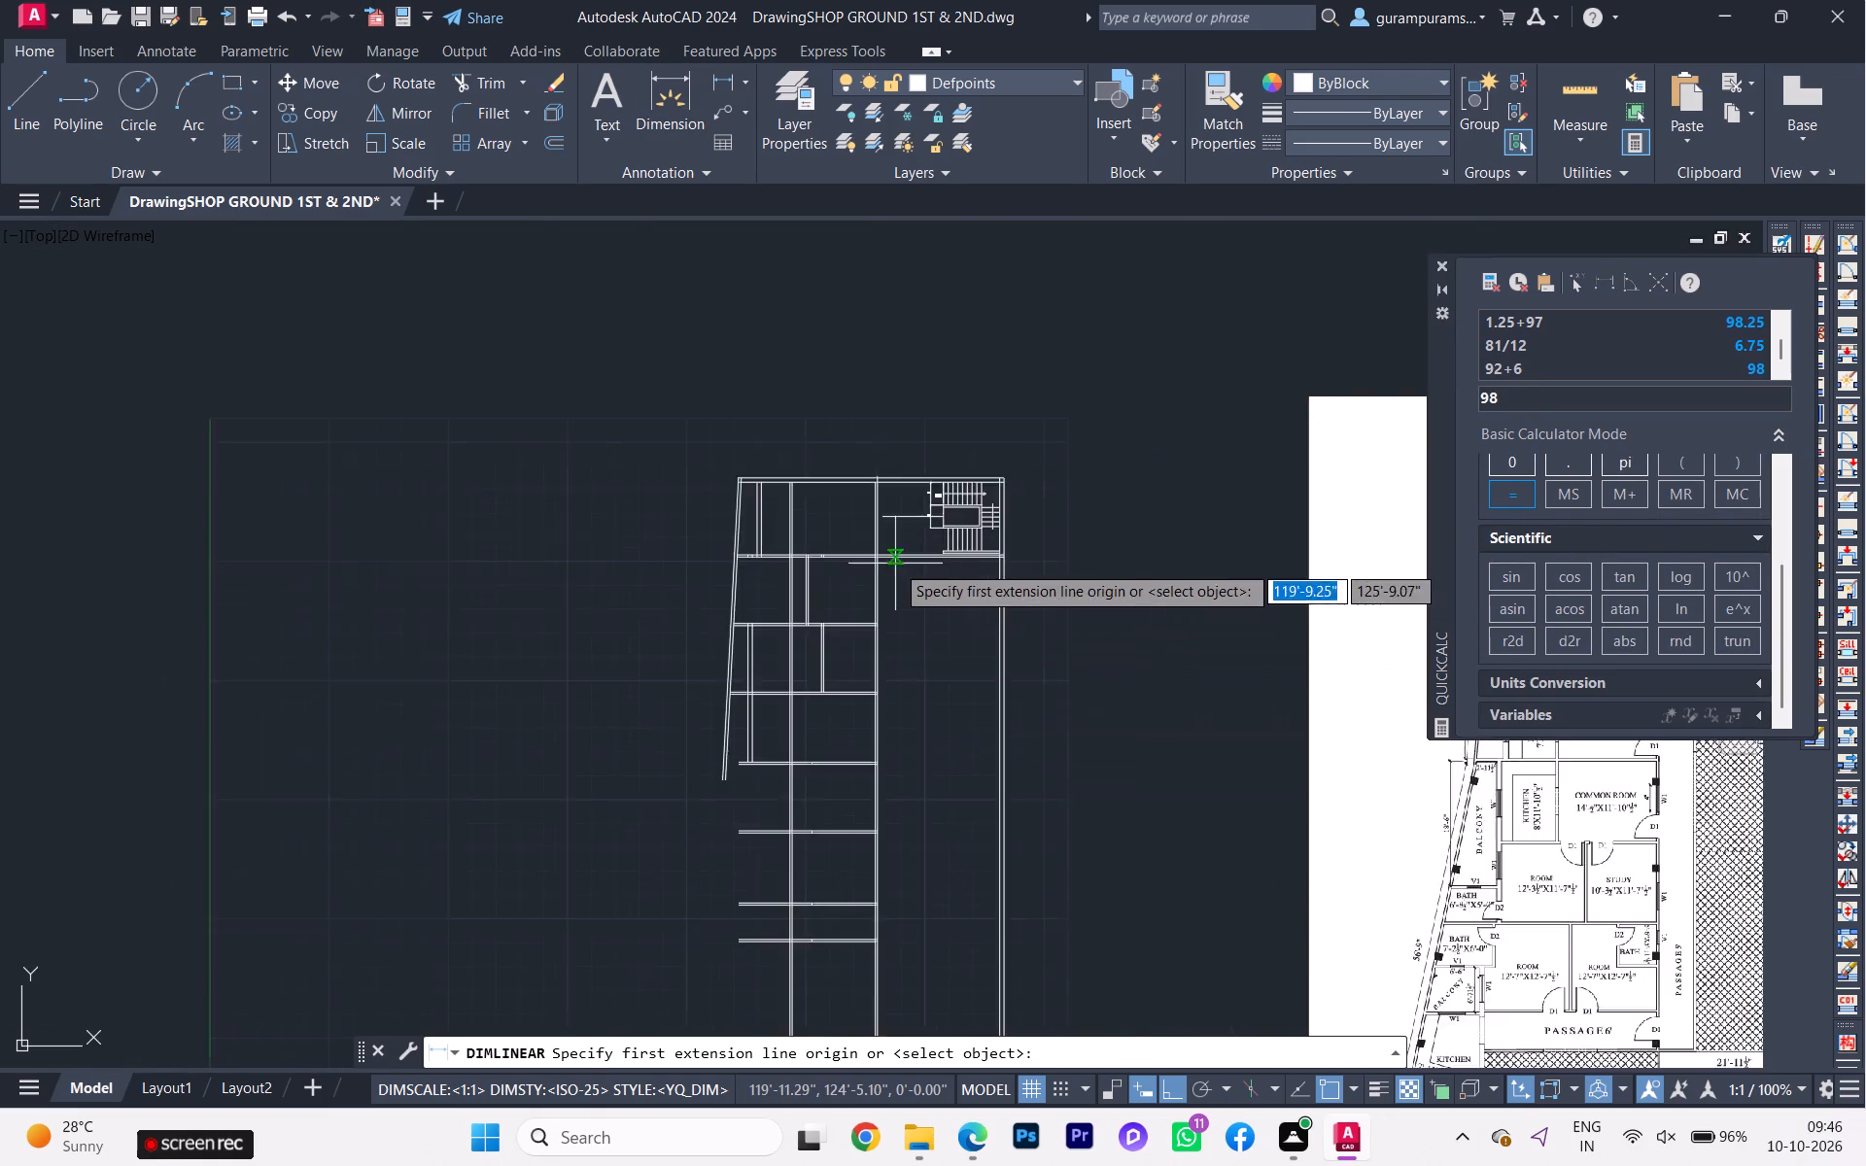
scroll(895, 563, "up", 1)
scroll(1000, 512, "up", 2)
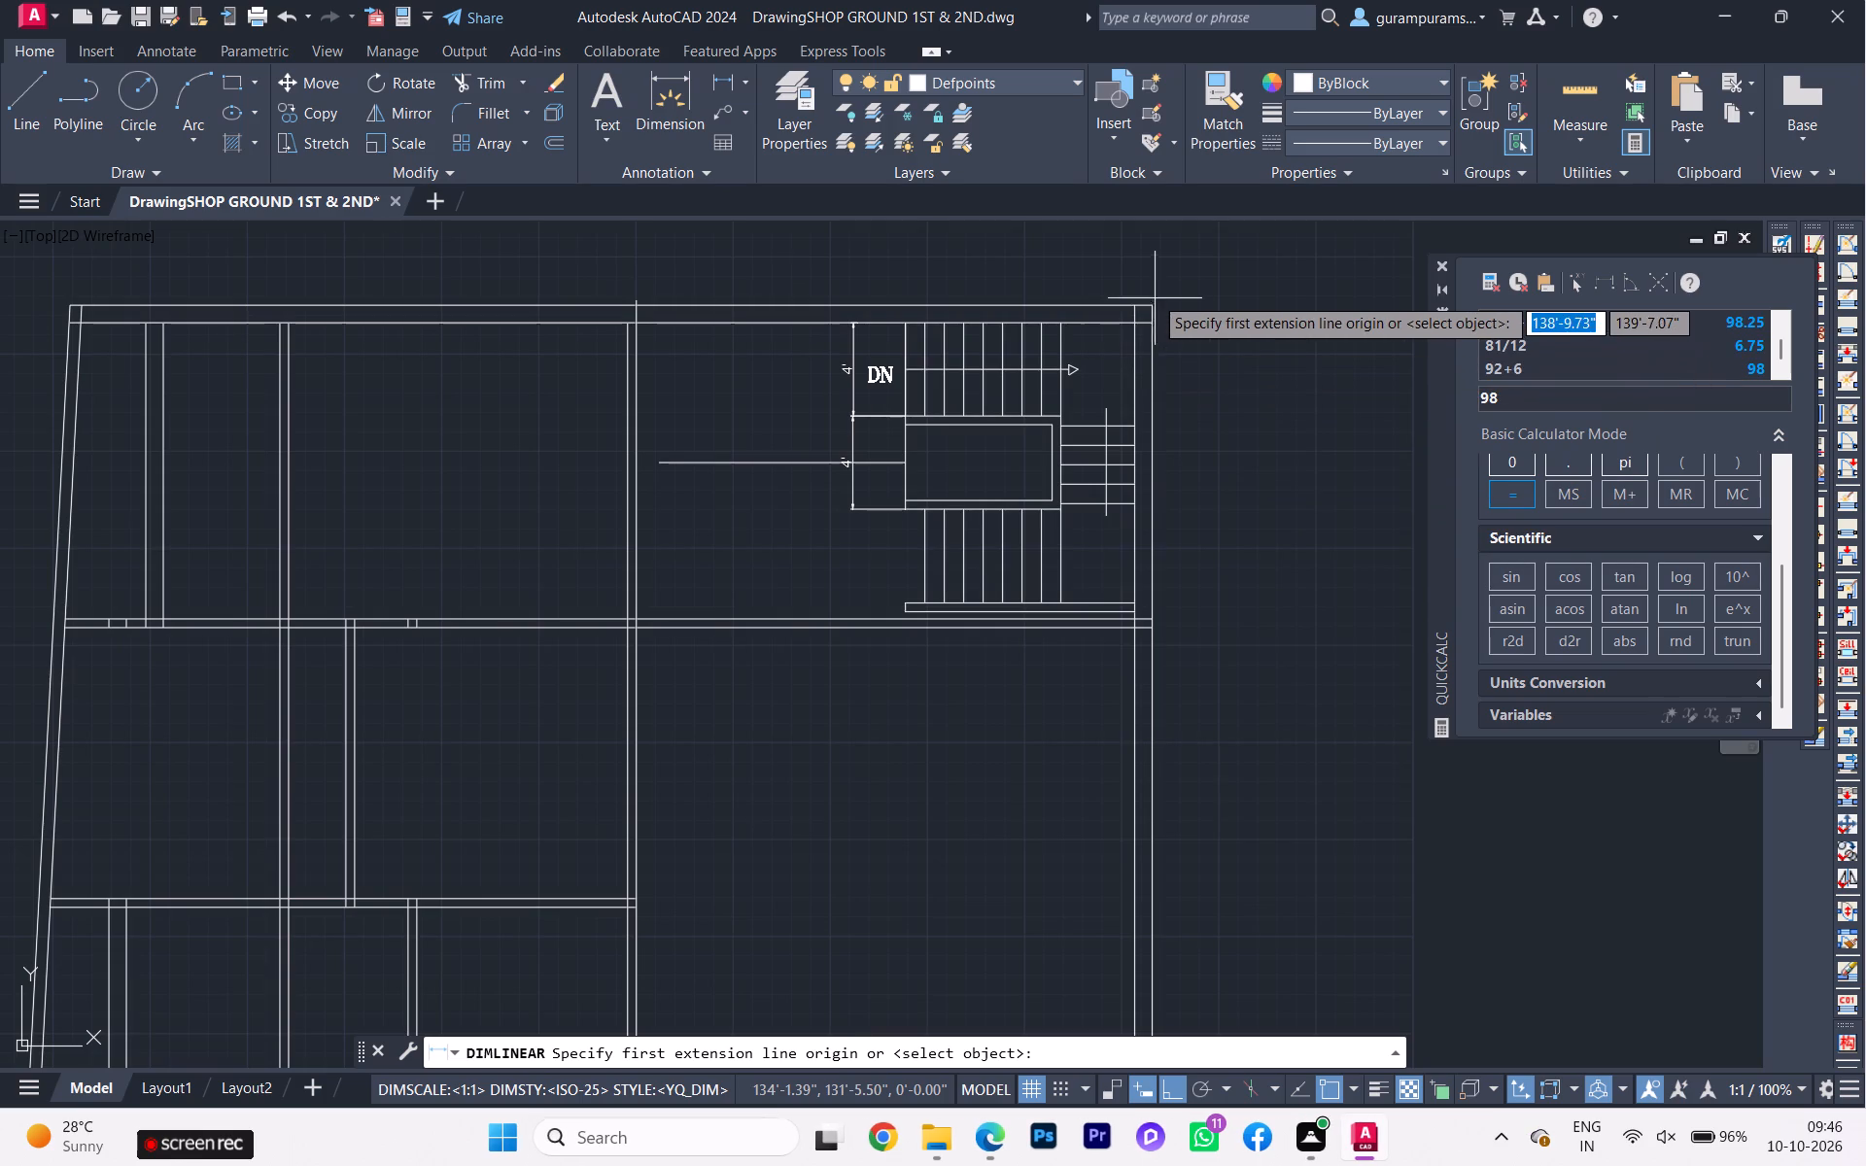
left_click(1157, 305)
scroll(1230, 609, "down", 1)
scroll(1246, 785, "down", 1)
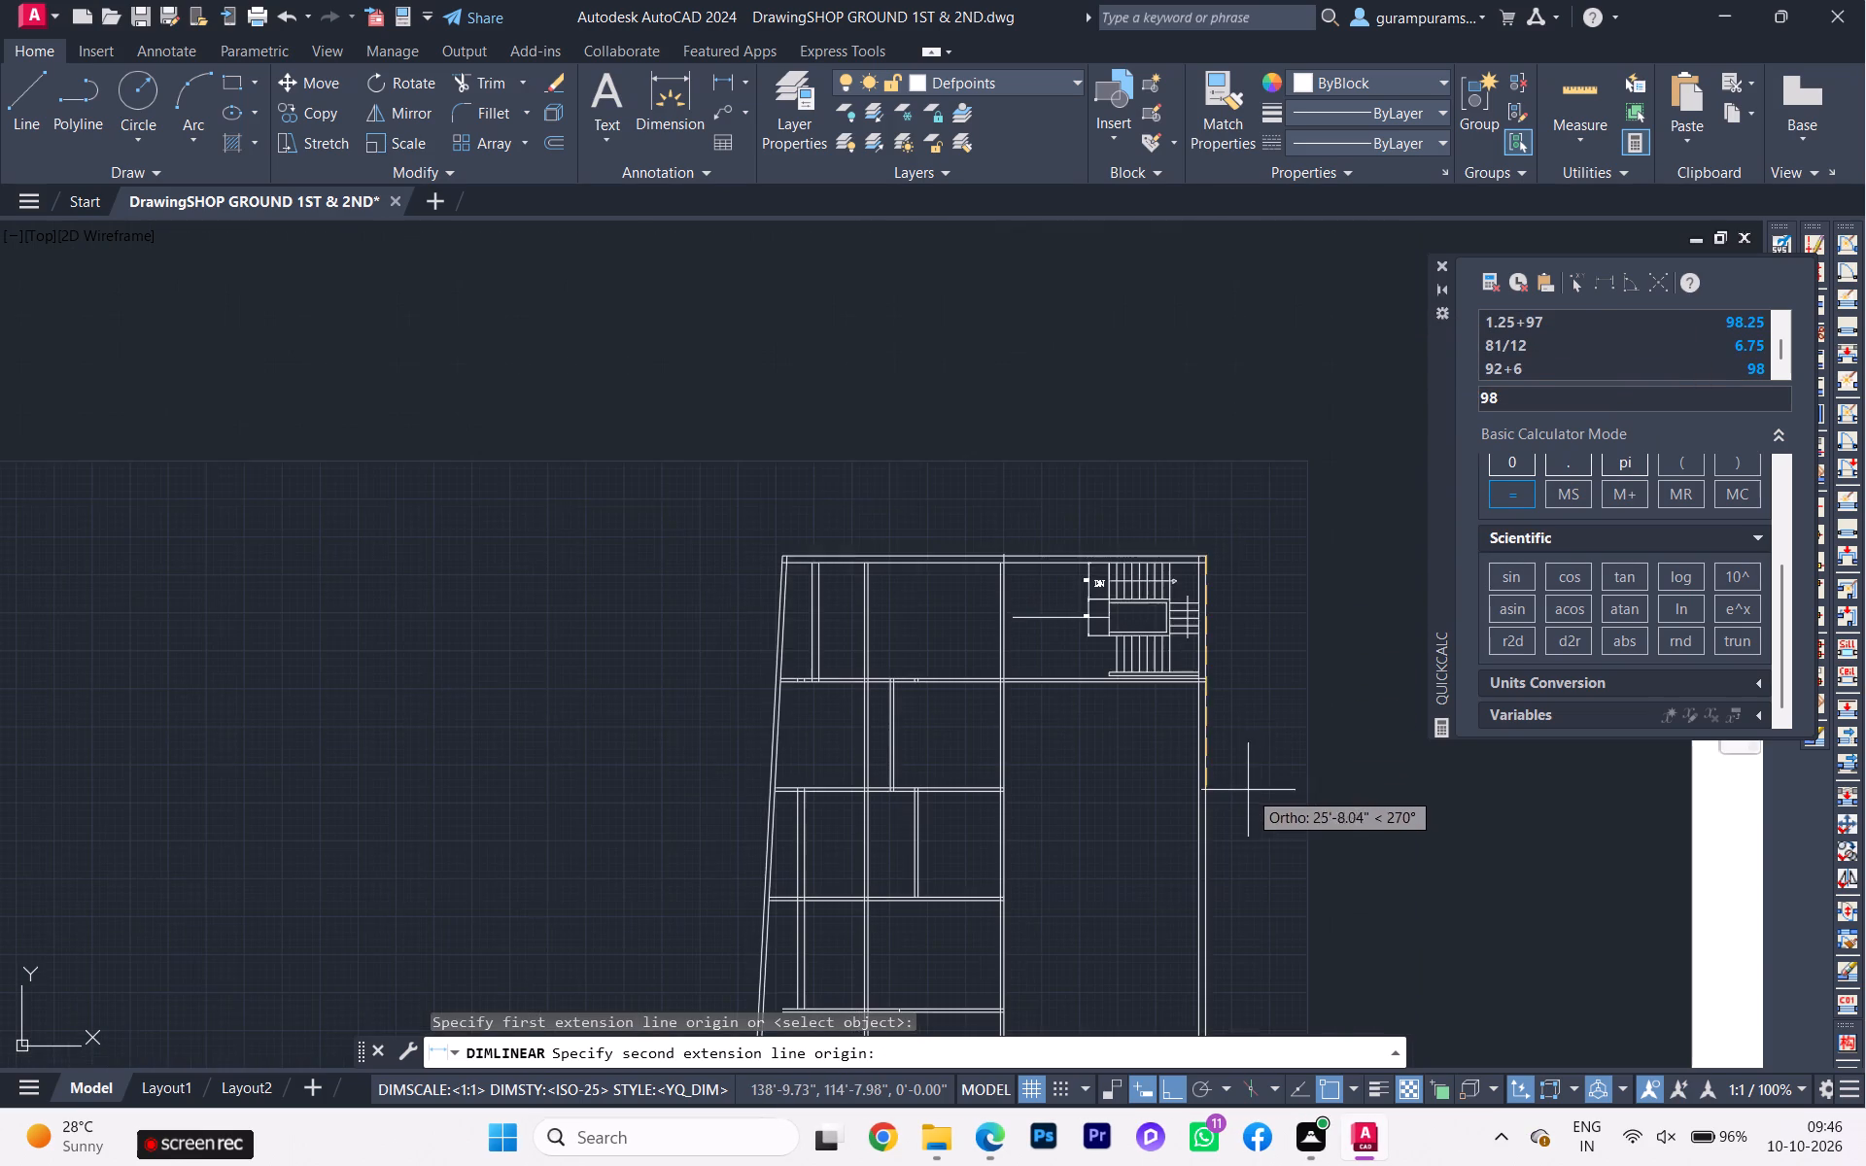
scroll(1254, 815, "down", 2)
middle_click_drag(1257, 827, 1098, 458)
scroll(1257, 828, "down", 1)
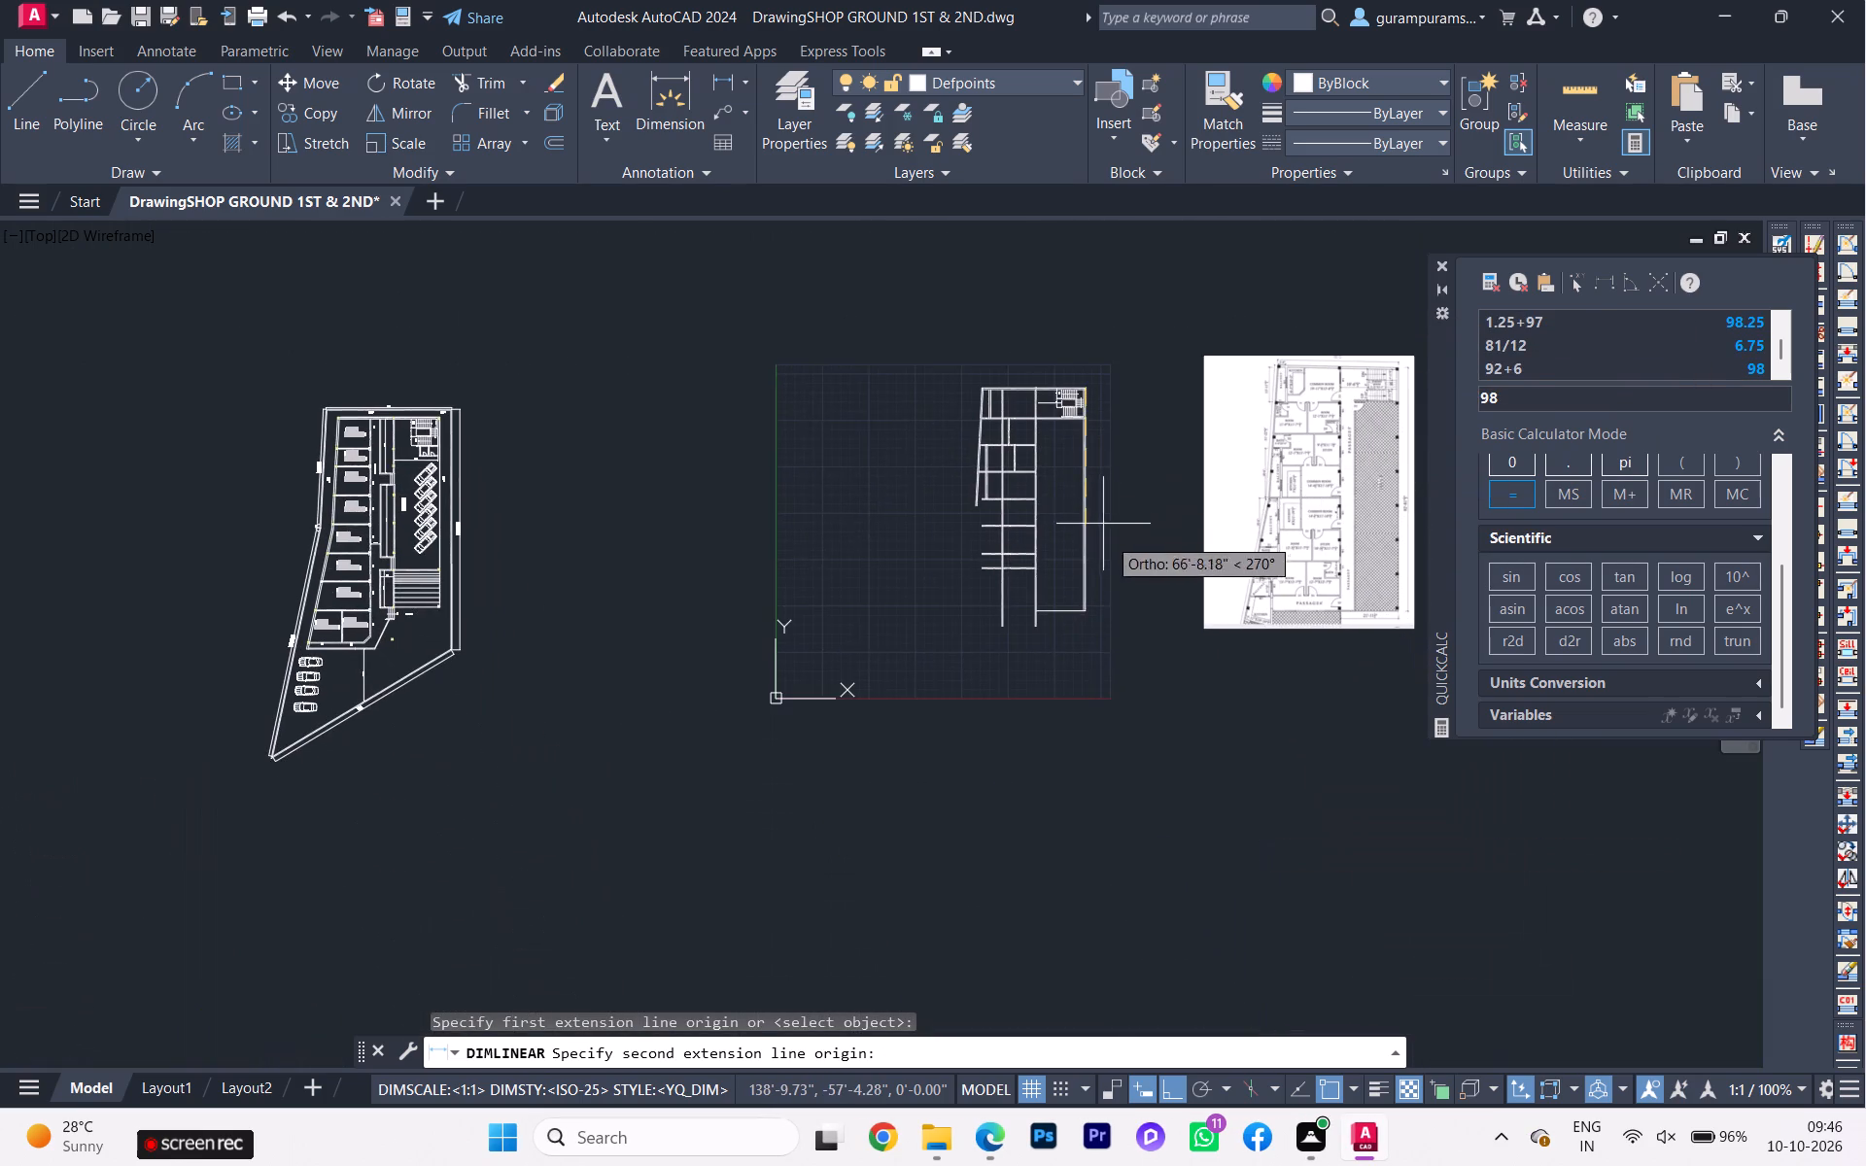
scroll(1110, 552, "up", 3)
scroll(1110, 578, "down", 1)
scroll(1110, 578, "up", 1)
scroll(1036, 691, "up", 2)
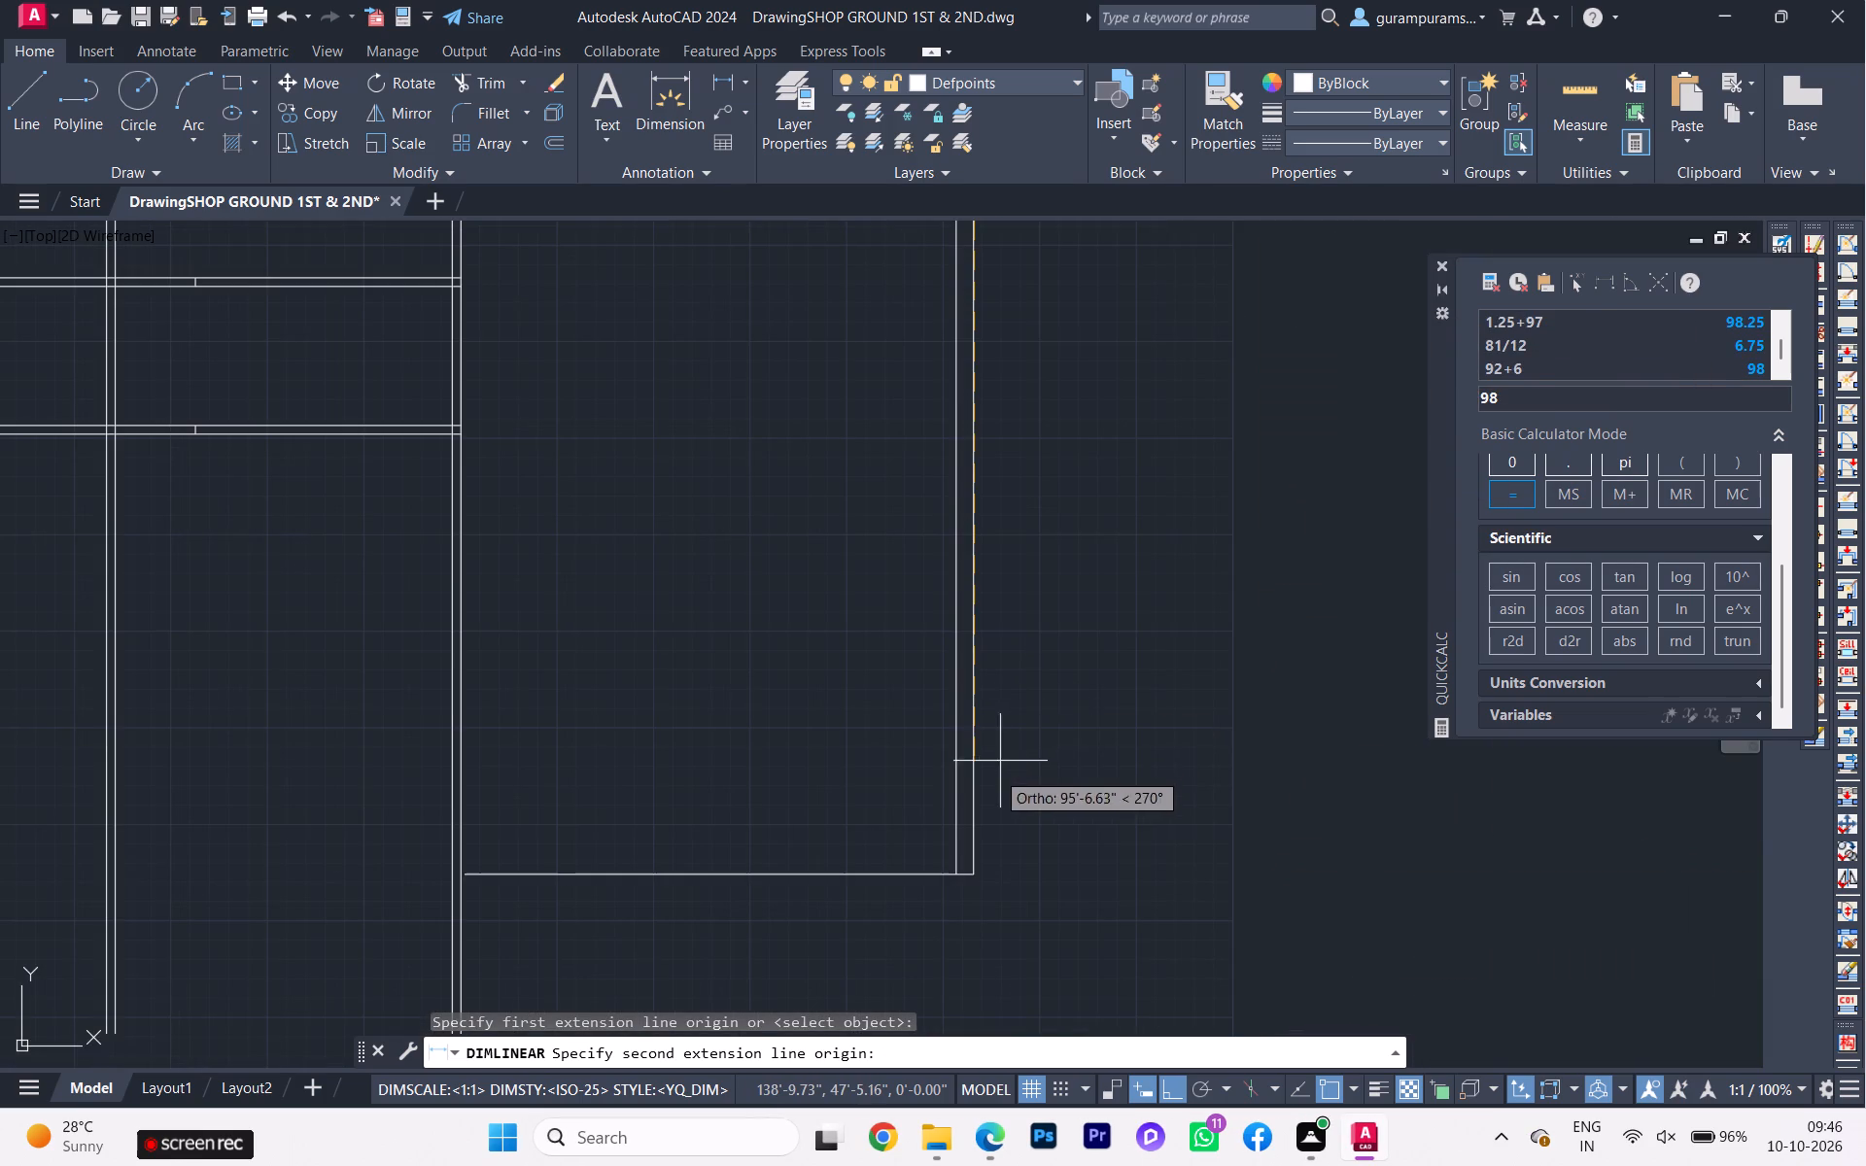
left_click(984, 892)
scroll(1117, 875, "down", 1)
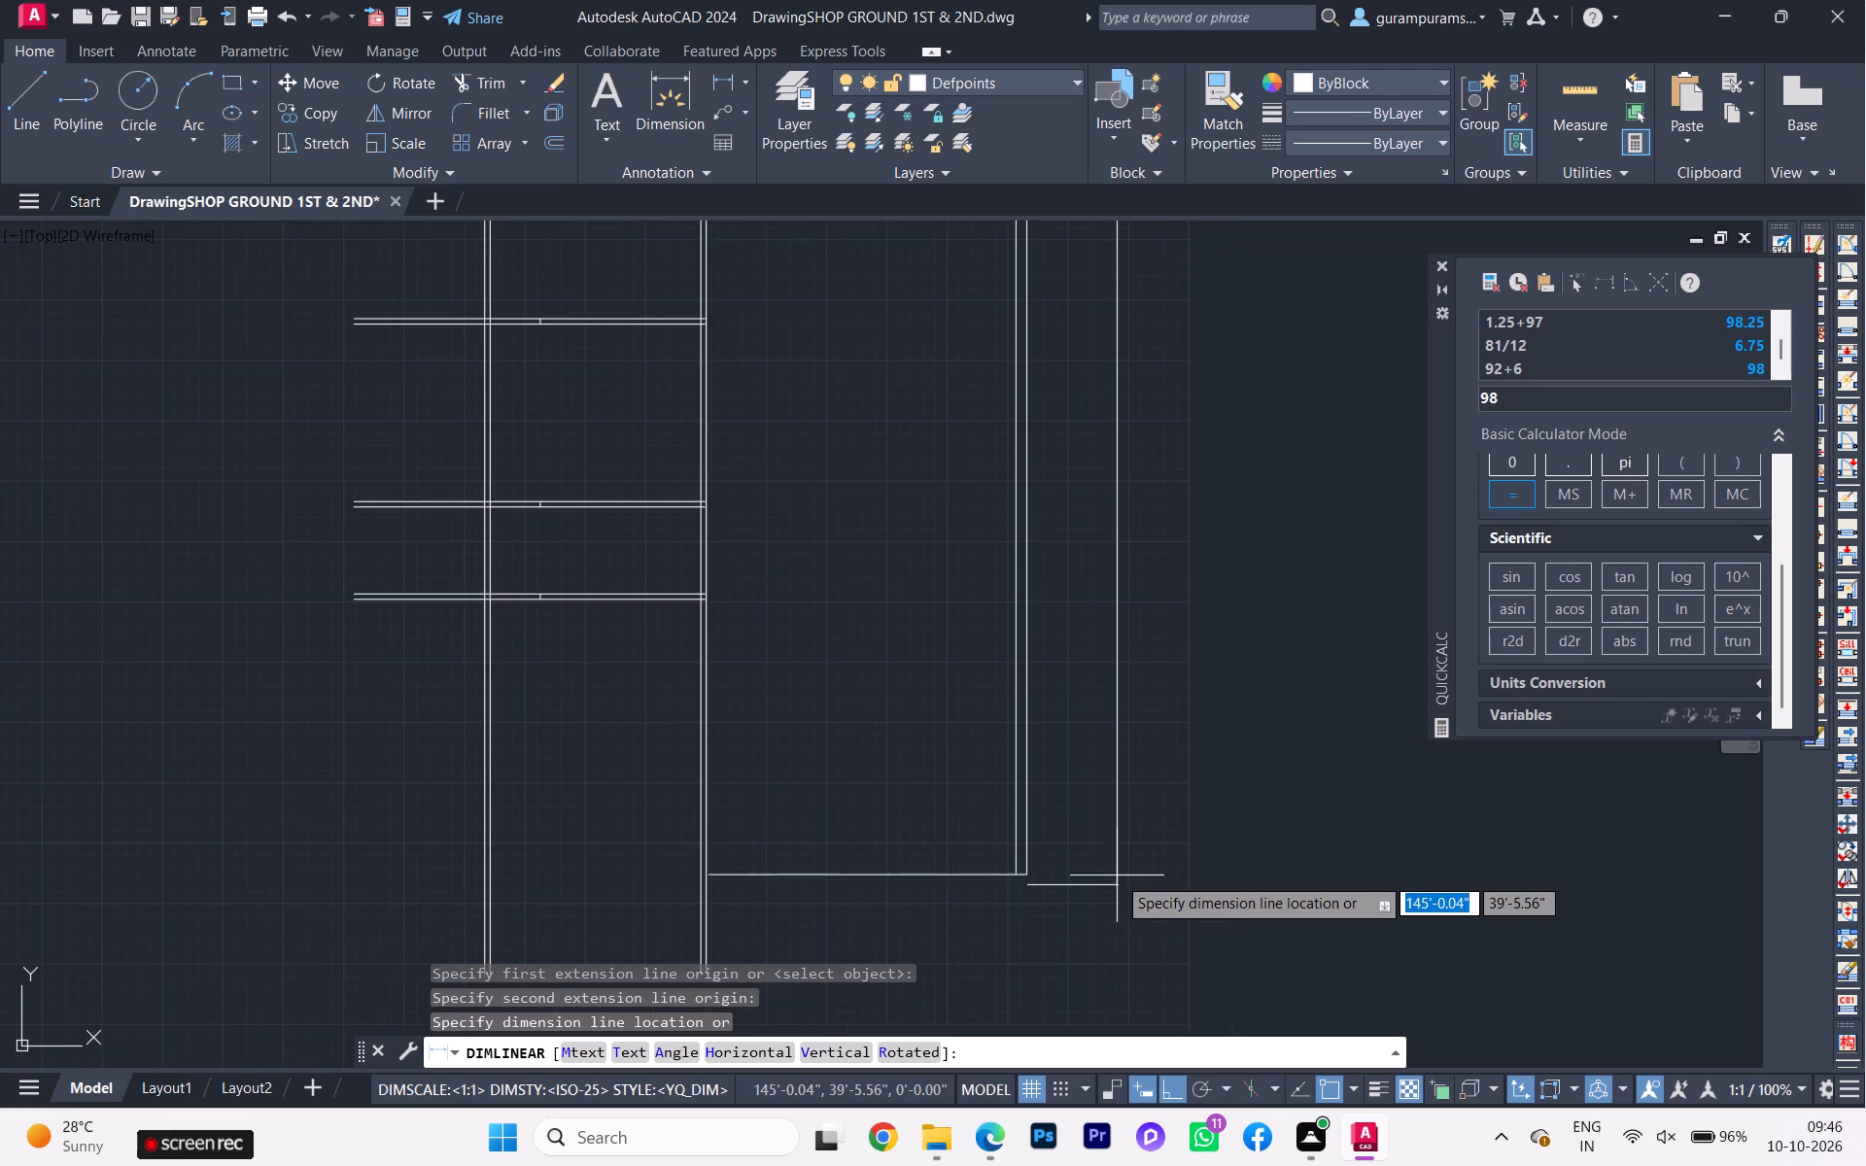
left_click(1117, 875)
middle_click_drag(1146, 630, 1077, 1012)
scroll(1132, 698, "down", 1)
scroll(1040, 772, "up", 2)
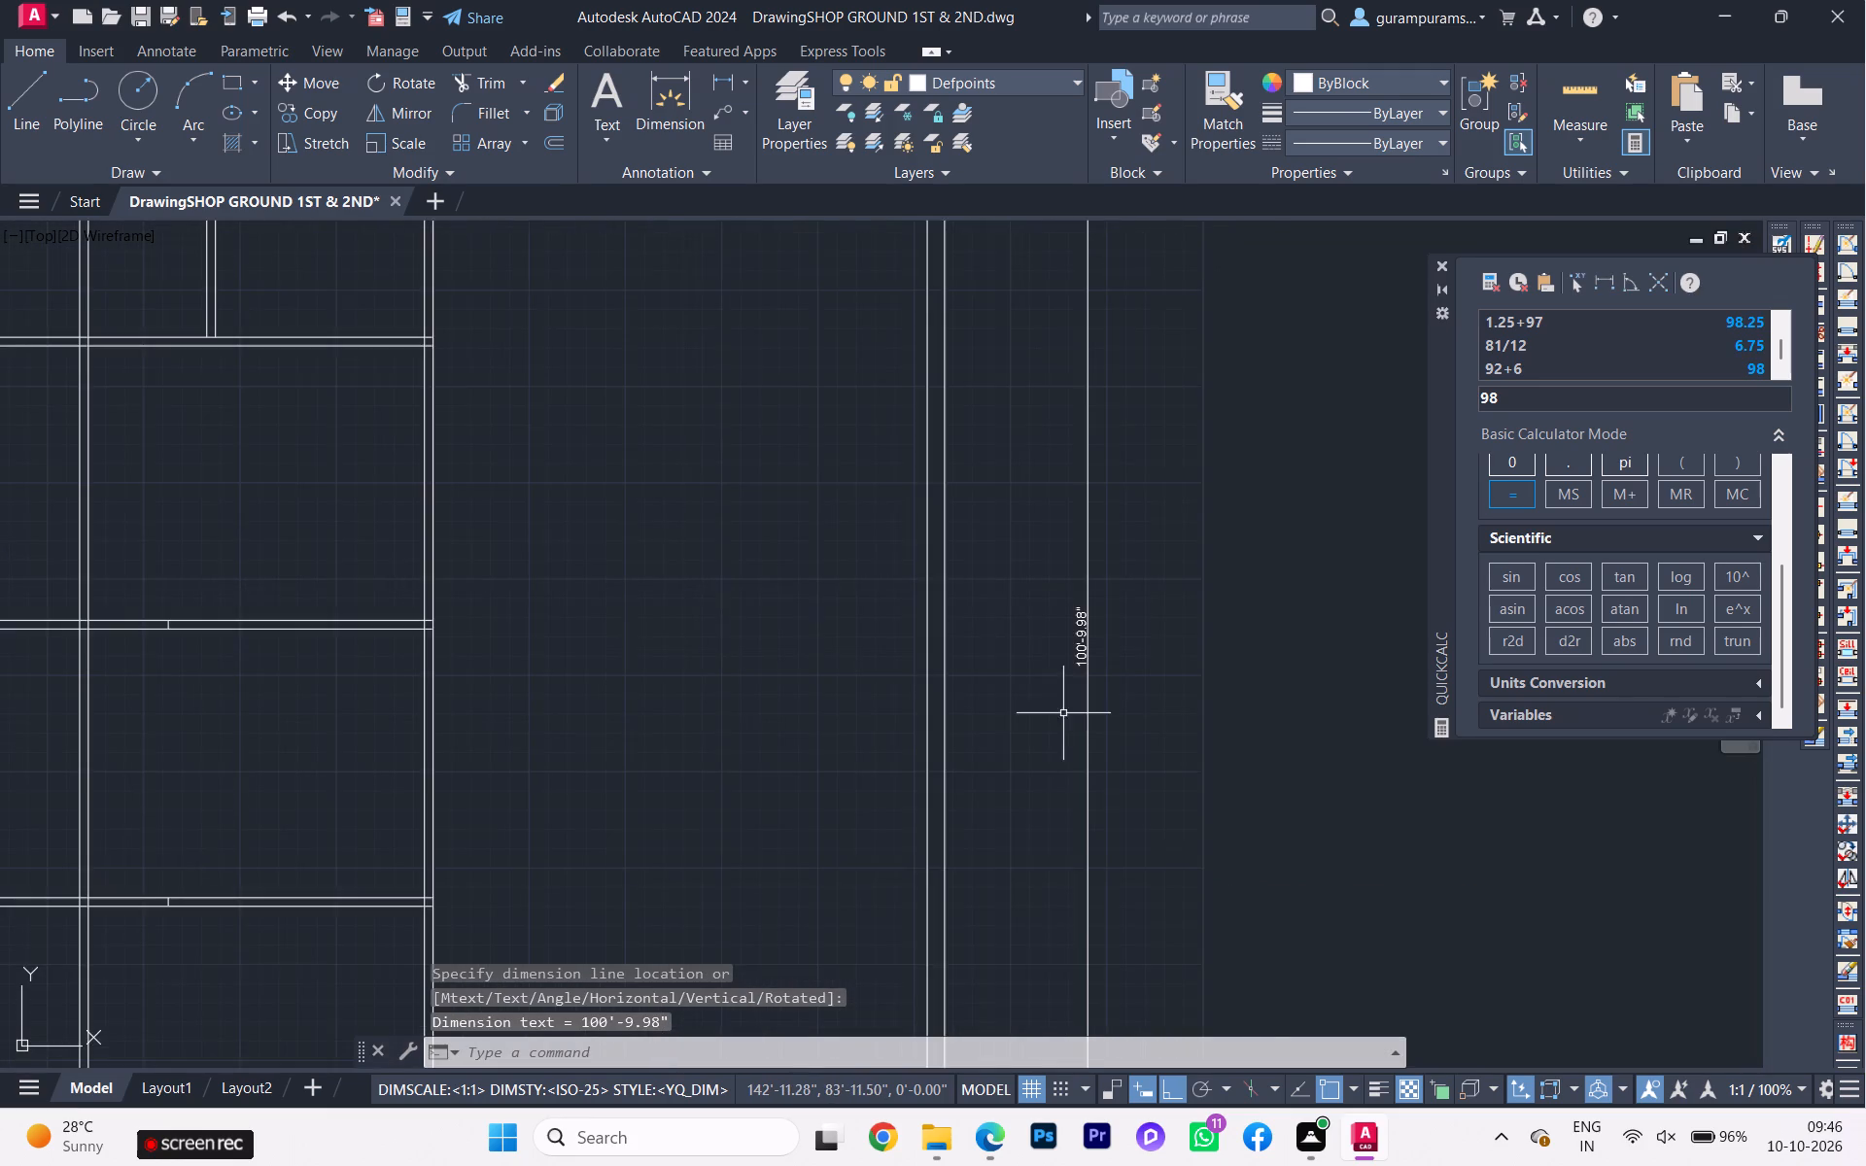
scroll(1085, 689, "up", 1)
scroll(1090, 706, "down", 1)
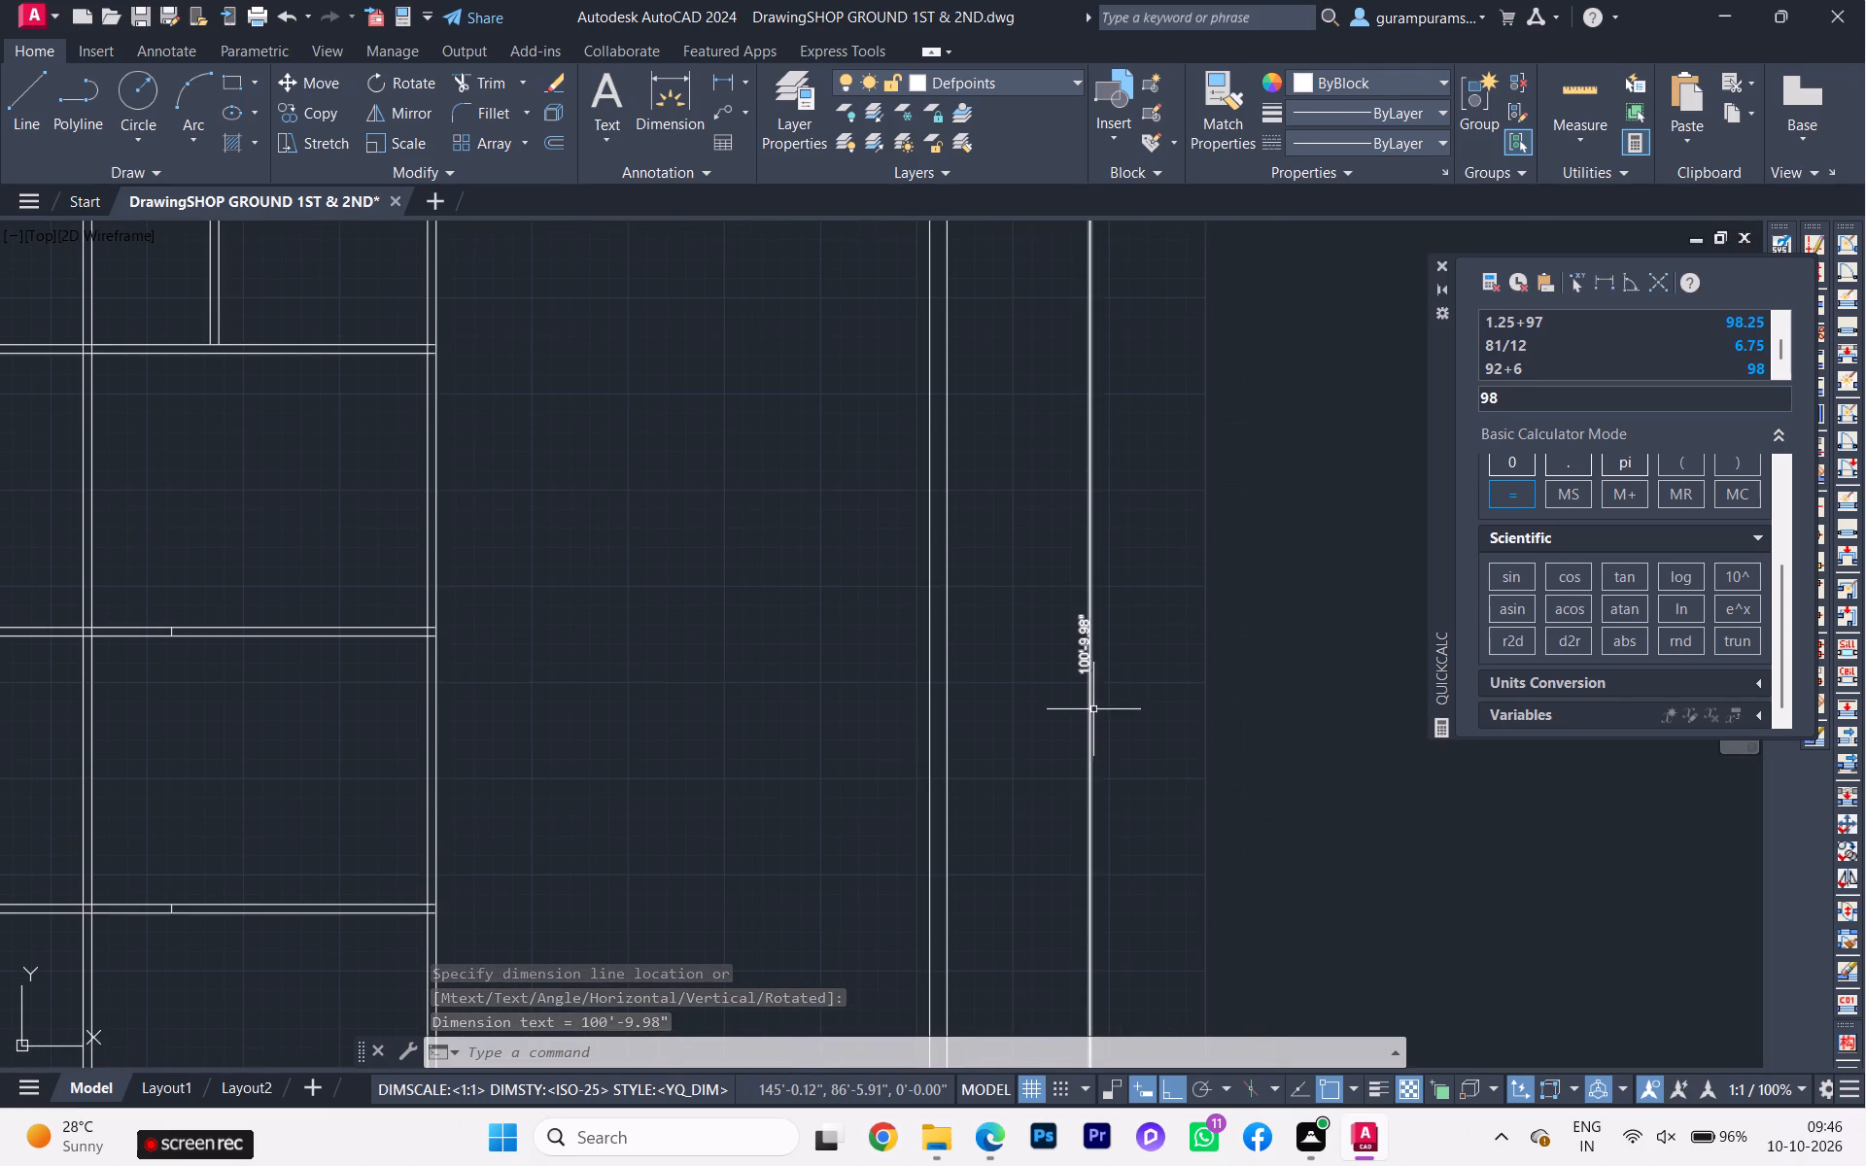
Erase the linear dimension placed east of the east outer wall.
scroll(1106, 736, "down", 1)
left_click(1118, 754)
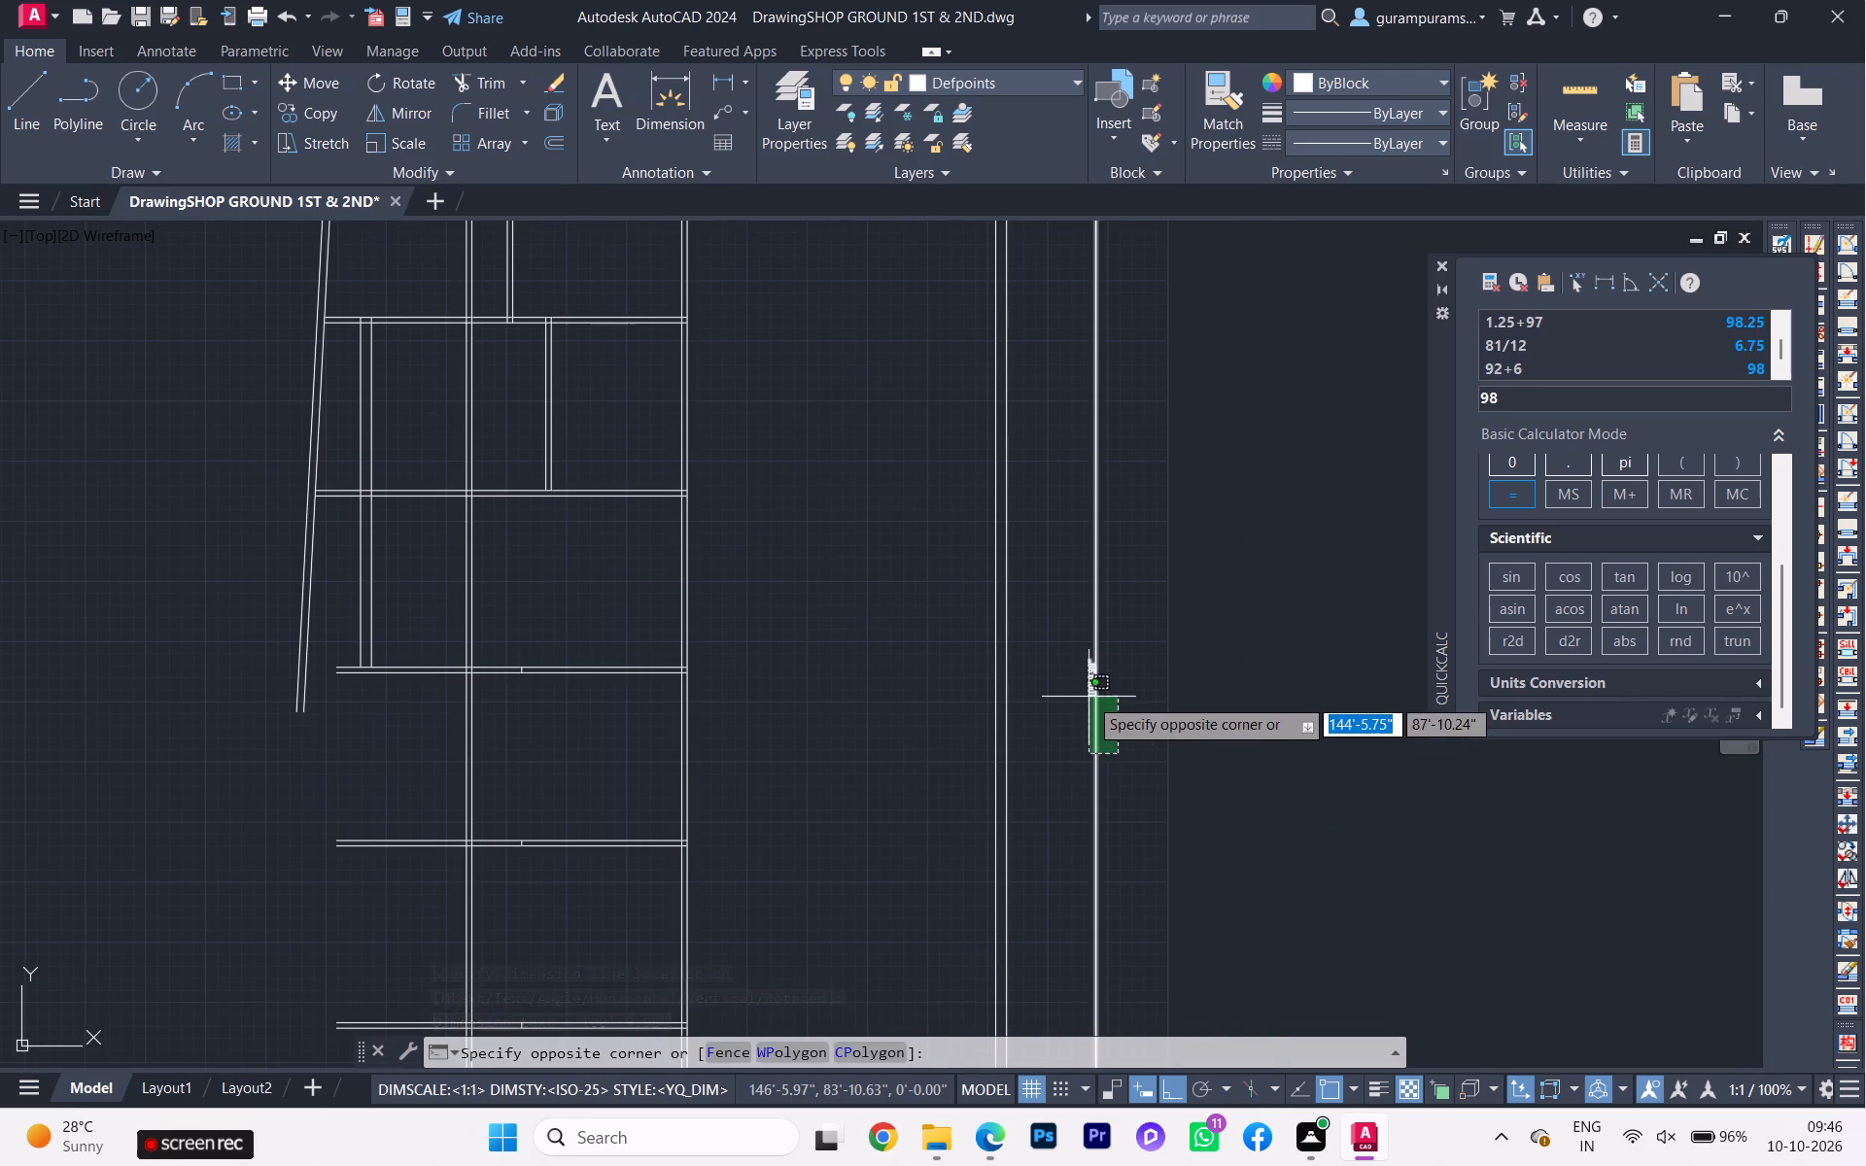
left_click(1088, 697)
key("Delete")
Compare the whole drawn wall layout with the reference plan image beside it, dismissing the notification that covers the drawing.
scroll(1103, 756, "down", 1)
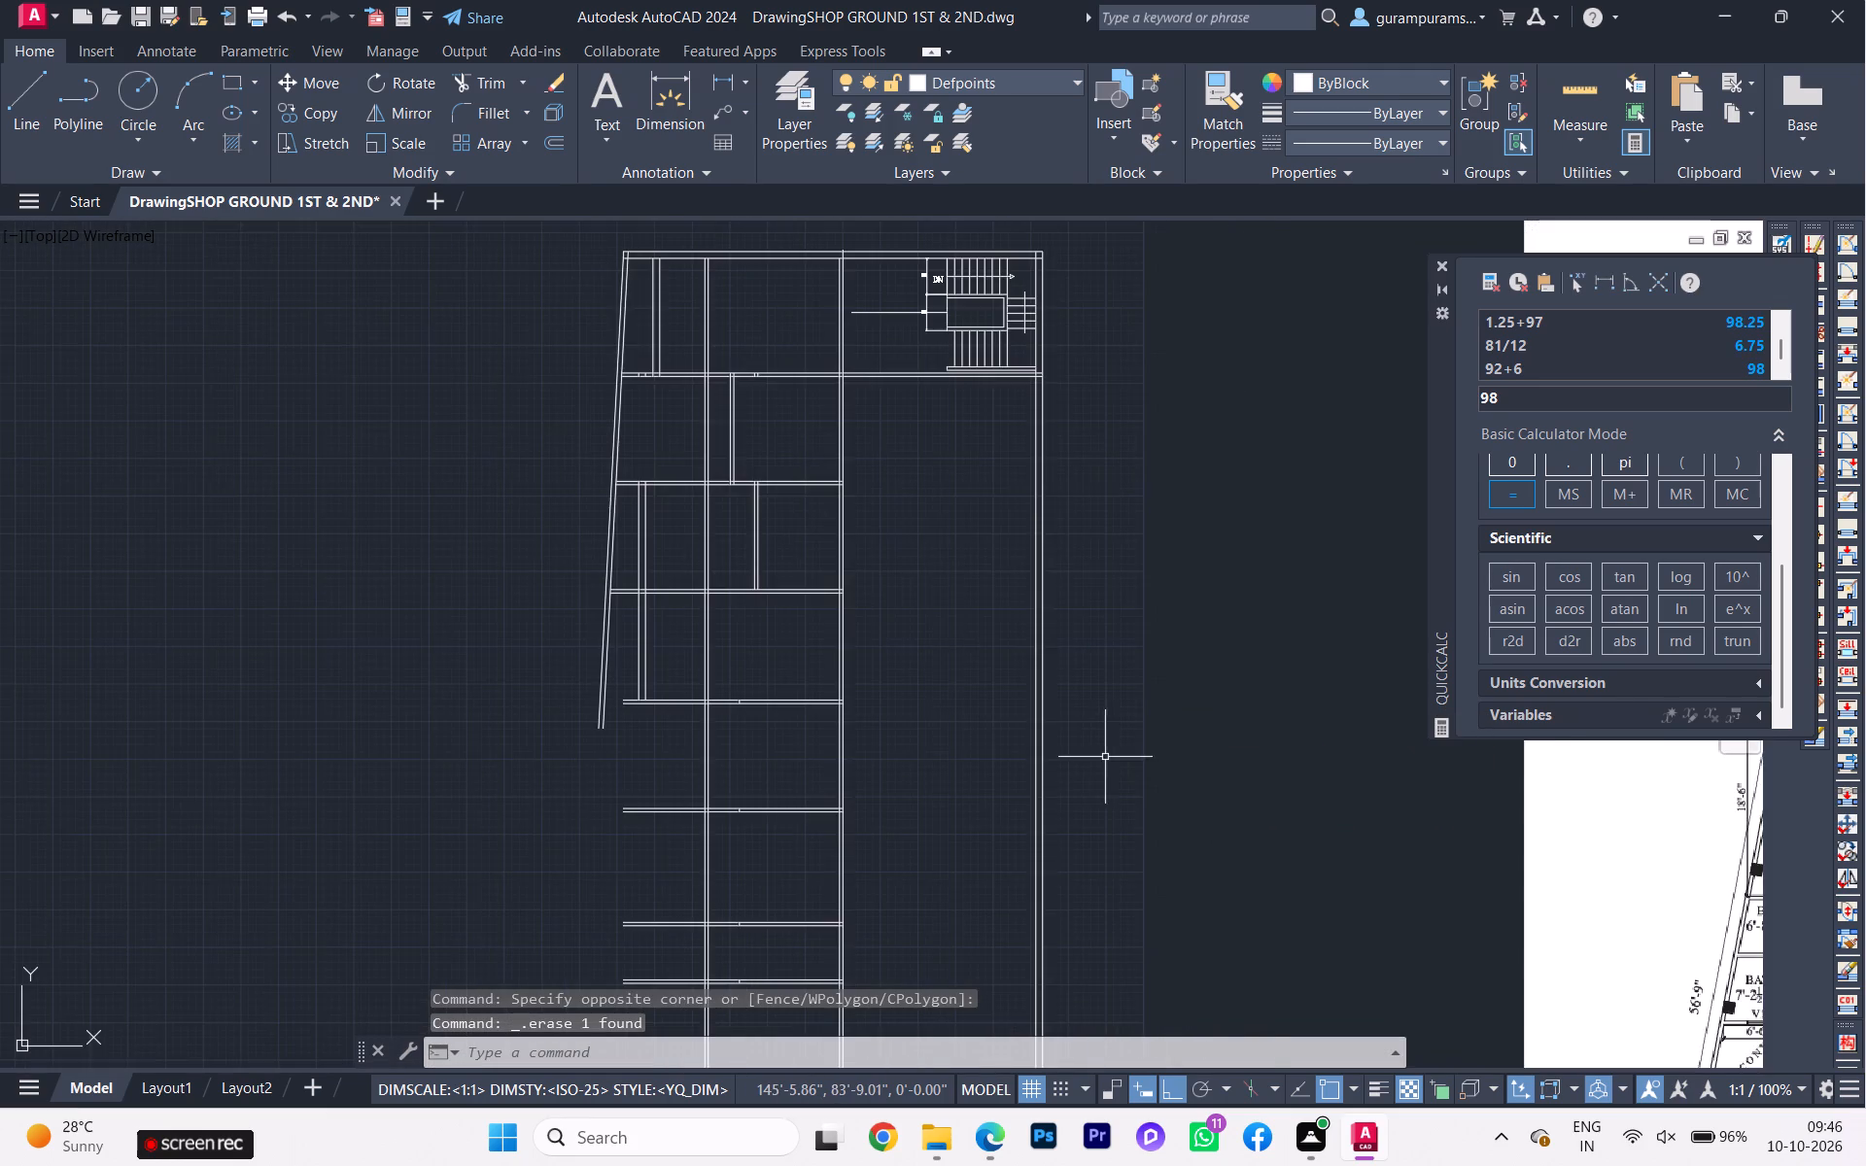
scroll(1111, 775, "down", 3)
scroll(1118, 737, "up", 1)
middle_click_drag(1116, 737, 1015, 688)
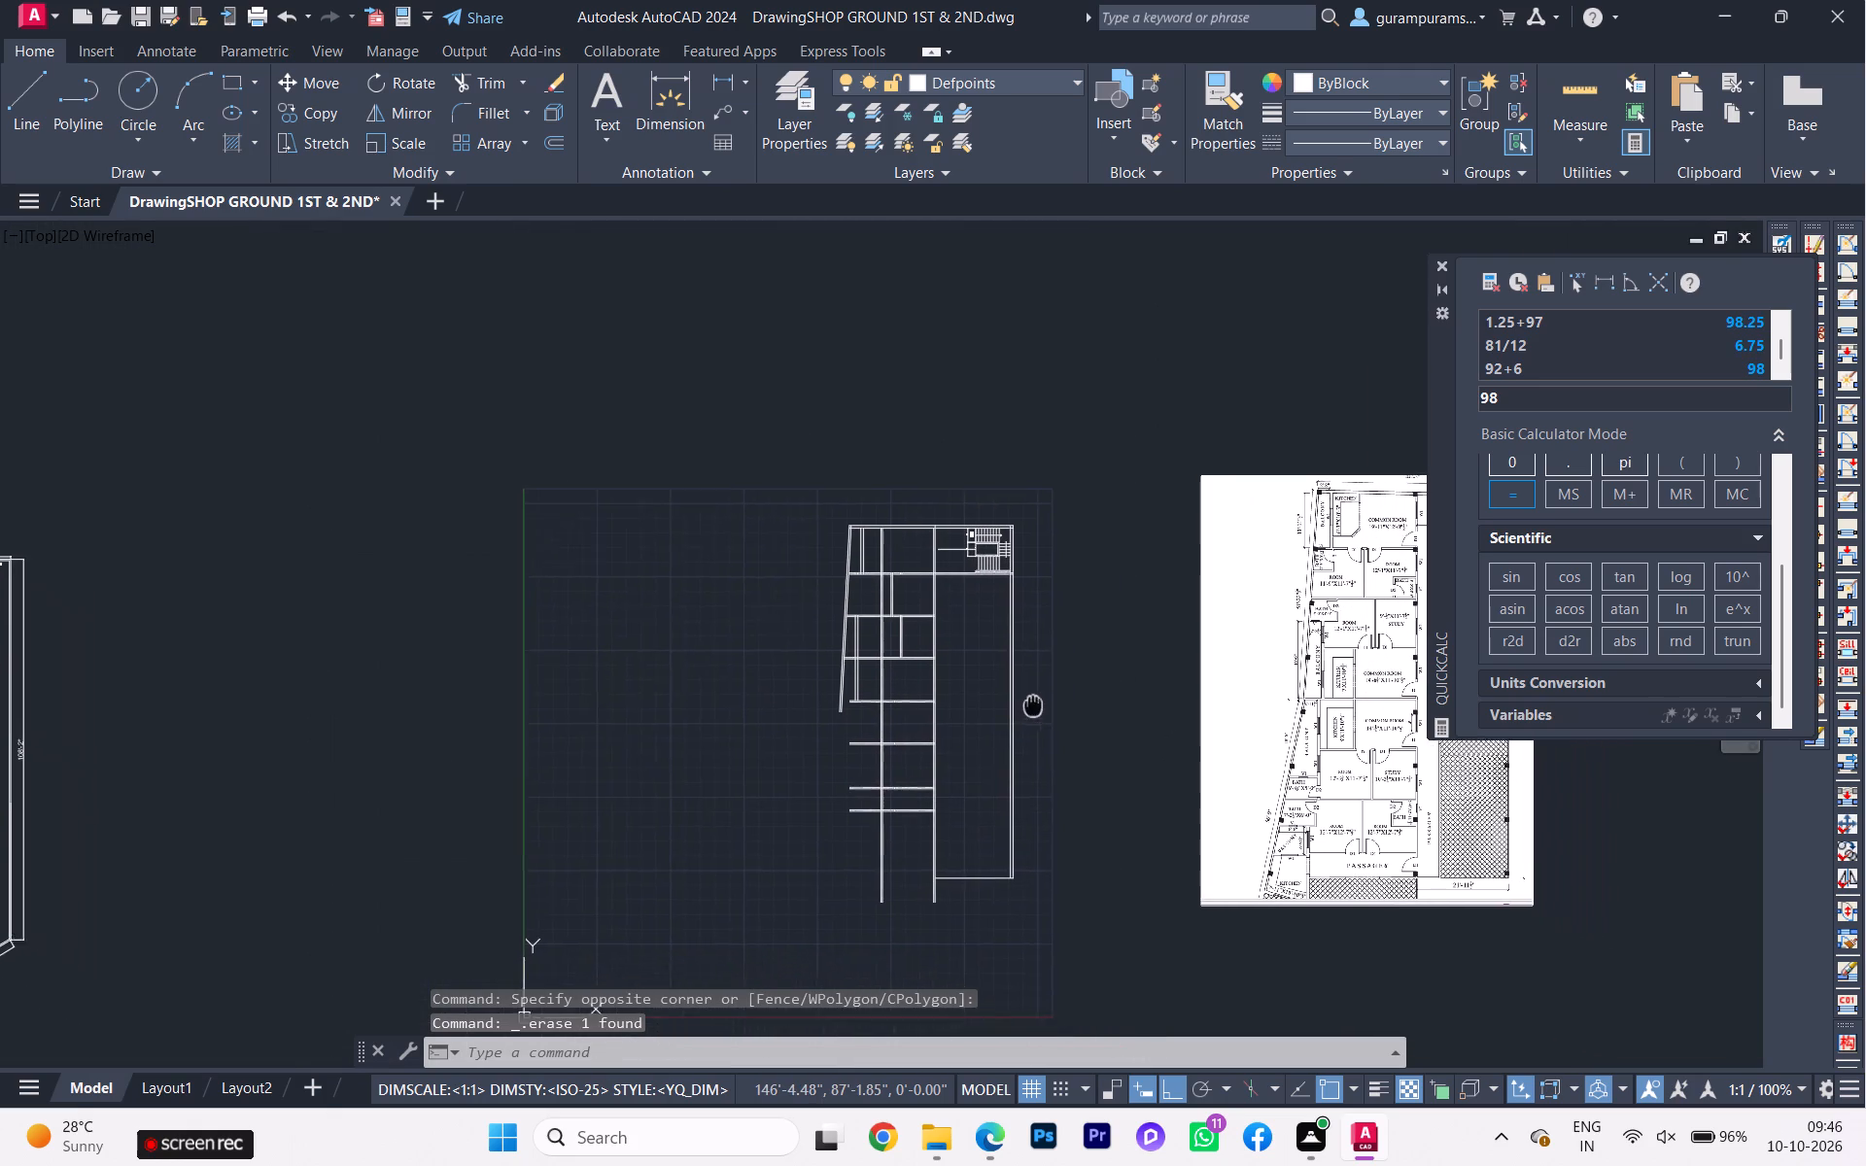
scroll(995, 797, "up", 1)
scroll(701, 832, "down", 1)
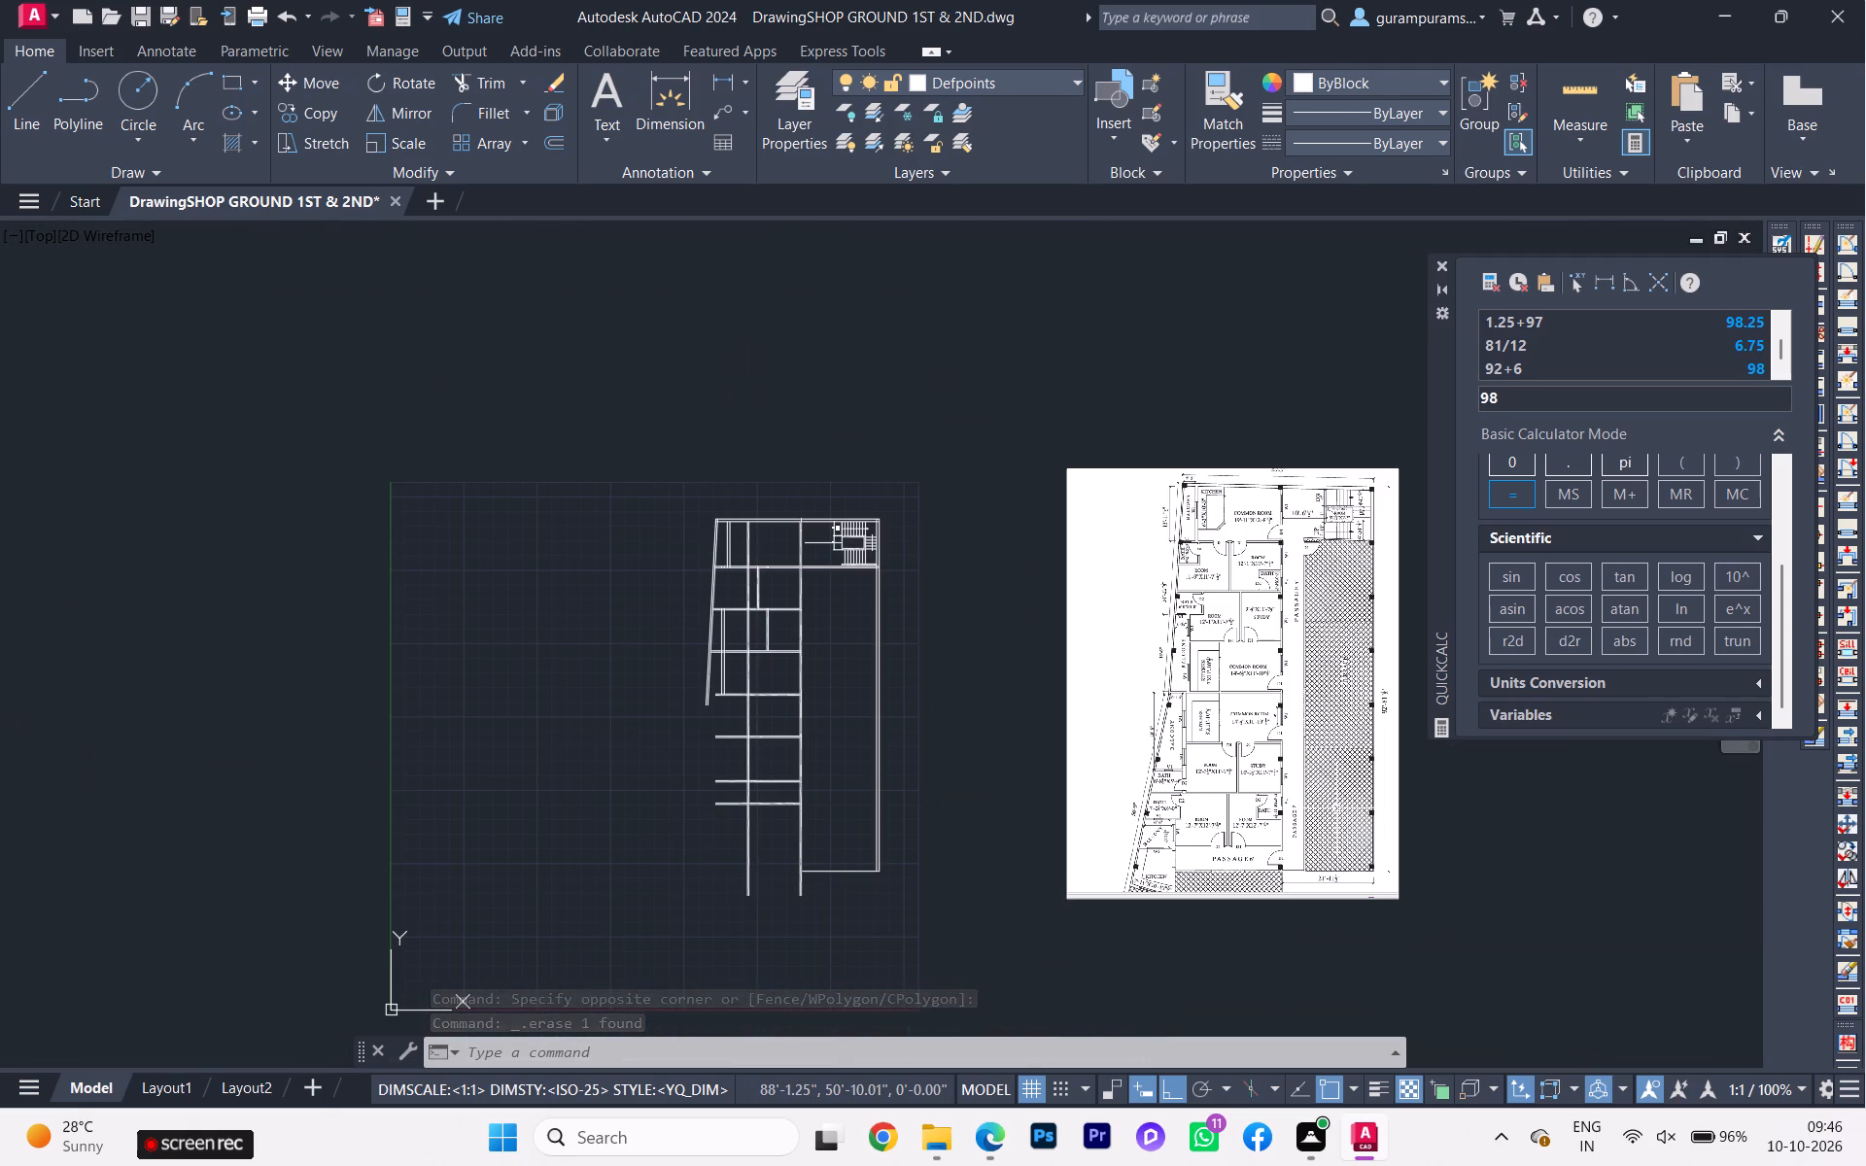
scroll(1151, 899, "up", 1)
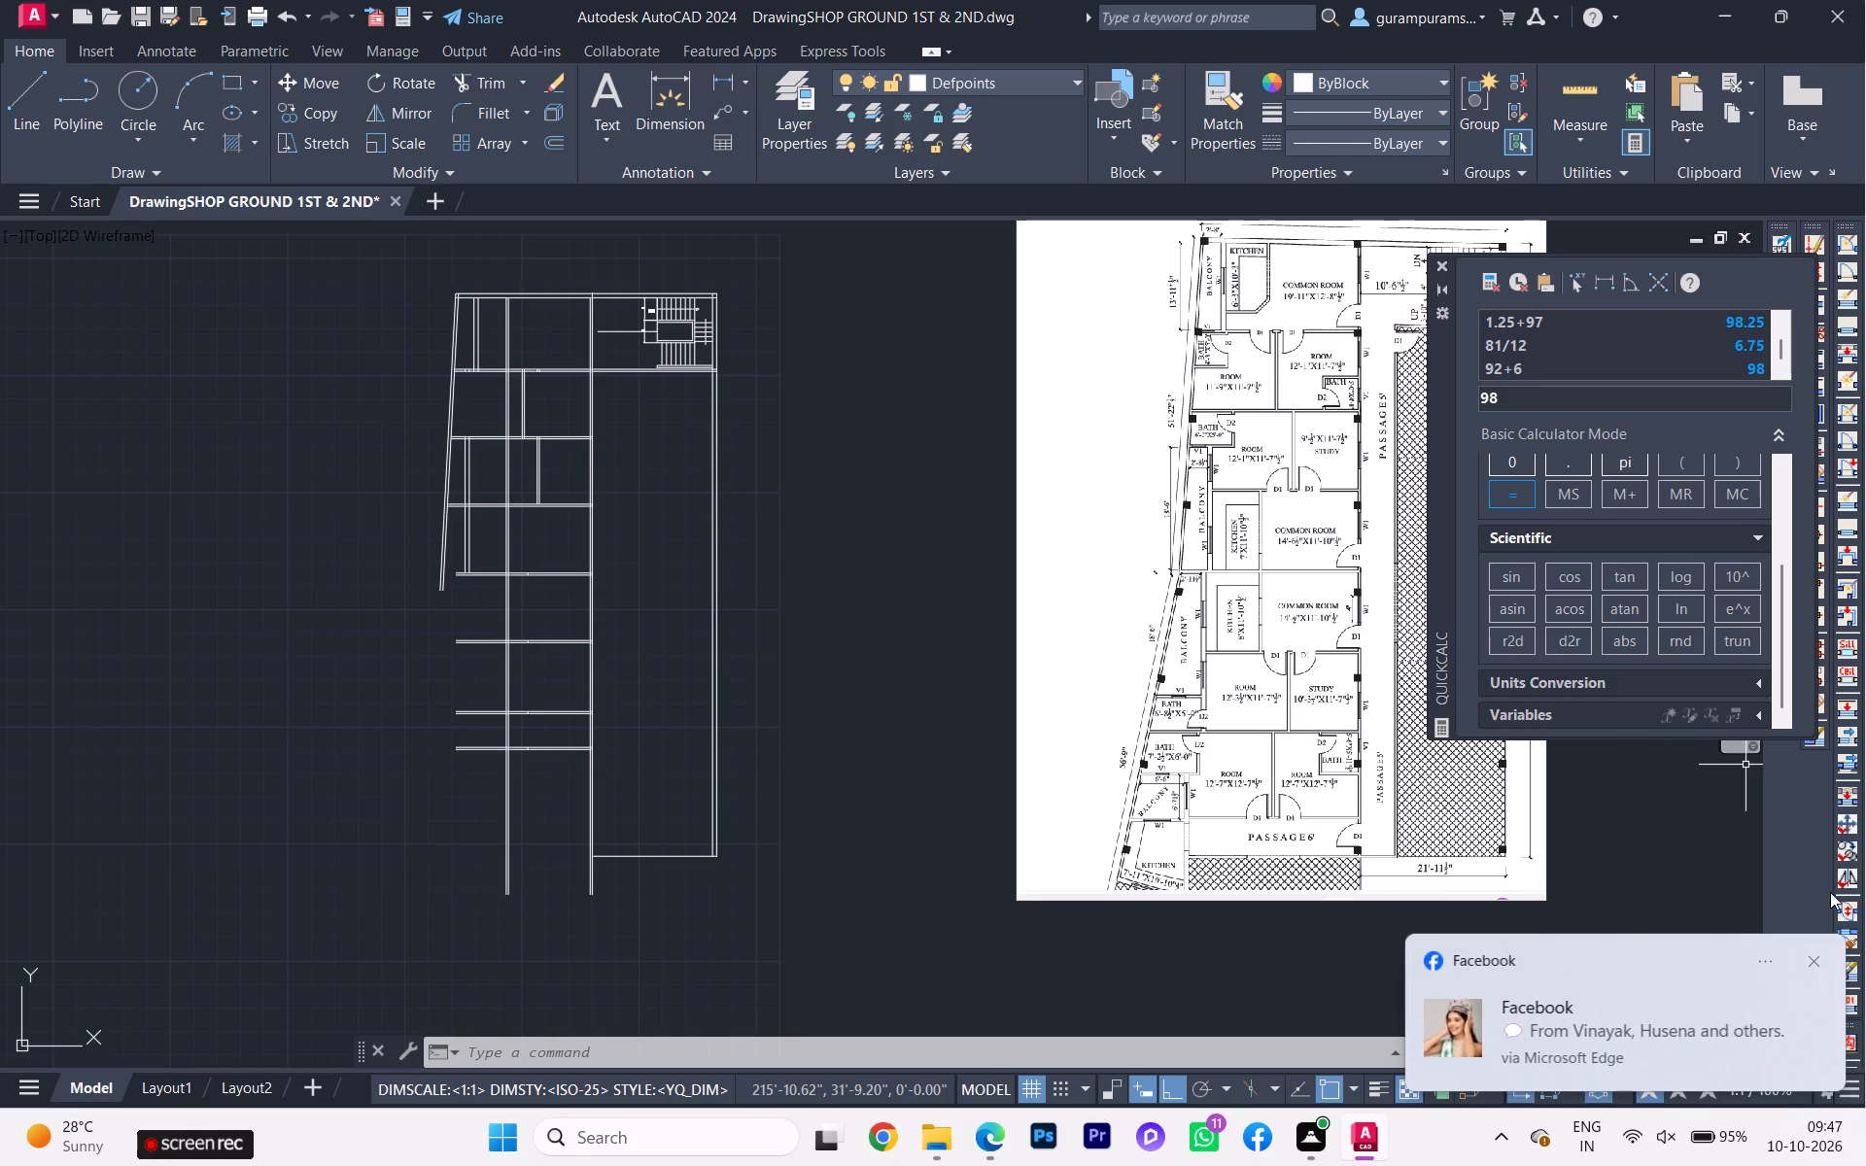
left_click(1808, 967)
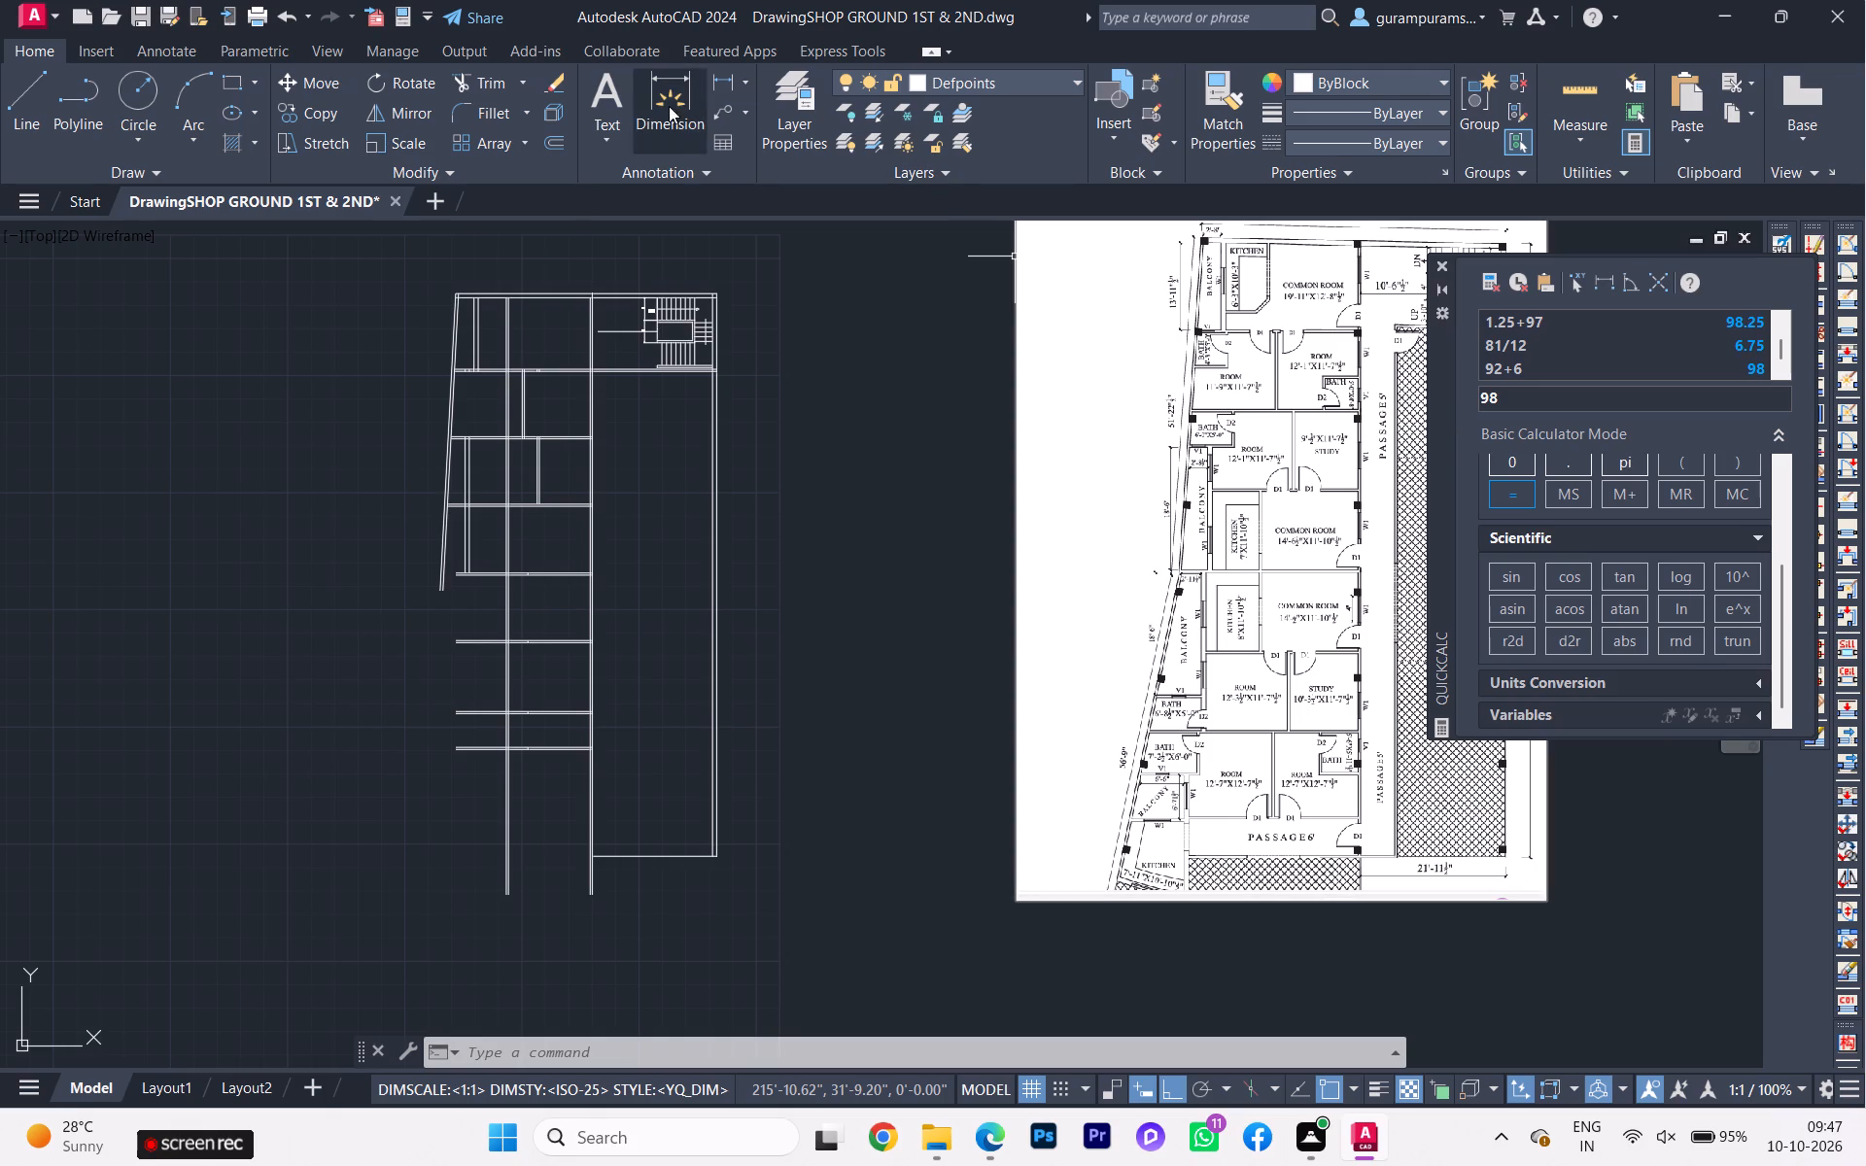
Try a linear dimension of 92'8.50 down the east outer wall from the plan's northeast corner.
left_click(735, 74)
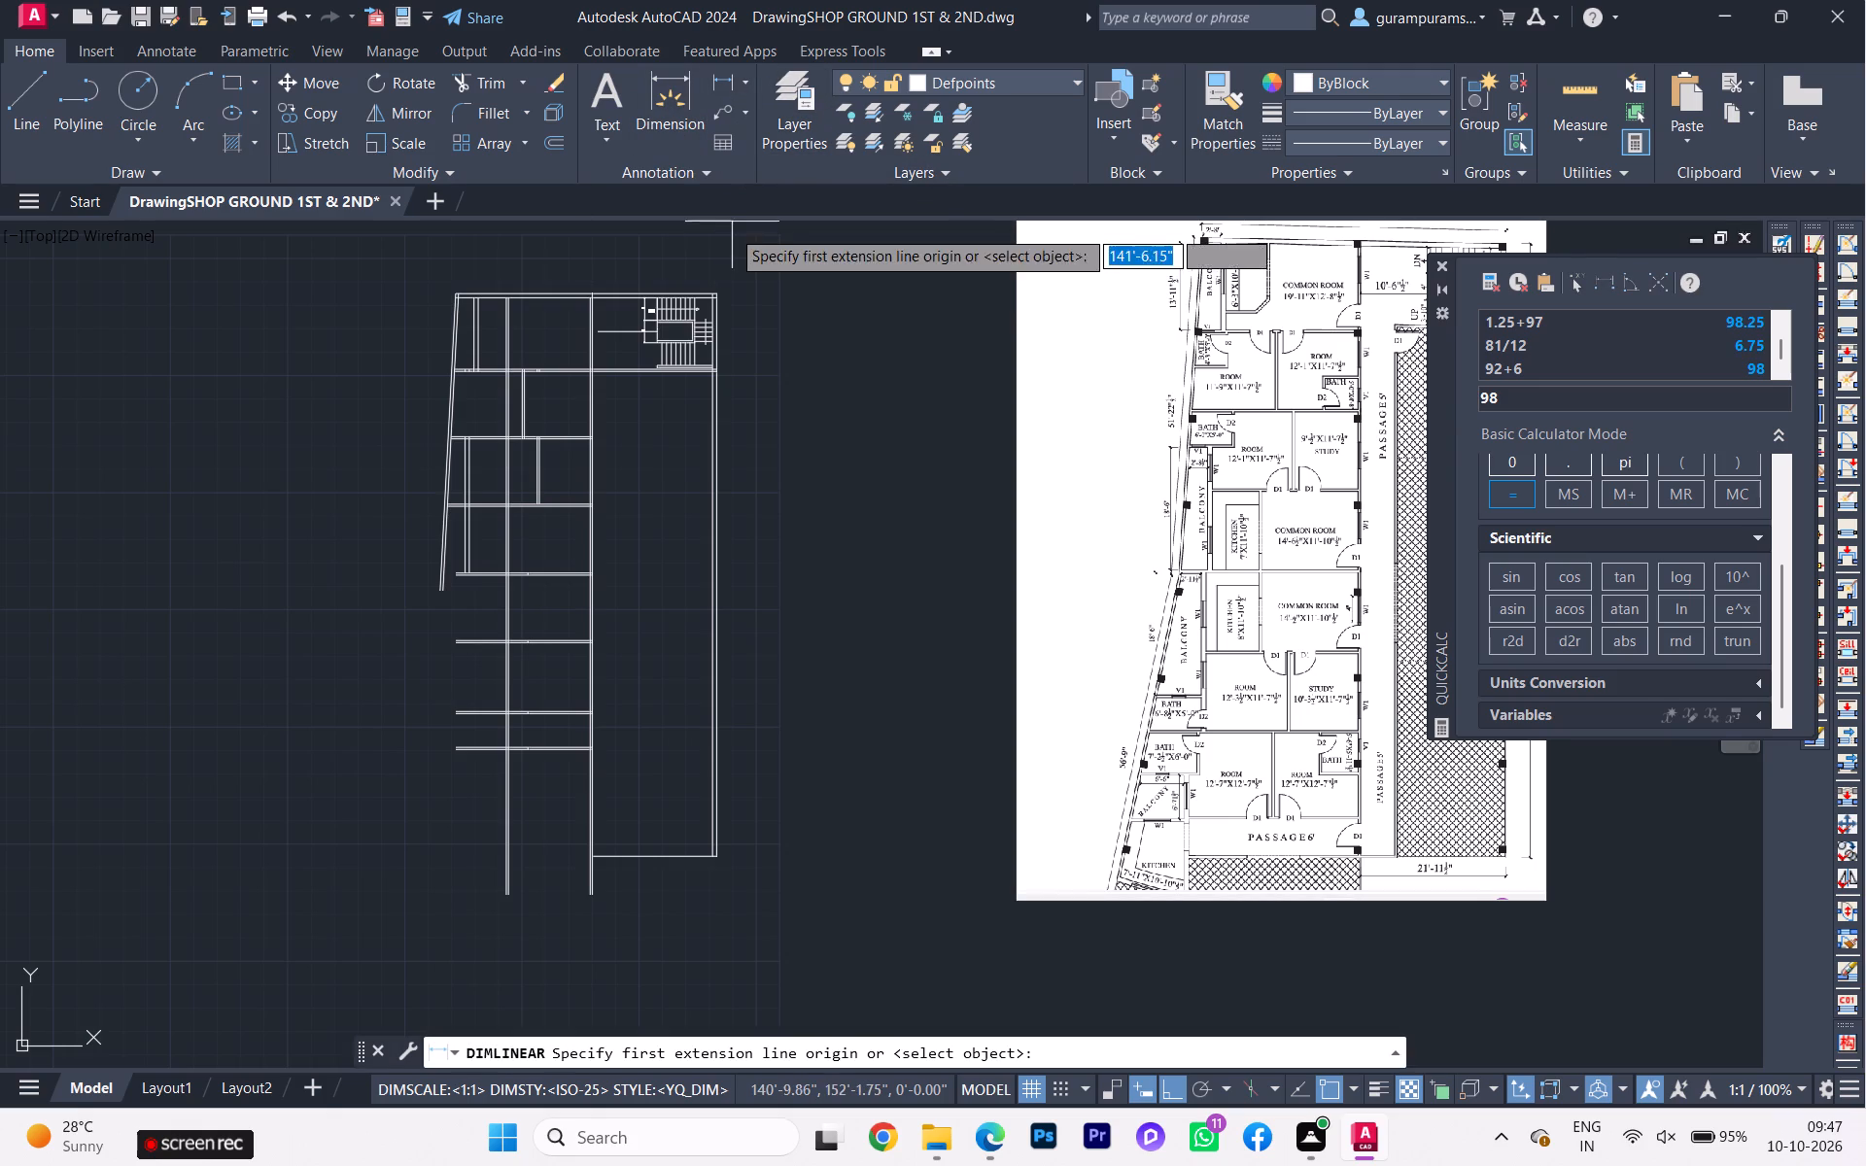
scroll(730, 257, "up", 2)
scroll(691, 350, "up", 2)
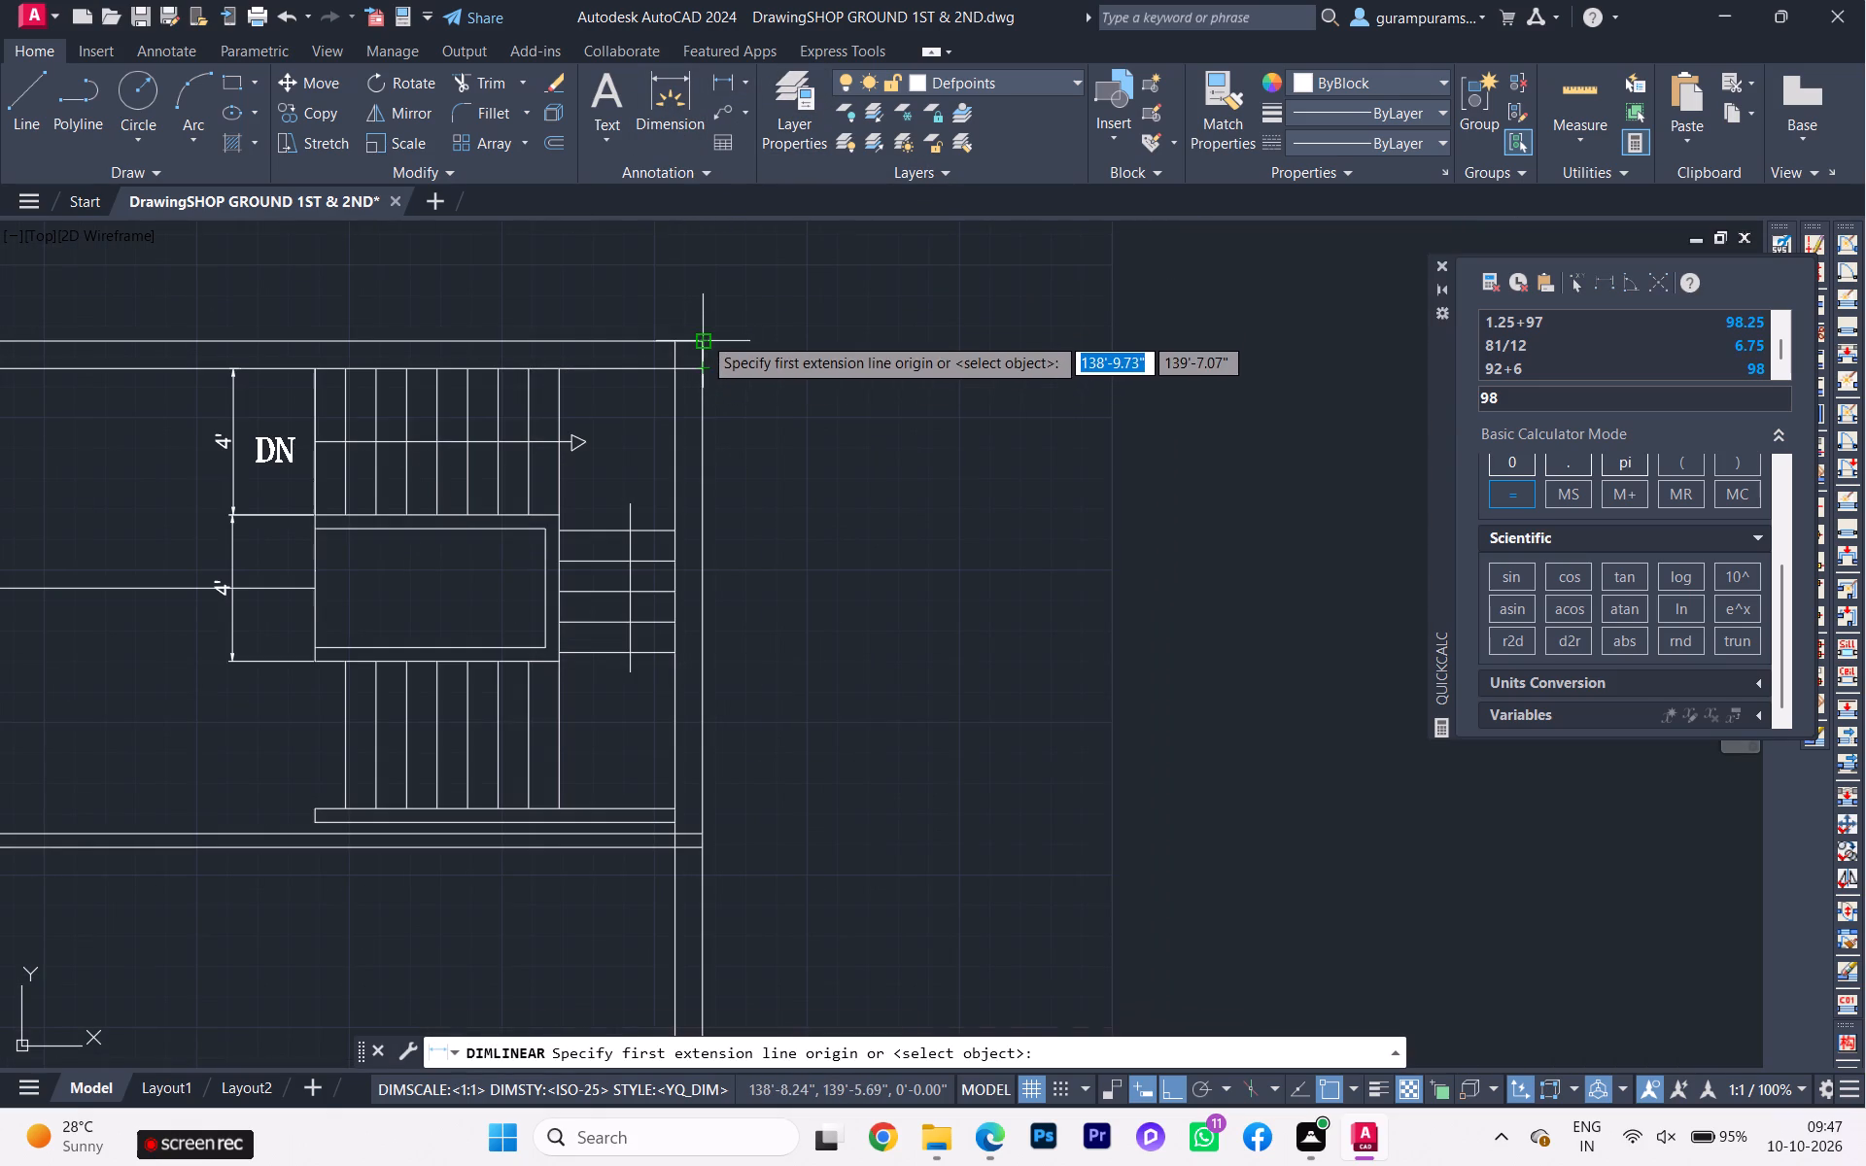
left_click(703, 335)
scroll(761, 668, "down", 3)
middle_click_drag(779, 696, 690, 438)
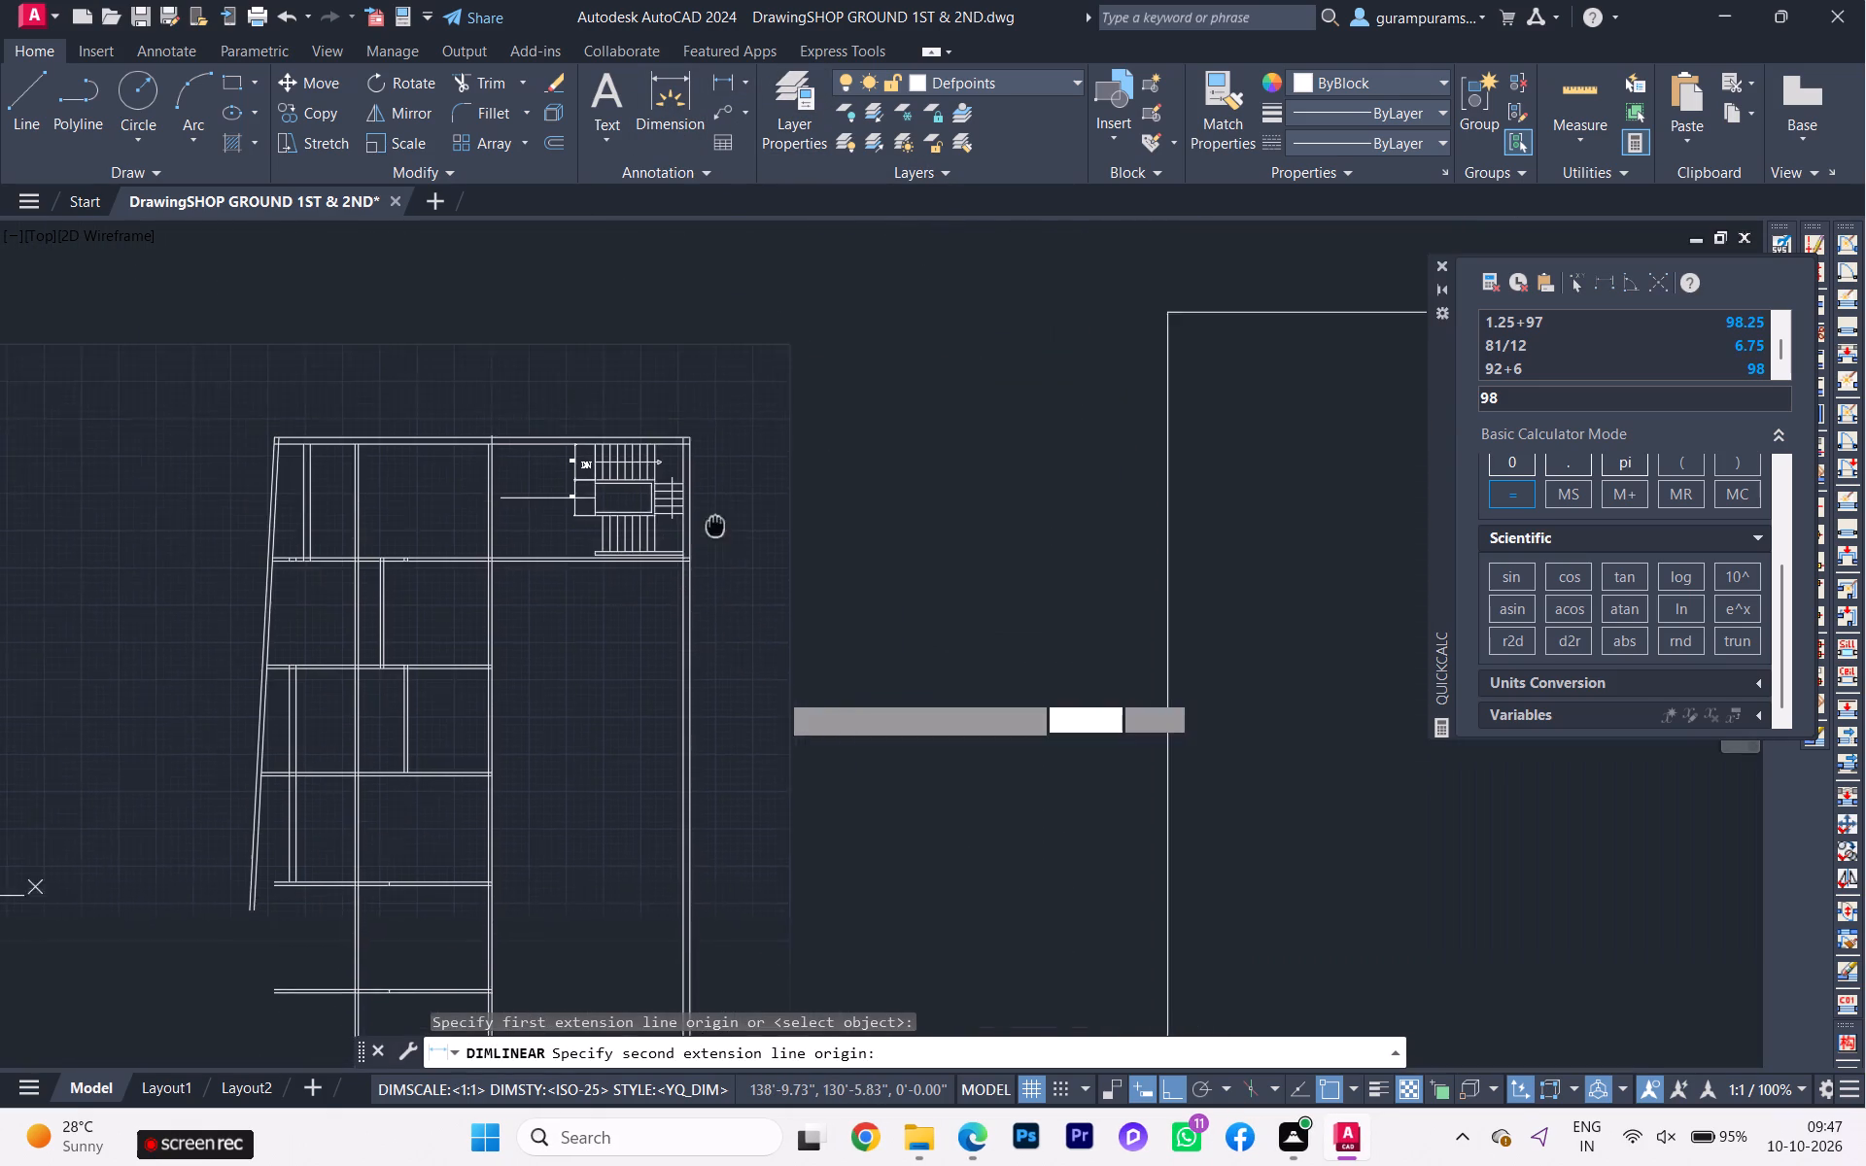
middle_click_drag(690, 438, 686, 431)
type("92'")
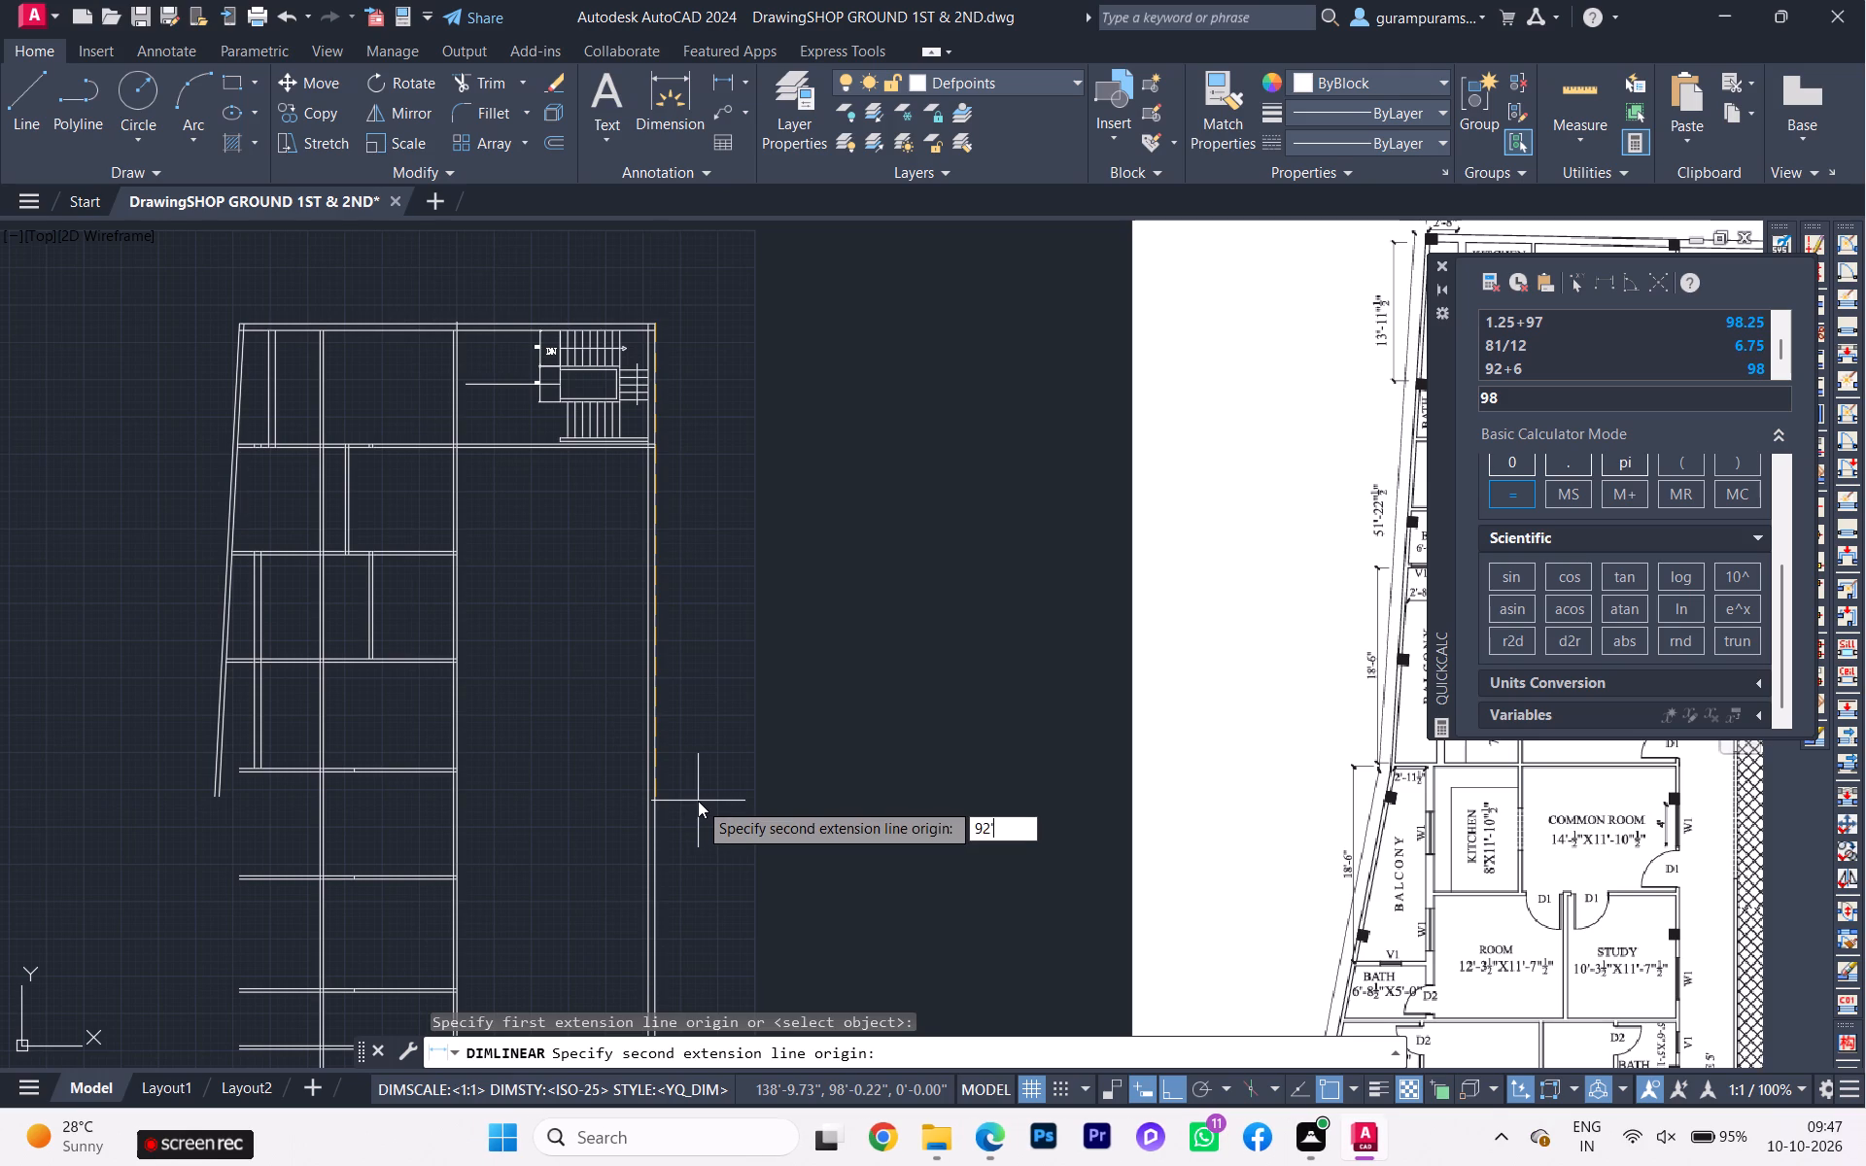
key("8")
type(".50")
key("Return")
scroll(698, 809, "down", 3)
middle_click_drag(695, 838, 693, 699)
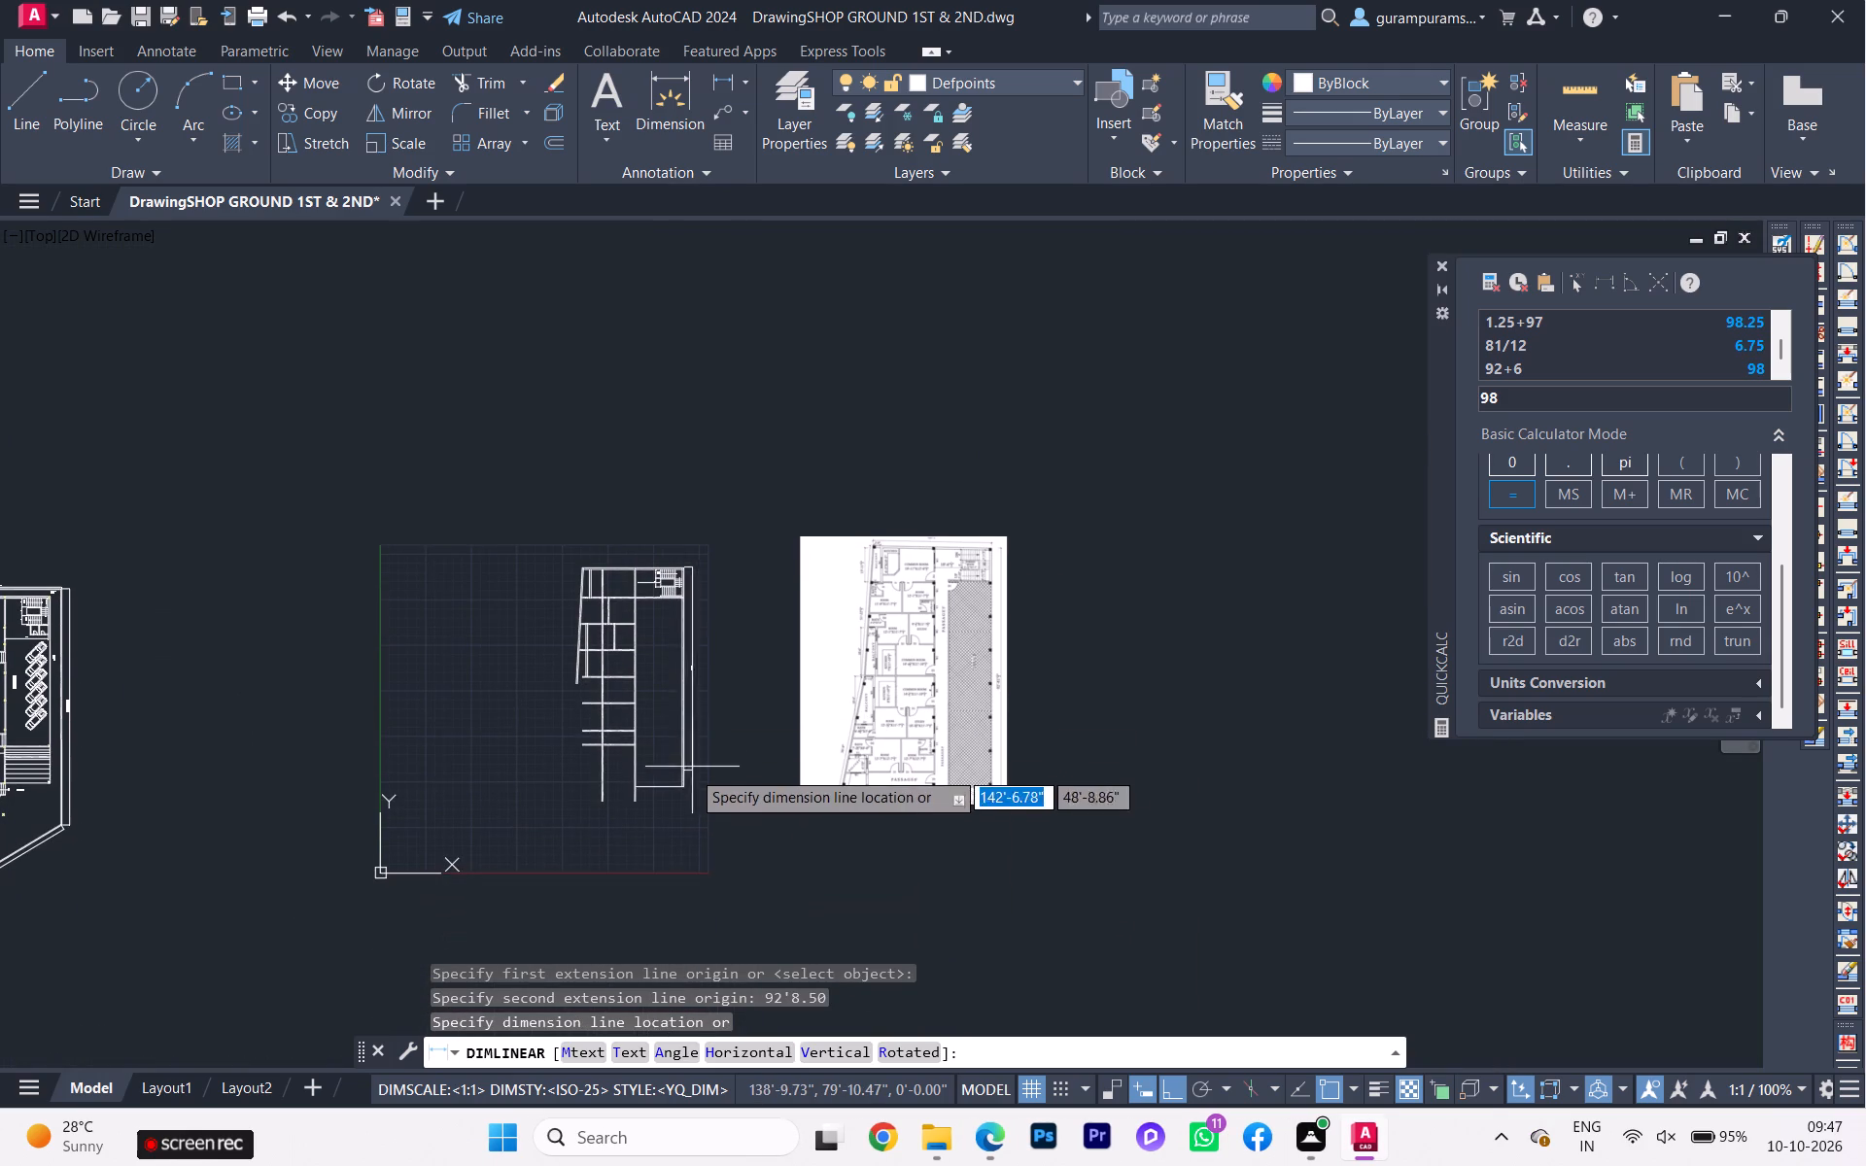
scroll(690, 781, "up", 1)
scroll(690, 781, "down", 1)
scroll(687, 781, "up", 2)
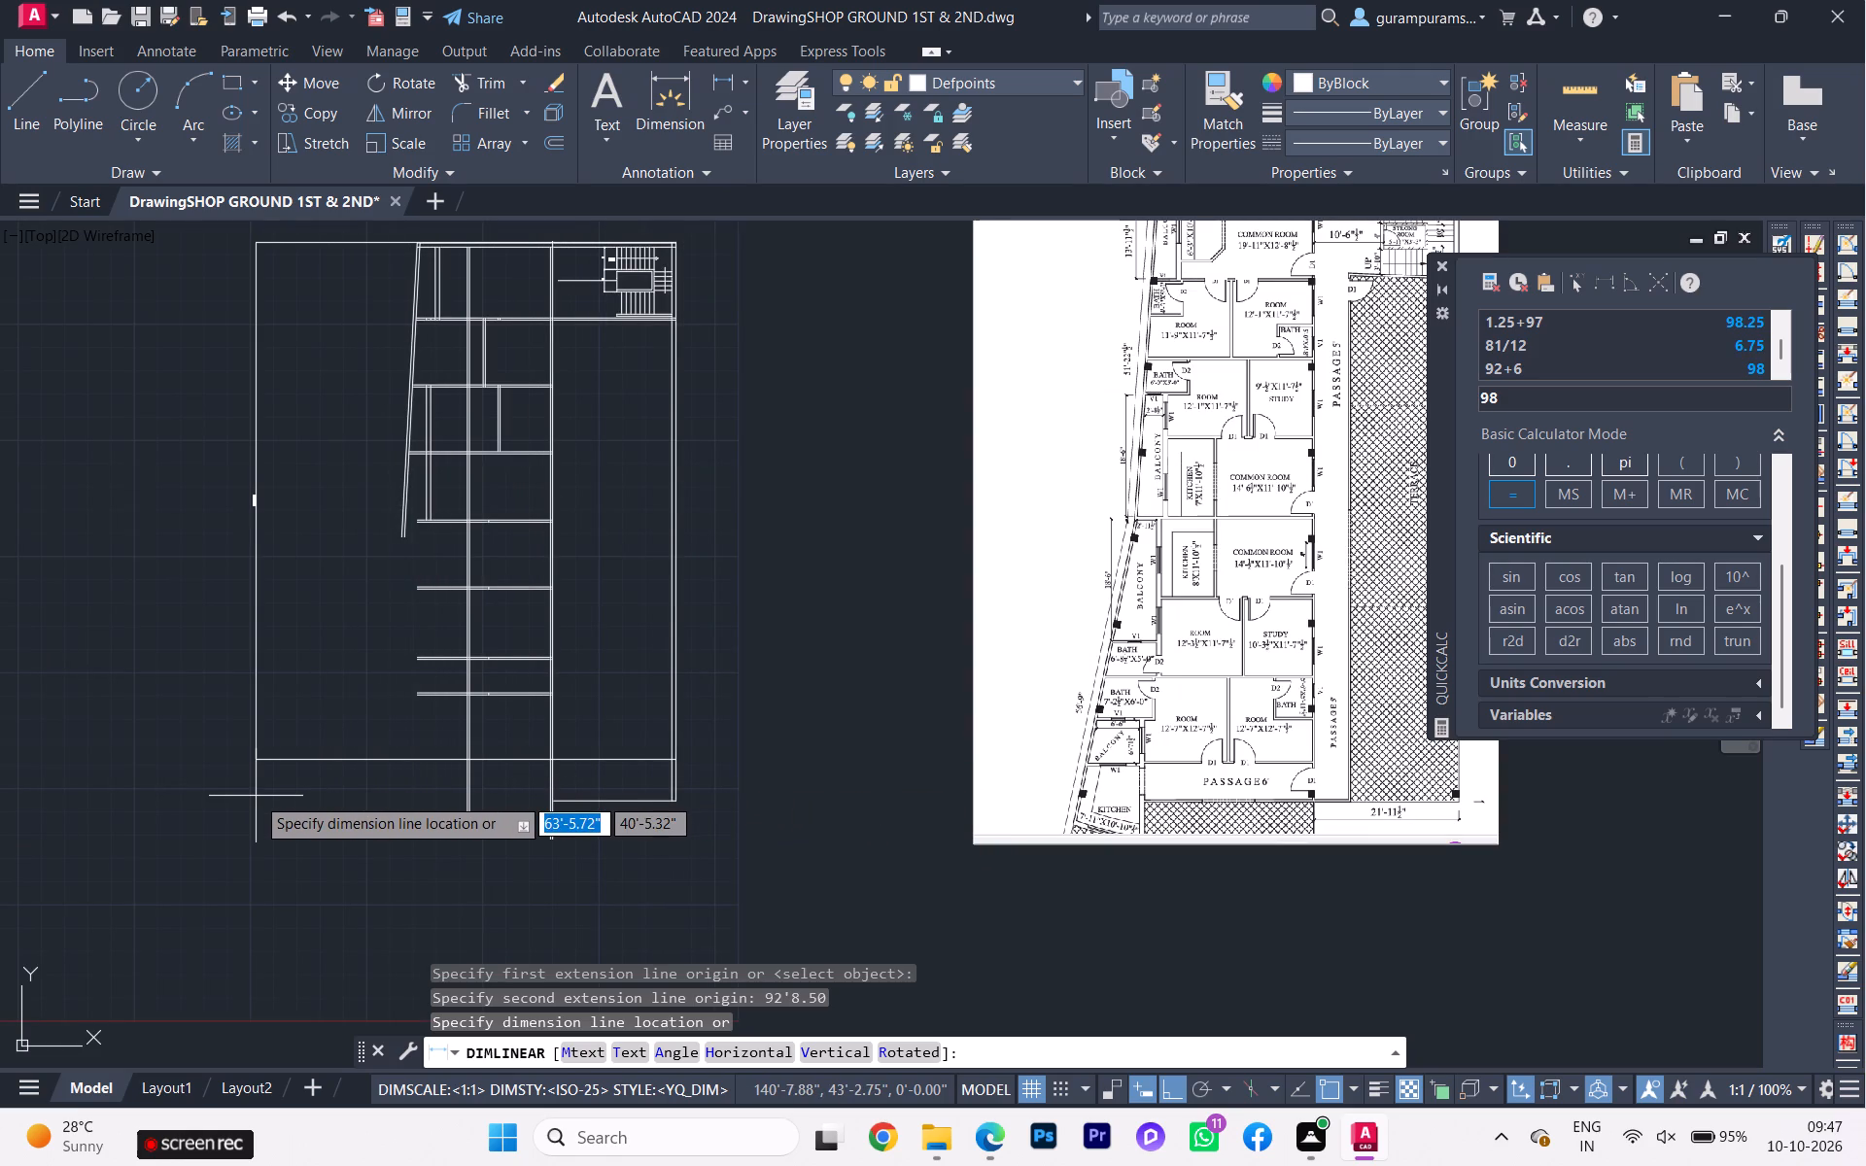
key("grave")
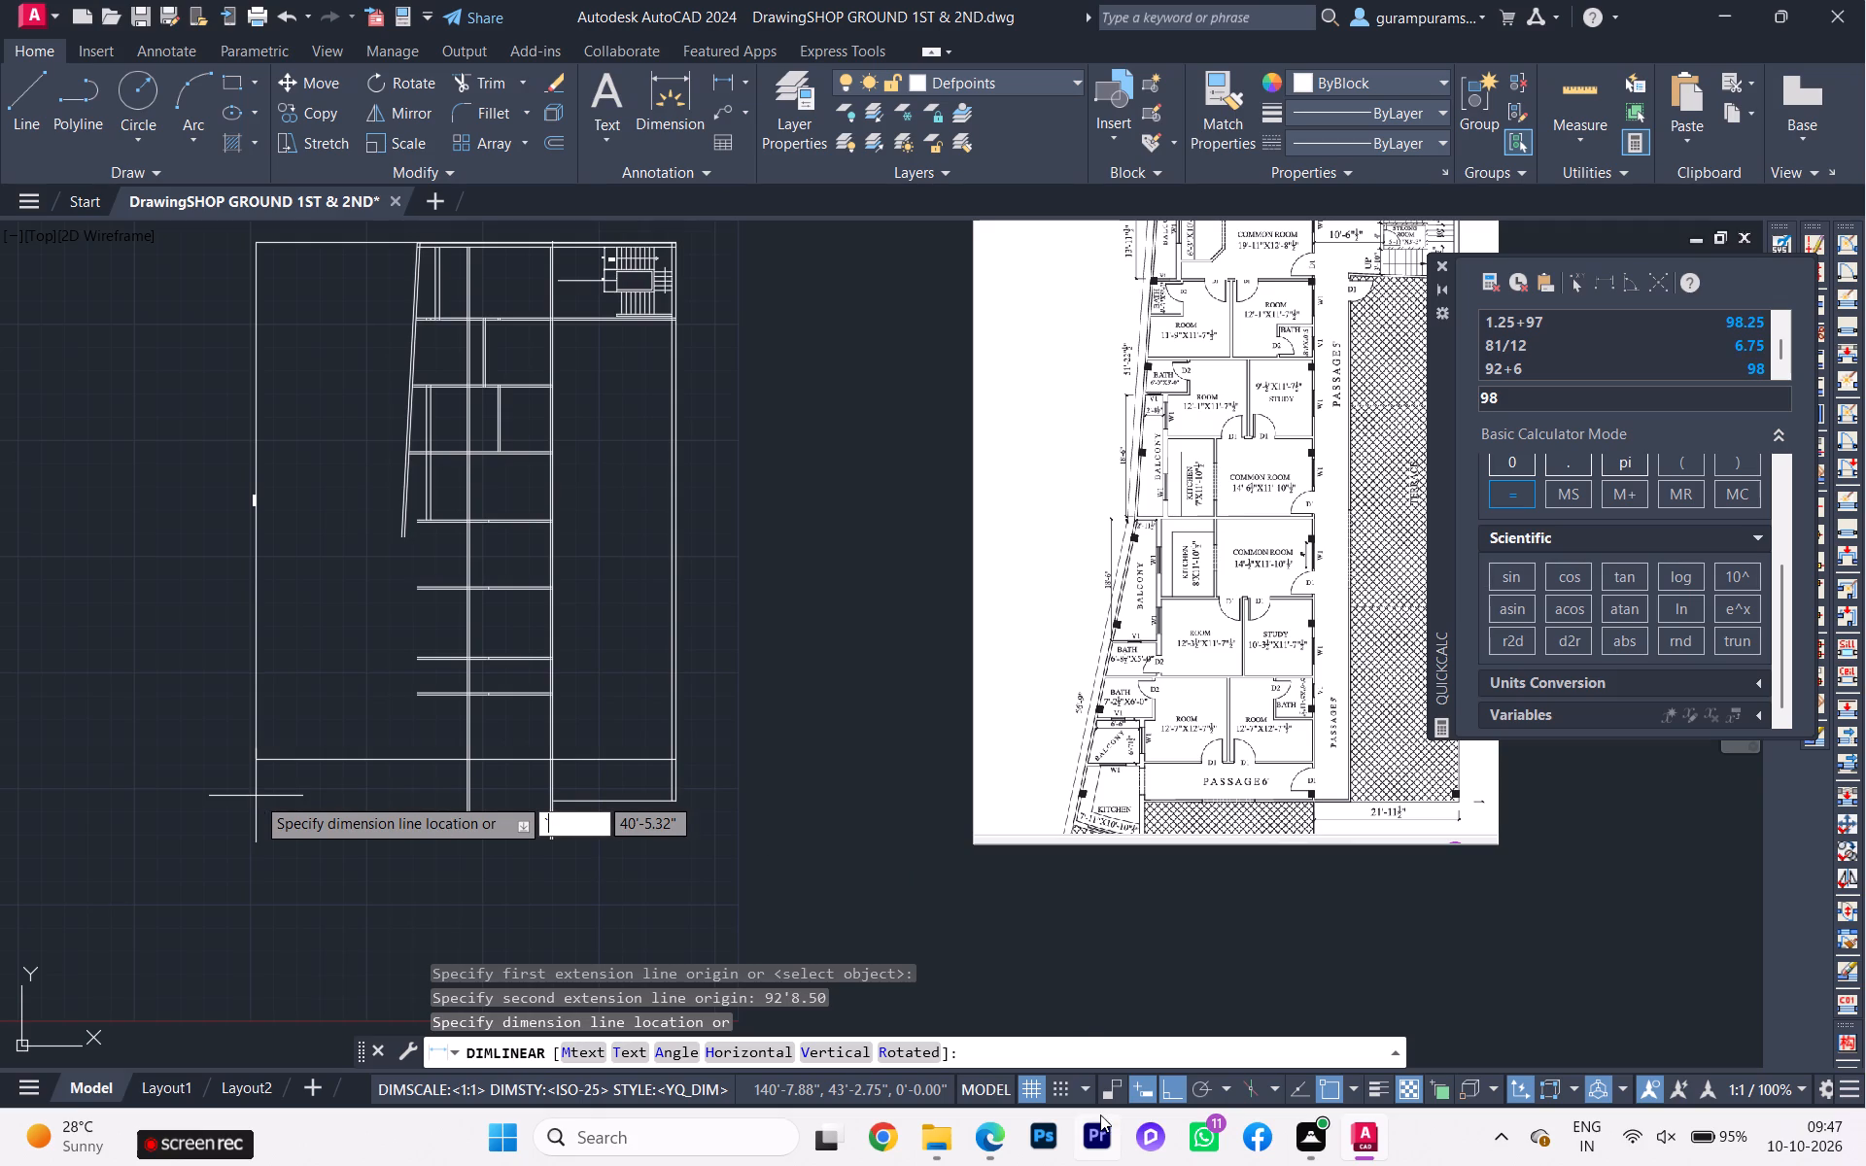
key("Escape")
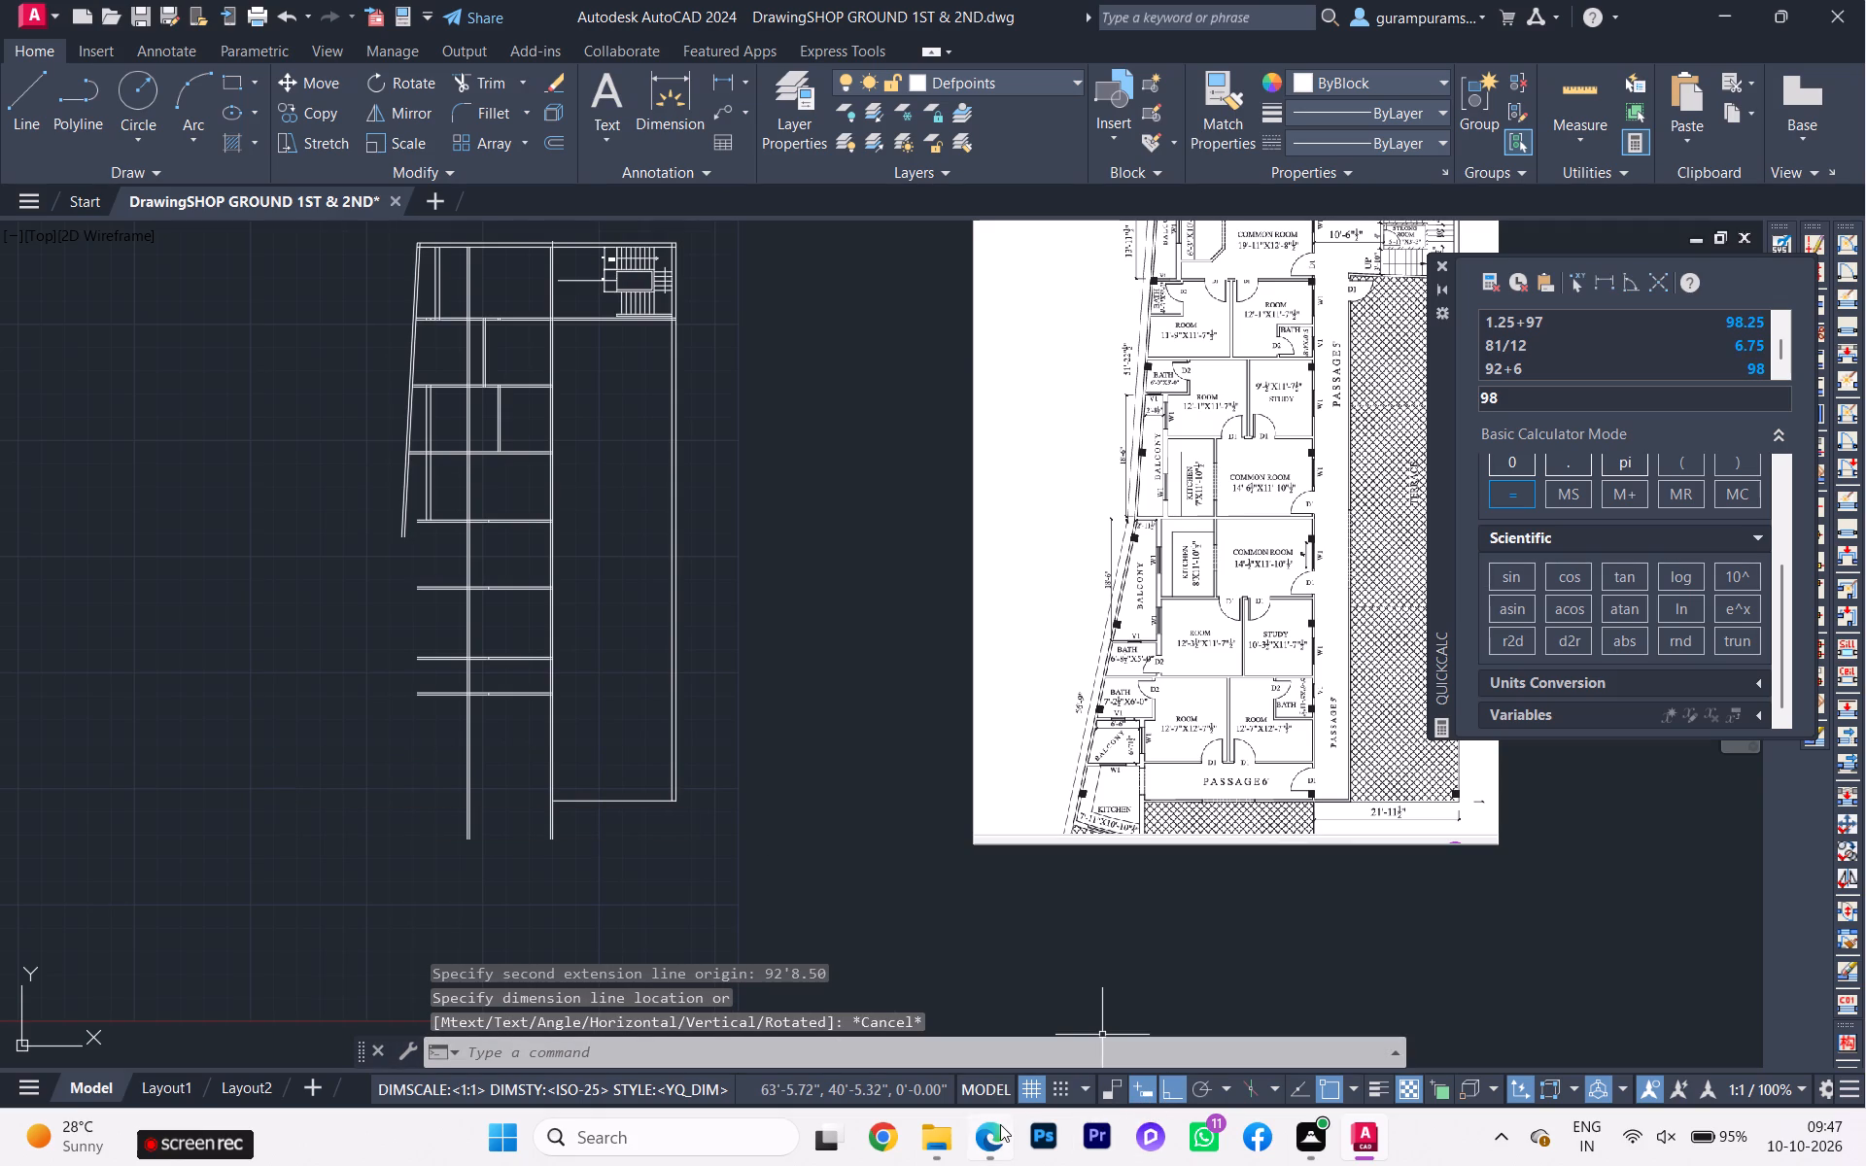
Switch to Microsoft Edge, check the Exercise 30 floor plan's dimensions in the workbook PDF, and return to AutoCAD.
left_click(1020, 1066)
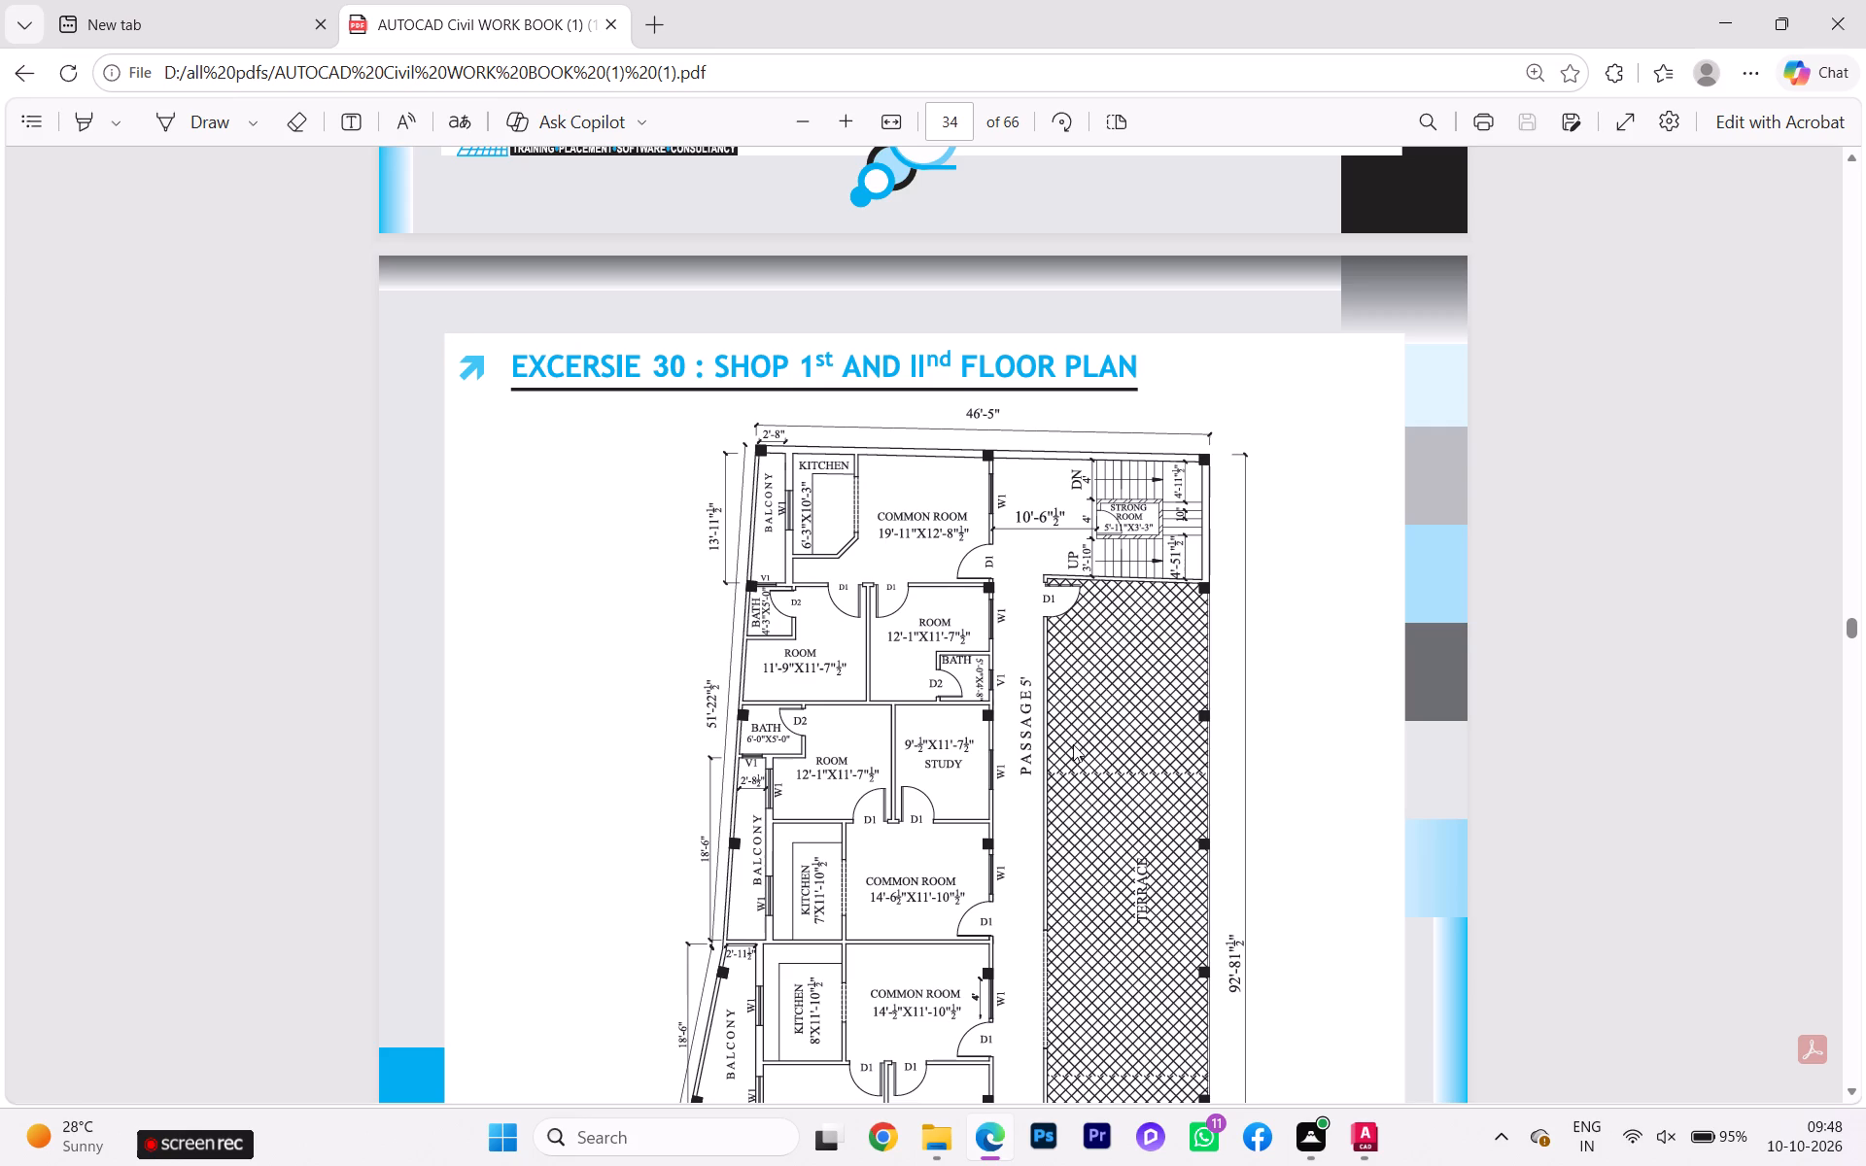
scroll(1132, 736, "down", 2)
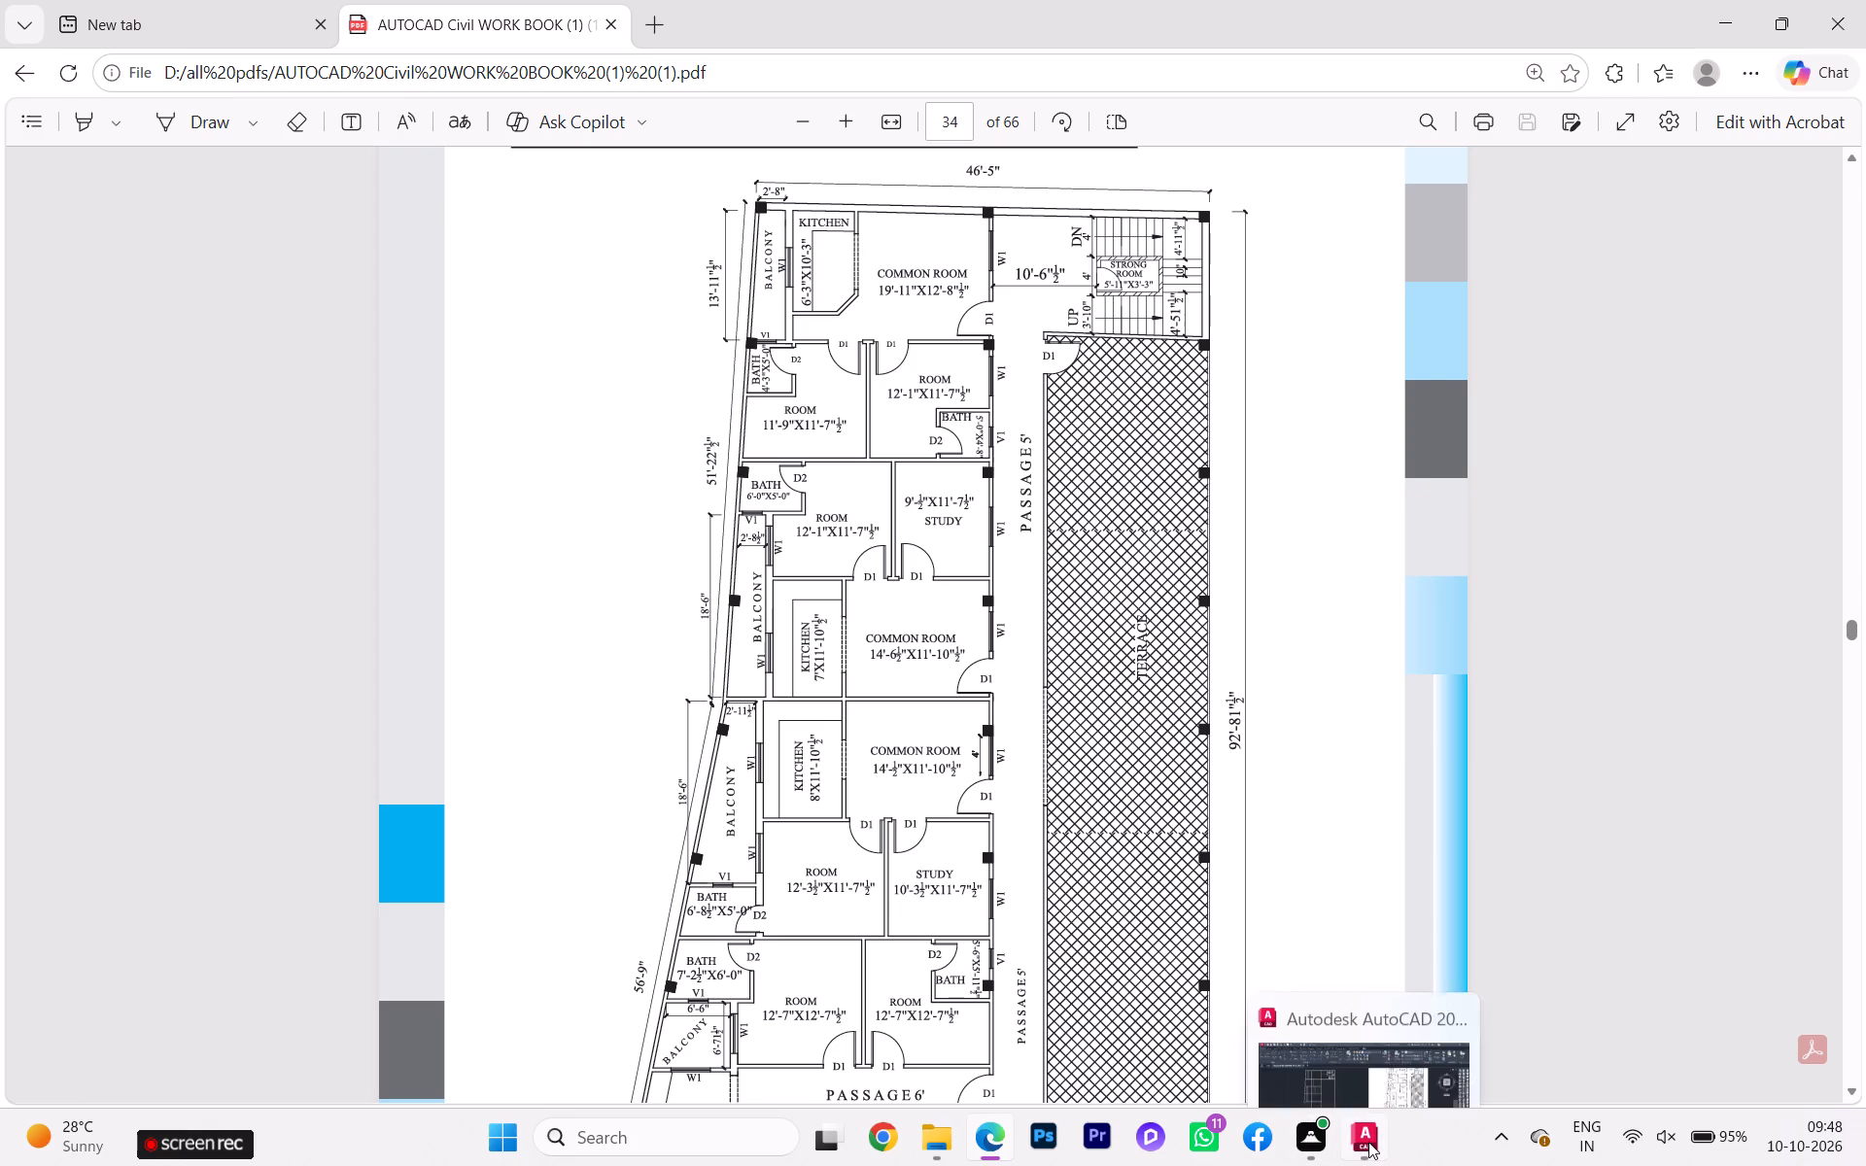
left_click(1381, 1030)
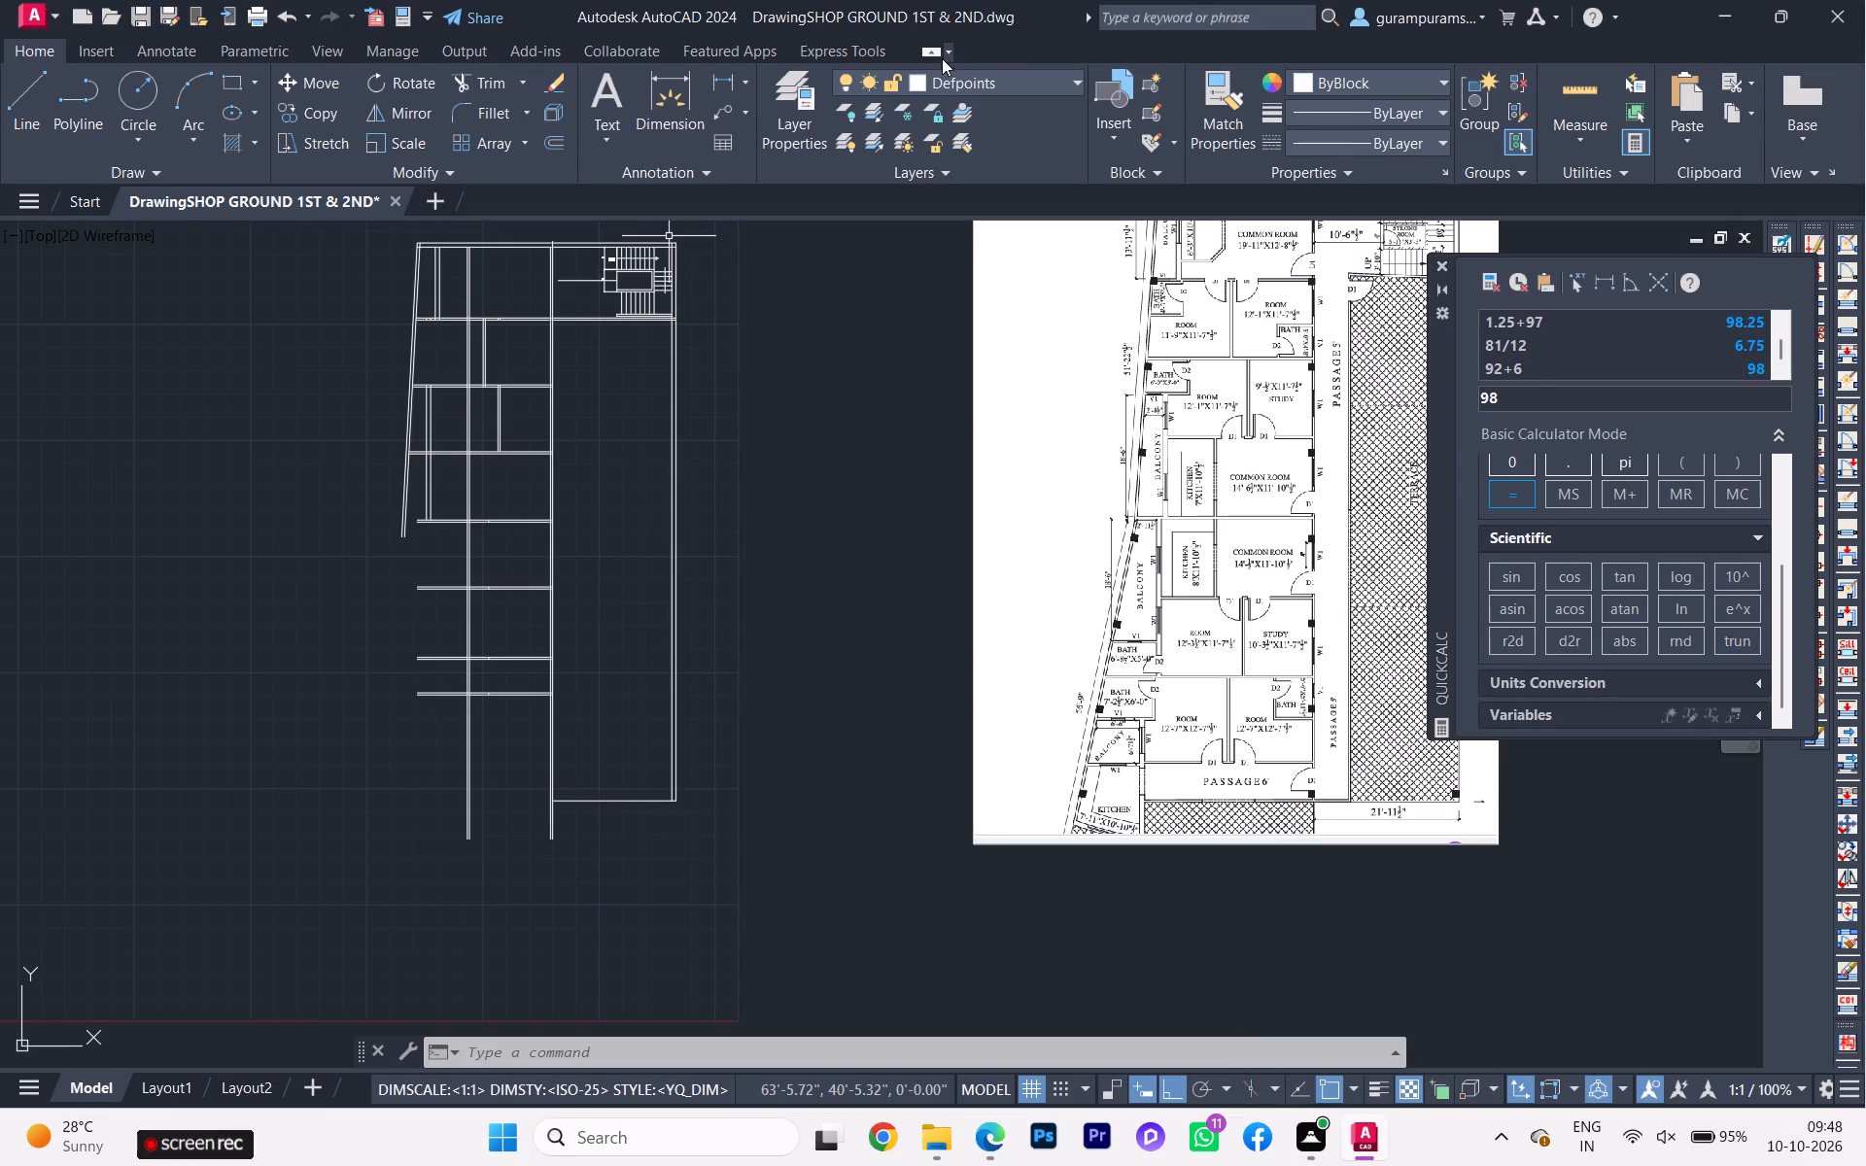
Check the drawn rooms, the passage-and-terrace area and the east outer wall with Quick Measure.
left_click(1586, 88)
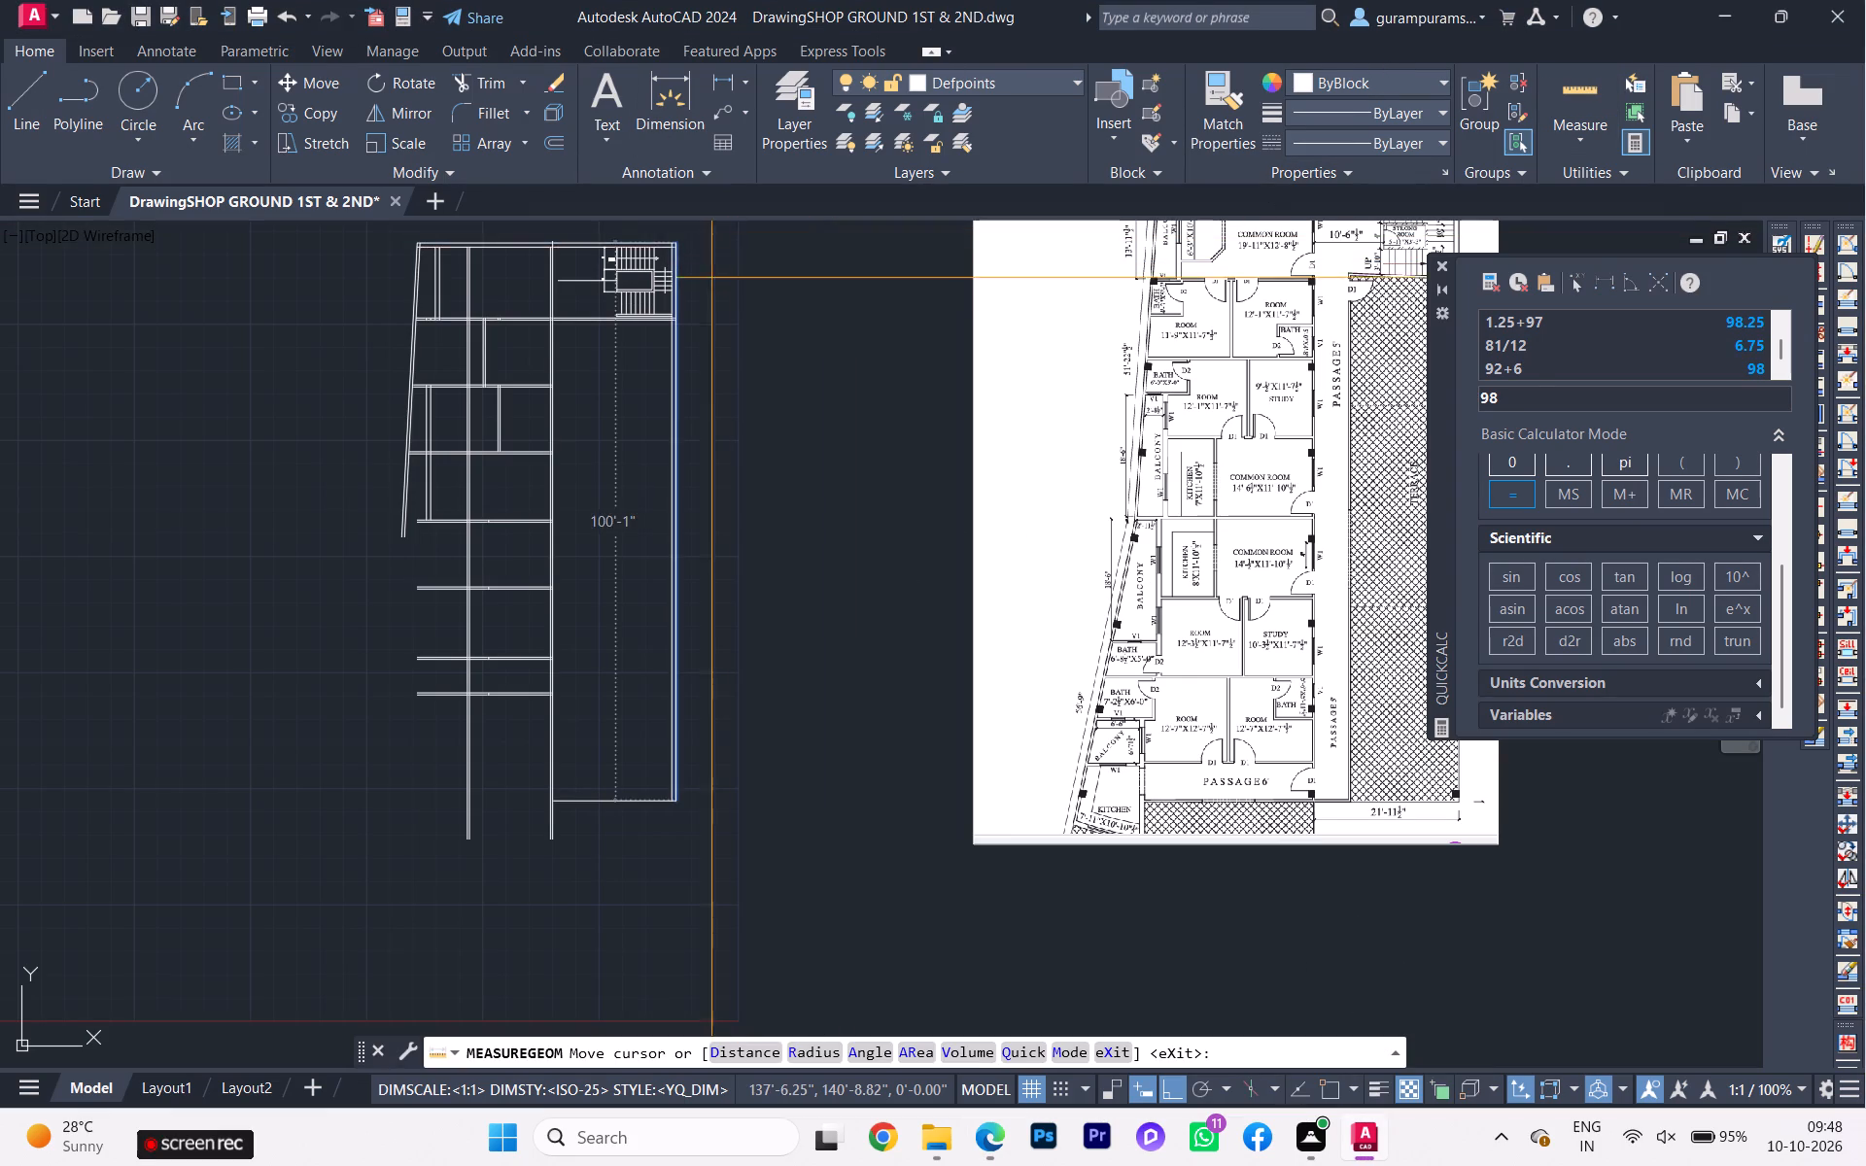
scroll(785, 308, "down", 1)
middle_click_drag(785, 307, 770, 338)
scroll(627, 324, "up", 2)
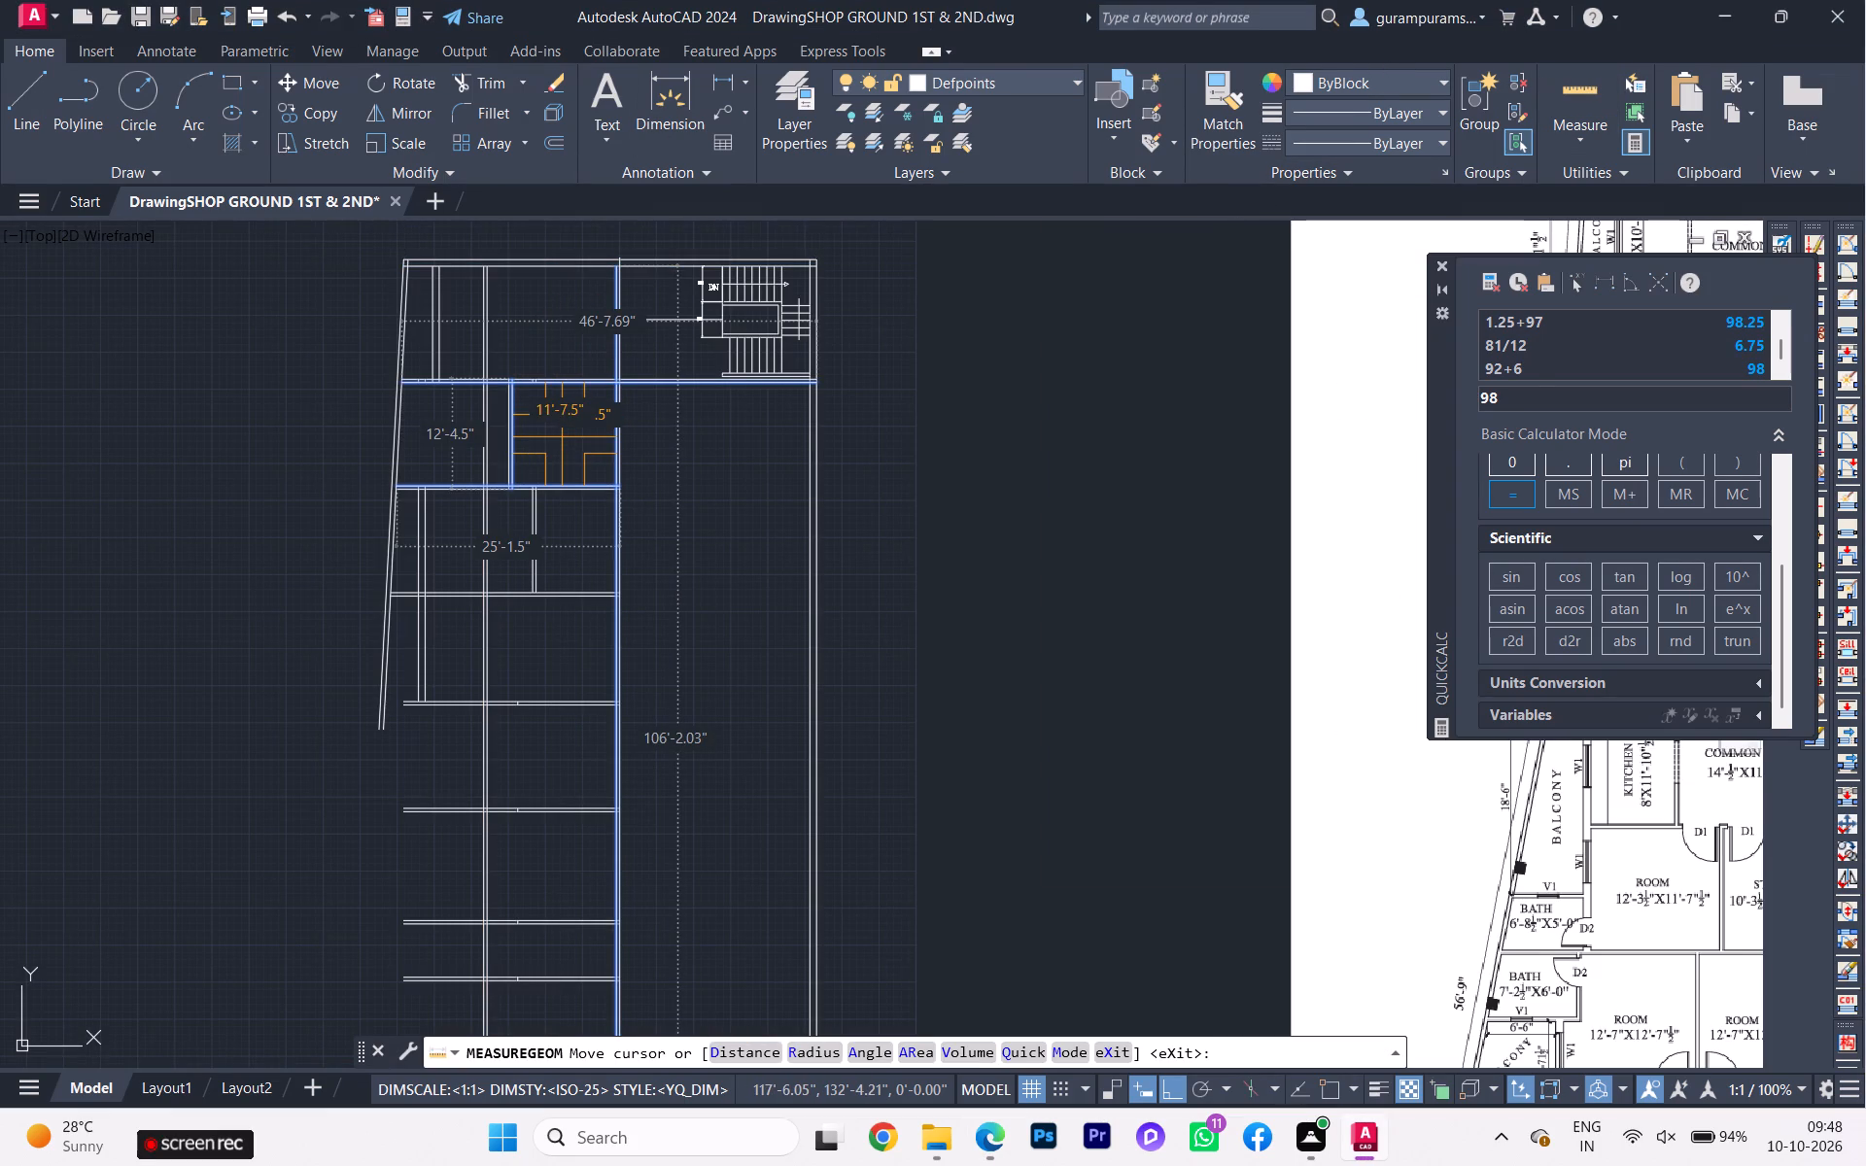
scroll(549, 448, "up", 1)
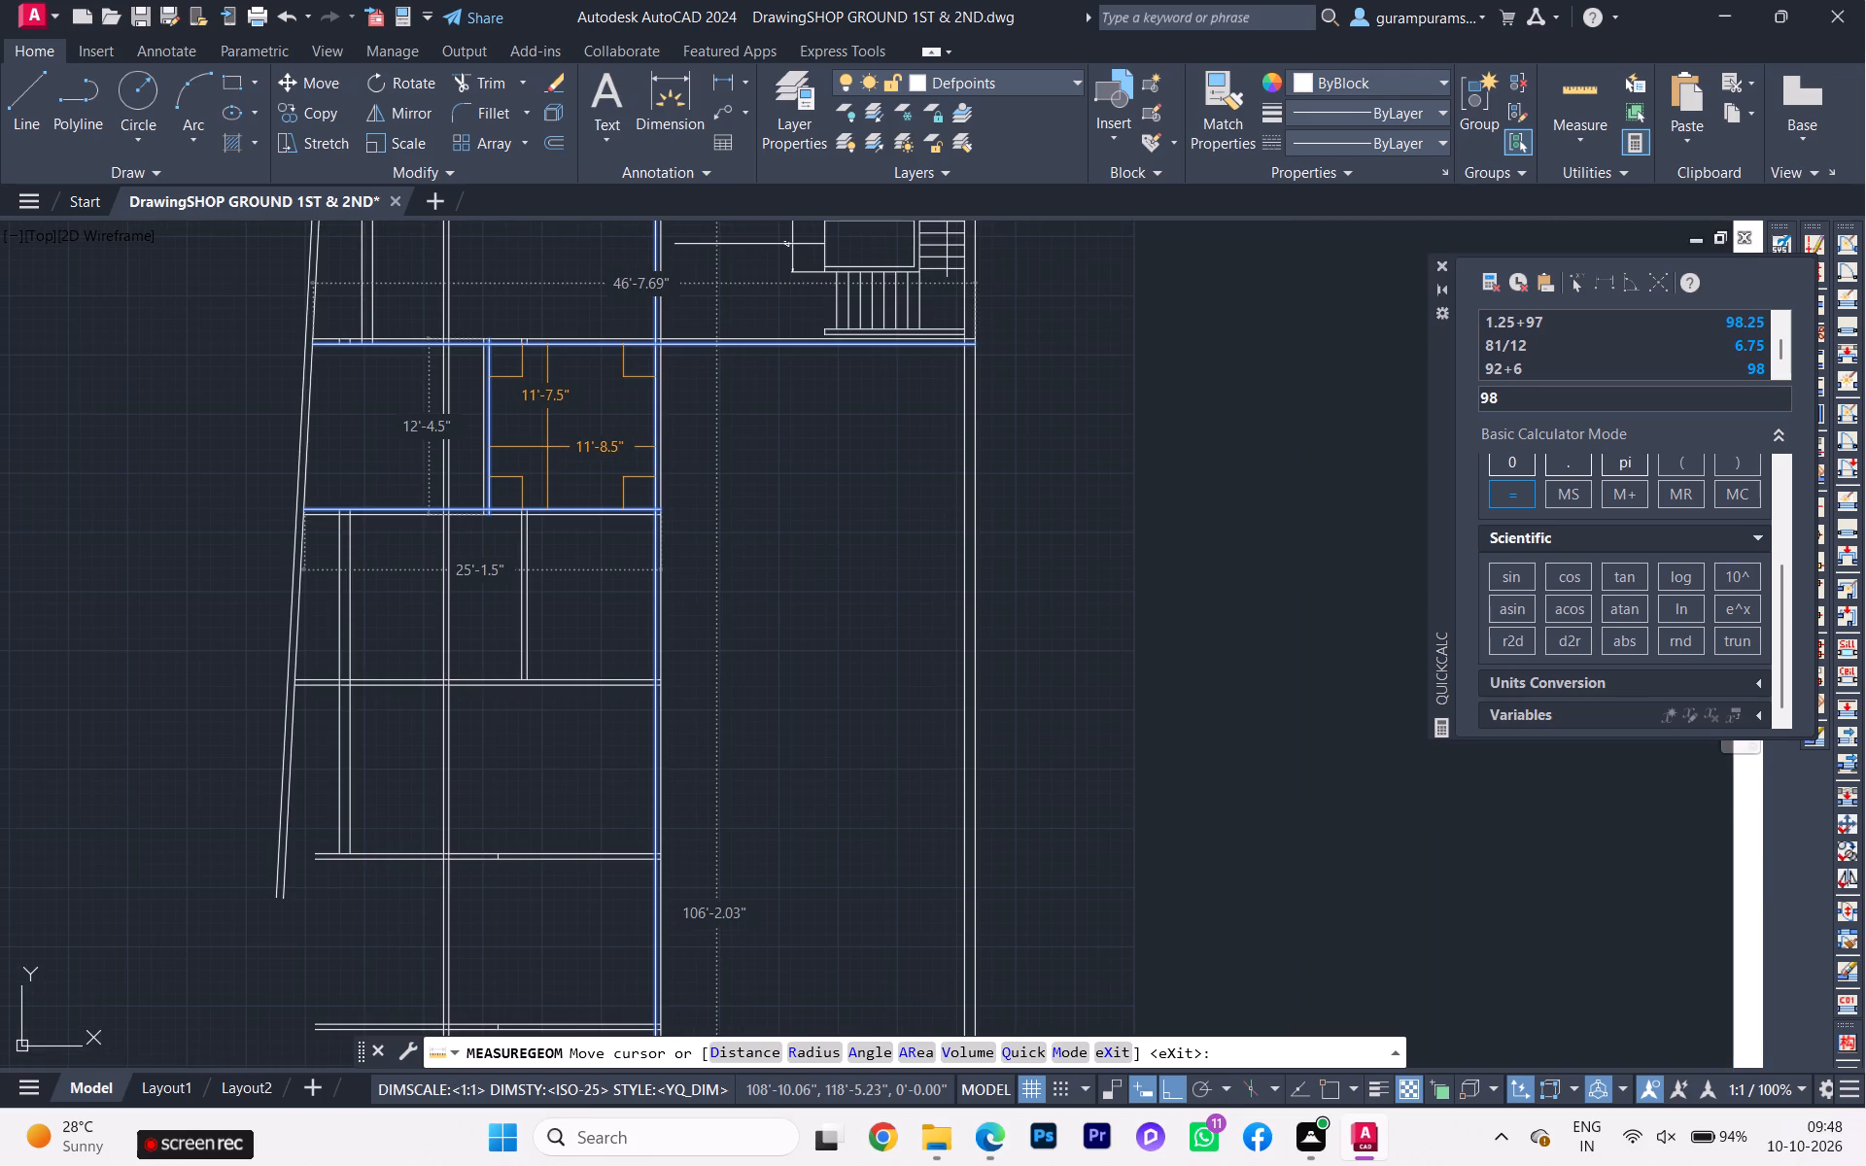
middle_click_drag(537, 450, 161, 485)
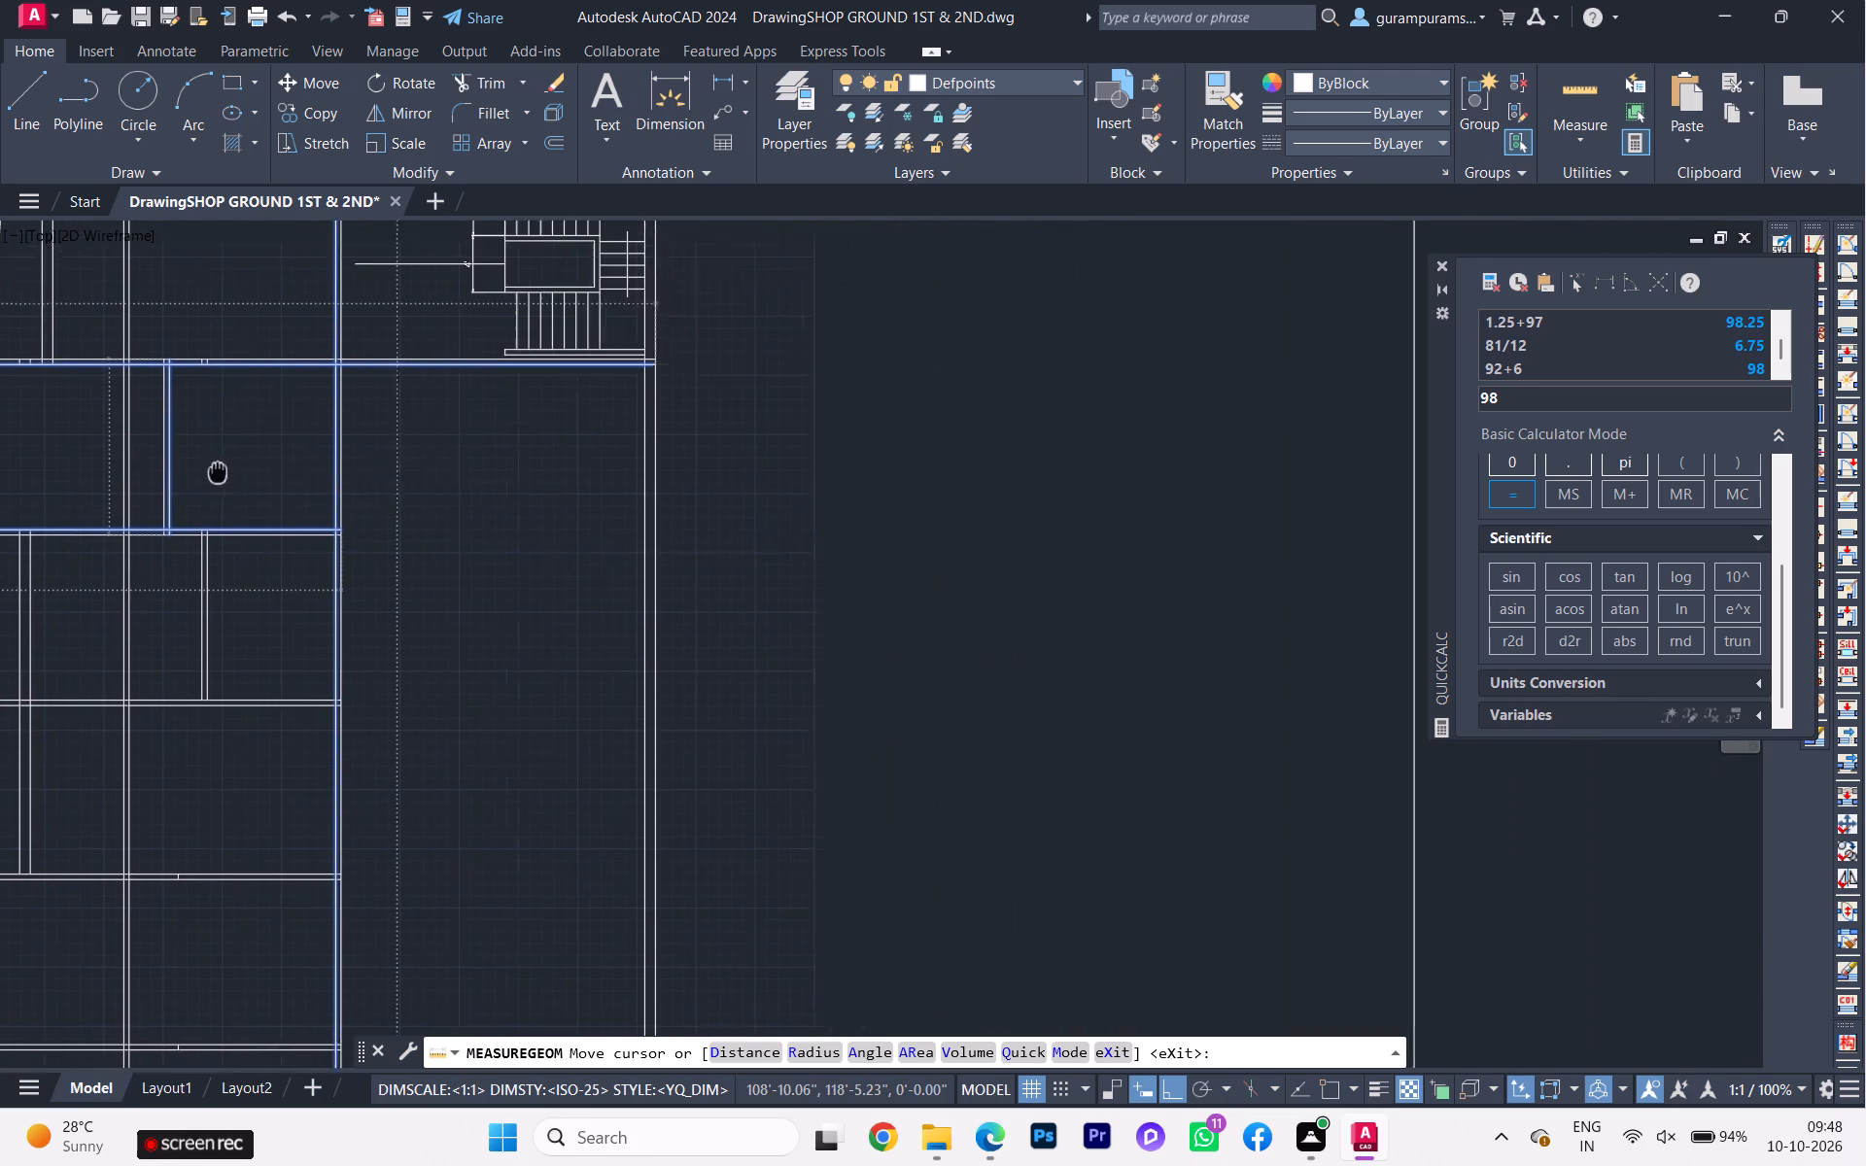
middle_click_drag(161, 485, 131, 495)
scroll(133, 494, "down", 1)
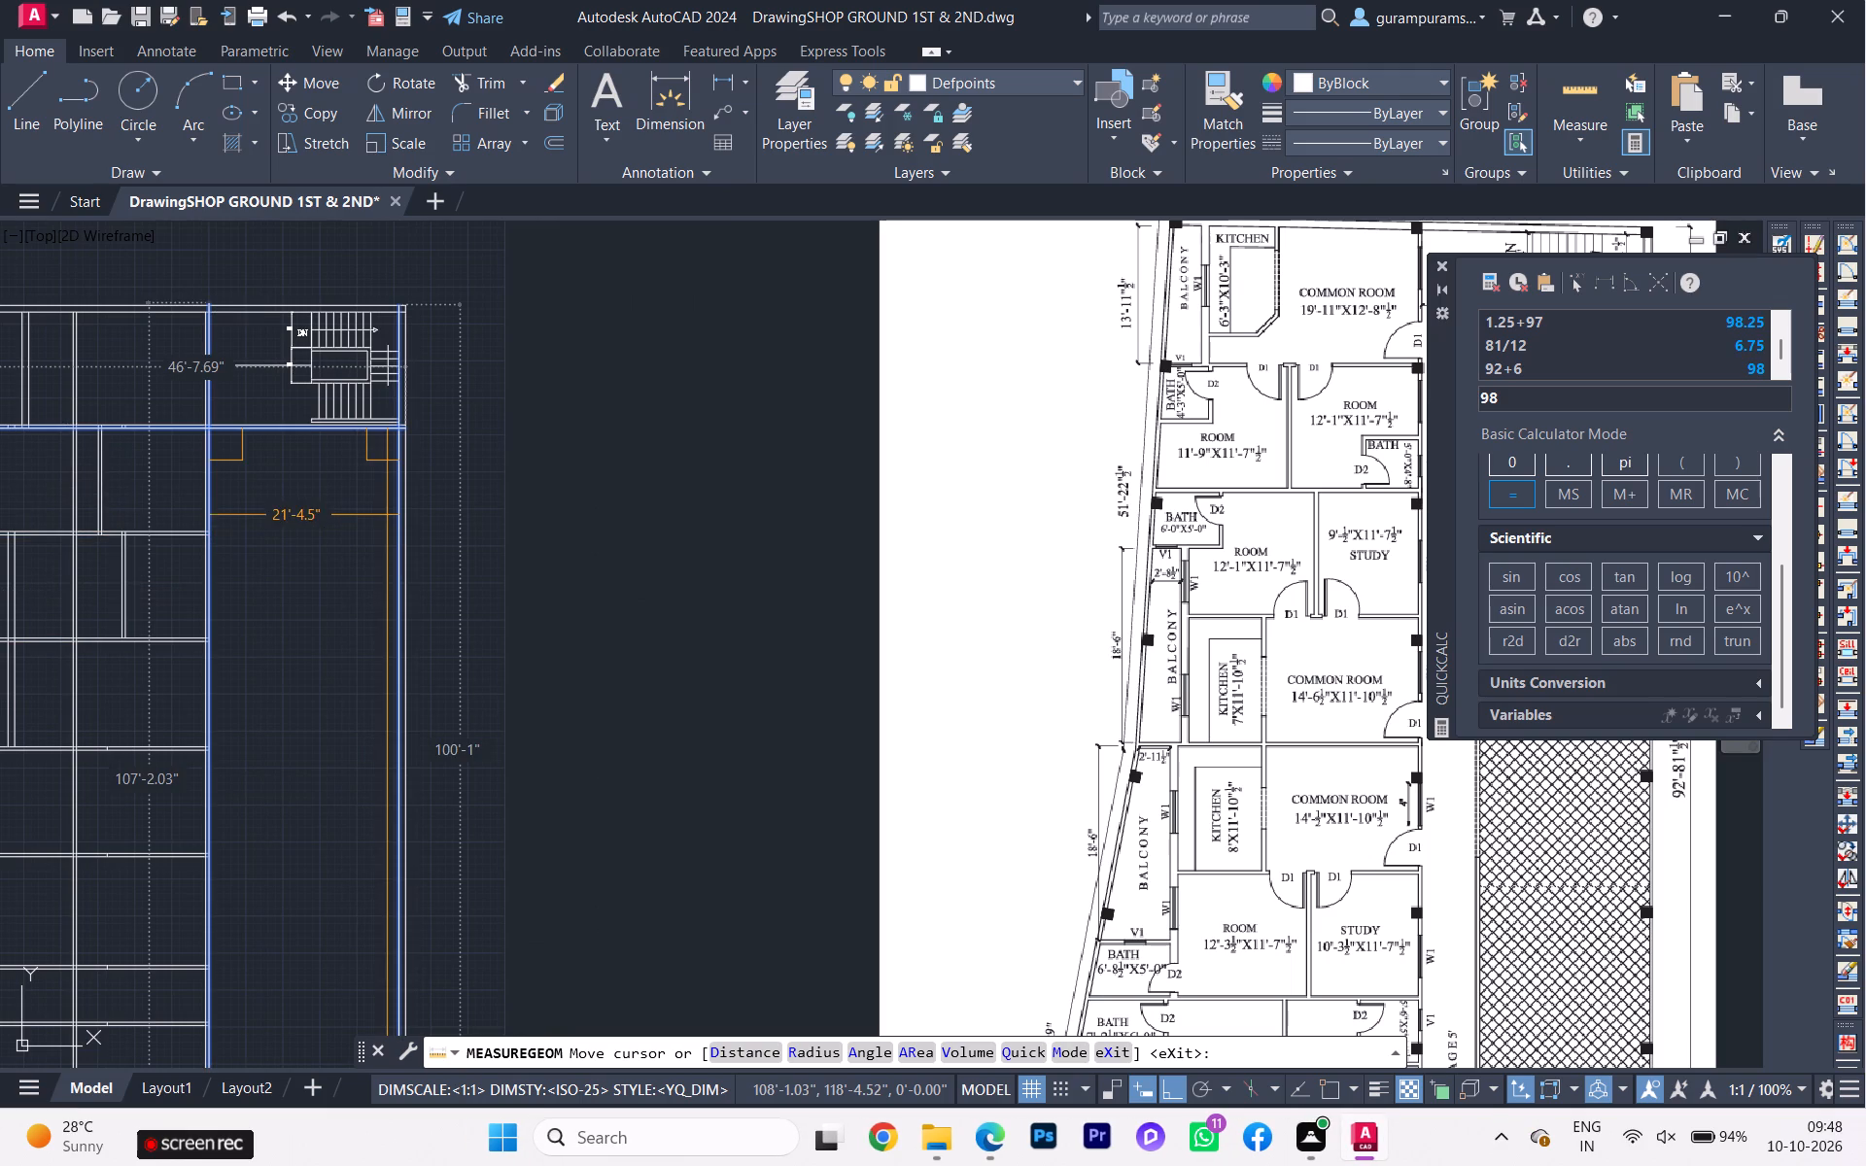
key("grave")
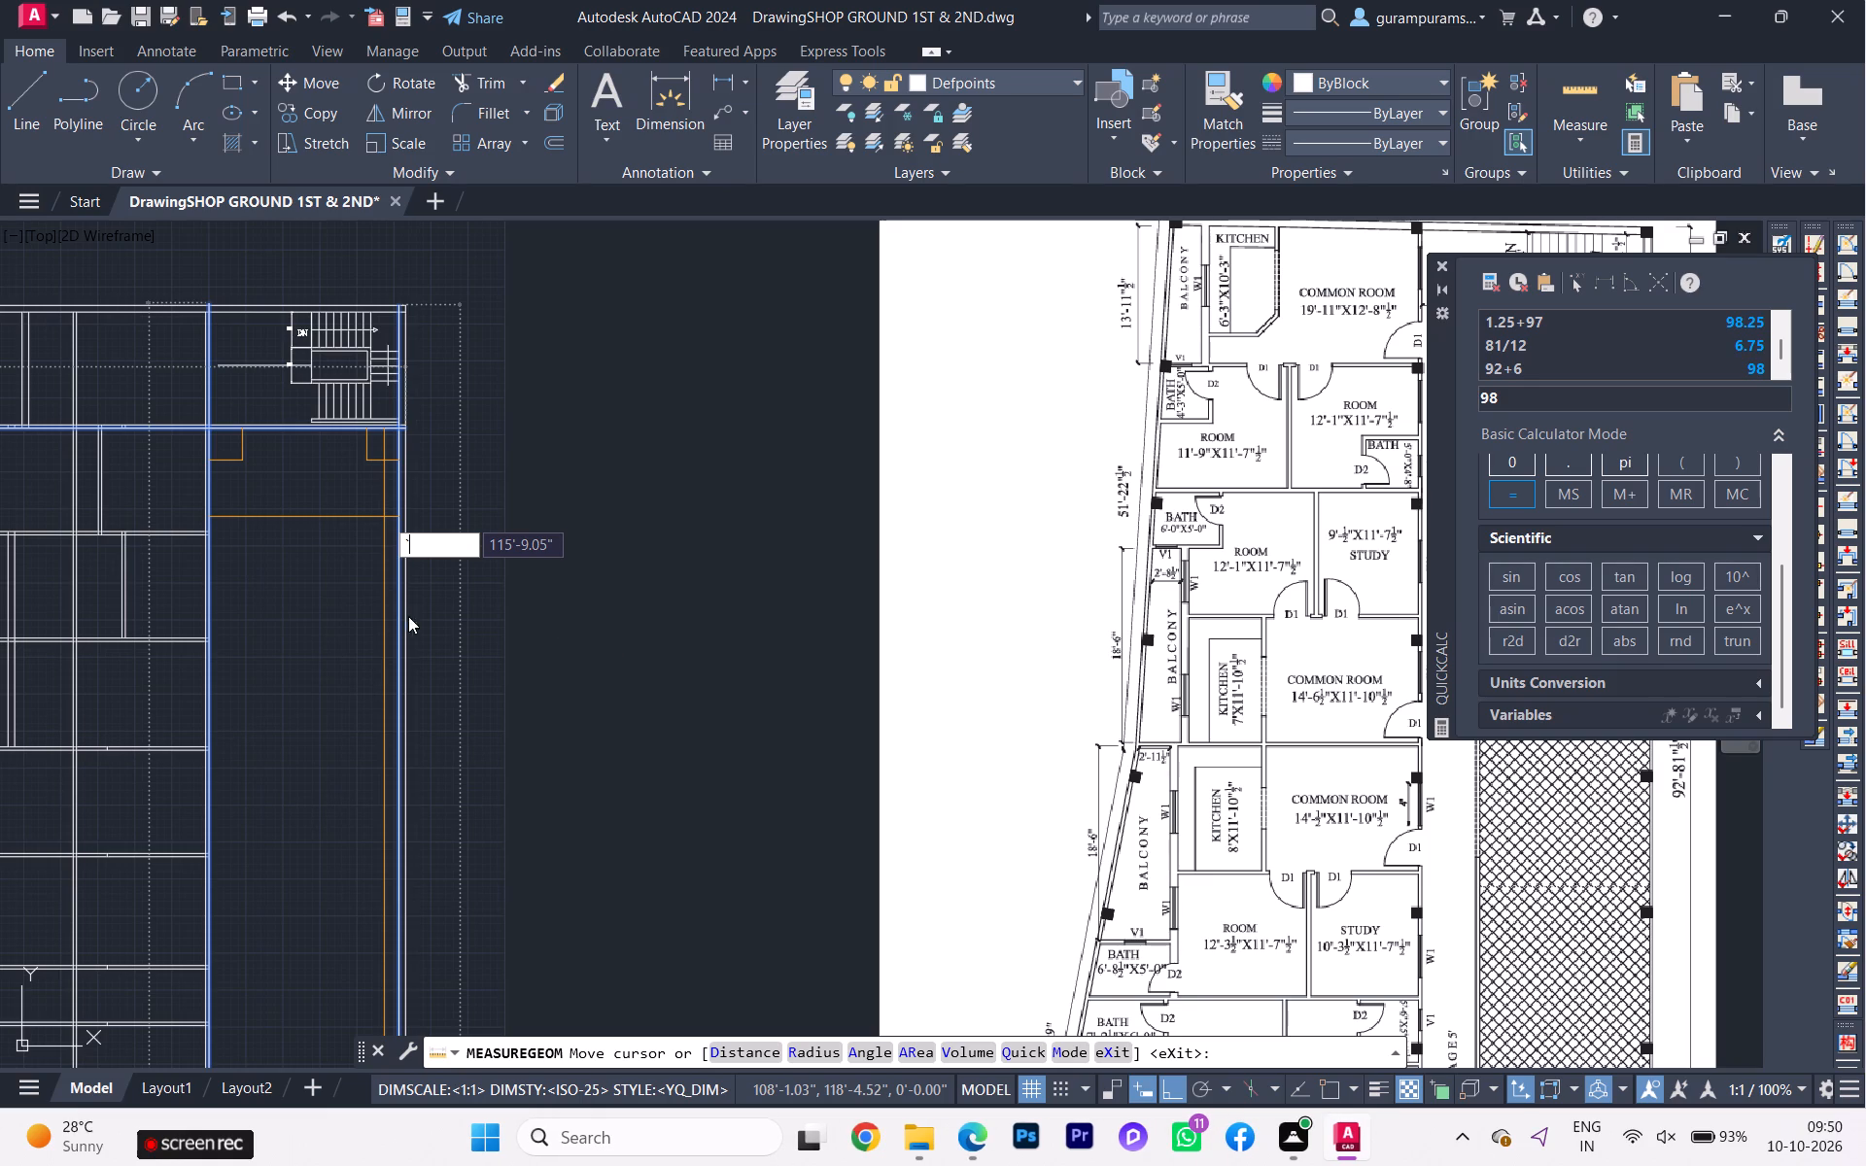
key("Escape")
Trim the long north-south wall west of the passage wall out of the north bay and the first interior cross wall.
scroll(640, 578, "down", 1)
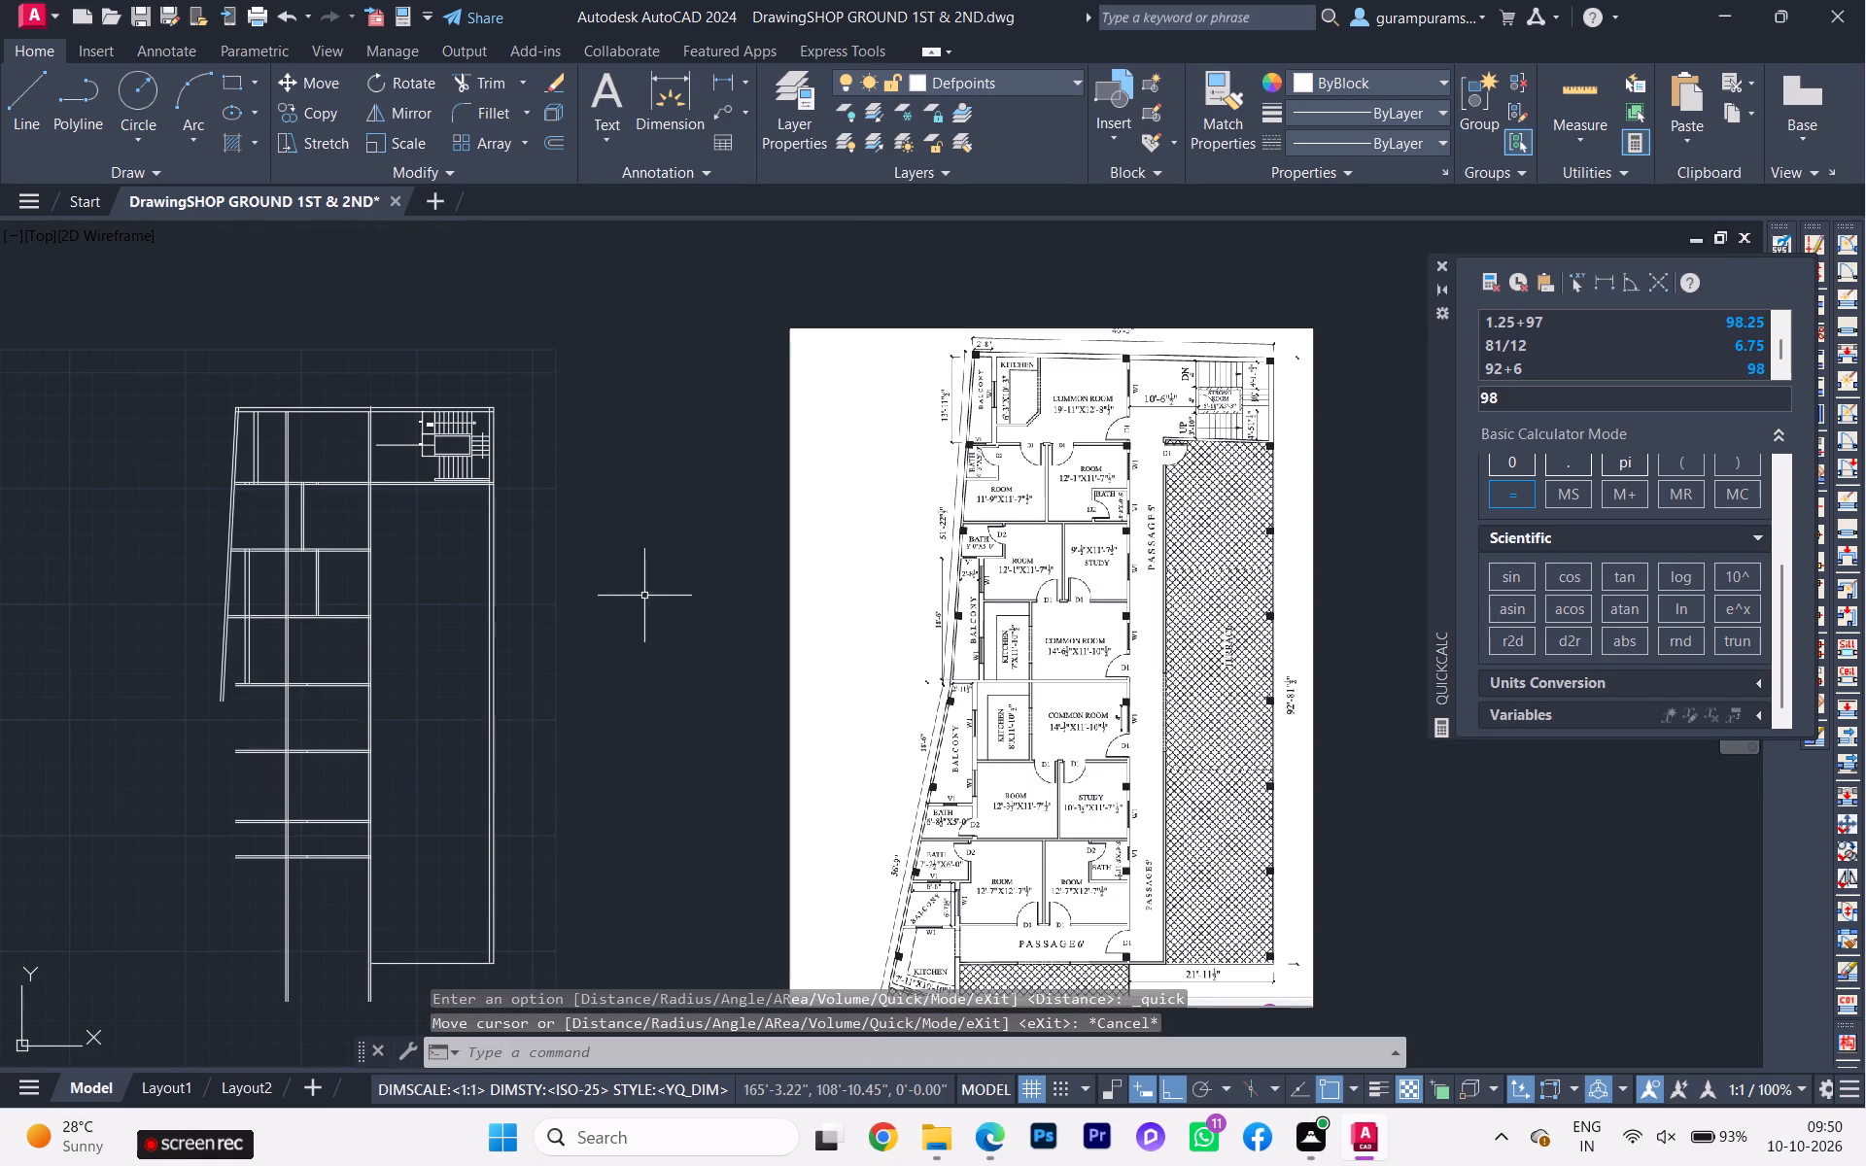
scroll(374, 494, "up", 1)
scroll(260, 536, "up", 1)
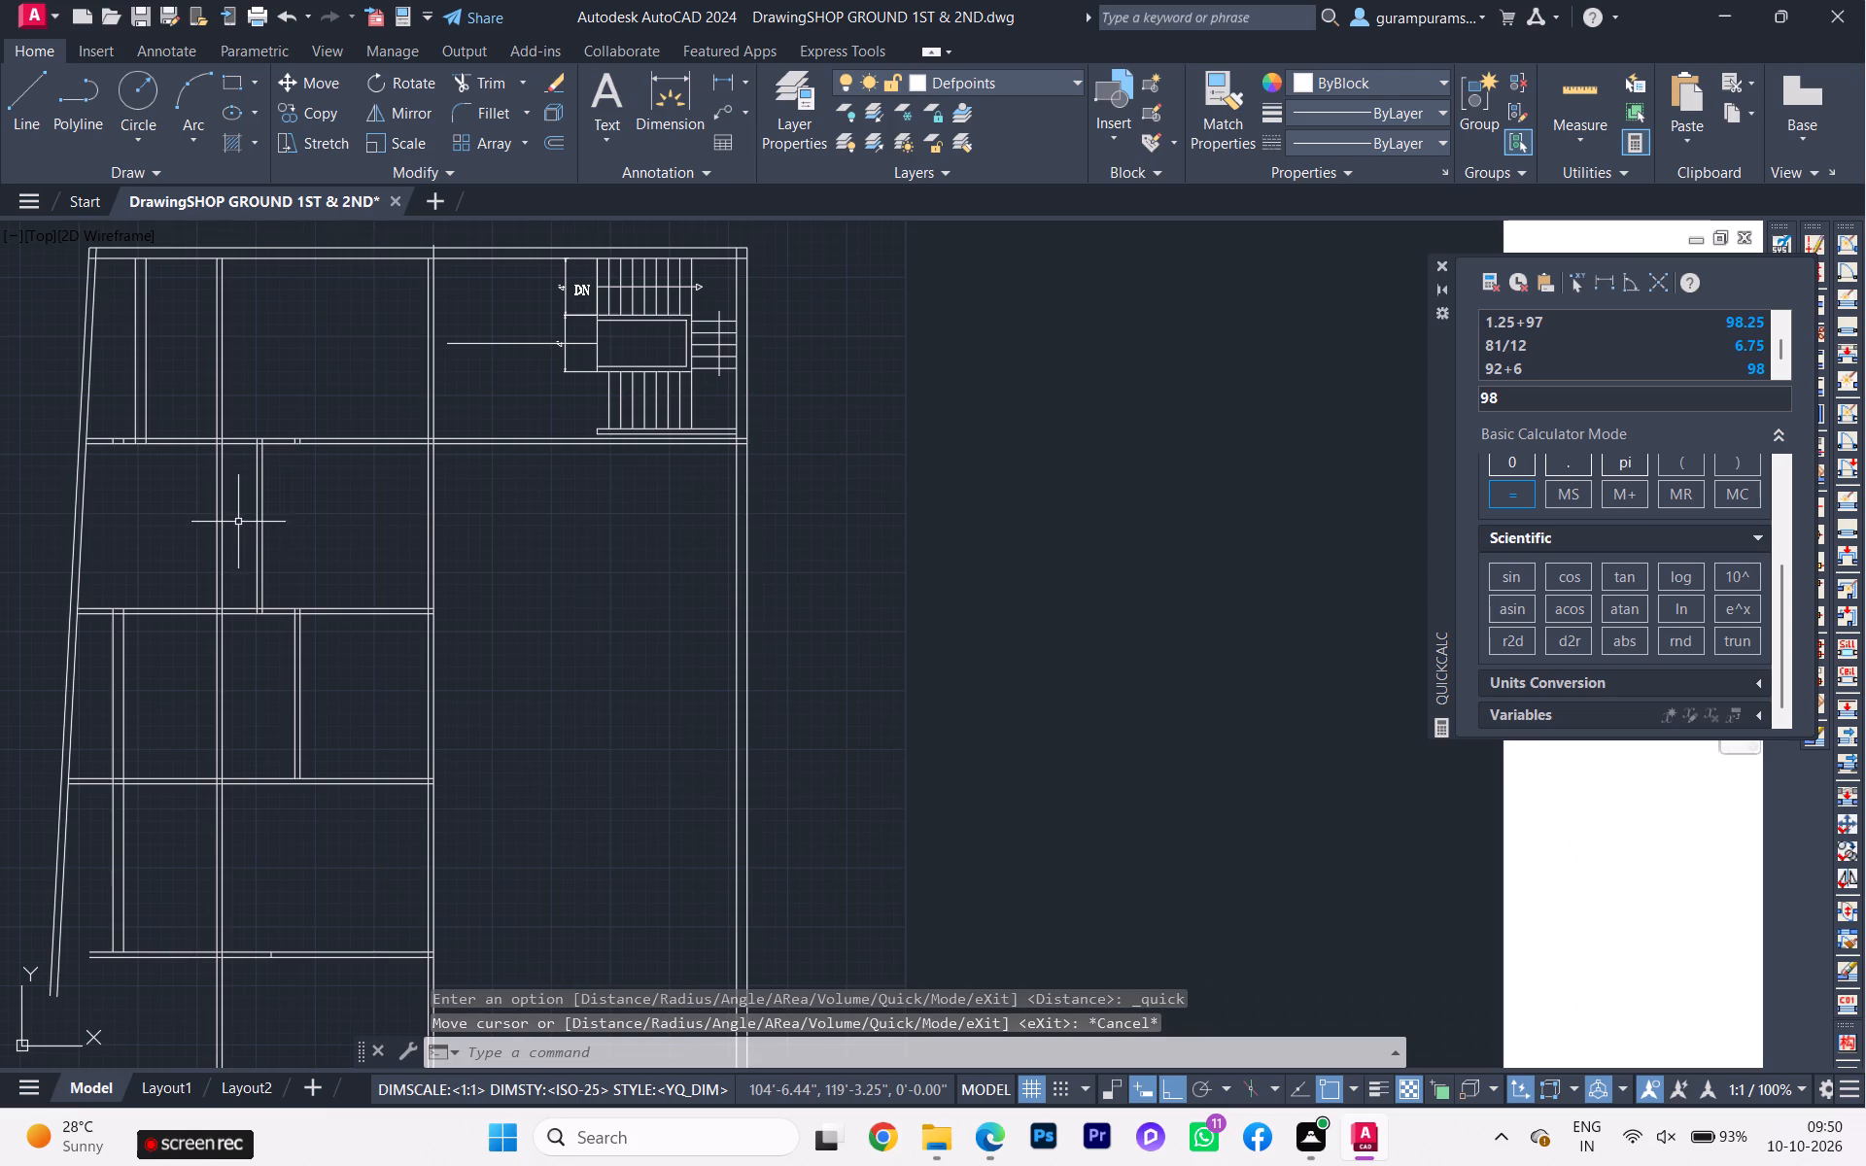
key("t")
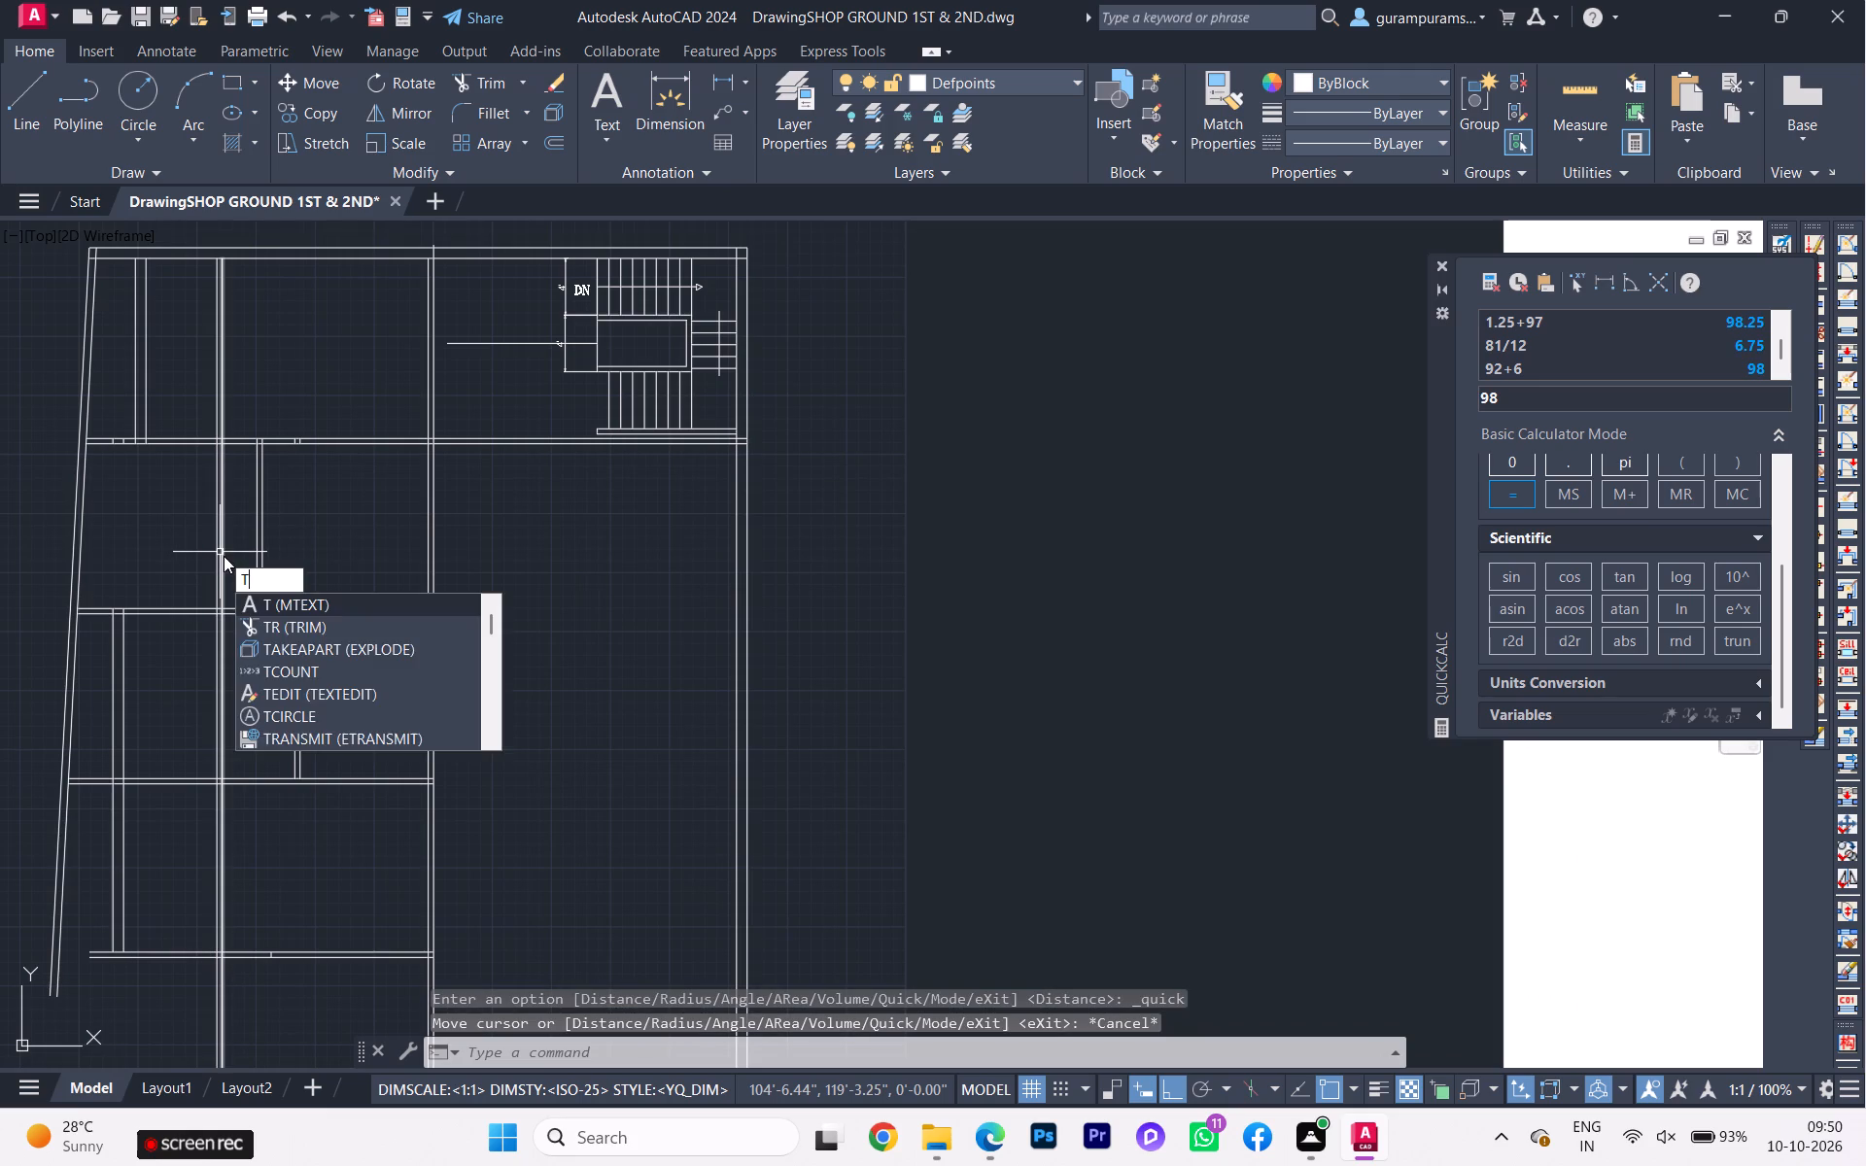
key("r")
left_click(321, 602)
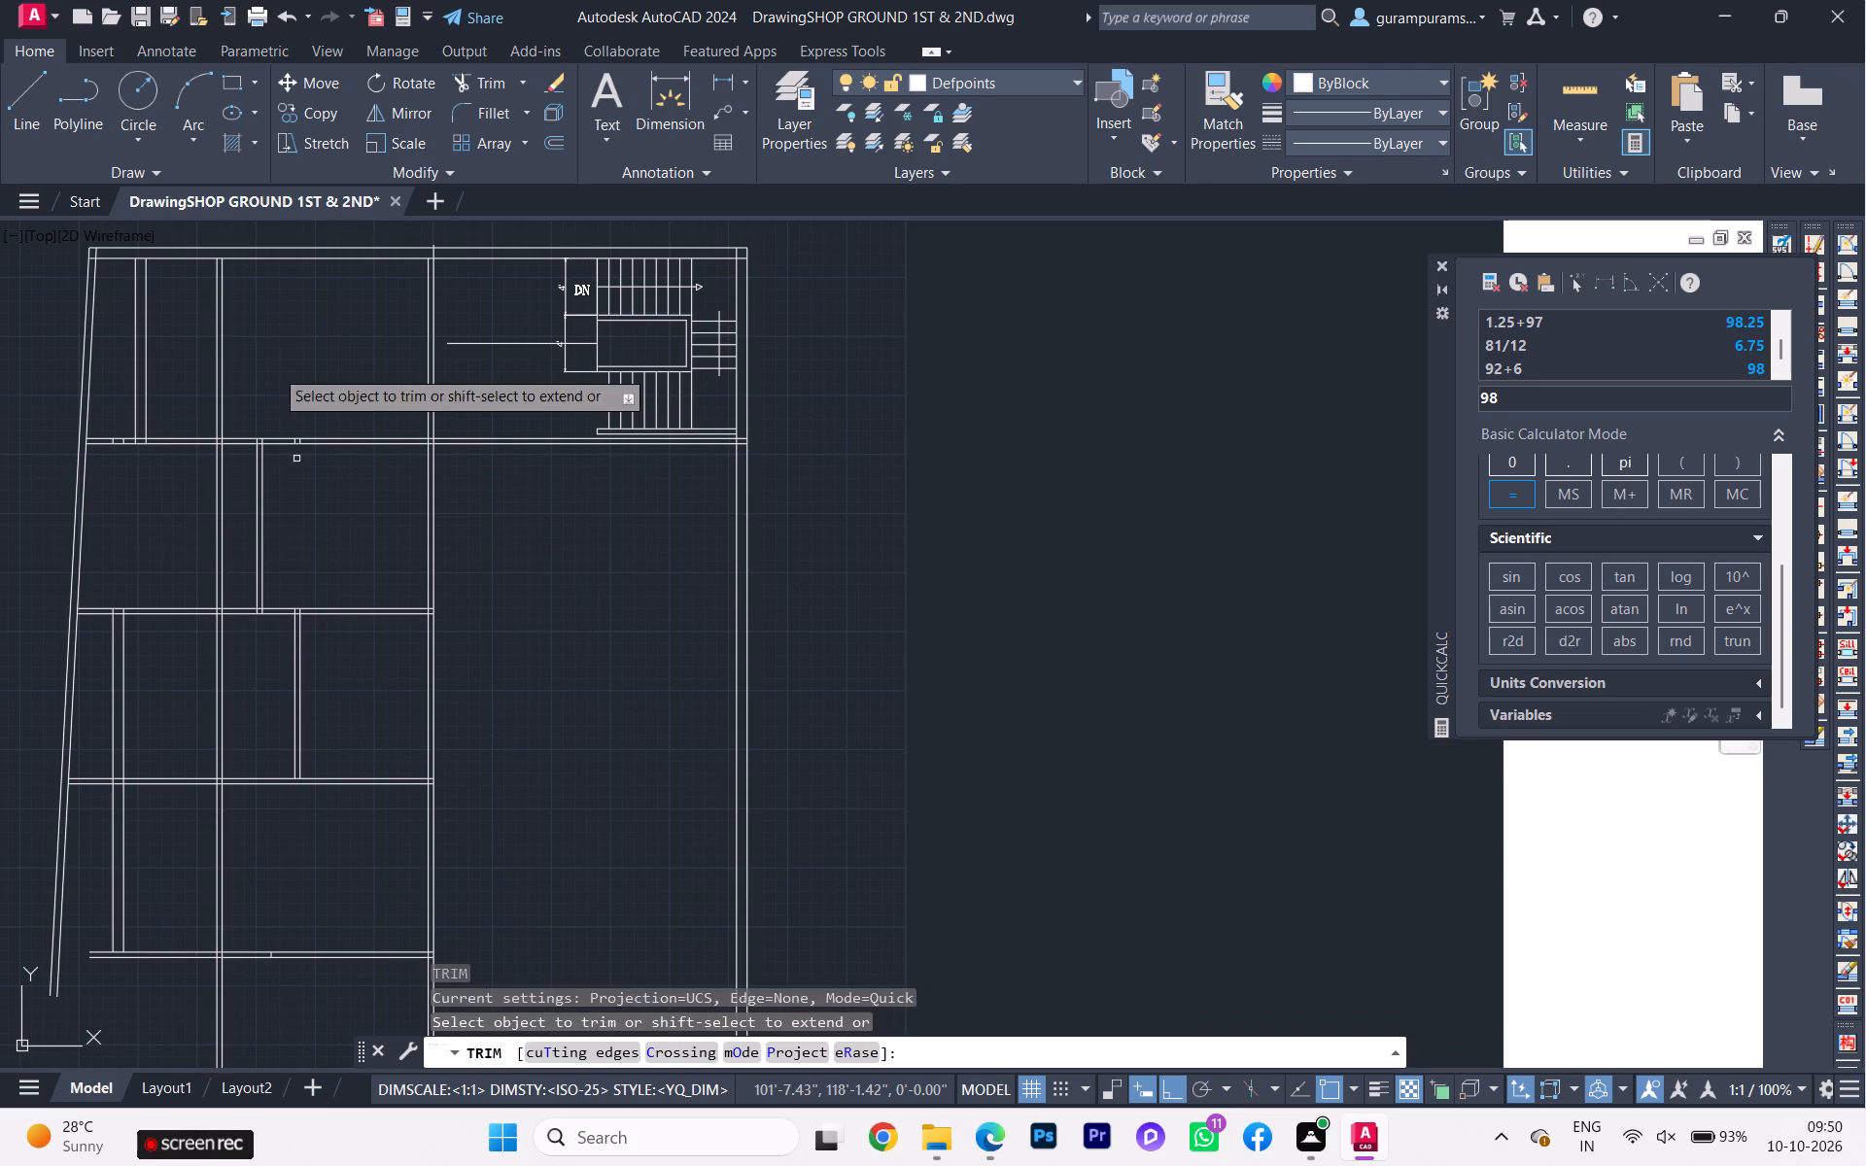
left_click(271, 360)
left_click(210, 373)
scroll(208, 466, "up", 4)
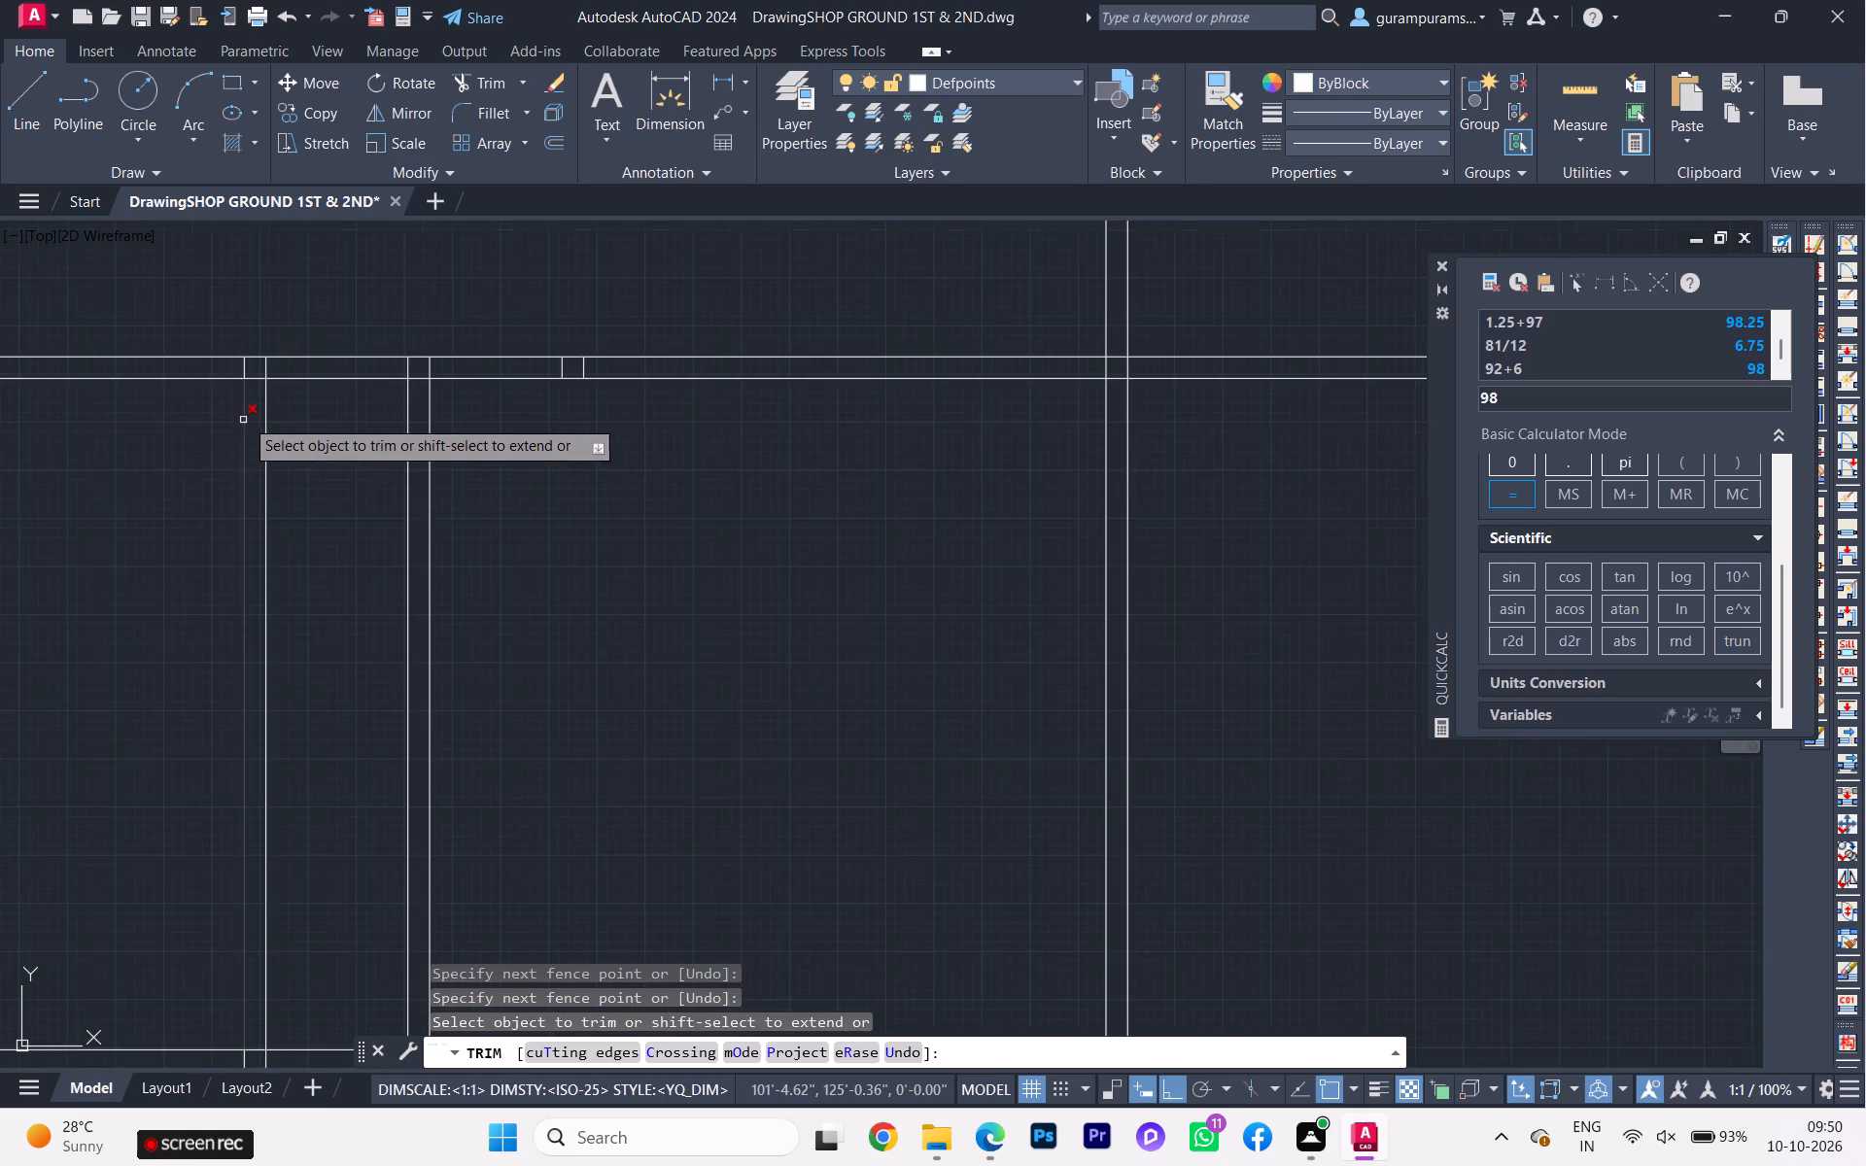
left_click(285, 338)
left_click(190, 337)
scroll(237, 550, "down", 3)
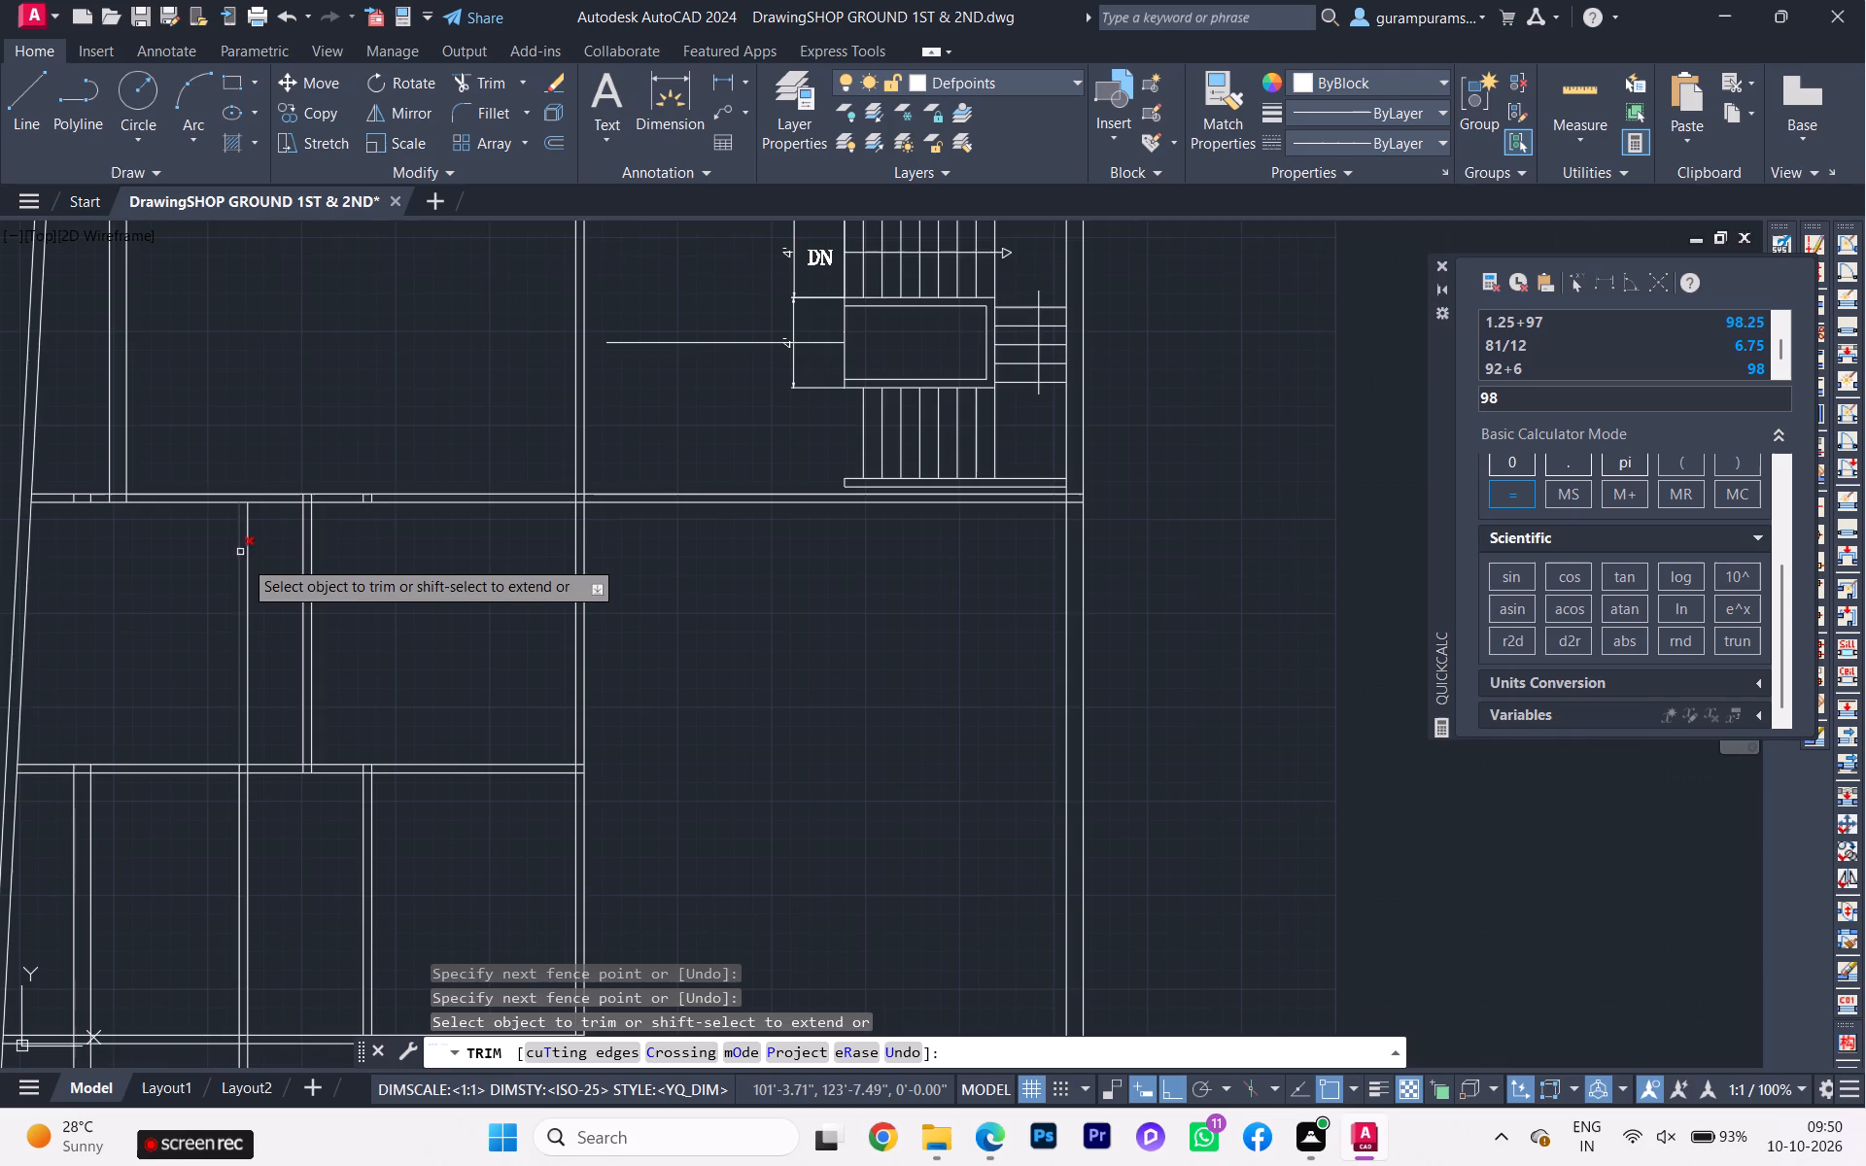
Trim the same north-south wall out of the two bays between the first and third interior cross walls.
scroll(255, 562, "down", 1)
middle_click_drag(264, 580, 259, 504)
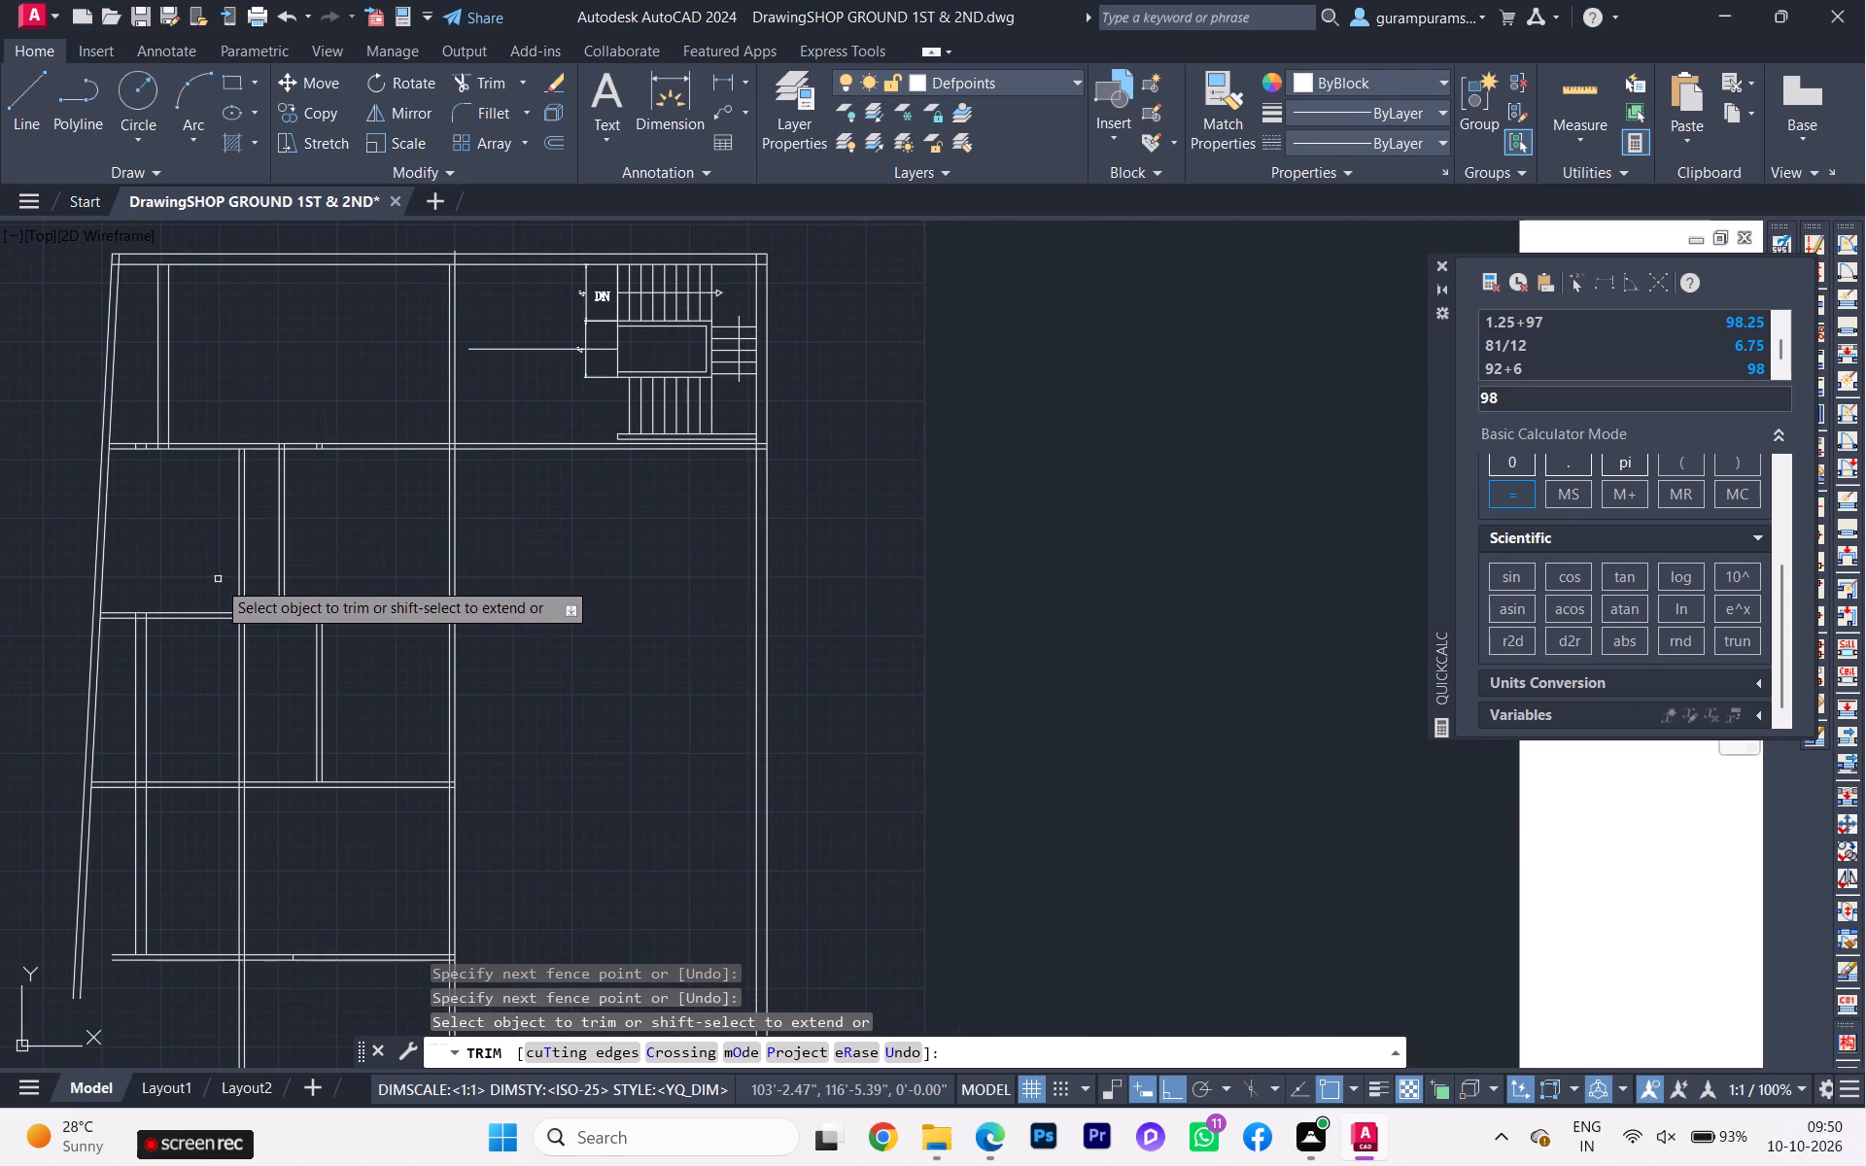
scroll(176, 665, "down", 1)
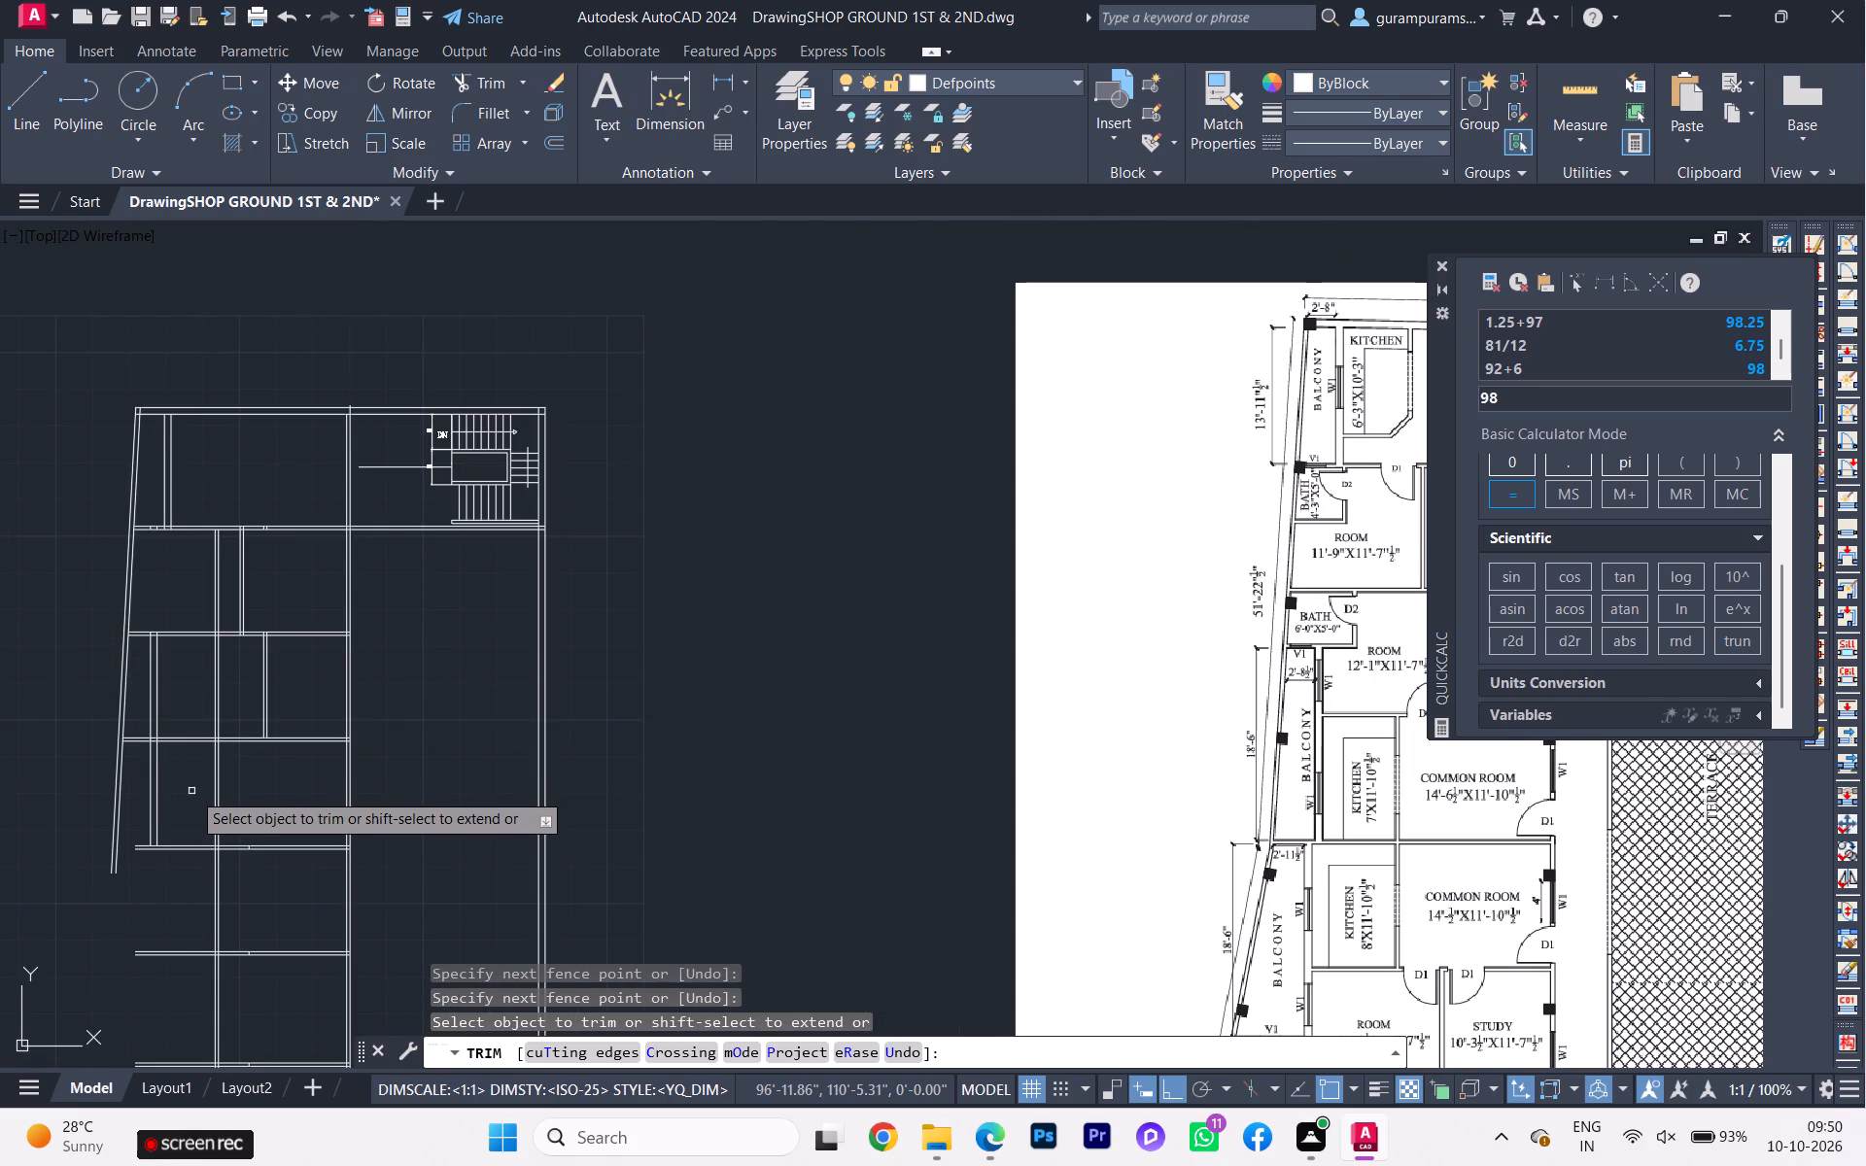
scroll(191, 790, "up", 1)
left_click(243, 633)
left_click(199, 622)
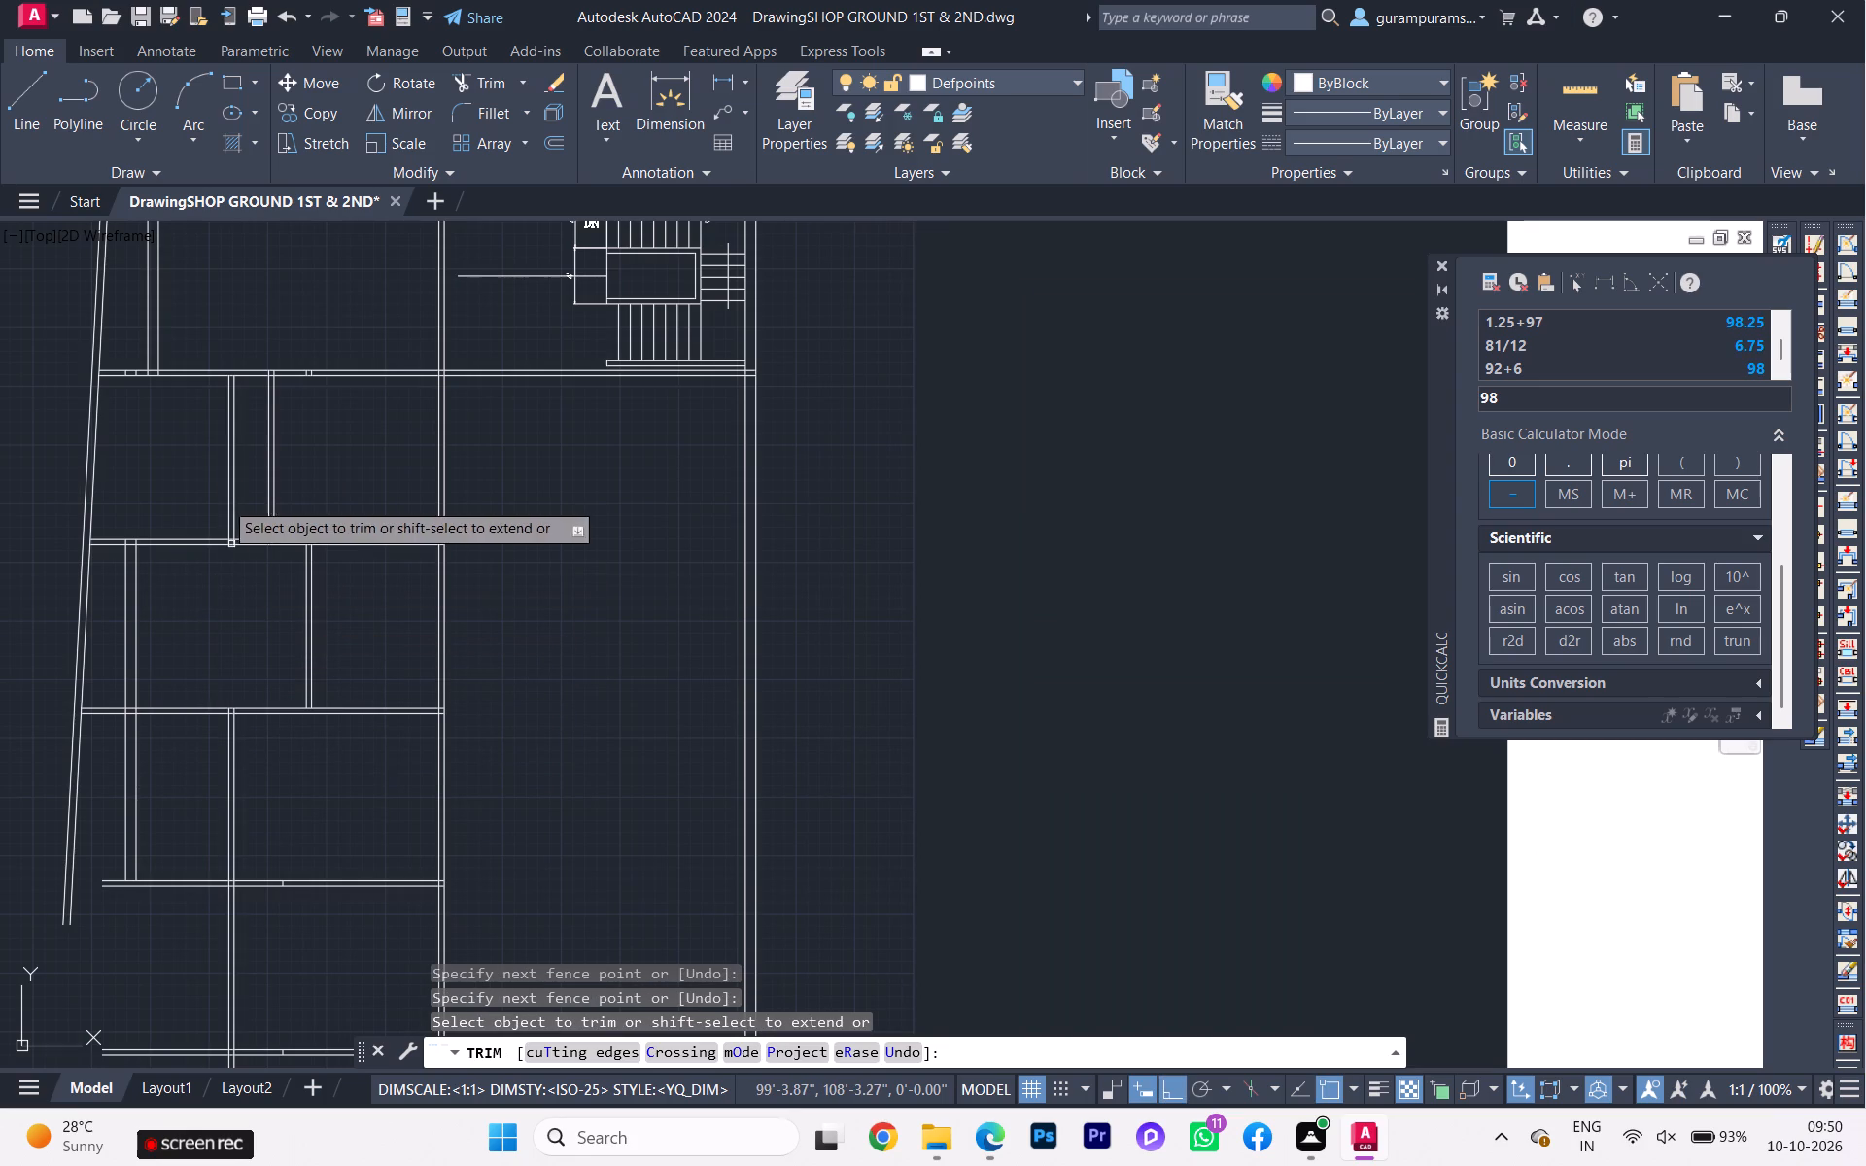
left_click(244, 476)
left_click(198, 462)
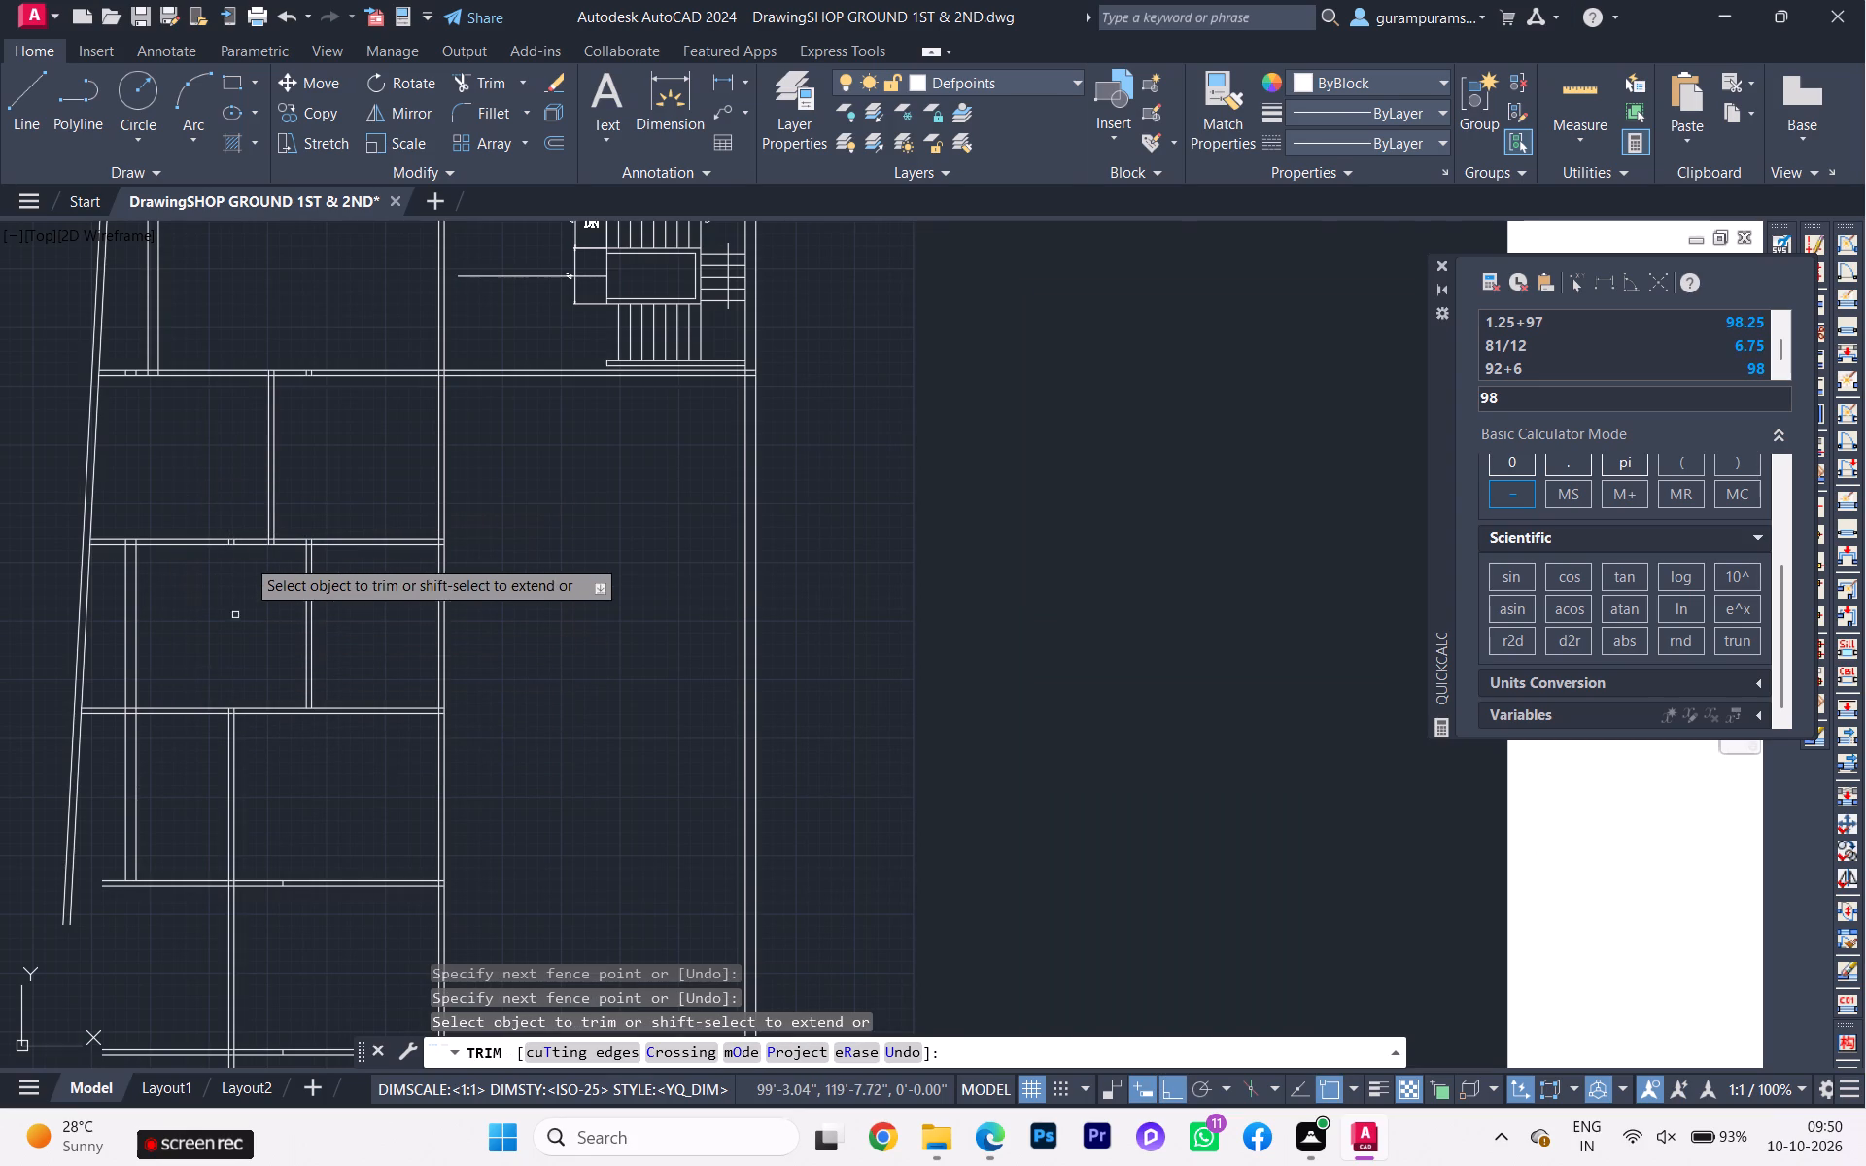
Trim the leftover short line and the partition wall's ends out of the second interior cross wall's thickness.
scroll(246, 556, "up", 3)
left_click(208, 540)
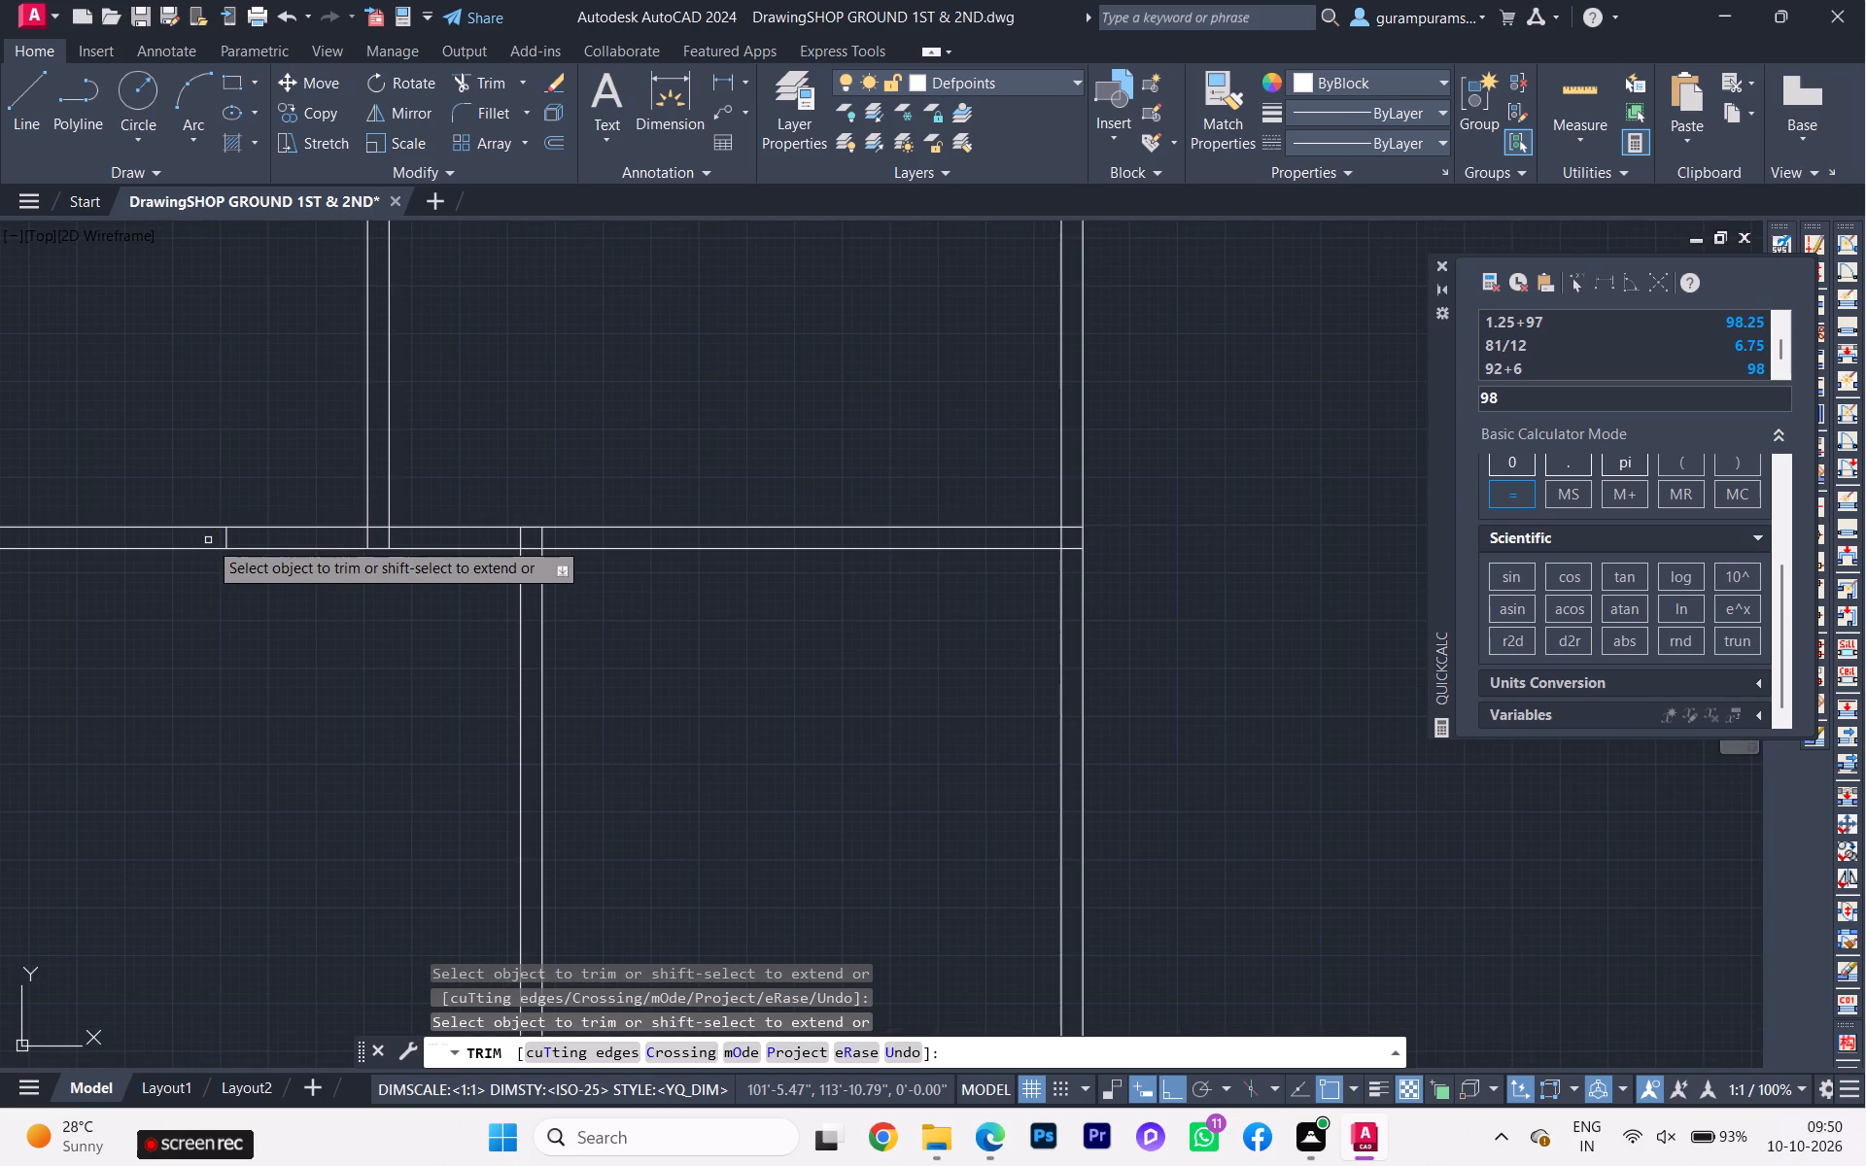
left_click(229, 536)
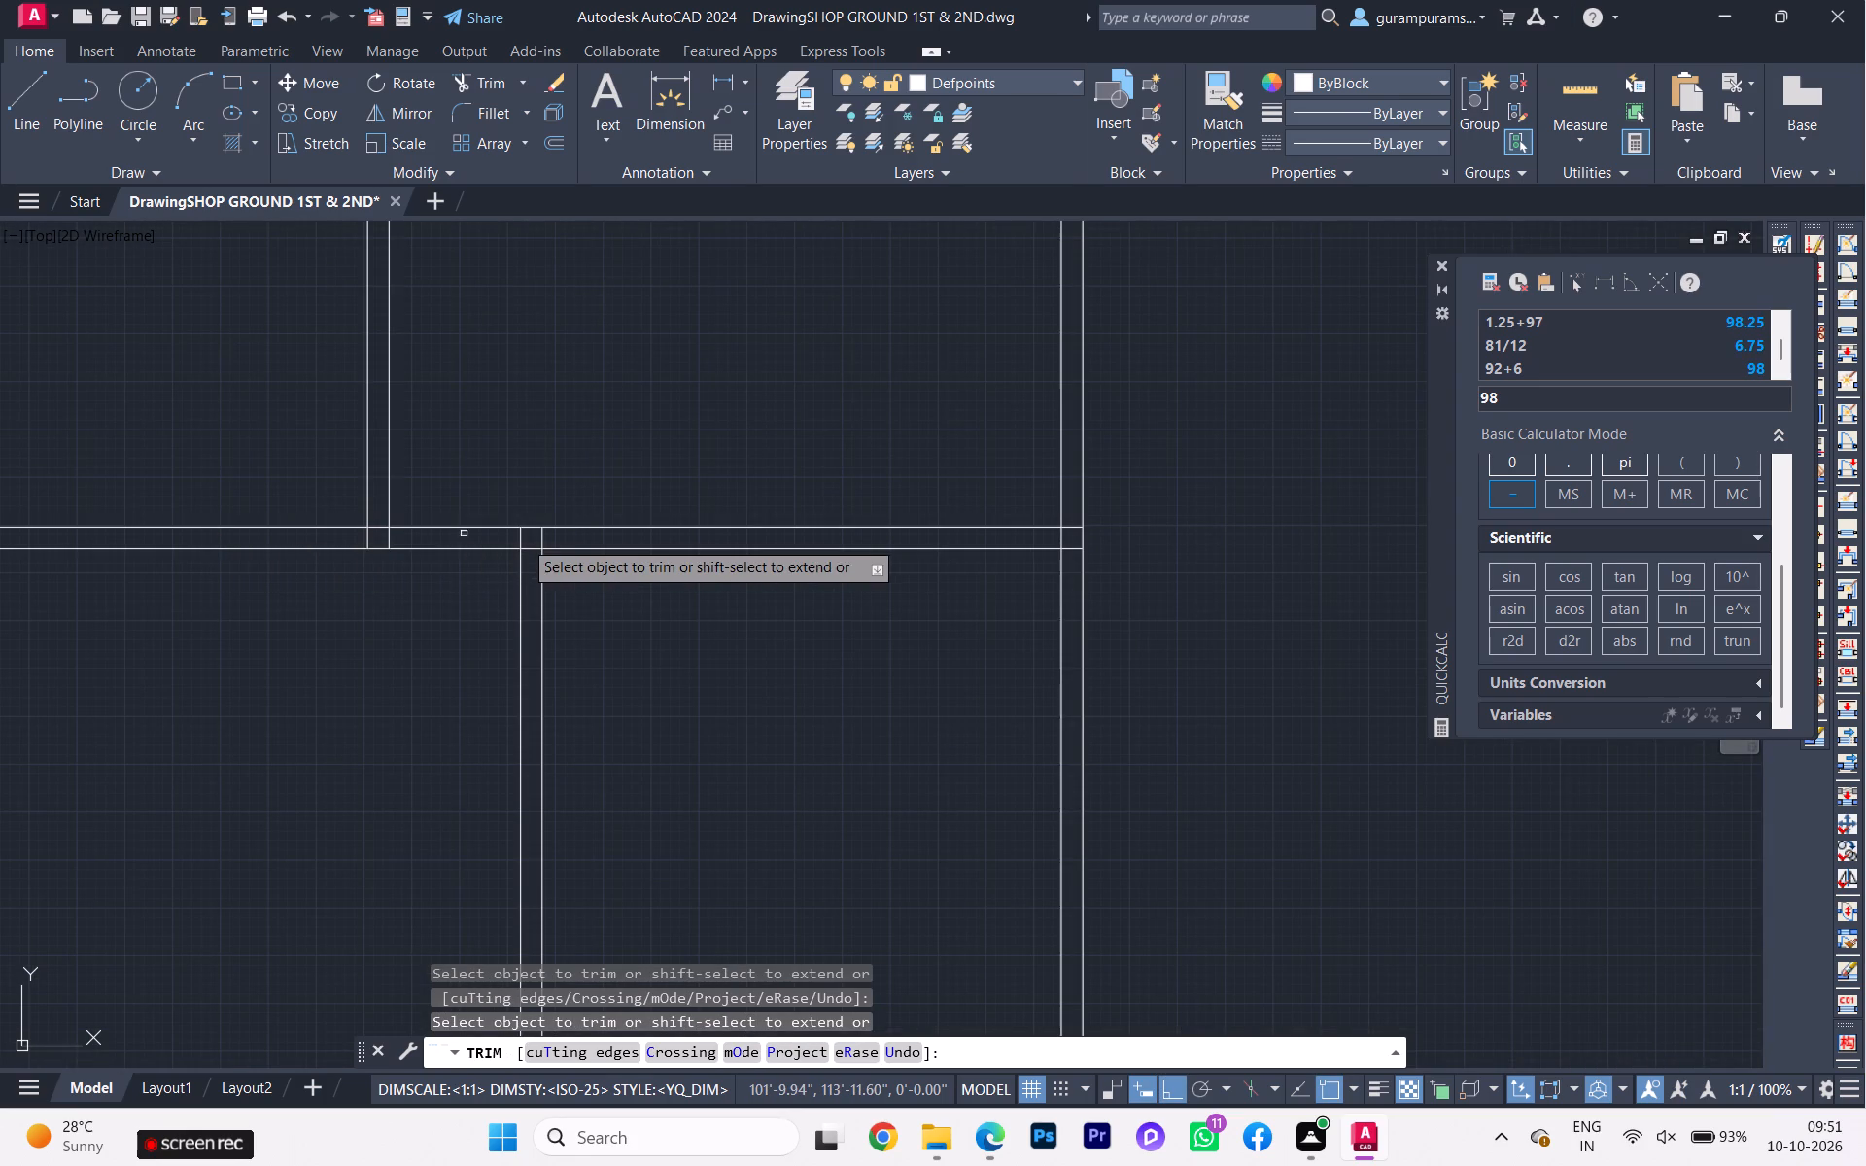
left_click(550, 540)
left_click(507, 540)
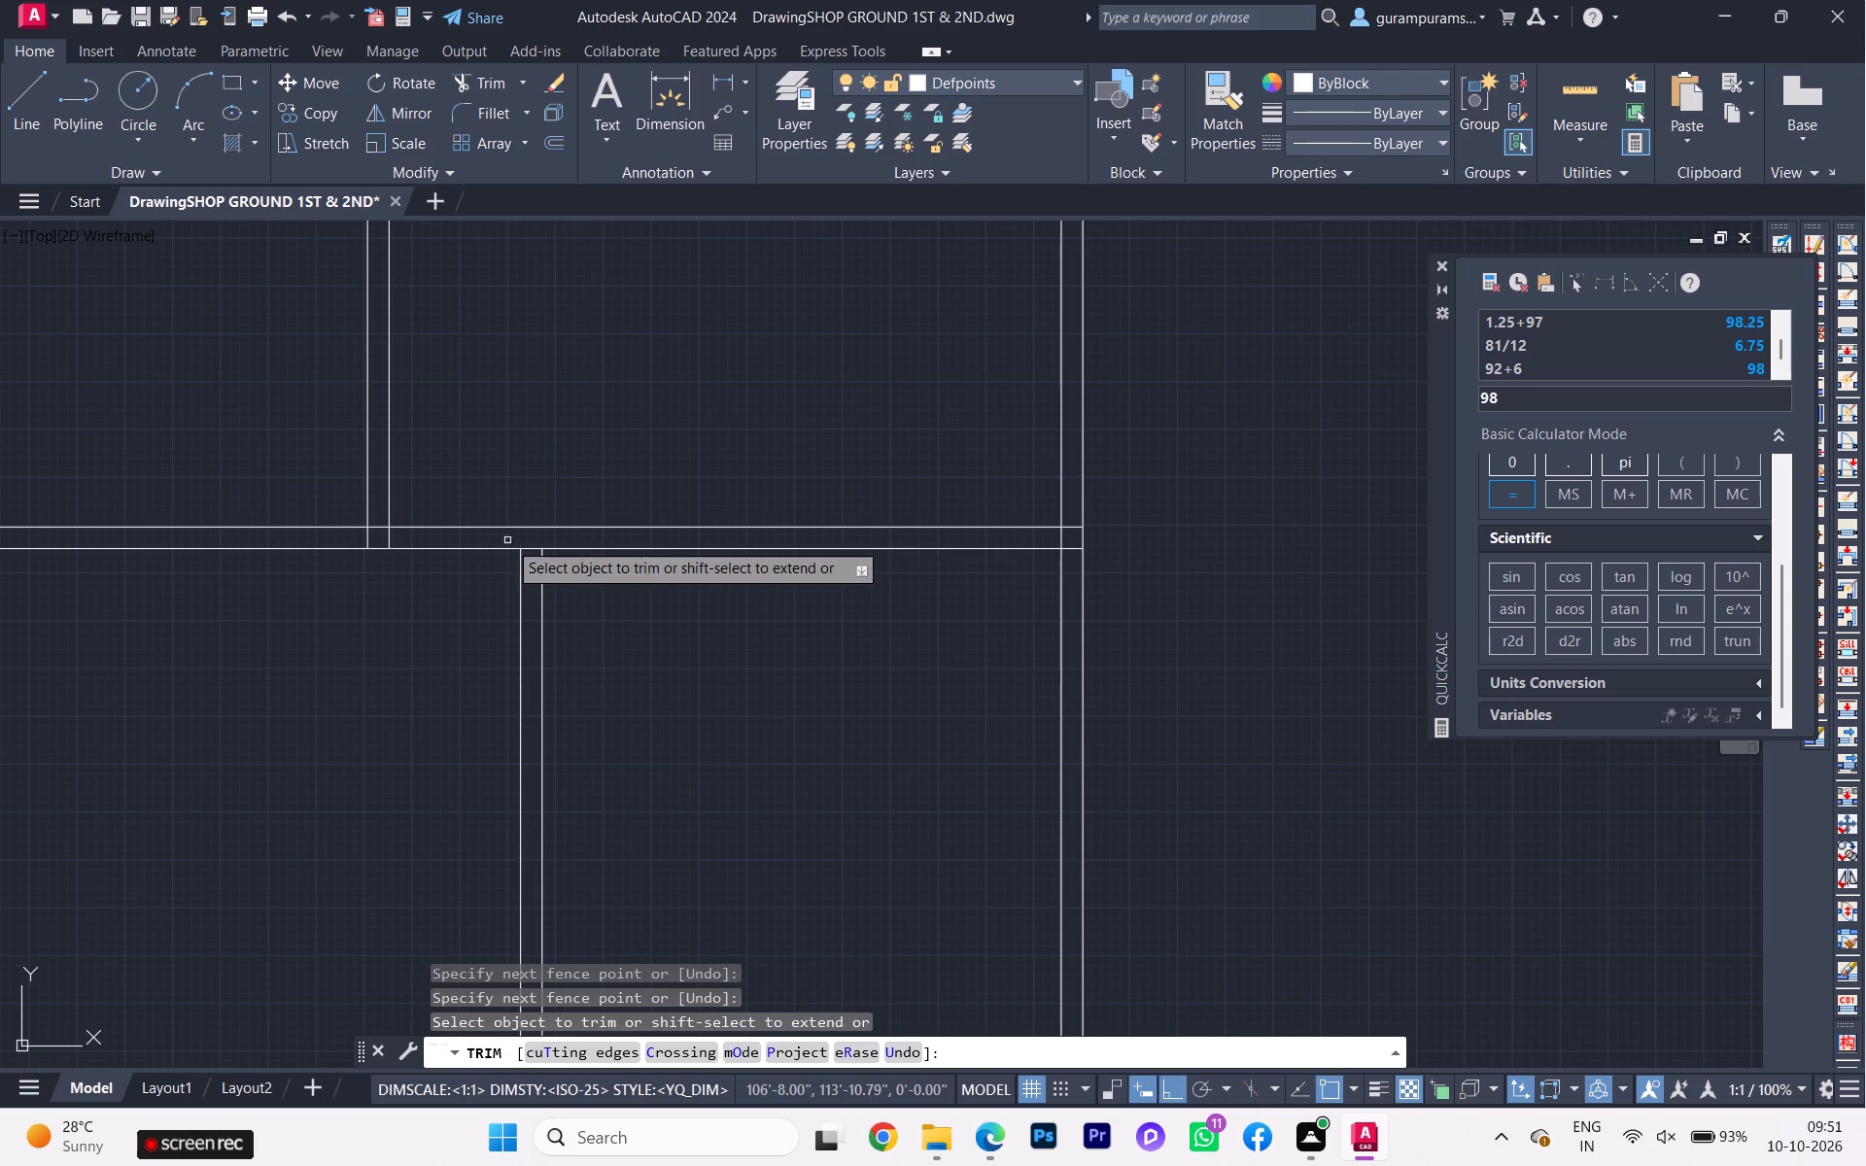
Trim the leftover short line inside the fourth interior cross wall, east of the north-south partition.
scroll(471, 574, "down", 3)
middle_click_drag(438, 619, 431, 589)
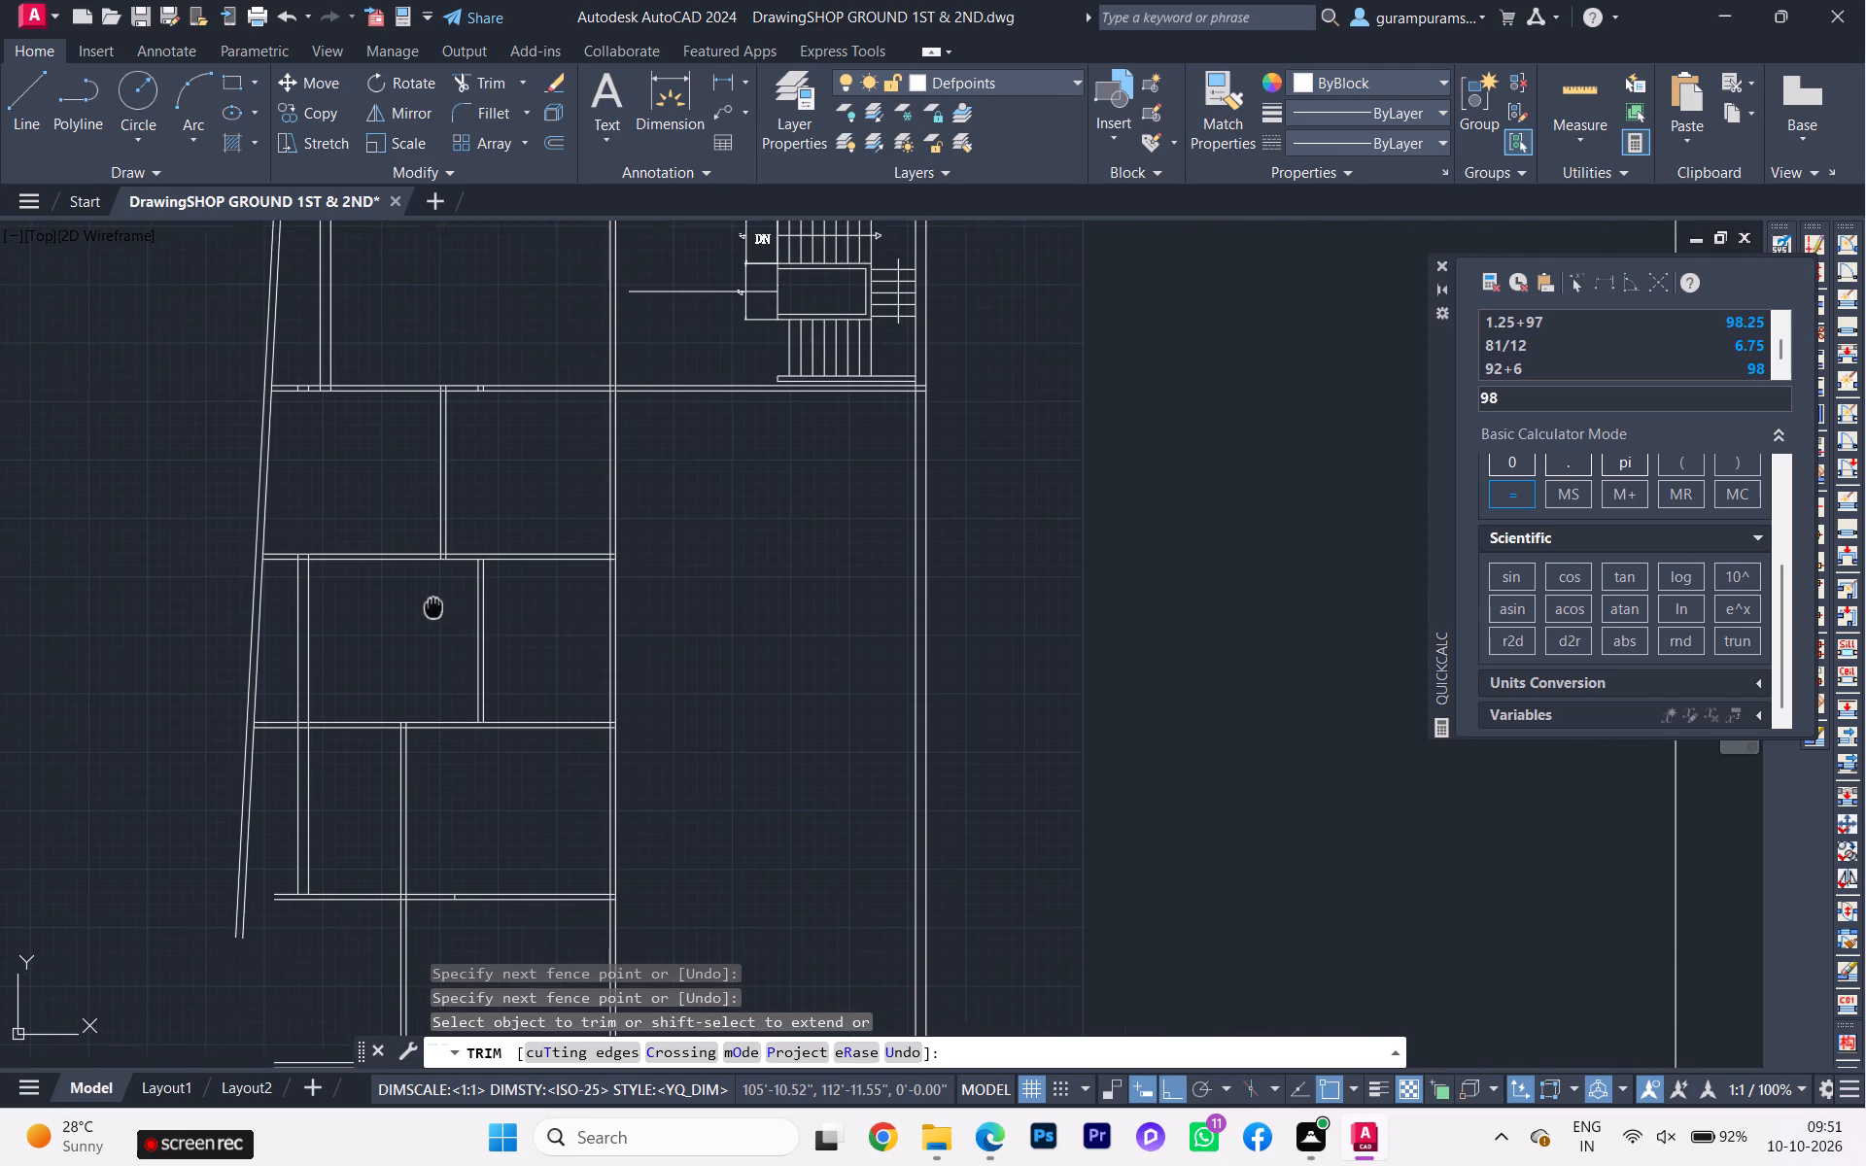
middle_click_drag(431, 589, 407, 411)
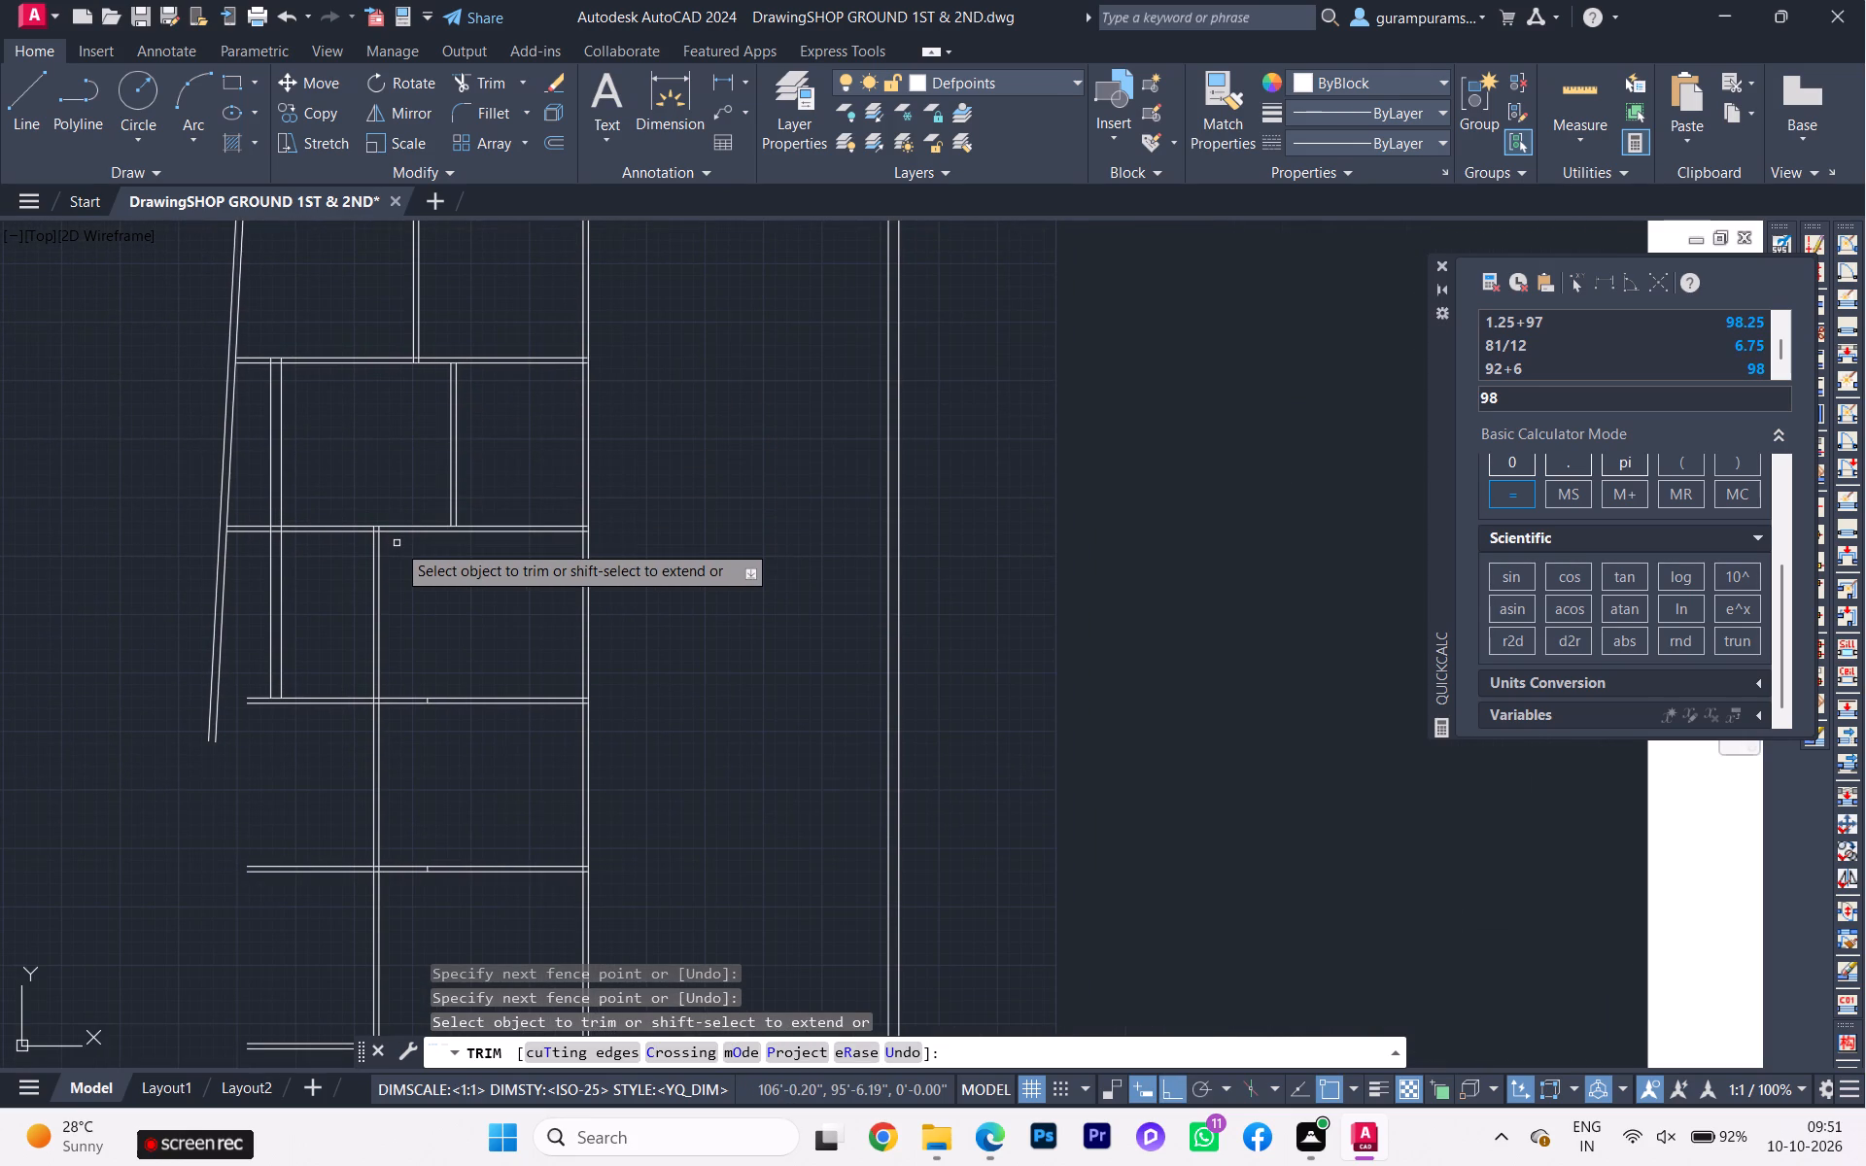
scroll(386, 531, "up", 2)
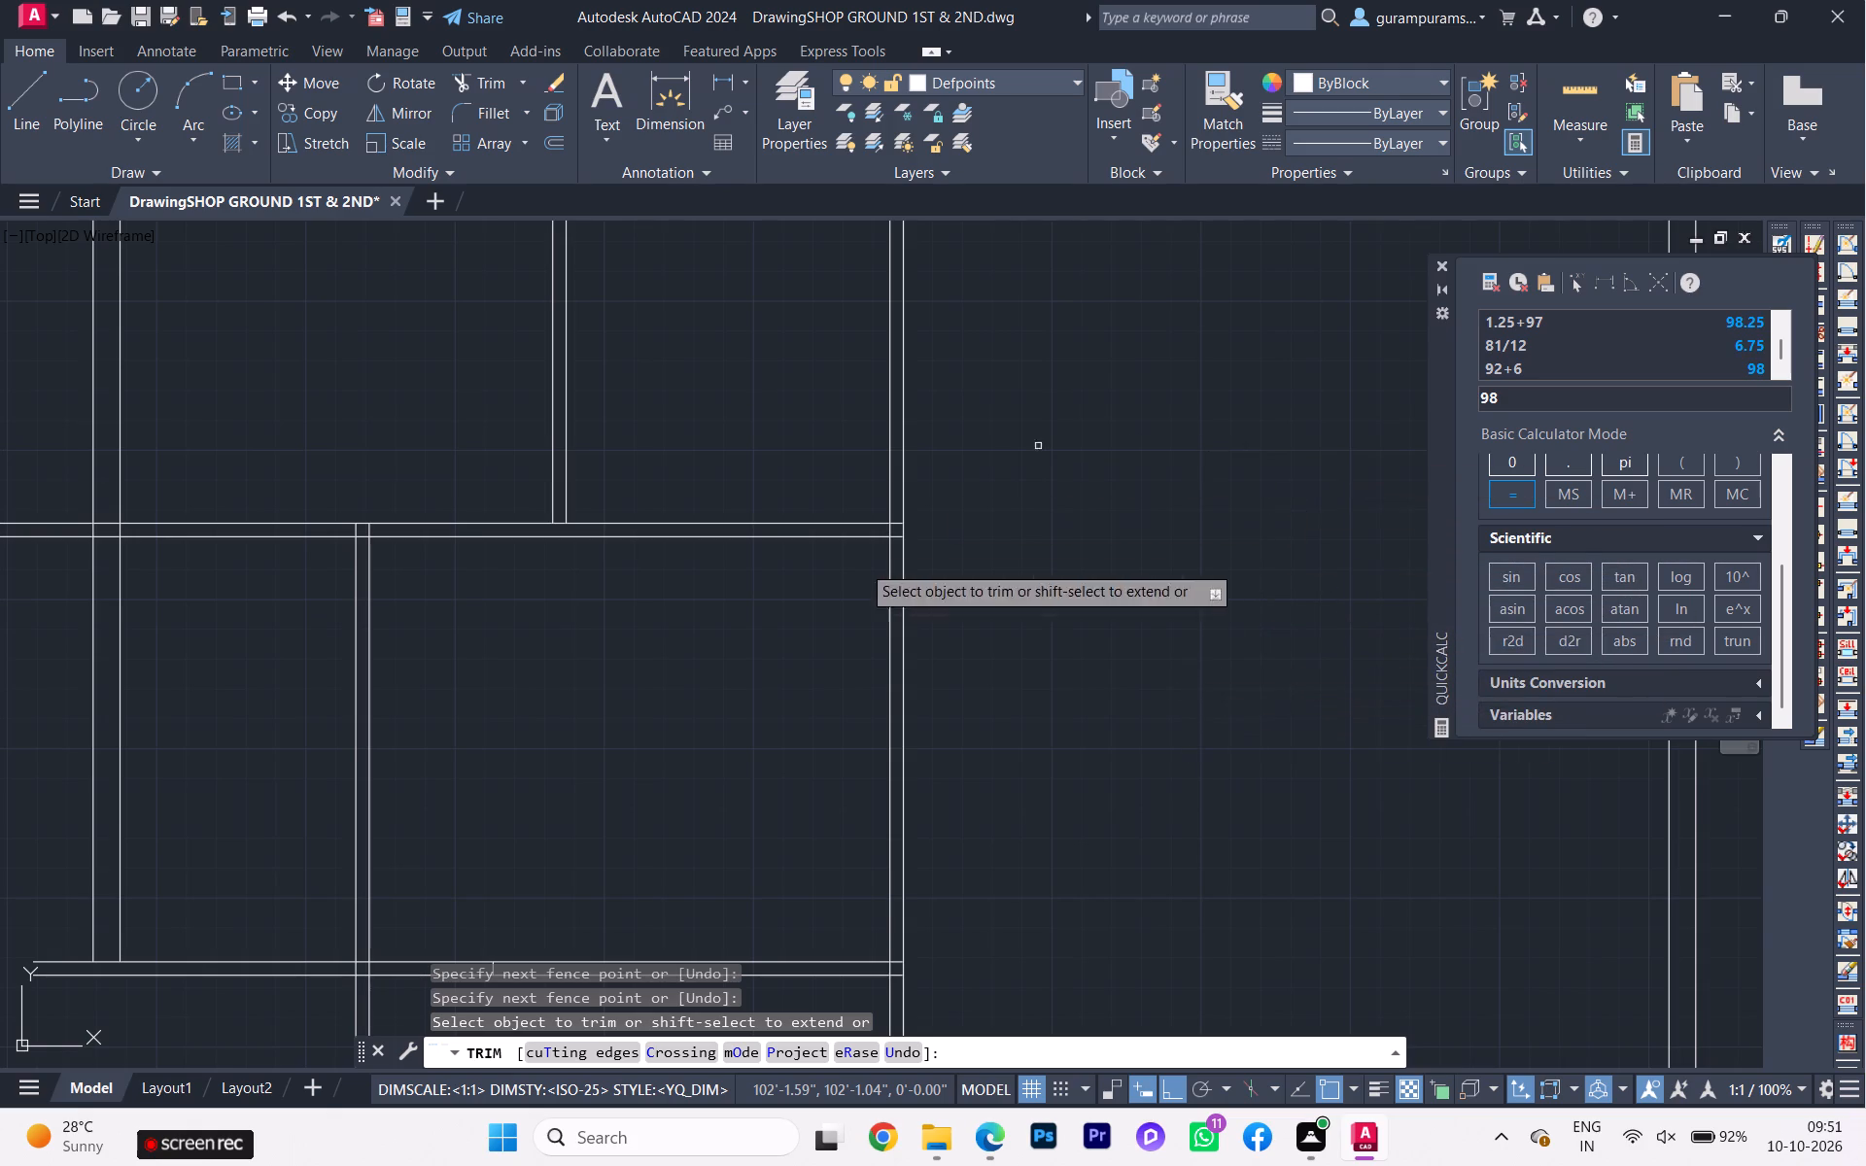
scroll(378, 592, "up", 2)
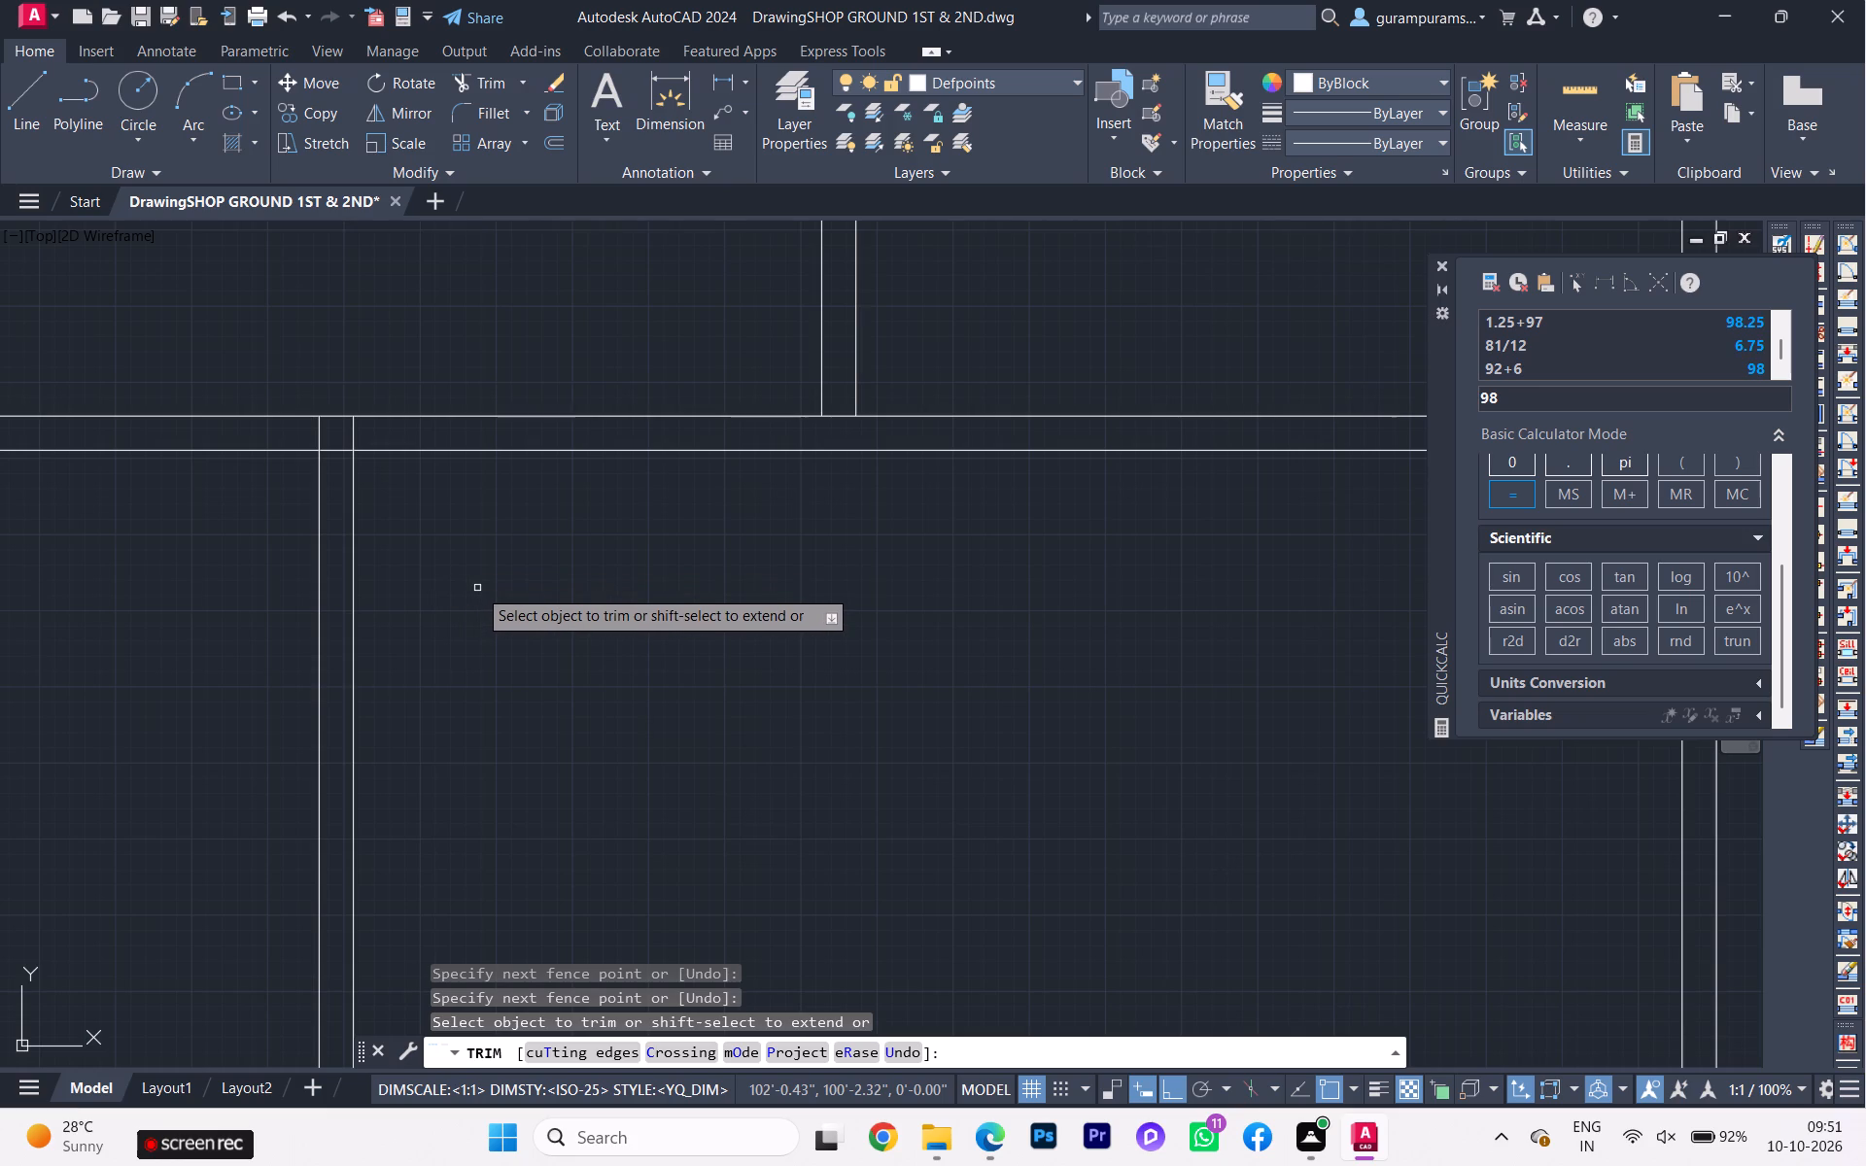
scroll(439, 634, "down", 2)
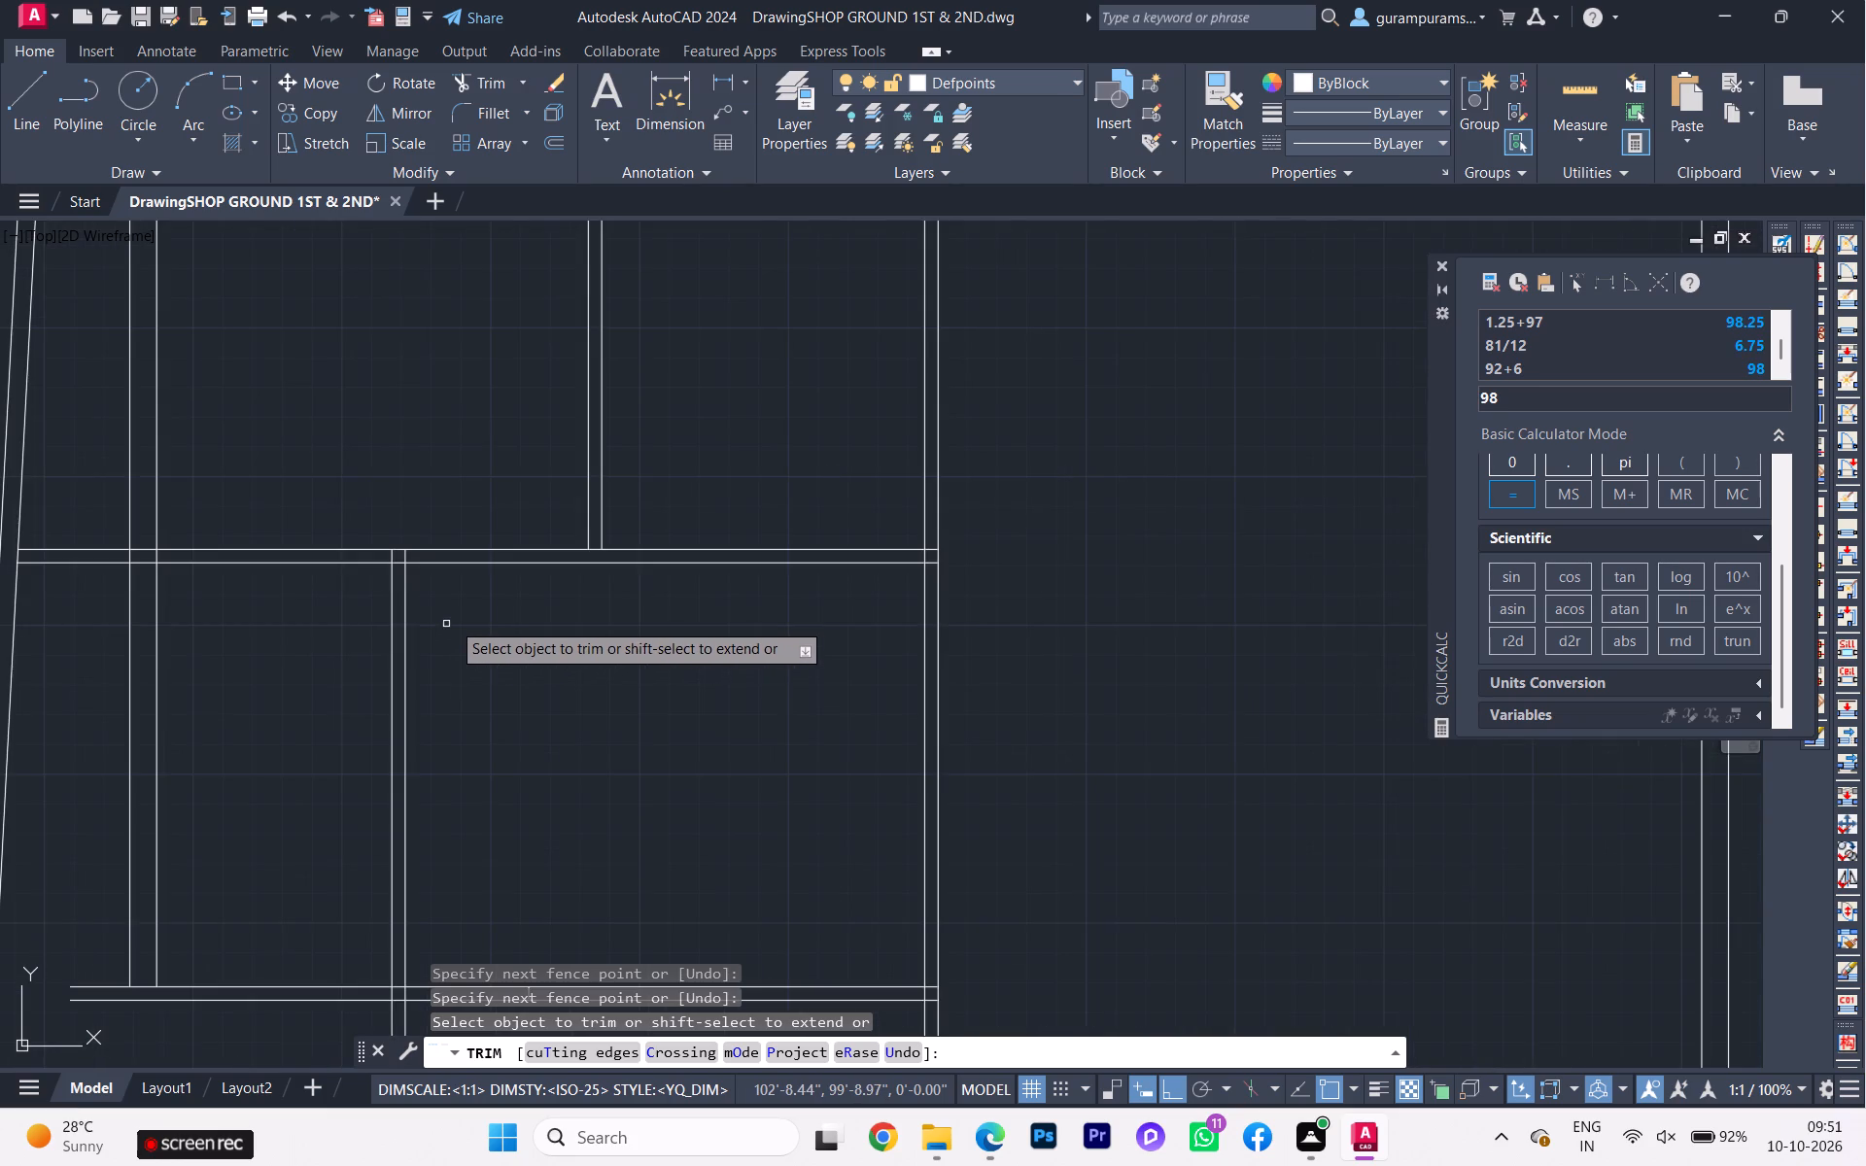
scroll(450, 622, "down", 2)
middle_click_drag(470, 643, 577, 617)
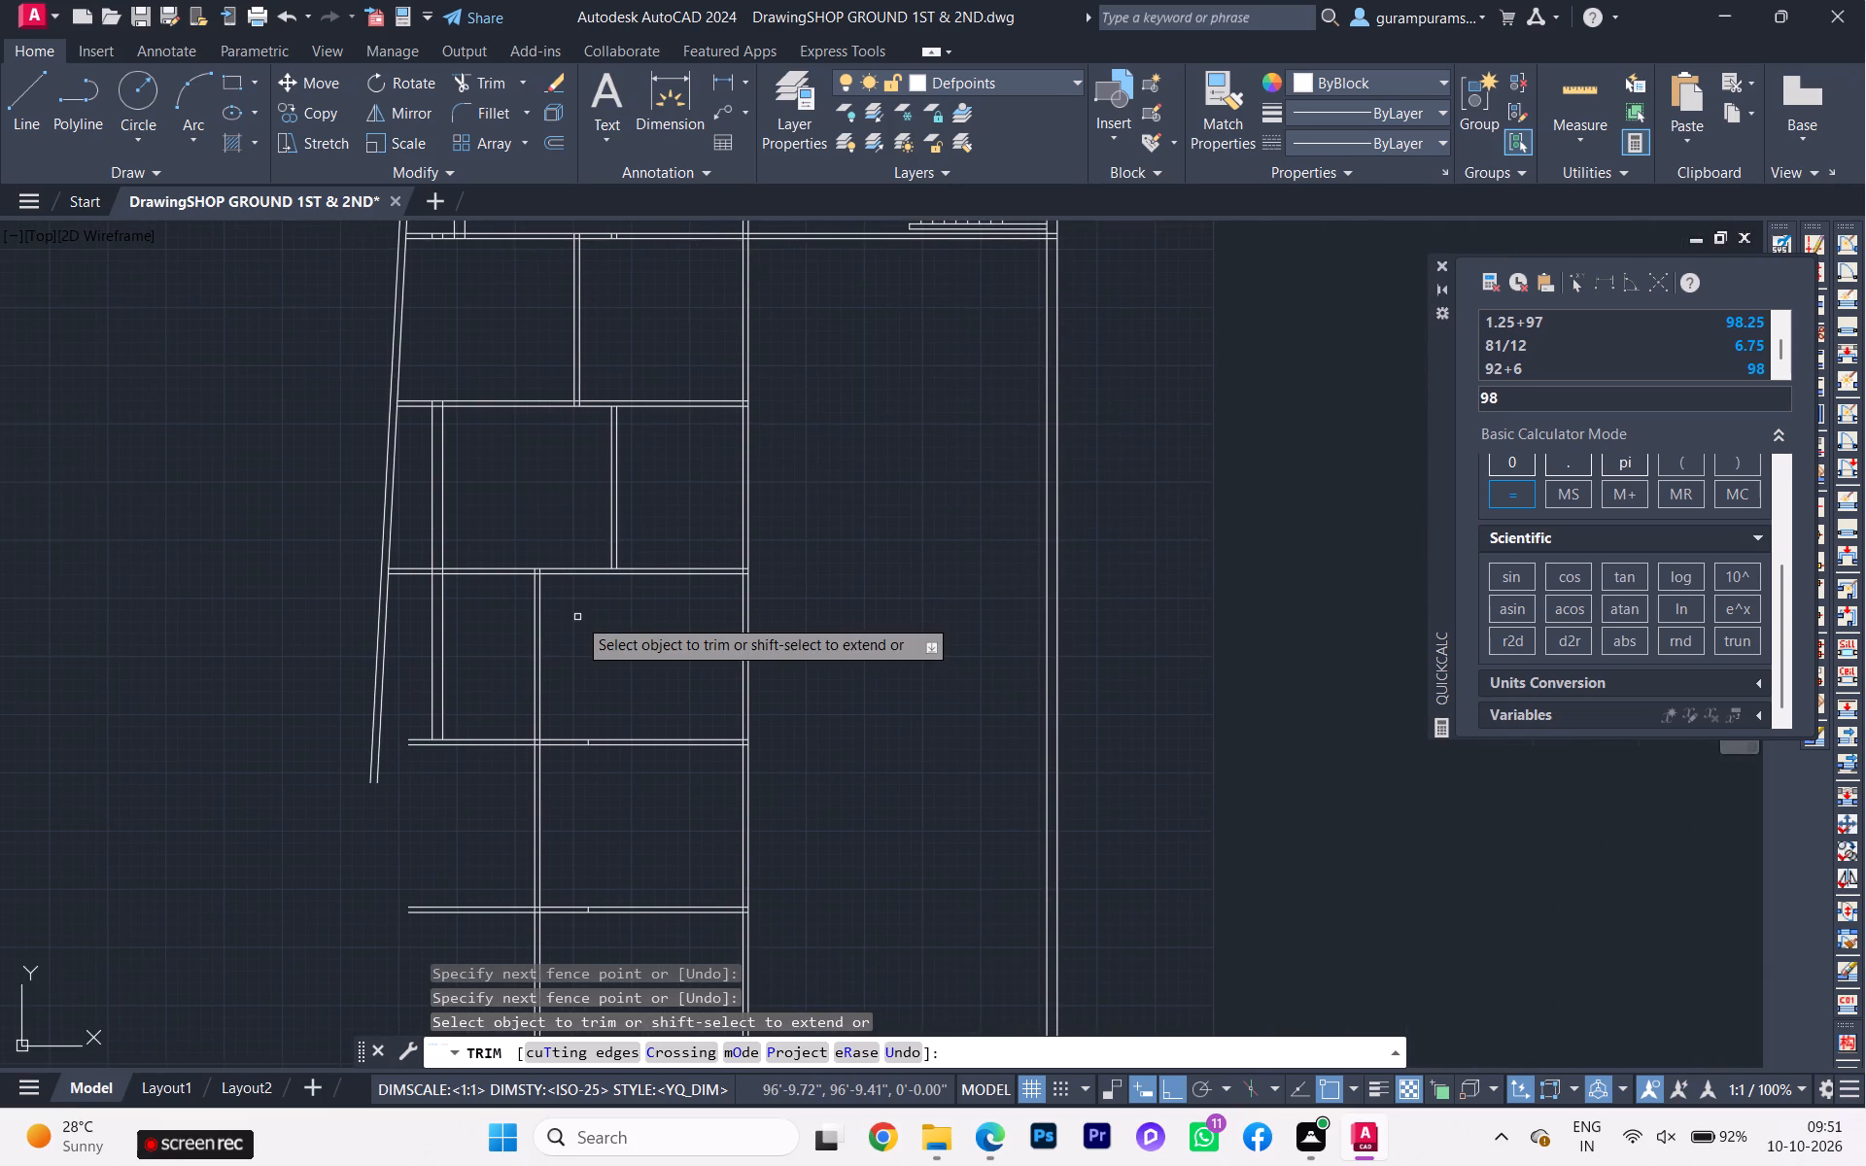
scroll(576, 619, "down", 2)
scroll(637, 635, "up", 3)
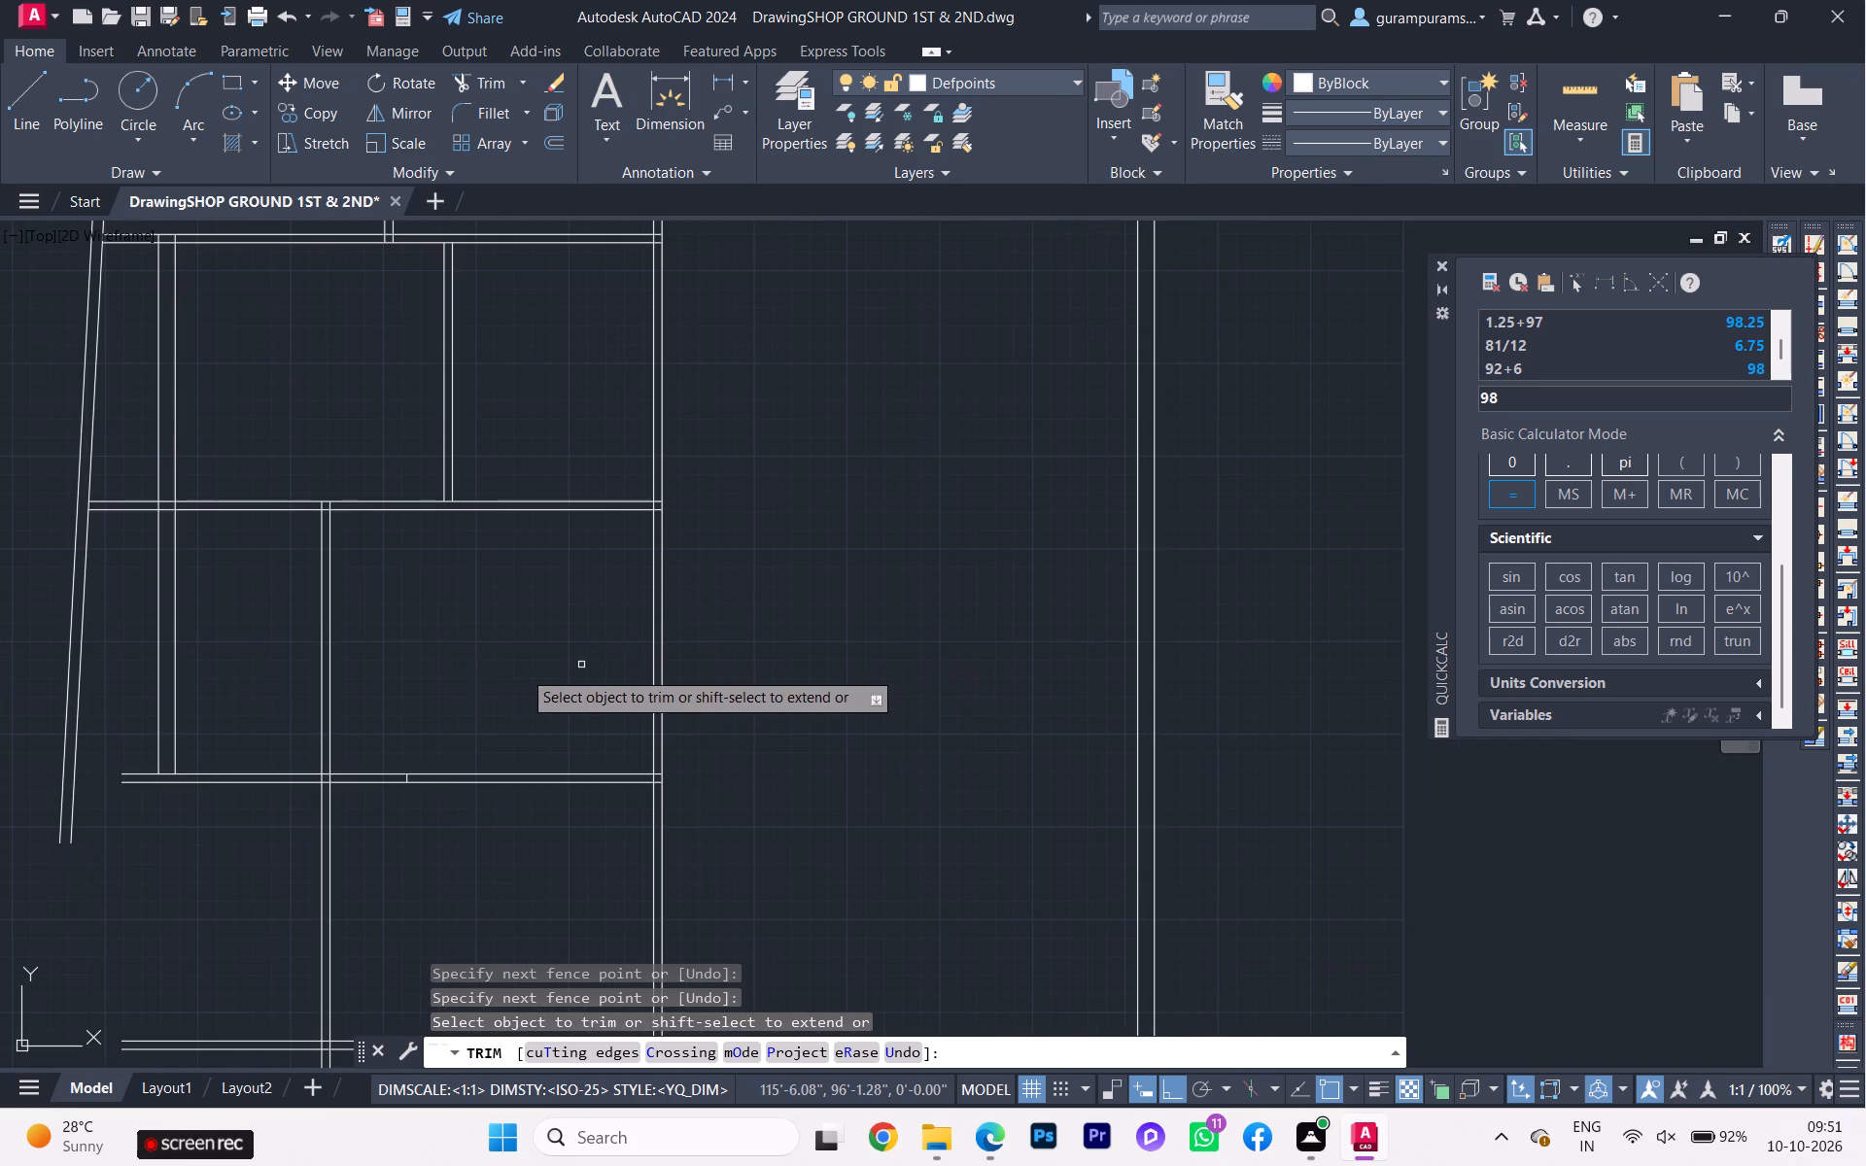
key("Escape")
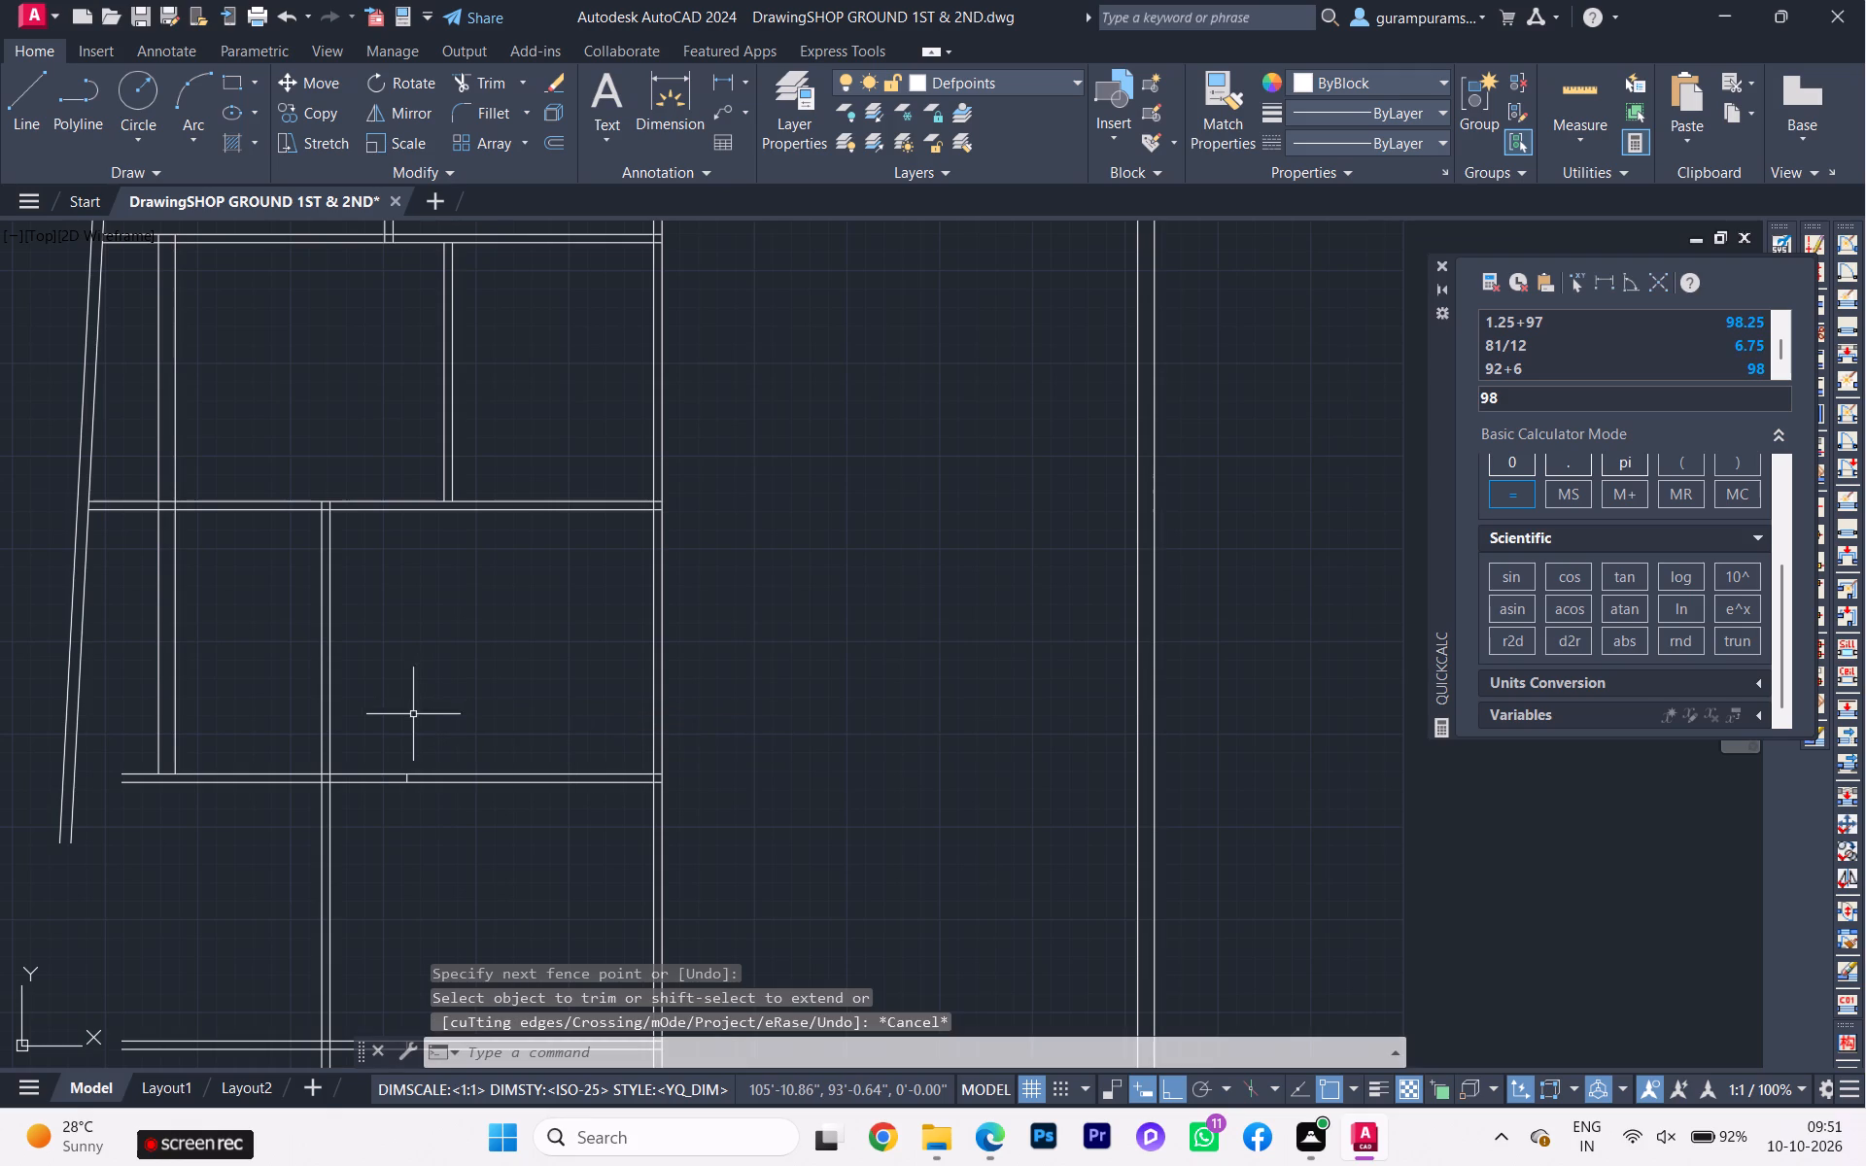
scroll(421, 794, "up", 2)
key("t")
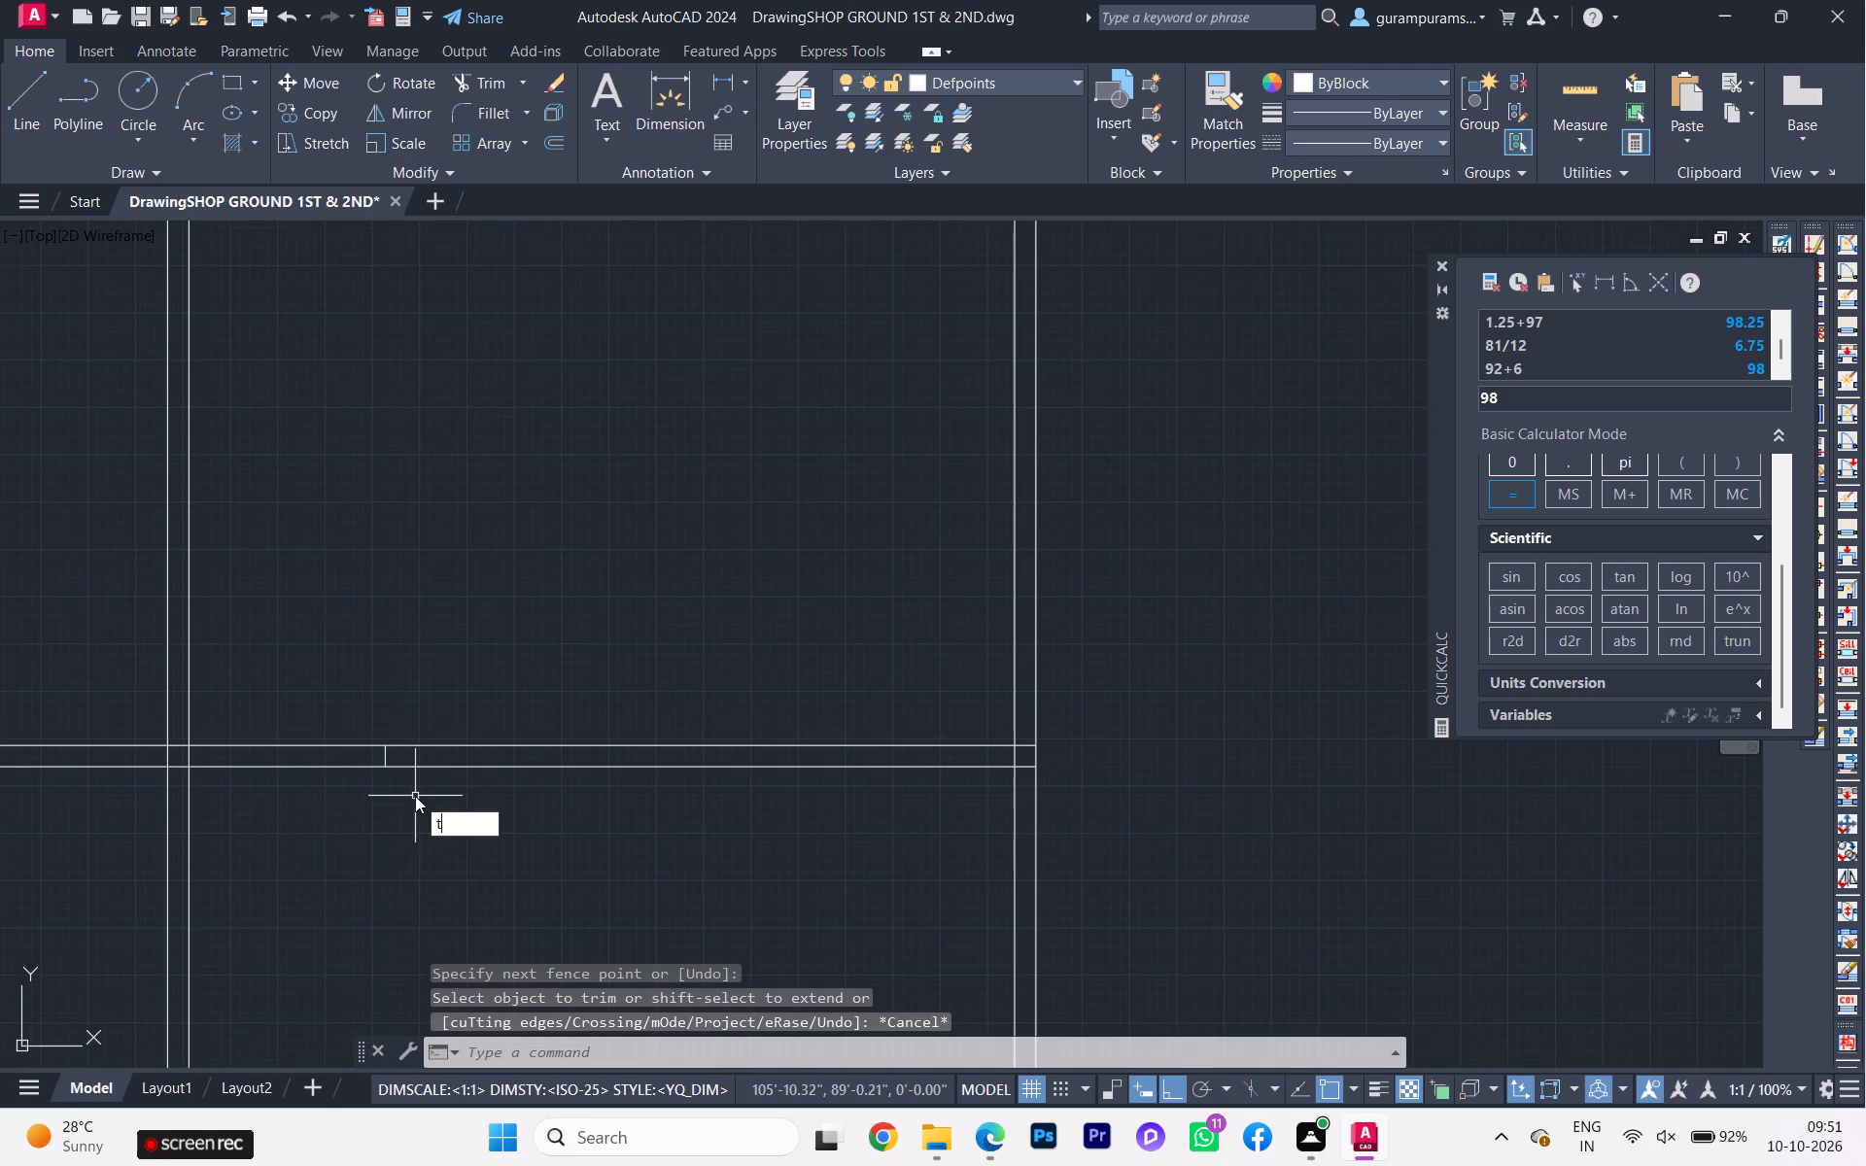
key("r")
left_click(493, 843)
scroll(413, 750, "up", 2)
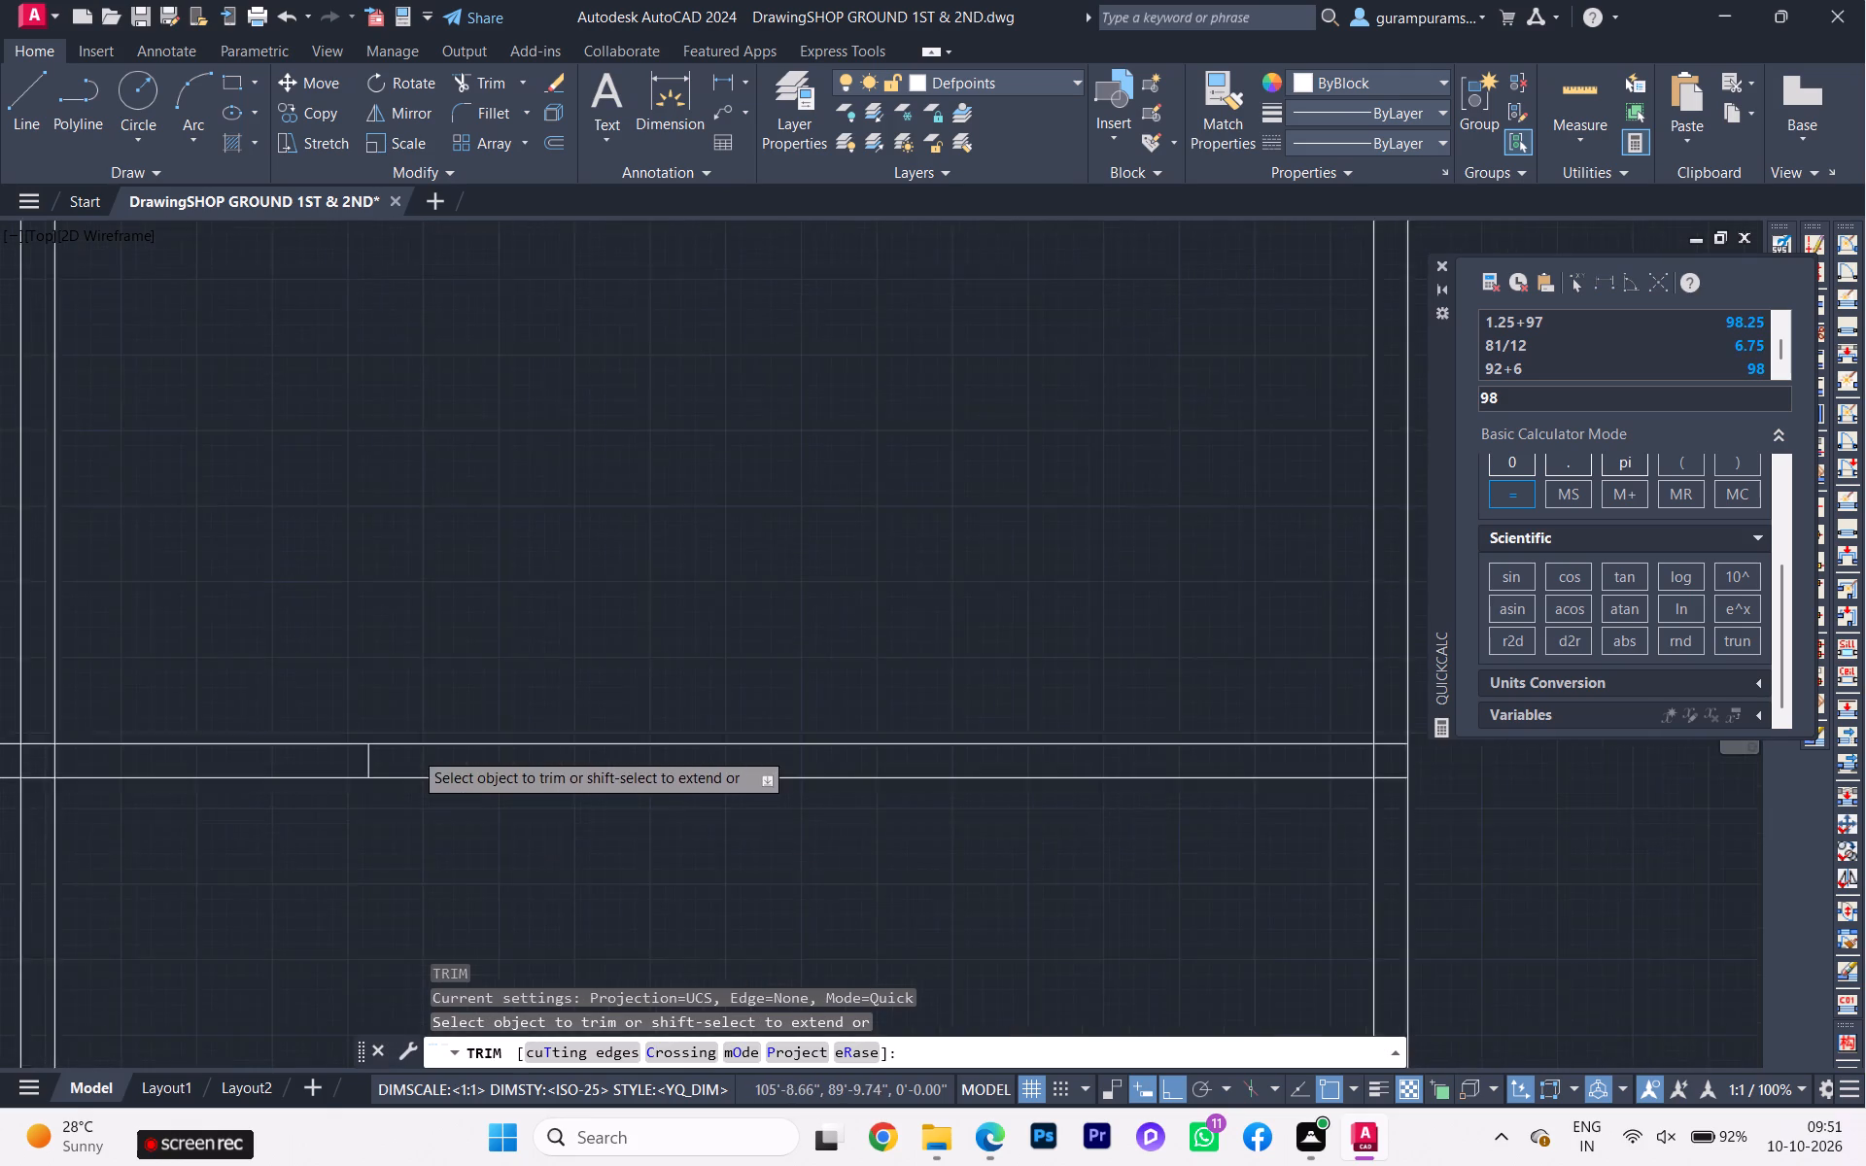
left_click(394, 760)
left_click(303, 762)
scroll(328, 762, "down", 3)
key("Escape")
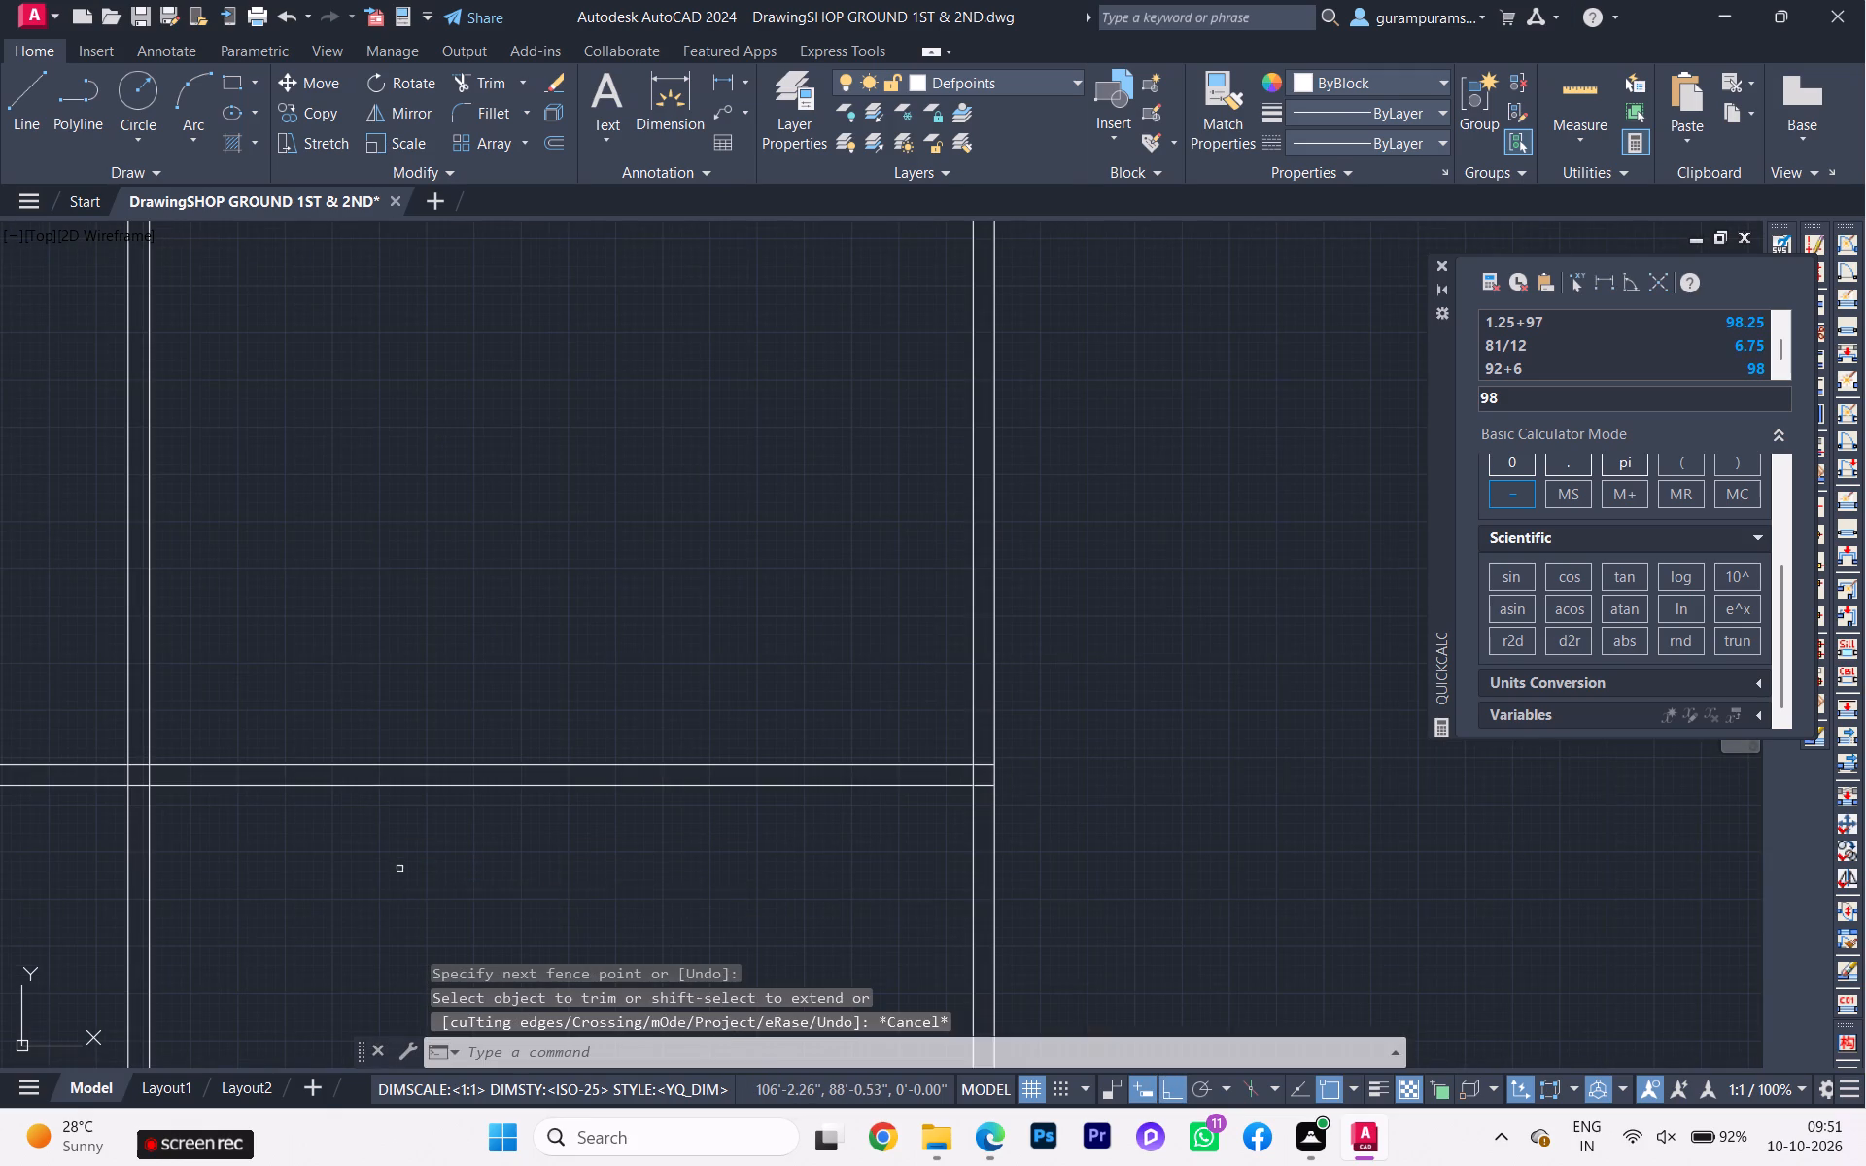
Extend both lines of the fourth interior cross wall westward to the slanted outer wall.
scroll(403, 870, "down", 1)
middle_click_drag(415, 862, 603, 749)
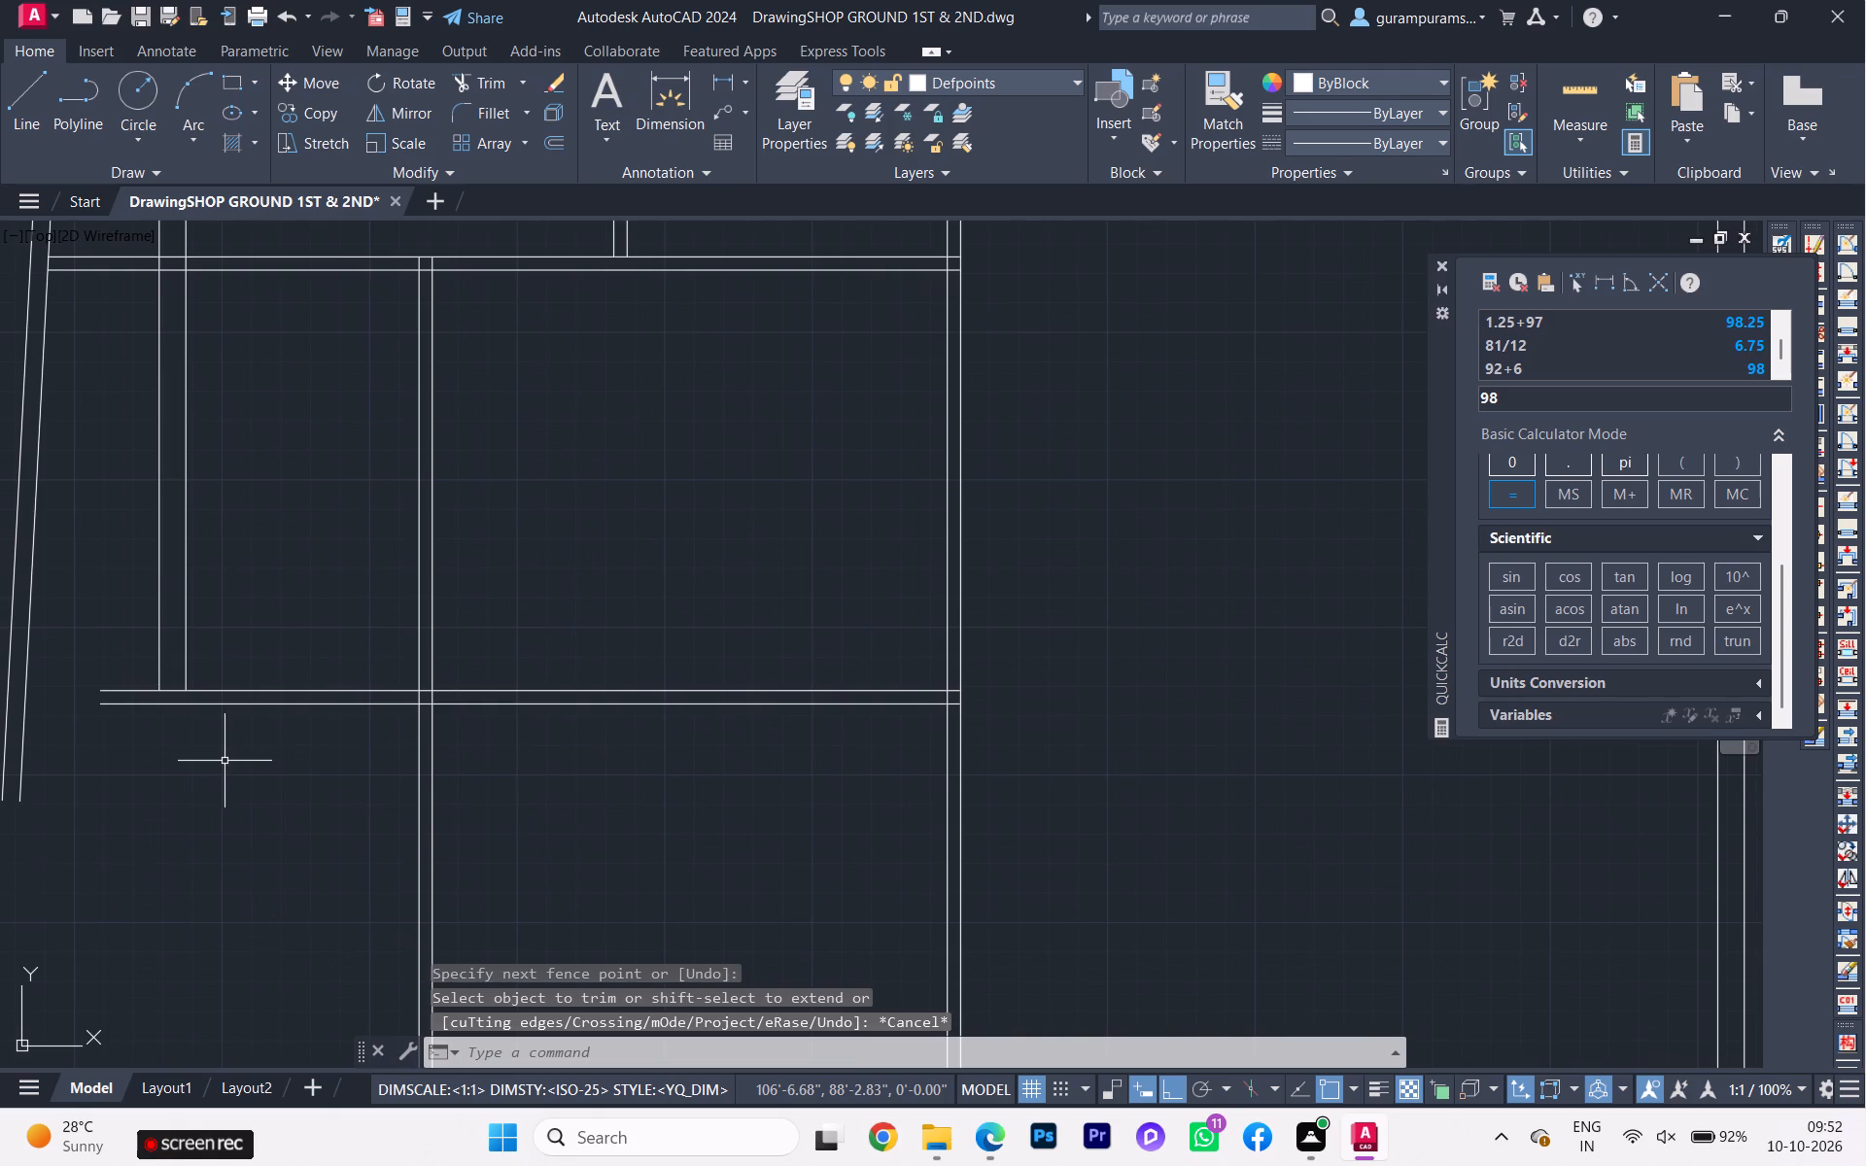
key("e")
key("x")
key("Return")
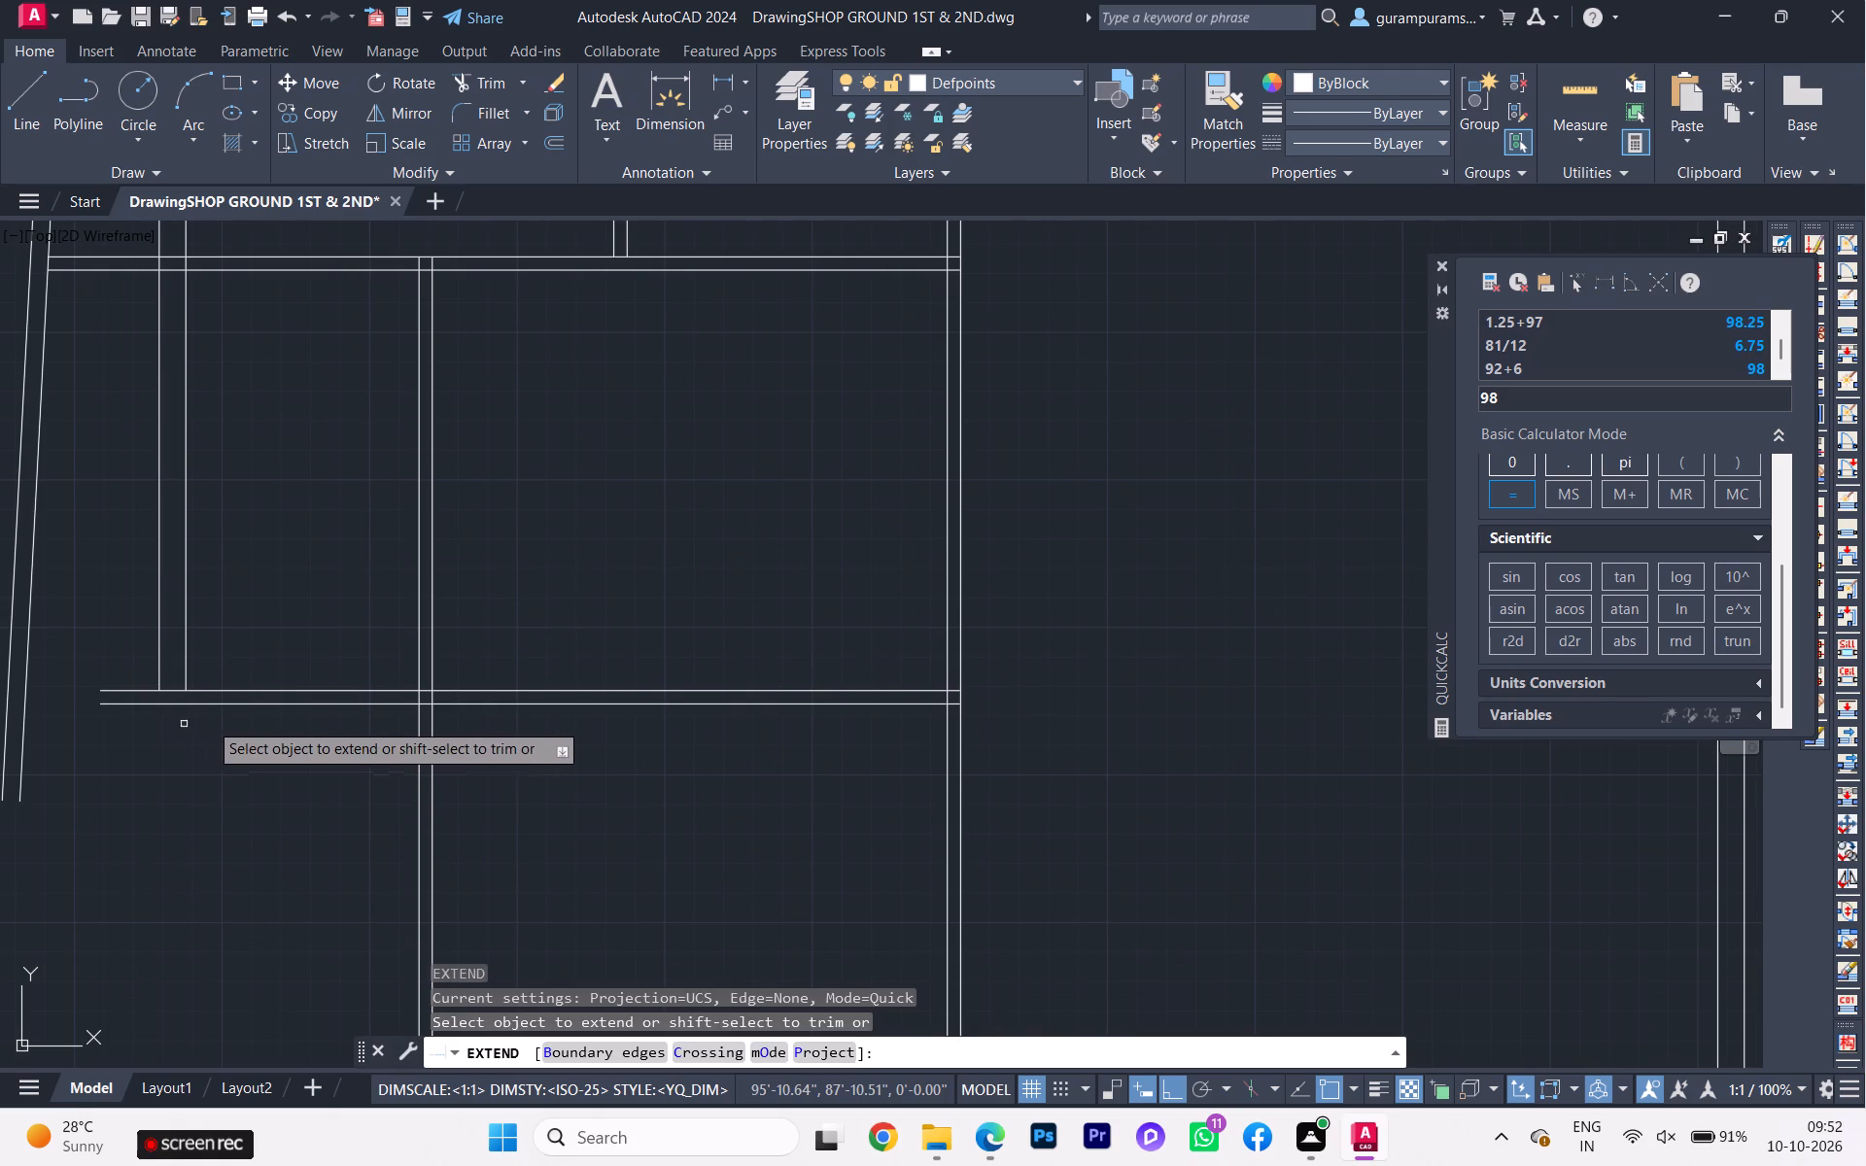
left_click(223, 725)
left_click(266, 627)
scroll(281, 803, "down", 3)
middle_click_drag(263, 824, 297, 780)
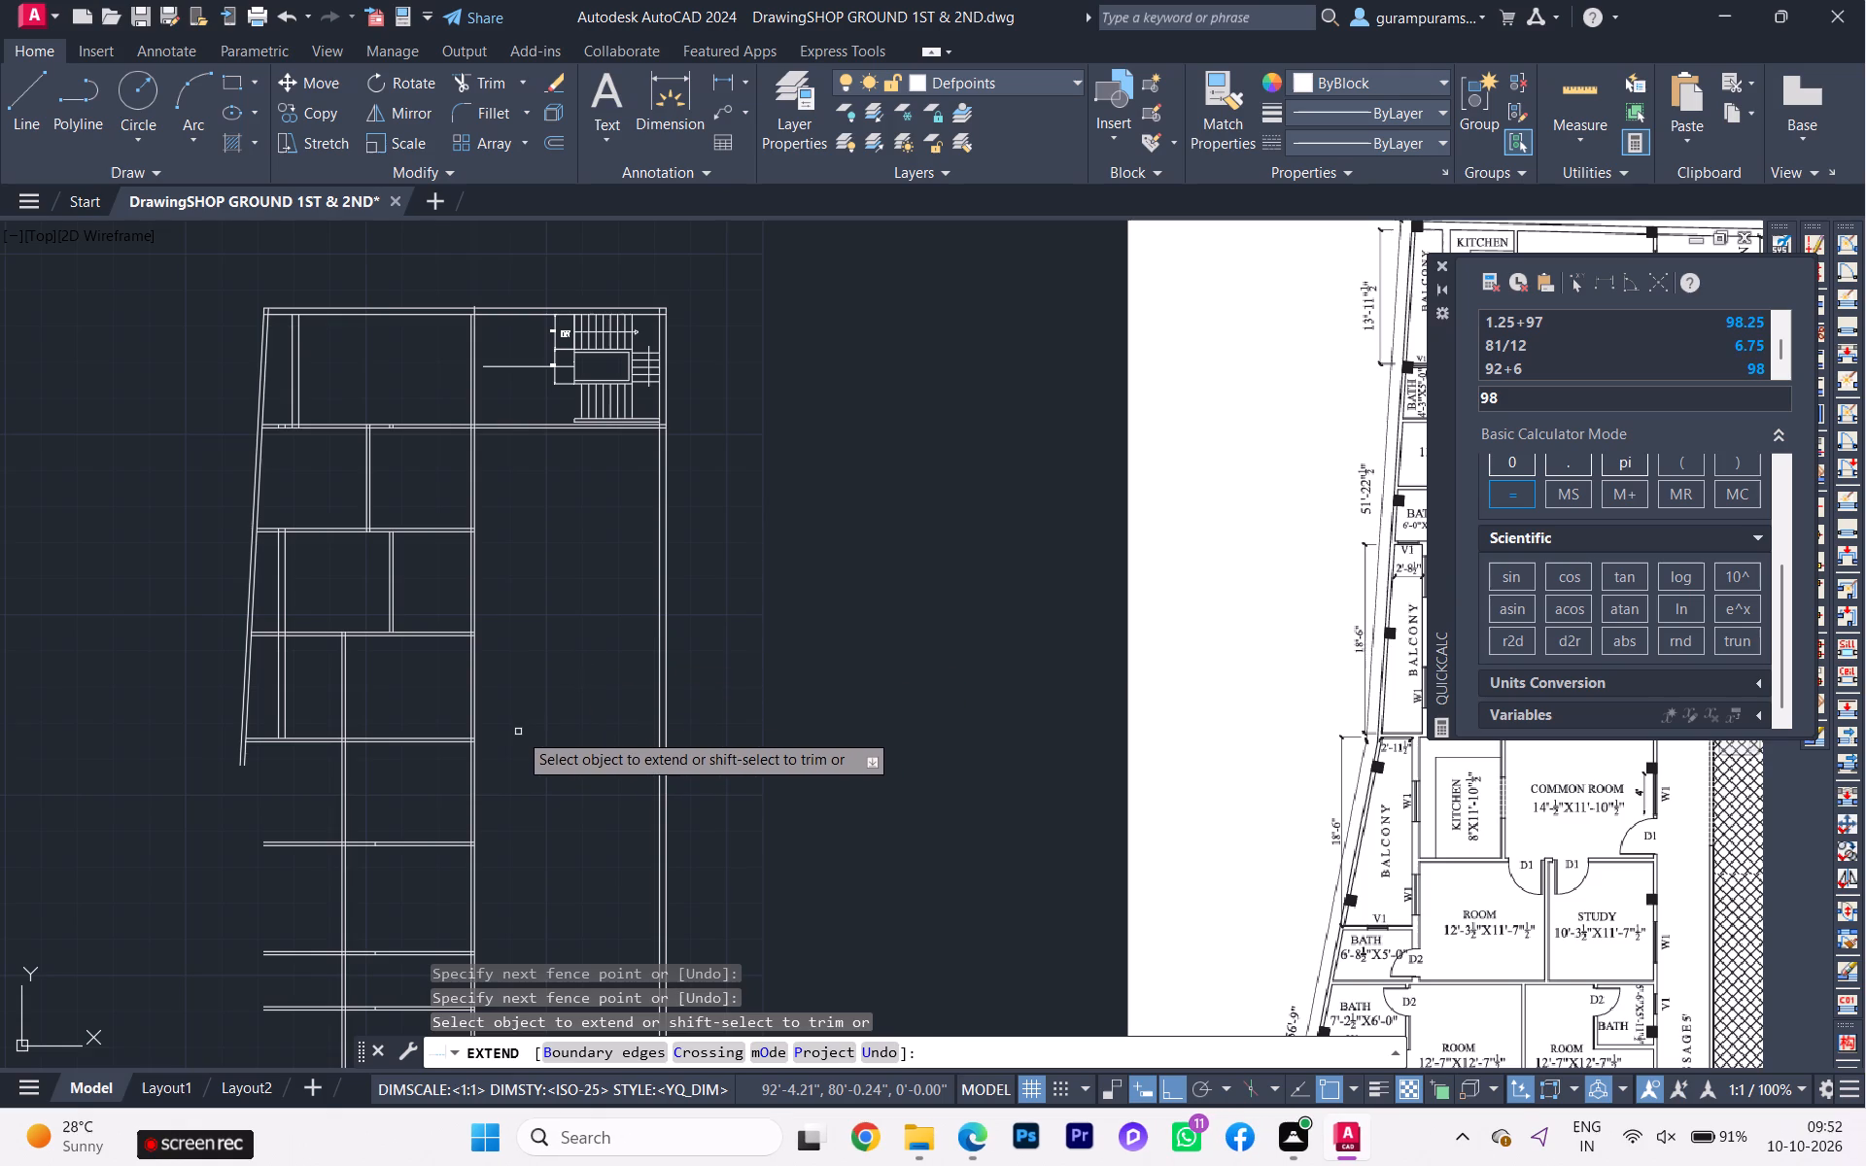
key("Escape")
Compare the drawn walls with the reference floor plan, examining the room, balcony and passage layout and dimensions of the southern half.
scroll(541, 761, "down", 1)
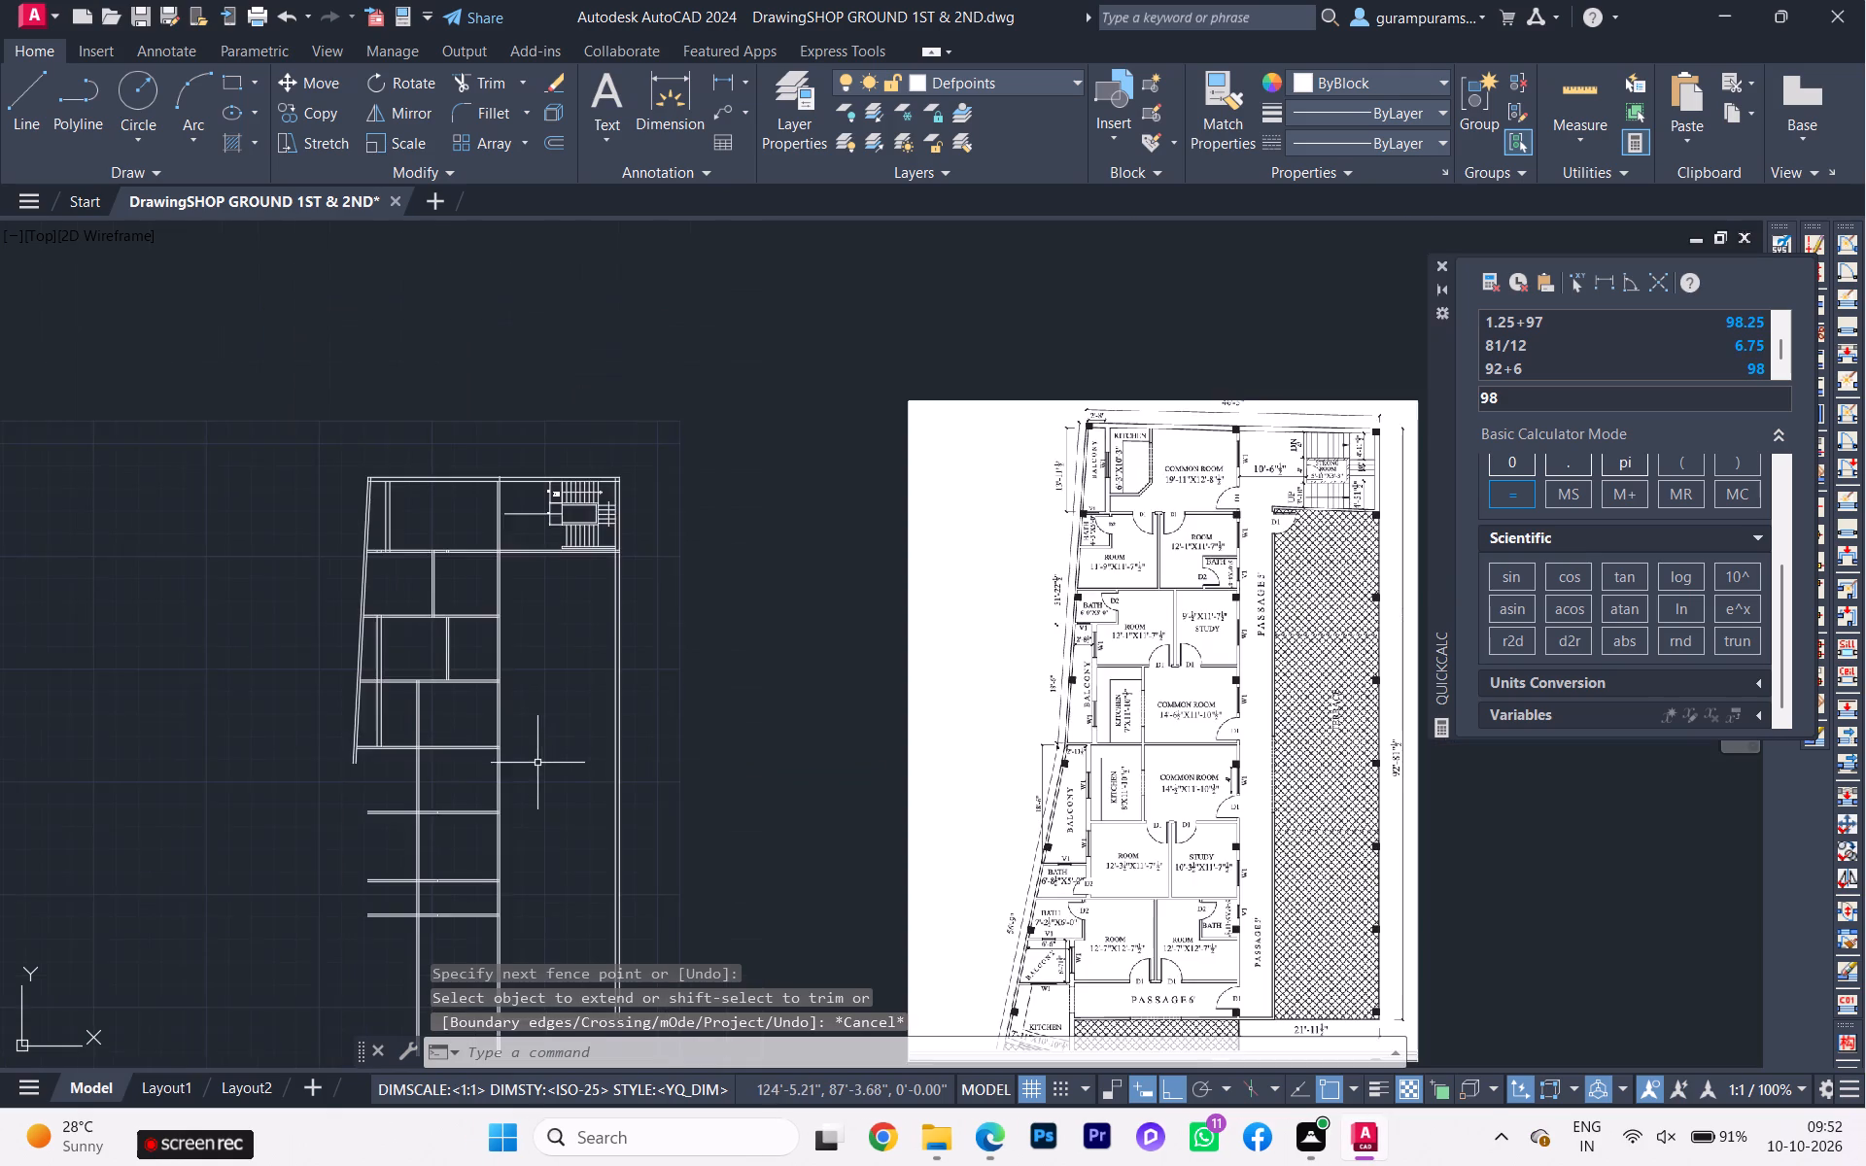
scroll(536, 769, "down", 1)
scroll(699, 754, "up", 2)
scroll(703, 751, "down", 1)
scroll(693, 744, "up", 2)
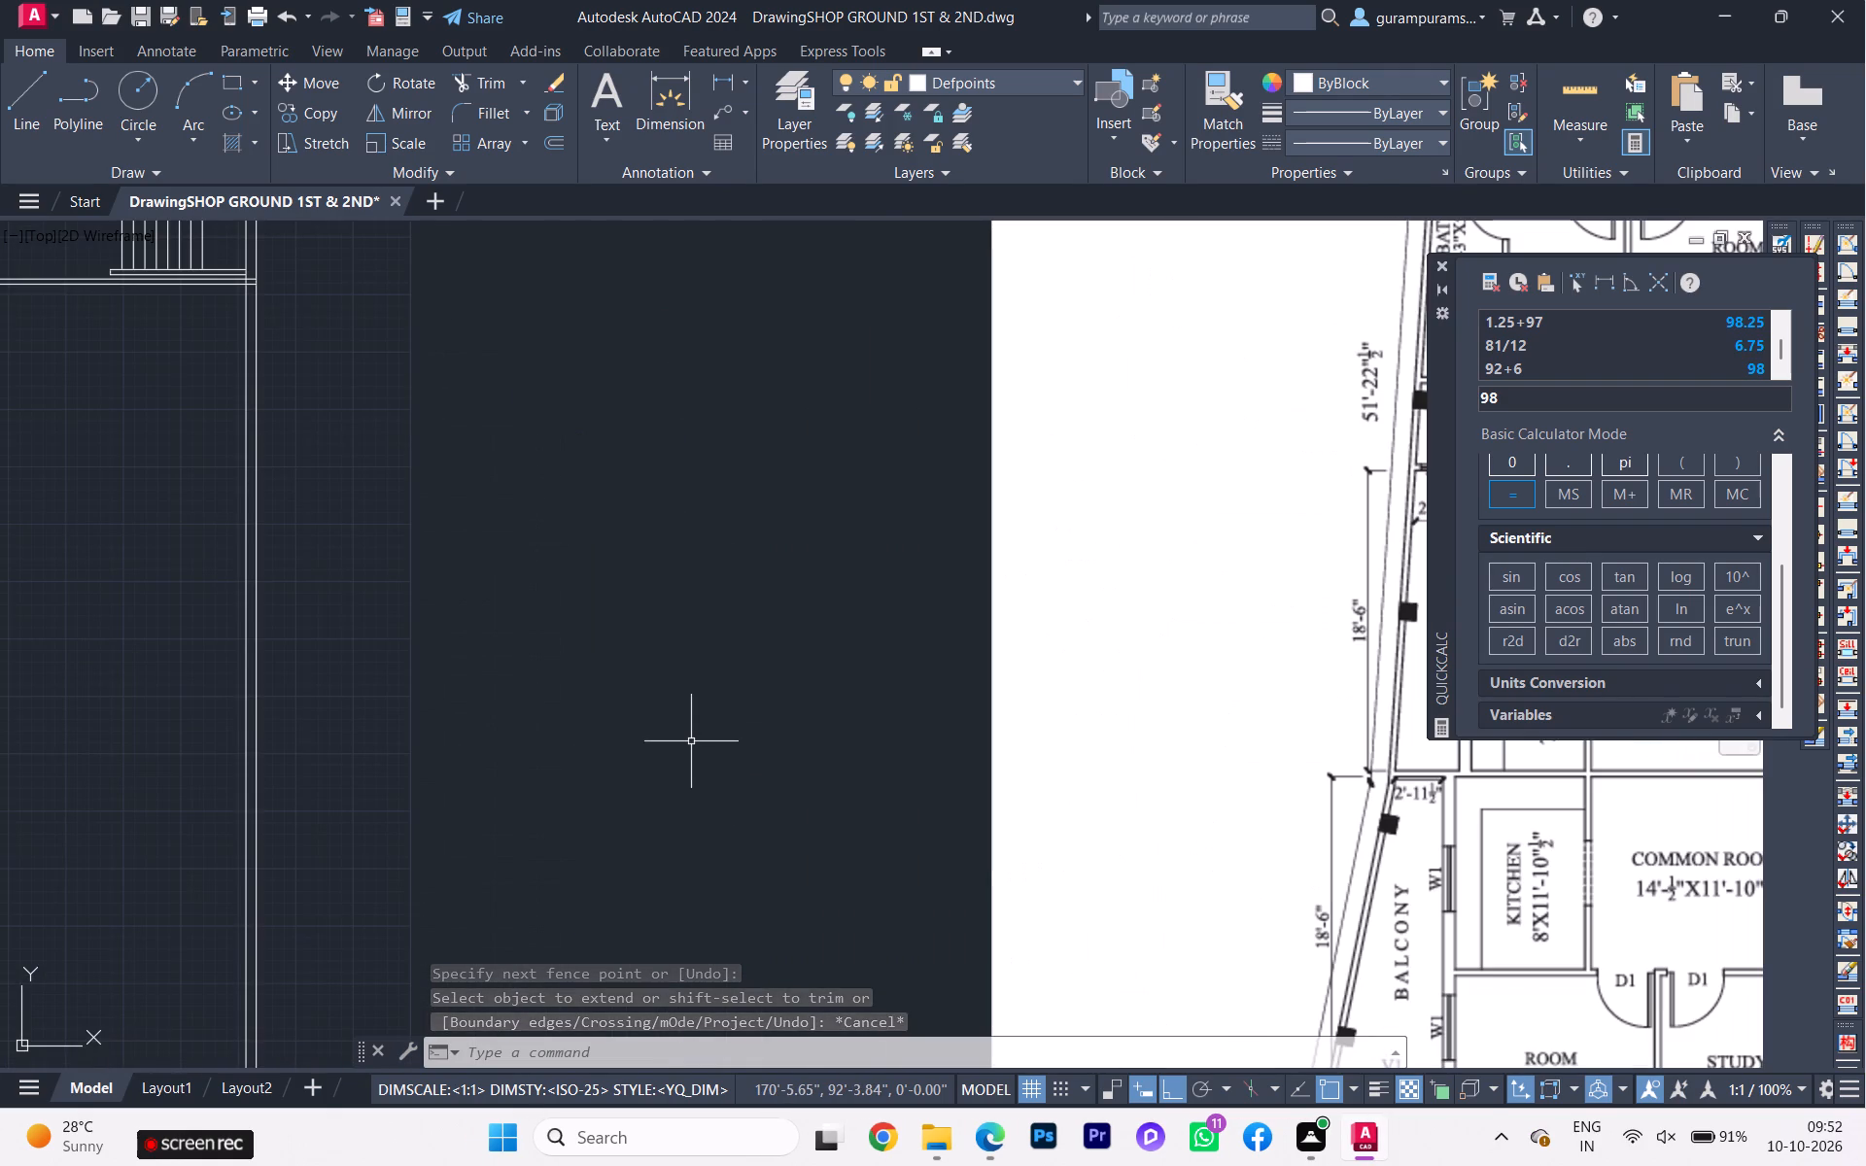
middle_click_drag(689, 748, 528, 544)
scroll(511, 584, "down", 2)
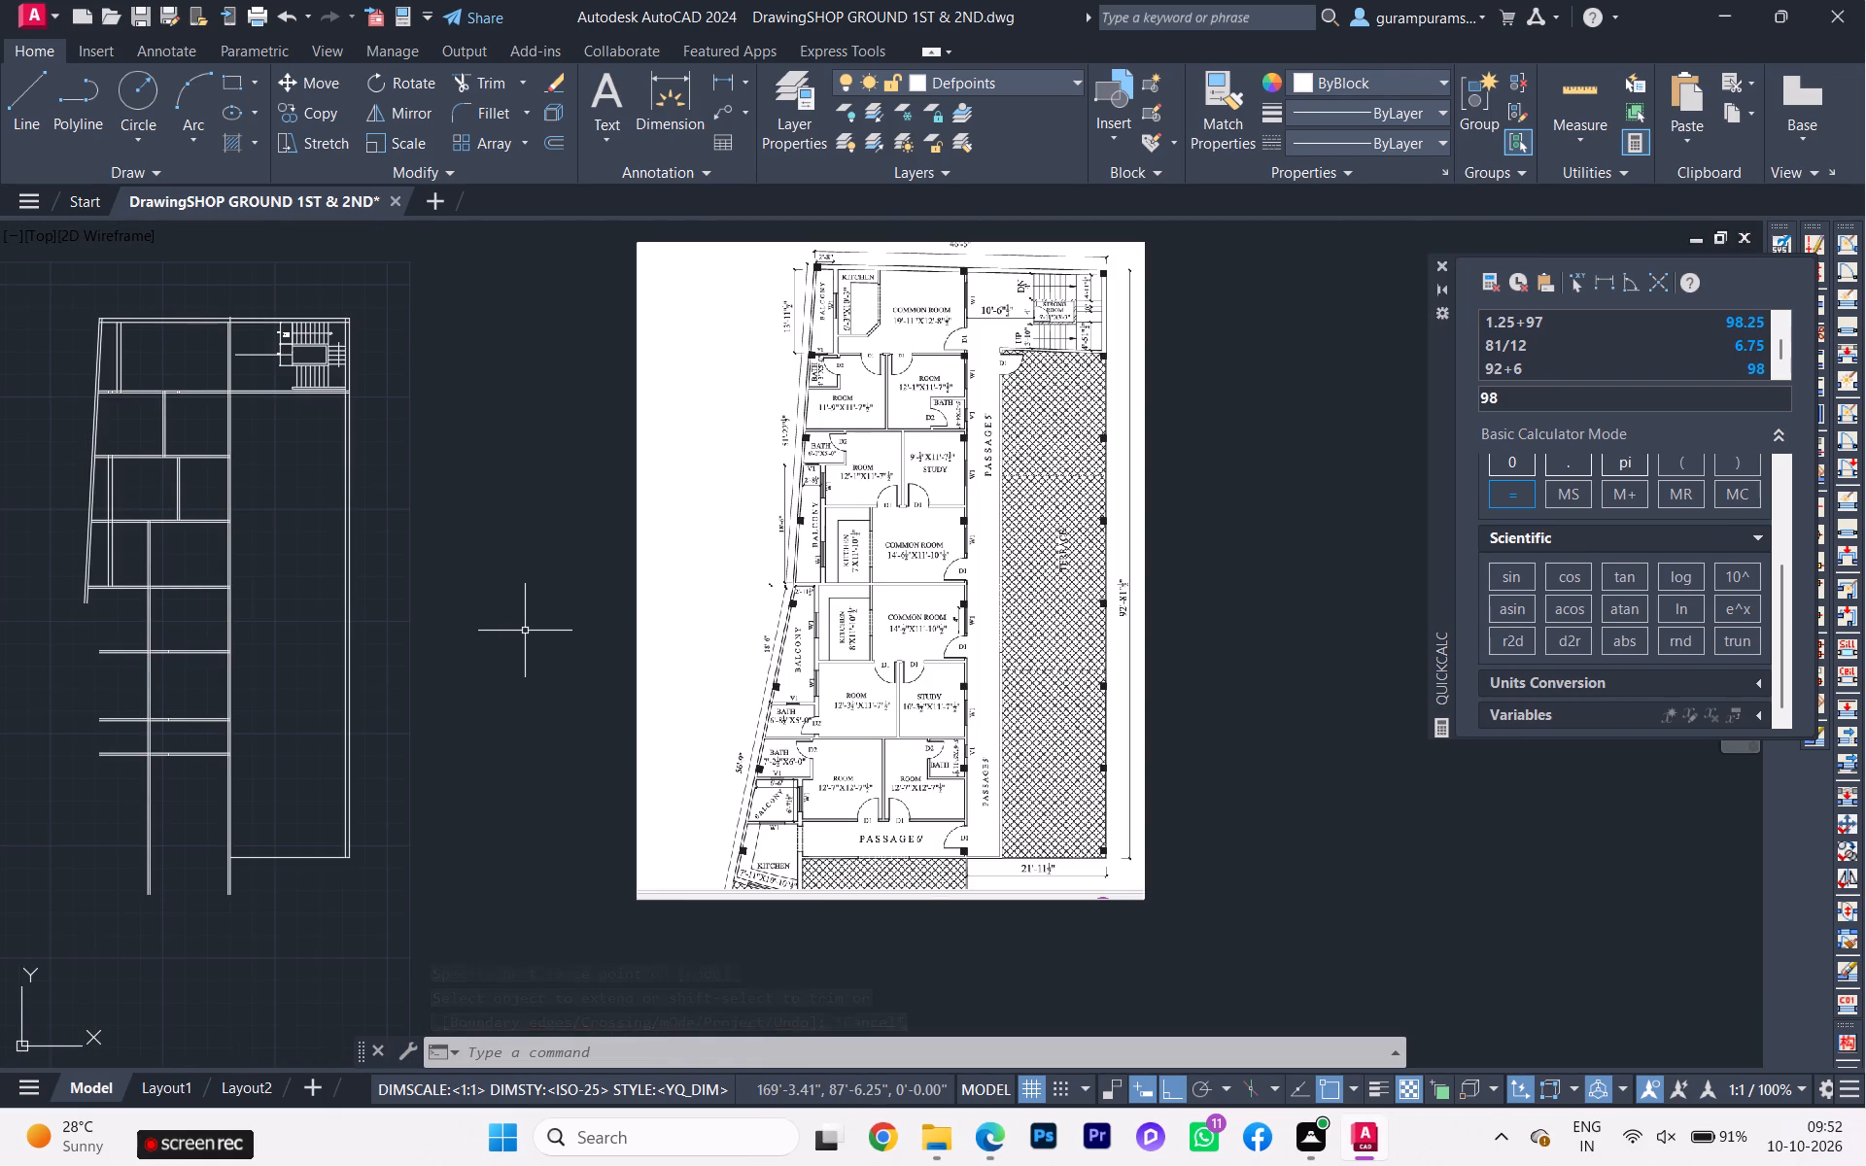
scroll(1019, 635, "up", 1)
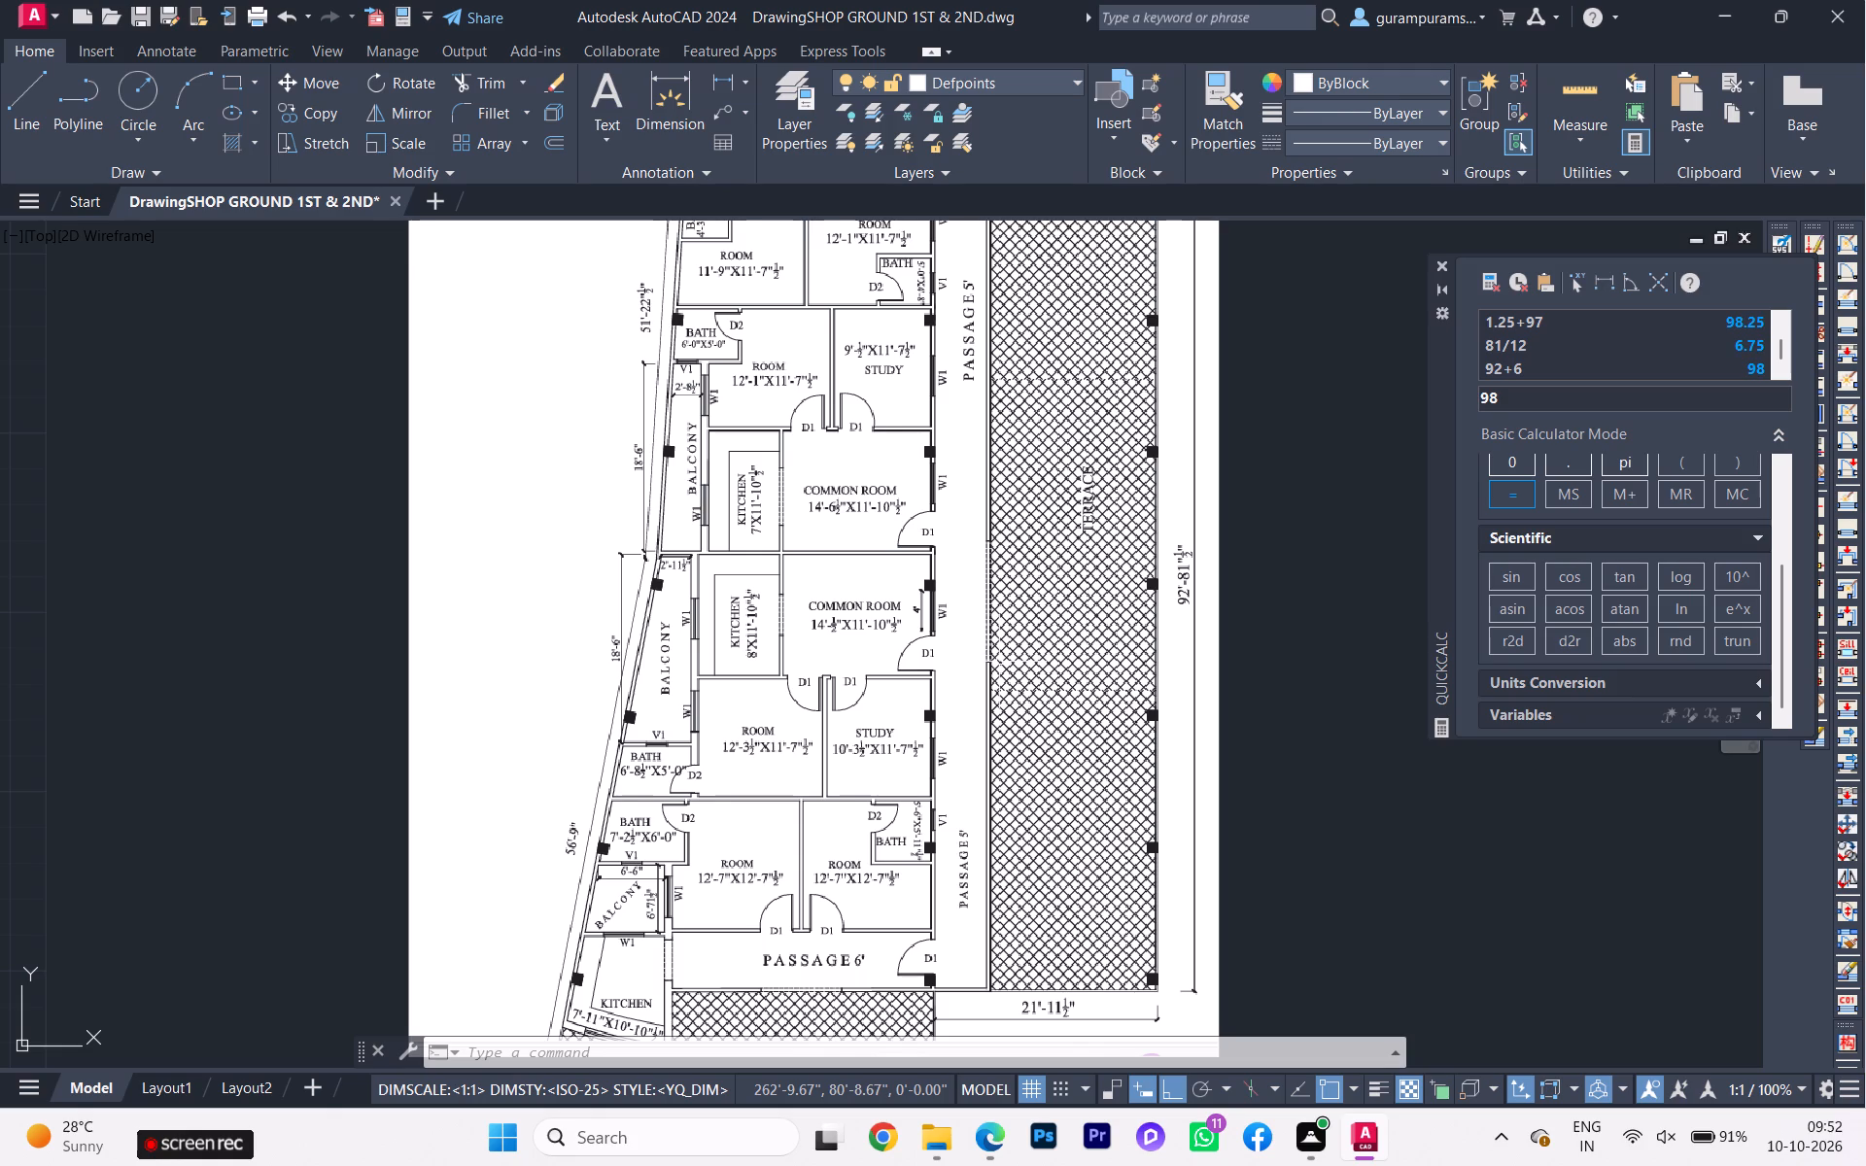
scroll(1062, 646, "down", 1)
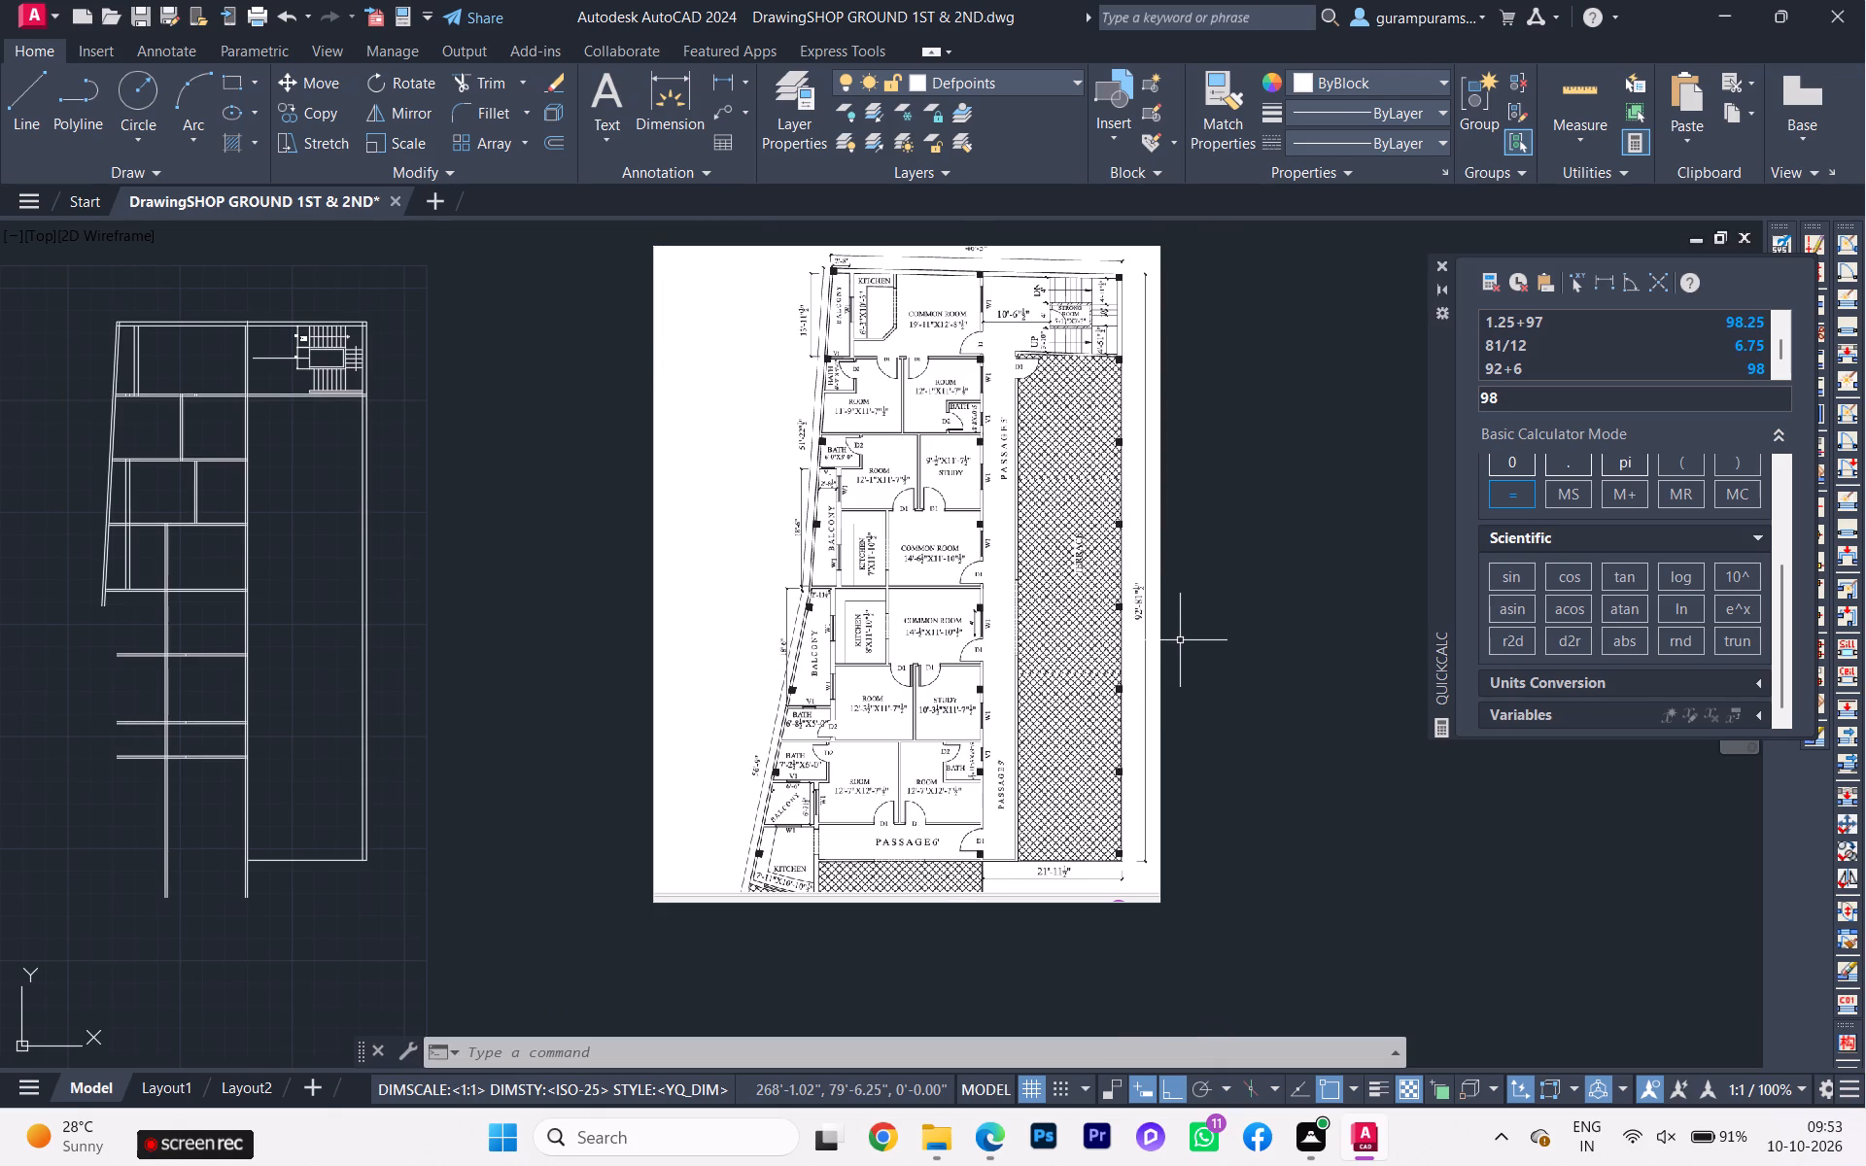
scroll(1173, 663, "down", 1)
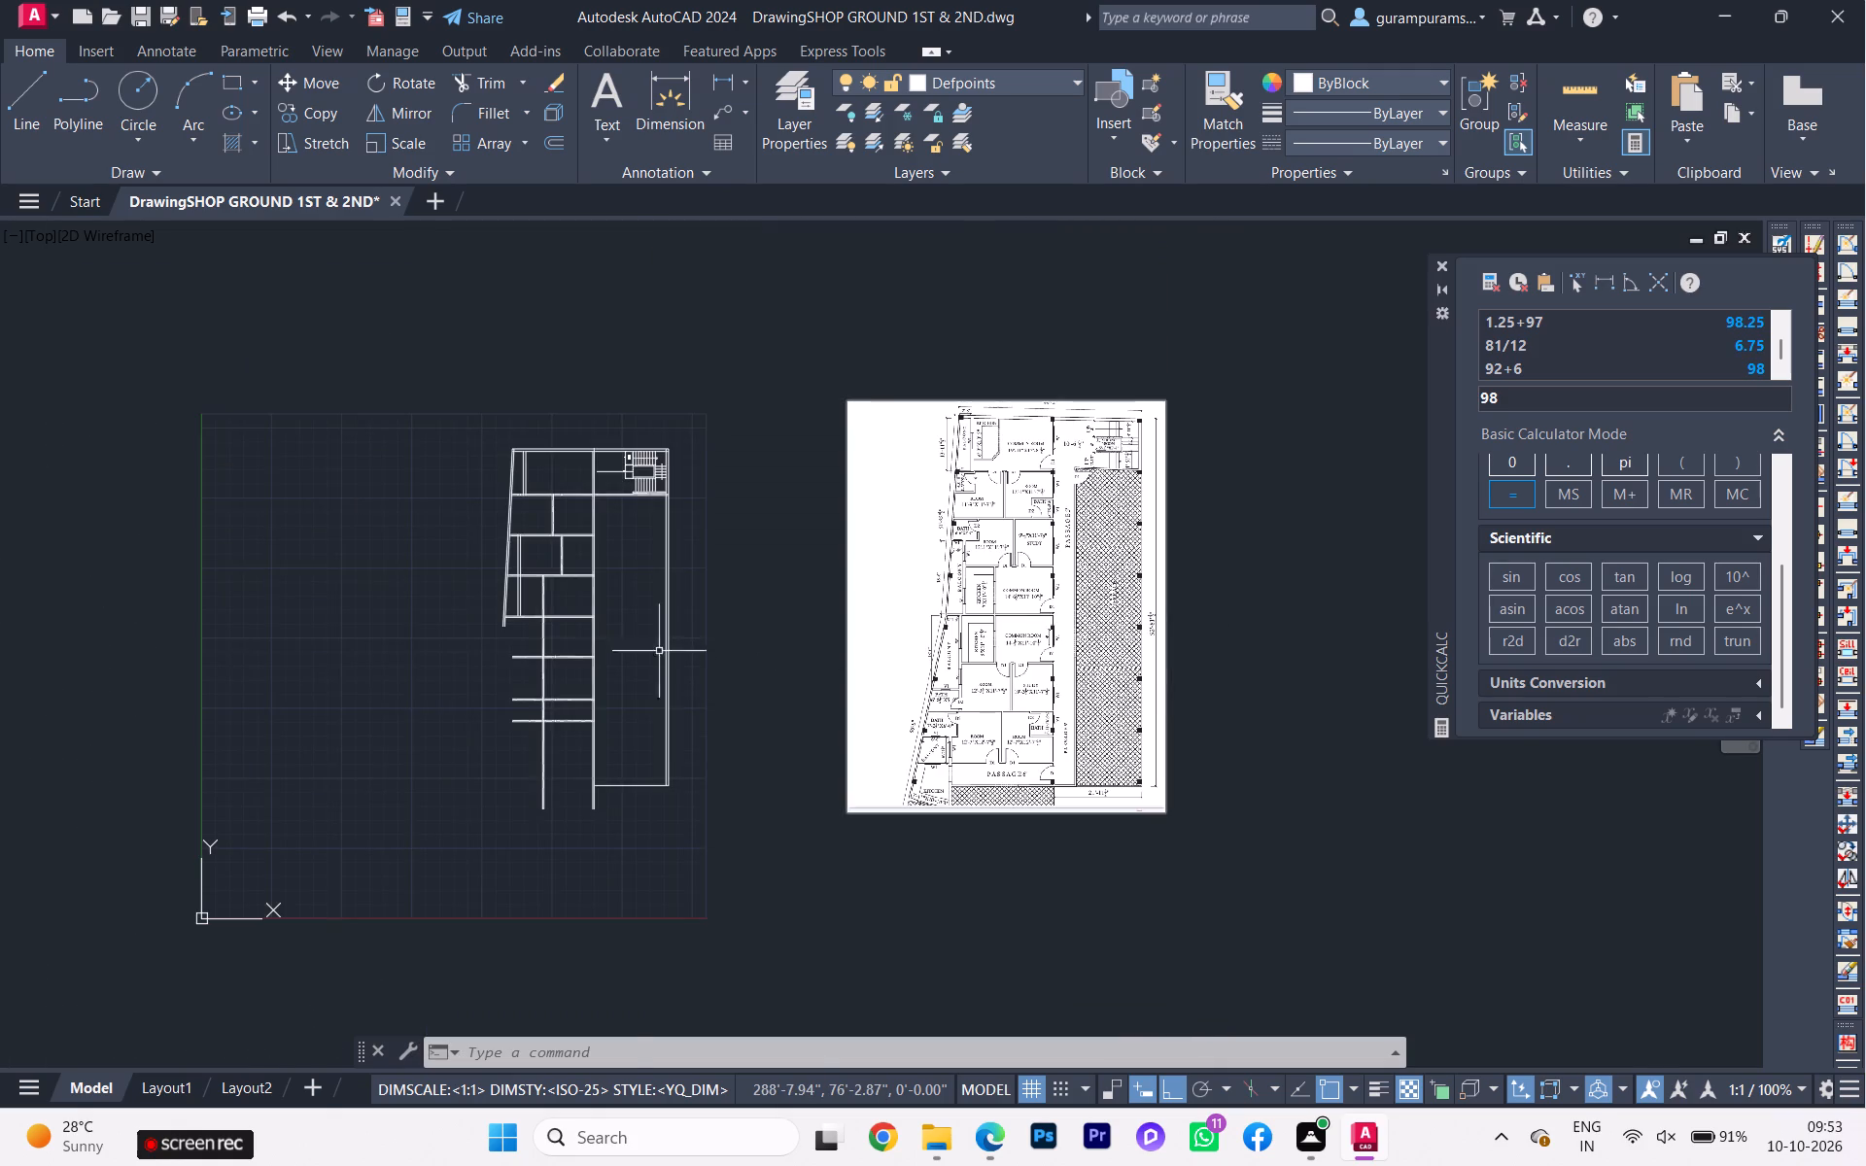
scroll(567, 629, "up", 2)
scroll(567, 635, "down", 1)
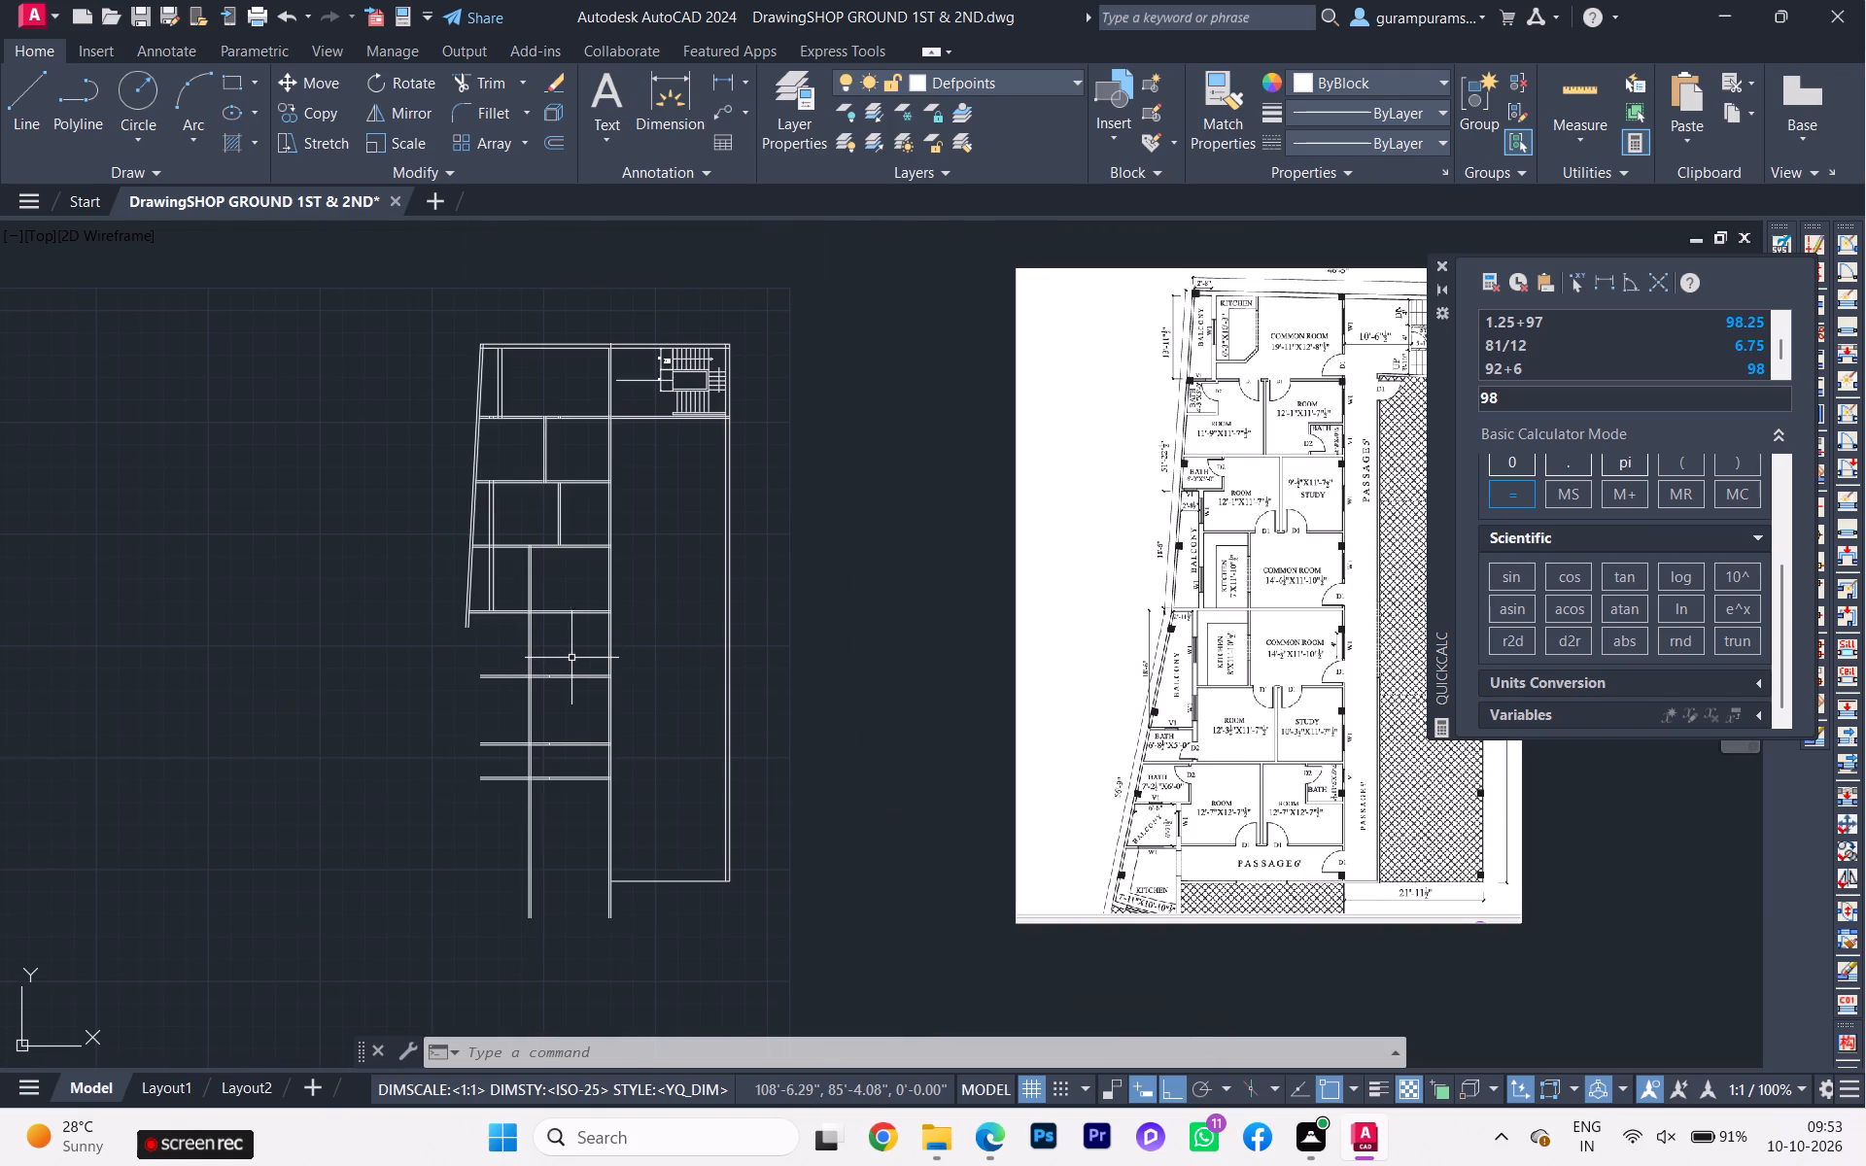
scroll(563, 693, "down", 1)
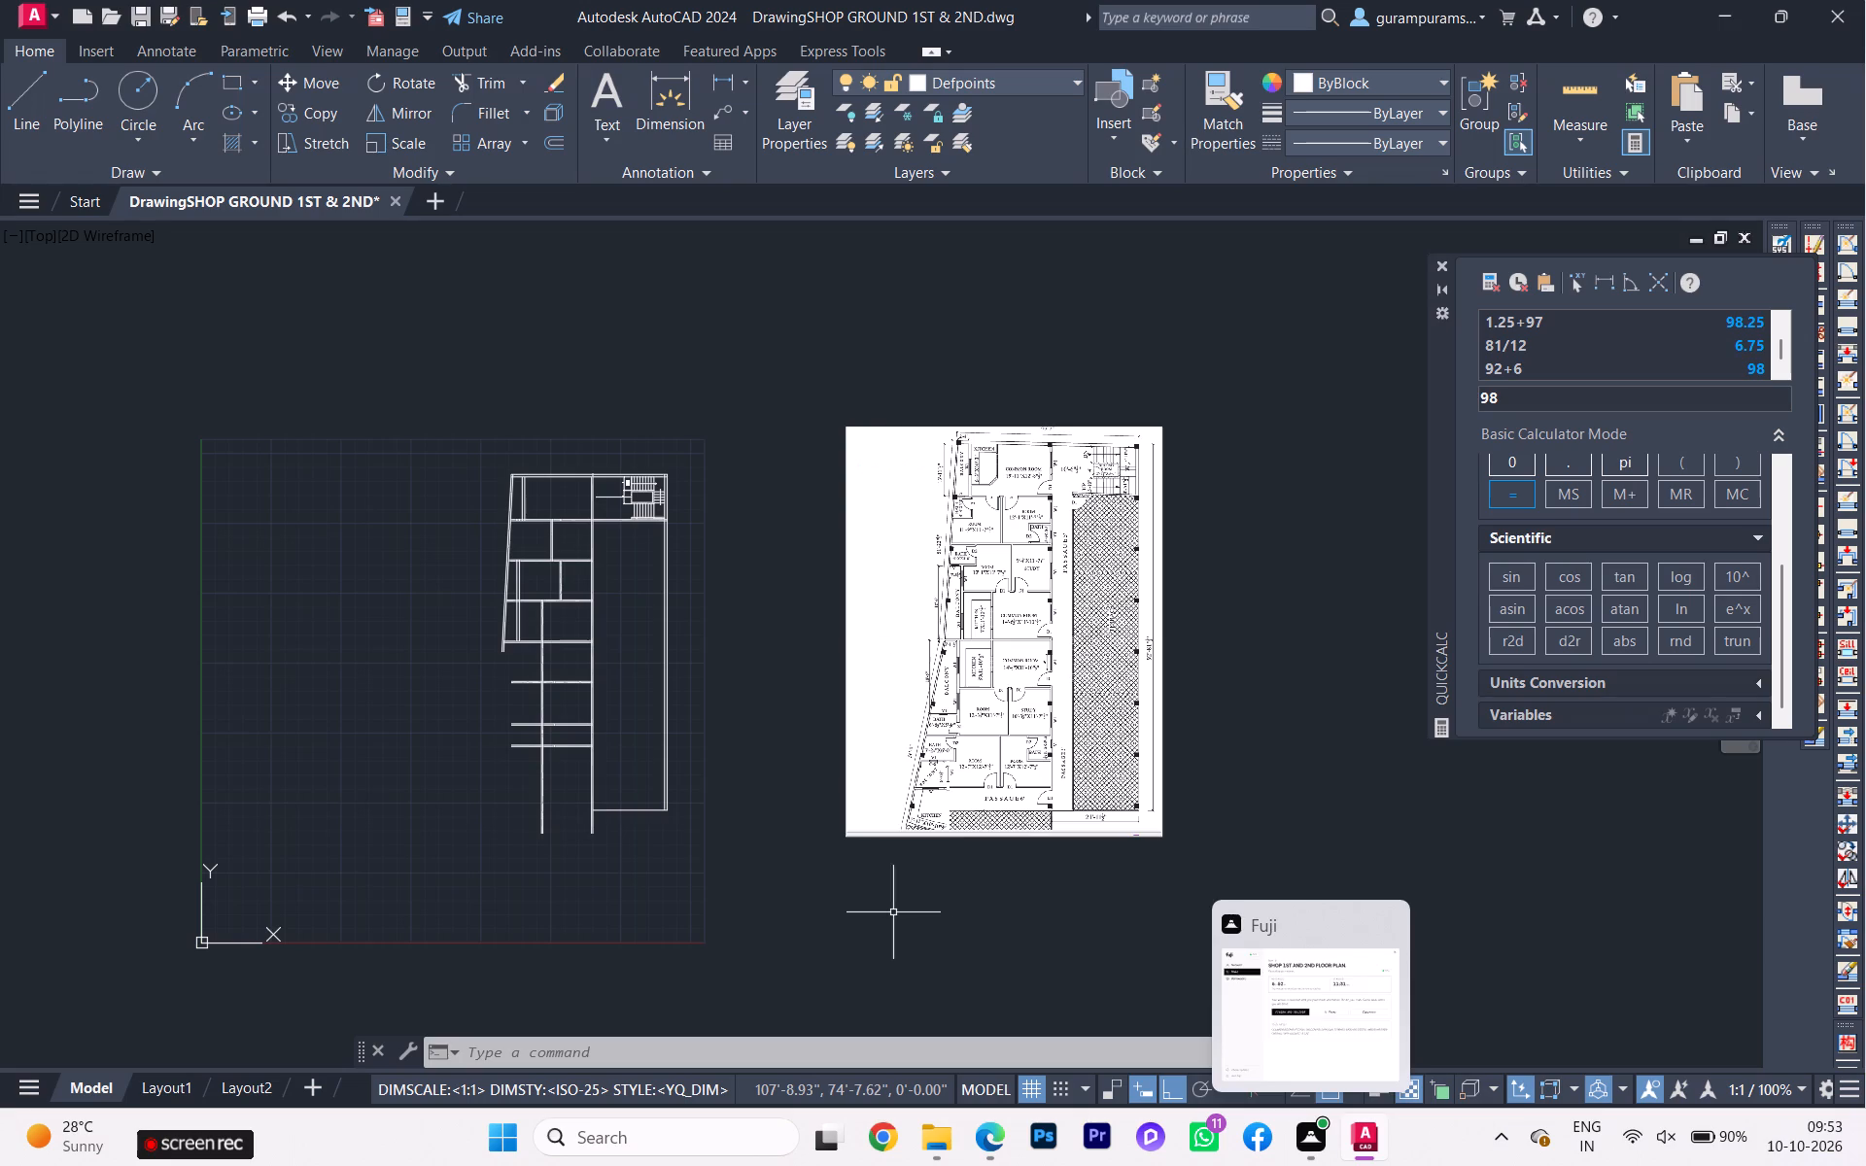
scroll(946, 677, "up", 1)
scroll(1119, 641, "up", 1)
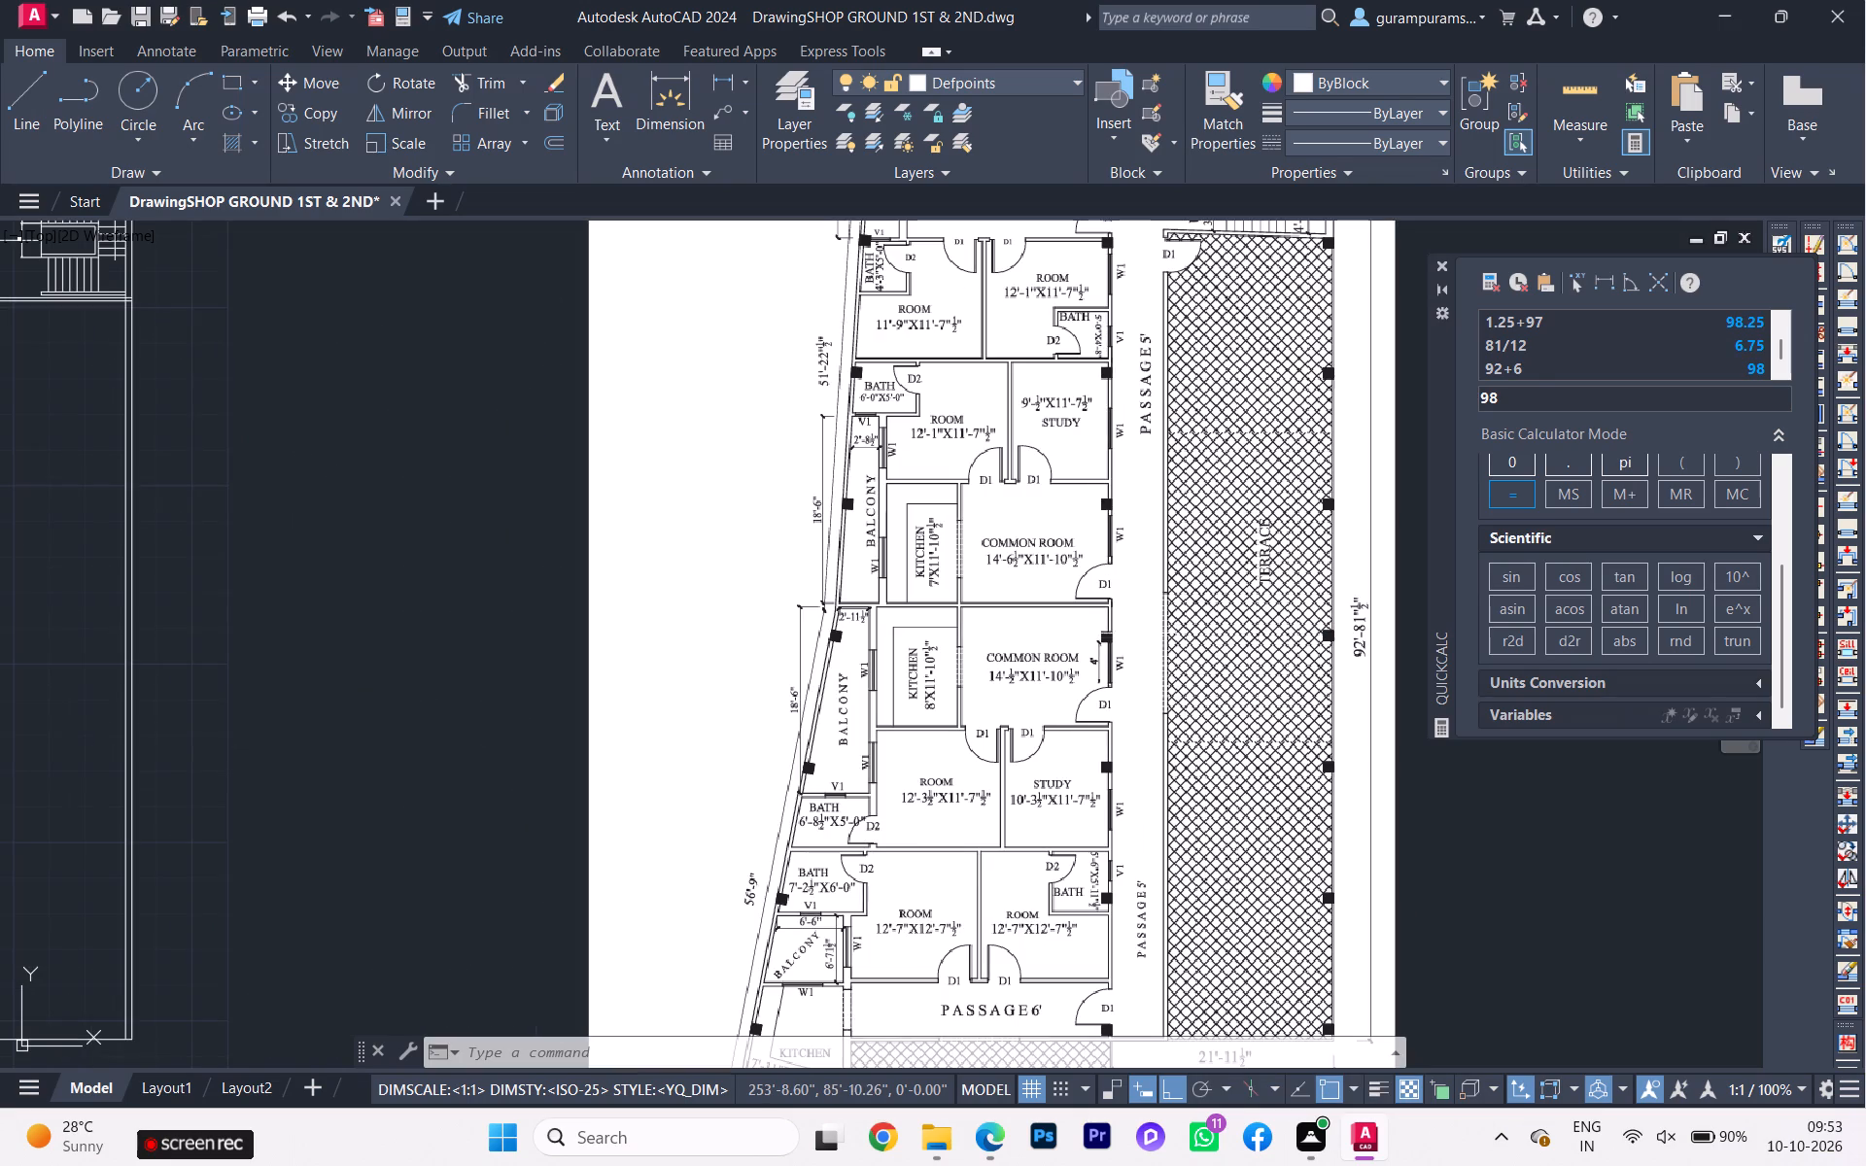
scroll(1193, 625, "down", 1)
scroll(1199, 630, "up", 1)
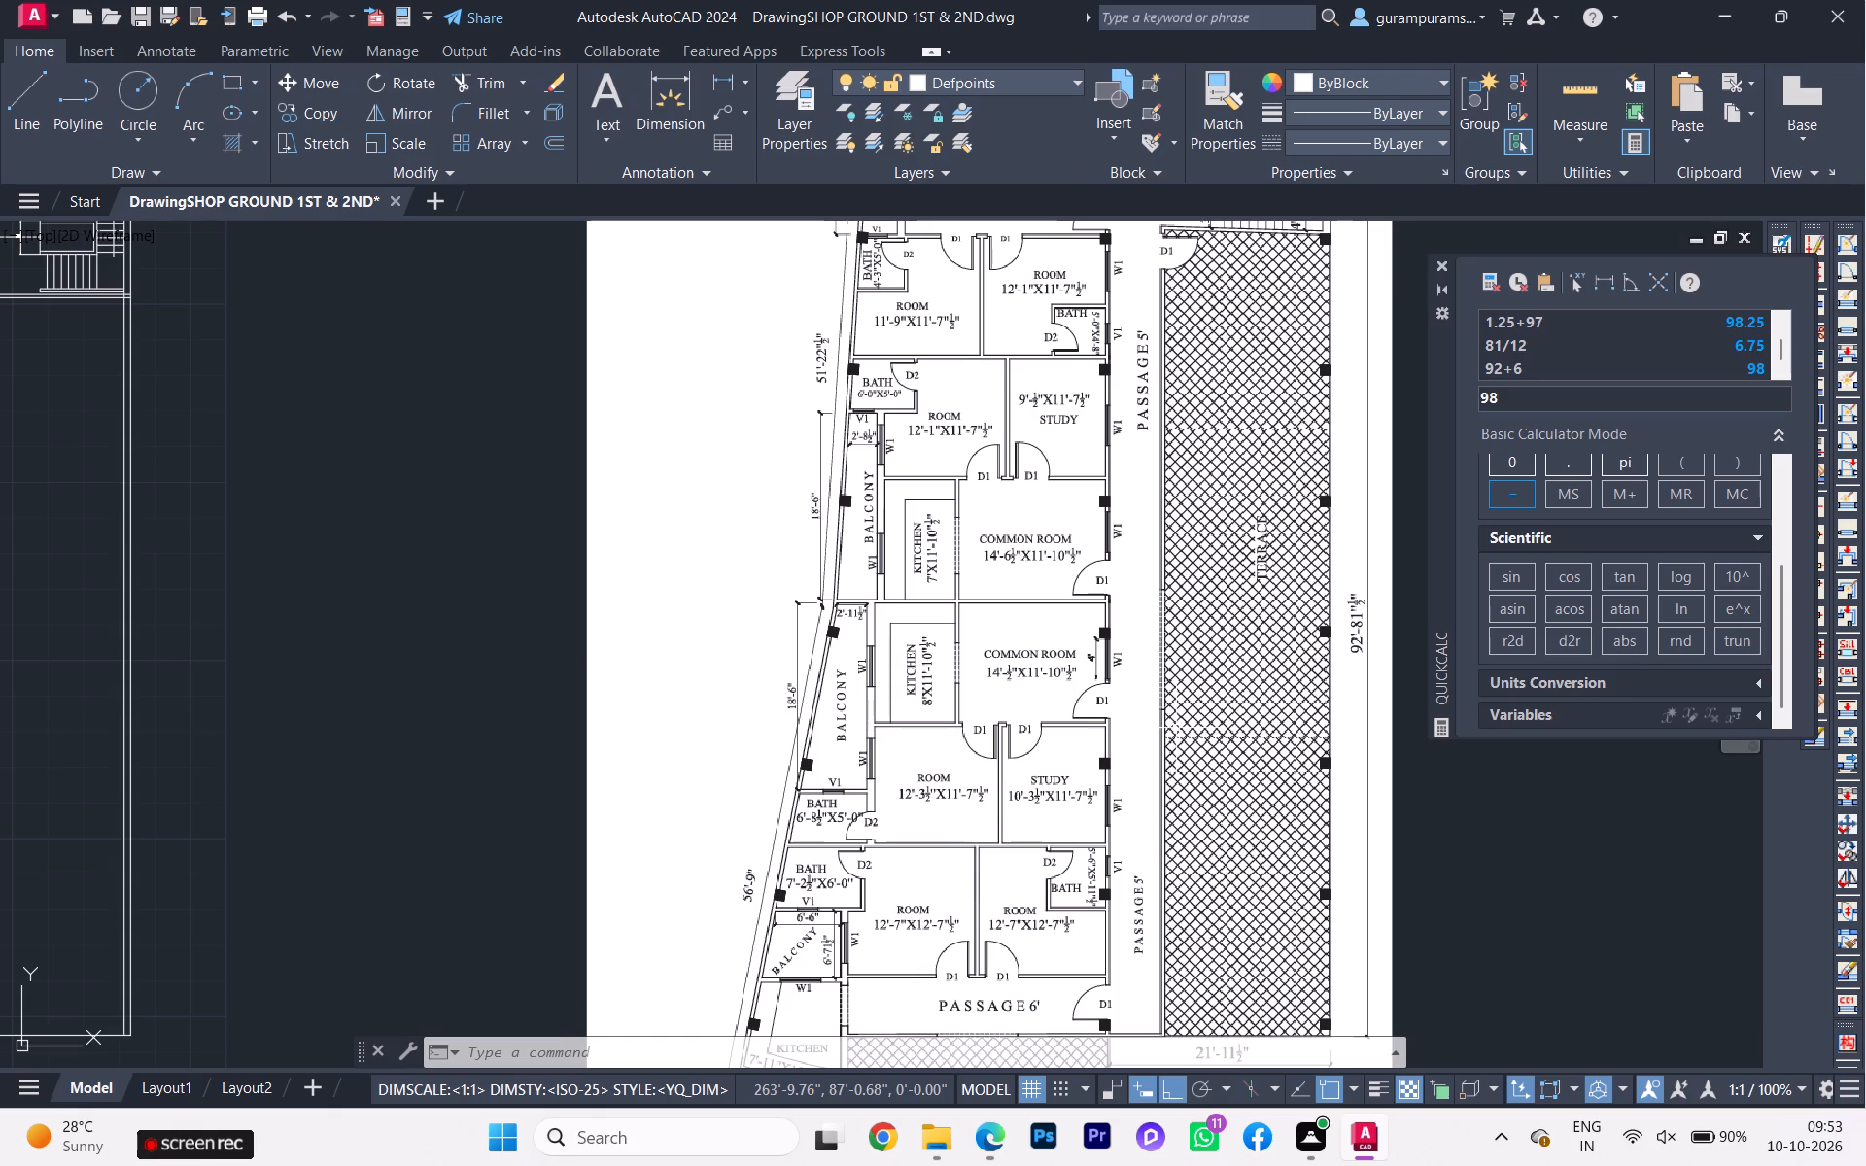
scroll(1176, 728, "down", 1)
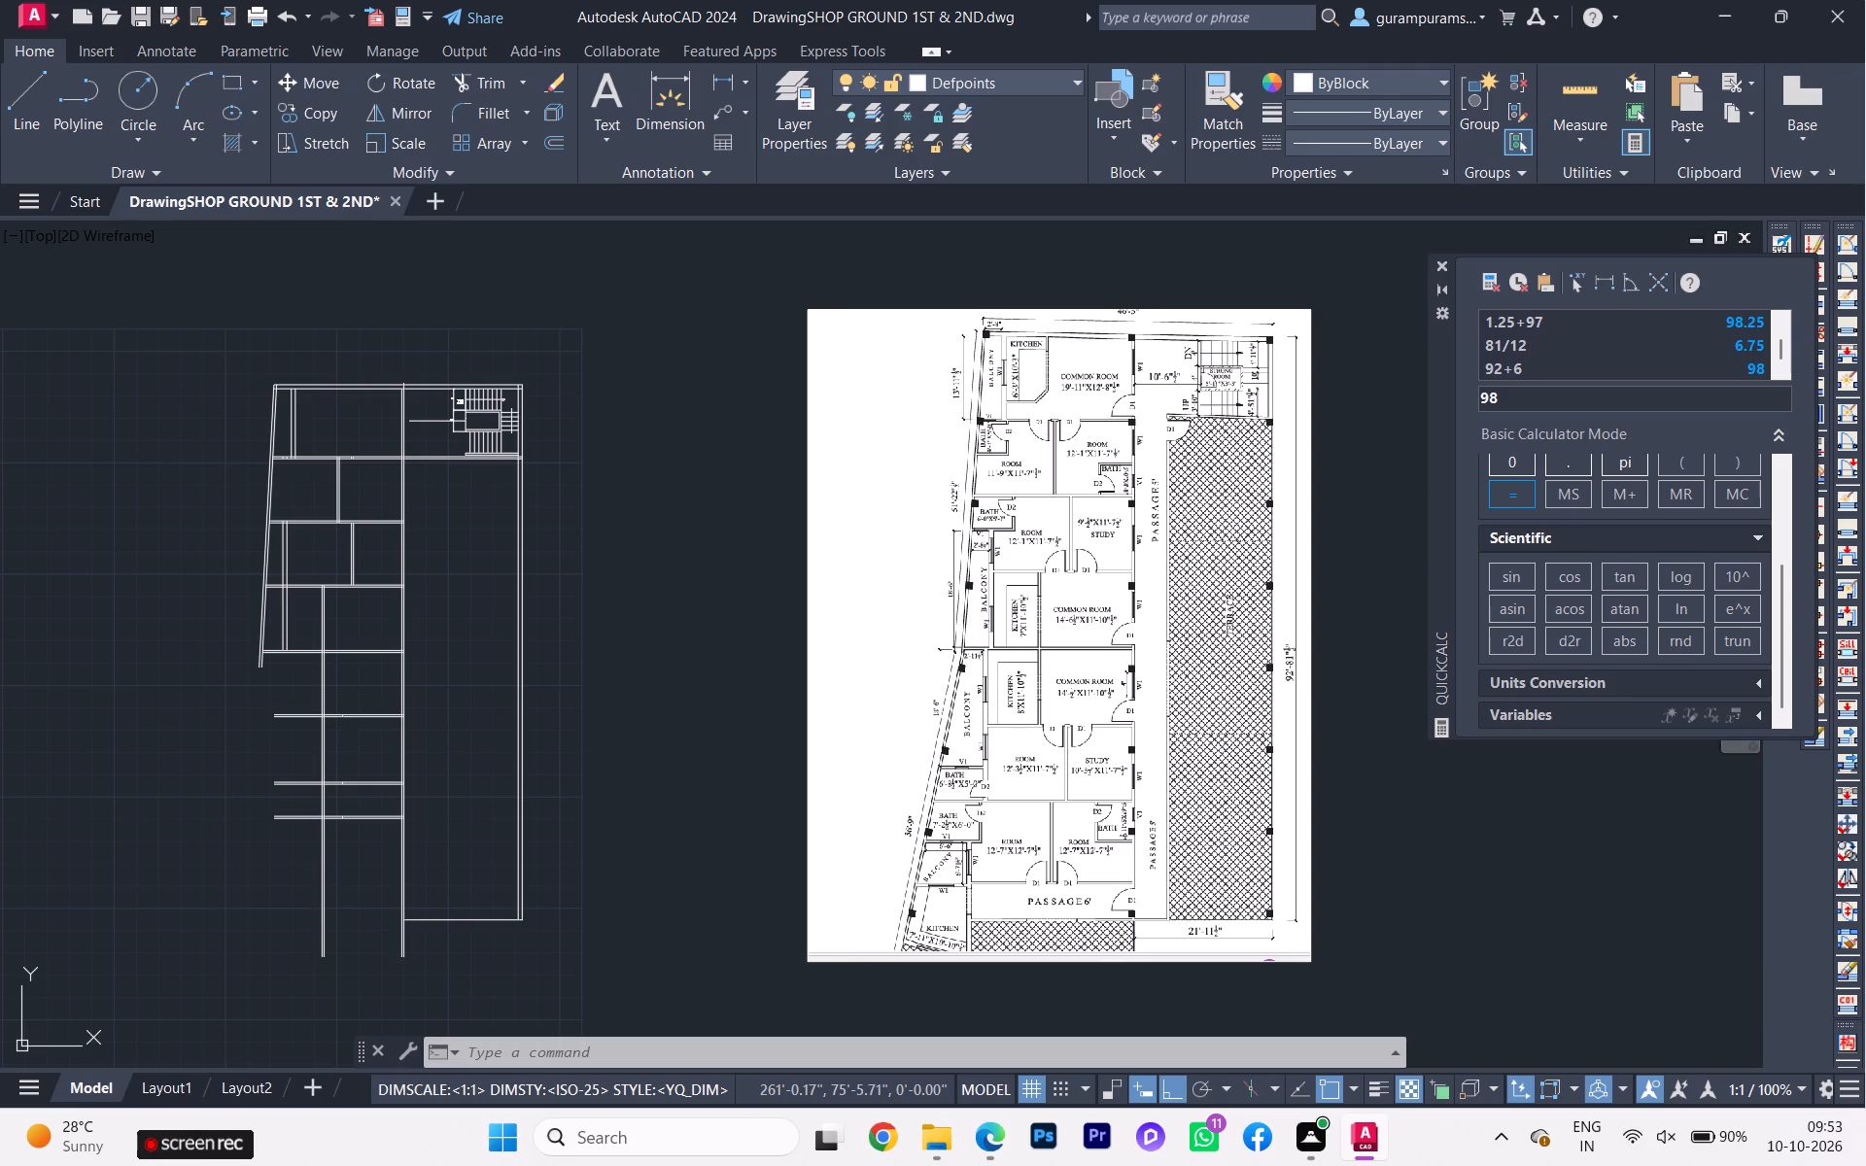
scroll(1102, 699, "up", 1)
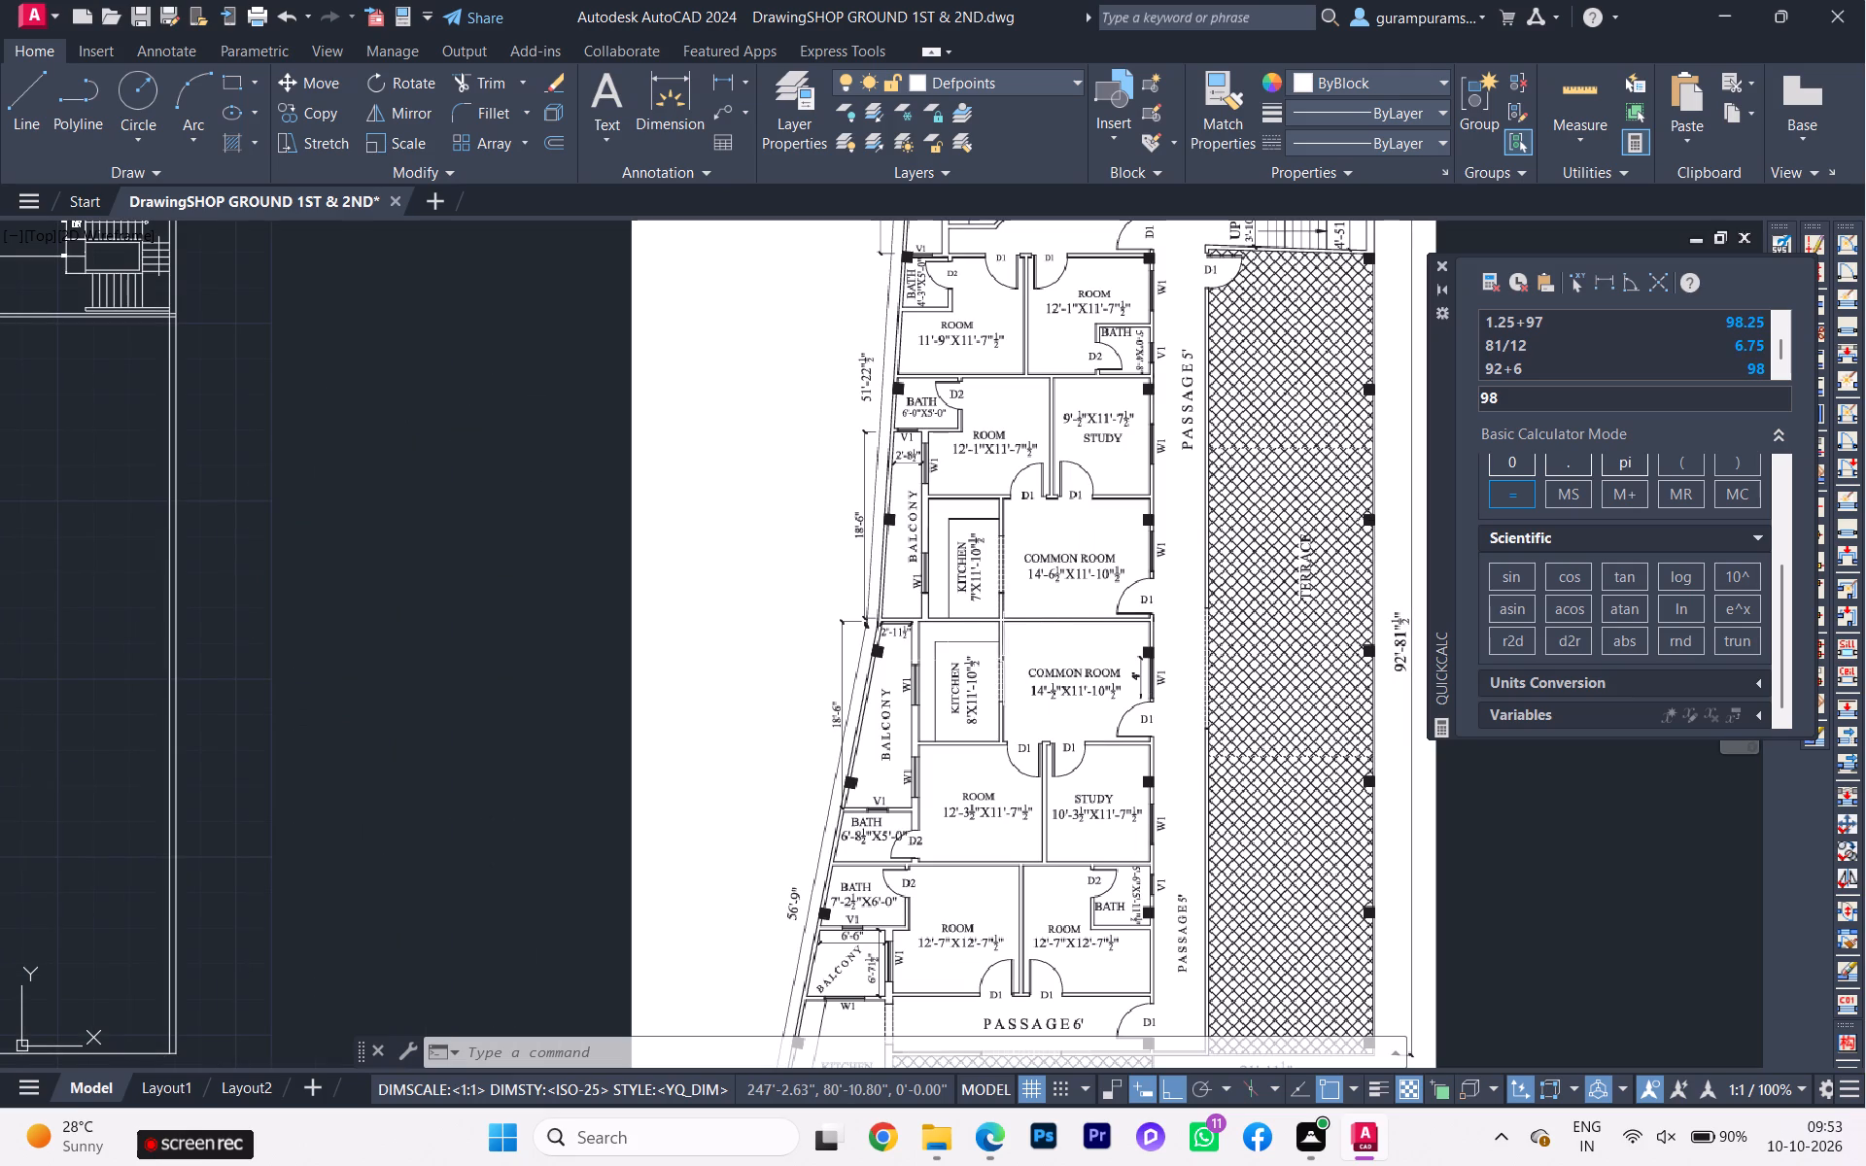
scroll(601, 686, "down", 1)
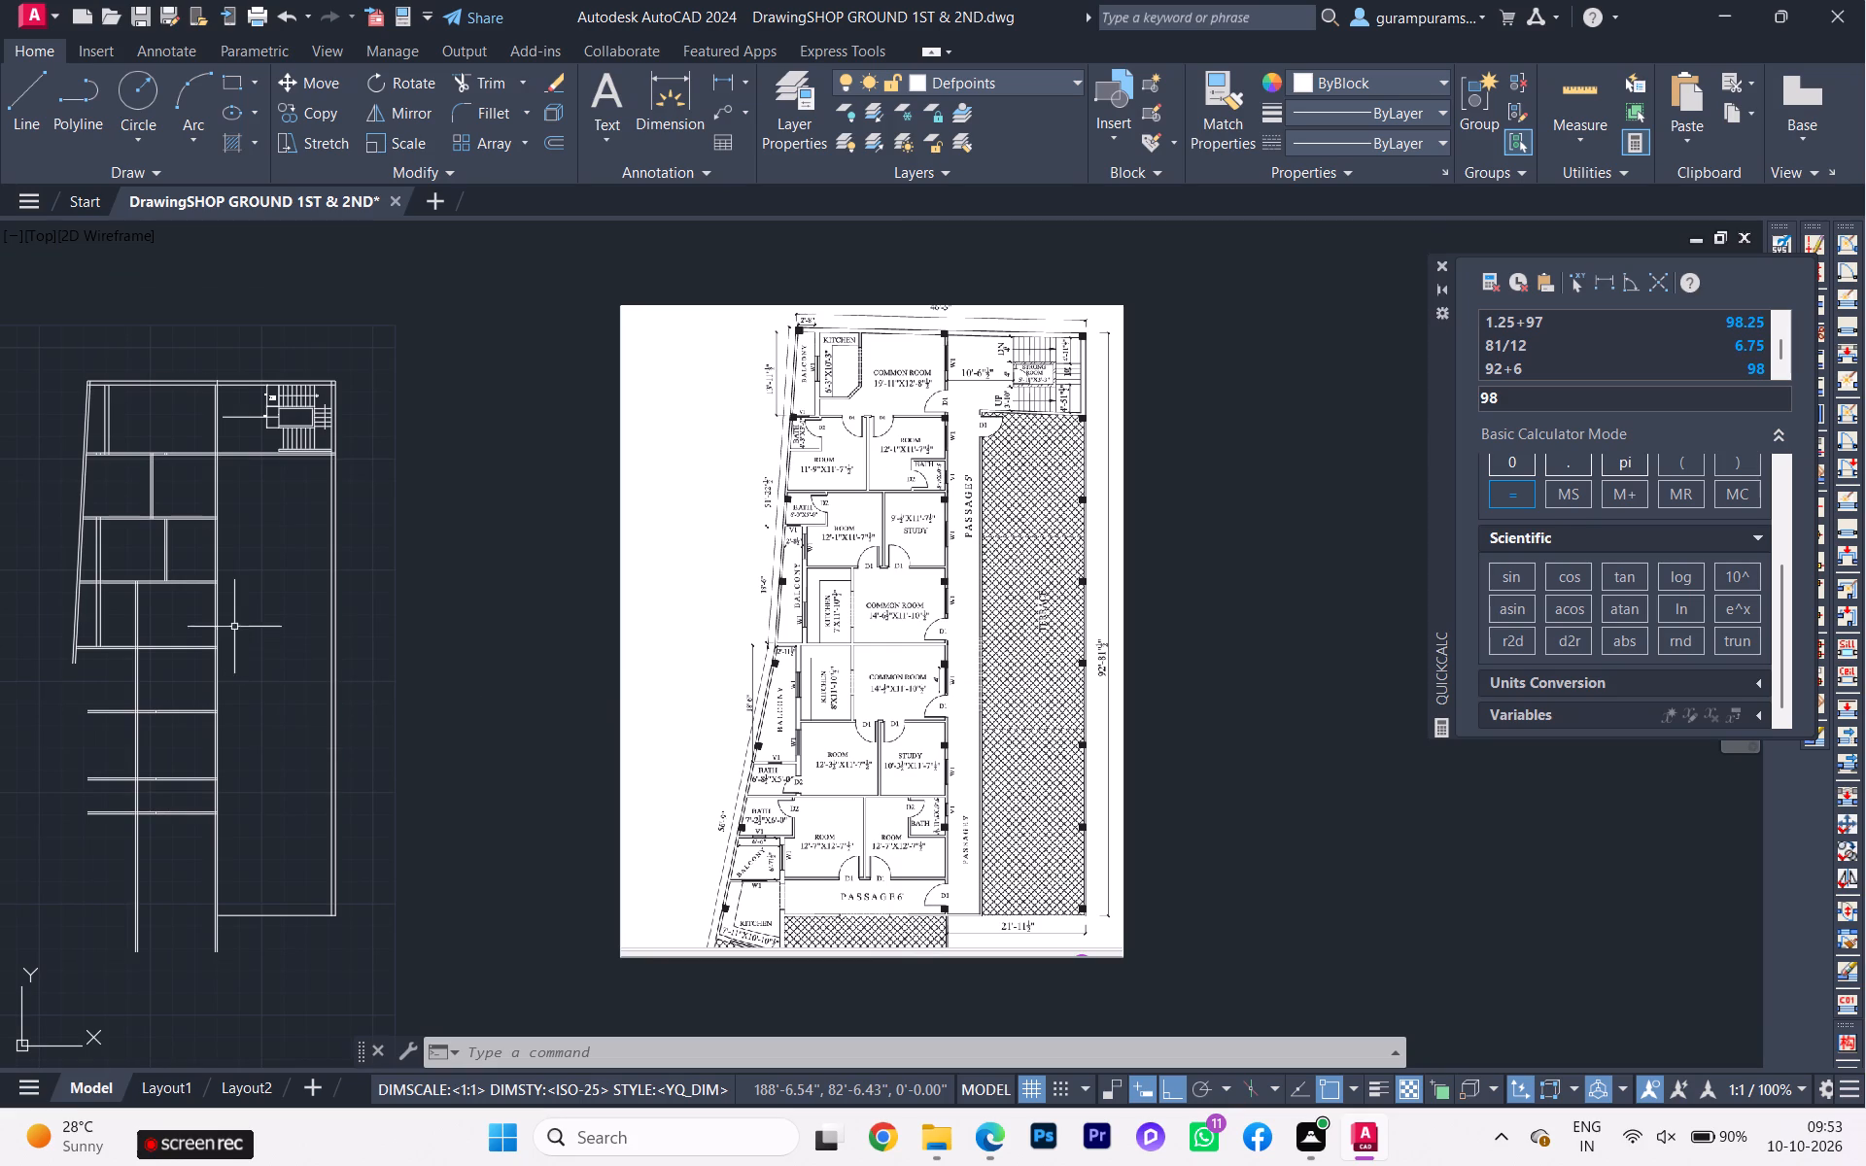
scroll(227, 620, "up", 1)
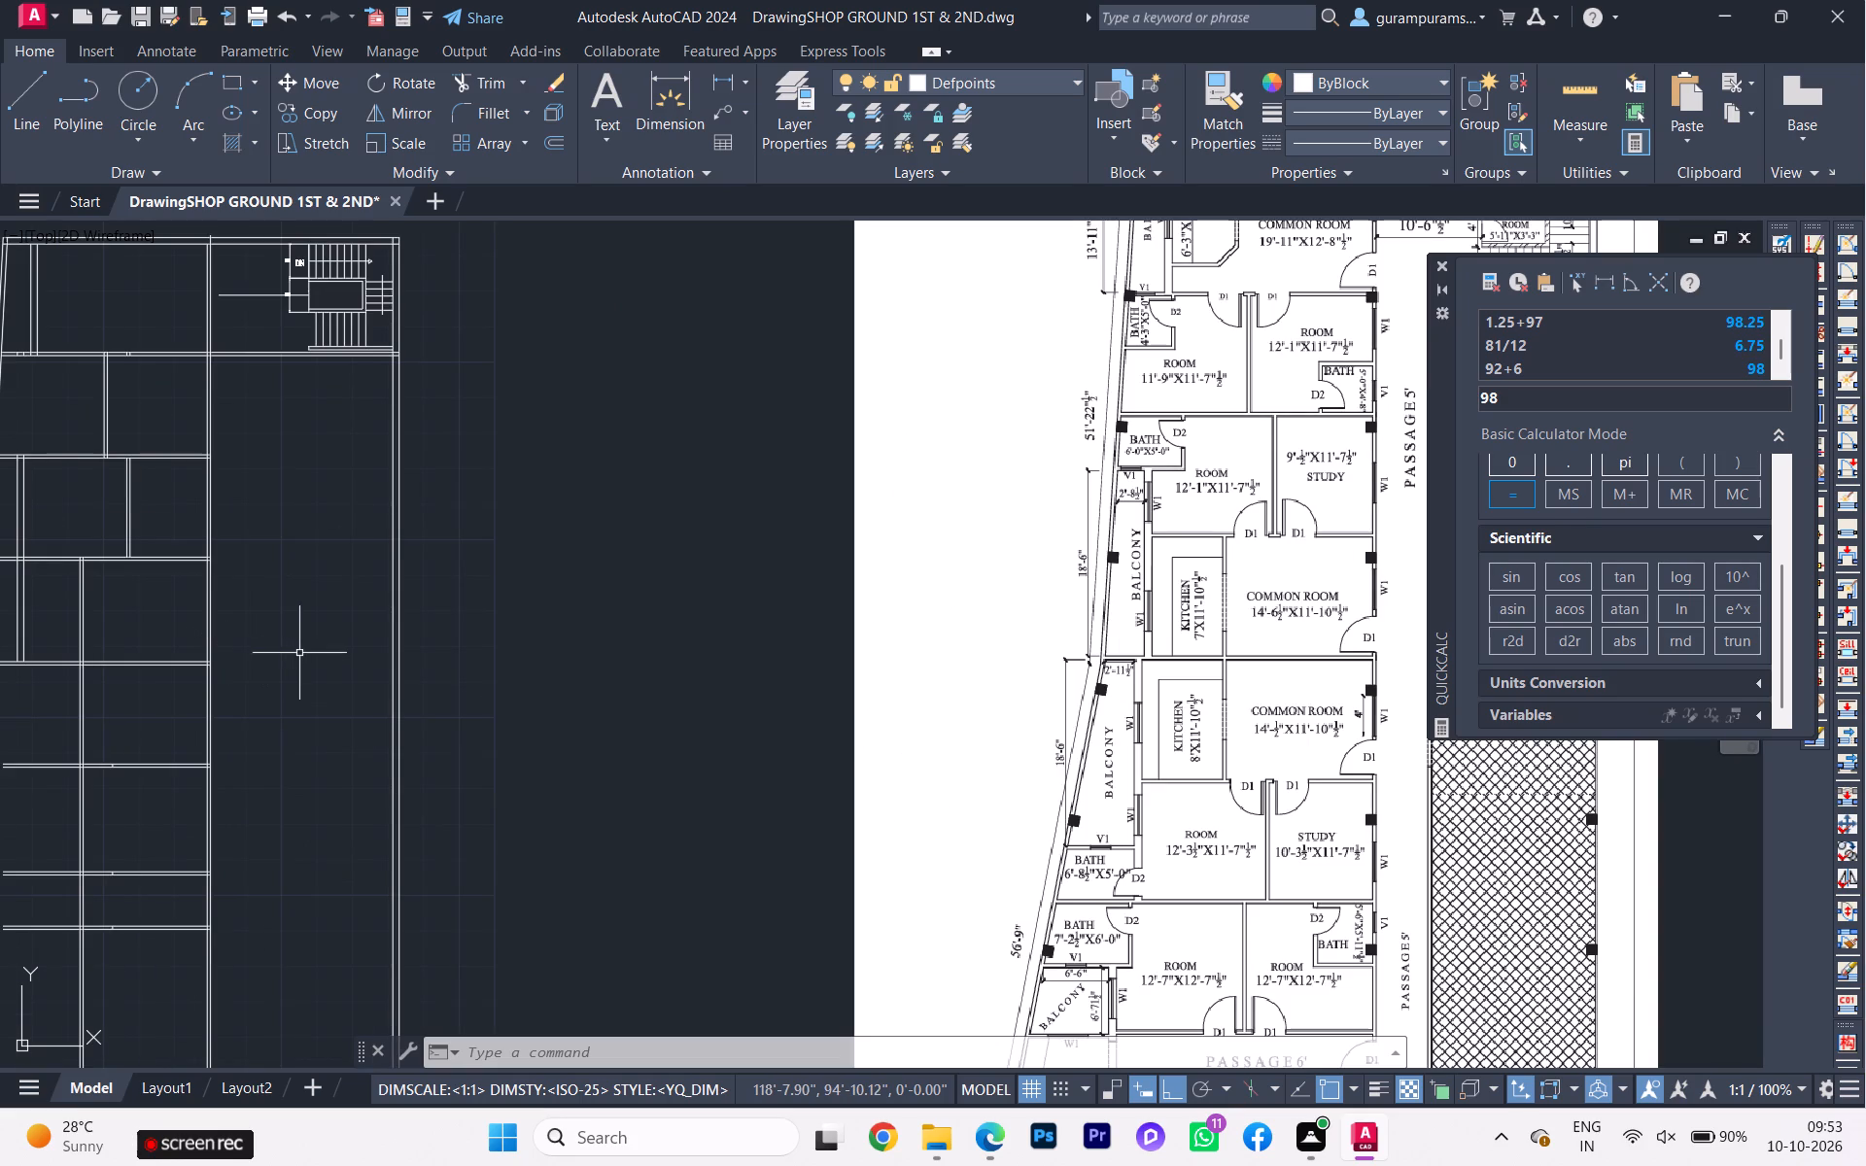
scroll(299, 653, "down", 1)
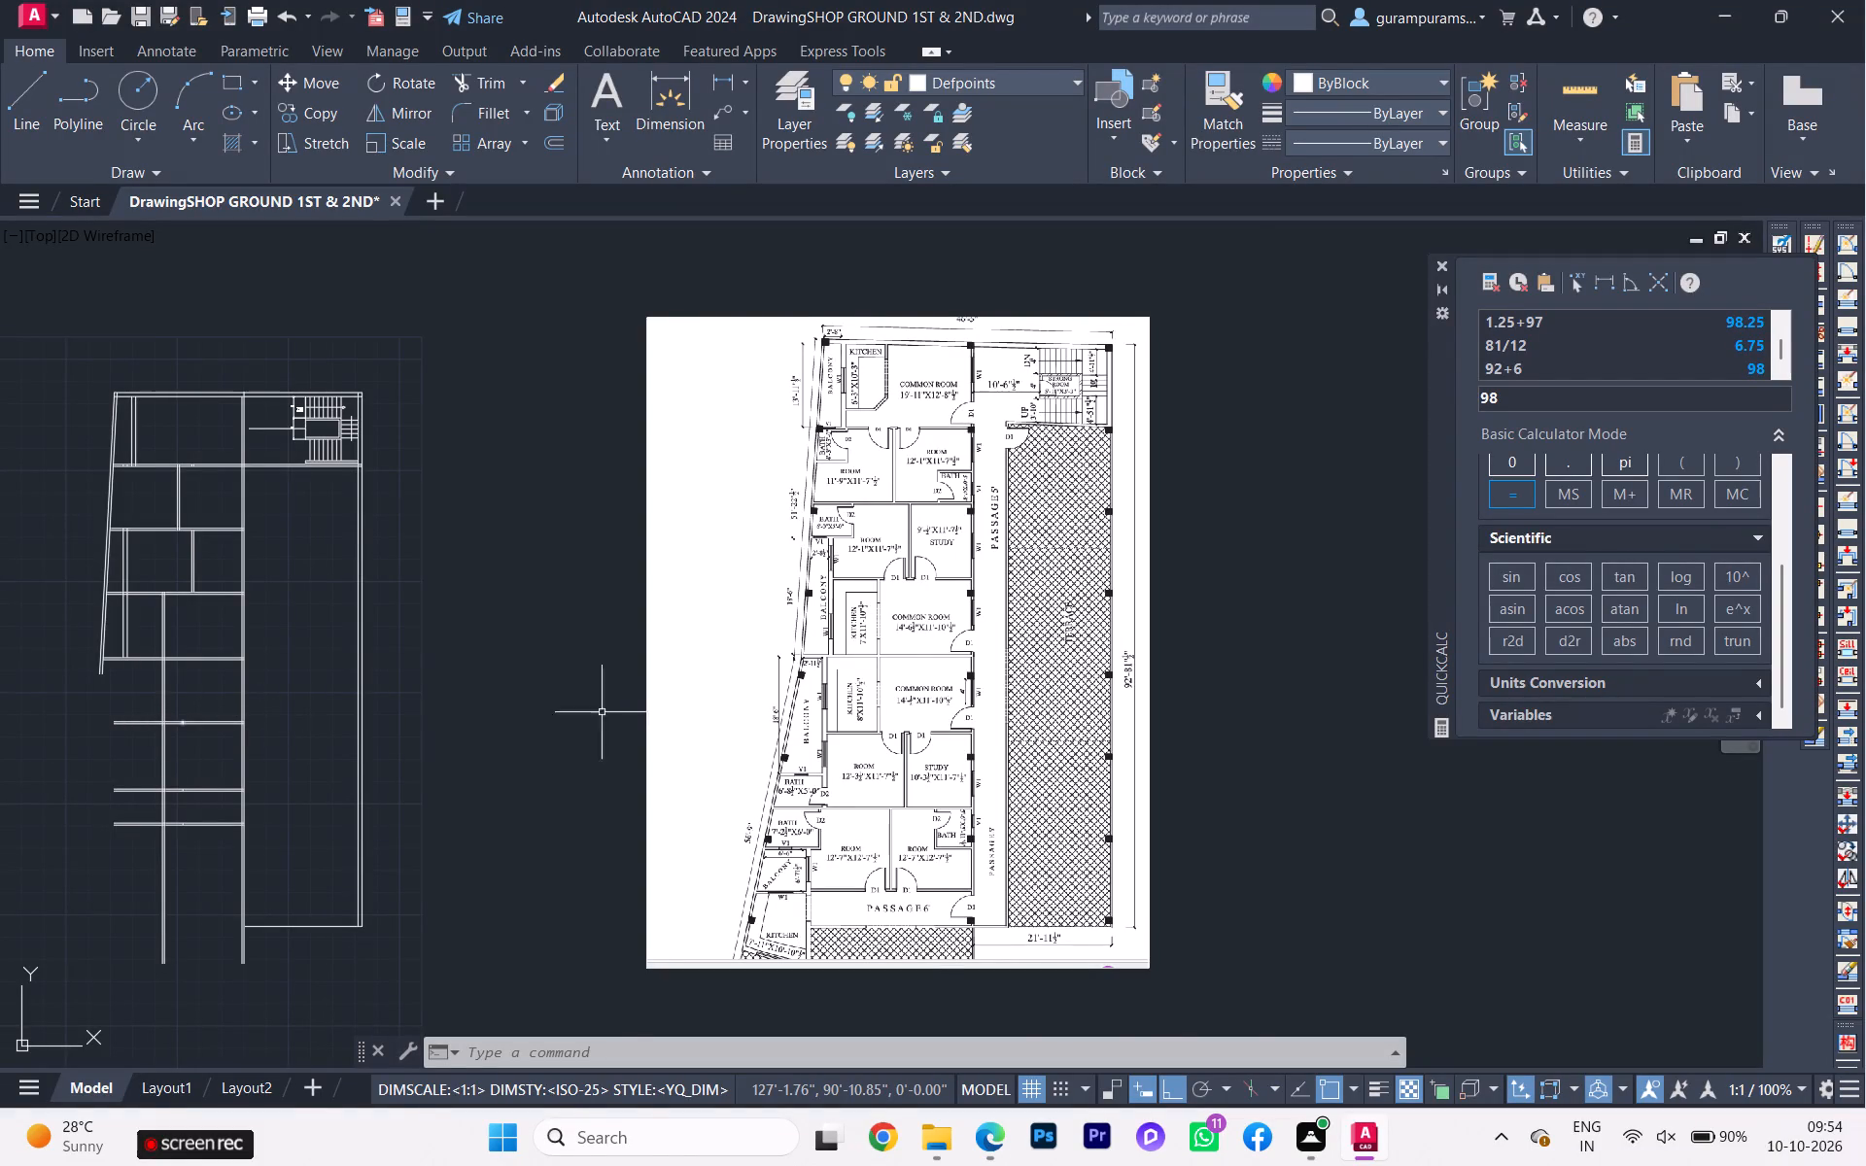
scroll(967, 727, "up", 1)
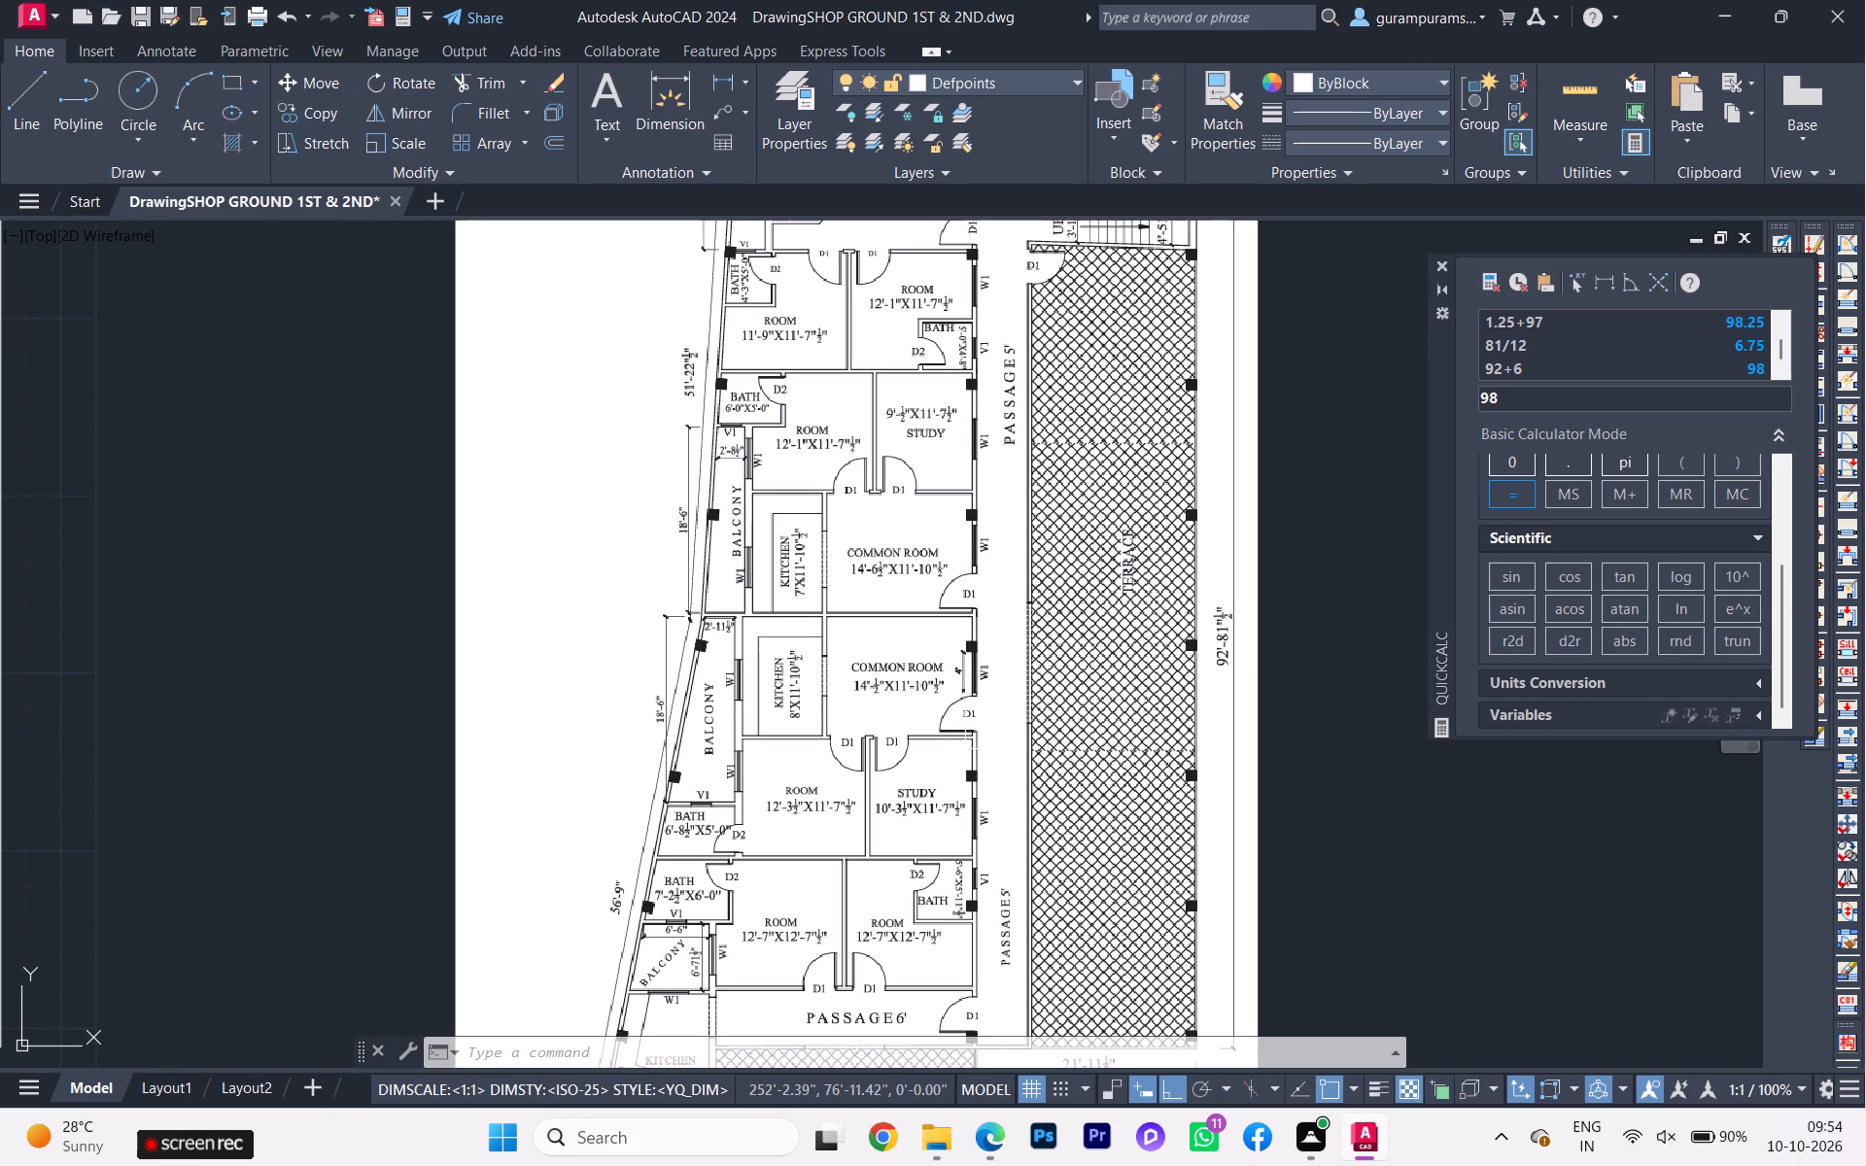
scroll(965, 755, "down", 2)
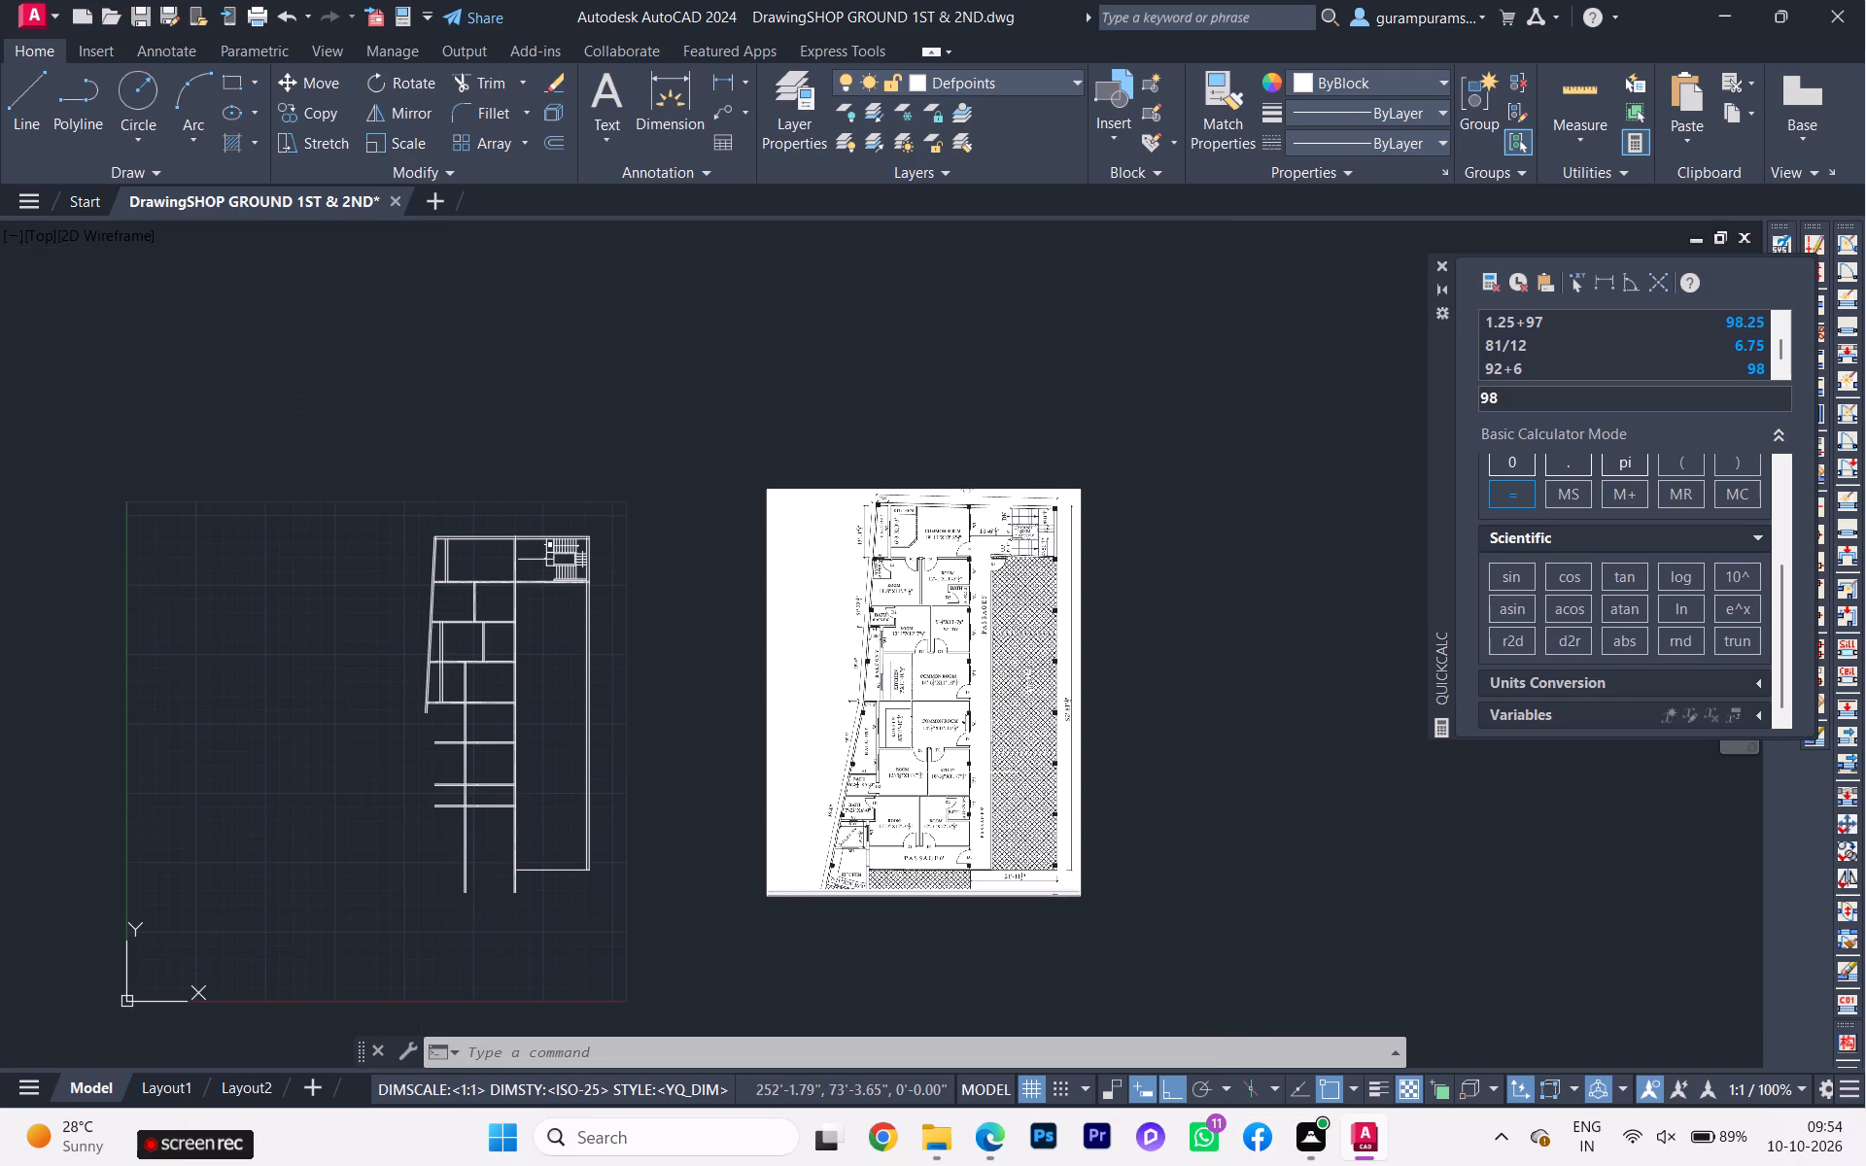
scroll(494, 744, "up", 1)
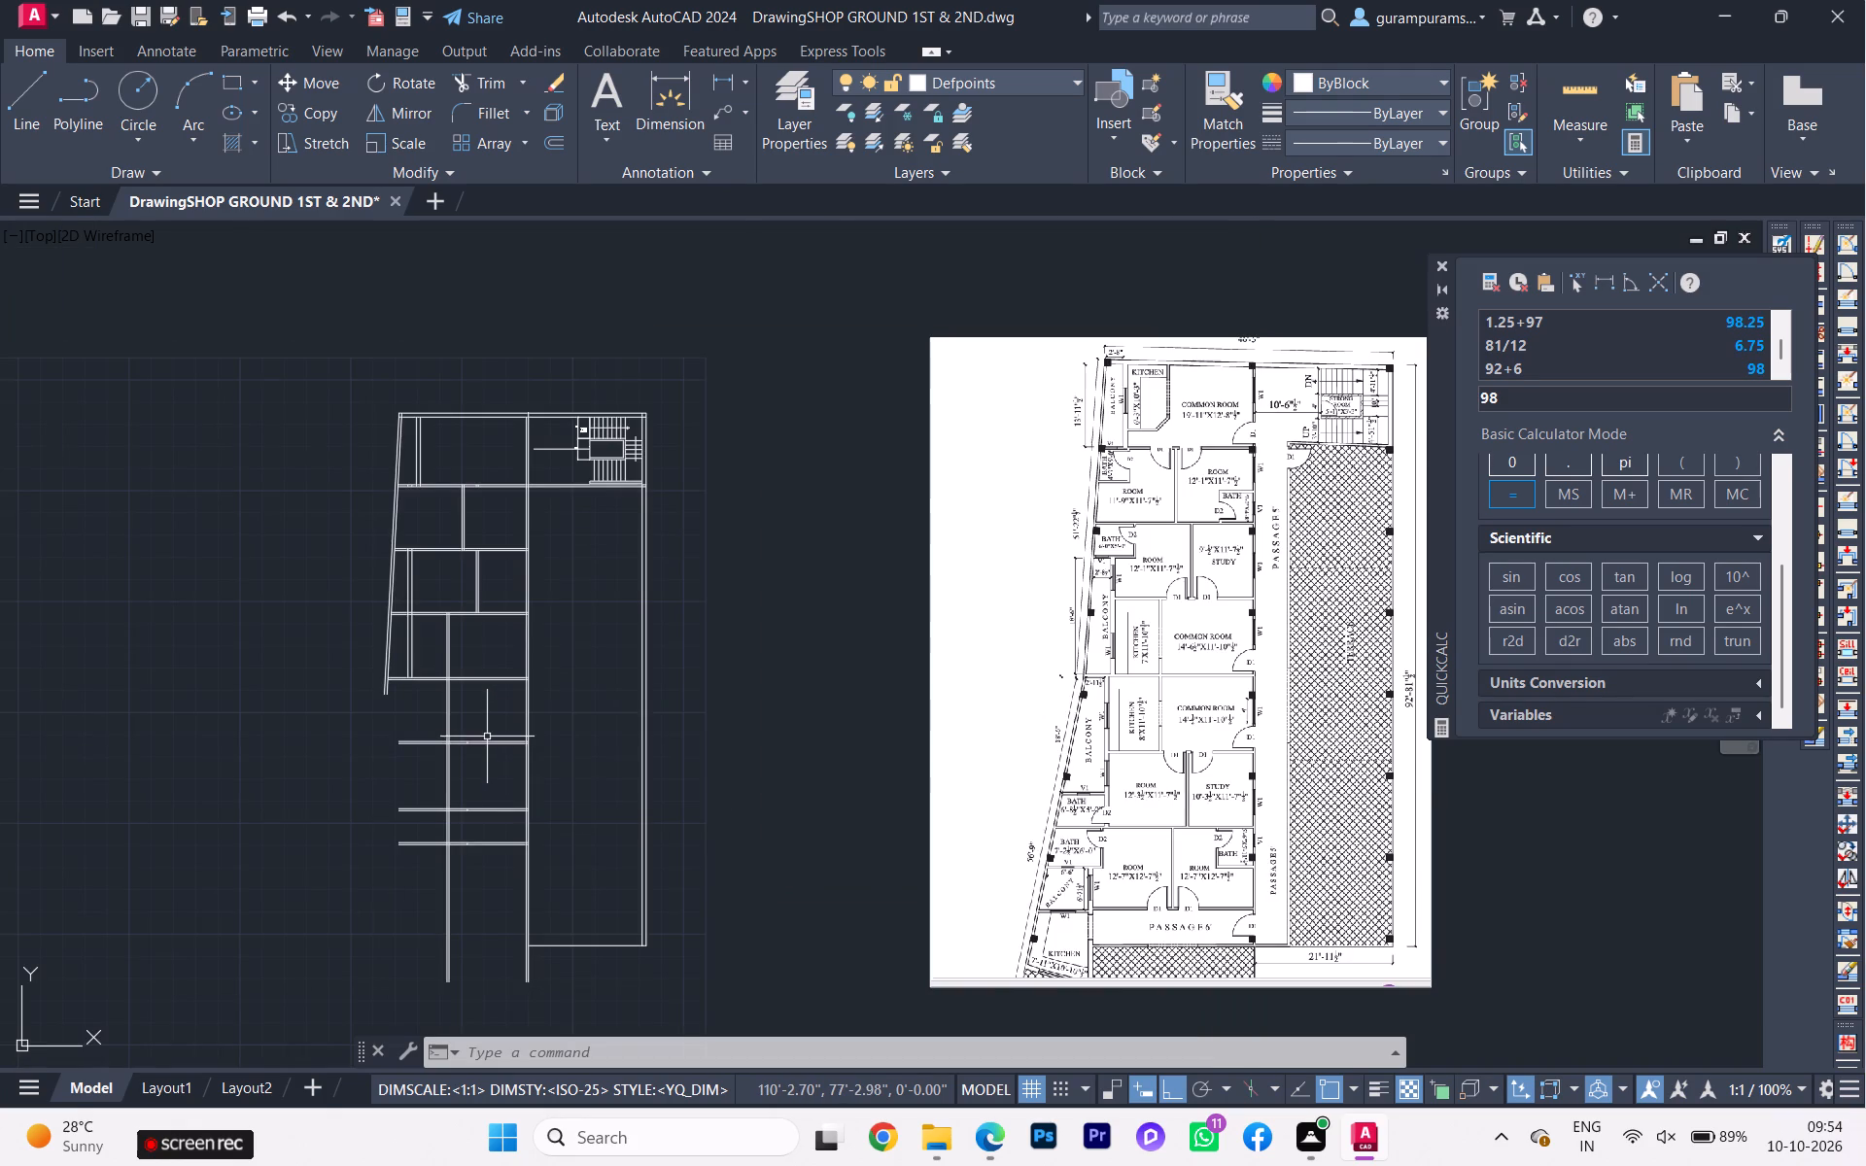
Offset the west line of the north-south partition 8' westward, south of the third interior cross wall.
scroll(487, 737, "up", 4)
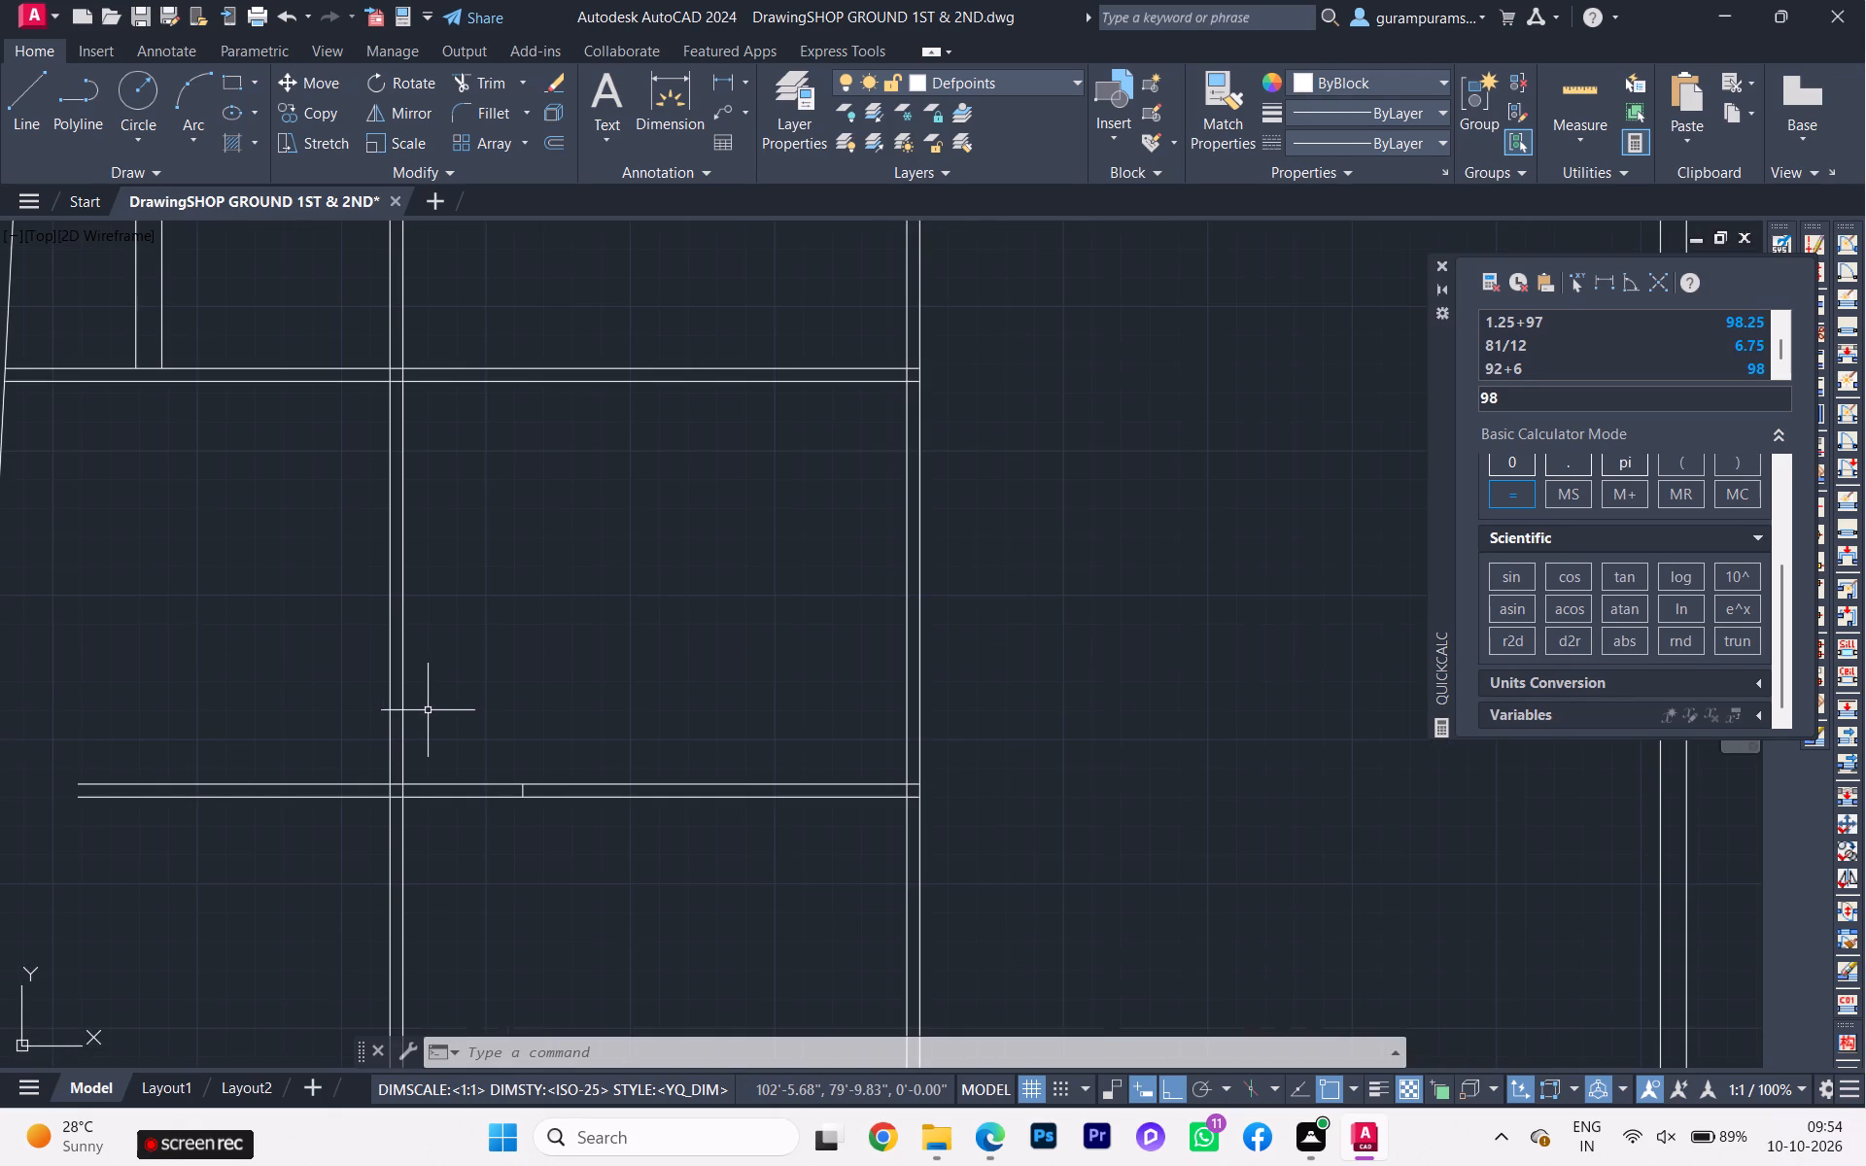
left_click(389, 656)
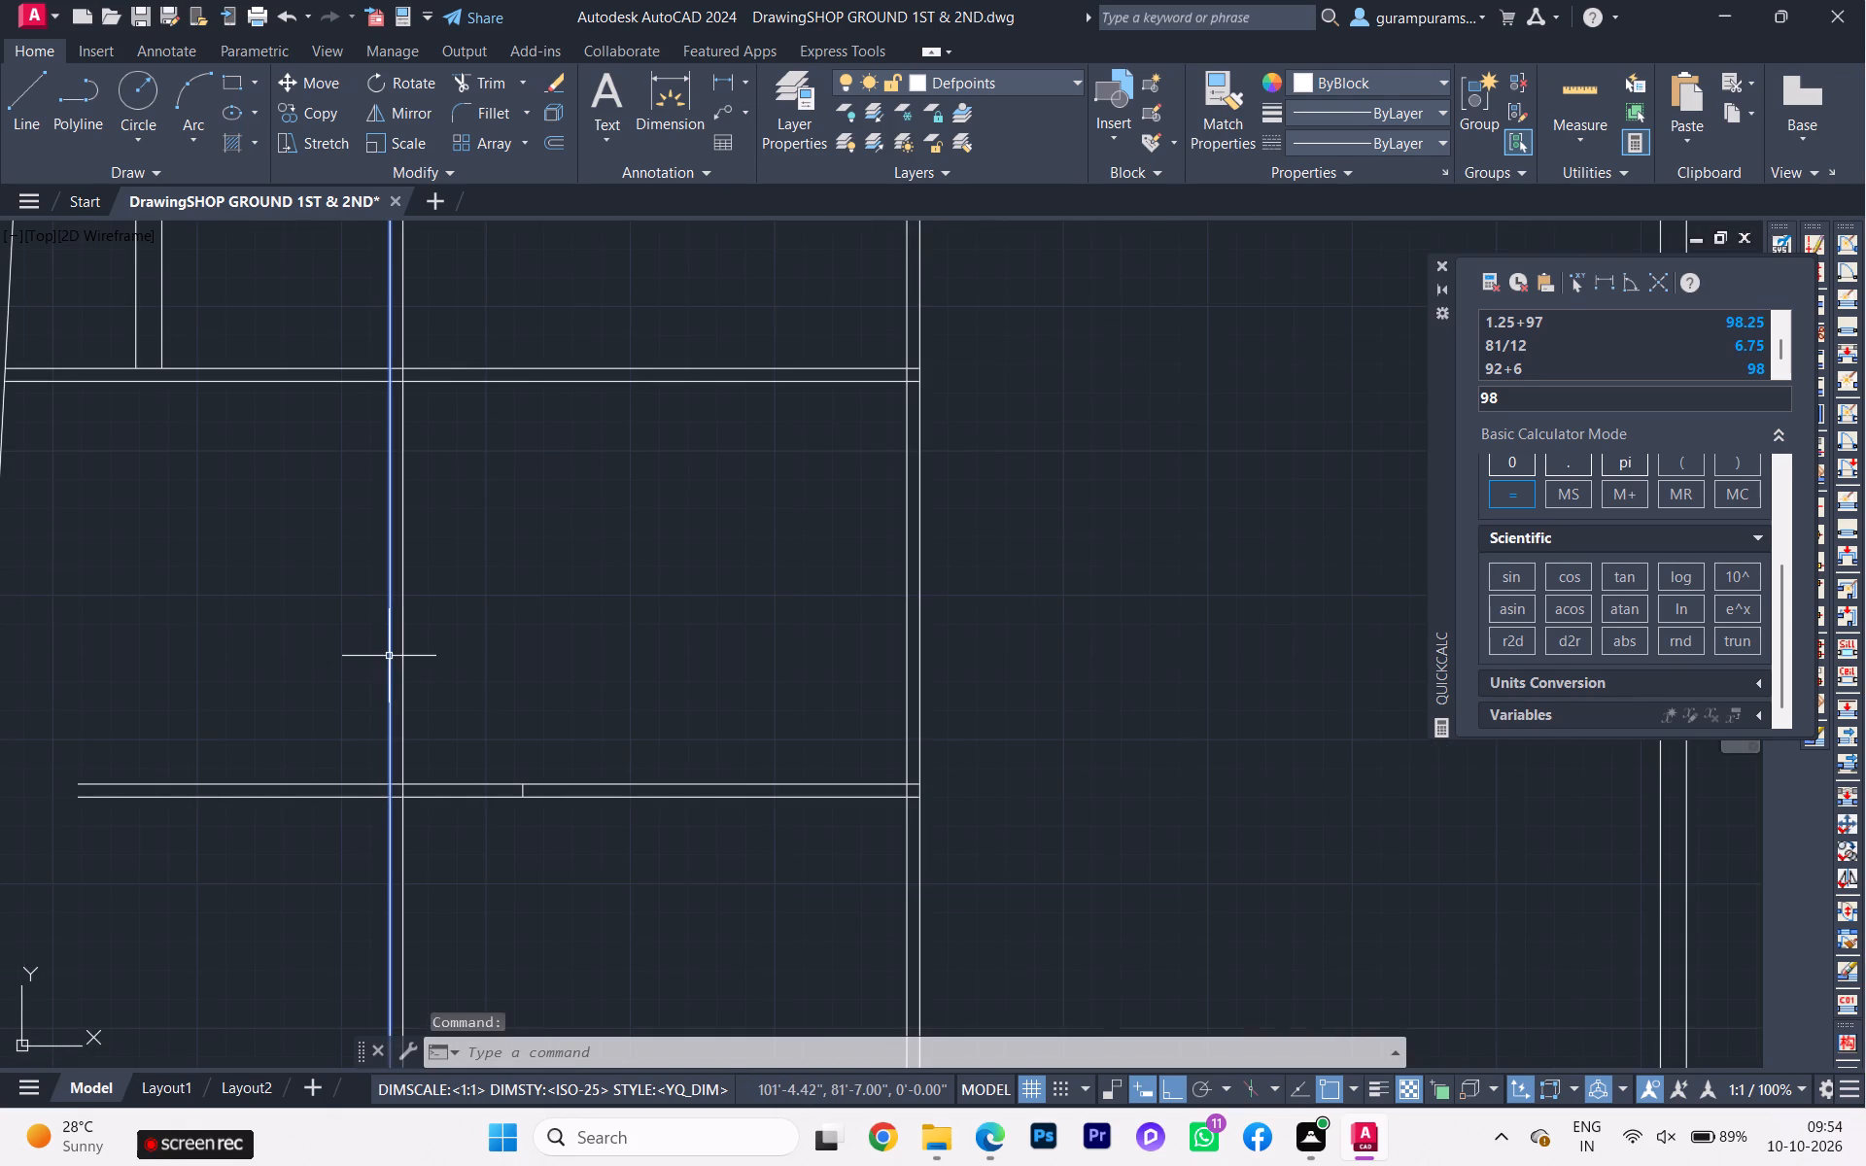
key("p")
key("BackSpace")
key("o")
key("Return")
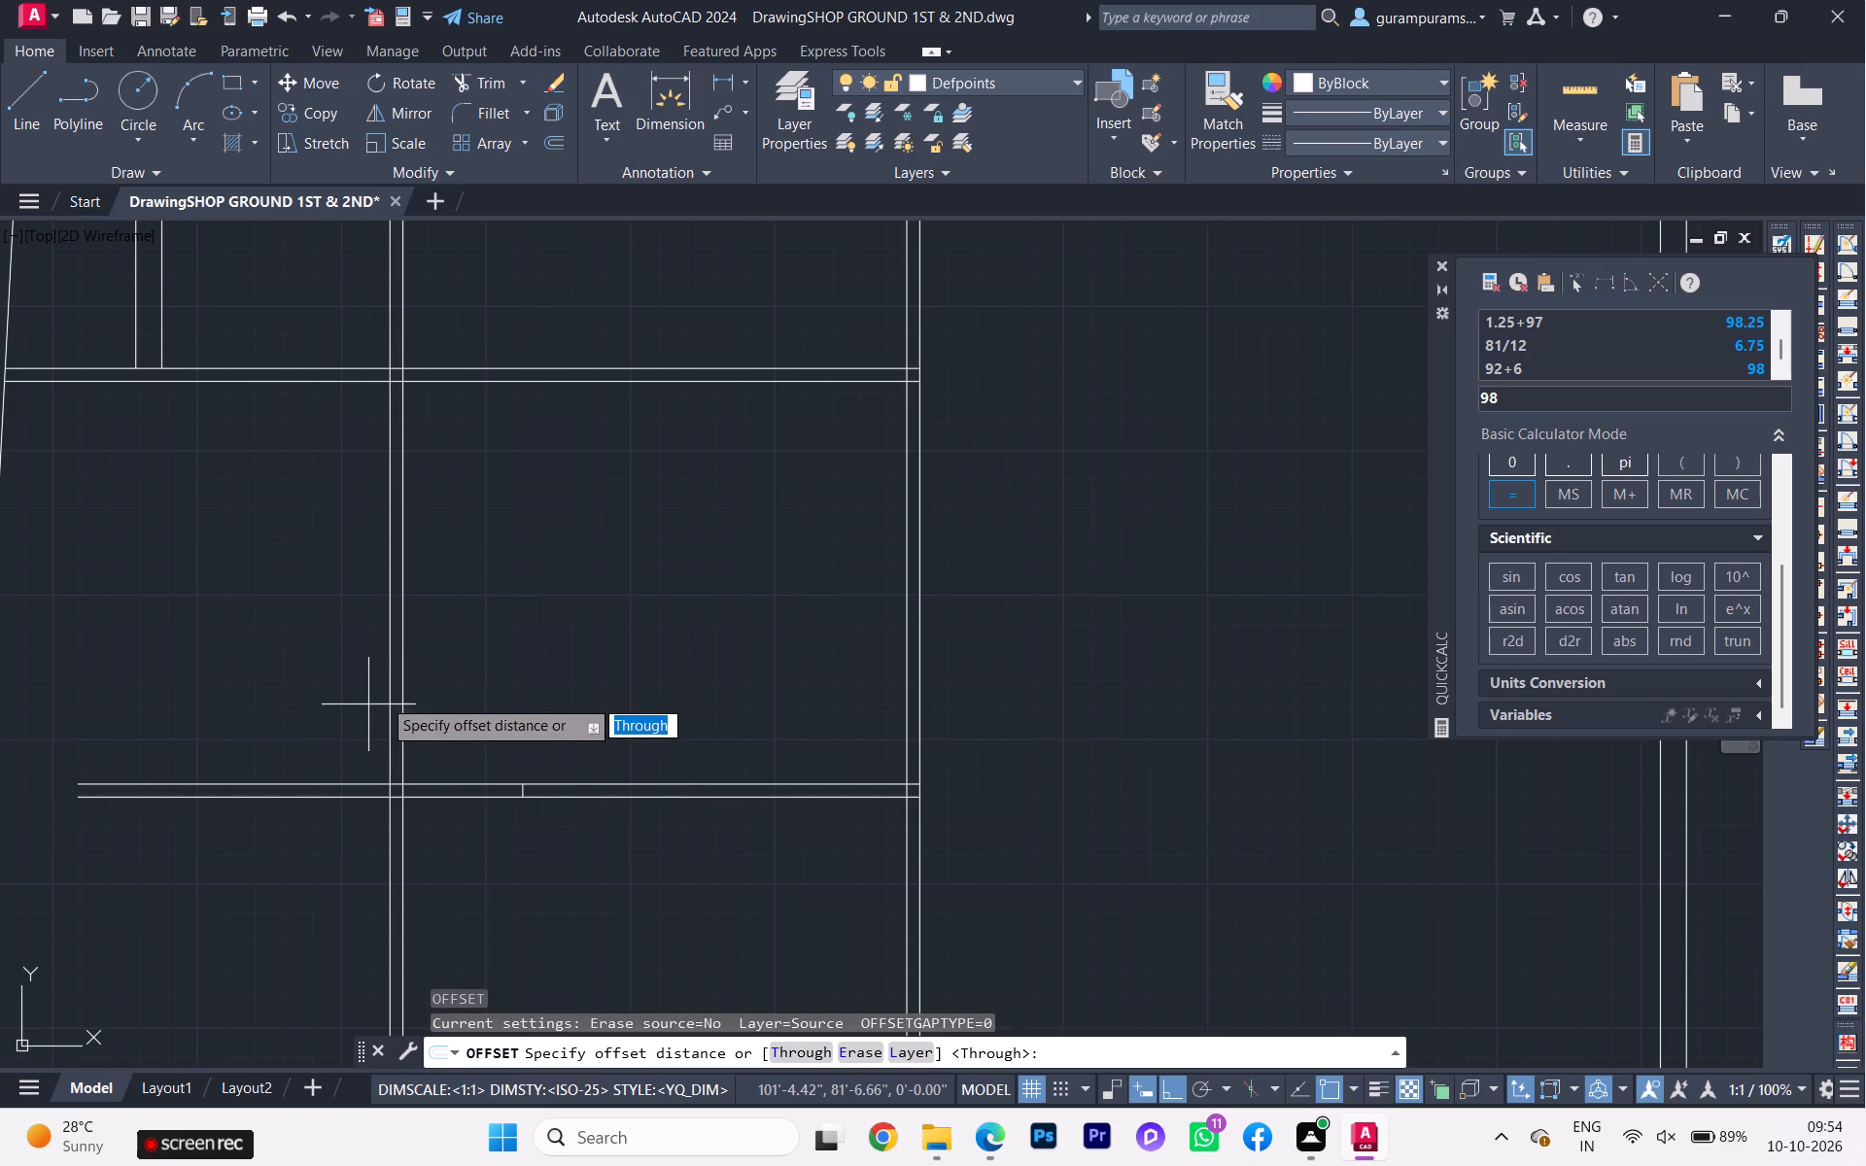
left_click(391, 688)
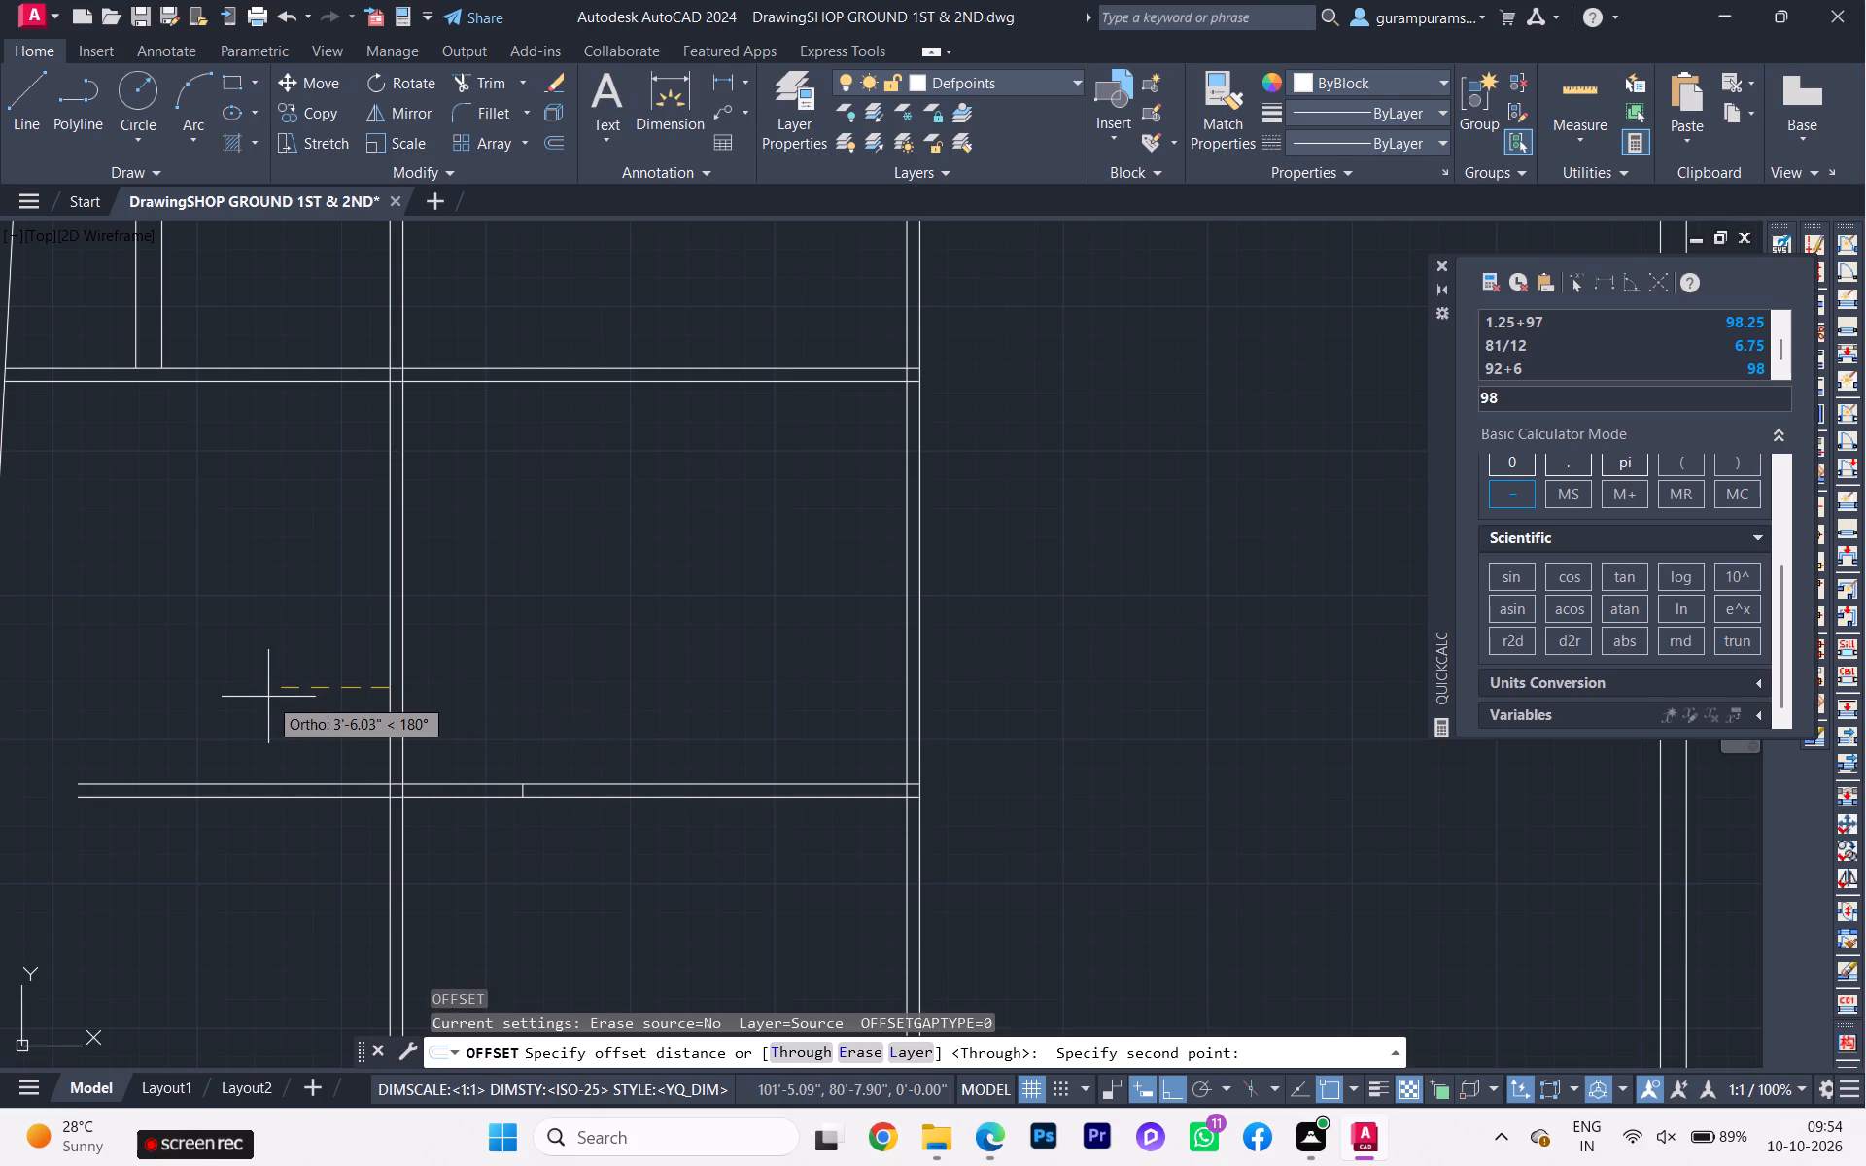
type("8'")
key("Return")
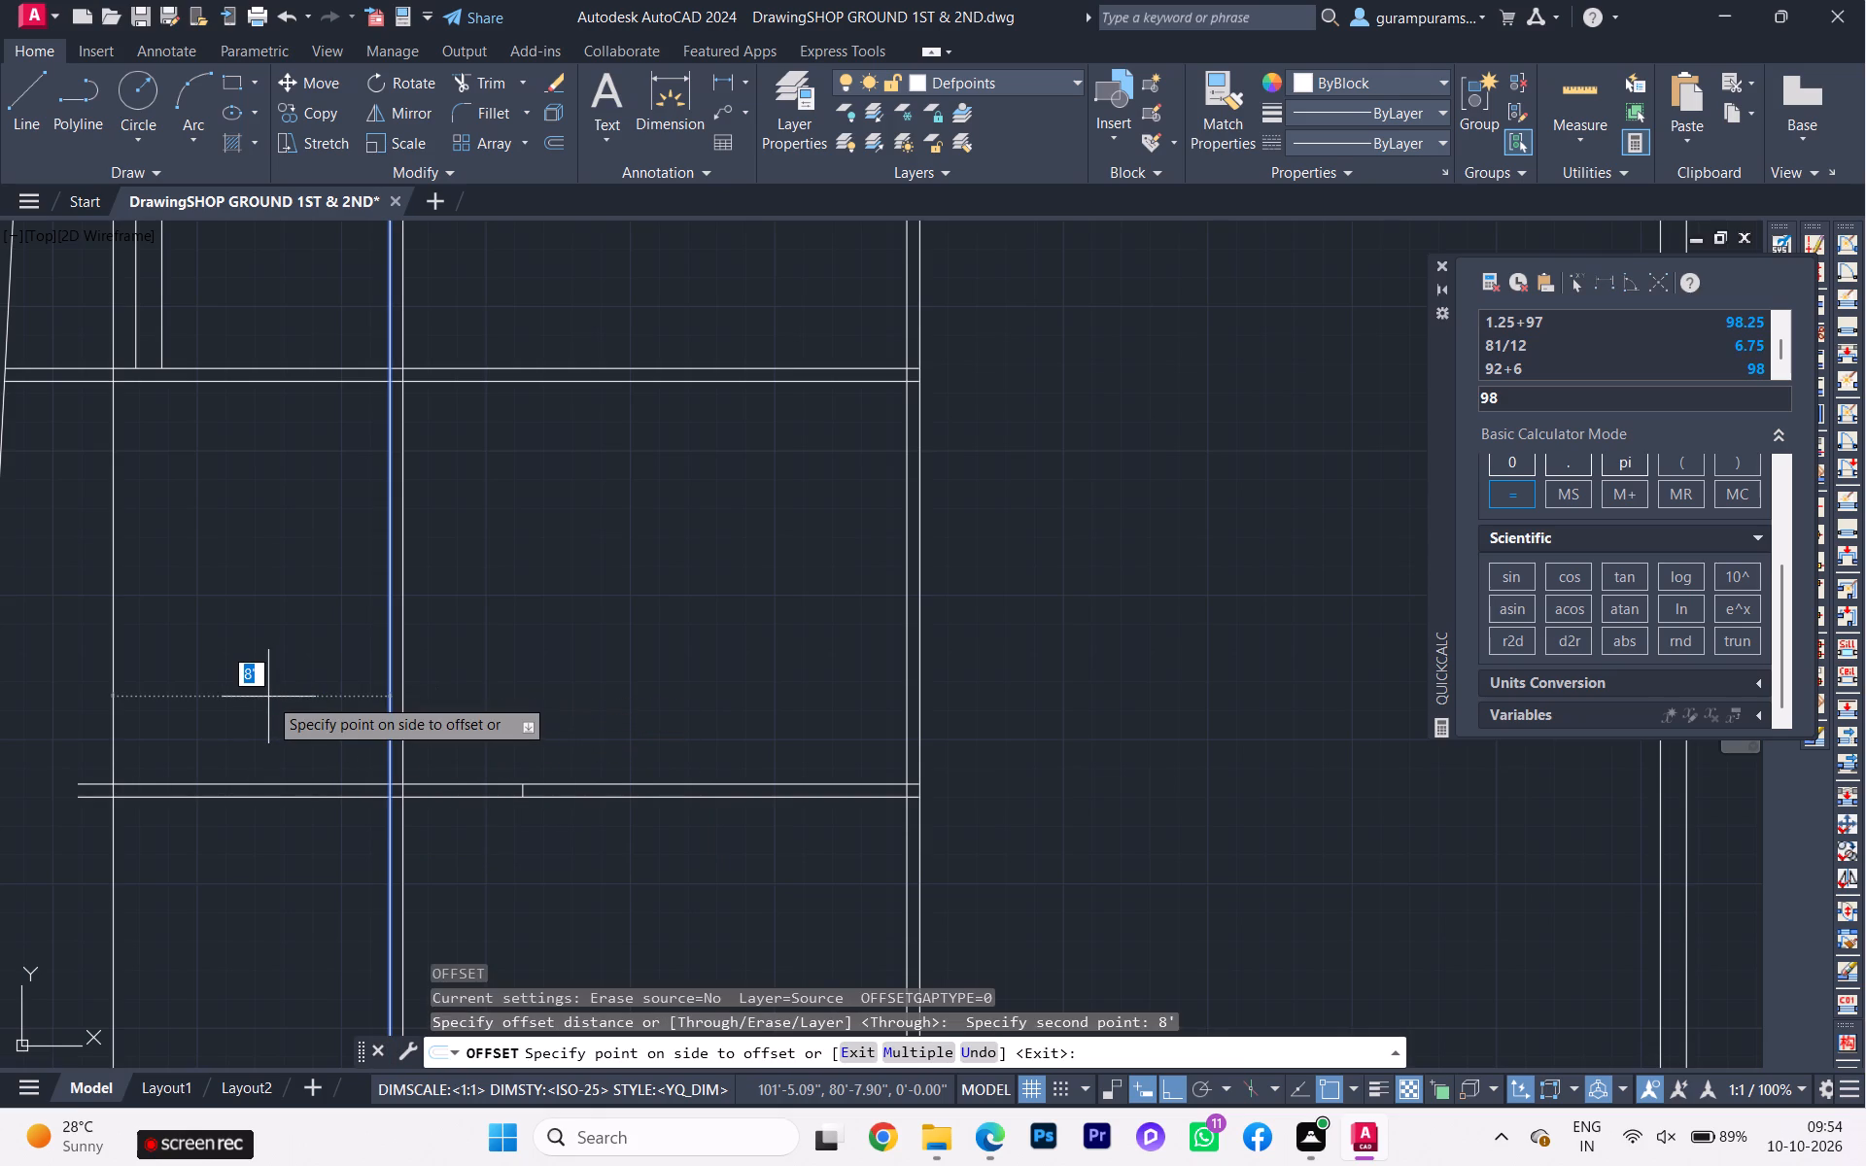
key("Escape")
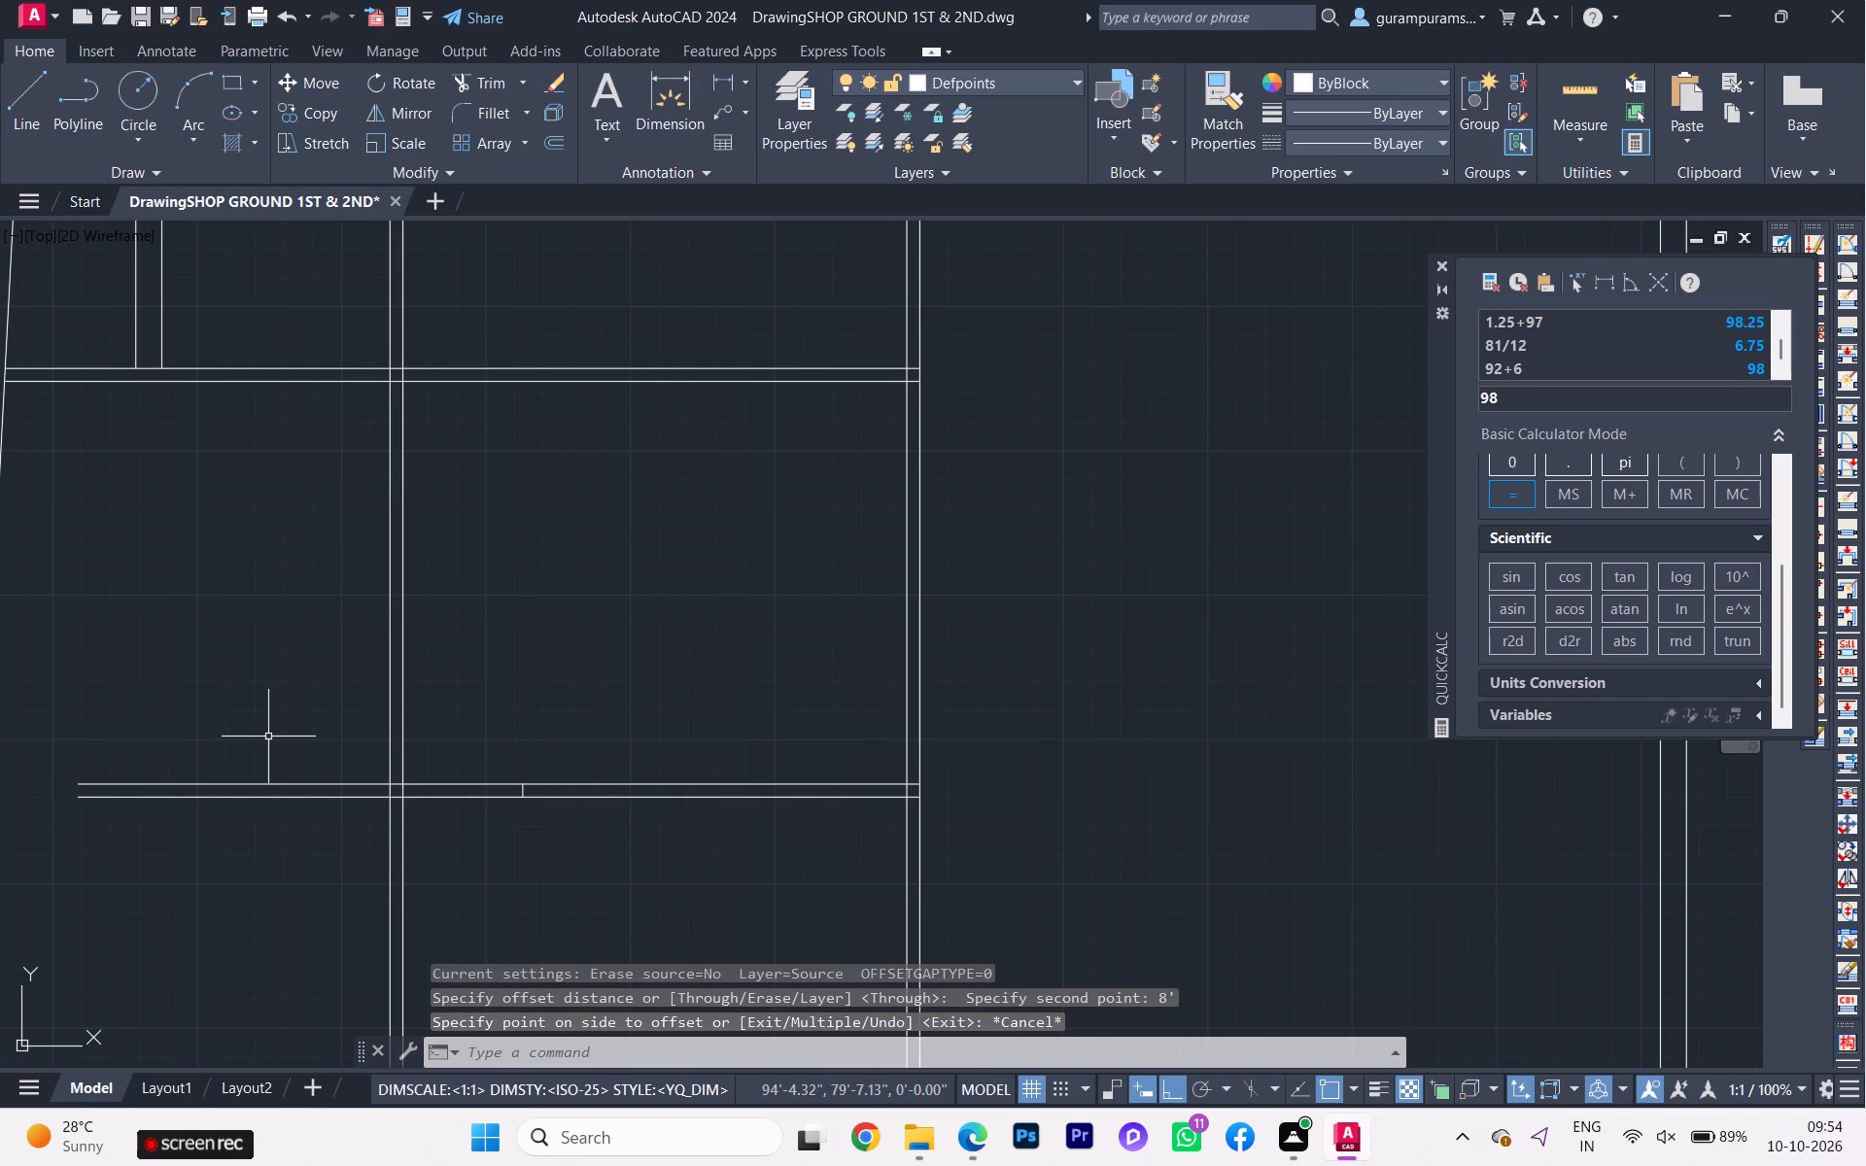
key("ctrl+y")
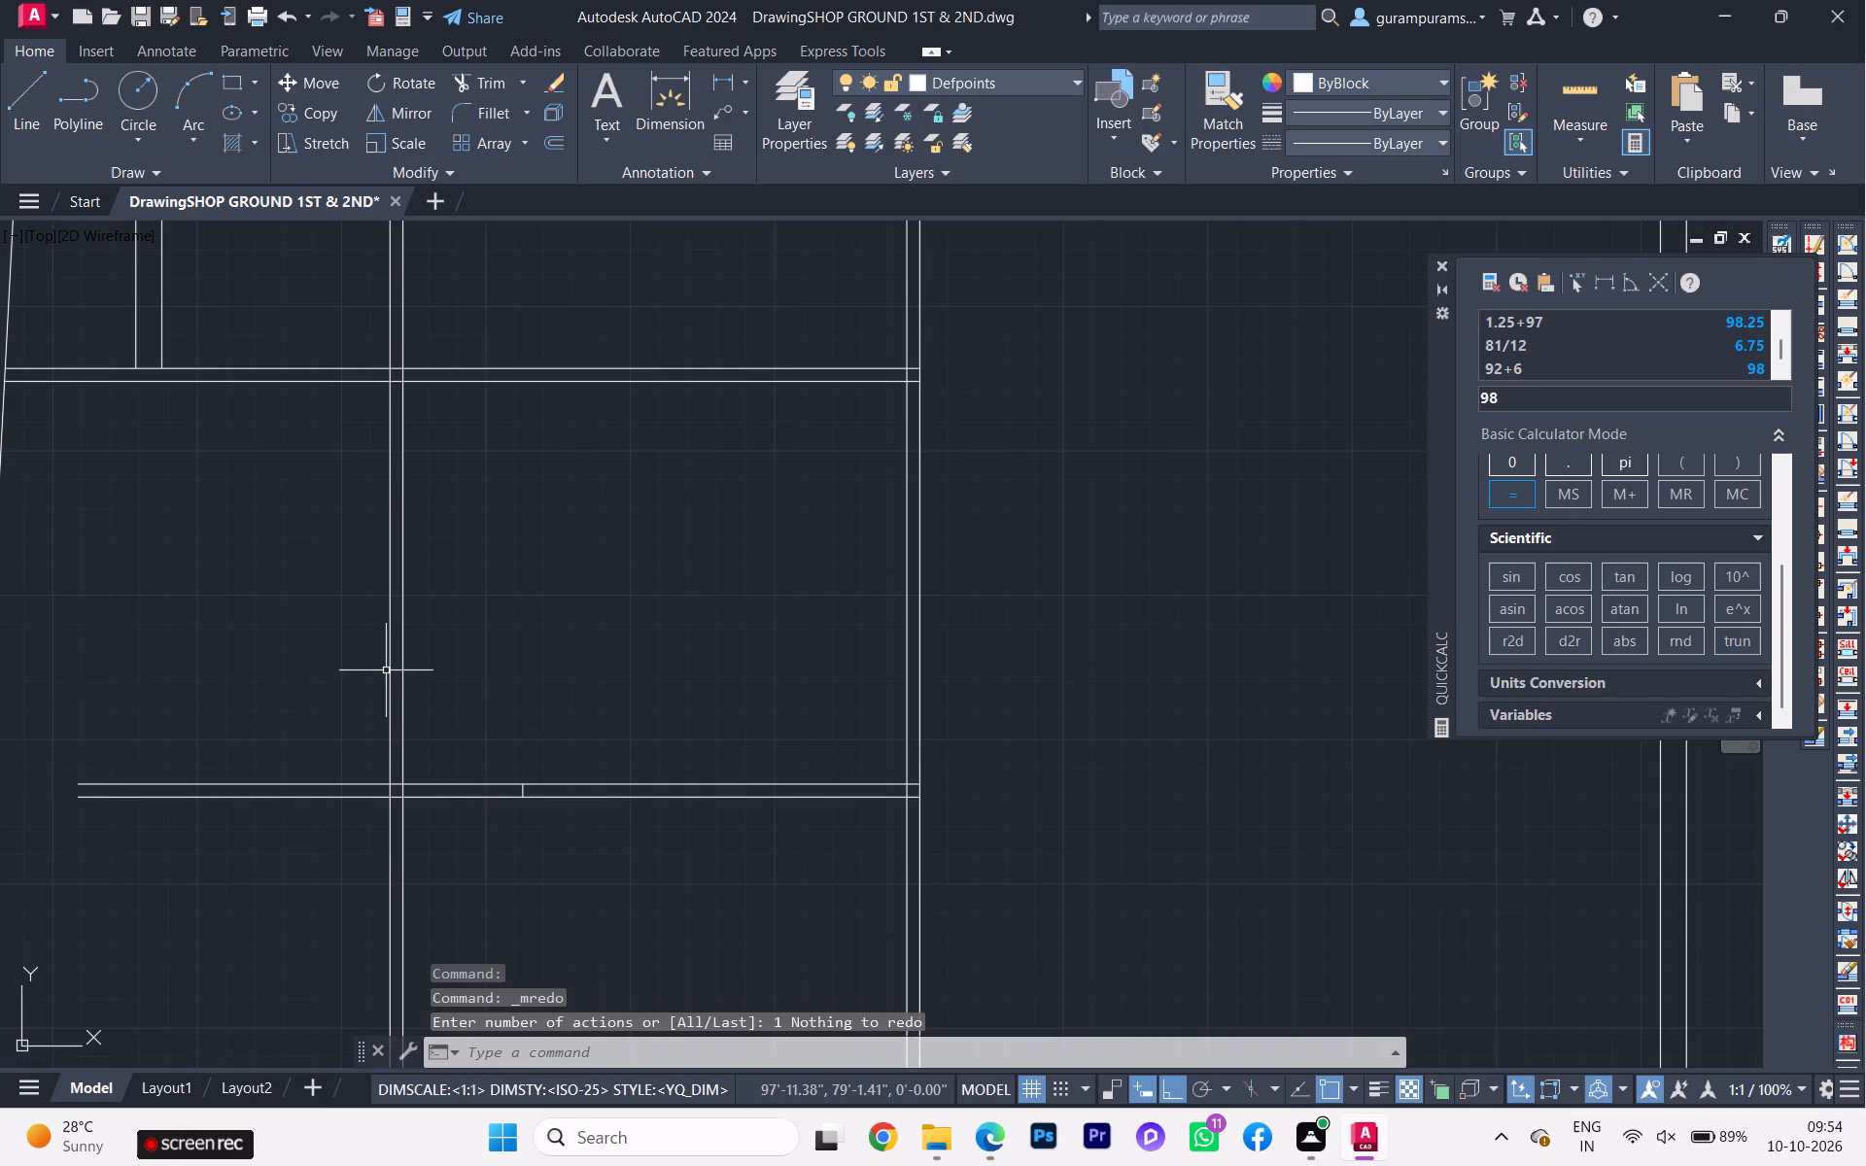
left_click(391, 665)
key("o")
key("Return")
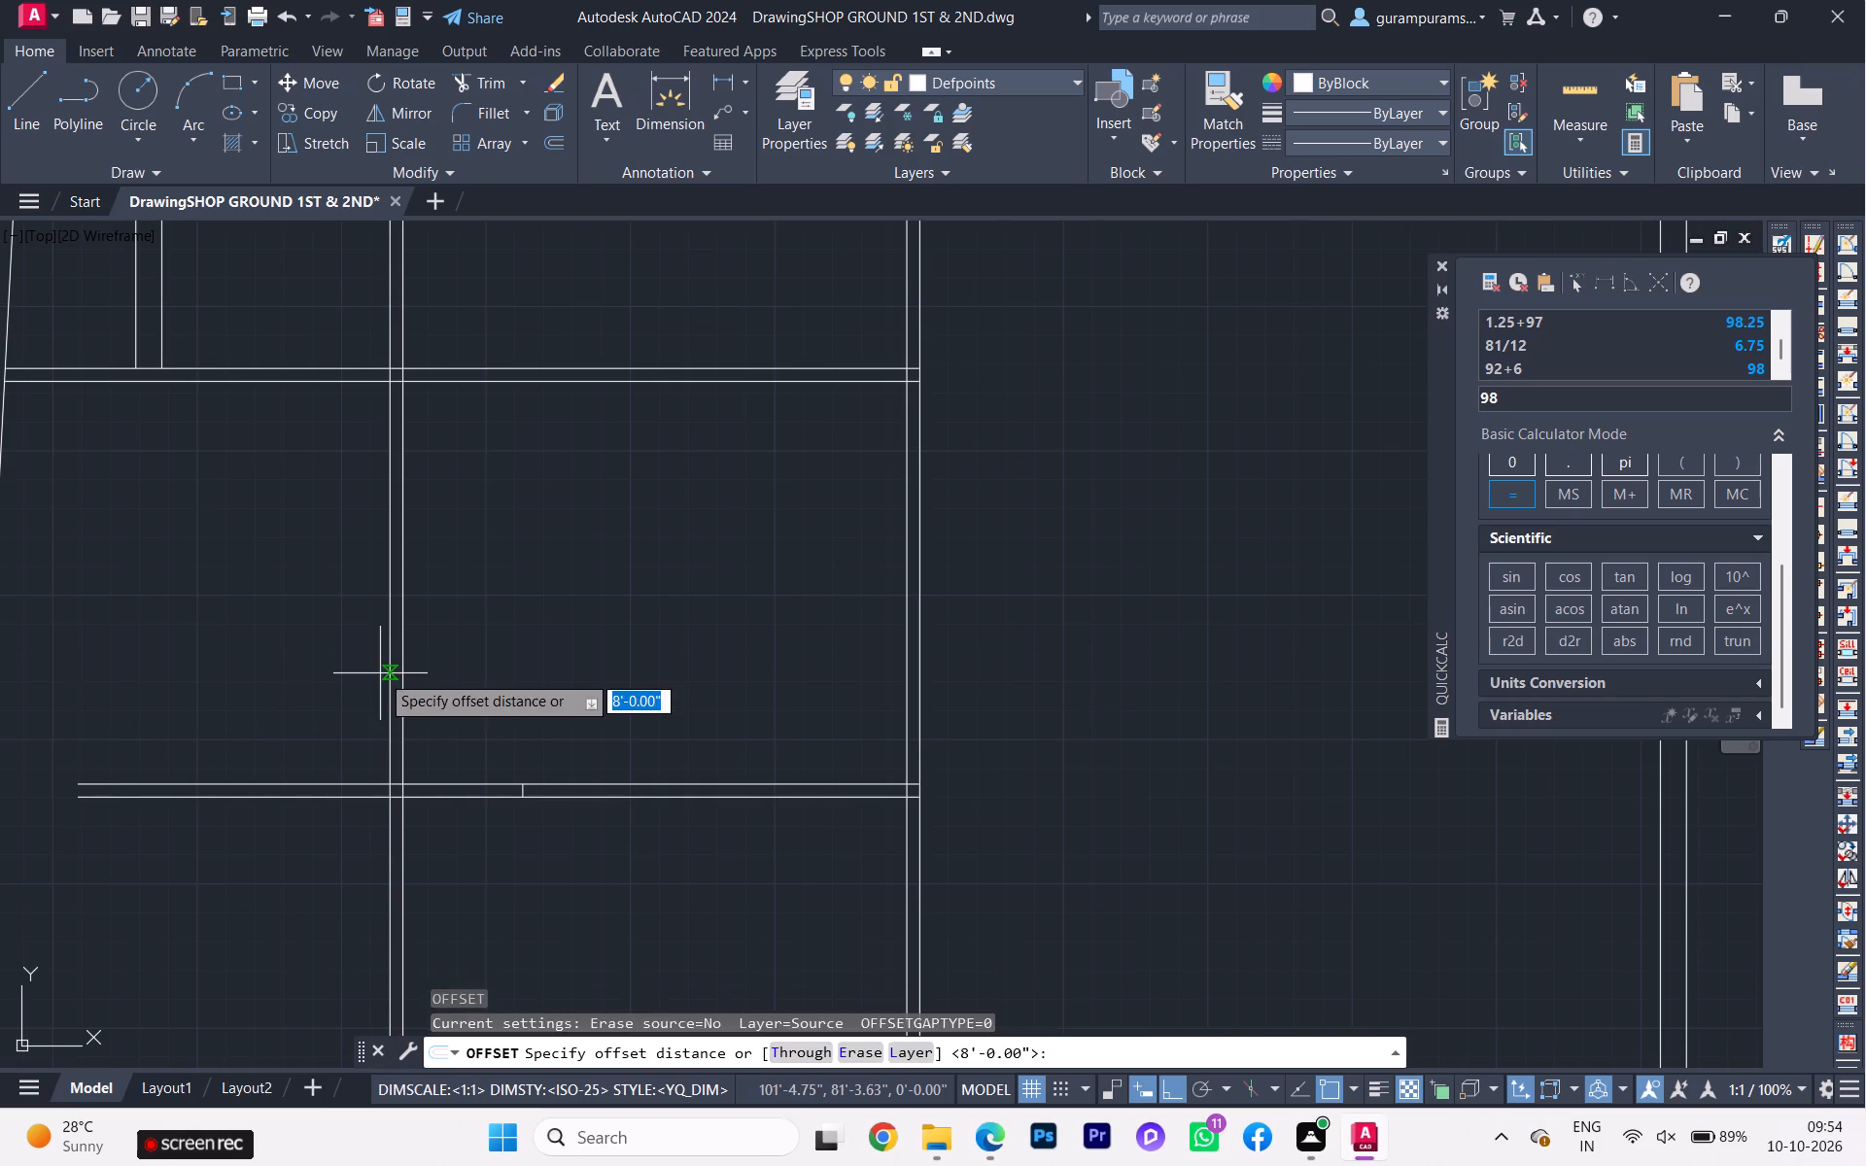
key("space")
left_click(270, 700)
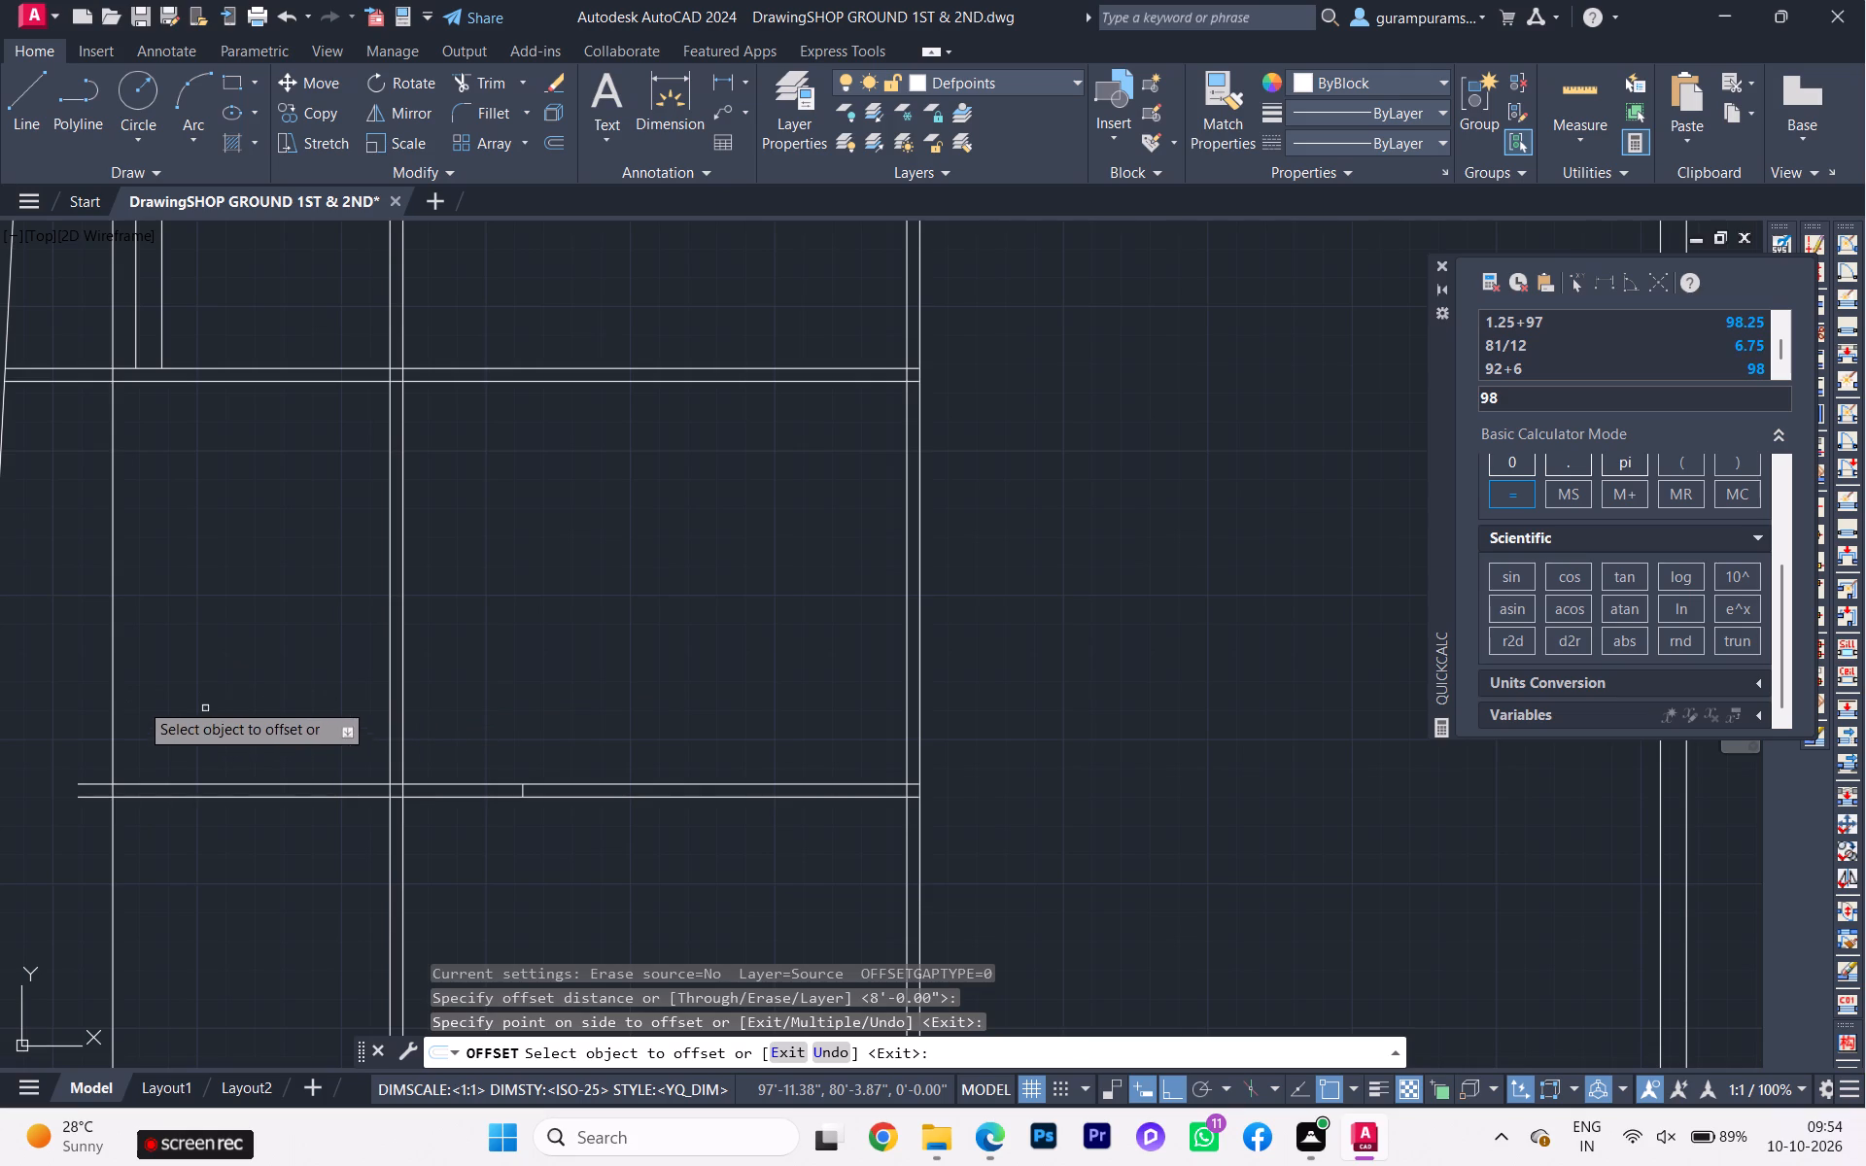
Offset the new line another 9" westward to give the balcony-side wall its thickness.
left_click(114, 689)
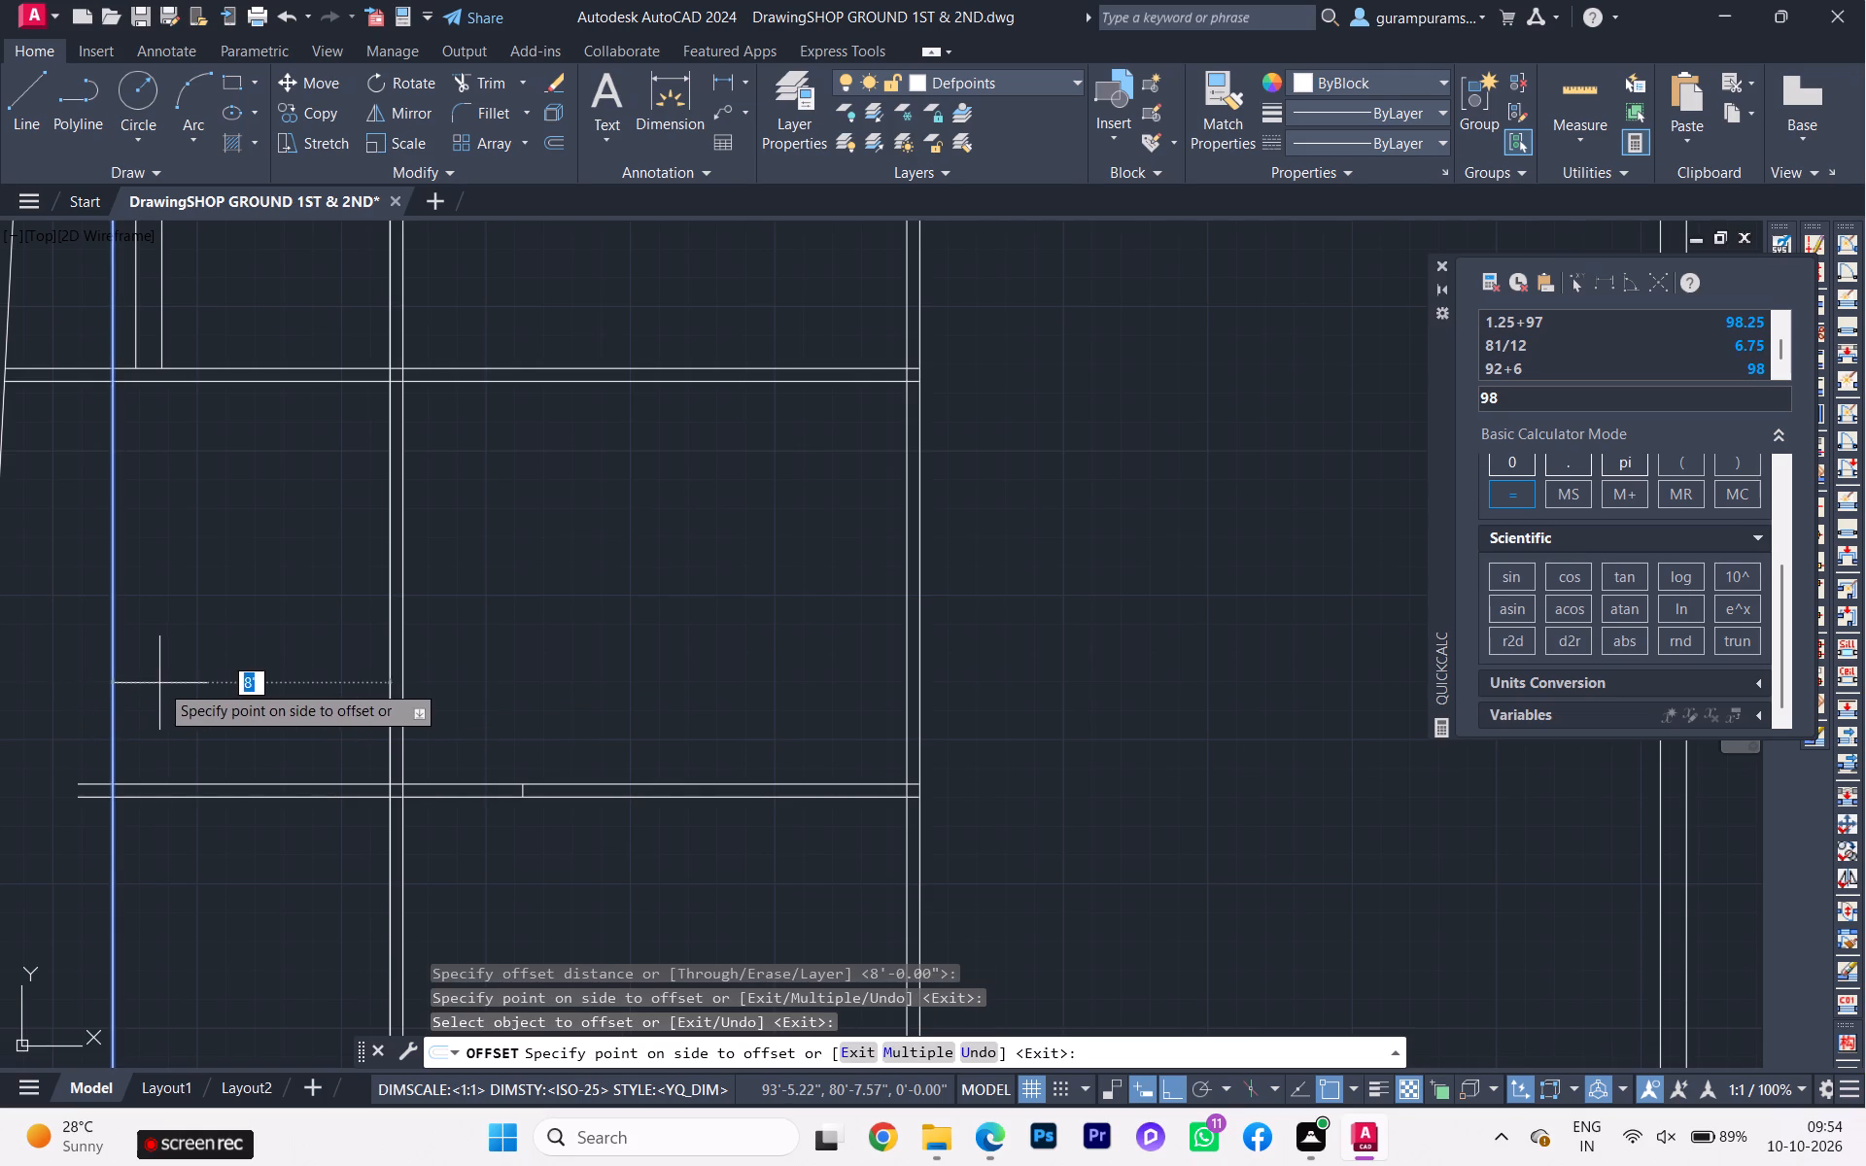
scroll(24, 681, "down", 2)
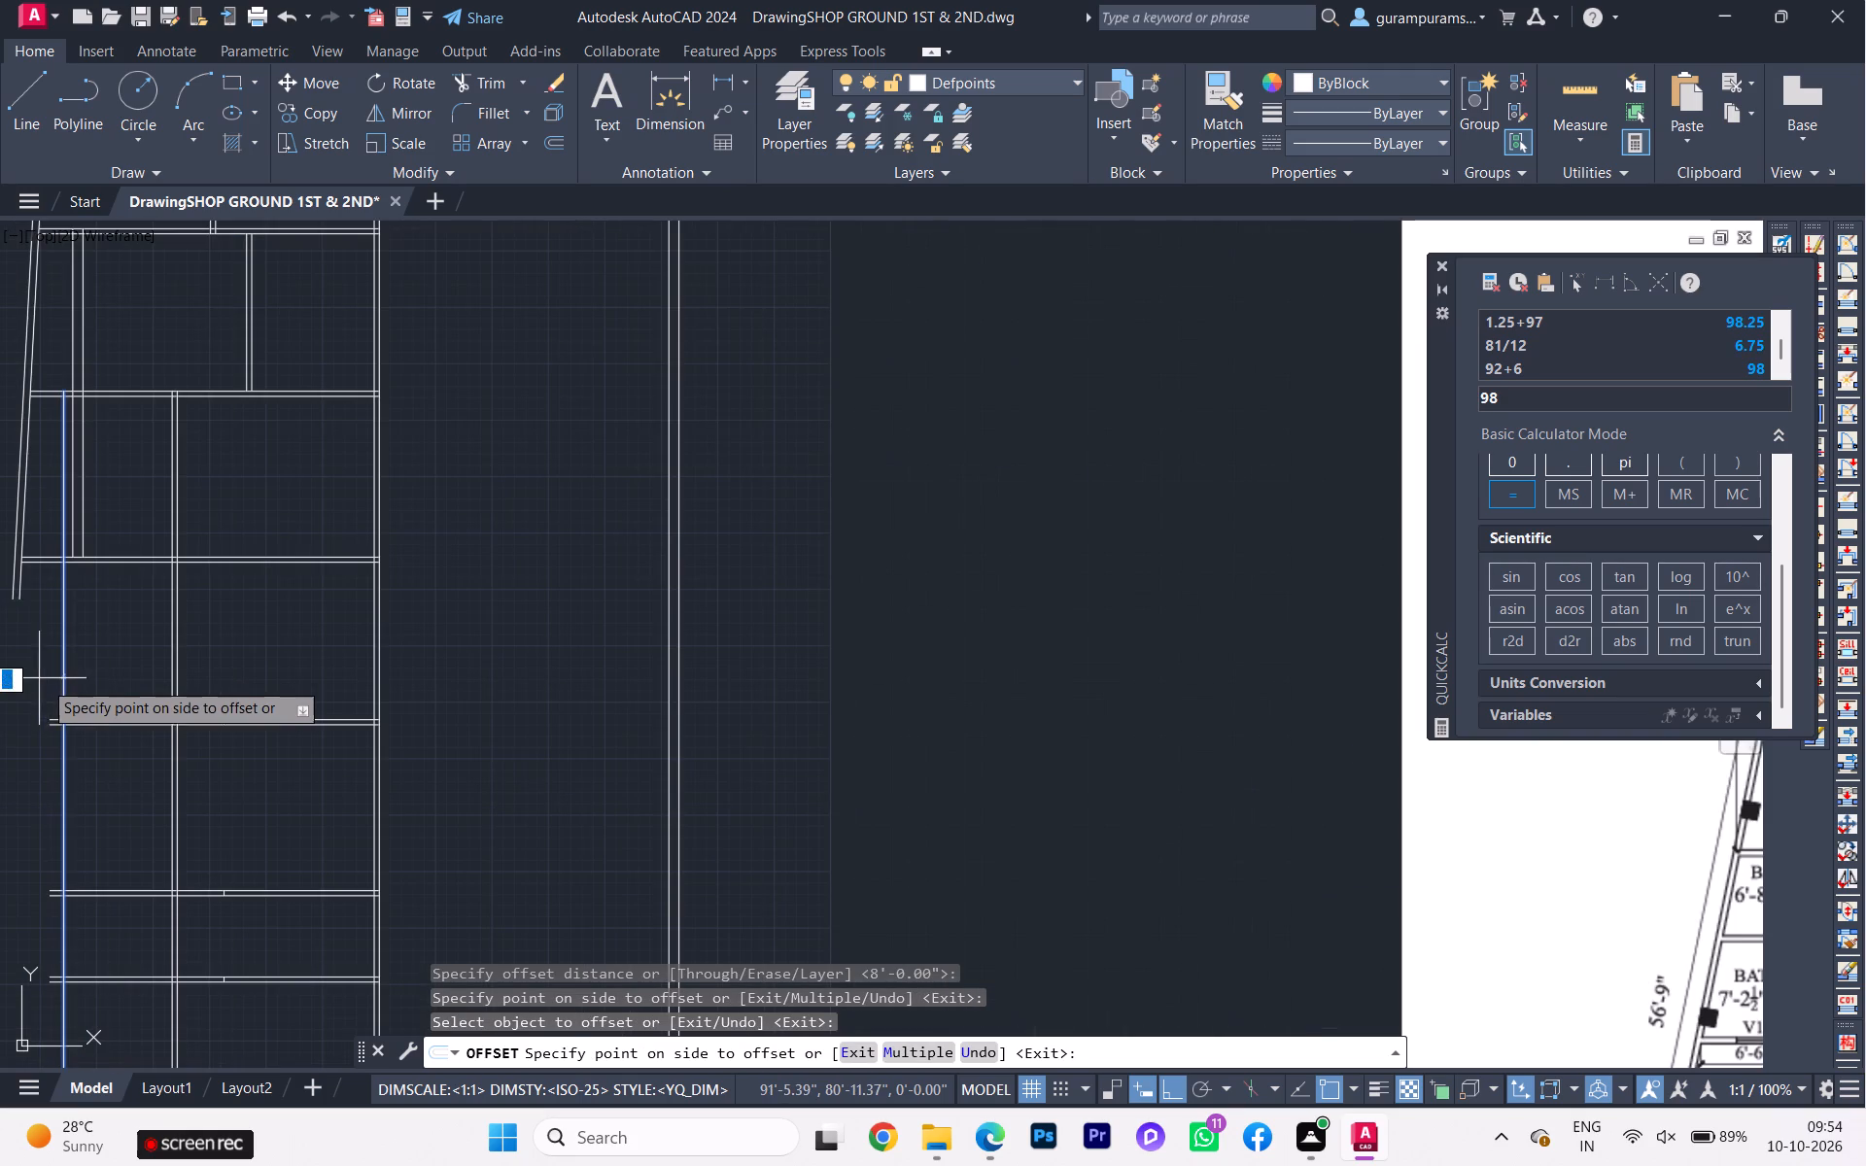
key("9")
key("Return")
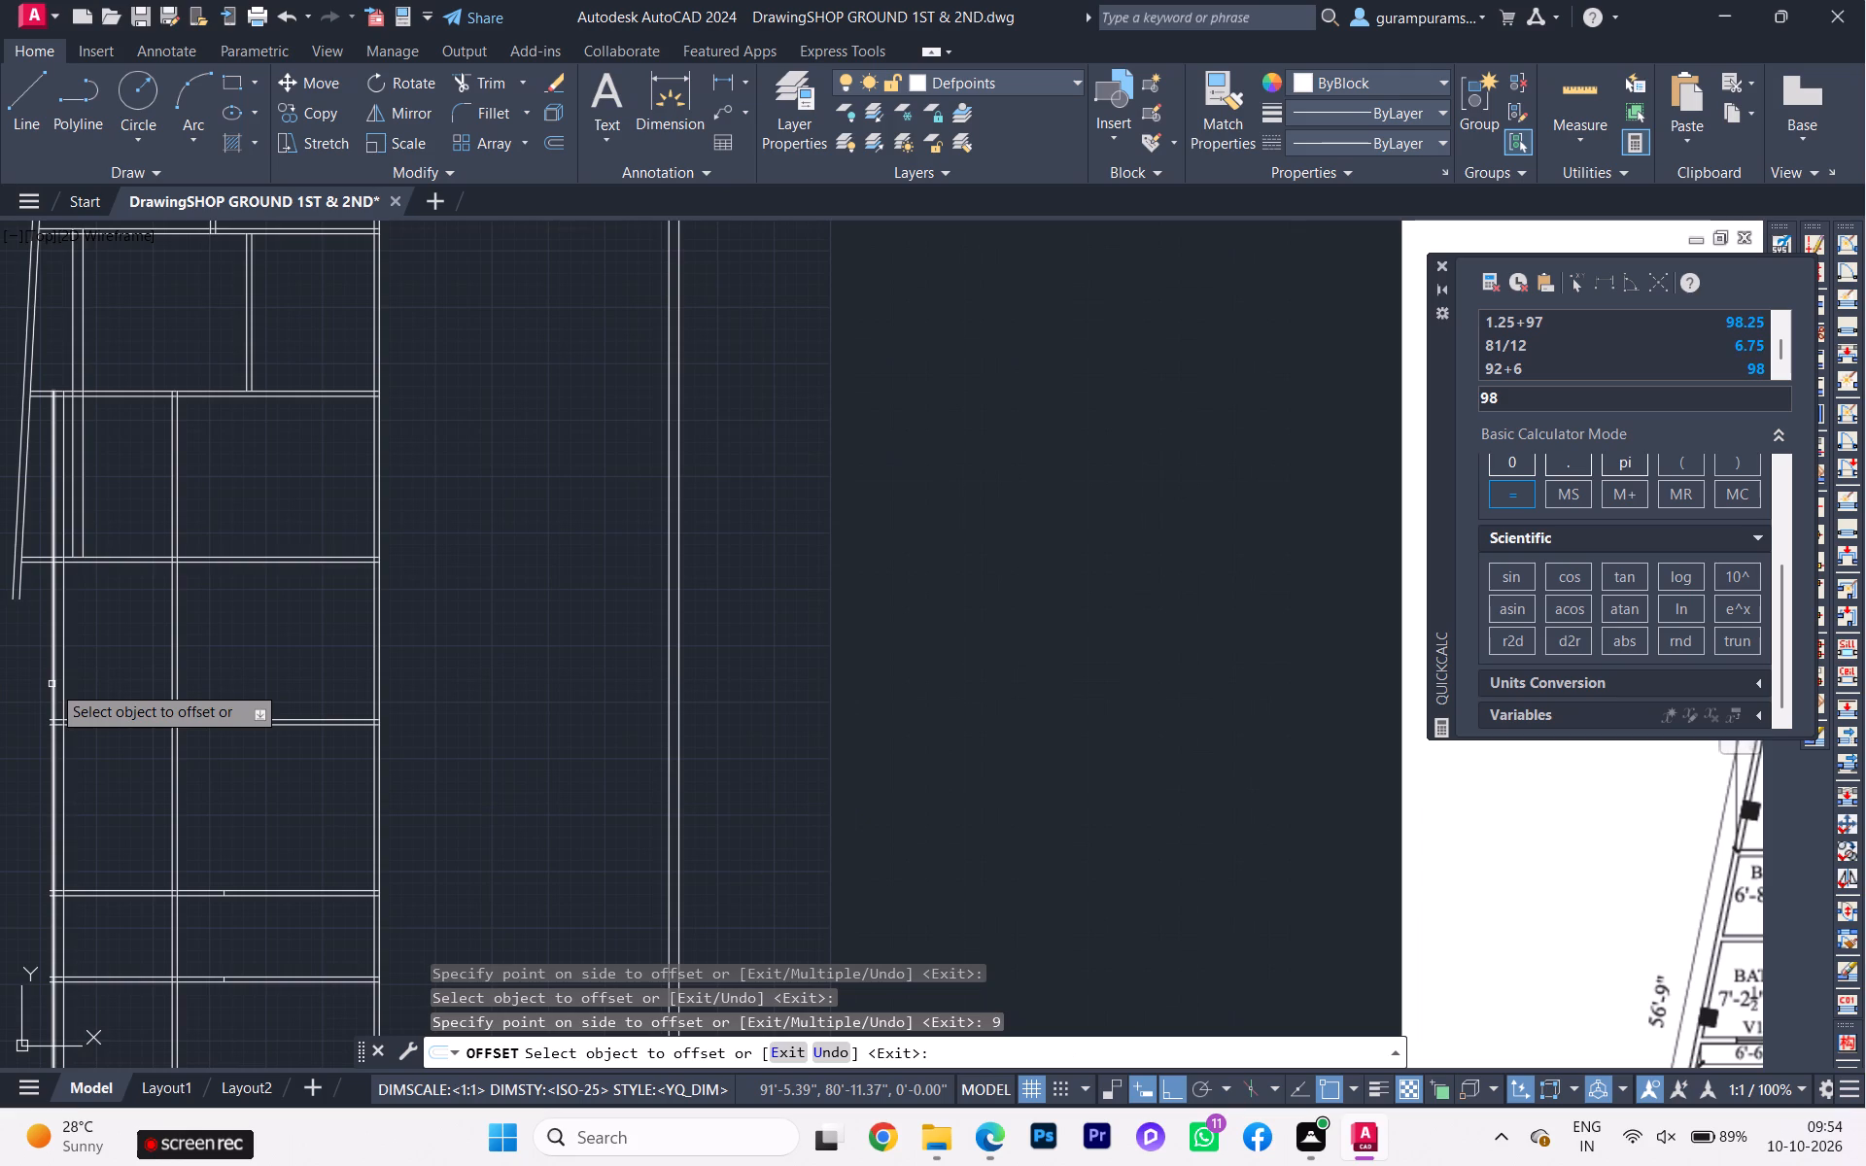
key("Escape")
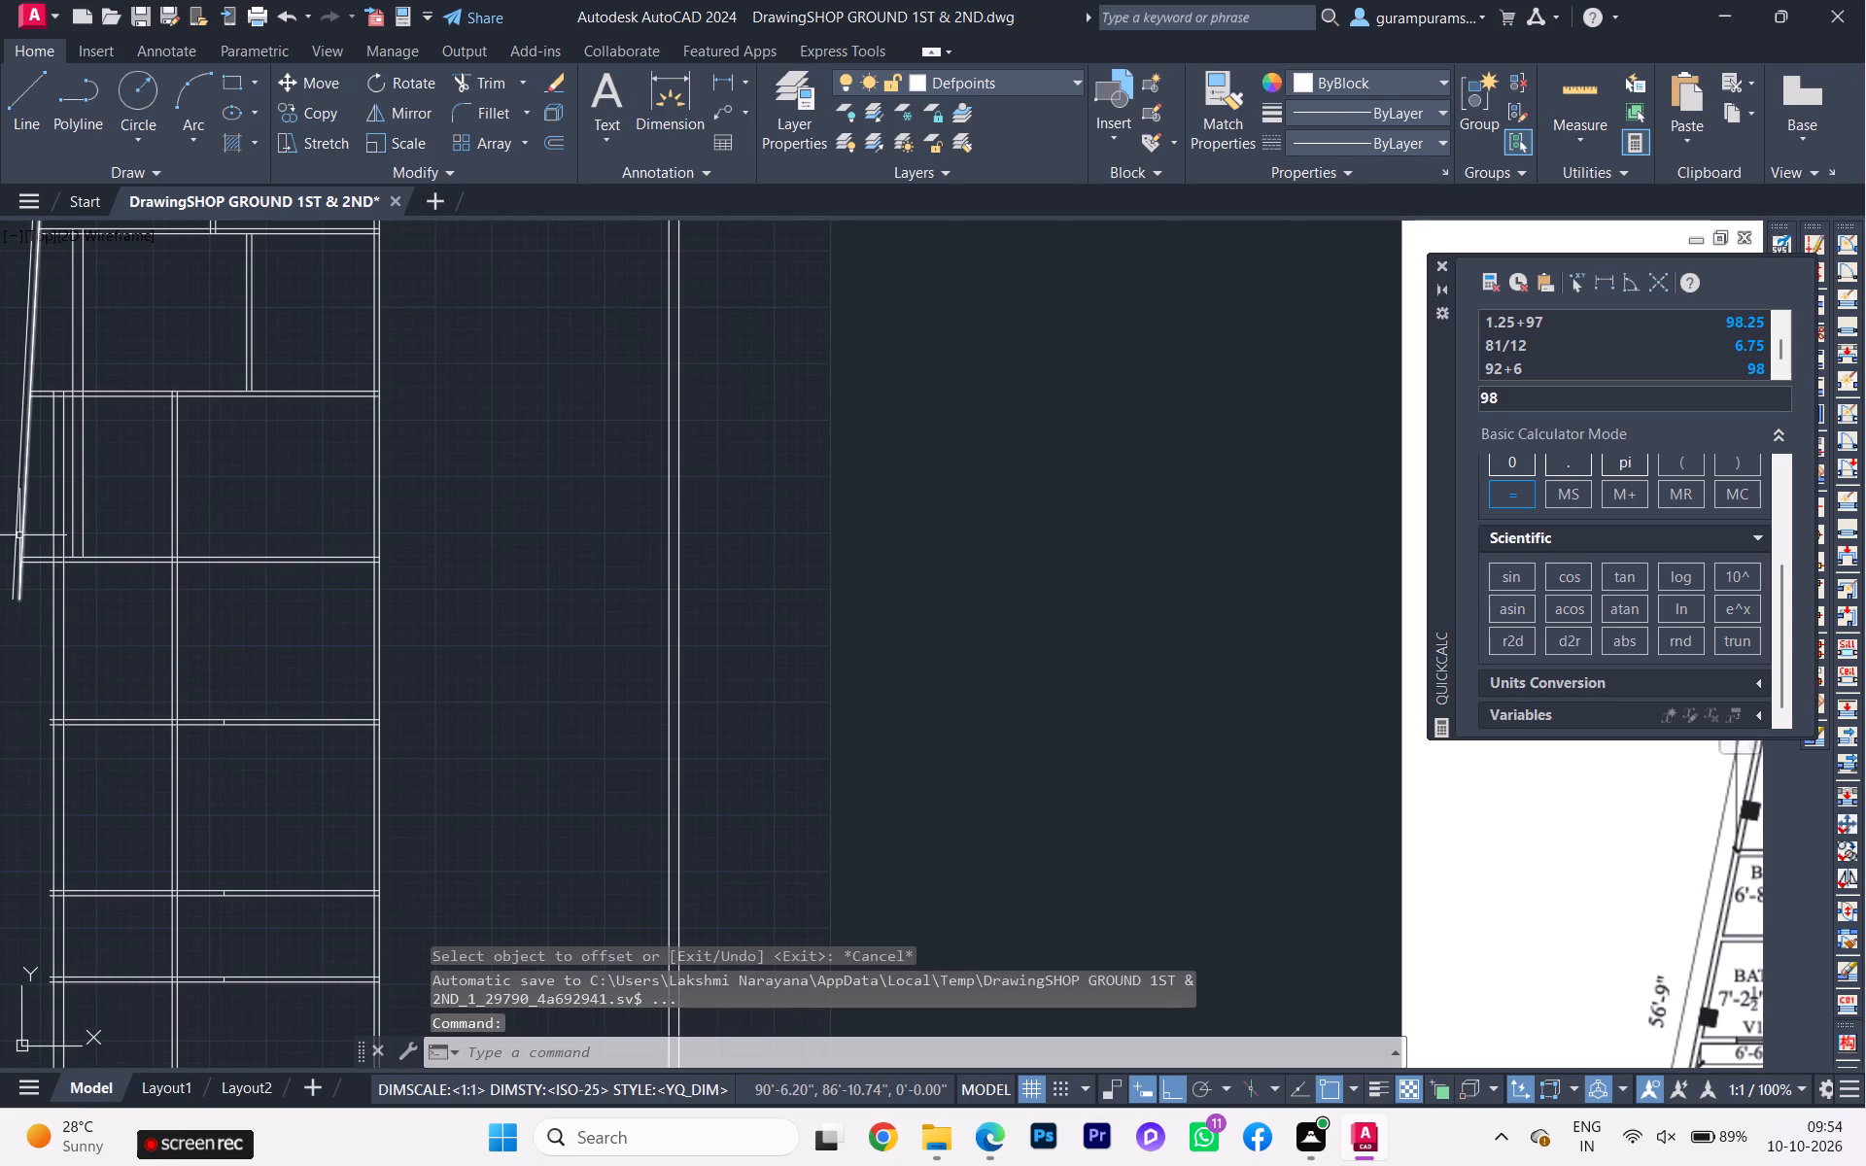
Trim both lines of the new balcony-side wall where they run north of the fourth interior cross wall.
scroll(59, 494, "up", 1)
key("t")
key("r")
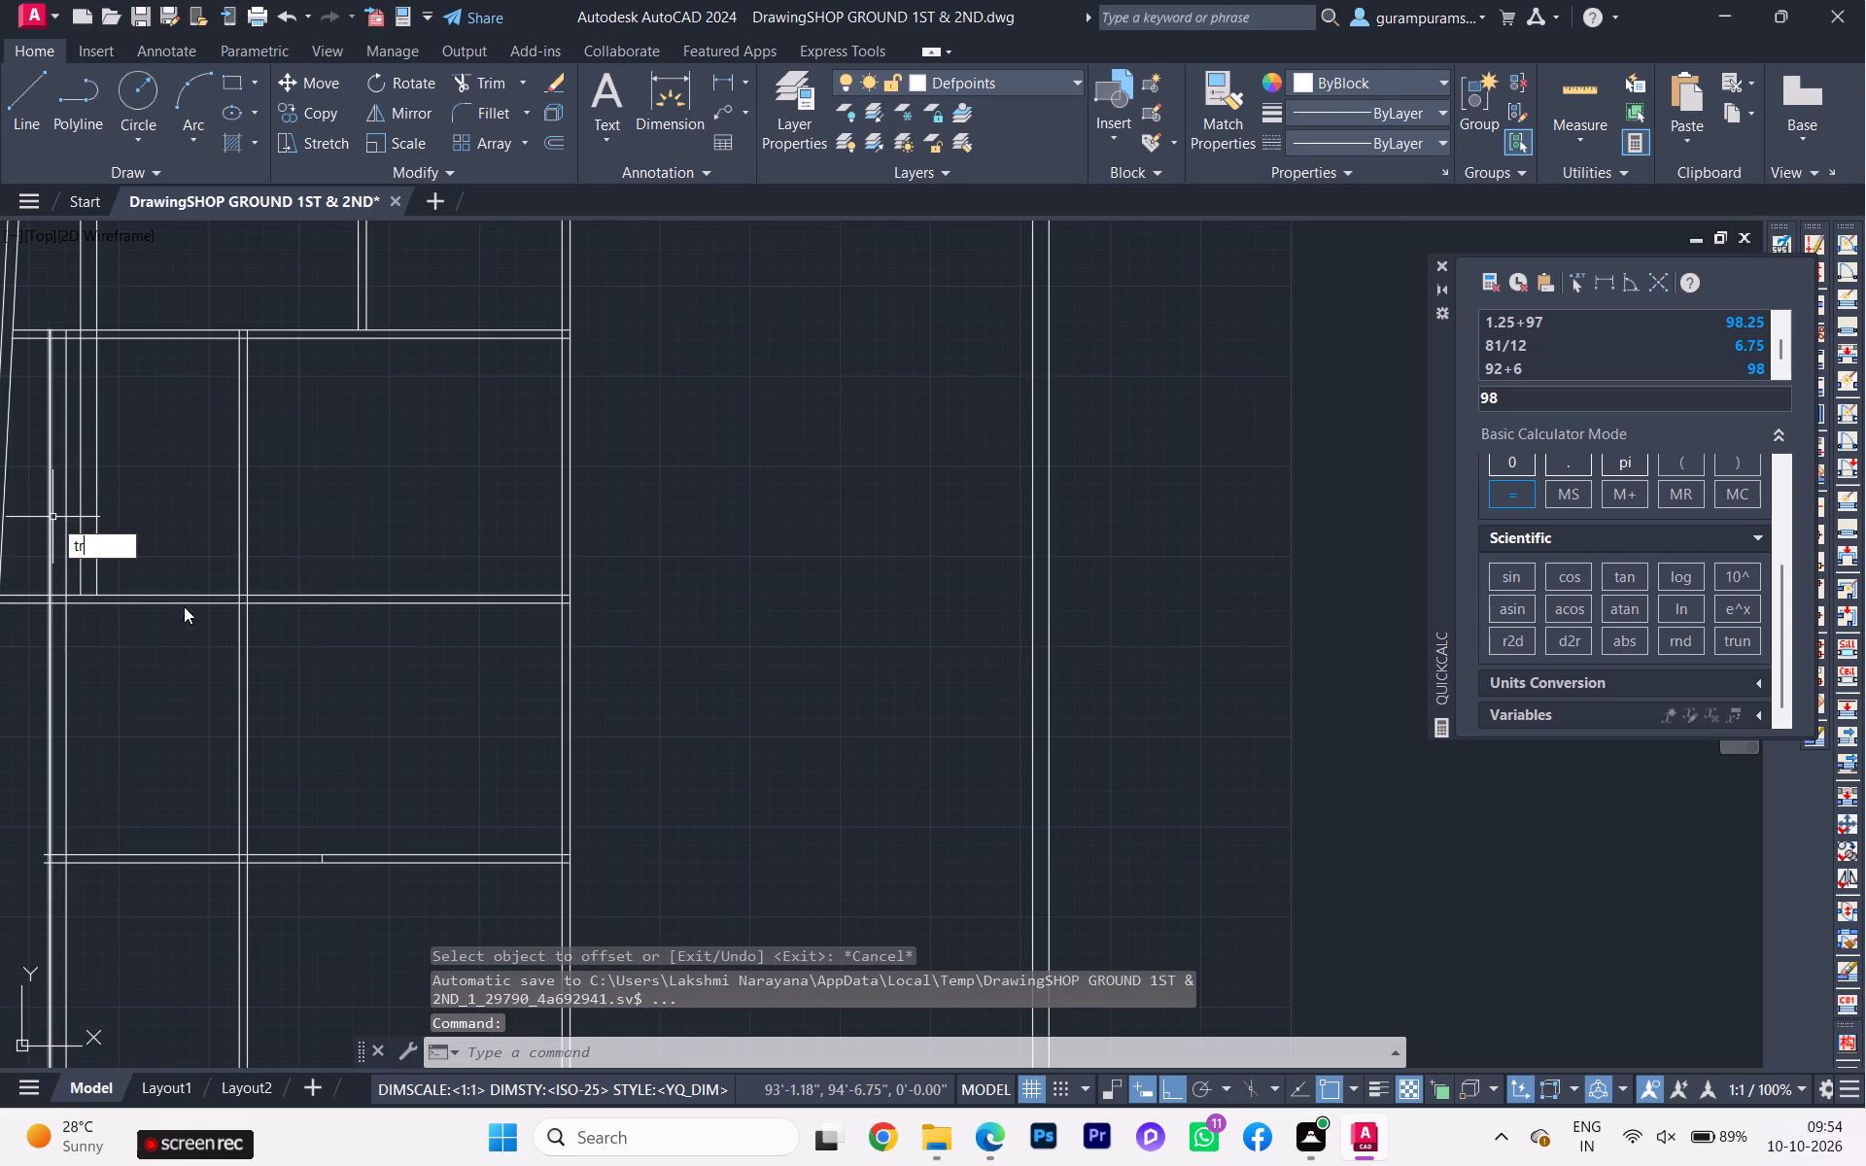
left_click(181, 575)
scroll(87, 552, "up", 1)
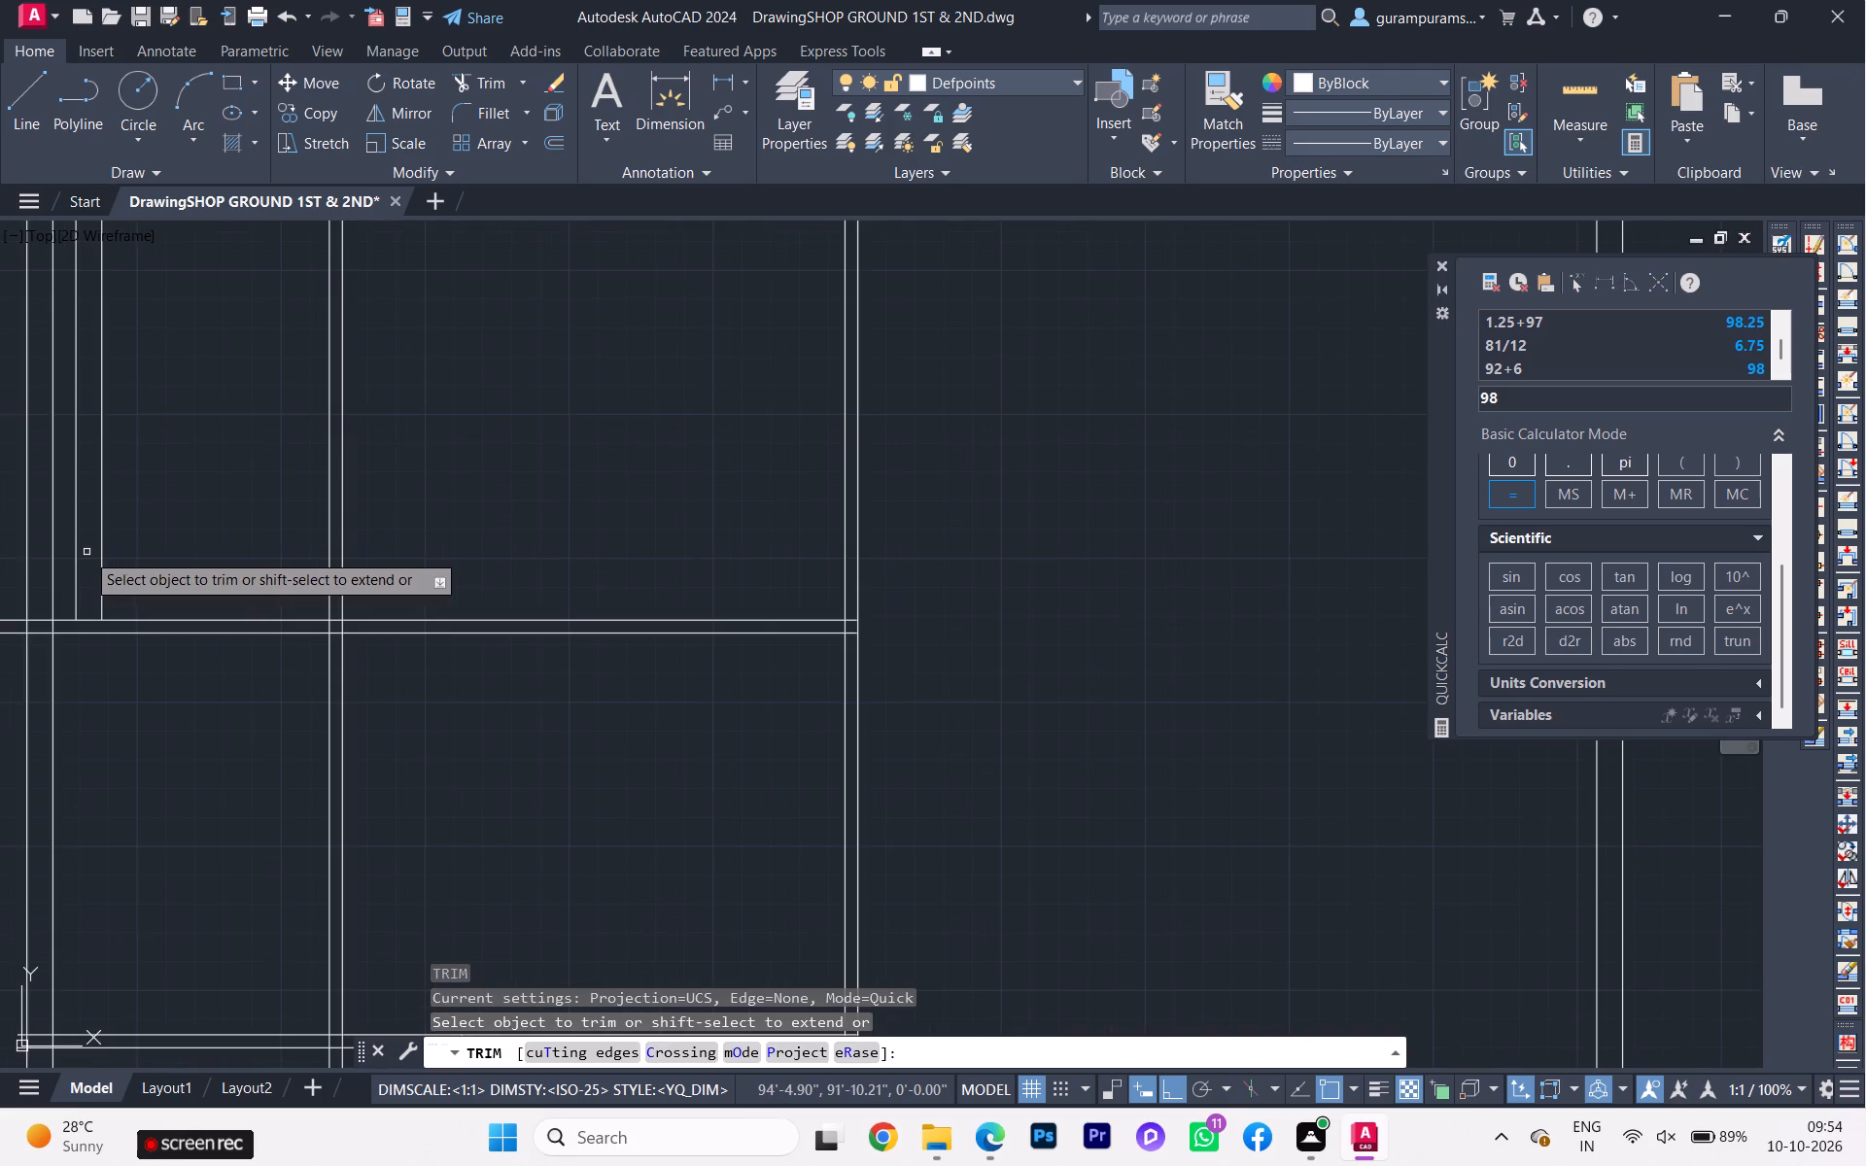
left_click(55, 557)
left_click(21, 549)
left_click(39, 539)
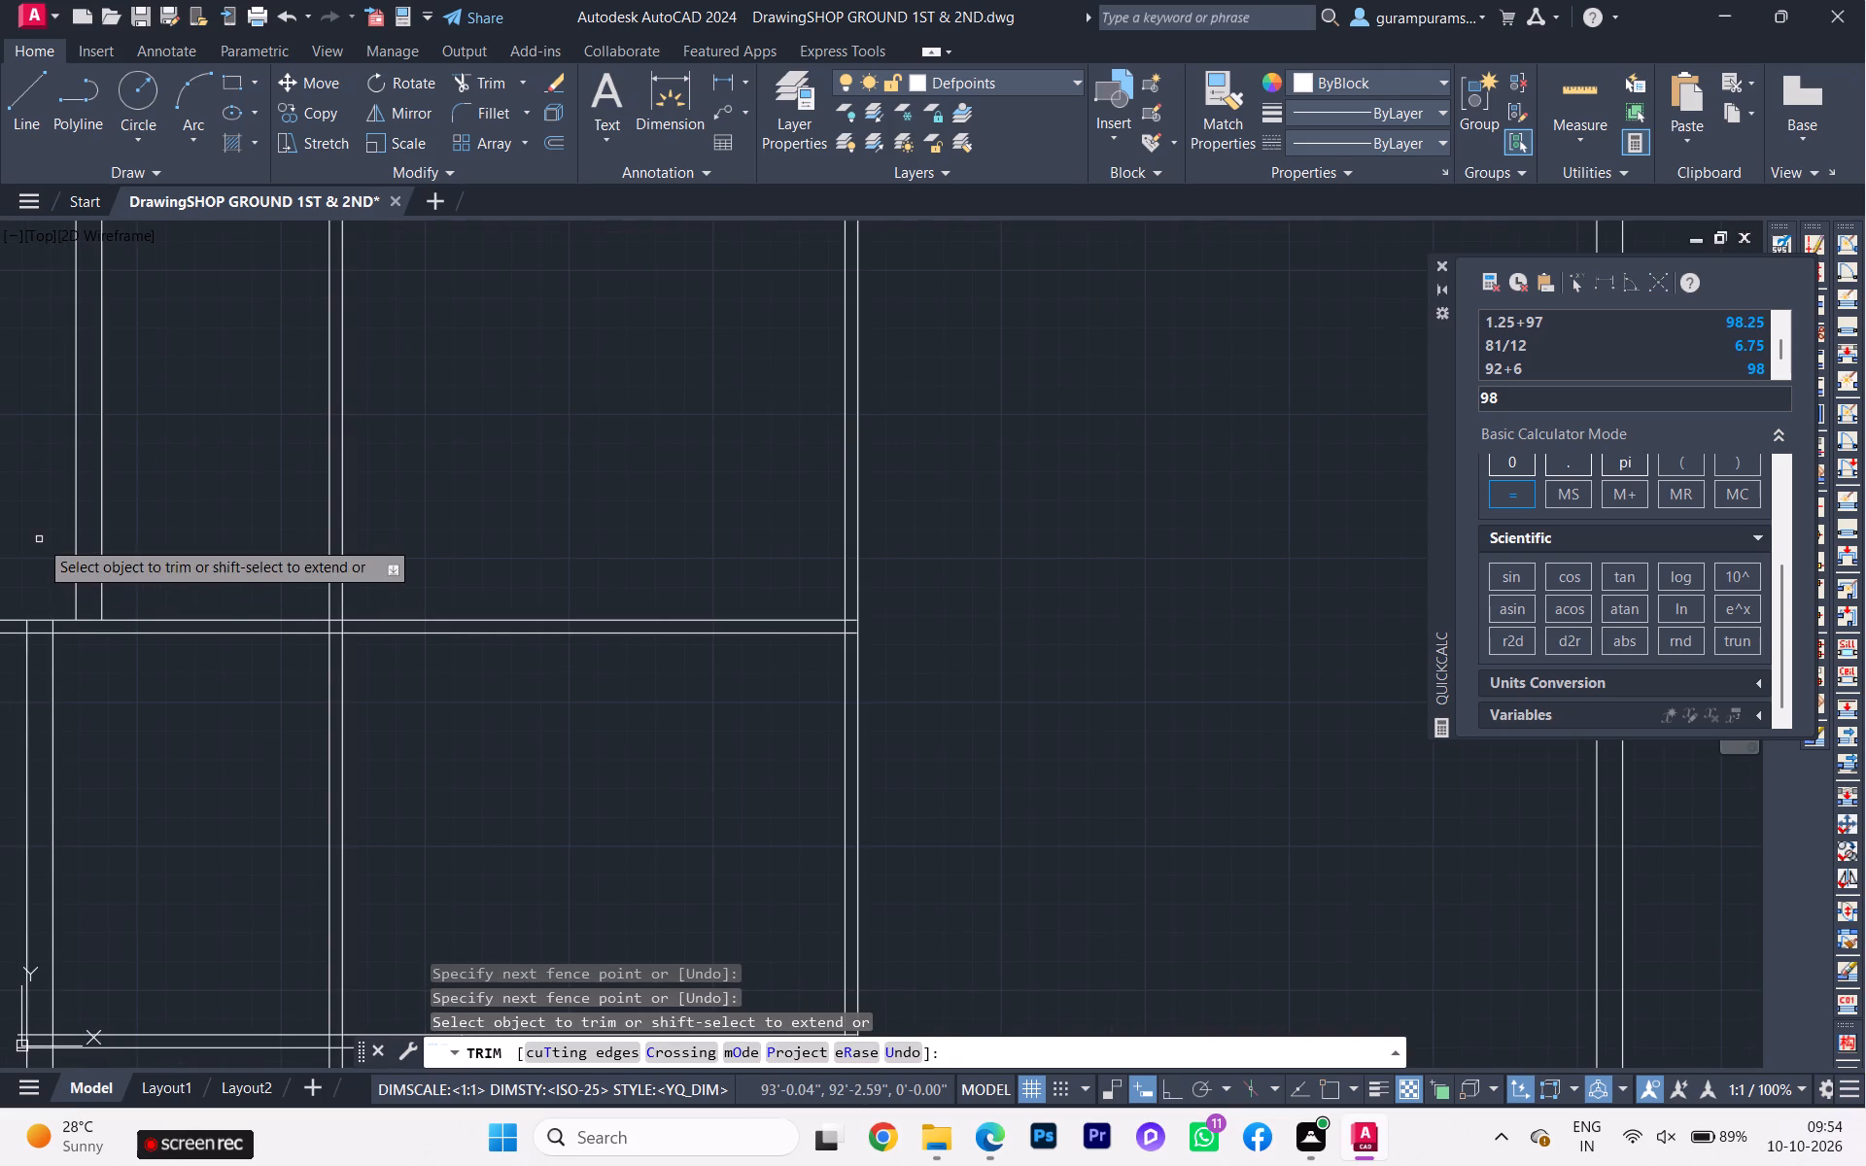
Compare the new balcony-side wall with the reference floor plan, examining the balcony beside the 8' wide kitchen.
scroll(94, 735, "down", 1)
middle_click_drag(94, 735, 168, 632)
scroll(94, 735, "down", 1)
scroll(175, 639, "down", 1)
scroll(50, 699, "down", 1)
scroll(627, 732, "up", 1)
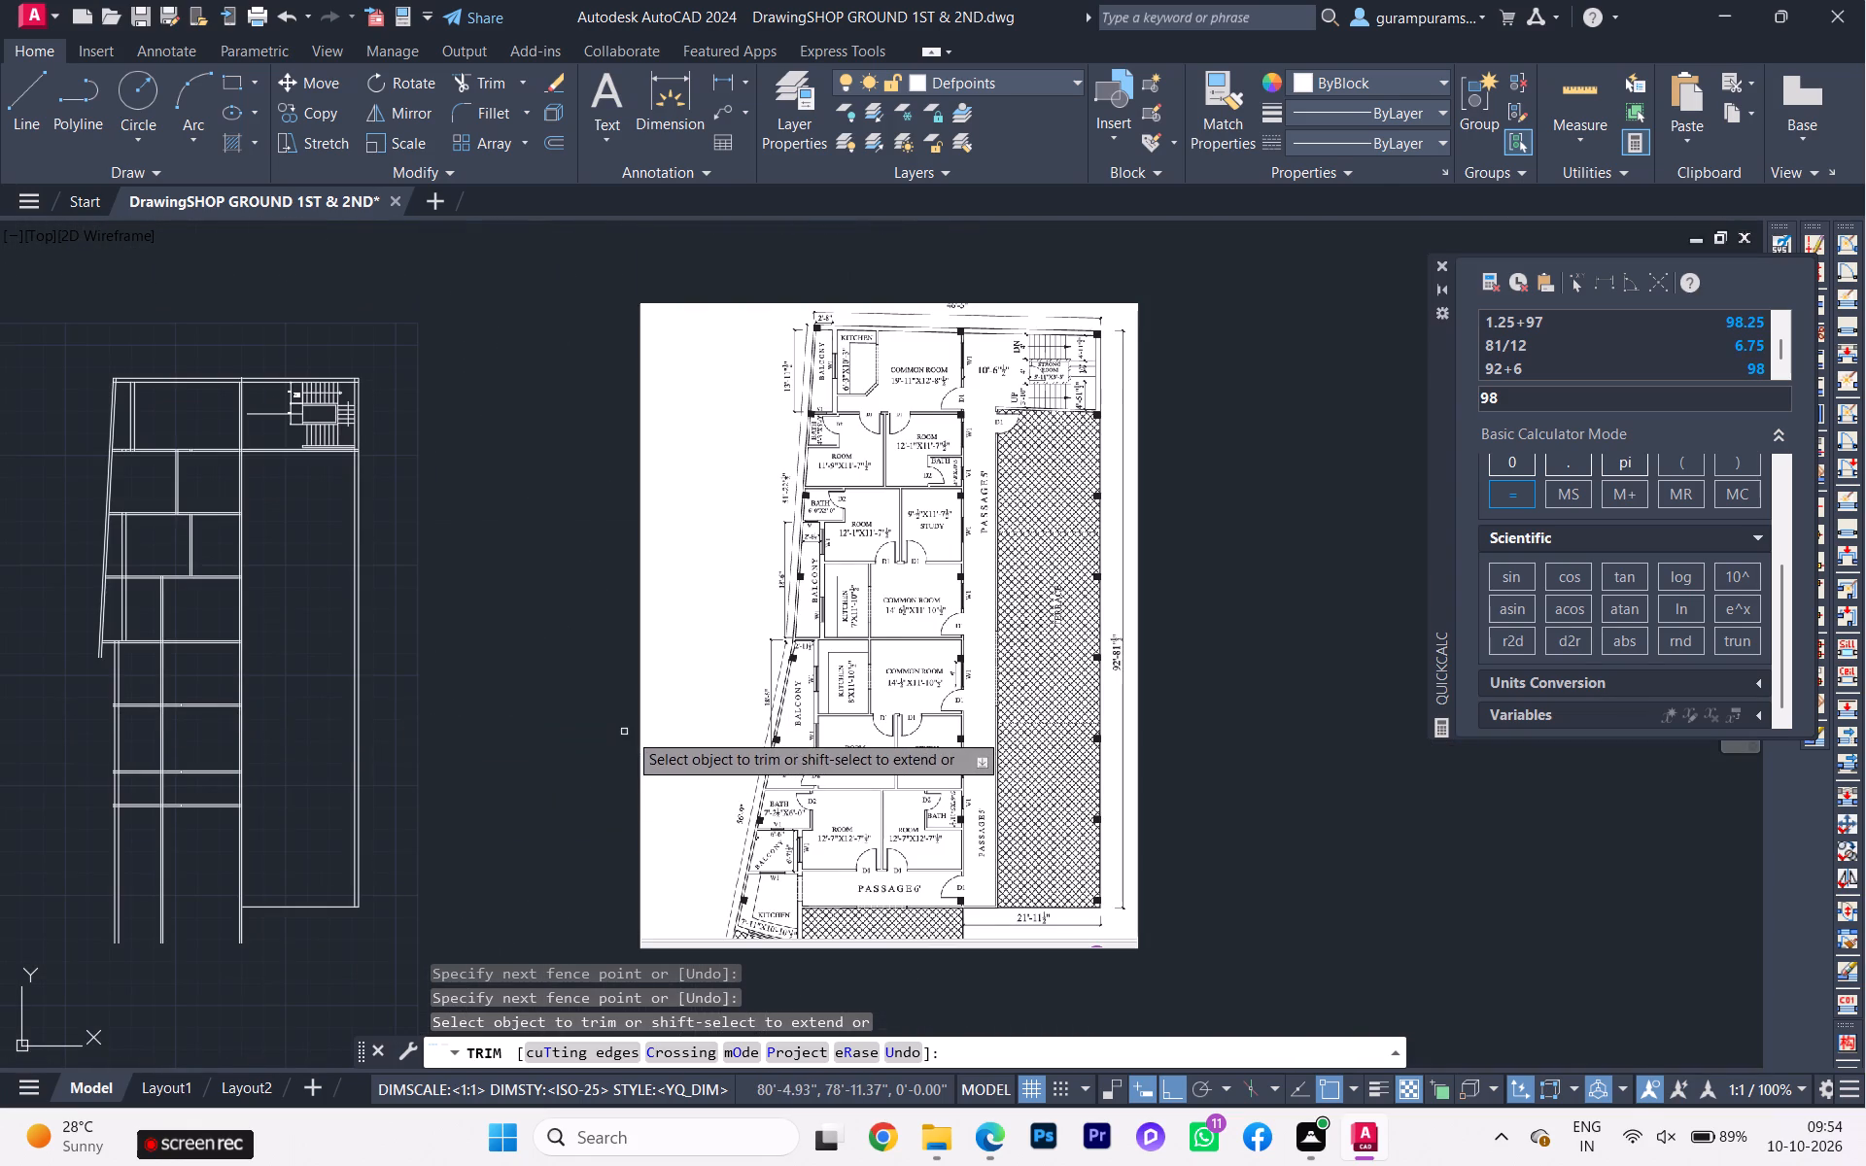
scroll(630, 733, "up", 1)
scroll(648, 741, "down", 1)
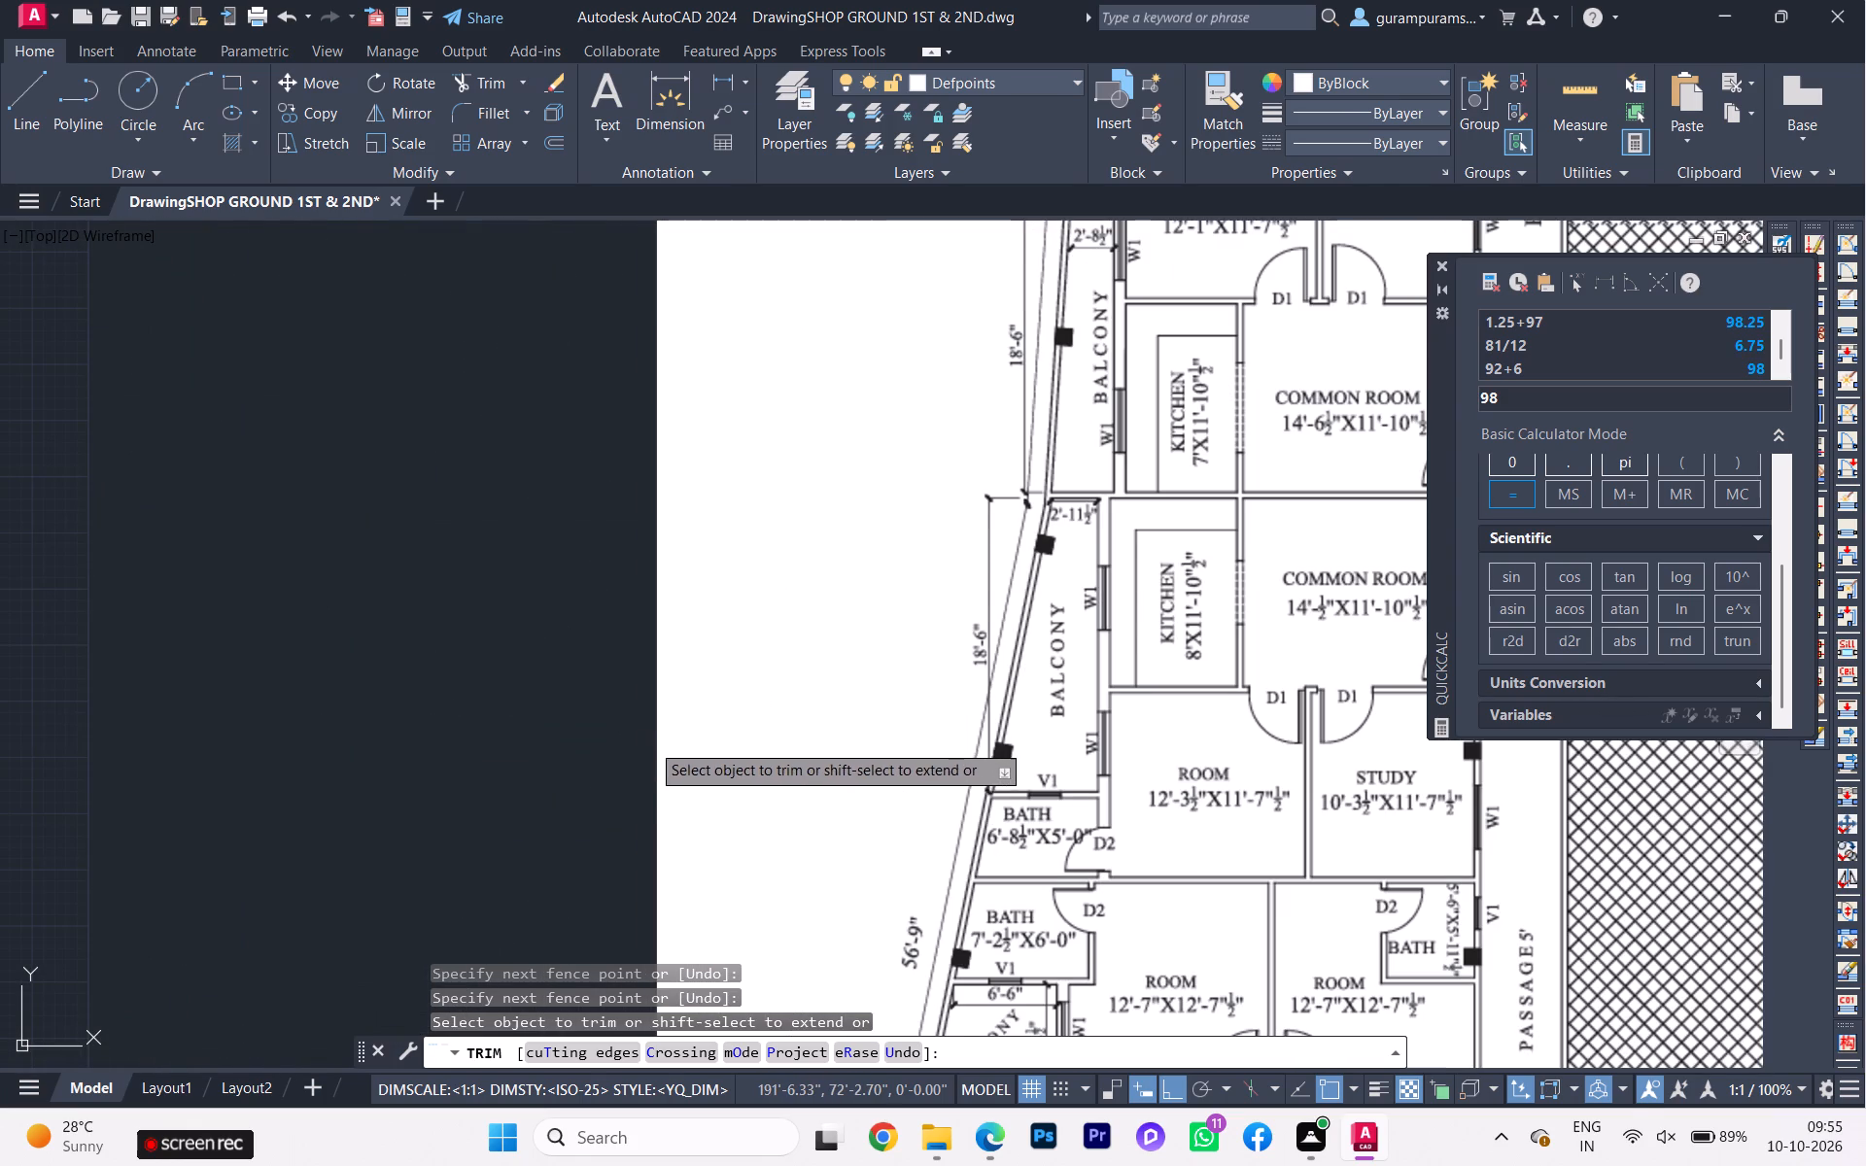
scroll(510, 731, "down", 1)
scroll(56, 689, "up", 1)
scroll(56, 689, "down", 1)
scroll(95, 677, "up", 3)
scroll(161, 698, "down", 2)
middle_click_drag(274, 718, 386, 728)
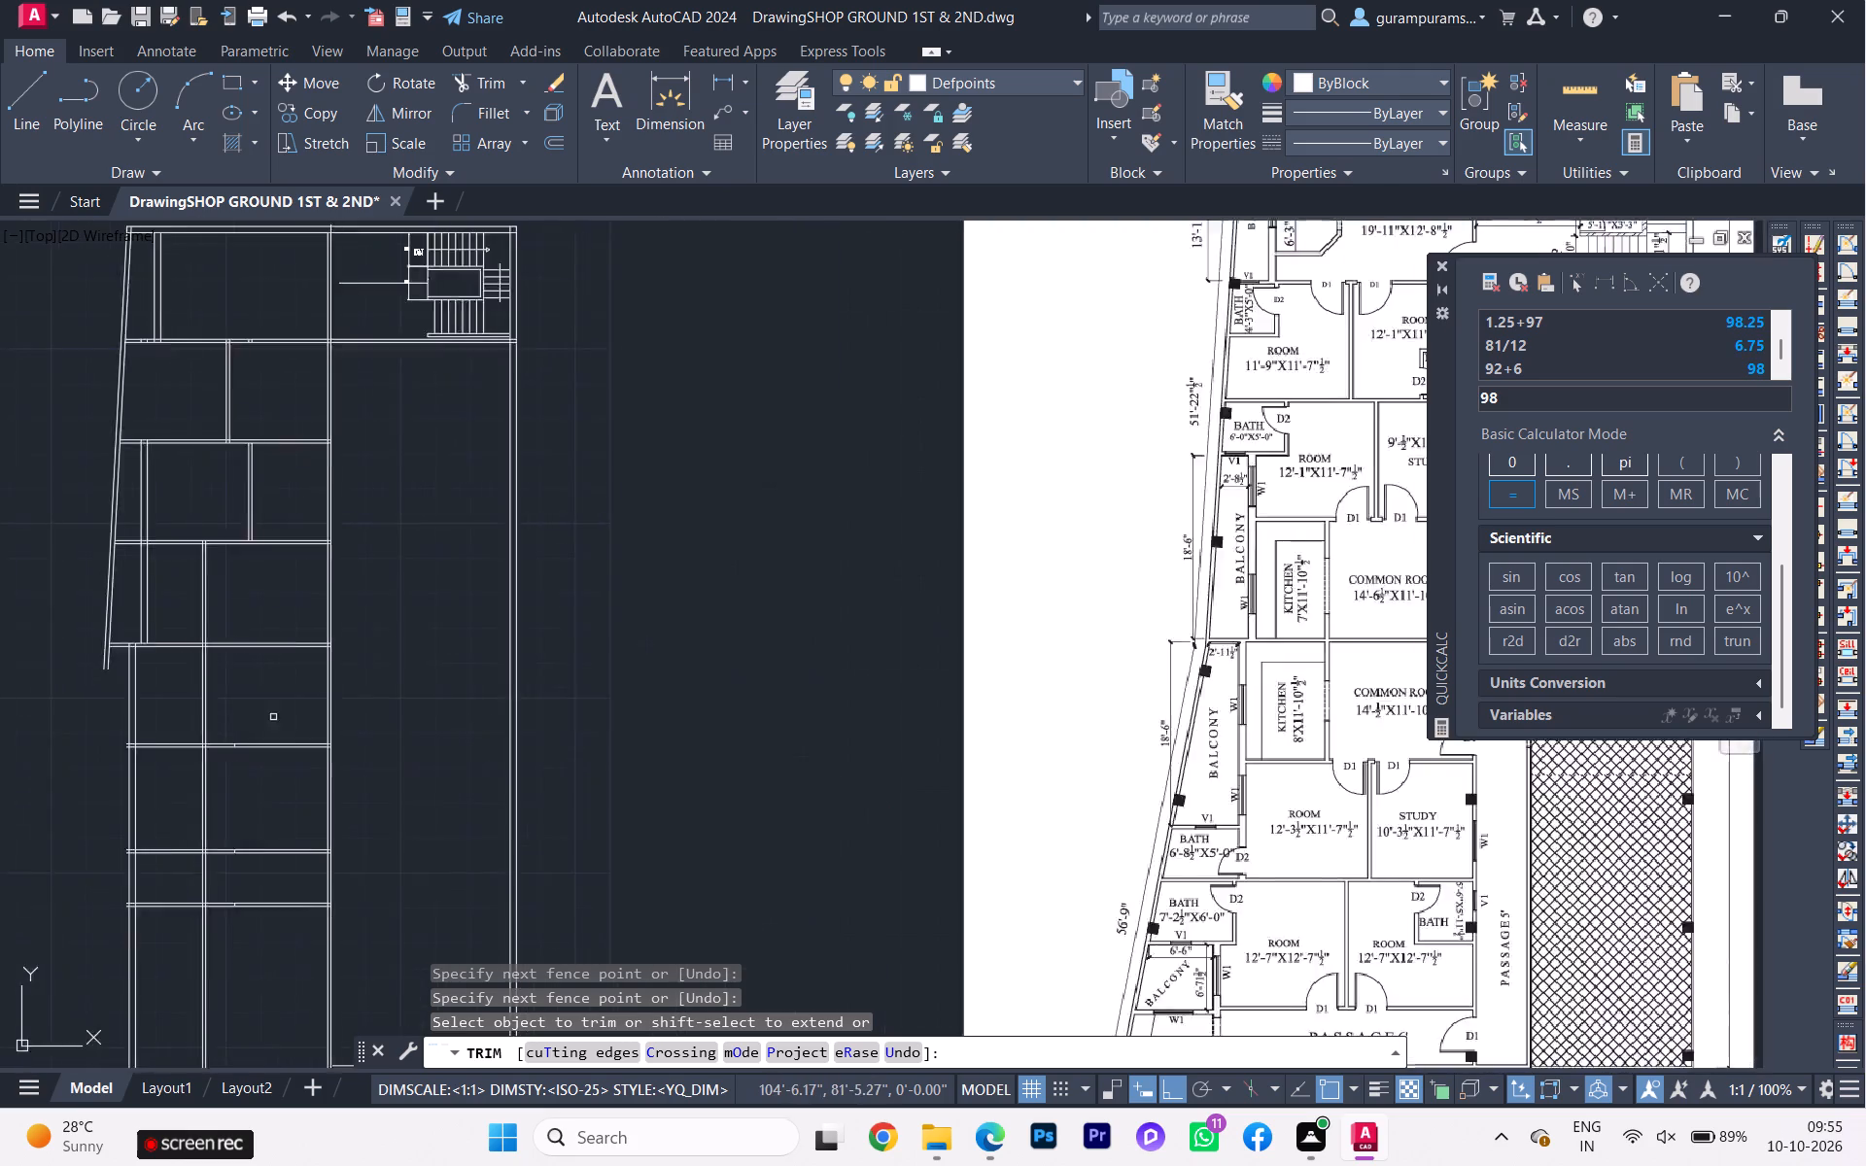
middle_click_drag(386, 728, 466, 724)
scroll(332, 716, "up", 2)
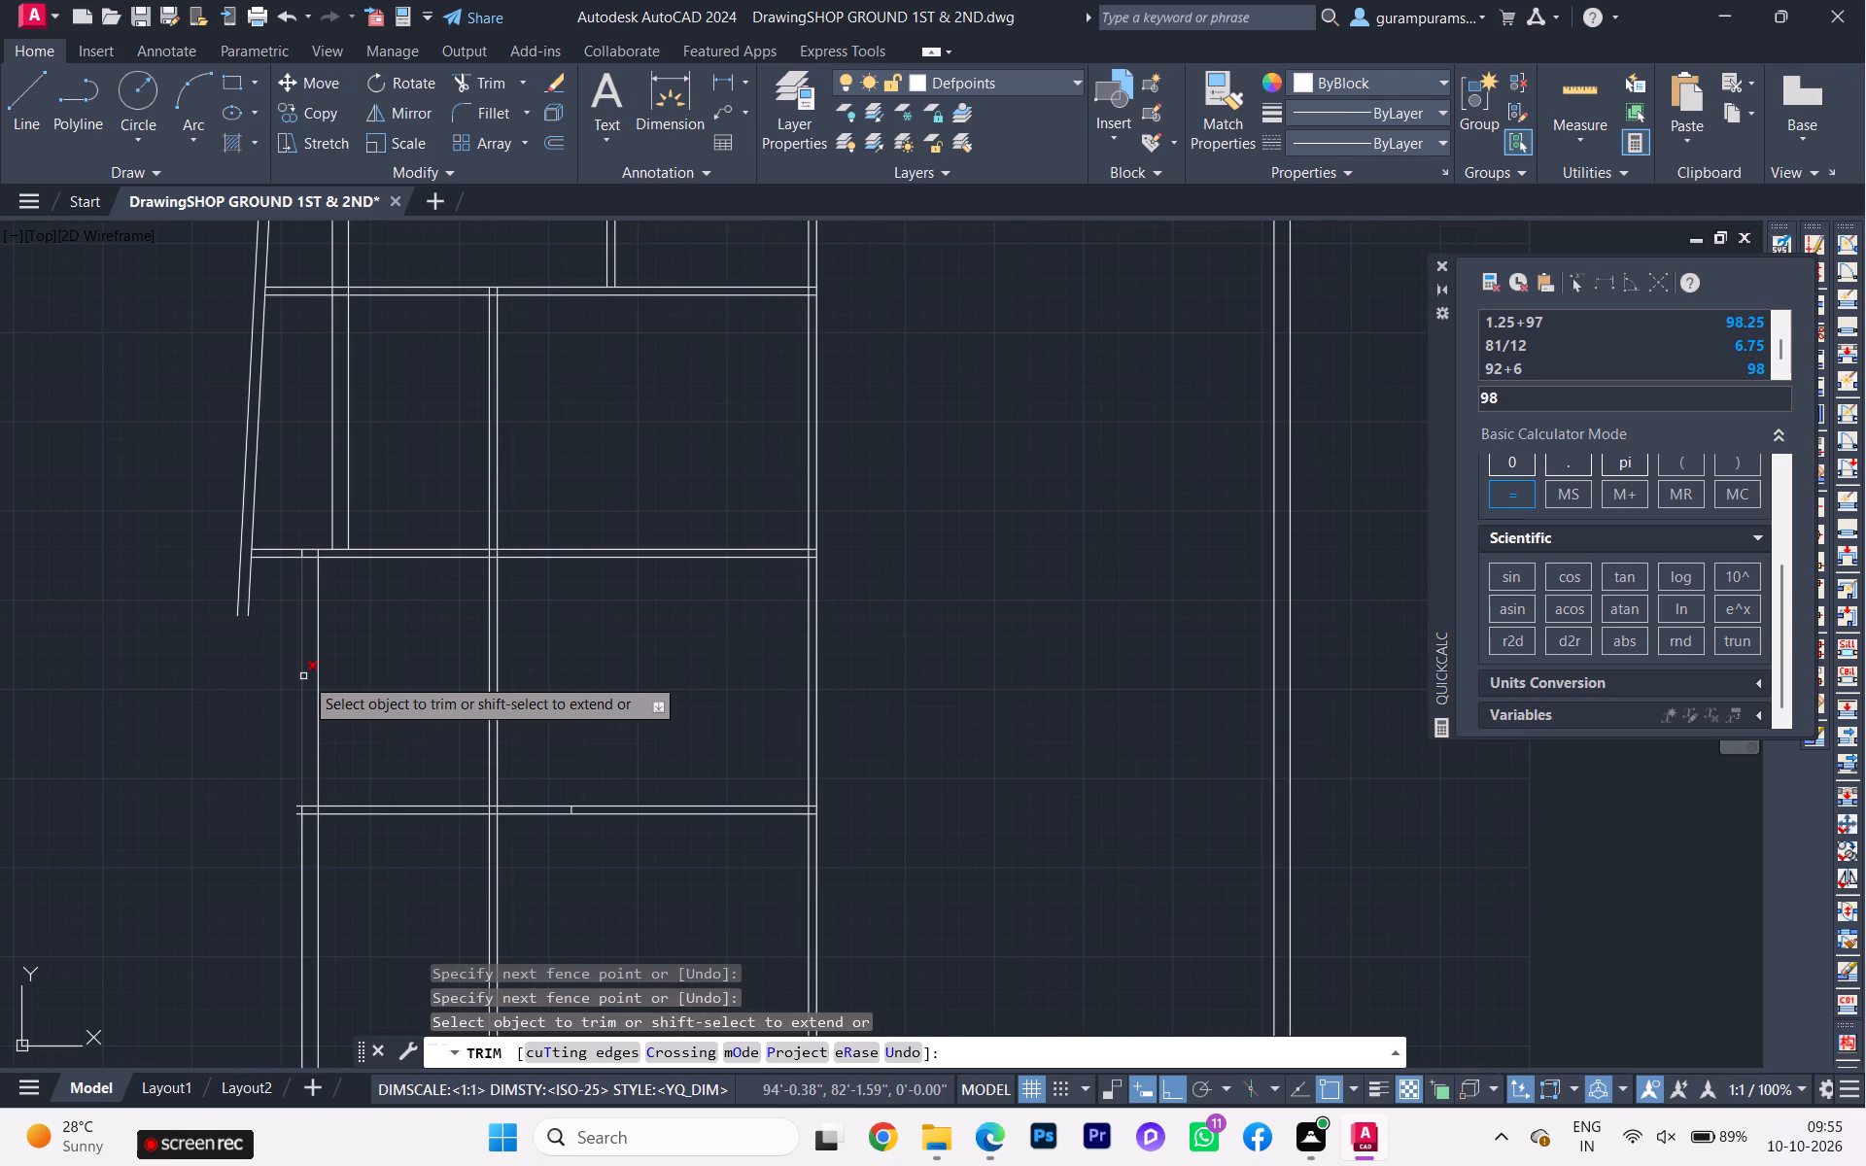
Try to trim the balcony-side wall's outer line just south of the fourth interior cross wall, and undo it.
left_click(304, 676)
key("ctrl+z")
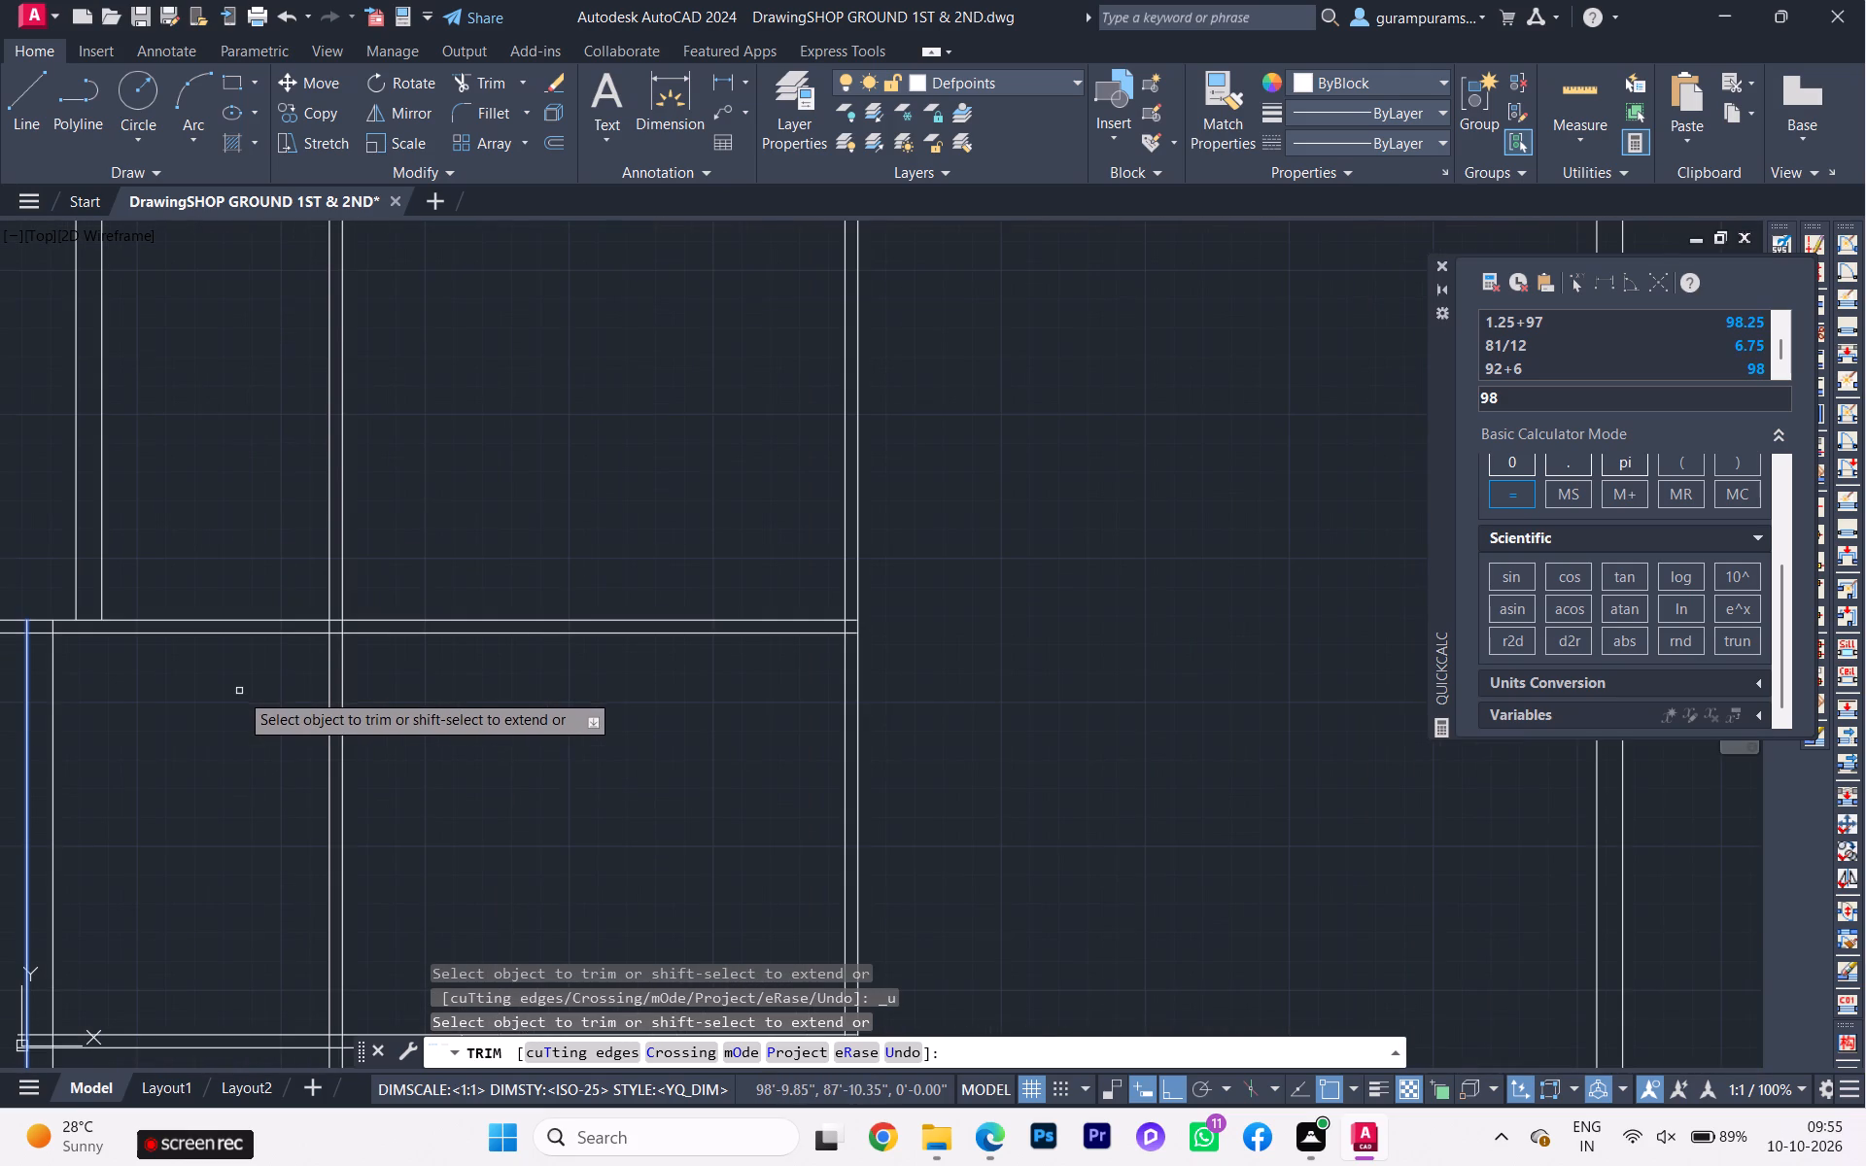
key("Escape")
Offset the balcony-side wall's outer line 2'11.5" westward to mark the balcony's width.
key("o")
key("Return")
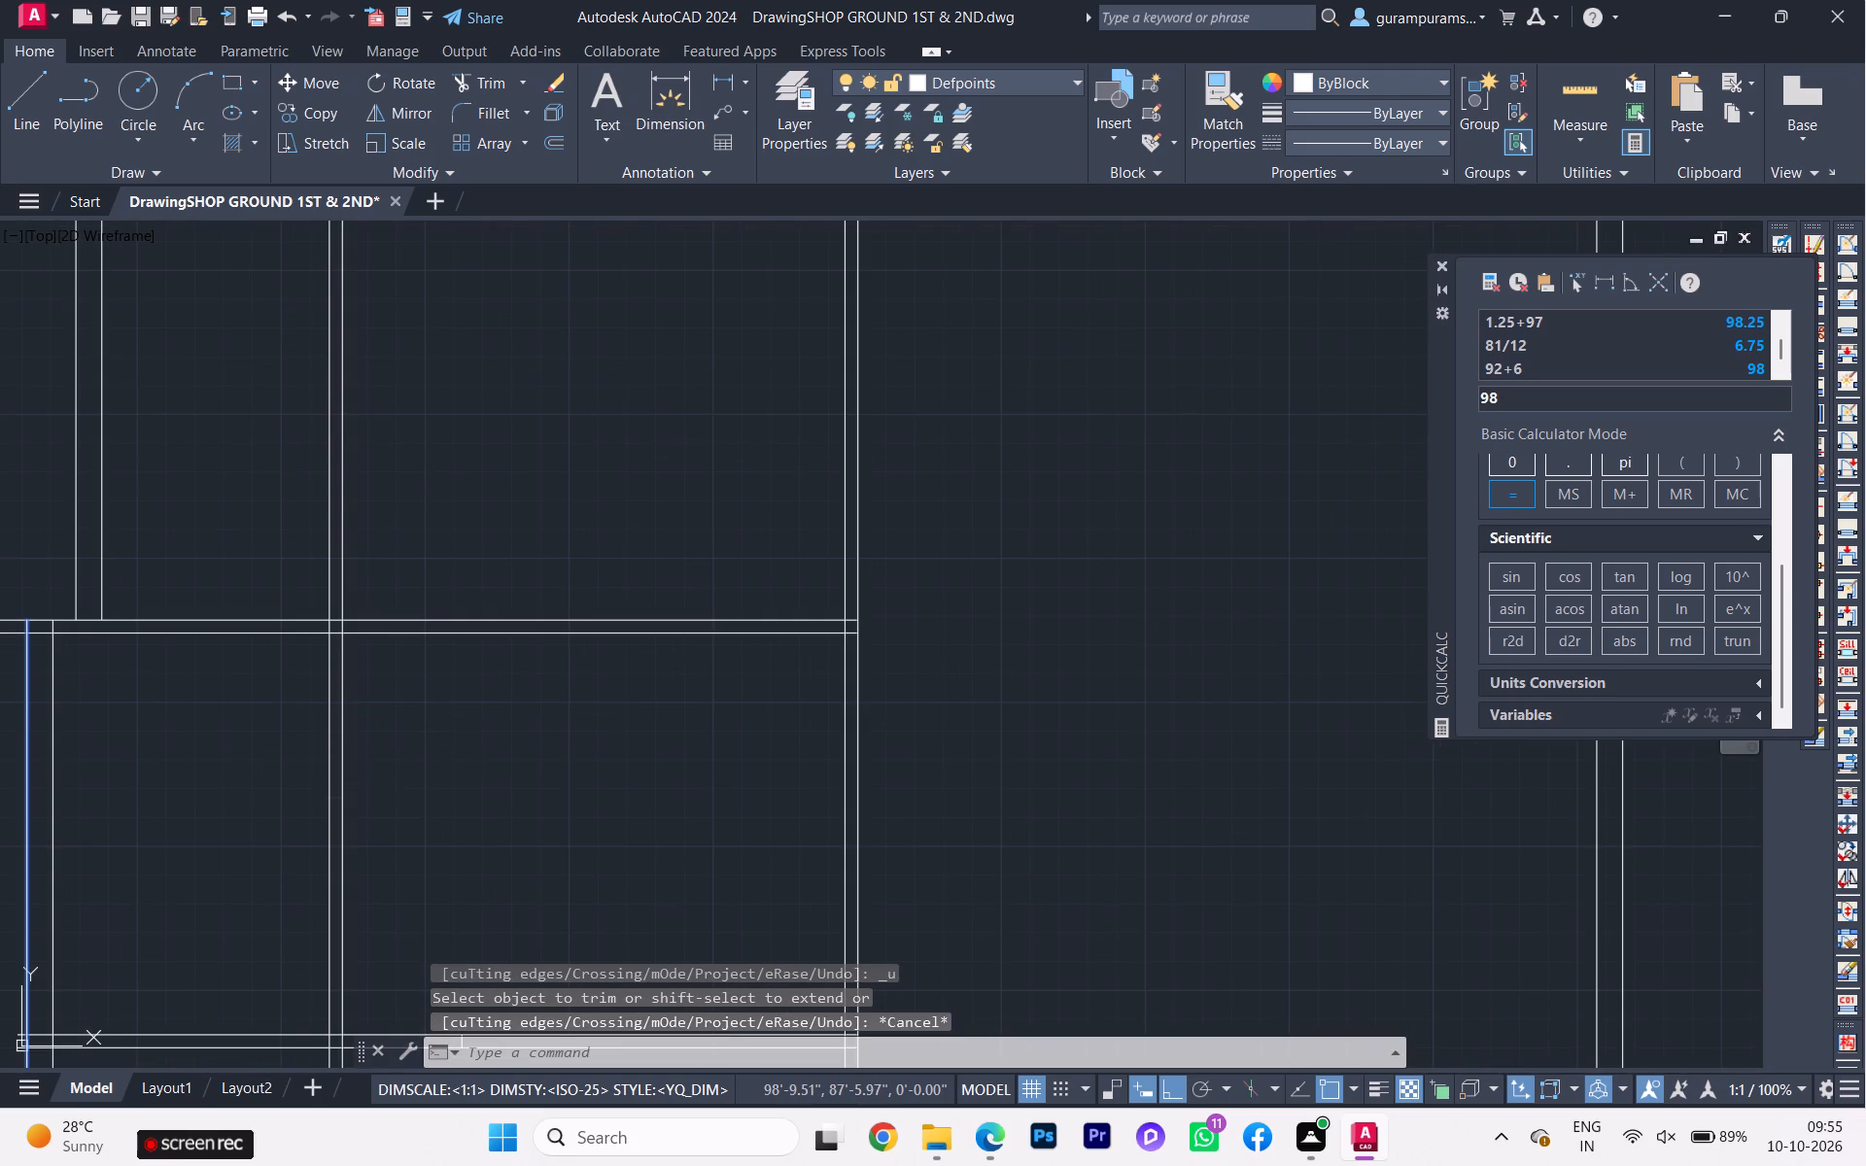
scroll(357, 762, "down", 1)
left_click(156, 778)
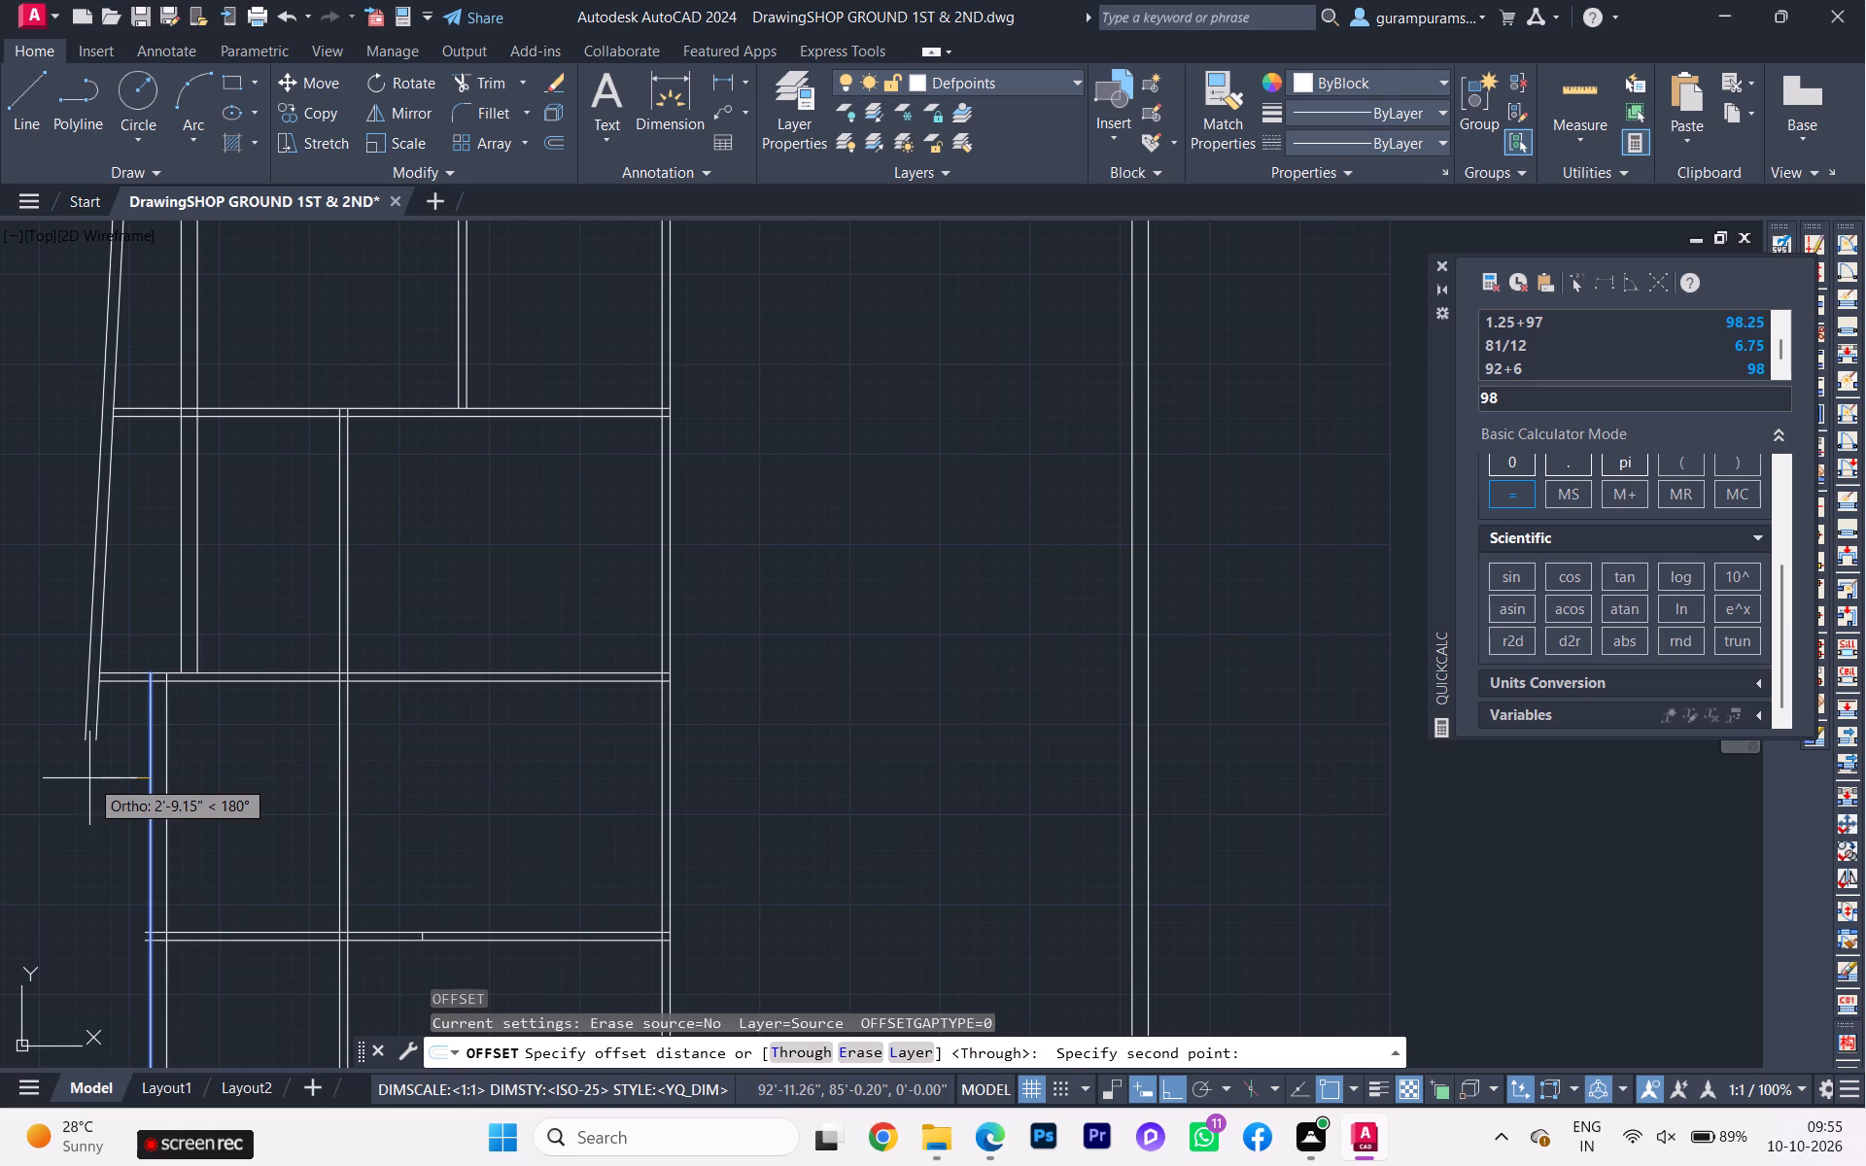
type("2'11.5")
key("Return")
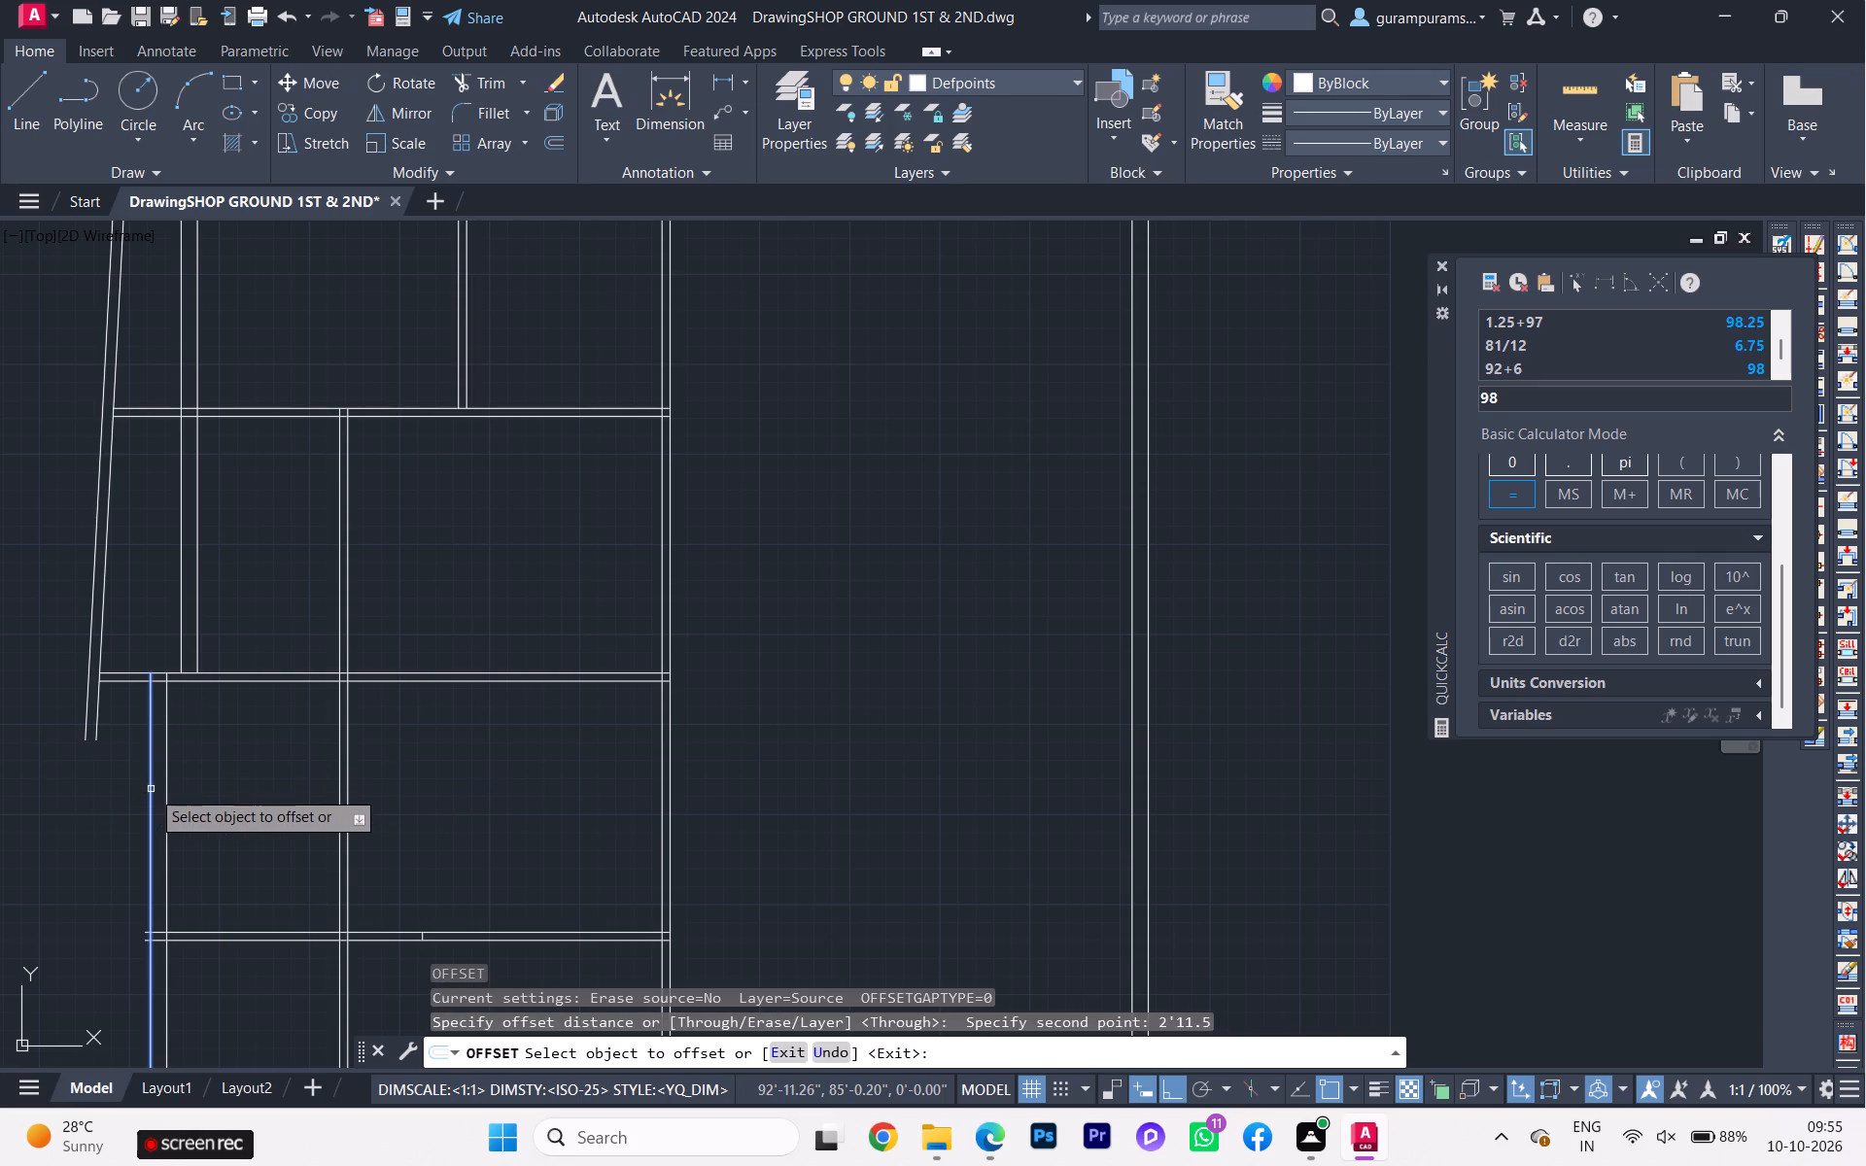
left_click(151, 789)
left_click(128, 793)
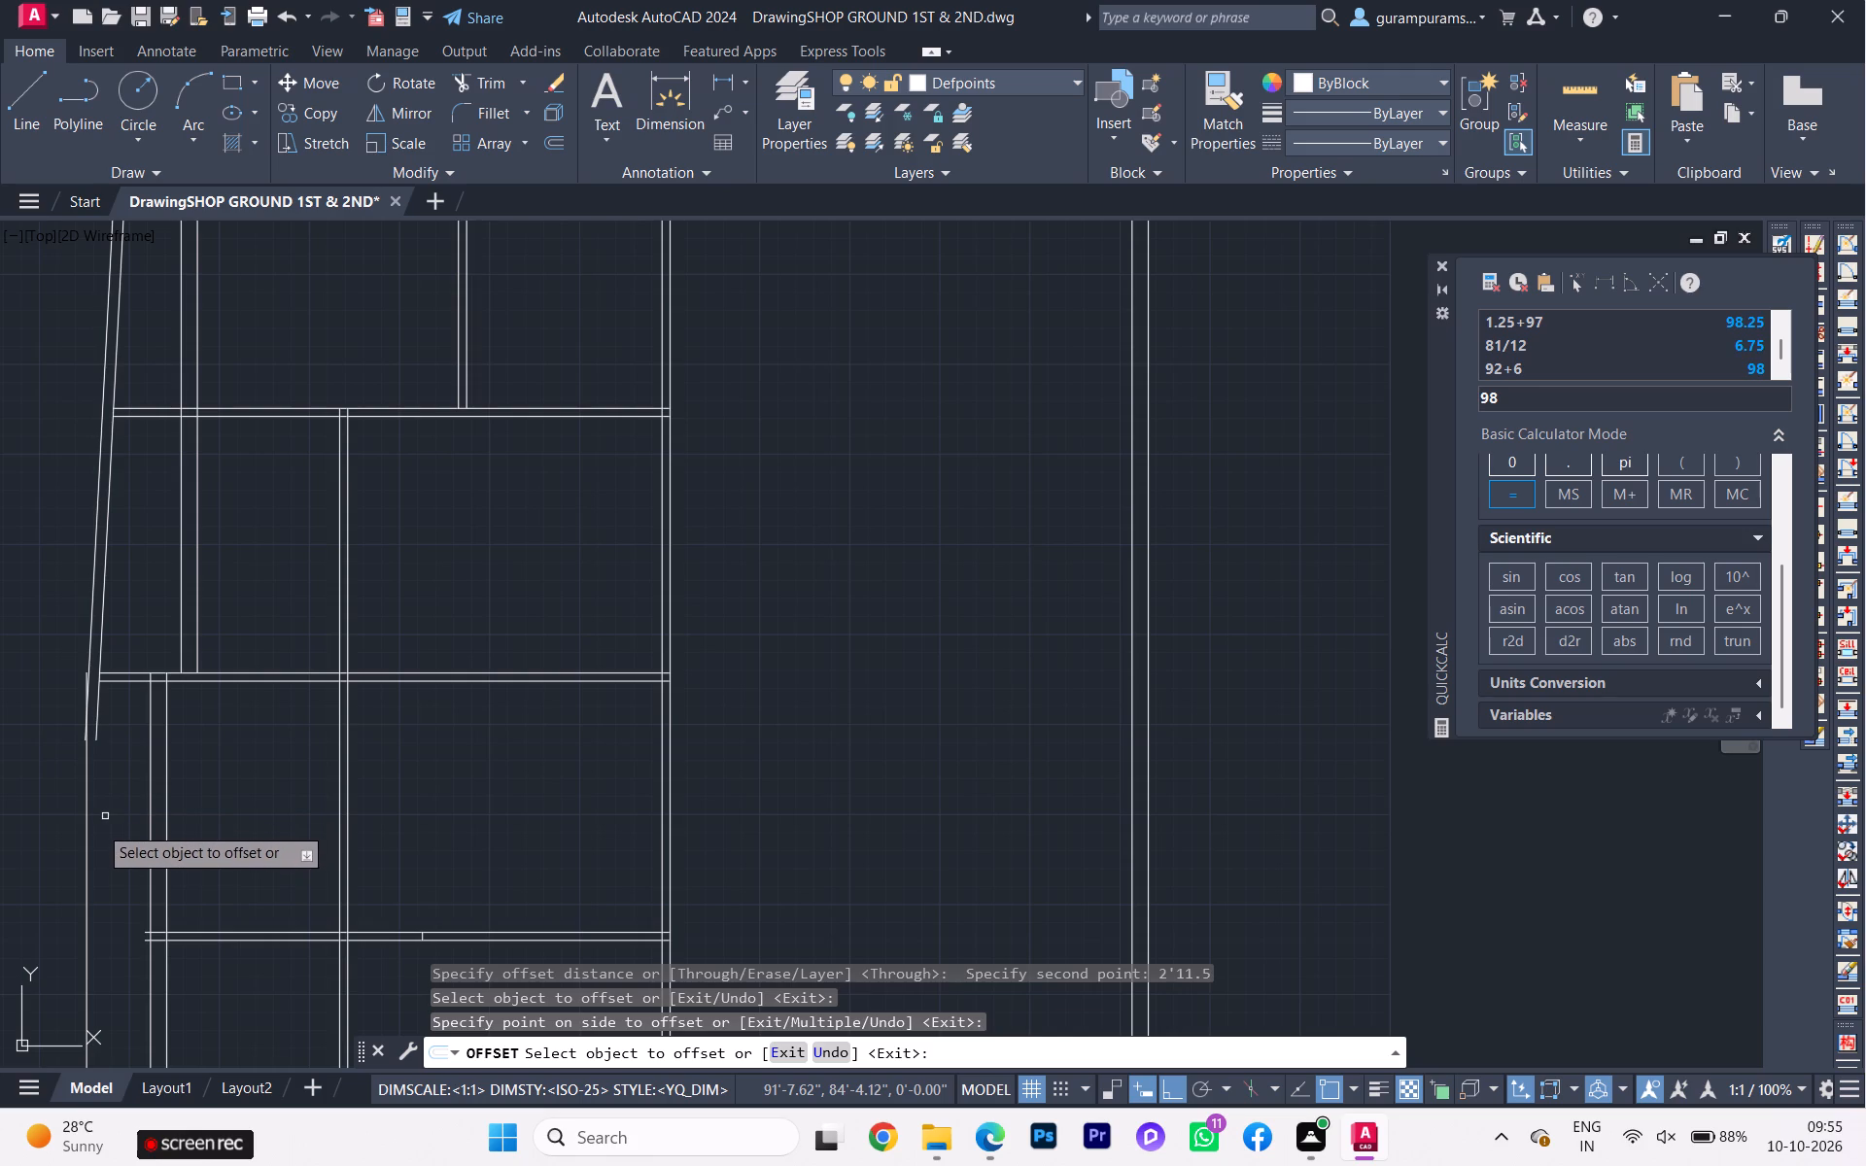
Examine the lower balcony, bath, room and study layout and dimensions on the reference floor plan.
scroll(73, 835, "down", 3)
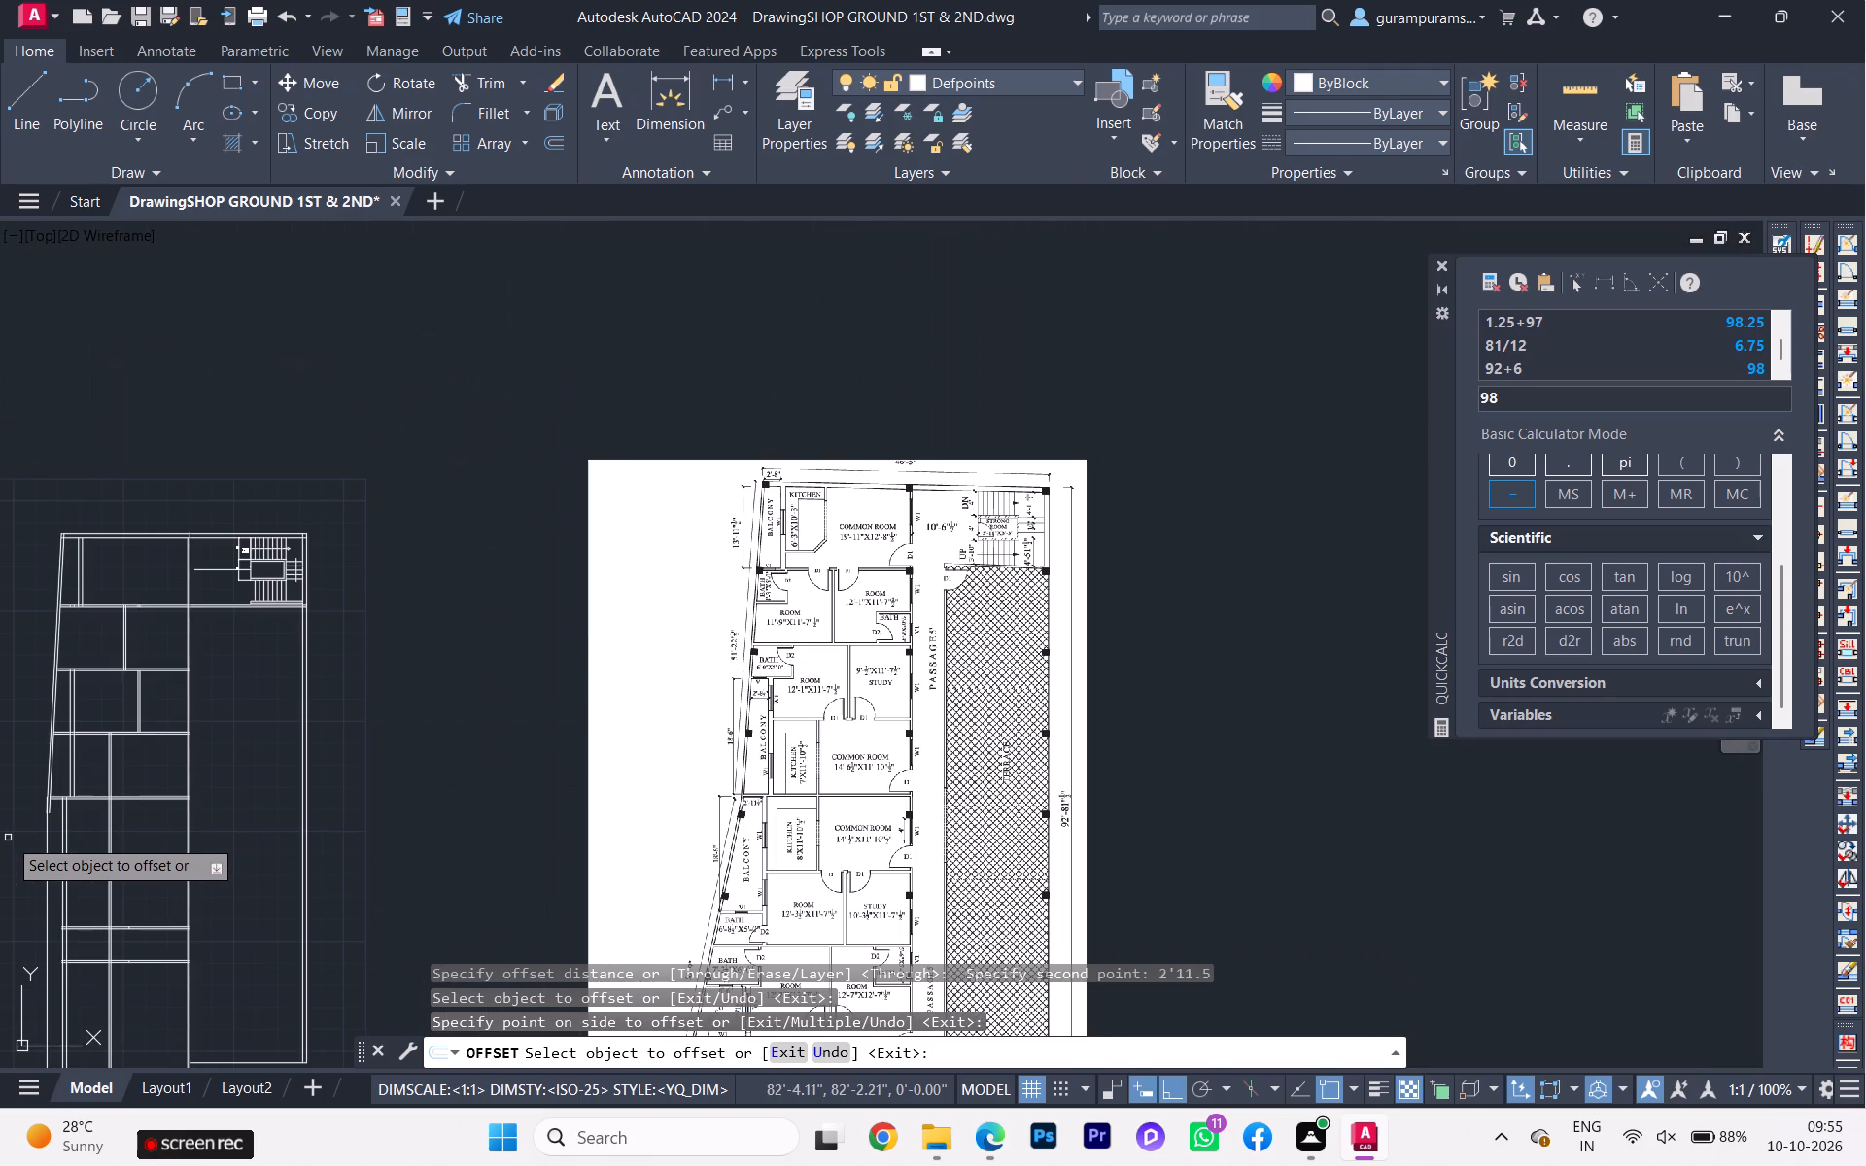
scroll(719, 762, "up", 4)
scroll(753, 741, "down", 2)
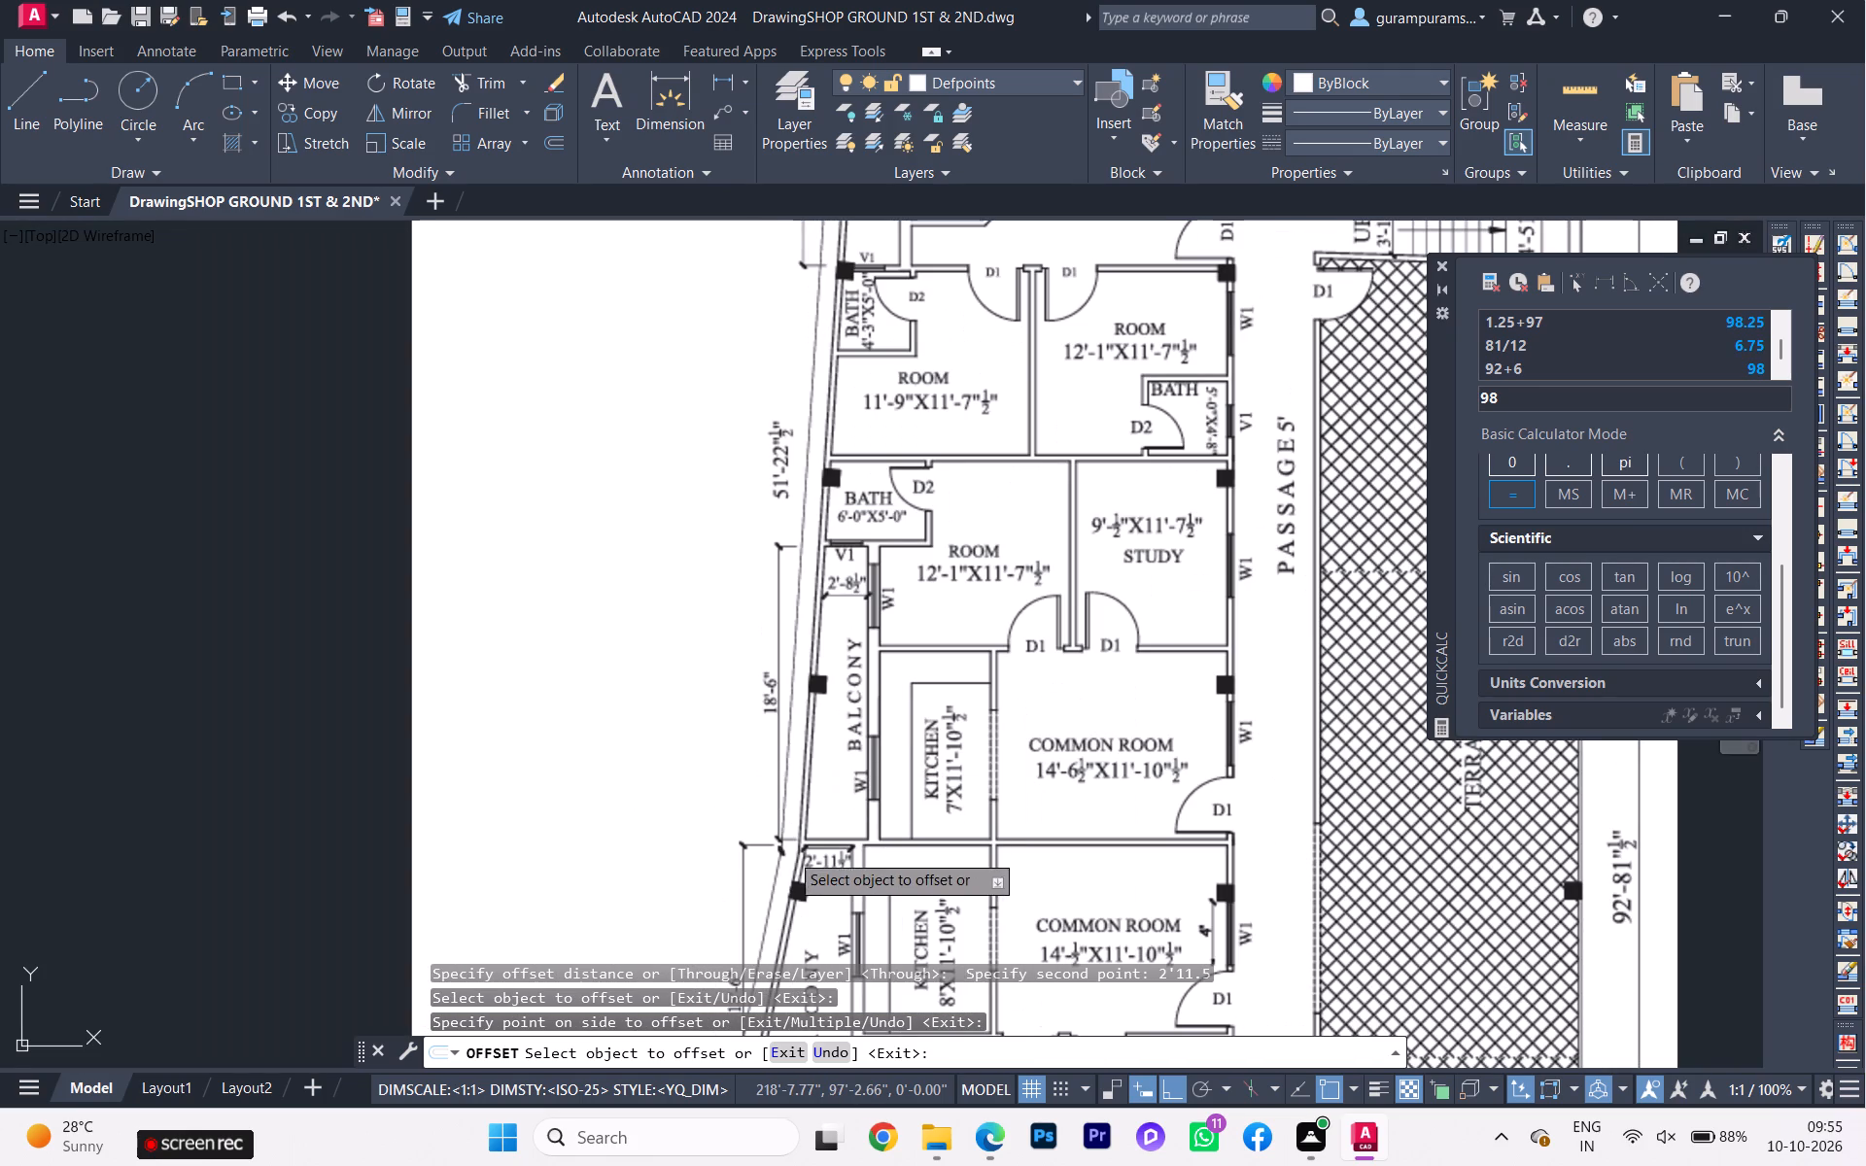
middle_click_drag(792, 863, 836, 513)
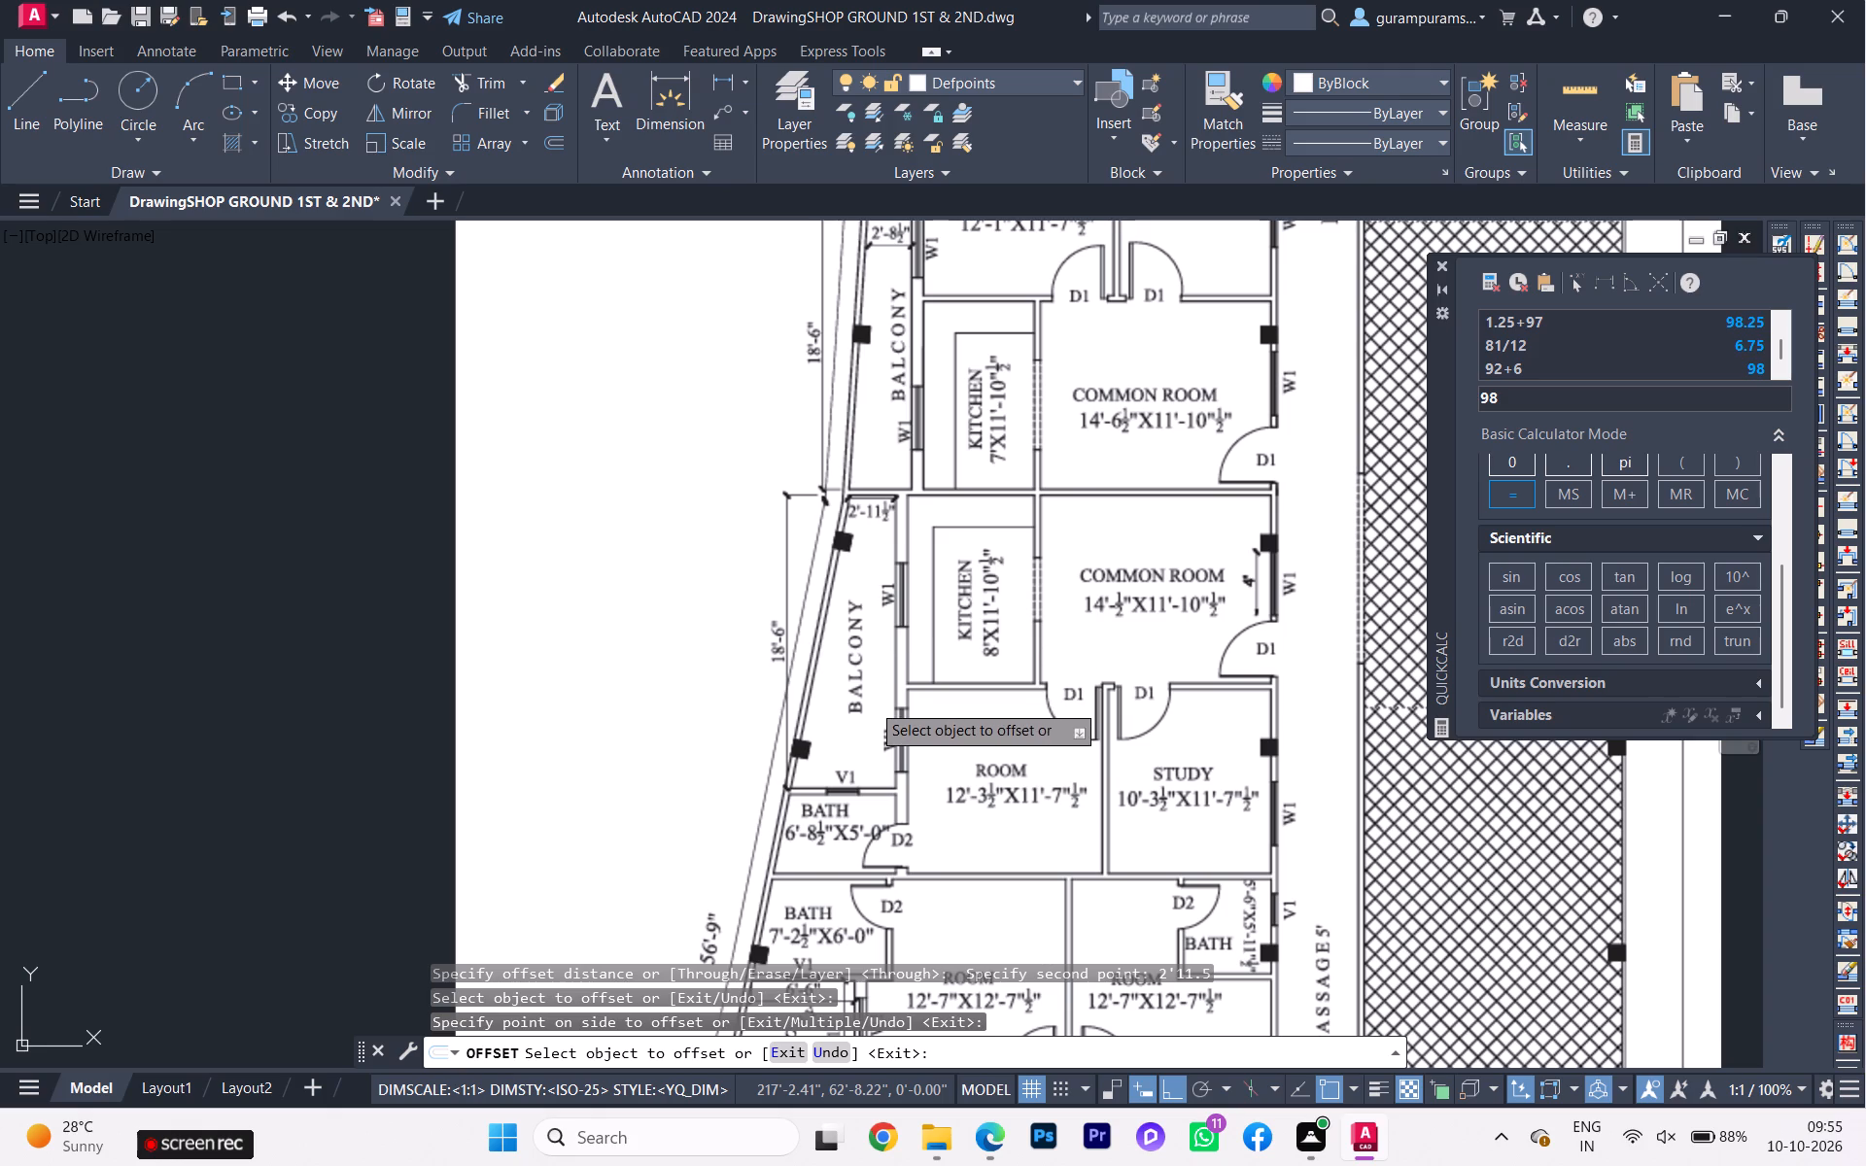
scroll(877, 799, "down", 1)
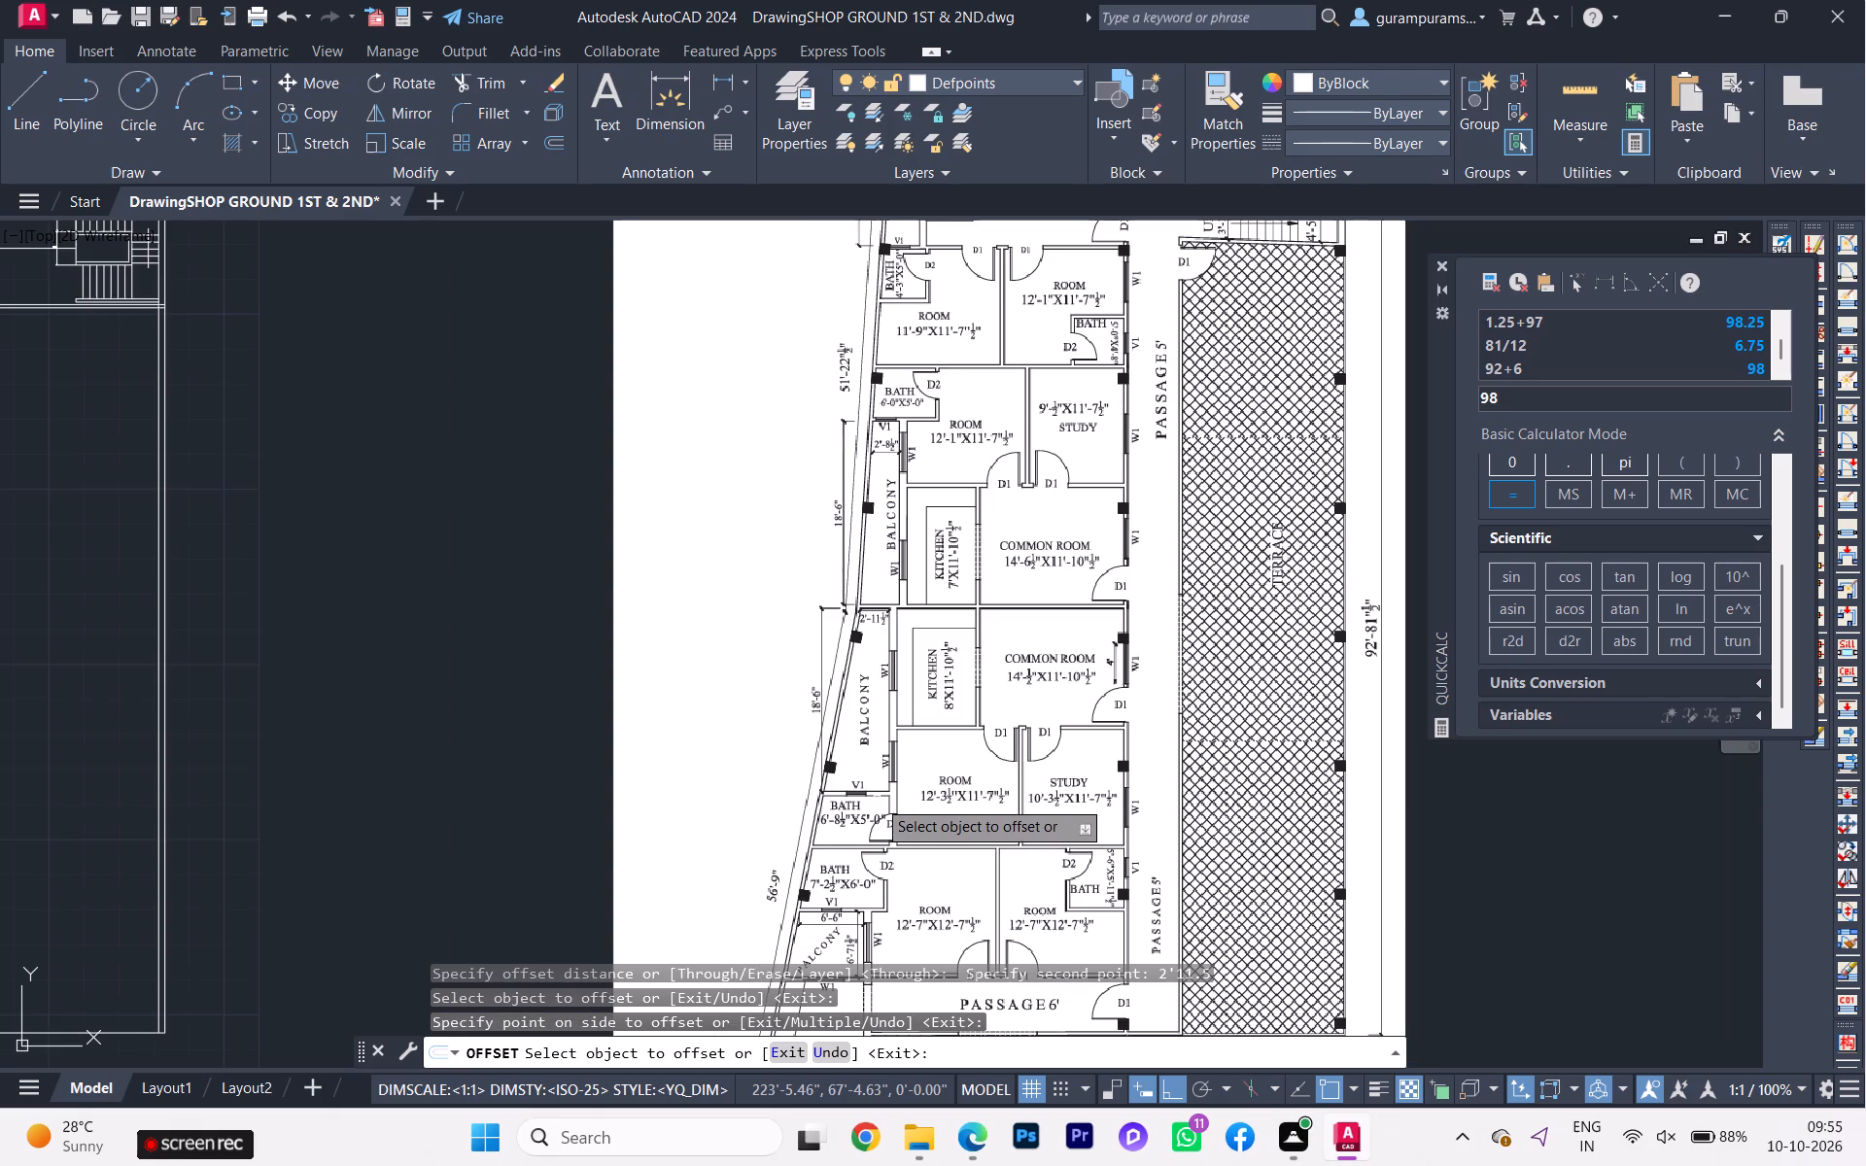
scroll(868, 804, "down", 1)
scroll(873, 809, "up", 1)
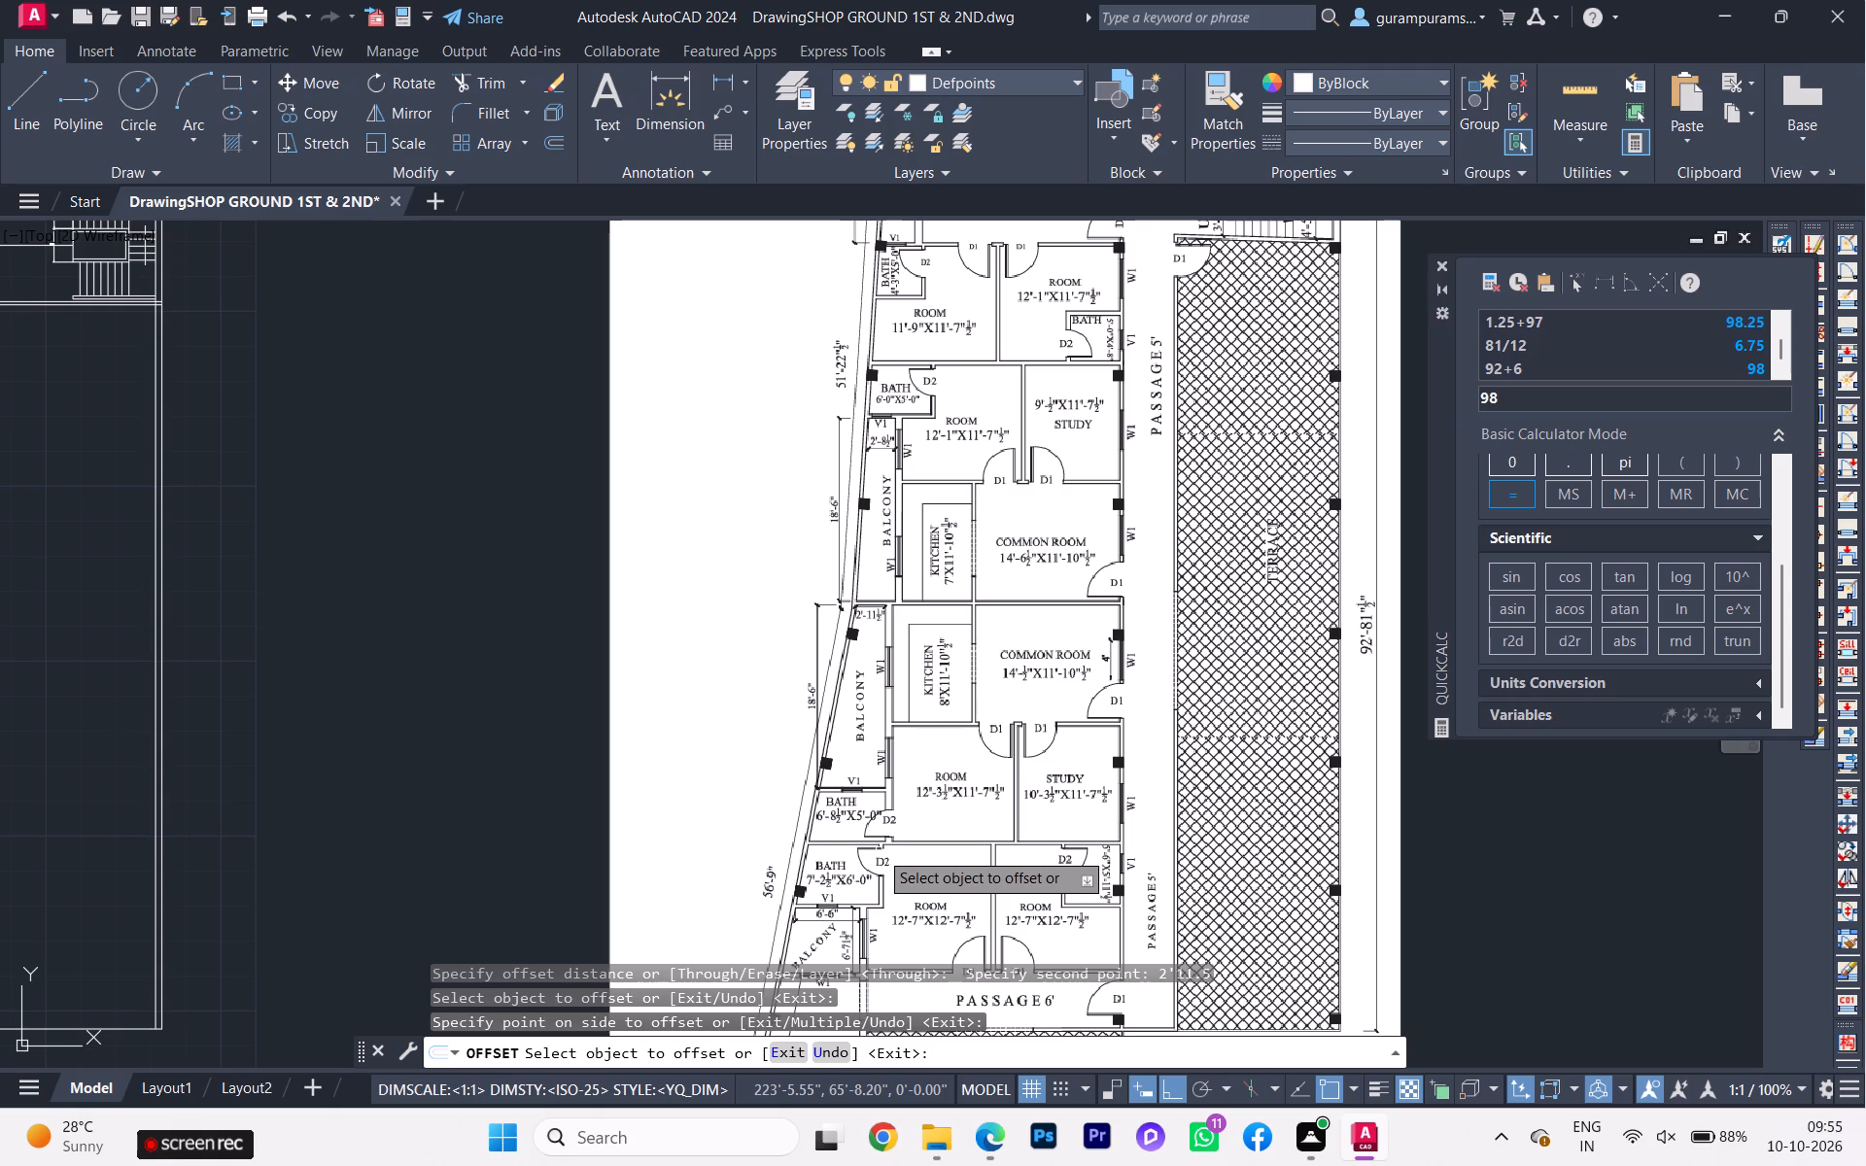
scroll(883, 845, "down", 1)
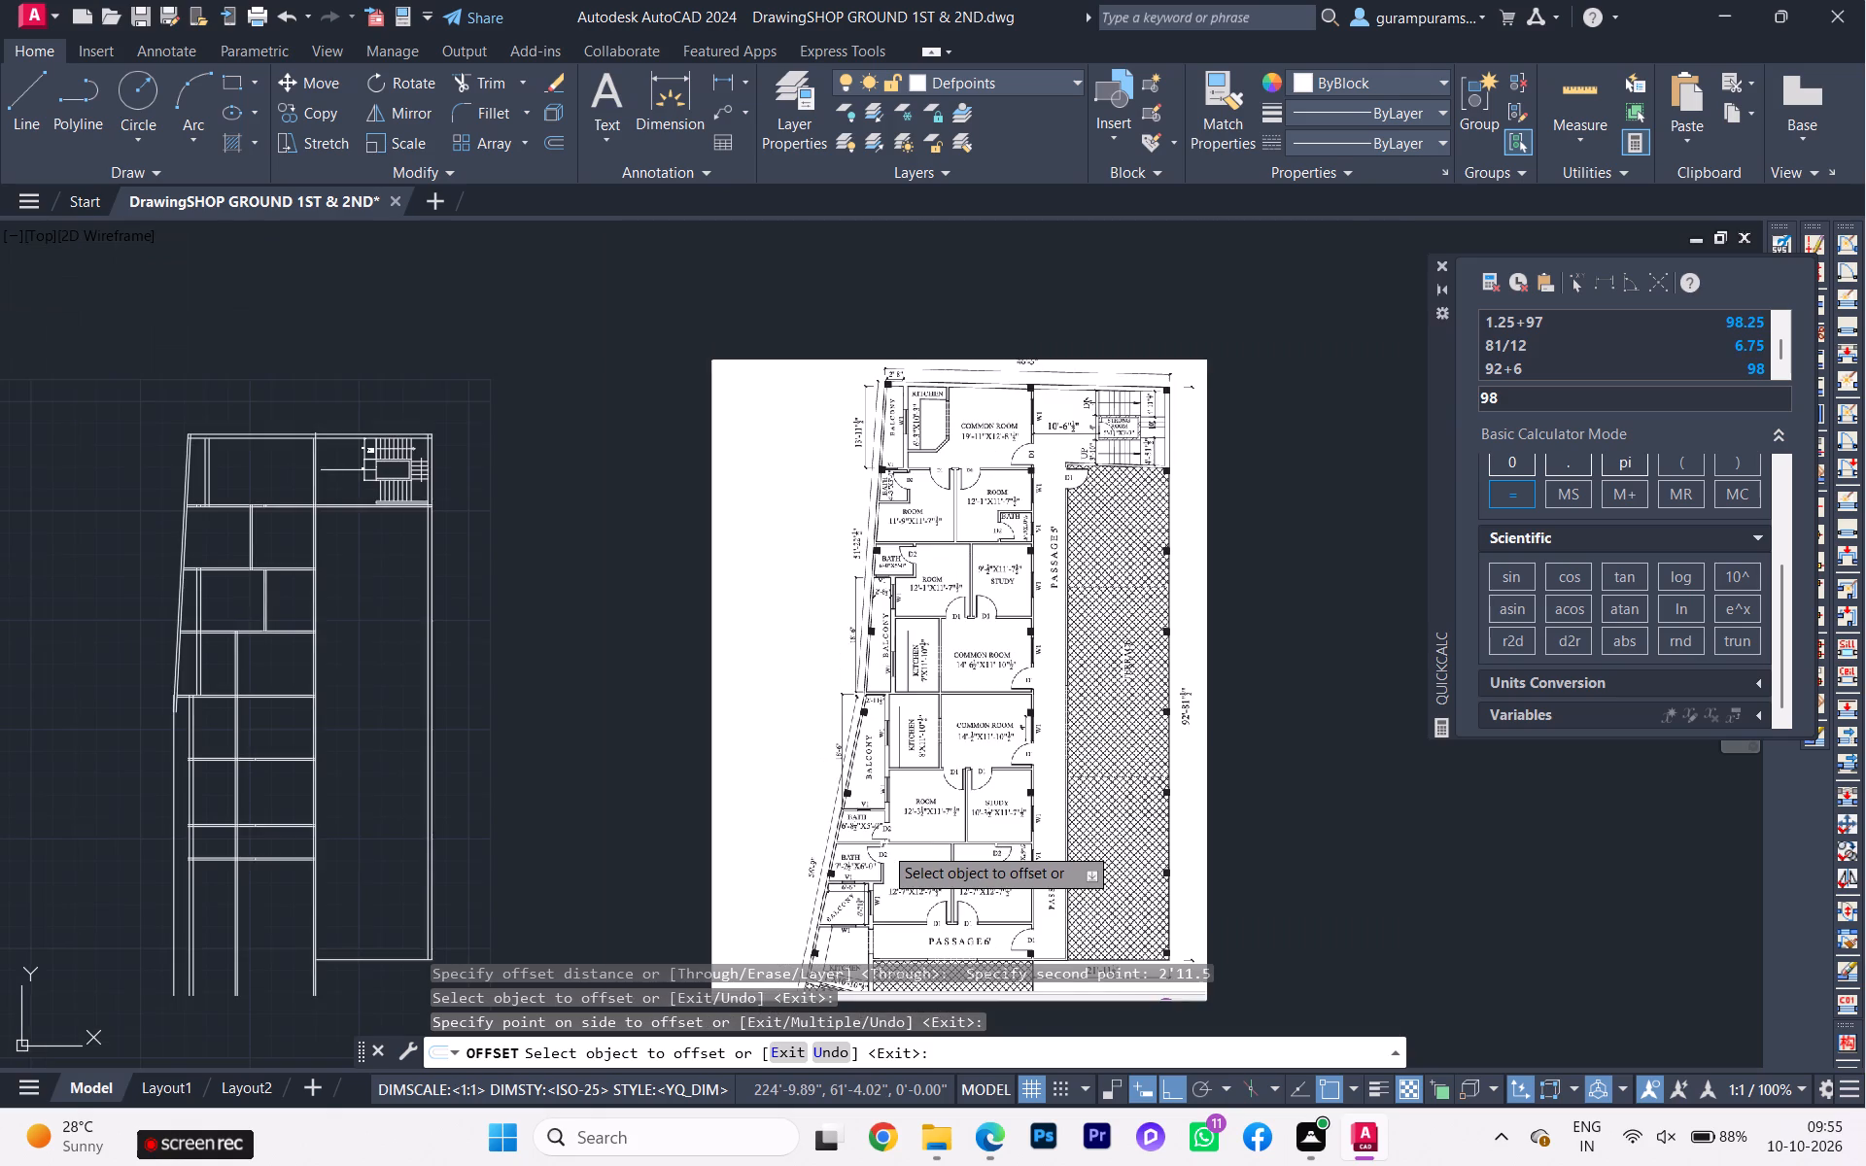
scroll(883, 845, "up", 1)
scroll(883, 844, "down", 2)
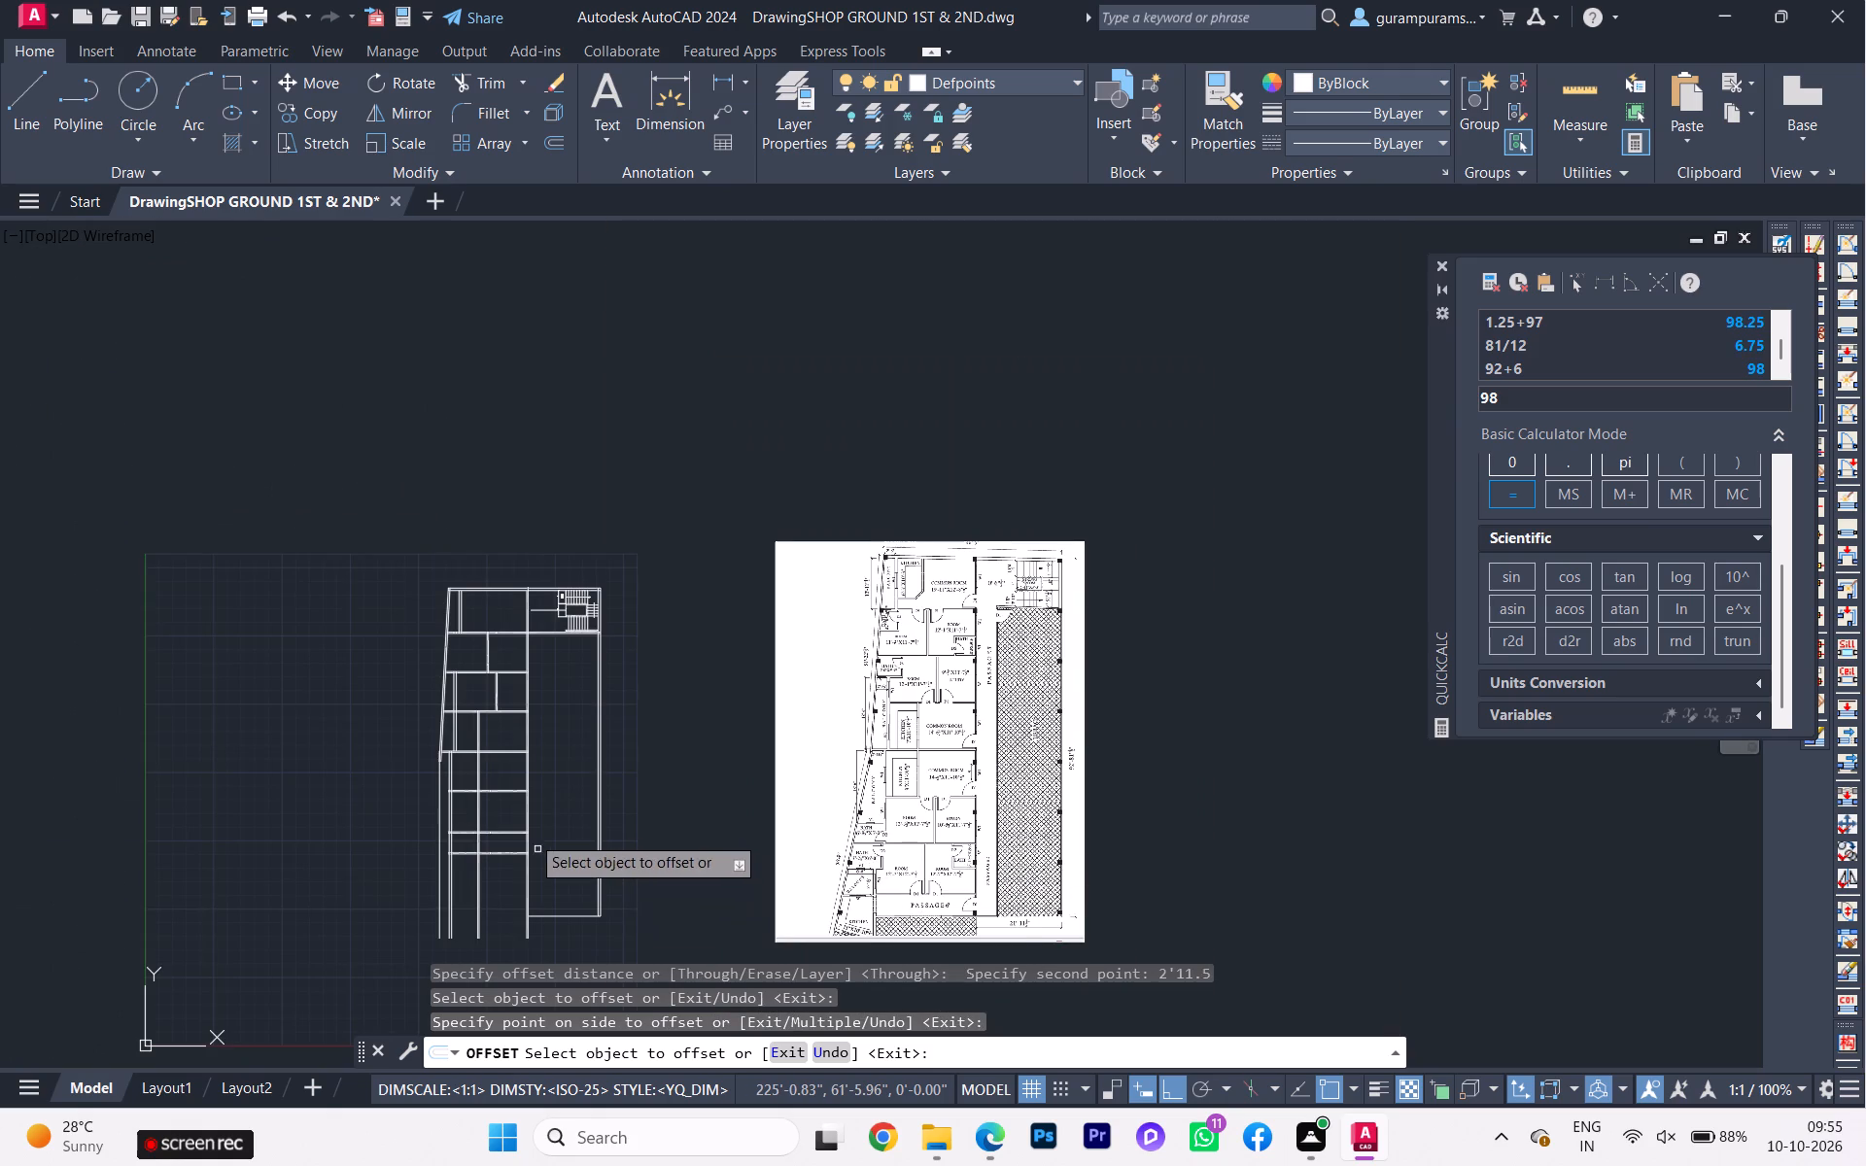
scroll(525, 822, "up", 1)
scroll(432, 794, "up", 1)
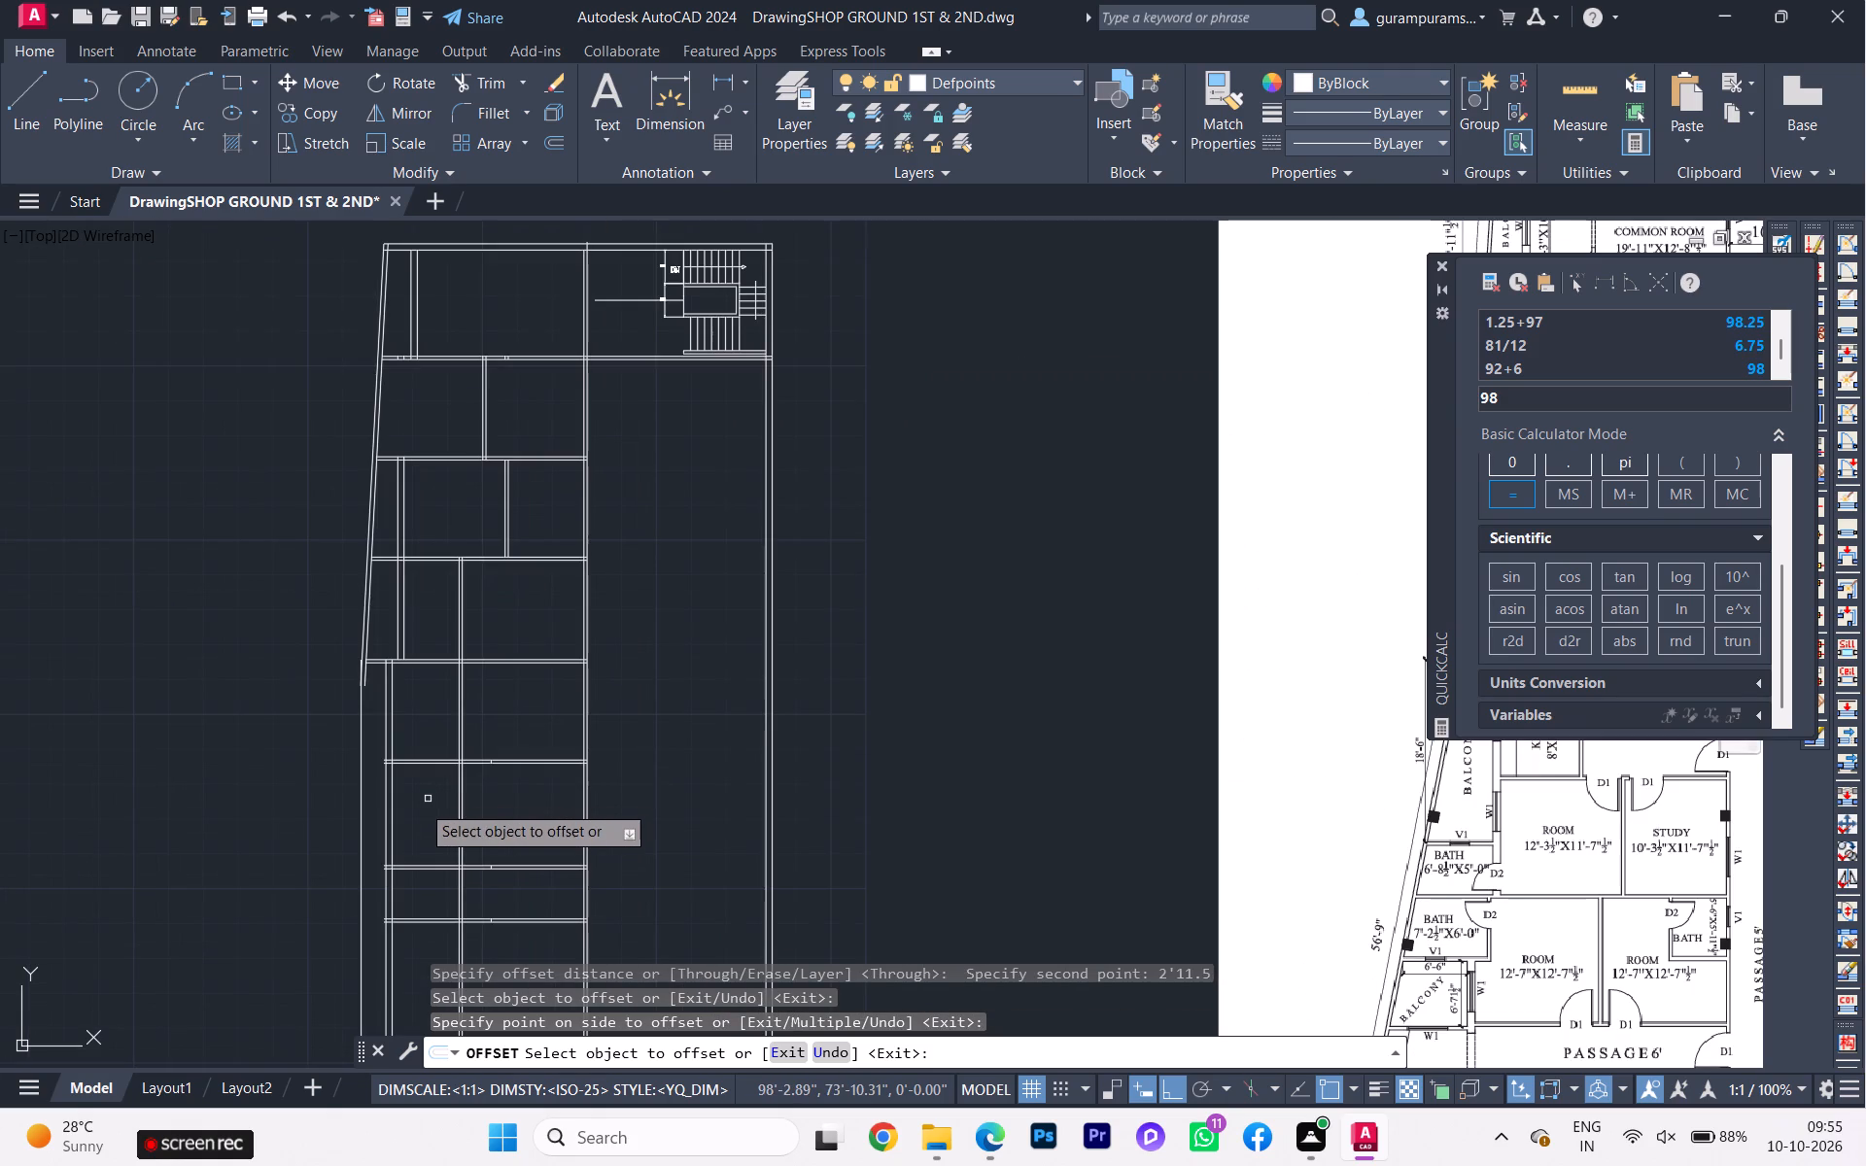
key("Escape")
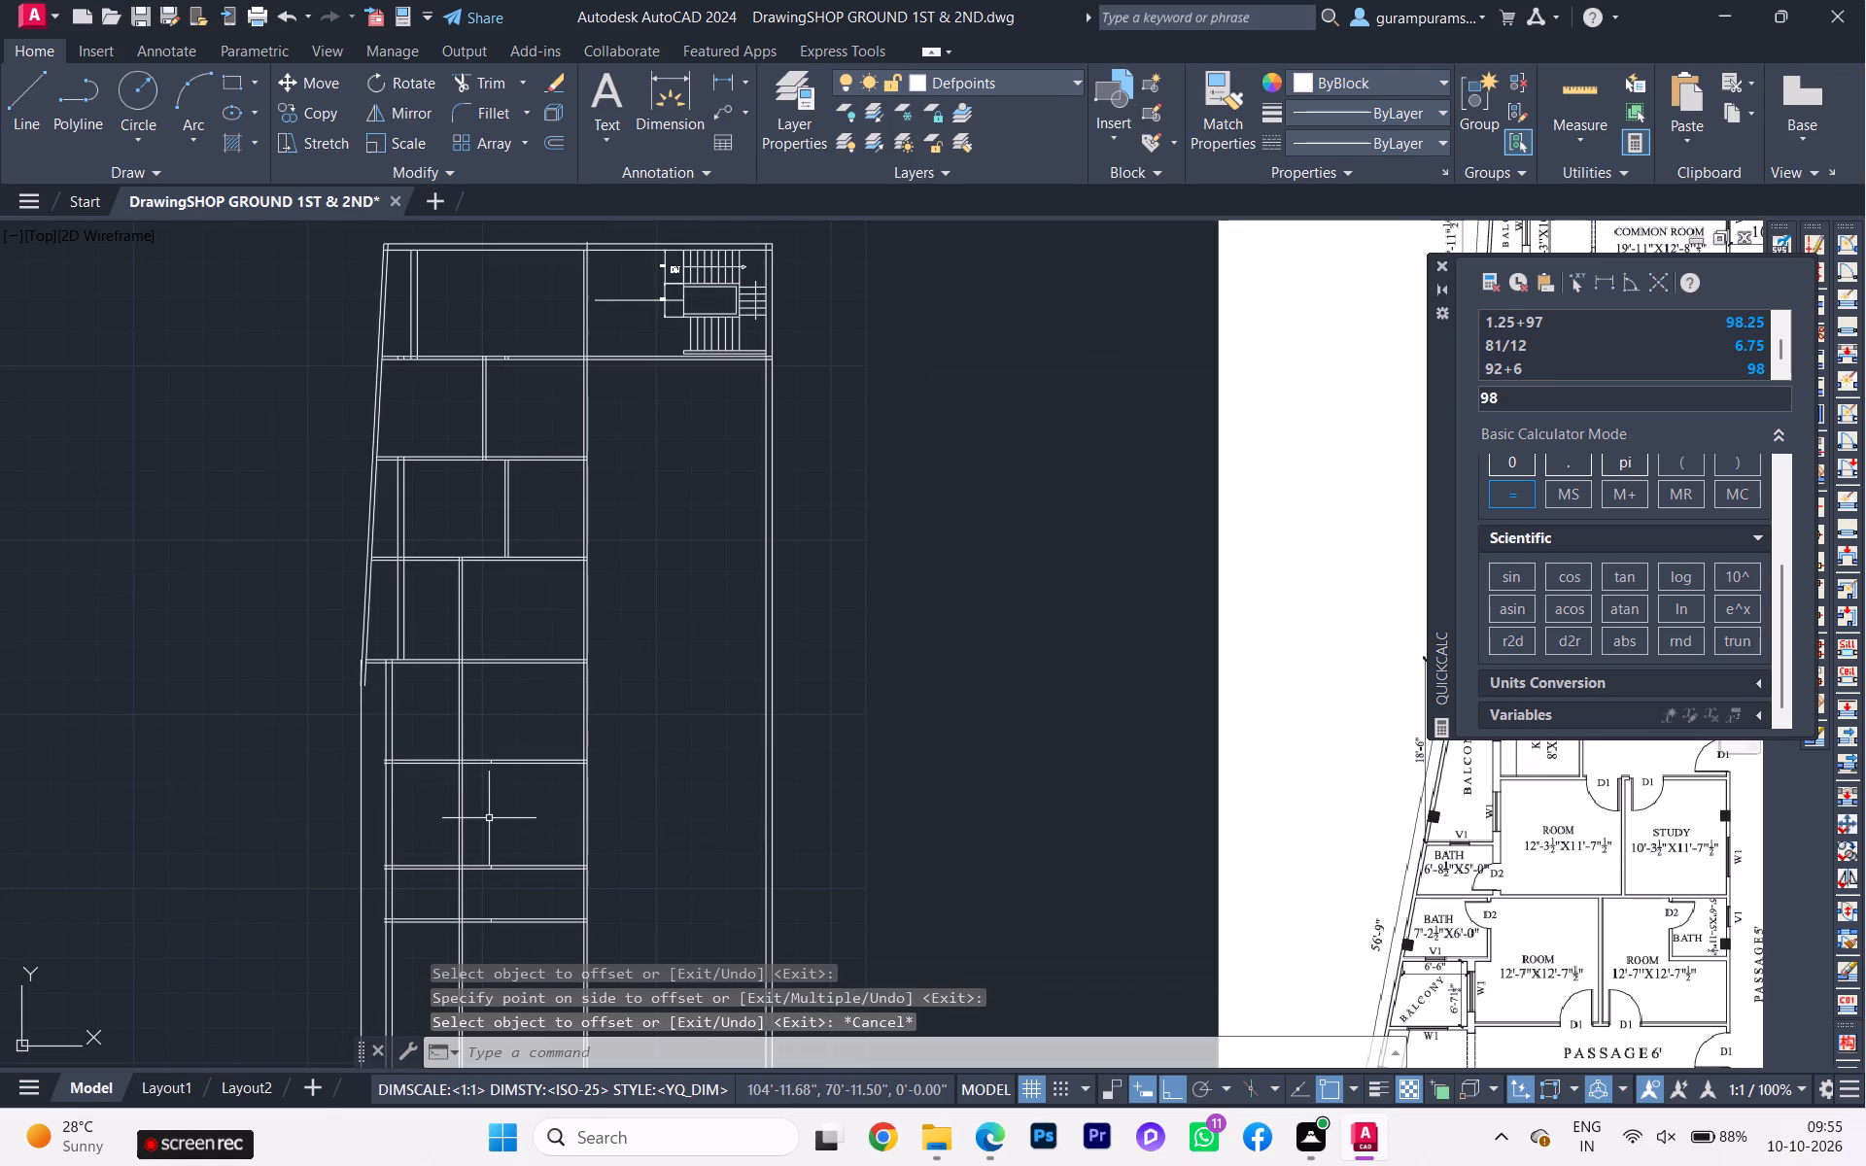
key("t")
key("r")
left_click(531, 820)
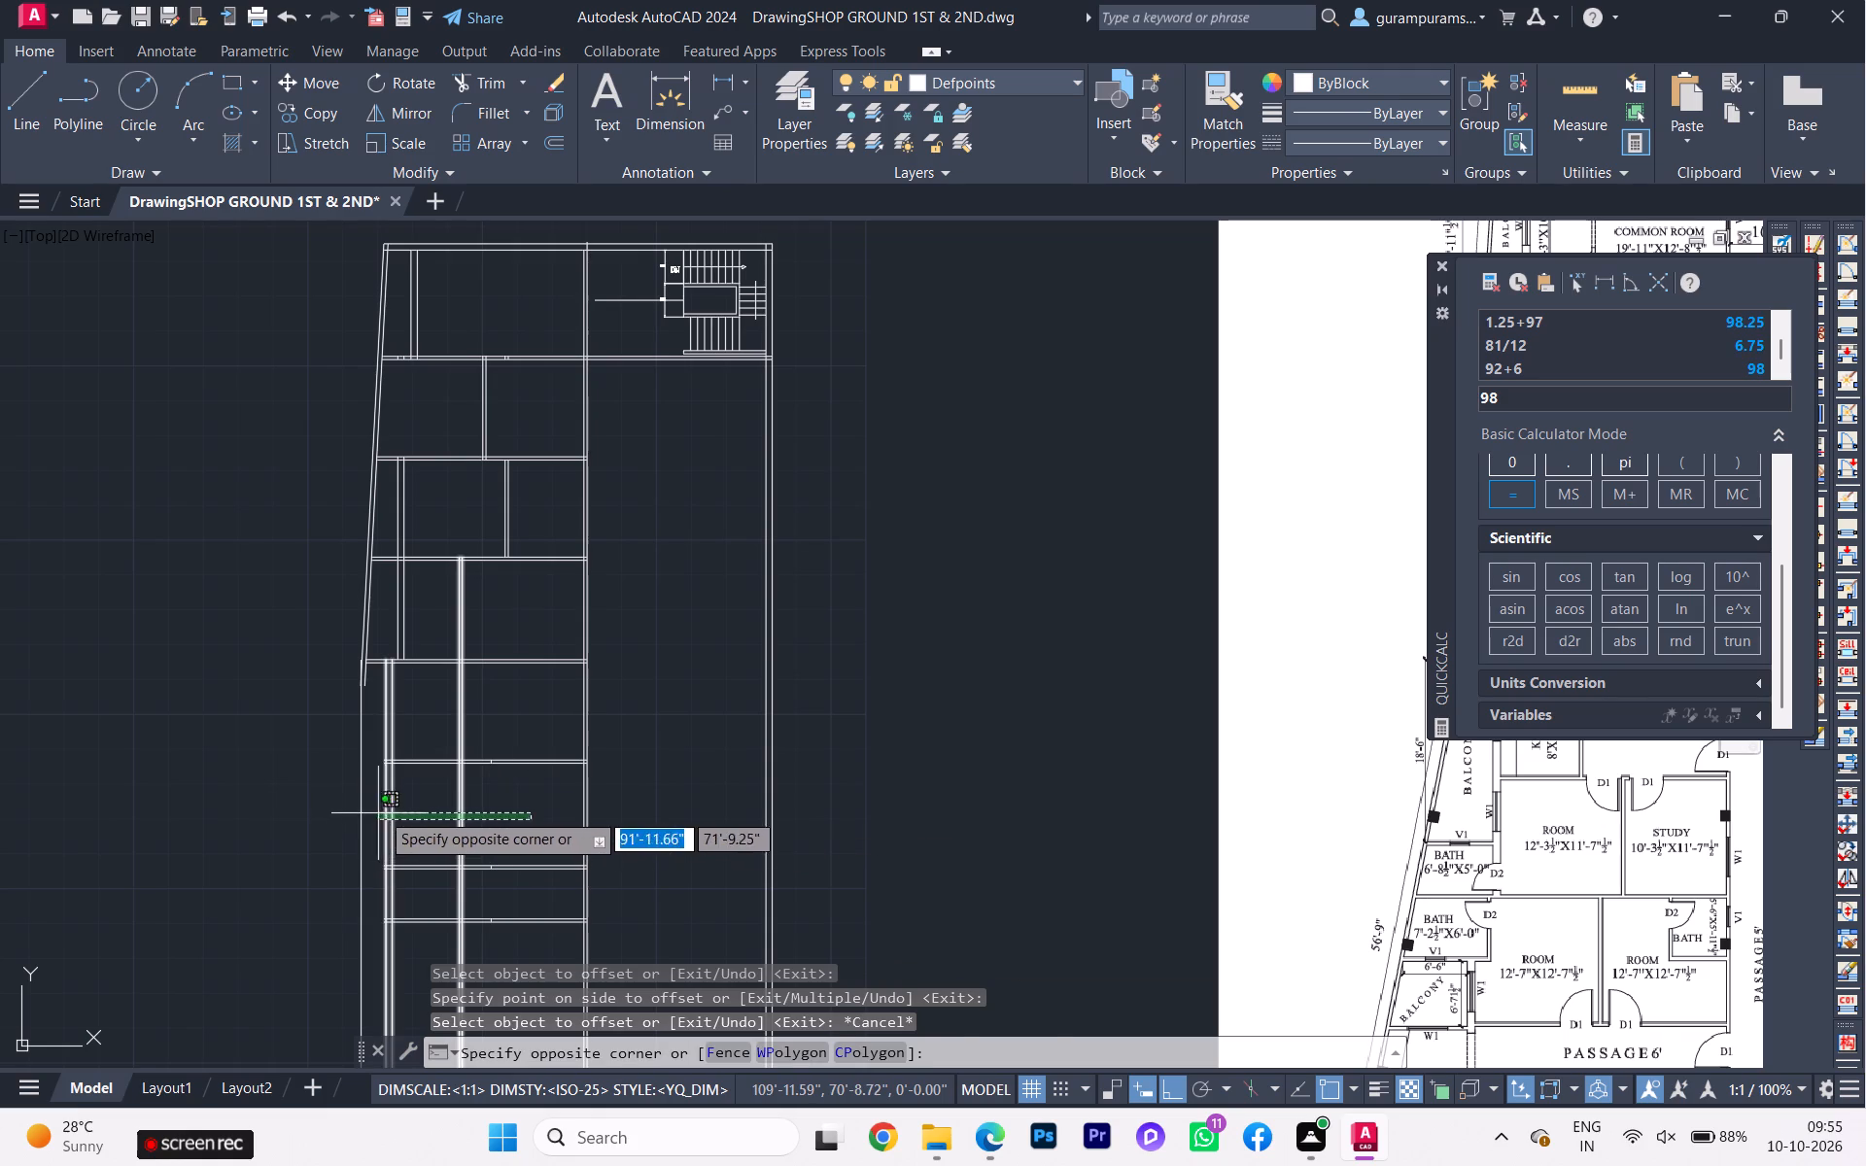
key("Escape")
Trim the balcony-side wall, kitchen partition and balcony width lines in the bay between the fifth and sixth interior cross walls.
key("t")
key("r")
key("Return")
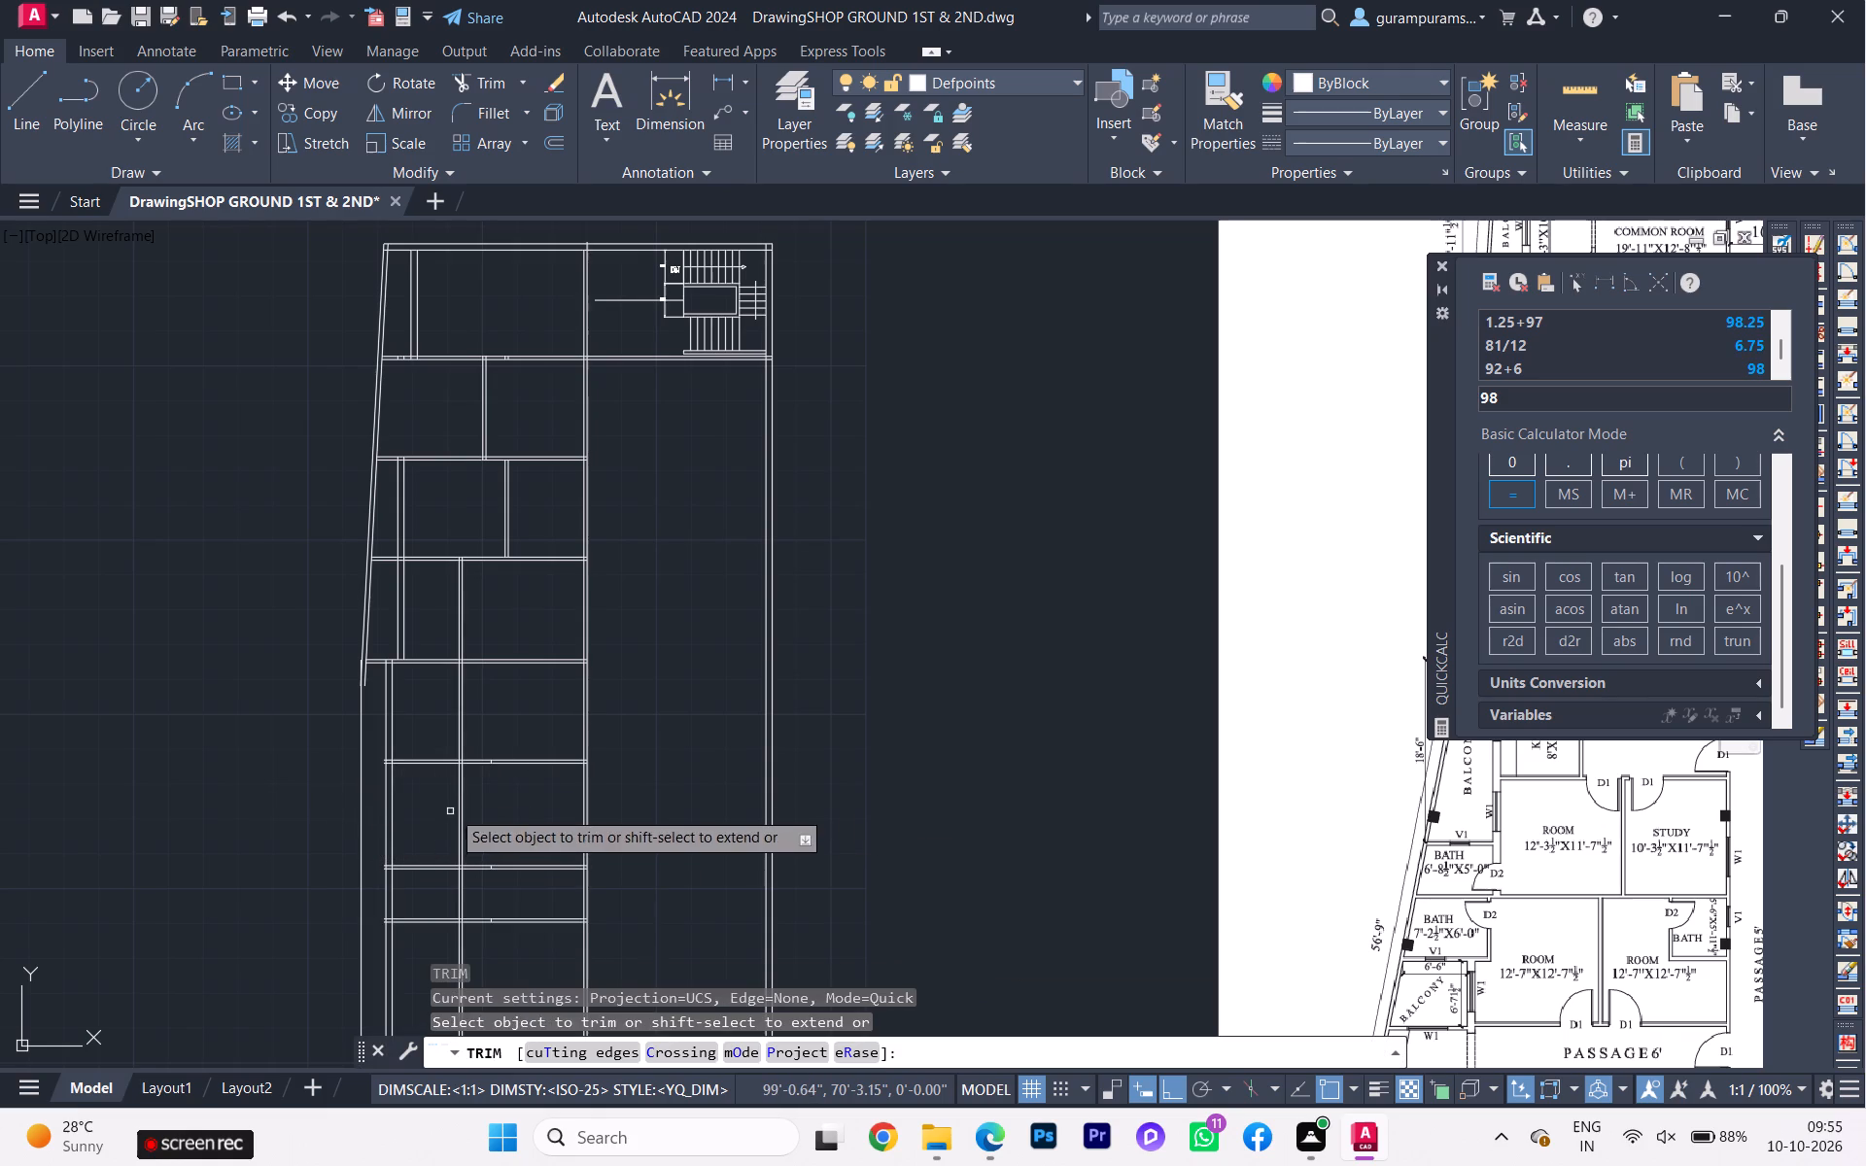
left_click(491, 804)
left_click(359, 802)
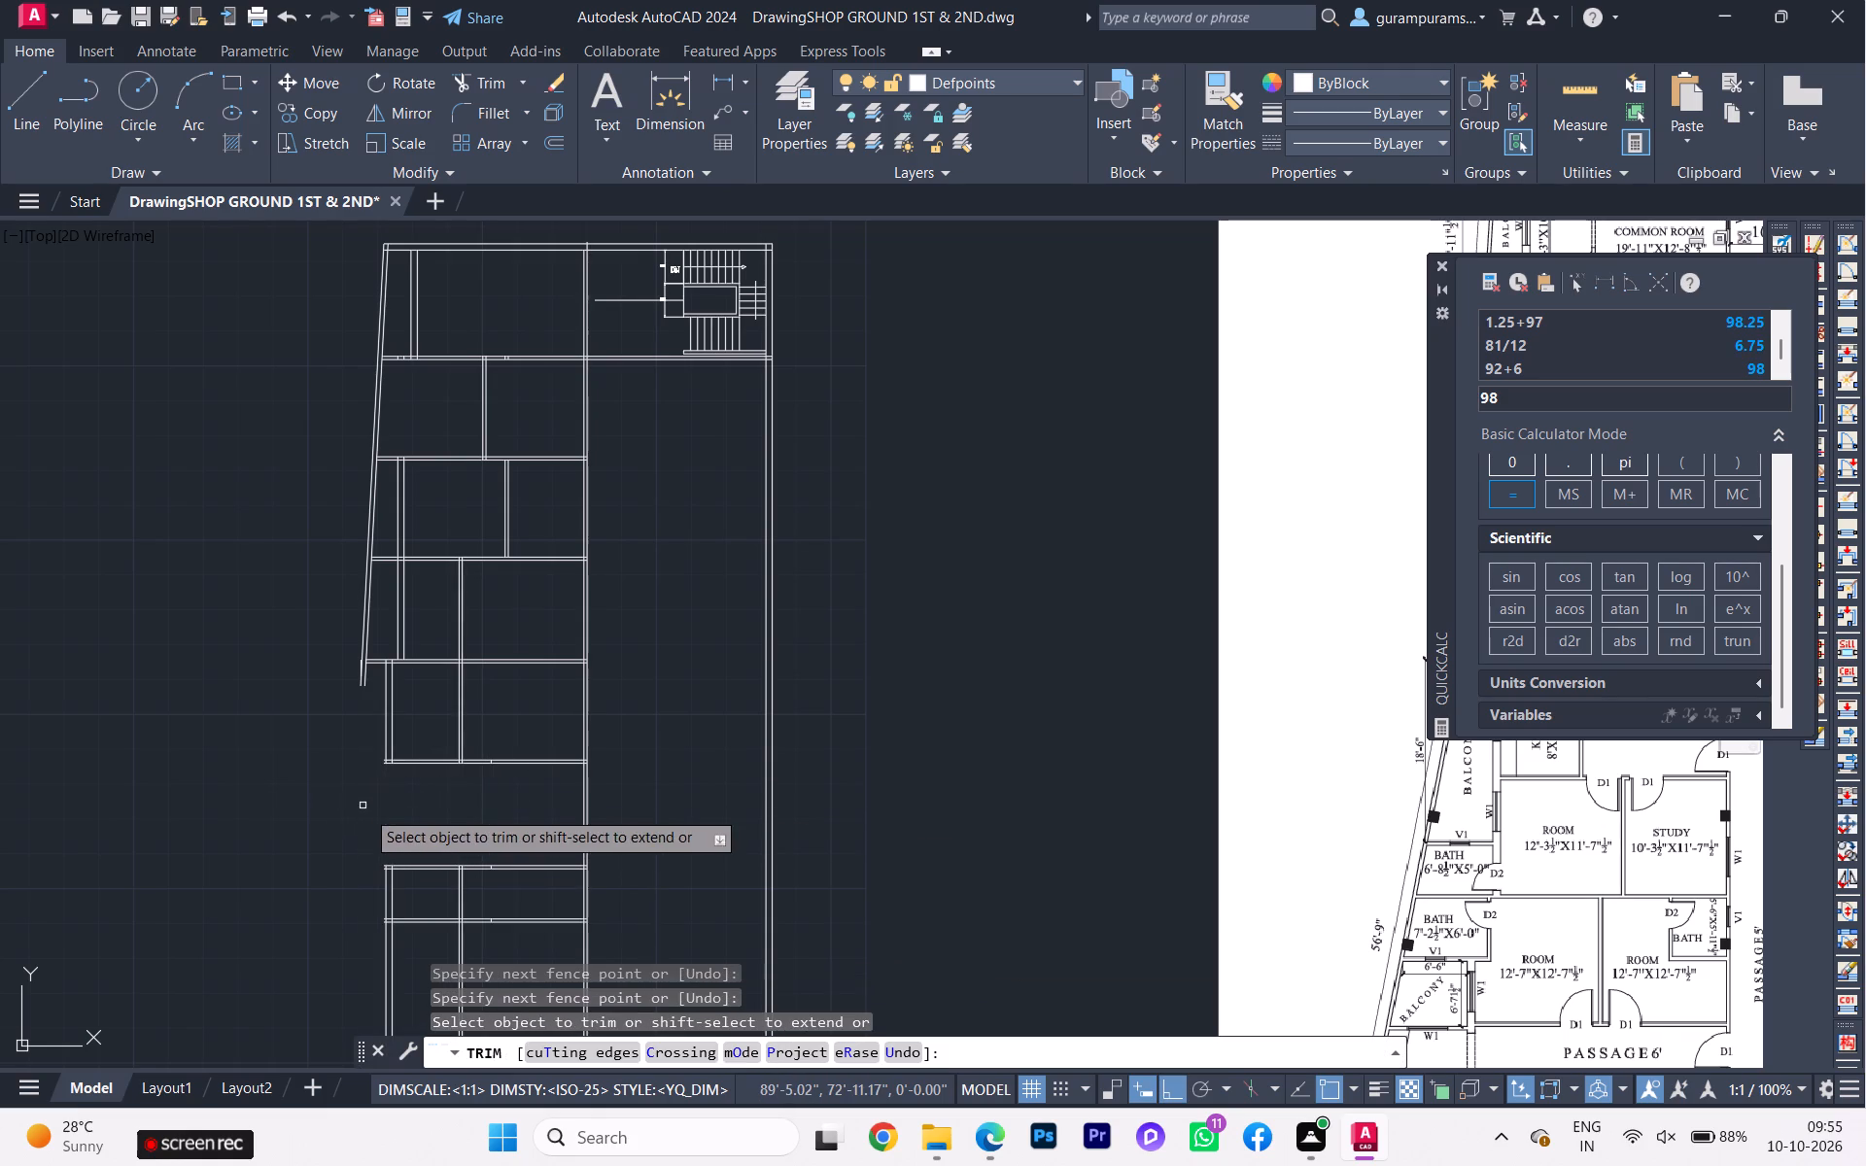
Erase the leftover balcony-side wall and kitchen partition line pairs running south from the sixth interior cross wall.
scroll(327, 849, "down", 3)
scroll(327, 849, "up", 1)
middle_click_drag(326, 845, 326, 829)
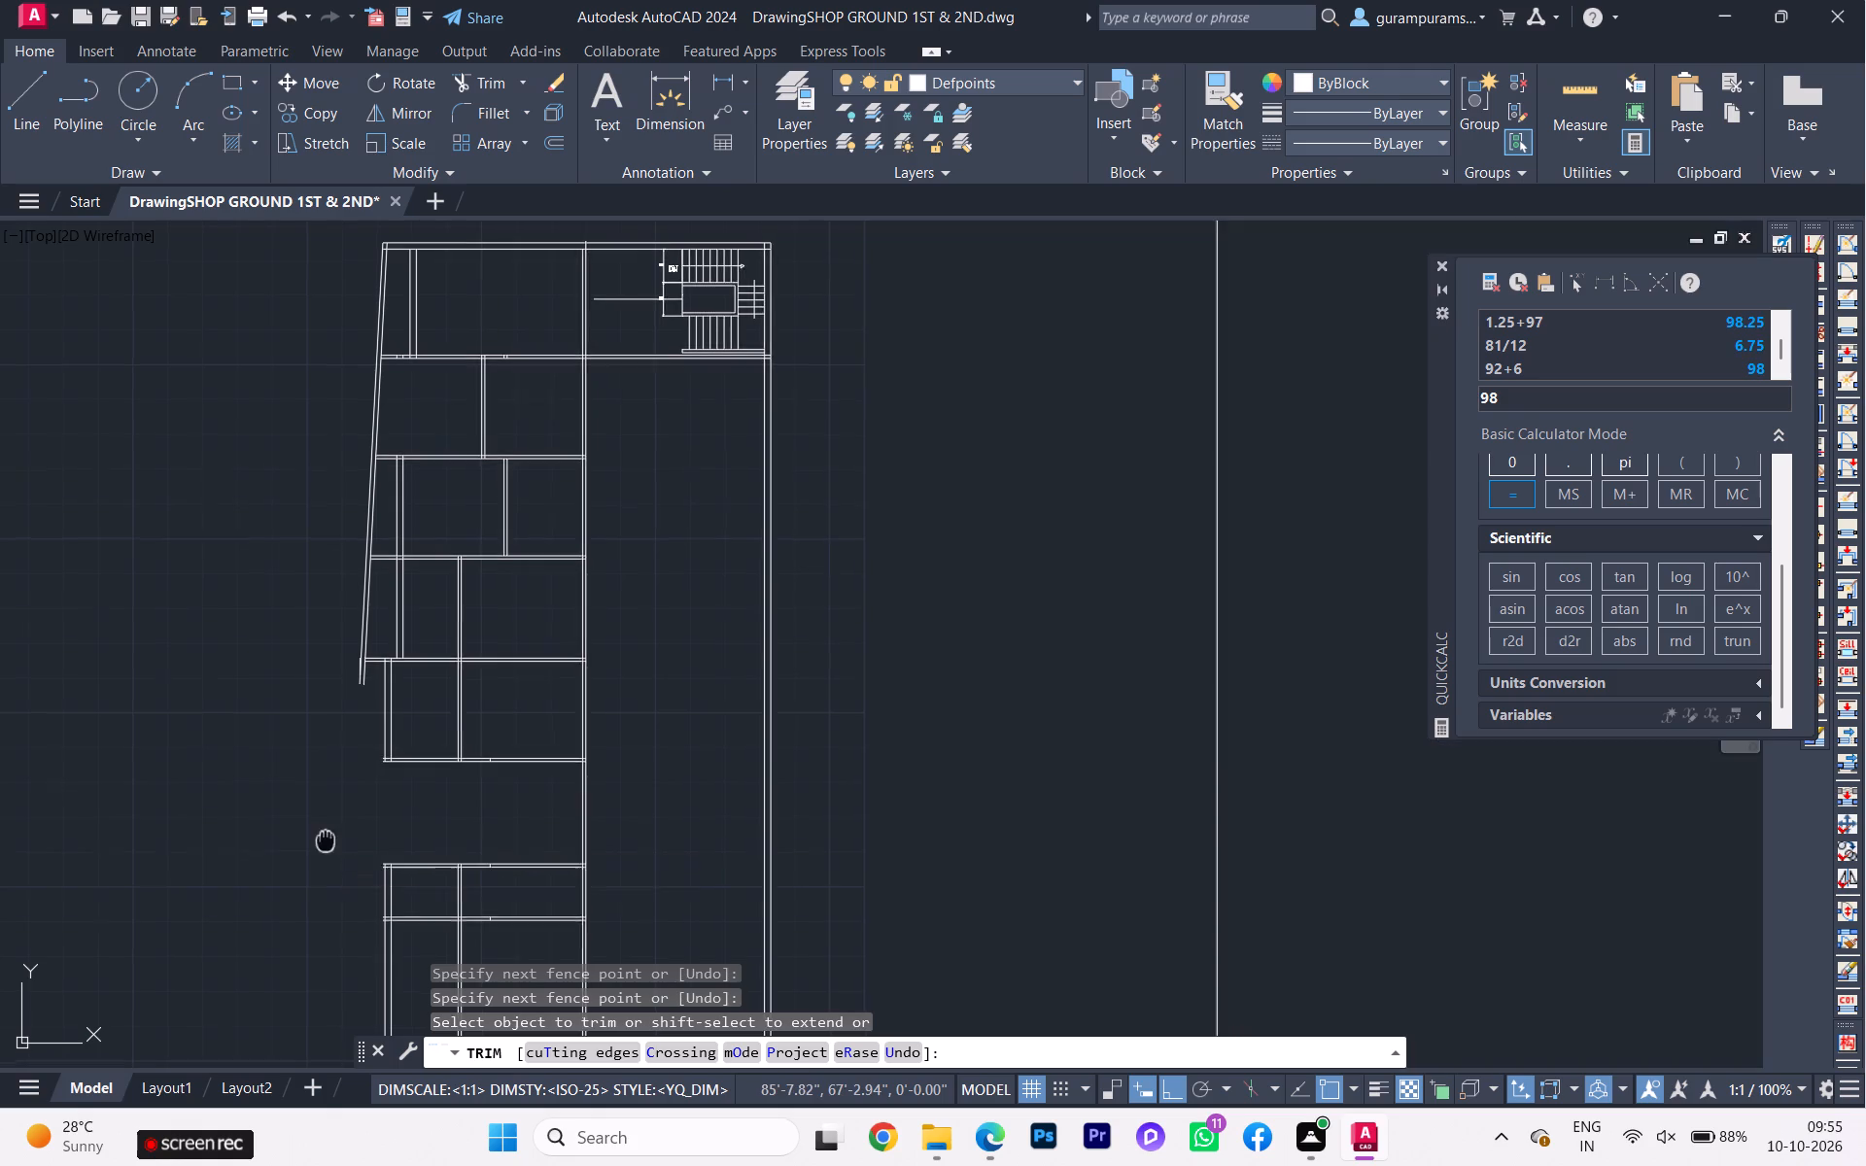
middle_click_drag(326, 829, 335, 597)
left_click(381, 796)
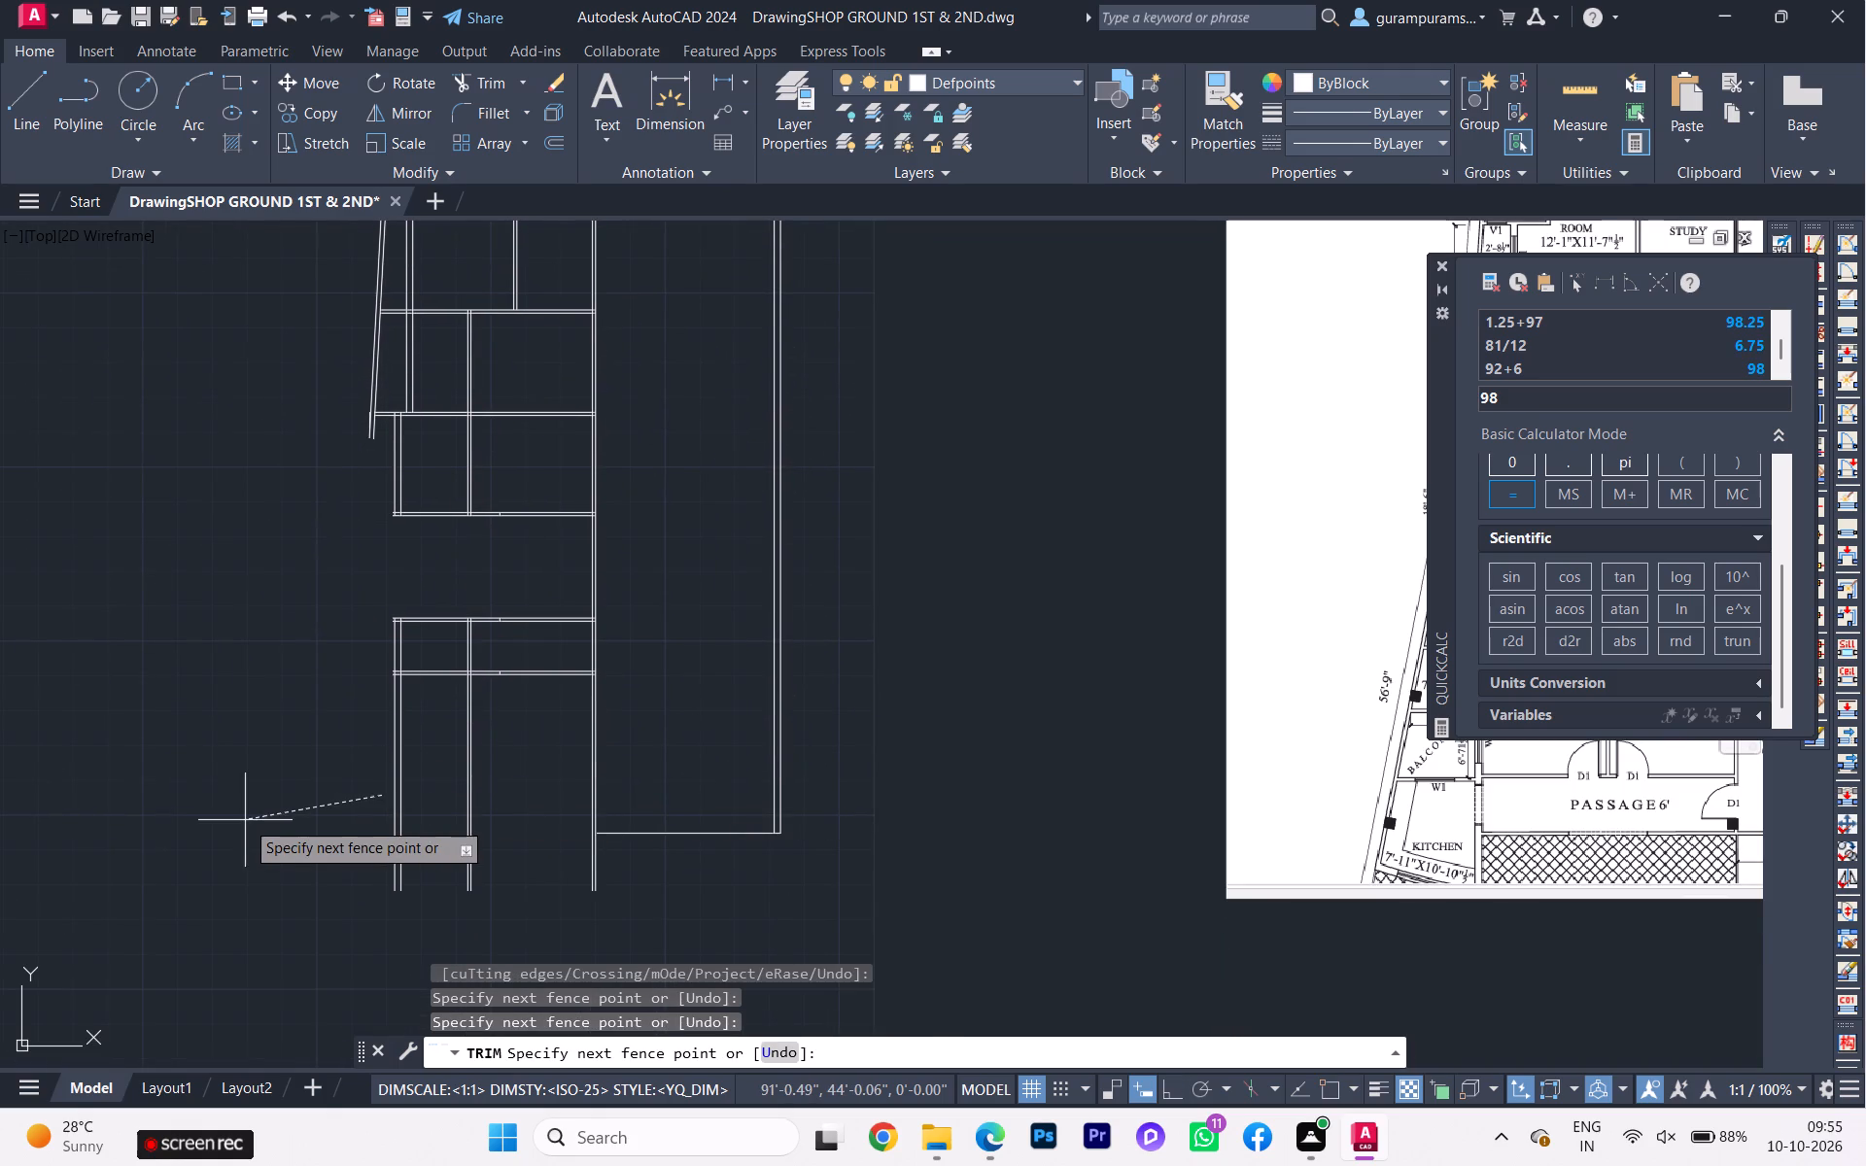
key("Escape")
left_click(516, 810)
left_click(276, 846)
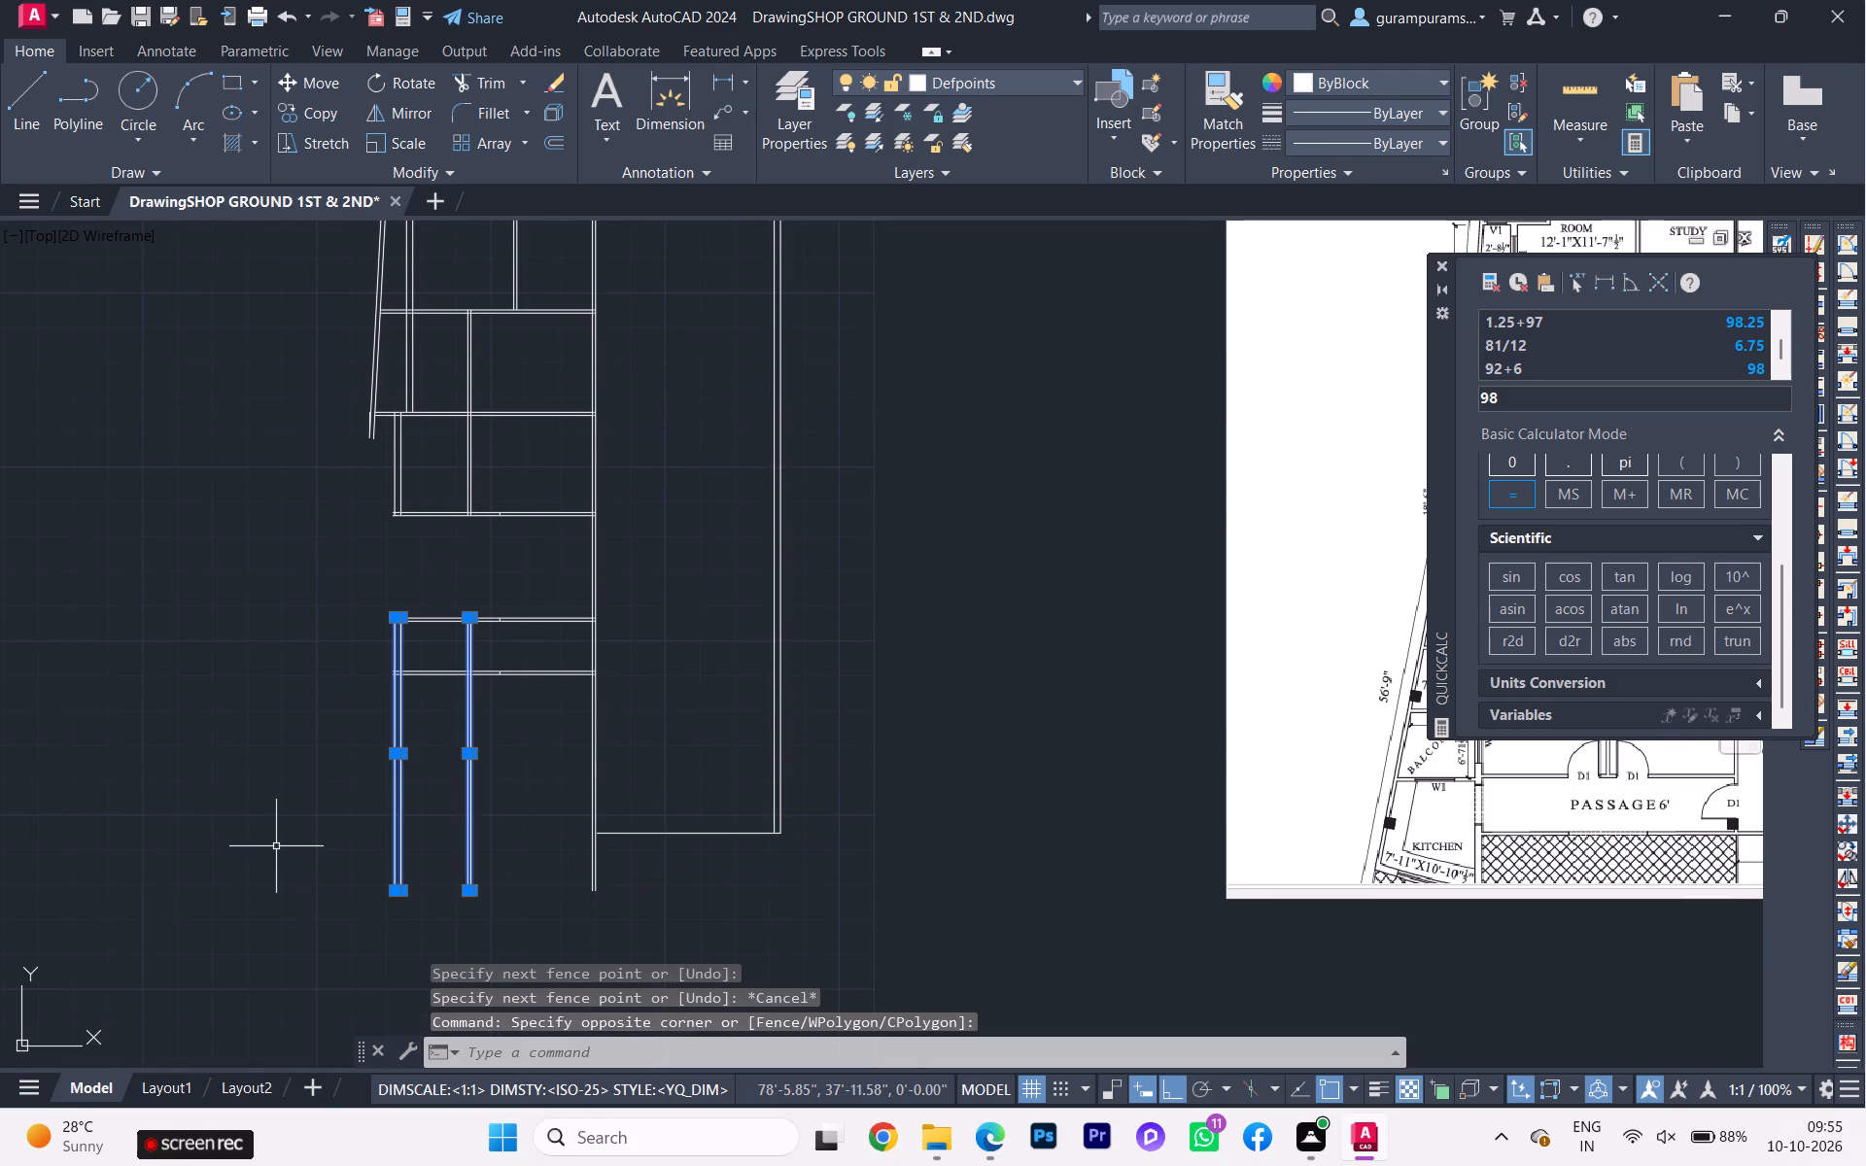
key("Delete")
Compare the redrawn walls with the reference floor plan, examining the room and study dimensions south of the 8' wide kitchen.
scroll(279, 854, "down", 3)
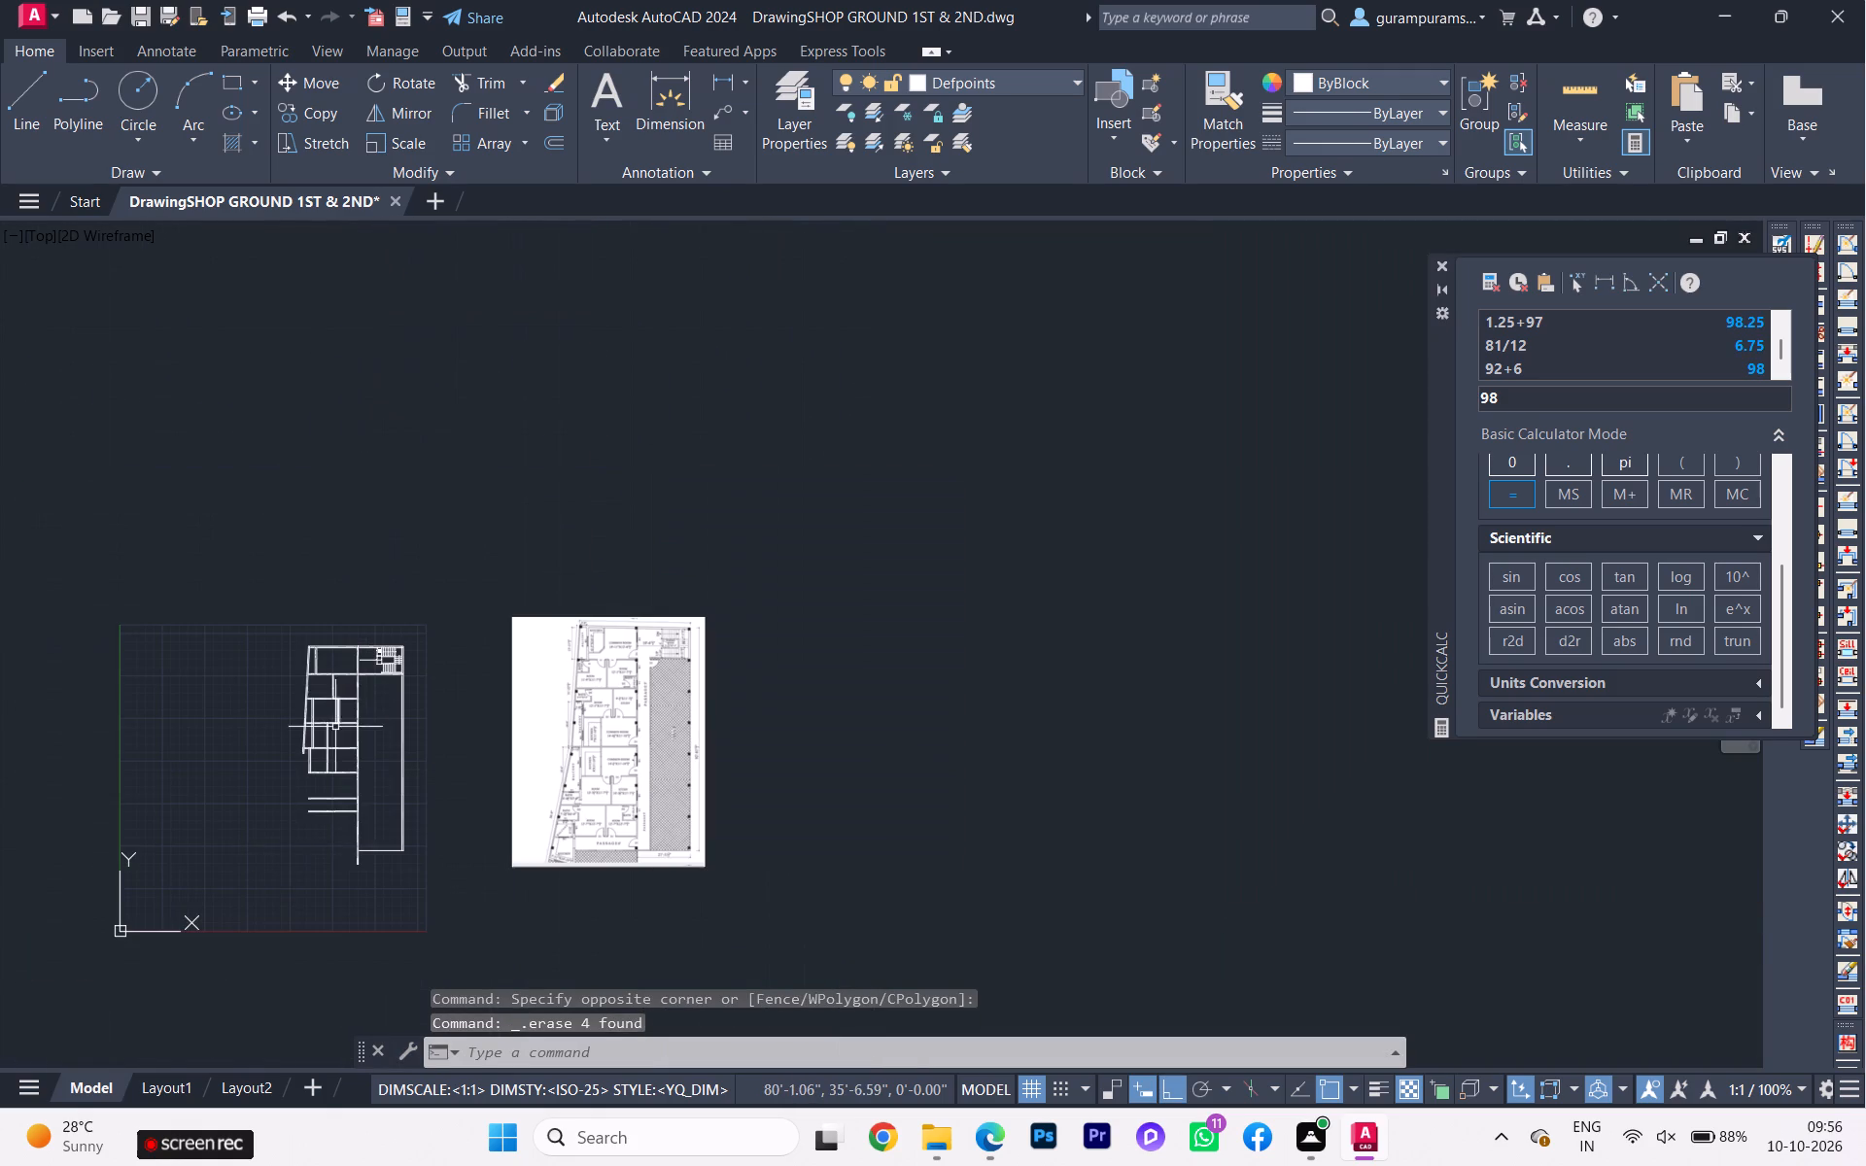
scroll(358, 764, "up", 3)
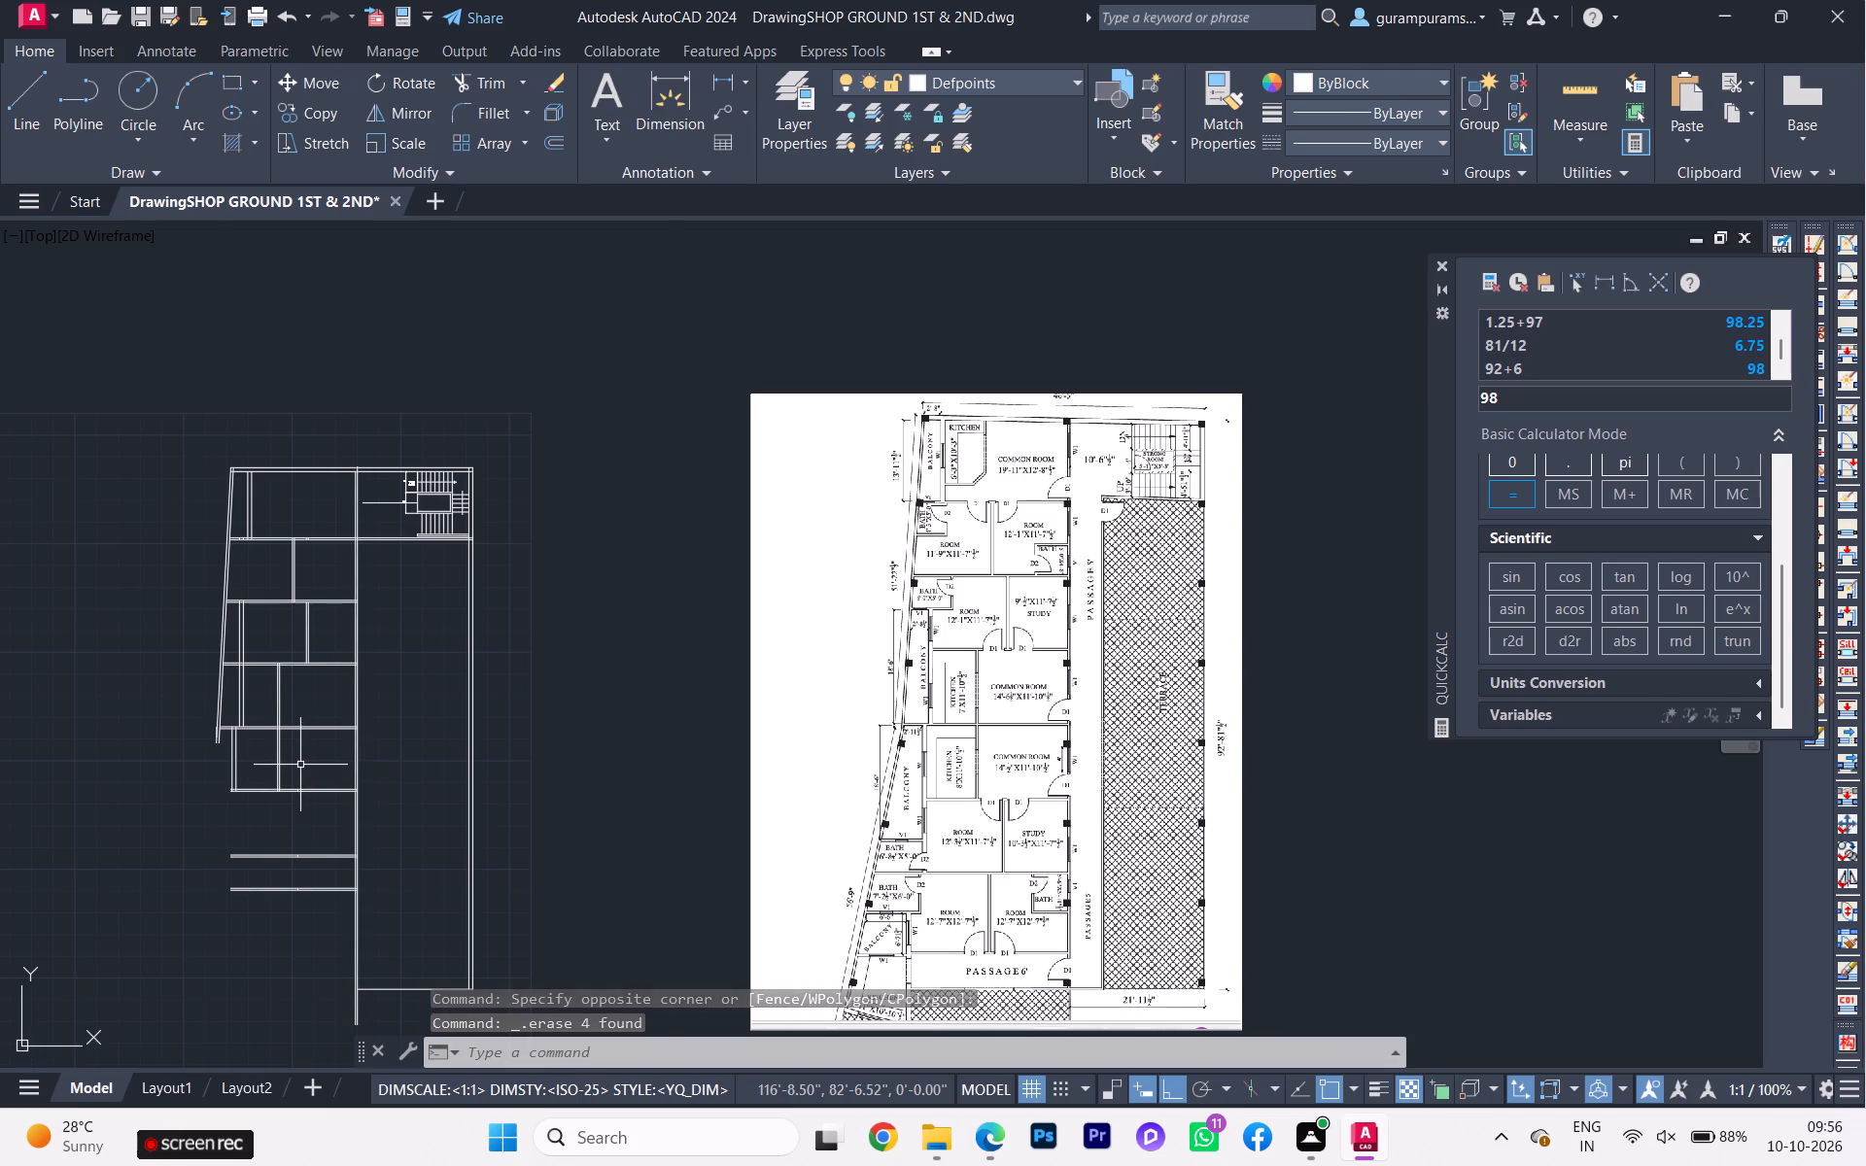
scroll(300, 765, "up", 1)
scroll(294, 772, "down", 2)
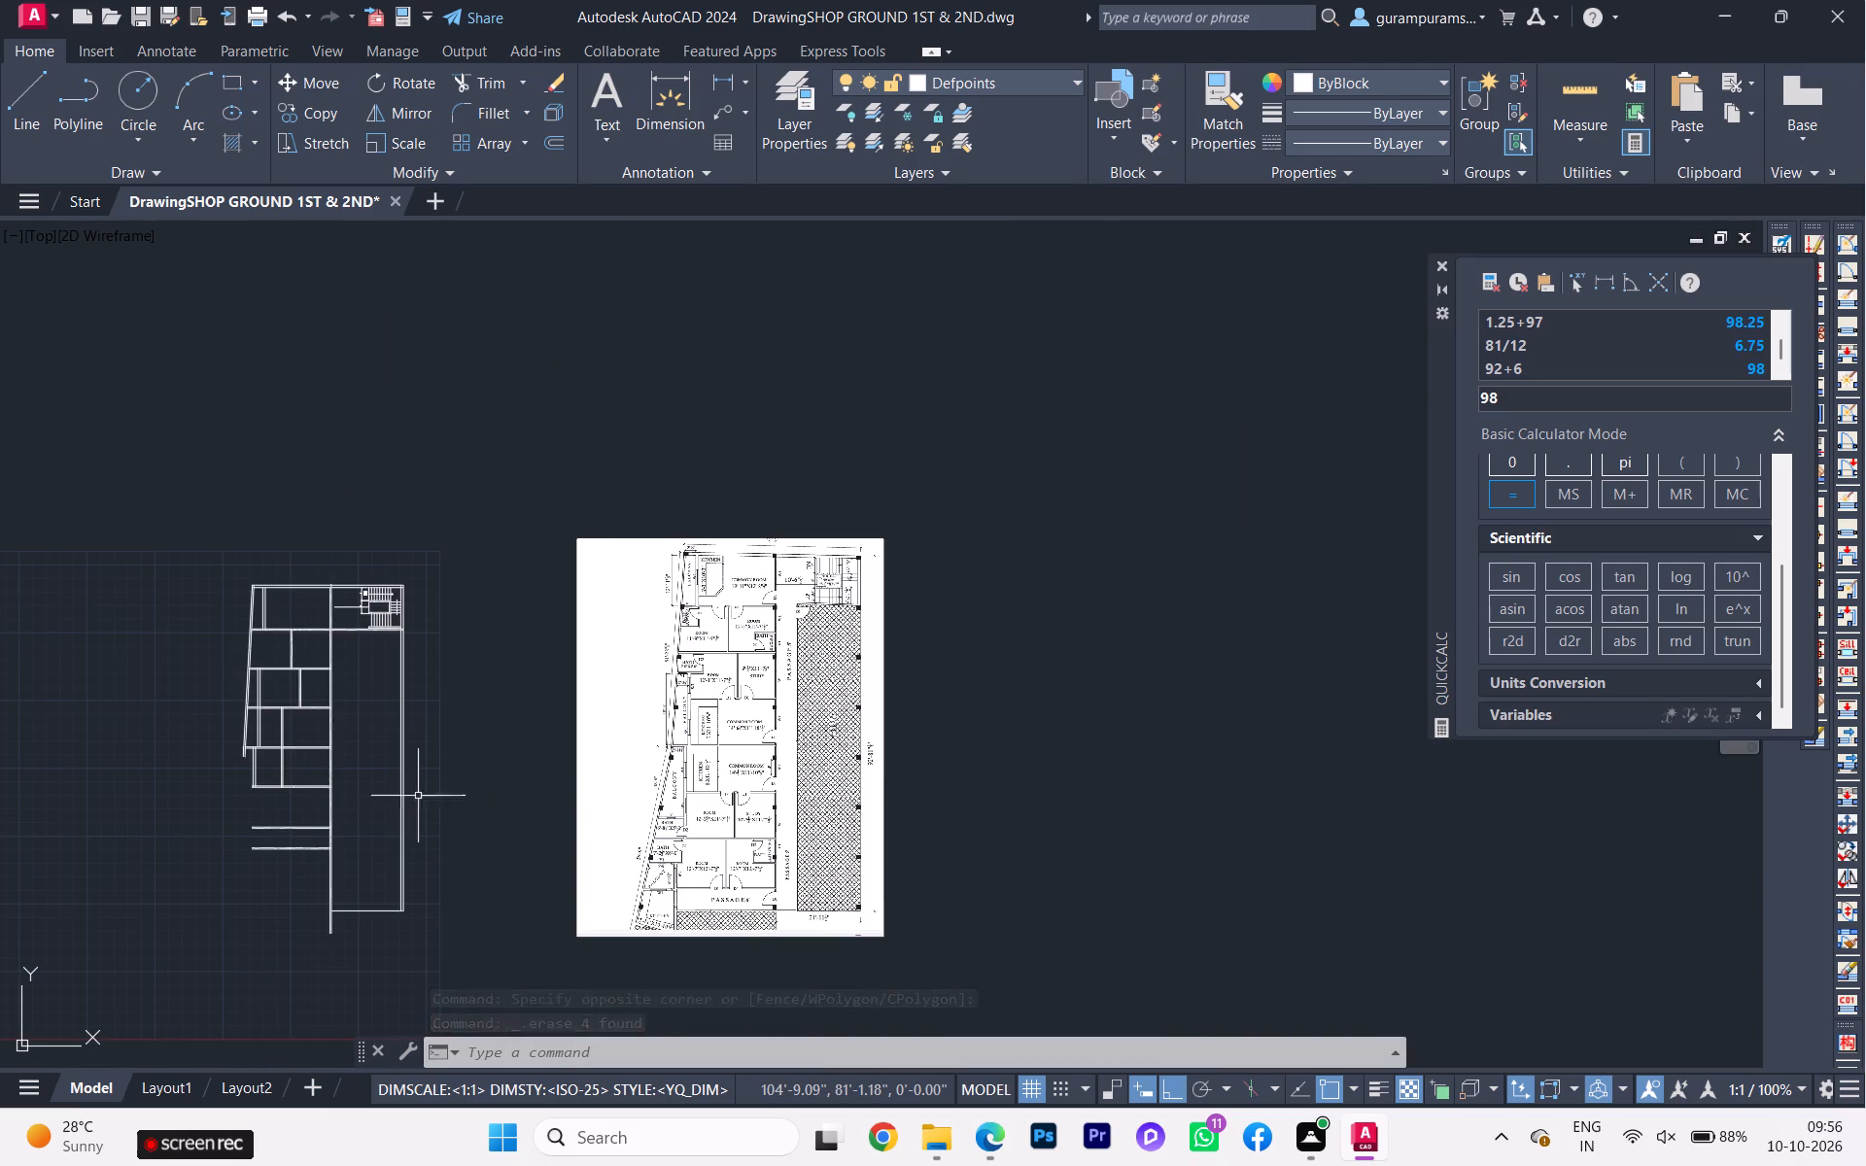
scroll(737, 740, "up", 2)
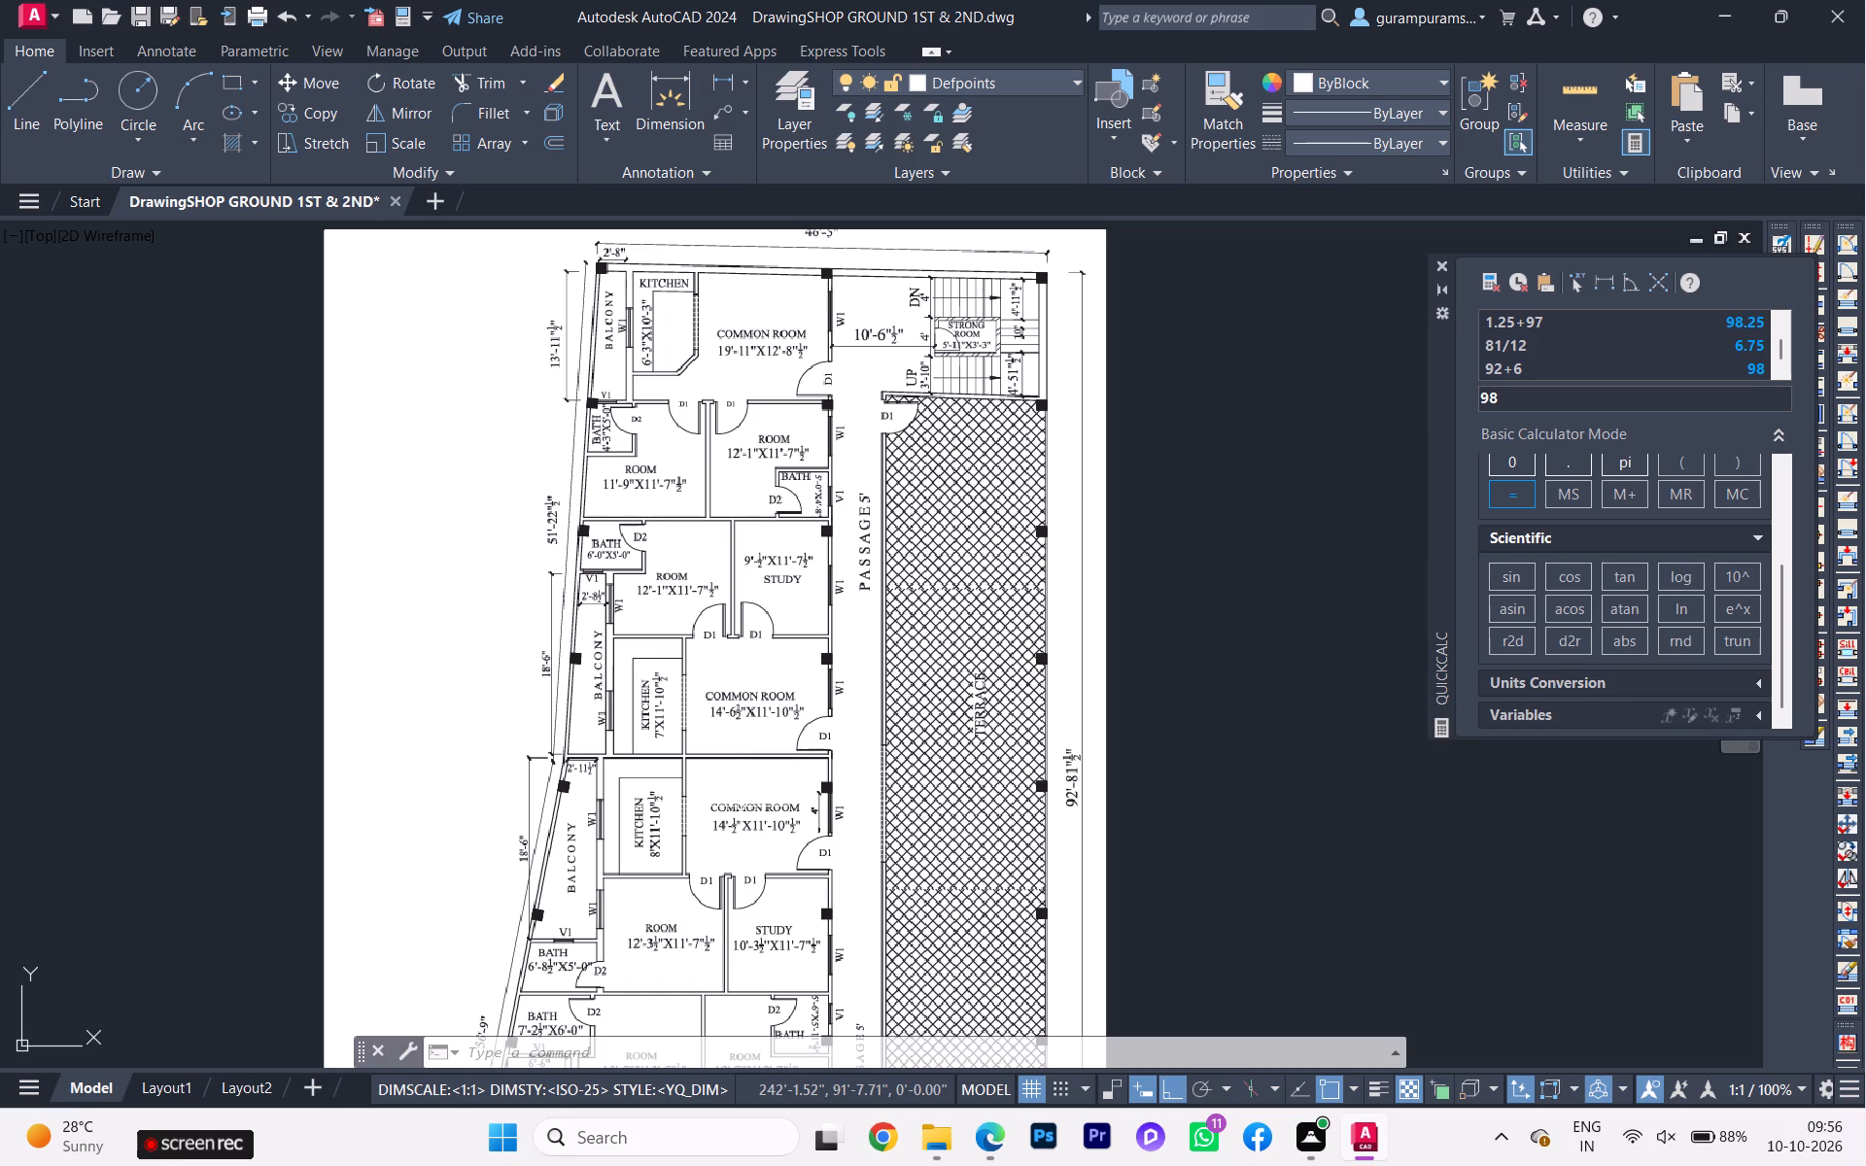
scroll(750, 816, "down", 2)
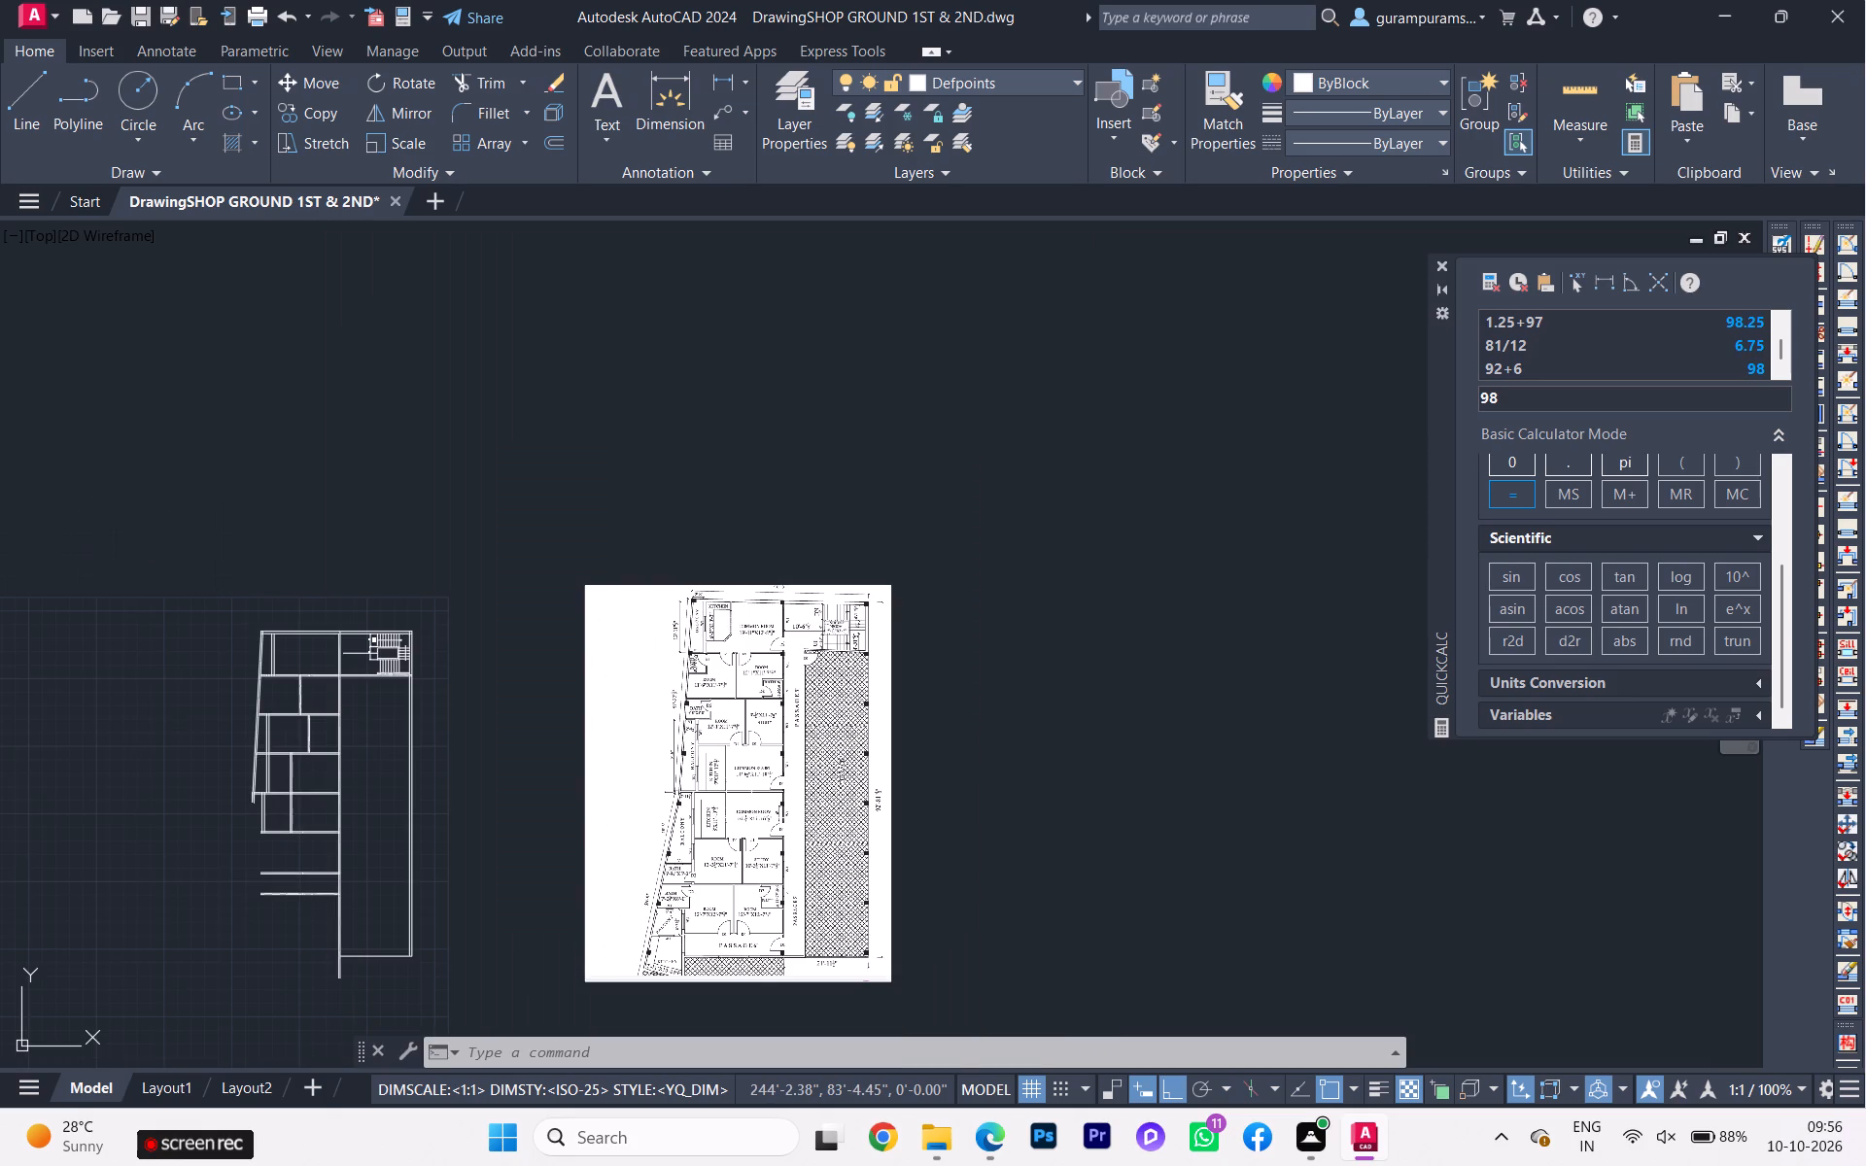
scroll(646, 862, "up", 1)
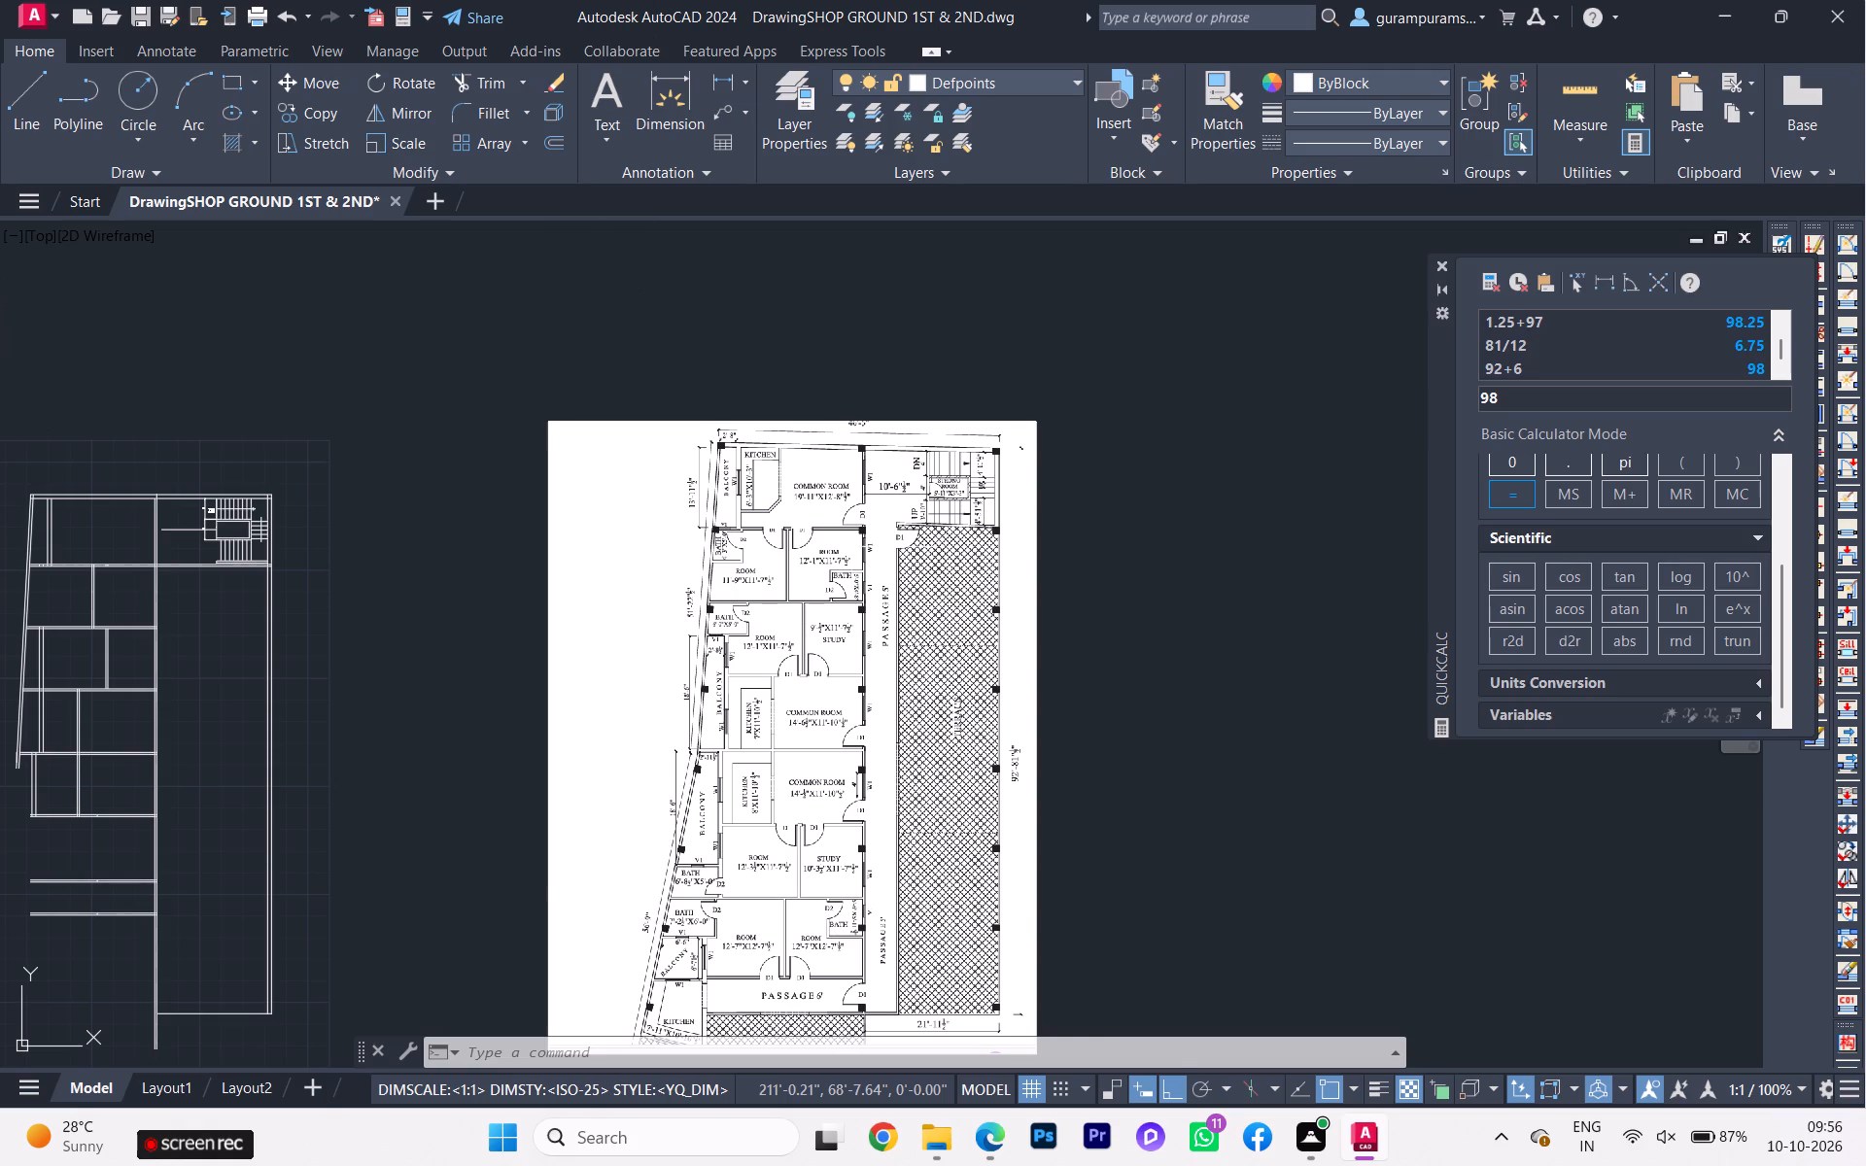
scroll(786, 638, "up", 2)
middle_click_drag(800, 627, 982, 474)
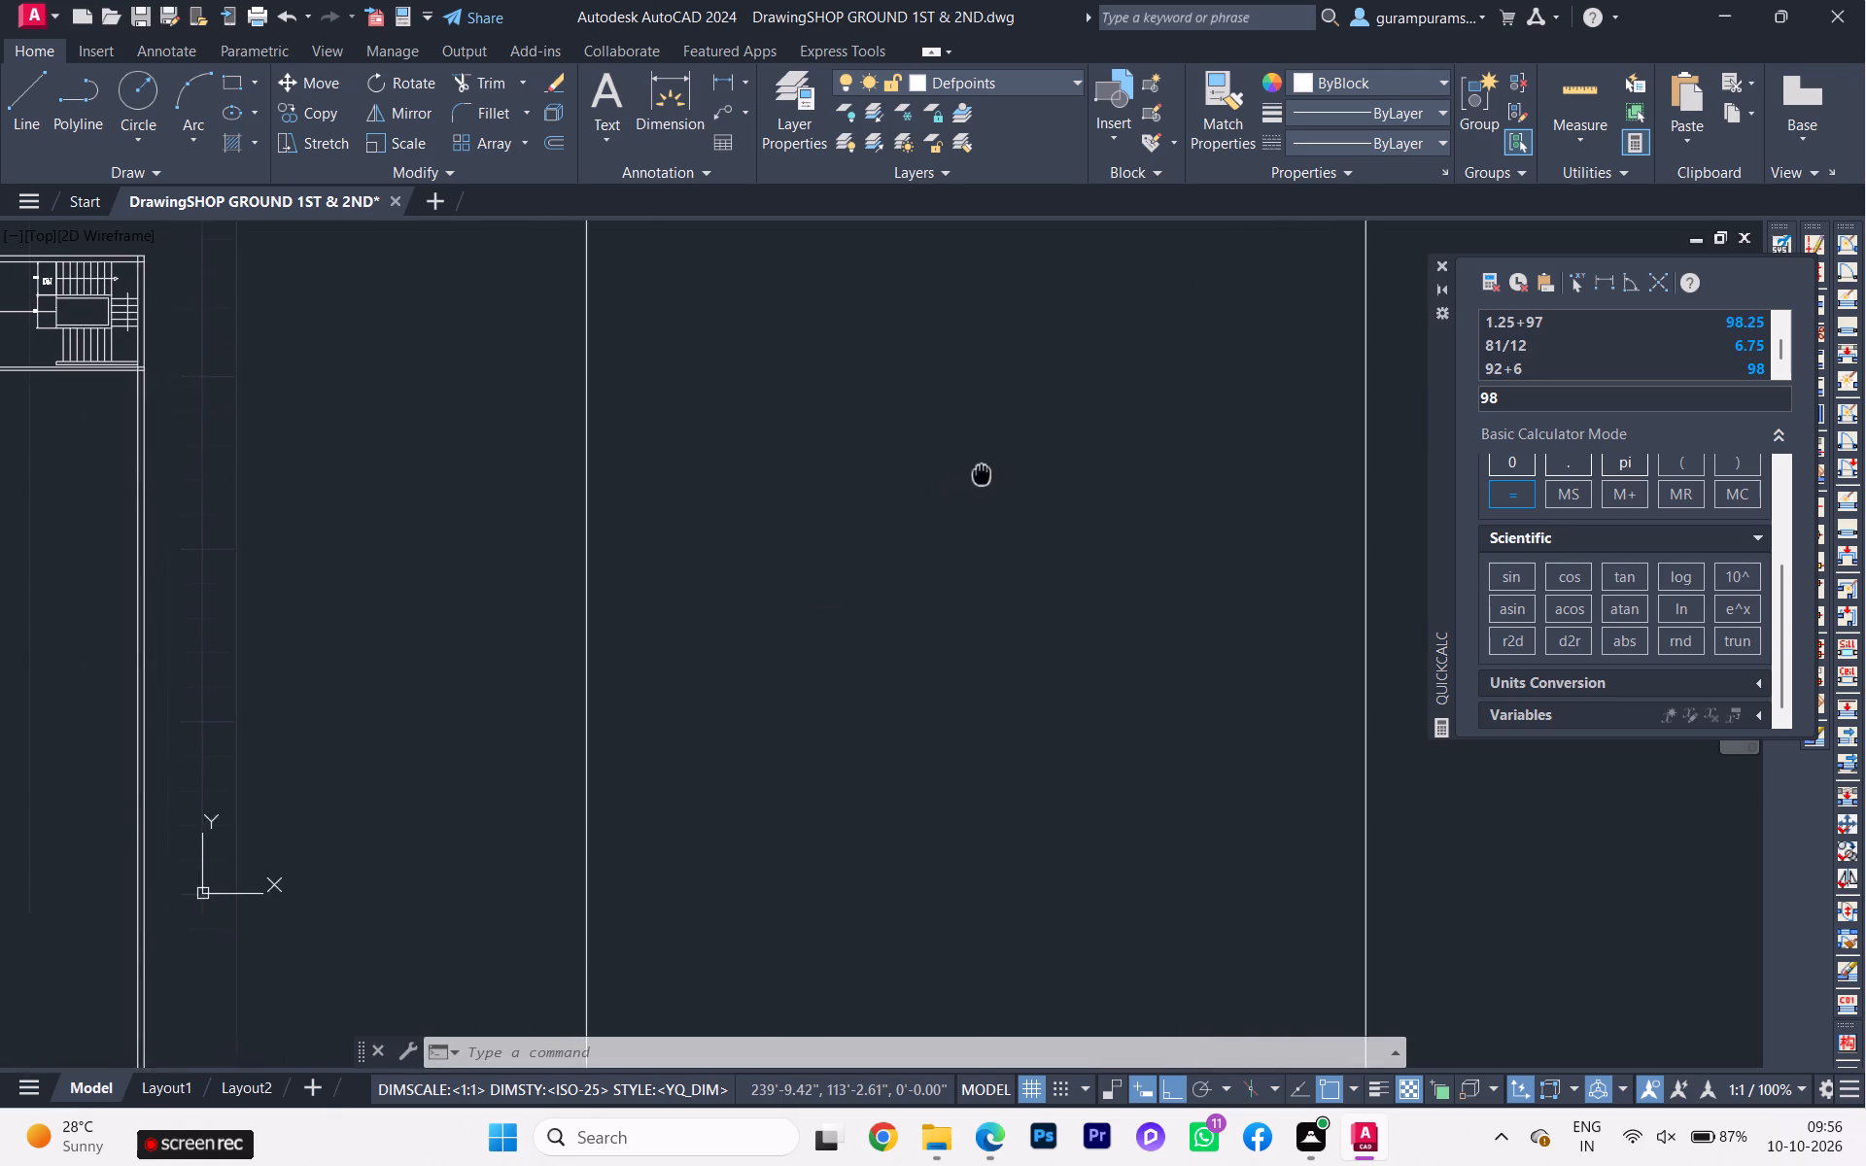
scroll(990, 503, "down", 1)
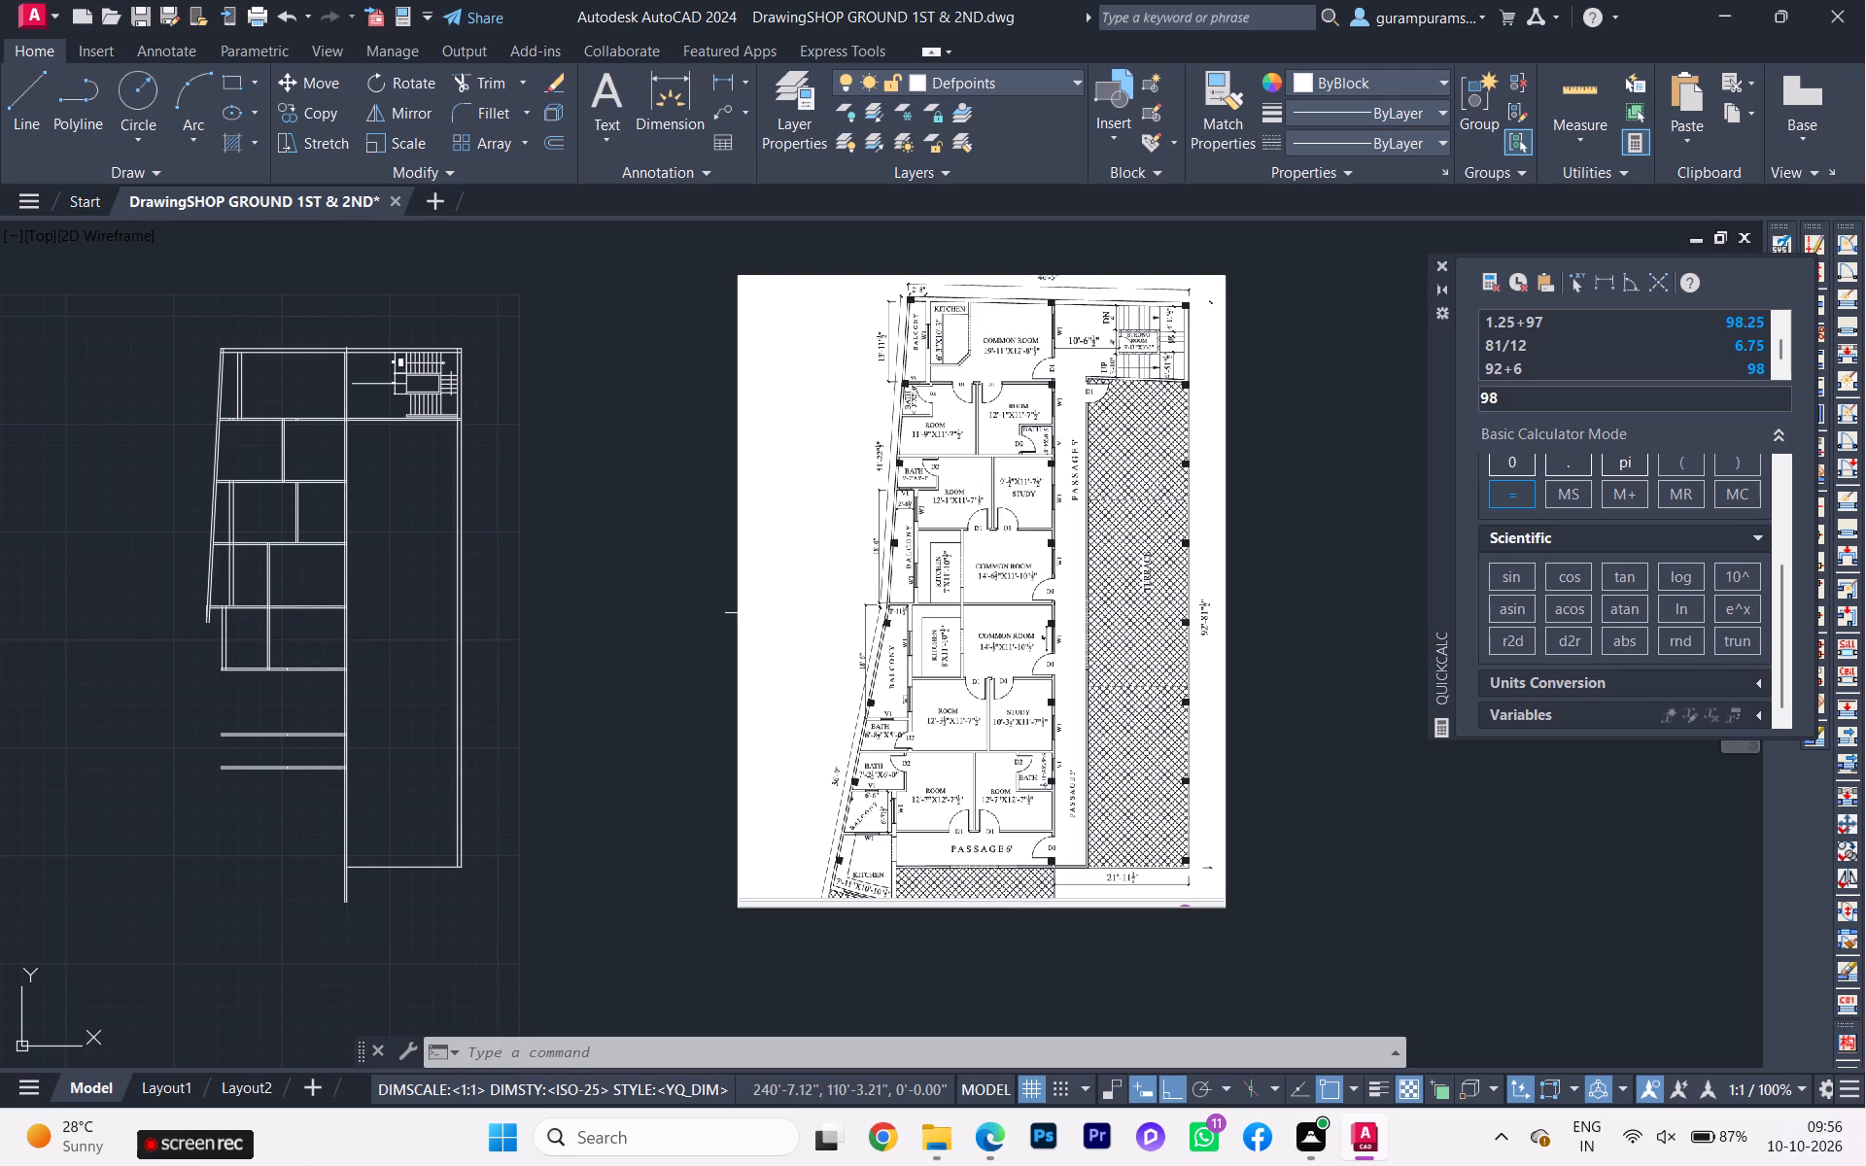
scroll(942, 591, "up", 1)
scroll(947, 612, "down", 1)
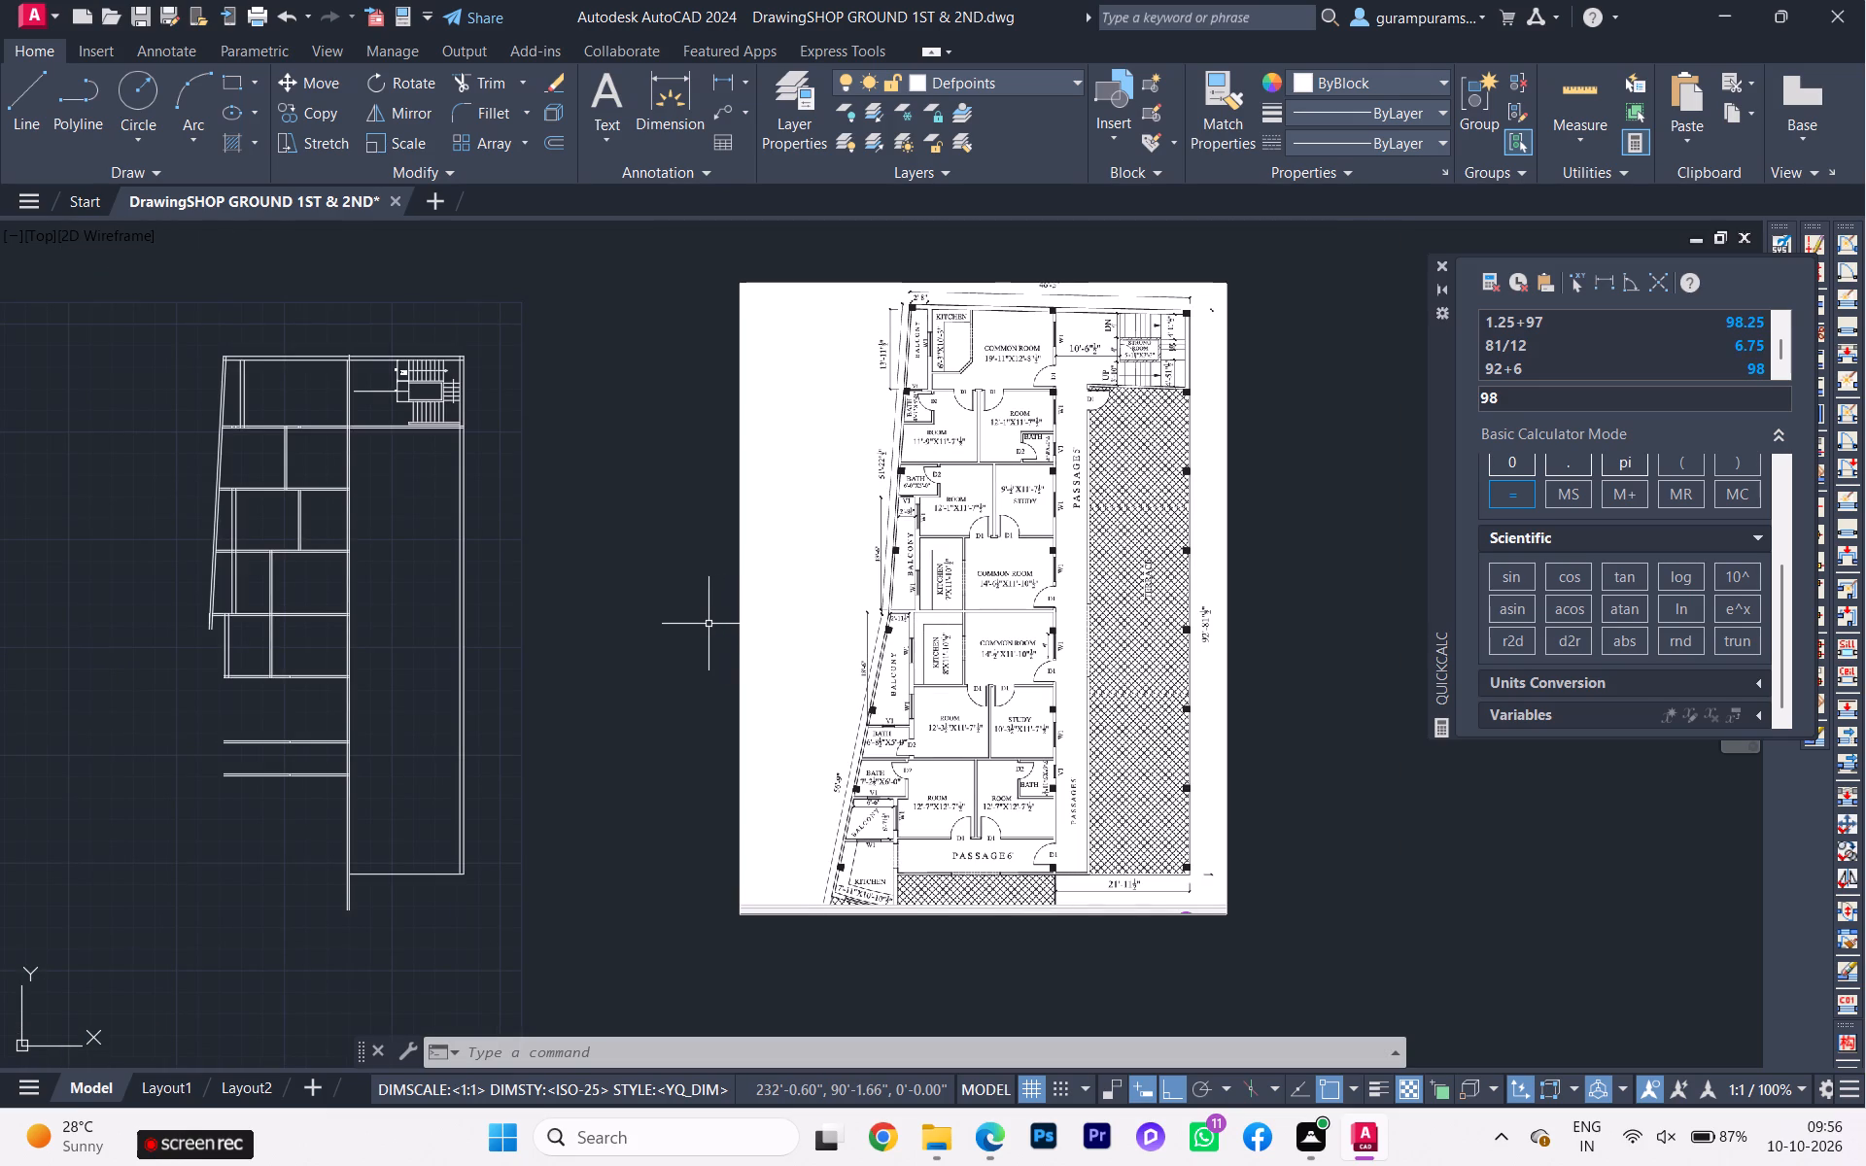
middle_click_drag(708, 624, 823, 628)
scroll(657, 647, "up", 1)
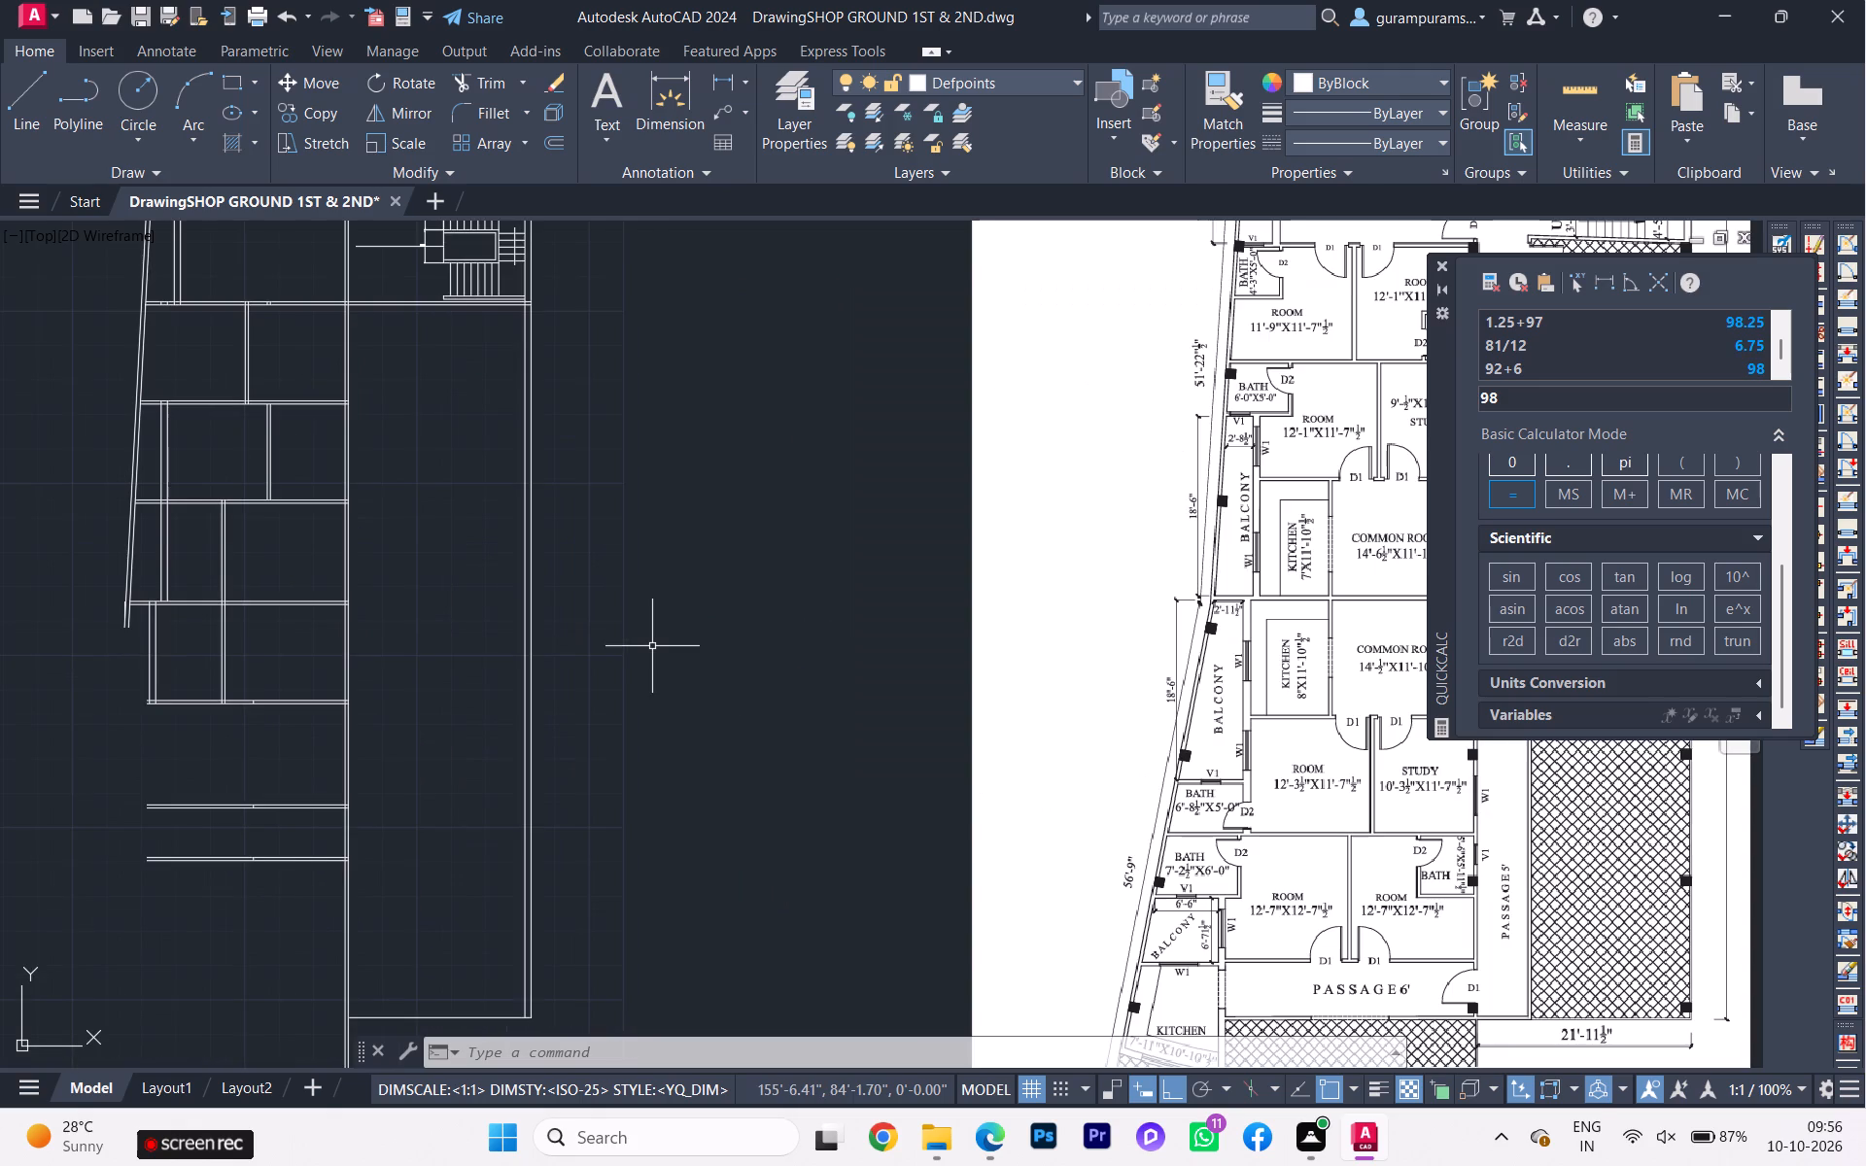
middle_click_drag(1173, 684, 1136, 666)
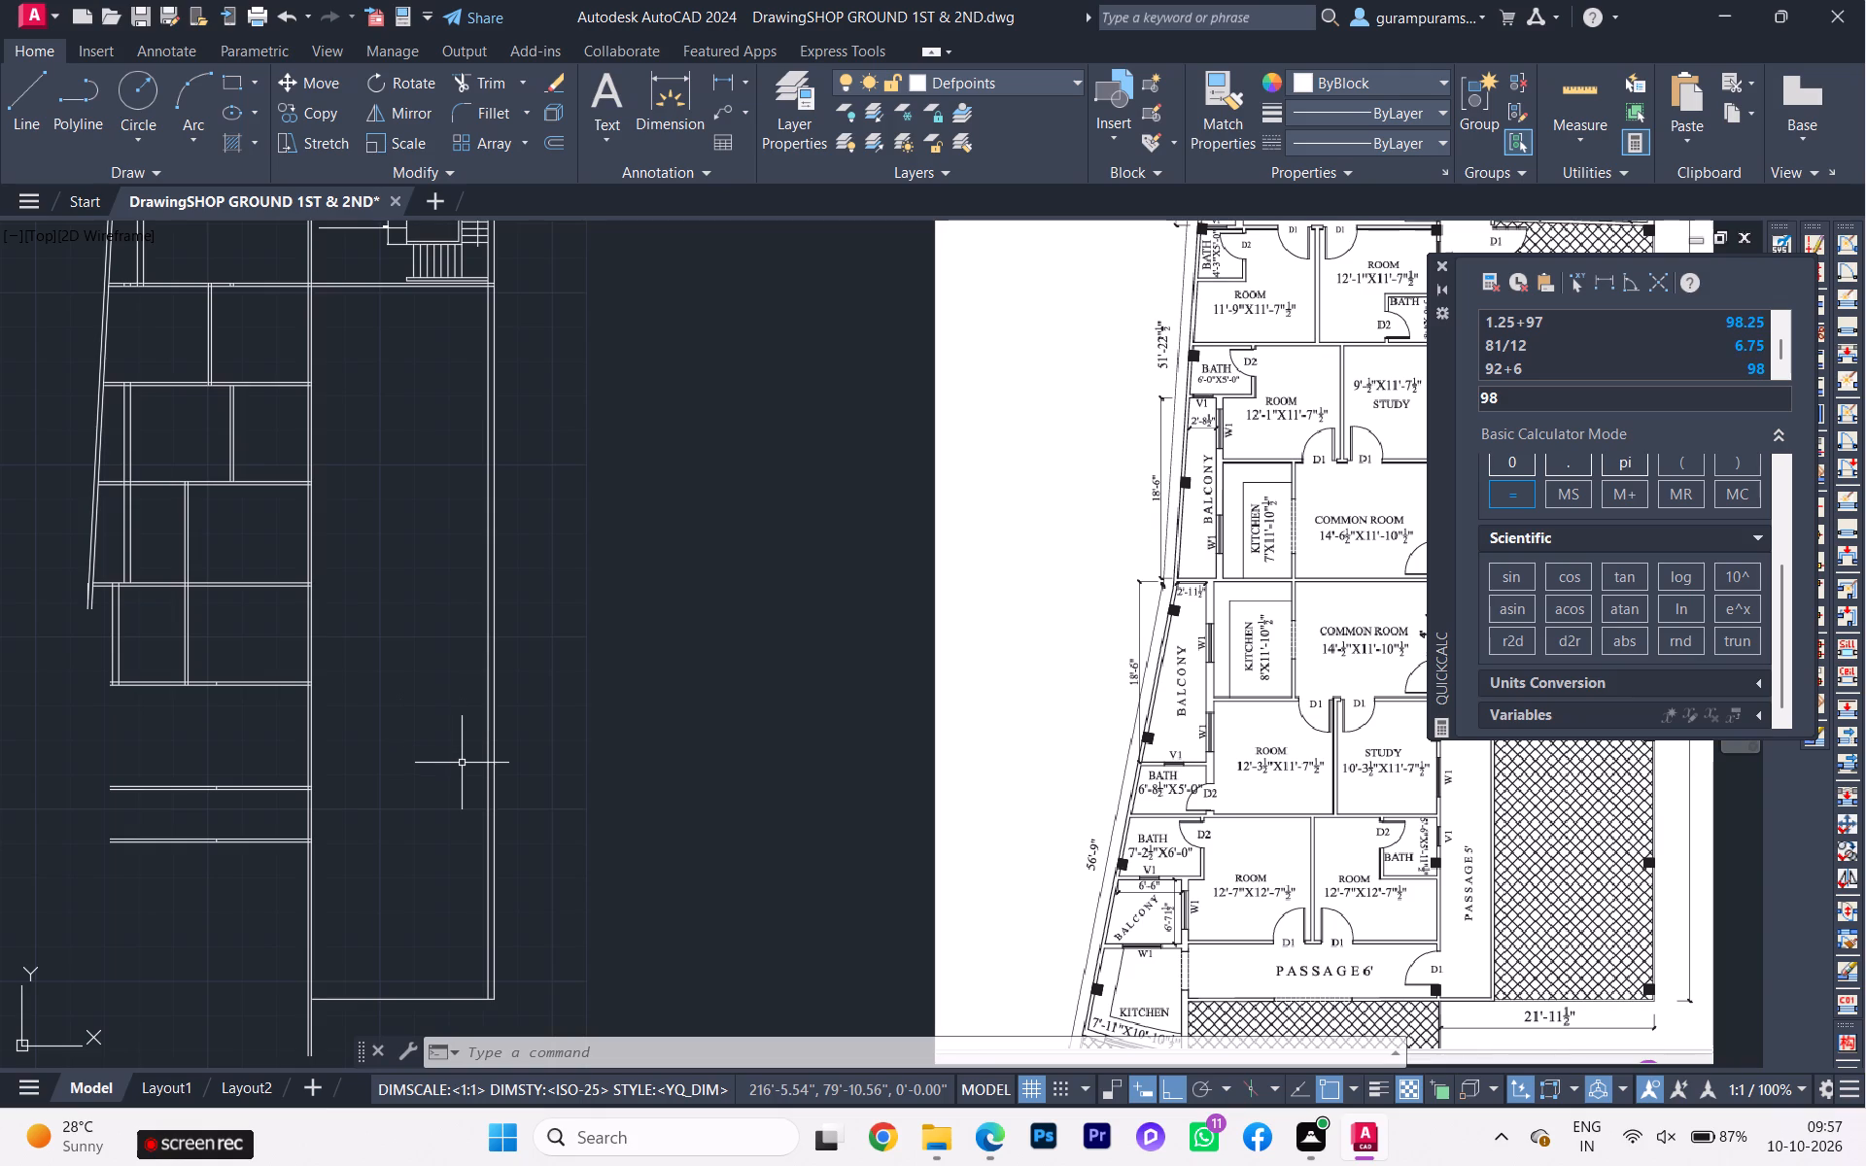
Offset the passage-side wall's inner line 10'3.50" westward to set the study's width.
scroll(290, 738, "up", 1)
key("o")
key("Return")
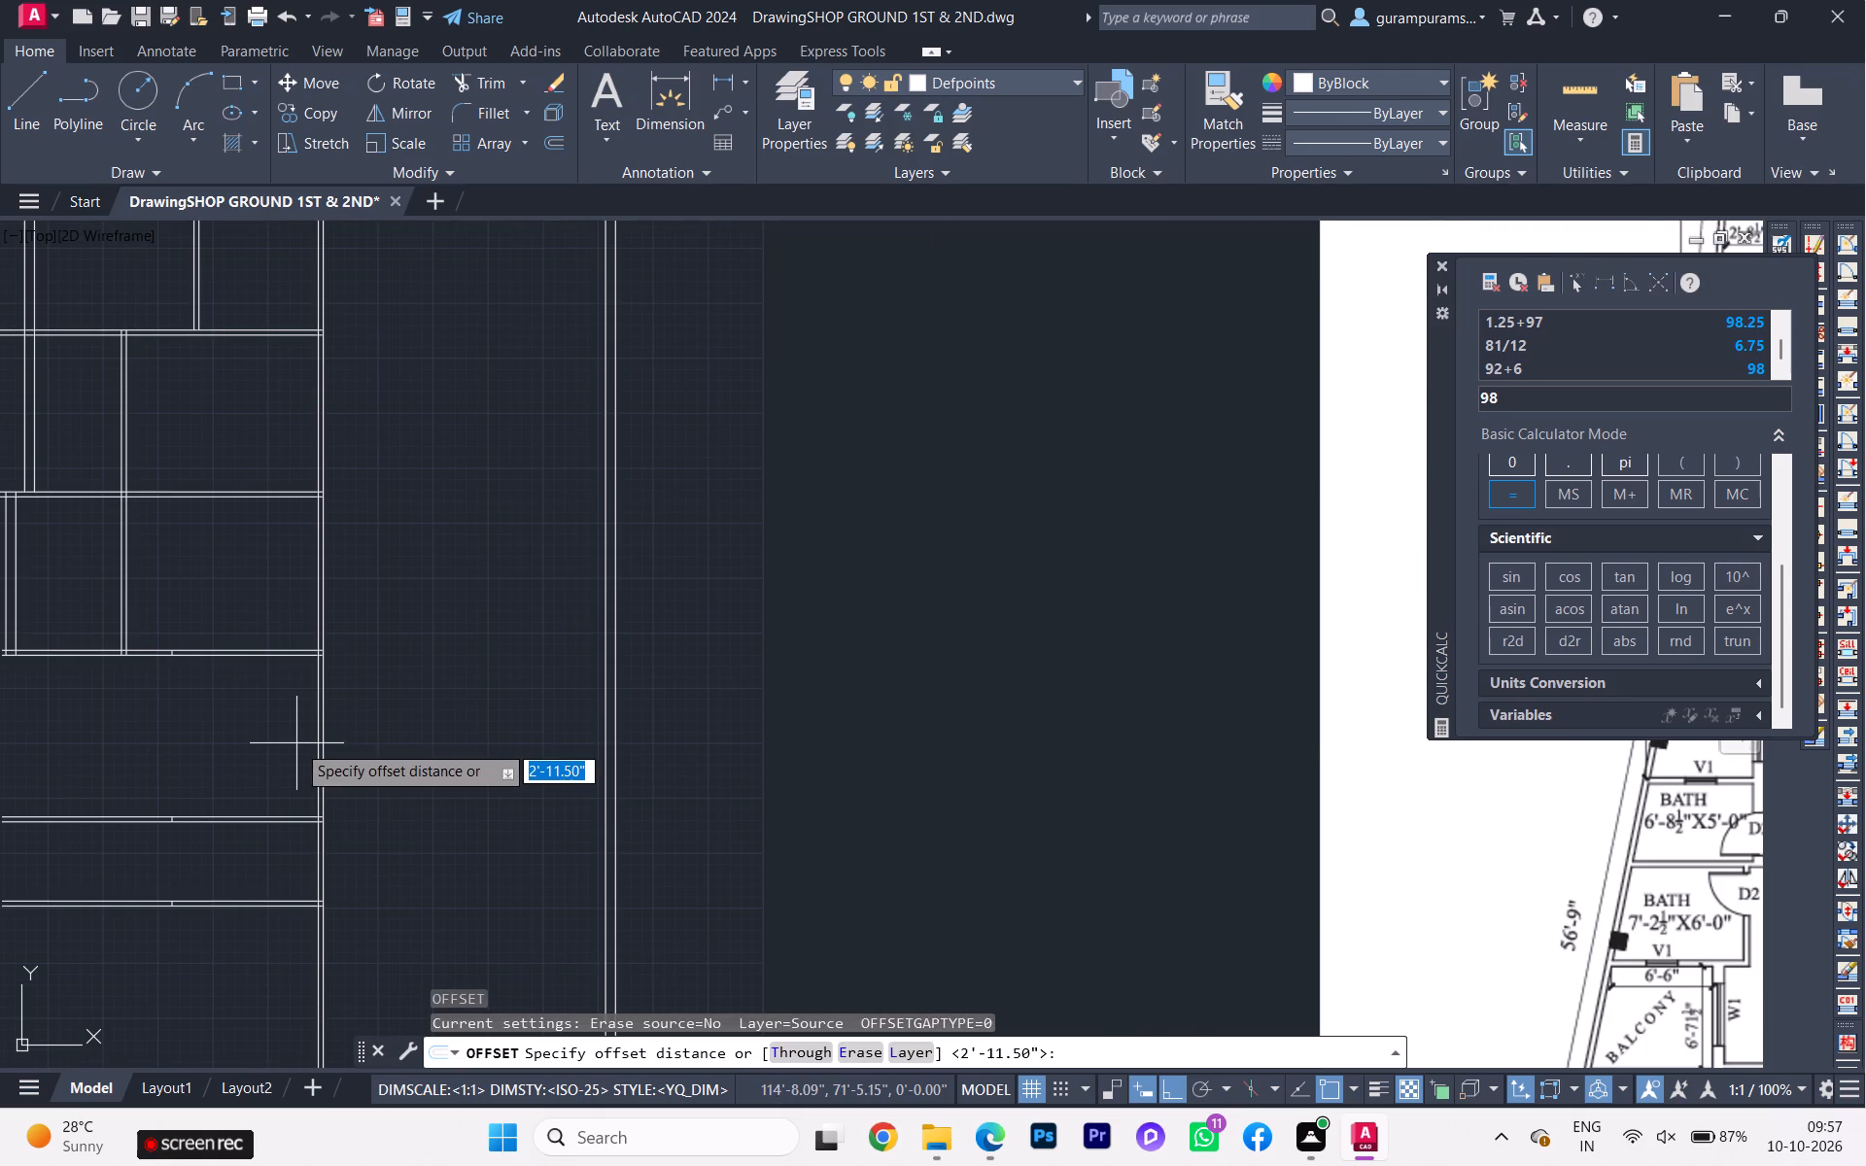
scroll(302, 742, "down", 1)
key("space")
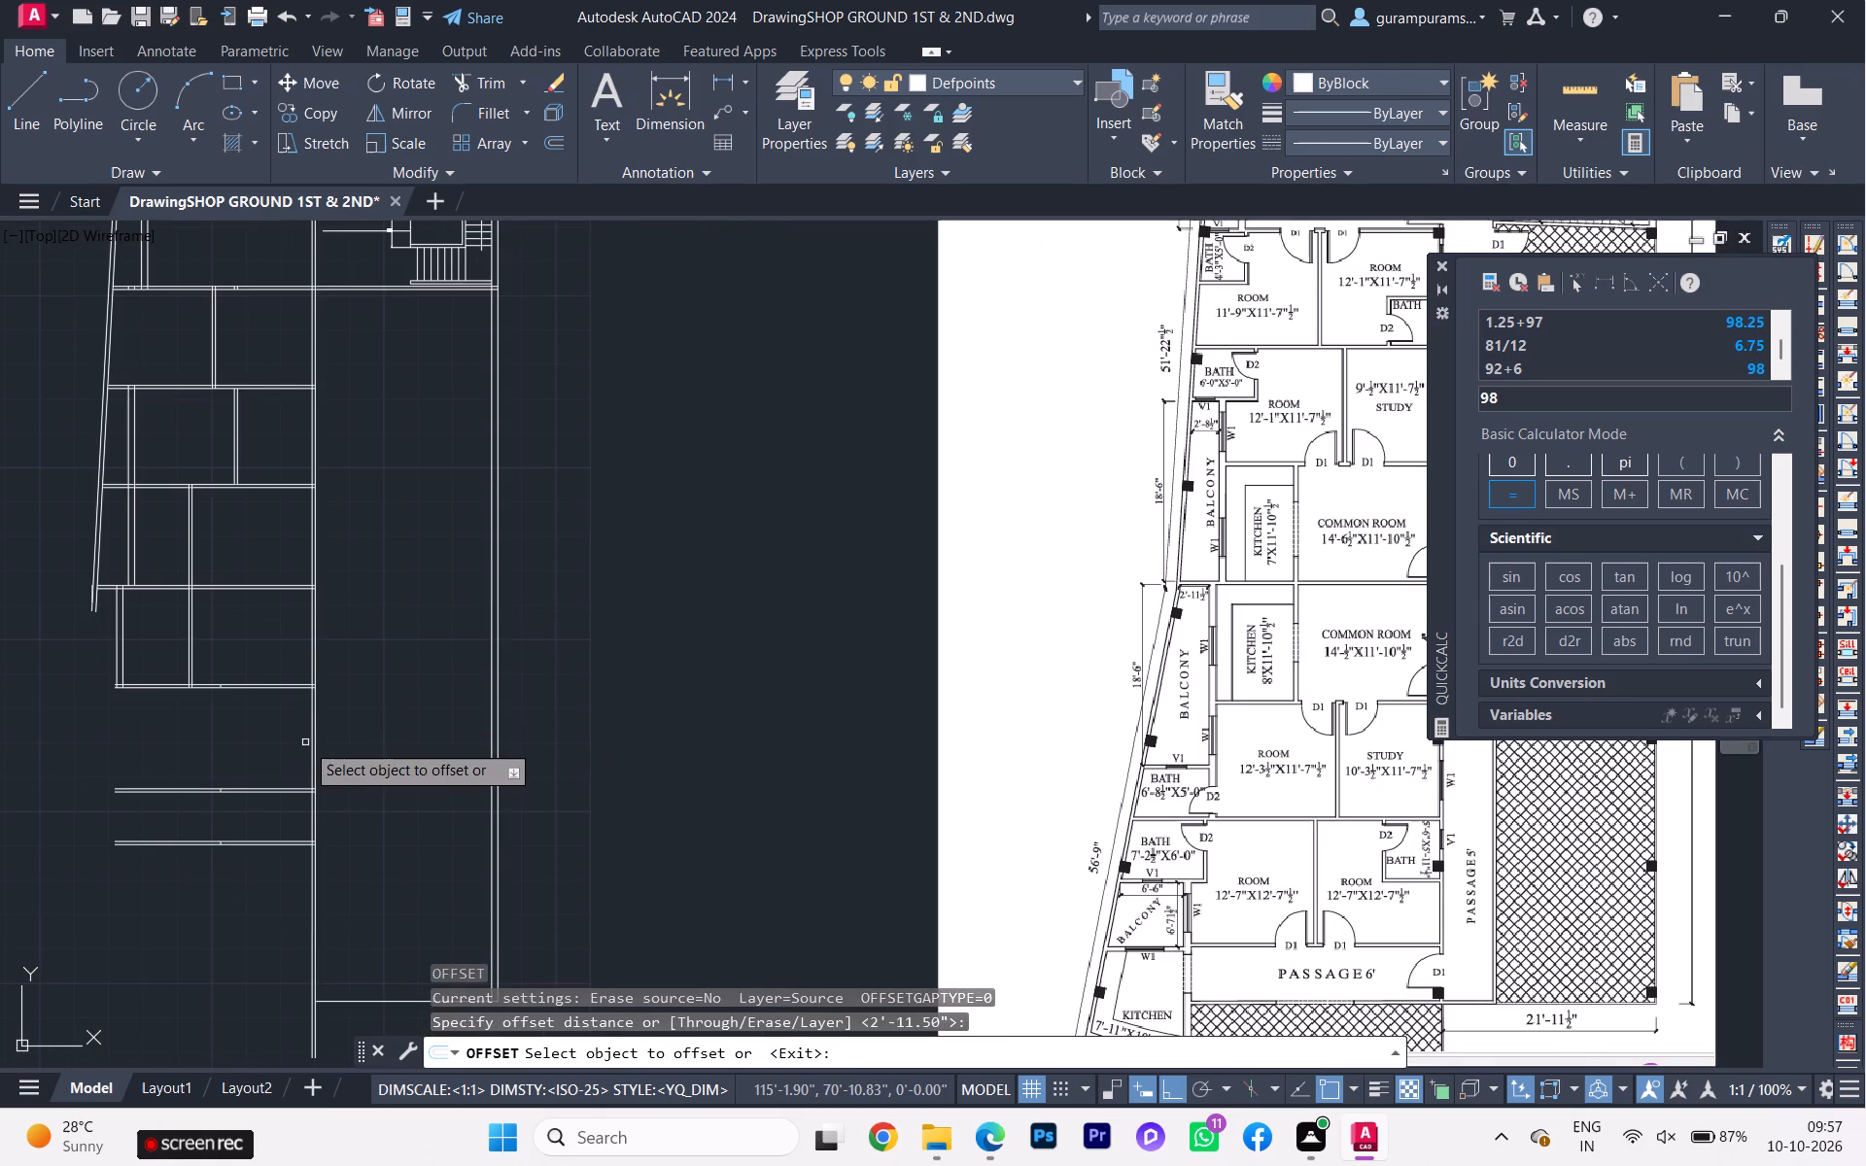
scroll(305, 742, "up", 1)
left_click(311, 738)
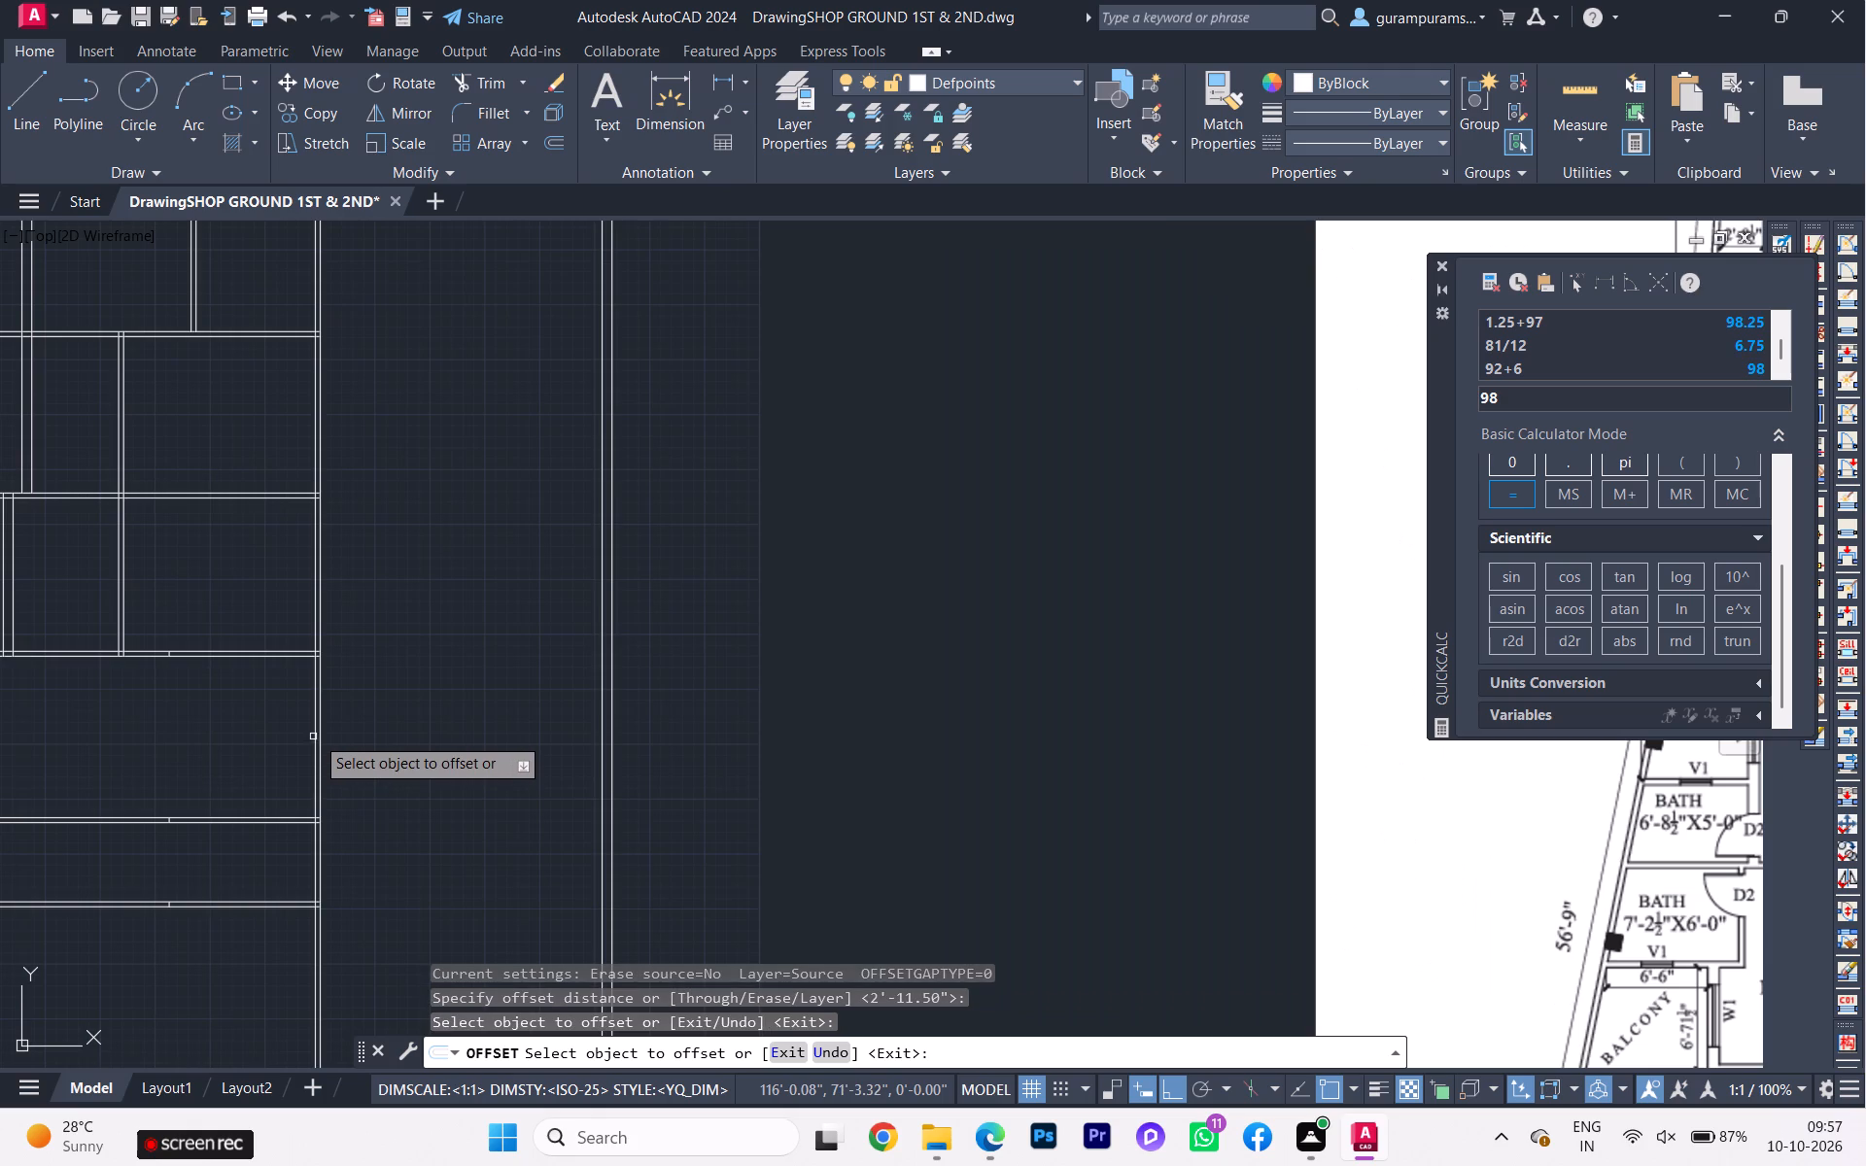
left_click(314, 738)
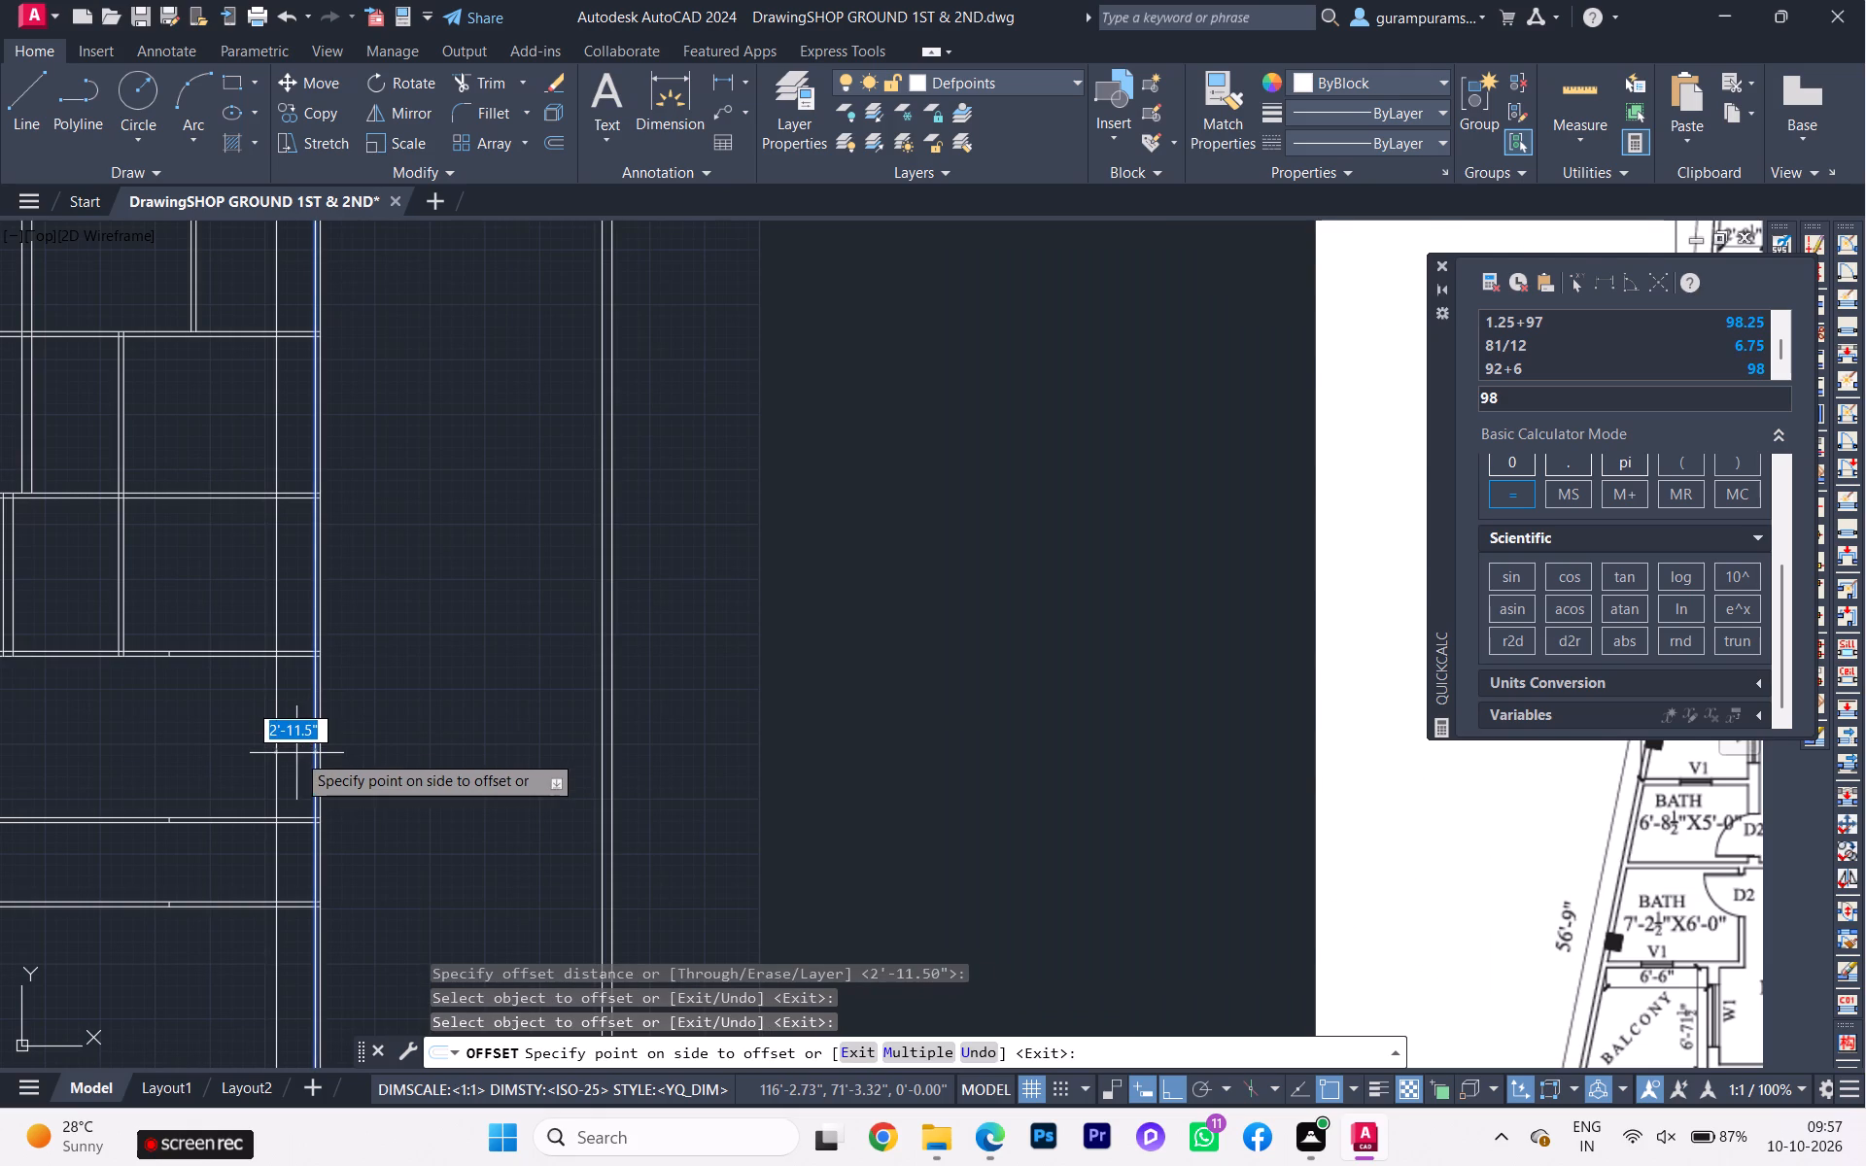
scroll(296, 753, "down", 1)
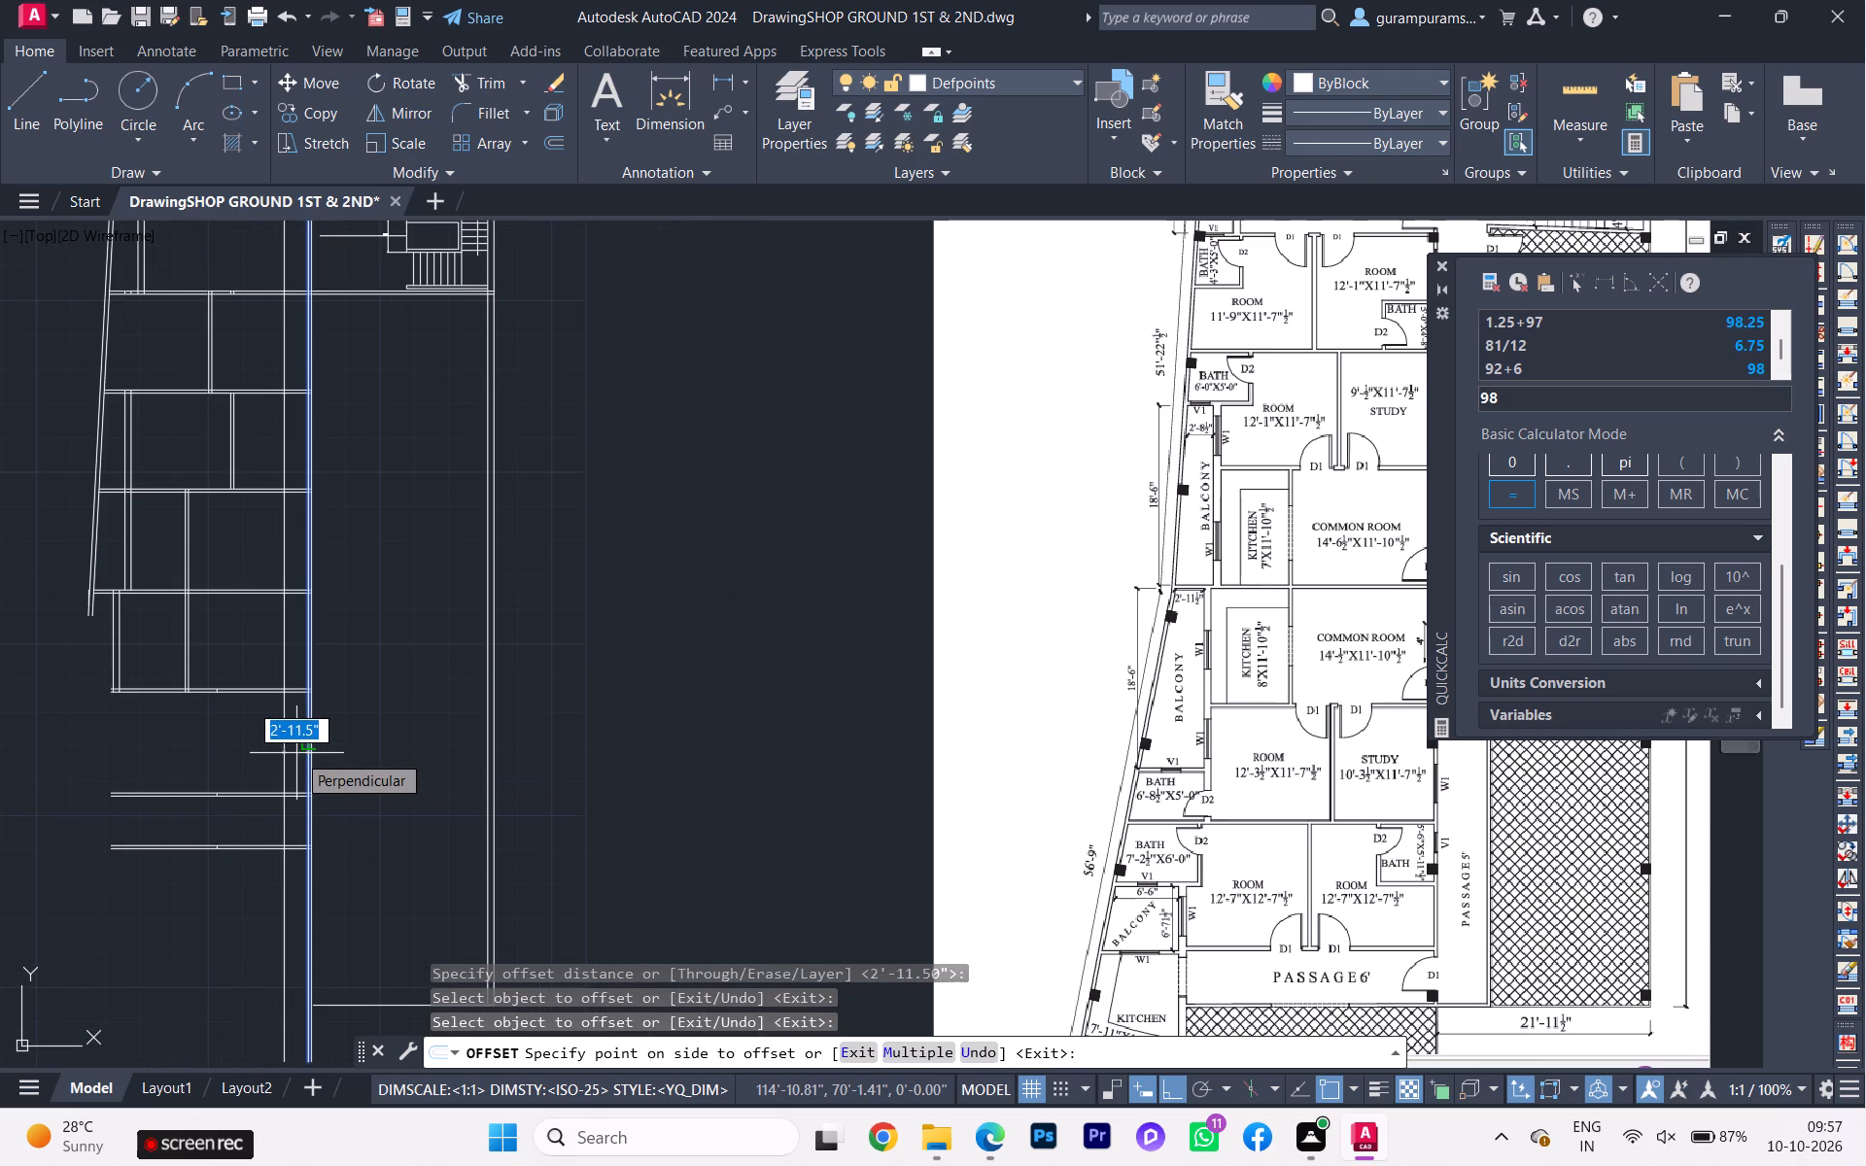
type("10")
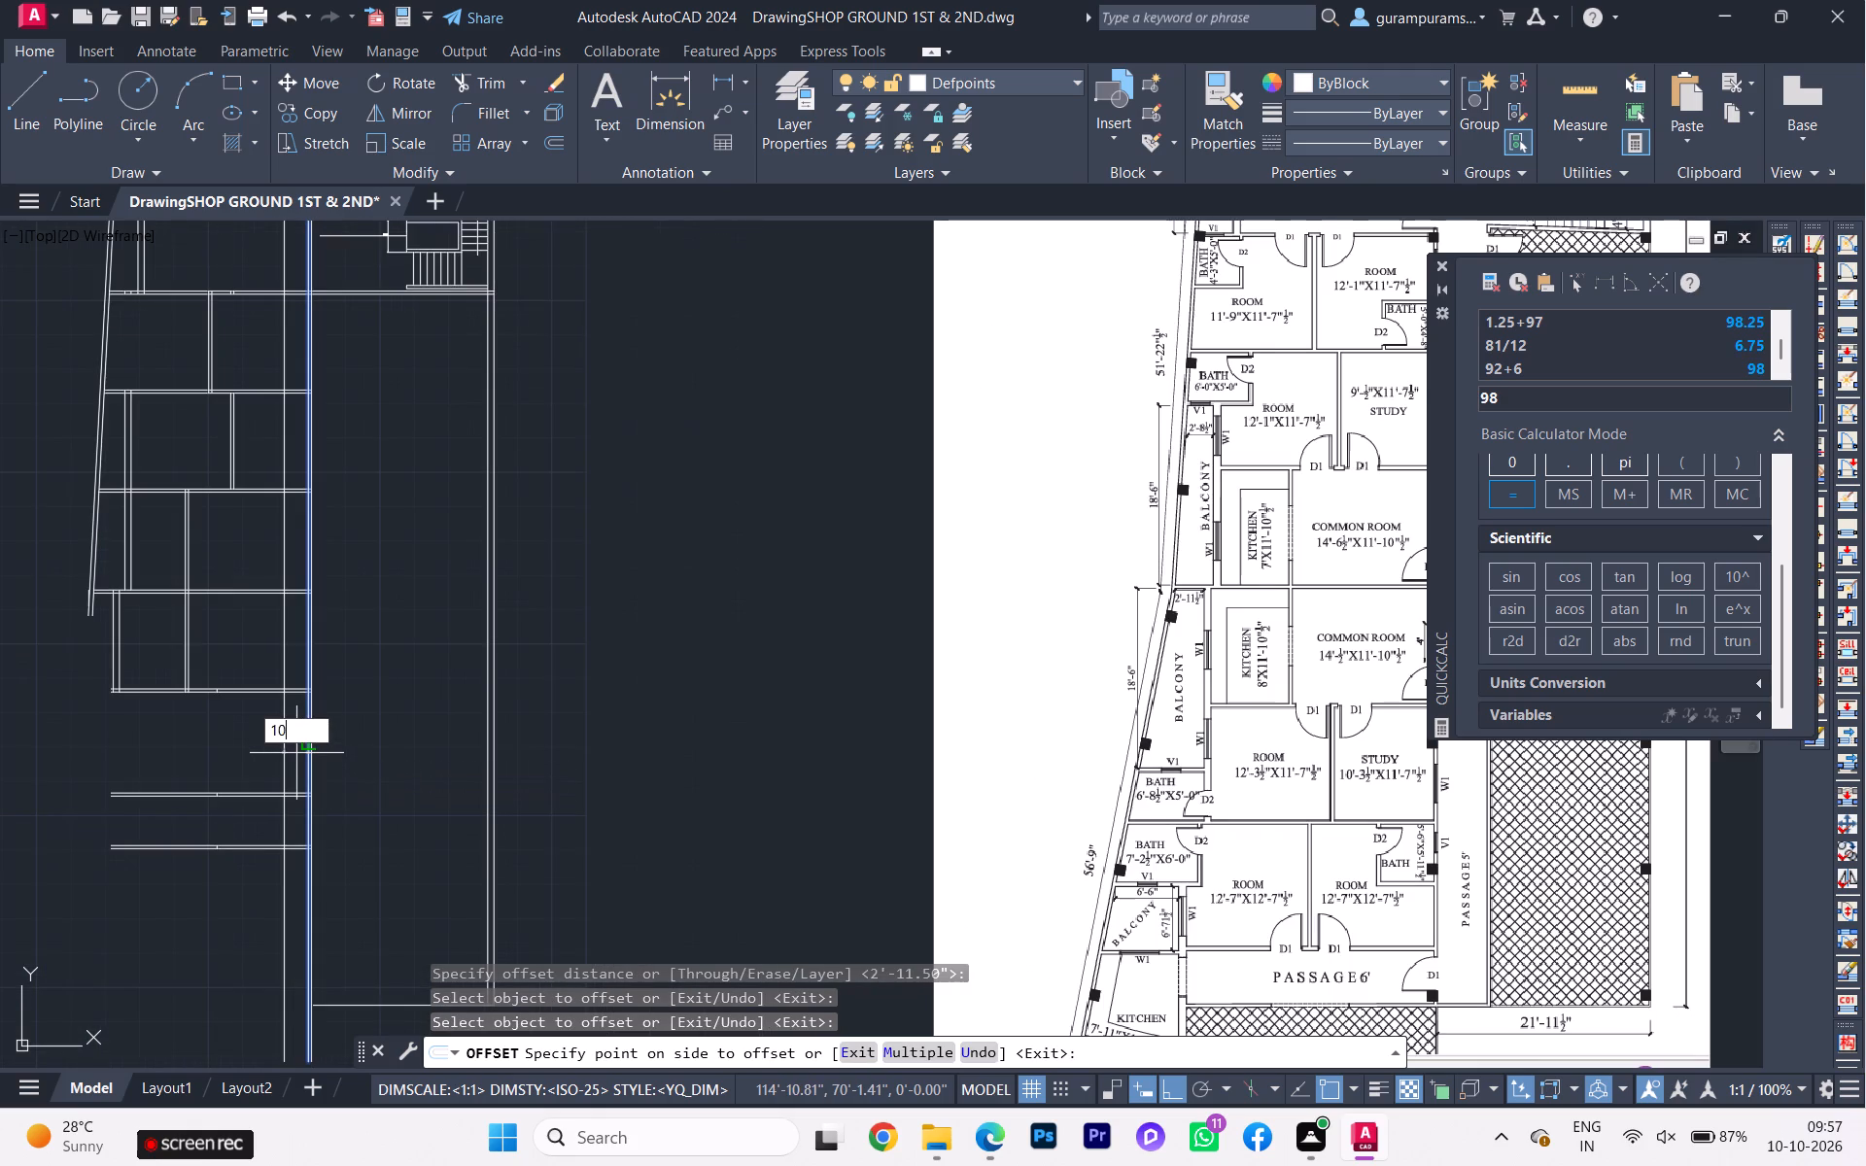
key("period")
key("BackSpace")
type("'3.50")
key("Return")
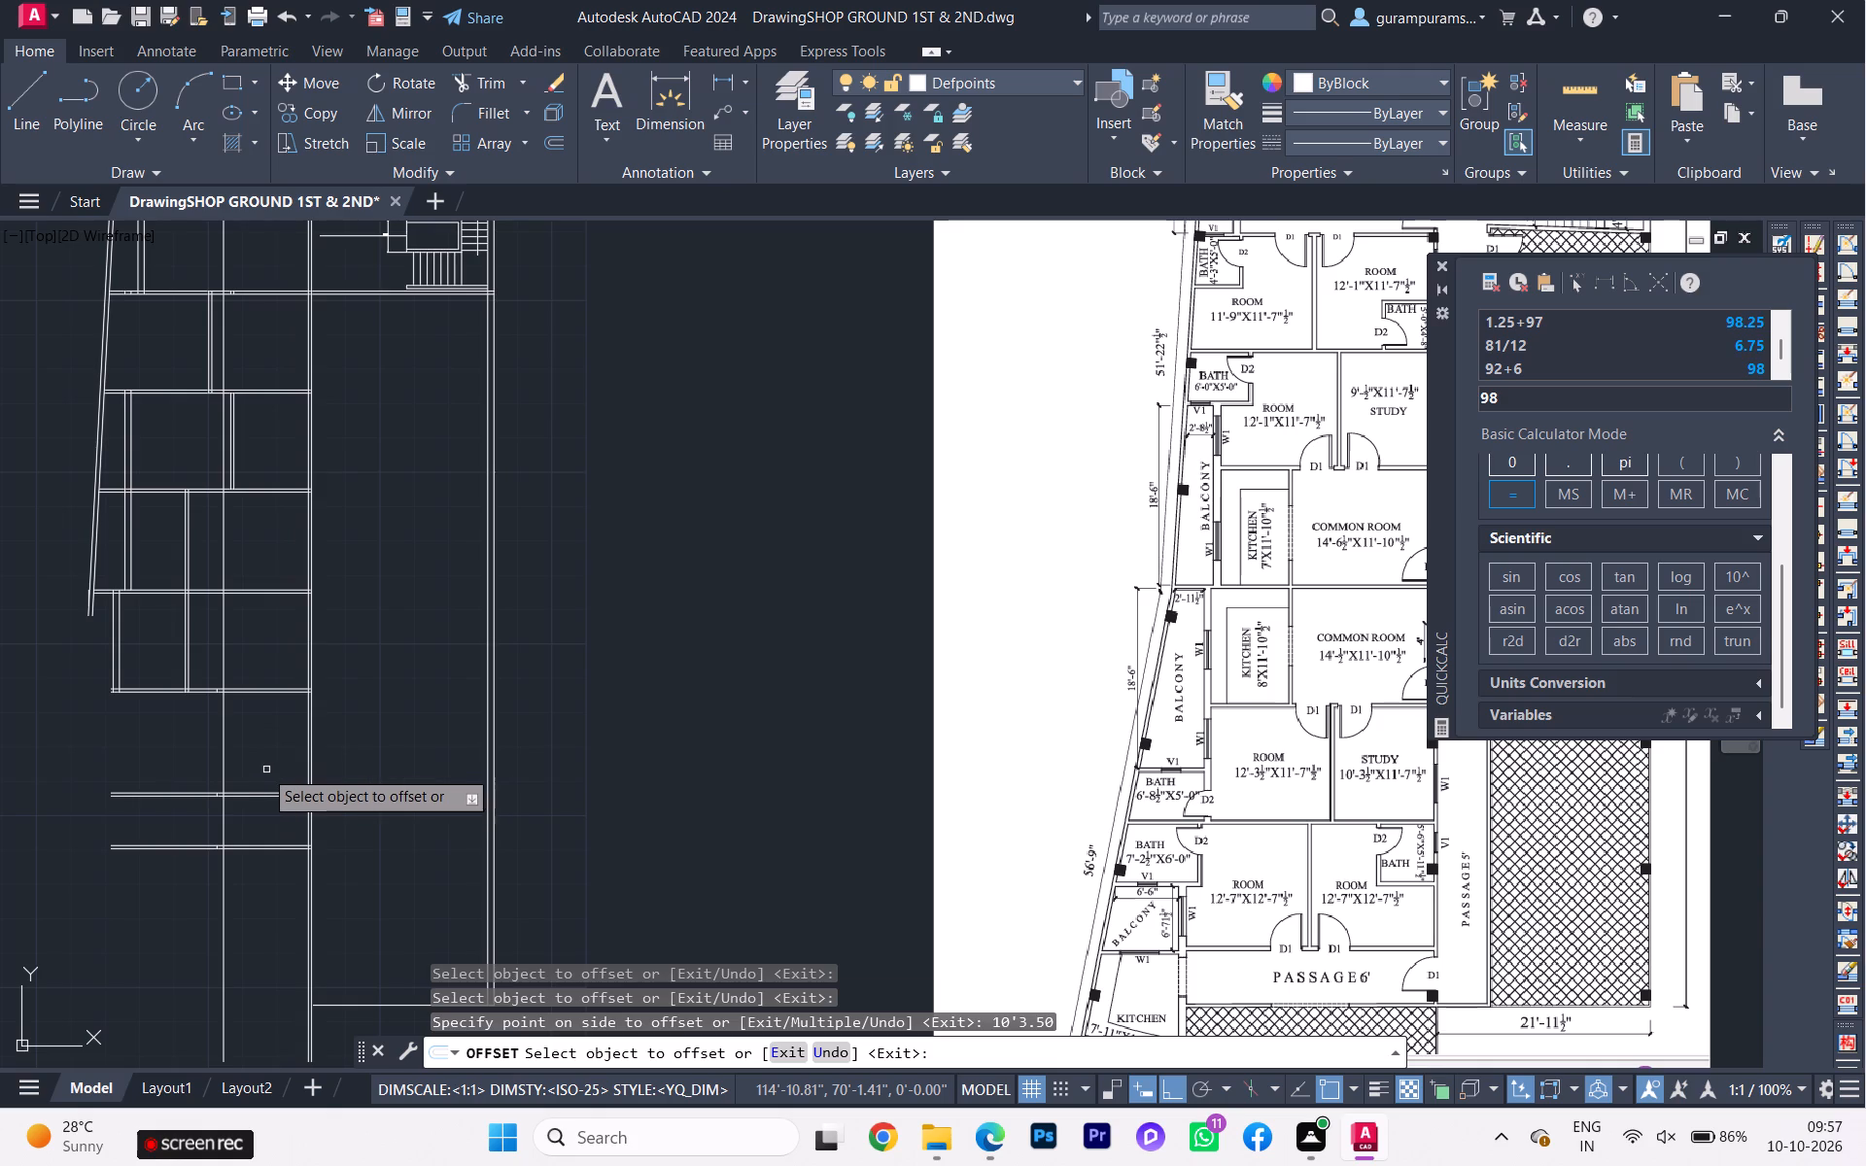
Offset the new study line 4.5" westward to give the partition between study and room its thickness.
left_click(222, 762)
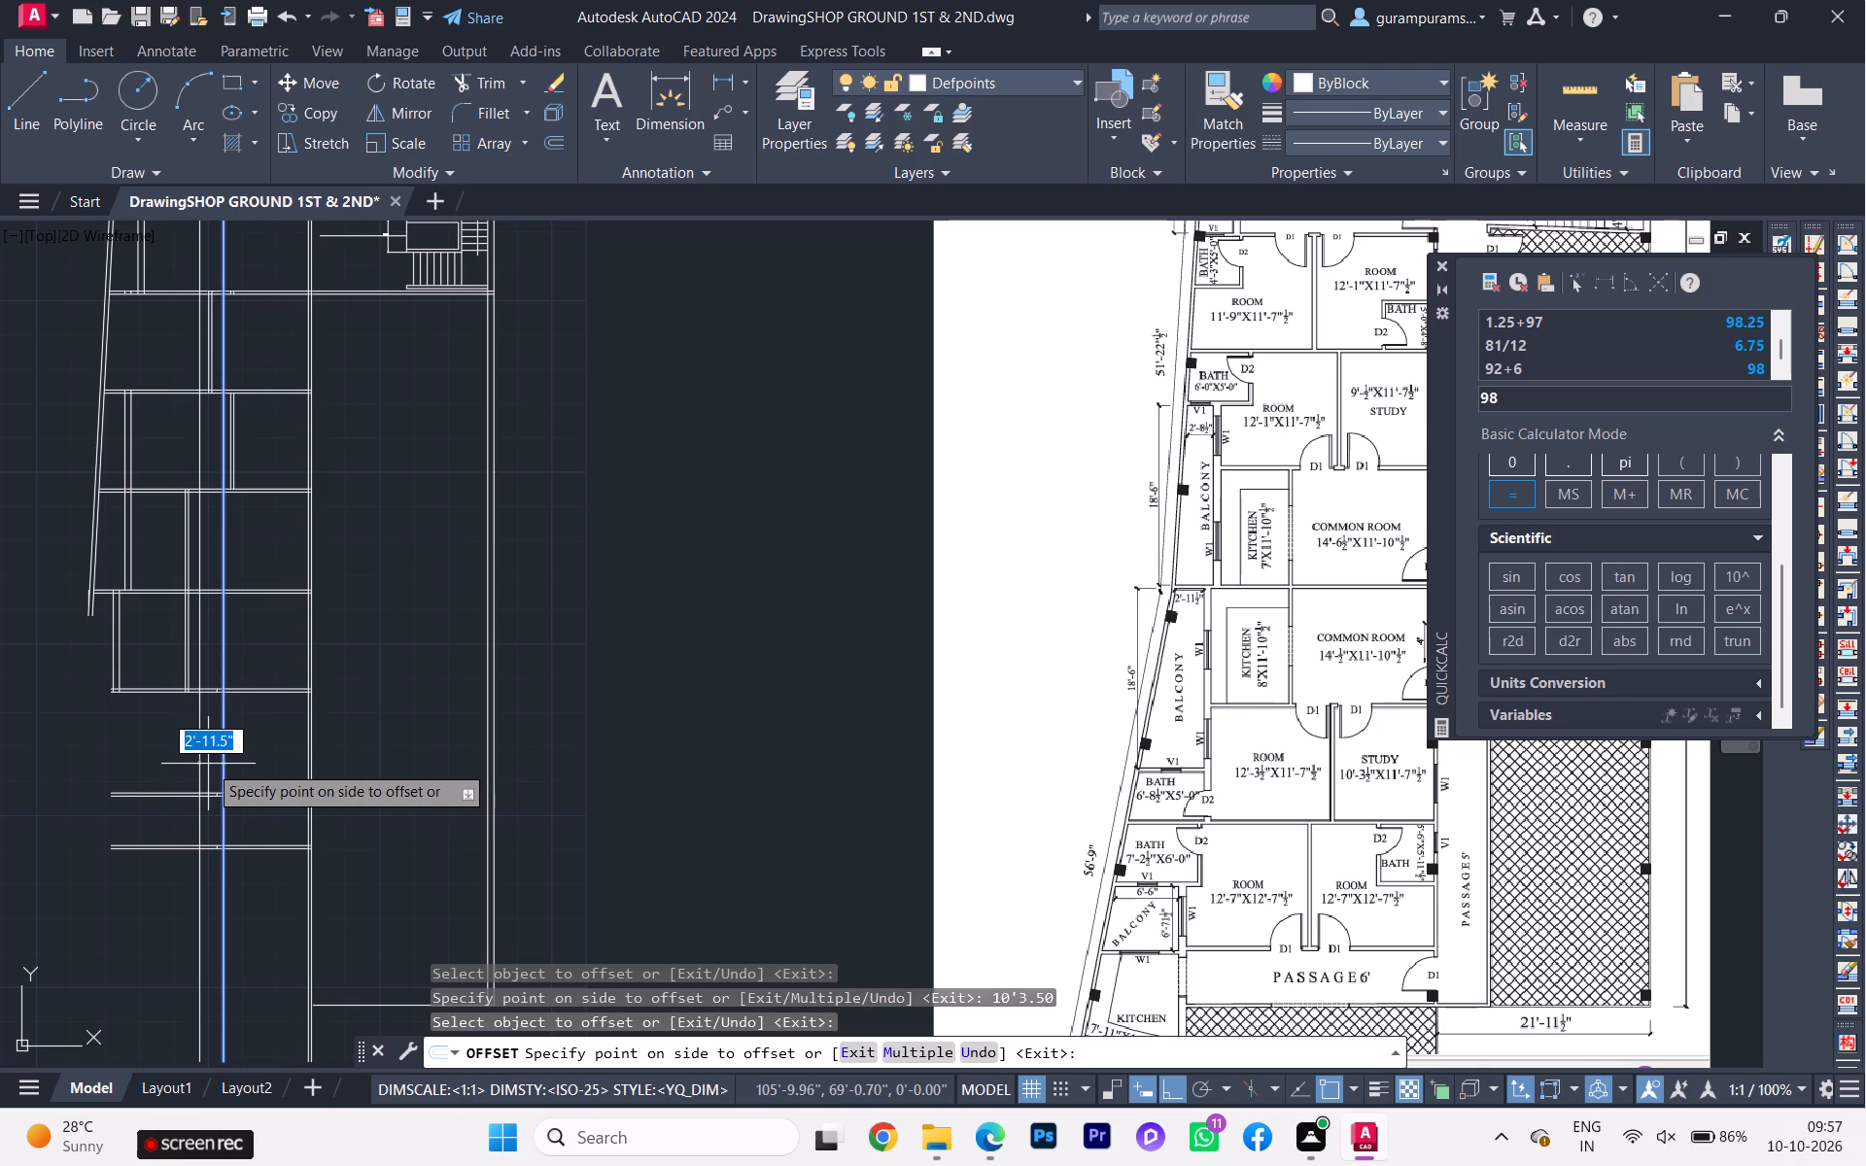
type("4.5")
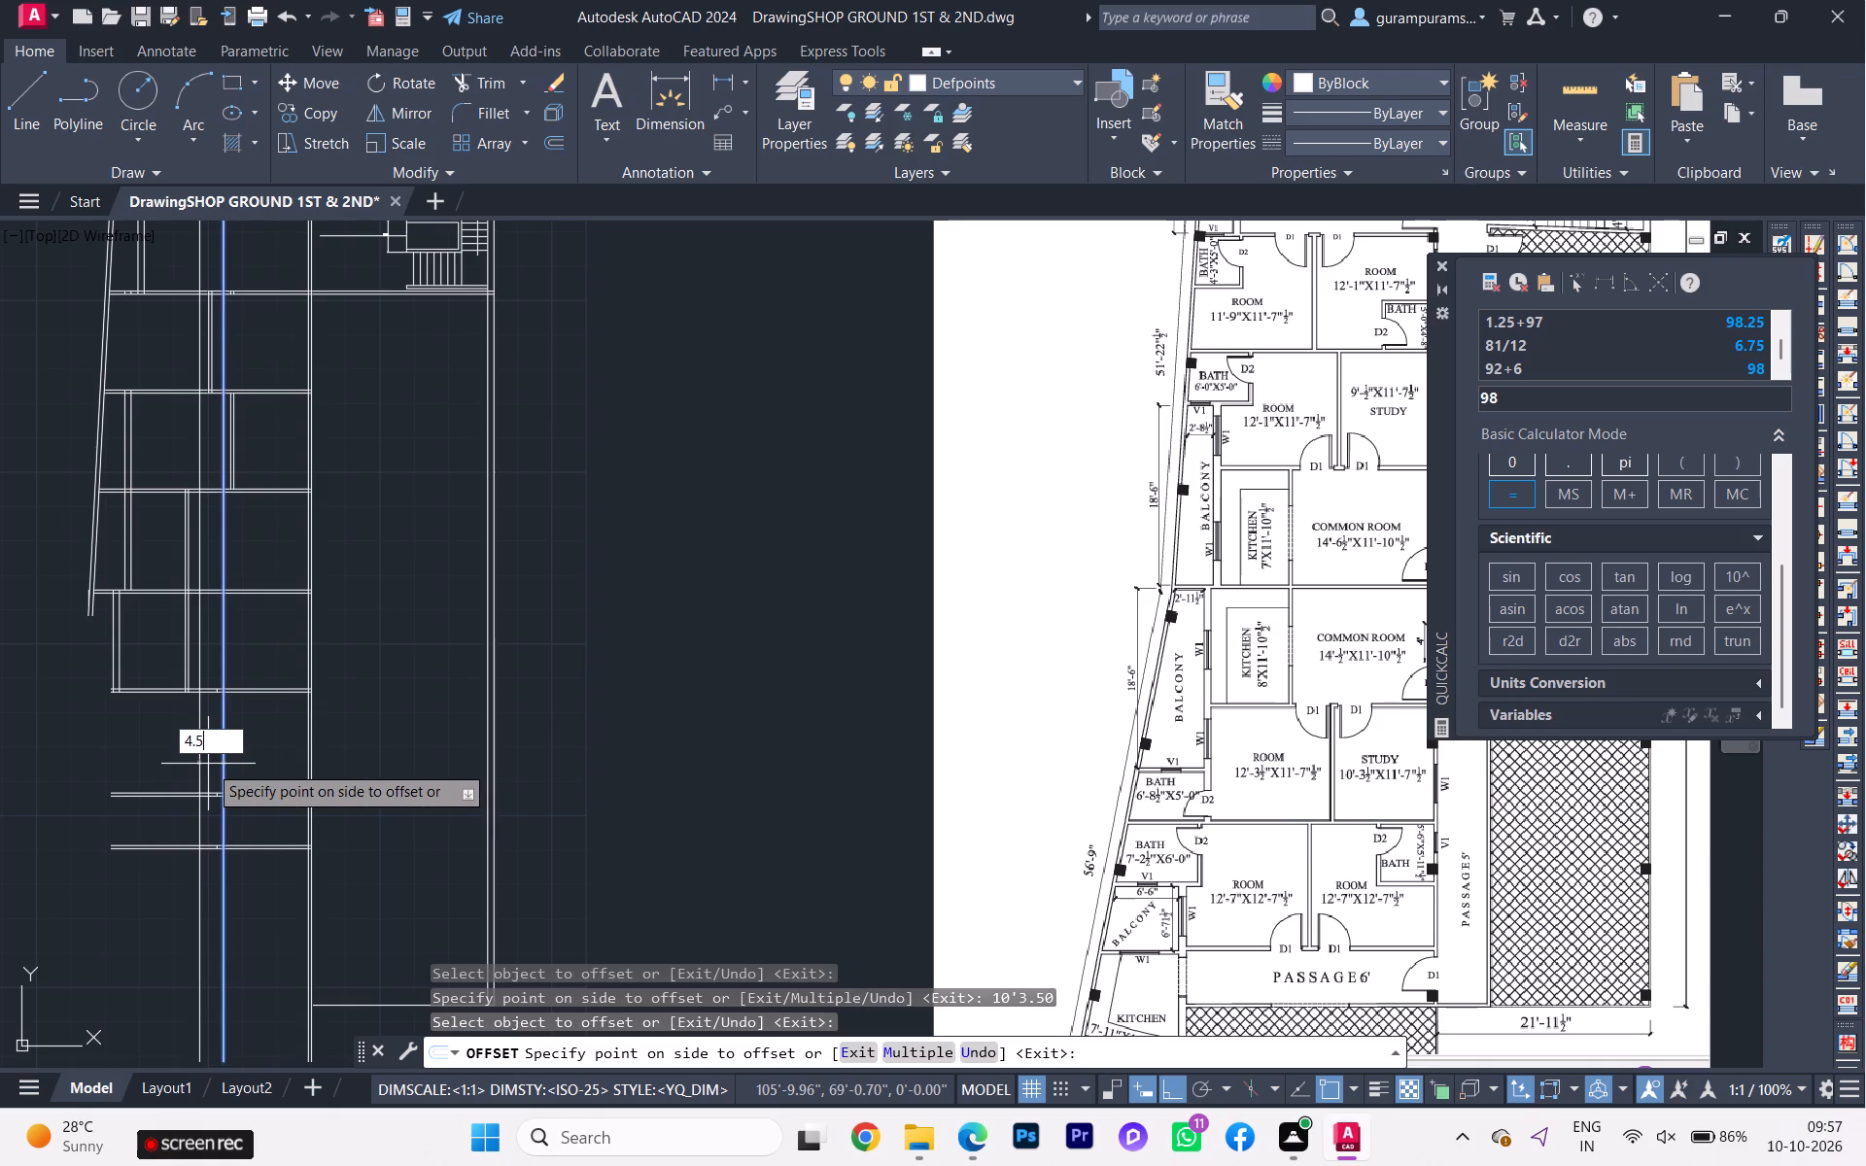
key("Return")
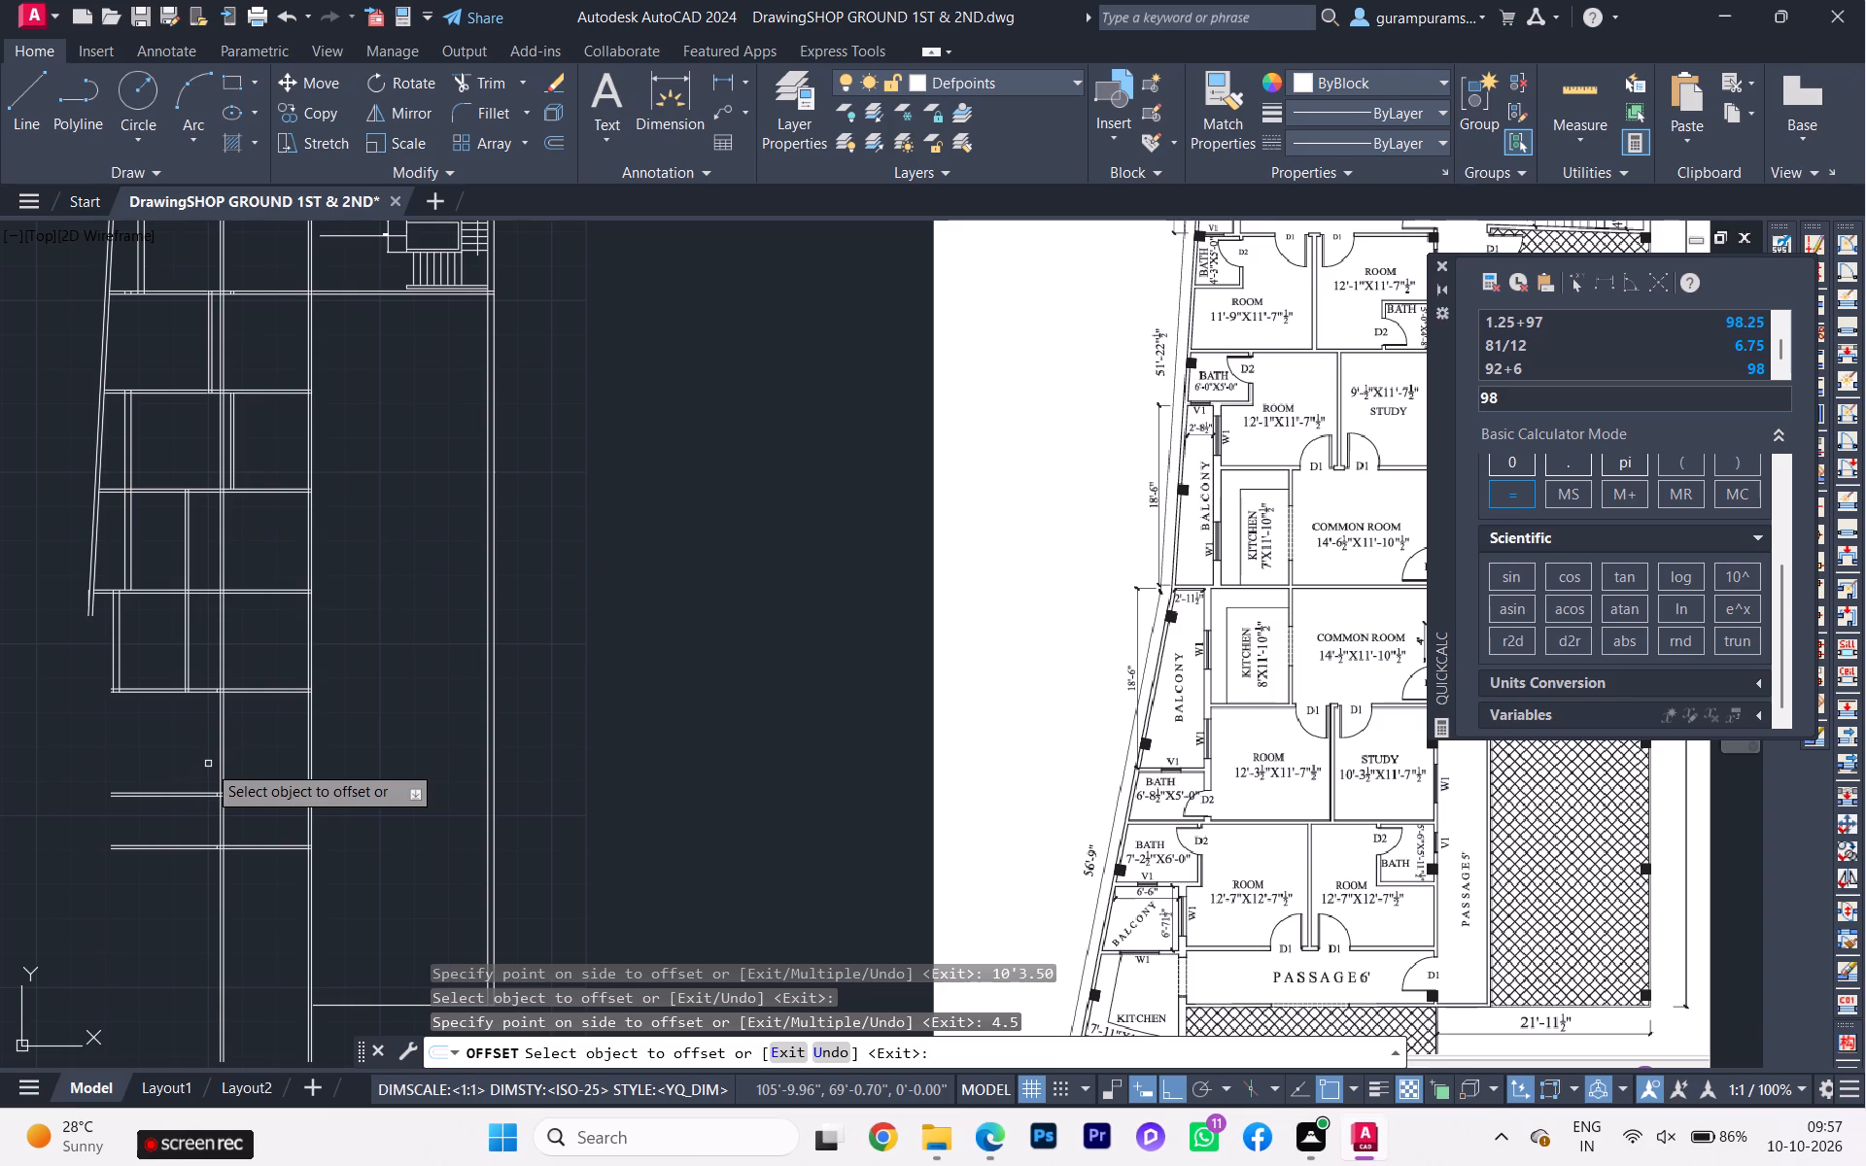
Offset the study partition's western line 12'3.50" westward to set the width of the adjoining room.
scroll(191, 760, "up", 2)
left_click(262, 750)
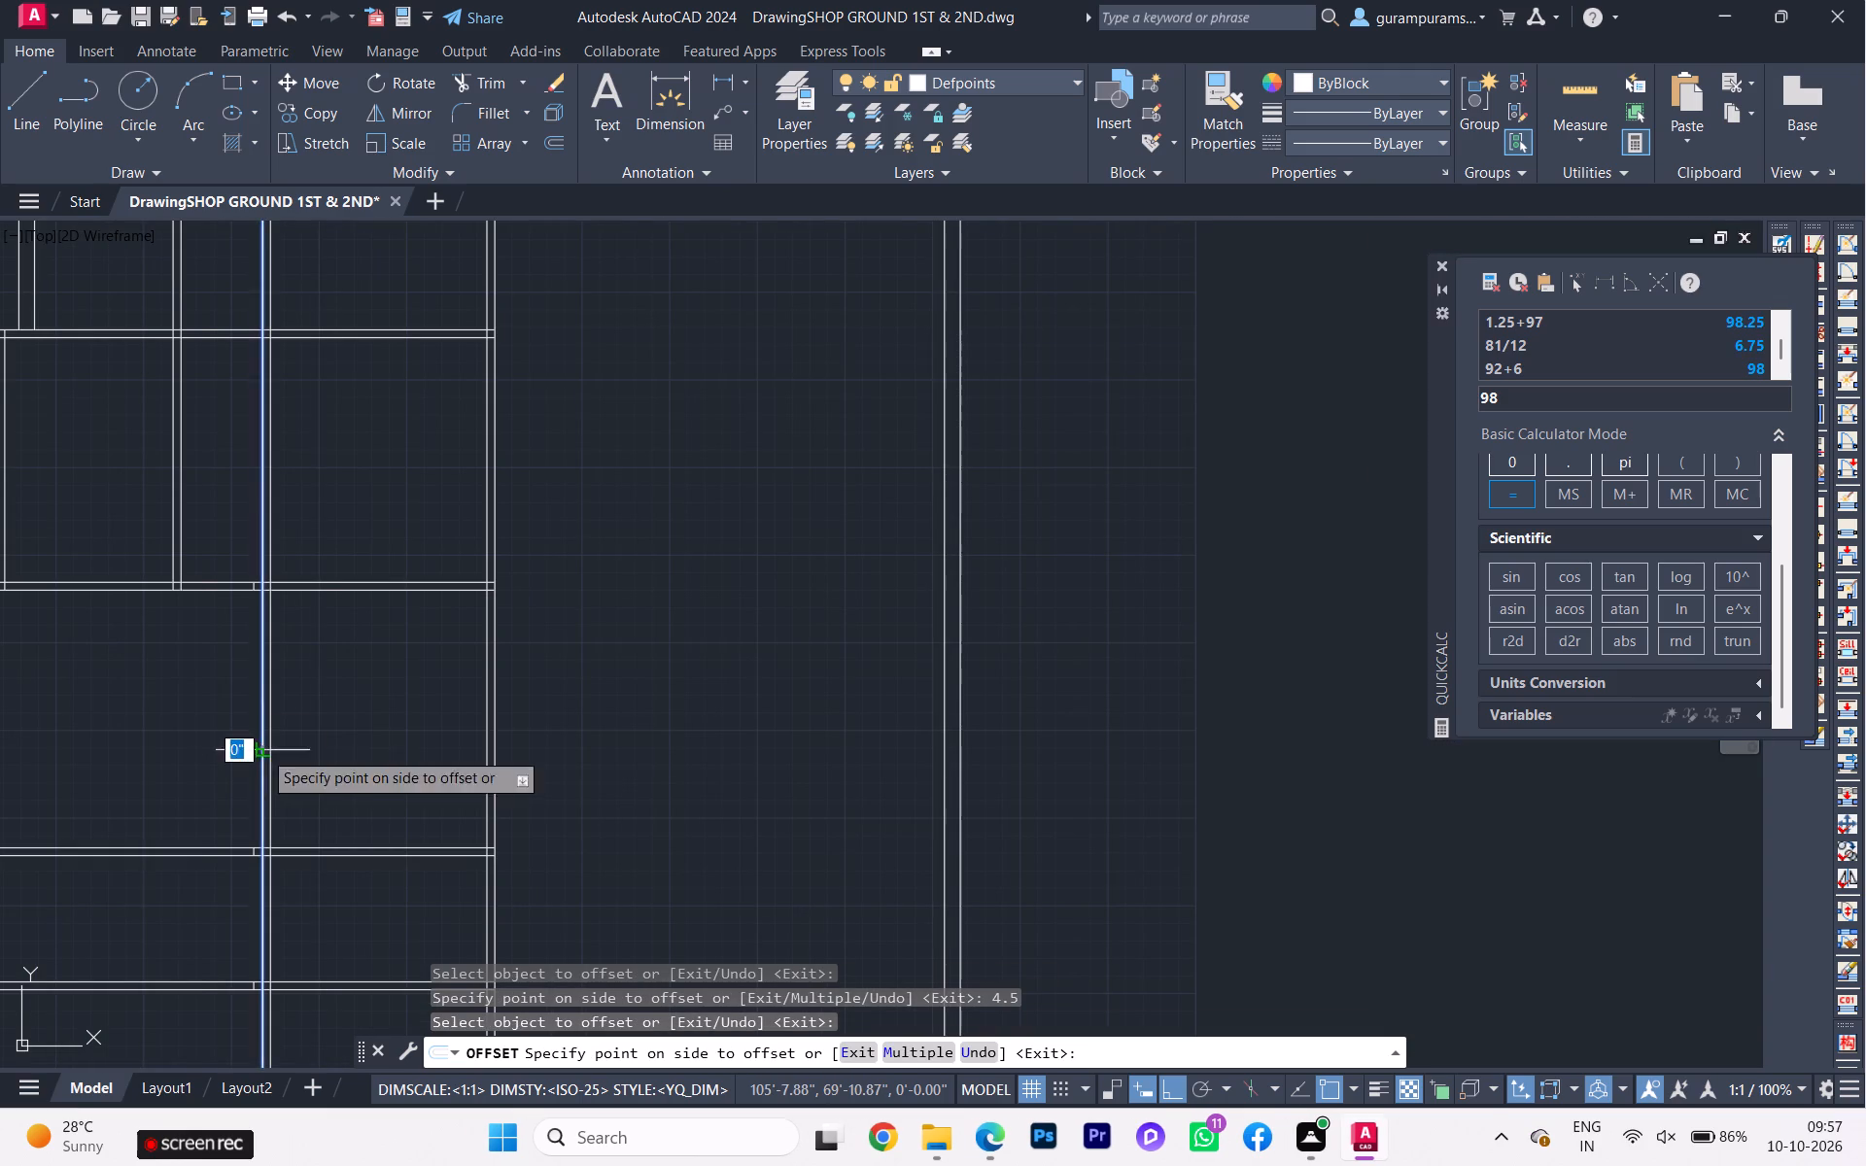
type("12'")
type("3.50")
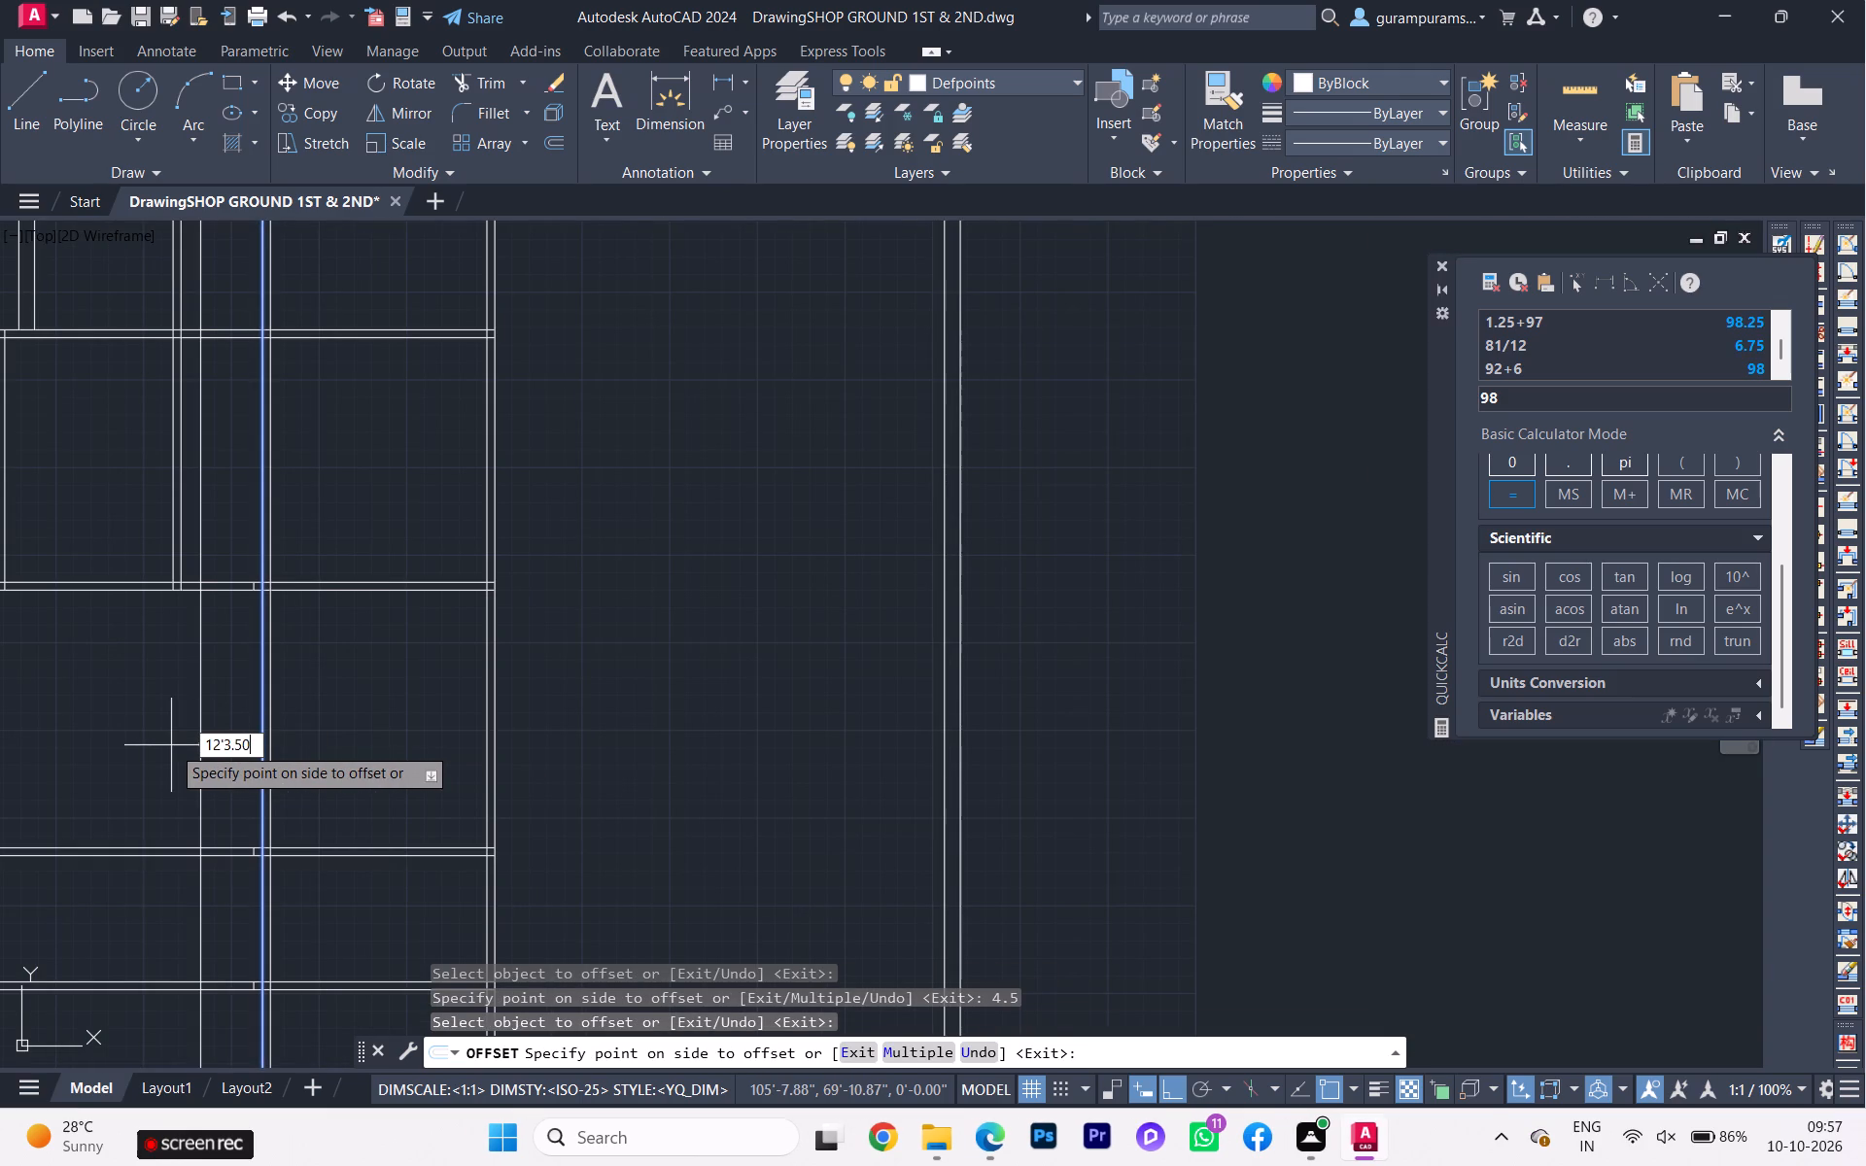
key("Return")
Offset the room's new western line 9" westward to form the balcony-side wall thickness.
scroll(185, 747, "down", 2)
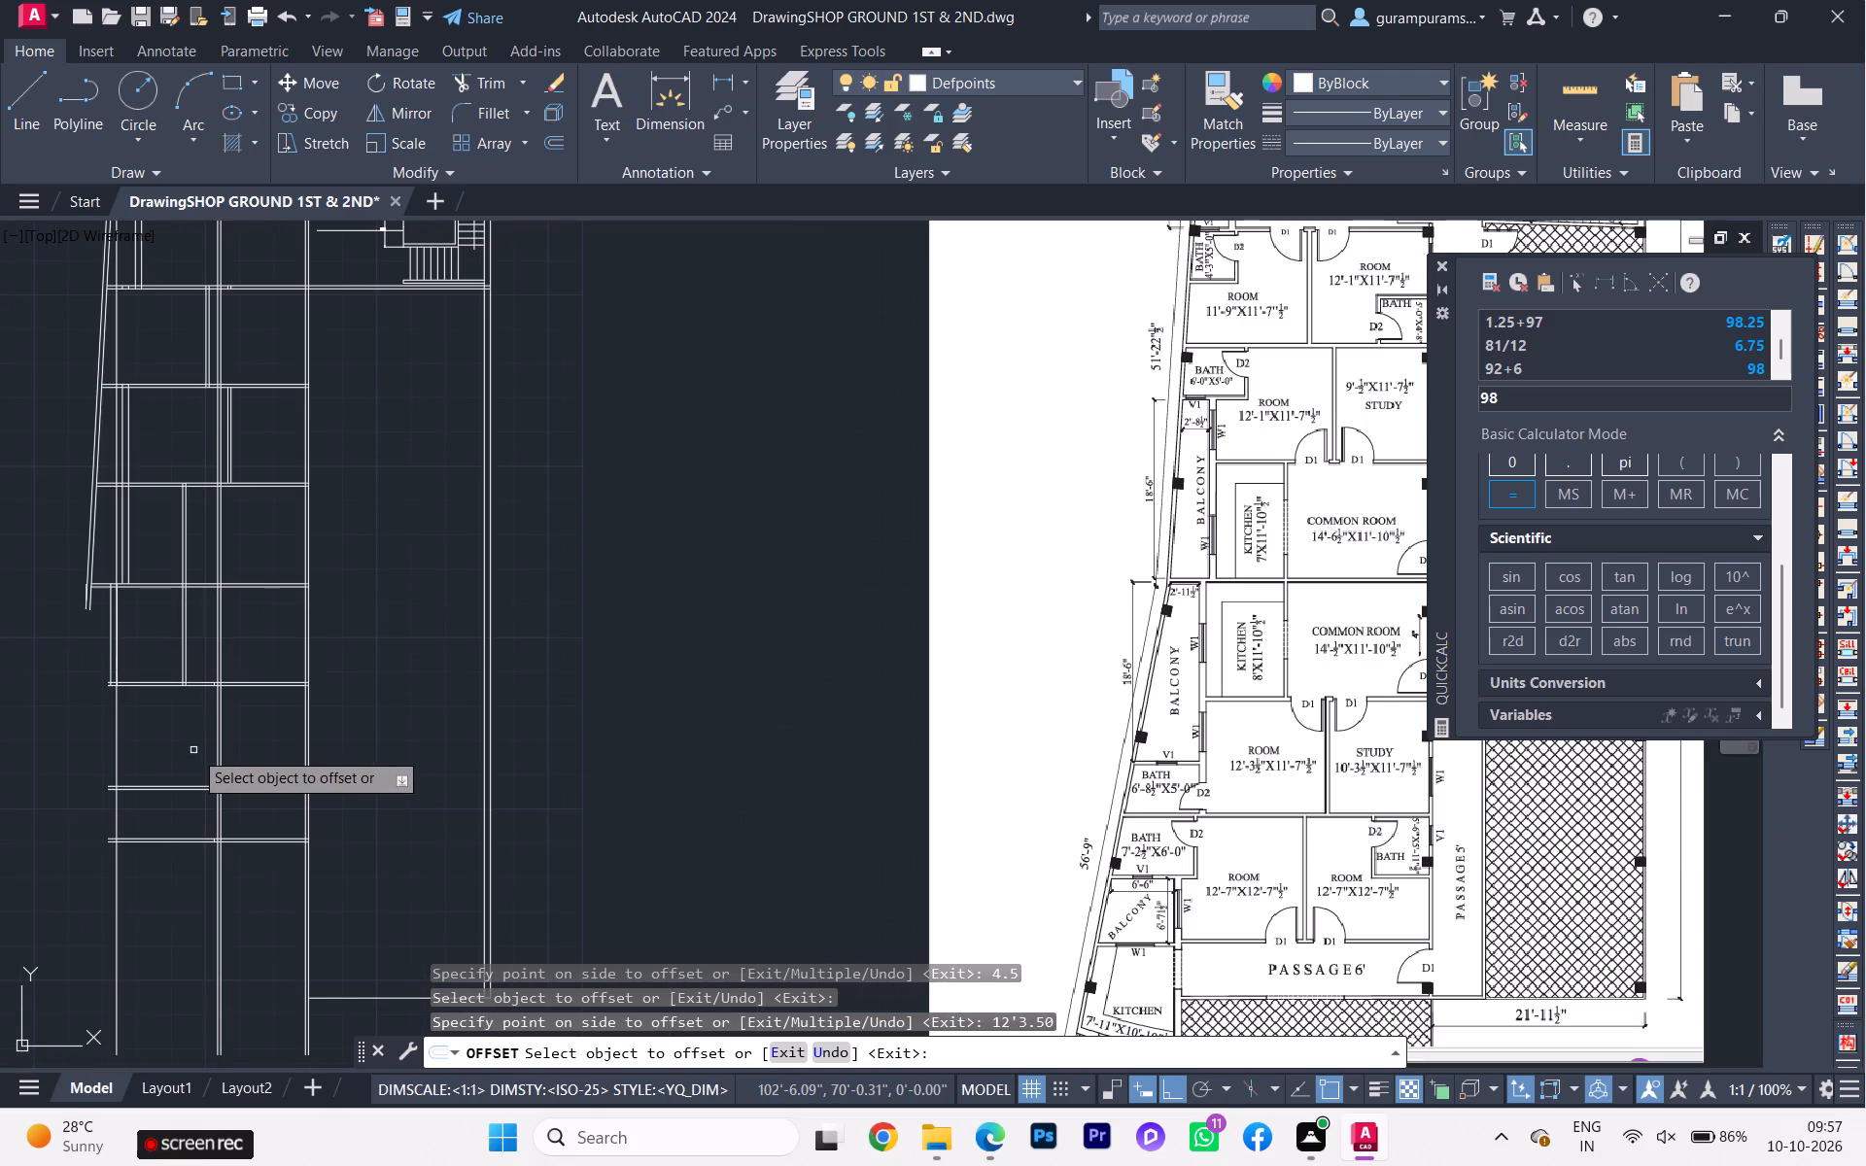
left_click(117, 741)
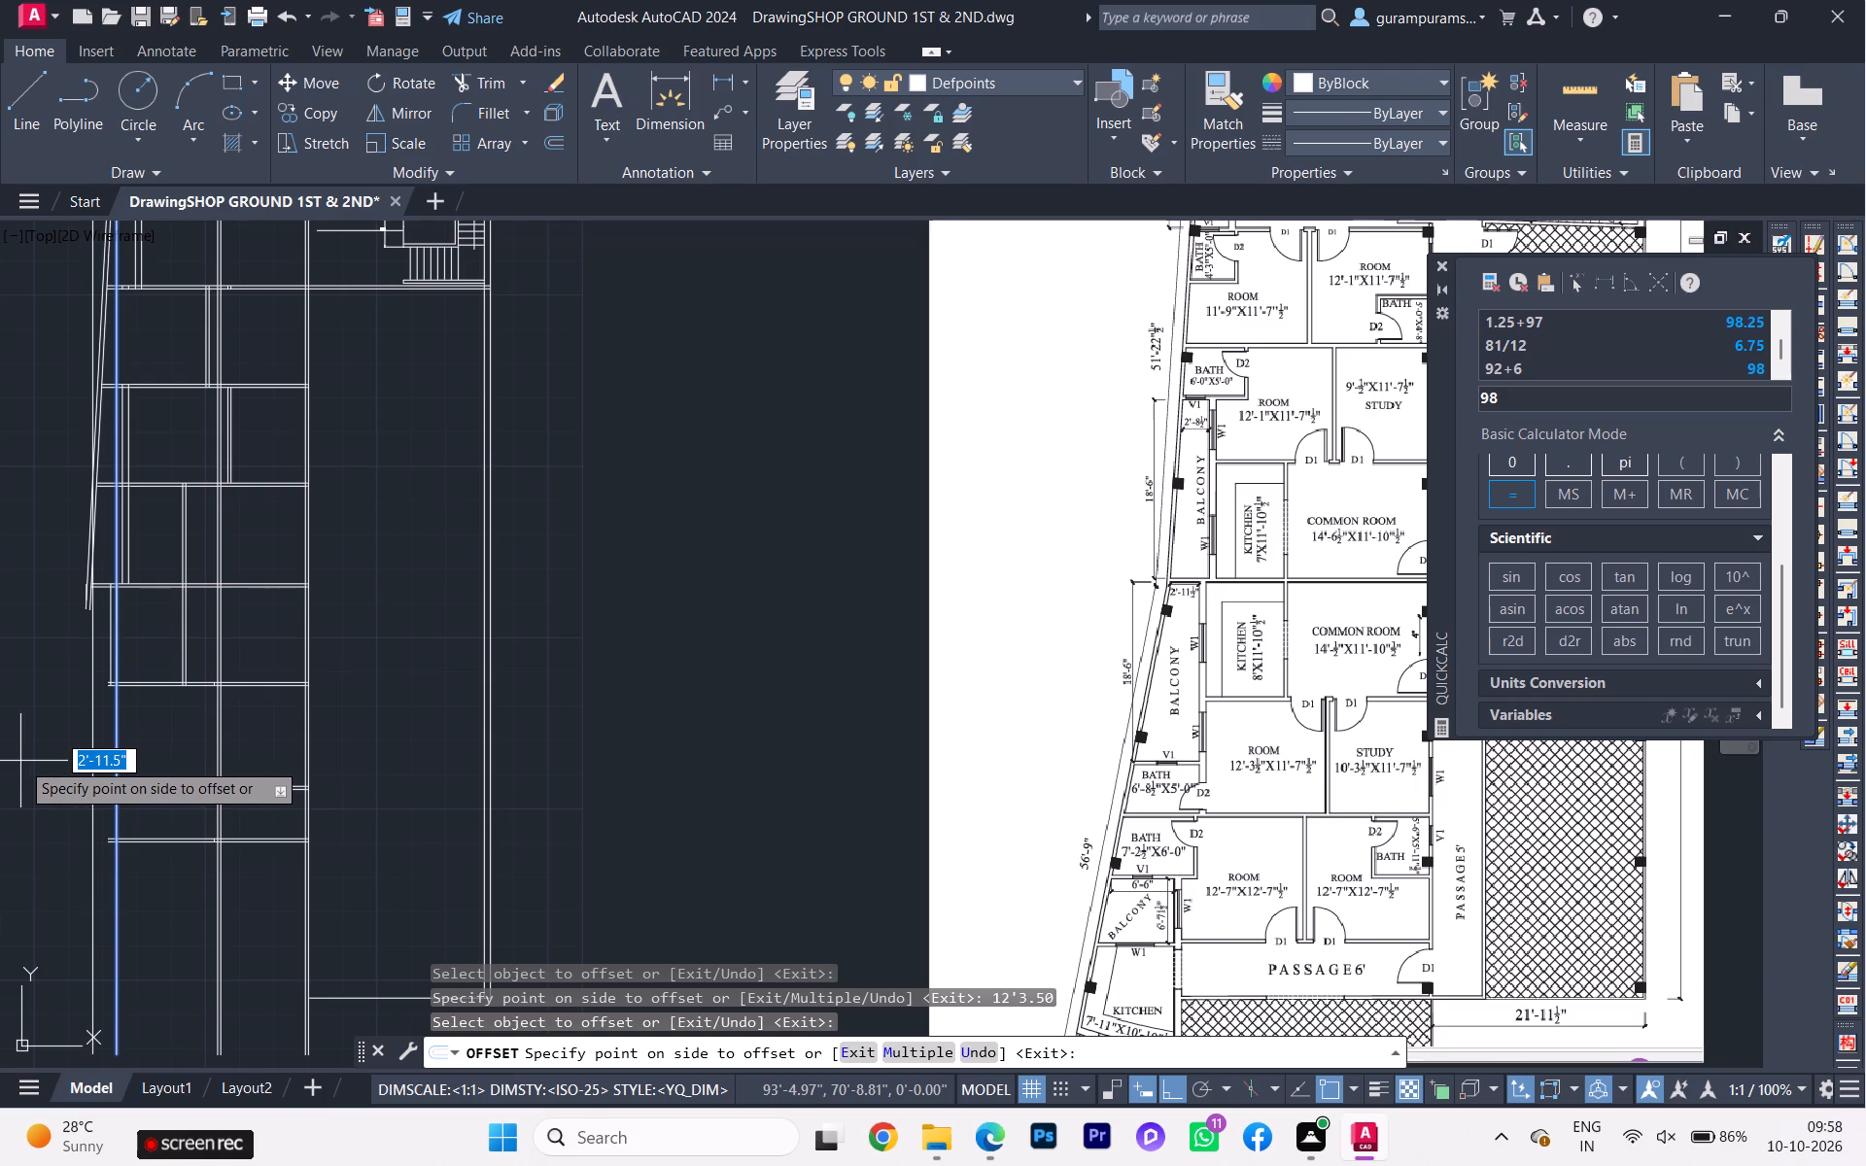
scroll(86, 703, "up", 3)
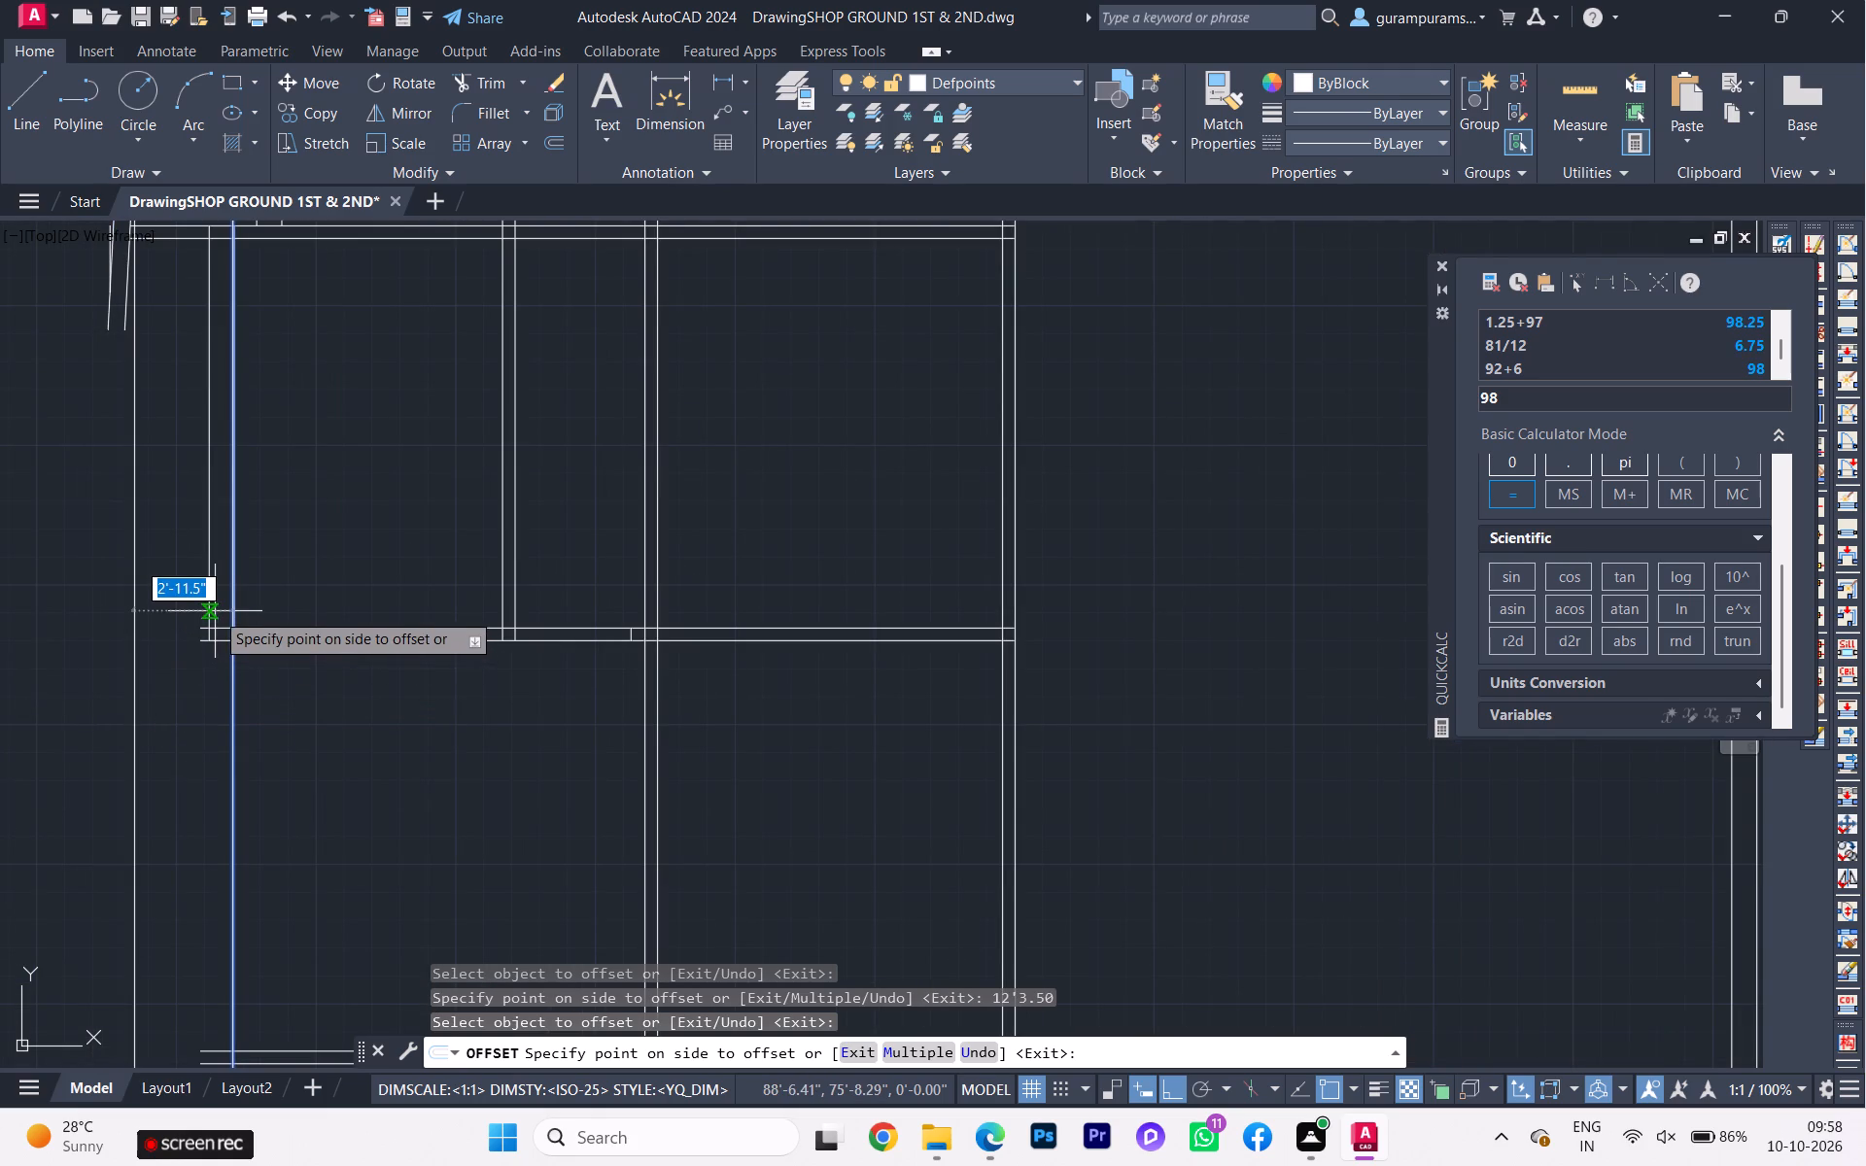
scroll(215, 630, "down", 2)
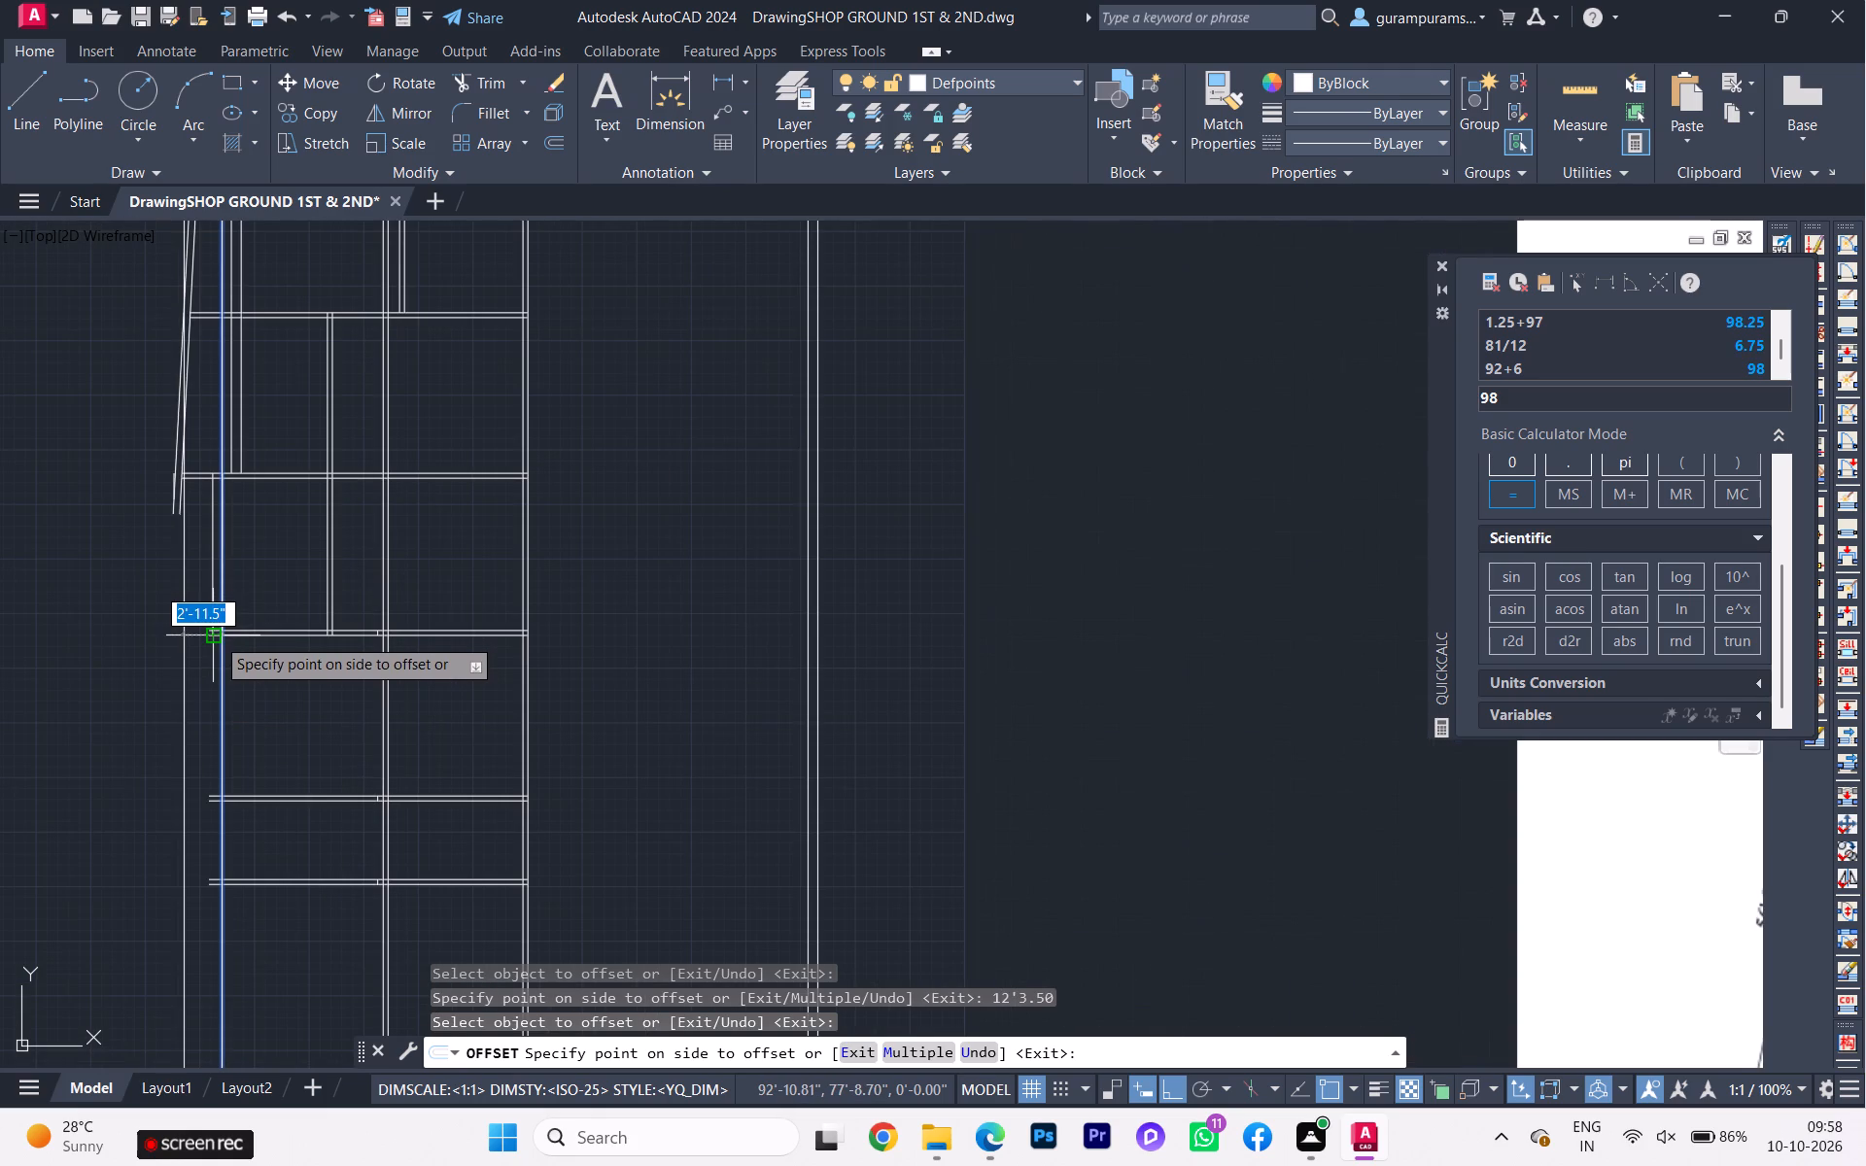
key("9")
key("Return")
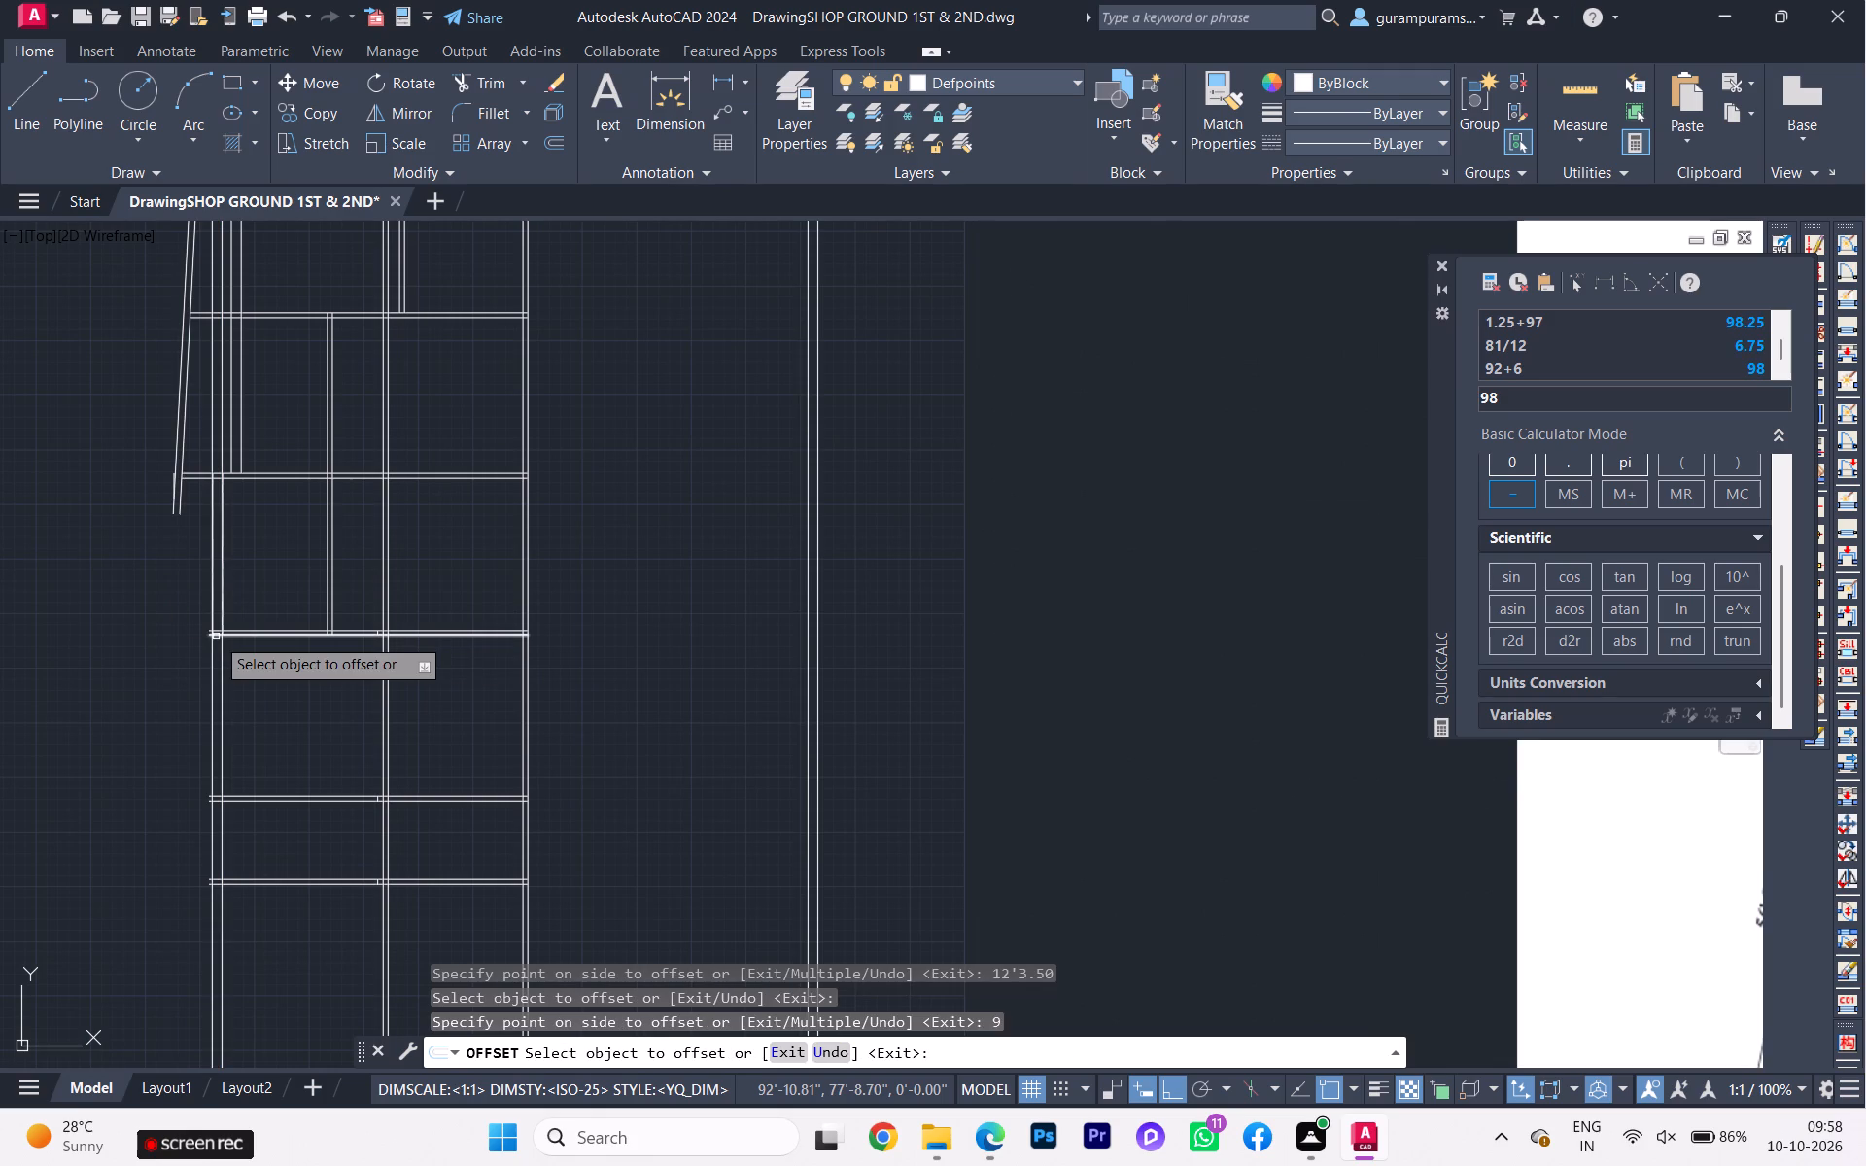
Trim the balcony-side wall lines running north of and through the cross wall between the two kitchen and common room bays.
scroll(217, 658, "up", 2)
scroll(222, 650, "down", 1)
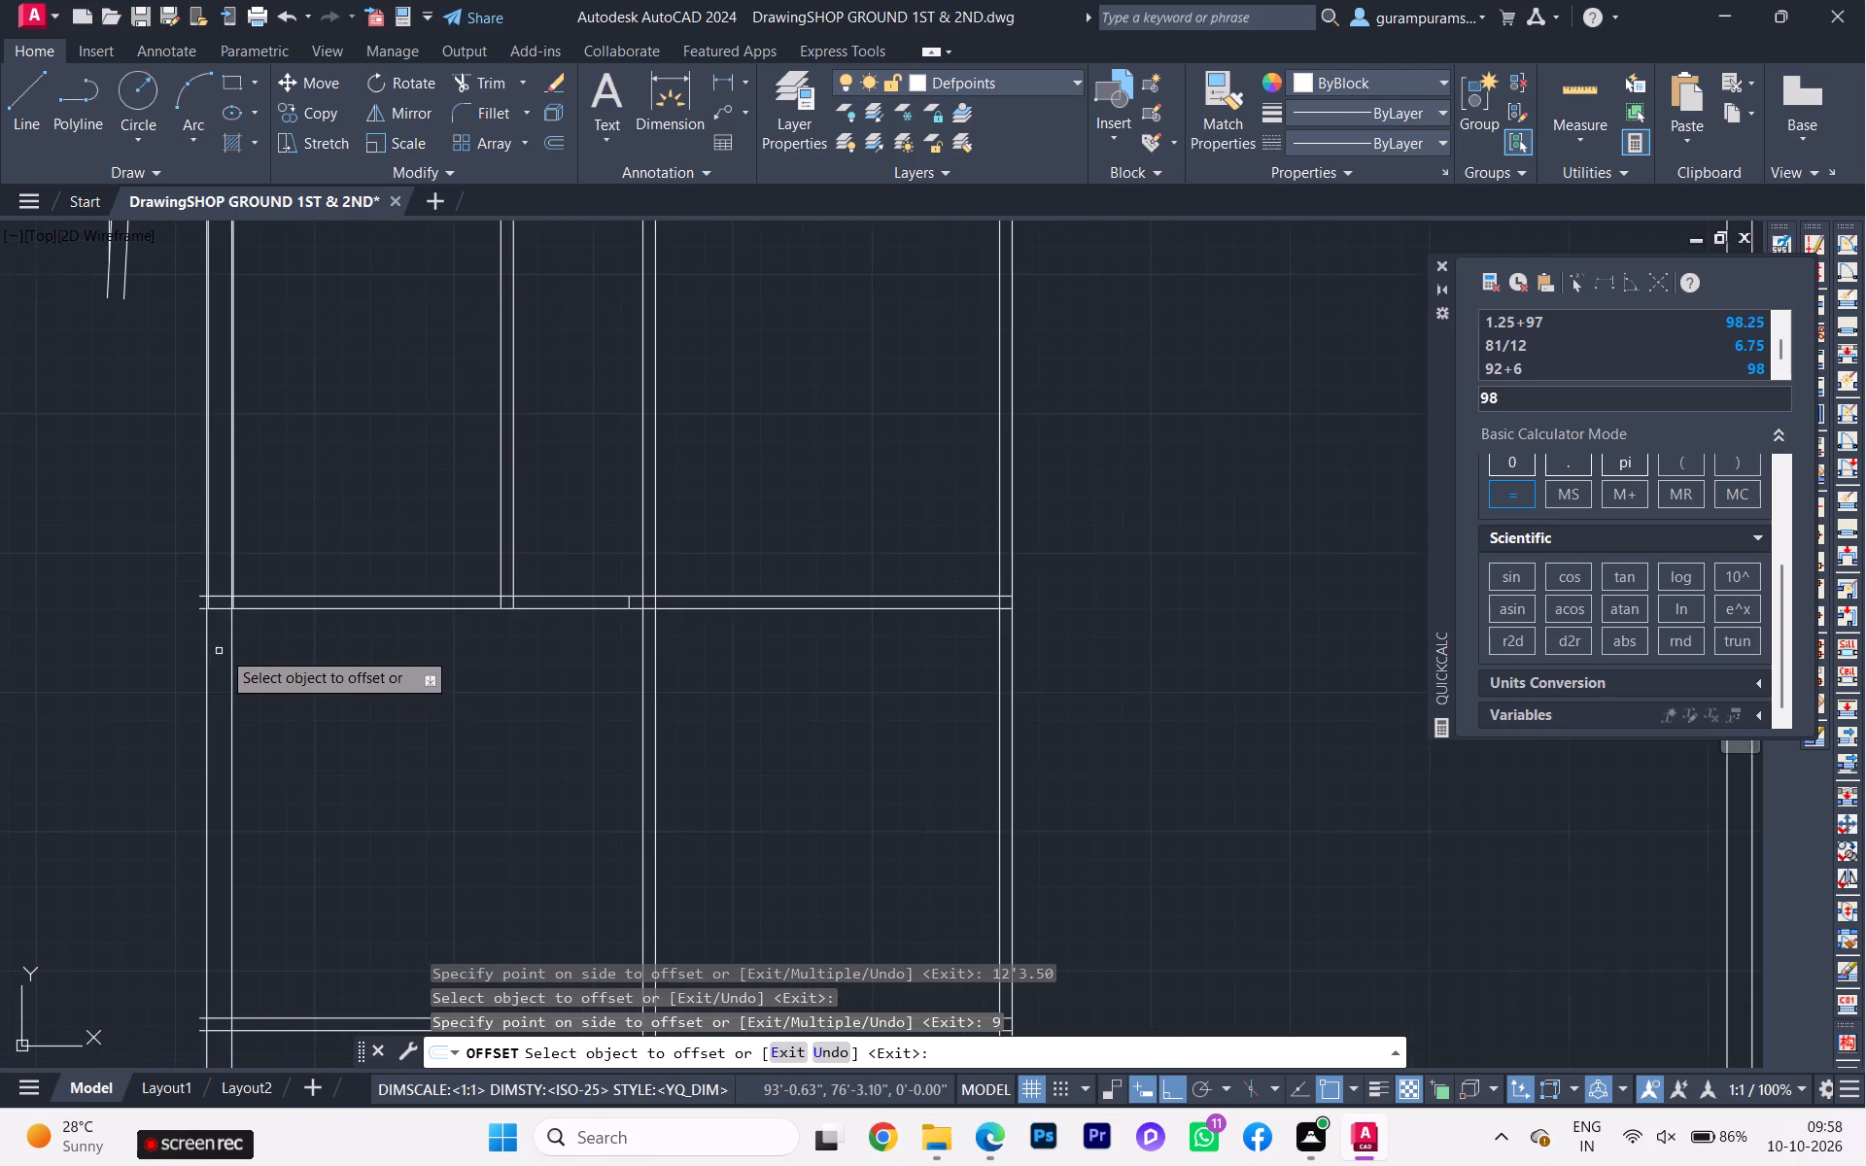
scroll(222, 650, "down", 2)
key("Escape")
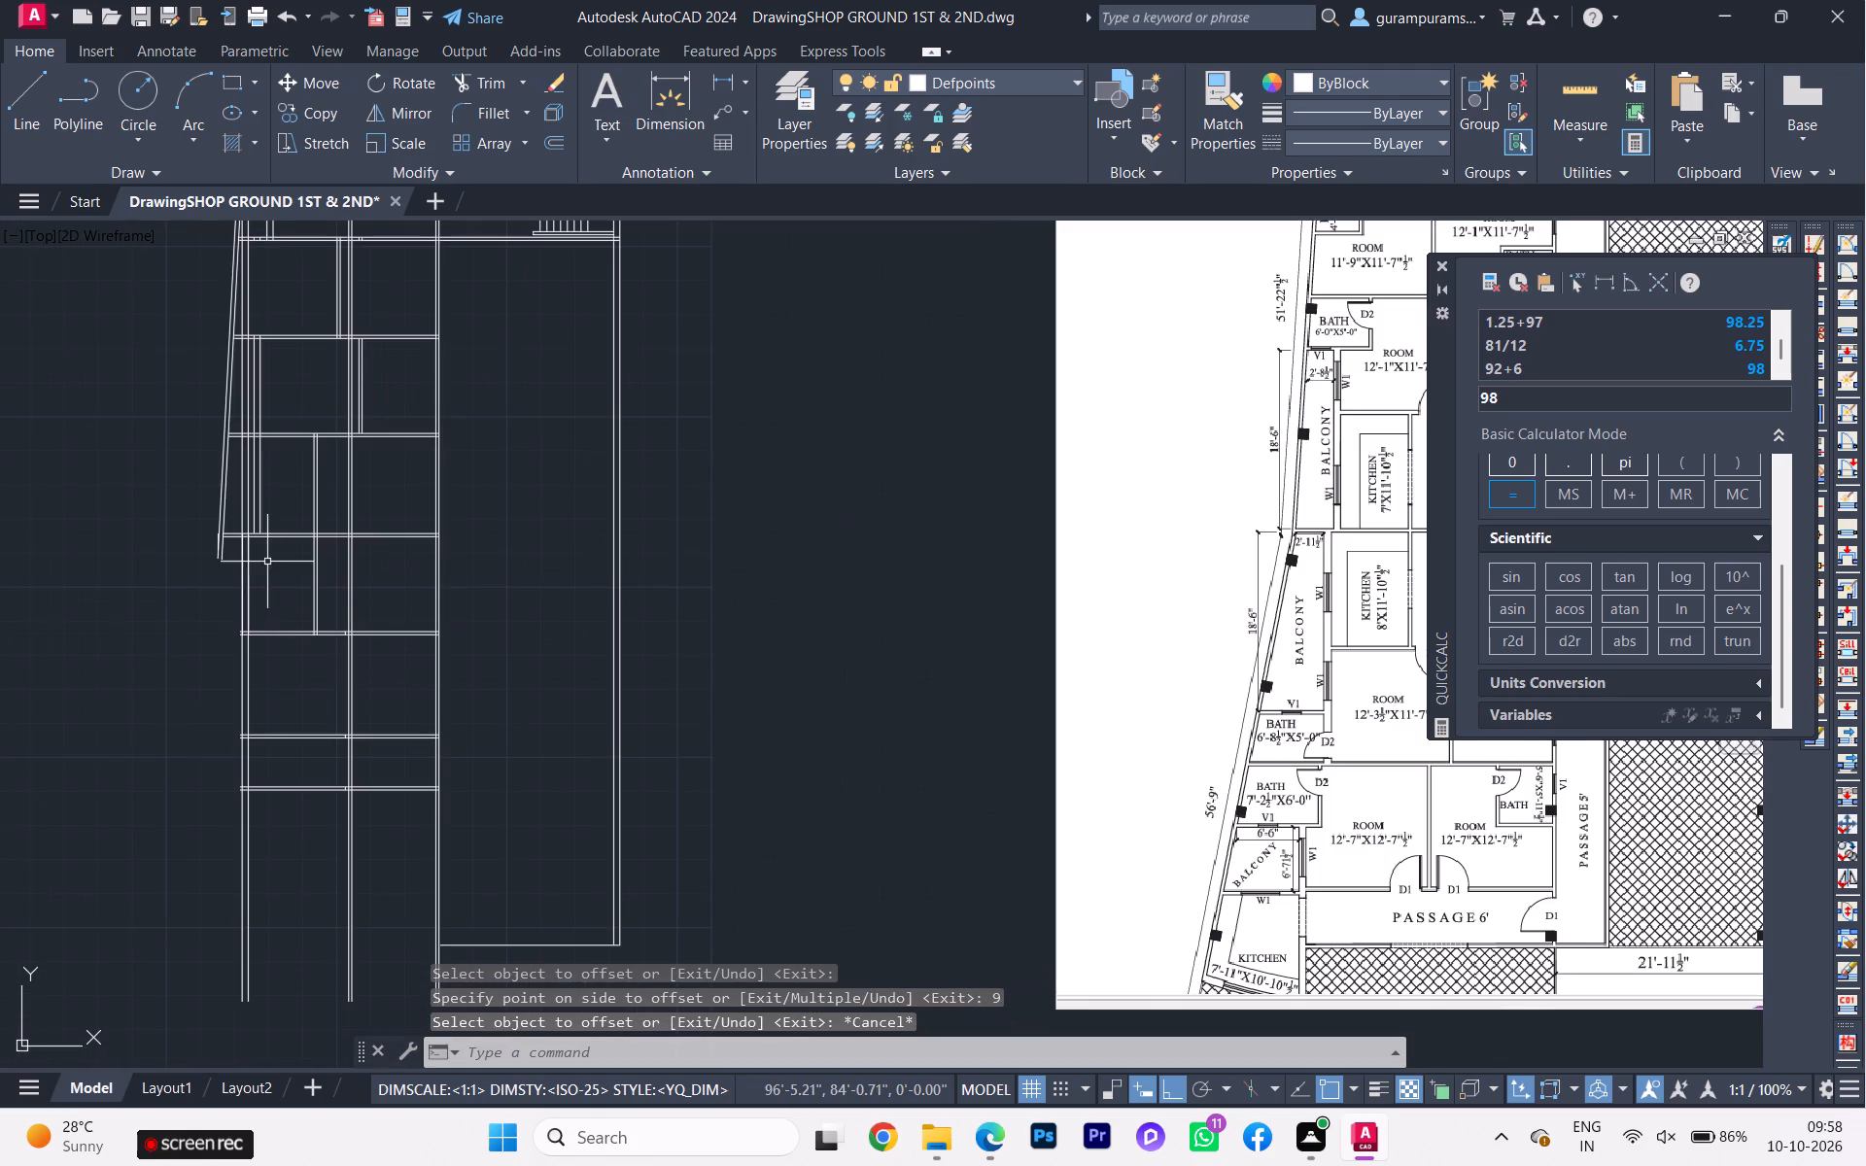
scroll(270, 548, "up", 2)
scroll(270, 548, "down", 2)
middle_click_drag(271, 550, 250, 608)
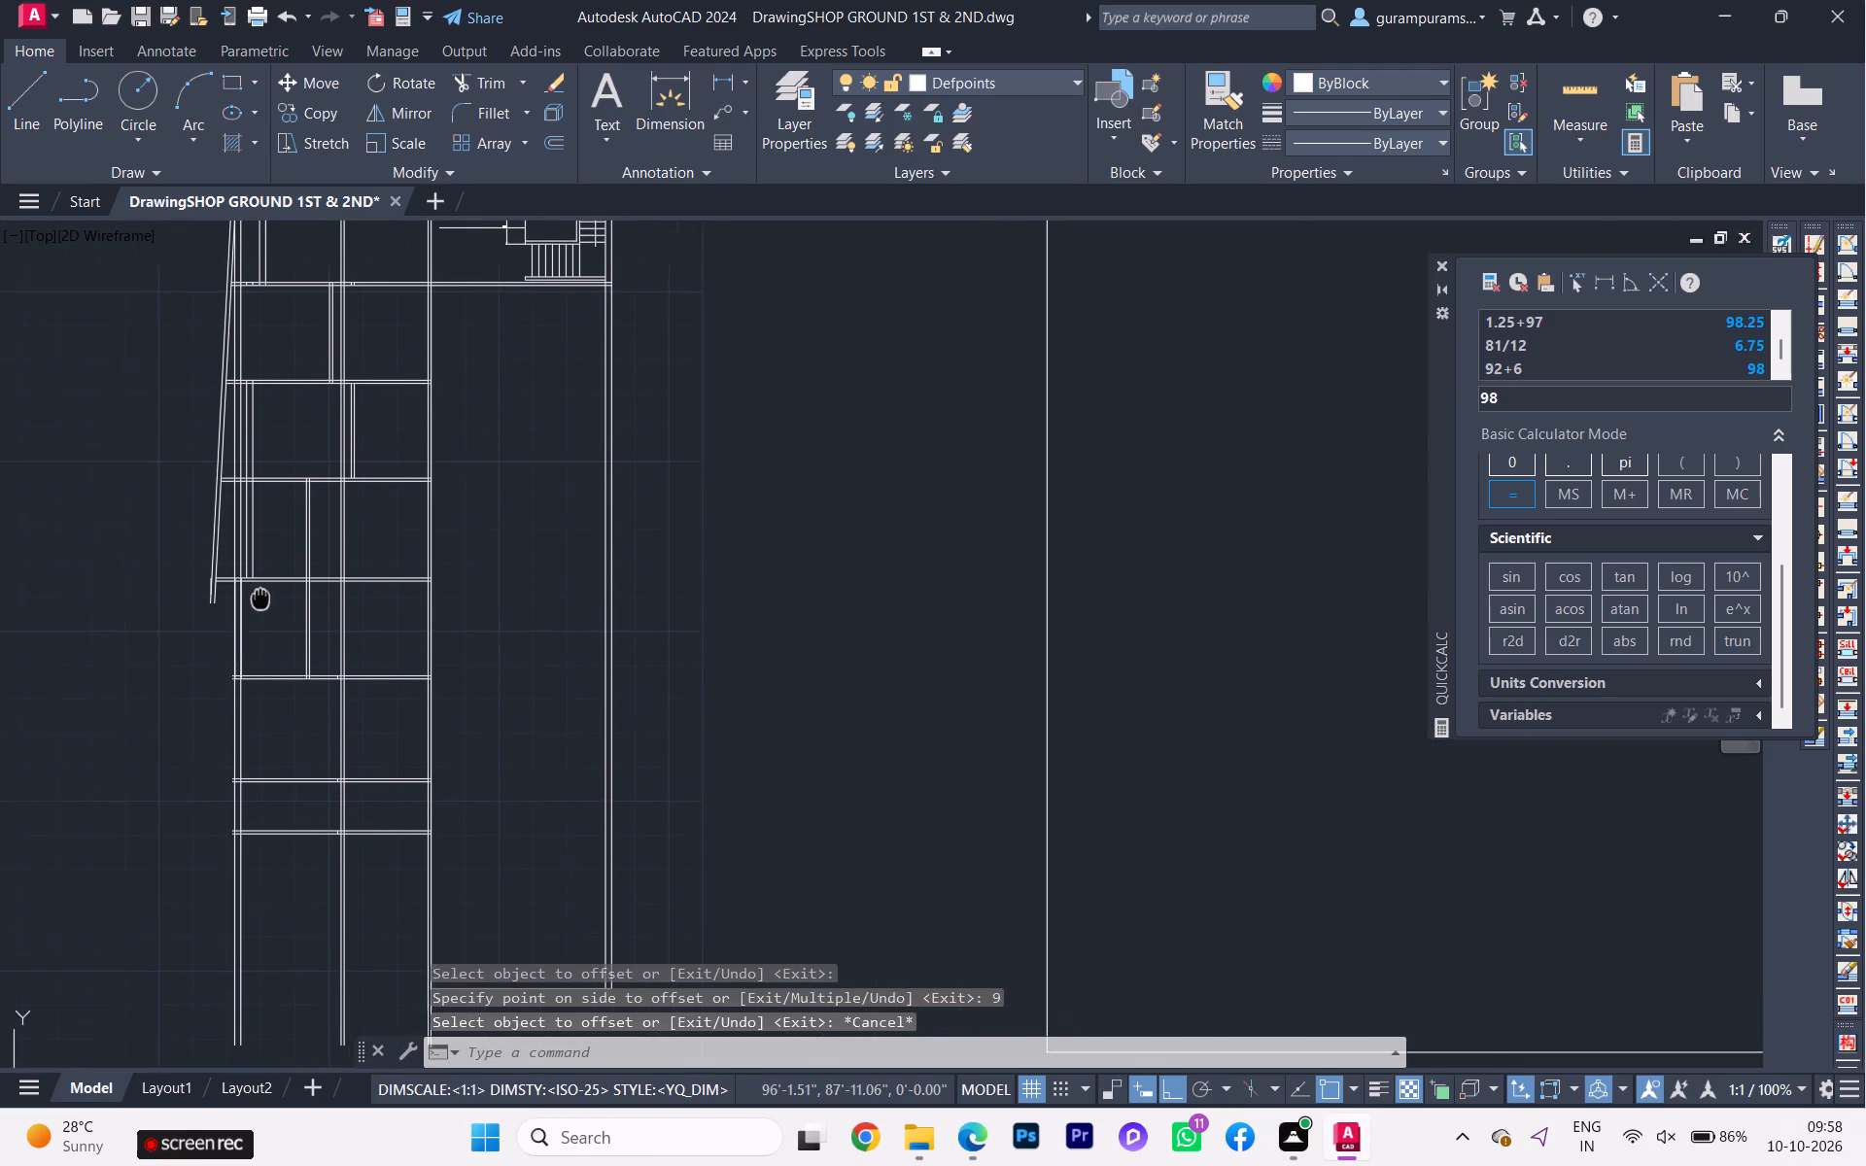
middle_click_drag(250, 608, 249, 610)
scroll(208, 600, "up", 3)
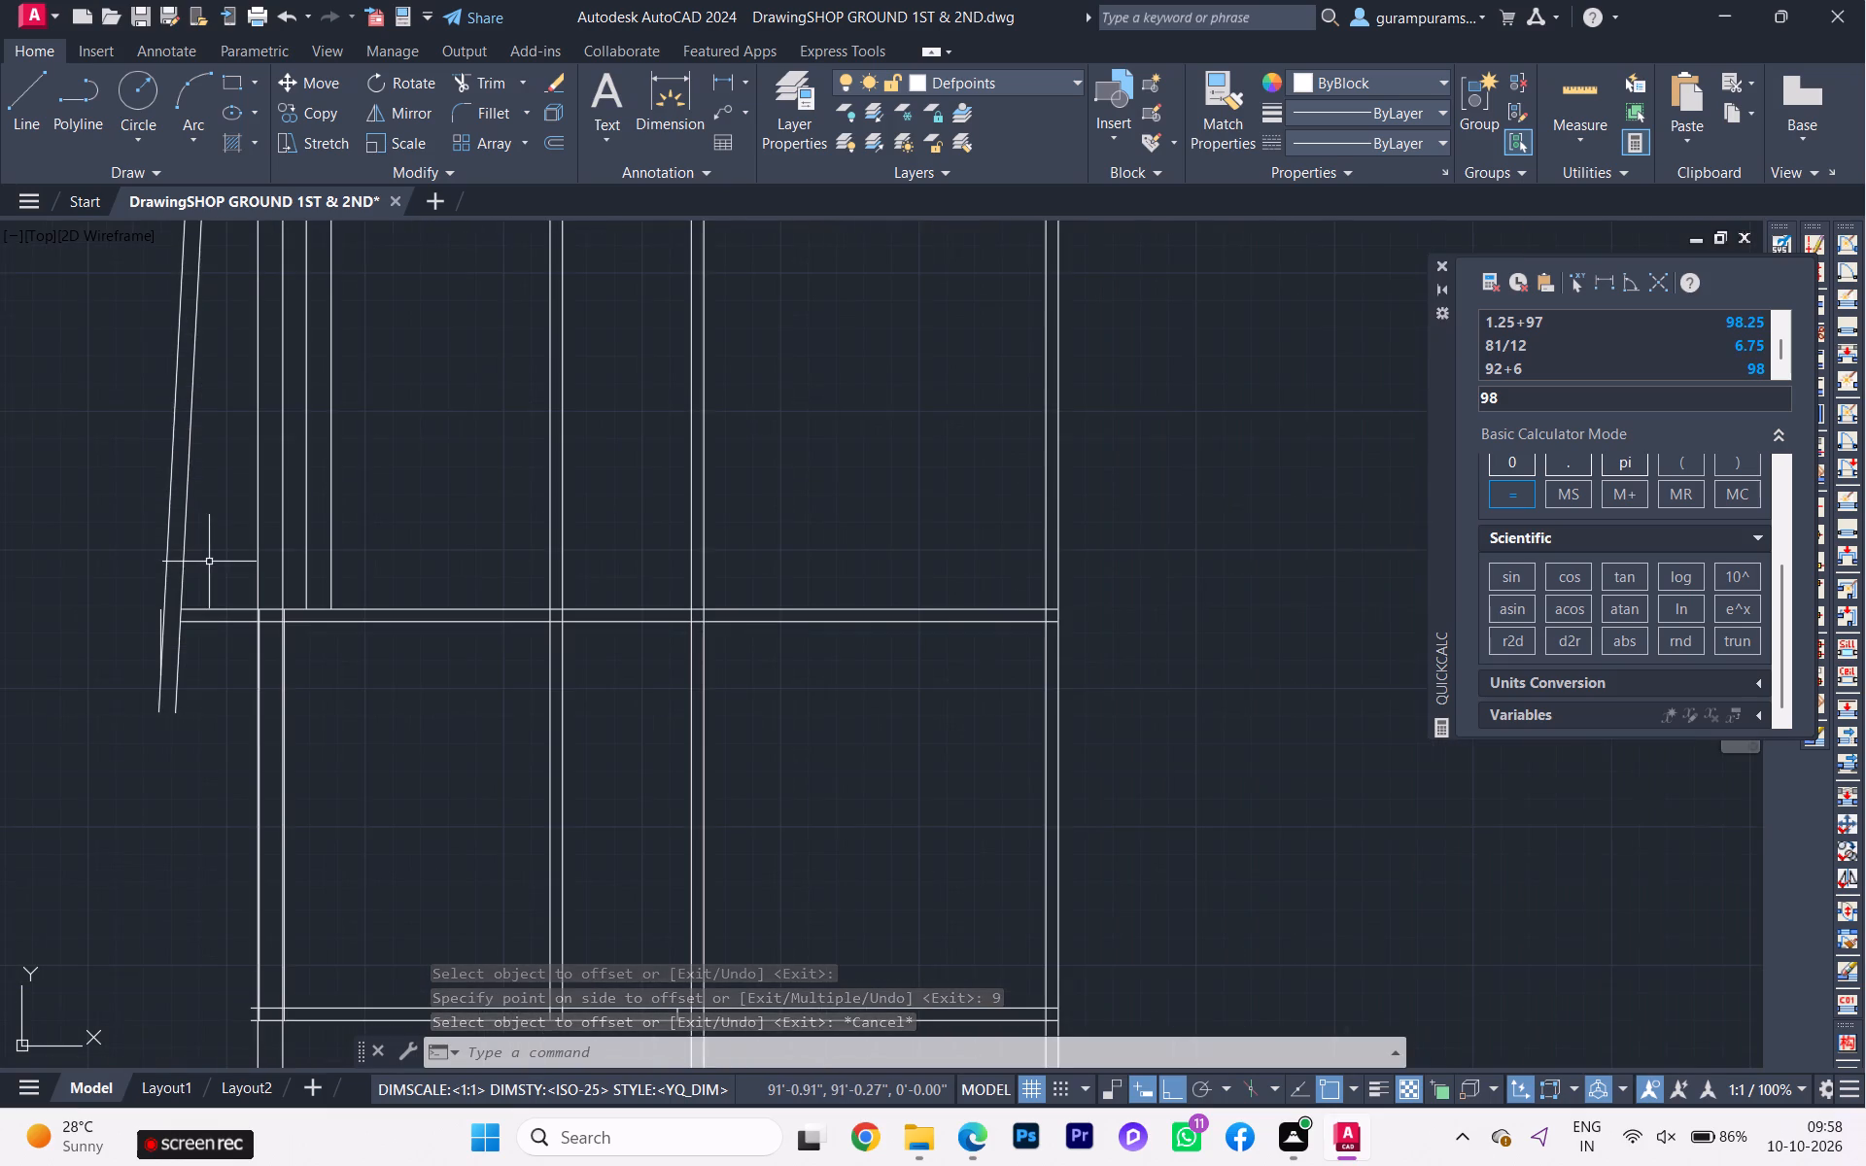
type("tr")
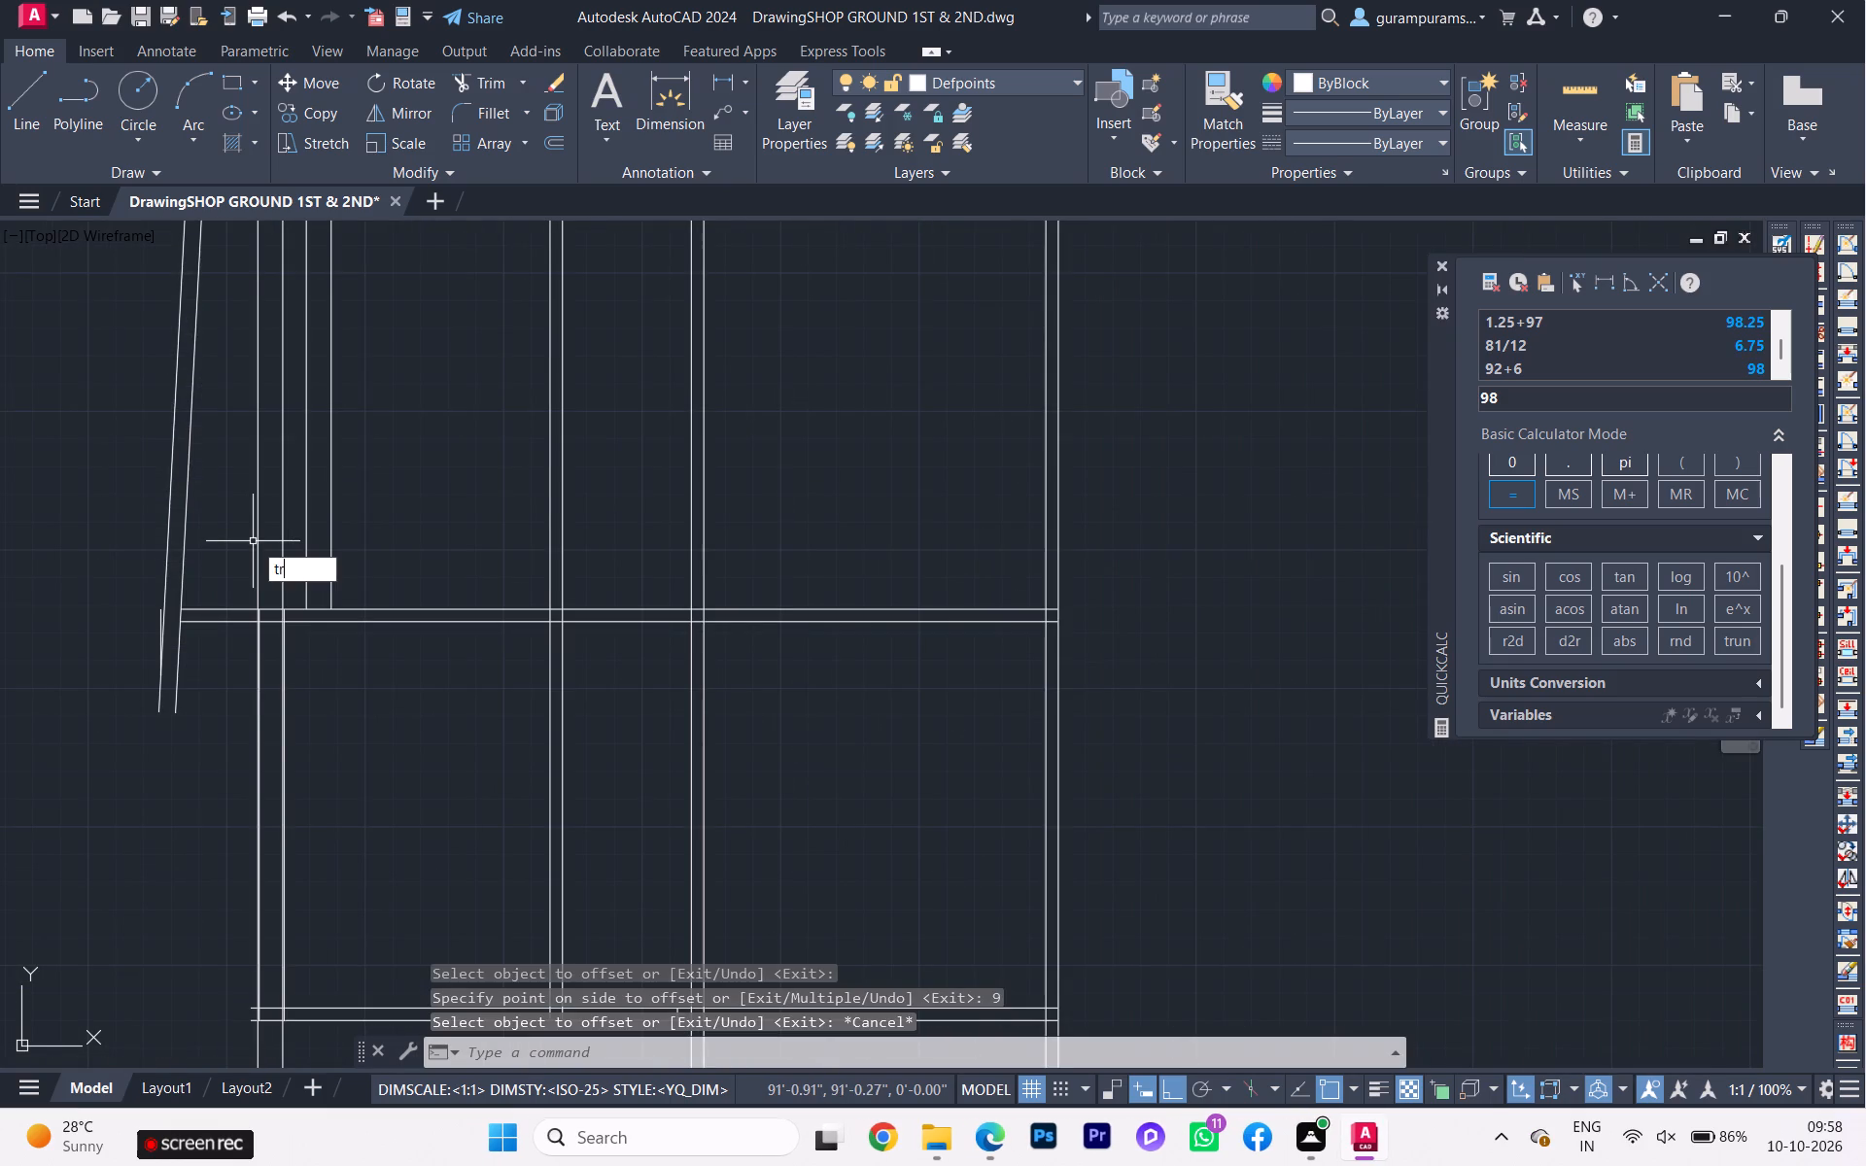
key("Return")
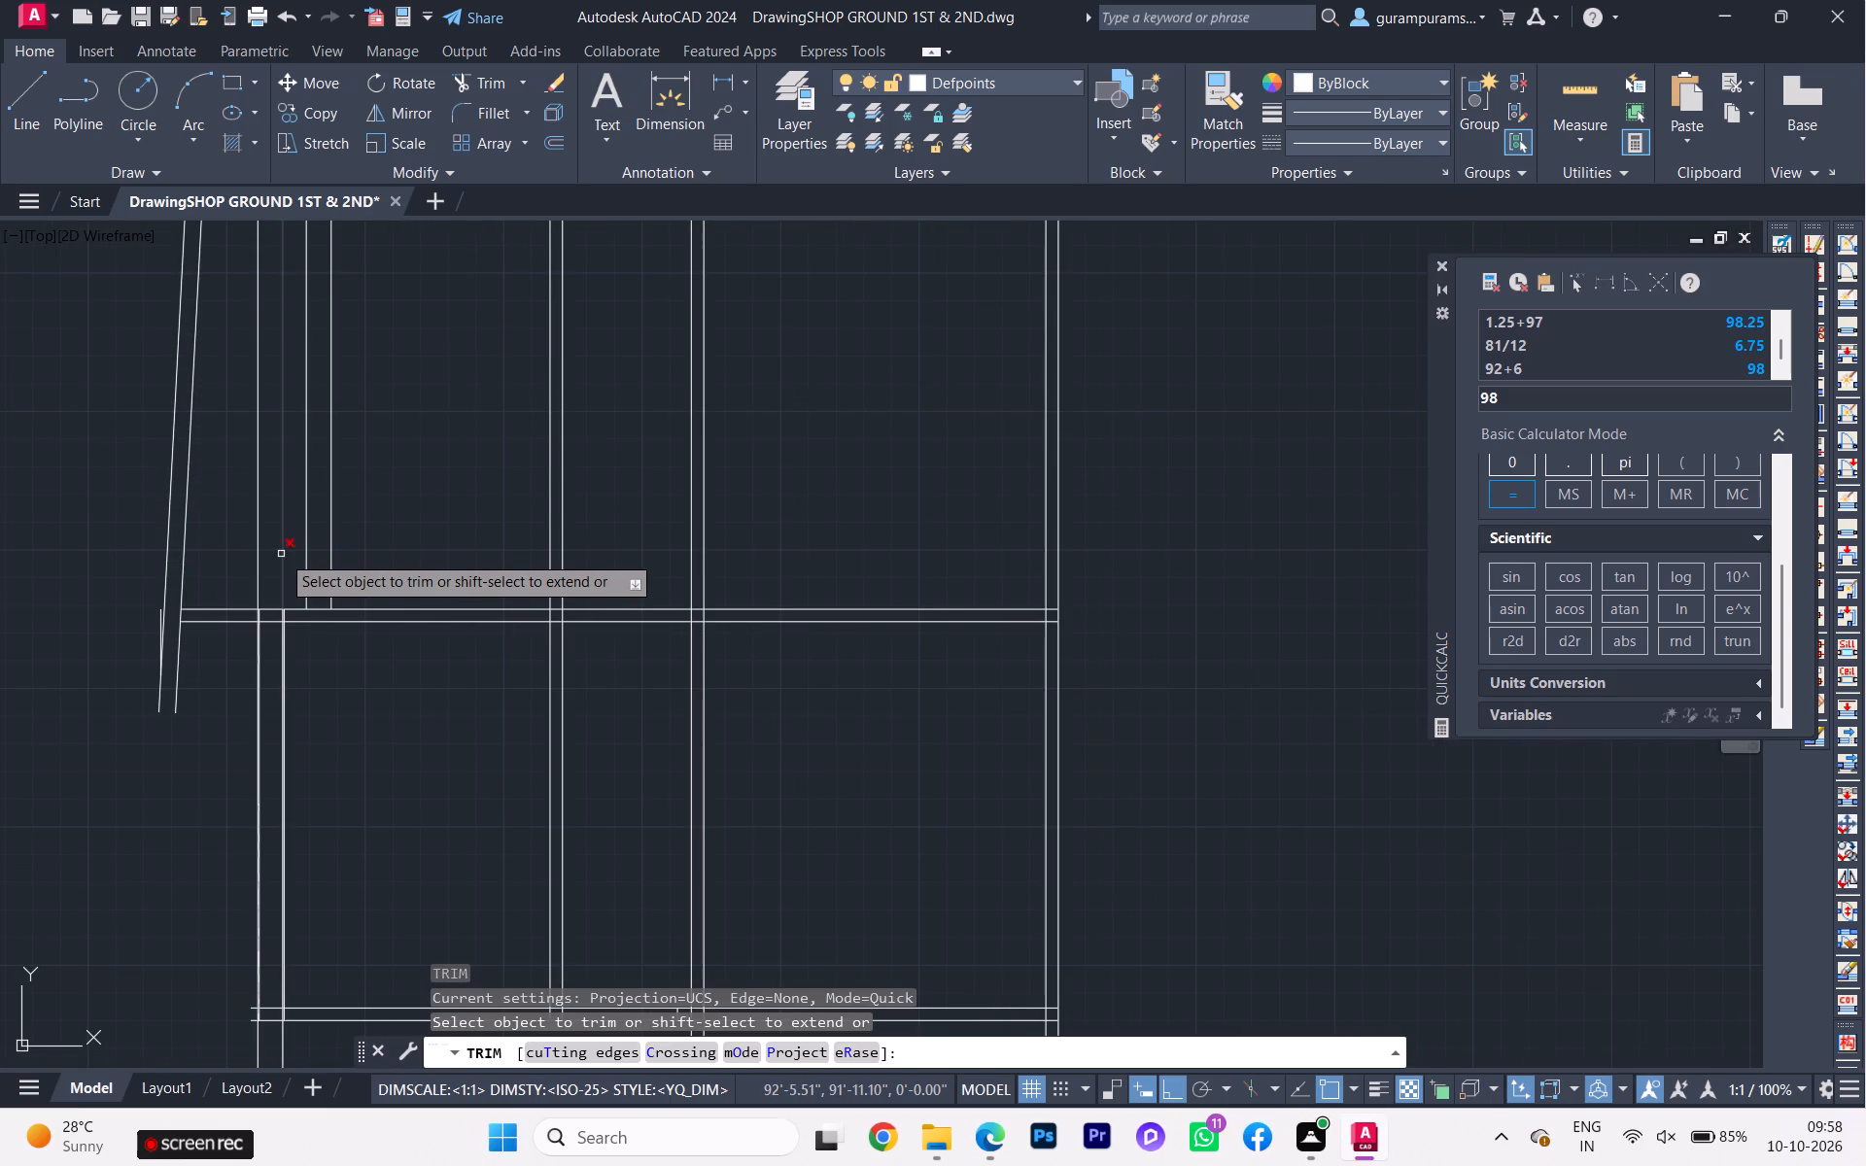
left_click(281, 554)
left_click(253, 573)
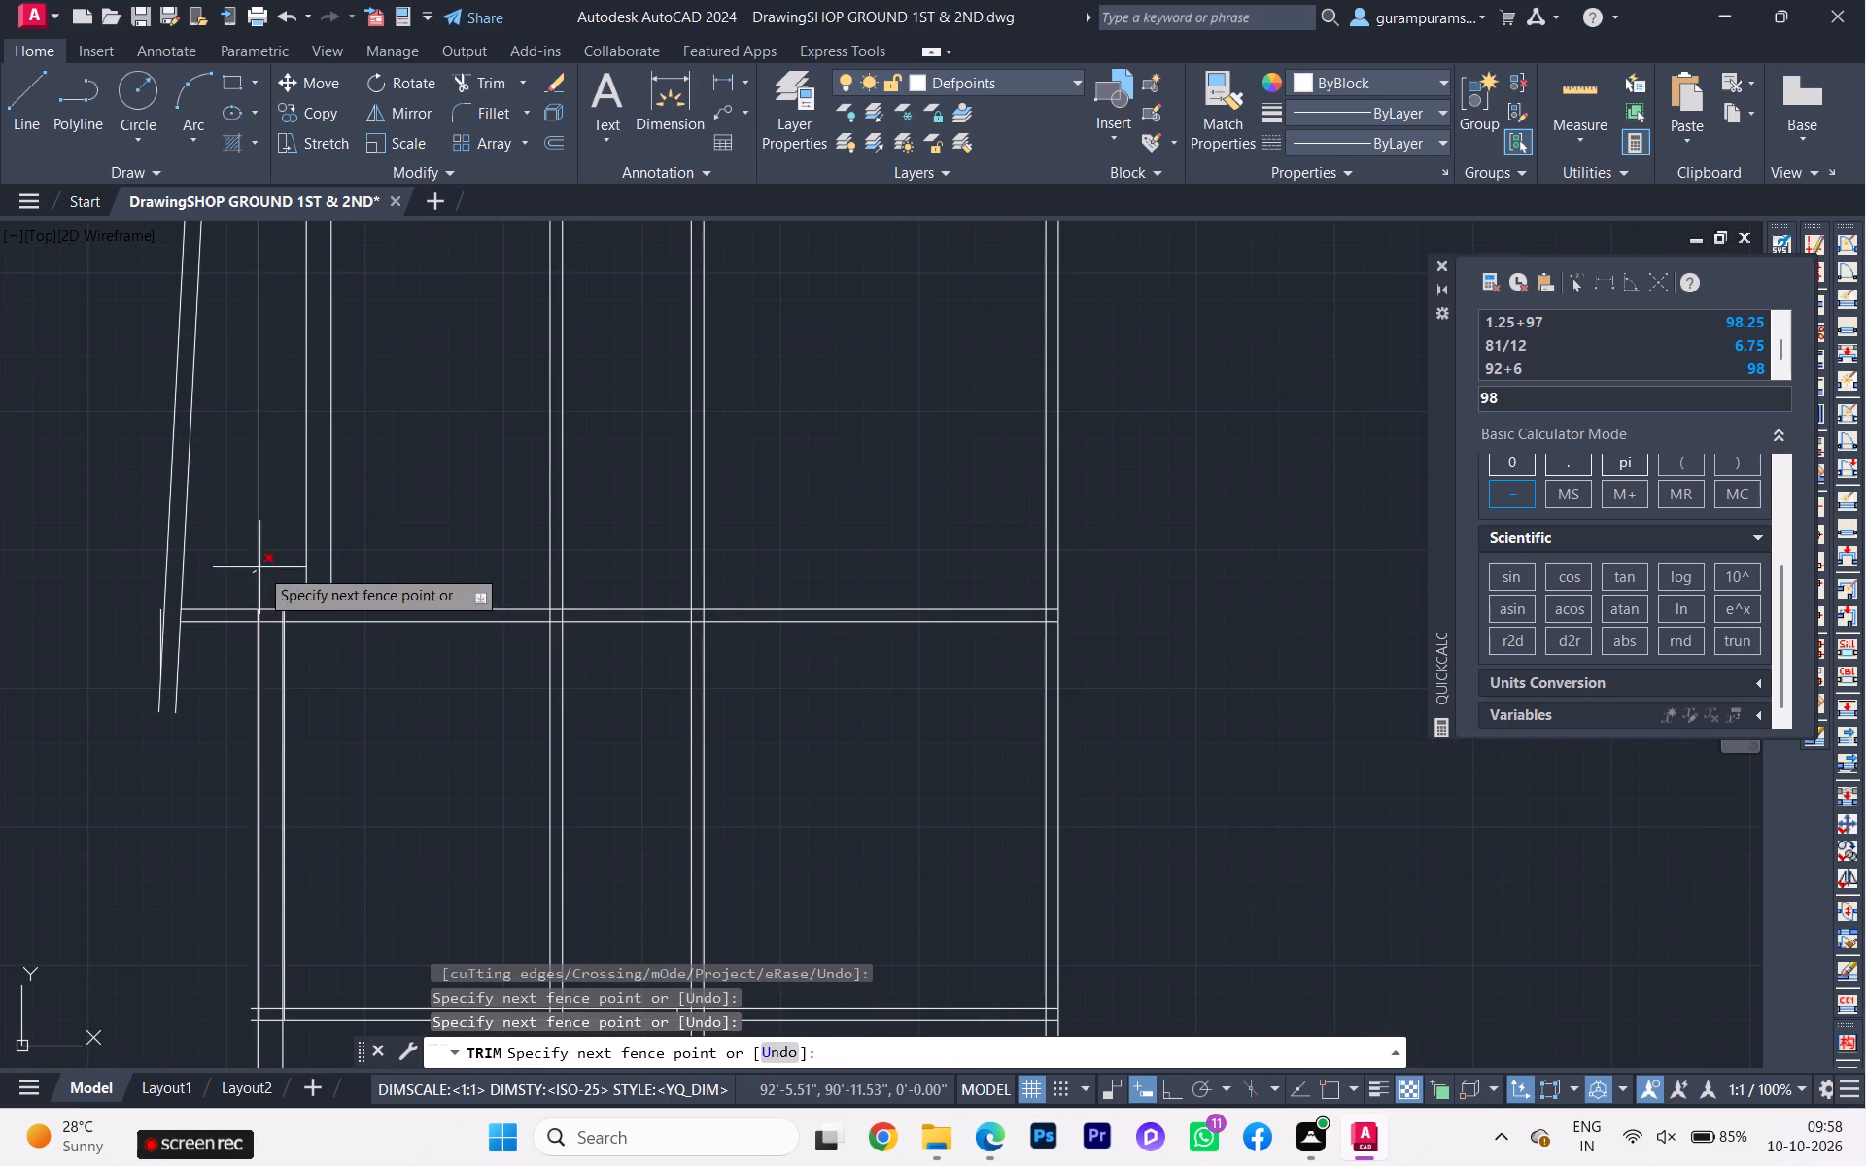
left_click(259, 567)
left_click(257, 617)
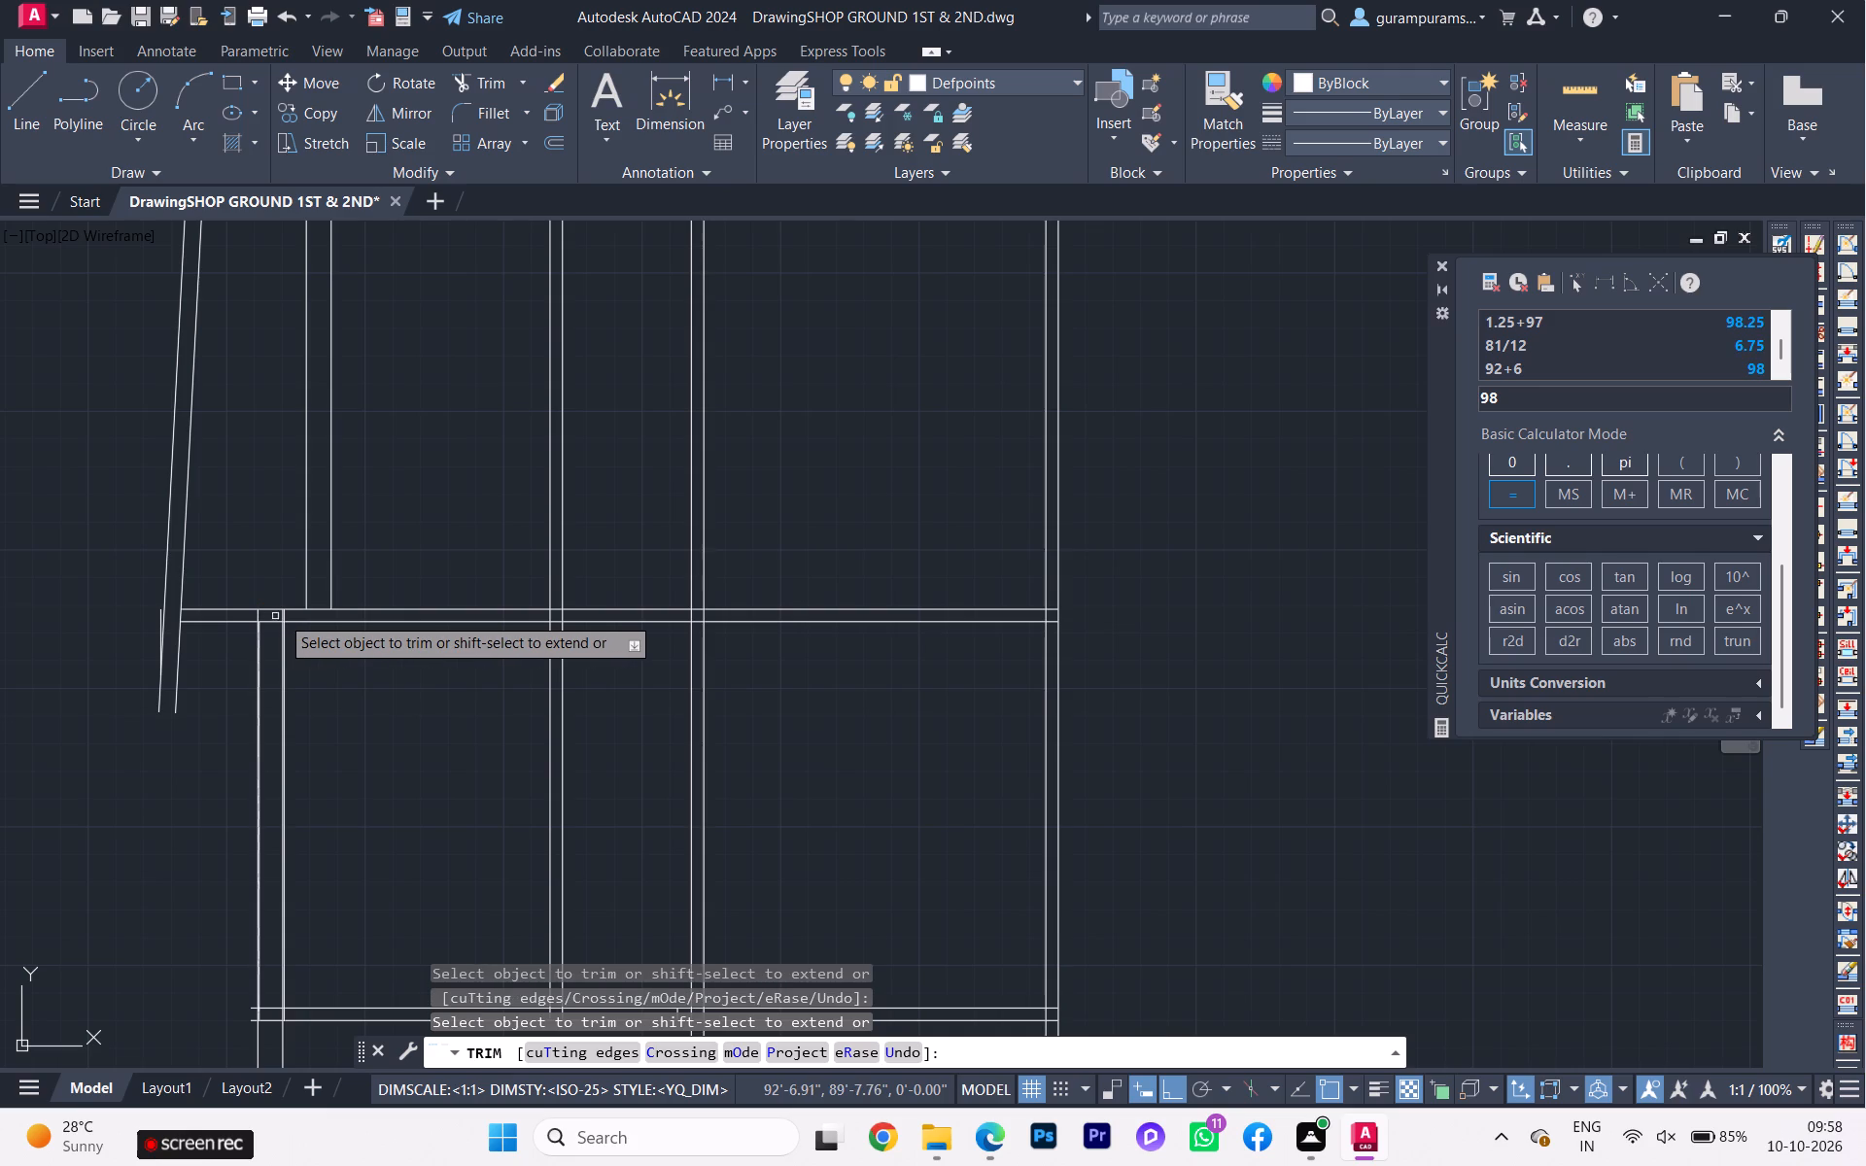
left_click(281, 615)
scroll(309, 612, "up", 3)
left_click(294, 619)
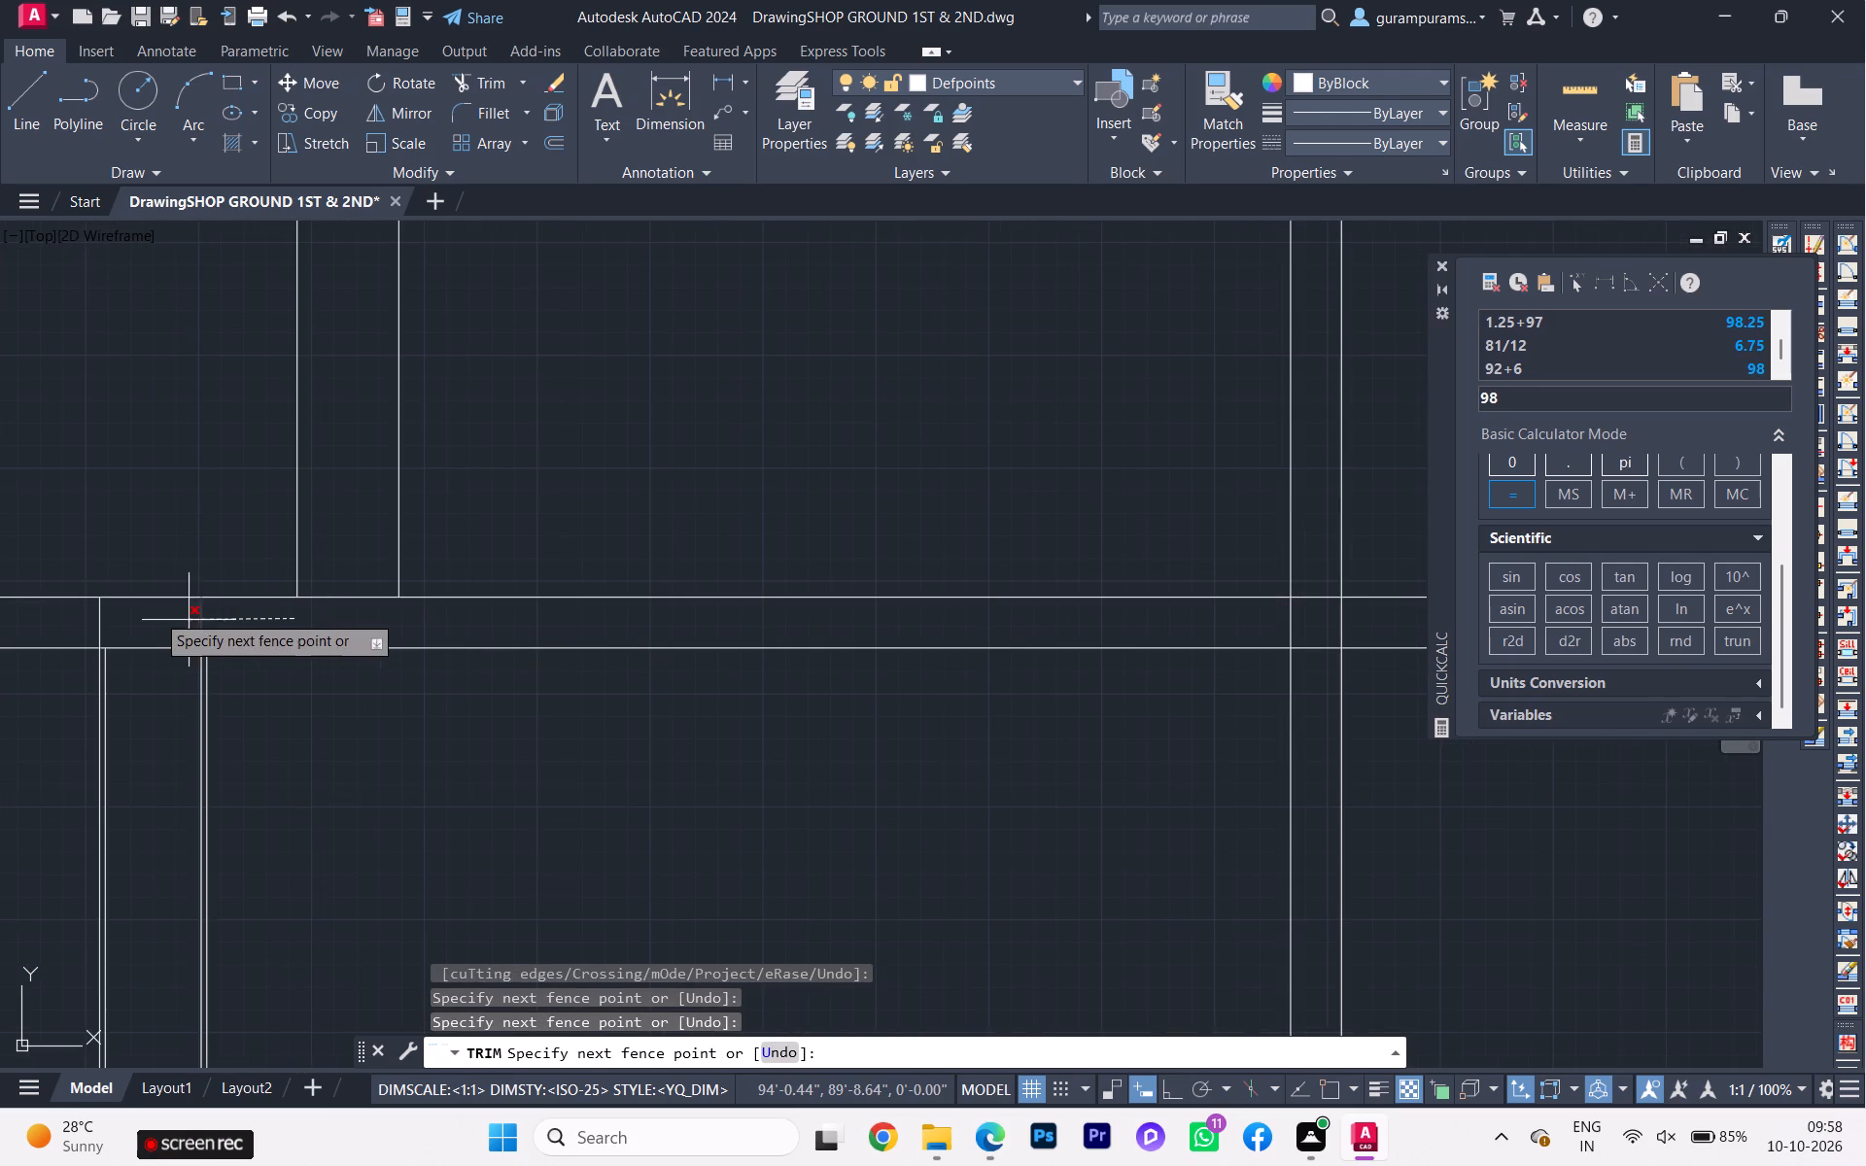
left_click(63, 612)
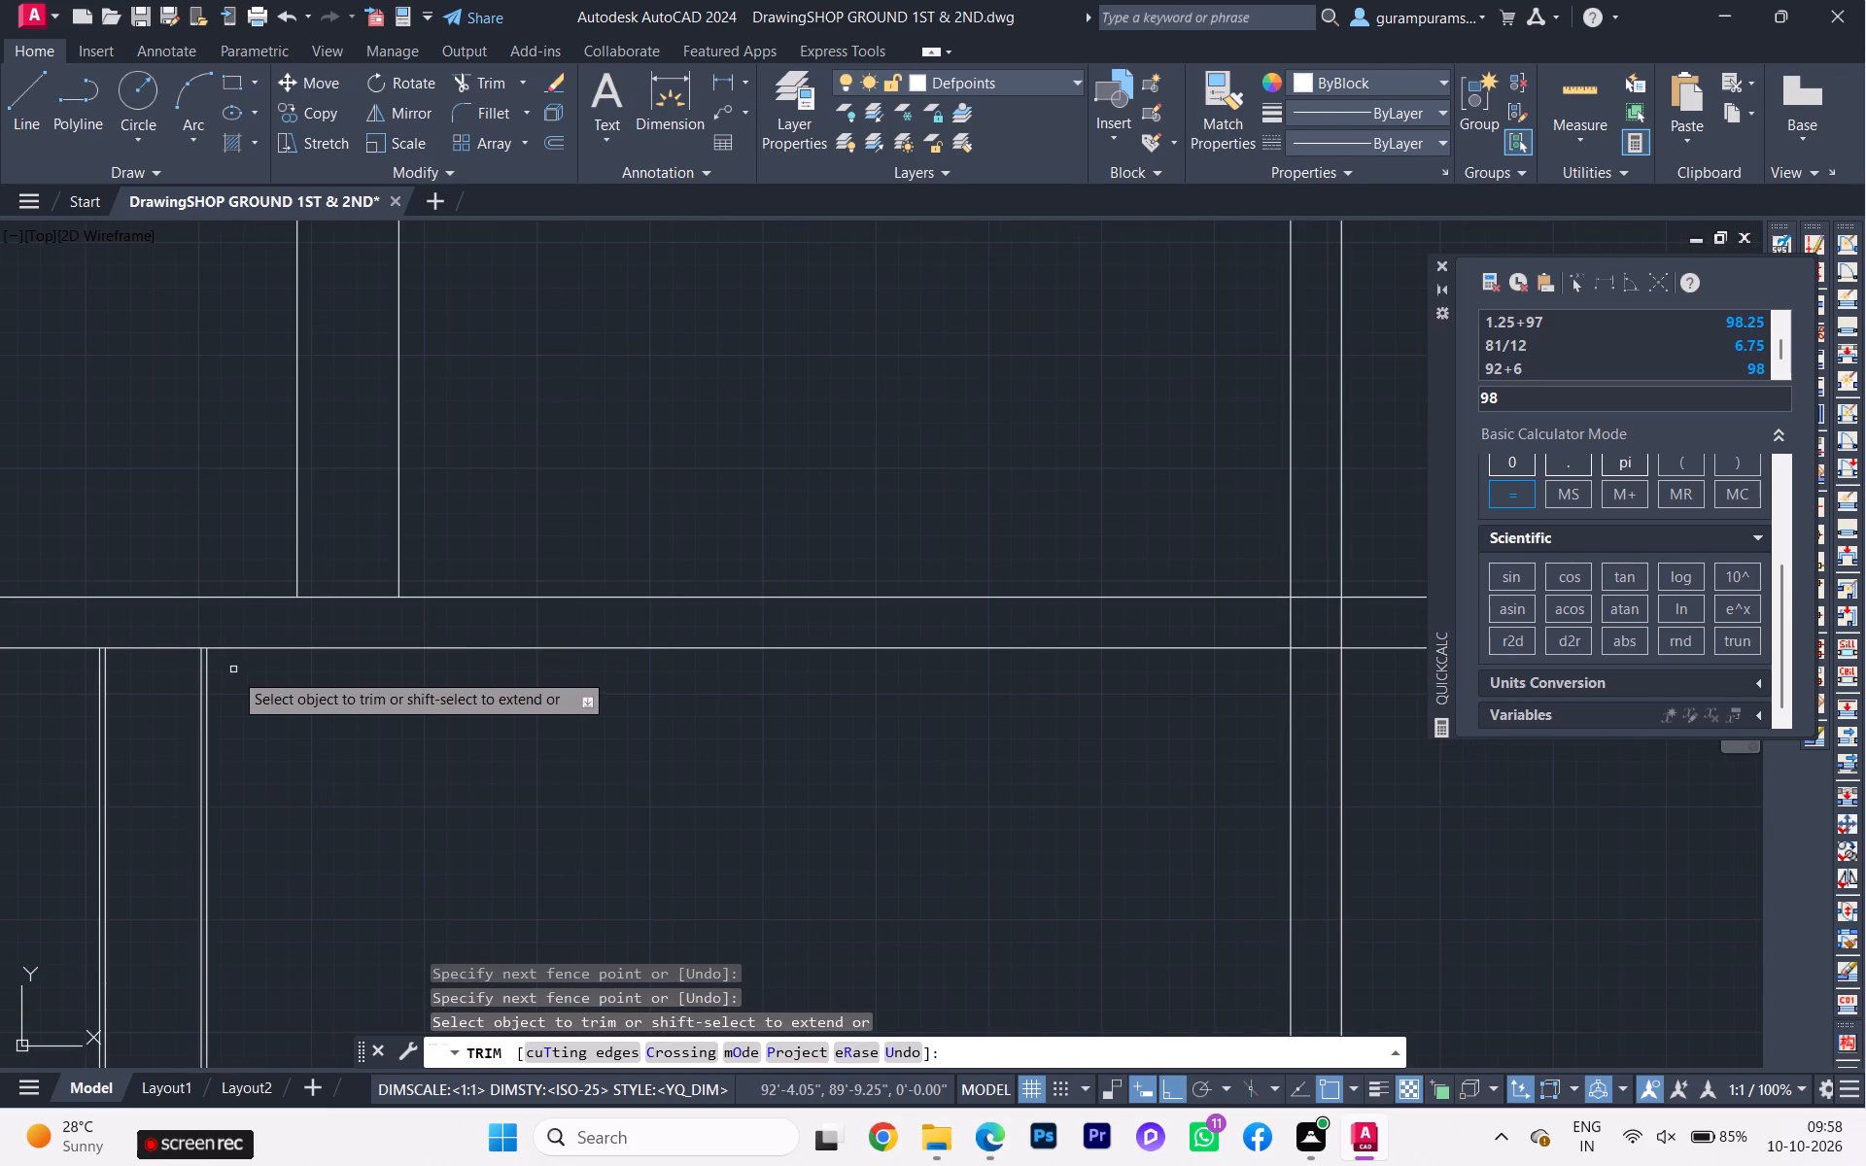
Trim away the two duplicate lines alongside the balcony-side wall south of that cross wall, leaving a single line pair.
scroll(233, 672, "down", 1)
scroll(228, 677, "up", 2)
left_click(210, 671)
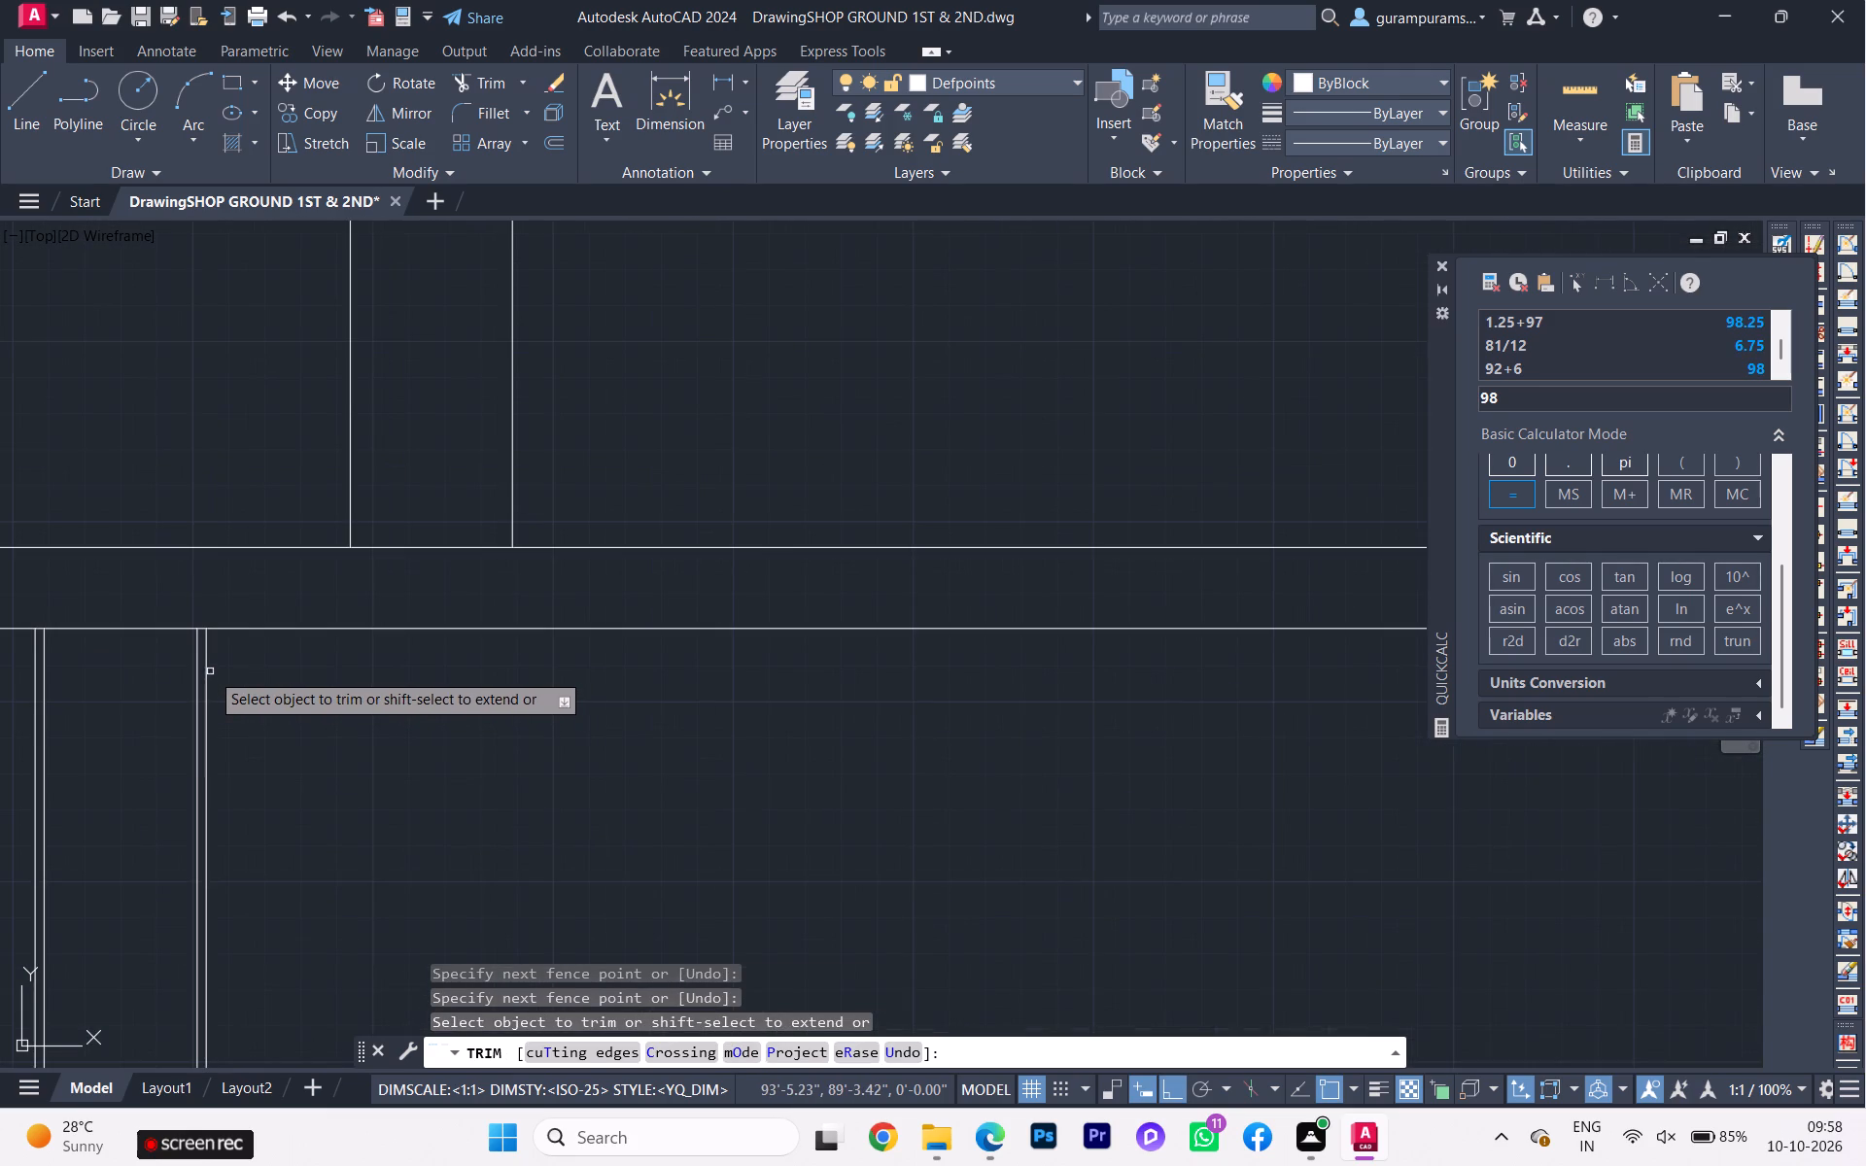
left_click(202, 661)
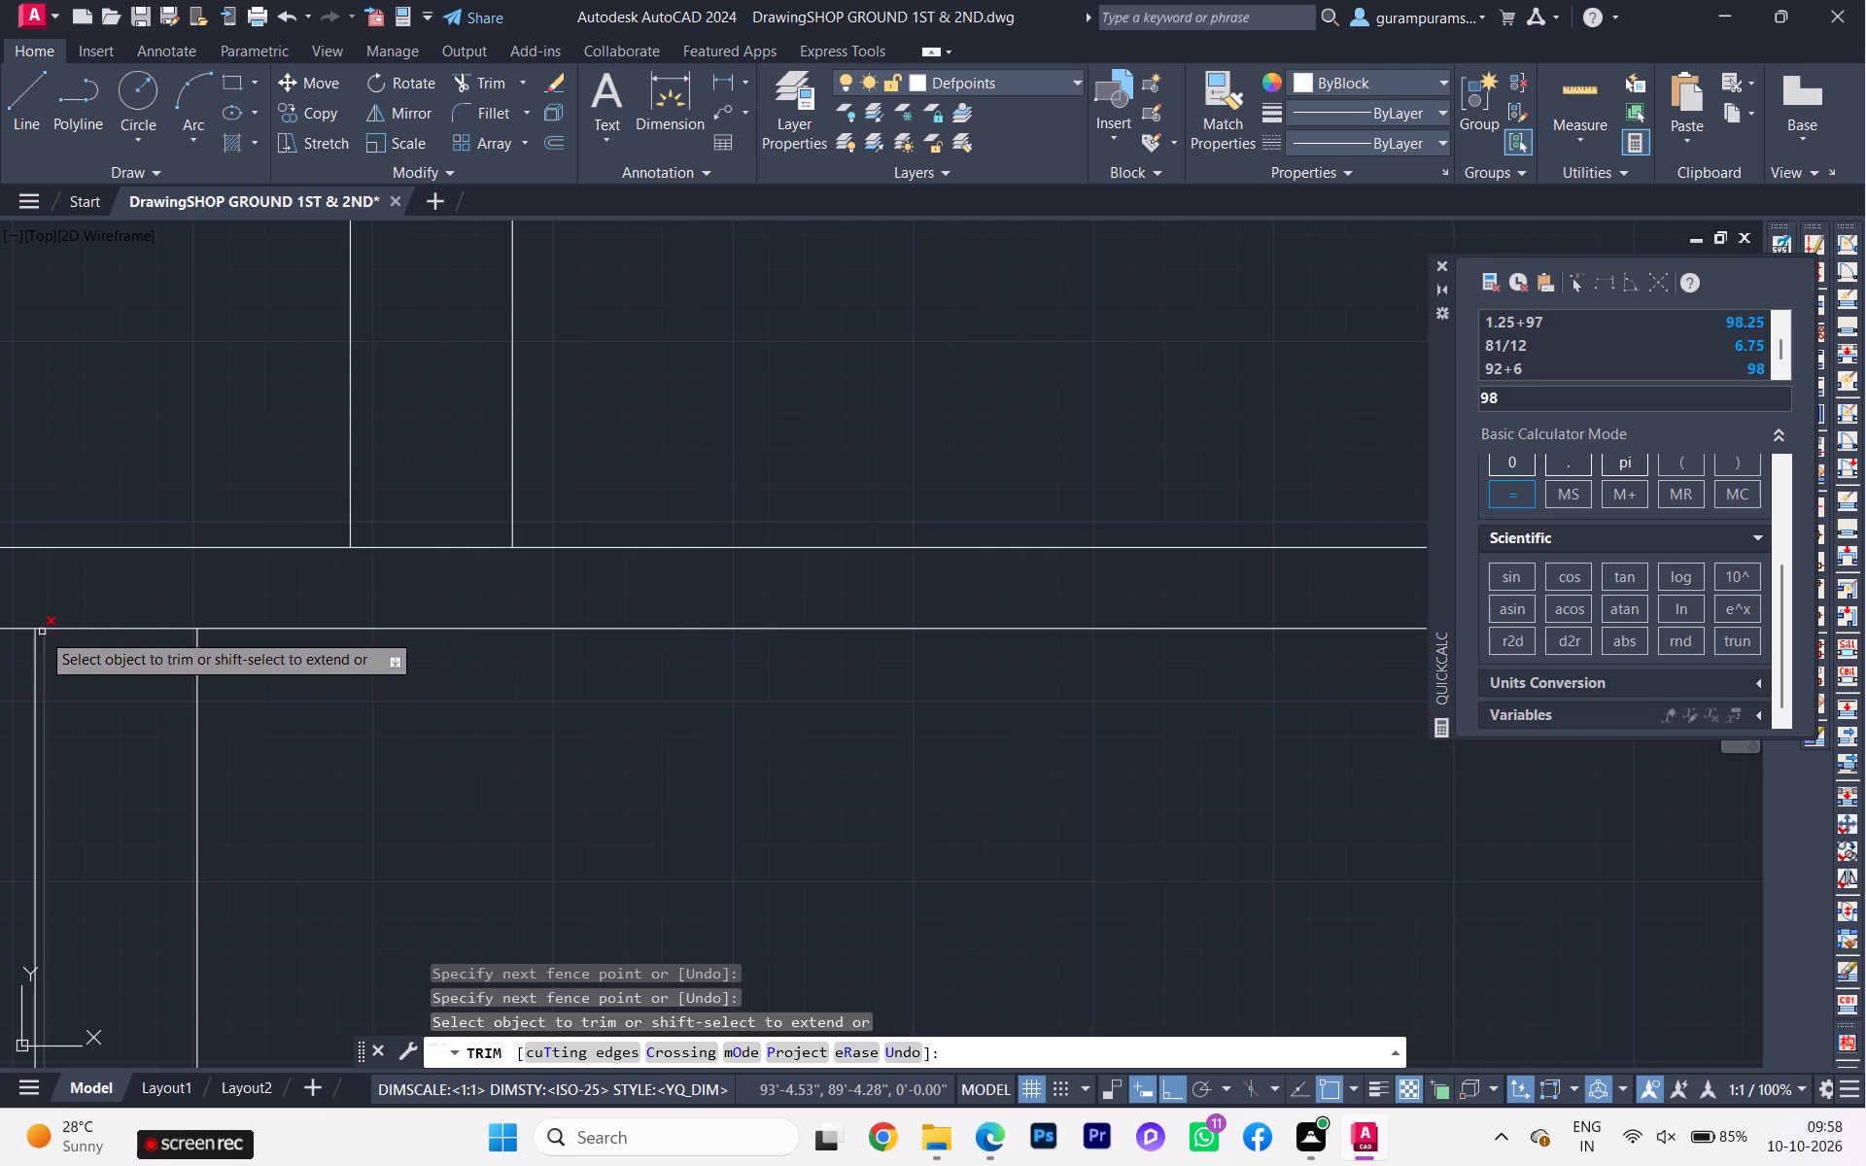
left_click(36, 632)
scroll(219, 637, "down", 3)
scroll(292, 673, "down", 1)
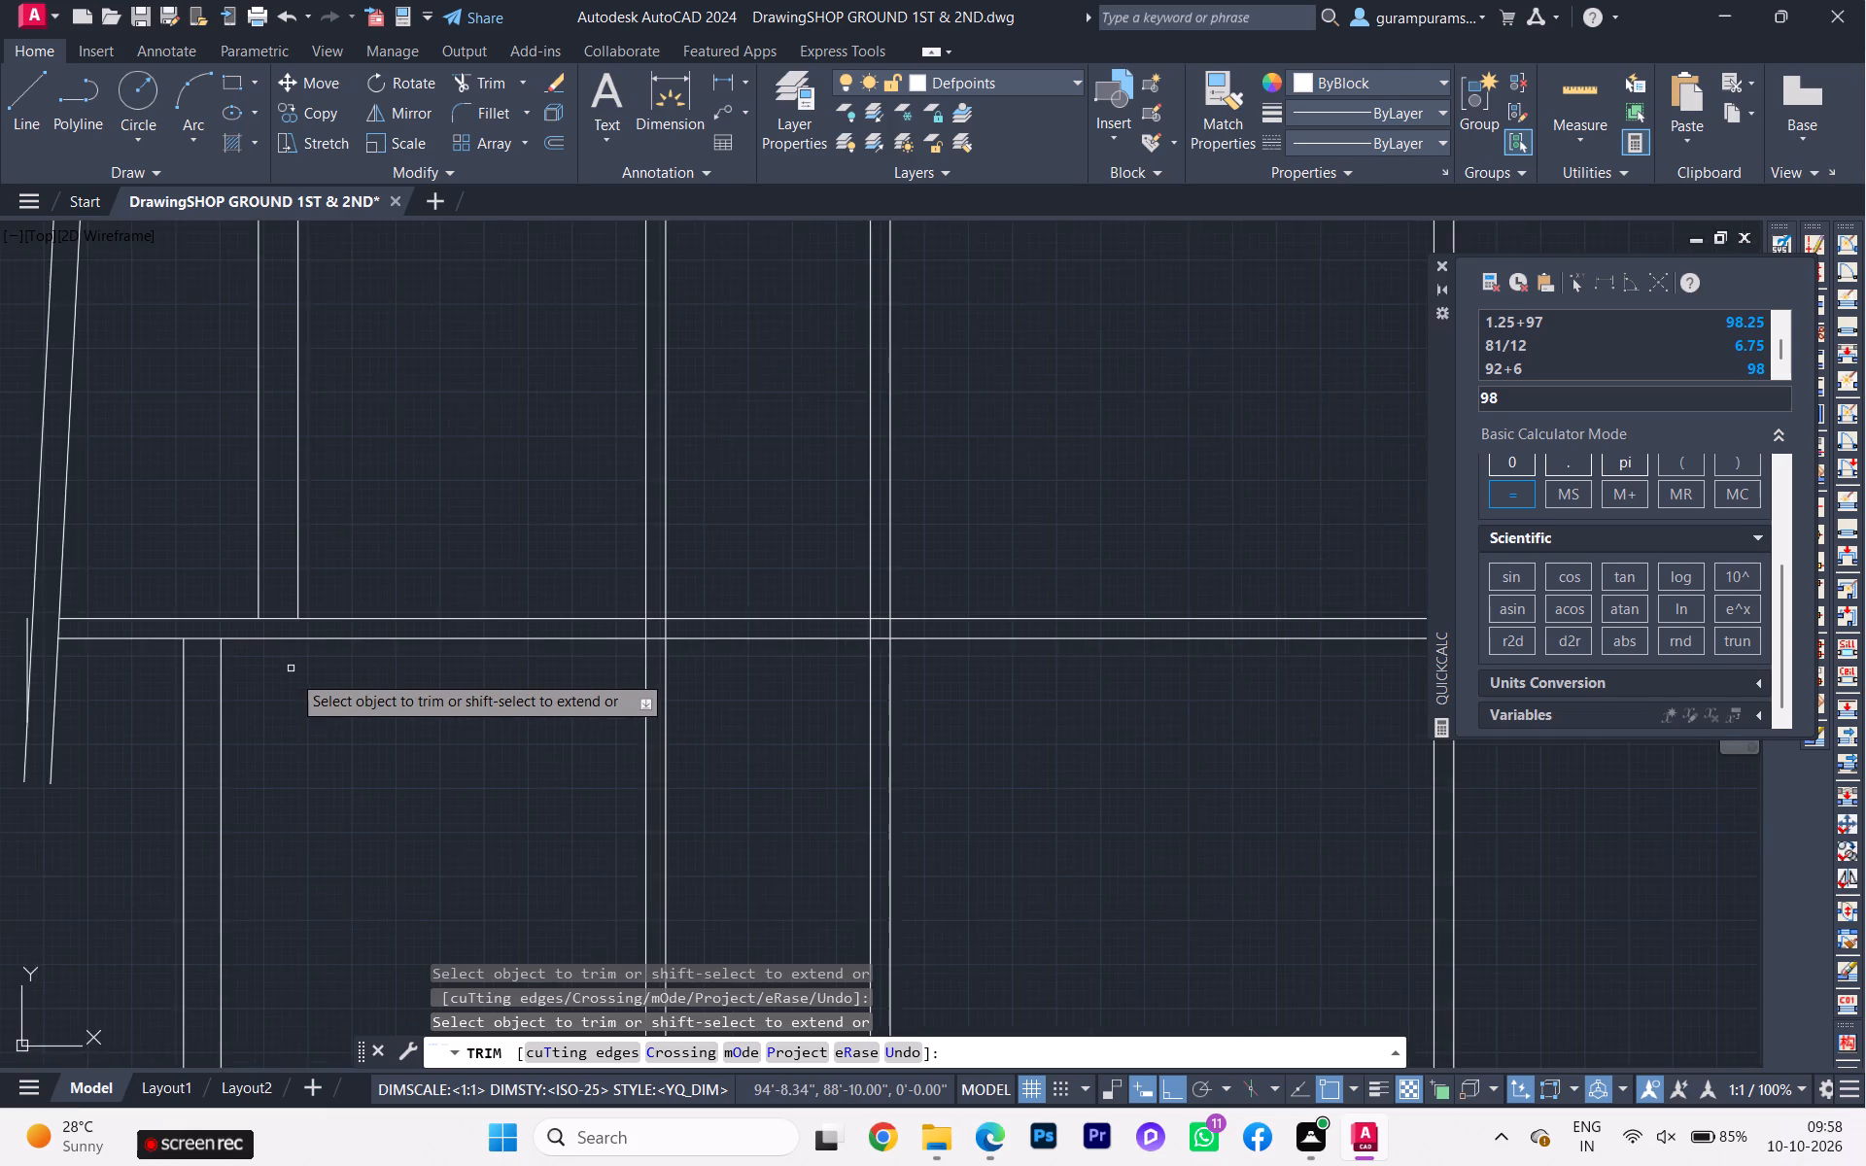
scroll(295, 676, "down", 2)
middle_click_drag(298, 683, 269, 636)
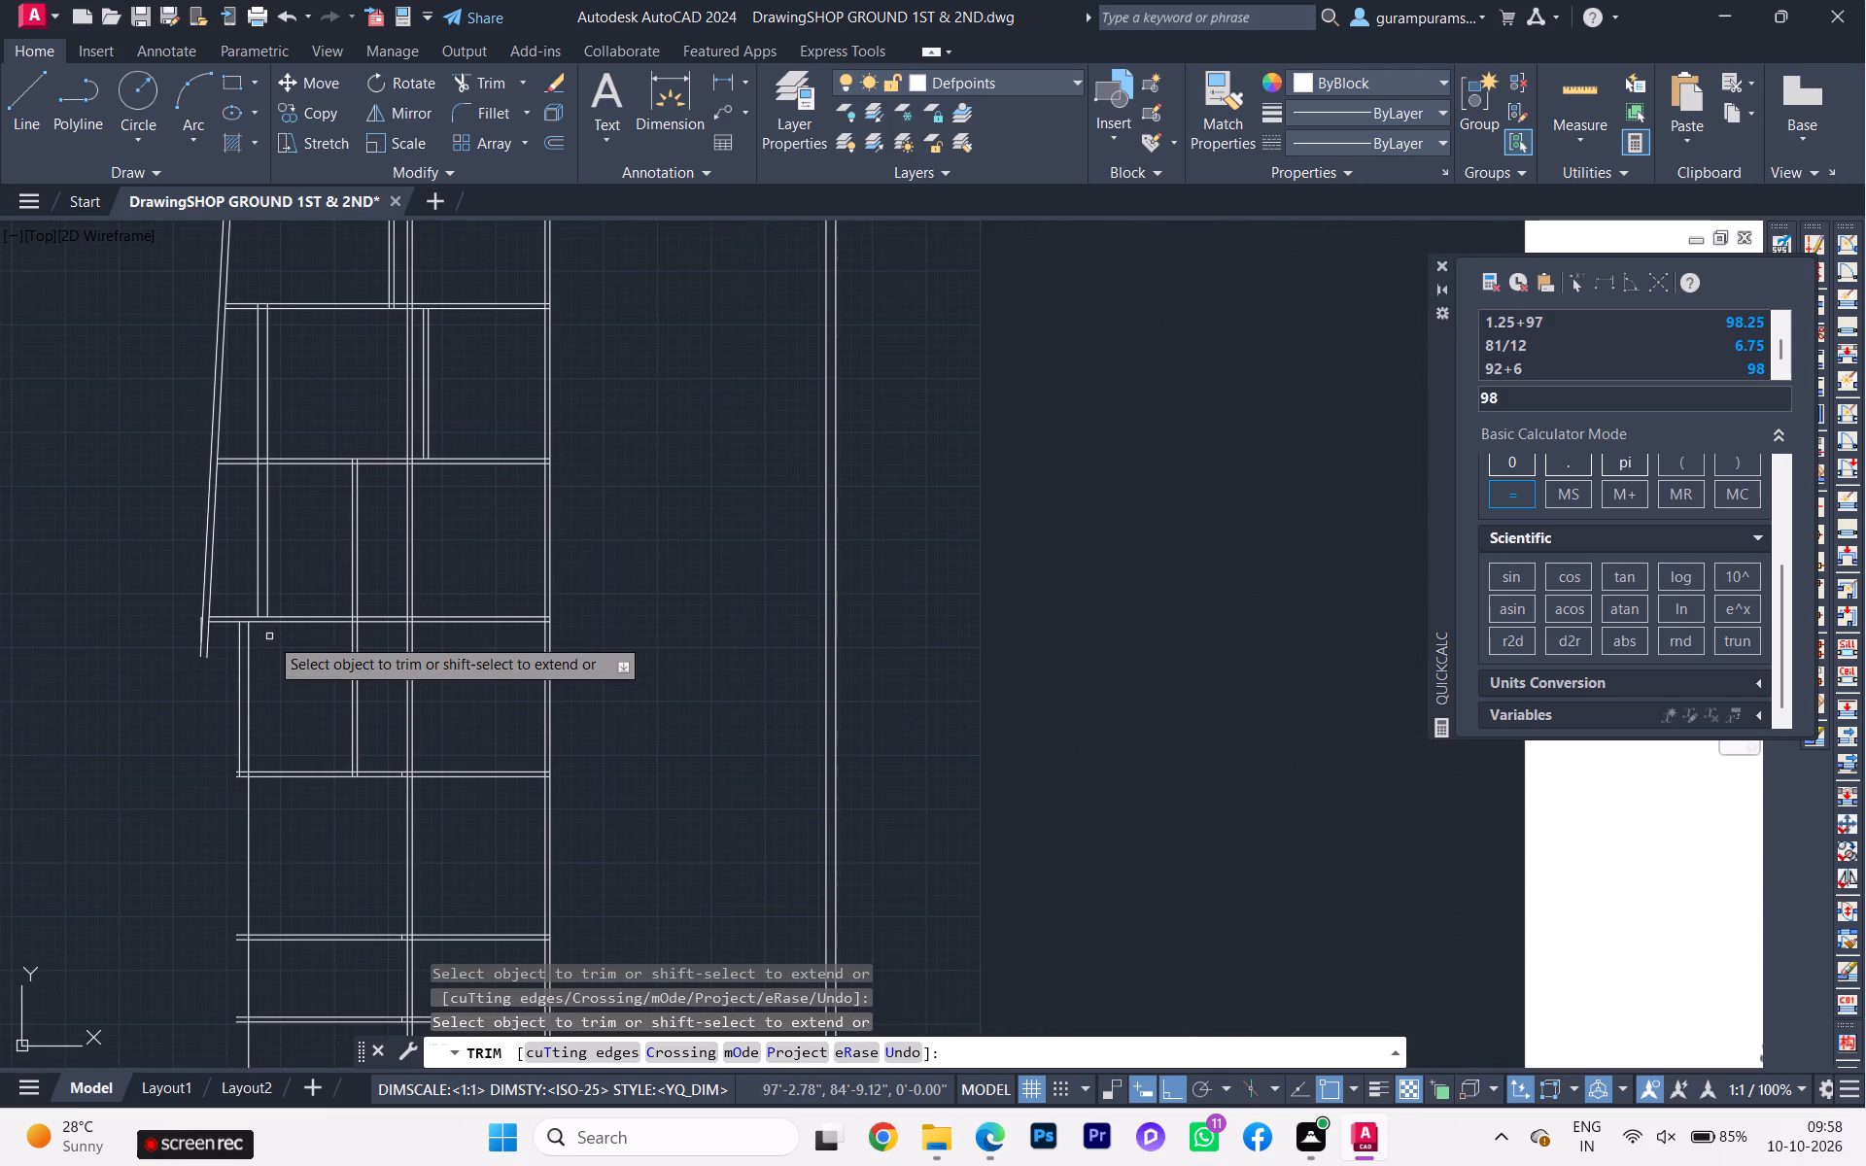
scroll(276, 632, "down", 1)
middle_click_drag(280, 643, 304, 779)
scroll(304, 779, "down", 1)
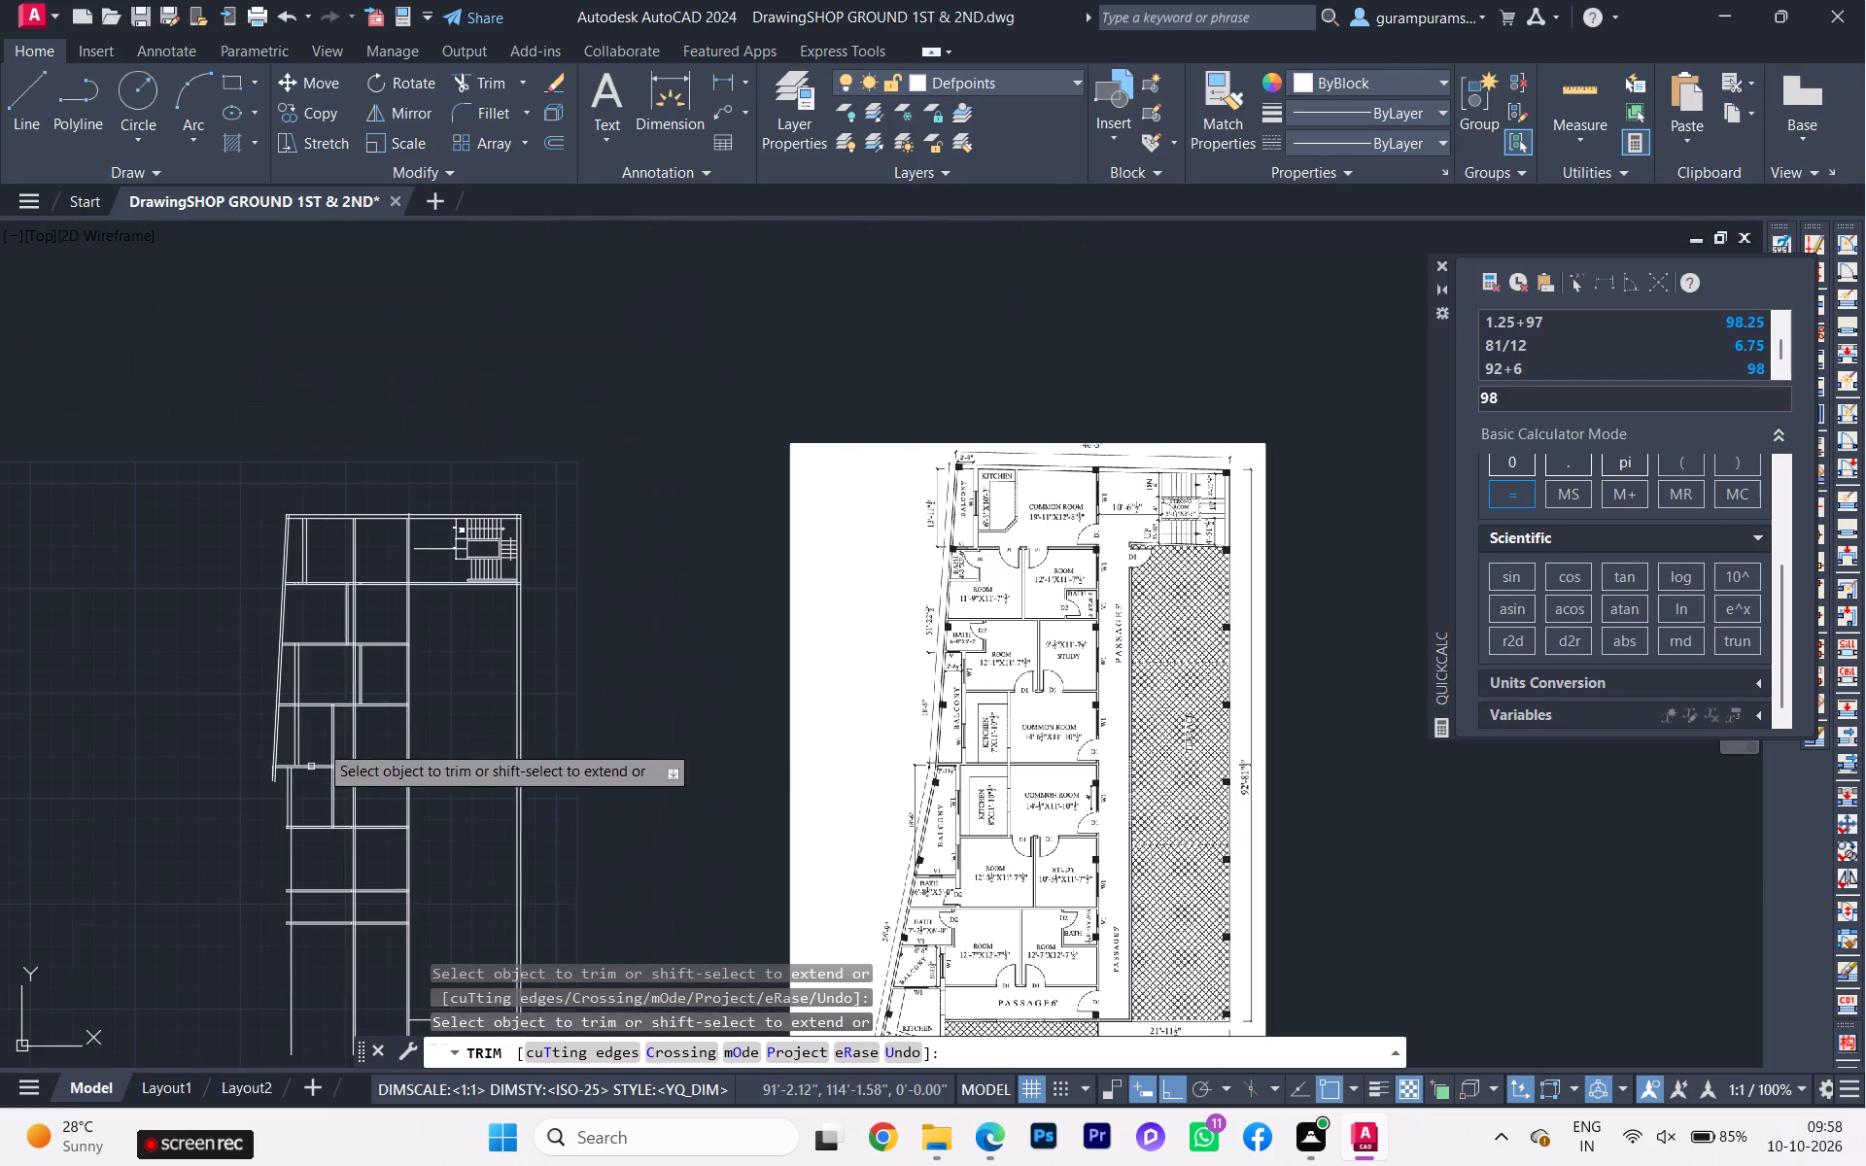
scroll(320, 673, "up", 2)
scroll(152, 664, "down", 2)
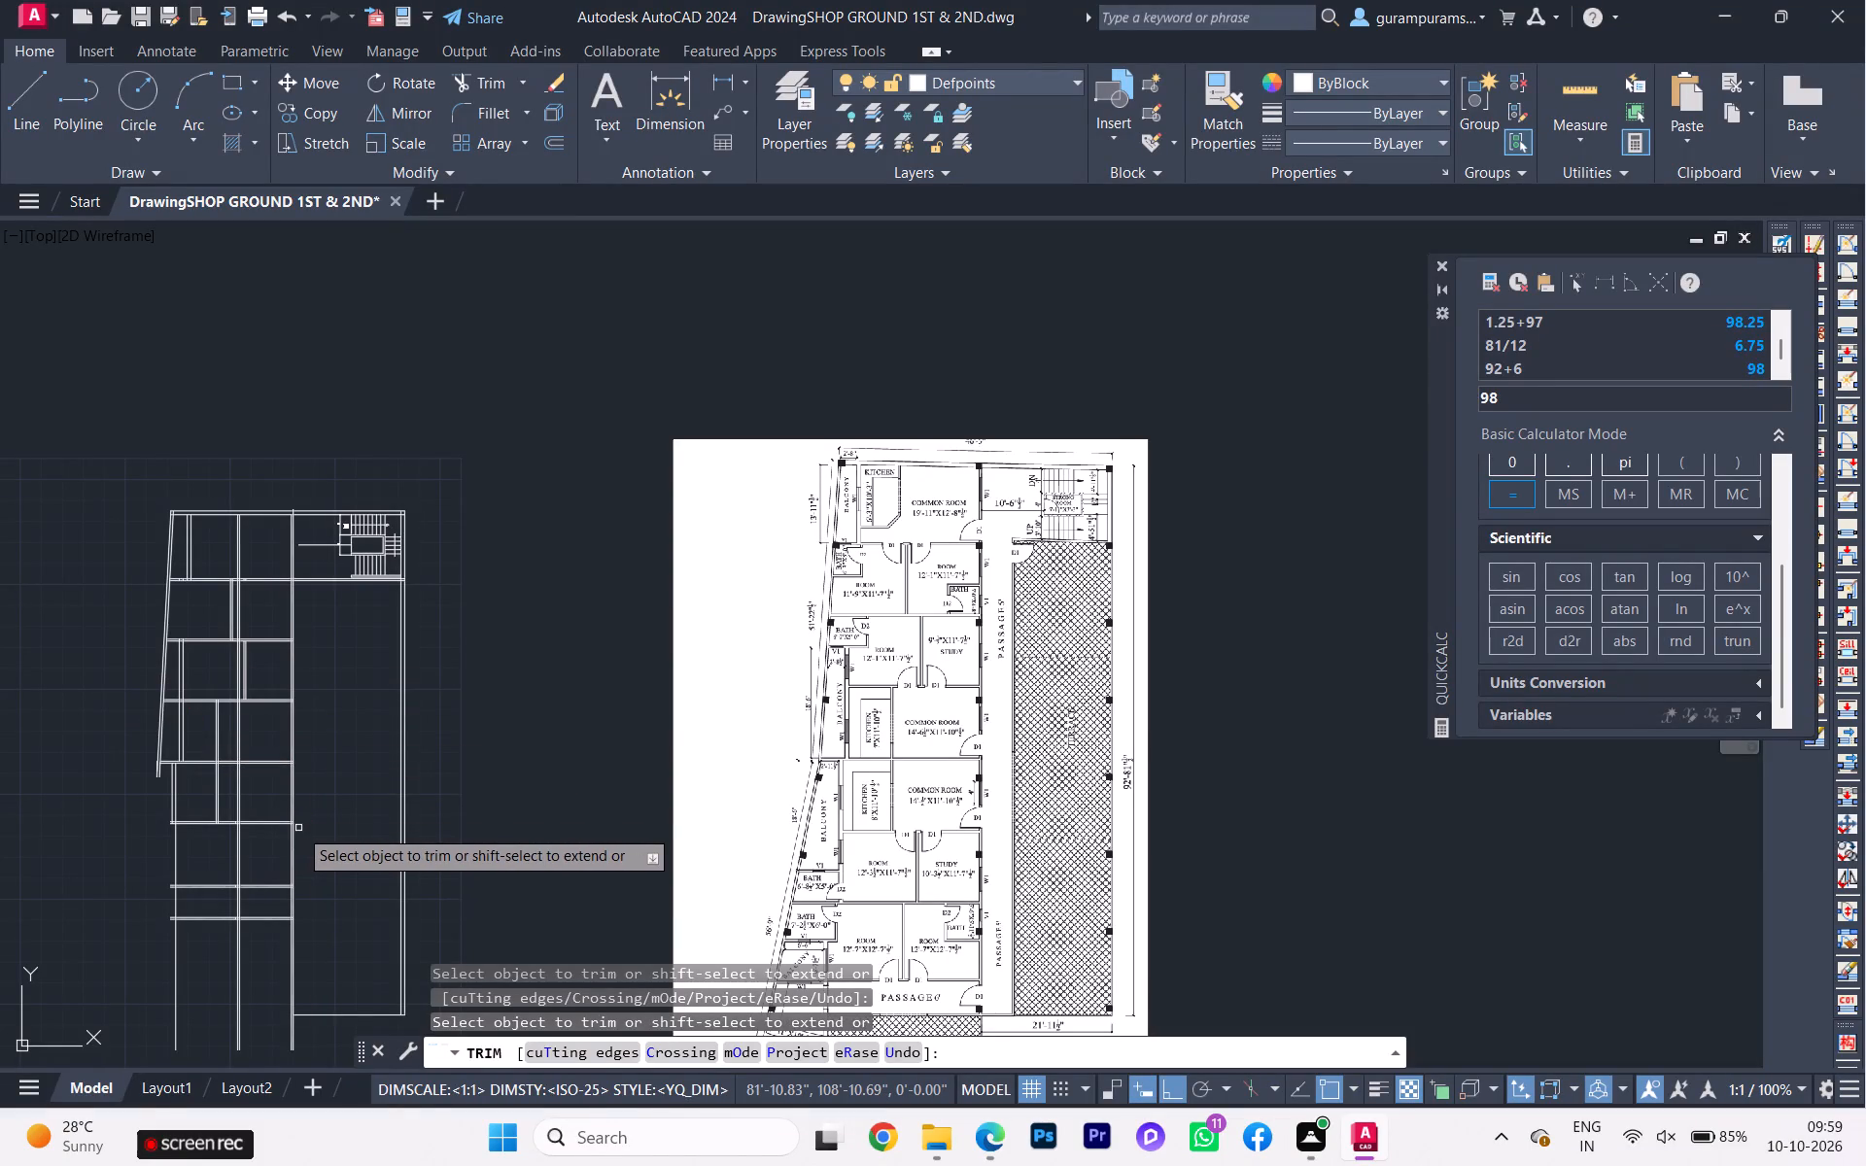
middle_click_drag(298, 828, 303, 735)
key("Escape")
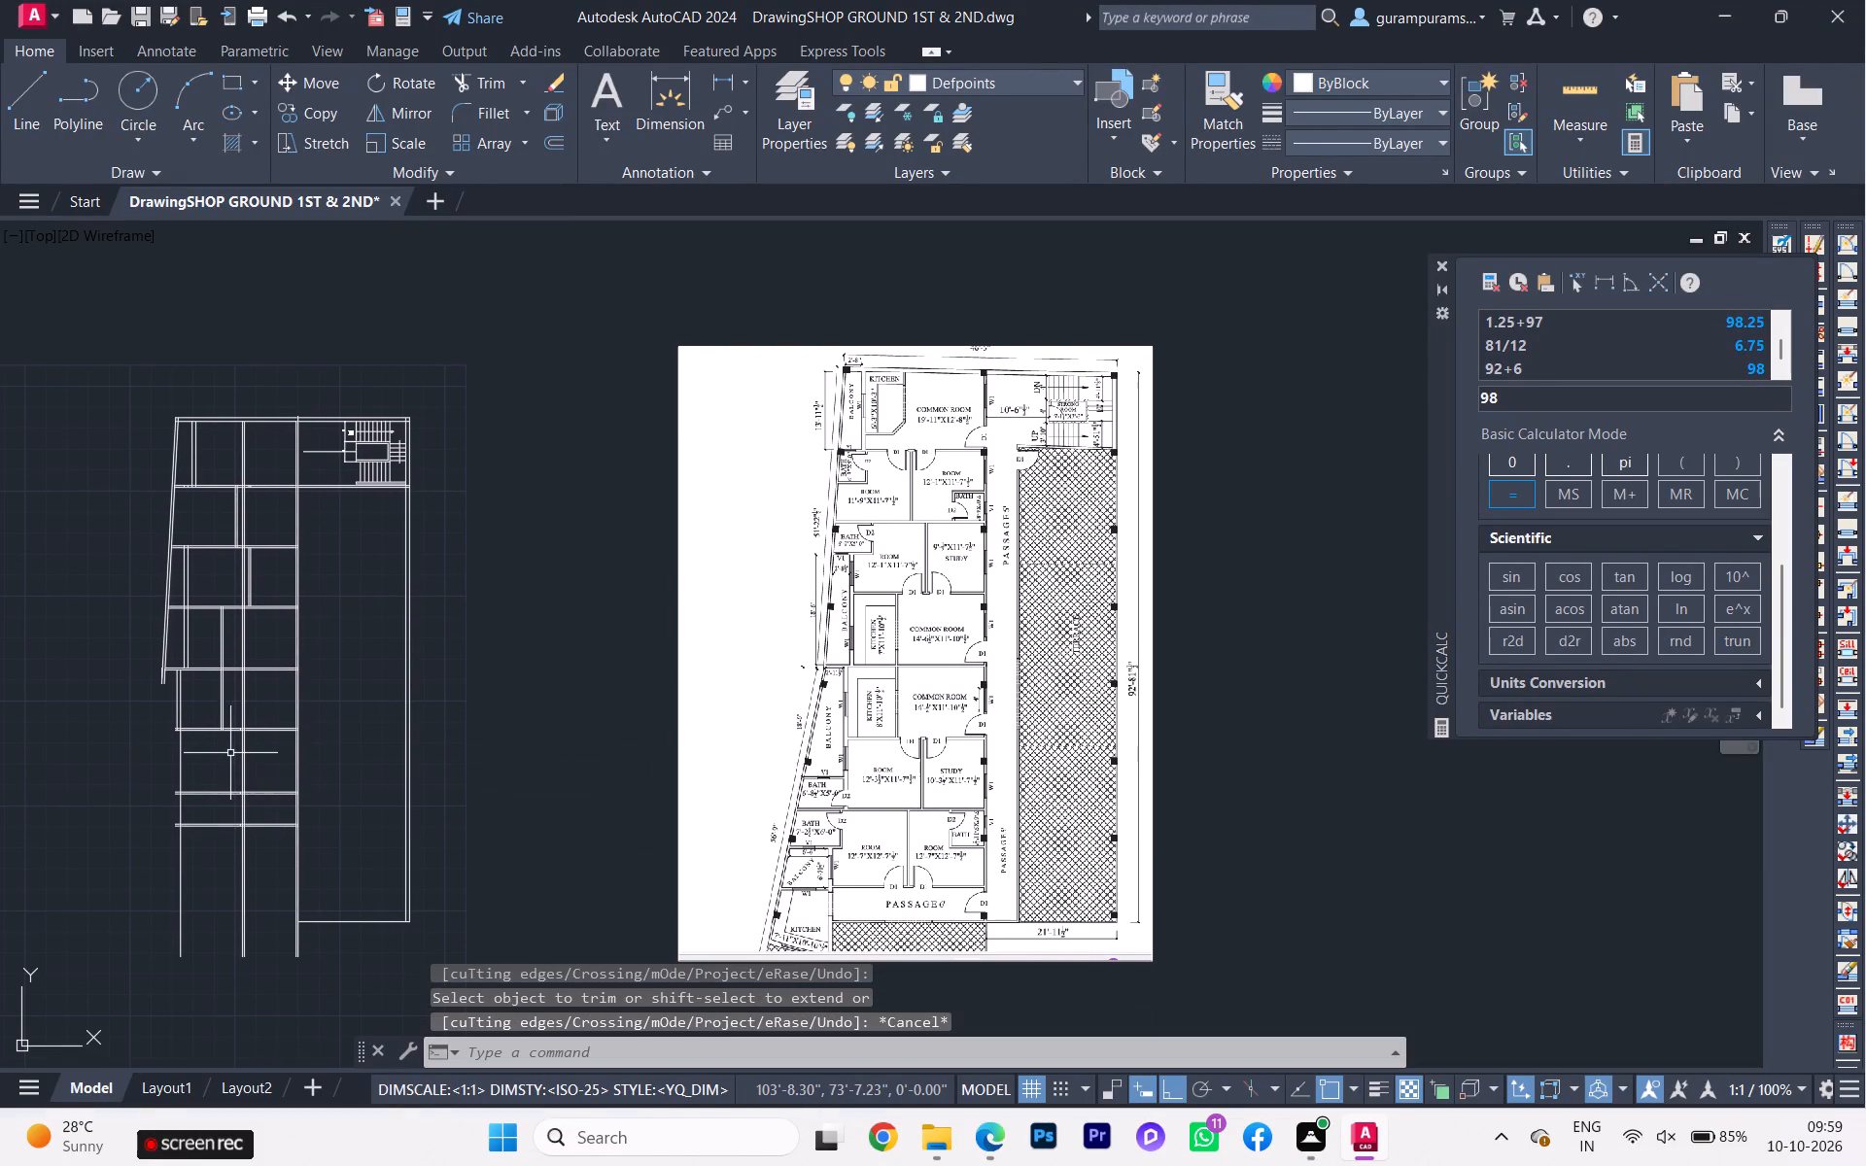
Extend the balcony-side wall's outer line southward through the room and study bay to the next cross wall.
type("ex")
left_click(326, 798)
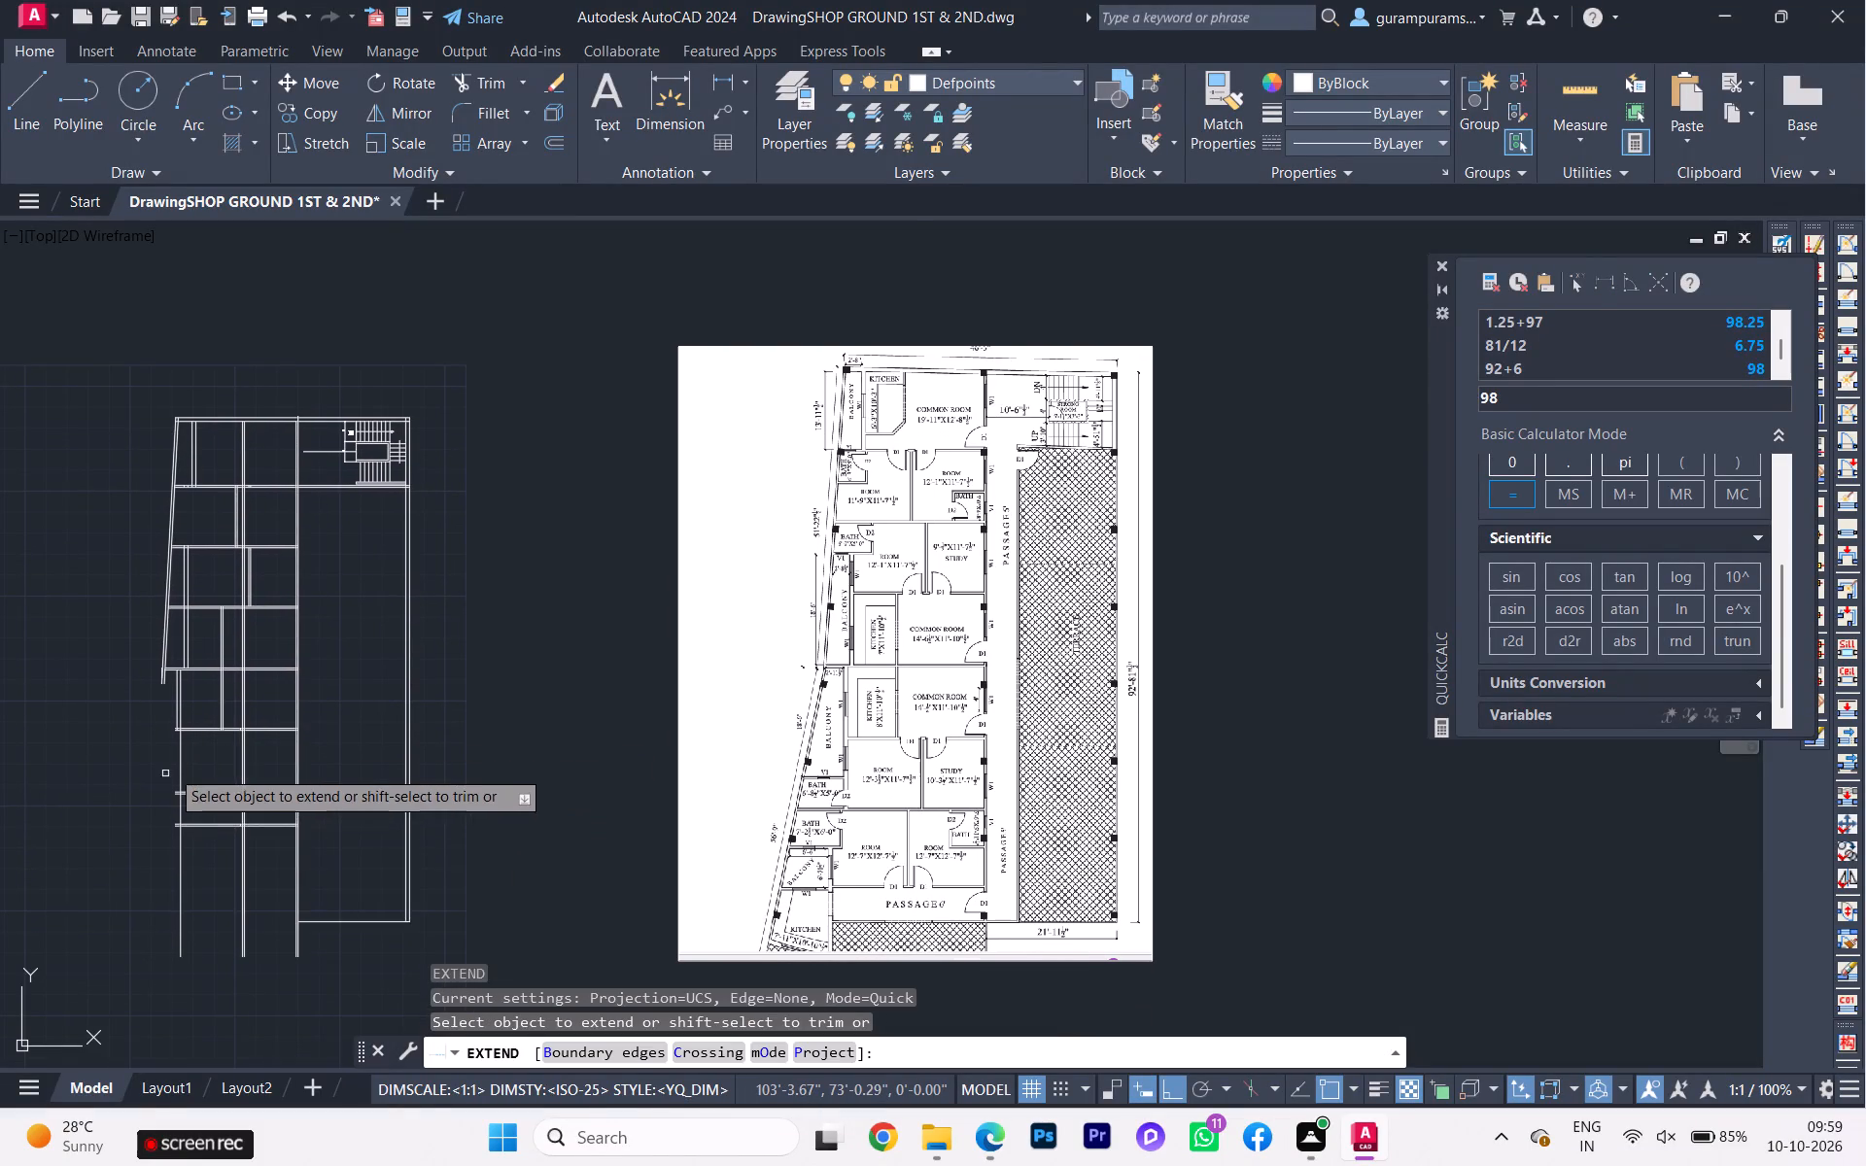
scroll(184, 767, "up", 4)
left_click(88, 550)
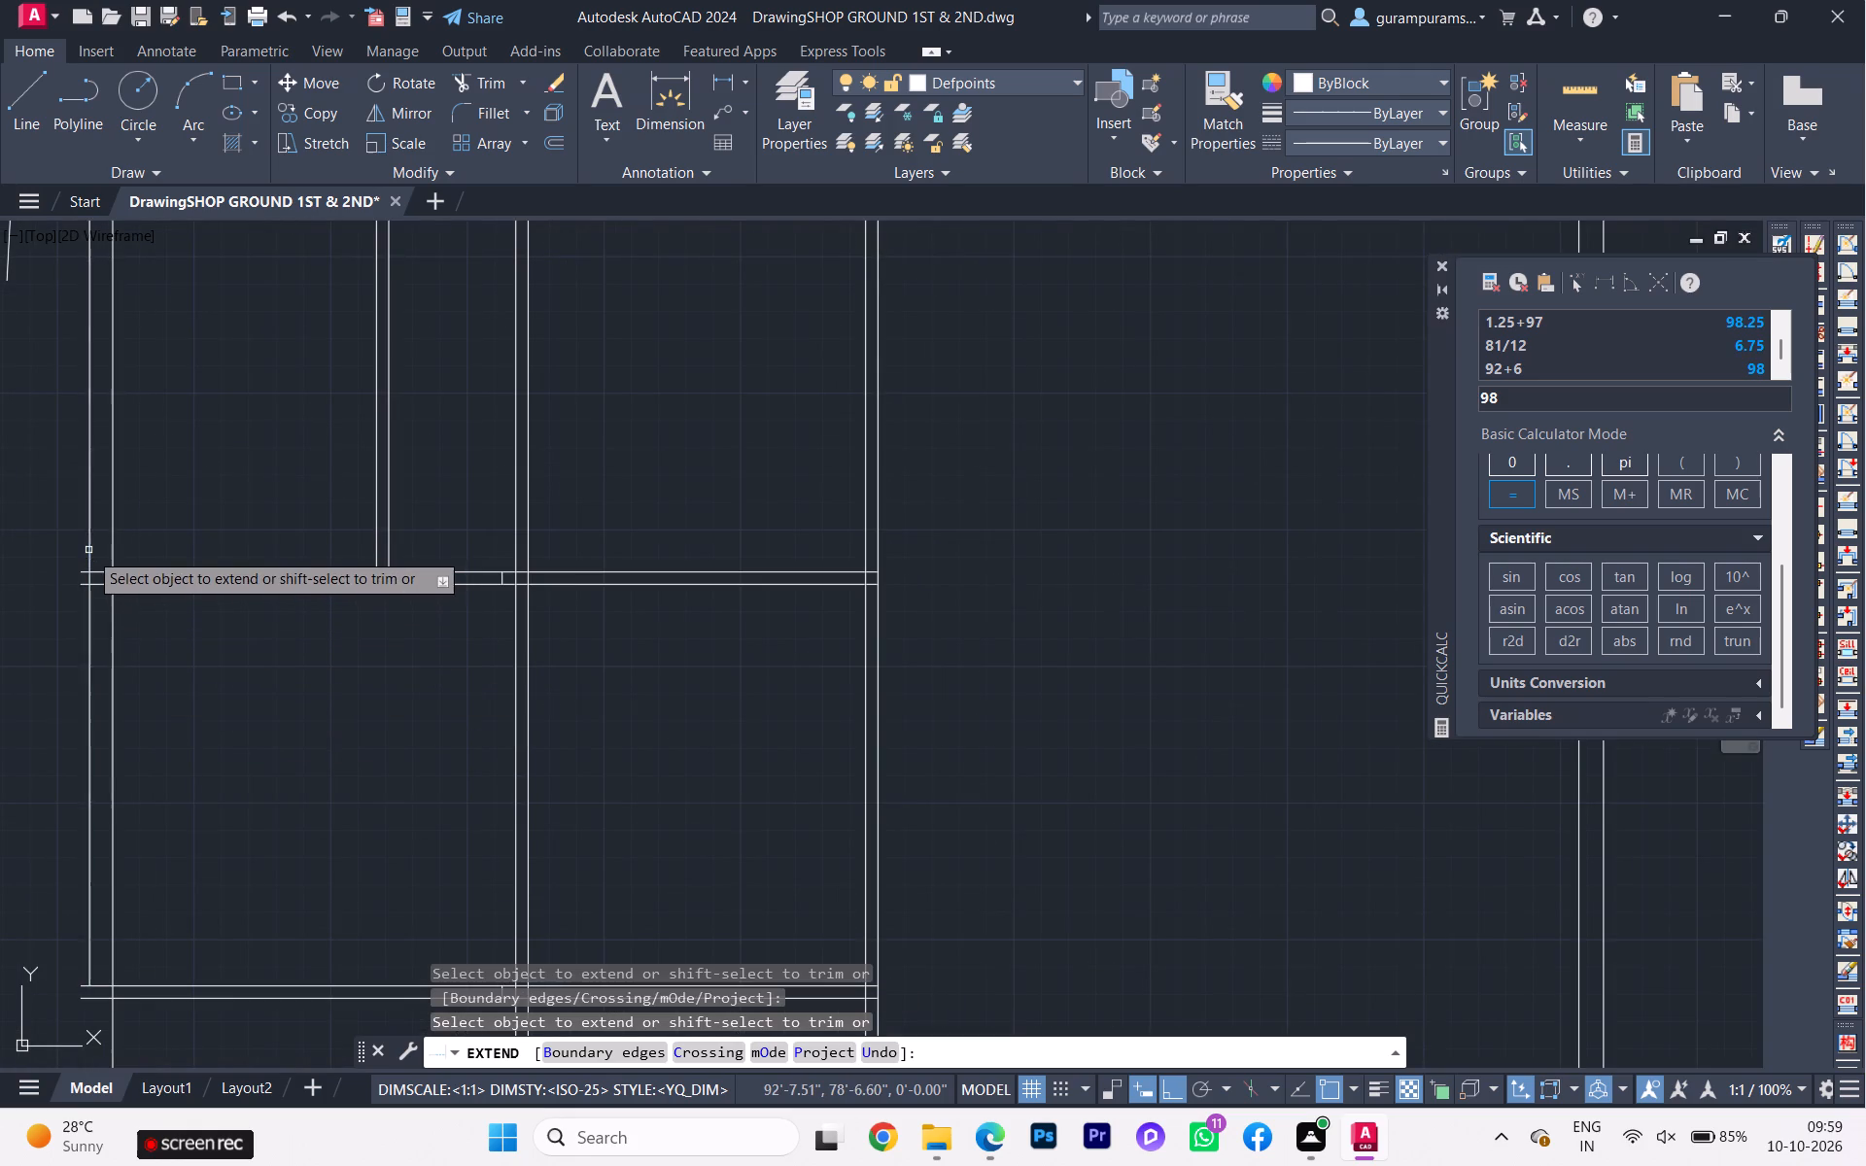
scroll(116, 646, "down", 3)
key("Escape")
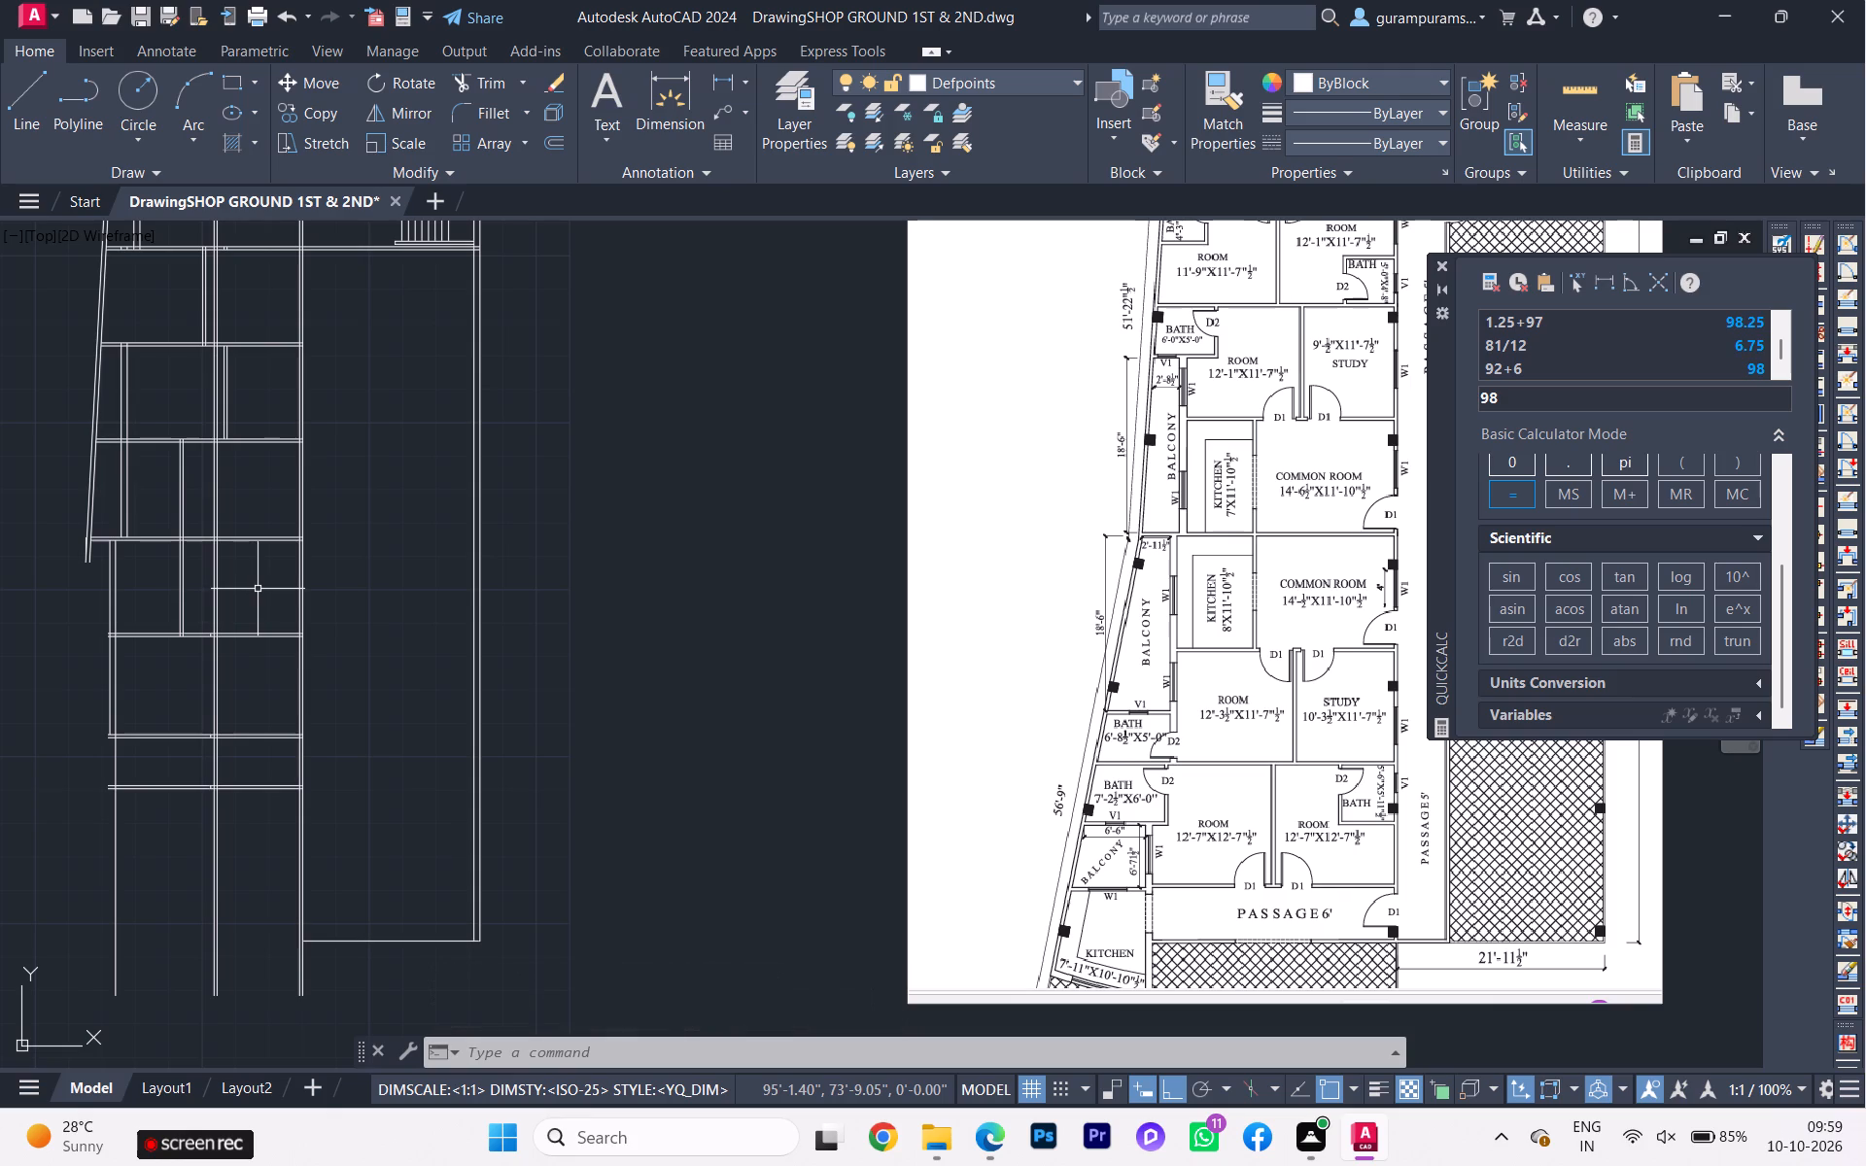
Trim the room and study partition lines where they cross the wall on the north side of that bay.
type("tr")
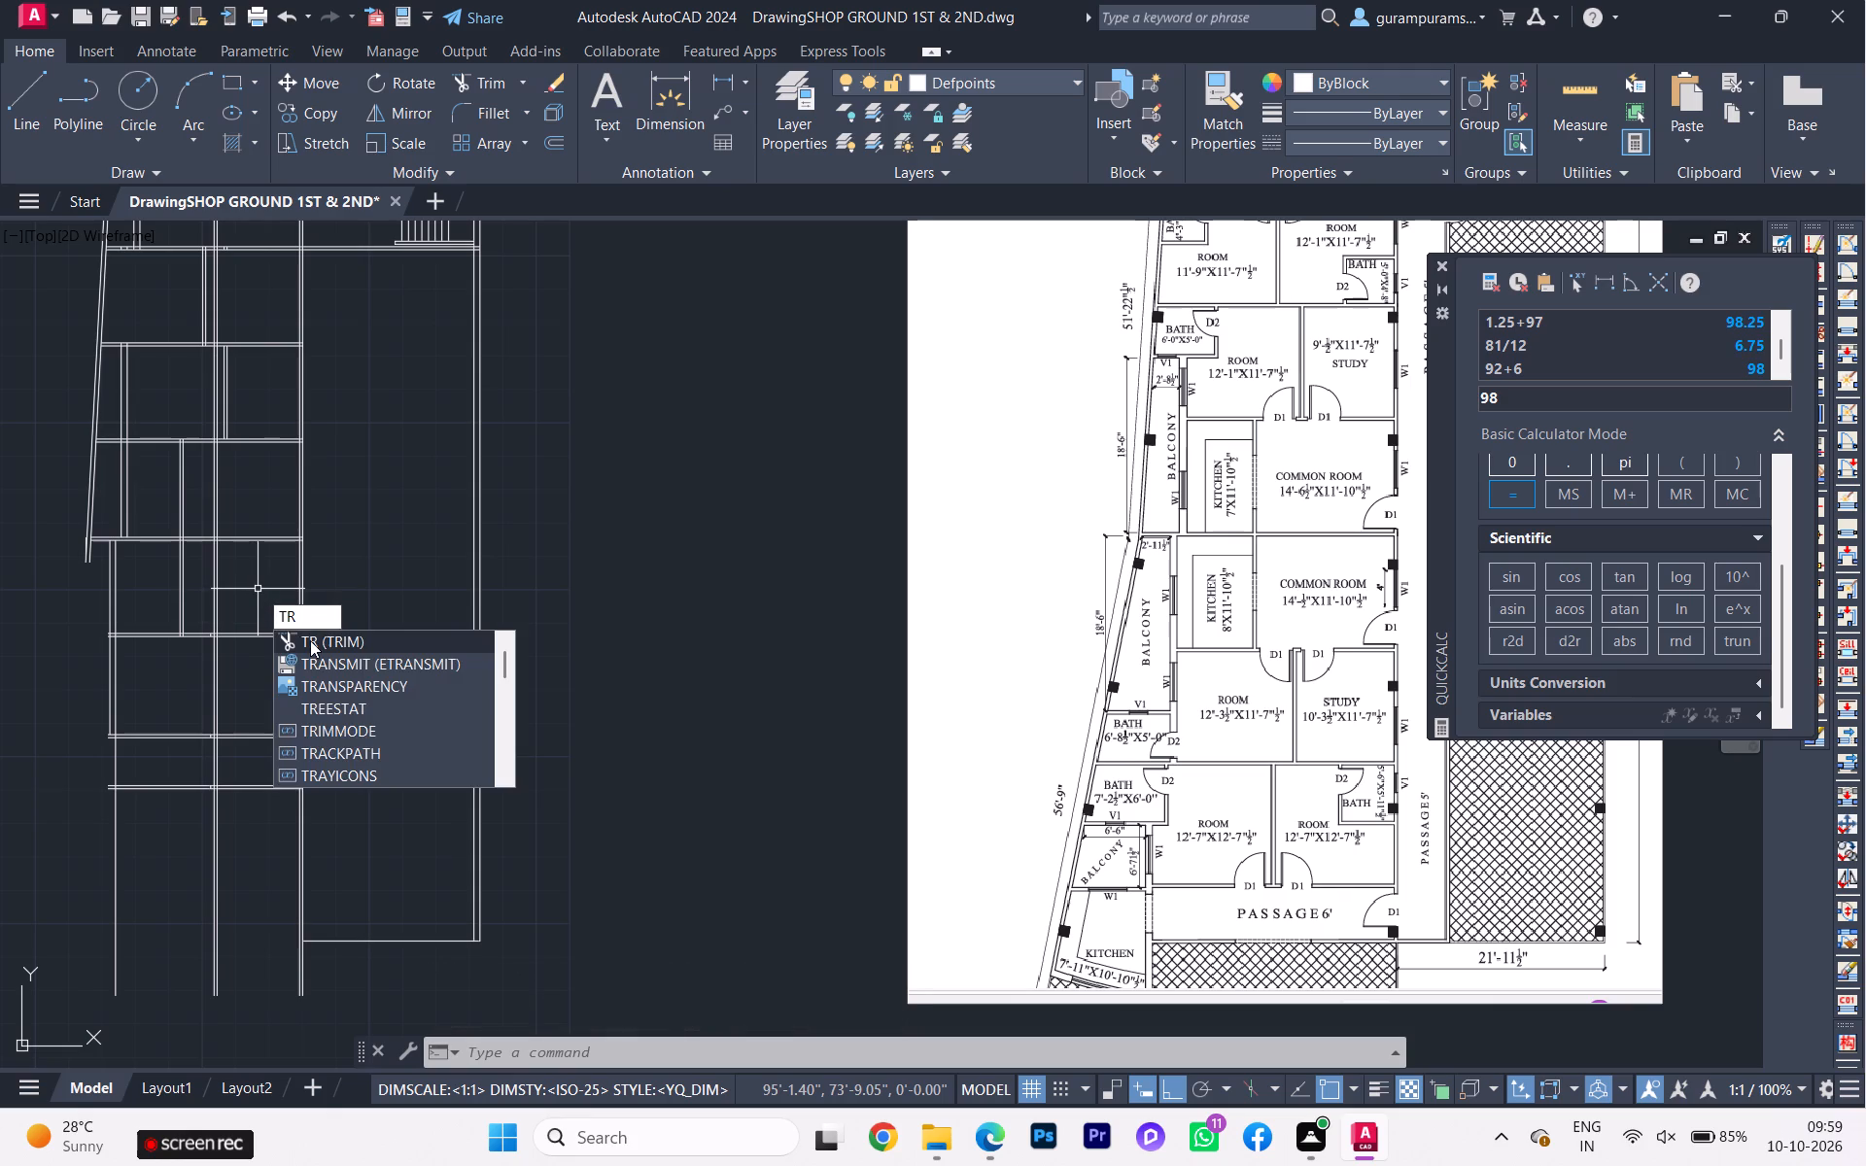
left_click(310, 640)
scroll(227, 623, "down", 3)
scroll(227, 623, "up", 6)
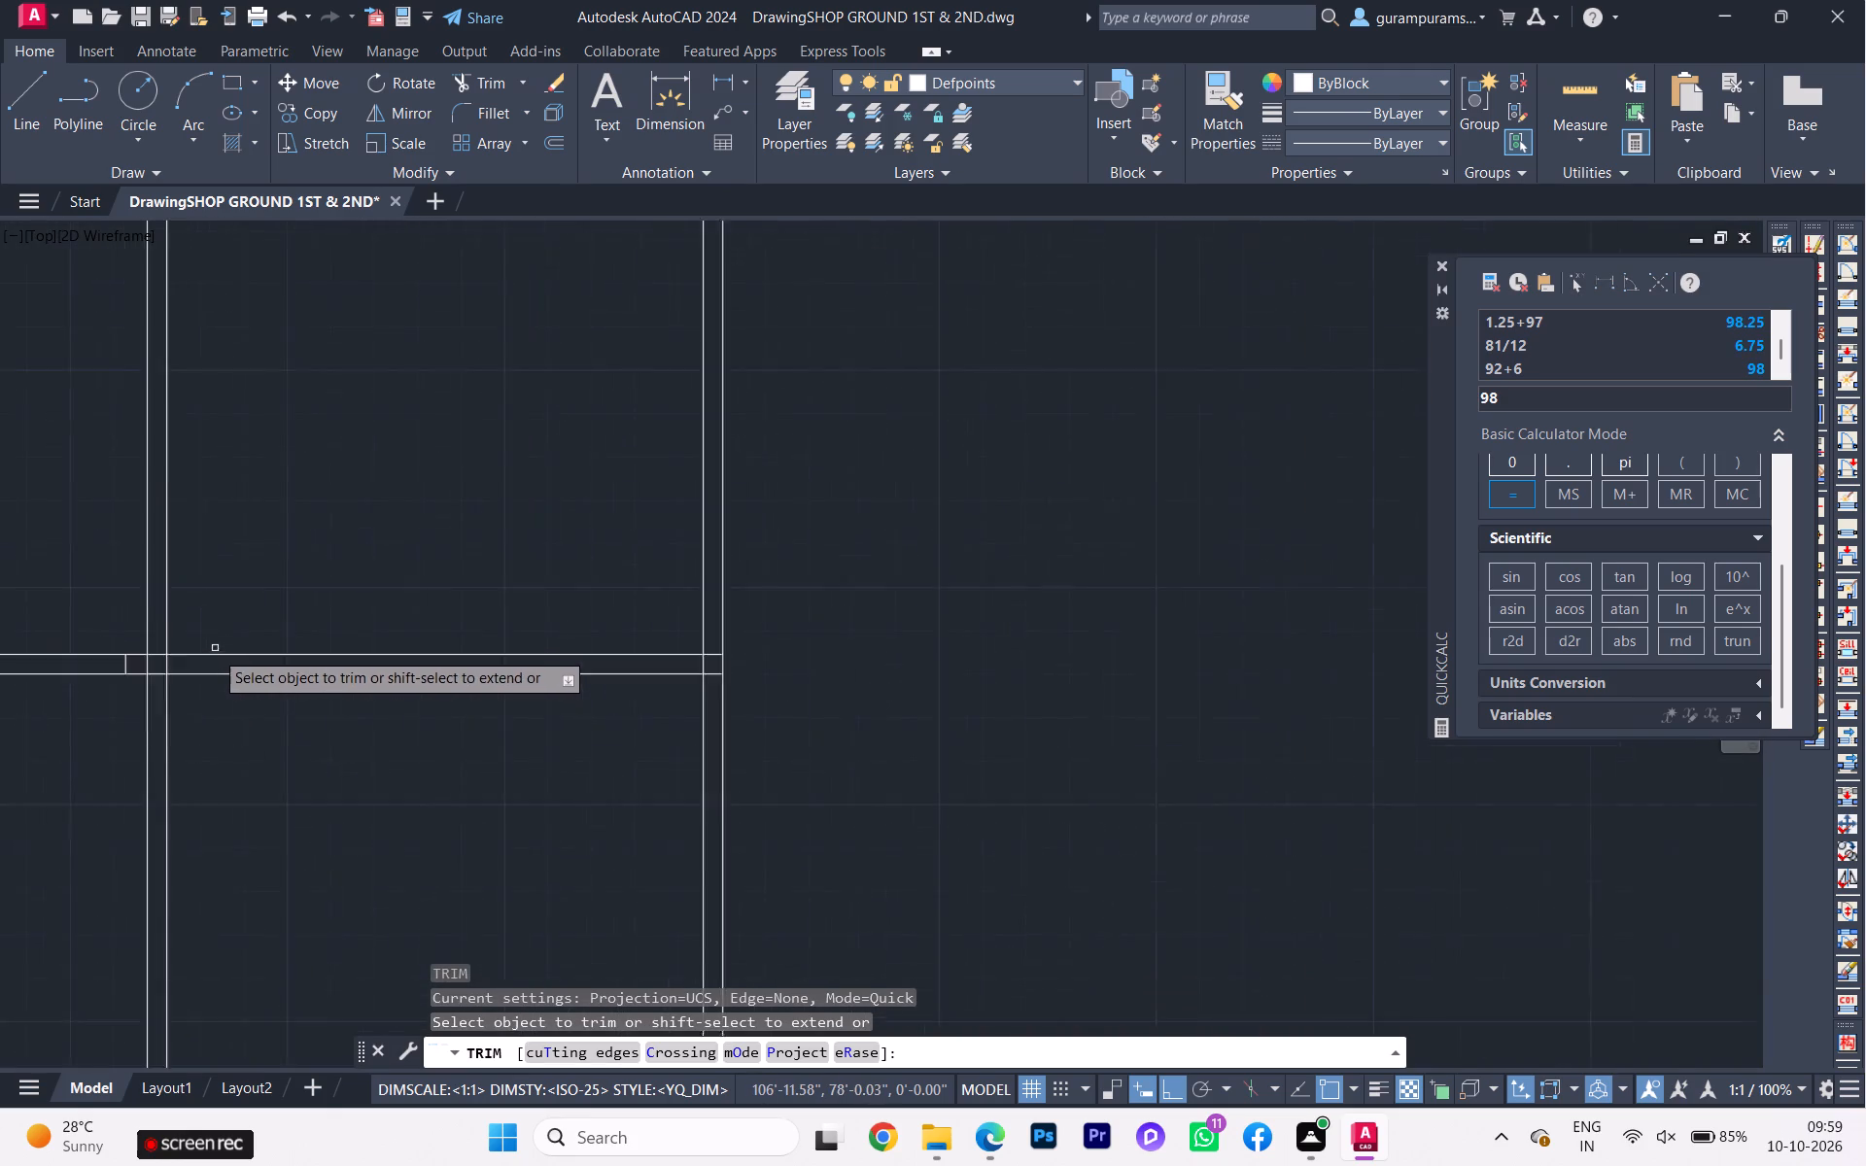
left_click(60, 684)
left_click(158, 685)
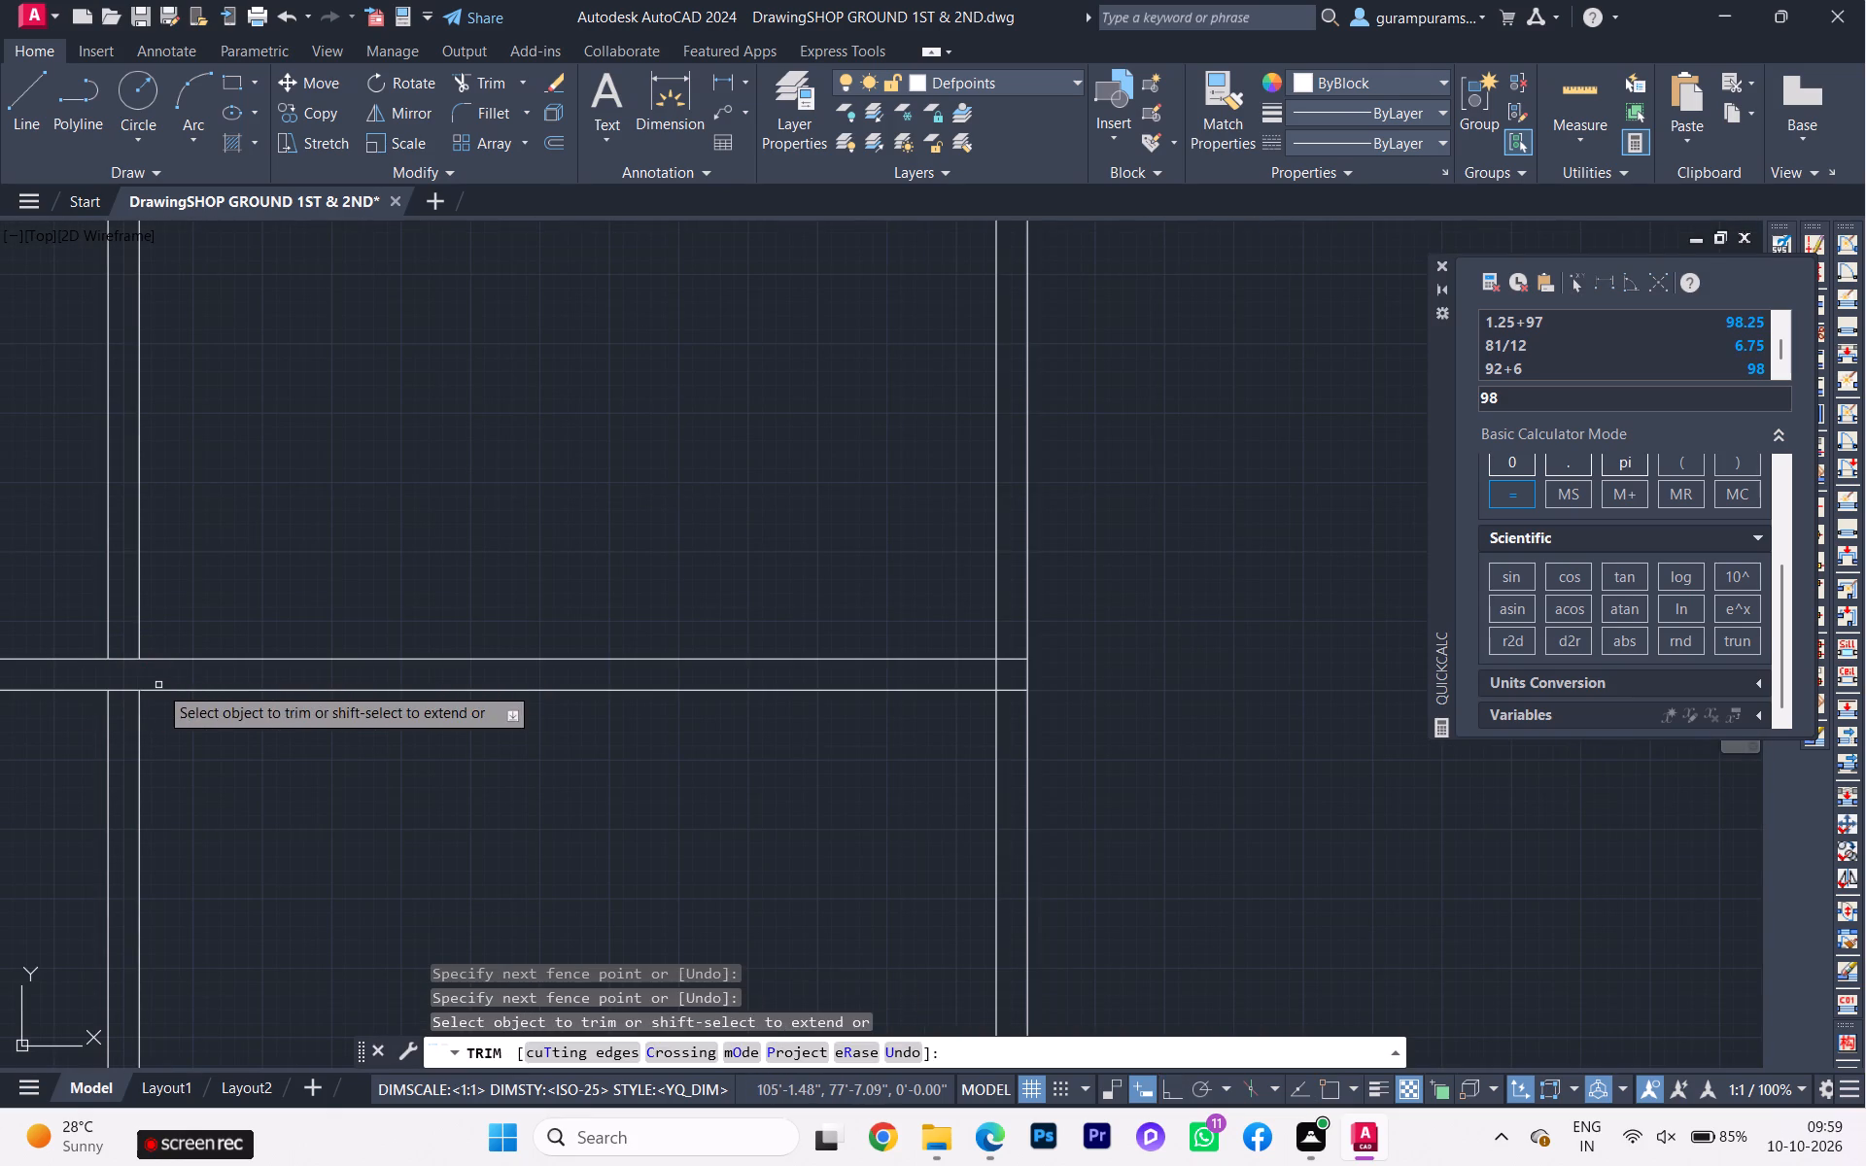
key("Escape")
Delete the surplus partition lines running north of the room and study bay through the common rooms.
left_click(185, 567)
left_click(86, 553)
scroll(170, 568, "down", 5)
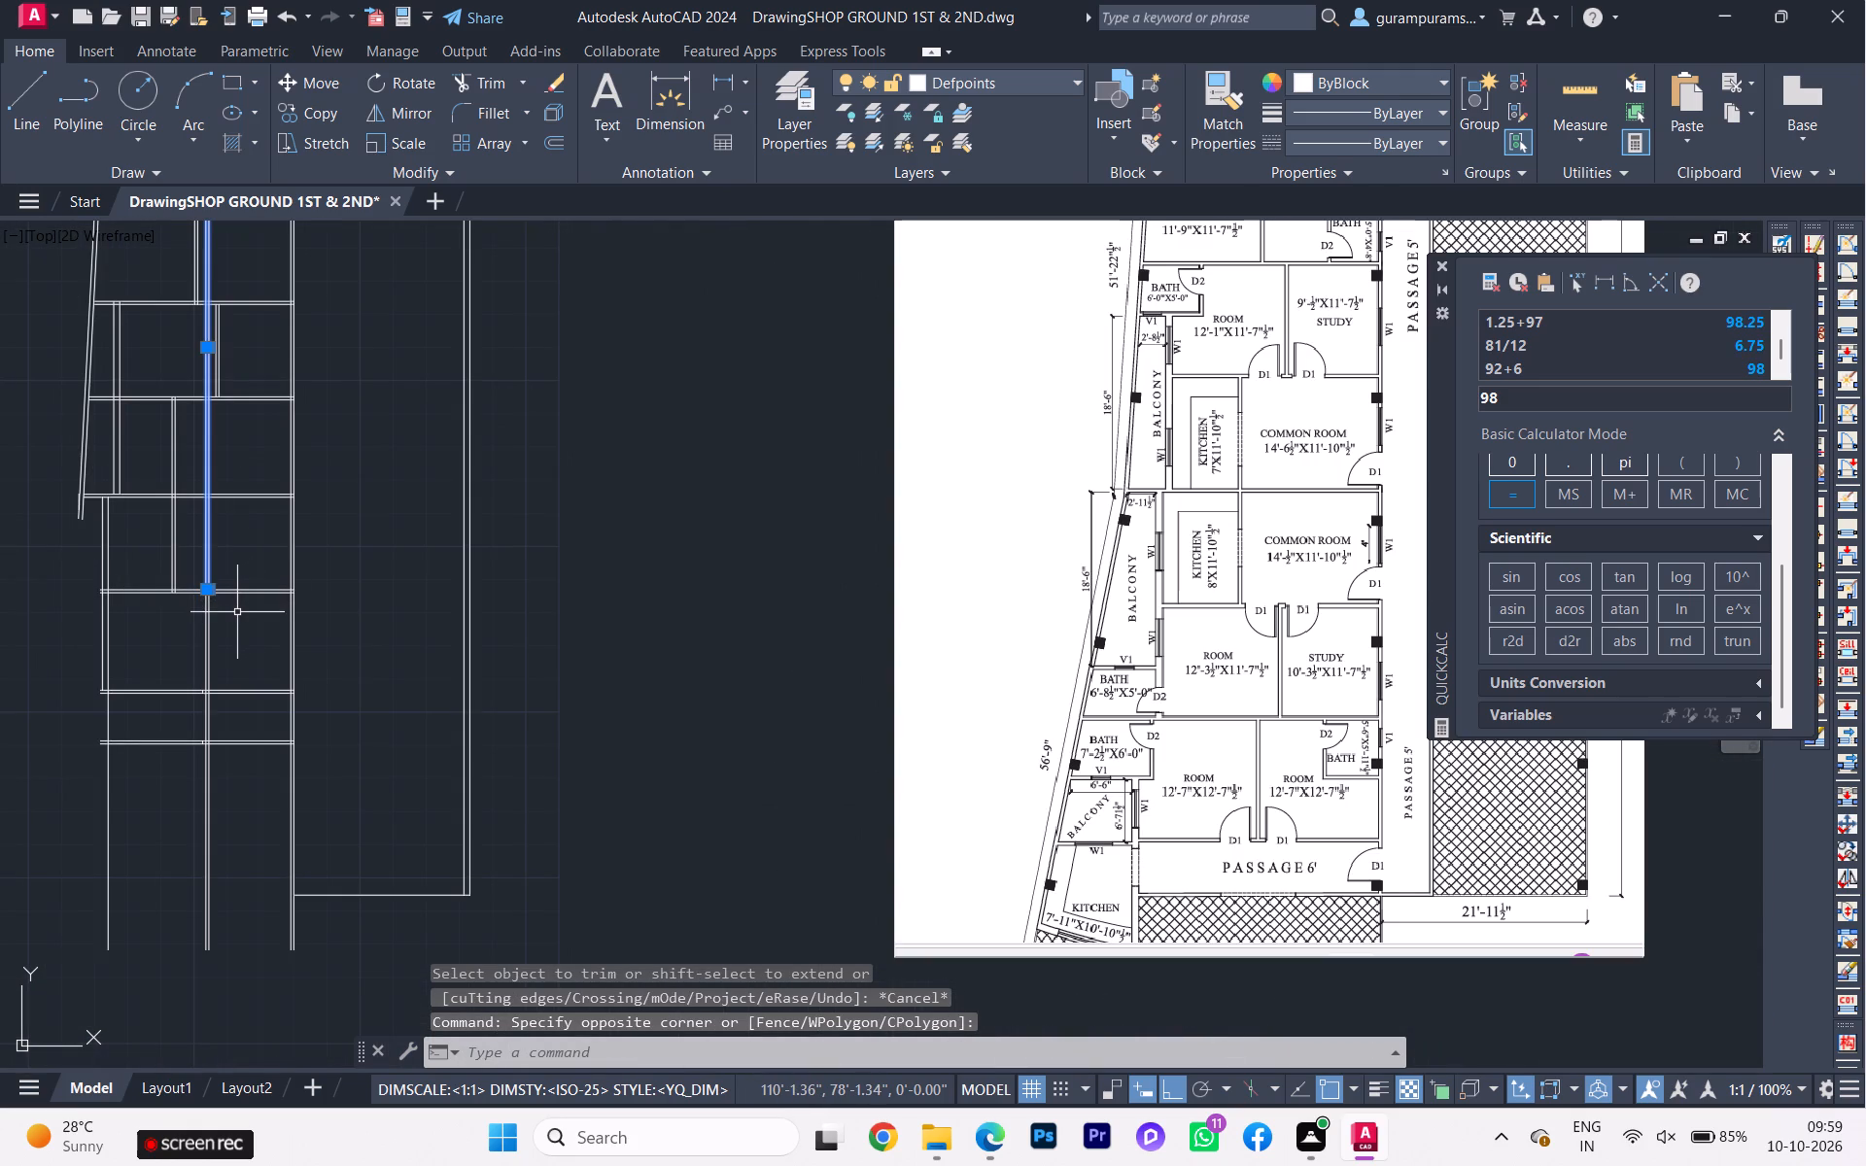
key("Delete")
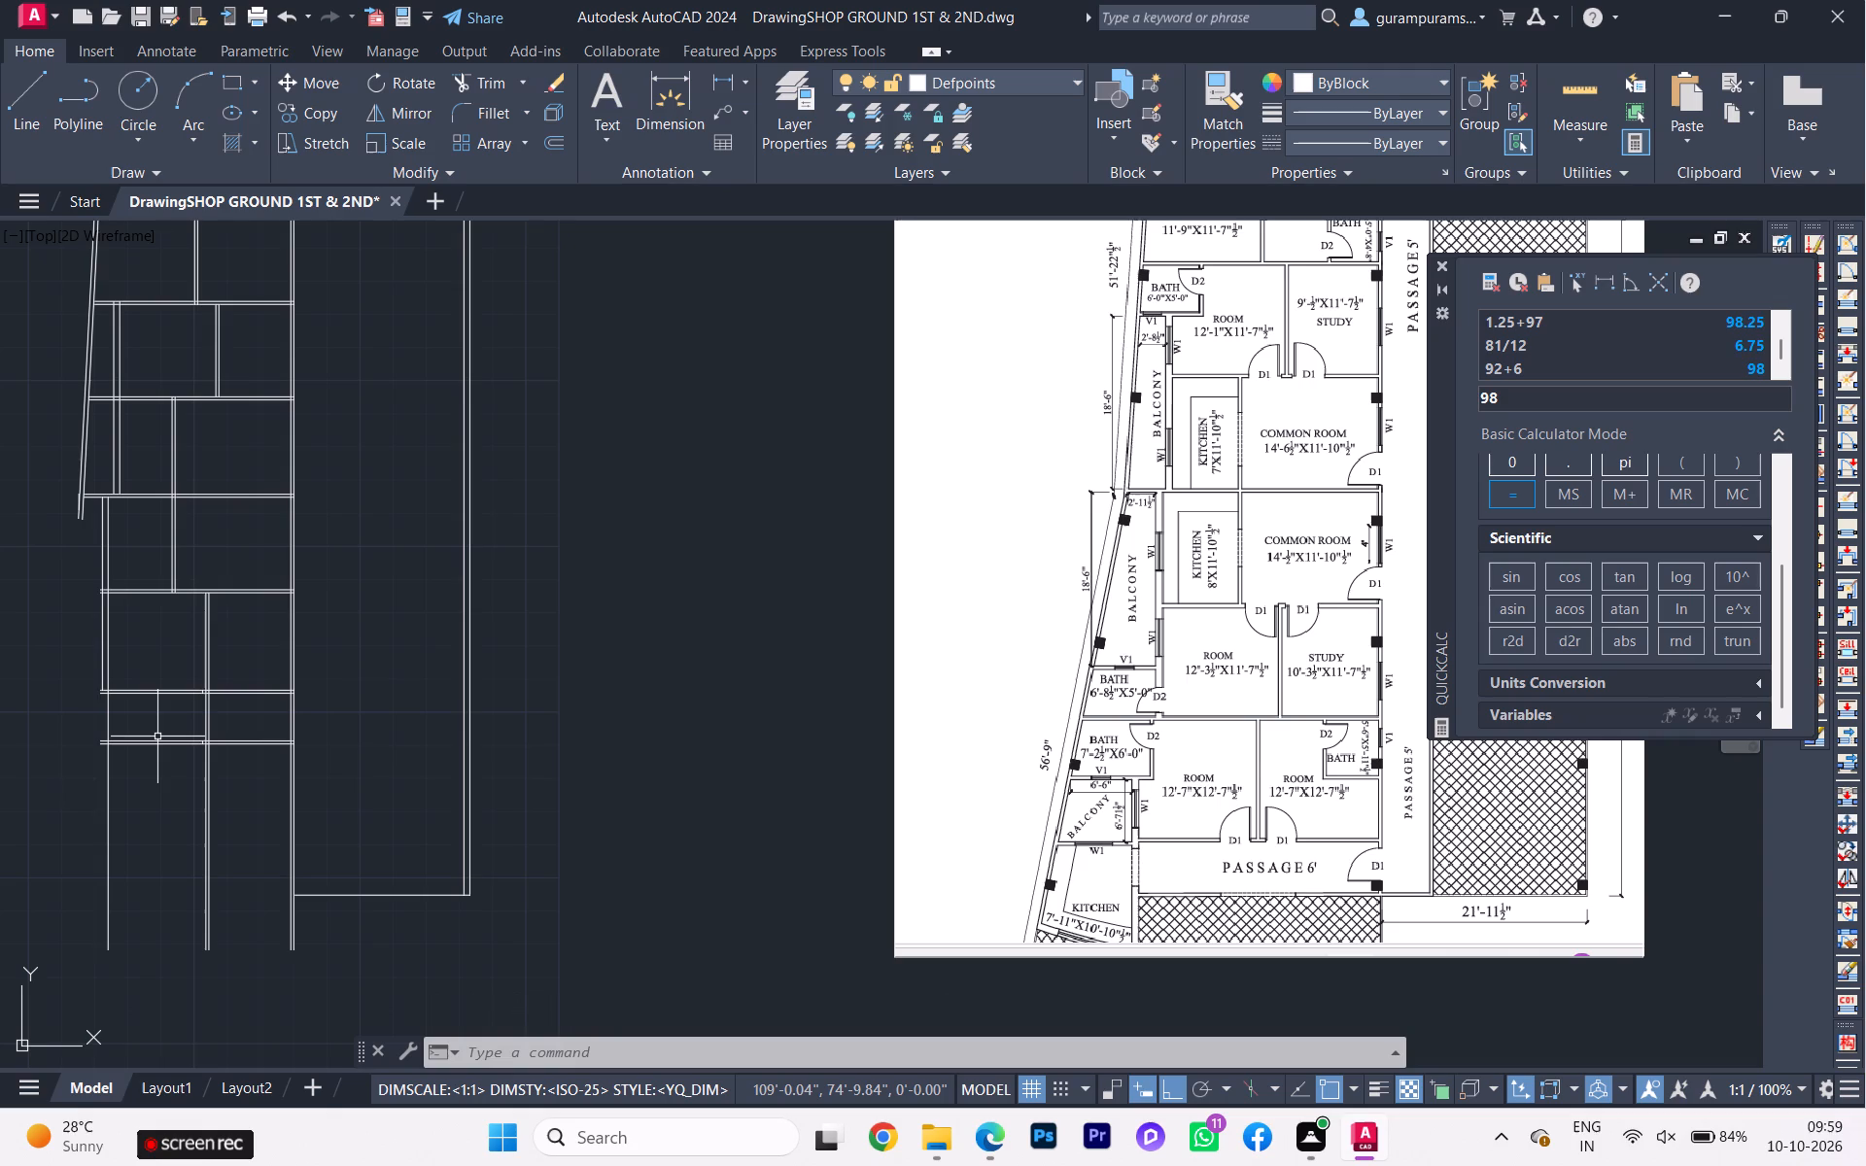
Trim the partition and balcony-side wall lines that continue south beyond the room and study bay.
scroll(179, 612, "down", 1)
scroll(227, 599, "up", 2)
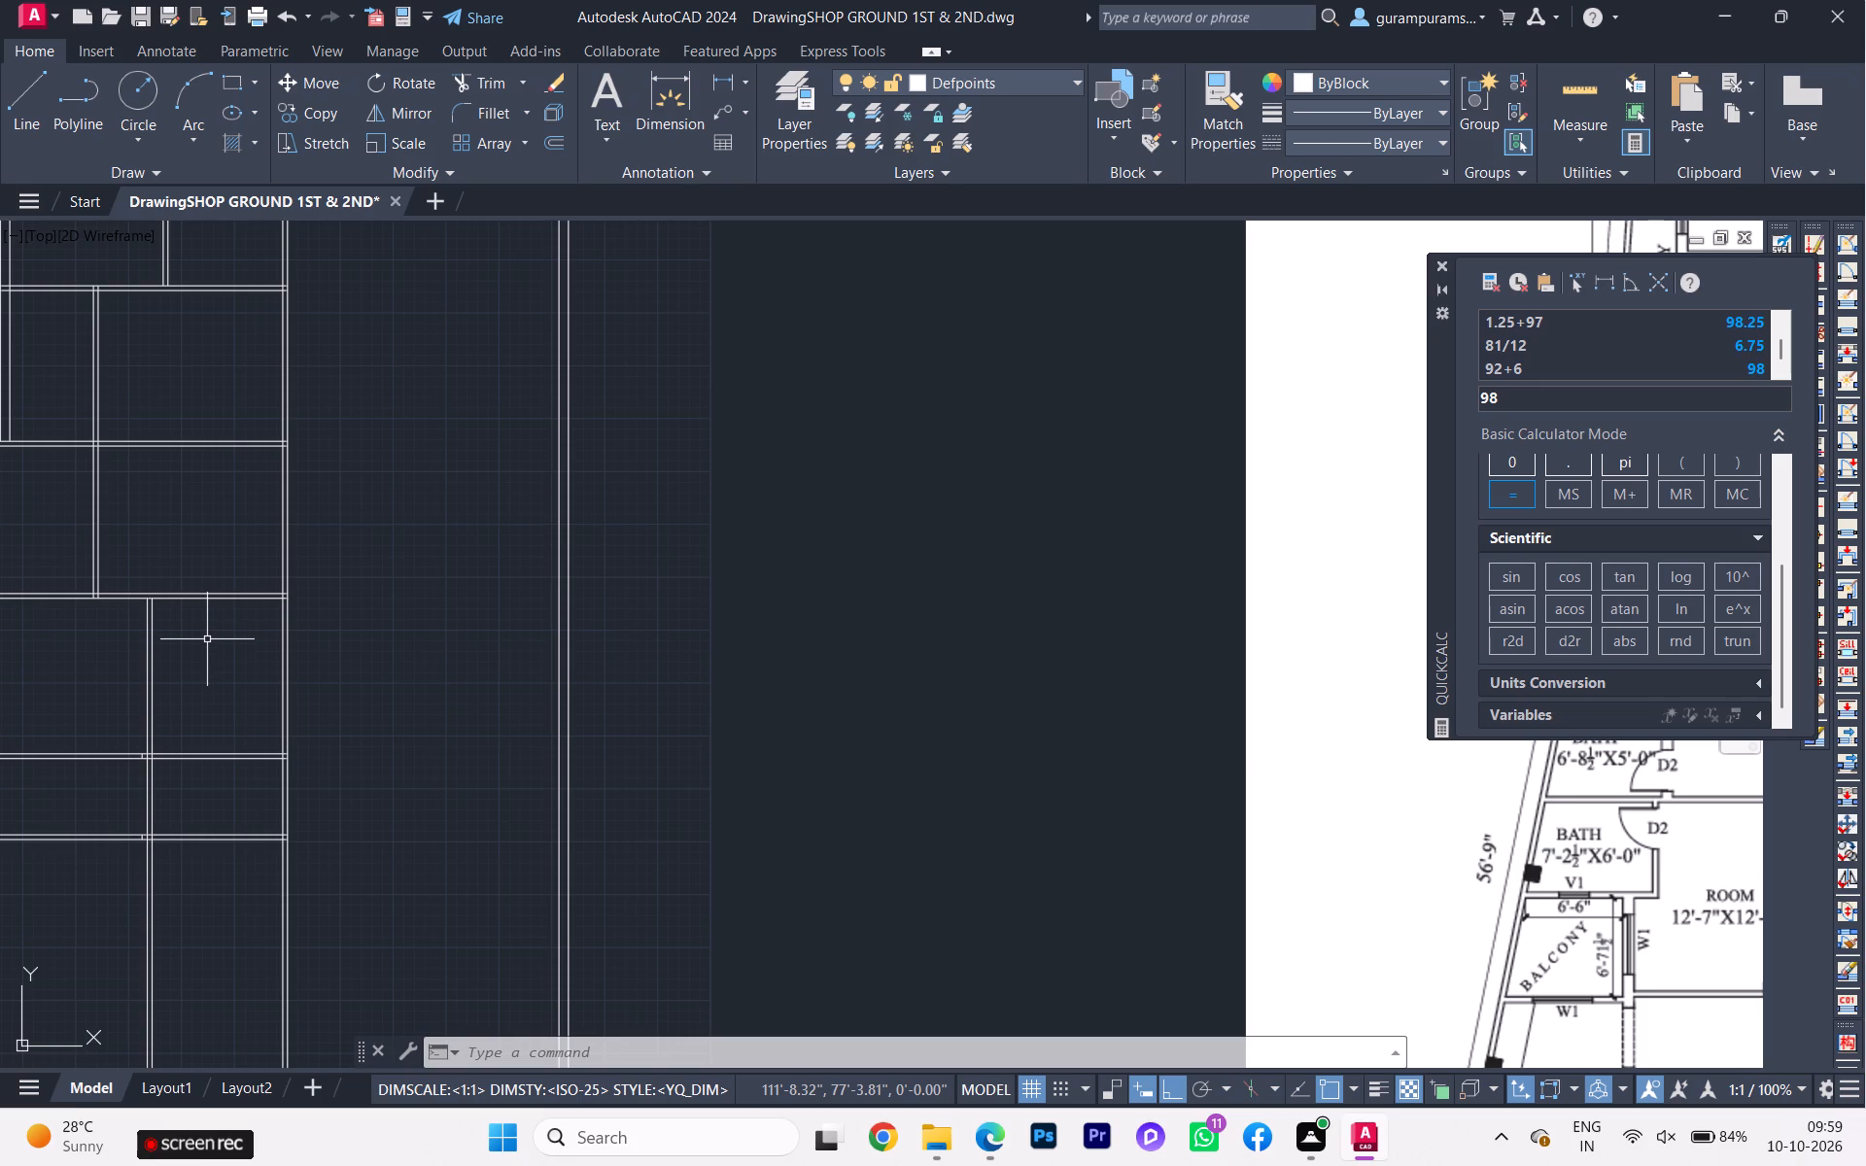
scroll(210, 629, "down", 1)
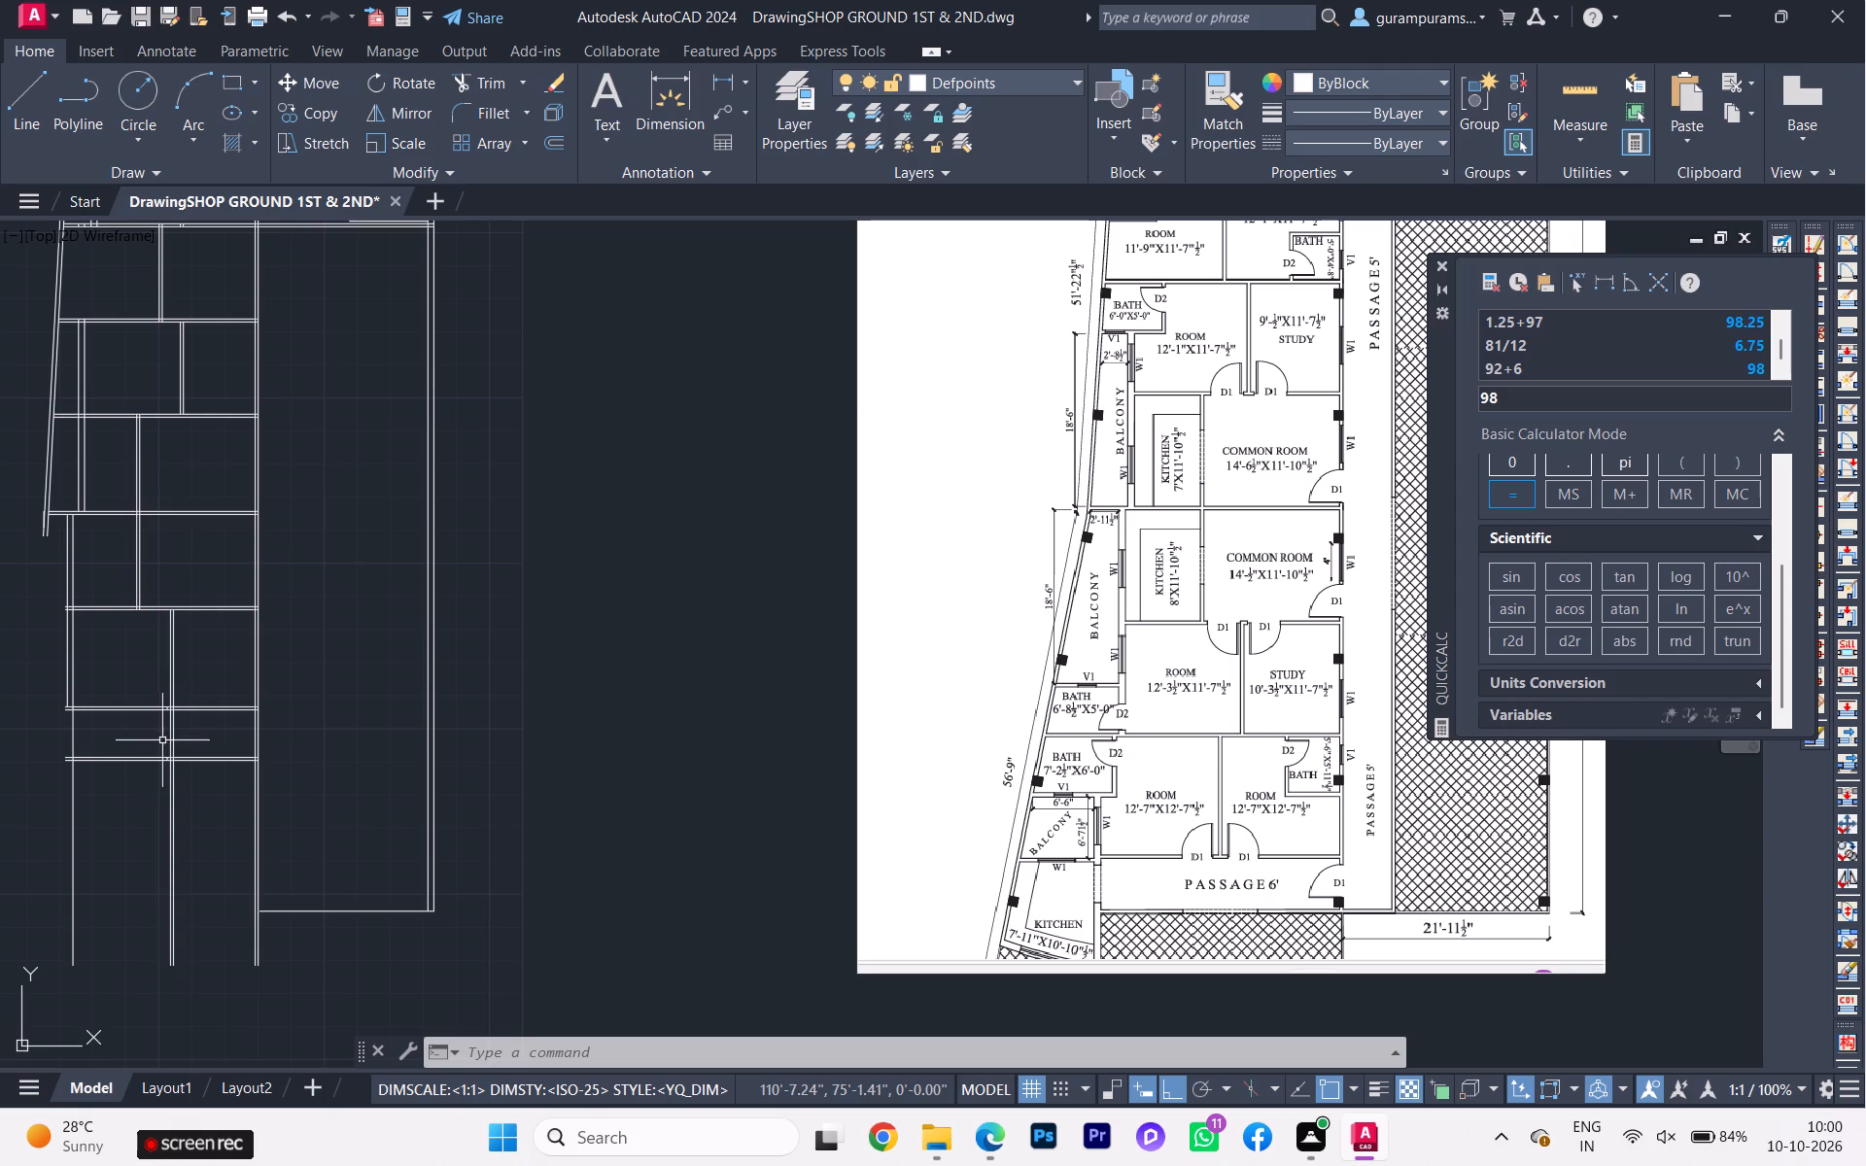
key("t")
key("r")
left_click(265, 833)
left_click(190, 736)
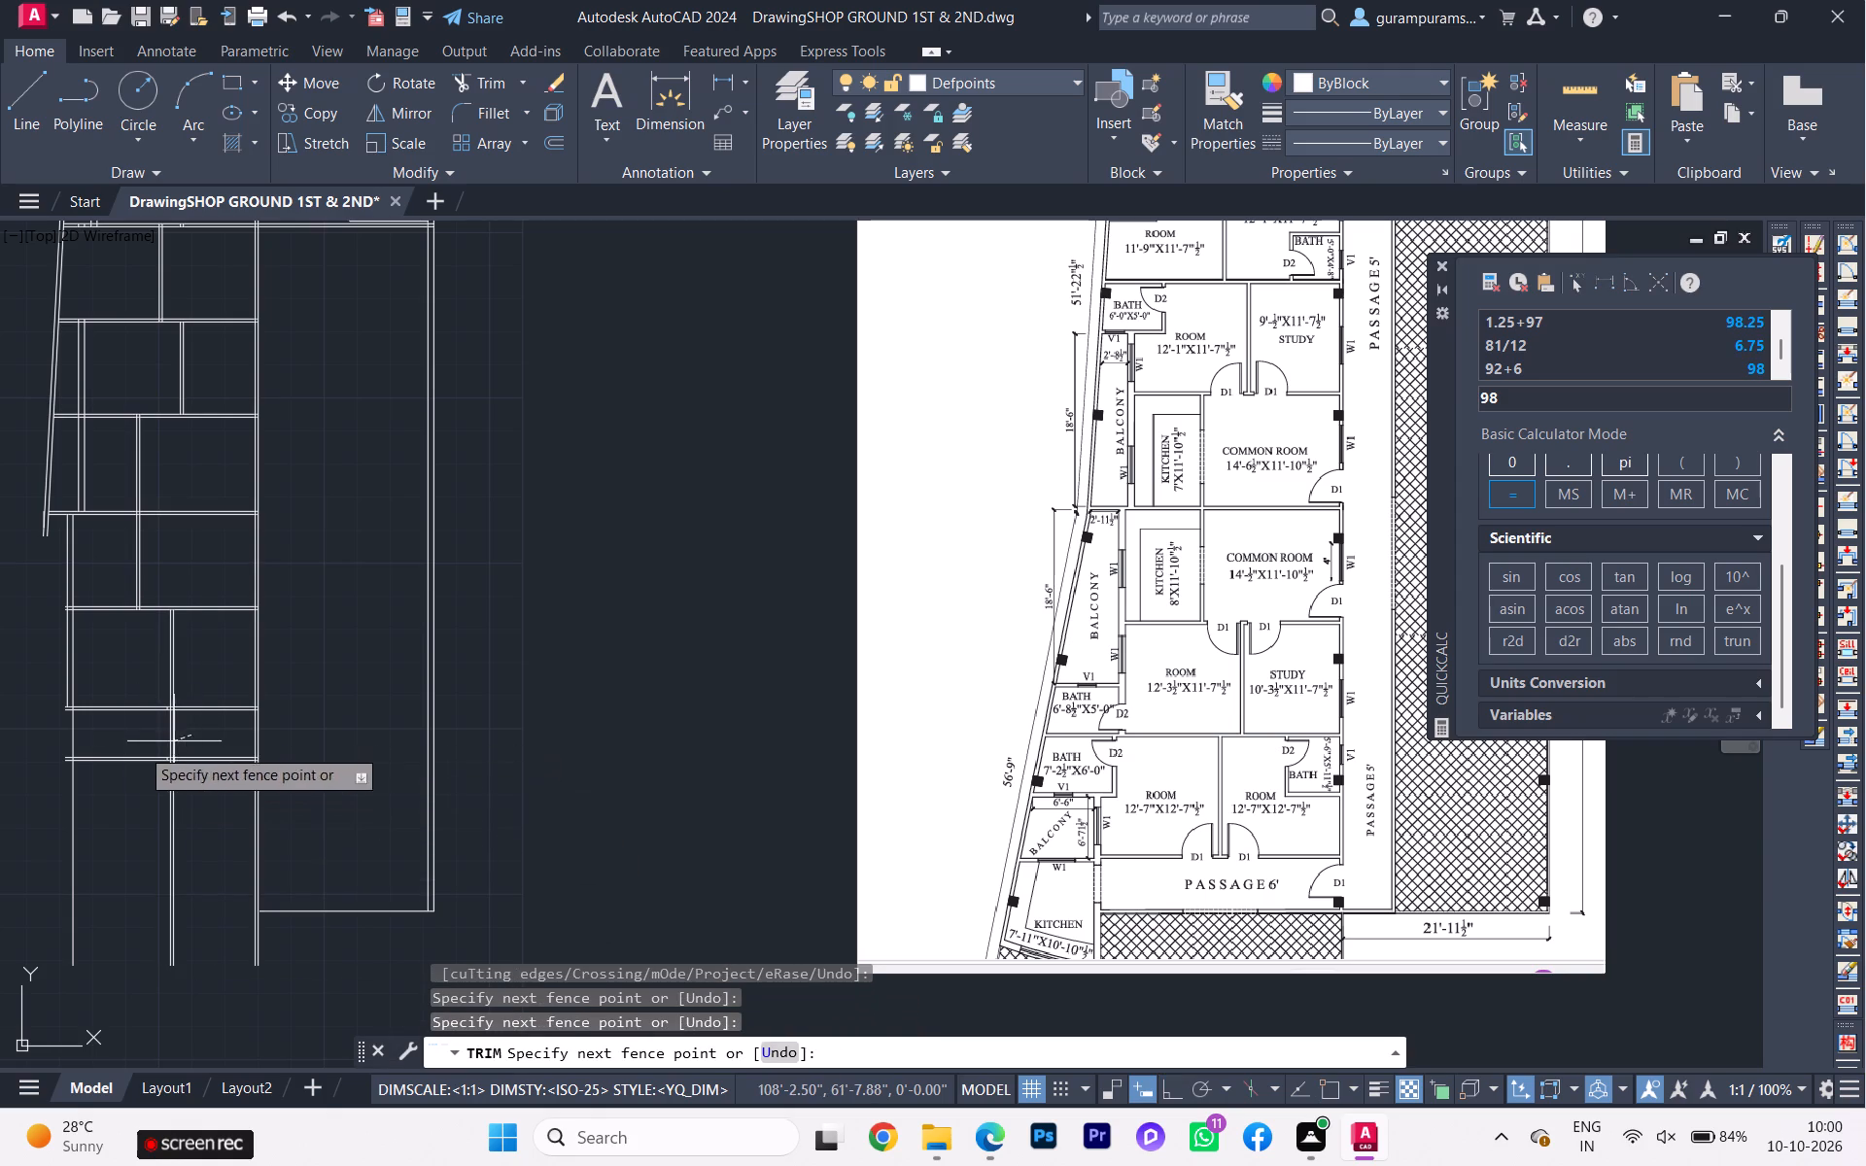
left_click(39, 732)
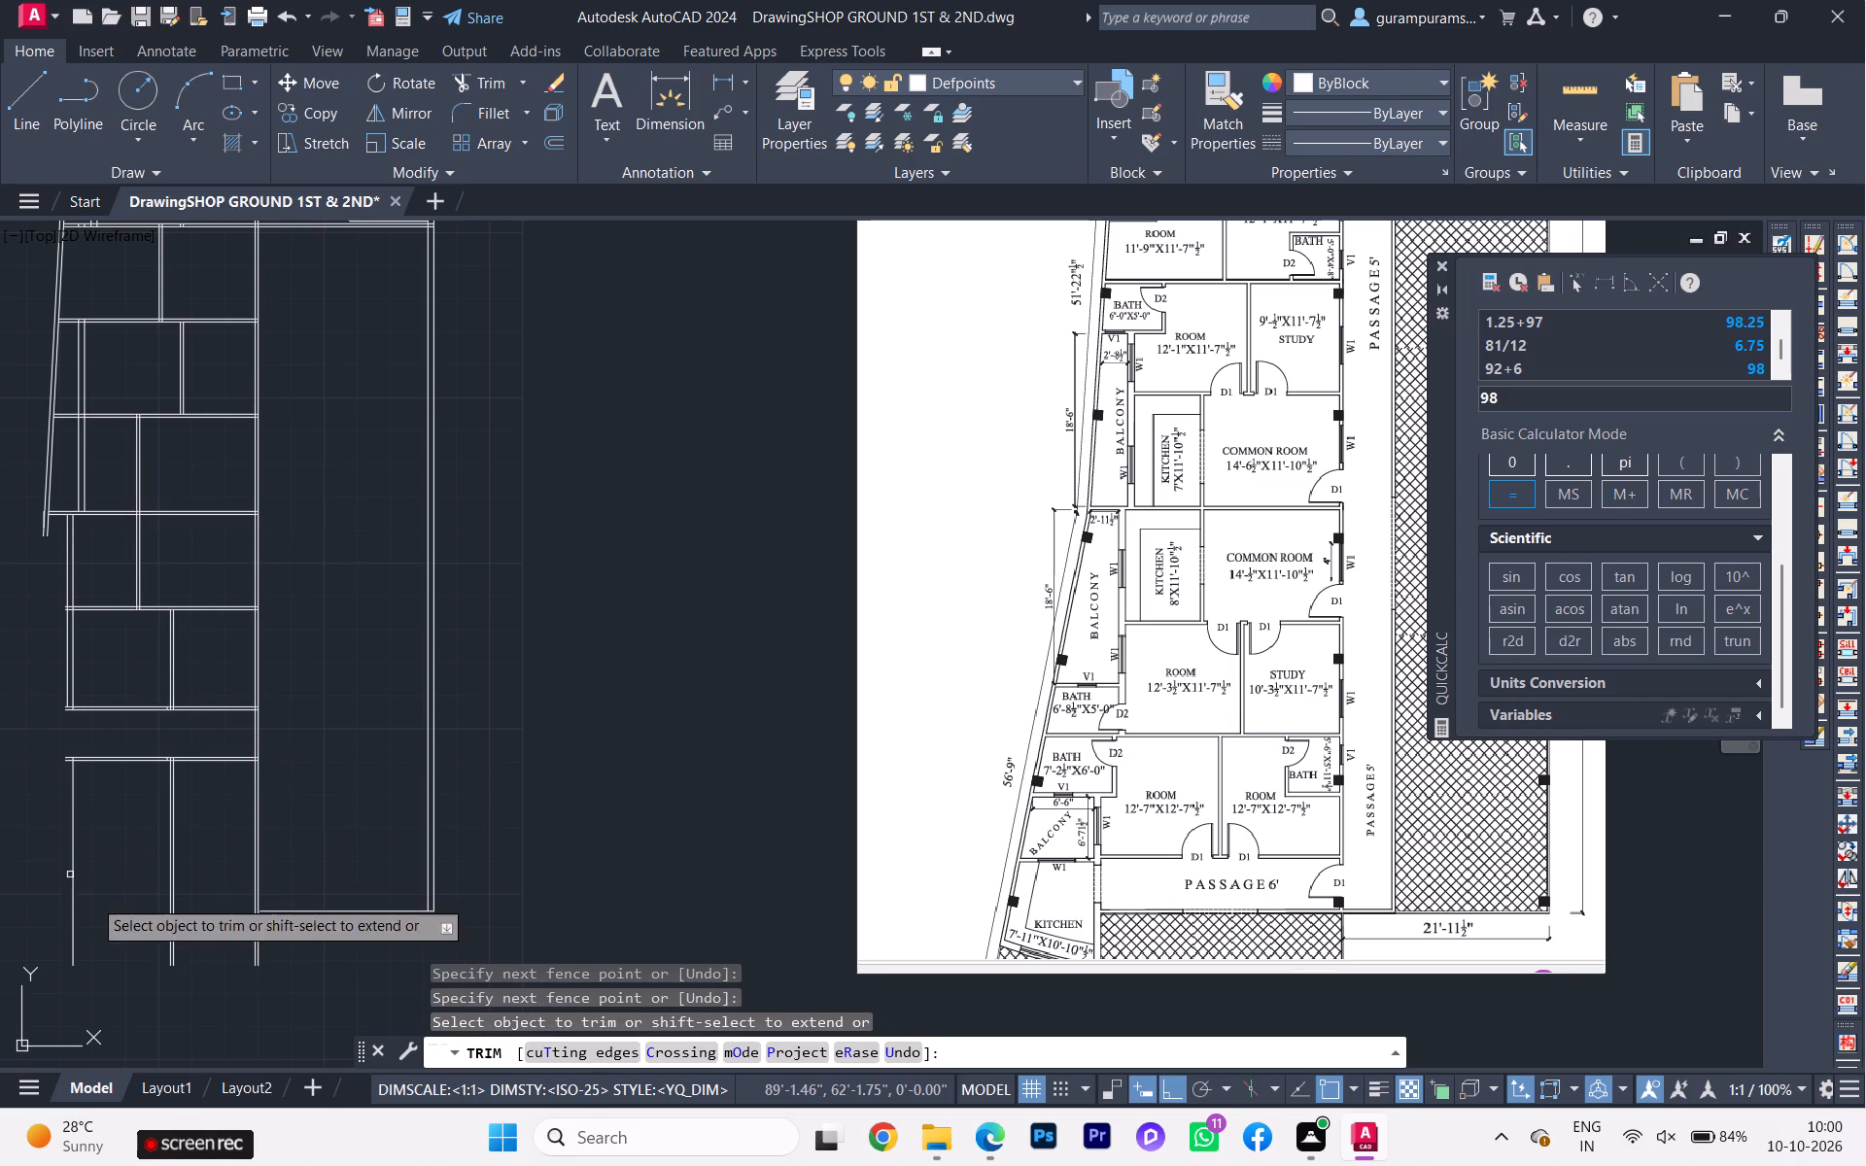
left_click(196, 864)
left_click(0, 793)
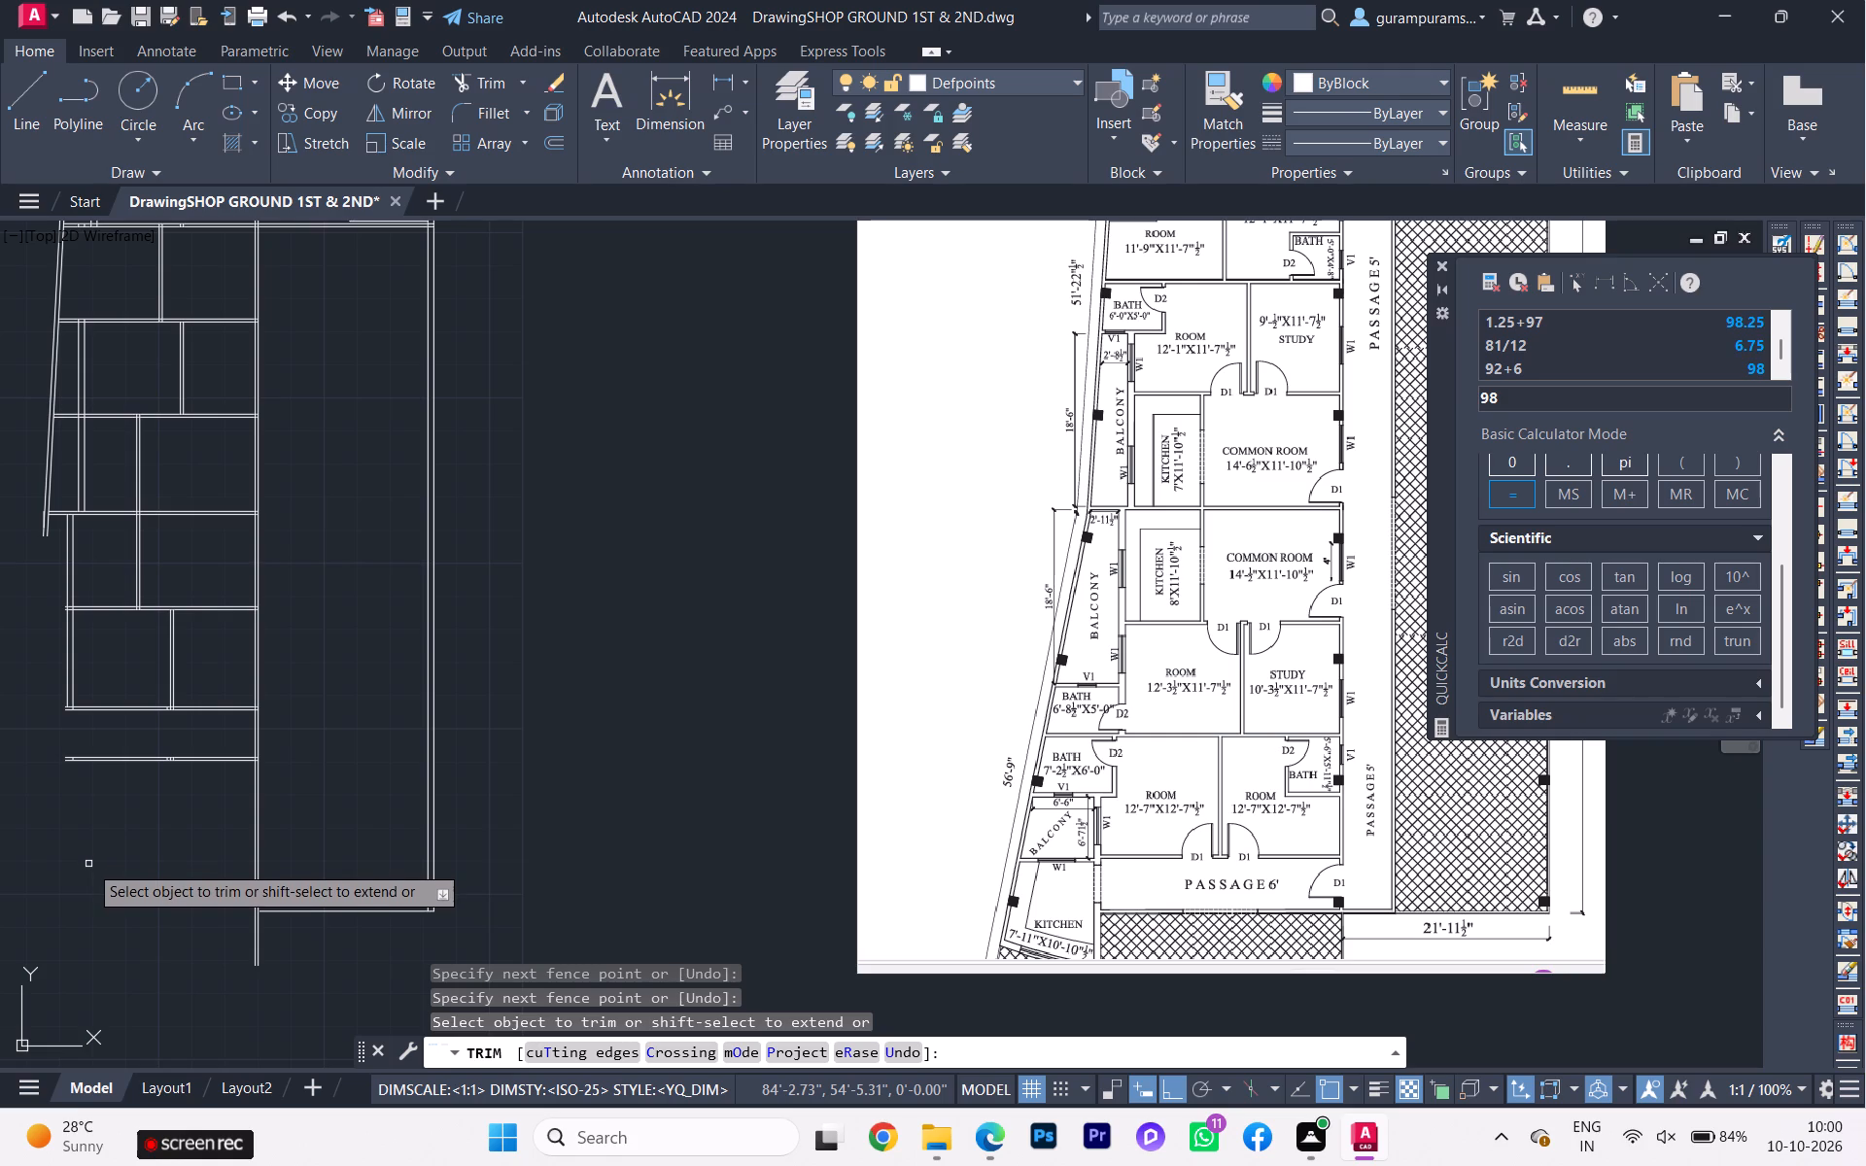
Remove the surplus cross wall lines and leftover fragments south of the room and study bay.
left_click(131, 798)
left_click(172, 739)
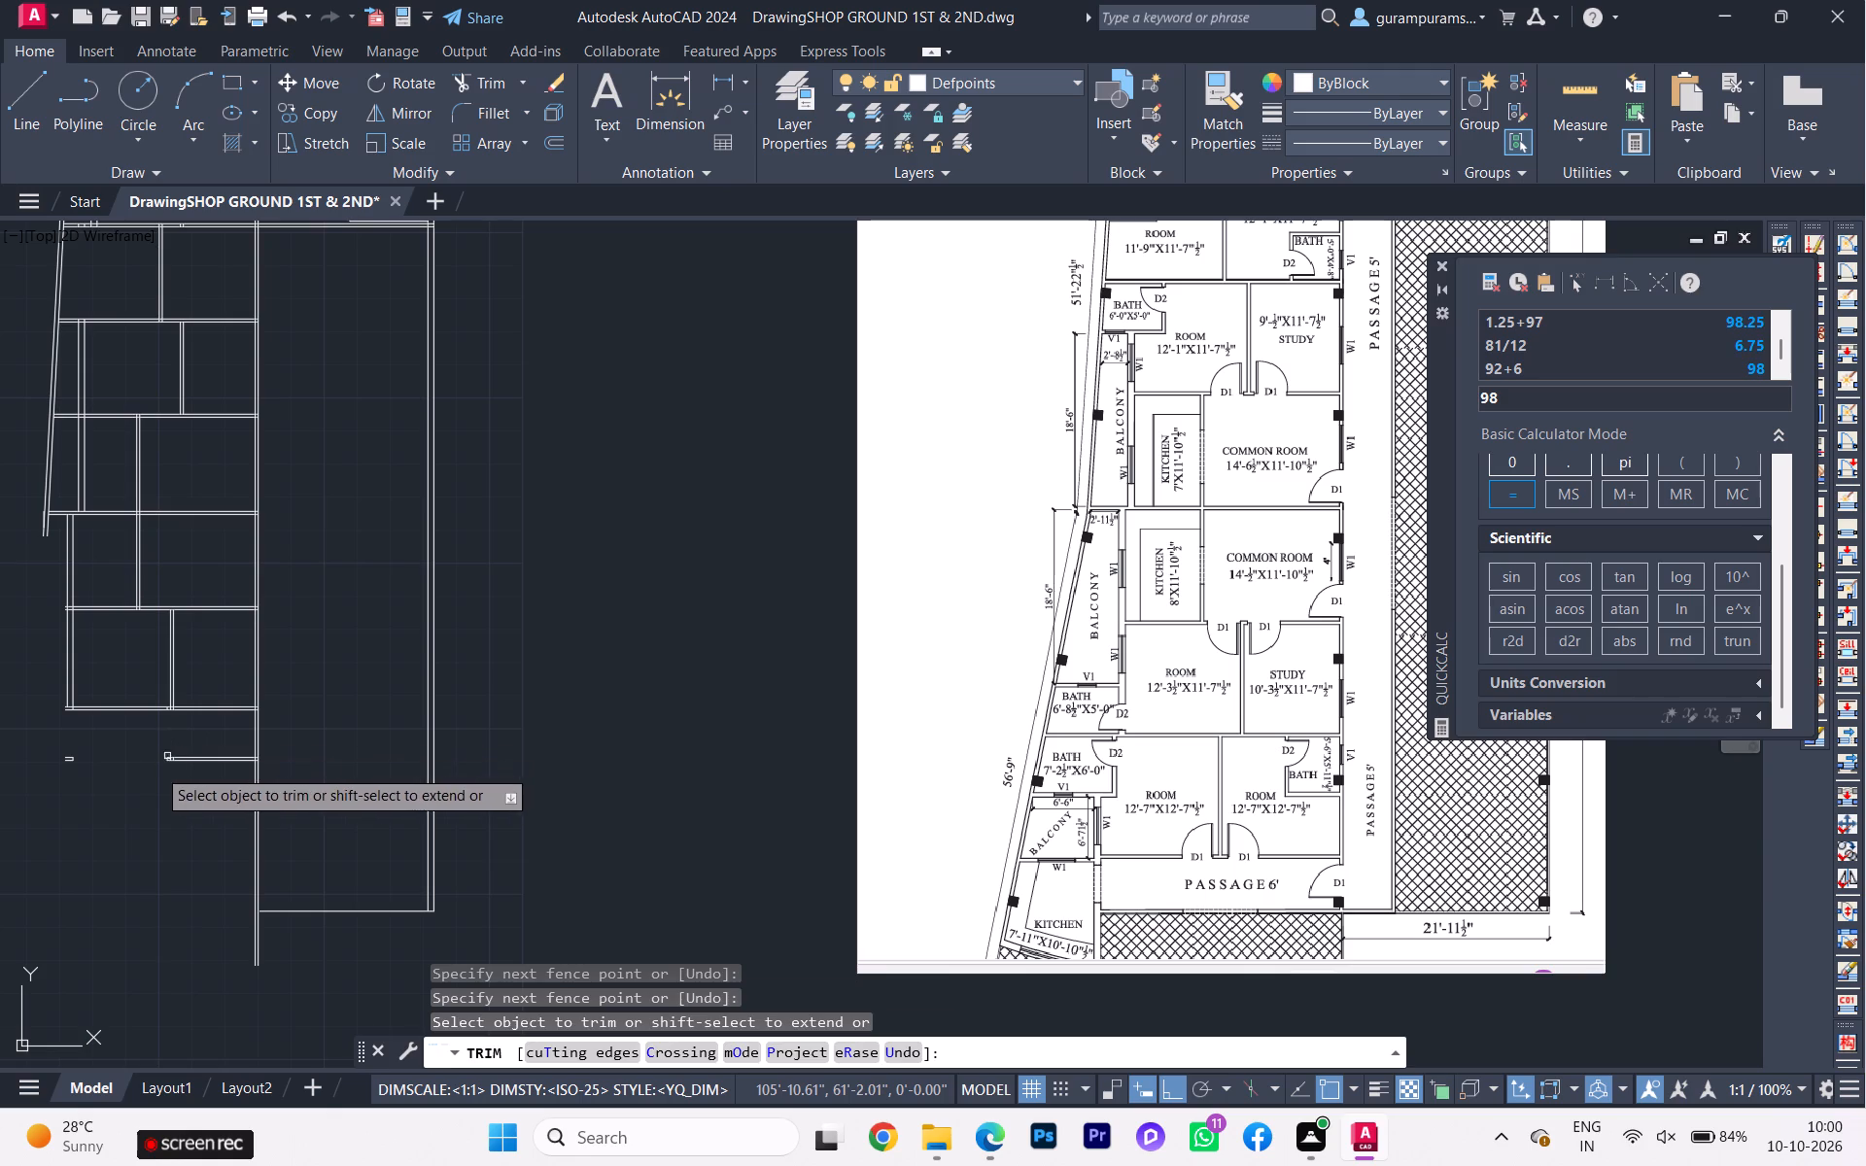
key("Escape")
left_click(235, 777)
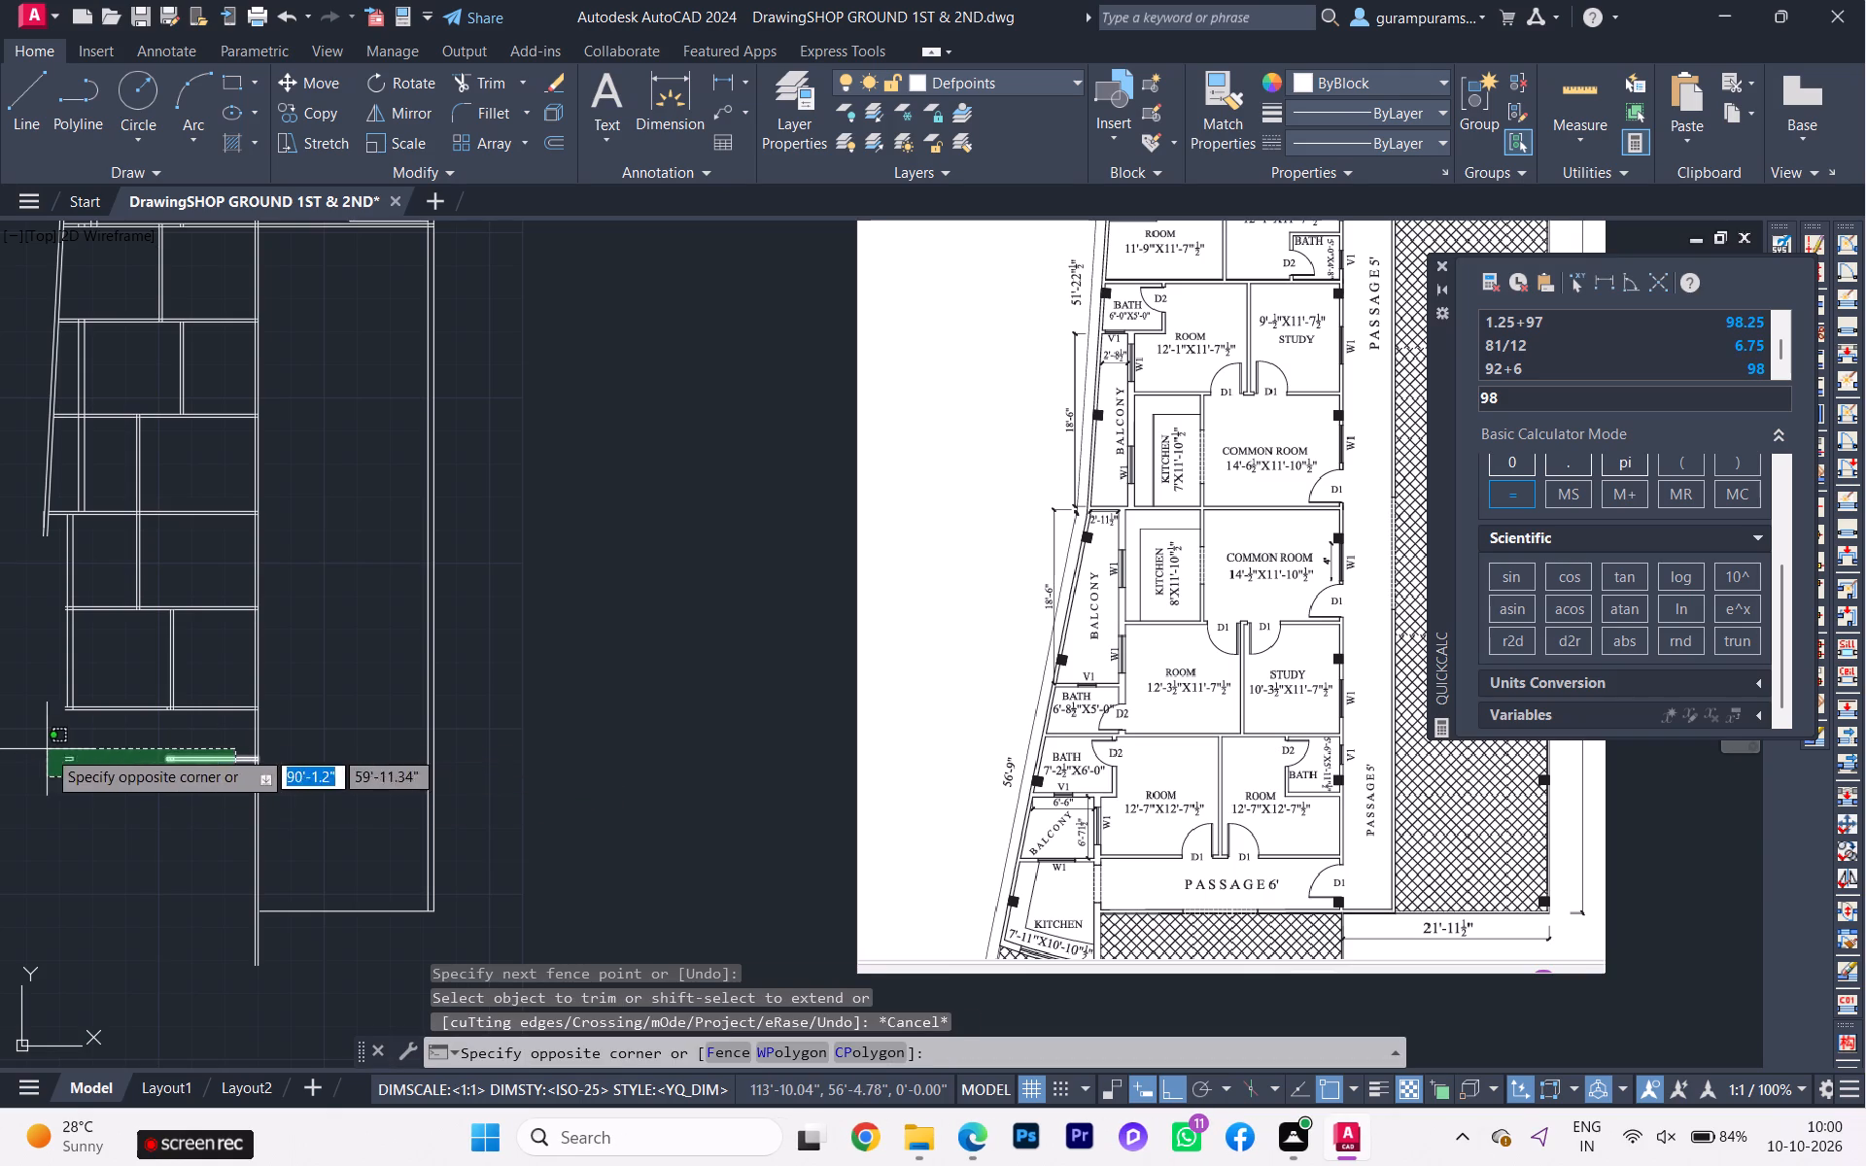
left_click(47, 749)
key("Delete")
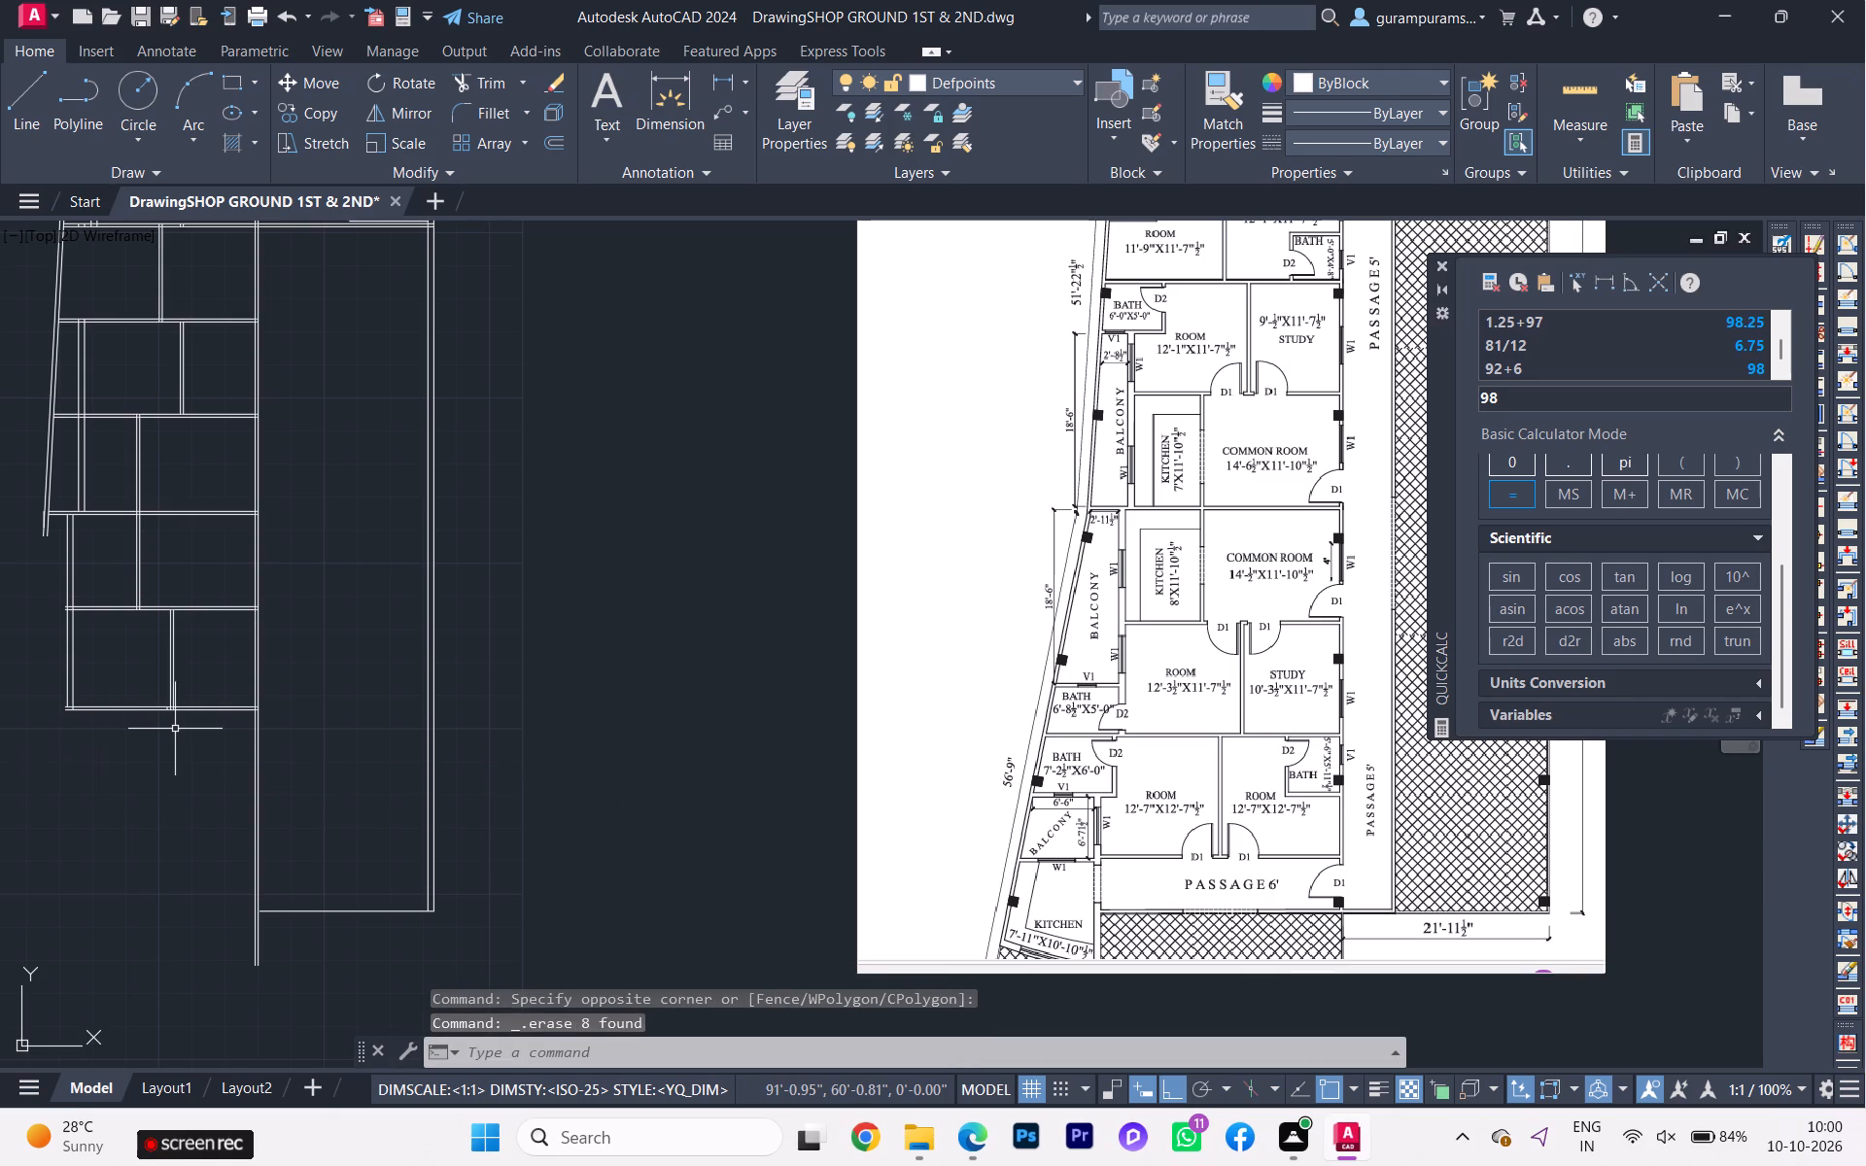
Offset the room and study bay's south wall line 12'7" southward, and offset the copy 4.5" for the wall thickness.
key("o")
key("Return")
key("space")
scroll(214, 673, "up", 1)
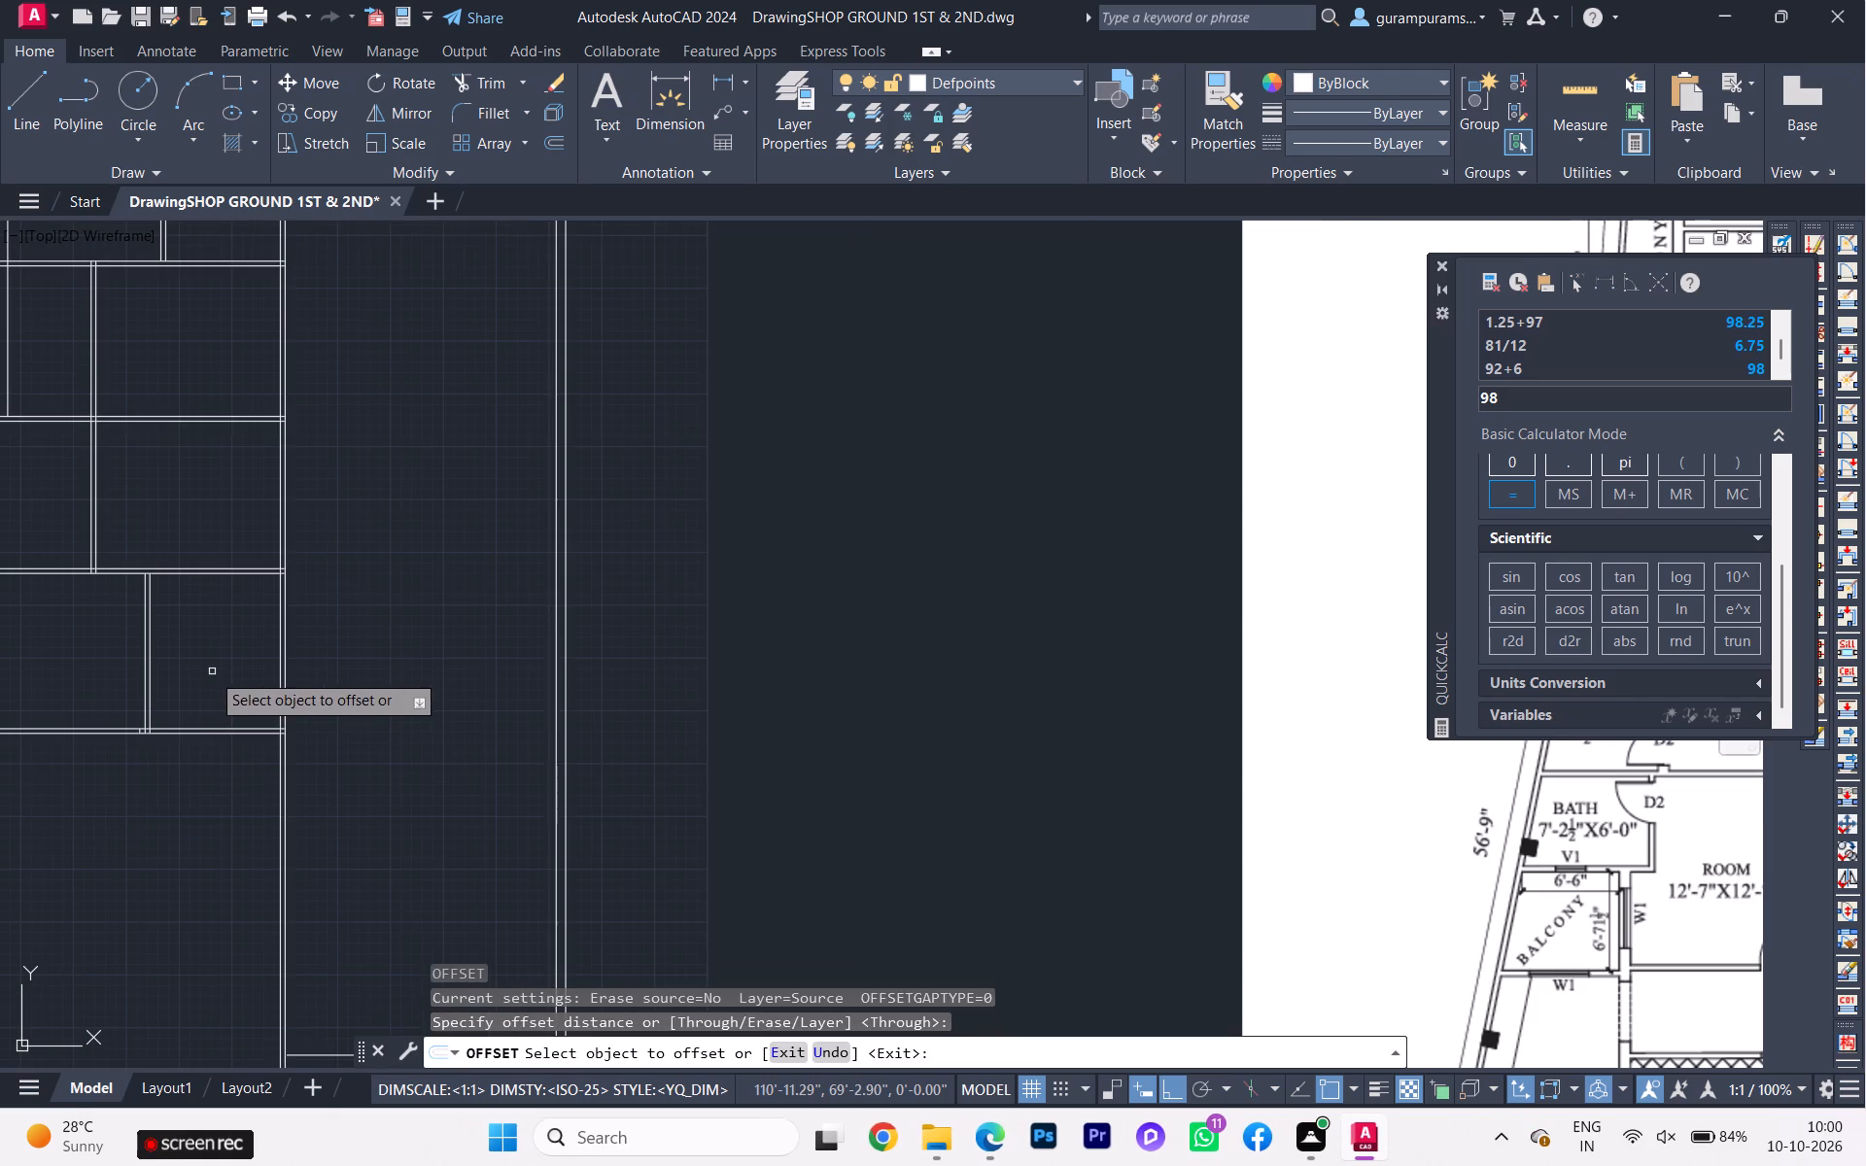
left_click(199, 734)
scroll(204, 791, "down", 1)
key("2")
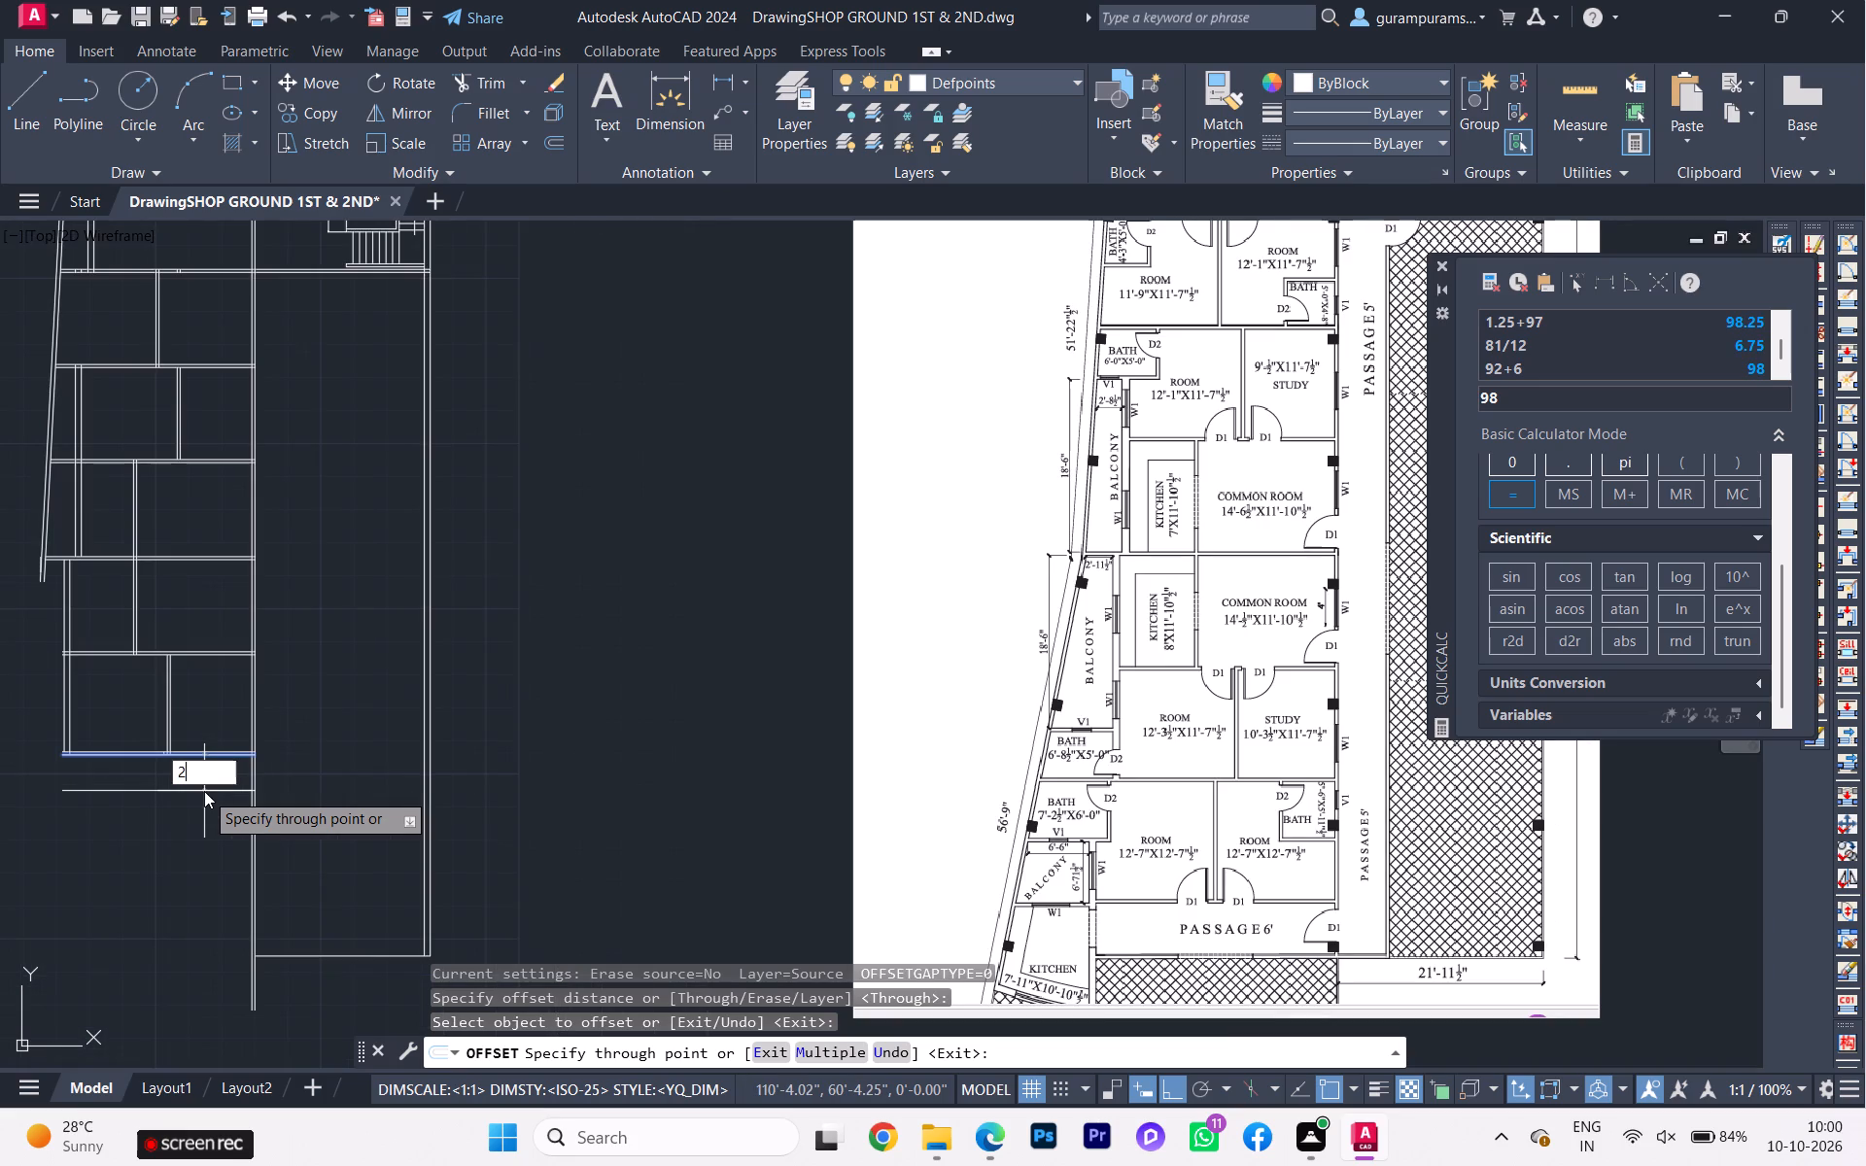
key("BackSpace")
type("12'")
key("7")
key("Return")
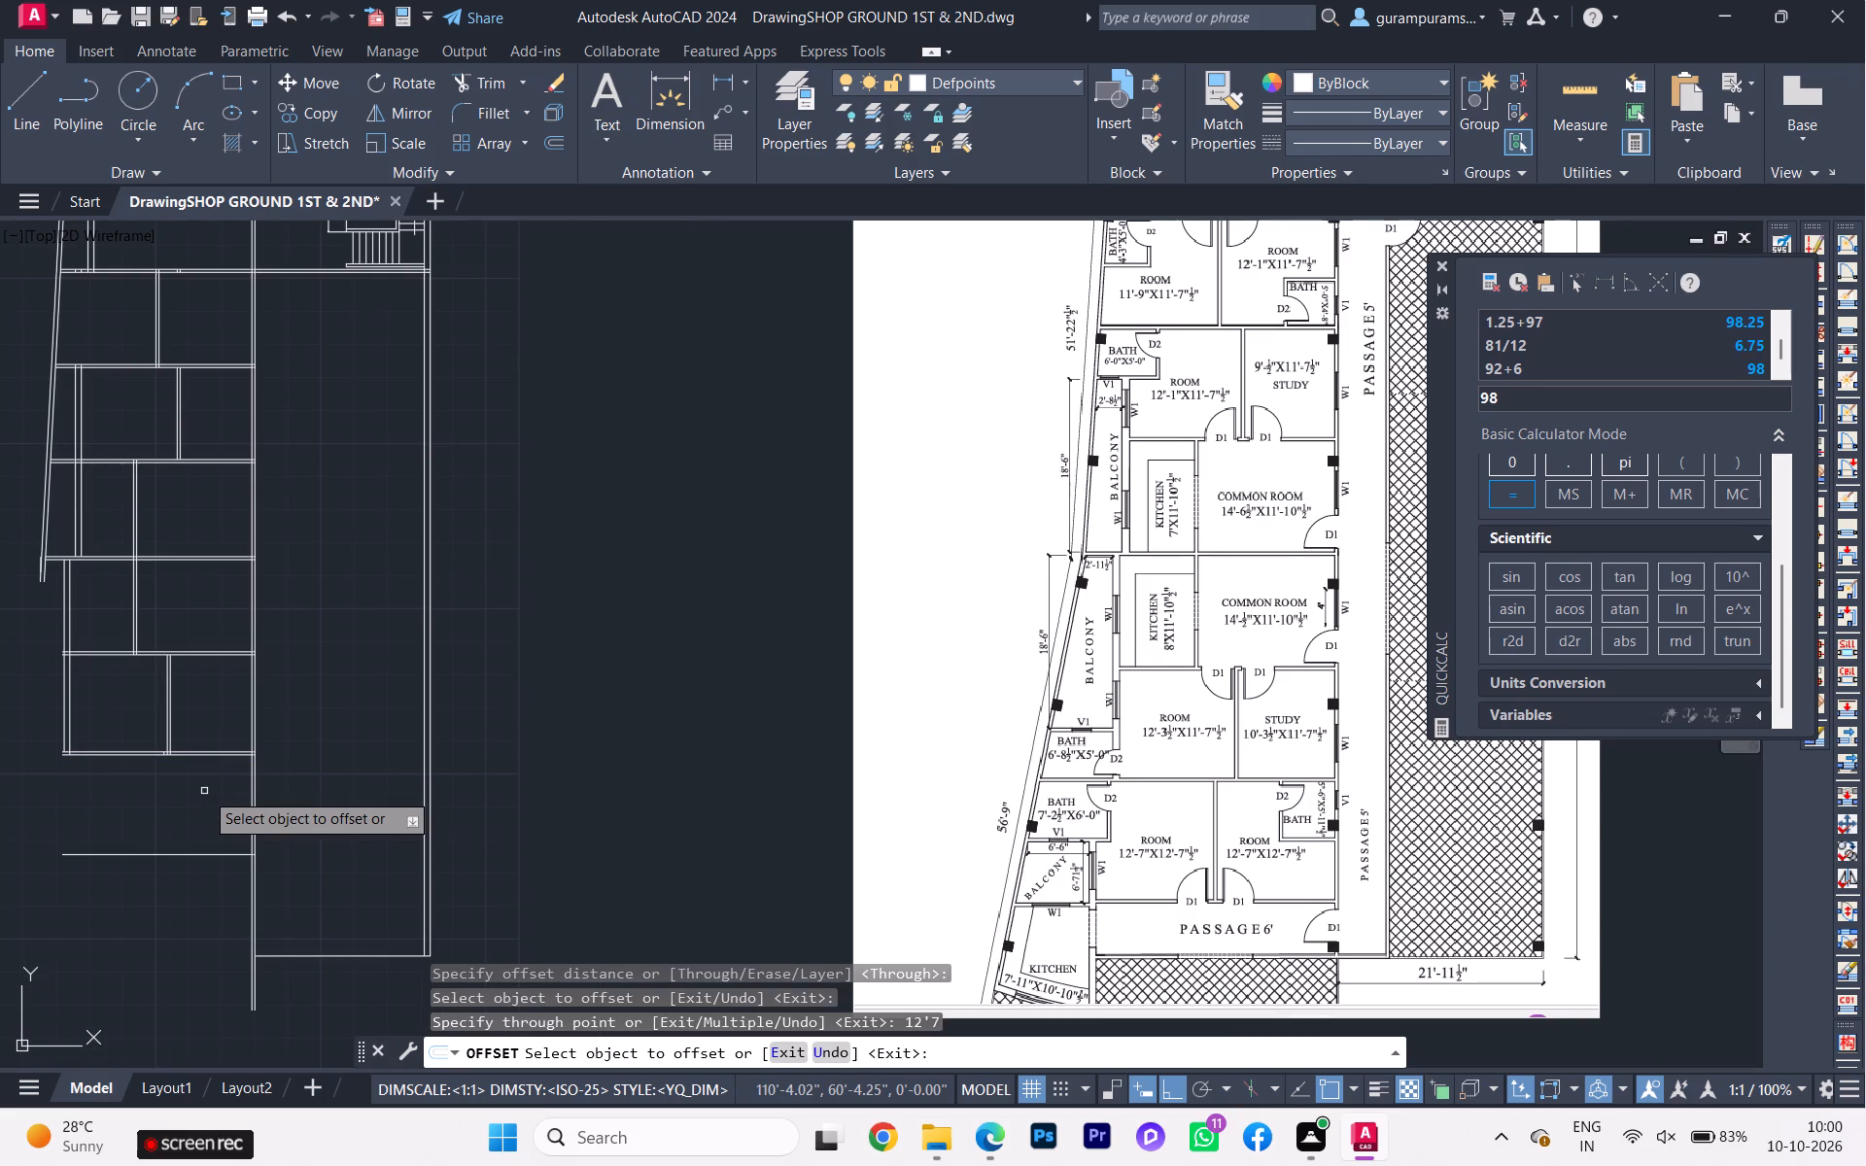
left_click(108, 855)
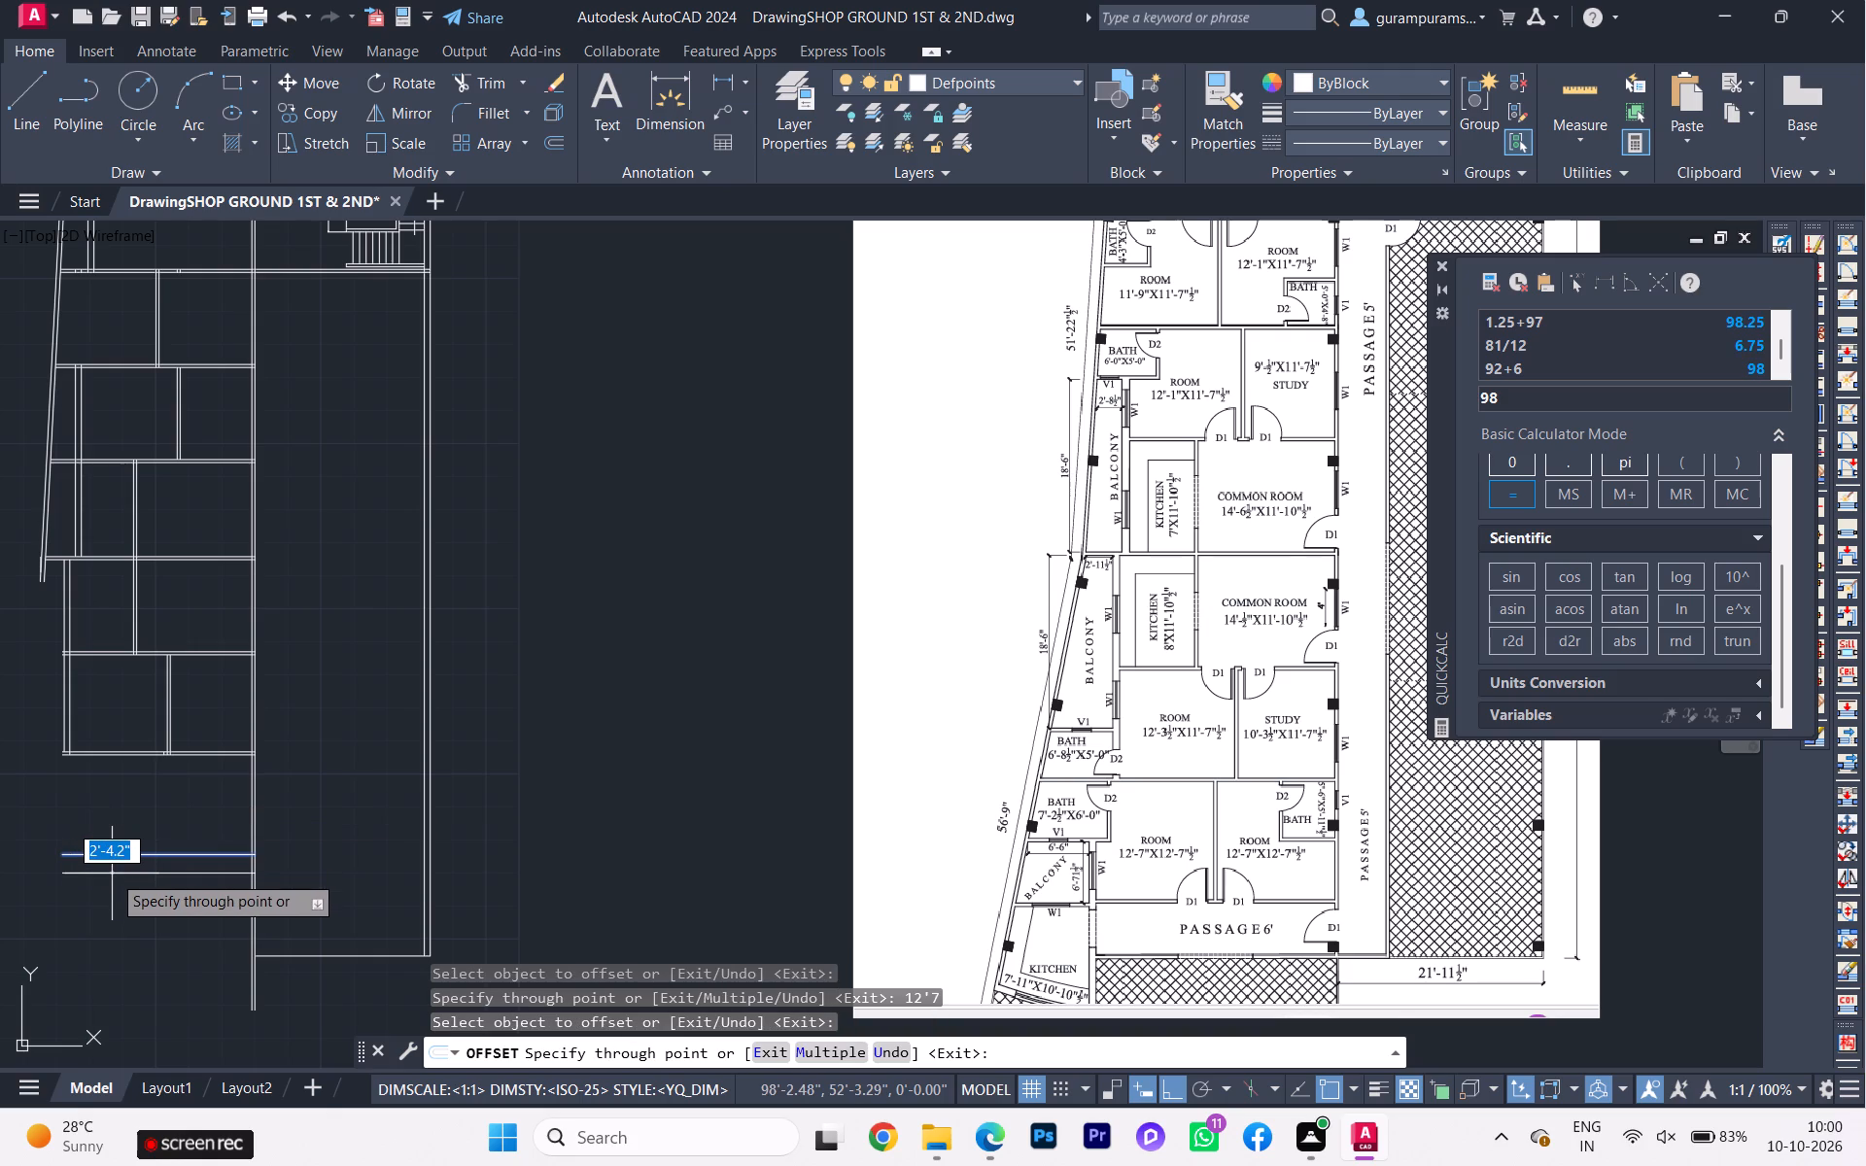
type("4.5")
key("Return")
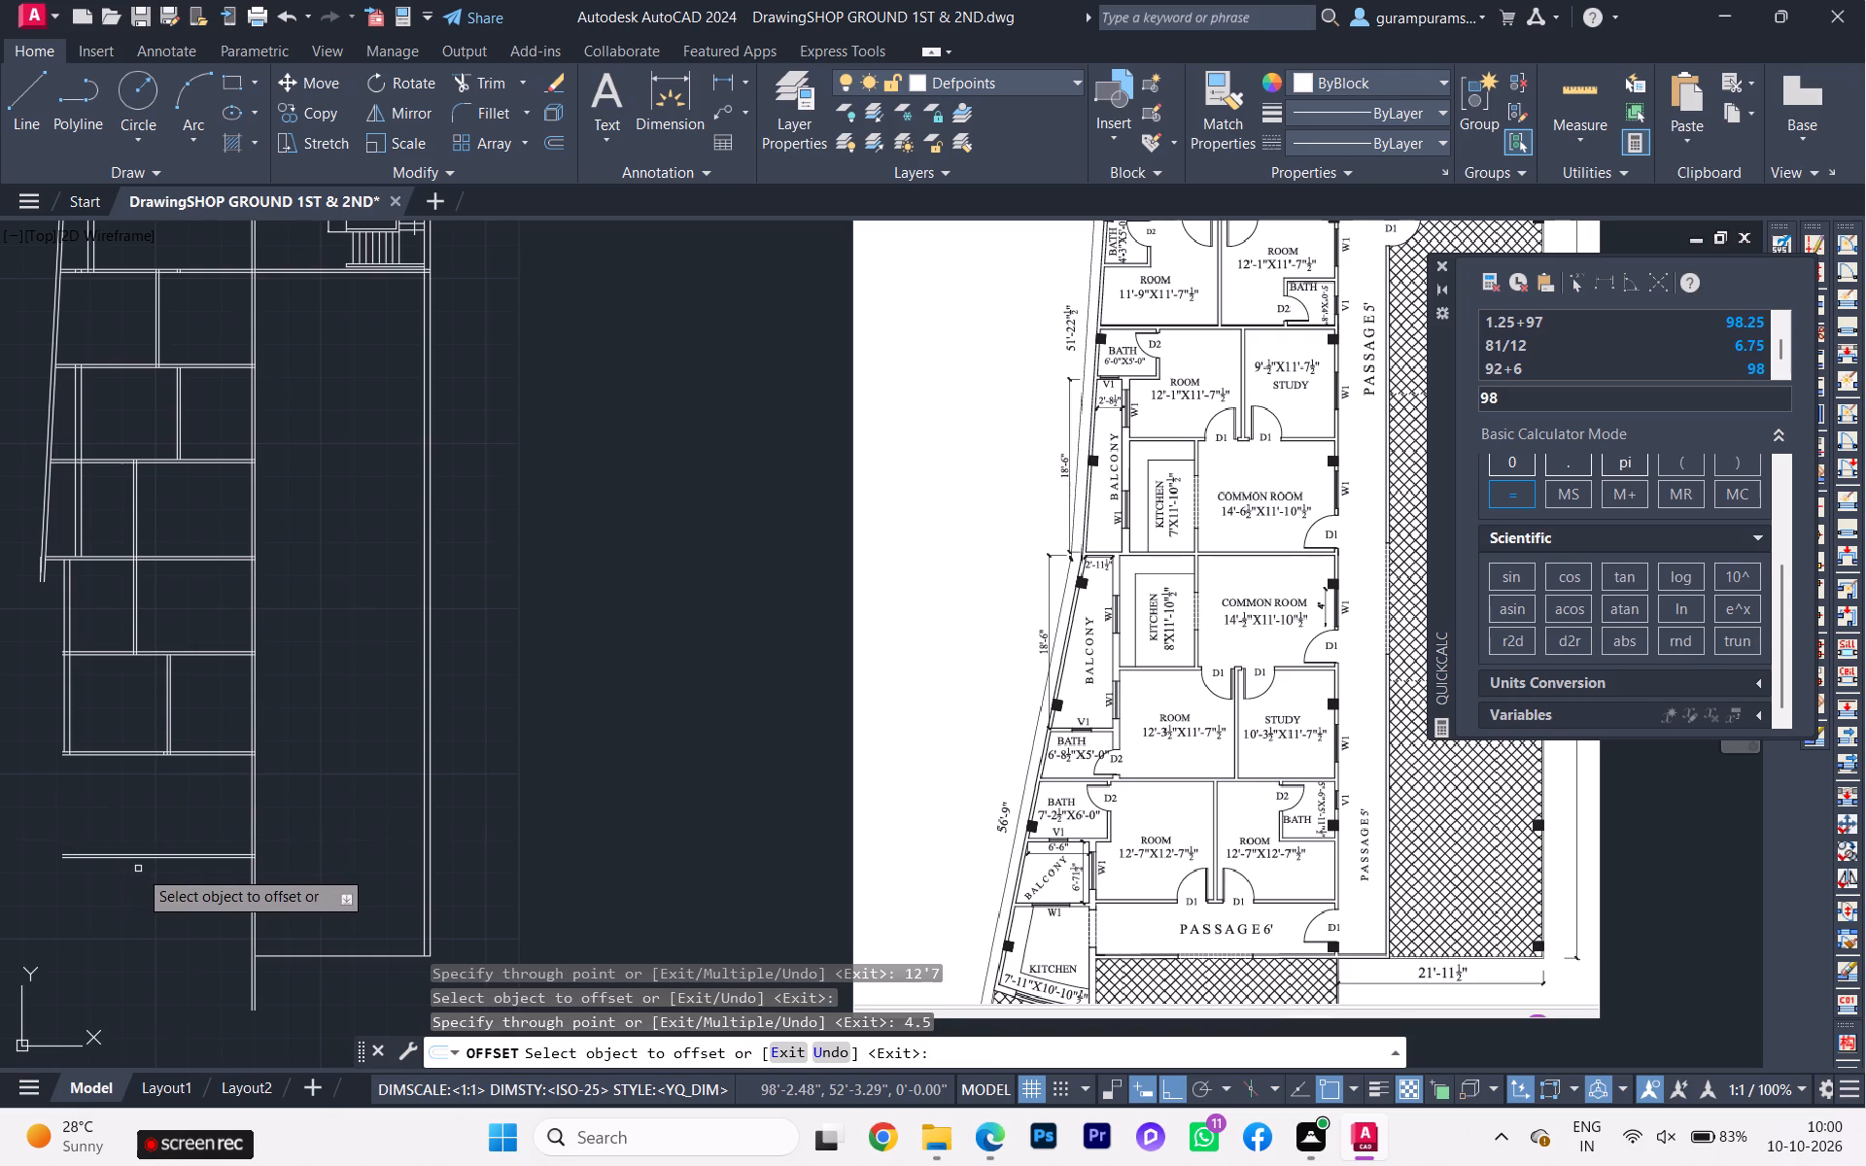
Offset the new wall's south line 6' southward for the passage, and offset that copy 4.5" for the passage's south wall.
scroll(86, 877, "down", 1)
scroll(138, 877, "up", 3)
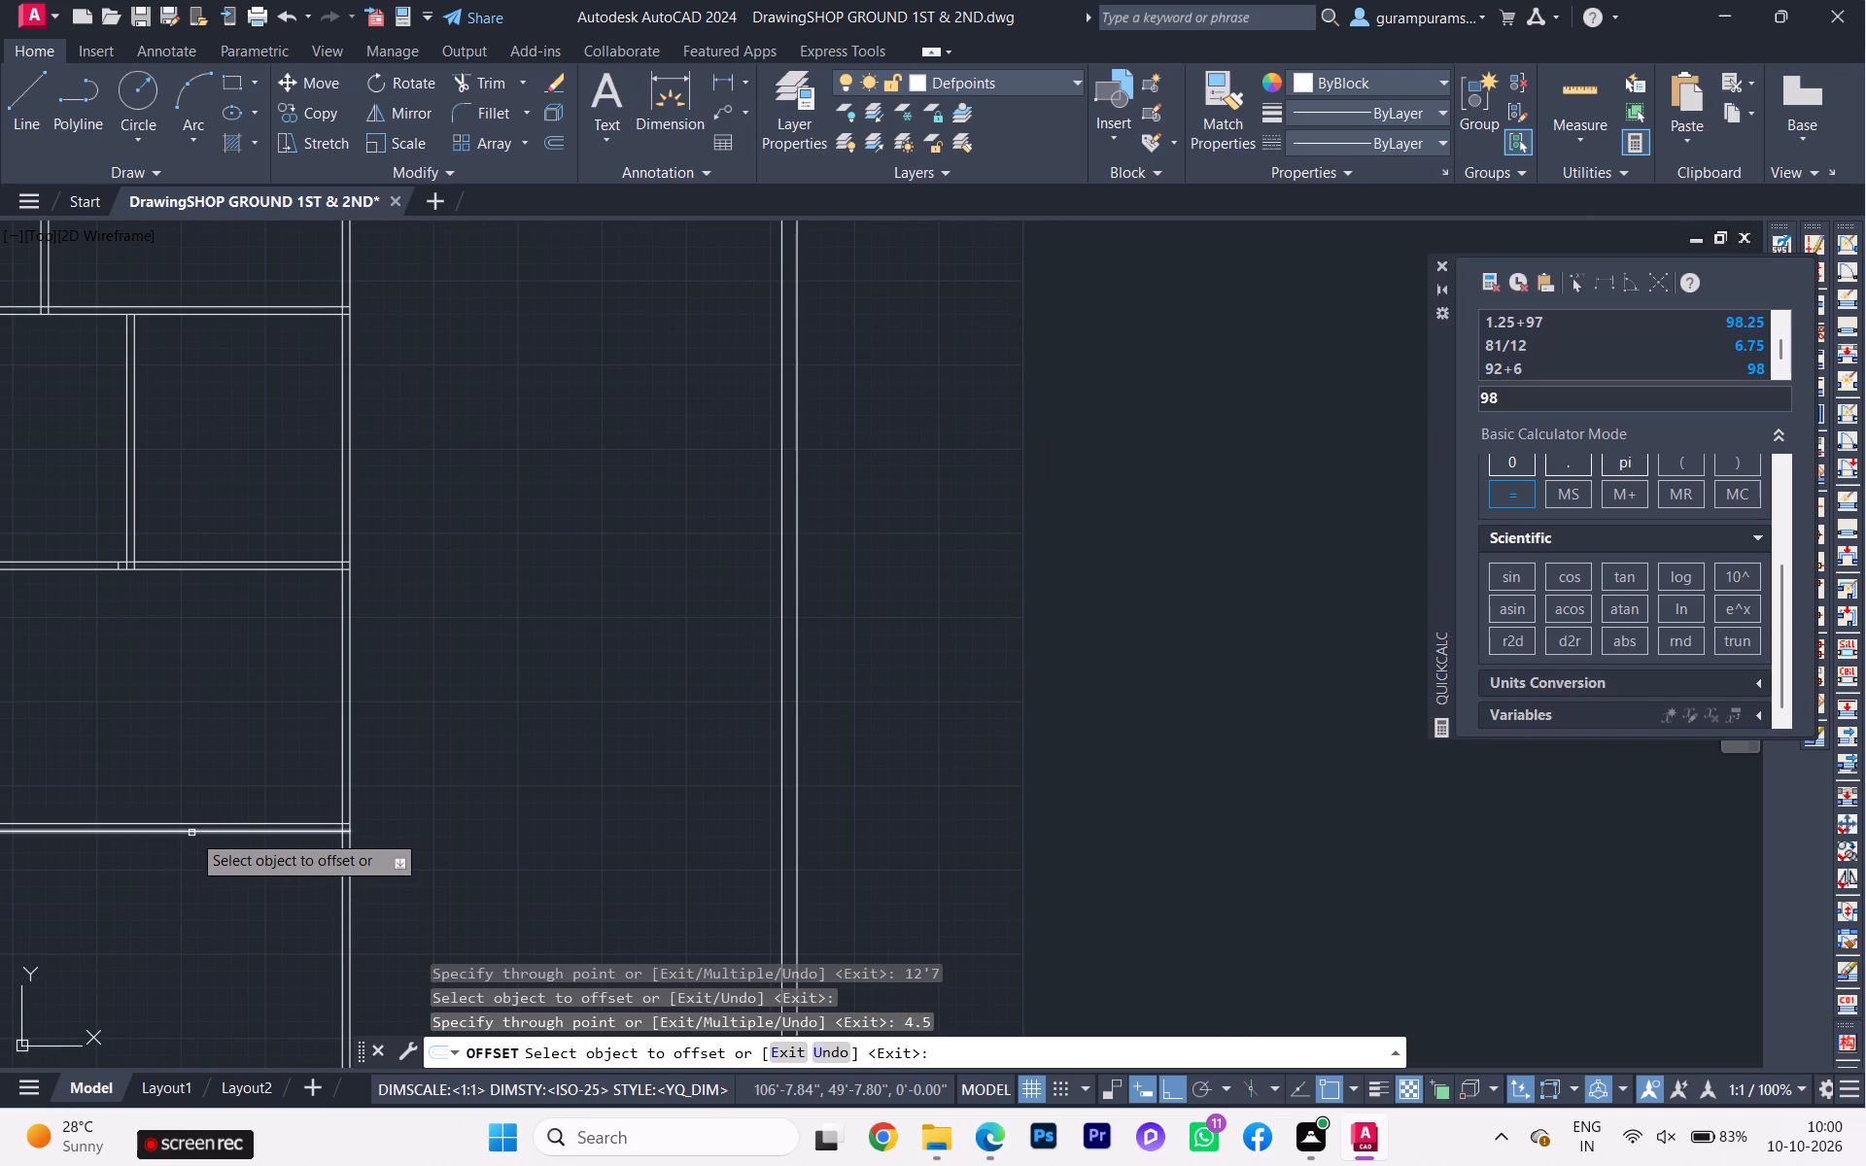
left_click(191, 833)
scroll(214, 910, "down", 3)
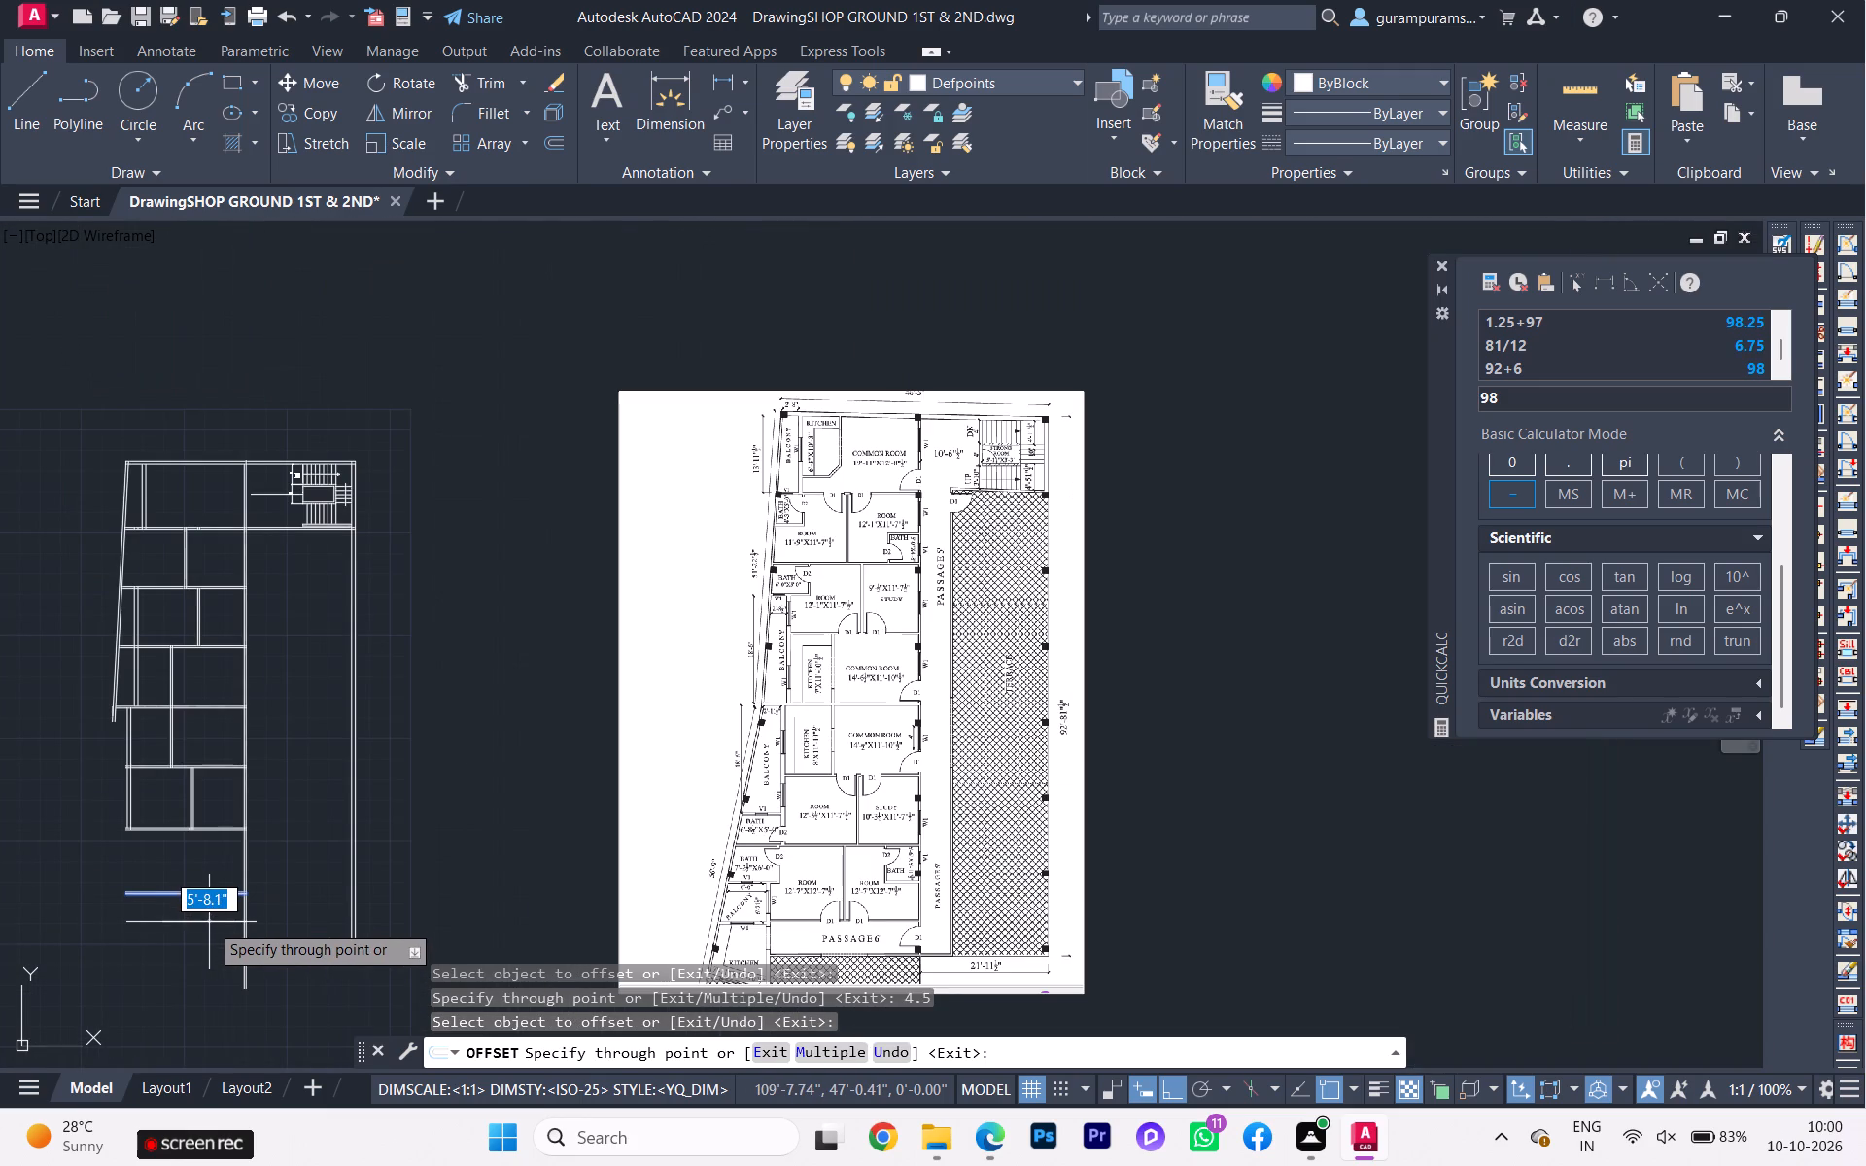
type("6'")
key("Return")
scroll(225, 919, "up", 1)
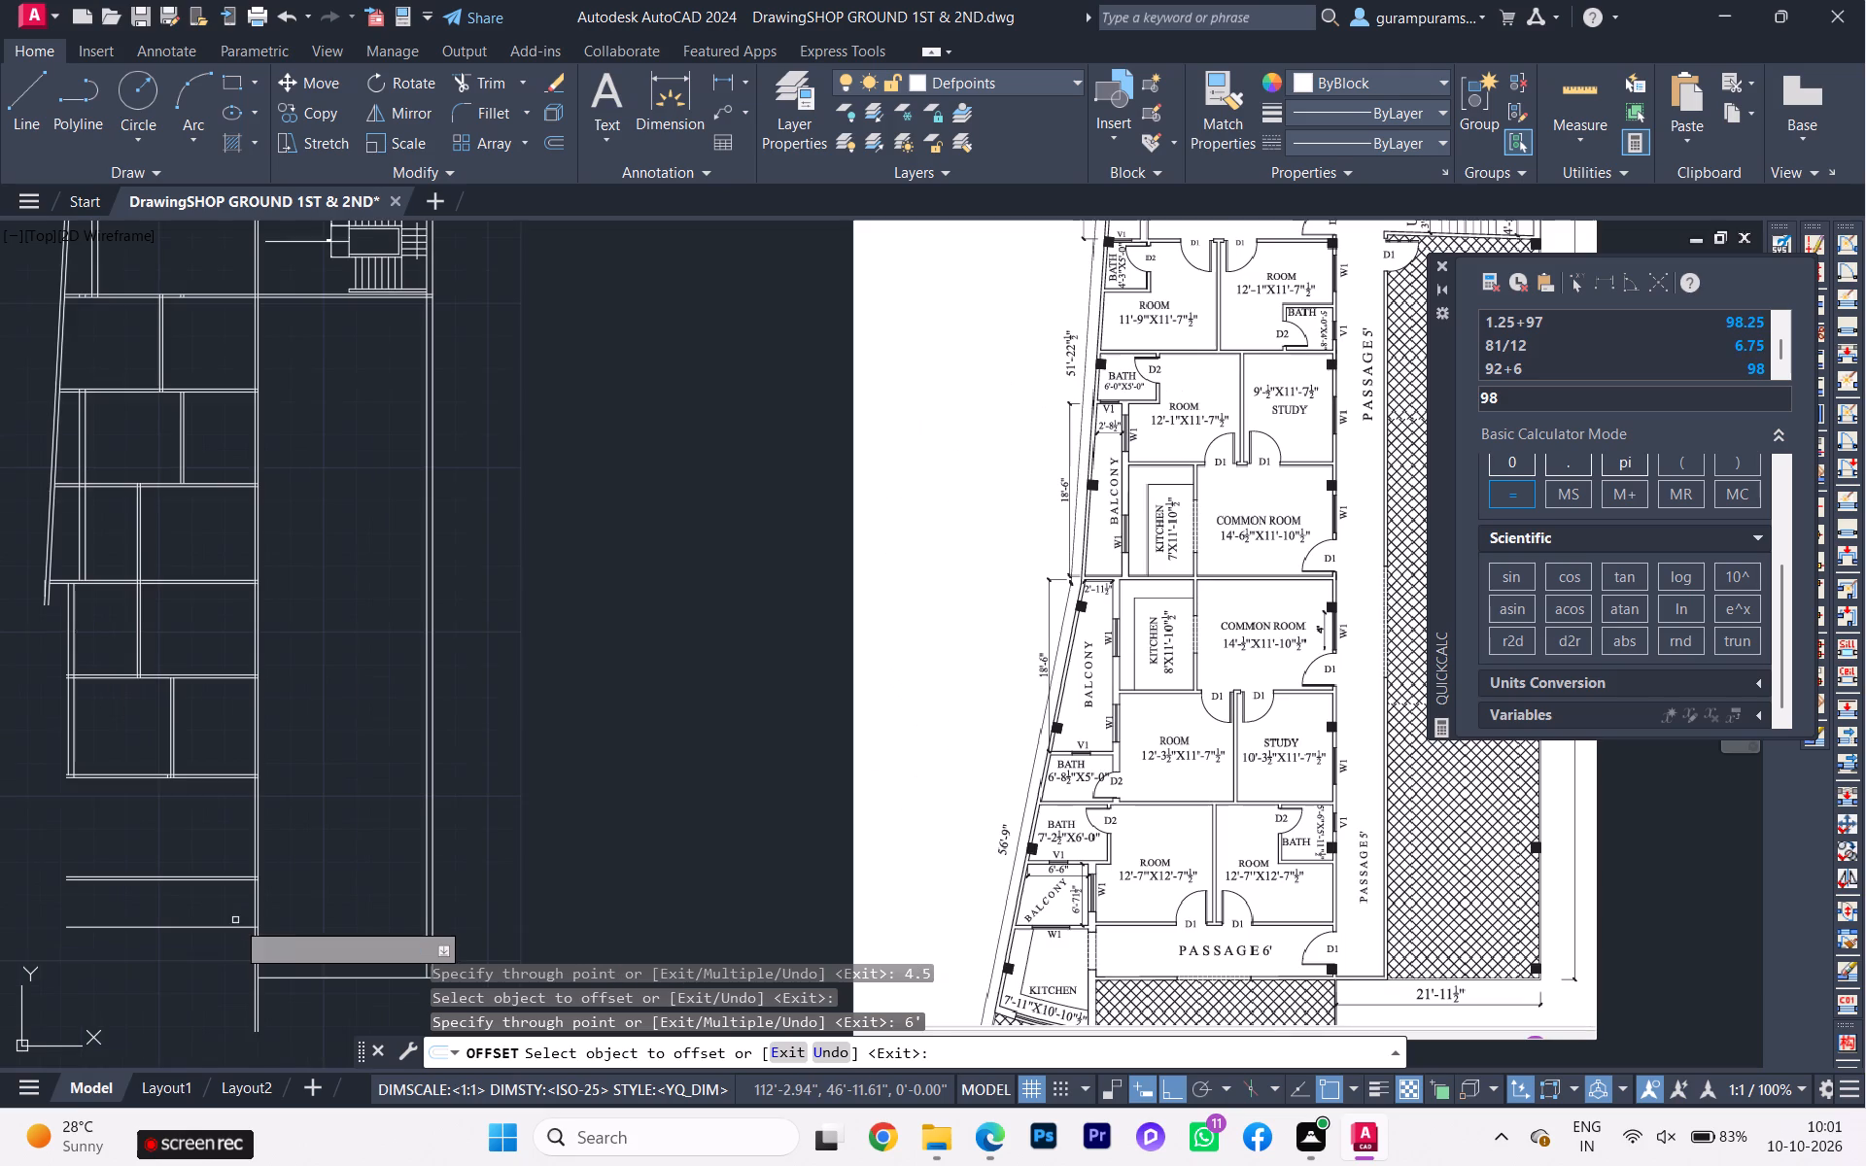
left_click(231, 922)
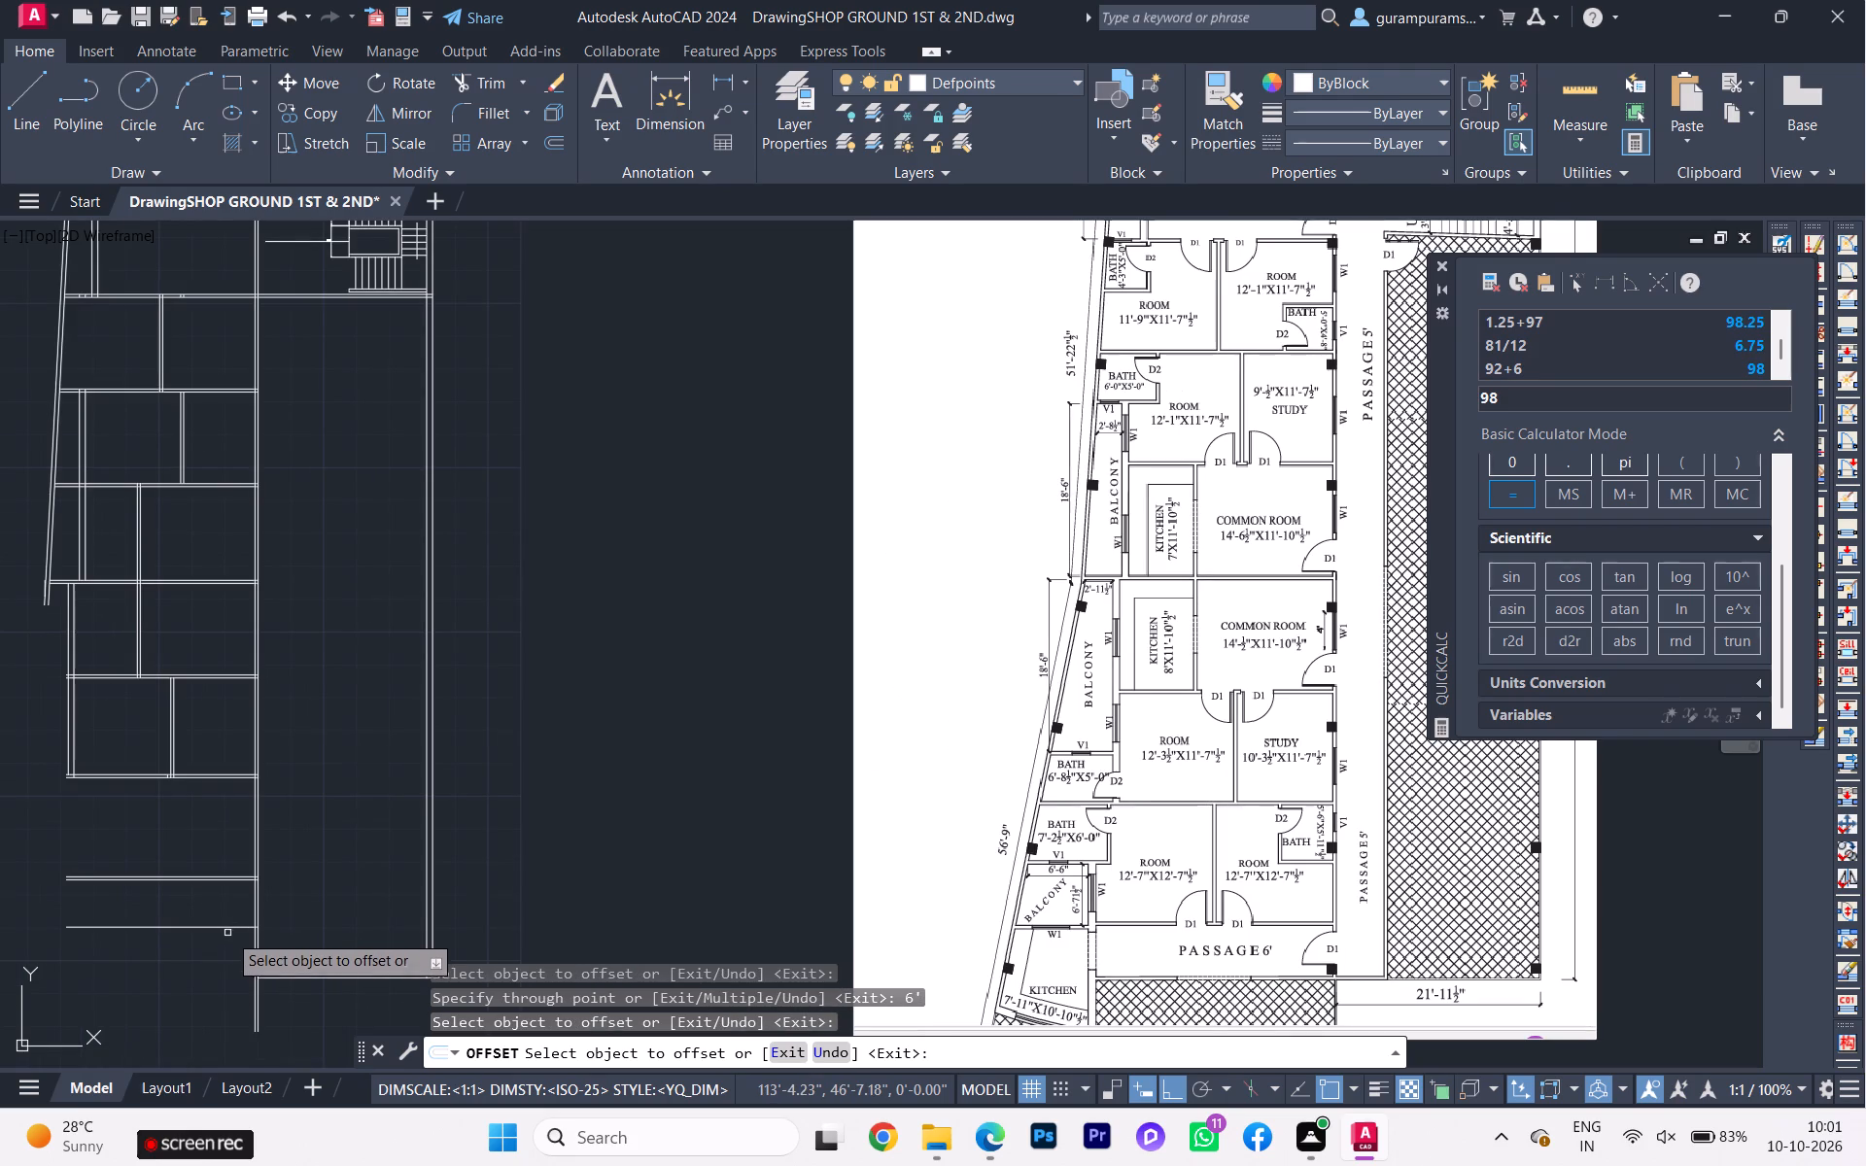
left_click(227, 928)
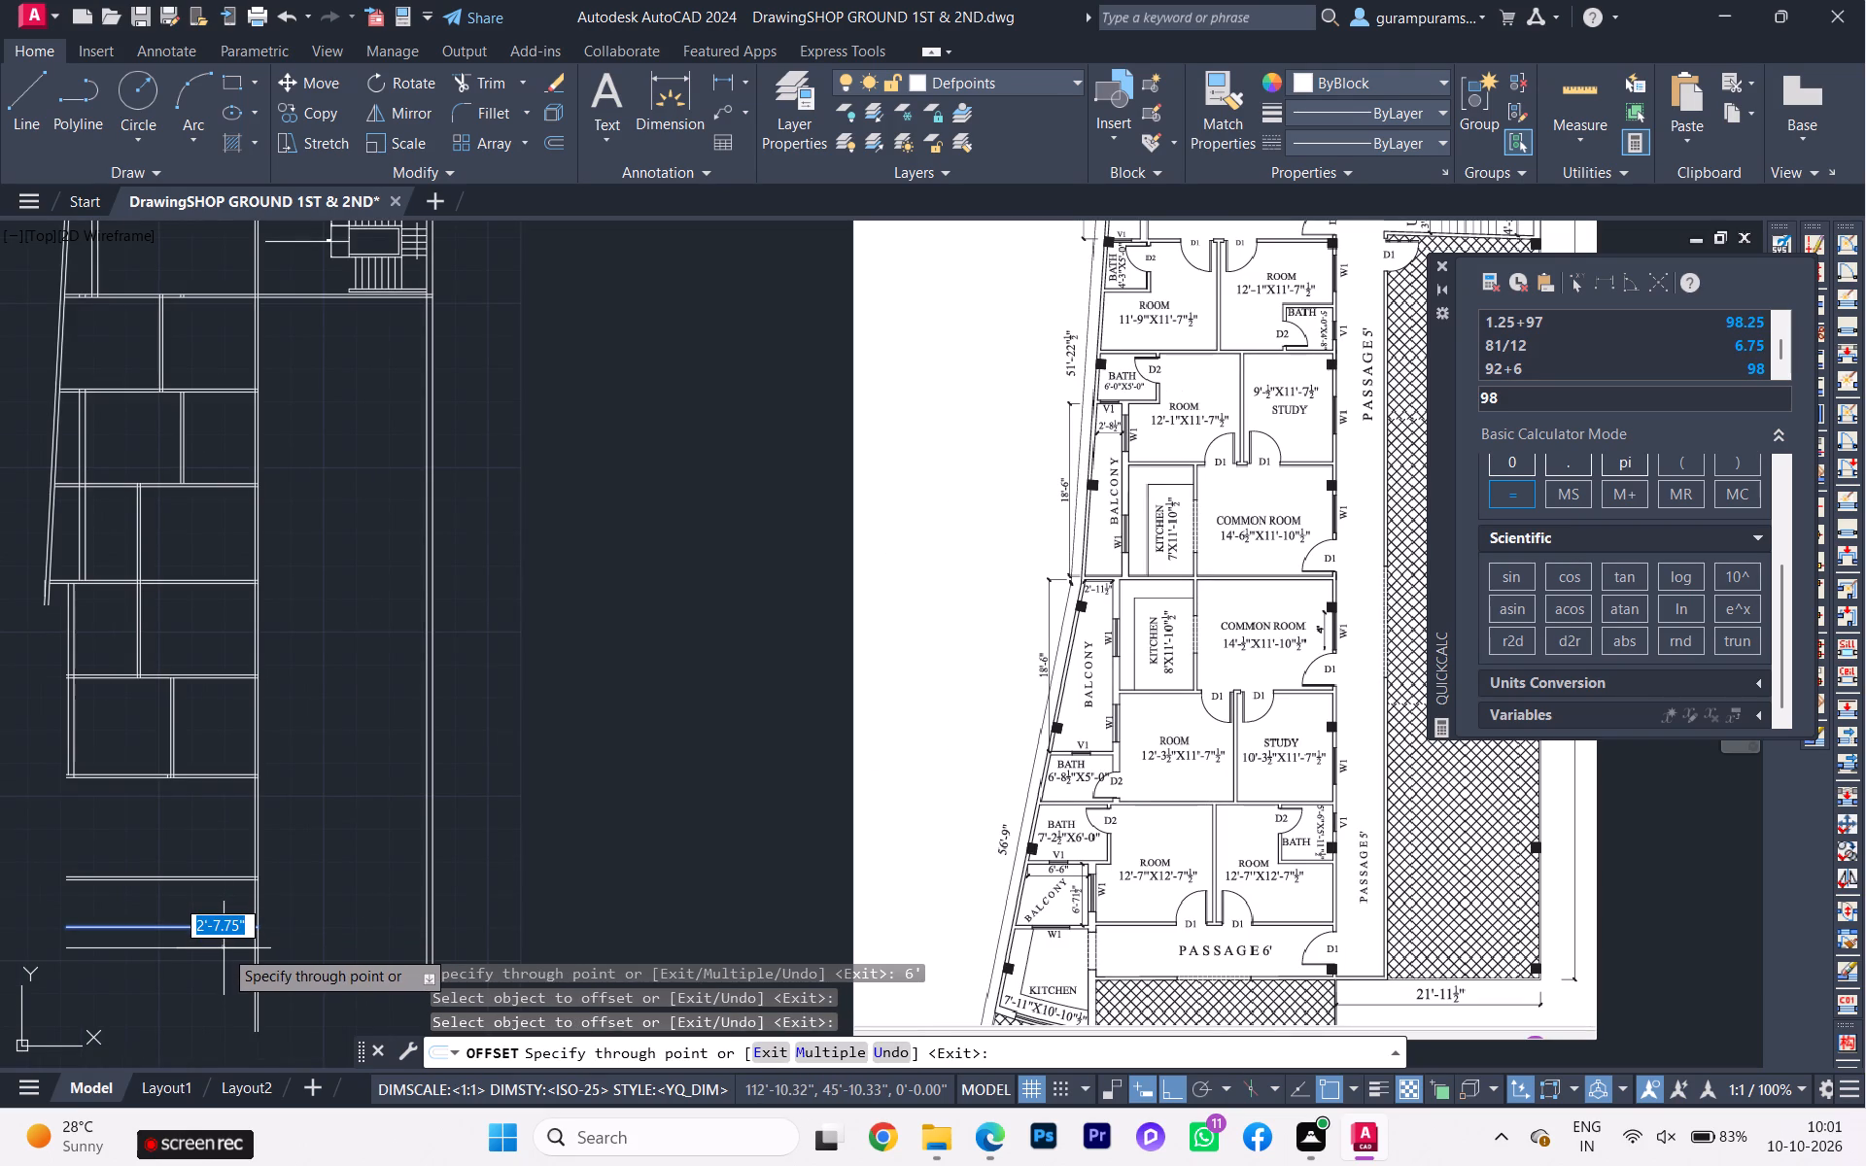
key("4")
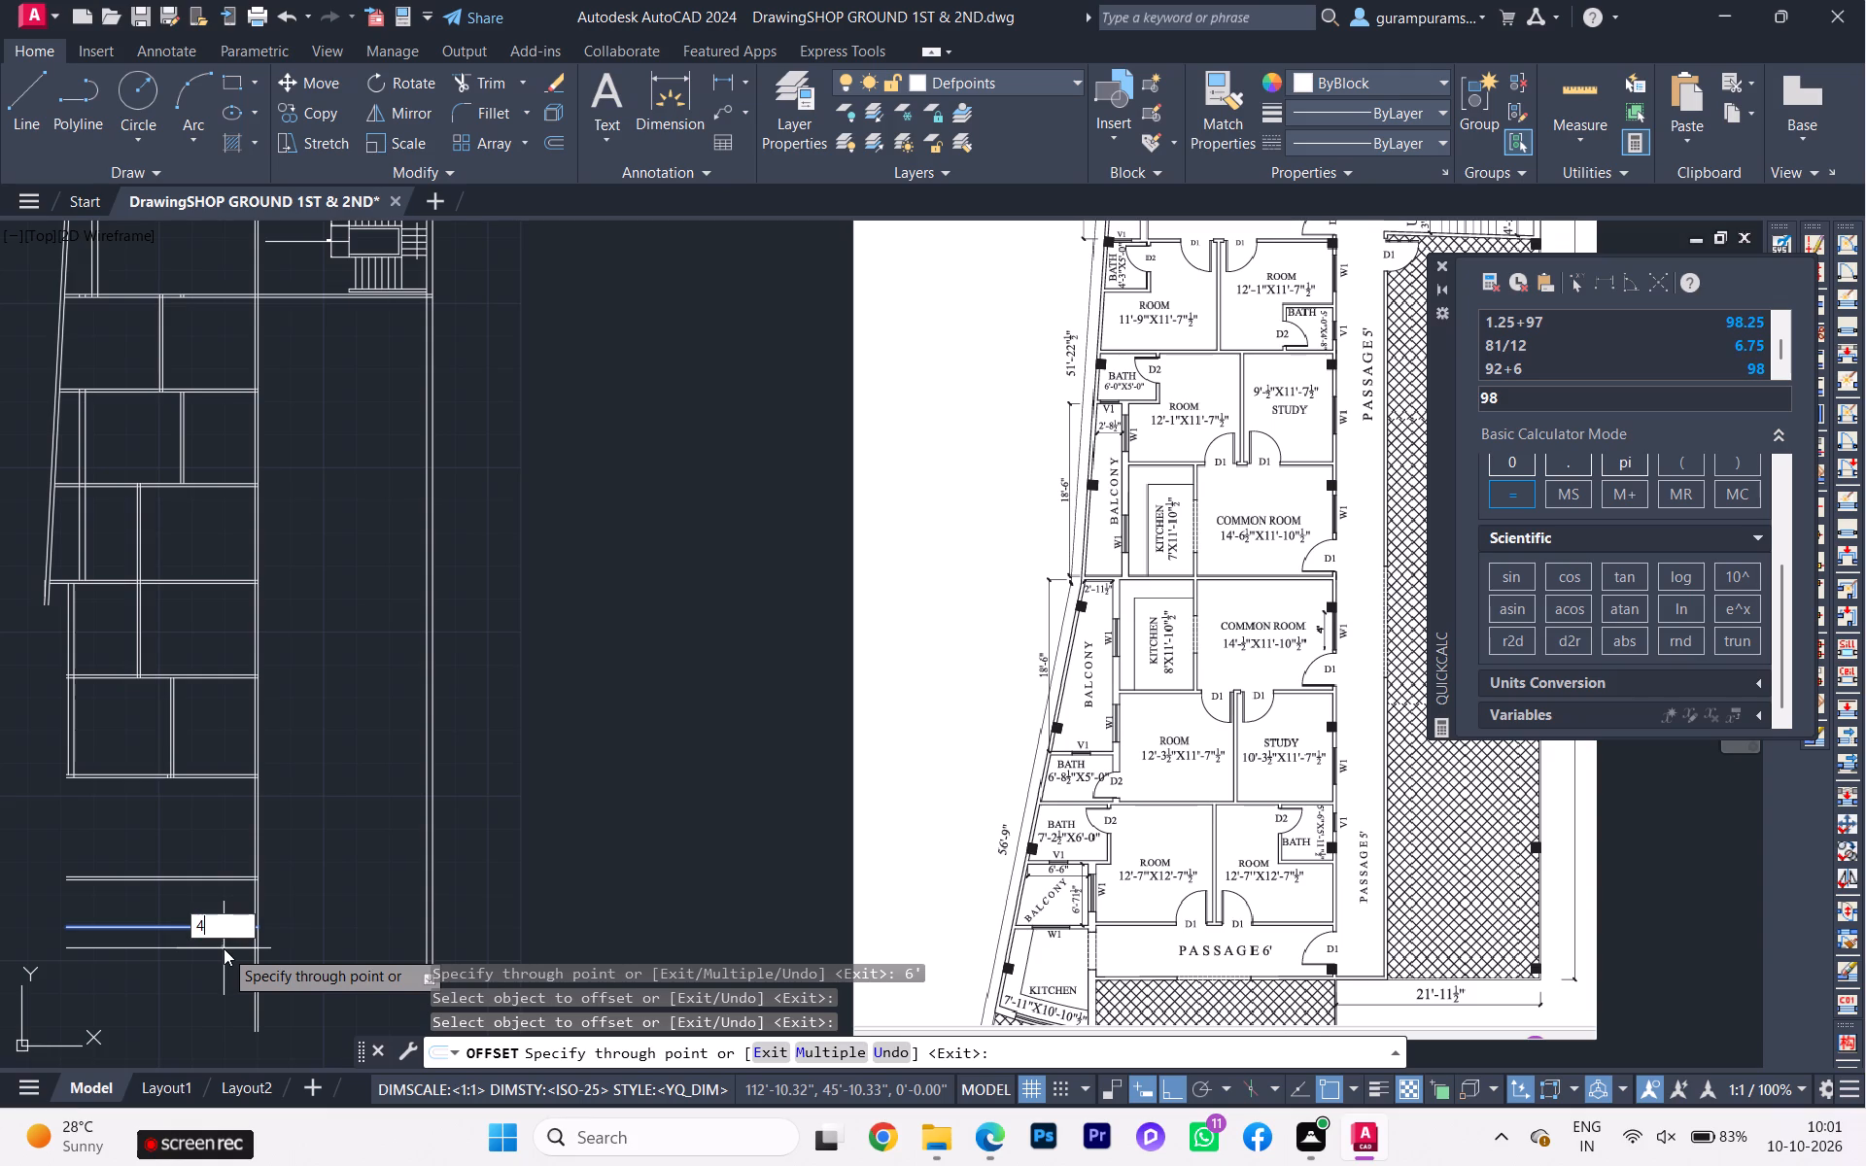
type(".5")
key("Return")
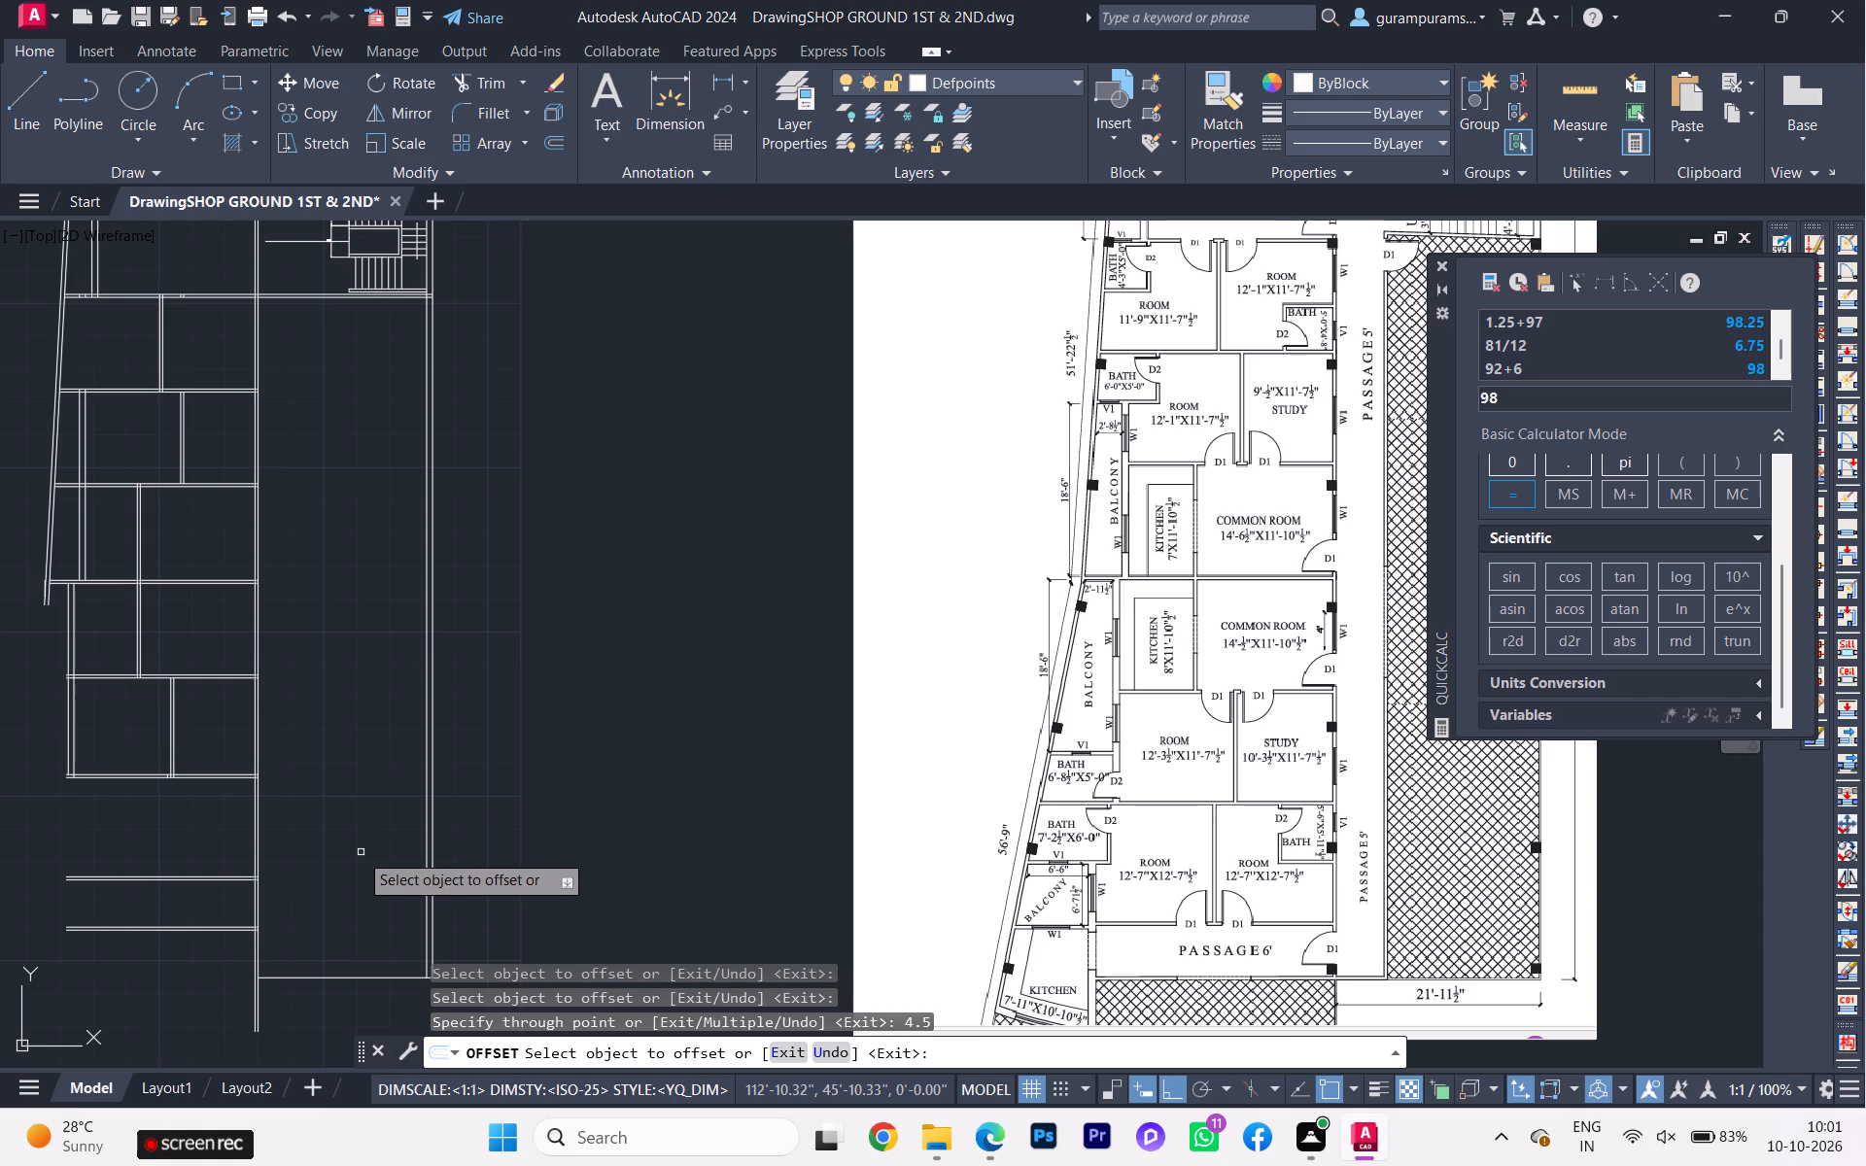
Draw a long vertical guide line west of the plan, running past the southern rooms and the passage.
scroll(398, 804, "down", 1)
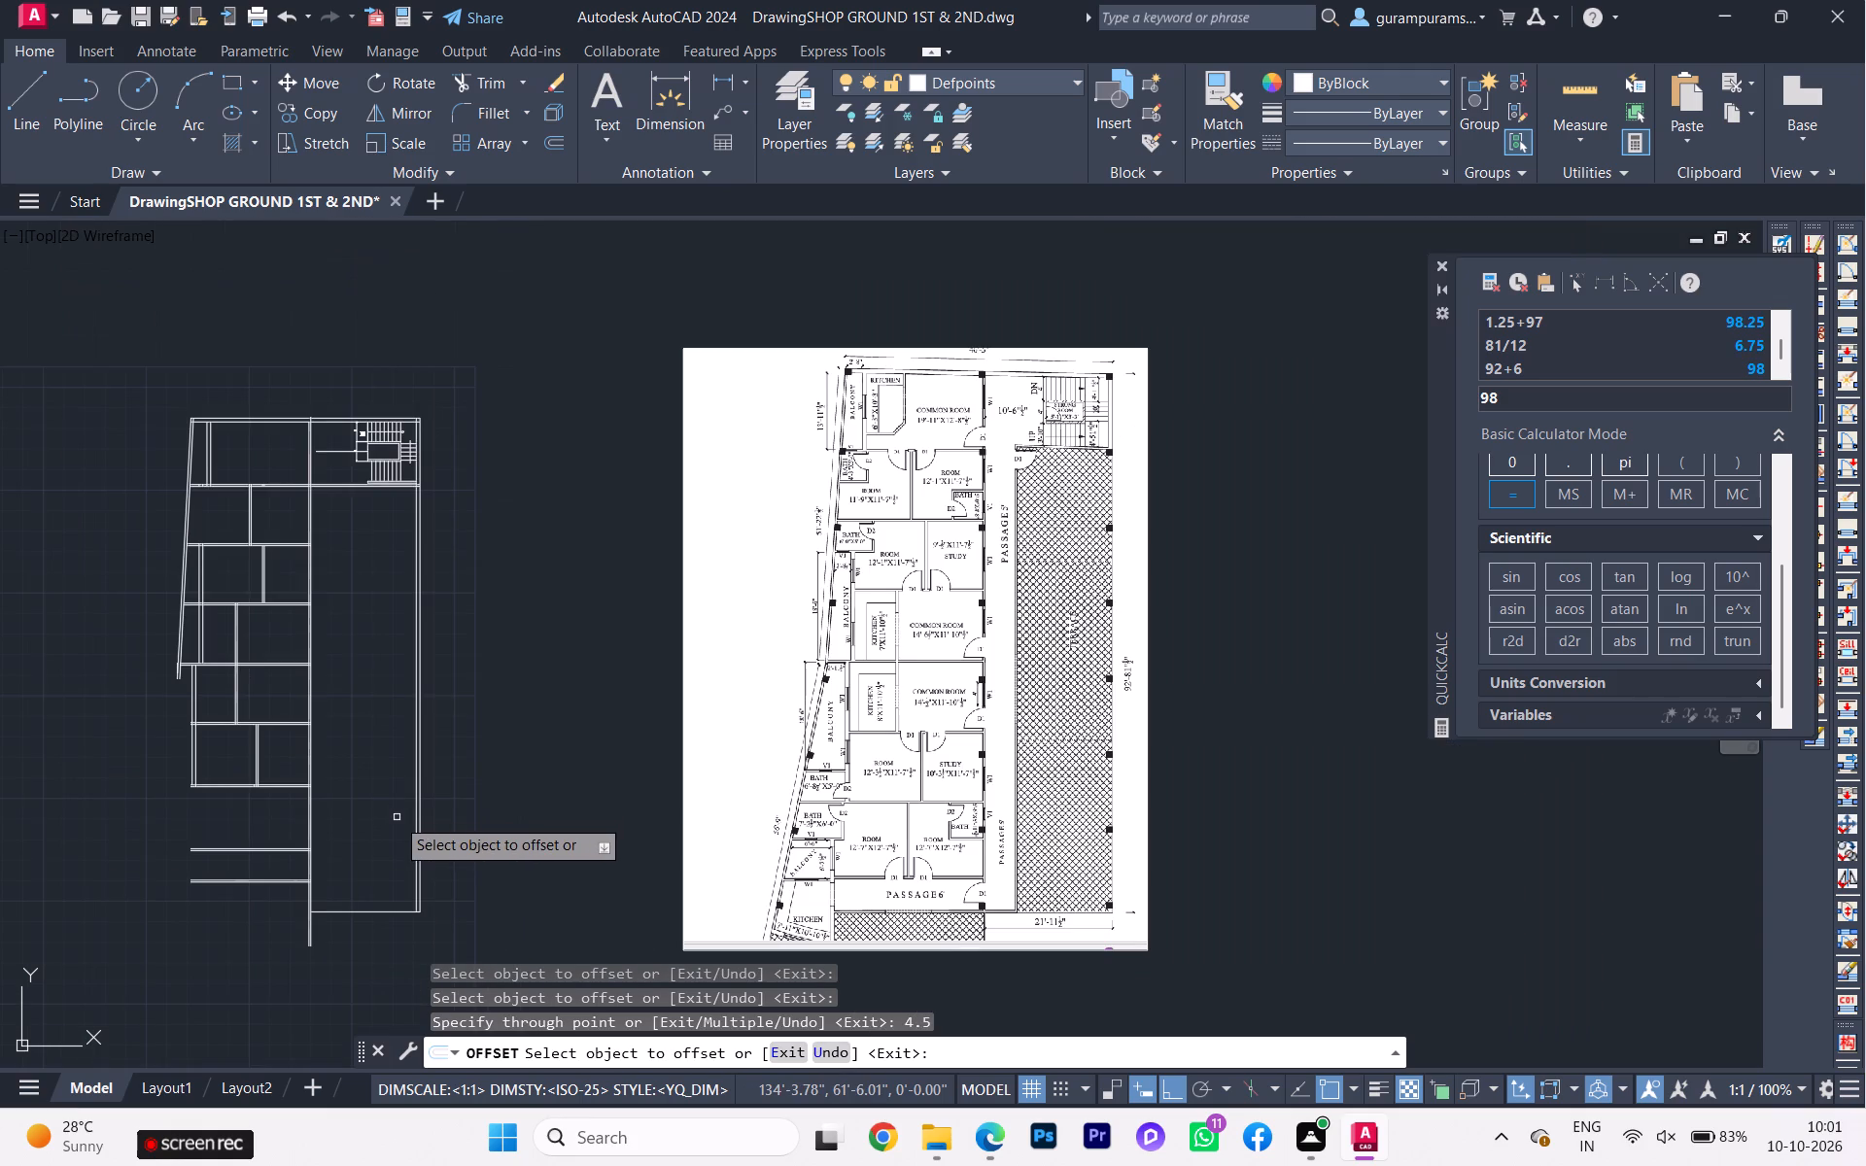
middle_click_drag(393, 805, 391, 760)
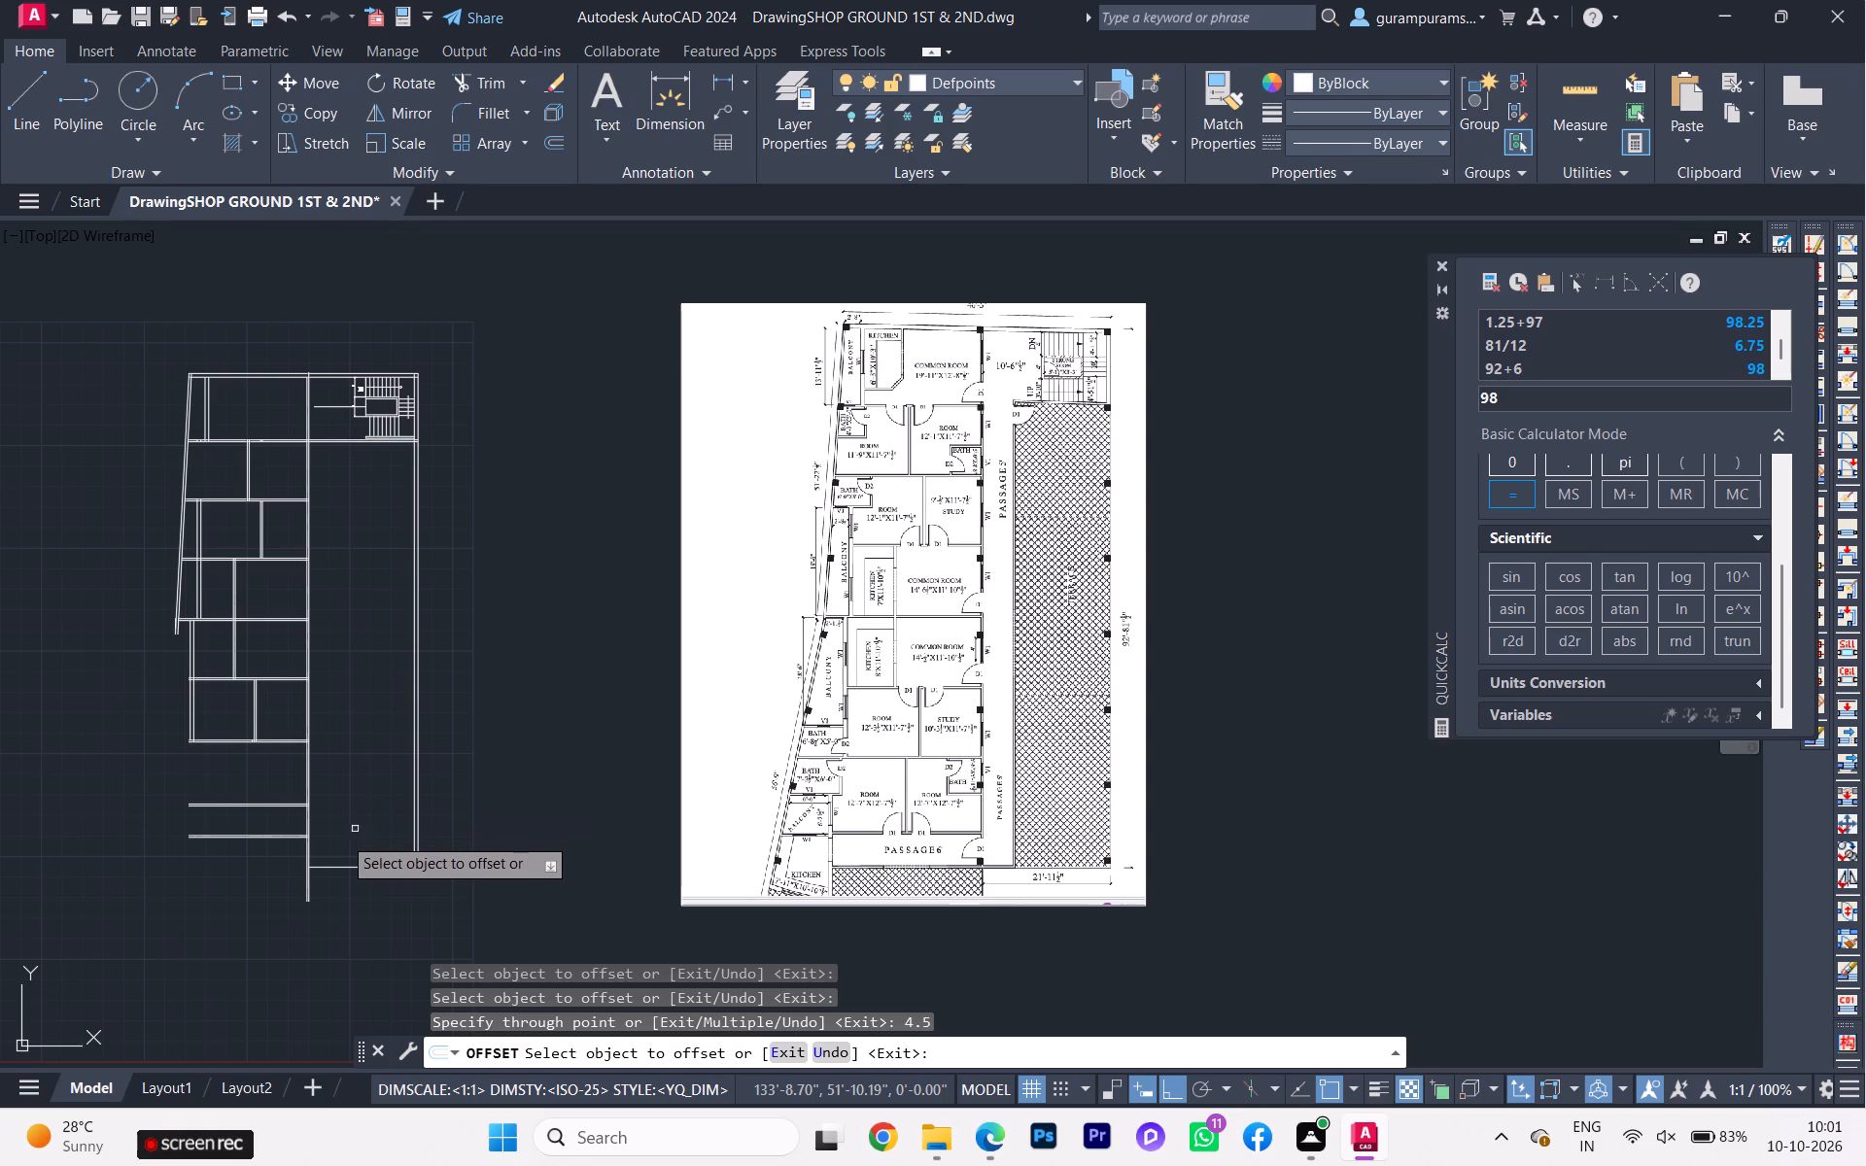
left_click(325, 846)
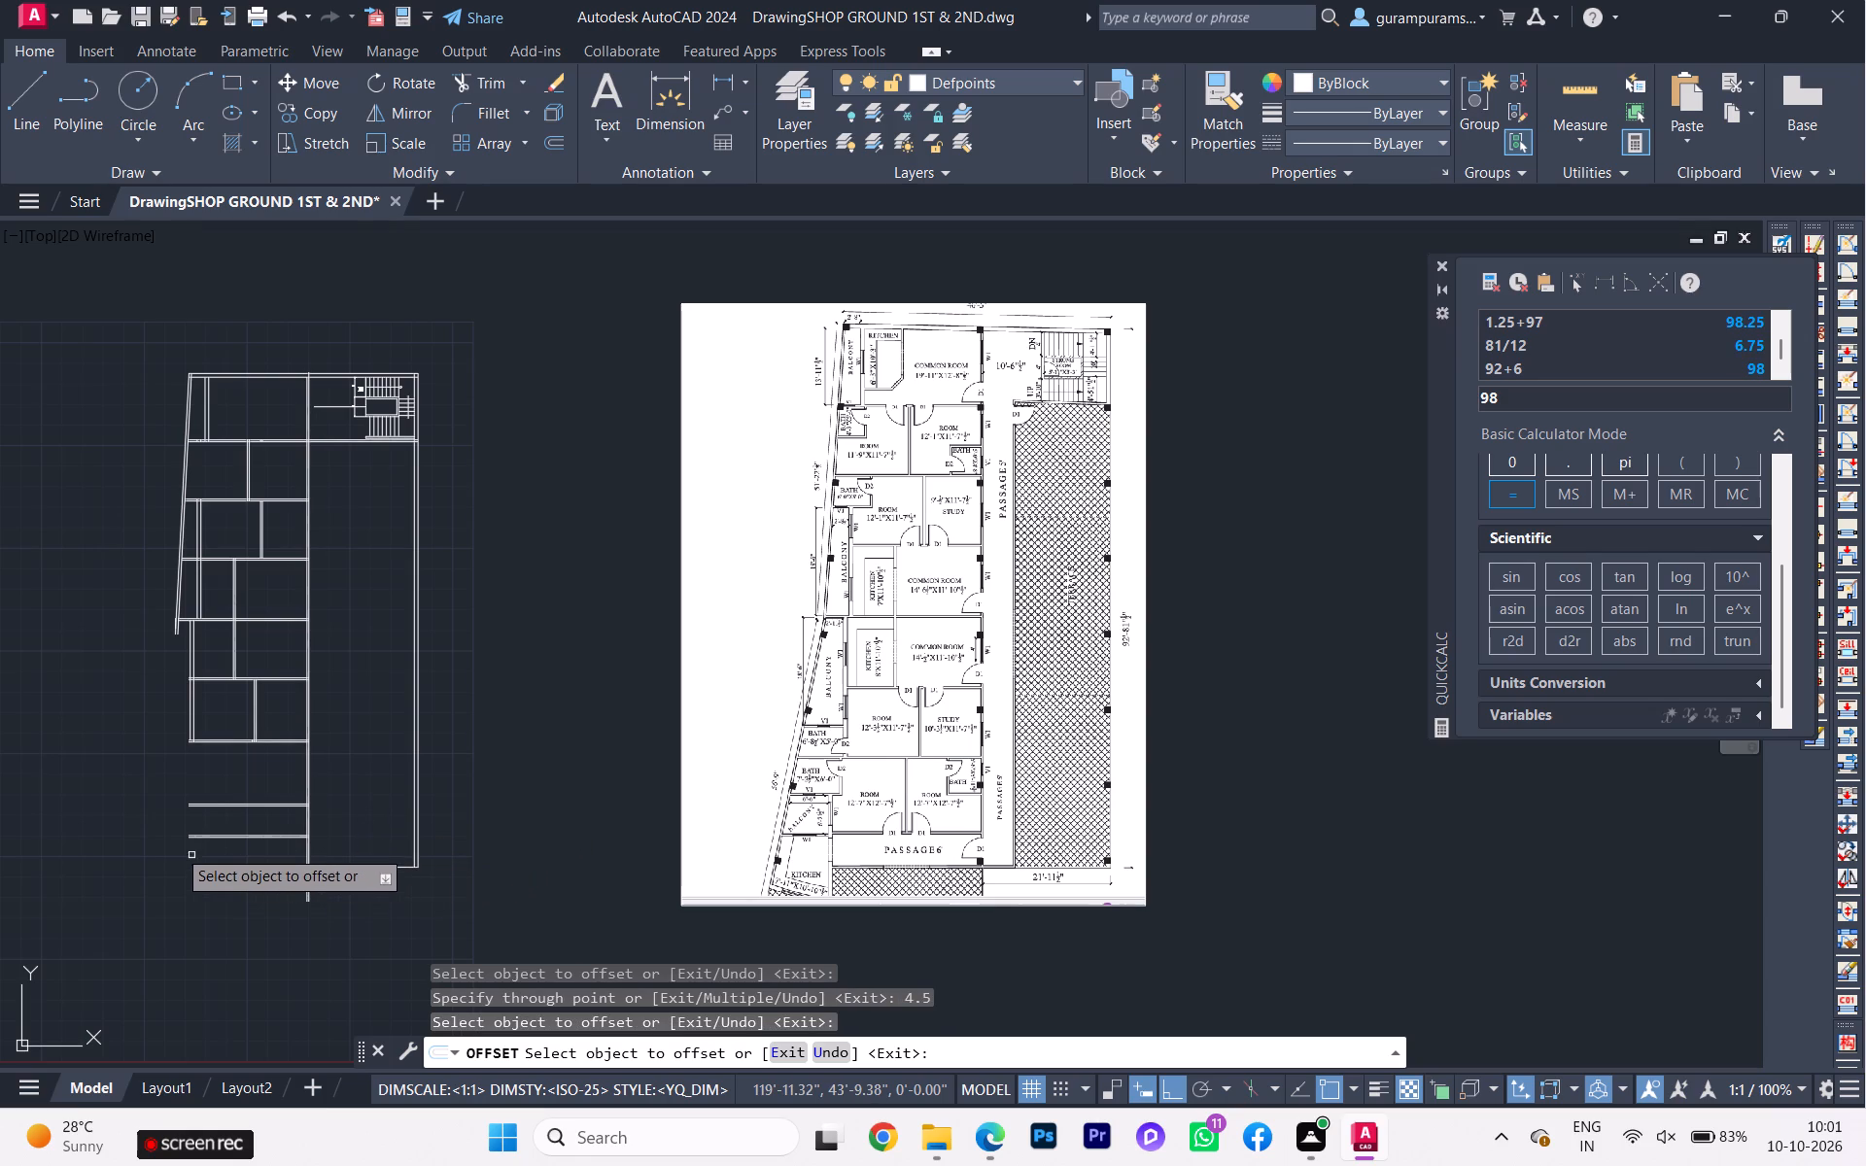
key("l")
key("Return")
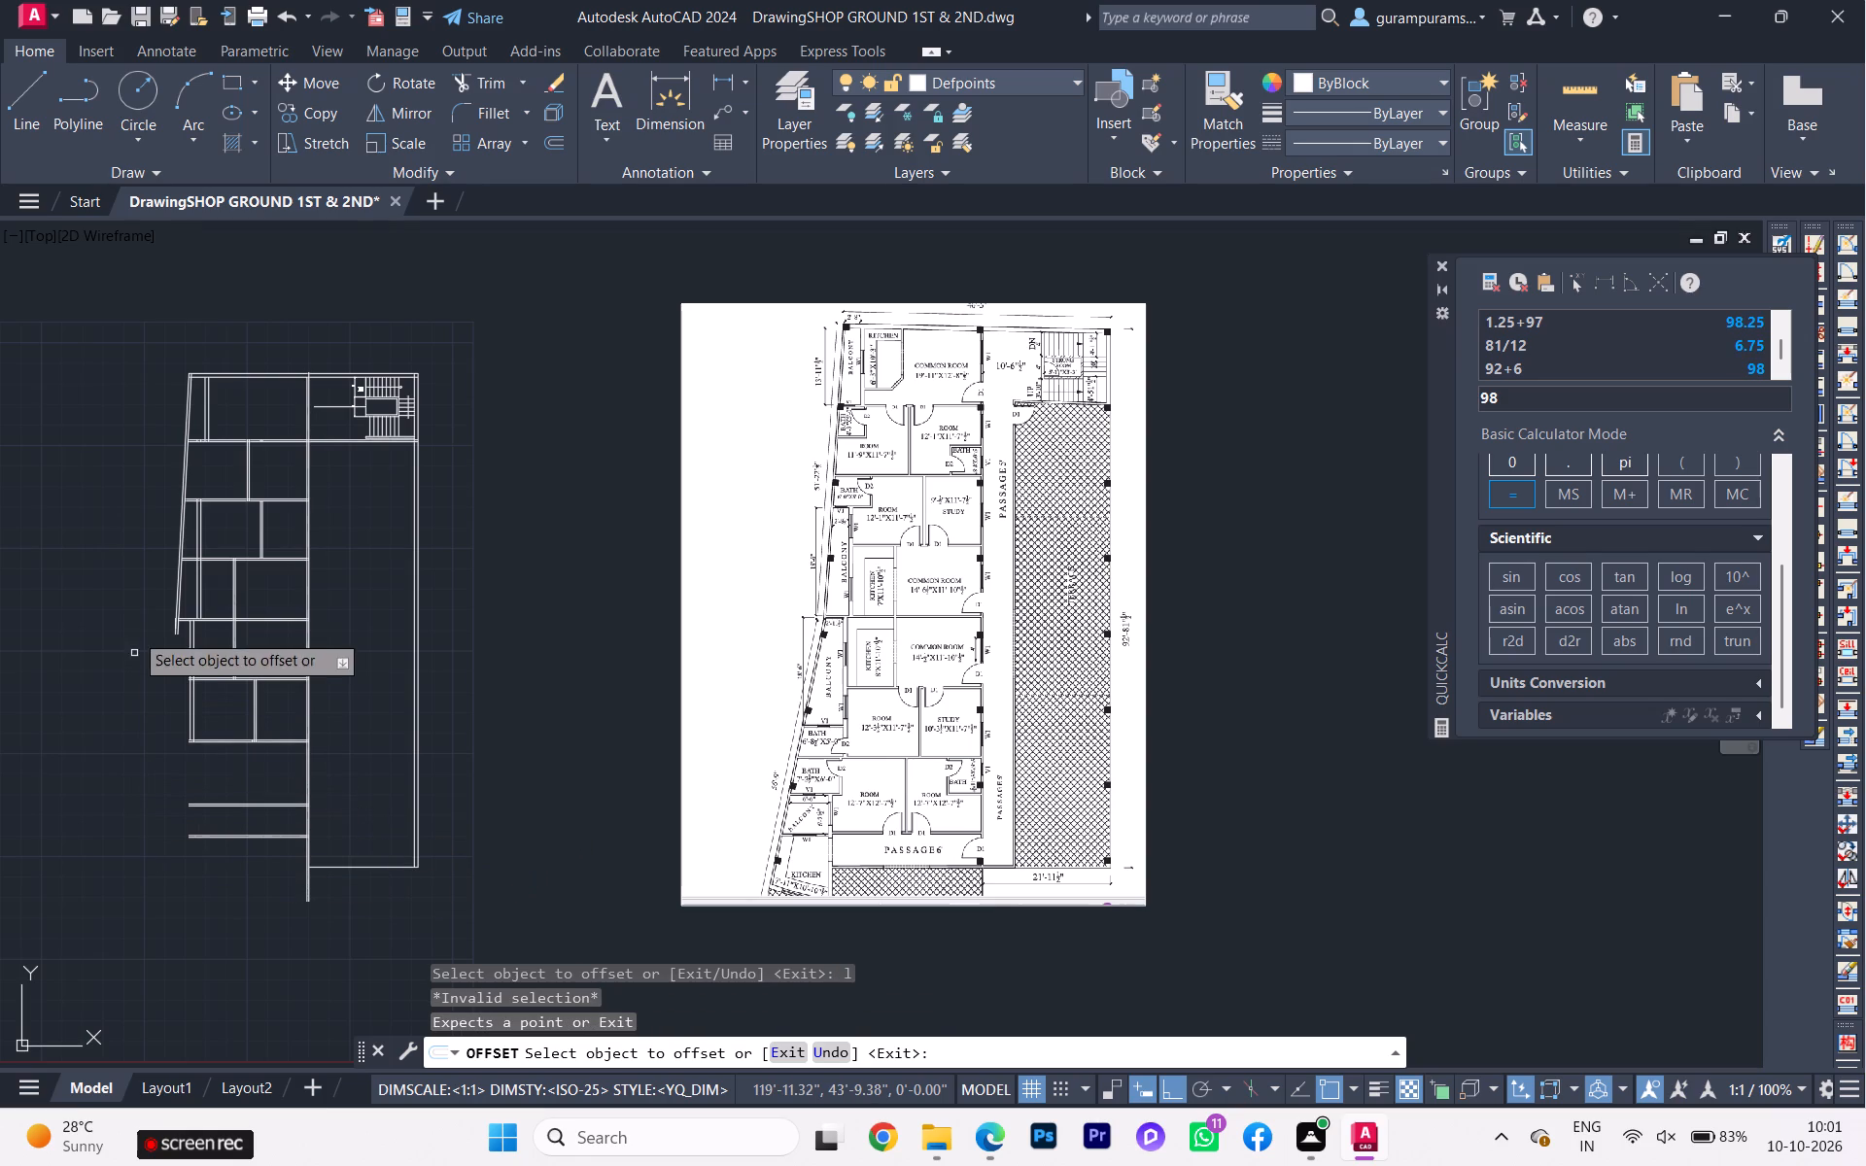
key("Escape")
key("l")
key("Return")
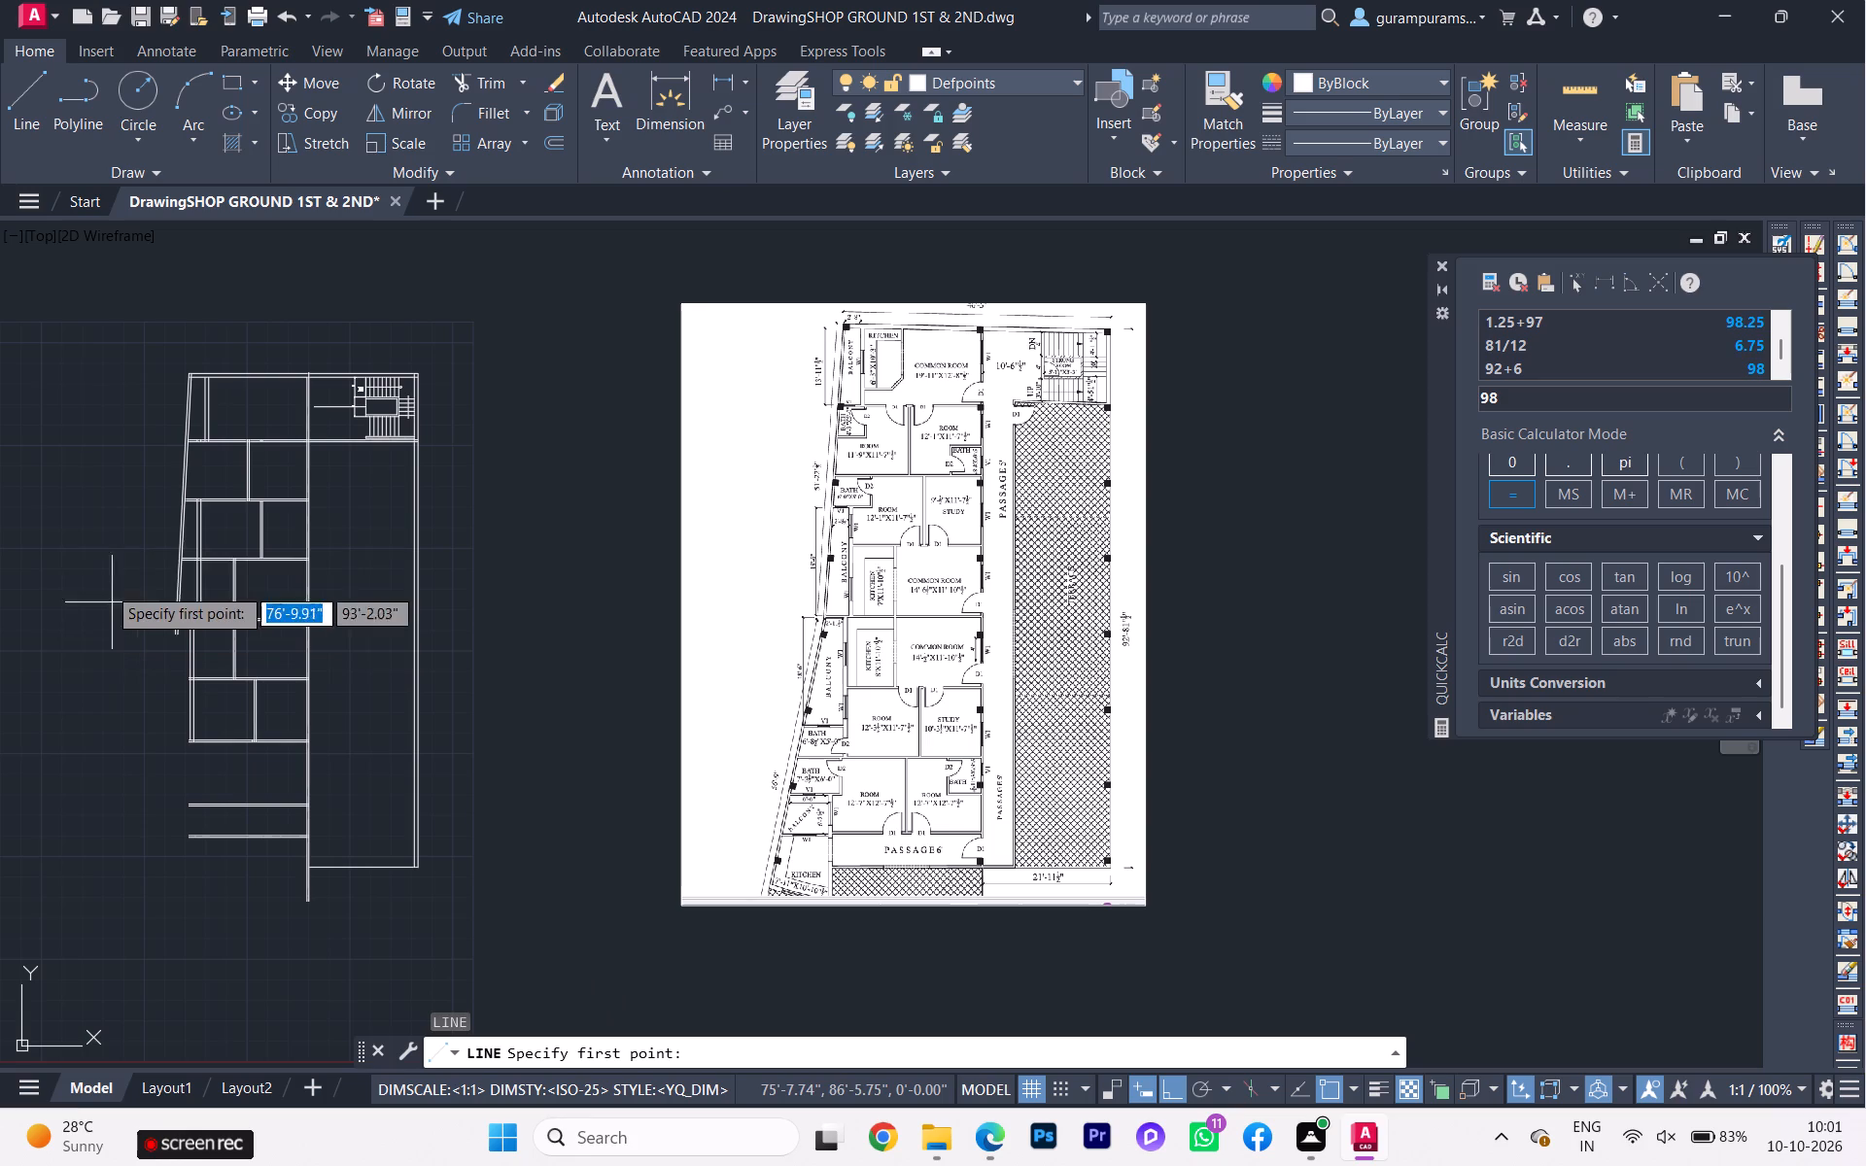
left_click(86, 542)
left_click(52, 917)
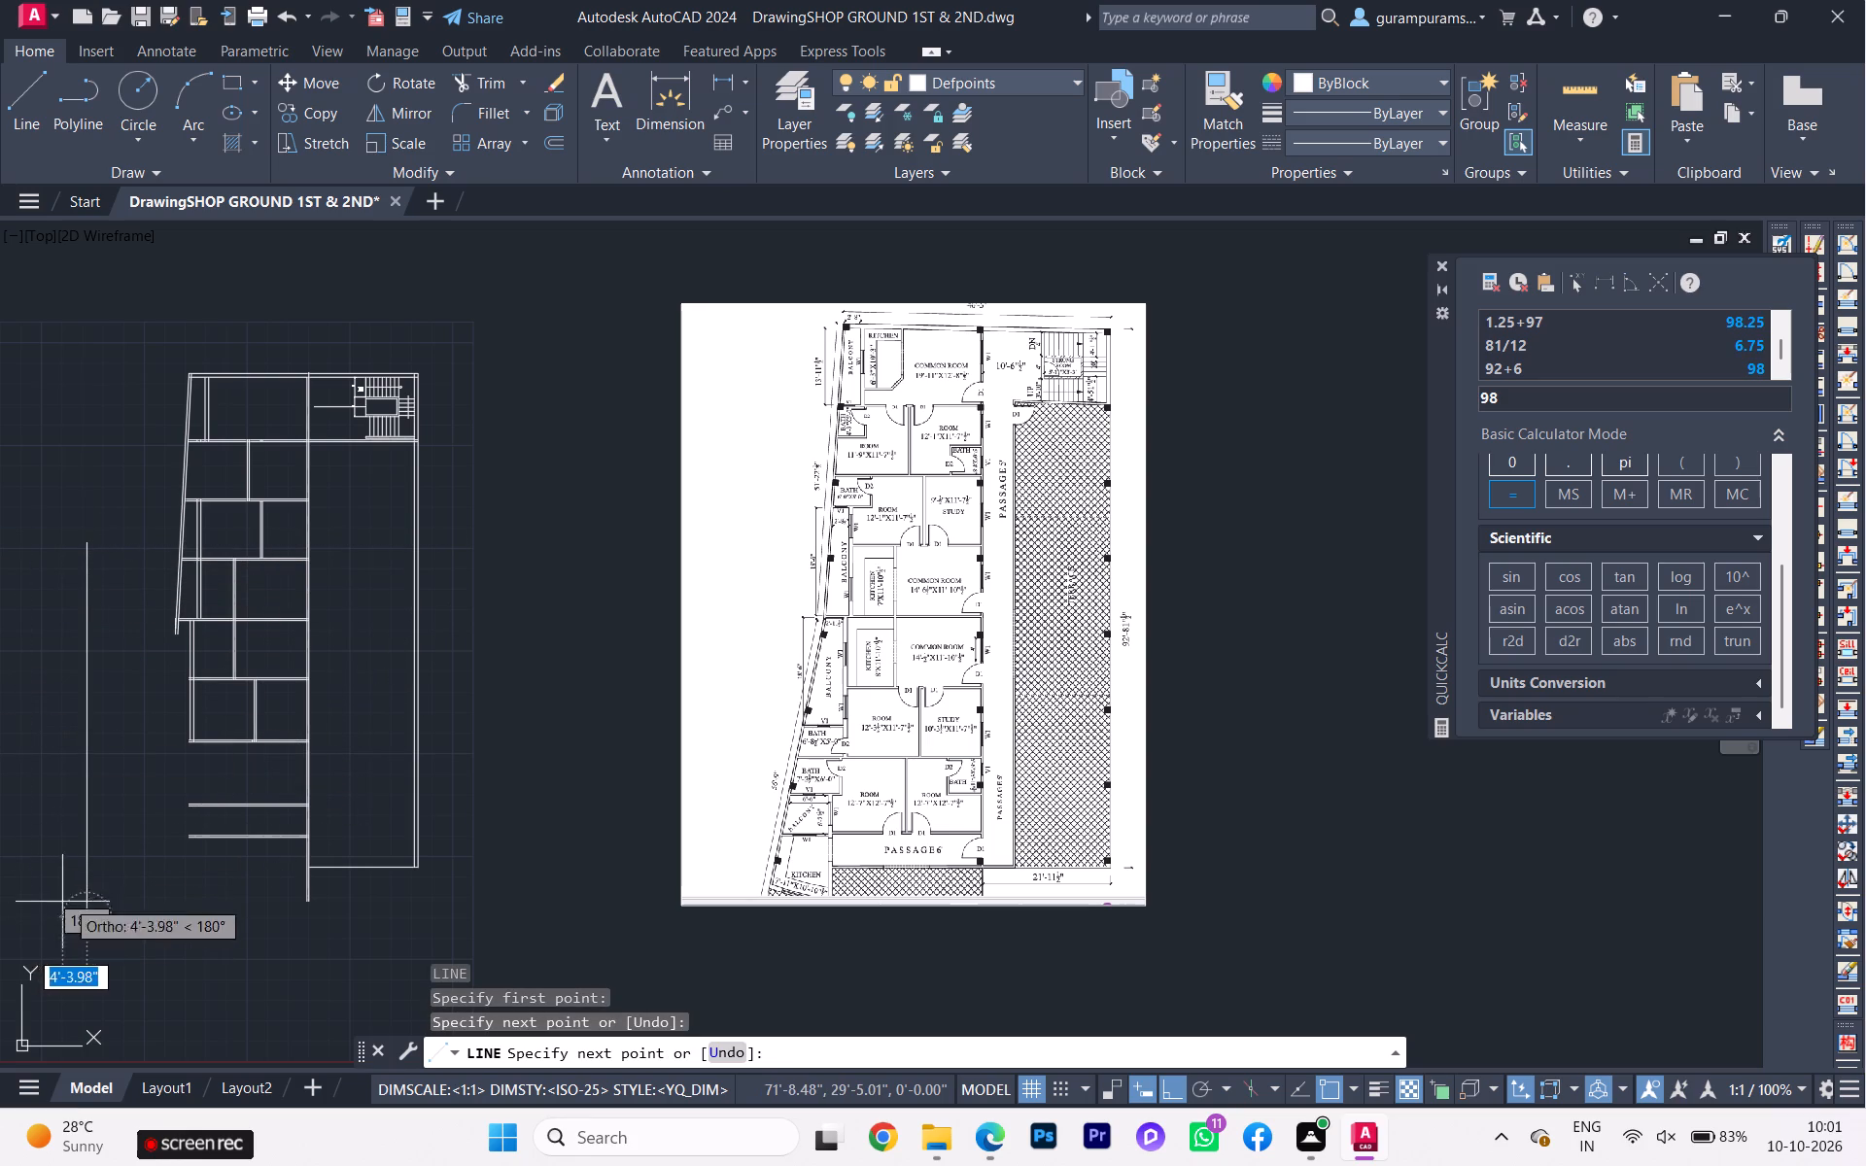
key("Escape")
Extend the south line of the passage's south wall westward to the vertical guide line.
key("e")
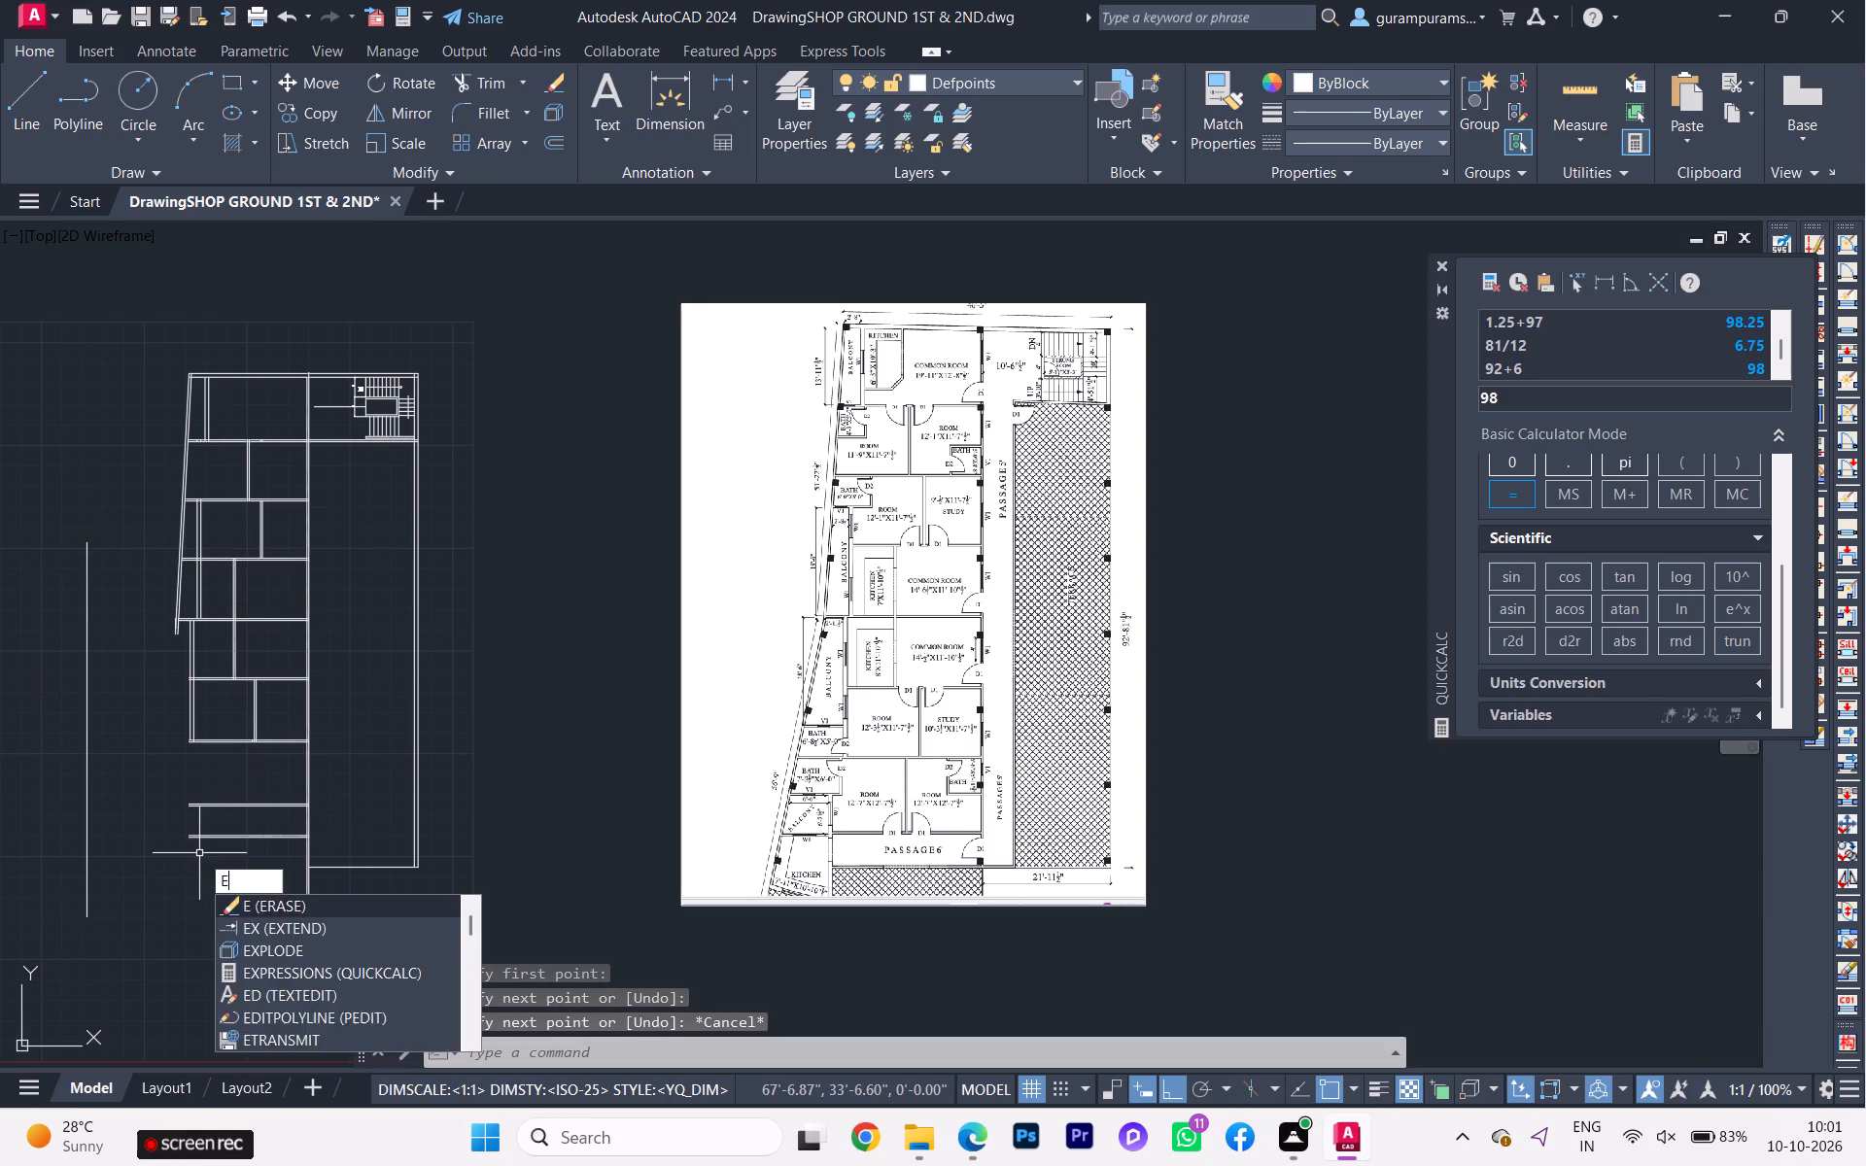
key("x")
left_click(258, 902)
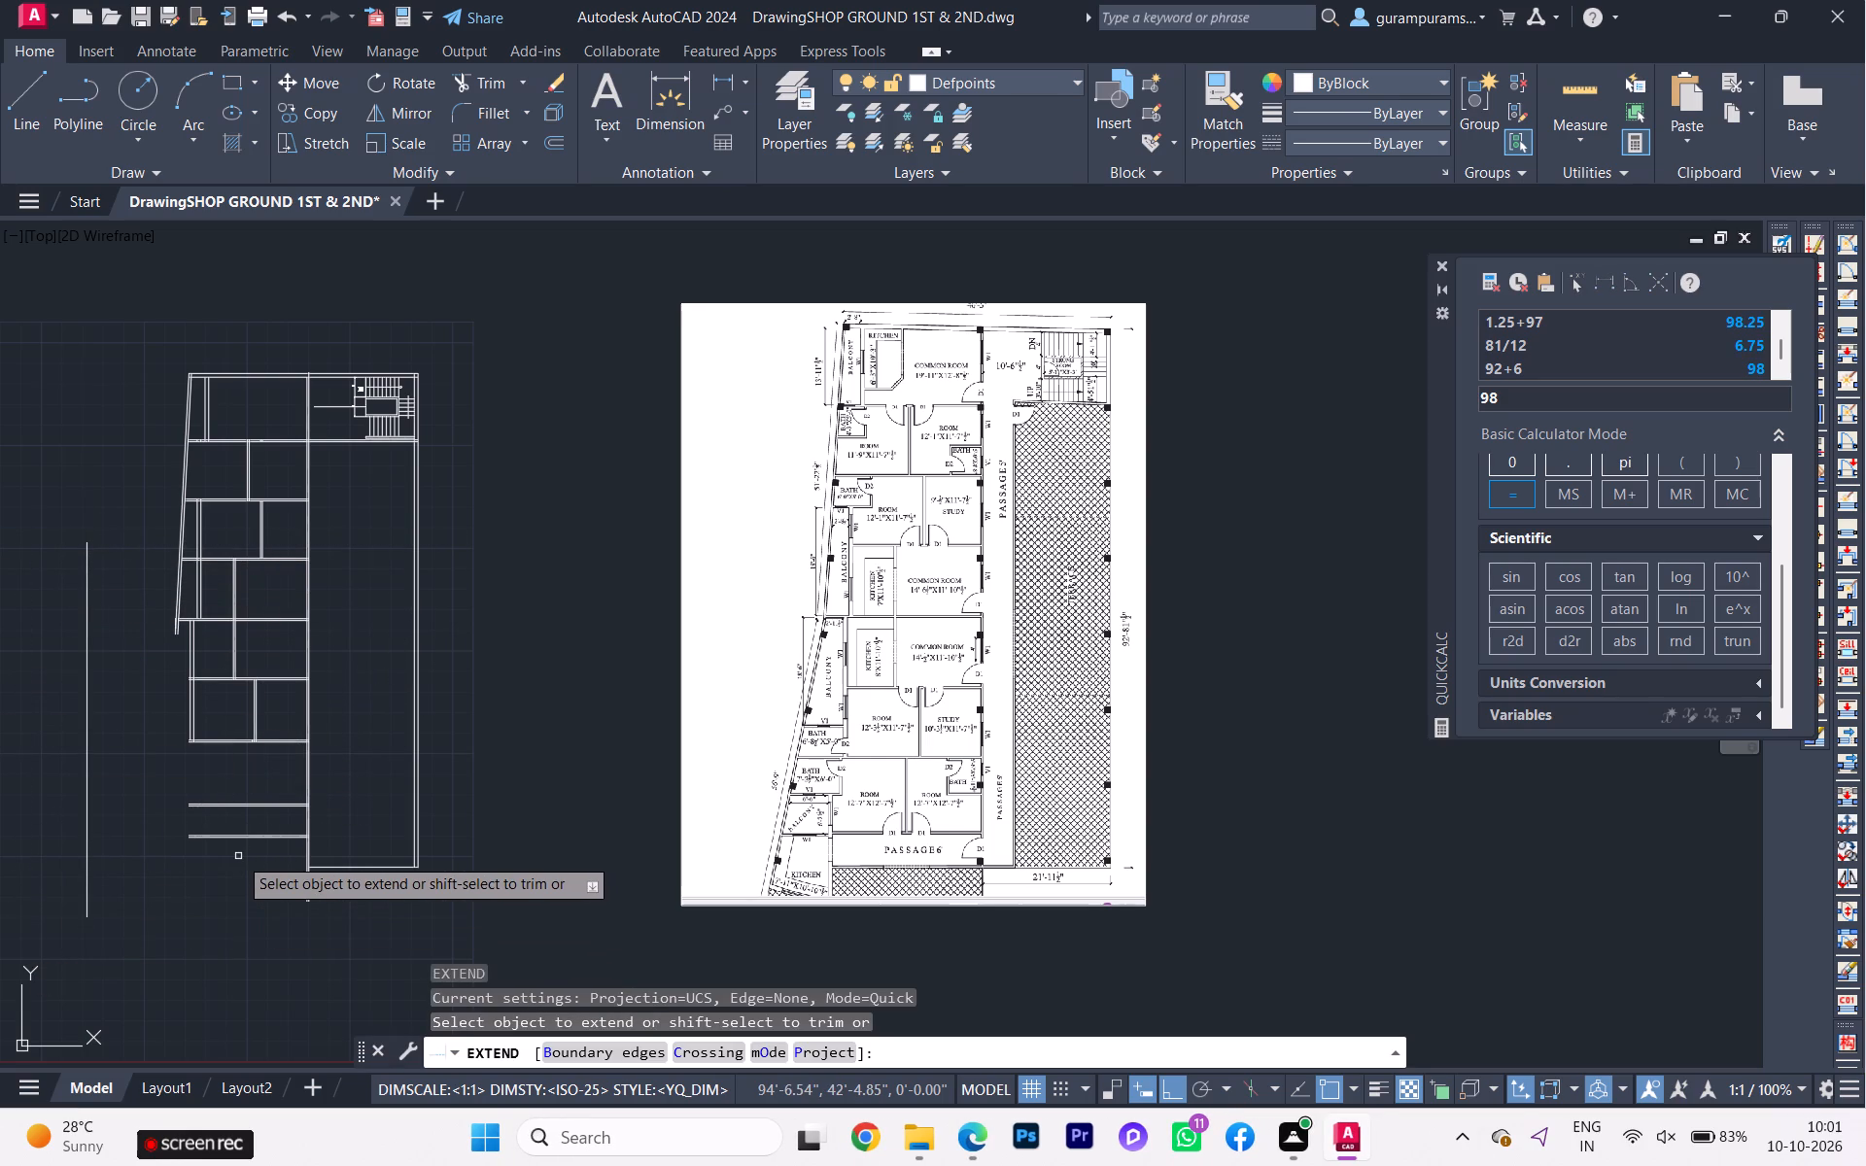
scroll(240, 861, "up", 1)
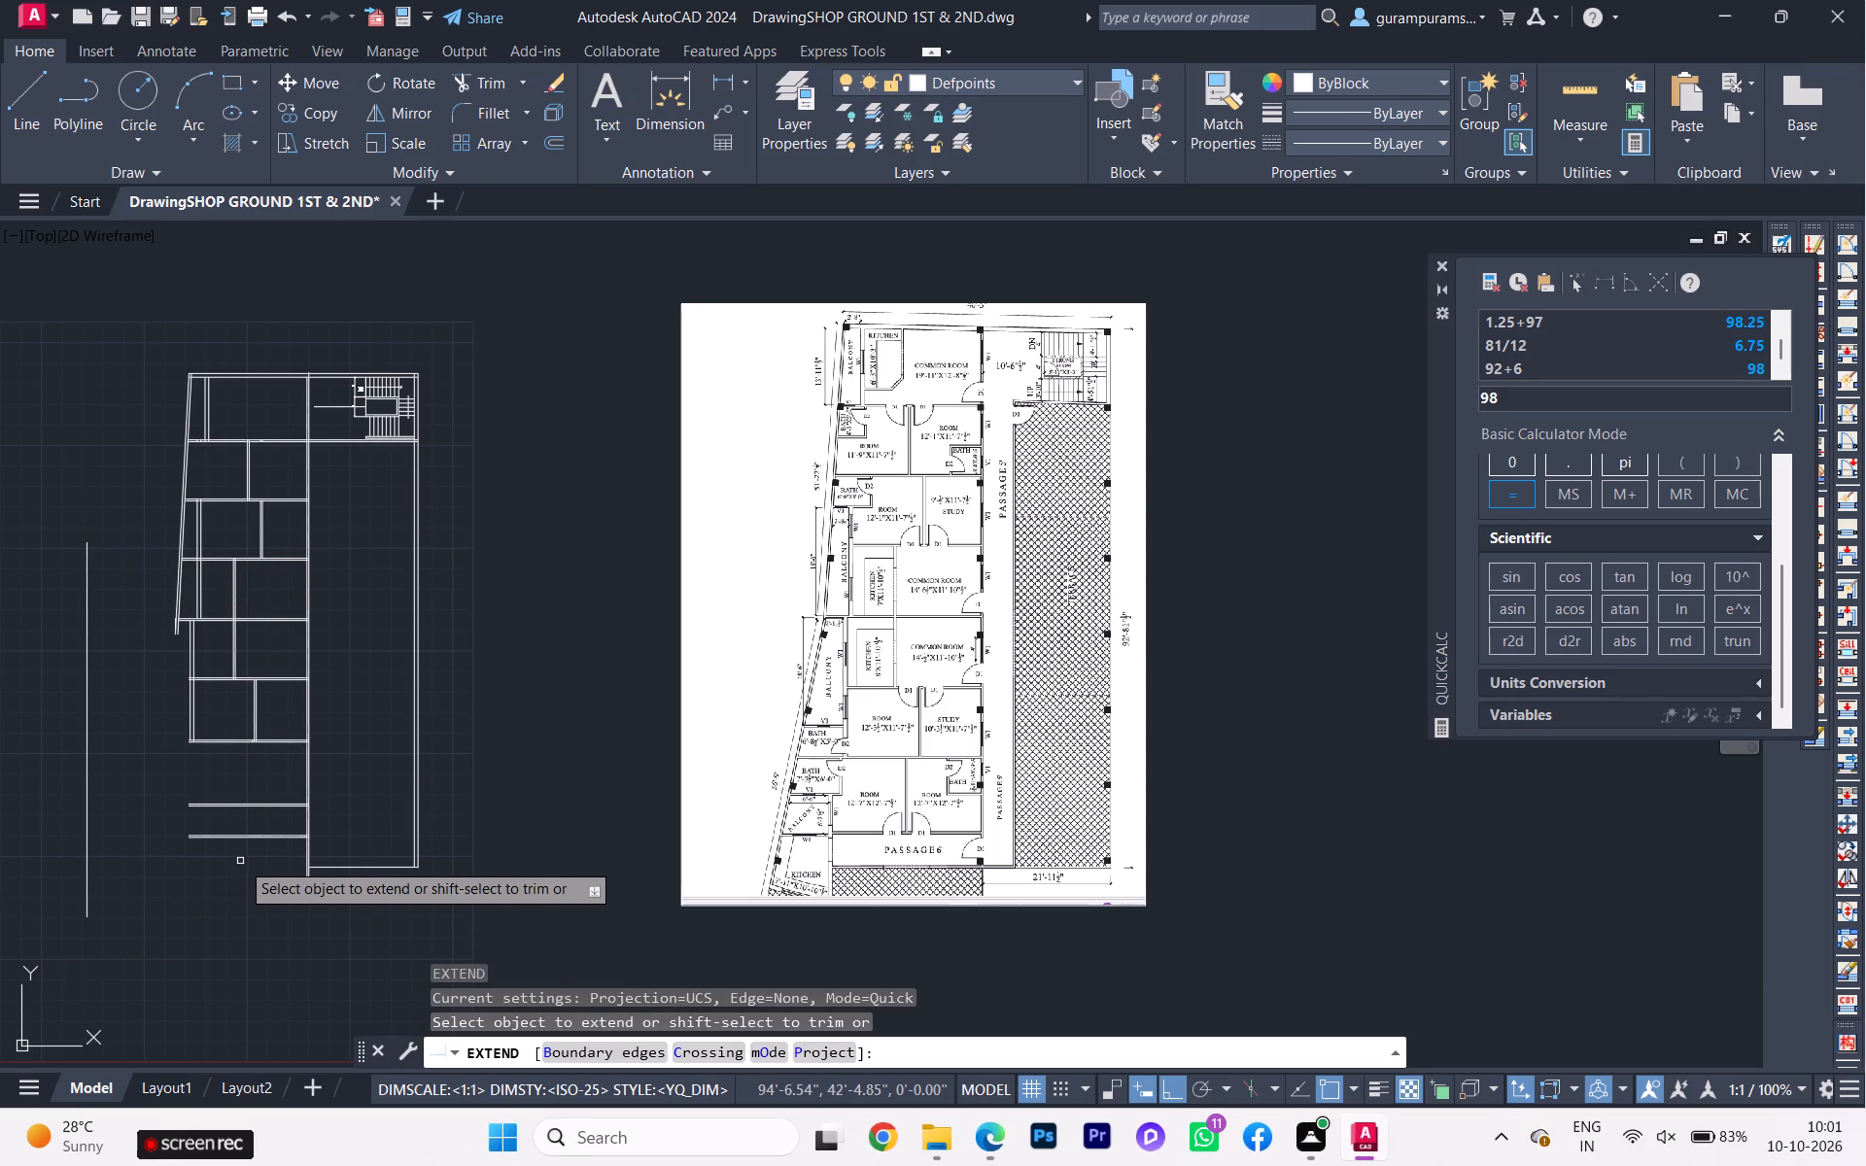
scroll(240, 860, "up", 1)
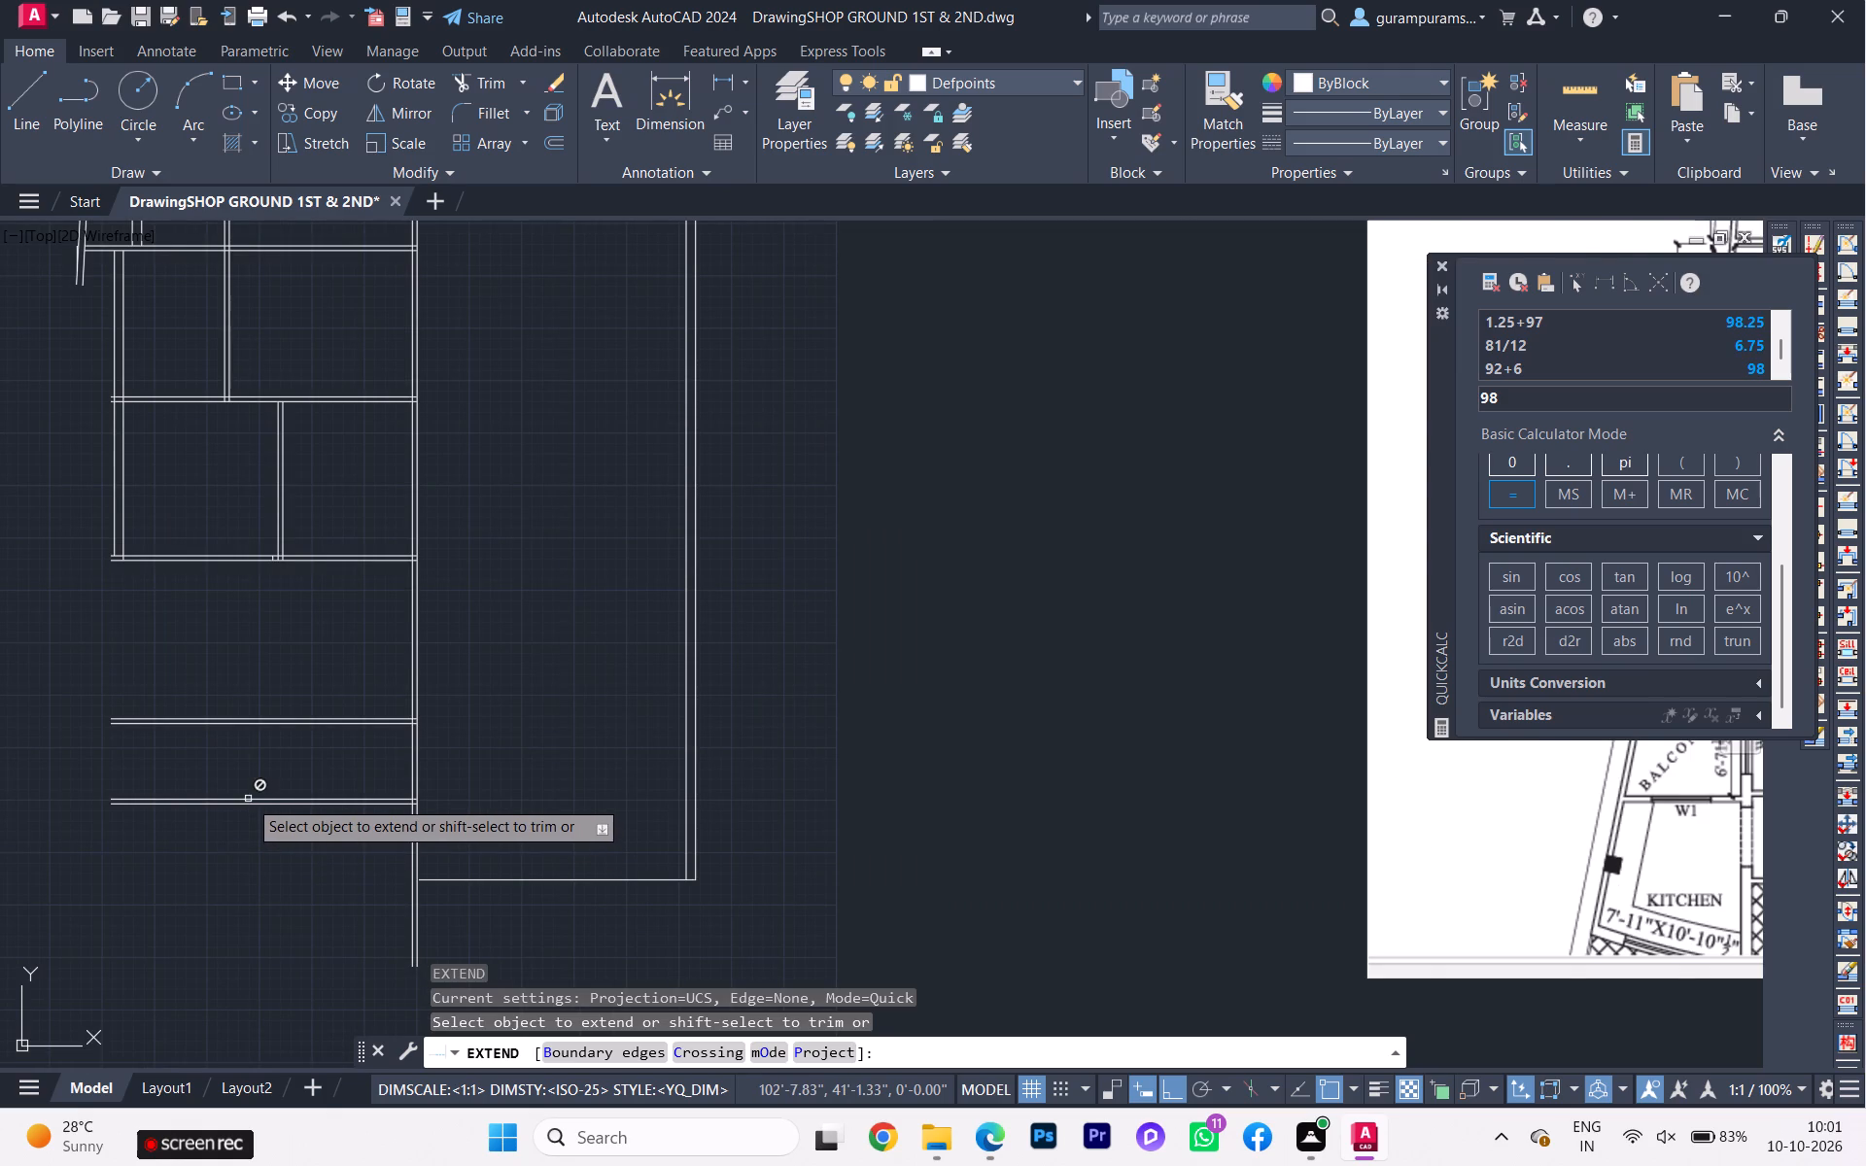
scroll(267, 793, "down", 2)
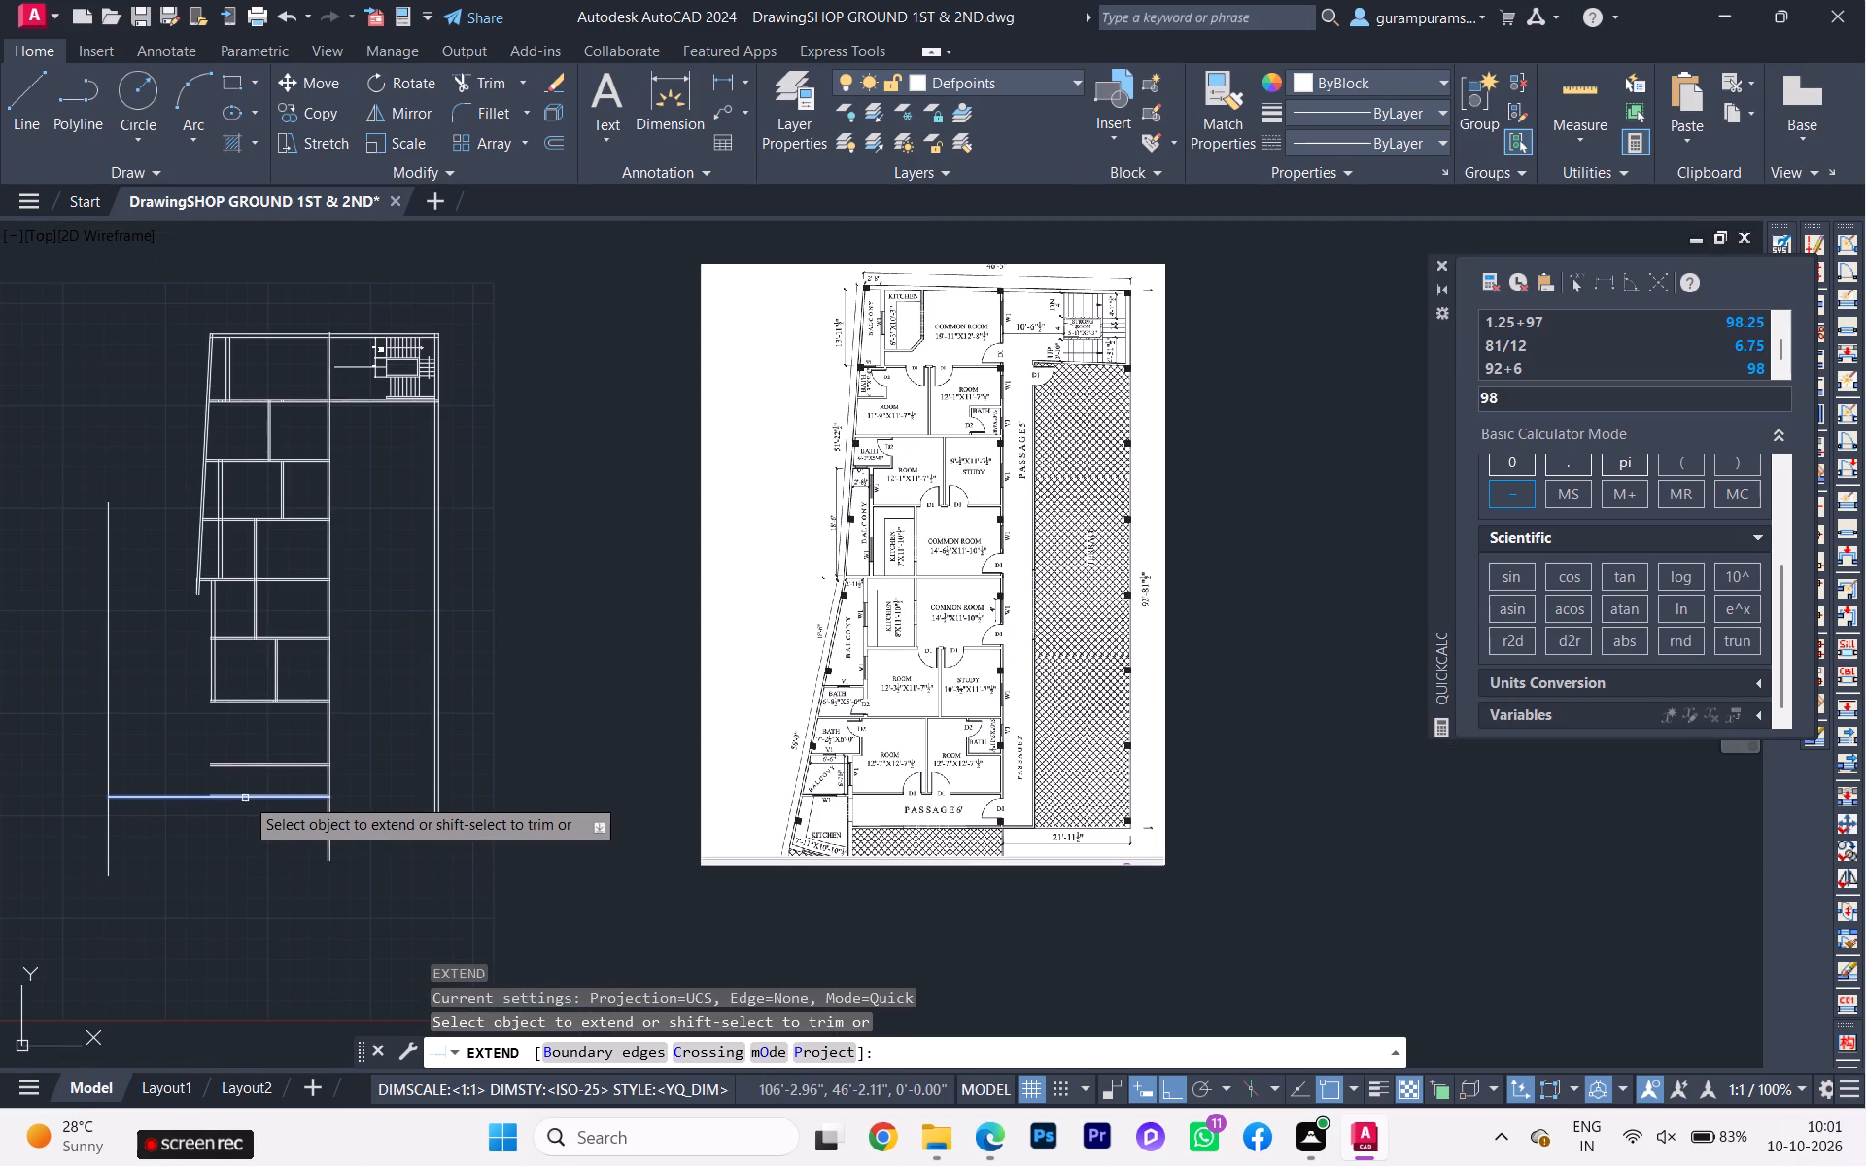
left_click(244, 797)
scroll(244, 796, "up", 3)
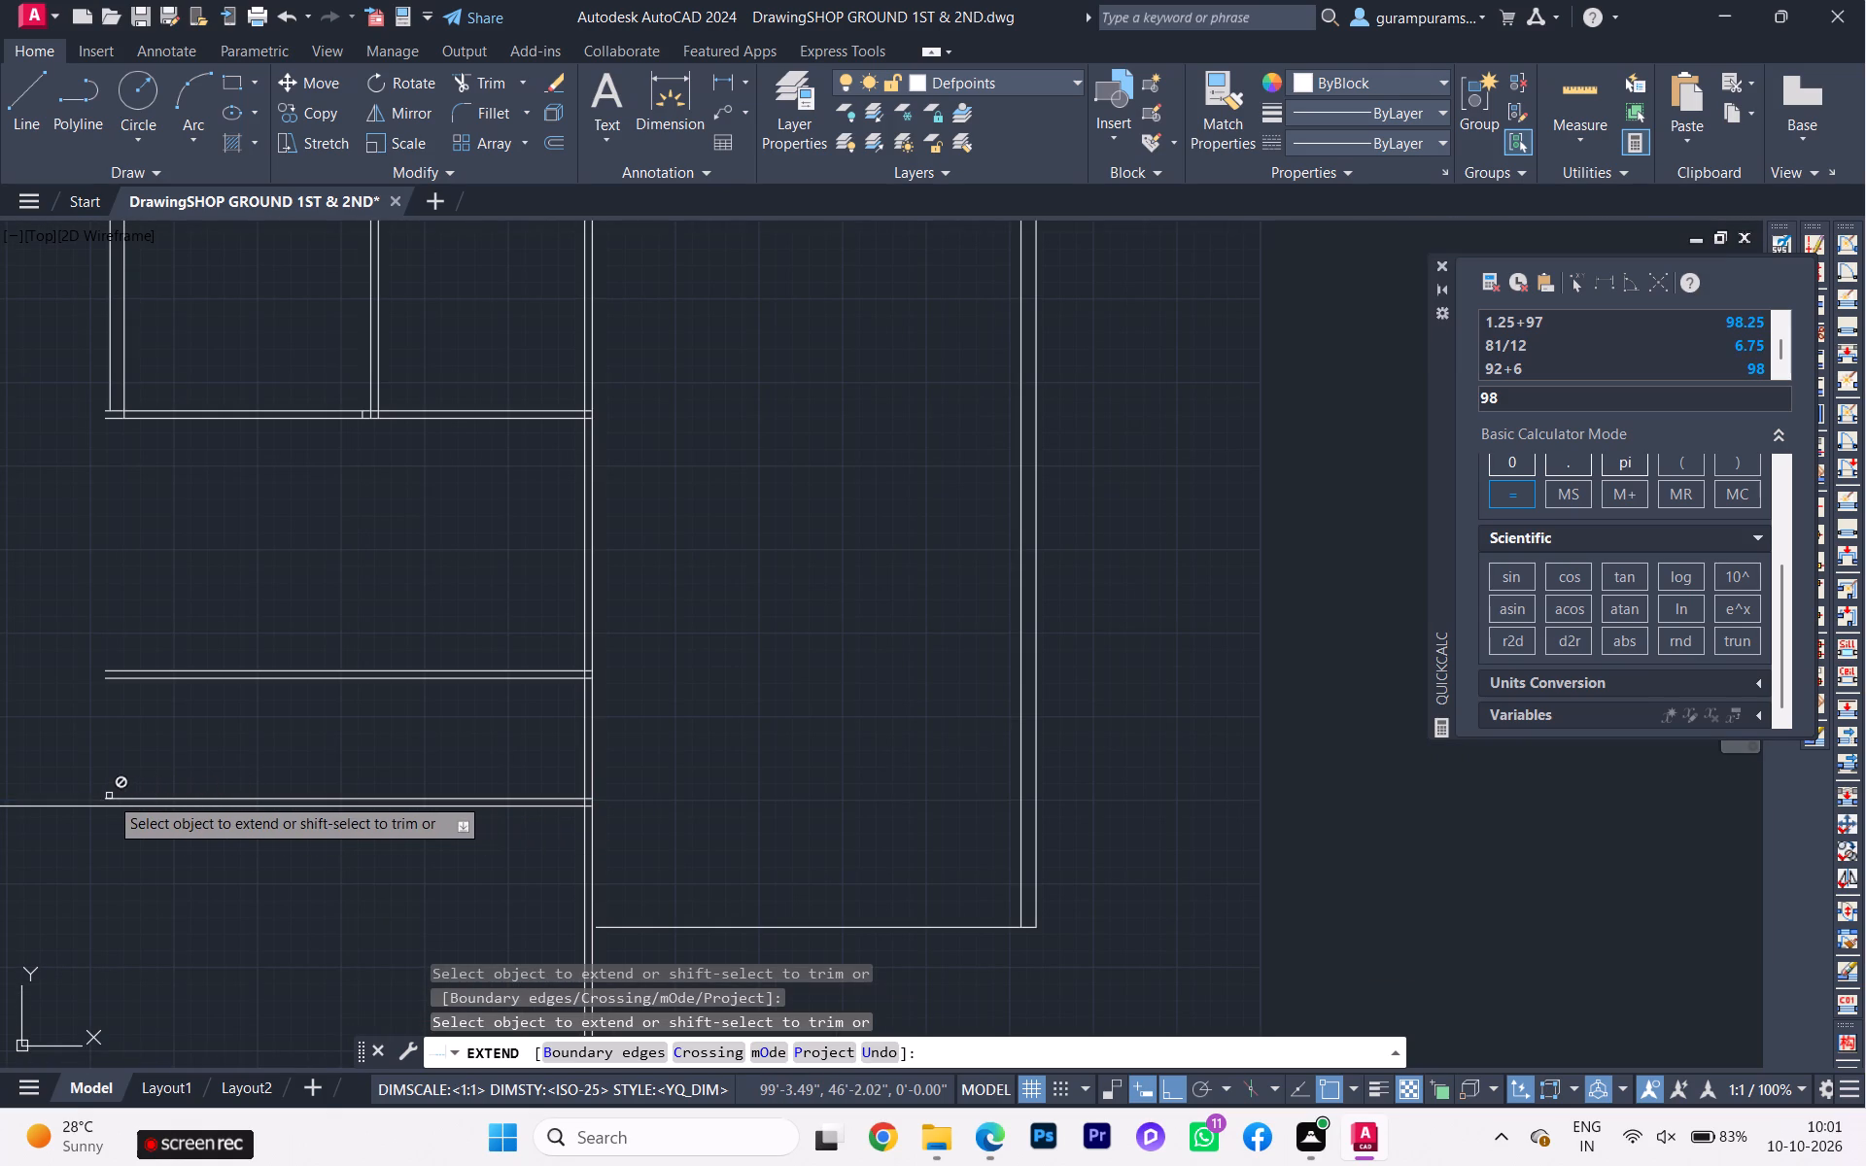
scroll(201, 775, "down", 2)
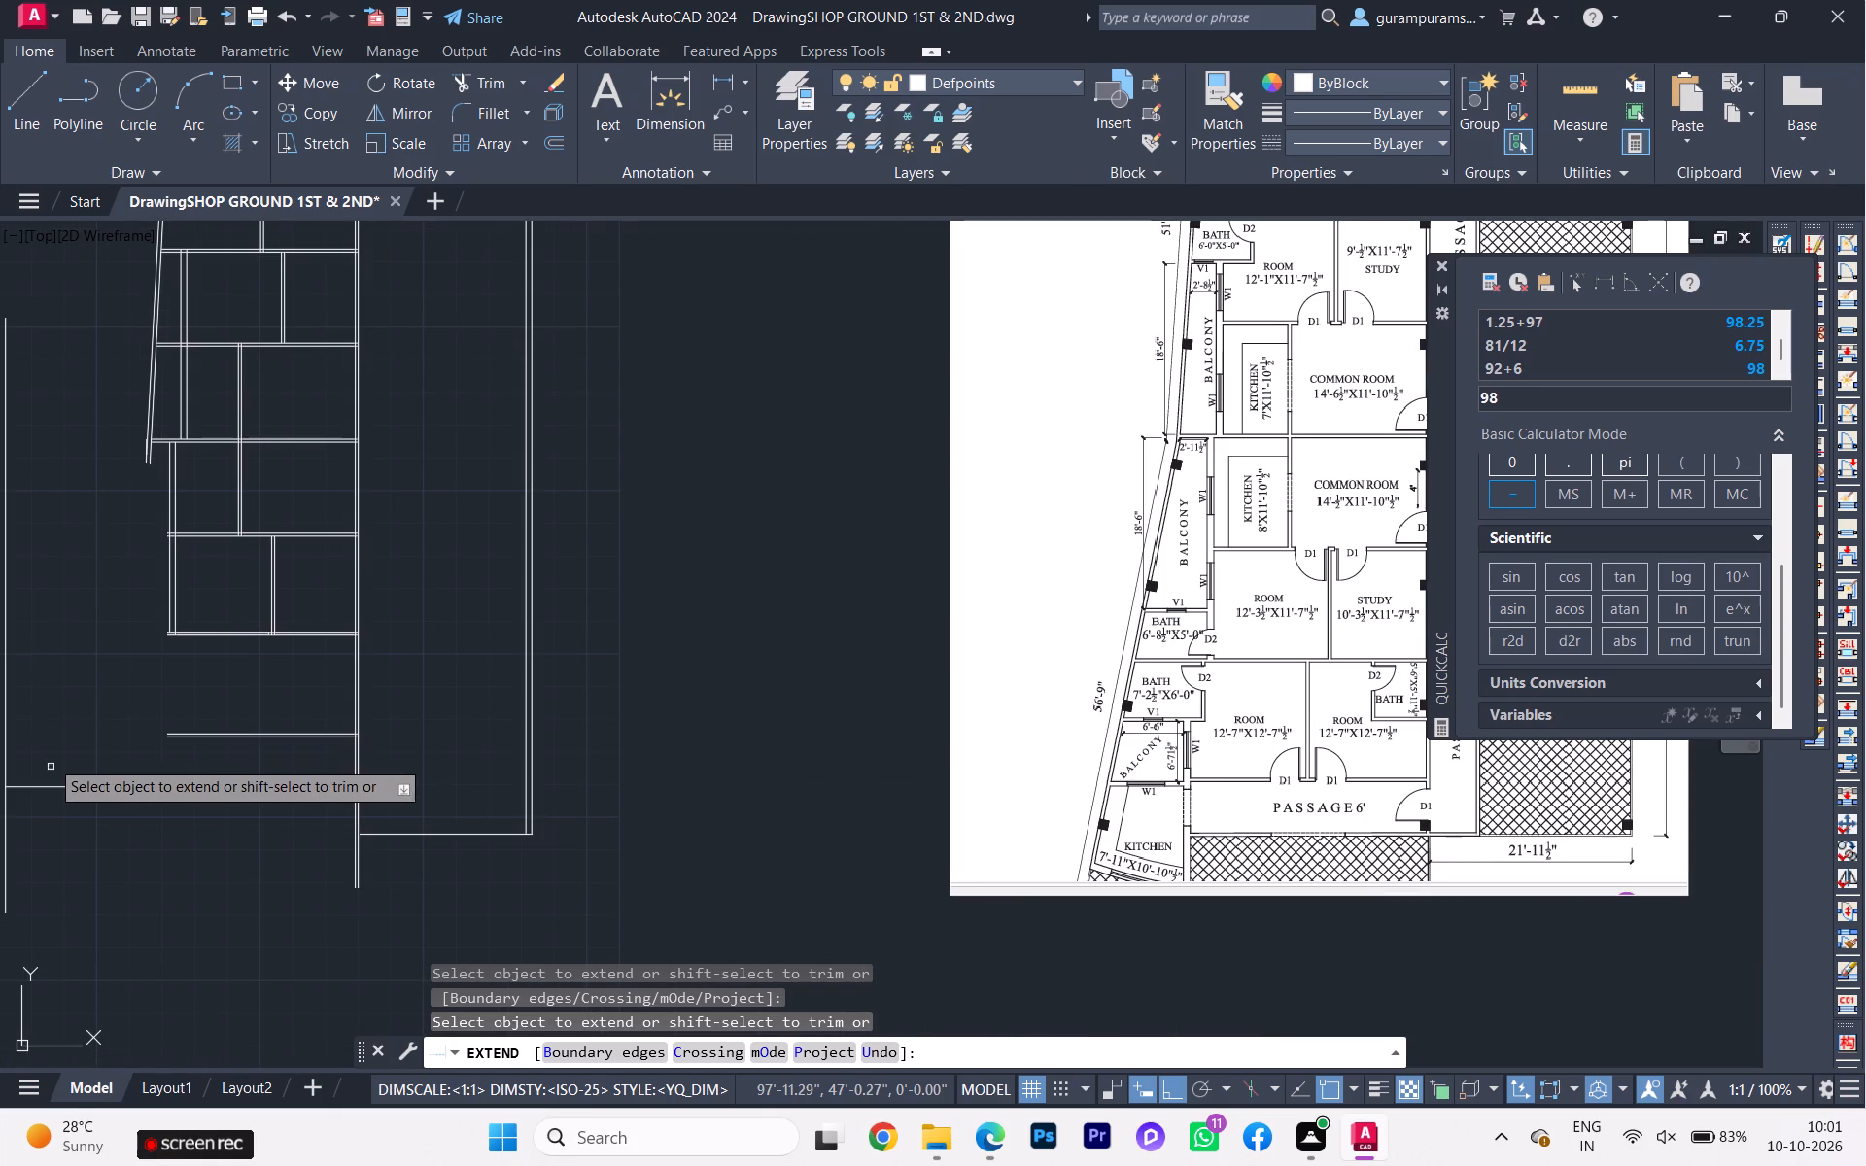
left_click(2, 754)
key("Escape")
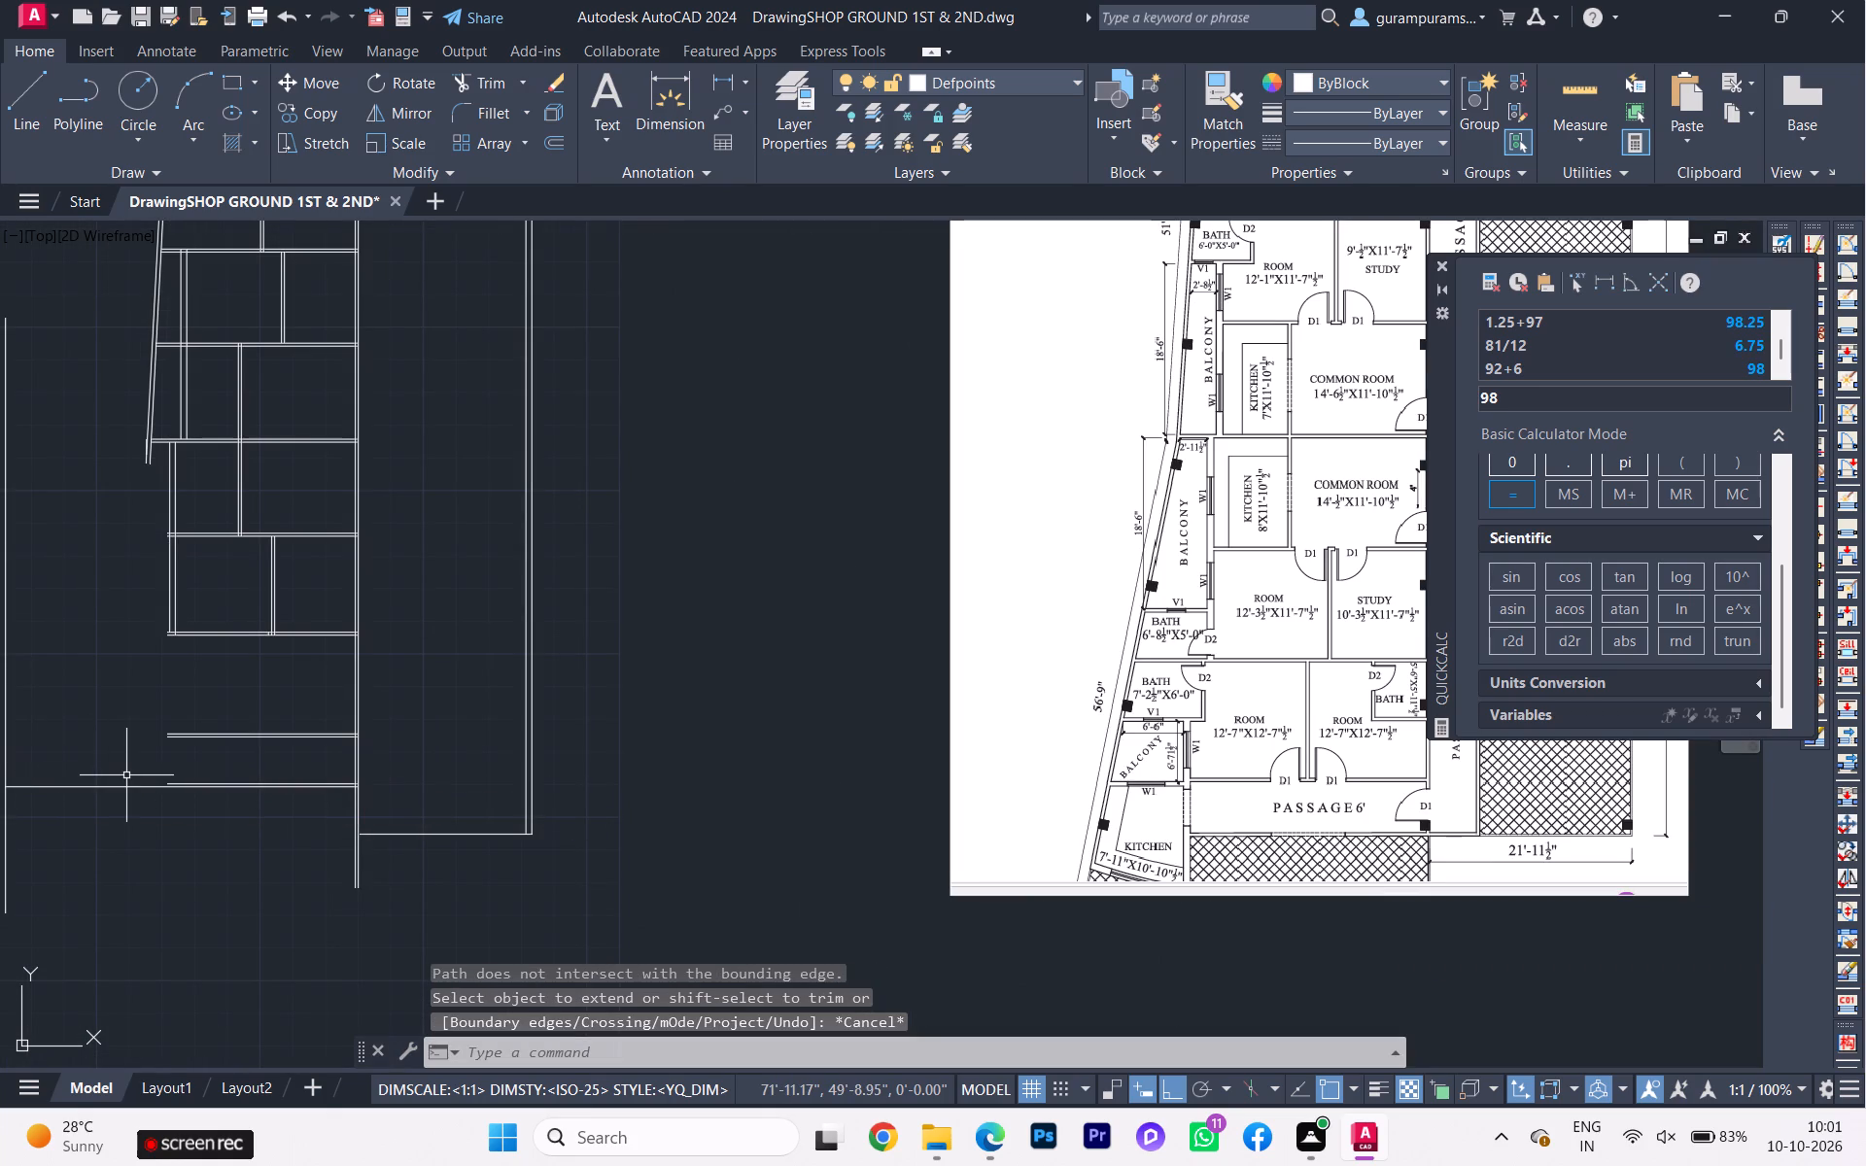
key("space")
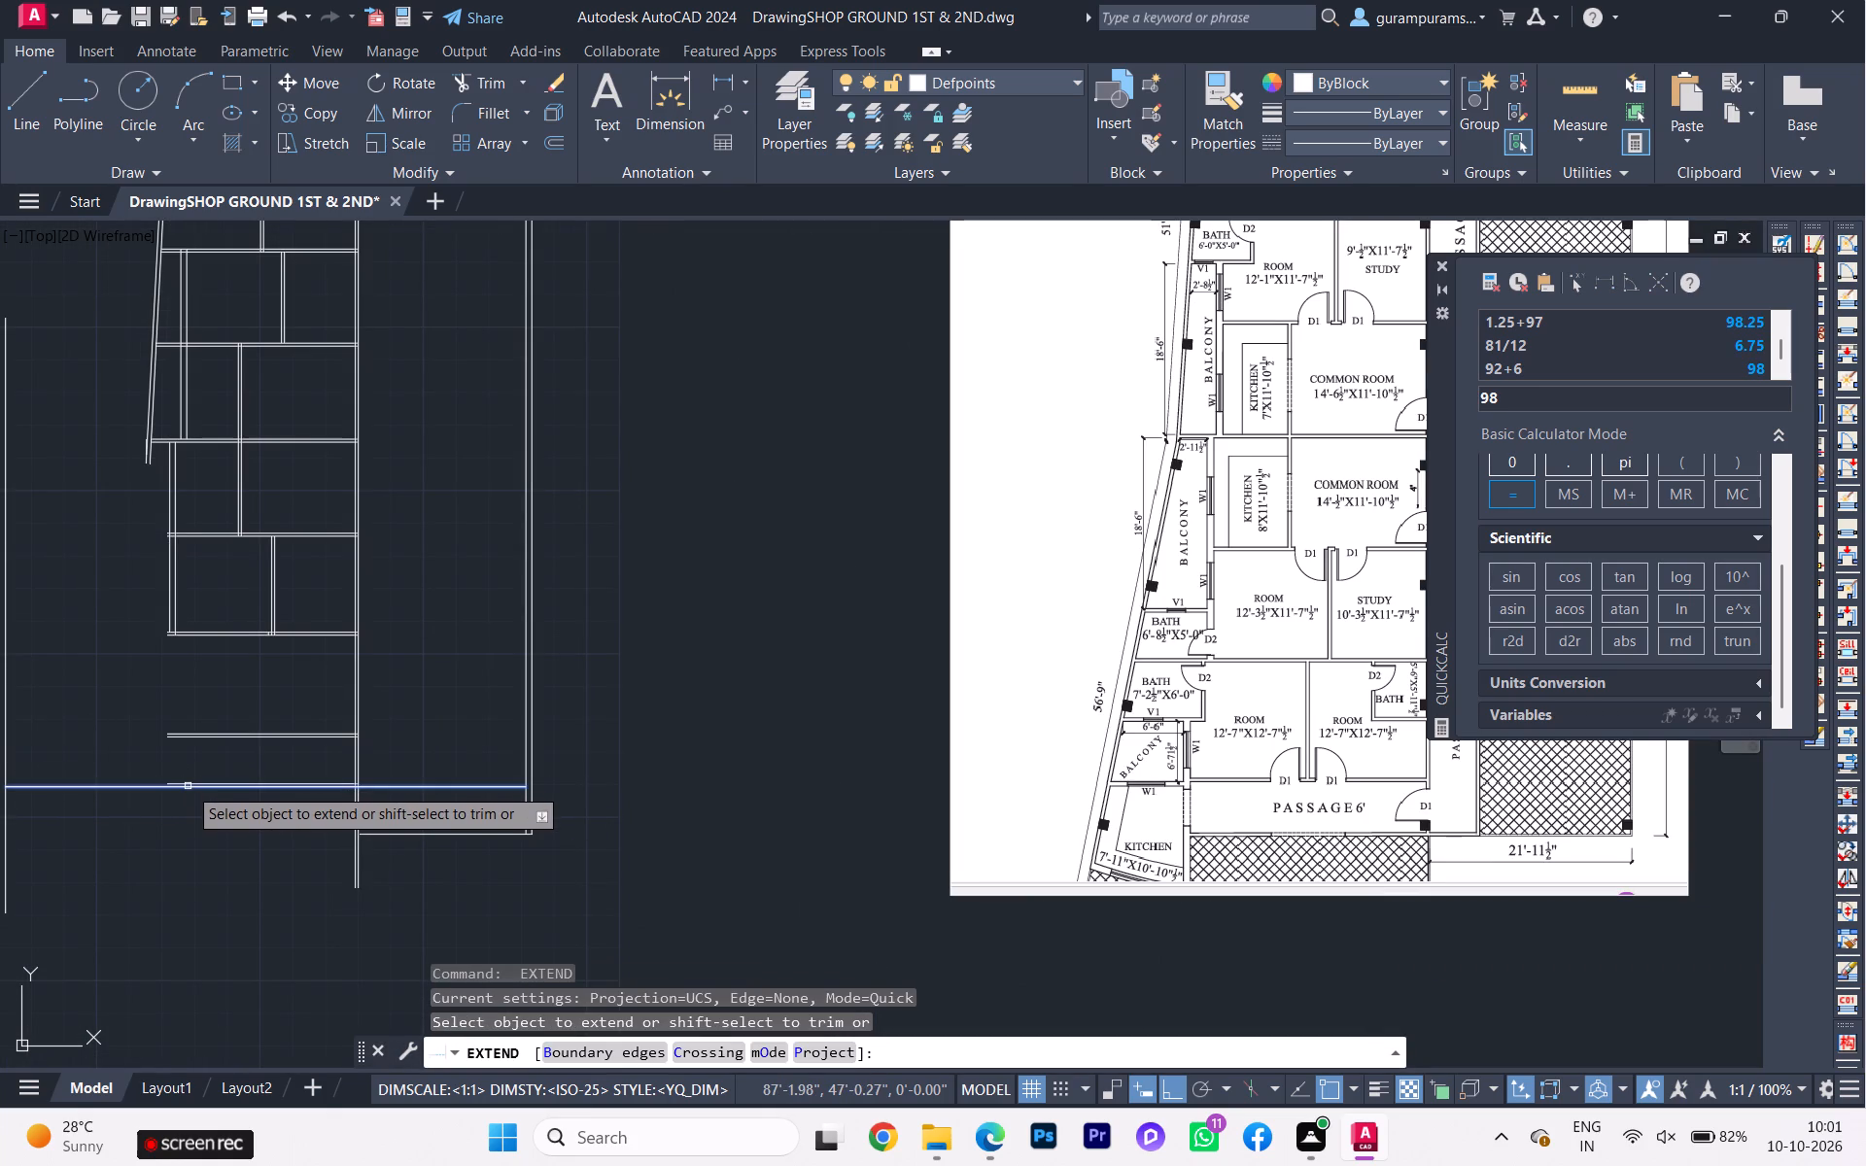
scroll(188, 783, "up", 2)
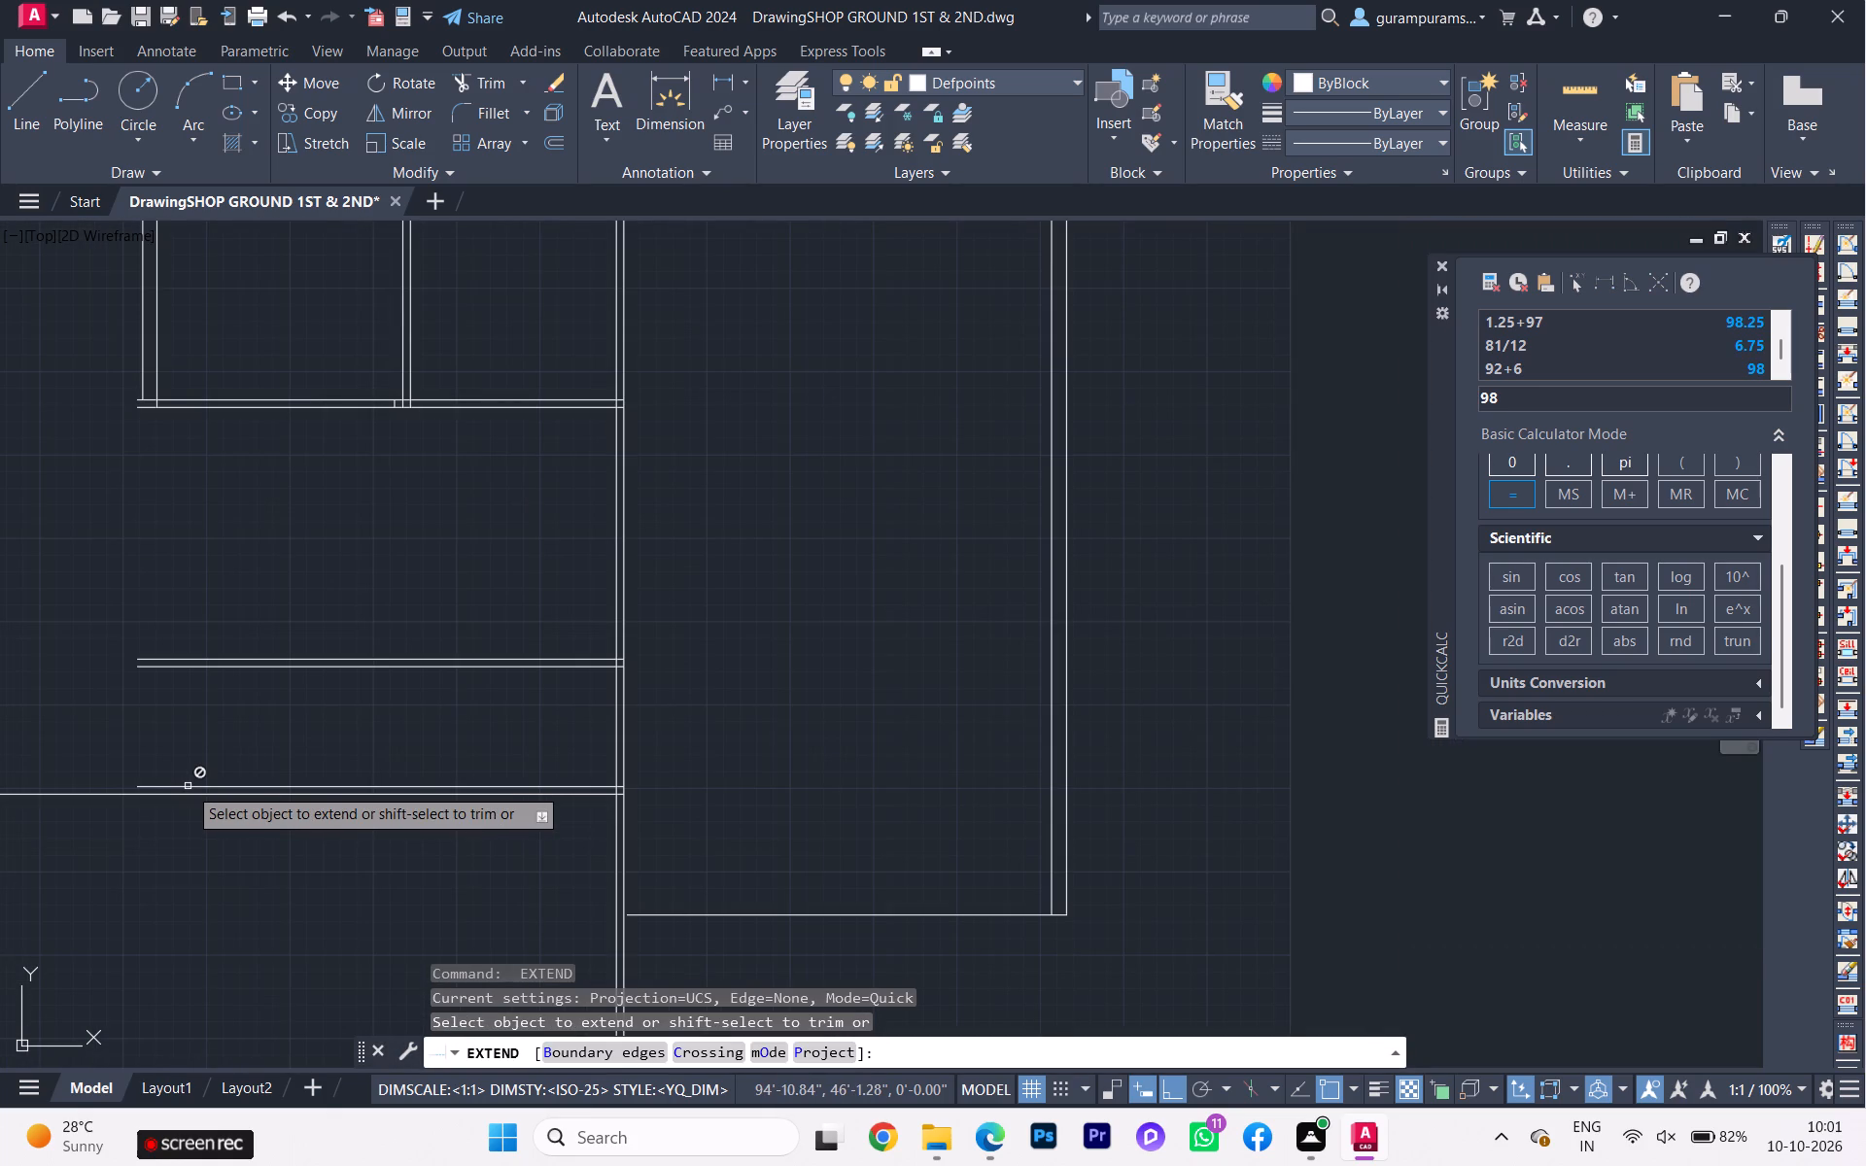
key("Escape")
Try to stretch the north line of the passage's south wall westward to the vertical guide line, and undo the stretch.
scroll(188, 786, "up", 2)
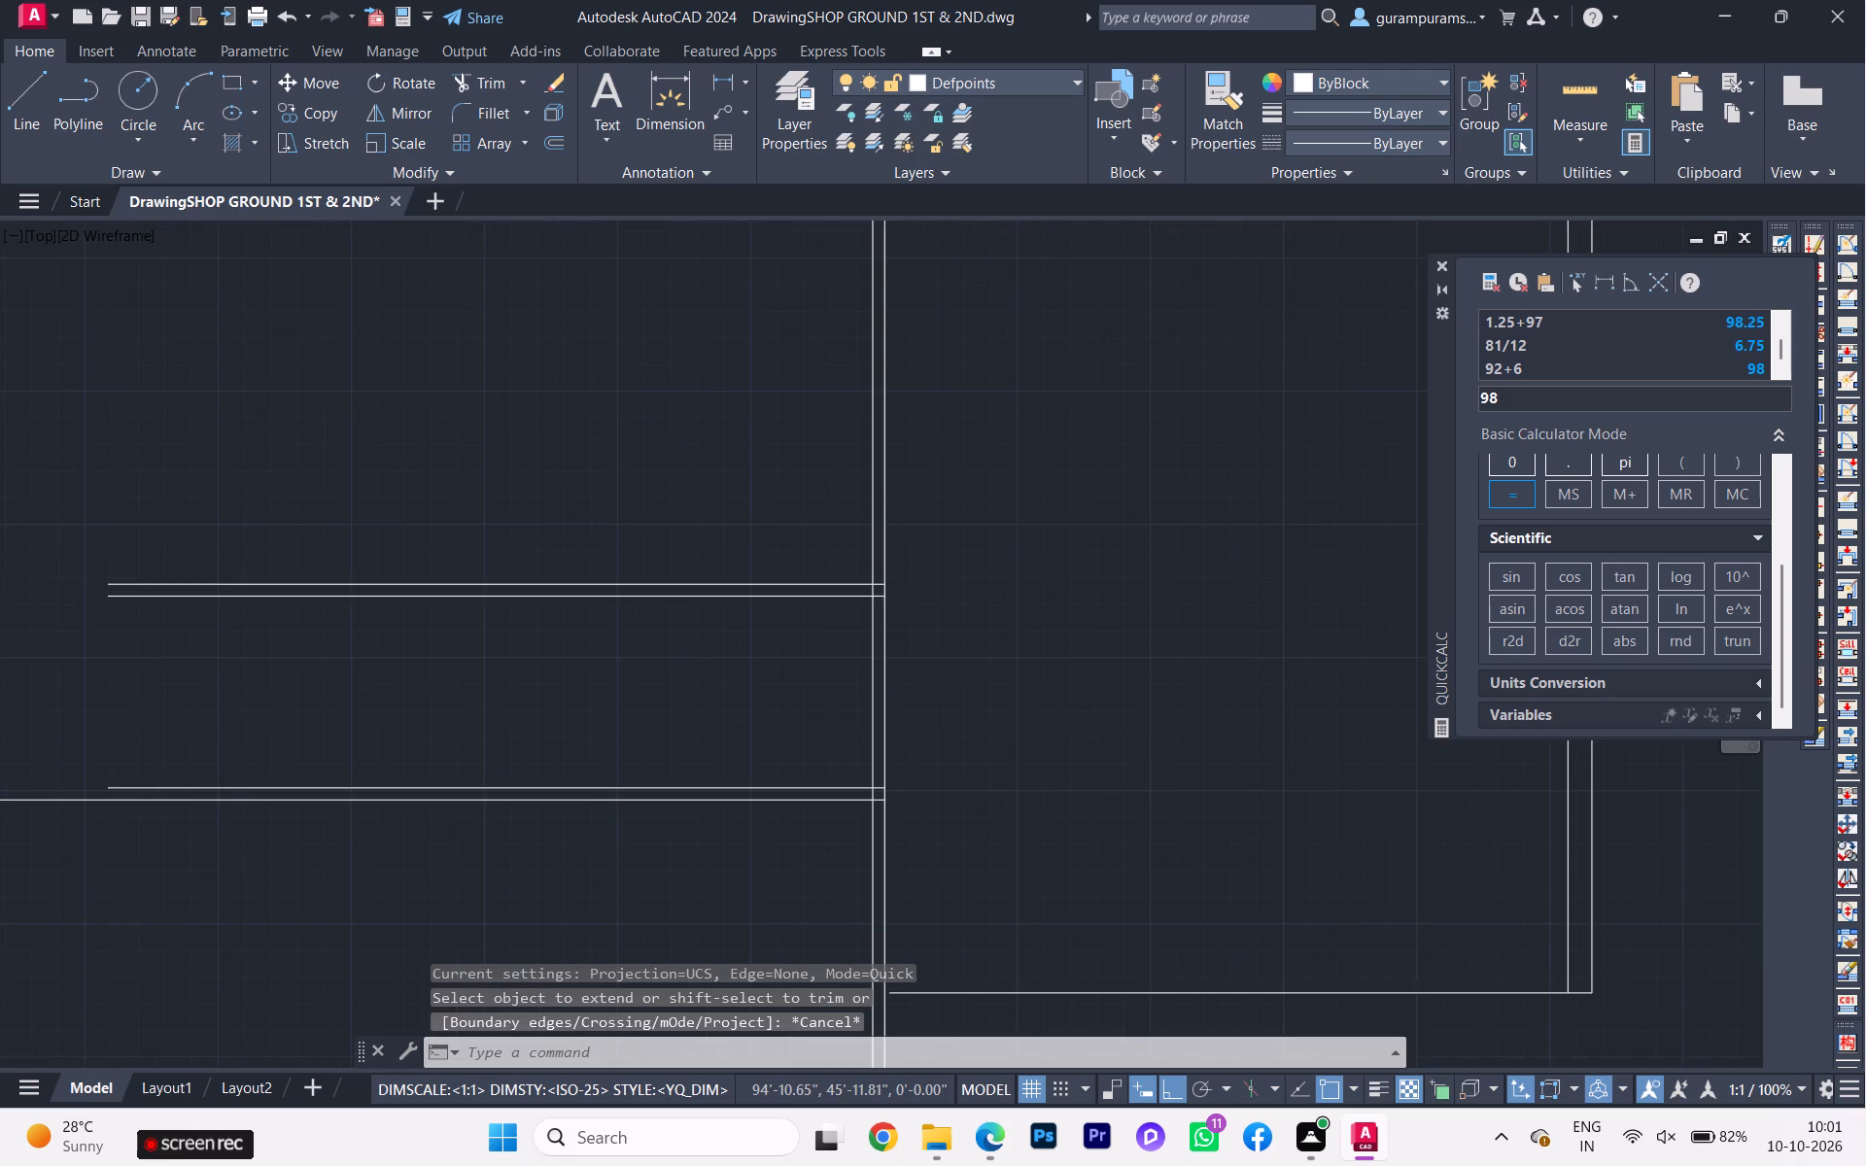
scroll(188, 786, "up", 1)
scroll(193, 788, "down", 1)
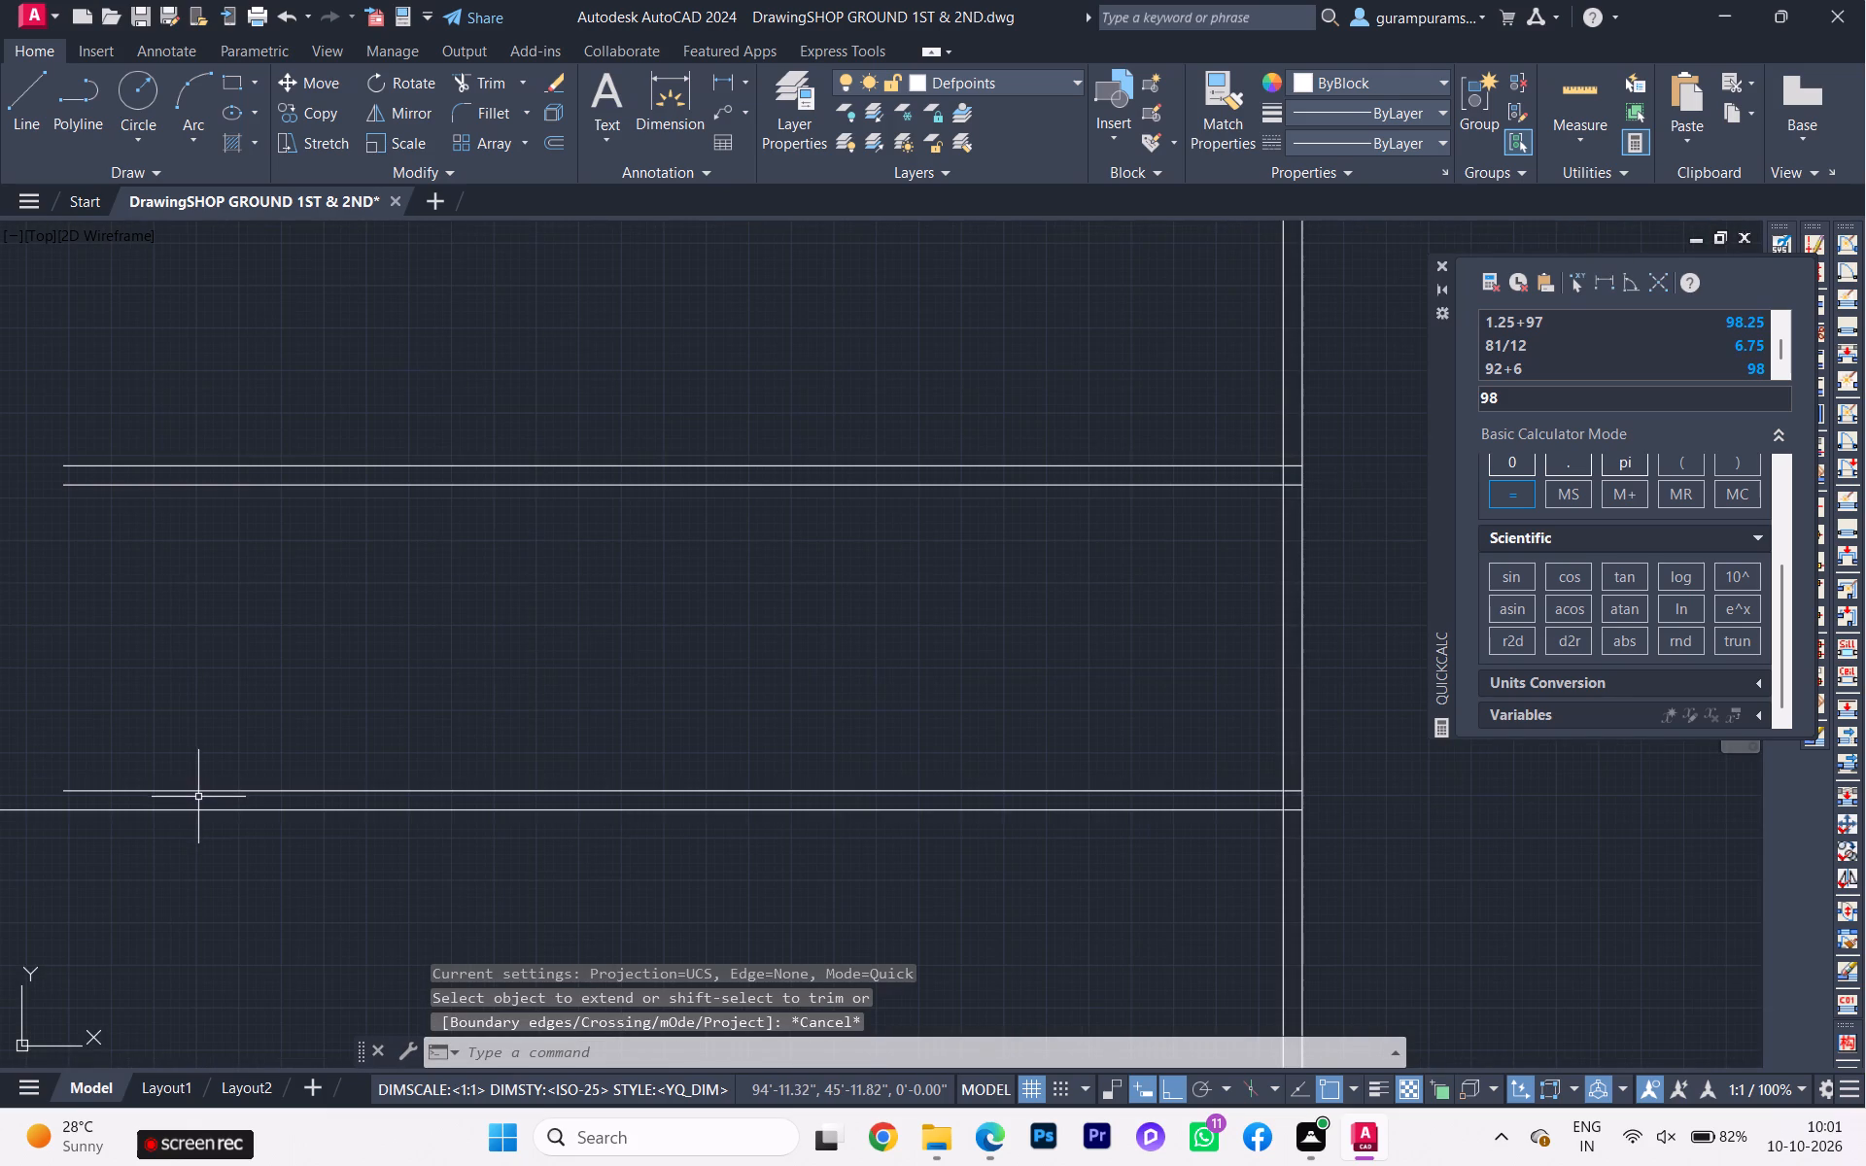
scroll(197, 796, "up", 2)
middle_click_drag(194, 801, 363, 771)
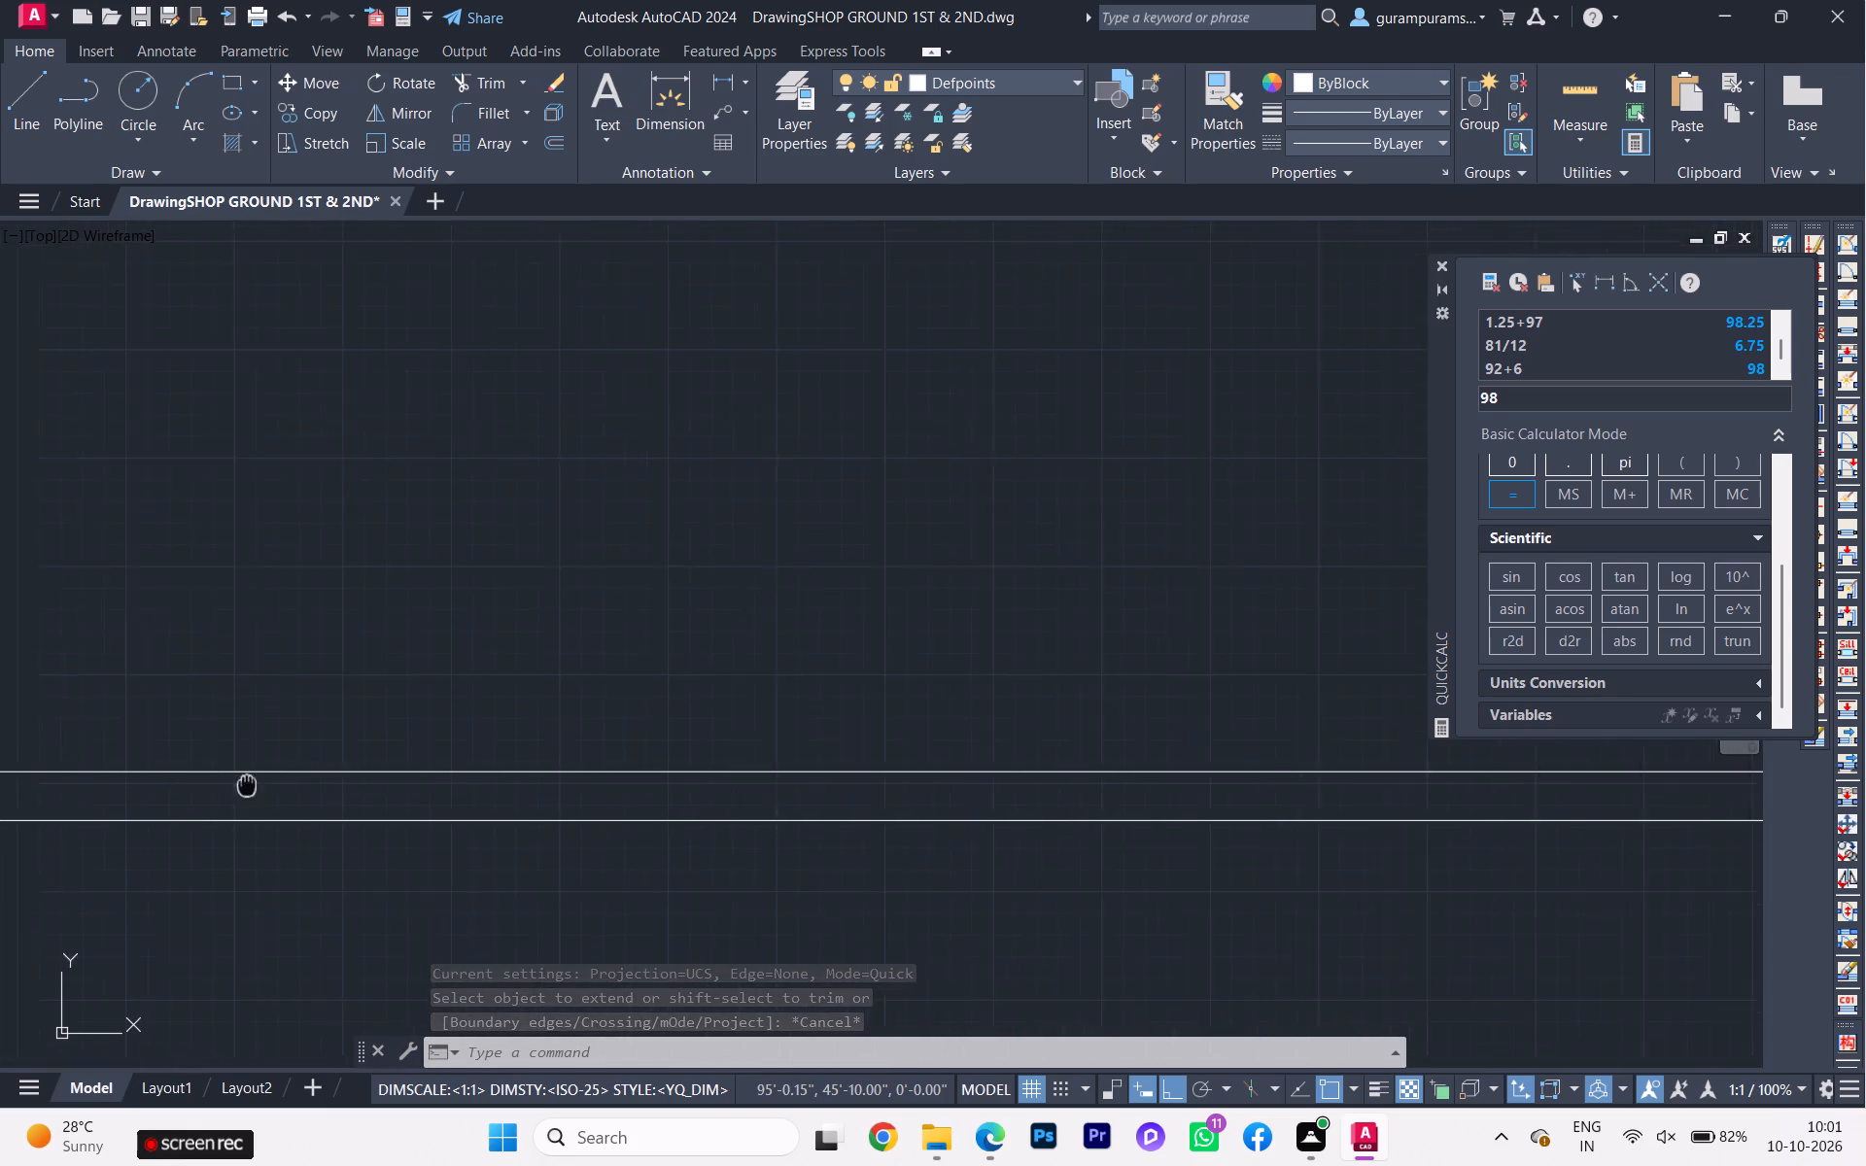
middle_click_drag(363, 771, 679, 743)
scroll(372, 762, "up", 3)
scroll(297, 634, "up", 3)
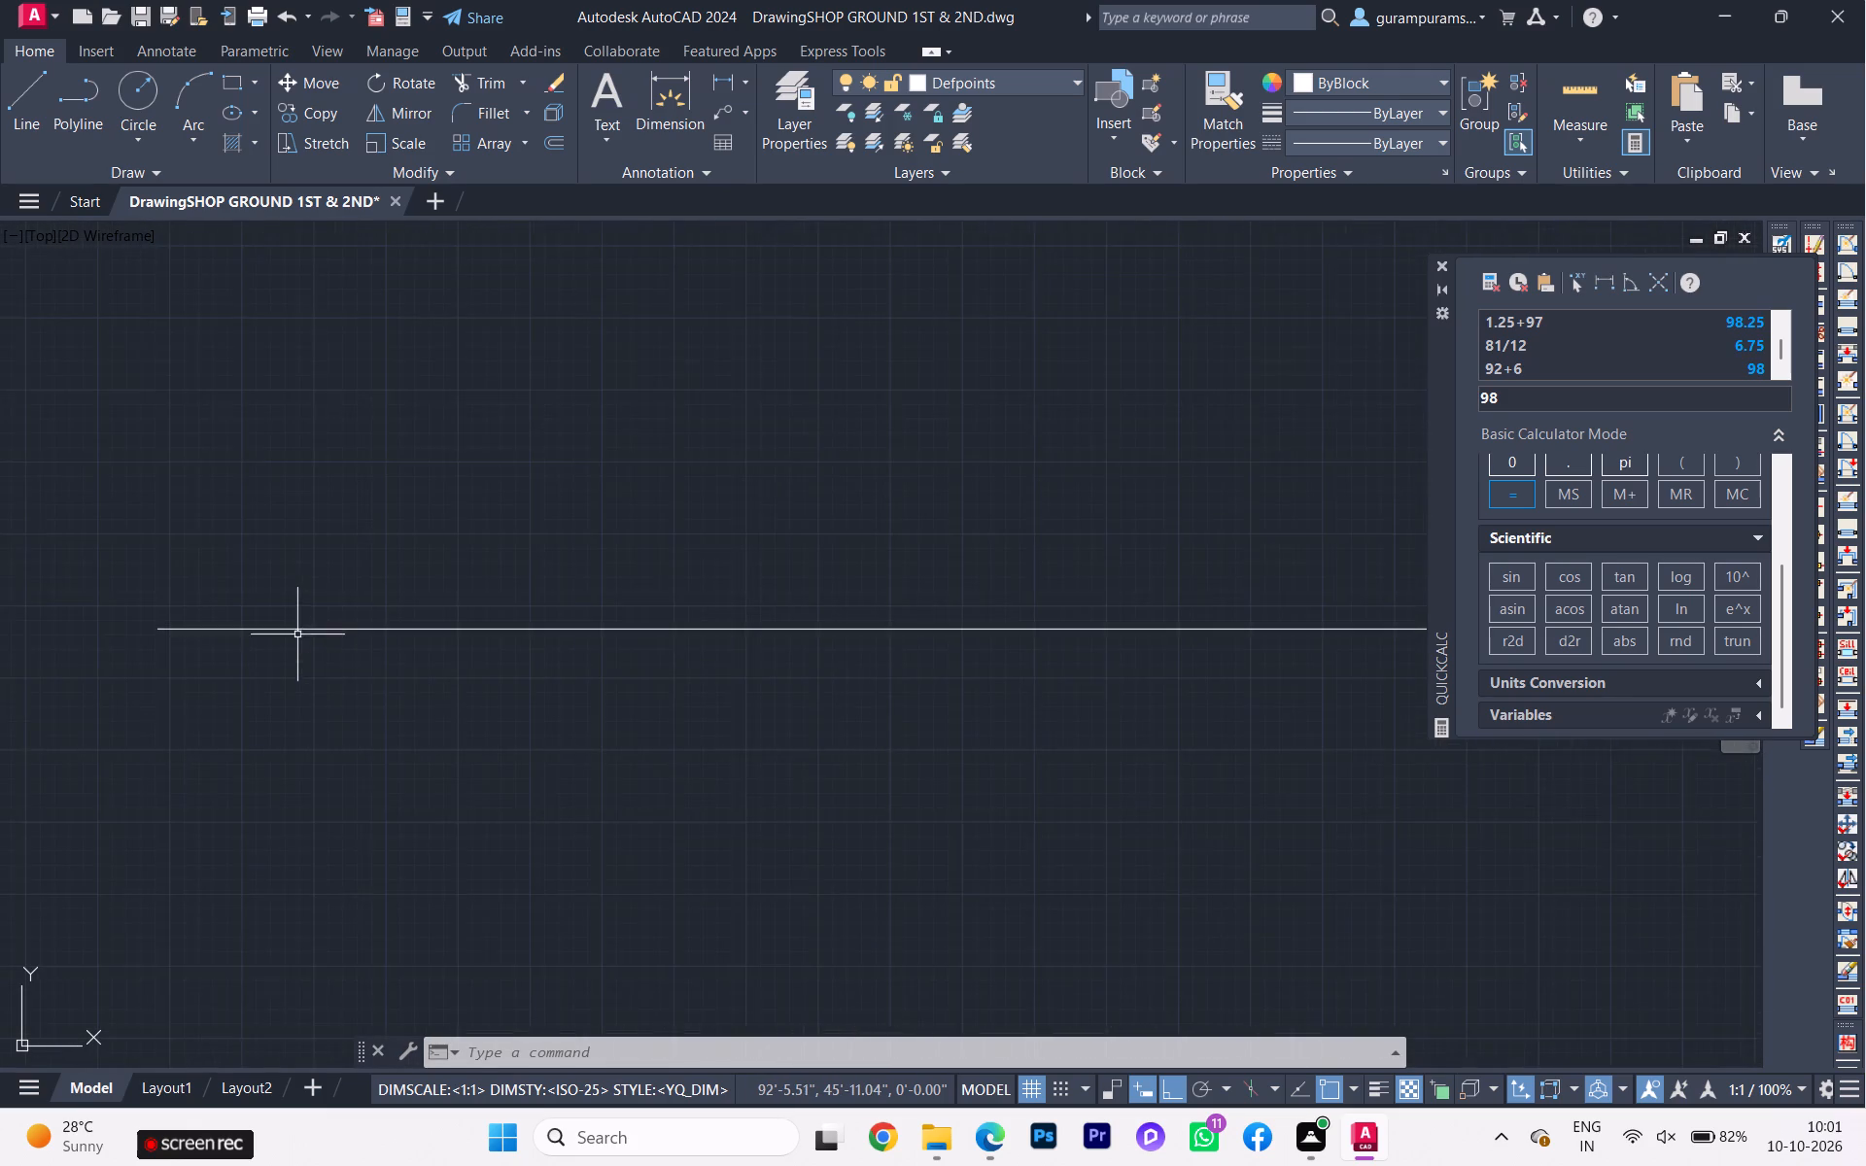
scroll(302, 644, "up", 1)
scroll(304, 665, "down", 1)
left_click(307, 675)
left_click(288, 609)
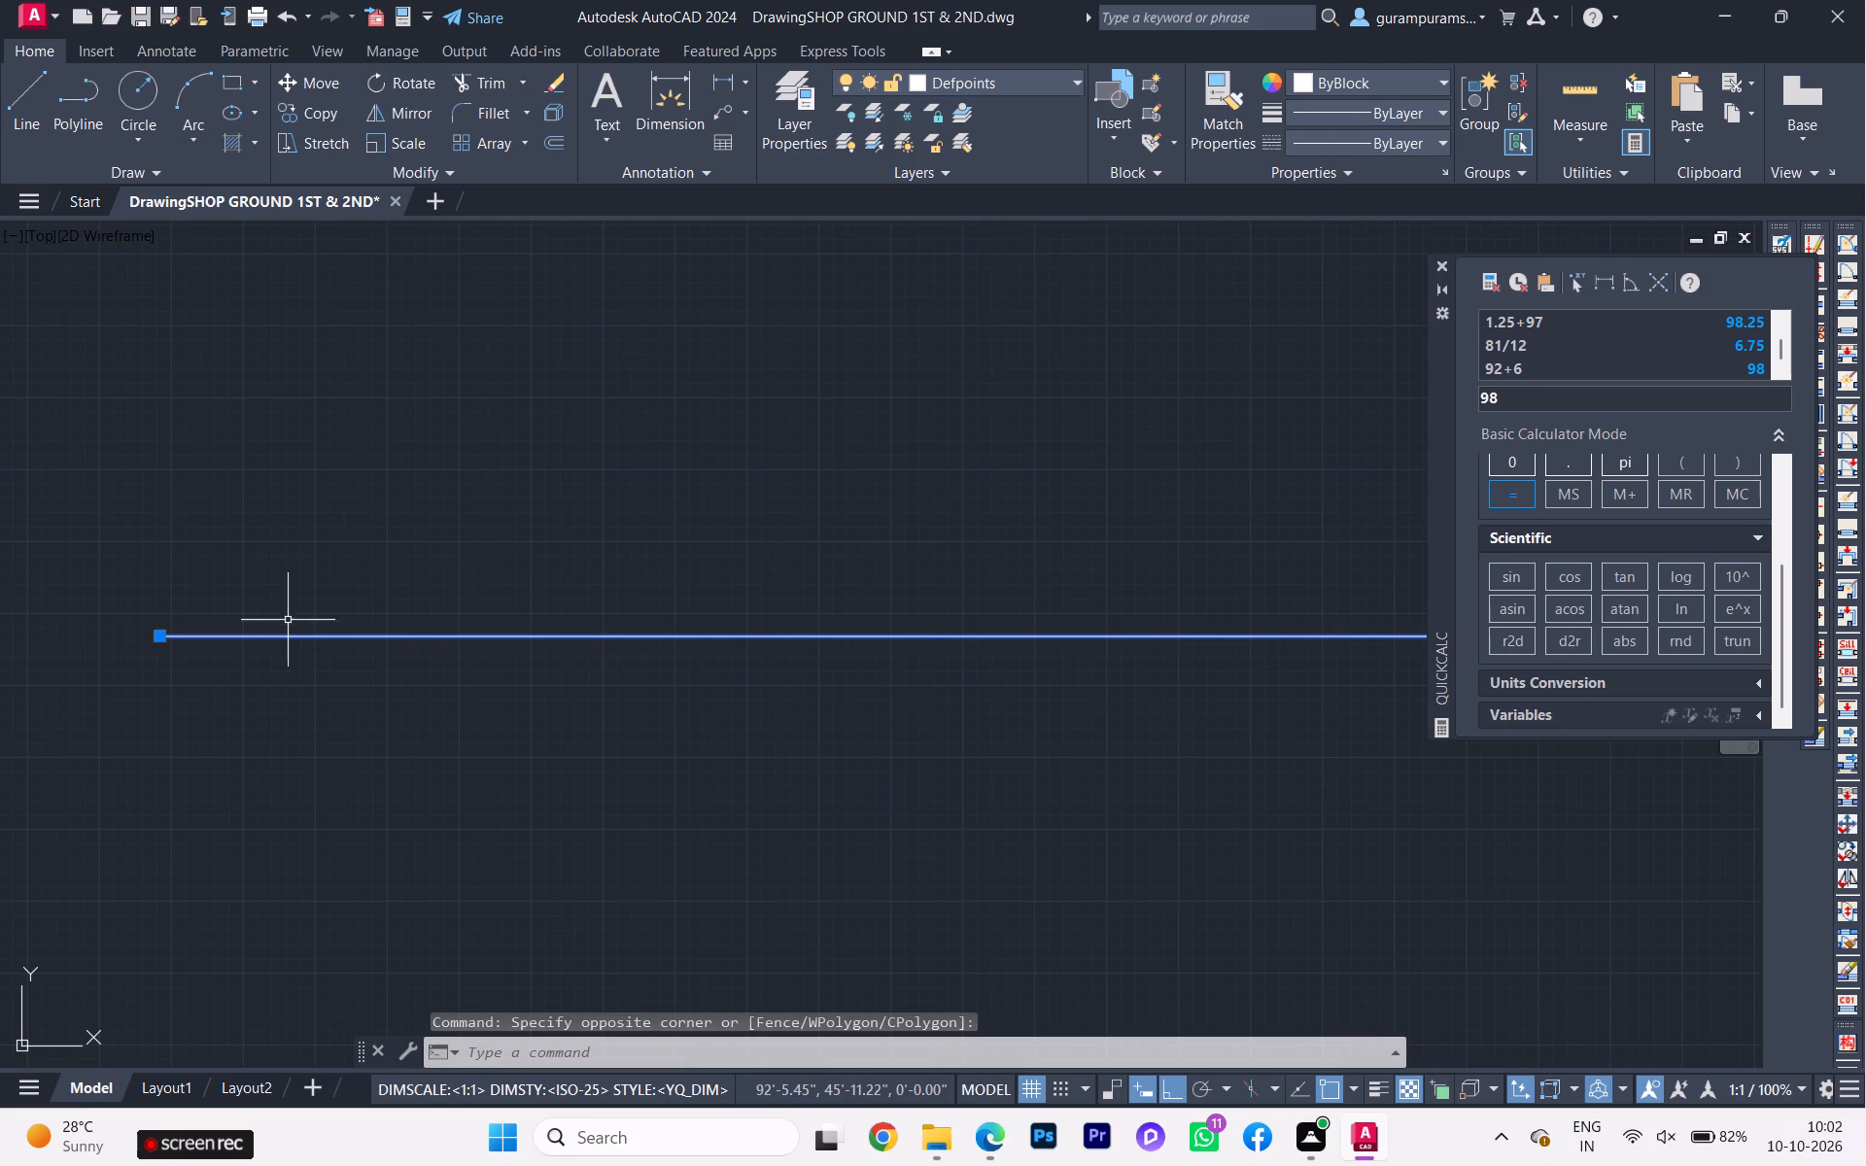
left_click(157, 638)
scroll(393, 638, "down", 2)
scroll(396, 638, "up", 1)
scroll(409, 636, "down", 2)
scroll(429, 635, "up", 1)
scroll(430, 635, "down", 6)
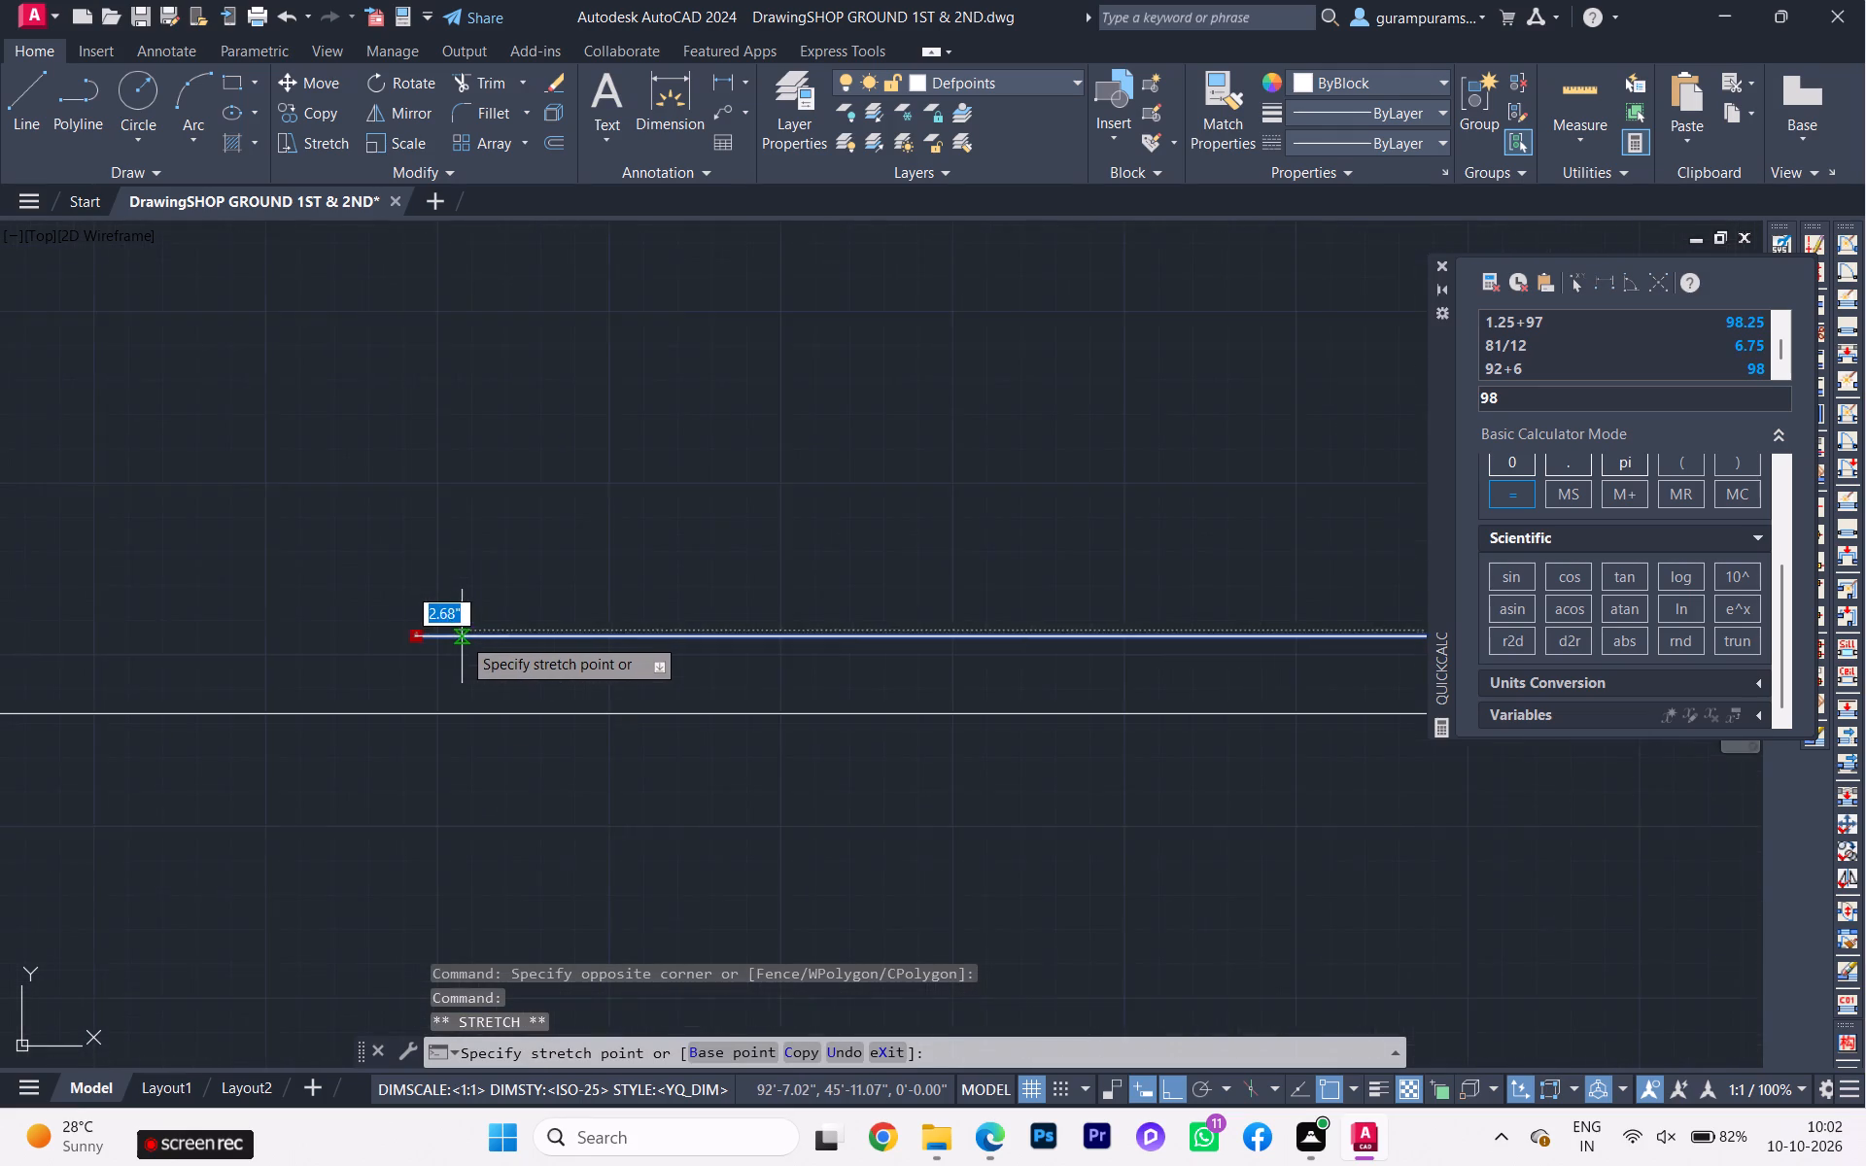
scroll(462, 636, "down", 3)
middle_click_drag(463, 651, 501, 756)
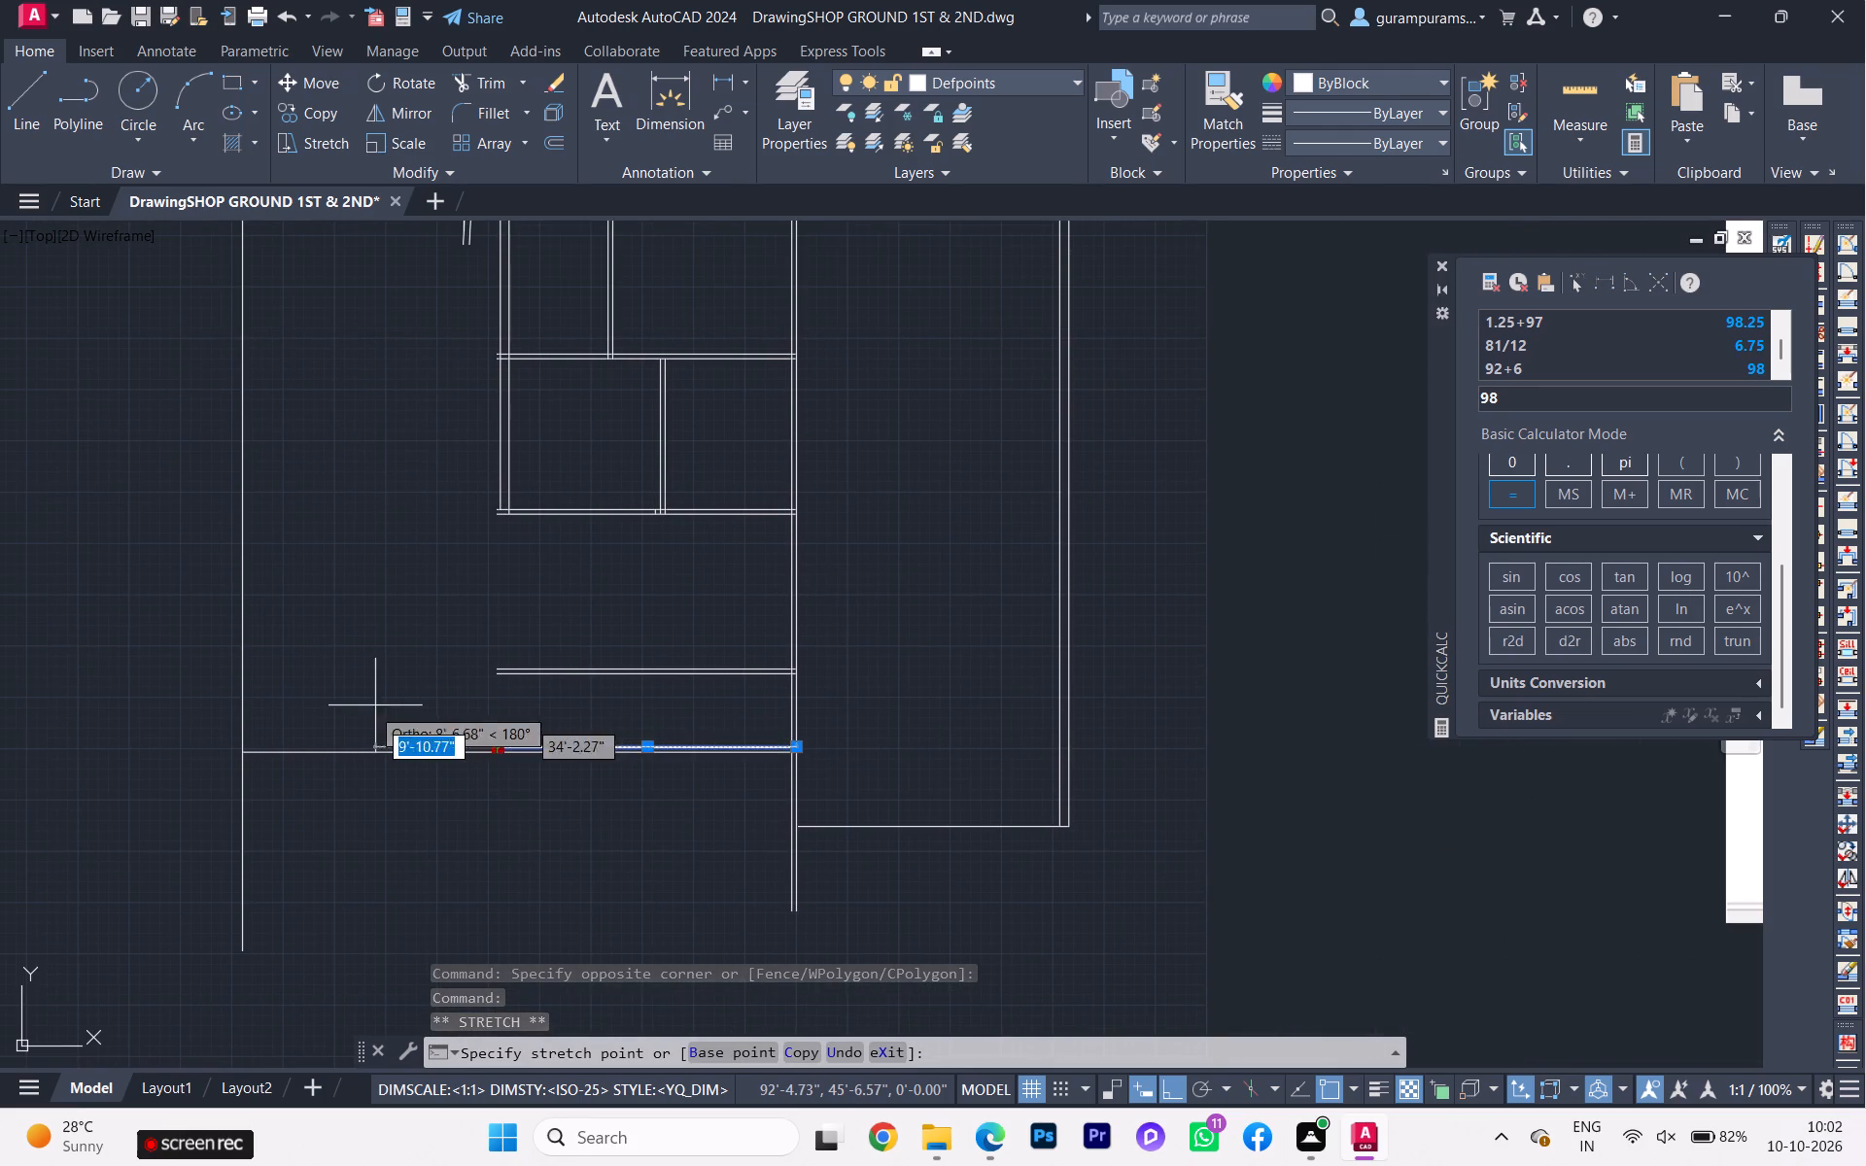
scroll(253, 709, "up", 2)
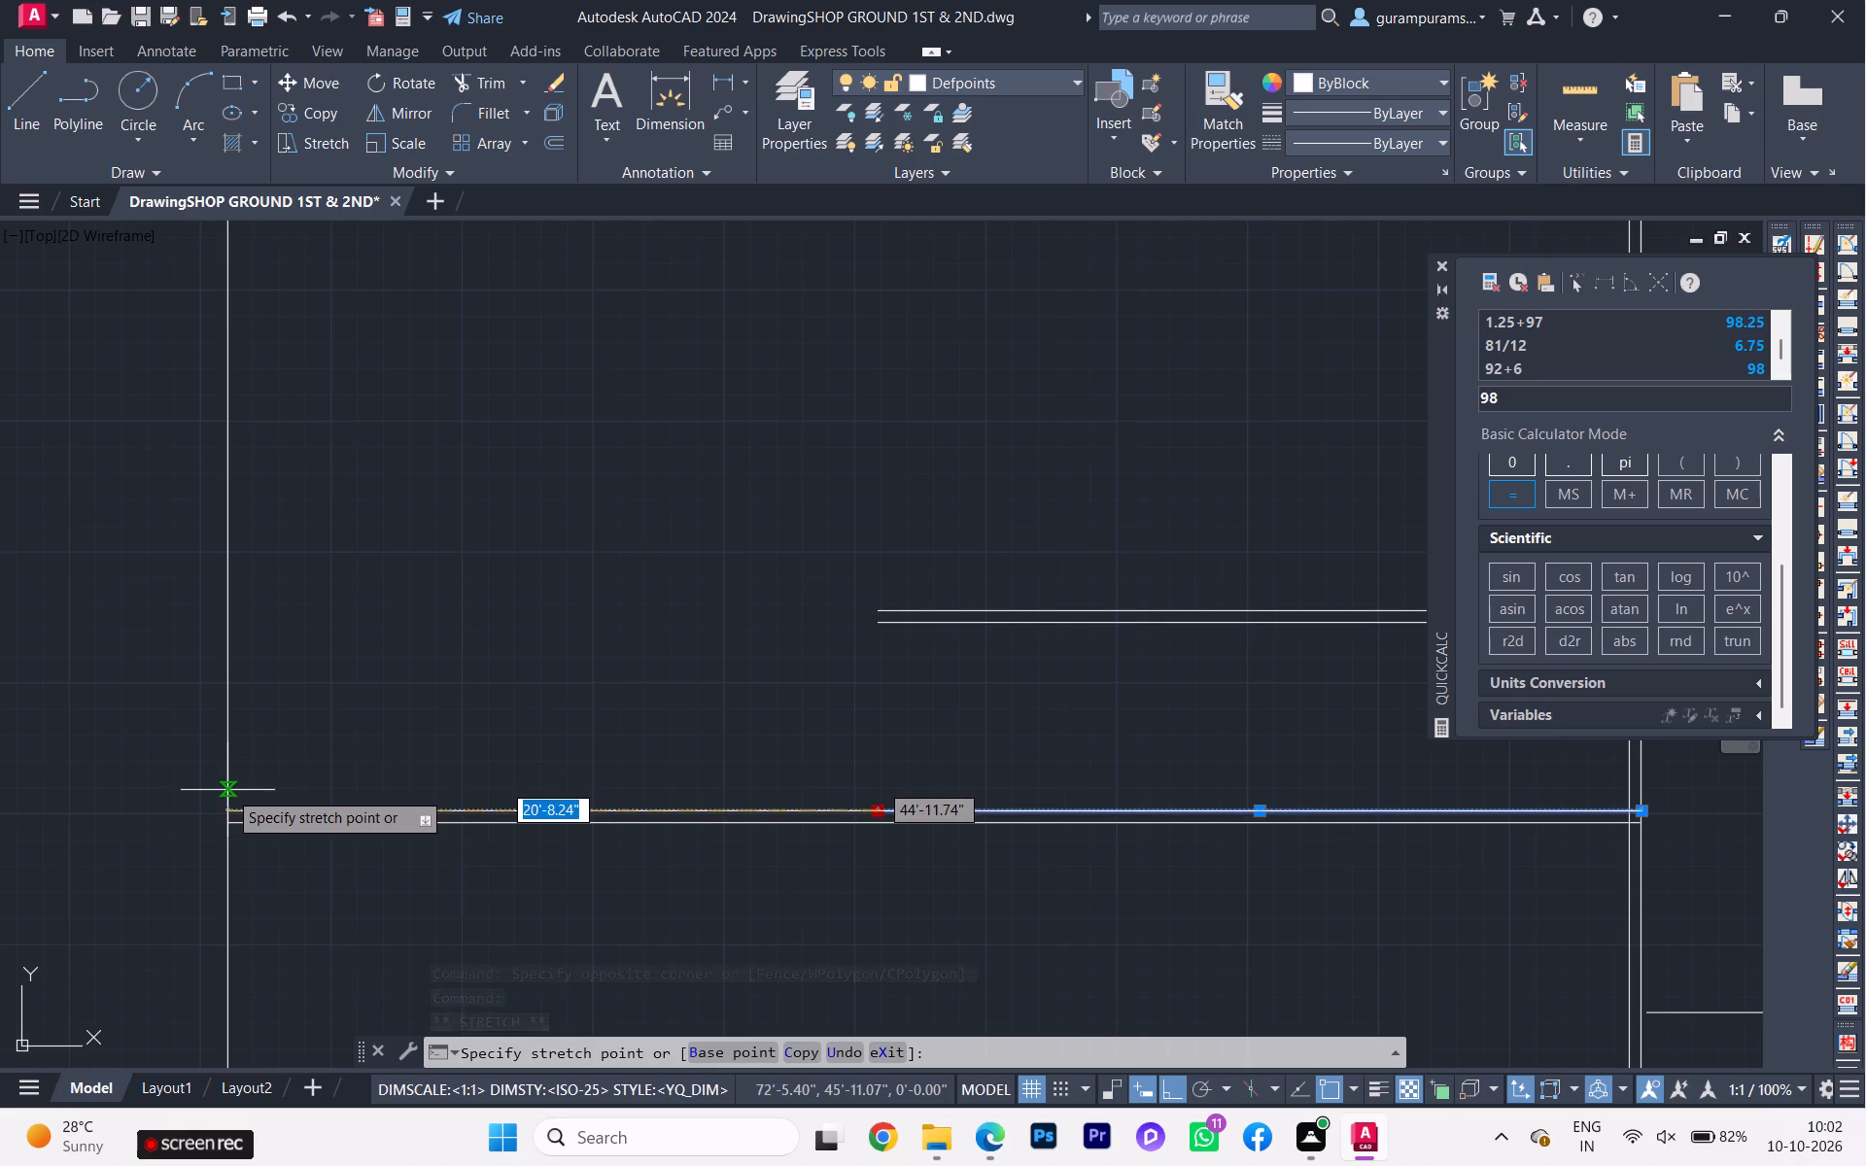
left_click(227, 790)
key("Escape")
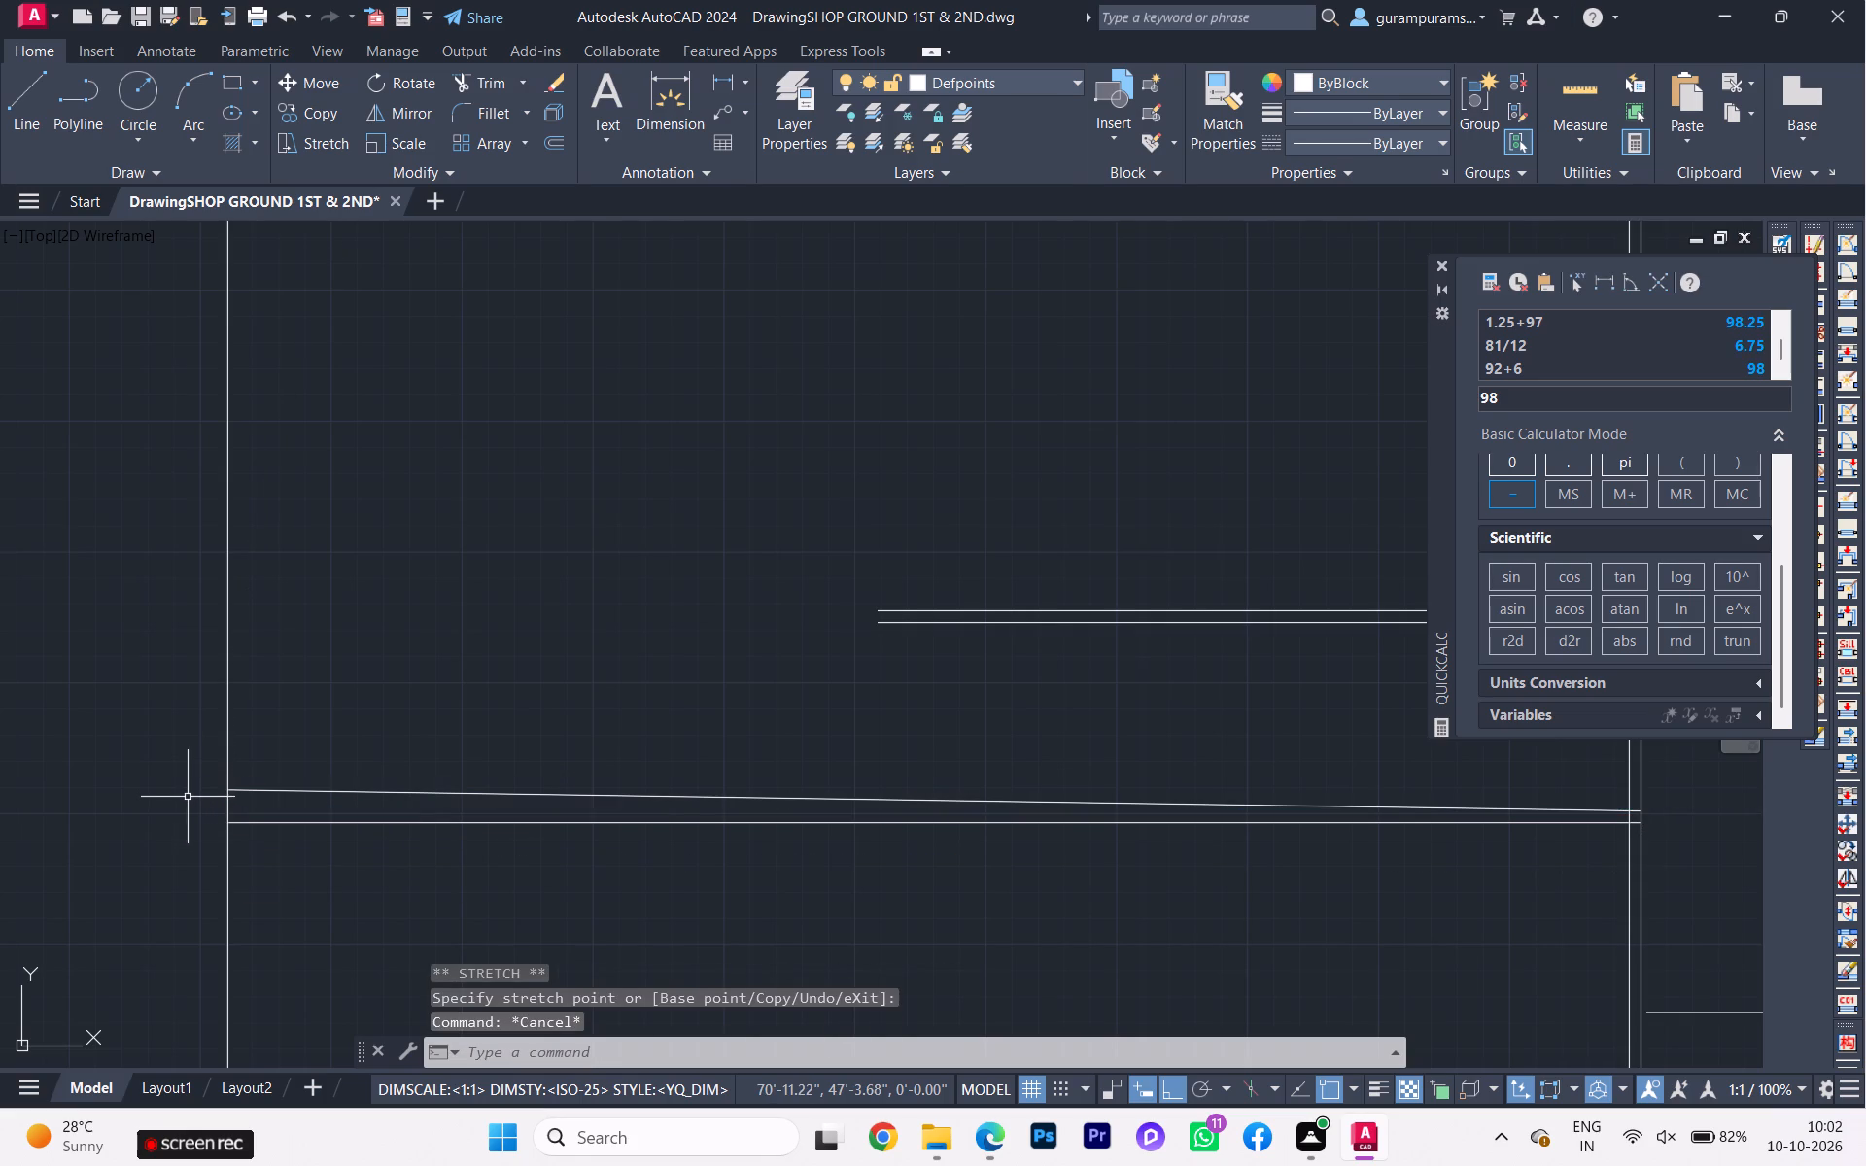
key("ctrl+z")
Draw a circle of radius 56'9" centred on the slanted west wall's outer line, level with the south line of the wall separating the two kitchens.
scroll(194, 810, "down", 4)
scroll(202, 822, "up", 1)
scroll(202, 823, "down", 3)
scroll(203, 823, "up", 1)
scroll(203, 823, "down", 7)
scroll(232, 827, "up", 1)
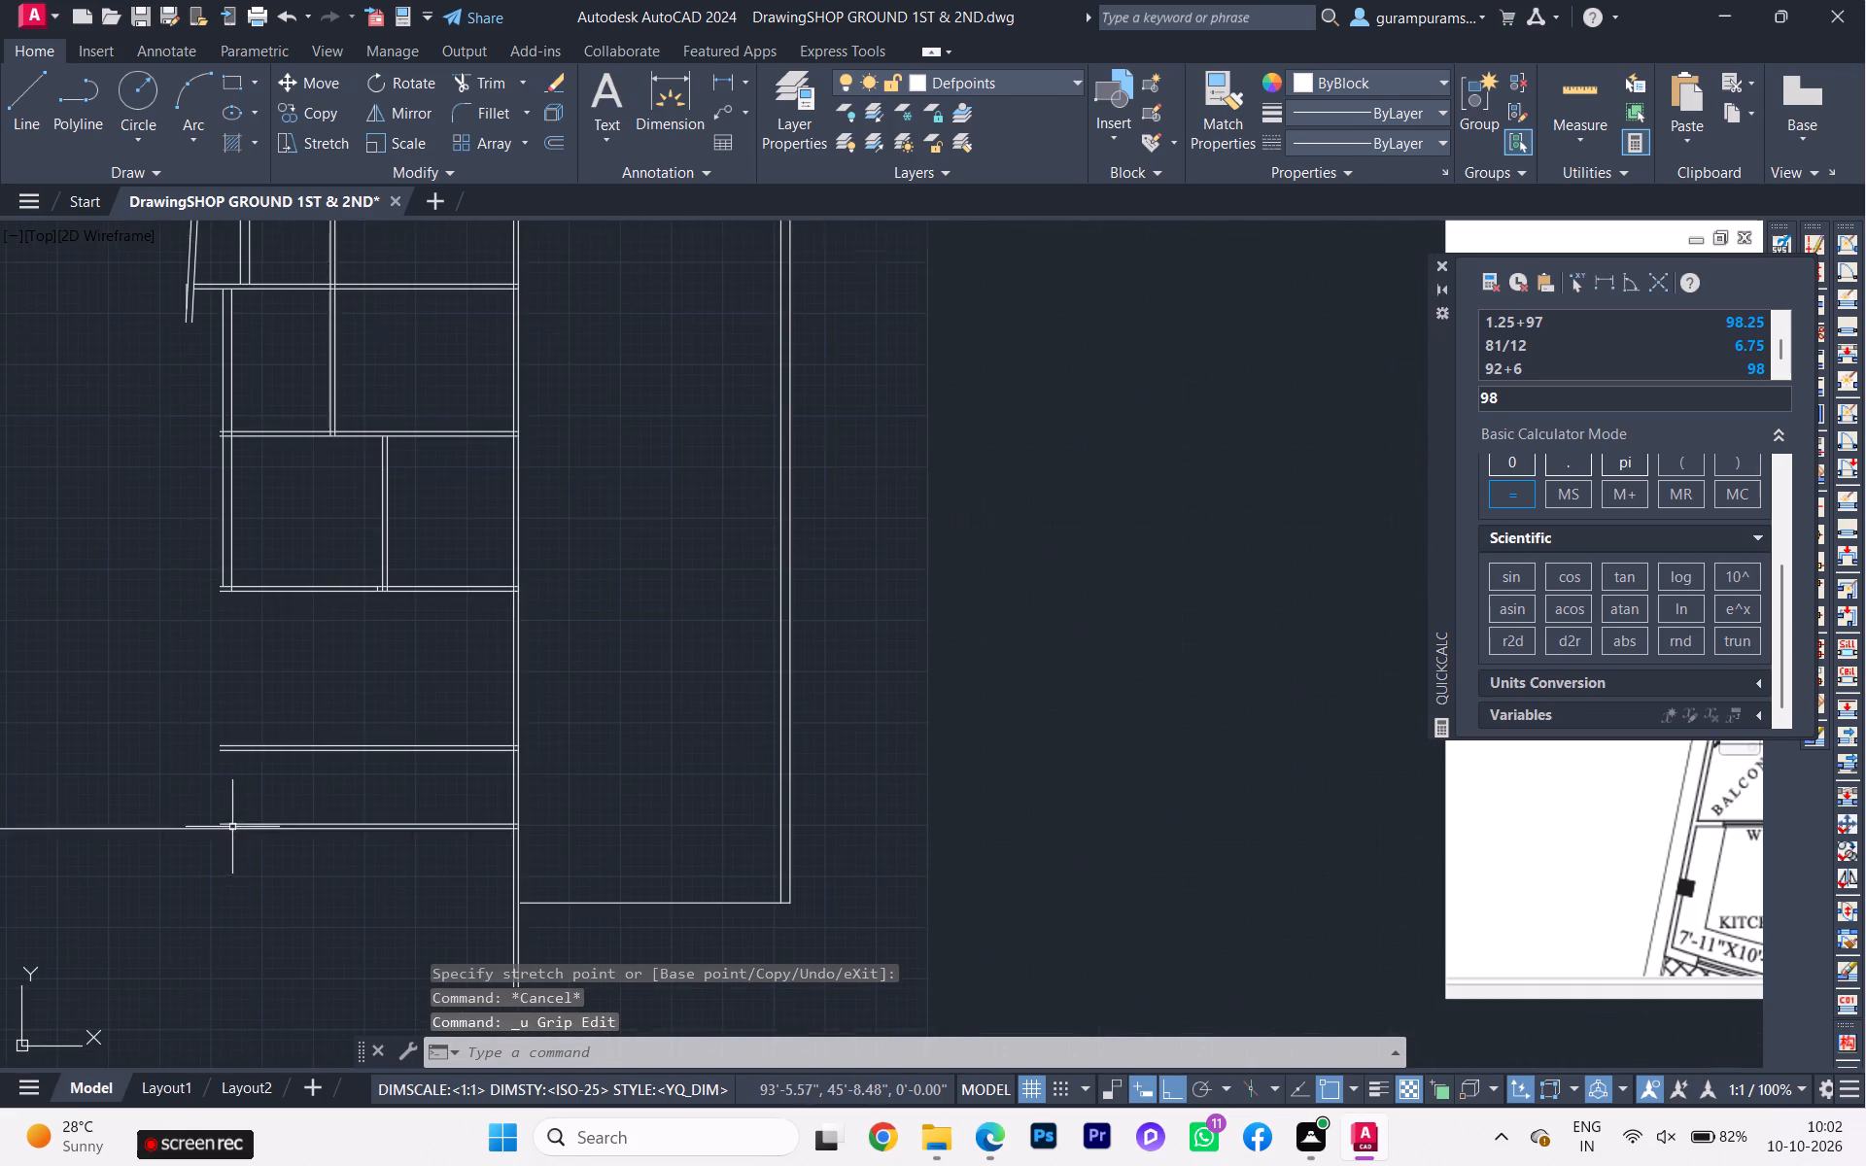
scroll(358, 588, "down", 2)
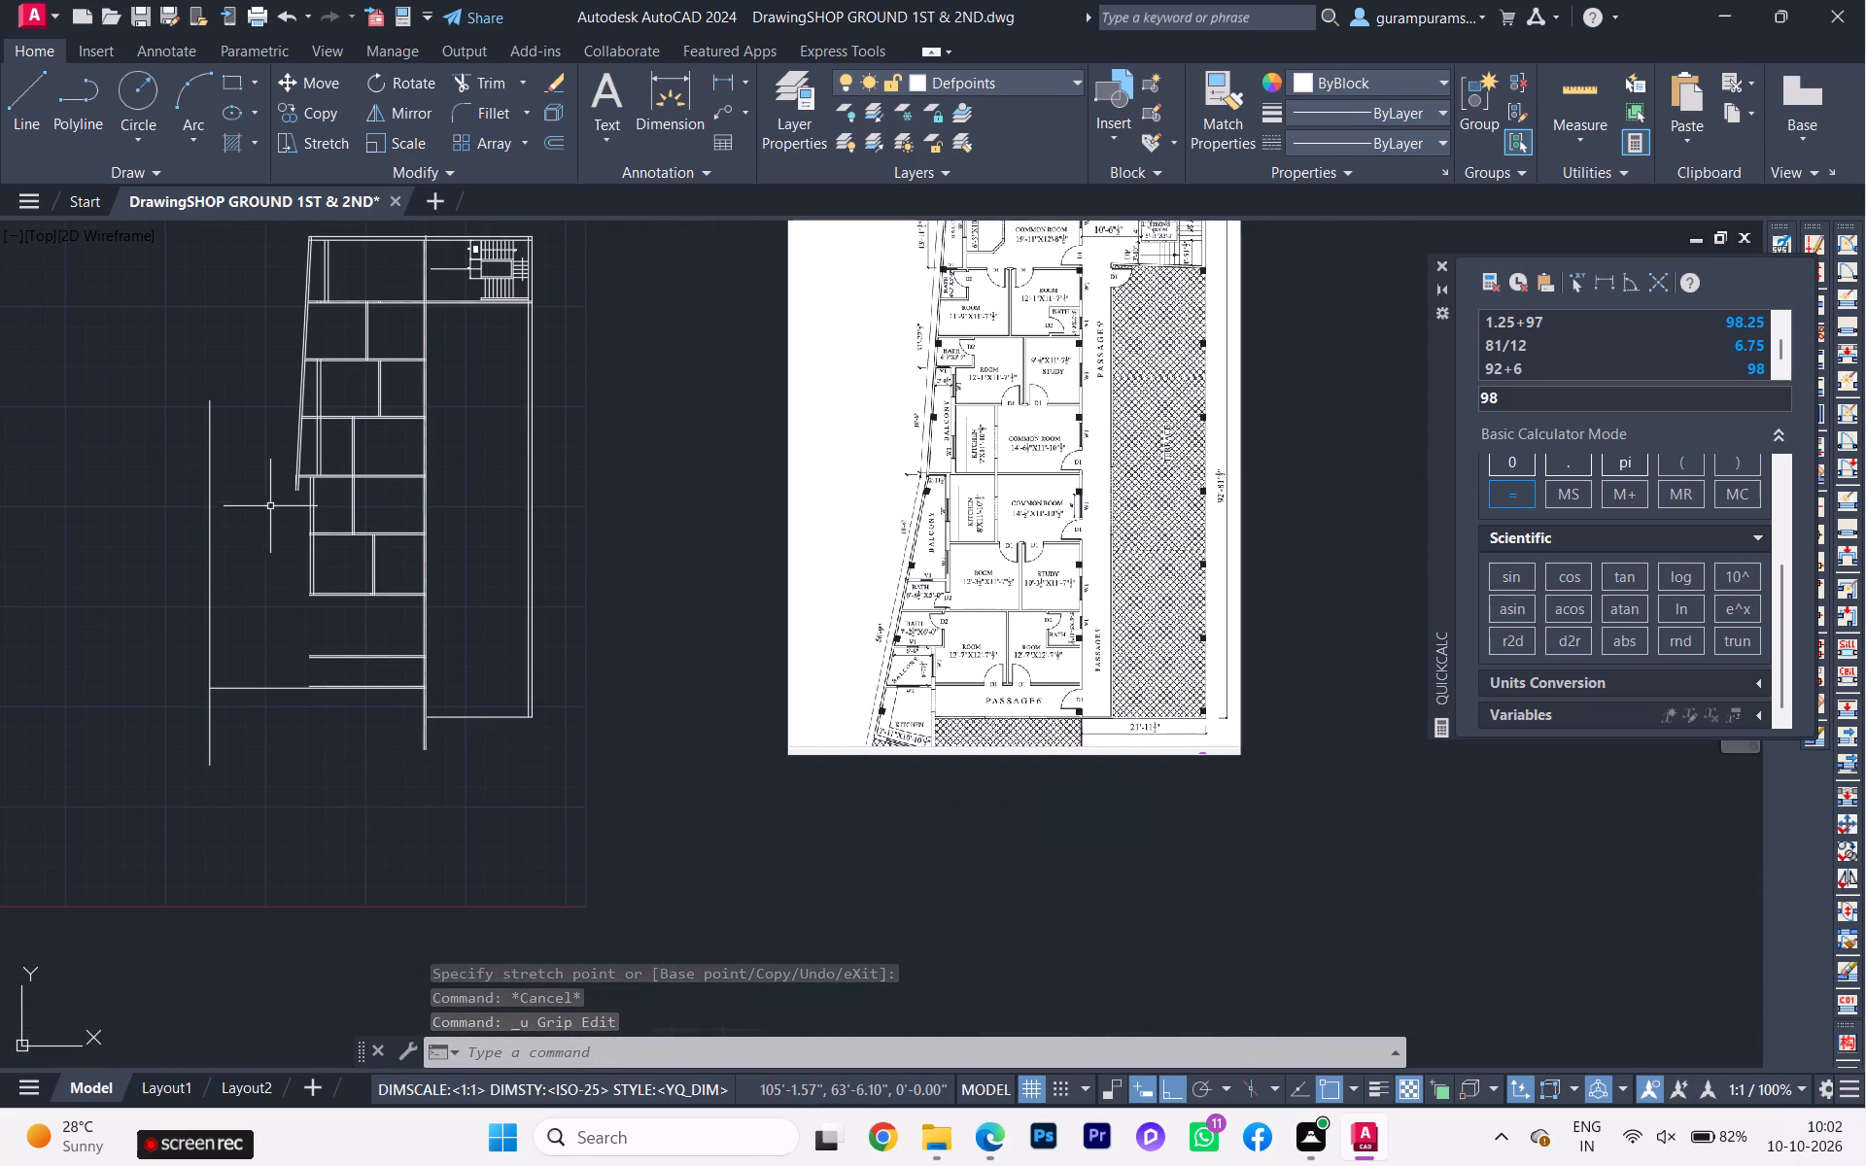
left_click(161, 102)
scroll(826, 447, "up", 1)
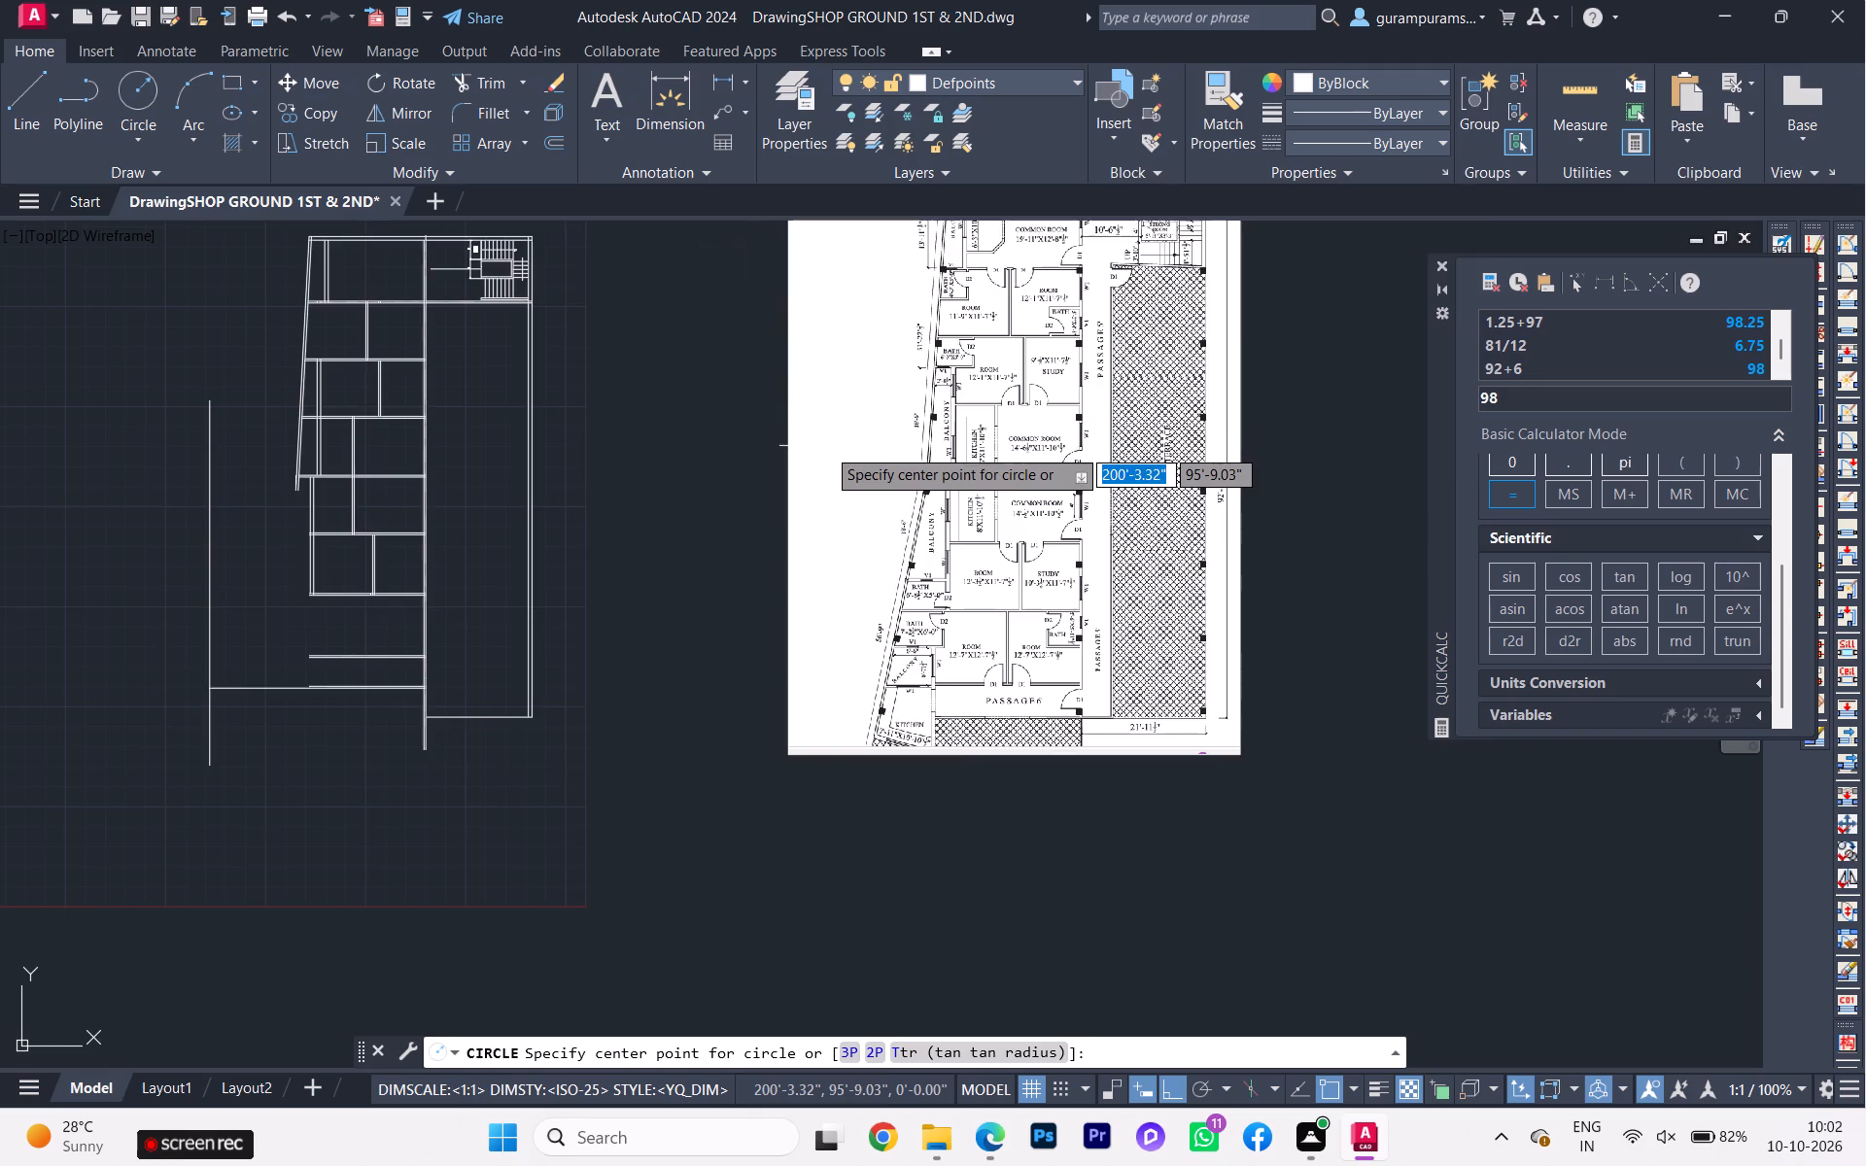
scroll(837, 441, "down", 2)
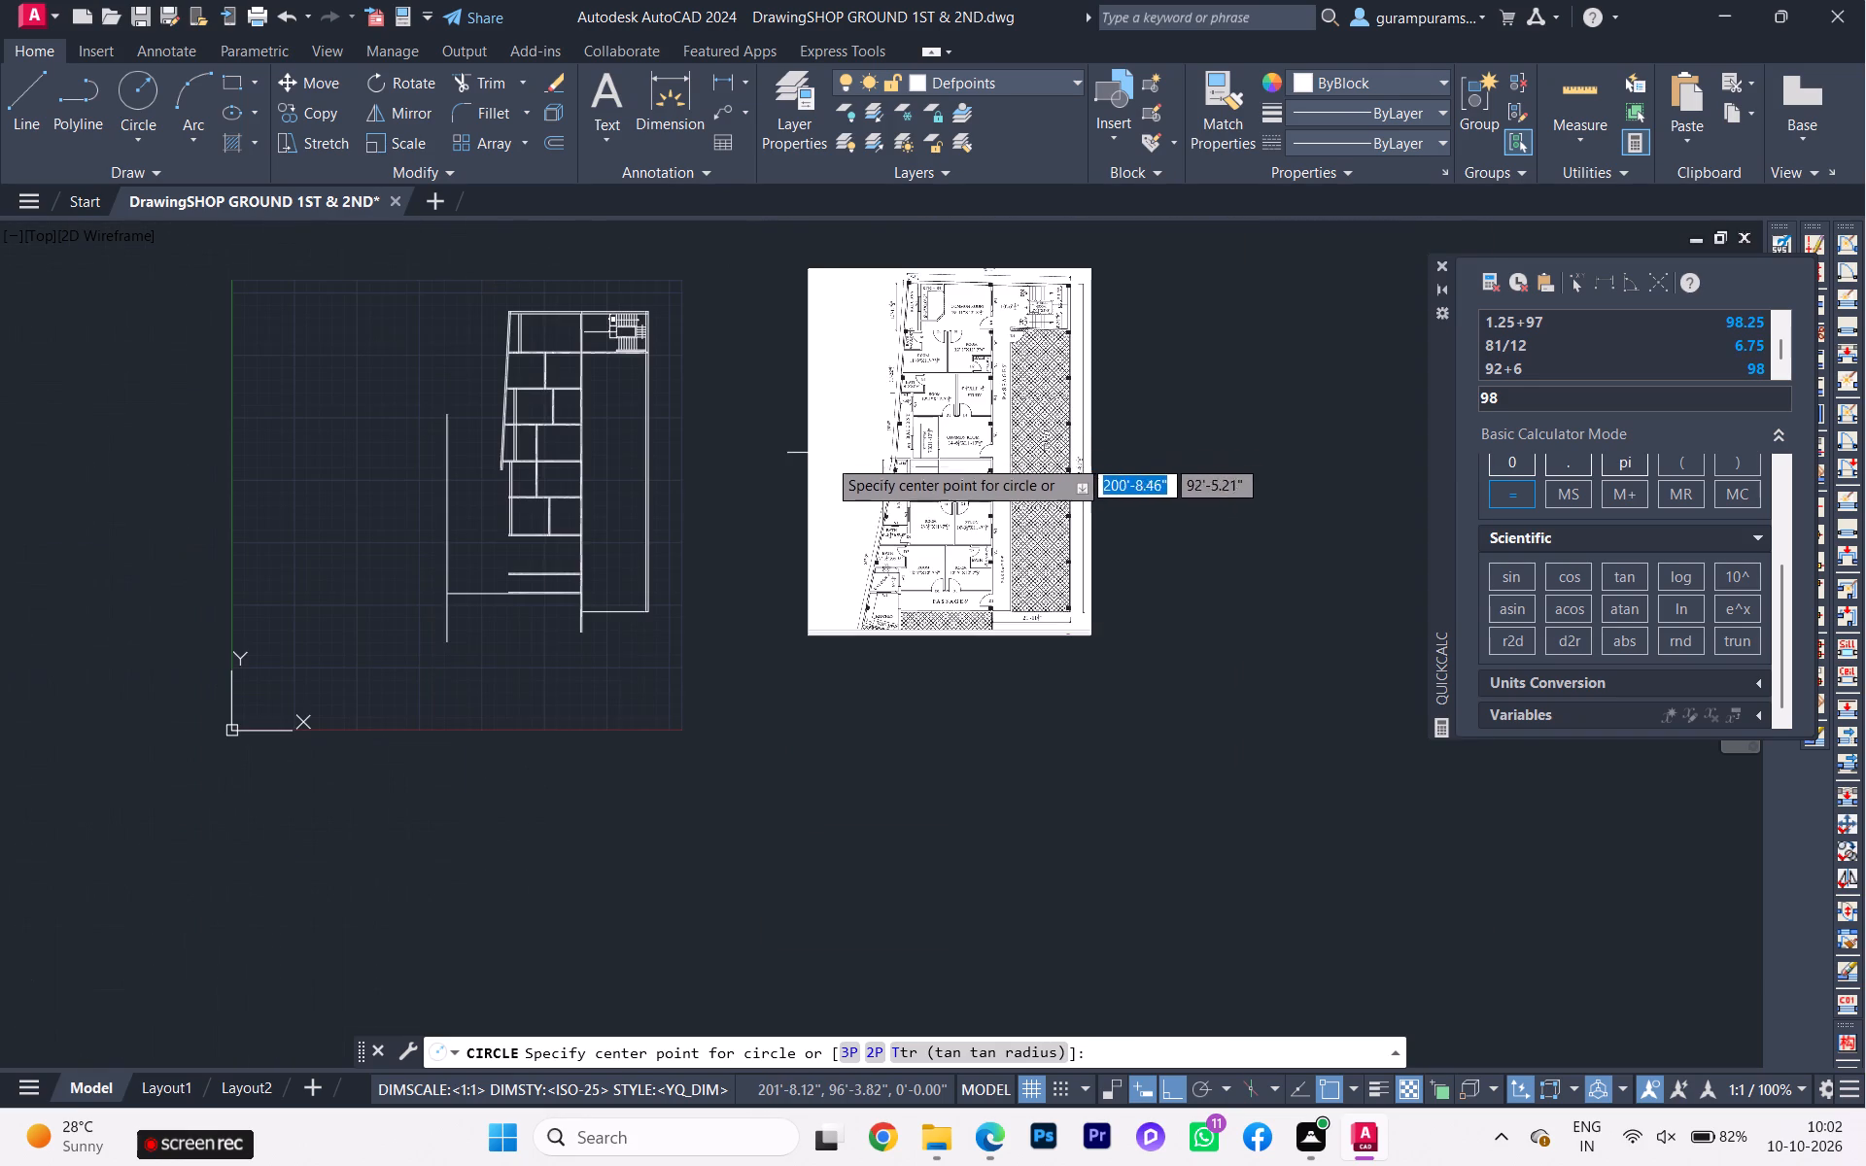
scroll(507, 477, "up", 4)
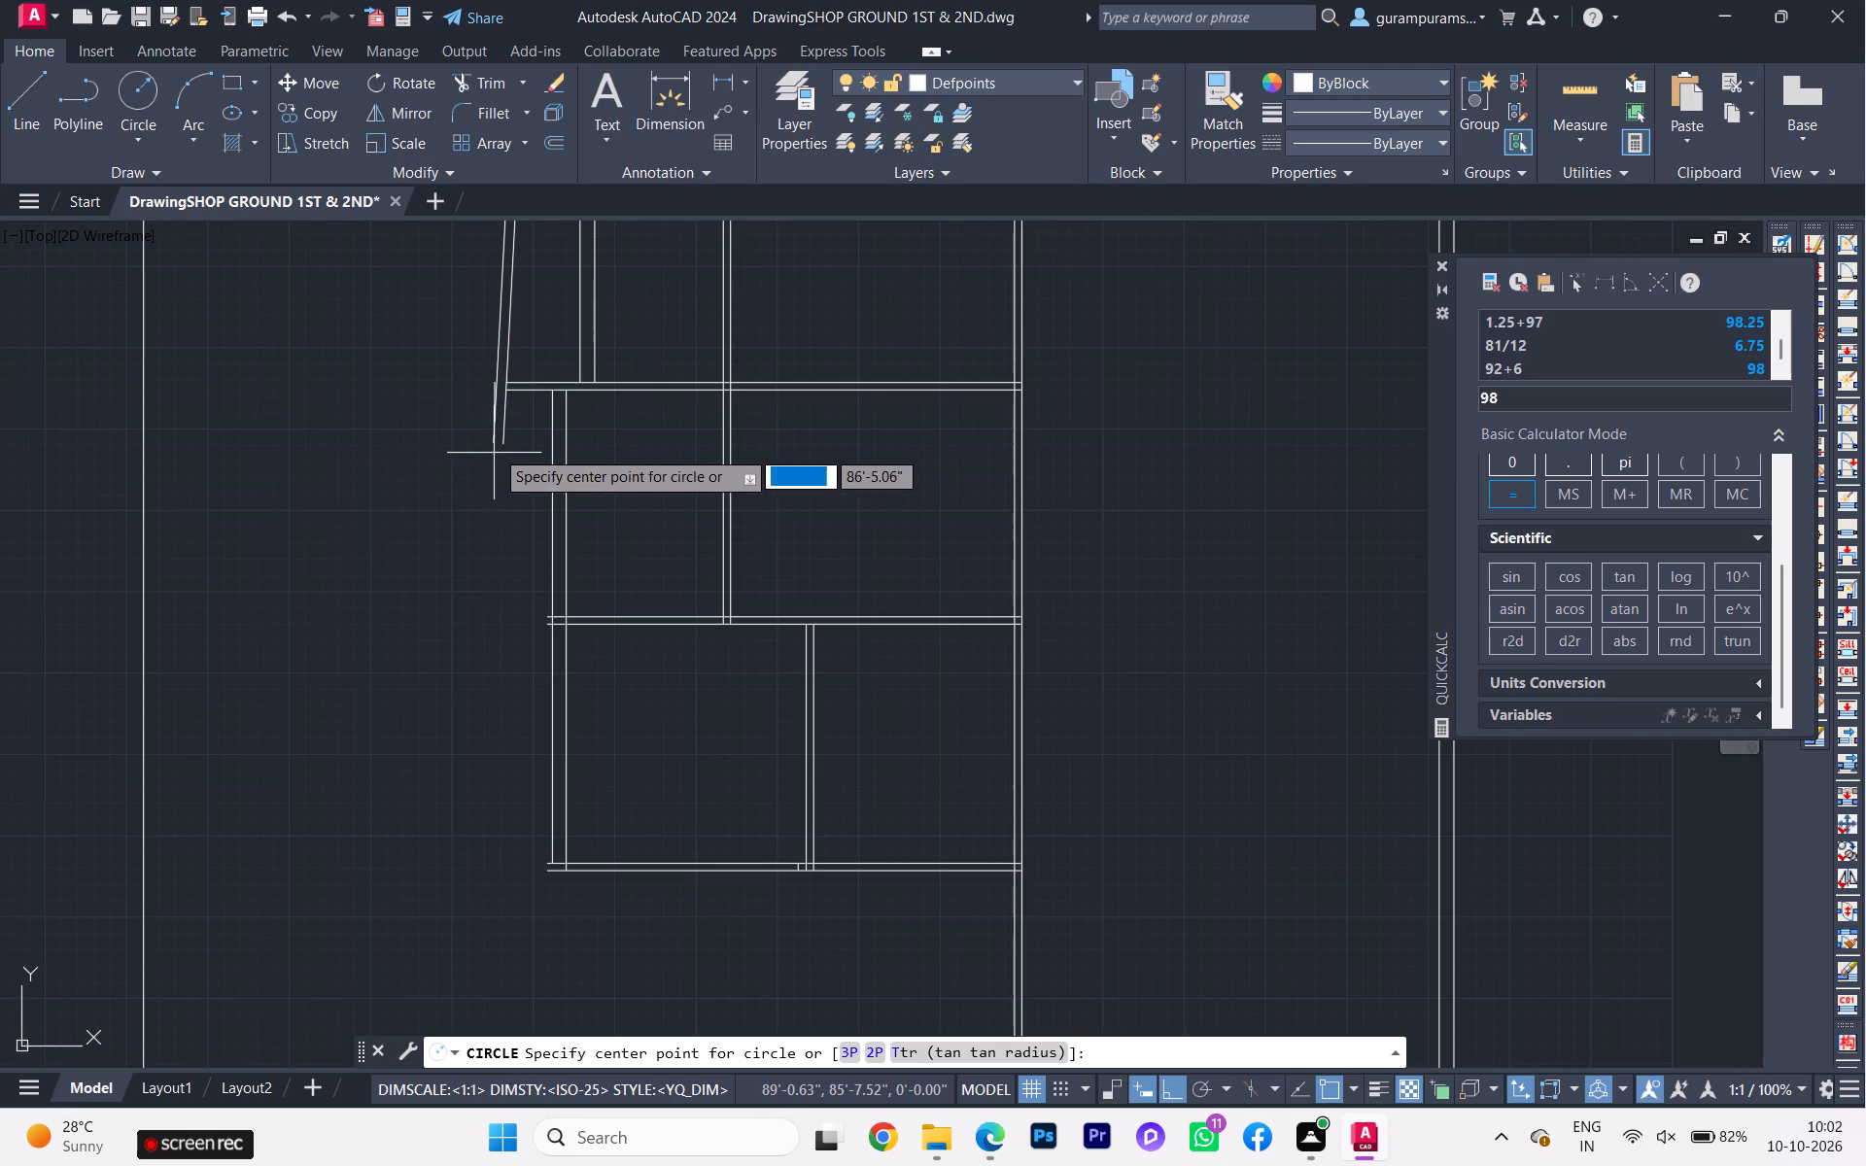
left_click(501, 394)
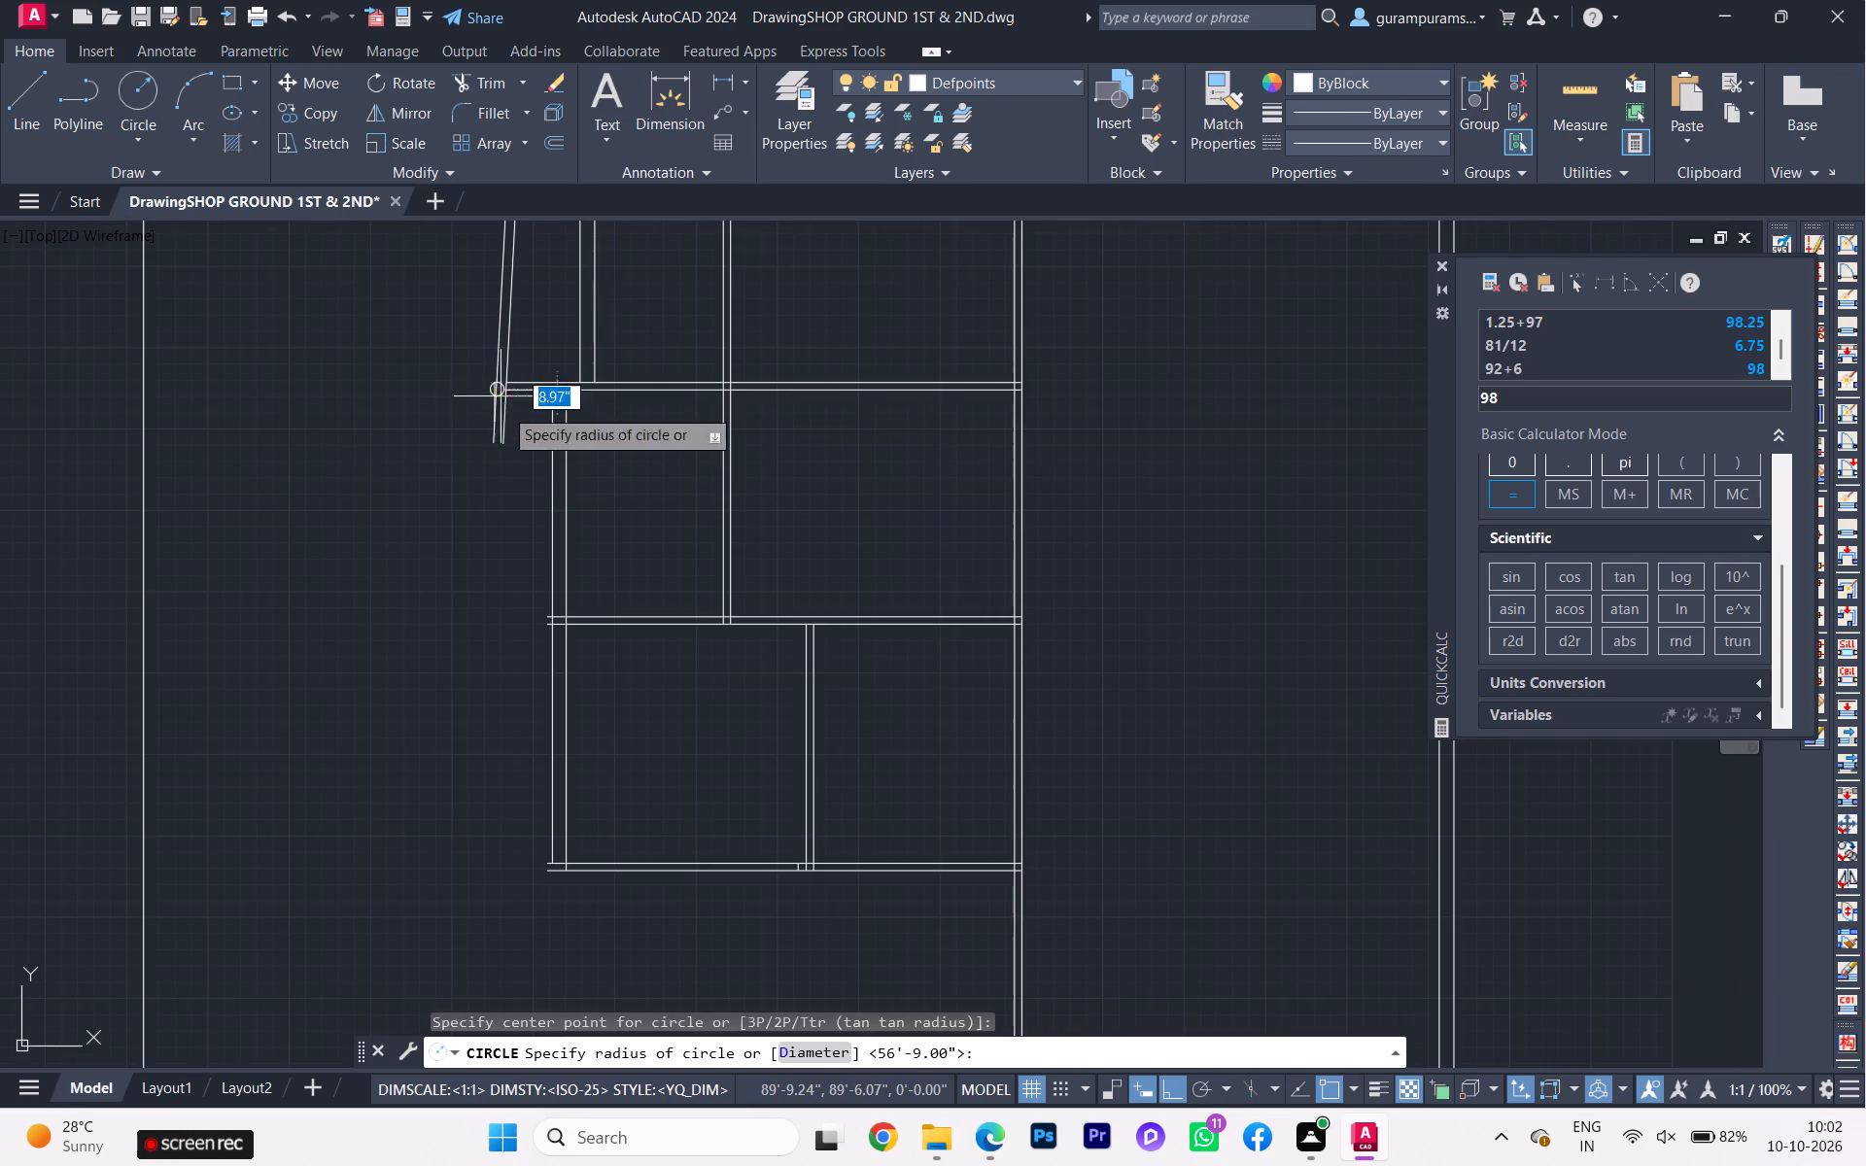
type("56")
type("'9")
key("Return")
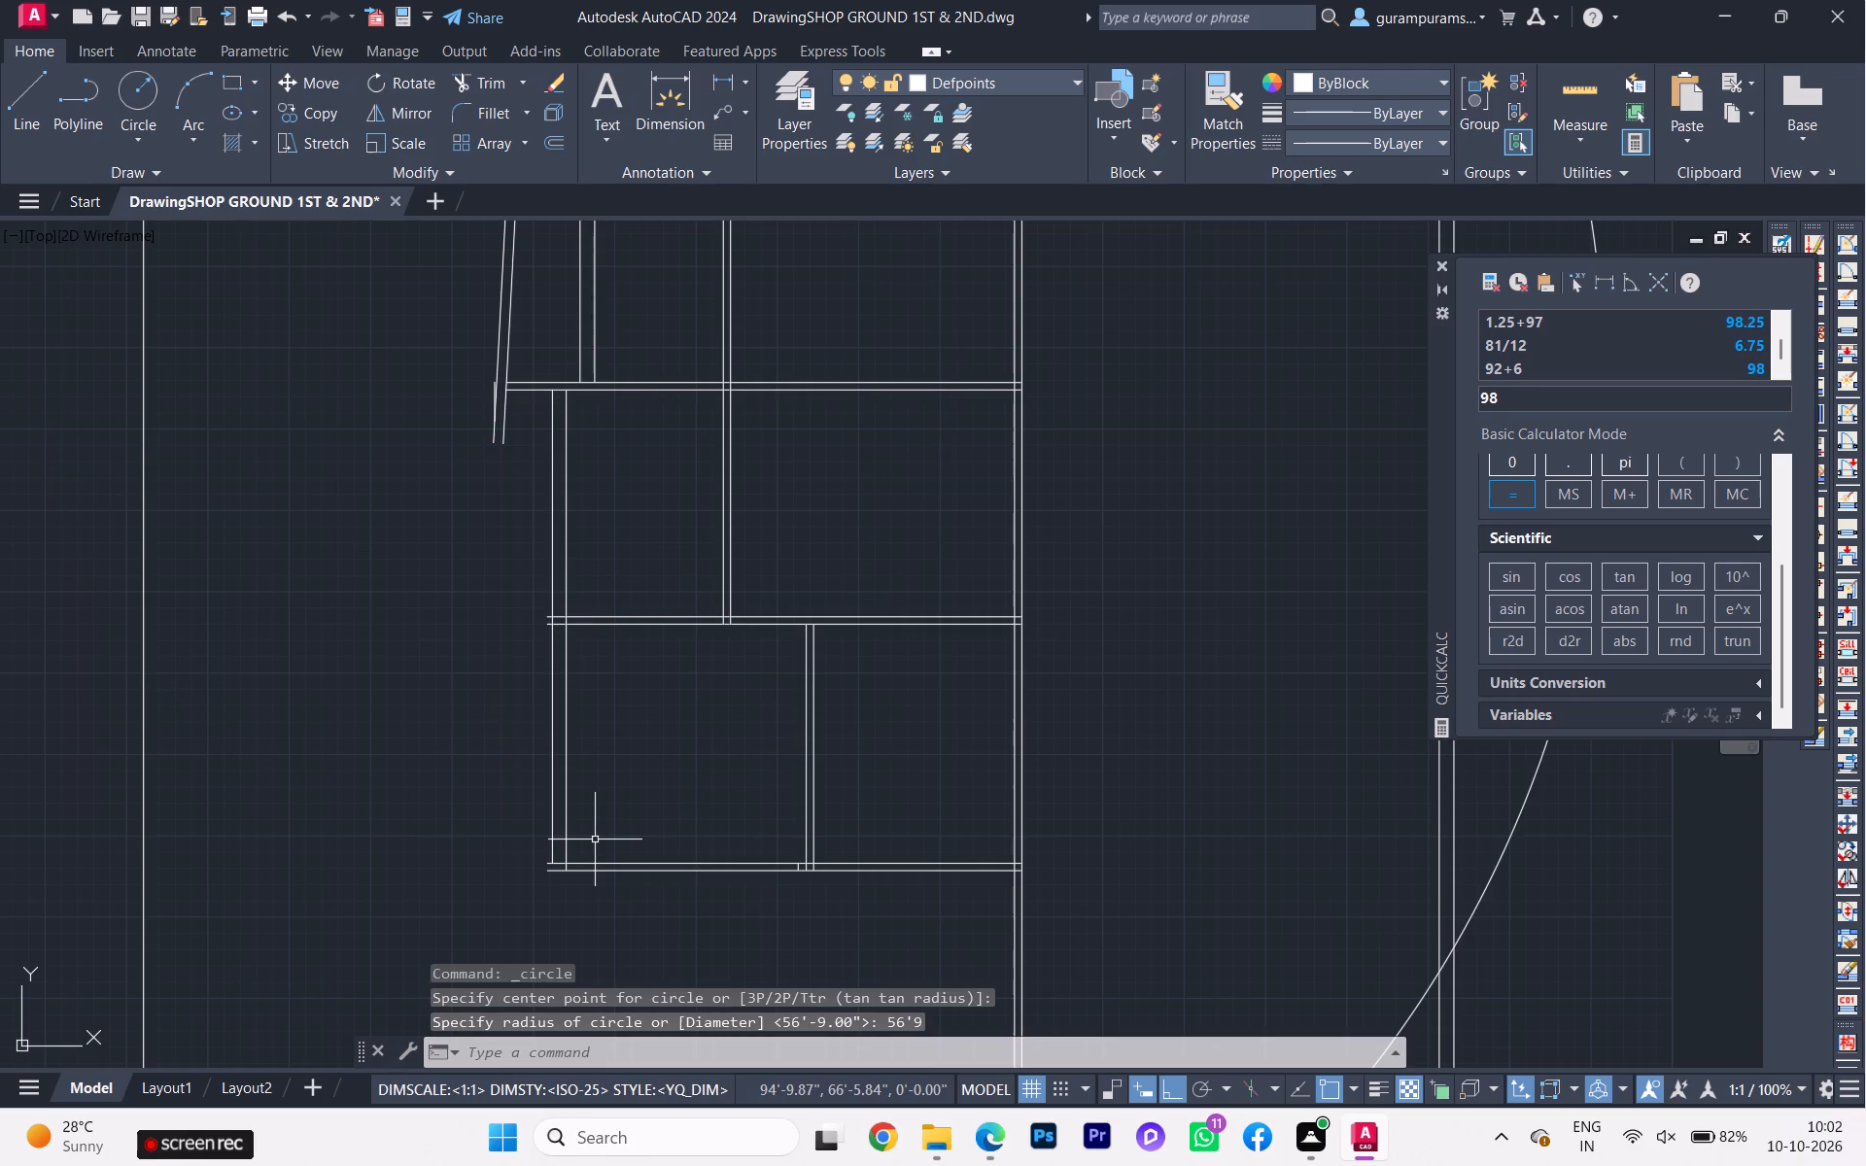
Switch to the workbook PDF in Edge, examine the southern slanted side and curved terrace of the 1st and 2nd floor plan, and return to AutoCAD.
scroll(549, 856, "down", 3)
middle_click_drag(492, 939, 482, 926)
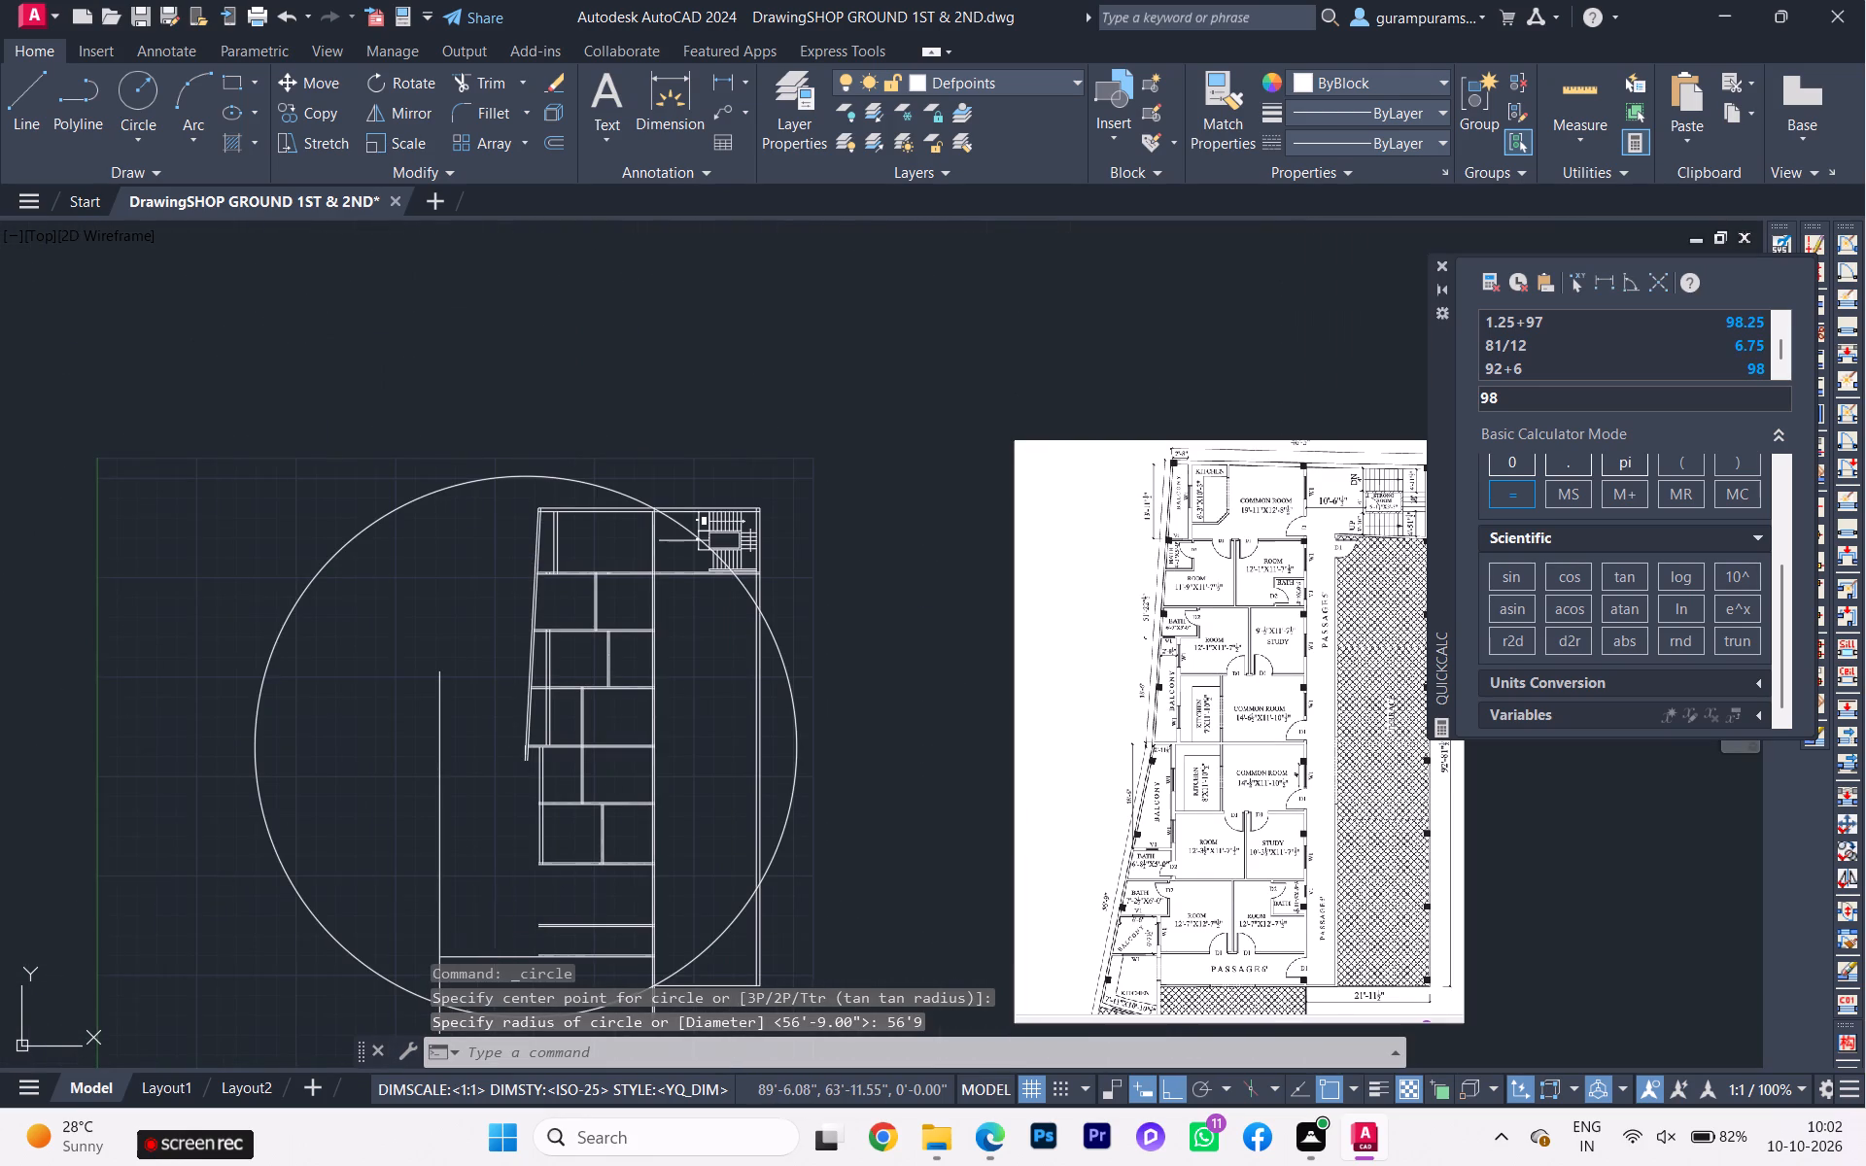
middle_click_drag(482, 926, 425, 784)
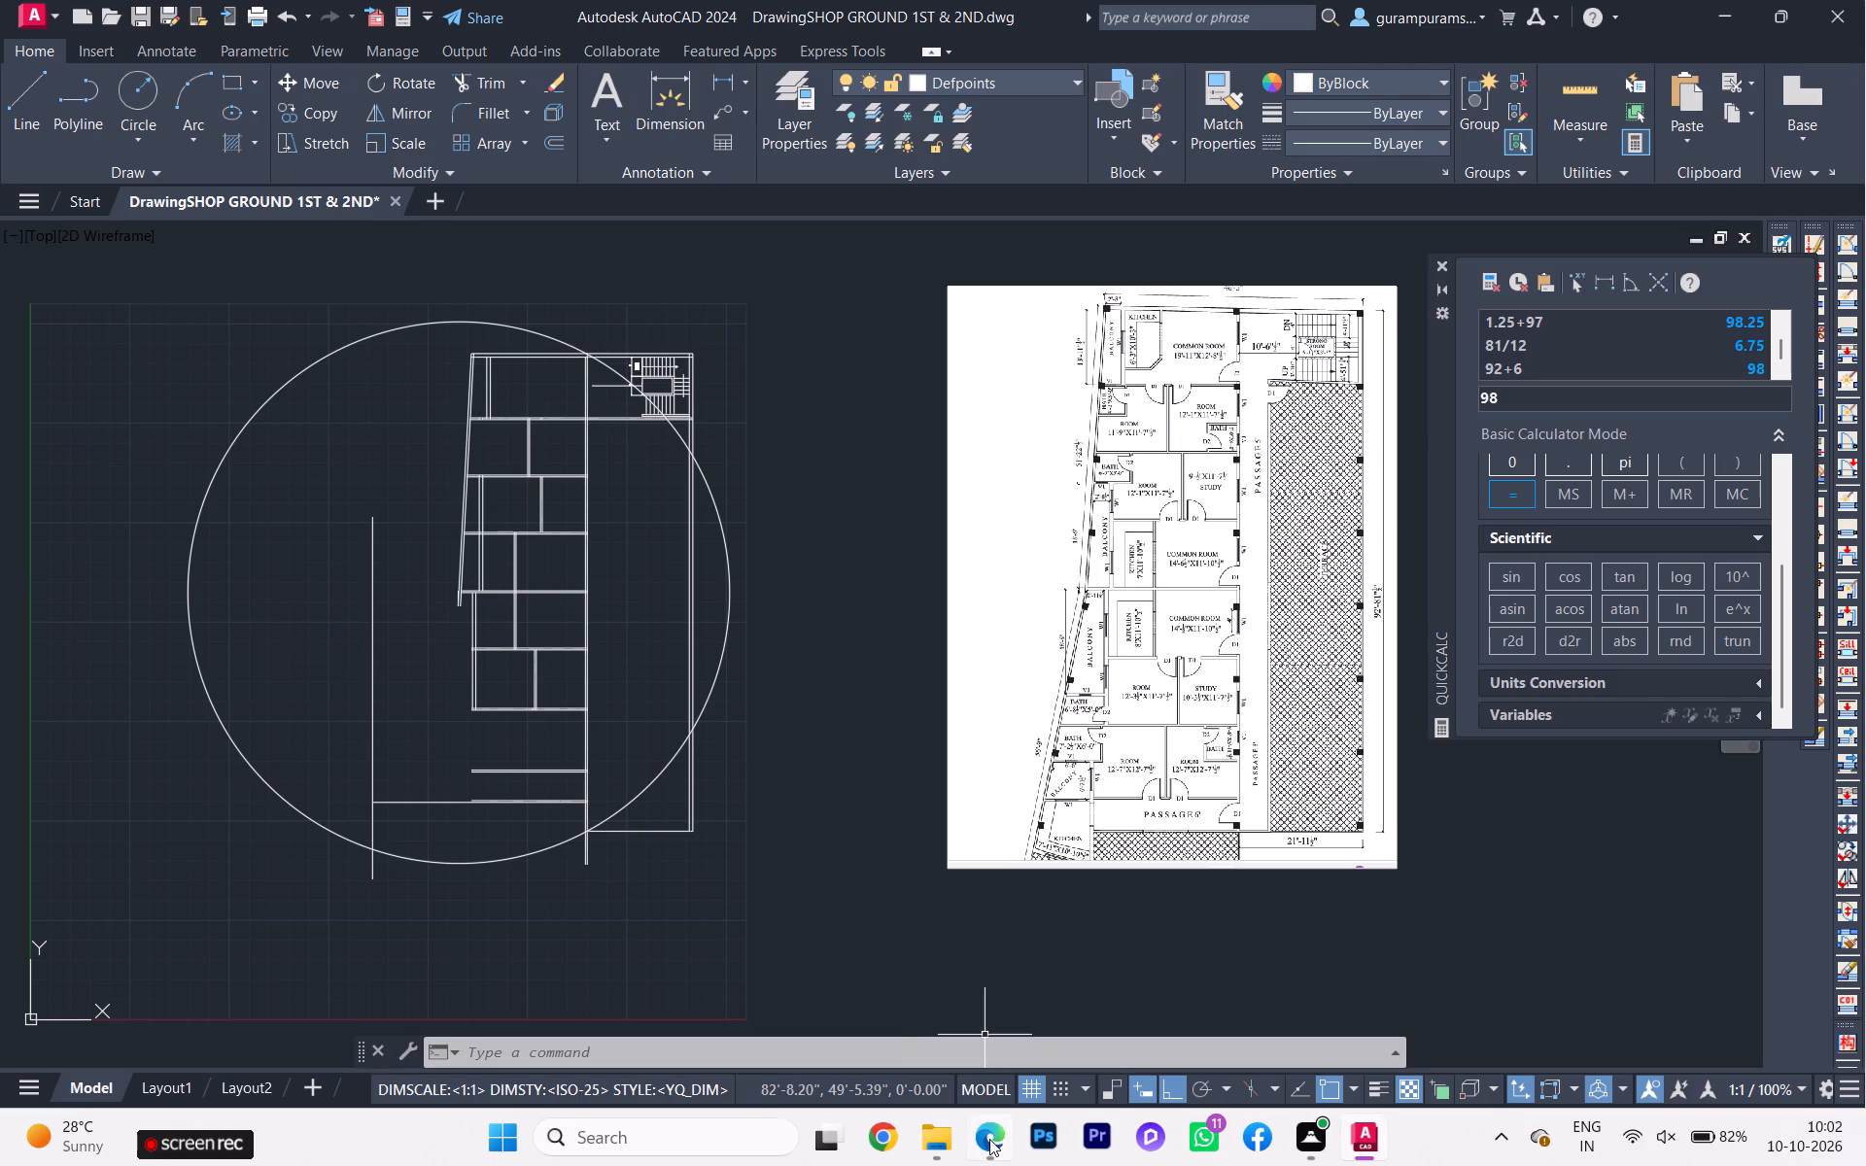
left_click(1011, 1052)
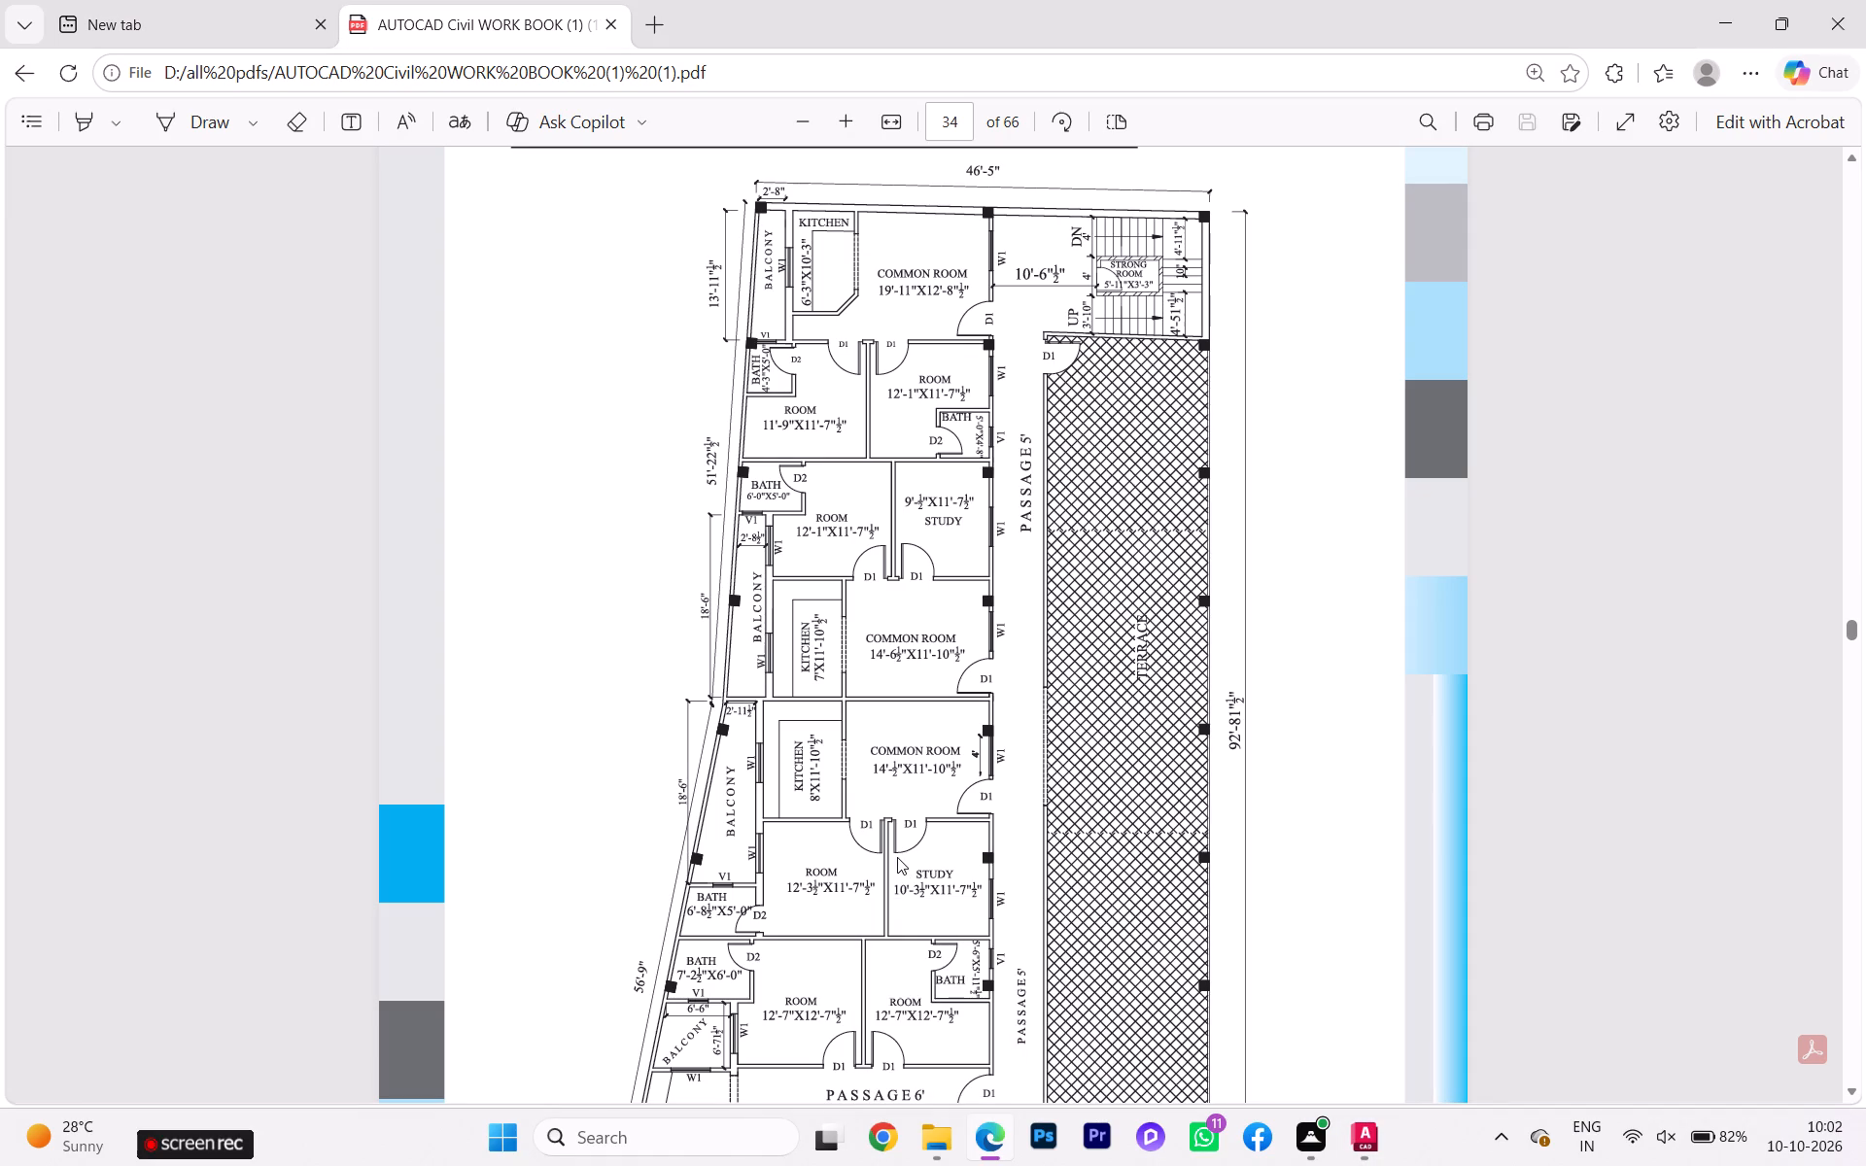
scroll(861, 854, "down", 3)
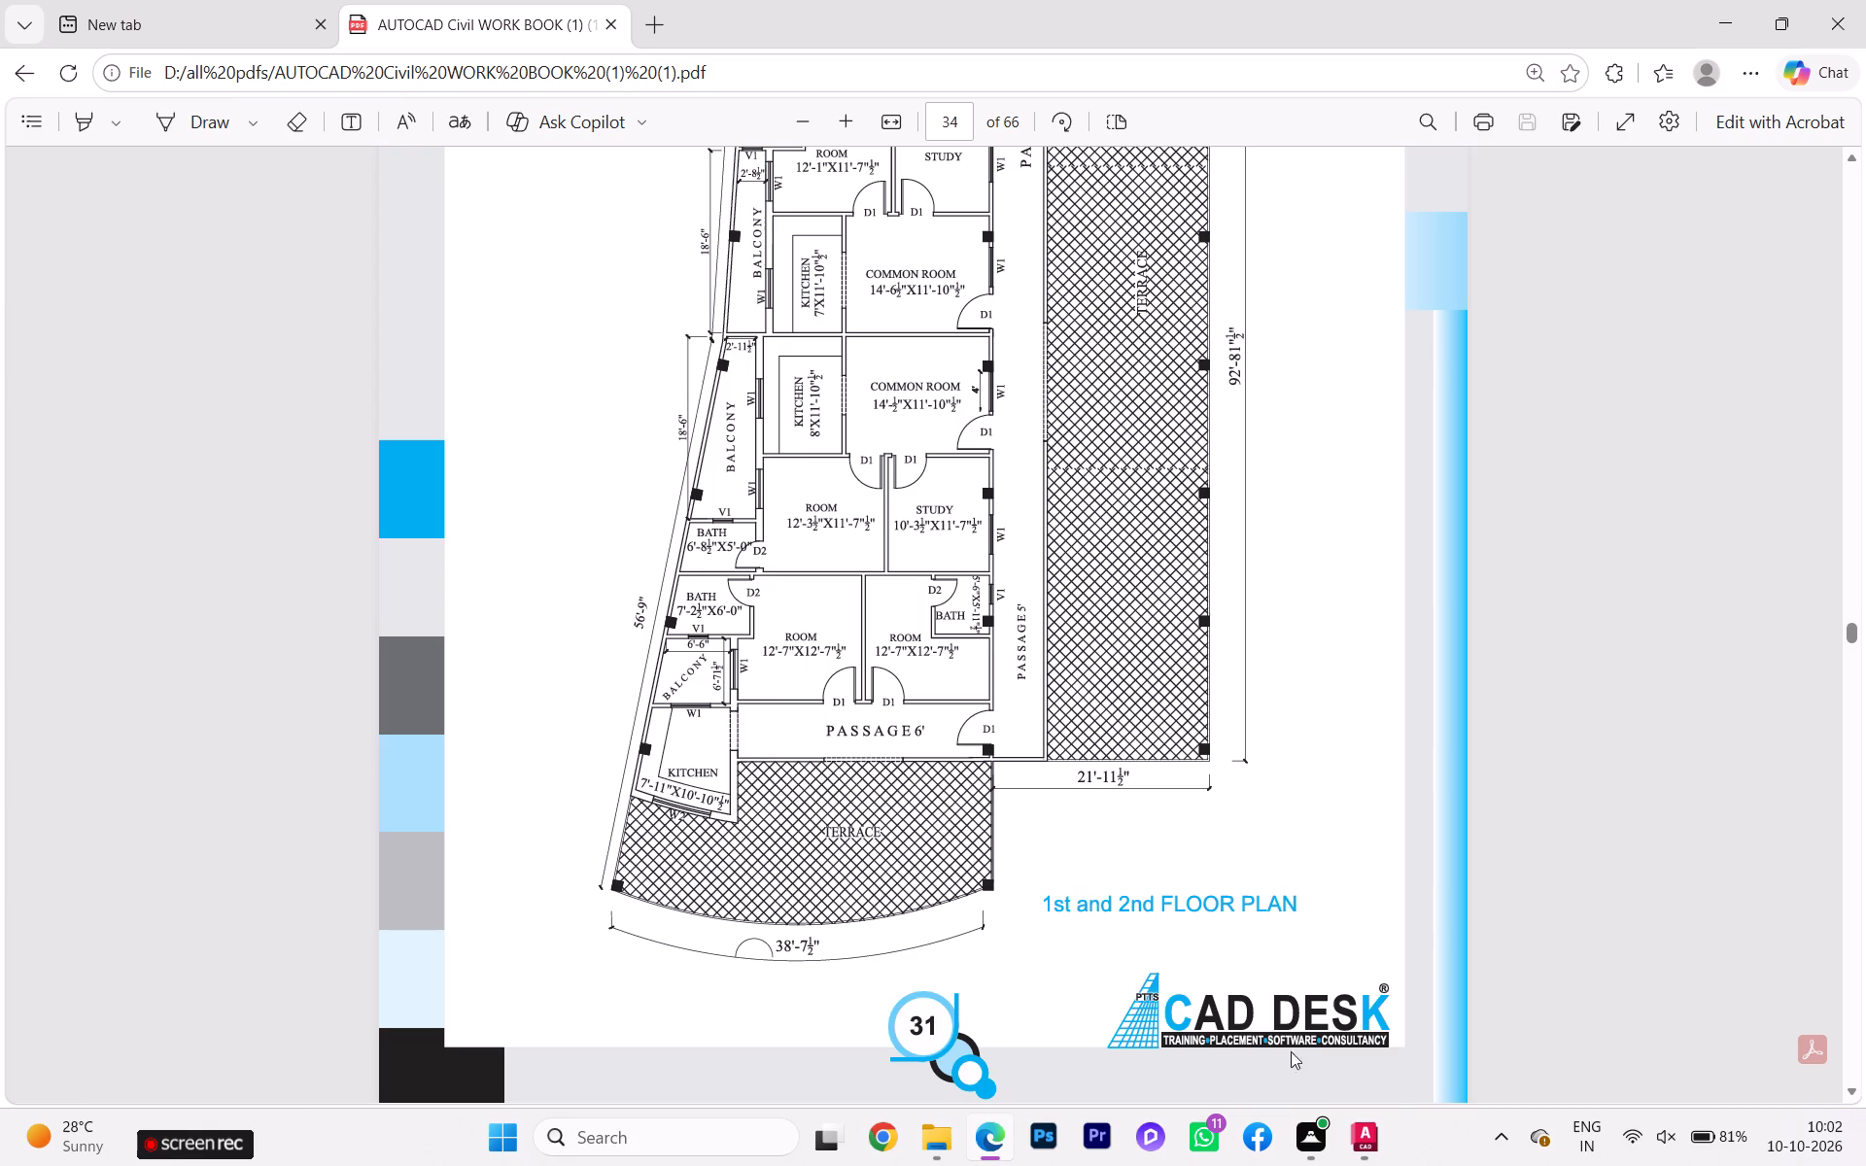
left_click(1365, 1056)
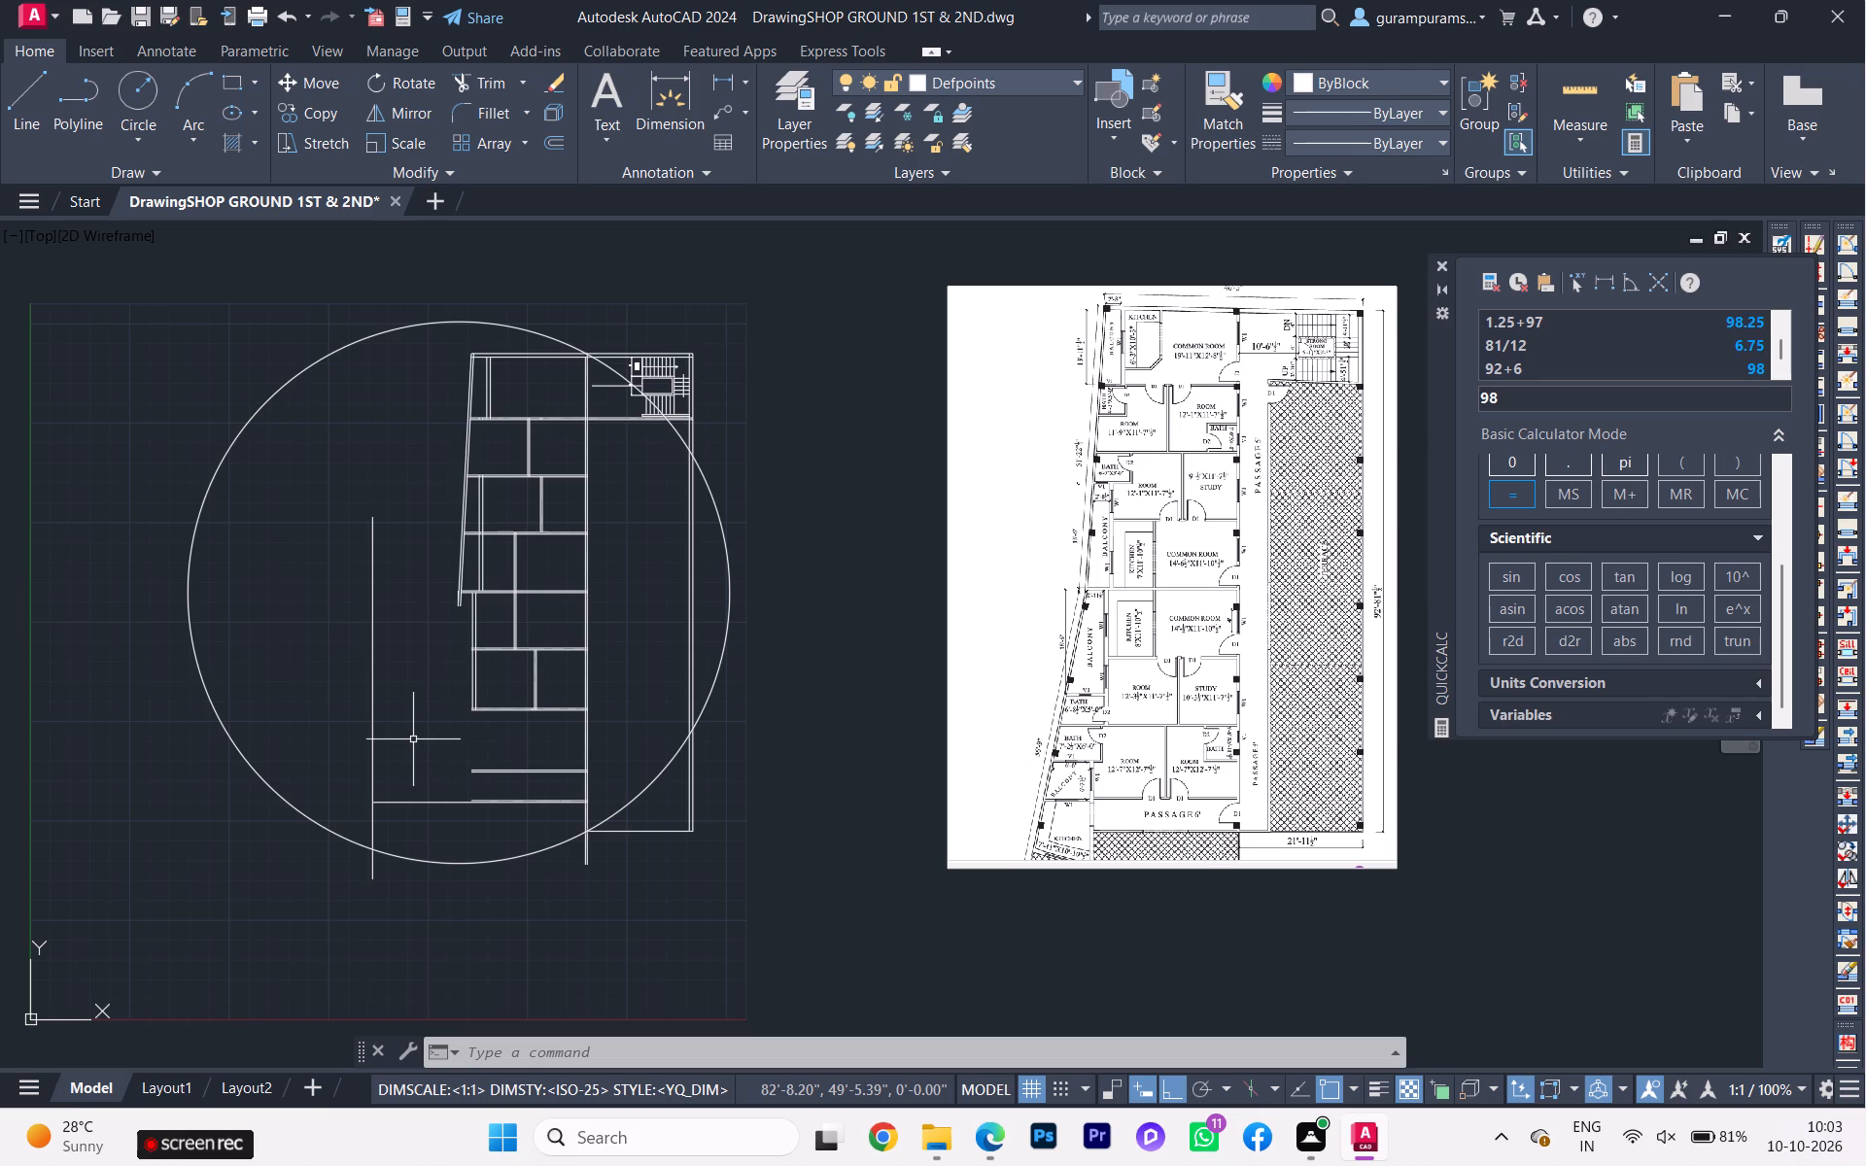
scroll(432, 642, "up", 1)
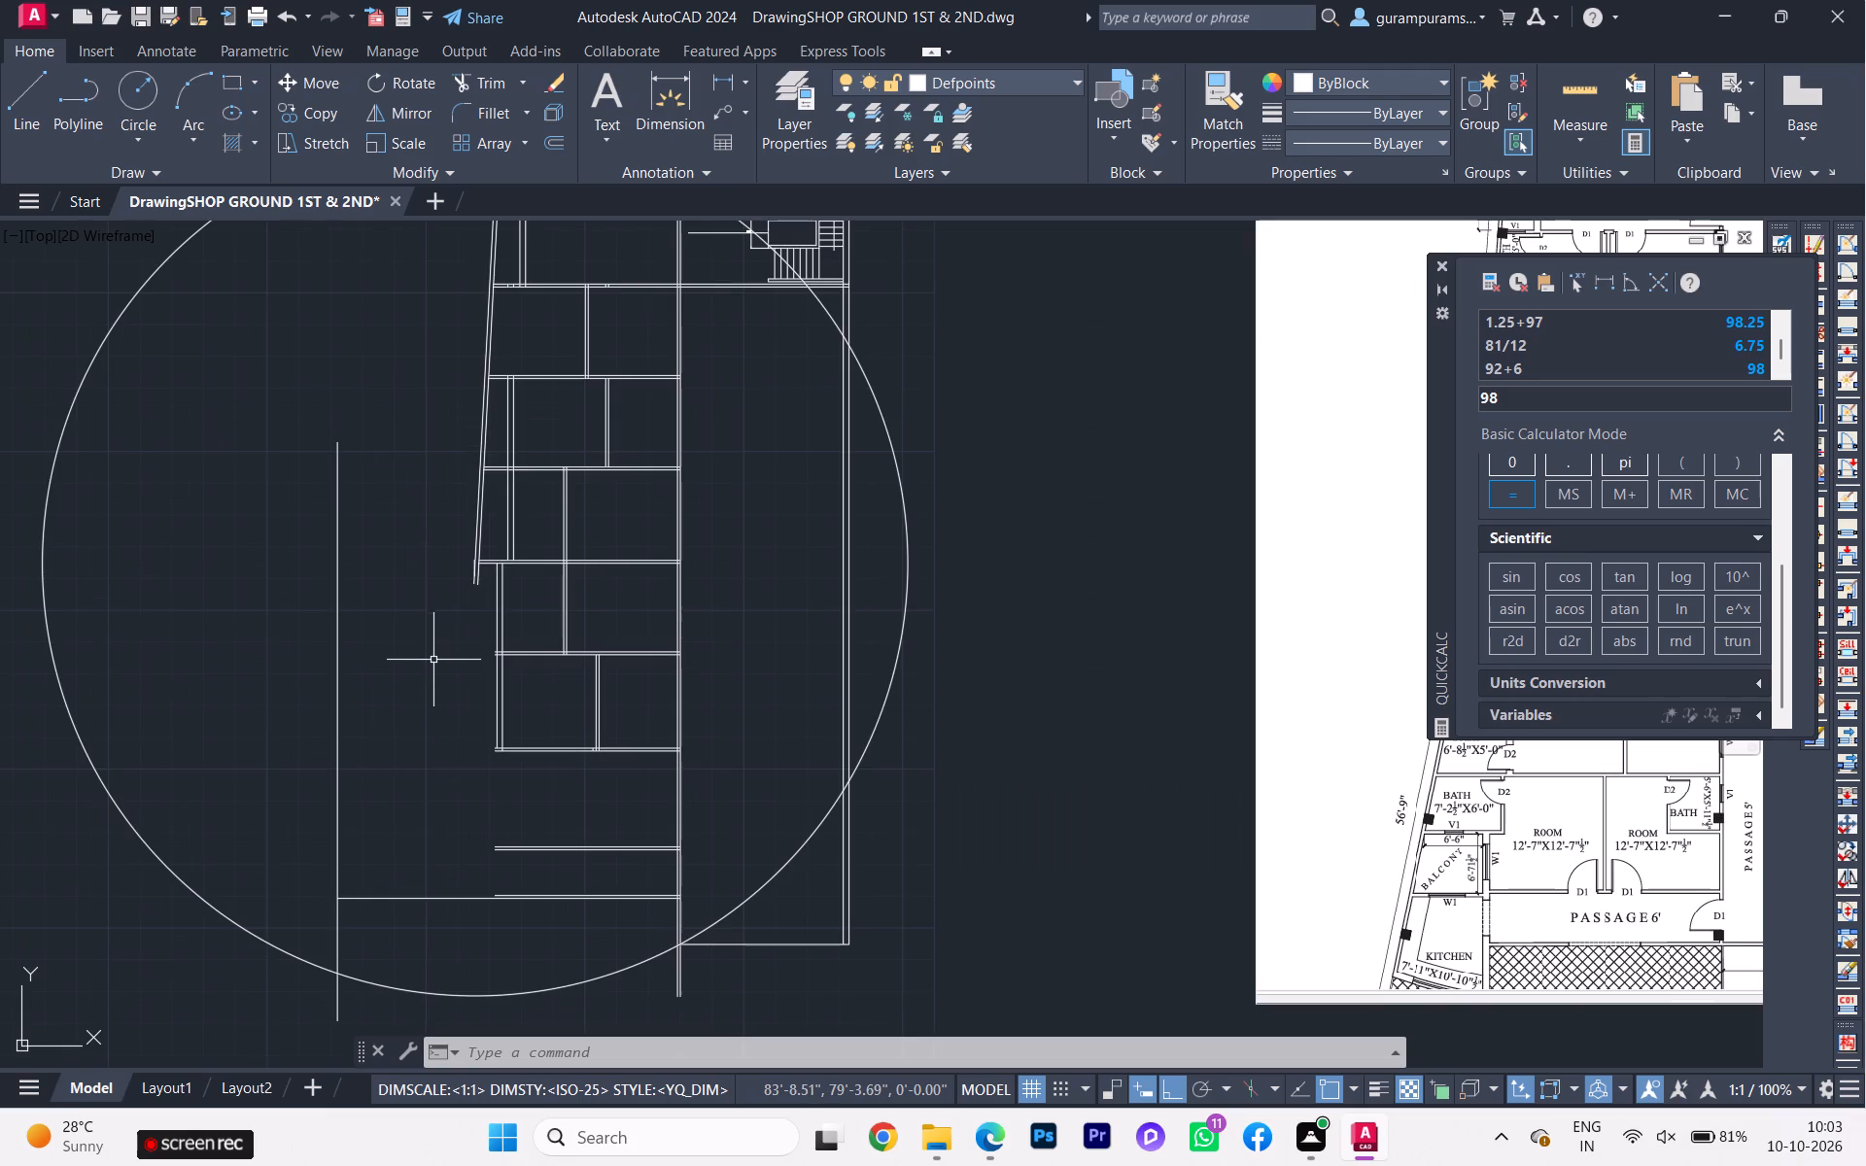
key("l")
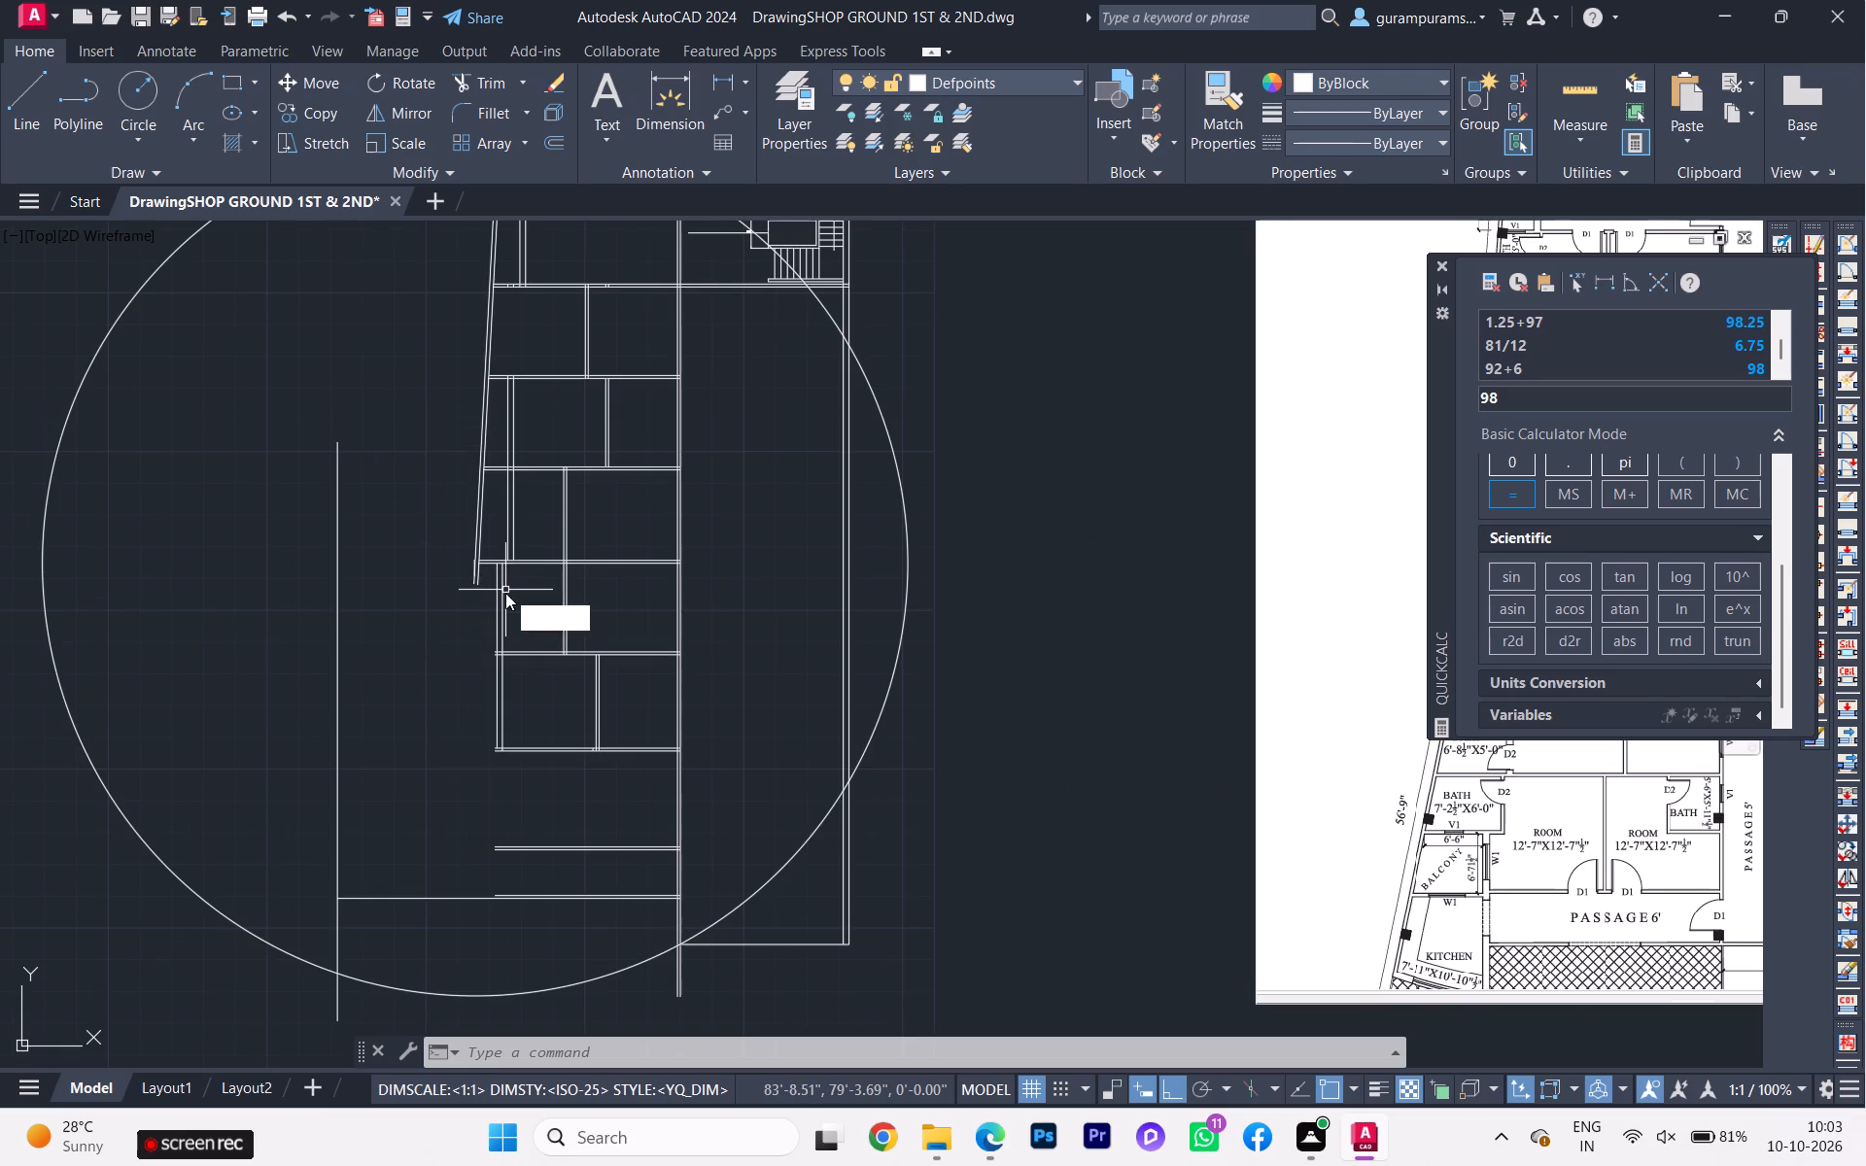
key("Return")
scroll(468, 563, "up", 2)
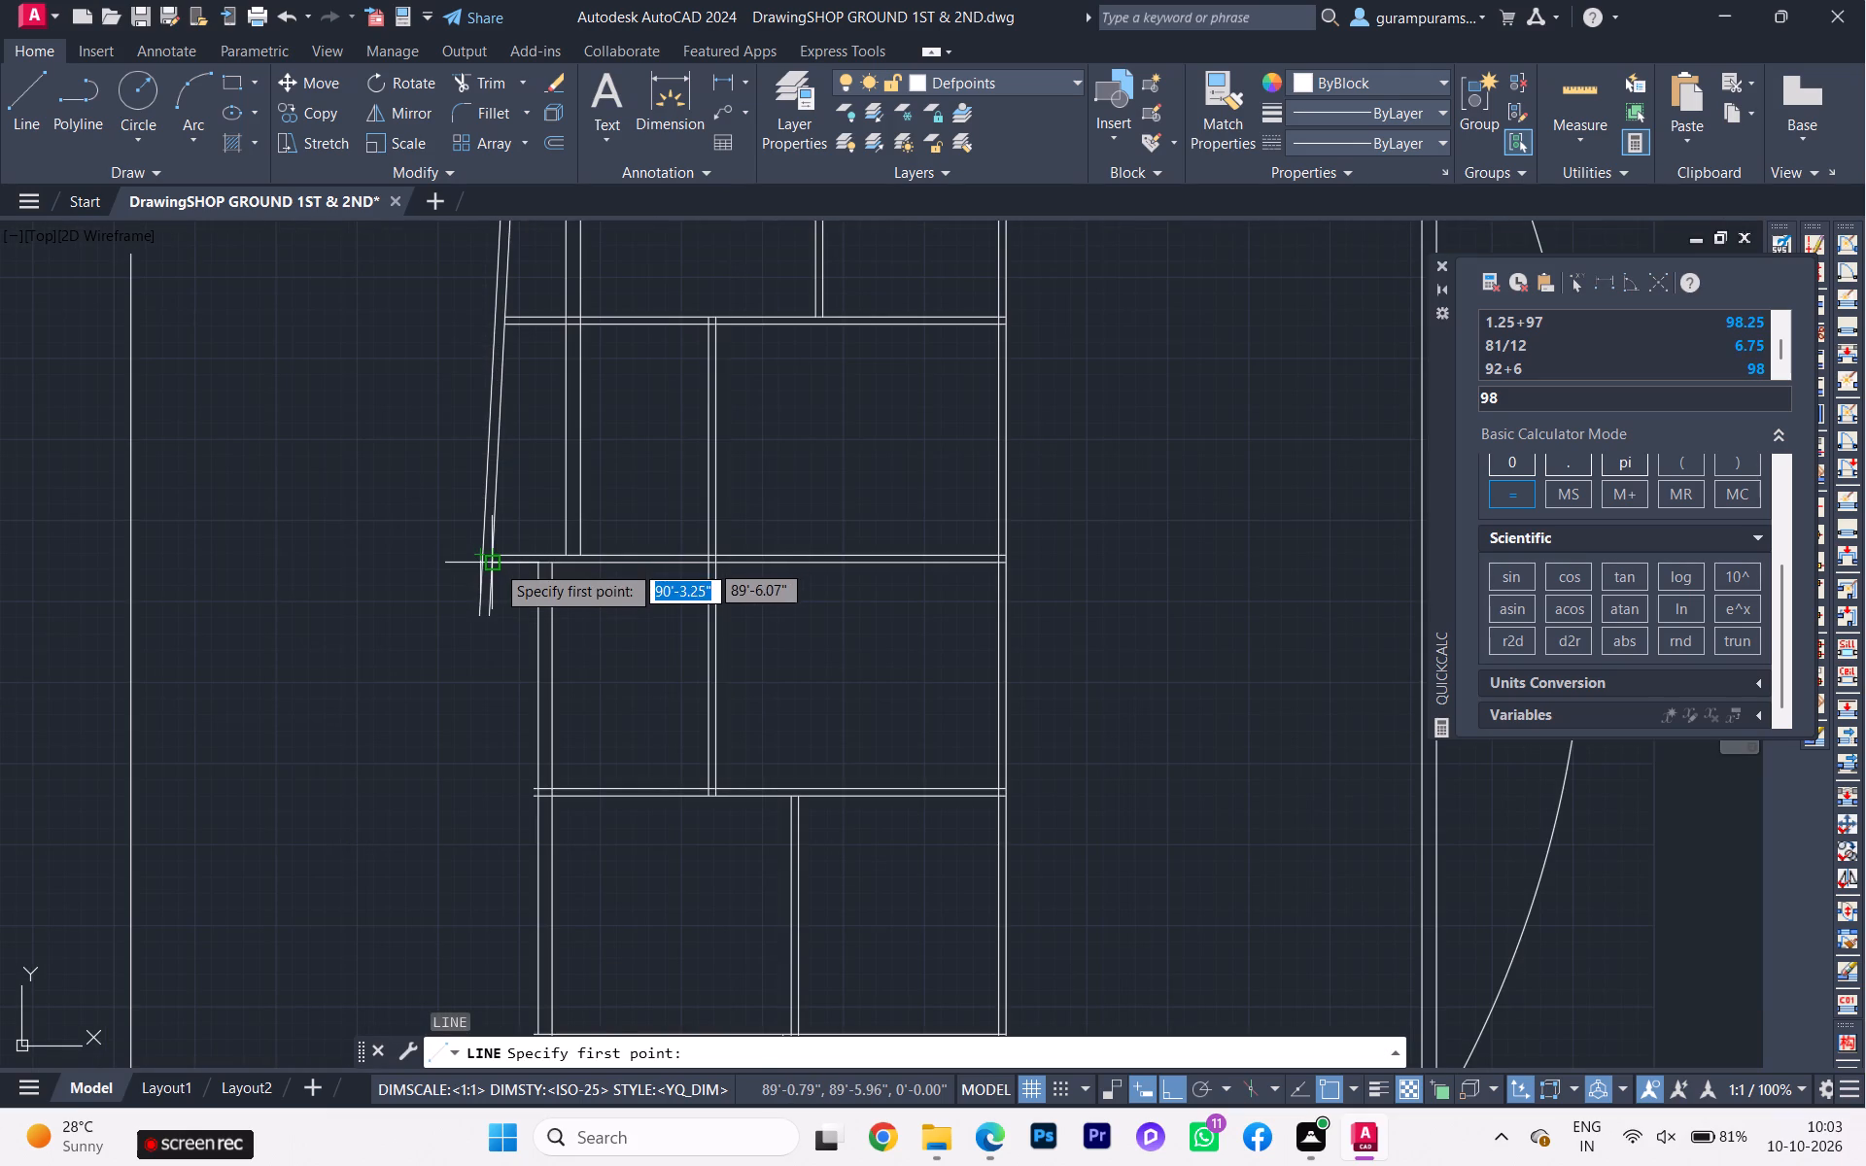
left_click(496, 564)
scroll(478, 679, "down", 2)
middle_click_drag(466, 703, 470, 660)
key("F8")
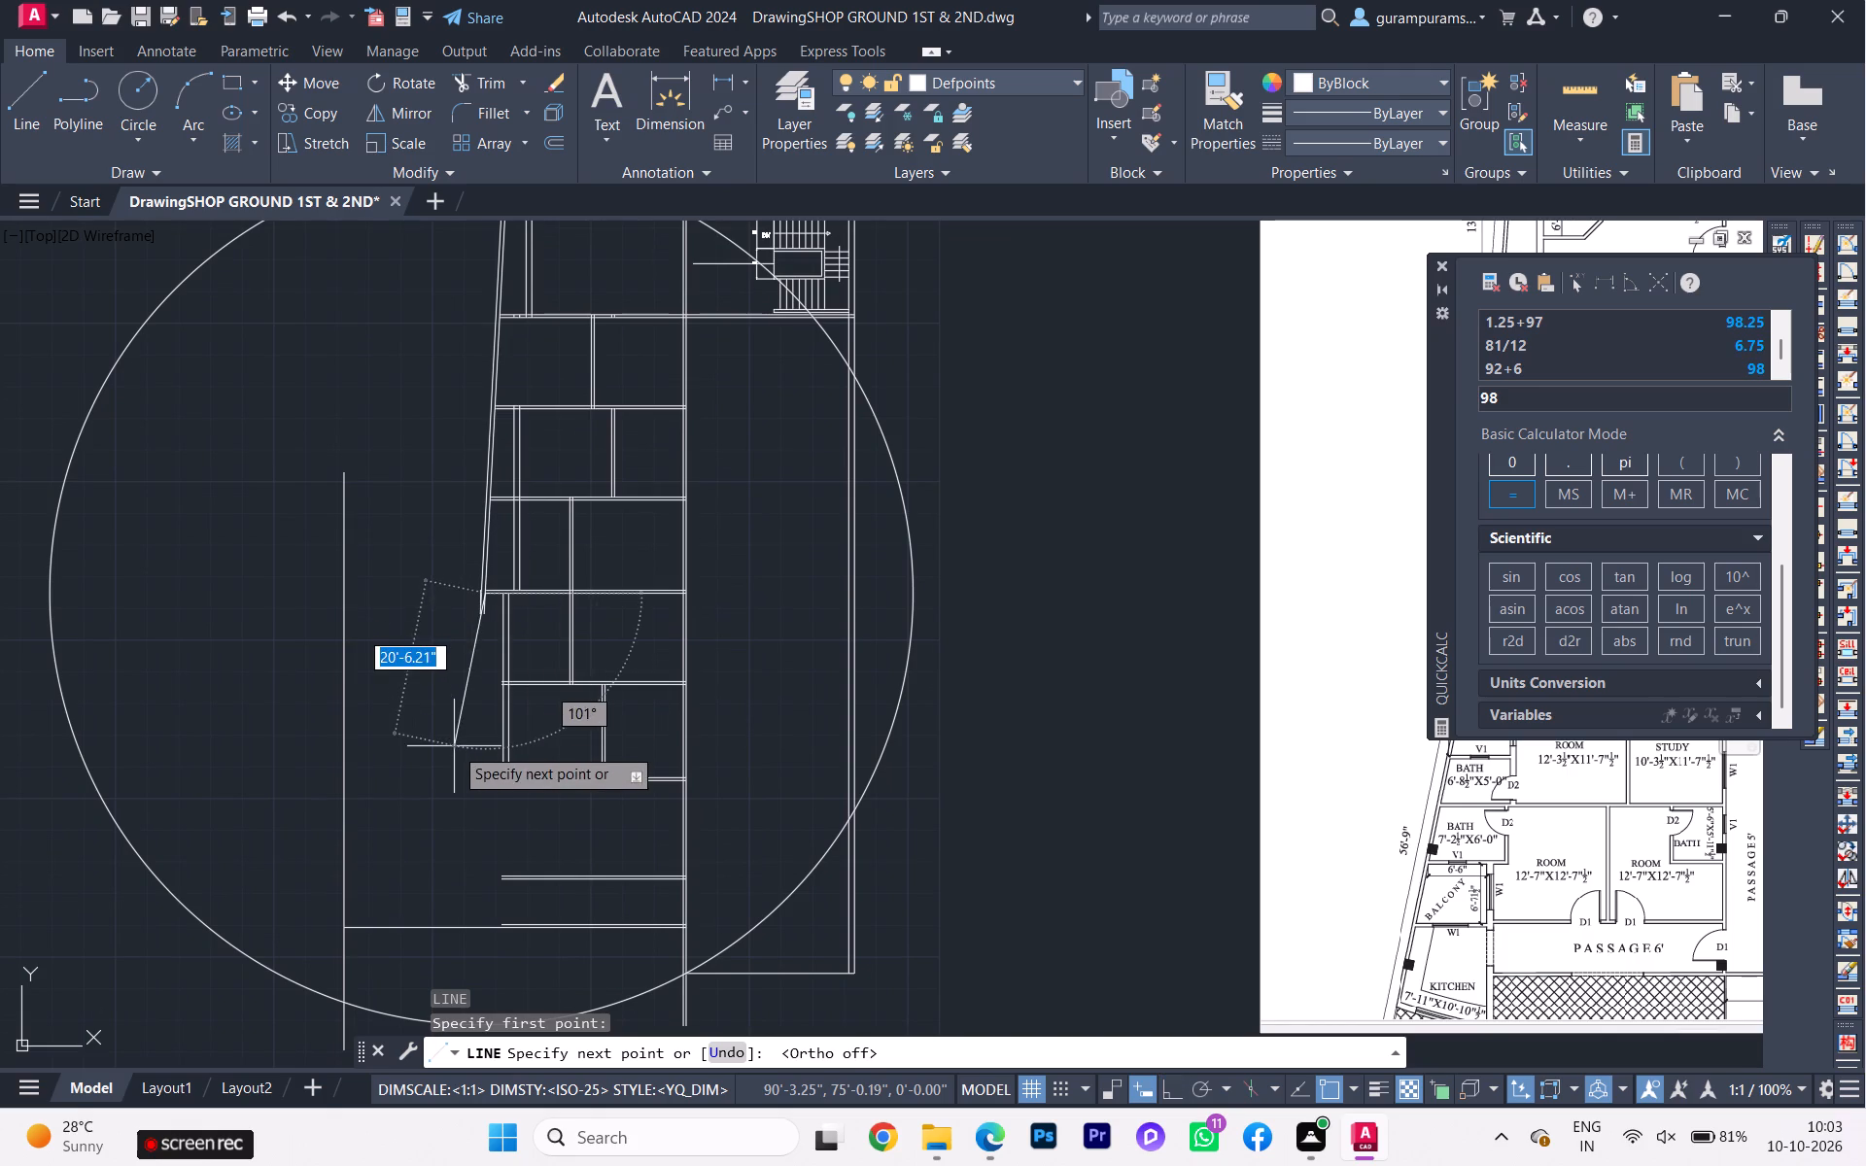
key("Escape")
Draw a slanted line from the circle's centre on the outer west wall down to where the circle crosses the vertical guide line.
key("space")
scroll(479, 588, "up", 1)
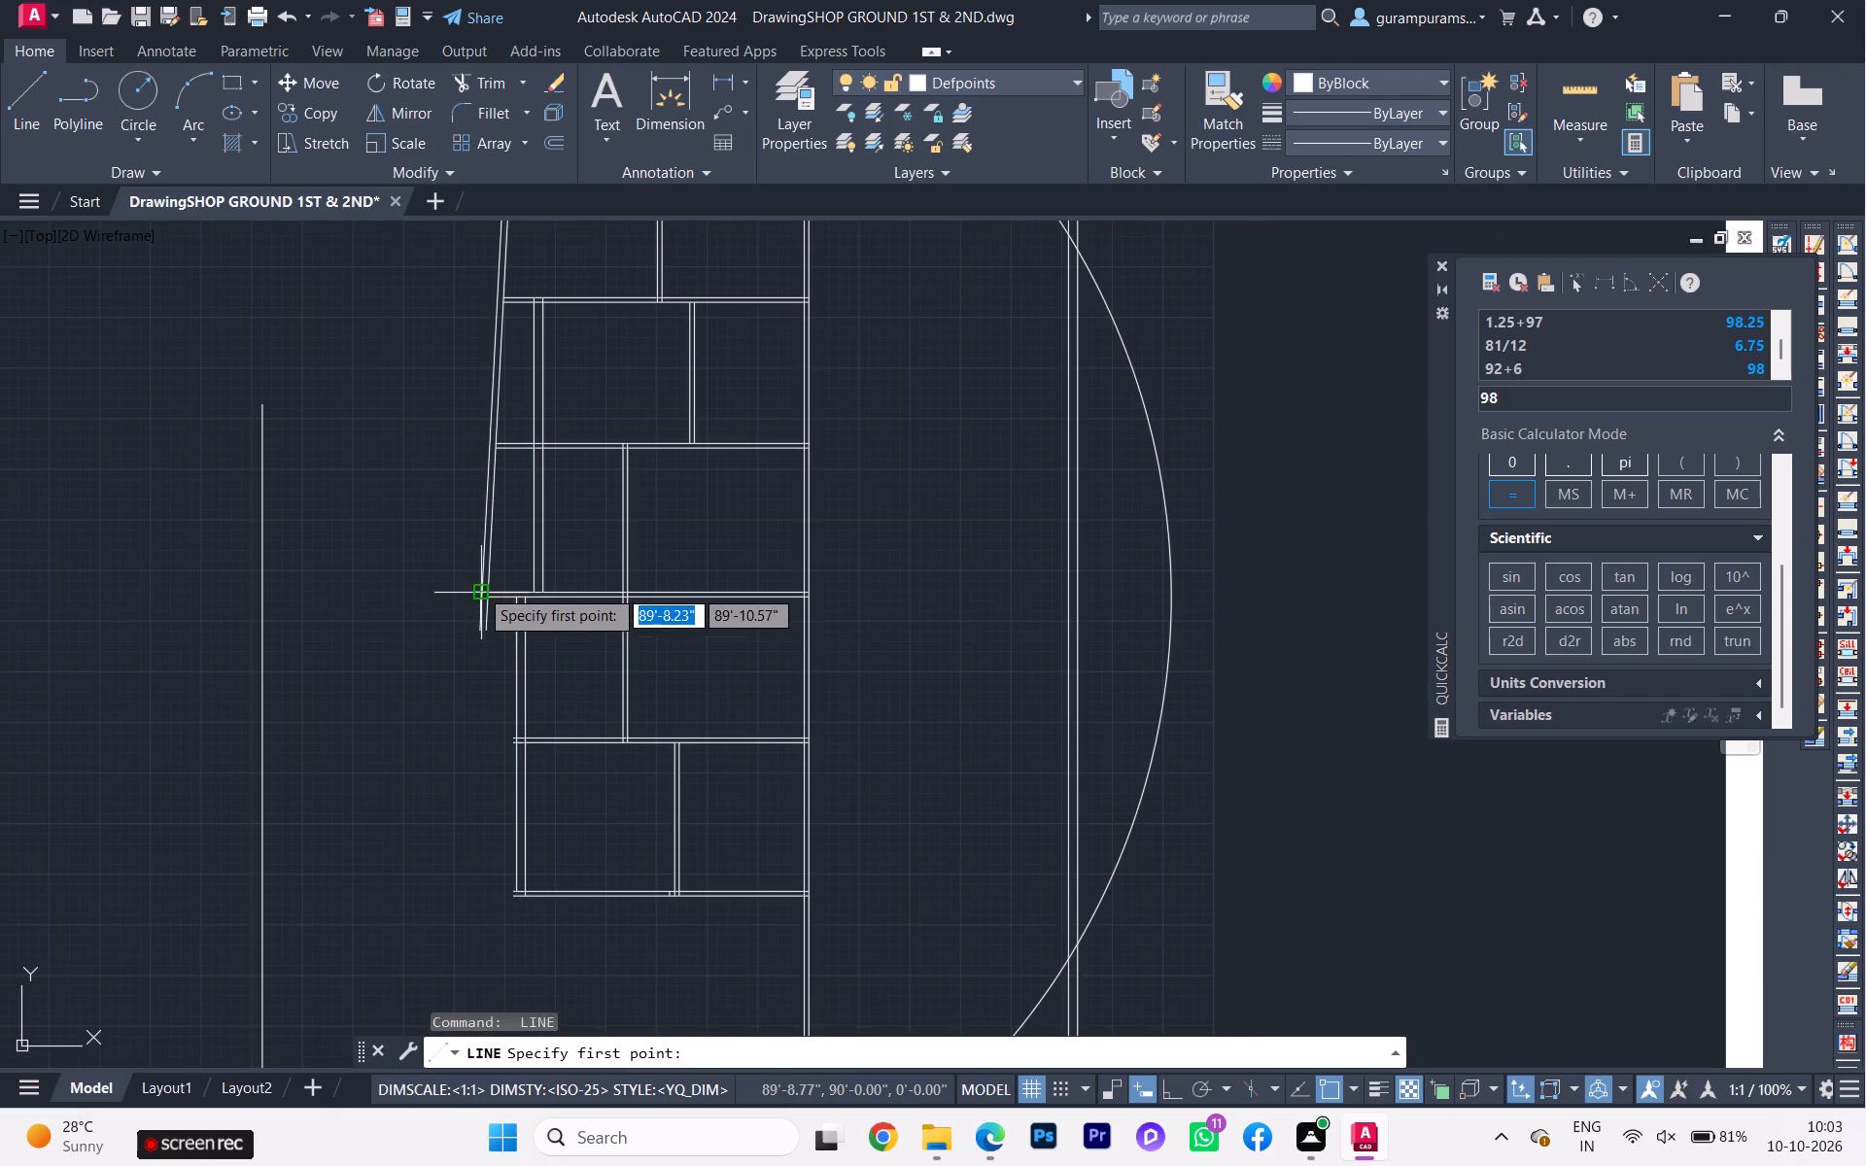
scroll(486, 592, "up", 4)
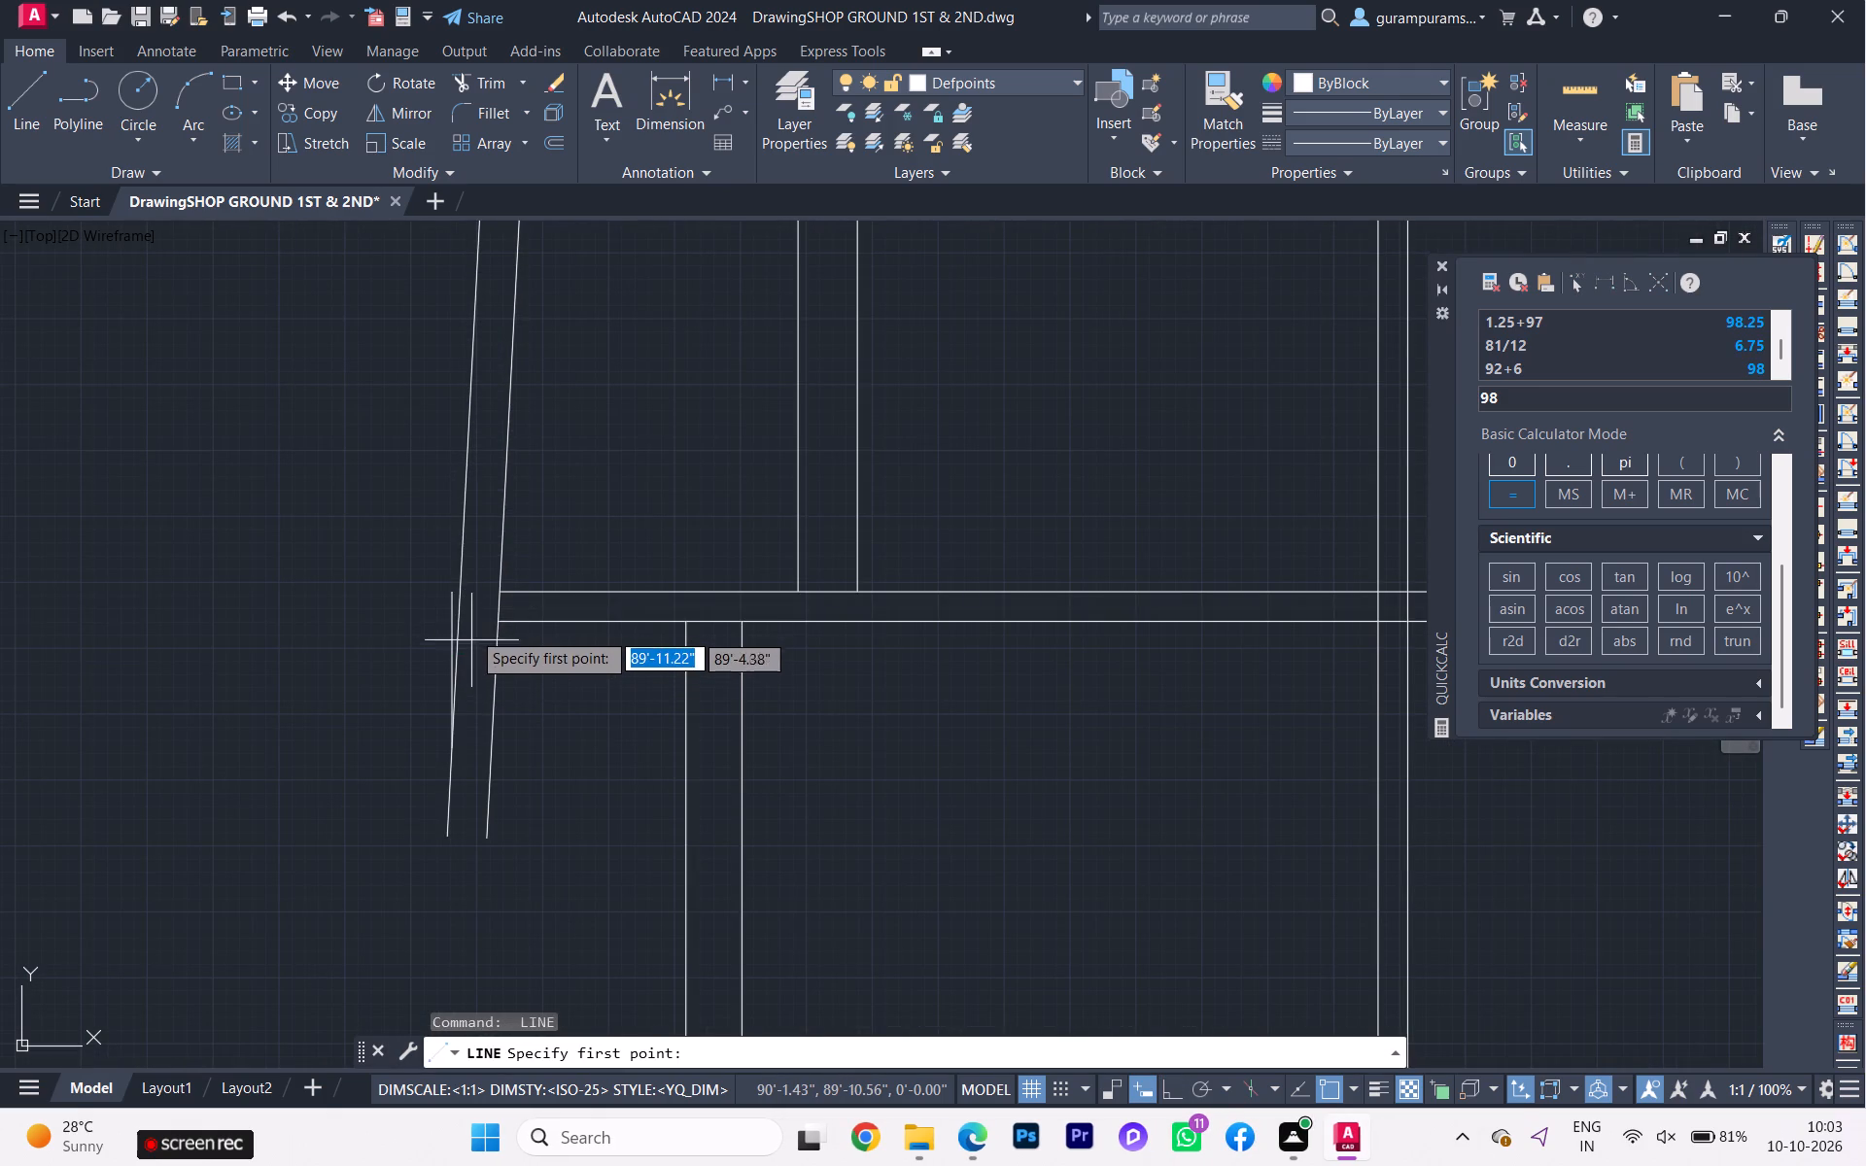
left_click(463, 622)
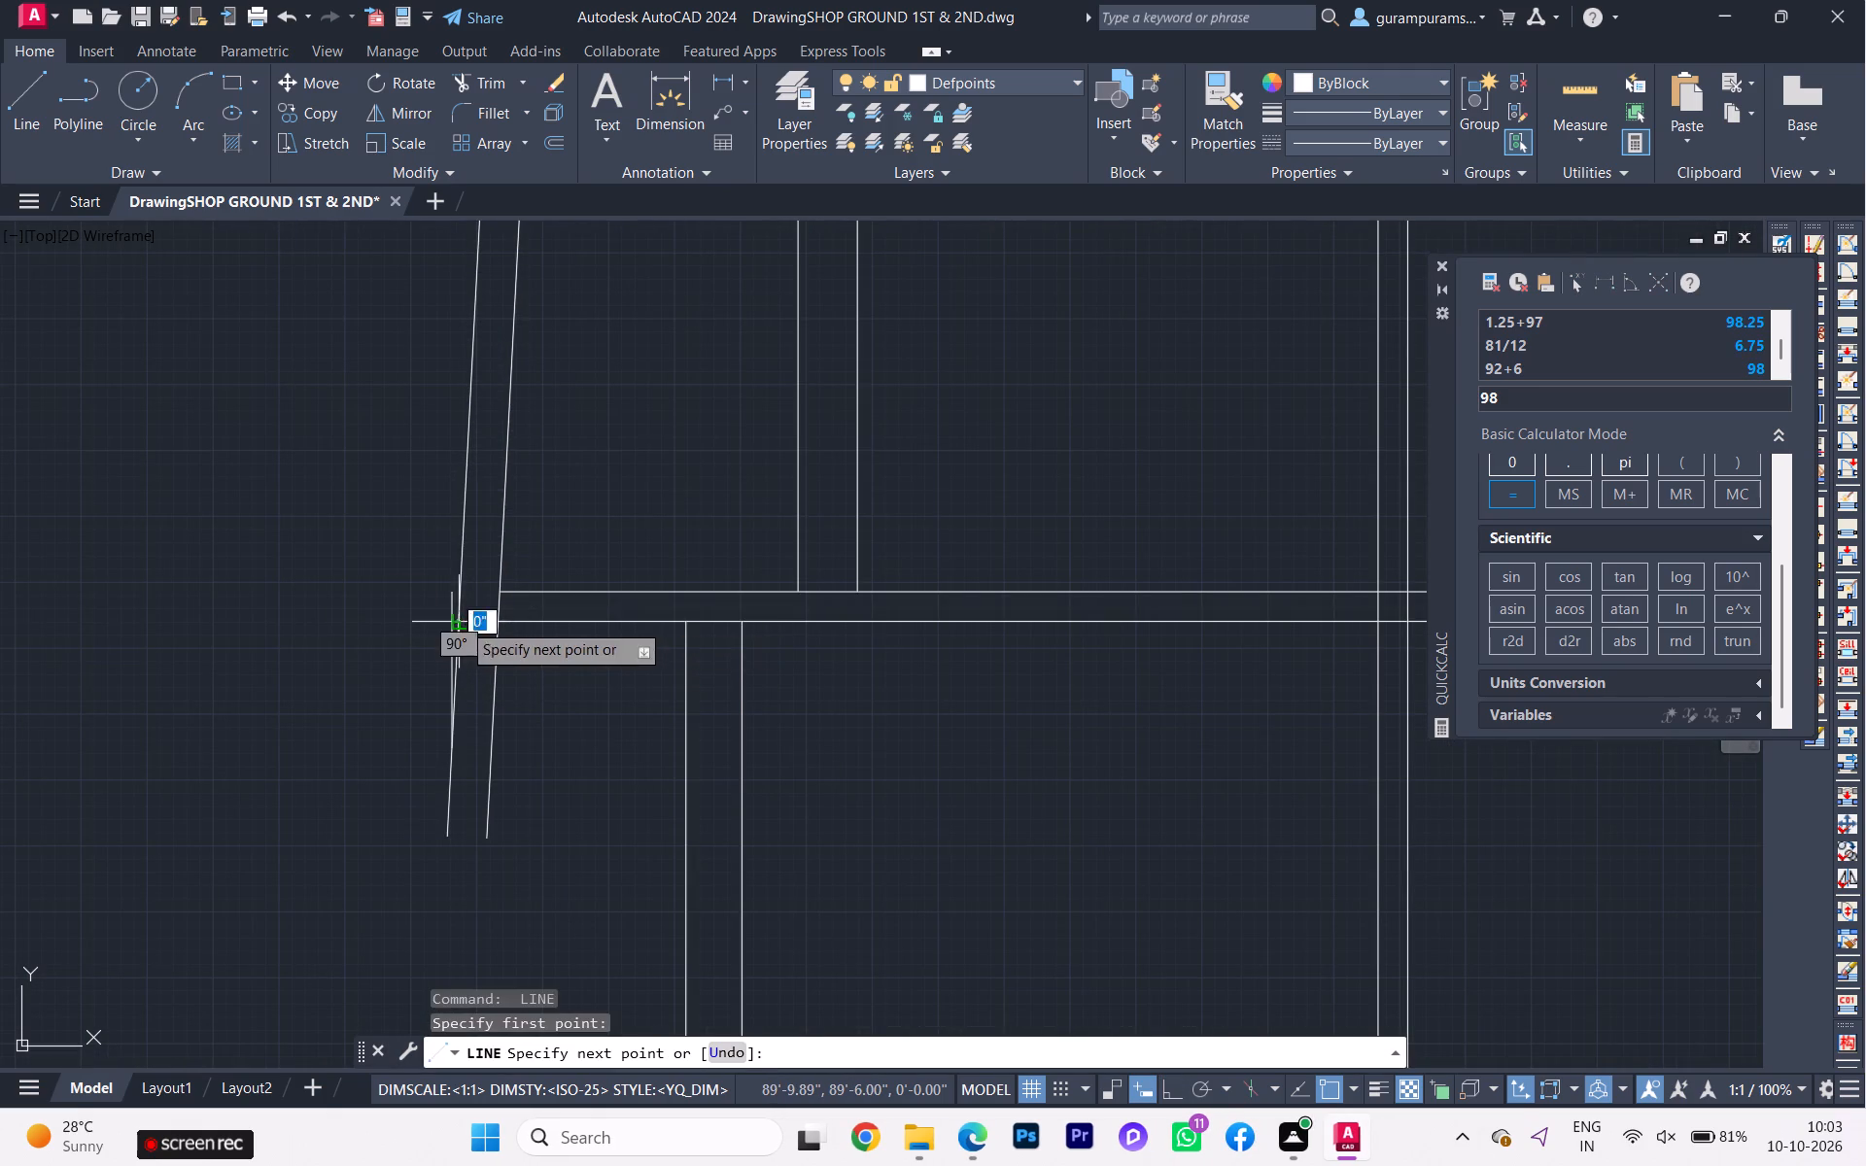
scroll(434, 679, "down", 4)
middle_click_drag(433, 739, 487, 371)
scroll(433, 739, "down", 1)
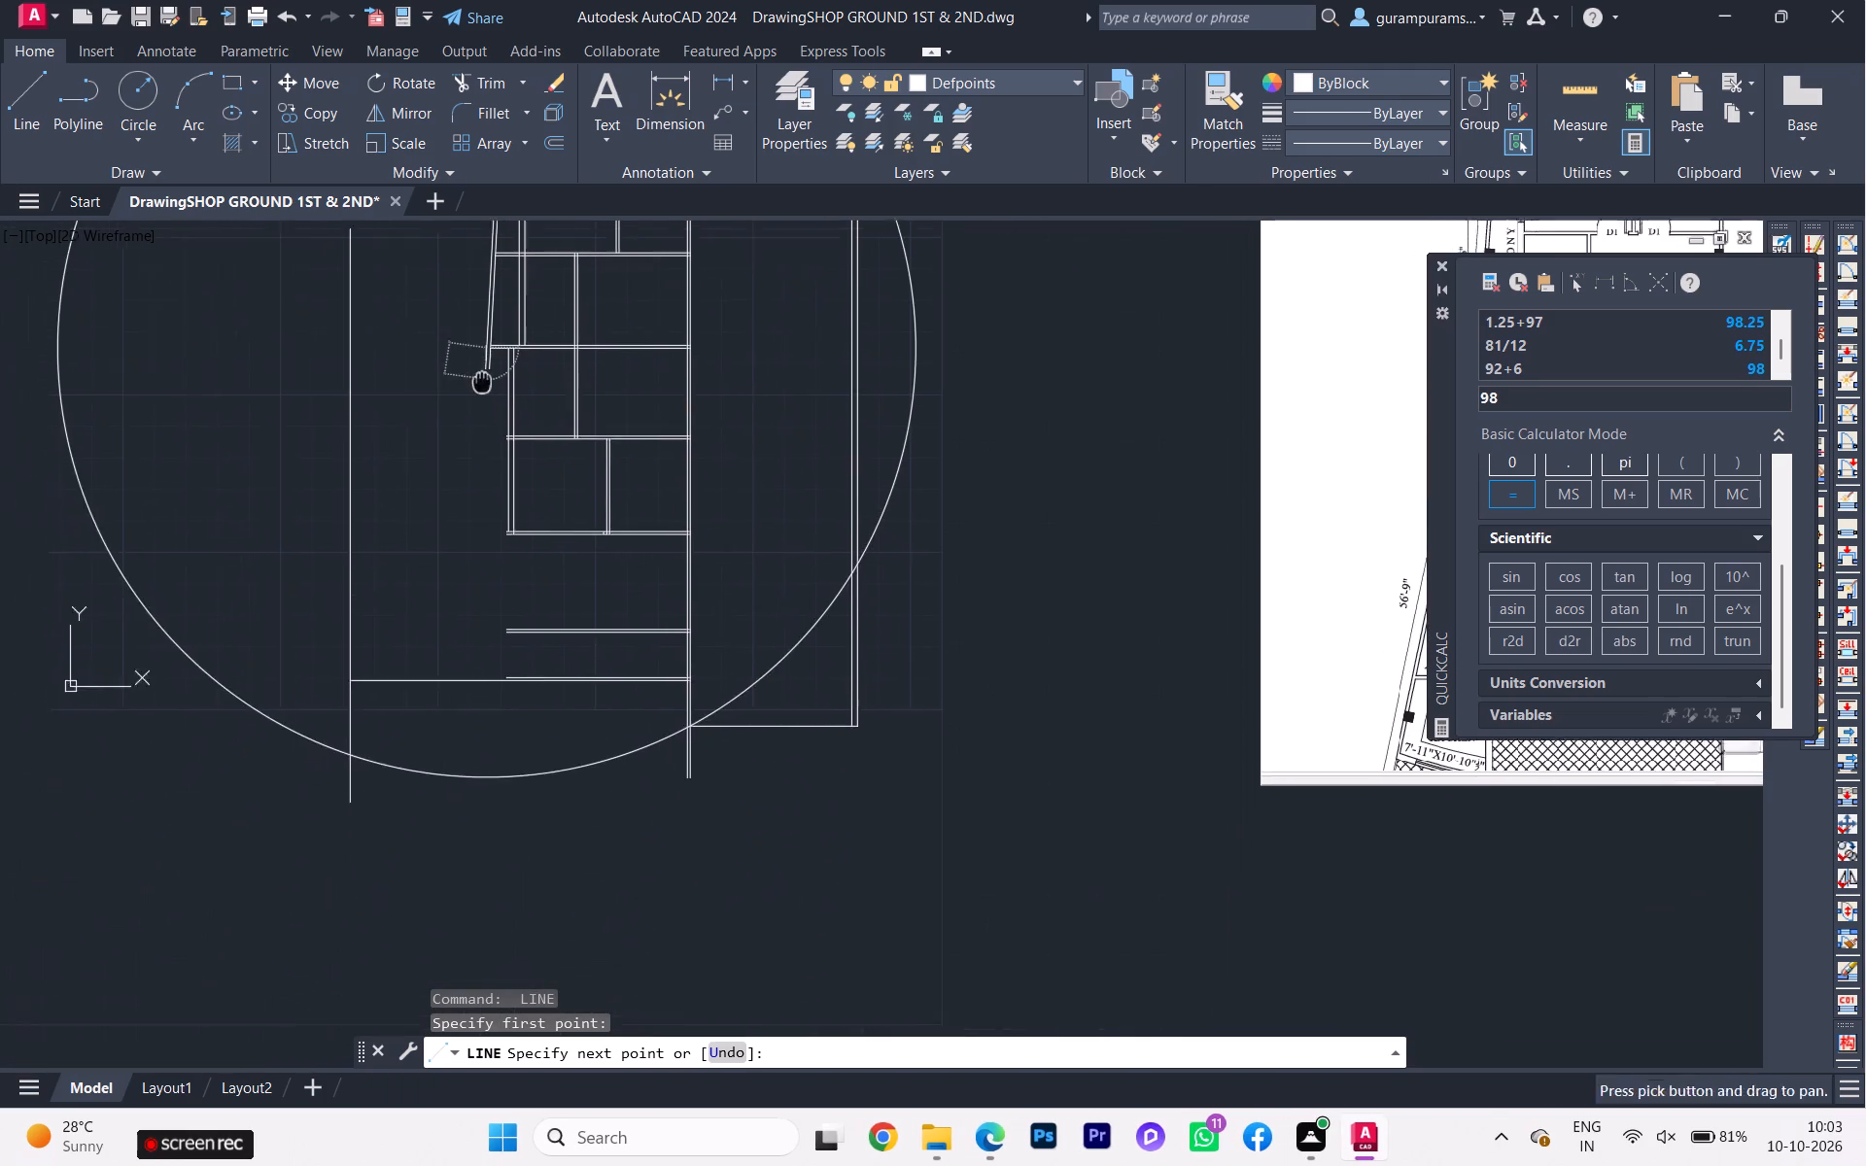
scroll(352, 781, "up", 3)
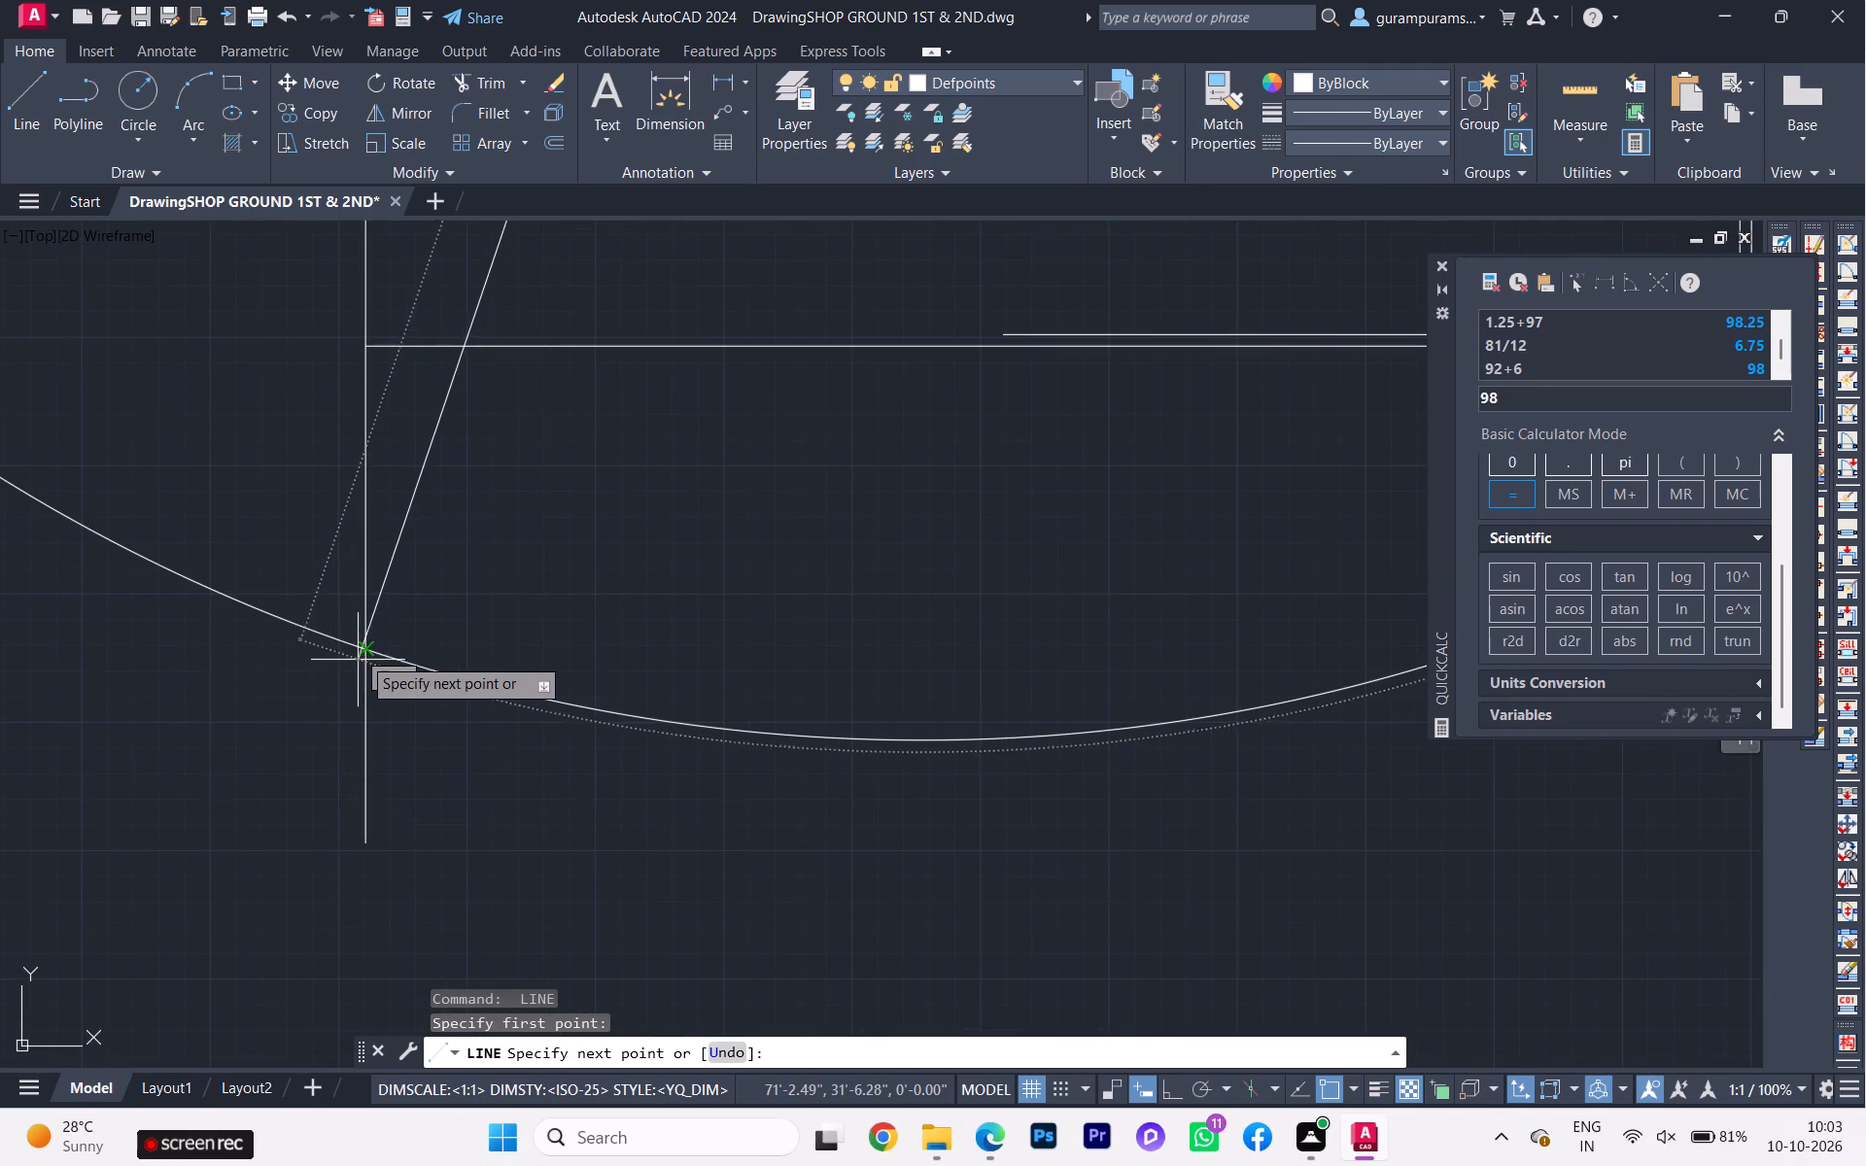
left_click(370, 648)
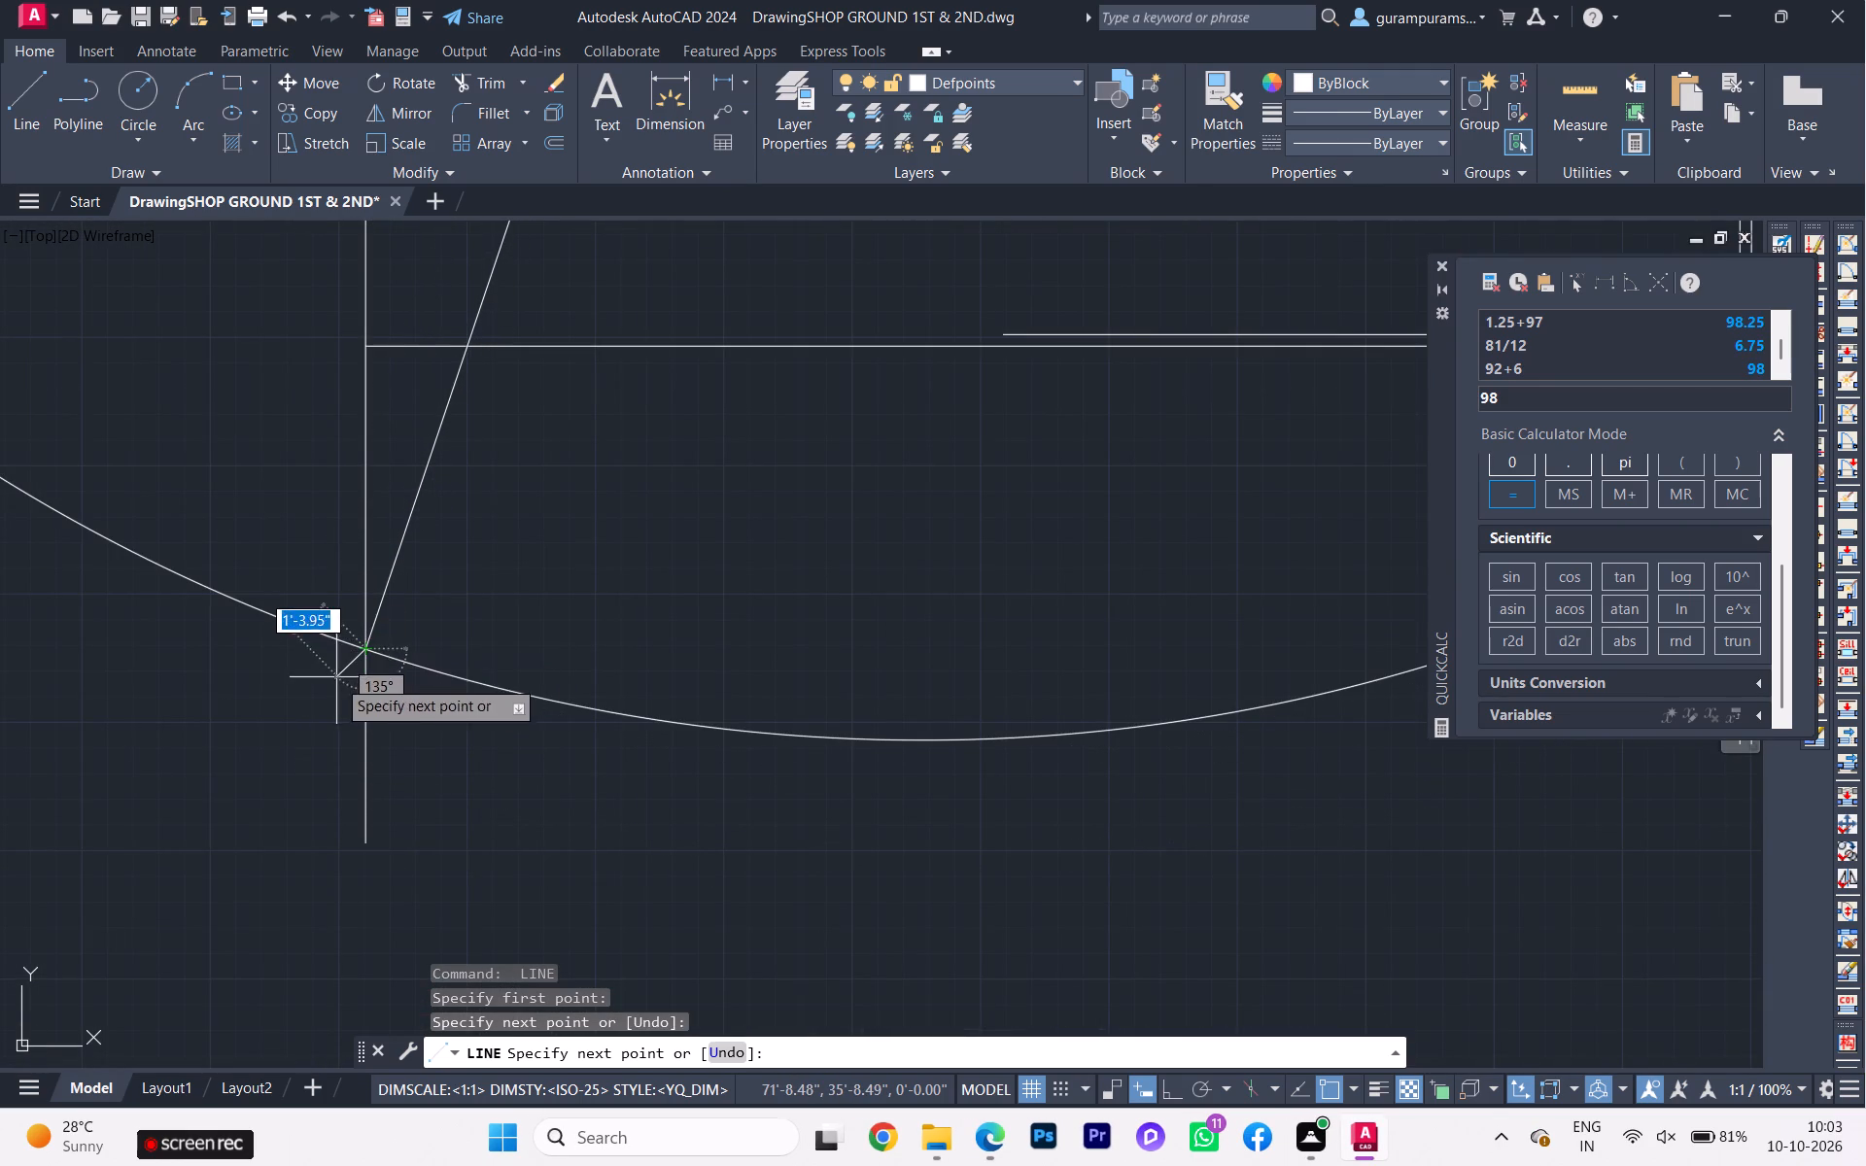
key("Escape")
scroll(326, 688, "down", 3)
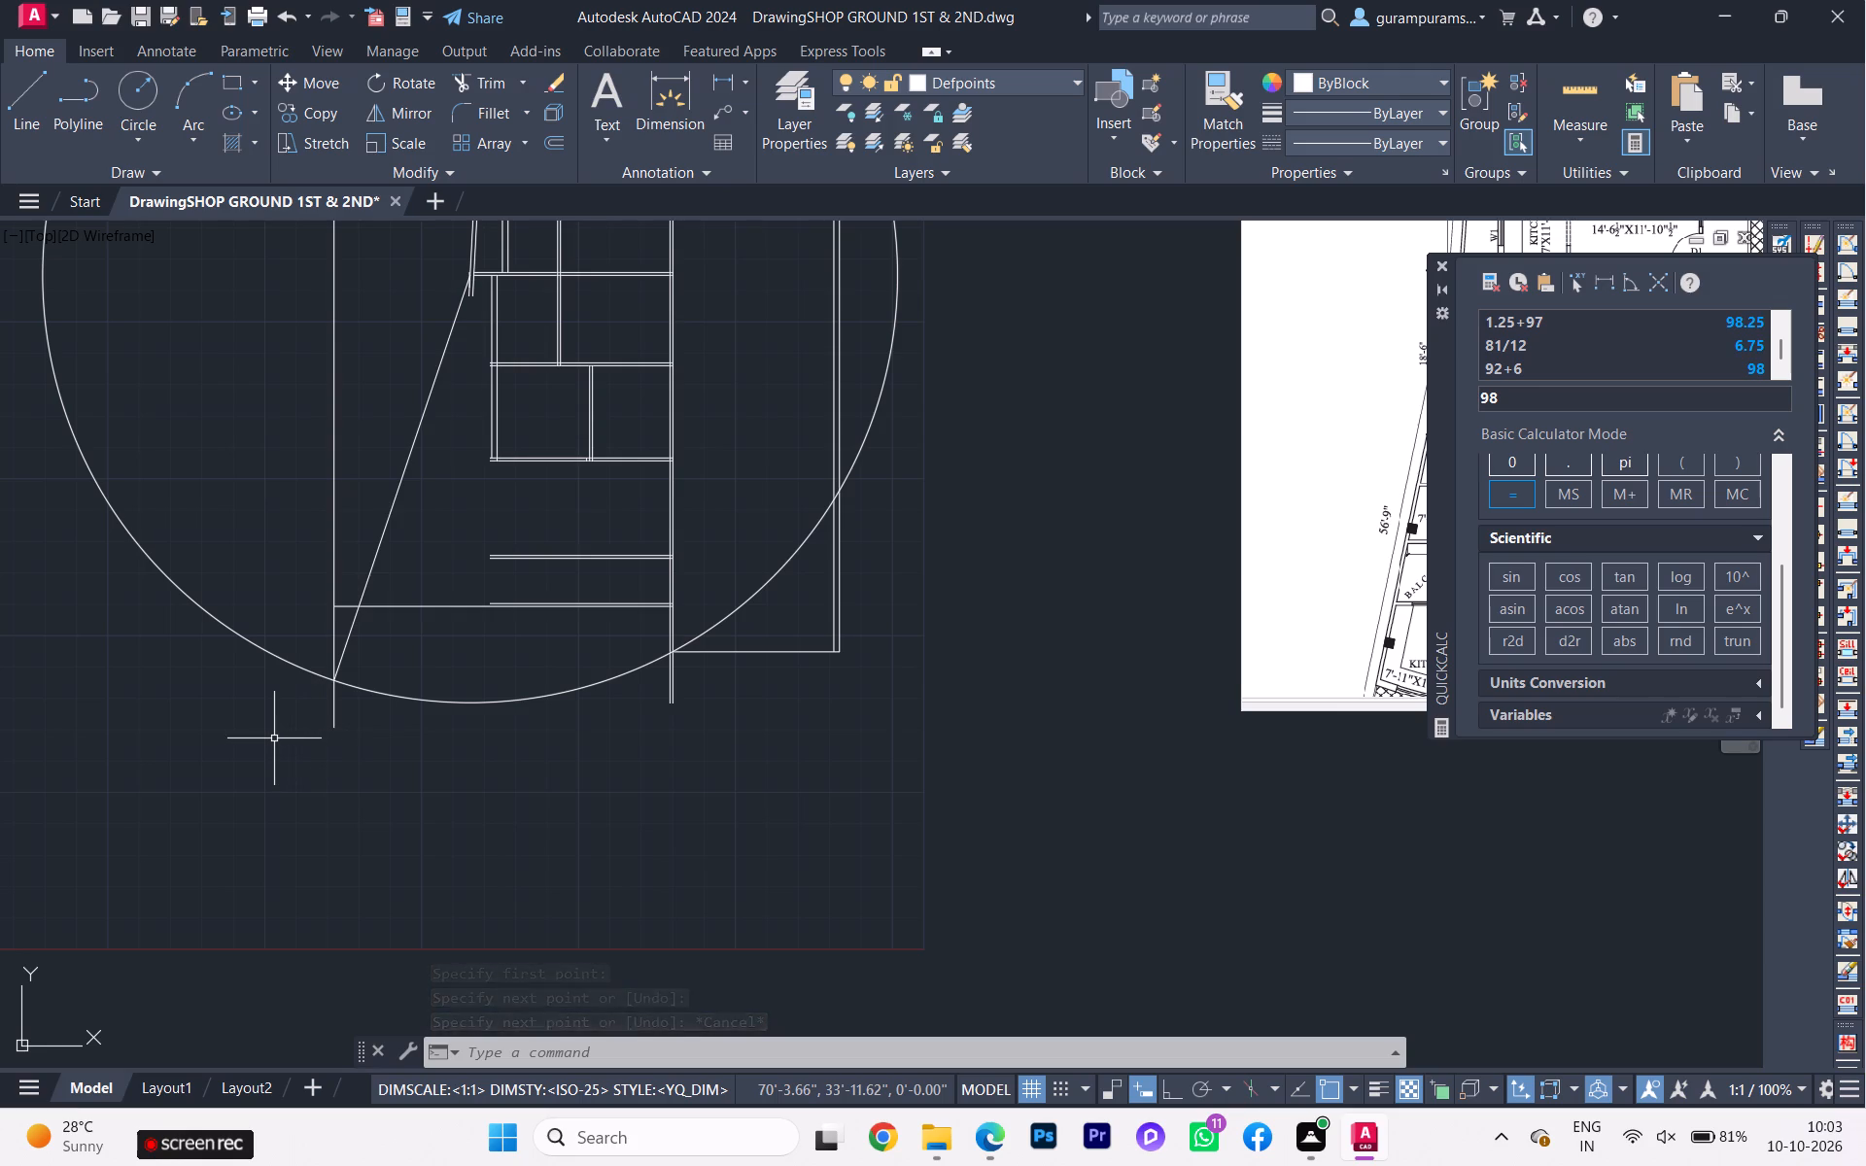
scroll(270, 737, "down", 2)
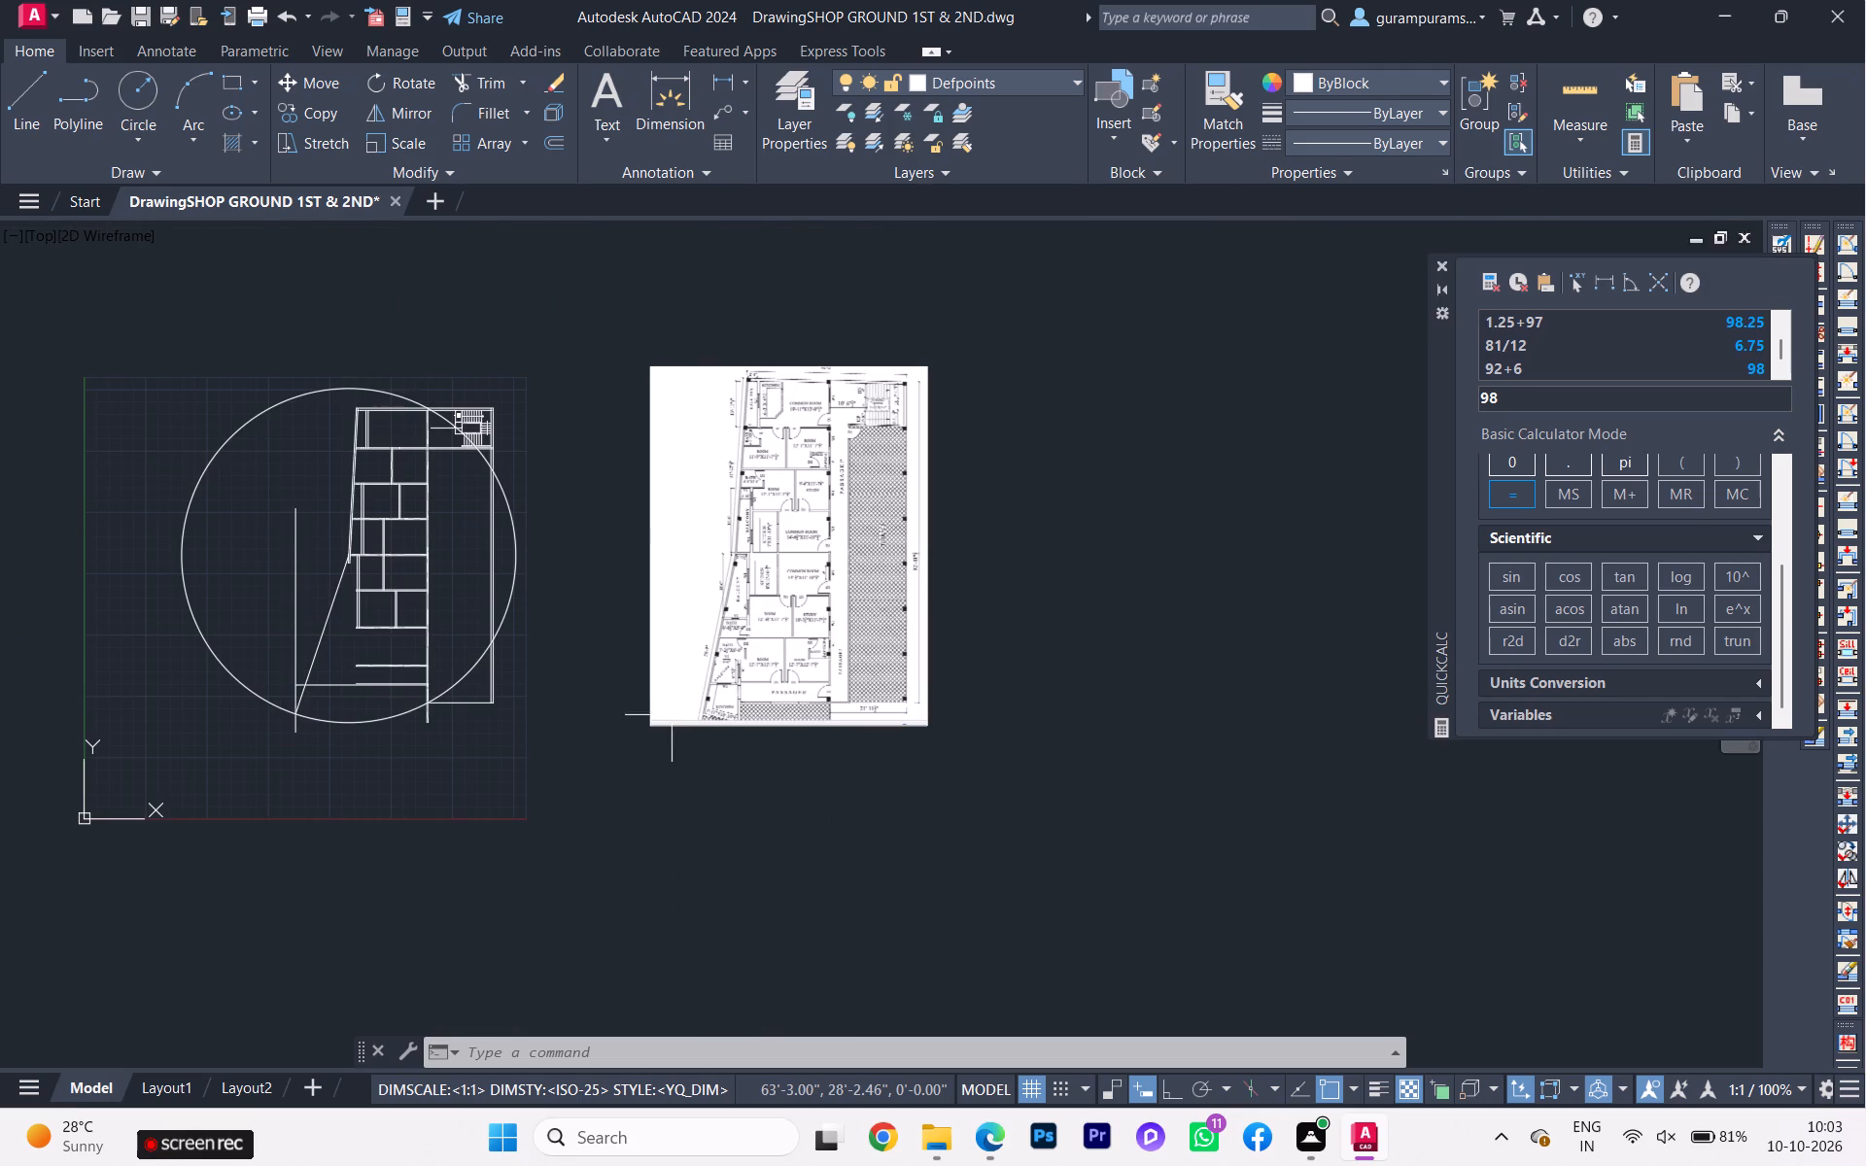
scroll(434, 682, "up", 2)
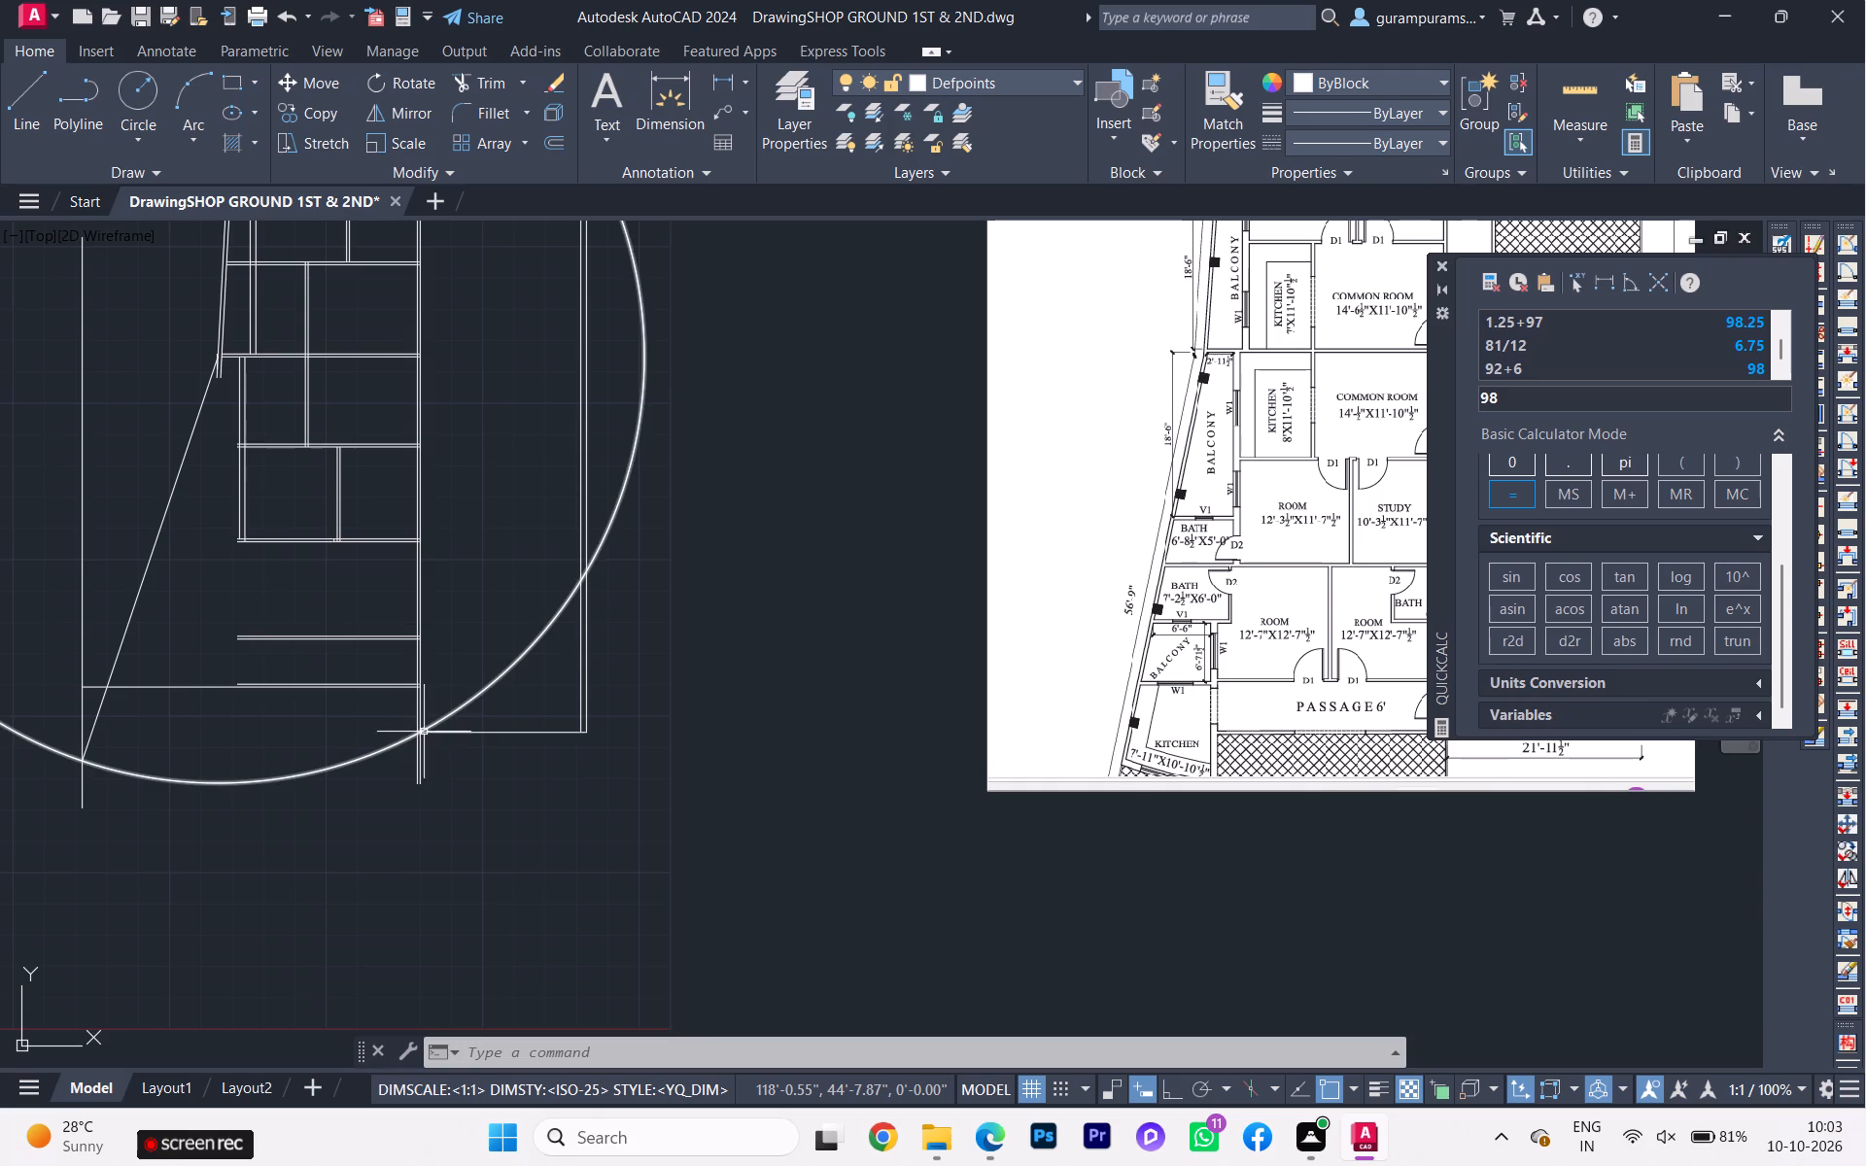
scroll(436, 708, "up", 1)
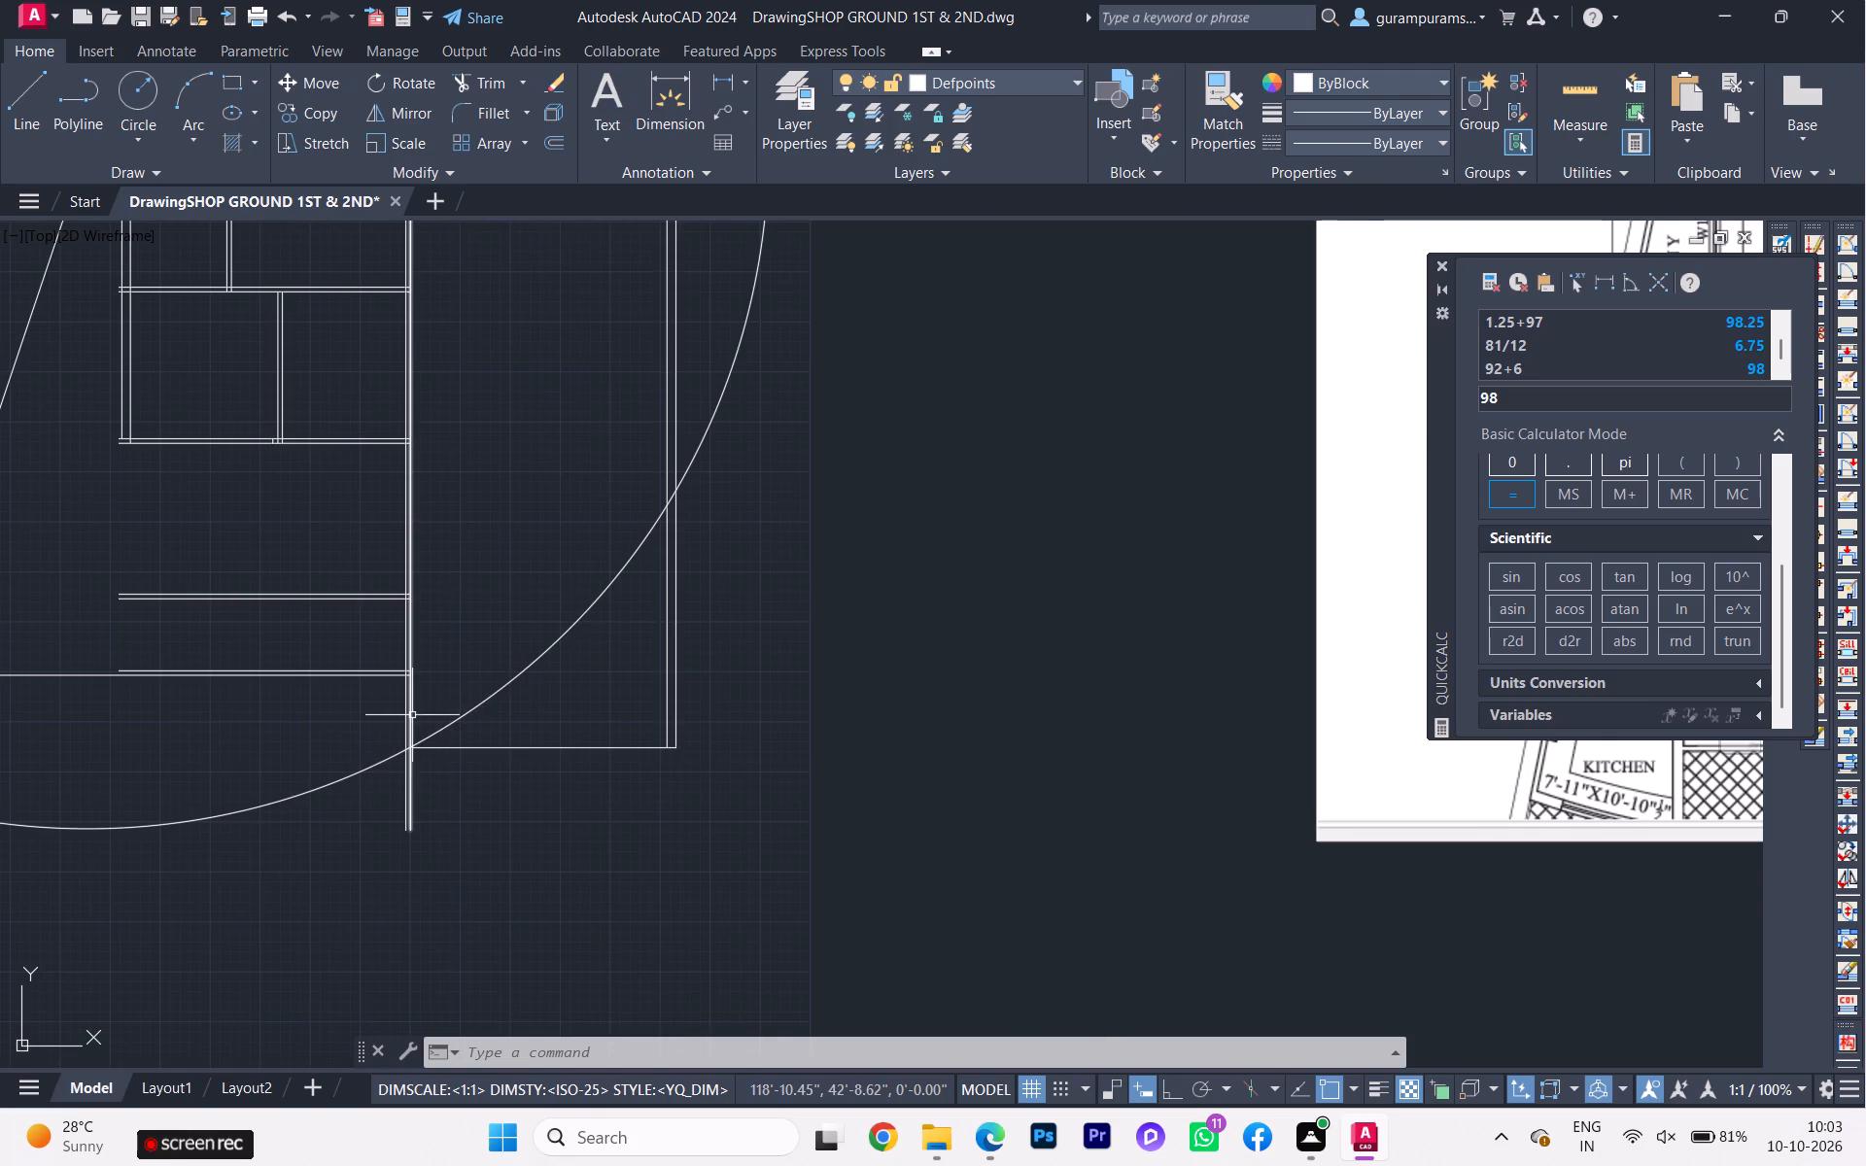
Extend both lines of the passage's south wall eastward to the inner line of the terrace's east wall.
key("e")
key("x")
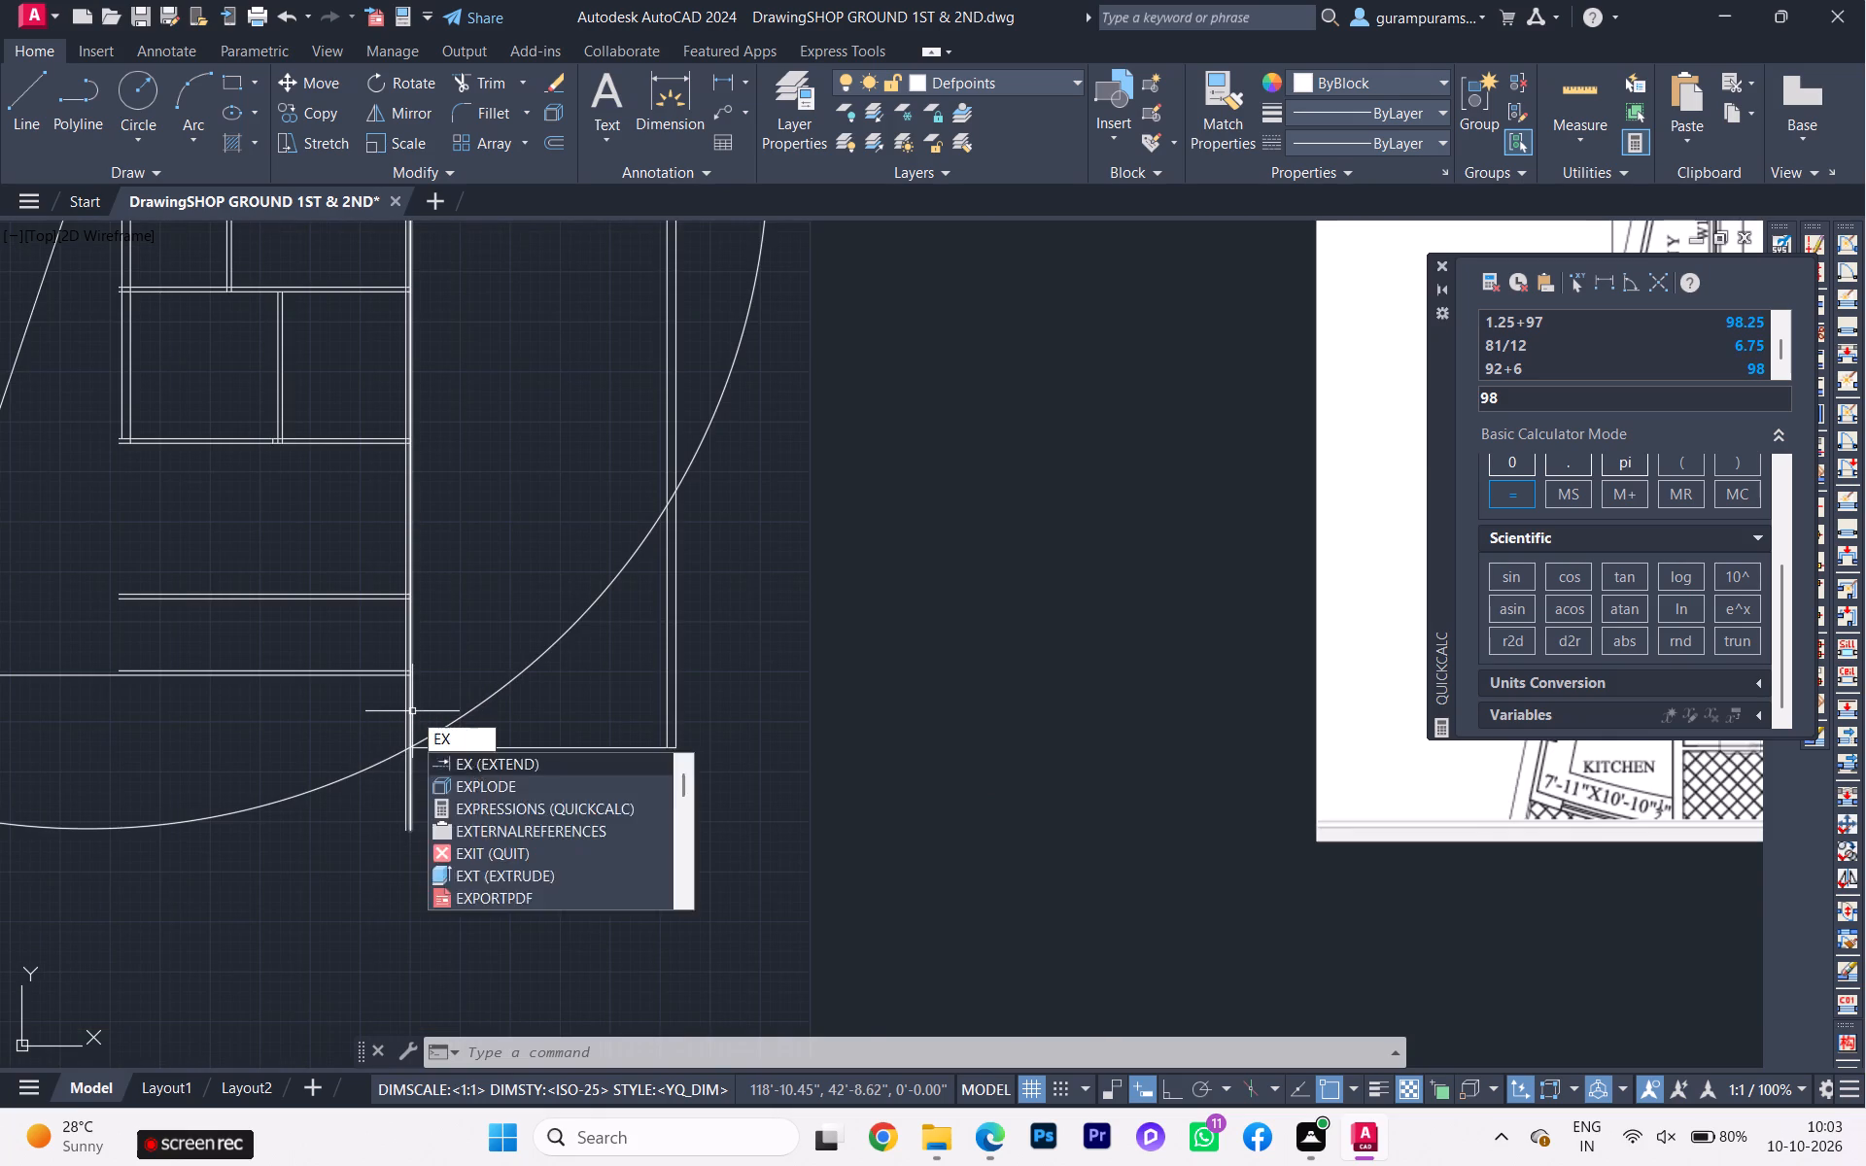
left_click(475, 763)
left_click(376, 677)
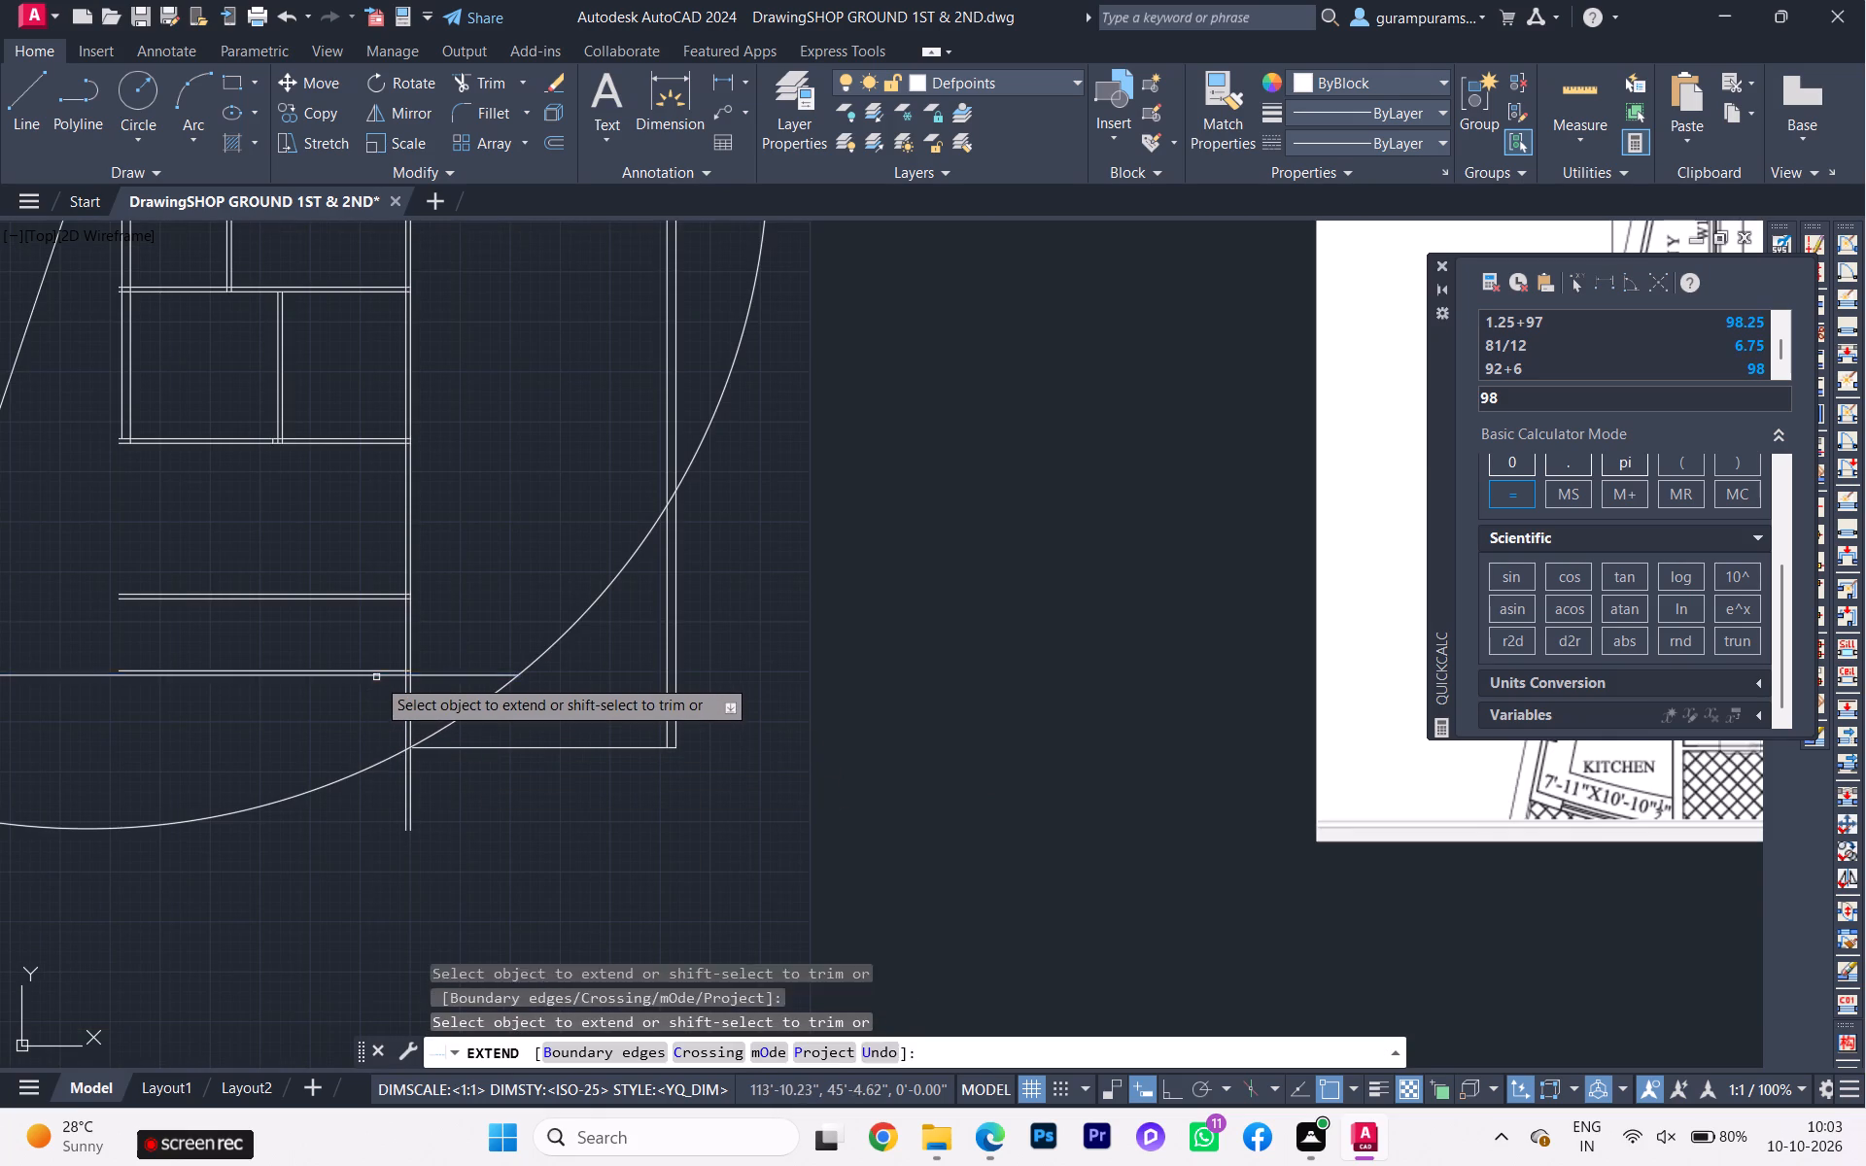
left_click(383, 671)
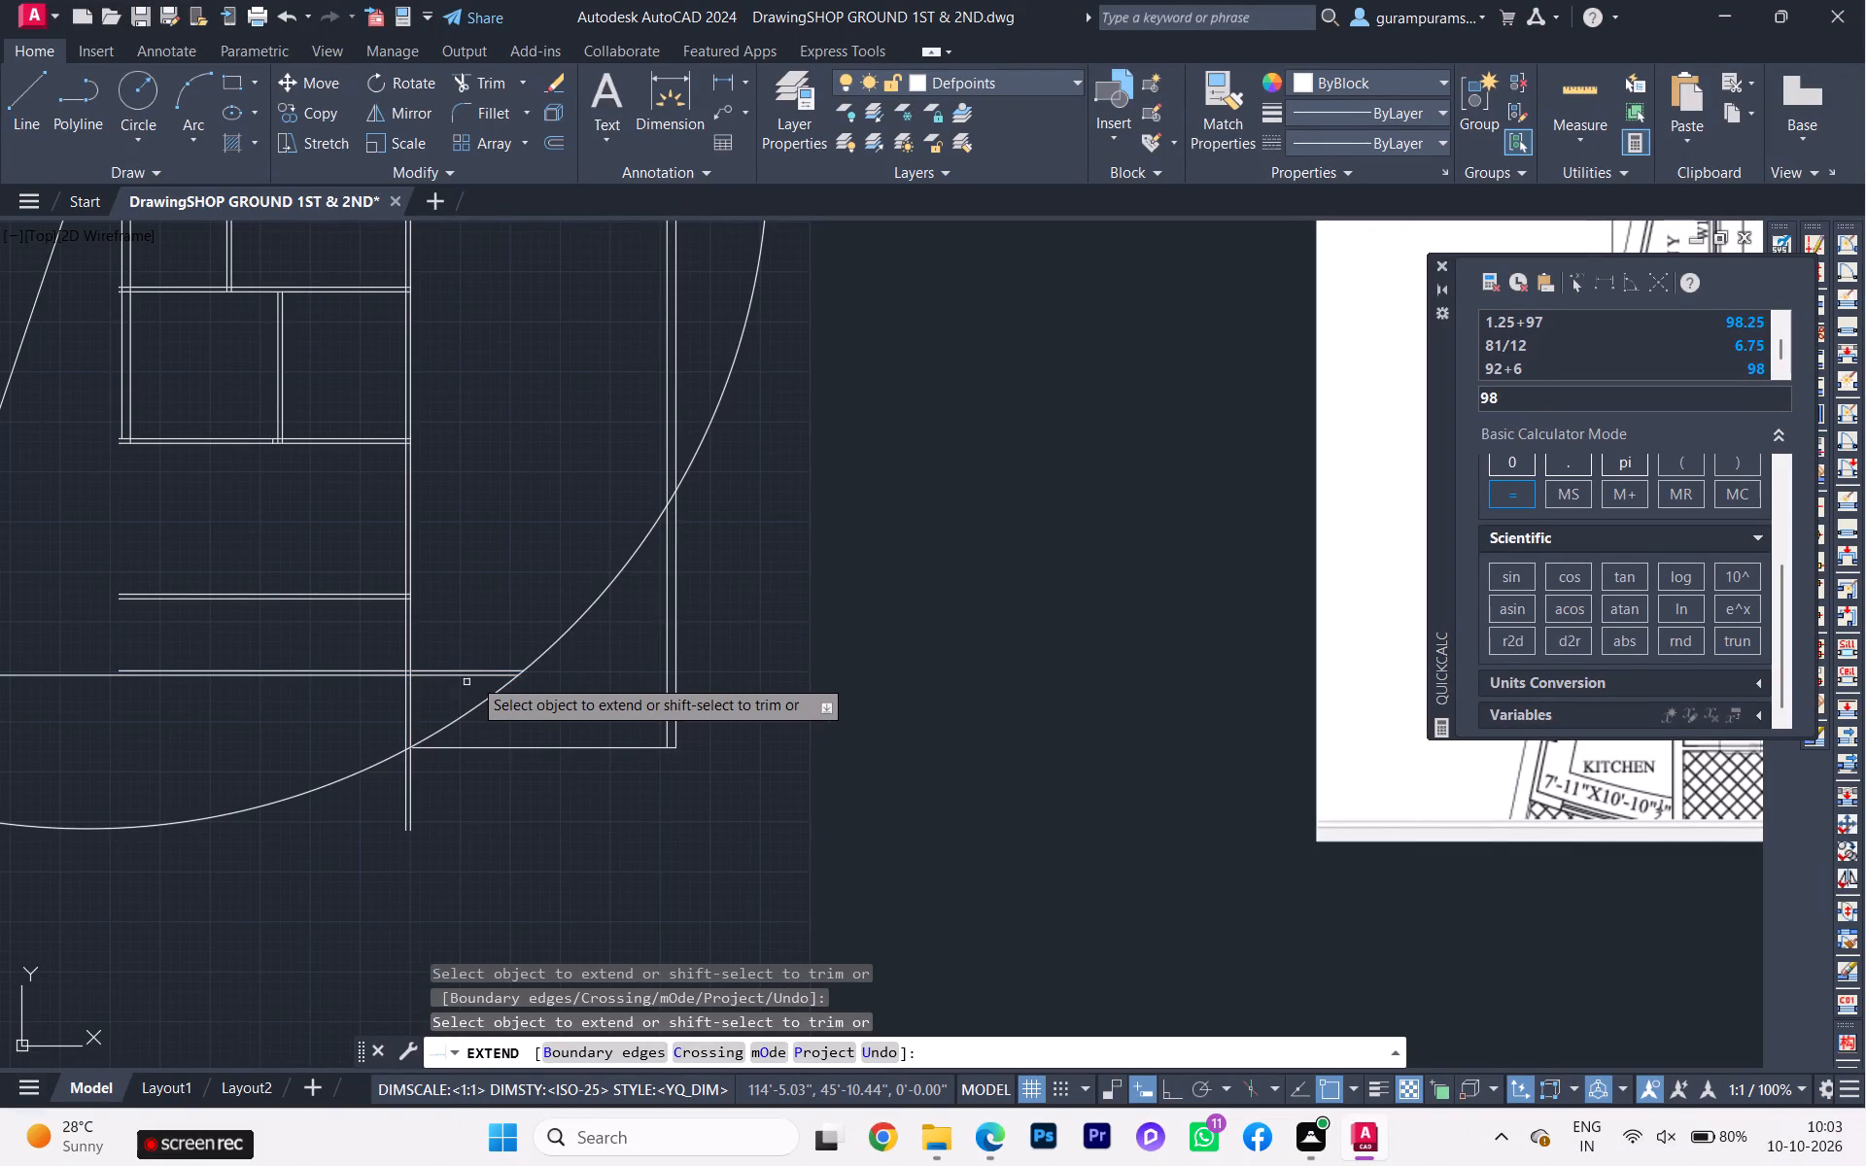
left_click(488, 670)
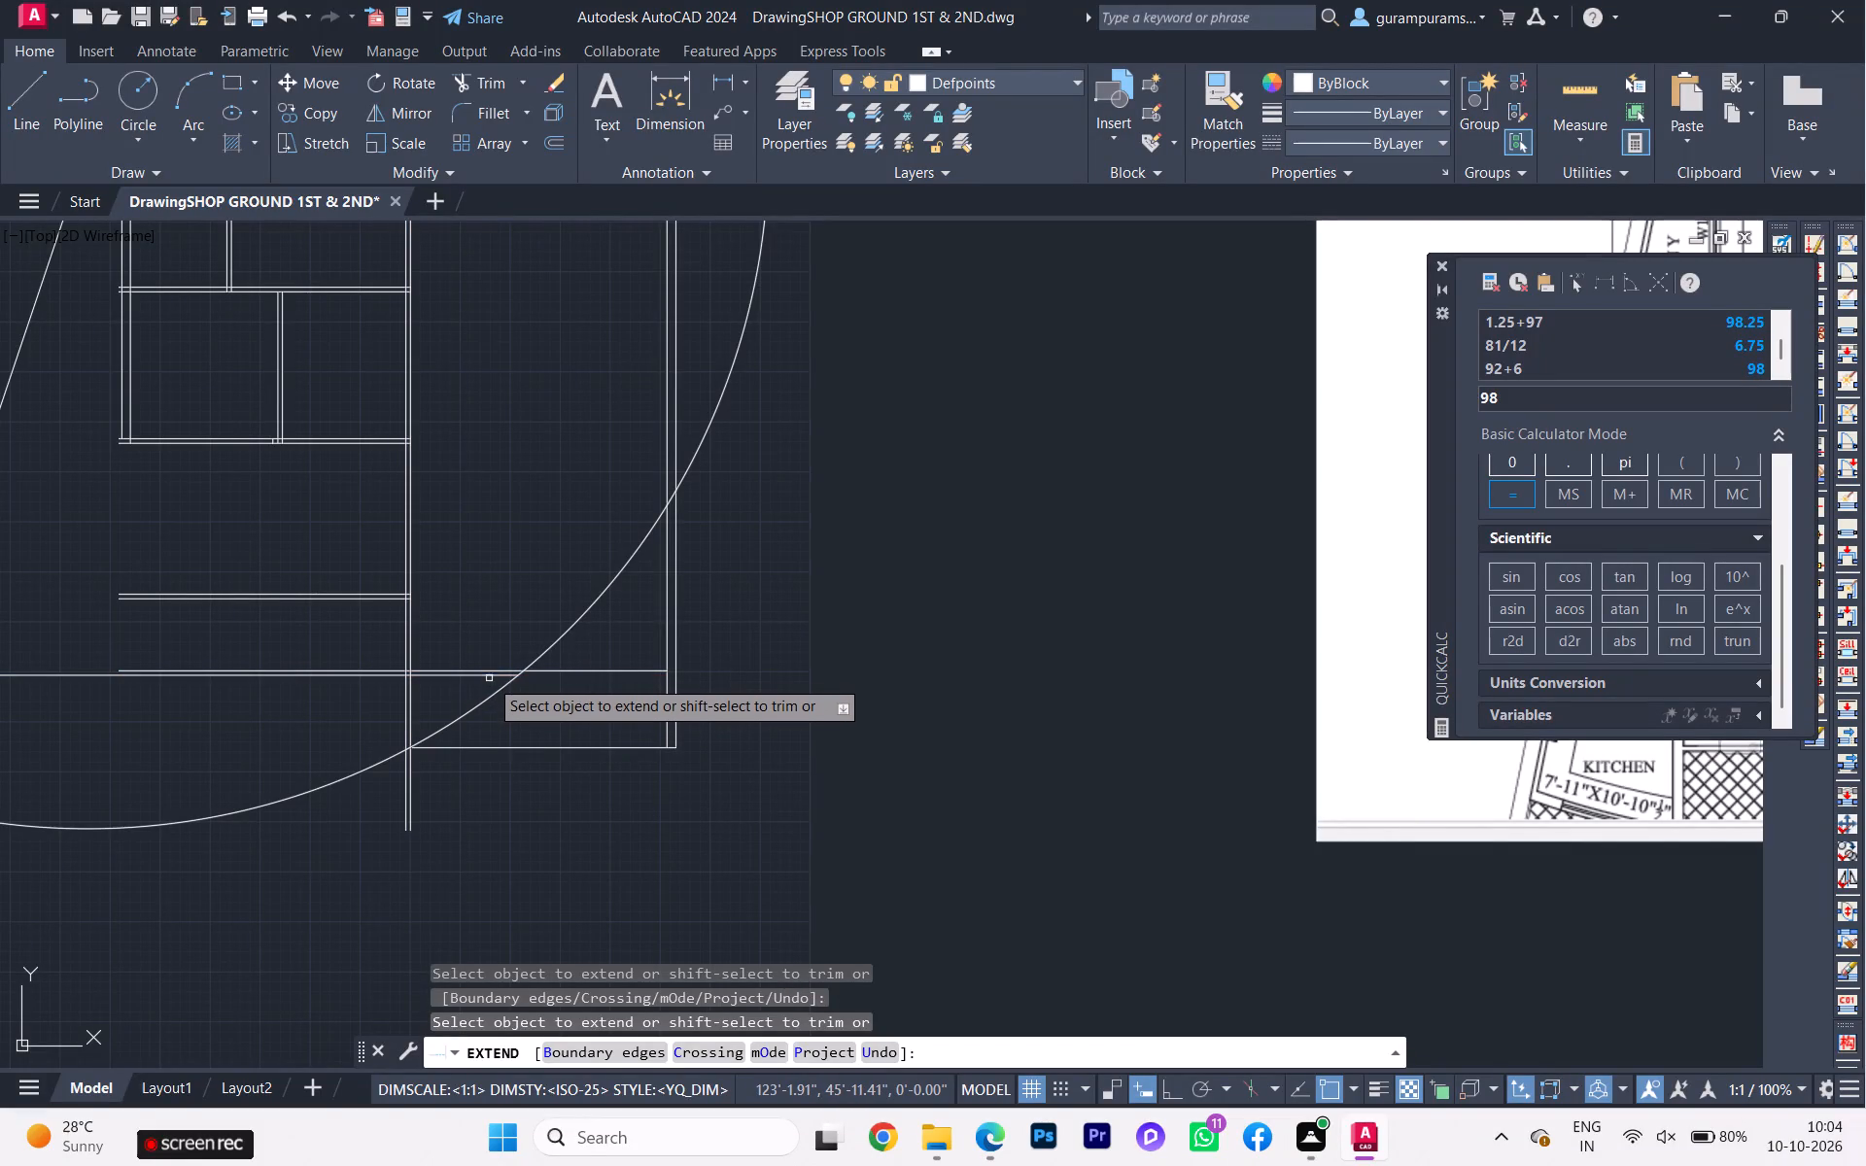
left_click(489, 676)
key("Escape")
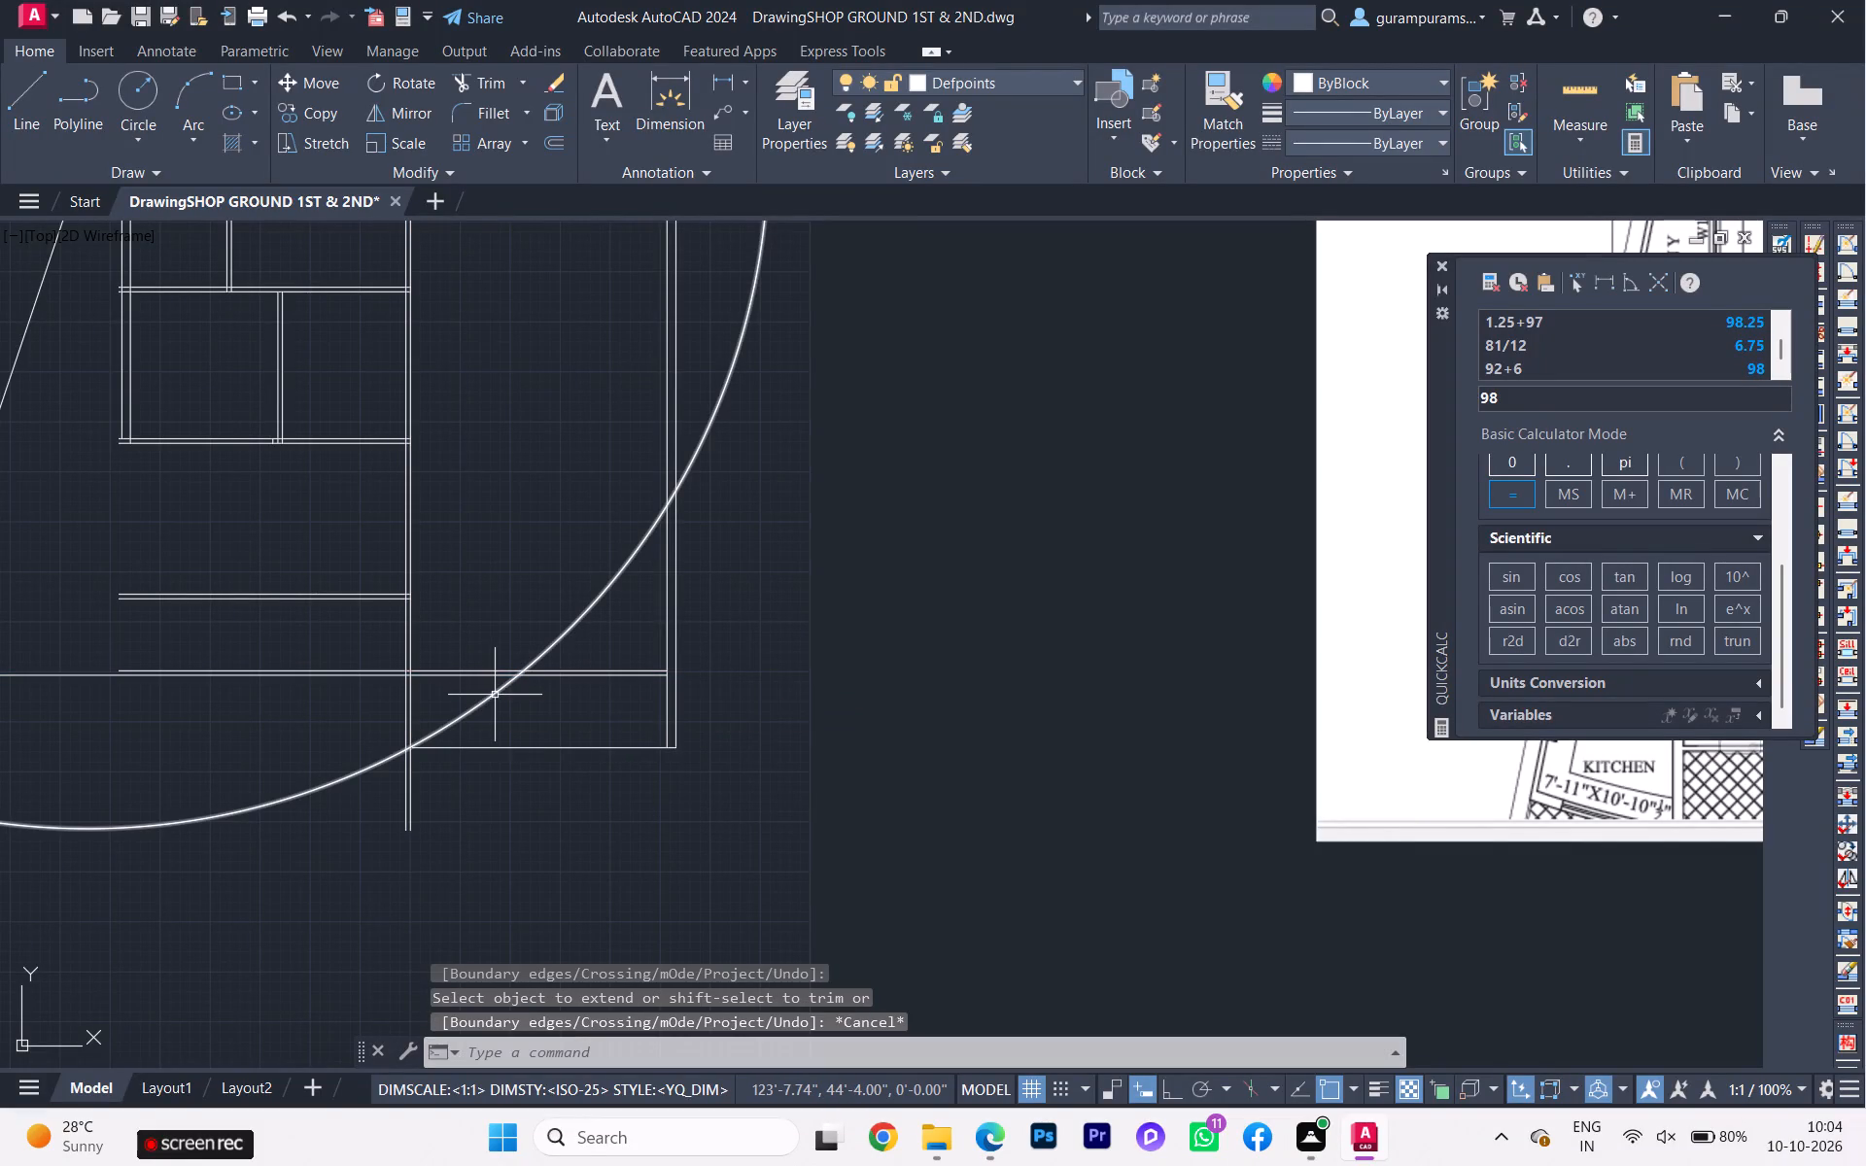
Trim the 56'9" circle between the southern vertical wall and the terrace's east wall, including the leftover piece between the passage wall lines.
key("t")
key("r")
left_click(539, 739)
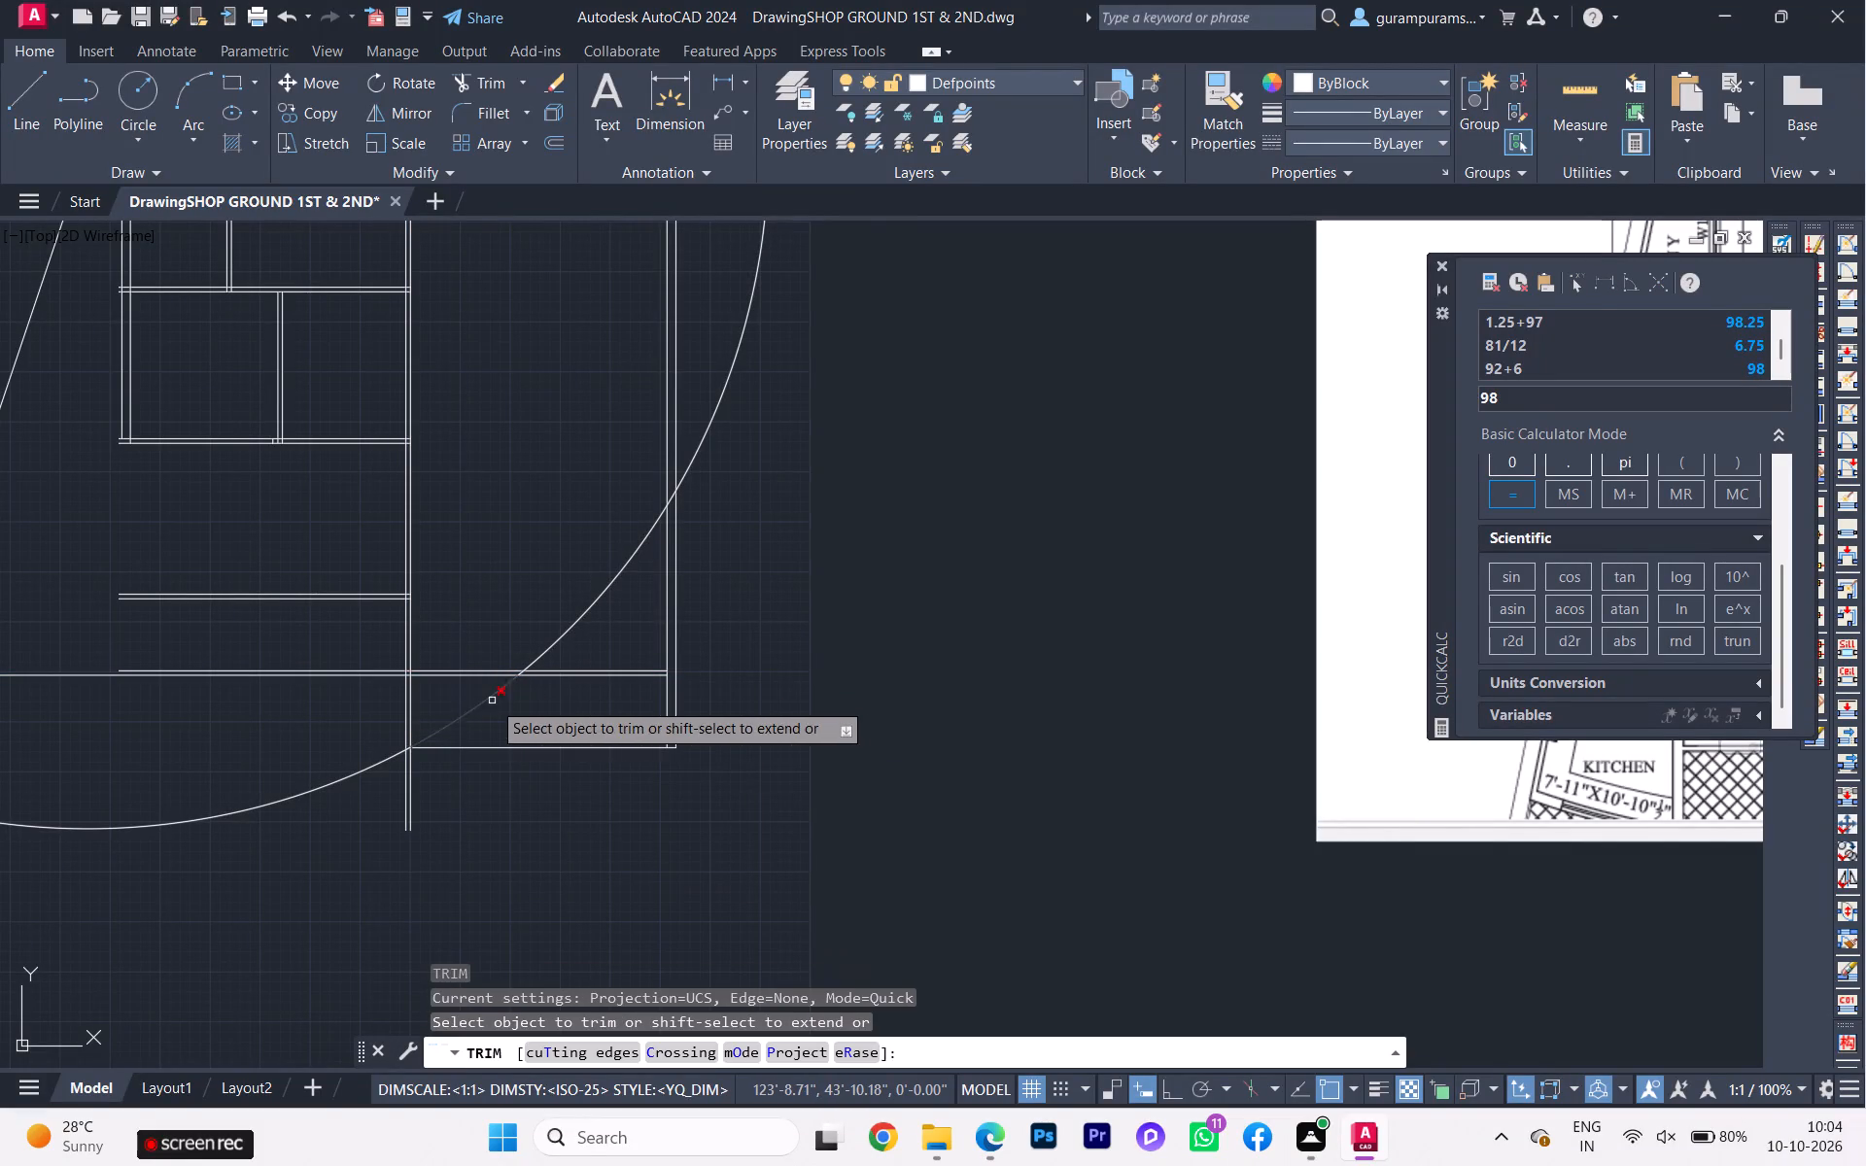
left_click(492, 701)
left_click(557, 645)
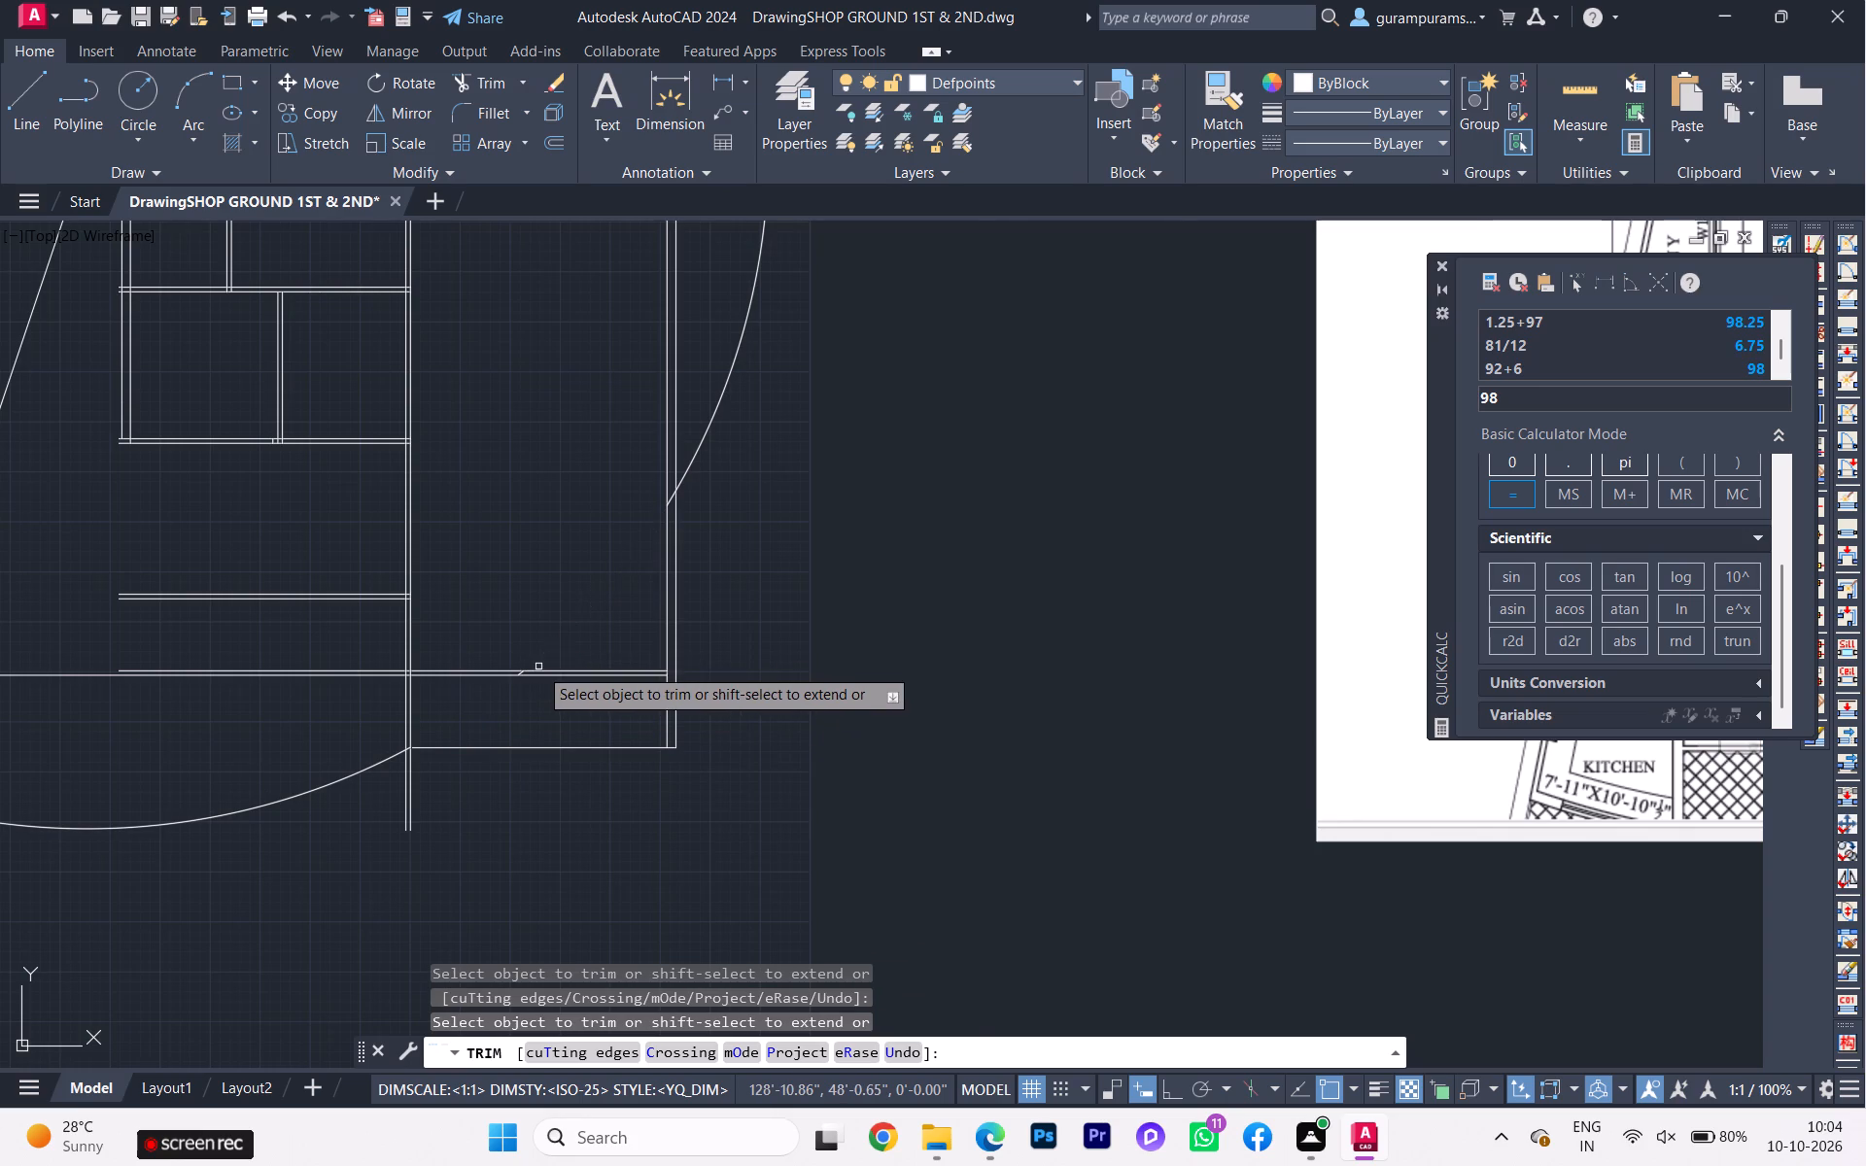
scroll(537, 667, "up", 4)
left_click(457, 710)
scroll(545, 642, "down", 2)
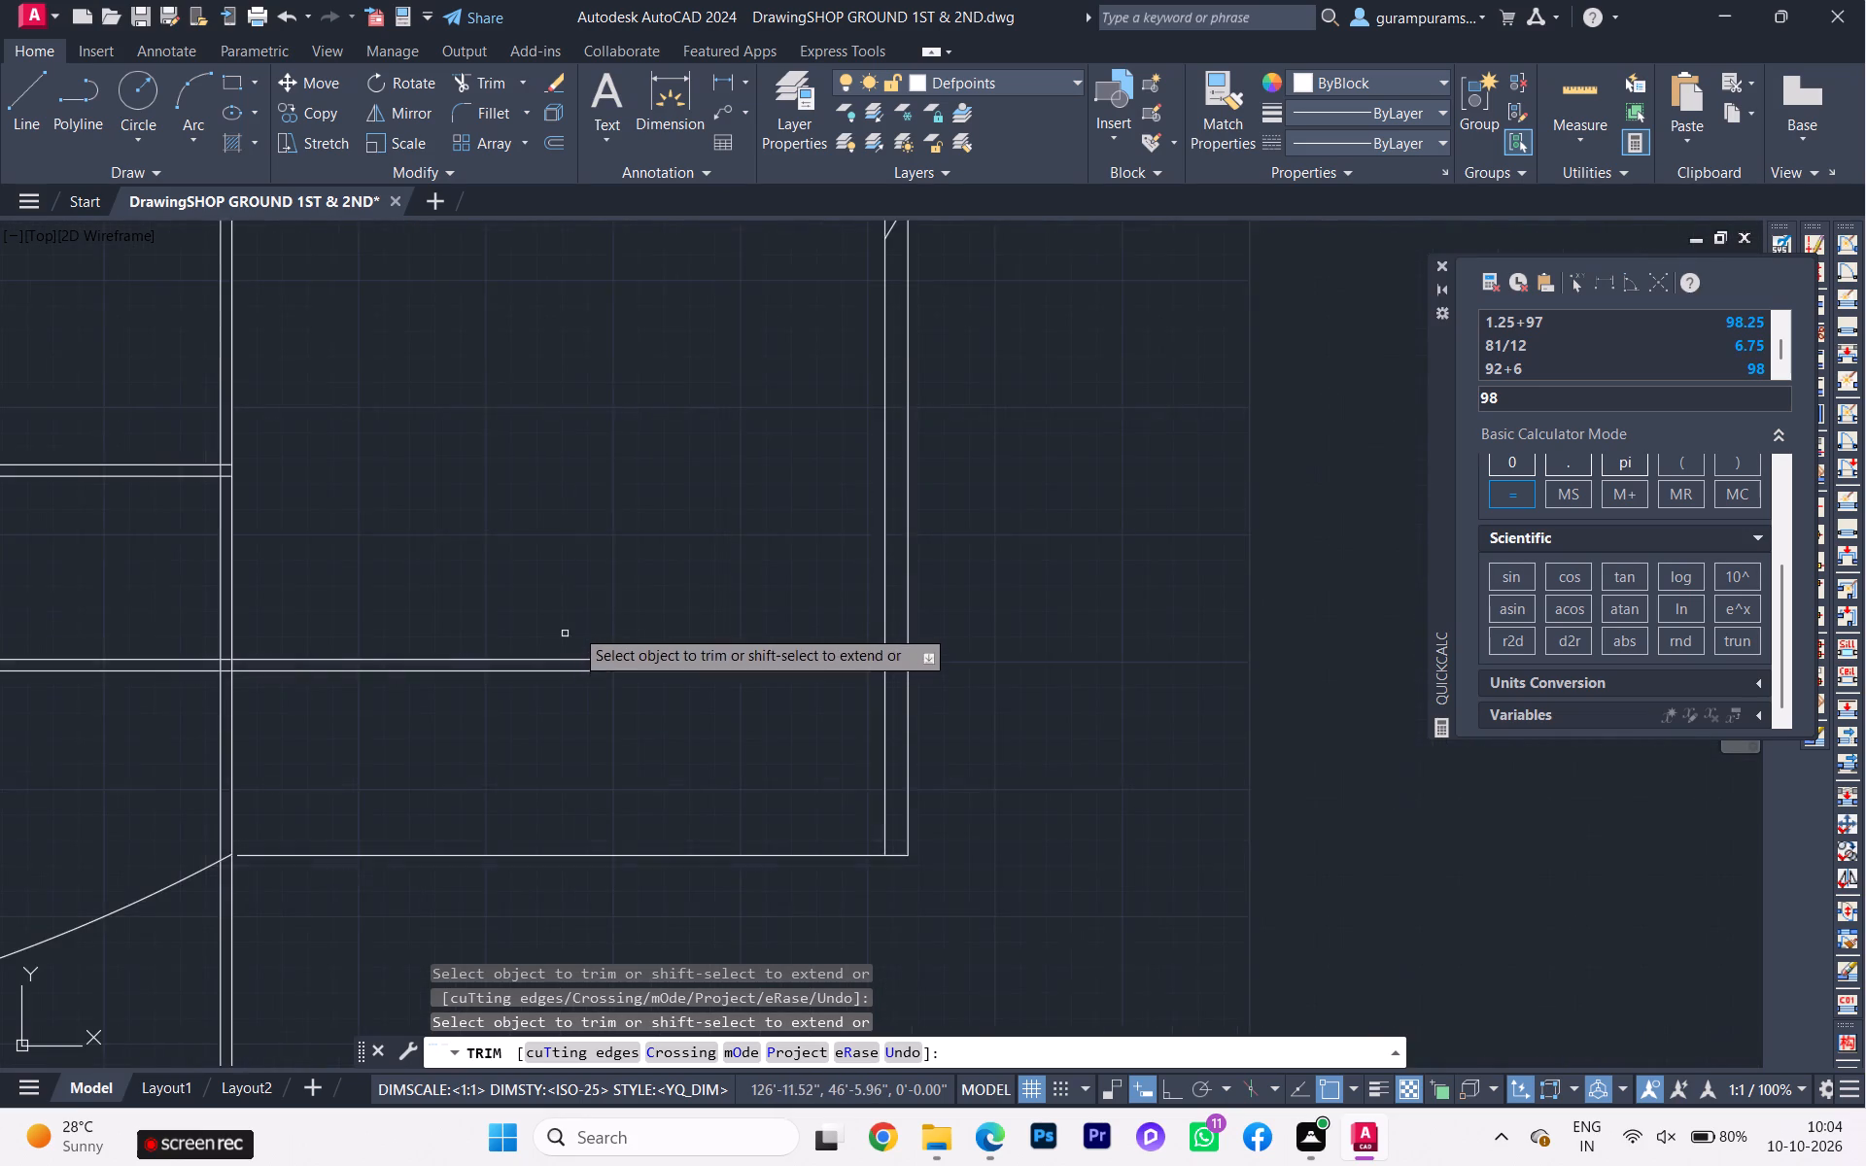
scroll(578, 625, "down", 1)
scroll(583, 625, "up", 1)
scroll(584, 625, "down", 1)
scroll(367, 763, "up", 1)
scroll(382, 749, "down", 2)
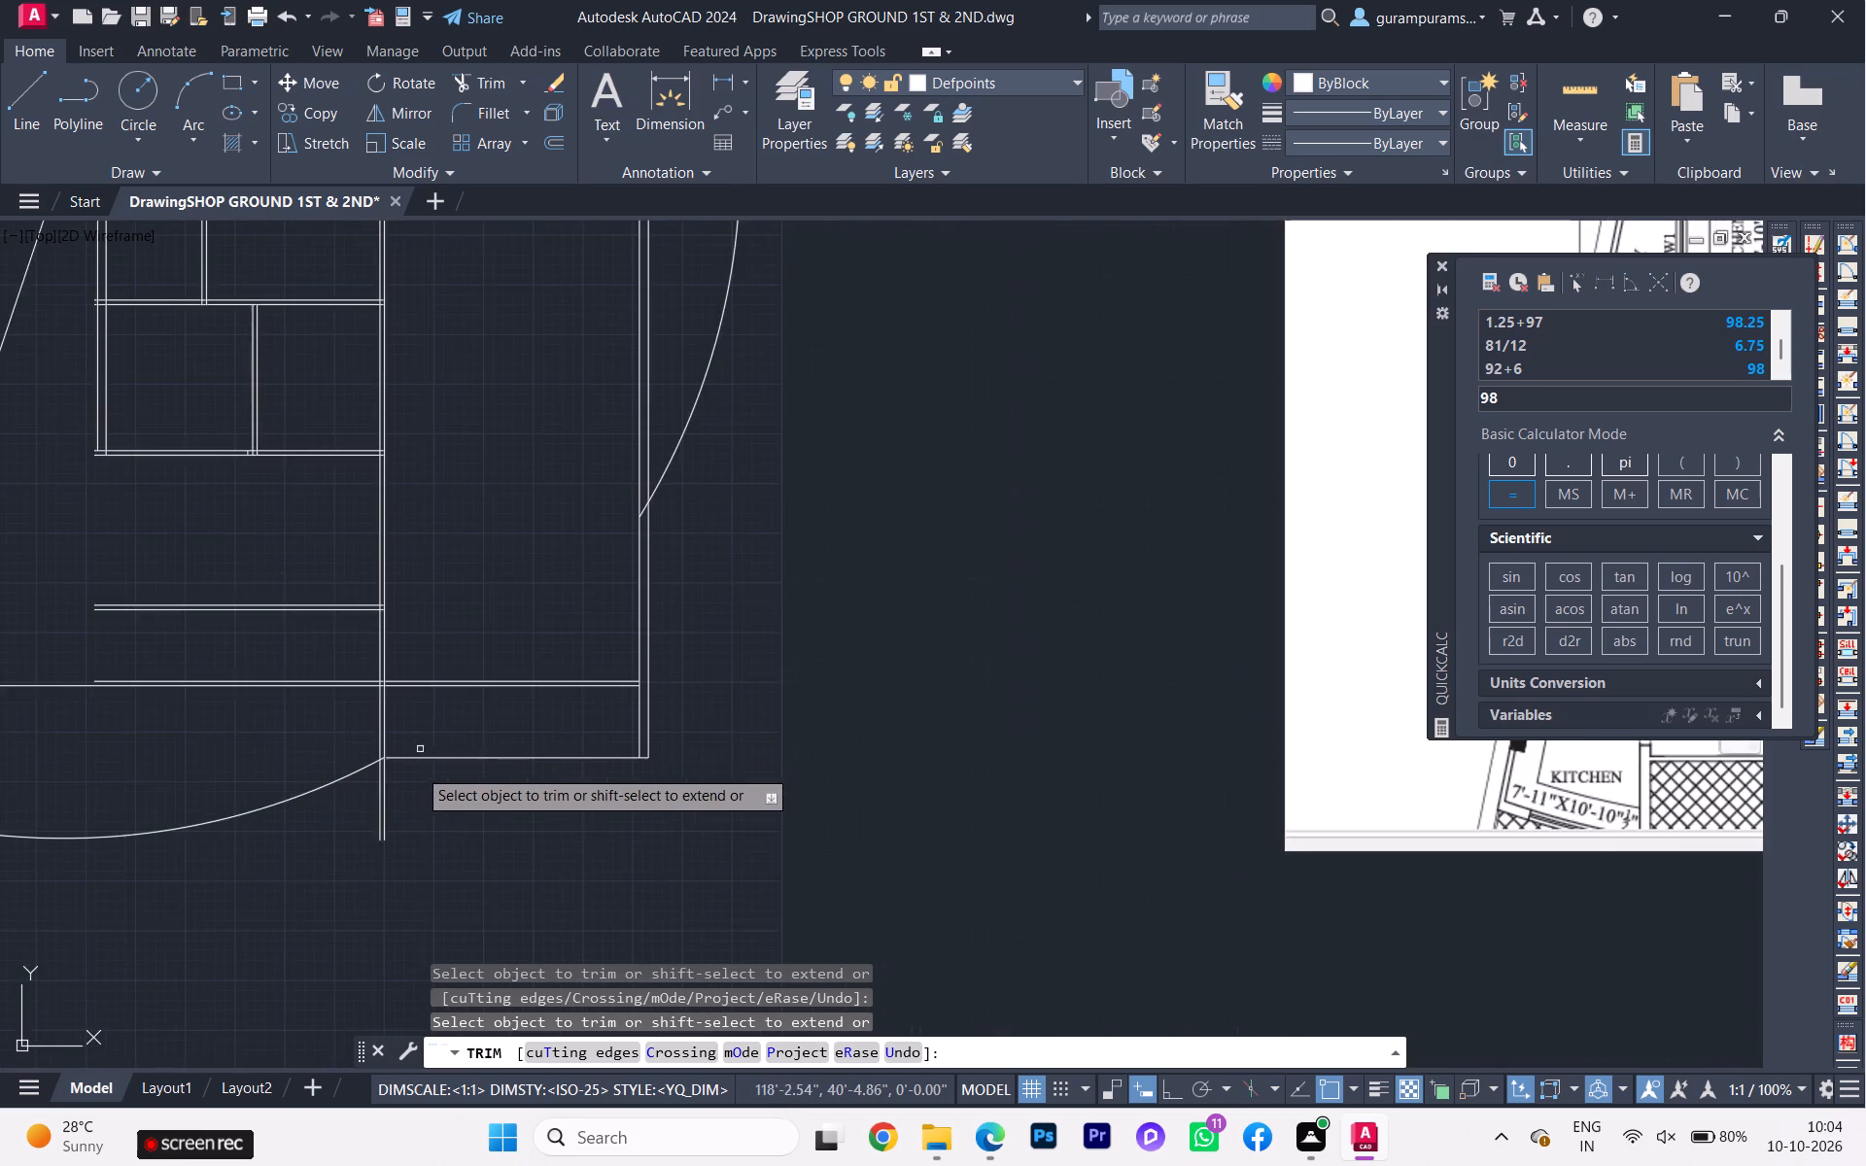
scroll(413, 769, "down", 3)
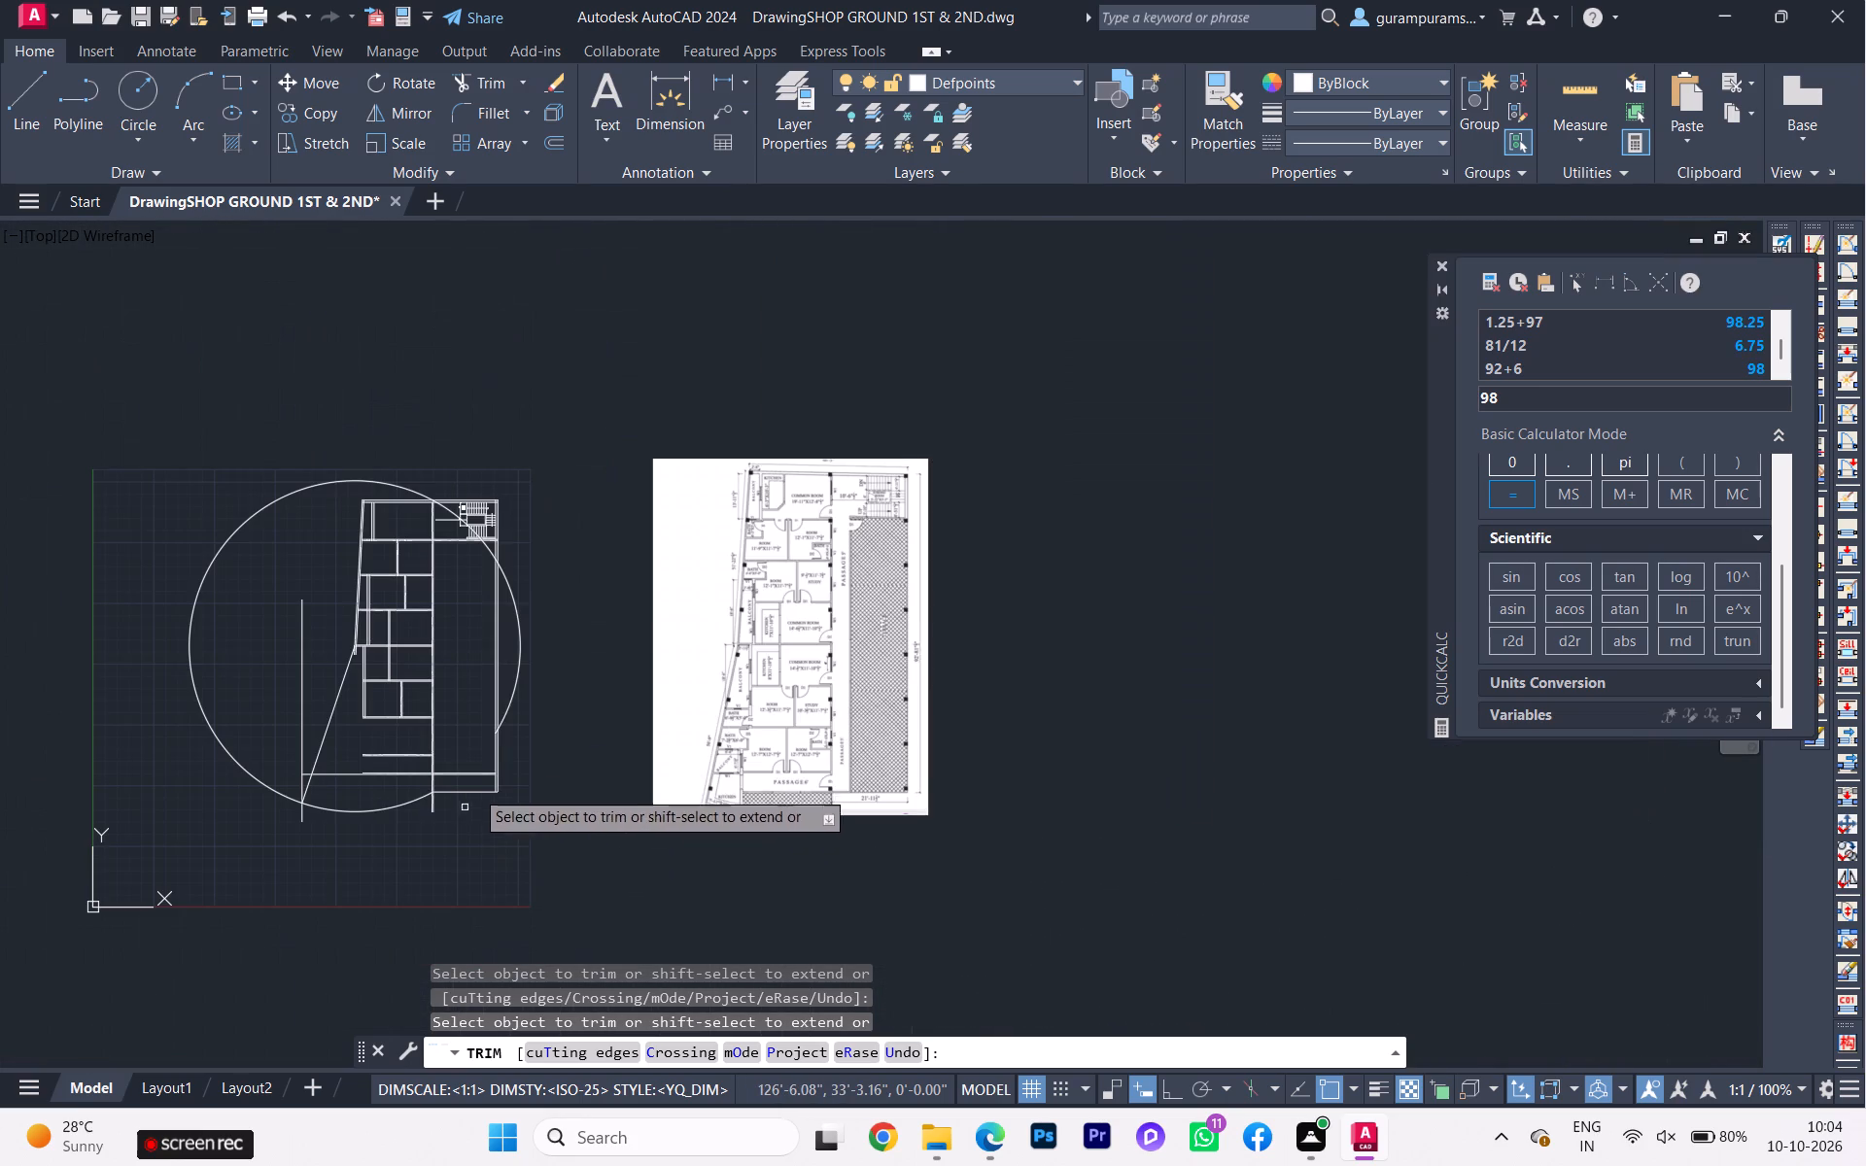
Check the trimmed circle's radius with a radius dimension at its southern curve, without placing the dimension.
left_click(728, 70)
left_click(745, 77)
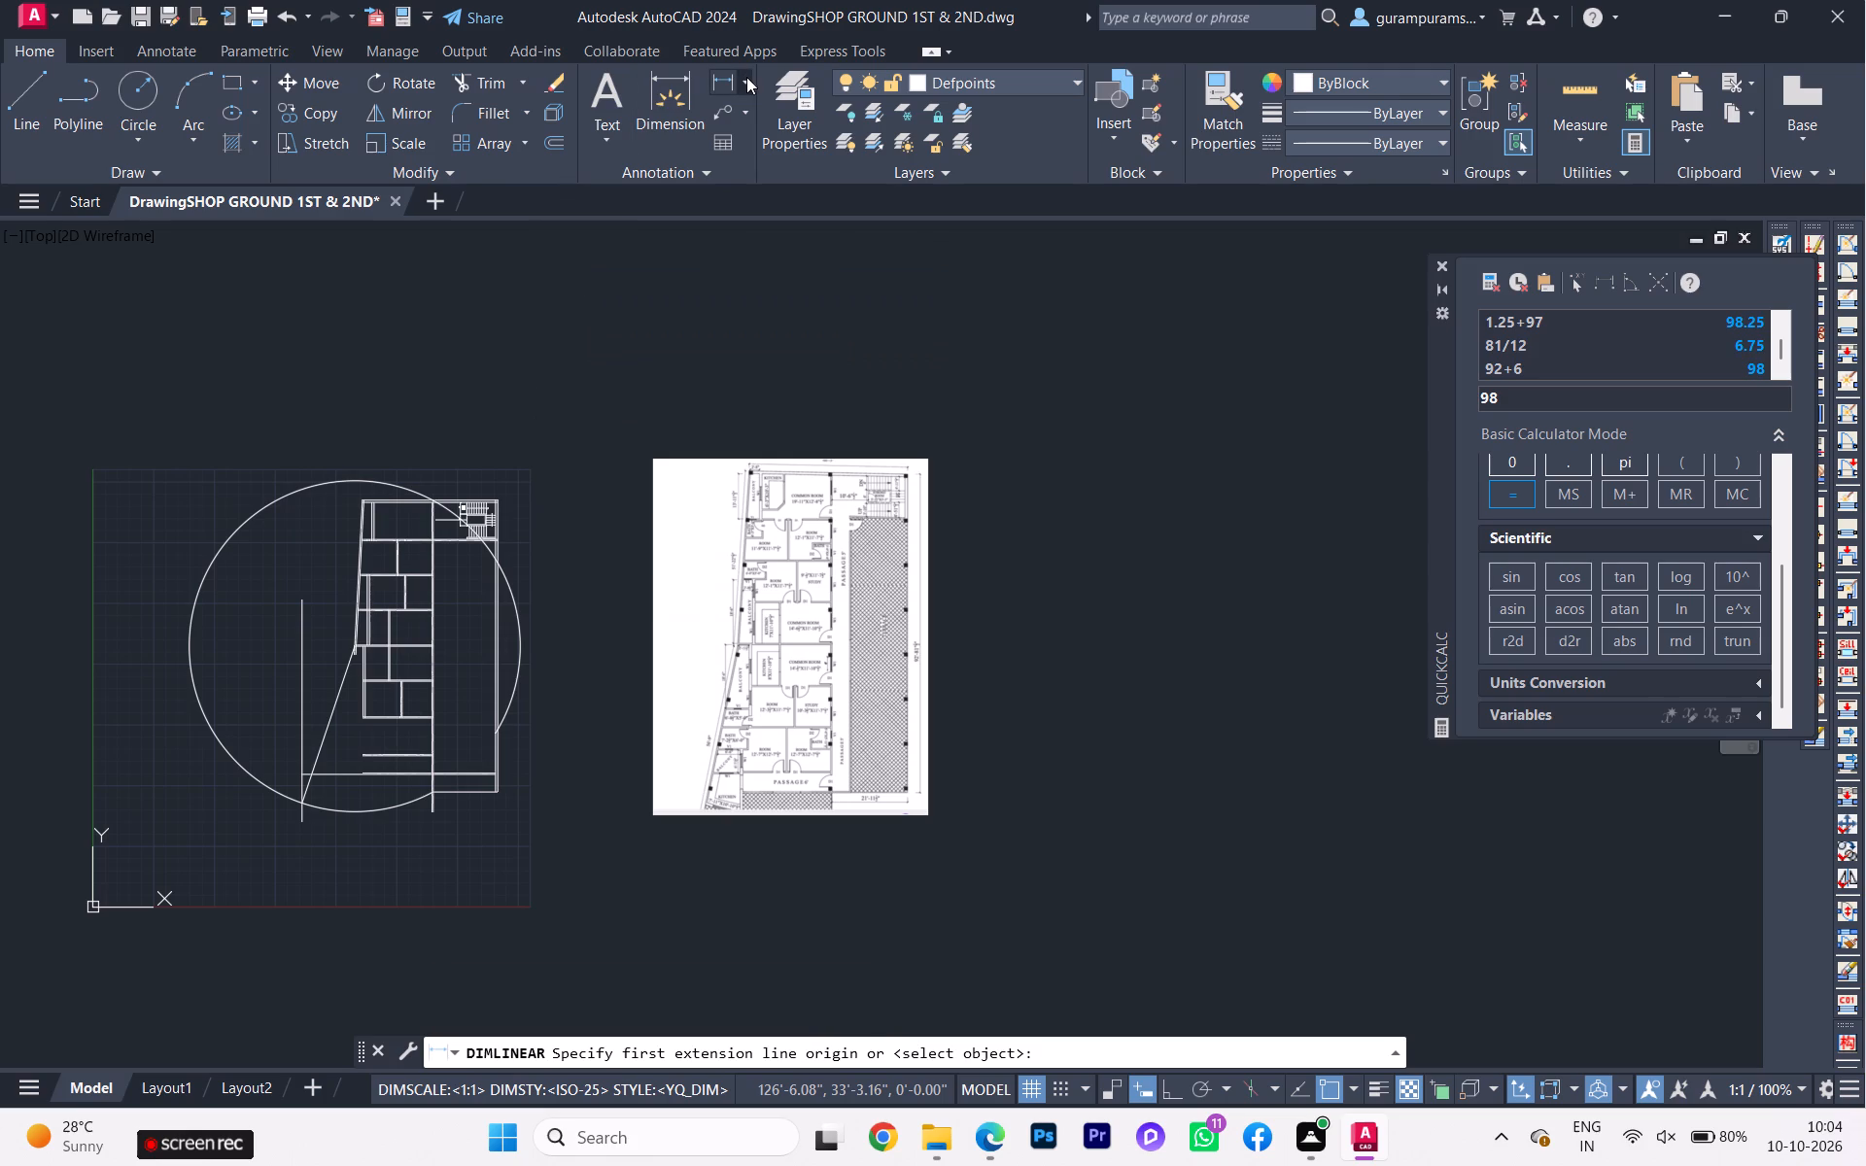
left_click(733, 327)
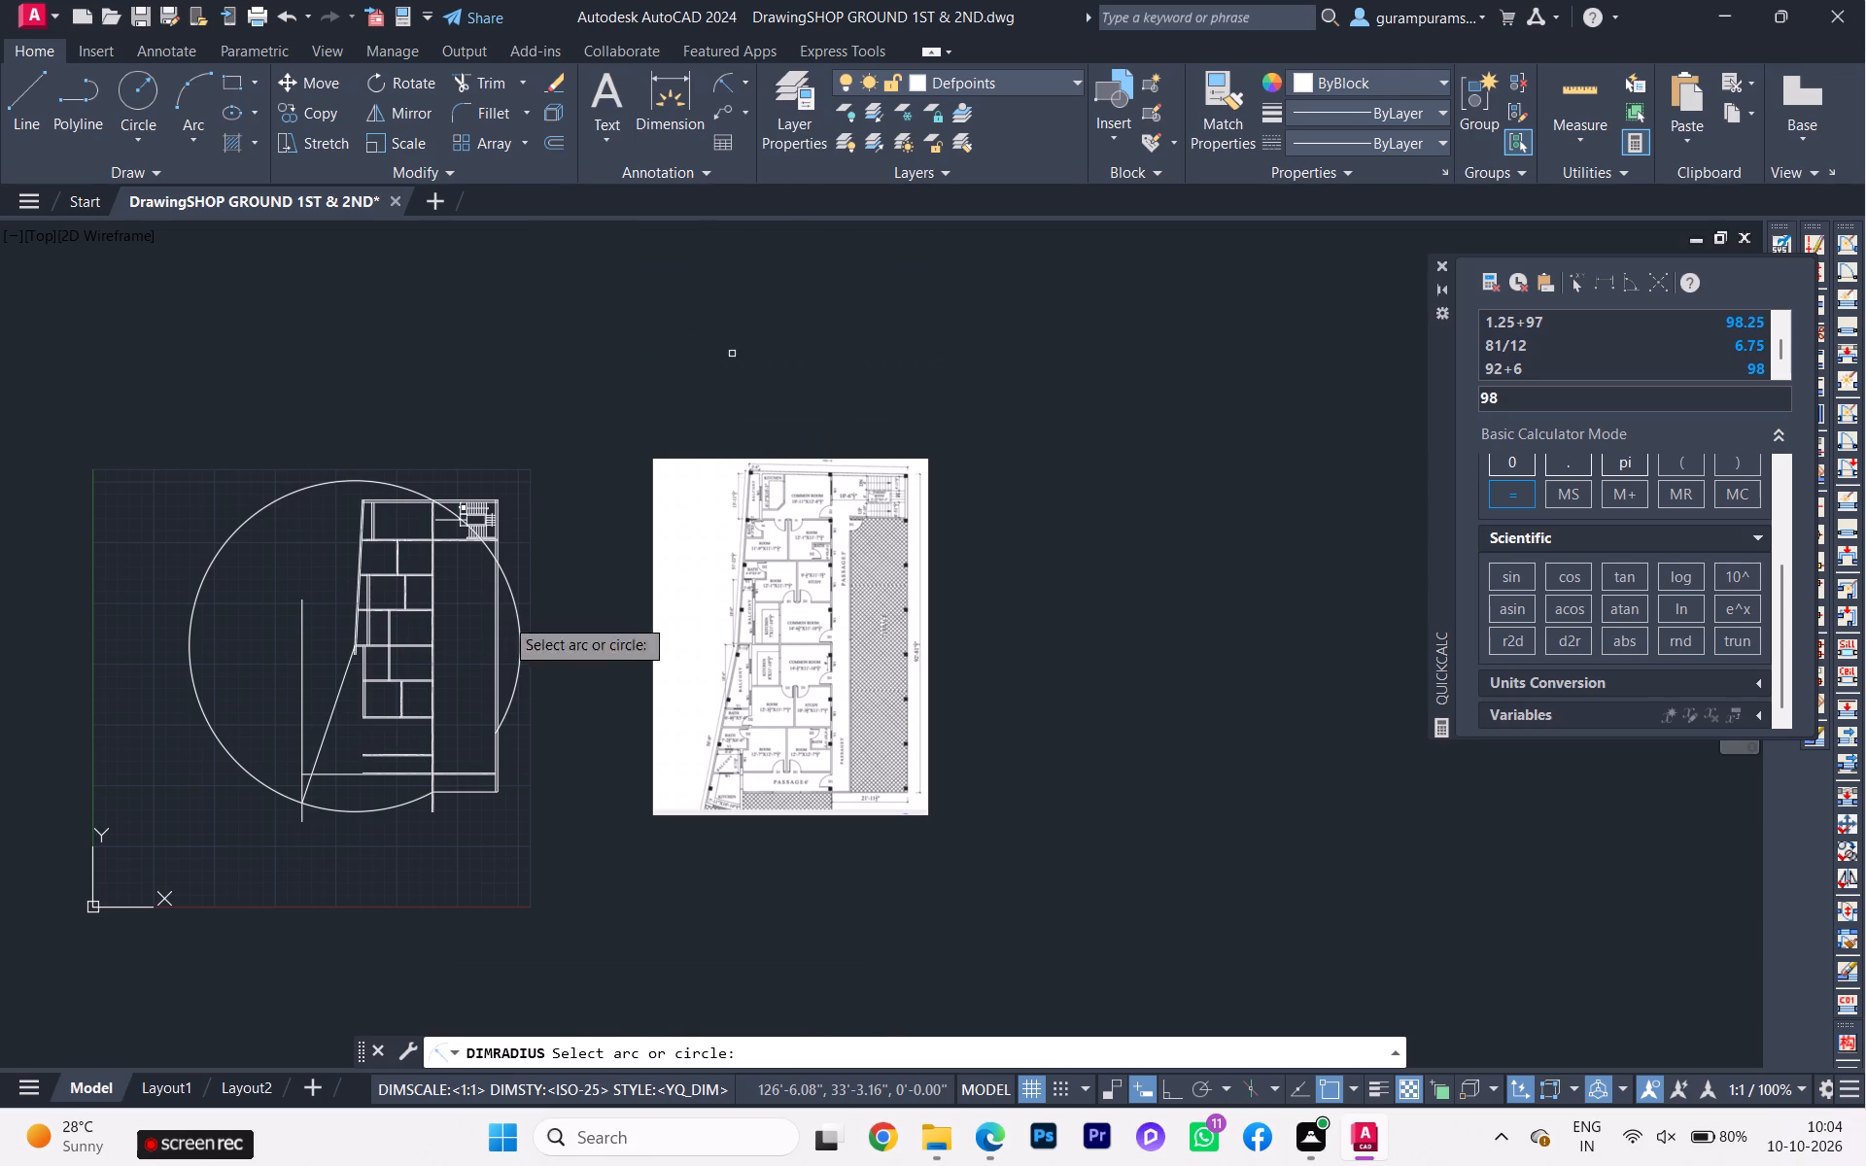
scroll(354, 820, "up", 2)
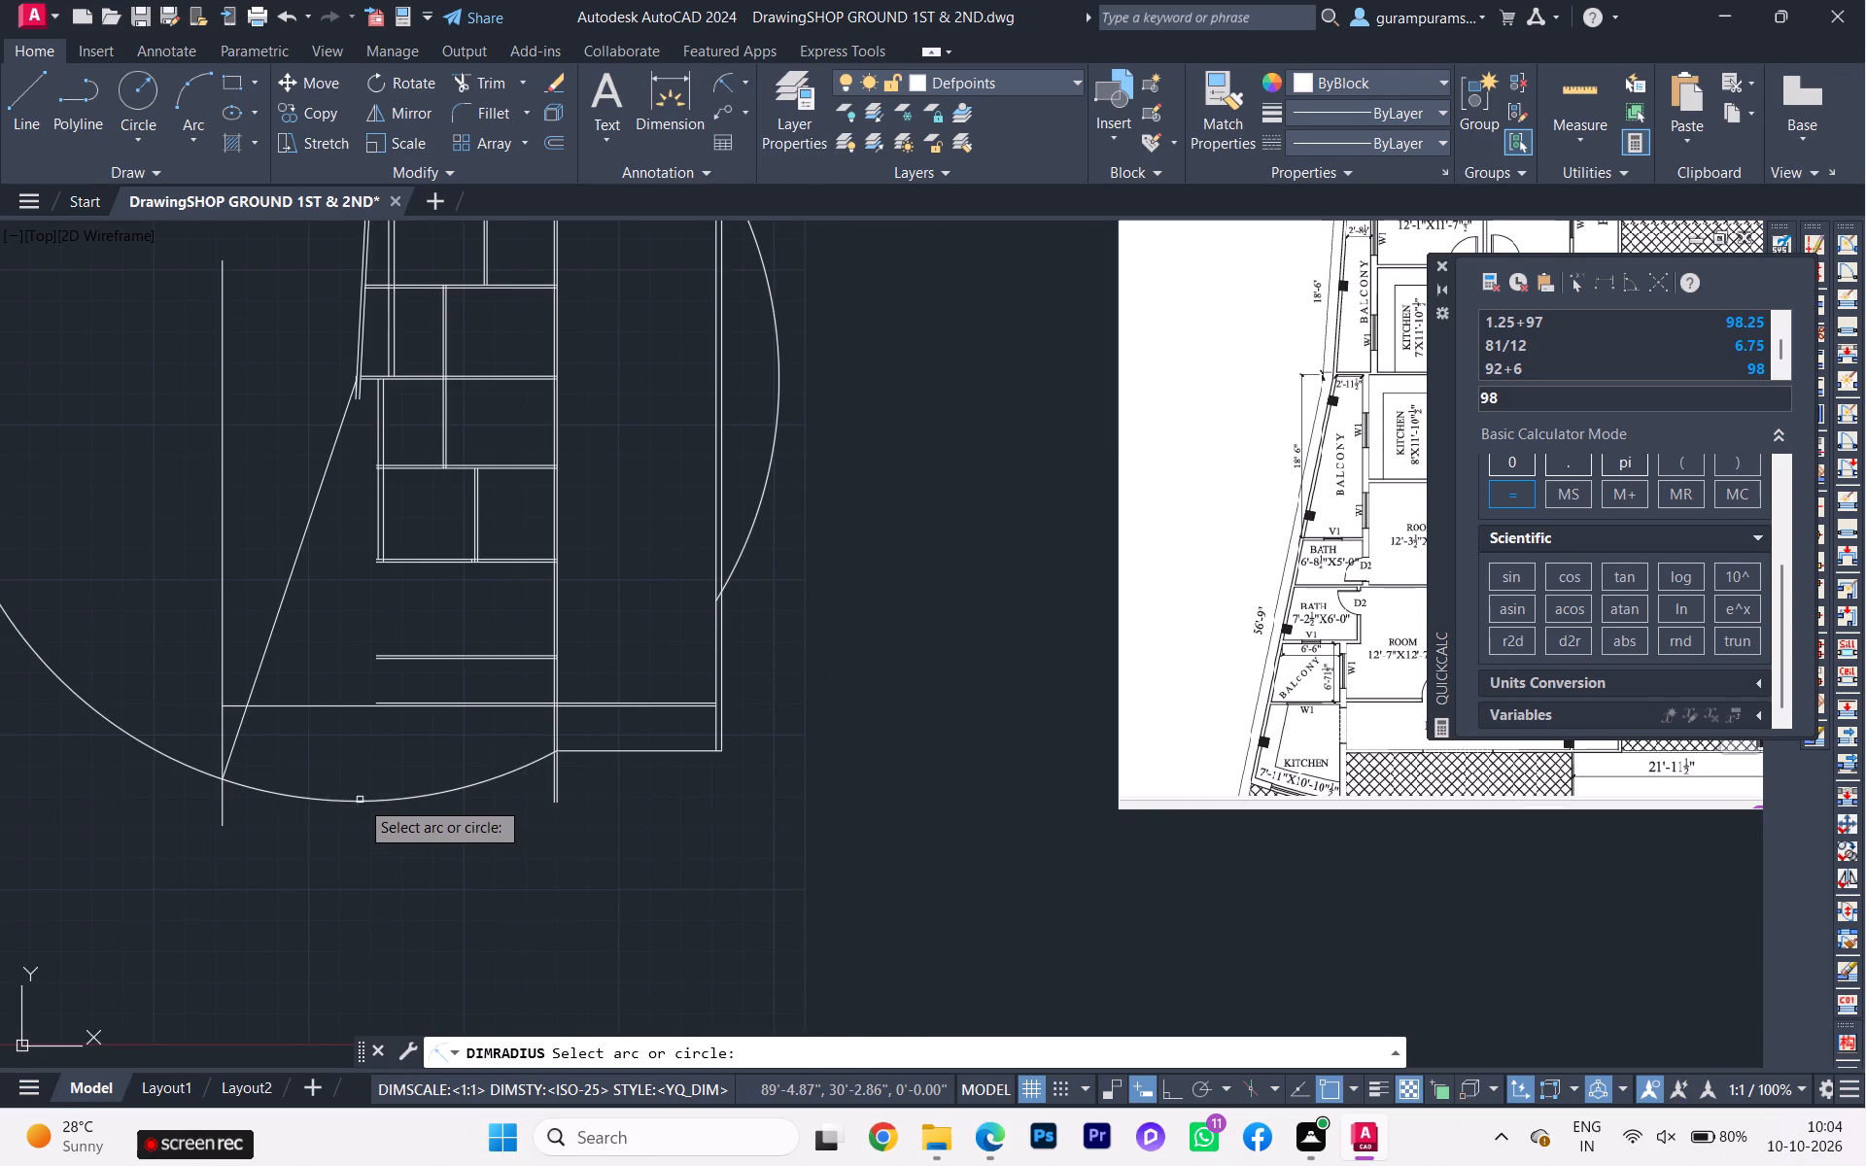
left_click(360, 800)
scroll(358, 833, "up", 3)
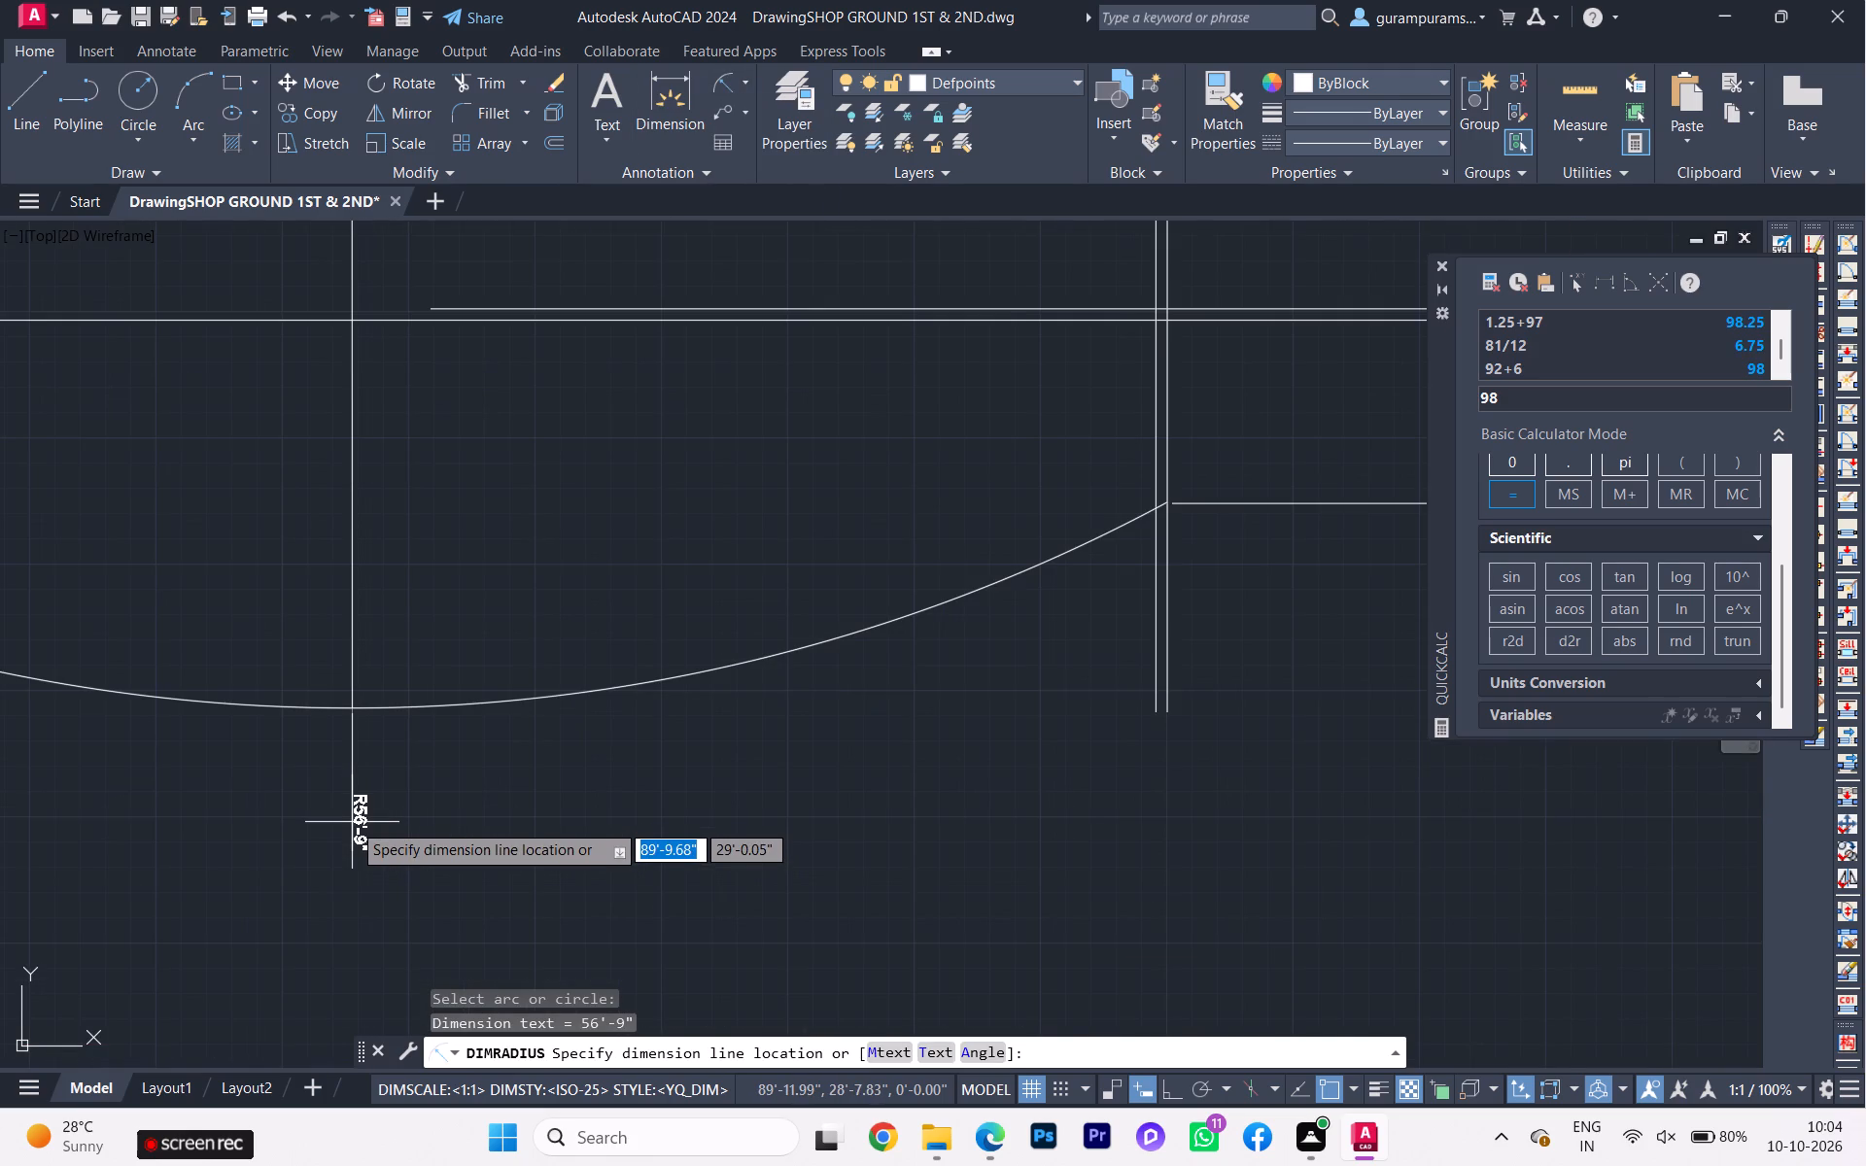
key("Escape")
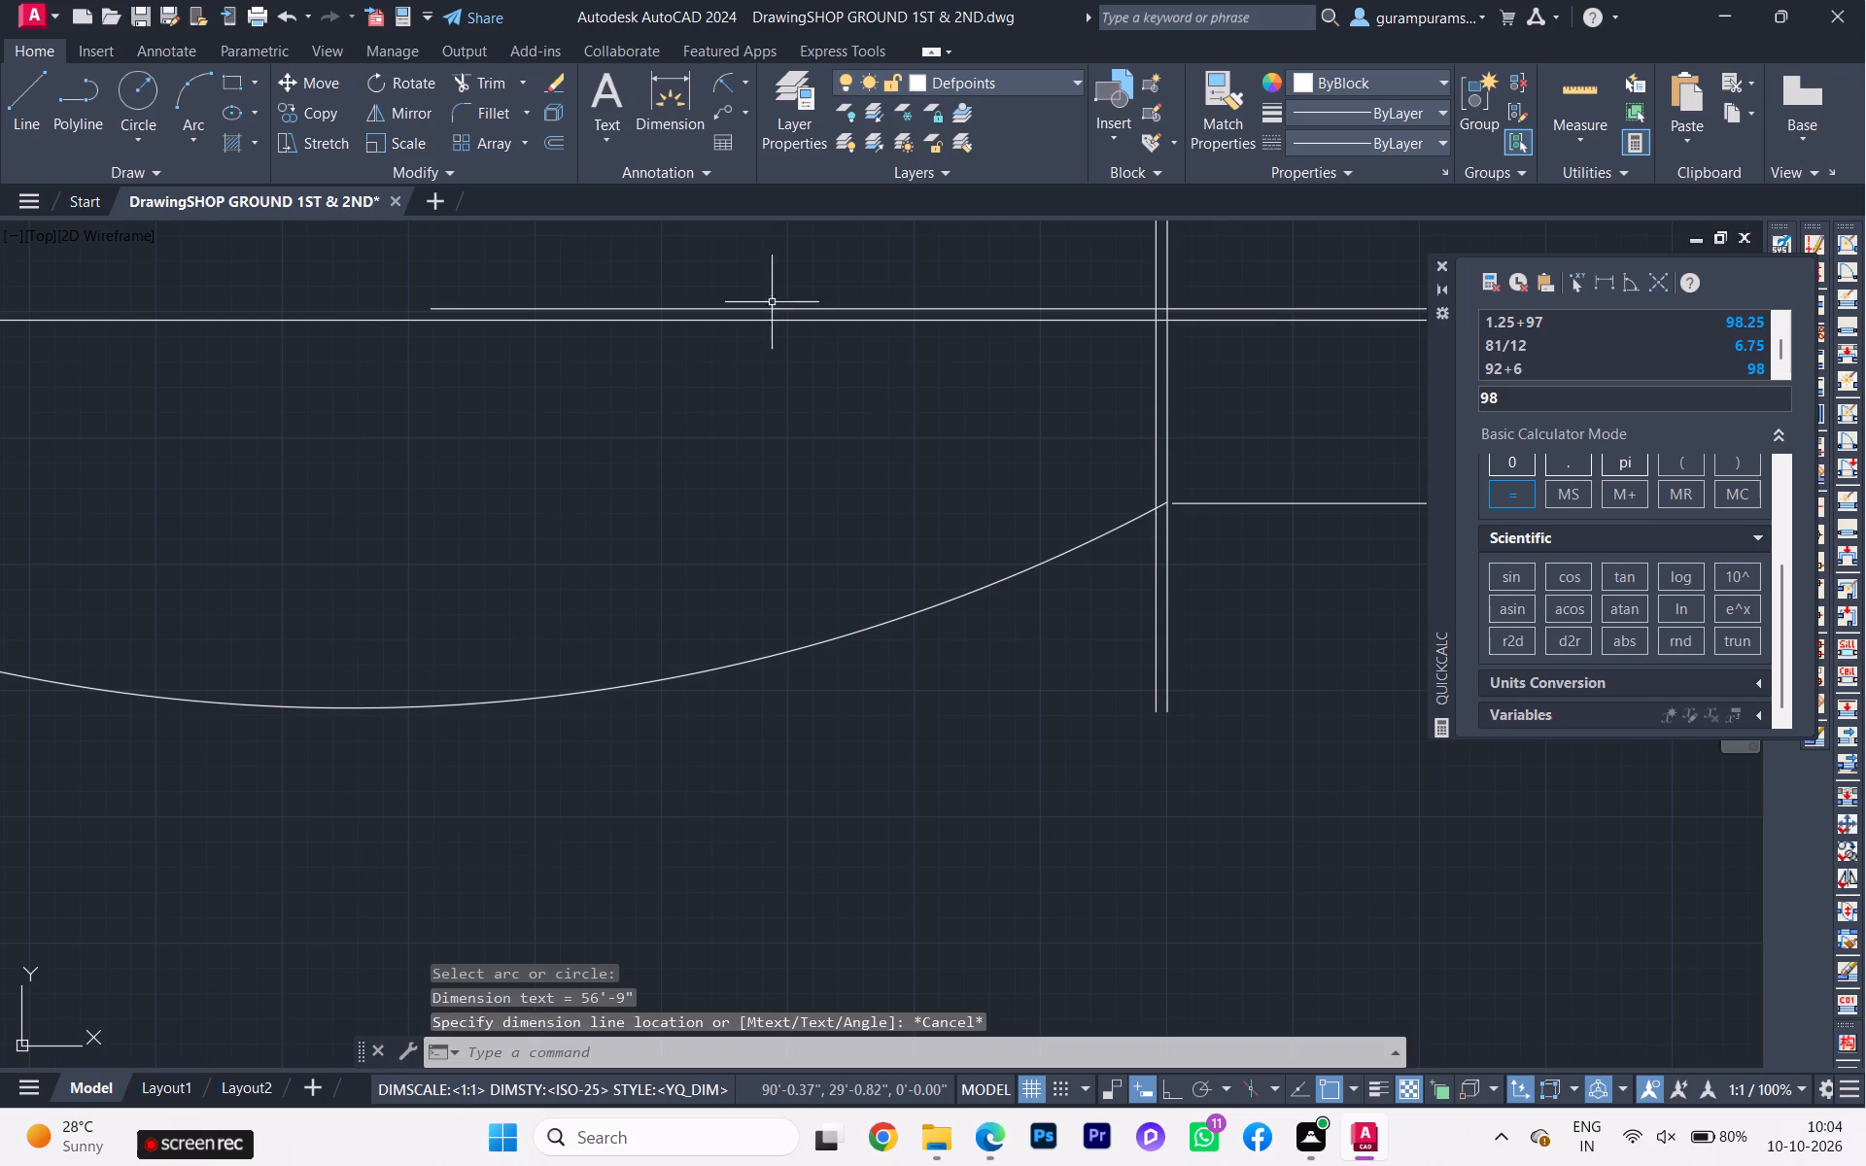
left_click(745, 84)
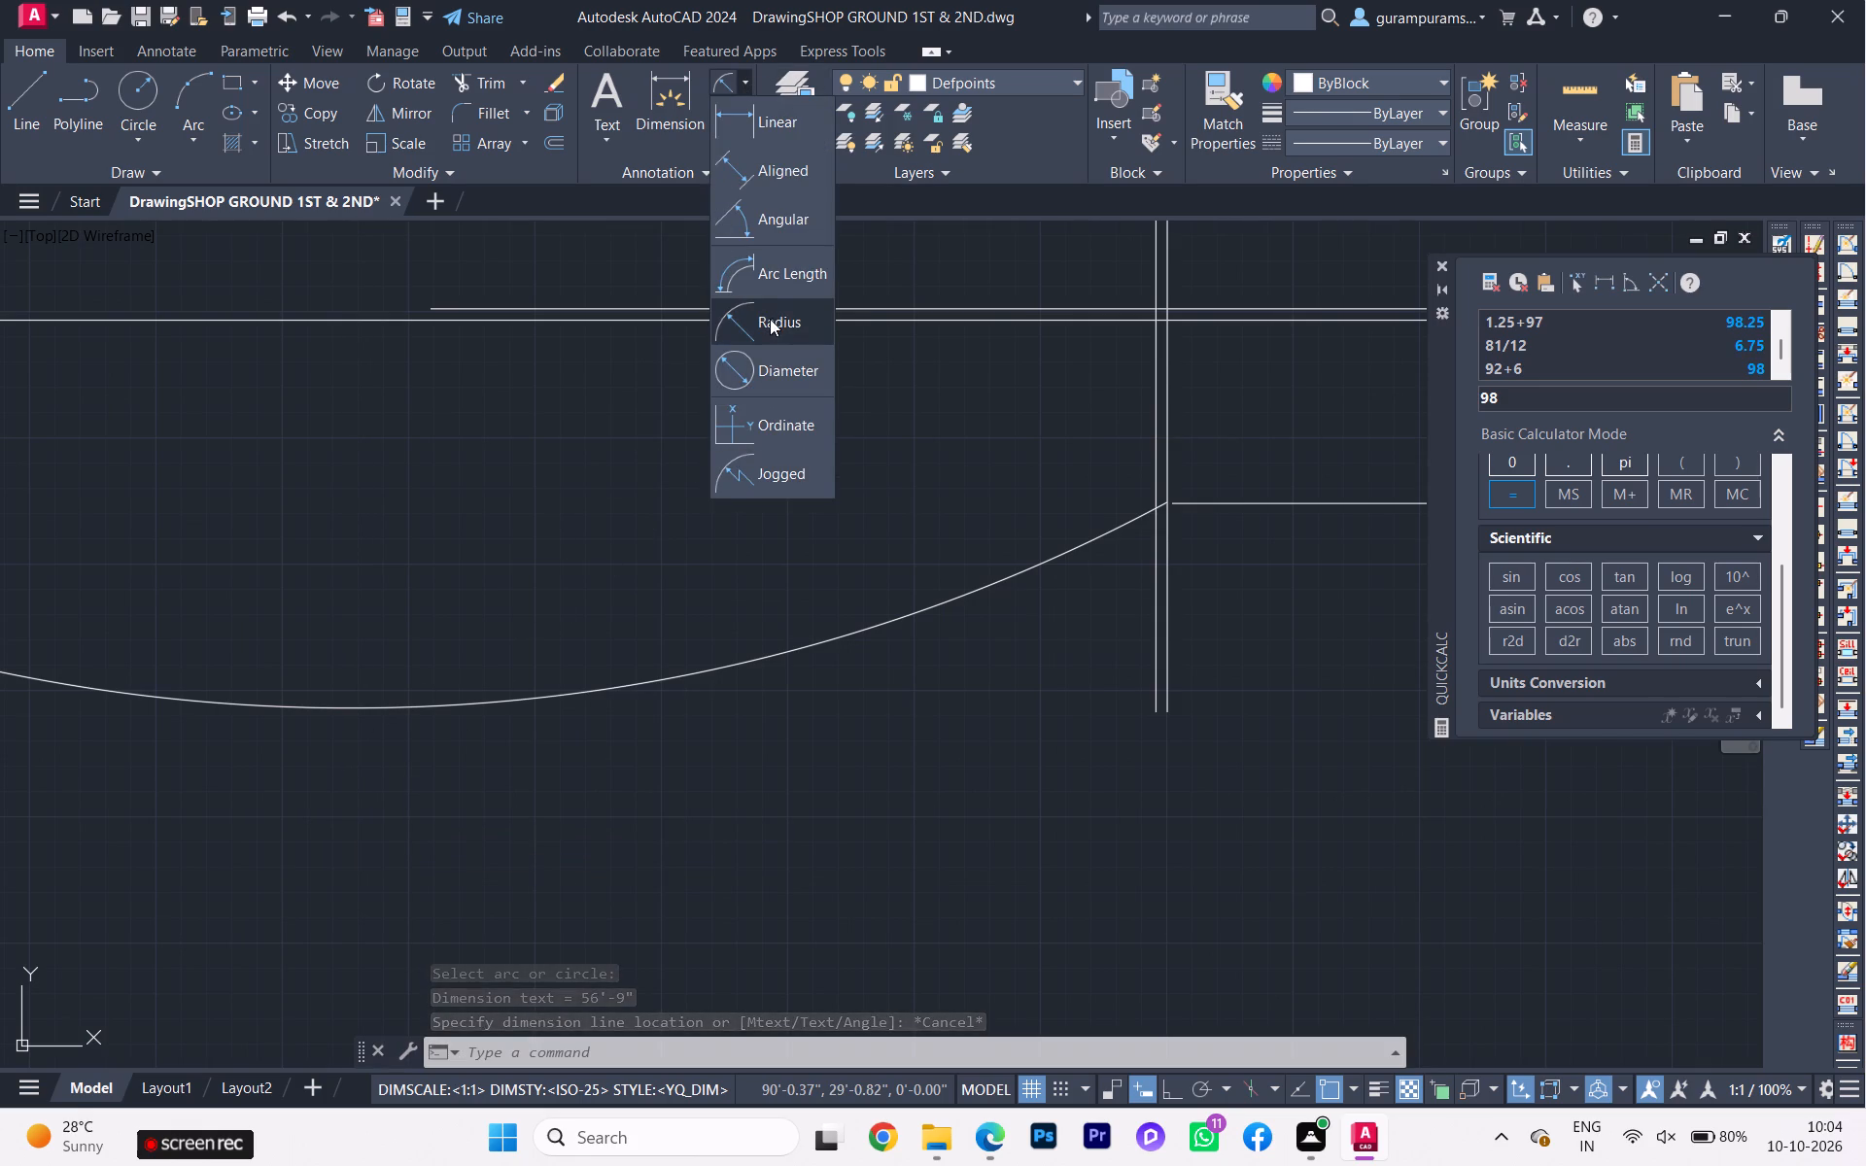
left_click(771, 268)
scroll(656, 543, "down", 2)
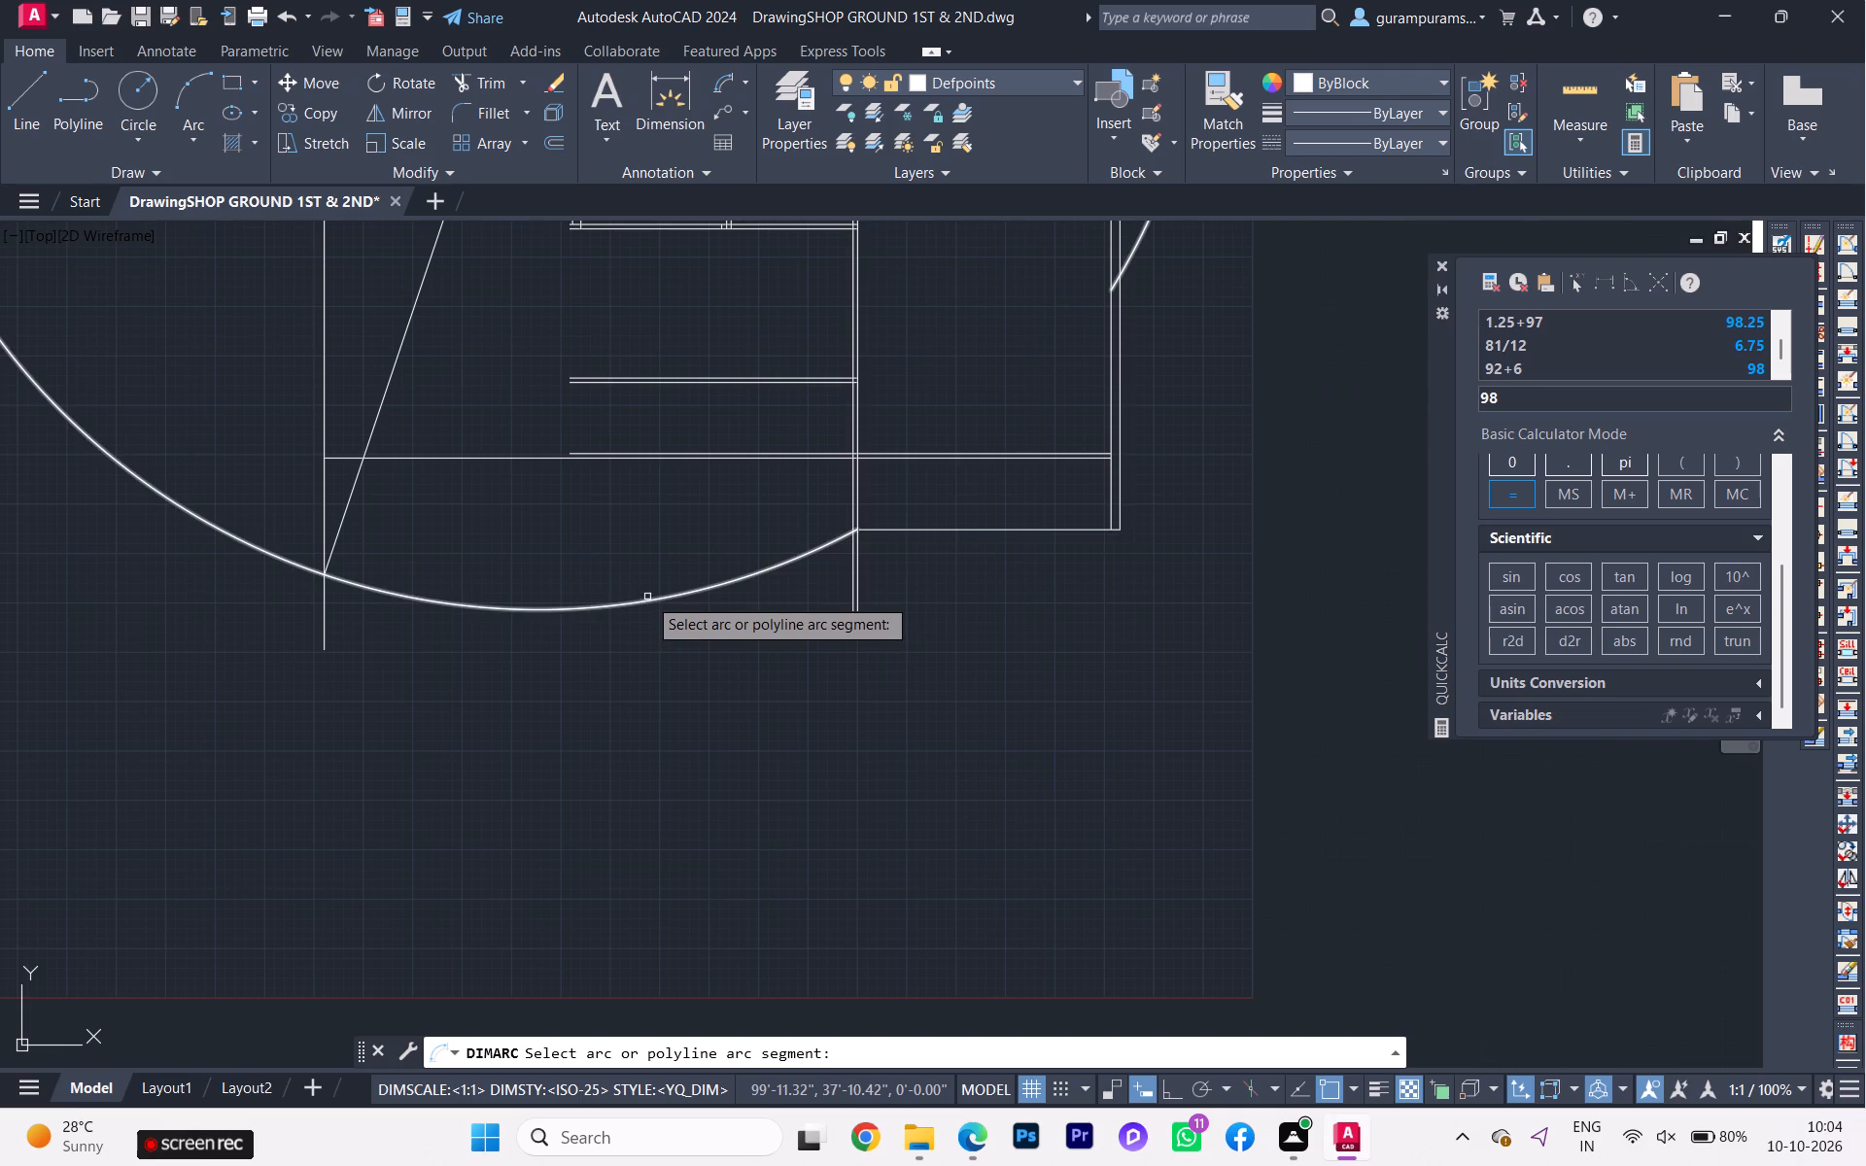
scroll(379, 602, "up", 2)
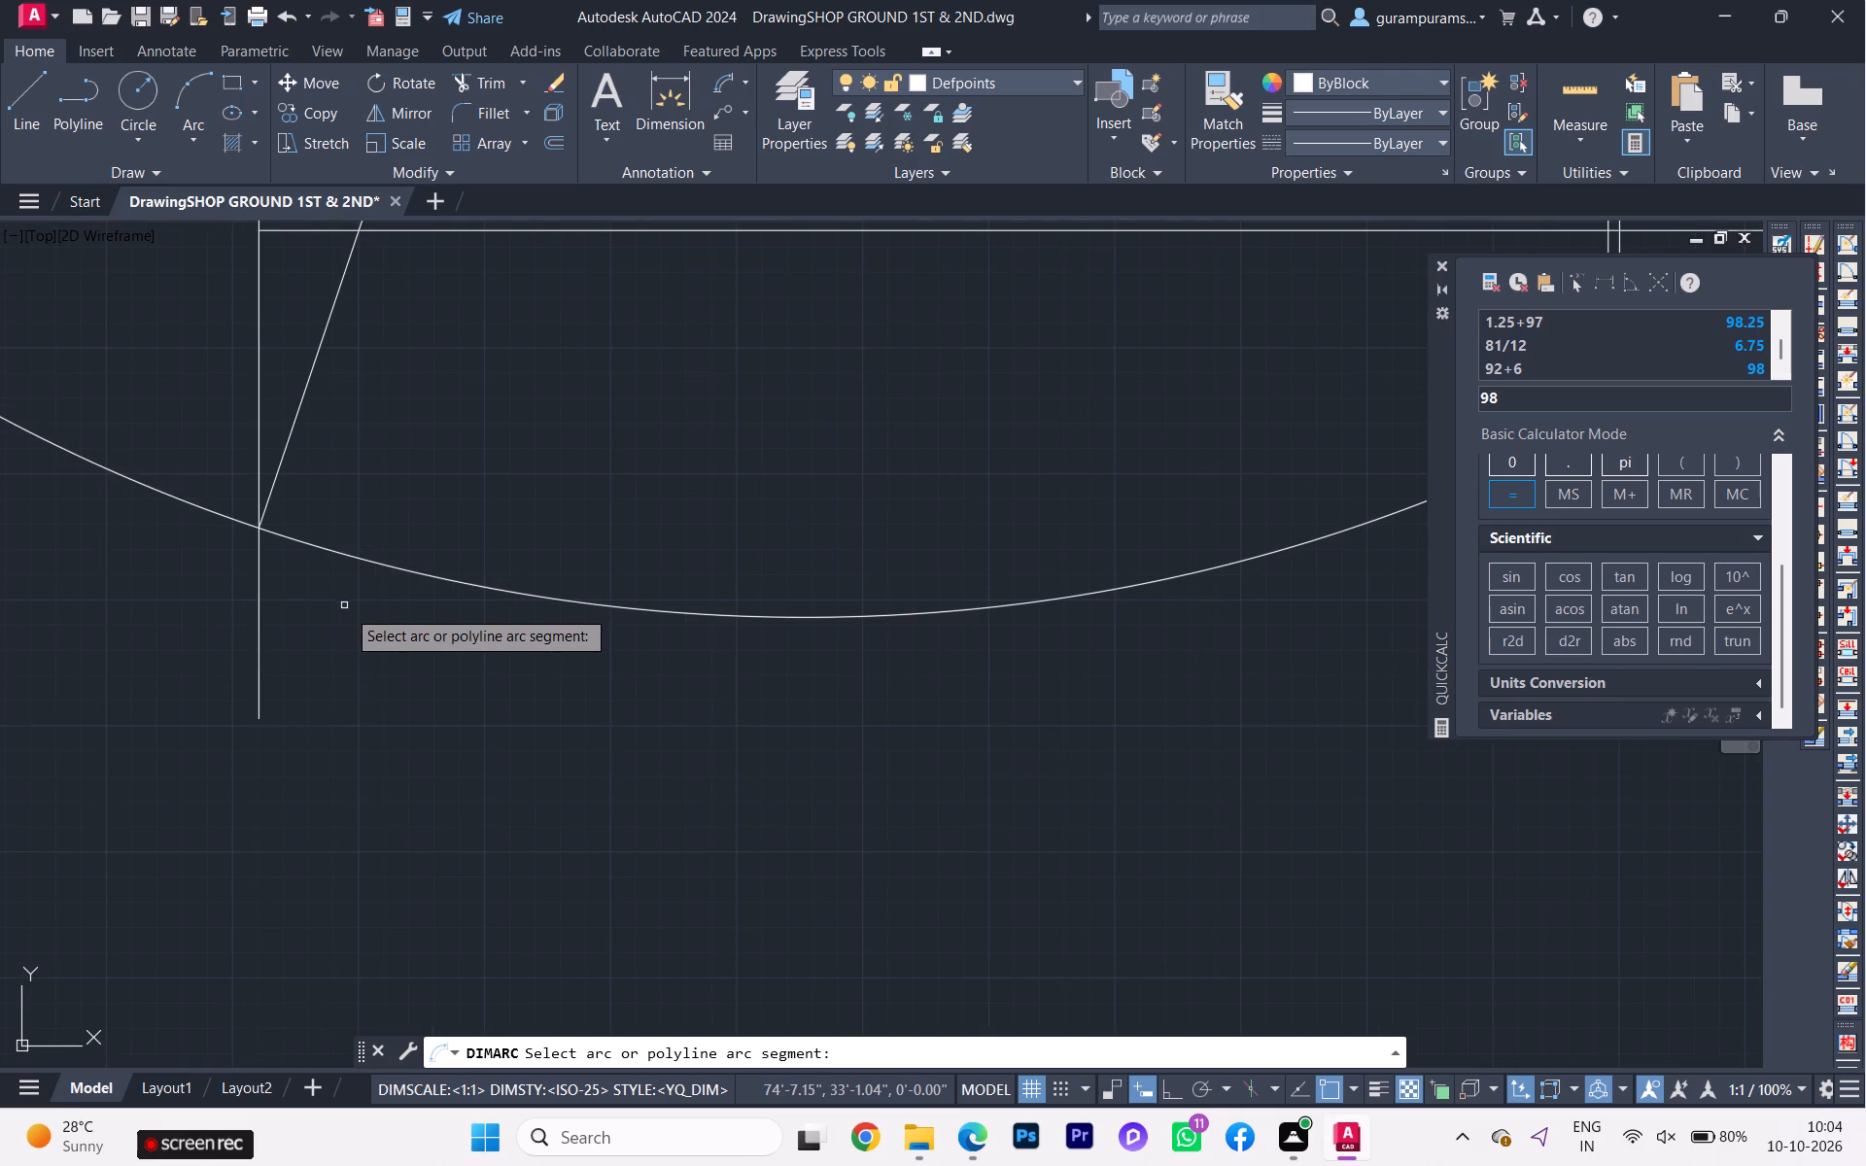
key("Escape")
Trim the circle west of the vertical guide line, leaving the southern terrace arc starting at the slanted line's lower end.
scroll(347, 609, "down", 2)
key("t")
key("r")
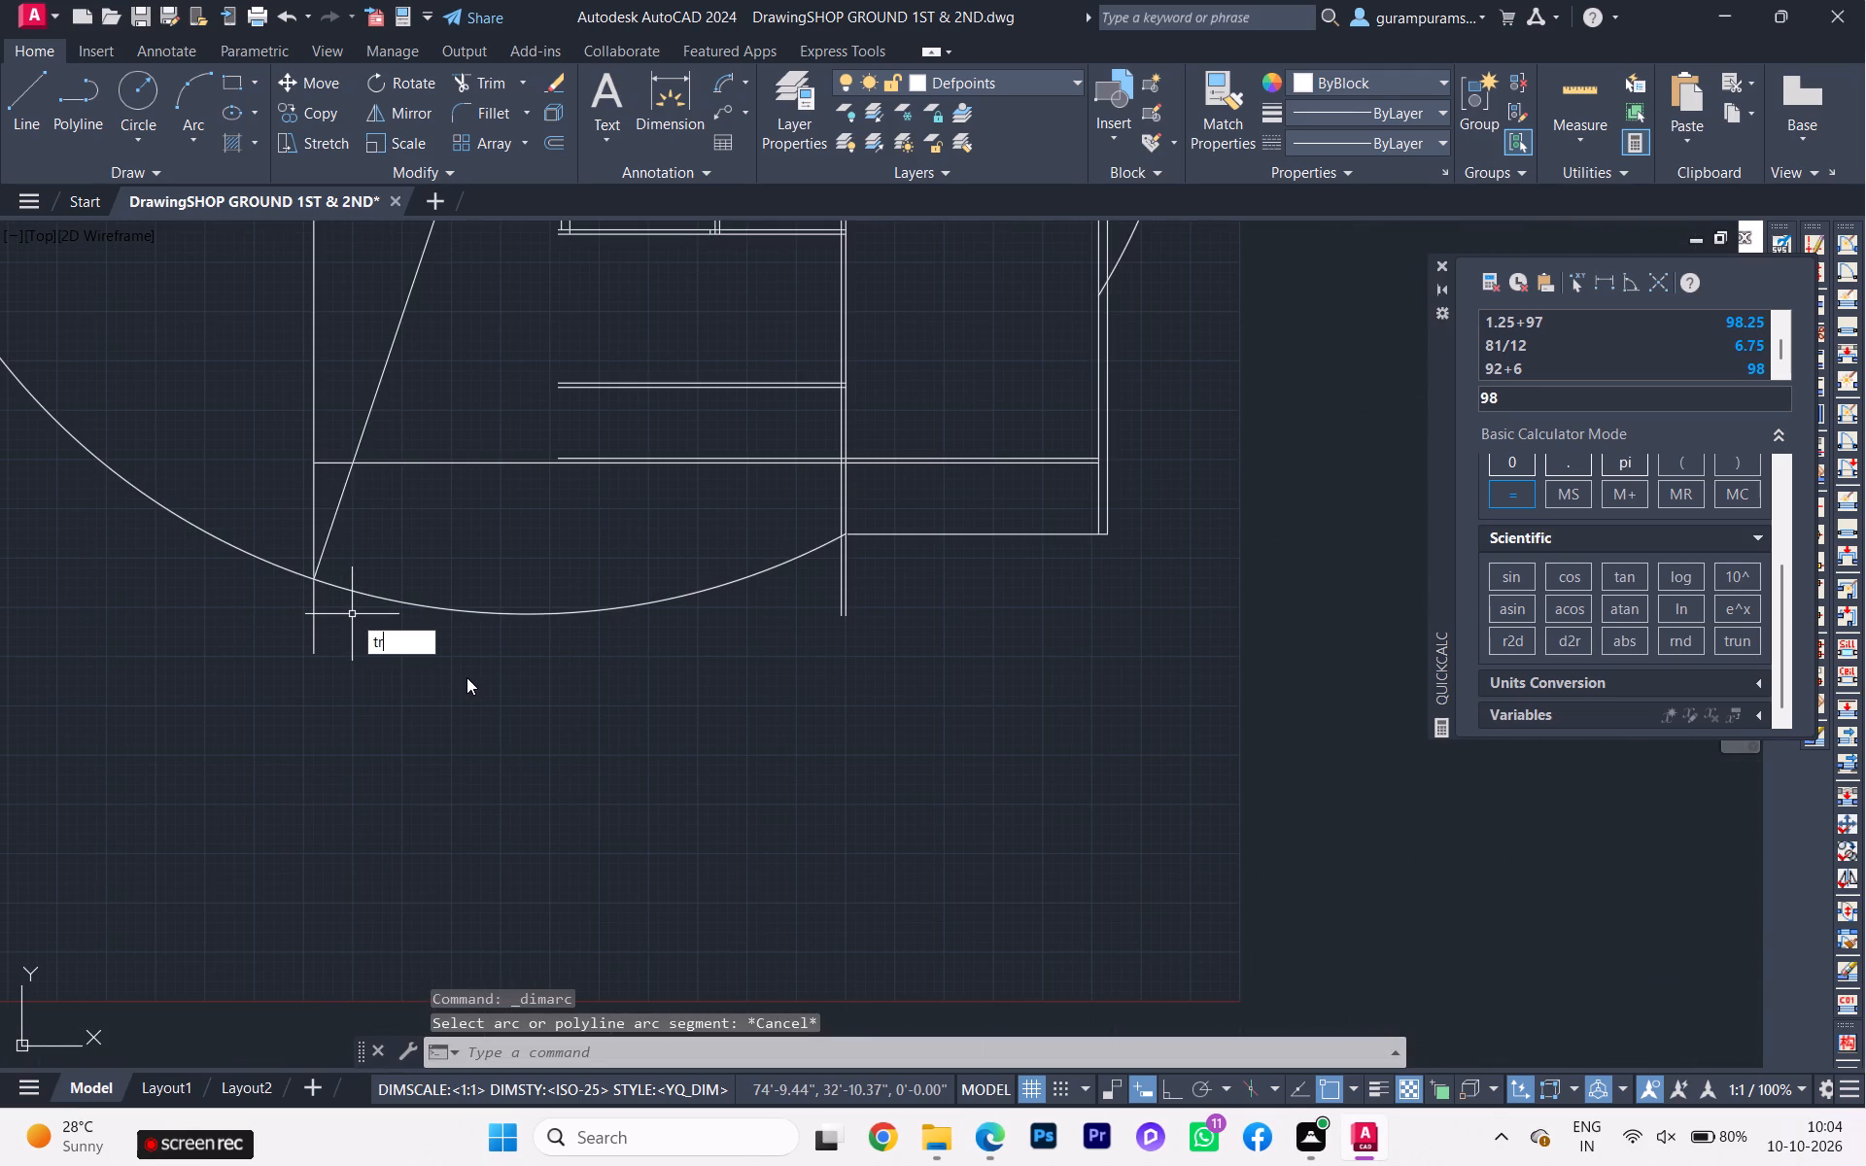
left_click(466, 663)
left_click(174, 471)
left_click(153, 552)
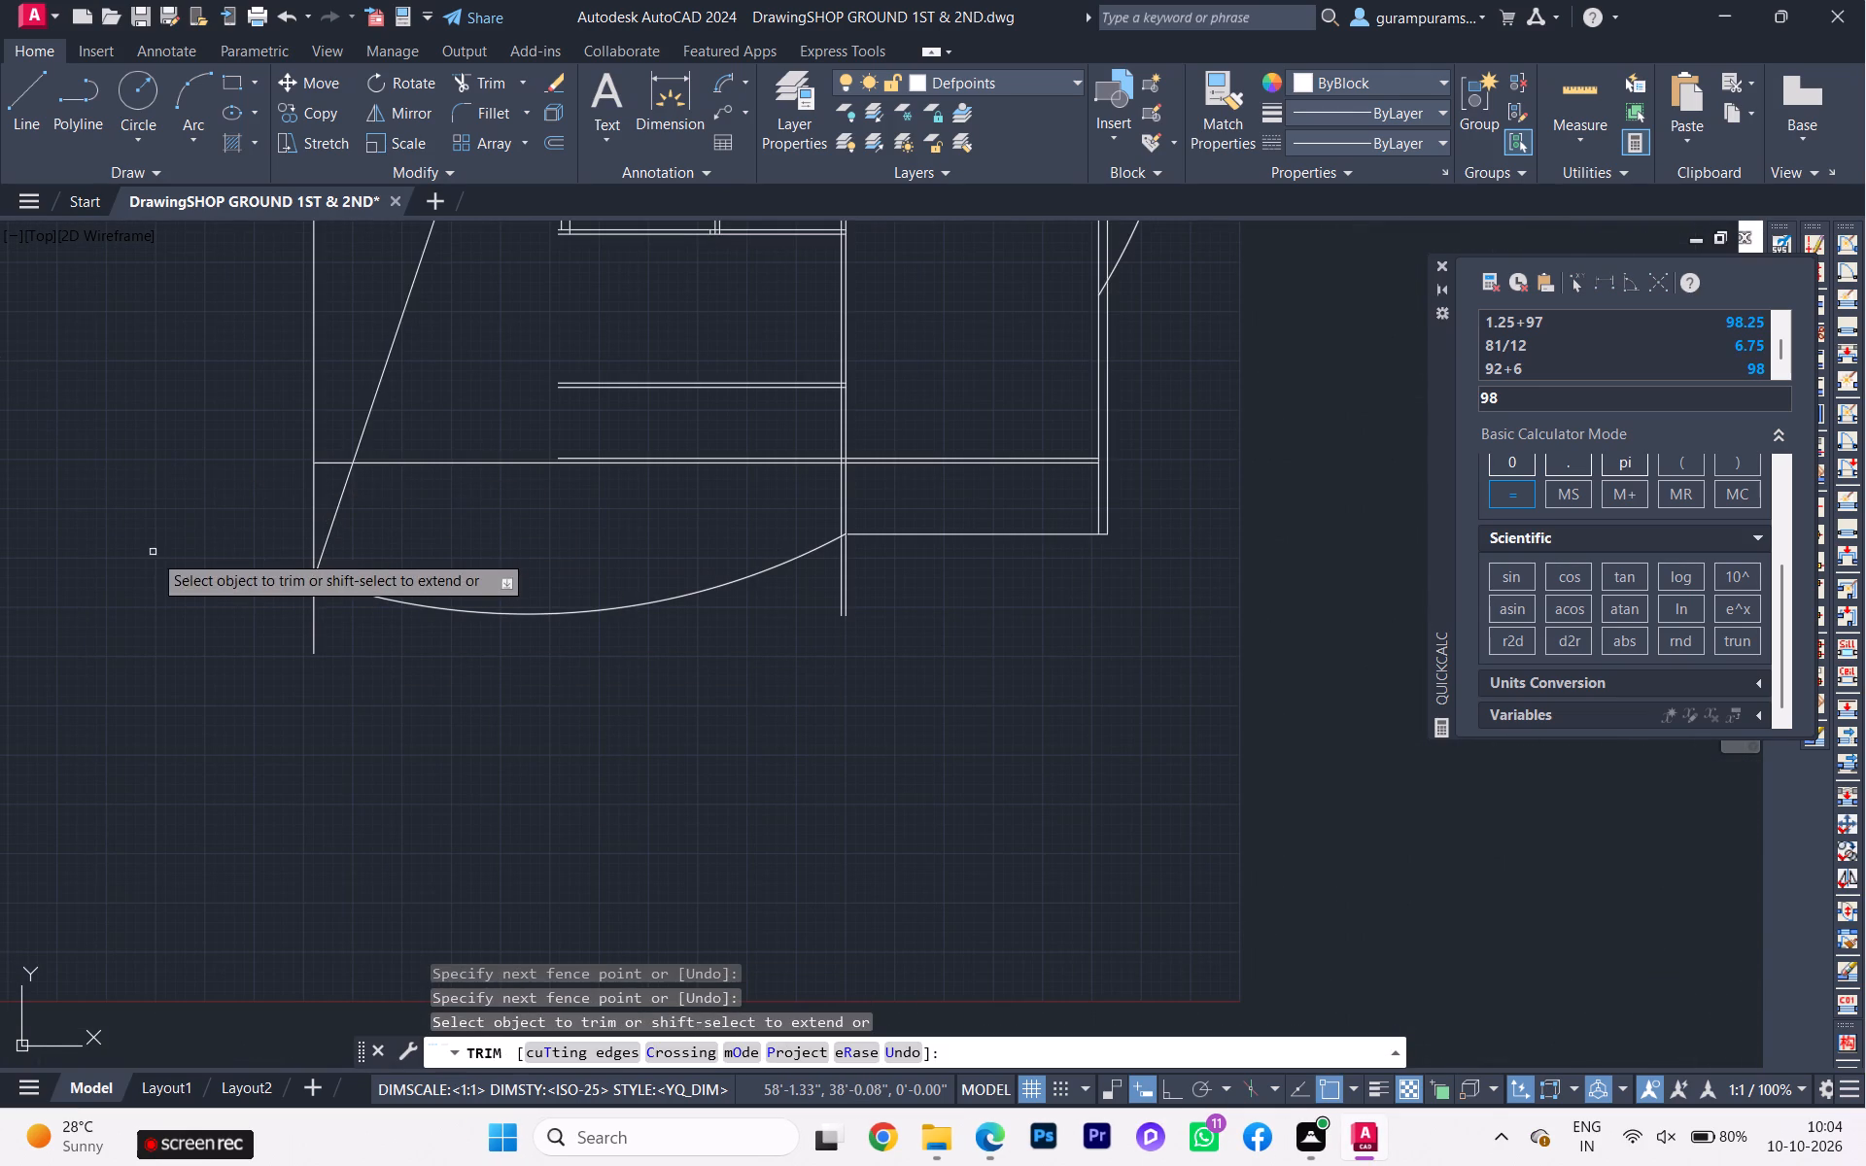
key("Escape")
Measure the southern terrace arc with an arc length dimension, without placing the dimension.
scroll(664, 350, "down", 1)
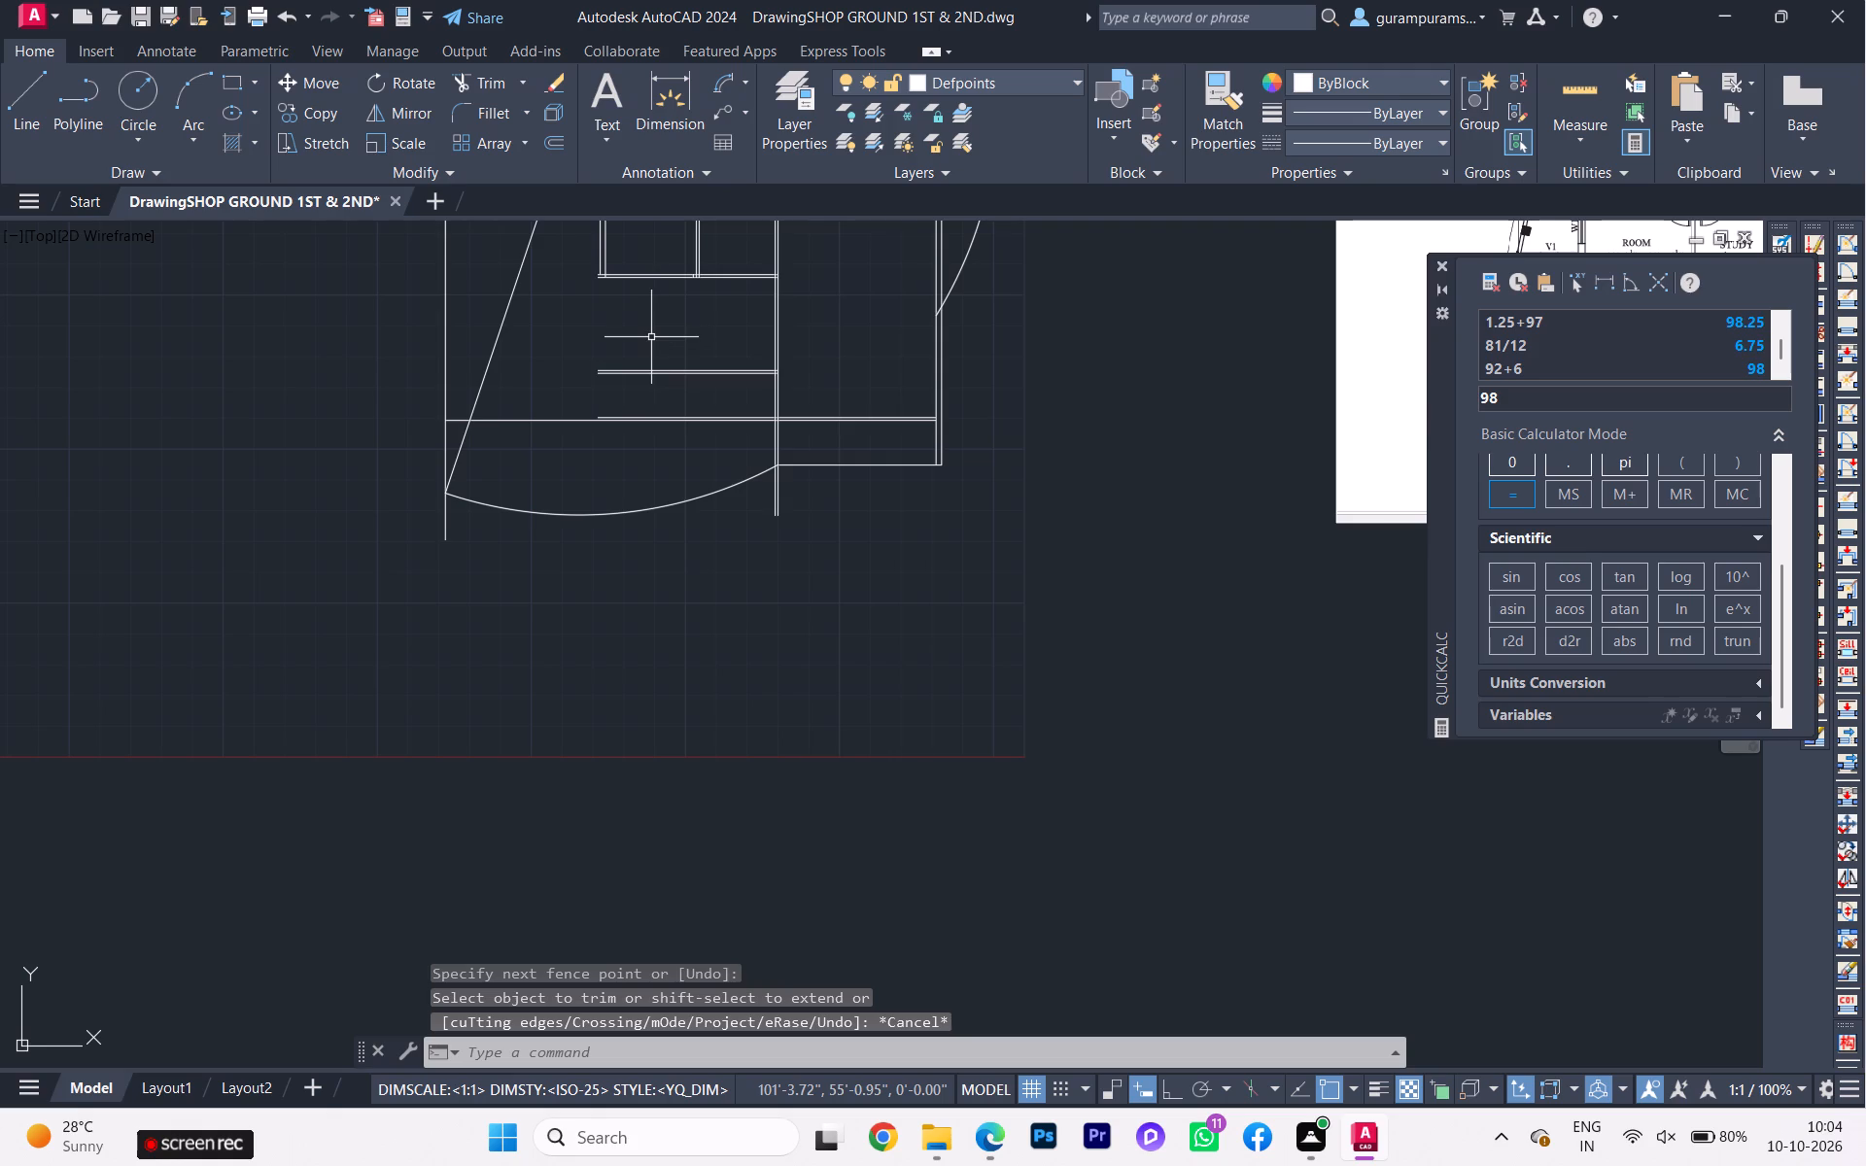
left_click(727, 80)
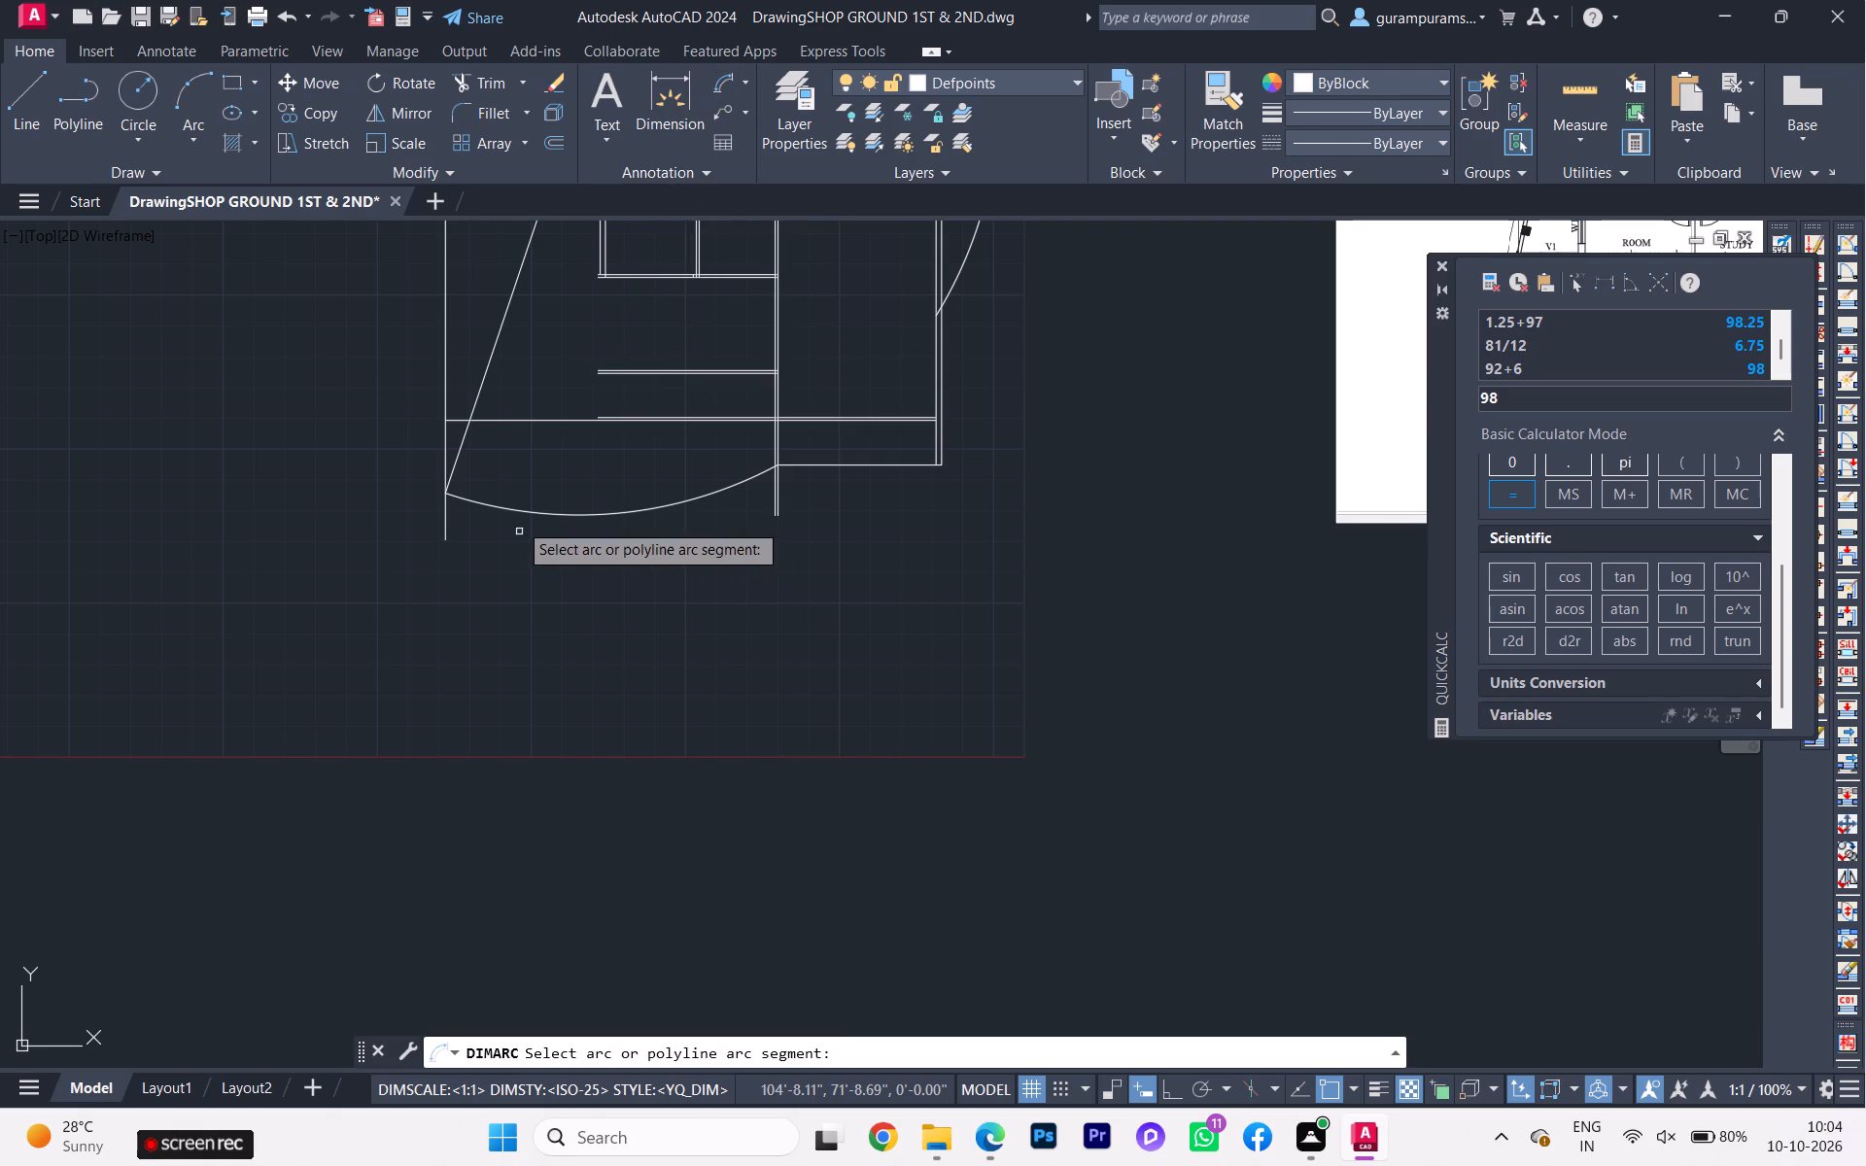
left_click(516, 510)
scroll(526, 586, "up", 2)
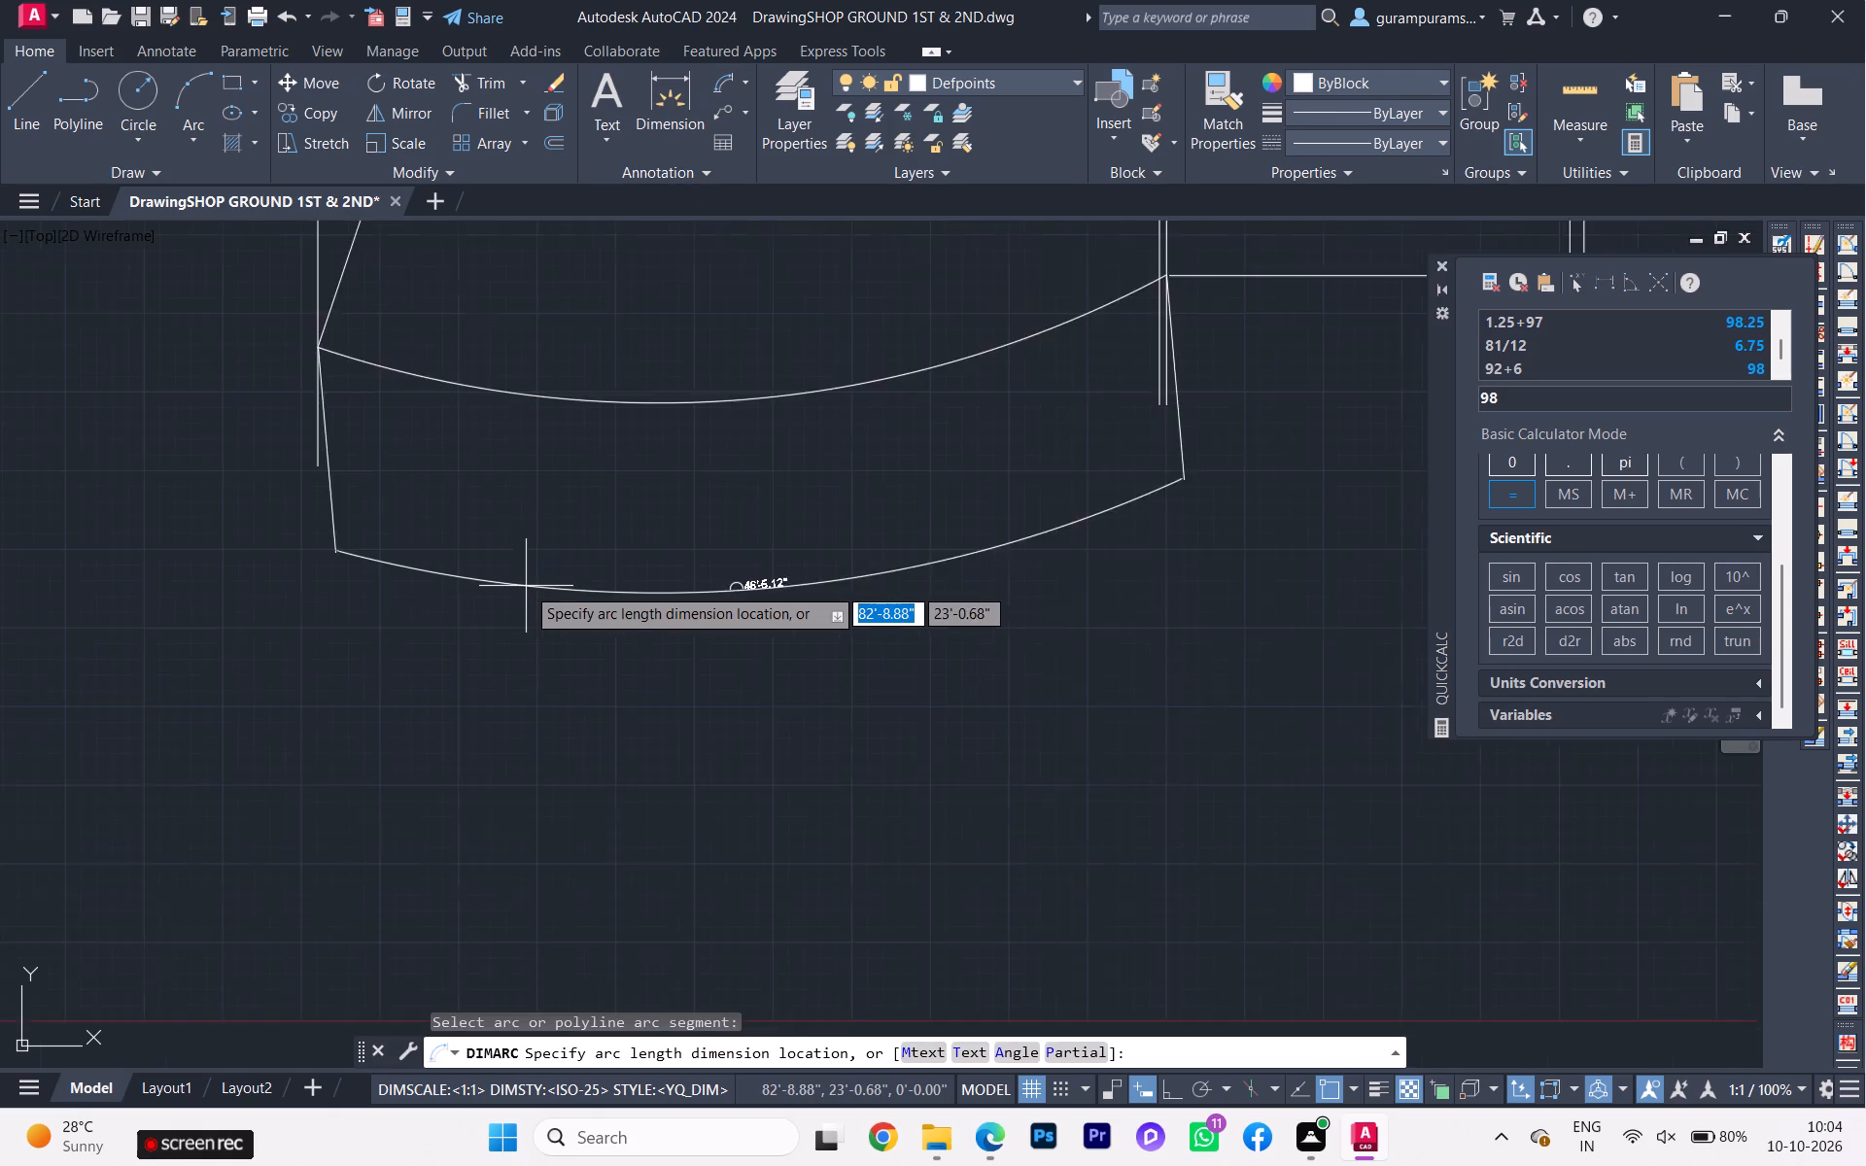
scroll(526, 586, "up", 1)
scroll(526, 587, "down", 2)
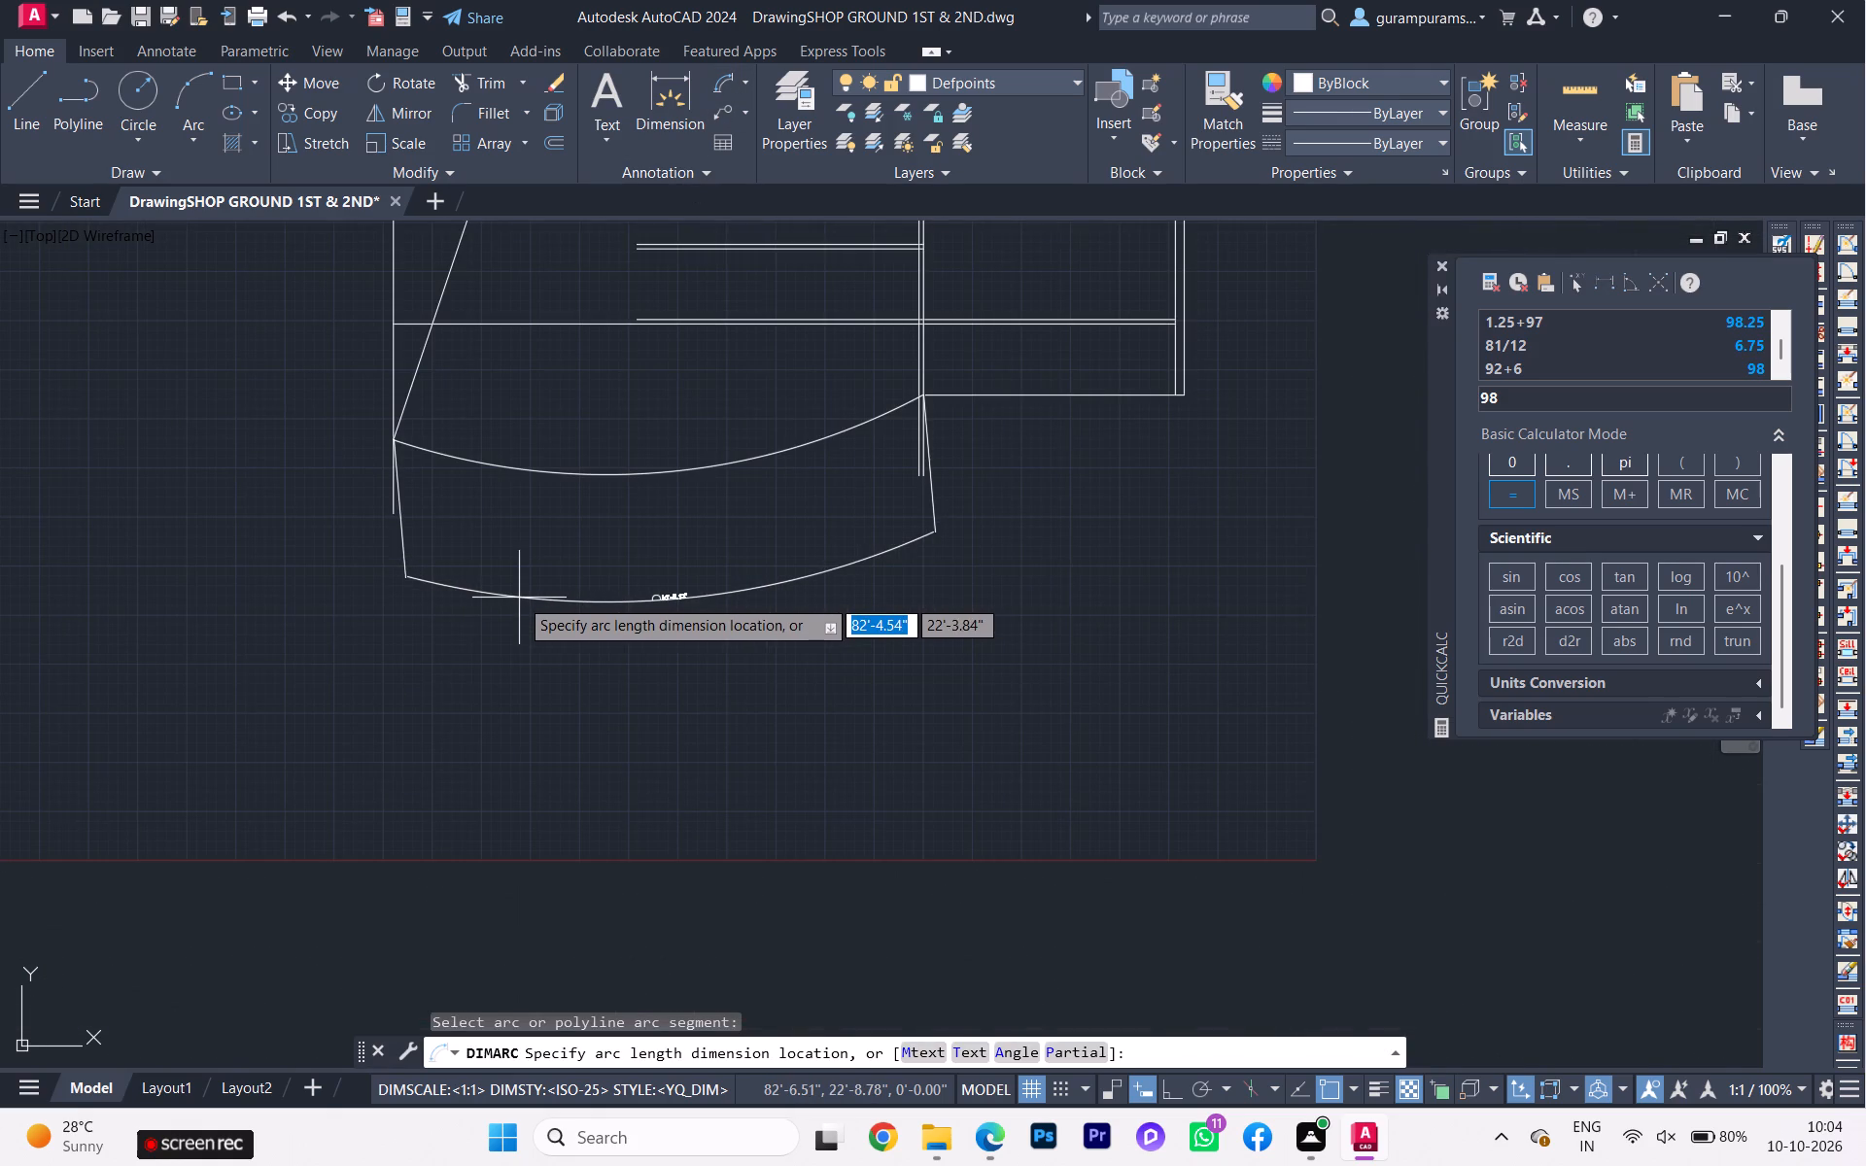
key("Escape")
Switch to the workbook PDF in Edge, examine the 1st and 2nd floor plan and the ground floor plan, and return to AutoCAD's southern terrace area.
scroll(524, 617, "down", 2)
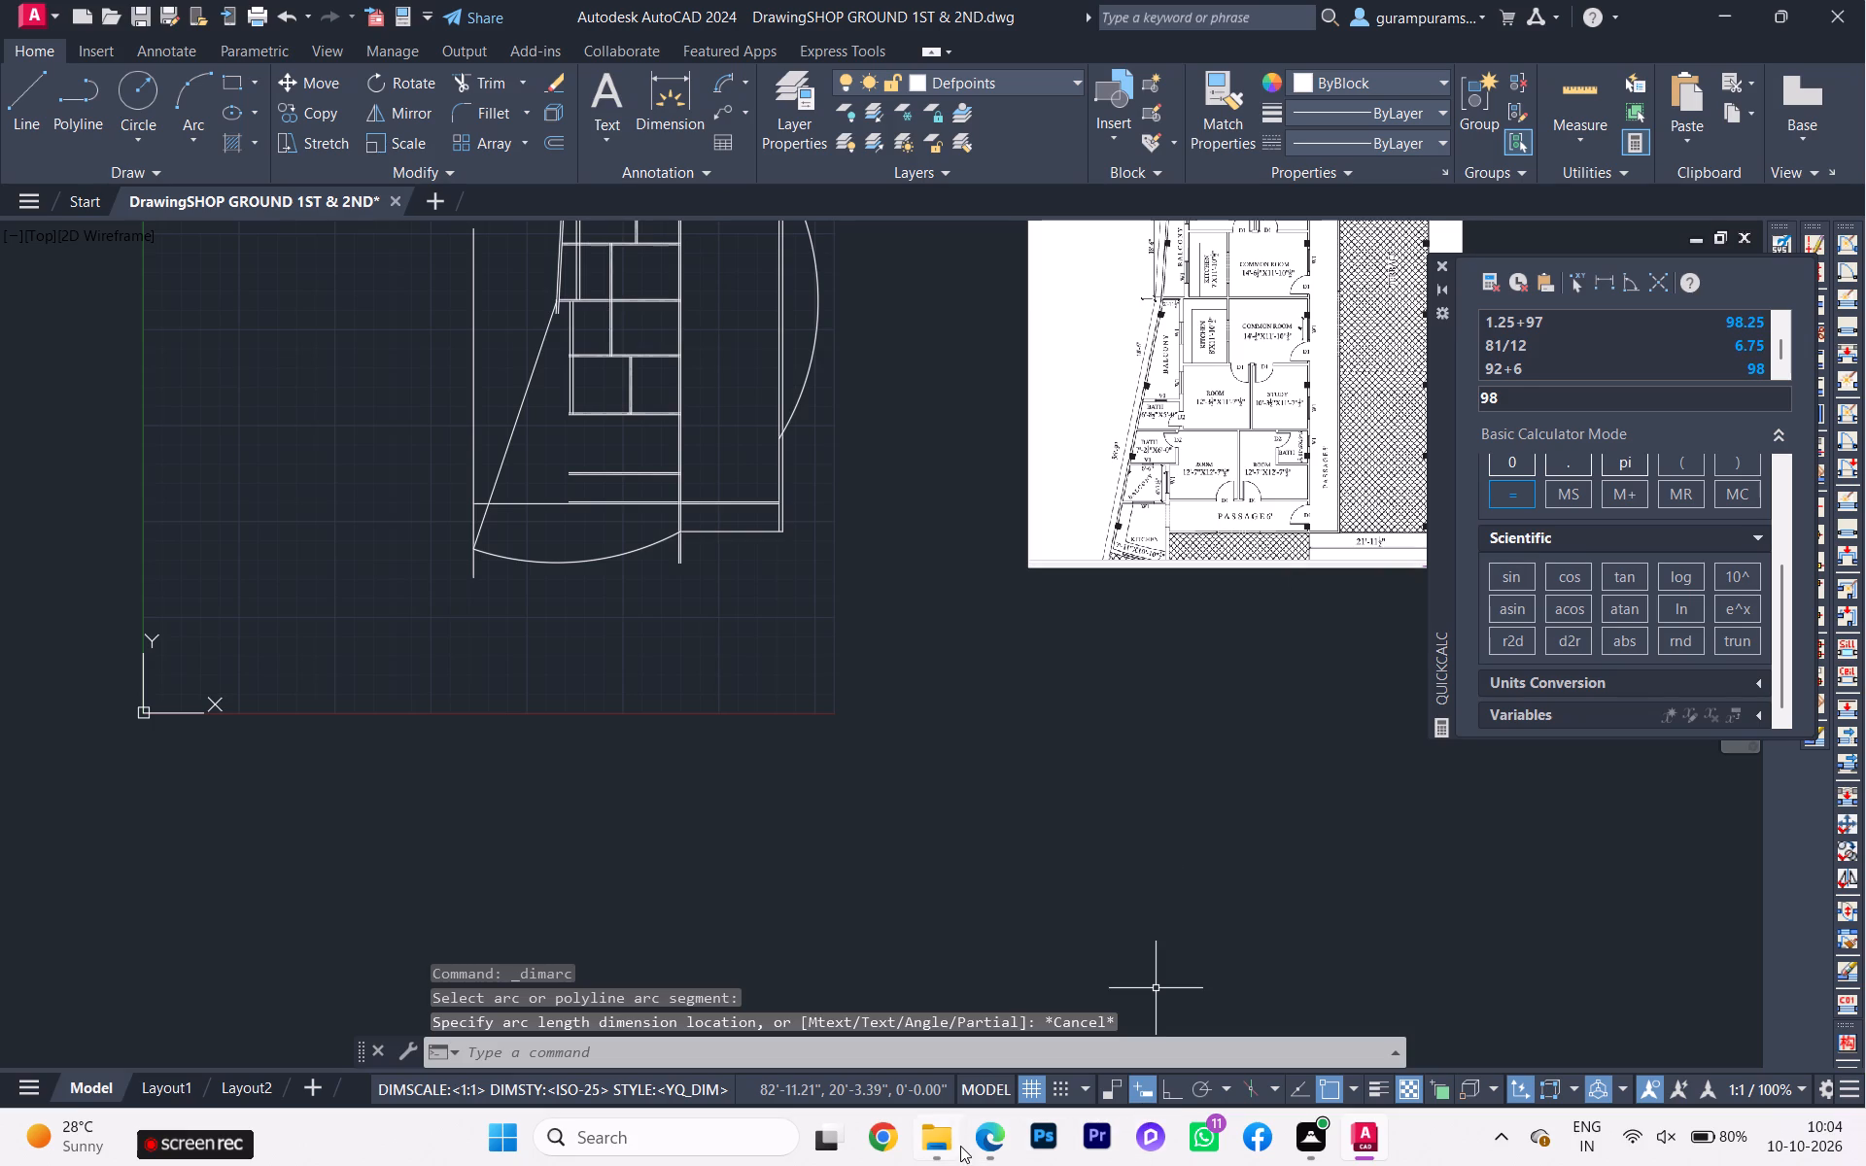
left_click(980, 1033)
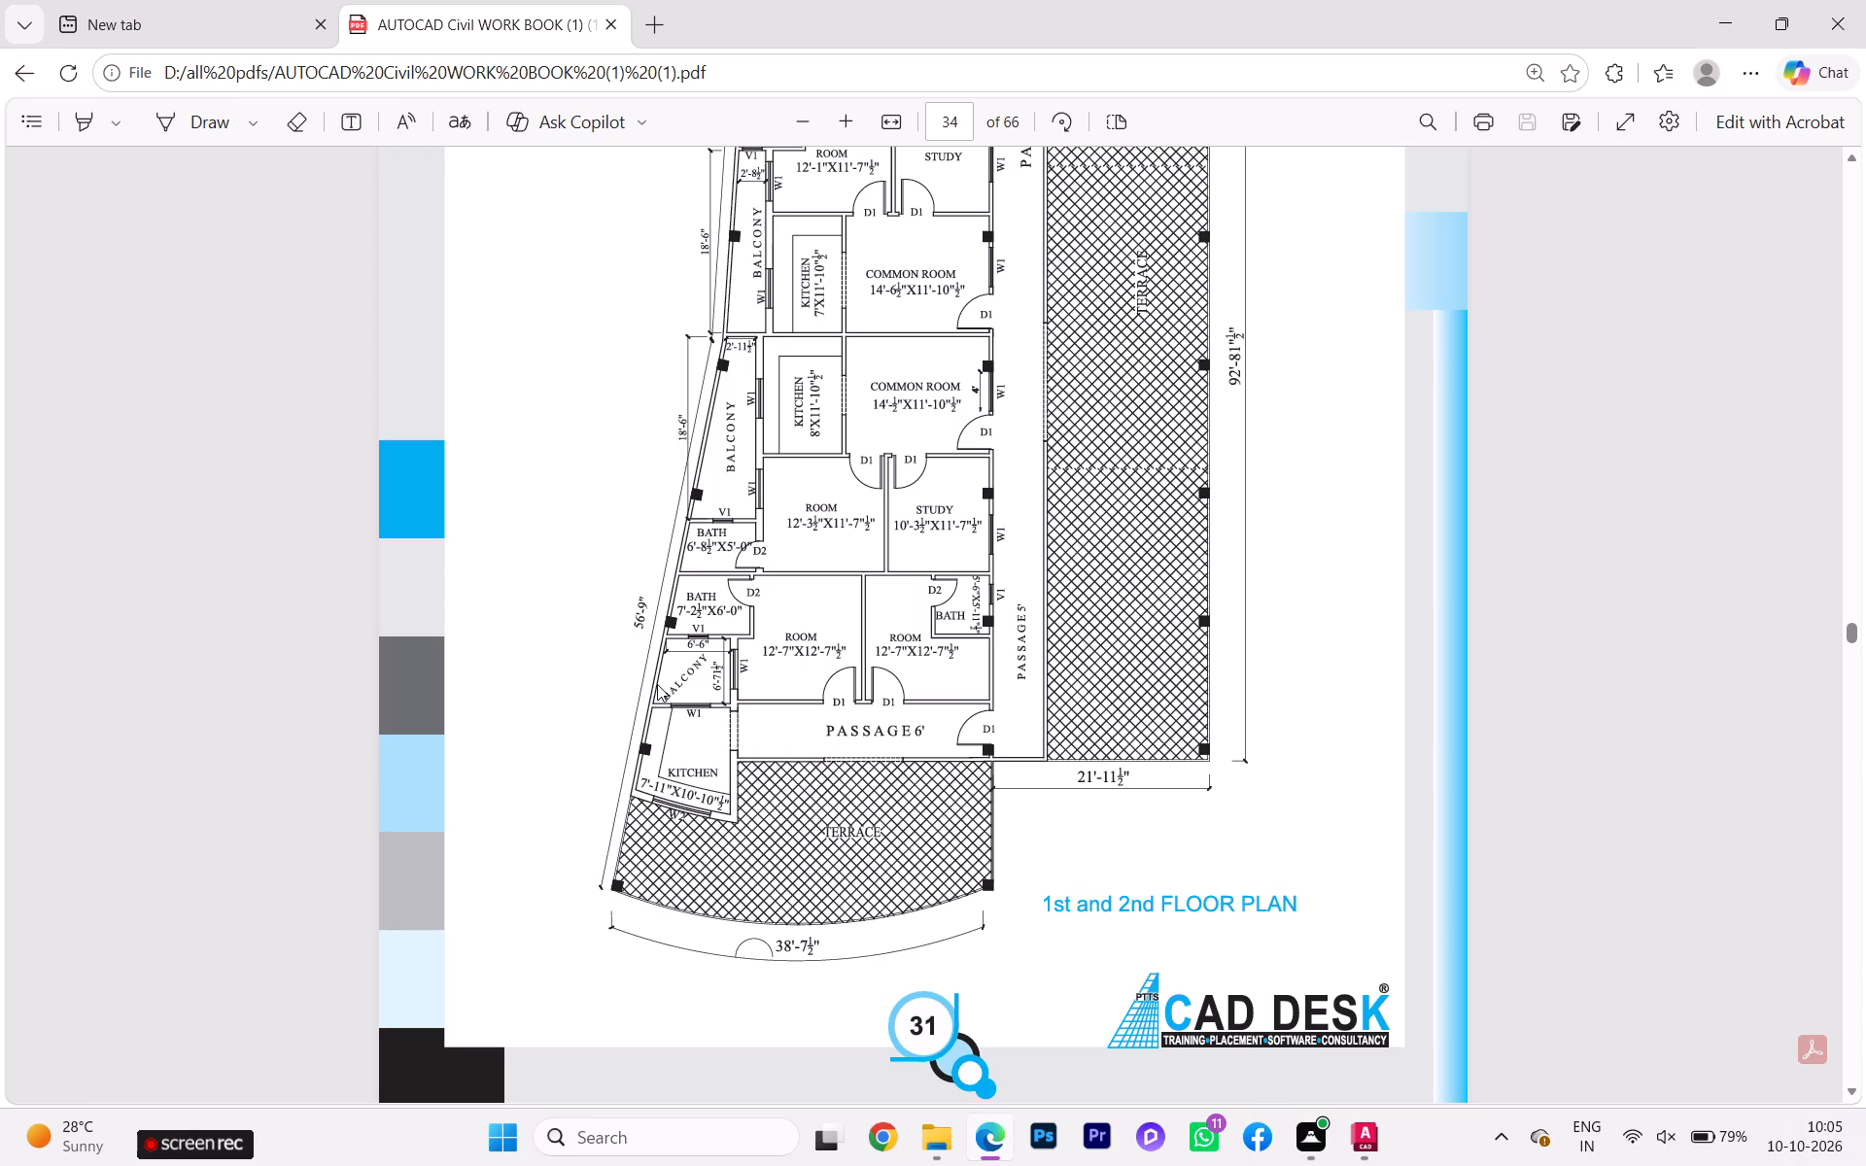
scroll(675, 686, "down", 3)
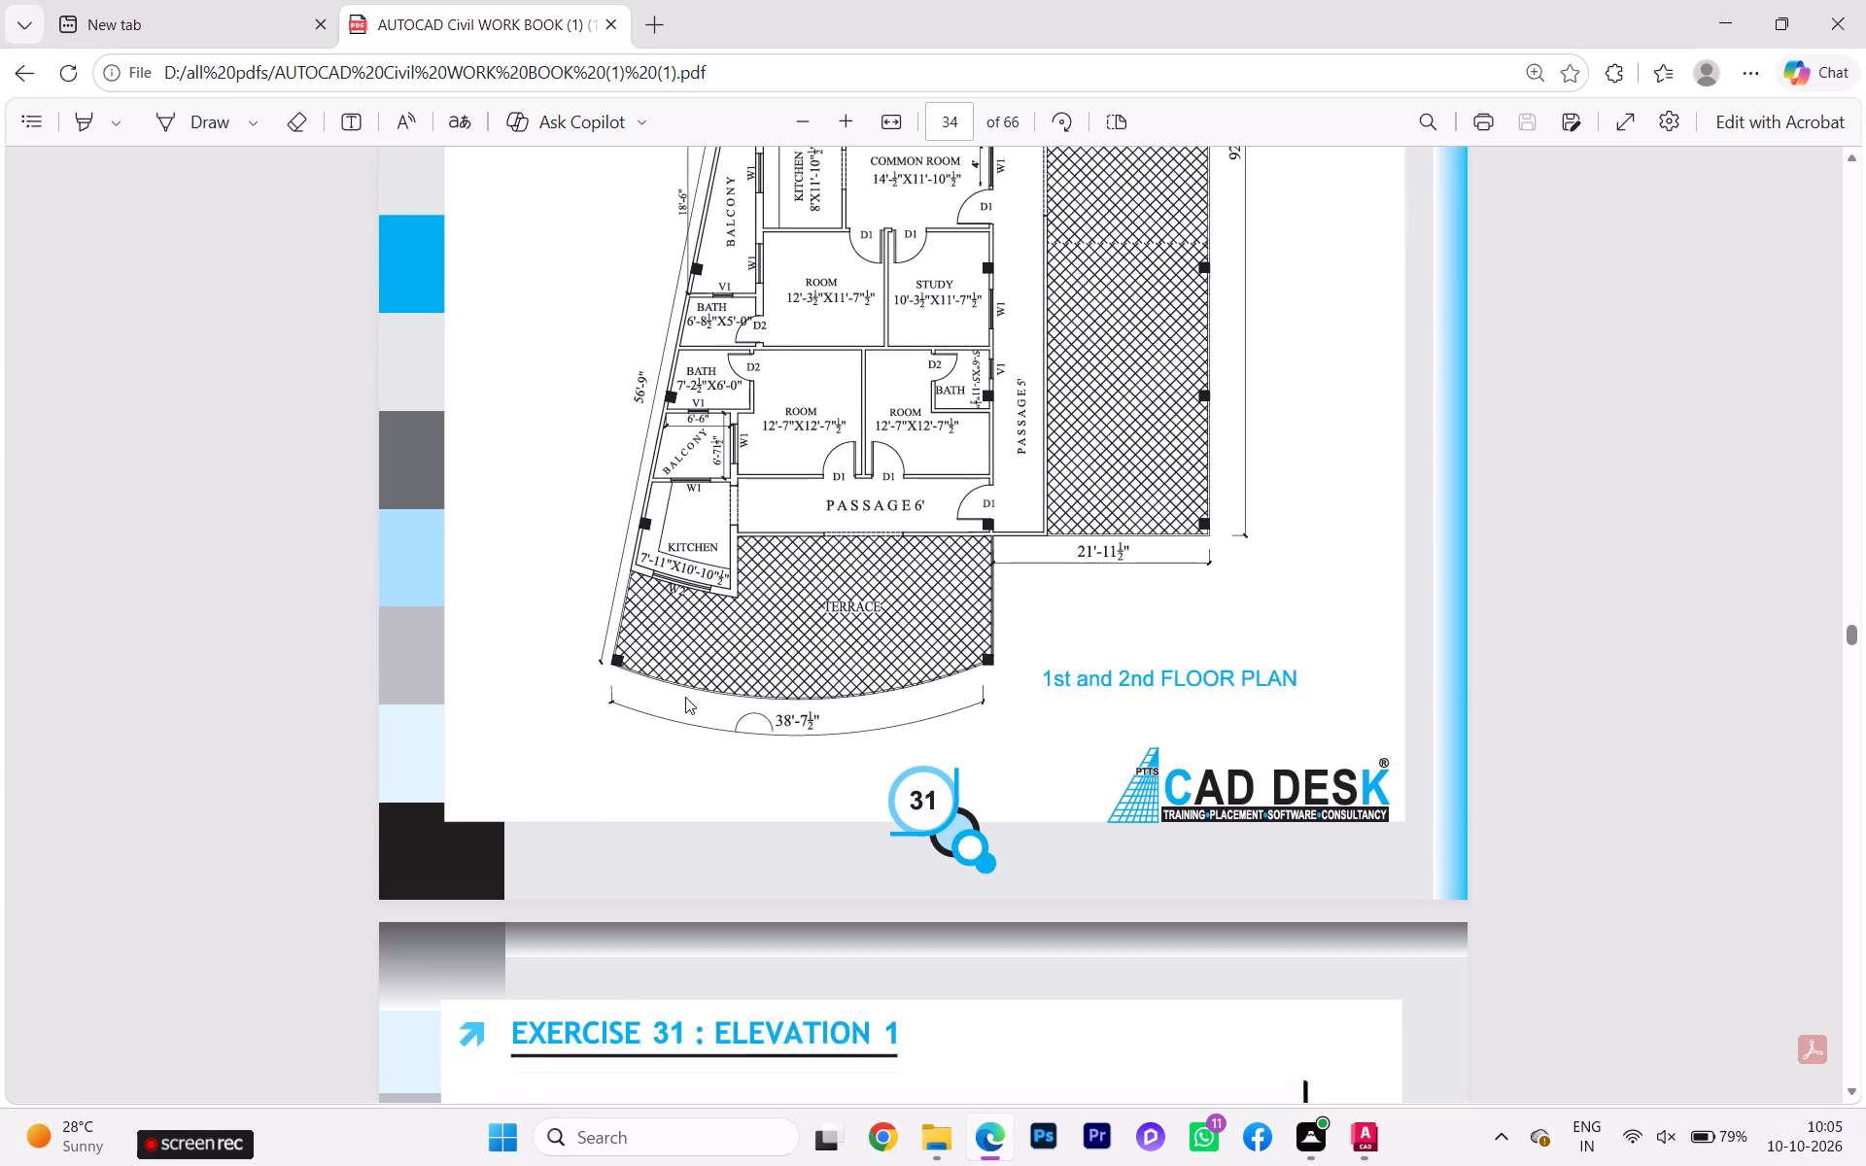
scroll(710, 601, "up", 10)
scroll(710, 447, "up", 2)
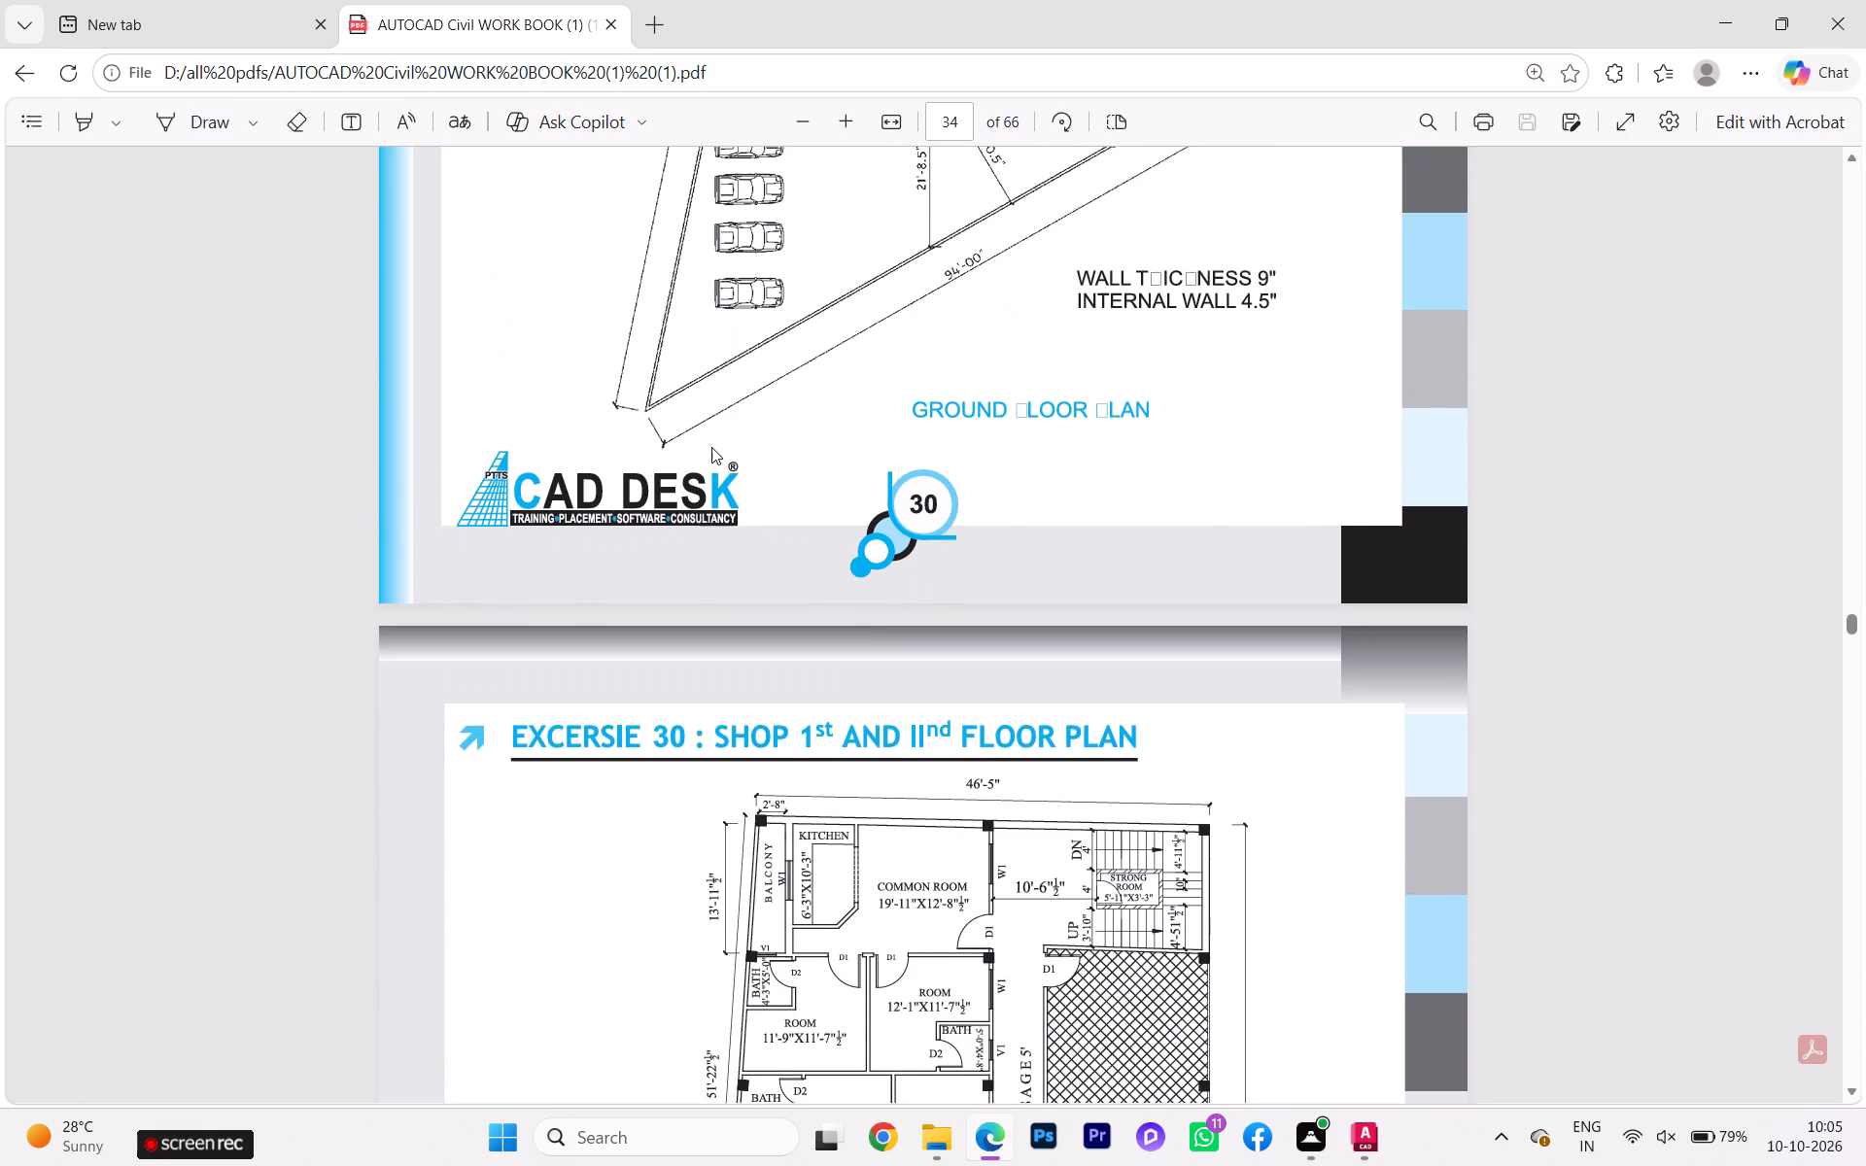
scroll(716, 465, "down", 4)
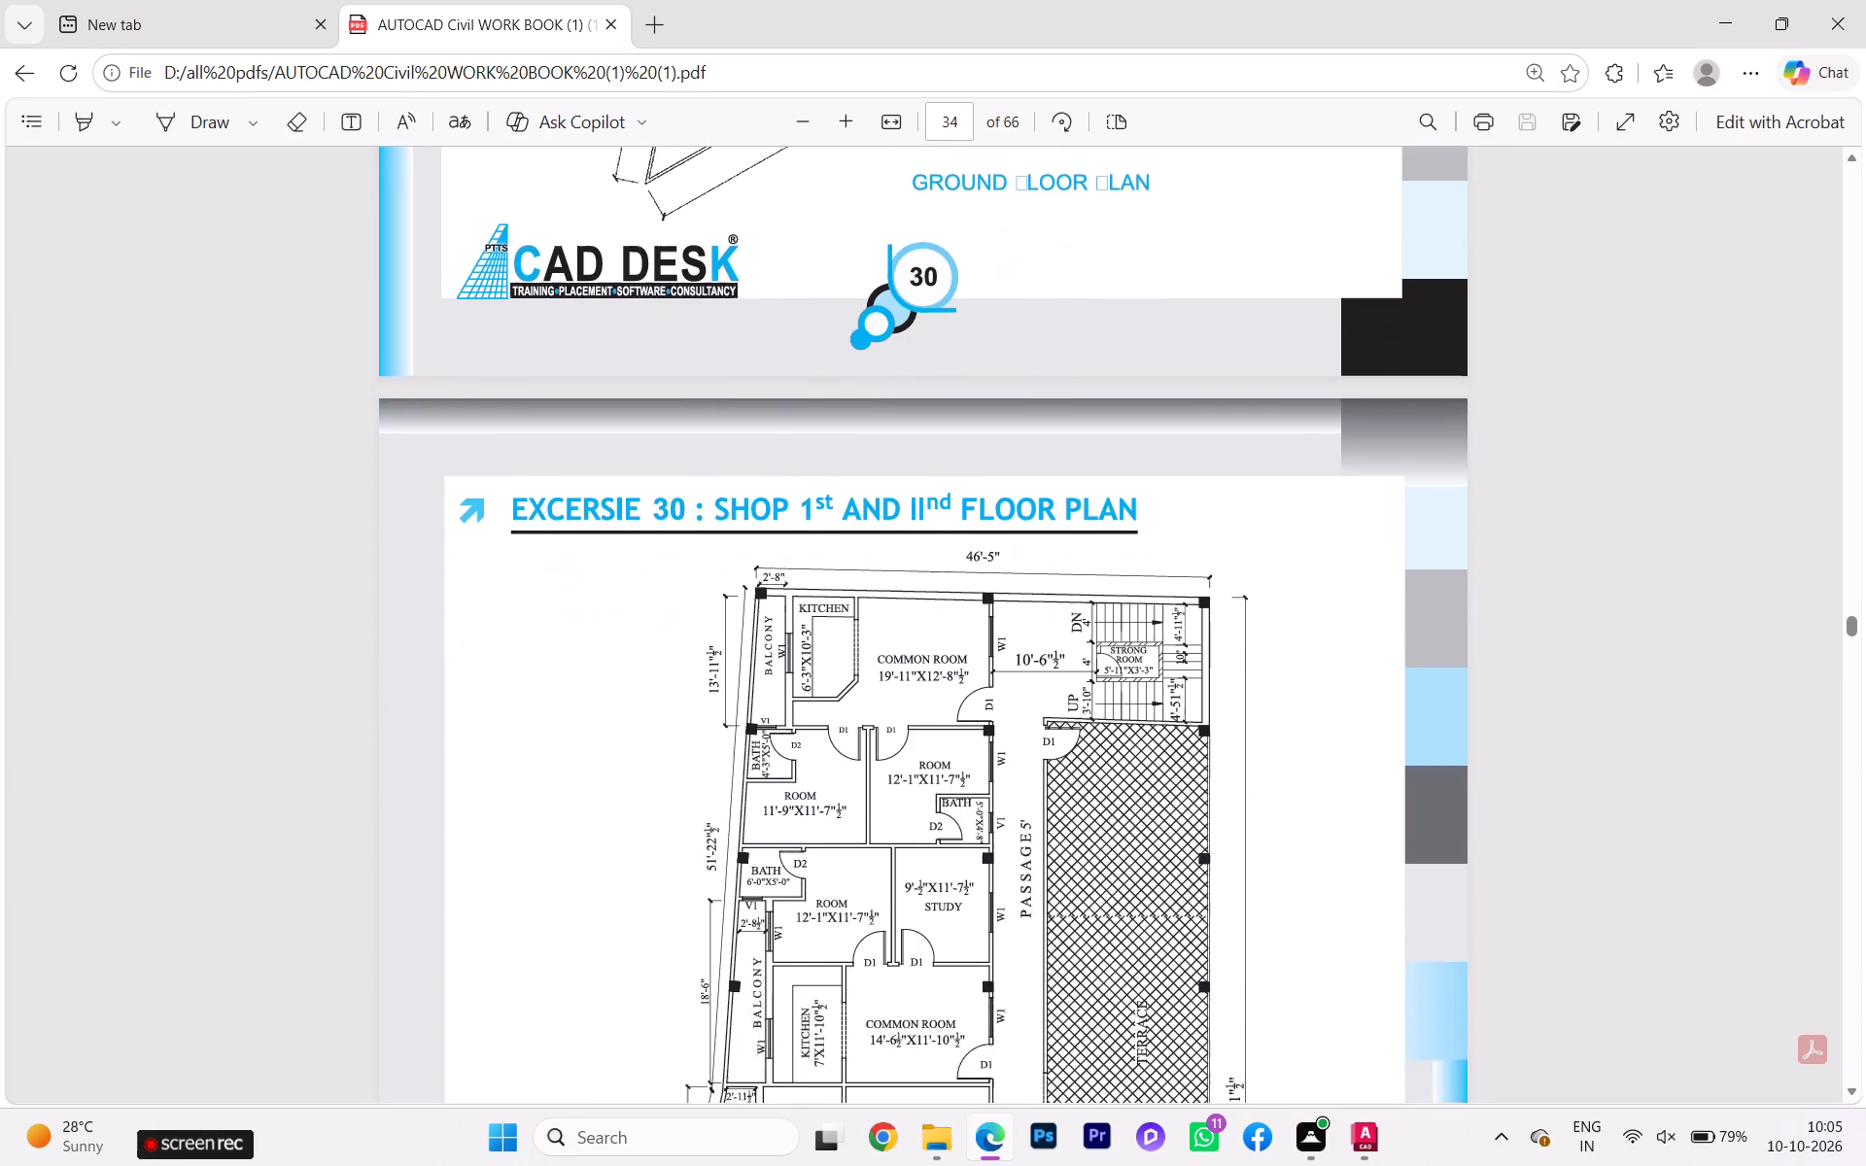
scroll(713, 477, "down", 4)
scroll(712, 480, "up", 1)
scroll(712, 480, "down", 1)
scroll(712, 481, "up", 4)
scroll(705, 461, "down", 1)
scroll(705, 460, "up", 2)
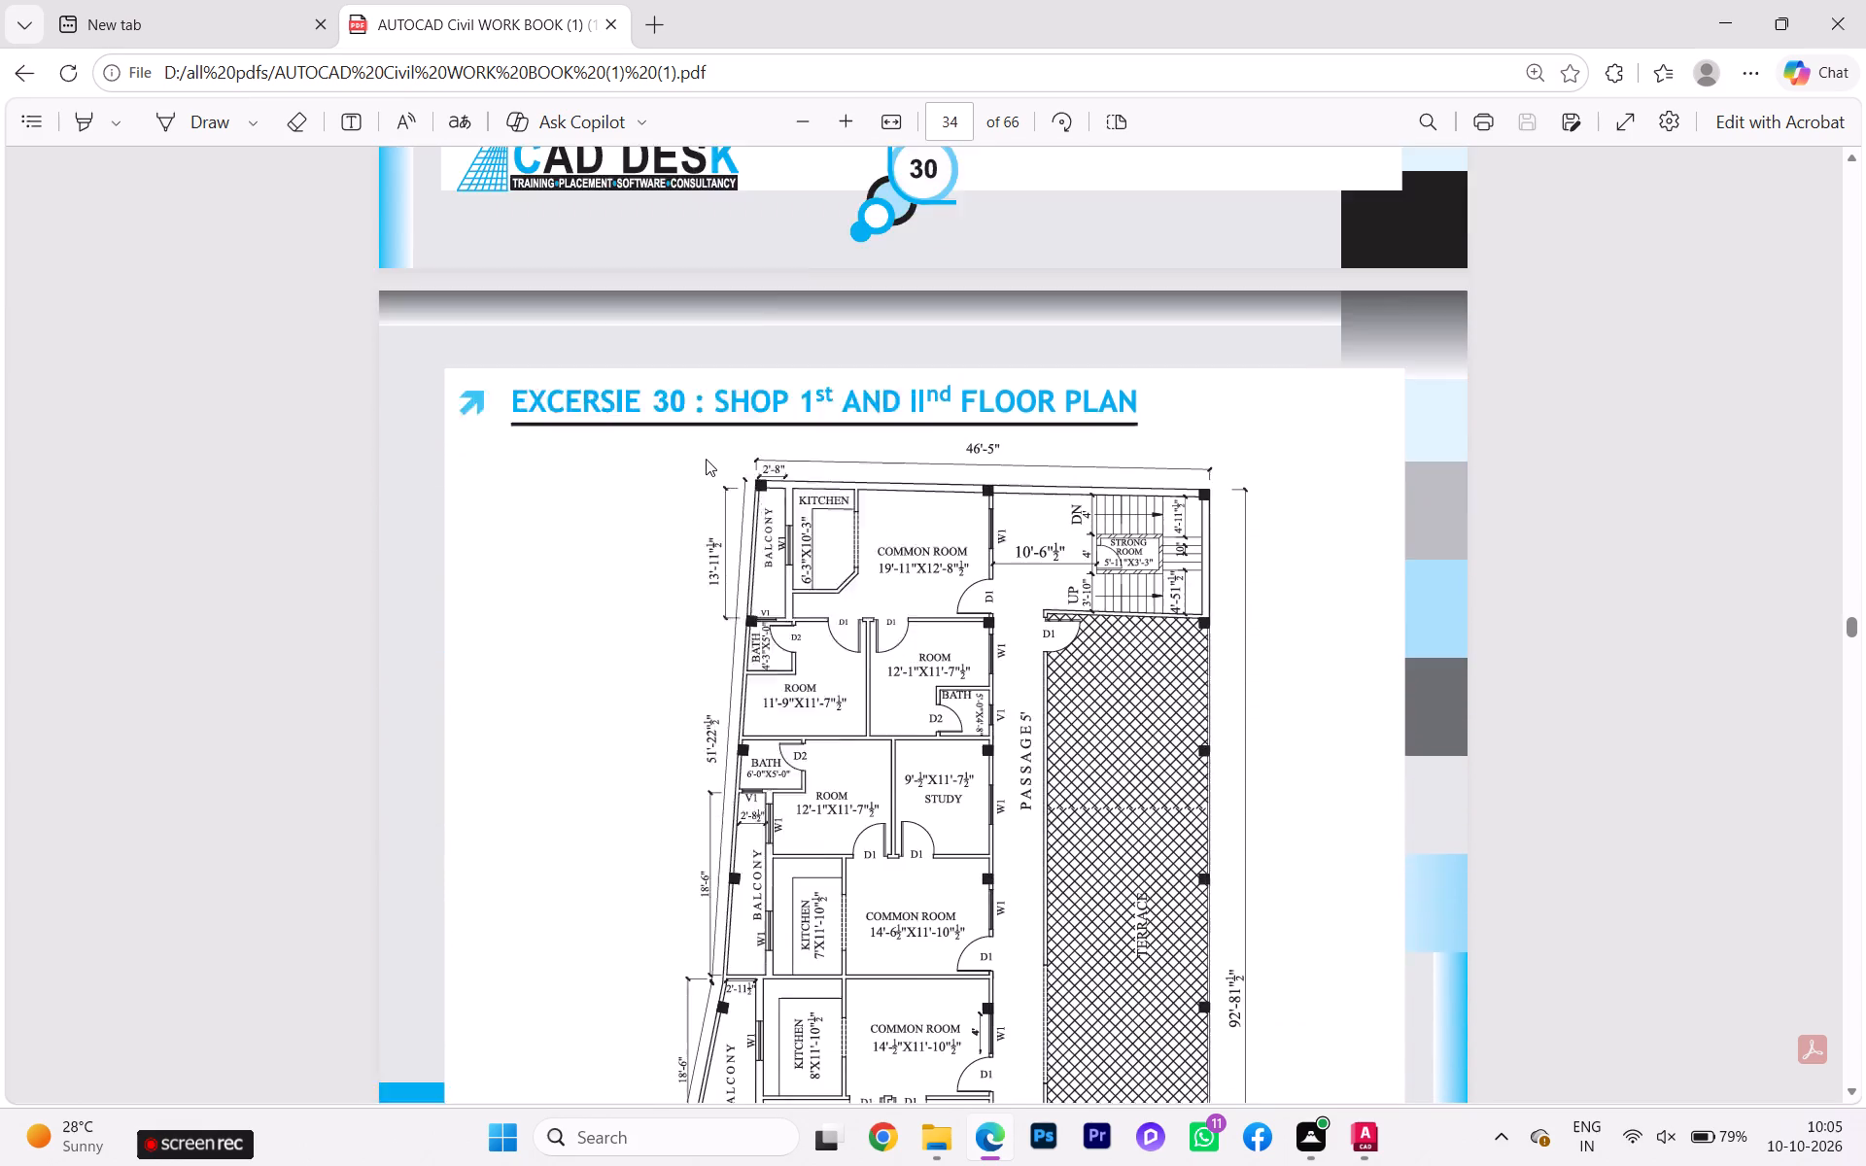
scroll(706, 459, "down", 1)
scroll(706, 459, "up", 3)
scroll(706, 459, "down", 1)
scroll(706, 459, "up", 5)
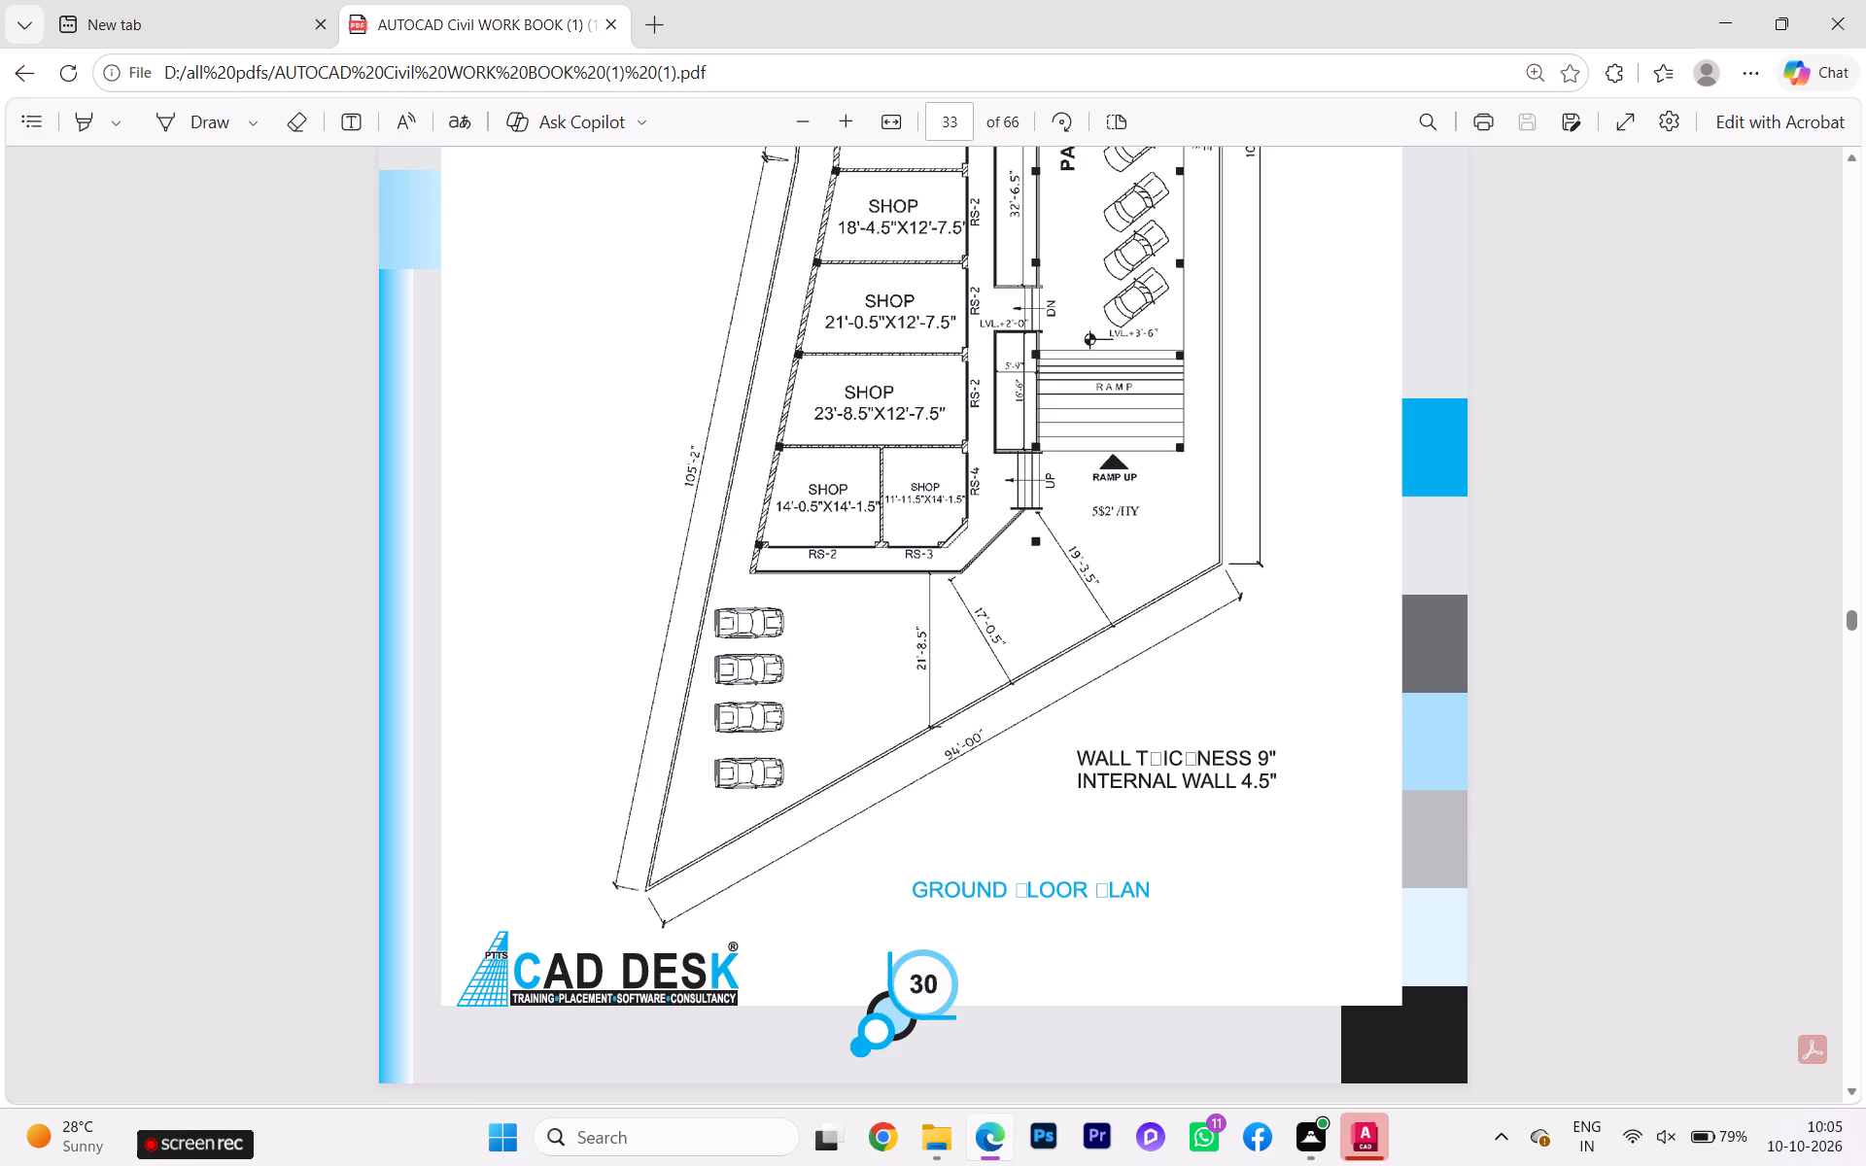
scroll(944, 504, "up", 3)
scroll(950, 495, "down", 10)
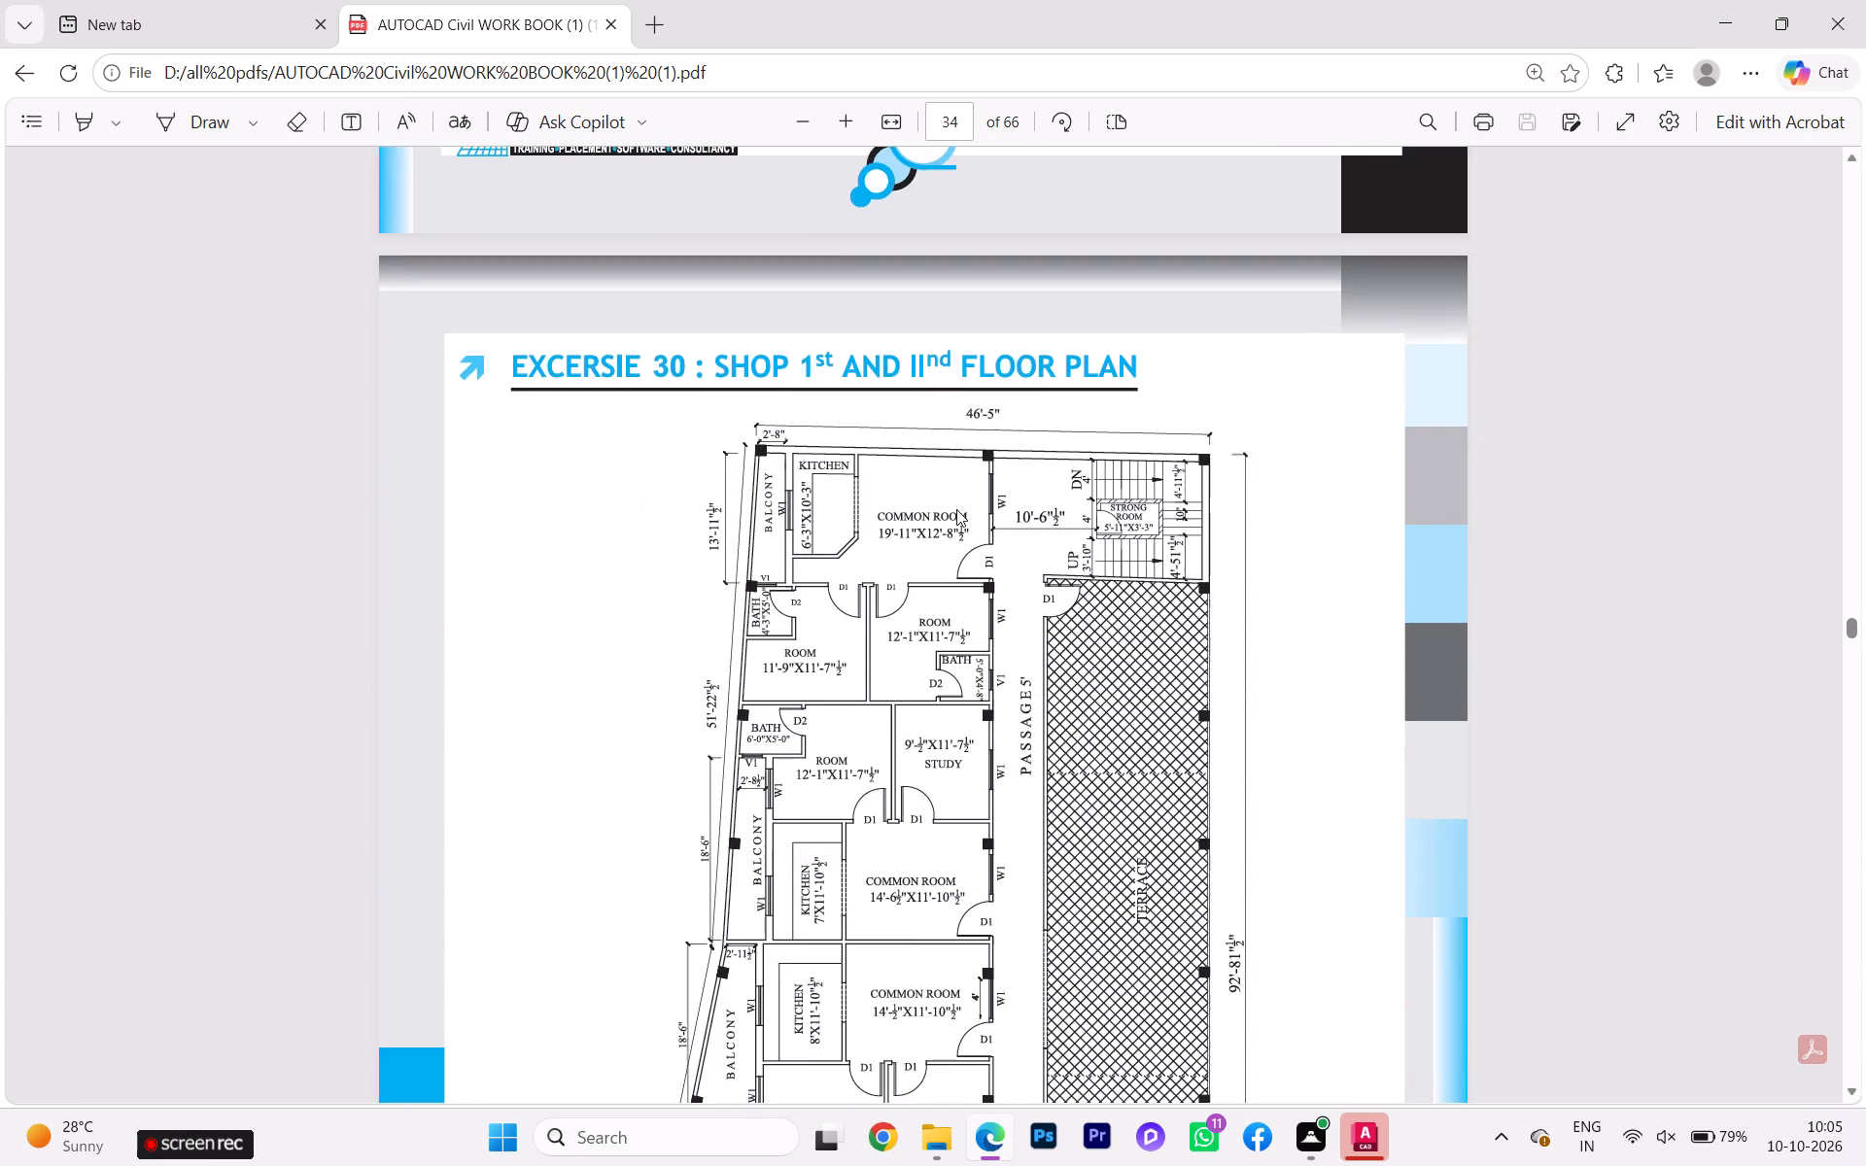
scroll(958, 512, "down", 5)
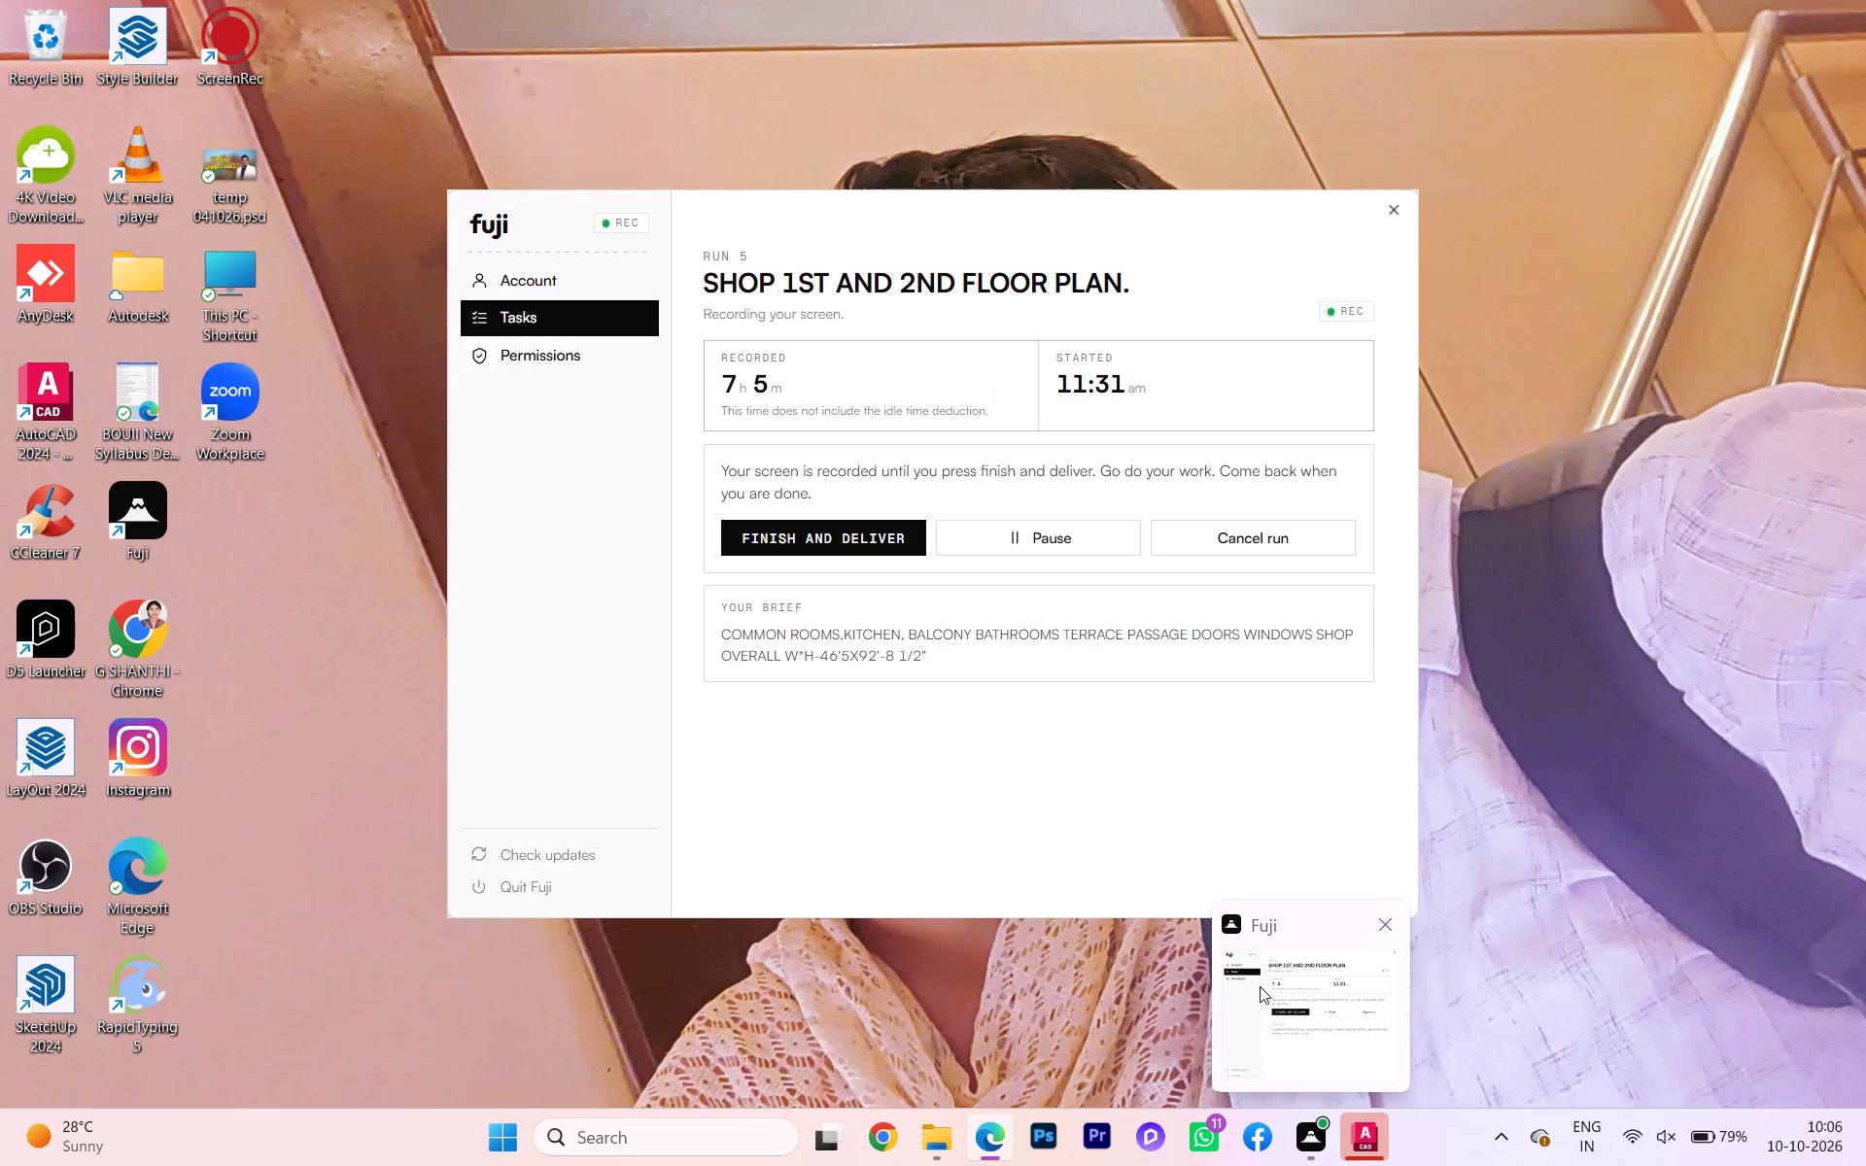
left_click(1327, 1015)
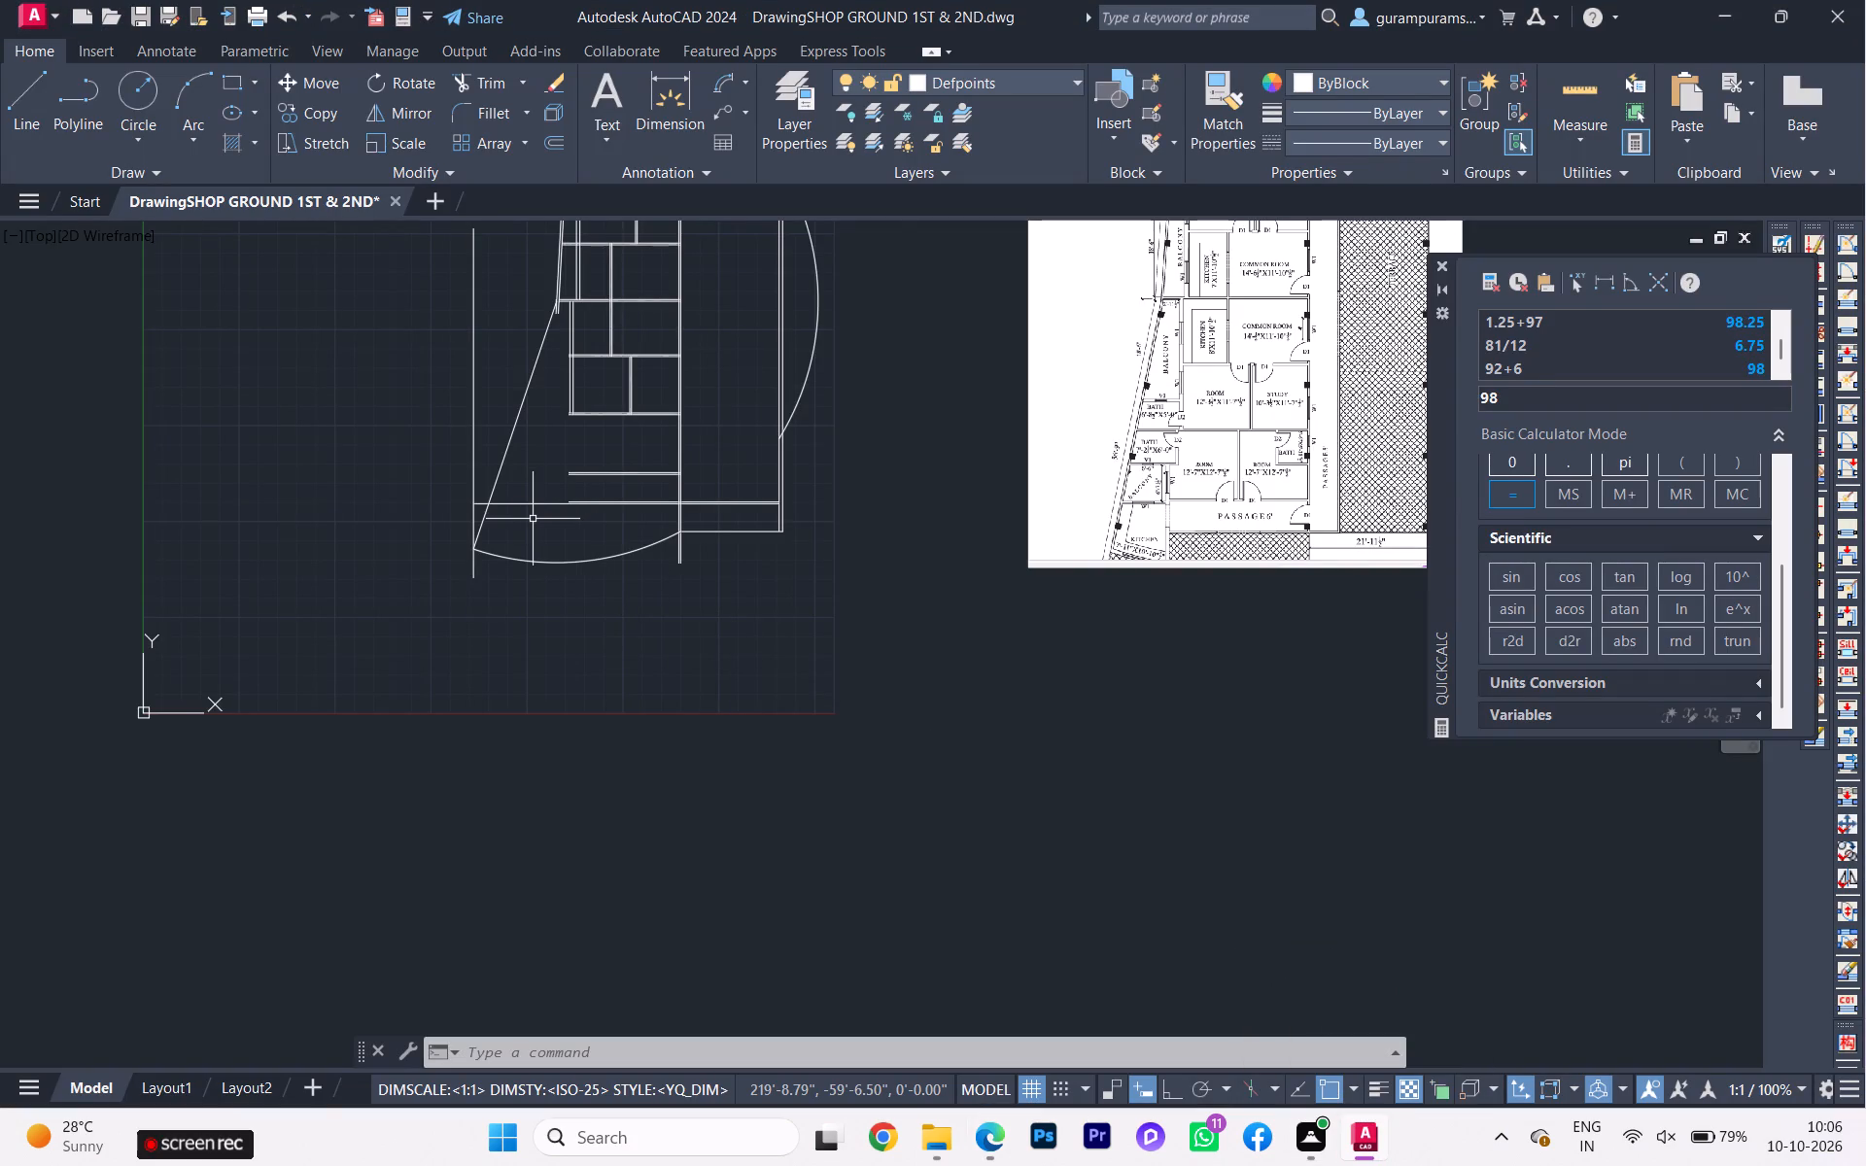
scroll(556, 492, "up", 2)
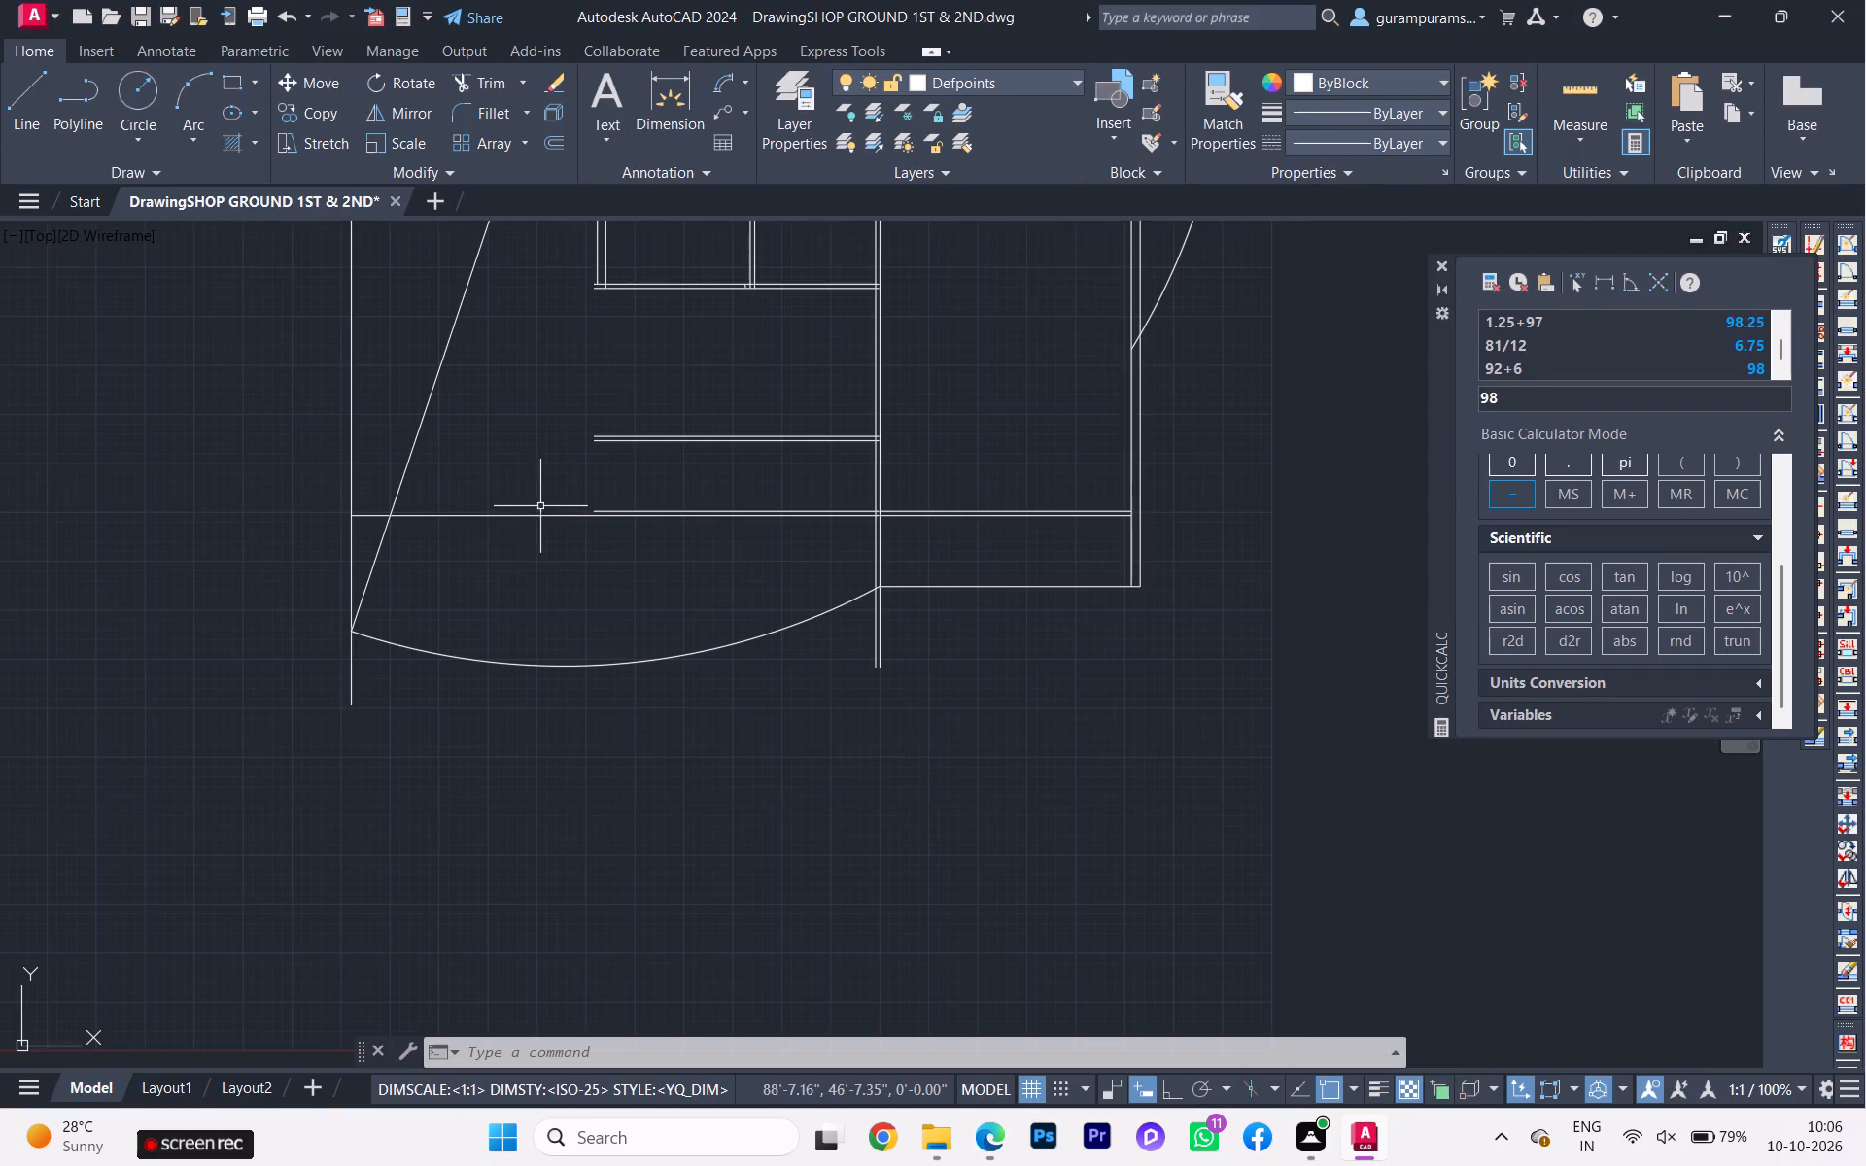
Extend the southern passage's wall lines west: the lower wall's upper line to the vertical guide, the upper wall pair to the slanted line.
scroll(490, 522, "down", 1)
scroll(538, 503, "up", 2)
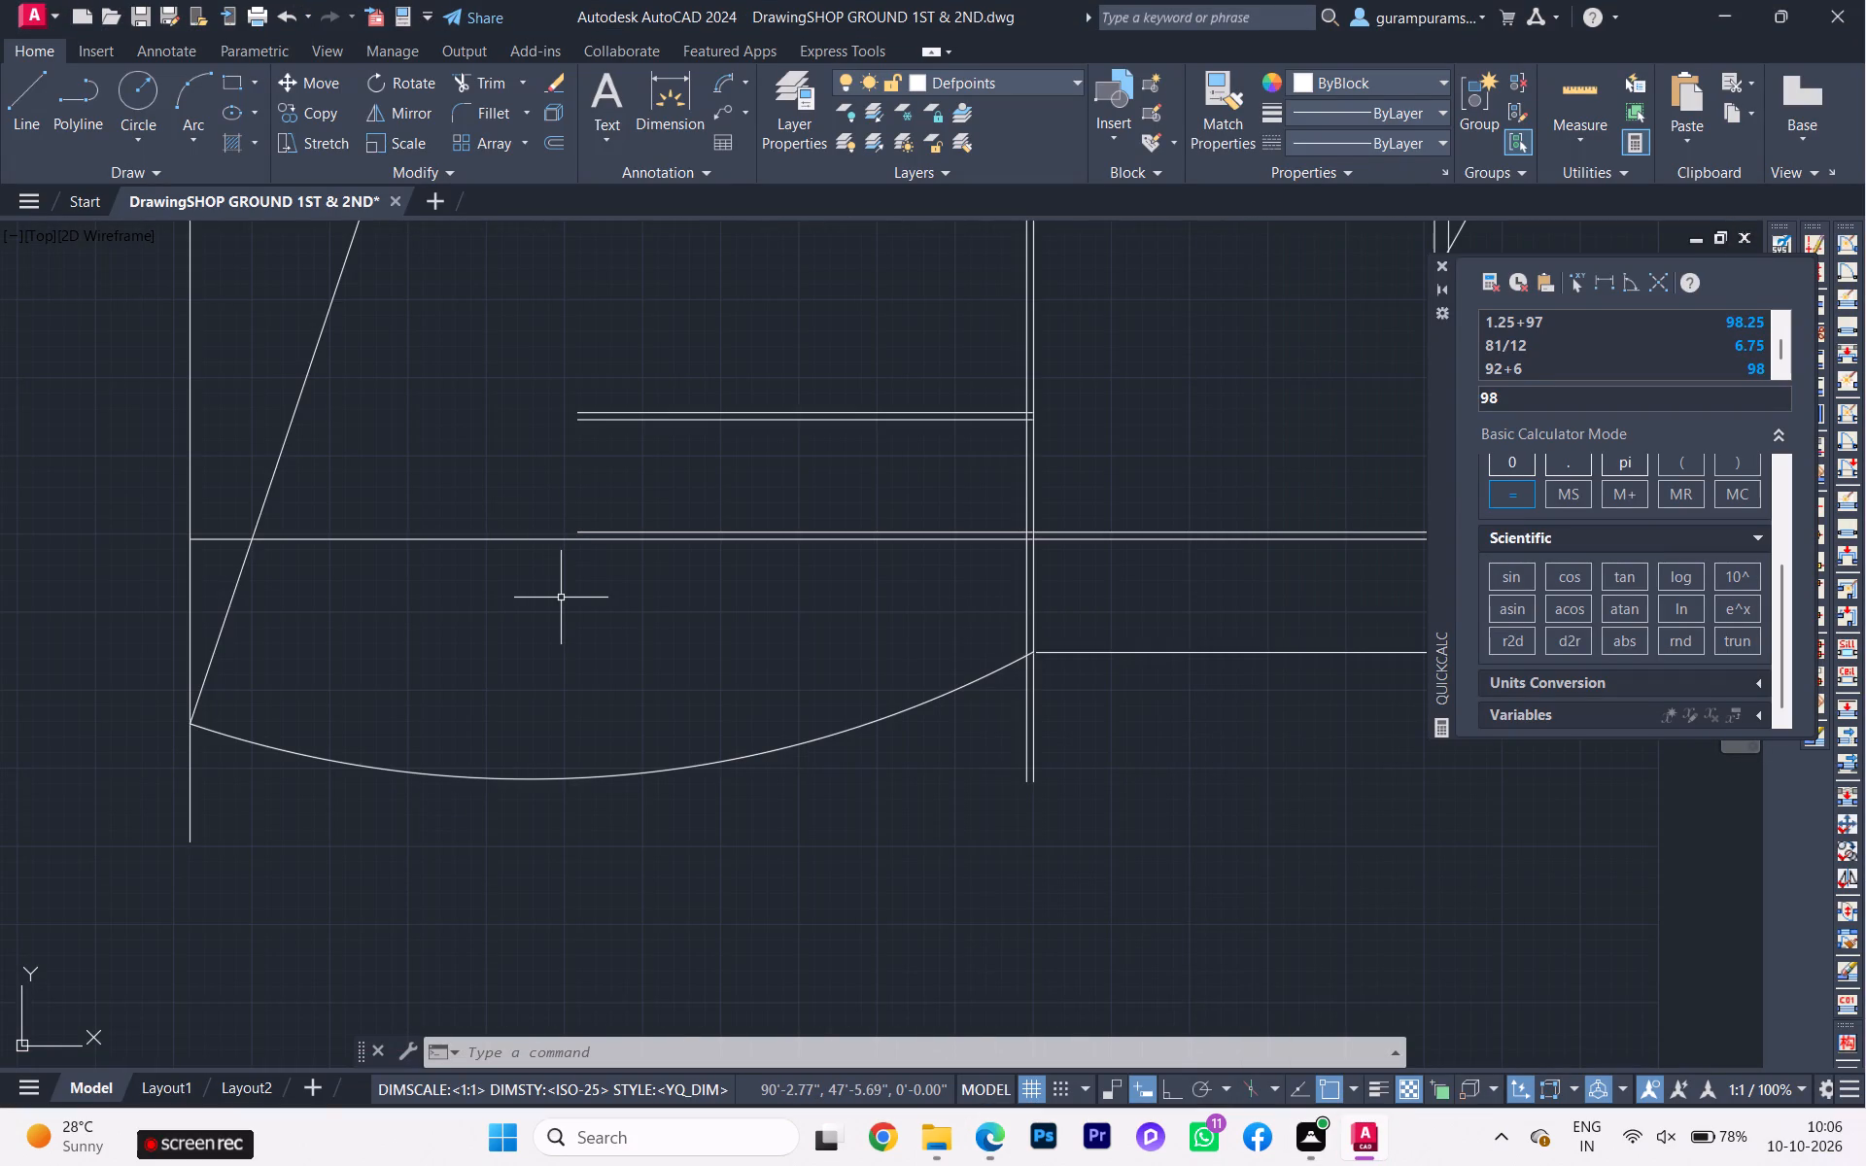
key("e")
key("c")
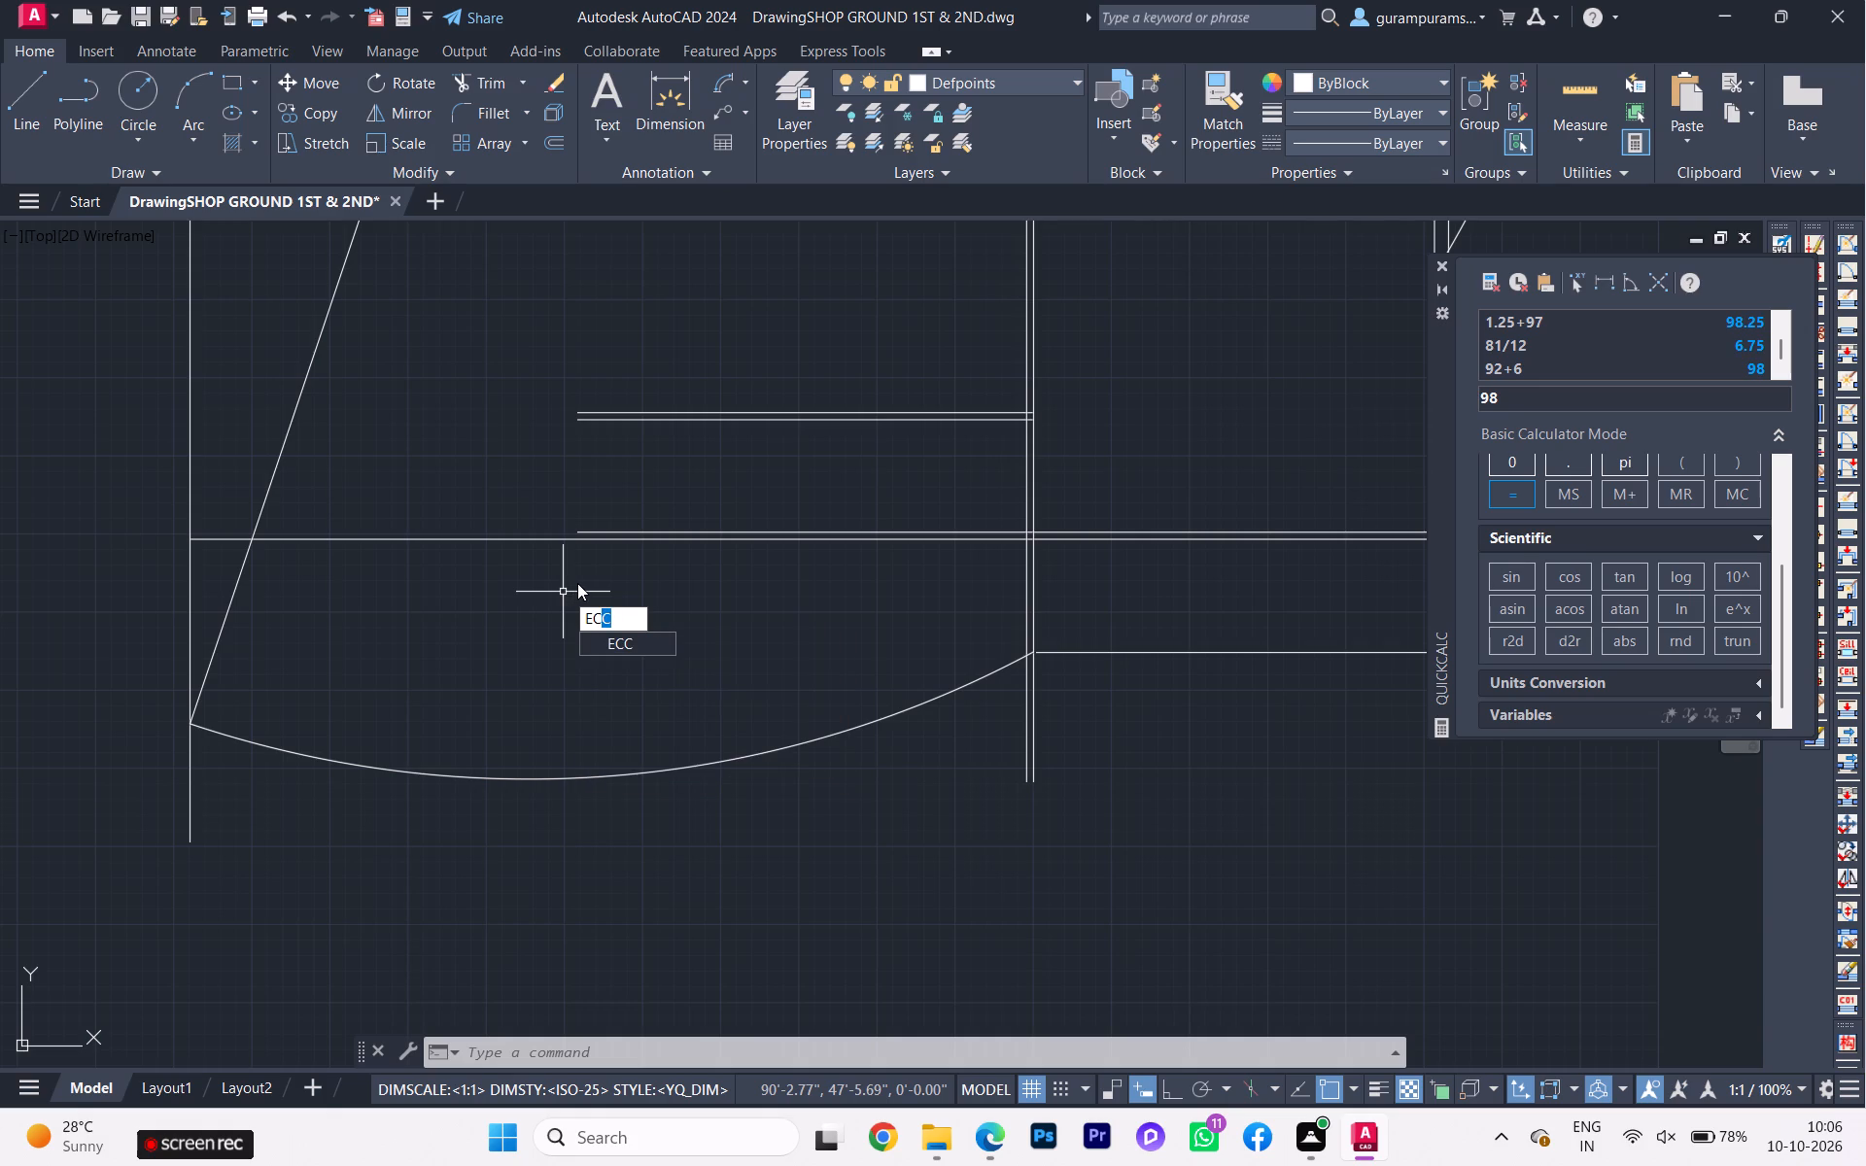
key("BackSpace")
key("BackSpace")
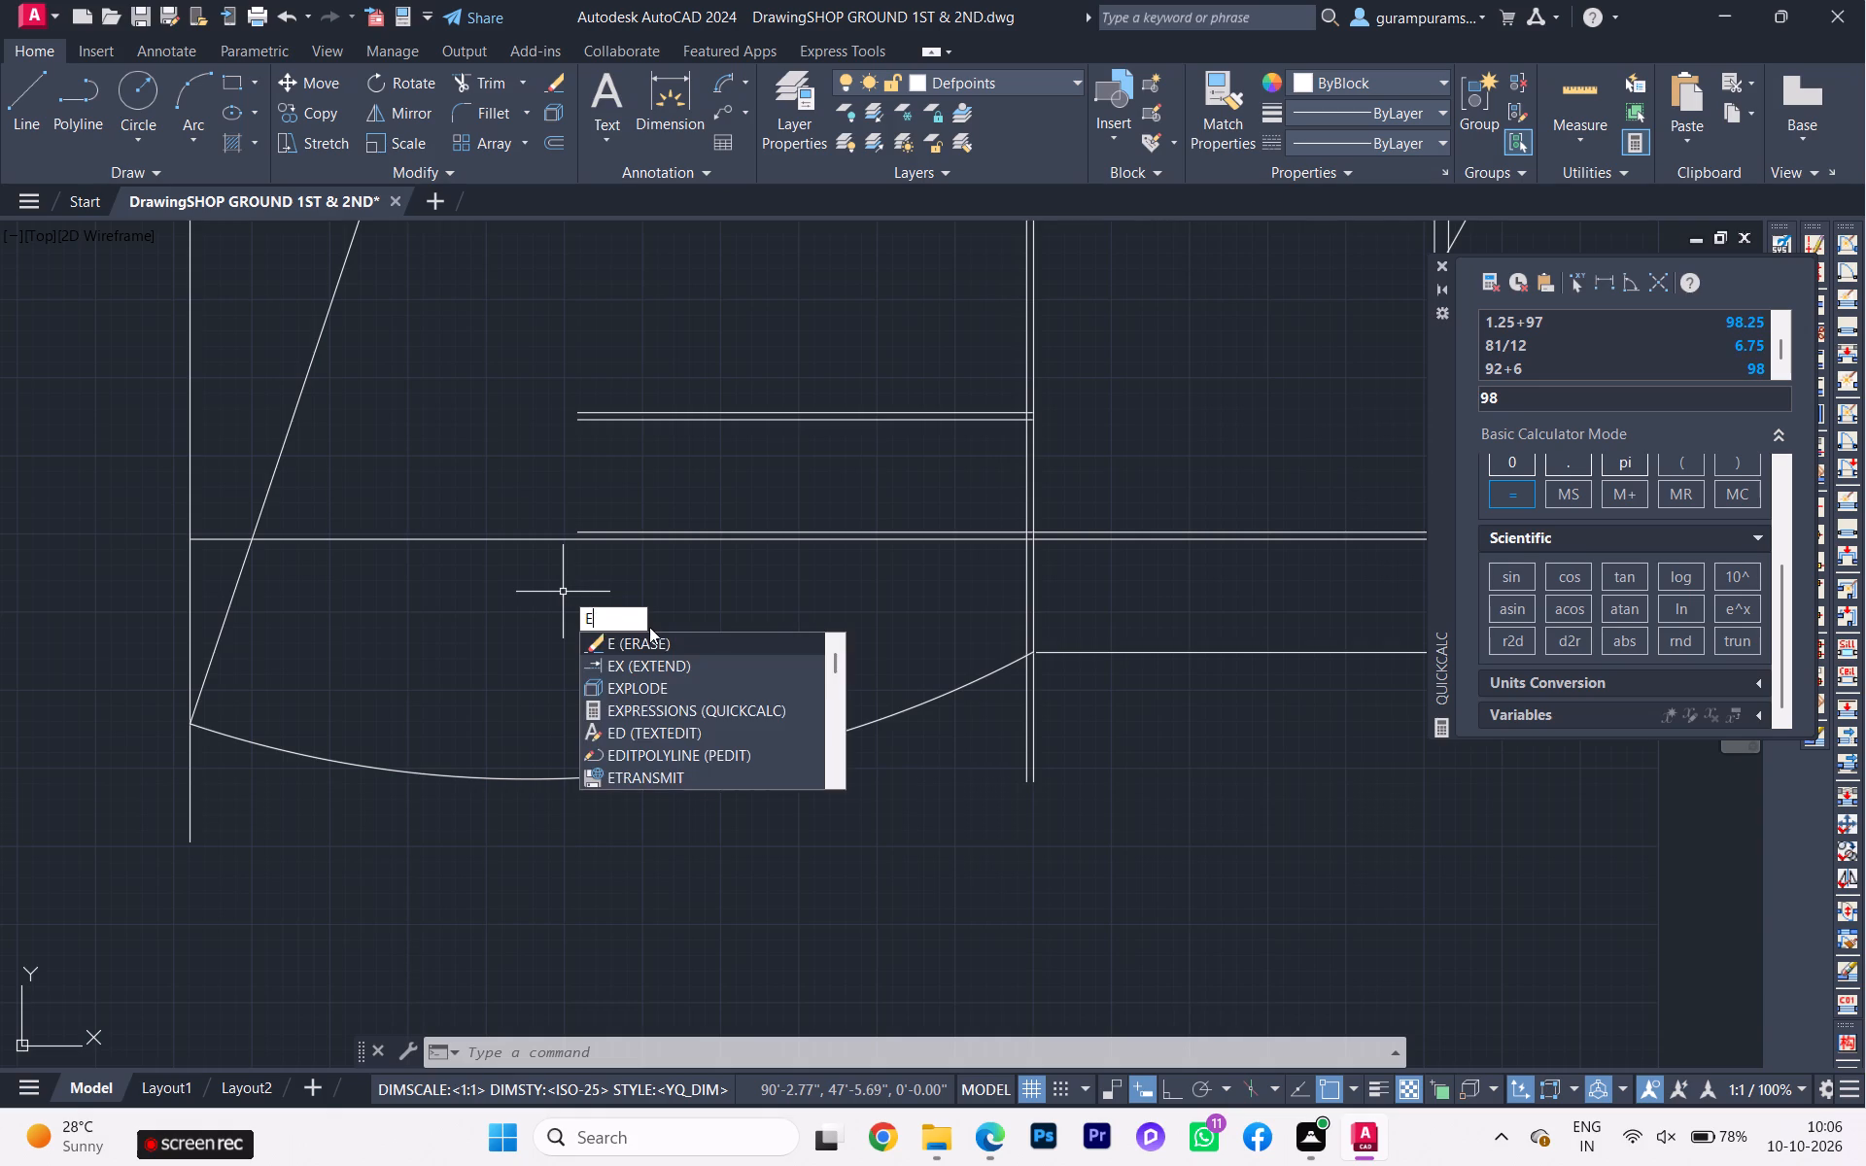
key("x")
left_click(706, 635)
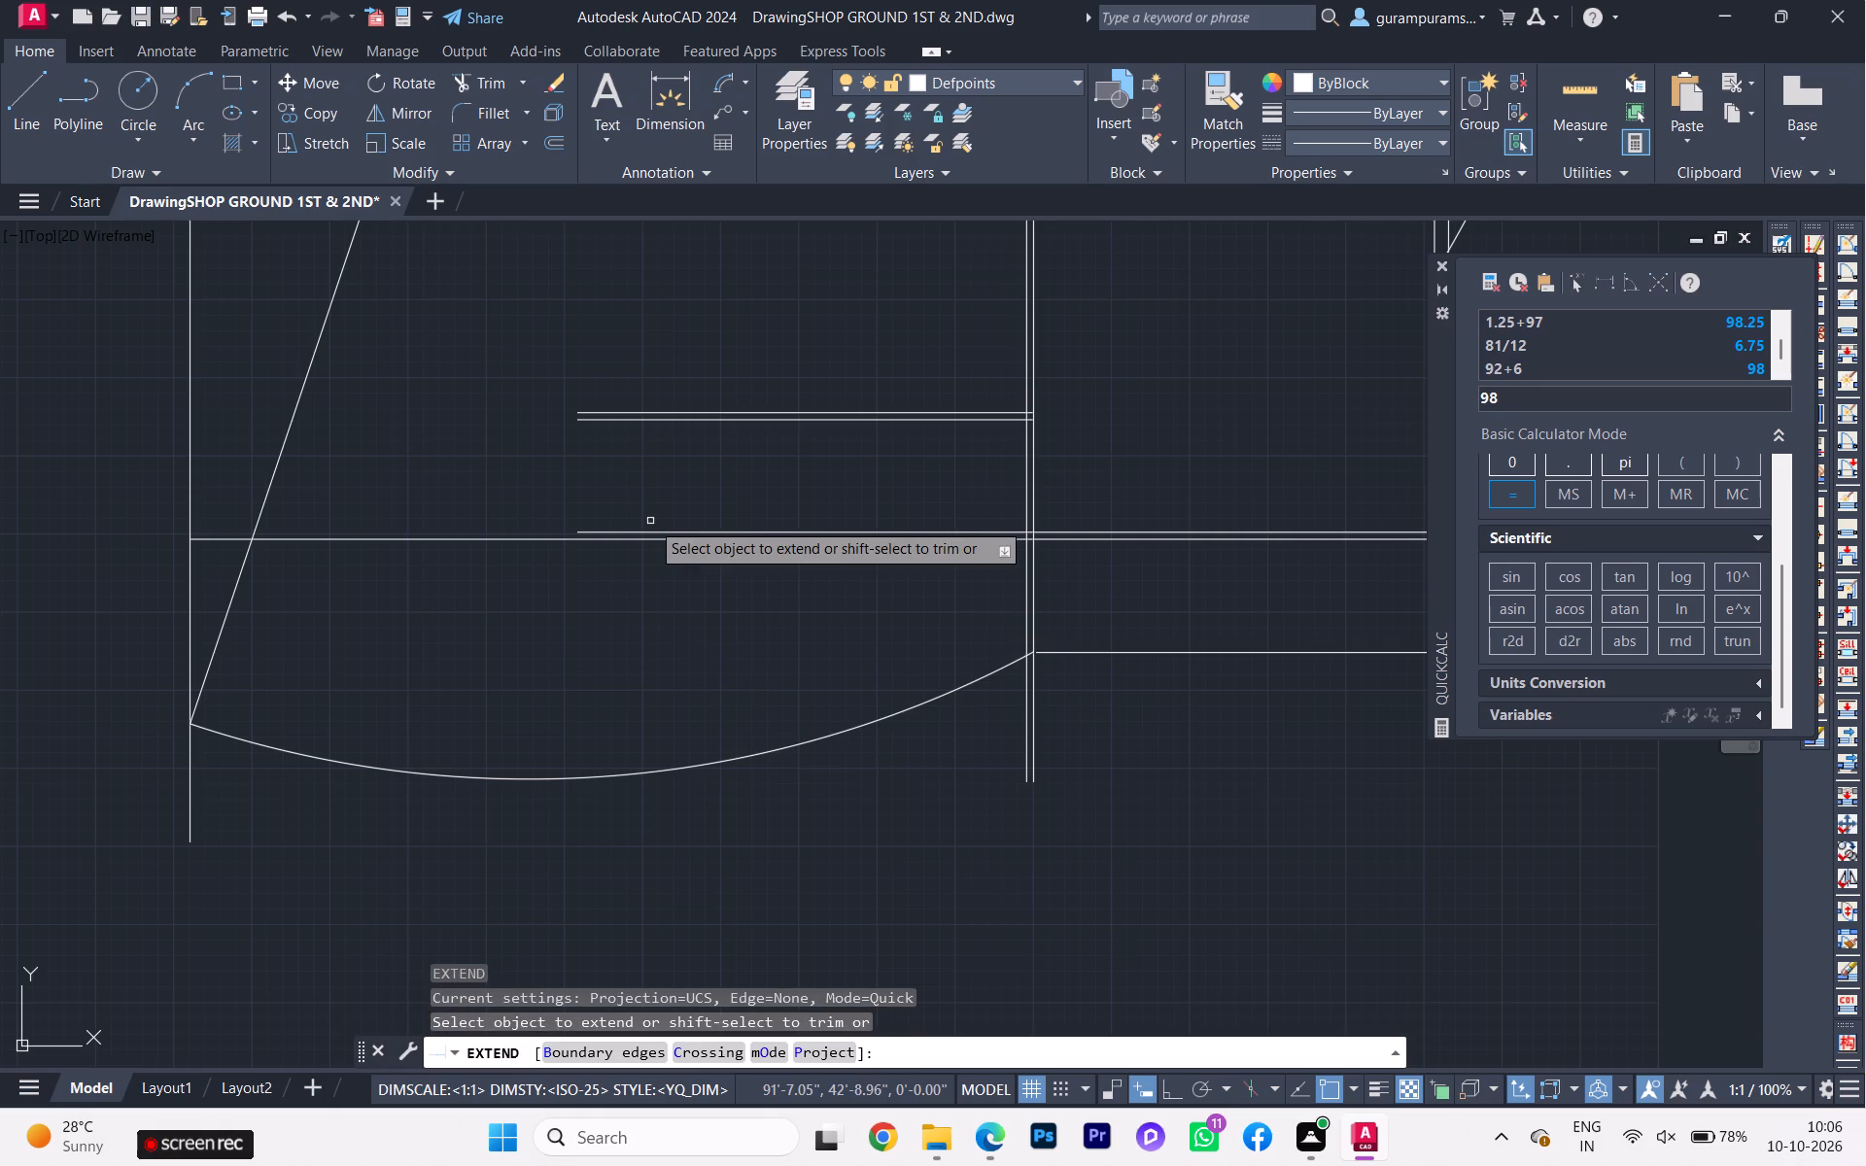
left_click(638, 532)
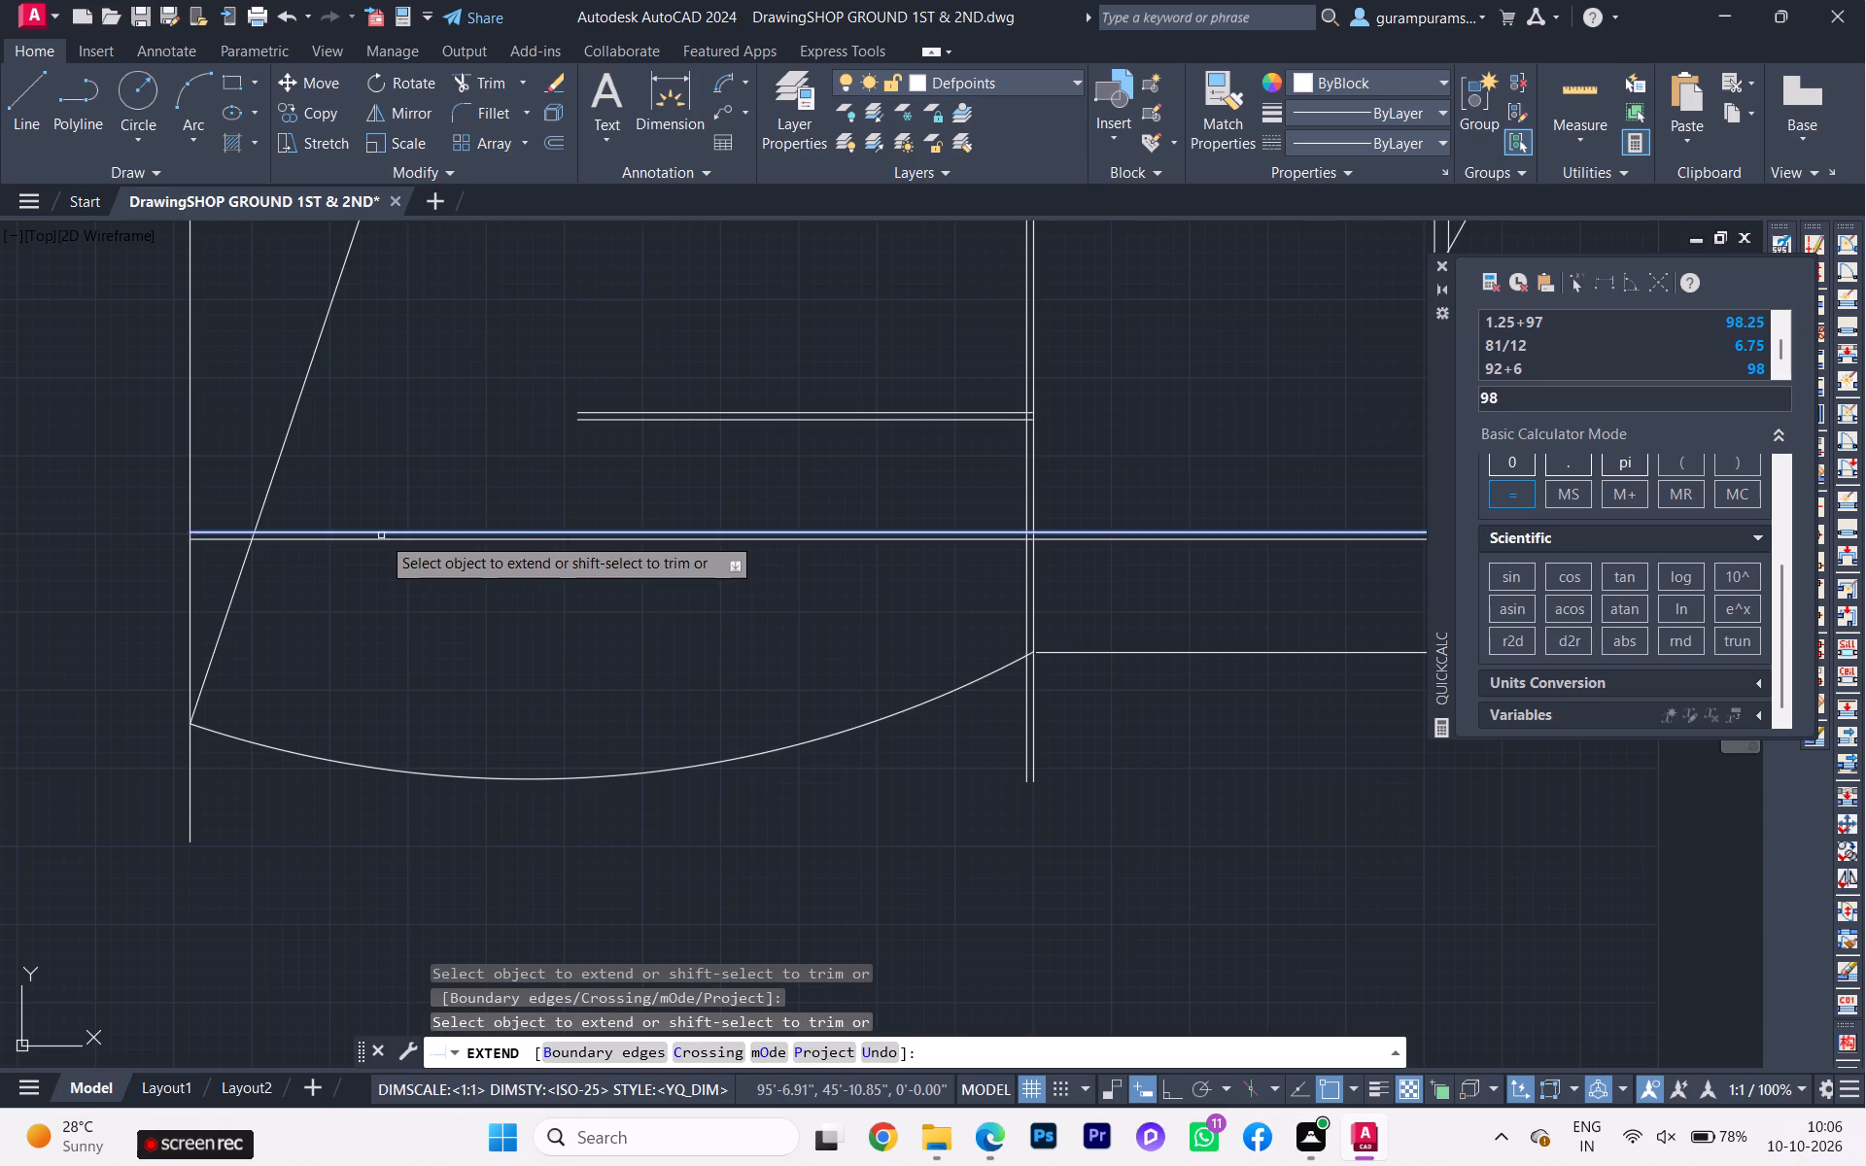
left_click(363, 531)
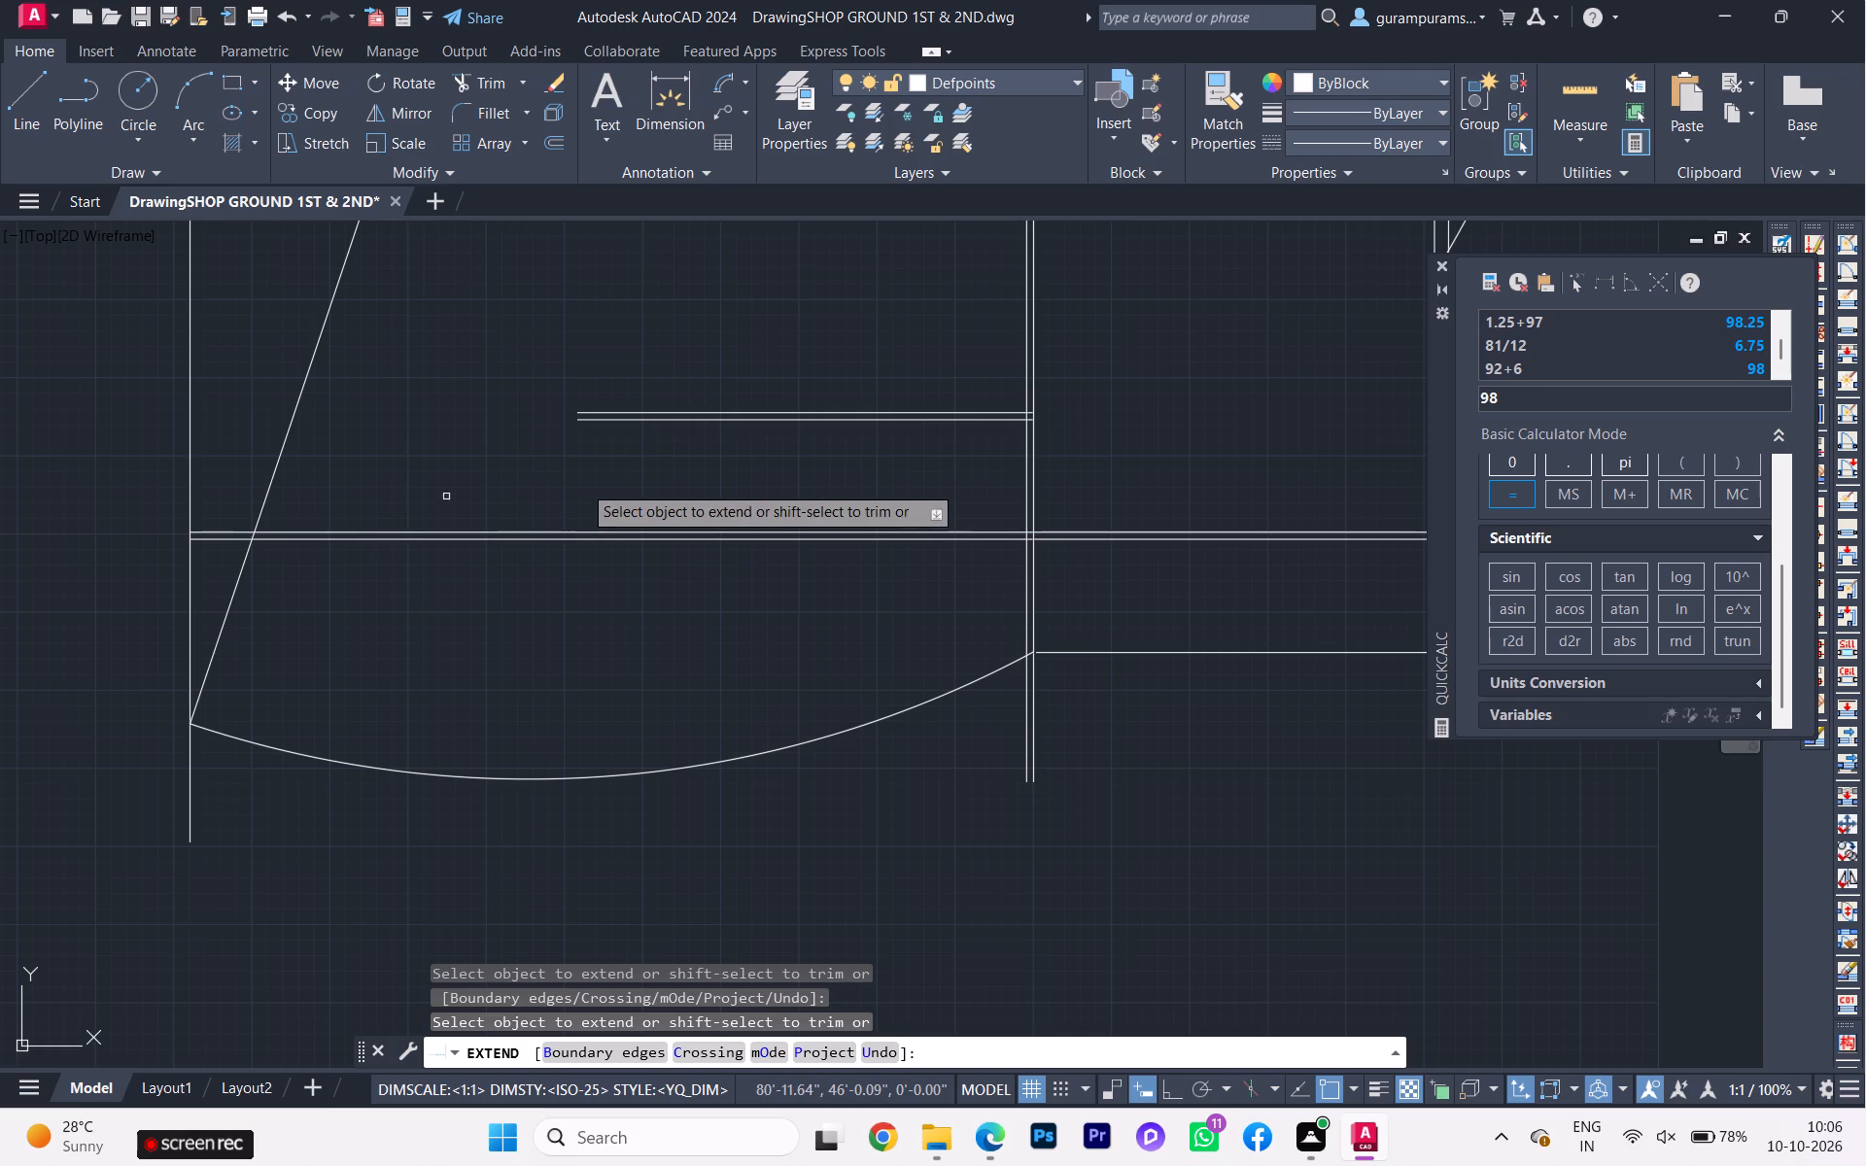
left_click(612, 415)
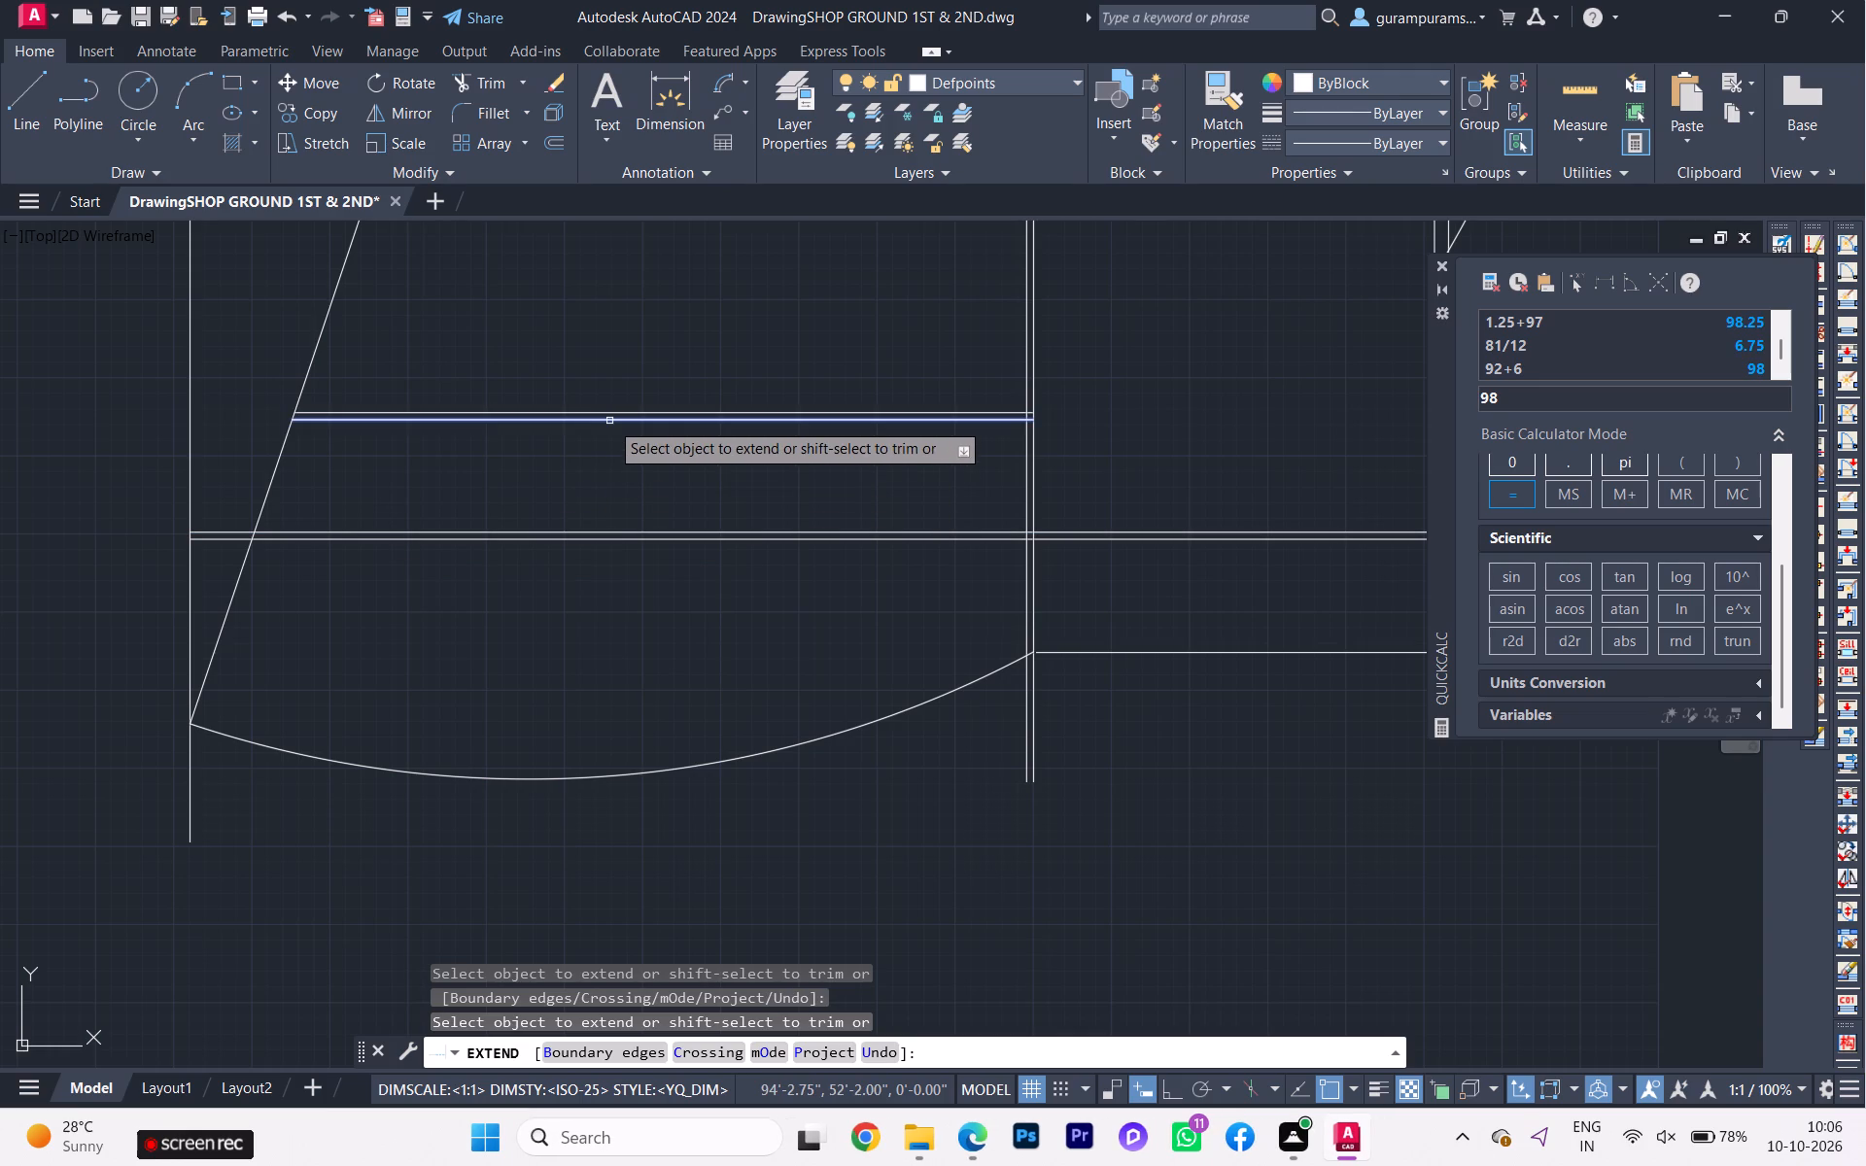
left_click(609, 421)
scroll(519, 497, "down", 3)
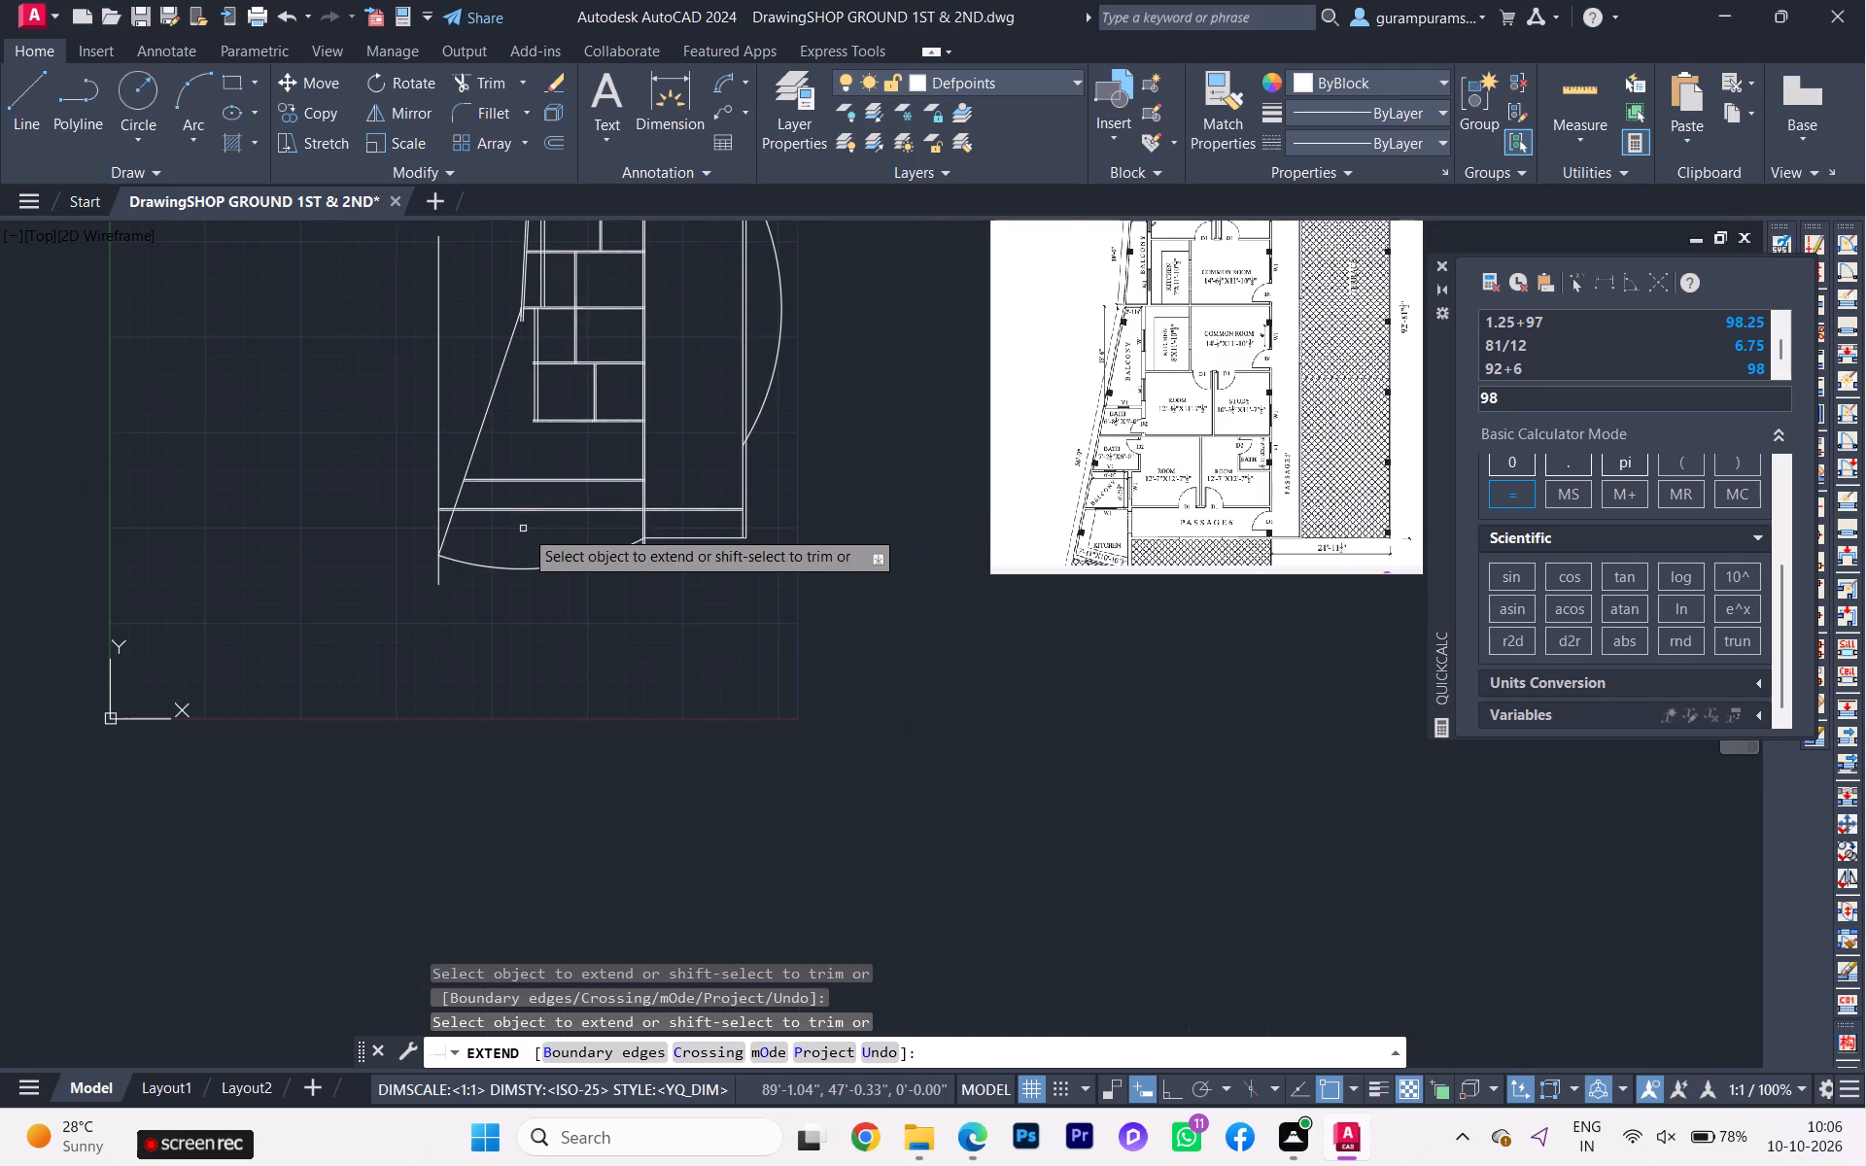
scroll(524, 529, "down", 2)
middle_click_drag(527, 540, 529, 552)
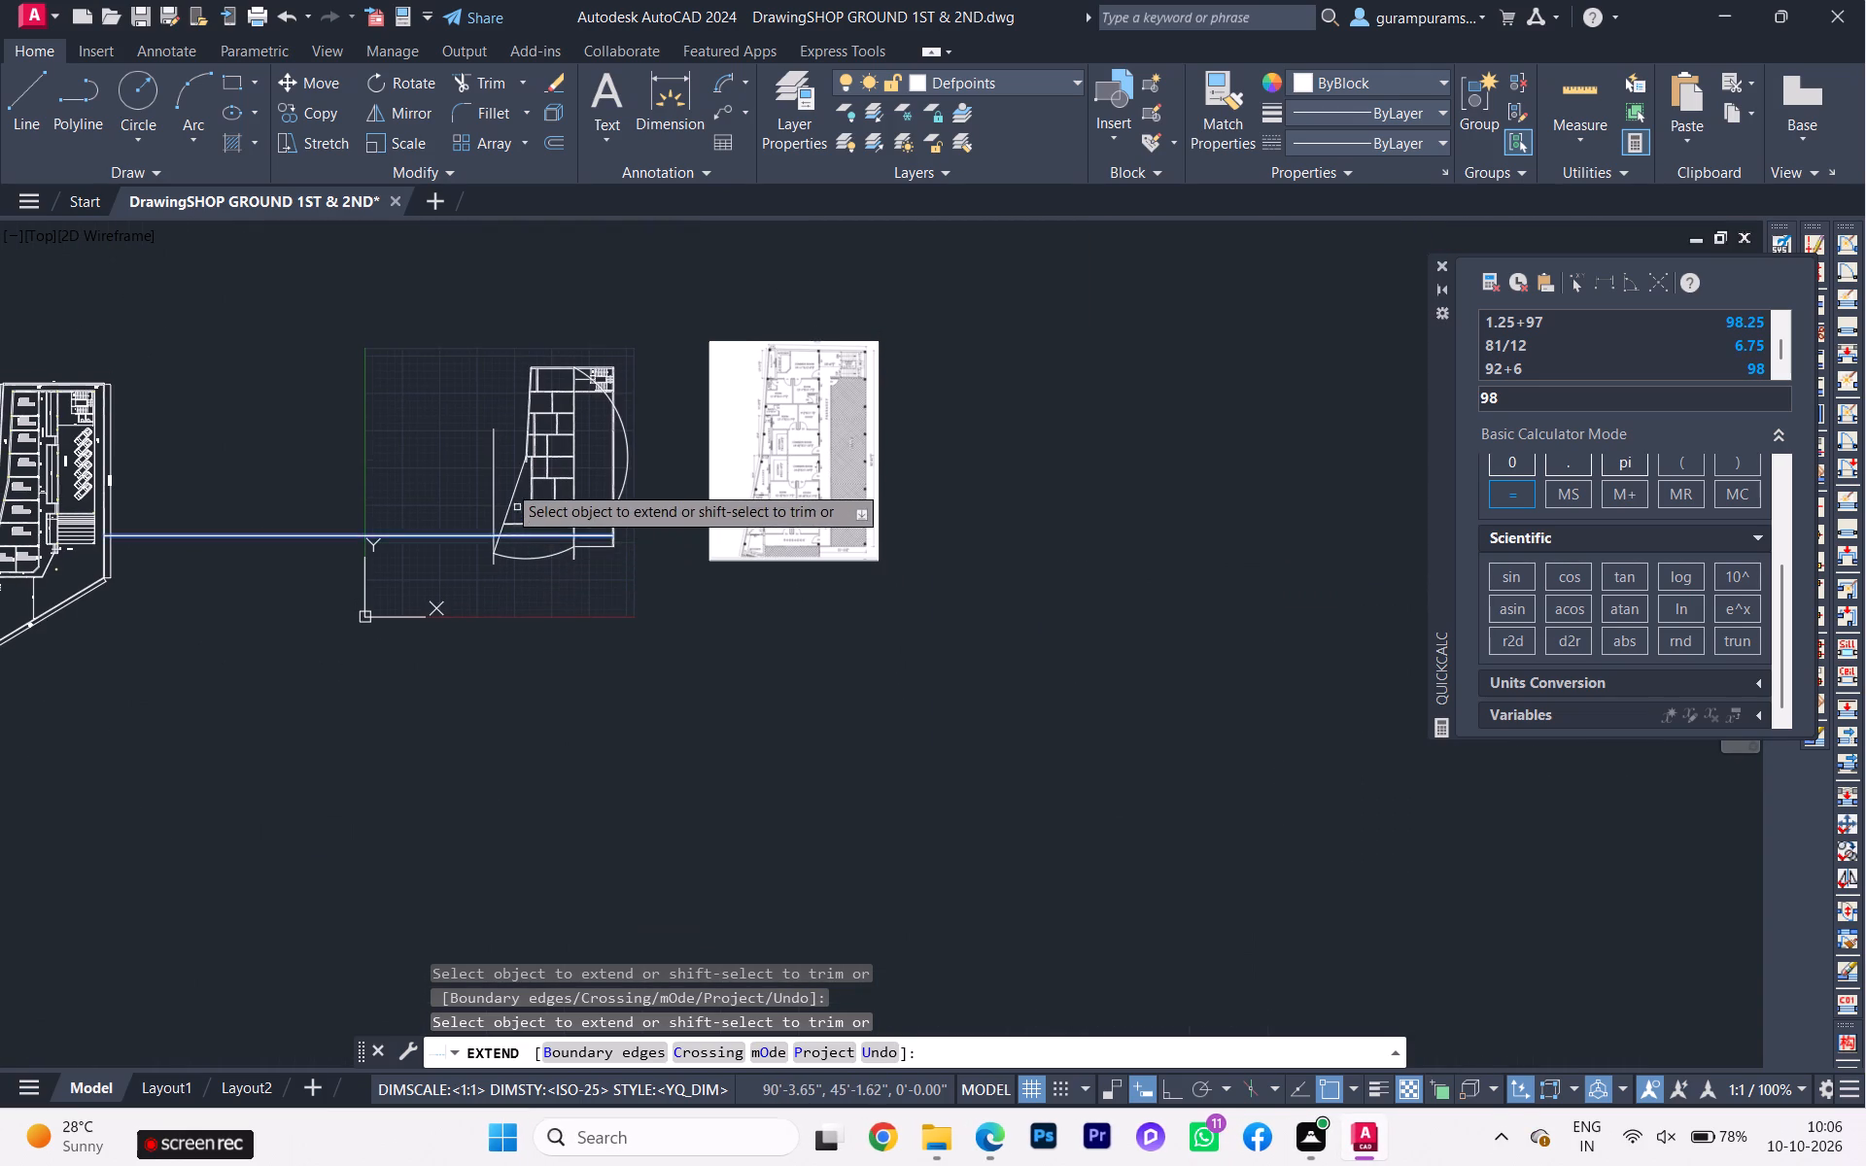
scroll(493, 475, "up", 3)
key("Escape")
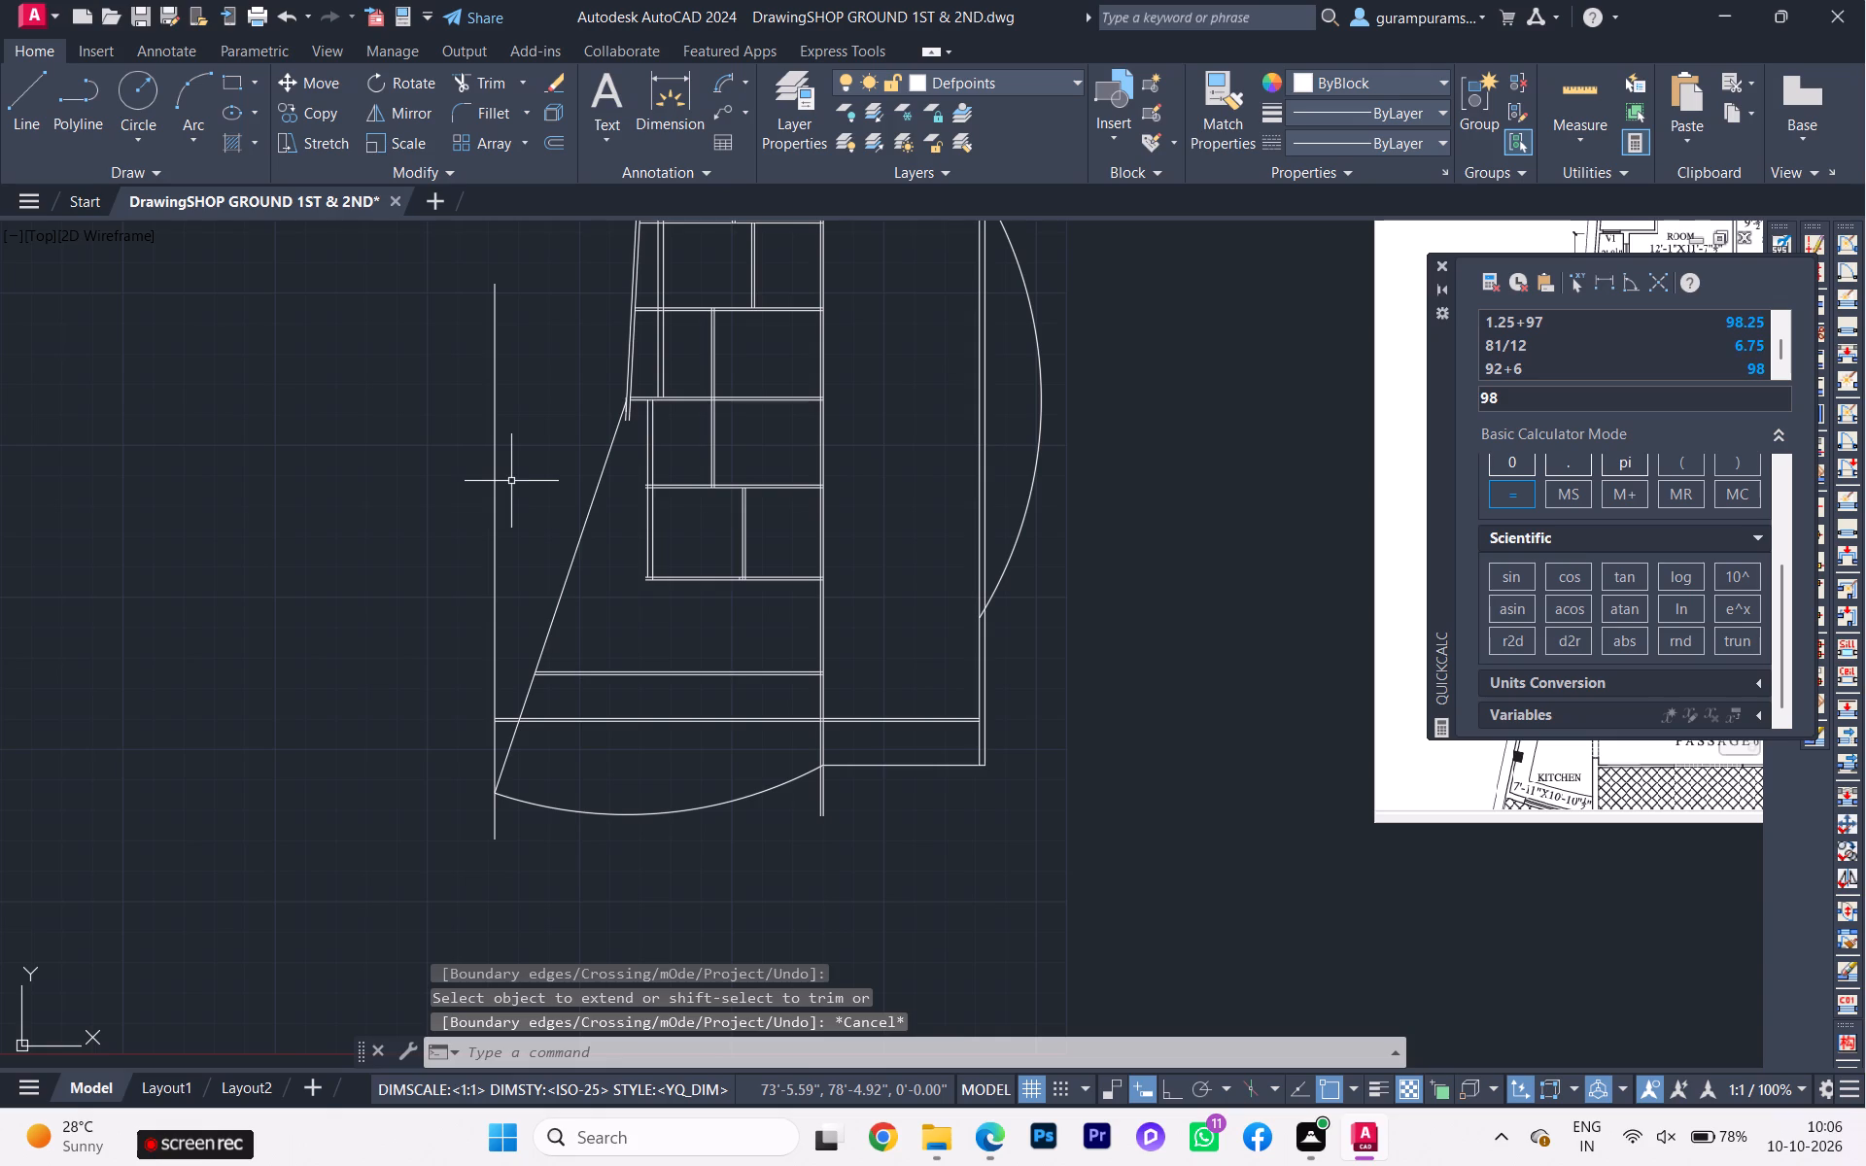
Delete the vertical guide line west of the slanted line.
left_click(511, 481)
left_click(457, 486)
key("Delete")
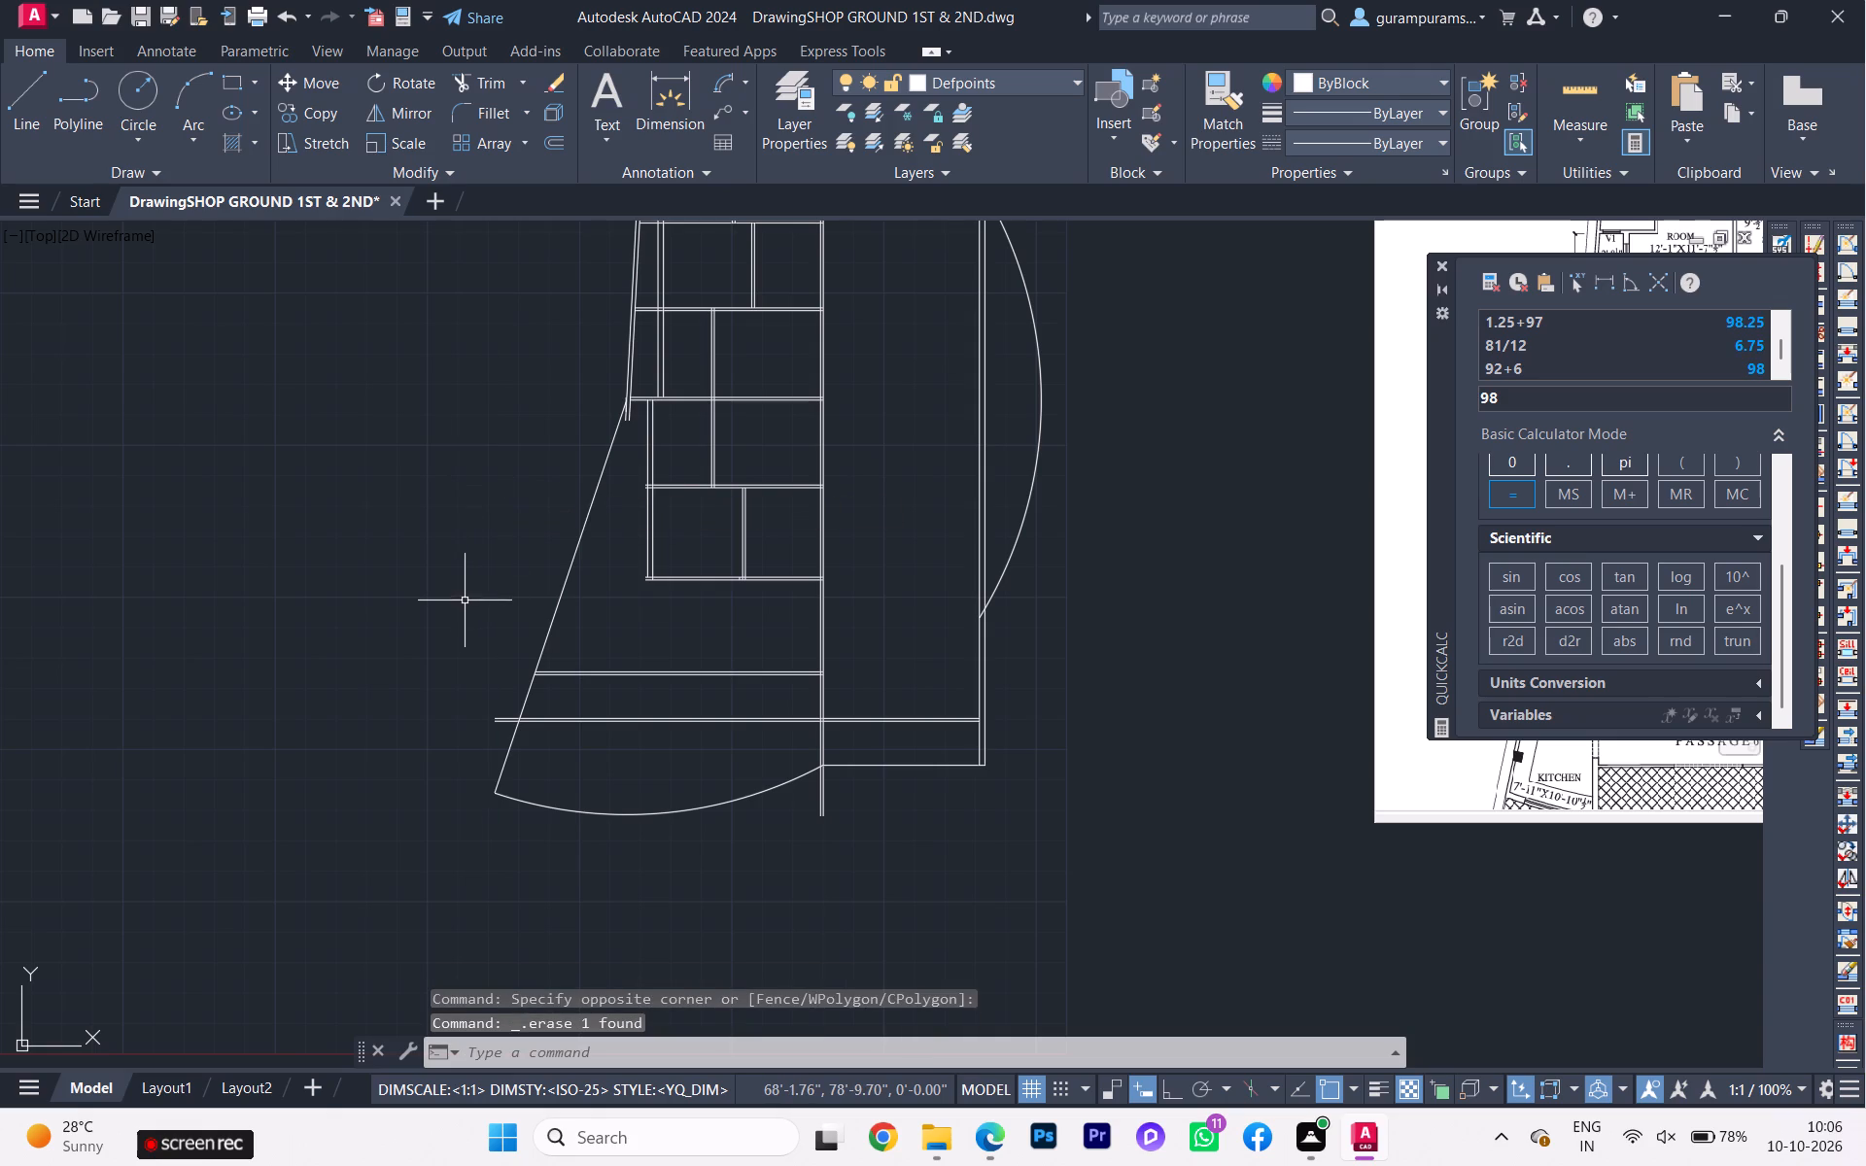
Trim the lower passage wall's two lines where they overhang west of the slanted line.
key("t")
key("r")
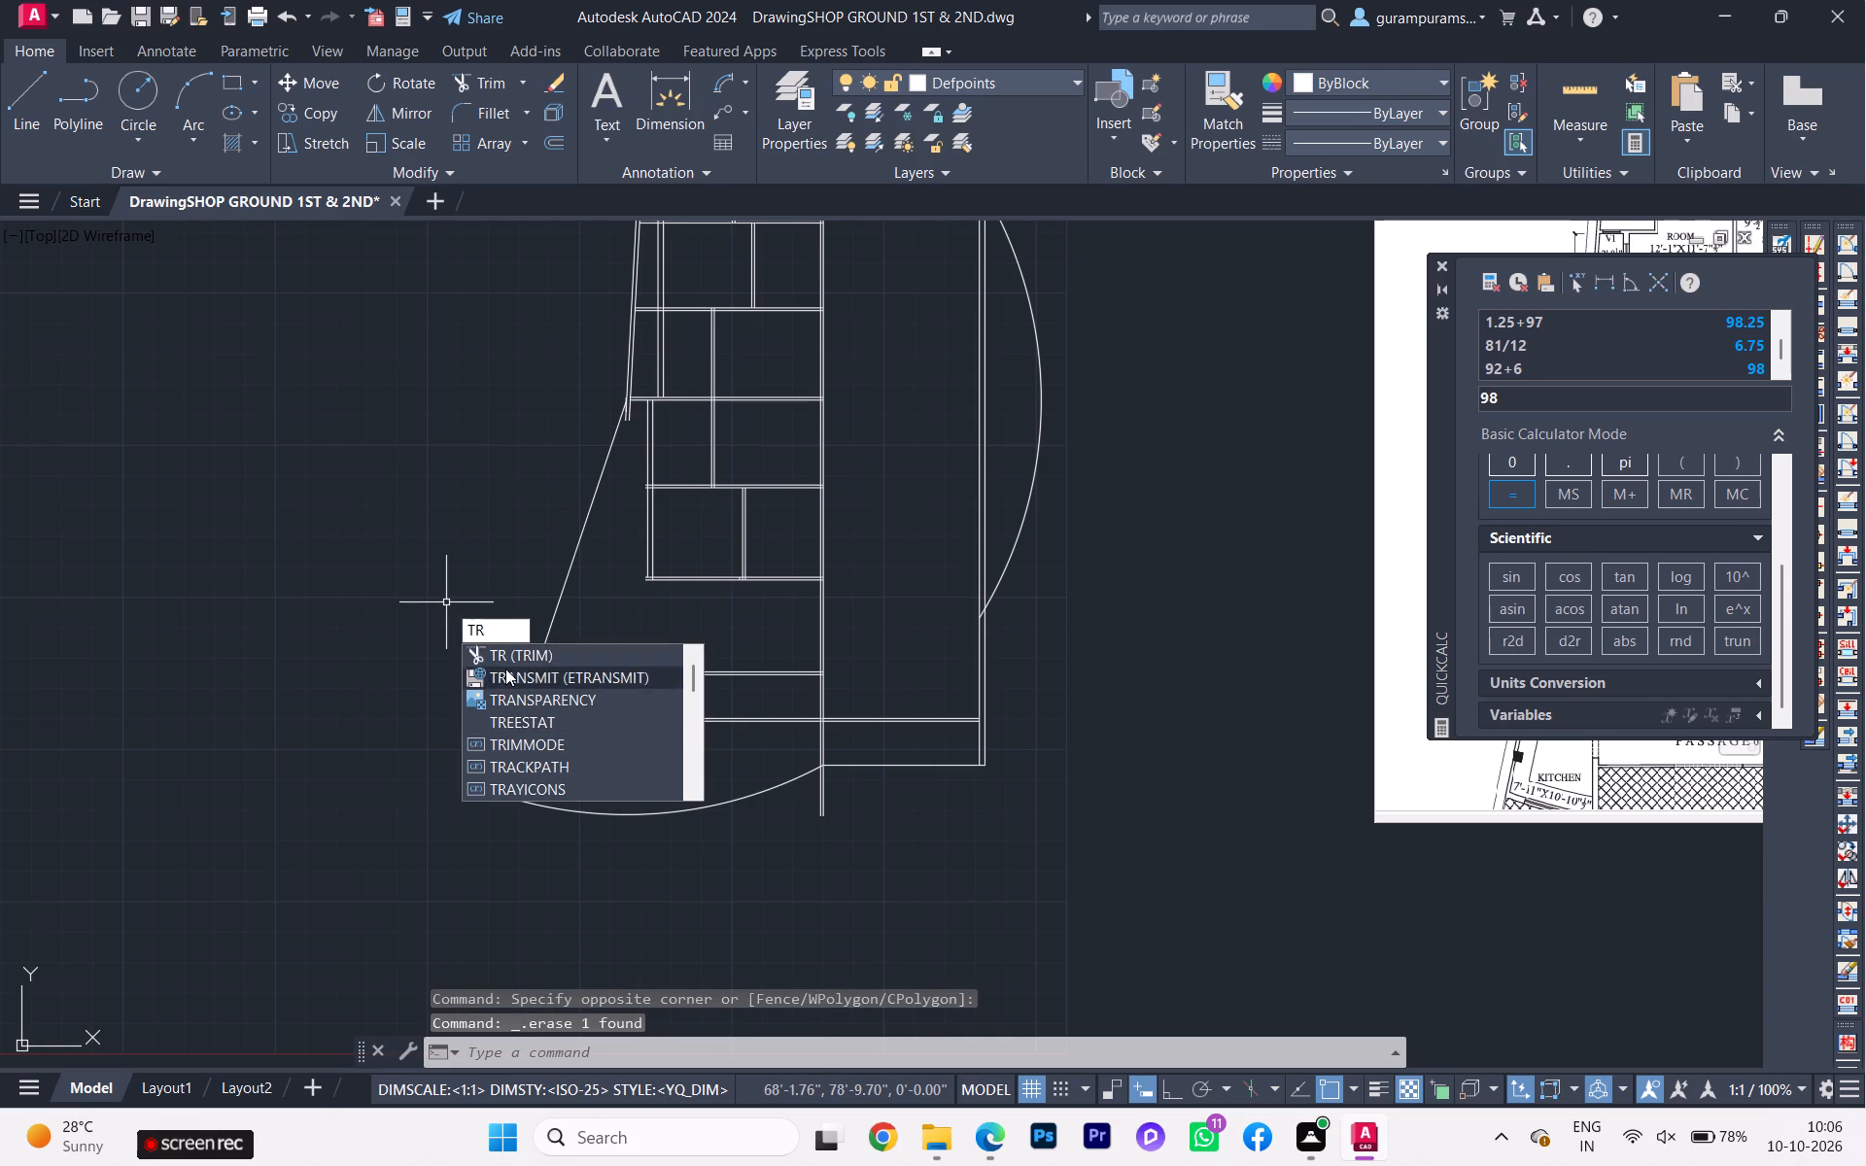
left_click(523, 656)
scroll(538, 707, "up", 2)
left_click(424, 768)
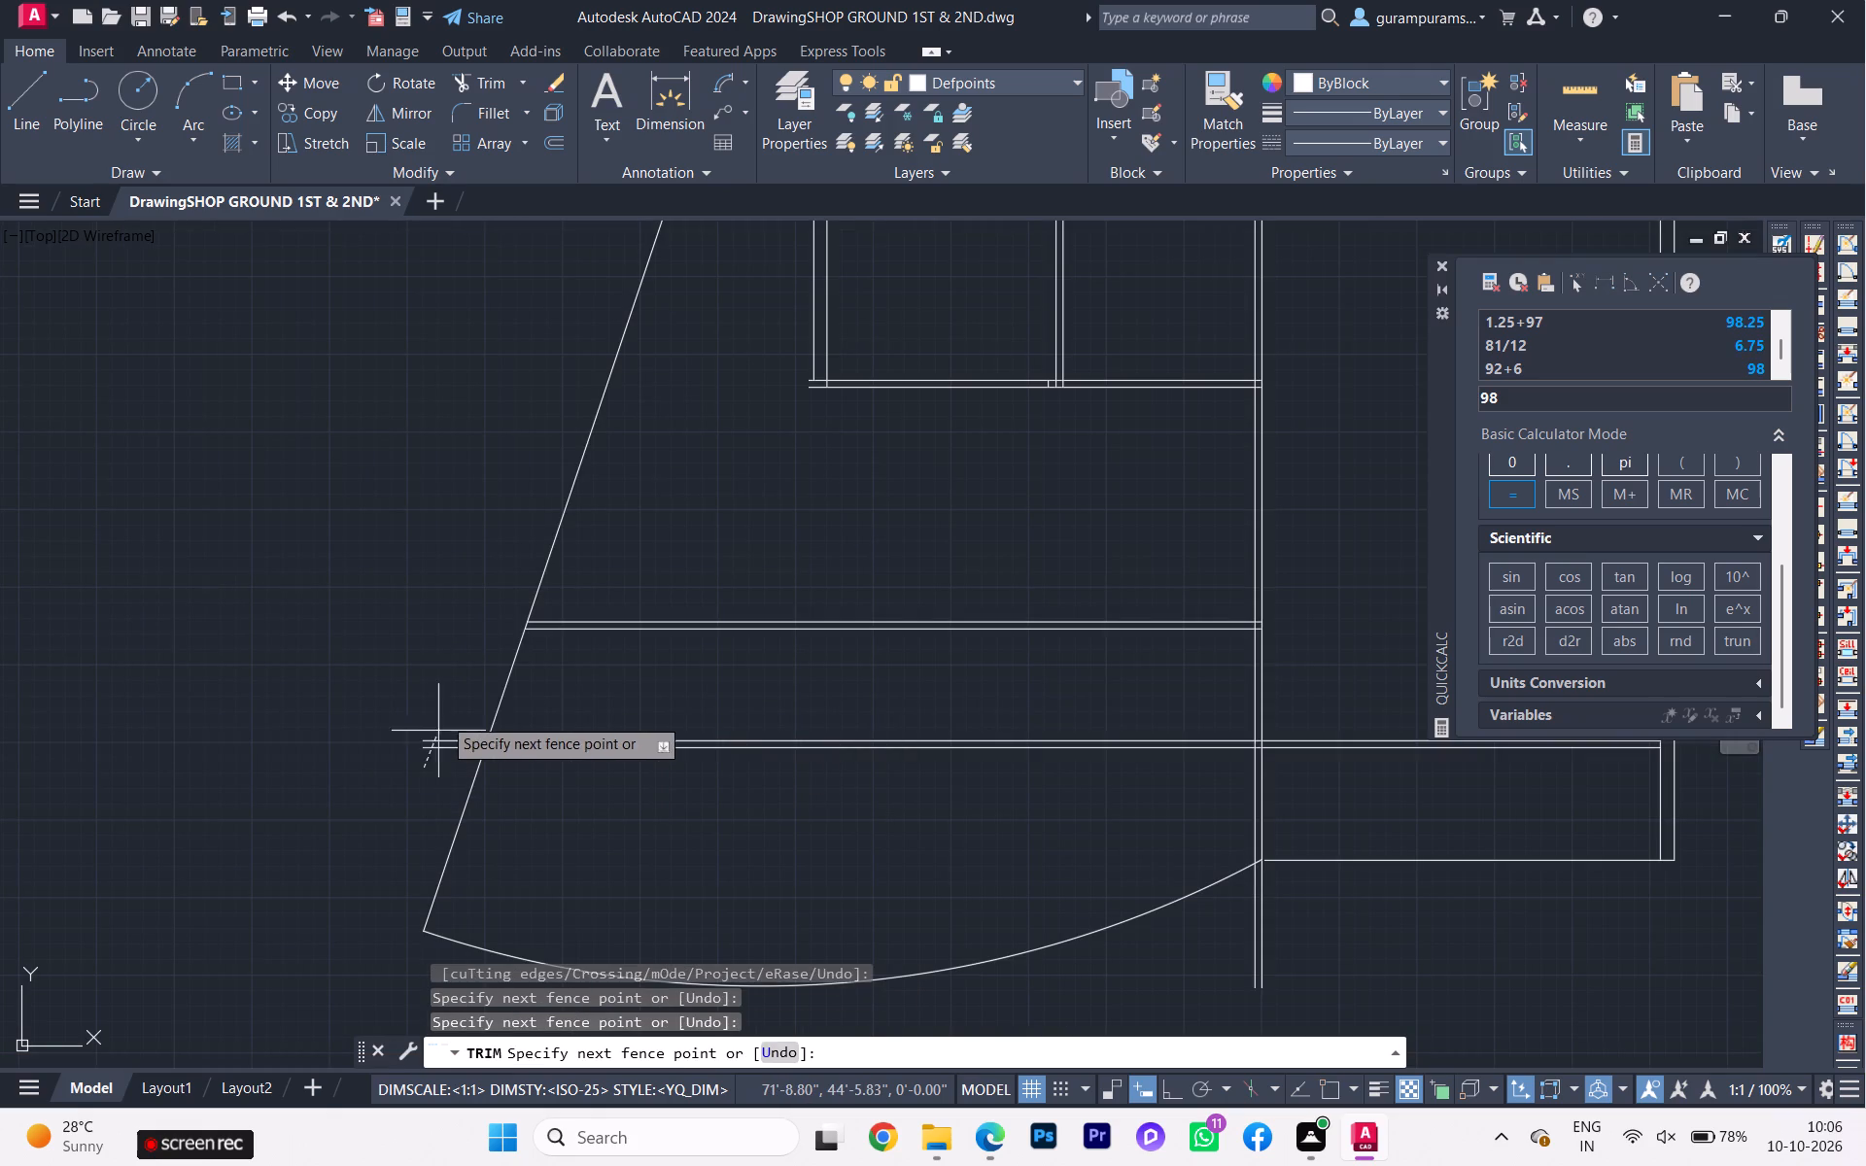
left_click(447, 691)
scroll(432, 624, "down", 2)
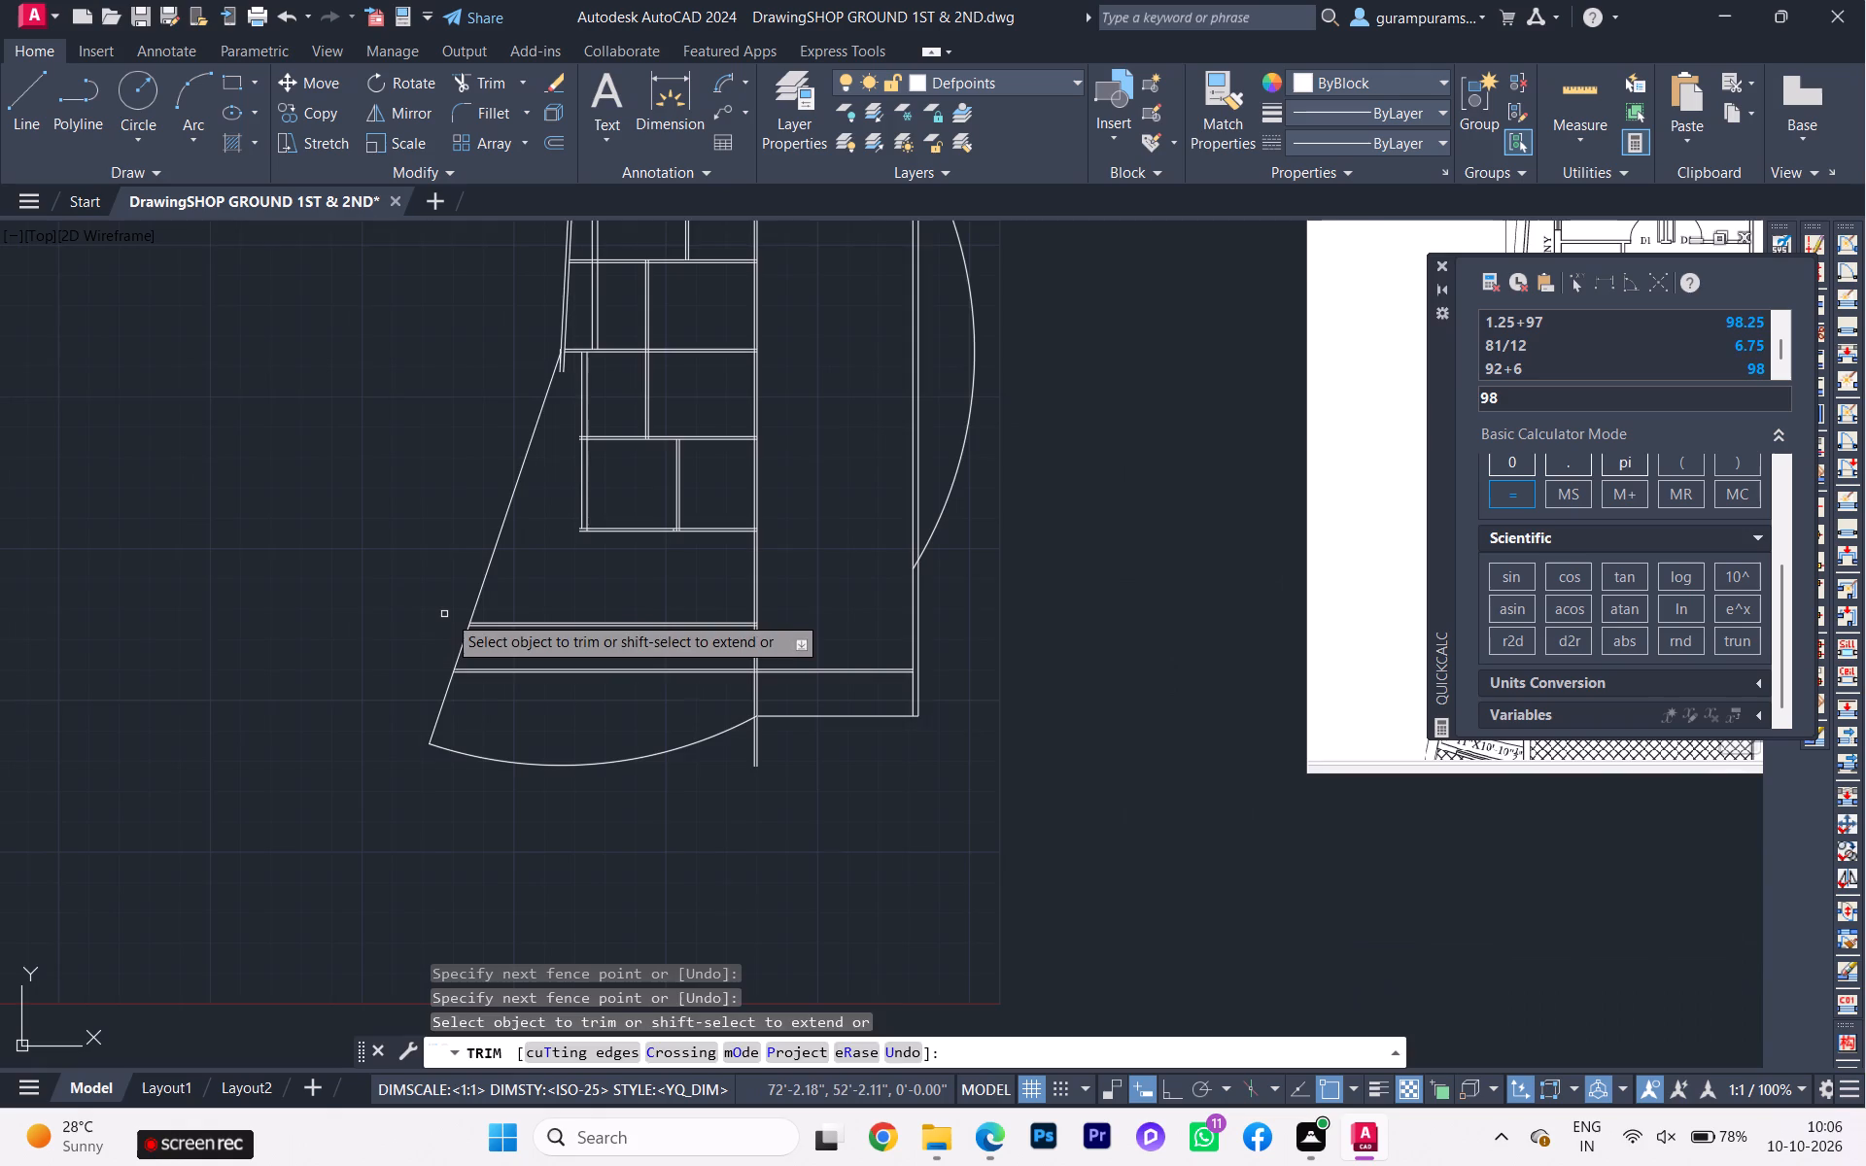
key("Escape")
Draw a three-point arc from the slanted line's lower end through the long vertical wall's southern stub, with its end point 38'7.5" farther.
scroll(450, 614, "down", 1)
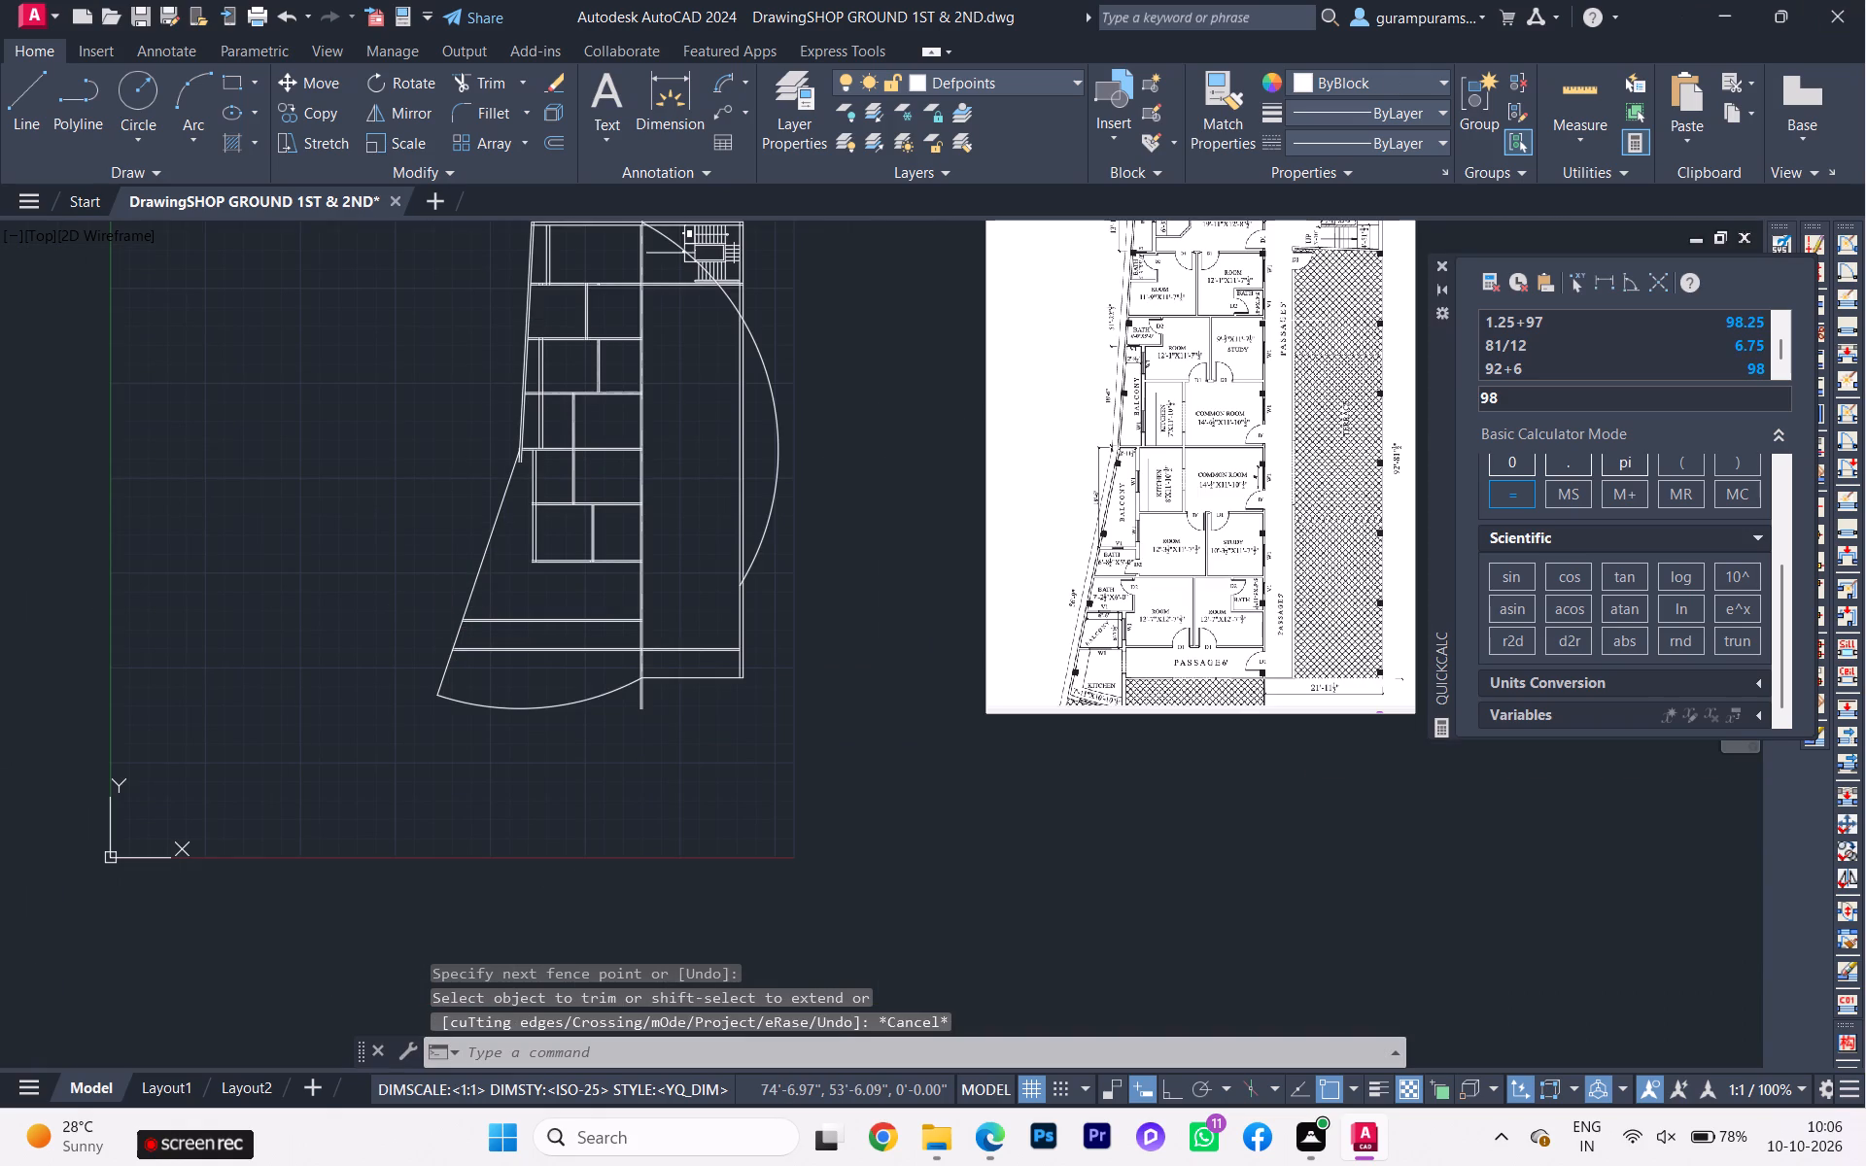
scroll(618, 806, "up", 1)
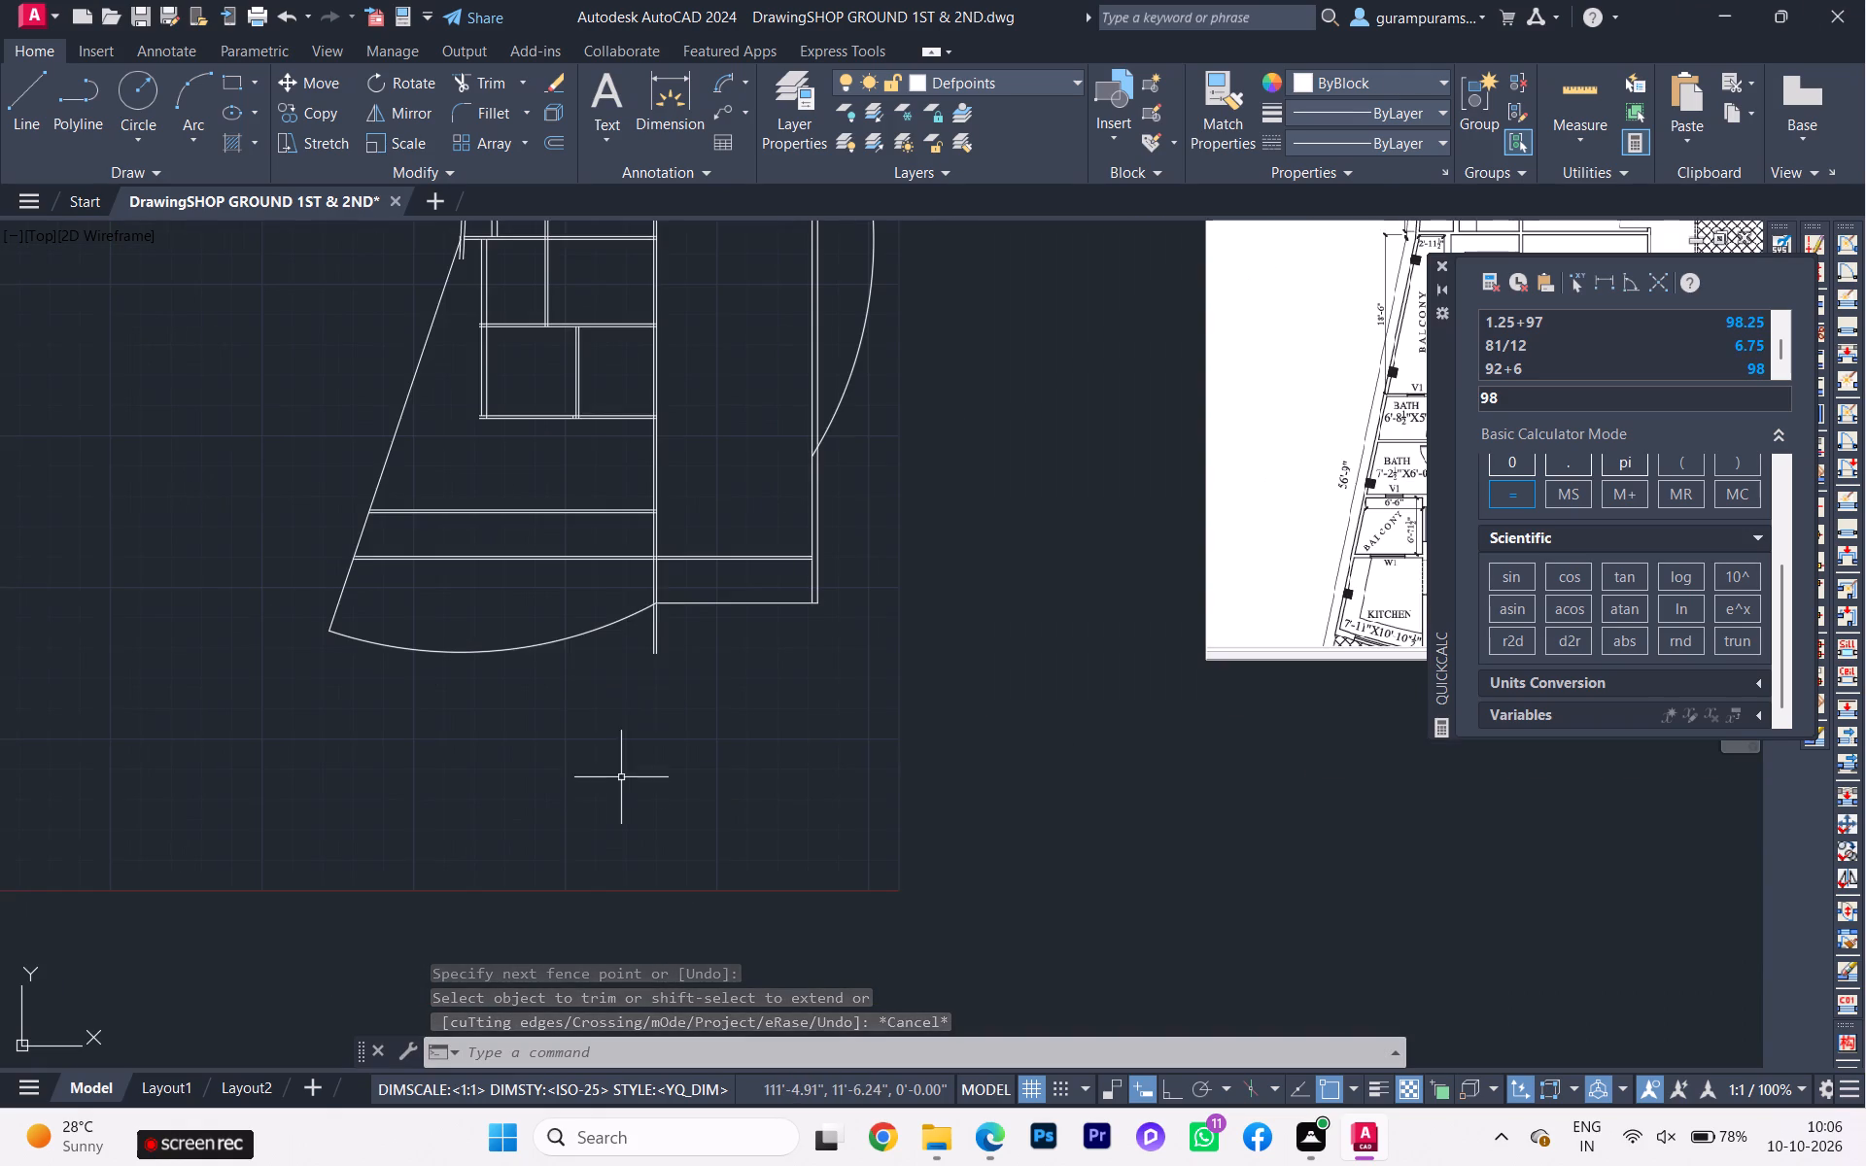
scroll(644, 609, "up", 4)
scroll(641, 631, "down", 3)
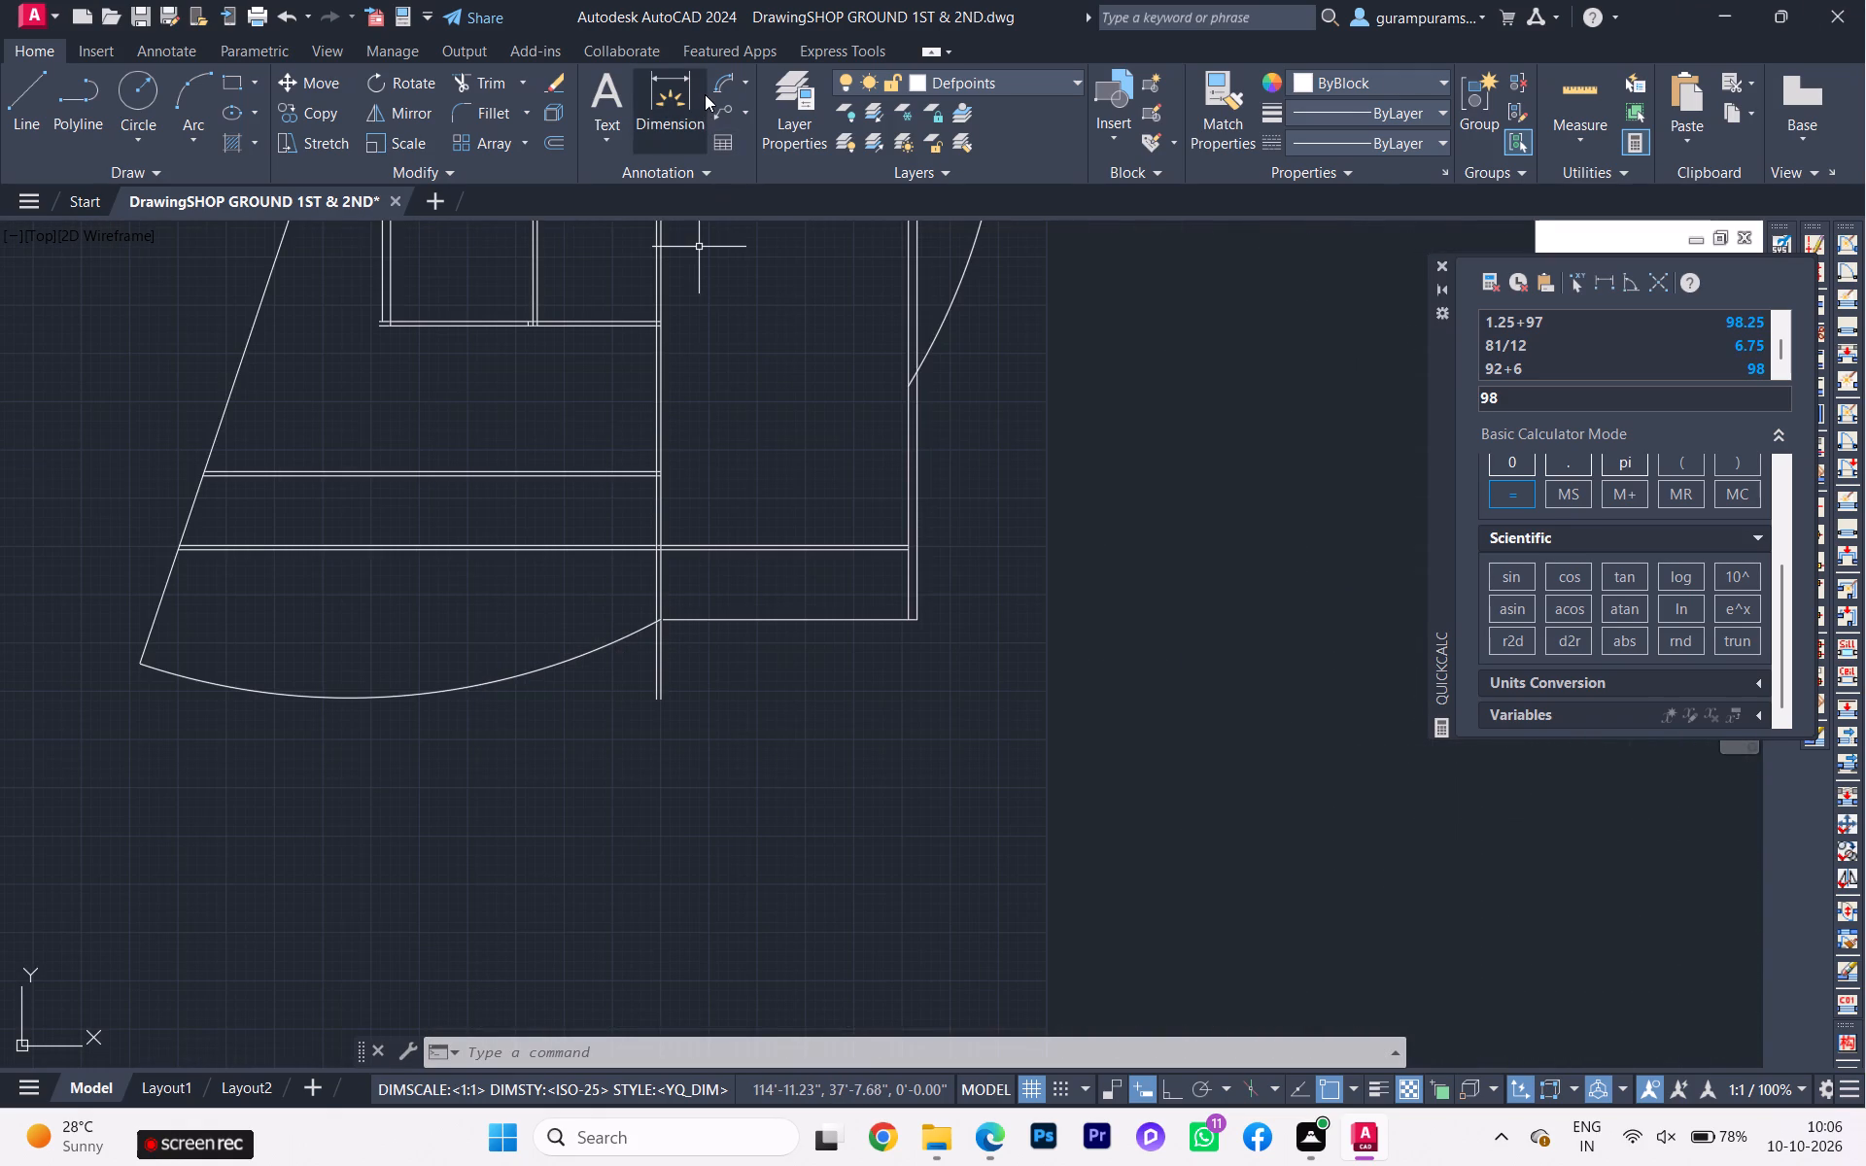
left_click(195, 81)
scroll(202, 698, "up", 1)
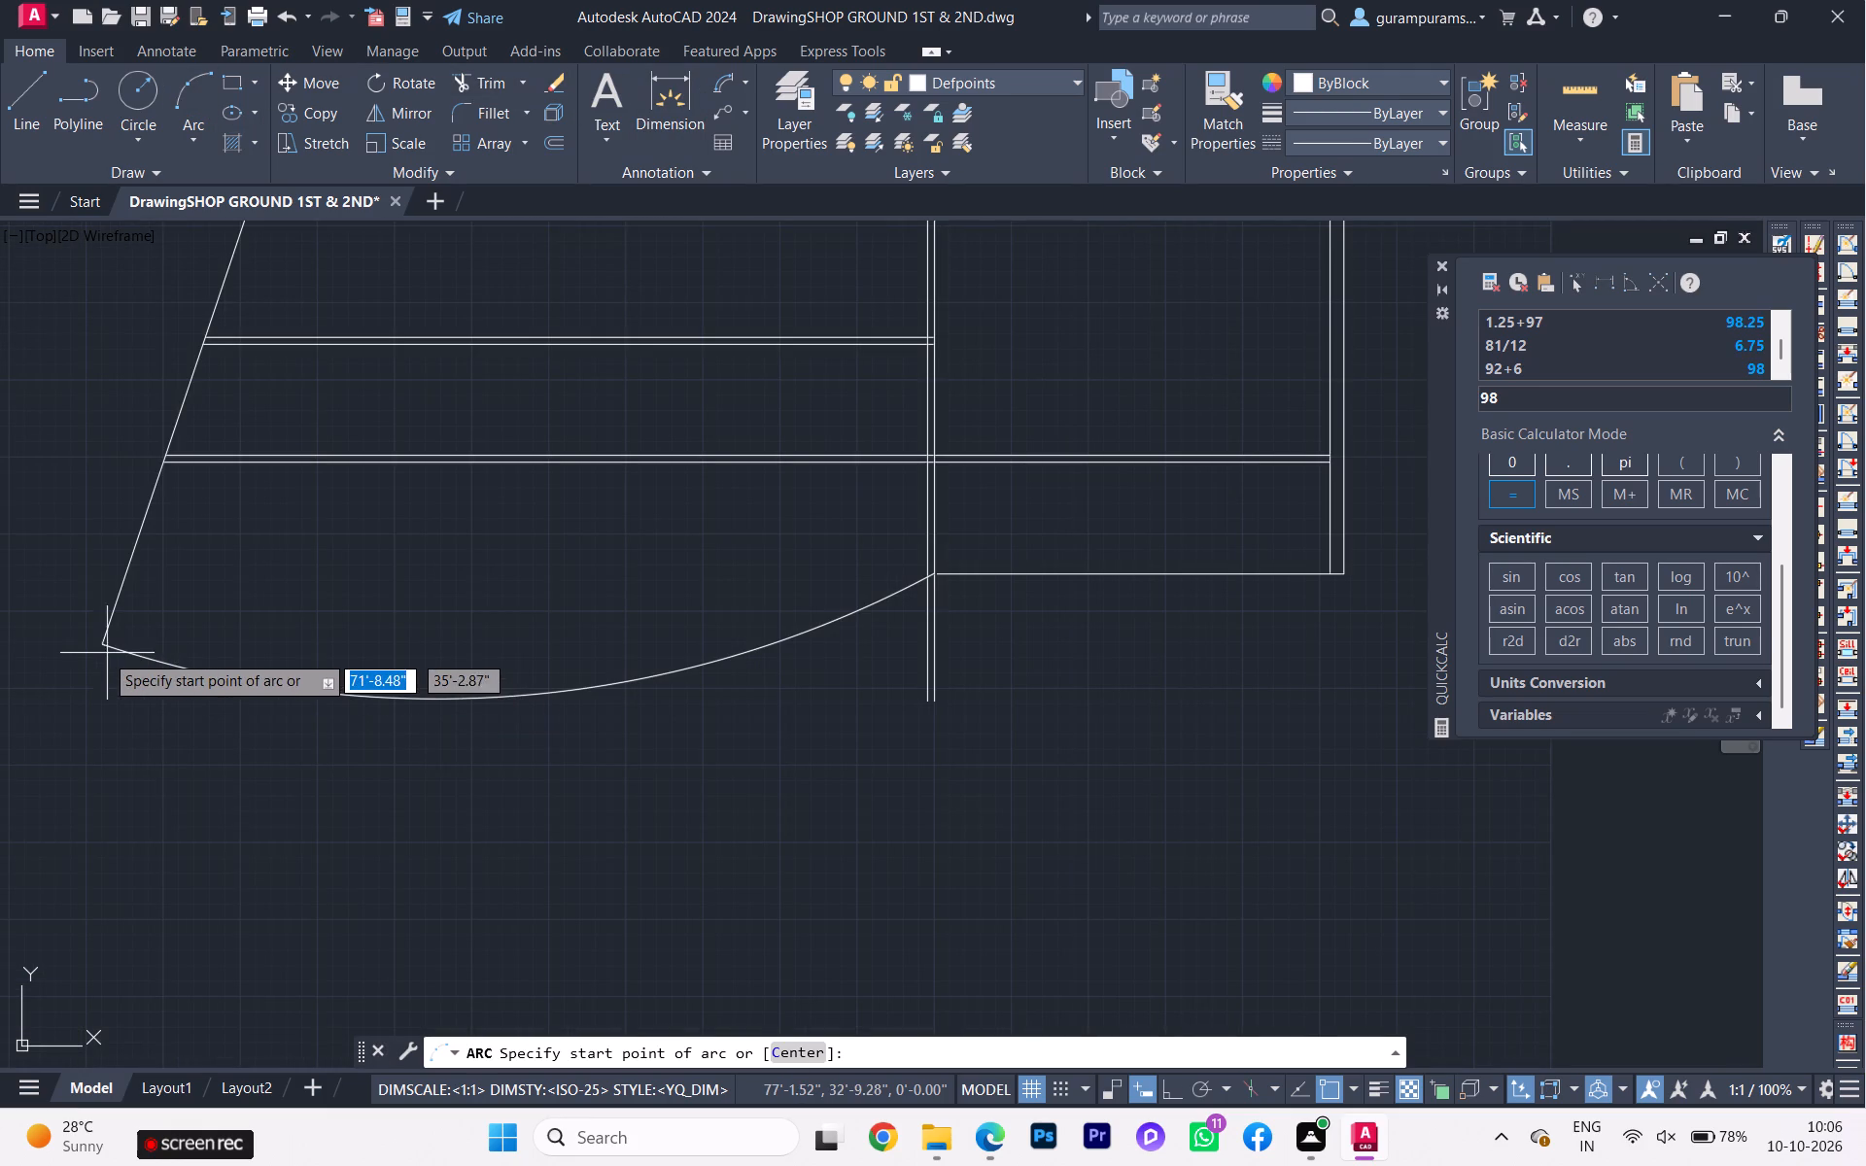
left_click(92, 652)
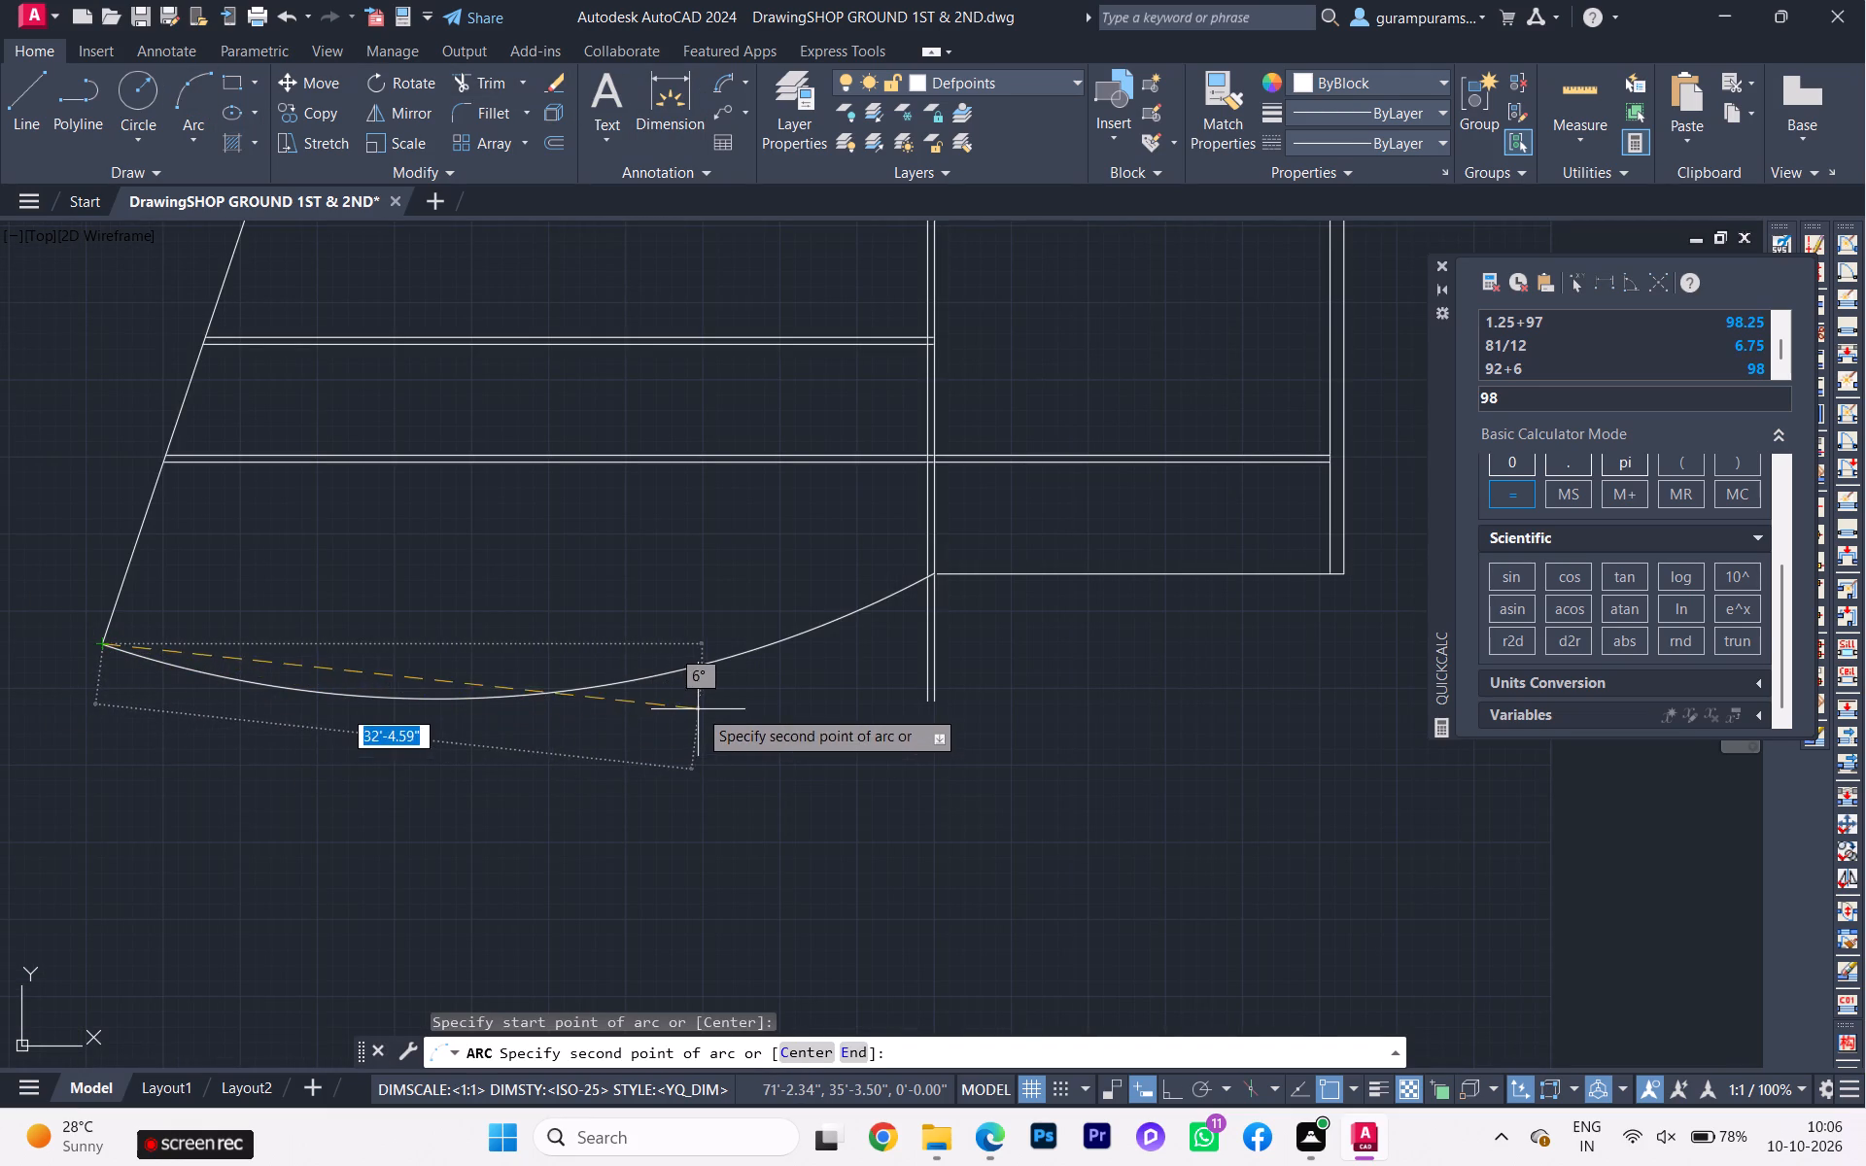
left_click(921, 638)
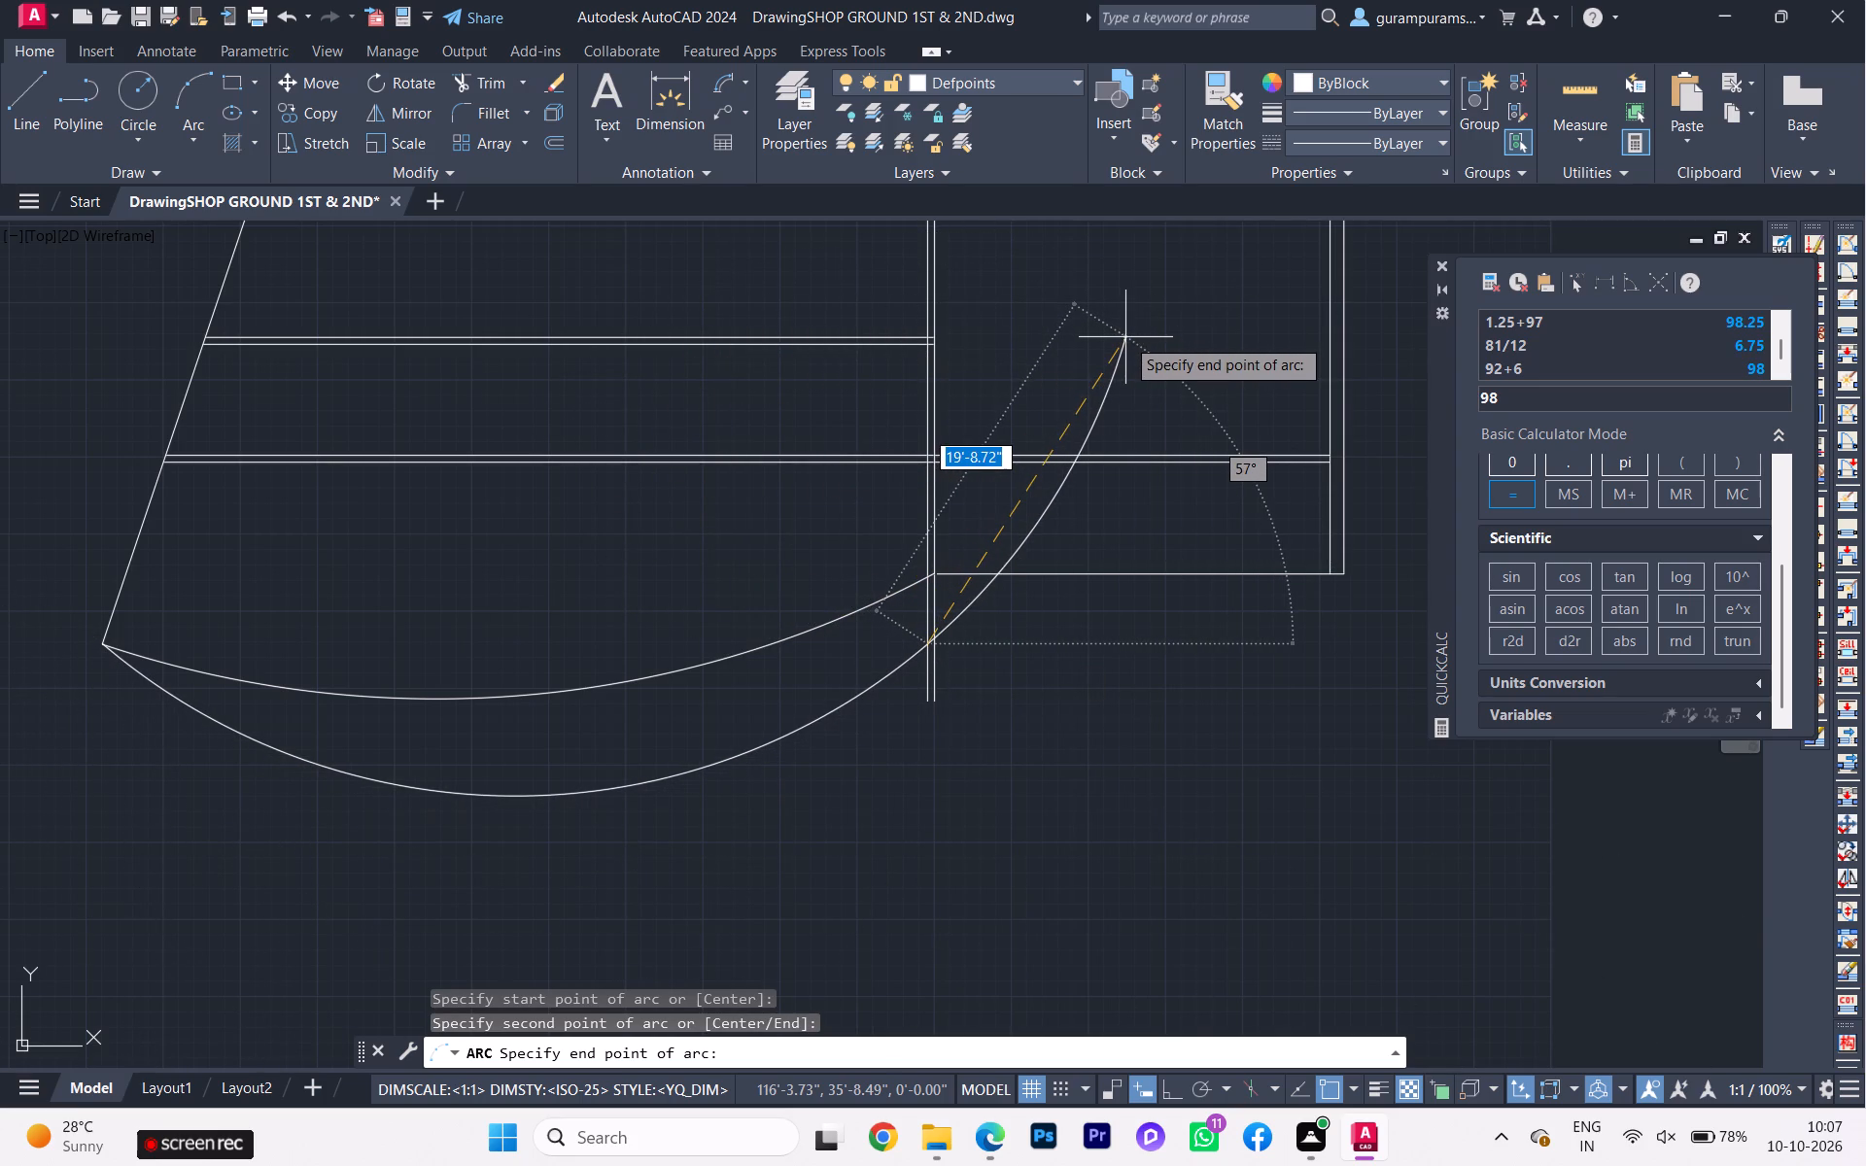
key("alt+Tab")
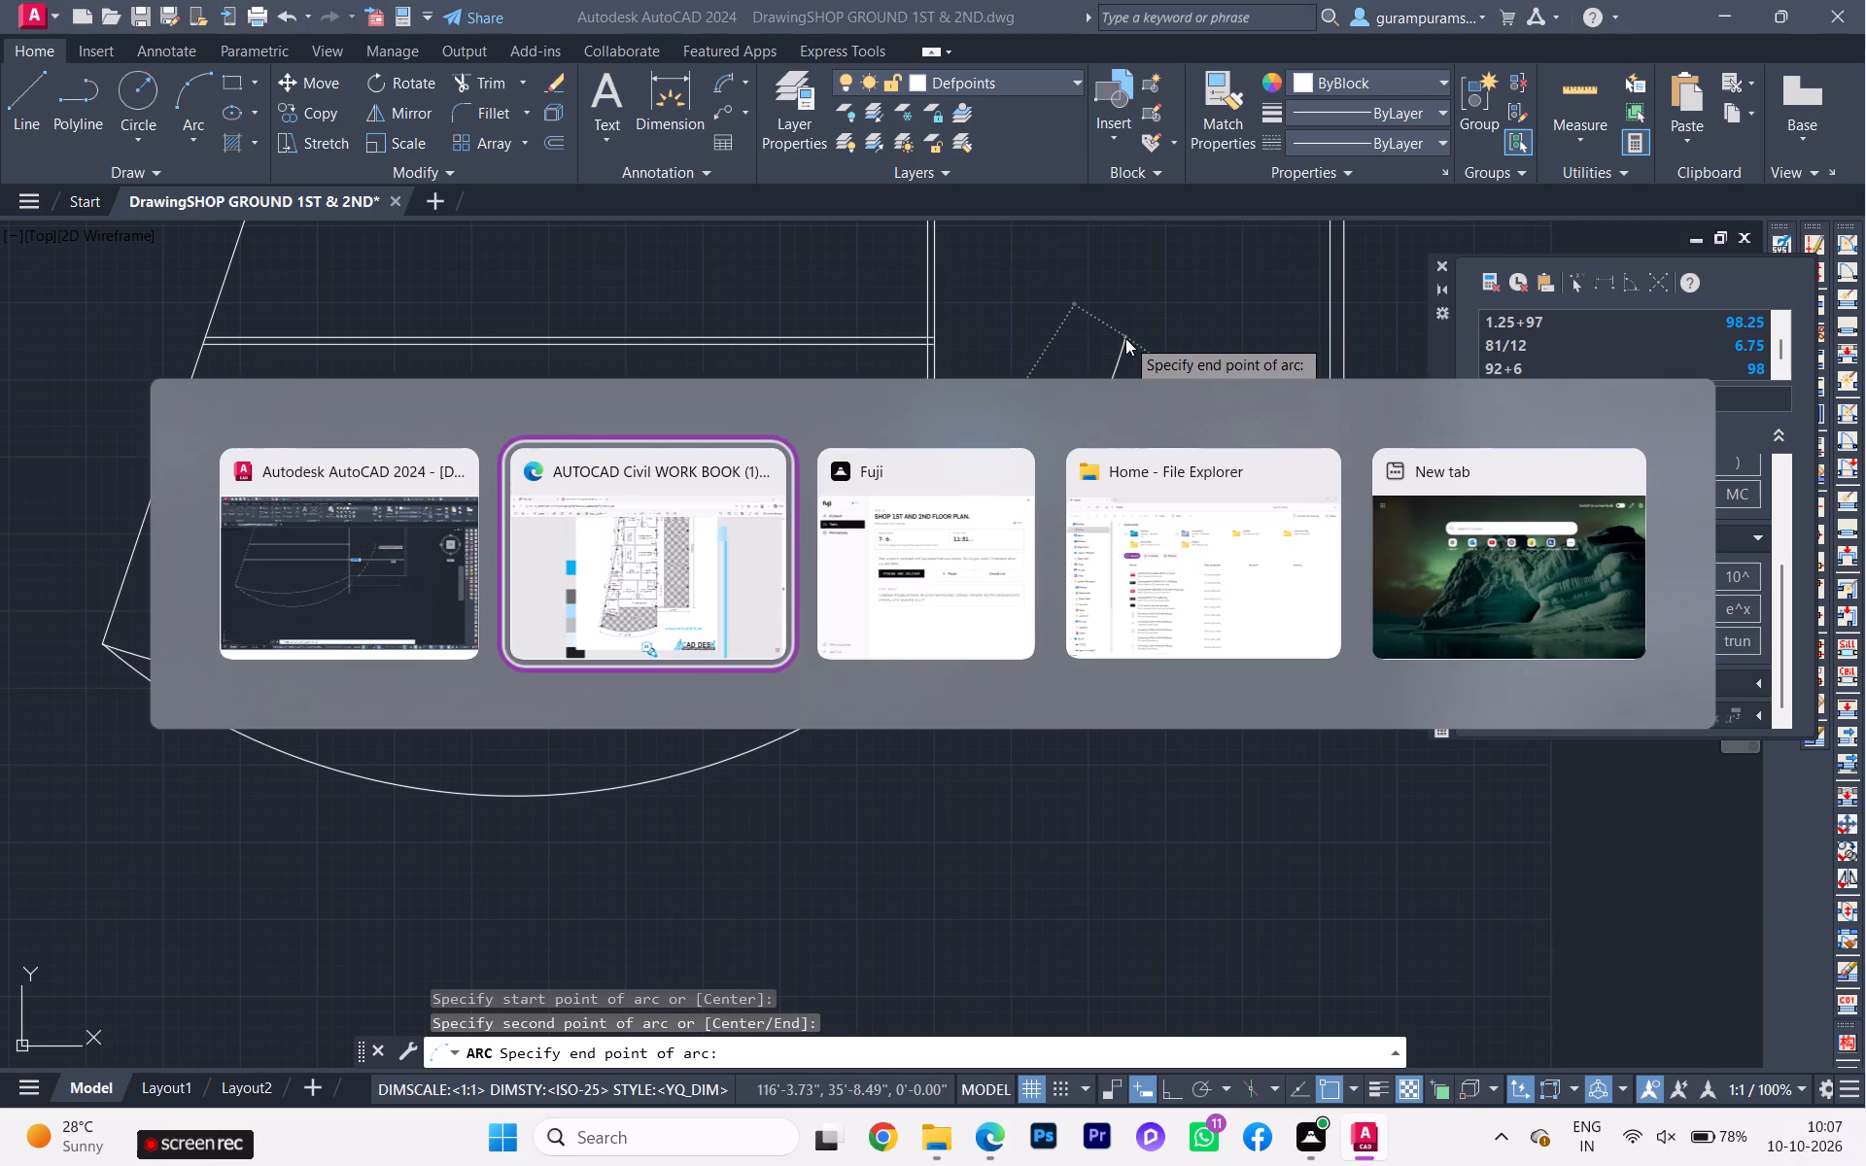
key("alt+Tab")
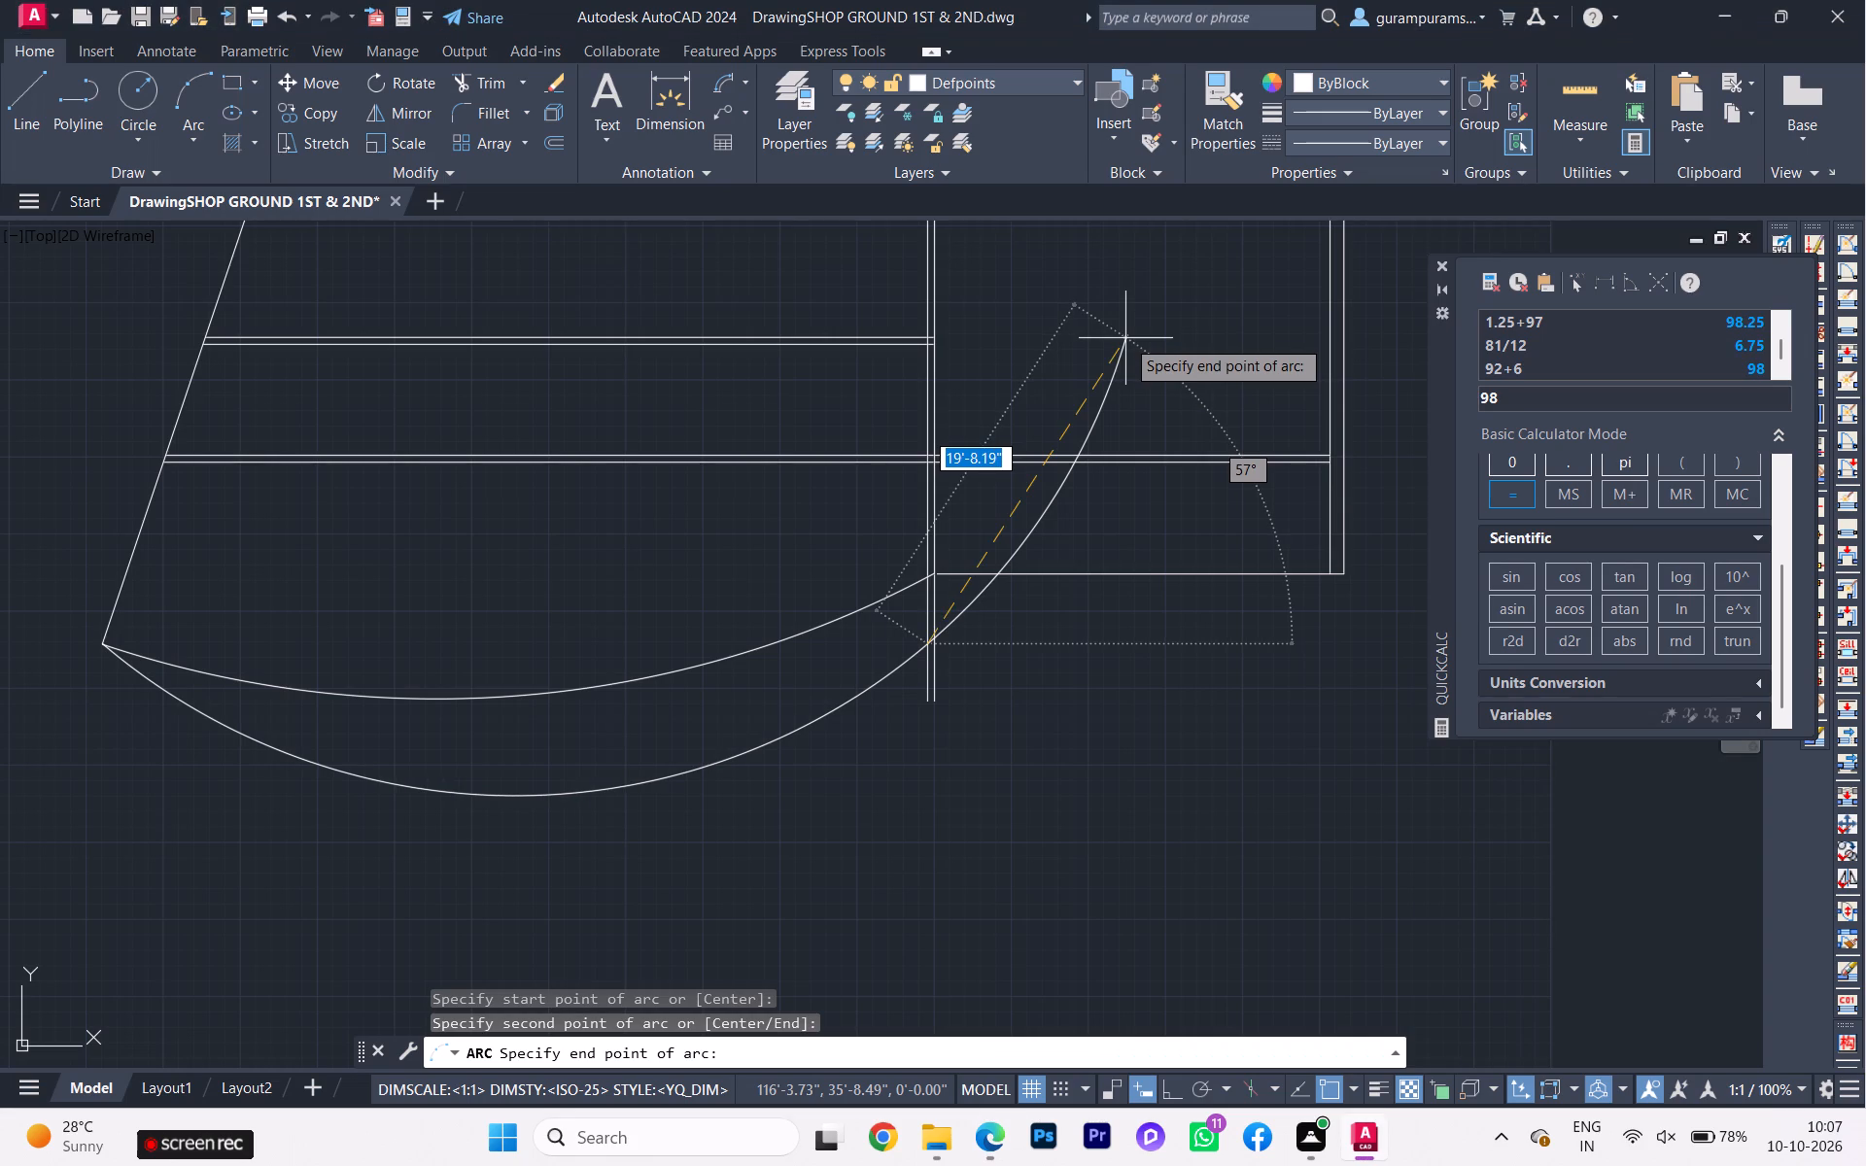
type("38'7")
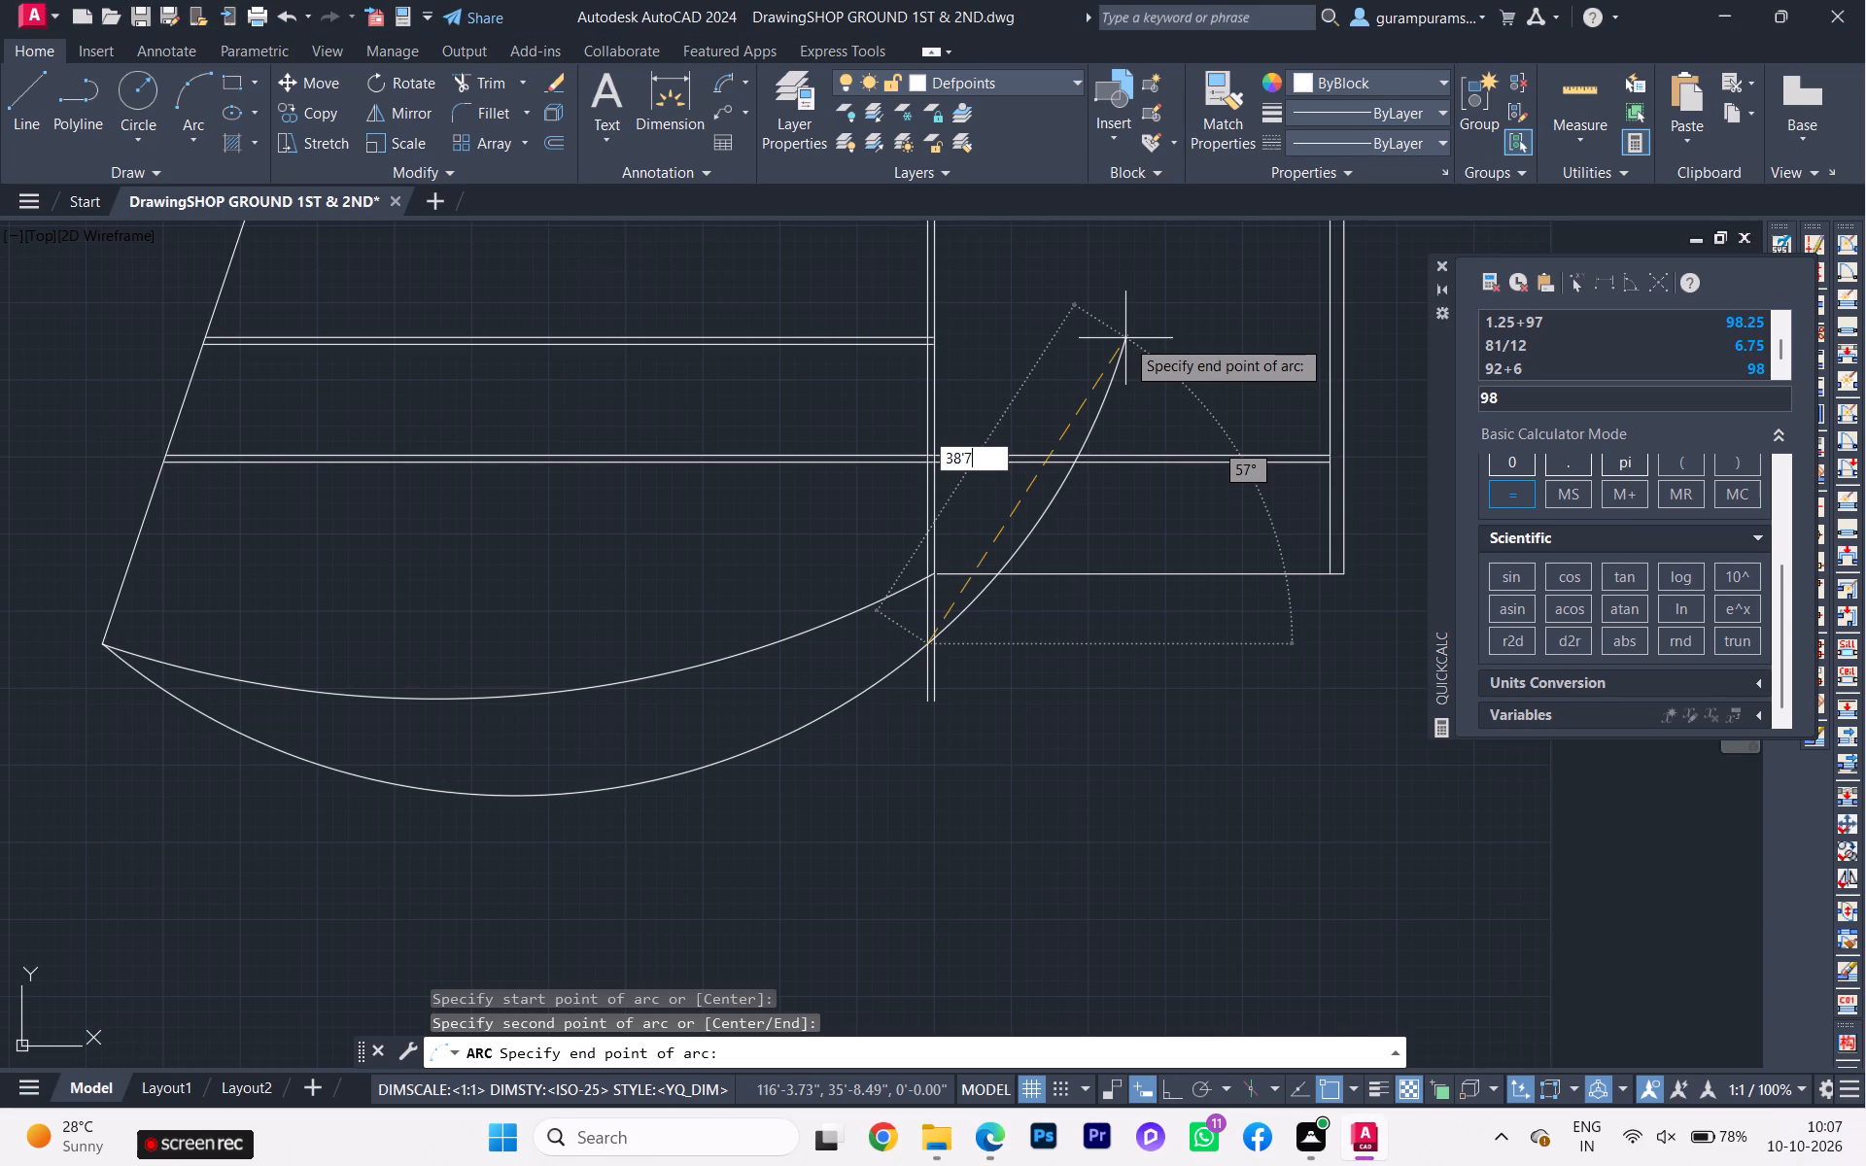
type(".5")
key("Return")
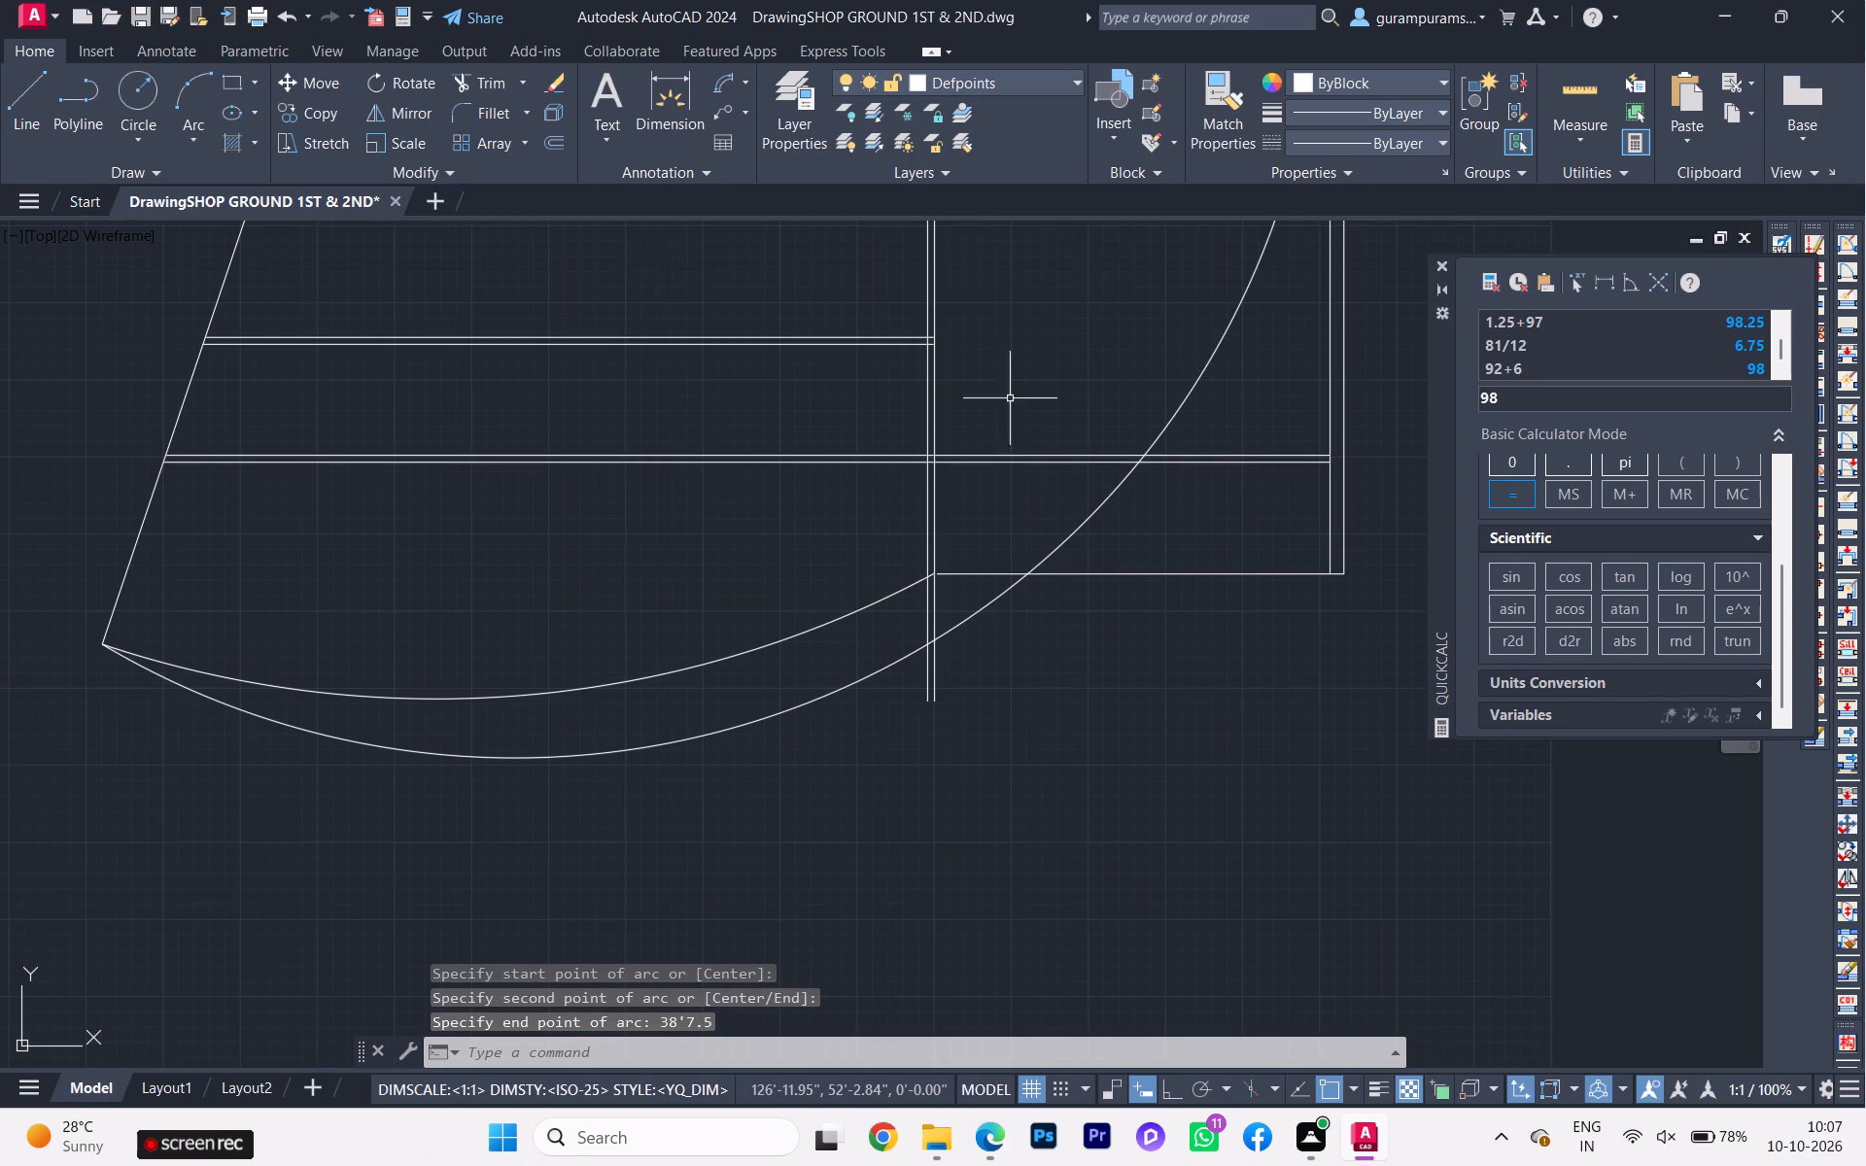
Measure the new terrace arc with an arc length dimension, without placing the dimension.
scroll(888, 600, "down", 2)
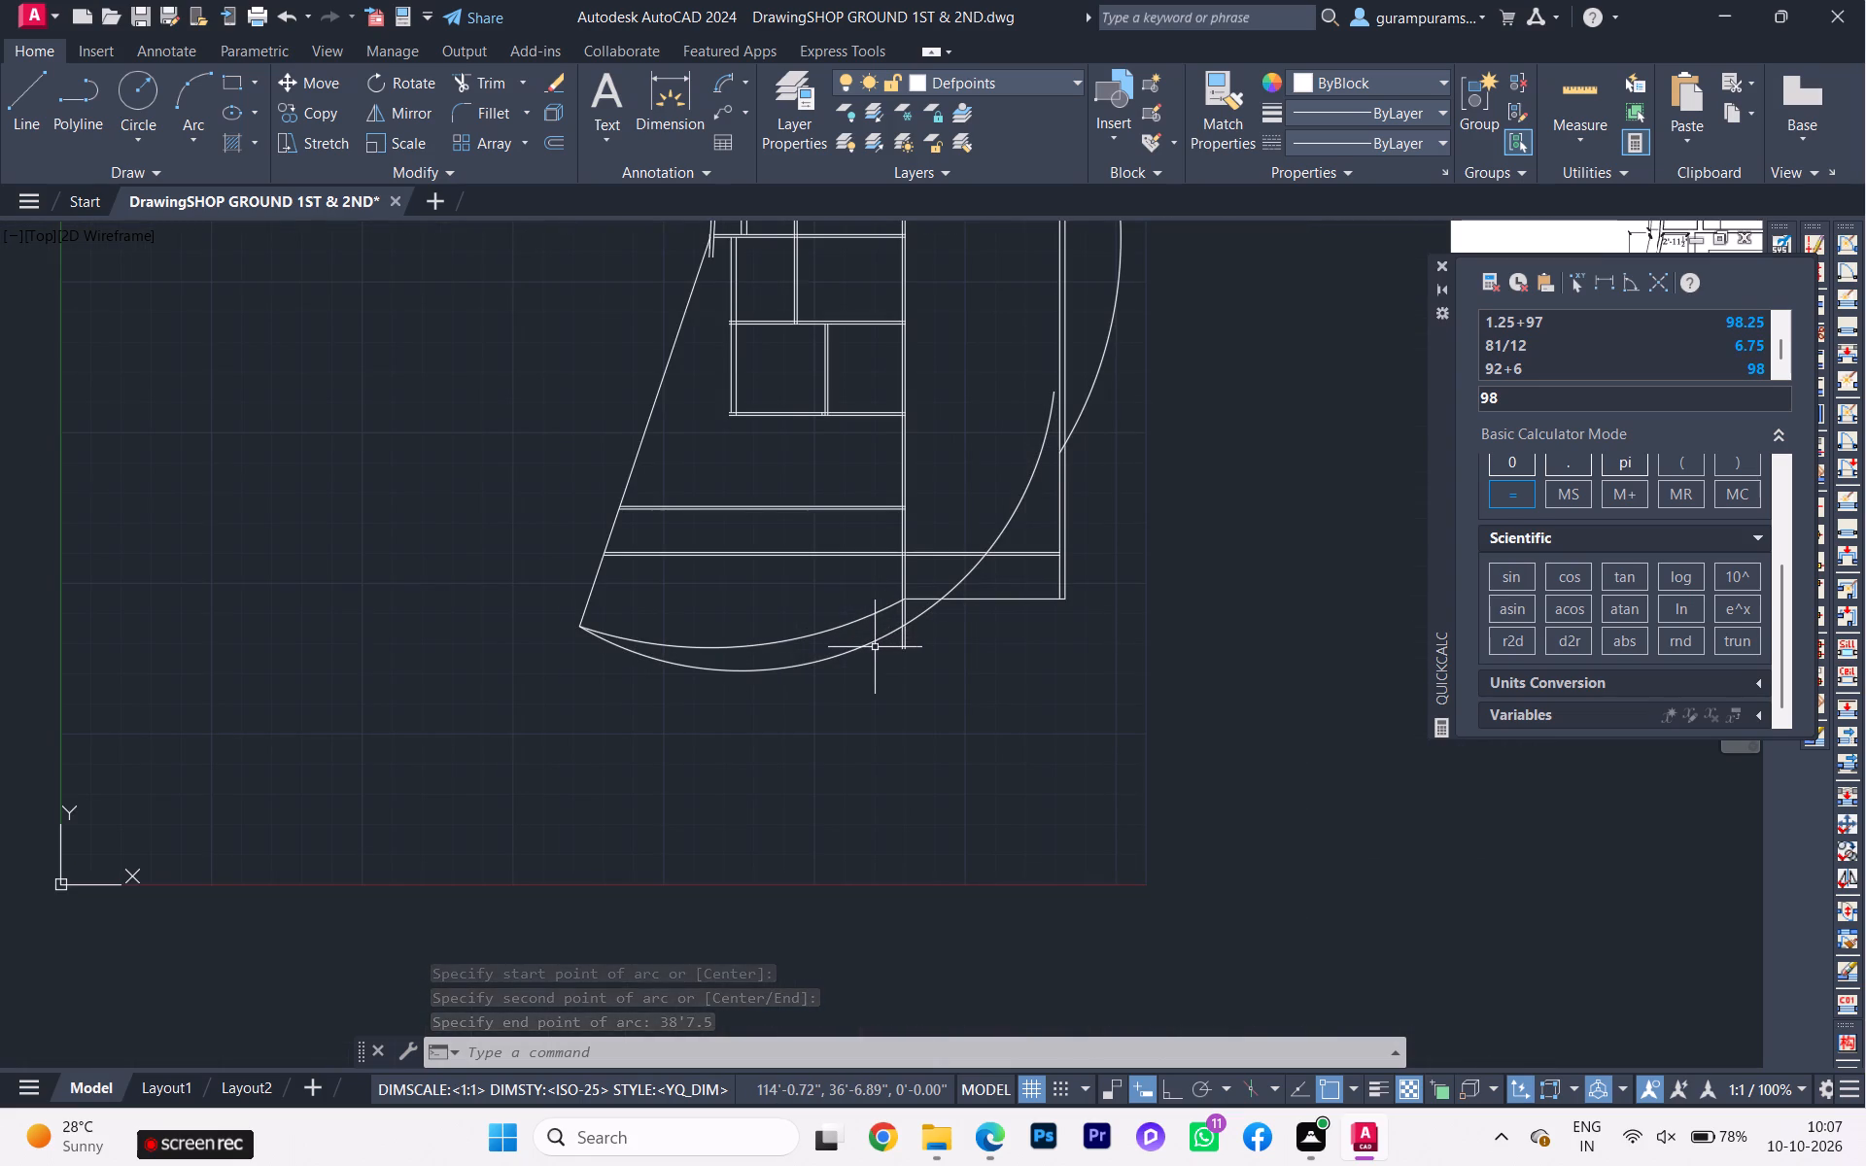
scroll(800, 663, "up", 2)
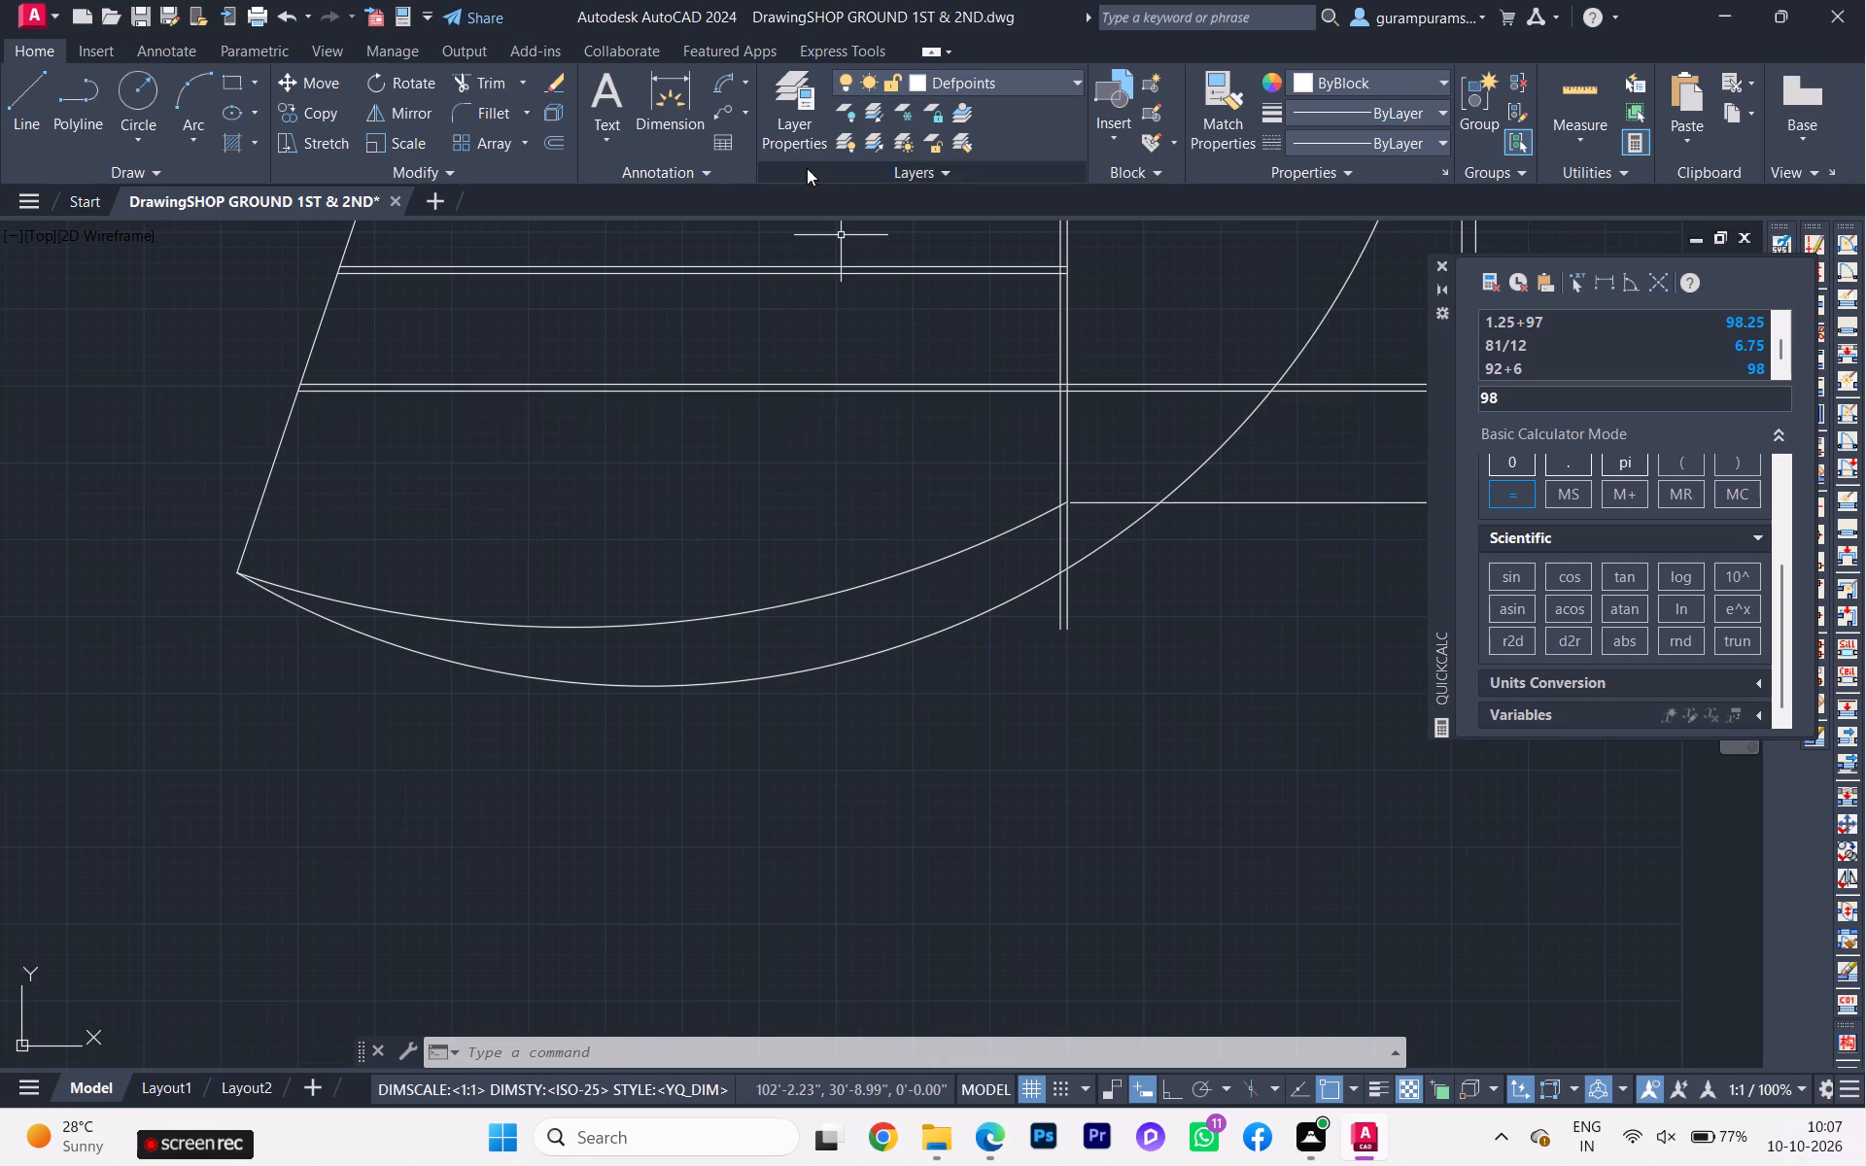
left_click(716, 86)
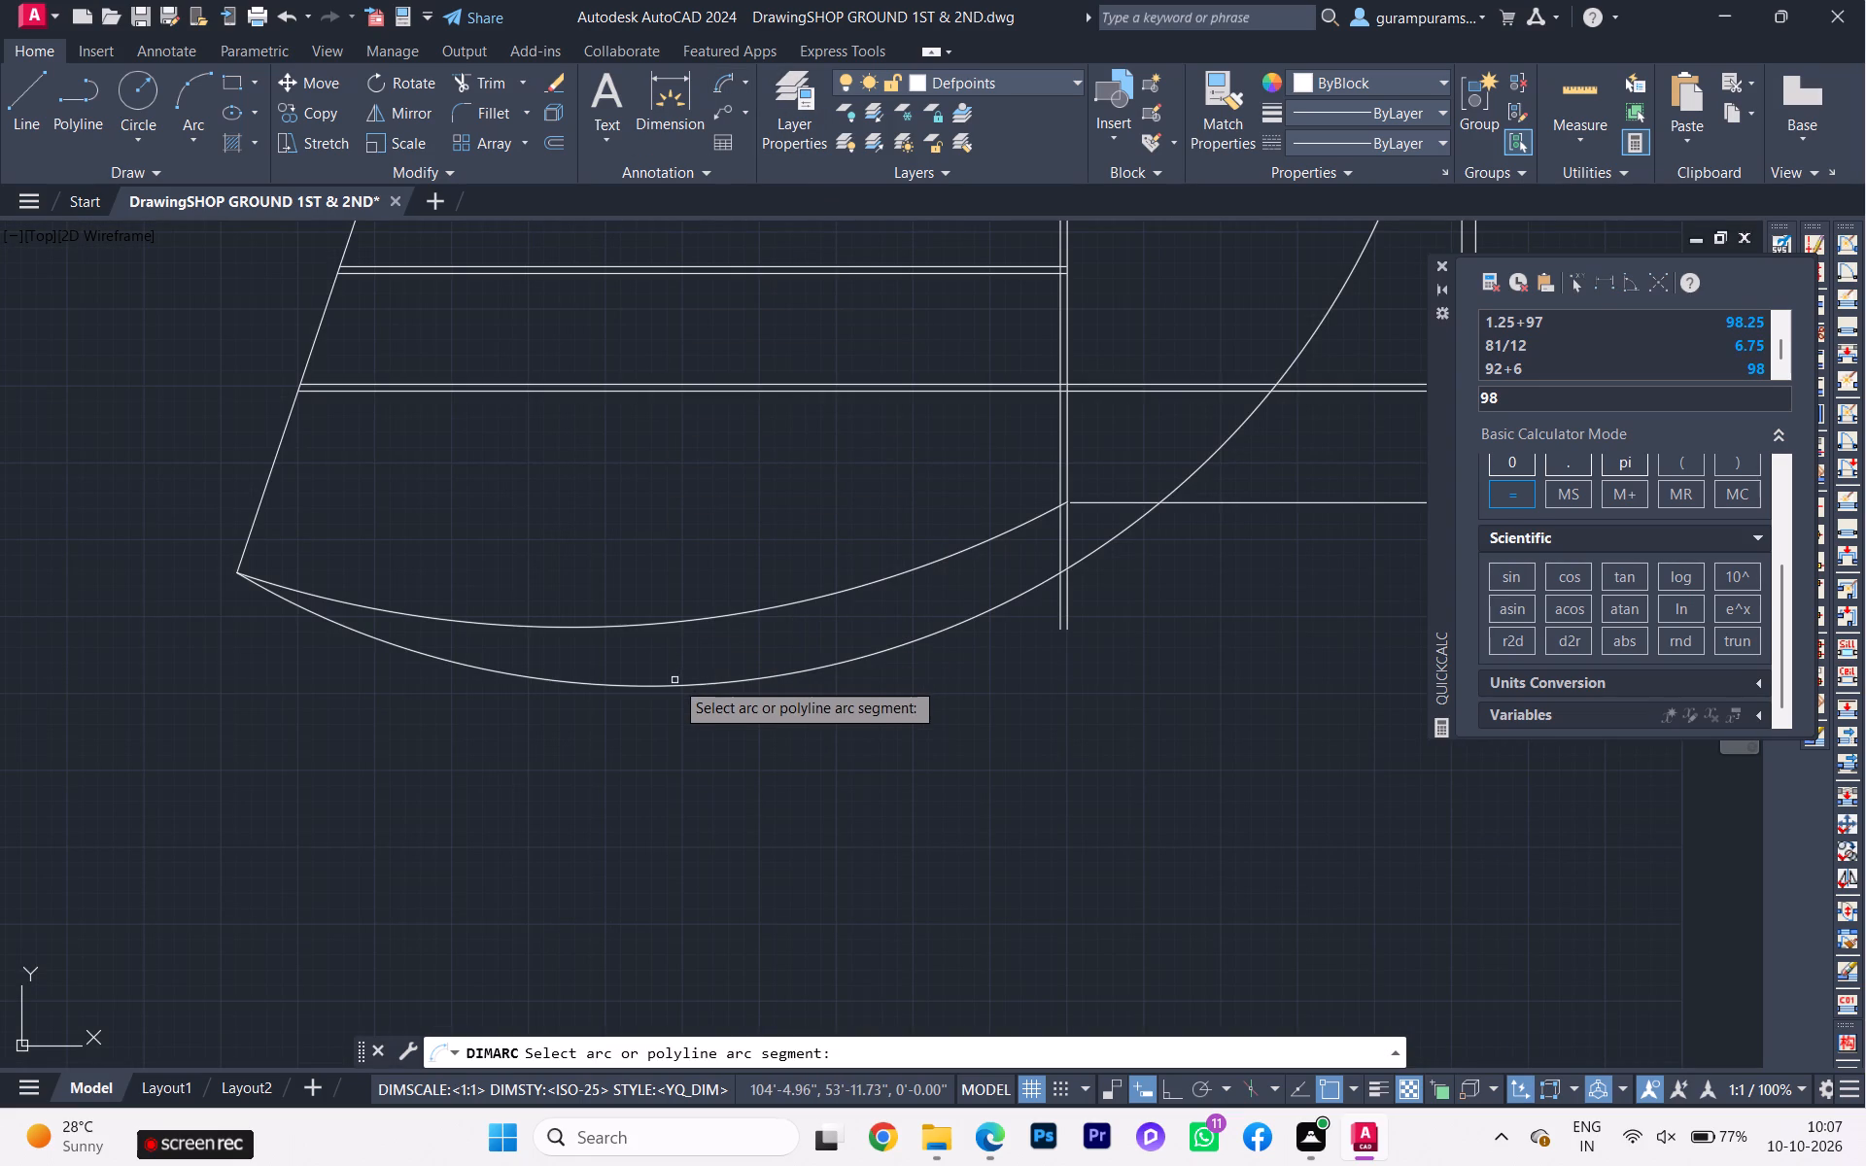
left_click(673, 684)
scroll(663, 719, "up", 1)
scroll(663, 719, "down", 2)
key("Escape")
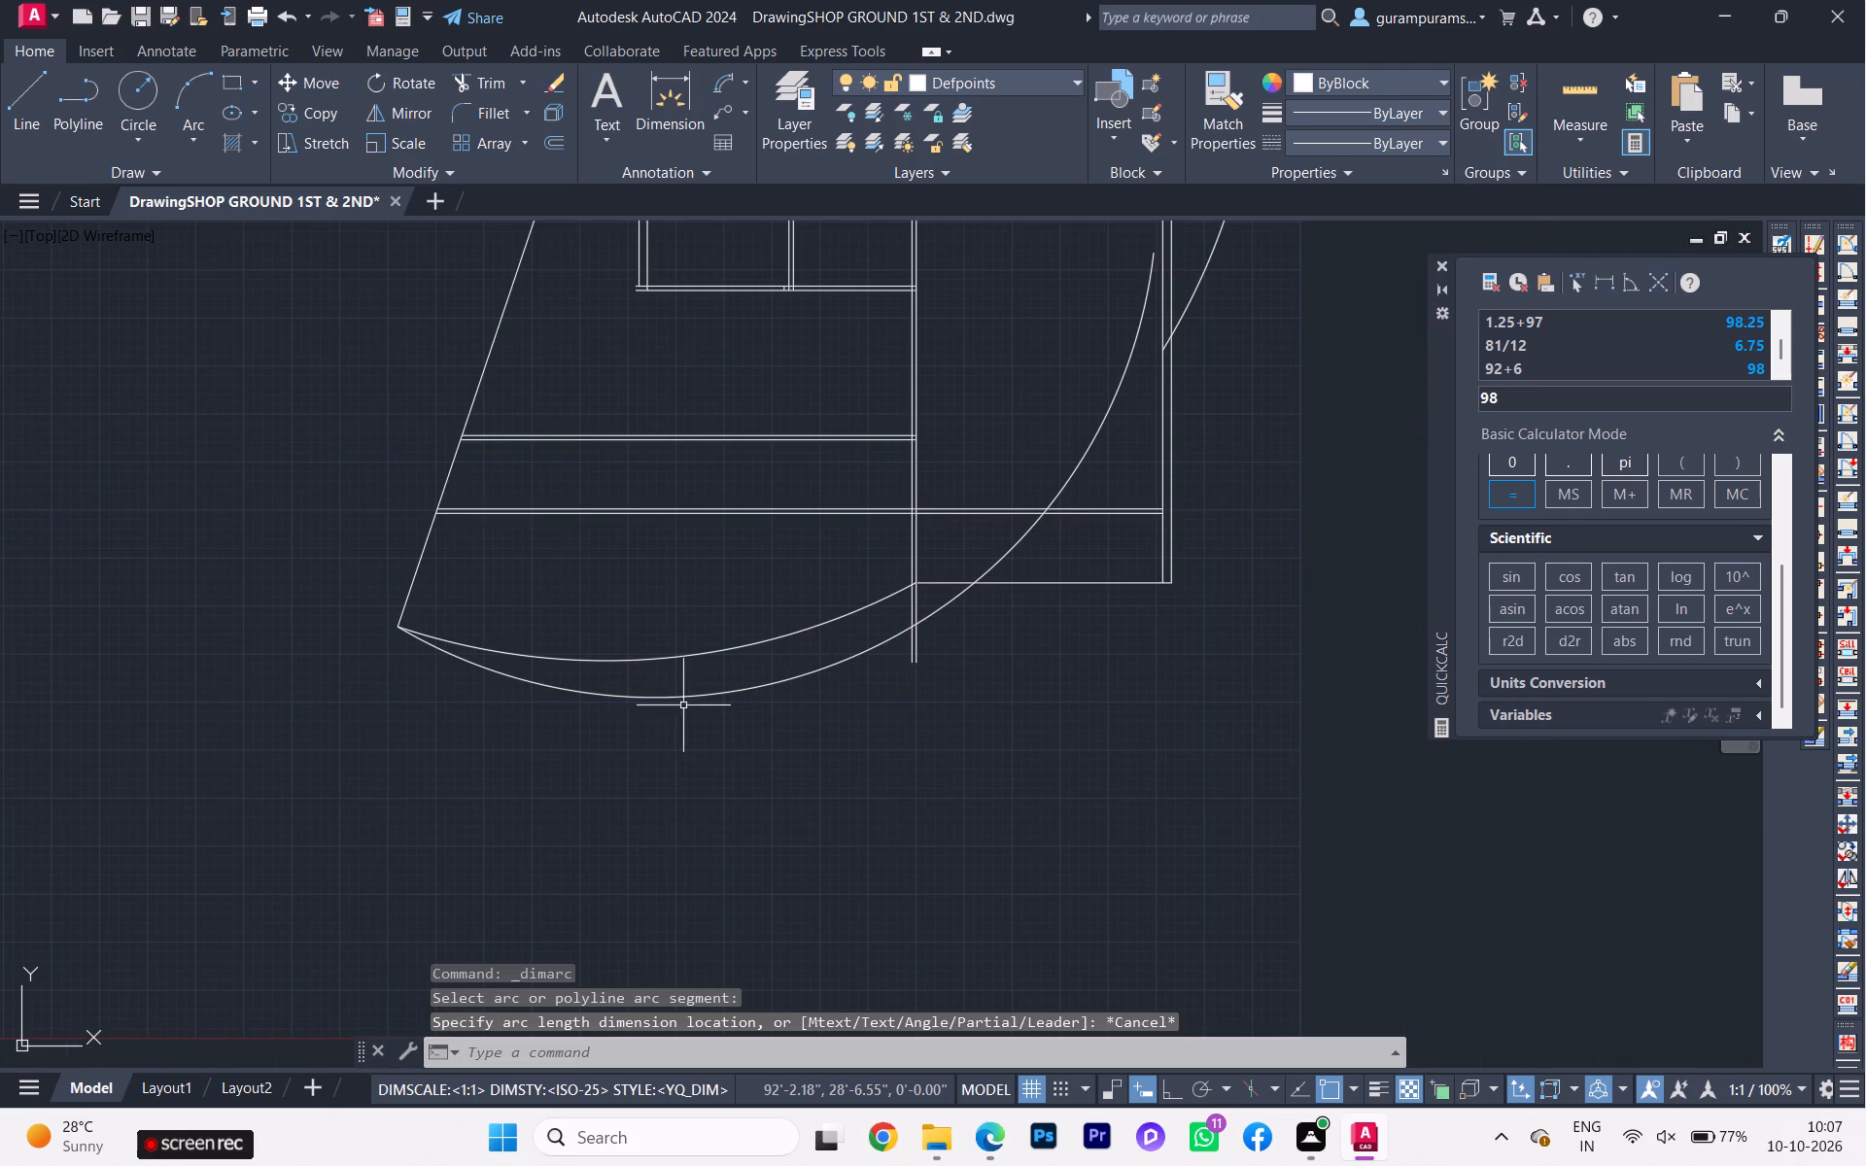
Trim the new arc between the long vertical wall and the lower passage wall.
scroll(914, 605, "up", 1)
type("tr")
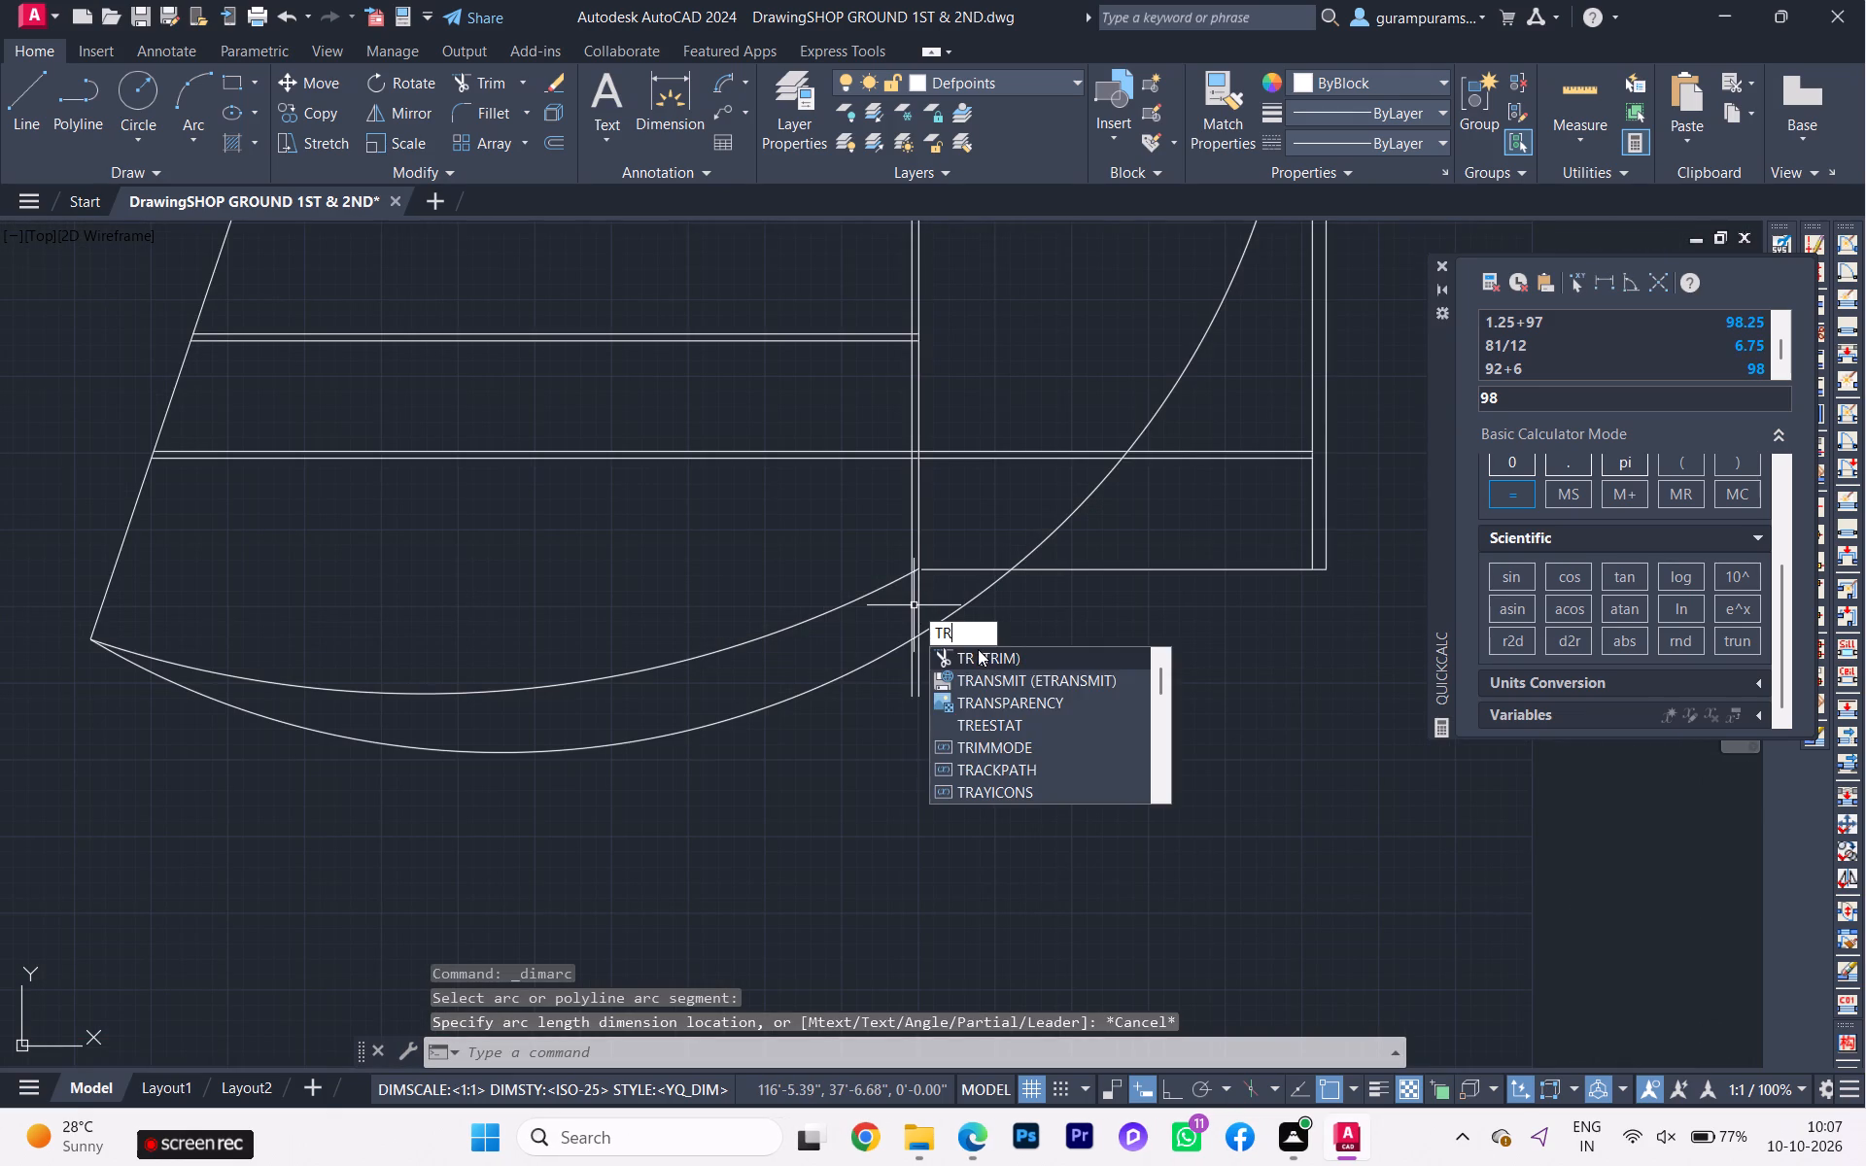
left_click(979, 652)
left_click(949, 591)
left_click(970, 626)
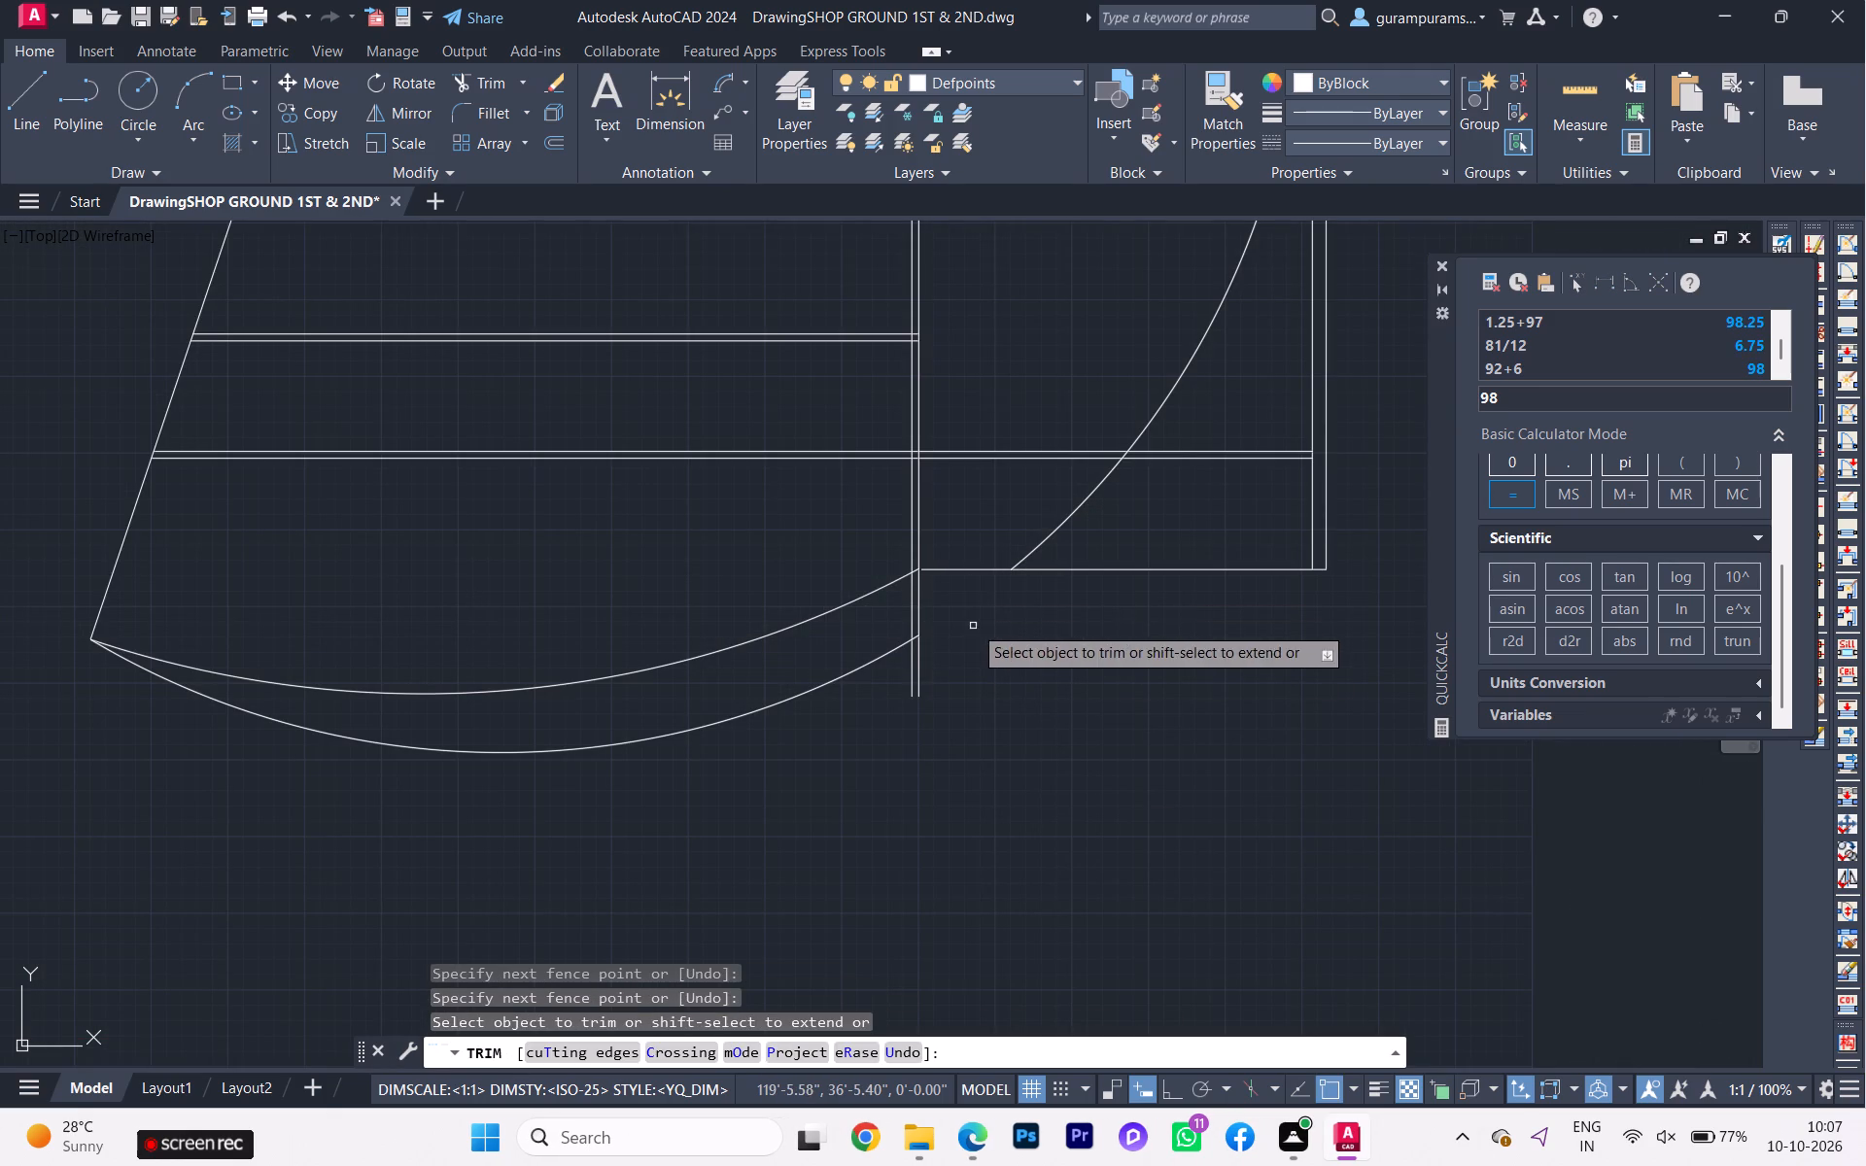
left_click(1025, 538)
left_click(1095, 528)
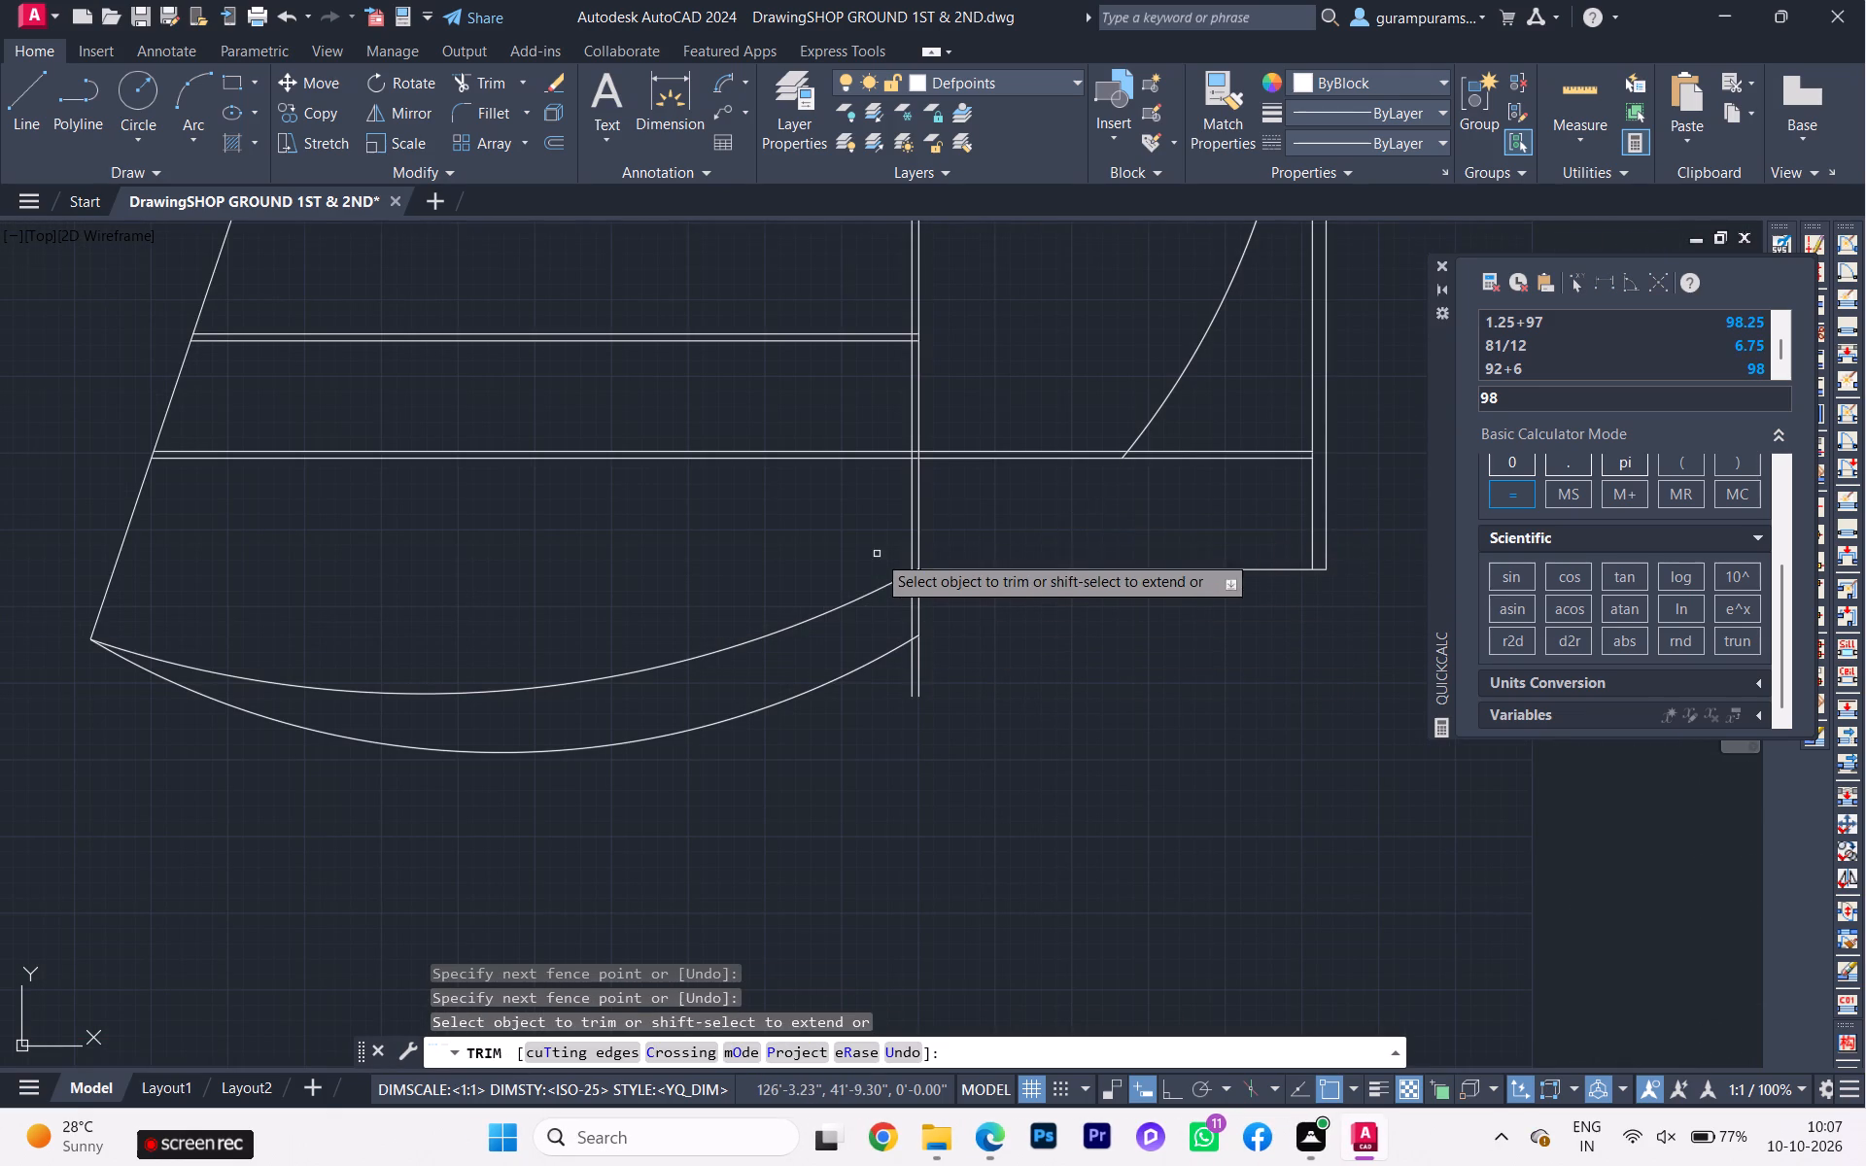
Trim away the earlier, shallower southern terrace arc, including its short piece between the vertical wall's two lines.
scroll(878, 556, "up", 2)
left_click(892, 638)
left_click(874, 599)
scroll(963, 589, "up", 3)
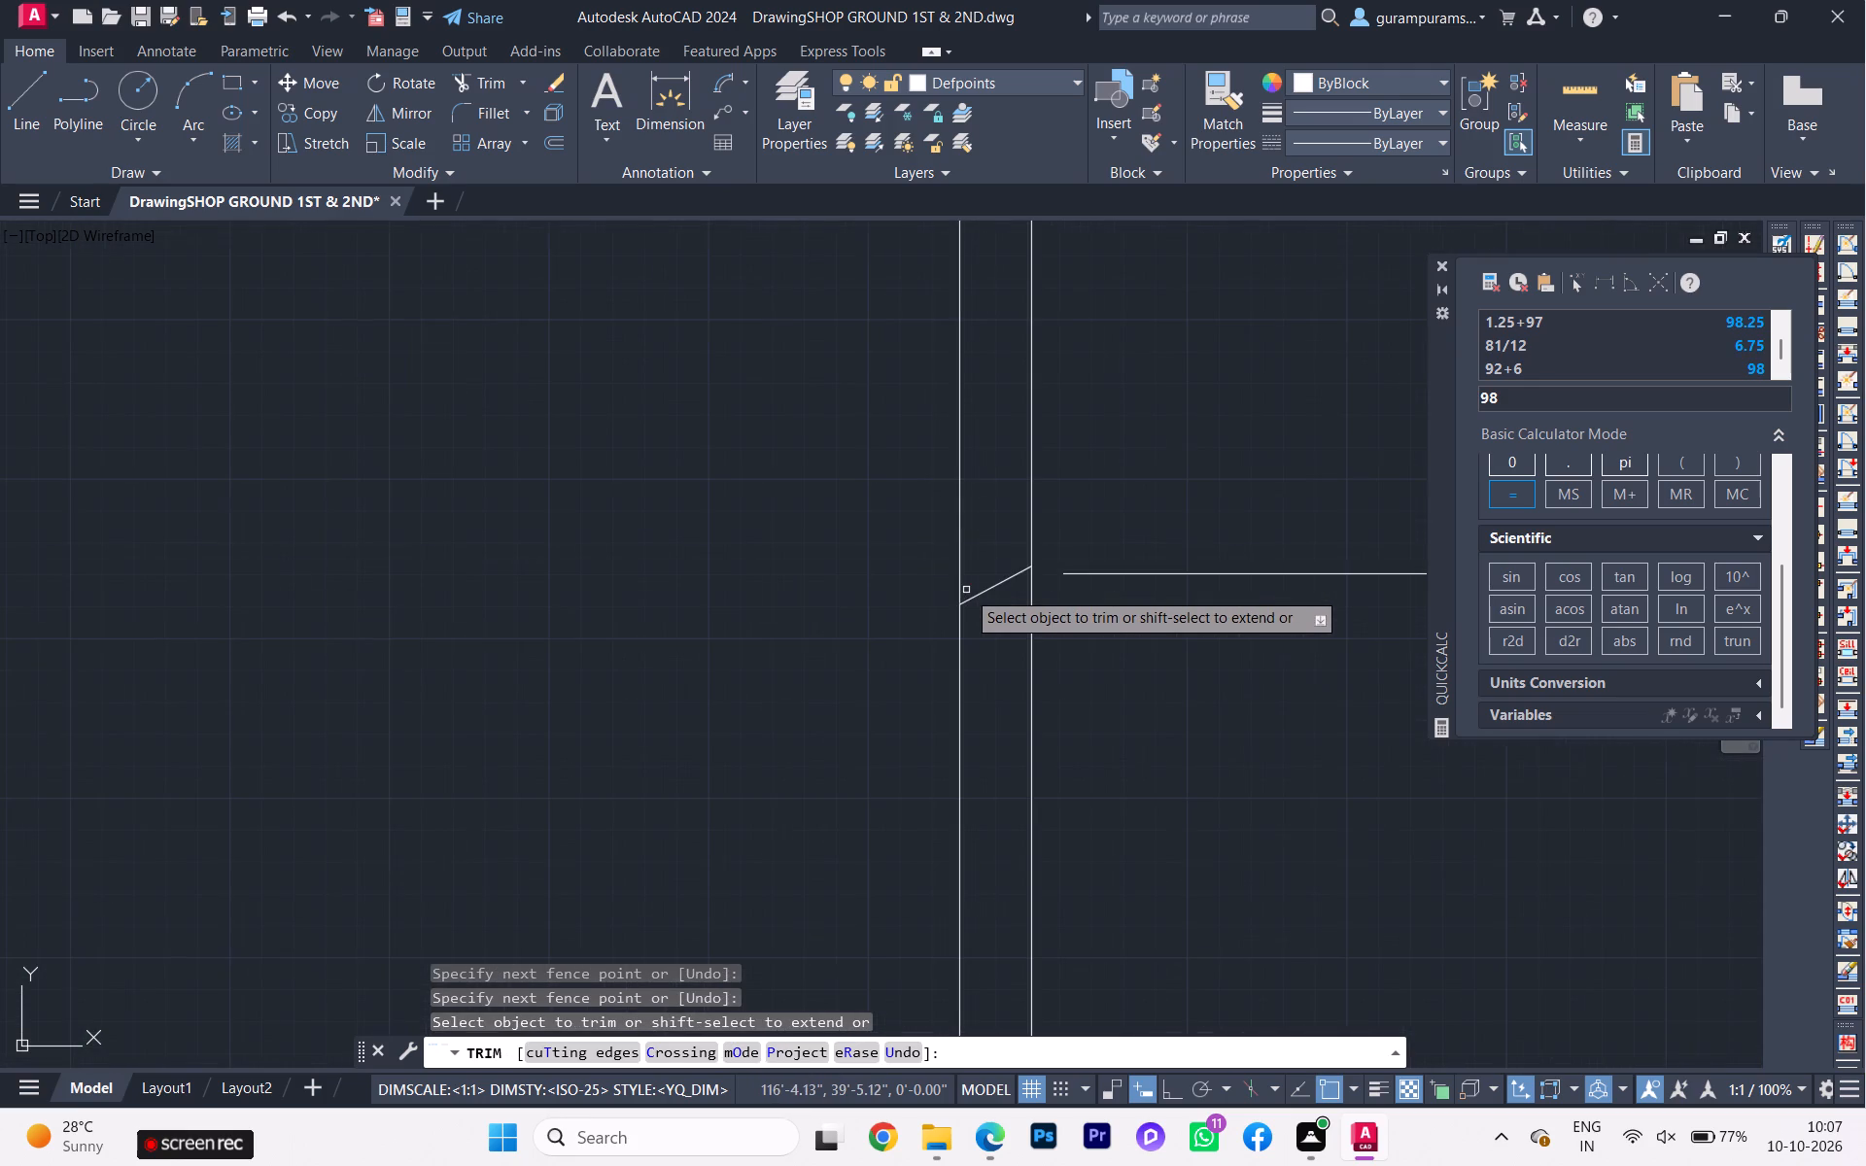
left_click(968, 590)
left_click(979, 620)
Trim away the eastern arc inside the passage, including its short piece between the lower passage wall's two lines.
scroll(982, 646, "down", 2)
scroll(832, 678, "down", 2)
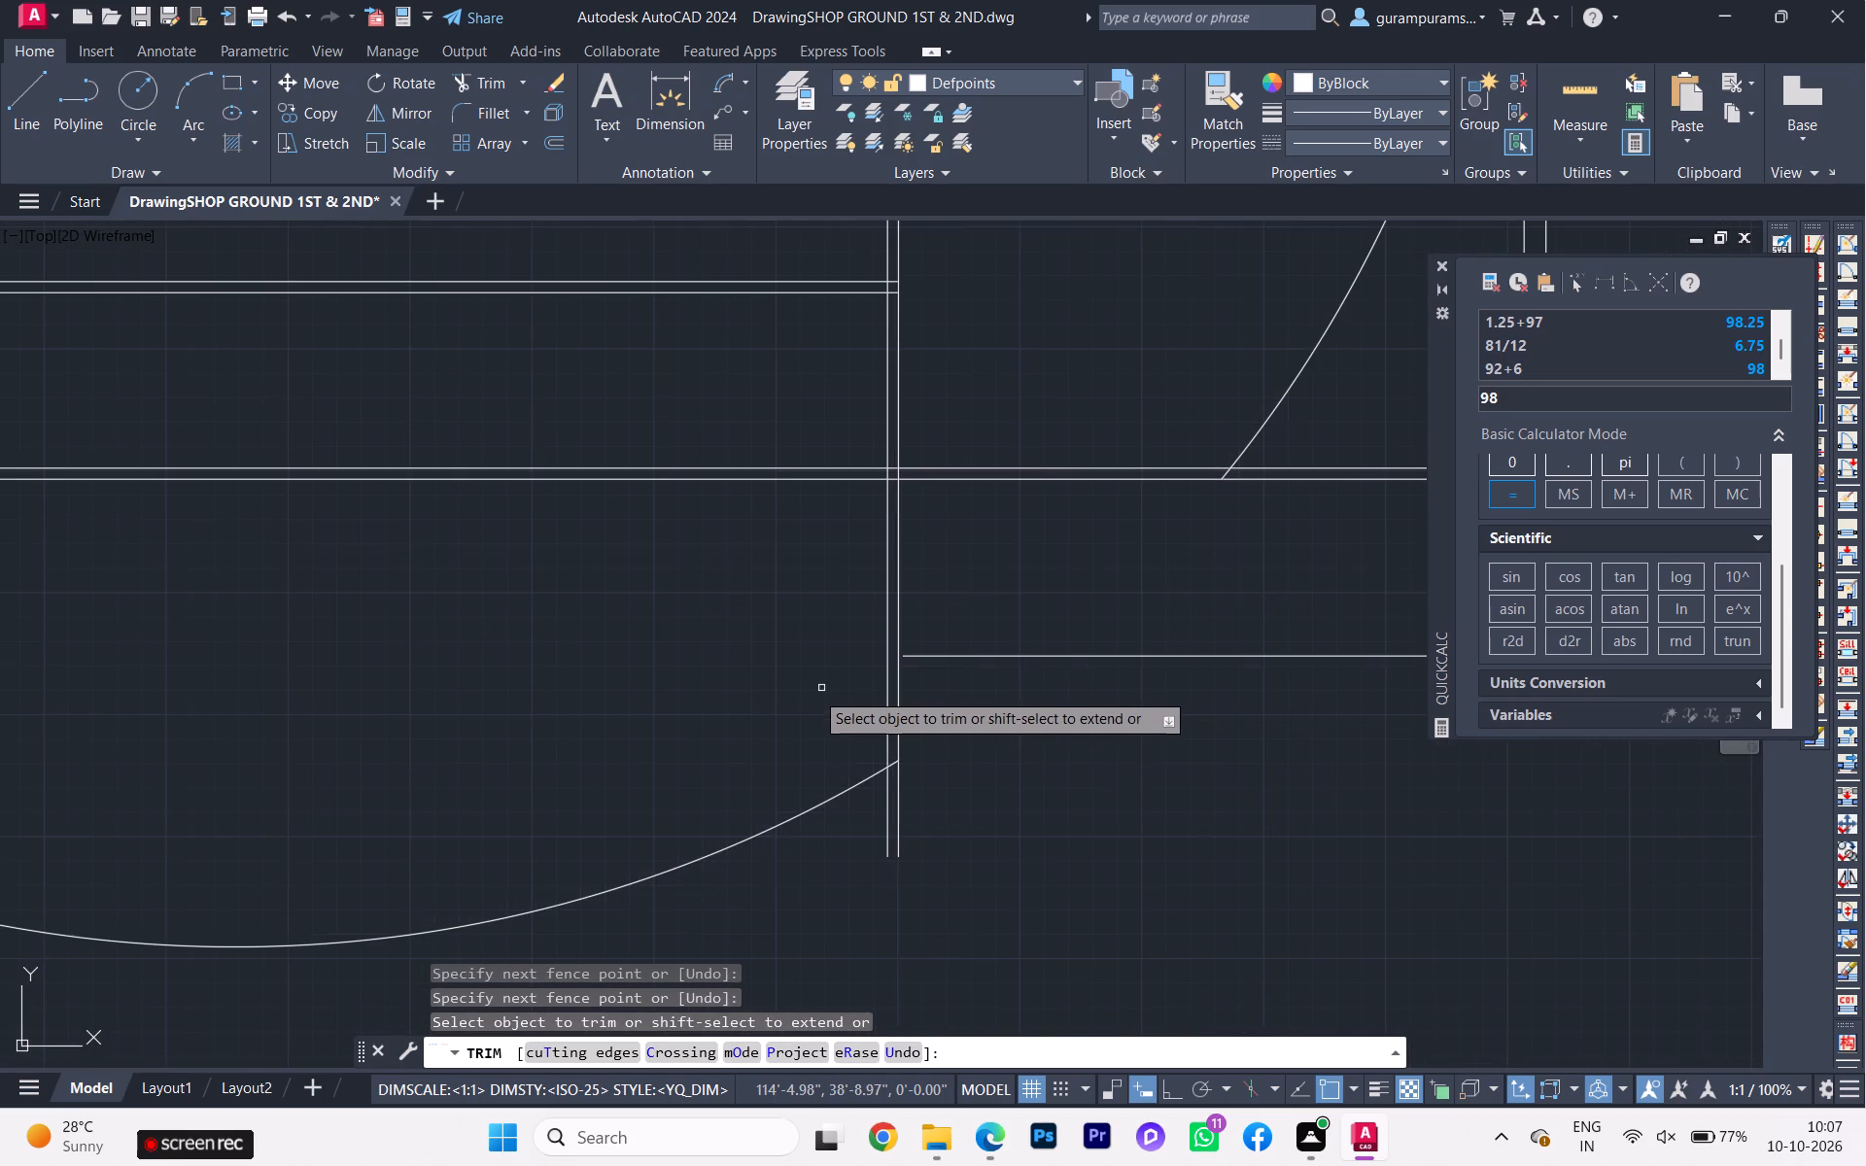
scroll(793, 741, "down", 2)
scroll(531, 737, "down", 1)
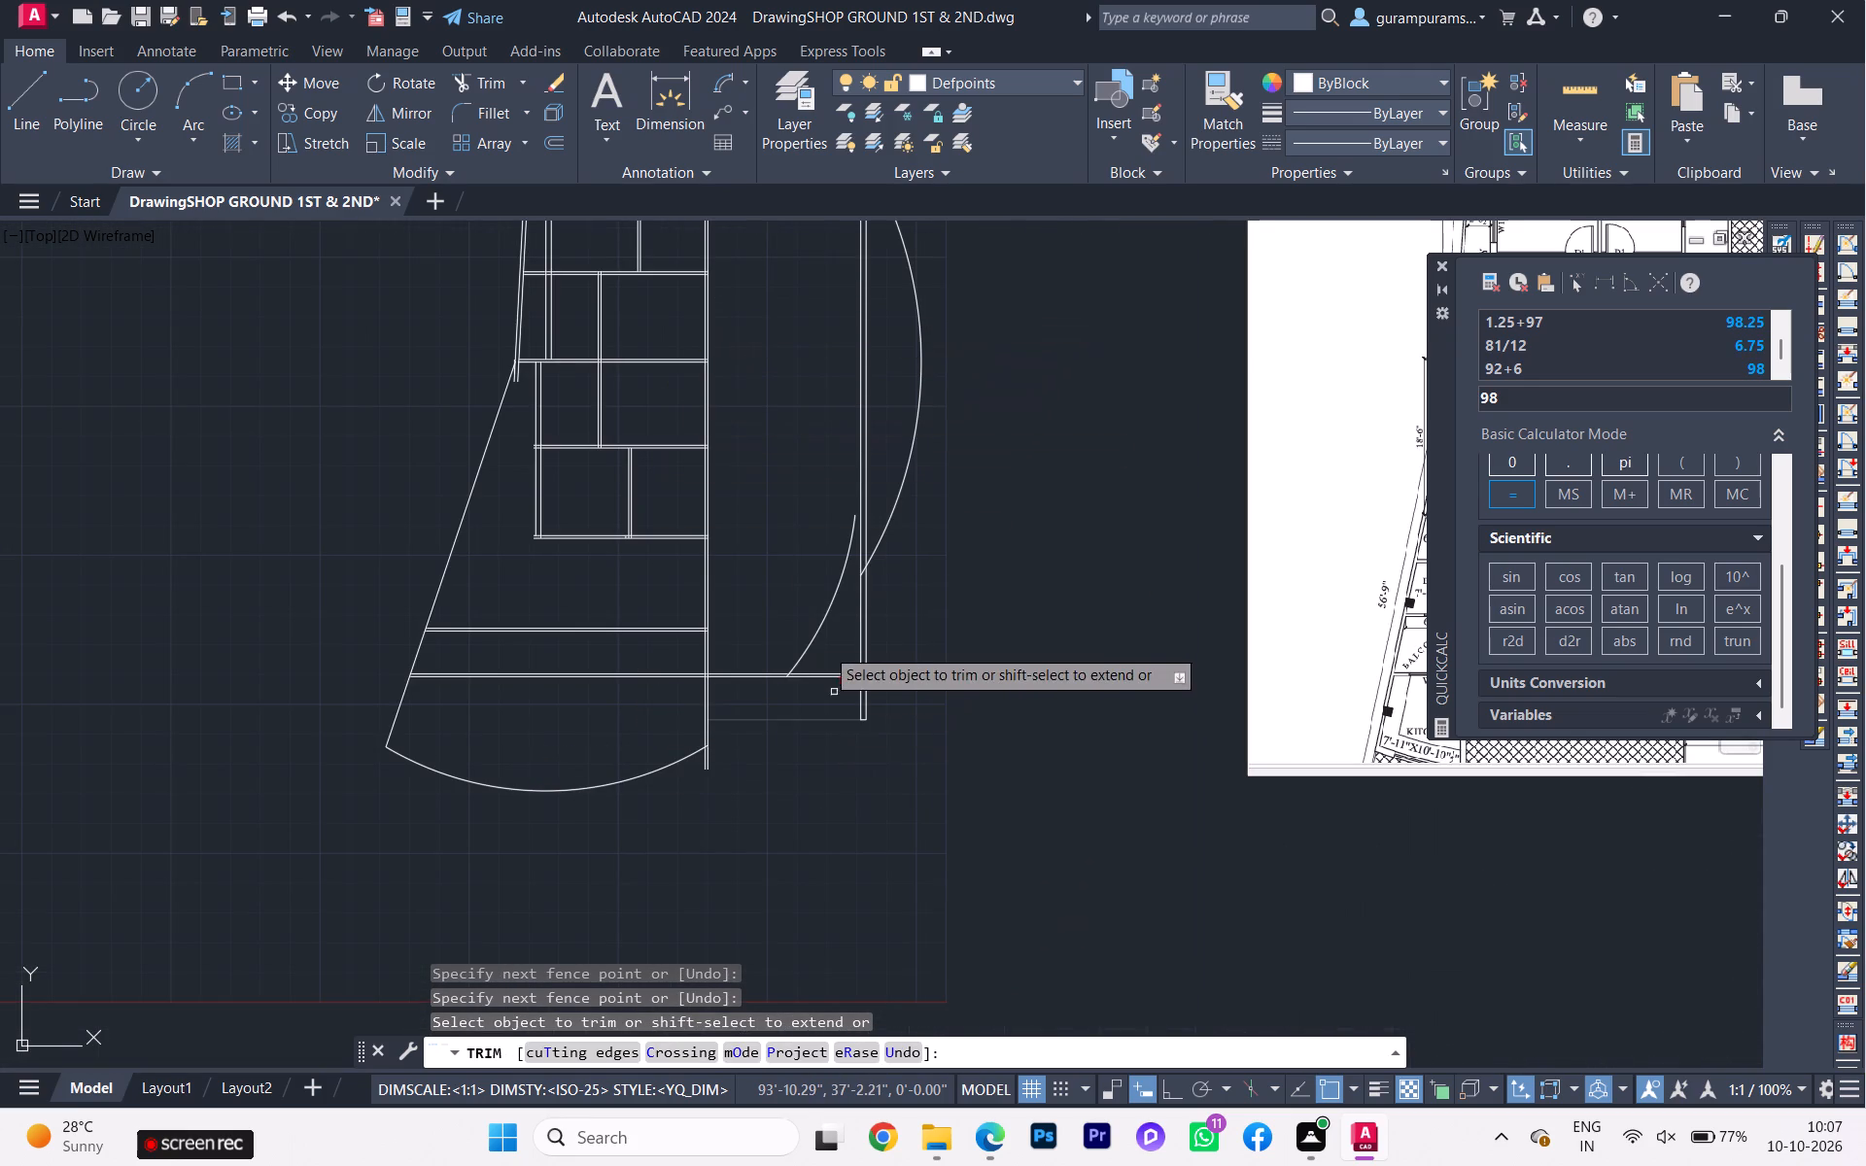
scroll(789, 595, "up", 2)
left_click(847, 613)
left_click(866, 684)
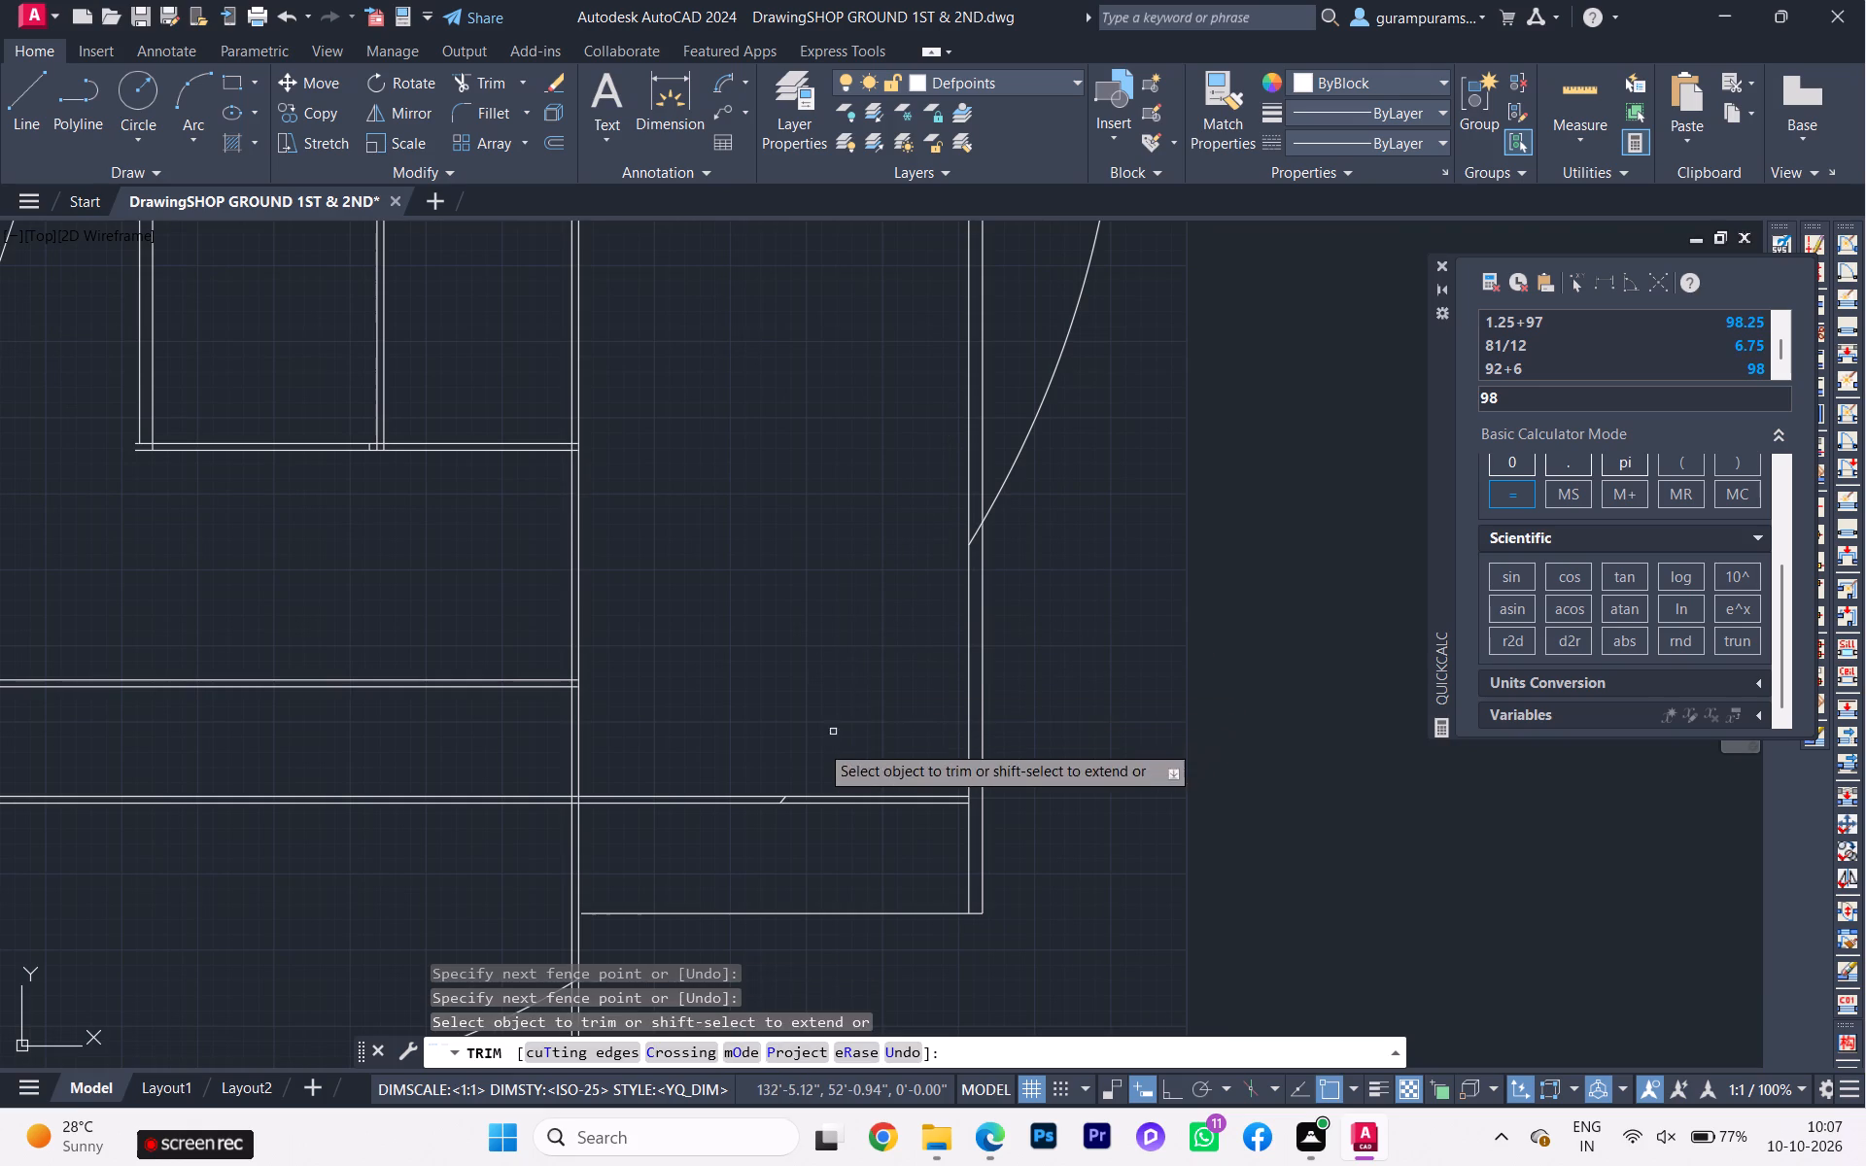
scroll(818, 745, "up", 3)
left_click(688, 915)
scroll(690, 774, "down", 4)
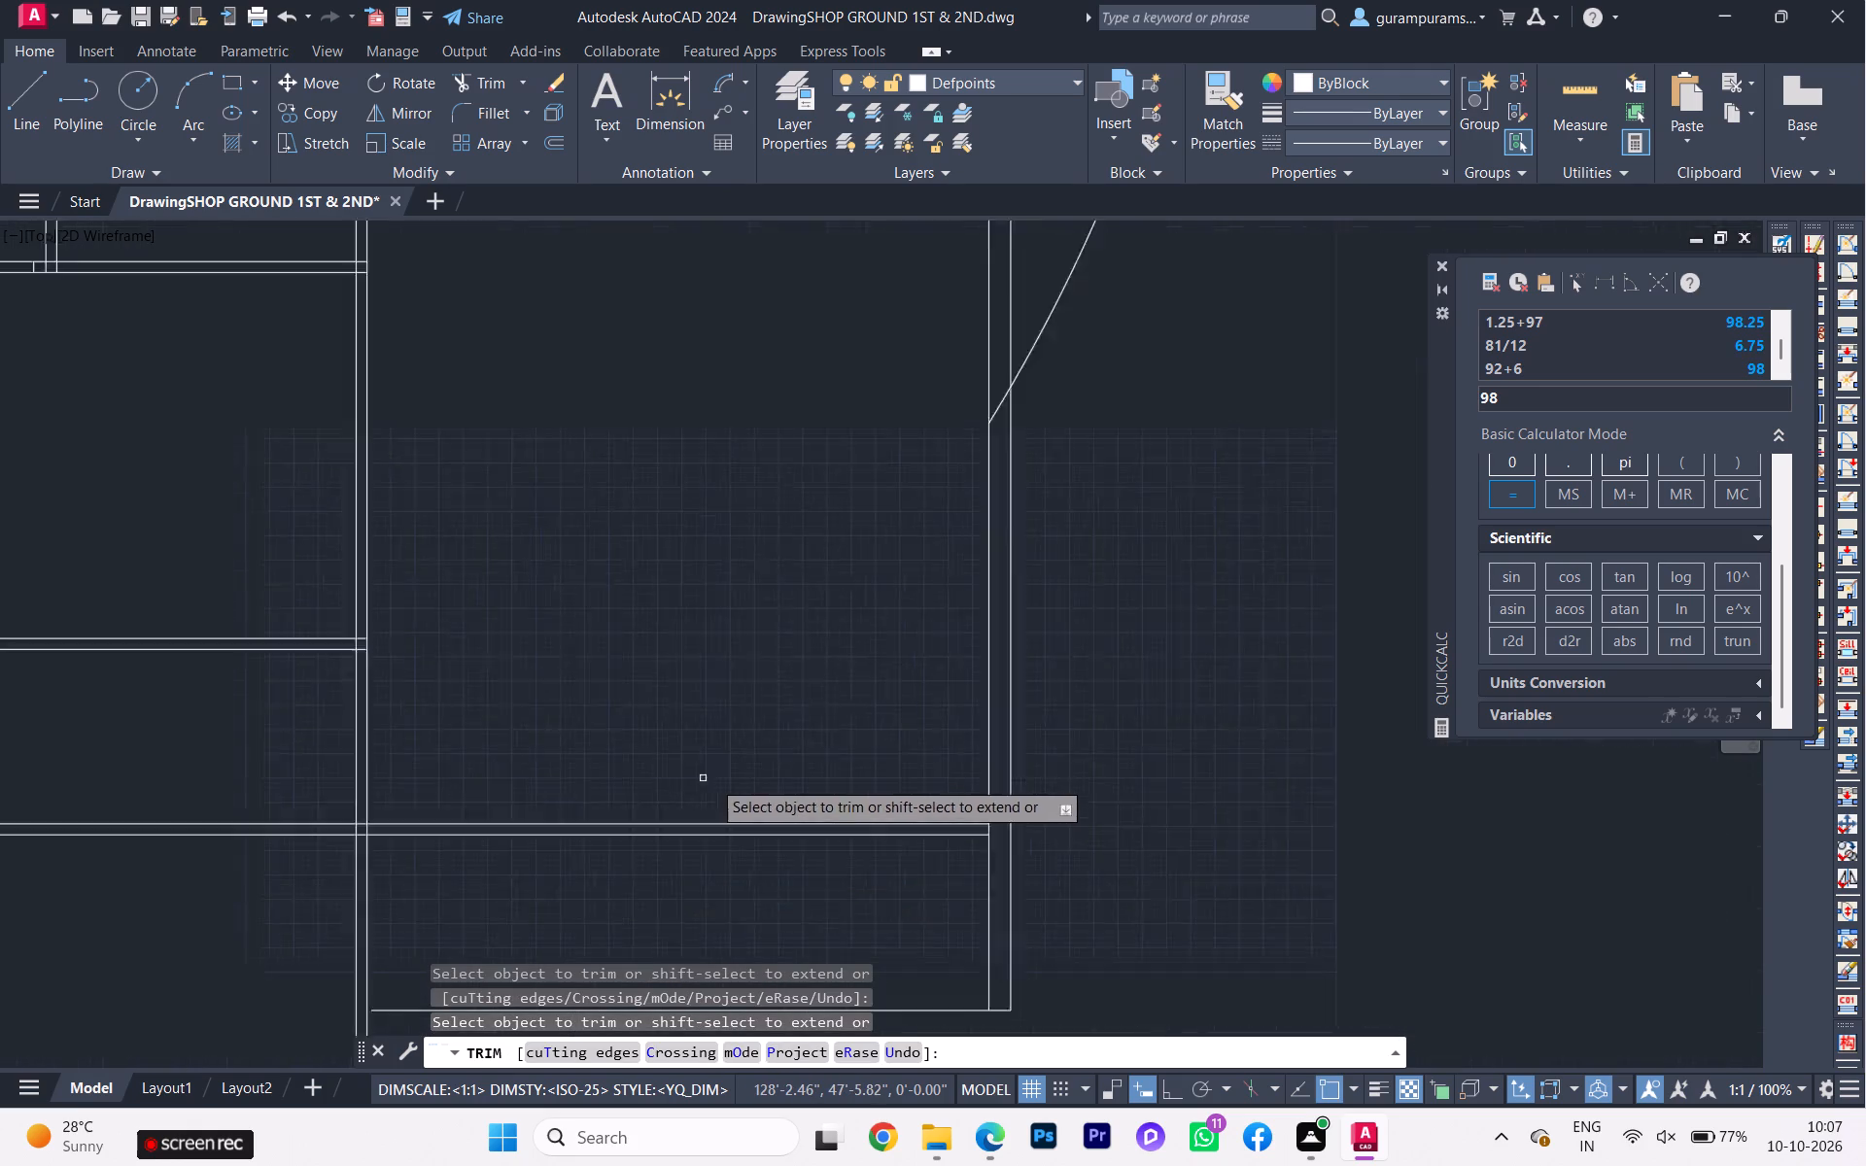
Trim away the rest of the eastern arc, between the outer east wall's two lines and beyond the wall.
scroll(871, 618, "up", 3)
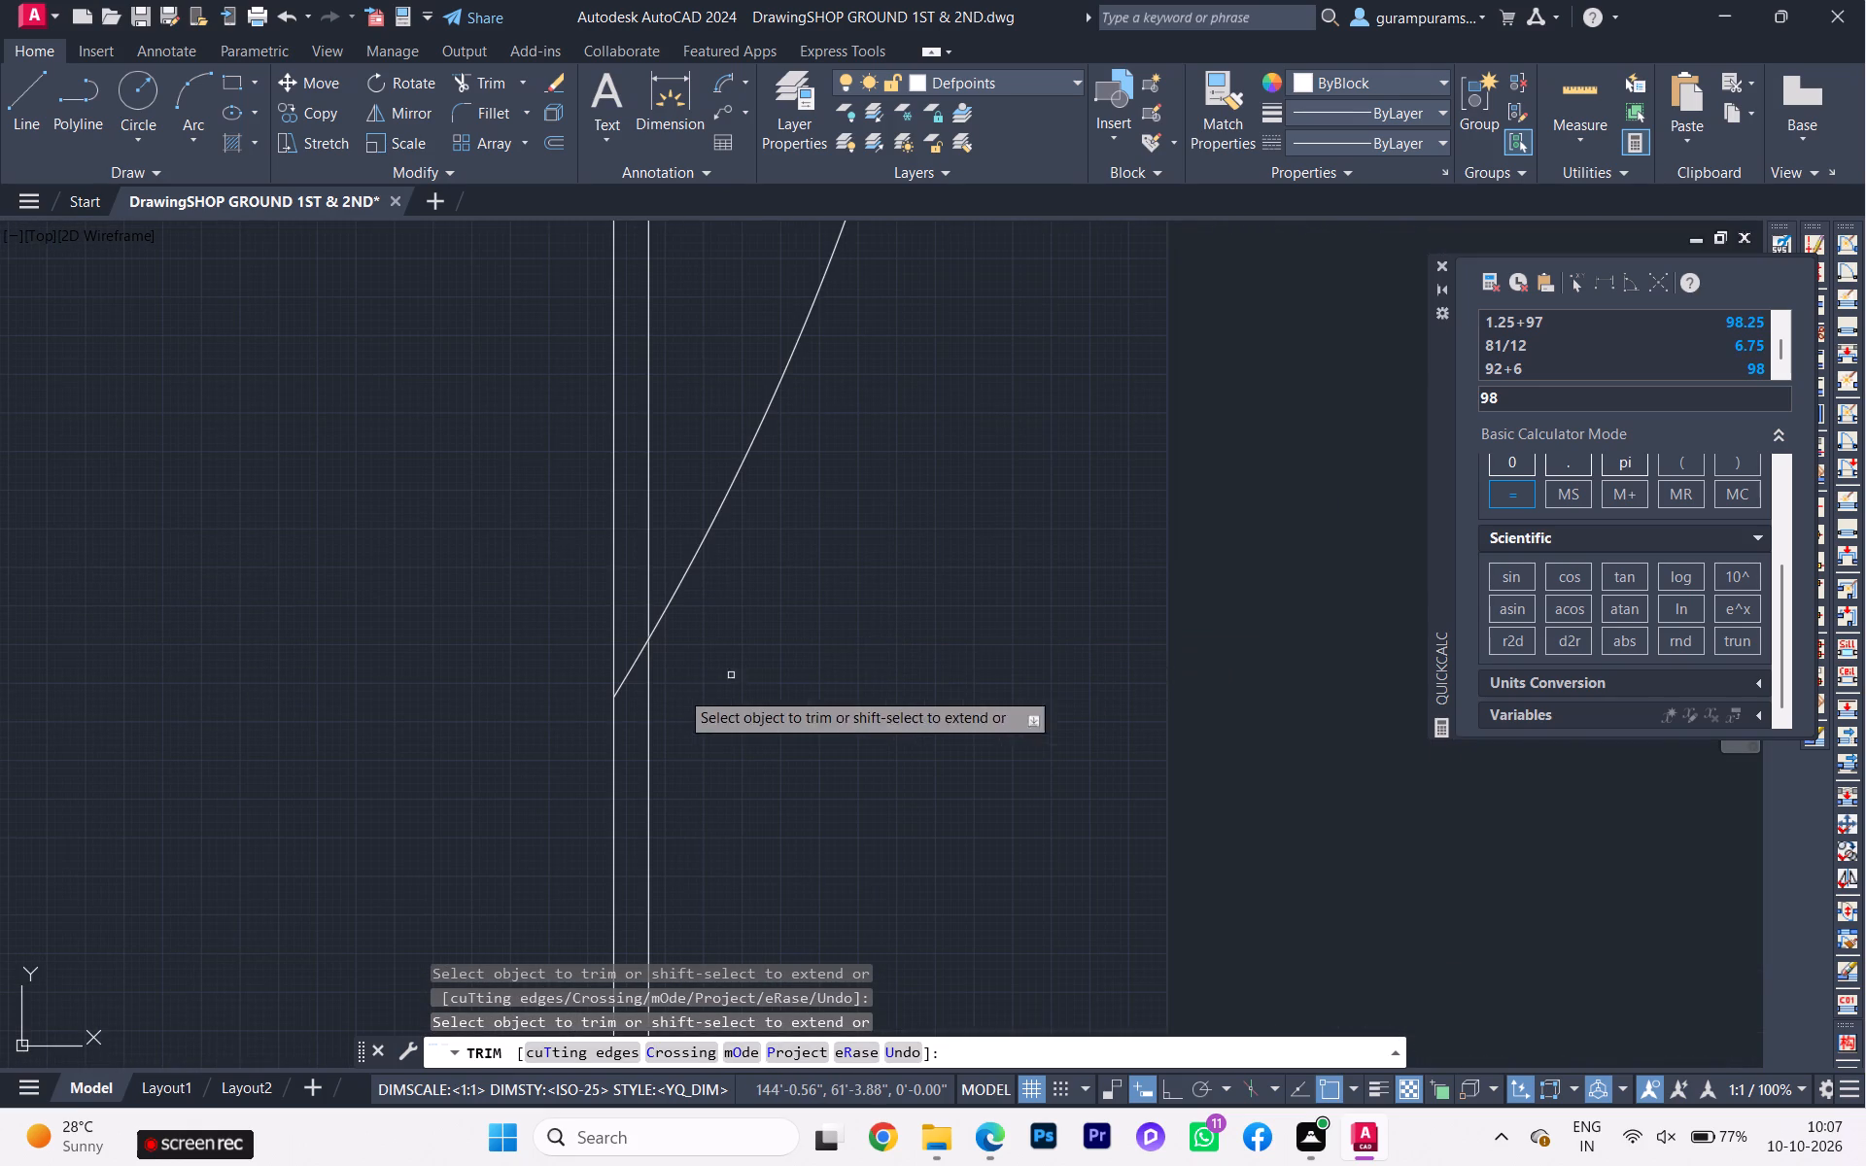
left_click(625, 664)
left_click(629, 687)
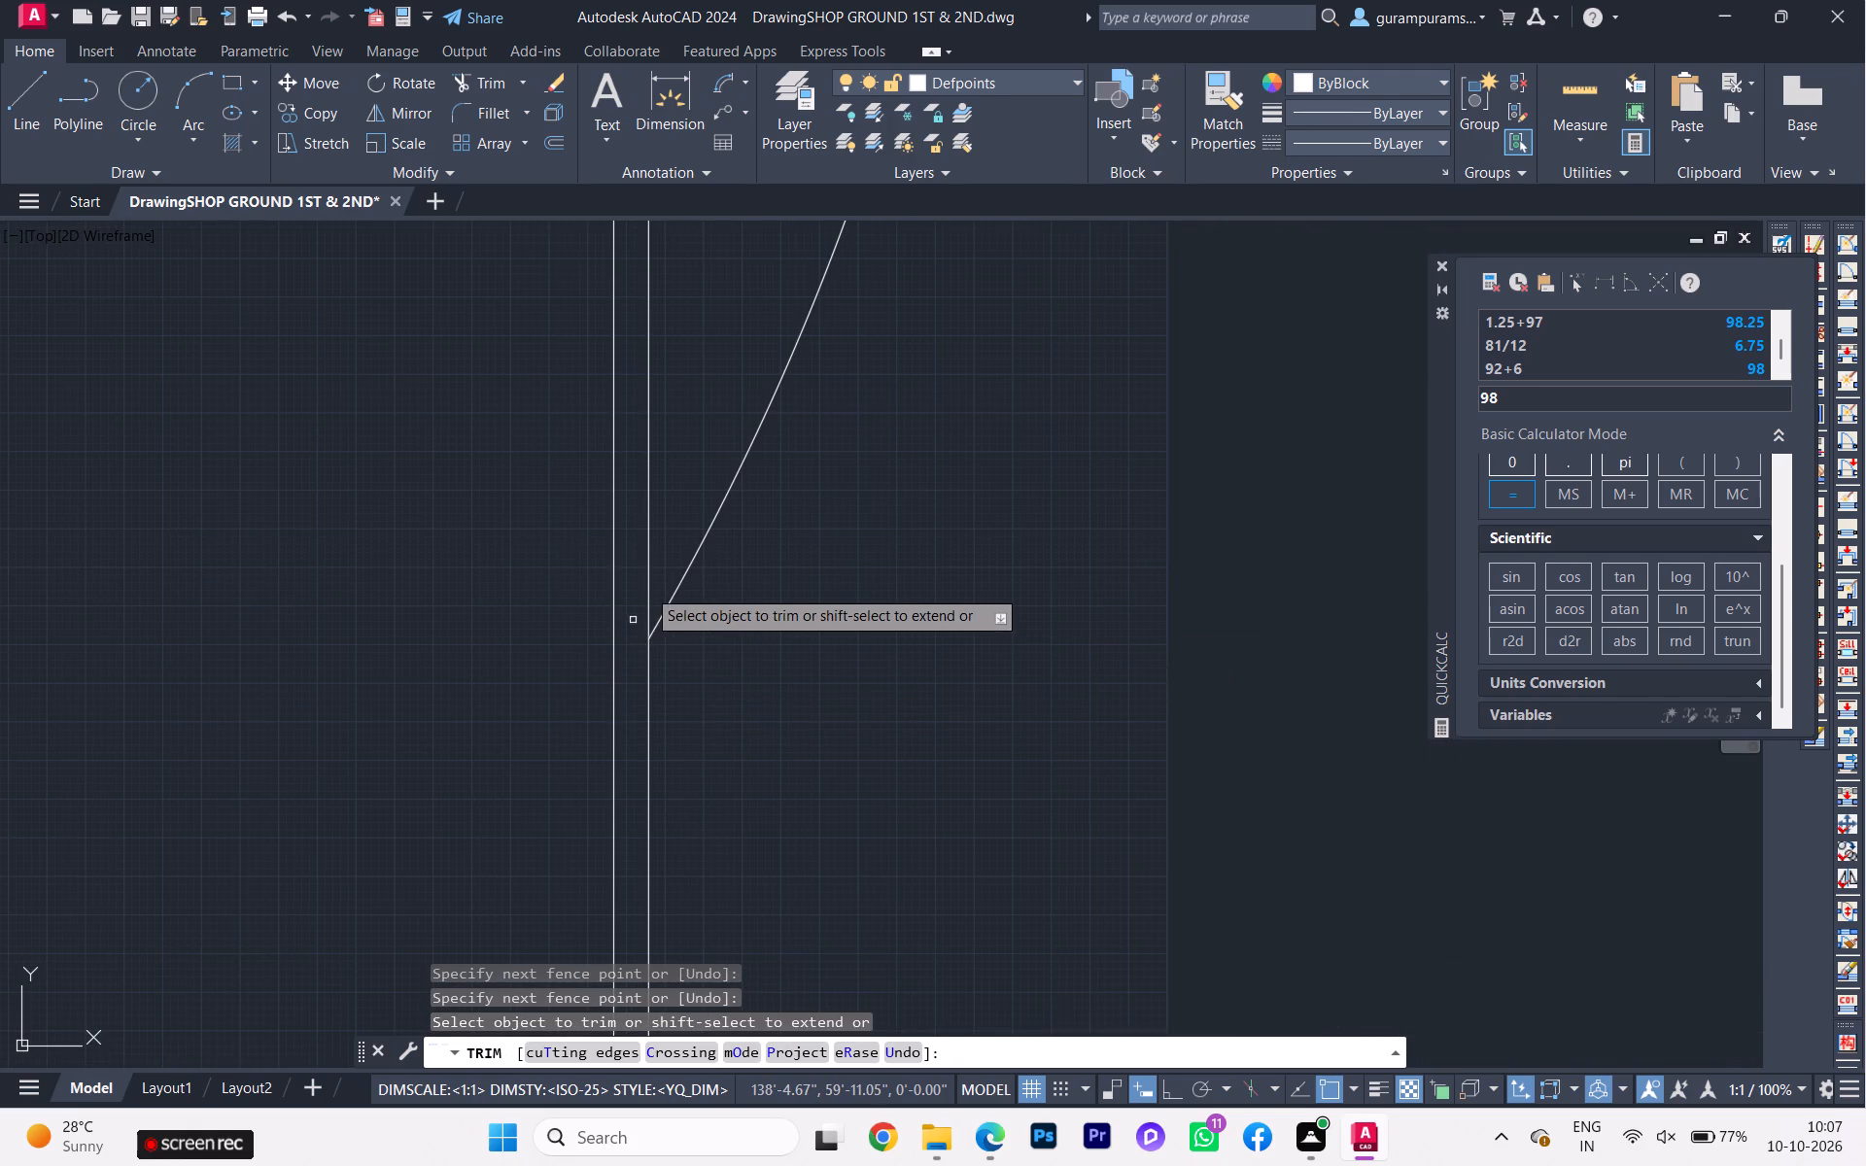
left_click(706, 591)
left_click(688, 532)
scroll(751, 584, "down", 5)
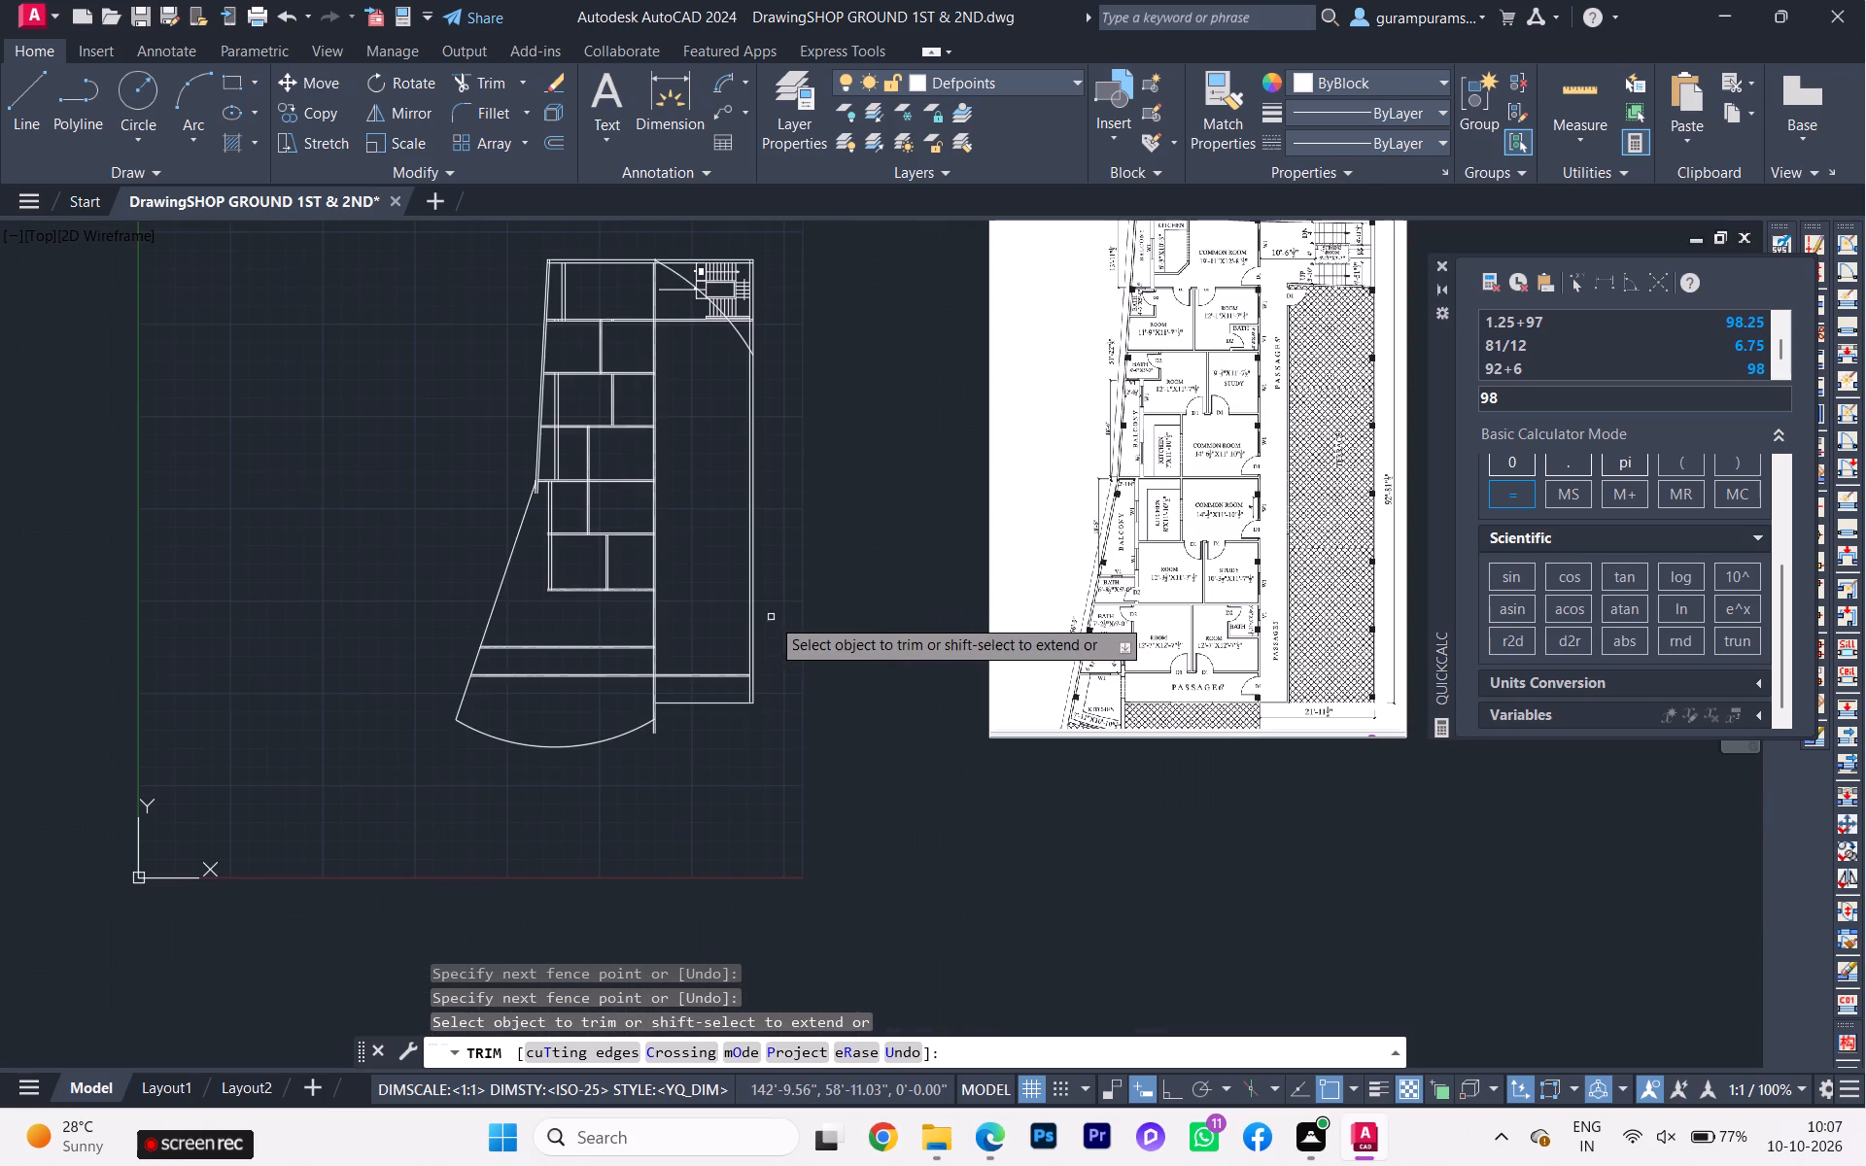
Measure the southern terrace arc with an arc length dimension, without placing the dimension.
left_click(720, 78)
scroll(619, 638, "up", 2)
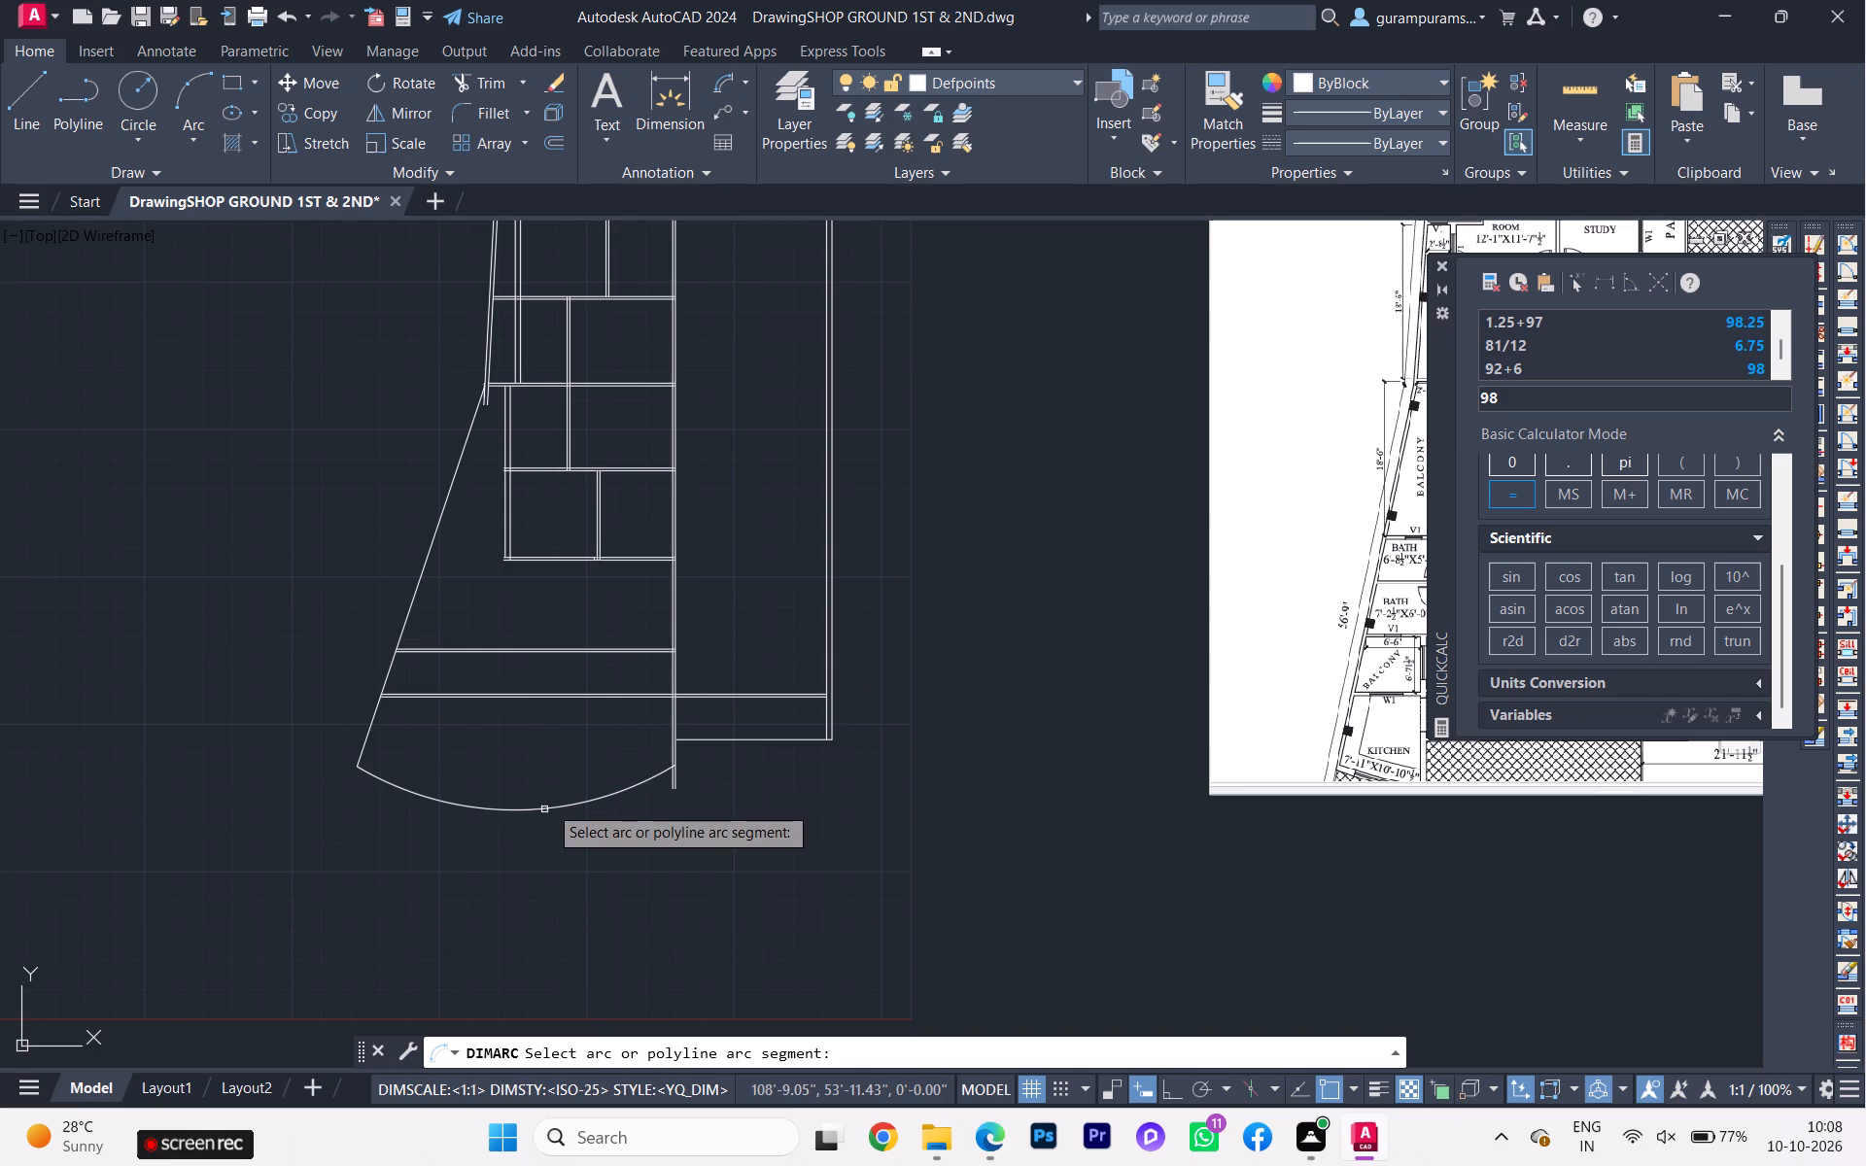
left_click(536, 813)
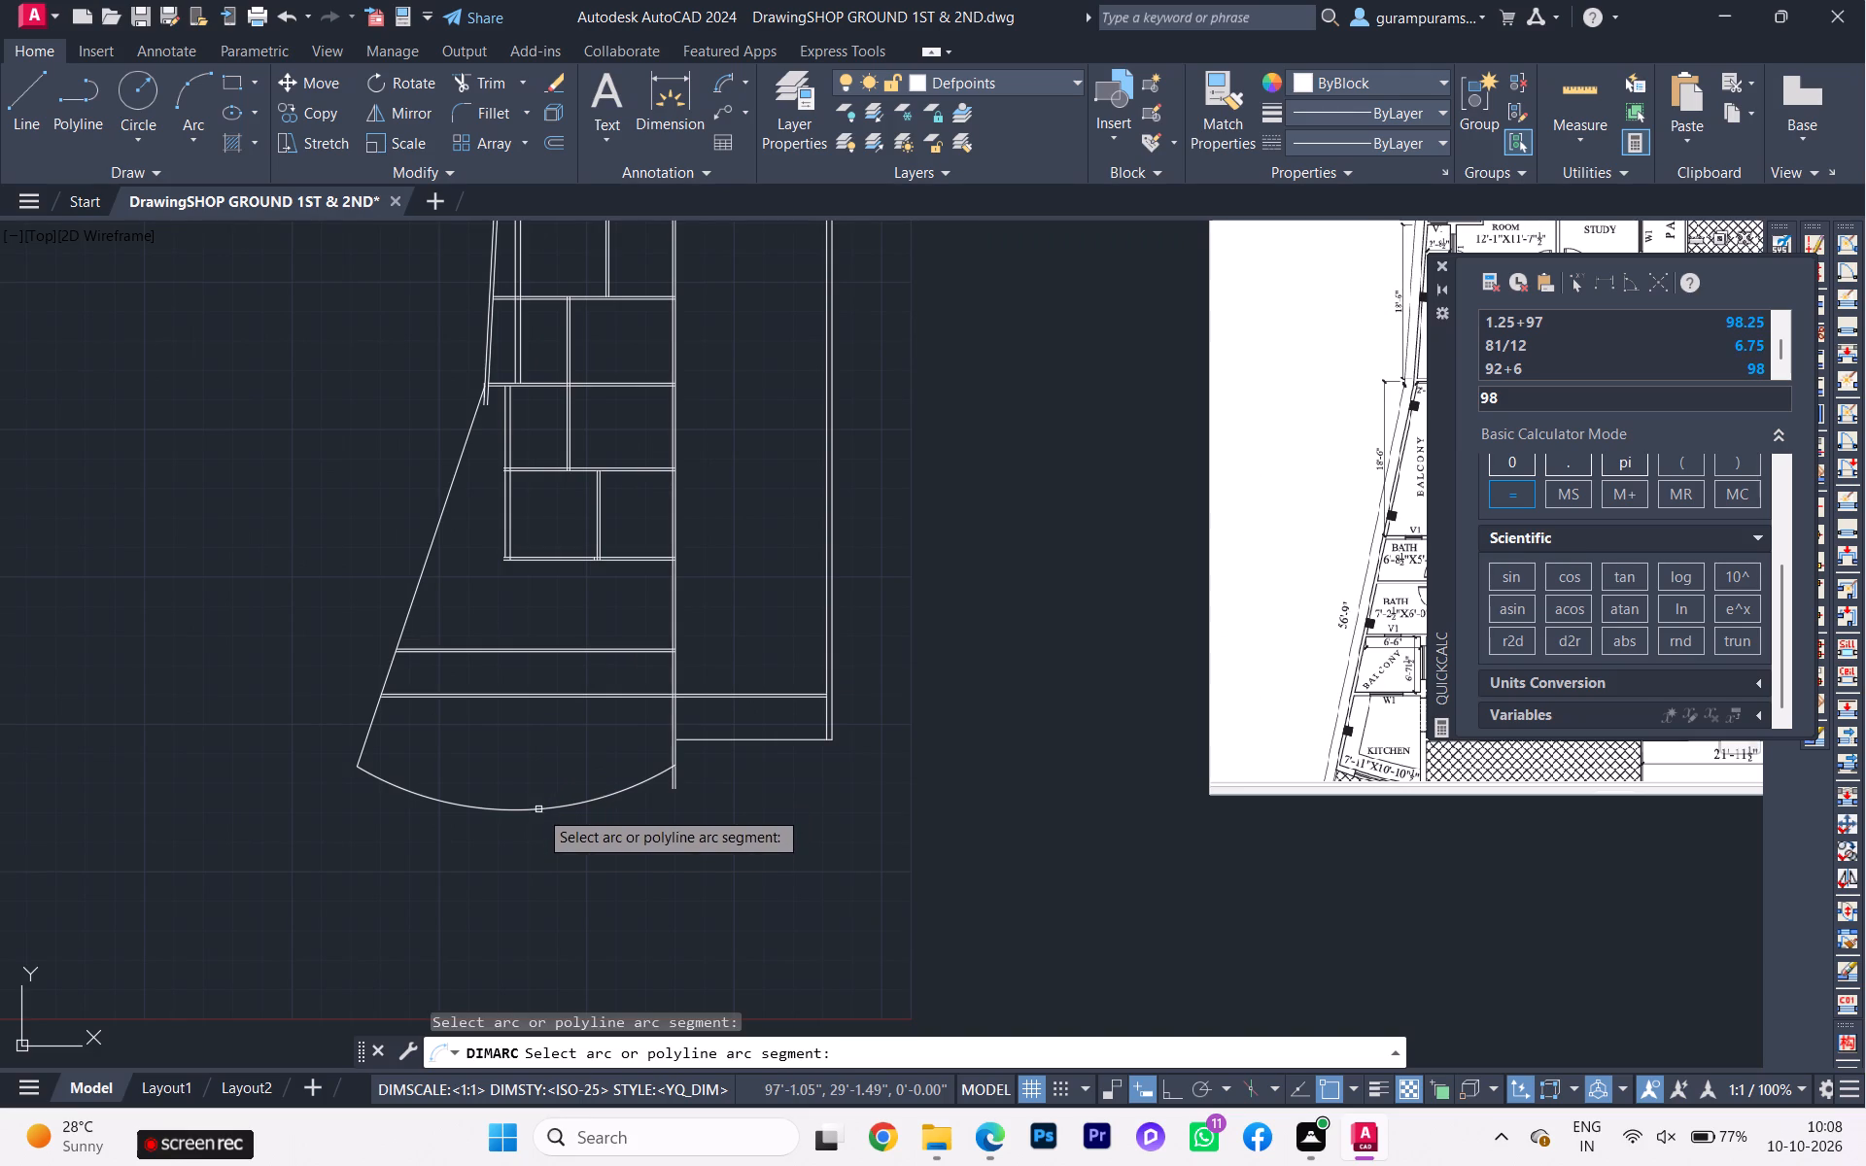
left_click(538, 809)
scroll(536, 834, "up", 3)
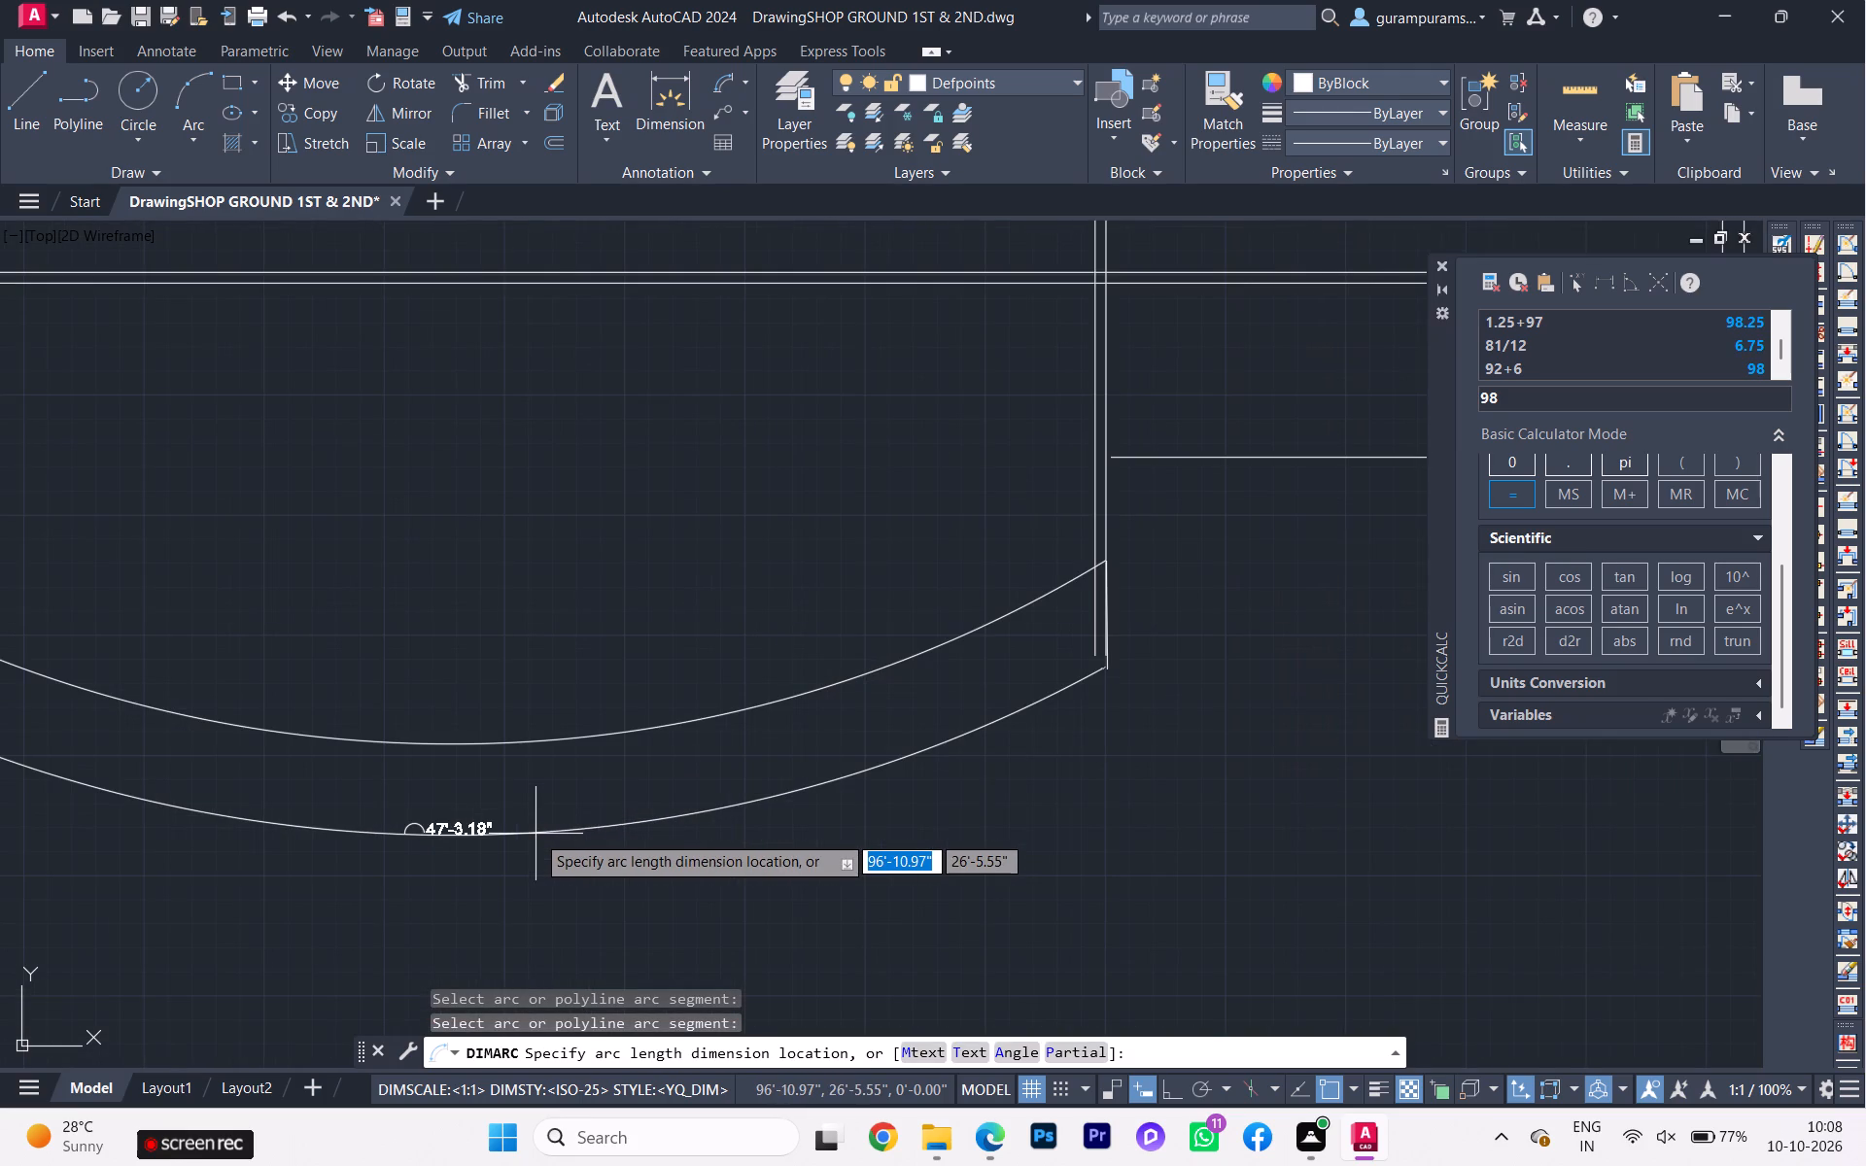
scroll(537, 830, "down", 1)
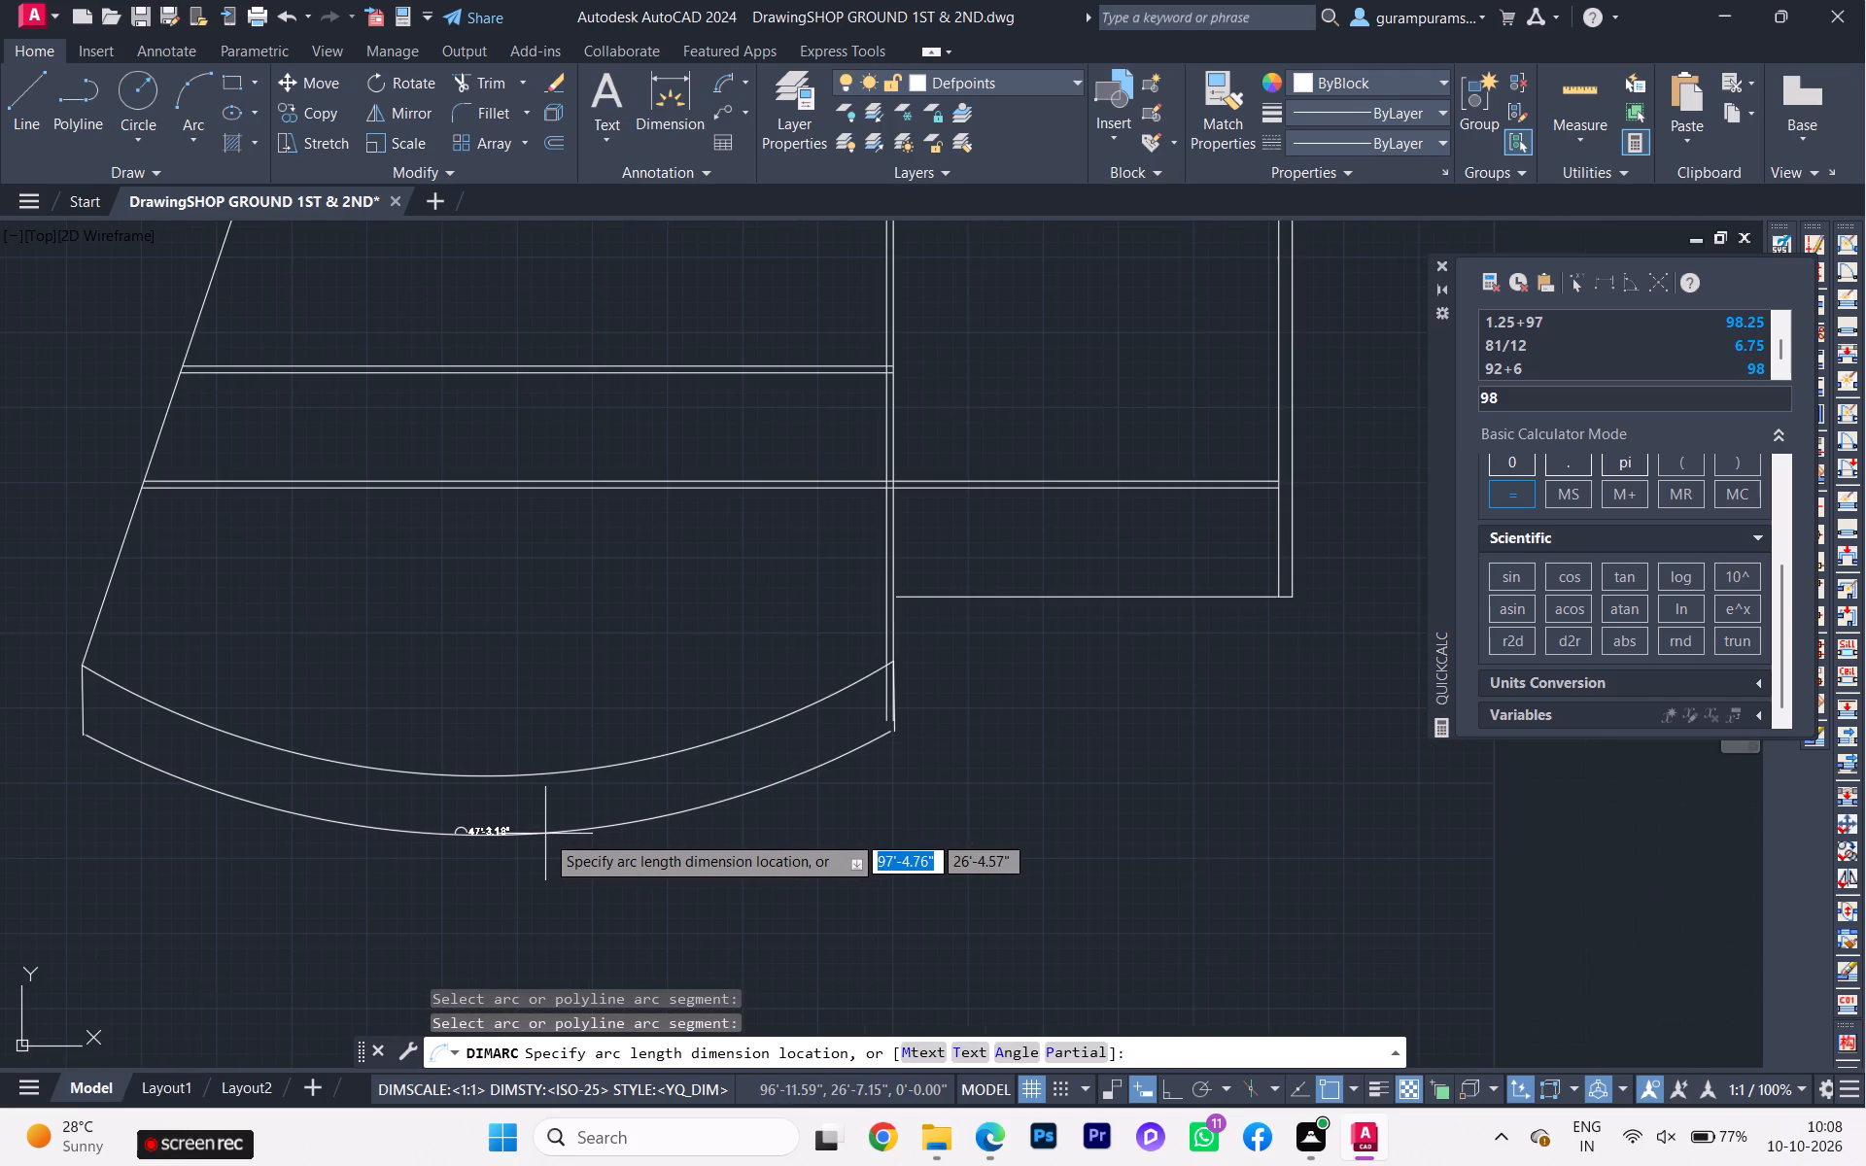
scroll(547, 834, "down", 1)
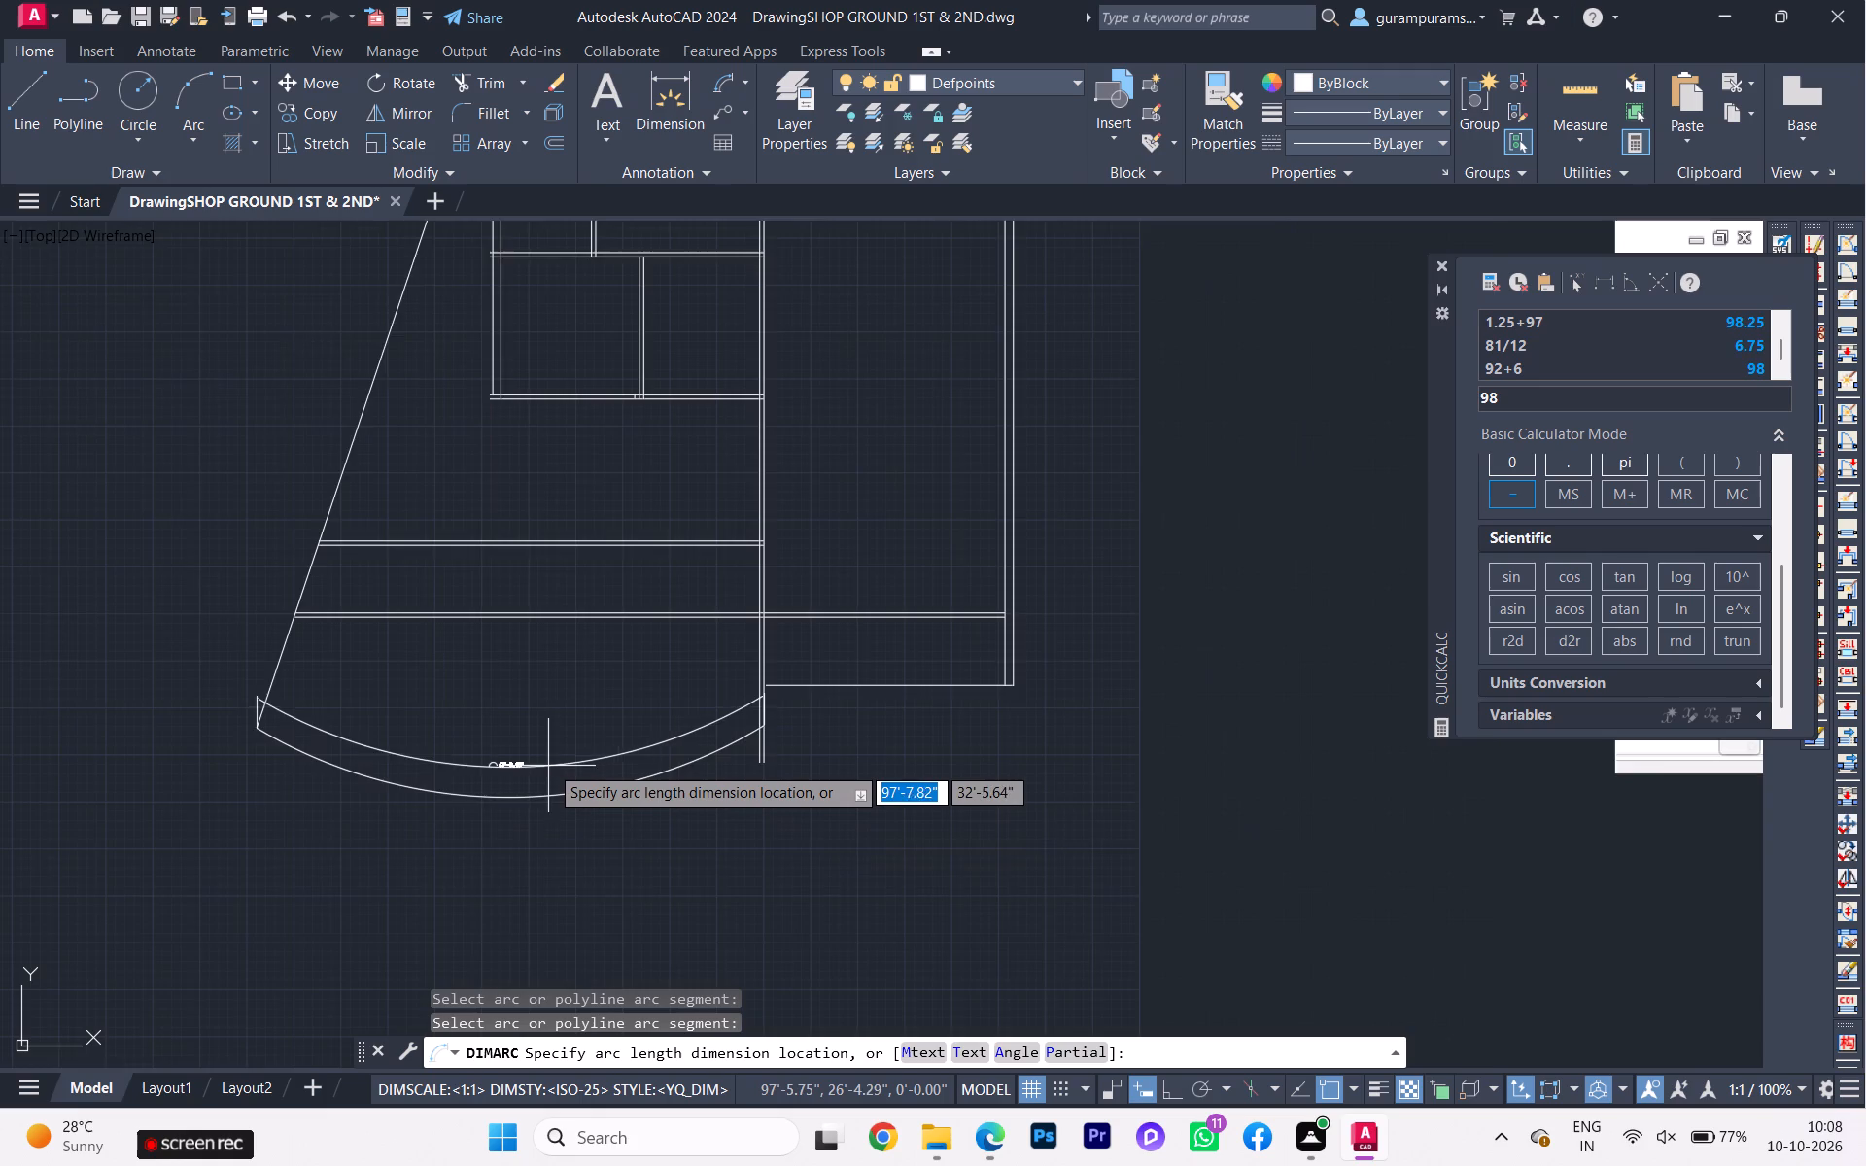
scroll(549, 765, "up", 2)
scroll(550, 769, "down", 1)
key("Escape")
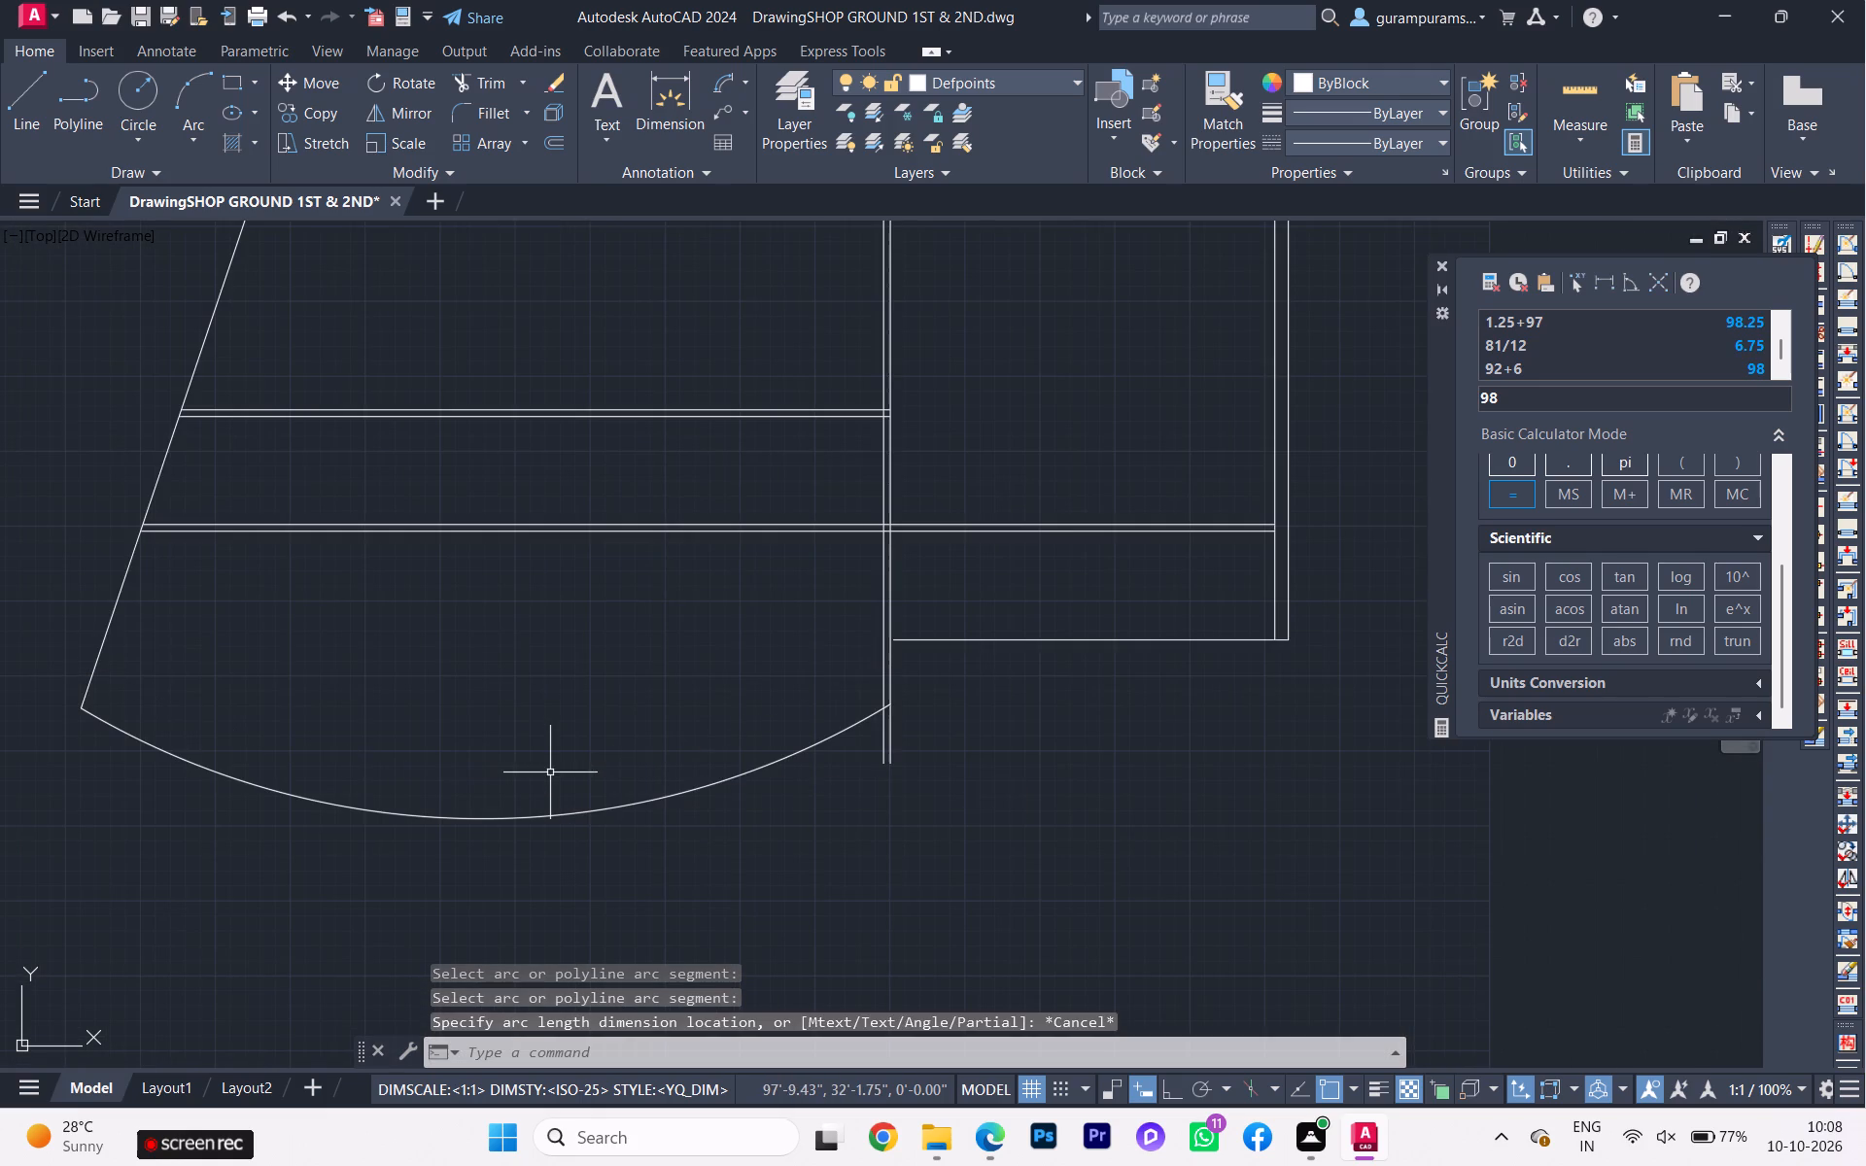
Delete the southern terrace arc.
scroll(548, 789, "down", 1)
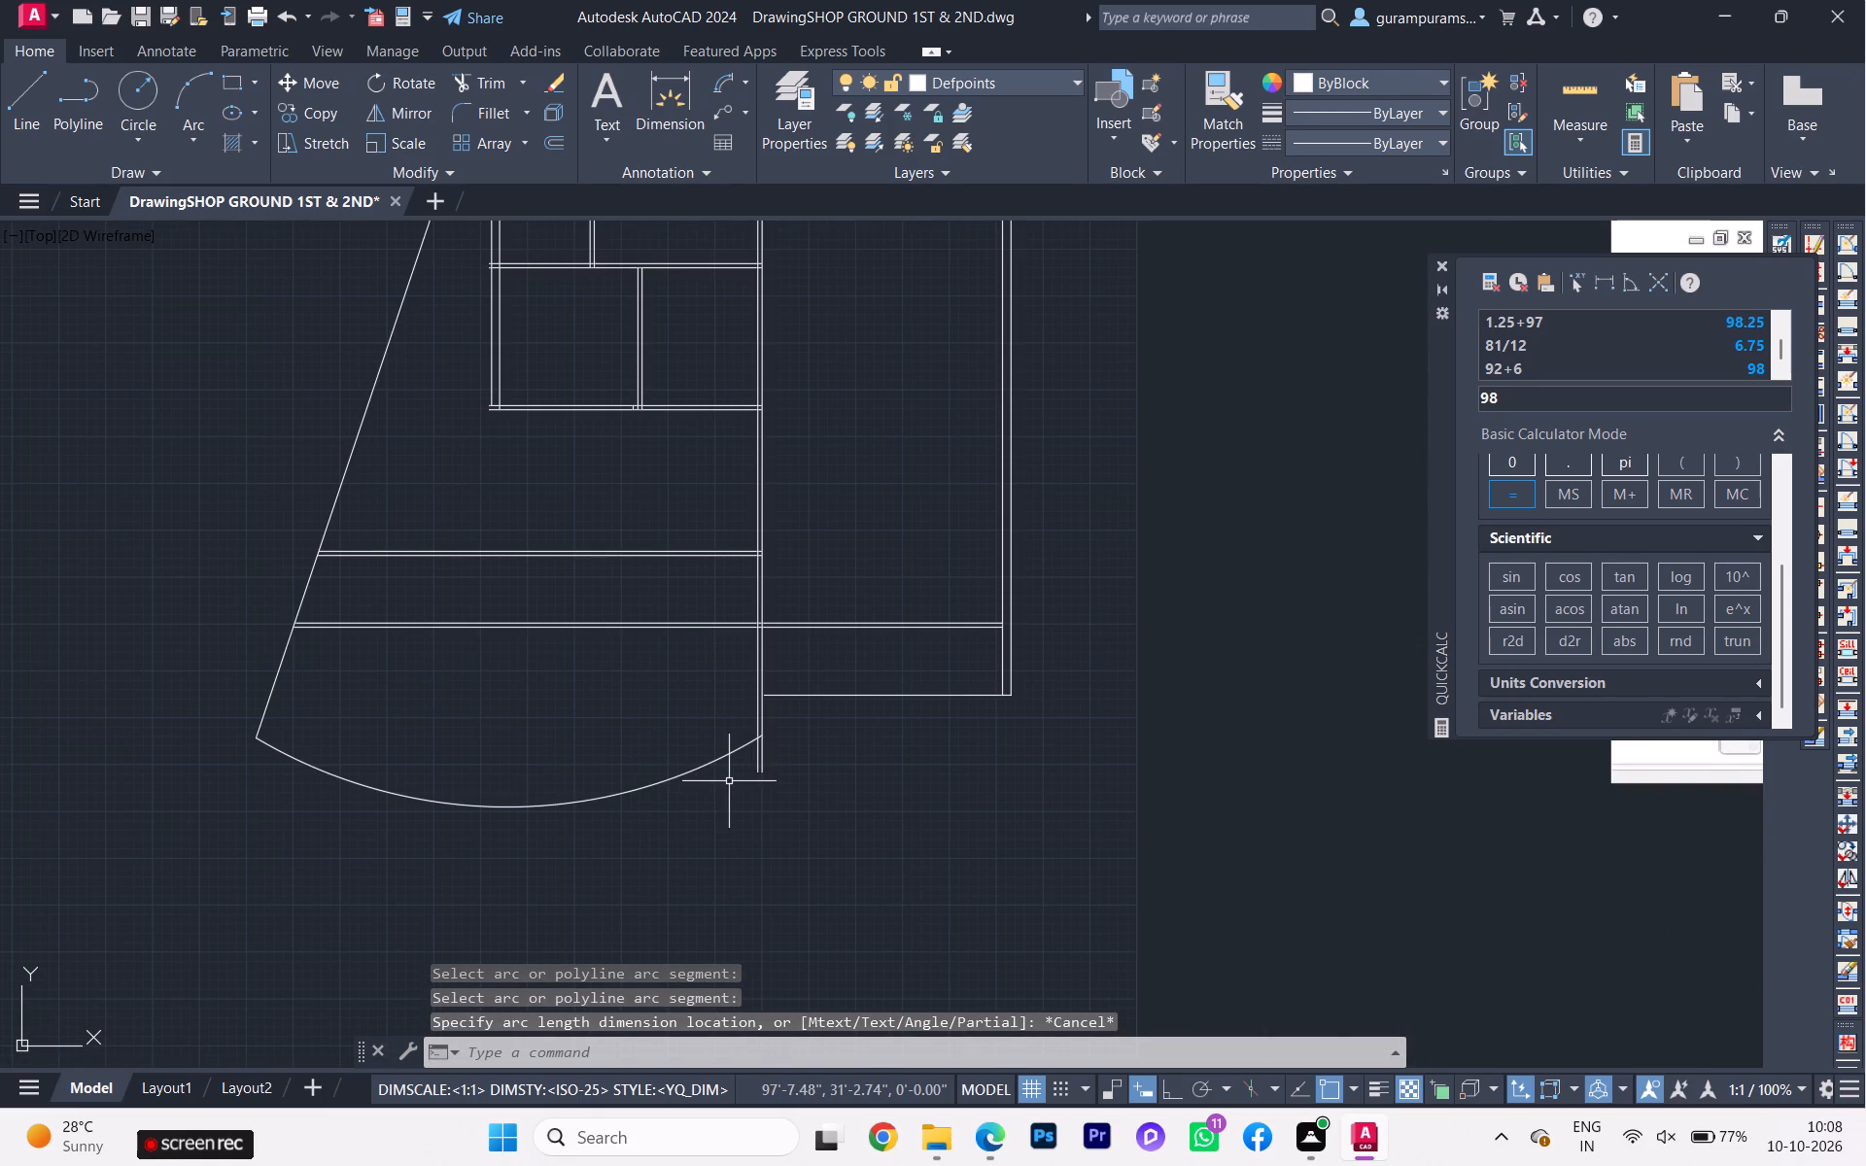
left_click(679, 807)
left_click(620, 746)
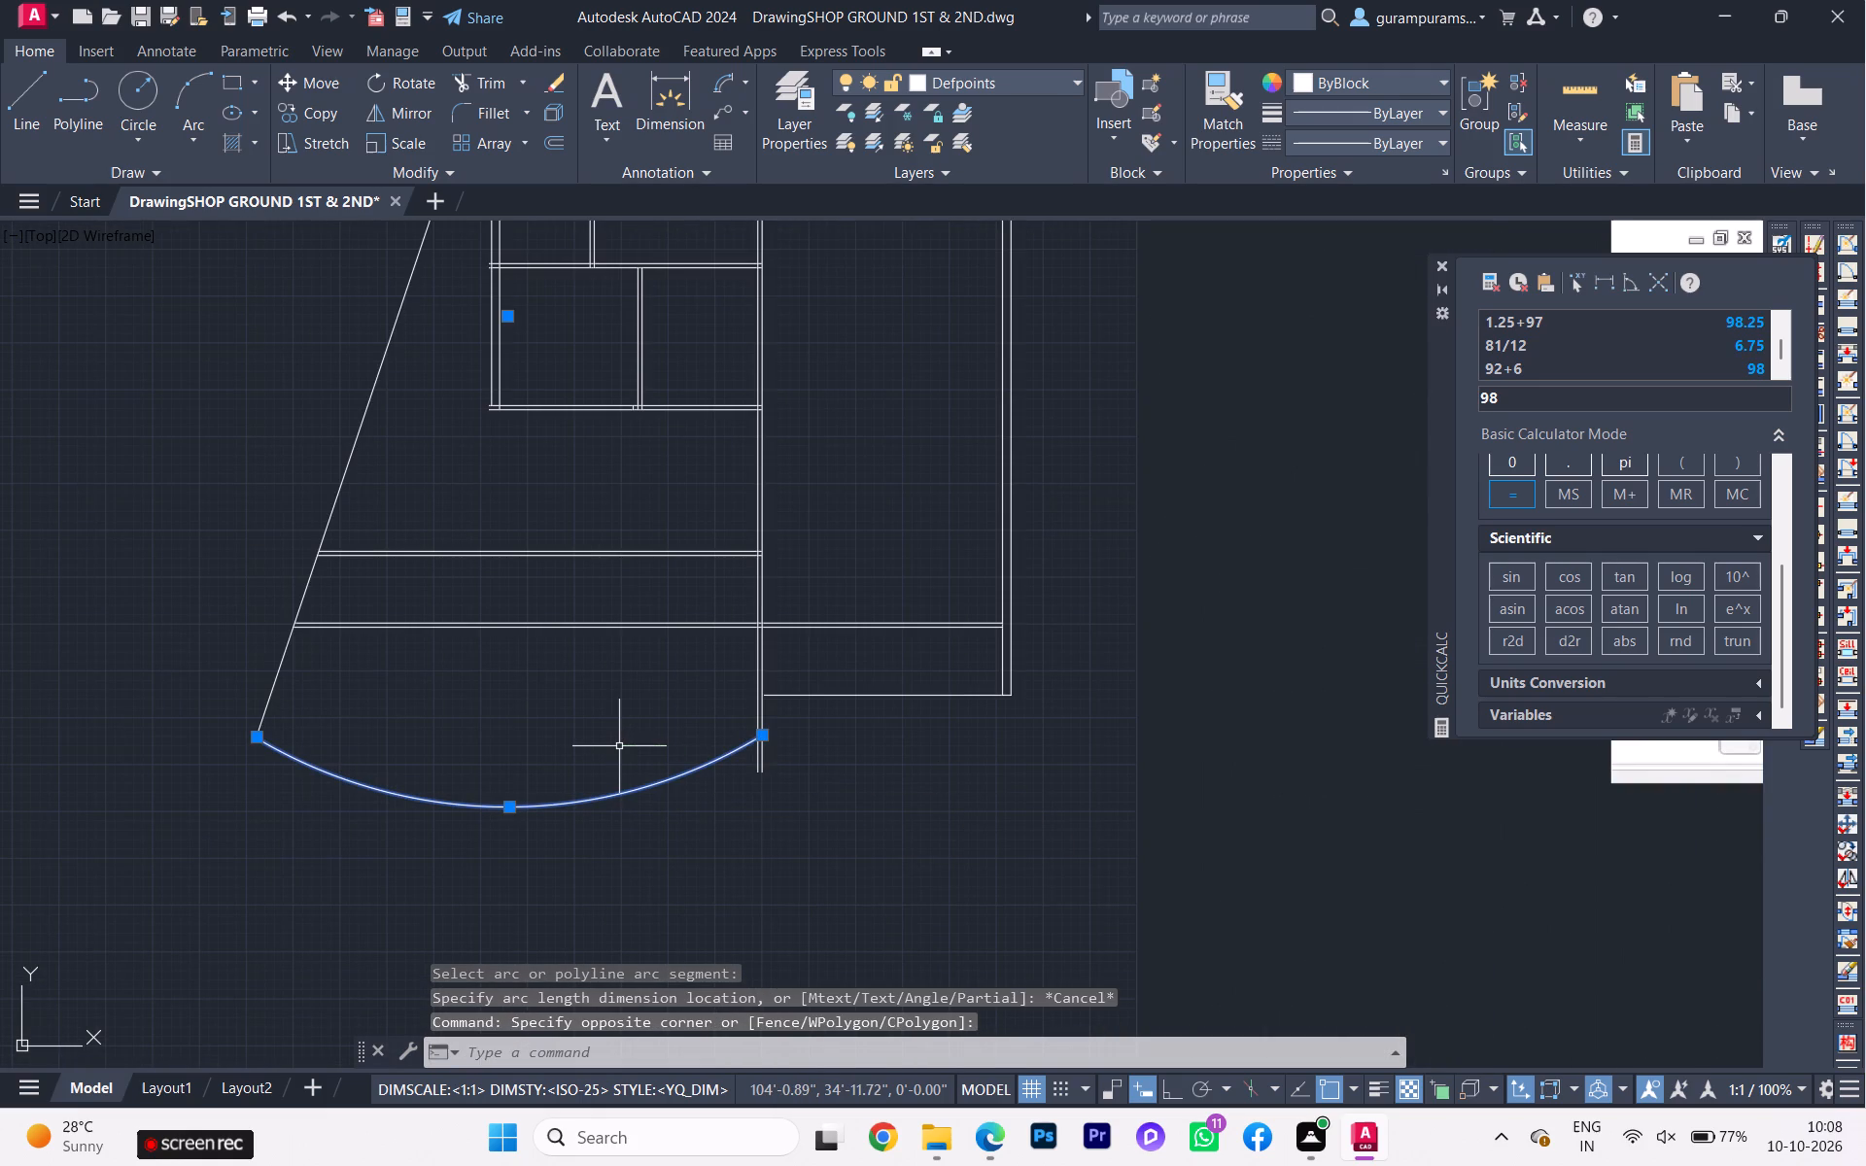
scroll(640, 808, "down", 2)
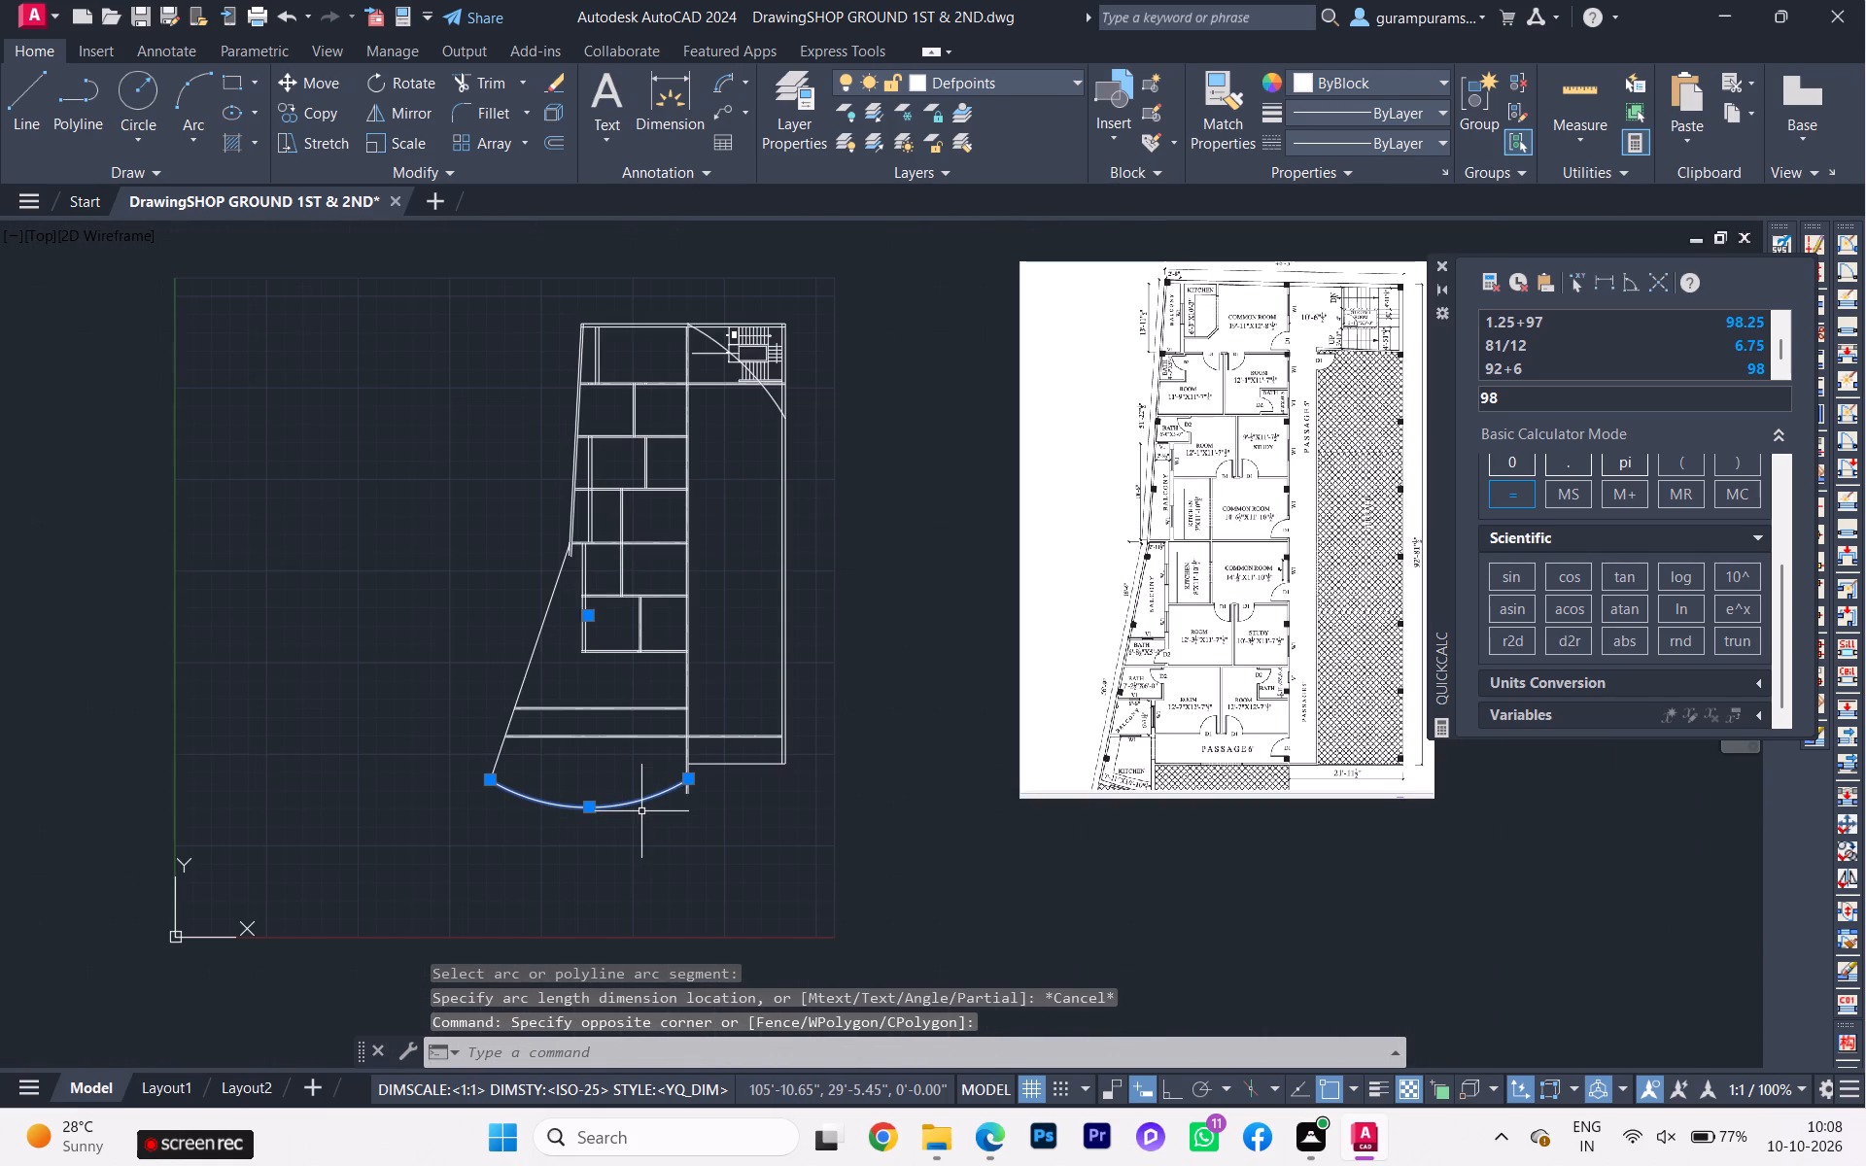
key("Delete")
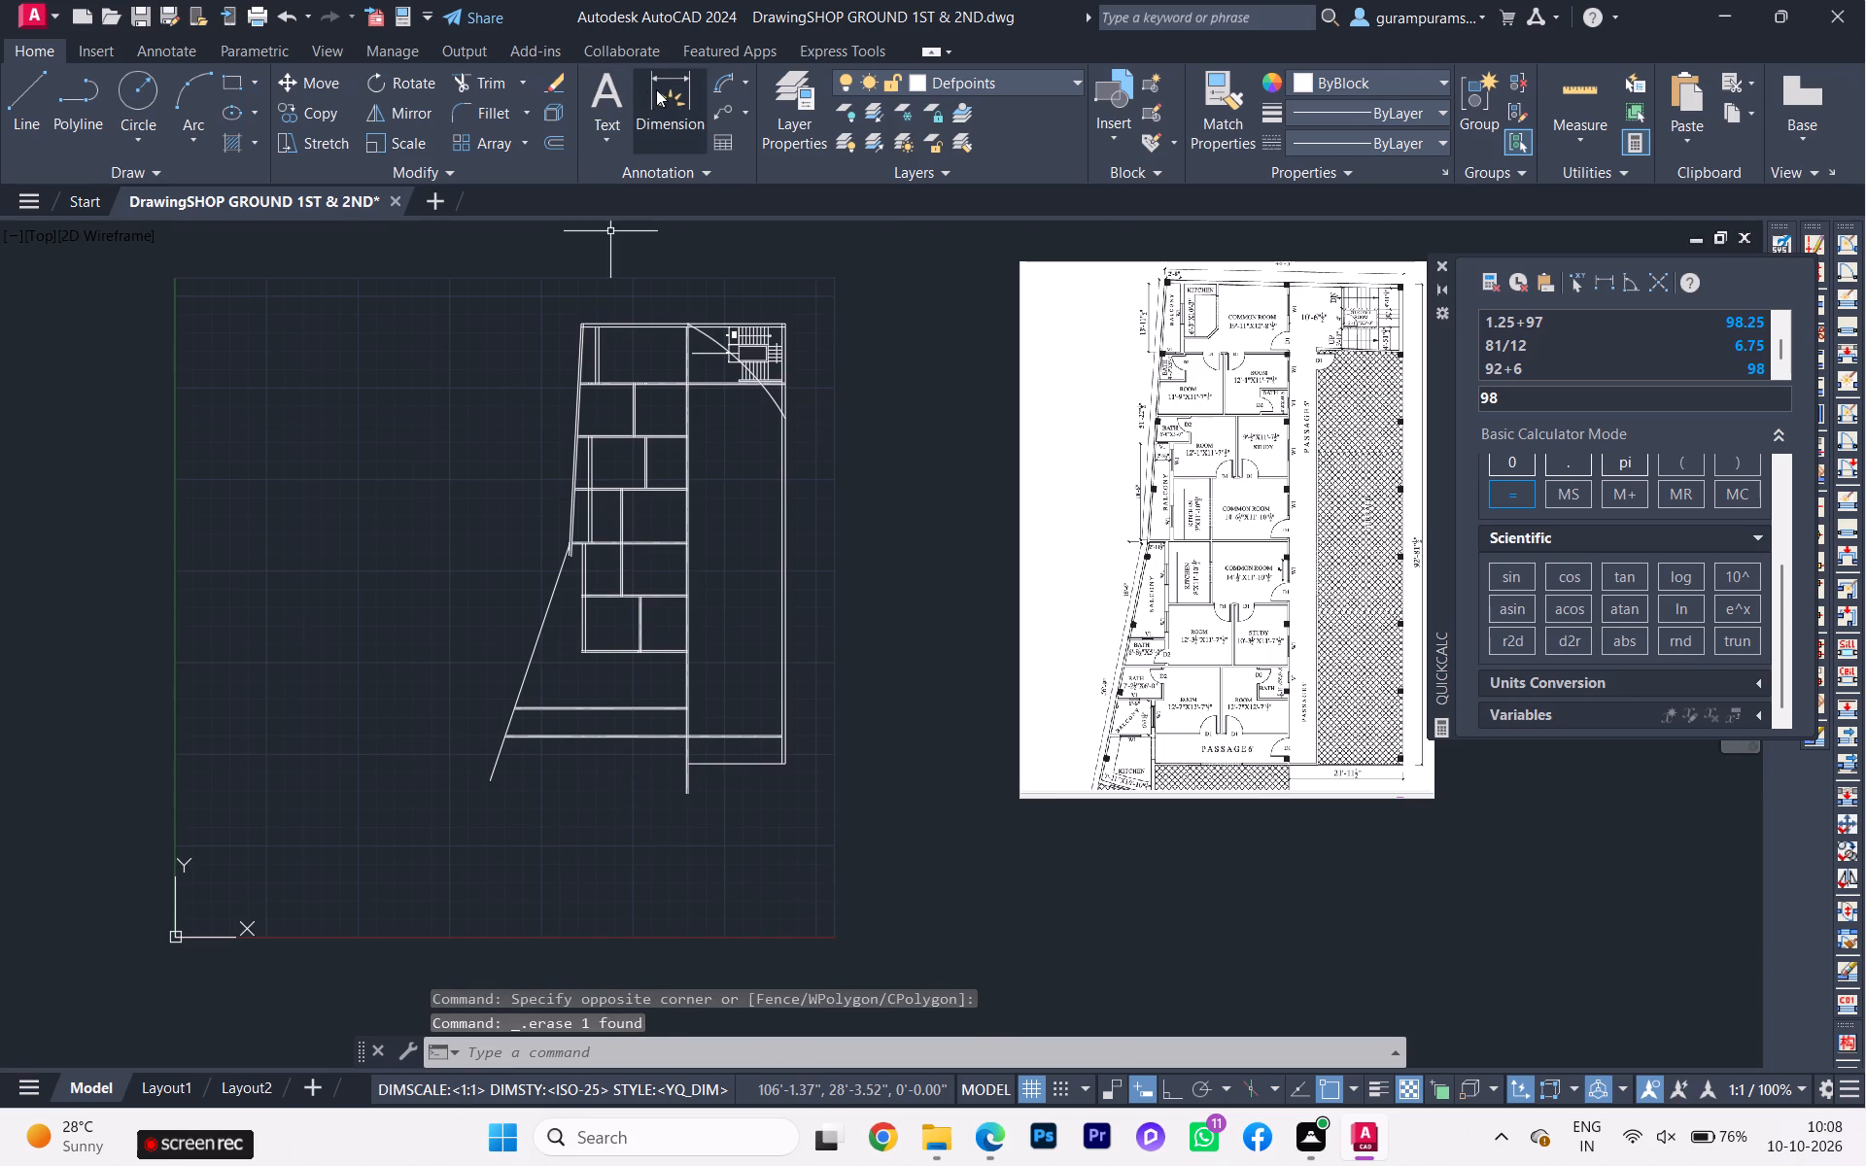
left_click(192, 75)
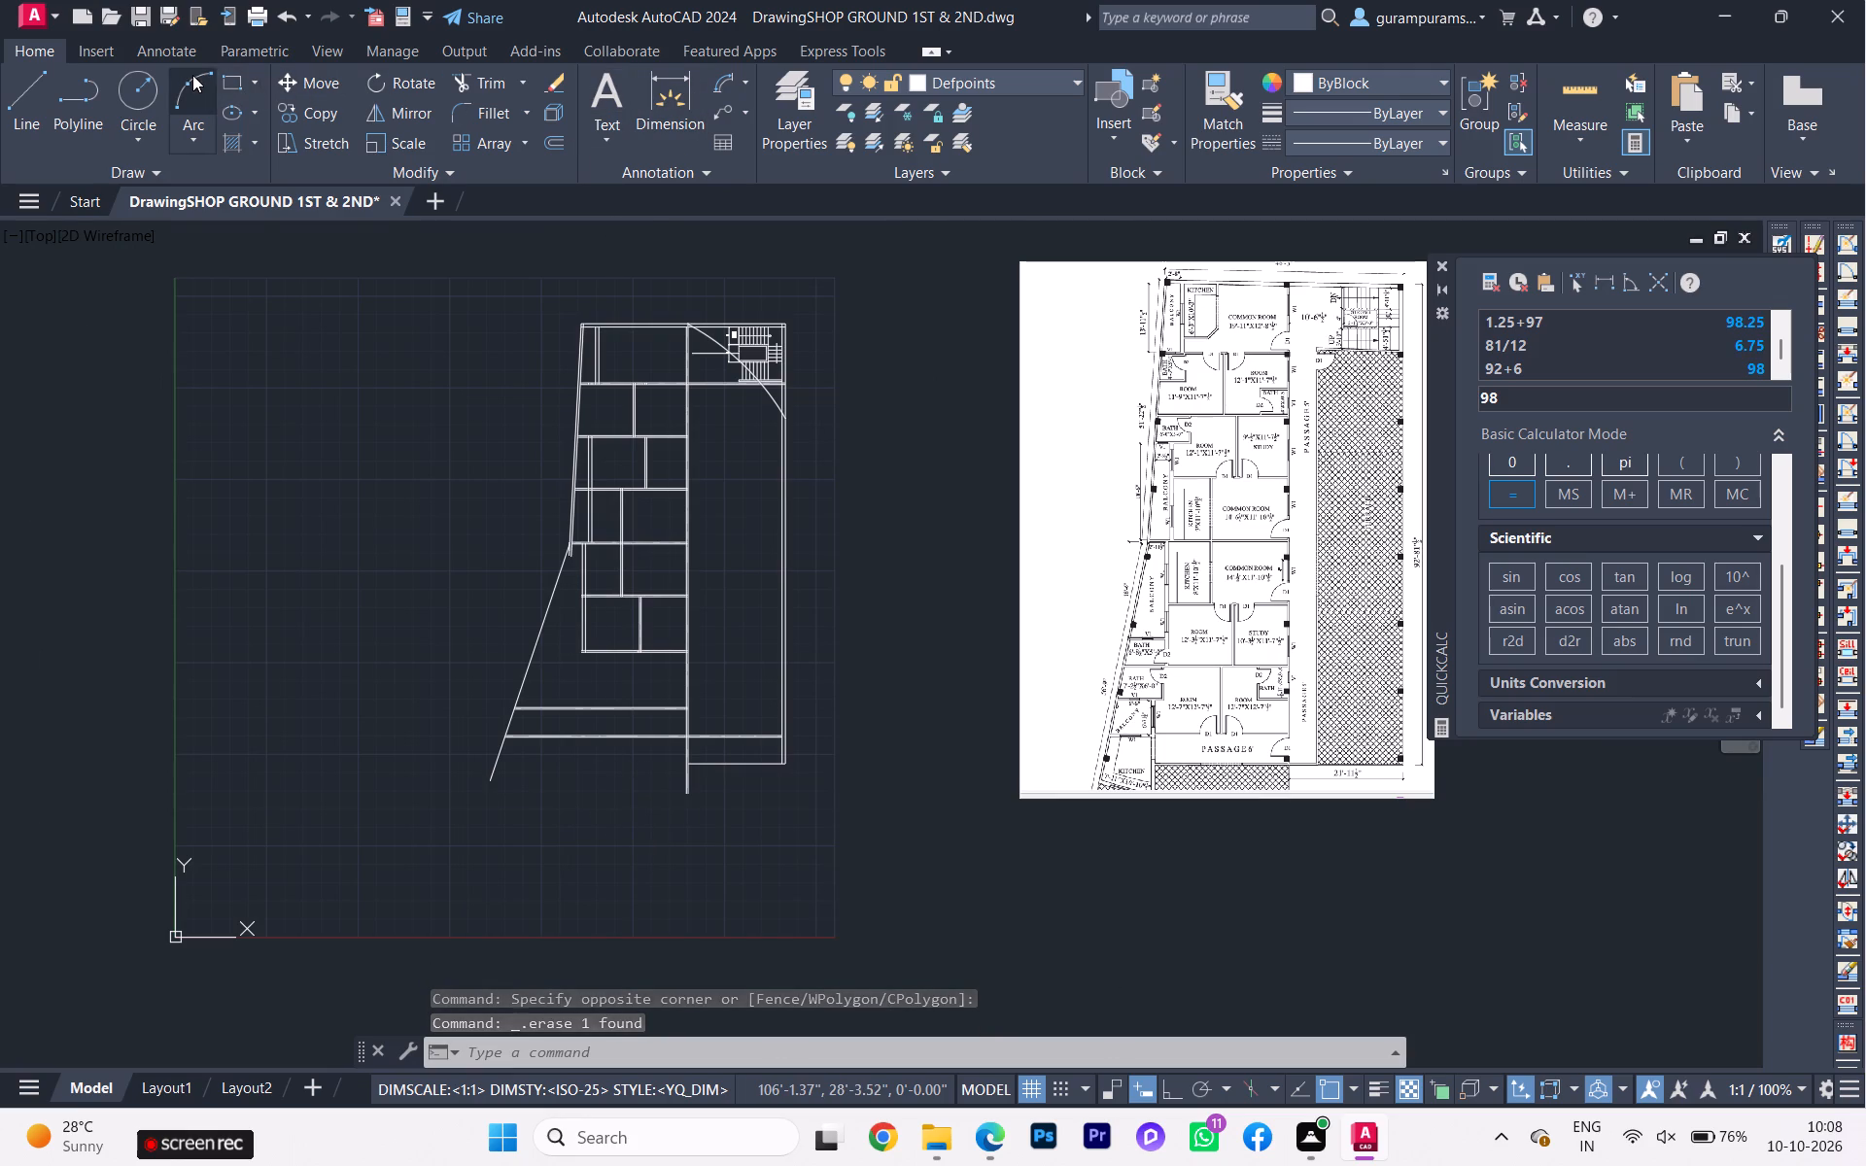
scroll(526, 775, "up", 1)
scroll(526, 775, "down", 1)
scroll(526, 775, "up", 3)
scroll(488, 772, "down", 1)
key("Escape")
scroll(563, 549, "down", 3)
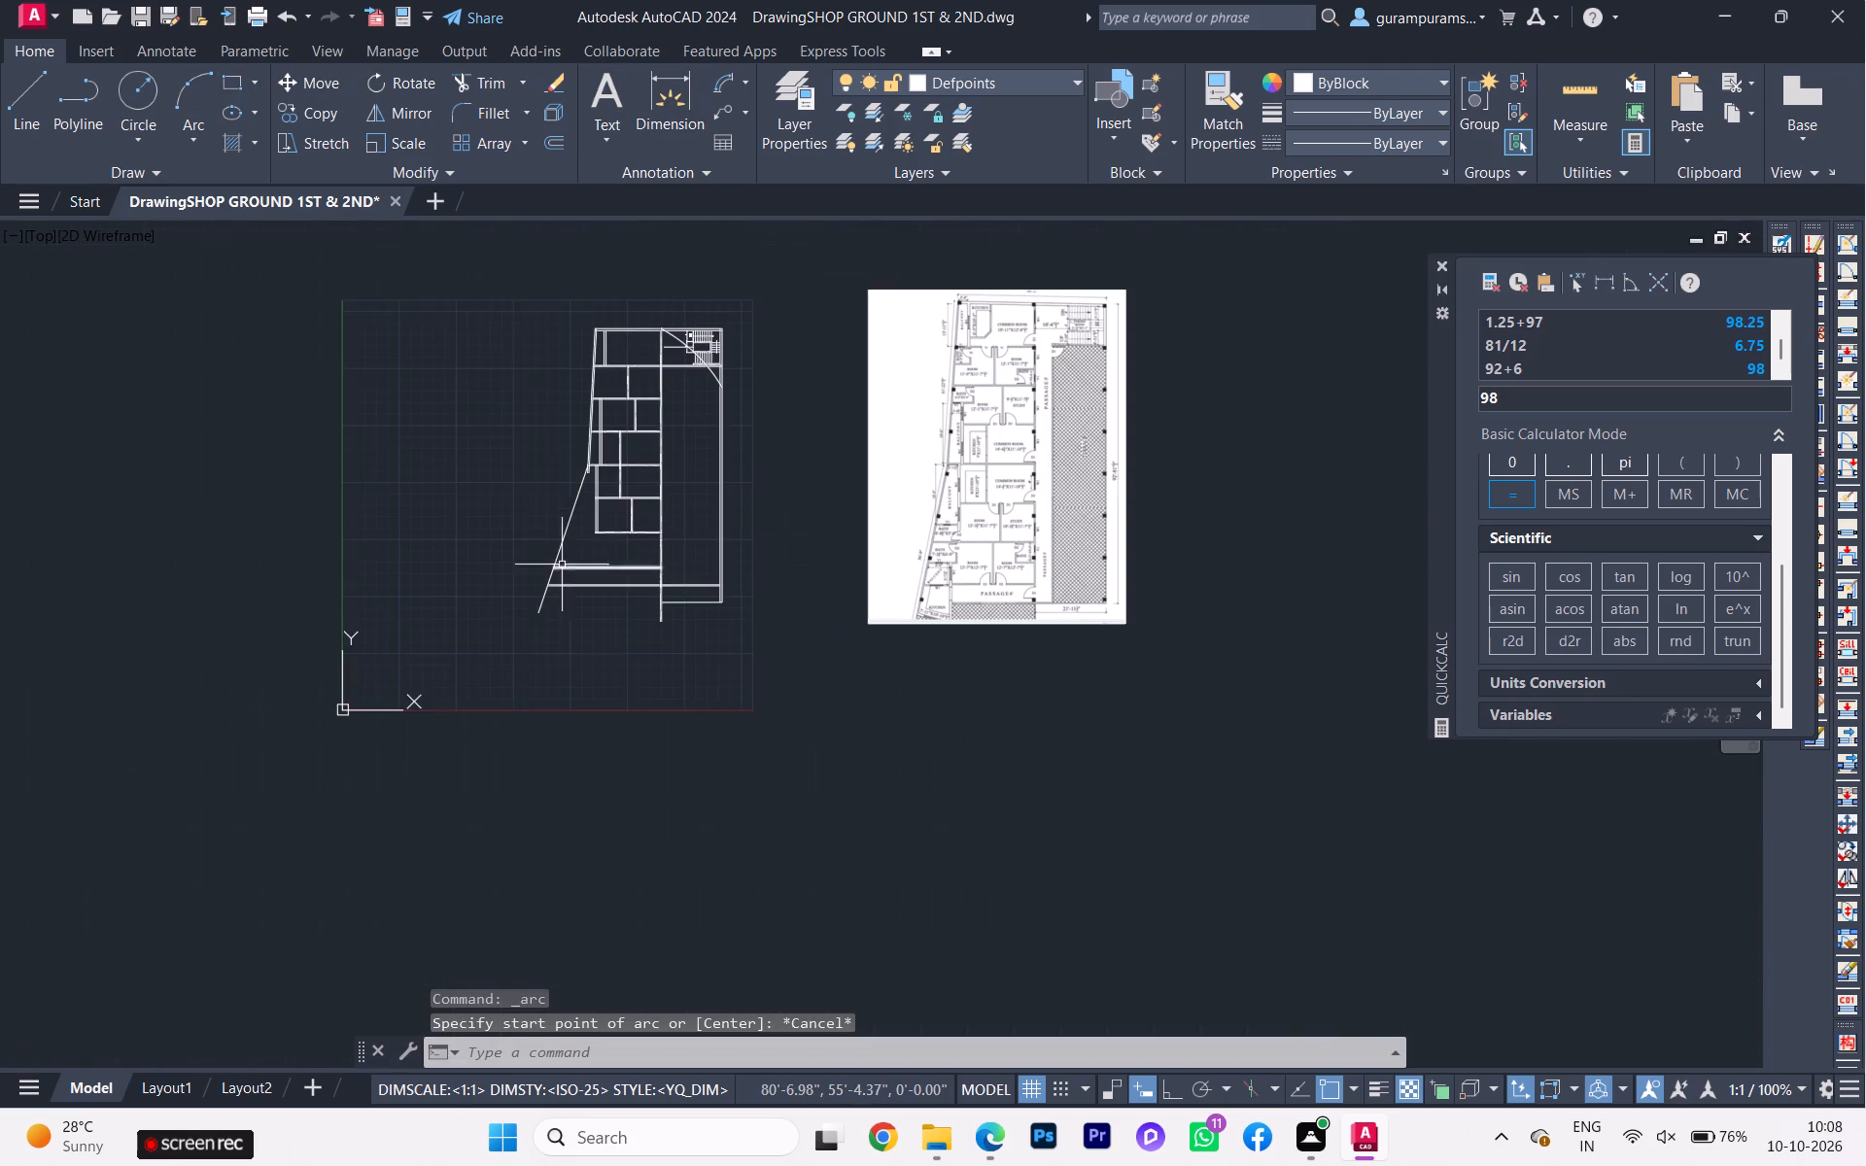
Offset the slanted southwest line 4.5" toward the building's interior to form the wall's inner face.
scroll(584, 458, "up", 1)
scroll(604, 543, "up", 2)
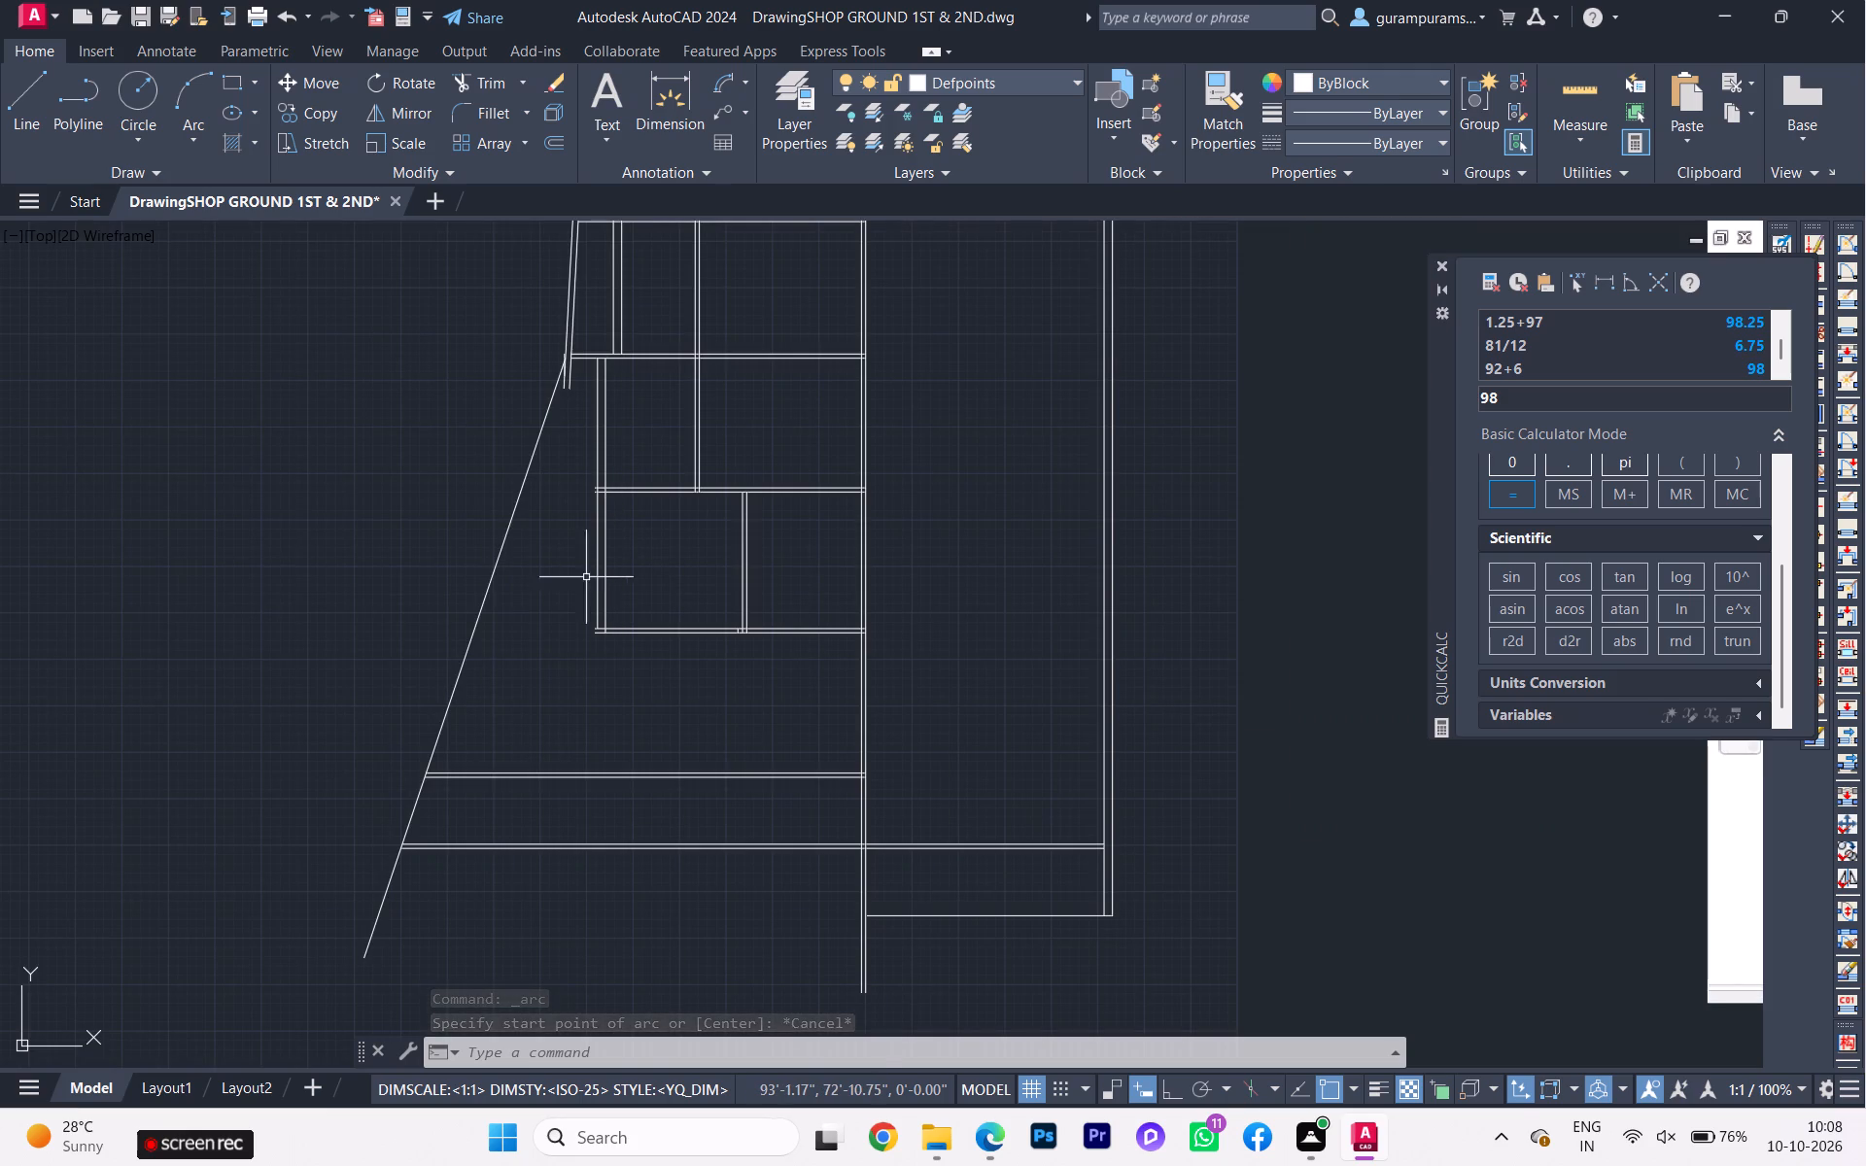
left_click(506, 609)
left_click(410, 574)
key("0")
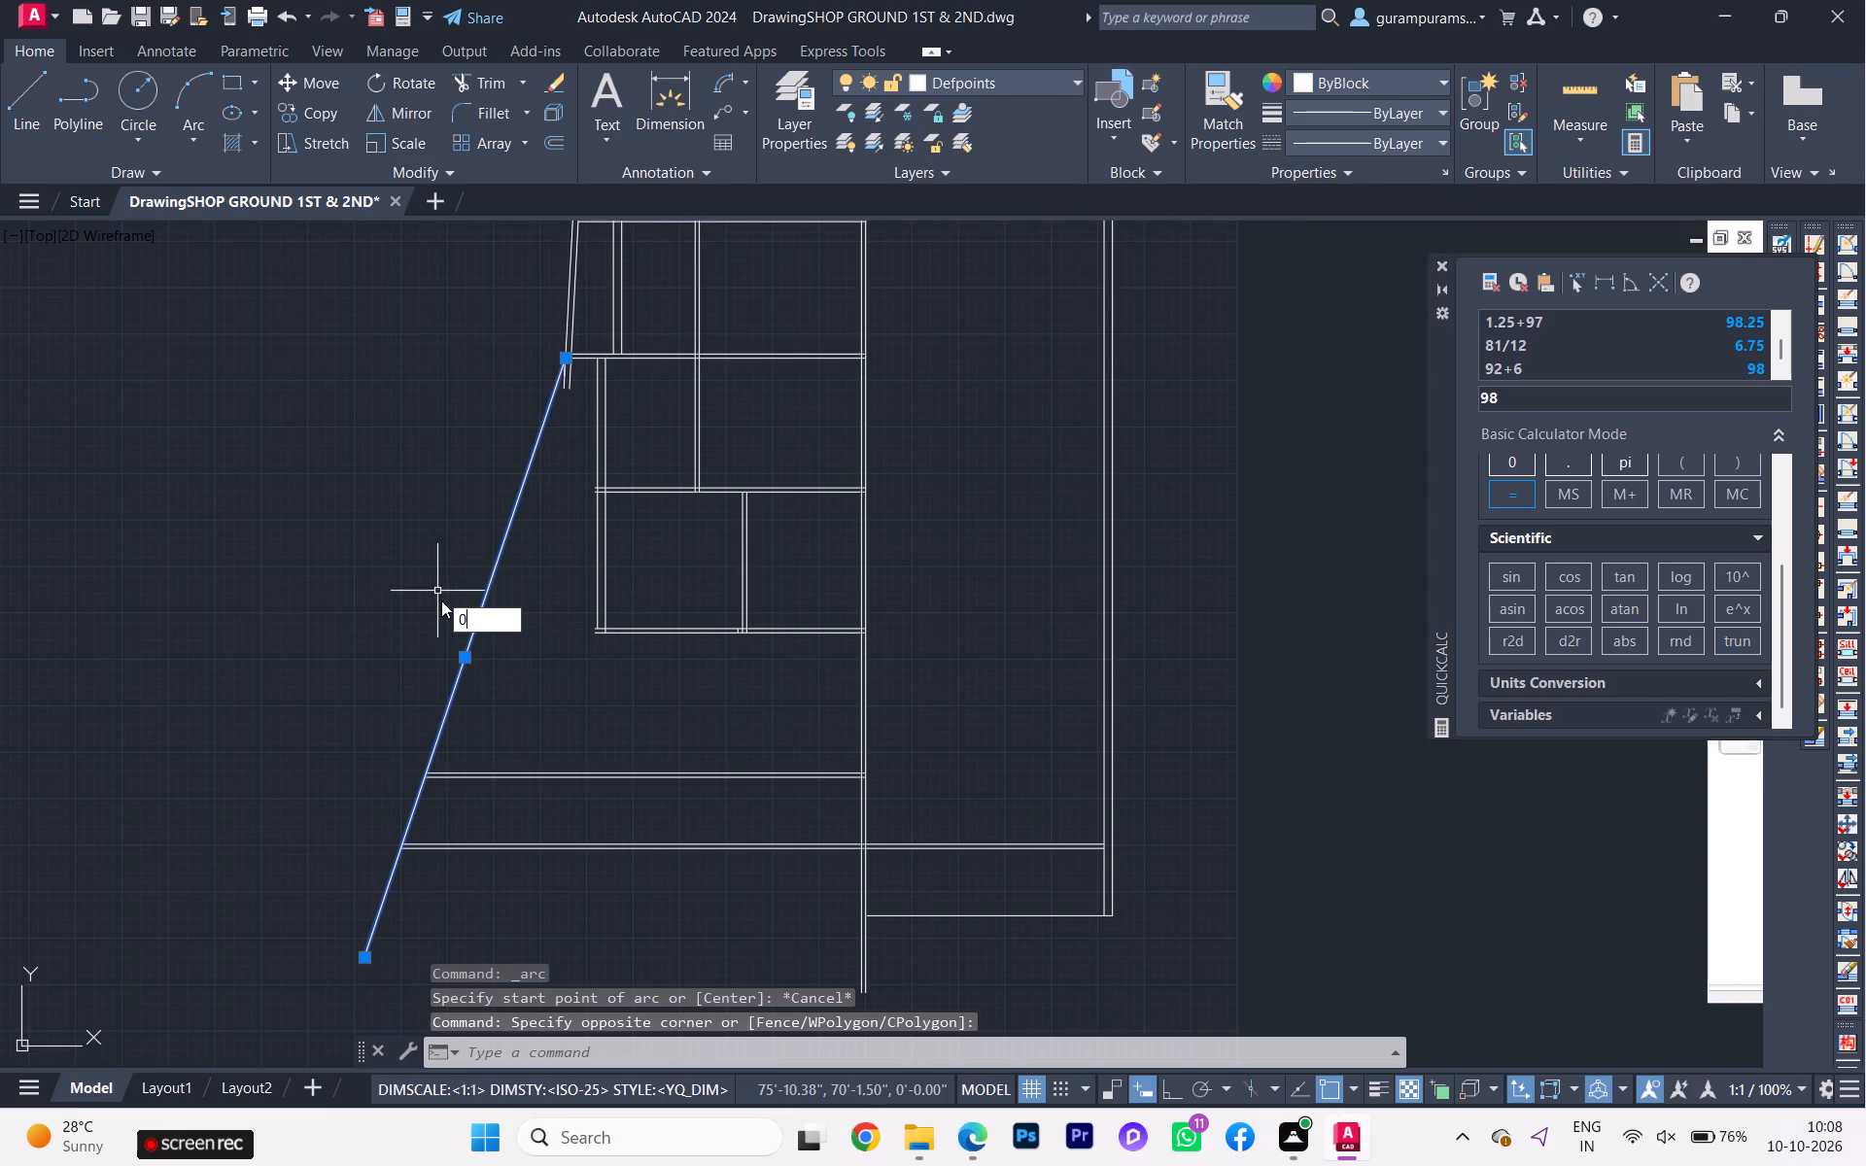
key("BackSpace")
key("o")
key("Return")
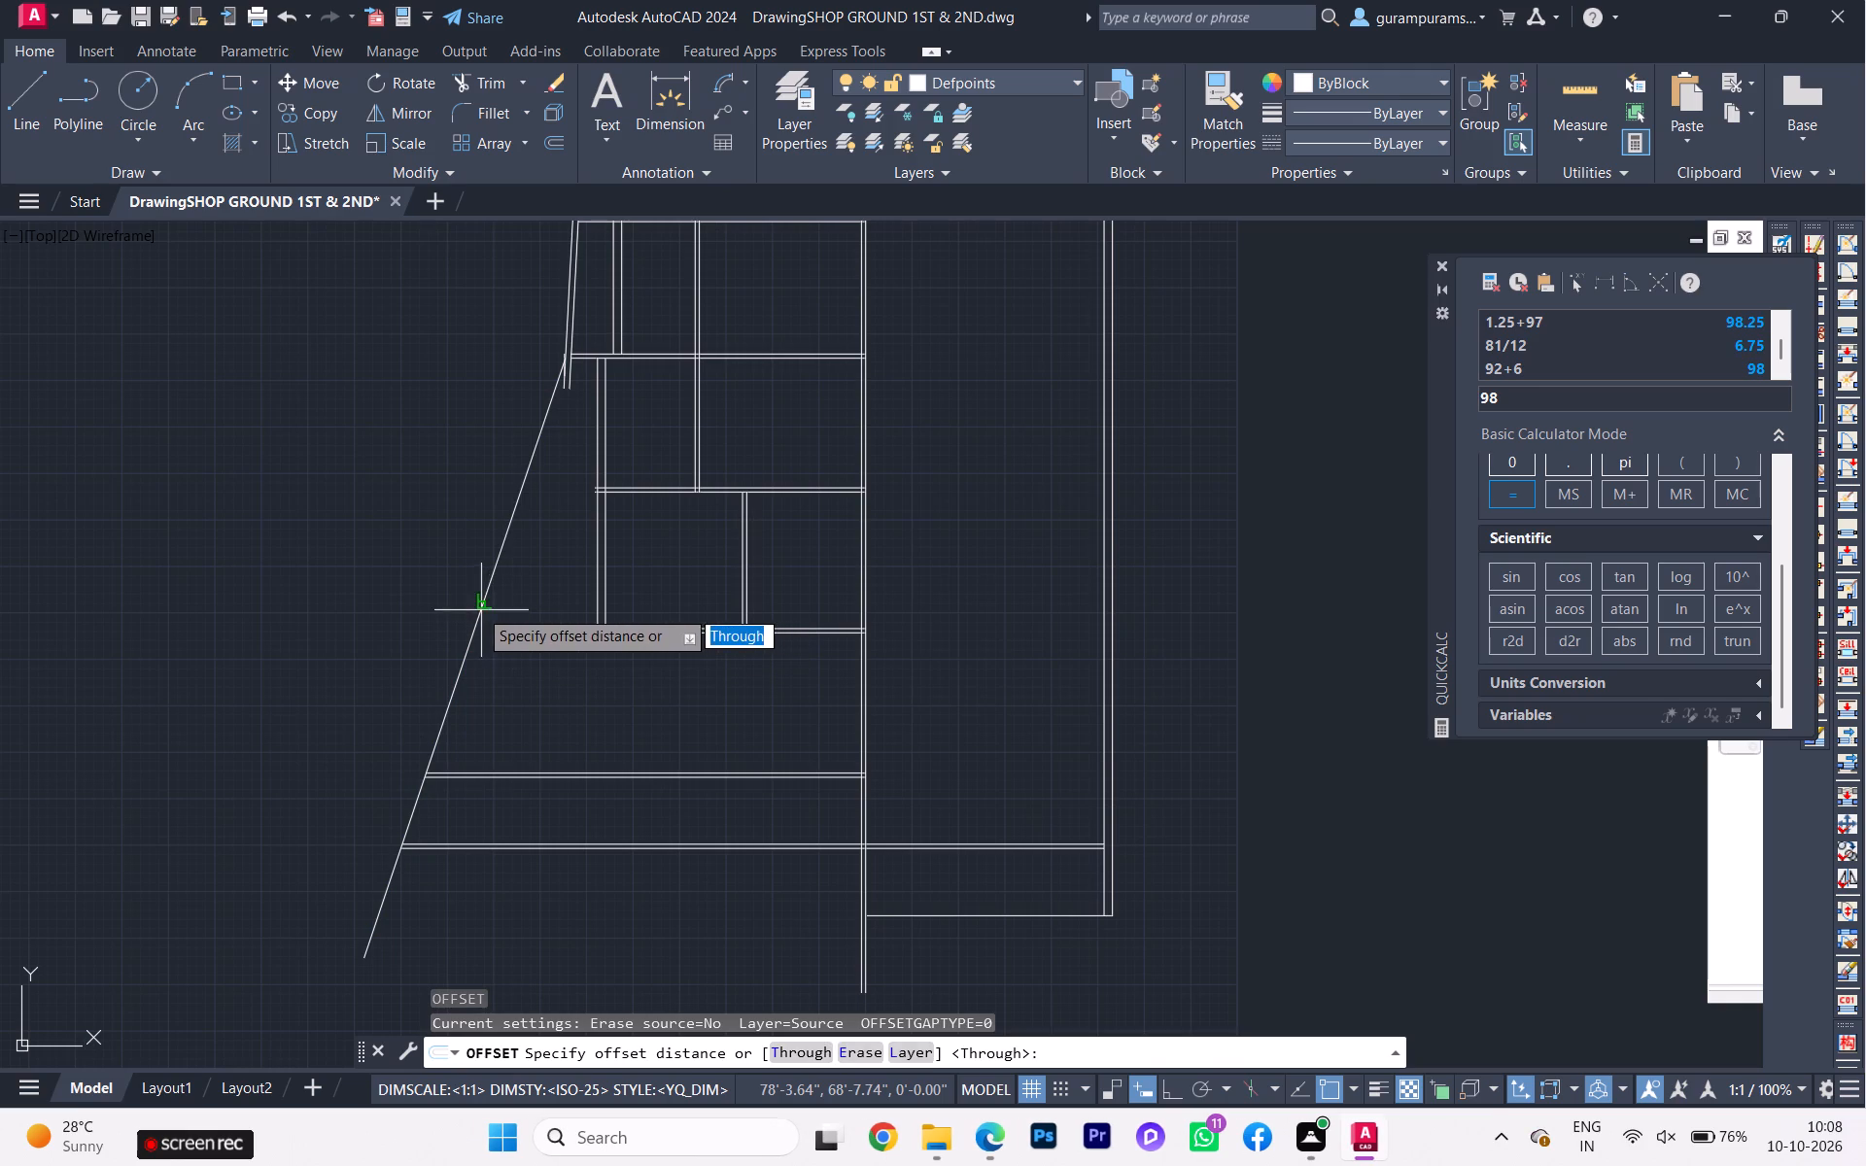
left_click(478, 608)
key("6")
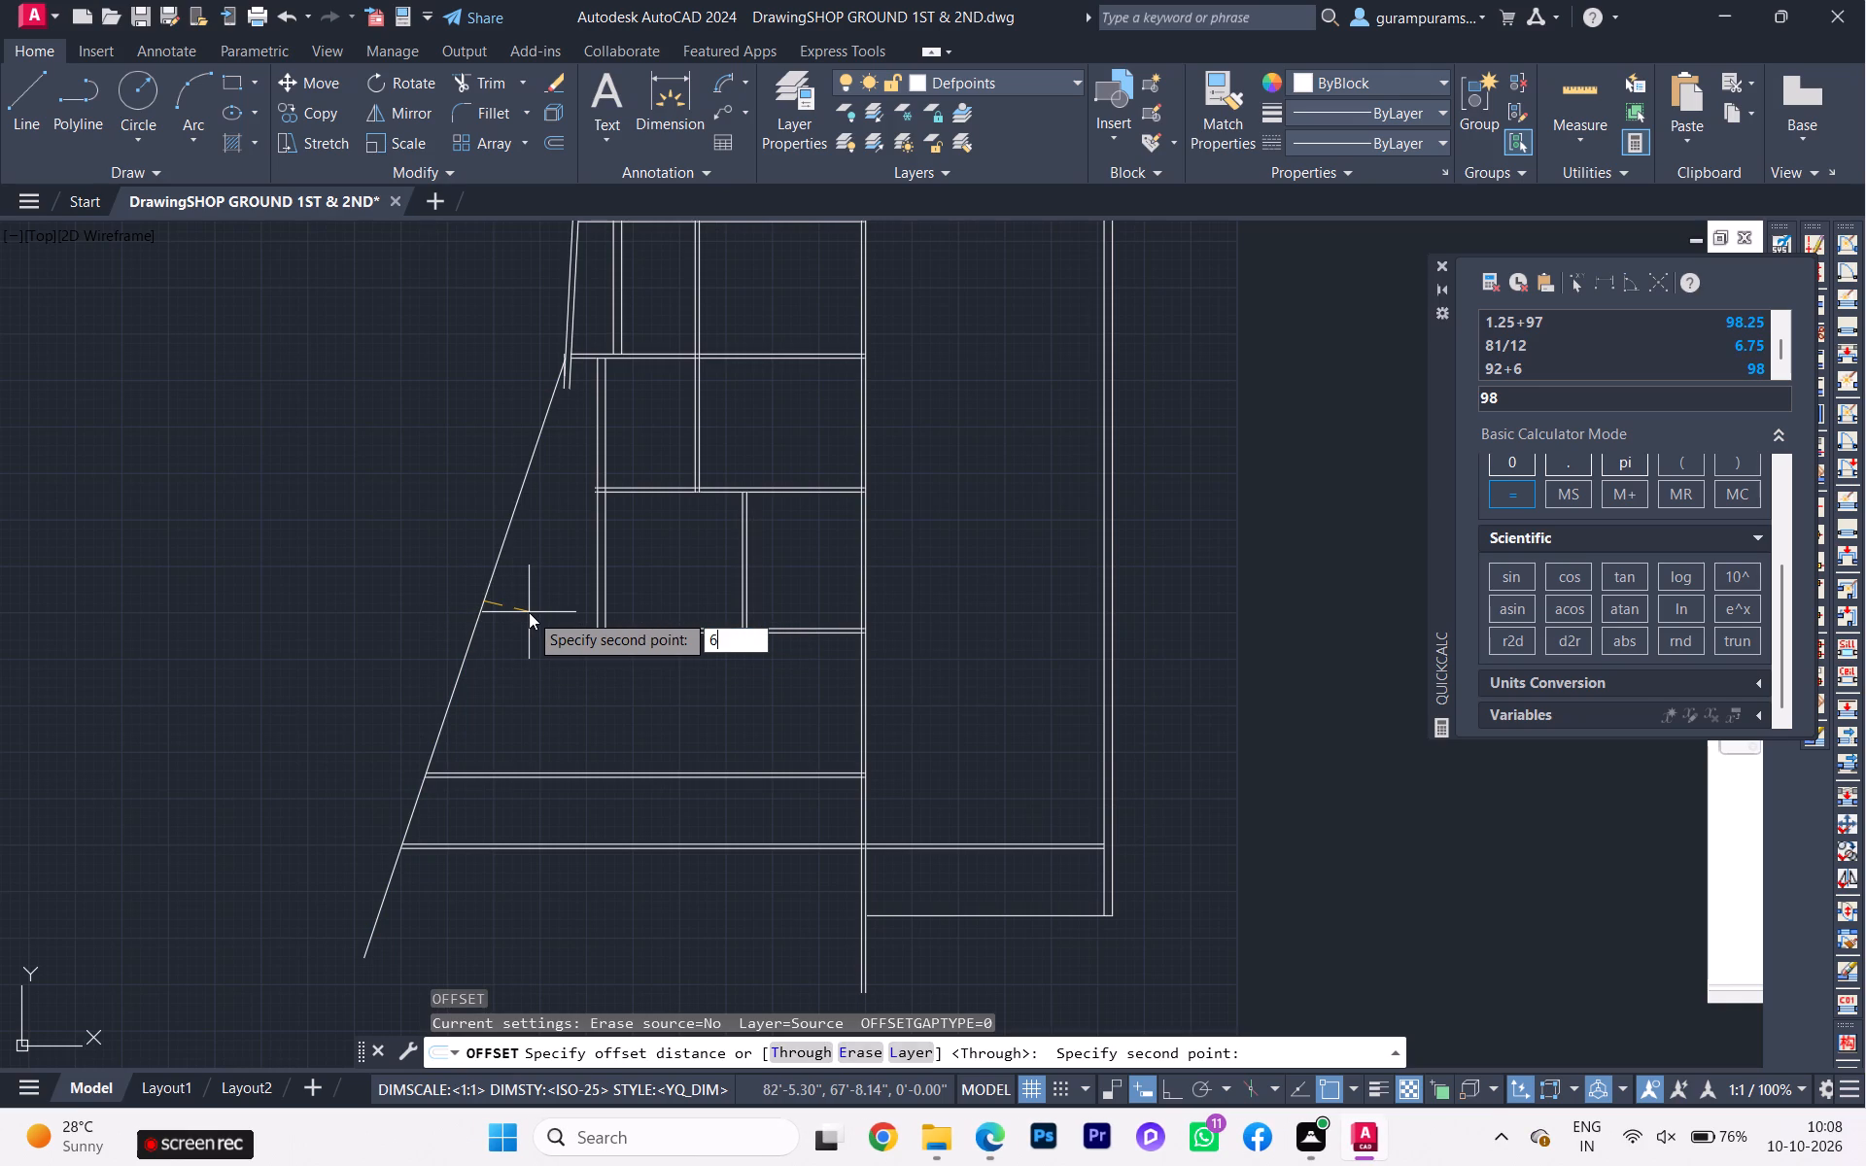
key("BackSpace")
type("4.5")
key("Return")
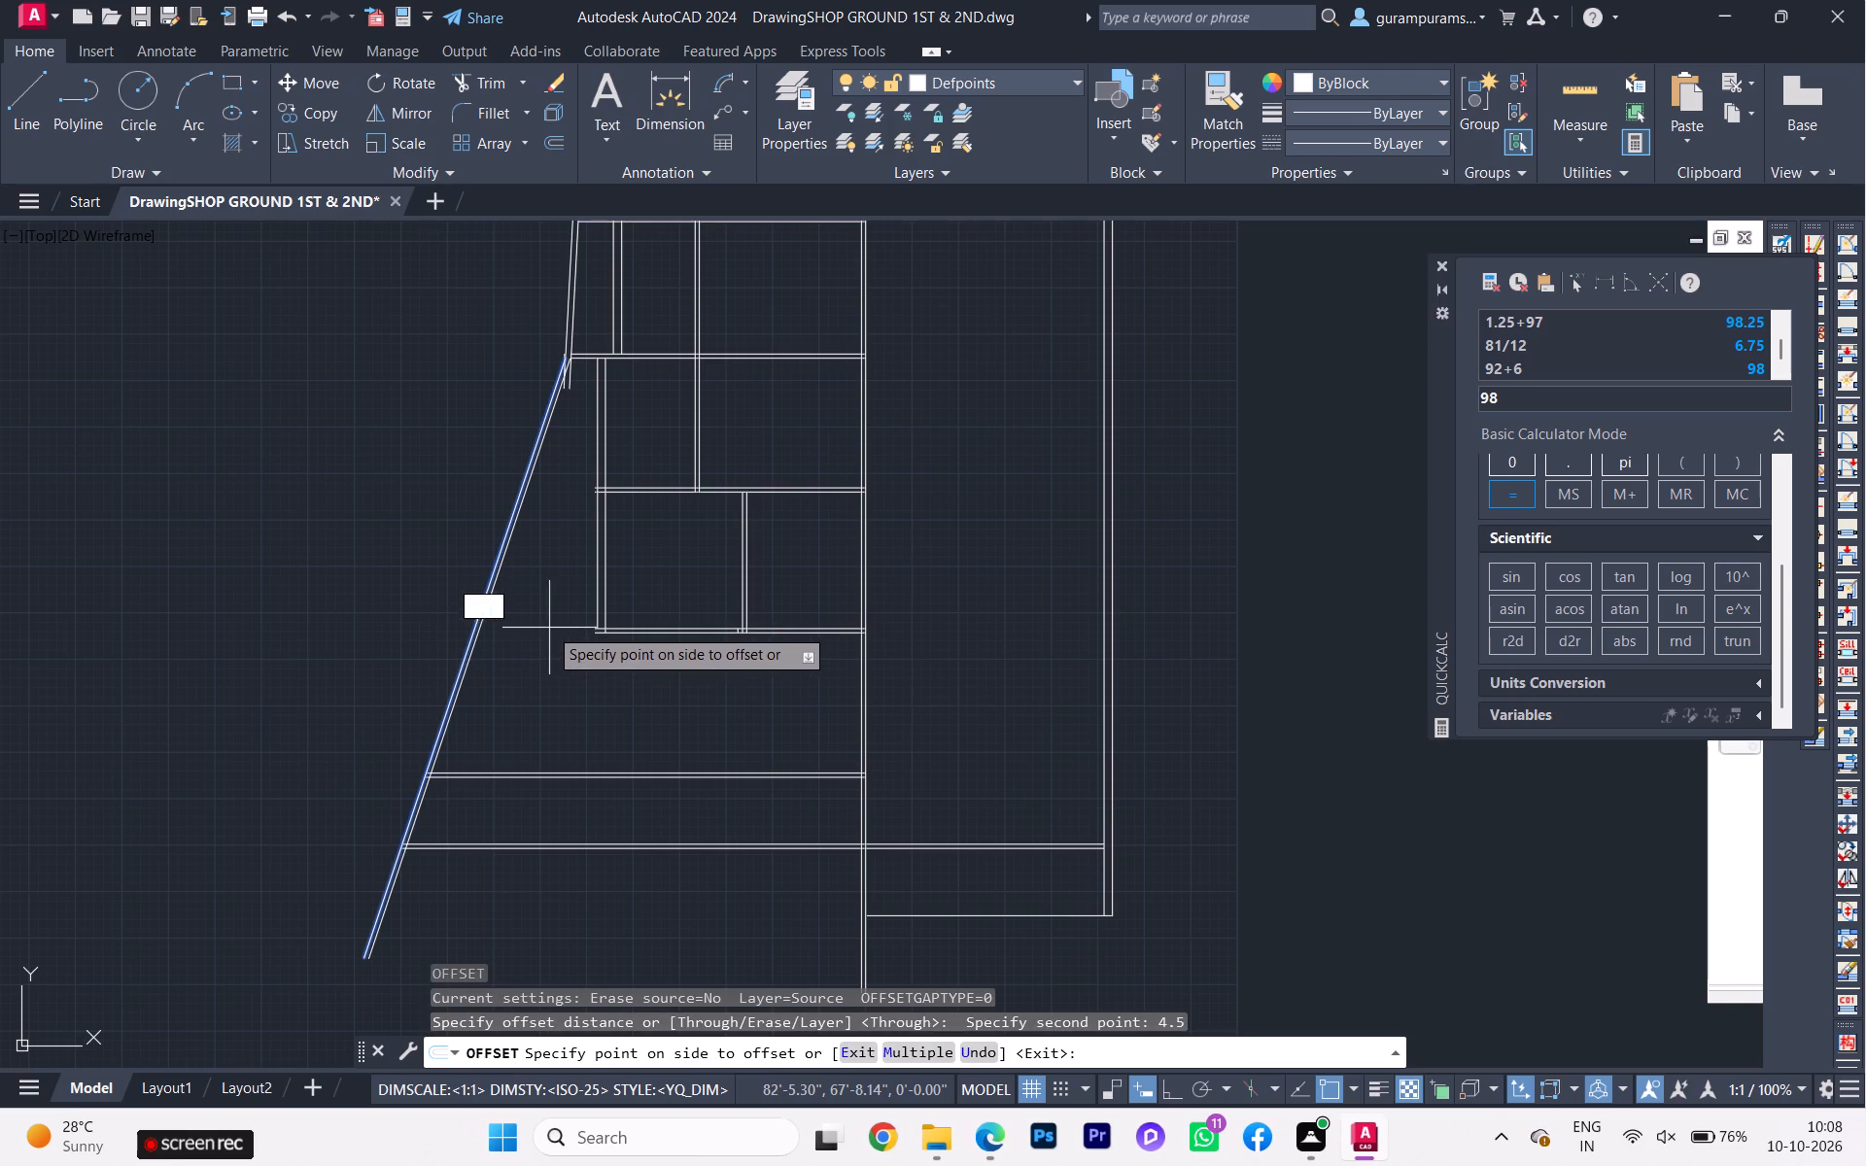
scroll(543, 621, "up", 2)
left_click(542, 620)
scroll(534, 640, "down", 3)
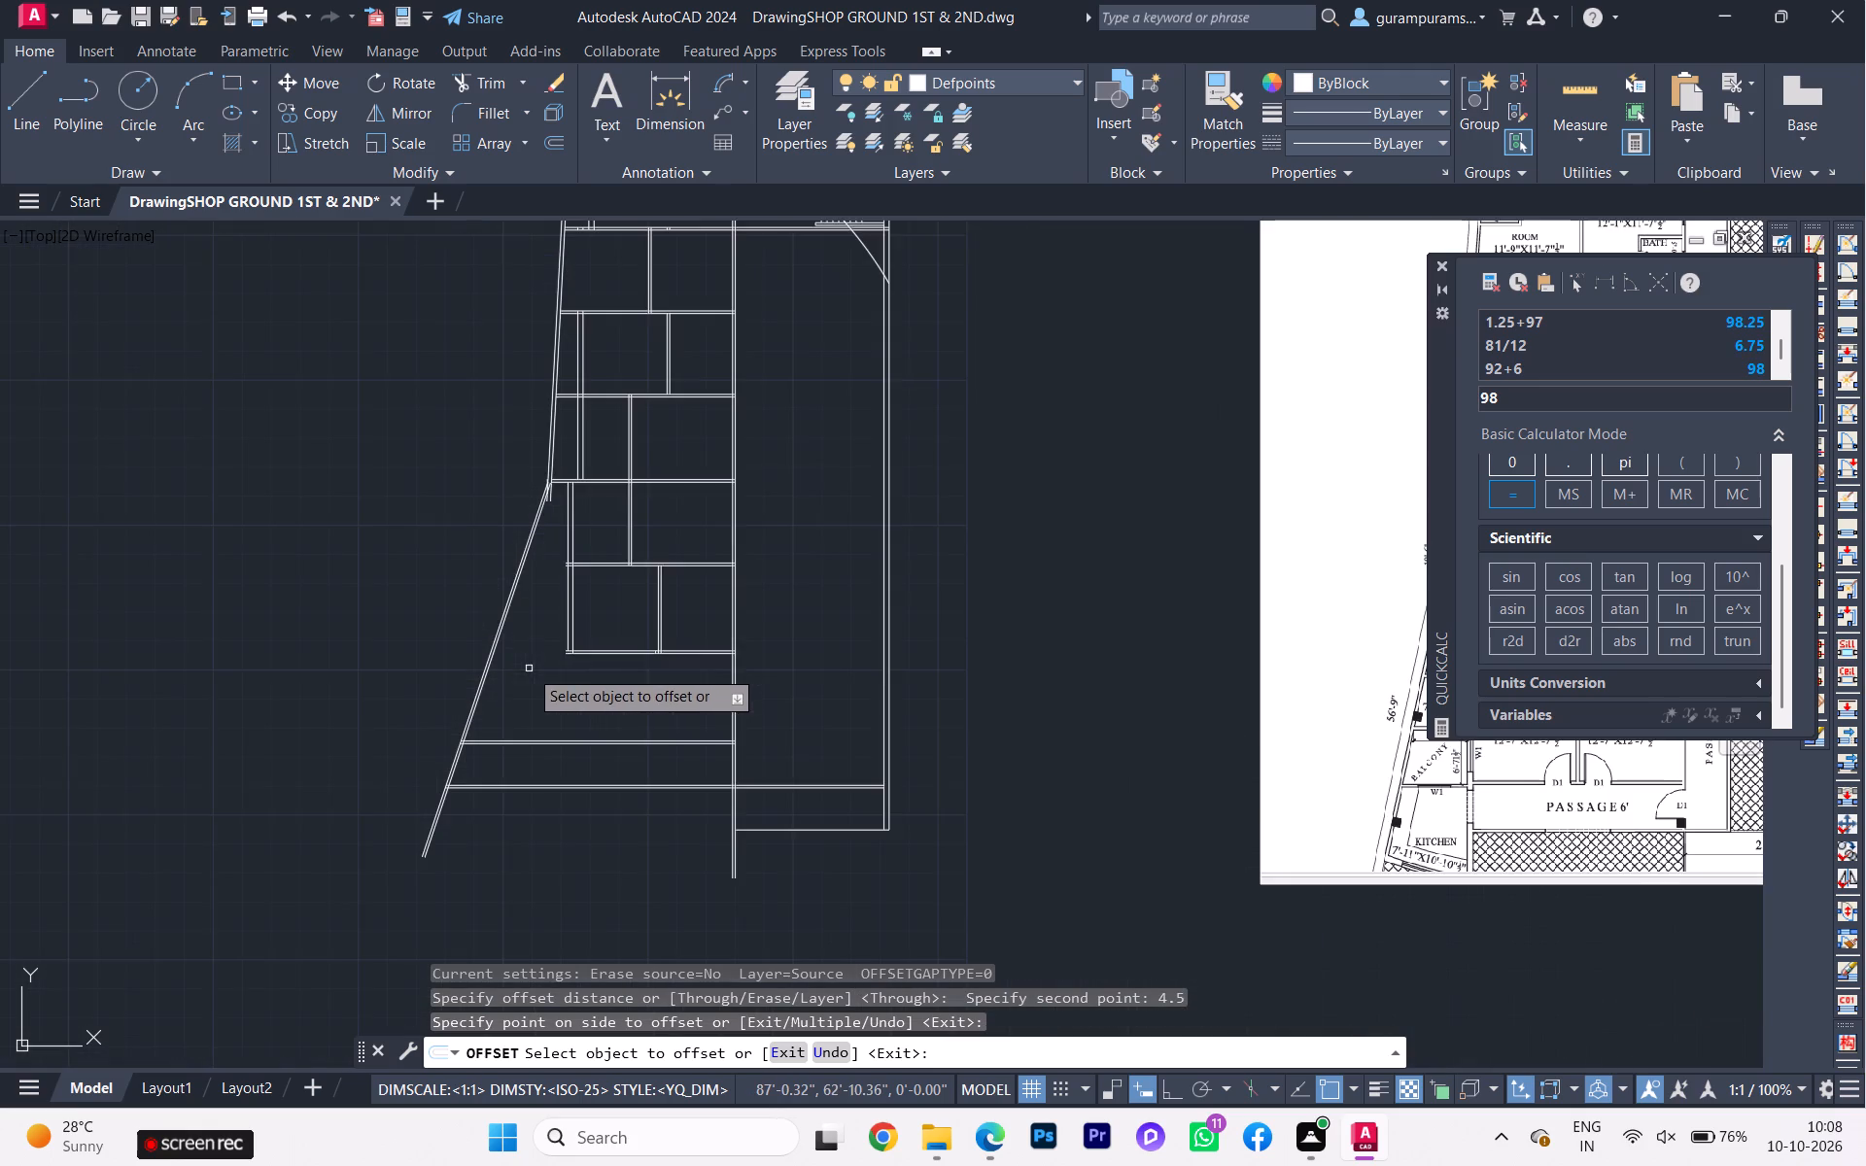
scroll(551, 473, "up", 5)
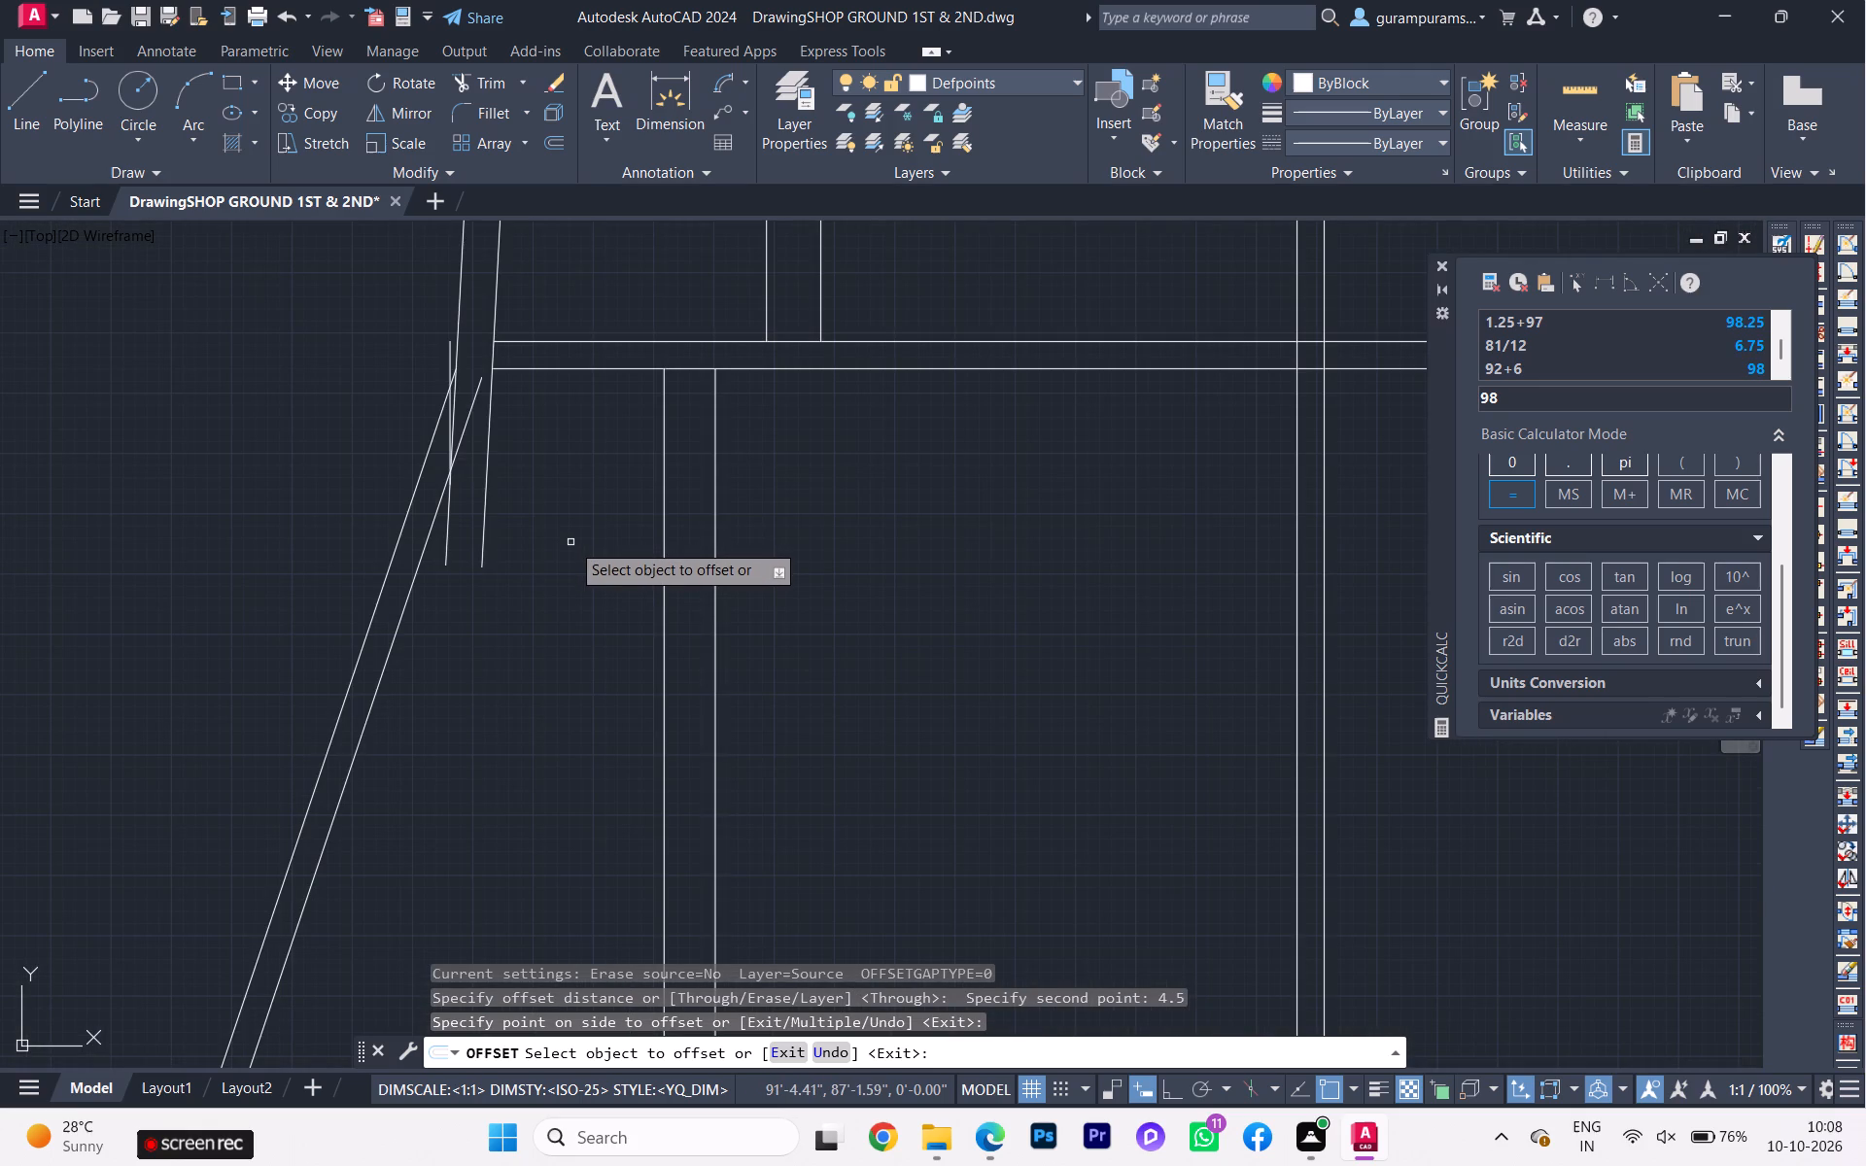
key("Escape")
Trim the upper west wall's overhanging line ends and the short vertical stub where it meets the slanted southwest wall.
type("tr")
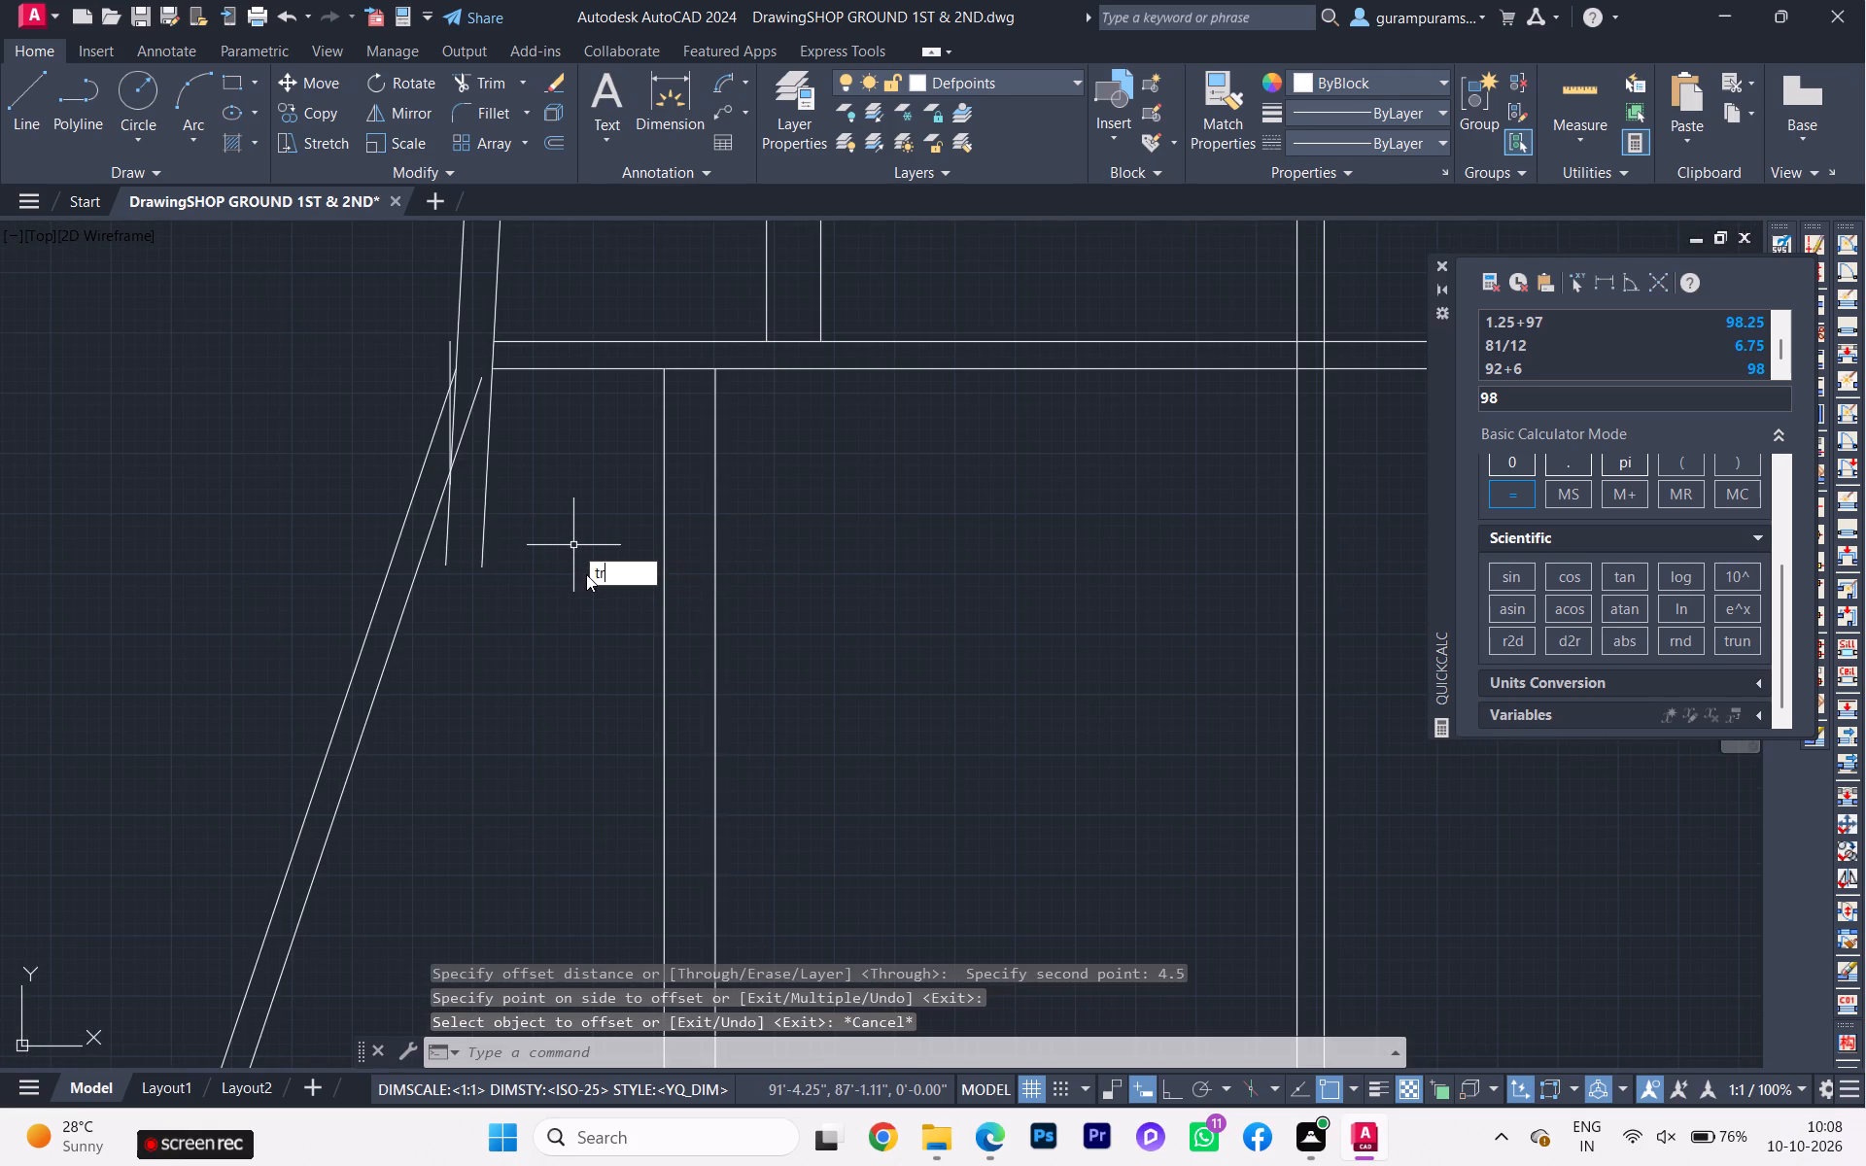
left_click(626, 597)
left_click(453, 529)
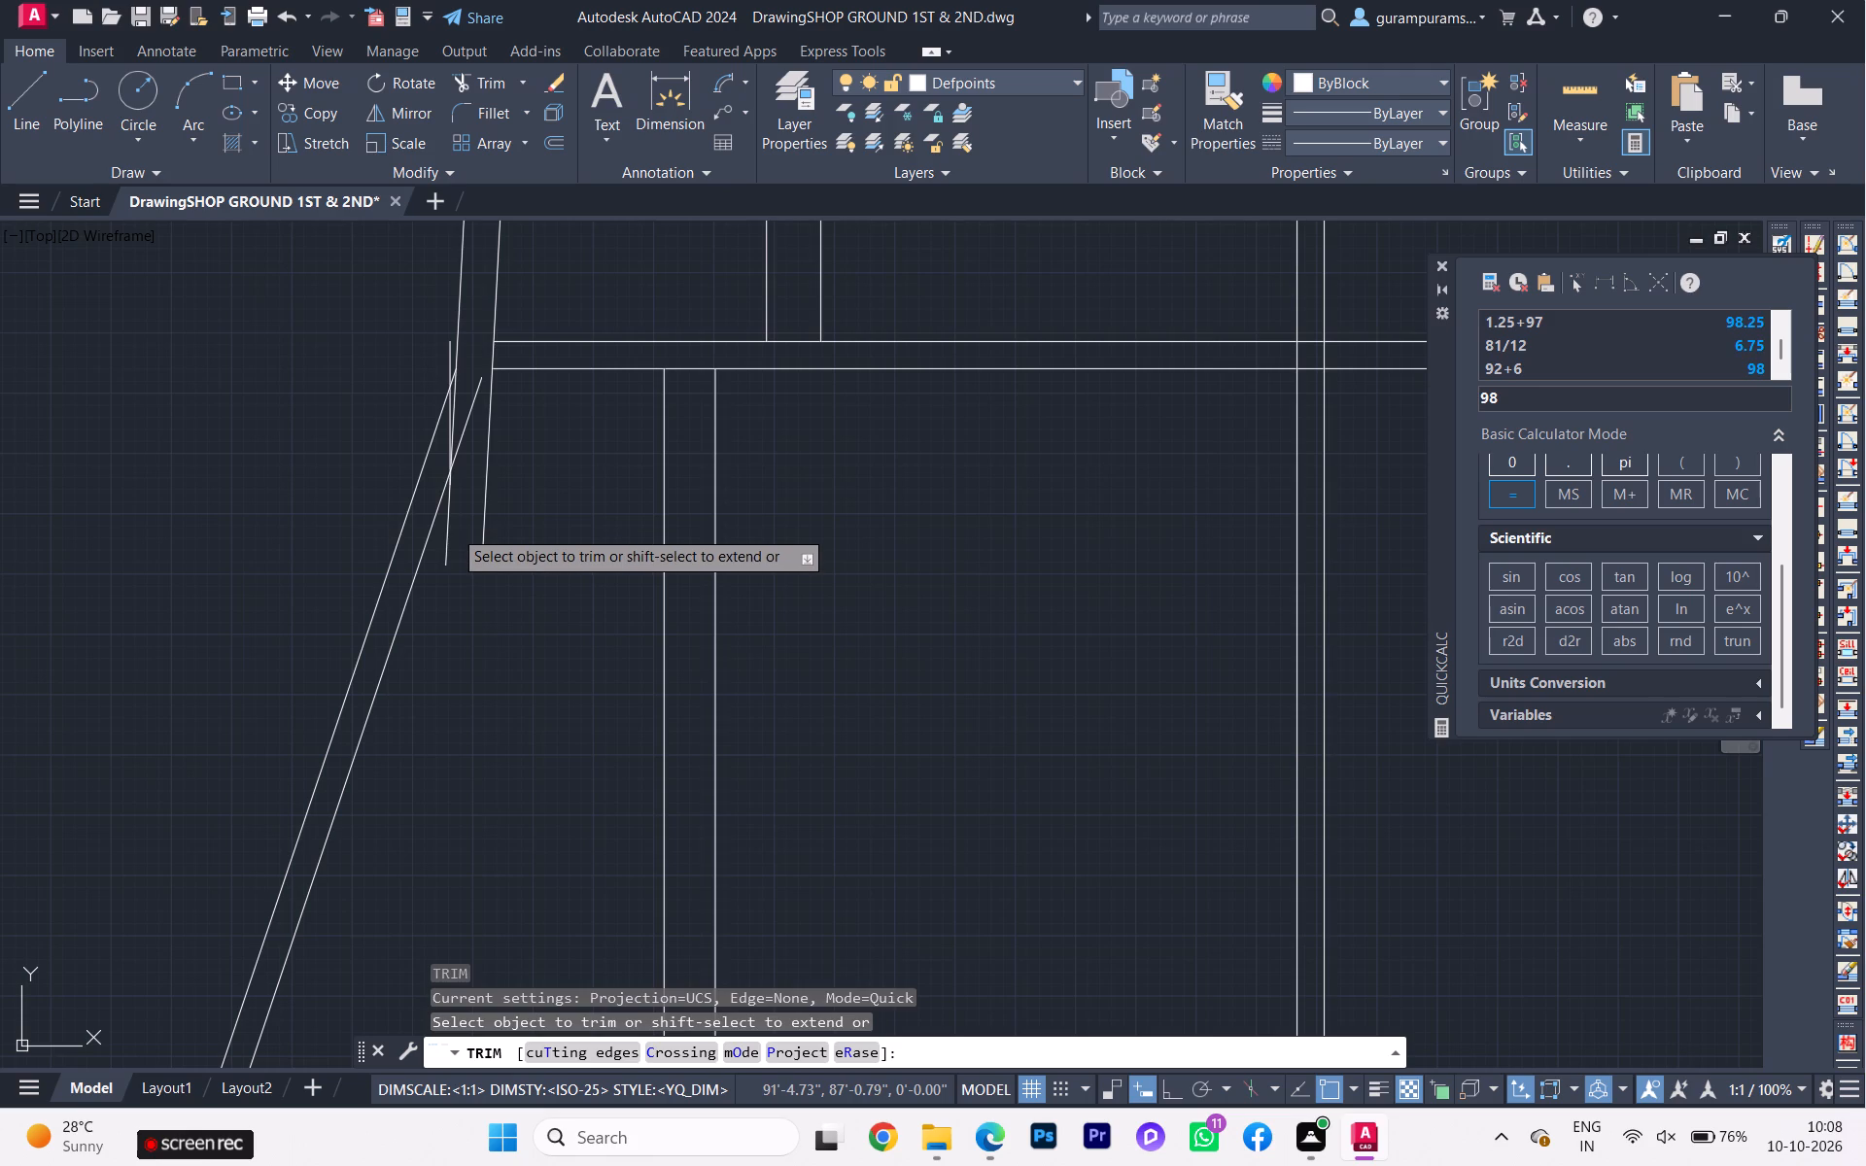
left_click(438, 532)
left_click(484, 505)
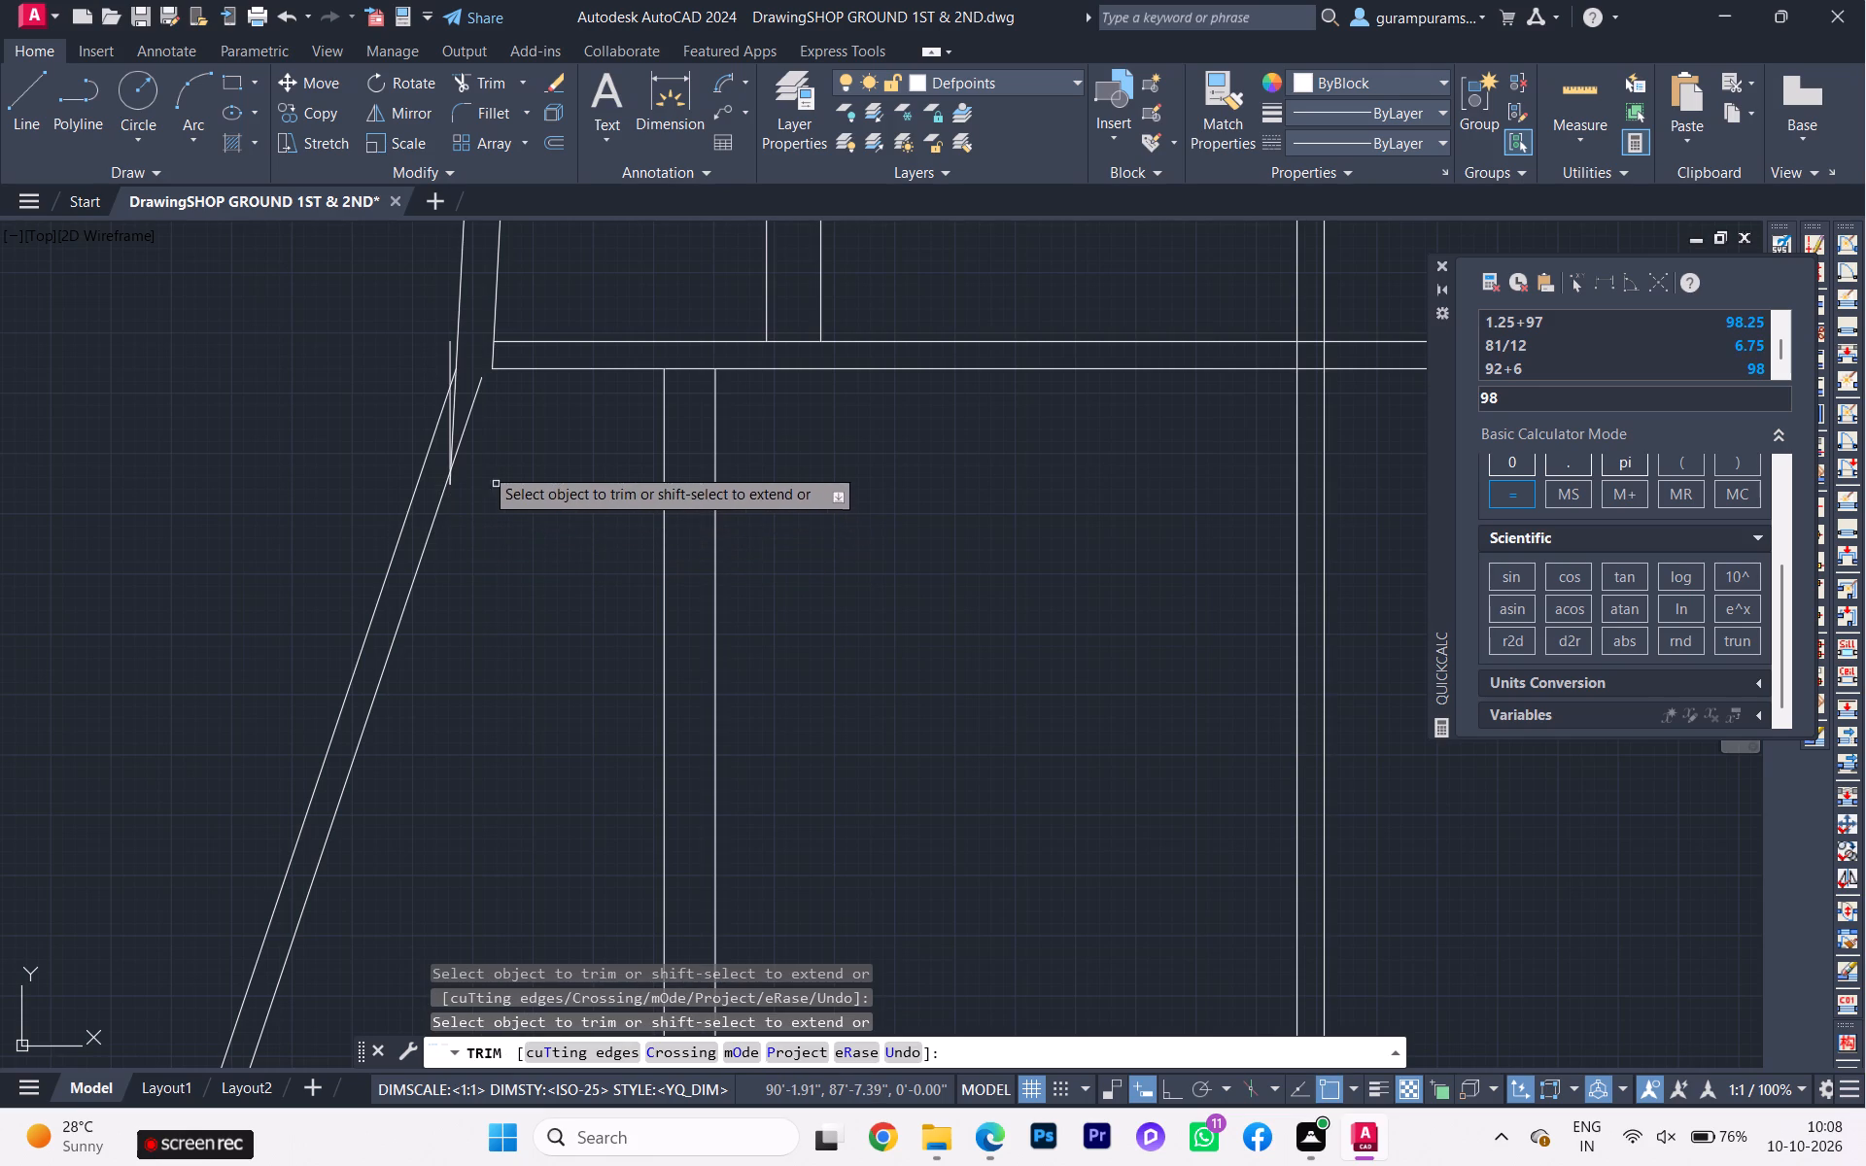
scroll(457, 412, "up", 3)
left_click(455, 408)
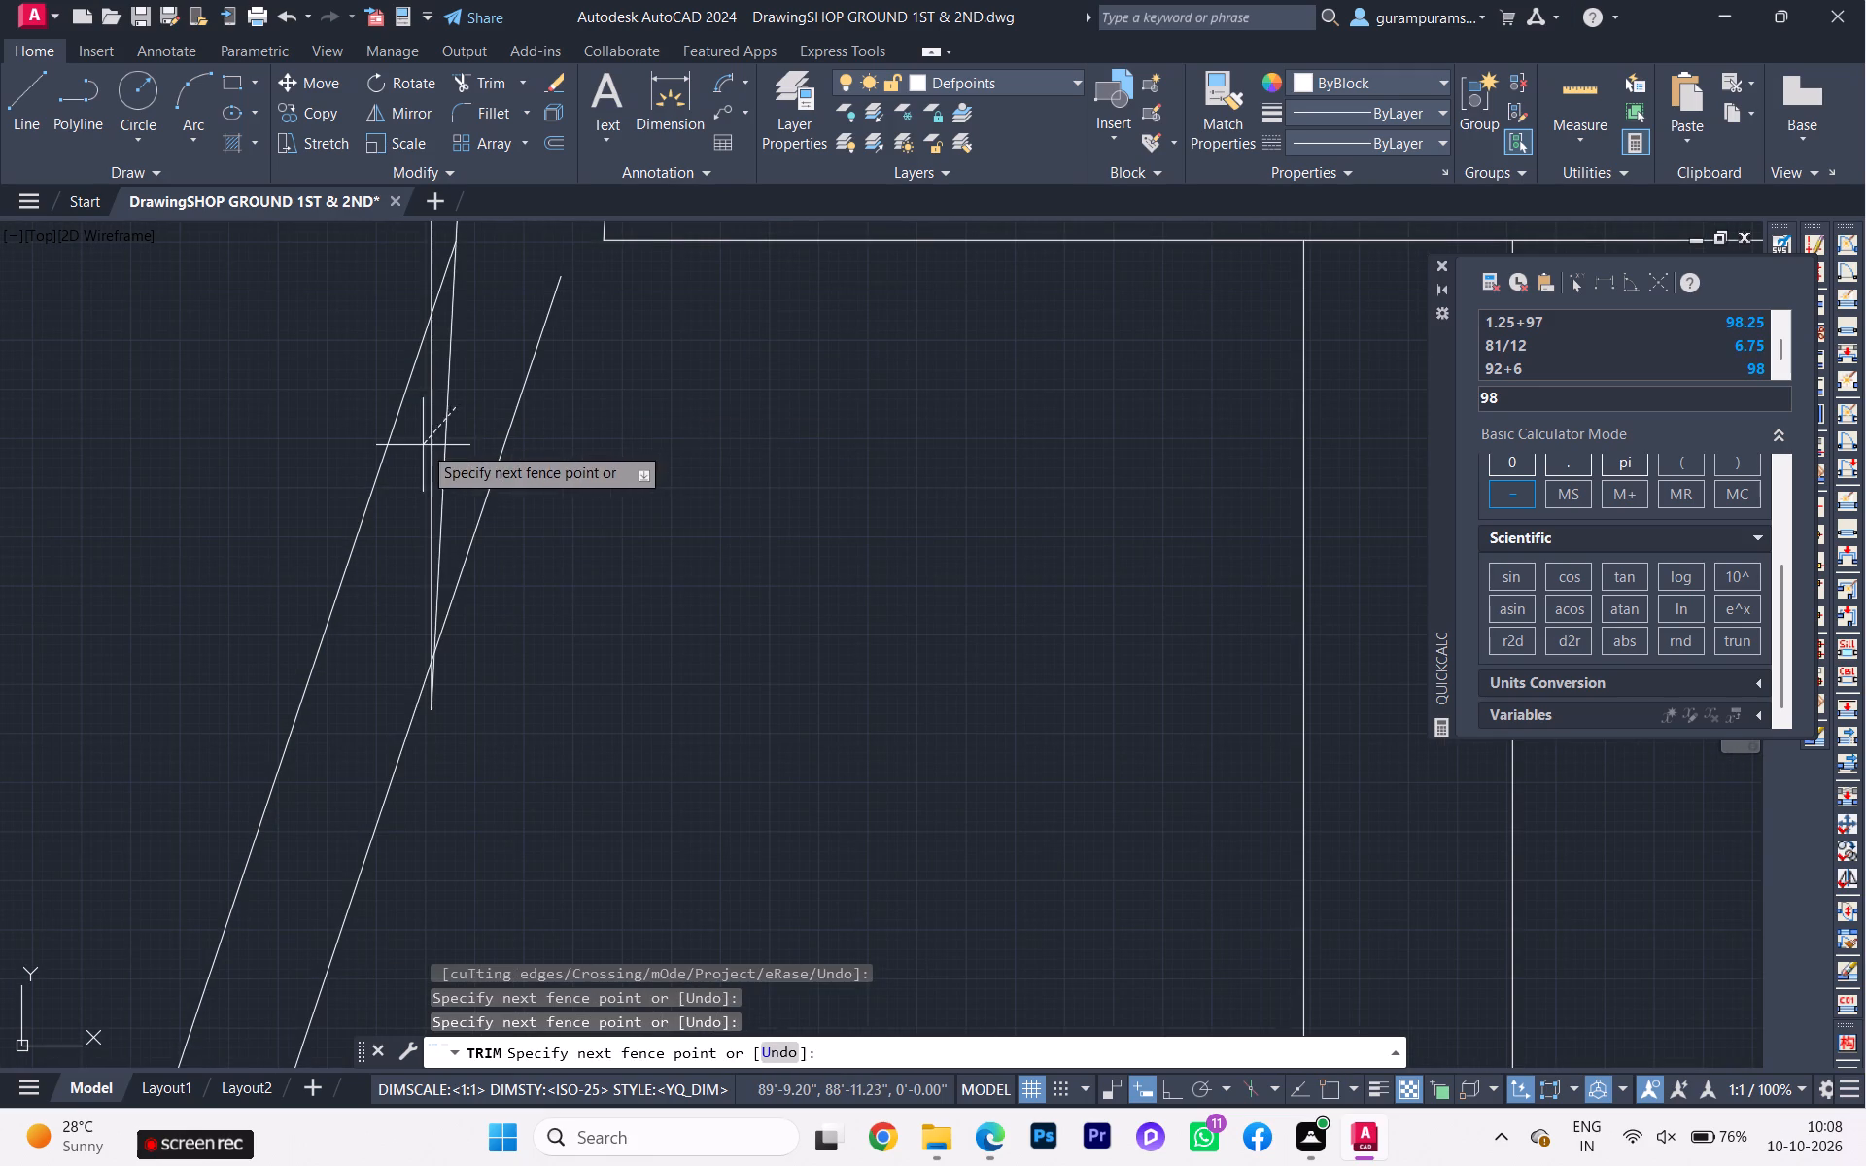
left_click(423, 445)
scroll(444, 725, "up", 2)
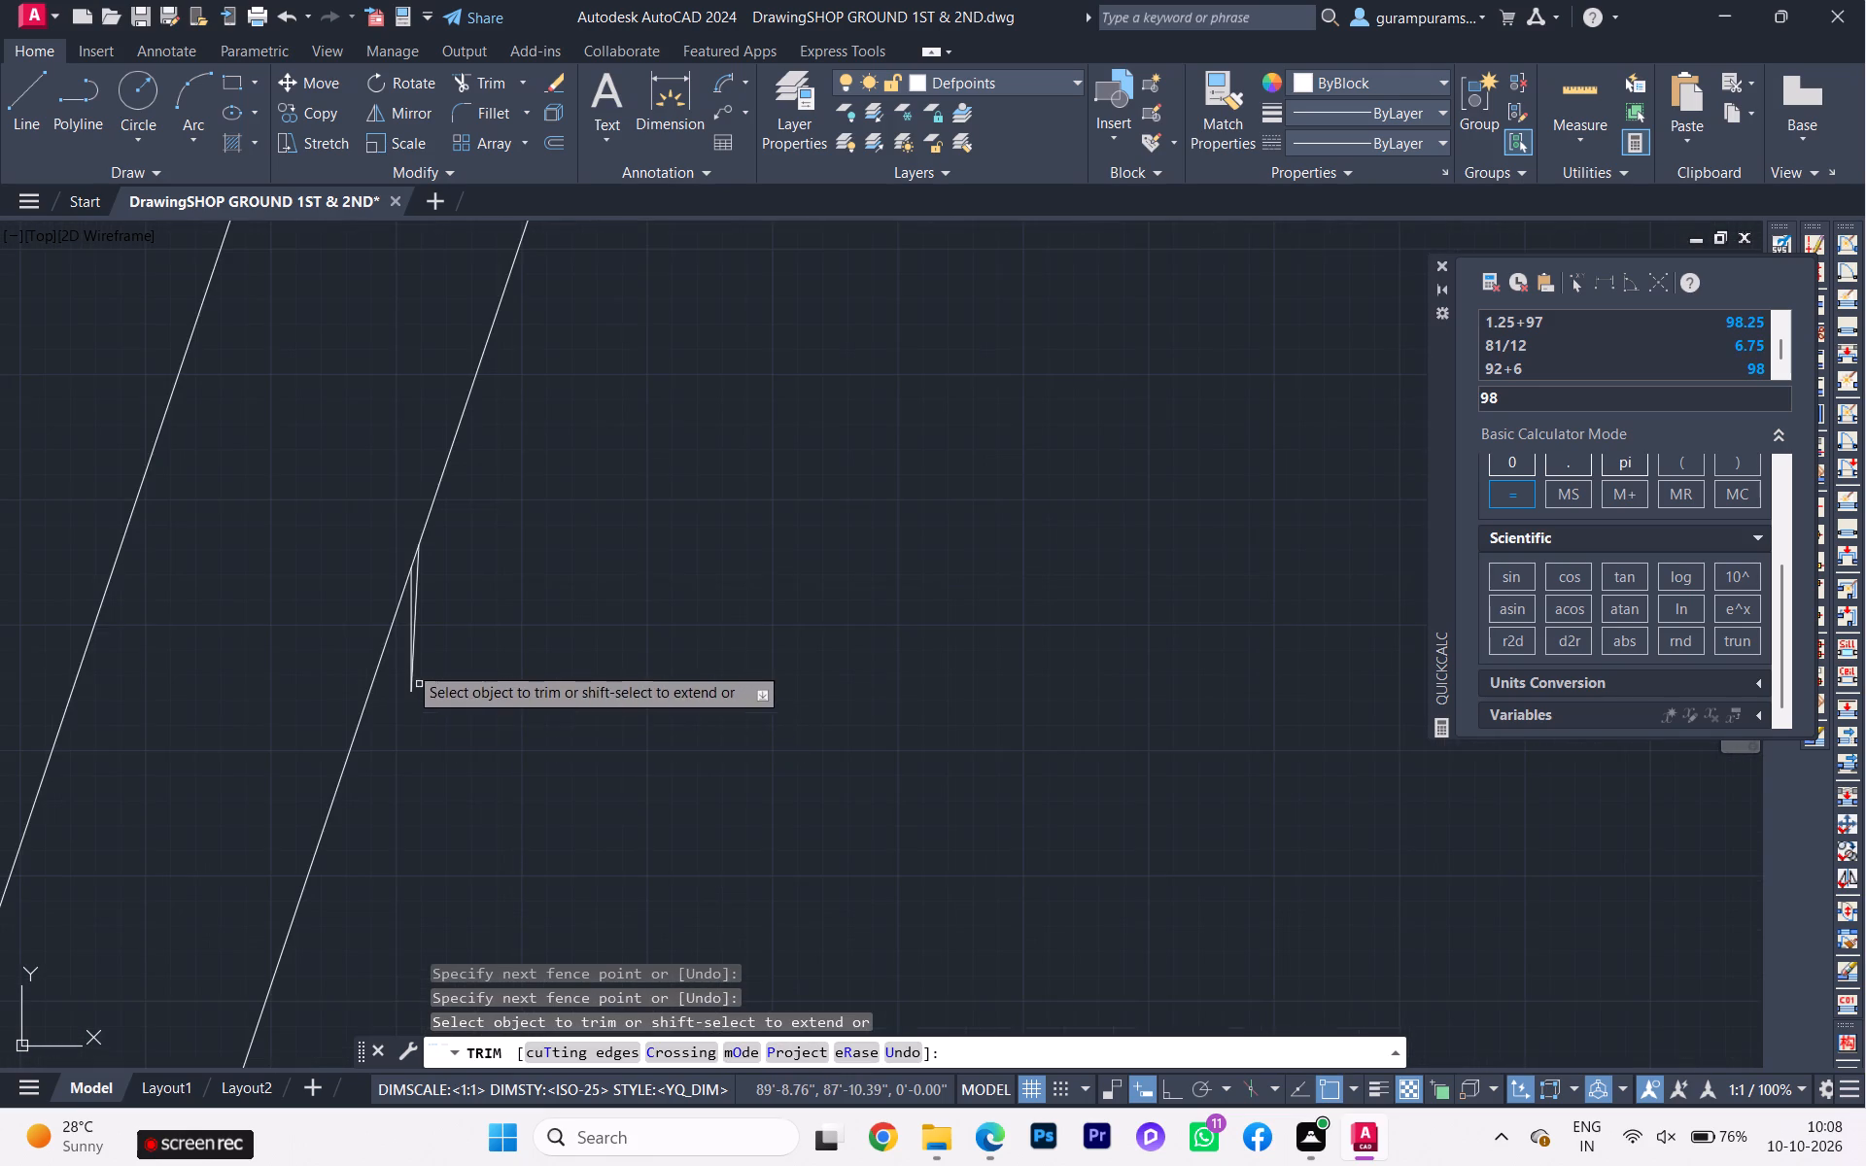
left_click(407, 662)
left_click(415, 629)
scroll(454, 634, "down", 5)
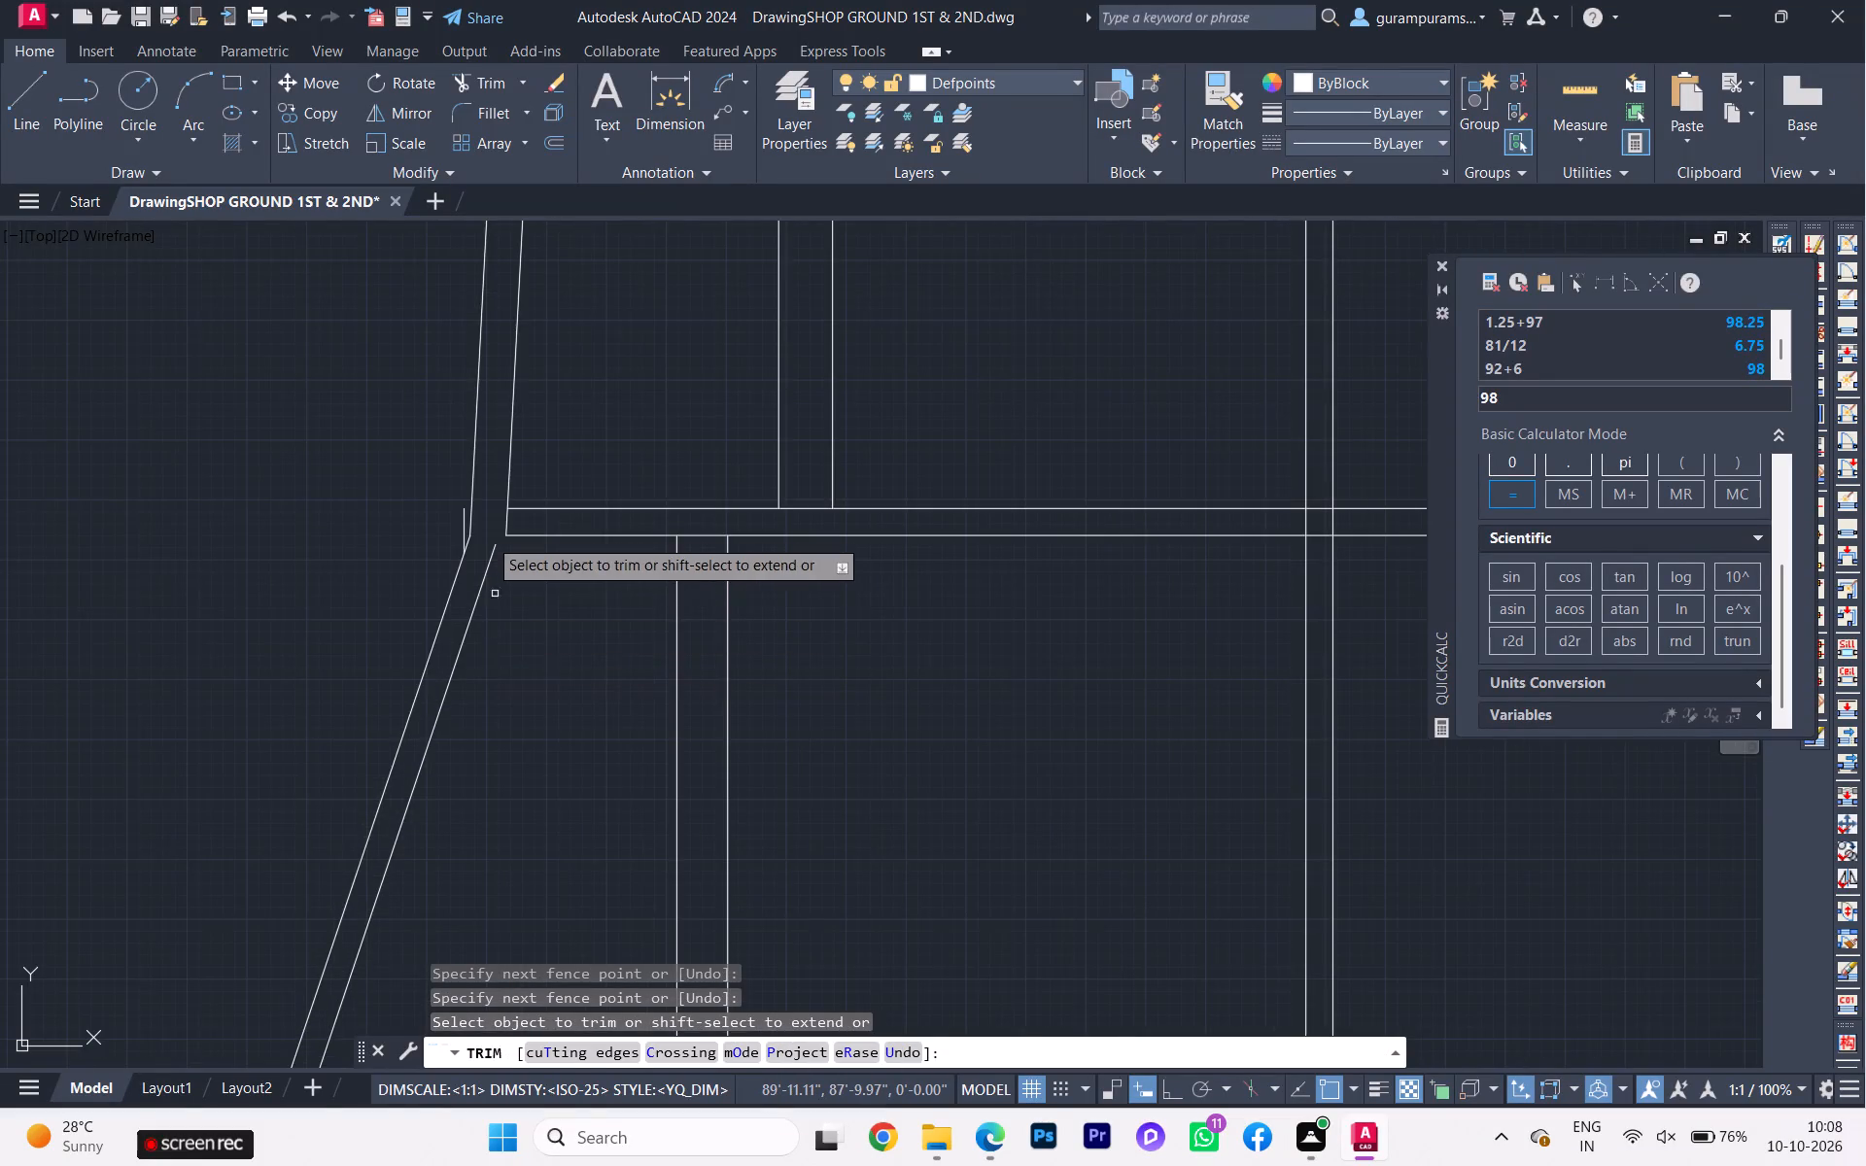
scroll(464, 513, "up", 3)
left_click(468, 537)
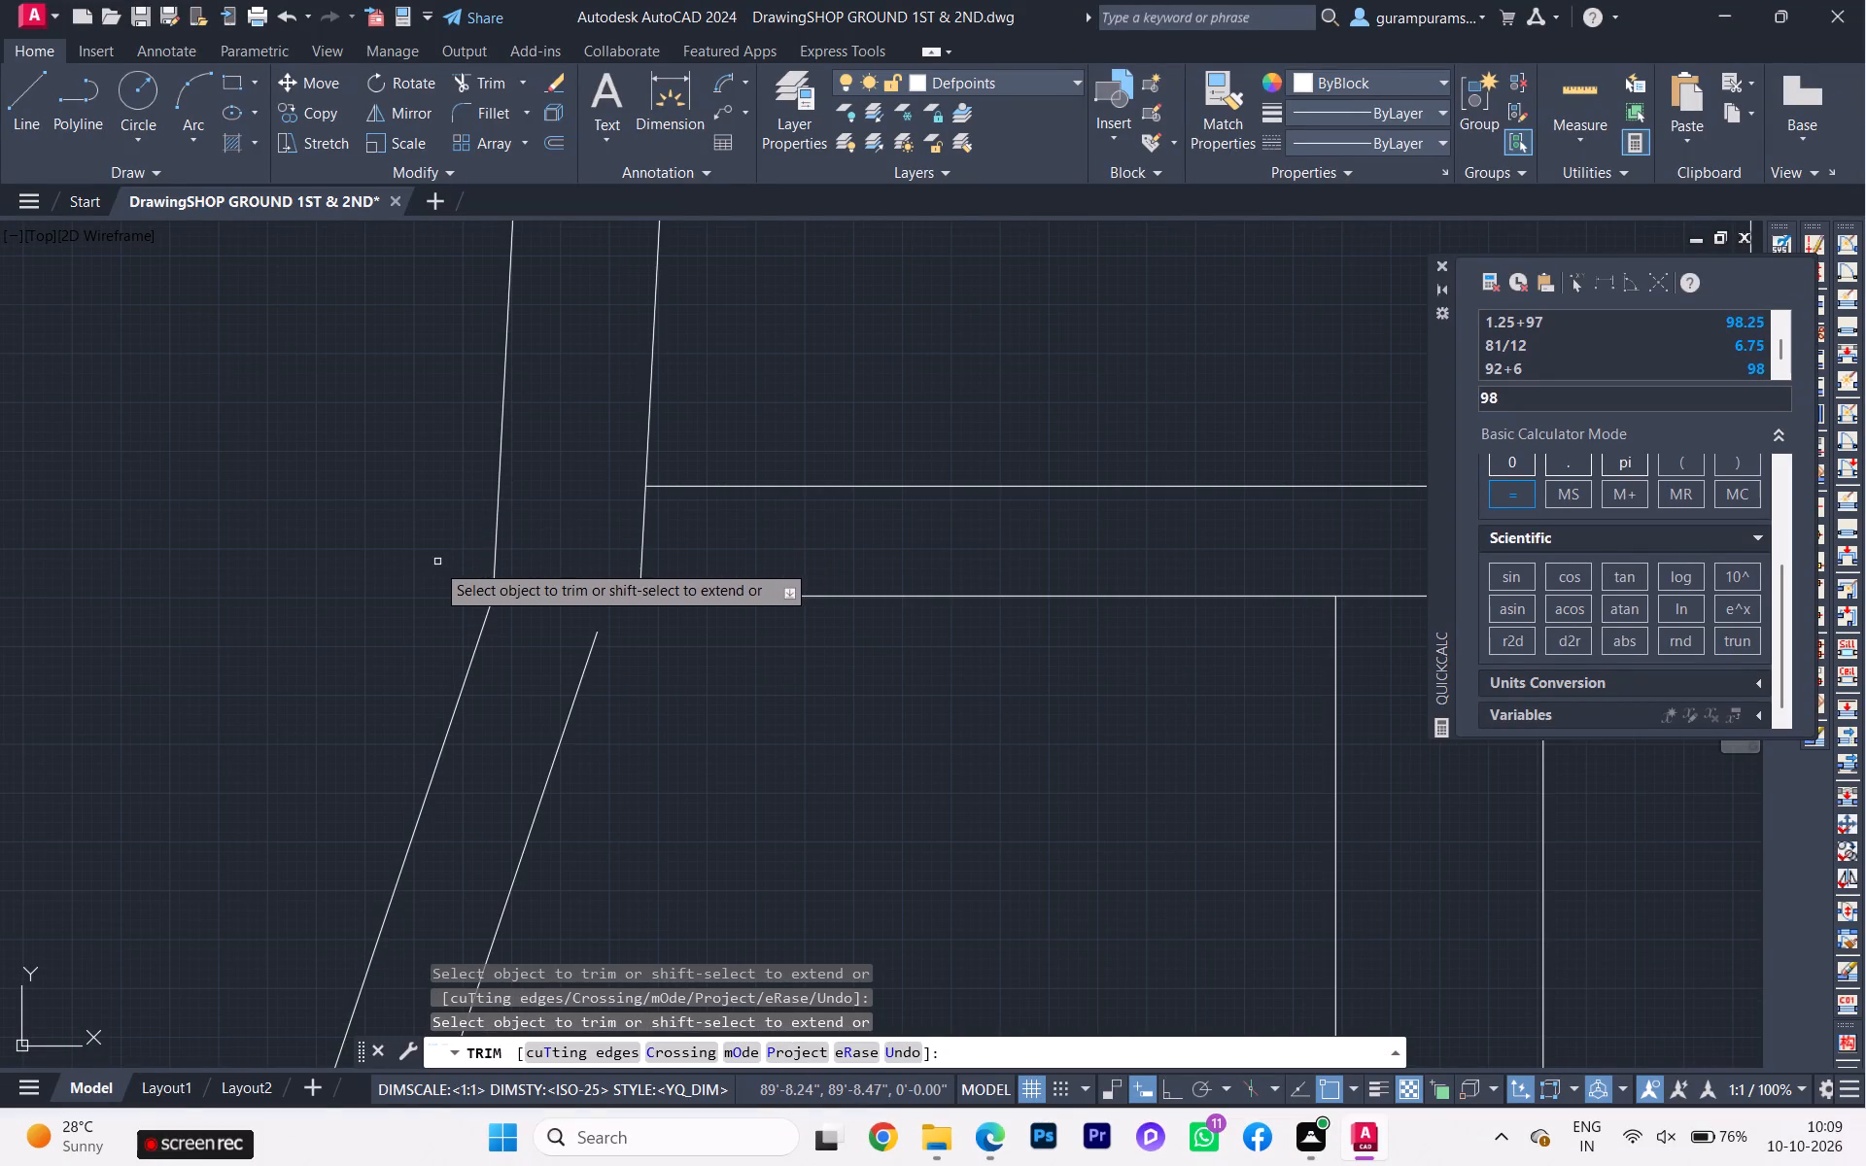
key("Escape")
Extend the slanted southwest wall's inner face line up to the upper line of the cross wall at the bend.
scroll(532, 851, "down", 3)
middle_click_drag(586, 825, 580, 766)
type("ex")
left_click(665, 810)
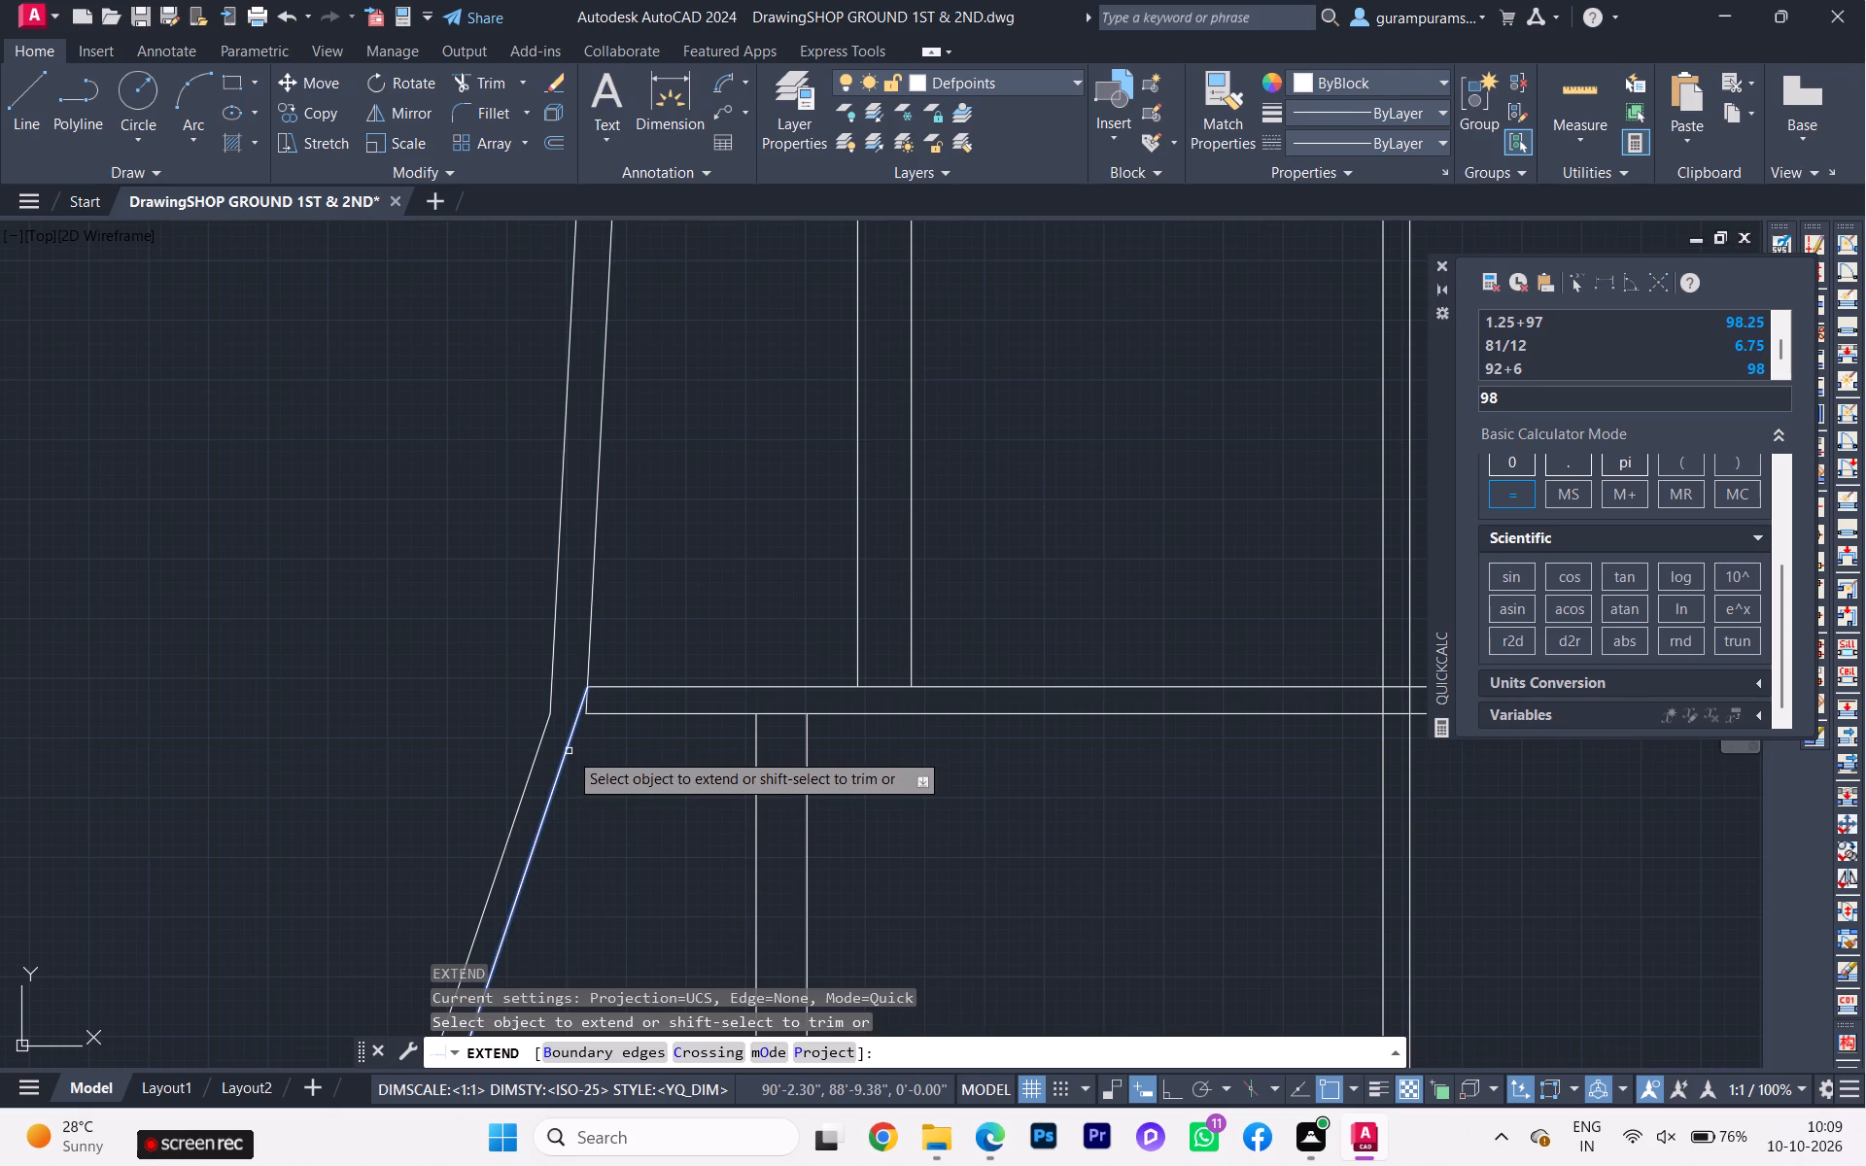
left_click(569, 751)
scroll(607, 720, "down", 3)
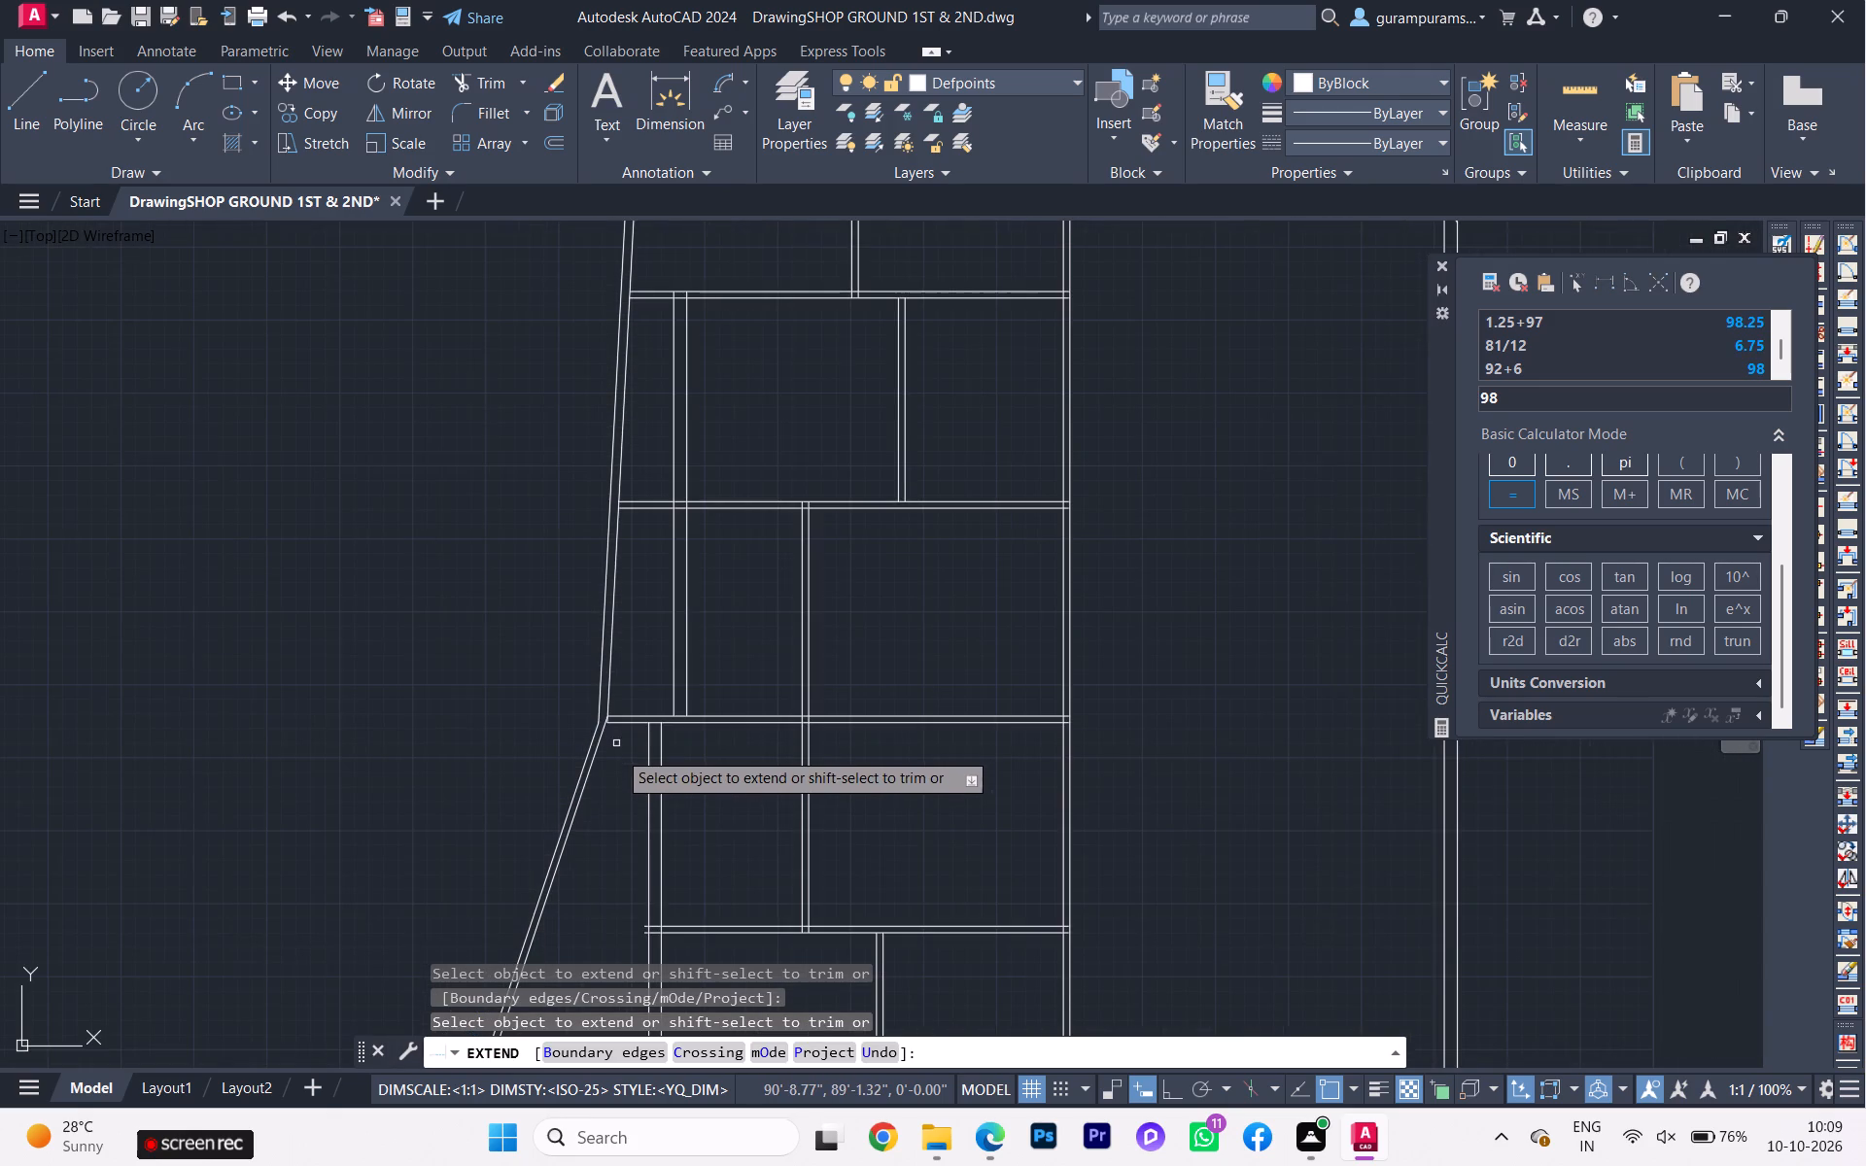
Measure the upper west wall's thickness with a linear dimension between its two face lines, without placing the dimension.
scroll(616, 644, "up", 2)
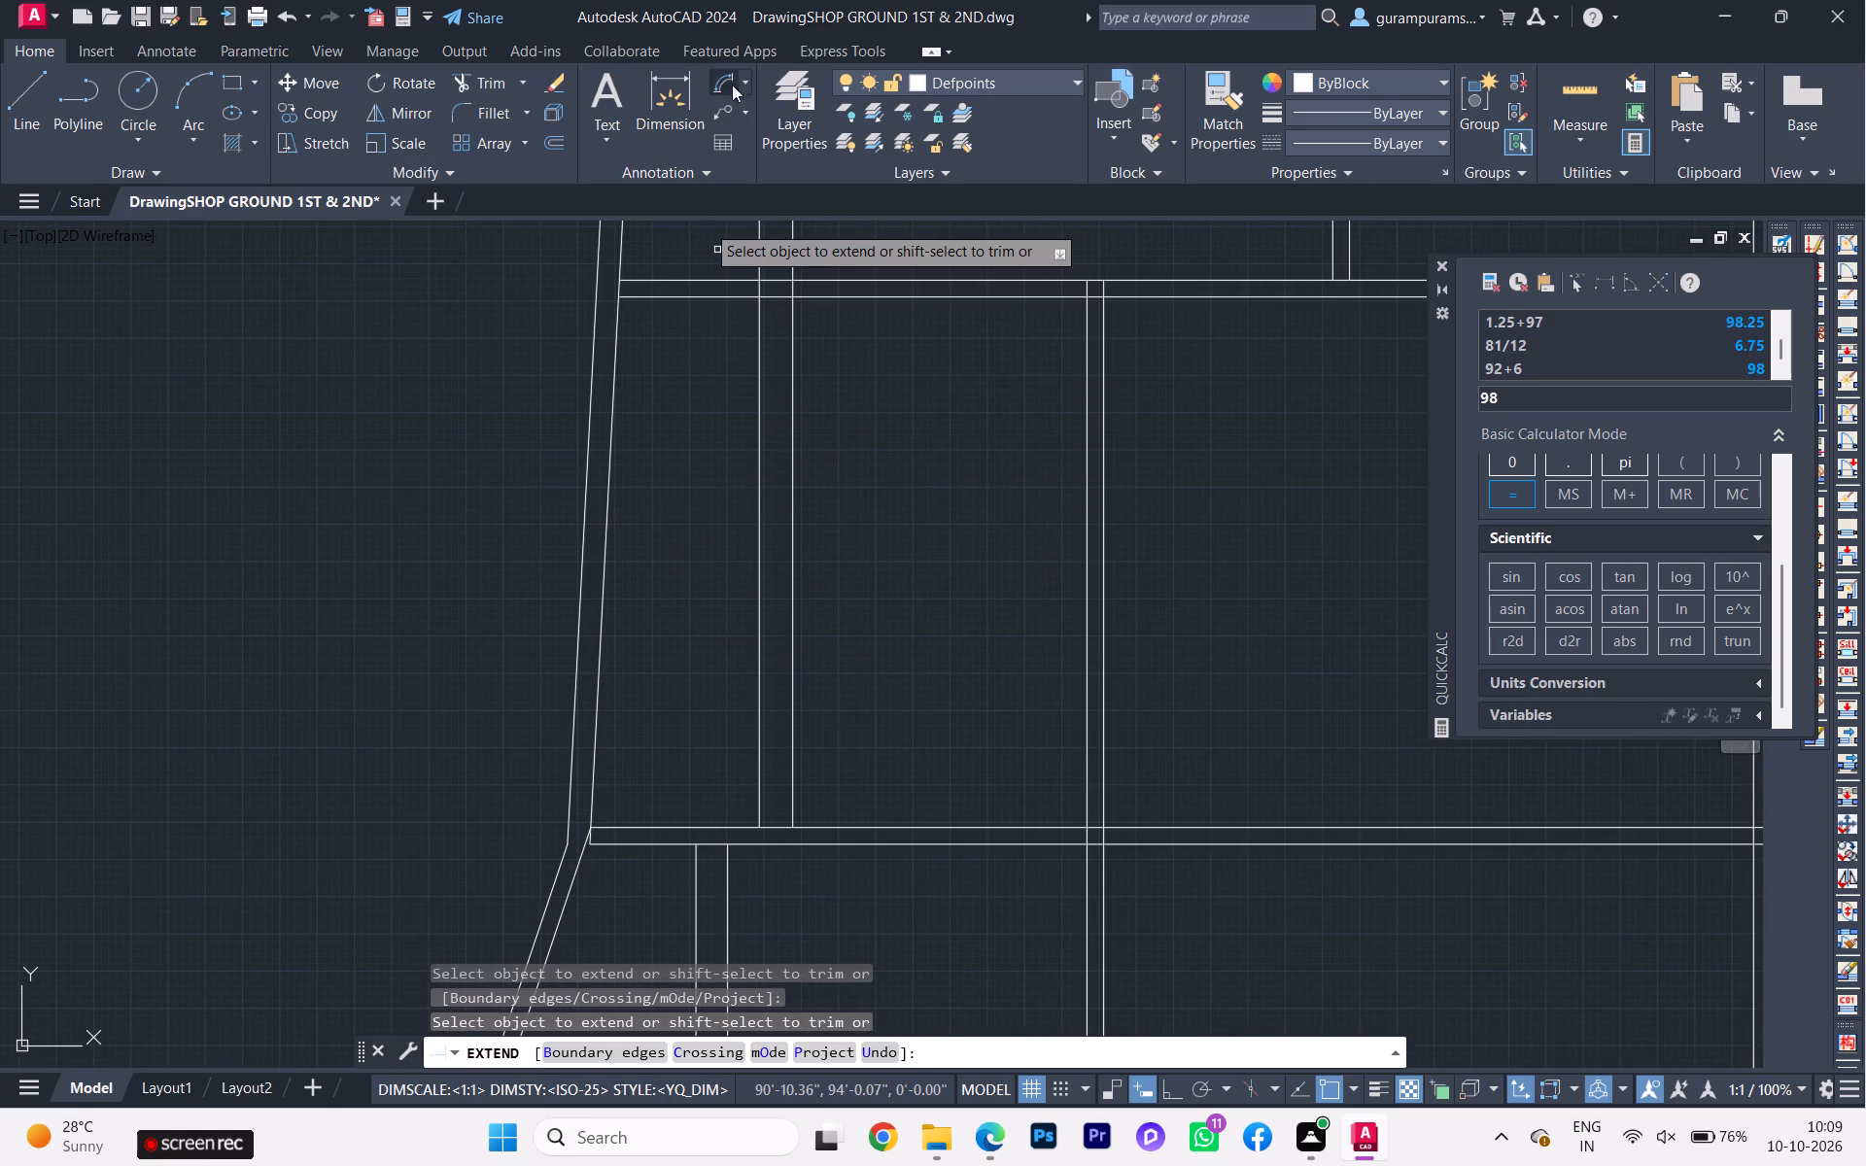
left_click(742, 85)
left_click(750, 131)
scroll(585, 561, "up", 1)
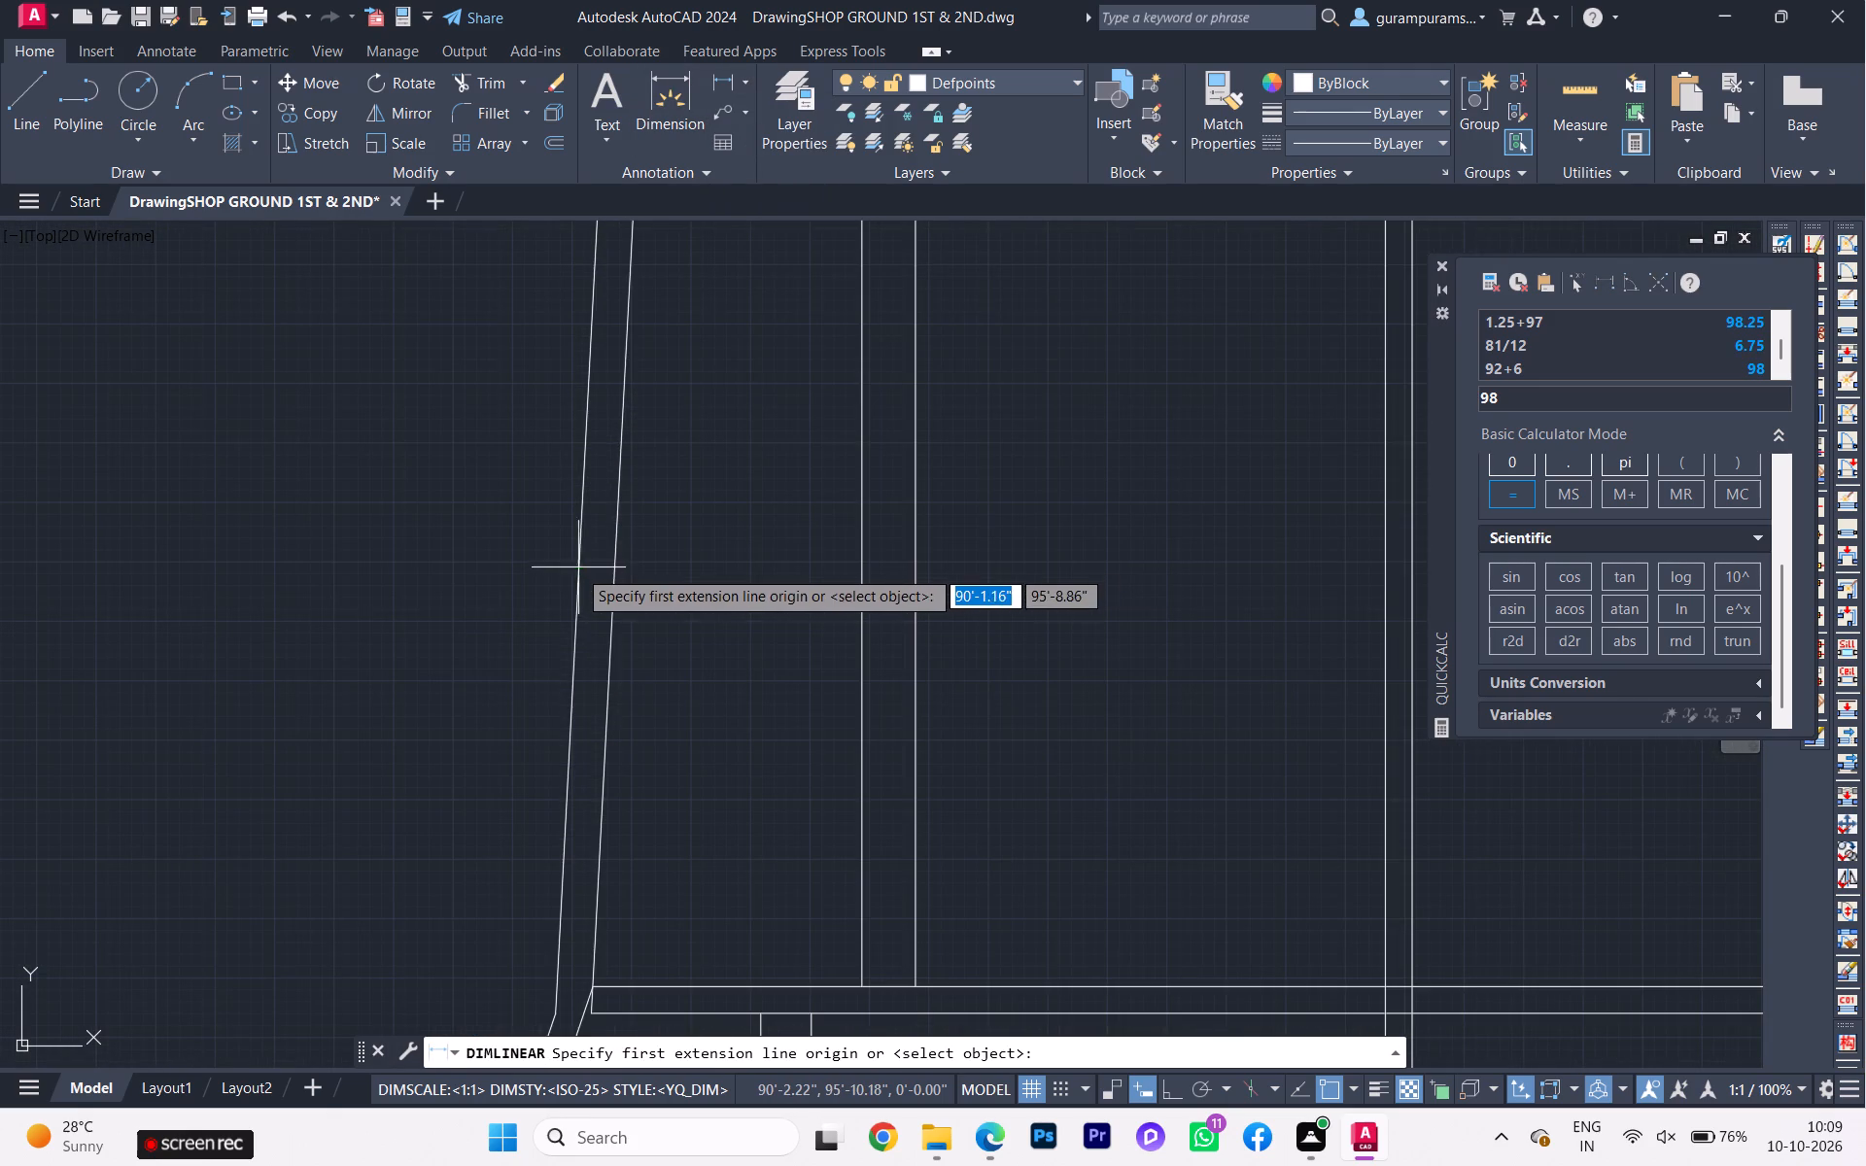
left_click(577, 568)
left_click(616, 566)
scroll(617, 580, "up", 1)
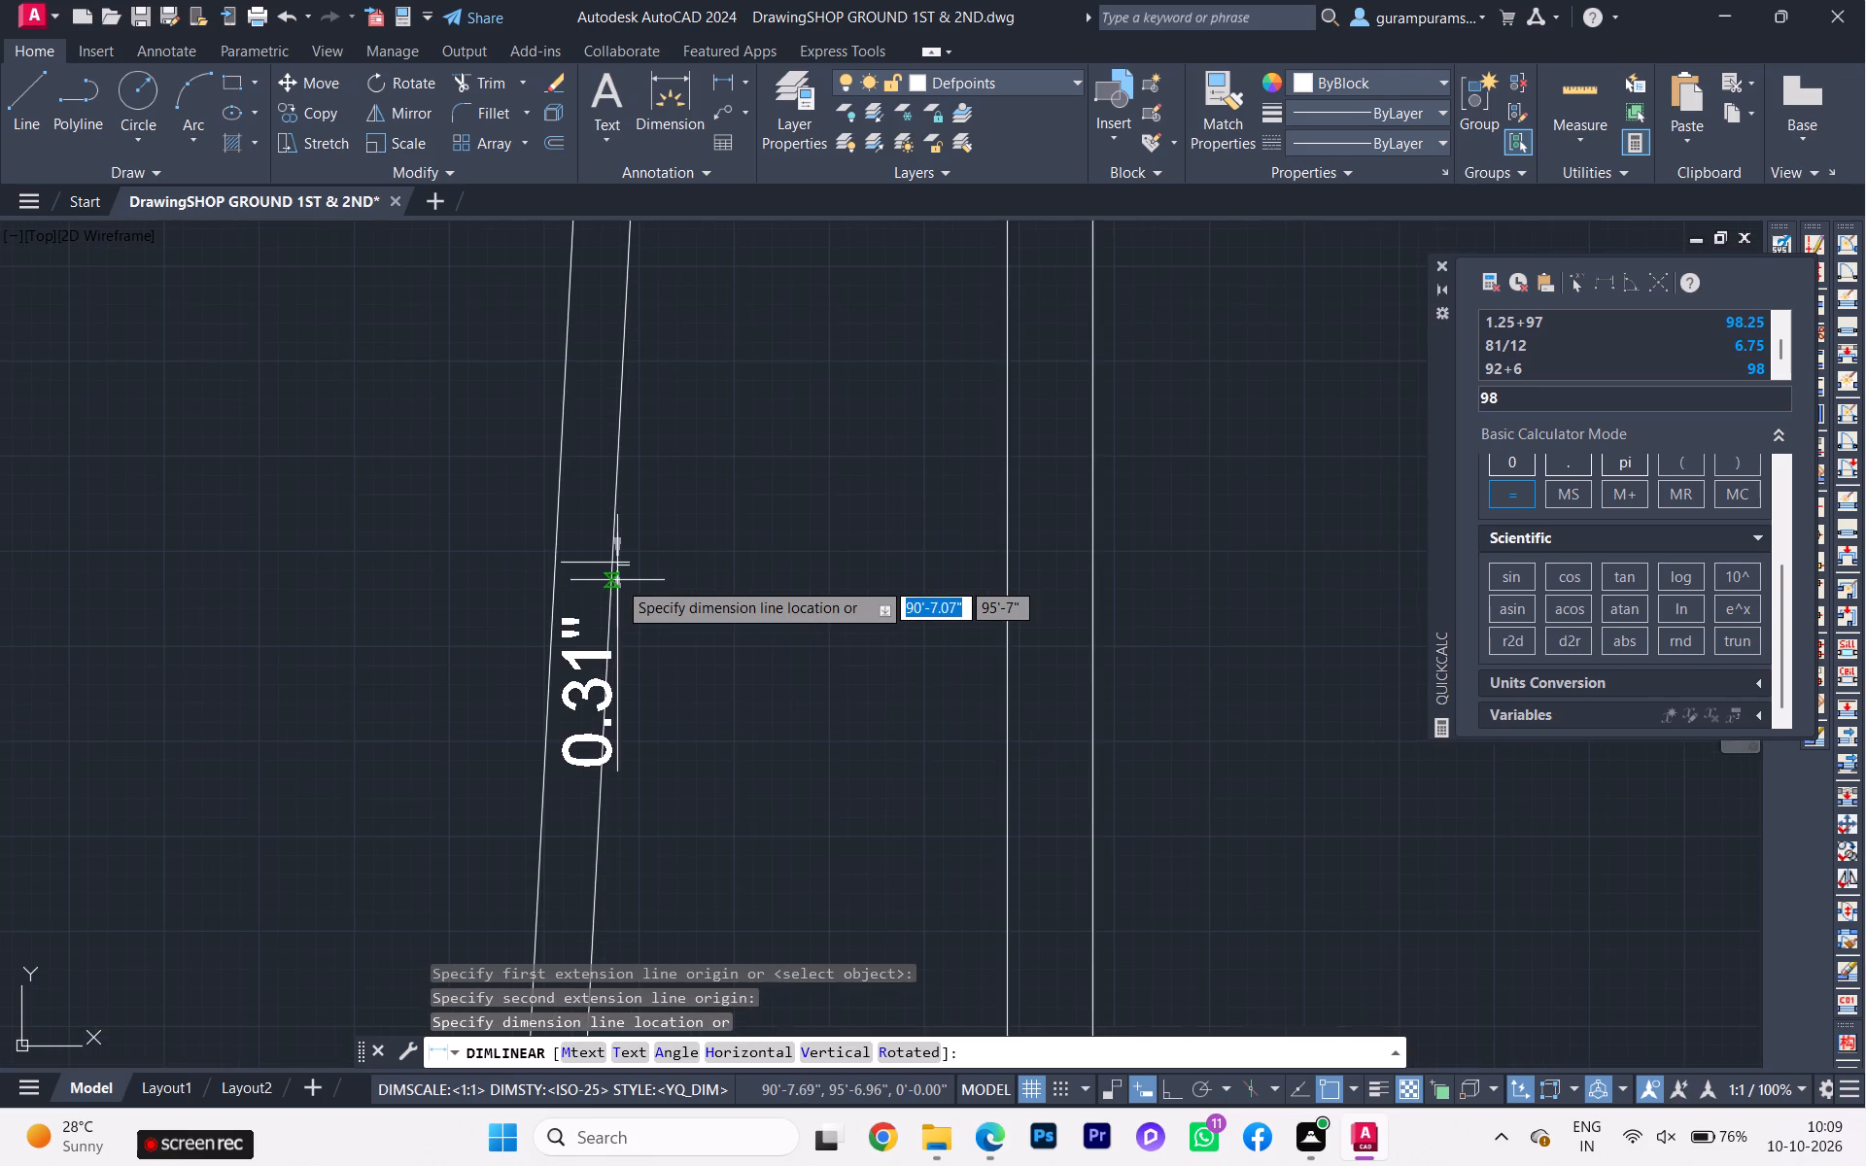
scroll(621, 585, "down", 1)
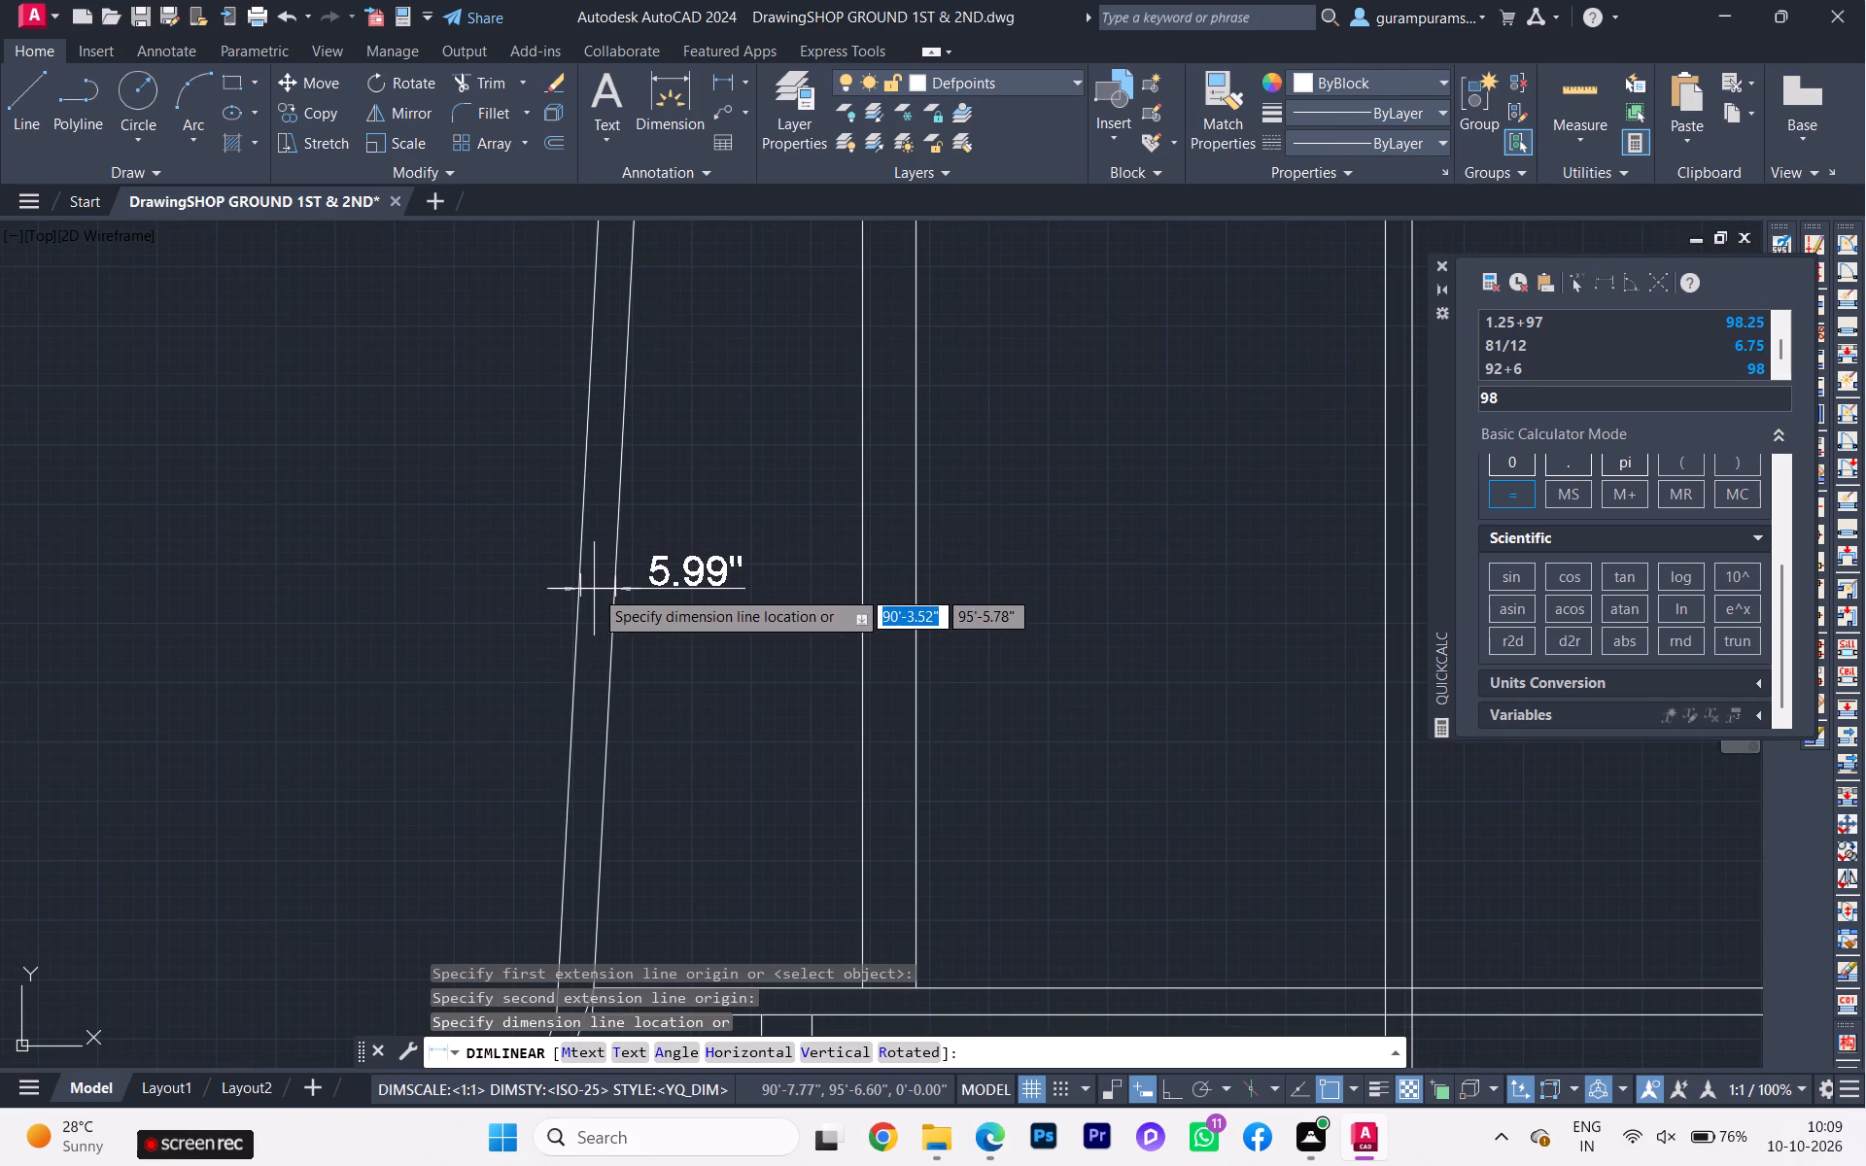
key("Escape")
Delete the upper west wall's inner face line.
scroll(621, 608, "down", 5)
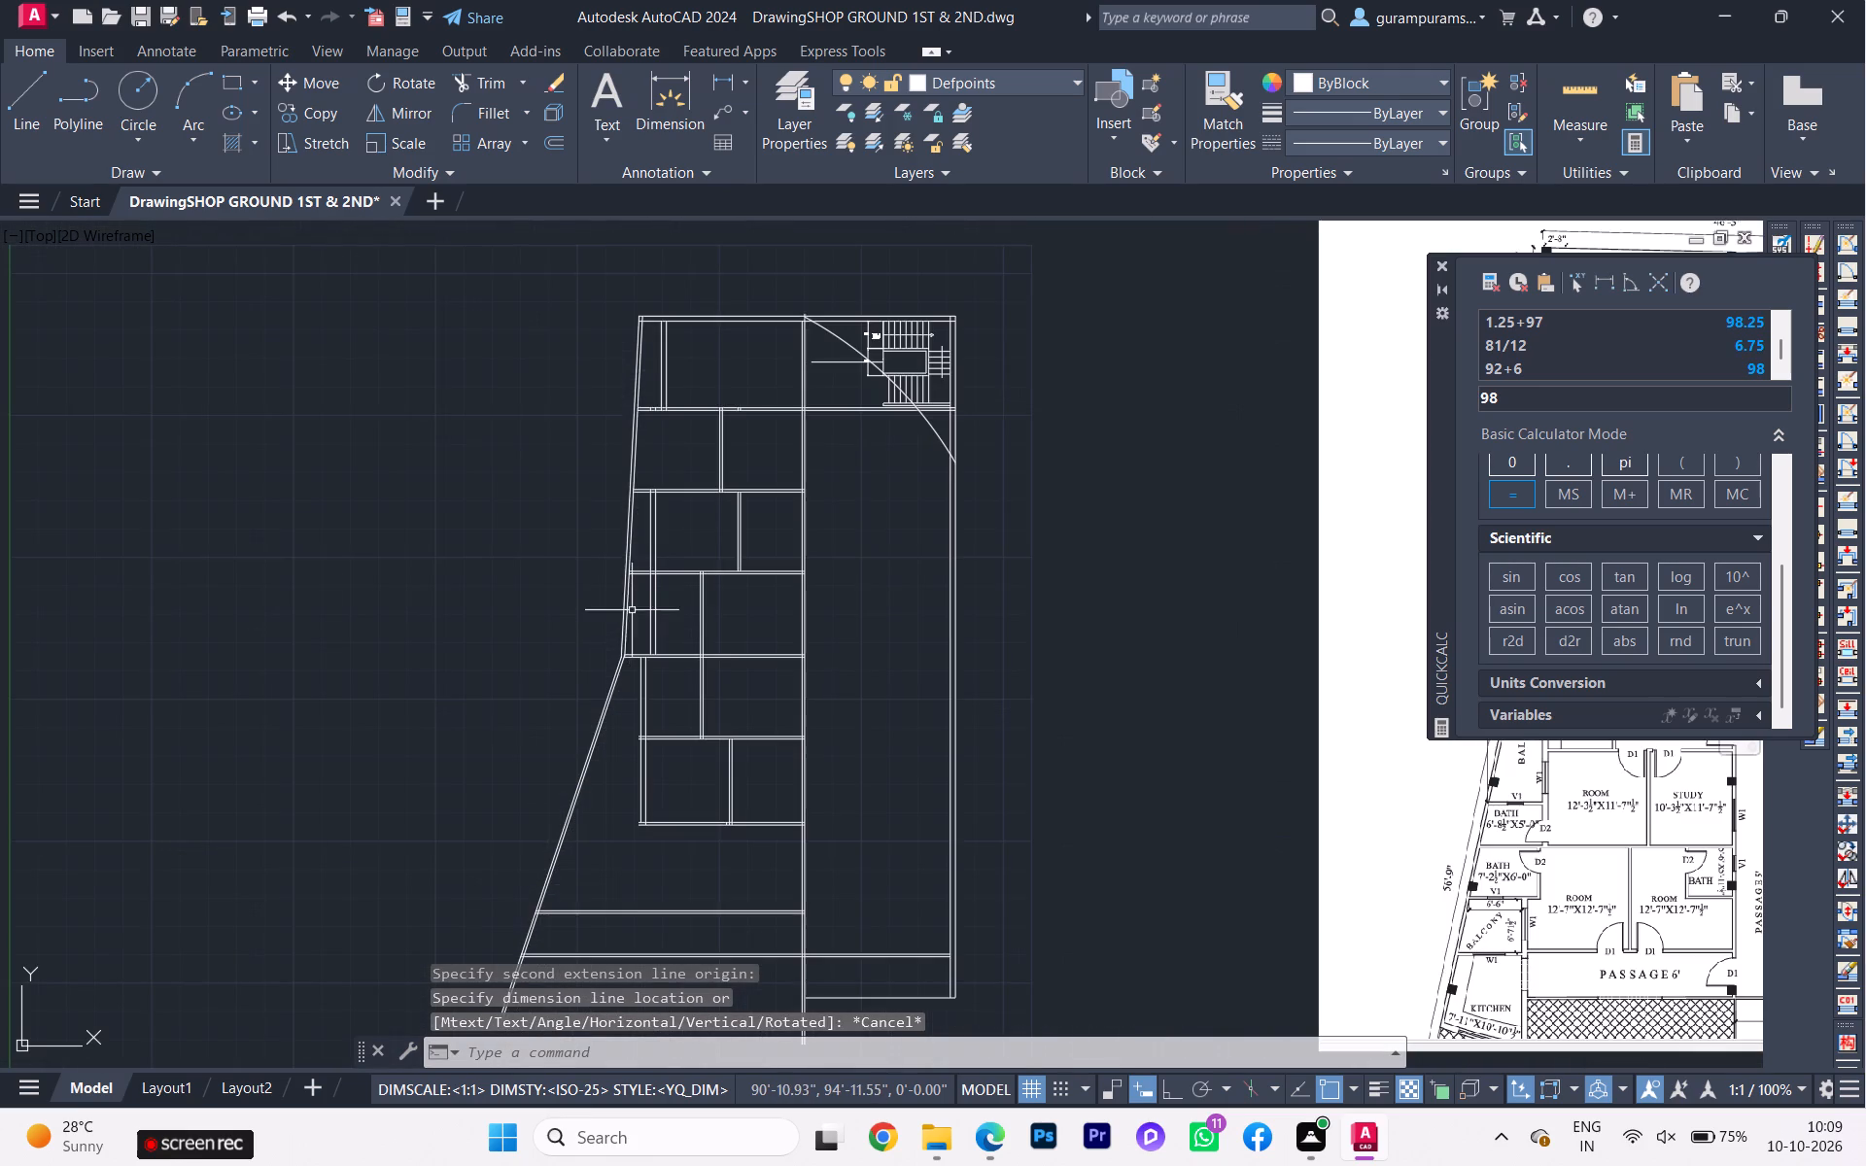
scroll(661, 437, "up", 3)
left_click(577, 464)
left_click(551, 469)
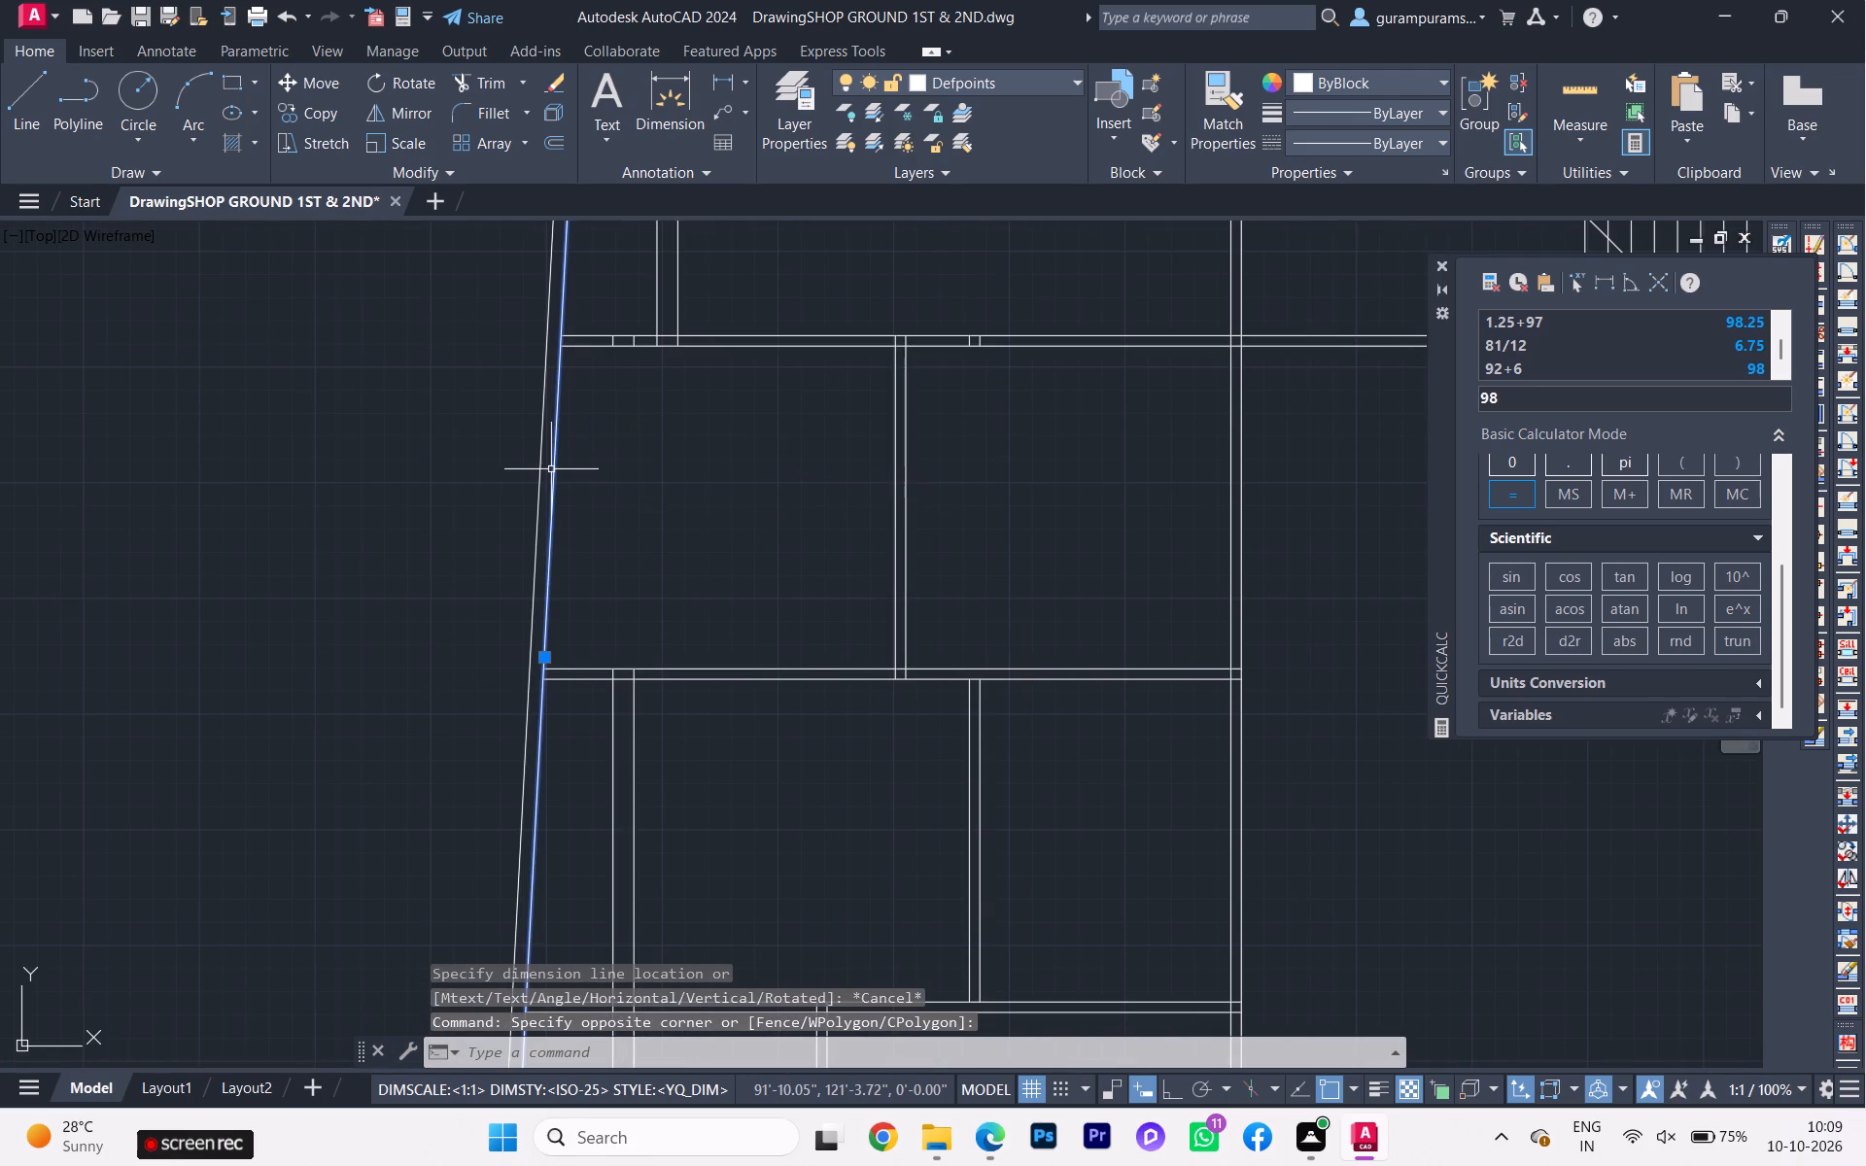
key("Delete")
Offset the upper west wall's outer line 4.5" toward the building's interior to form a new inner face.
left_click(550, 507)
left_click(509, 497)
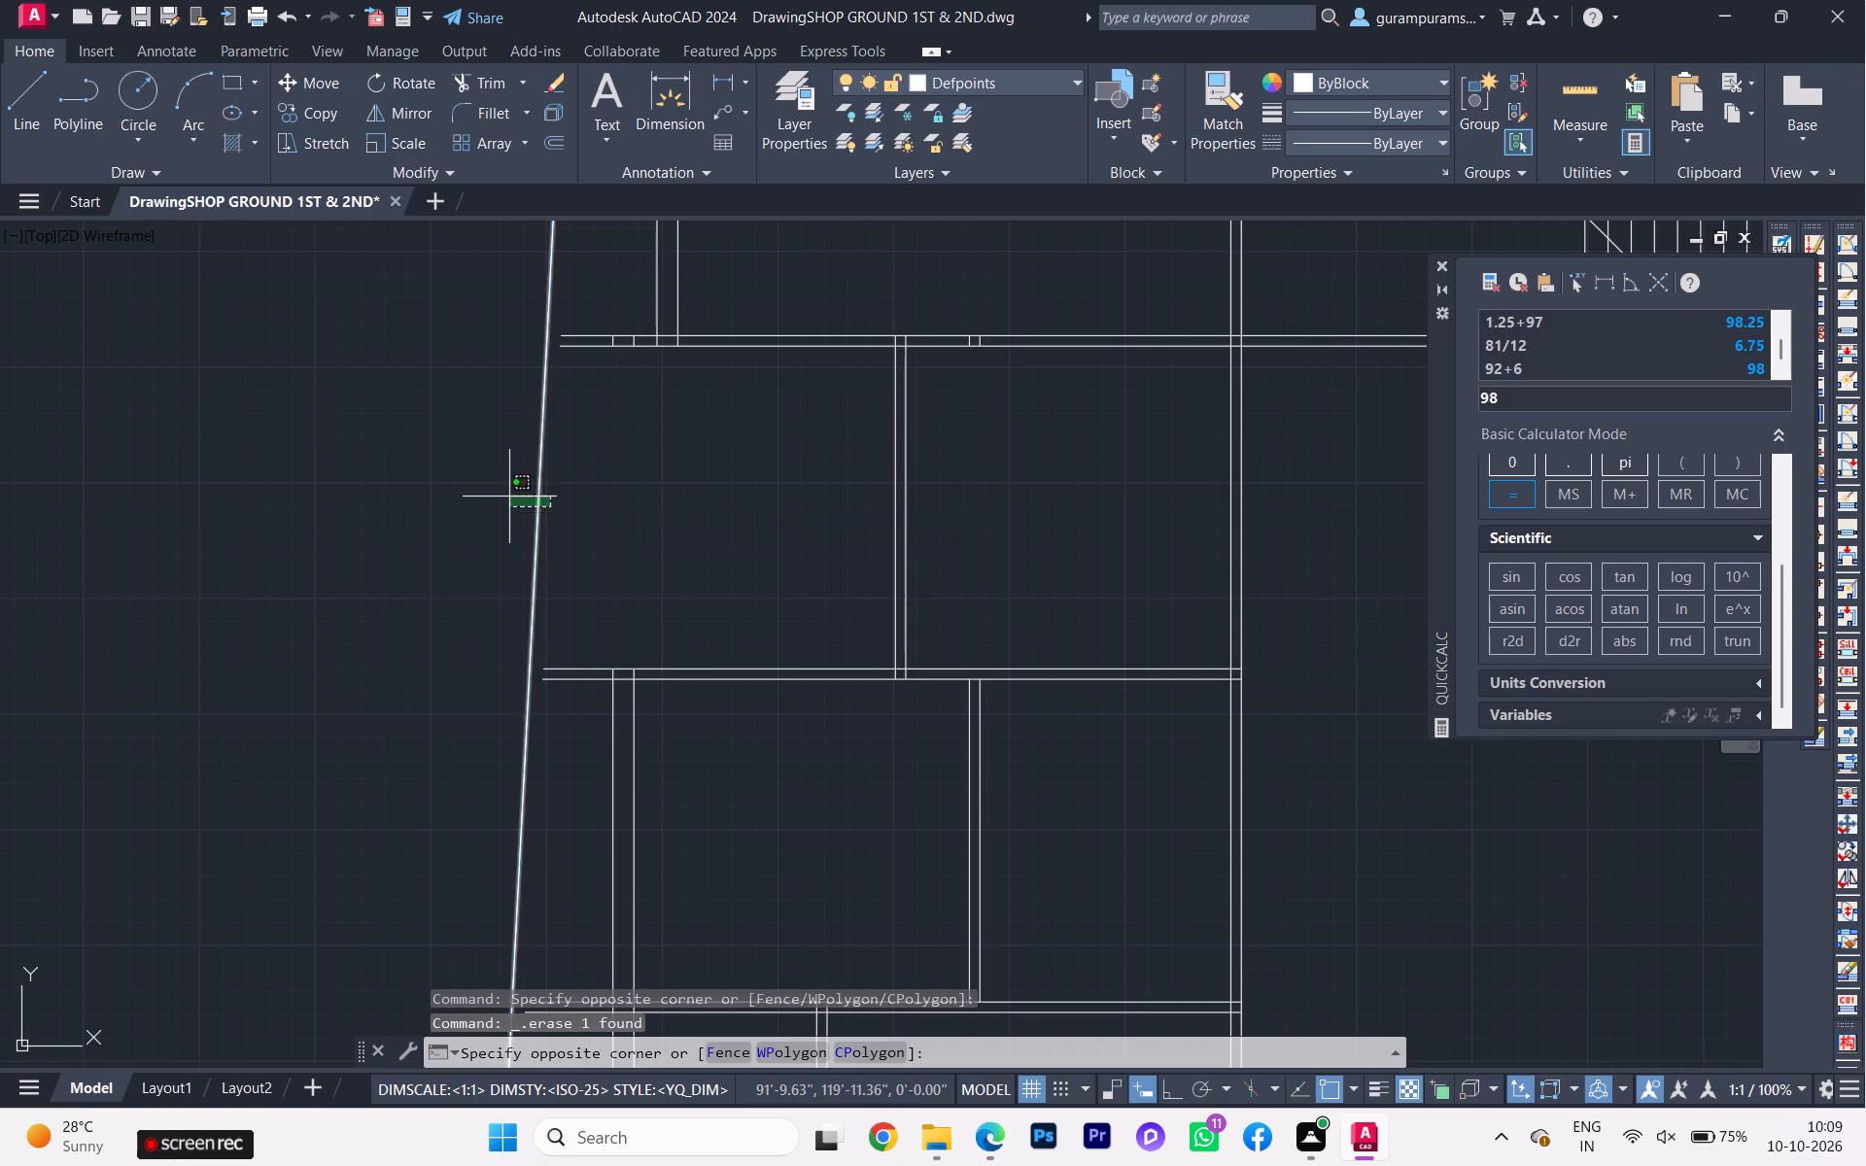
key("o")
key("Return")
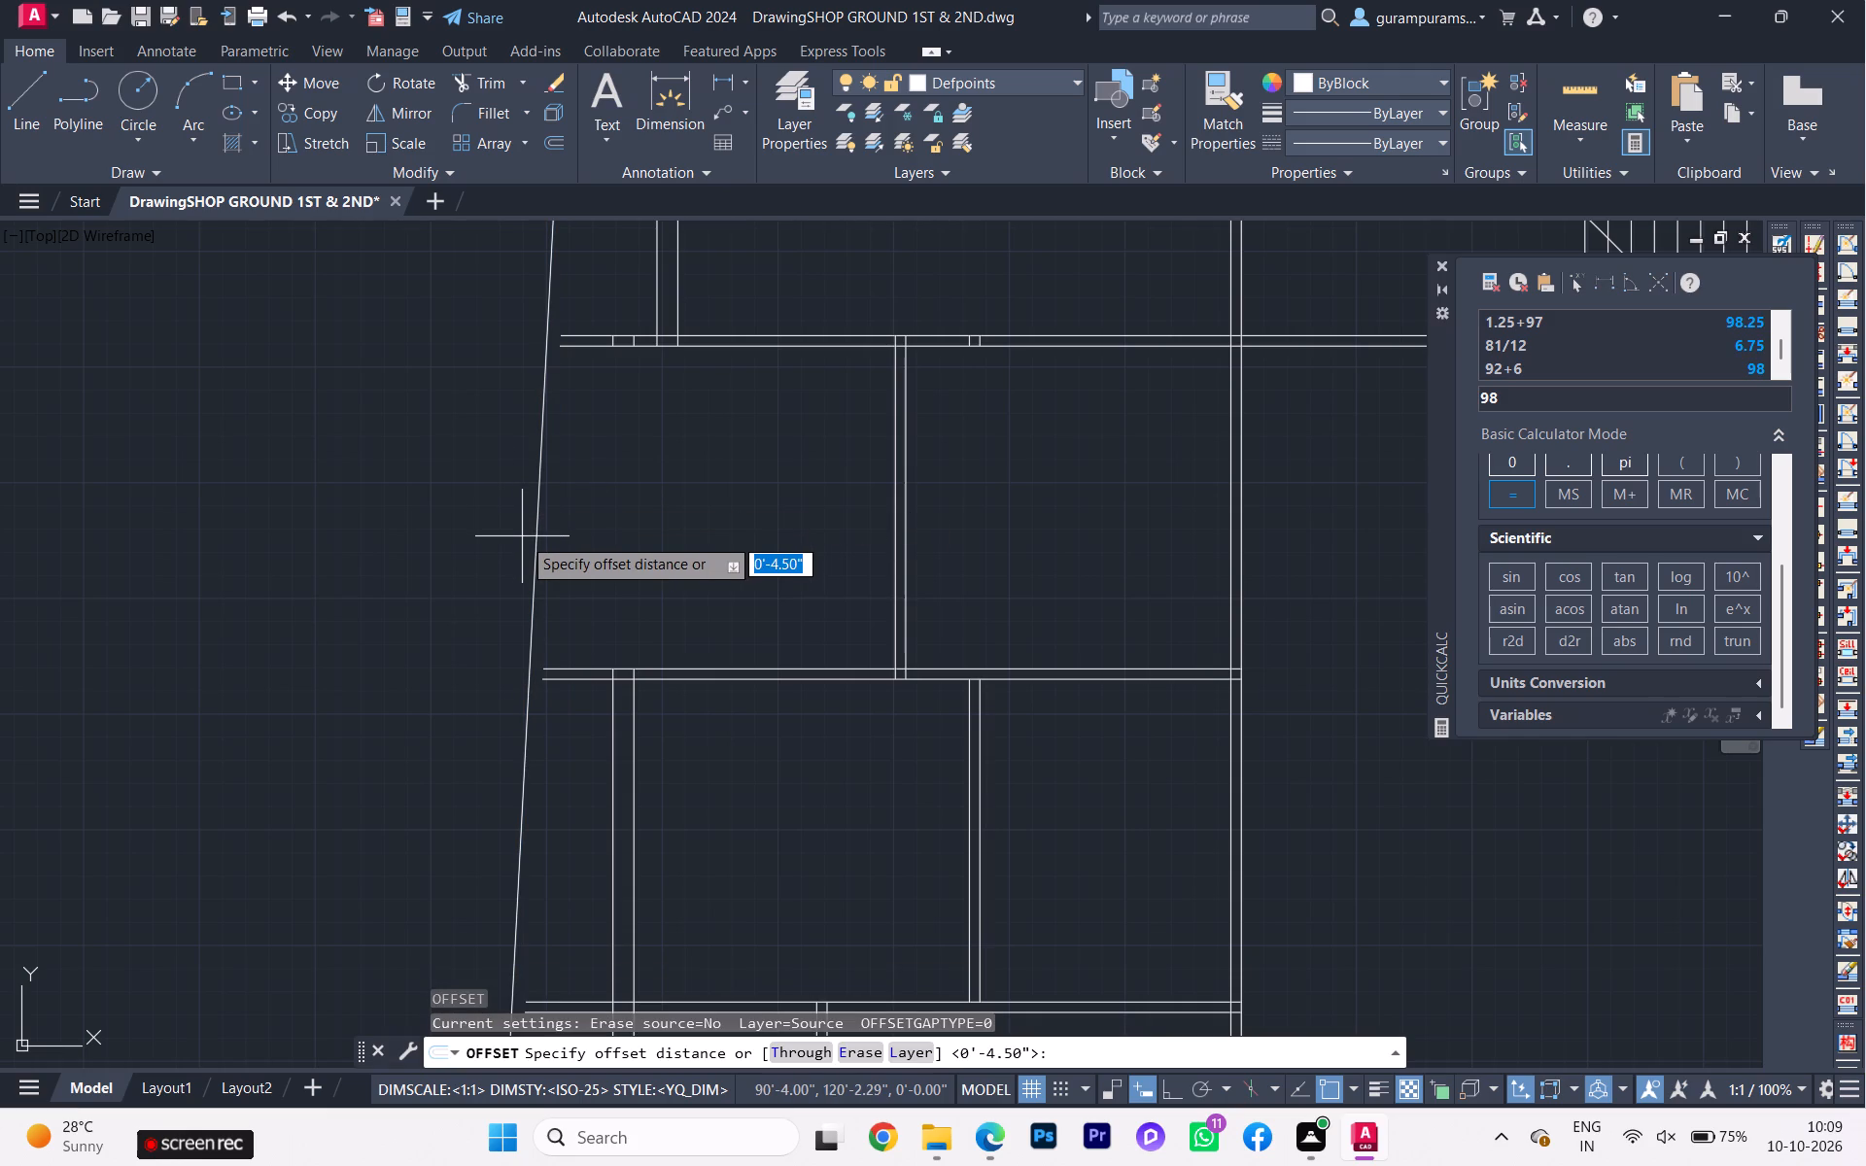
left_click(533, 528)
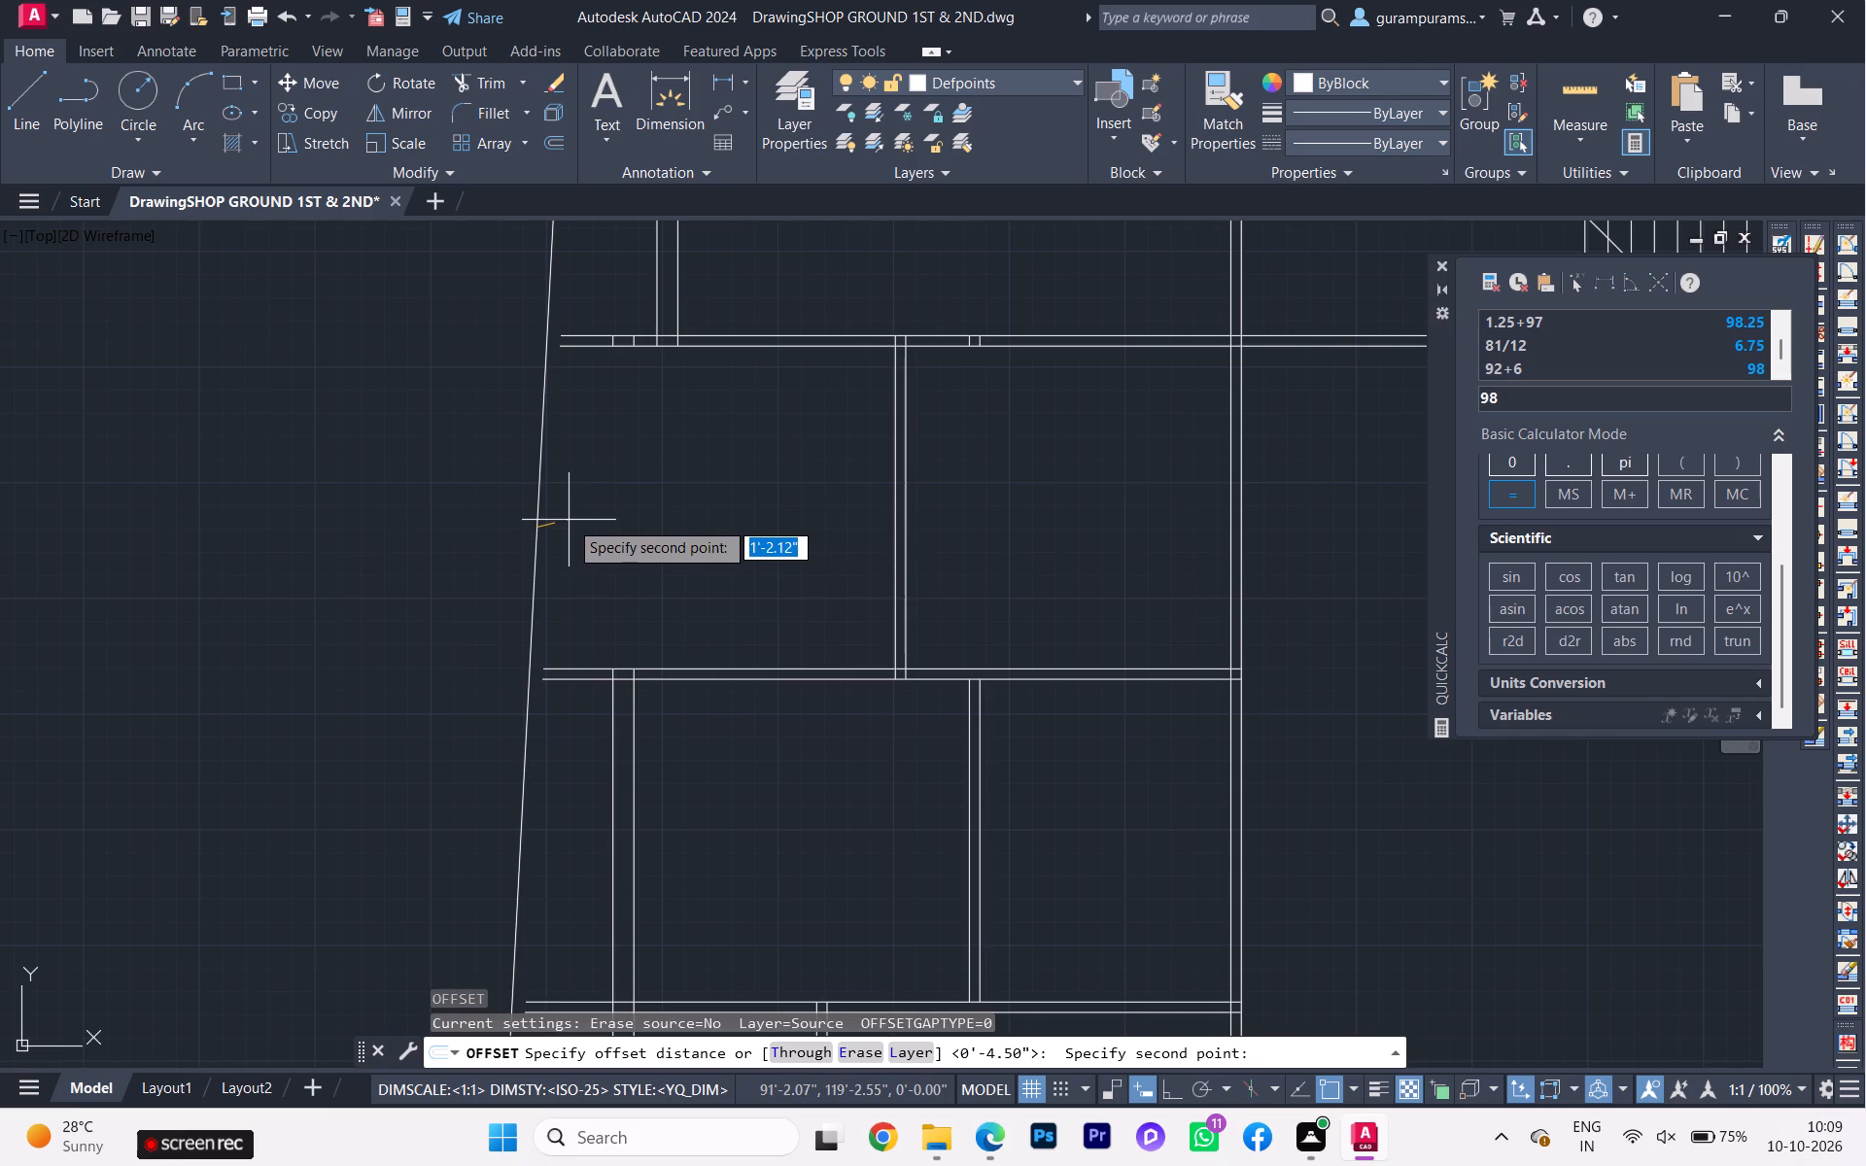
key("F8")
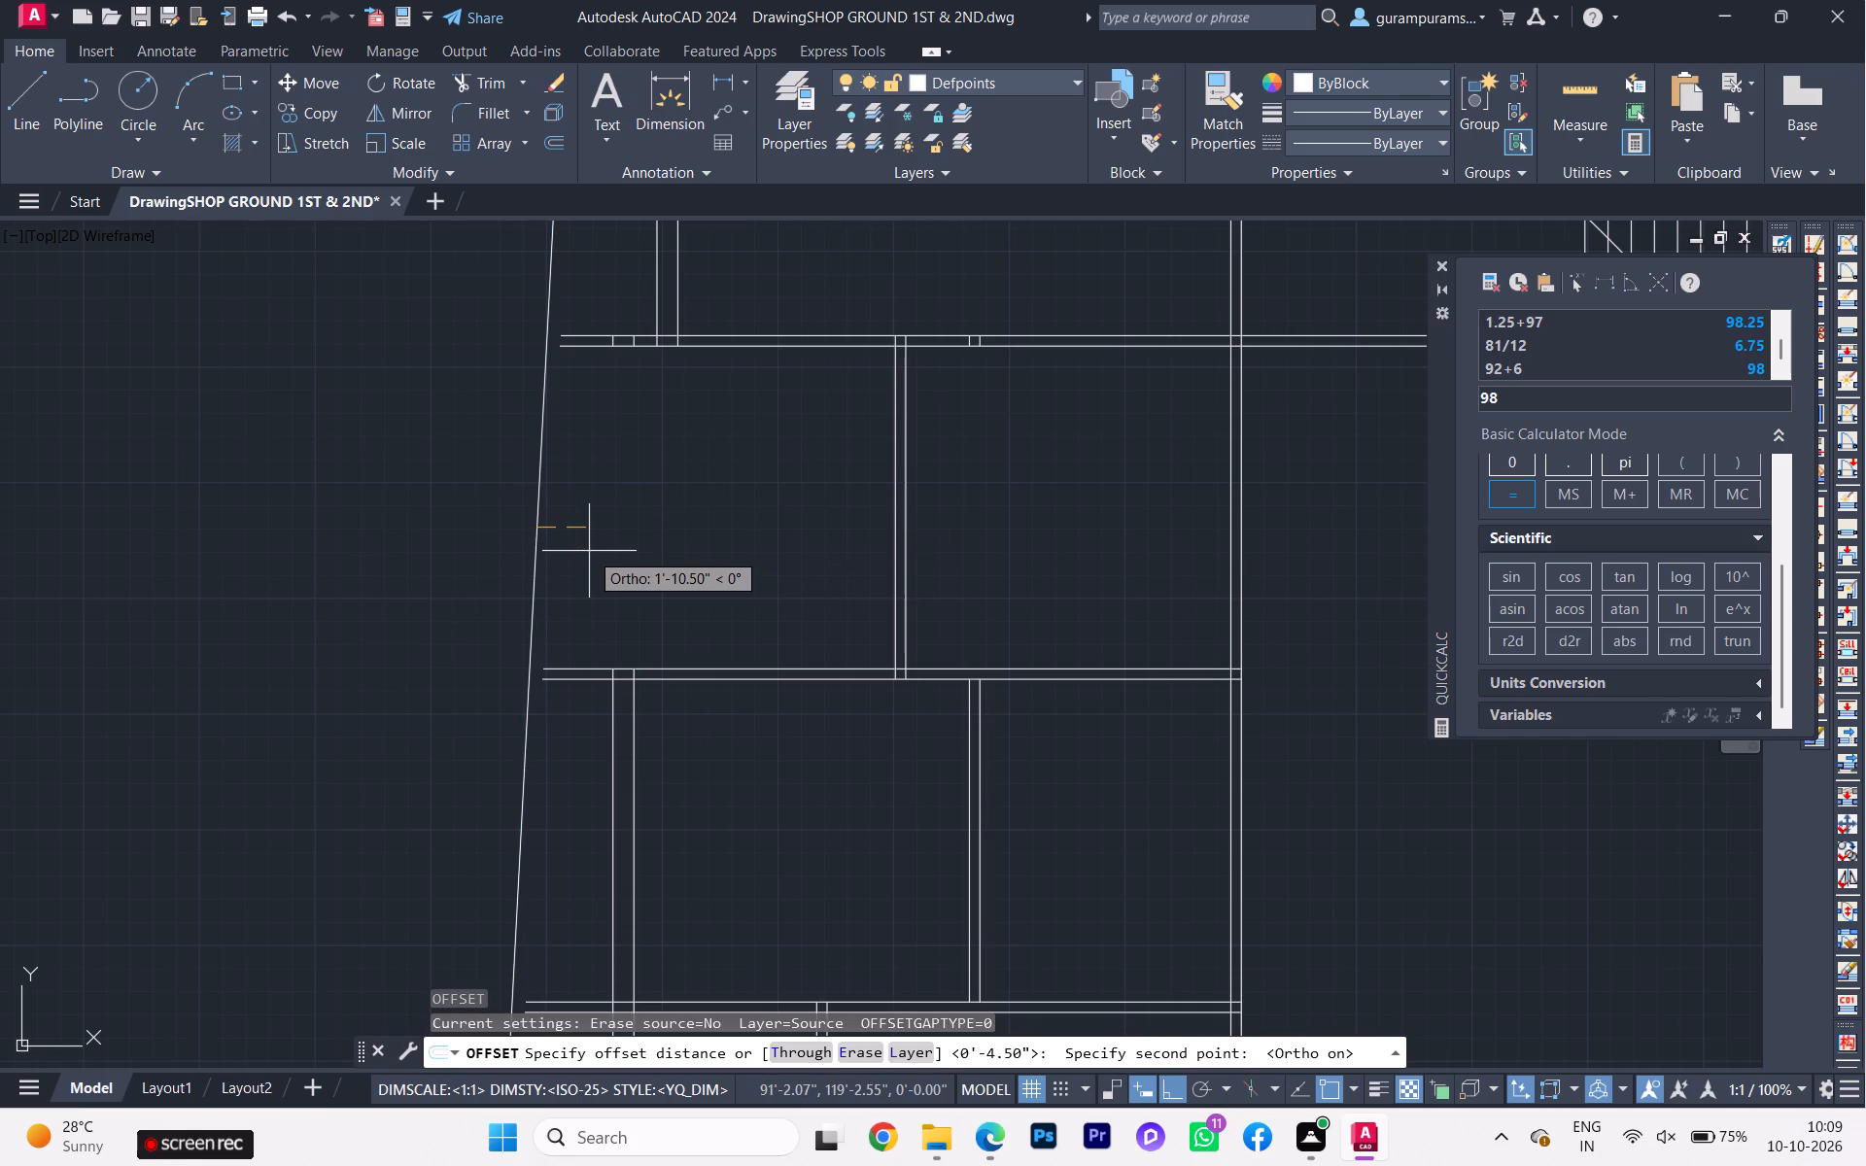
type("4.5")
key("Return")
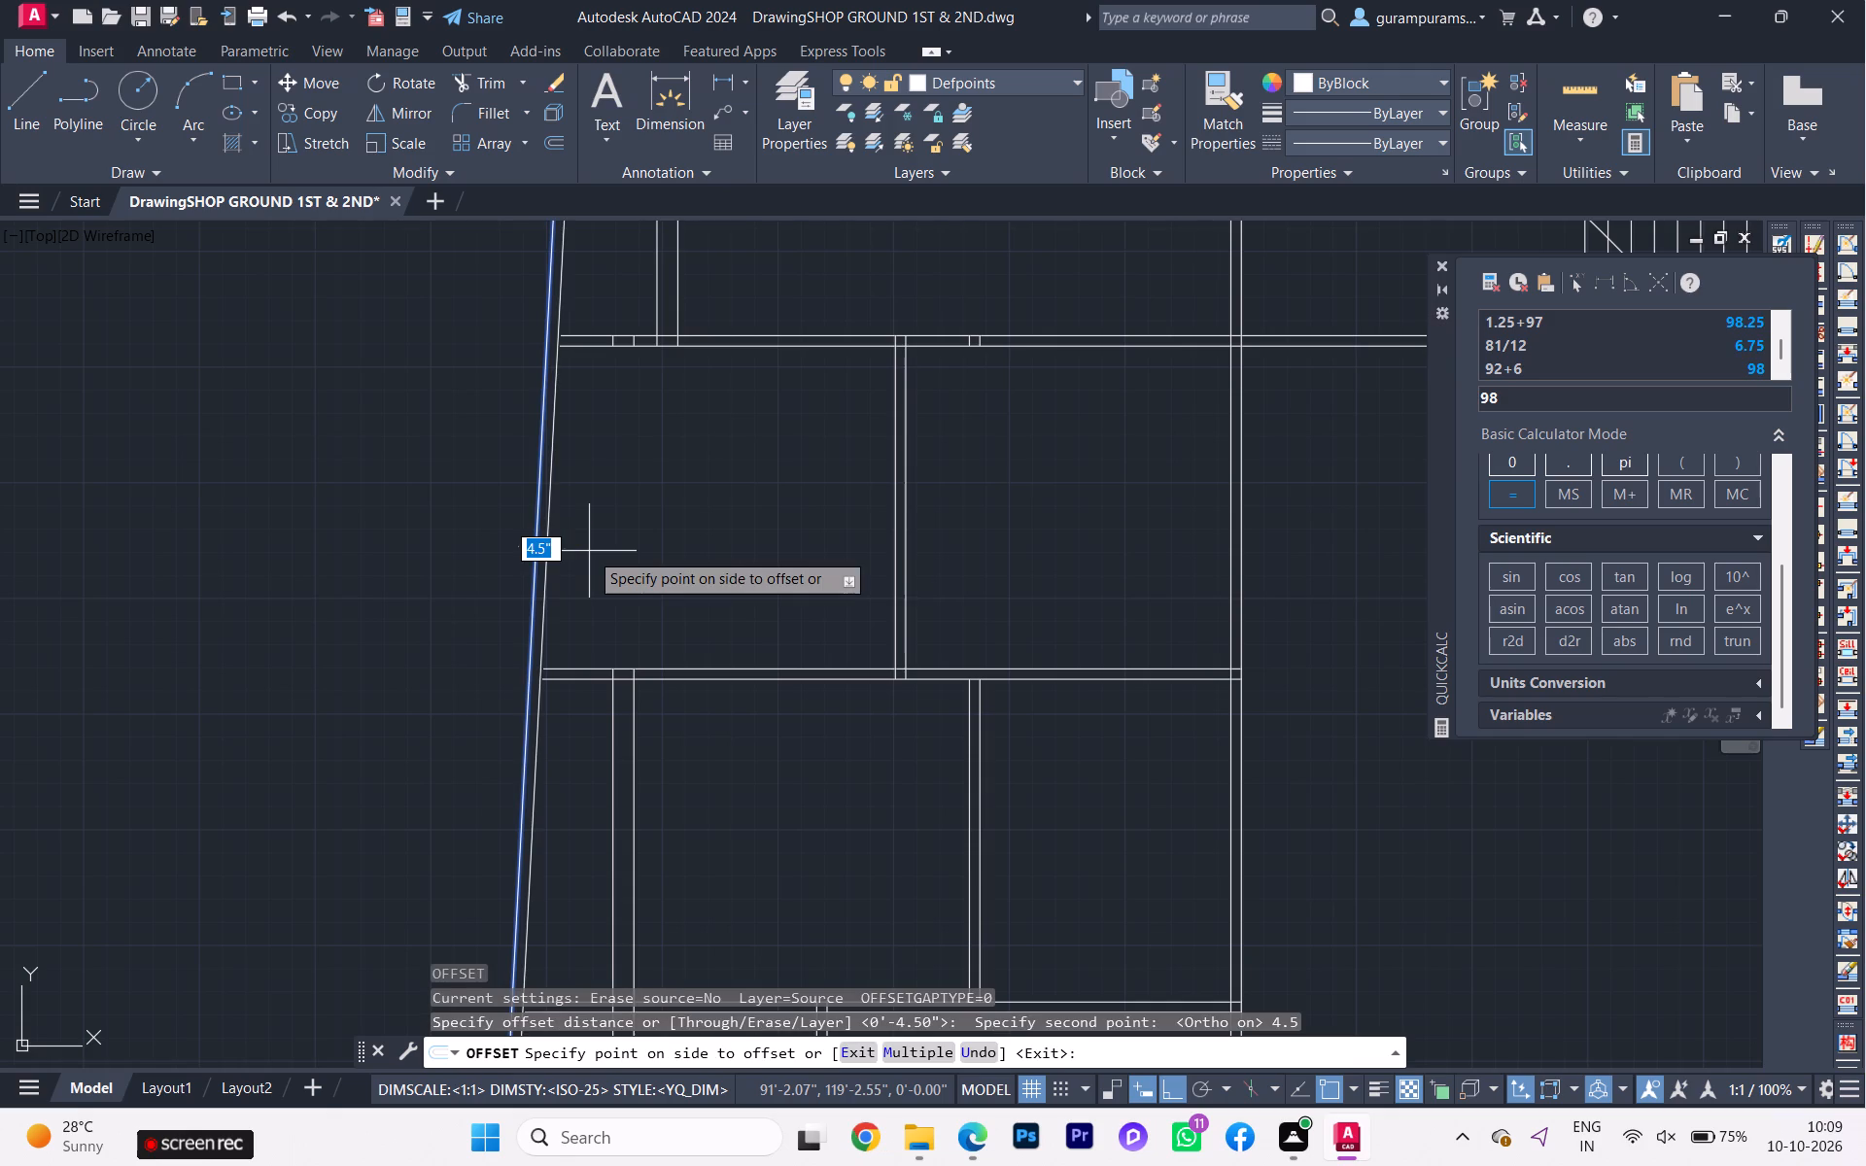
left_click(589, 551)
key("Escape")
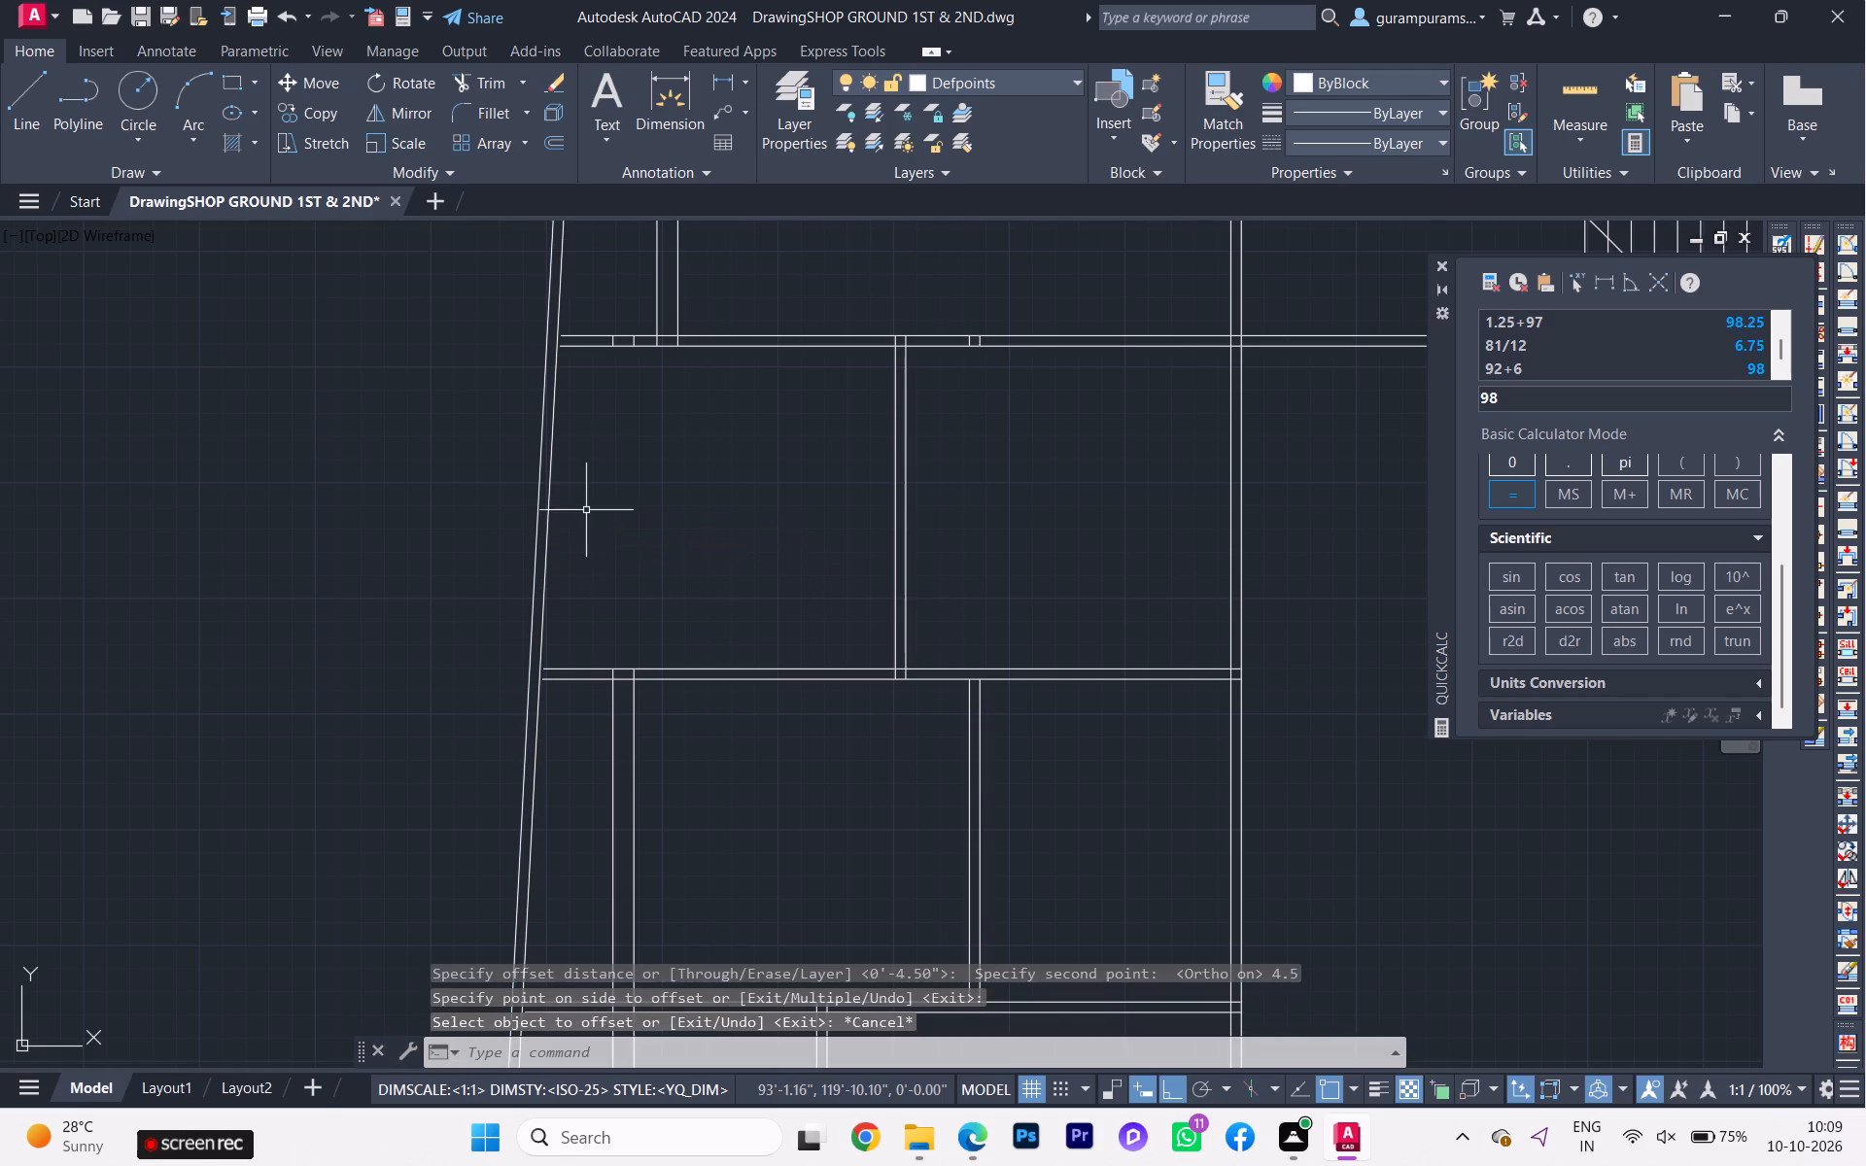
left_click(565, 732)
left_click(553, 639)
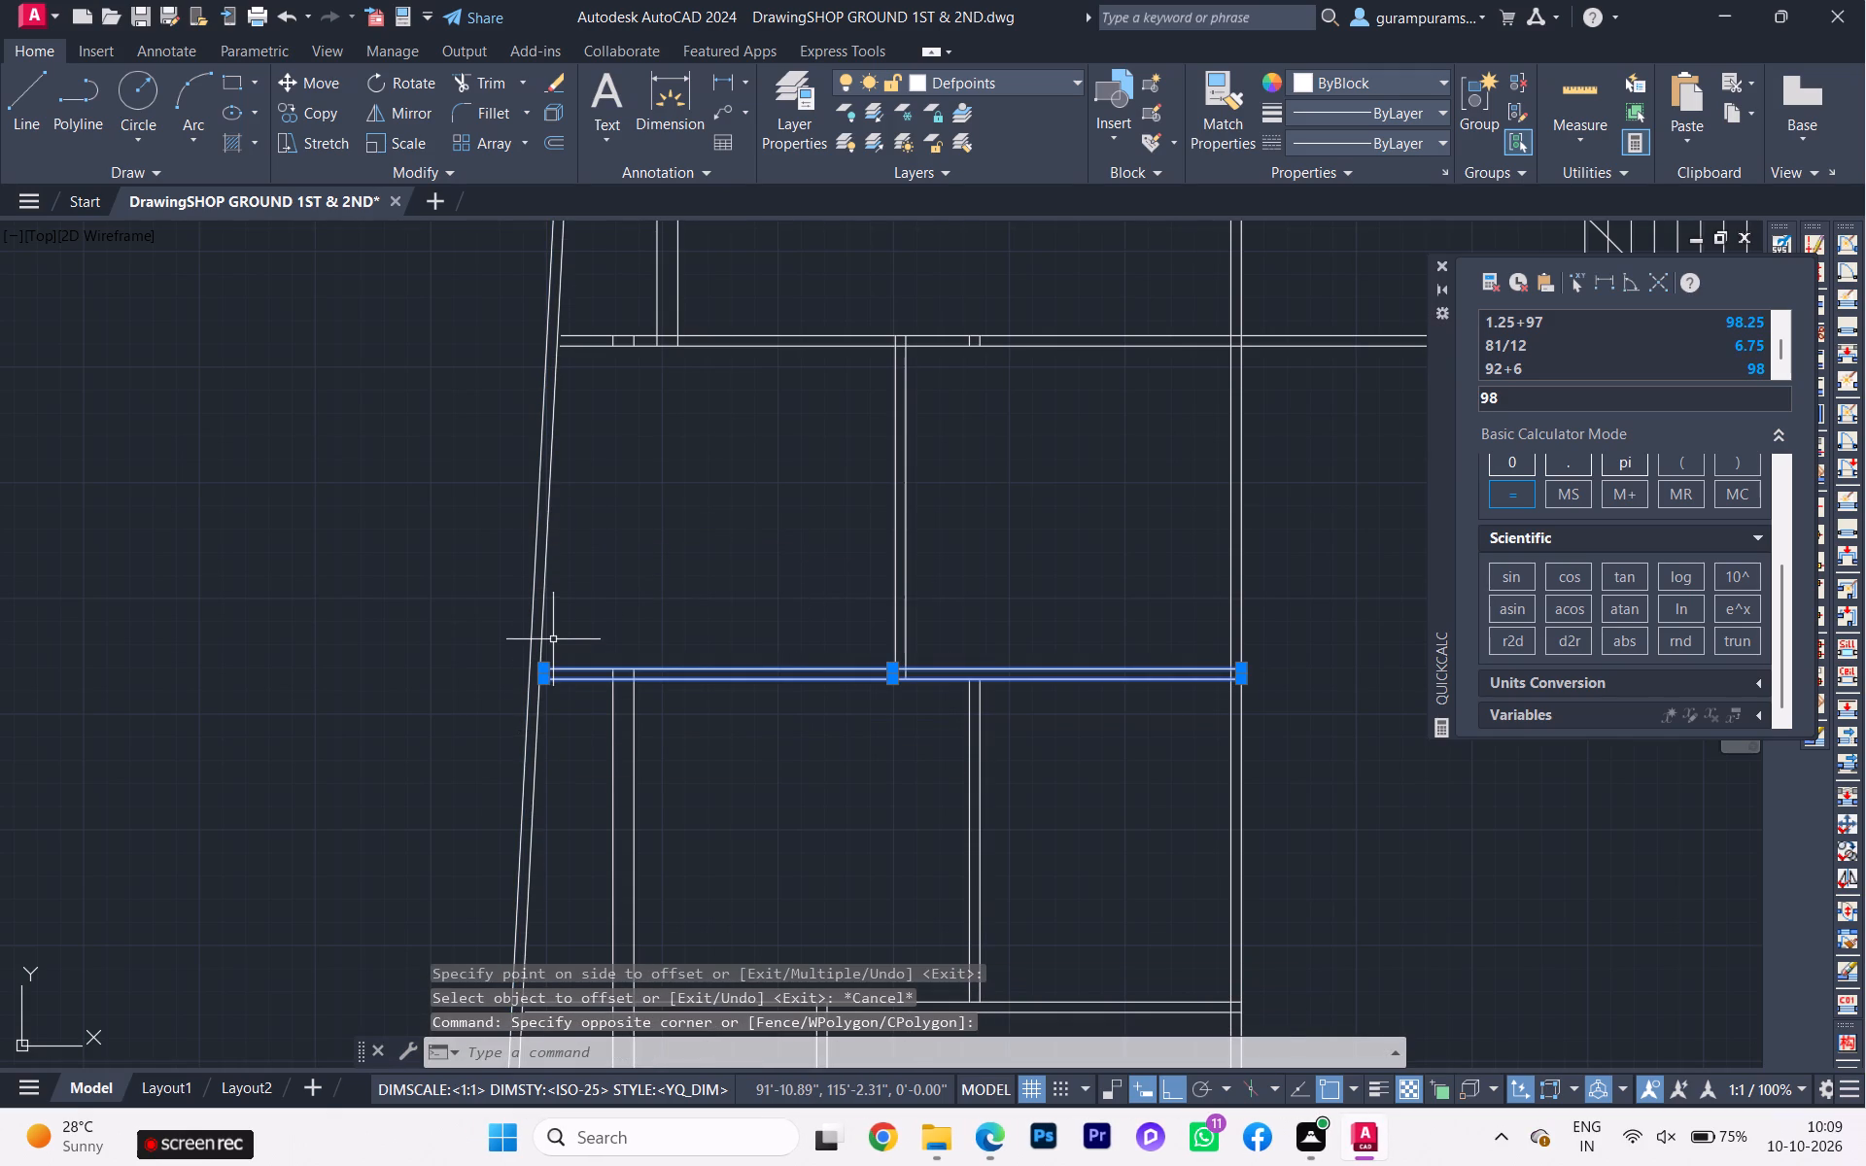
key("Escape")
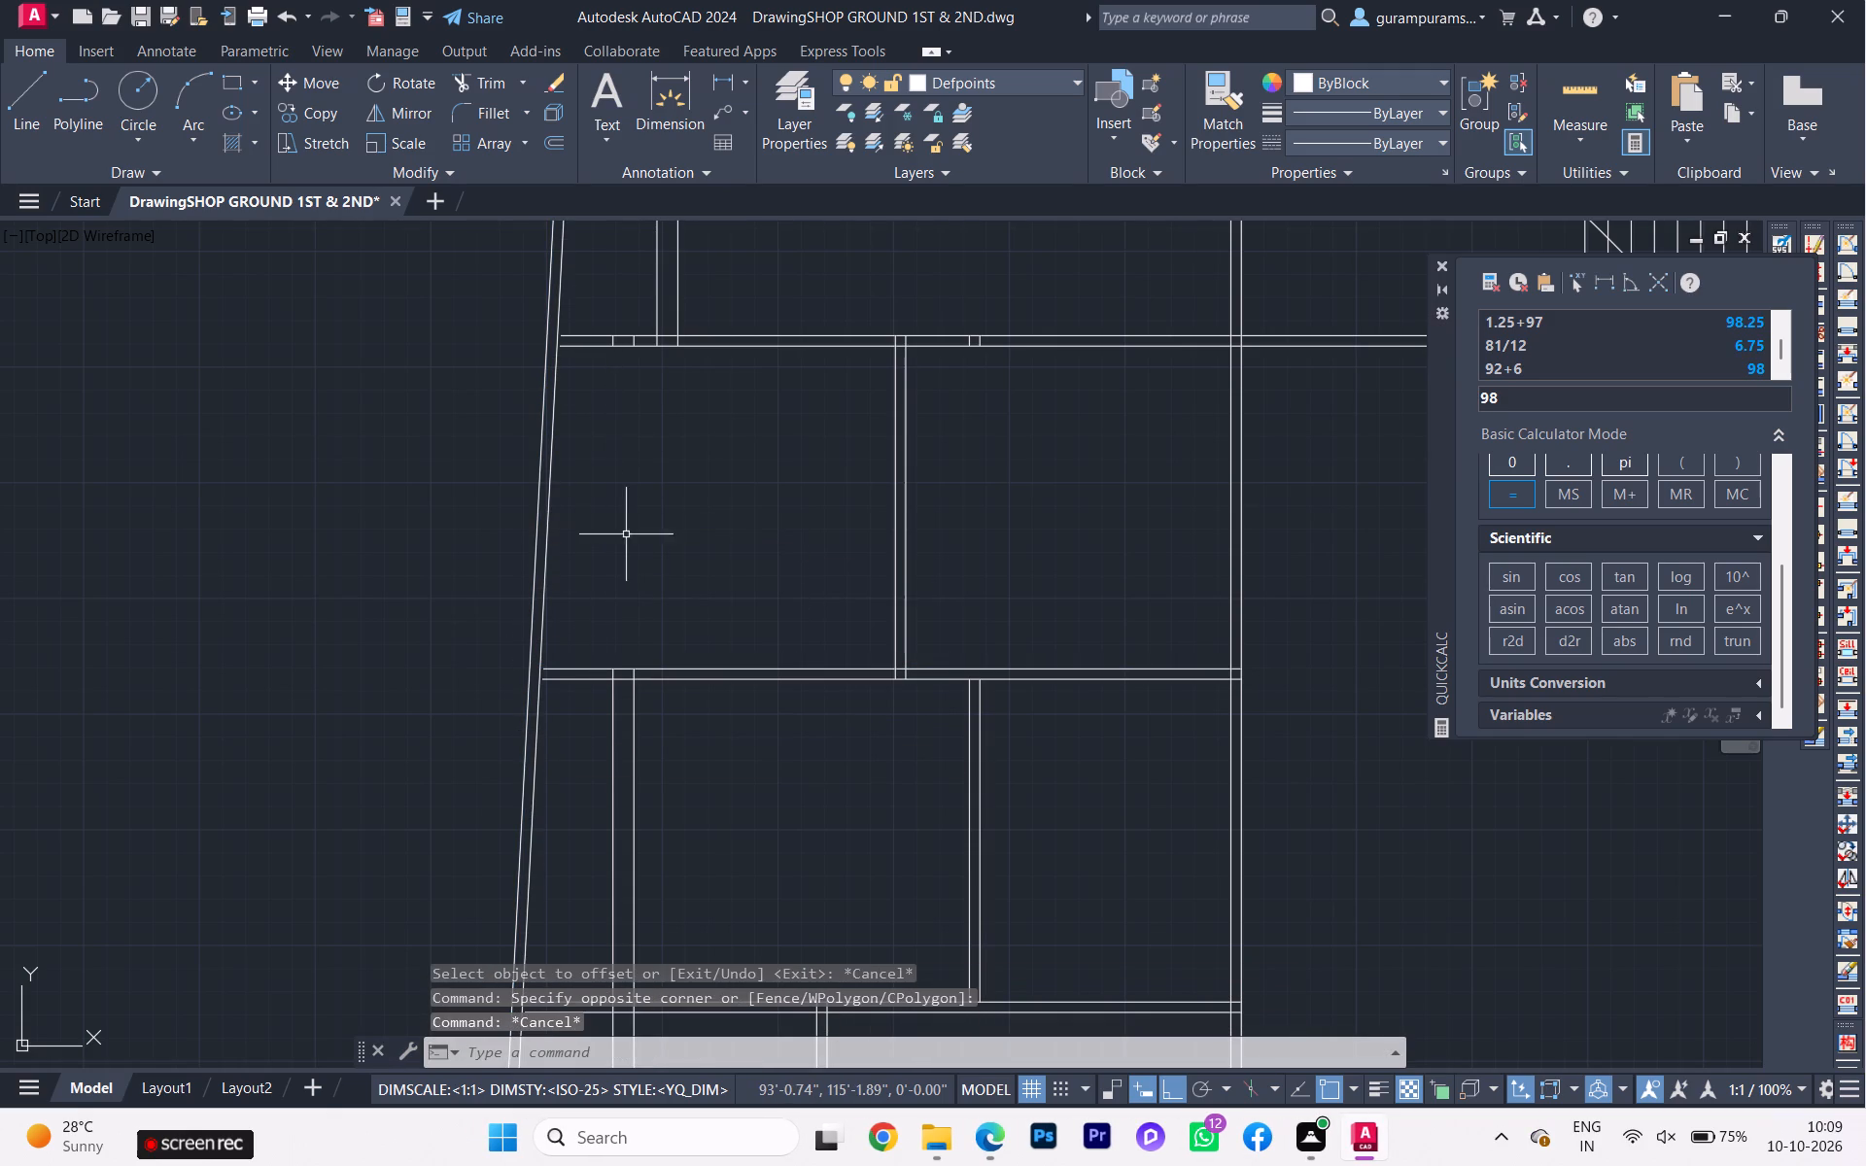
Extend the west ends of the cross walls, down to the one at the bend, to the west wall's new inner face.
type("ex")
key("Return")
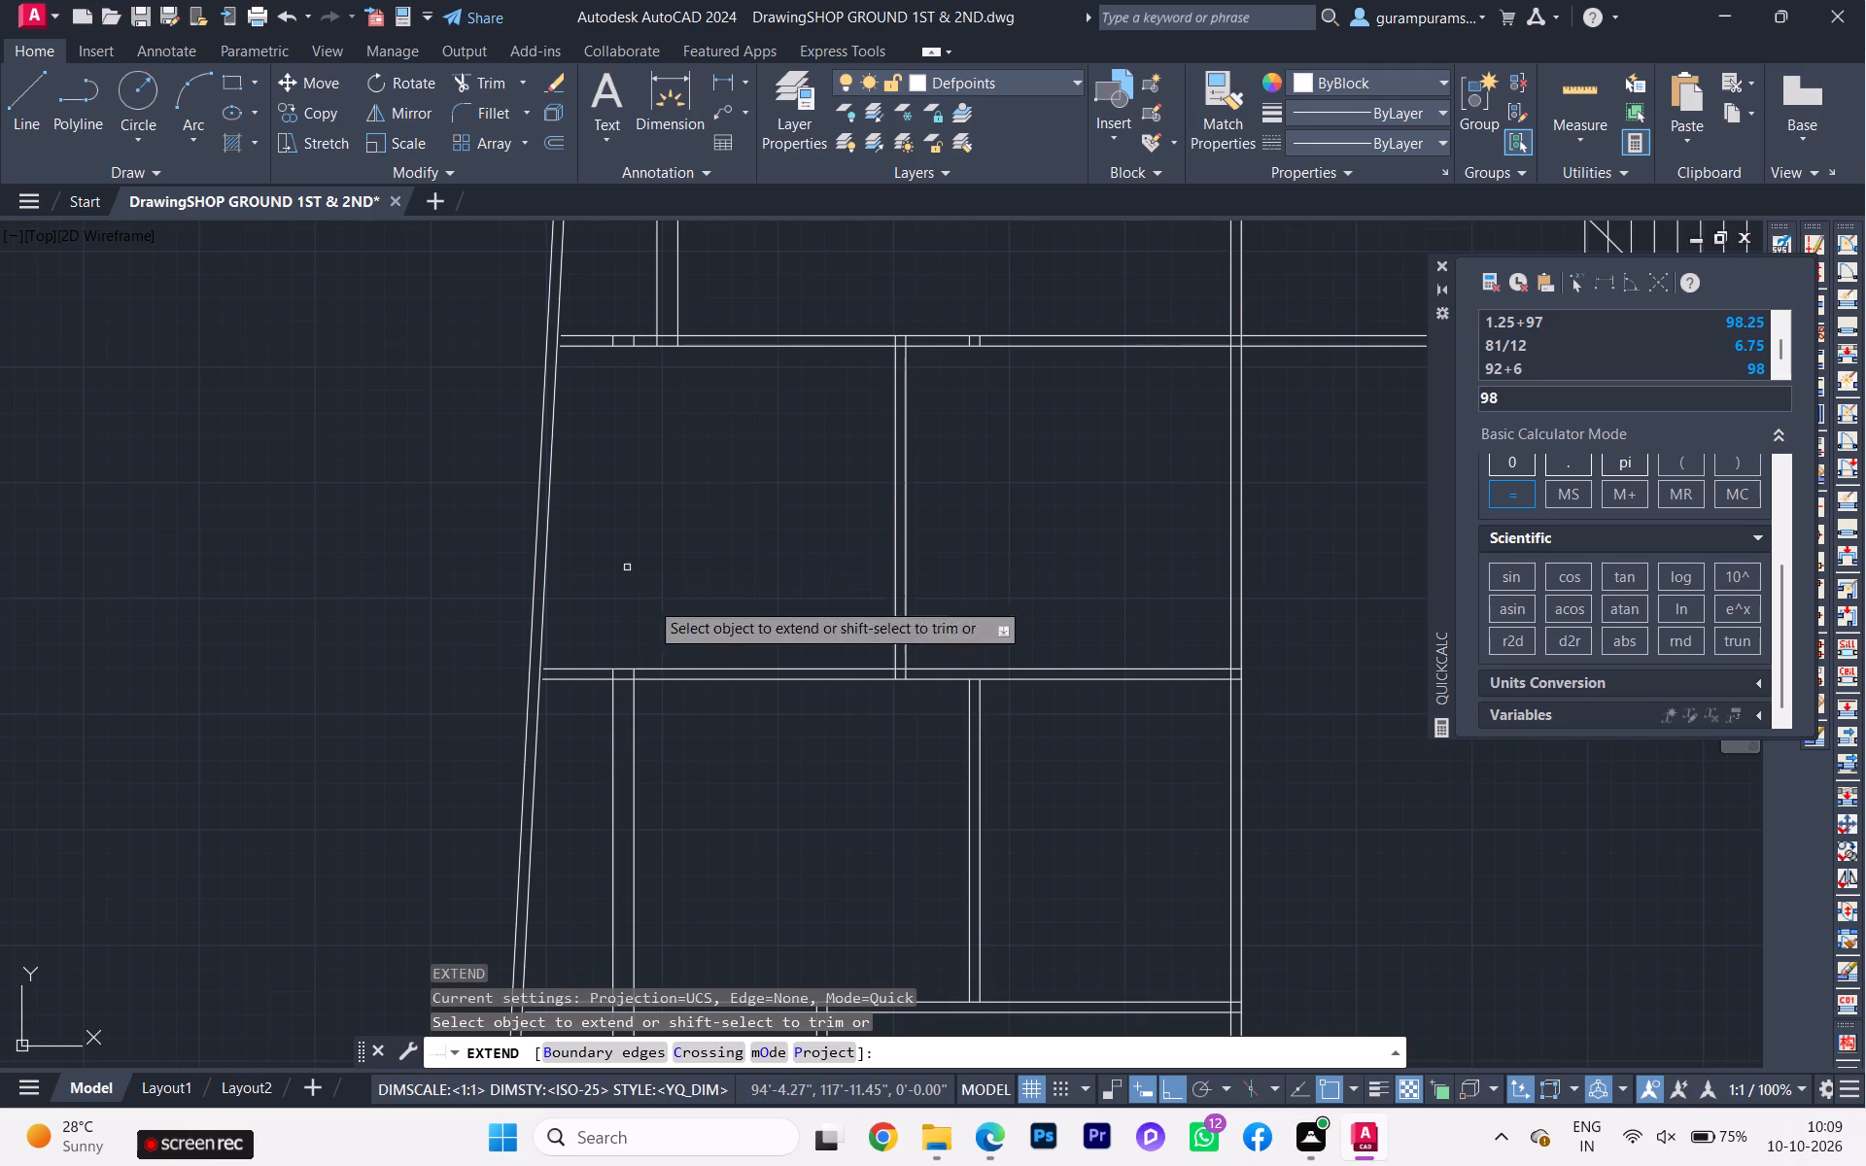
left_click(569, 690)
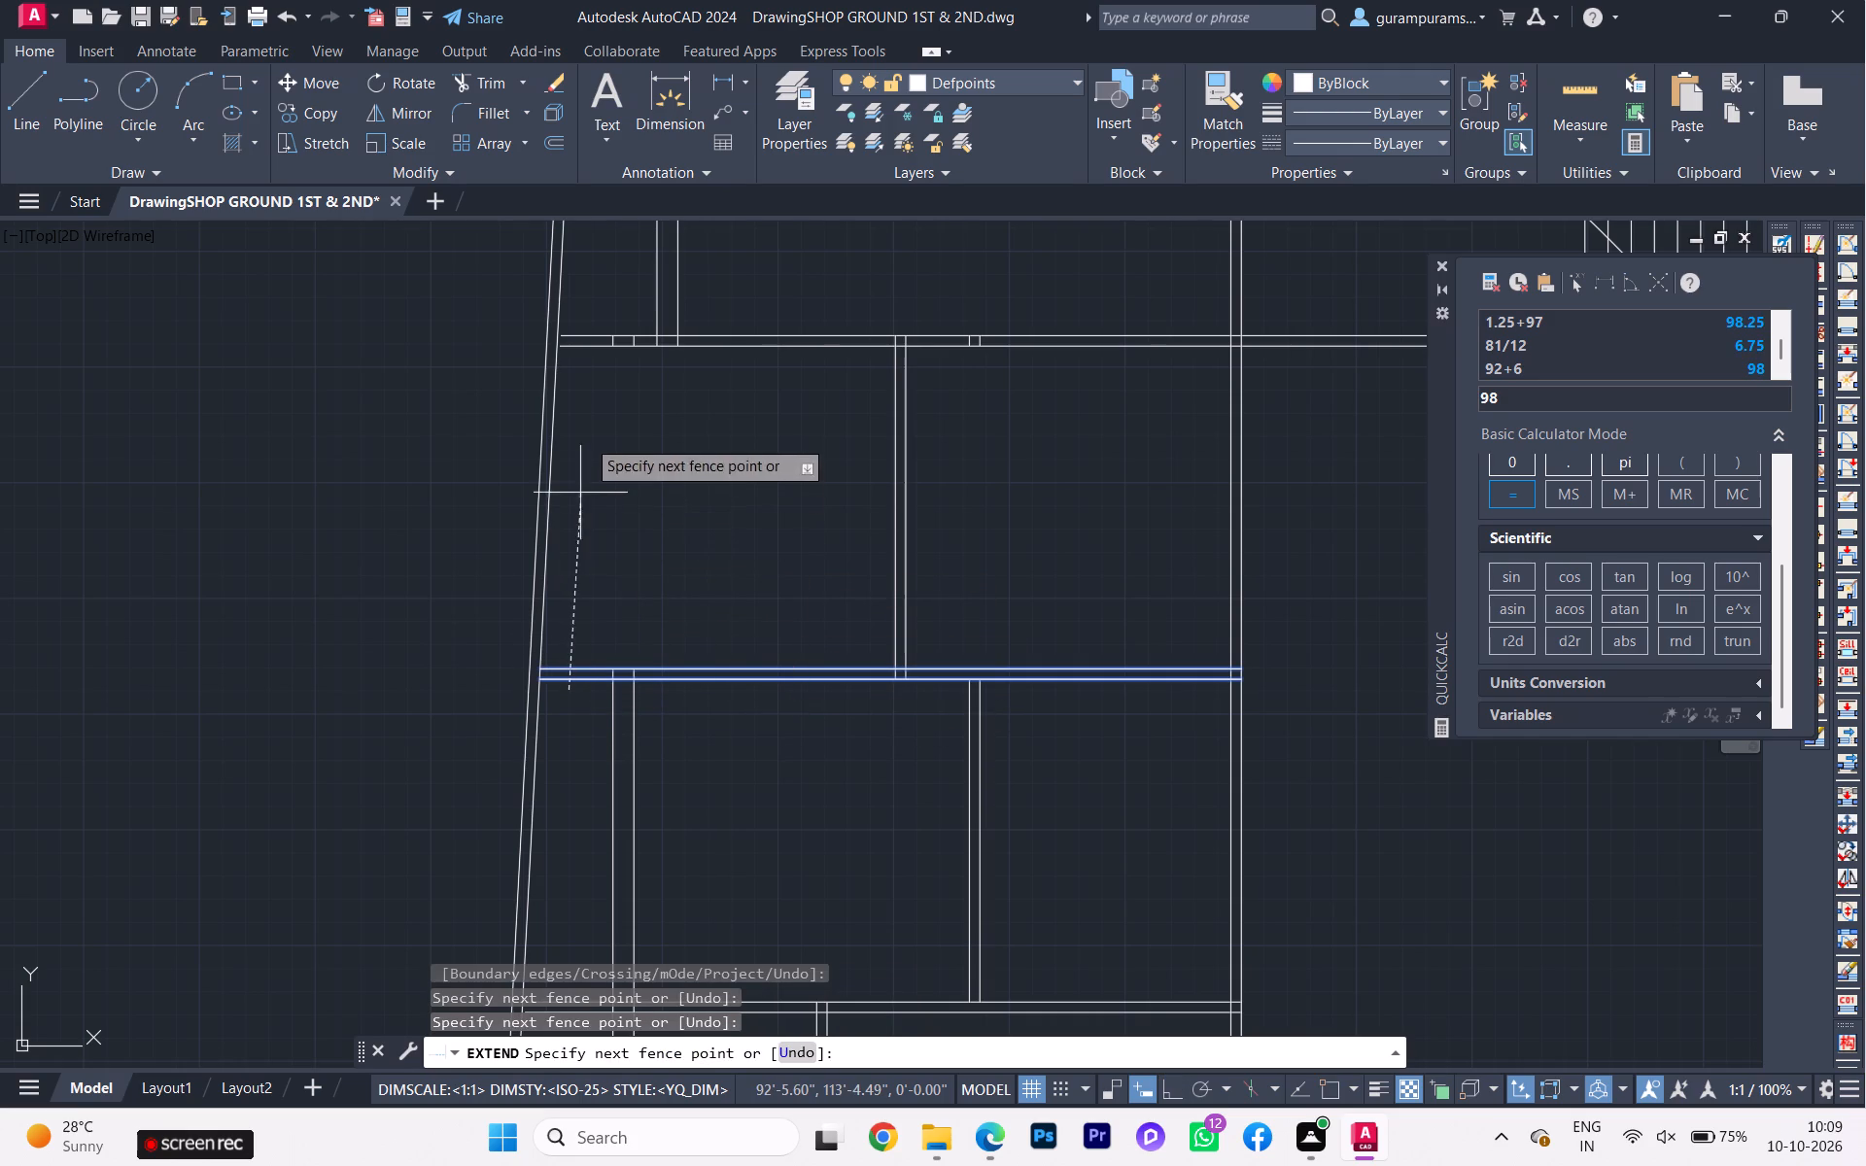
left_click(590, 317)
scroll(578, 460, "down", 2)
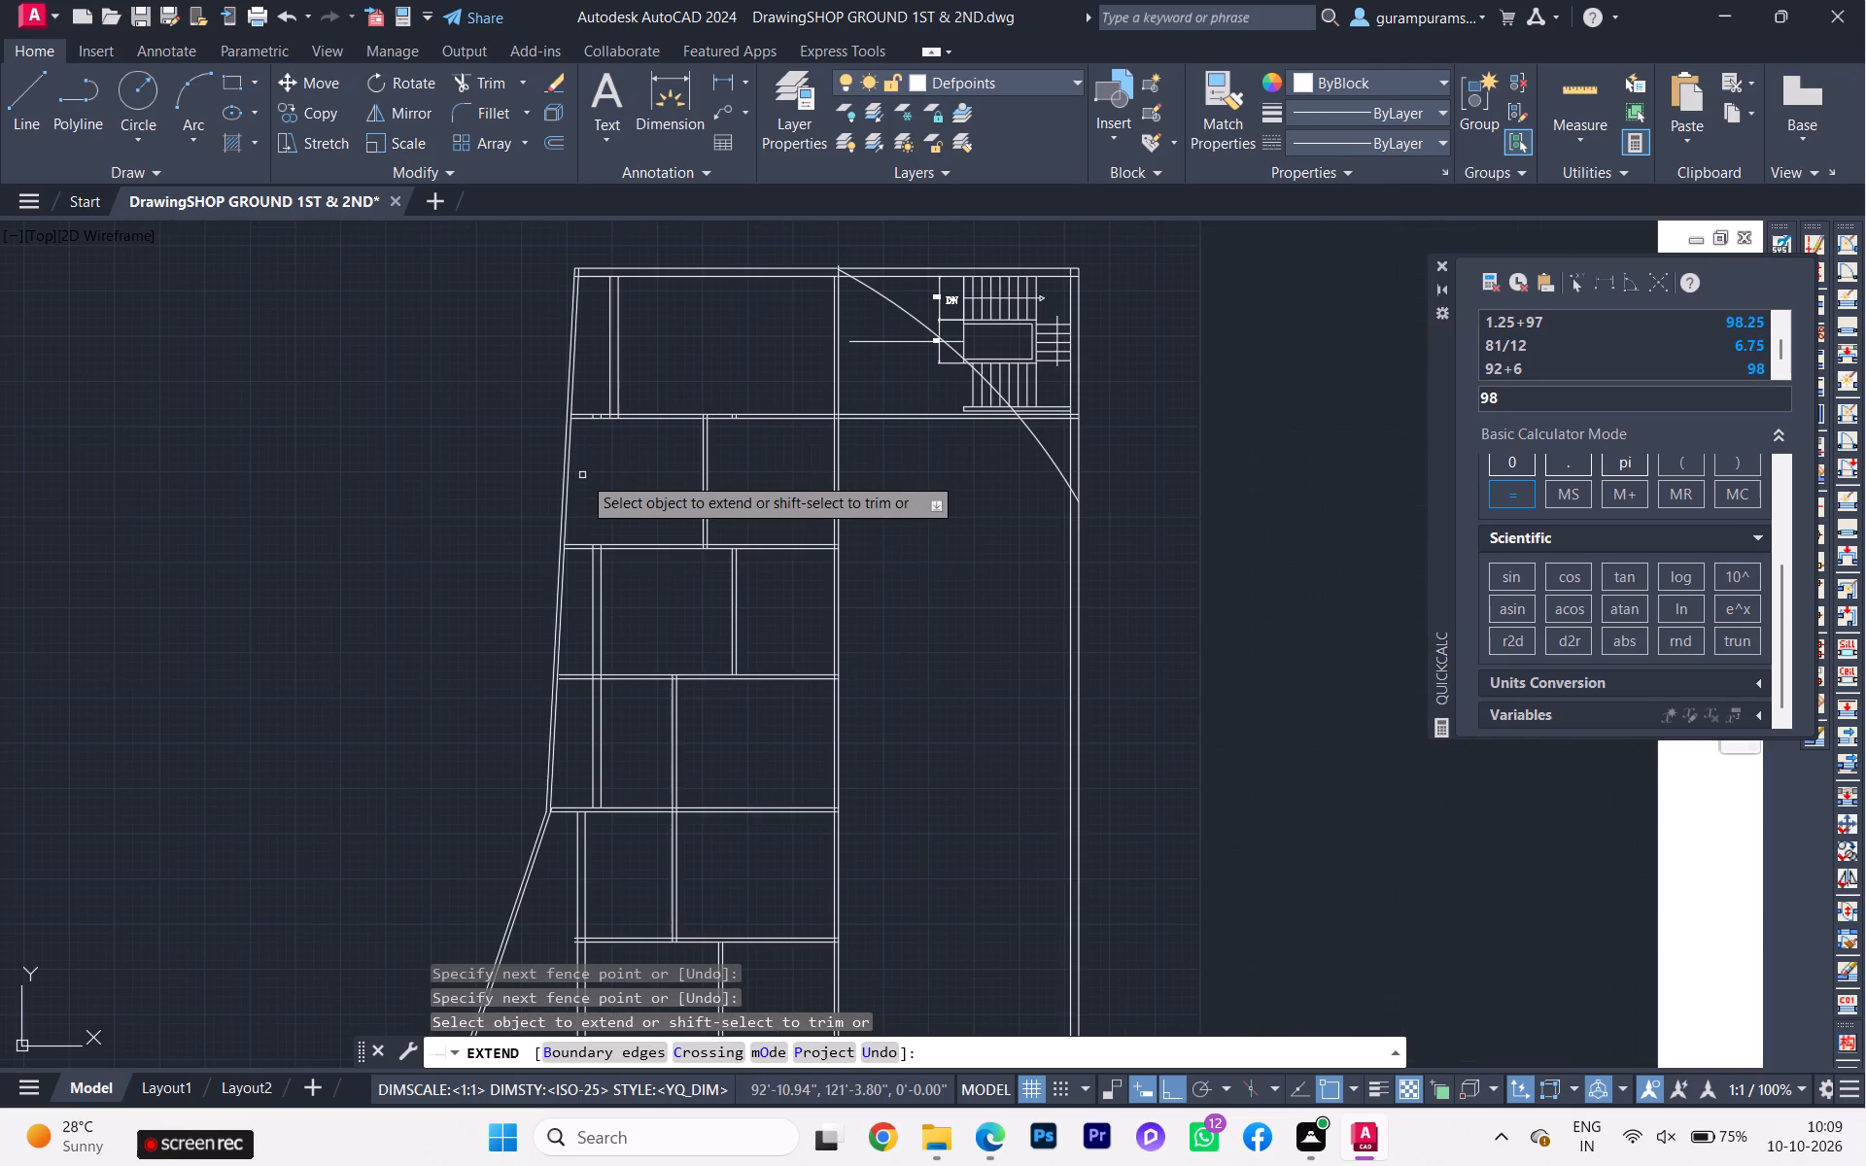
scroll(567, 762, "up", 2)
left_click(583, 751)
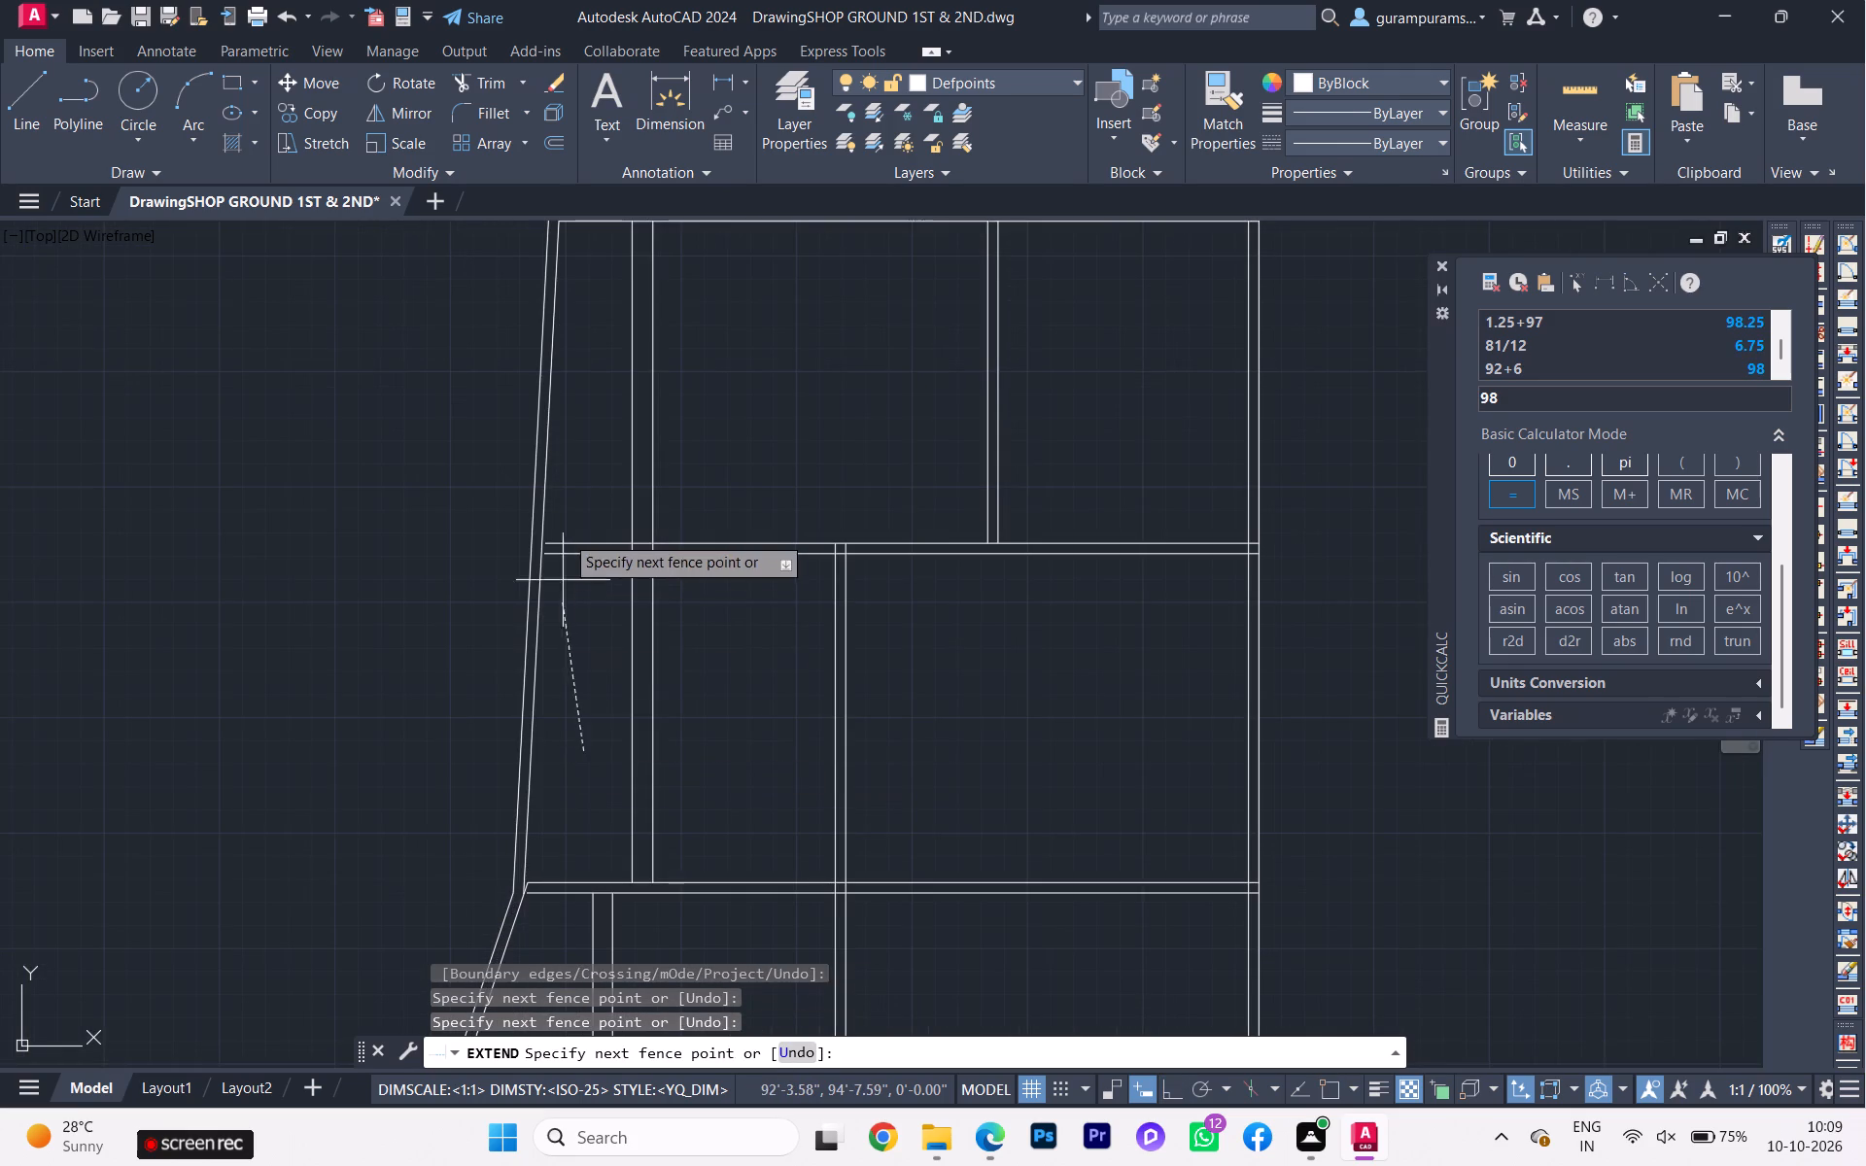
left_click(570, 500)
scroll(560, 727, "down", 2)
middle_click_drag(561, 729, 551, 572)
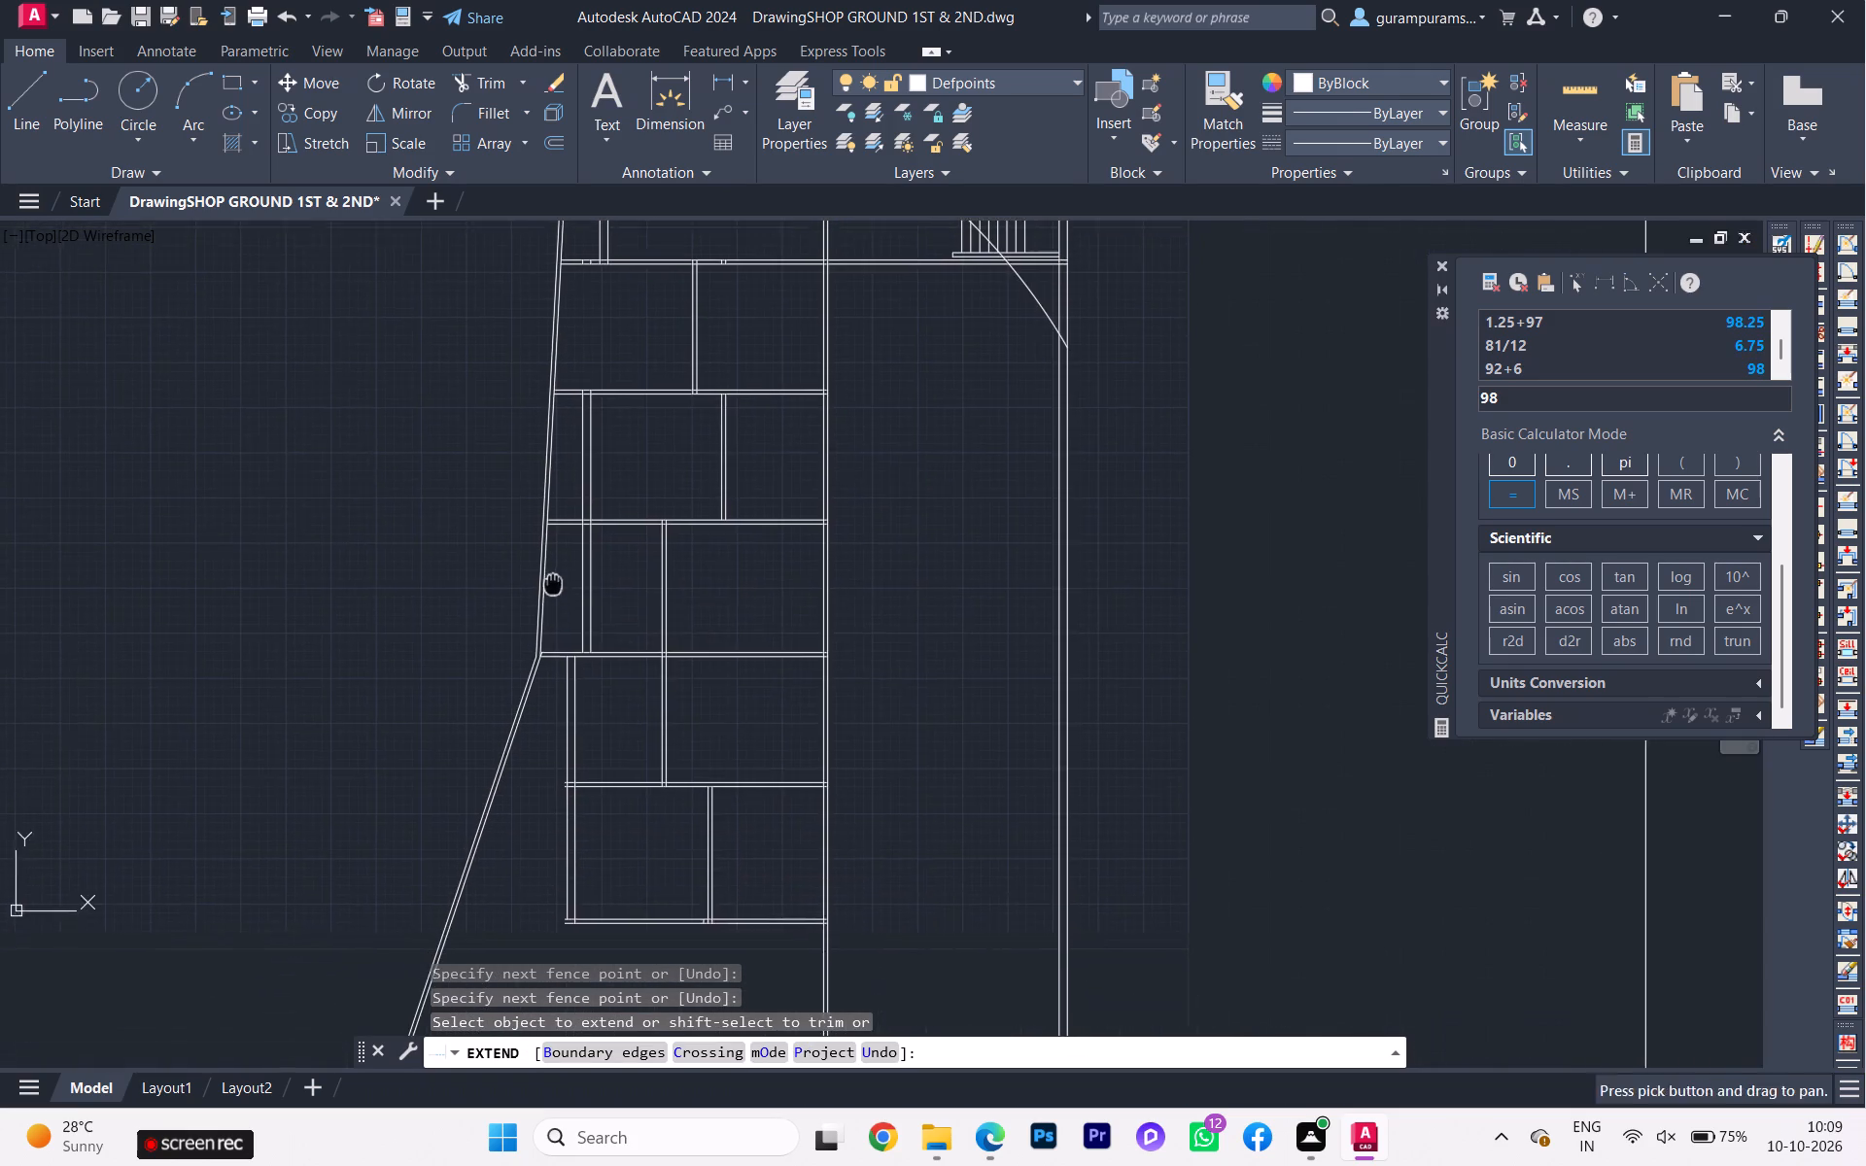
scroll(547, 703, "up", 2)
scroll(542, 623, "up", 2)
left_click(542, 623)
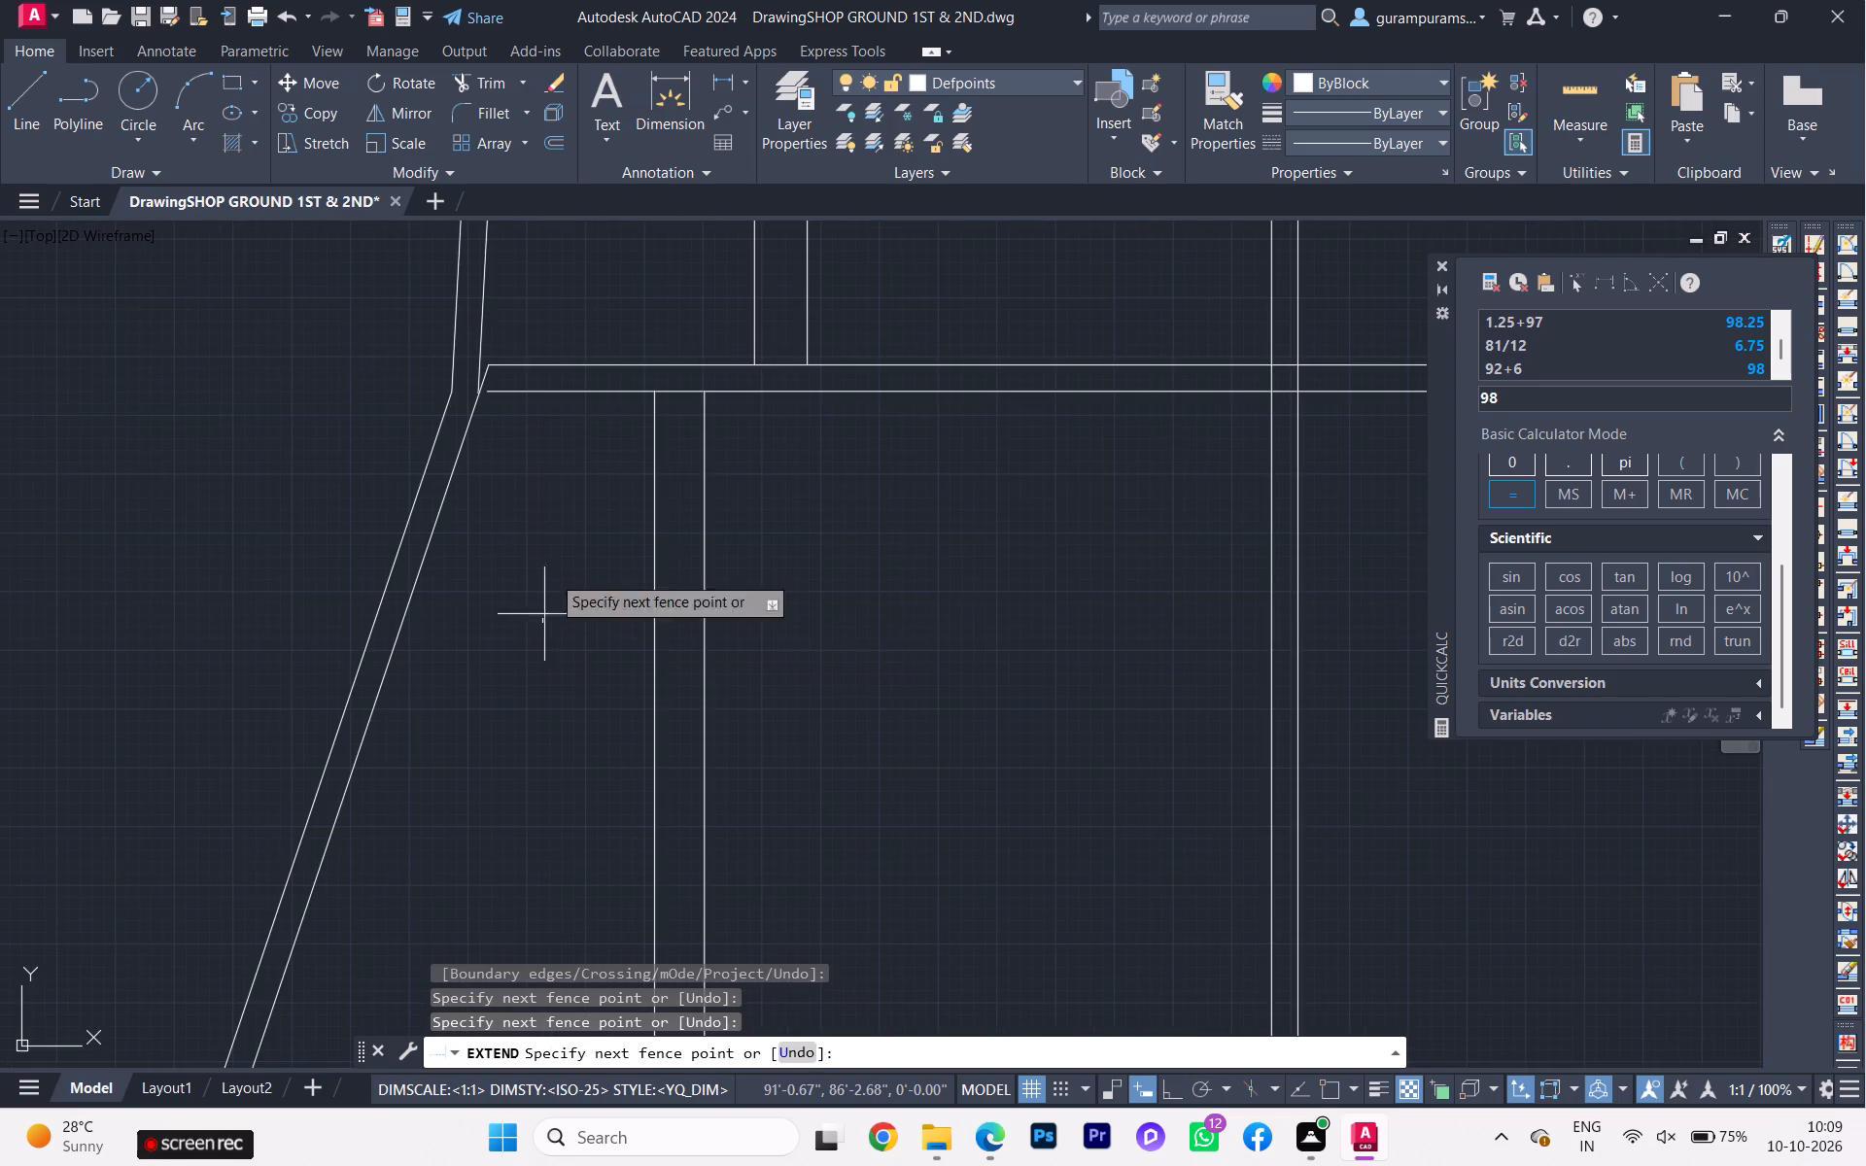
left_click(547, 312)
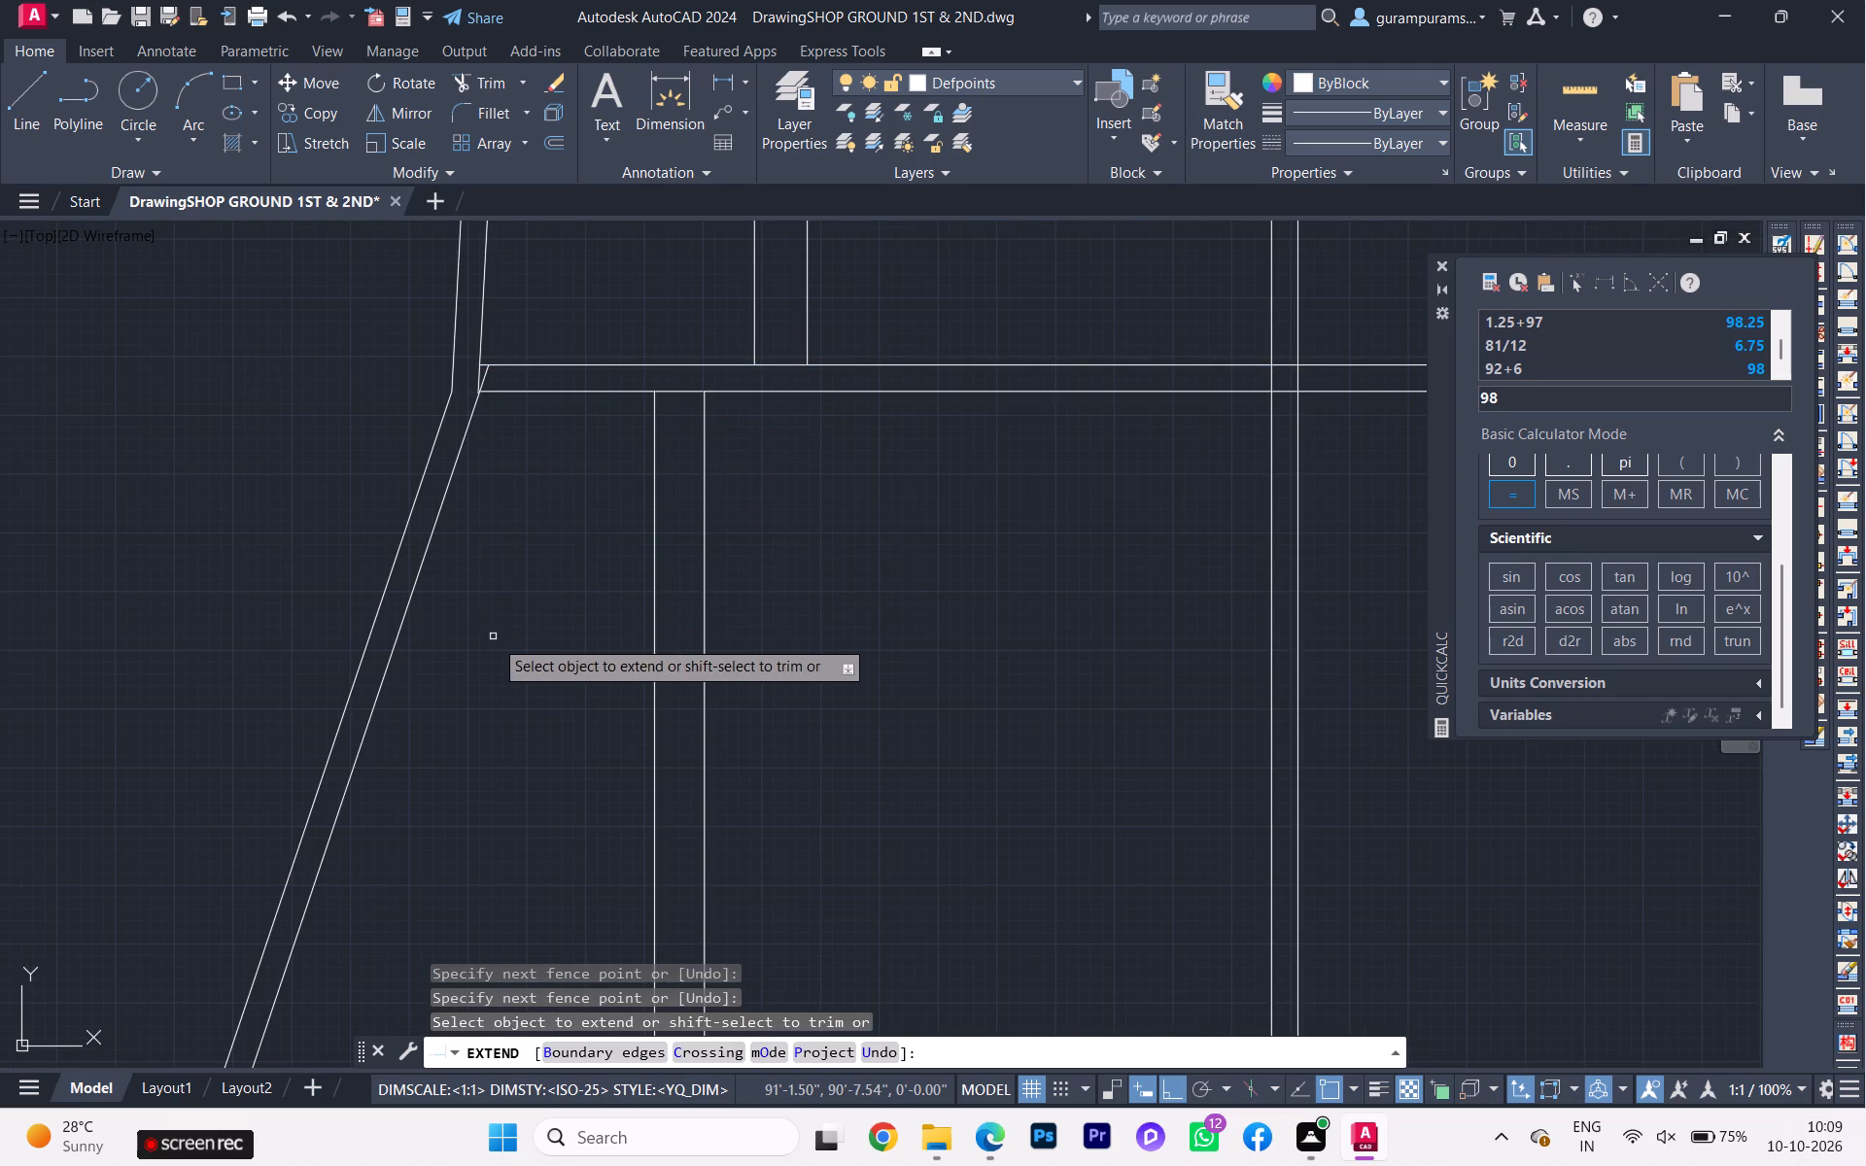
Extend the upper west wall's face lines down to the slanted wall's inner face line at the bend.
scroll(496, 654, "down", 2)
middle_click_drag(499, 669, 479, 624)
scroll(499, 669, "down", 1)
scroll(489, 579, "up", 4)
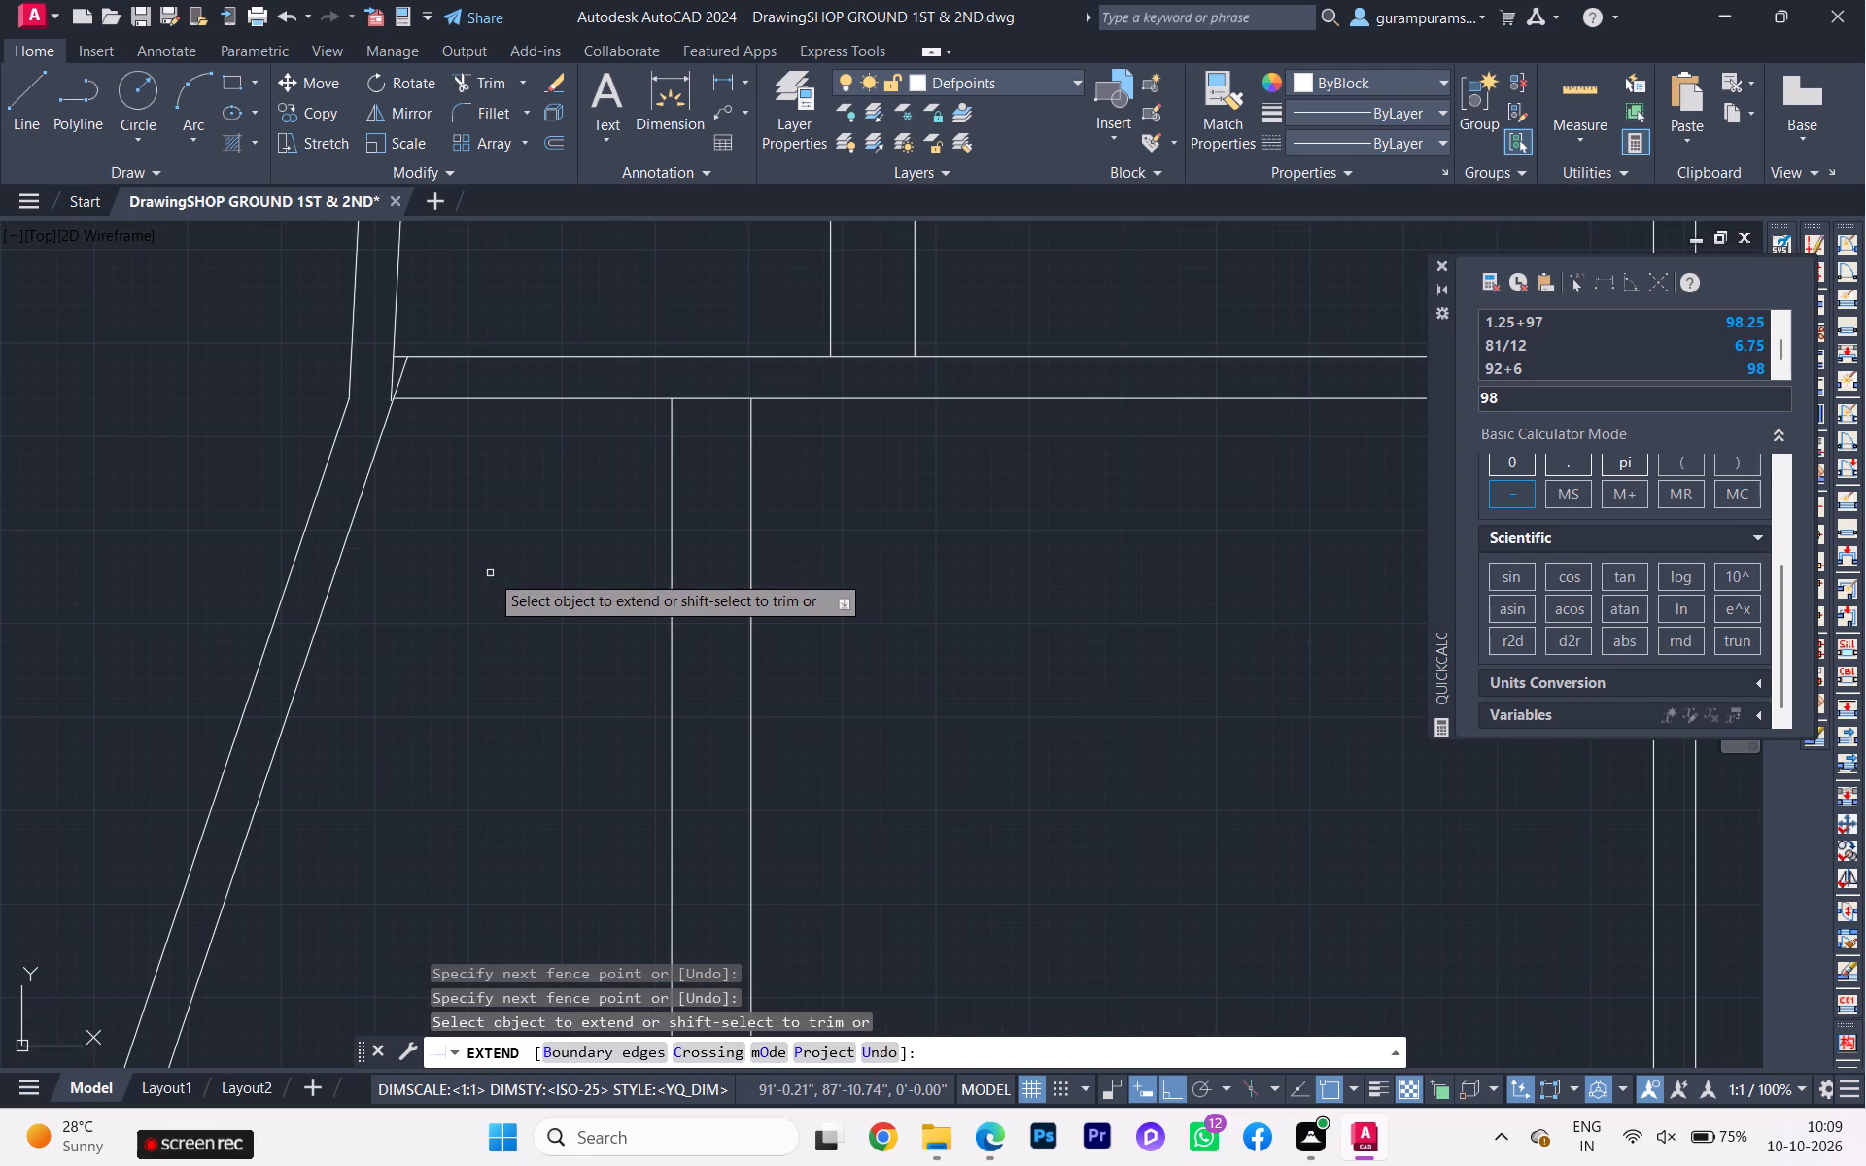
scroll(333, 413, "up", 3)
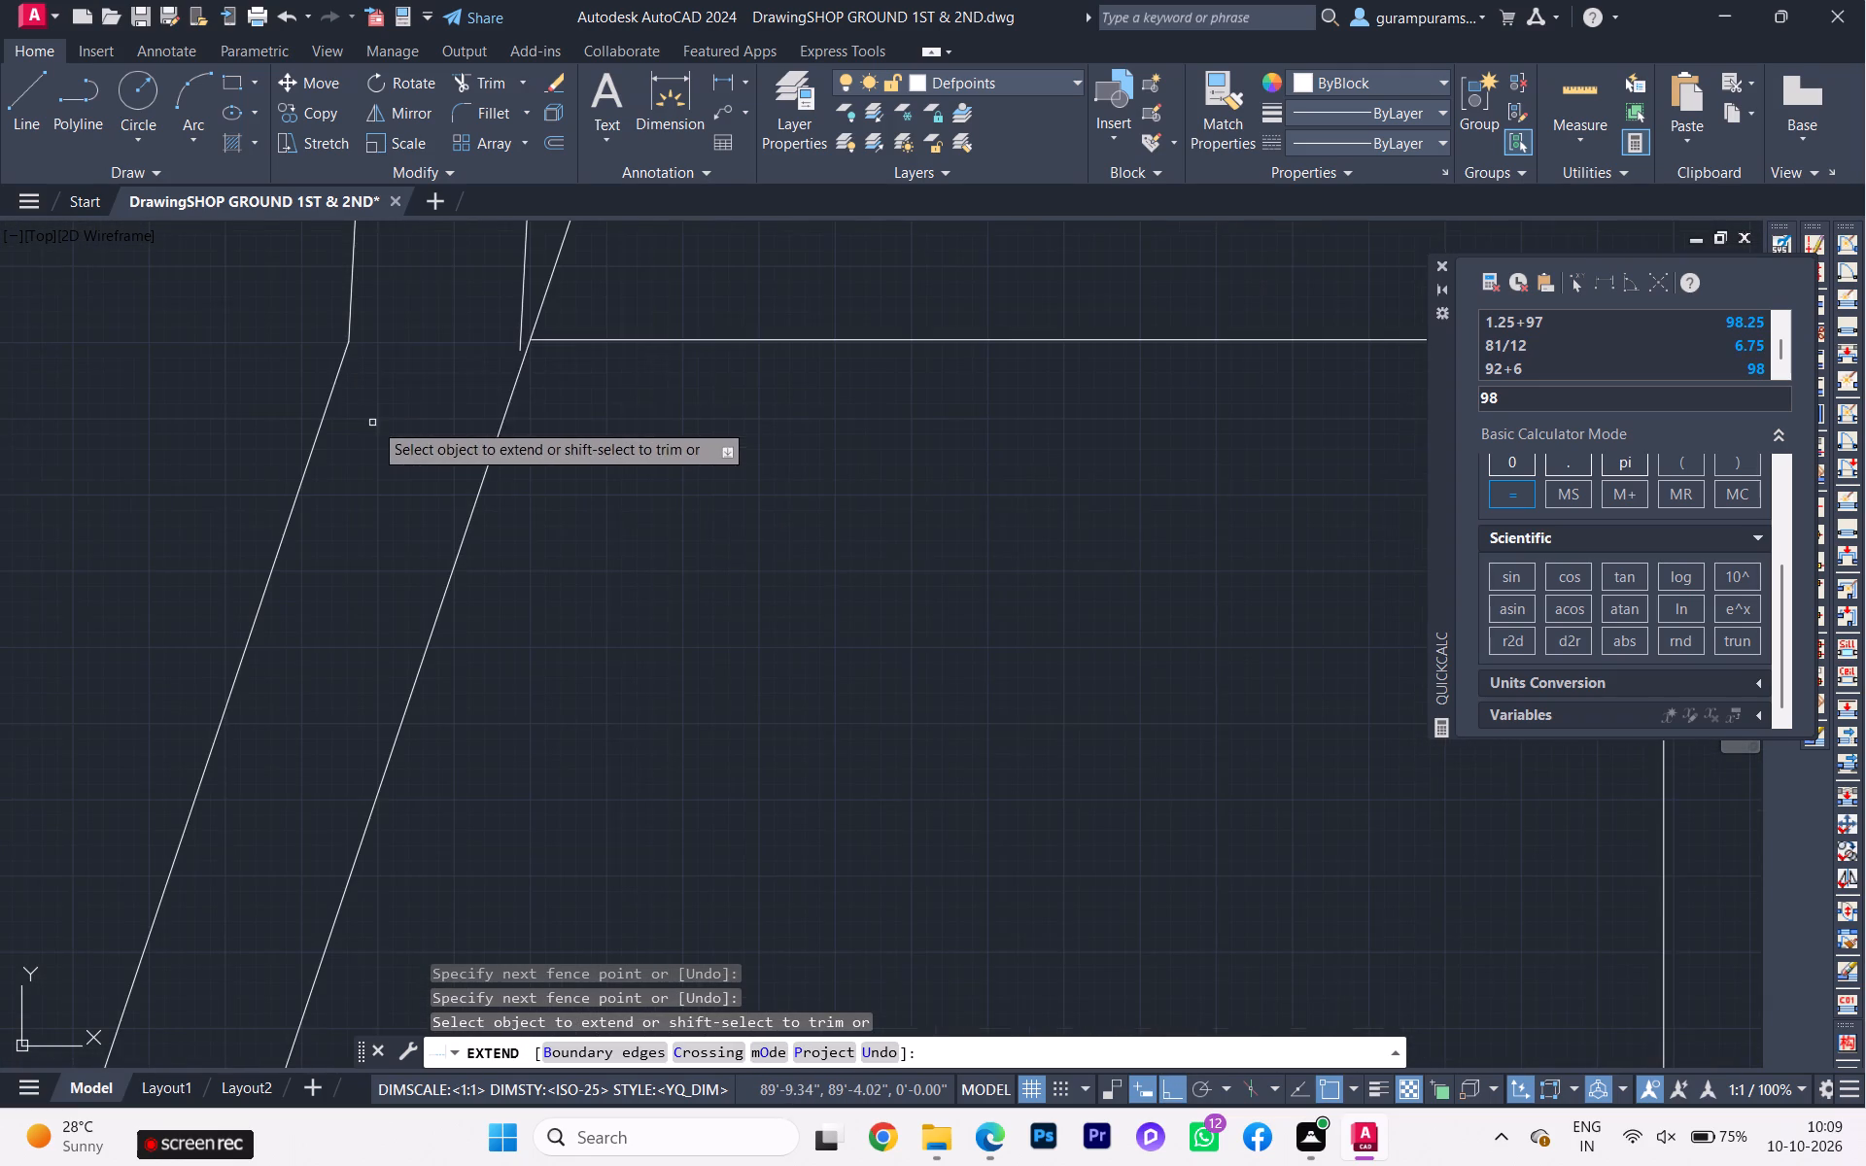
left_click(321, 244)
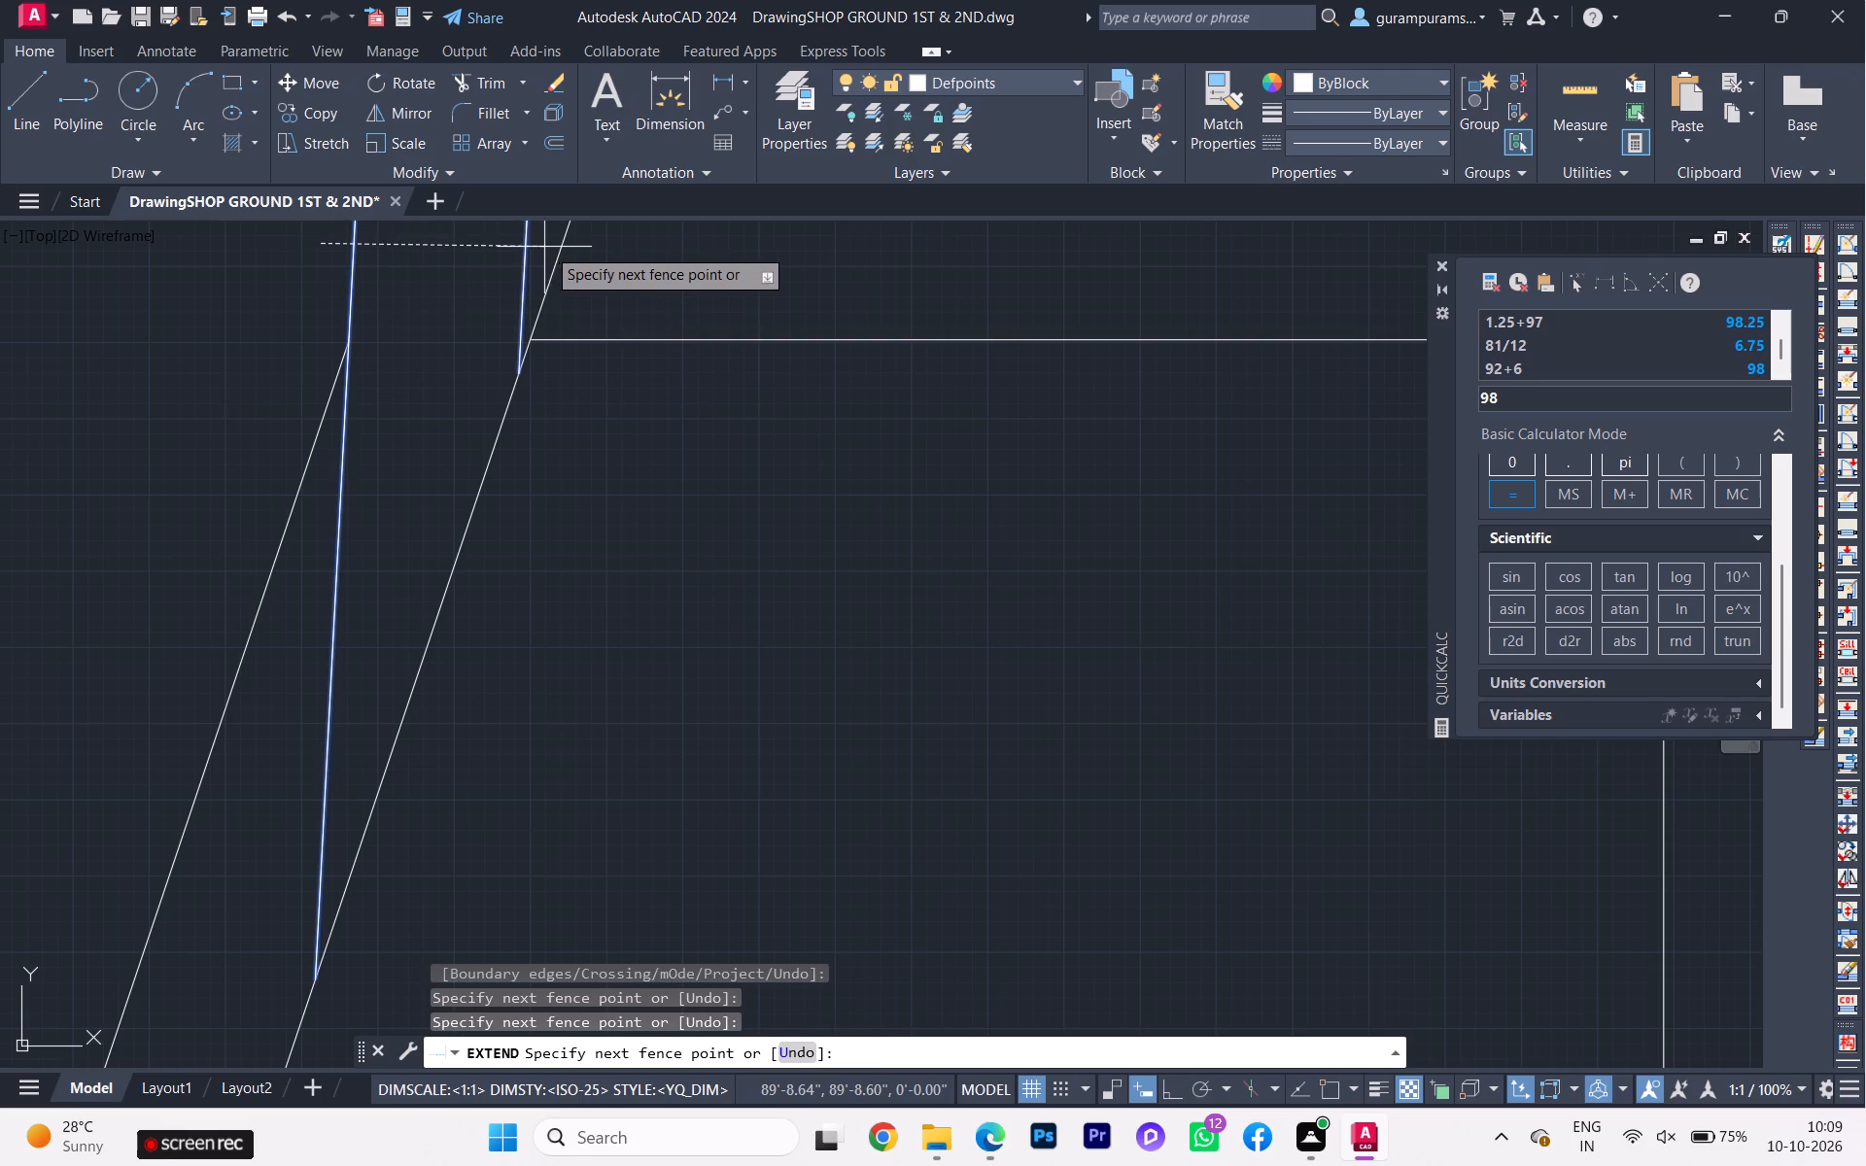
left_click(549, 248)
scroll(501, 532, "down", 3)
key("Escape")
Trim the outer face line's overshoot below the bend and the slanted inner line's stub inside the adjoining cross wall.
key("t")
key("r")
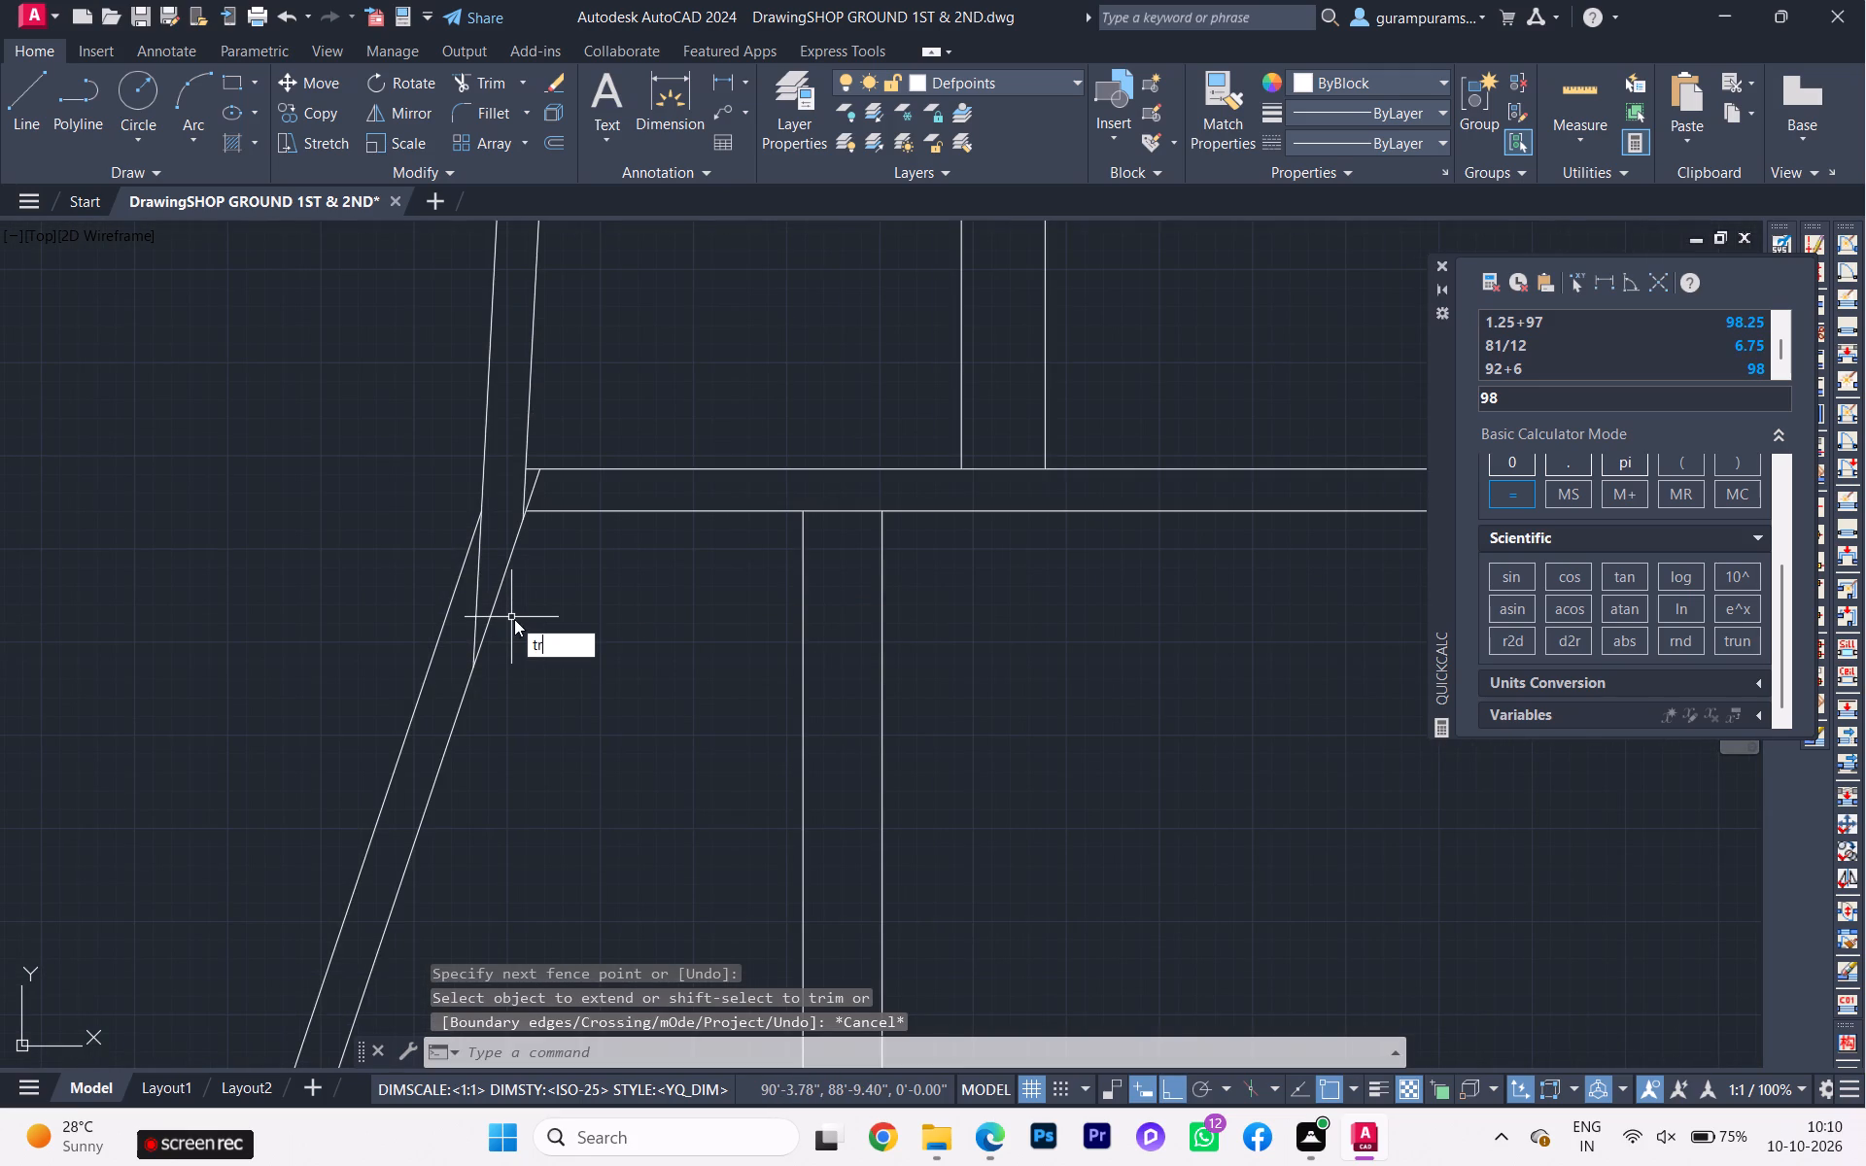
left_click(565, 666)
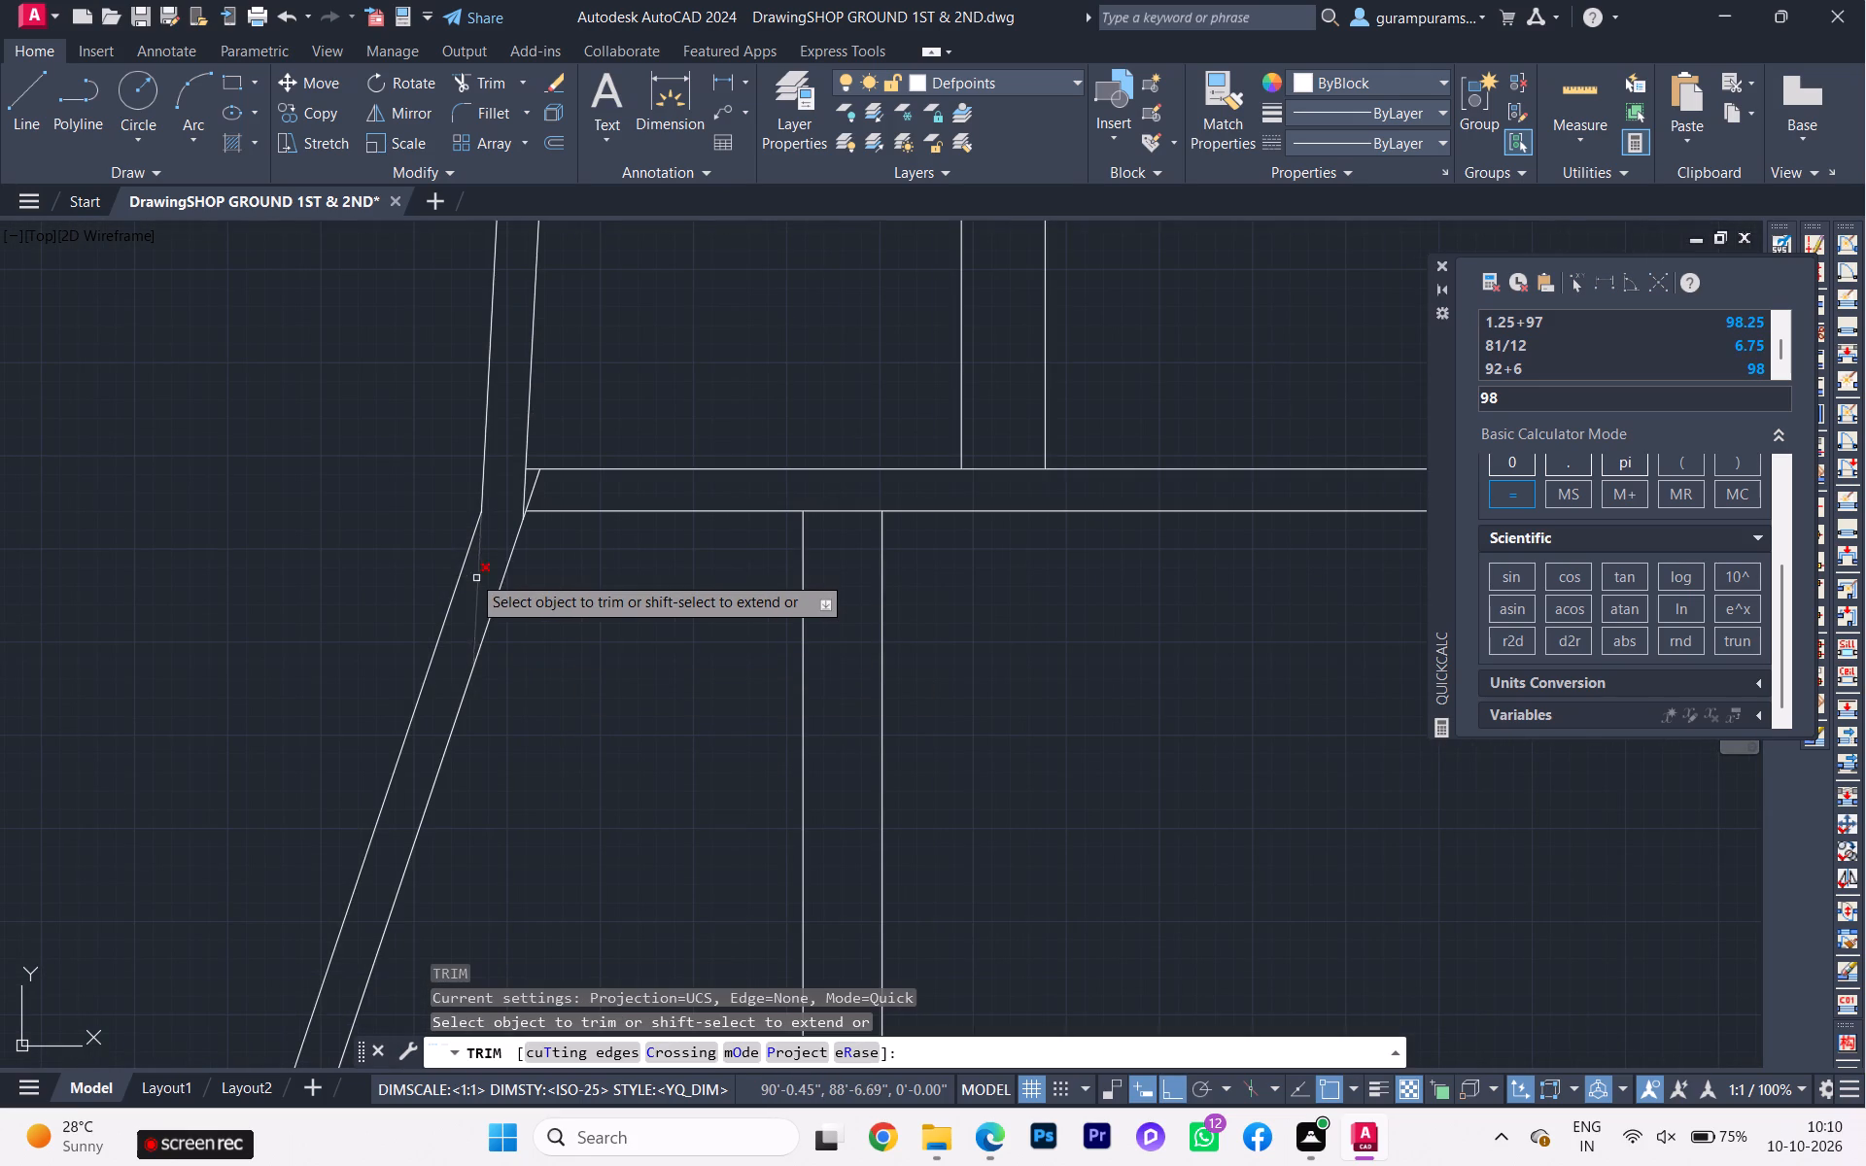
left_click(480, 567)
scroll(509, 501, "up", 2)
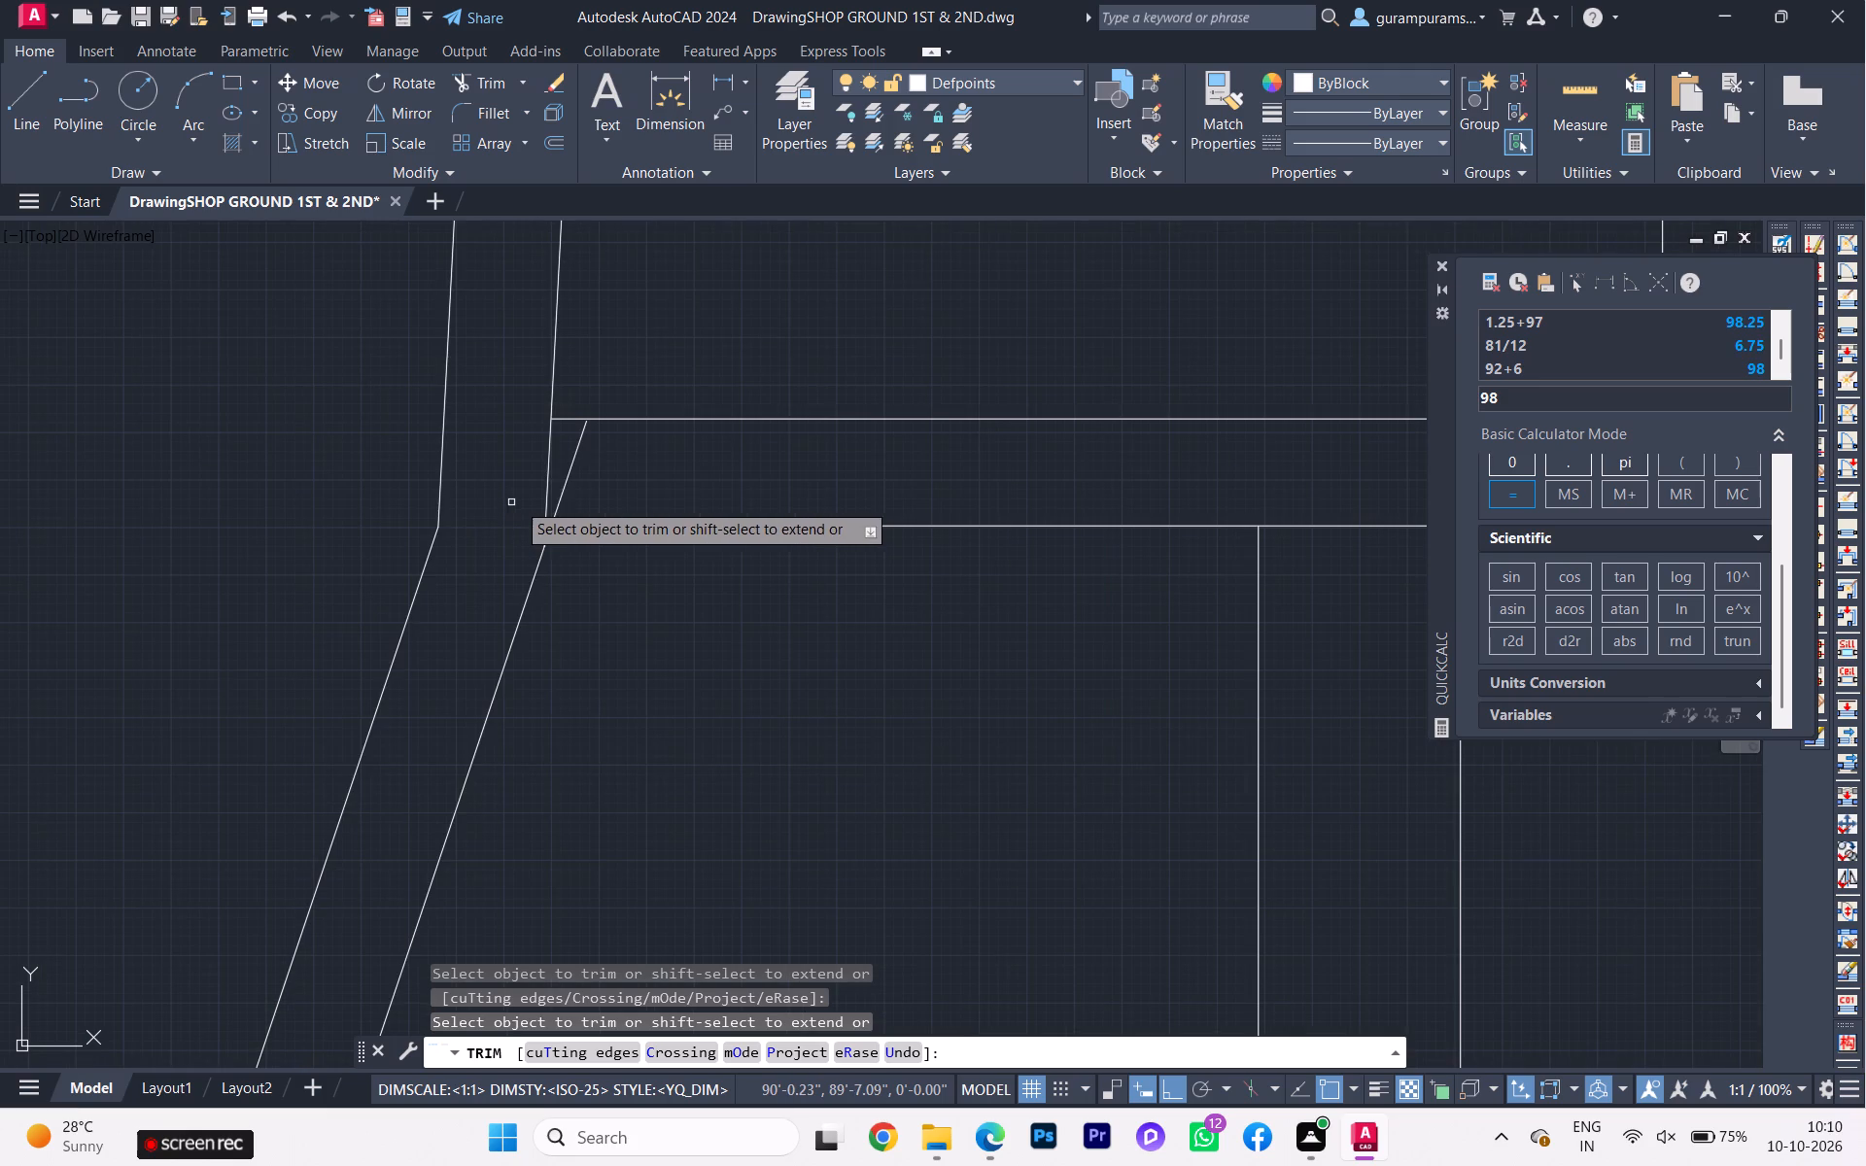
left_click(565, 441)
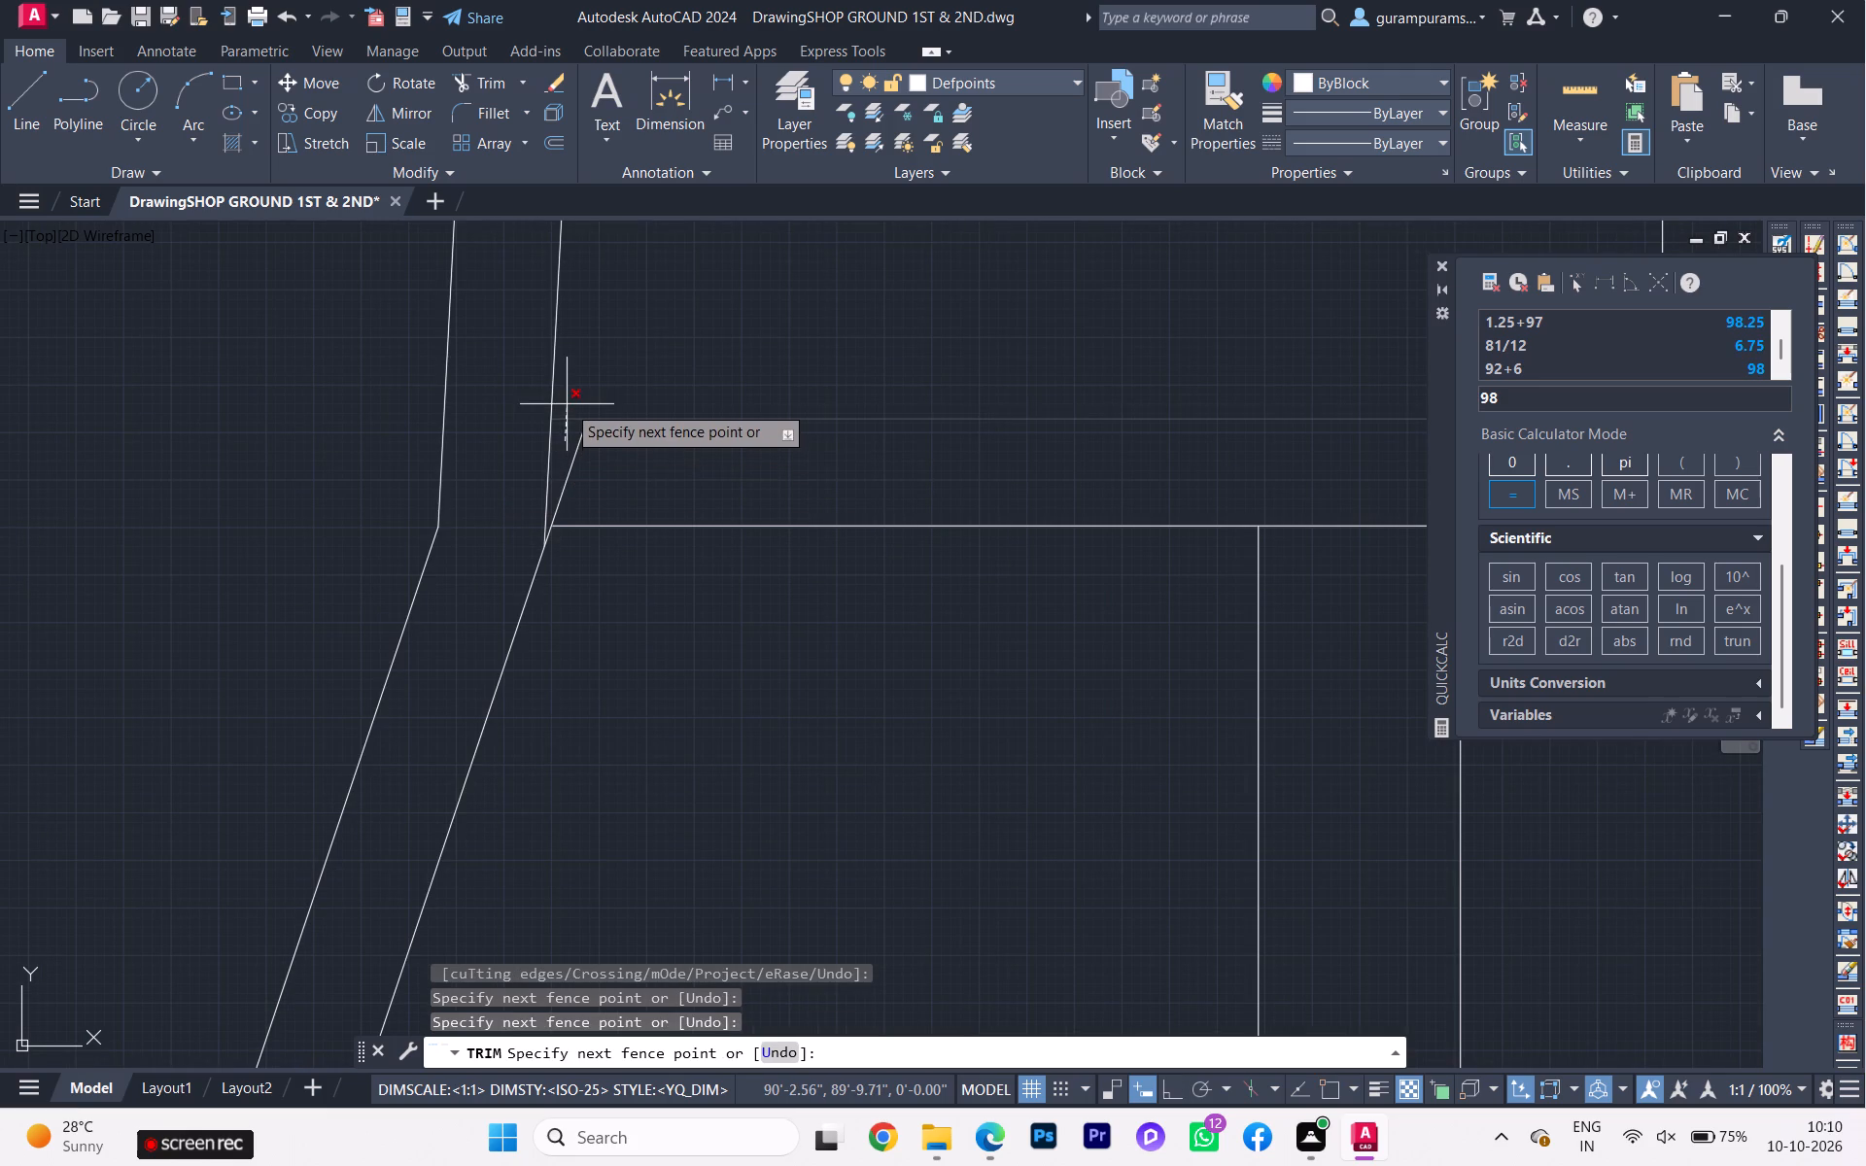
key("Escape")
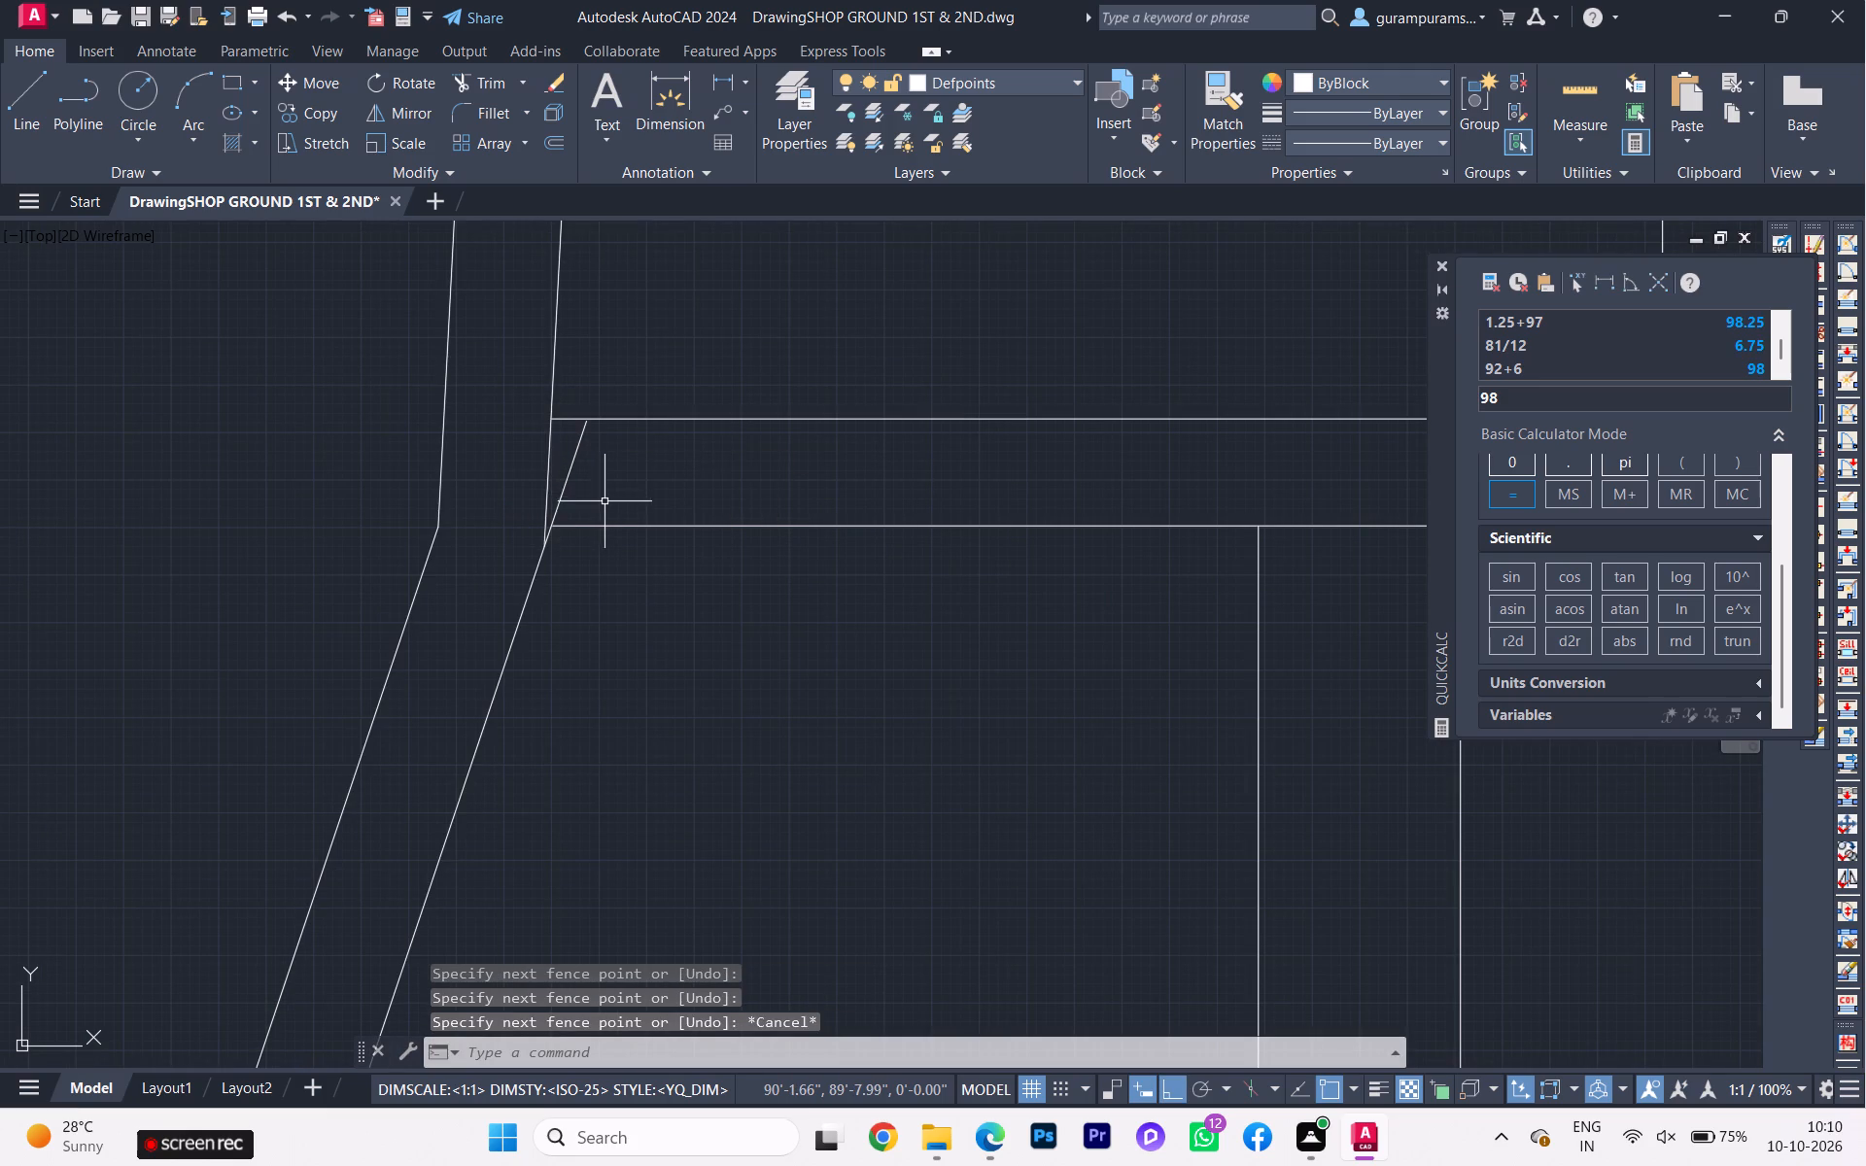
scroll(605, 501, "up", 2)
scroll(563, 509, "down", 1)
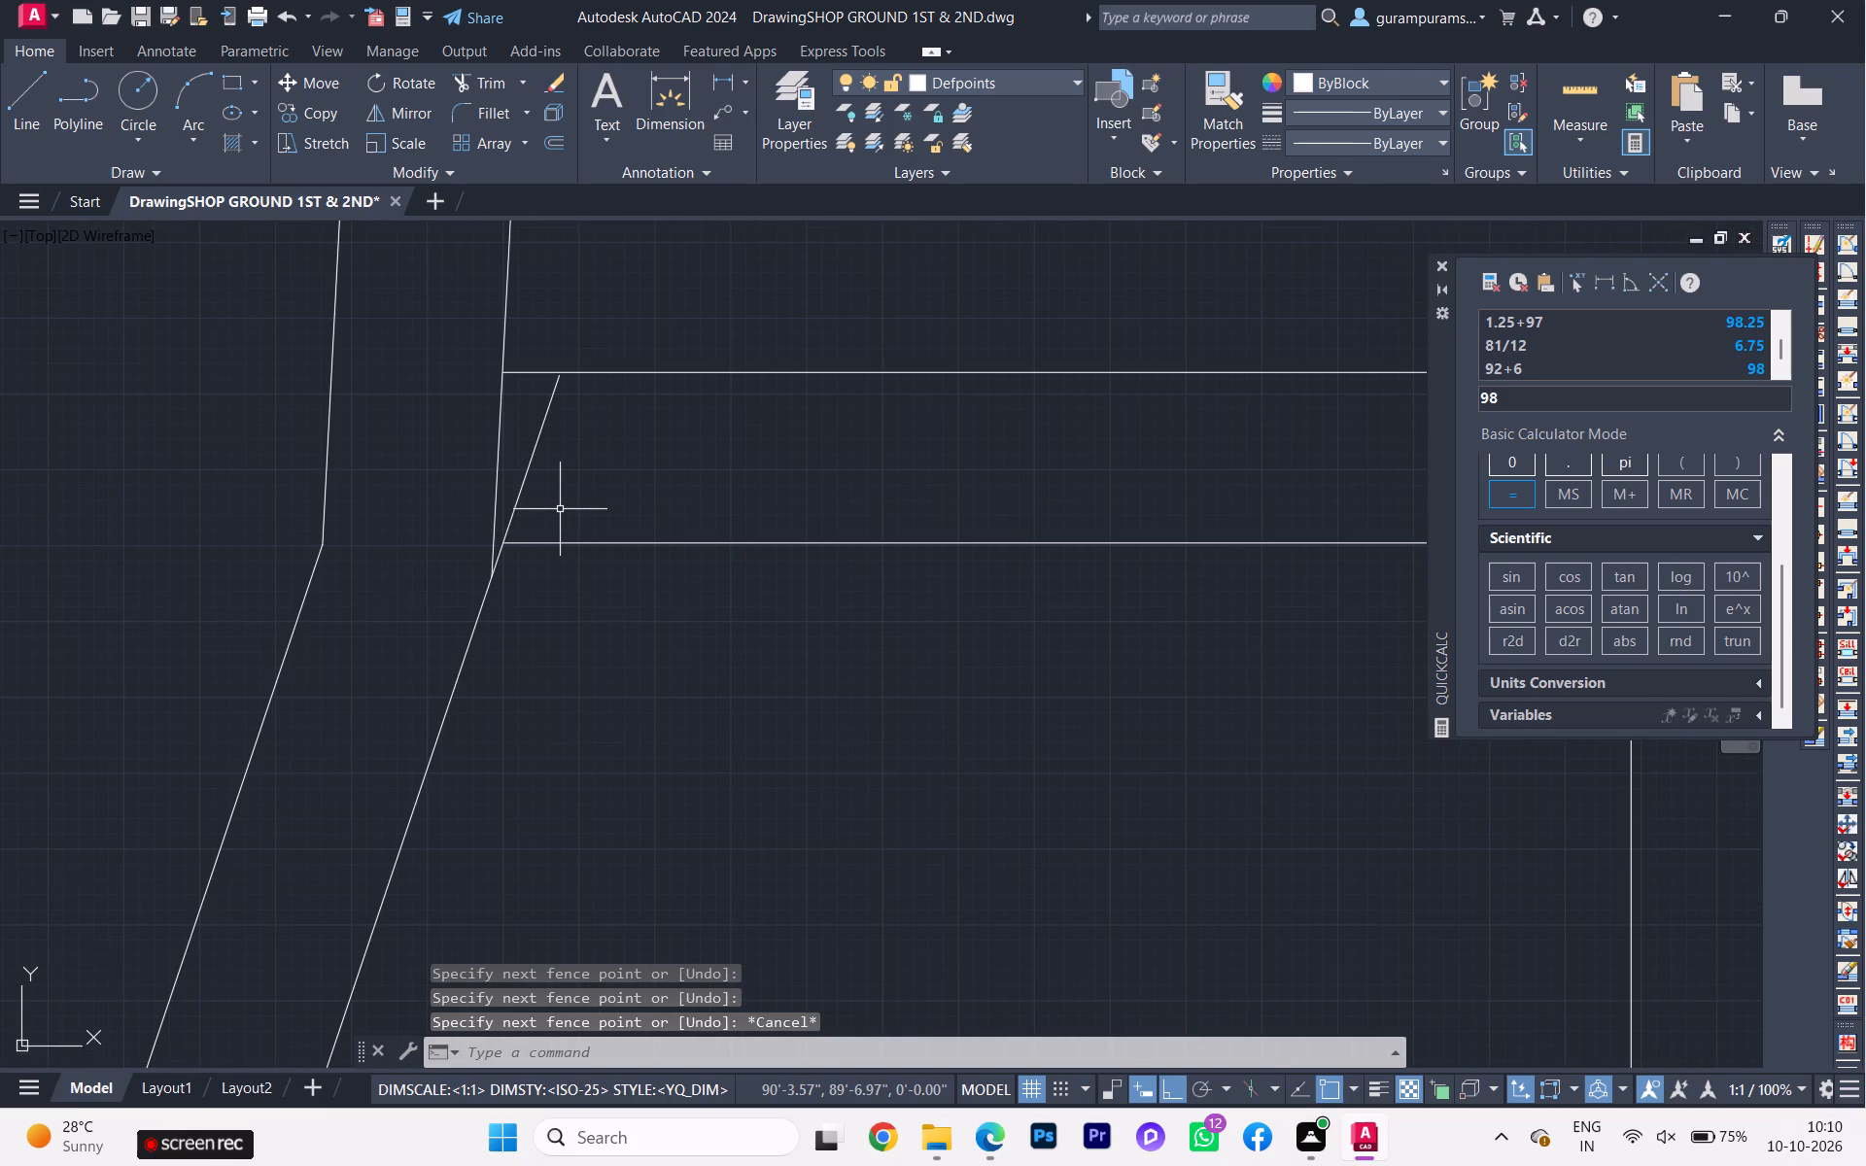
key("t")
key("r")
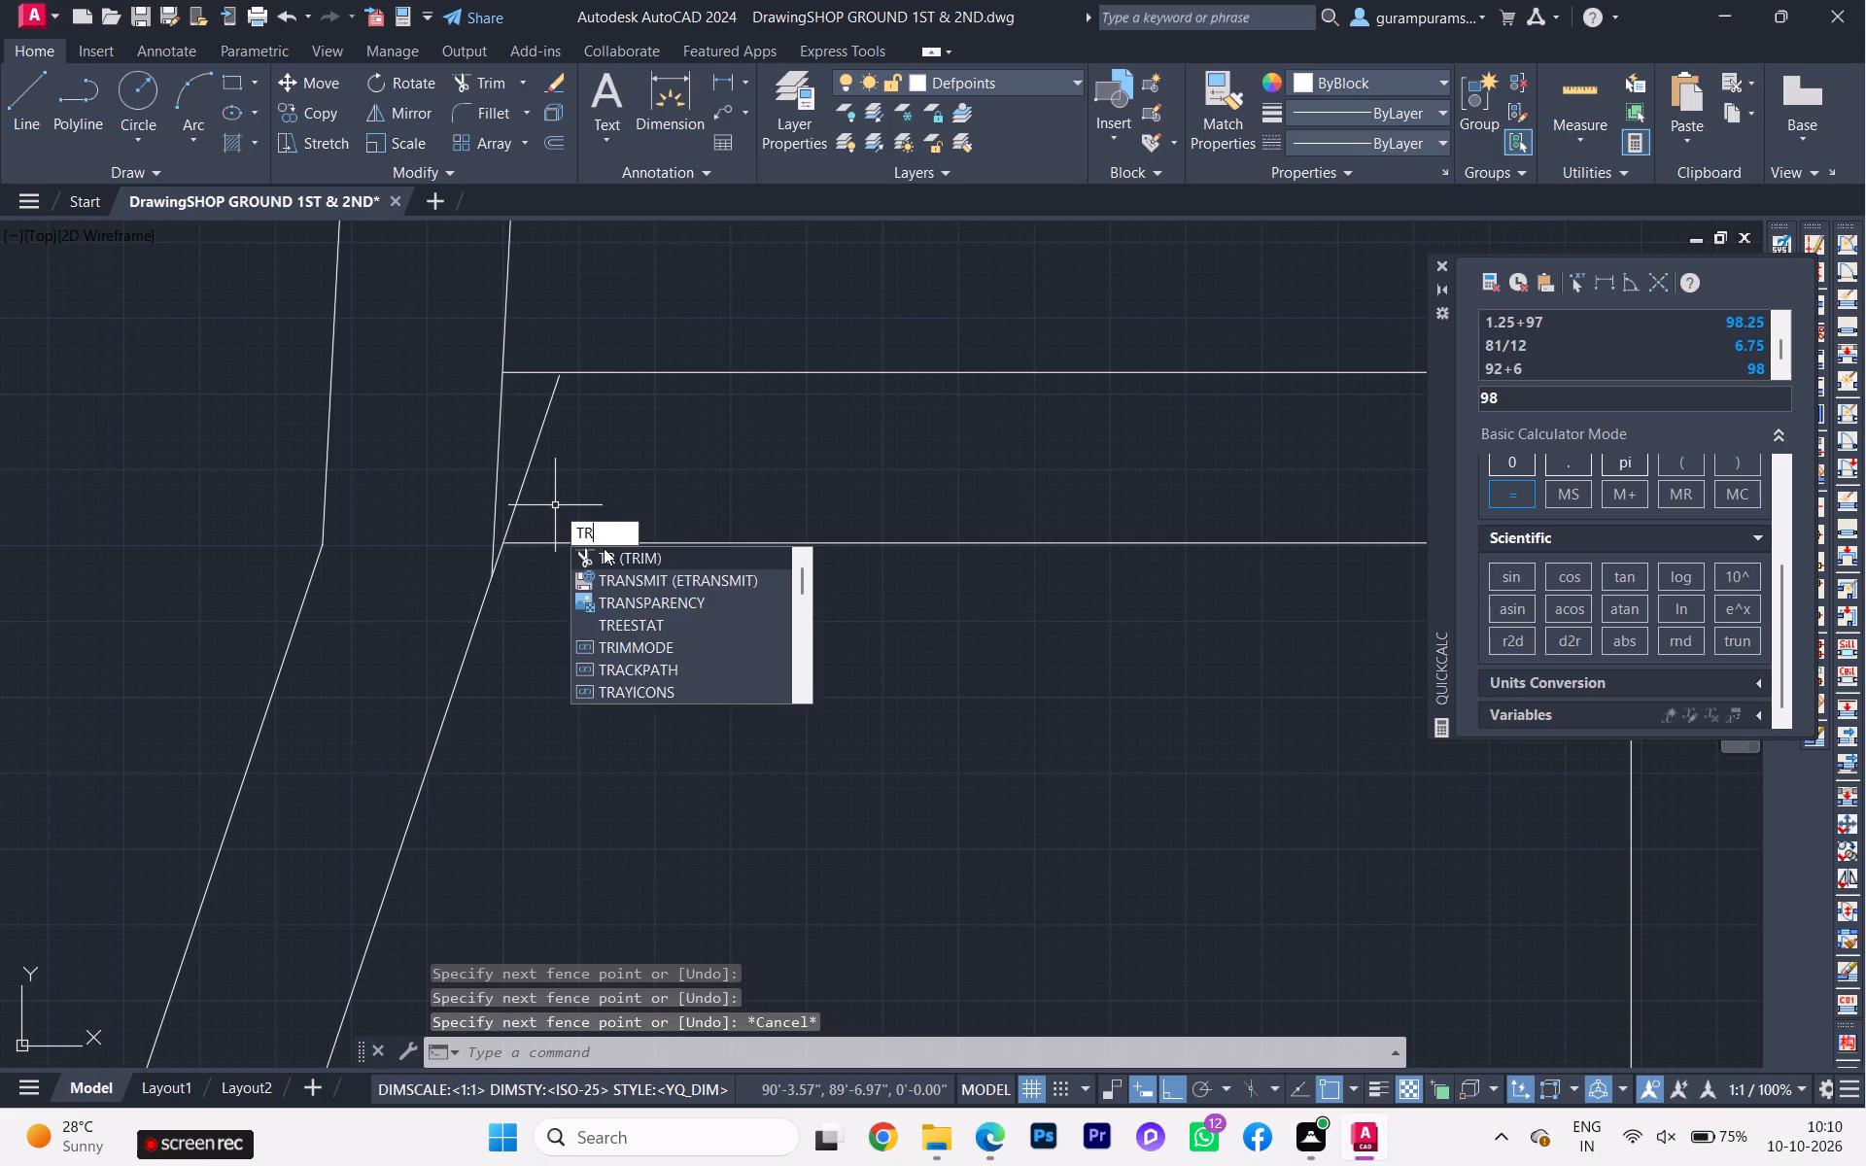
left_click(604, 548)
left_click(536, 444)
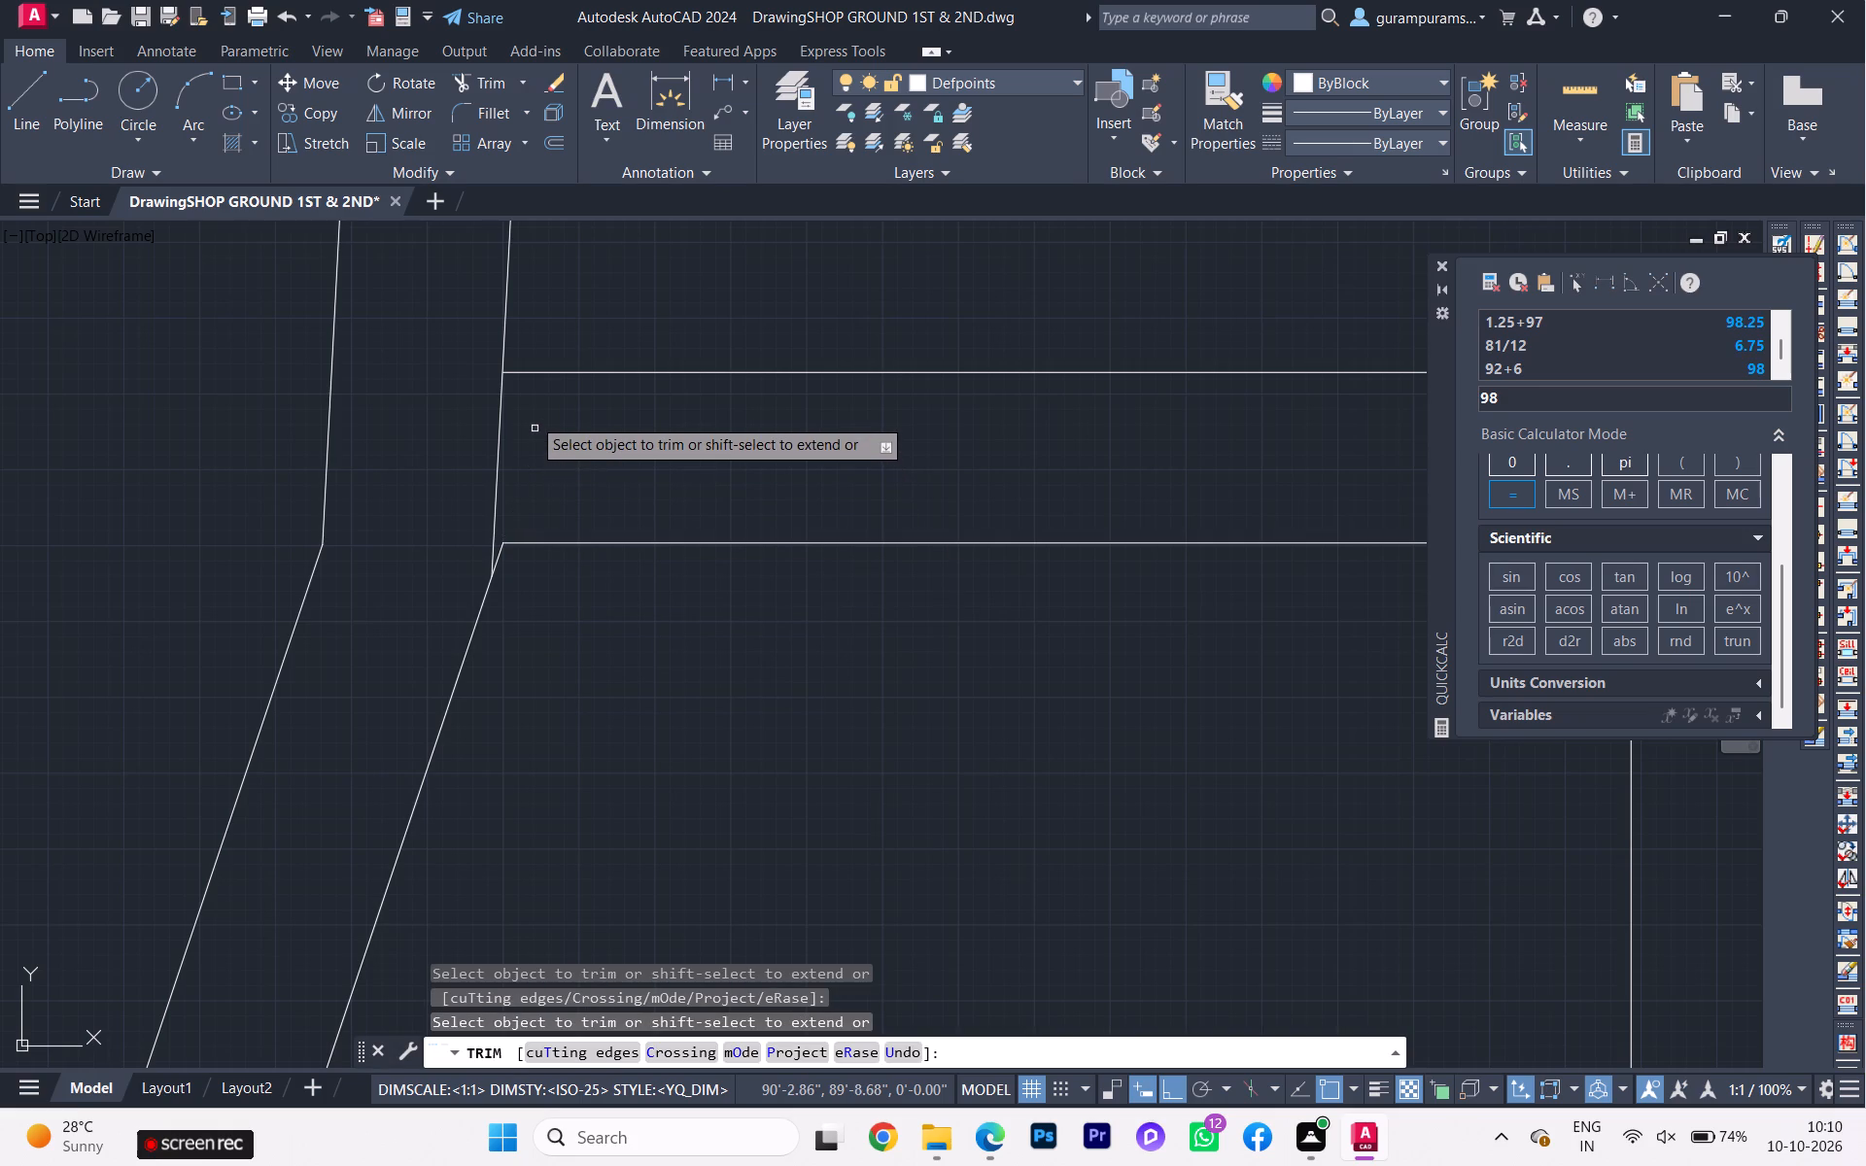
scroll(527, 405, "up", 4)
scroll(527, 405, "down", 3)
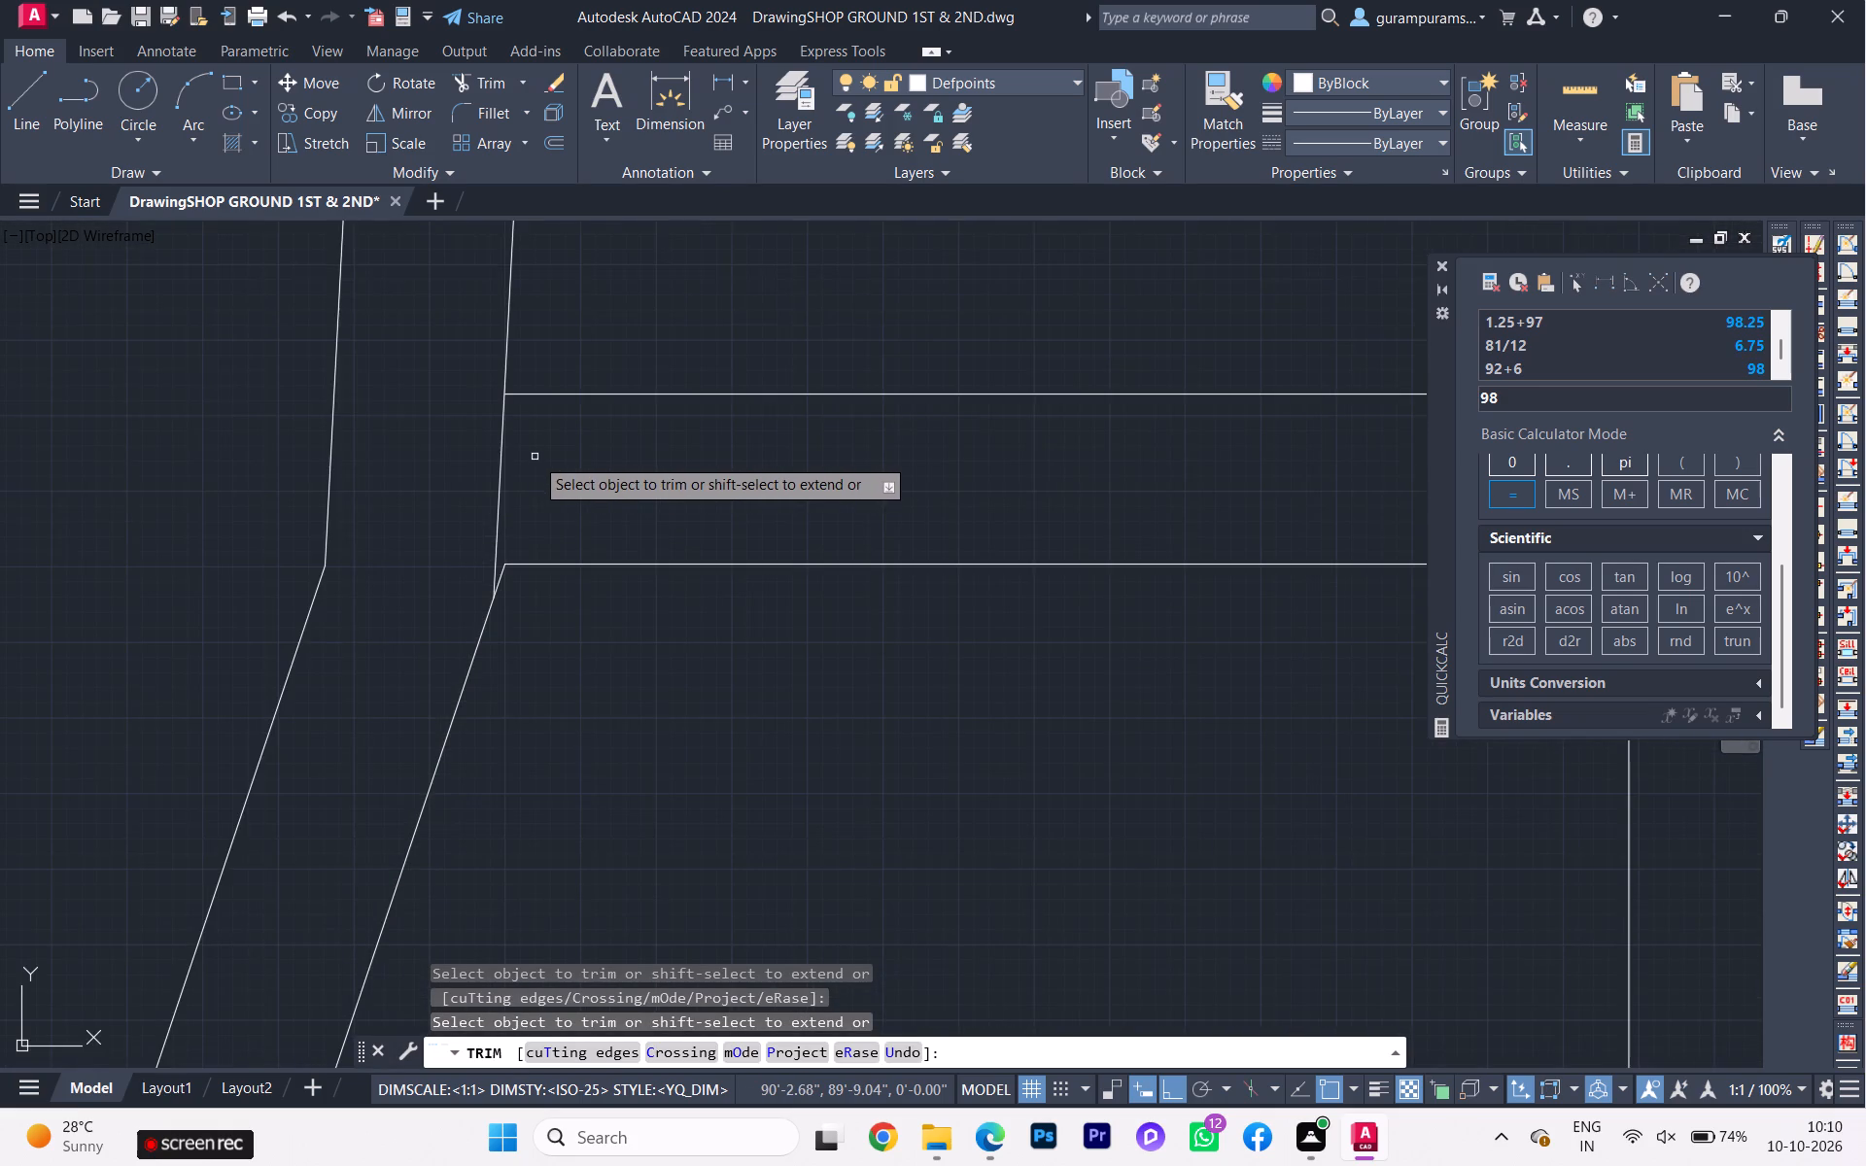
Compare the southern end of the redrawn walls with the reference plan around the lower rooms, passage and terrace.
scroll(542, 478, "down", 4)
scroll(568, 600, "down", 2)
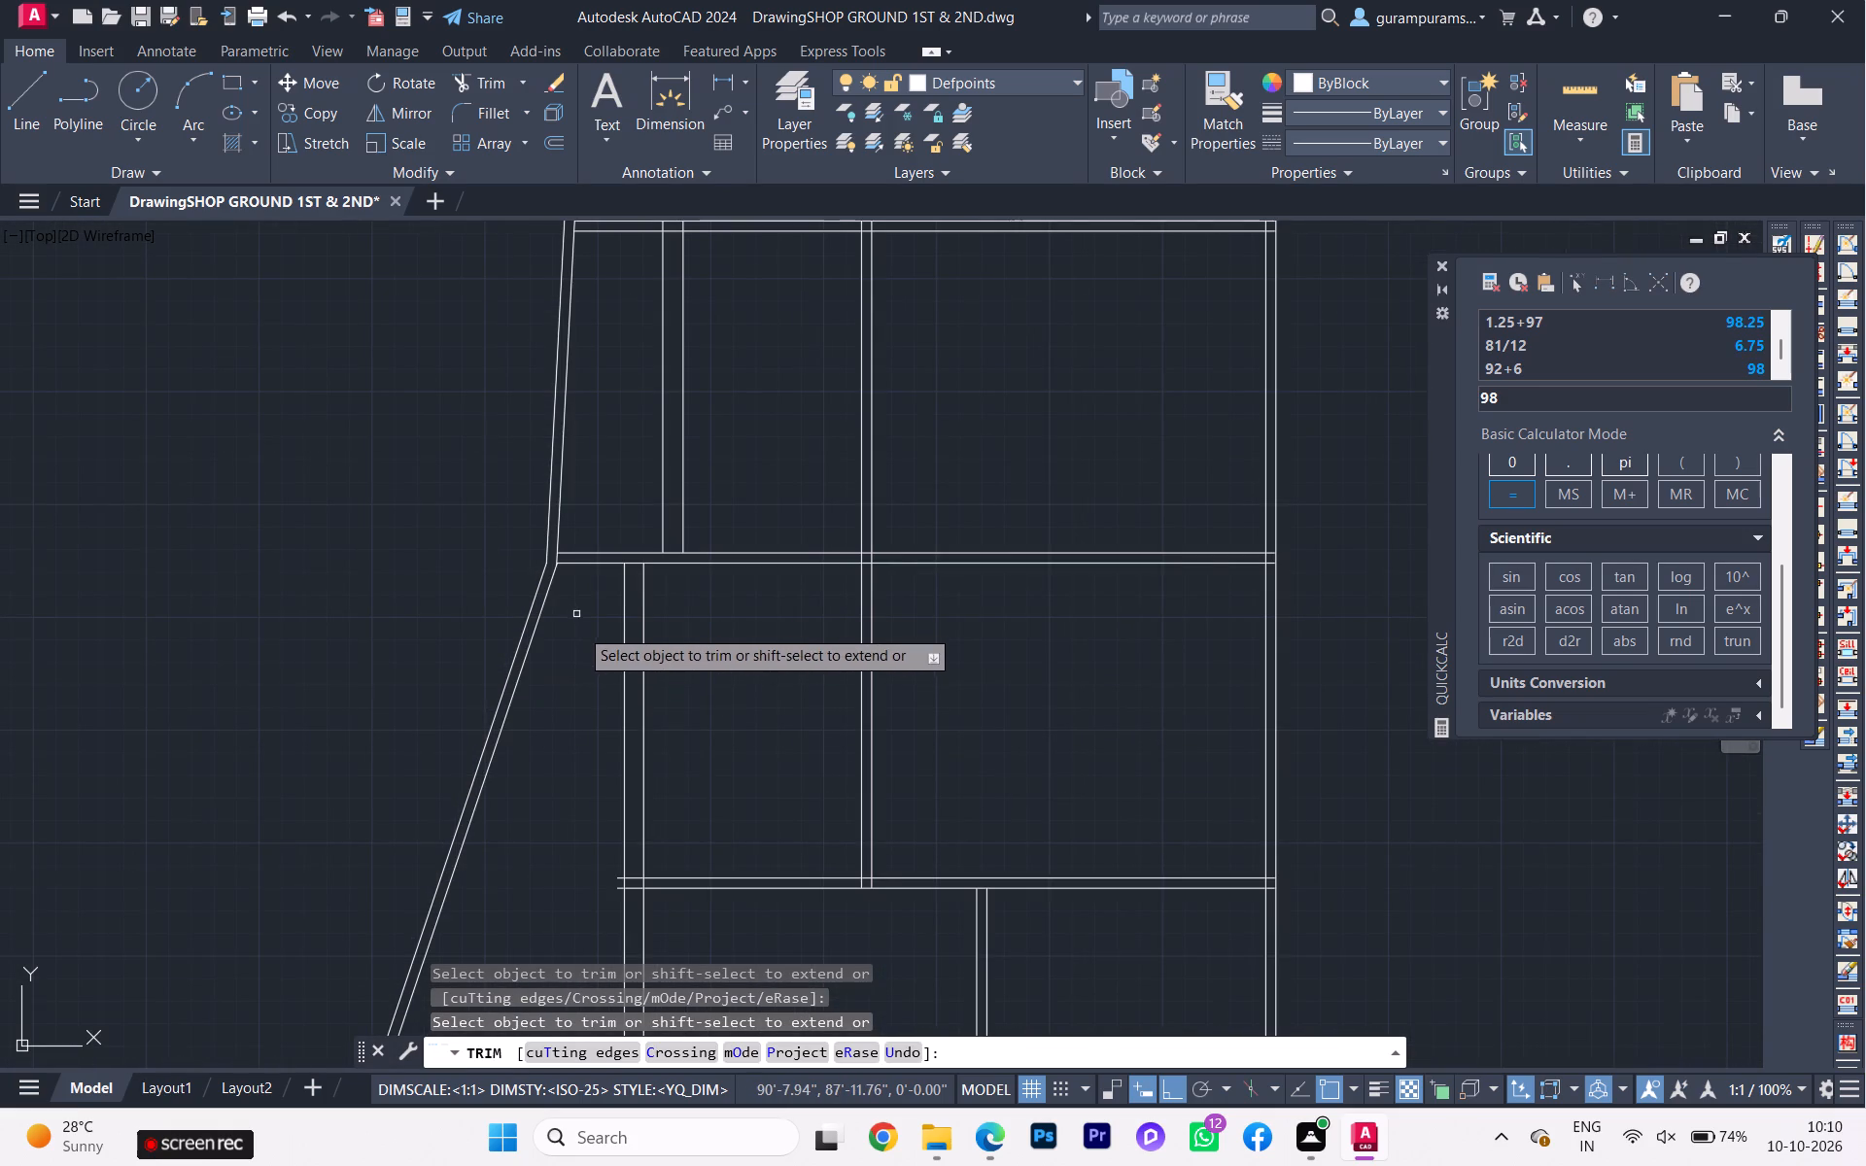
key("Escape")
scroll(588, 632, "down", 2)
middle_click_drag(588, 631, 537, 394)
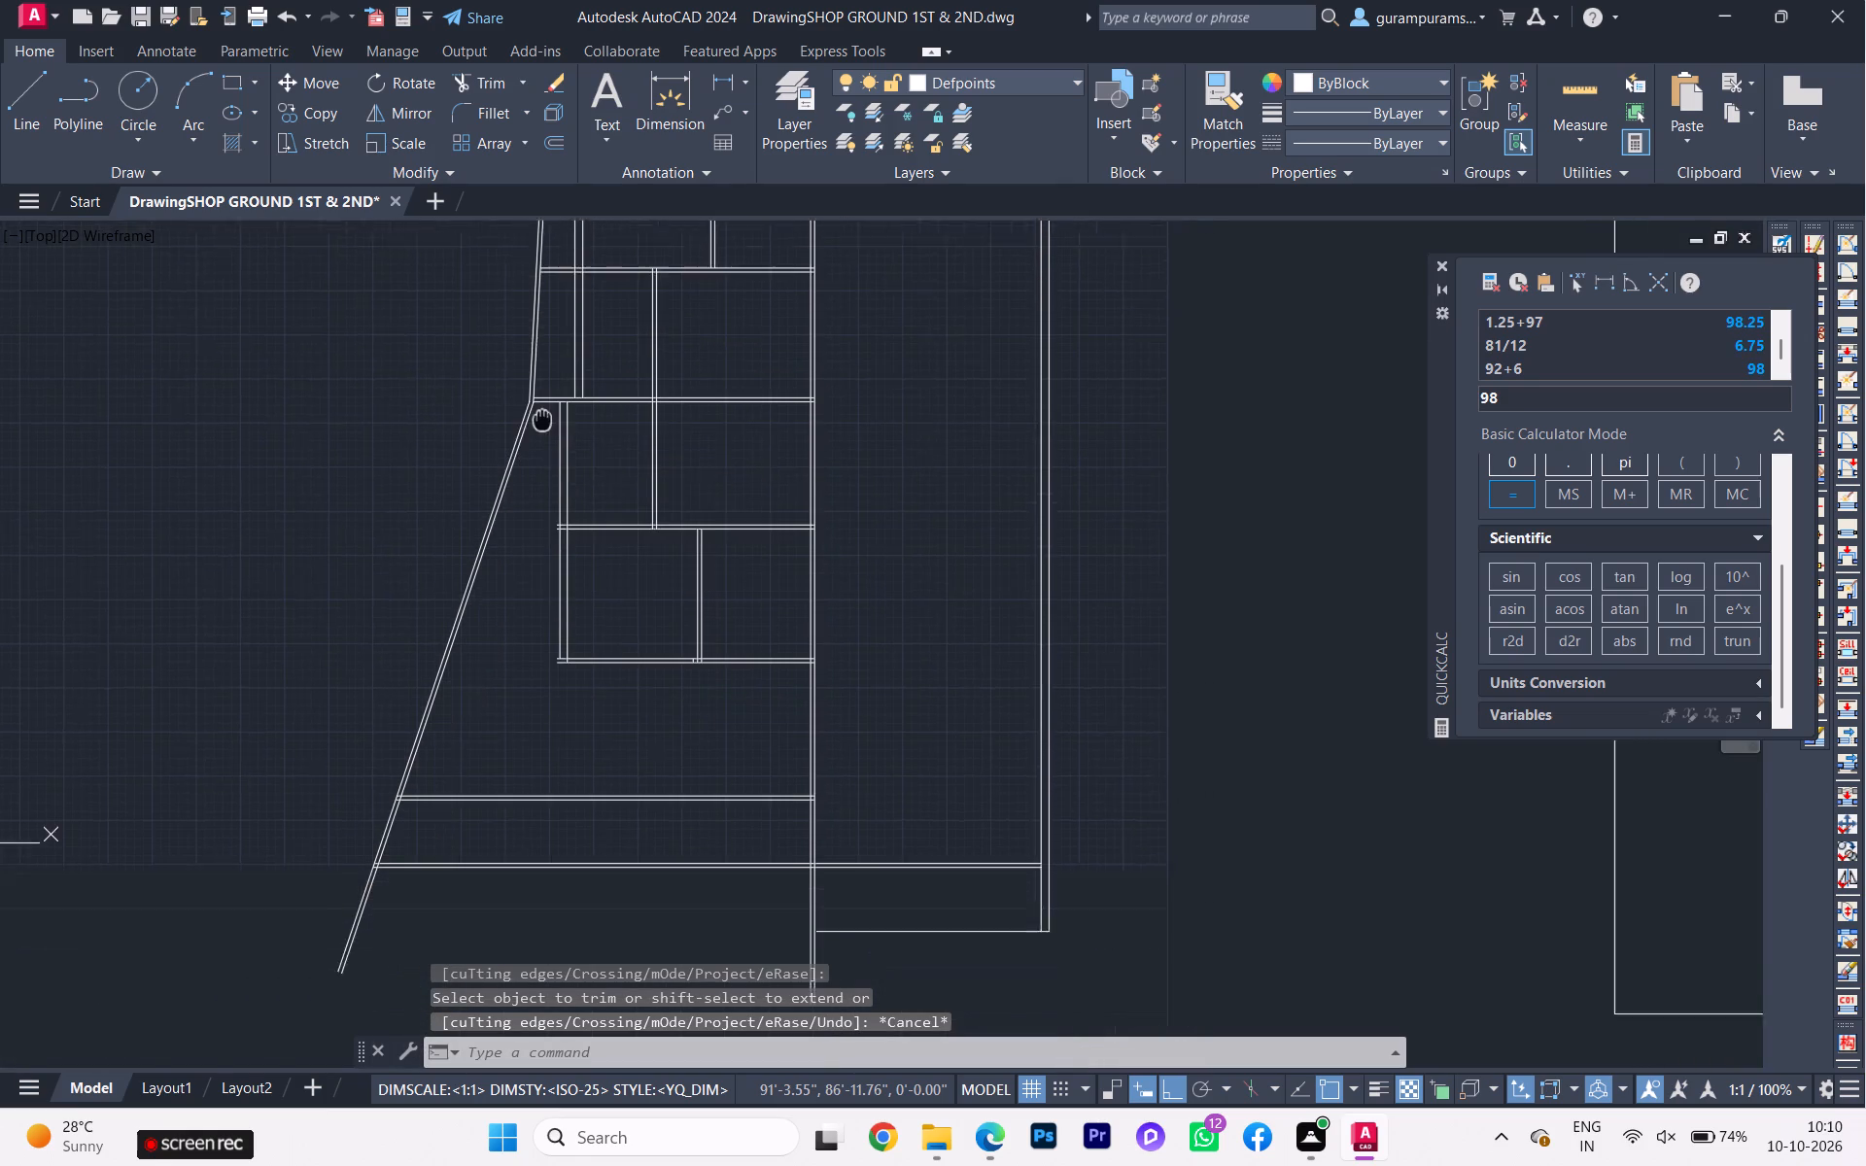
middle_click_drag(537, 394, 538, 379)
scroll(543, 435, "down", 2)
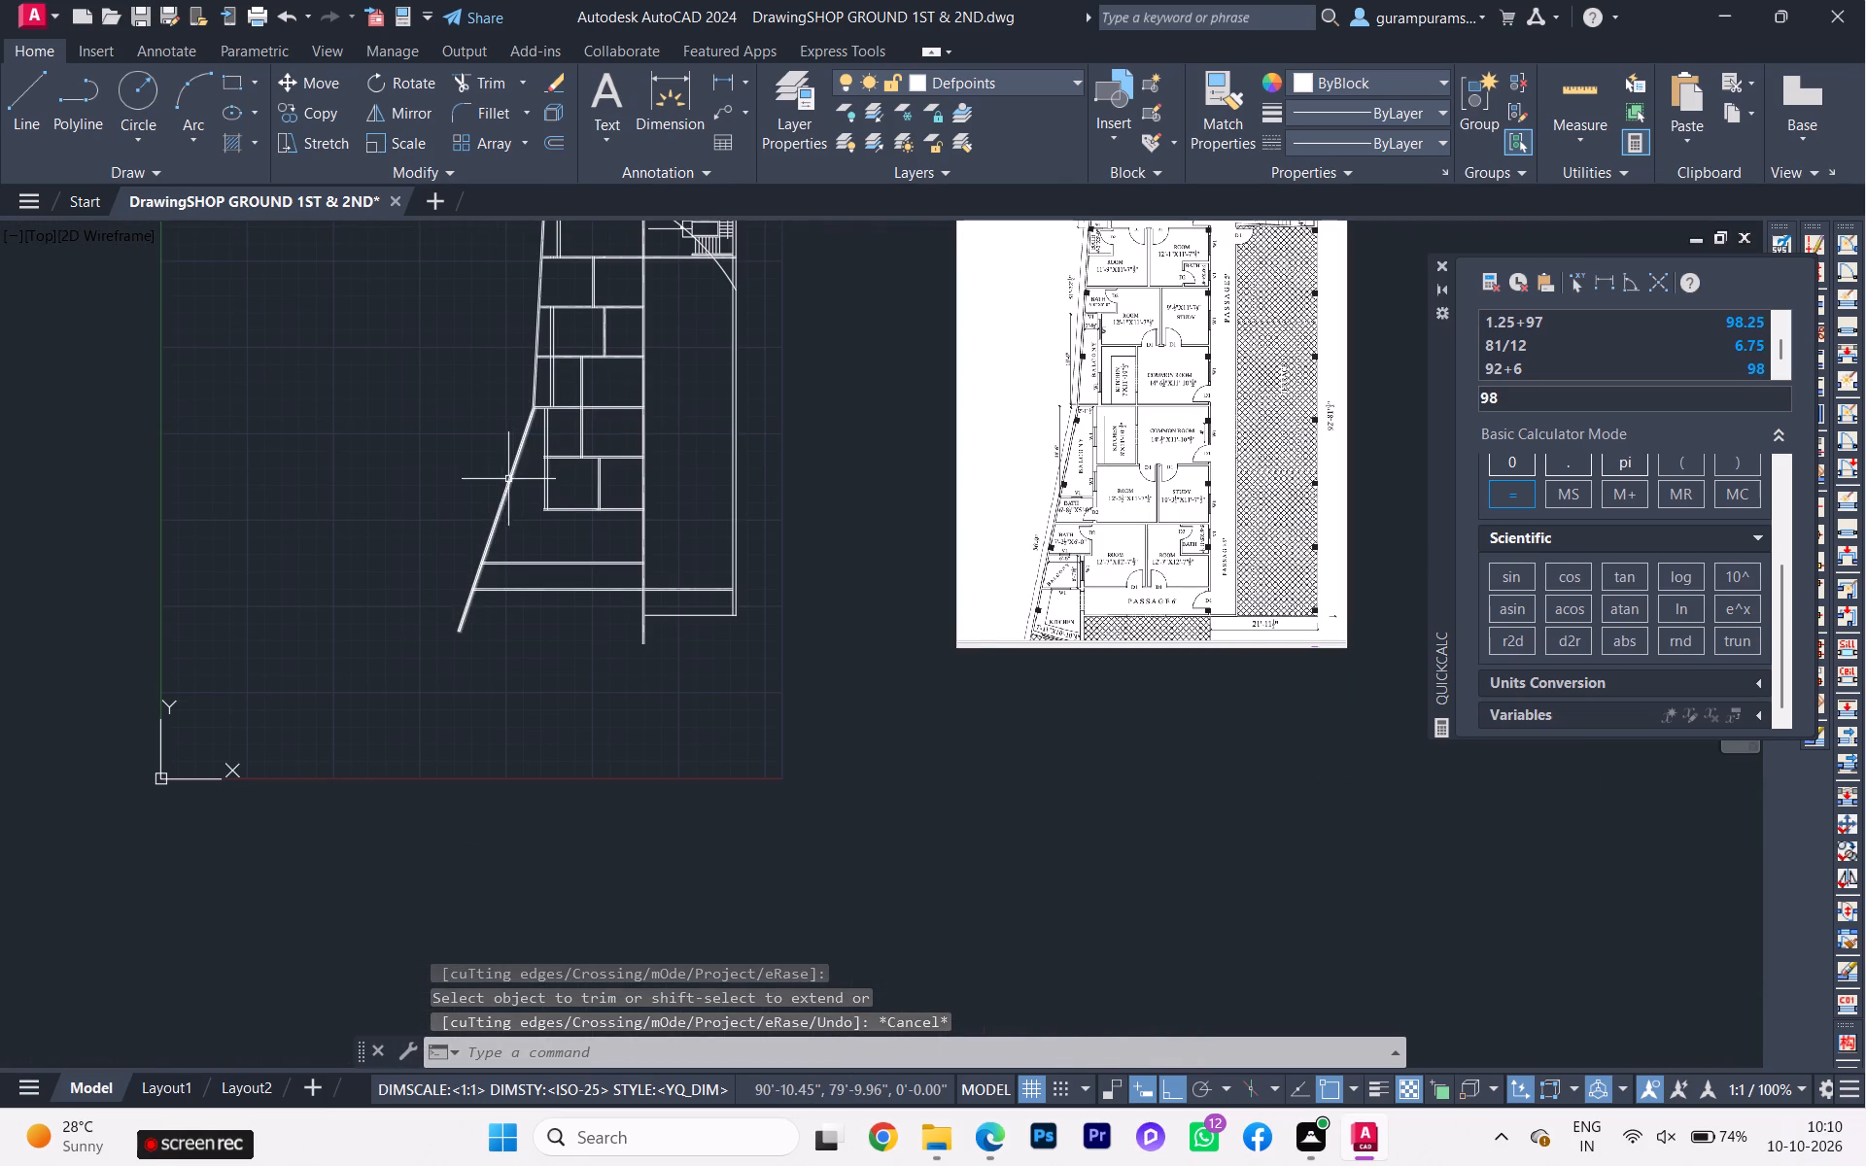
scroll(1056, 484, "up", 2)
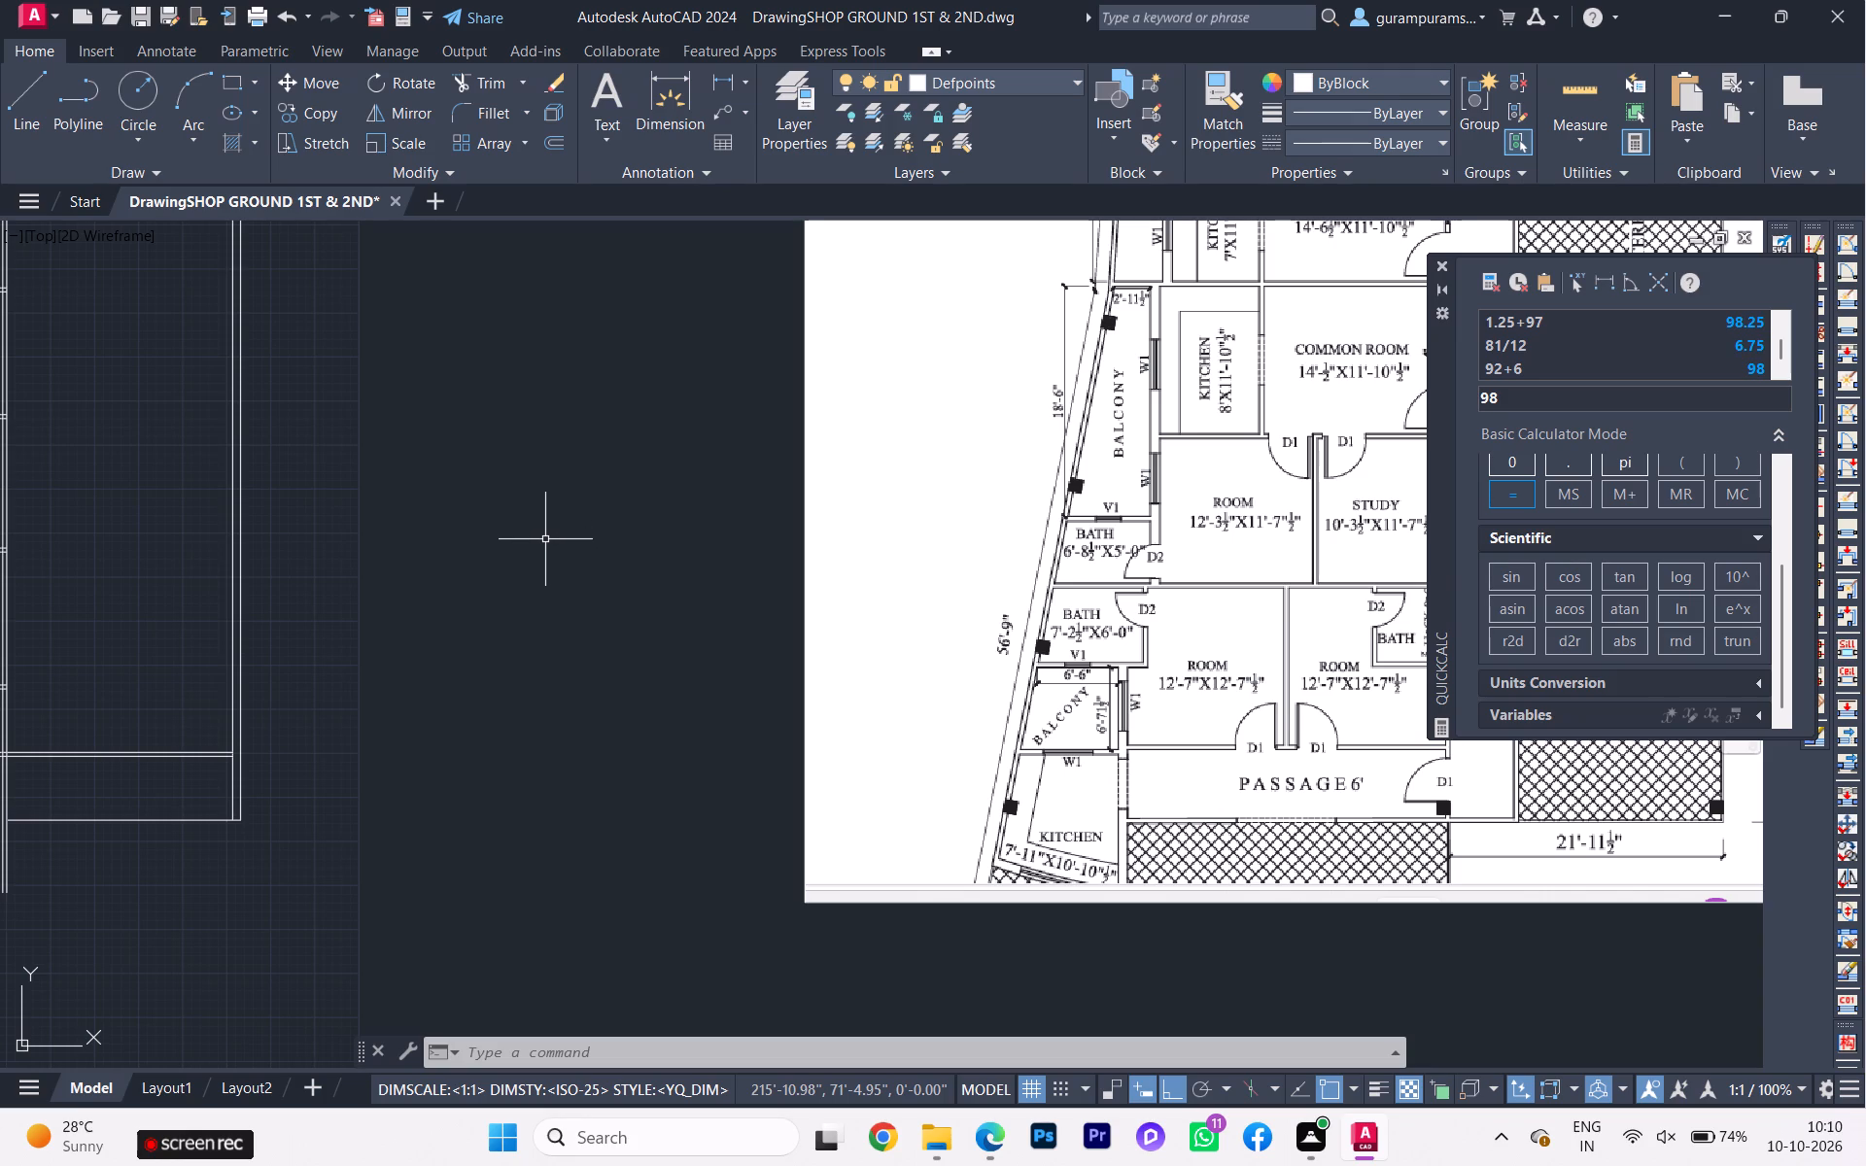
scroll(644, 623, "down", 1)
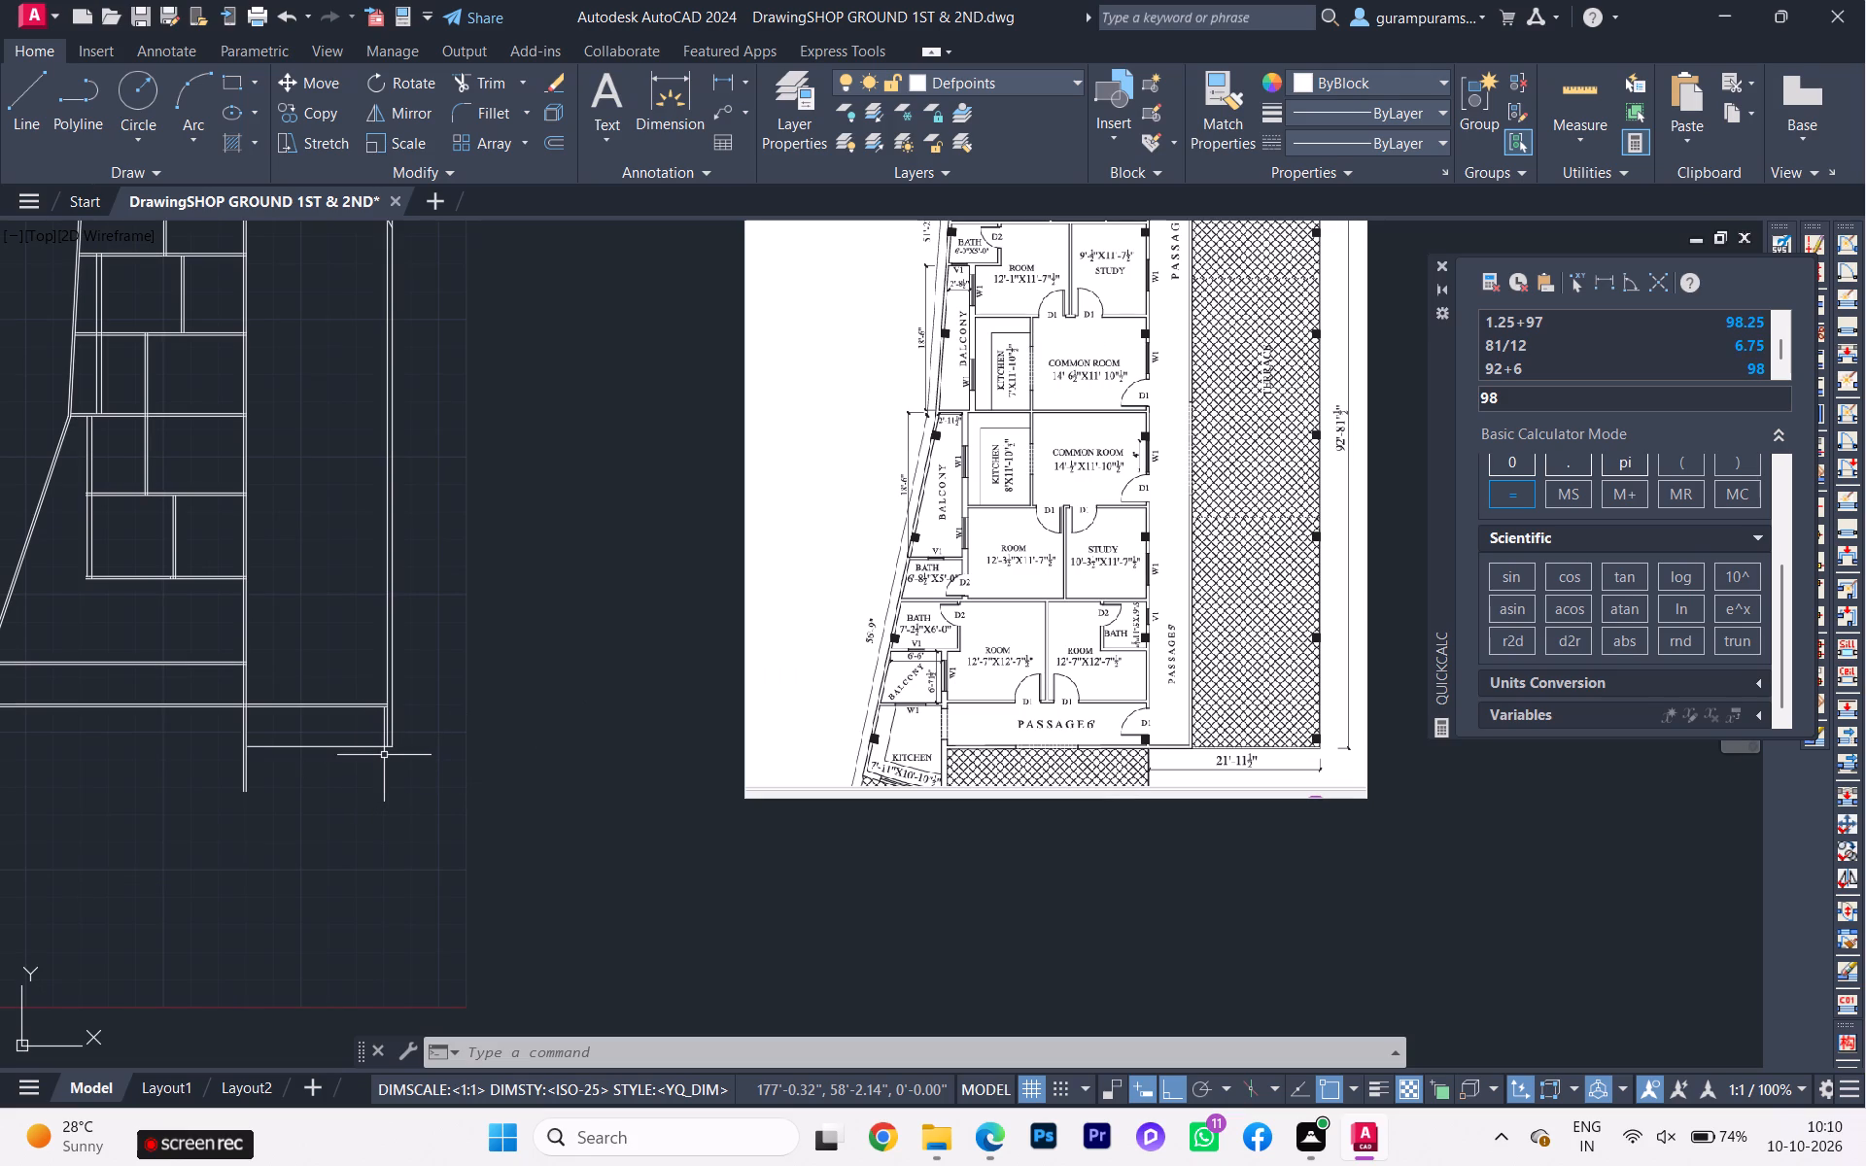
Trim away the southernmost horizontal line between the corridor wall and the outer east wall.
type("tr")
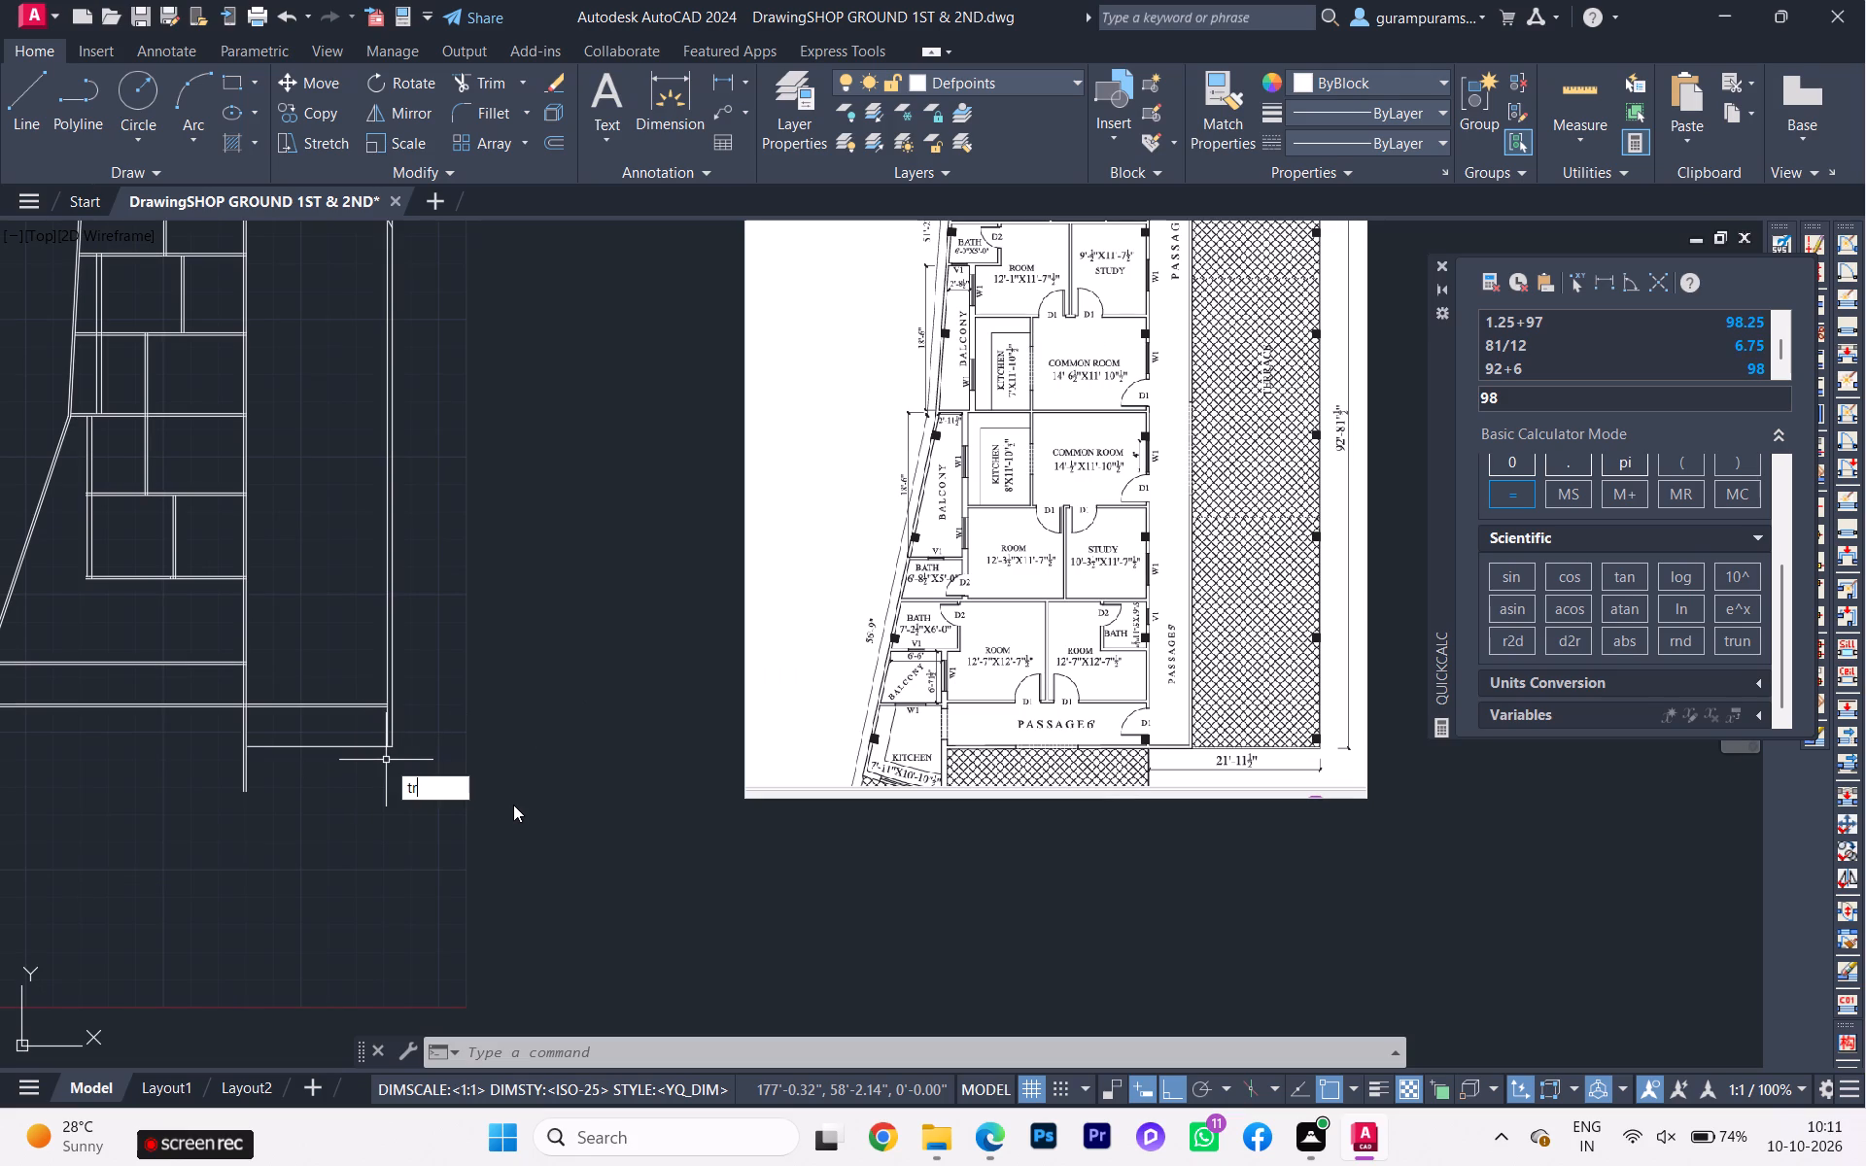
left_click(513, 805)
left_click(358, 747)
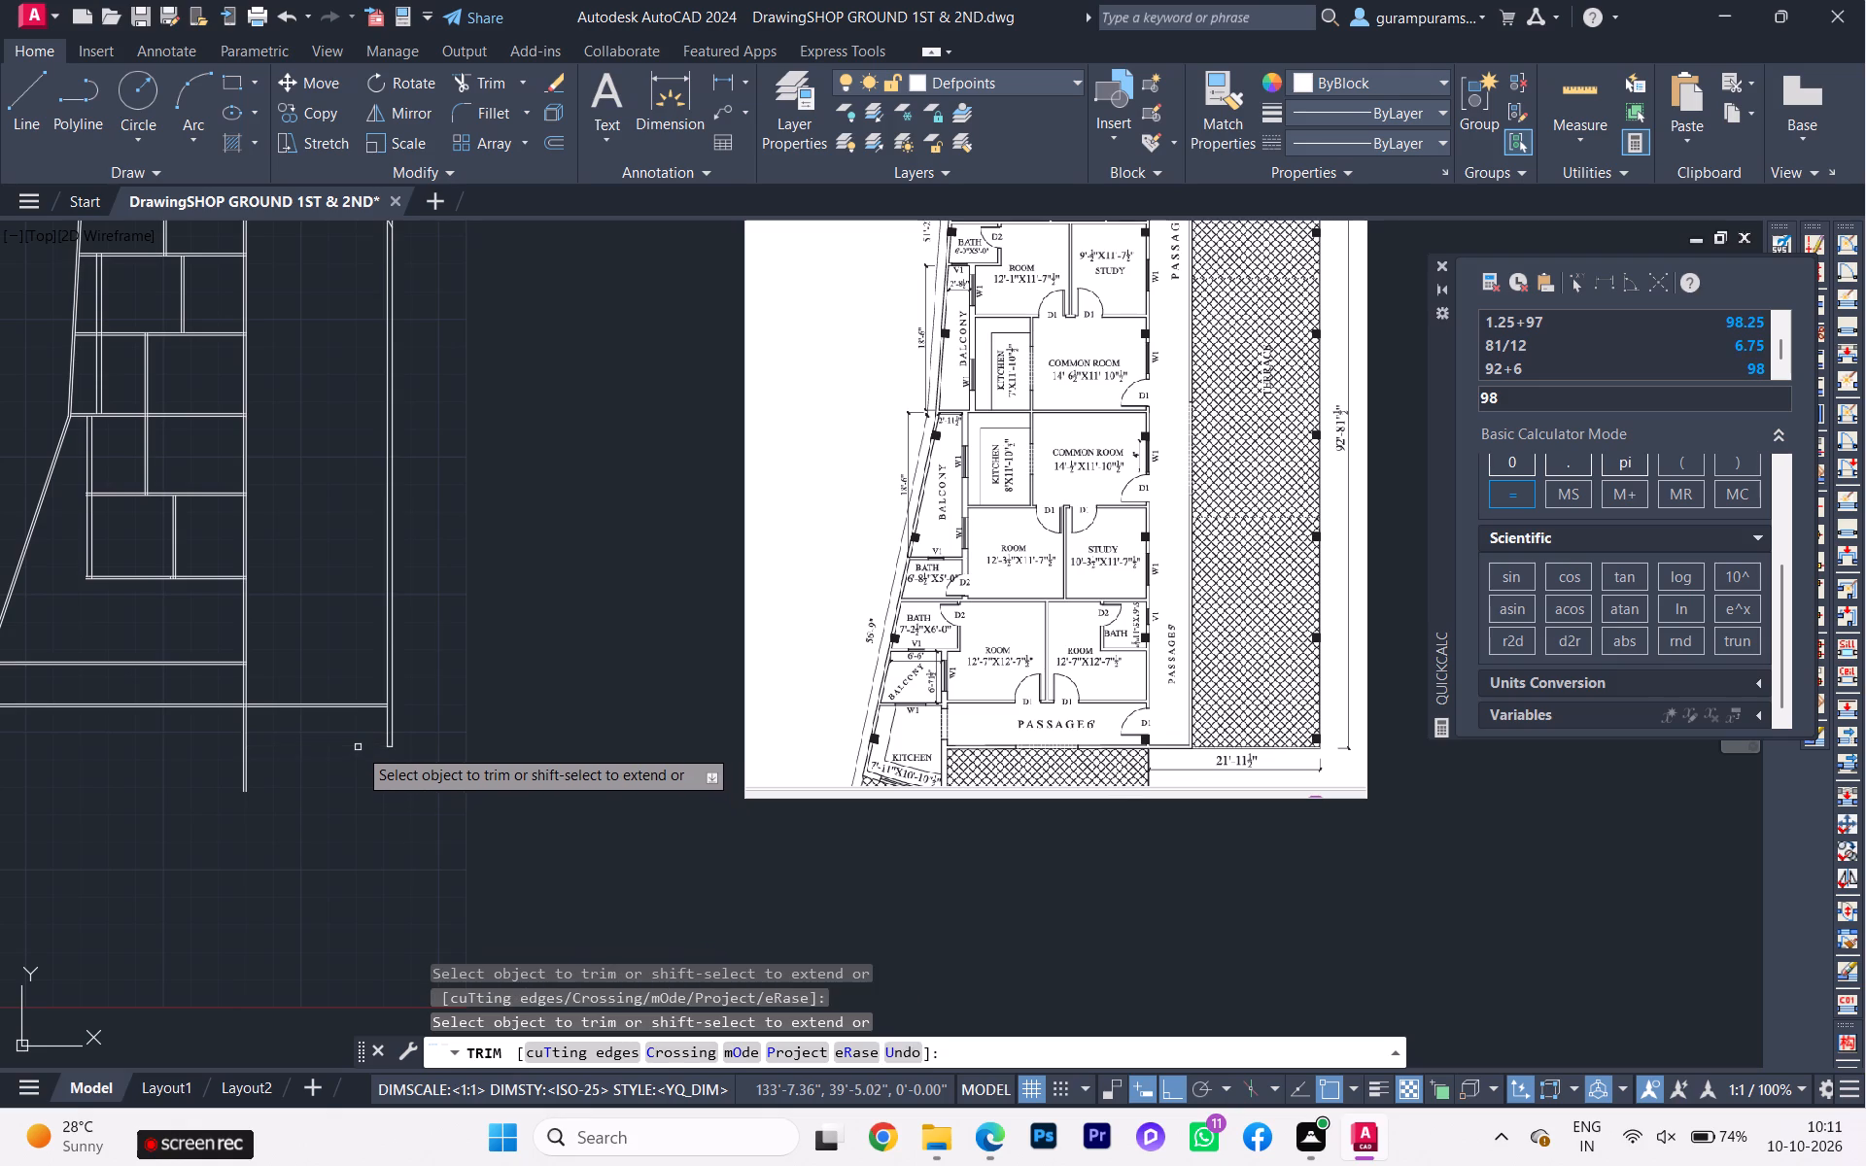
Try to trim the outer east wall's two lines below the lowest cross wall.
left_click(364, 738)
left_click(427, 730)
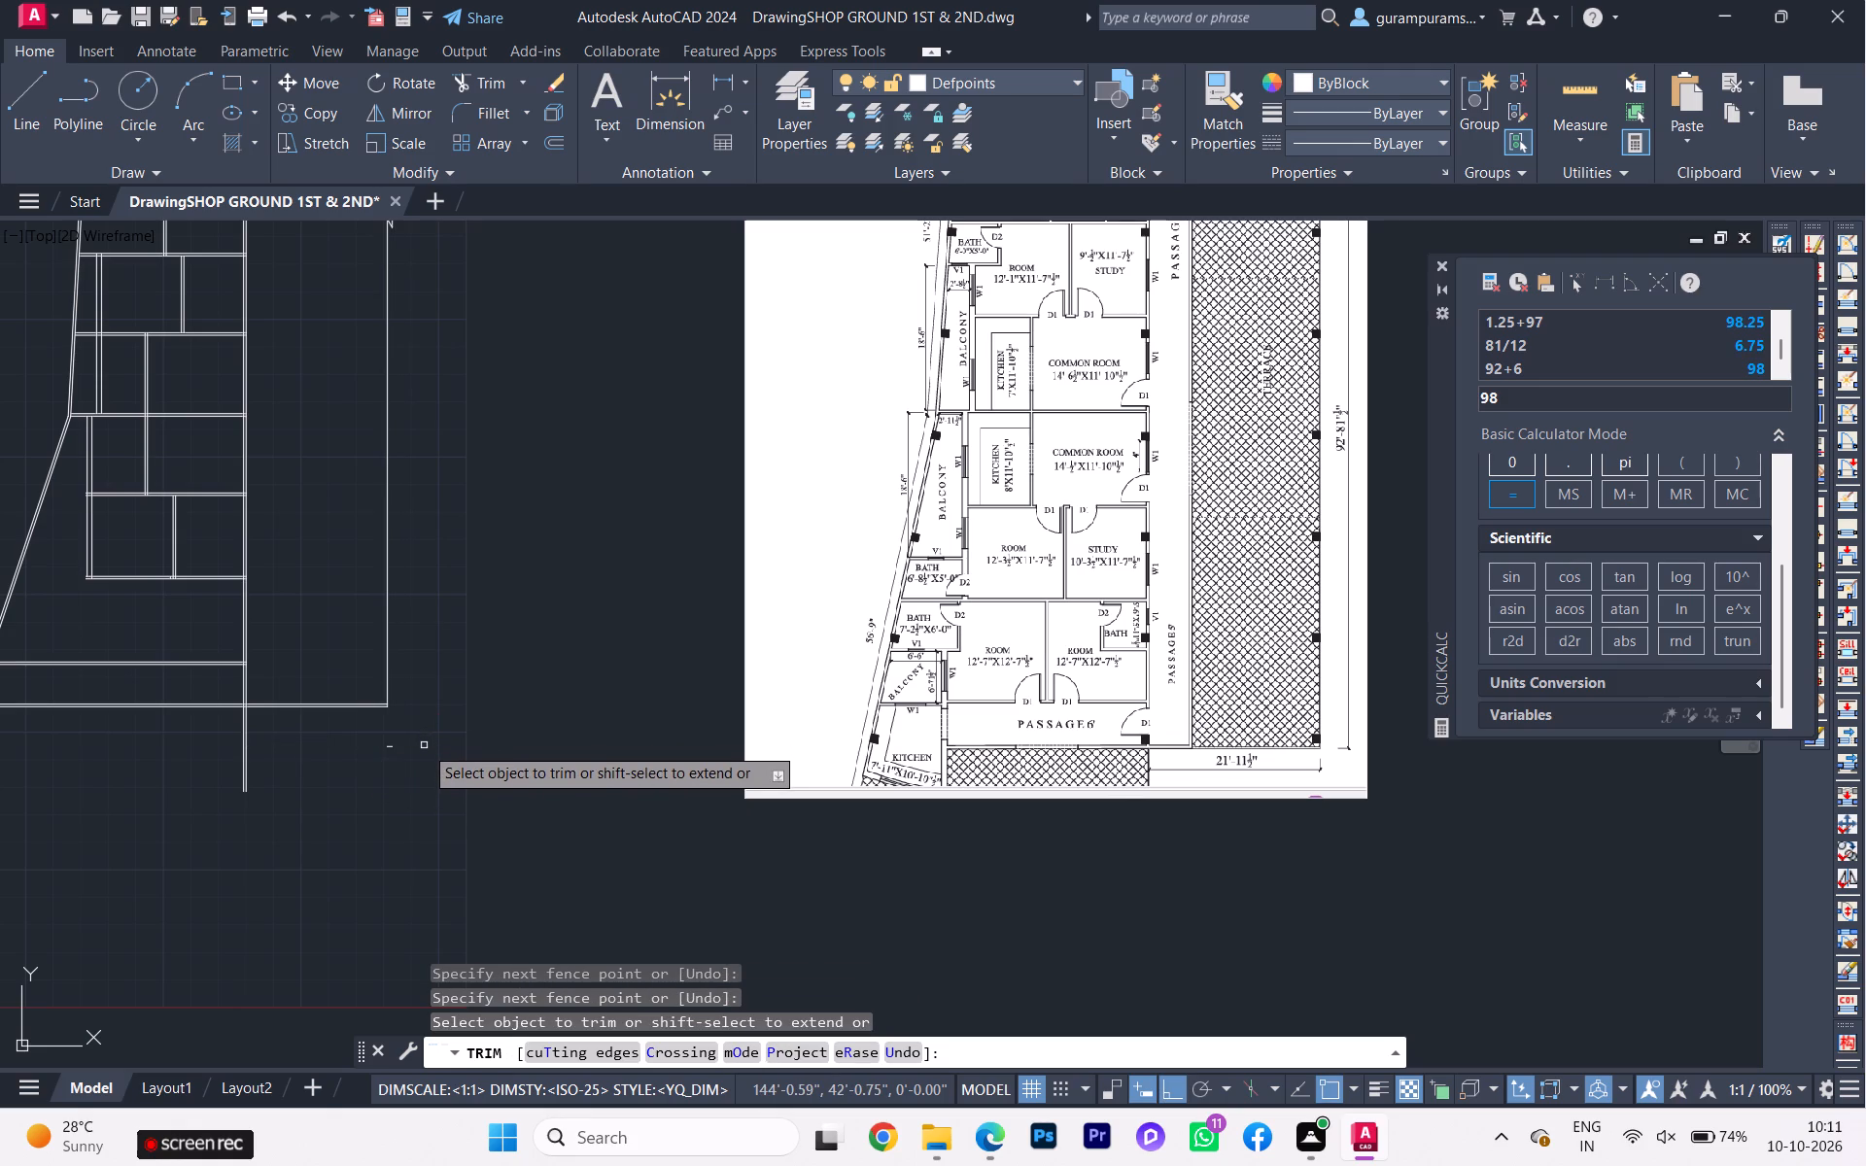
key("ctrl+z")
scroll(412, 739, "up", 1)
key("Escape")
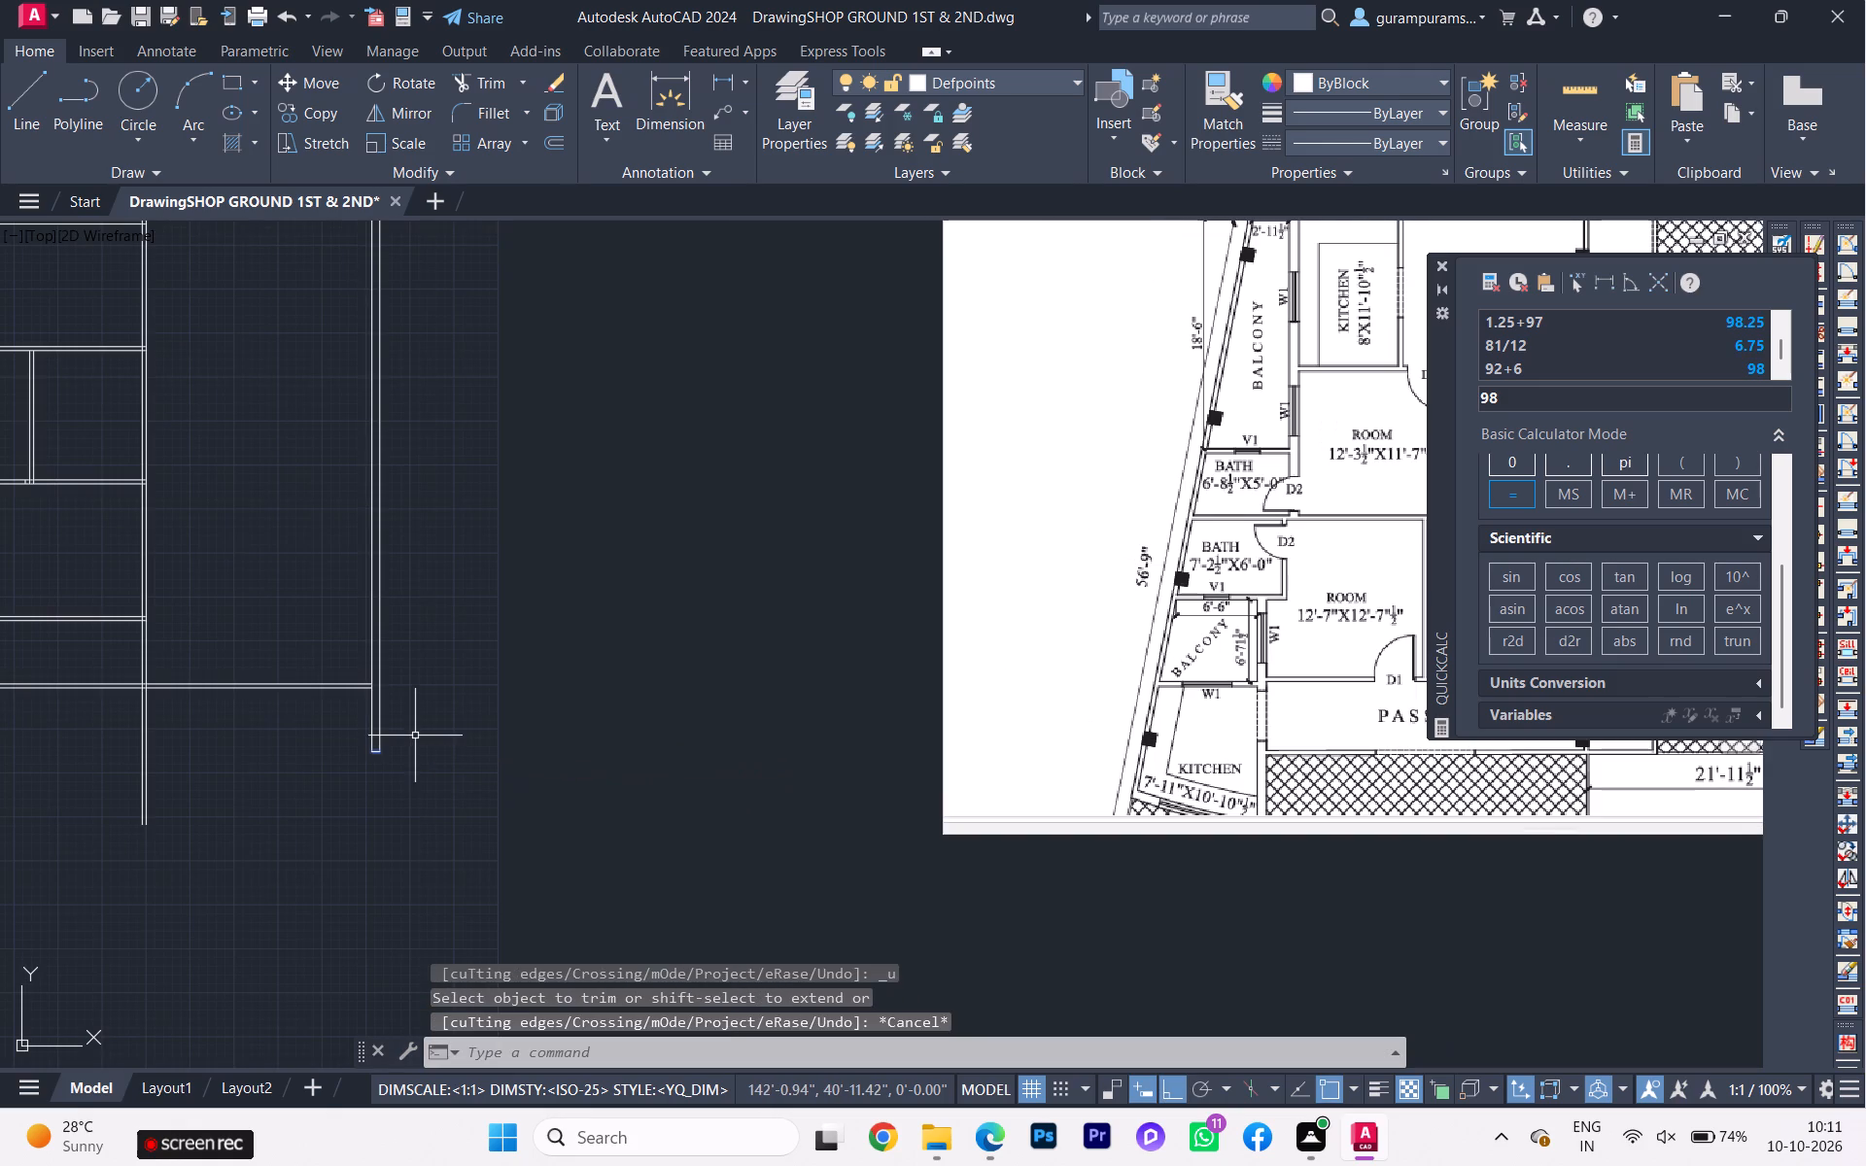
Extend both lines of the lowest cross wall to the outer face line of the outer east wall.
key("e")
key("x")
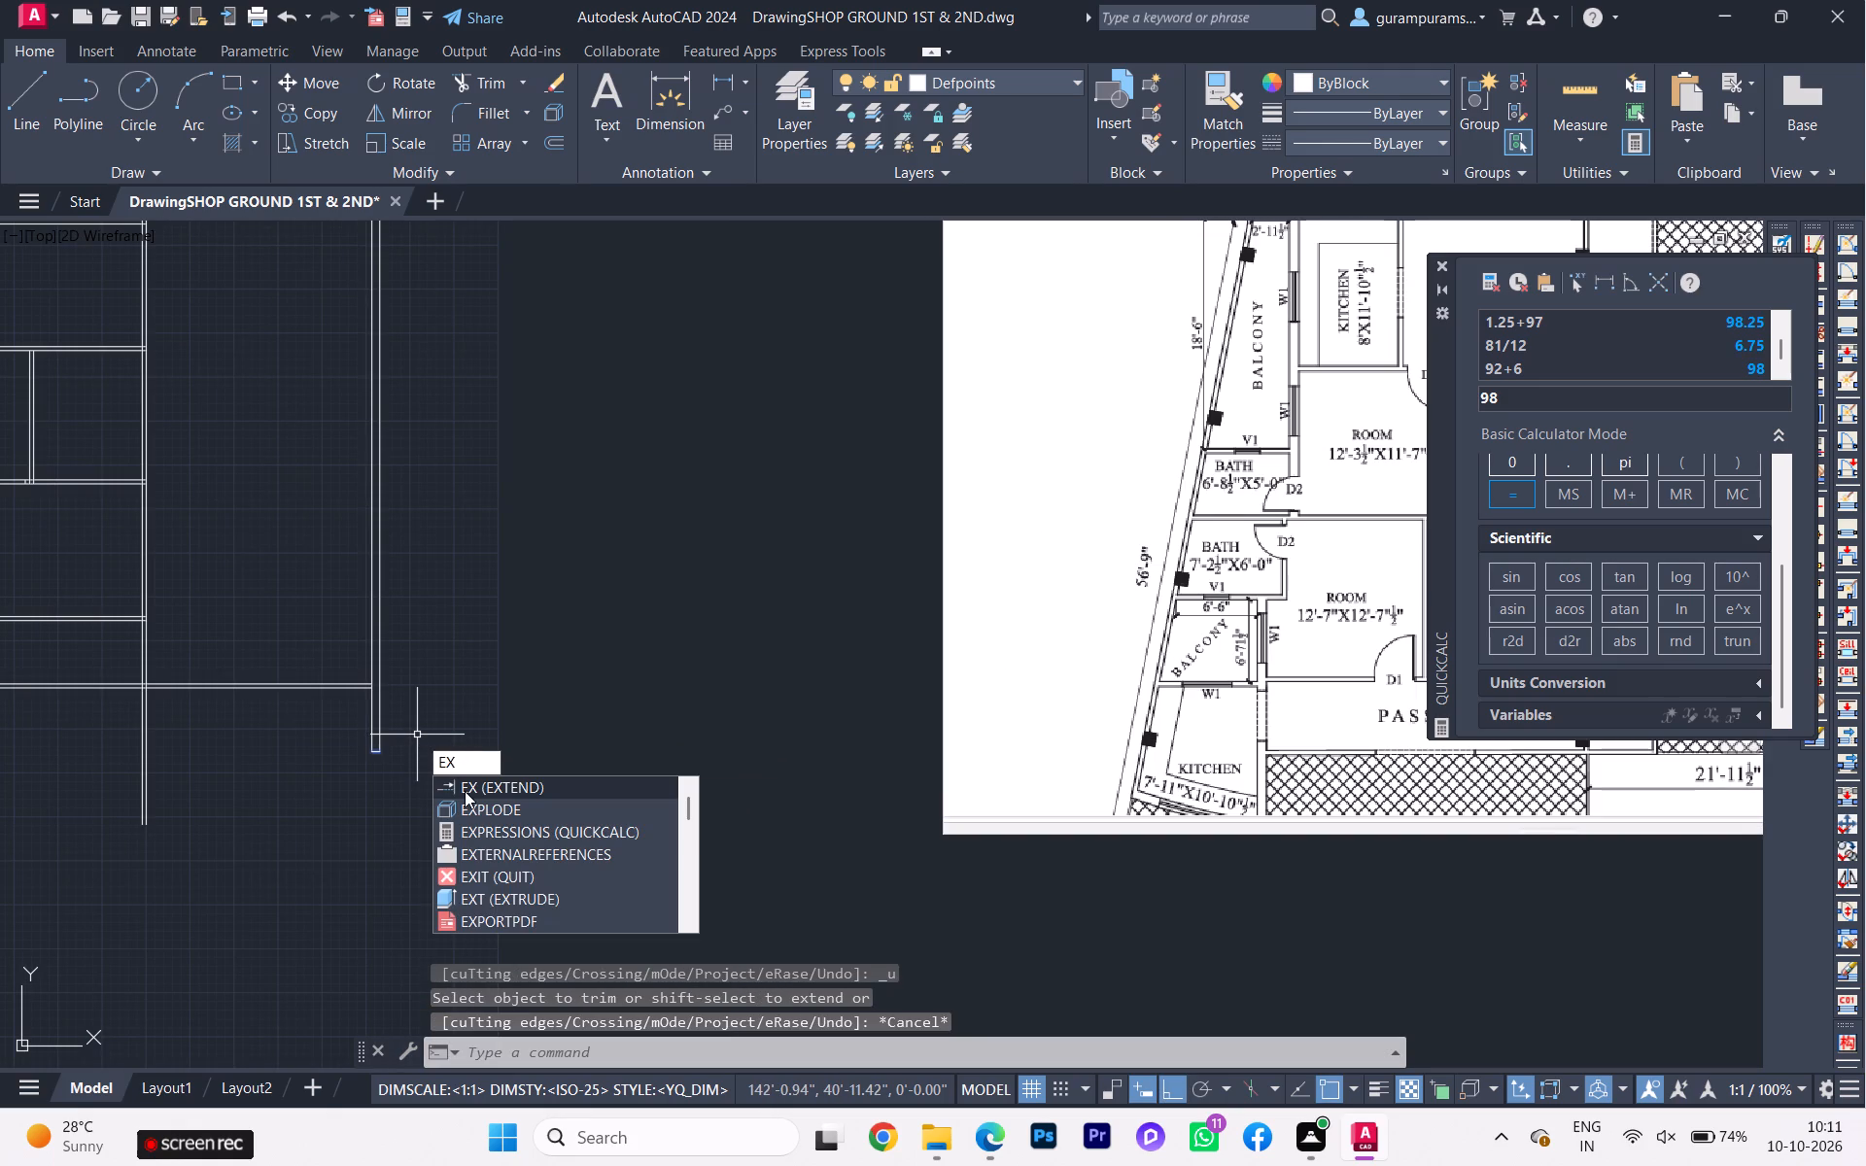
left_click(465, 791)
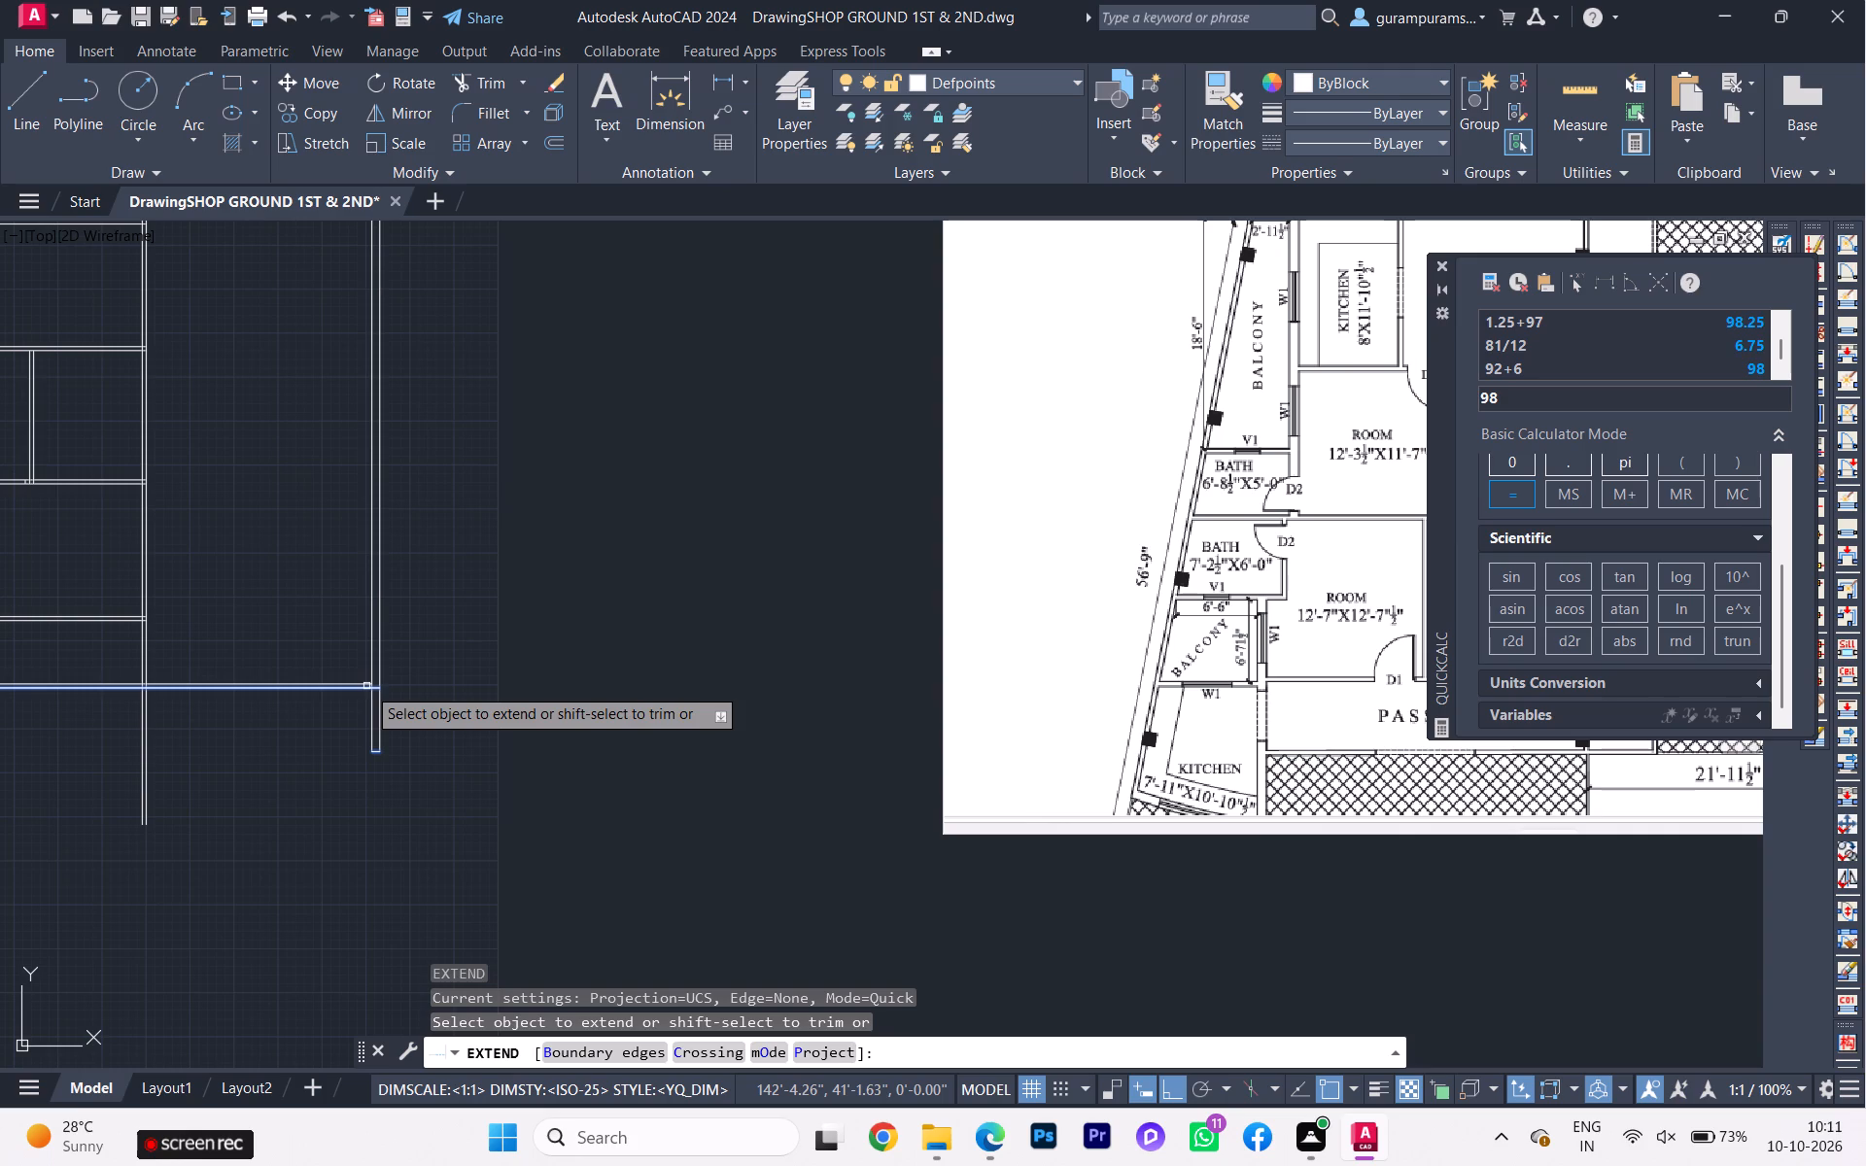
left_click(351, 684)
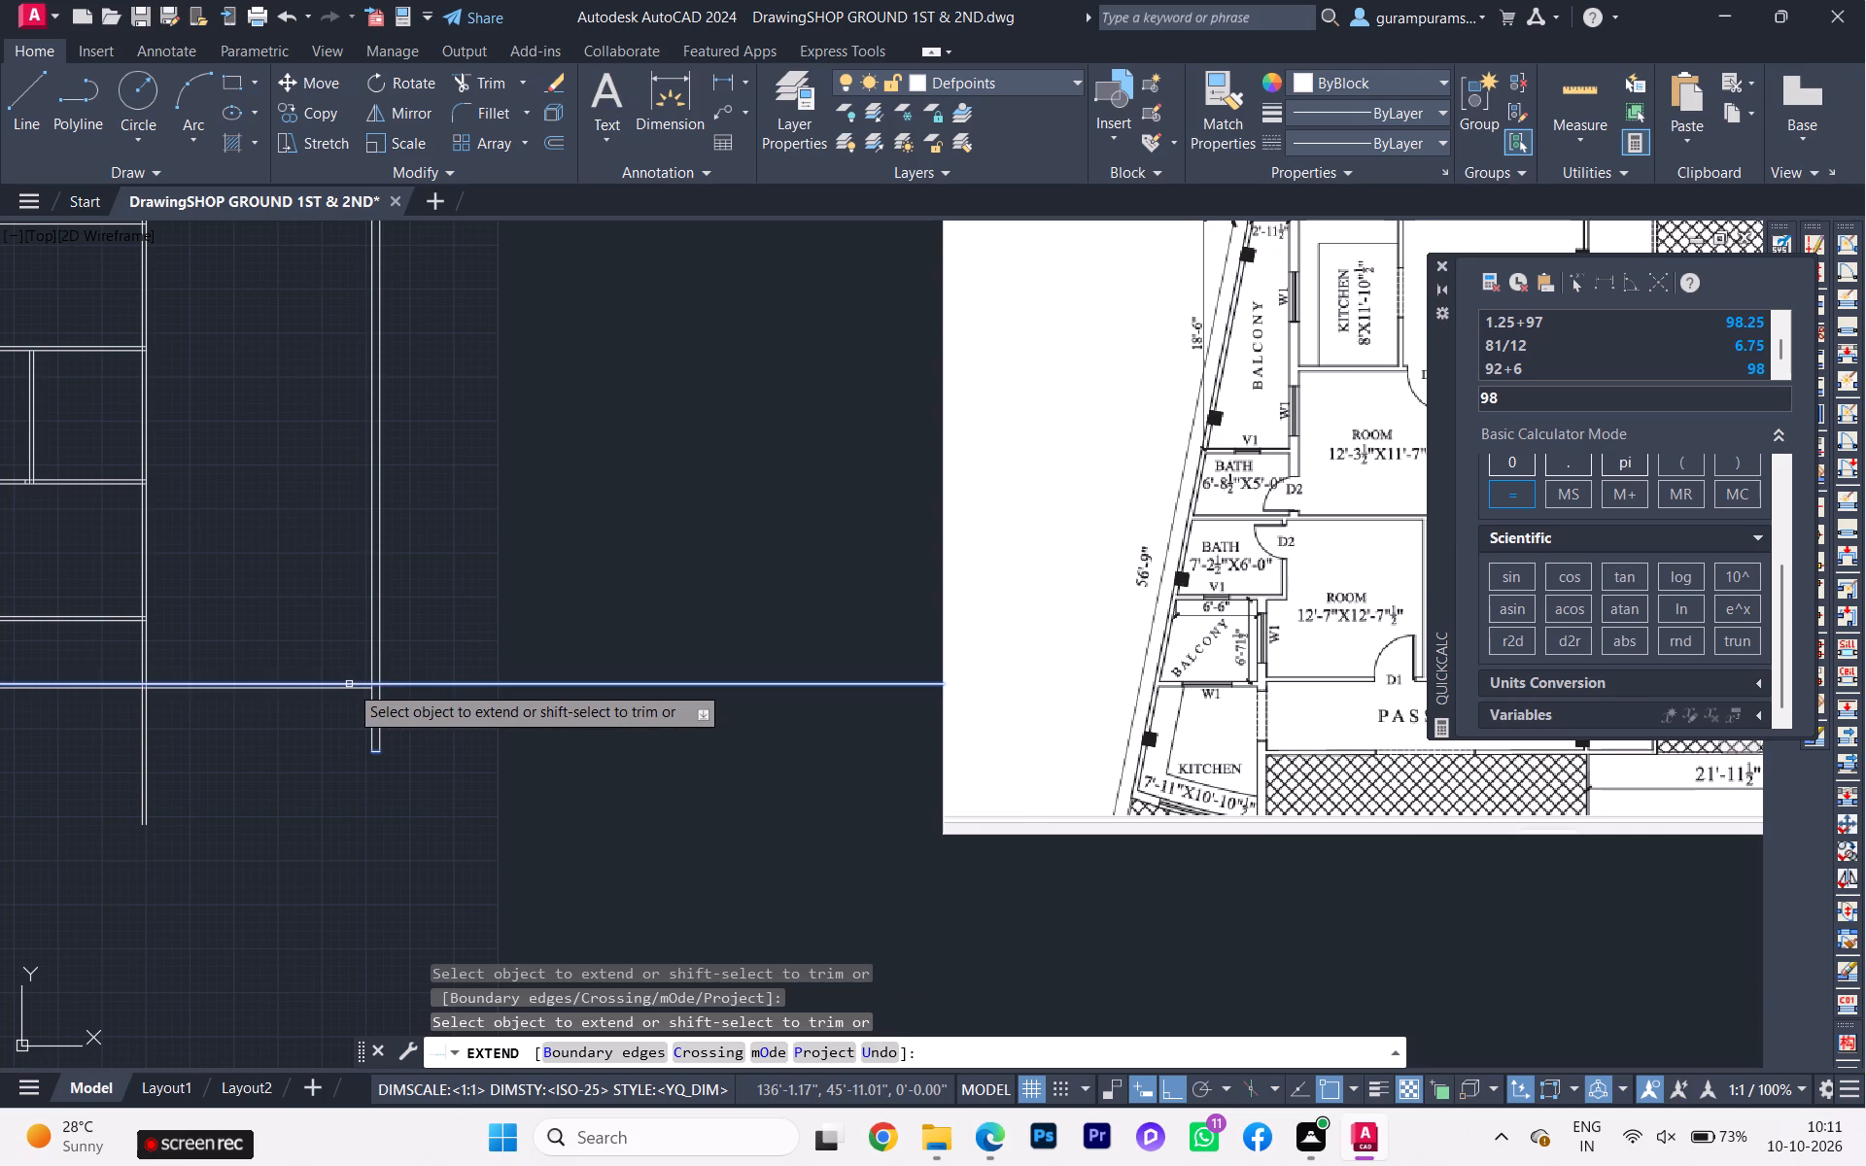
scroll(352, 702, "up", 1)
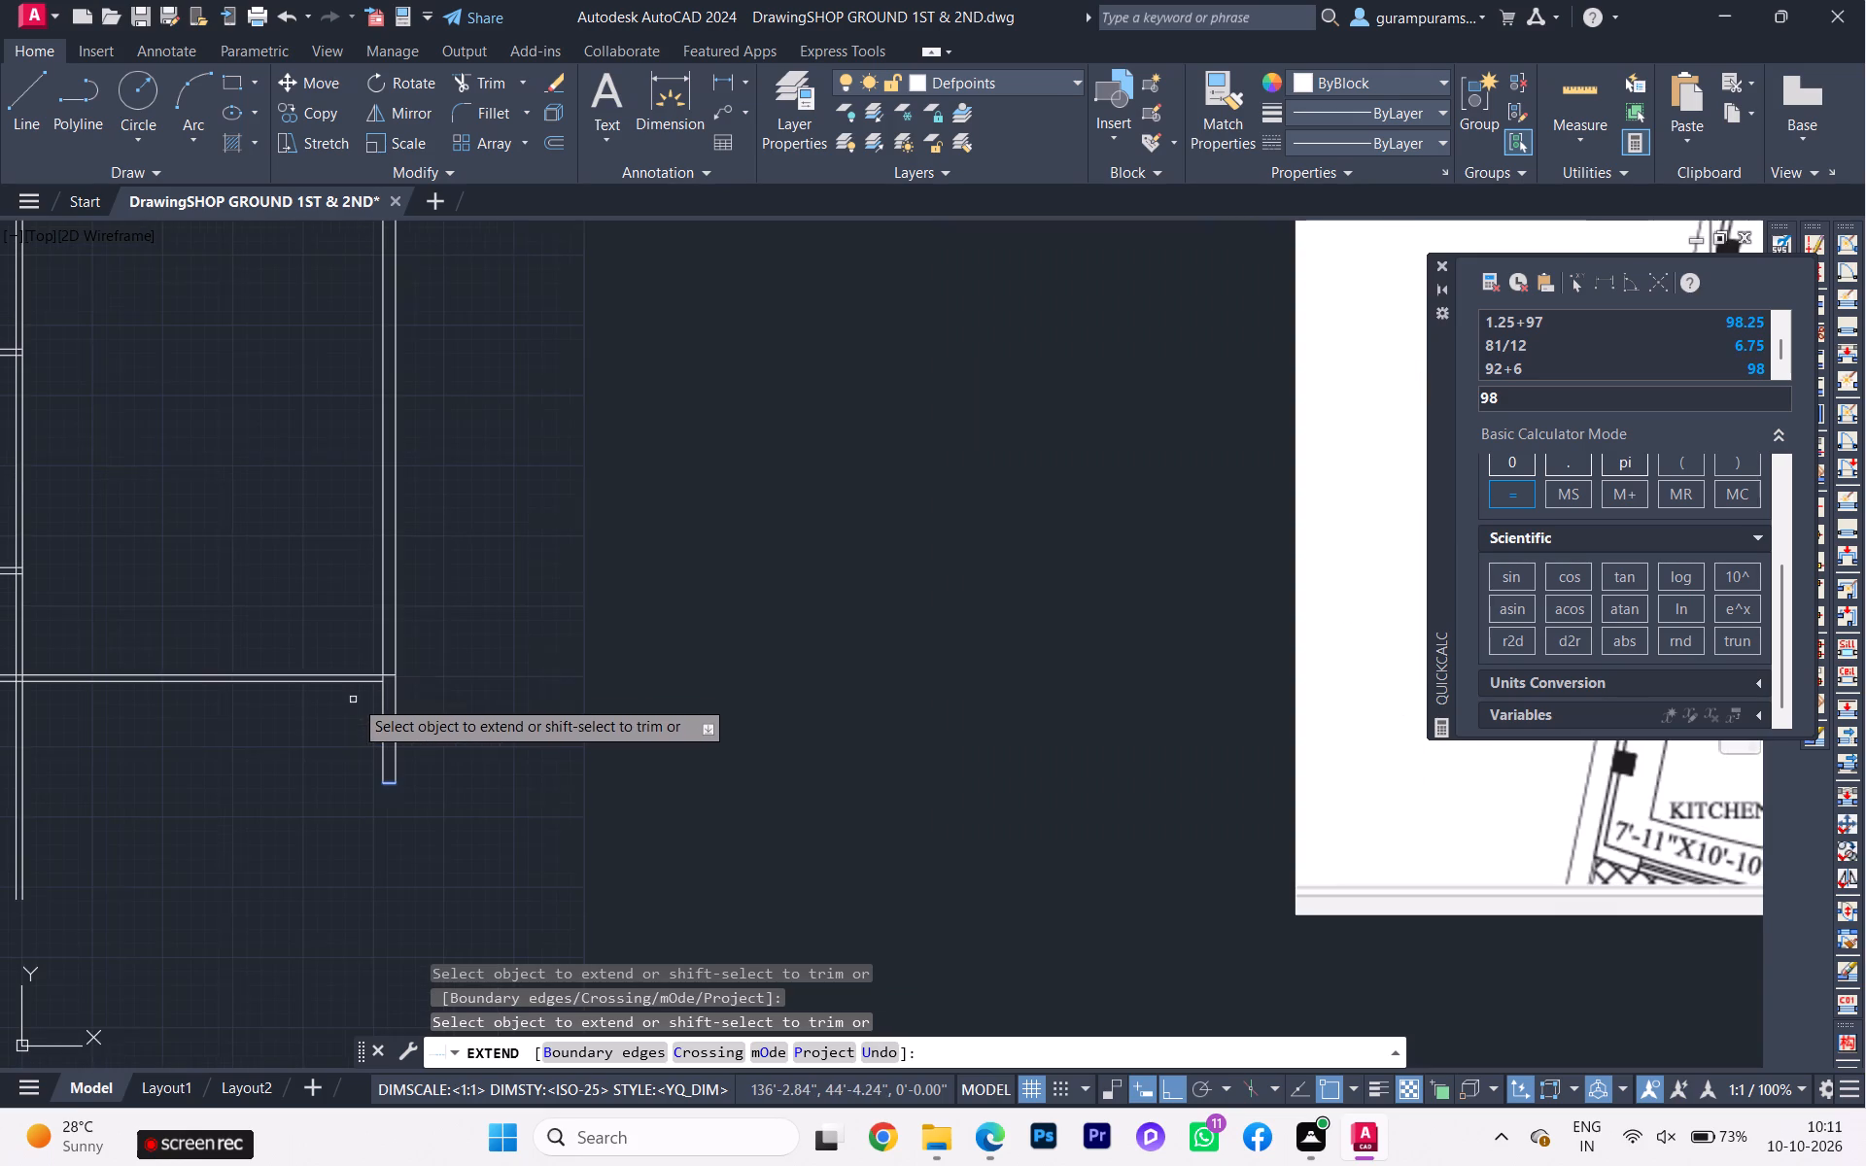
left_click(360, 679)
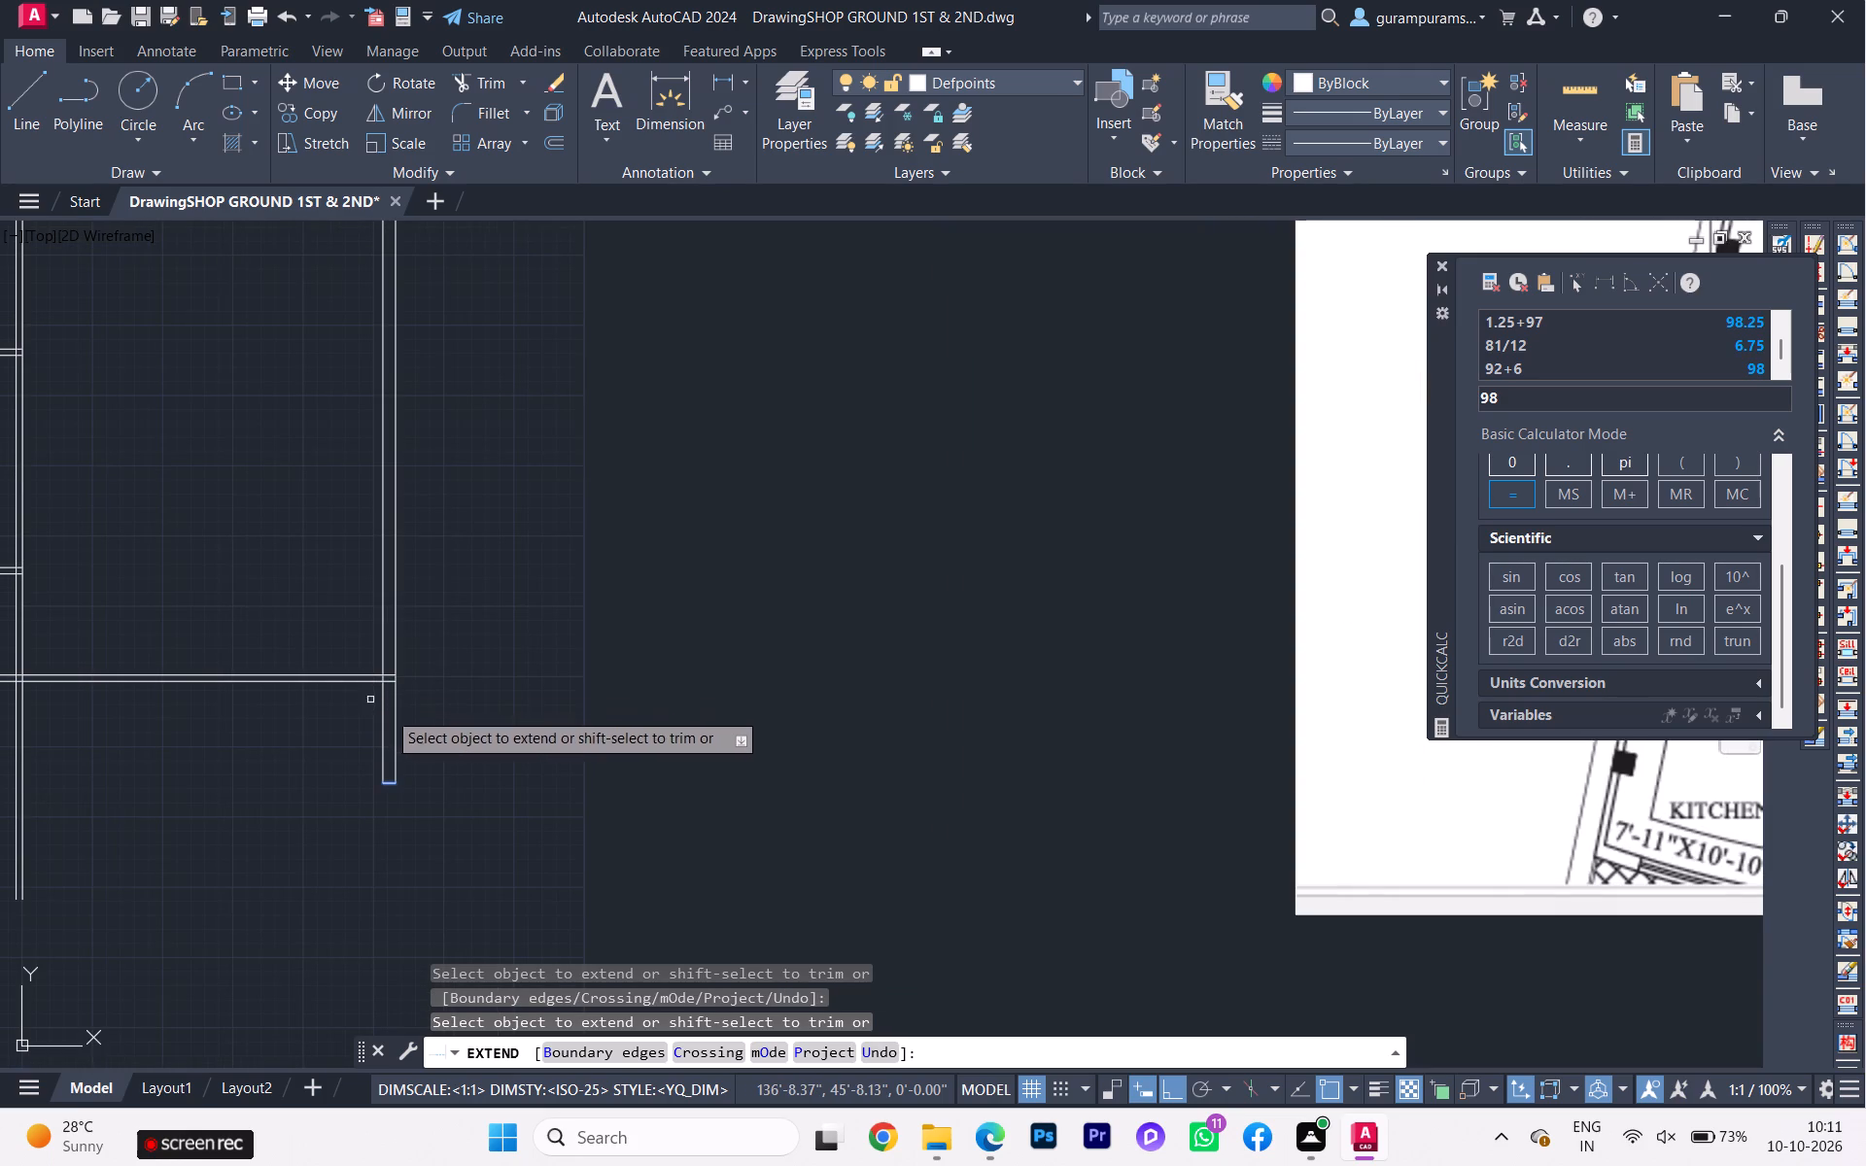
key("Escape")
Trim the outer east wall's lines below the lowest cross wall and clear the short leftover end line.
scroll(465, 733, "down", 2)
key("t")
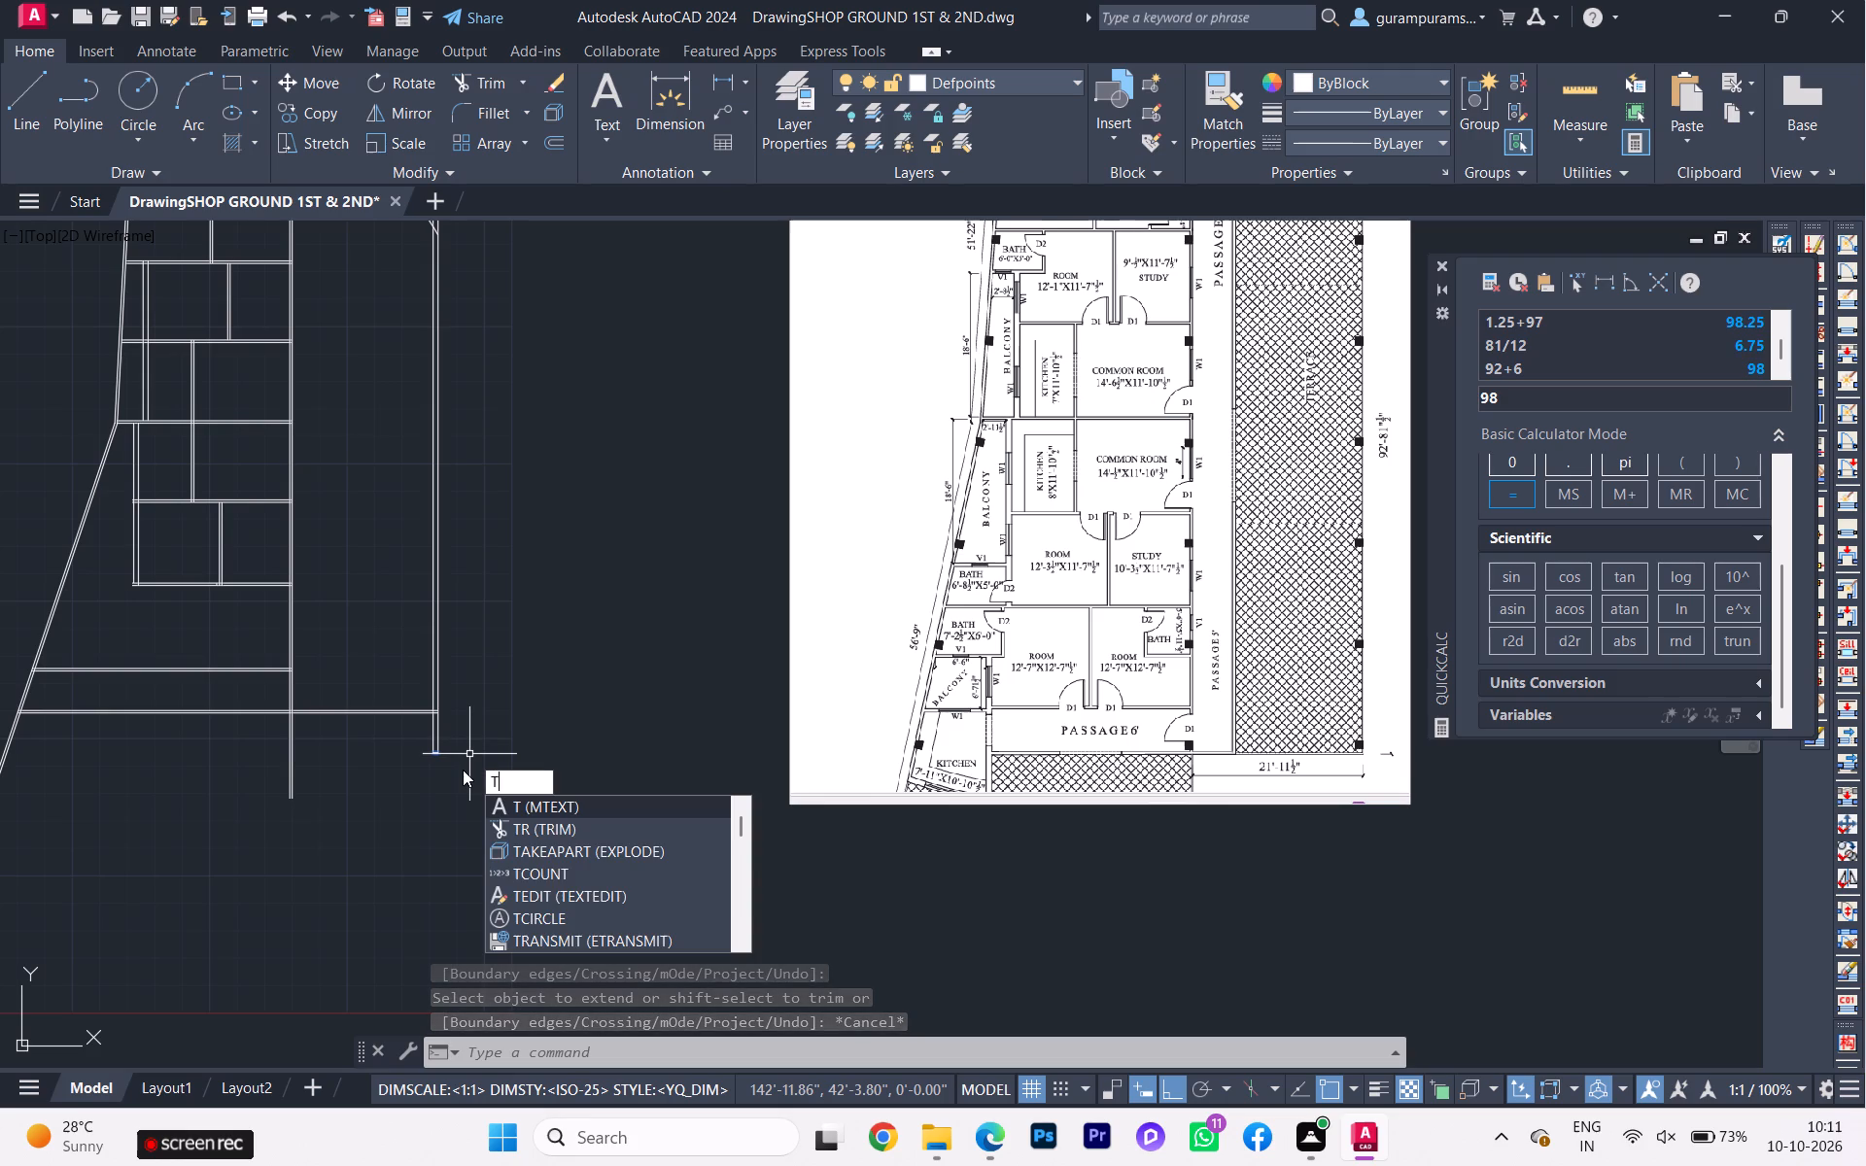
left_click(553, 820)
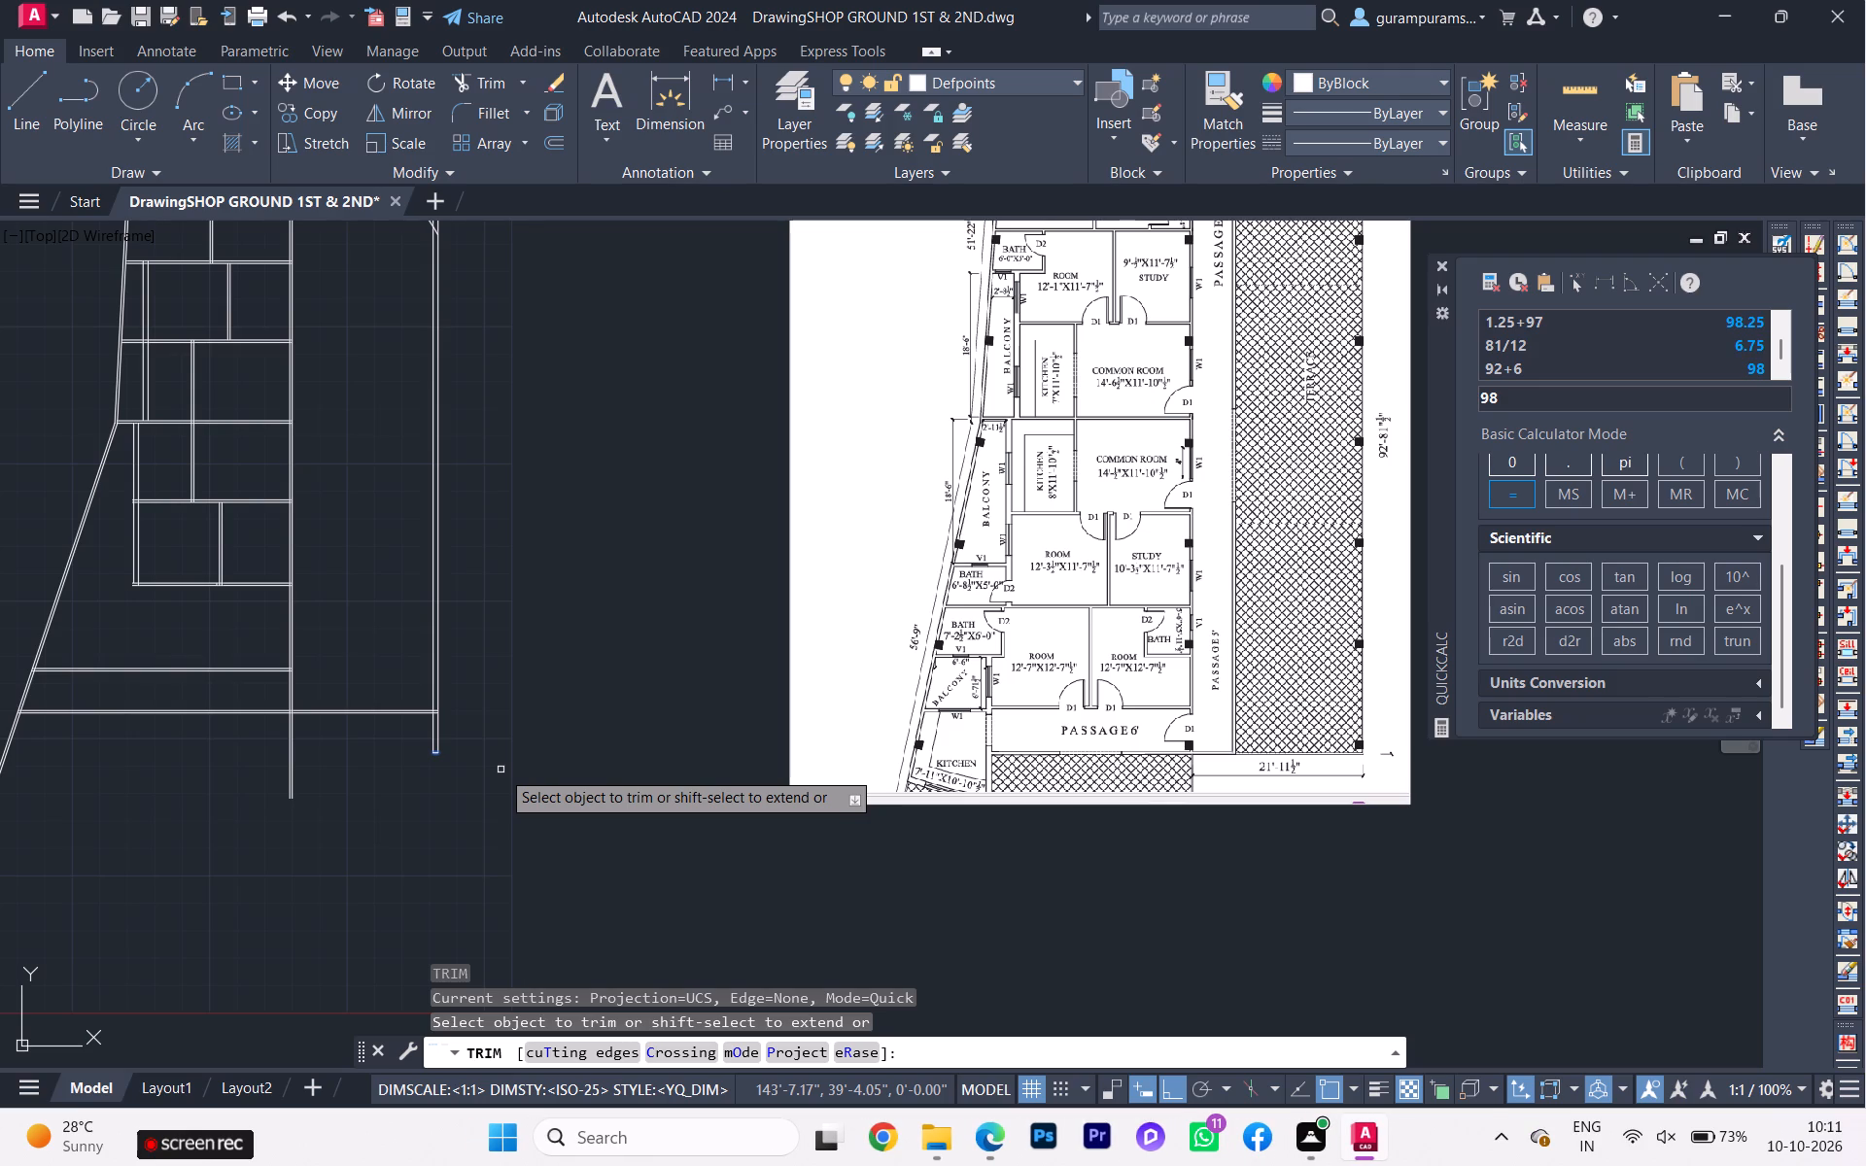
scroll(434, 721, "up", 2)
left_click(459, 749)
left_click(380, 751)
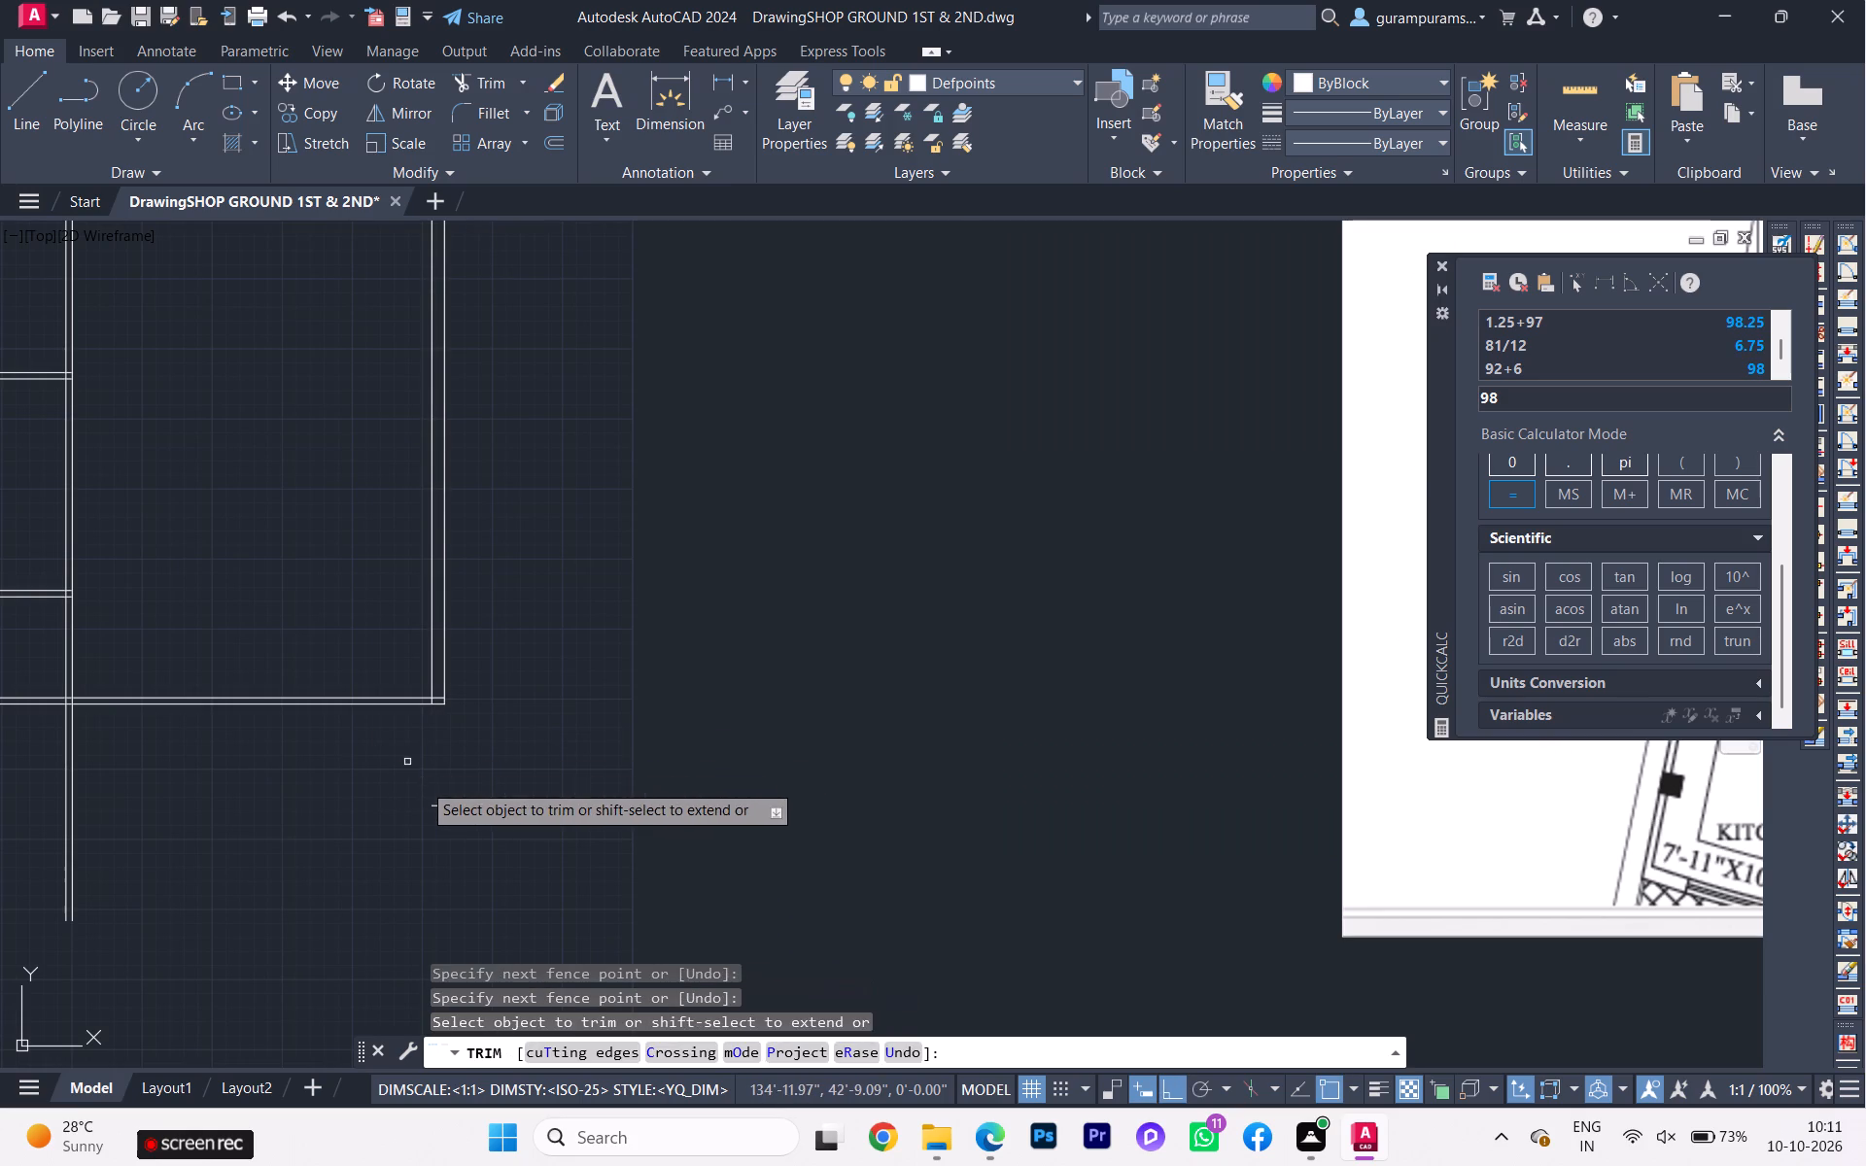
left_click(423, 785)
left_click(439, 811)
Trim the southern room partition's ends and the stray stub beside it from inside the cross wall below the rooms.
scroll(448, 774, "down", 2)
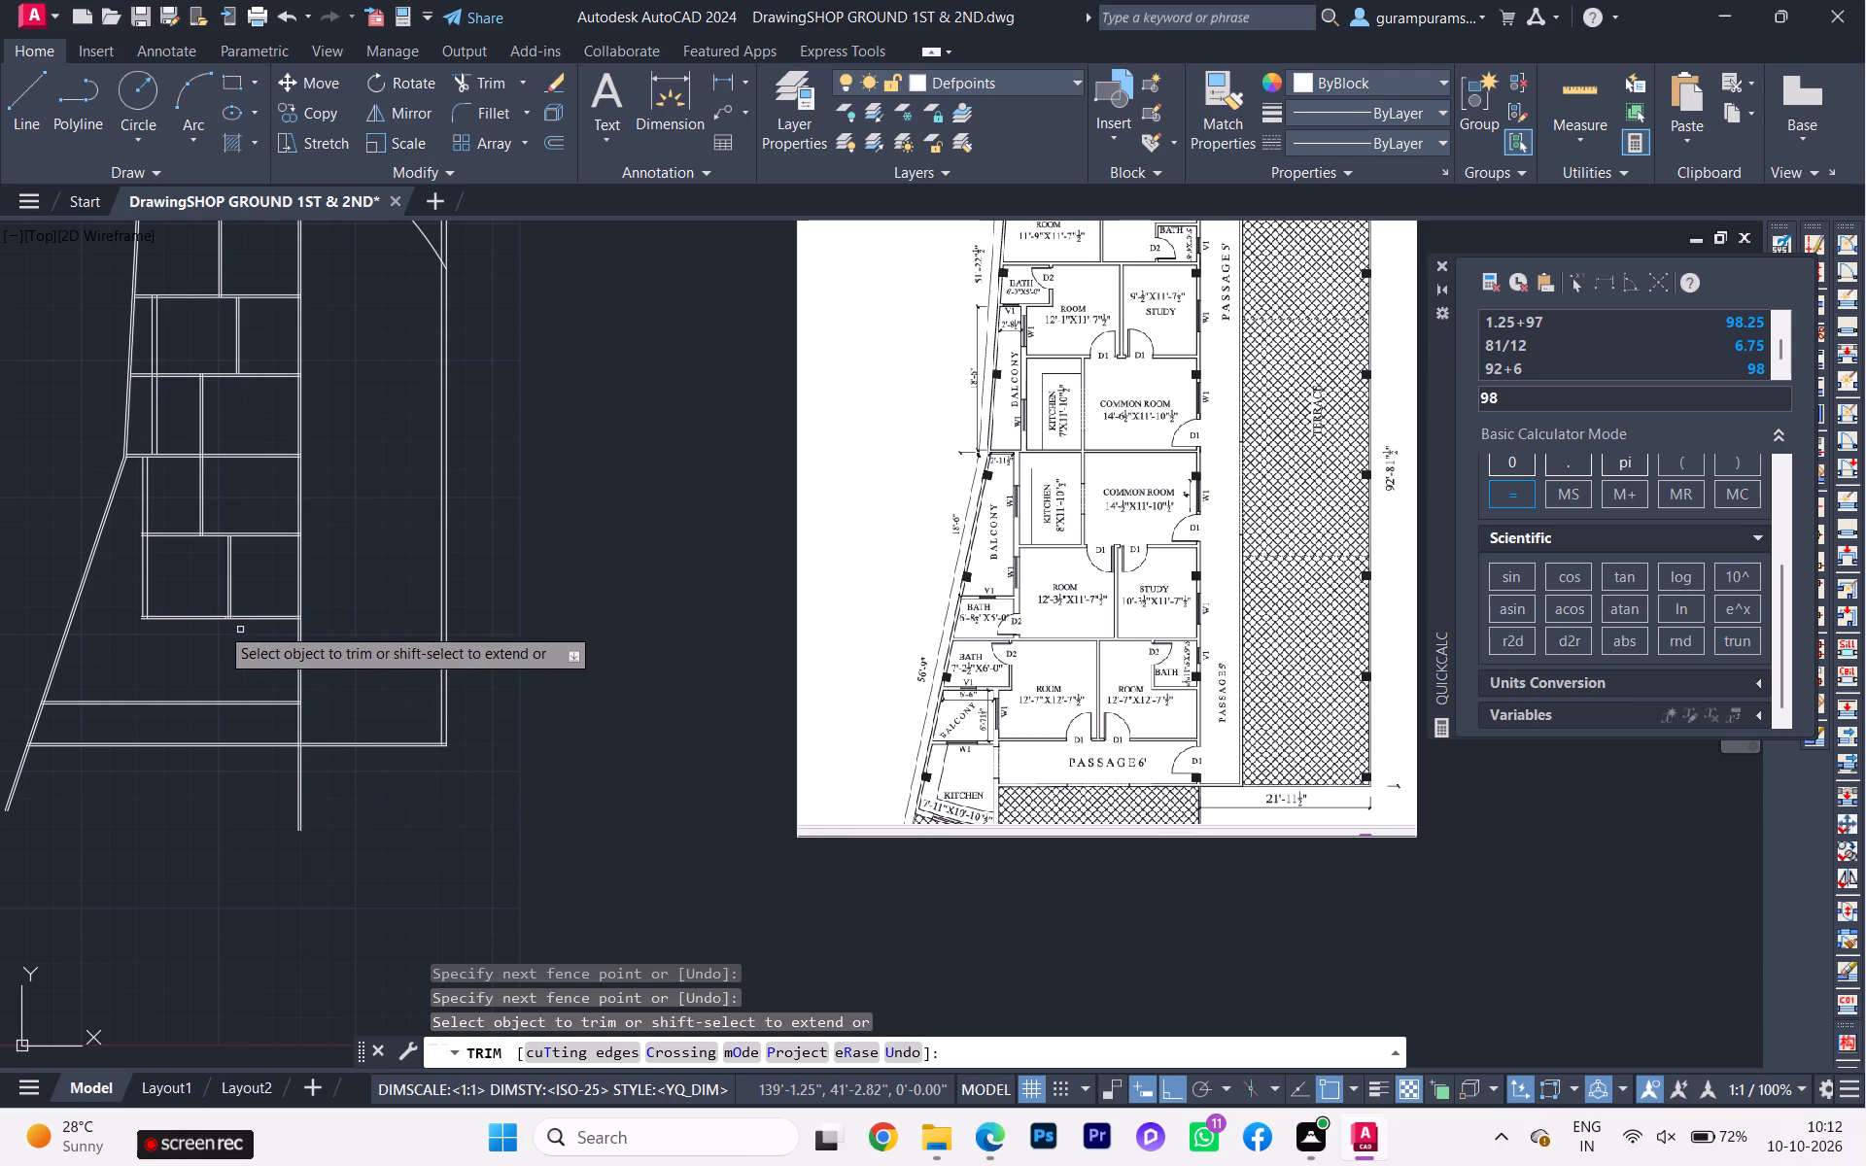
scroll(172, 626, "up", 3)
scroll(96, 607, "up", 1)
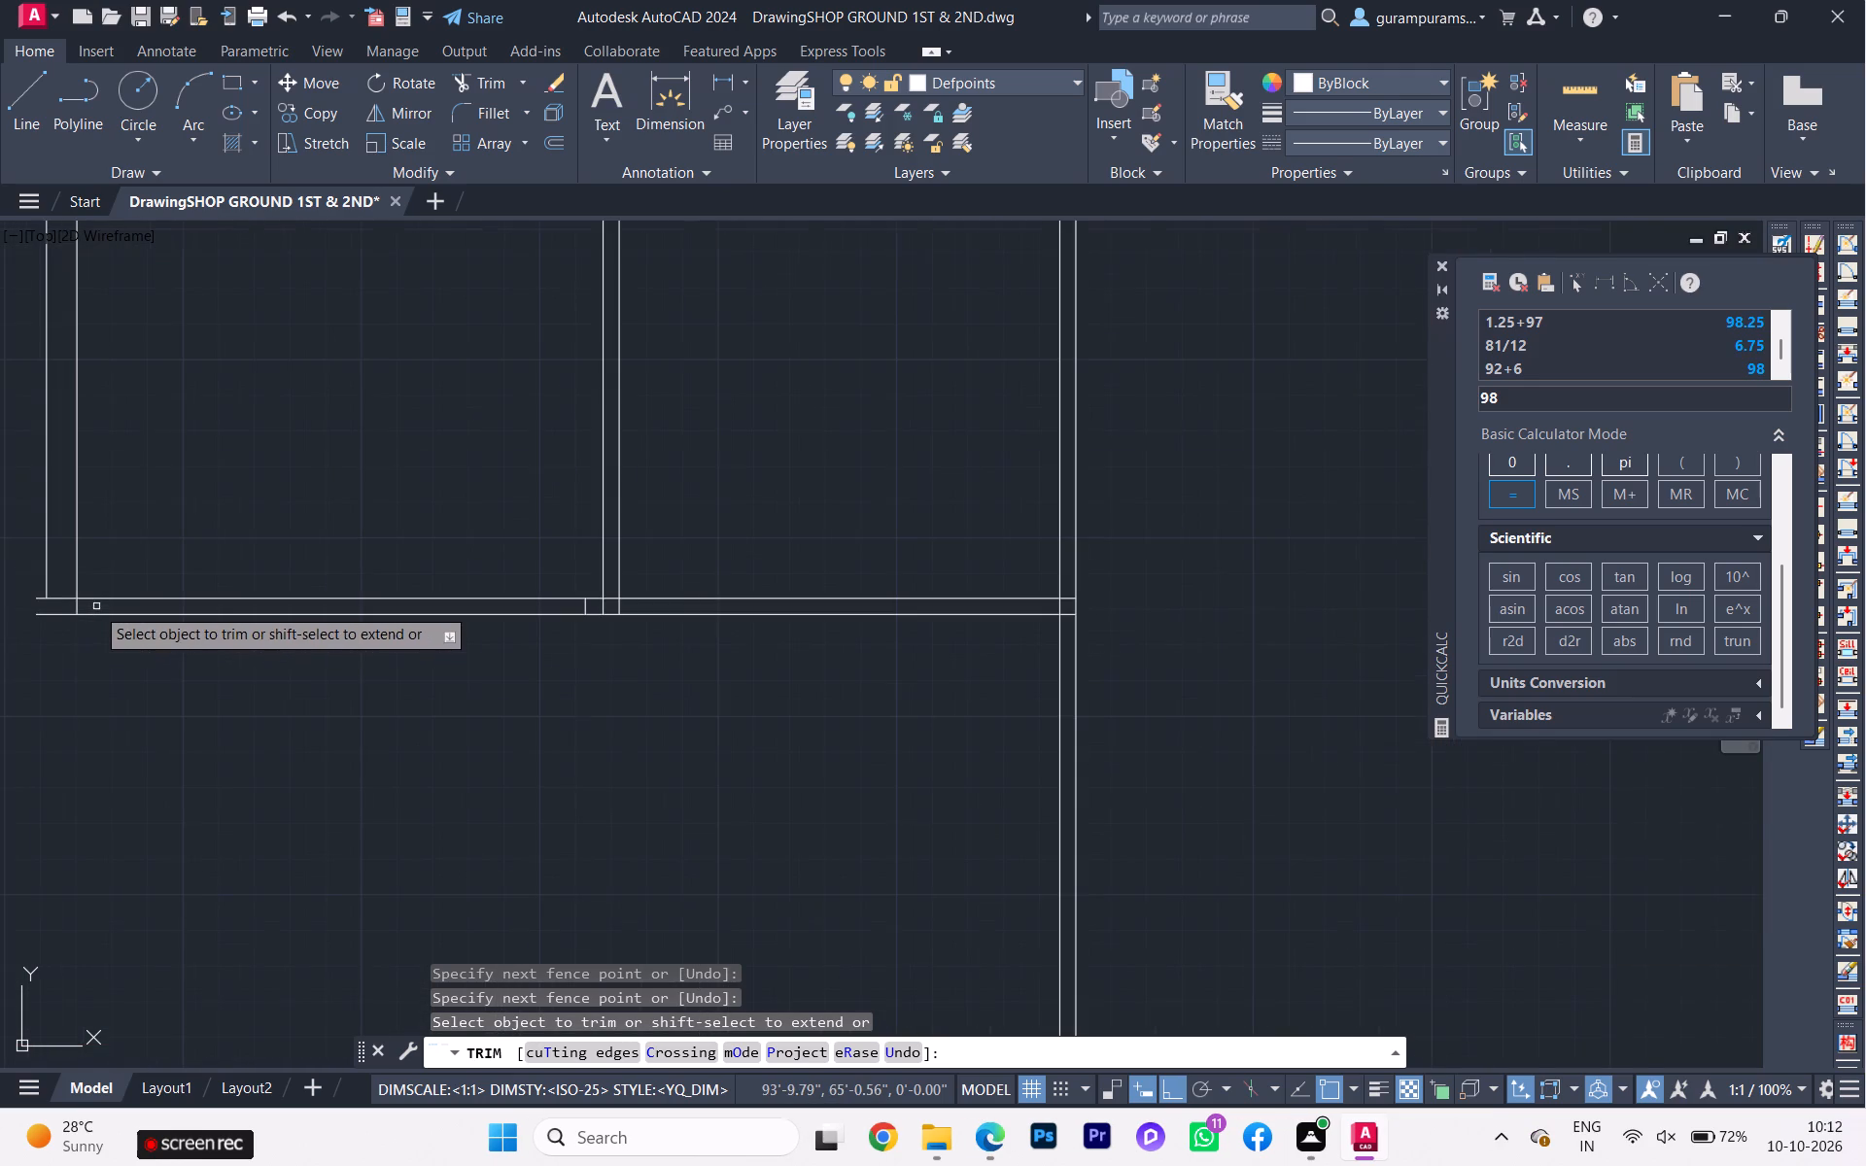
scroll(570, 631, "down", 2)
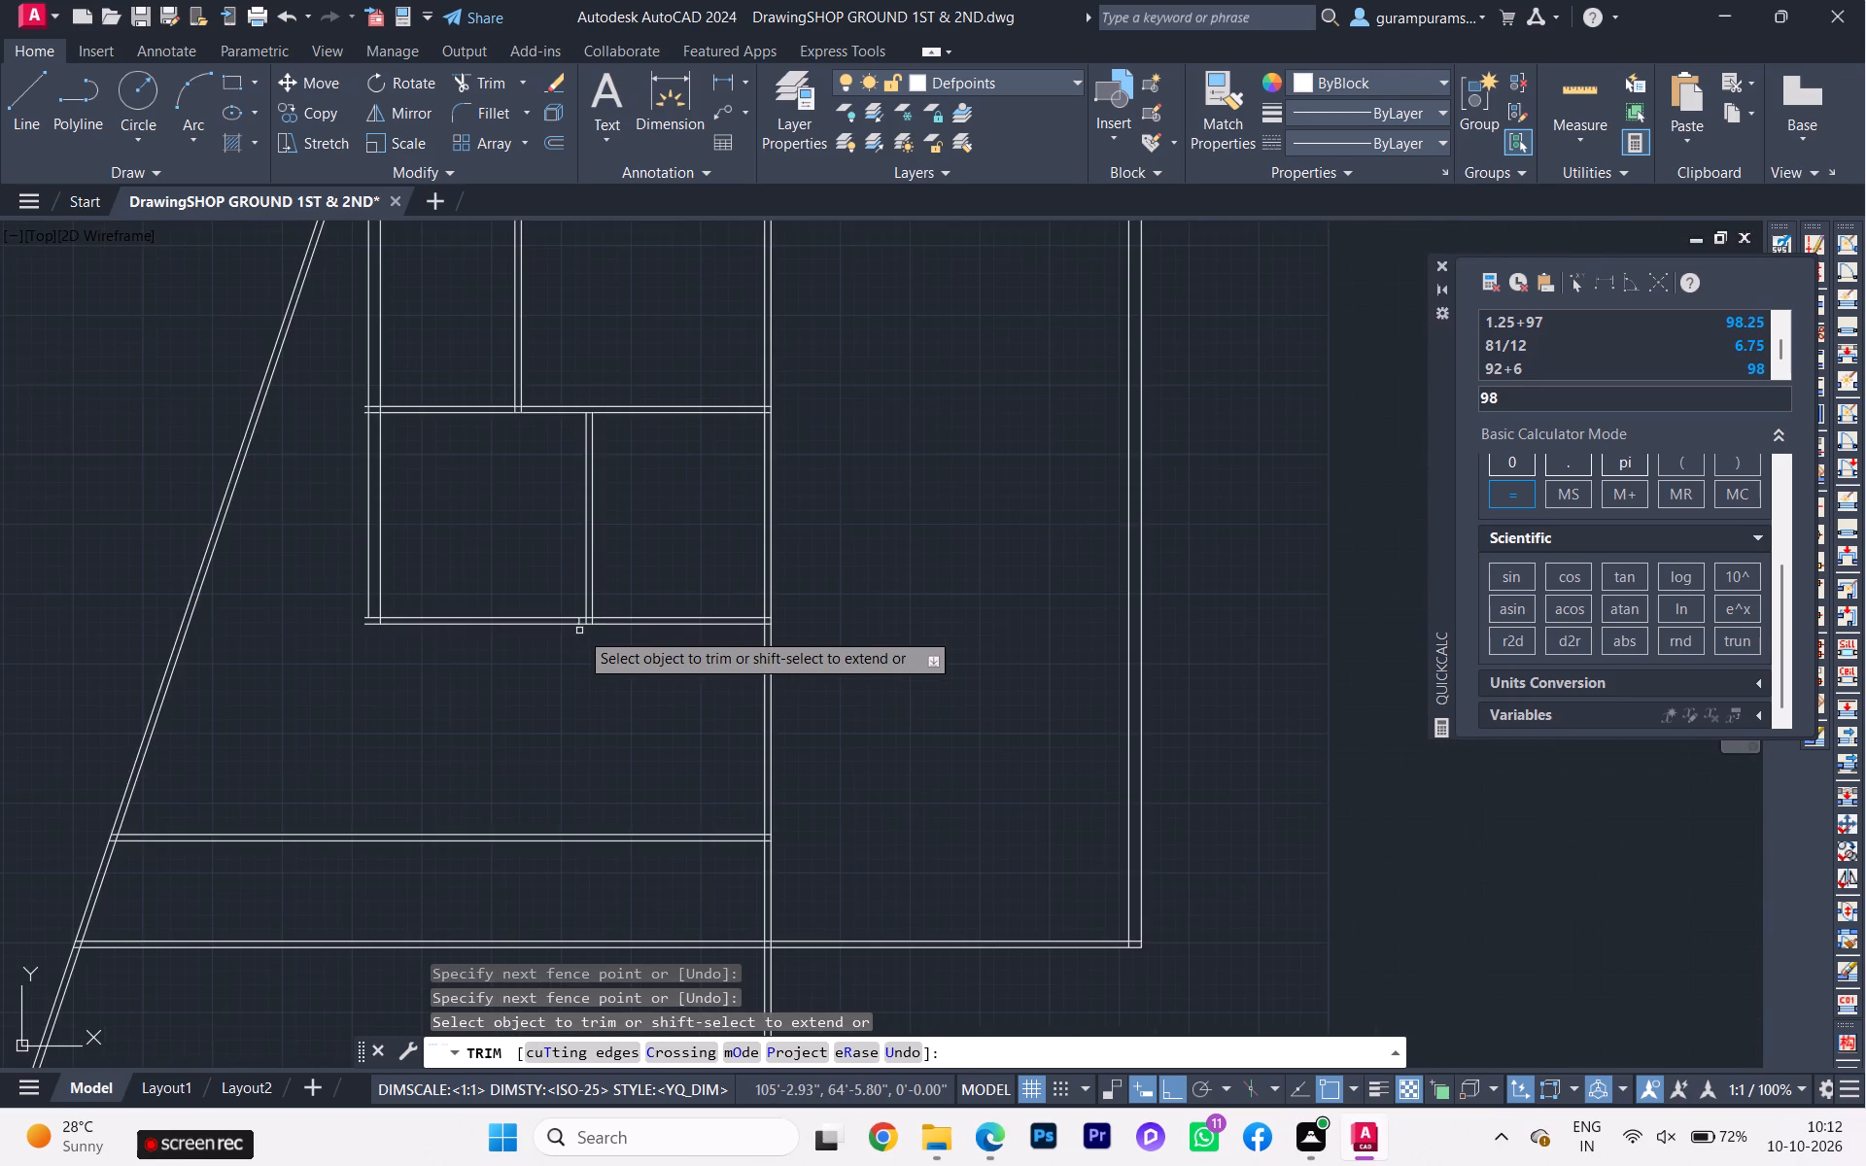
scroll(579, 631, "up", 3)
scroll(579, 631, "down", 1)
scroll(579, 631, "up", 1)
left_click(575, 594)
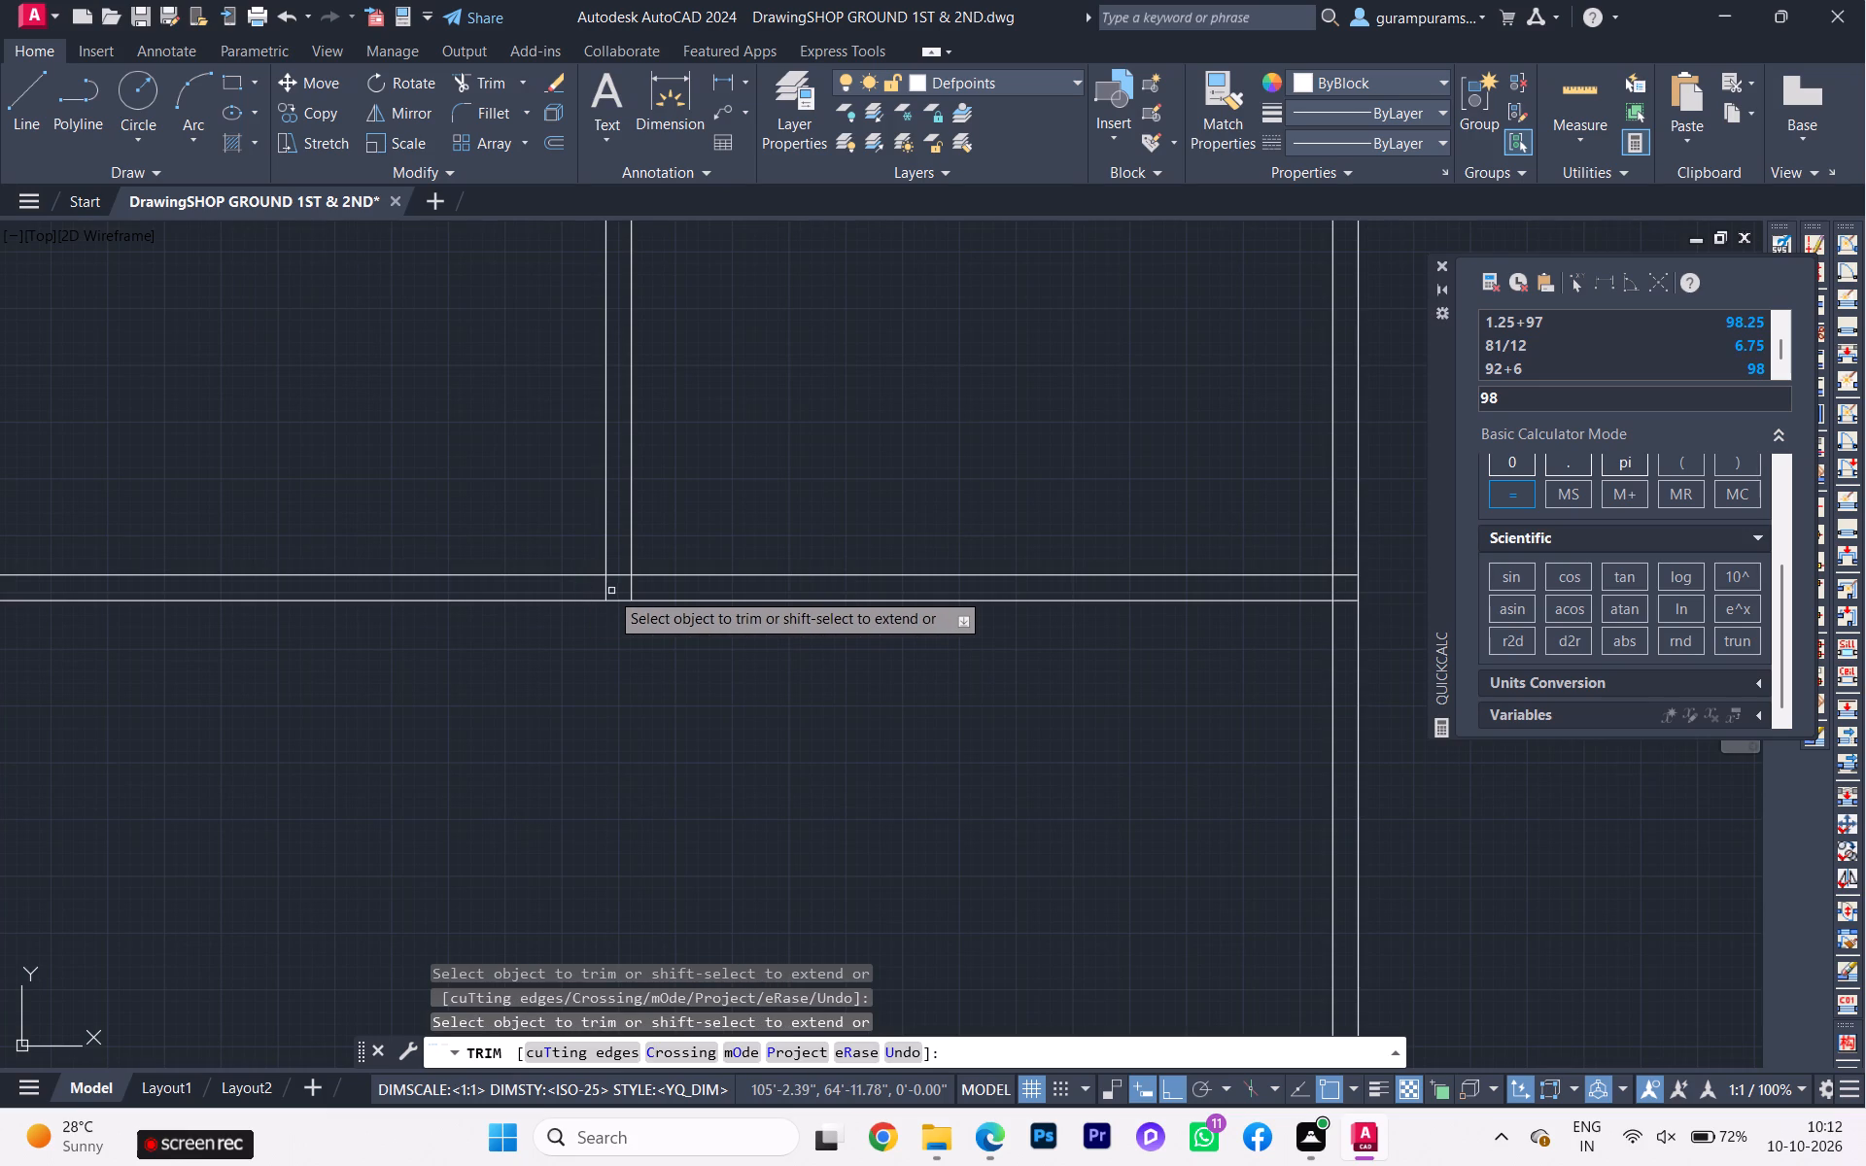
left_click(605, 591)
left_click(647, 589)
left_click(603, 586)
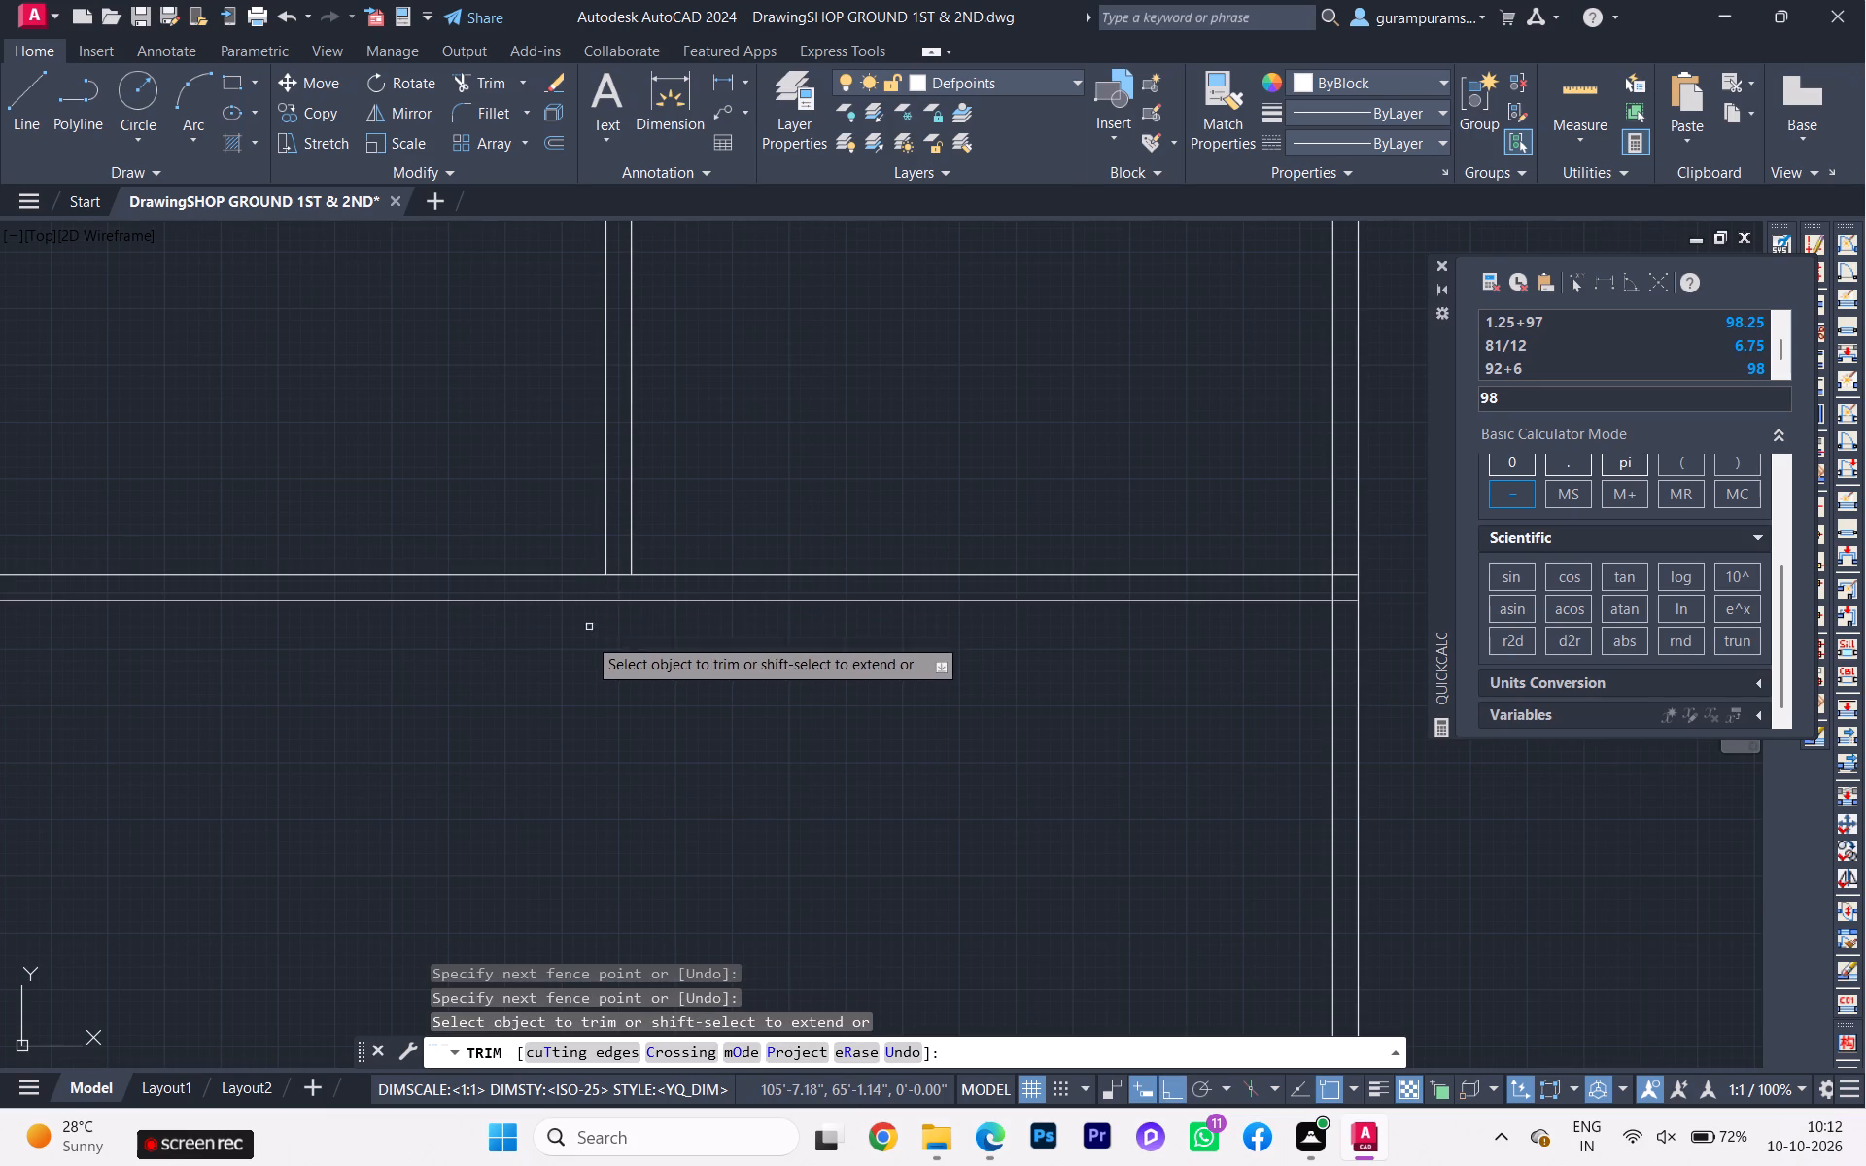
Open the junction of the southern rooms' bottom cross wall and the corridor wall by trimming the lines crossing inside it.
scroll(573, 659, "down", 1)
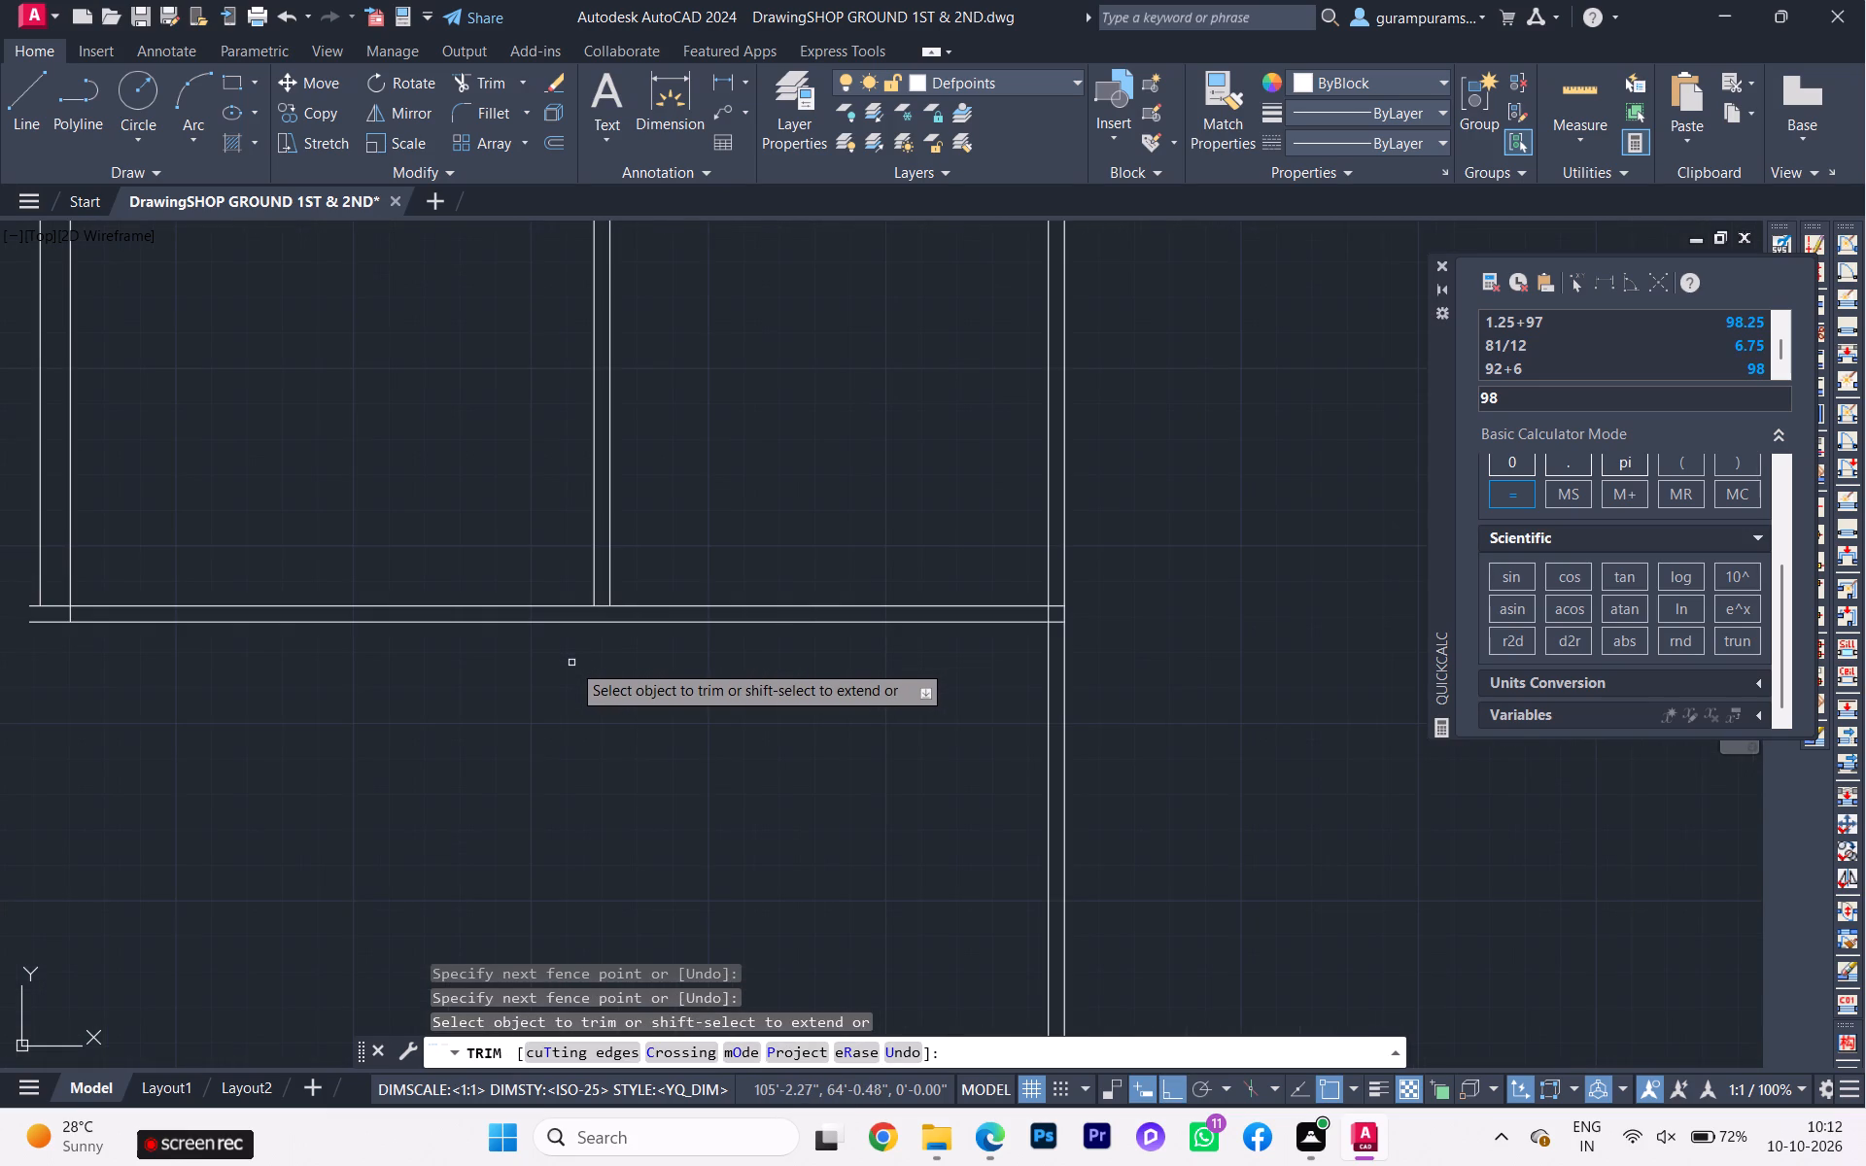
scroll(571, 663, "down", 1)
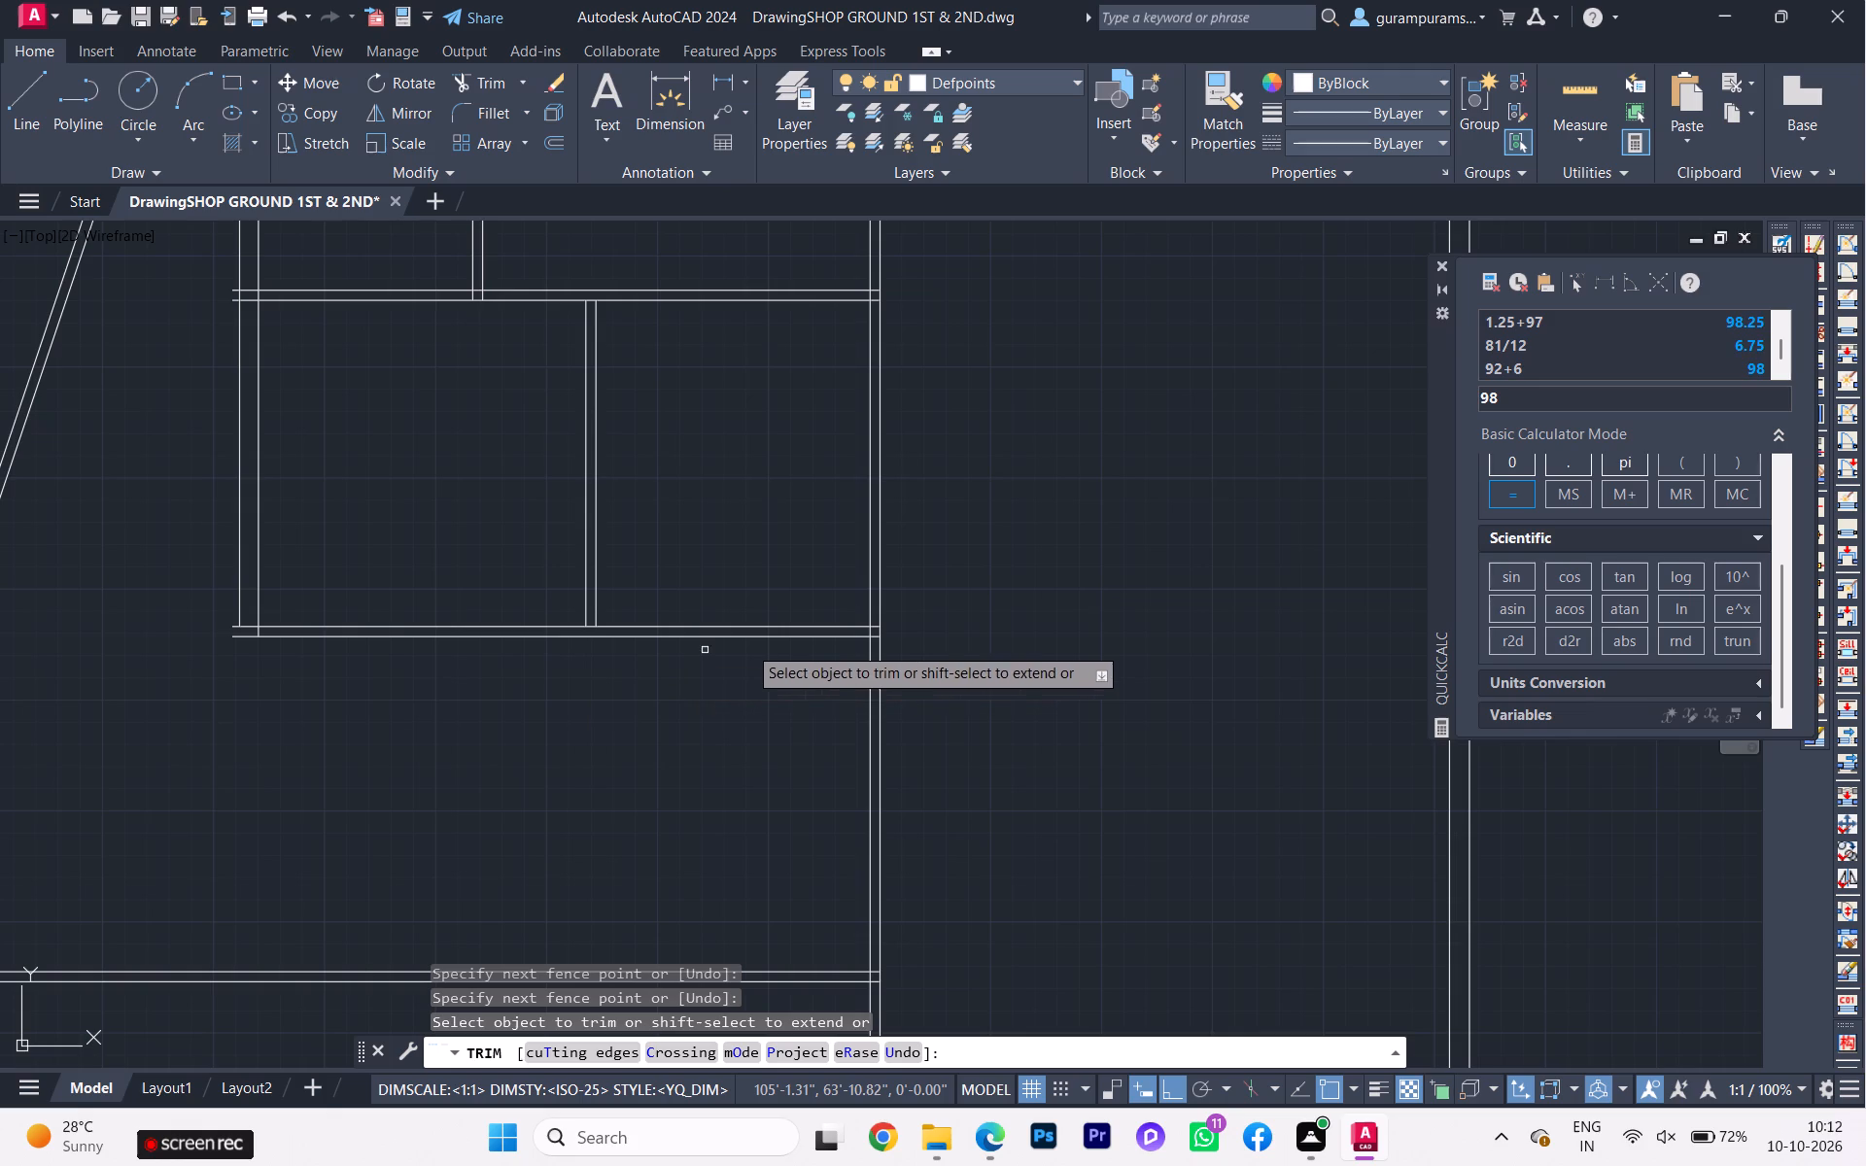
scroll(888, 621, "up", 4)
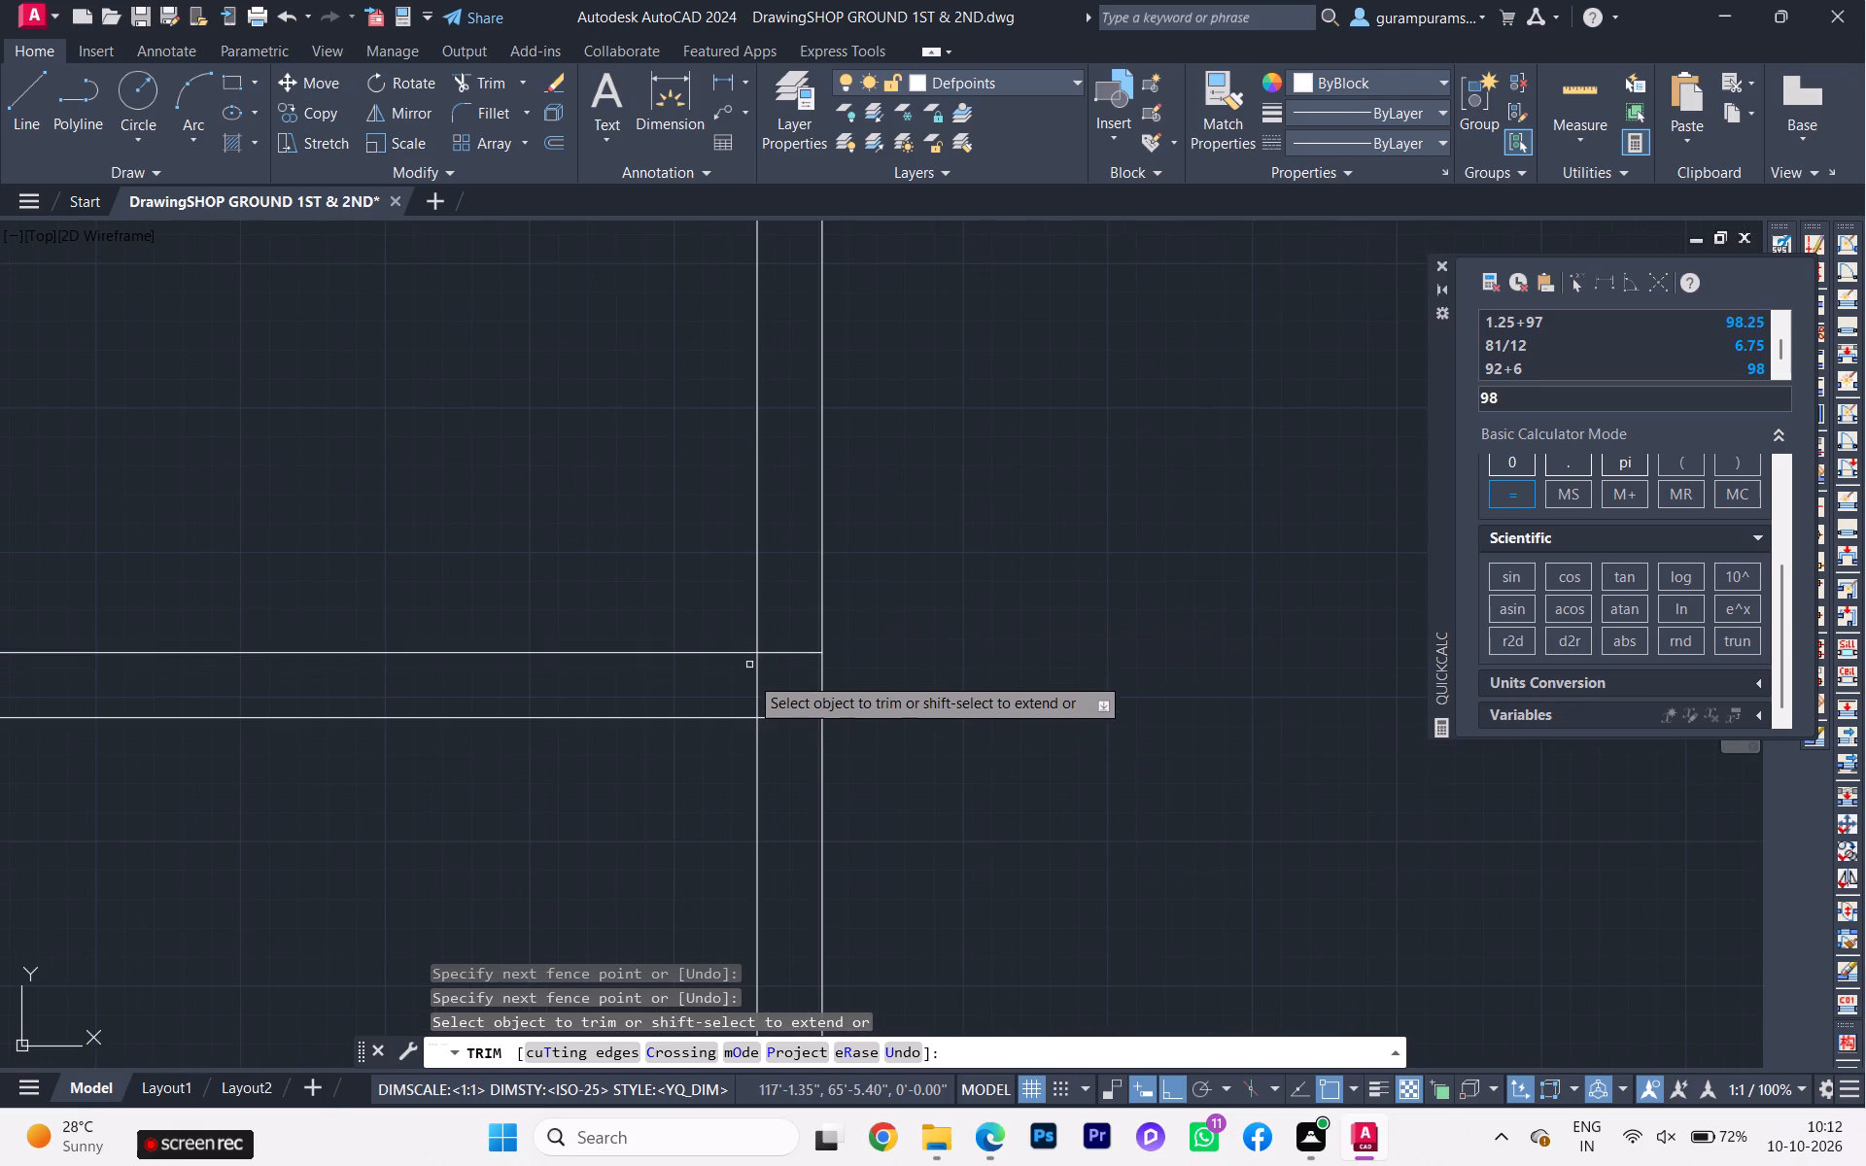
left_click(749, 679)
double_click(804, 681)
left_click(805, 603)
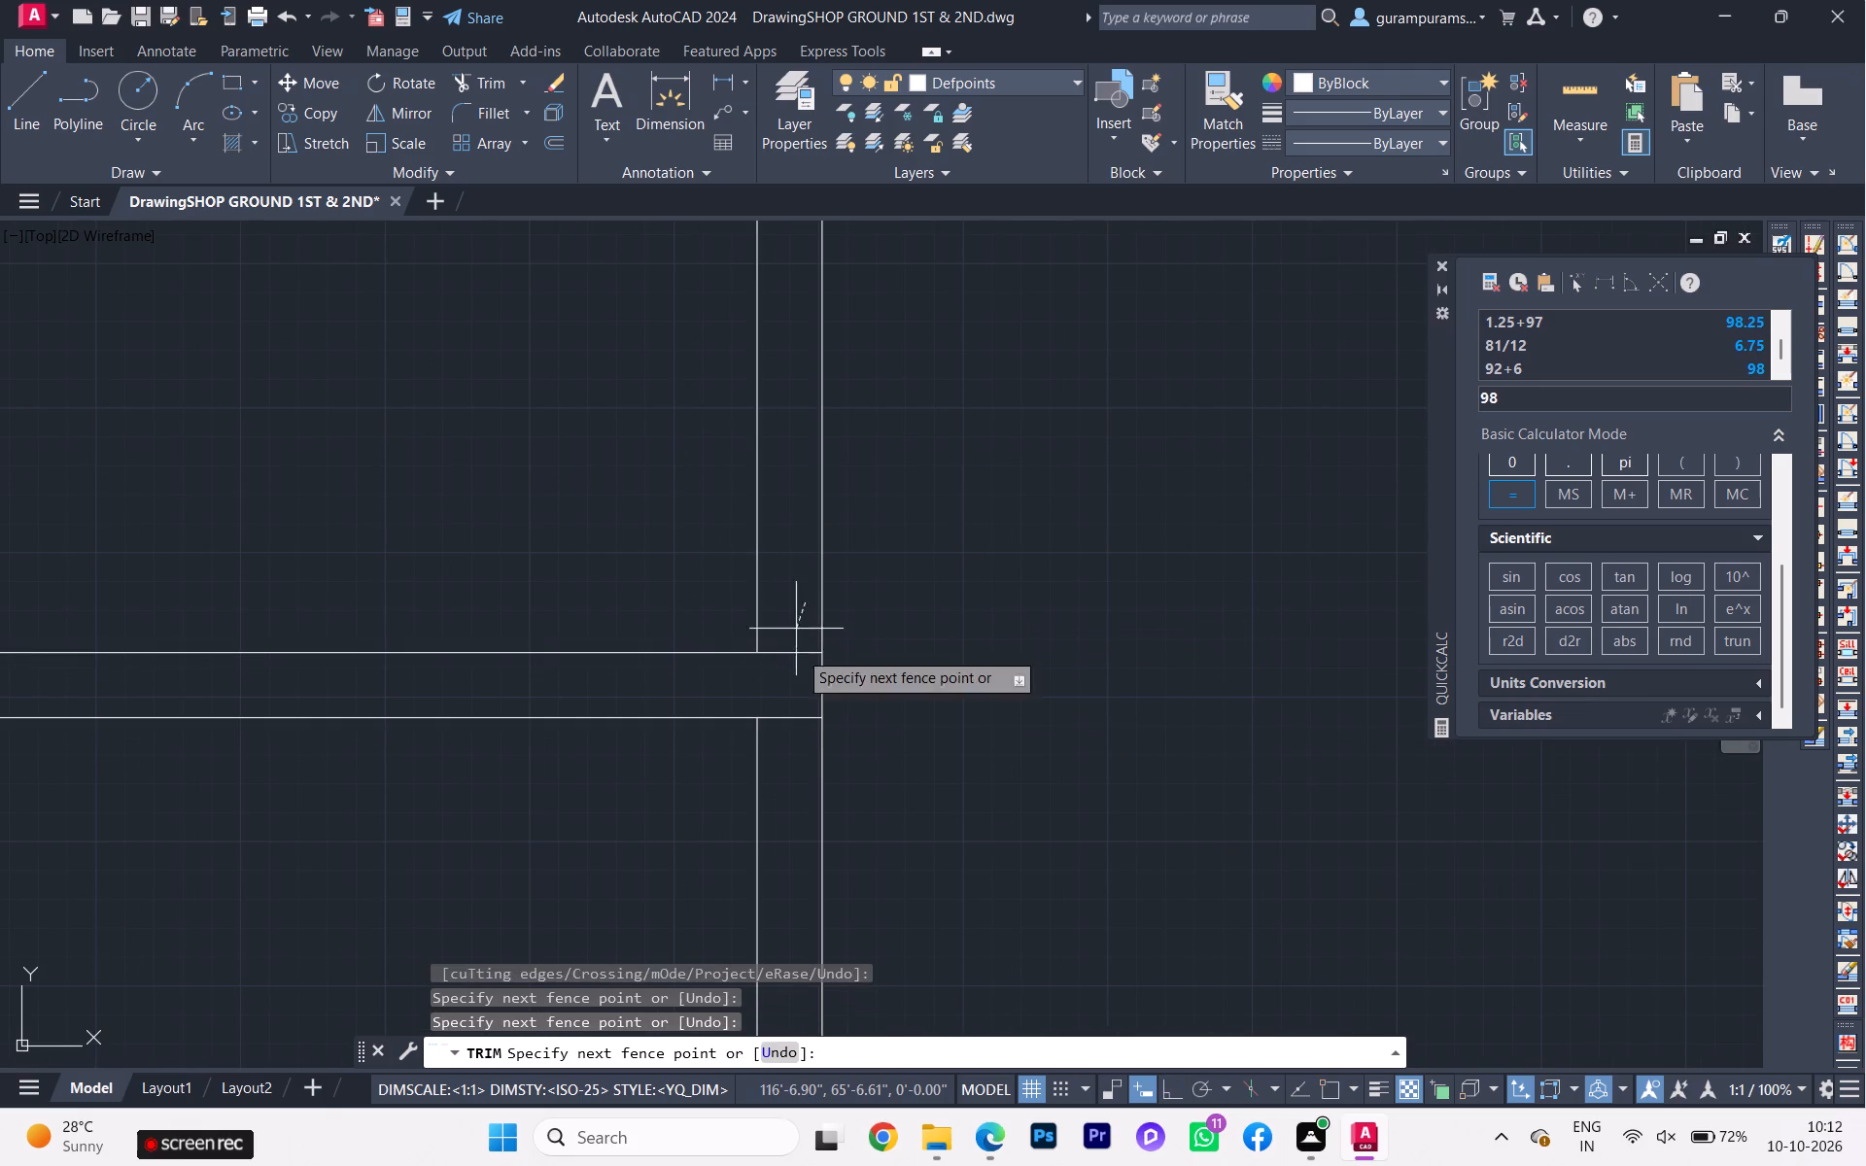
left_click(794, 740)
Open the corridor wall's junction with the next cross wall north by trimming the cross wall ends and inner face segment inside it.
scroll(783, 656, "down", 5)
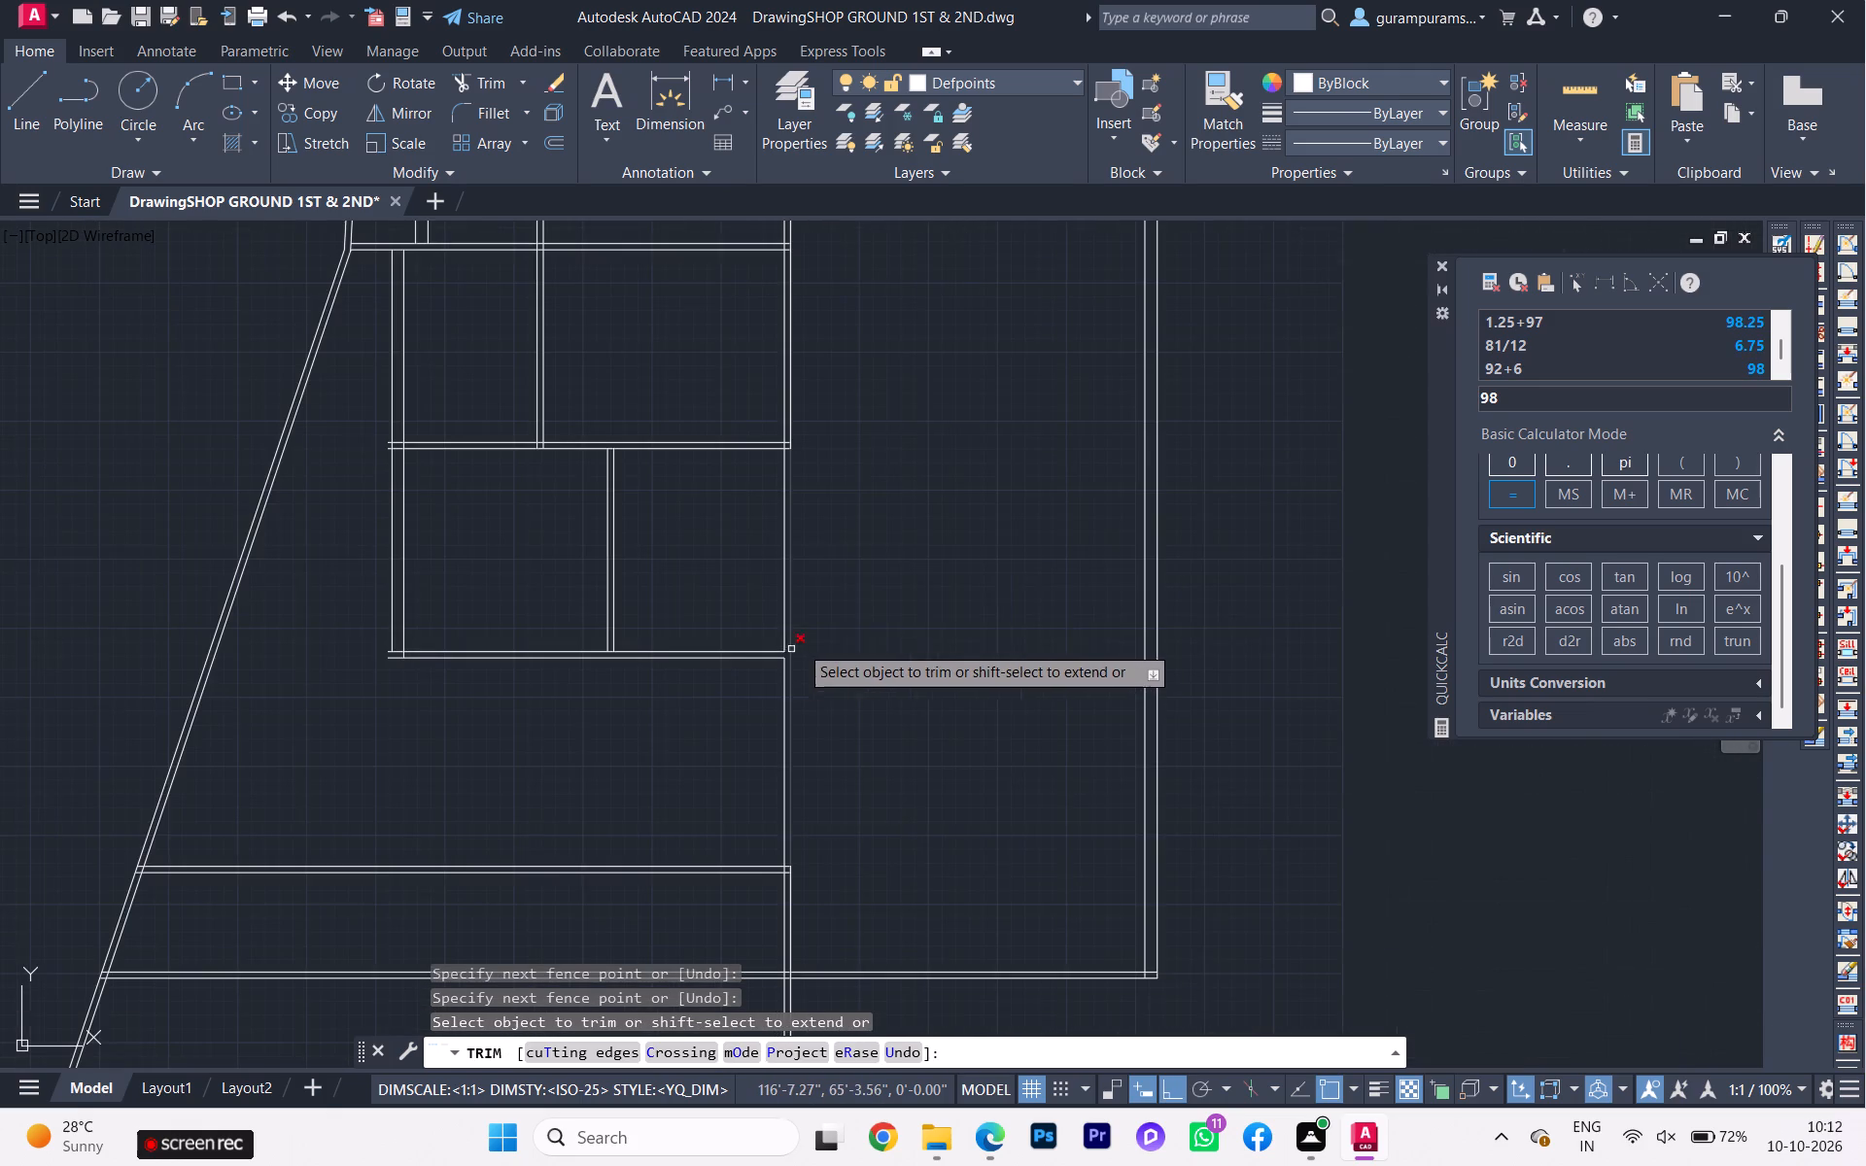
scroll(779, 424, "up", 4)
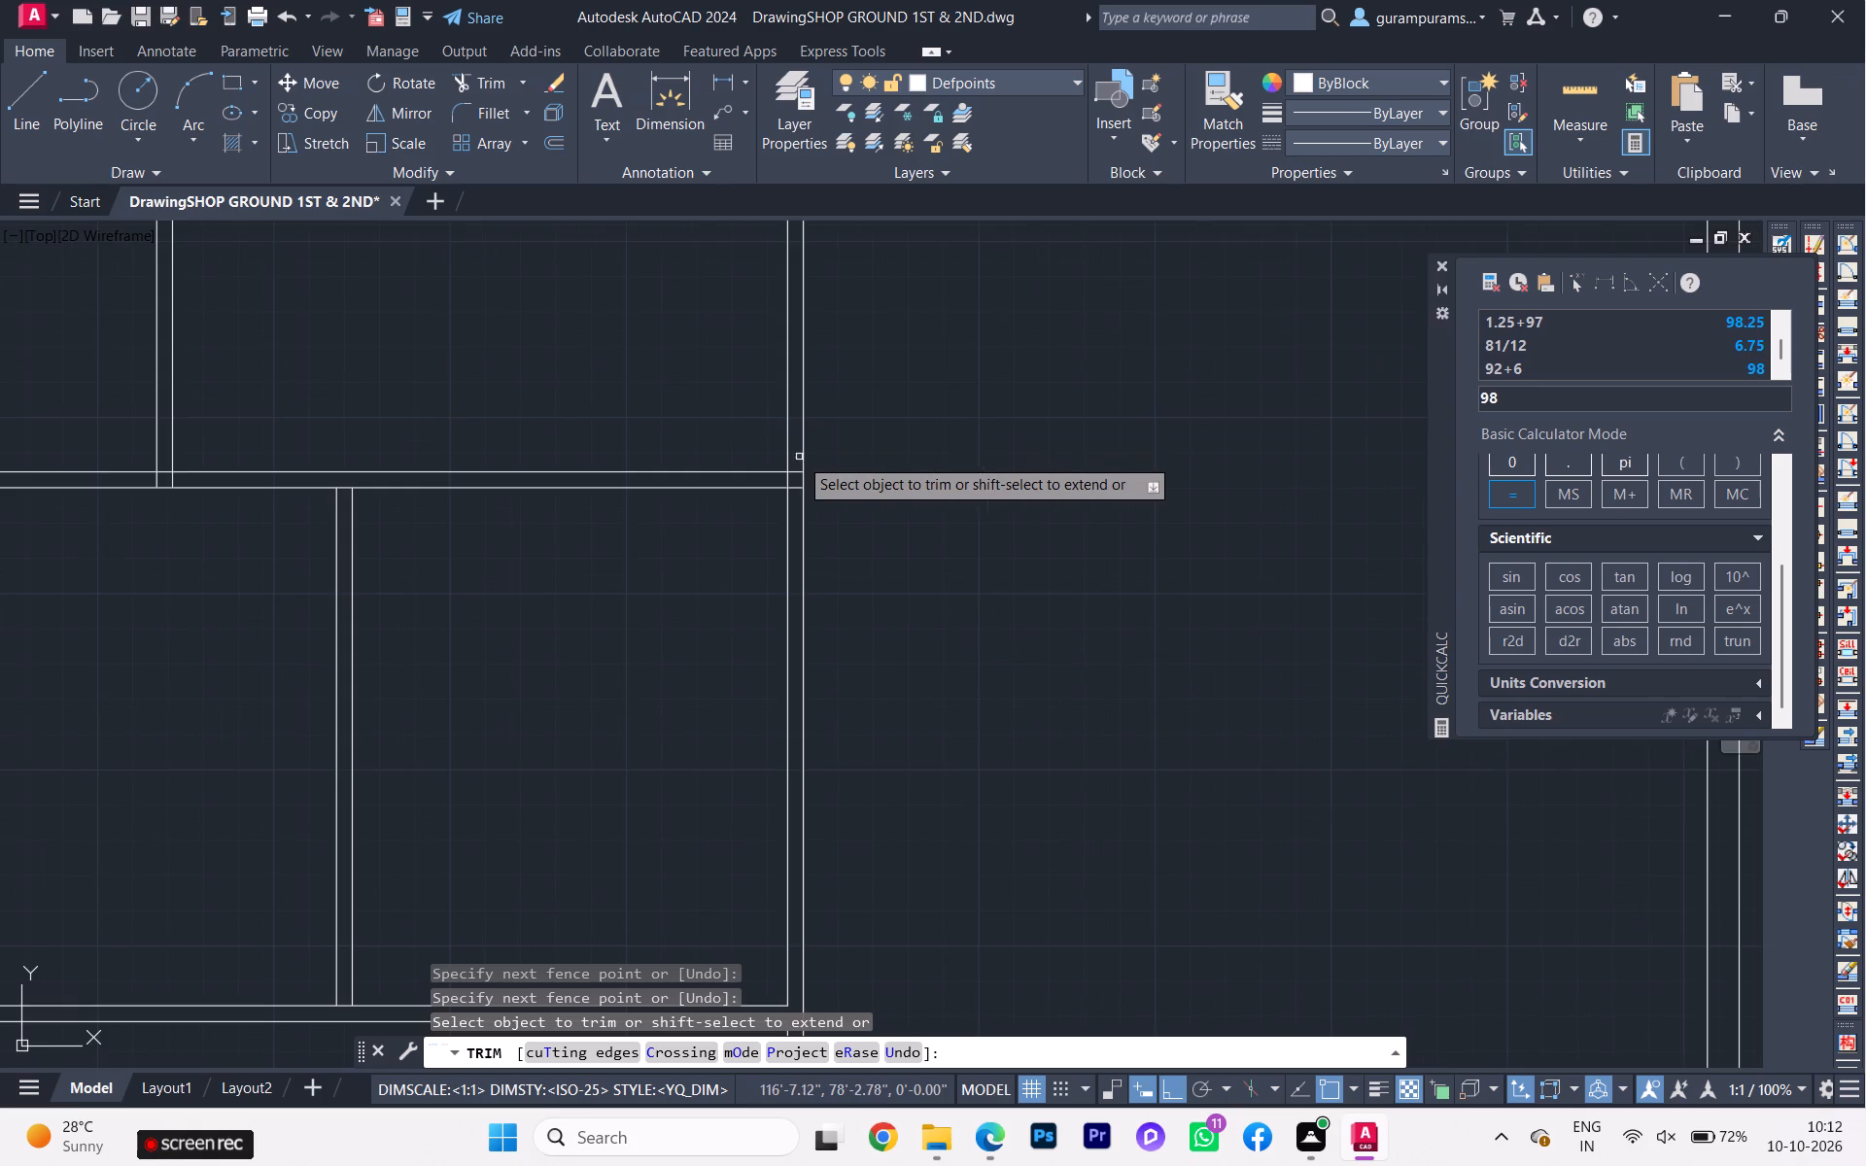
scroll(798, 467, "up", 2)
left_click(753, 492)
left_click(756, 568)
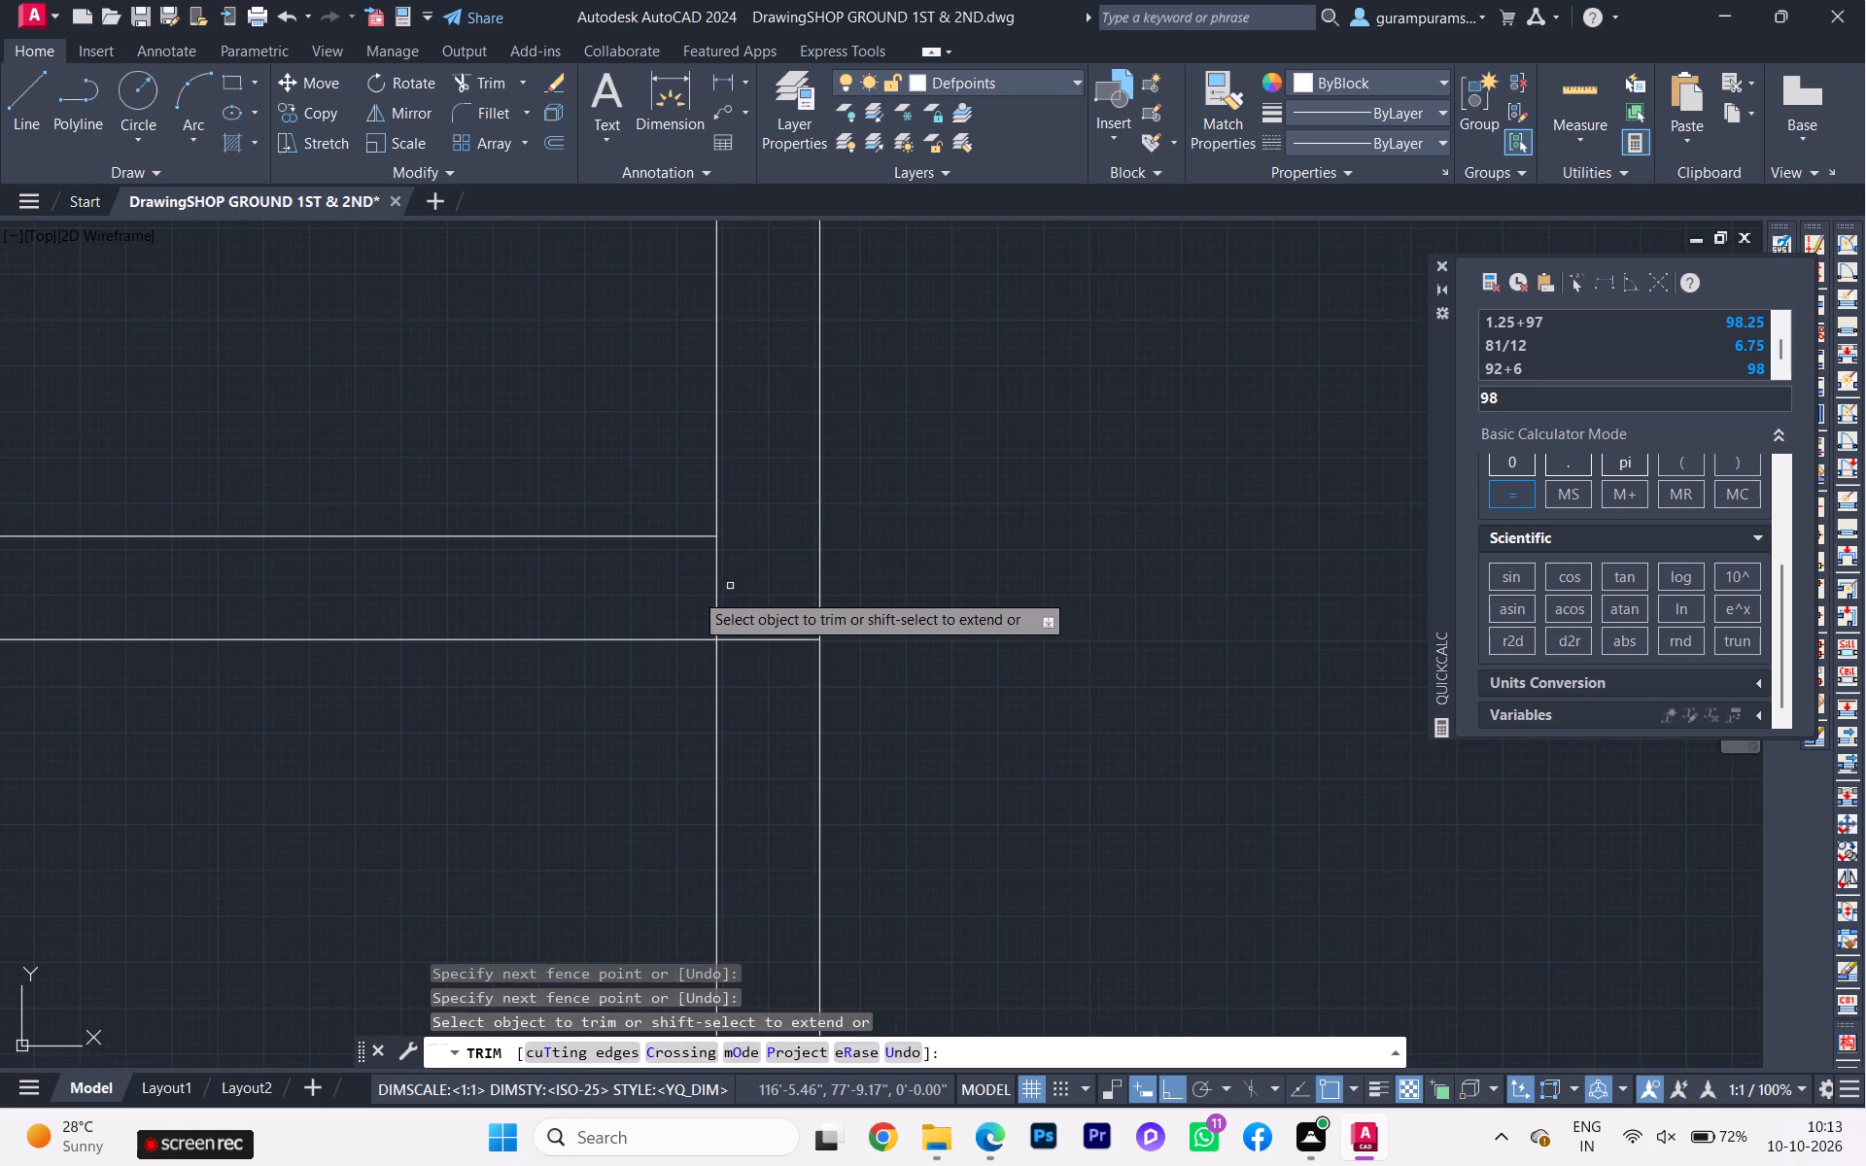
left_click(674, 591)
left_click(735, 601)
left_click(739, 601)
left_click(743, 674)
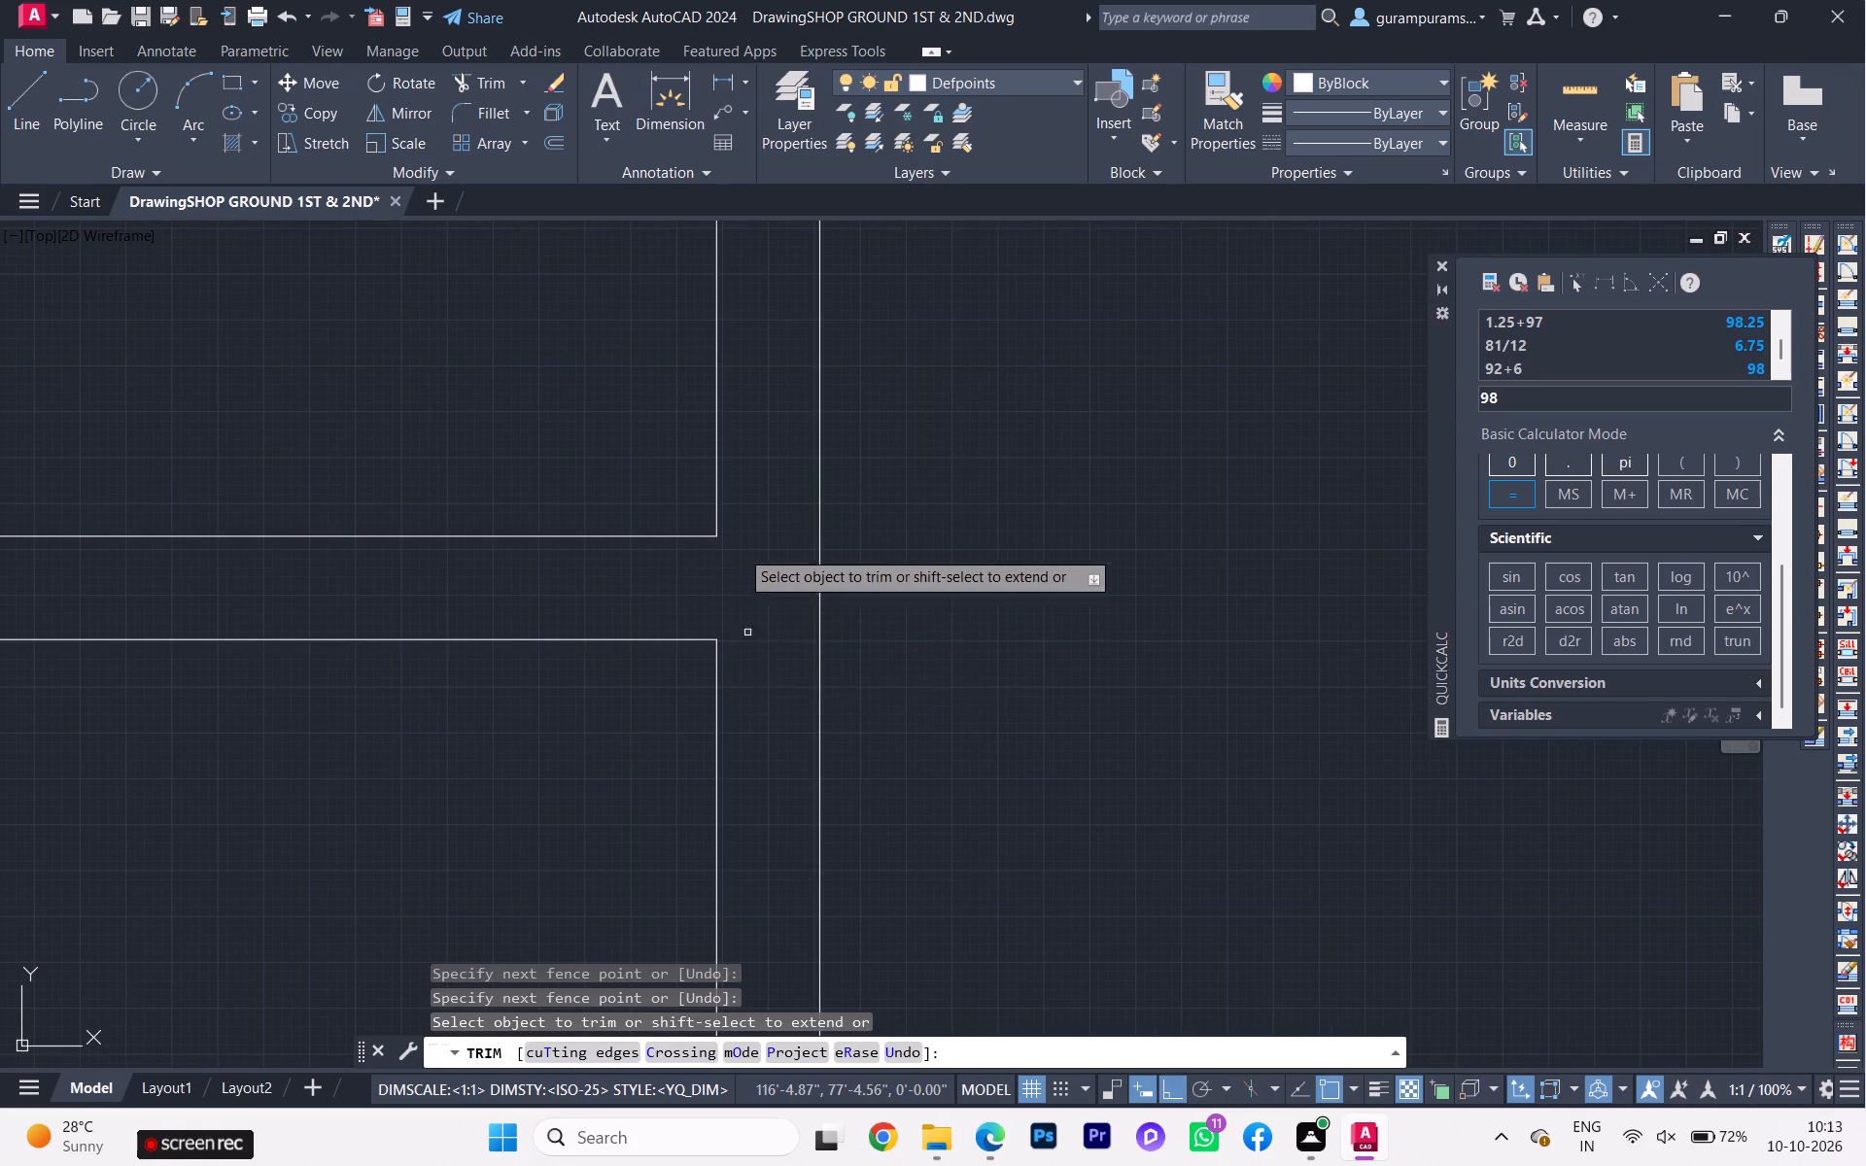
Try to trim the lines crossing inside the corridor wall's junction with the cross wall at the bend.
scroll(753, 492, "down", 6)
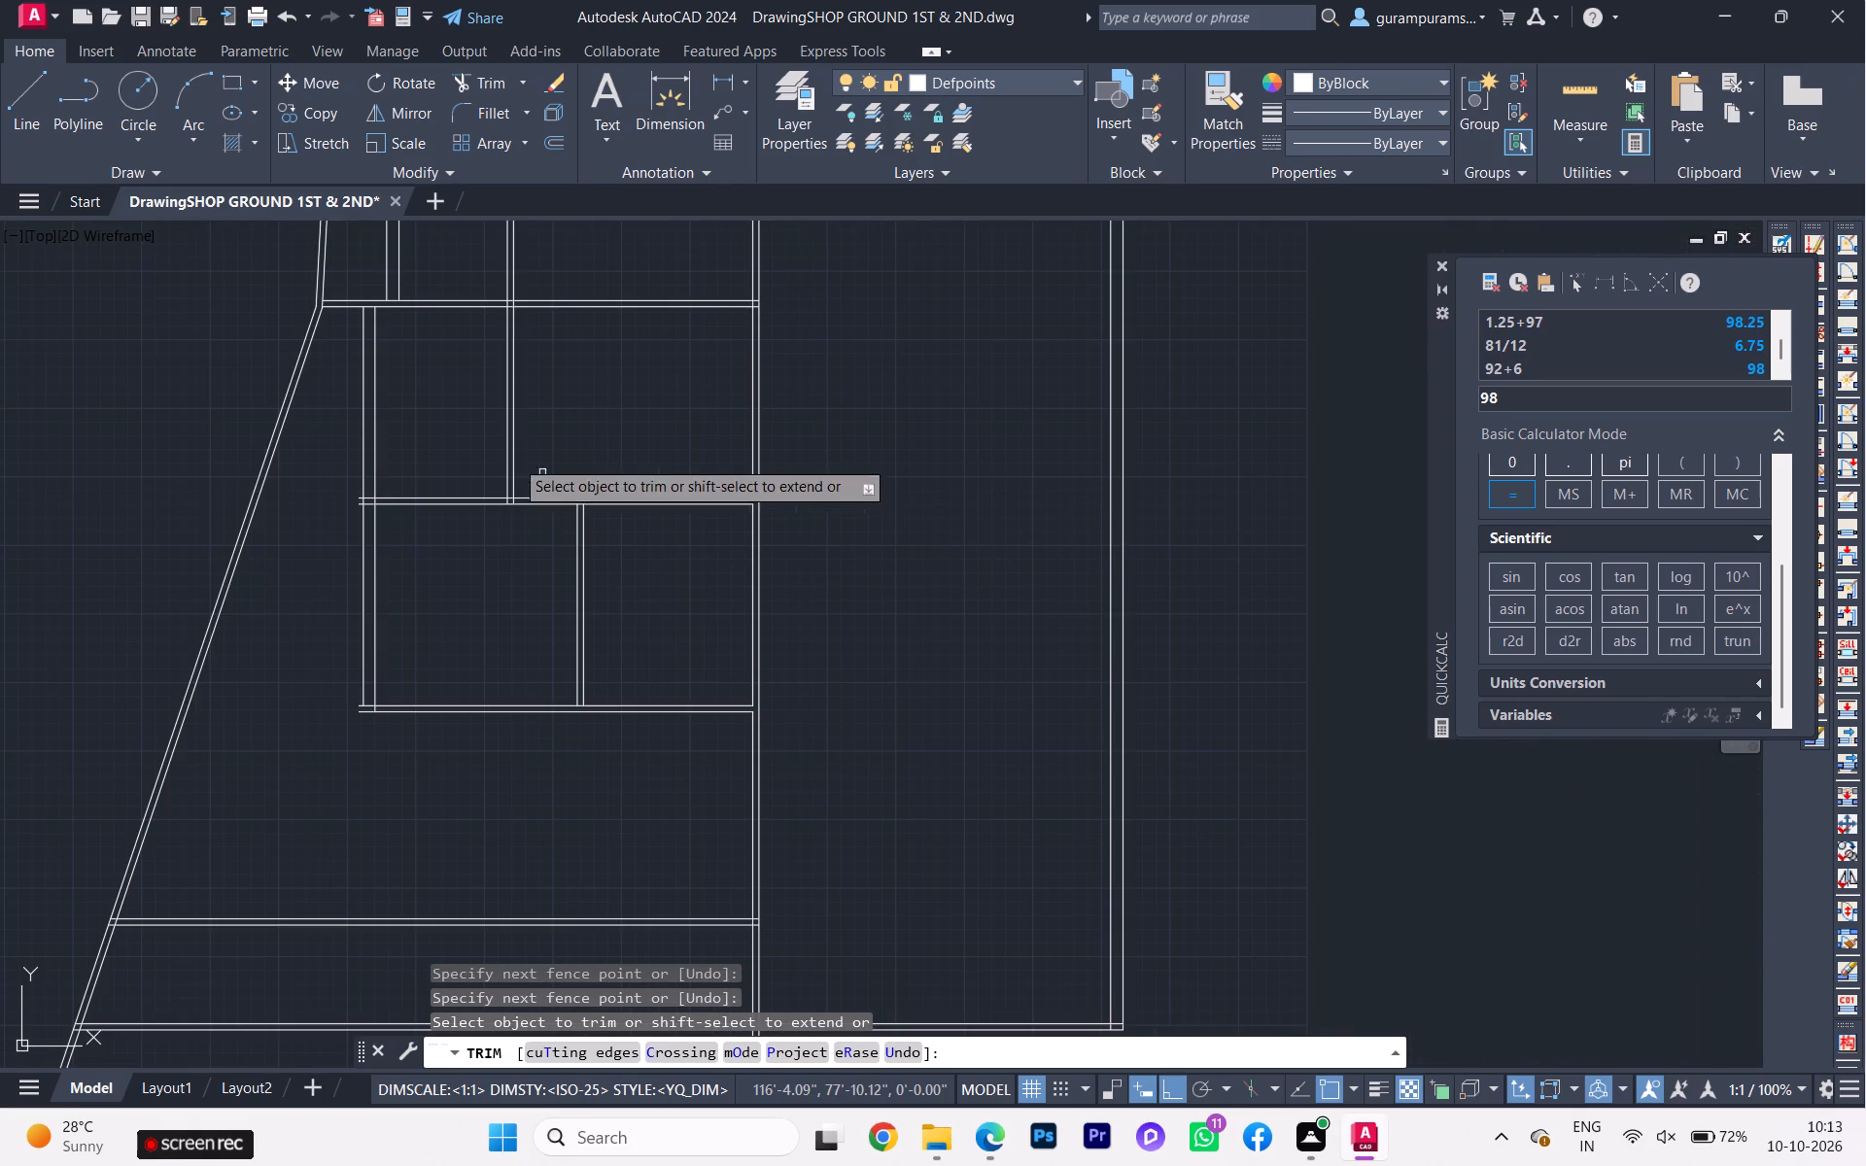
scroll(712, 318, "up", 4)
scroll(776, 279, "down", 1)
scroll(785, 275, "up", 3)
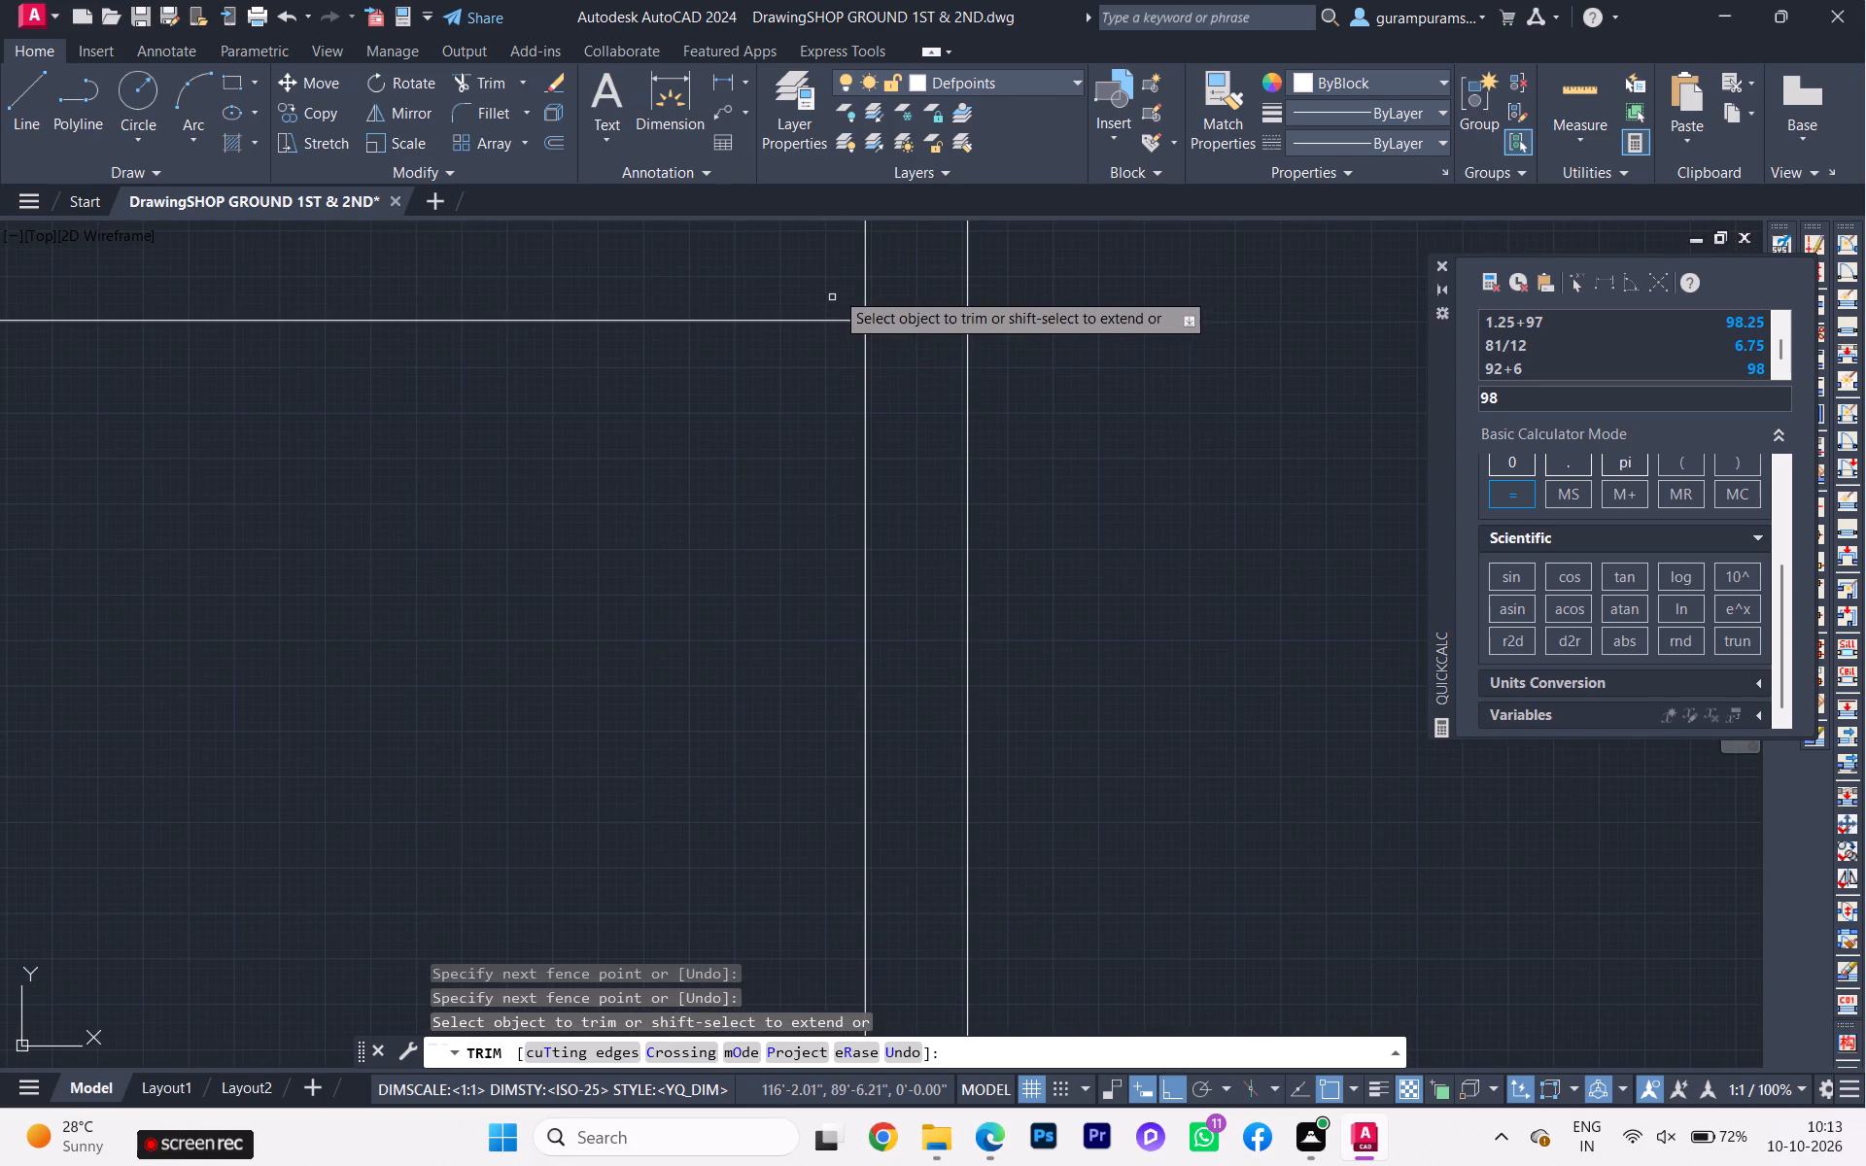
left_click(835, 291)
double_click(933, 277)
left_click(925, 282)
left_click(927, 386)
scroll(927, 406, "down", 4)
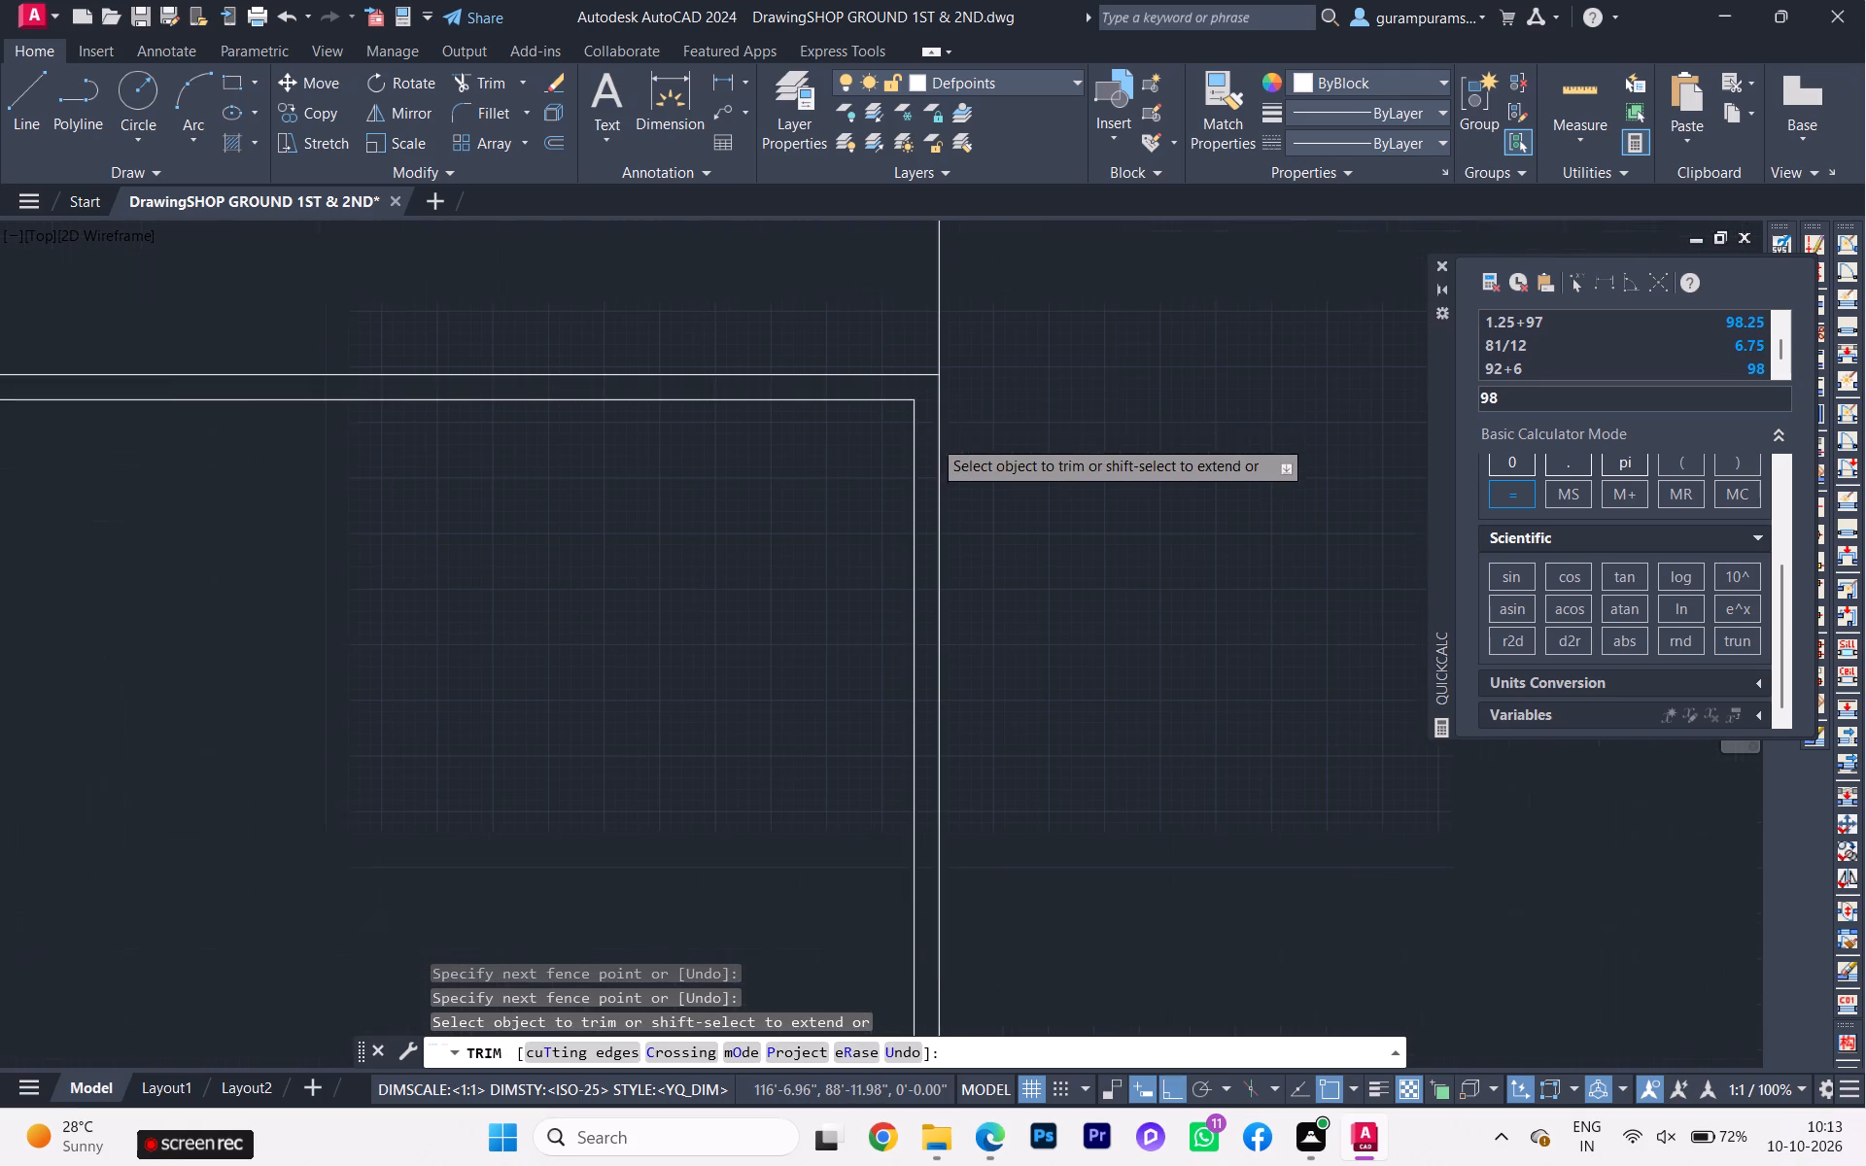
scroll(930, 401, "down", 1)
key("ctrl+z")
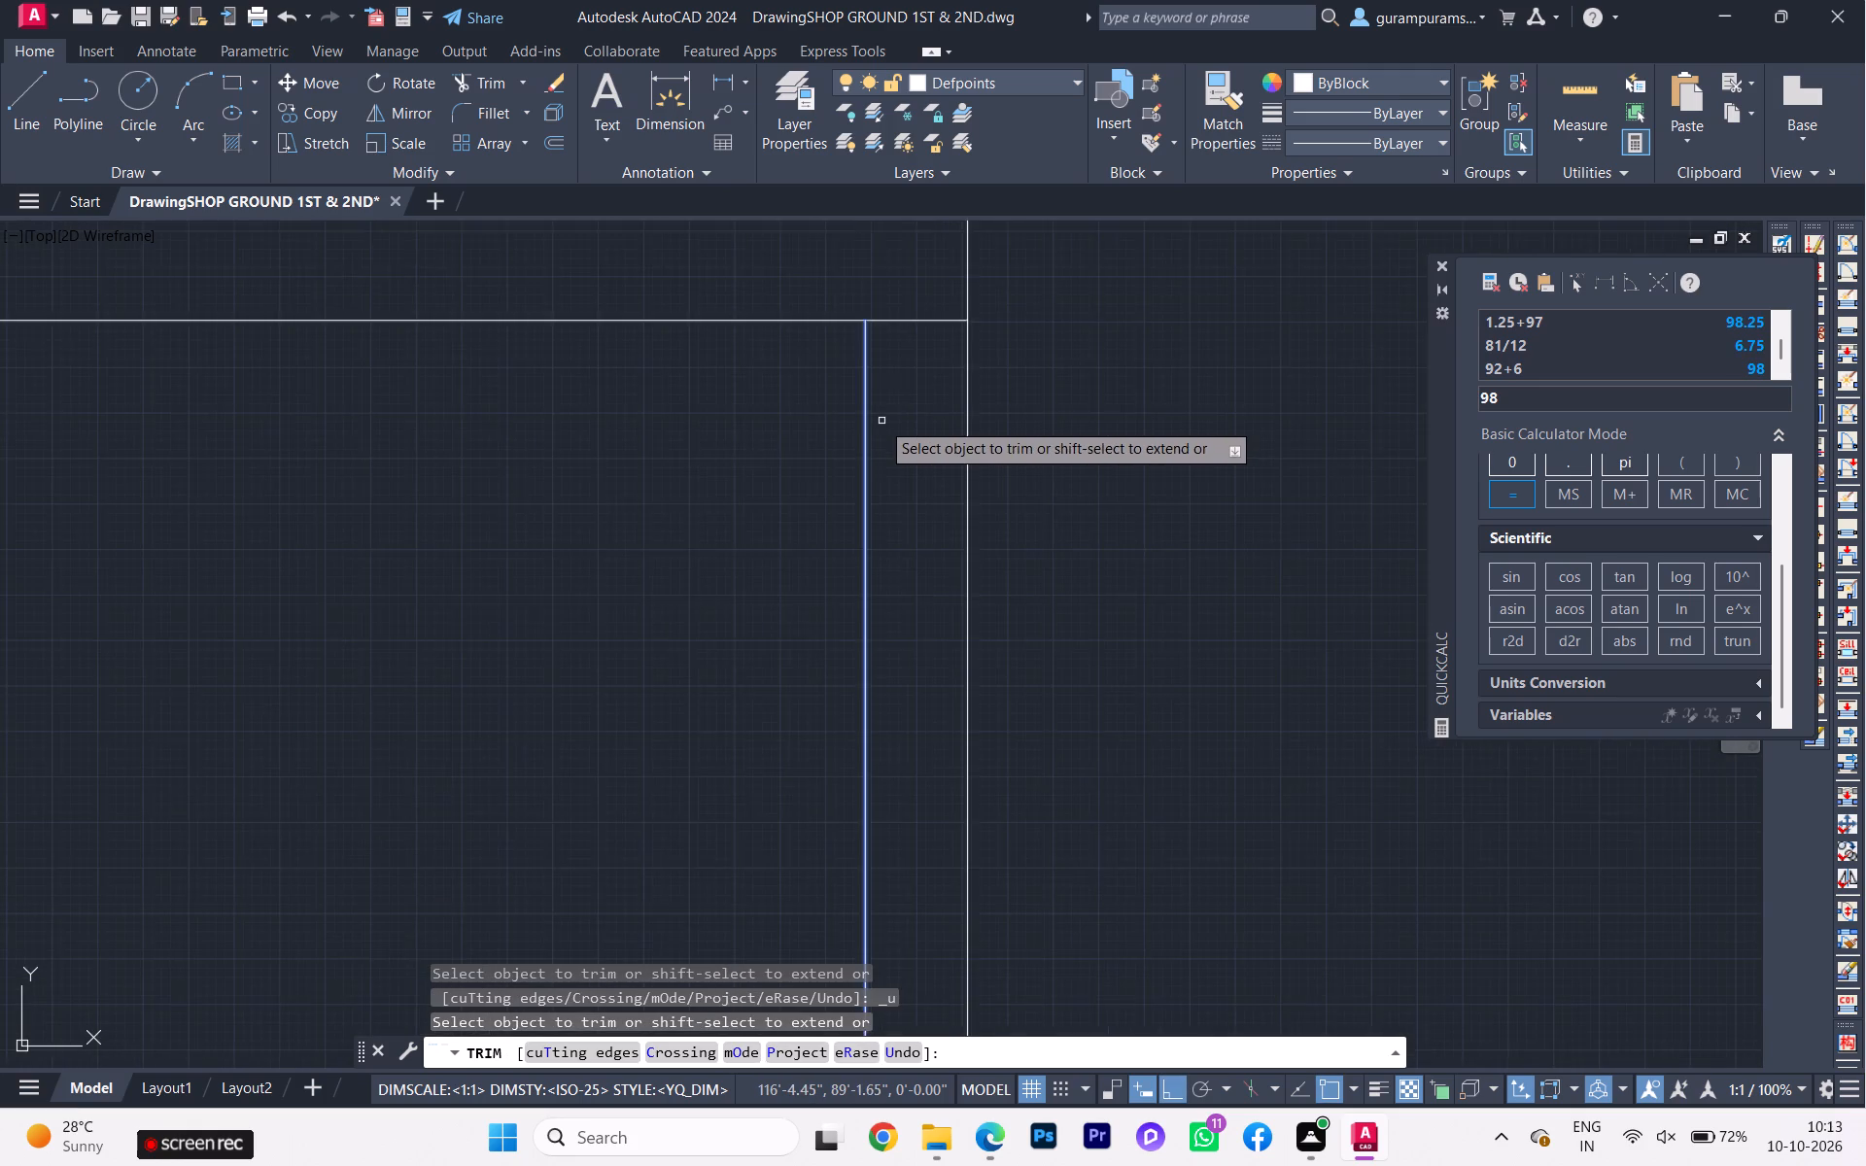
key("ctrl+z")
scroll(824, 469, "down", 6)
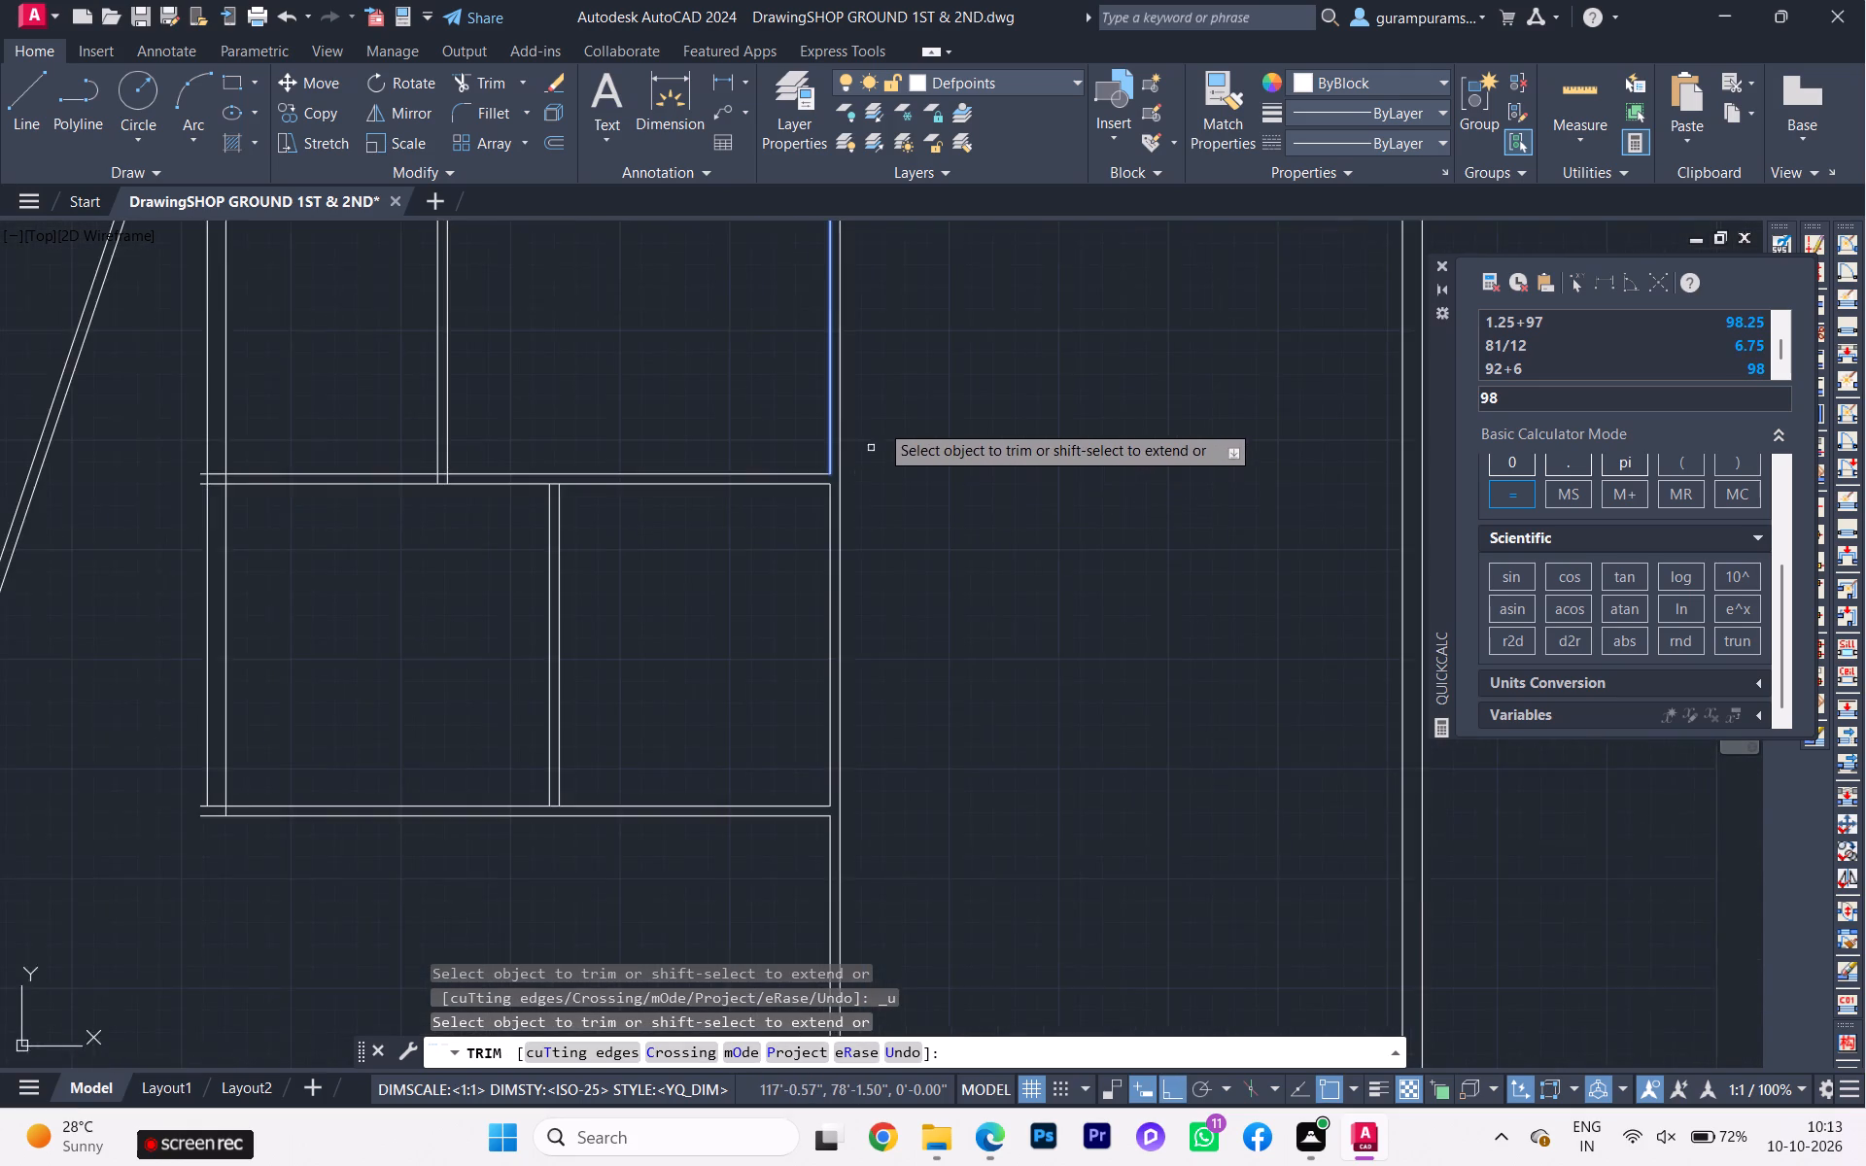
Compare the drawn southern walls with the reference plan's room sizes above the 6' passage.
scroll(880, 423, "down", 1)
key("Escape")
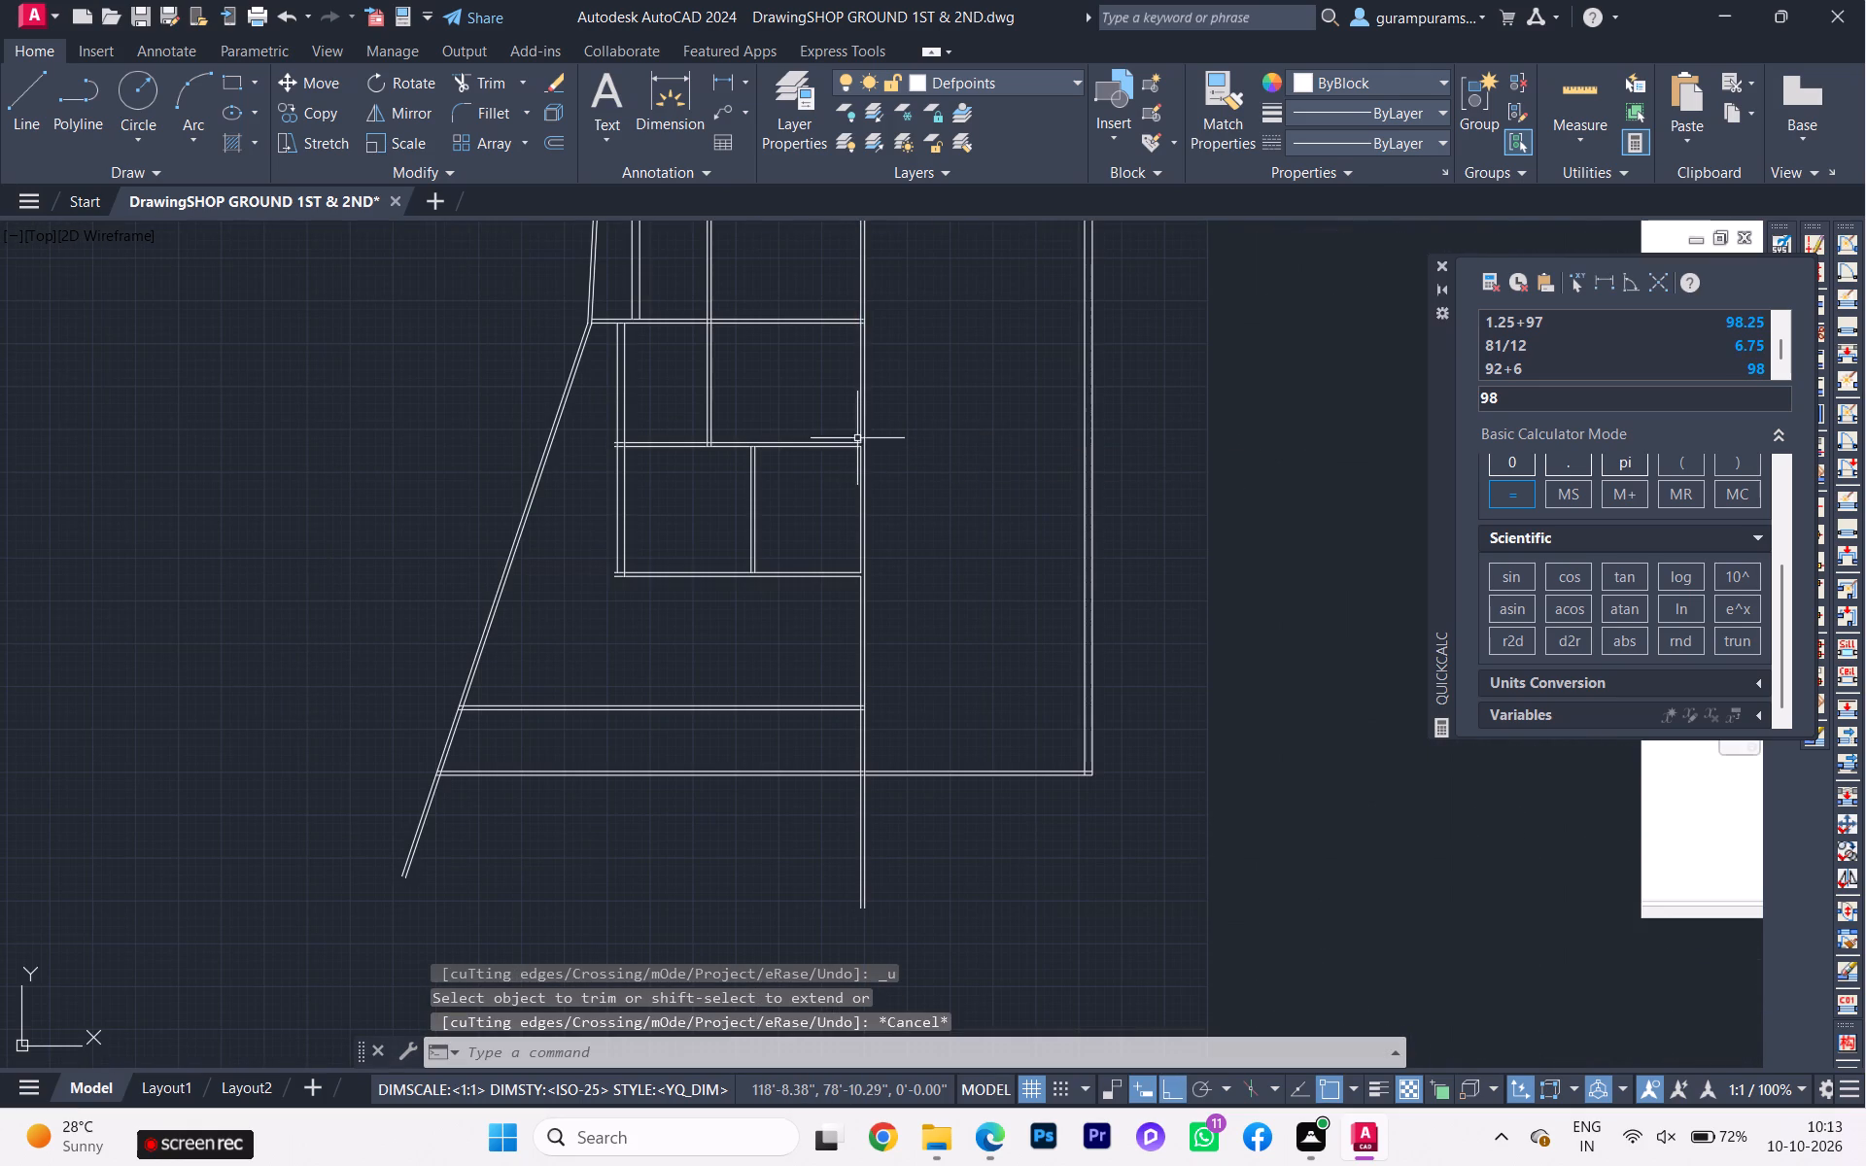
scroll(867, 367, "up", 3)
scroll(866, 365, "down", 4)
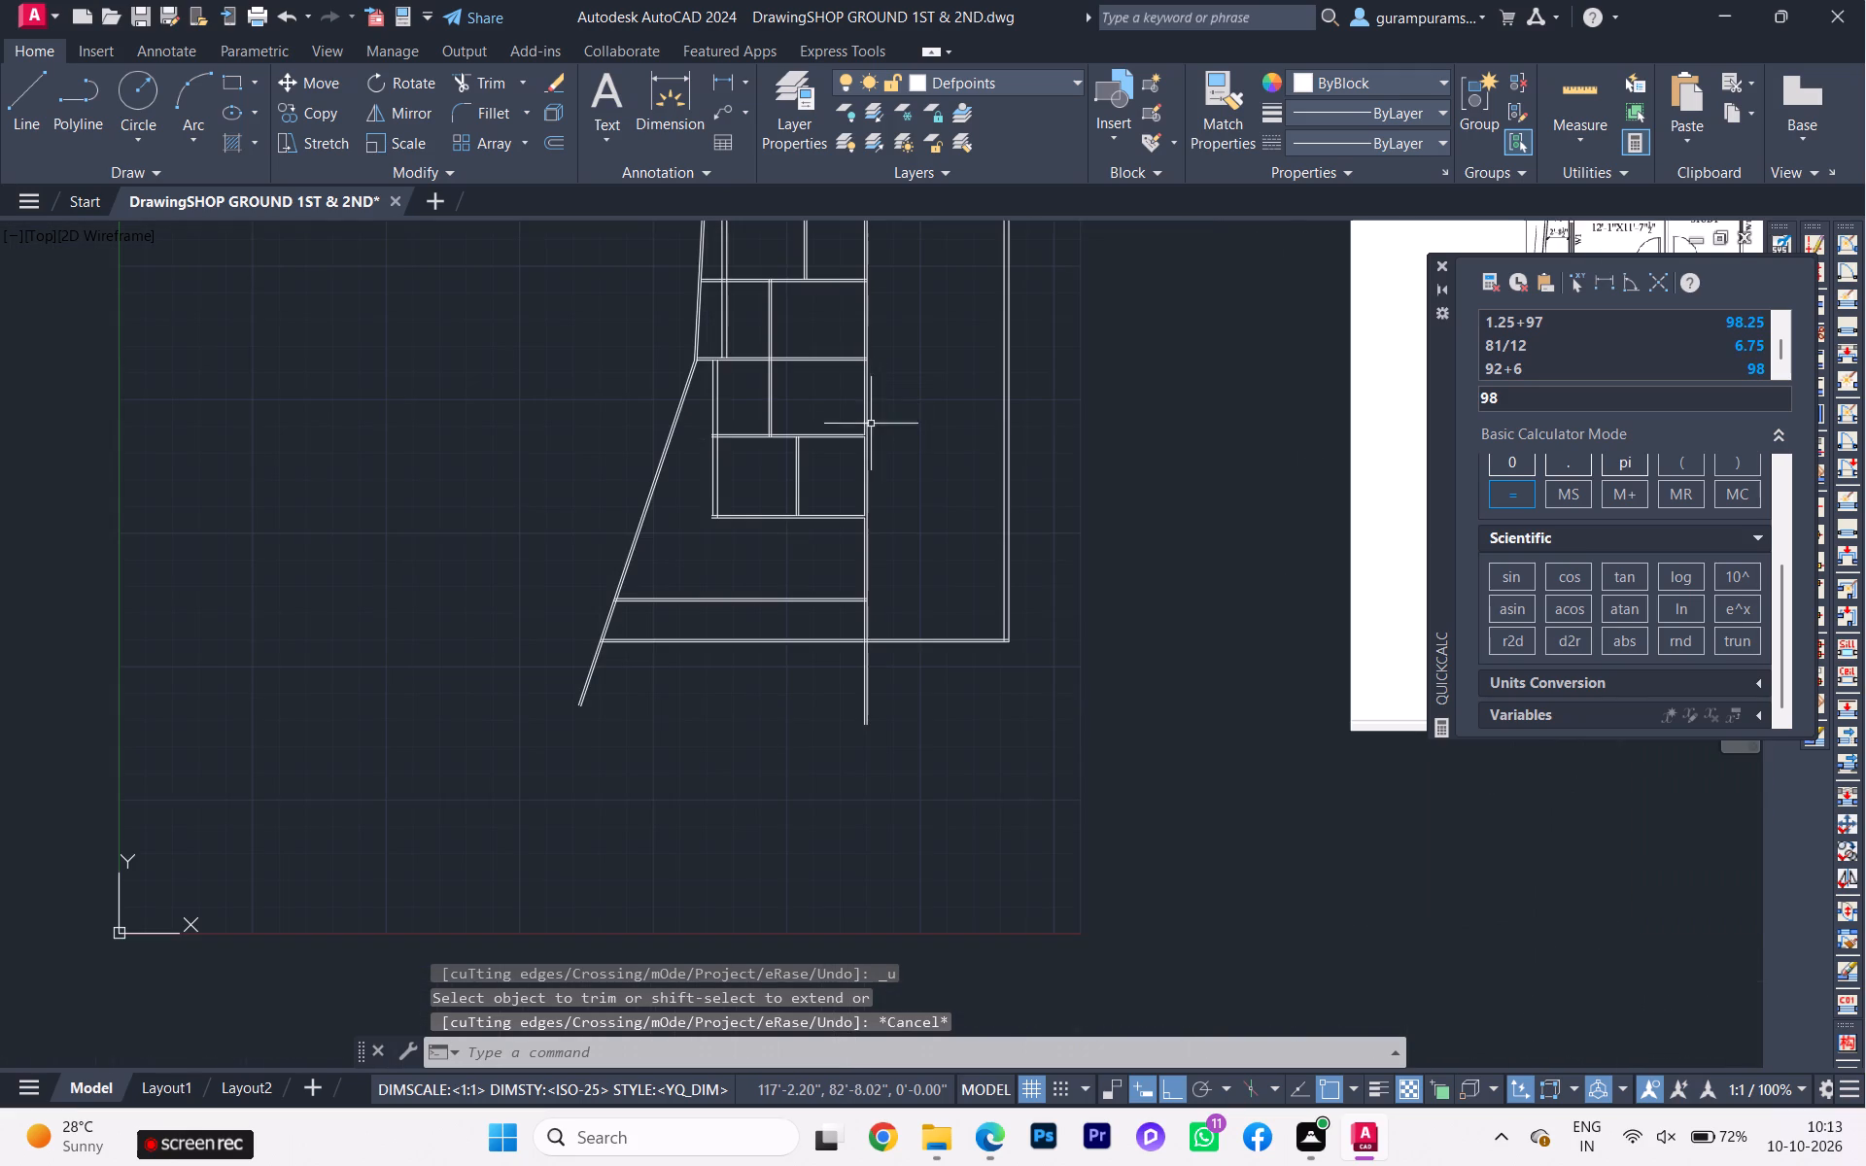
scroll(660, 550, "up", 1)
middle_click_drag(660, 550, 426, 566)
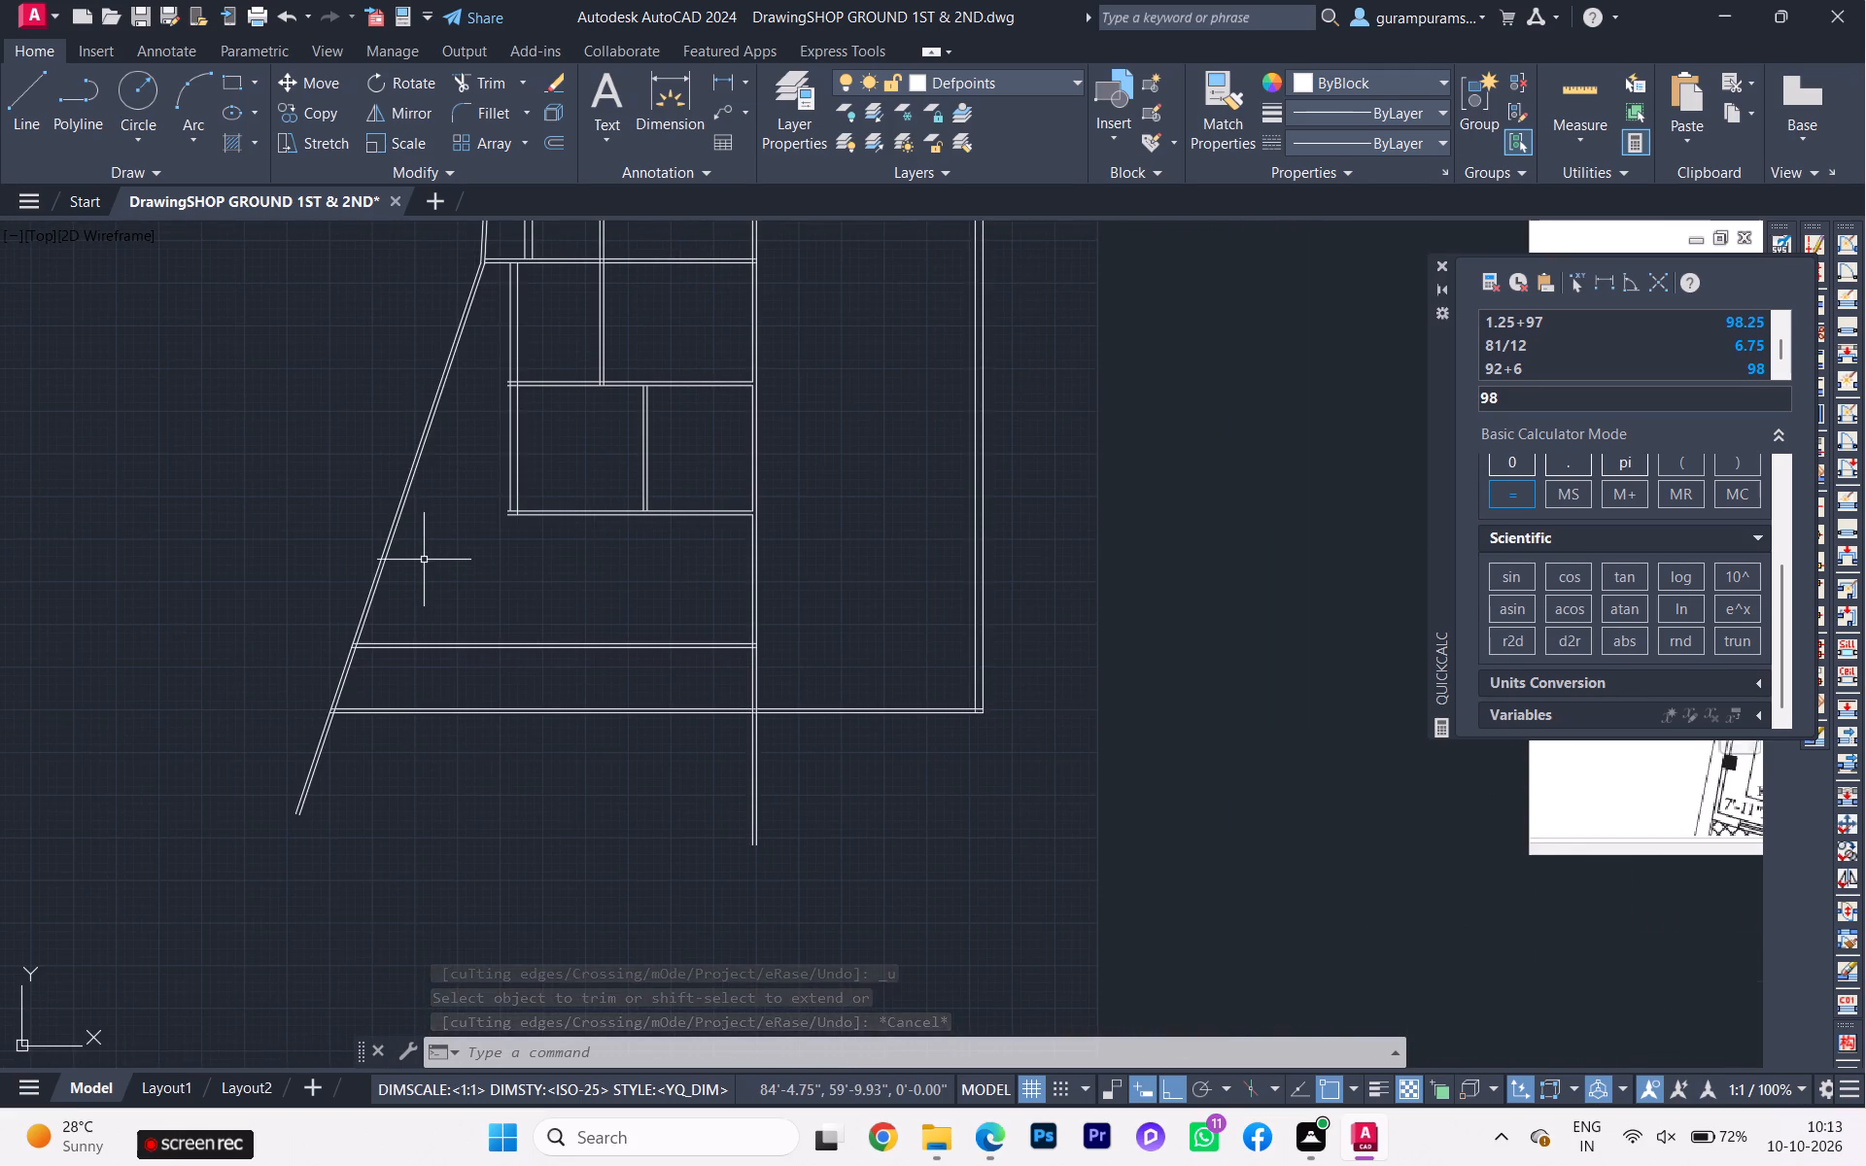
scroll(424, 559, "down", 2)
scroll(452, 496, "up", 2)
scroll(403, 508, "down", 1)
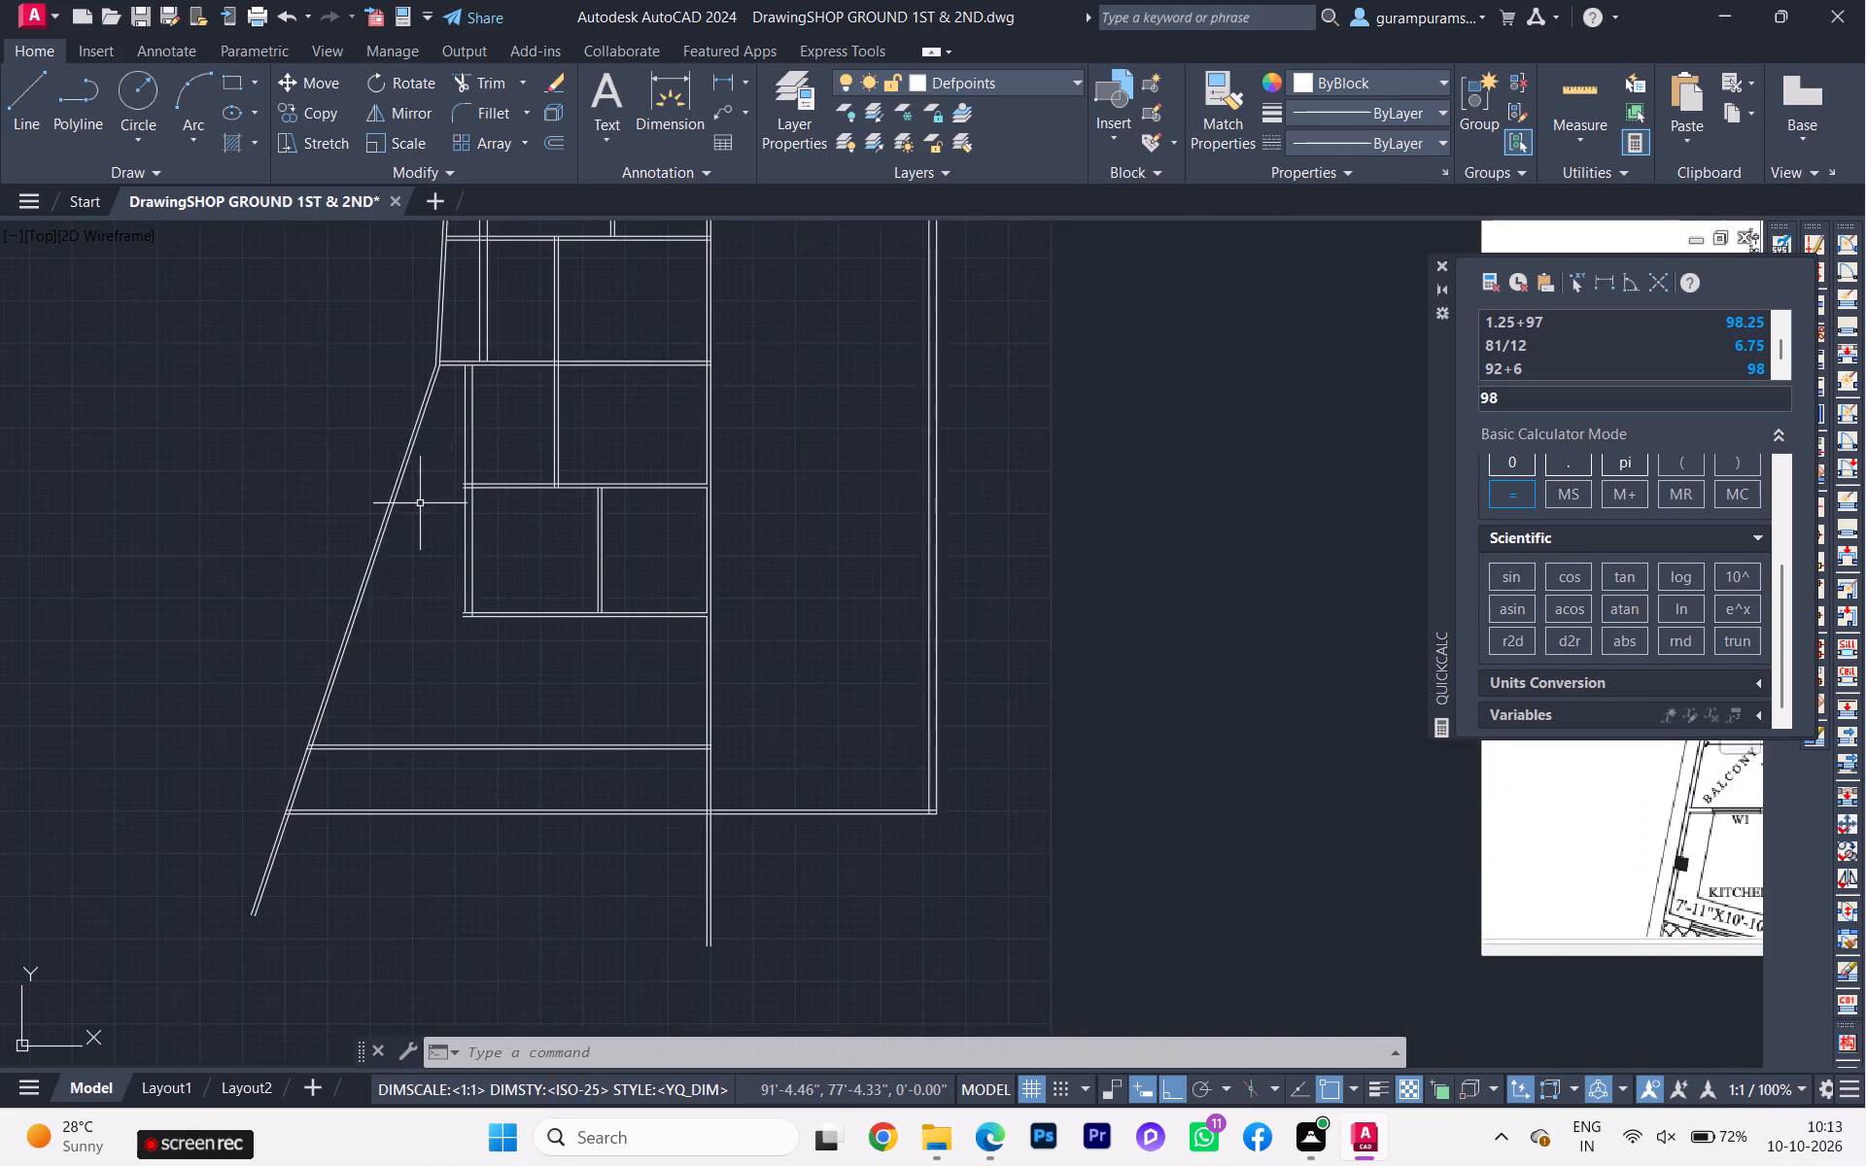
scroll(397, 509, "down", 1)
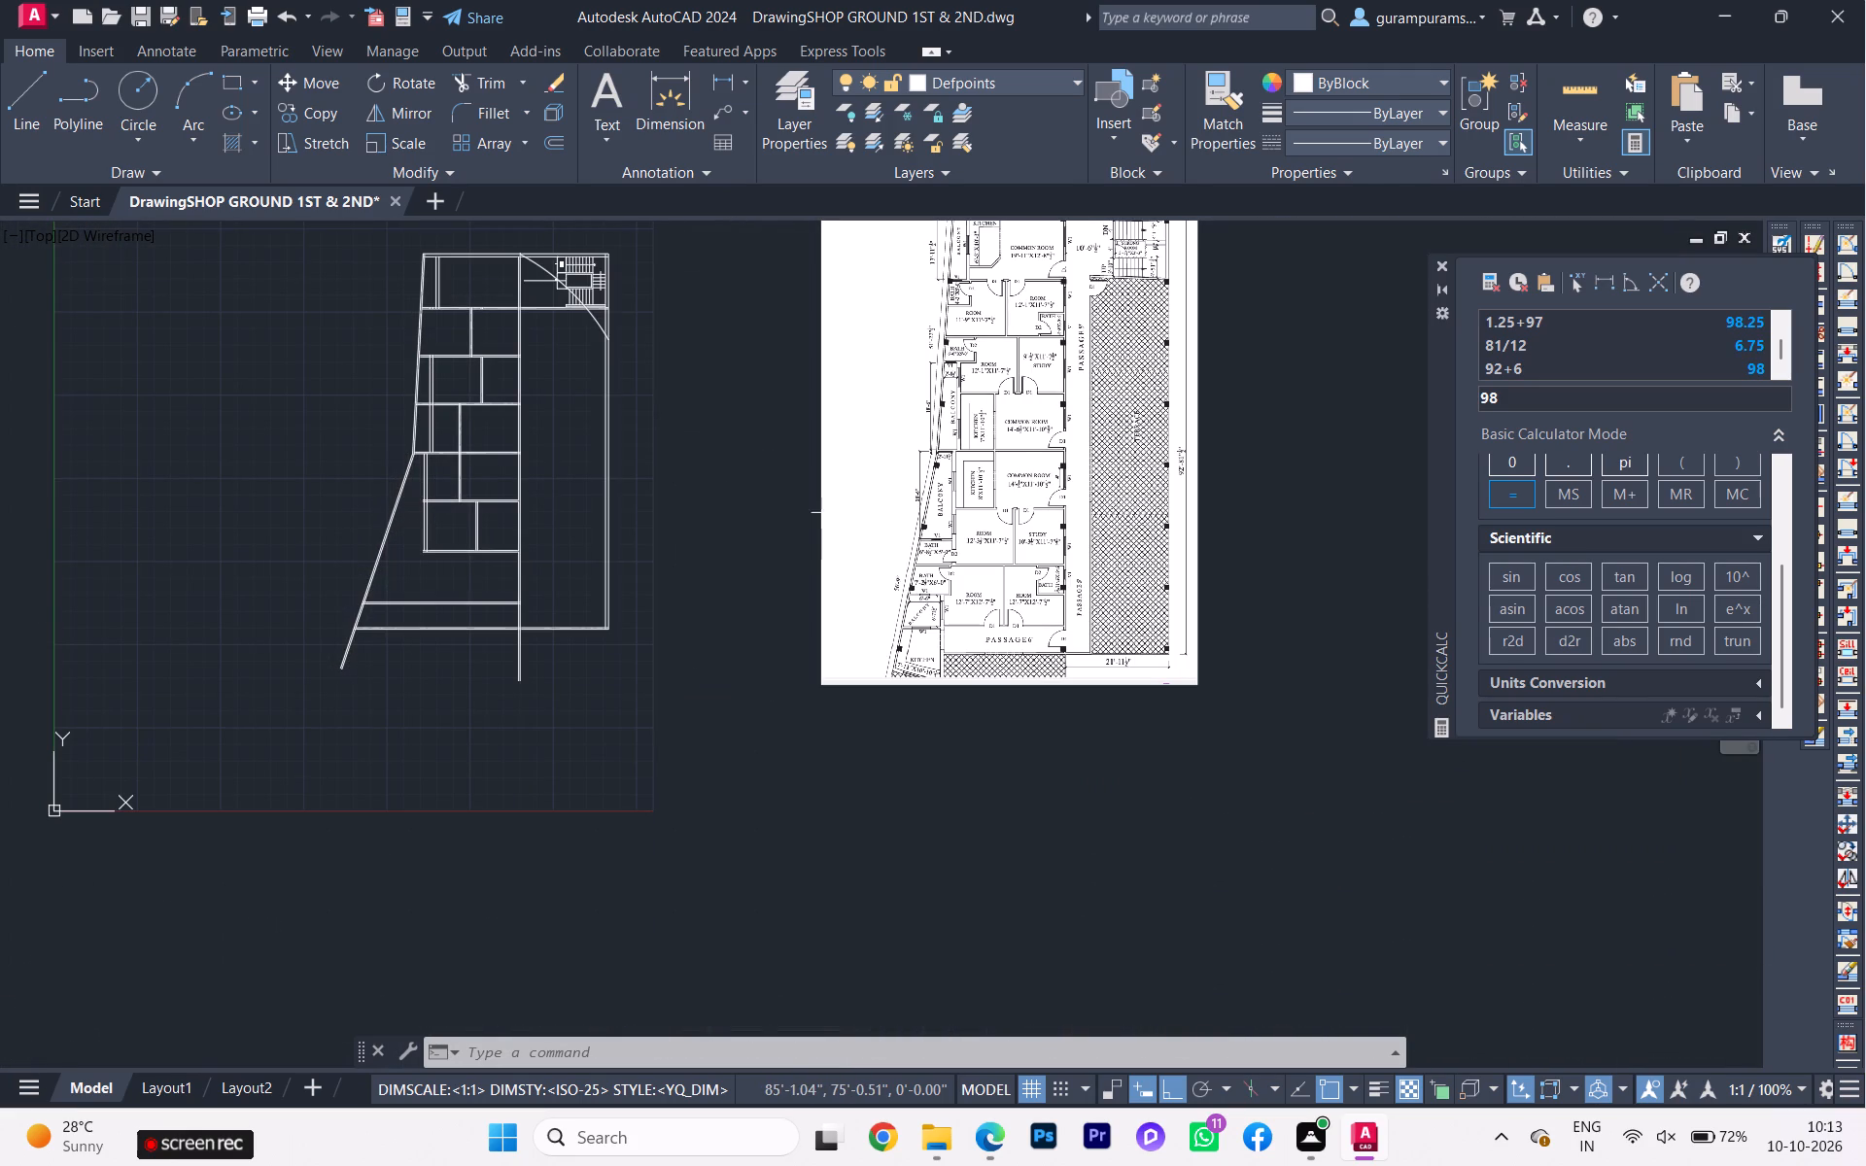
scroll(989, 491, "up", 1)
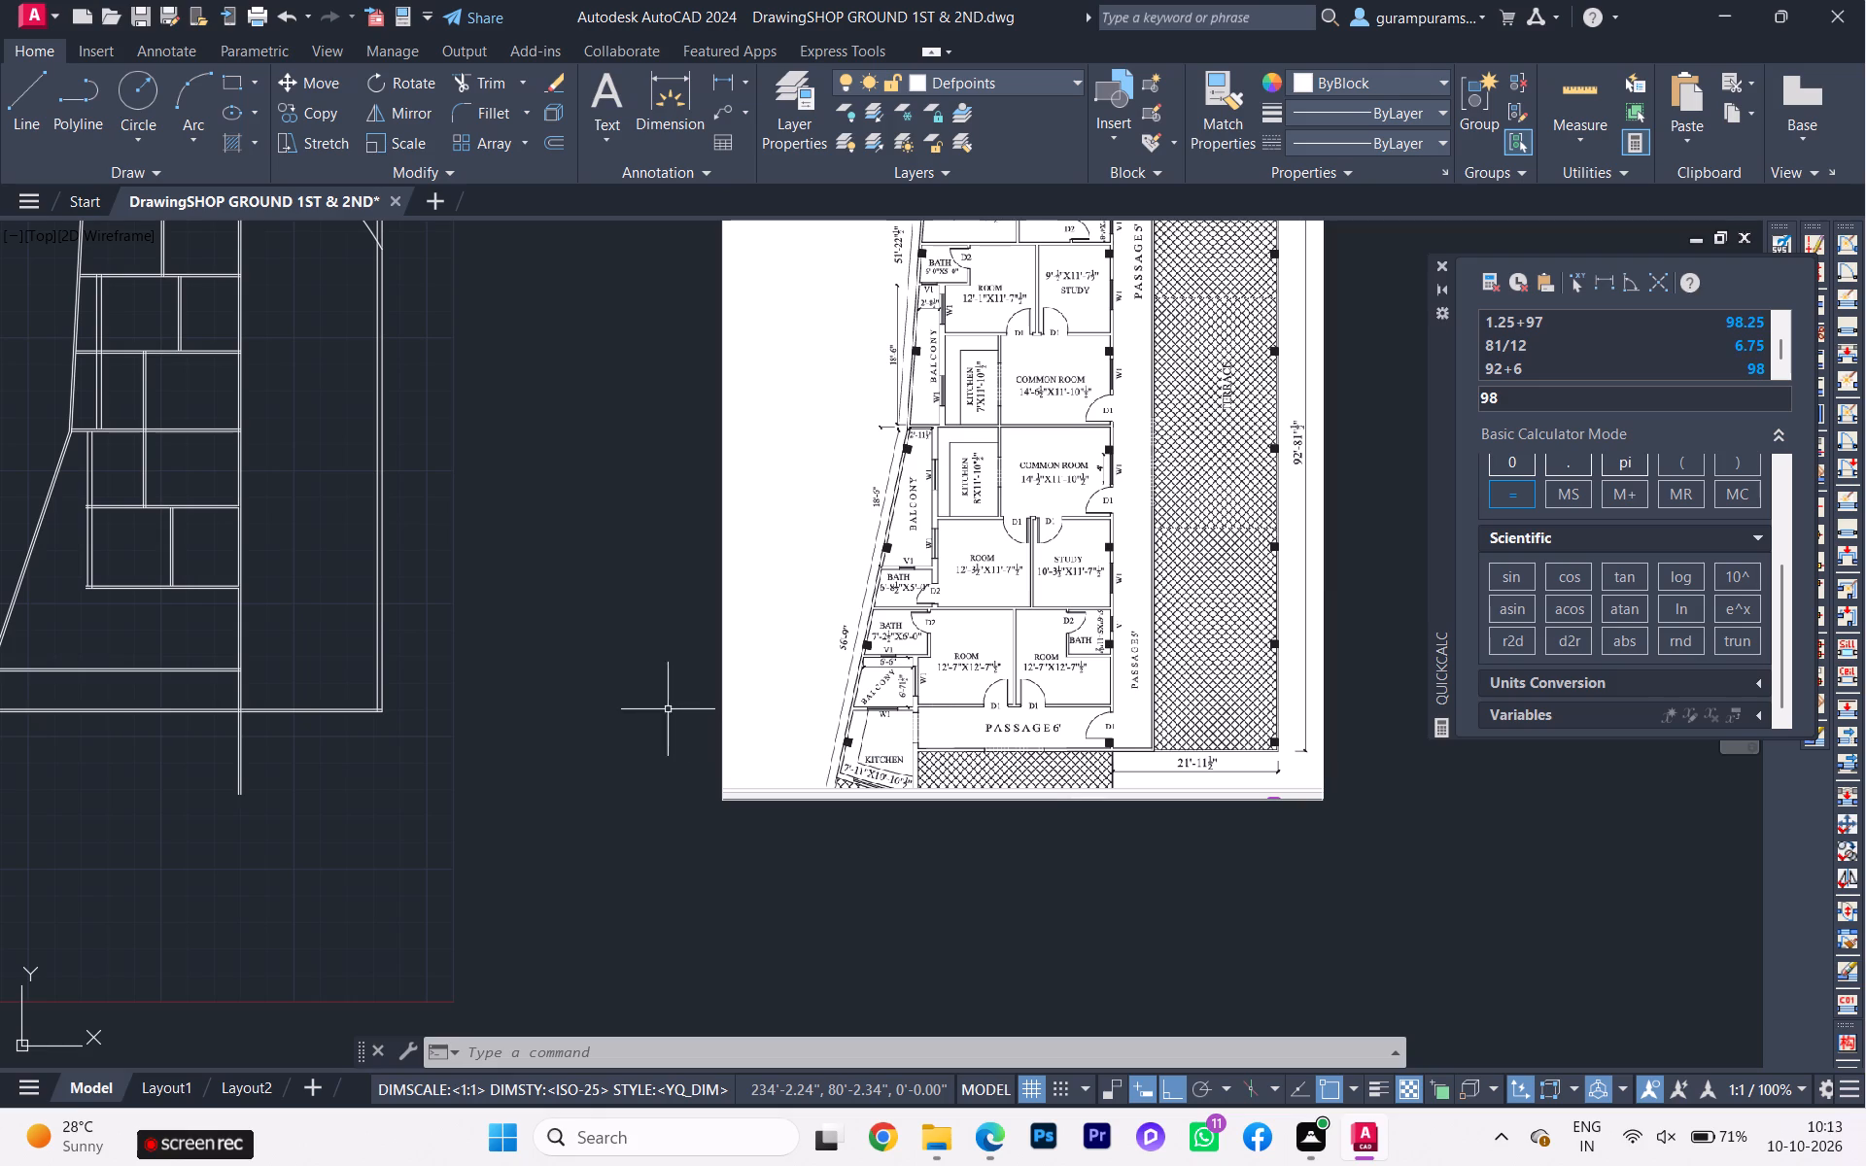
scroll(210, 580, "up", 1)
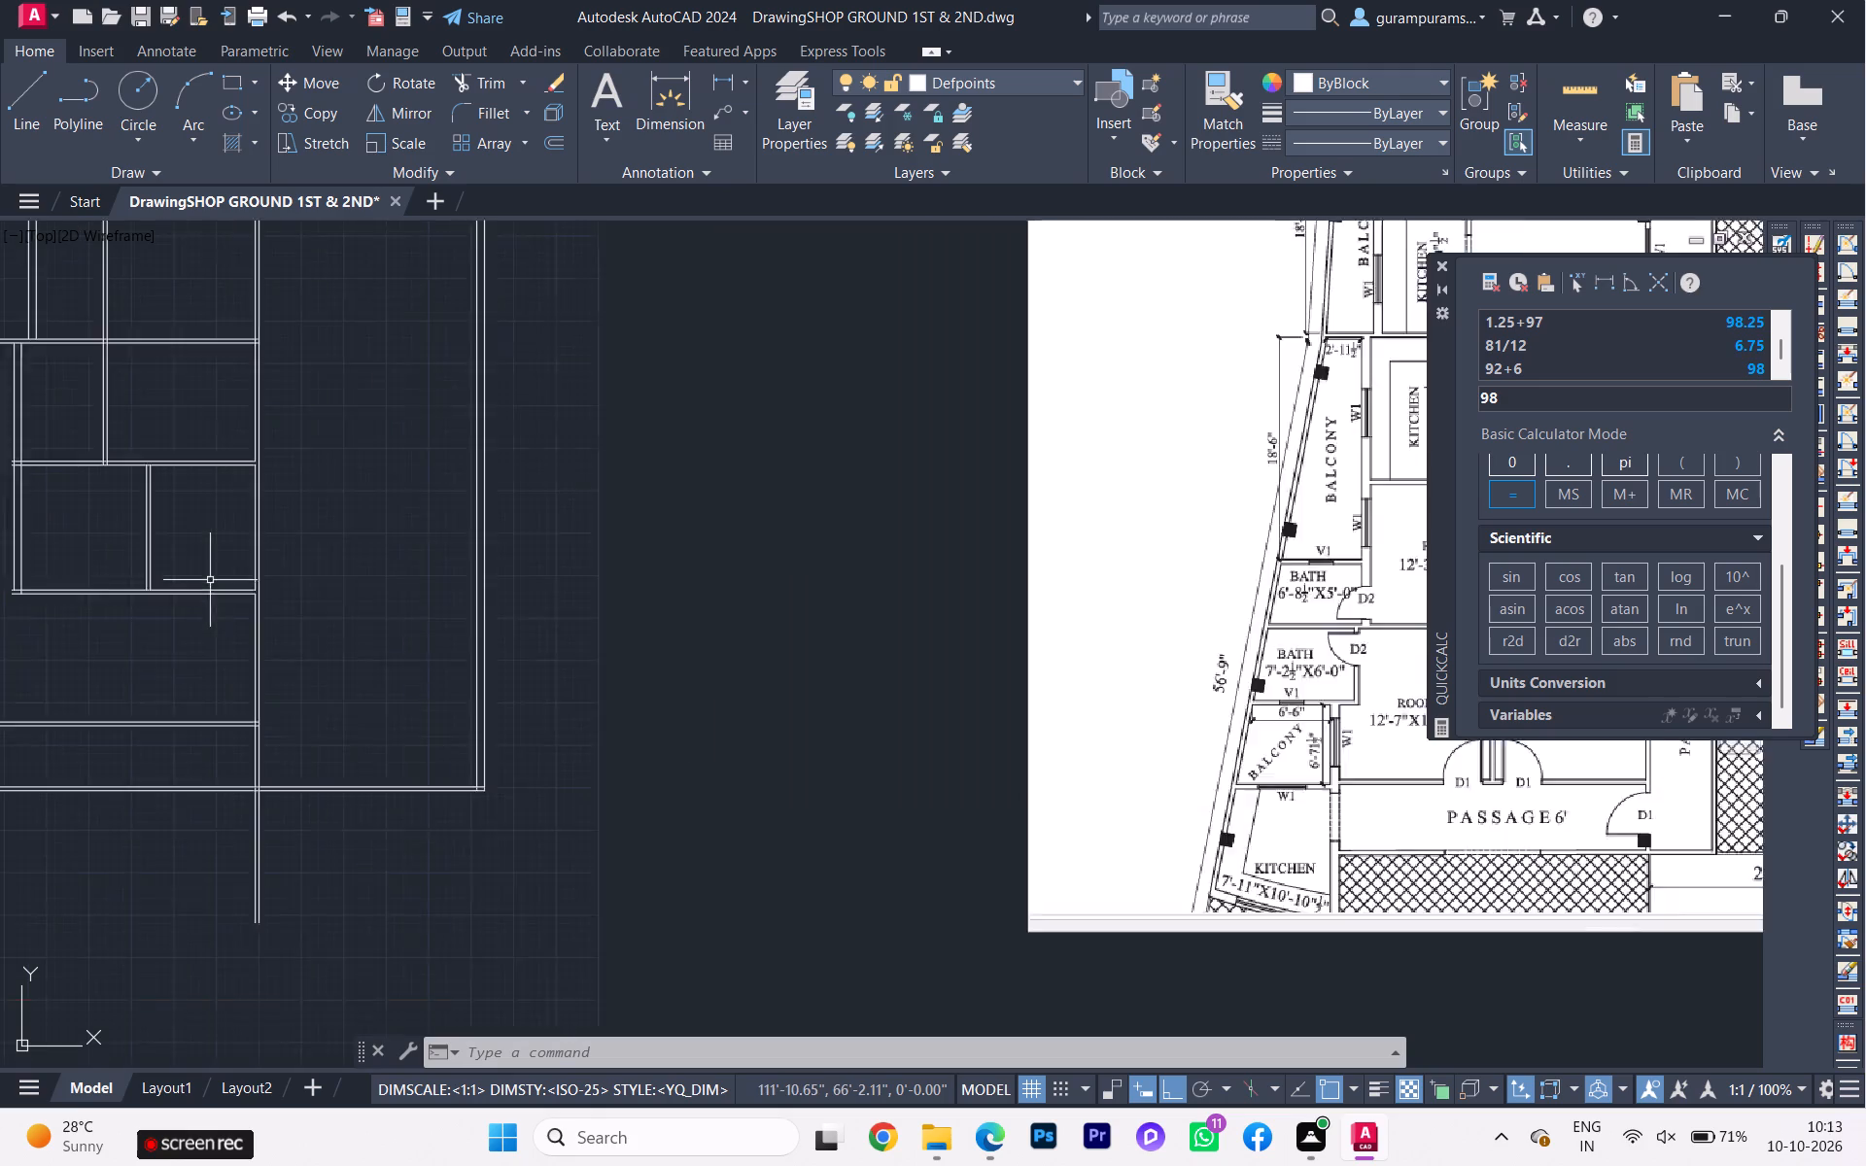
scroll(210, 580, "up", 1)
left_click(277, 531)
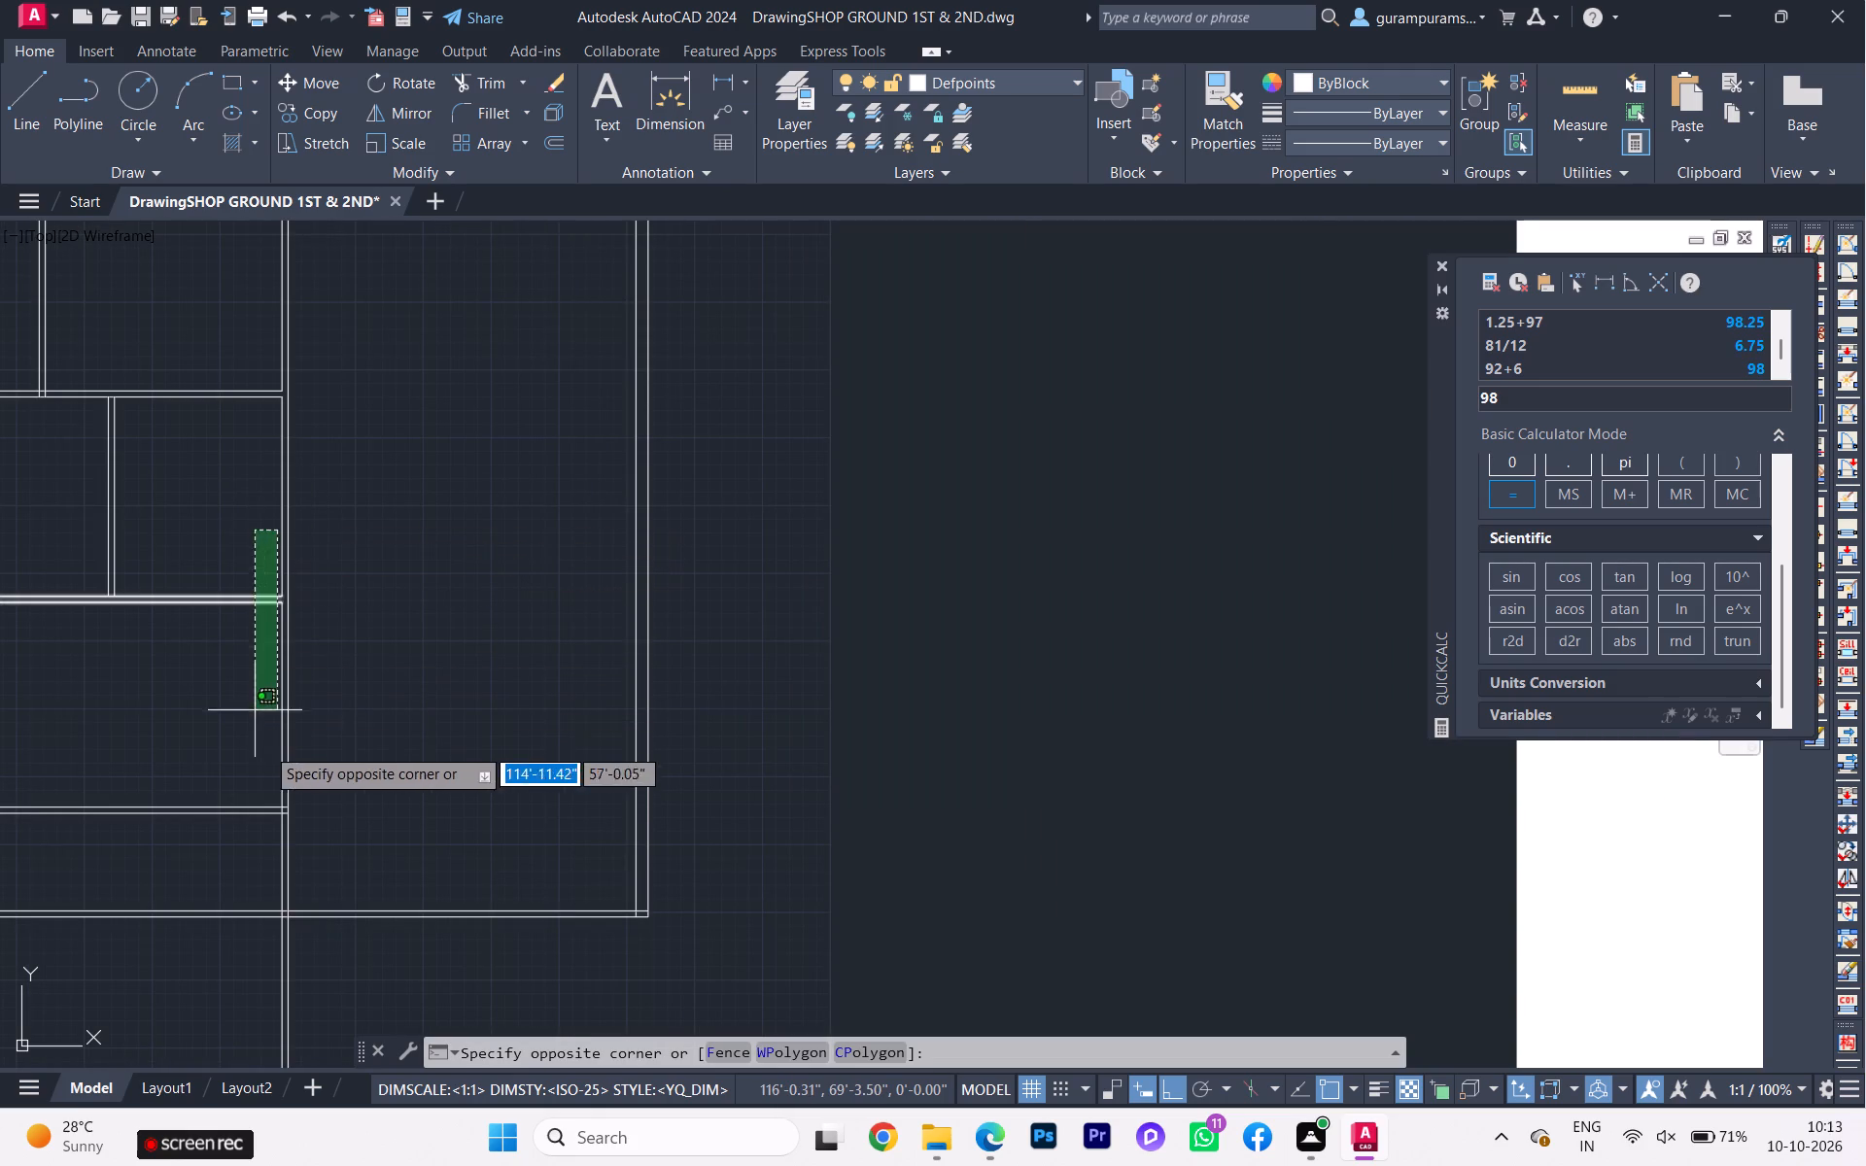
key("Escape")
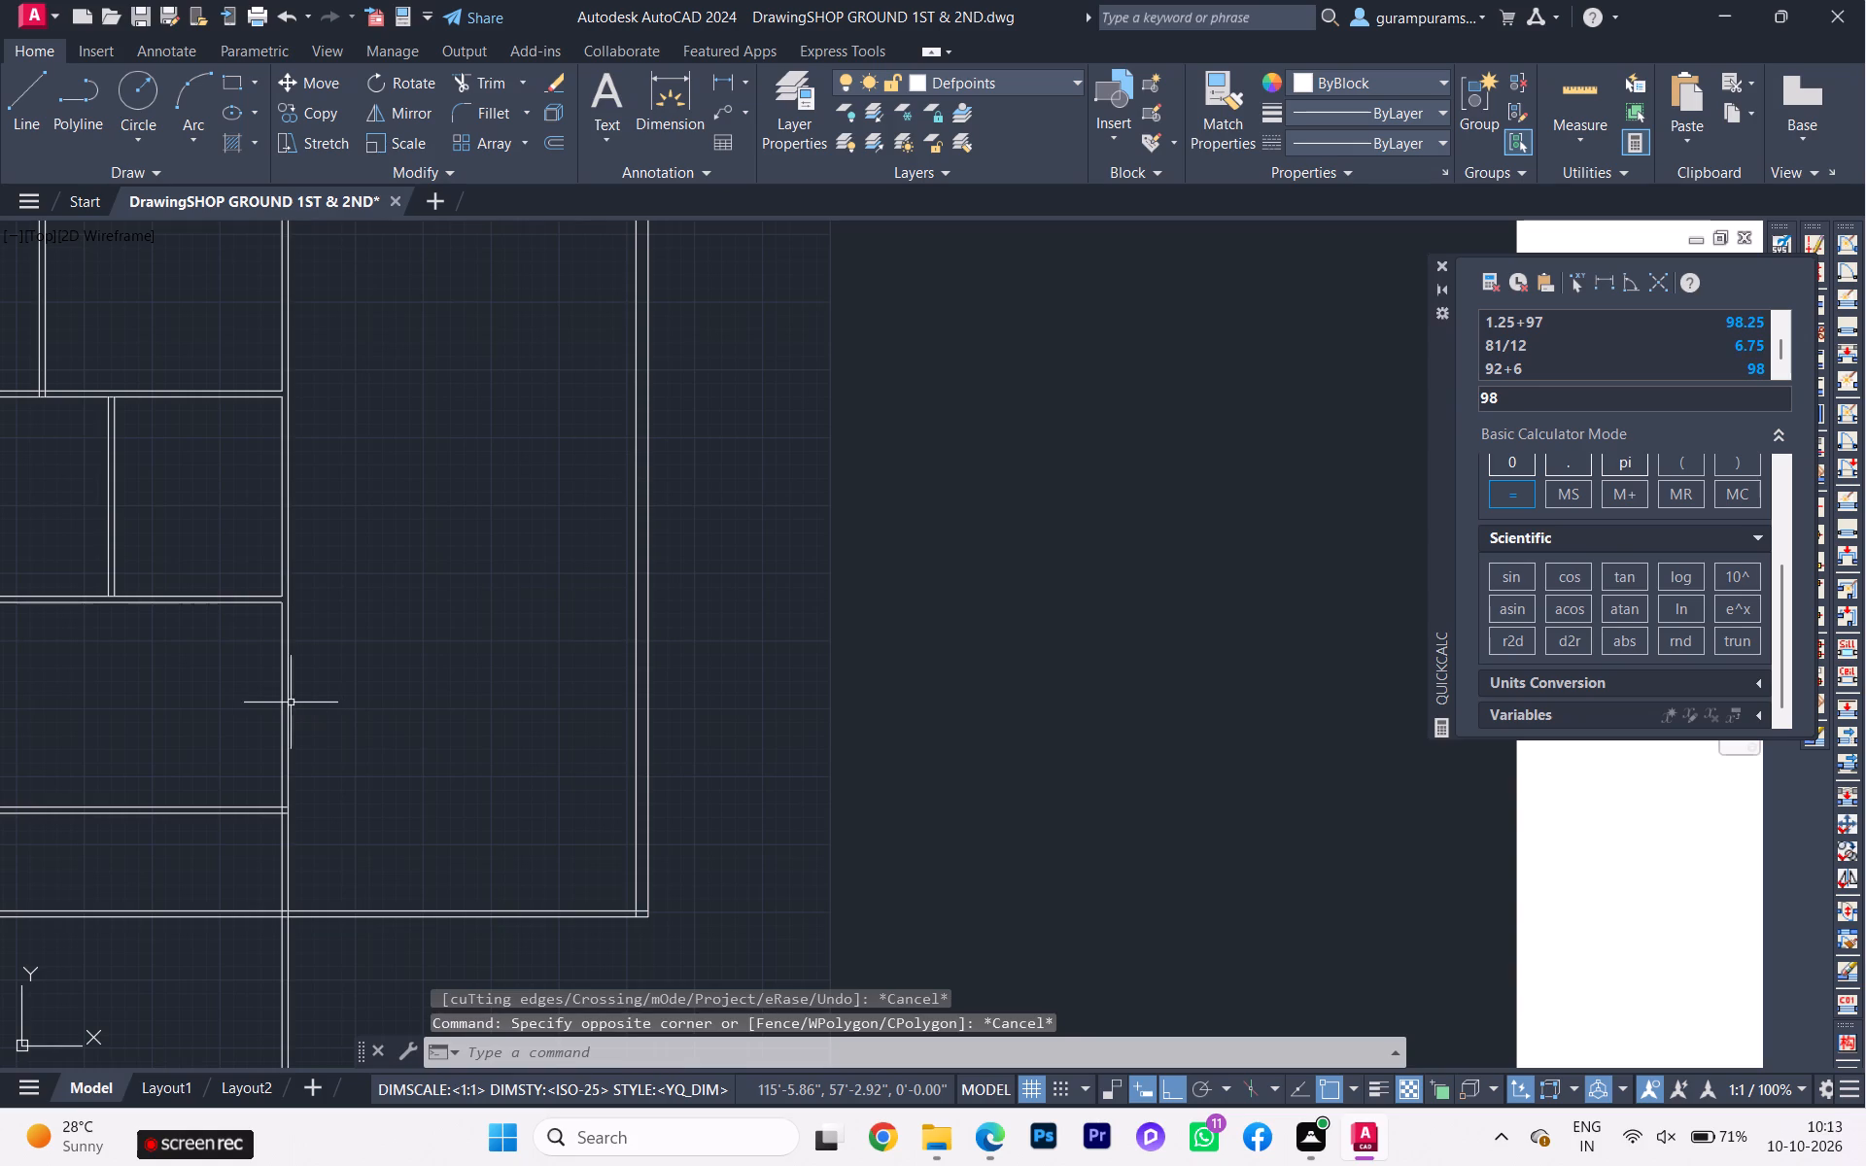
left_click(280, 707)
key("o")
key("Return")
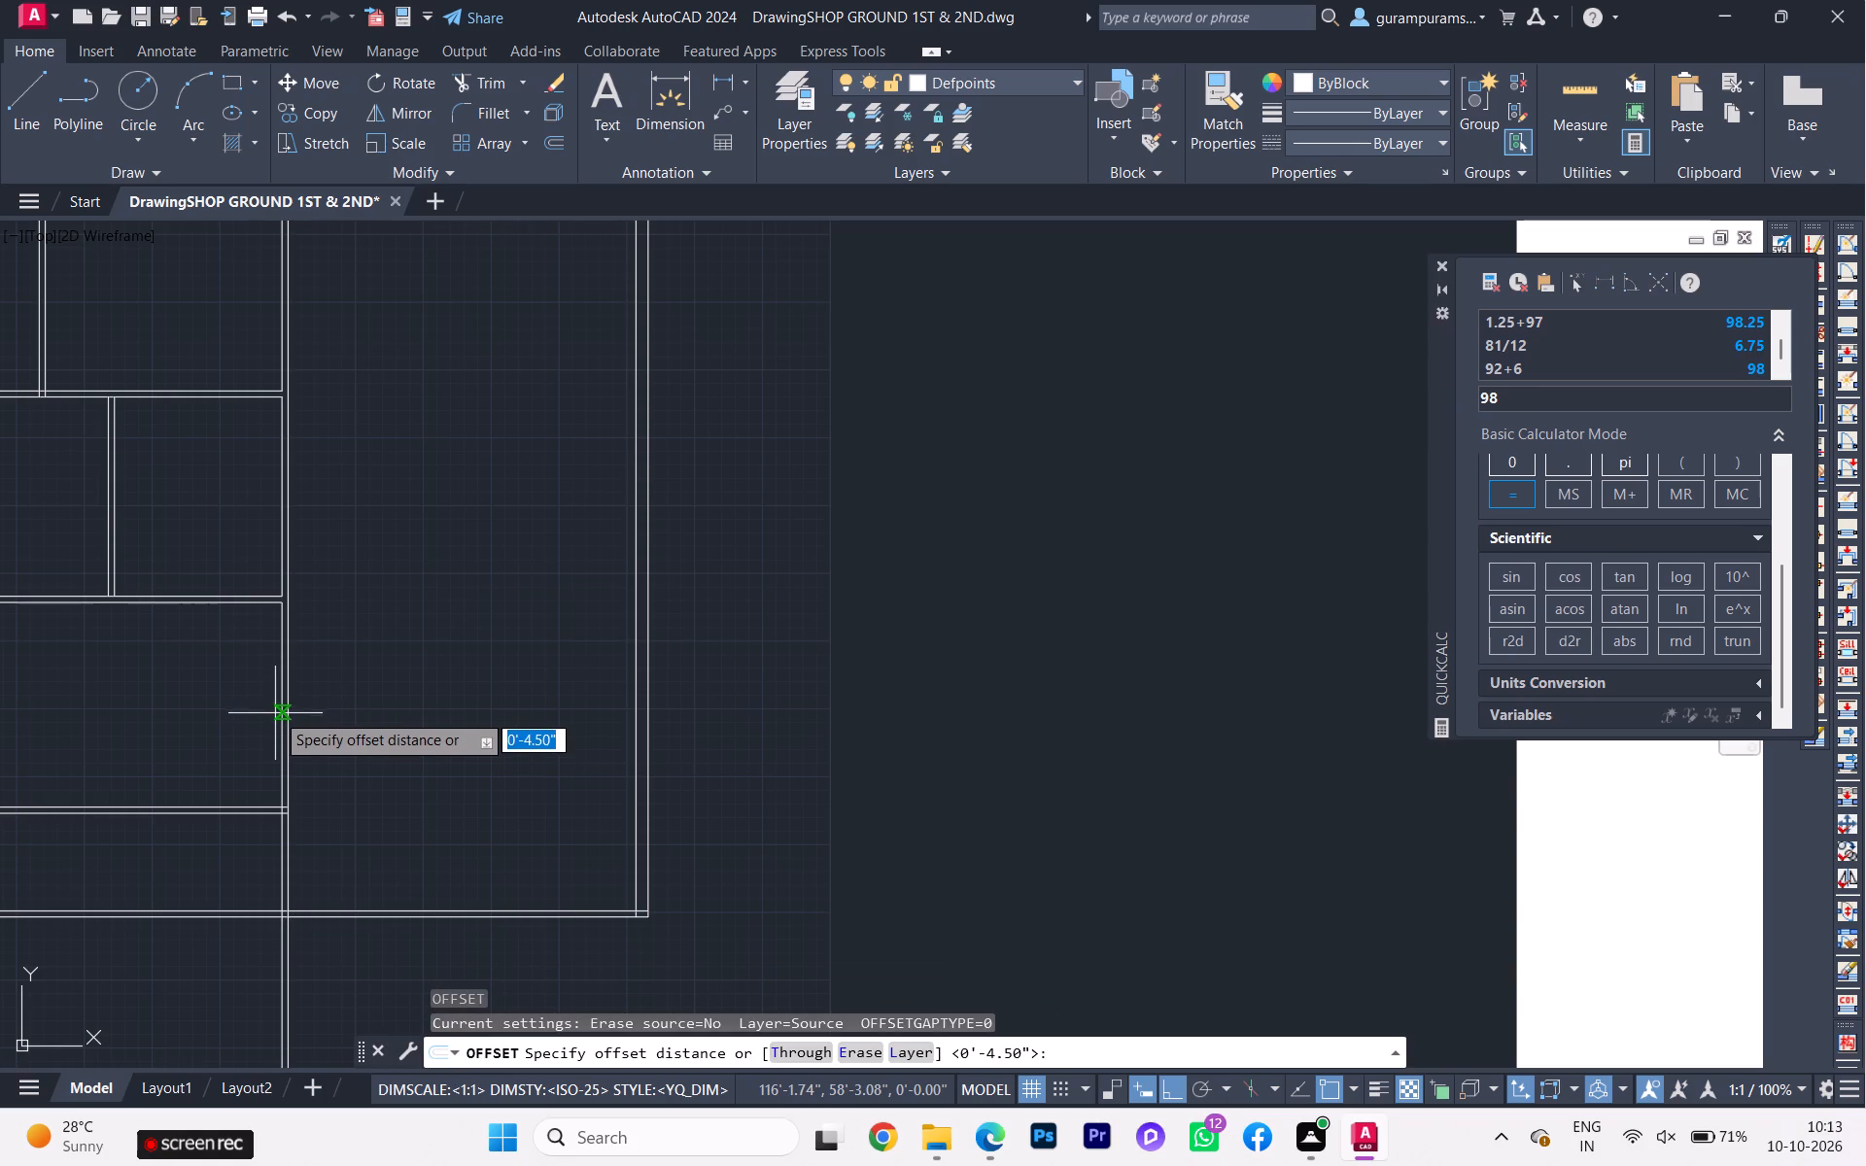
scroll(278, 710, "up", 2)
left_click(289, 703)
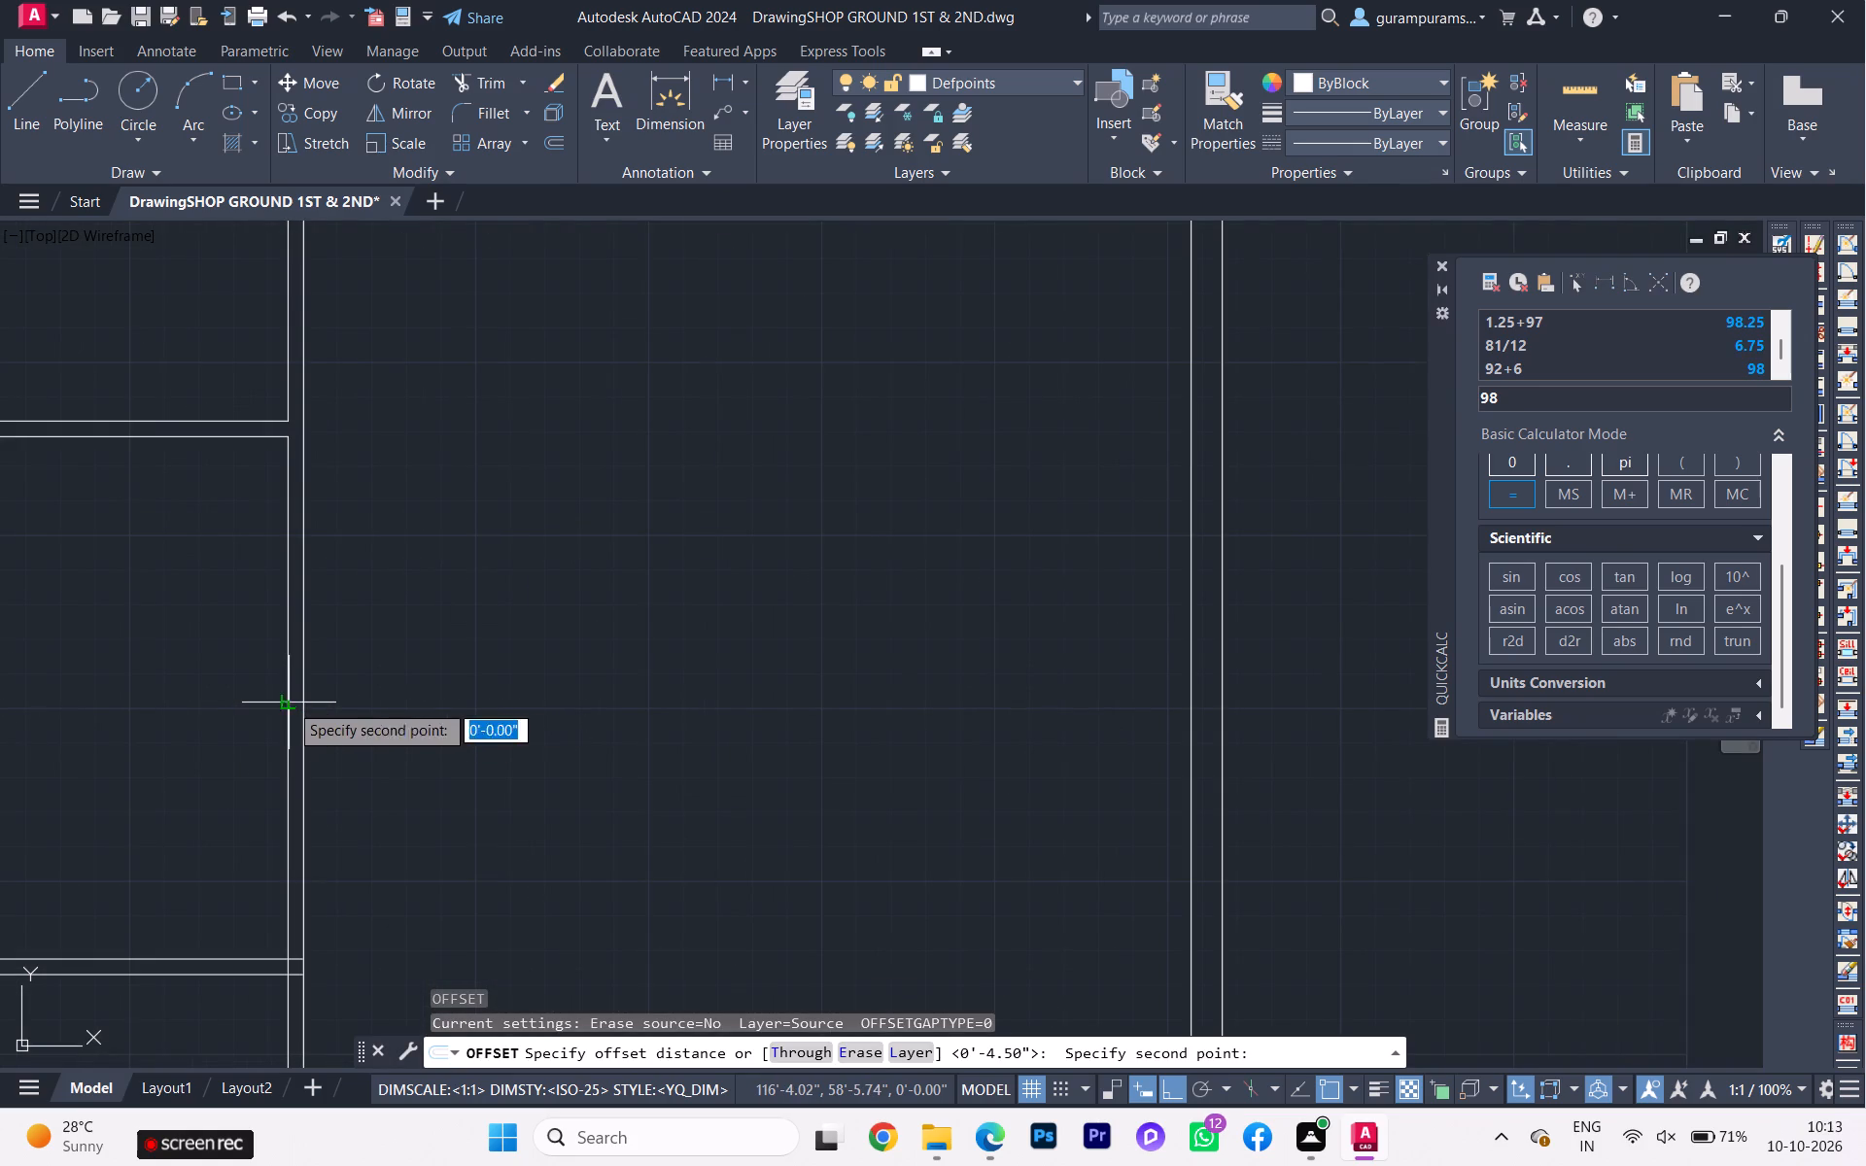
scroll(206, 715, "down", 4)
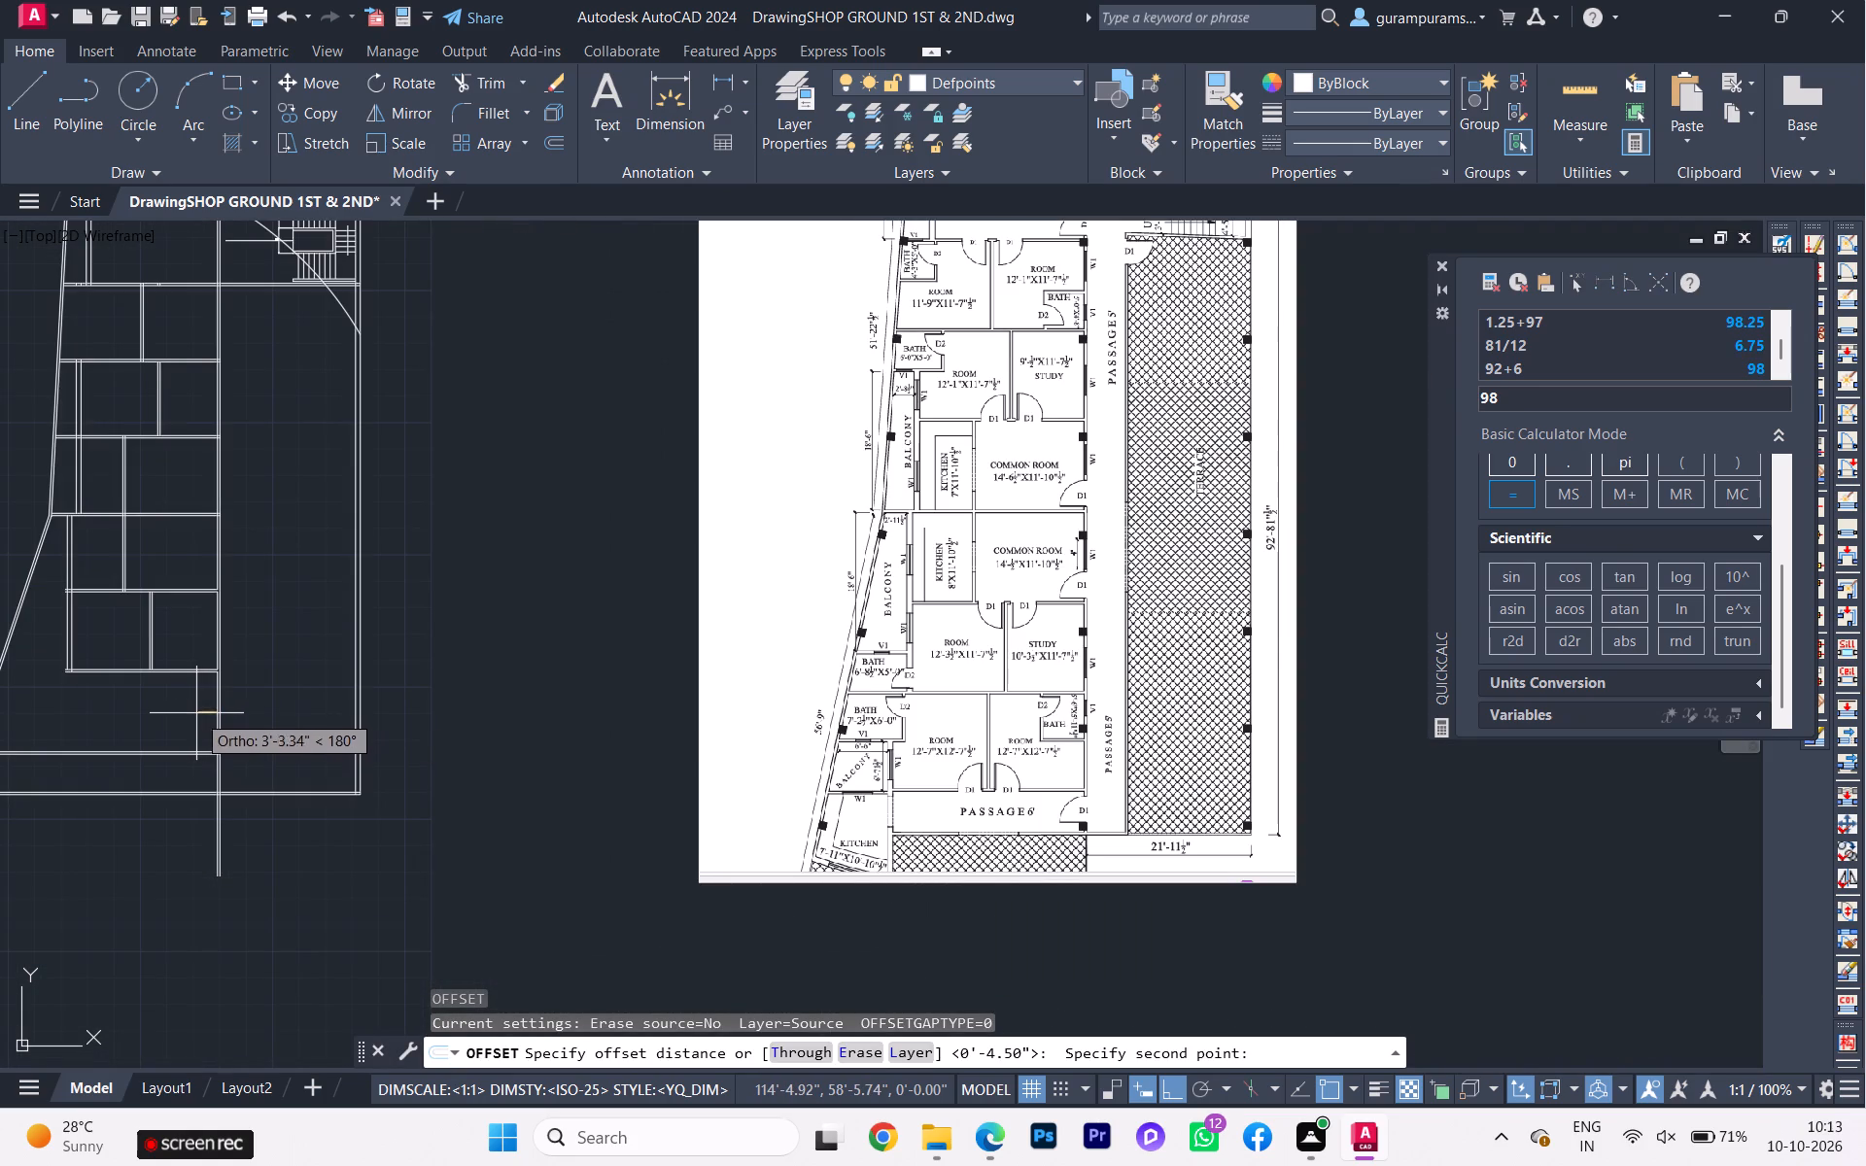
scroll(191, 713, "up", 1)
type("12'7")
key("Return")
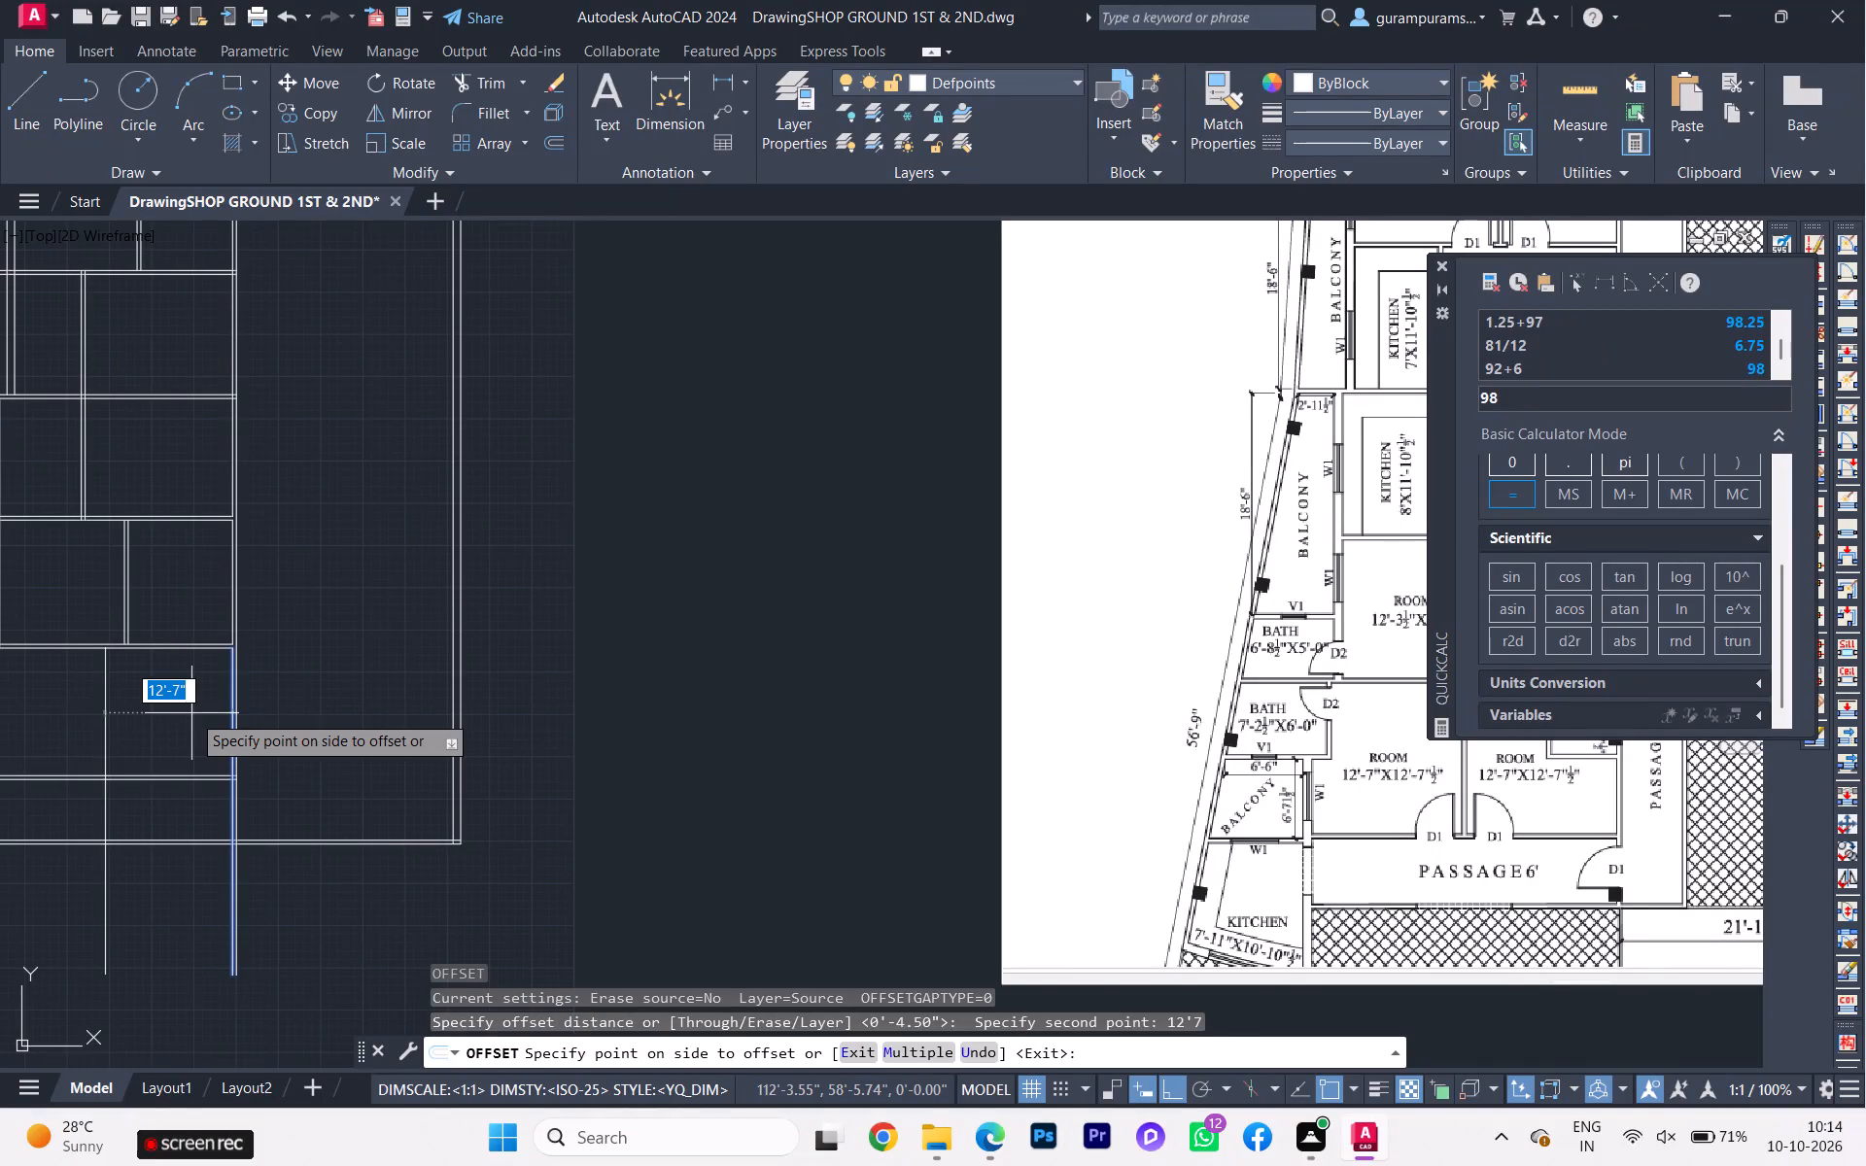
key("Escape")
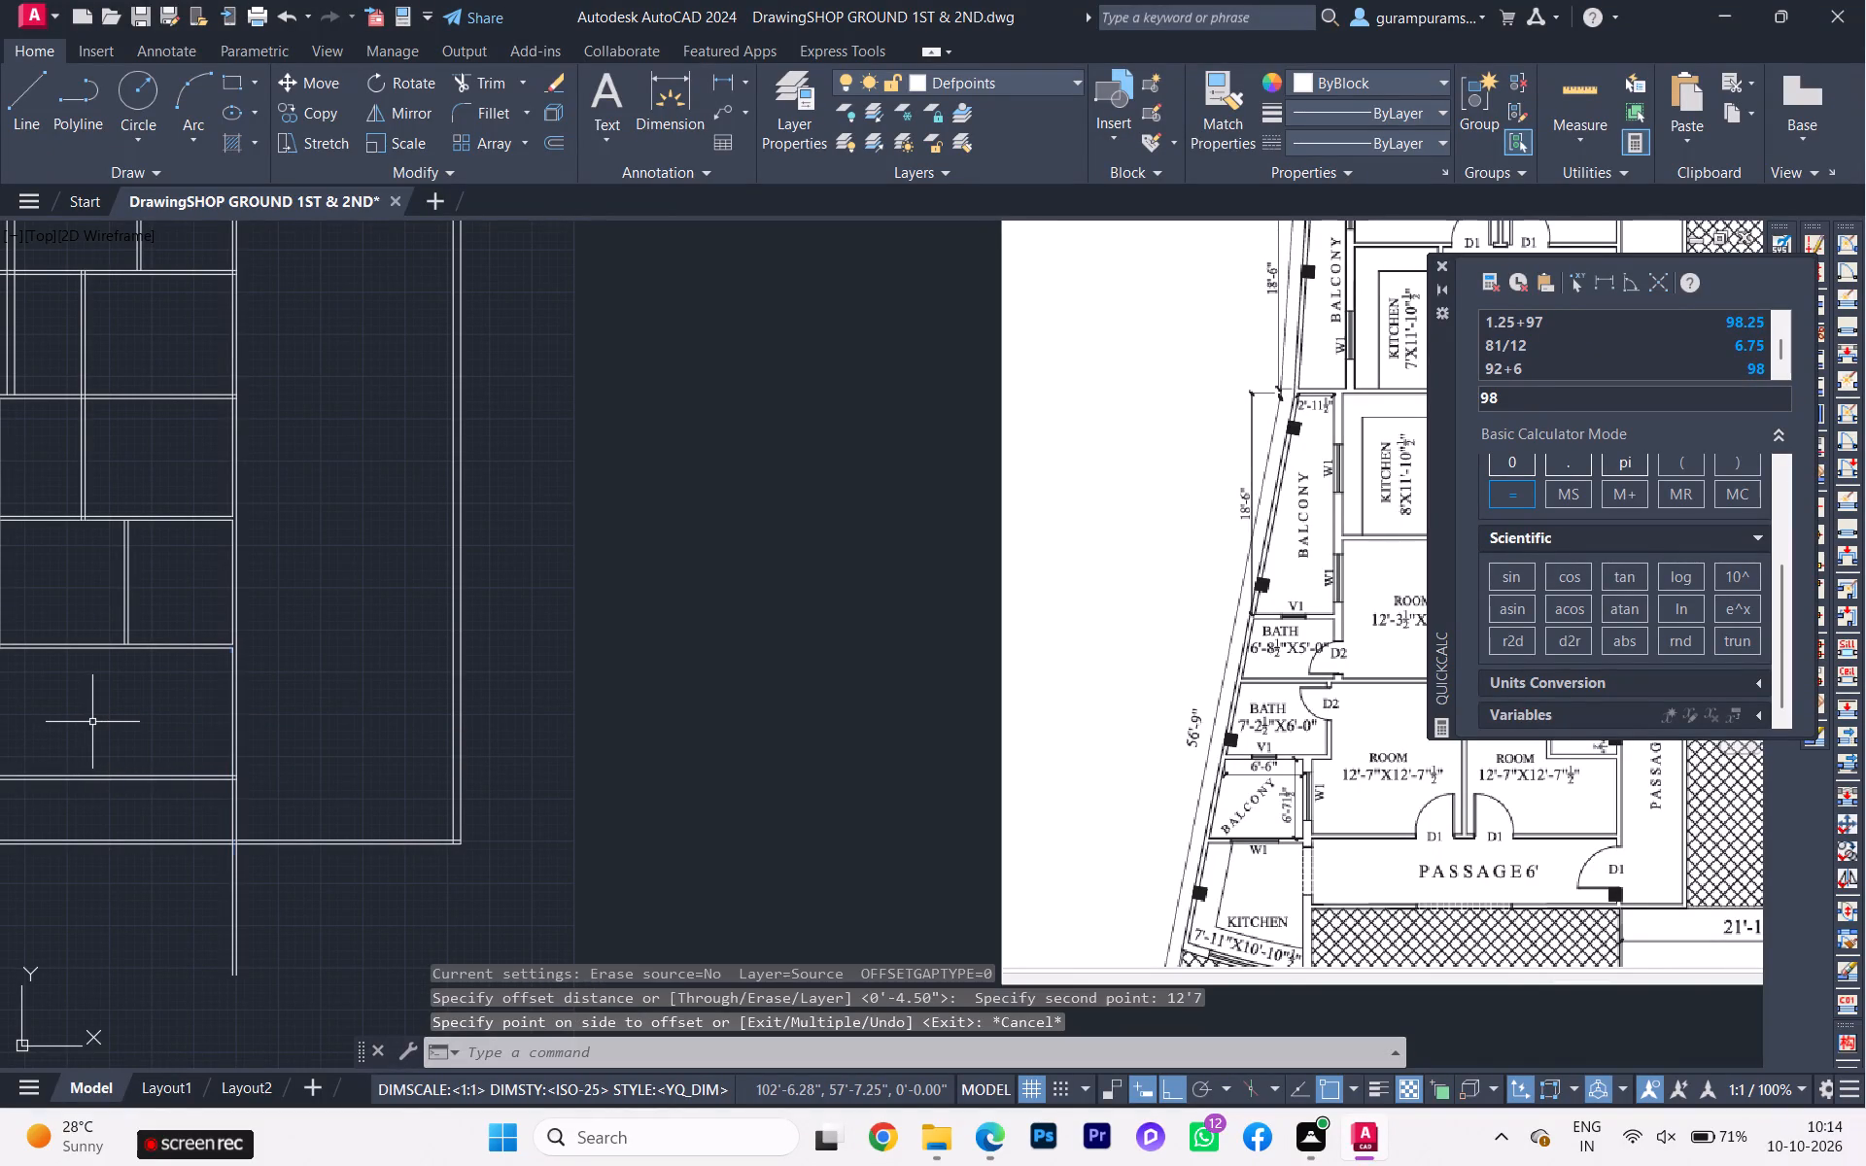
Offset the corridor wall's inner face 12'7" west, below the southern rooms' bottom cross wall, for the next room's side wall.
key("space")
scroll(226, 705, "up", 2)
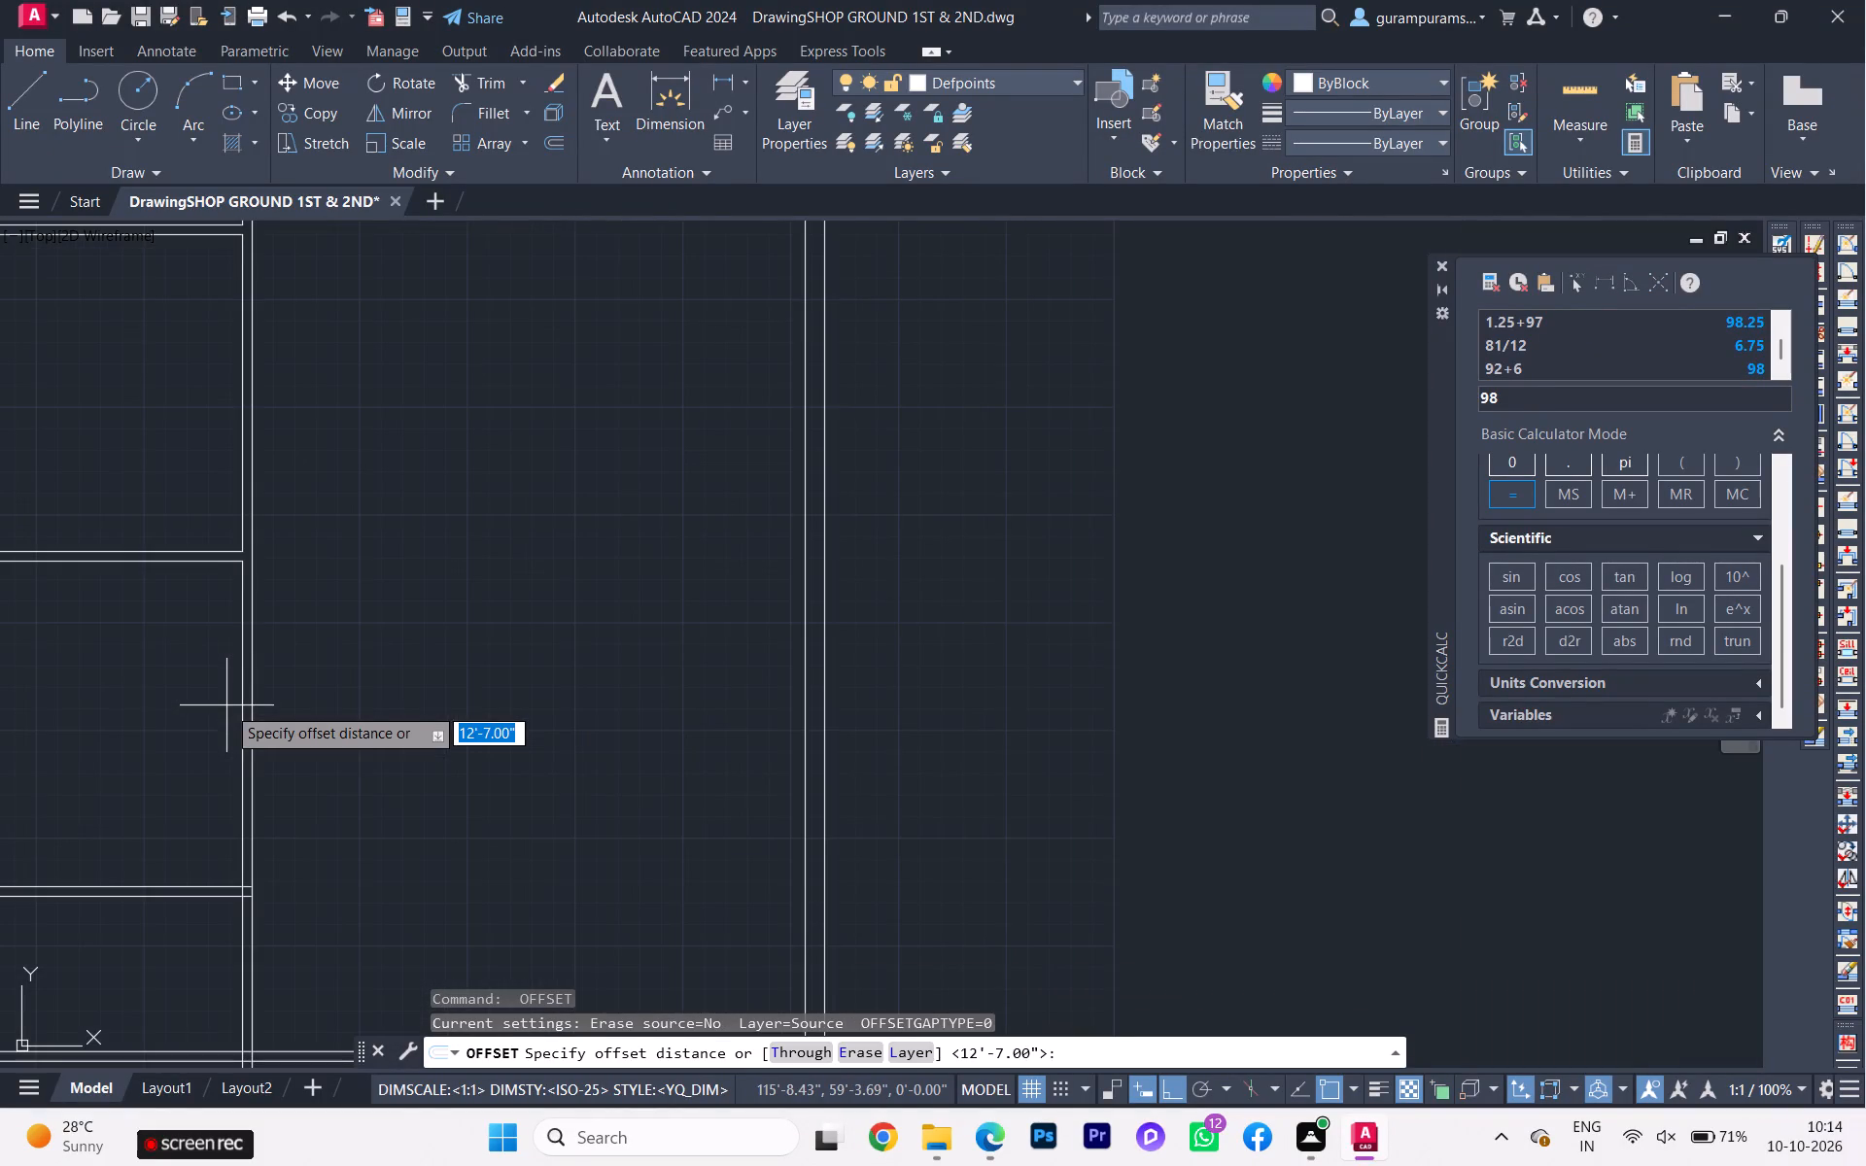
left_click(240, 712)
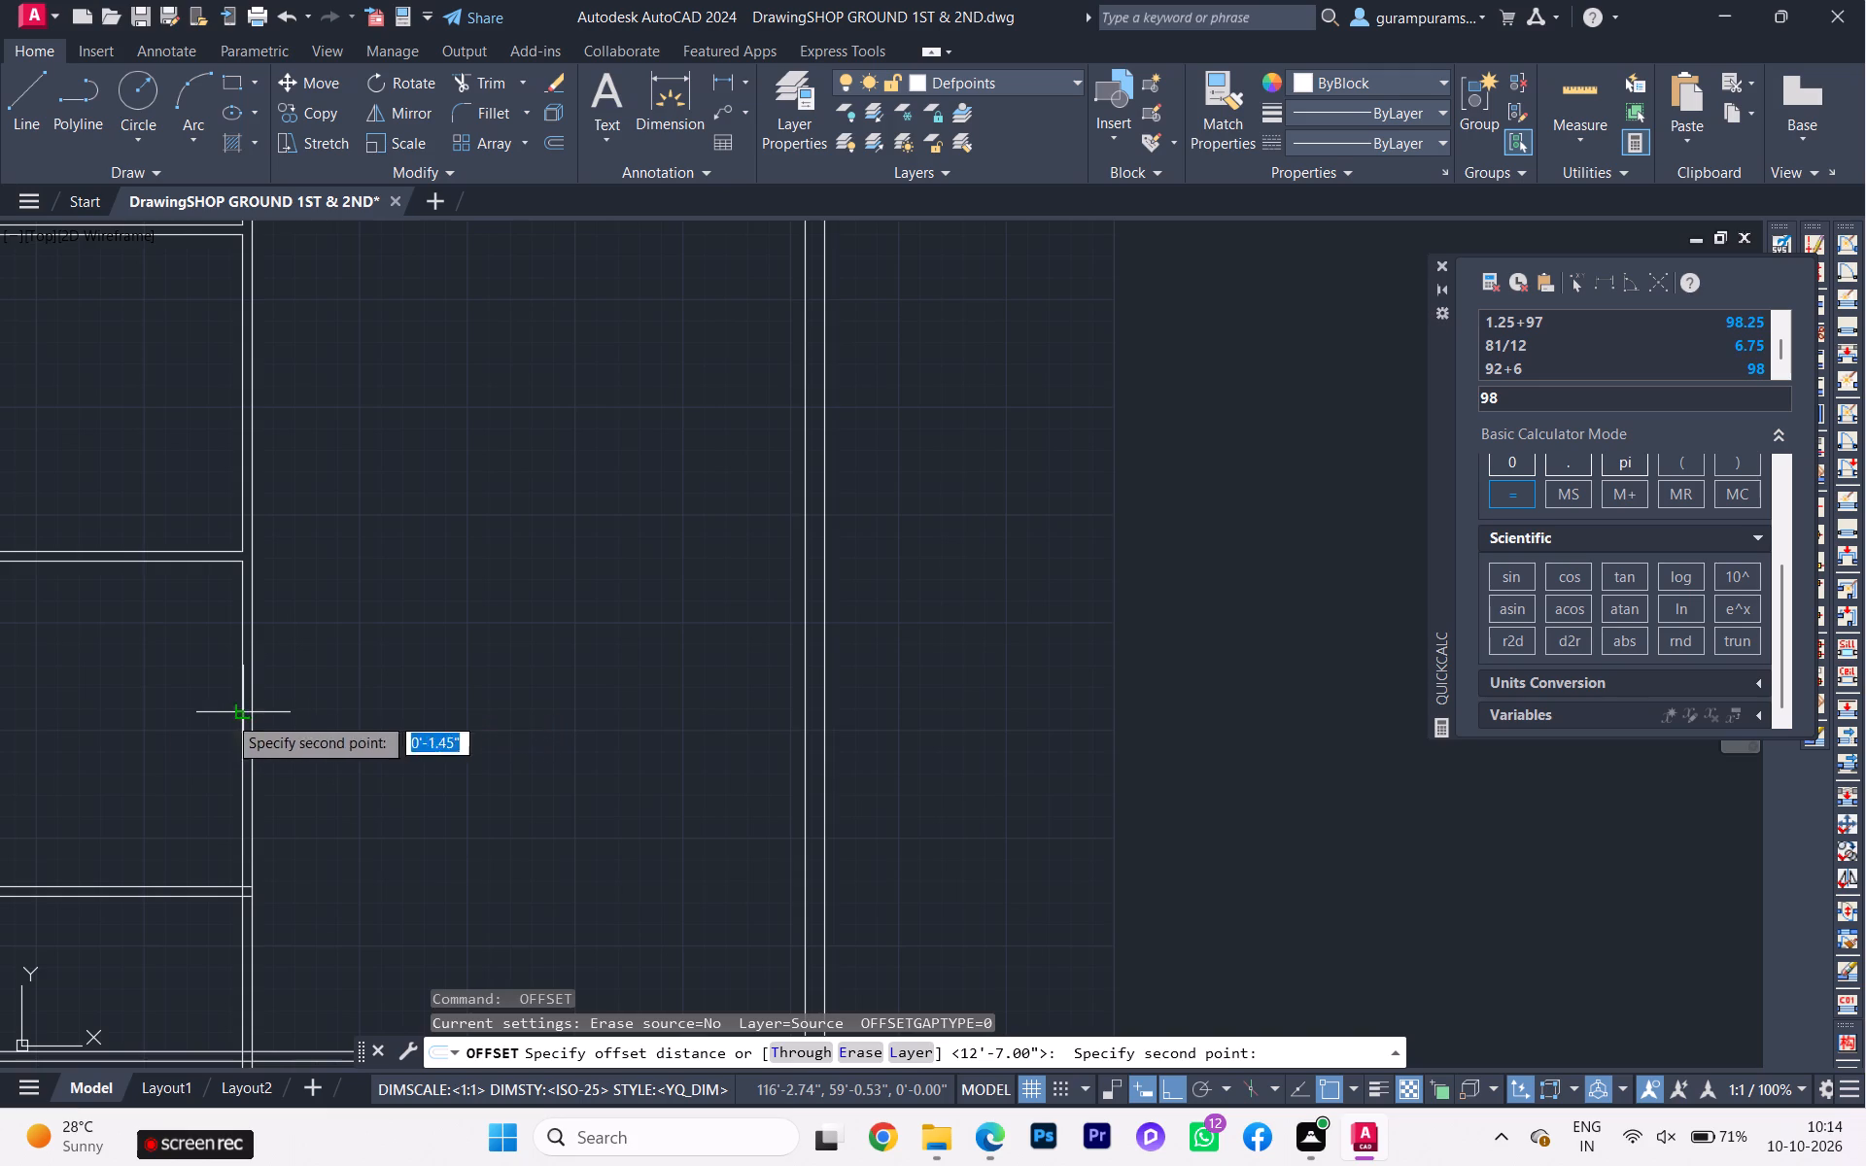
type("12'7")
key("Return")
scroll(147, 733, "down", 2)
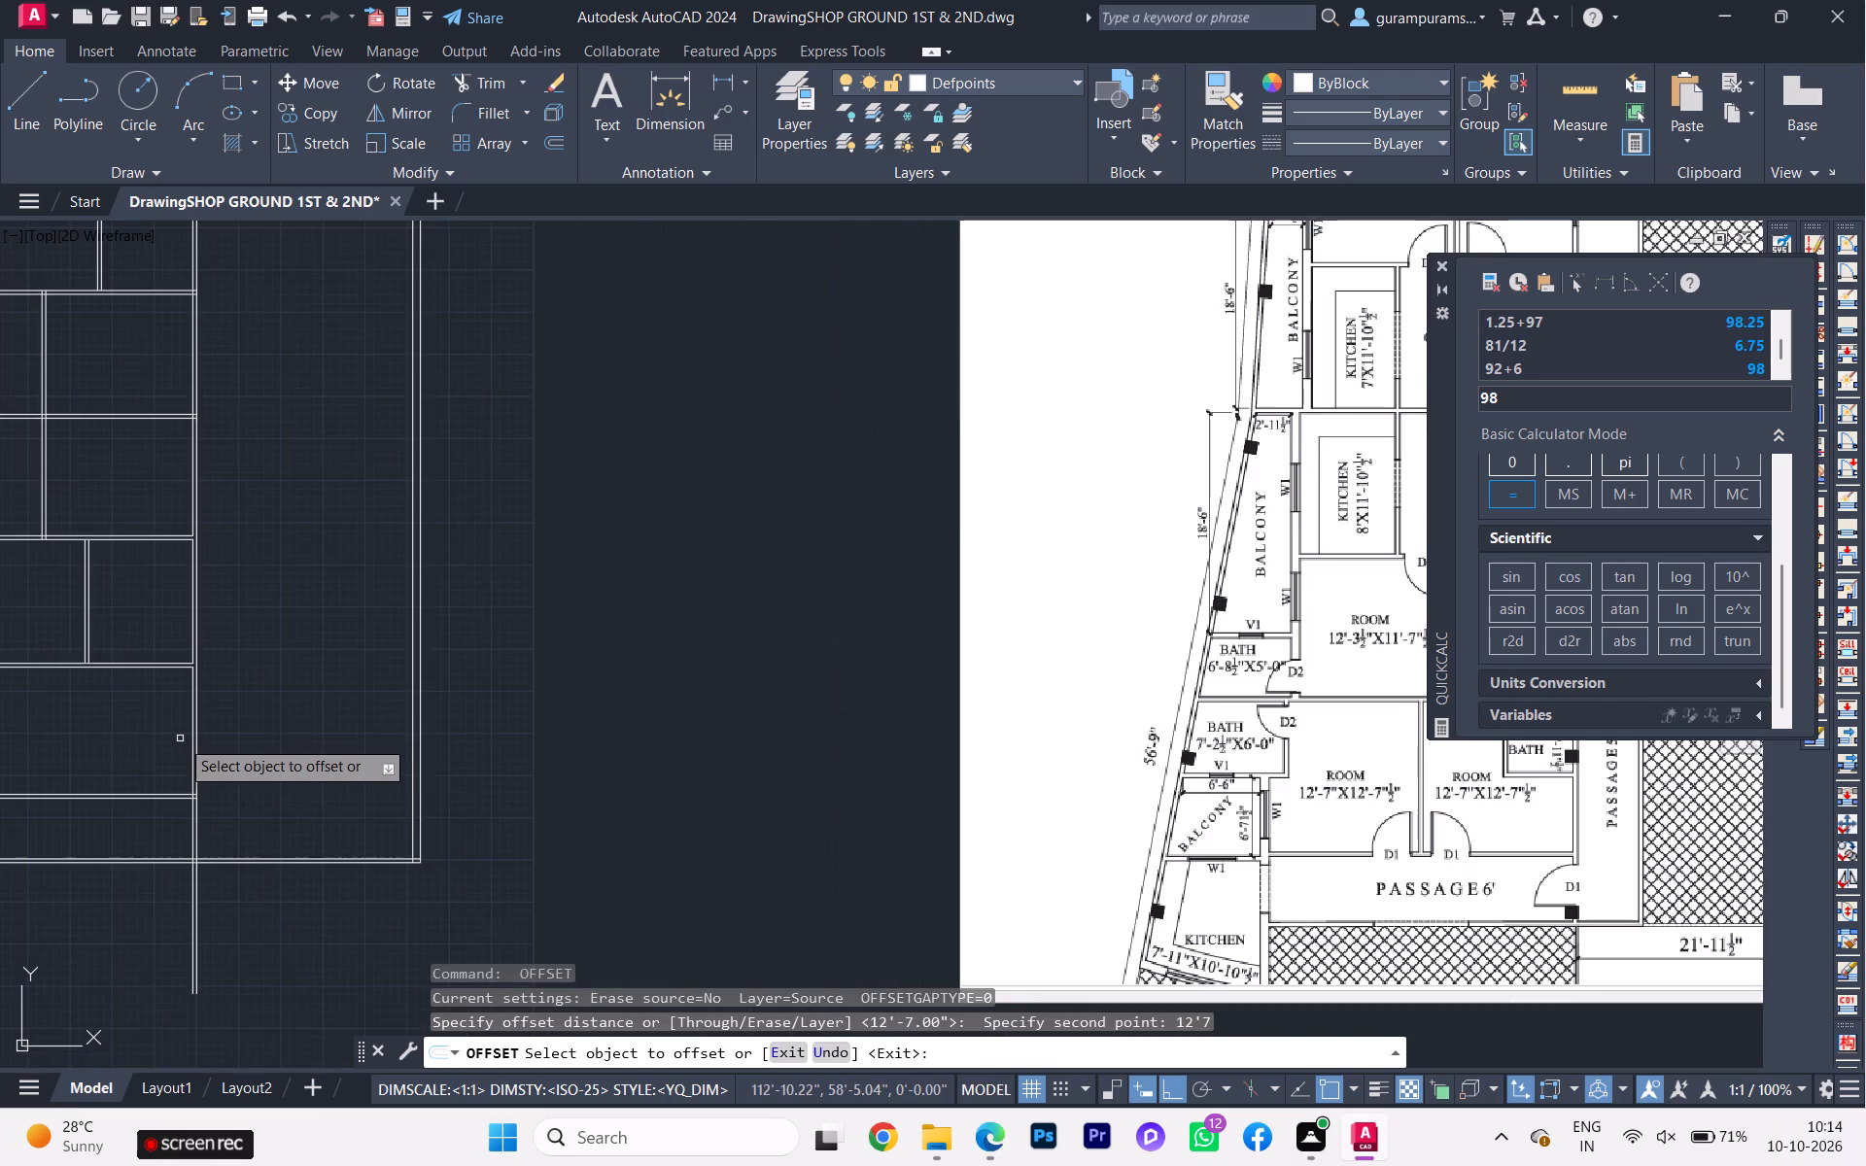
scroll(177, 737, "up", 1)
scroll(190, 726, "down", 2)
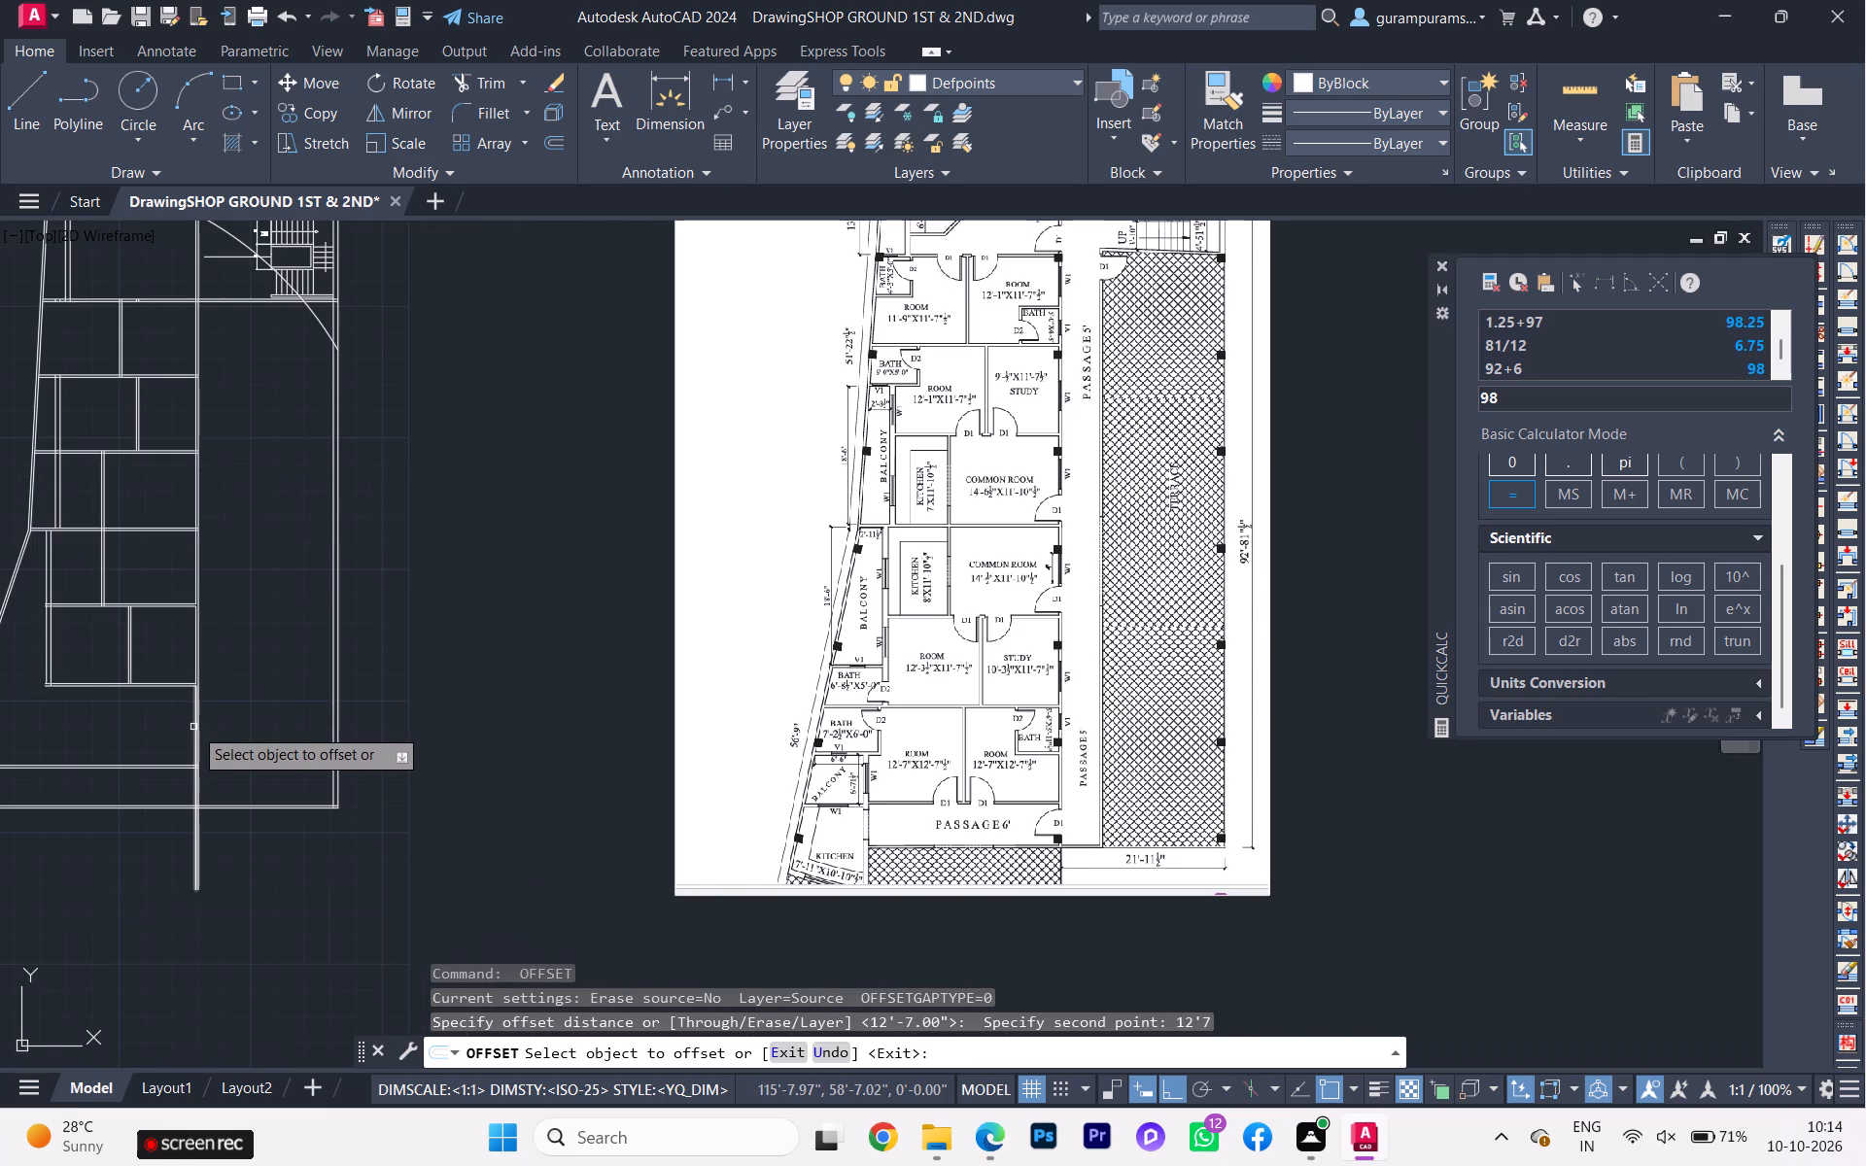
scroll(200, 724, "up", 5)
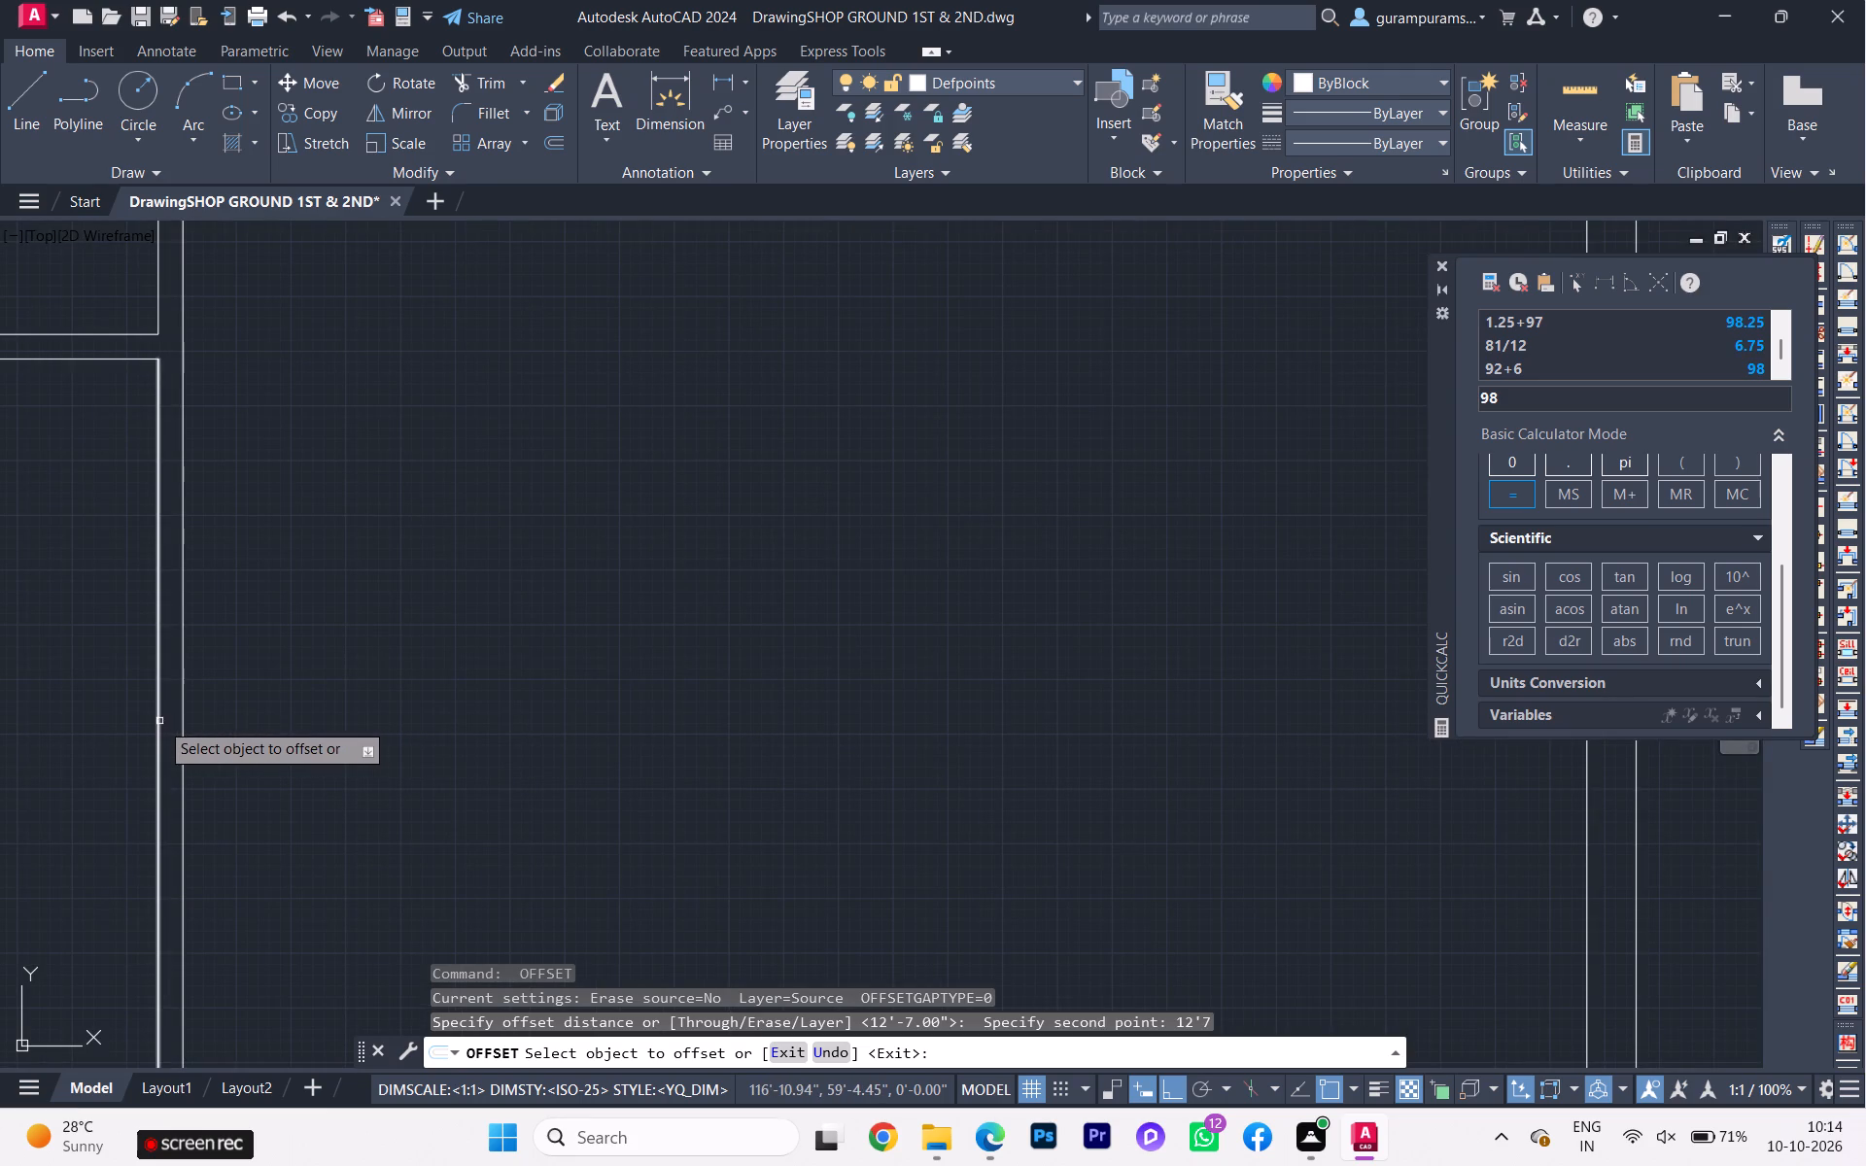
left_click(157, 721)
type("12'7")
key("Return")
scroll(126, 725, "down", 2)
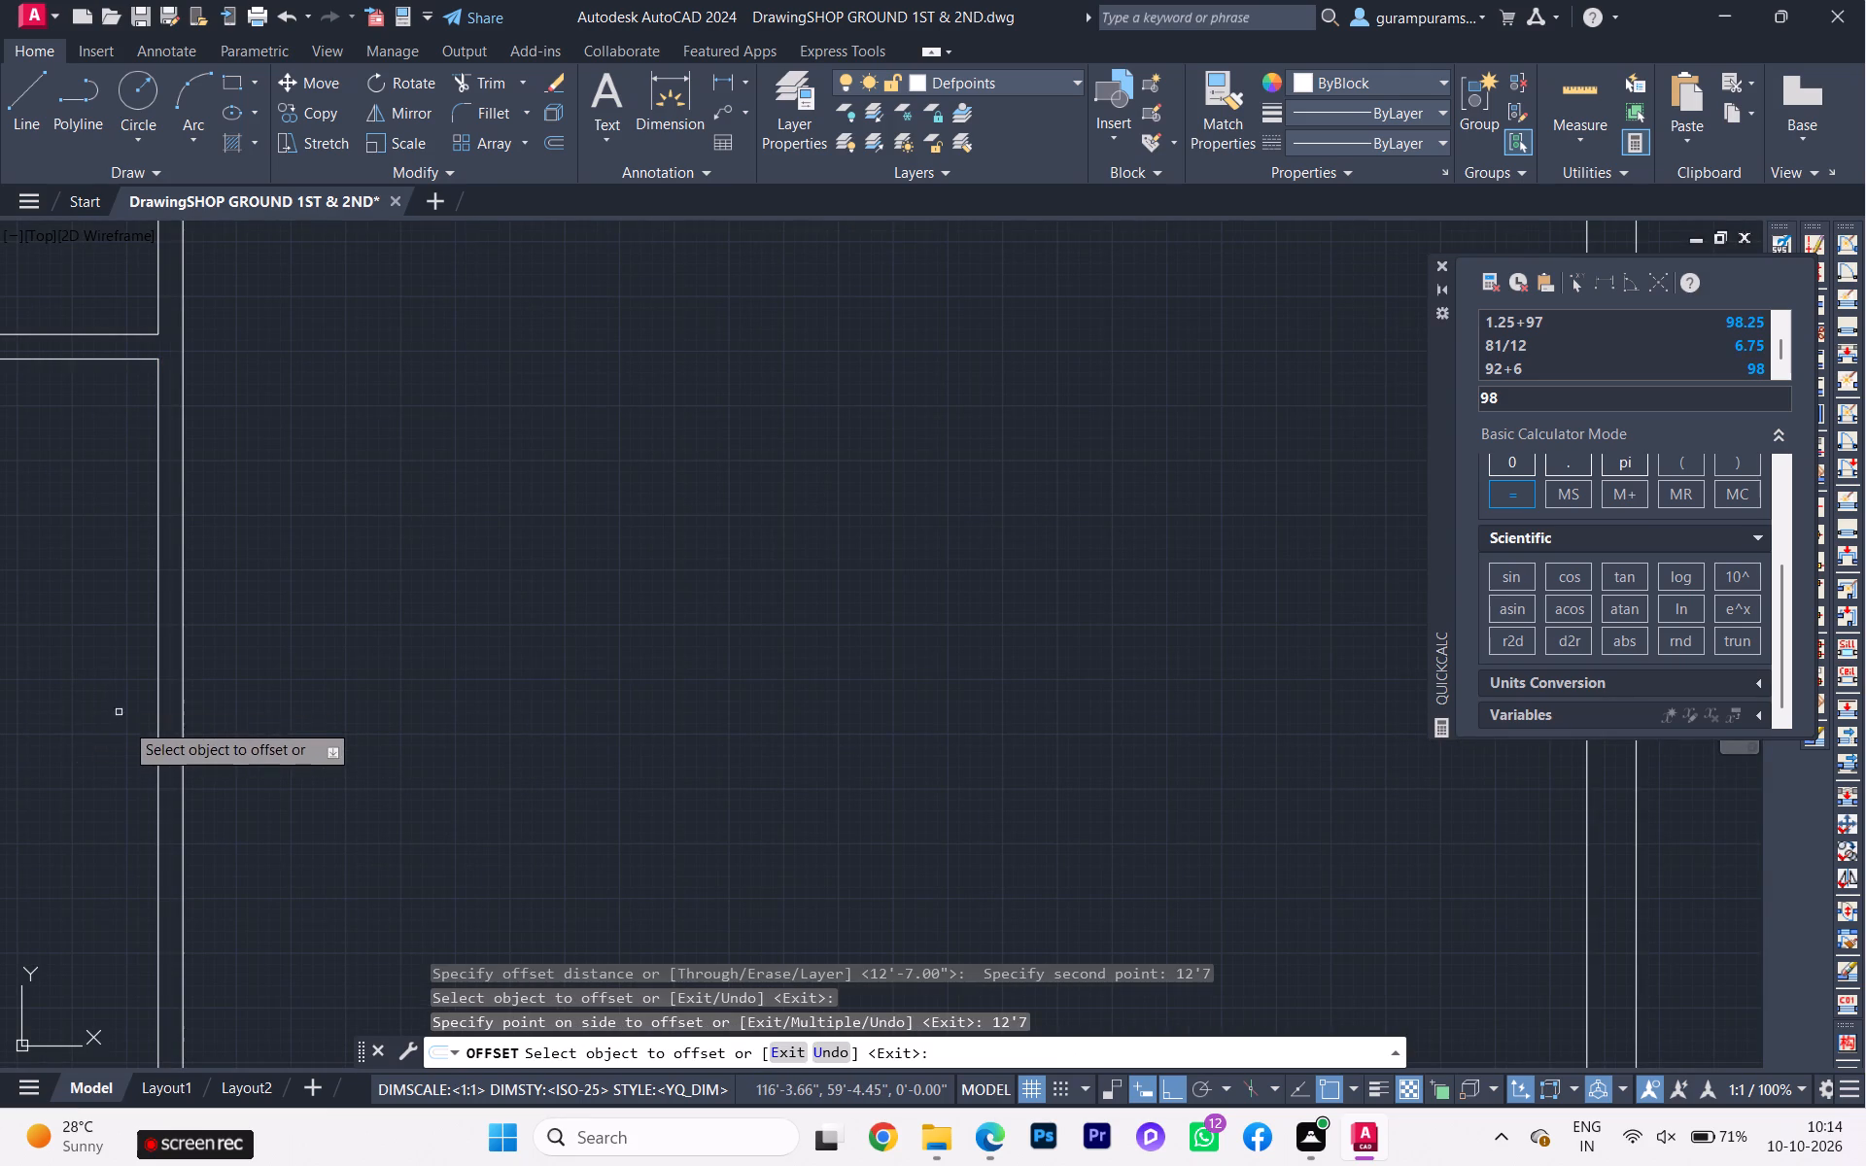
scroll(135, 731, "down", 2)
scroll(290, 734, "down", 1)
middle_click_drag(290, 734, 363, 690)
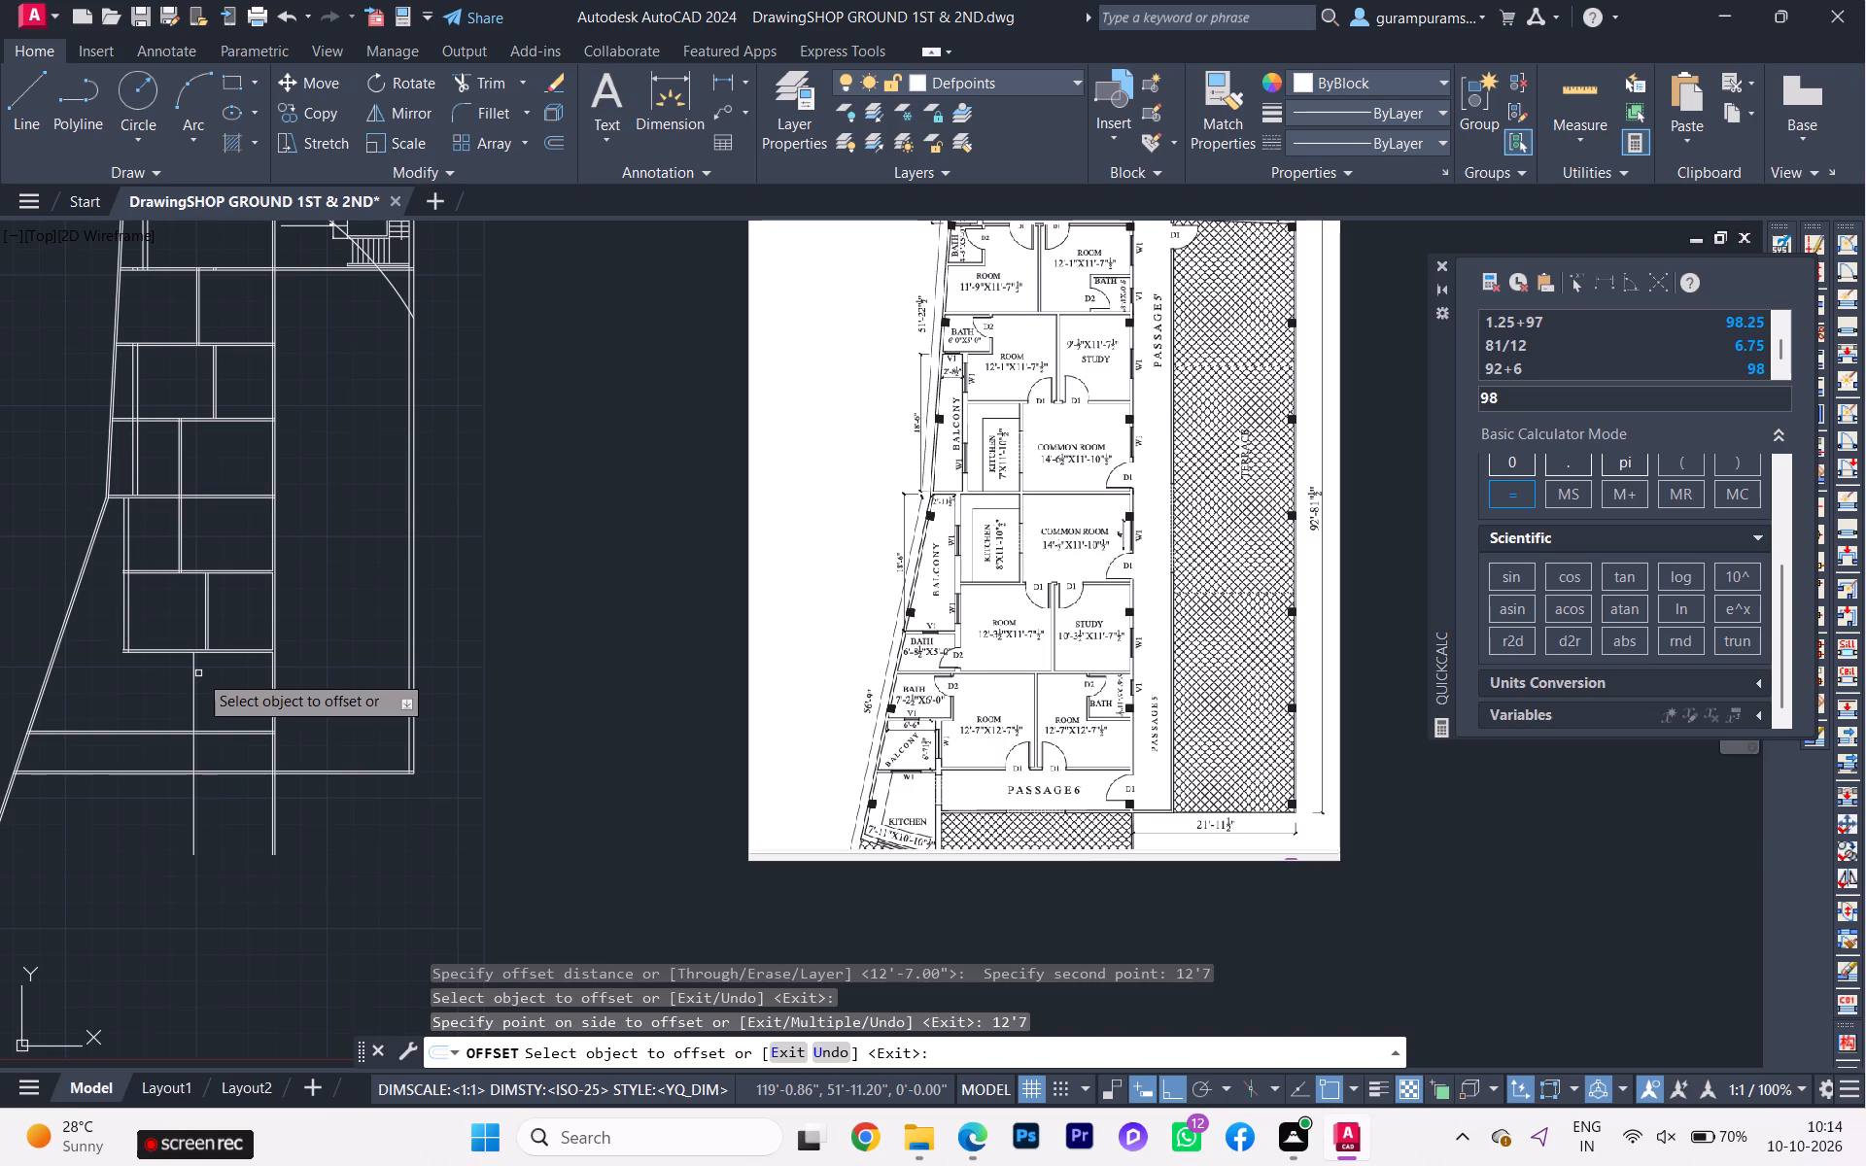
Offset the new side wall line below the southern rooms' bottom cross wall 4.5" west for its second face.
scroll(200, 678, "up", 1)
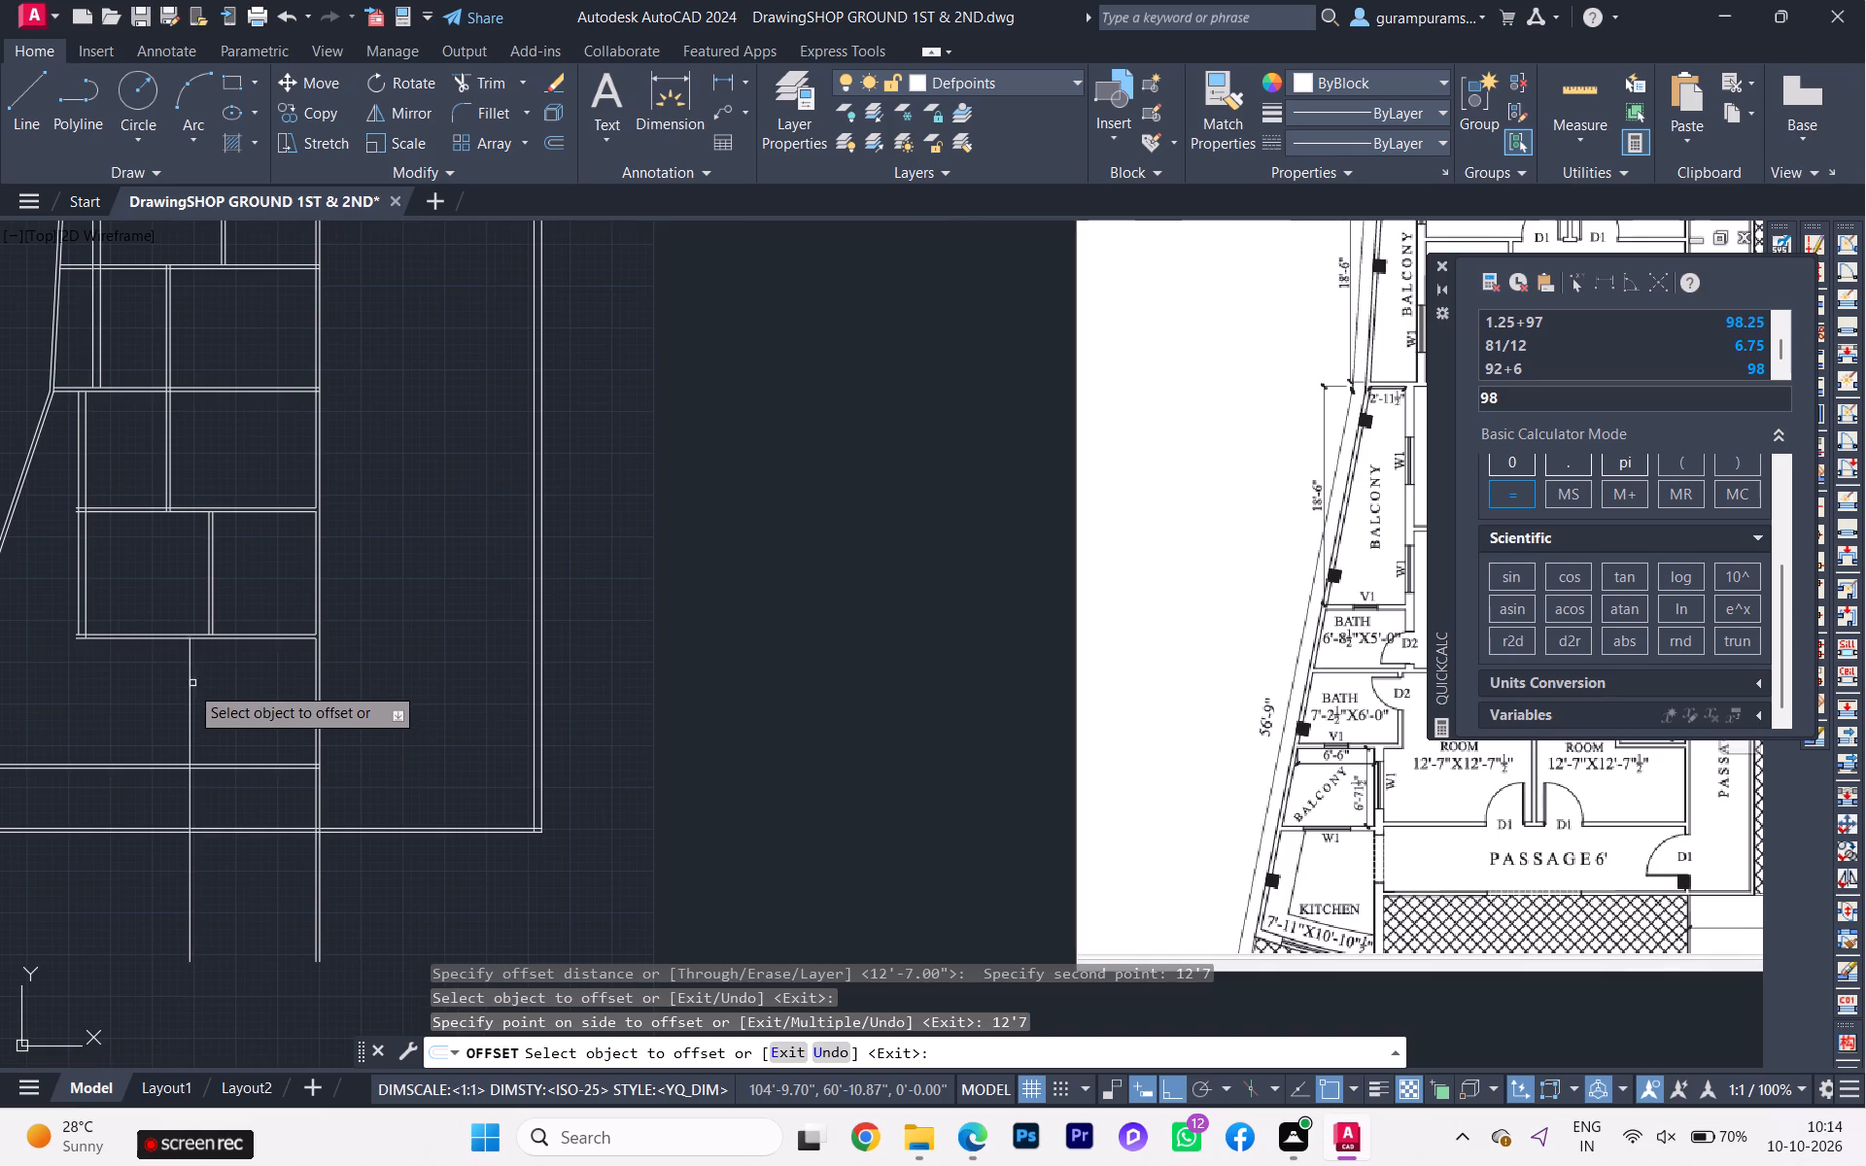
left_click(188, 684)
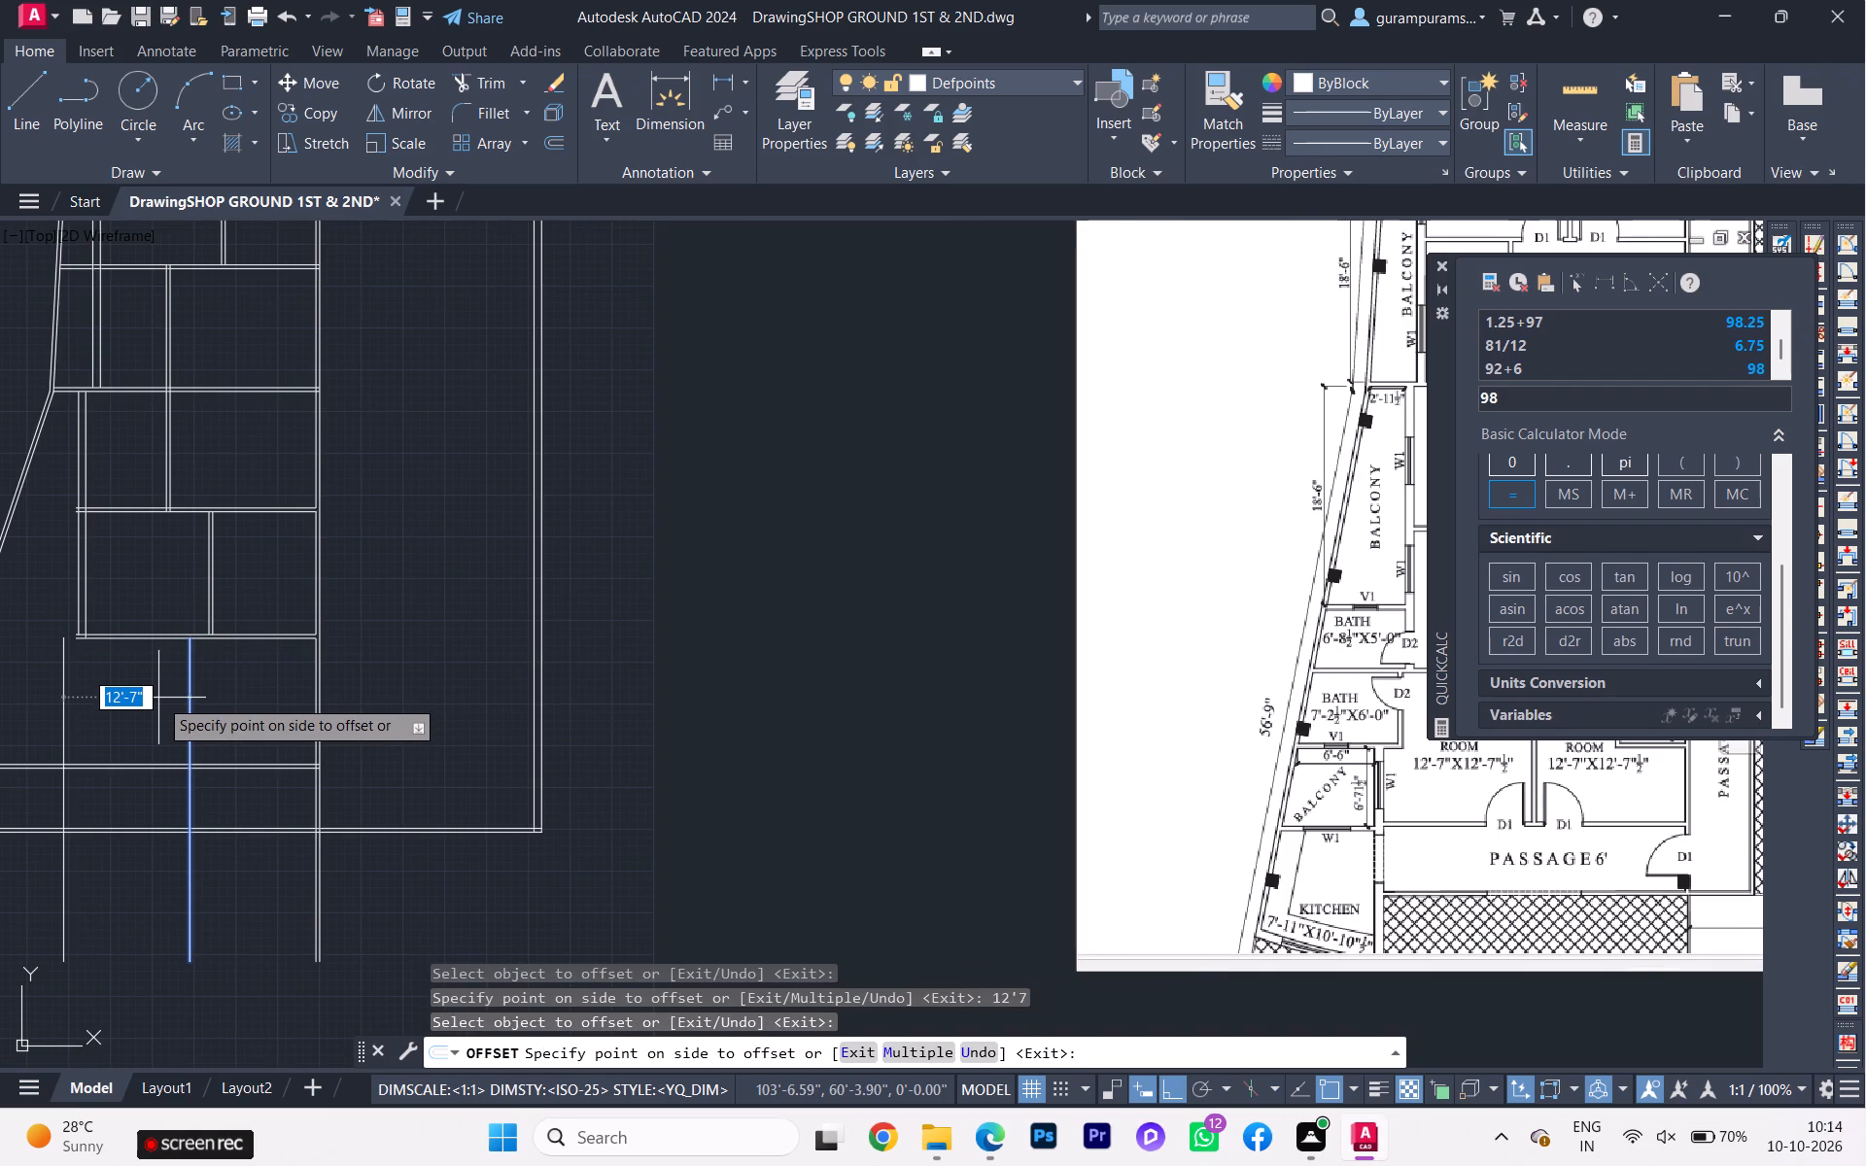
type("4.5")
key("Return")
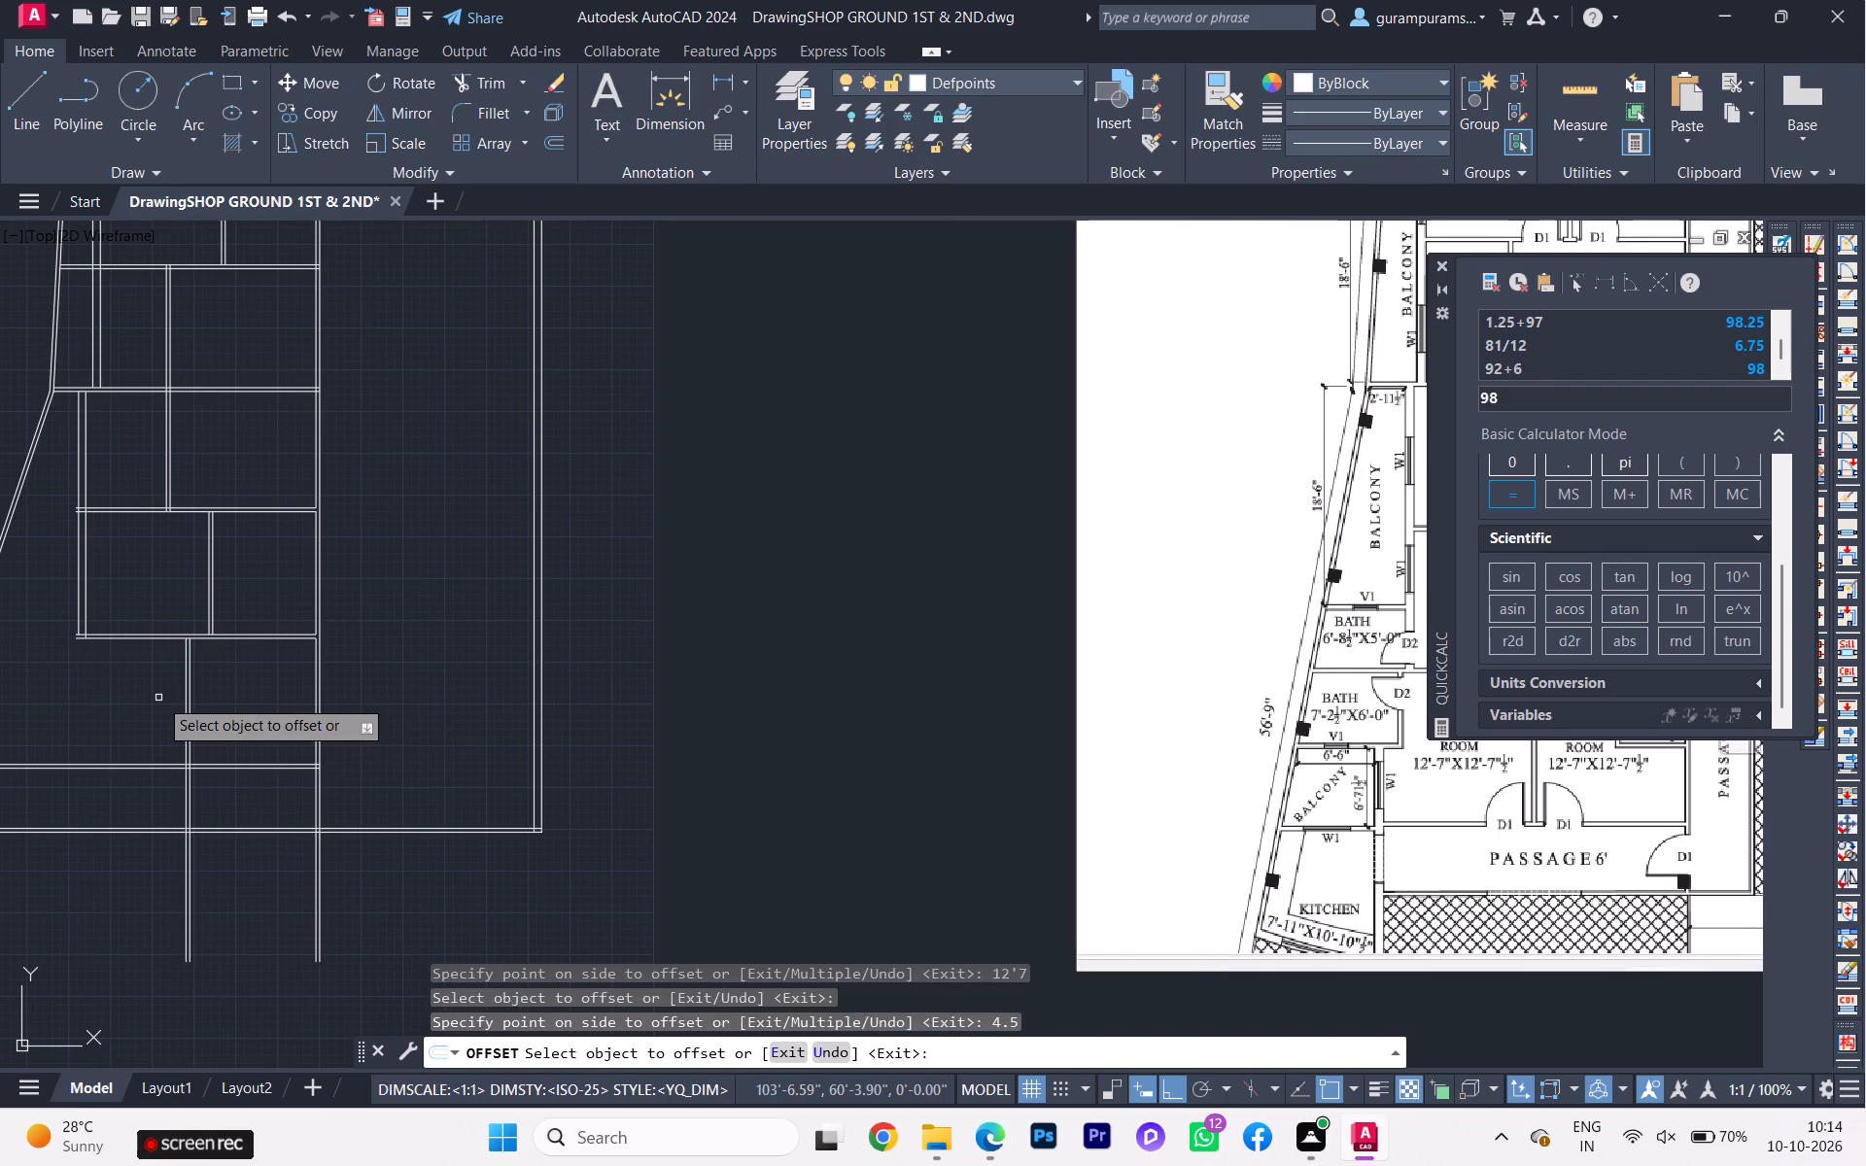
Offset the new partition's west face 12'7" west for the next room's outer side wall.
scroll(158, 698, "down", 1)
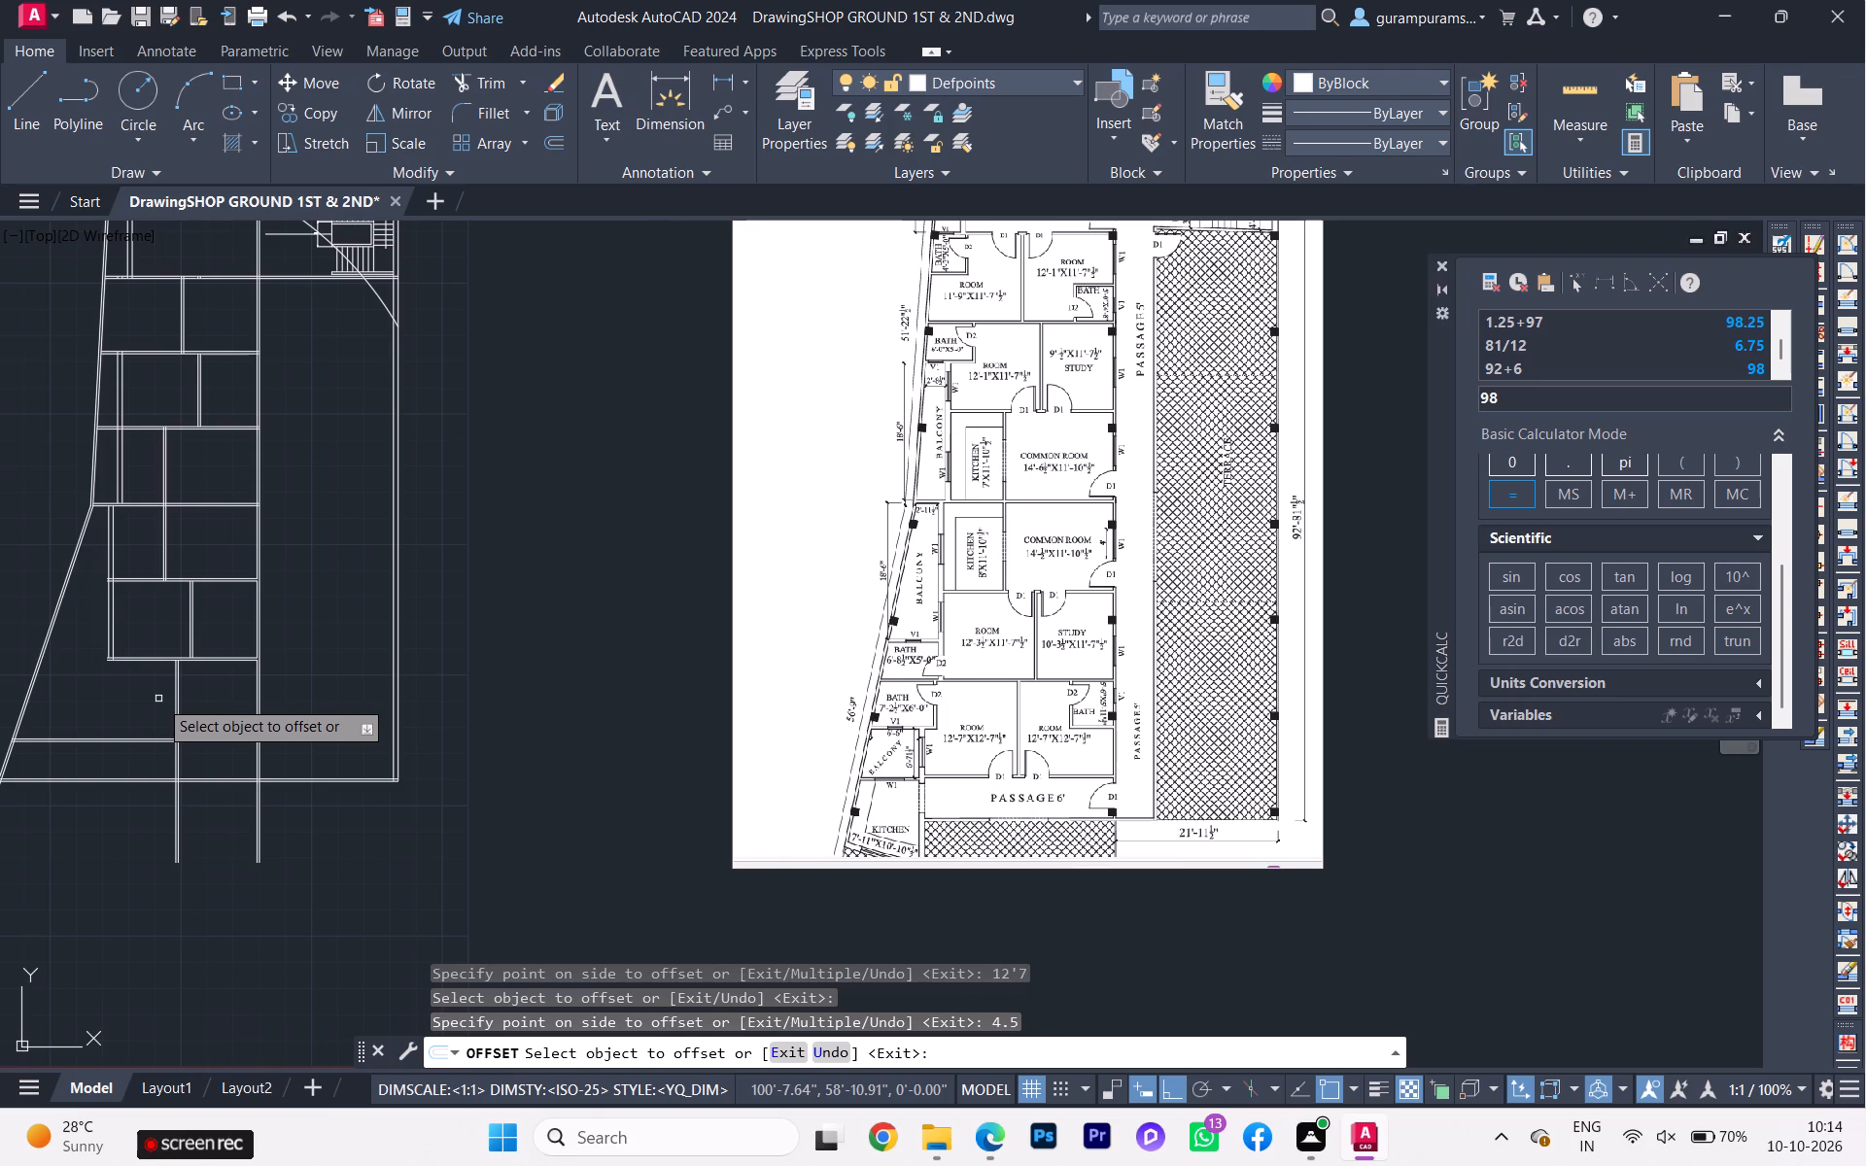
scroll(334, 690, "down", 1)
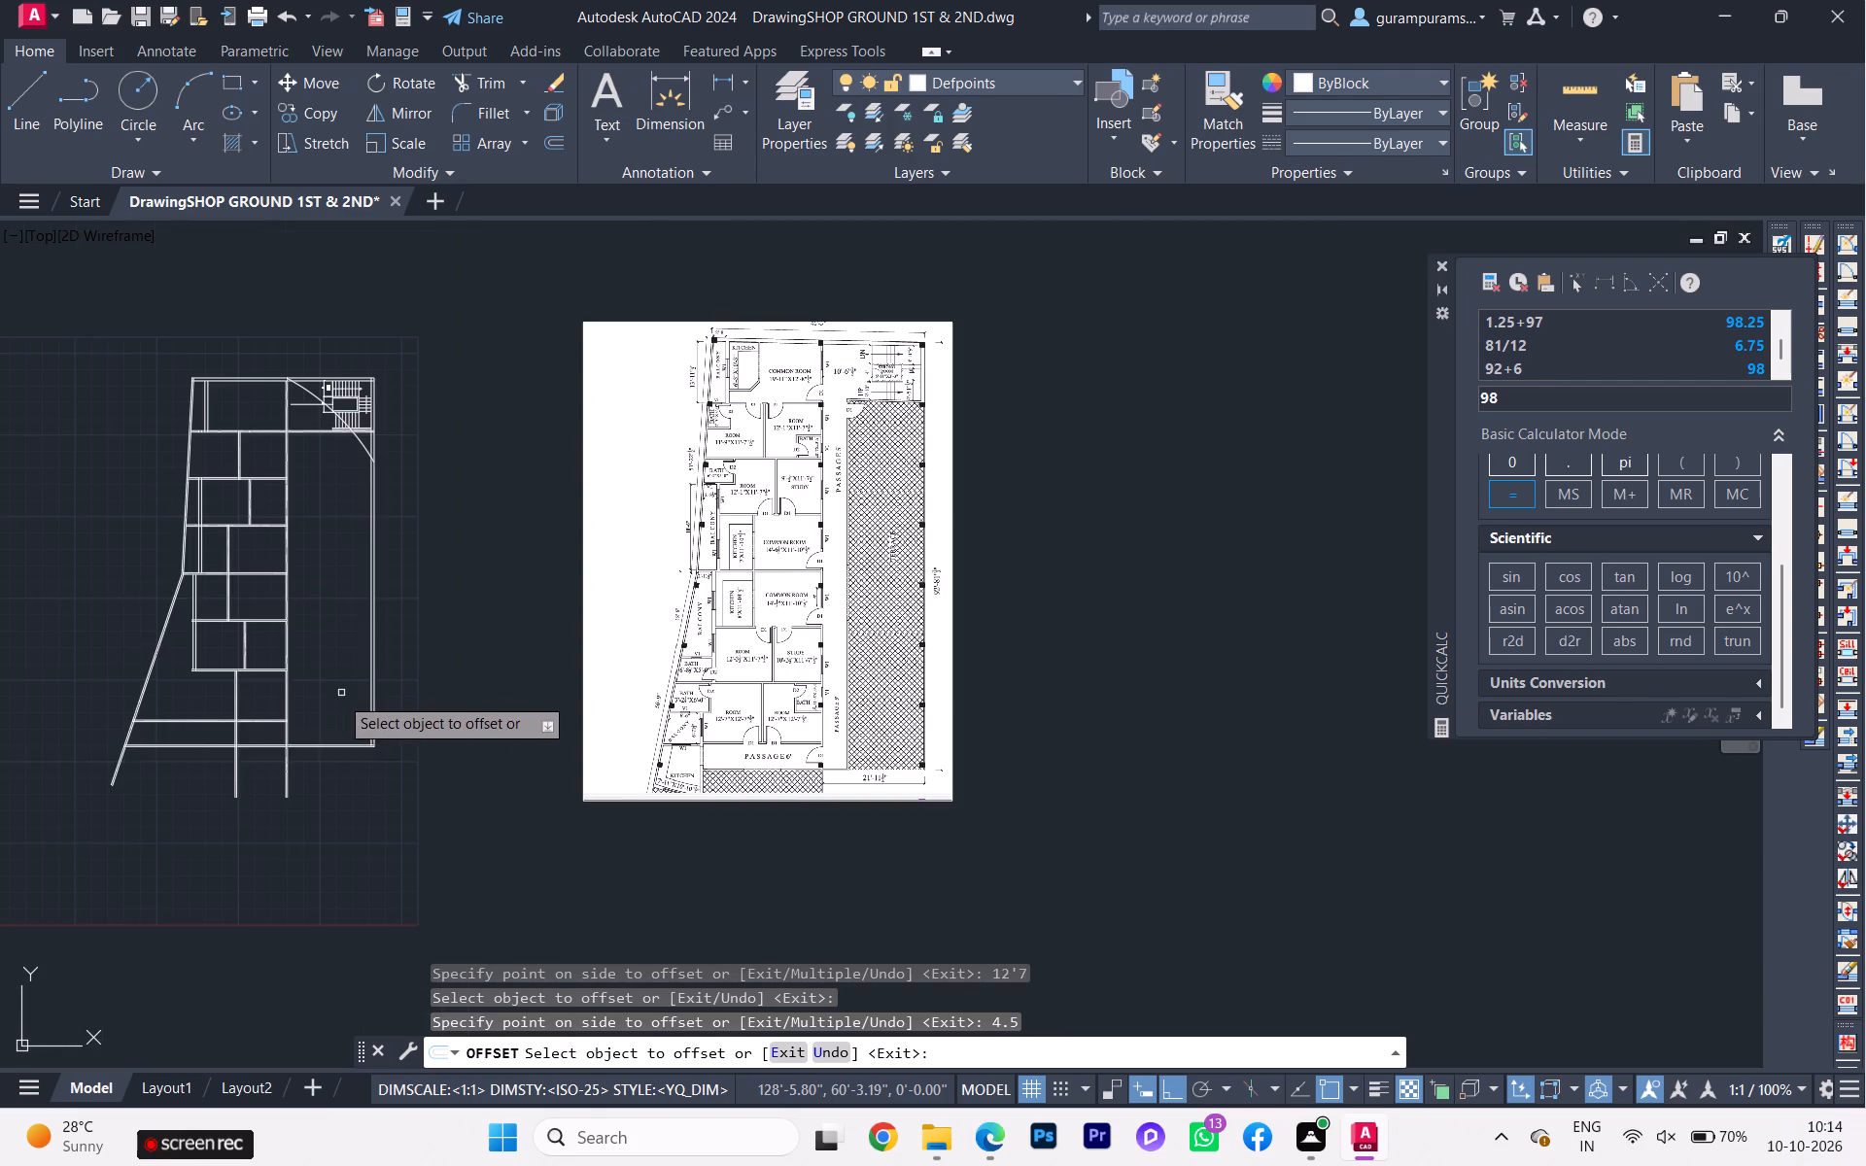
scroll(206, 701, "up", 3)
scroll(290, 693, "up", 1)
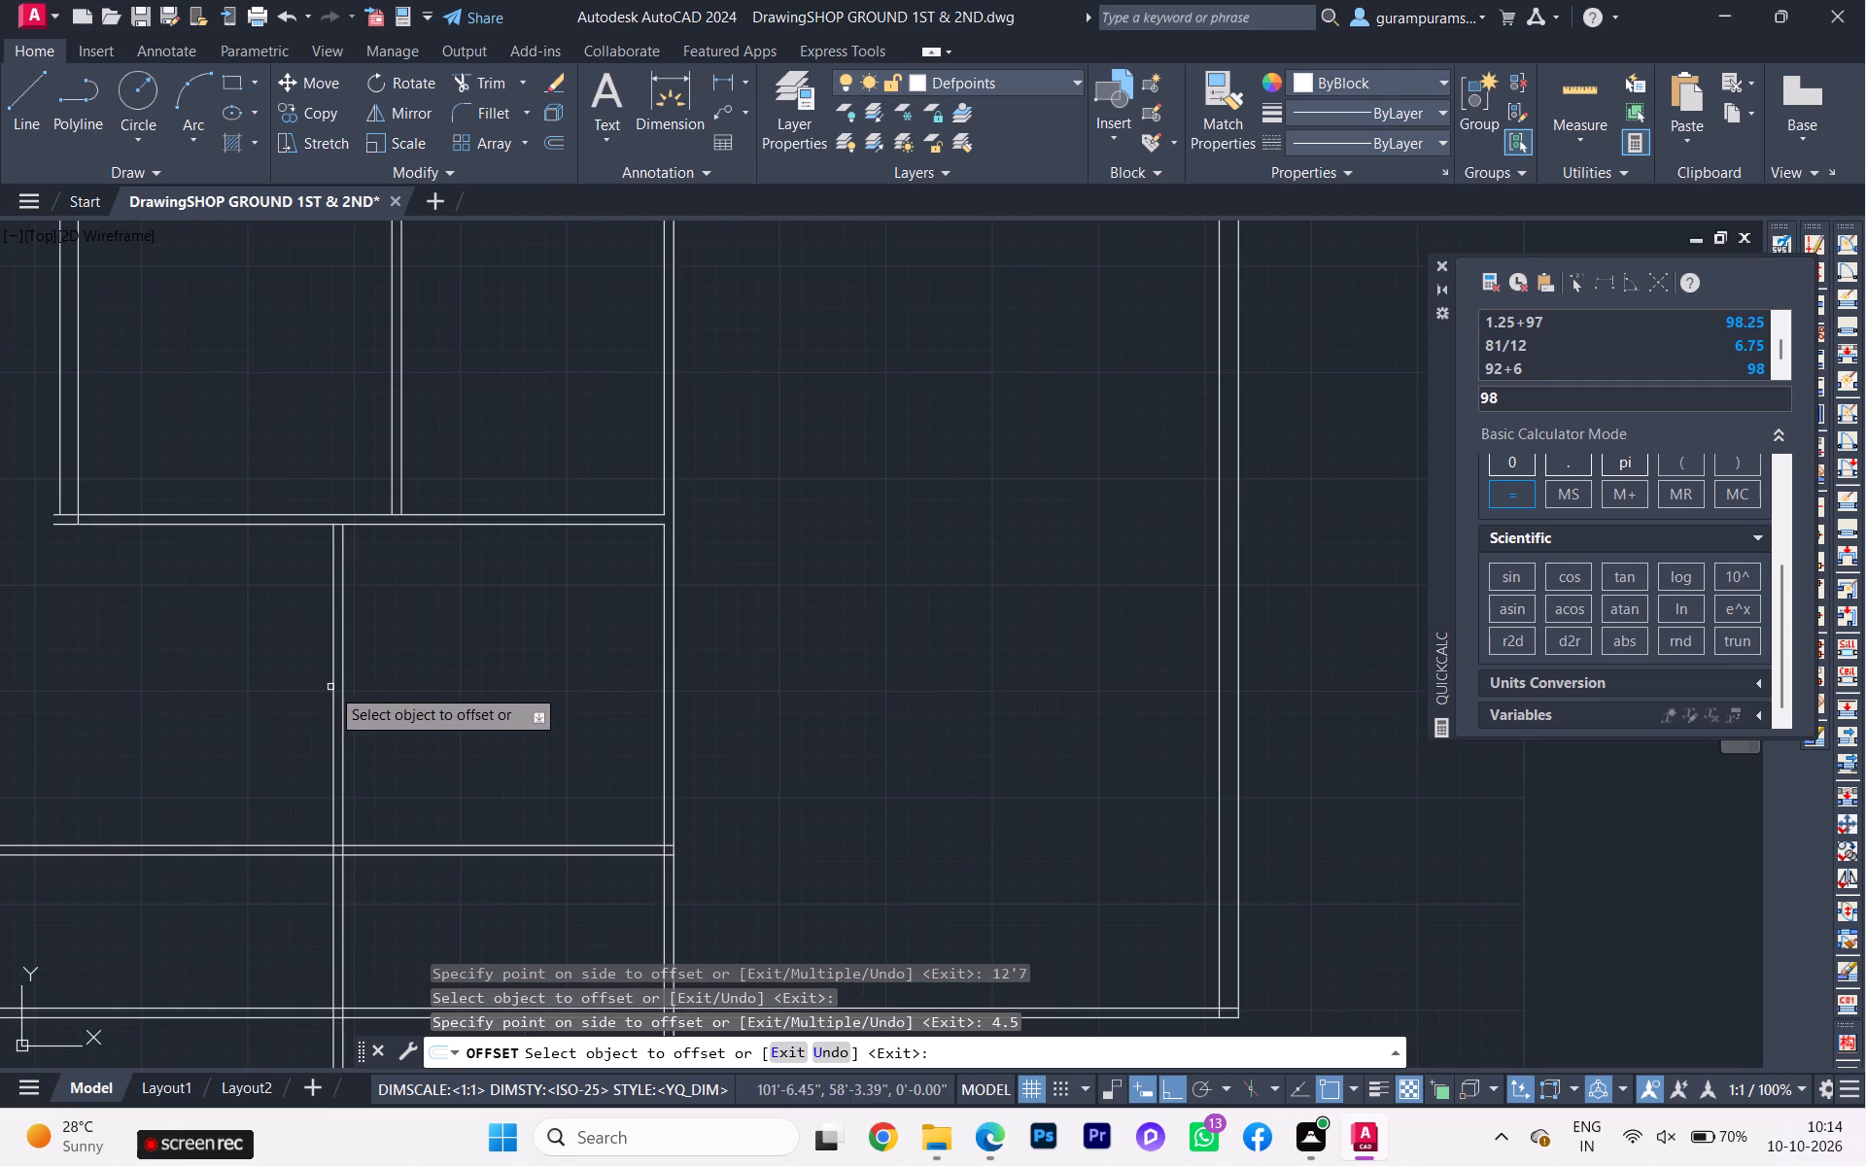
left_click(331, 686)
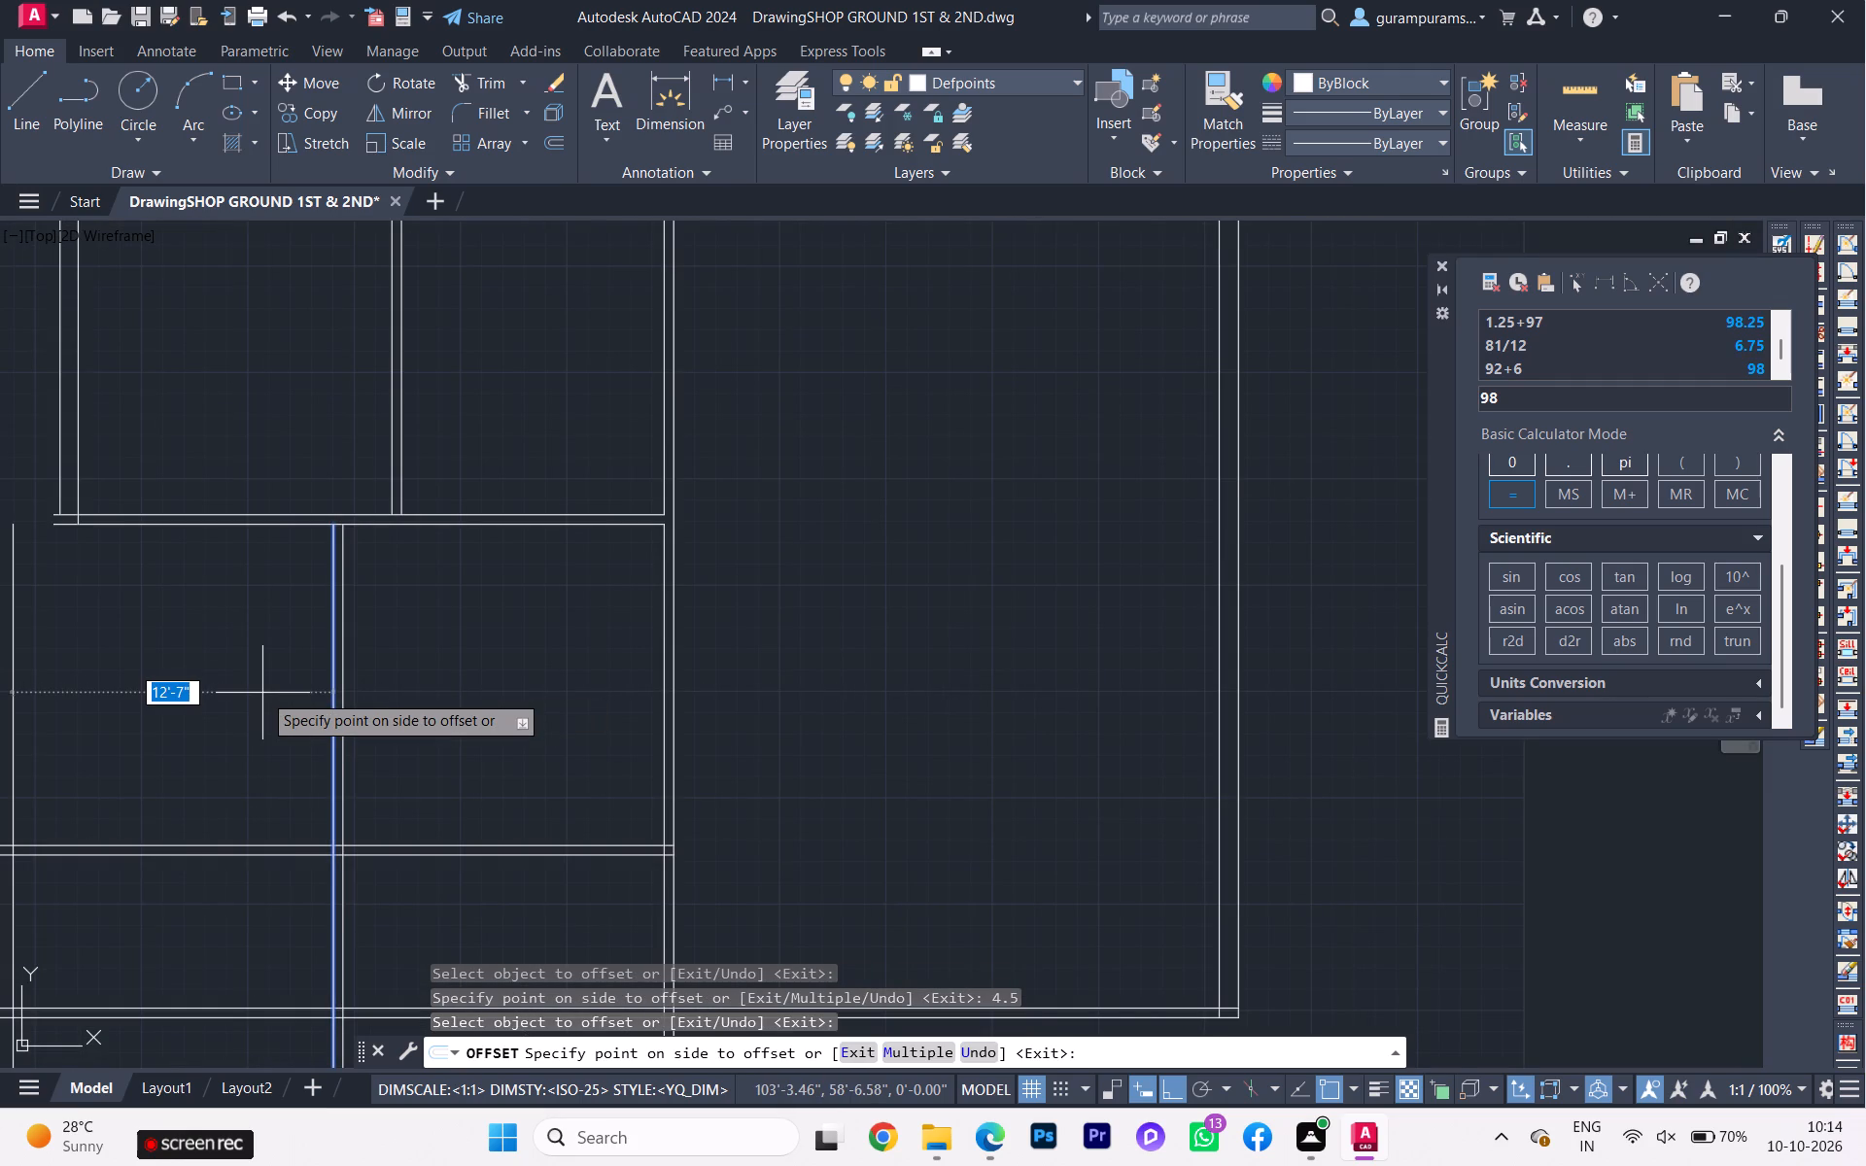
left_click(262, 693)
Offset the new outer side wall line 9" west for its second face.
scroll(262, 693, "down", 2)
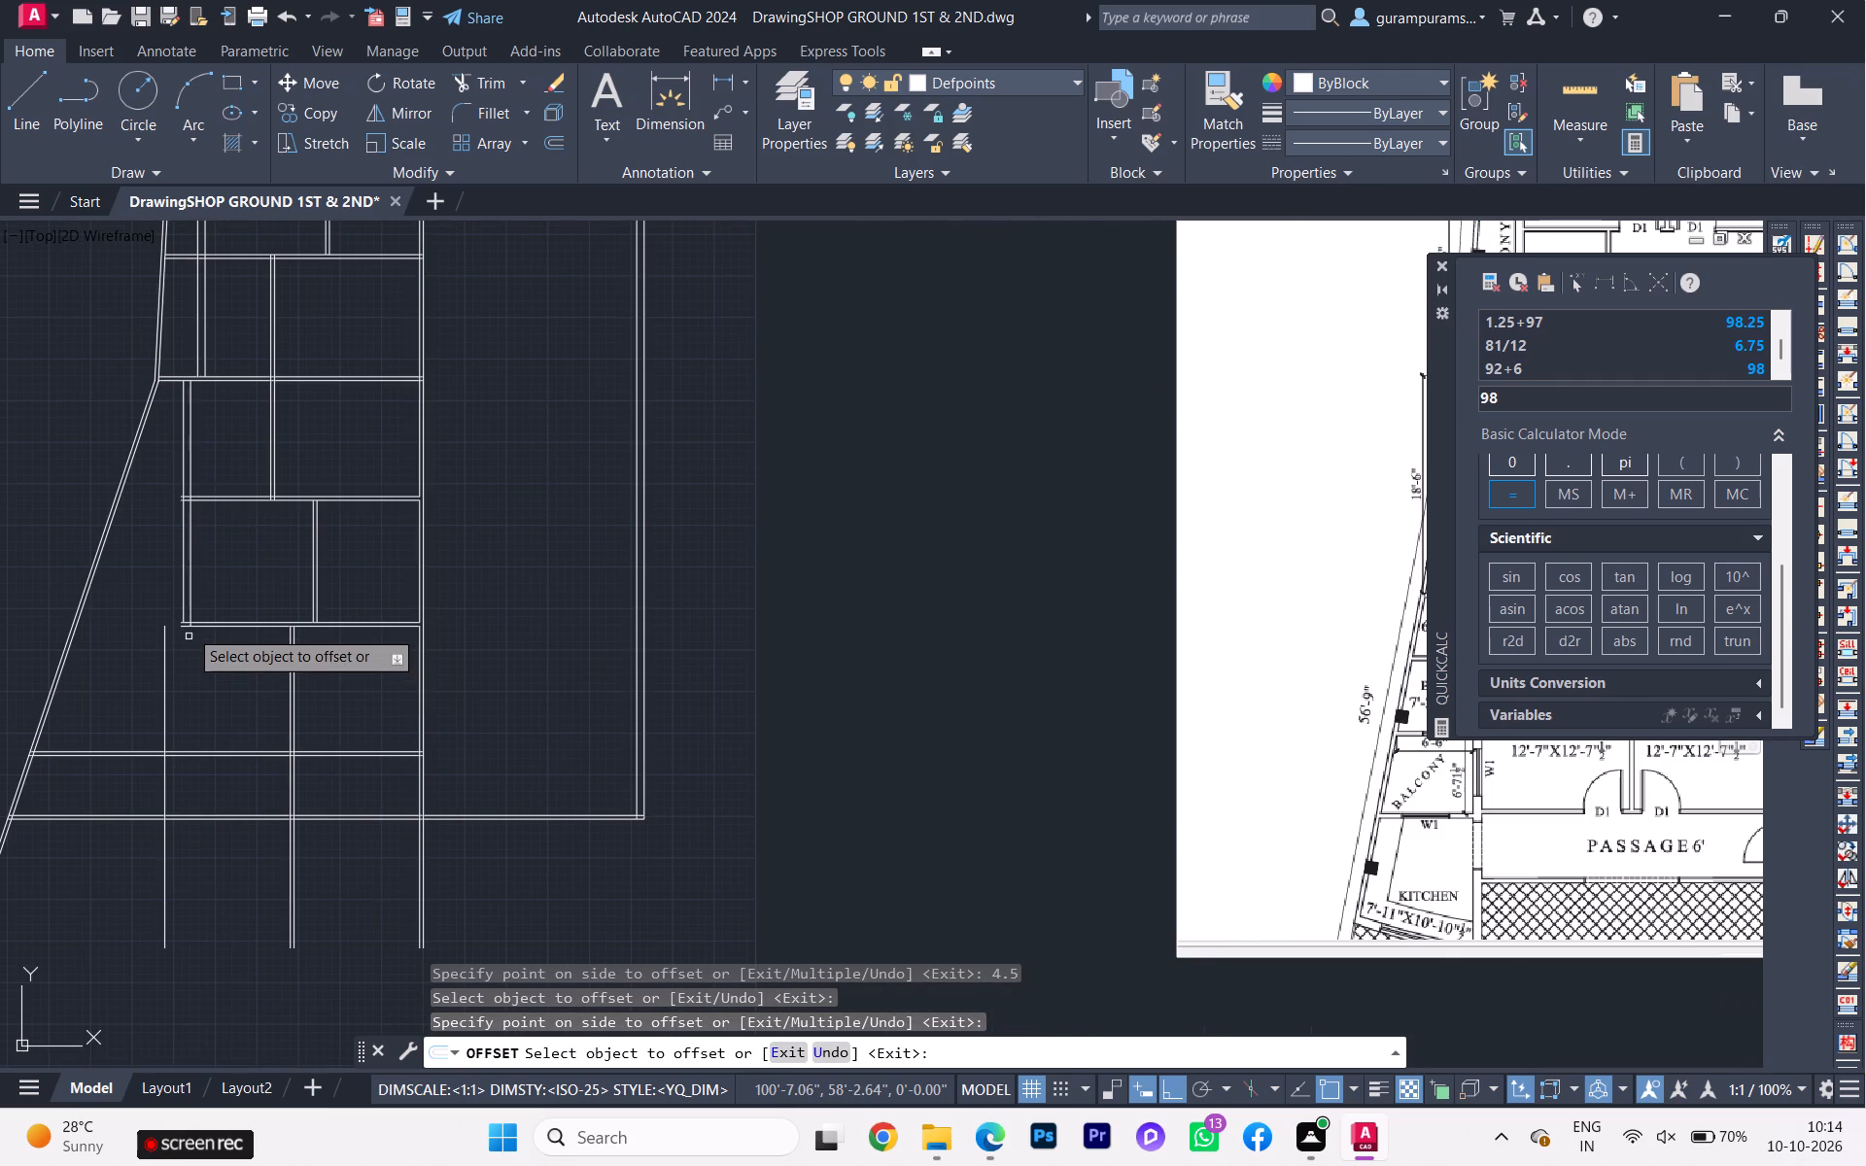
scroll(184, 675, "down", 1)
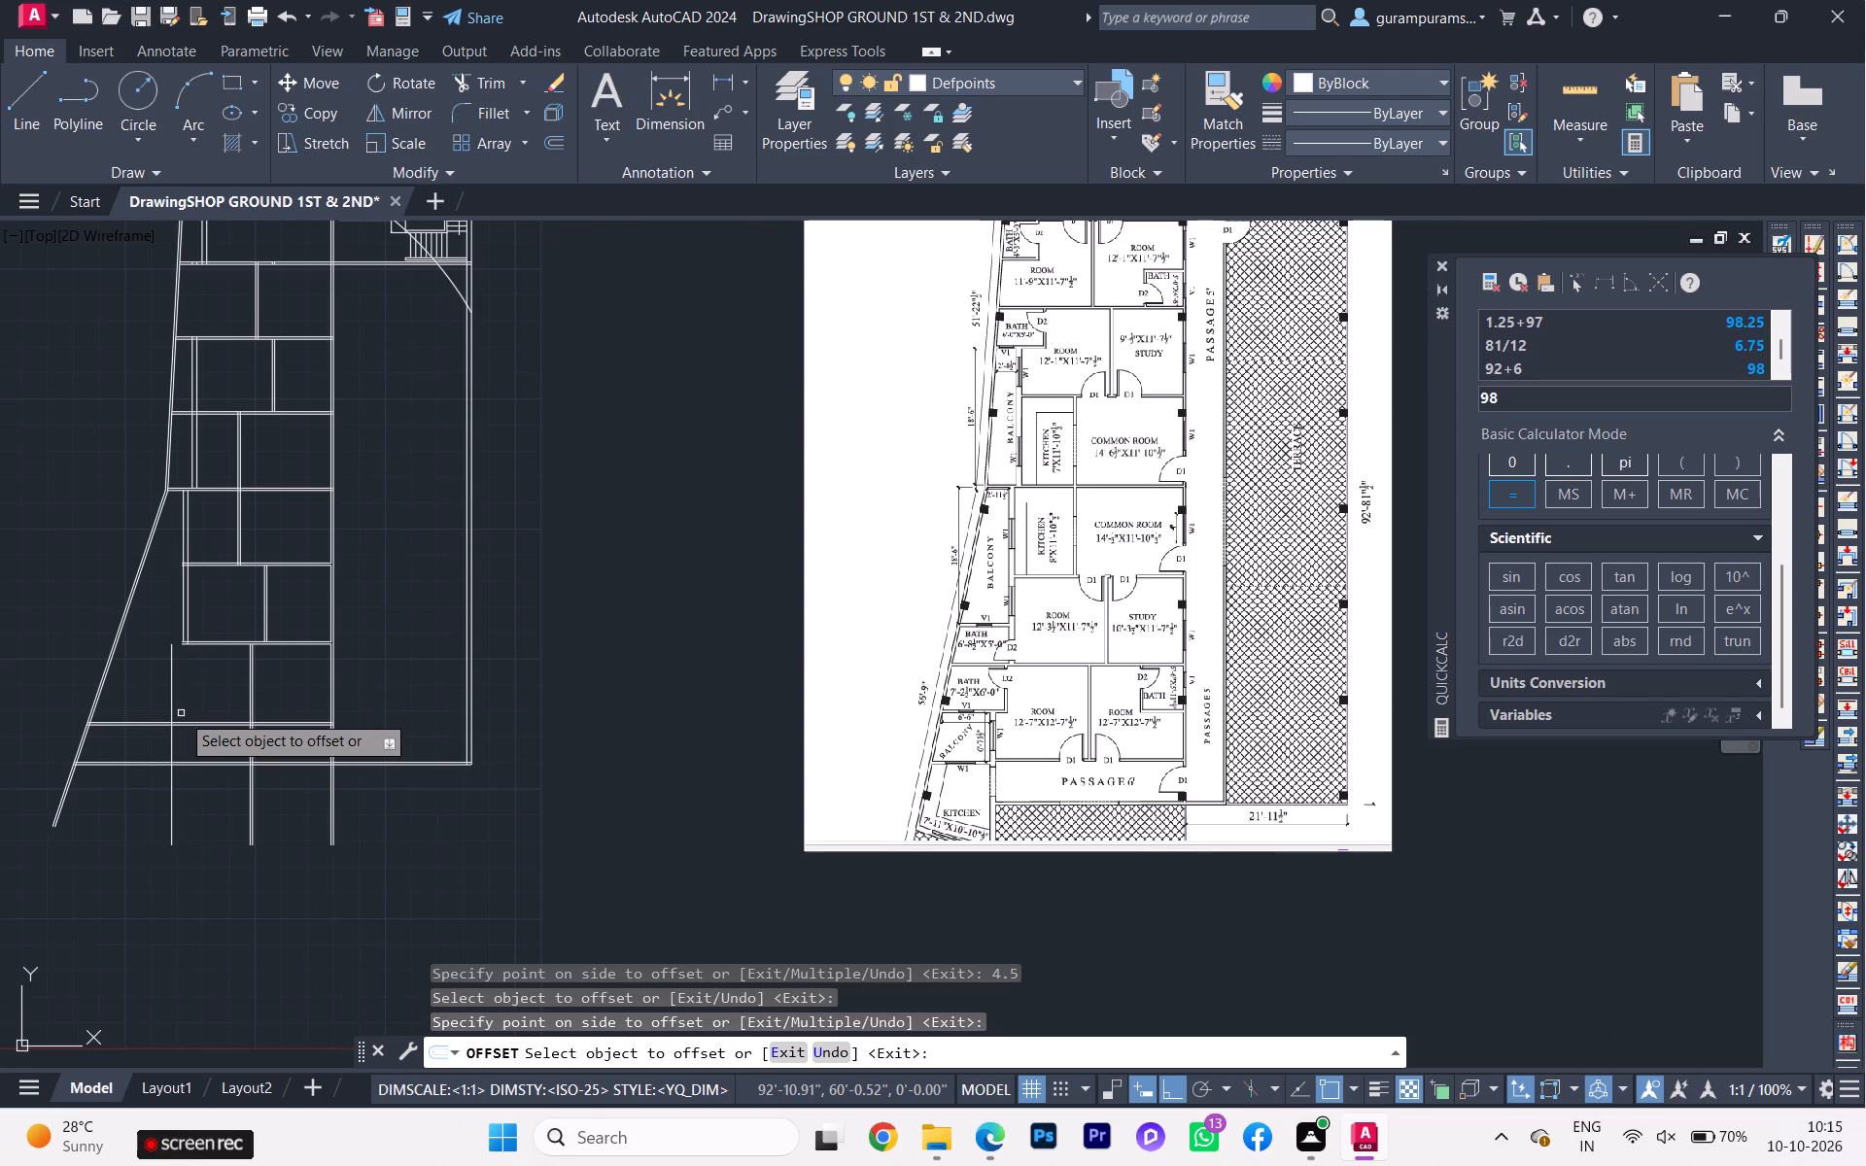
scroll(183, 711, "up", 1)
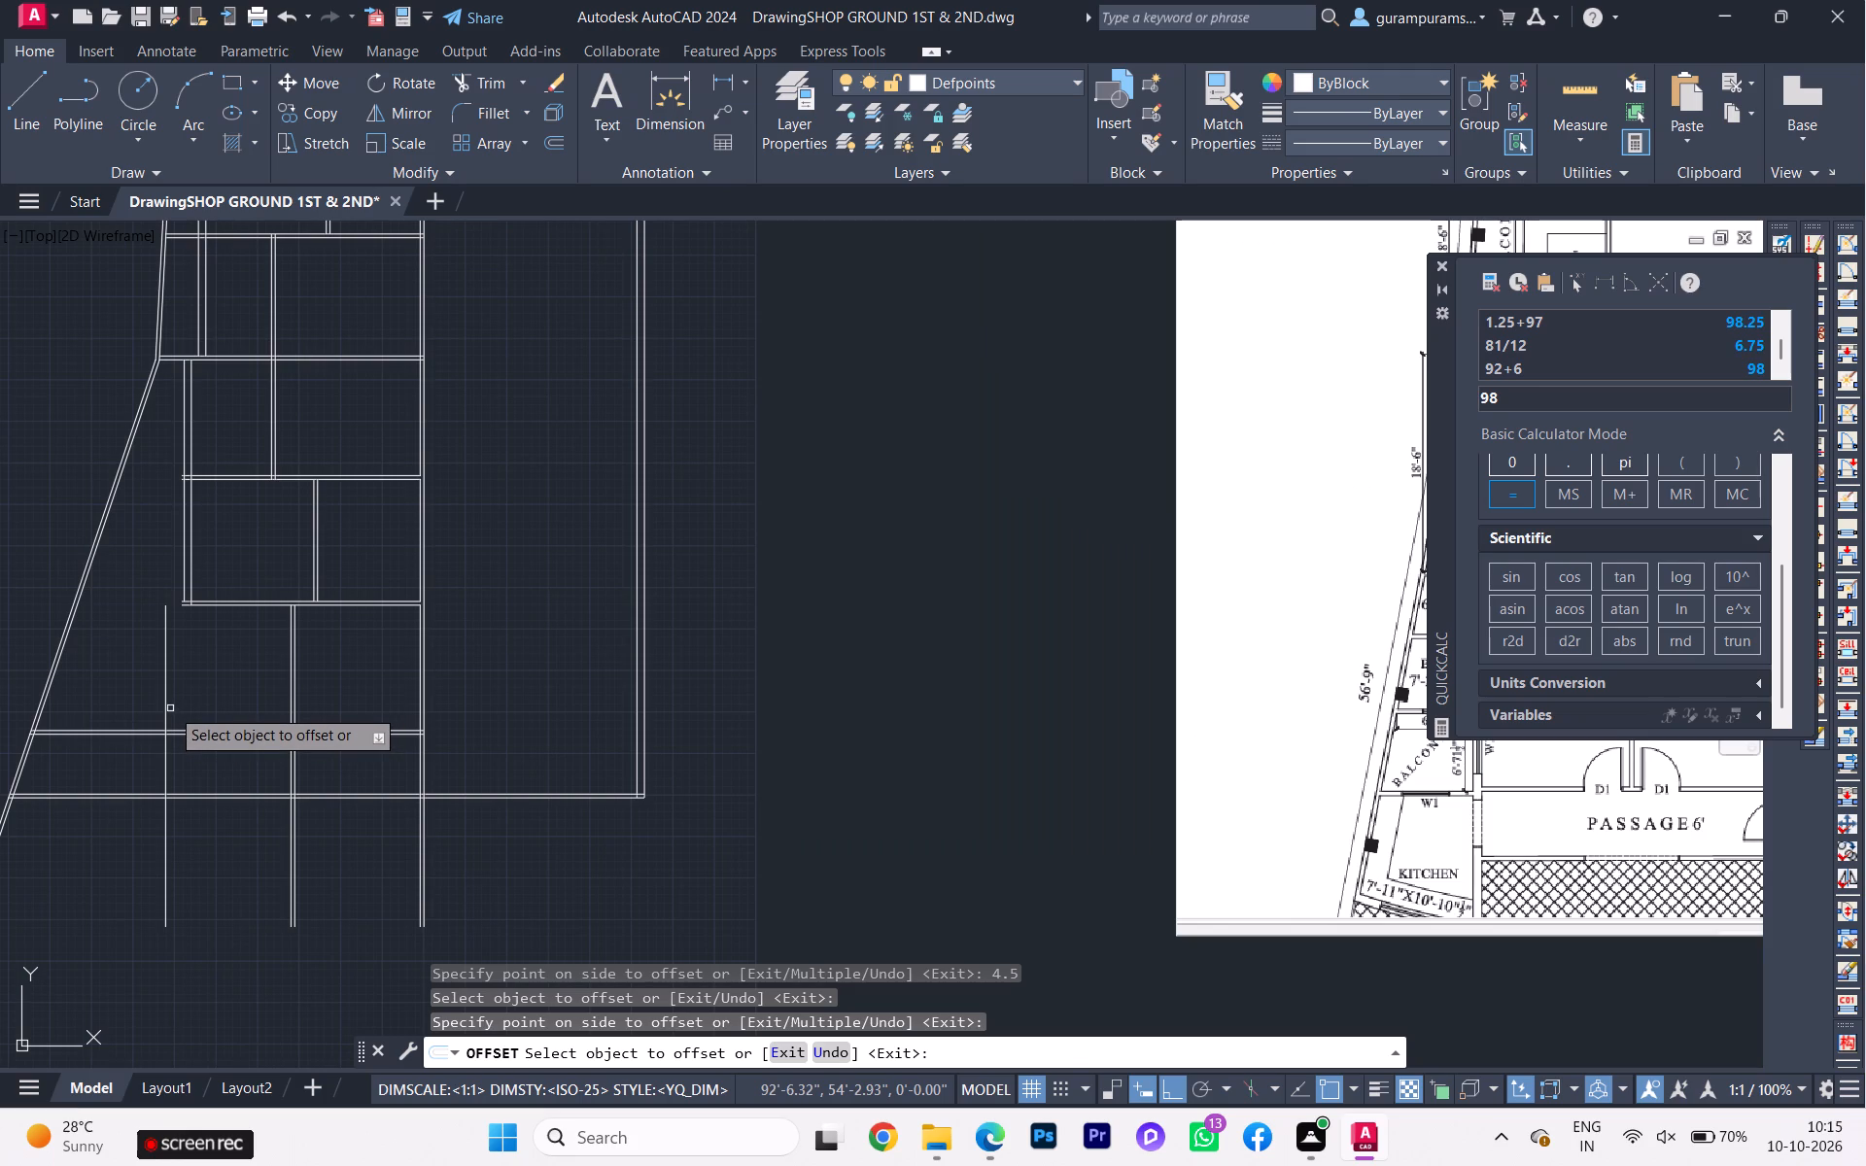
left_click(165, 703)
key("9")
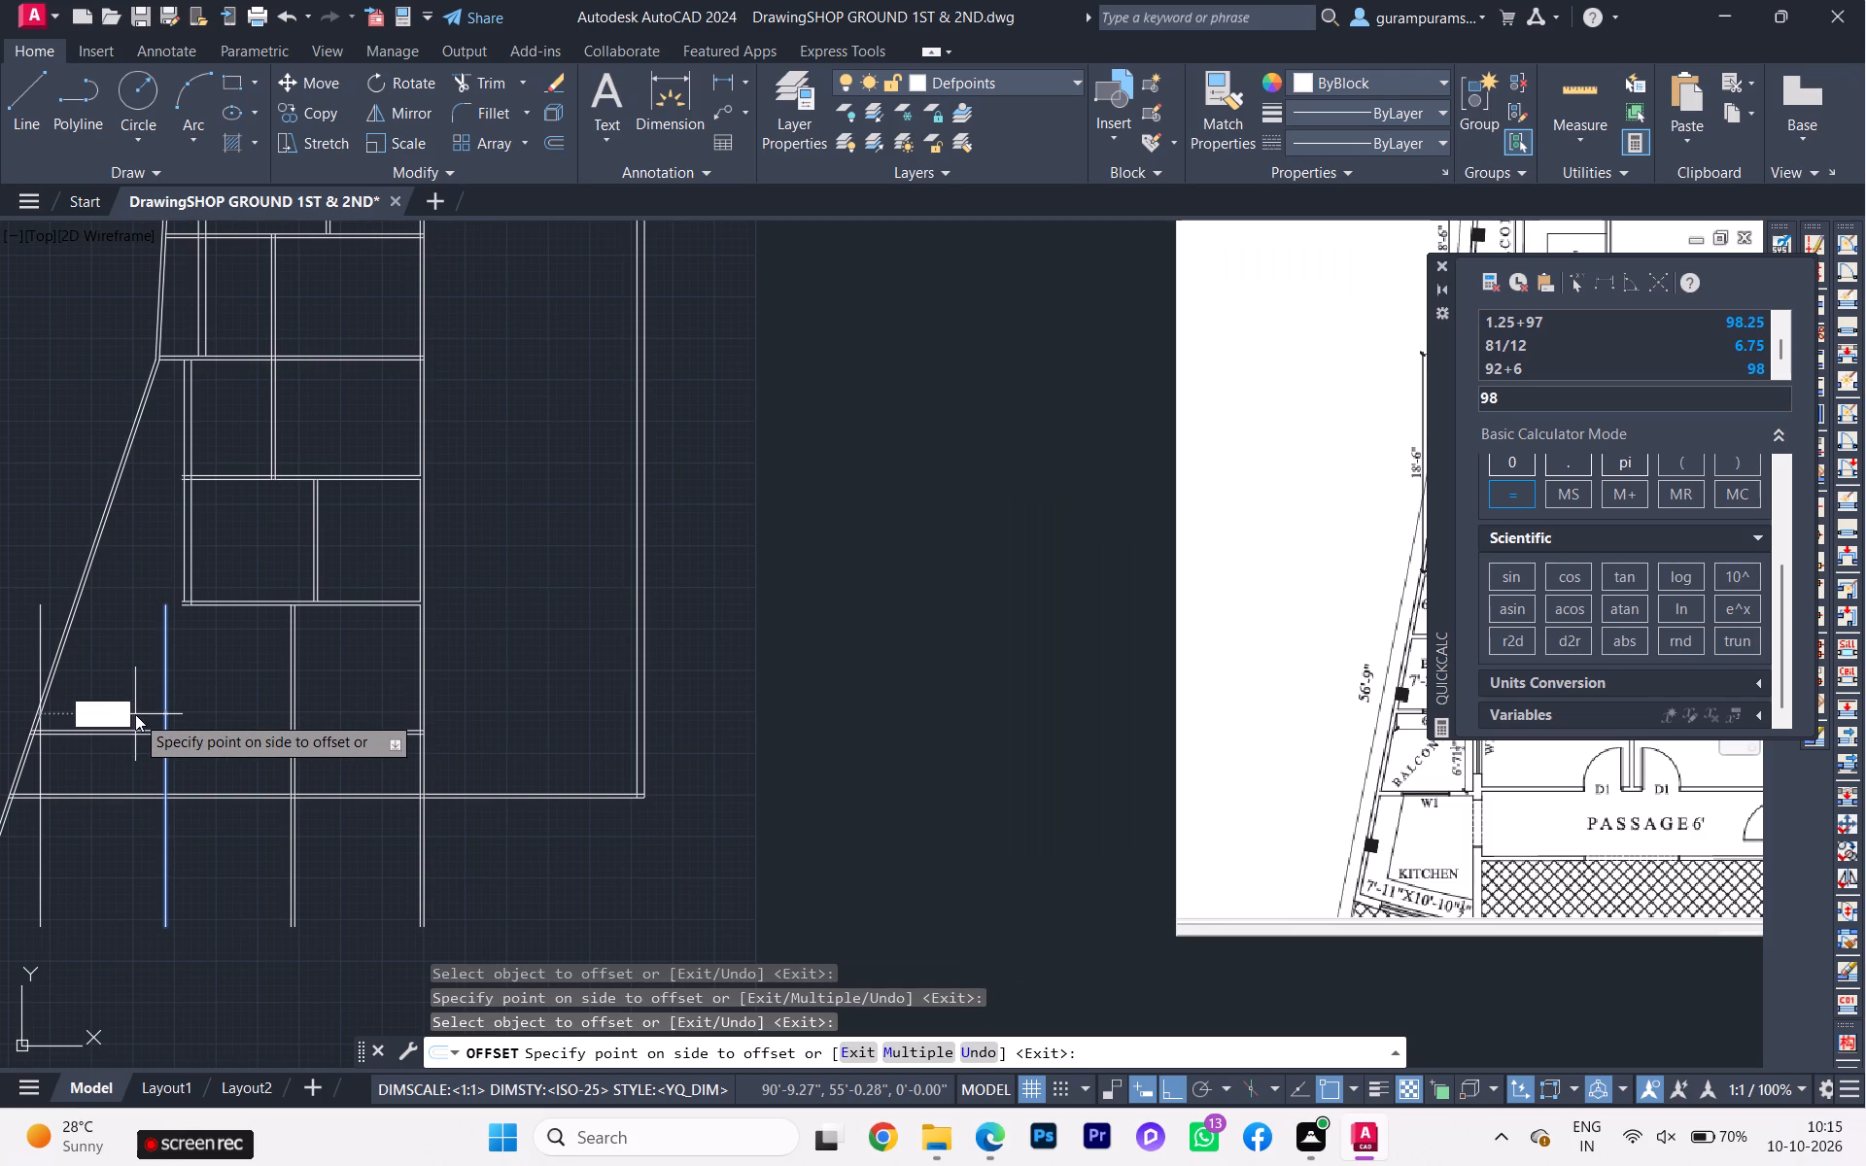
key("Return")
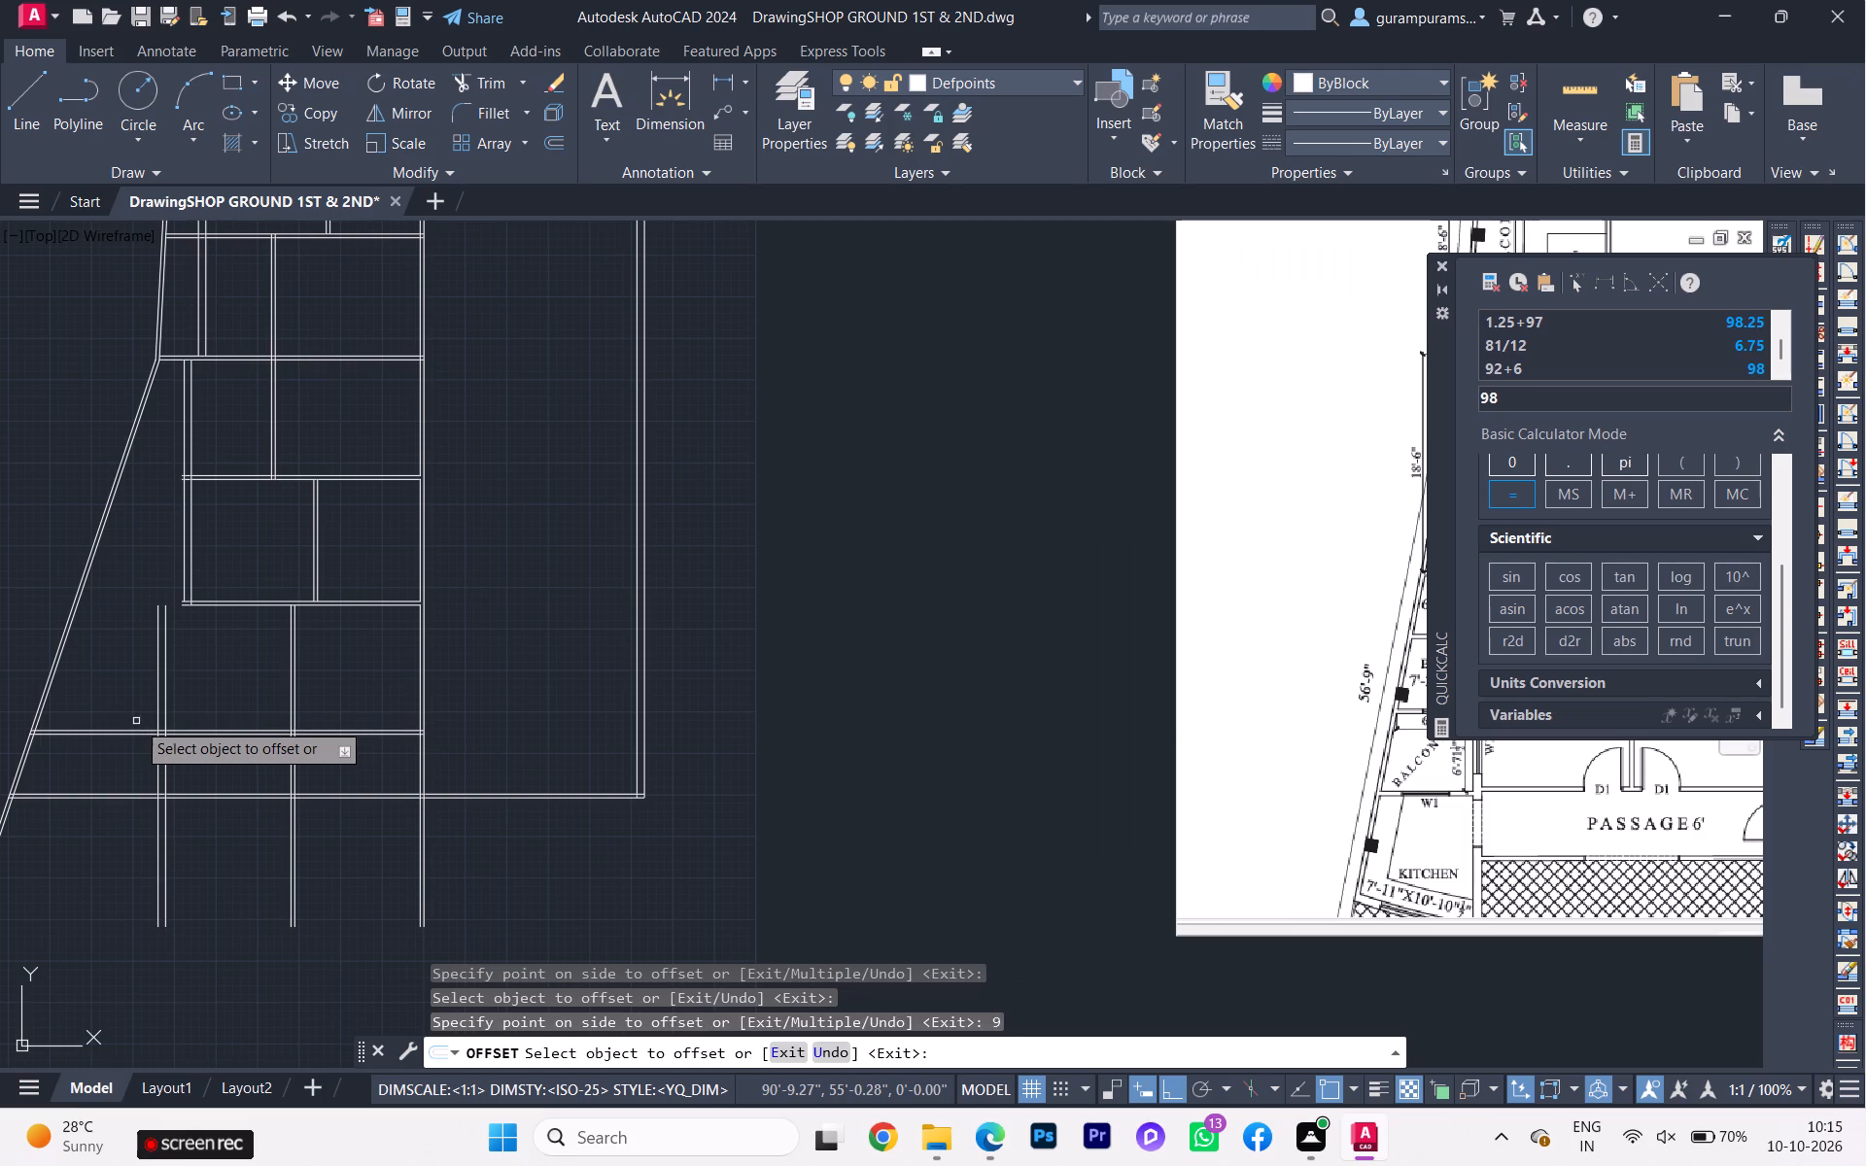
Extend the lower face of the cross wall above the new rooms west to the slanted boundary wall.
scroll(125, 727, "down", 1)
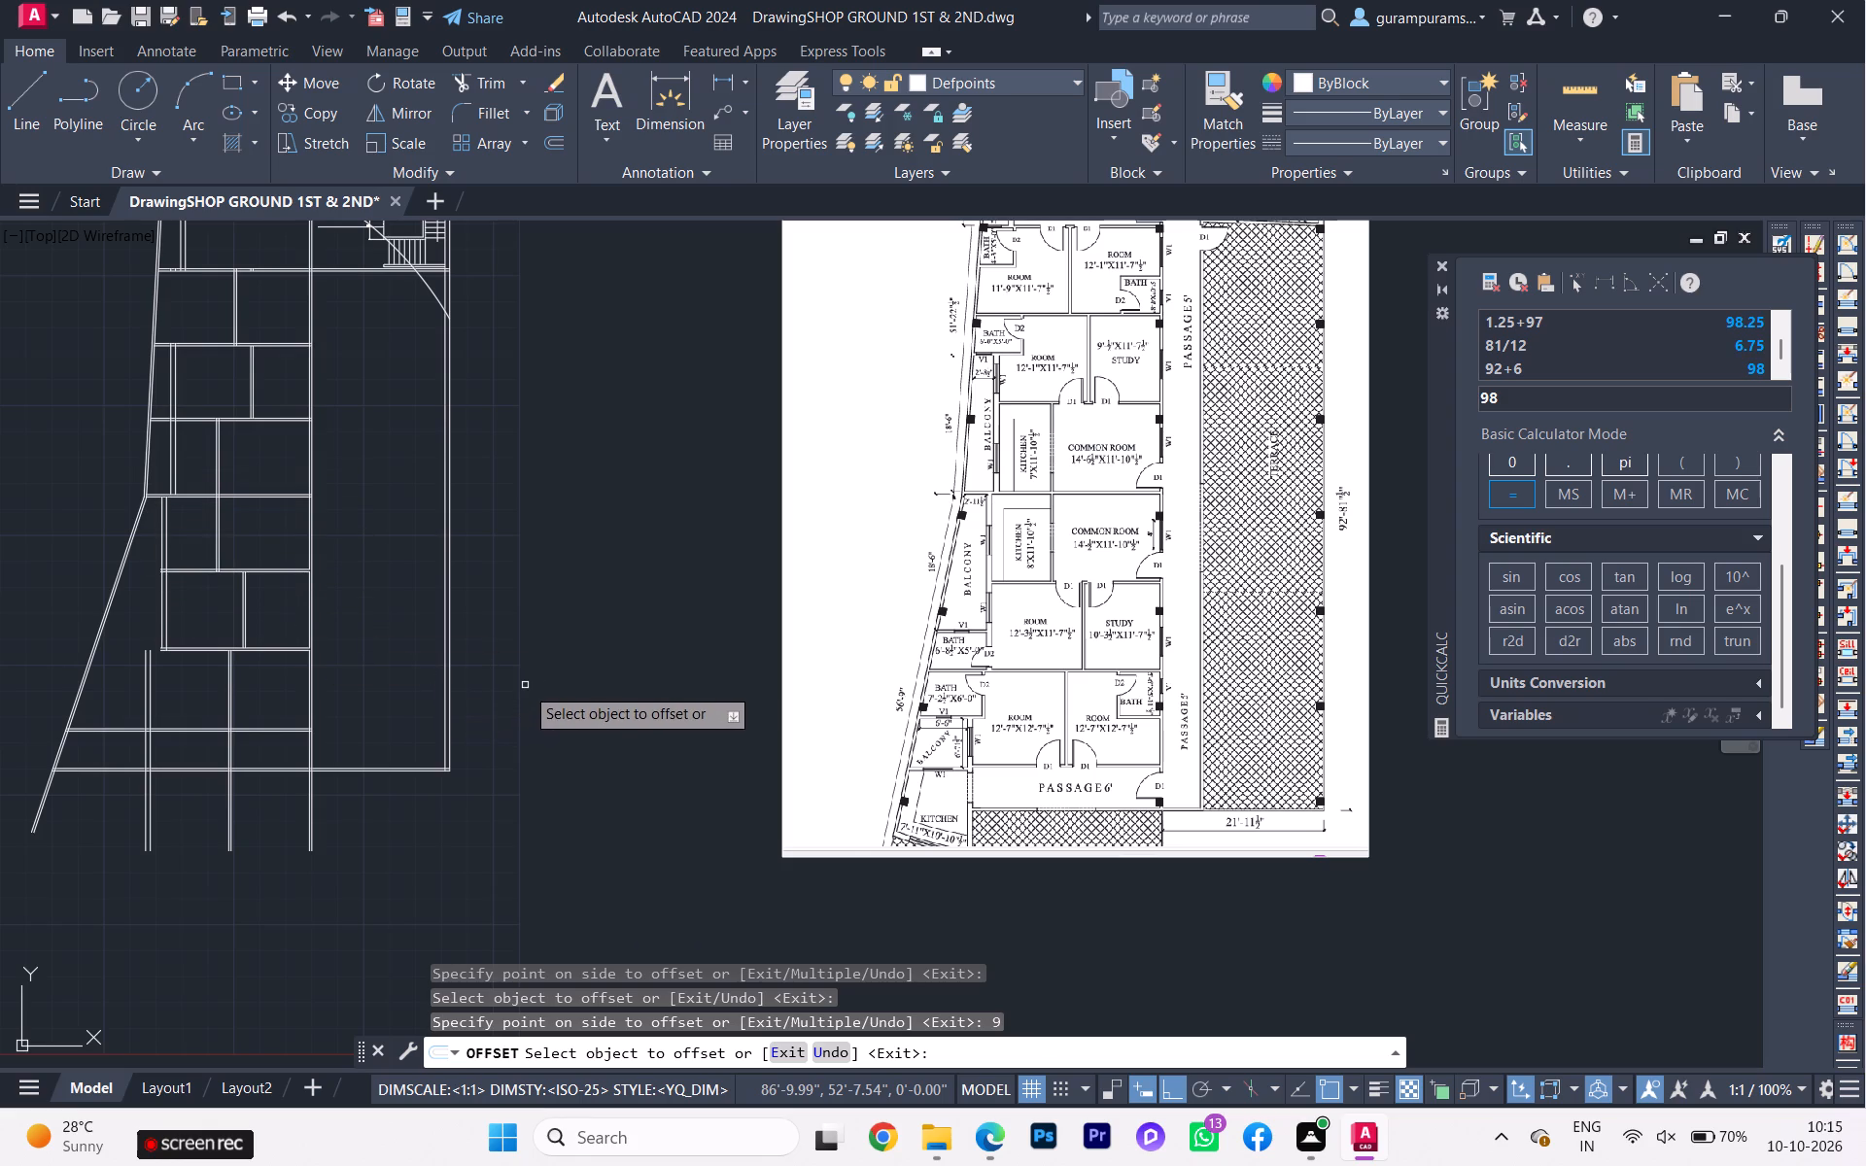
key("Escape")
type("ex")
left_click(442, 741)
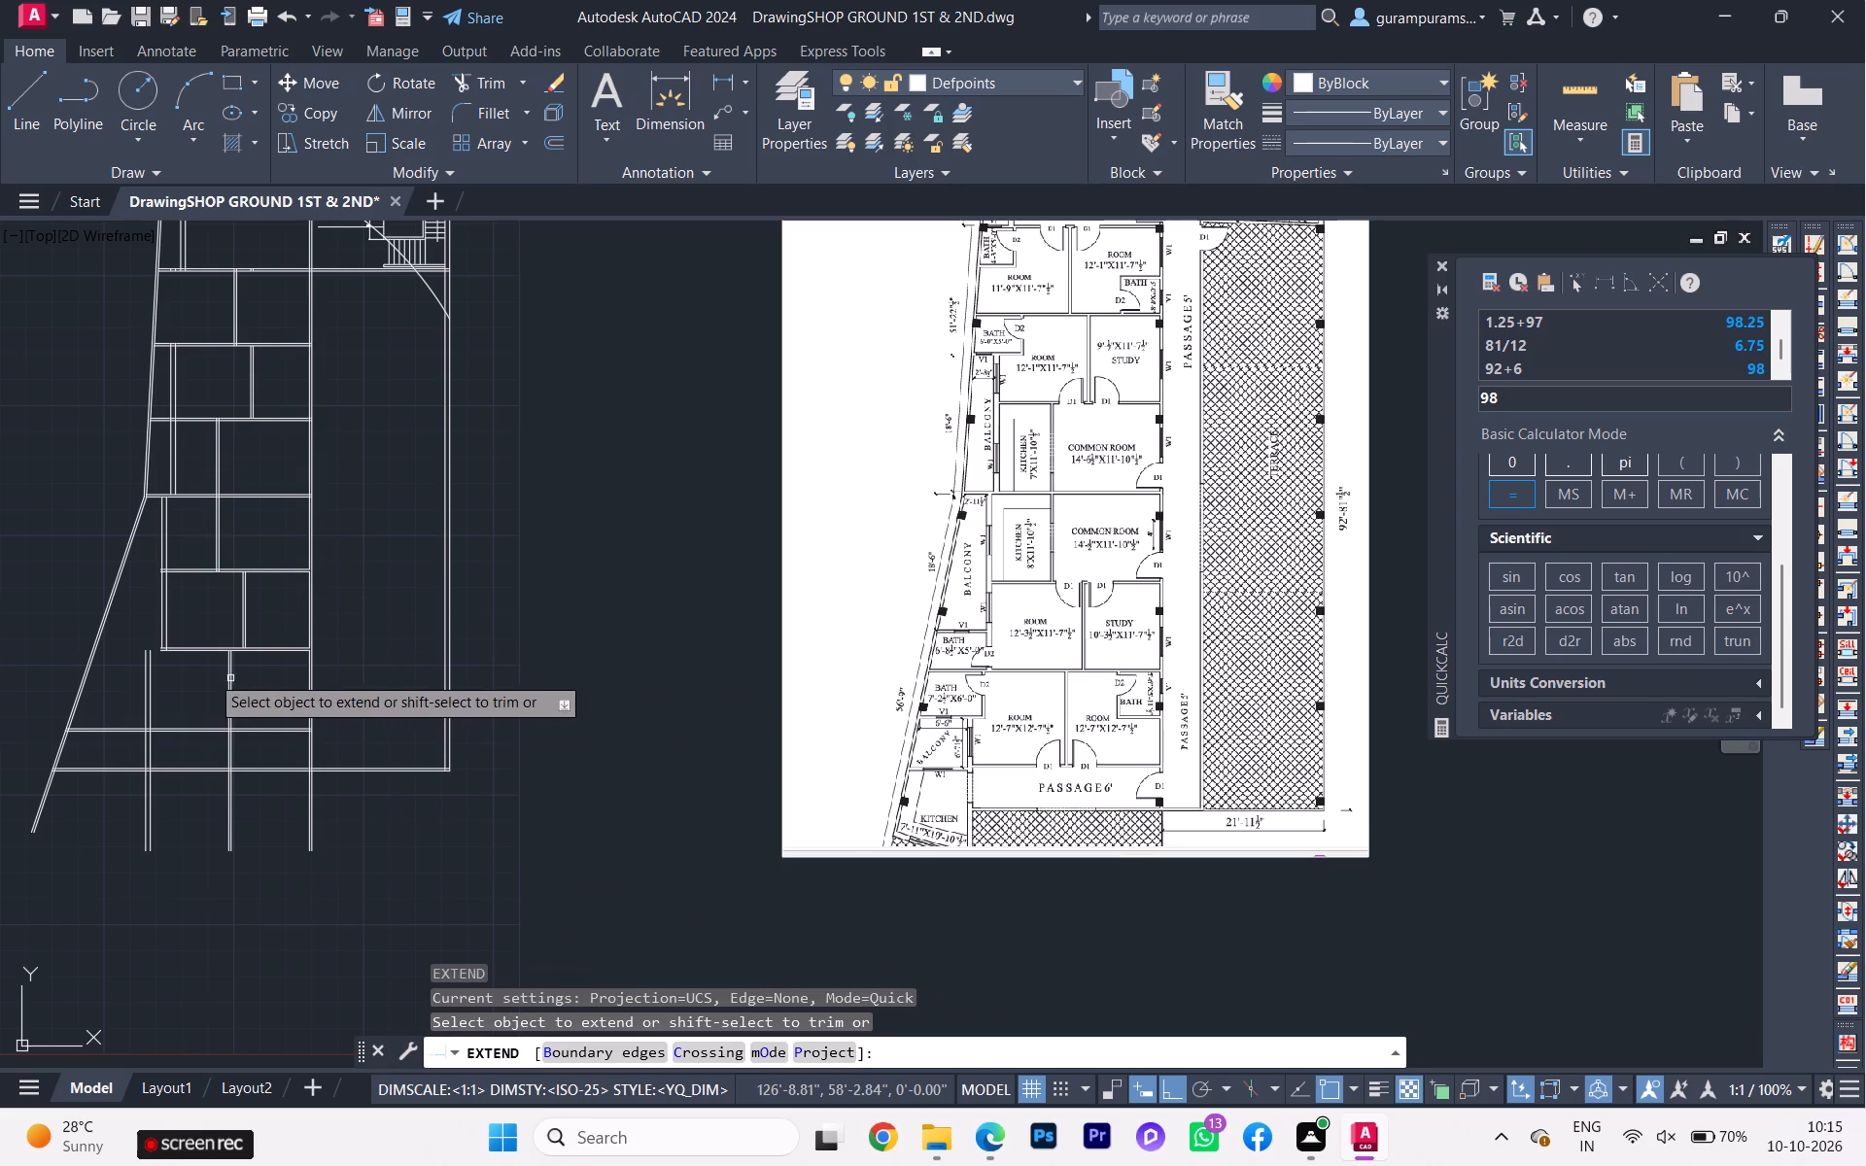
scroll(184, 653, "up", 2)
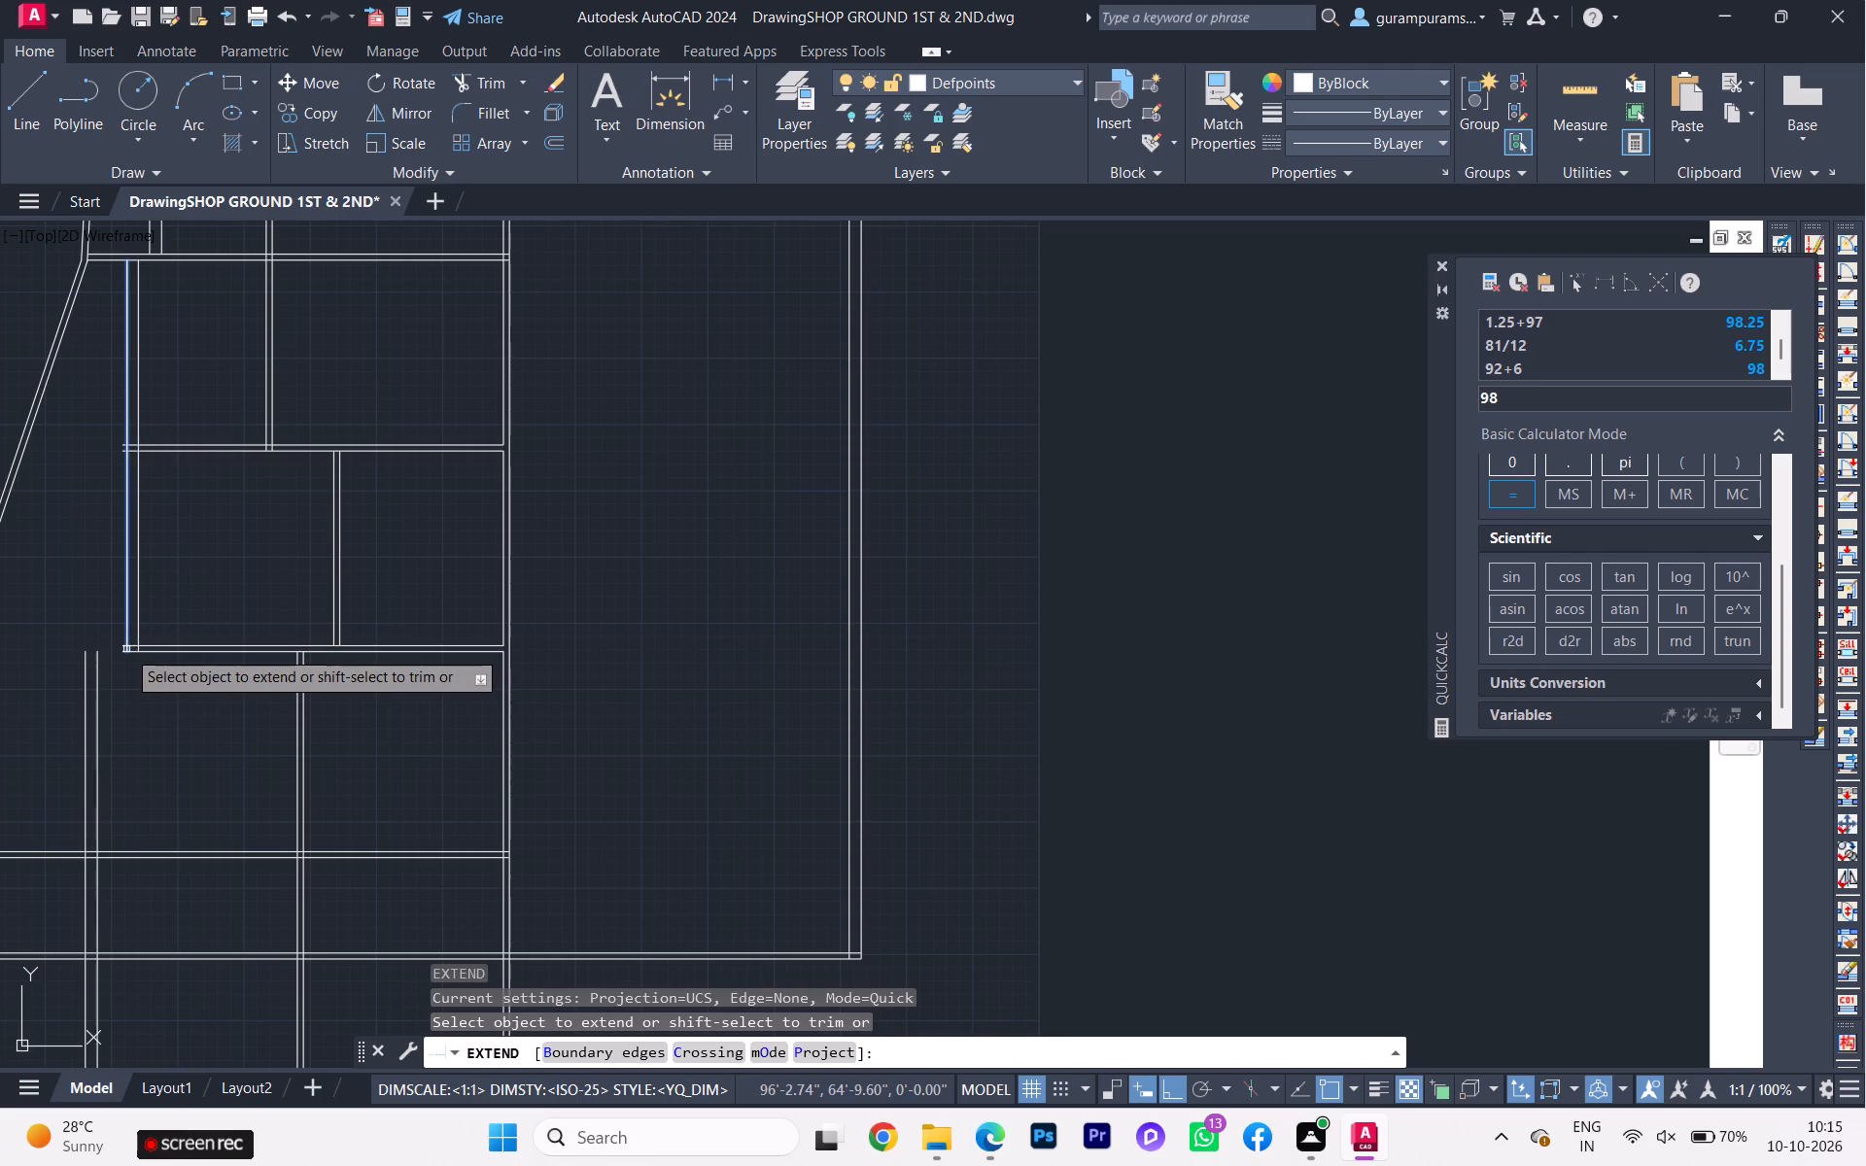
left_click(126, 655)
scroll(126, 650, "up", 2)
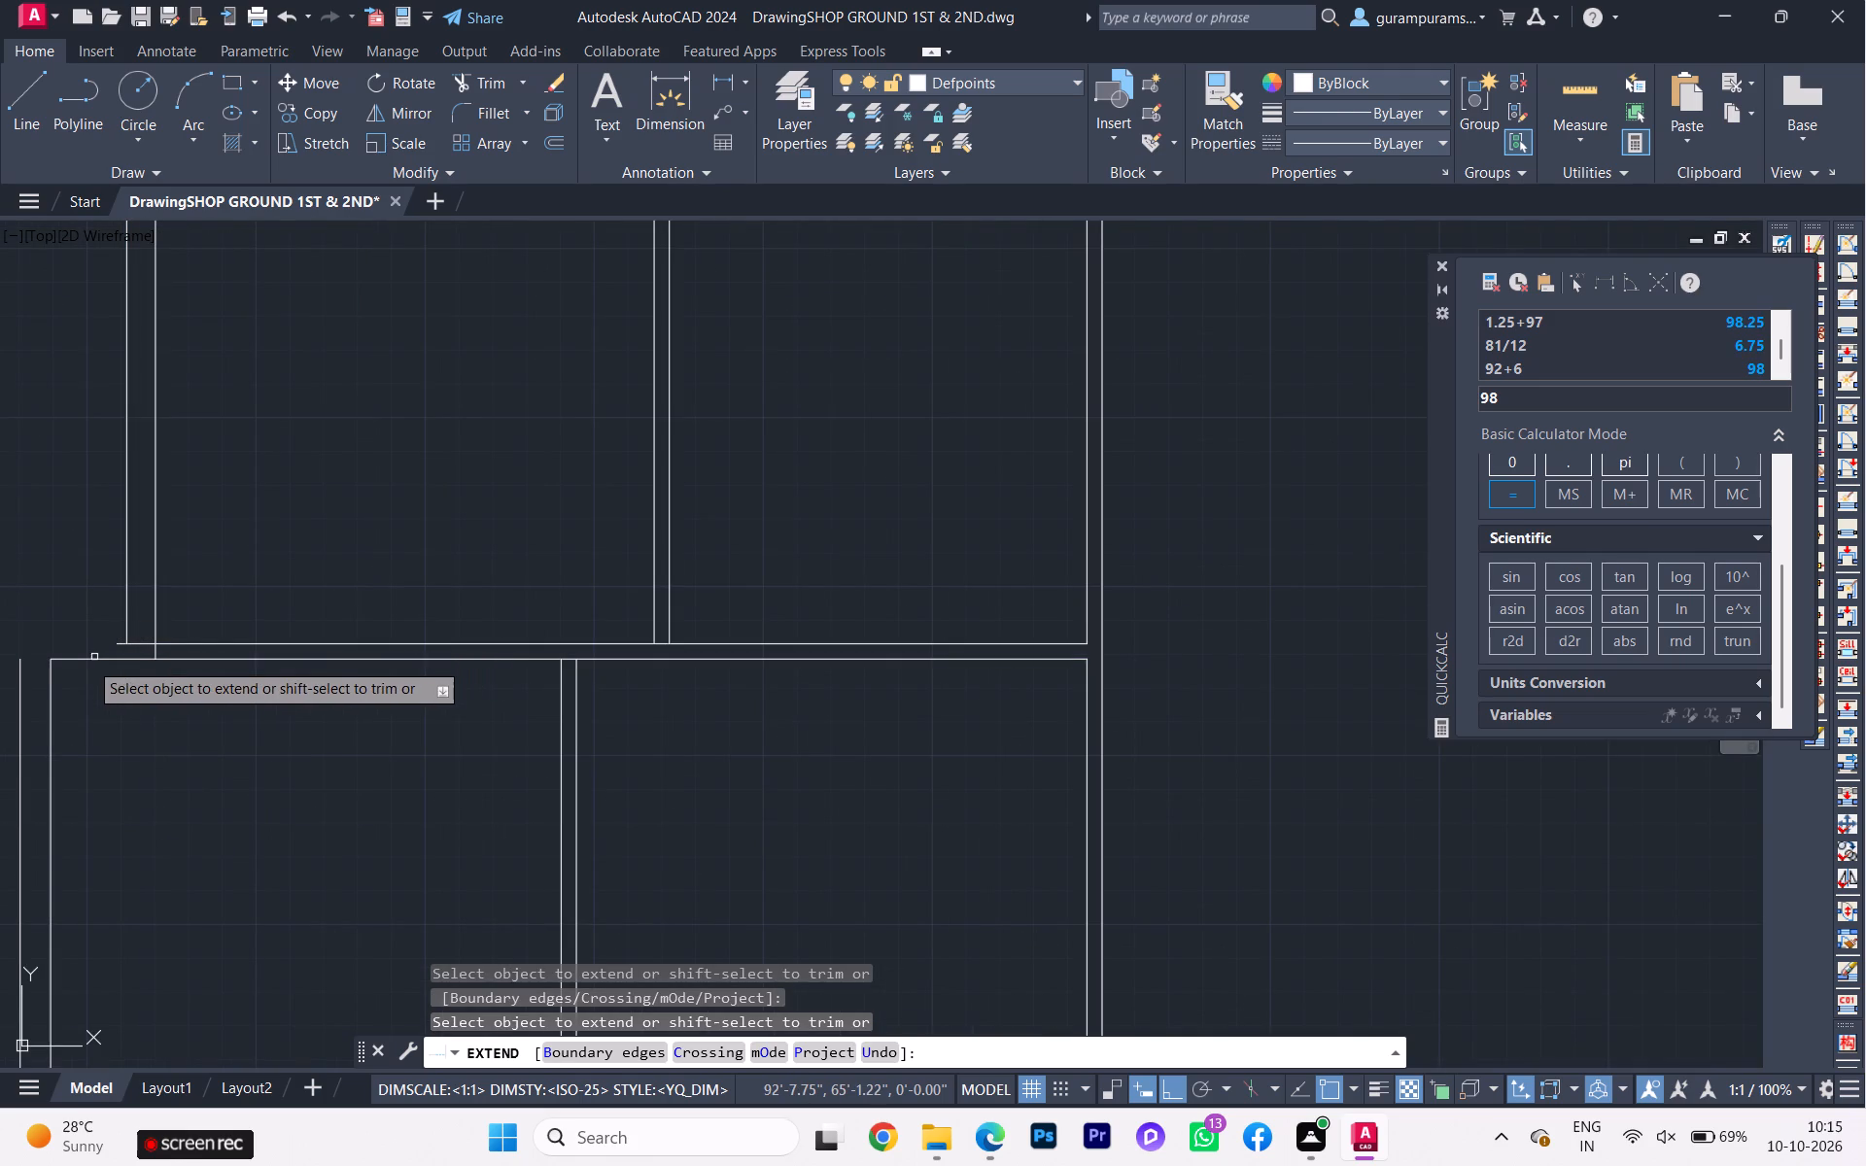
left_click(87, 663)
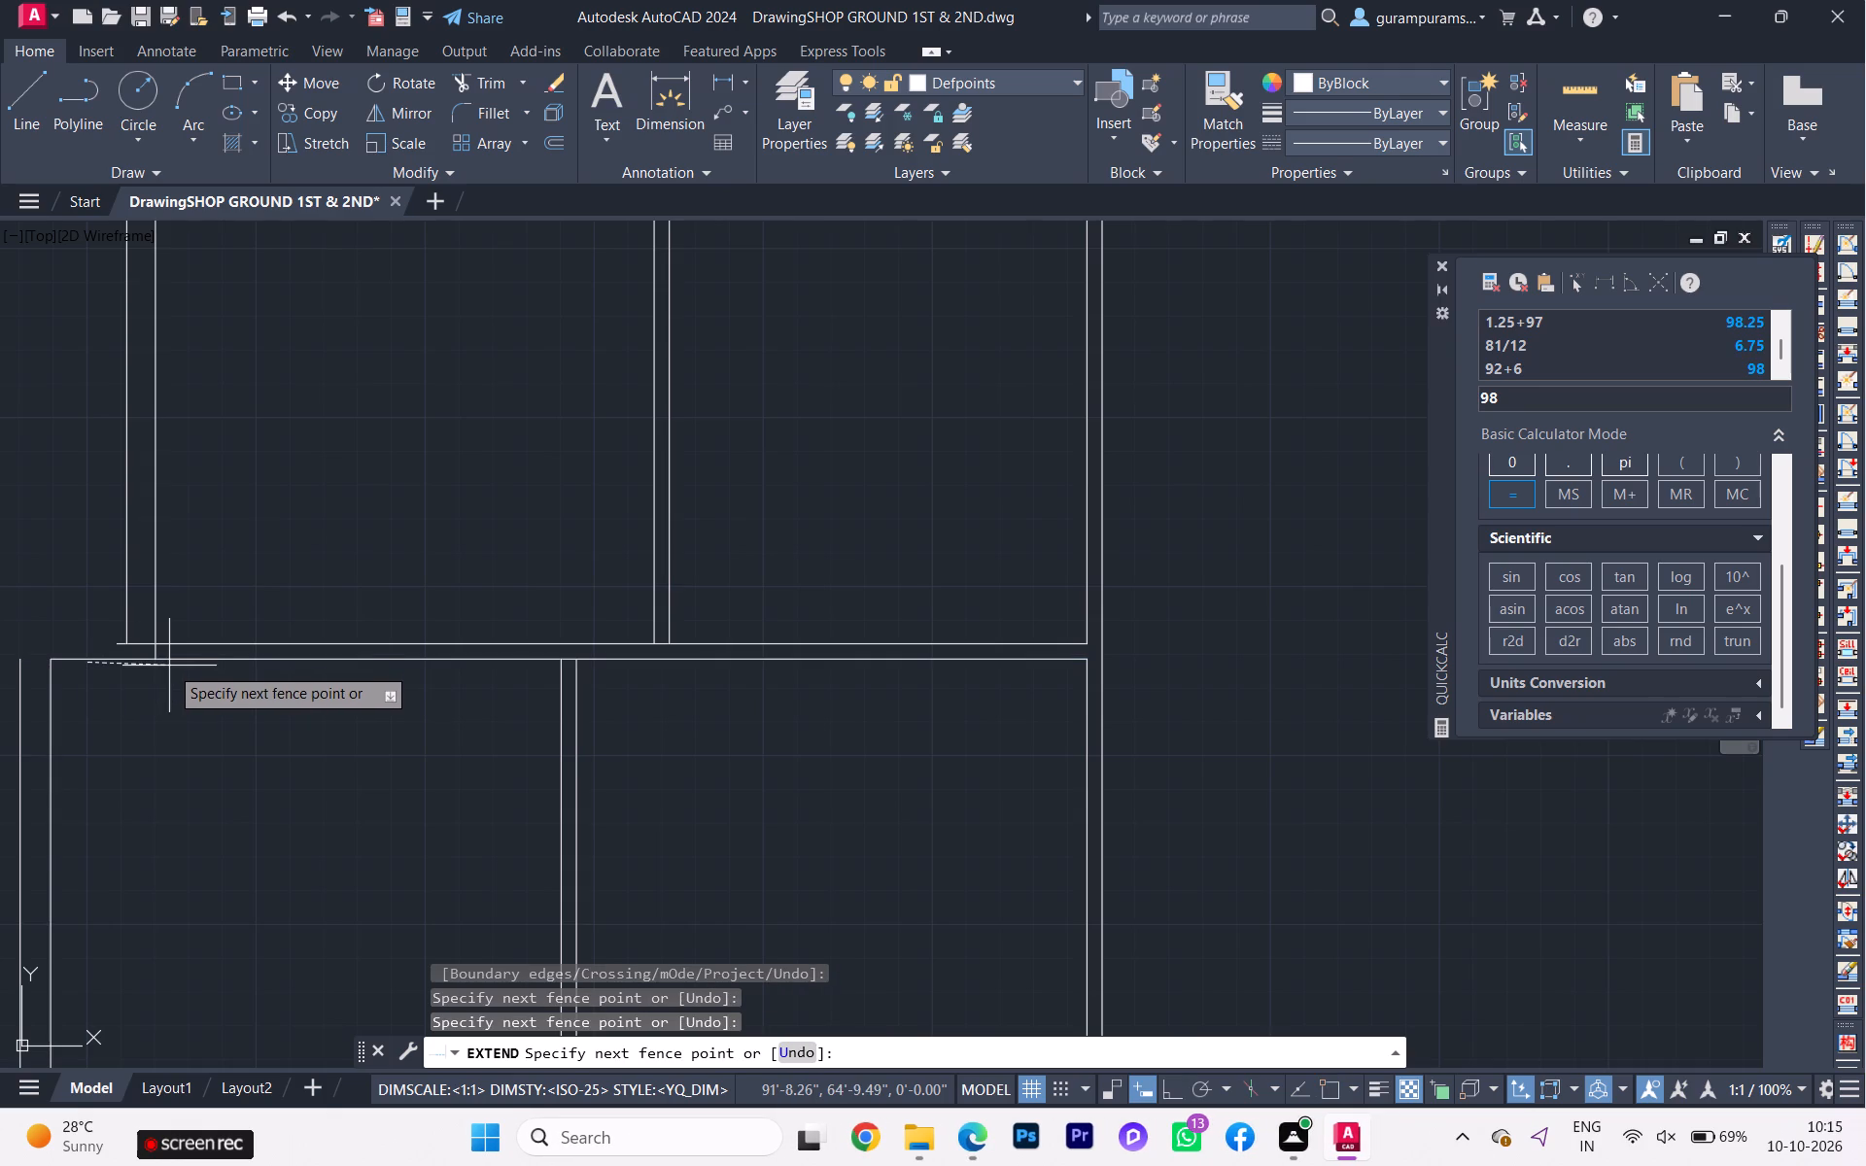
key("Escape")
key("space")
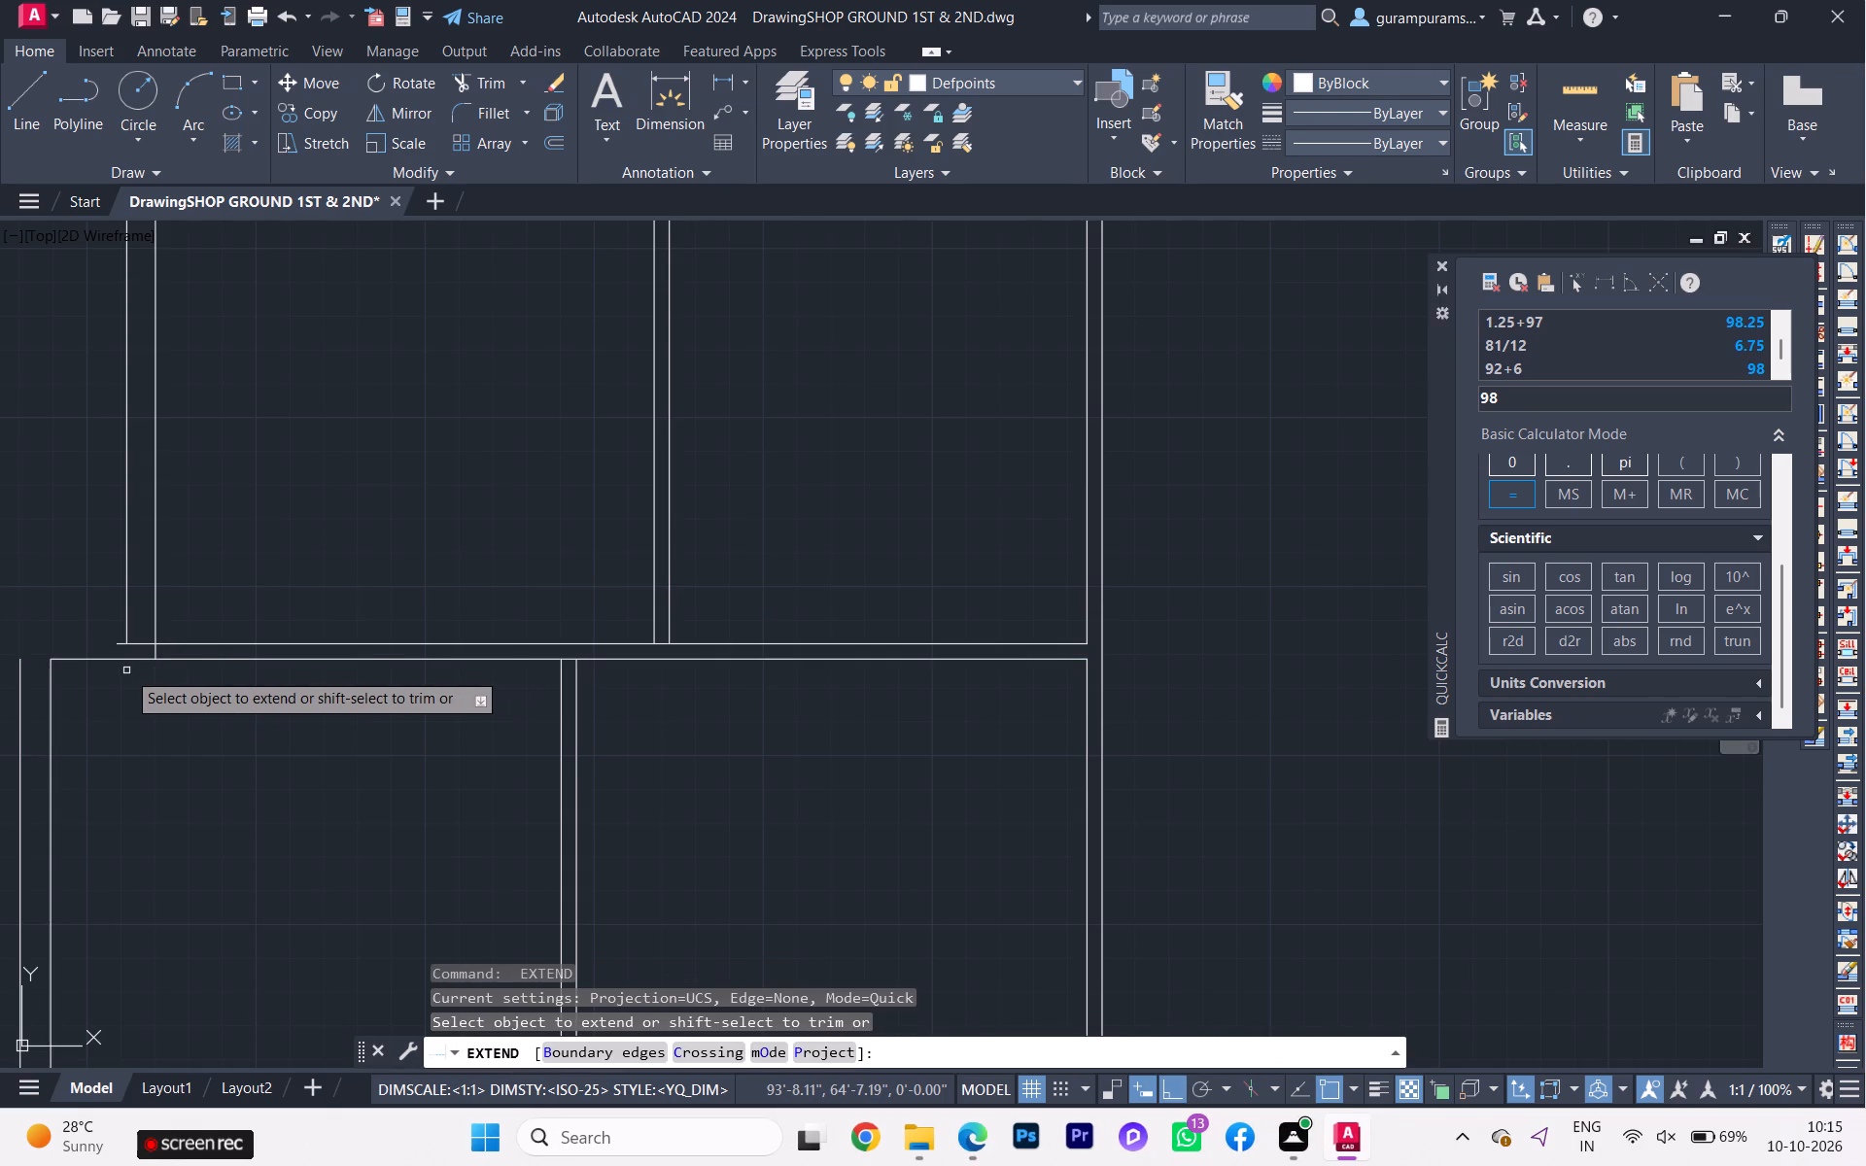
left_click(117, 660)
scroll(176, 663, "down", 2)
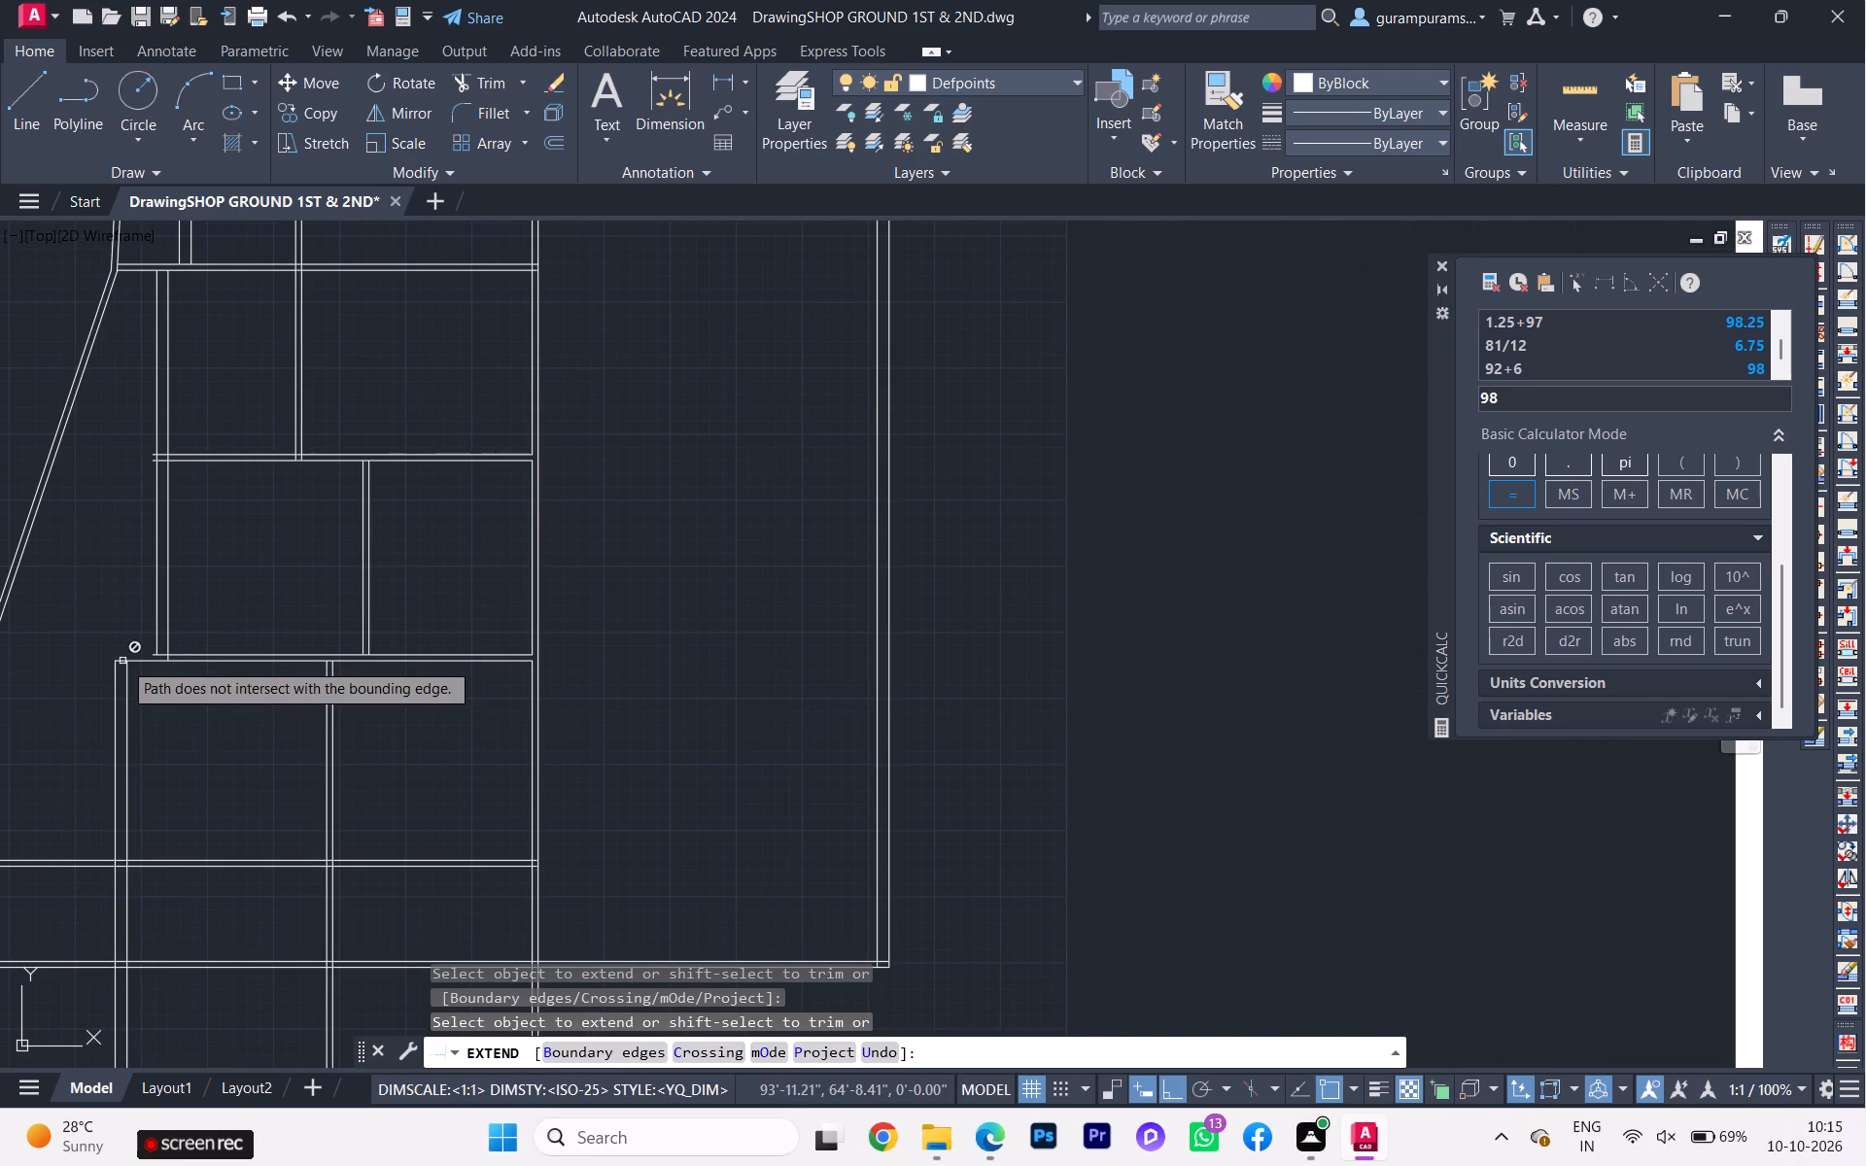
scroll(146, 665, "up", 1)
scroll(155, 667, "down", 2)
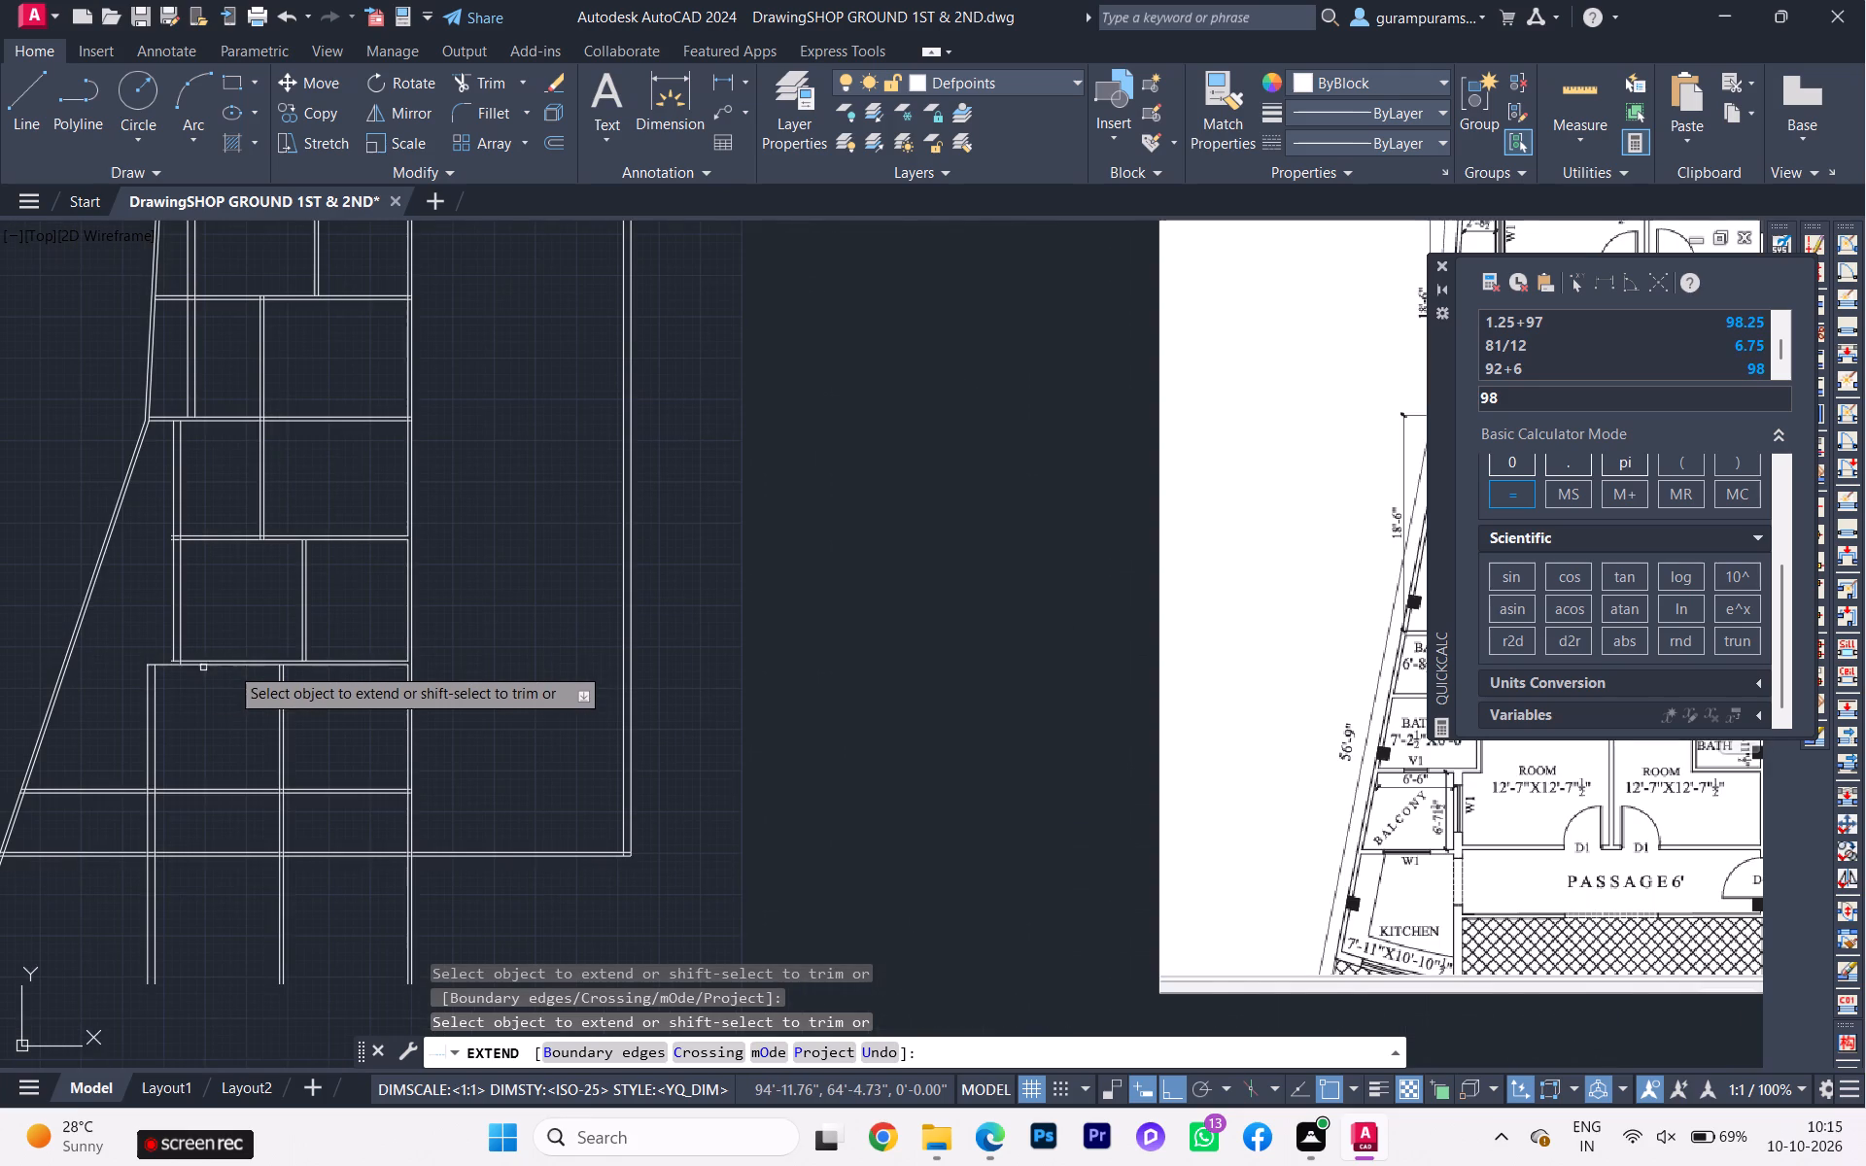
left_click(165, 667)
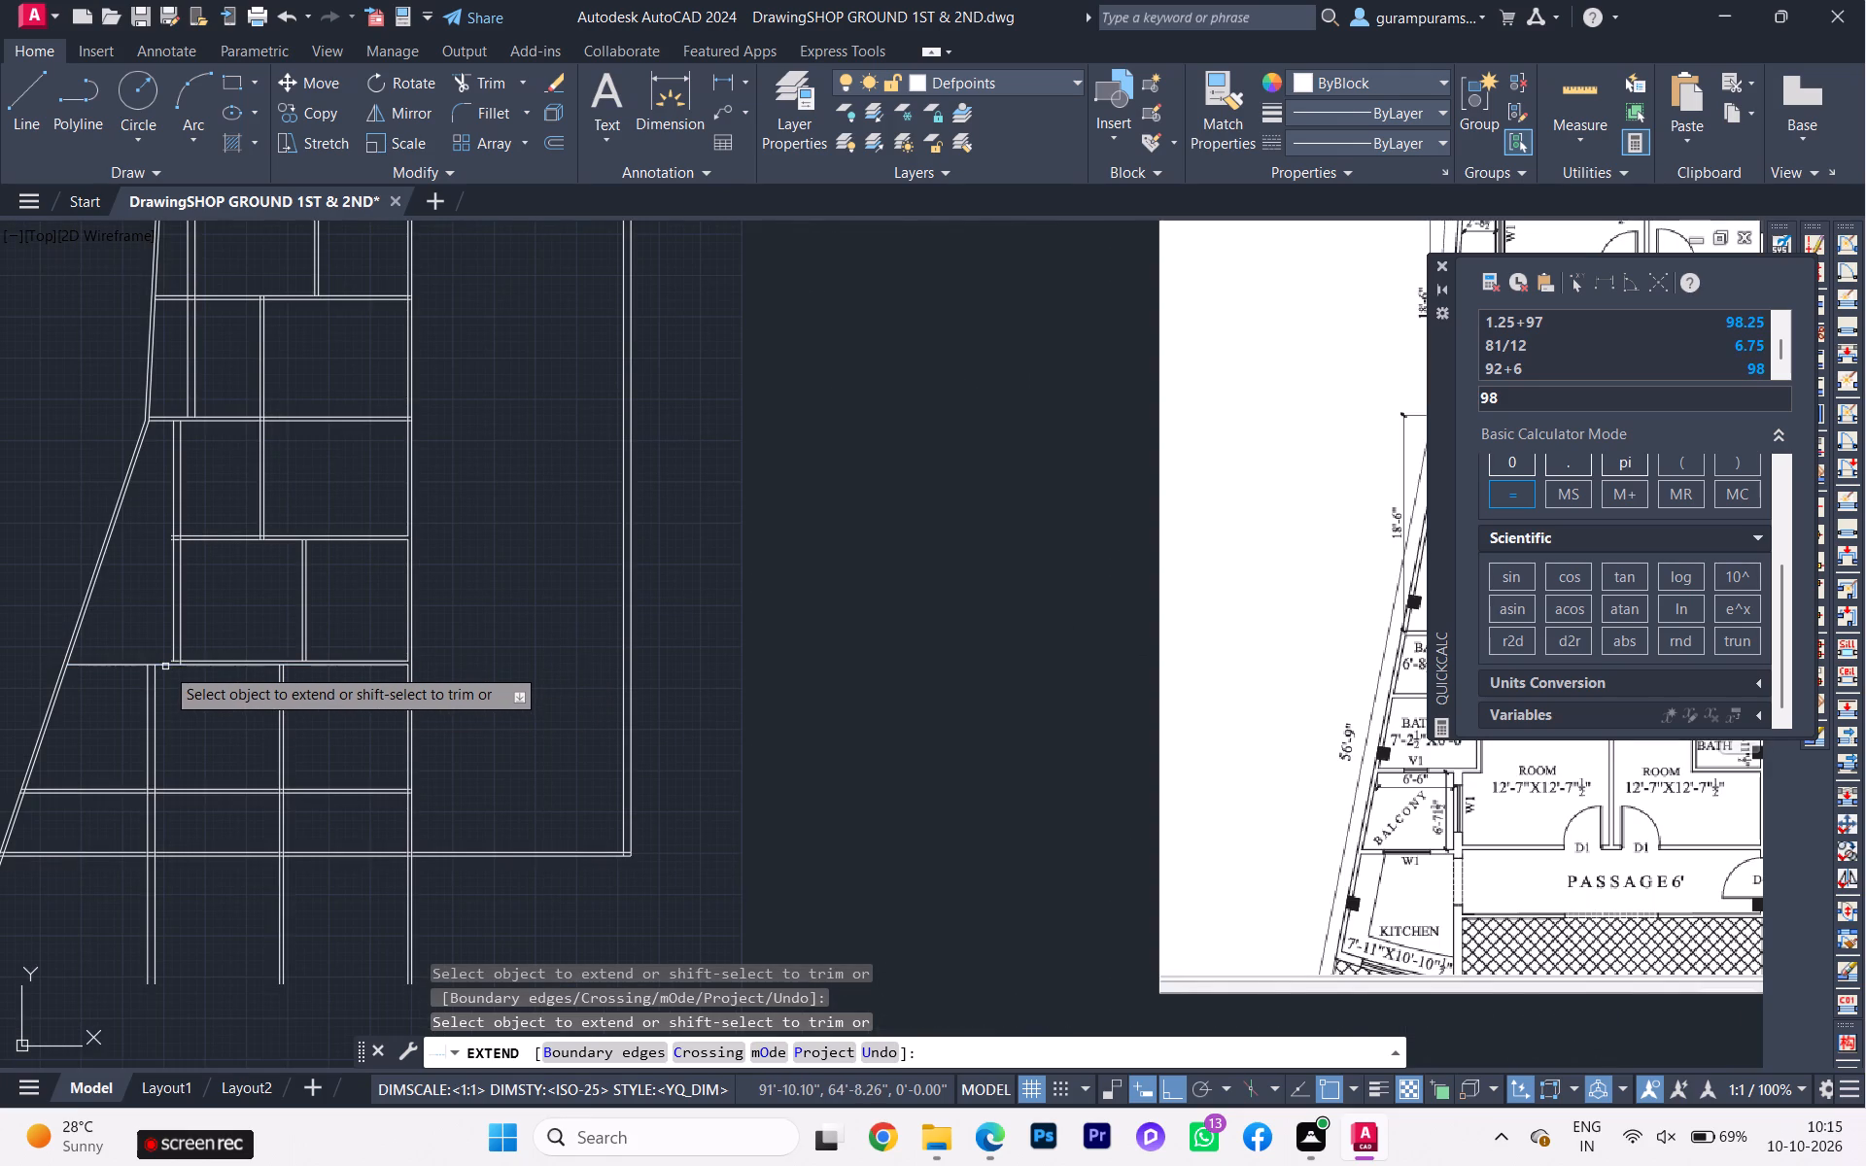
Extend the upper face of the same cross wall west to the slanted boundary wall.
scroll(165, 665, "up", 2)
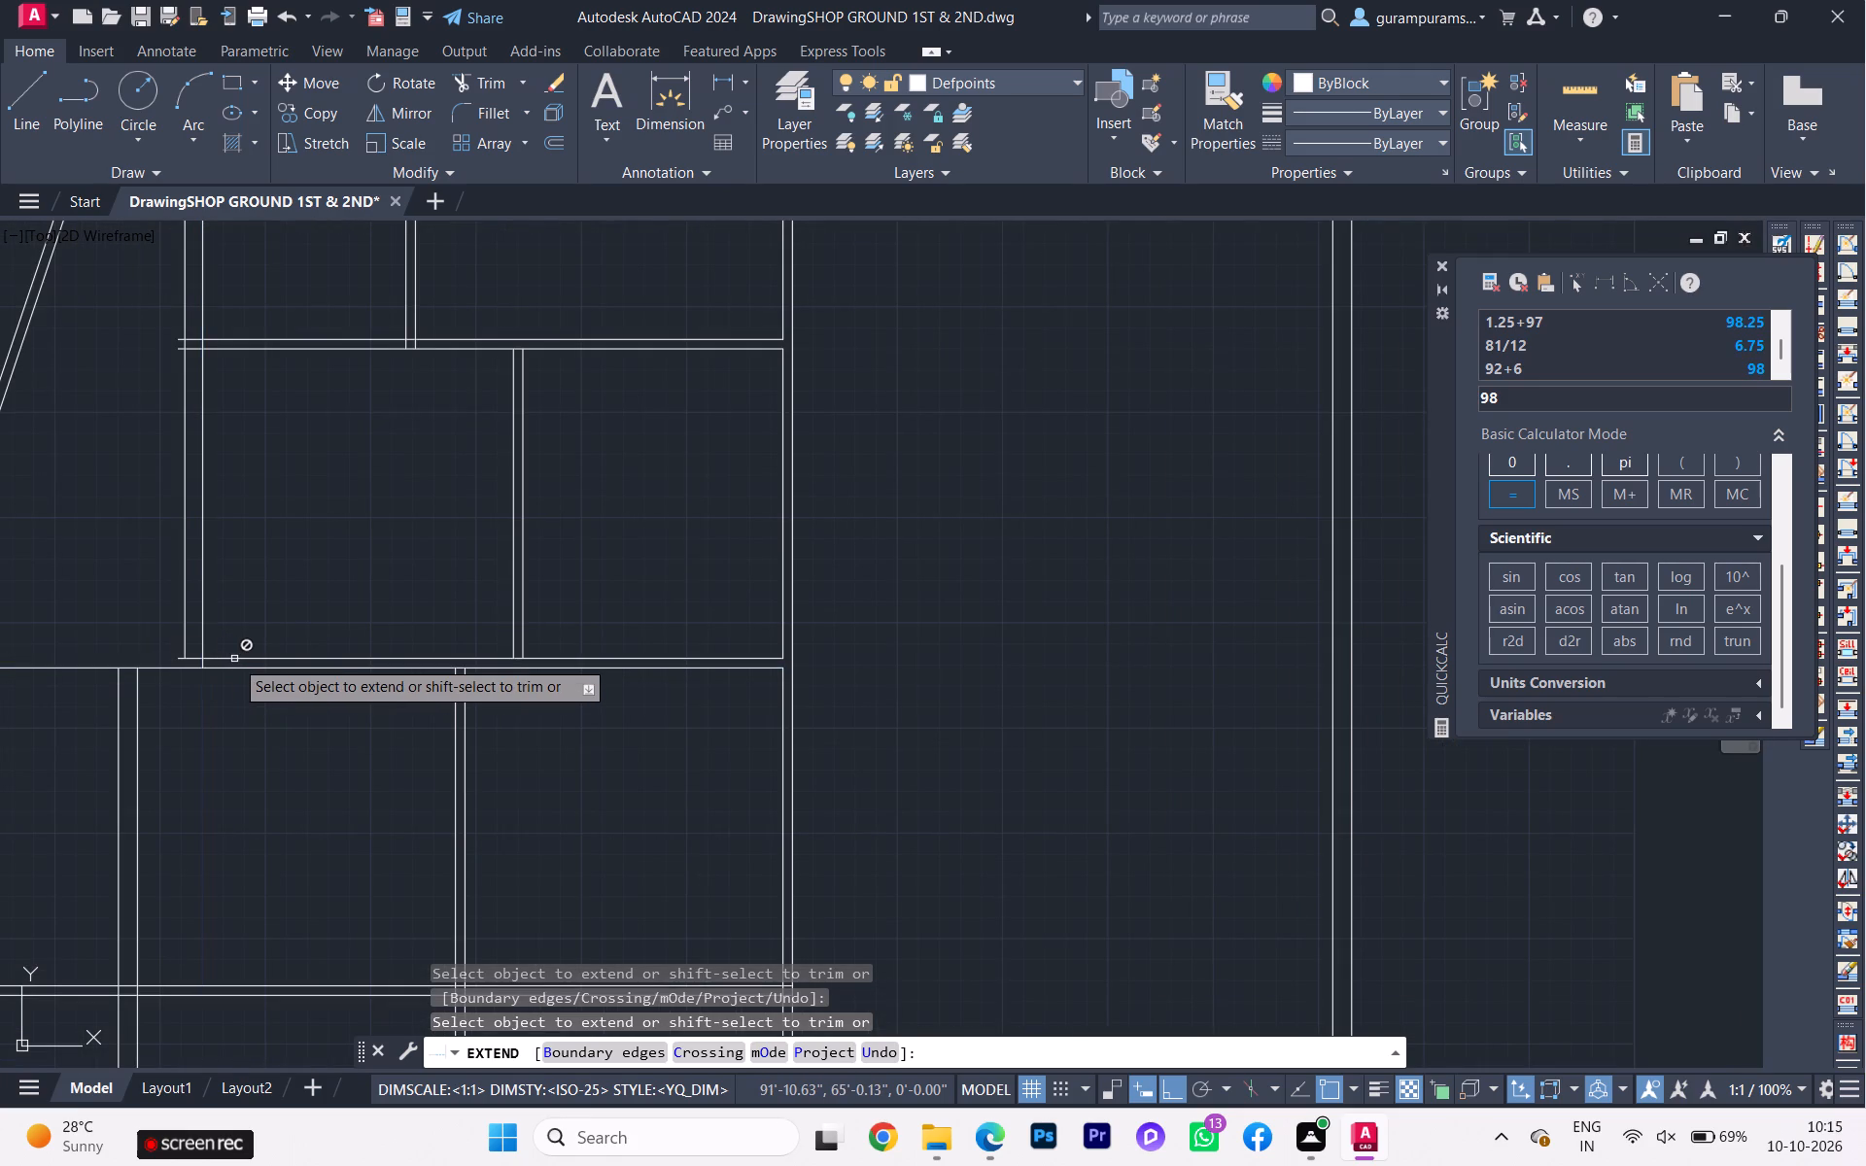
left_click(584, 1066)
scroll(666, 913, "down", 2)
scroll(373, 754, "up", 2)
left_click(399, 787)
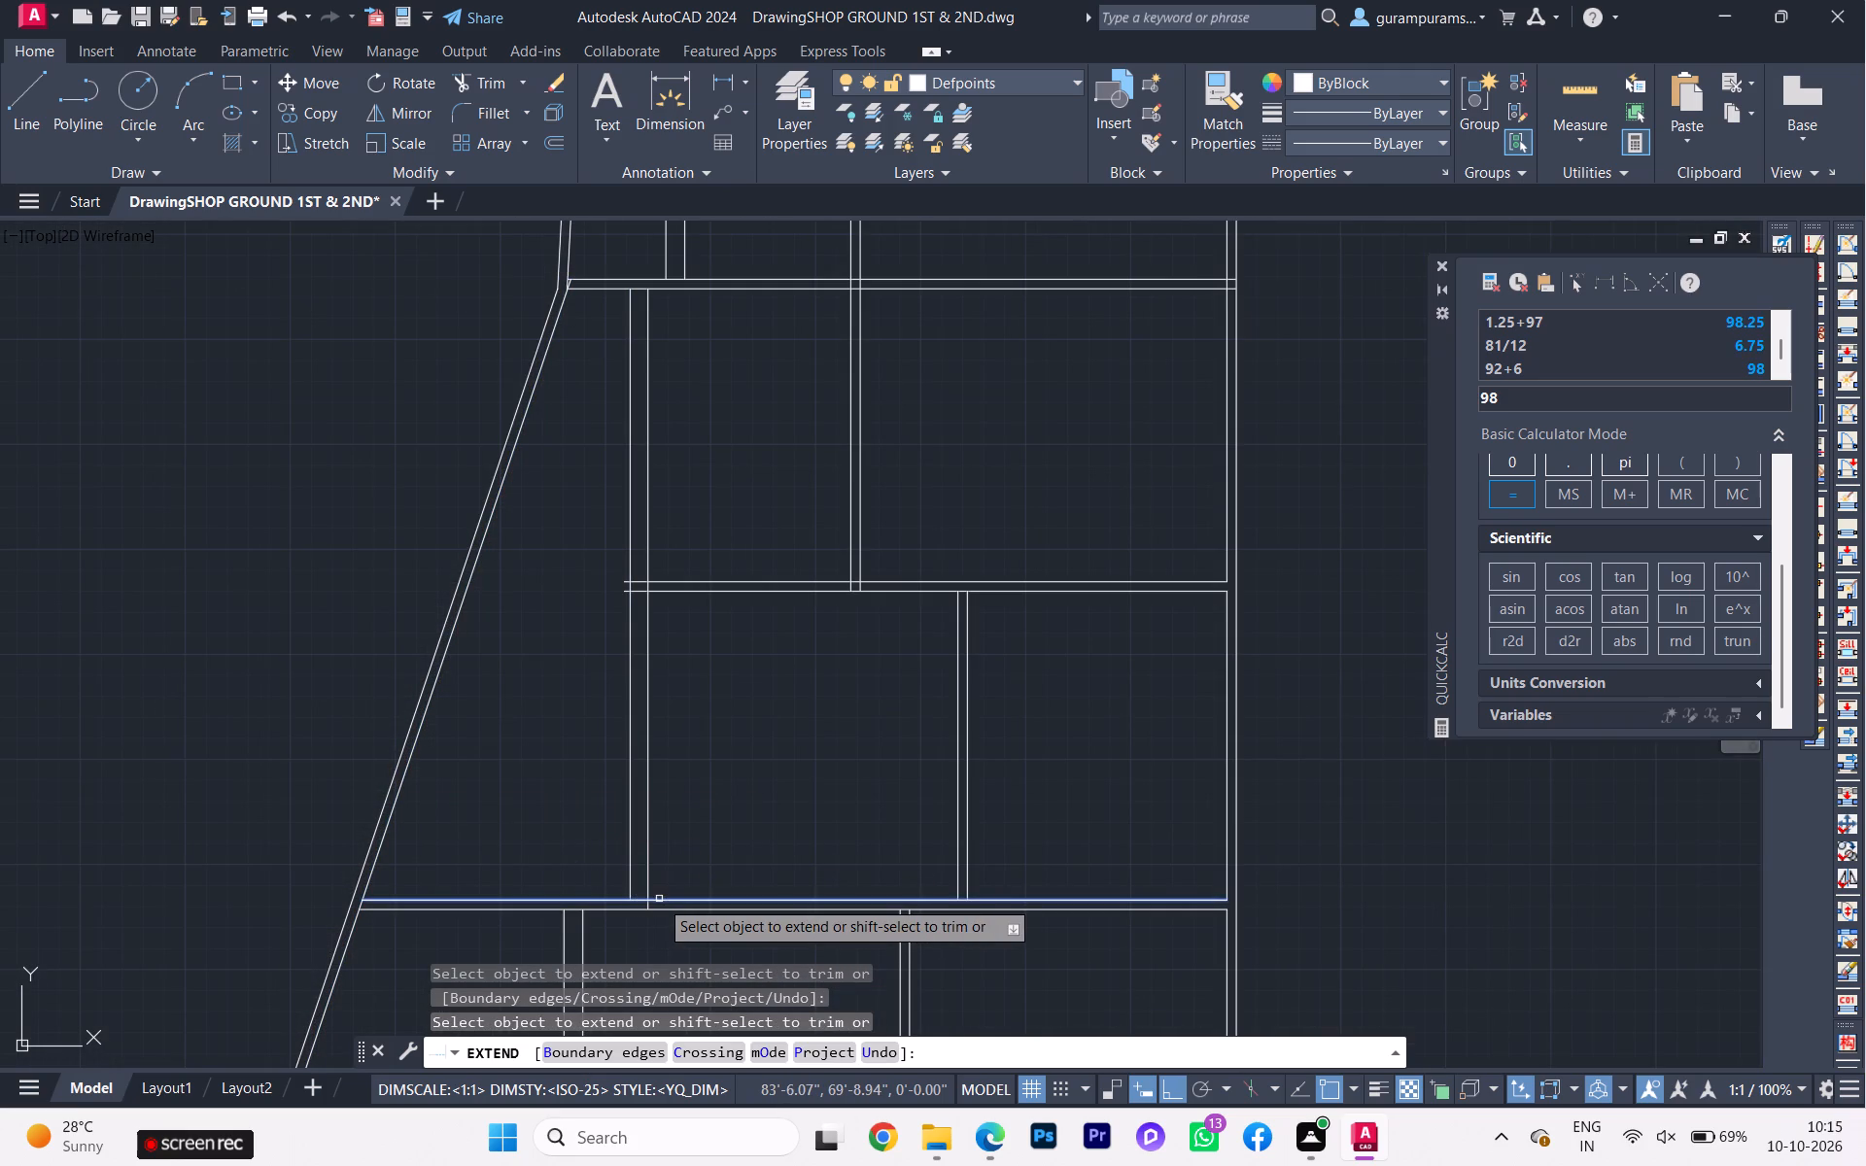
left_click(673, 897)
Compare the drawn southwest corner with the reference plan's bath and balcony sizes beside the slanted wall.
scroll(458, 836, "down", 1)
middle_click_drag(449, 832, 400, 706)
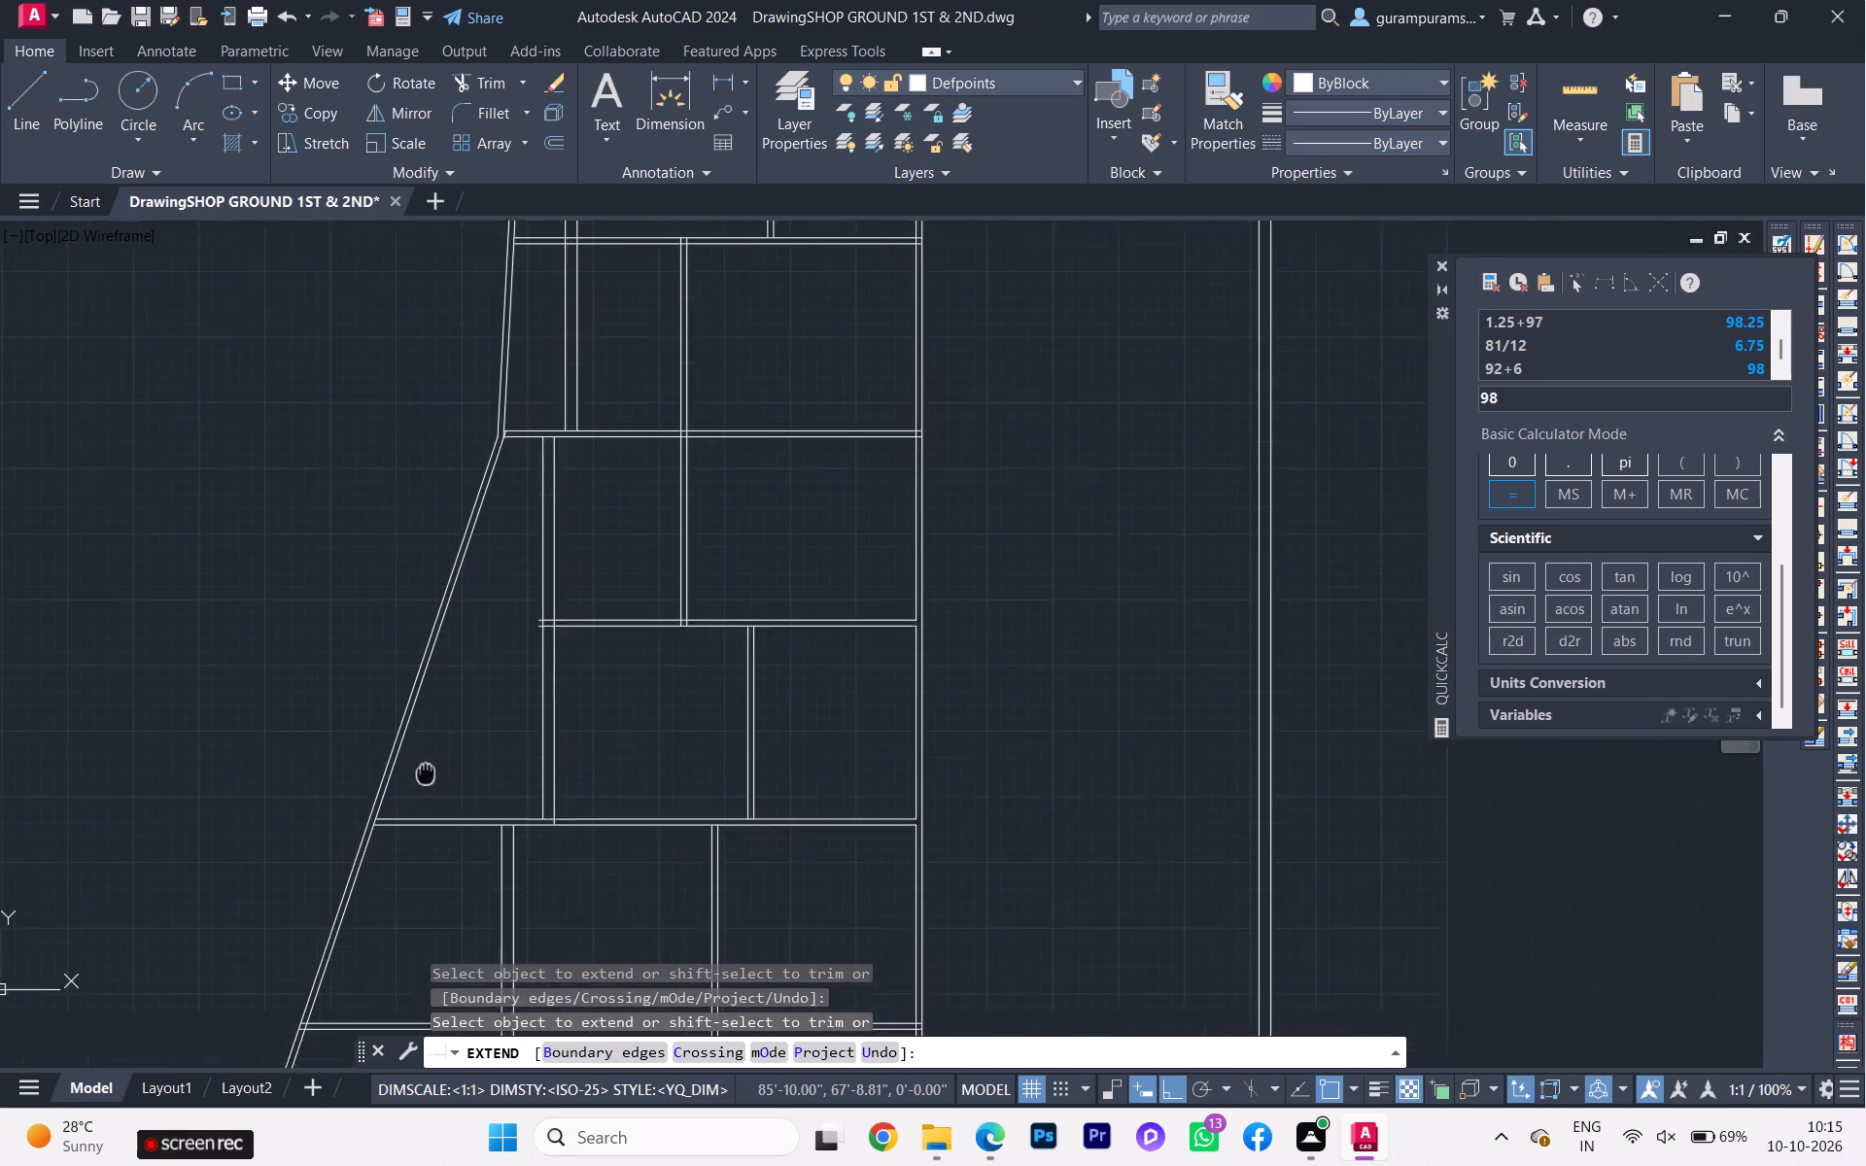
middle_click_drag(400, 706, 344, 540)
scroll(233, 604, "down", 1)
scroll(193, 713, "down", 1)
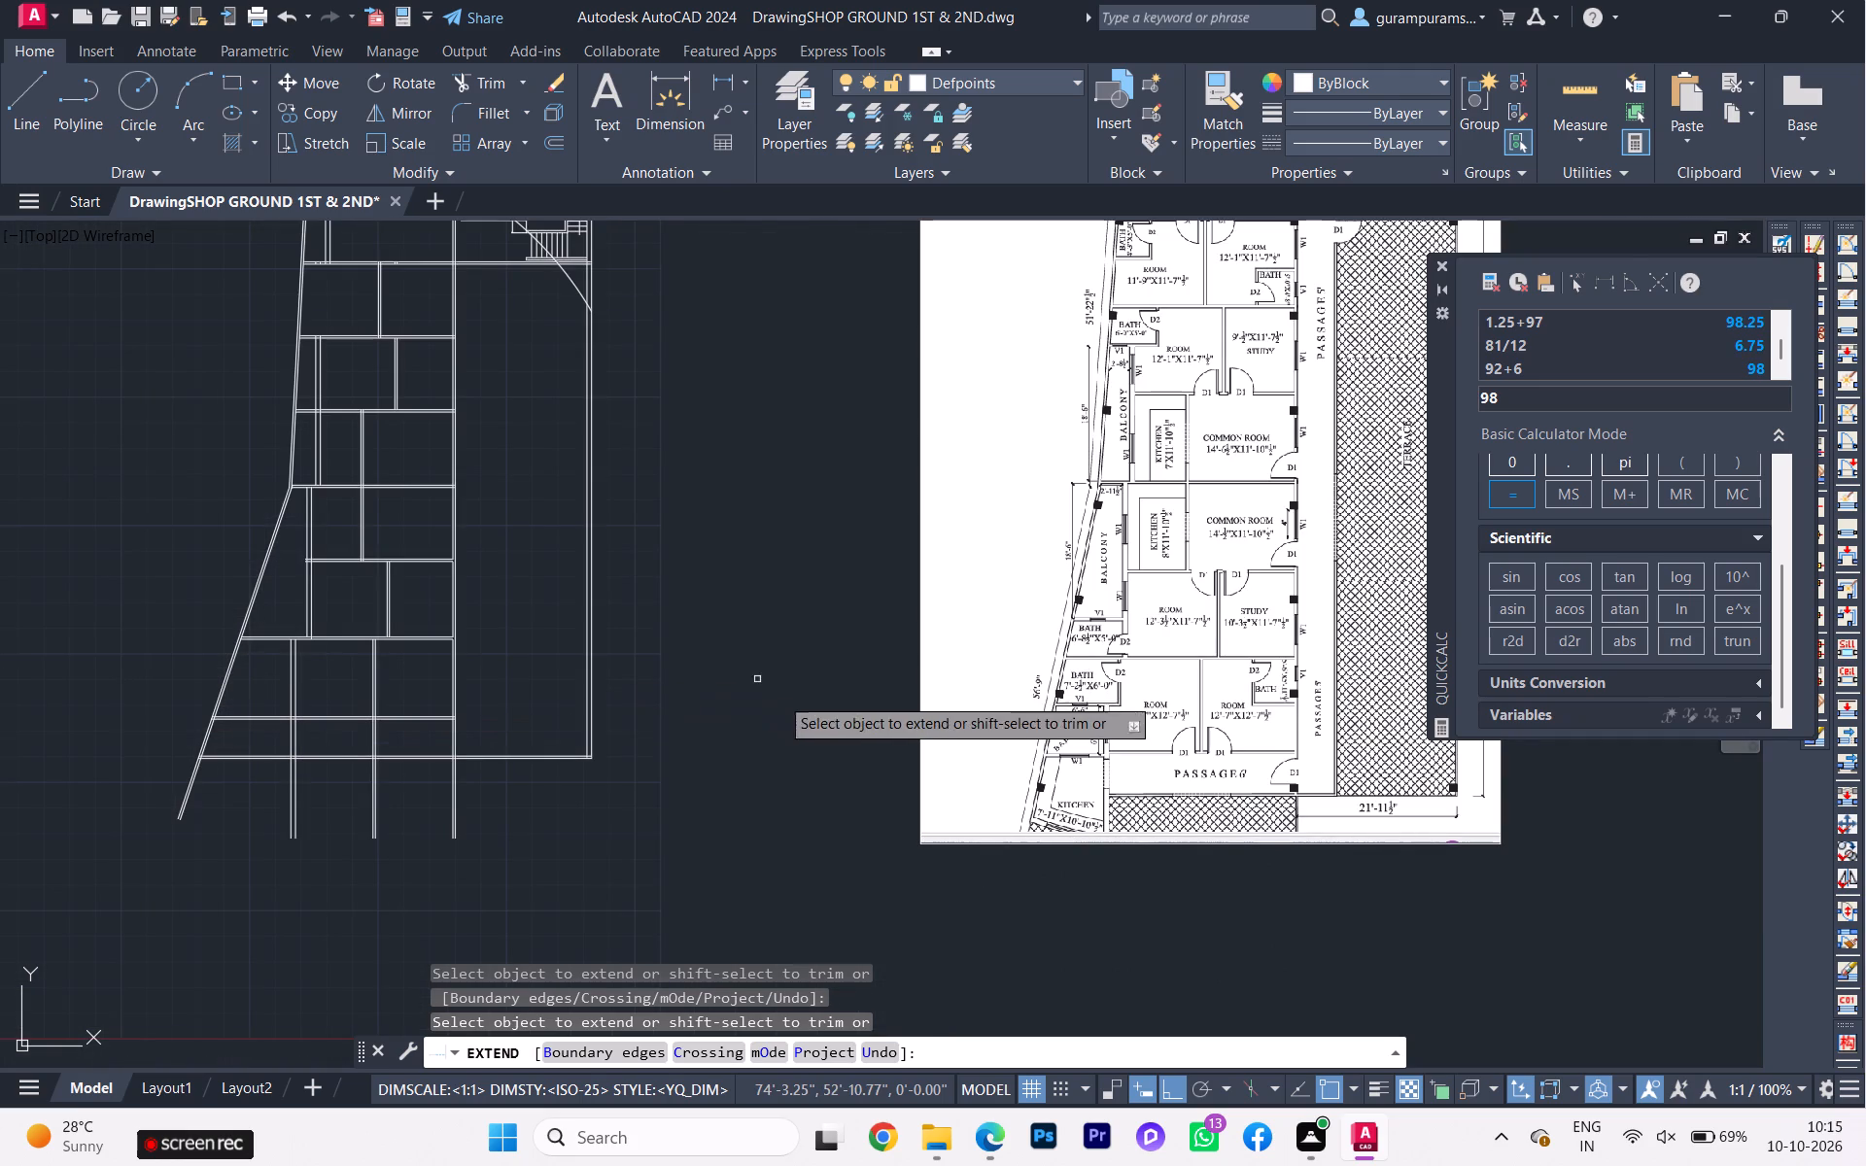
scroll(1134, 671, "up", 1)
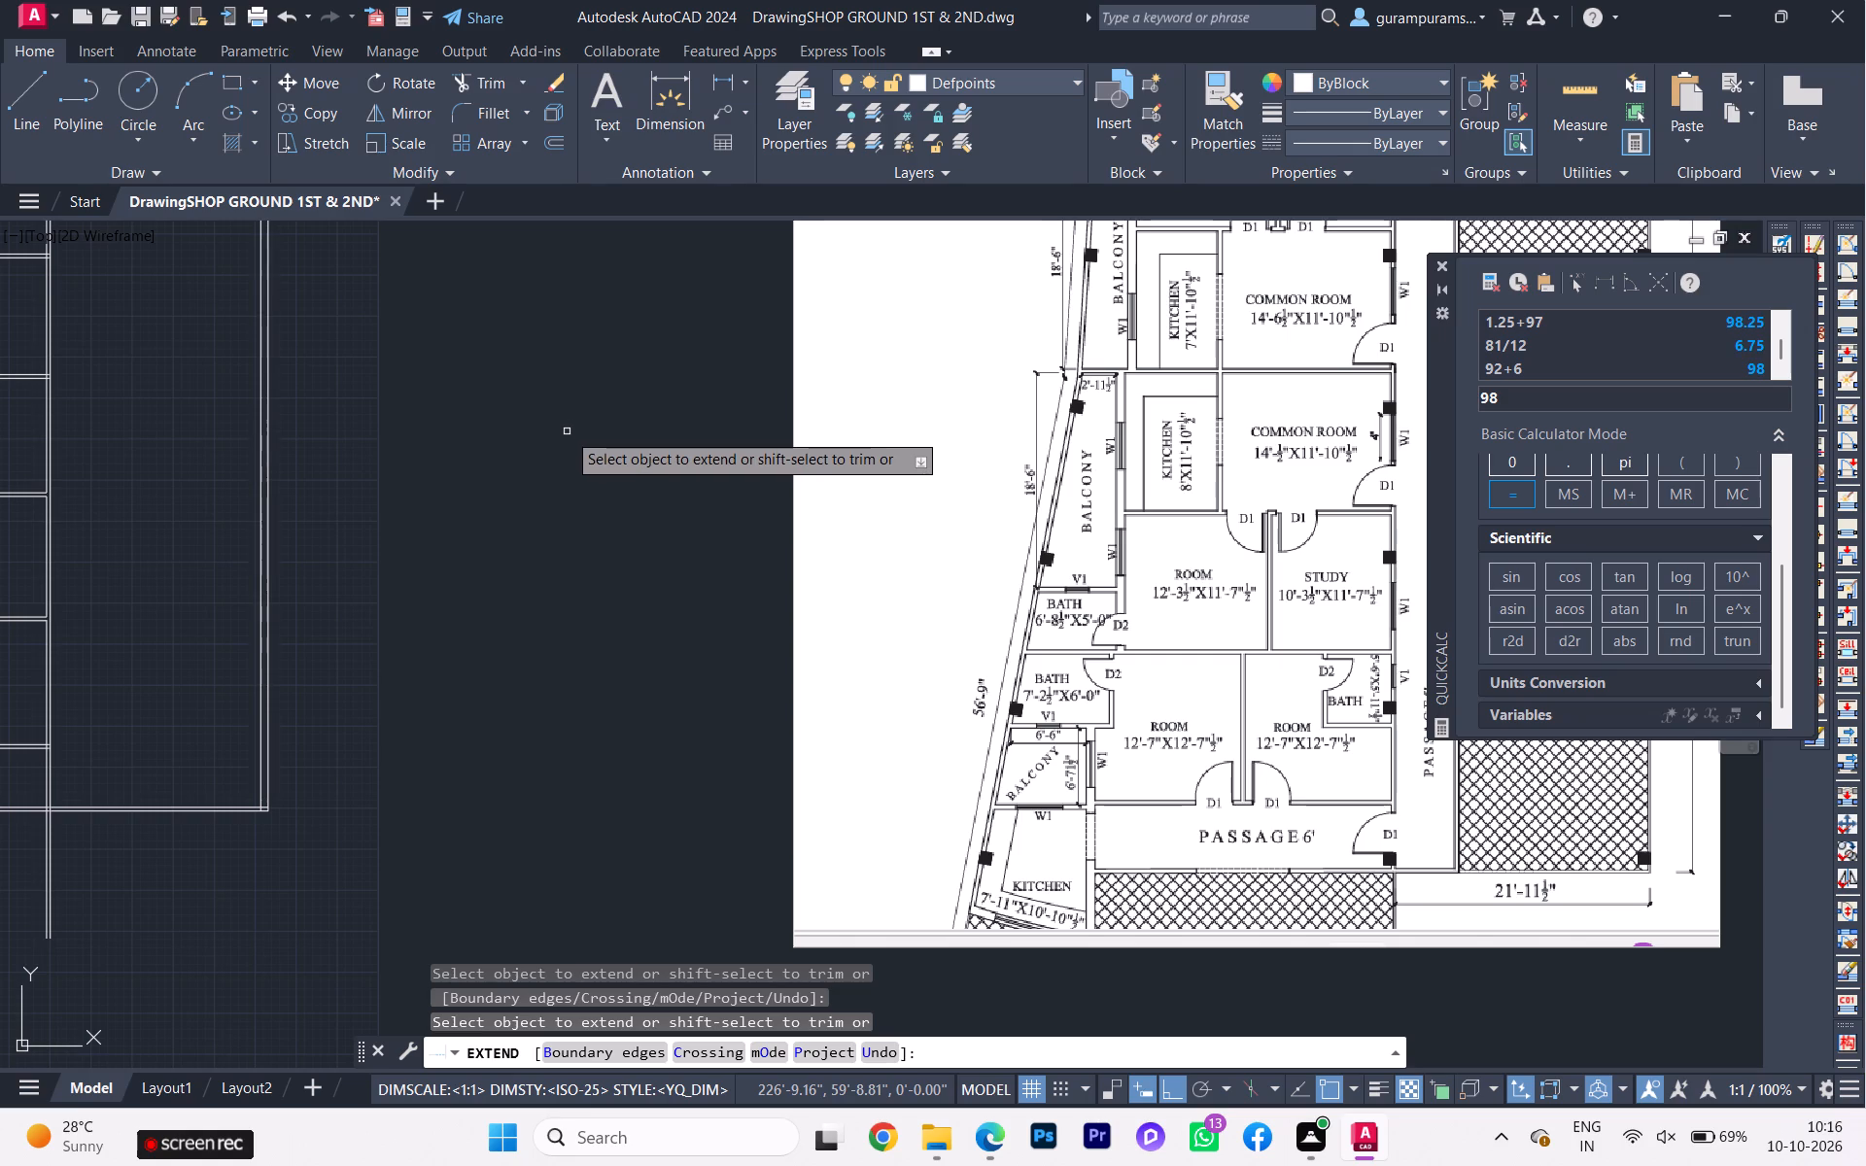
key("Escape")
scroll(567, 454, "down", 2)
middle_click_drag(586, 440, 616, 424)
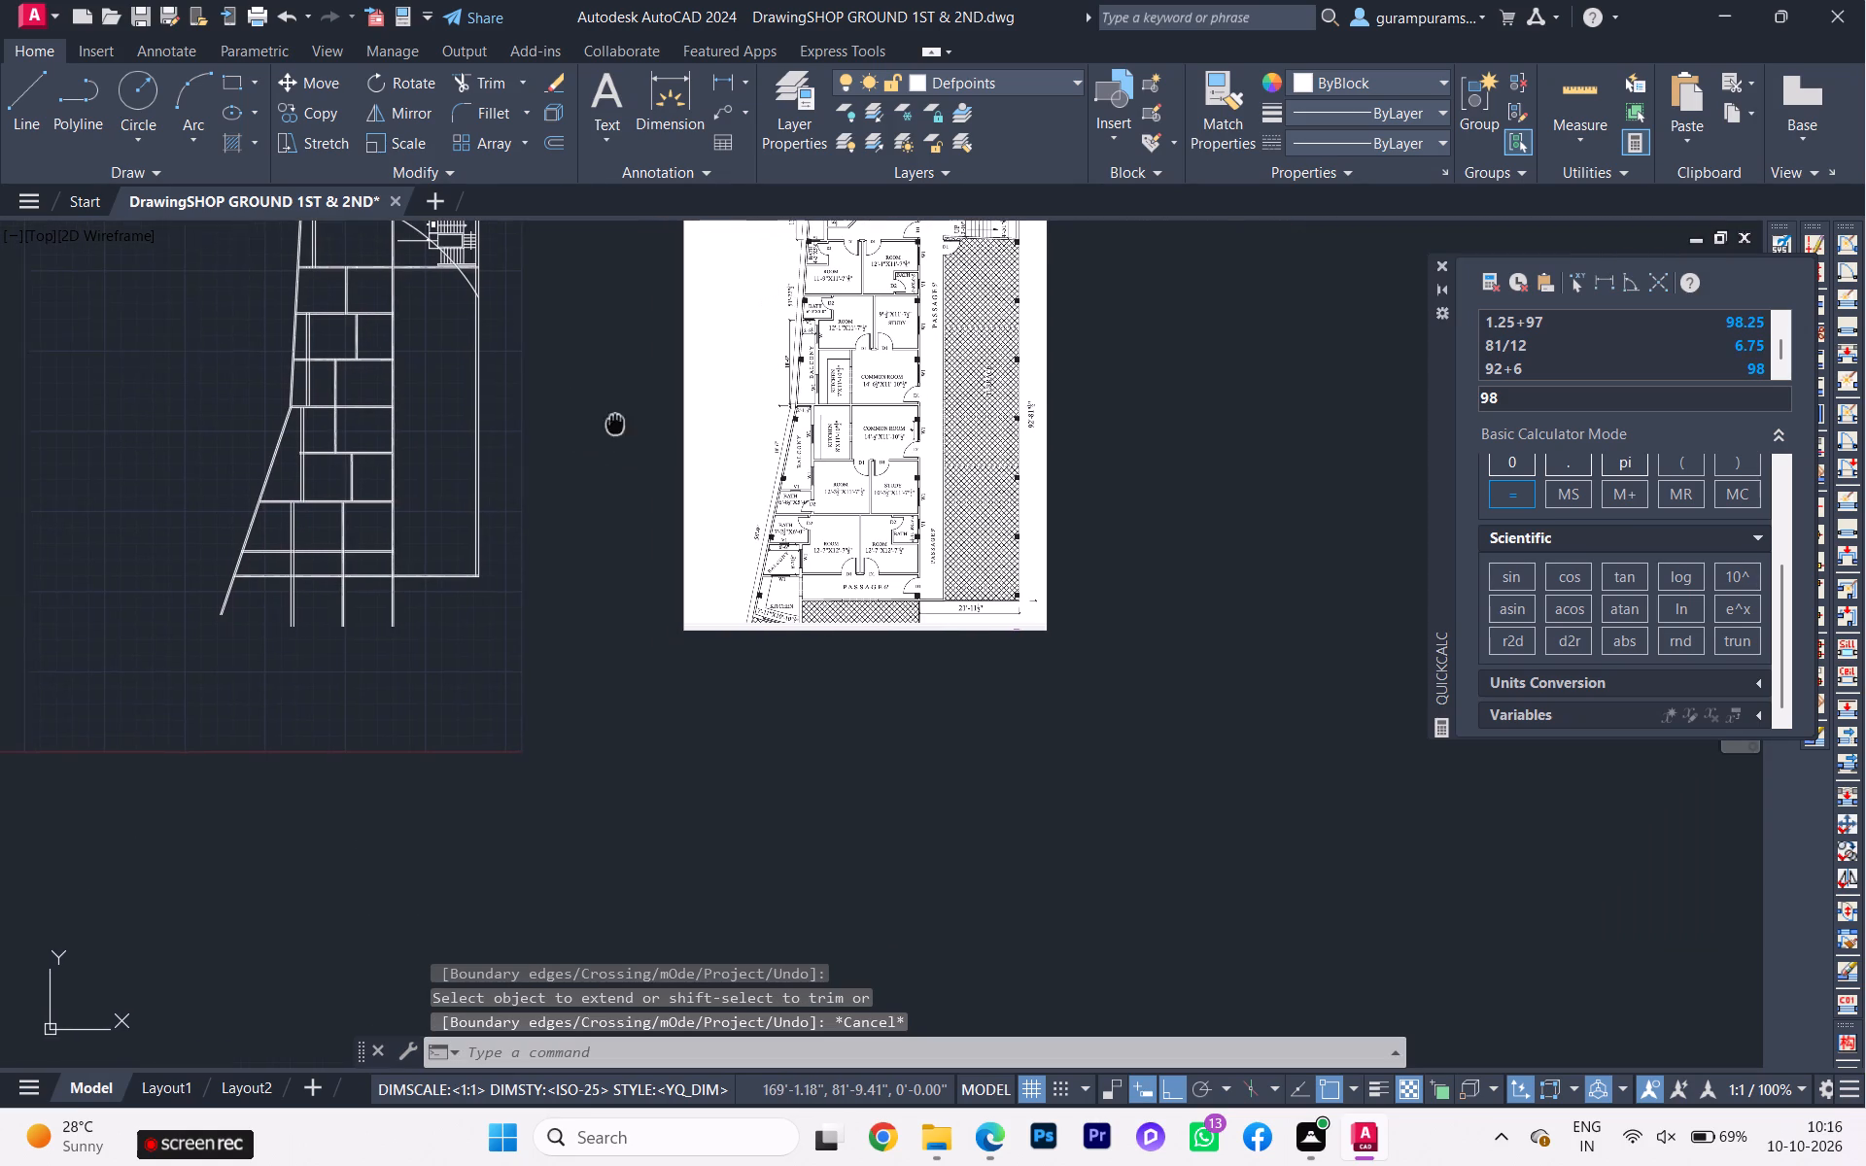
scroll(301, 503, "up", 2)
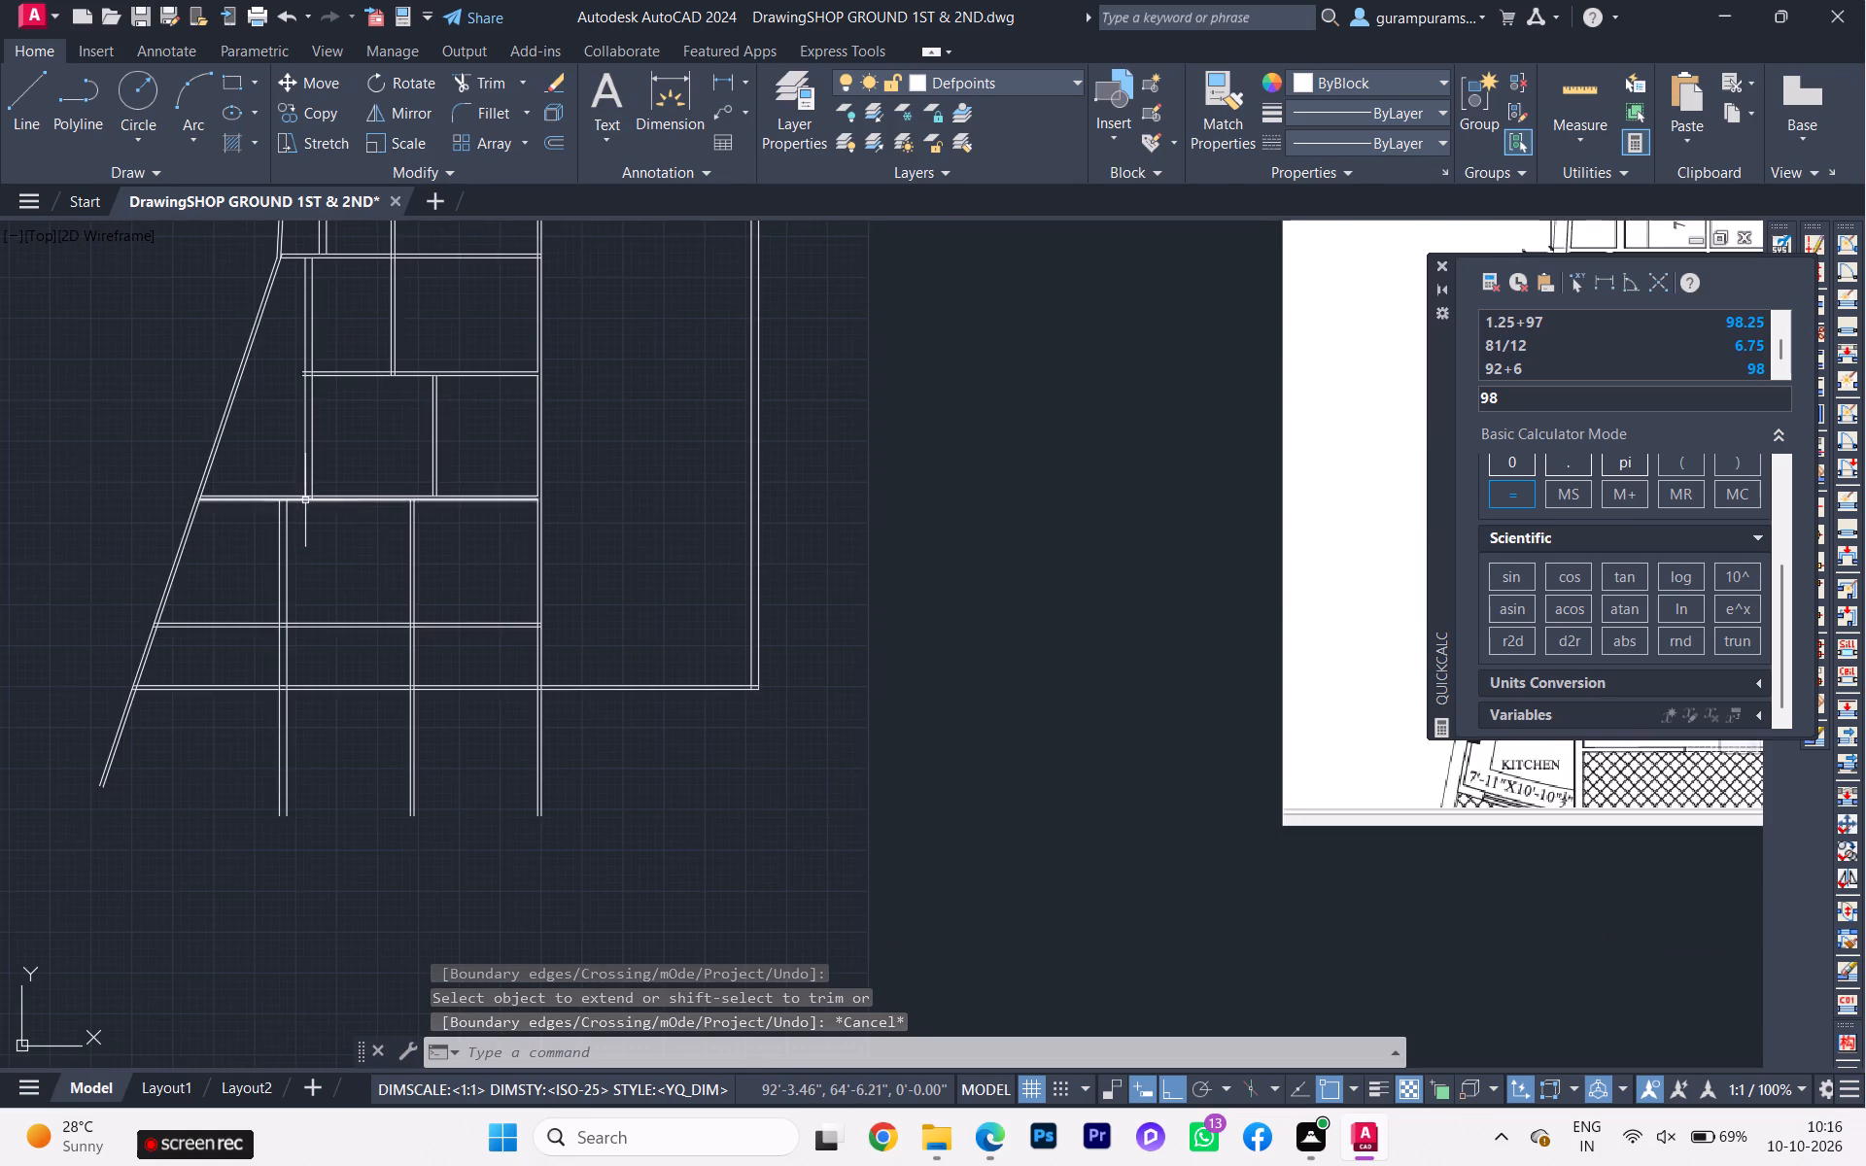
scroll(307, 498, "down", 1)
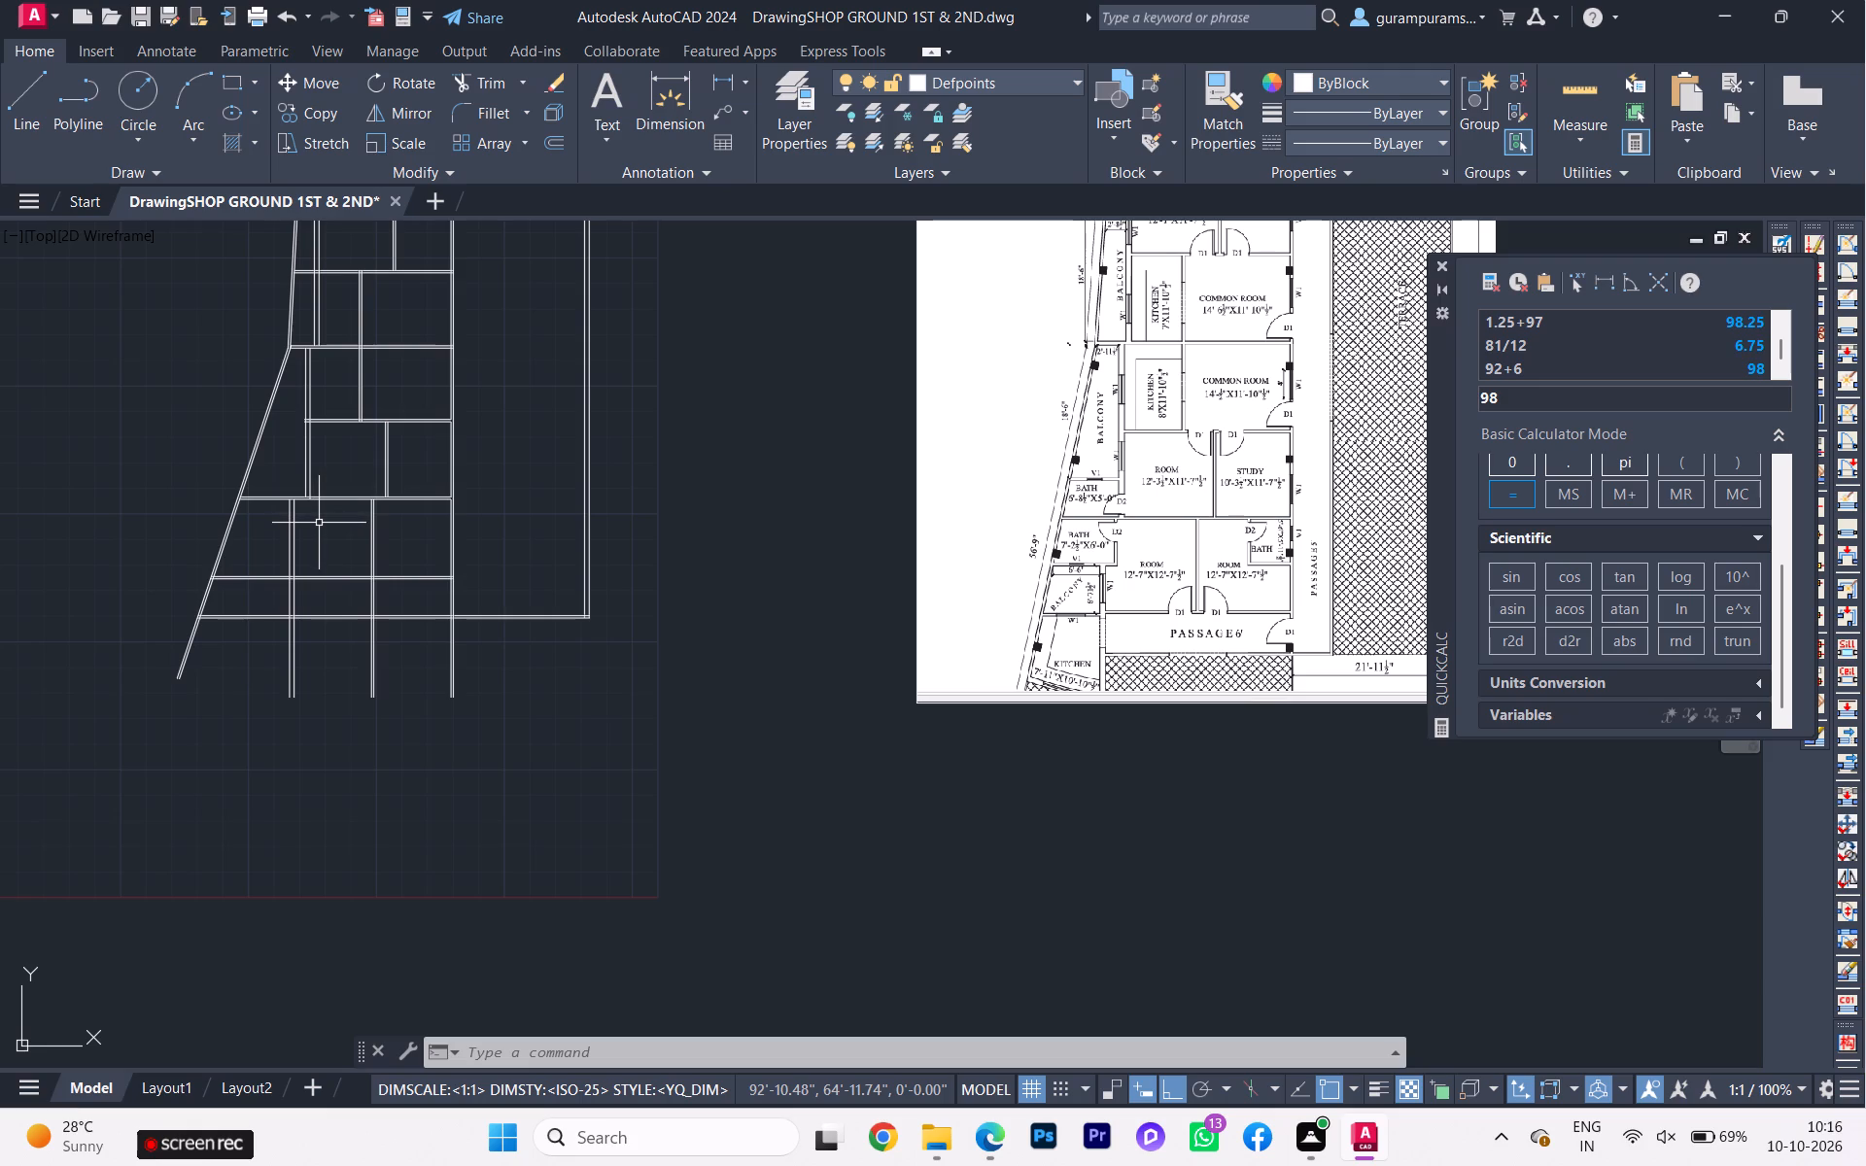
scroll(318, 529, "up", 2)
scroll(312, 521, "down", 1)
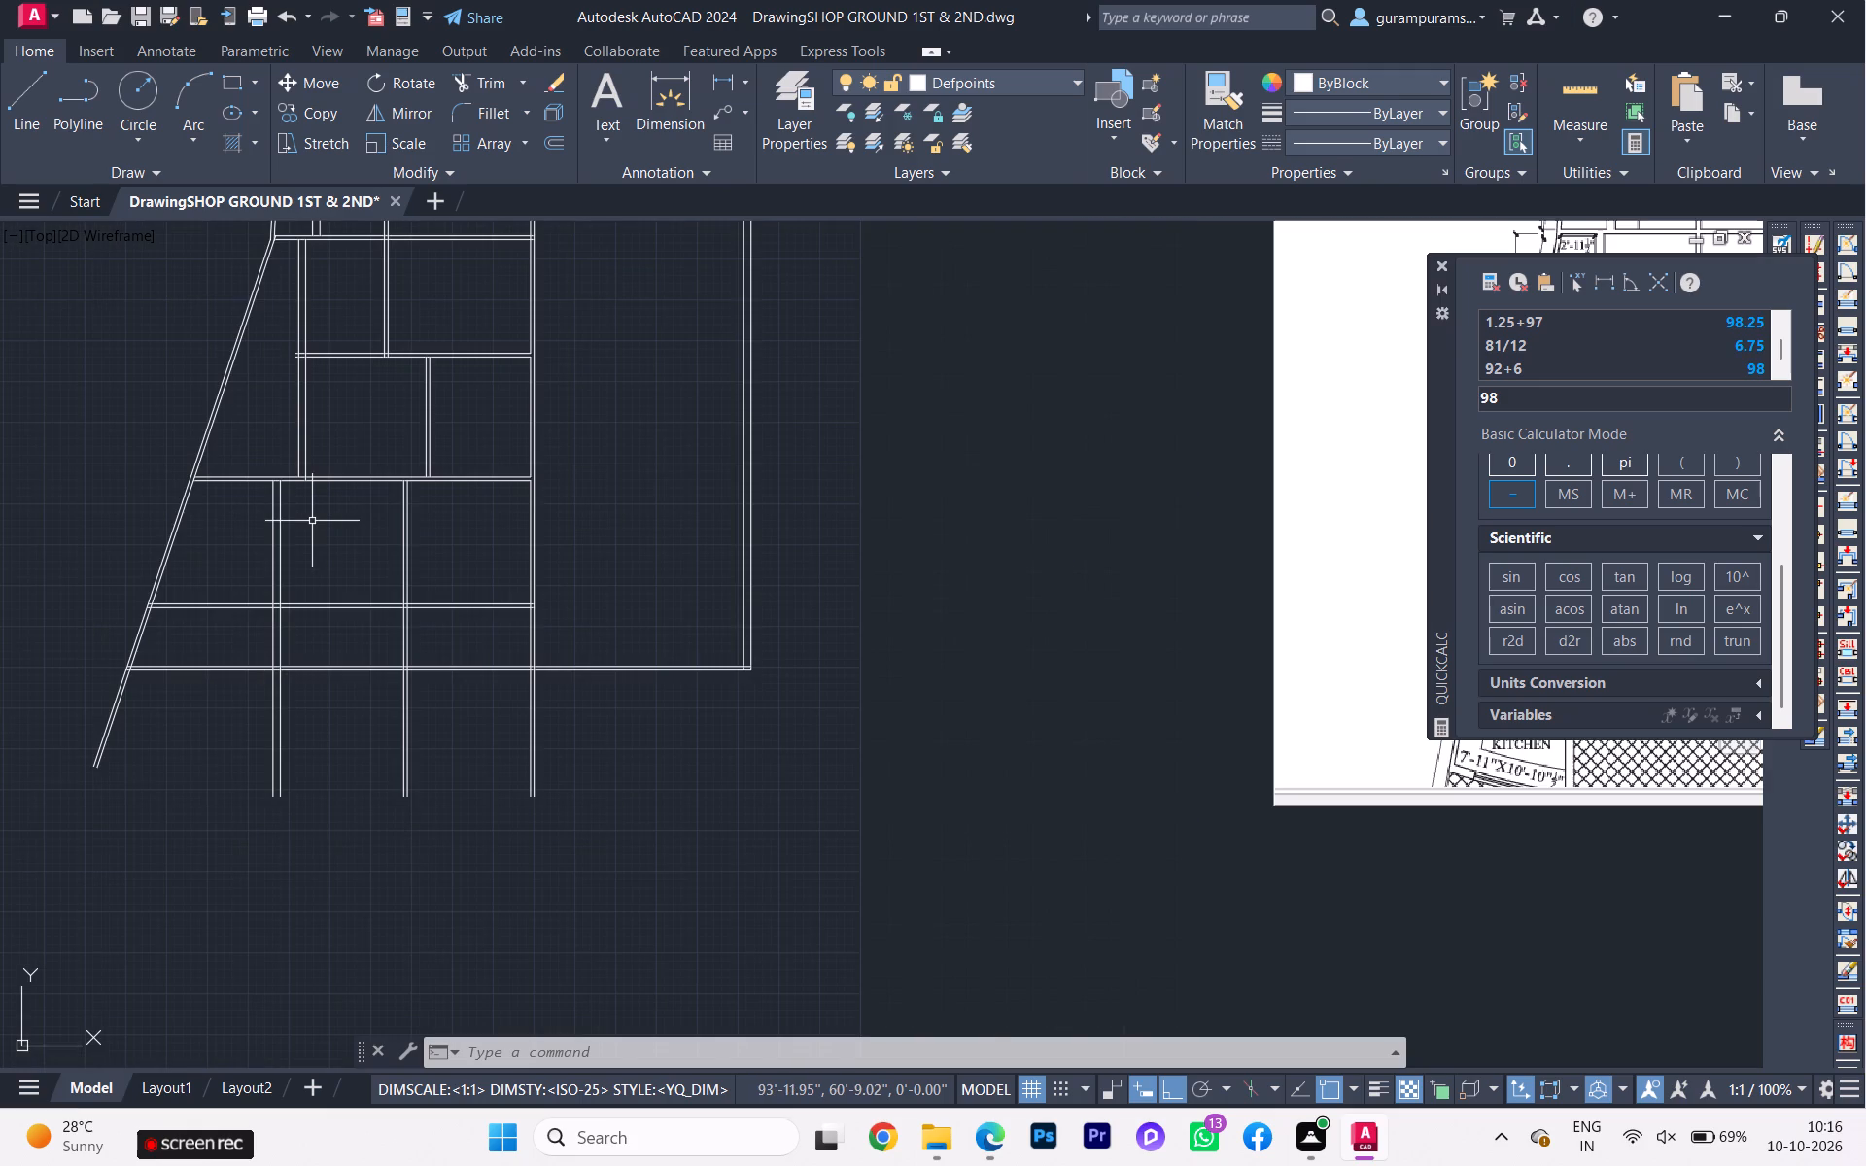
scroll(312, 521, "down", 1)
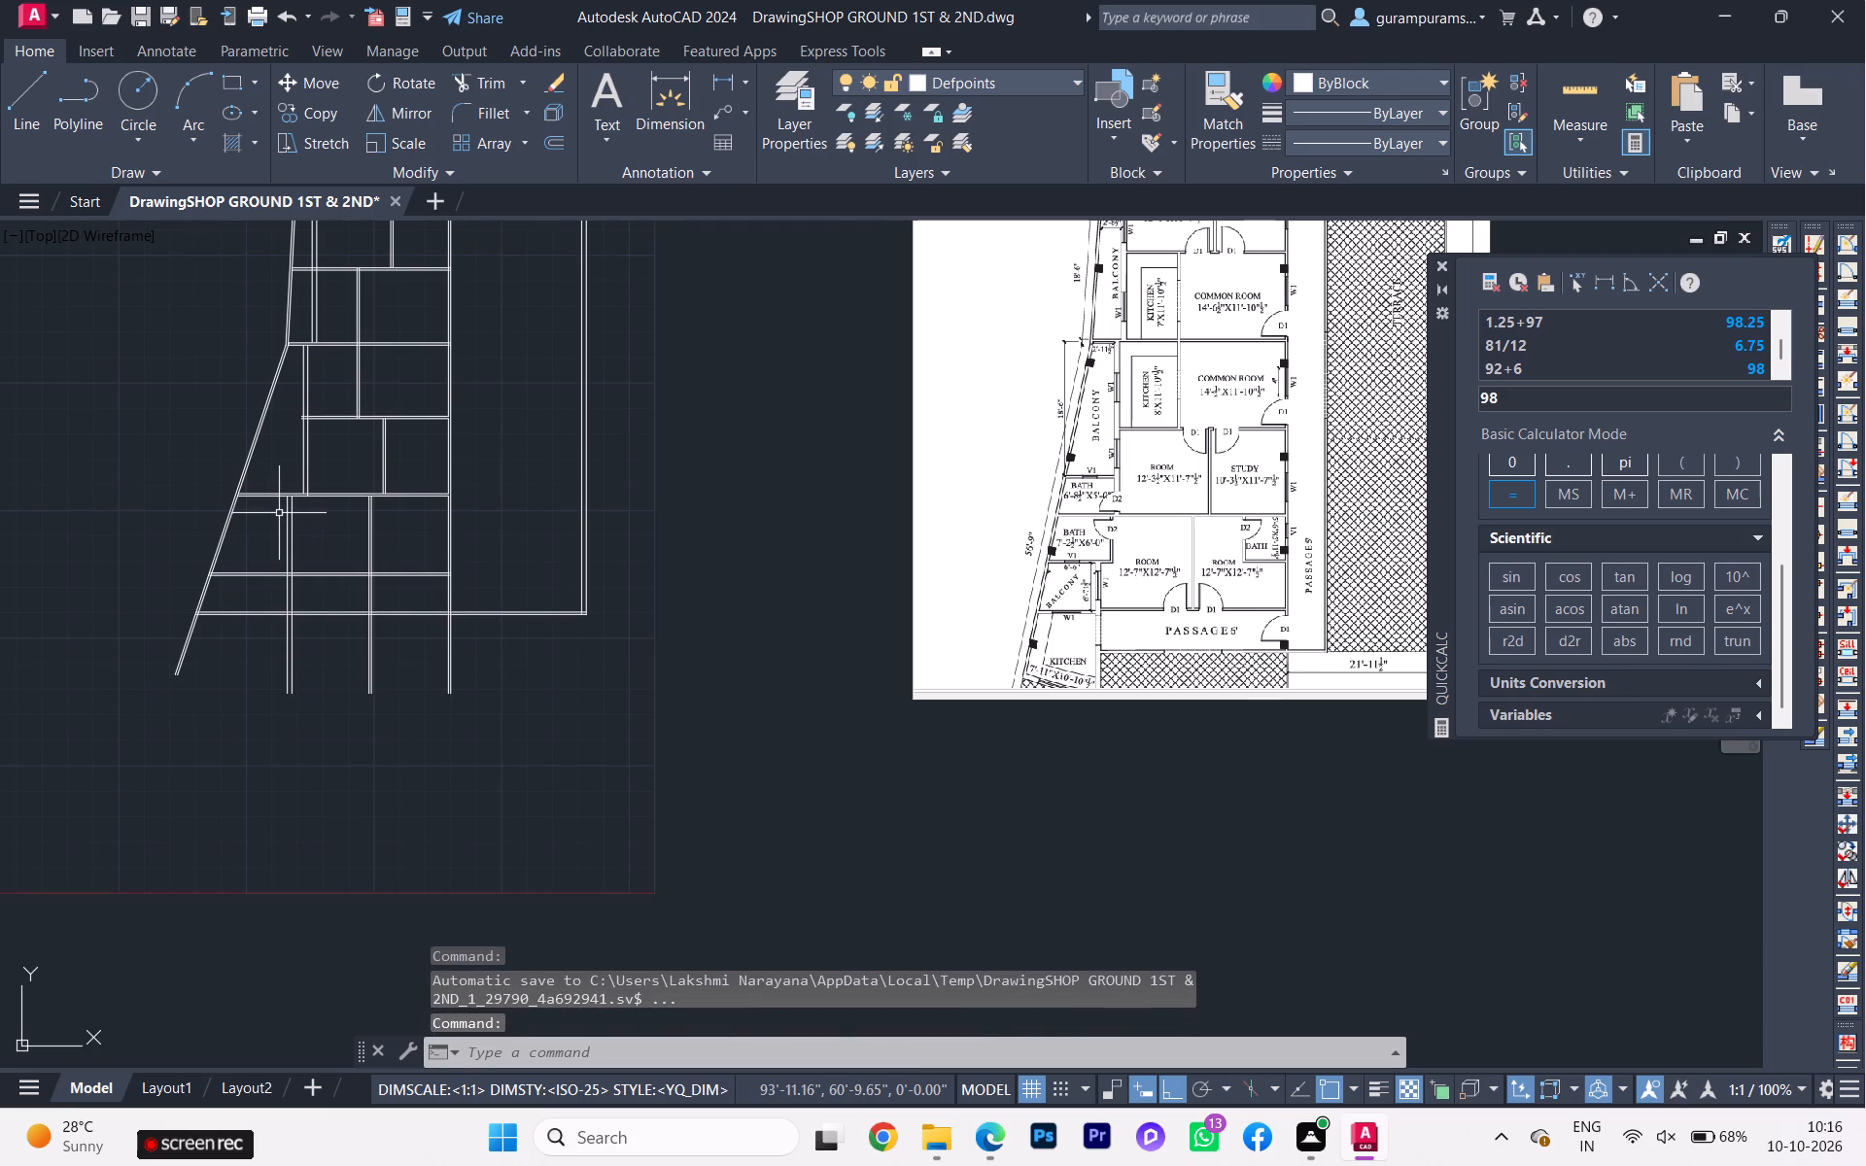
Offset the upper face of the cross wall above the southern rooms 5' north for the upper bath.
scroll(279, 511, "up", 3)
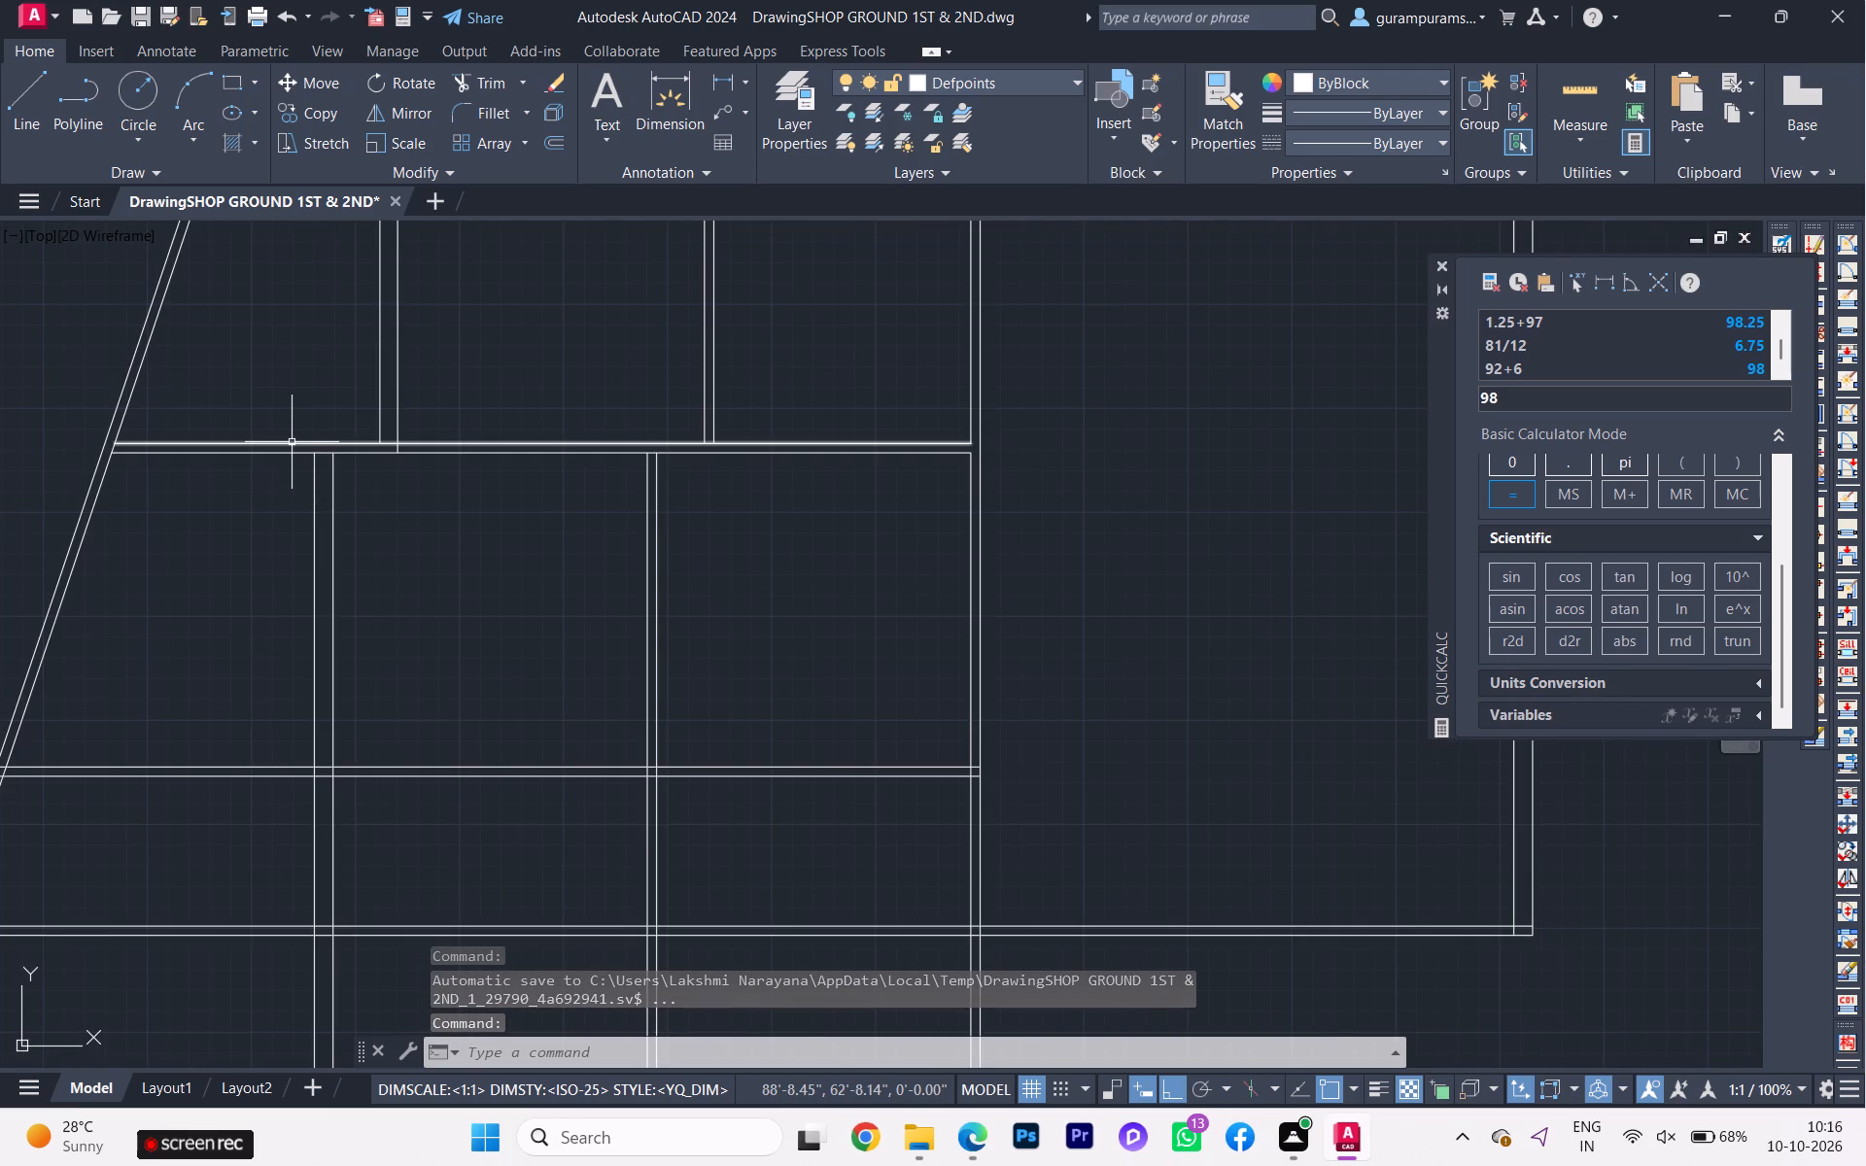
left_click(292, 442)
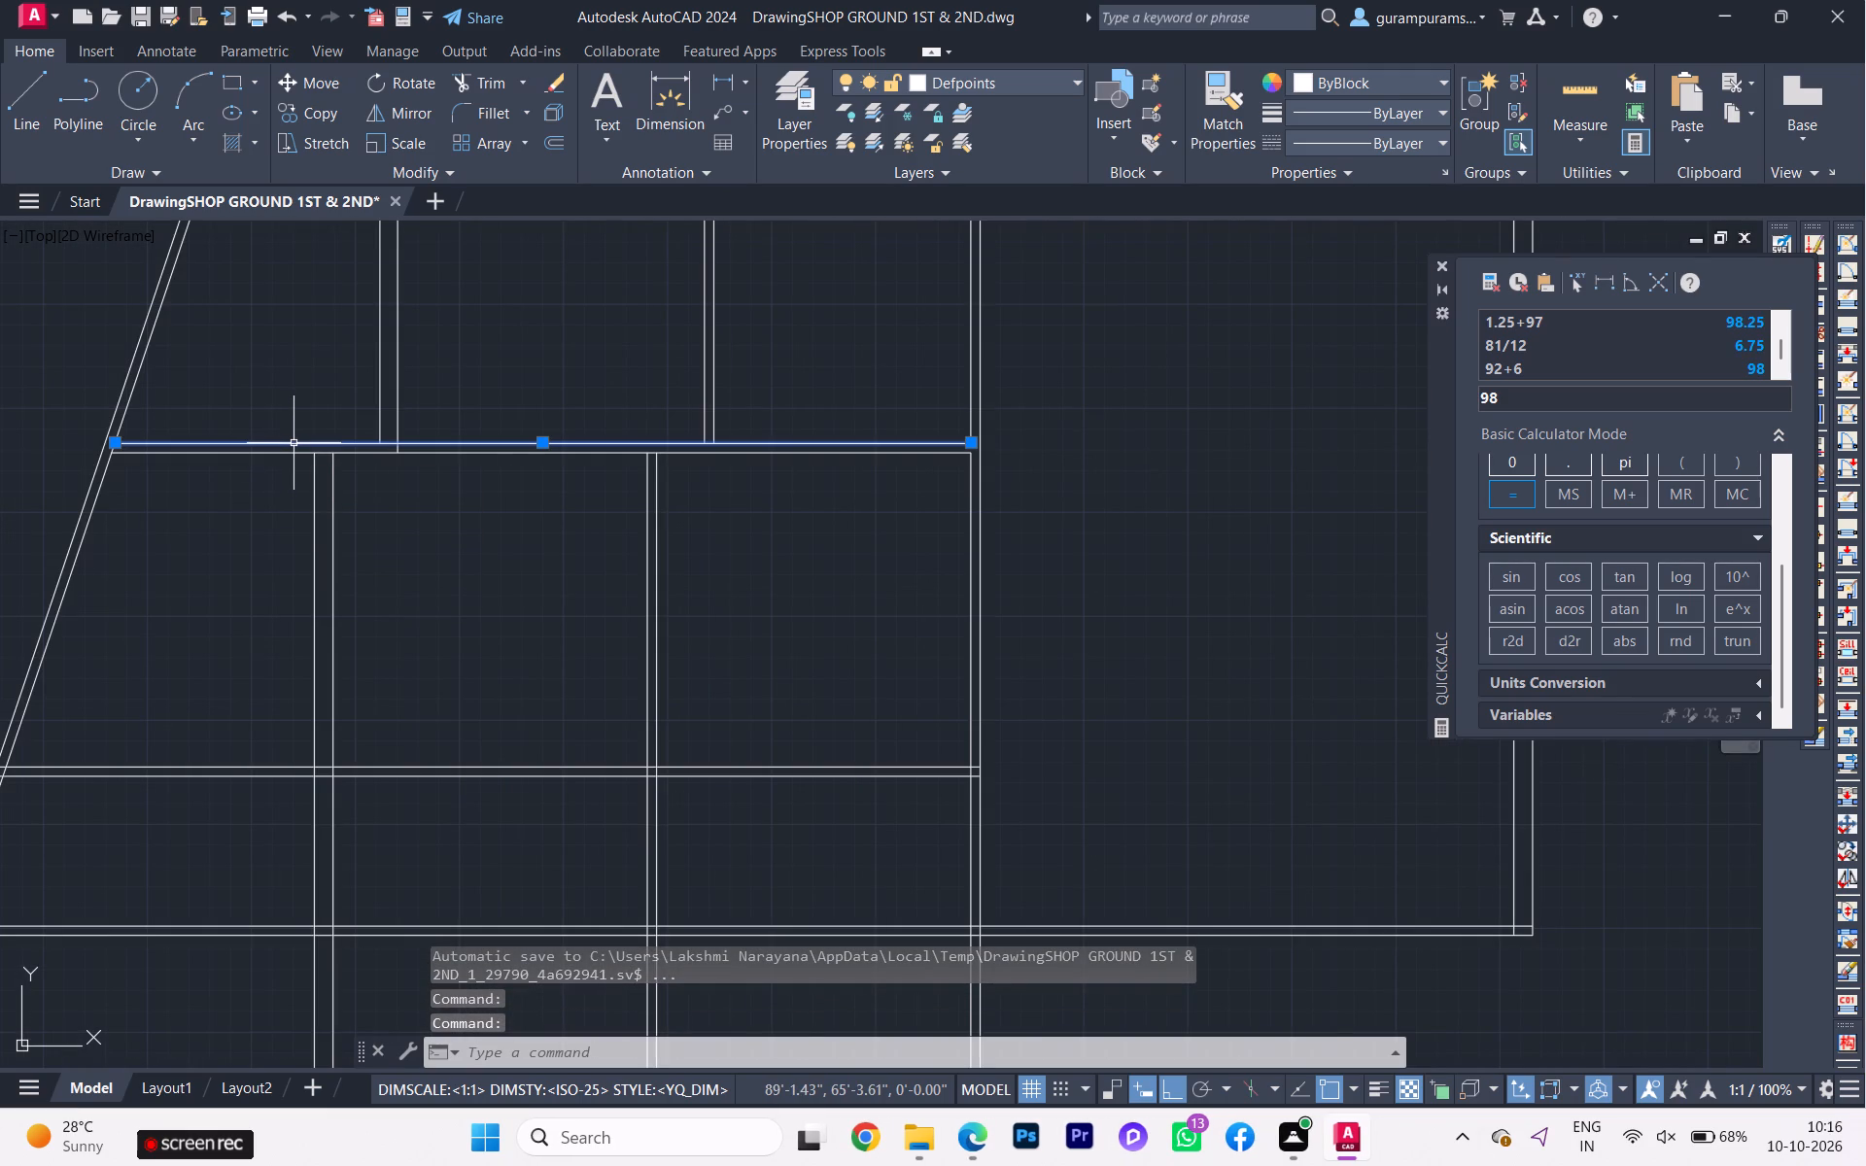
key("o")
key("Return")
key("space")
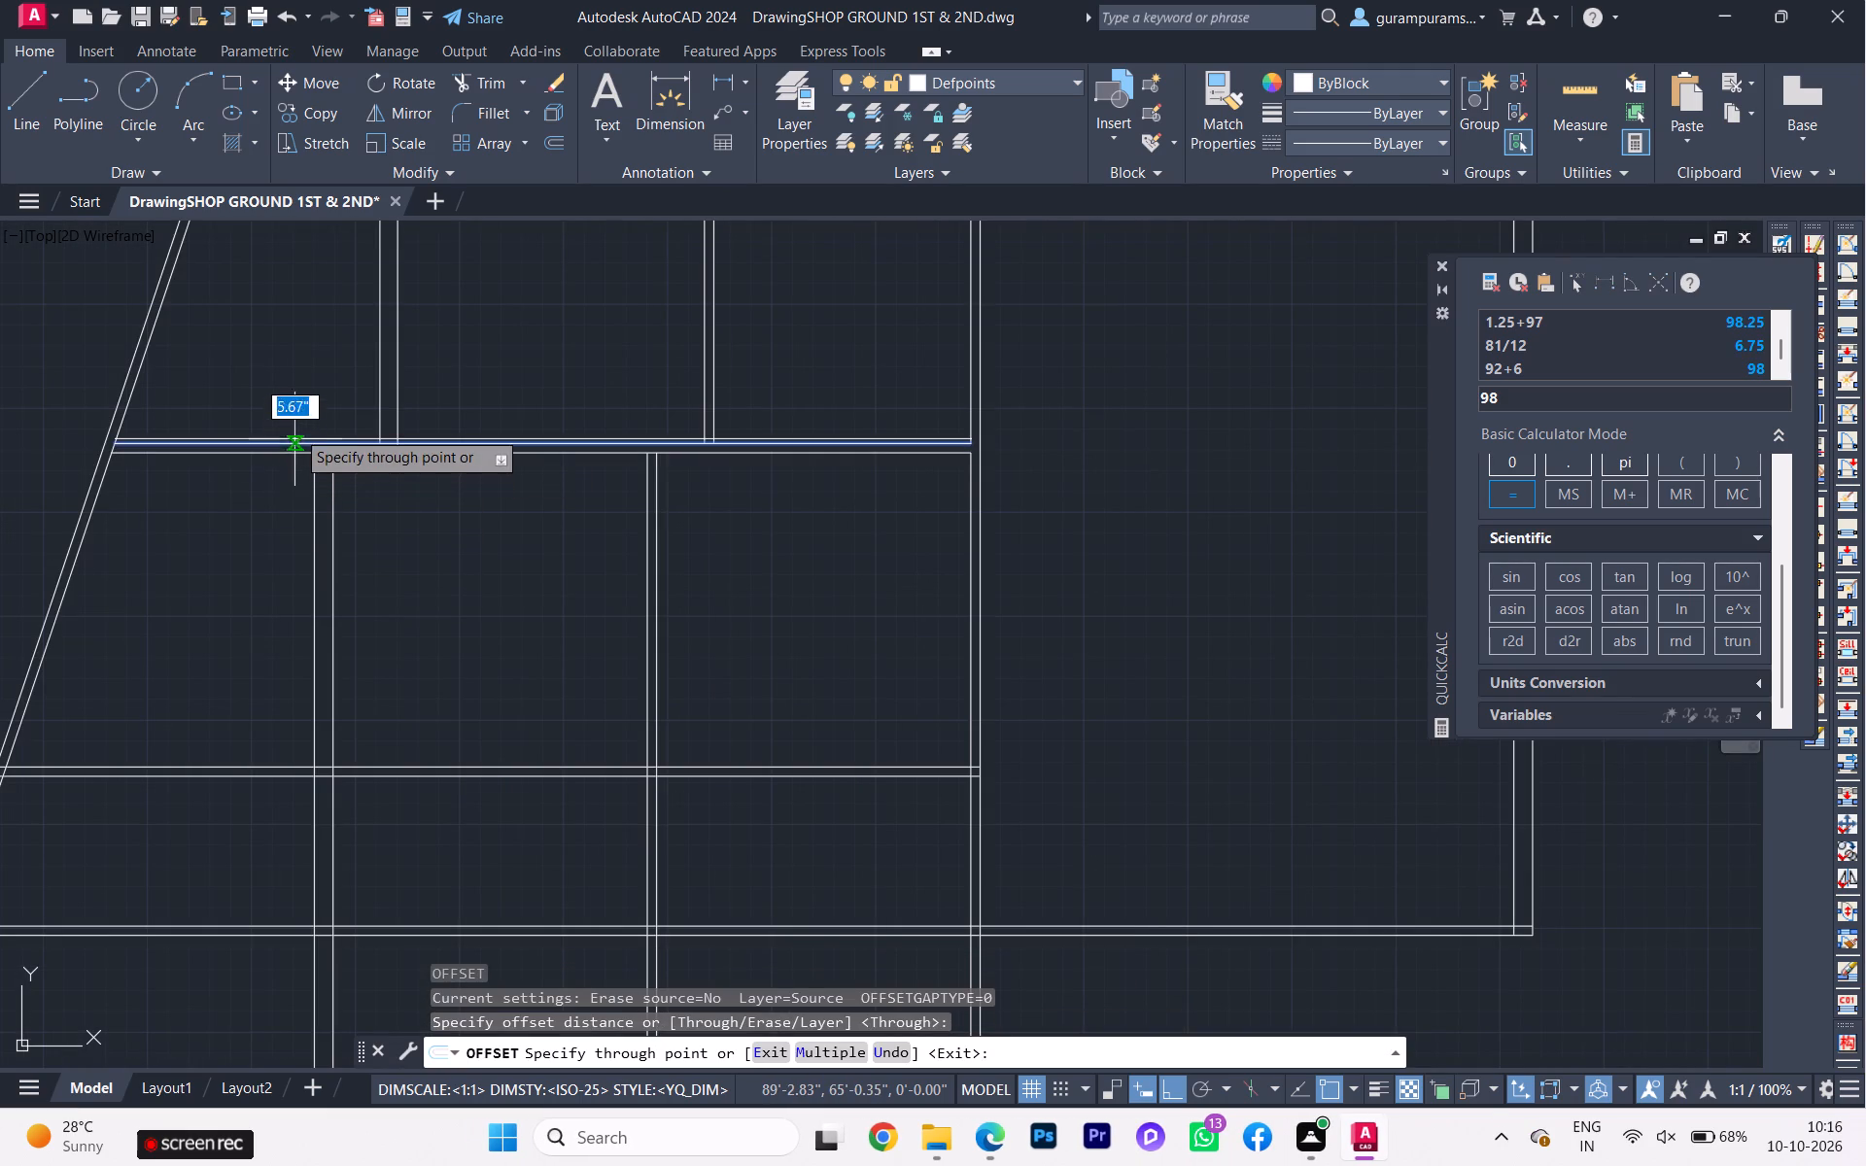
type("5'")
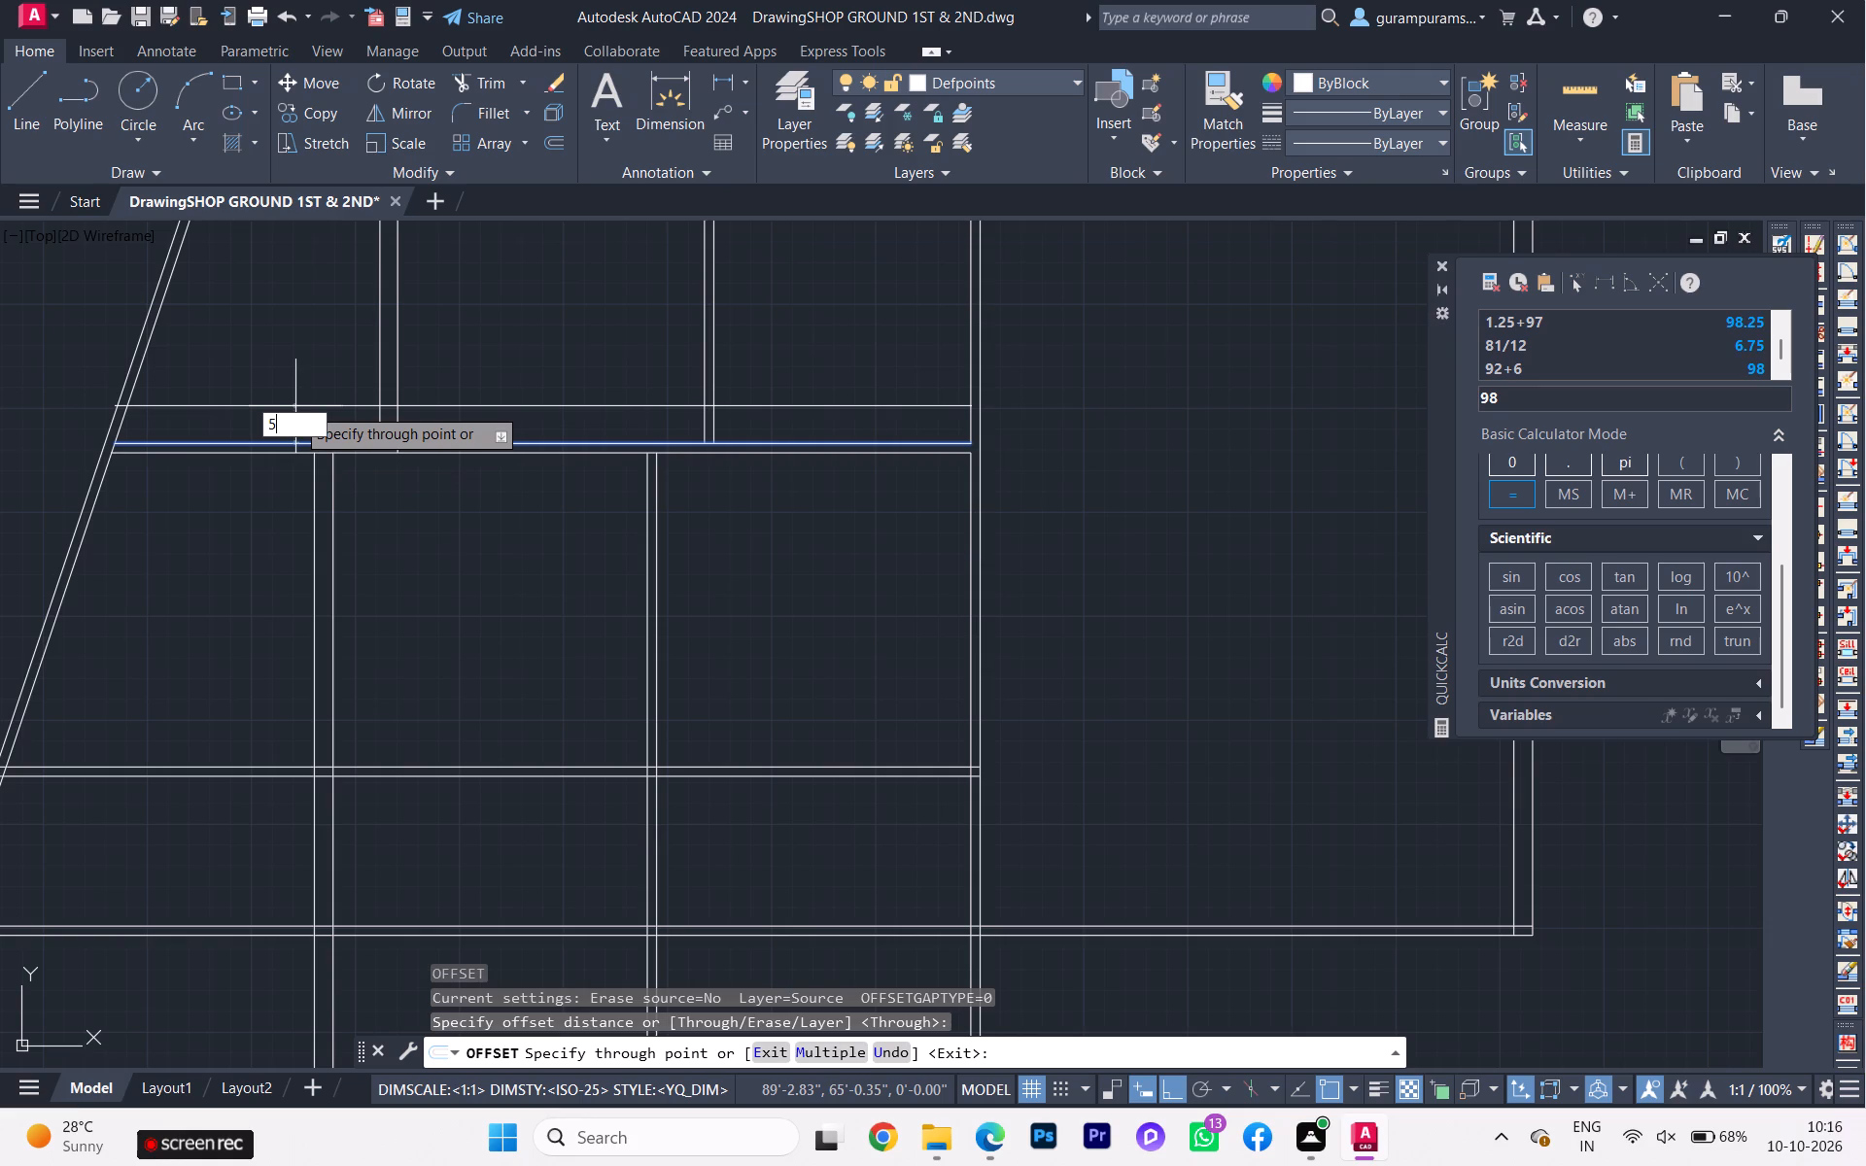
key("Return")
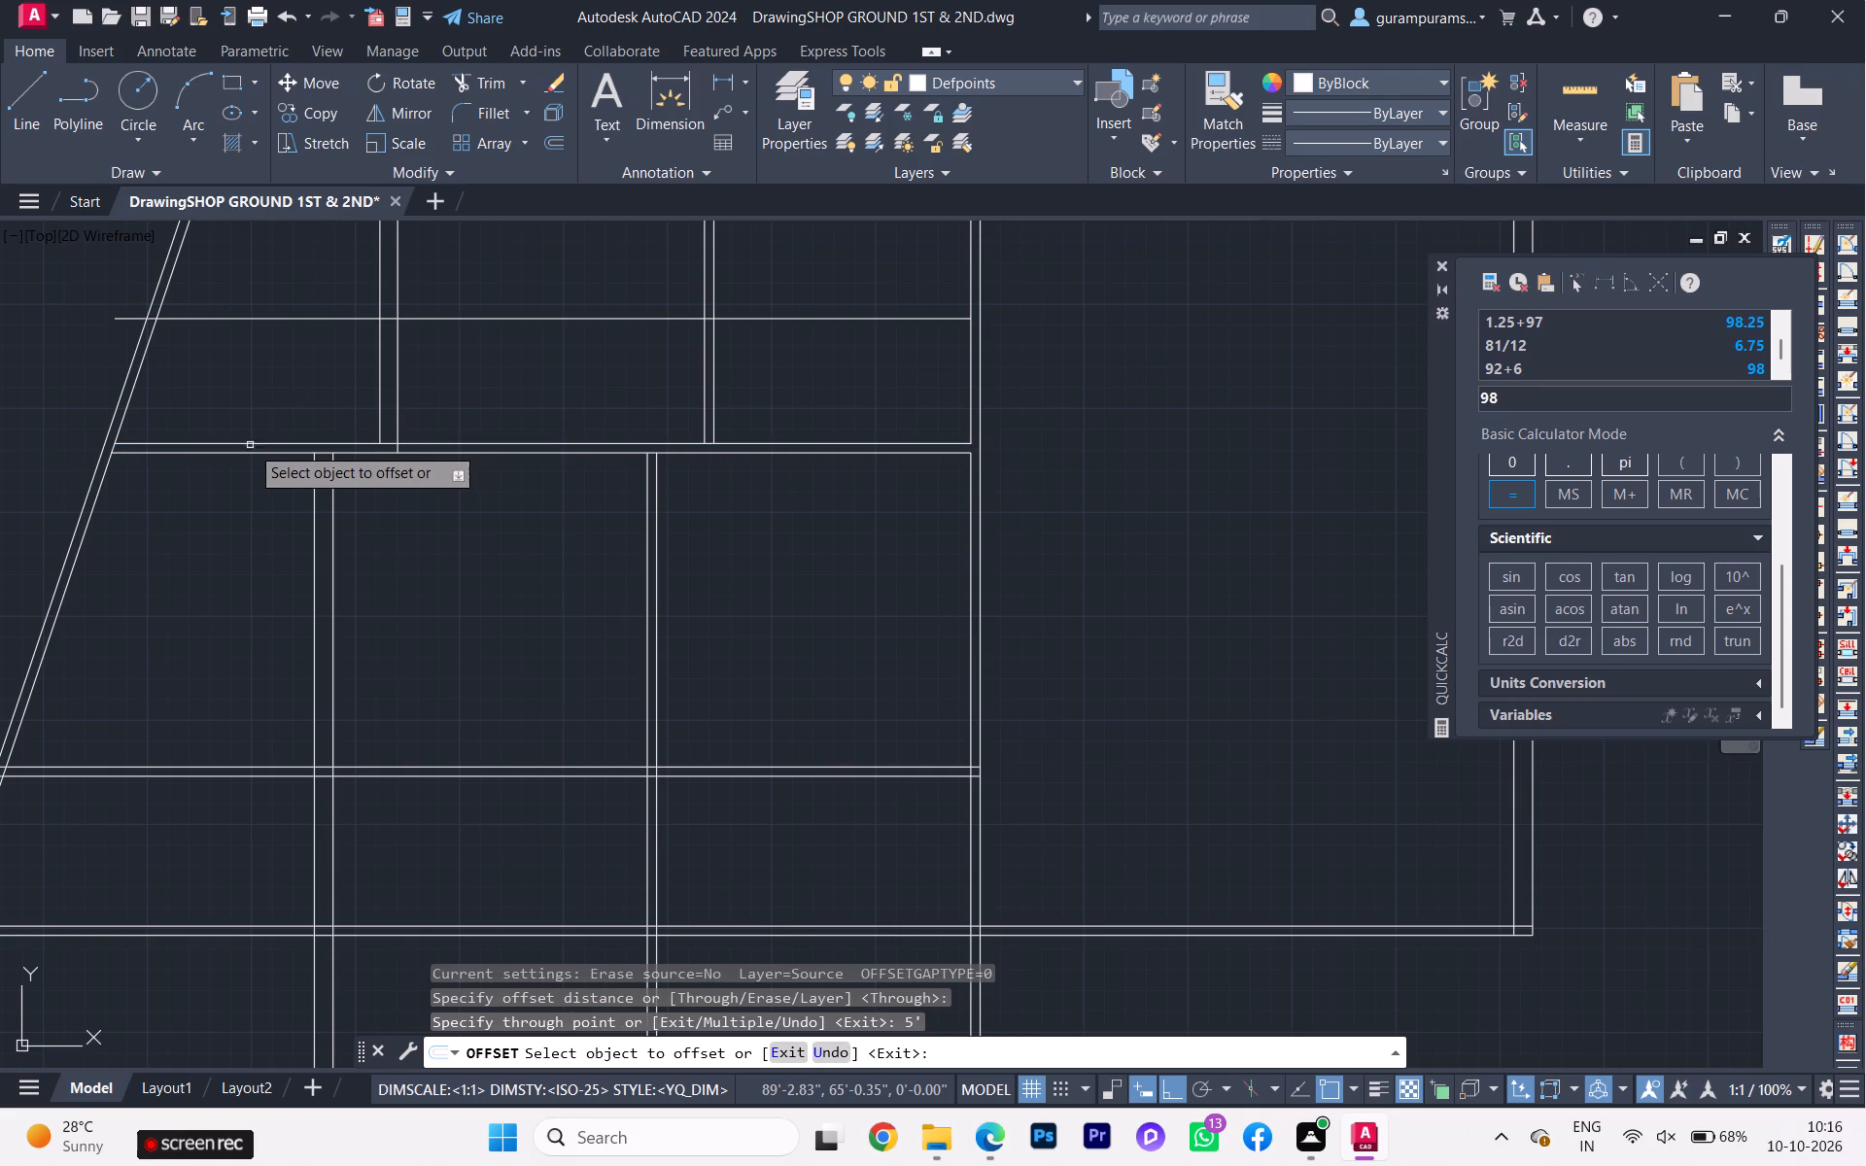
Offset the lower face of the same cross wall 6' south for the lower bath.
left_click(246, 455)
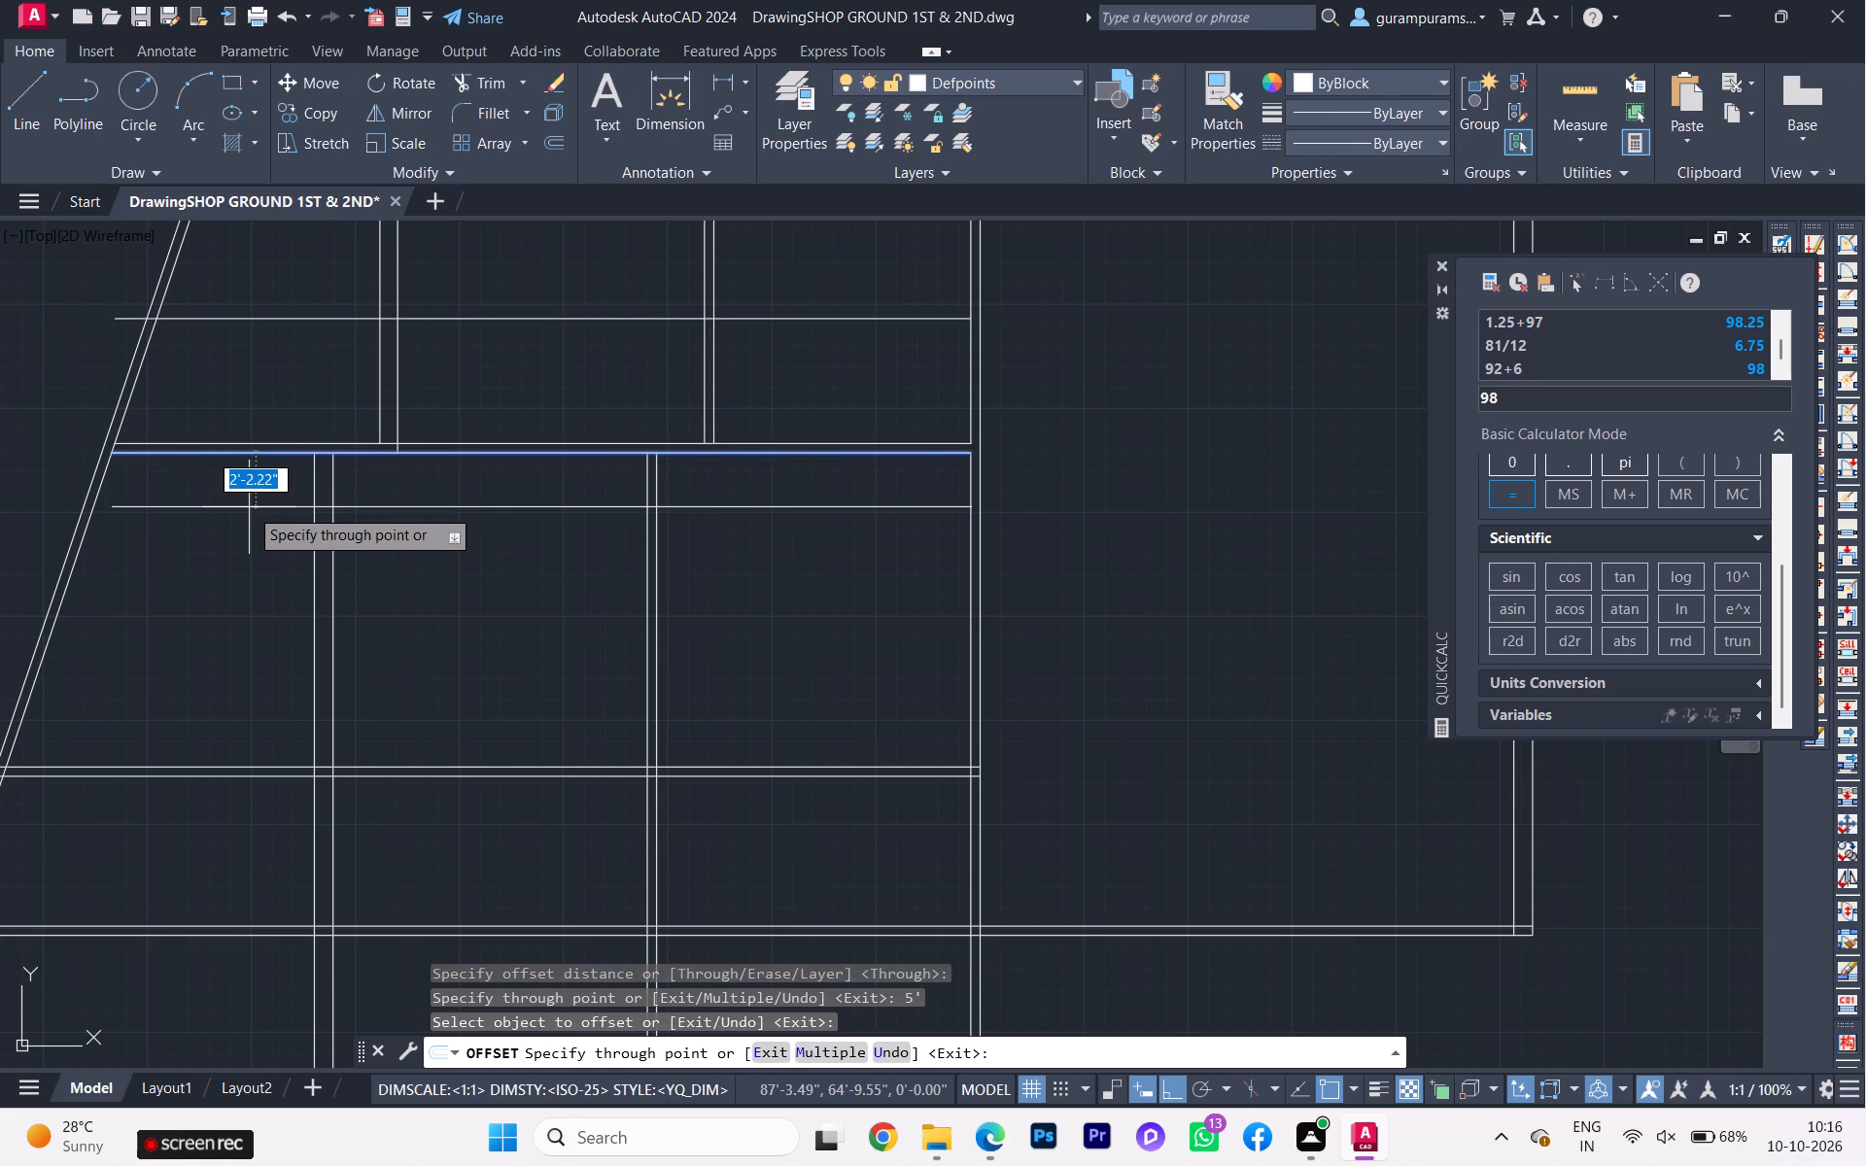
type("6'")
key("Return")
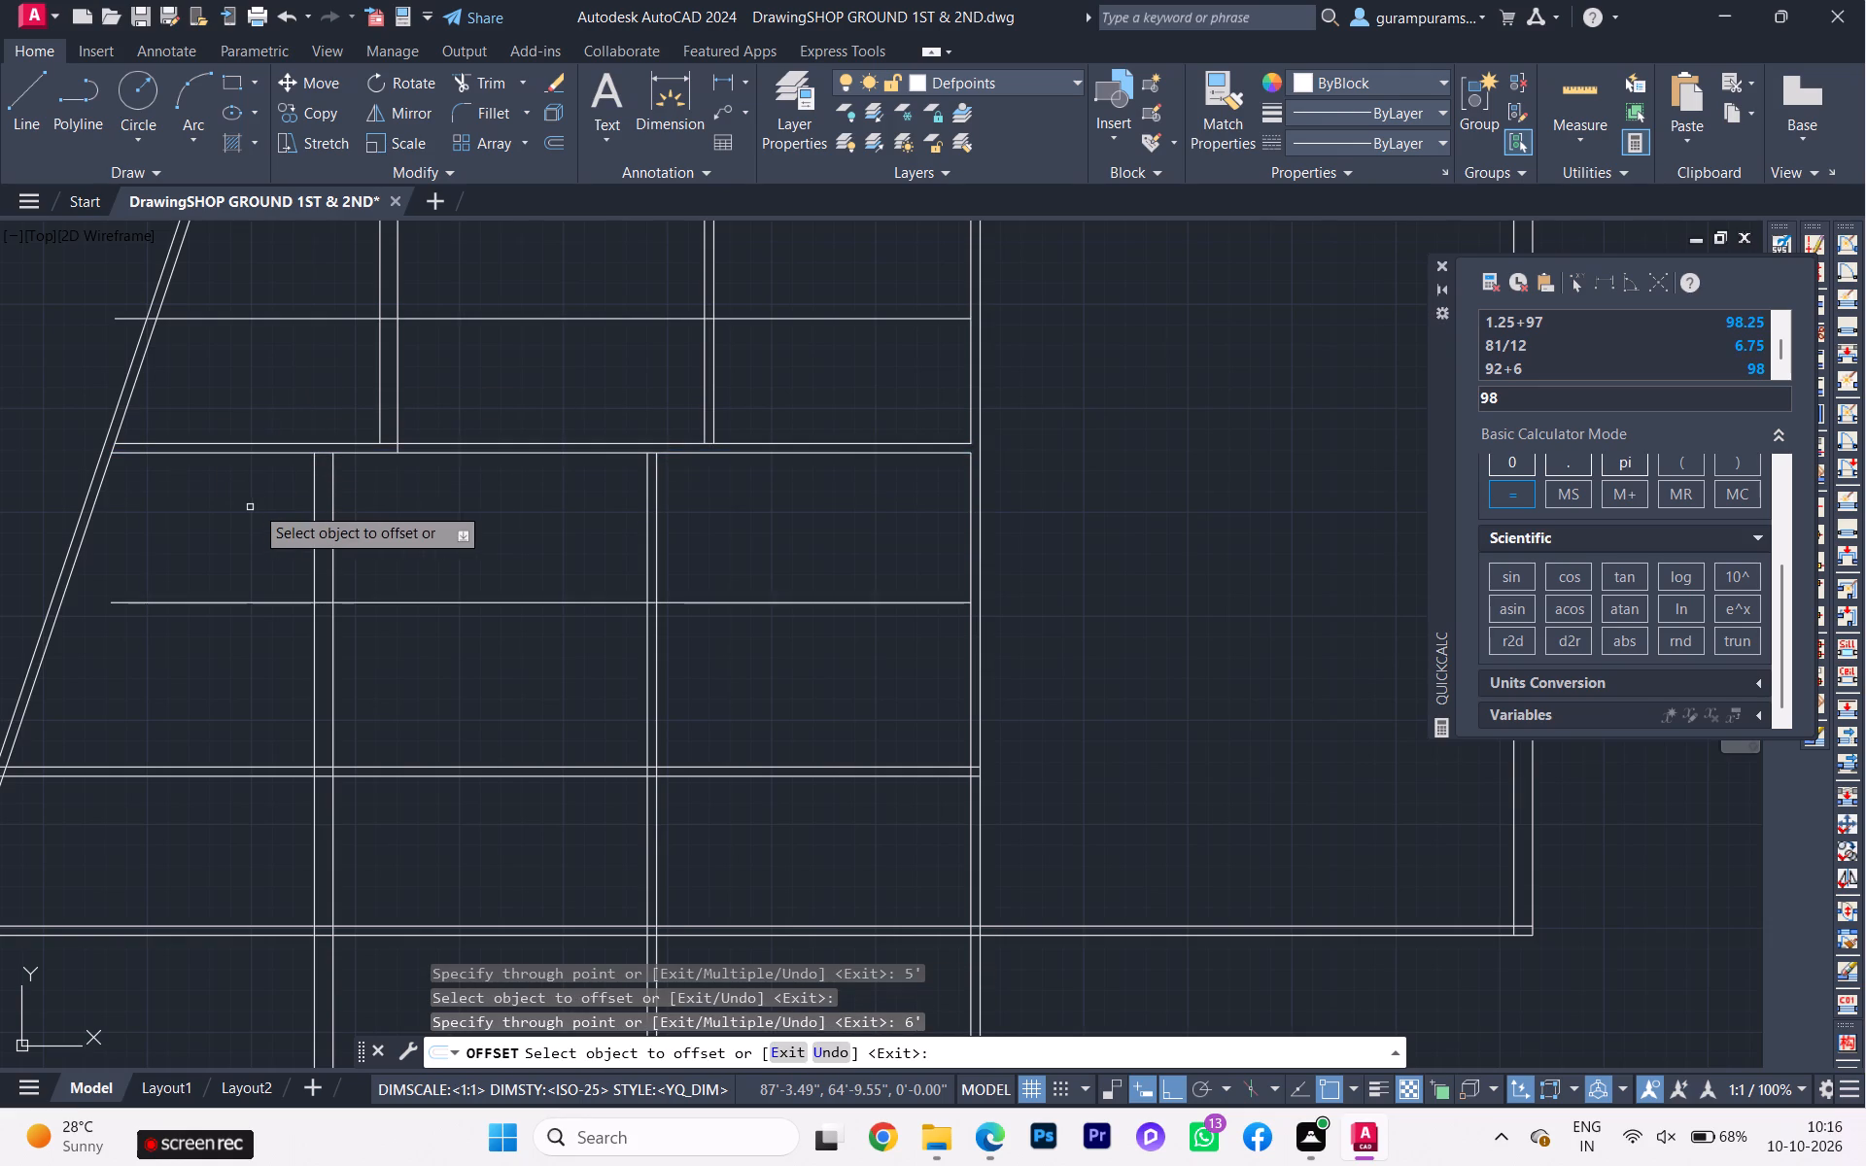
Offset the new lower bath line 4.5" south to form the bath wall's second face.
scroll(220, 490, "down", 3)
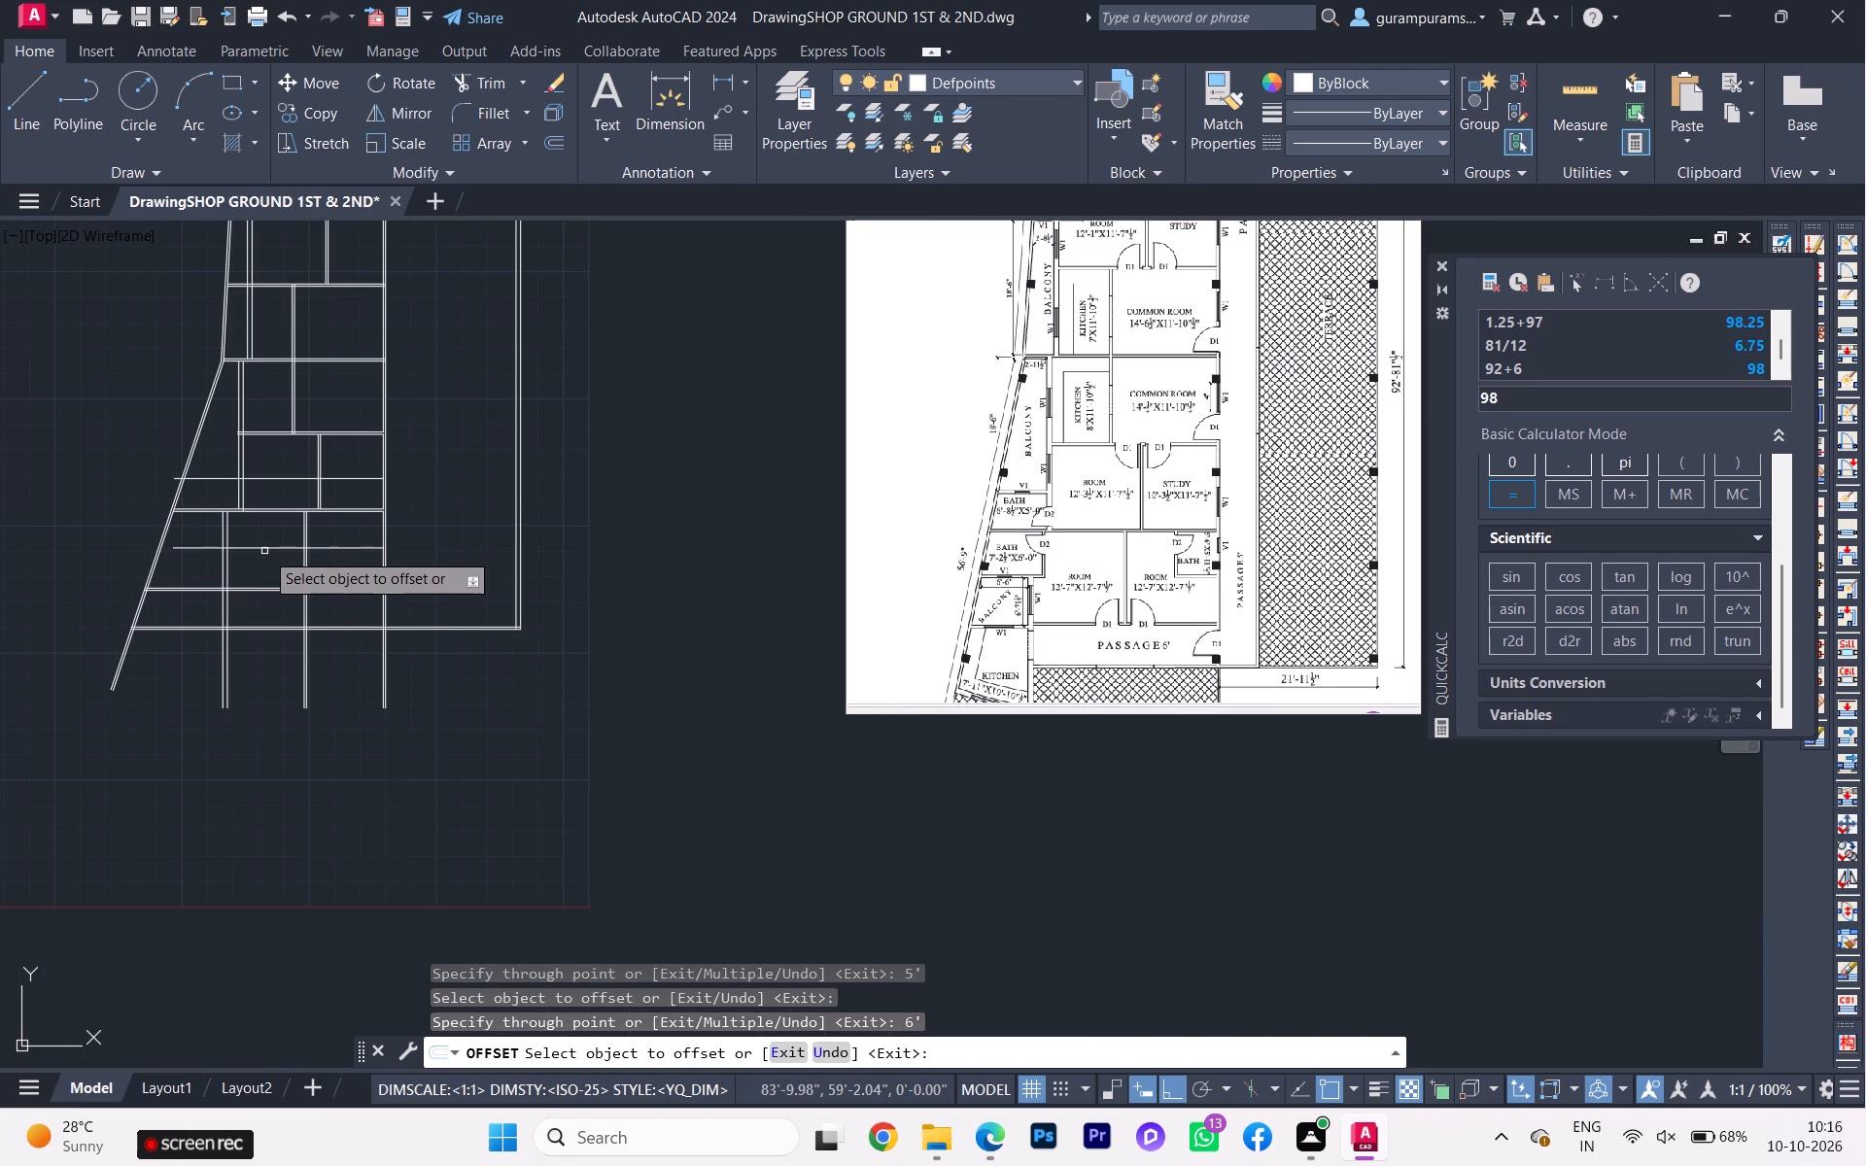
scroll(205, 559, "up", 1)
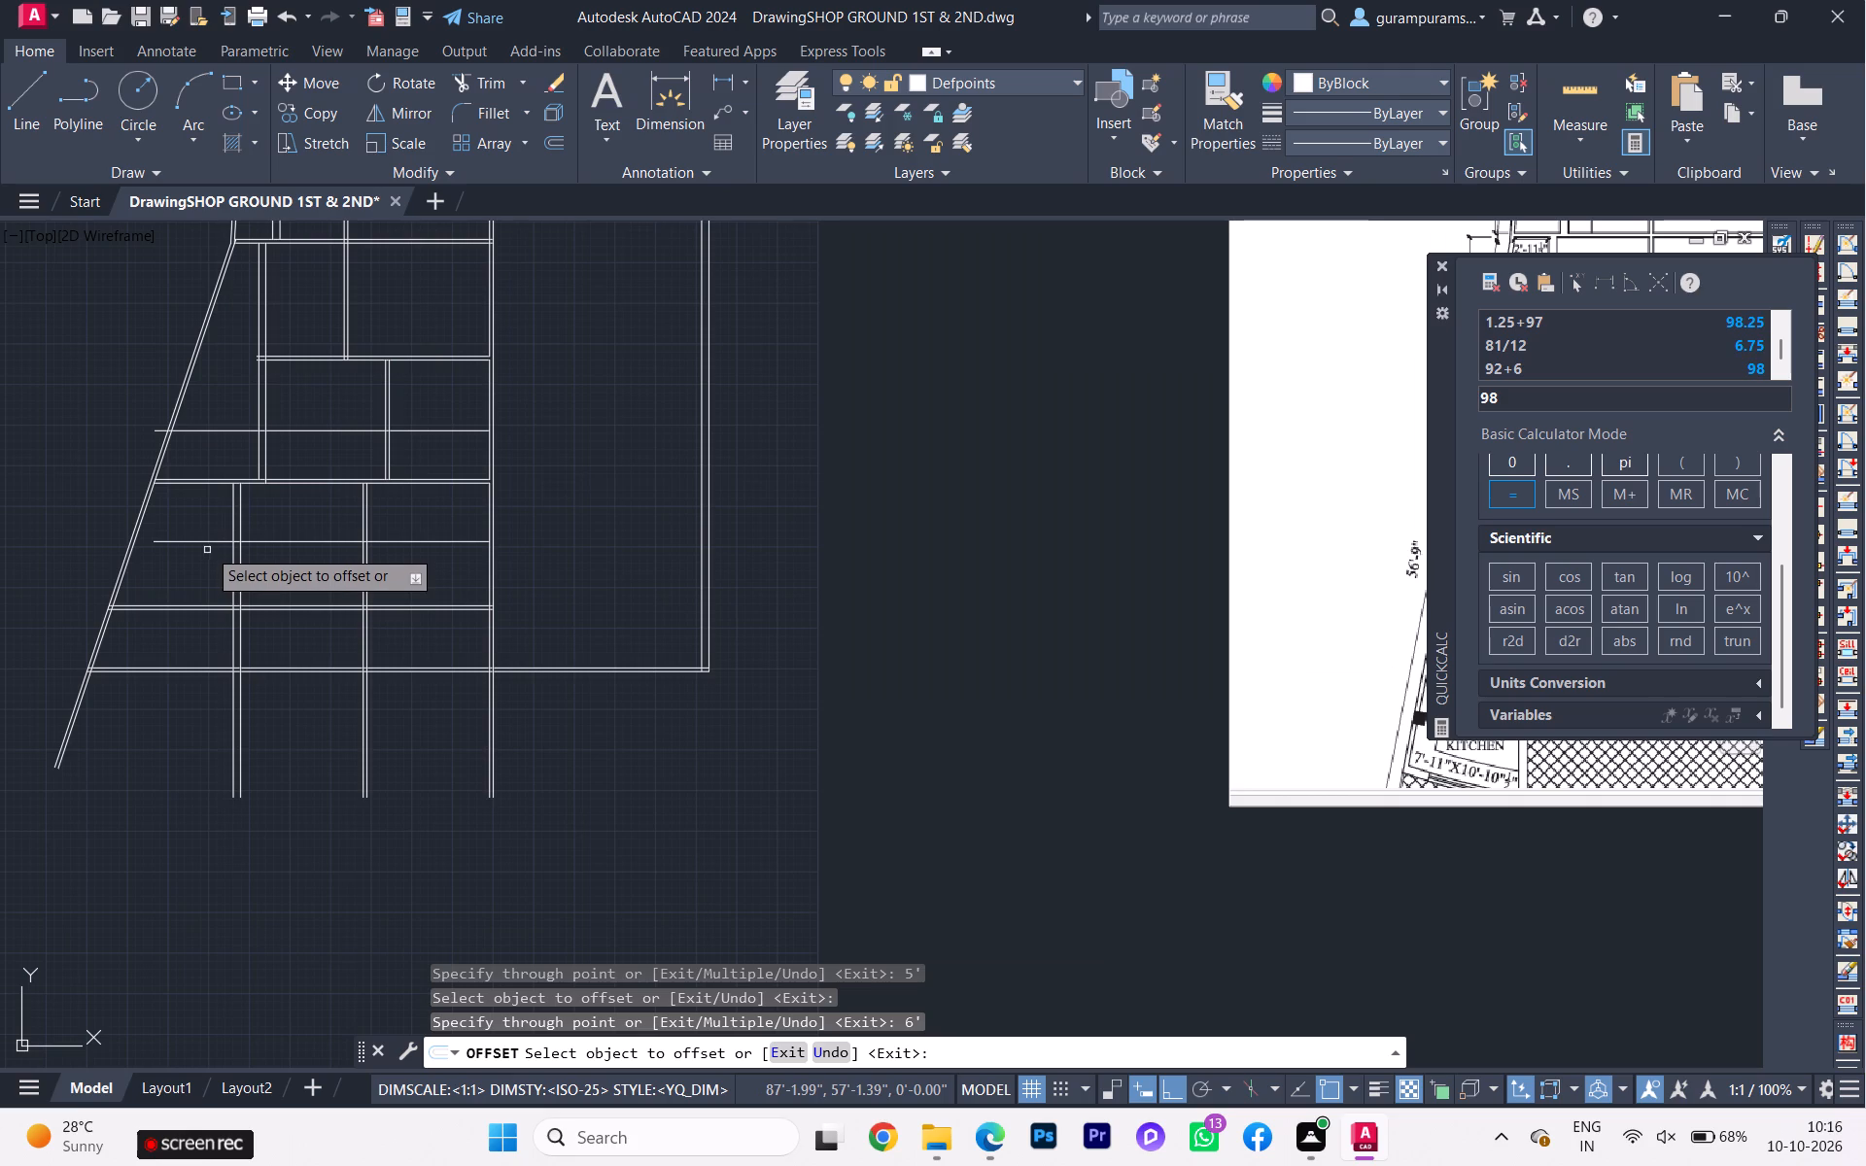
left_click(210, 542)
scroll(201, 566, "down", 1)
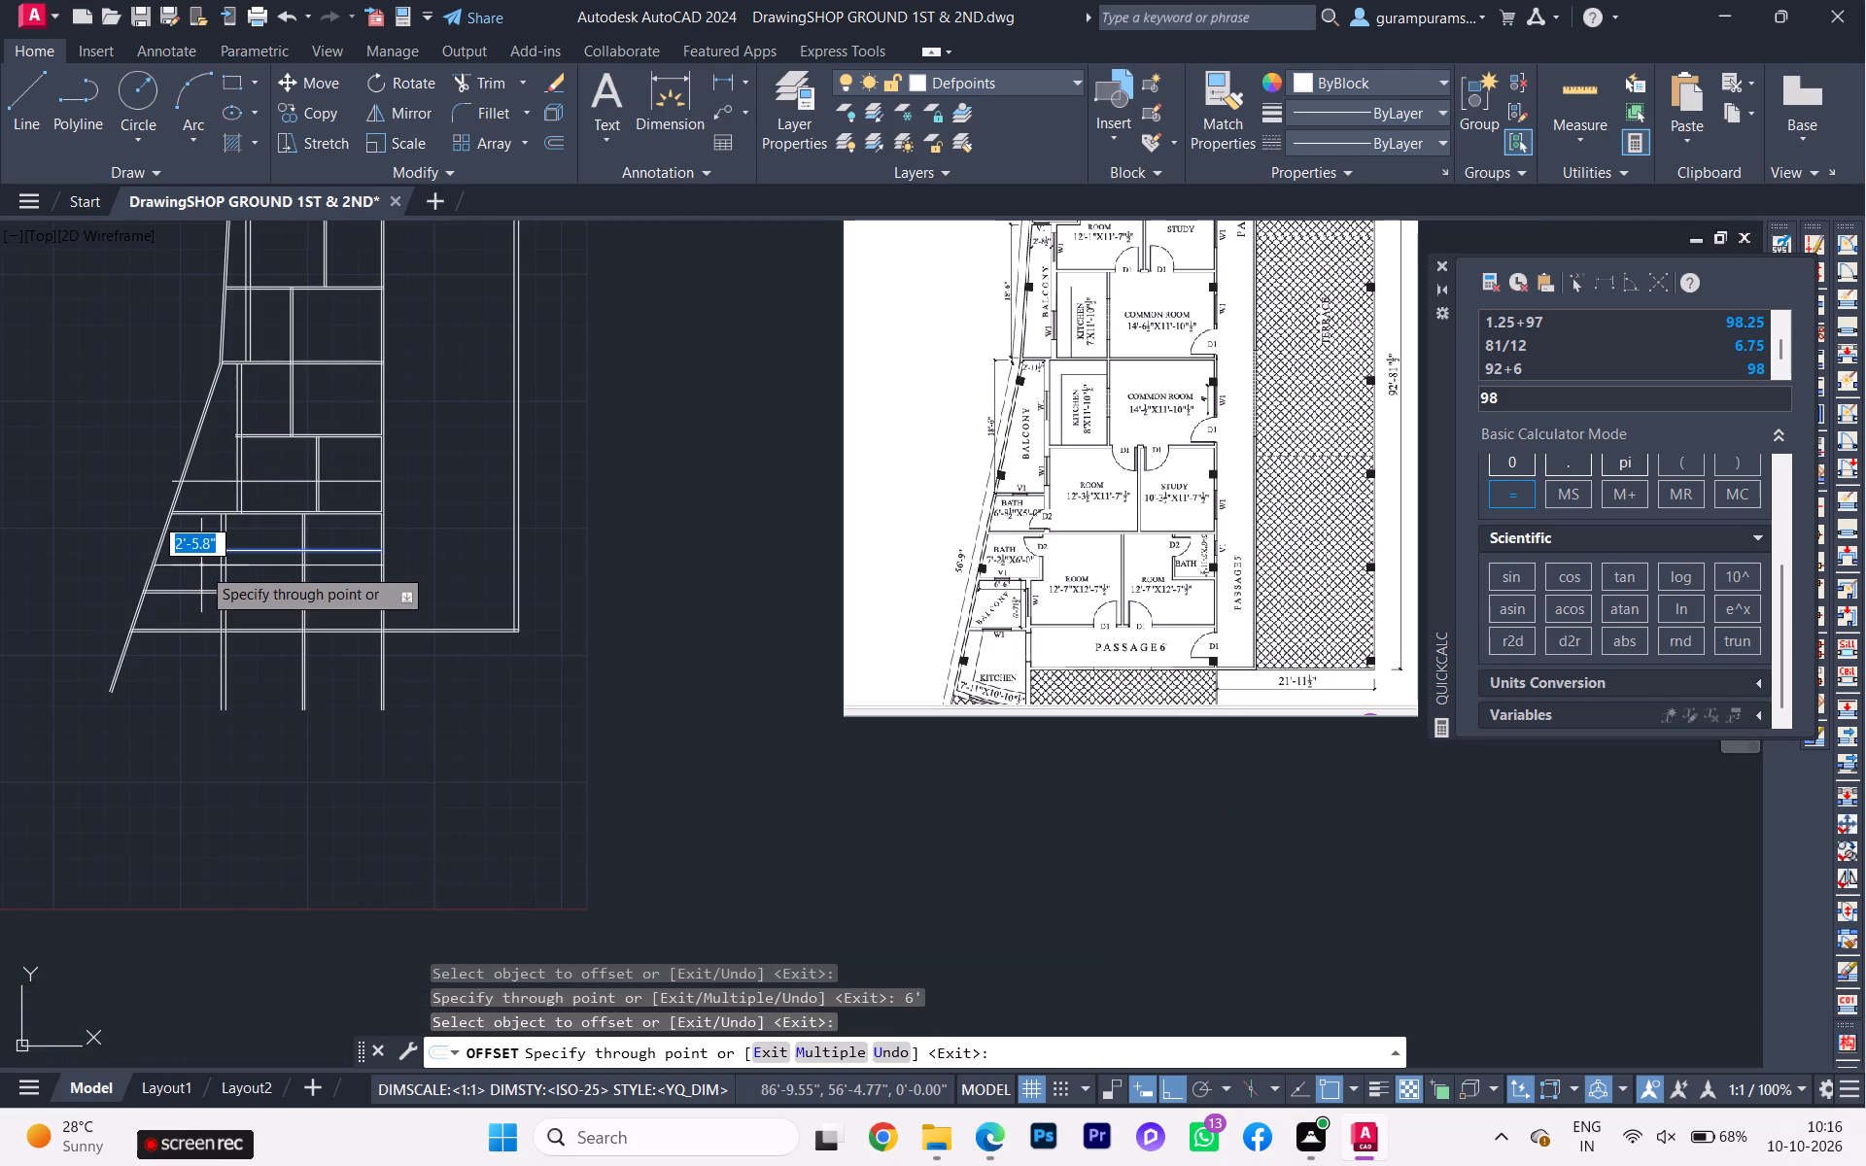
type("4.5")
key("Return")
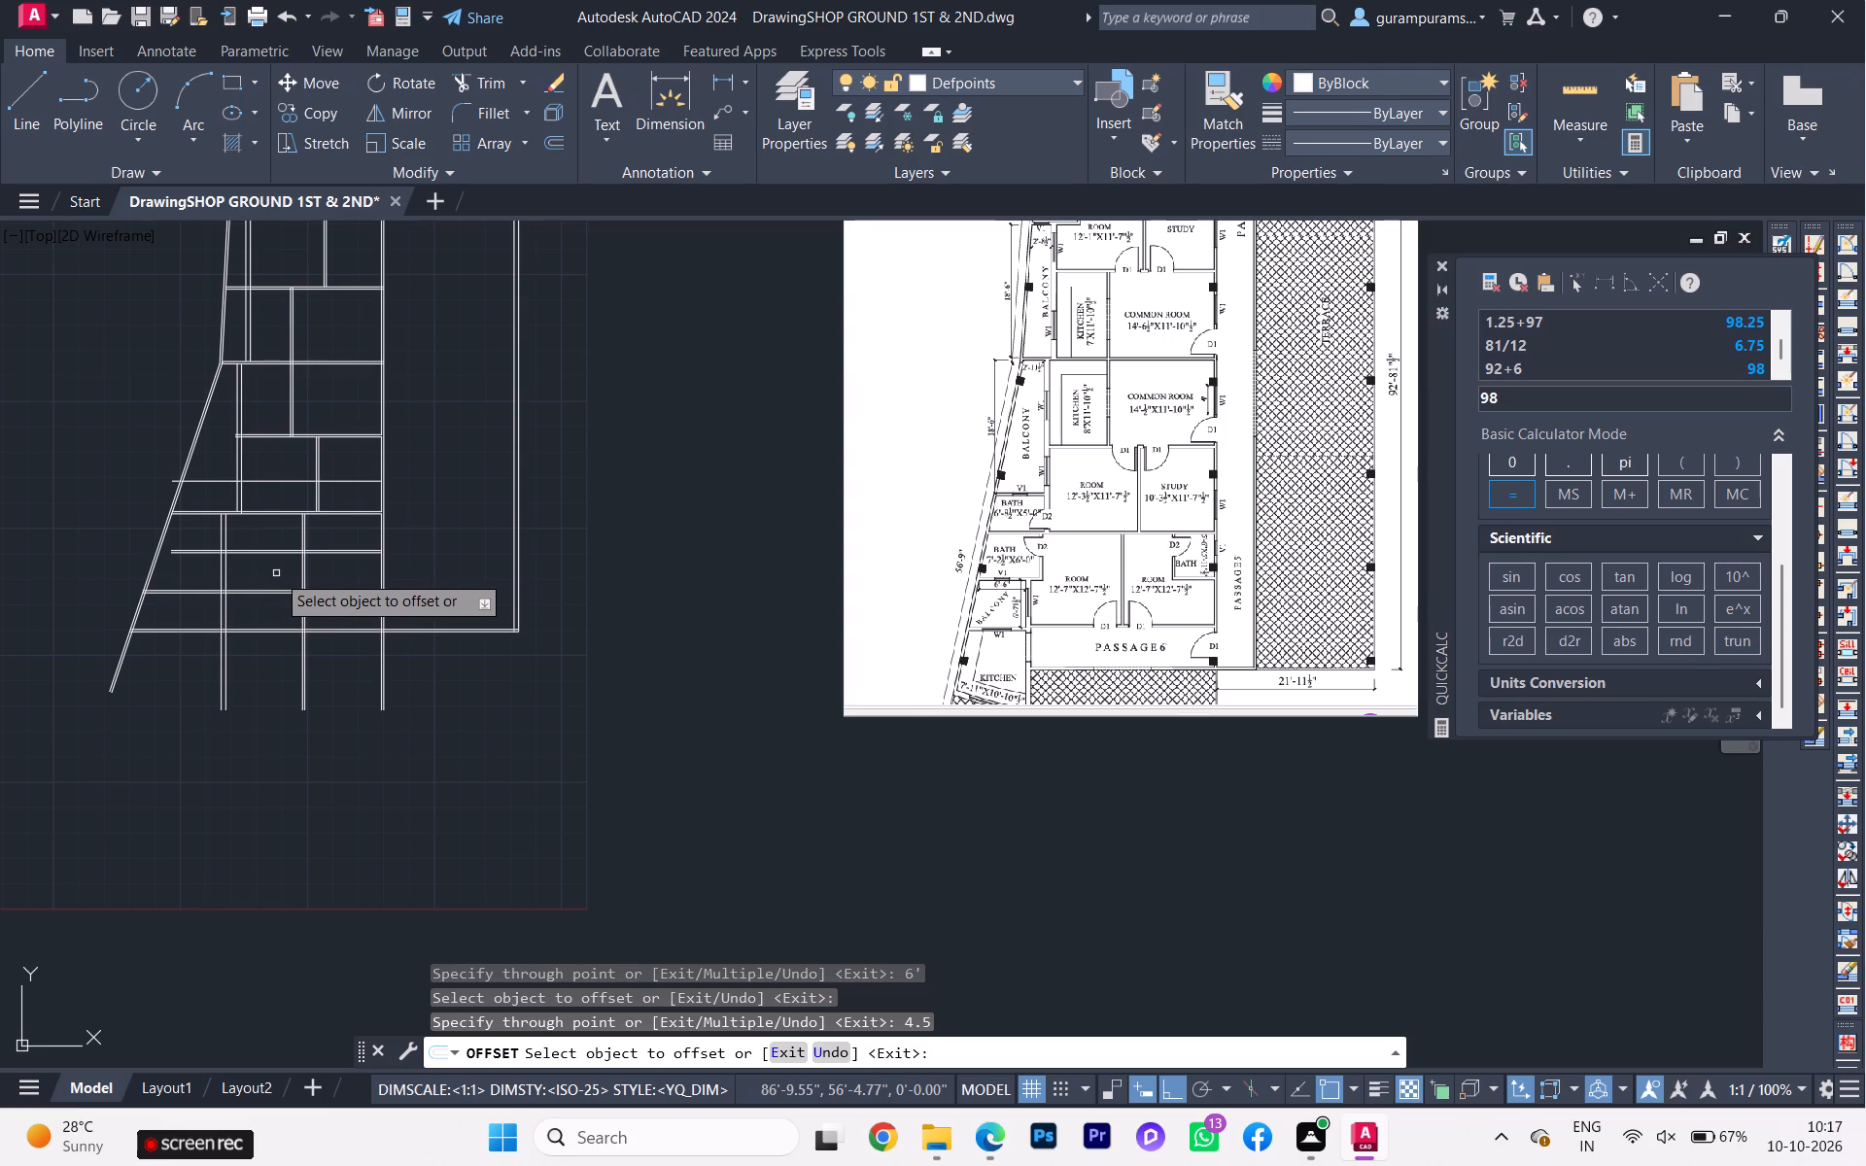
scroll(276, 573, "up", 1)
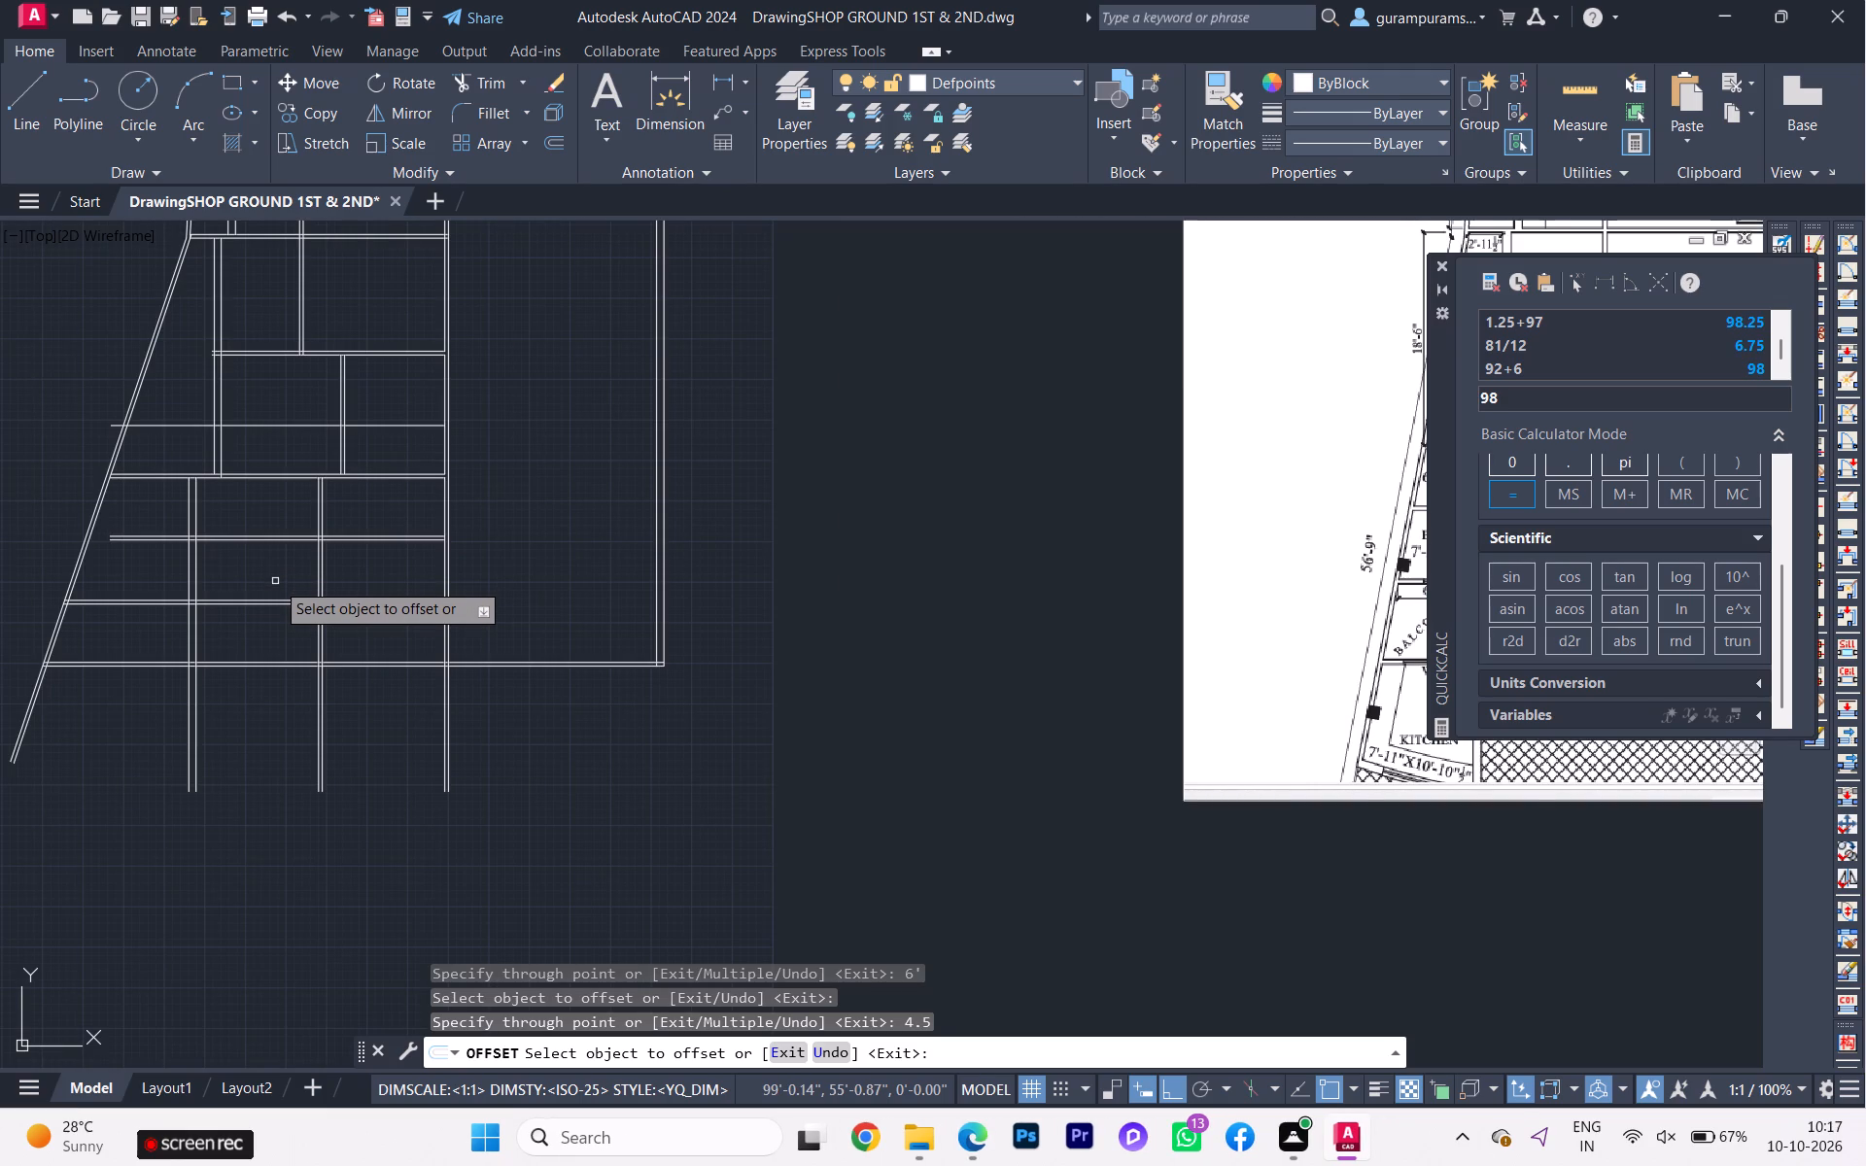
scroll(274, 584, "down", 1)
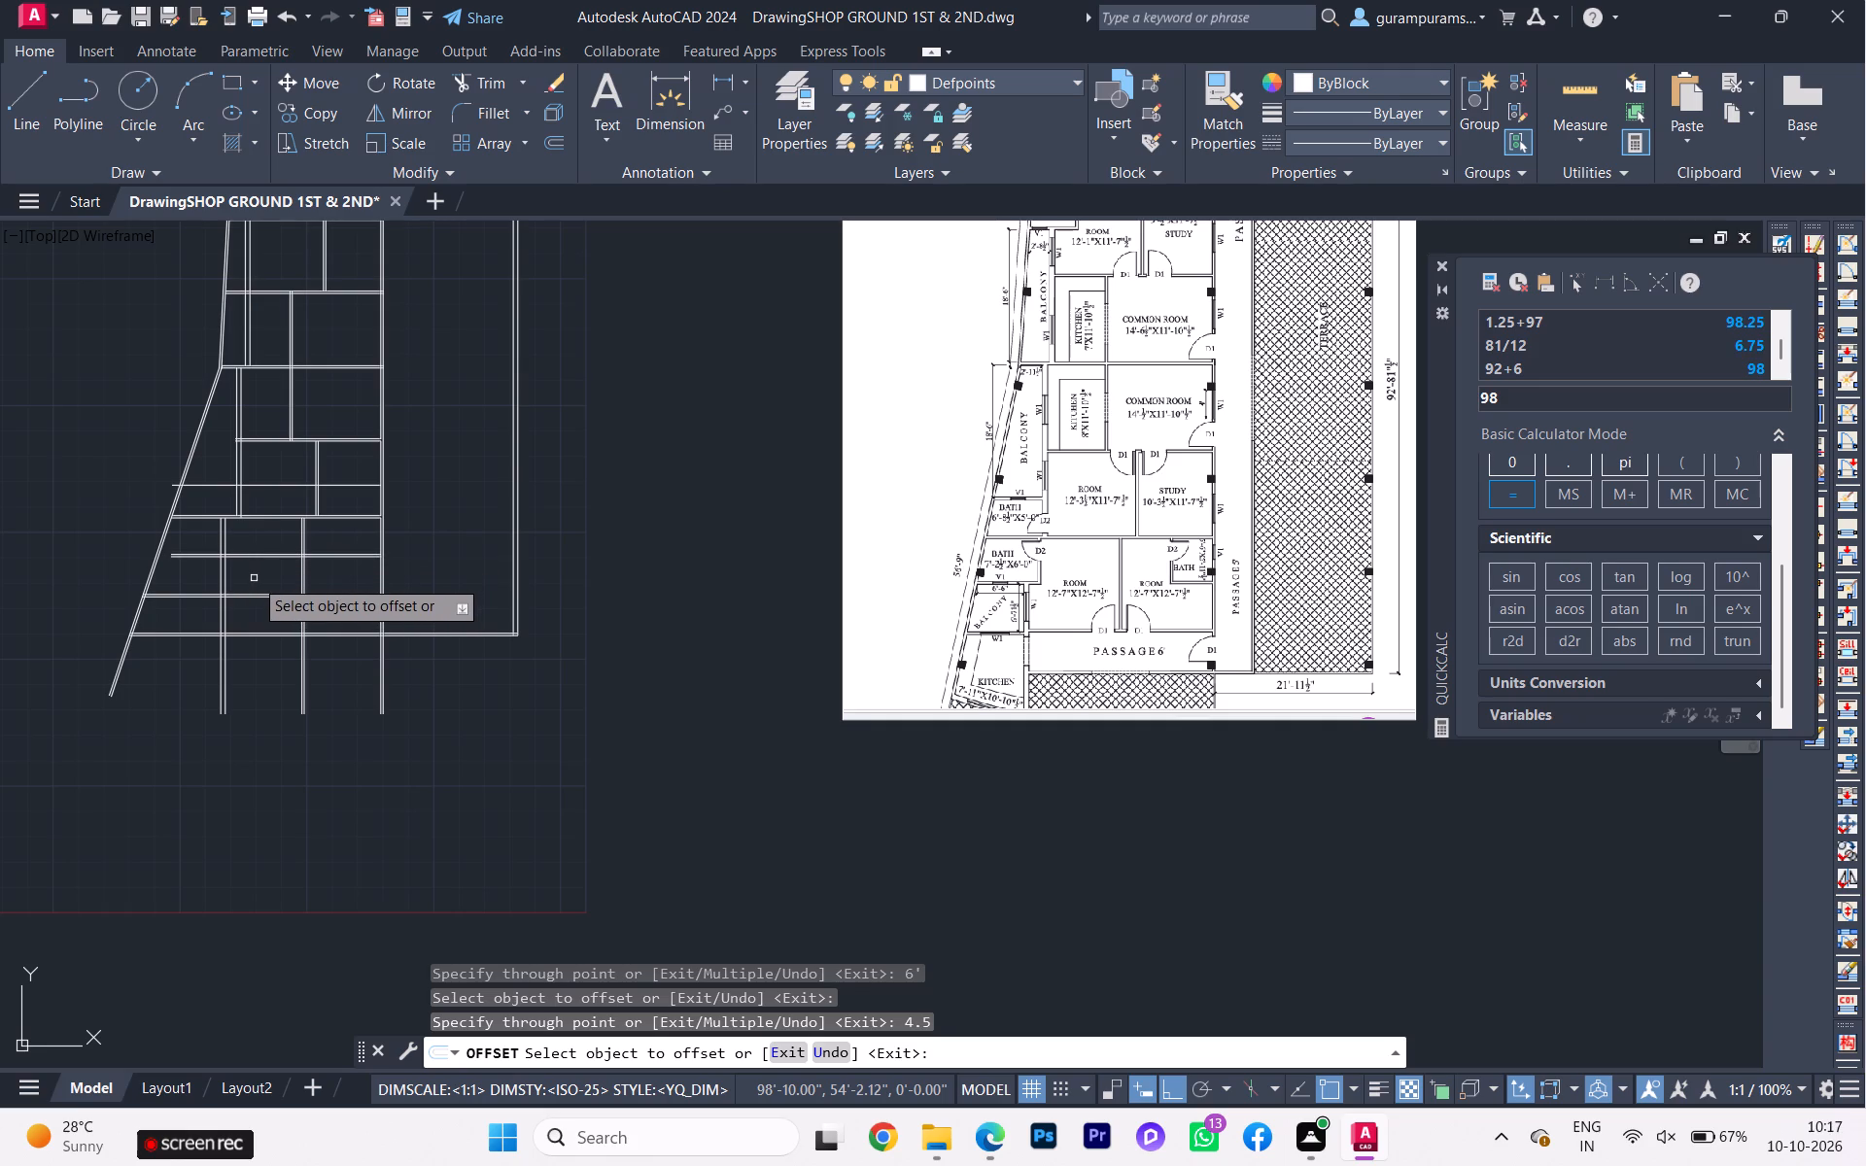
key("Escape")
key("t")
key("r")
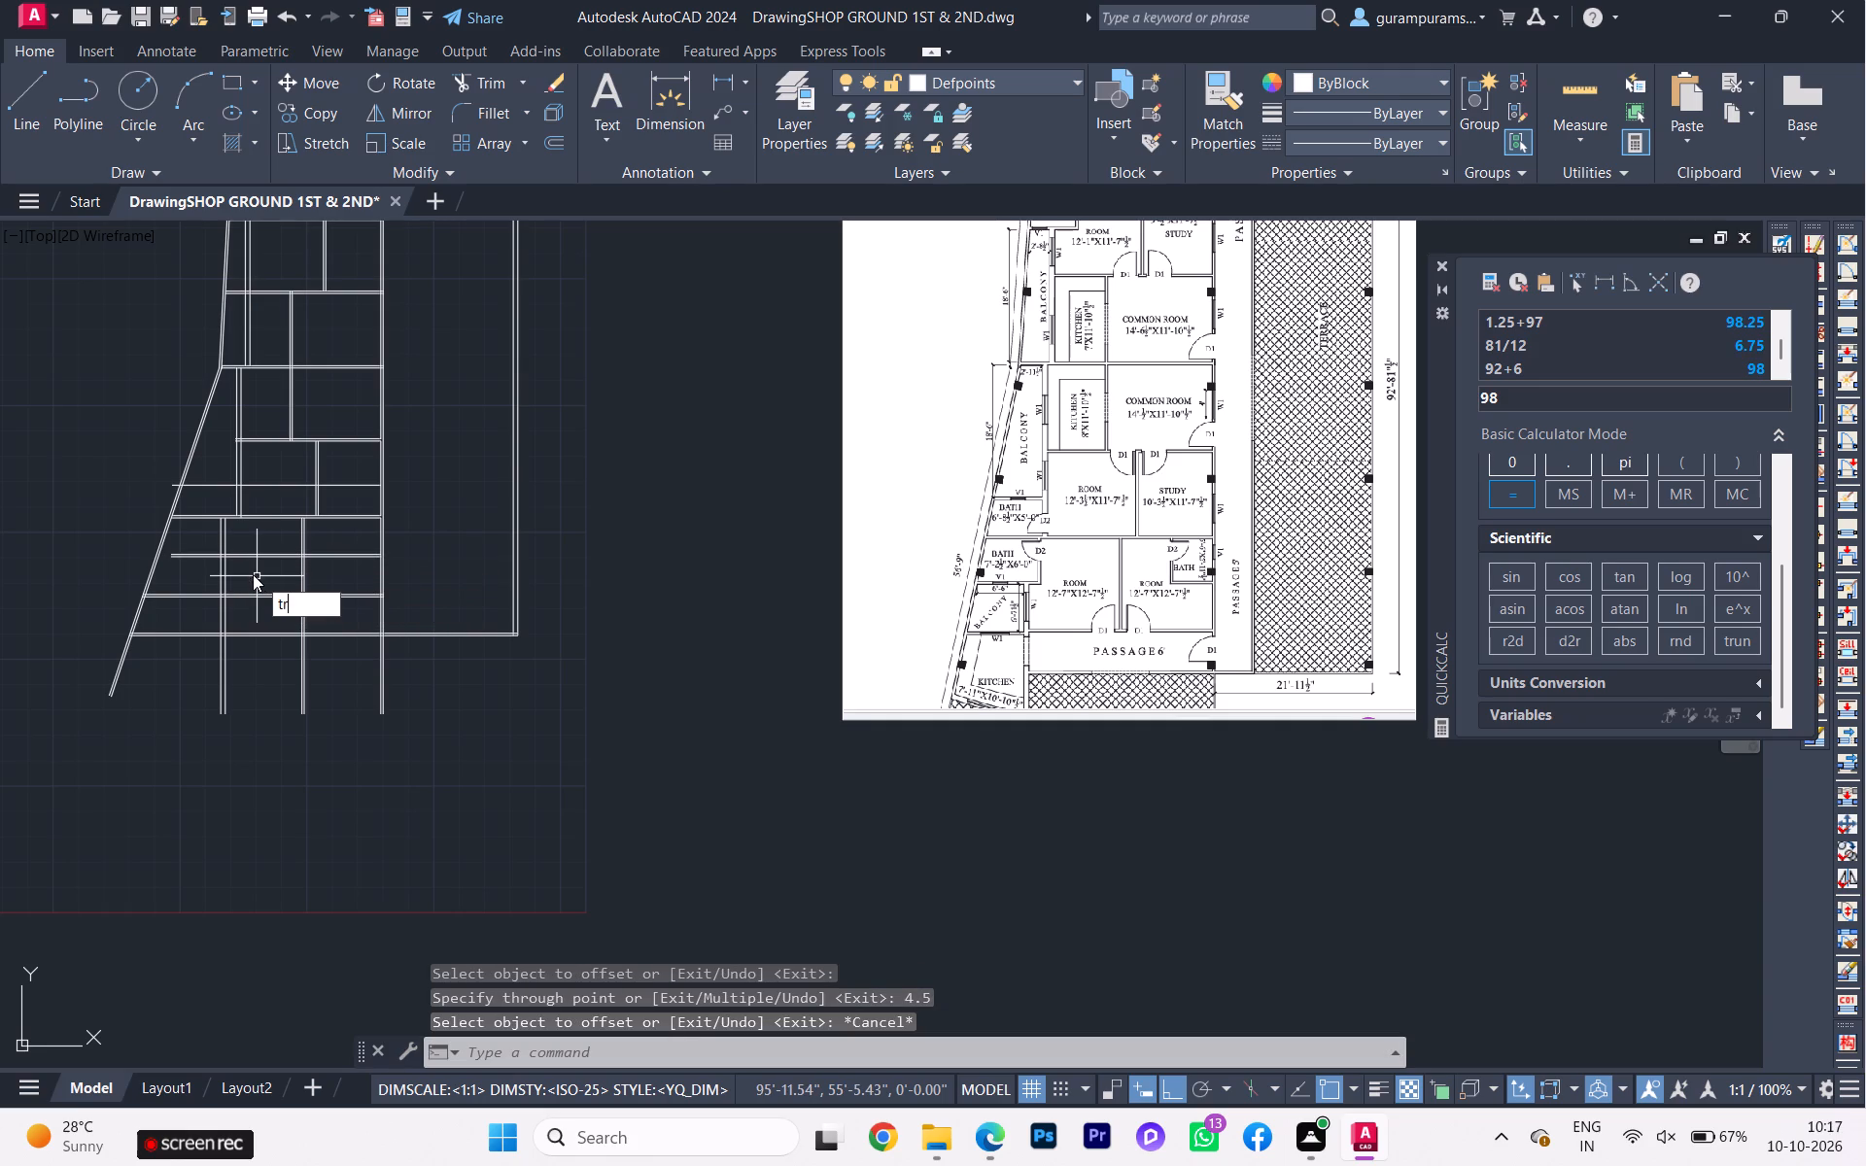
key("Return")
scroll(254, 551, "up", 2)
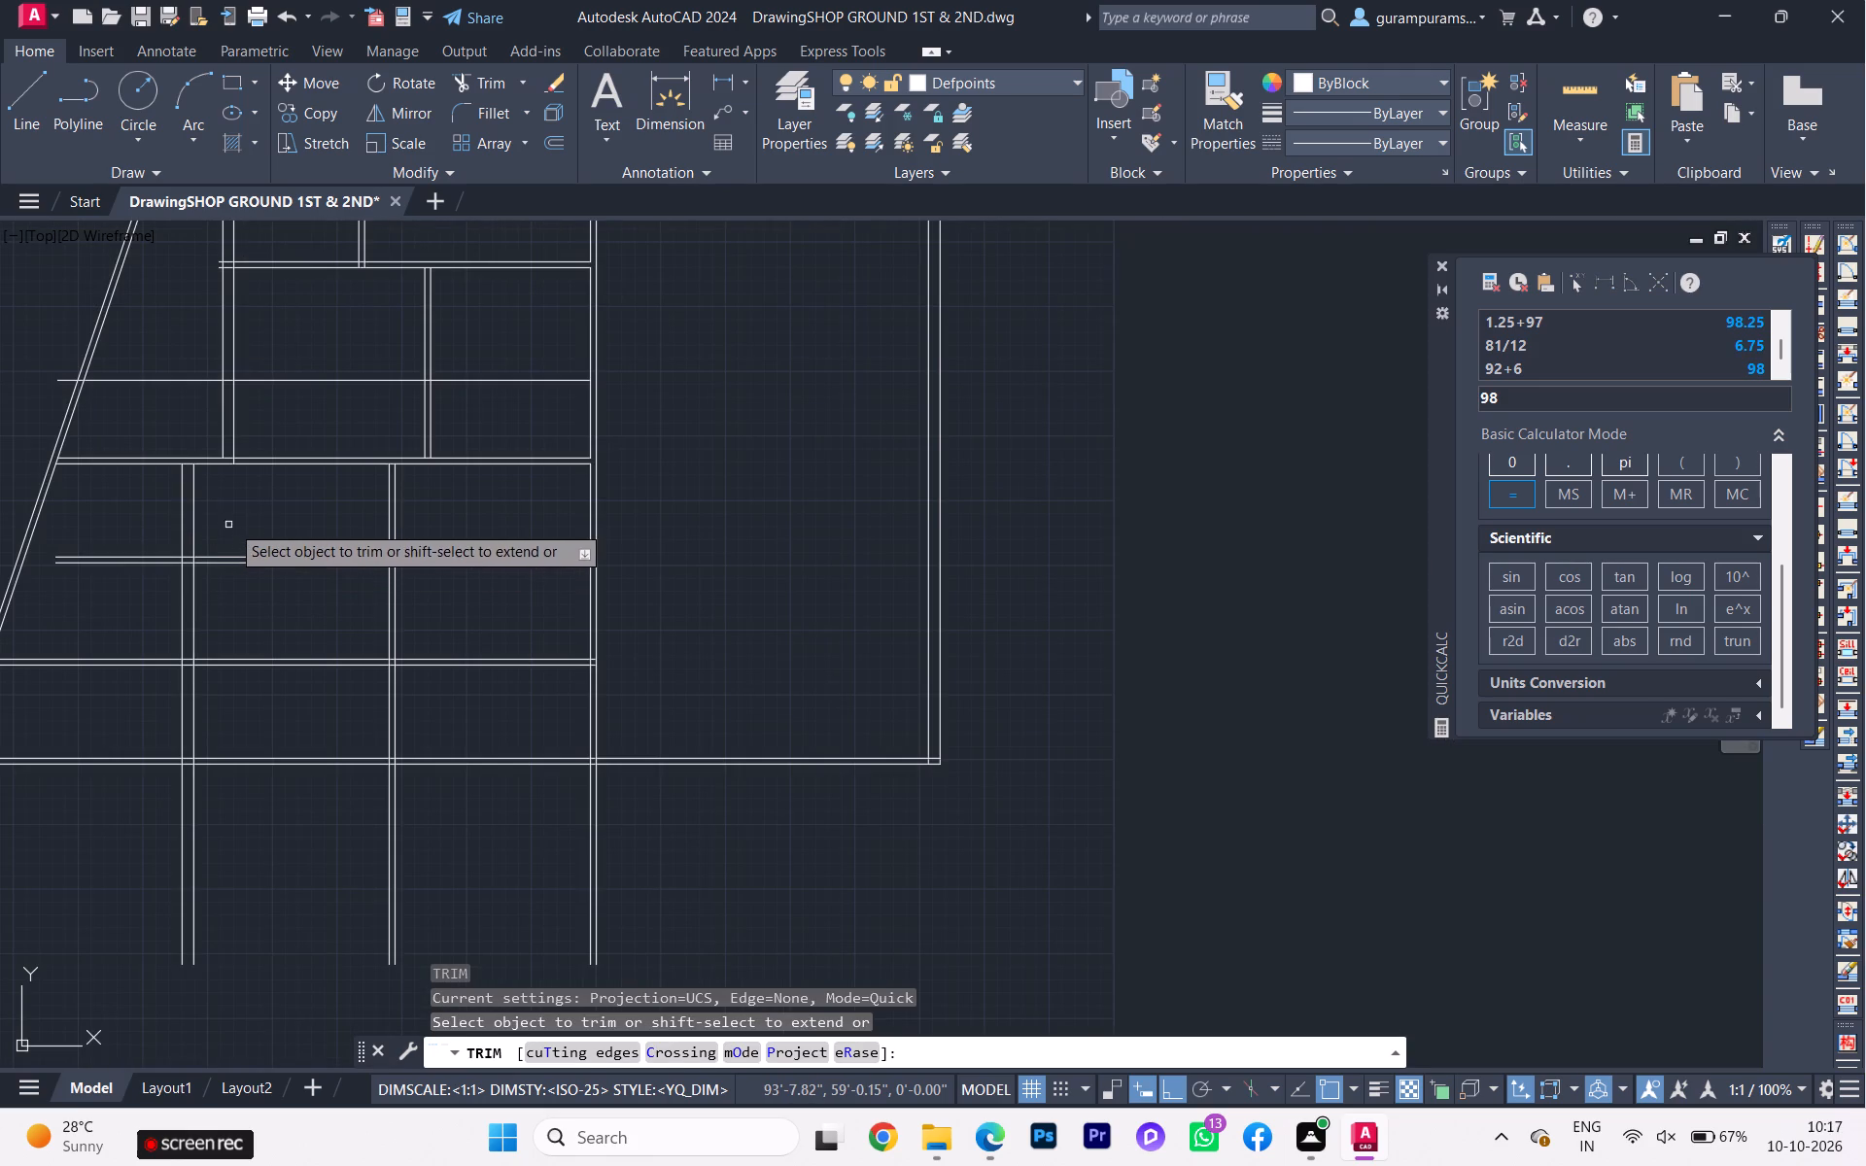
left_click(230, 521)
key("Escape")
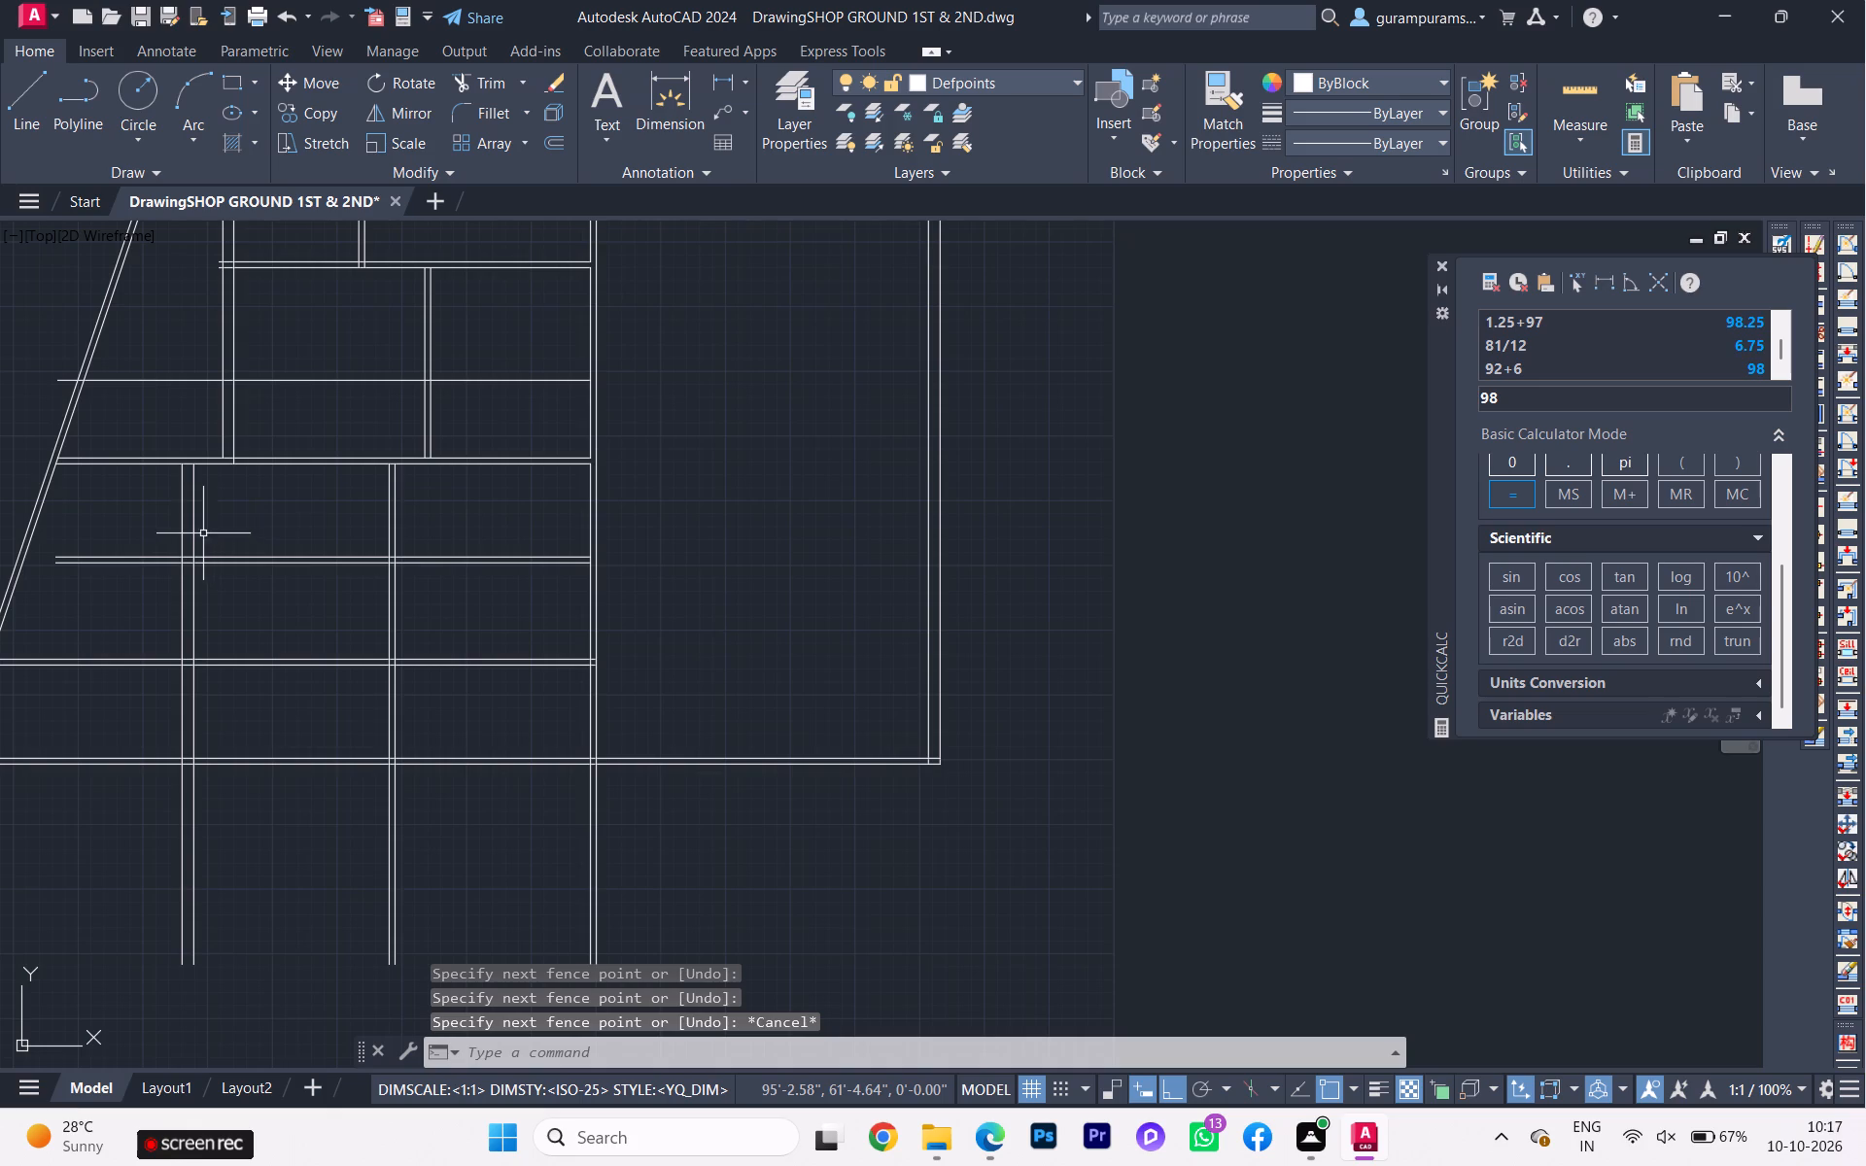
Trim the westernmost room partition's west face from the cross wall down through the thickness of the new 4.5" bath wall.
key("t")
key("r")
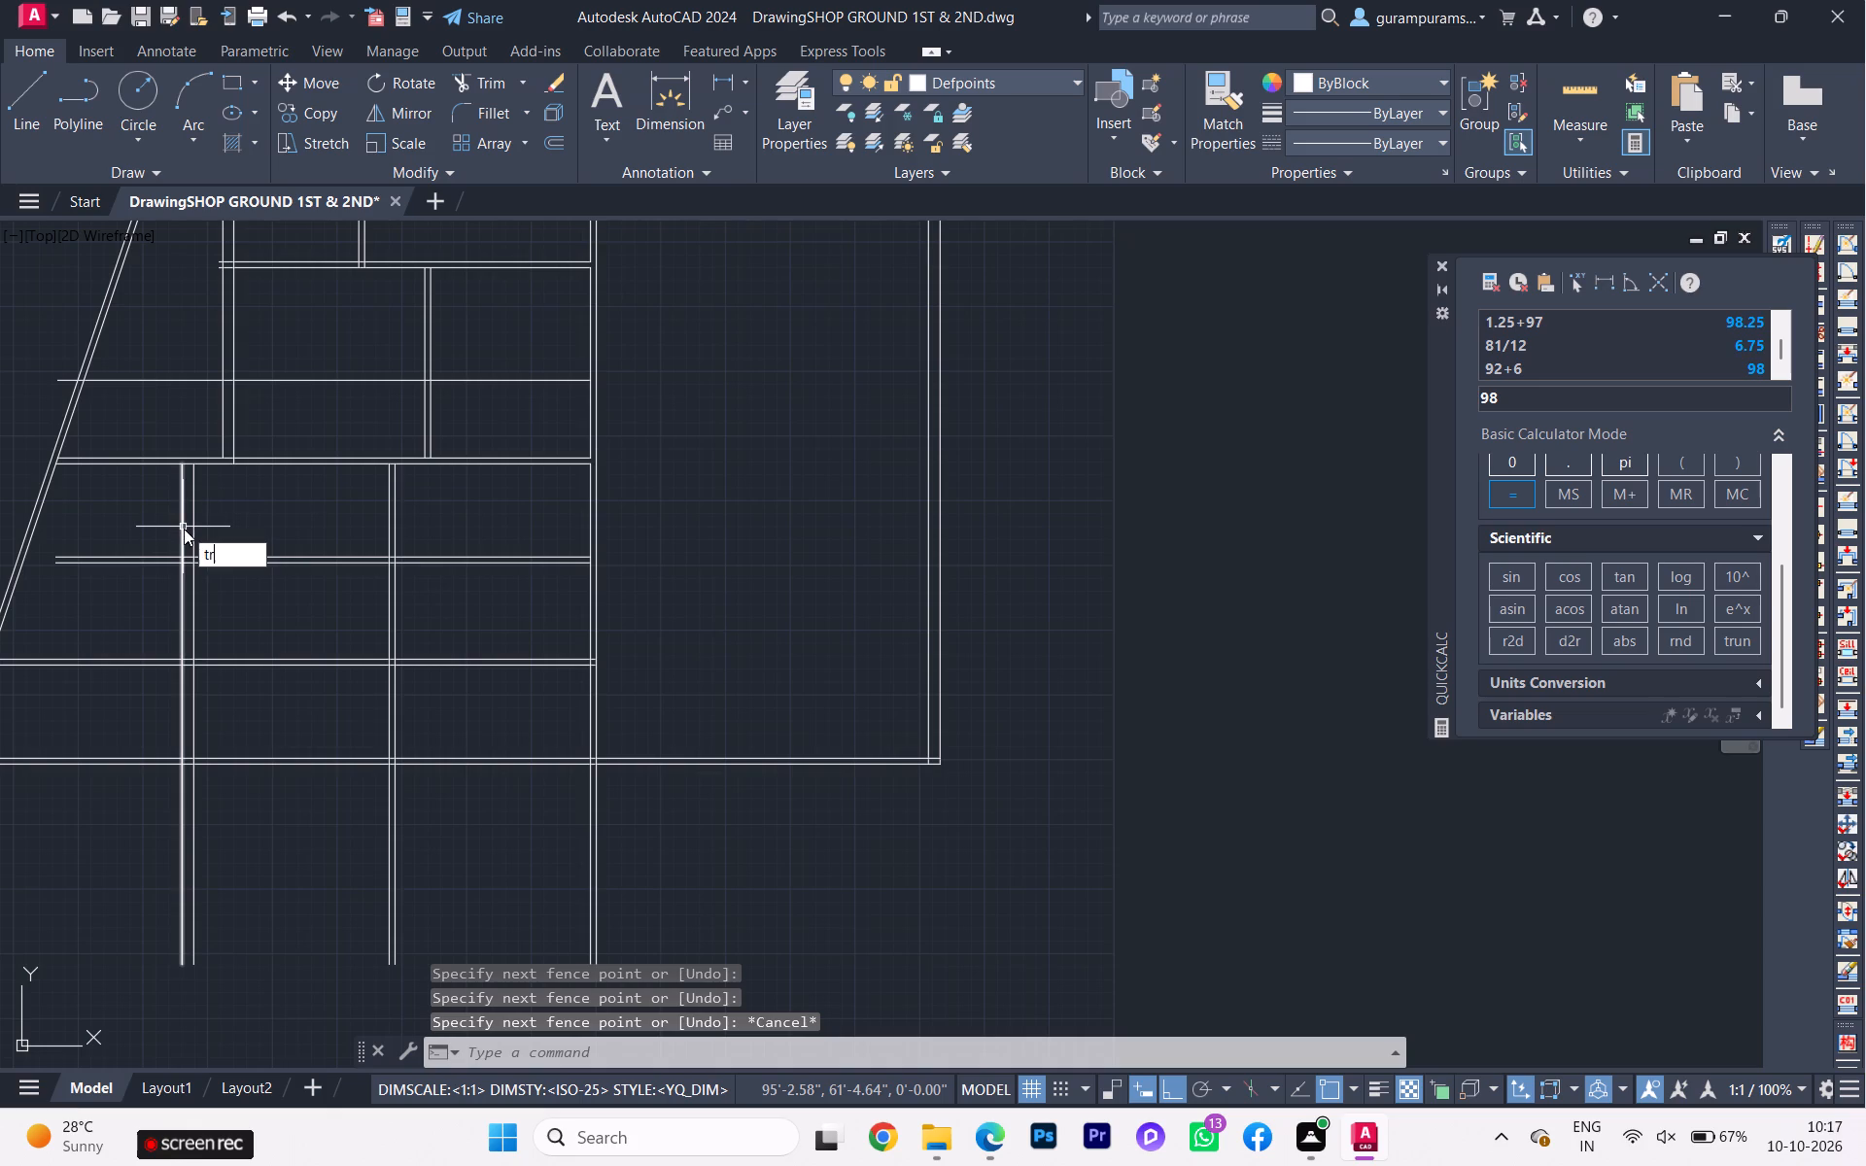
key("Return")
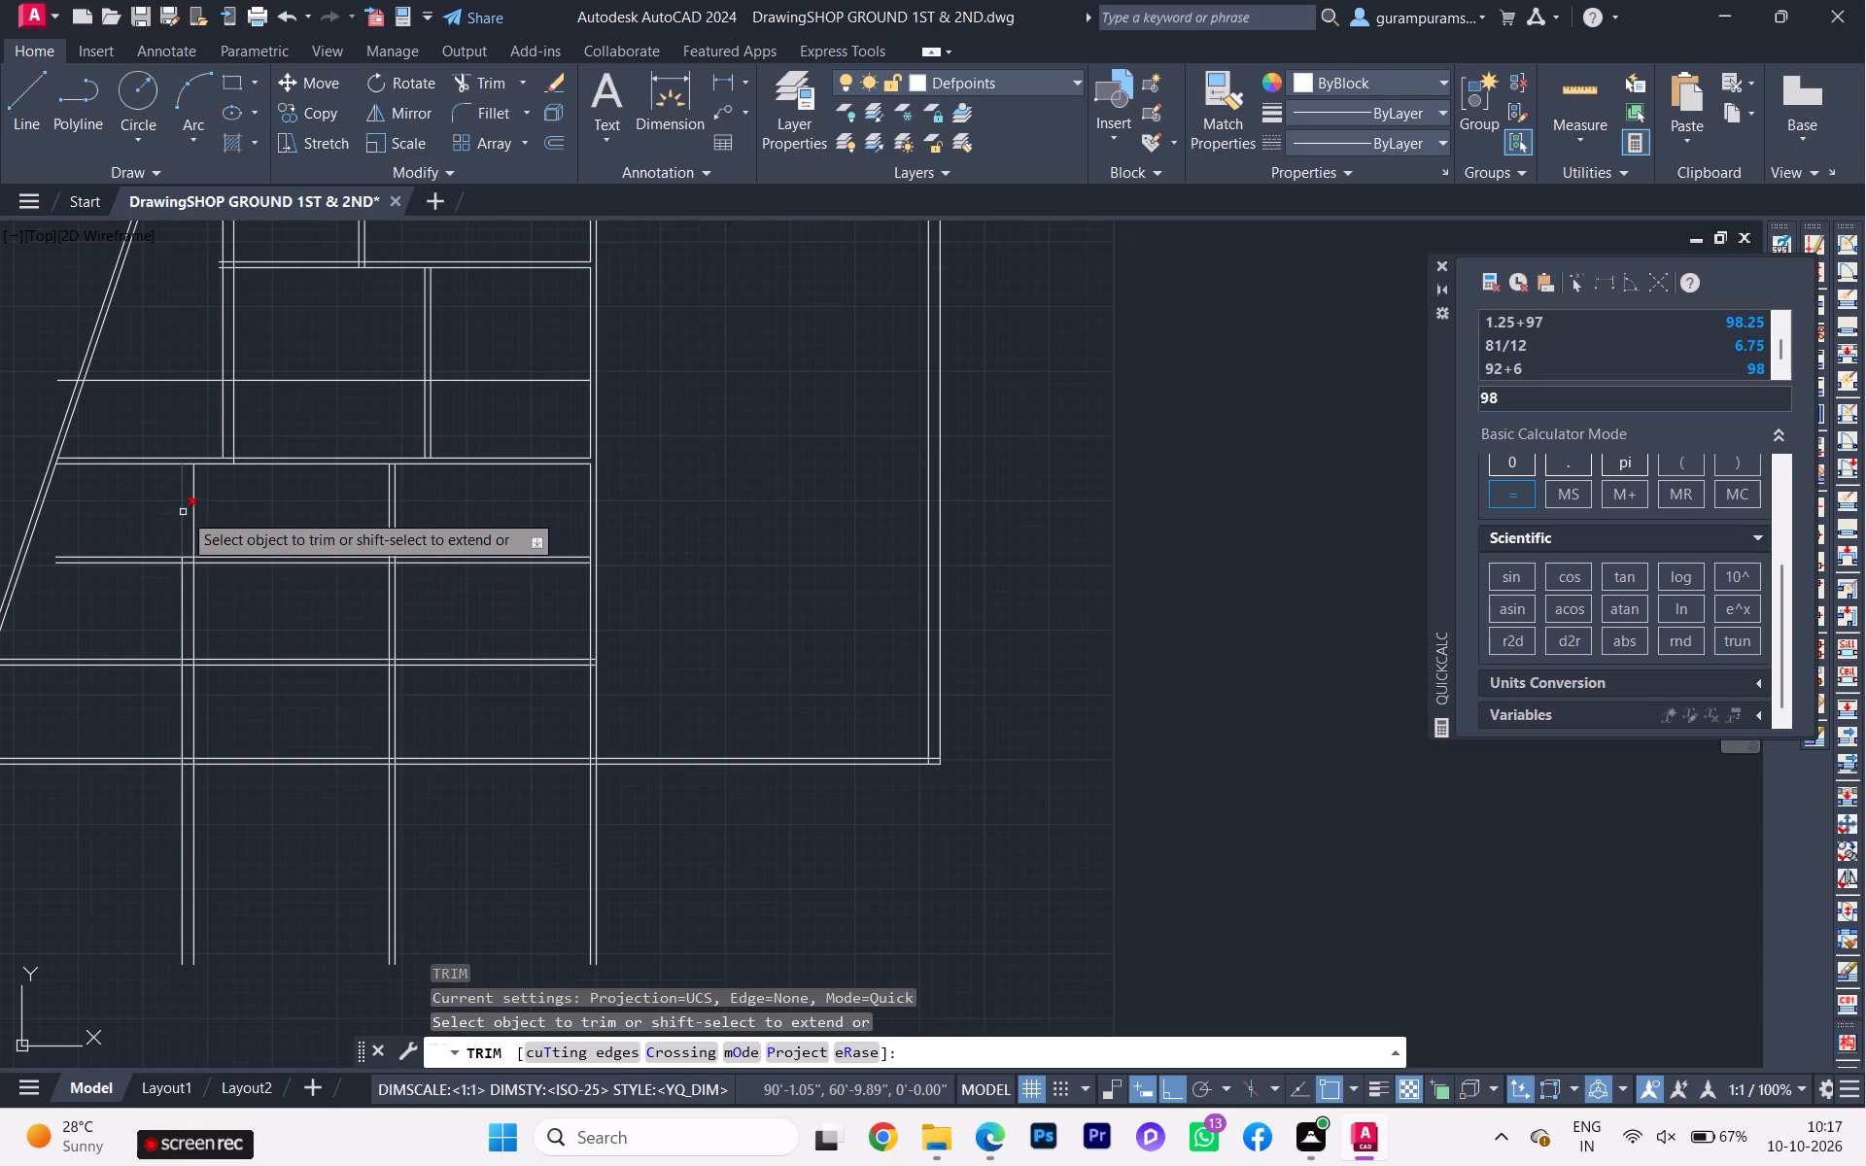
left_click(183, 512)
scroll(186, 569, "down", 1)
scroll(186, 569, "up", 6)
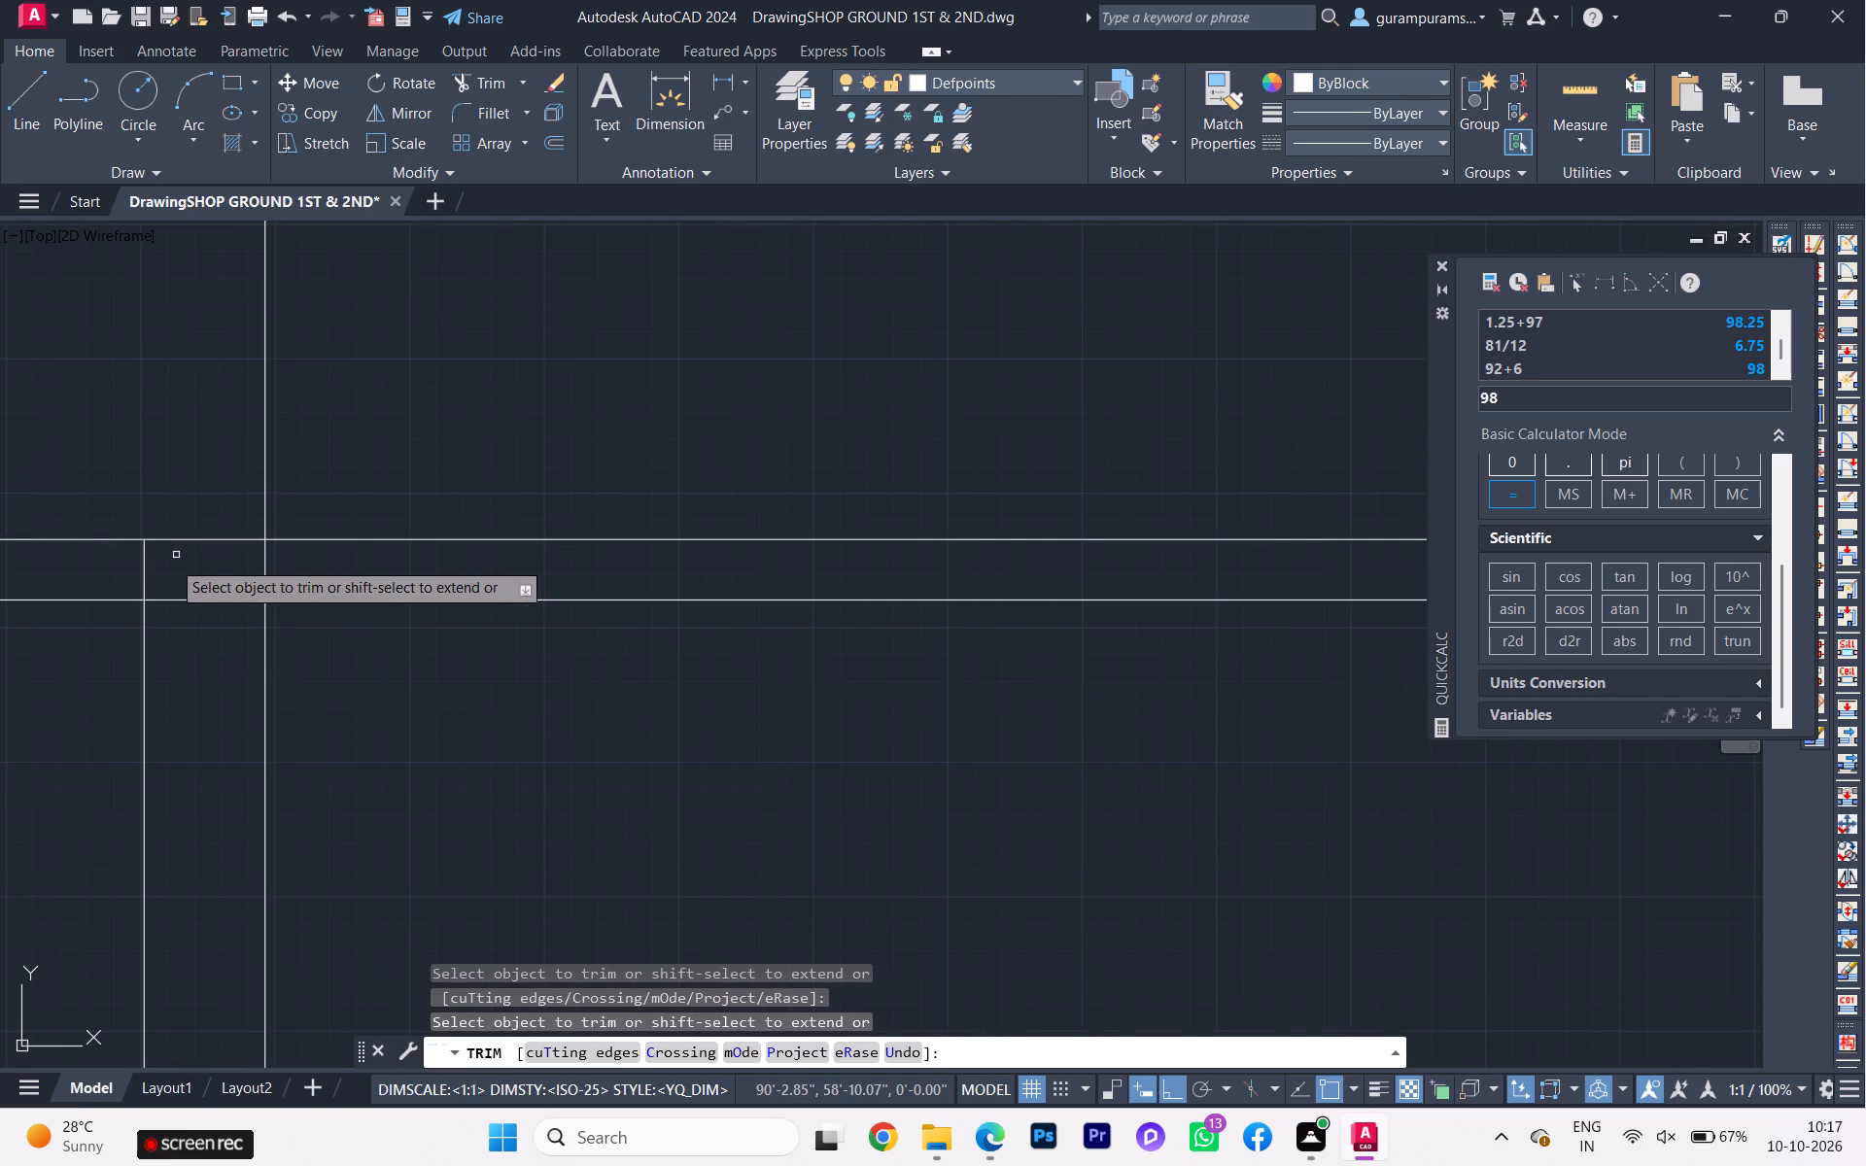
left_click(124, 566)
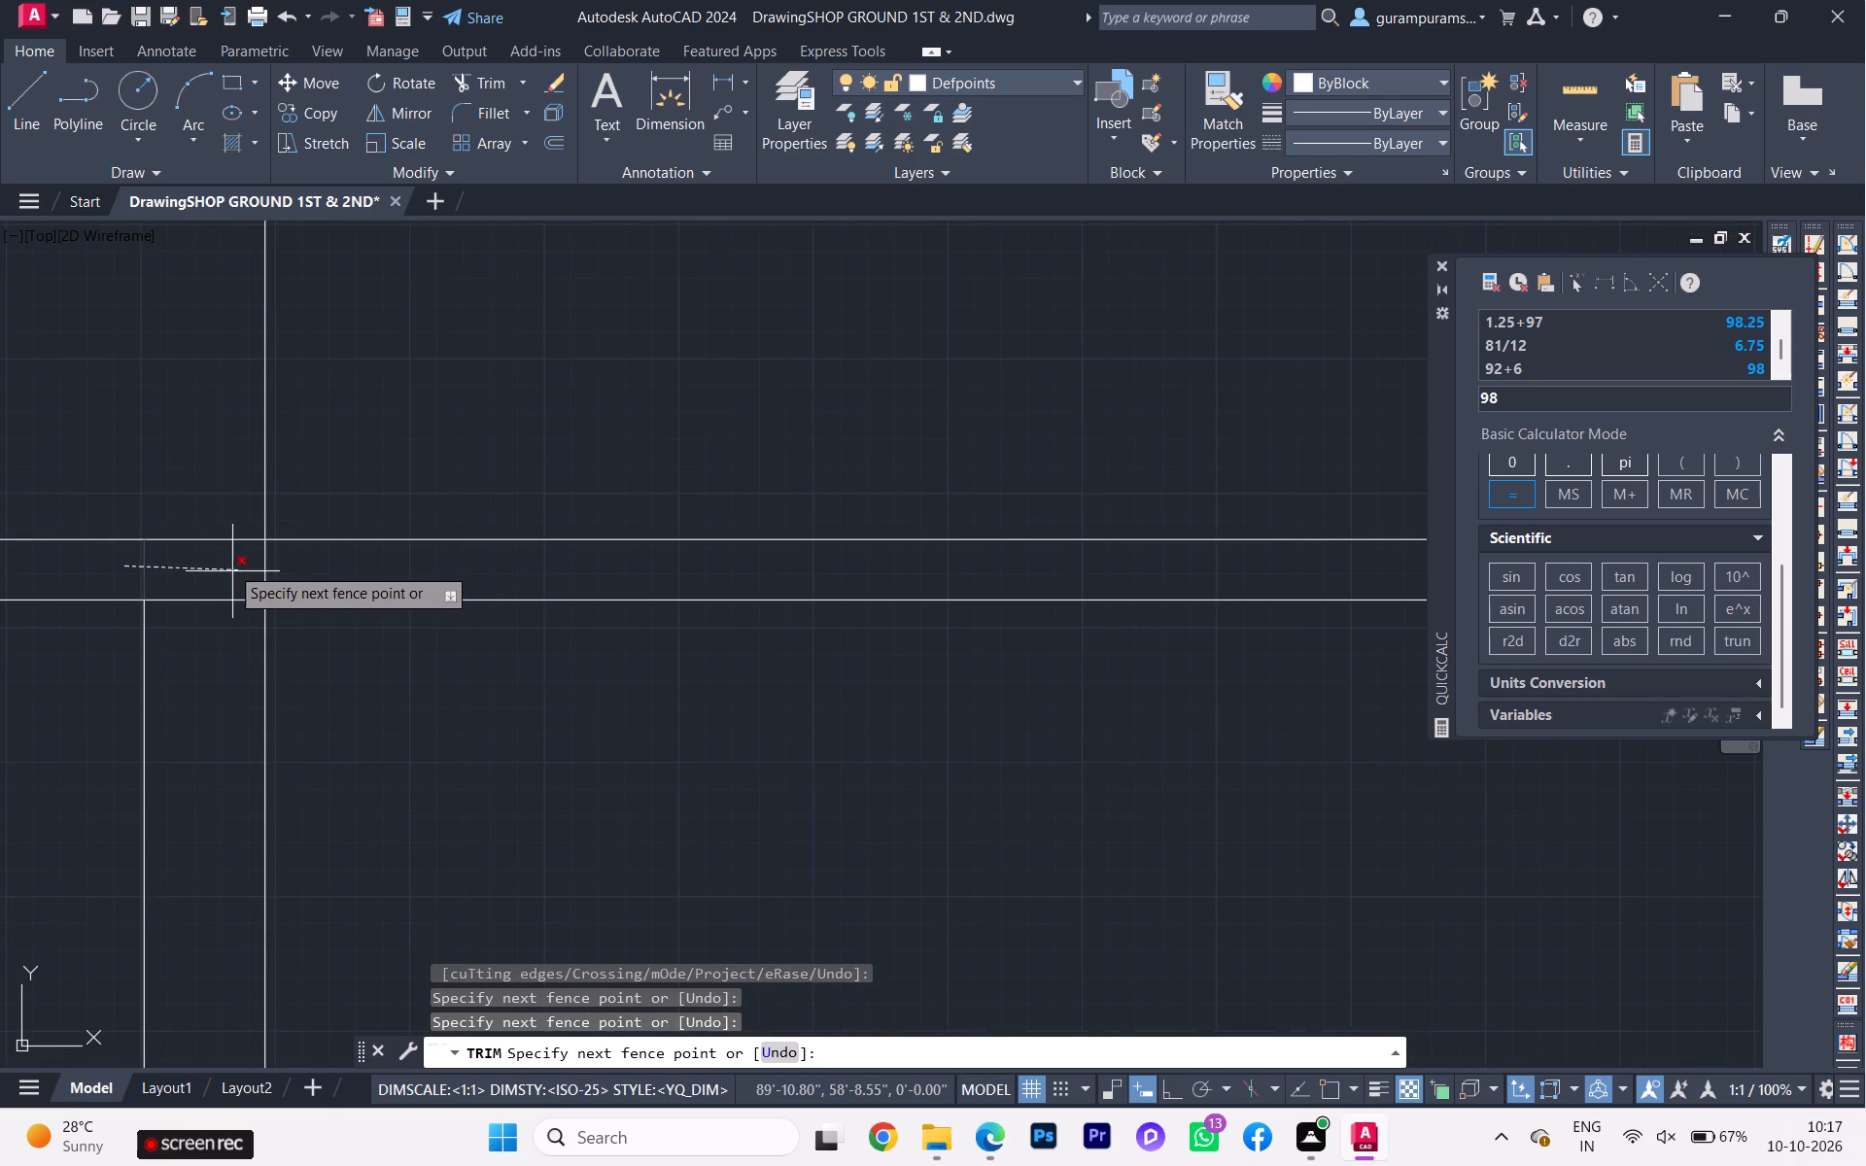
left_click(209, 579)
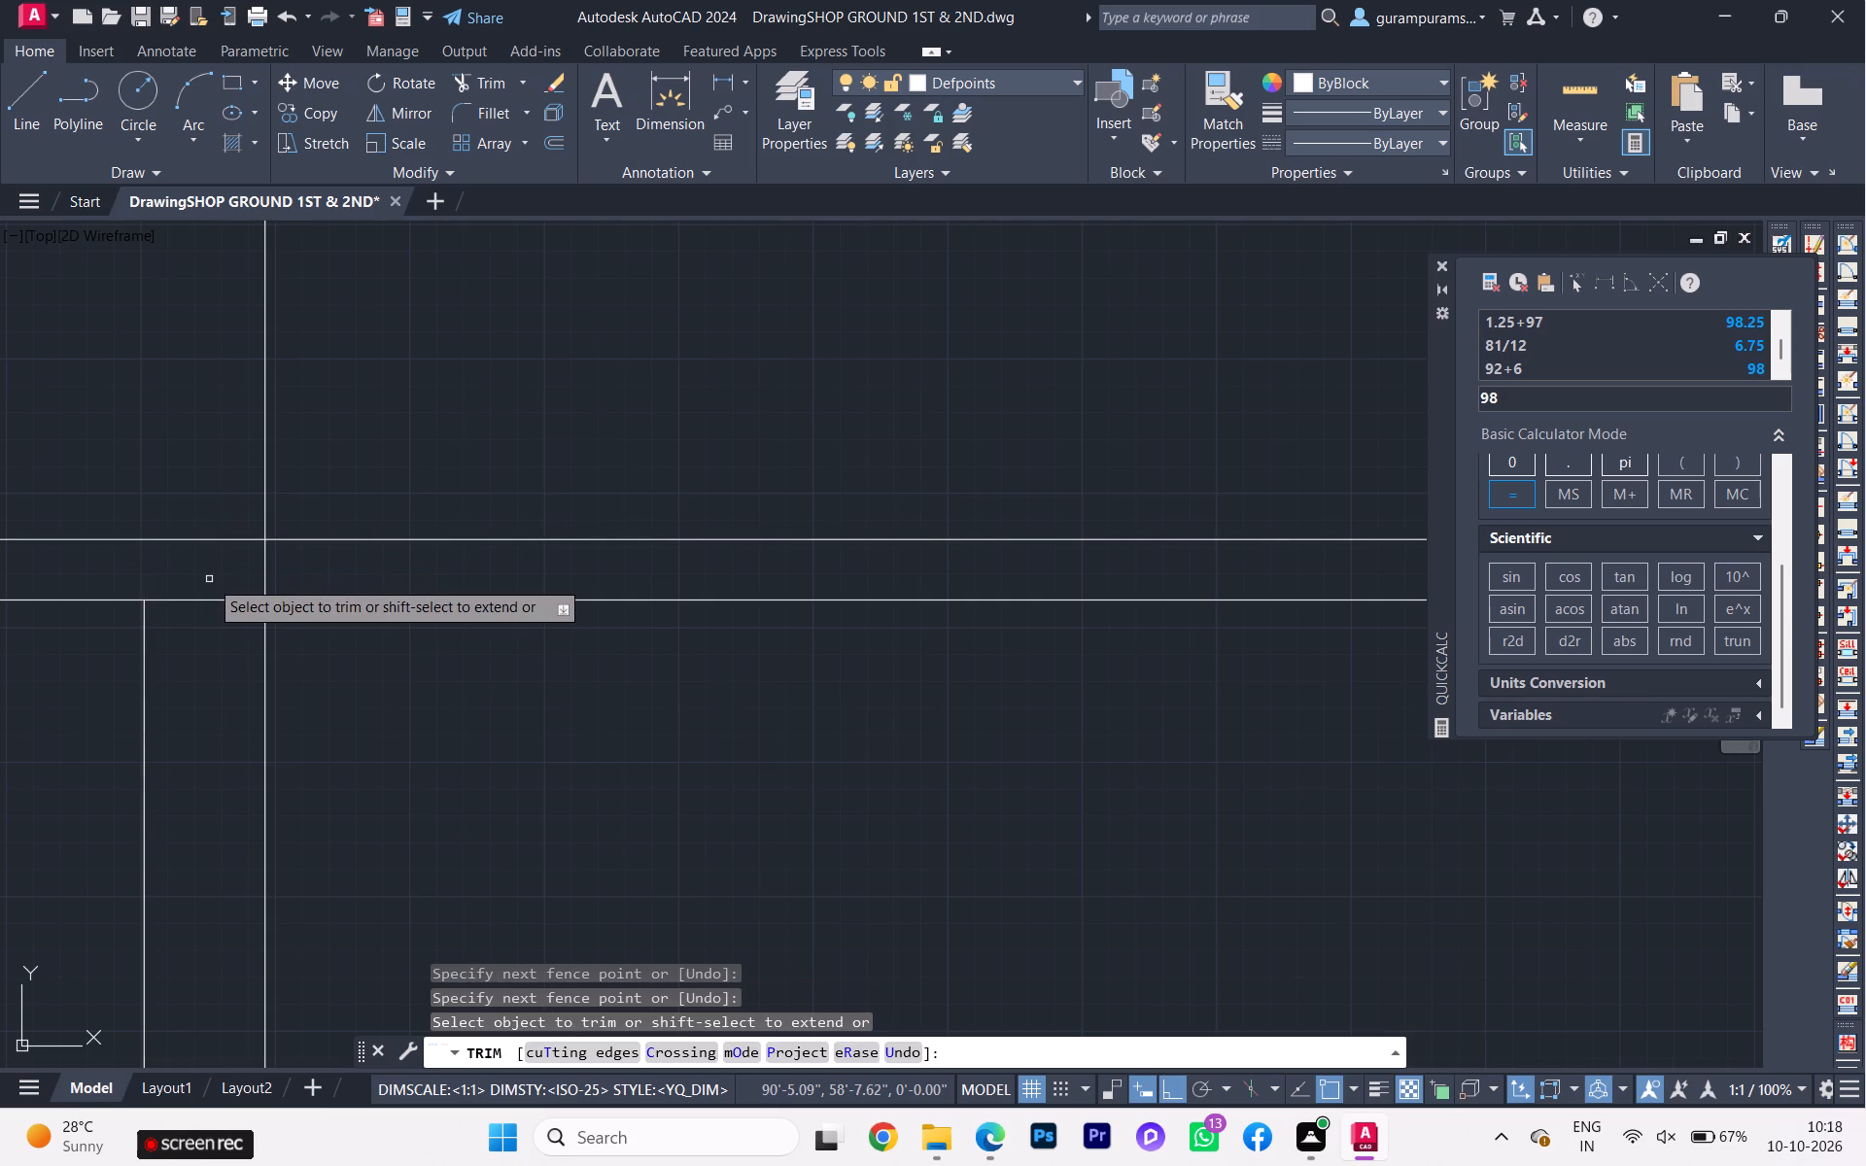
Trim the 4.5" bath wall's lower face between the two faces of the westernmost partition.
scroll(209, 579, "down", 1)
left_click(209, 579)
left_click(212, 626)
Trim the upper bath's 5' offset line between the two faces of the vertical wall beside the balcony.
scroll(212, 627, "down", 2)
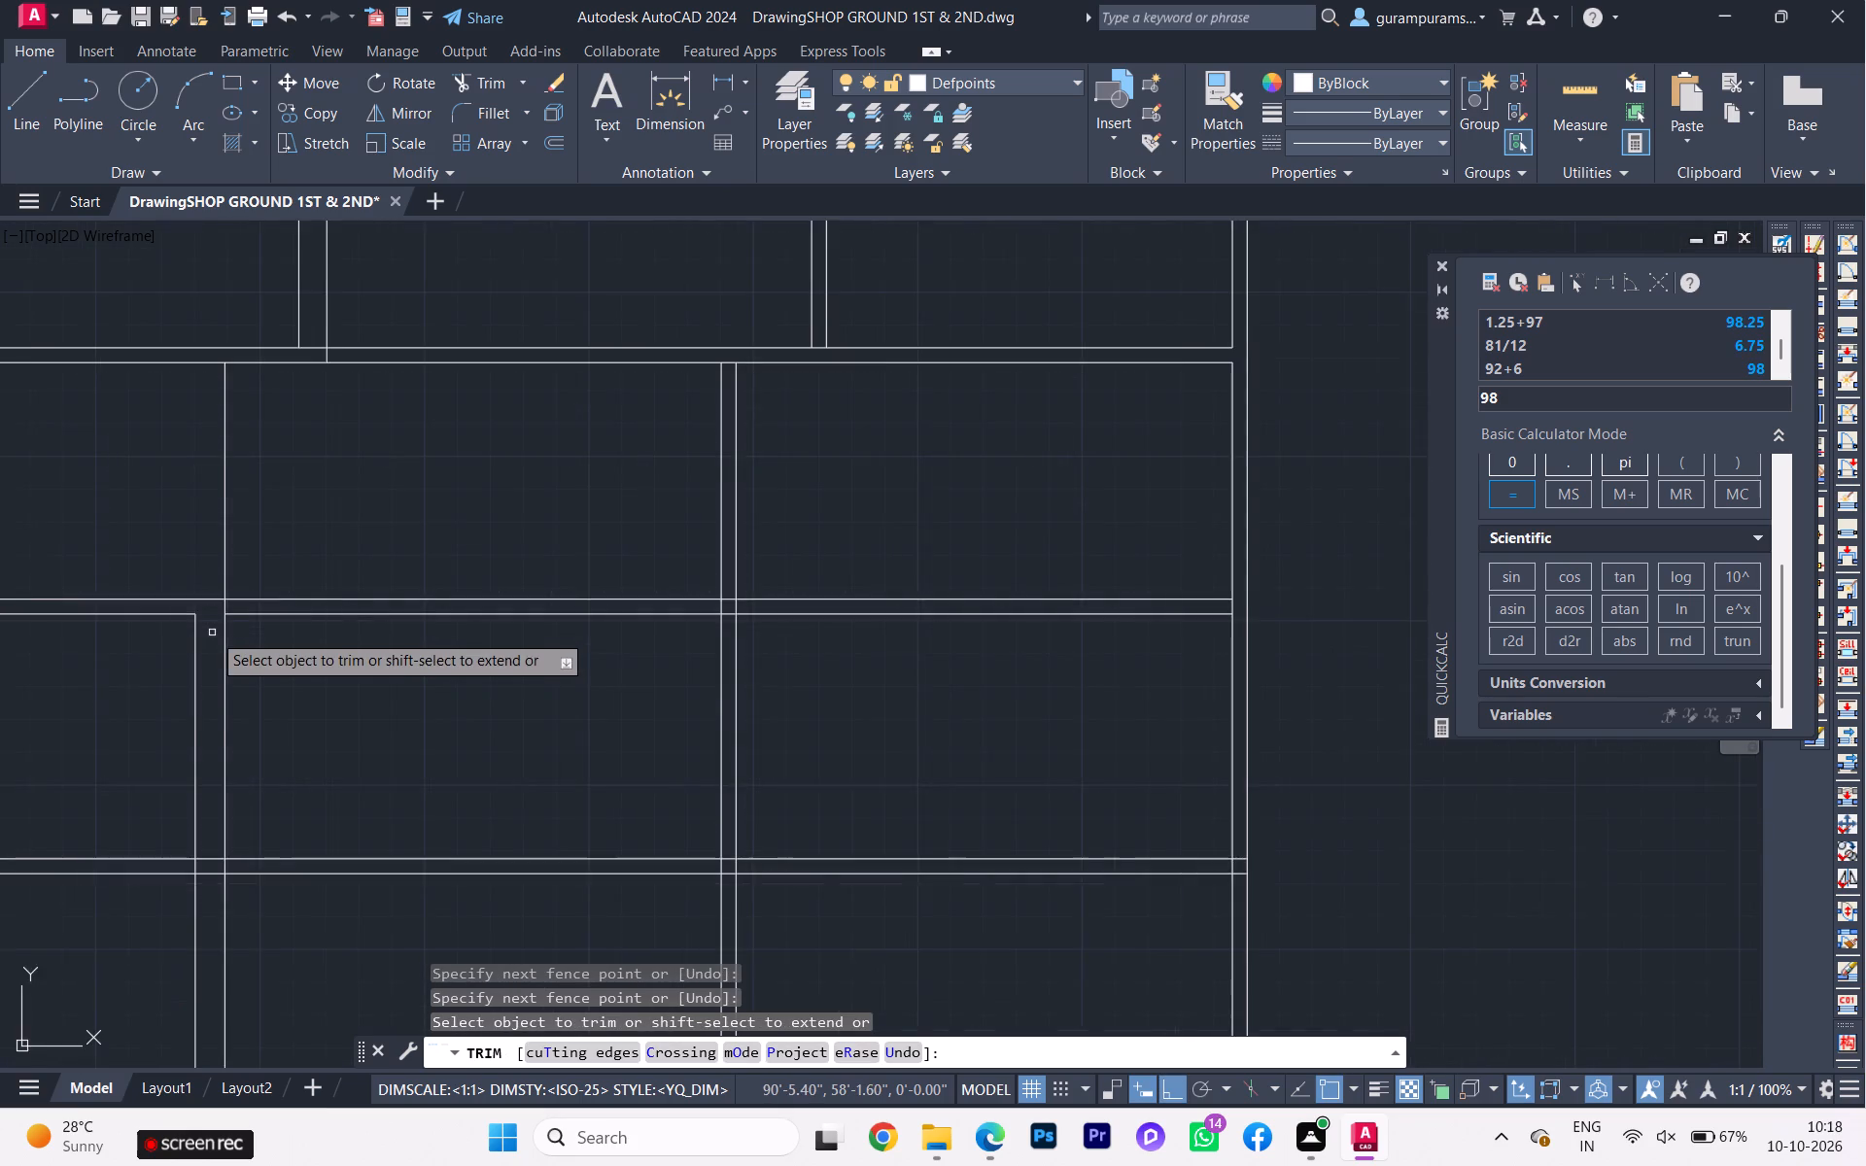
scroll(212, 636, "down", 1)
scroll(218, 527, "down", 1)
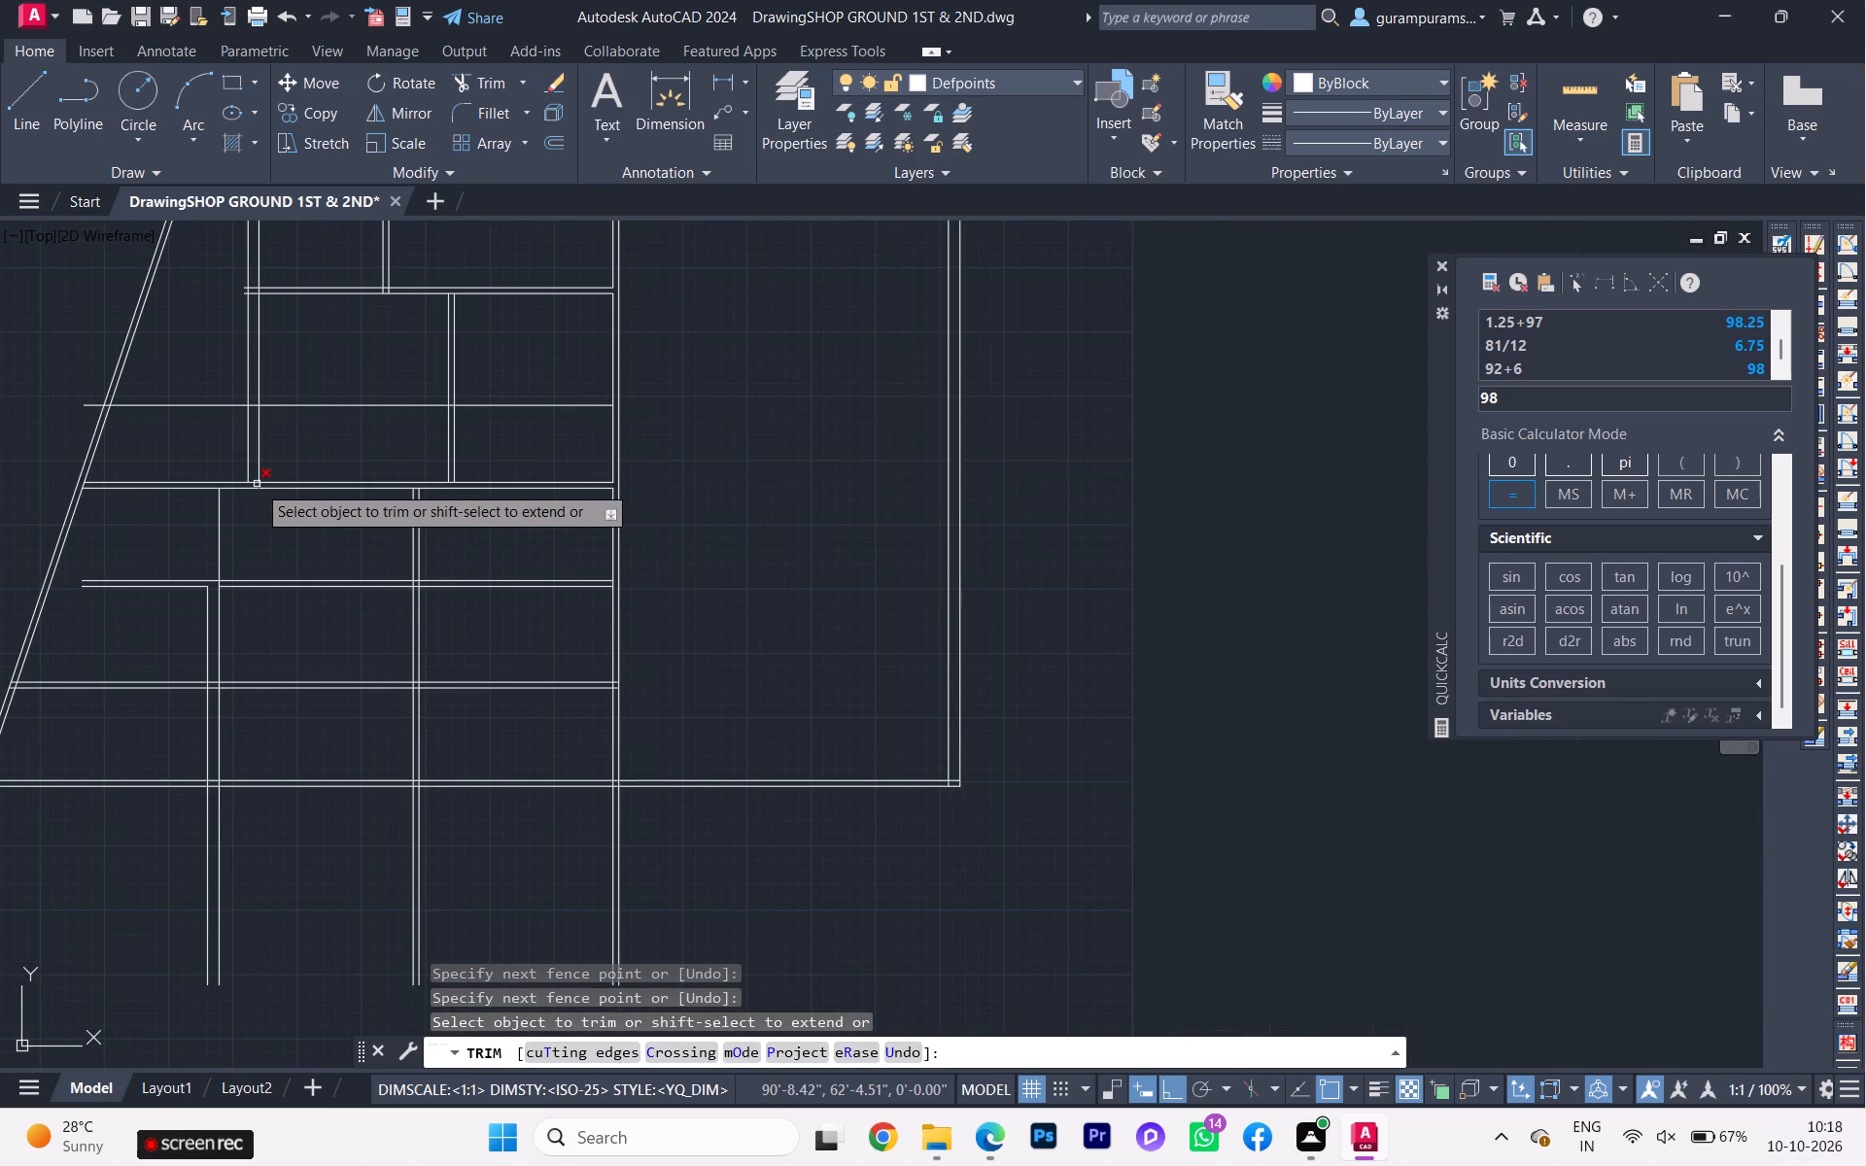
scroll(177, 517, "down", 2)
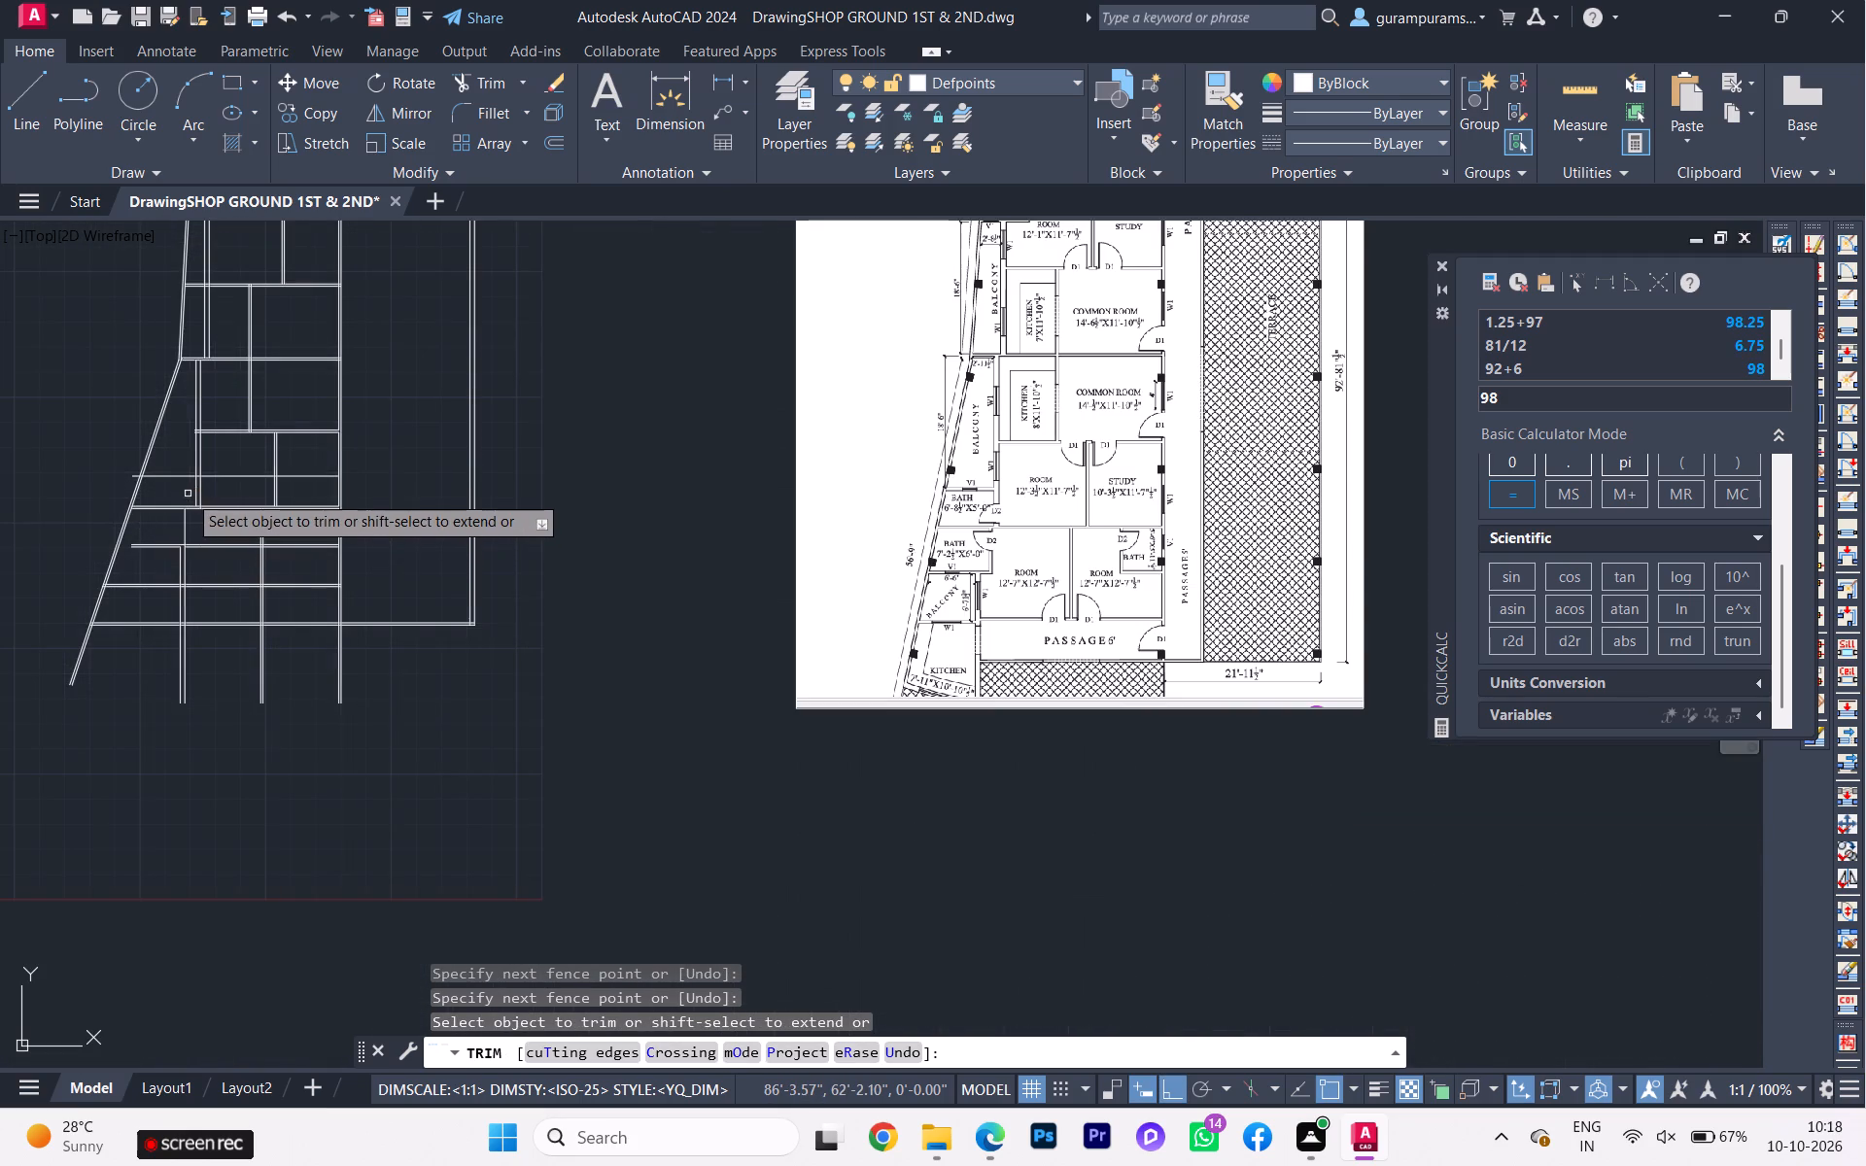
scroll(184, 496, "up", 2)
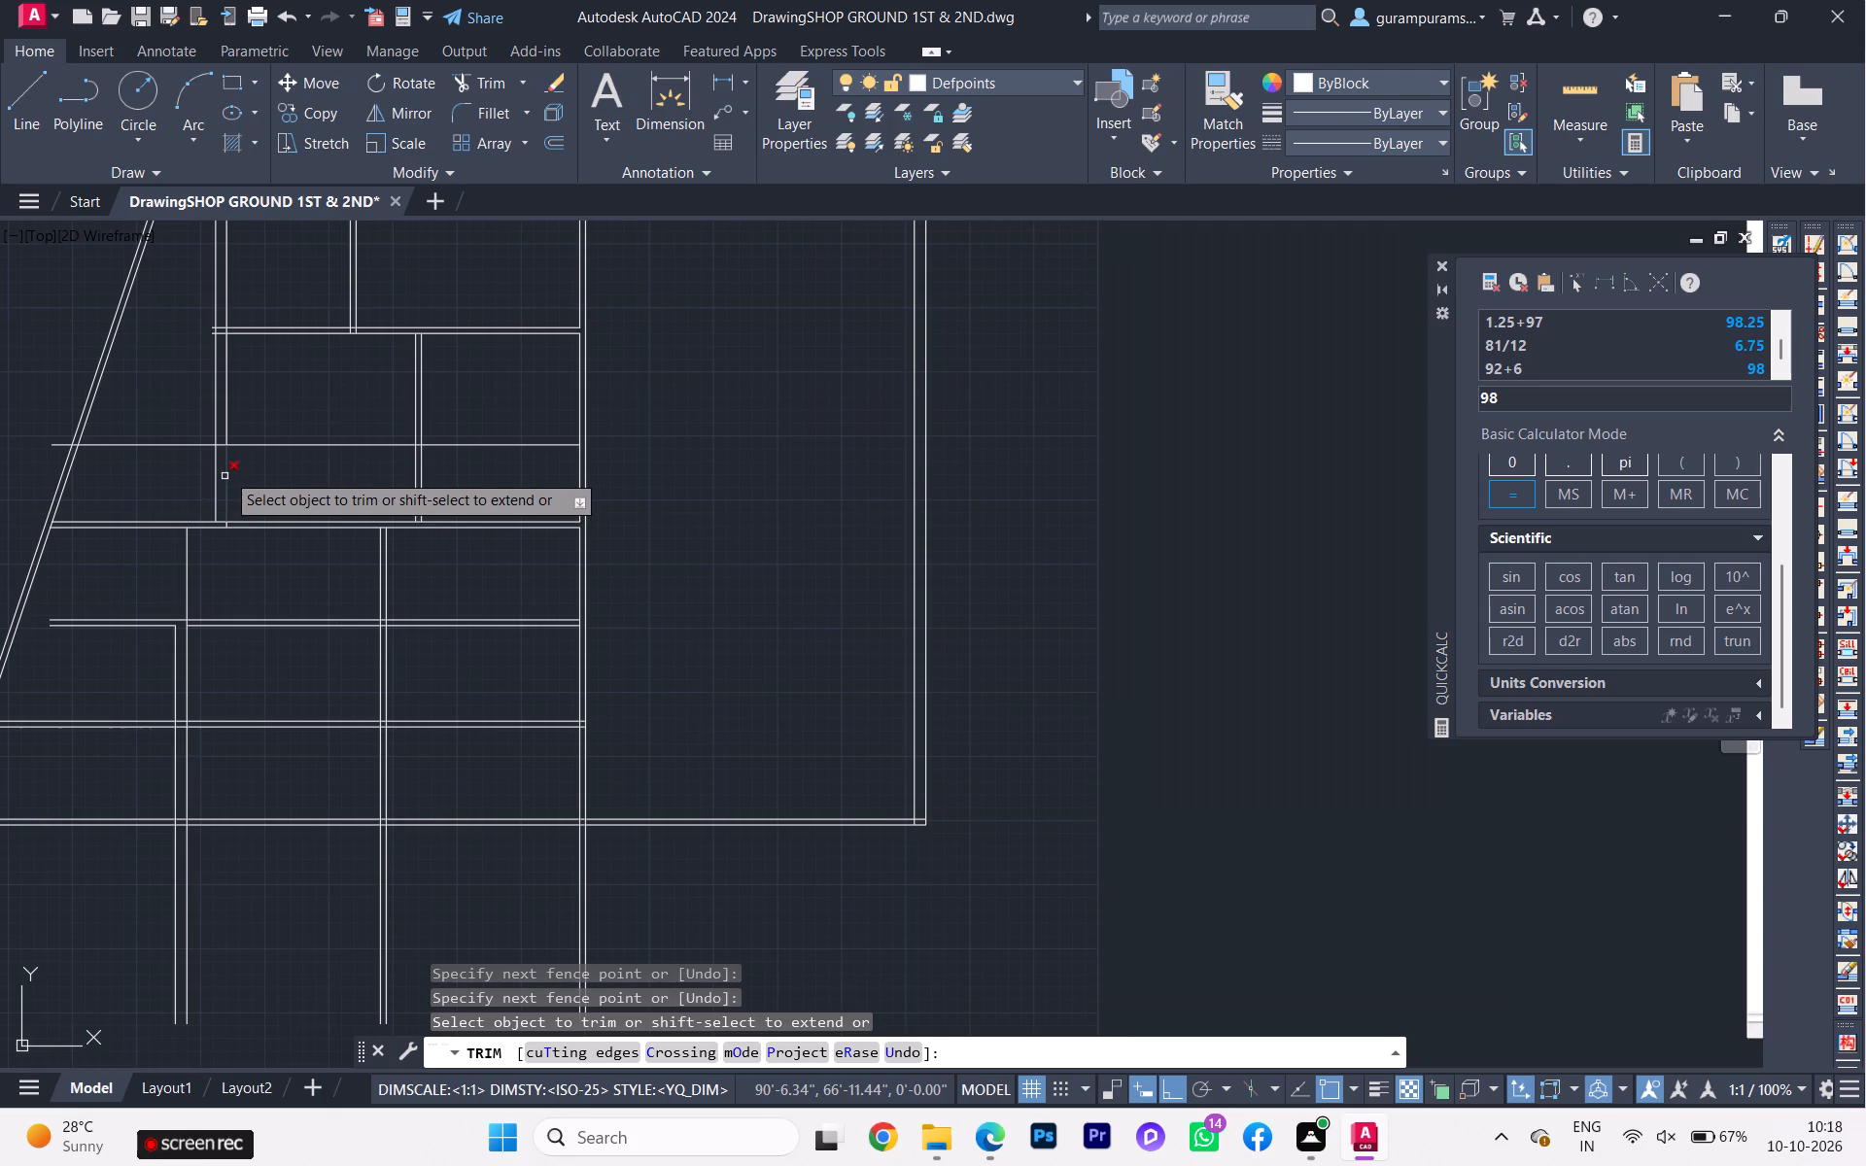
scroll(237, 474, "down", 1)
scroll(241, 472, "up", 3)
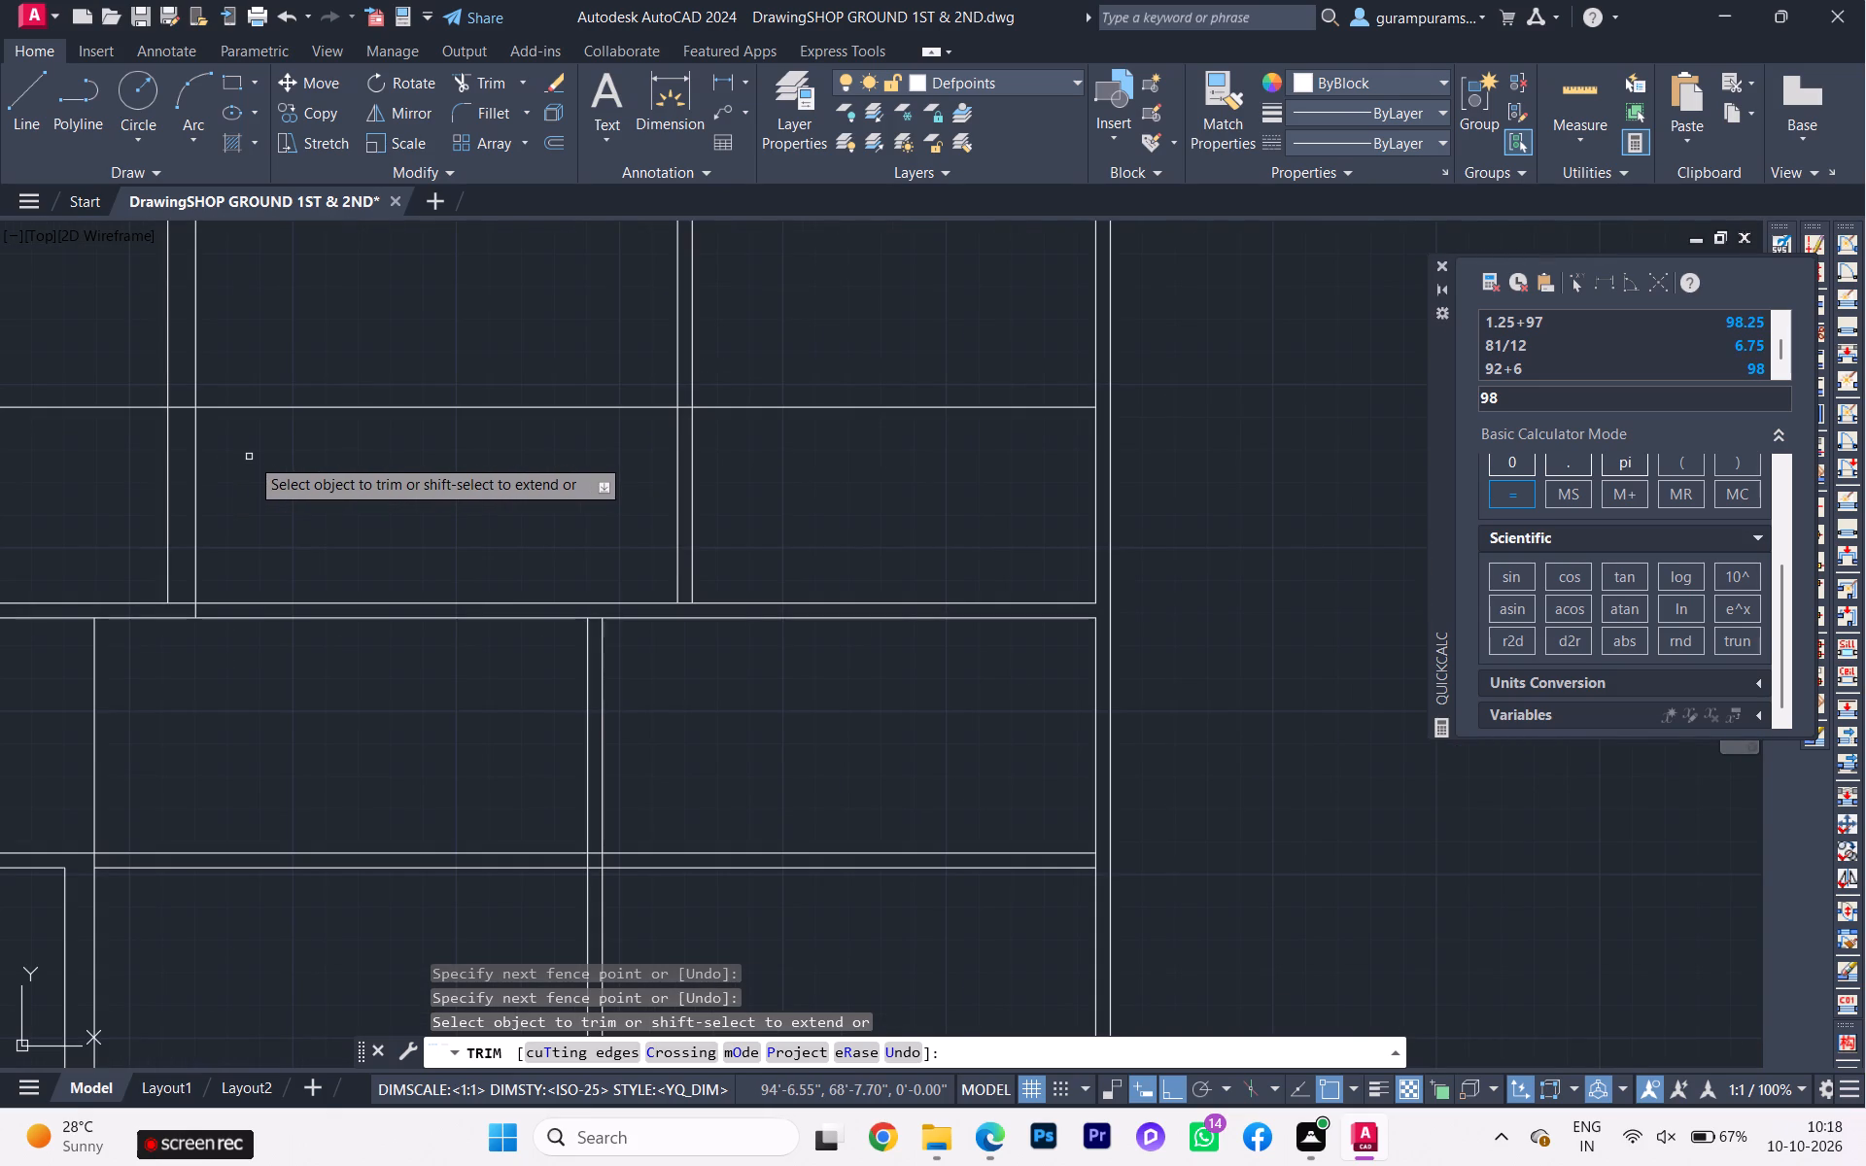
left_click(176, 410)
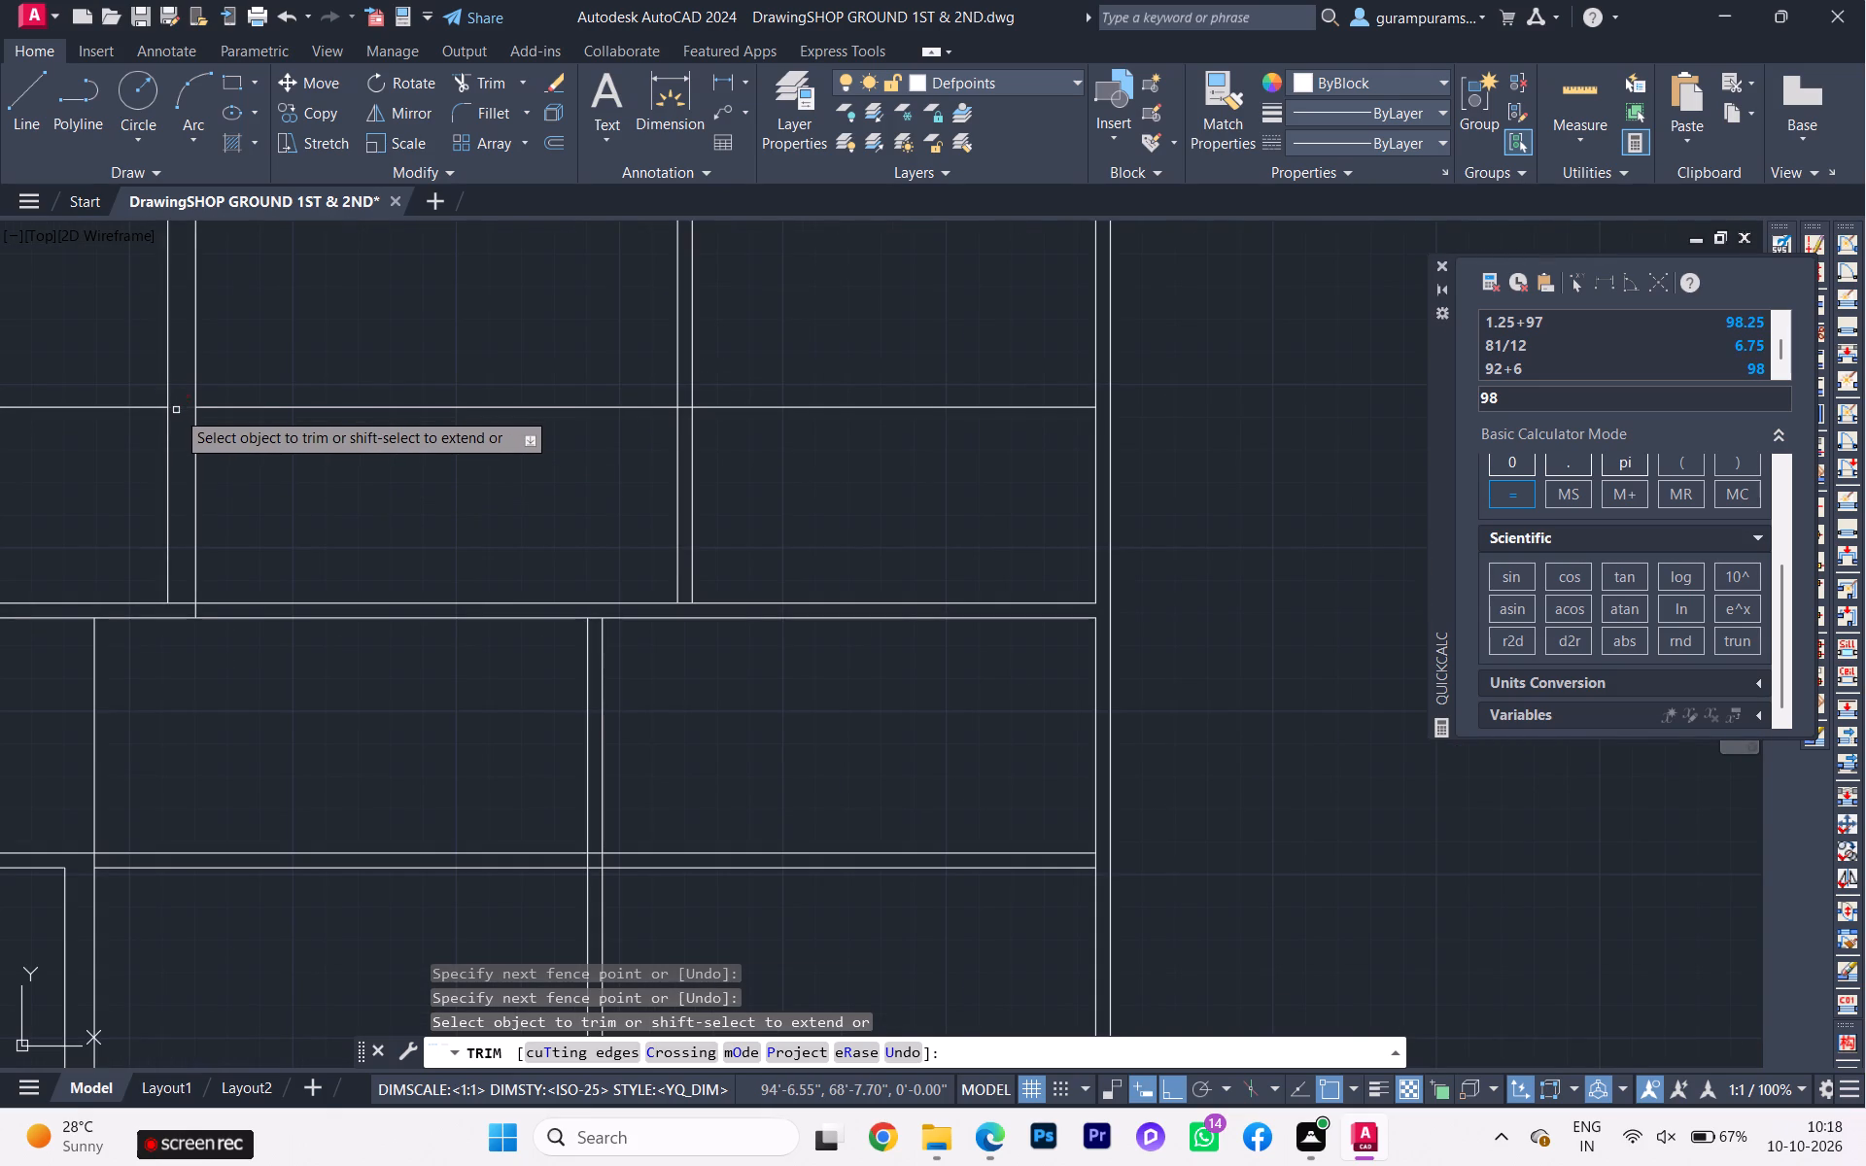
Trim both faces of the vertical balcony wall between the upper bath's 5' offset line and the cross wall.
scroll(195, 435, "down", 2)
scroll(102, 519, "down", 1)
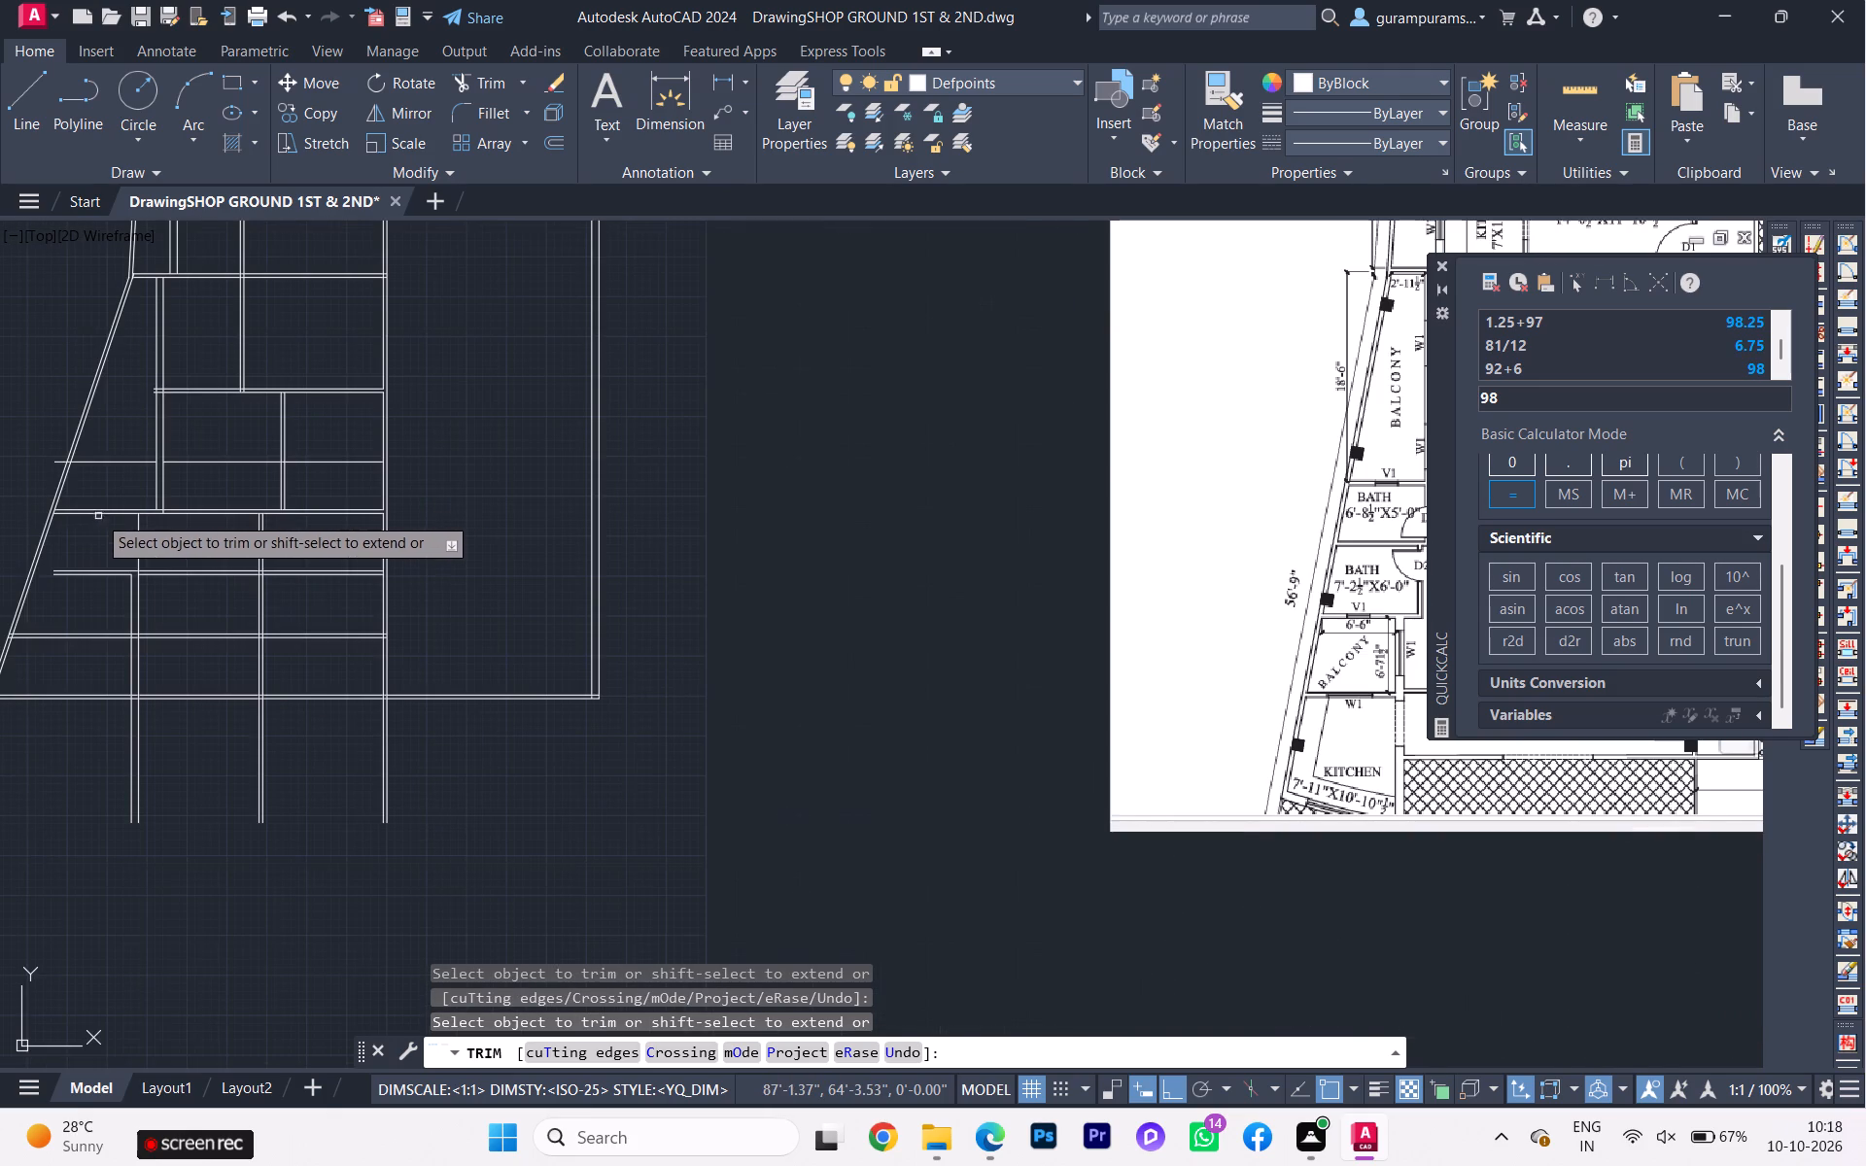
scroll(73, 533, "down", 1)
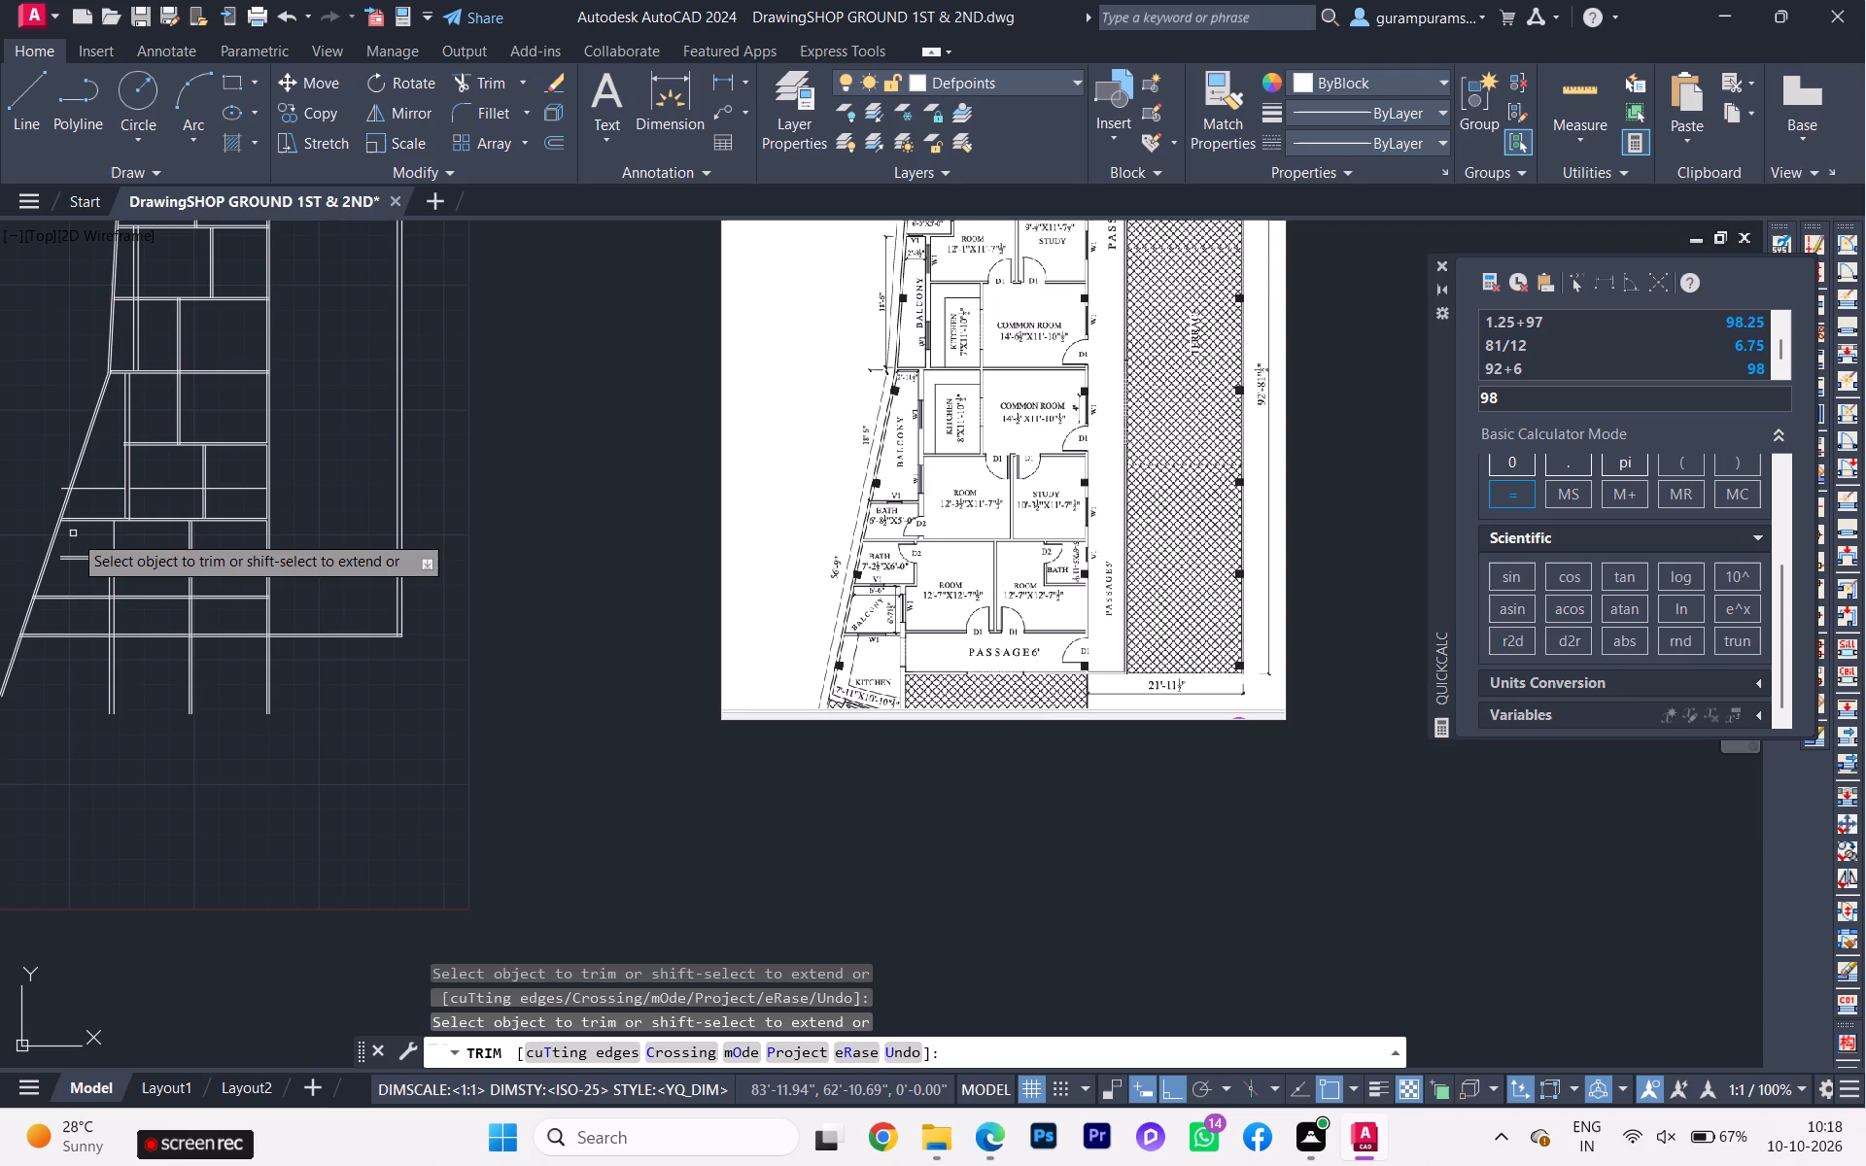
scroll(124, 514, "up", 2)
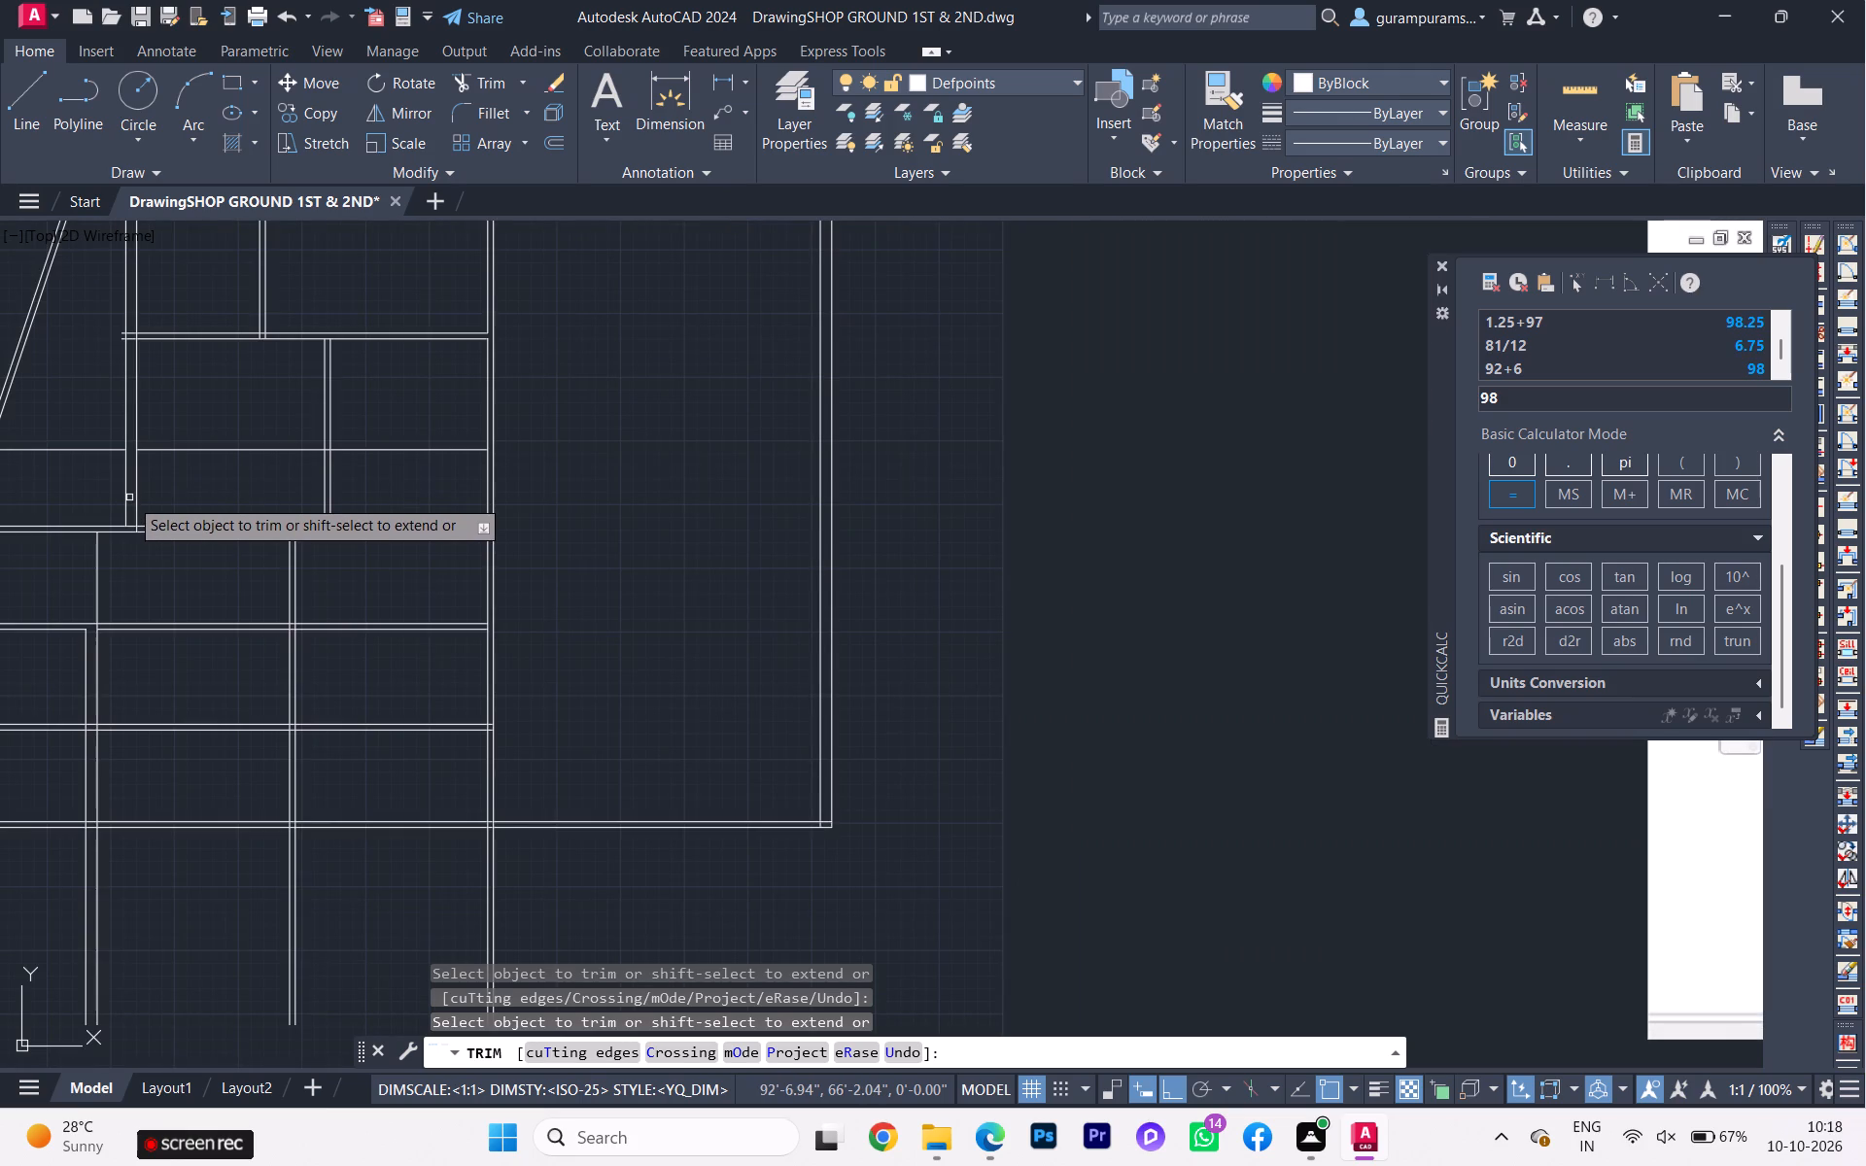
left_click(129, 497)
left_click(123, 497)
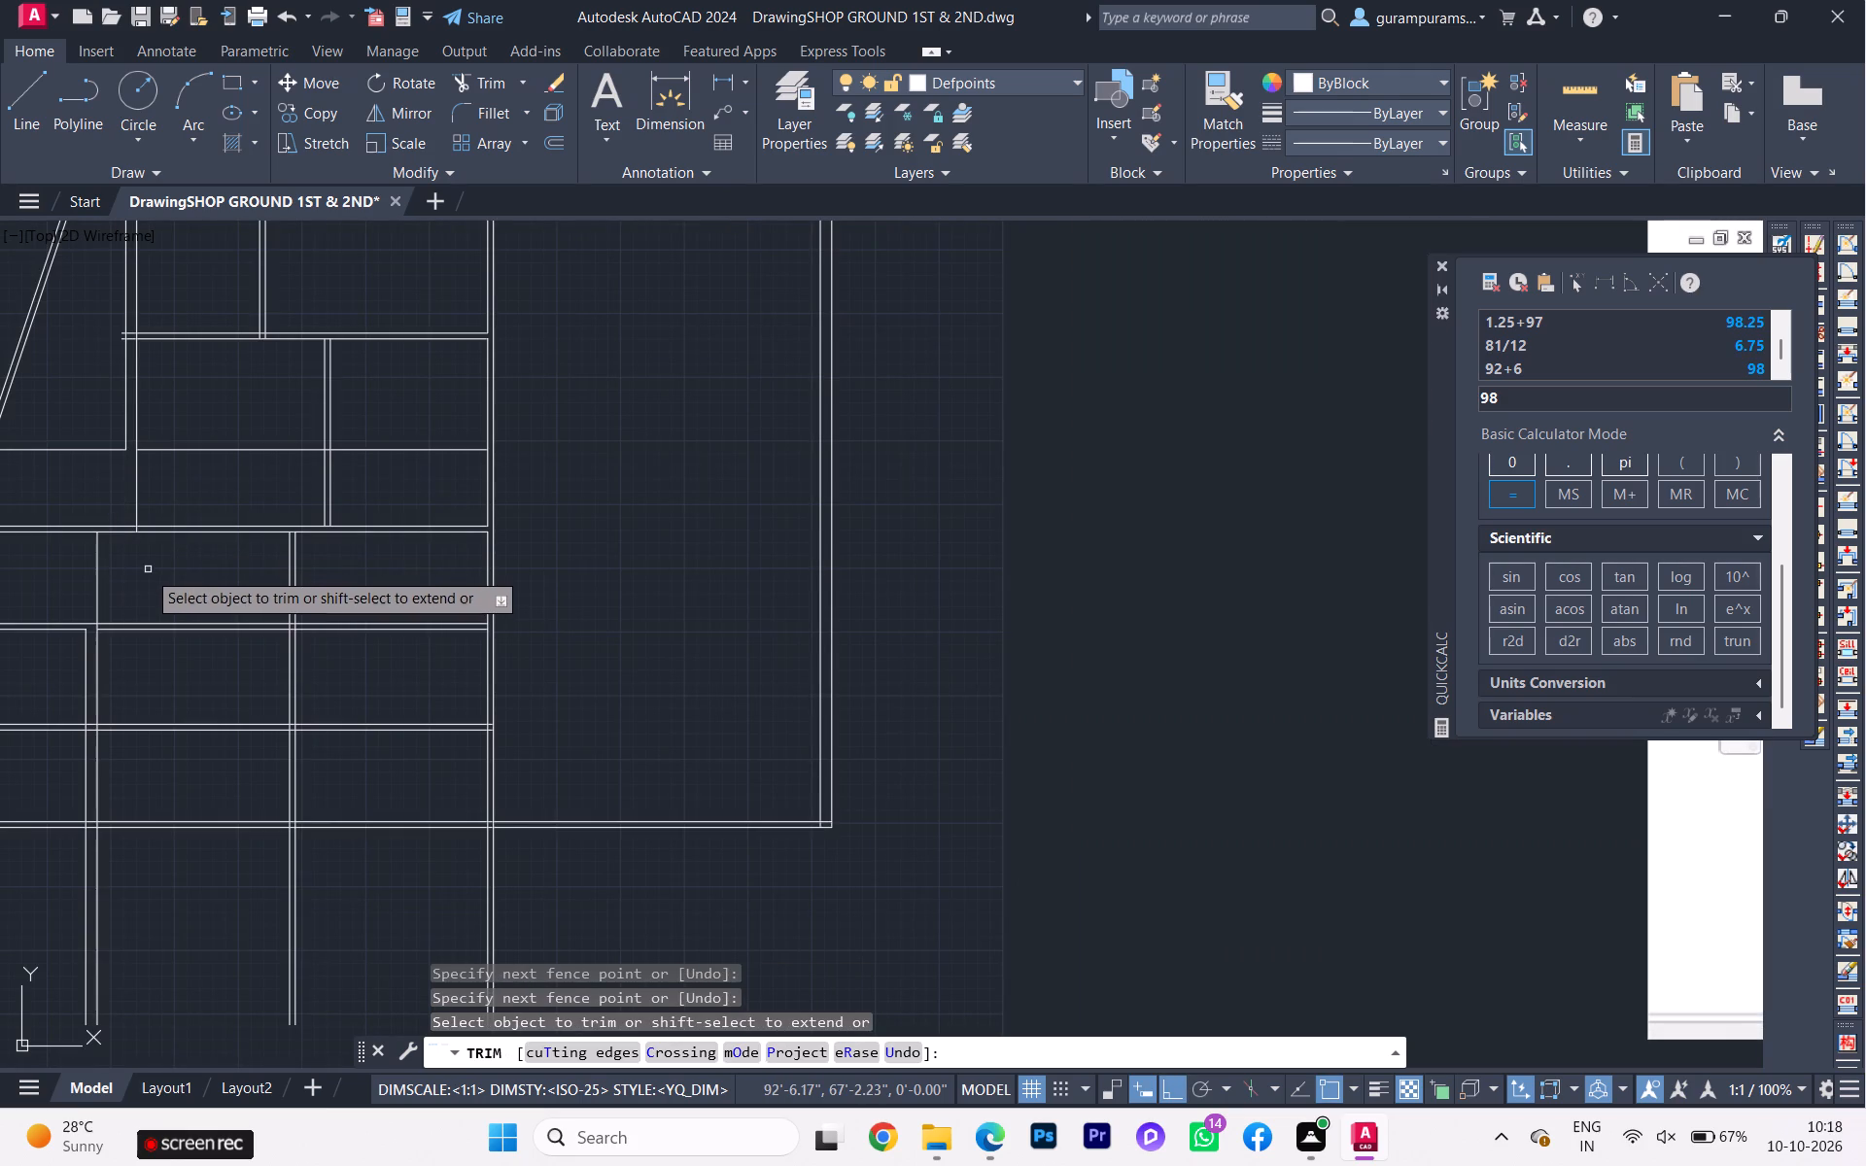
left_click(156, 491)
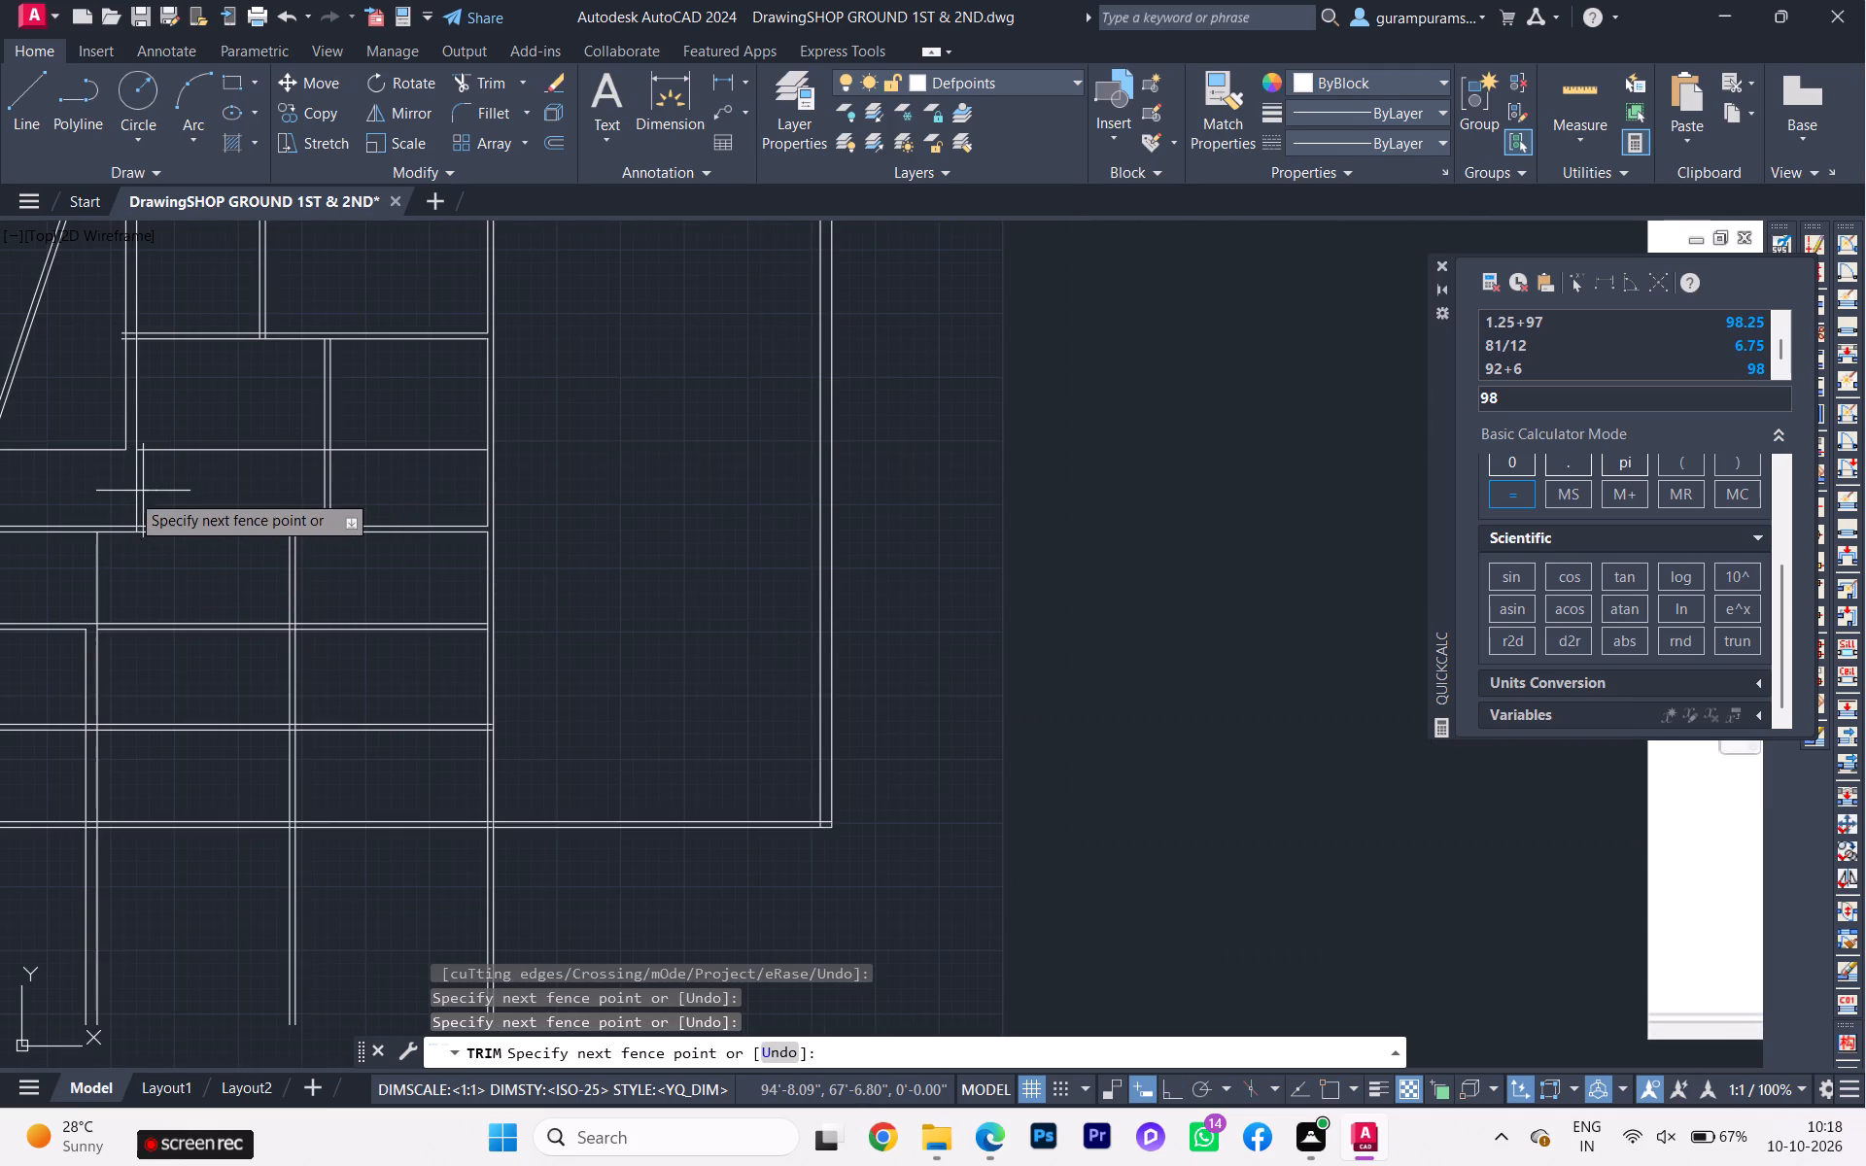
left_click(130, 493)
scroll(131, 491, "down", 1)
scroll(127, 523, "up", 3)
left_click(158, 490)
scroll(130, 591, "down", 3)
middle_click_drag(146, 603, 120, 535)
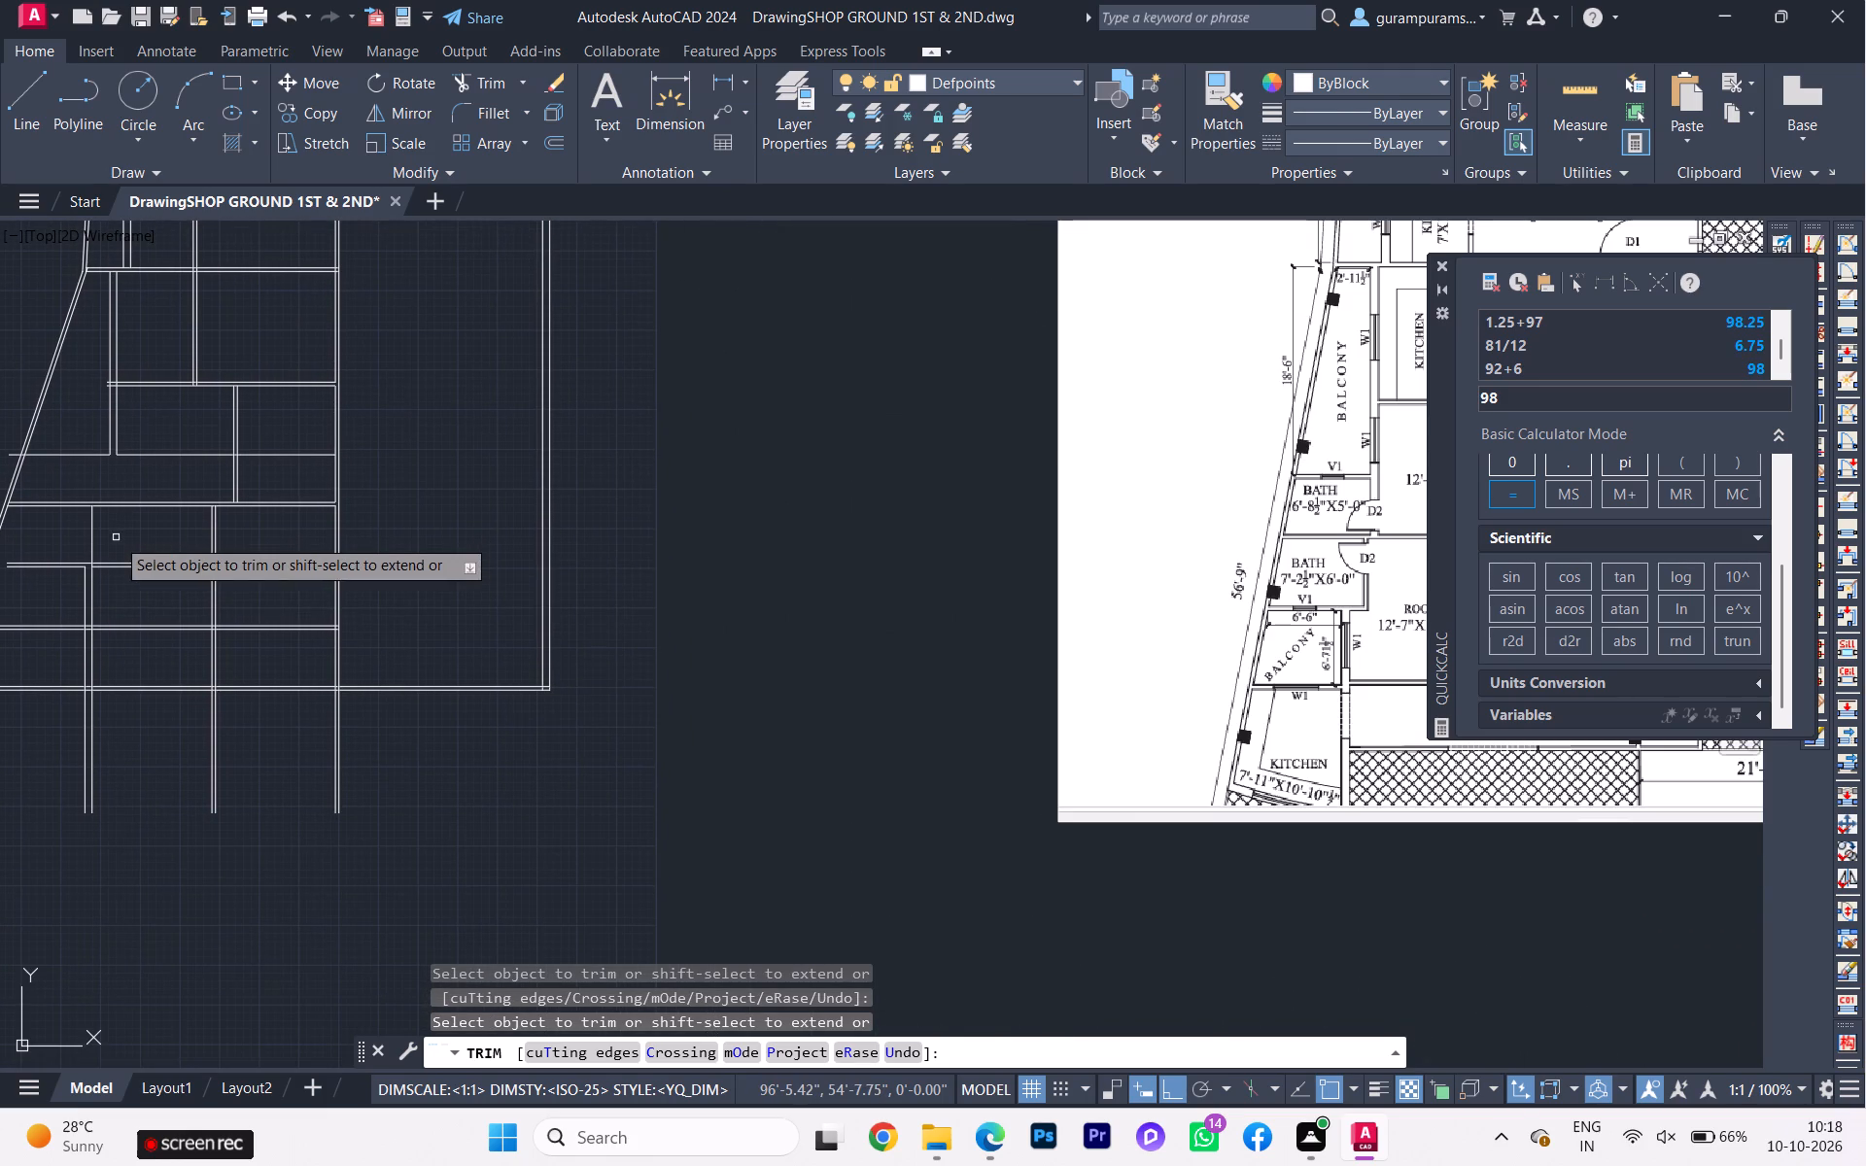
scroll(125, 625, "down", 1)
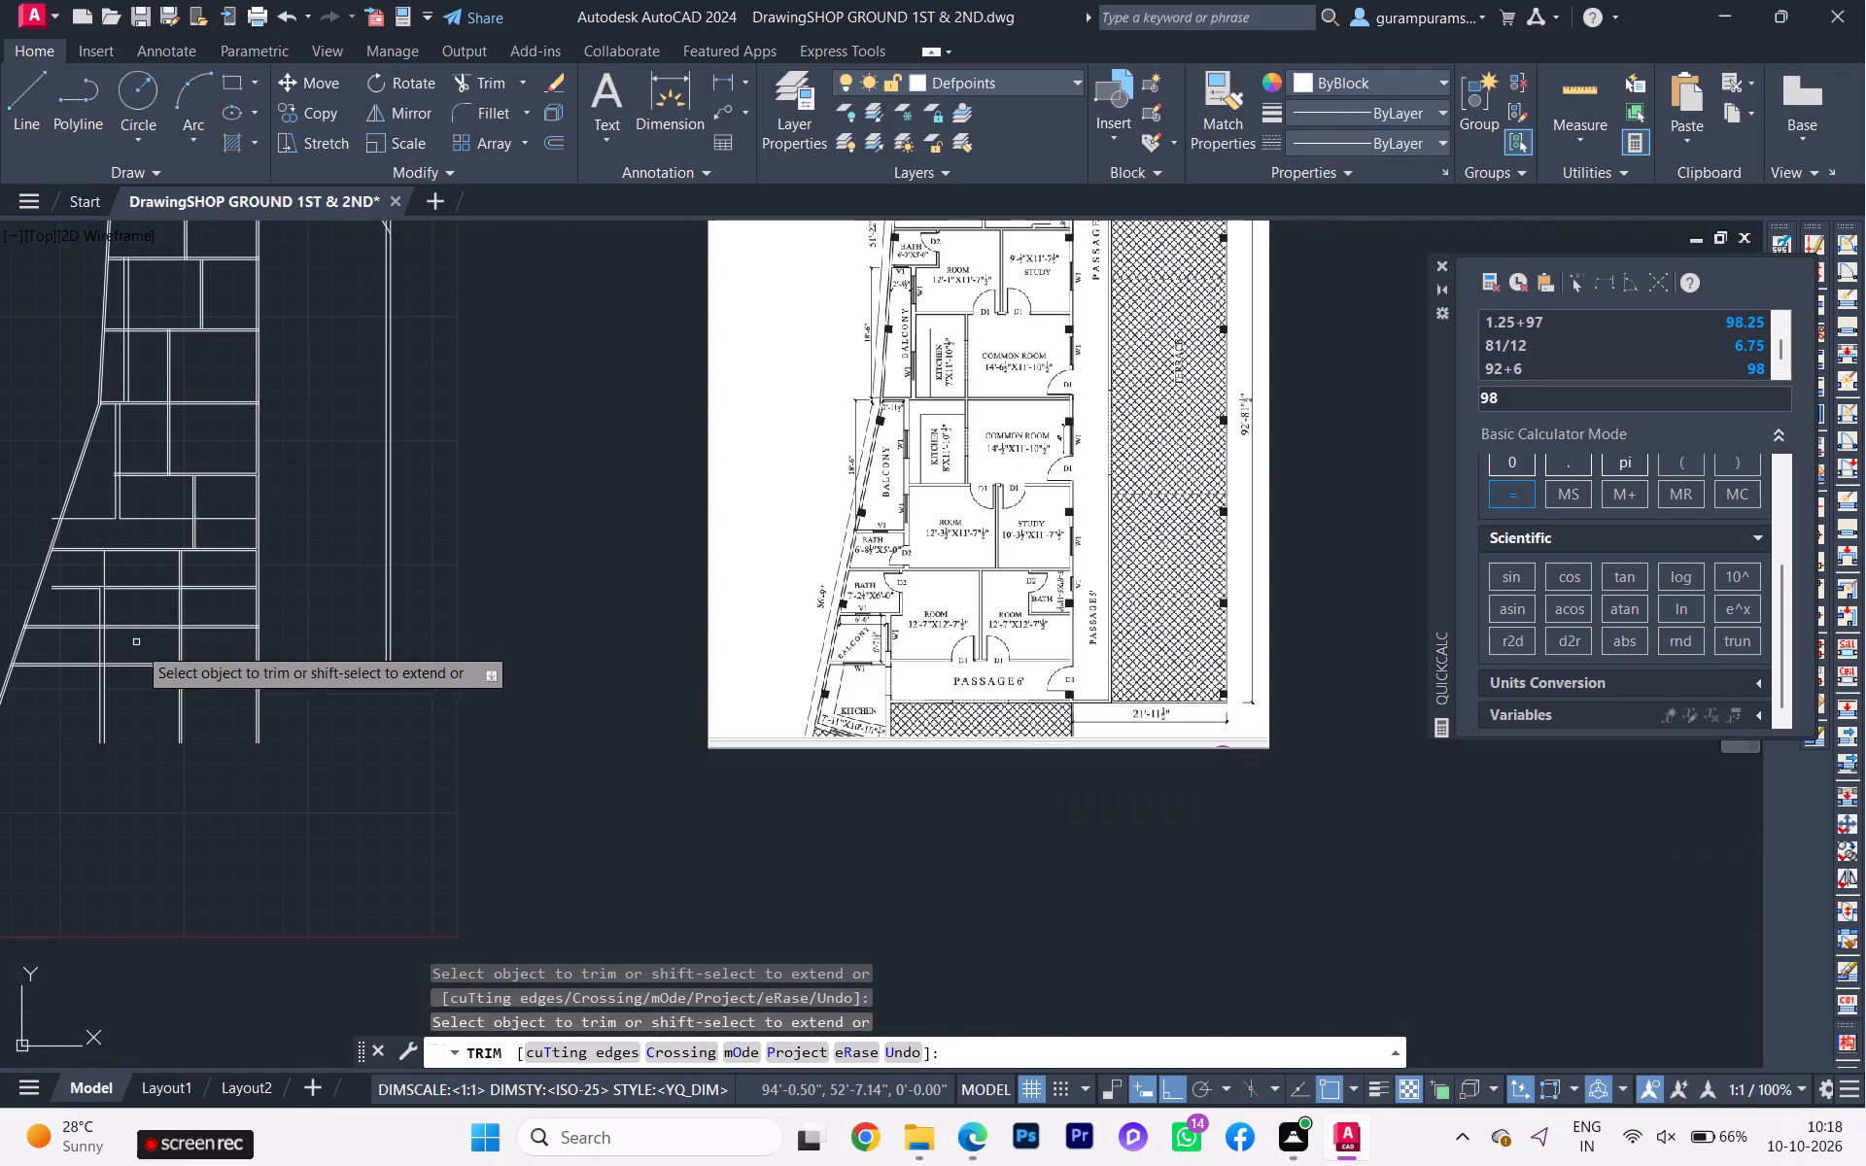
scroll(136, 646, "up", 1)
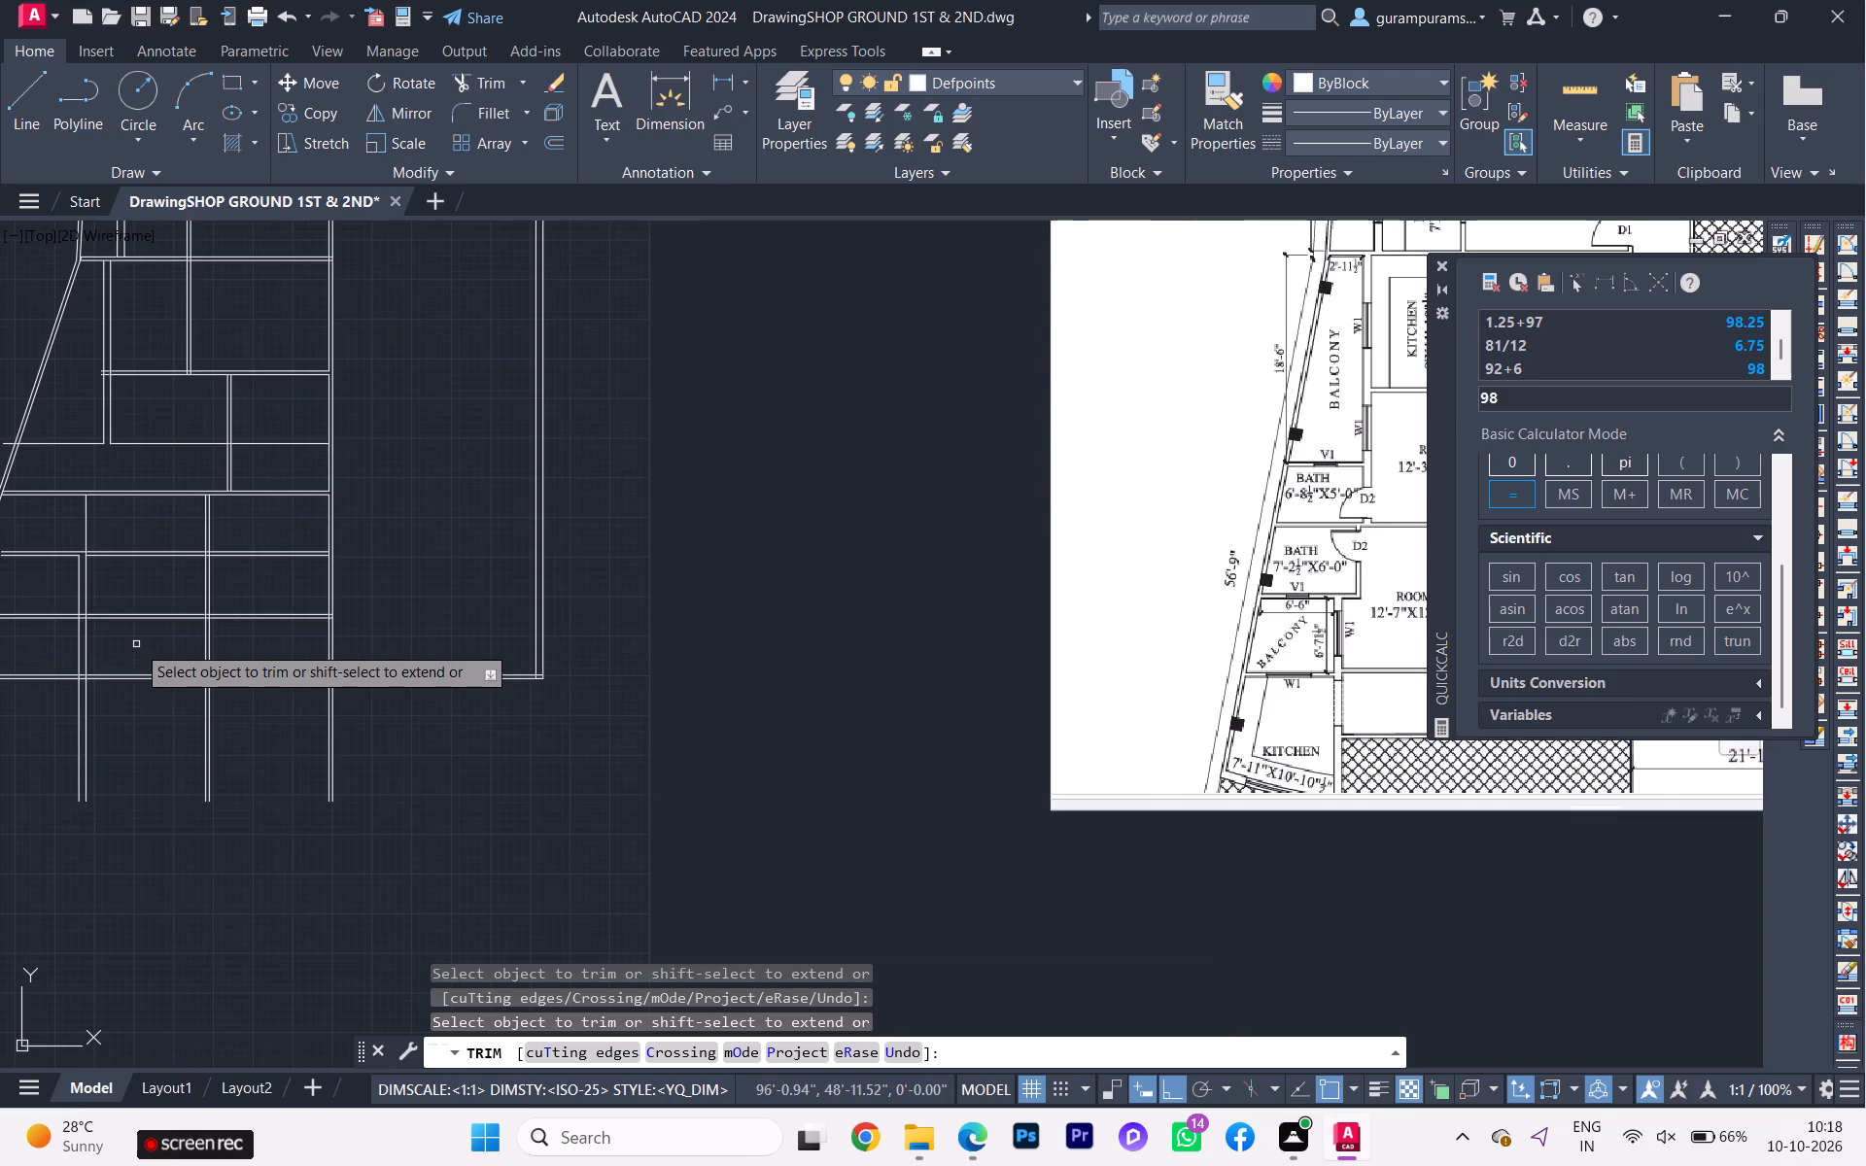
Trim both faces of the 4.5" bath wall across the two rooms, from the westernmost partition to the rooms' east wall.
scroll(136, 644, "down", 1)
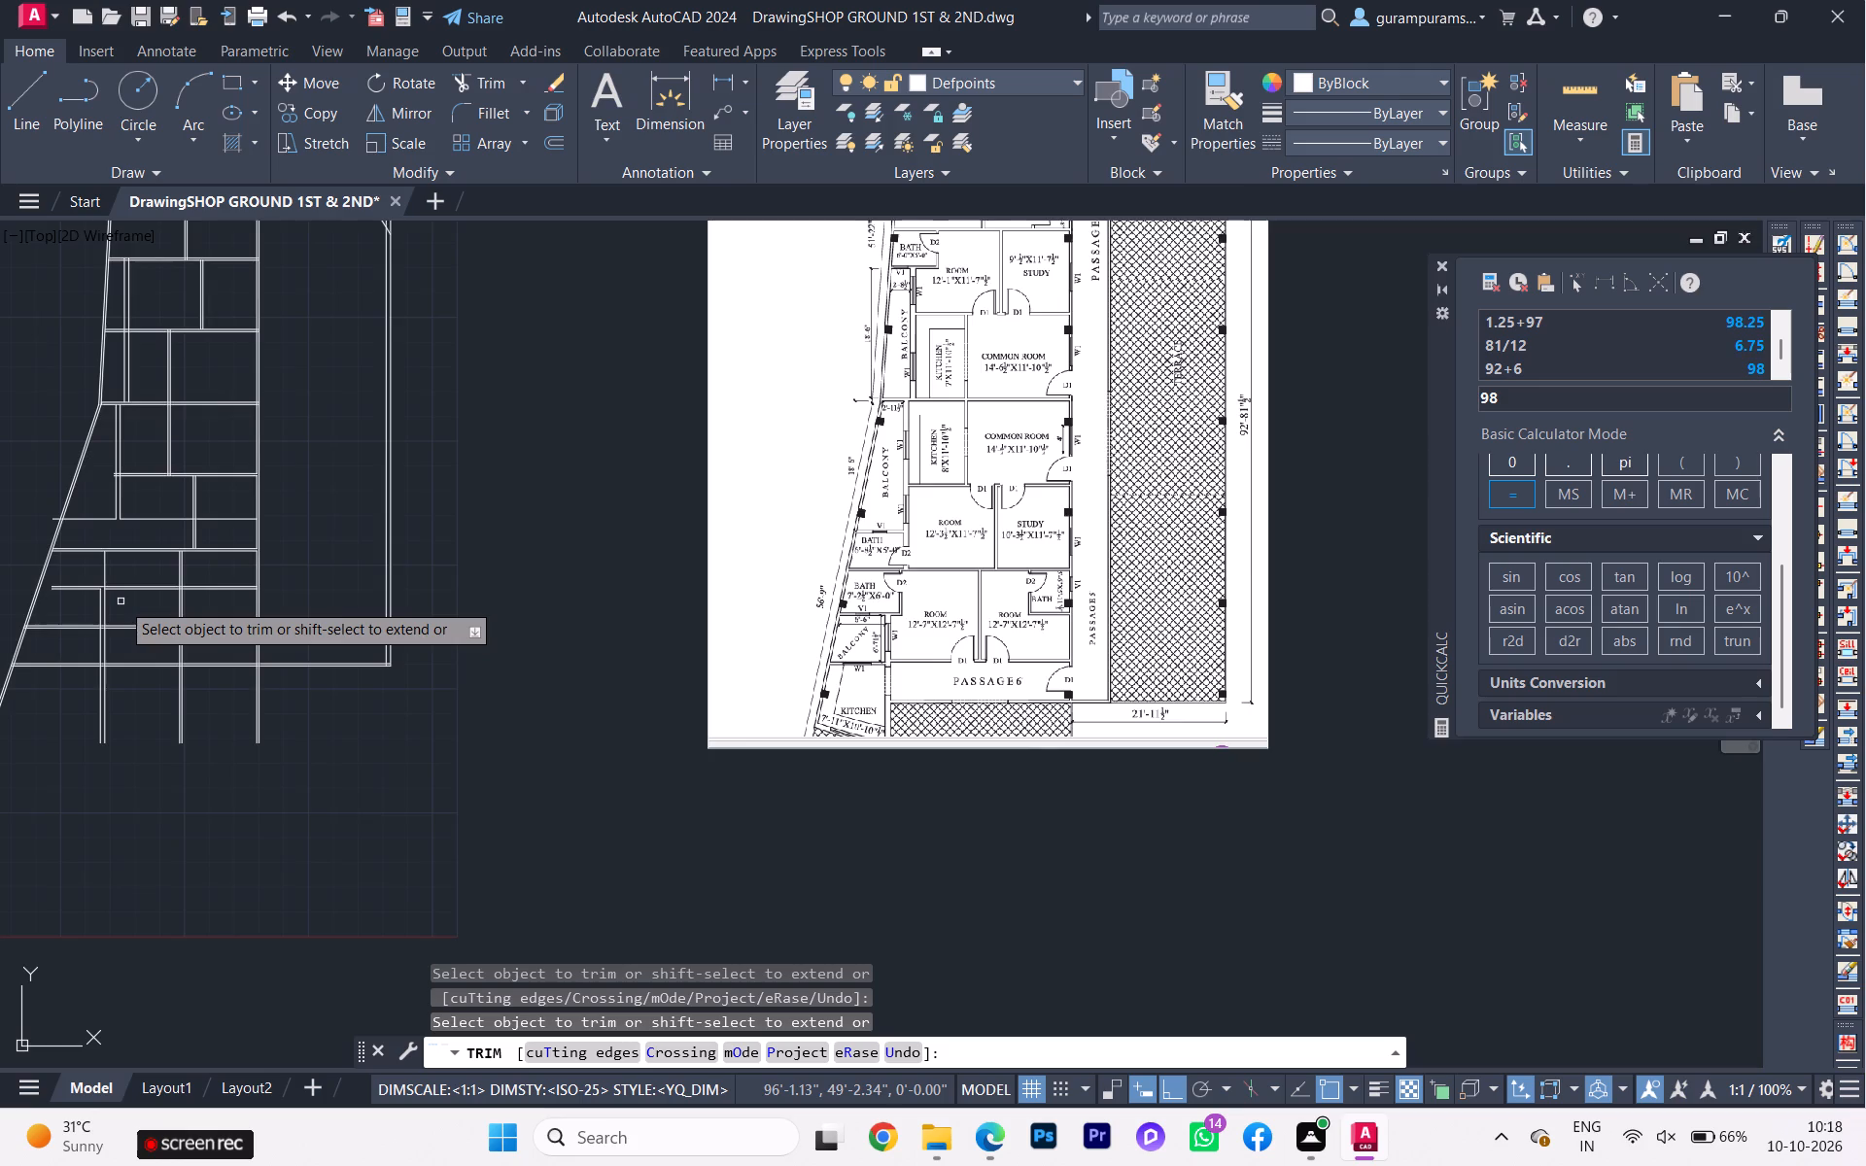
scroll(121, 601, "up", 2)
scroll(121, 600, "down", 2)
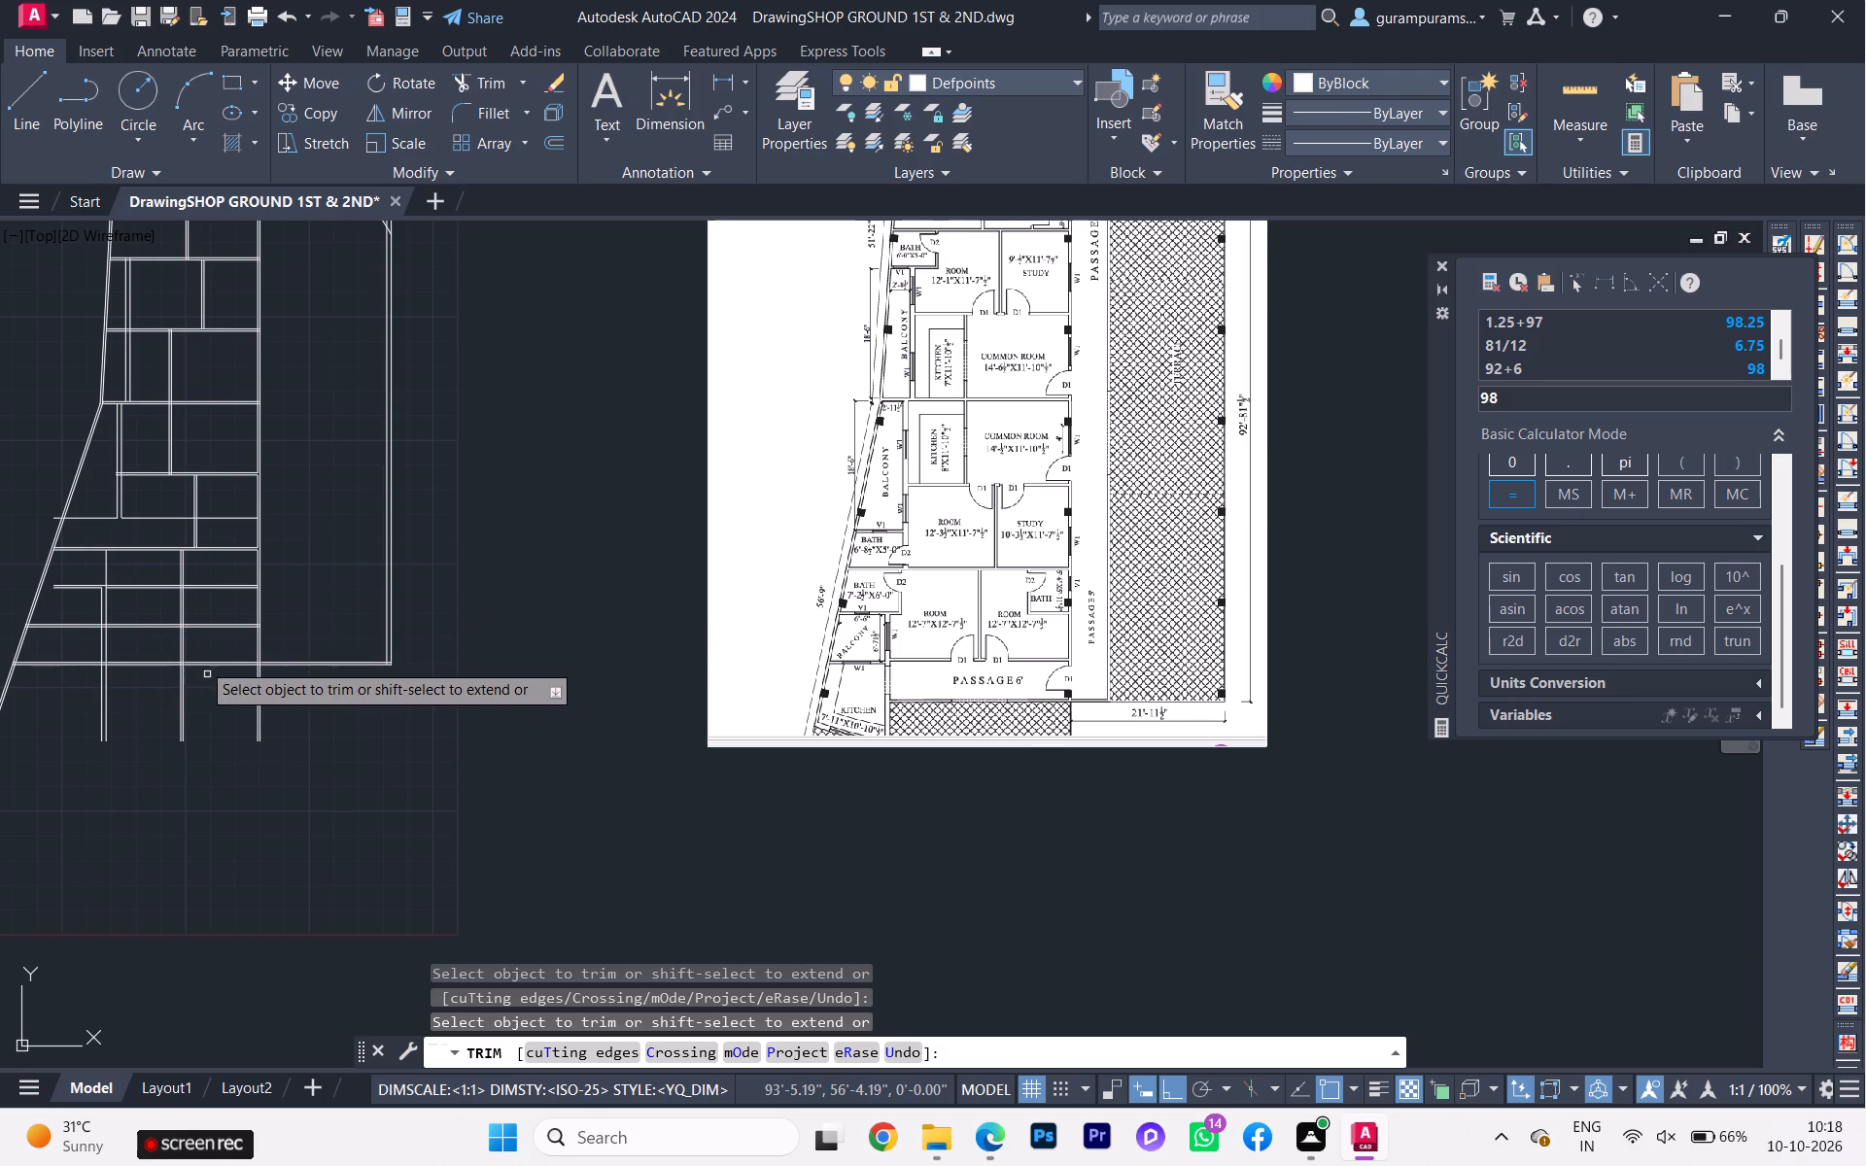
left_click(142, 598)
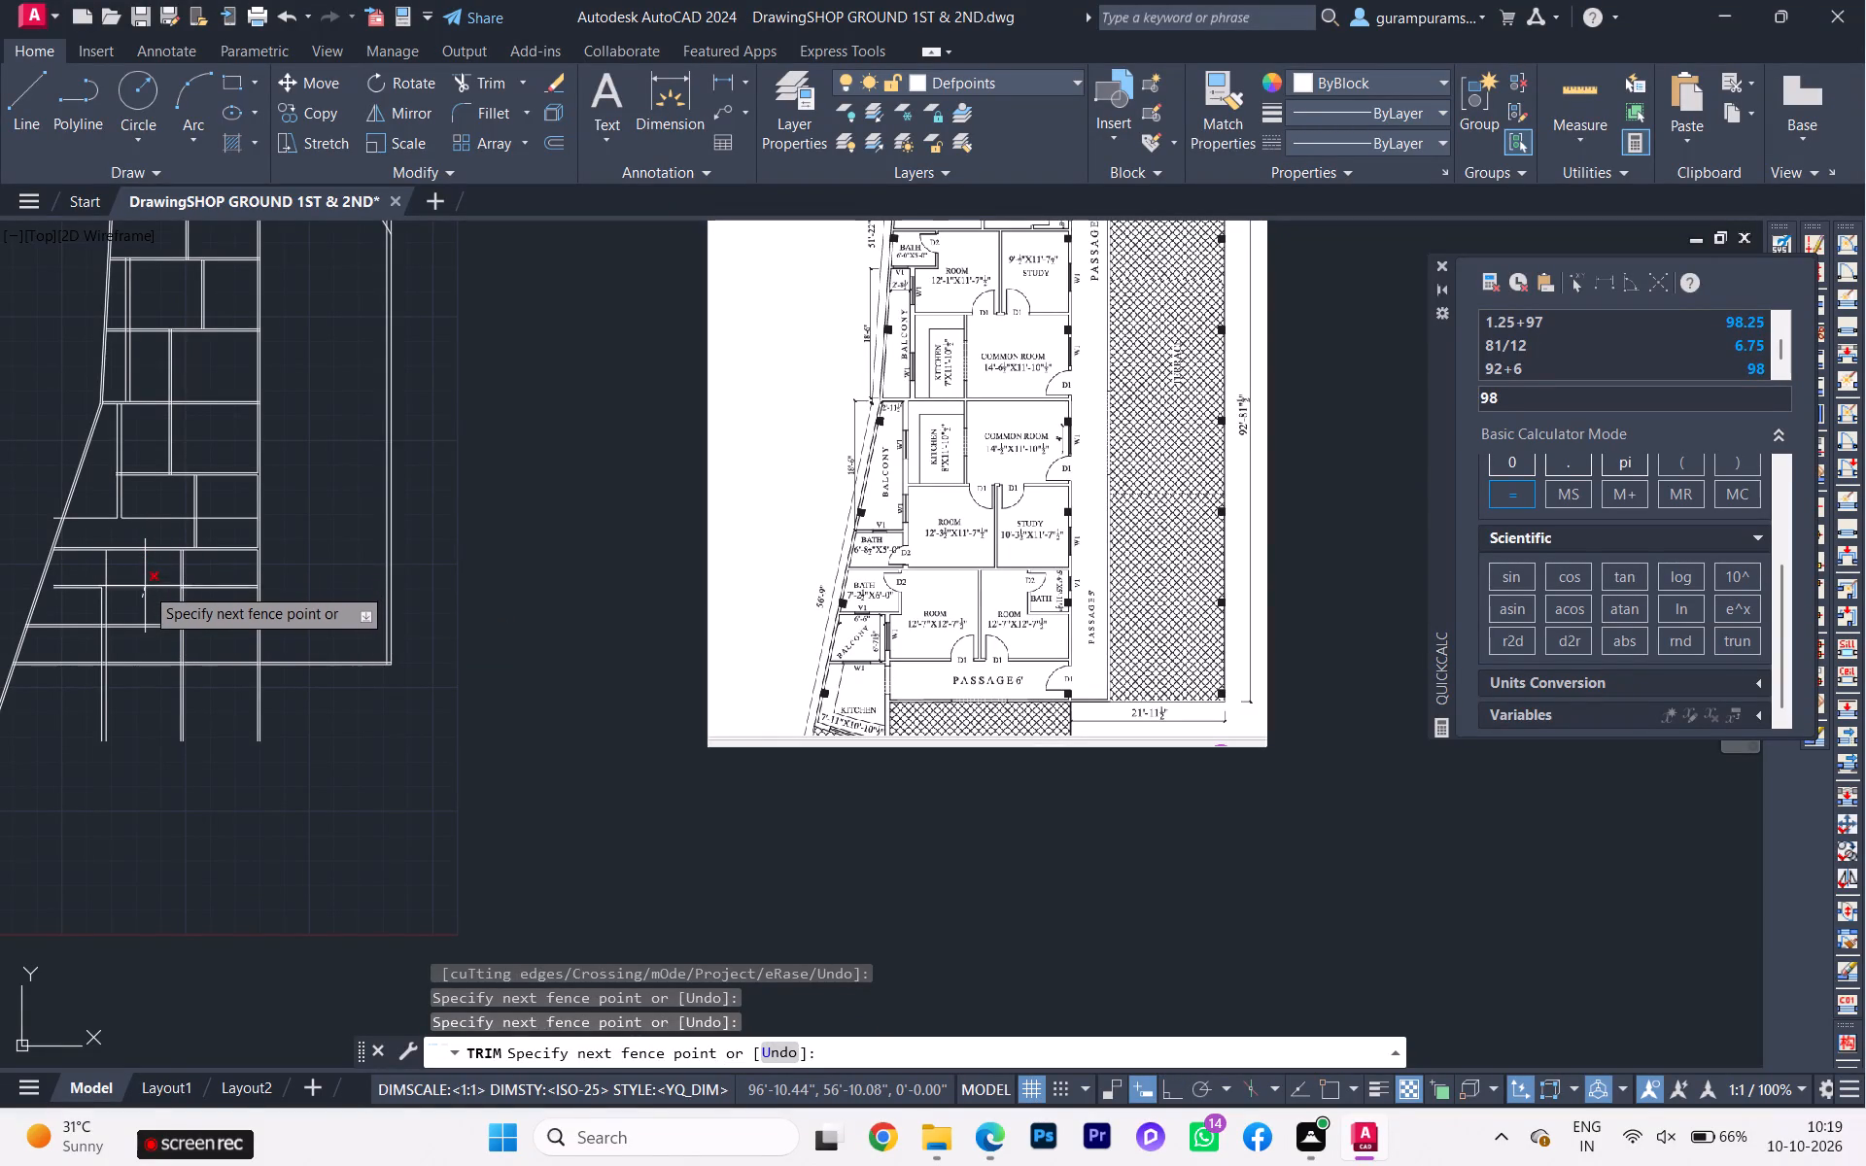
left_click(140, 565)
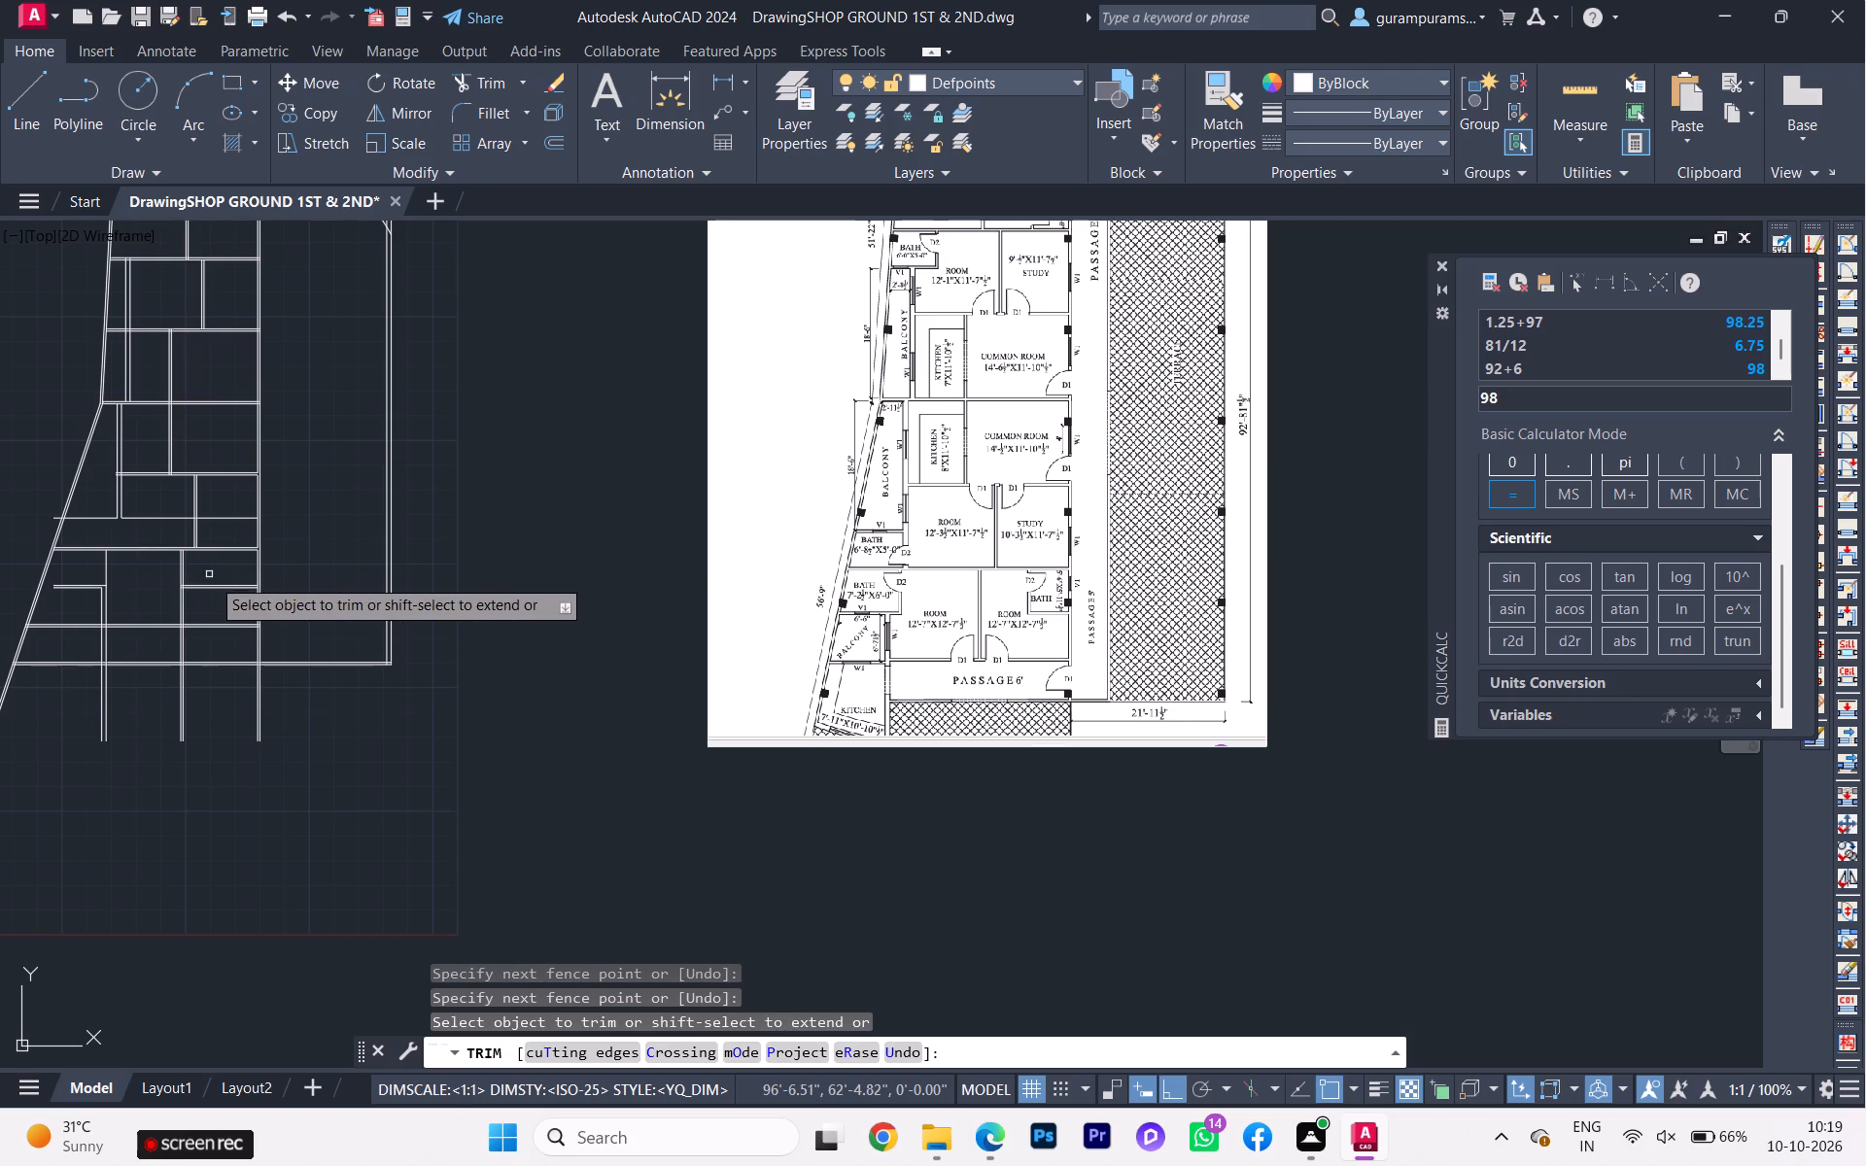
left_click(217, 590)
left_click(217, 587)
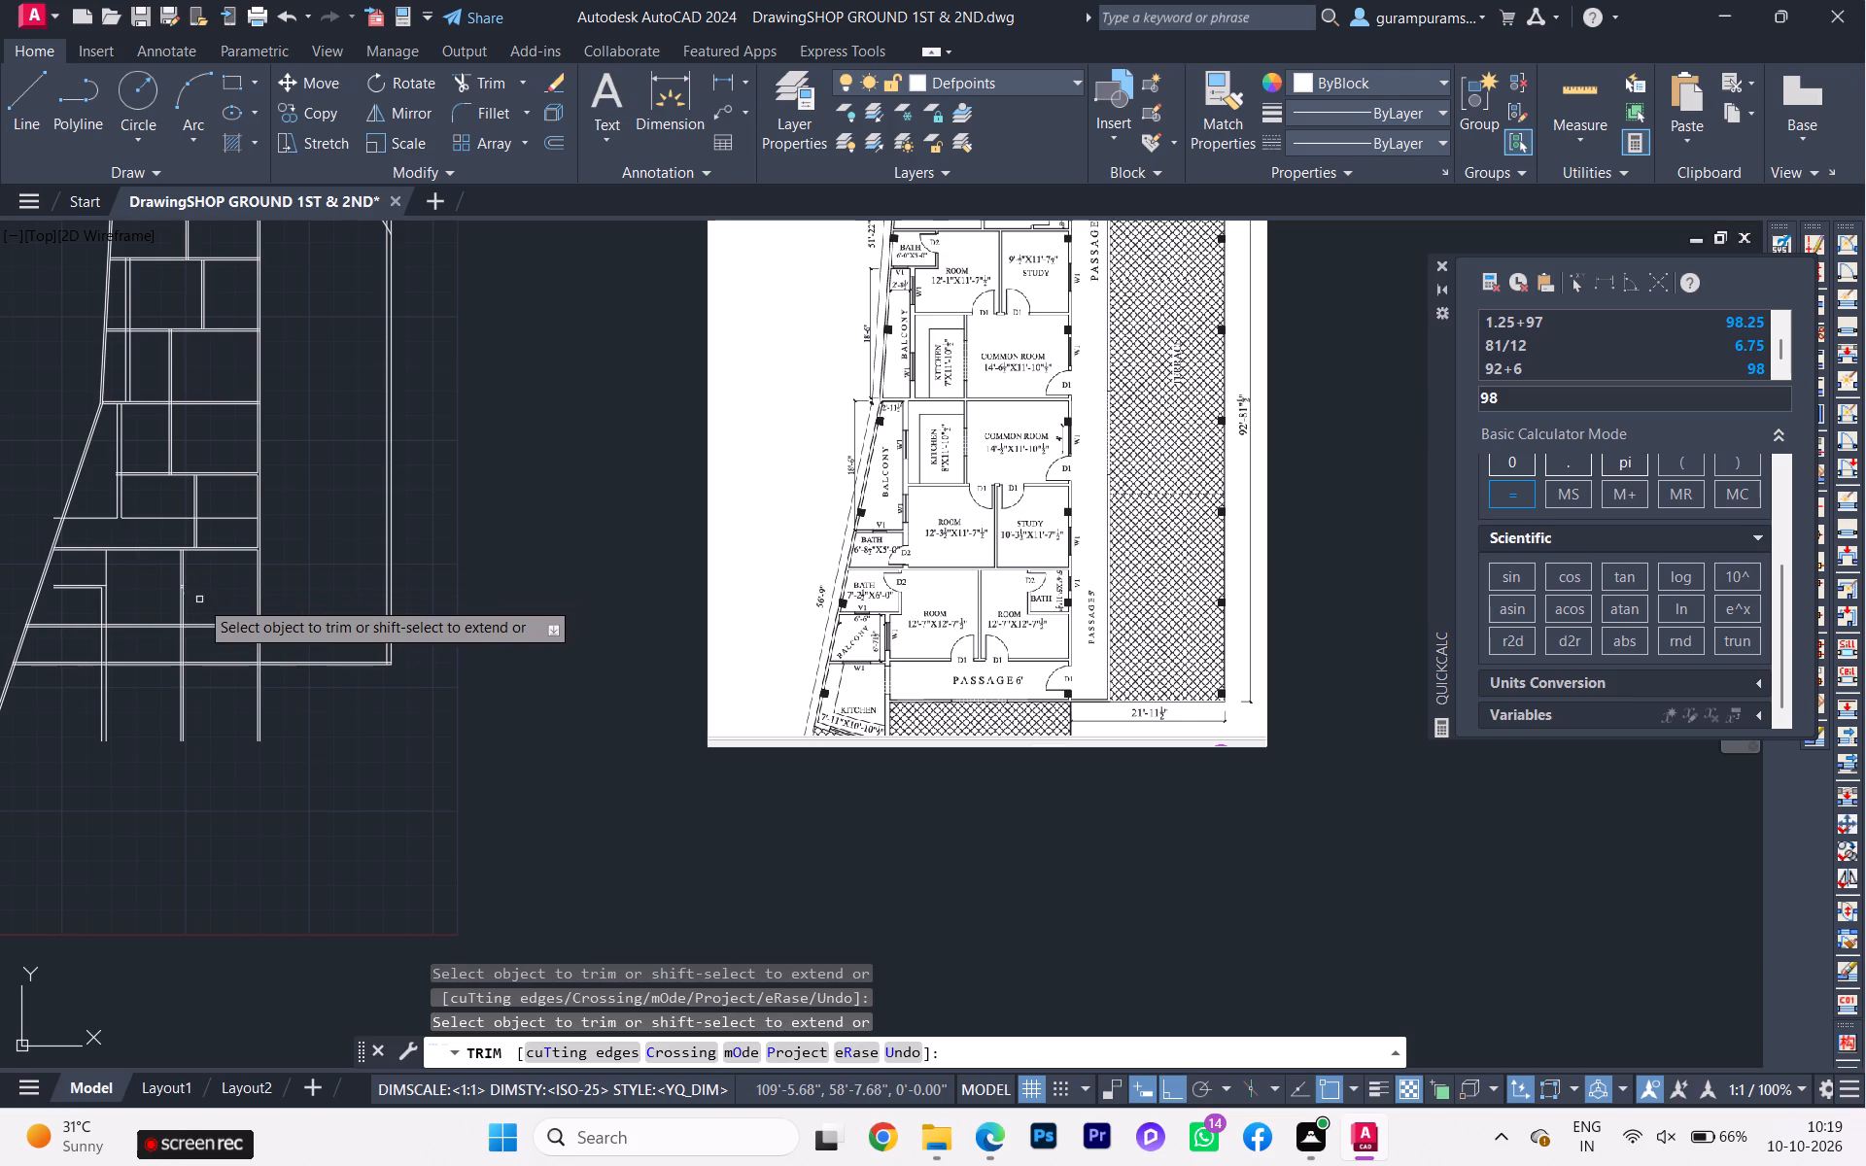
Trim the partition between the two rooms out of the passage, the lower passage wall's thickness and the area below it.
left_click(125, 647)
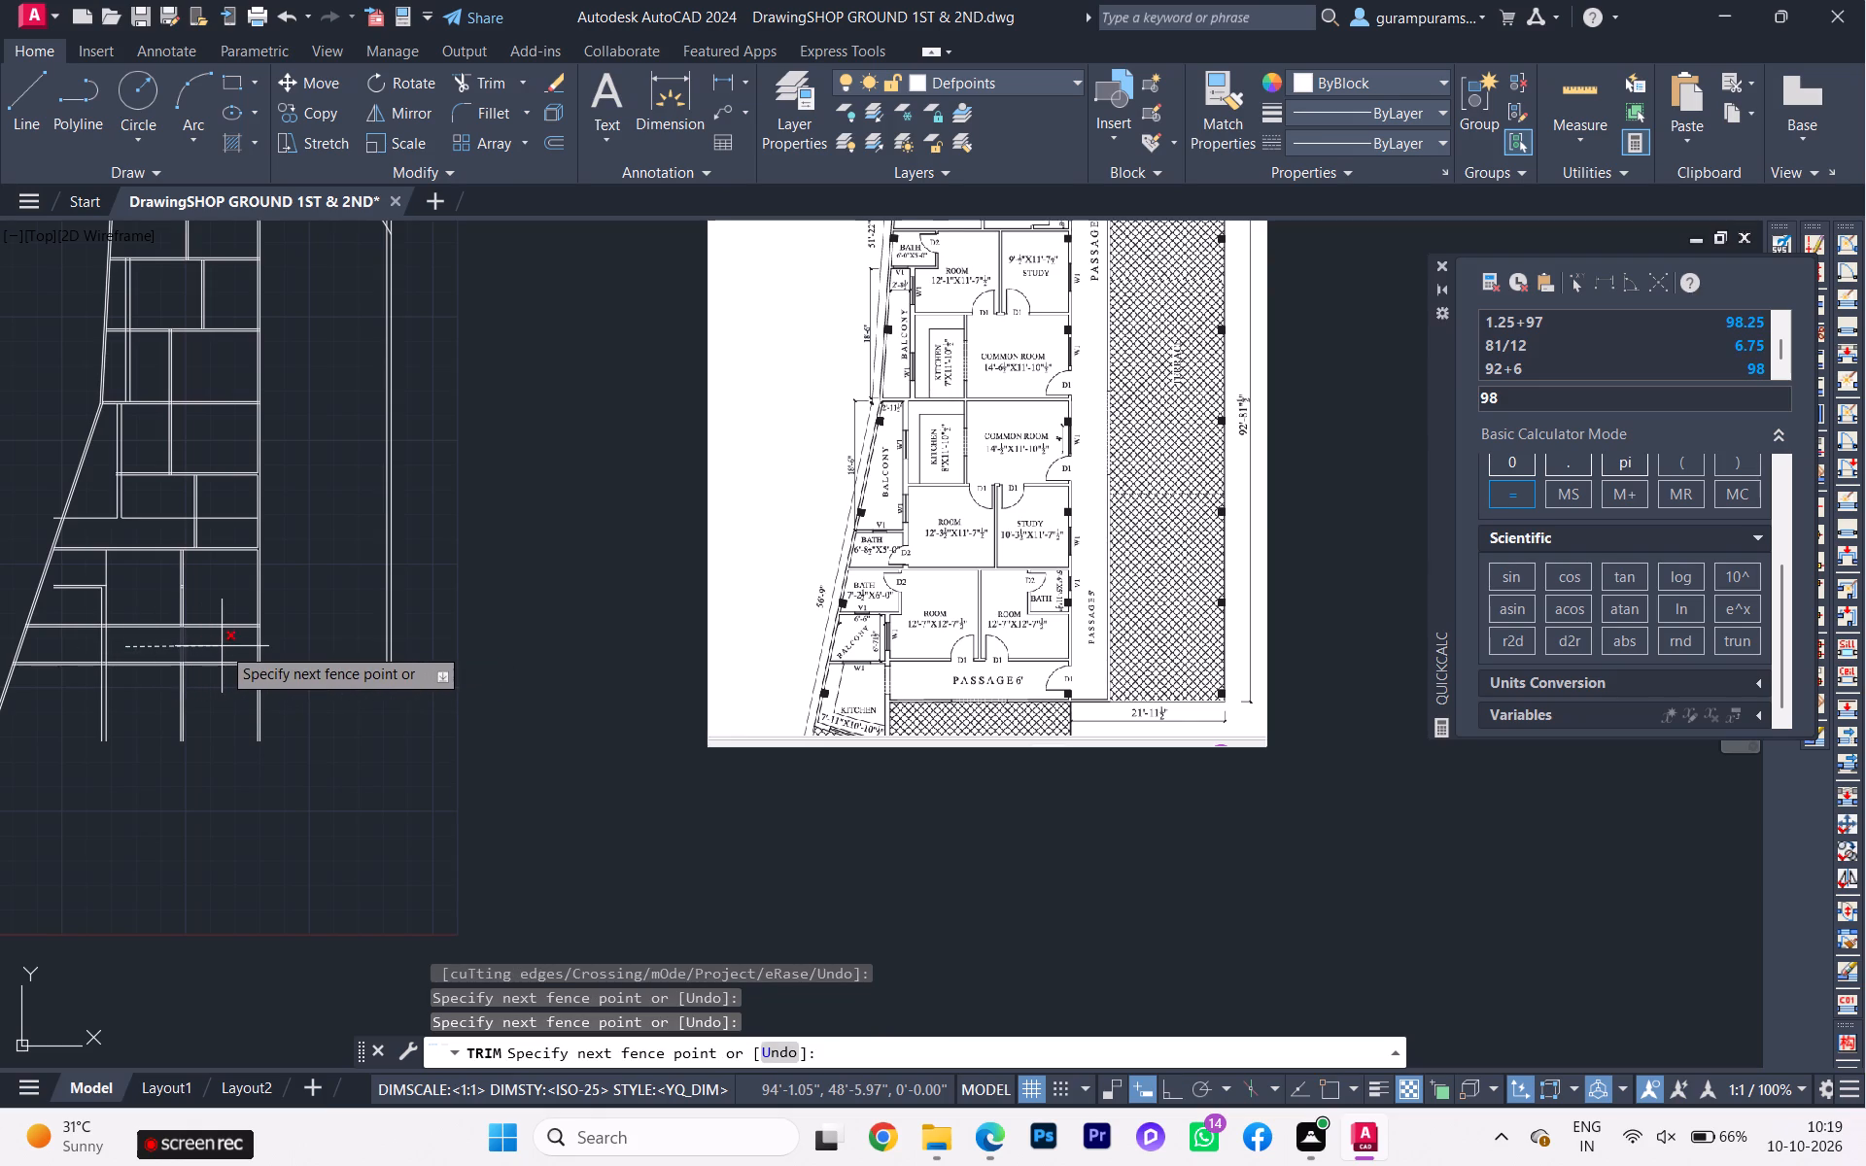
left_click(222, 646)
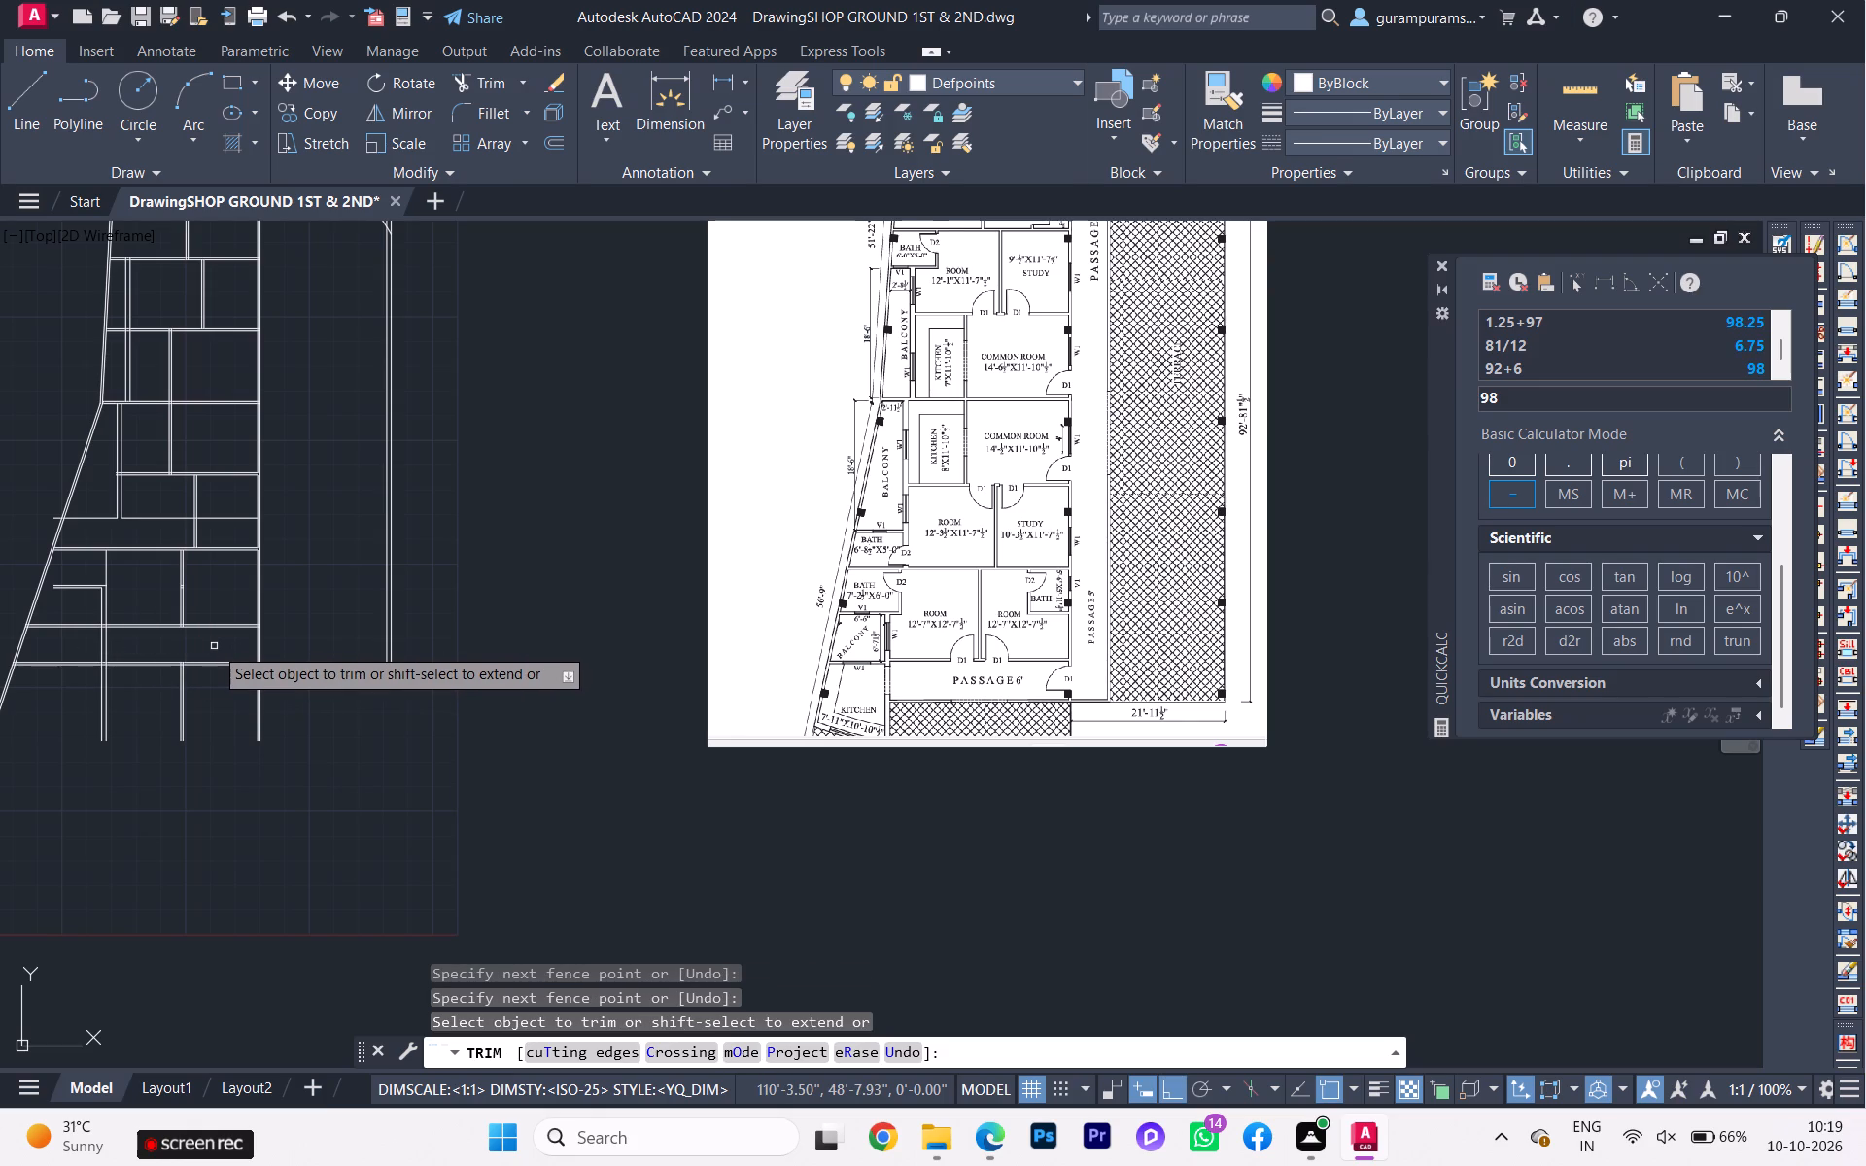
scroll(219, 634, "up", 2)
scroll(220, 640, "down", 1)
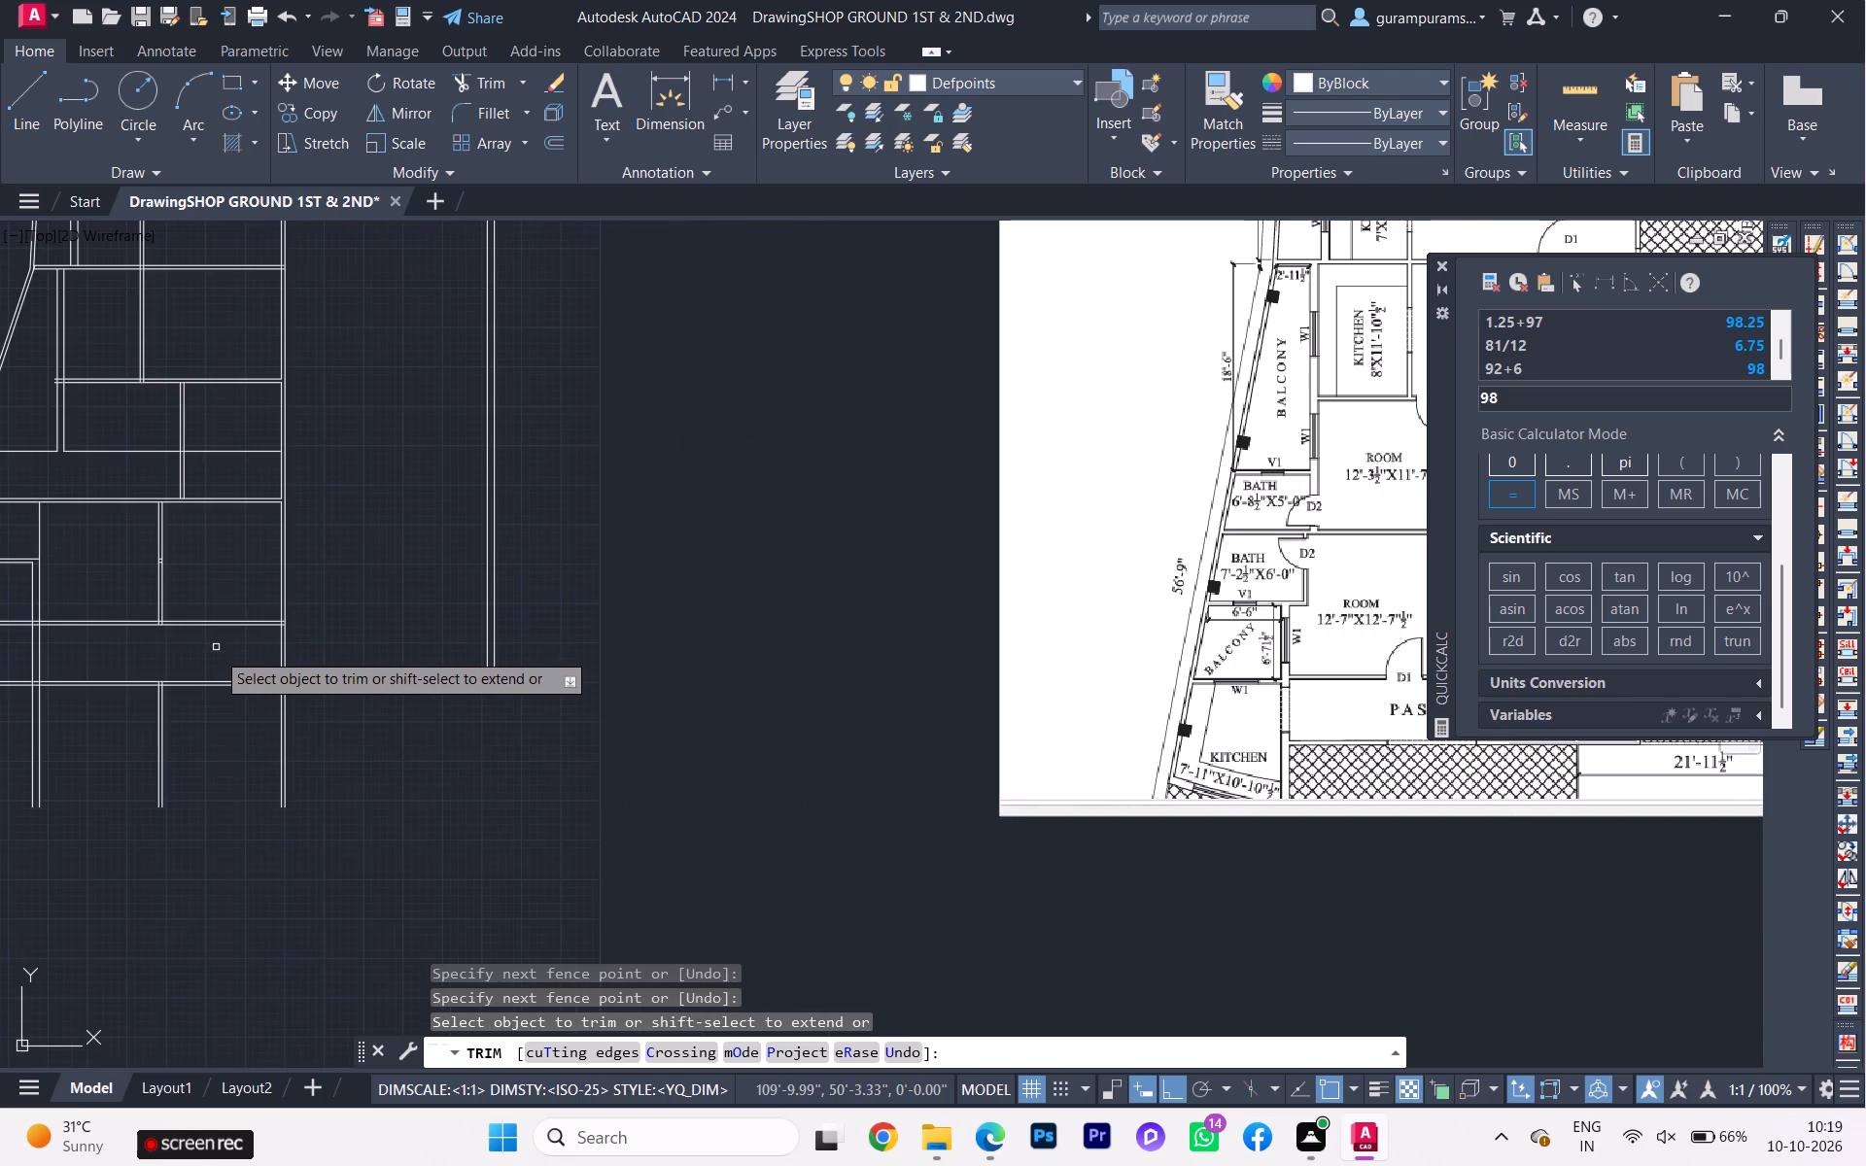
left_click(123, 744)
left_click(175, 745)
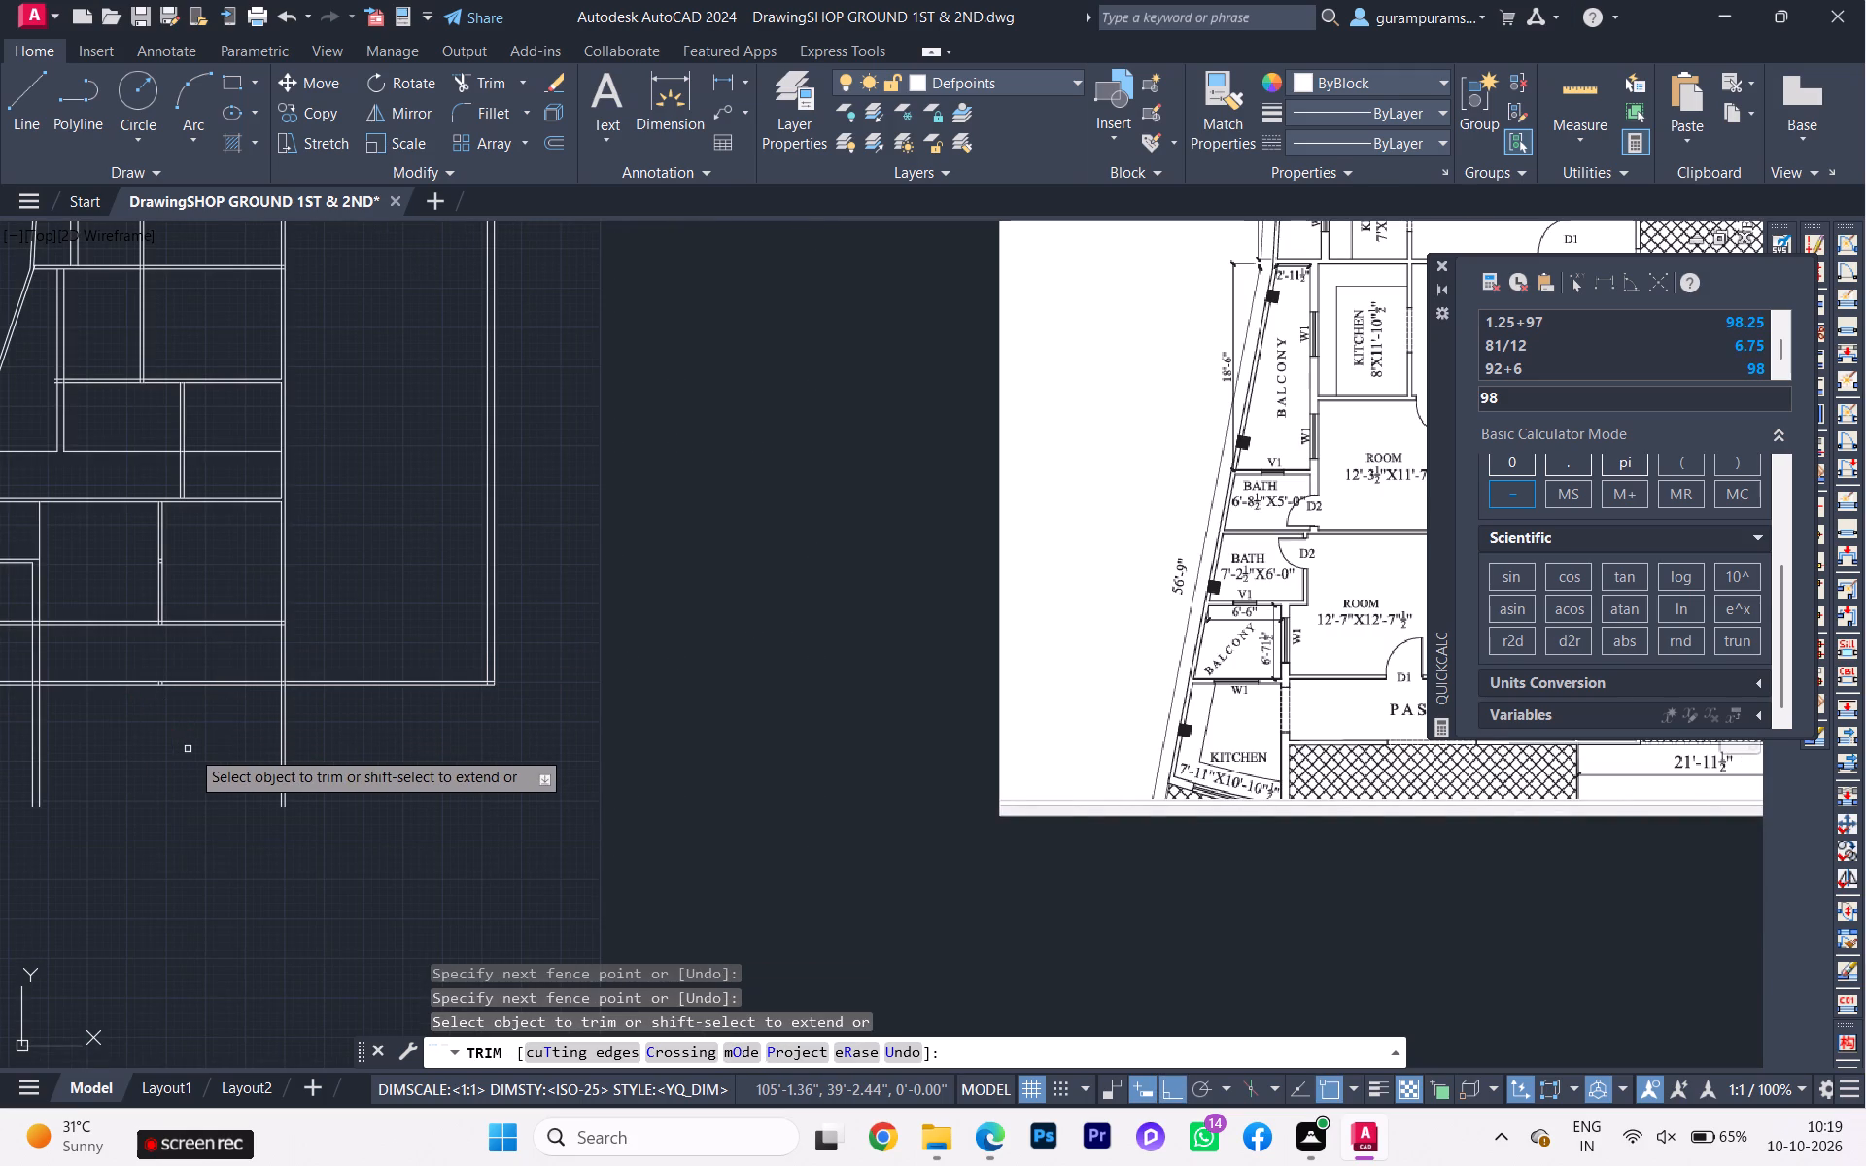
scroll(159, 686, "up", 5)
left_click(158, 706)
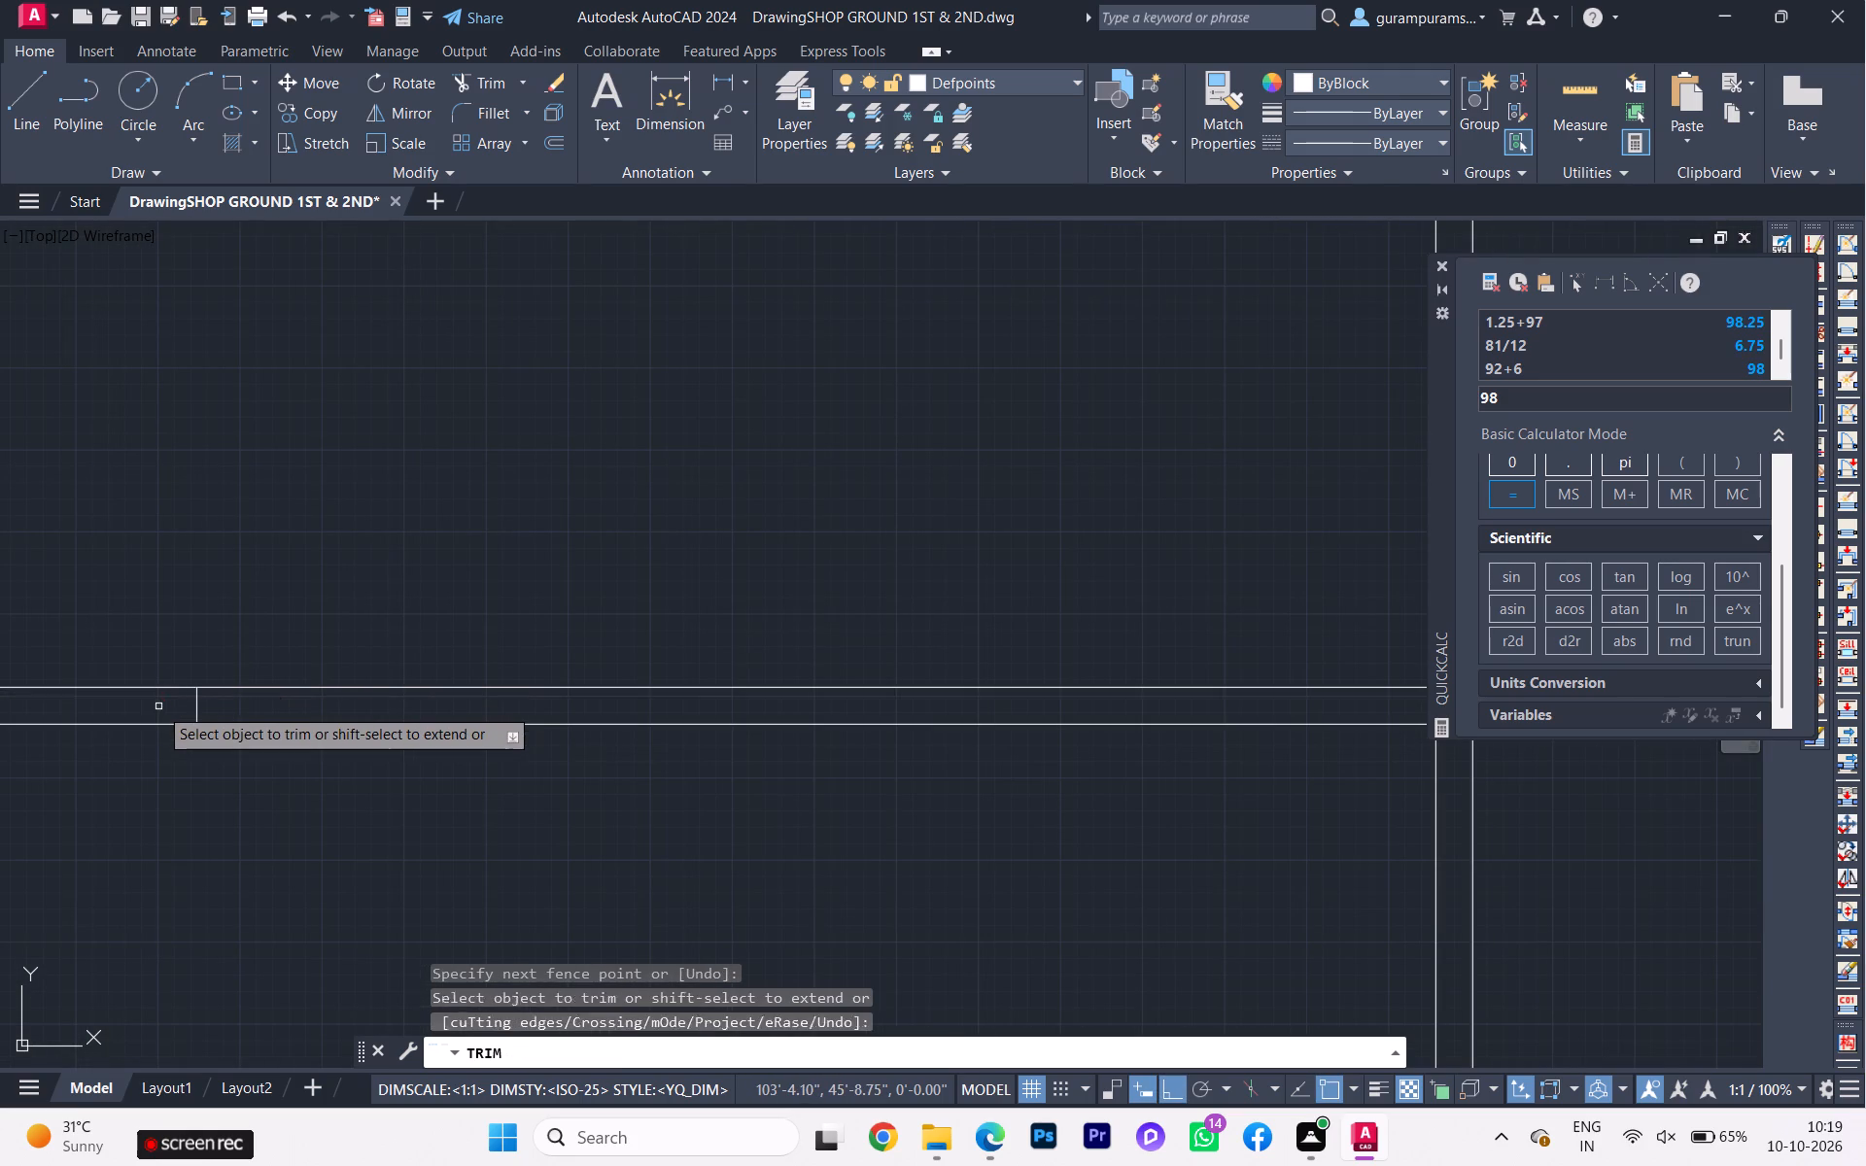
left_click(198, 706)
Open the partition's junction with the upper passage wall by trimming the partition ends inside it and the upper face between them.
scroll(416, 480, "down", 4)
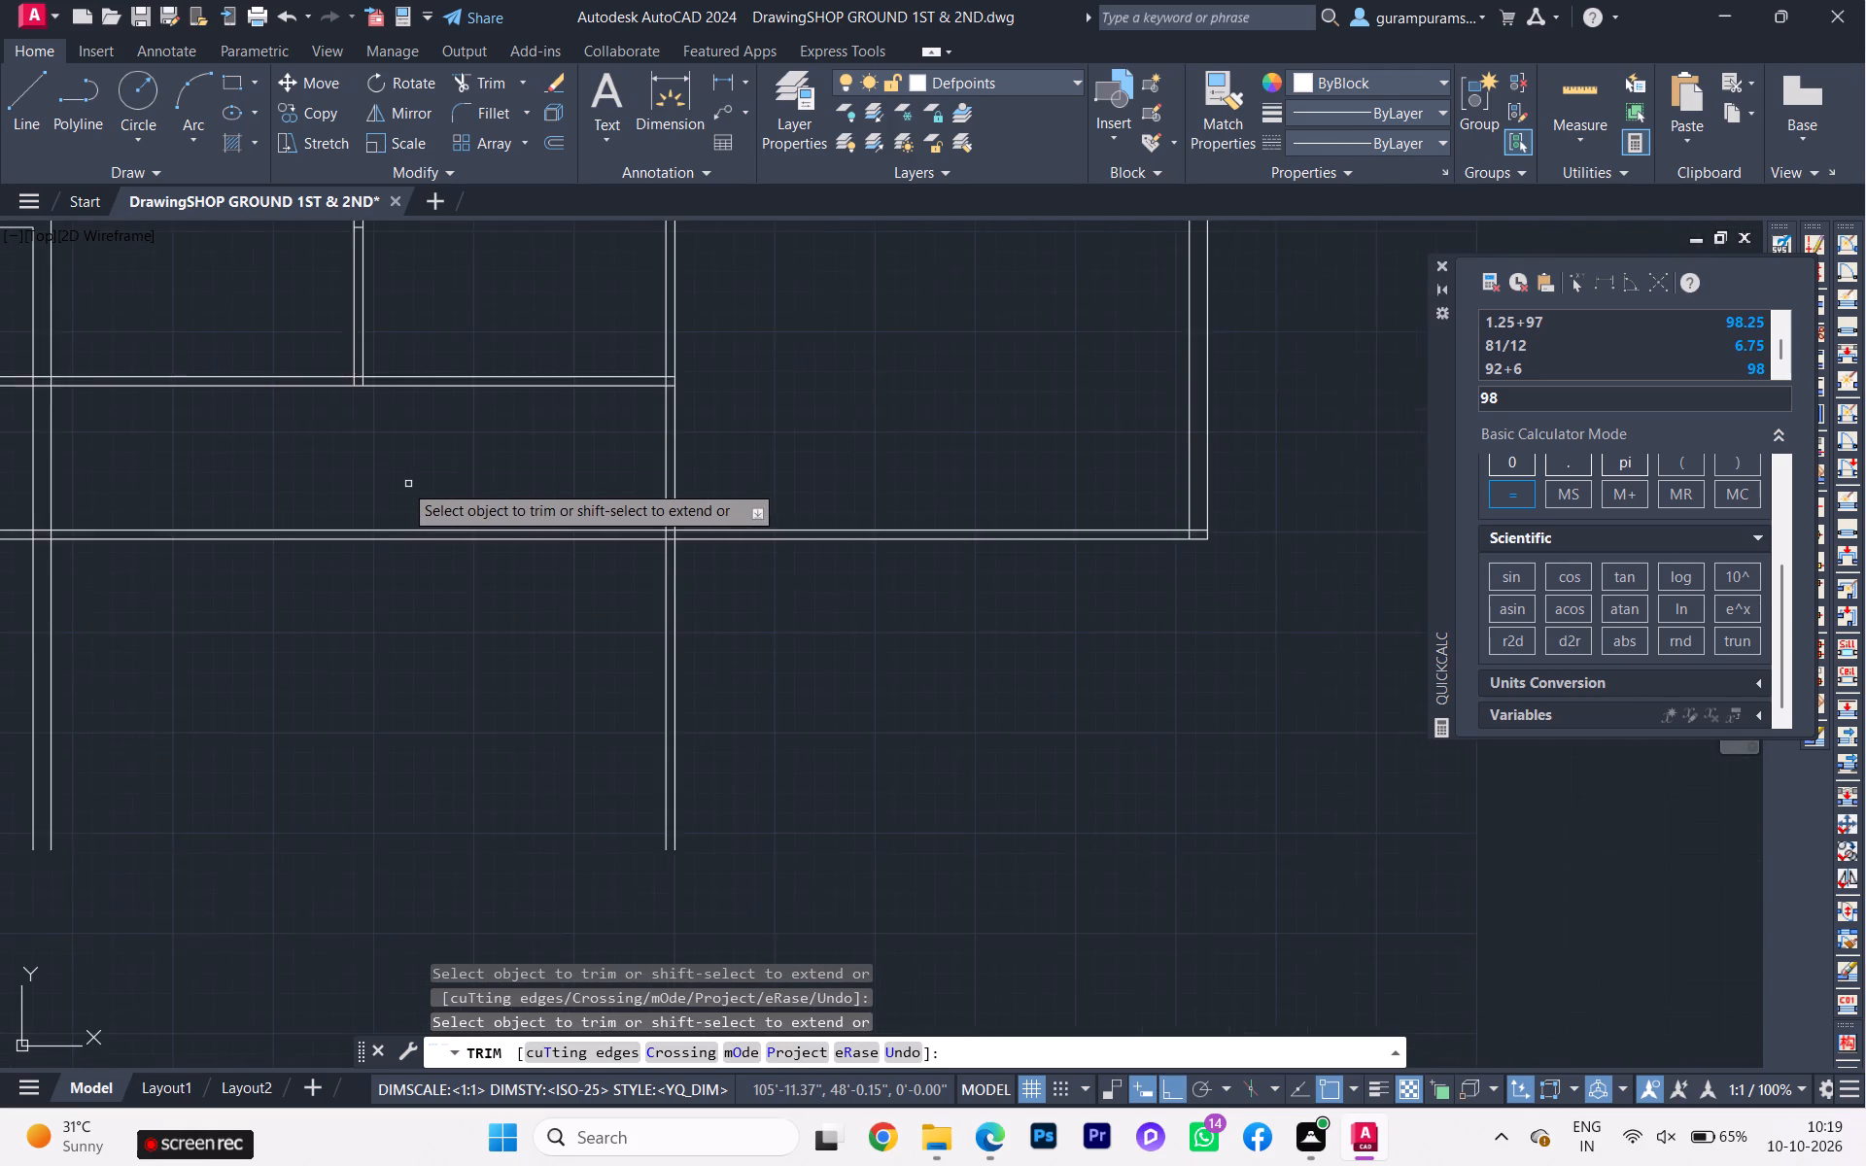
scroll(401, 482, "down", 1)
scroll(373, 393, "up", 4)
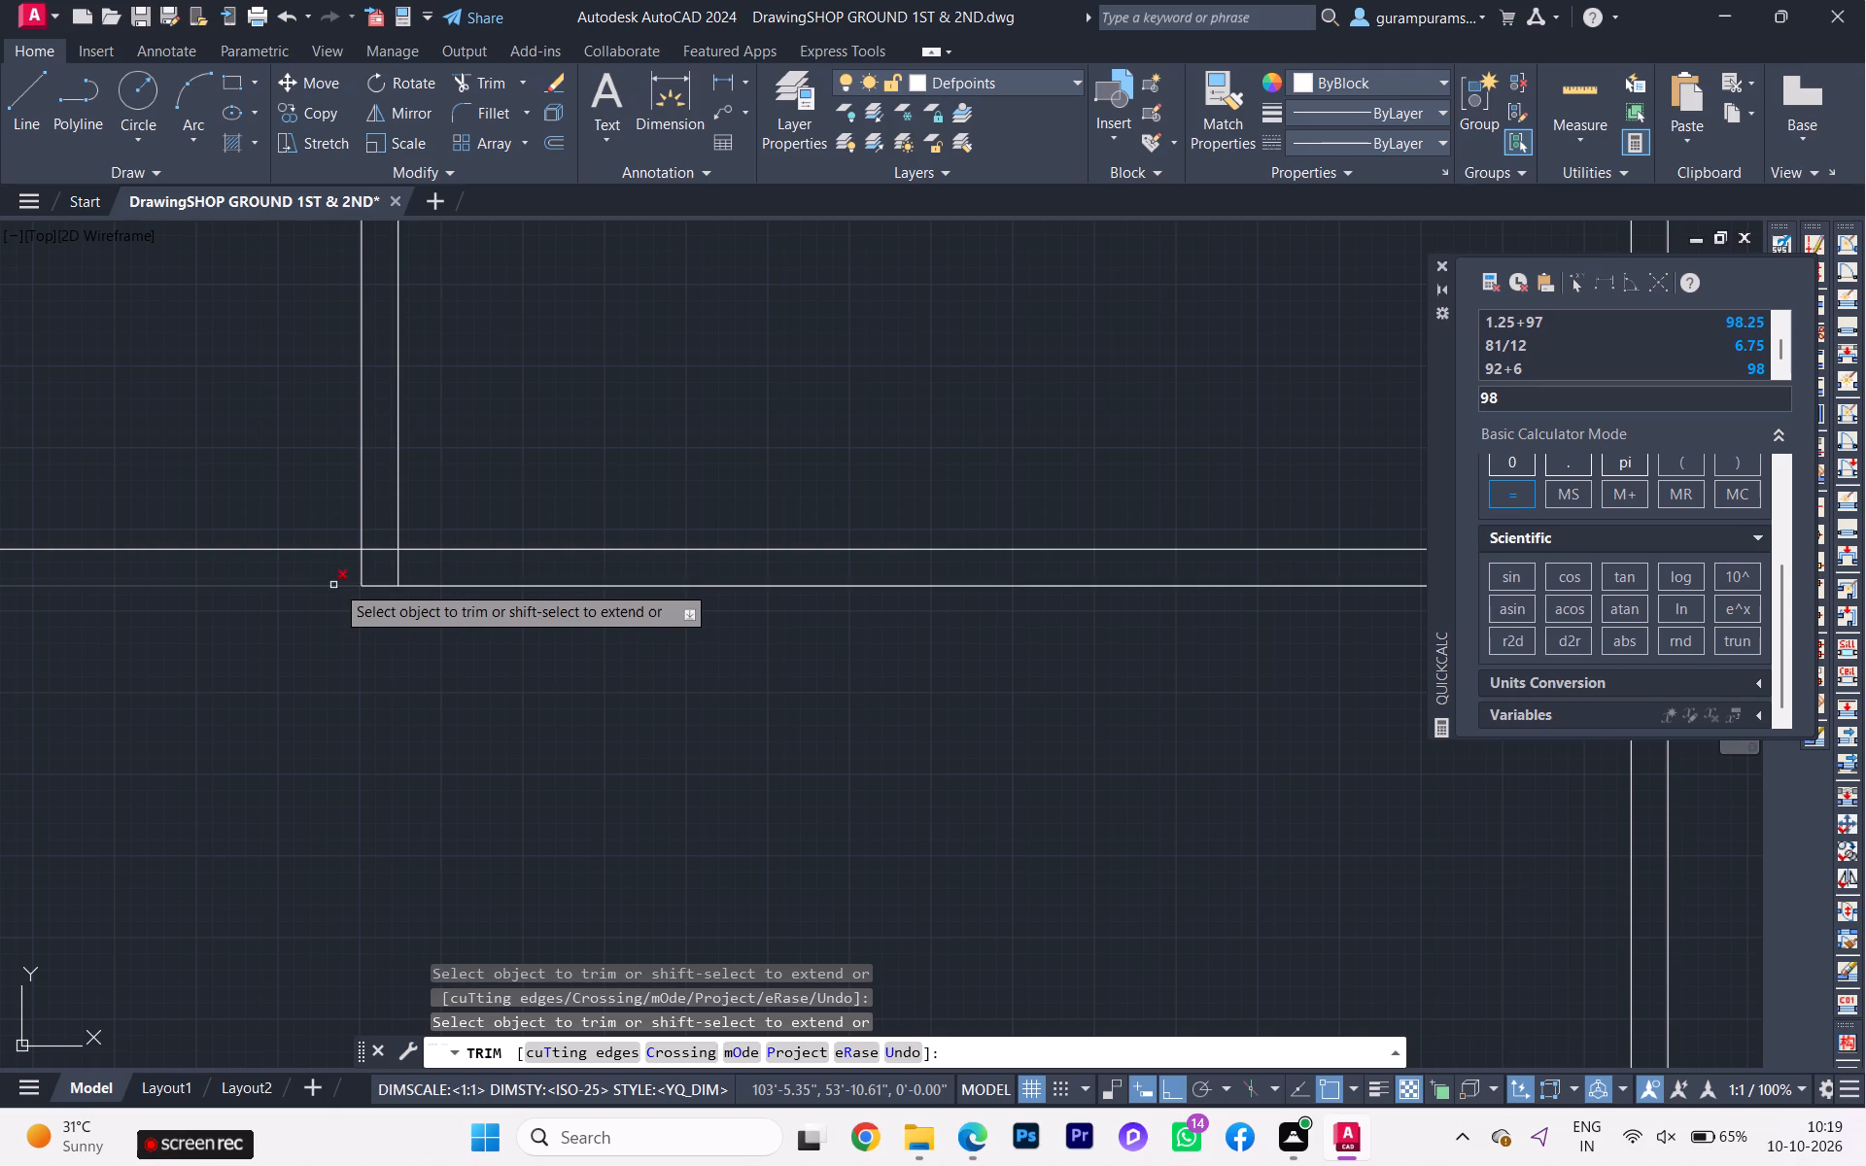
left_click(337, 569)
left_click(424, 572)
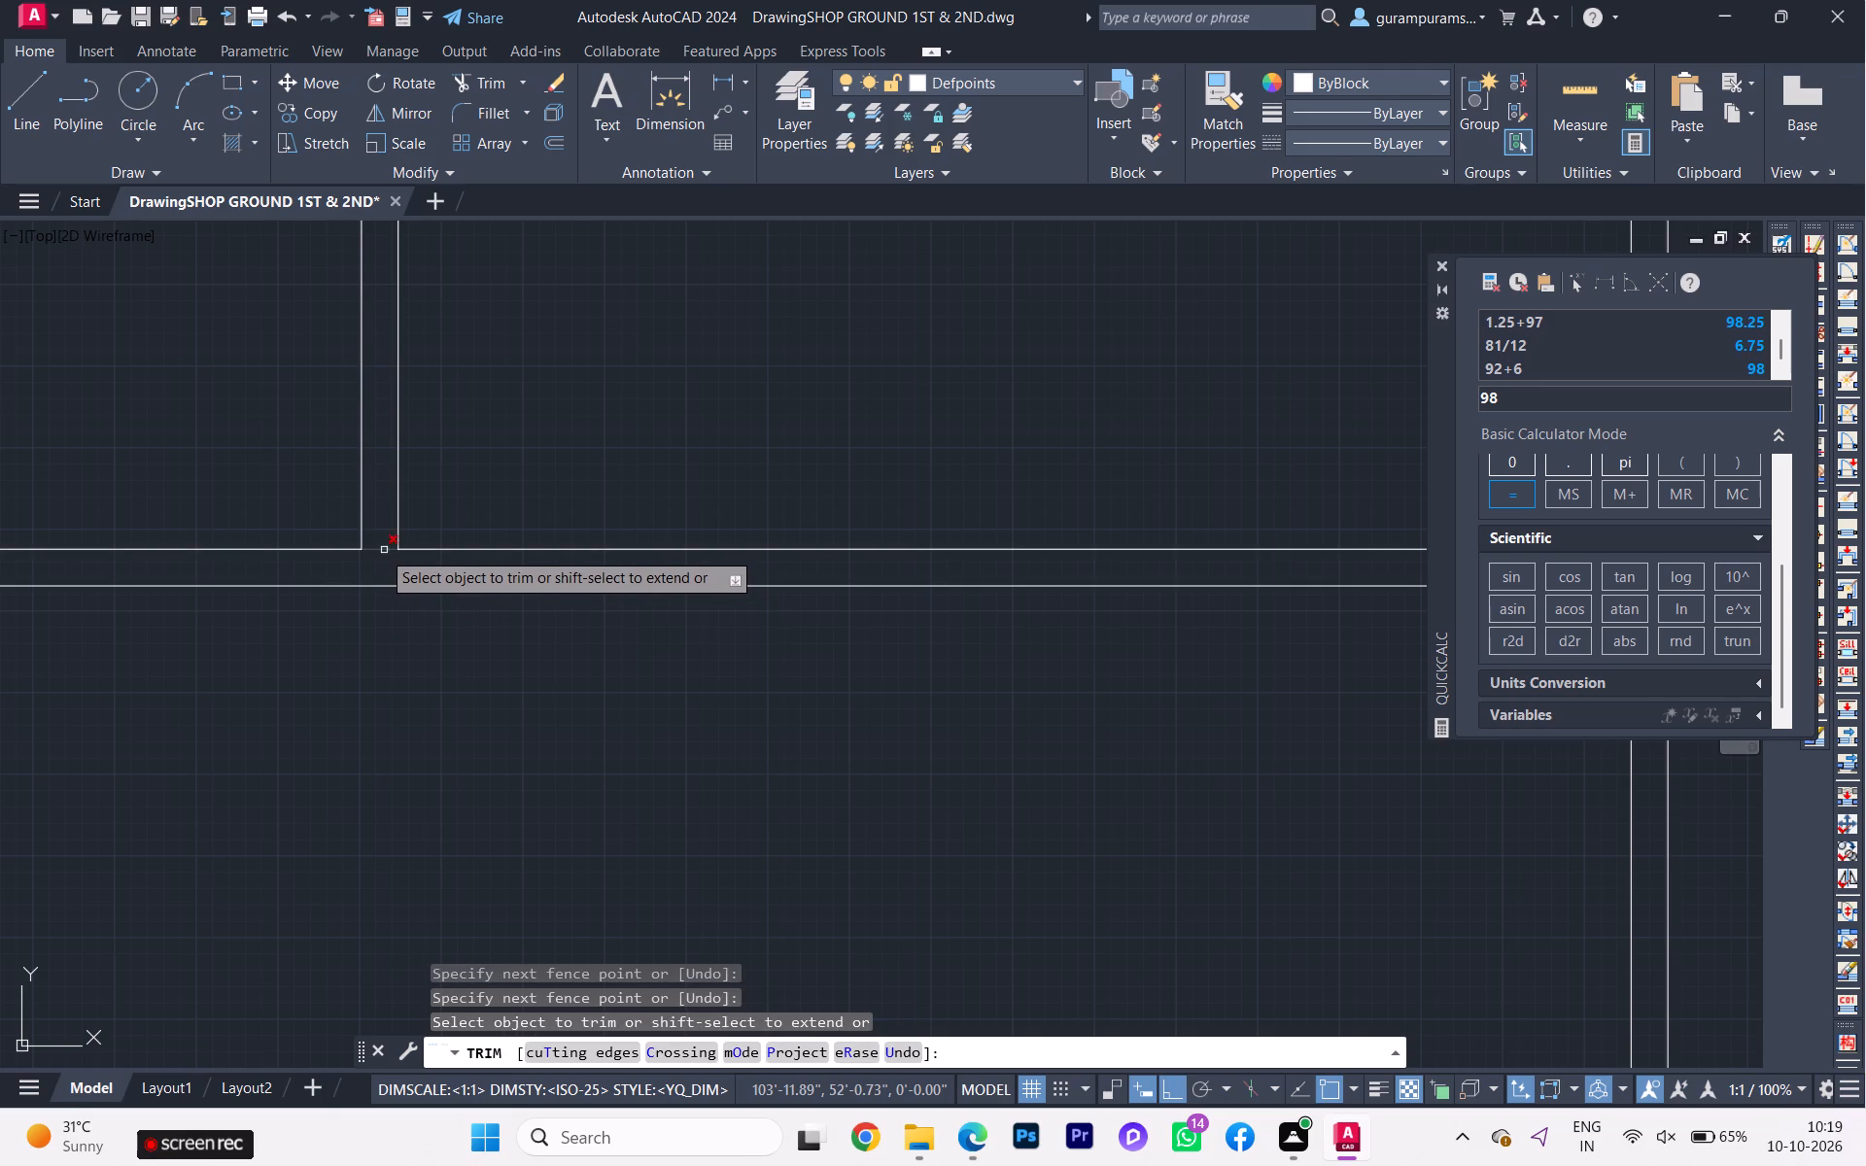
left_click(381, 549)
Trim the leftover bath wall stubs between the two faces of the partition separating the rooms.
scroll(381, 536, "down", 3)
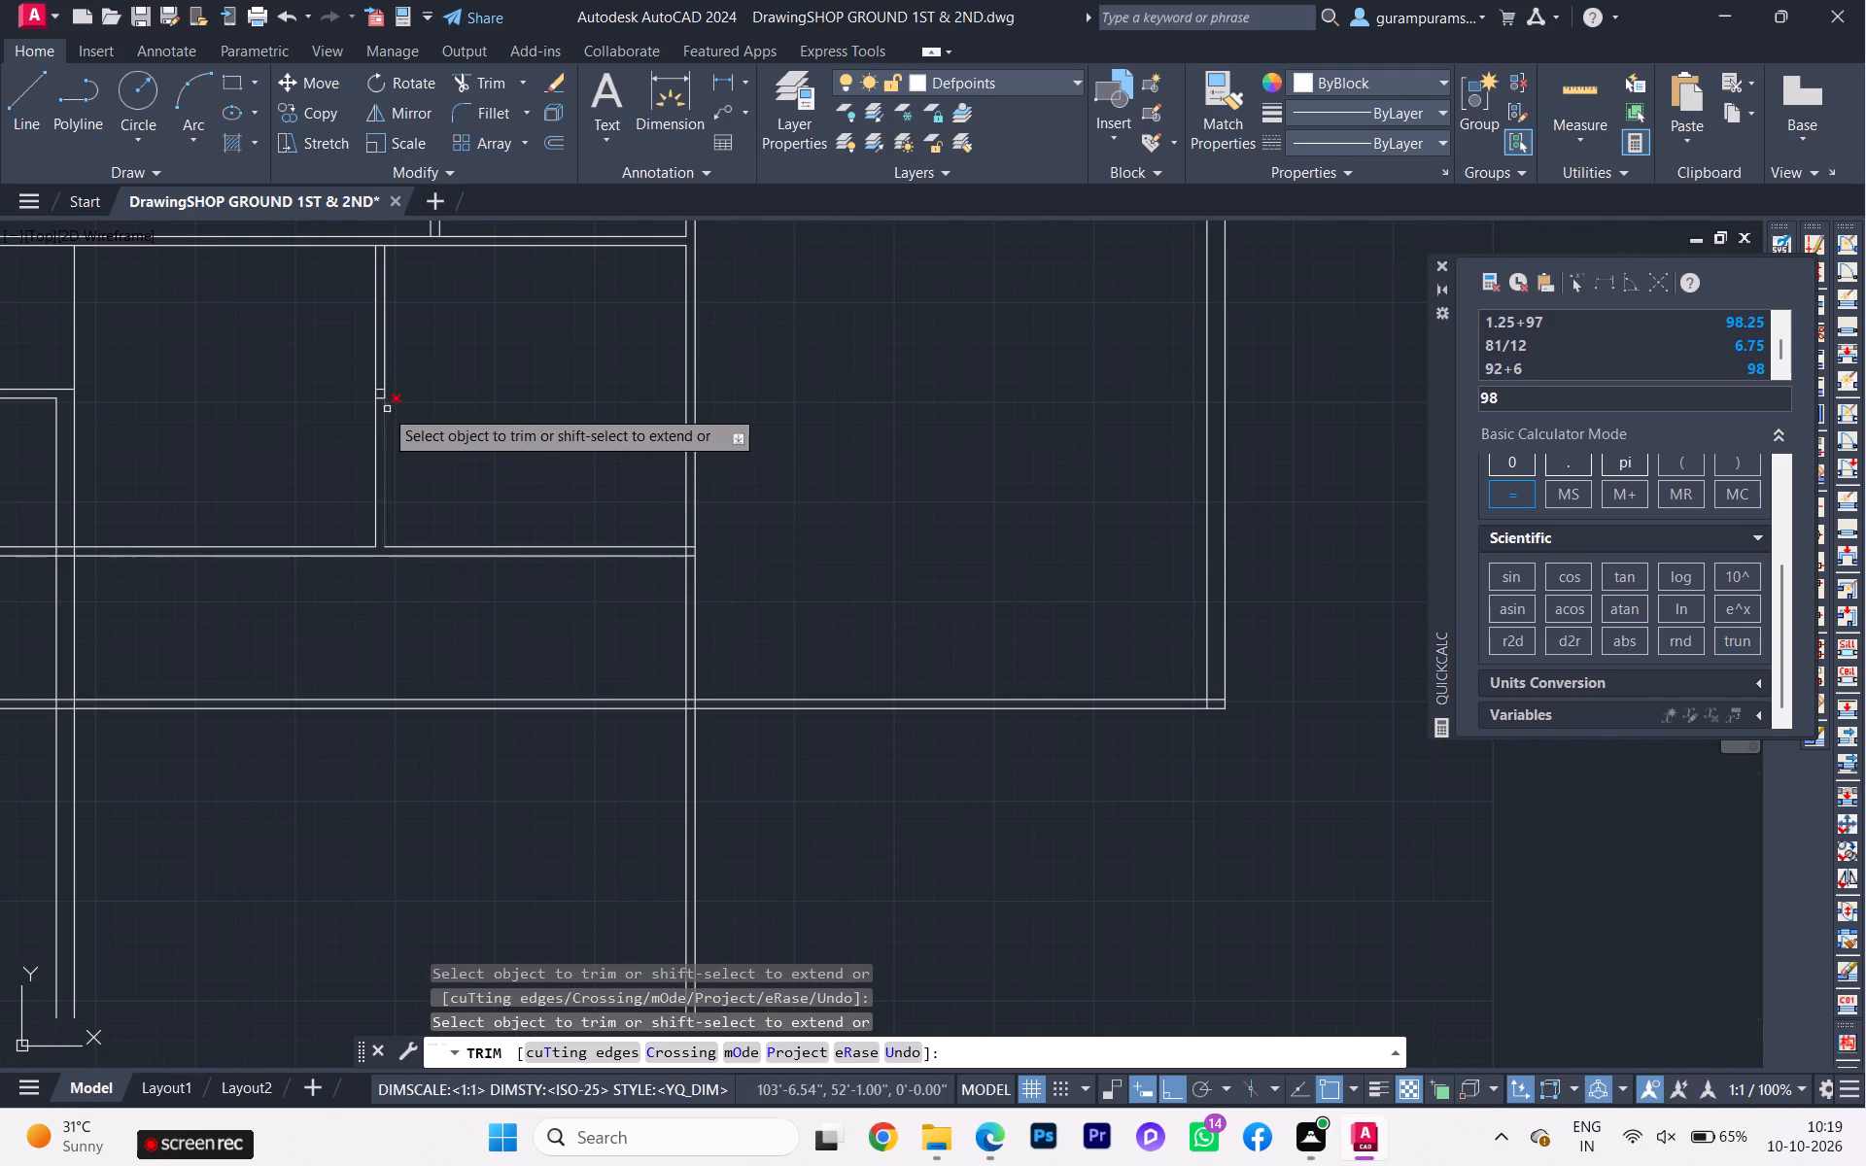
scroll(379, 408, "up", 3)
left_click(383, 371)
left_click(390, 325)
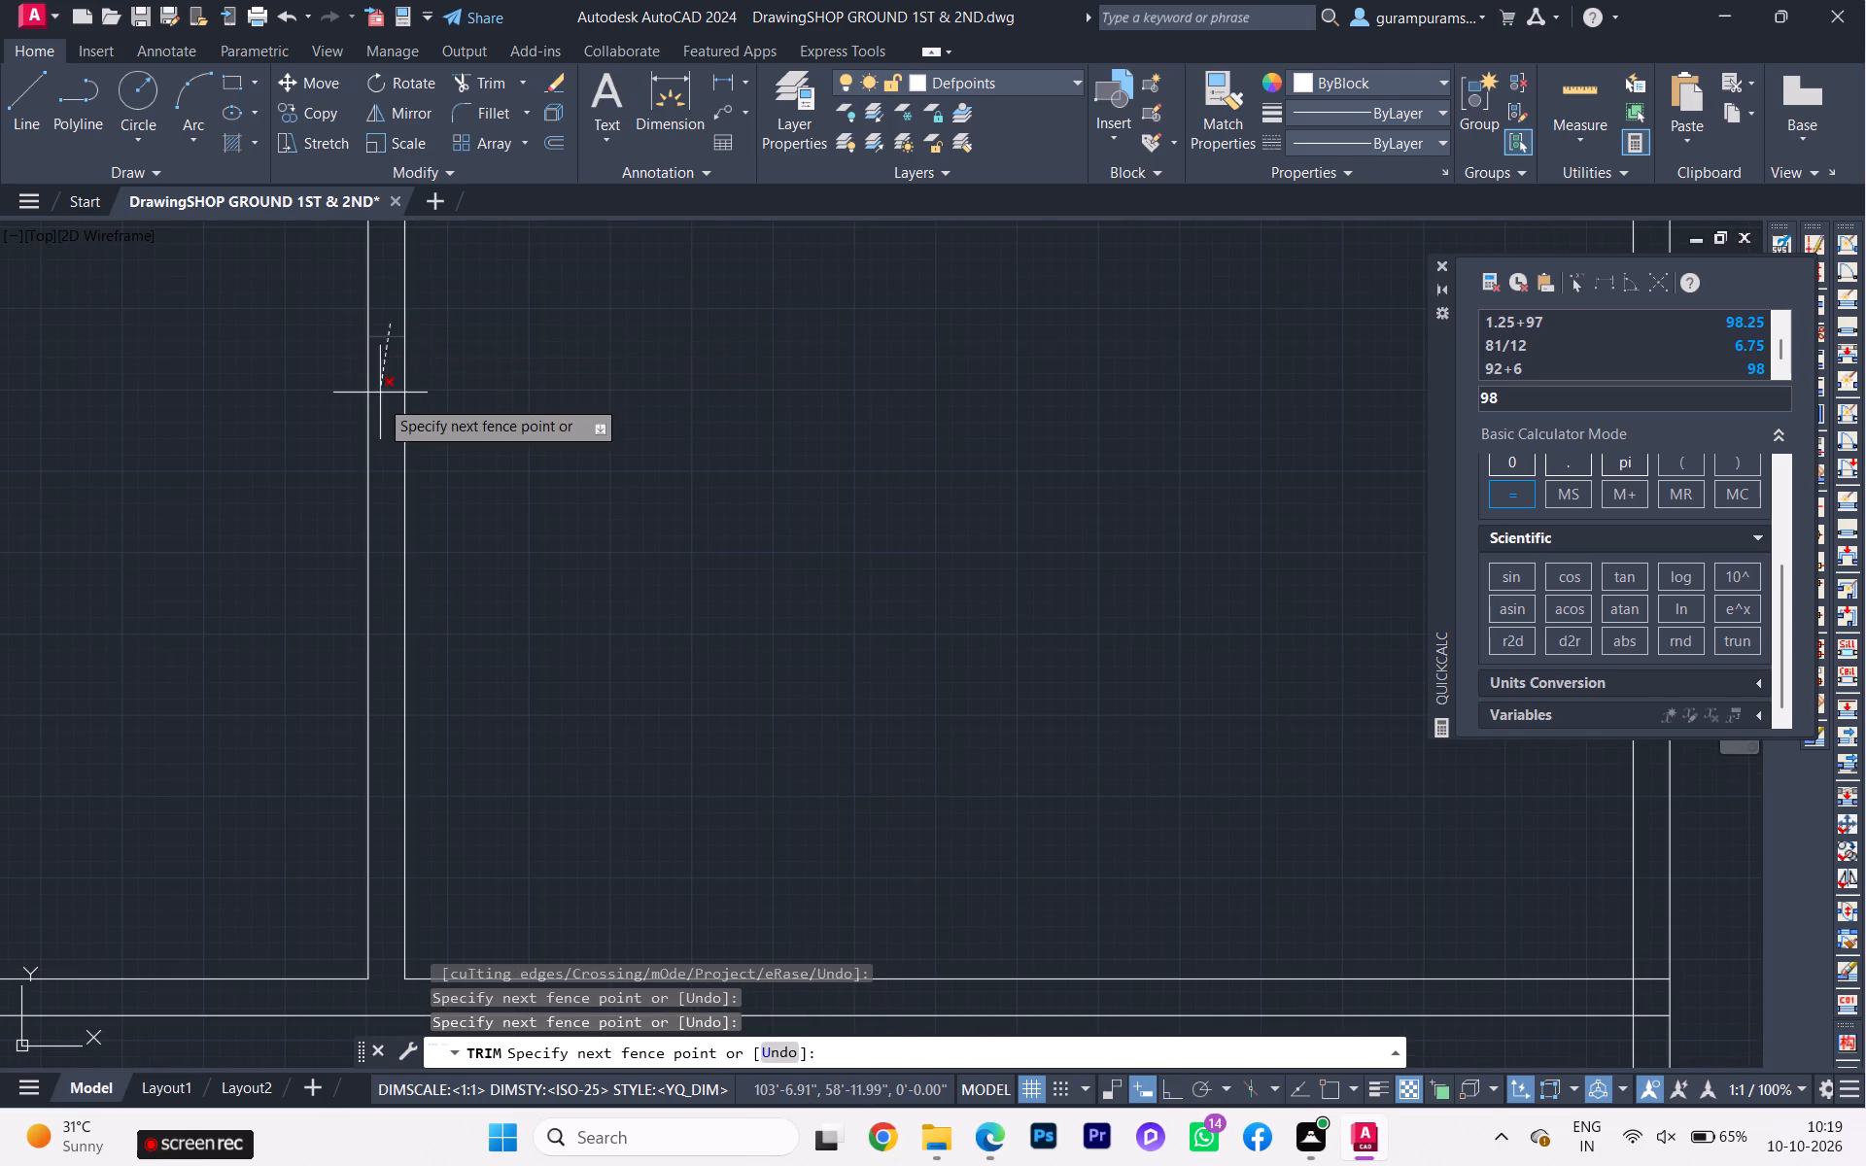
left_click(379, 398)
Open the upper passage wall's junction with the rooms' east wall by trimming the overlapping west face and both passage wall ends.
scroll(381, 409, "up", 1)
scroll(397, 442, "down", 2)
scroll(402, 471, "up", 1)
scroll(402, 484, "down", 3)
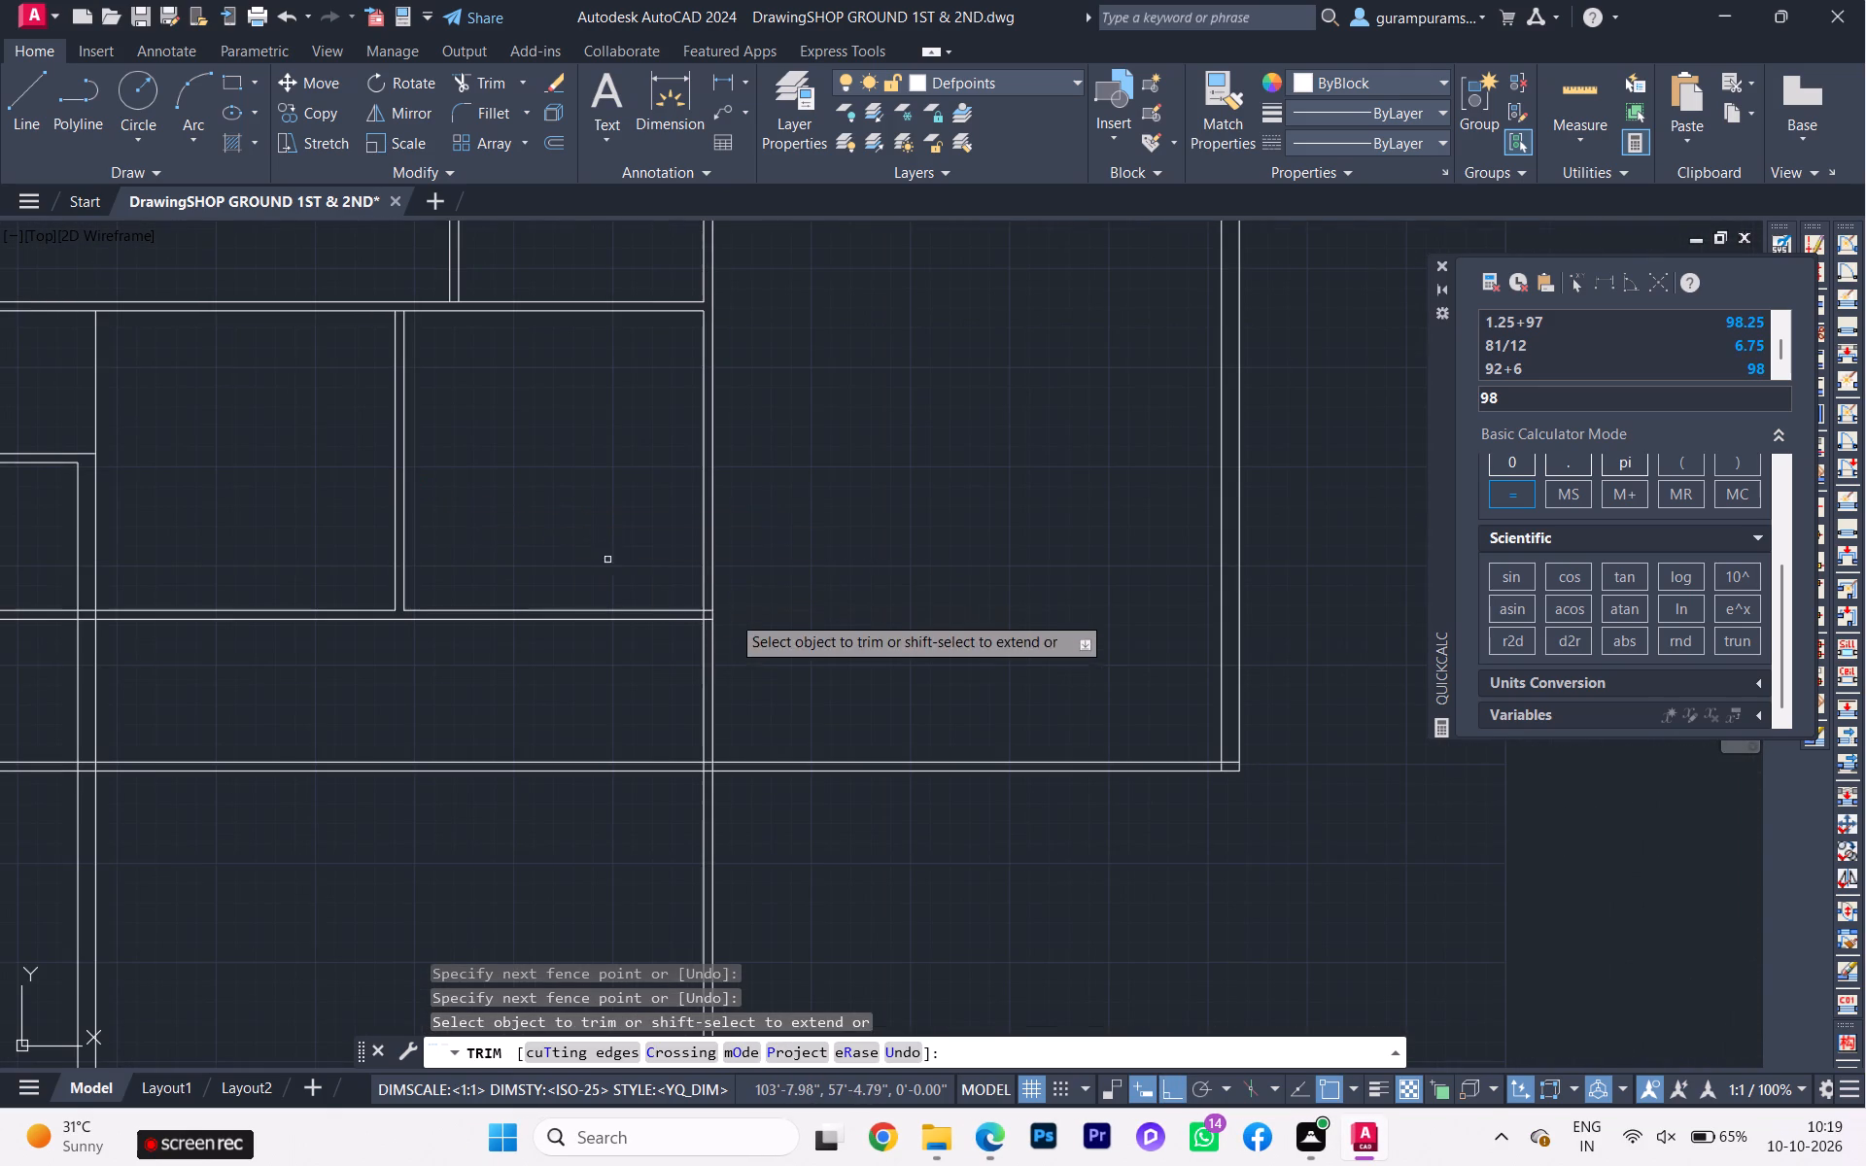
scroll(752, 628, "down", 1)
scroll(753, 625, "up", 1)
middle_click_drag(751, 618, 636, 560)
scroll(623, 555, "up", 3)
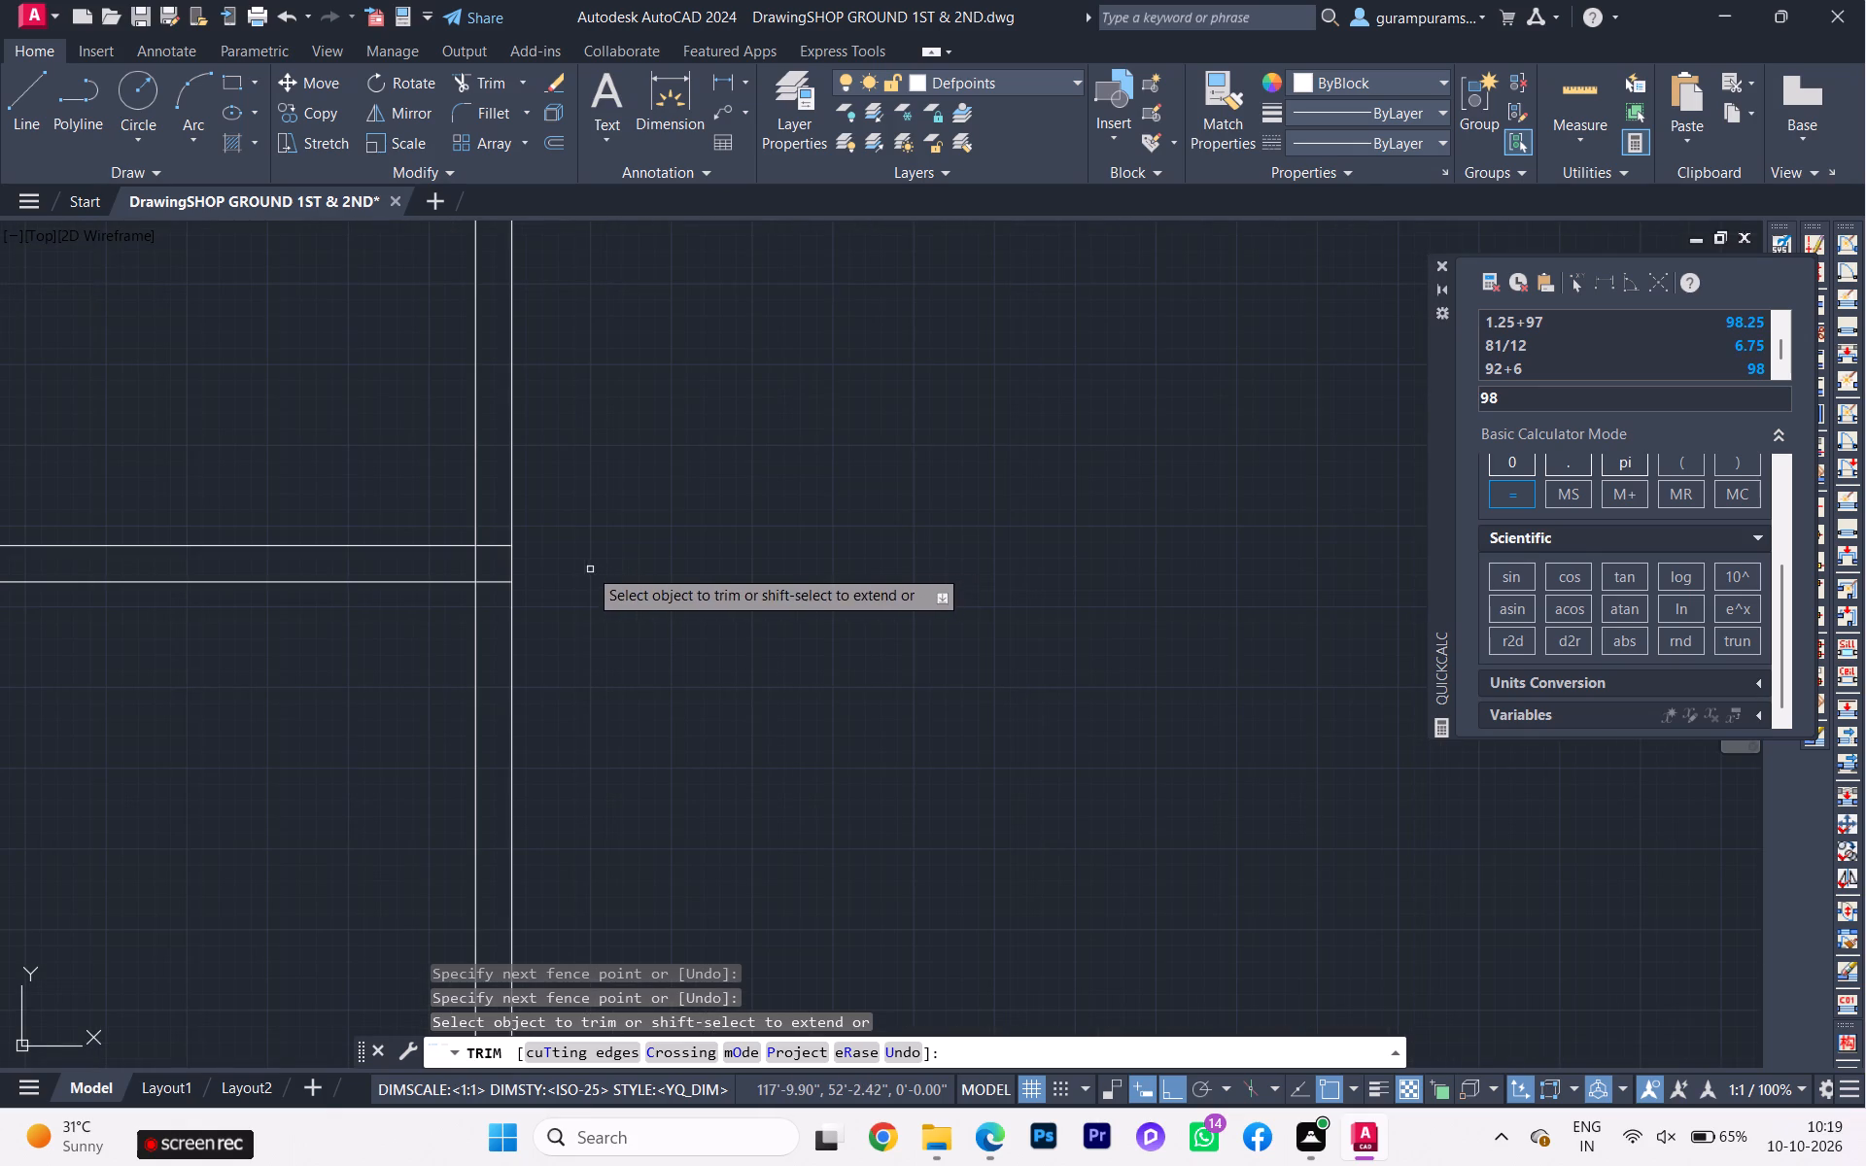
left_click(475, 559)
left_click(489, 548)
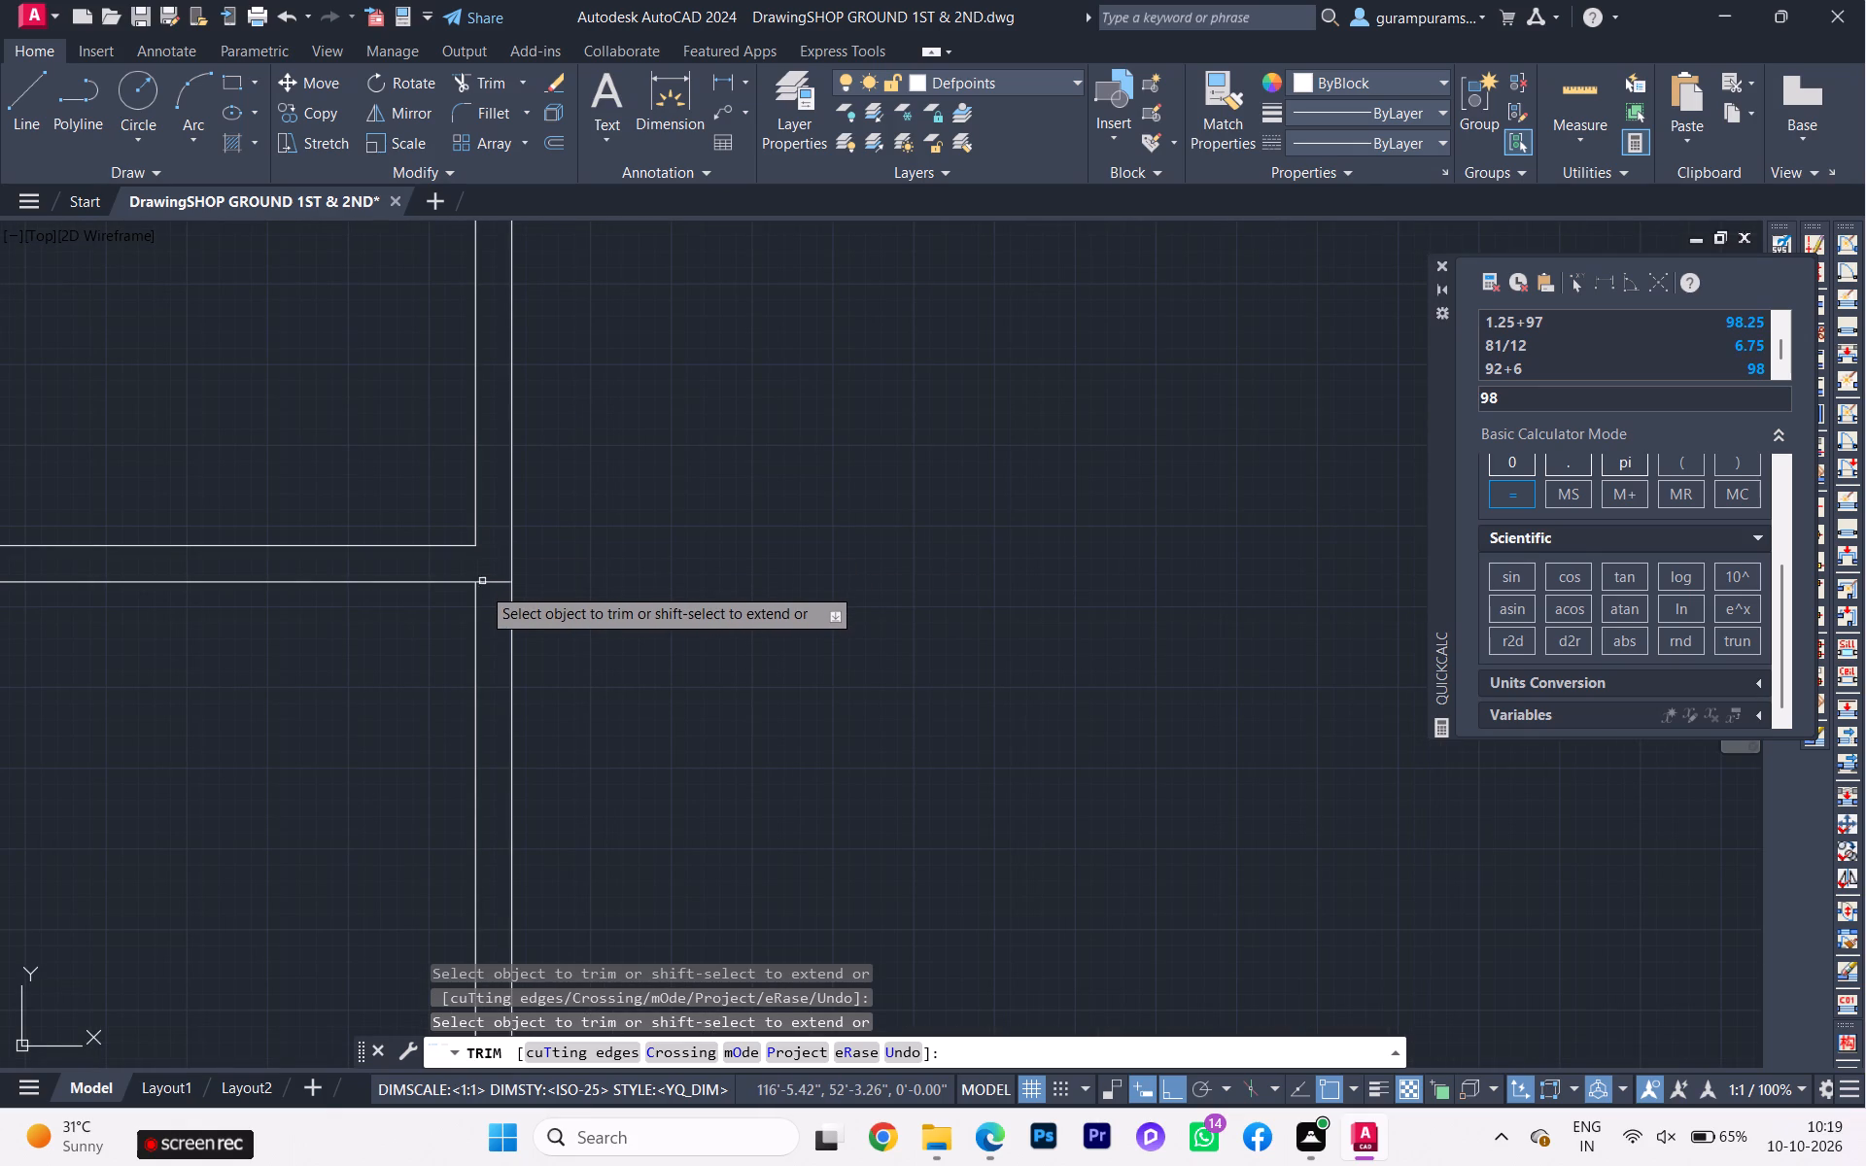
left_click(493, 581)
Open the lower passage wall's junction with the westernmost partition, trimming the partition's west face inside it and both wall faces between the partition lines.
scroll(483, 509, "down", 1)
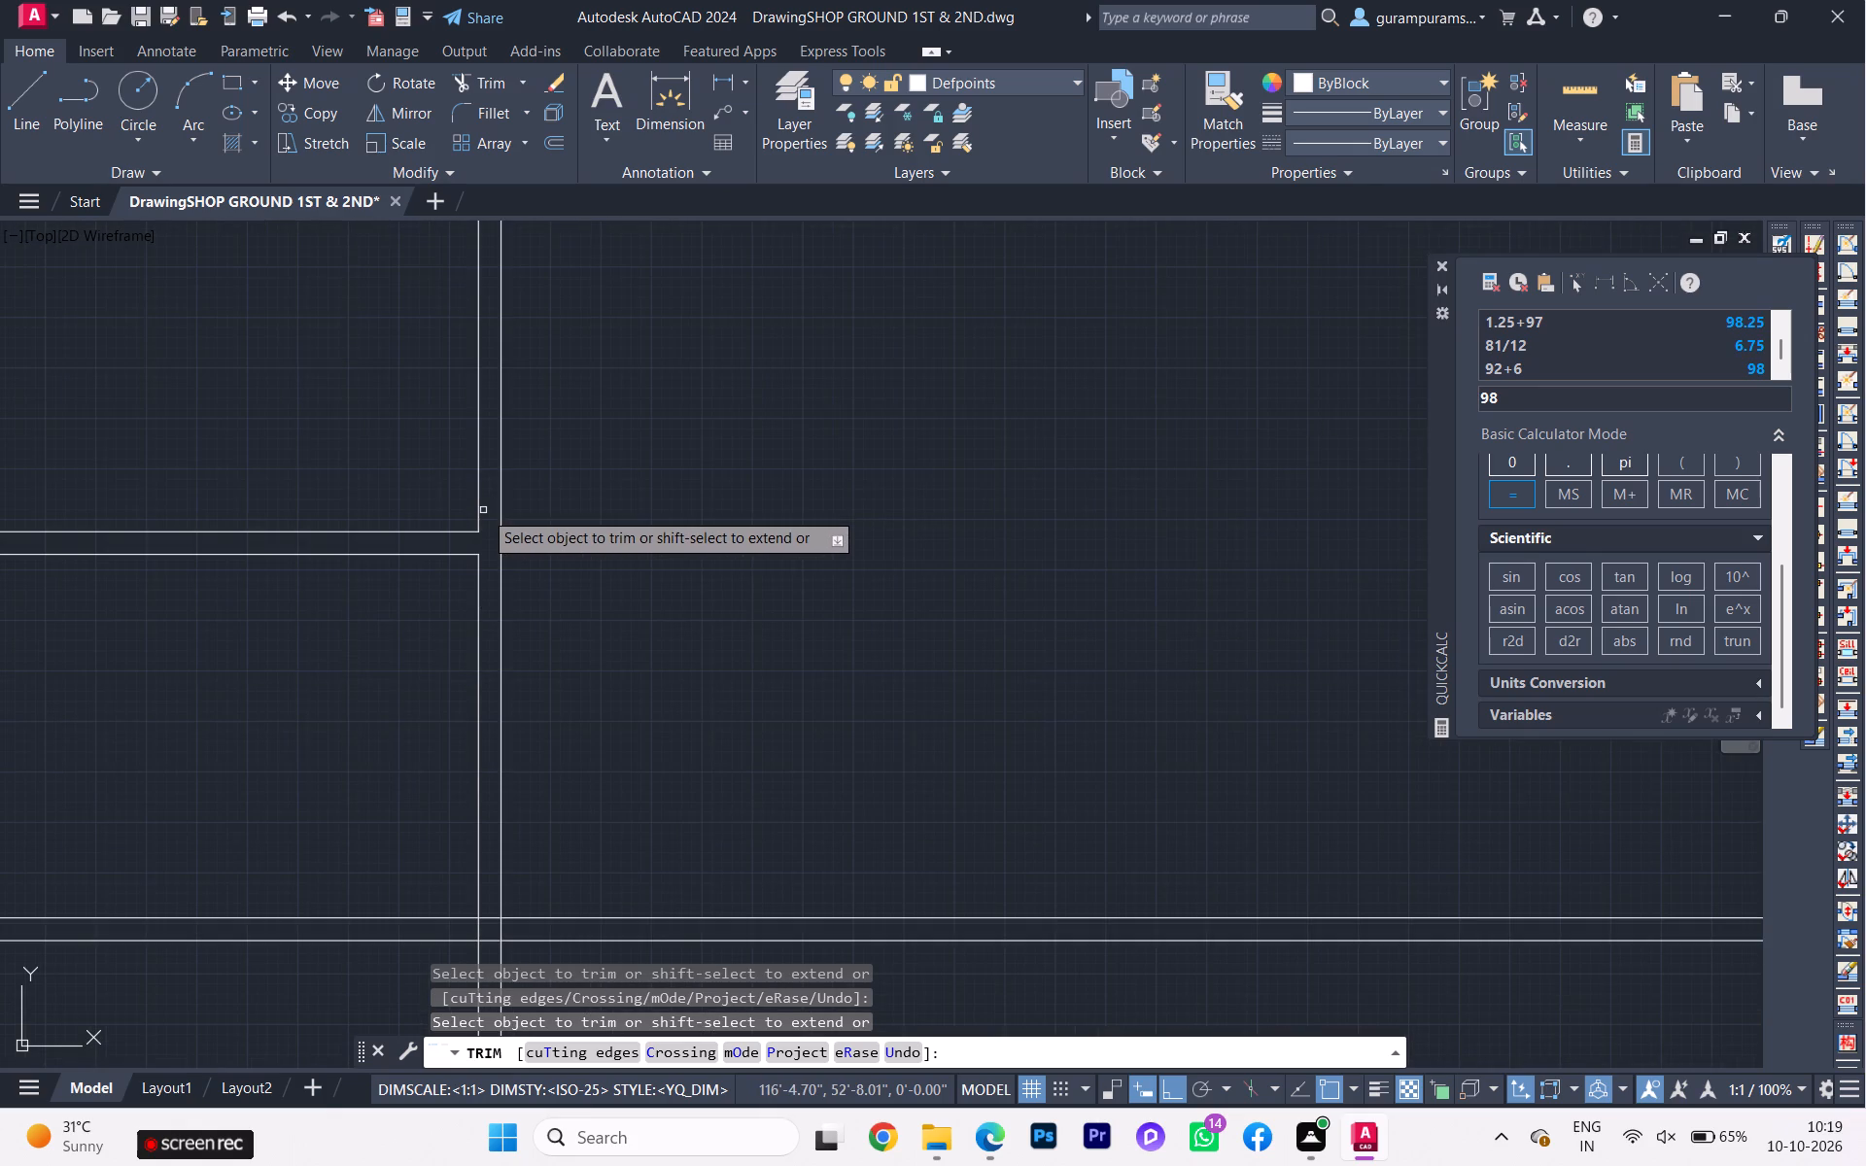
scroll(482, 539, "down", 4)
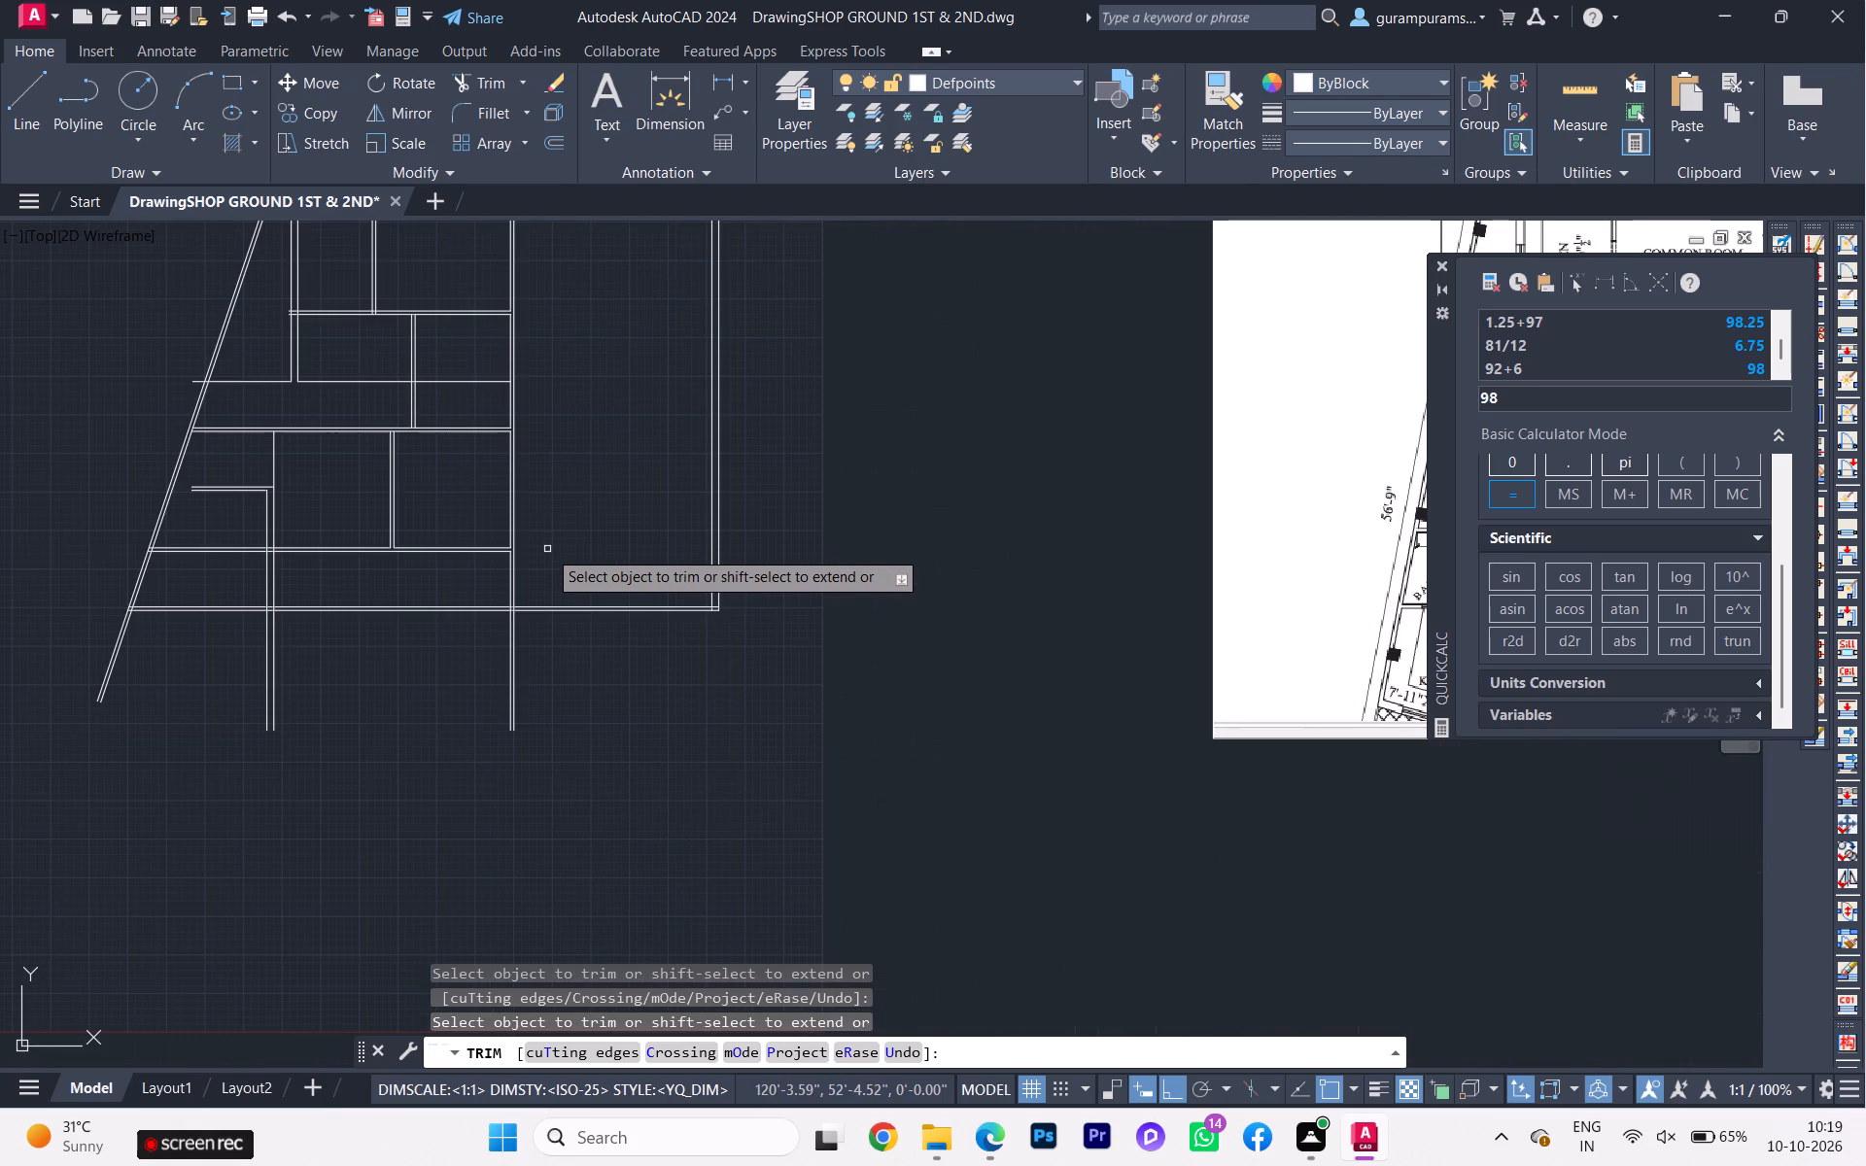
scroll(537, 555, "down", 1)
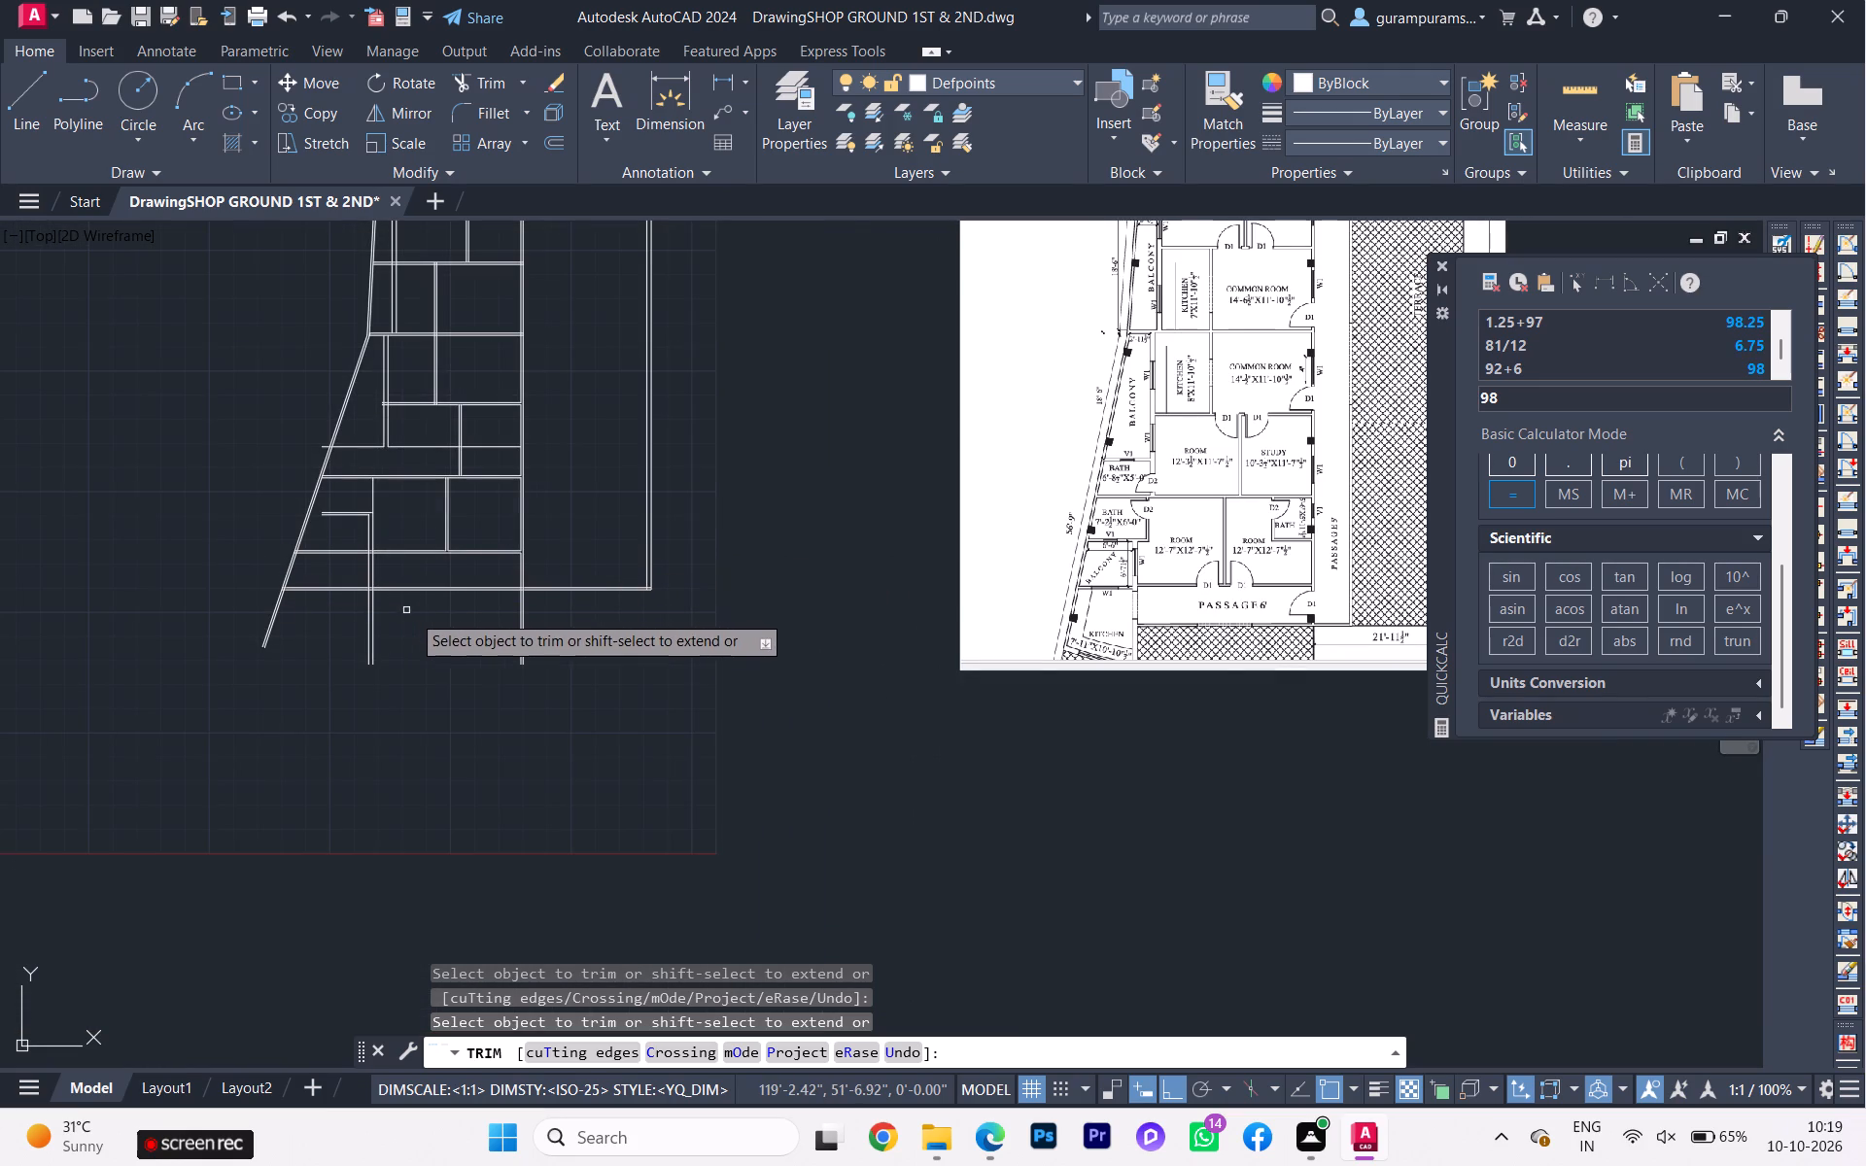
scroll(484, 587, "up", 3)
scroll(184, 542, "down", 1)
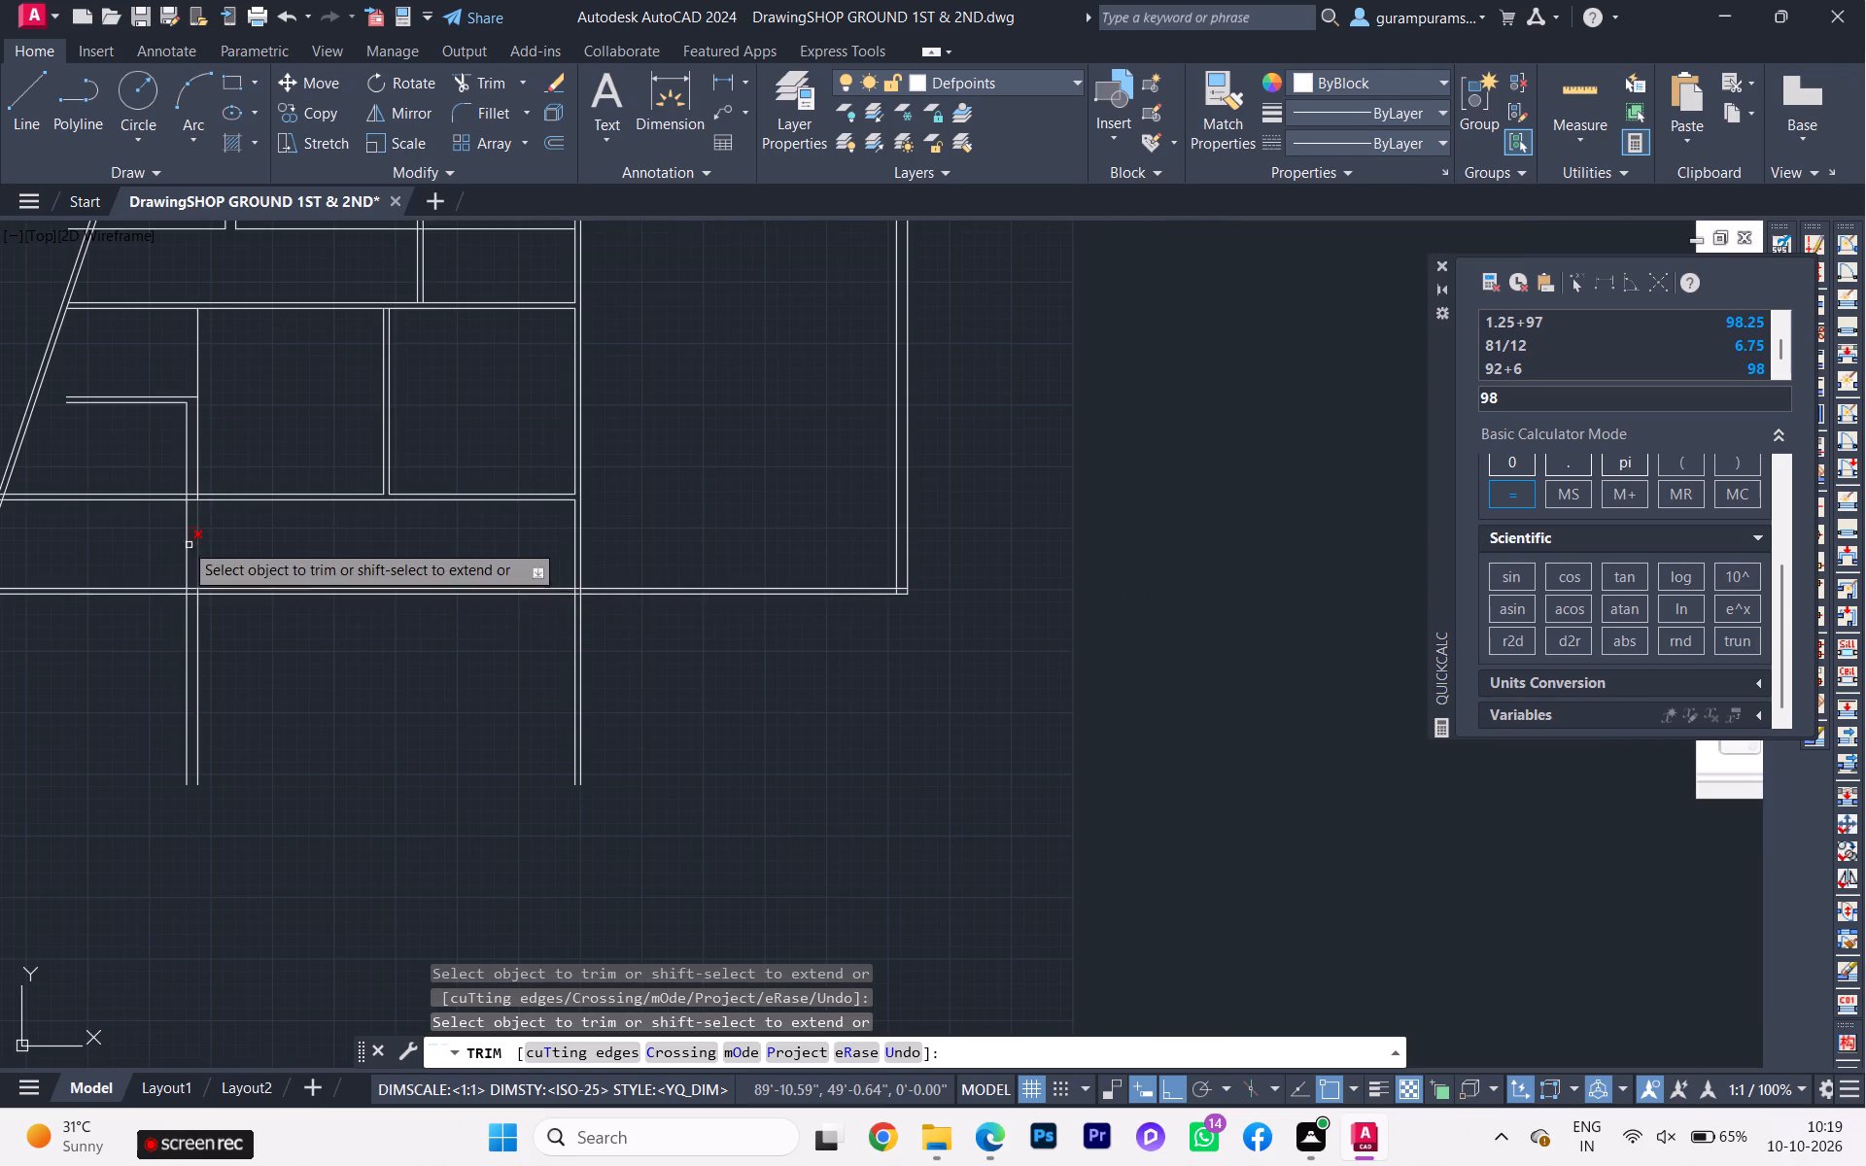
scroll(151, 548, "down", 1)
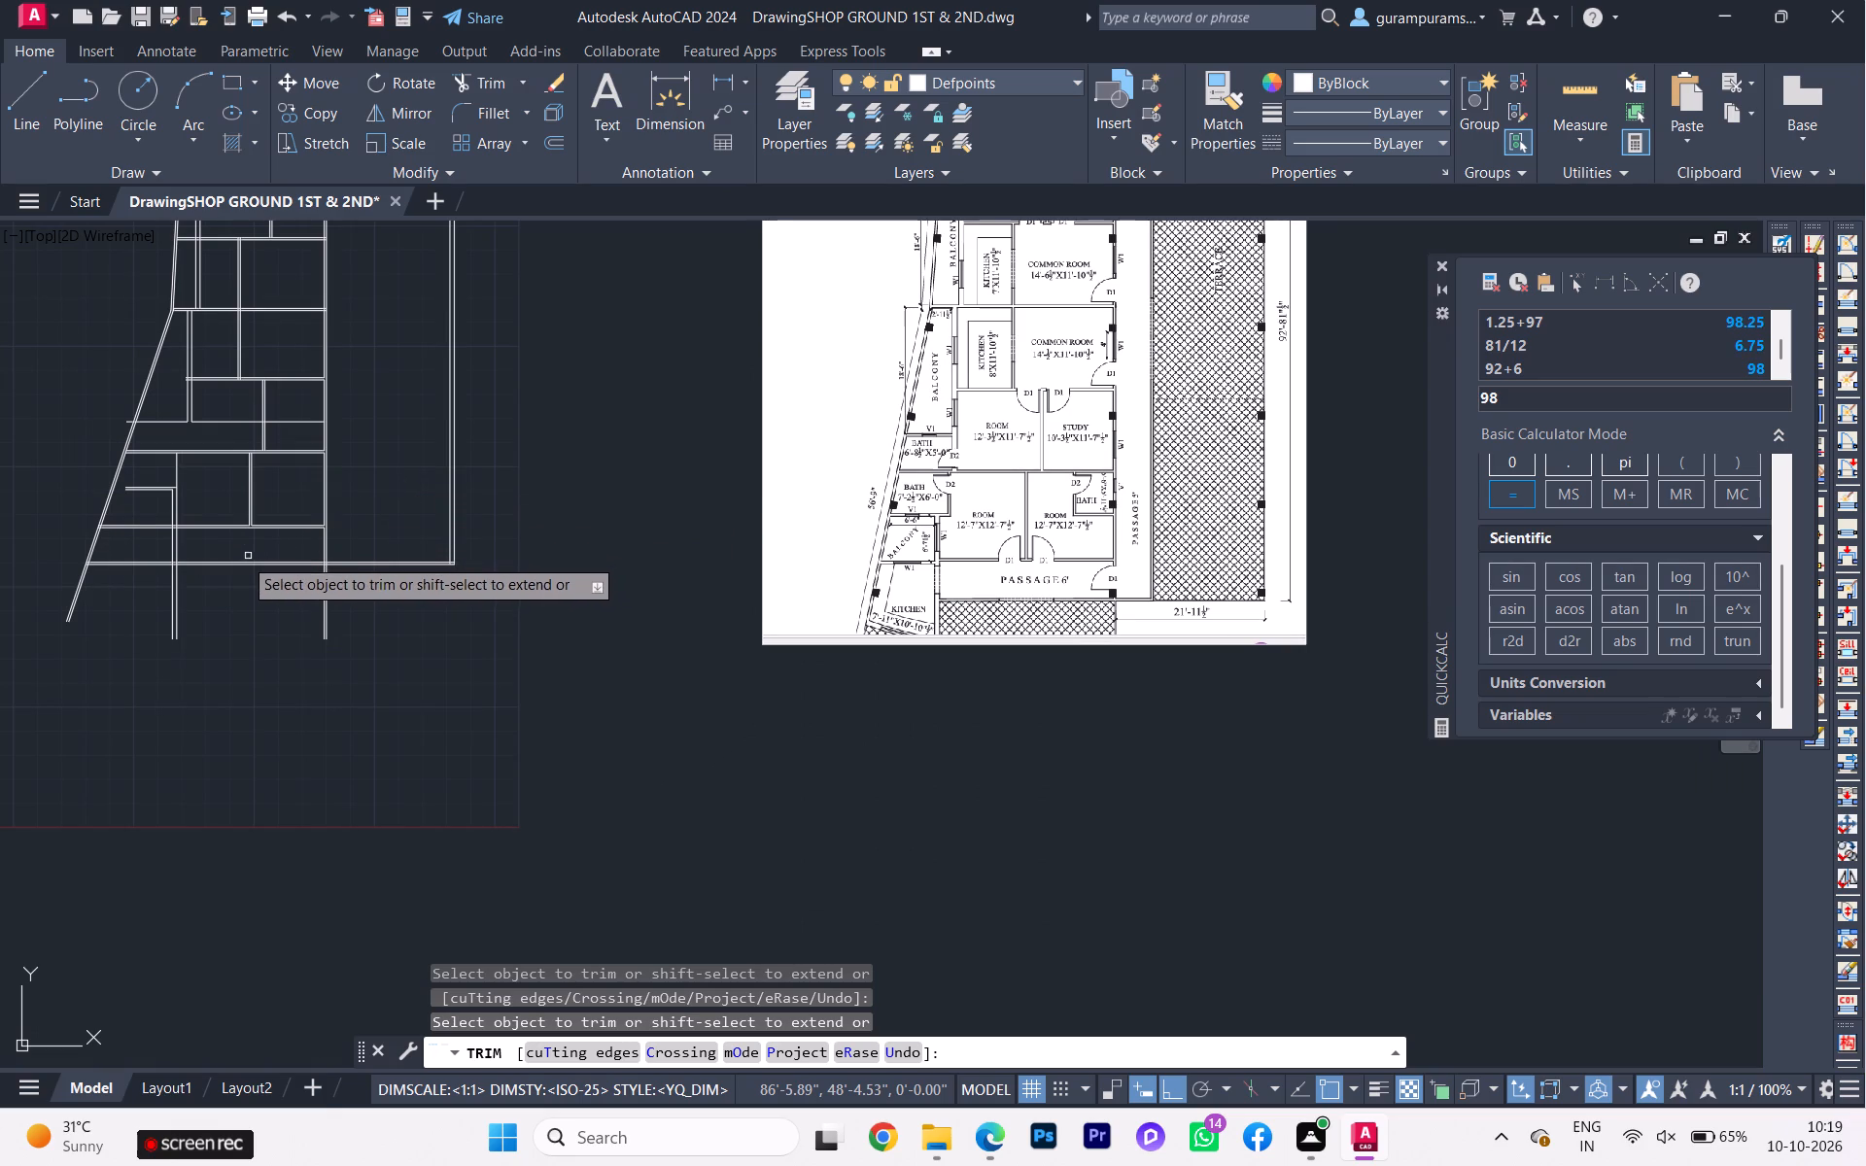
scroll(241, 558, "up", 1)
scroll(133, 518, "up", 1)
scroll(133, 518, "down", 1)
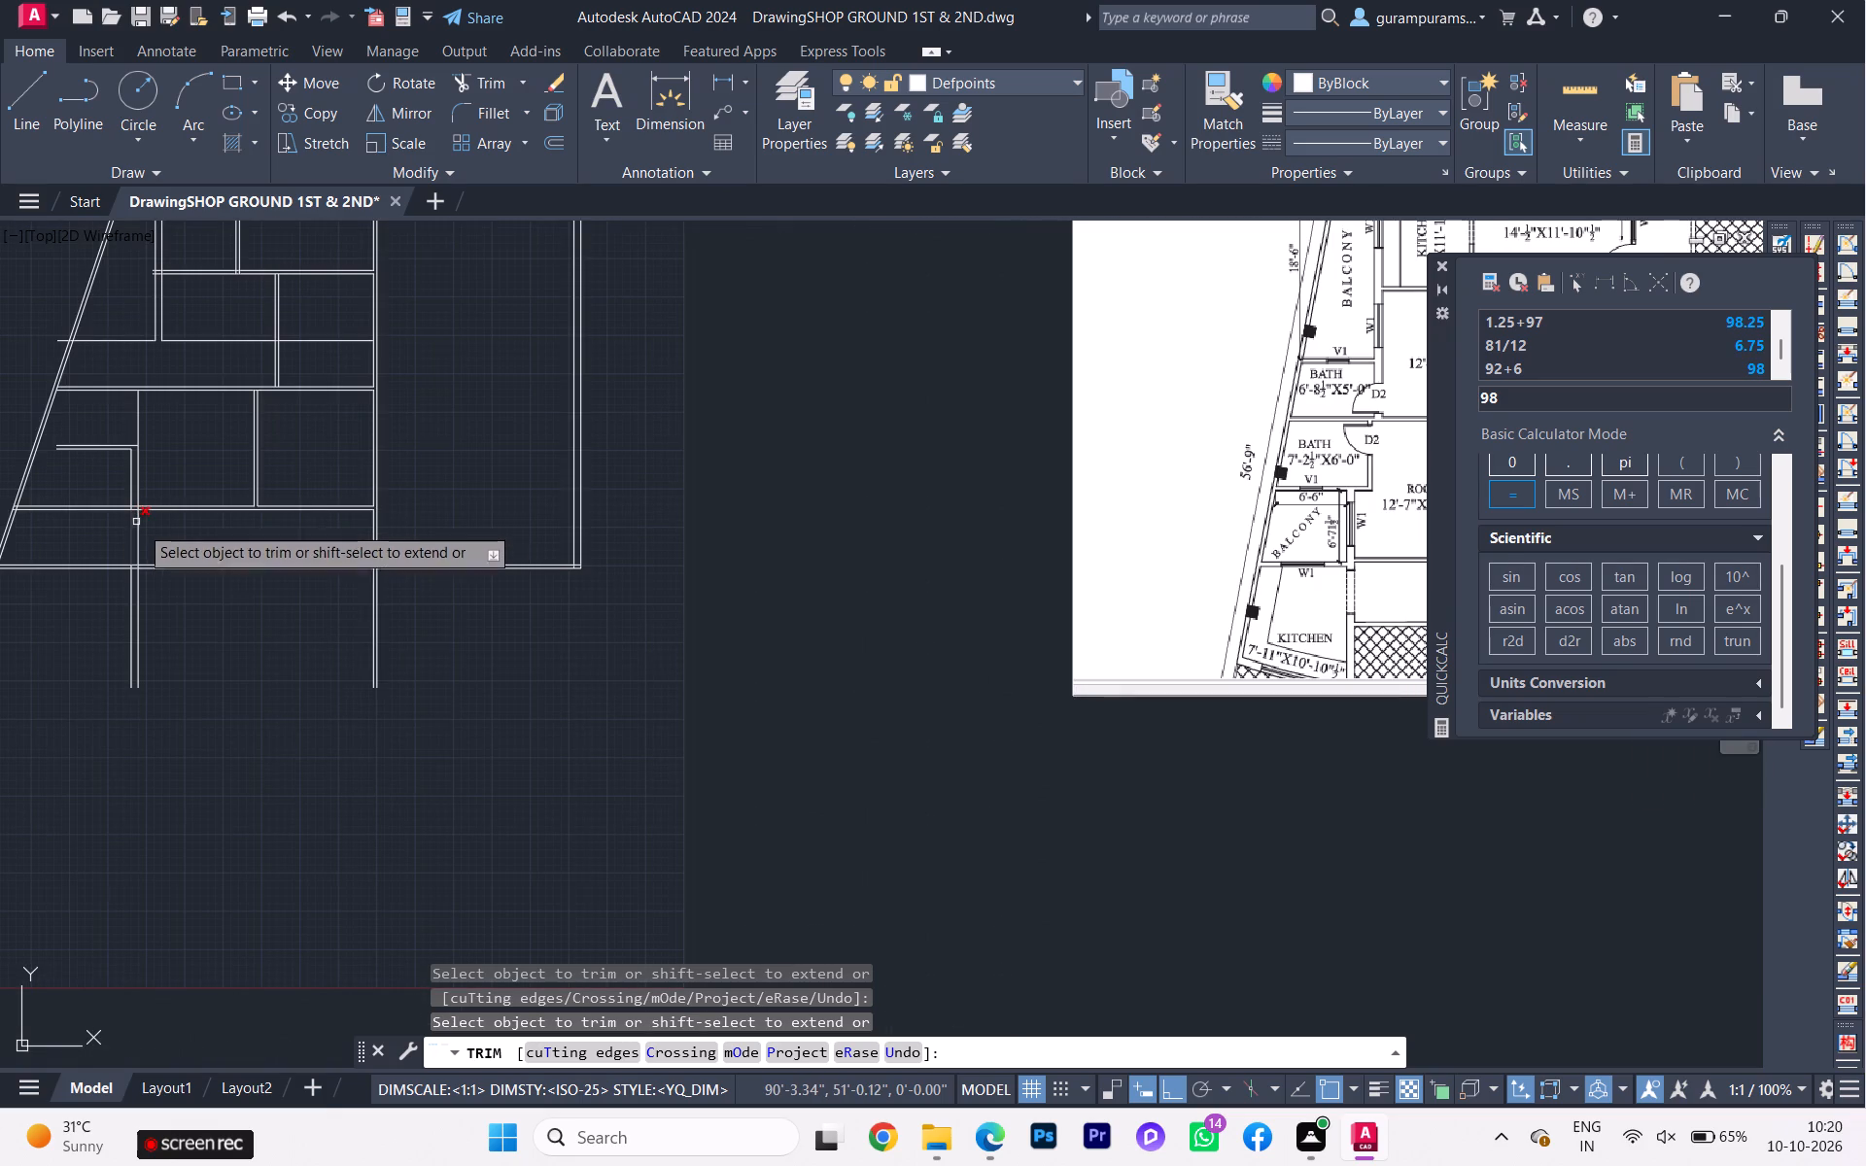
scroll(127, 588, "down", 1)
scroll(127, 588, "up", 6)
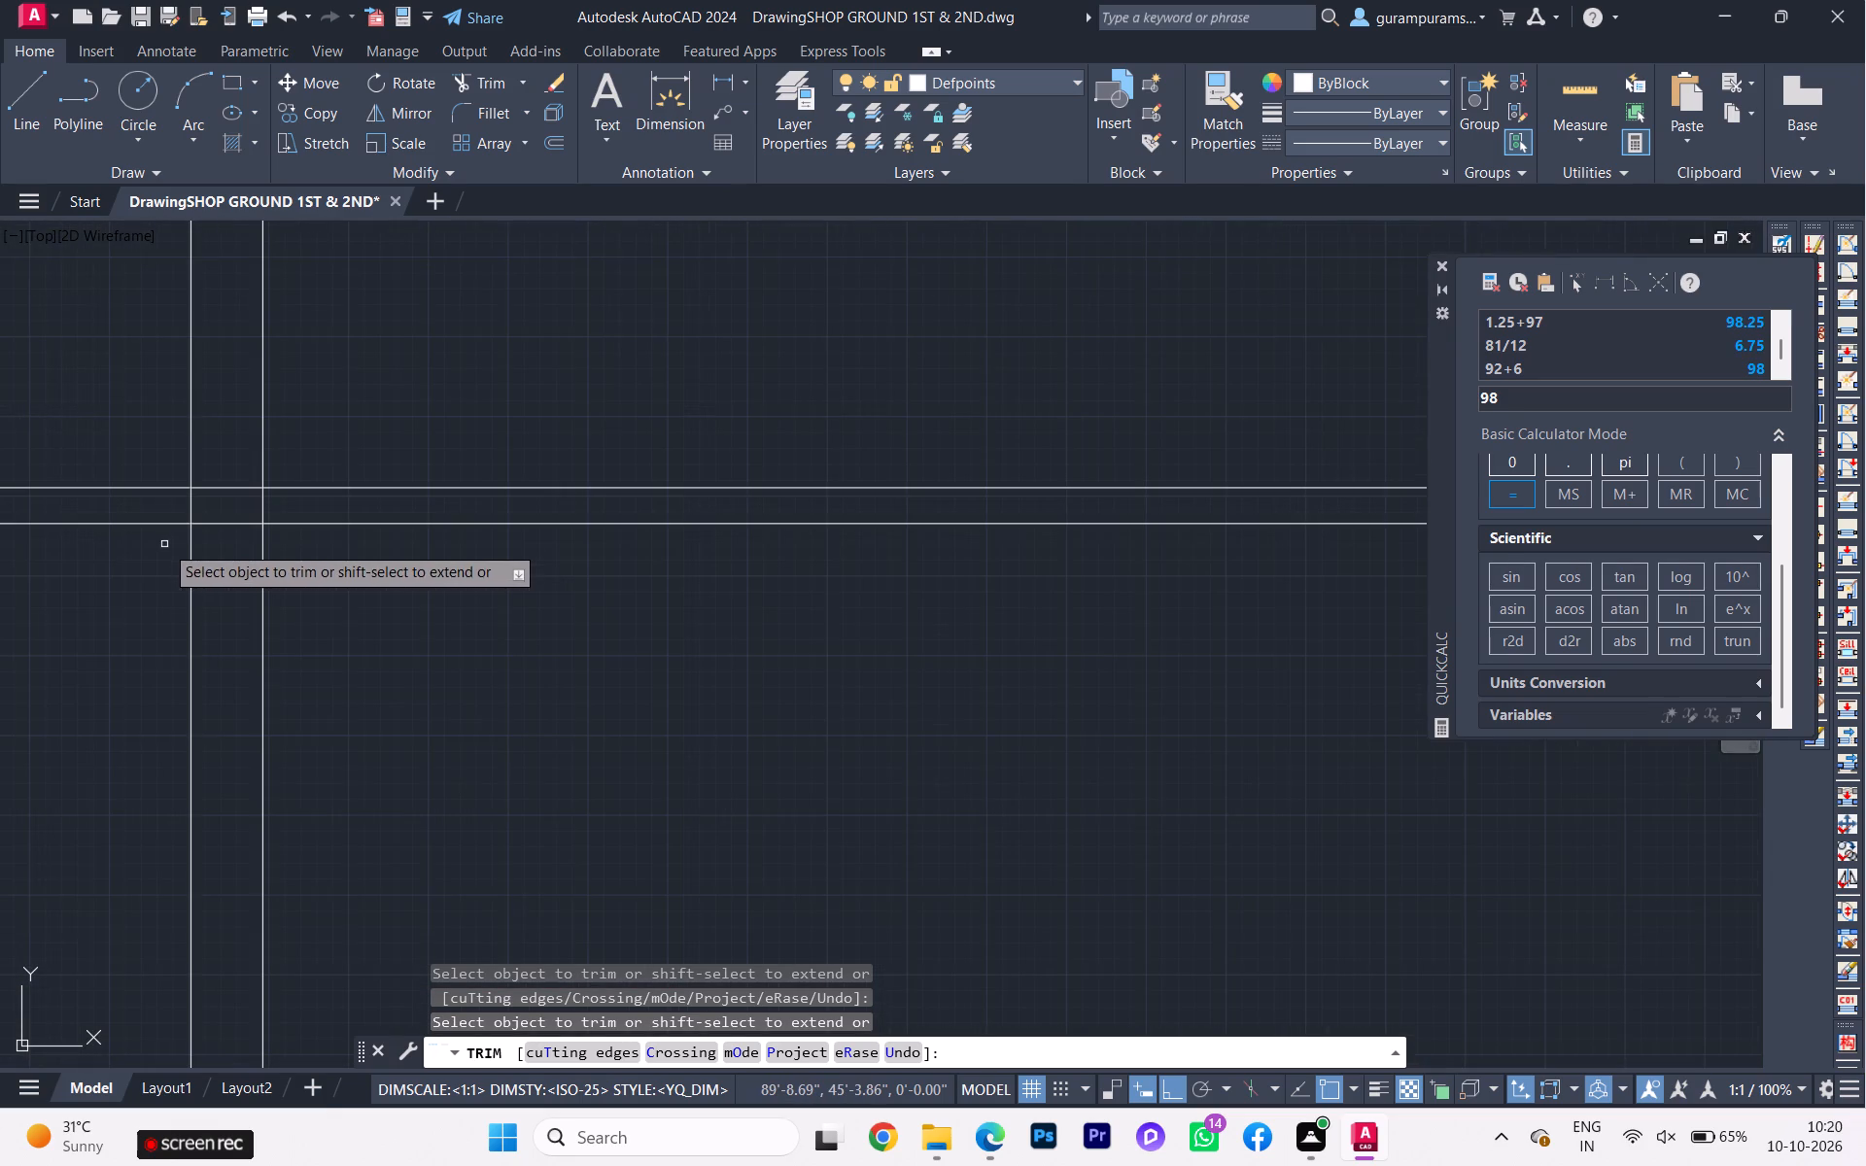
left_click(194, 514)
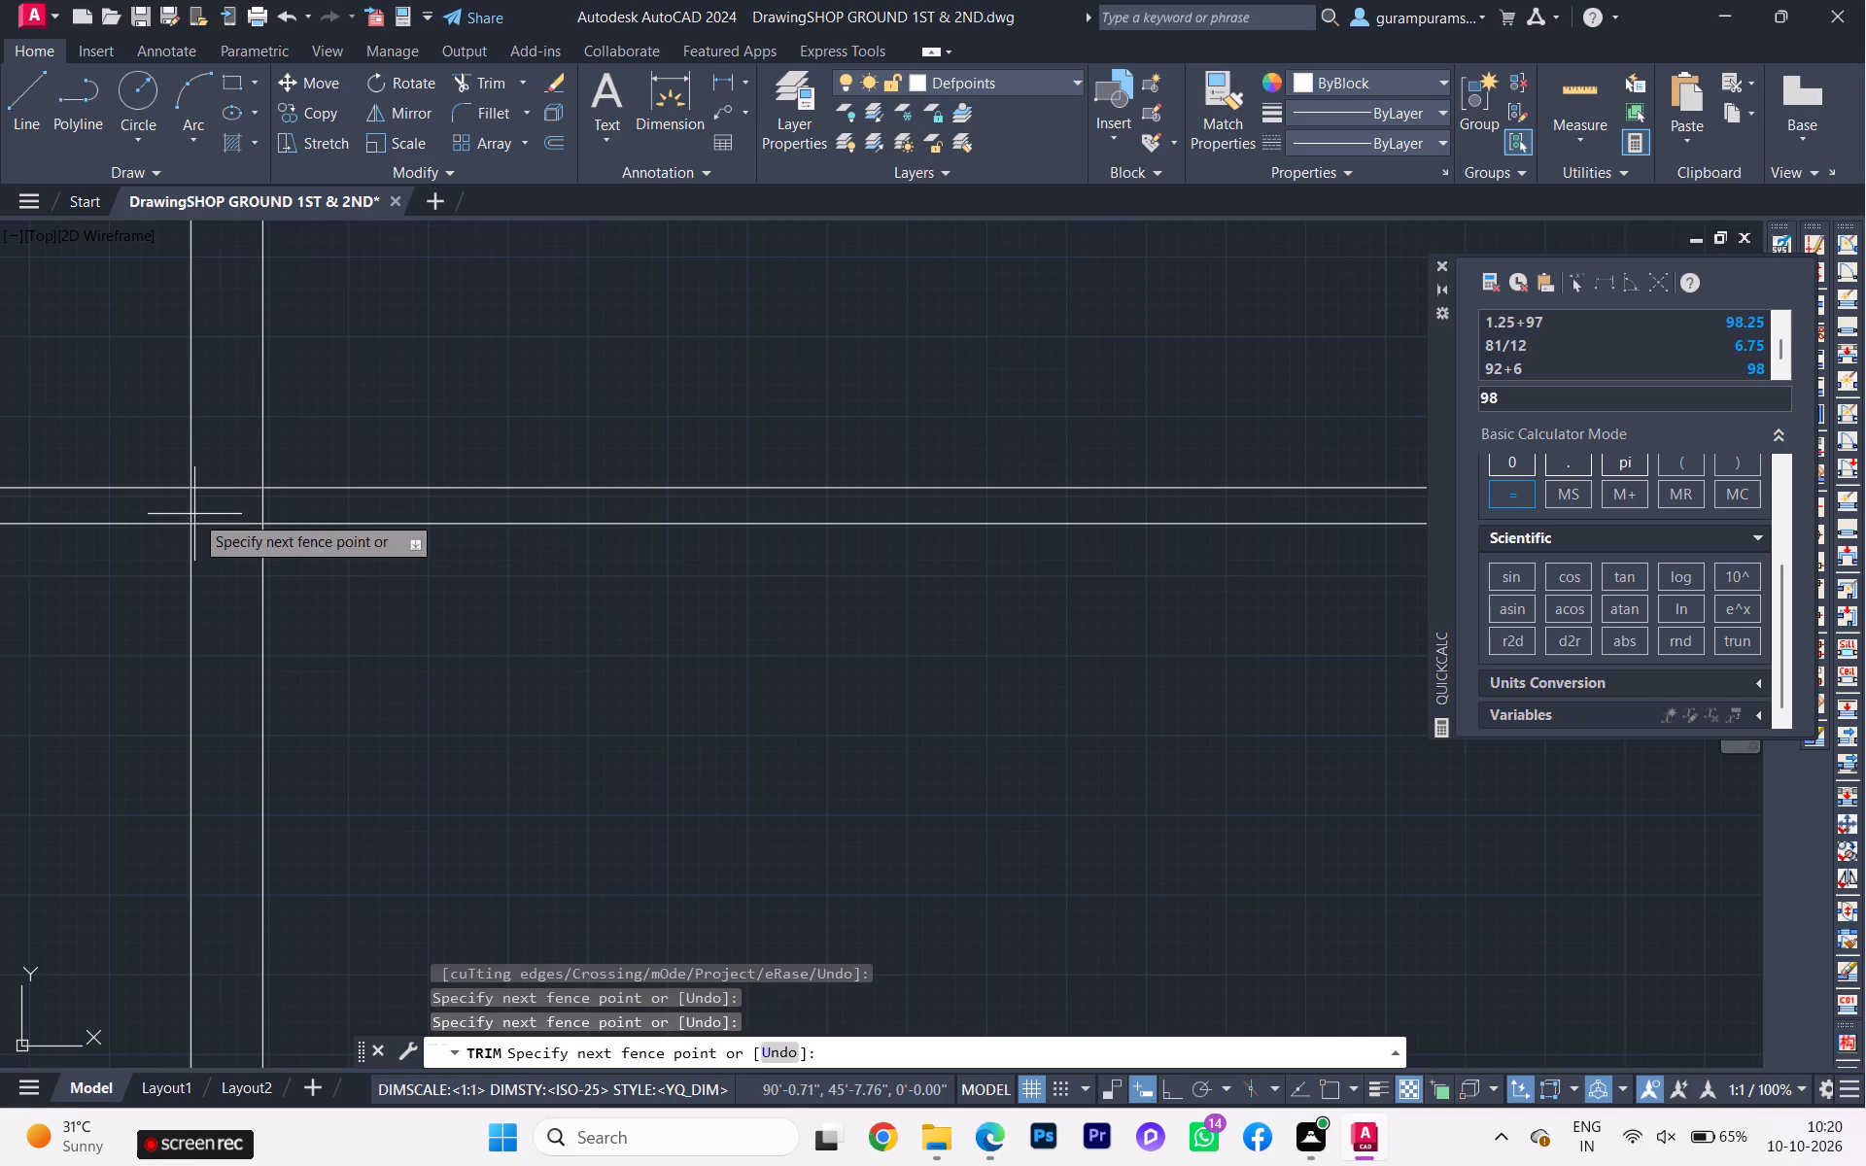
left_click(189, 515)
left_click(235, 499)
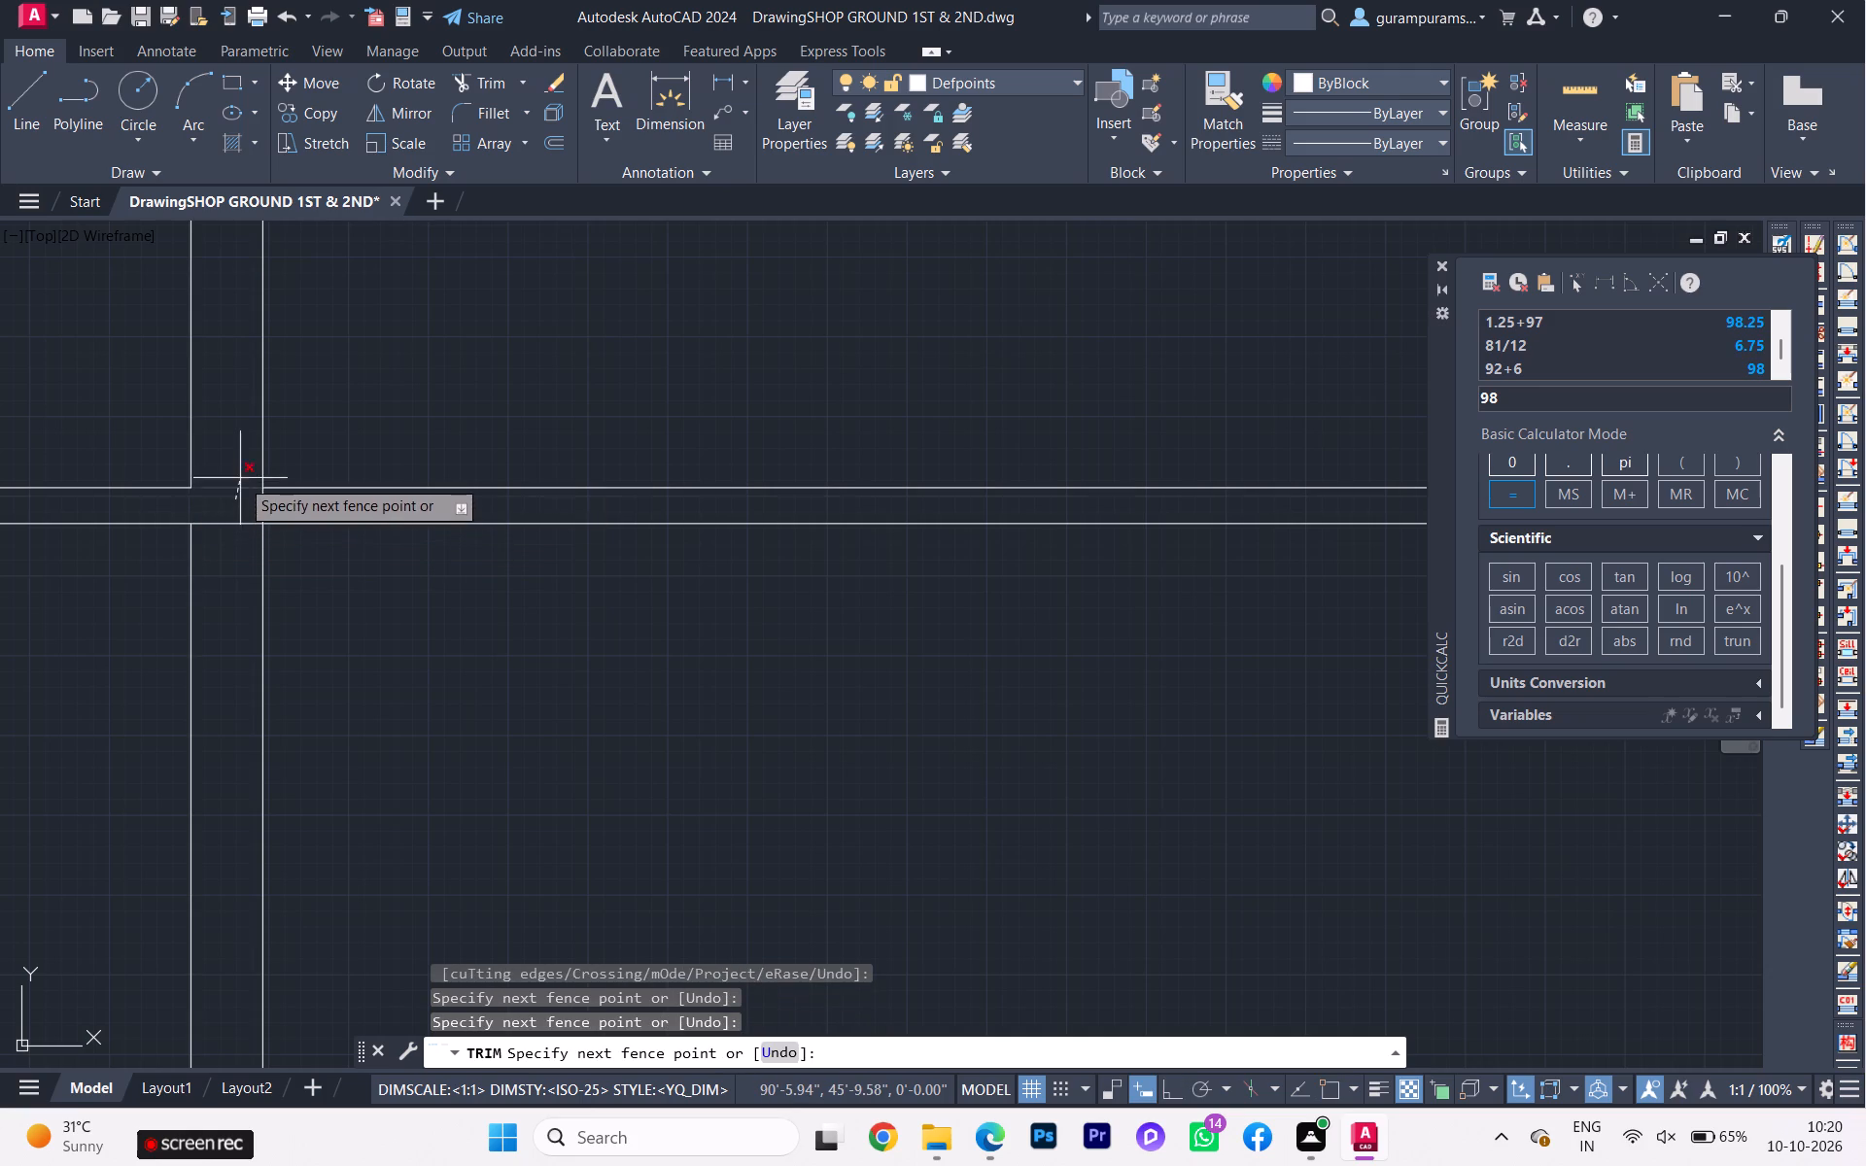
left_click(240, 478)
scroll(202, 516, "down", 2)
scroll(121, 576, "down", 3)
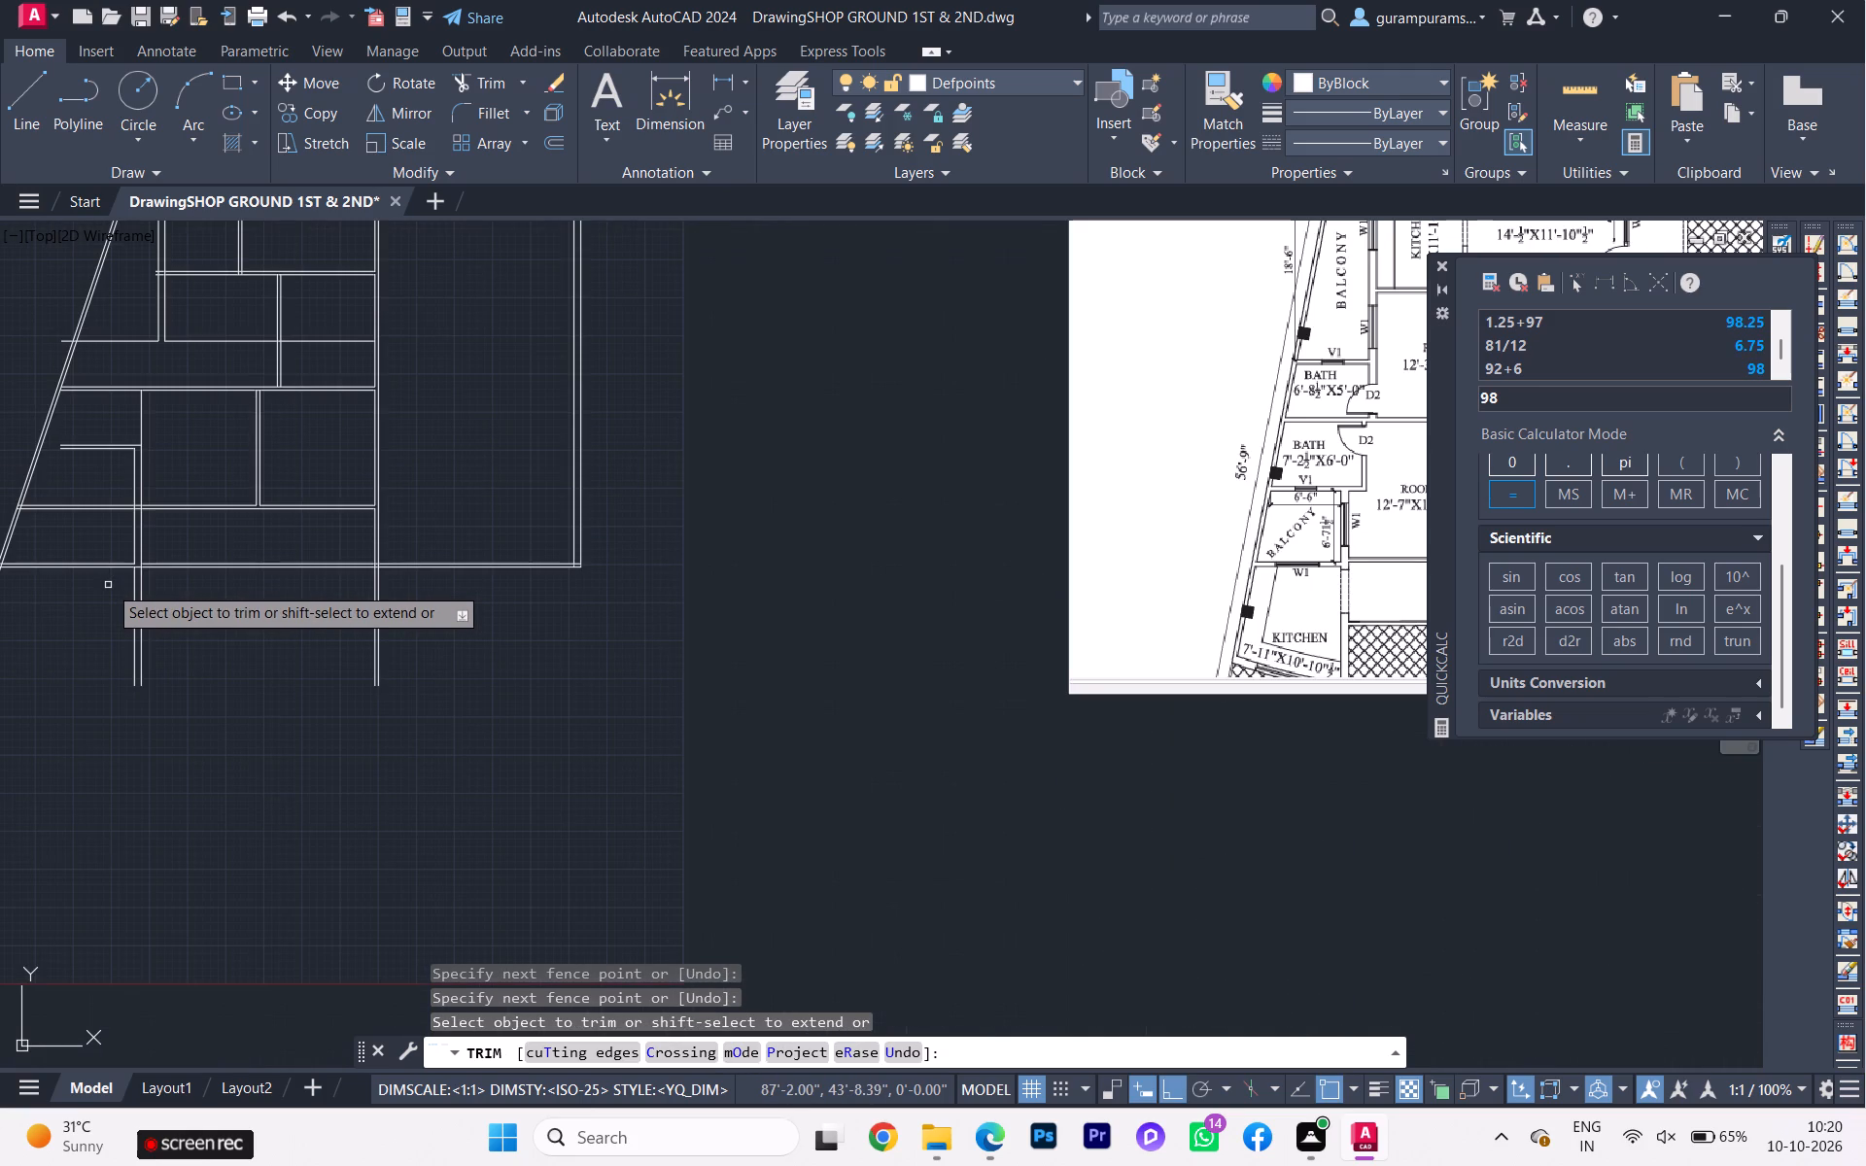
scroll(108, 587, "up", 2)
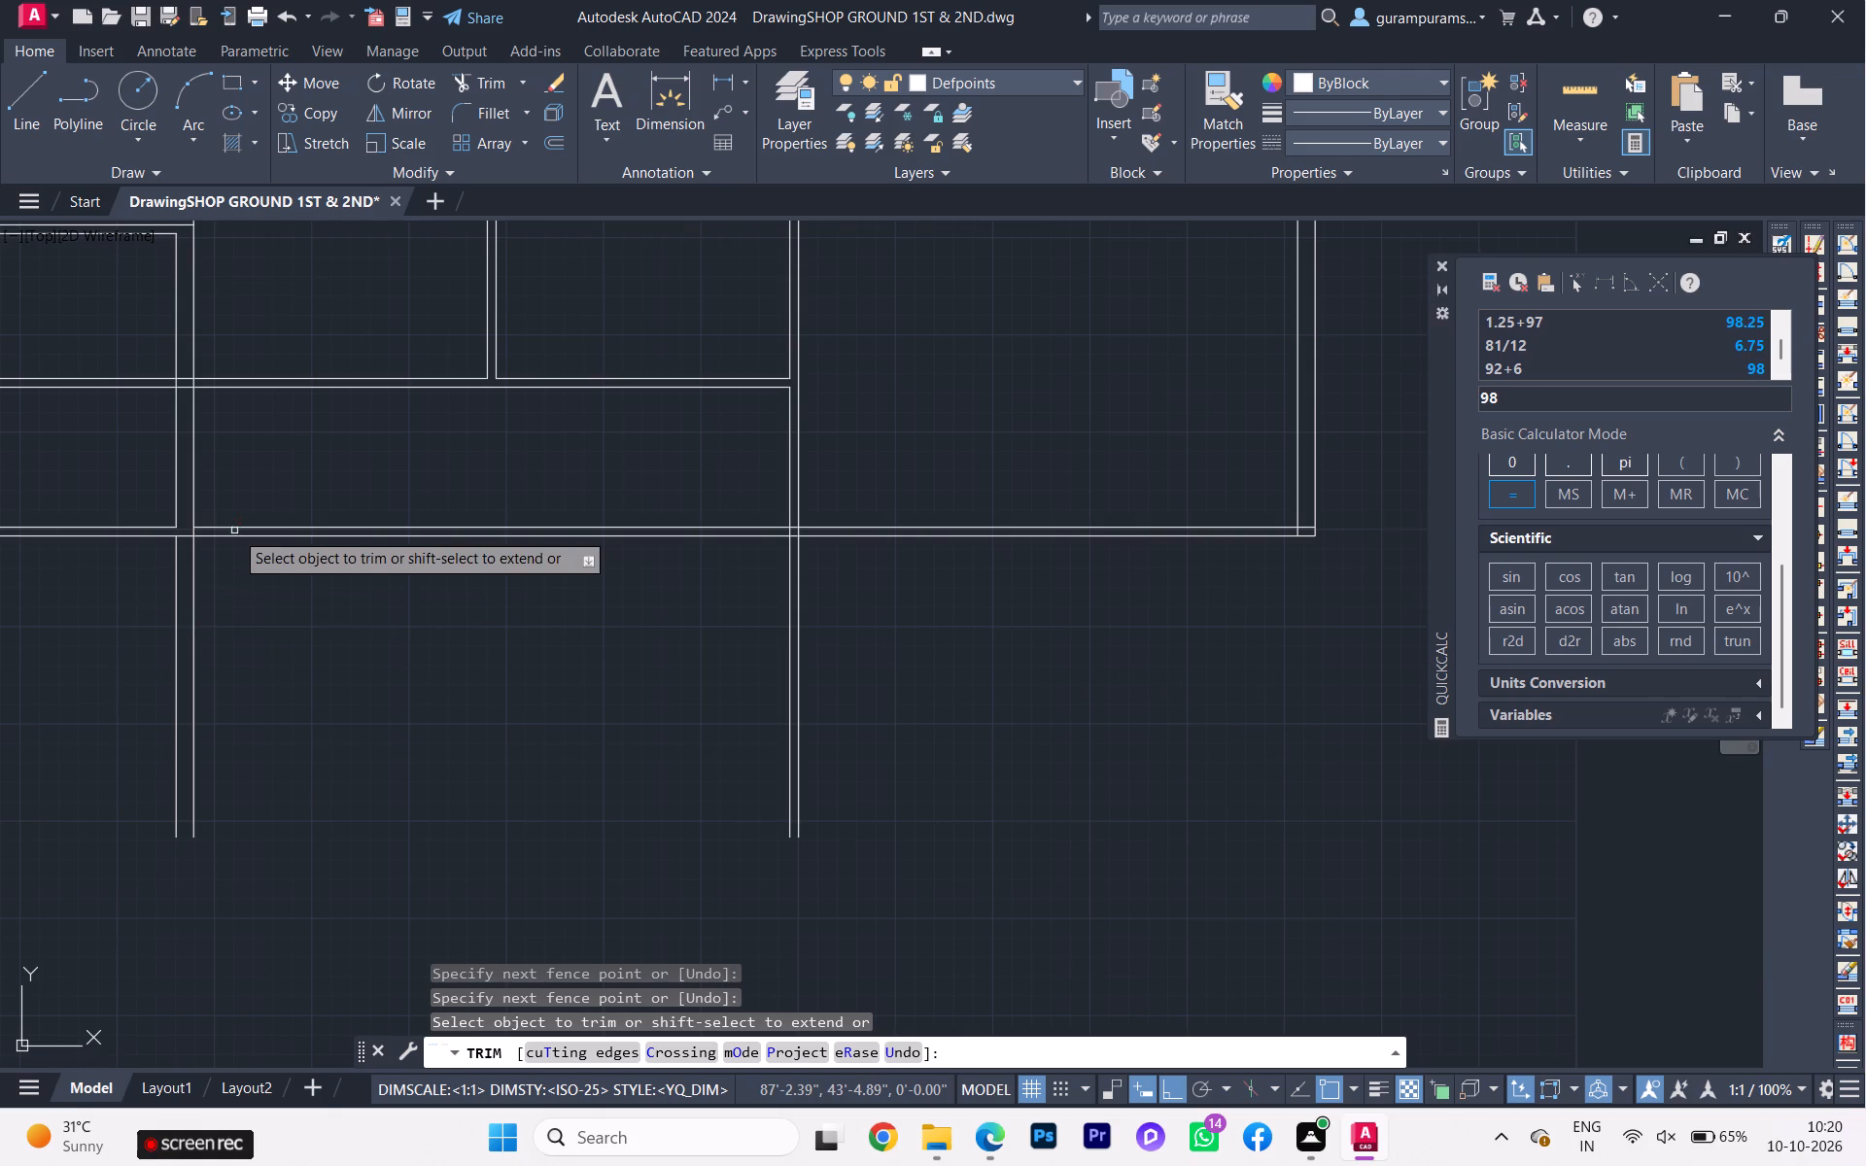
scroll(179, 542, "up", 3)
left_click(188, 536)
left_click(196, 502)
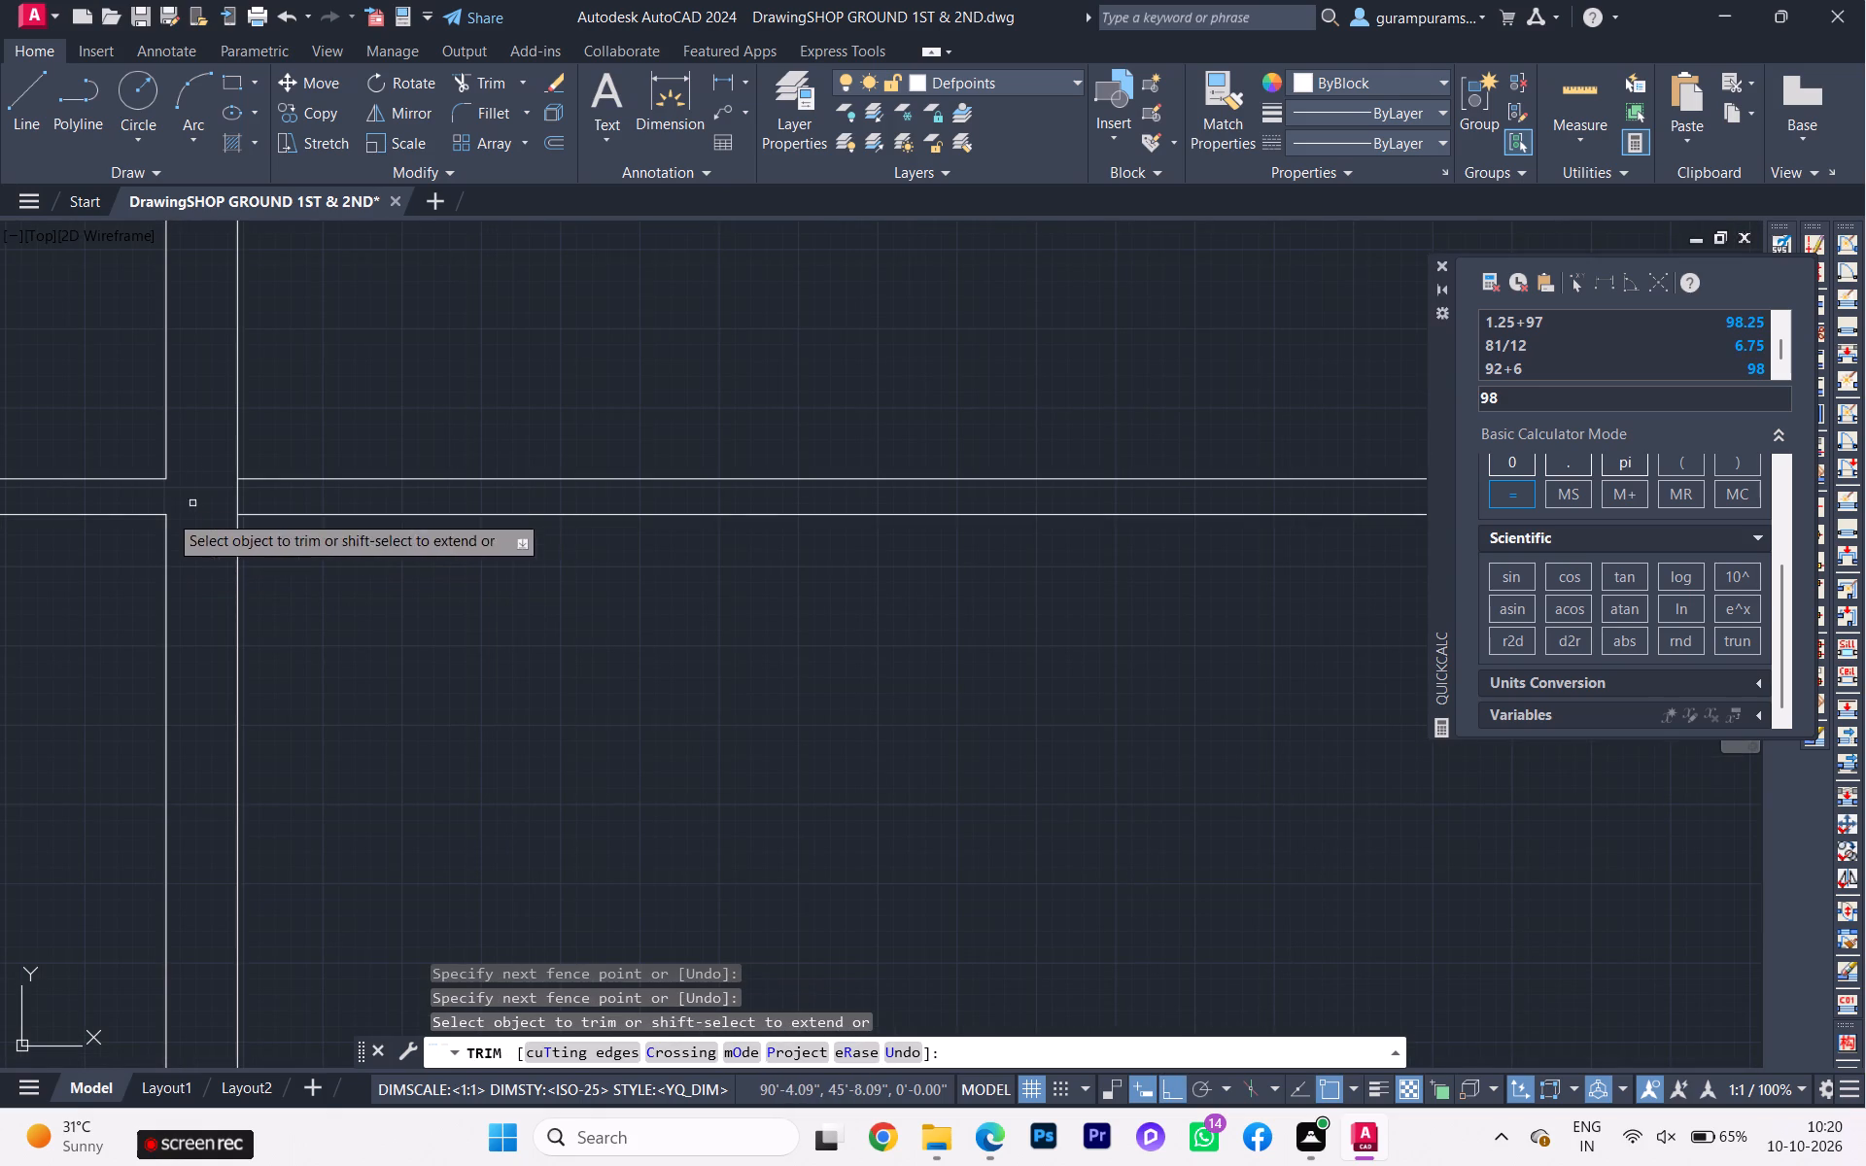
Compare the trimmed lower walls with the reference plan's kitchen, balcony and passage area.
scroll(43, 560, "down", 4)
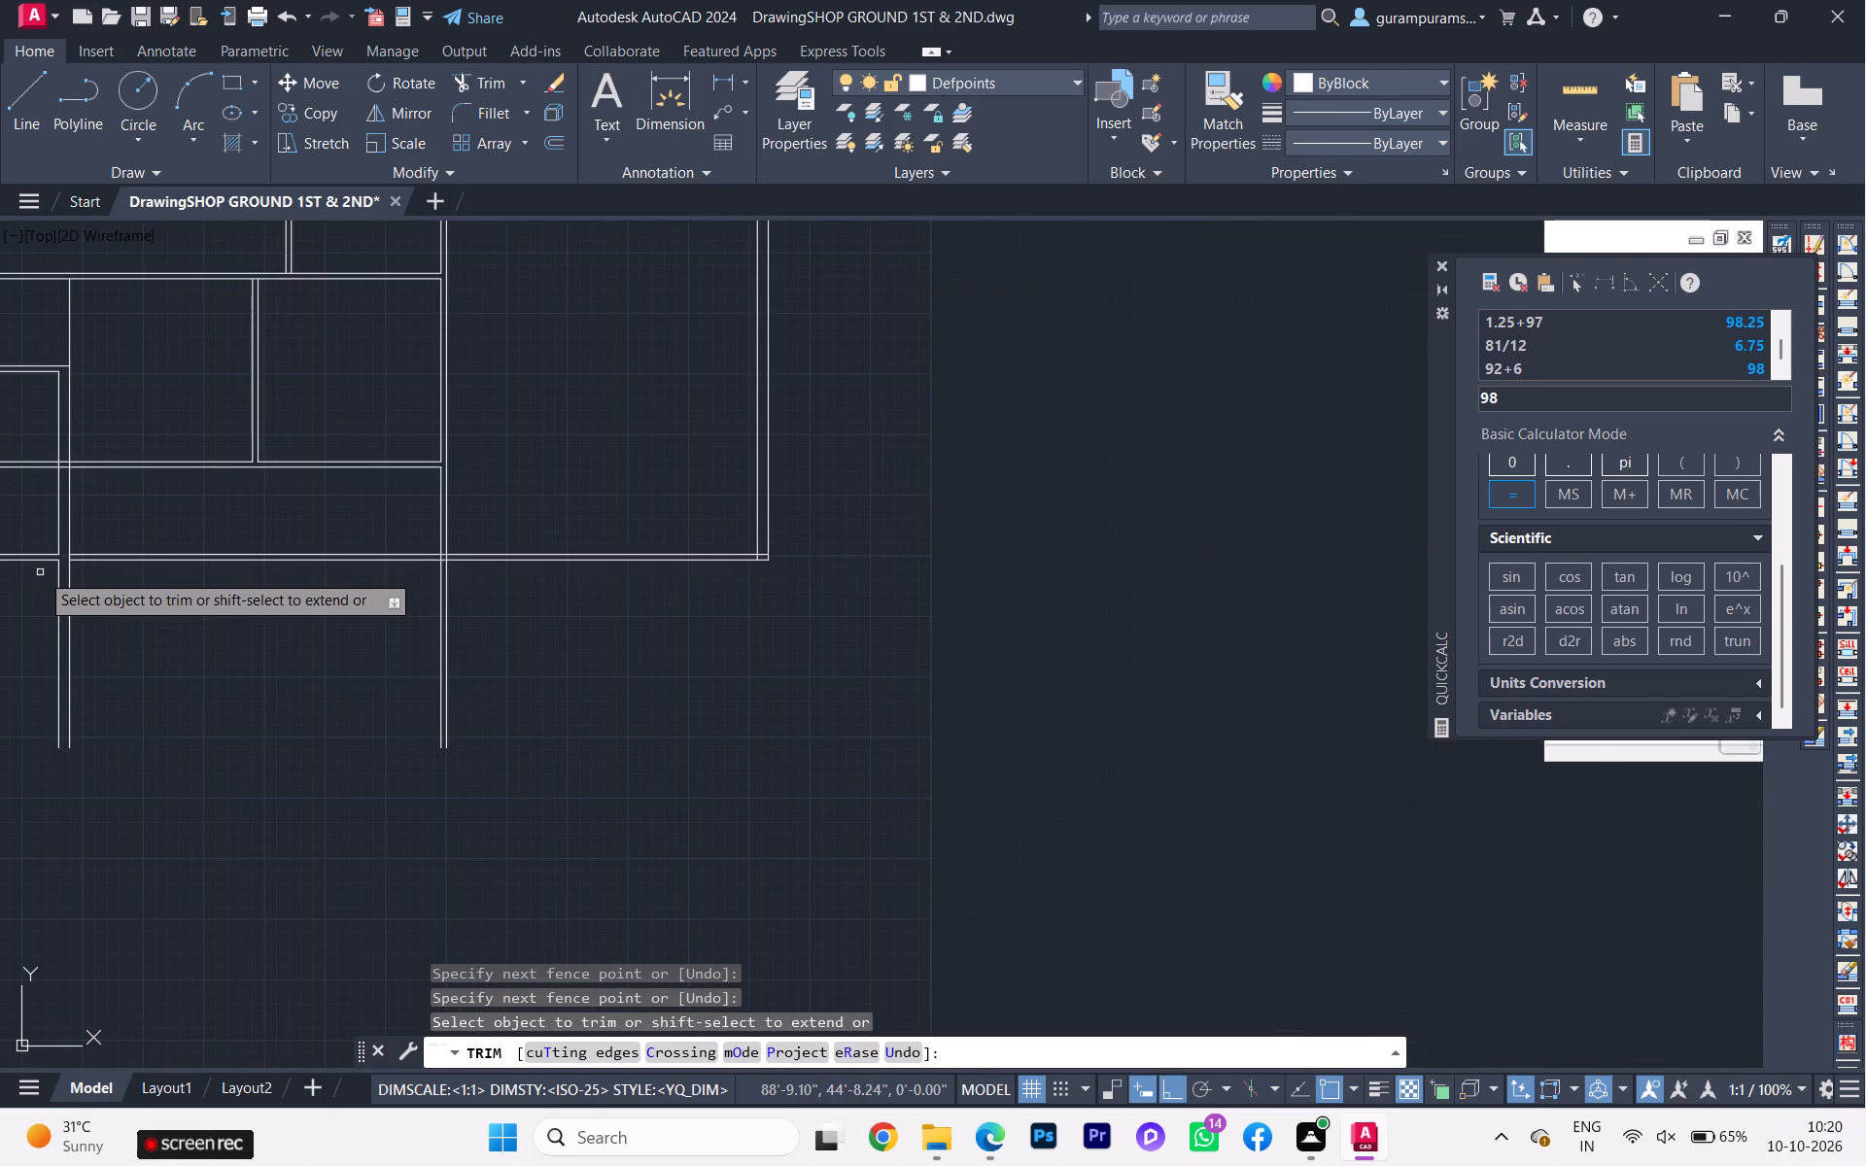
scroll(40, 573, "down", 1)
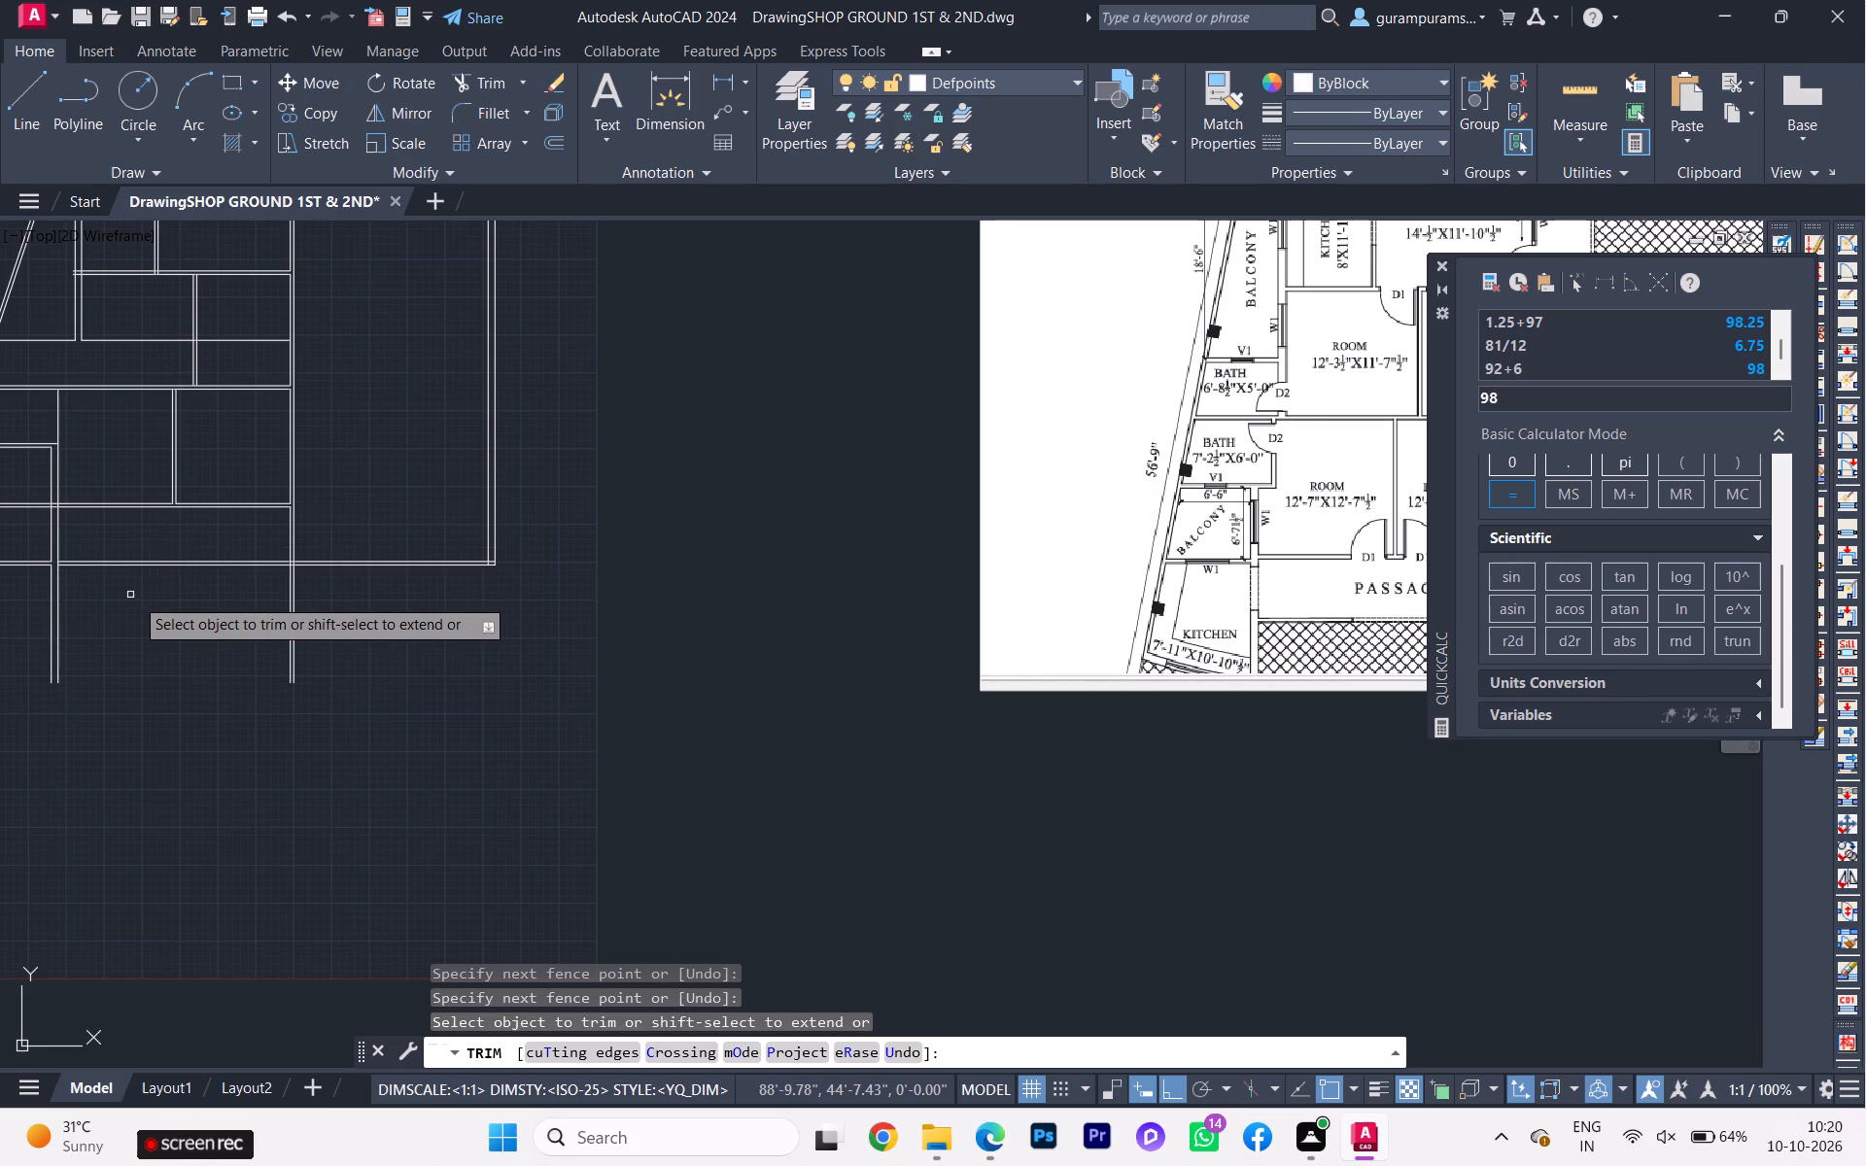
scroll(150, 615, "down", 1)
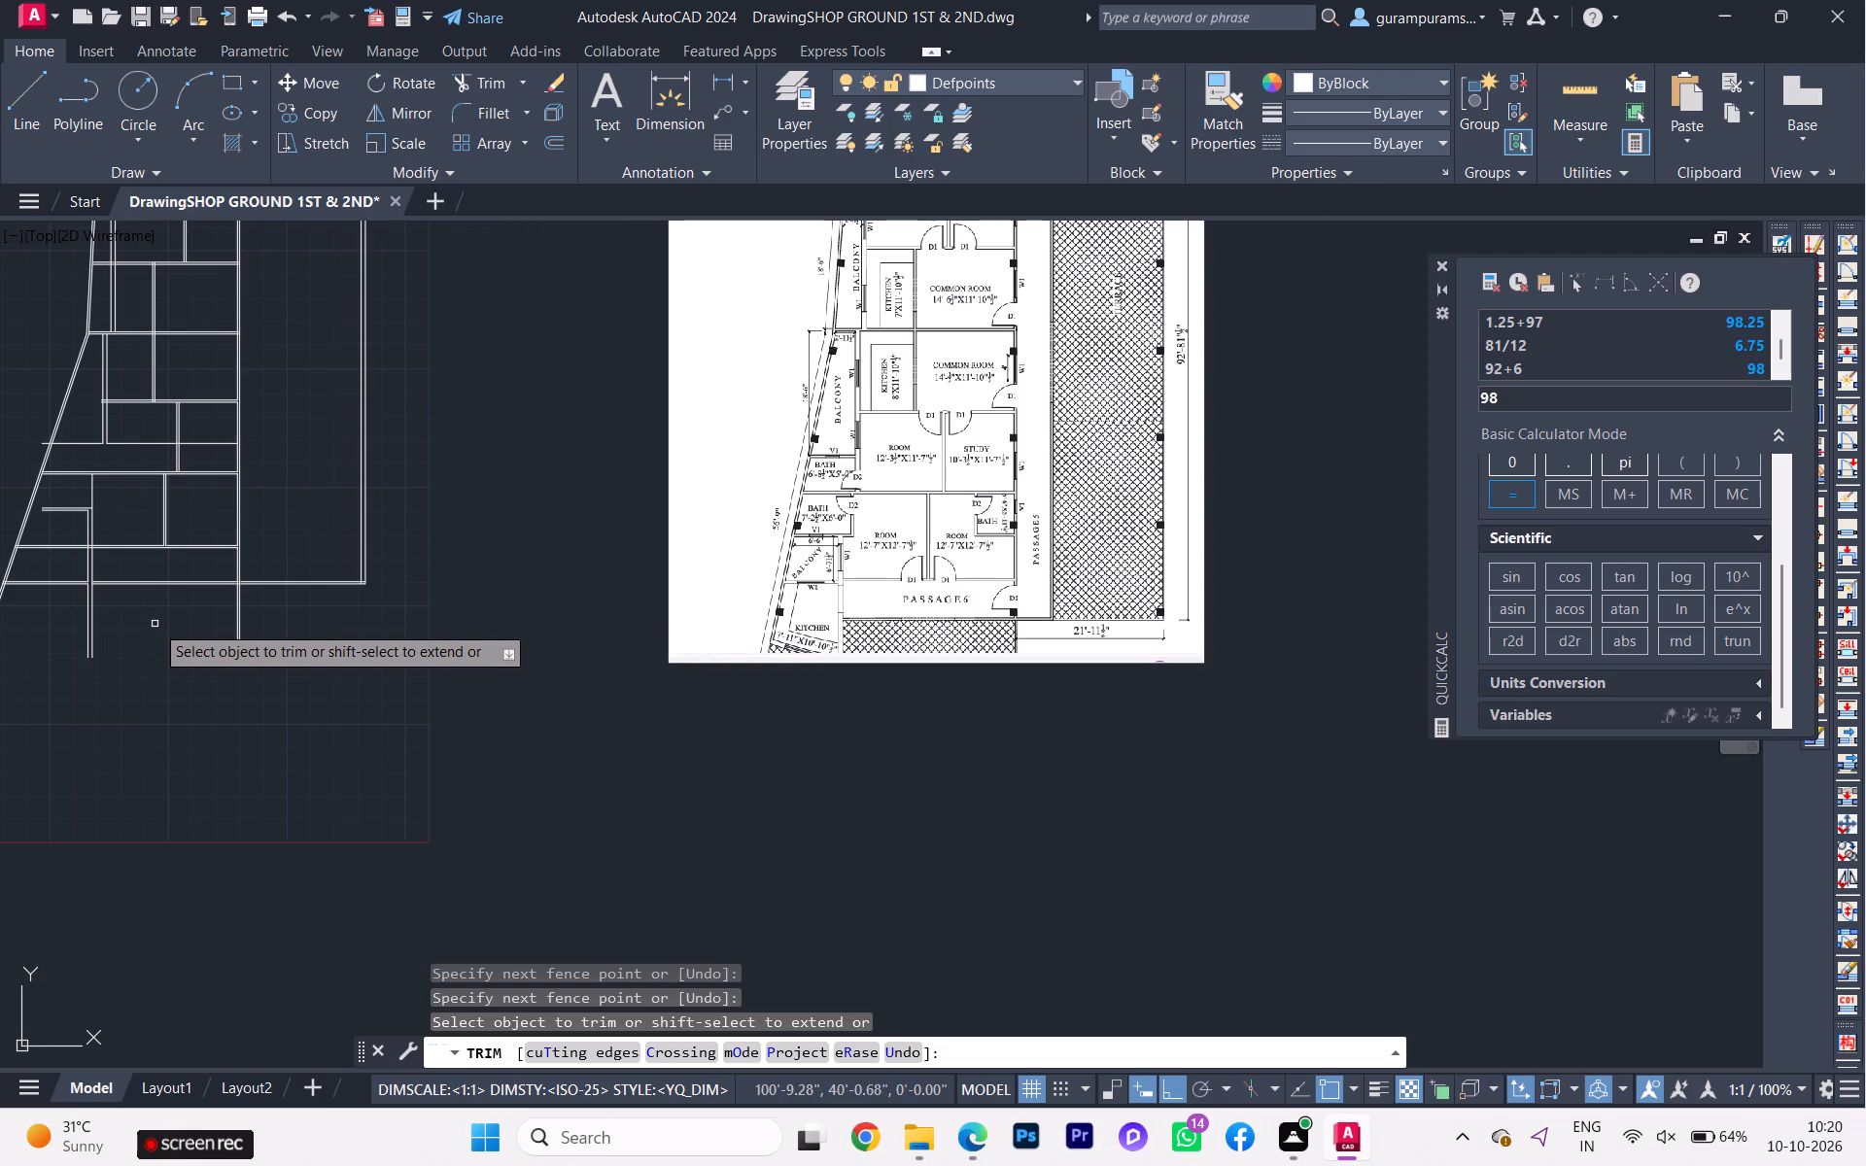
scroll(700, 659, "up", 1)
scroll(701, 662, "down", 1)
scroll(705, 668, "up", 1)
scroll(819, 675, "up", 1)
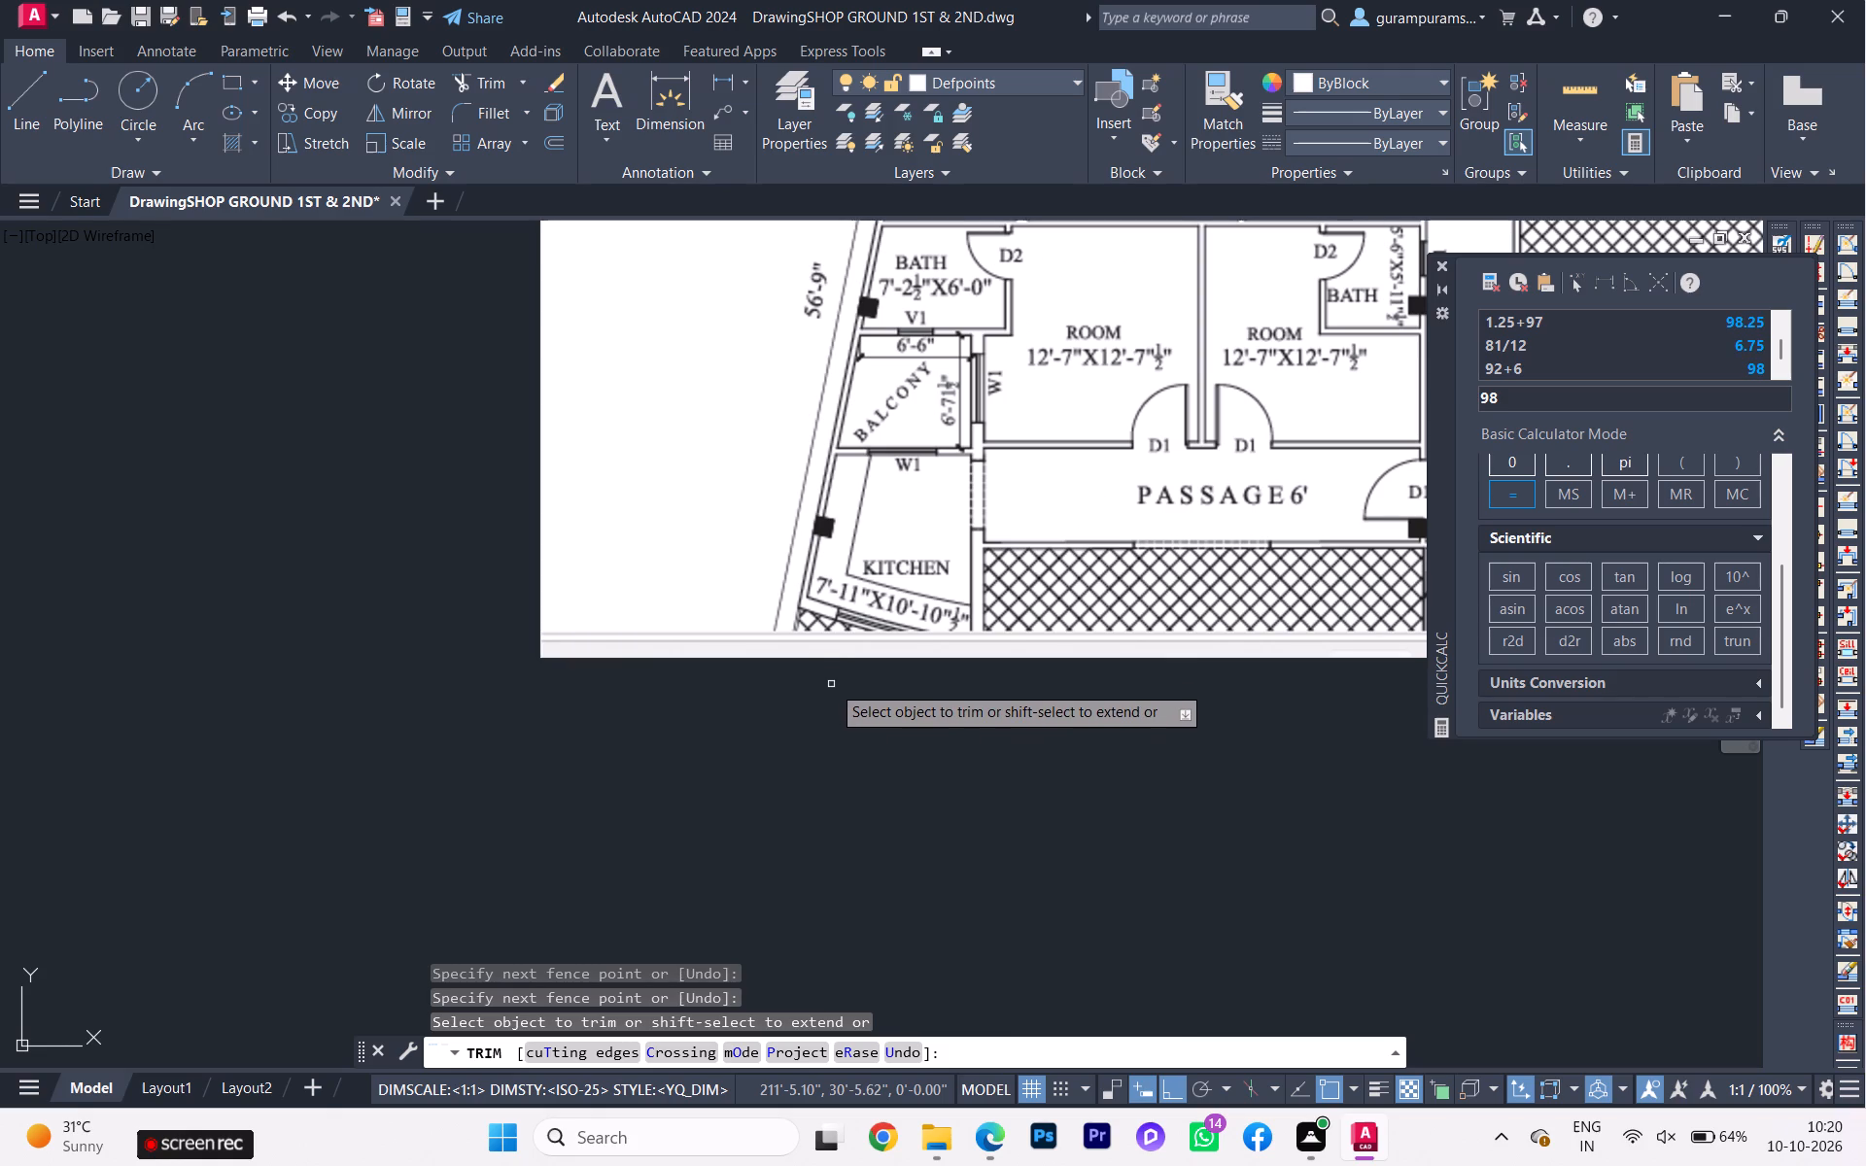
key("Escape")
scroll(844, 687, "down", 2)
middle_click_drag(845, 687, 861, 663)
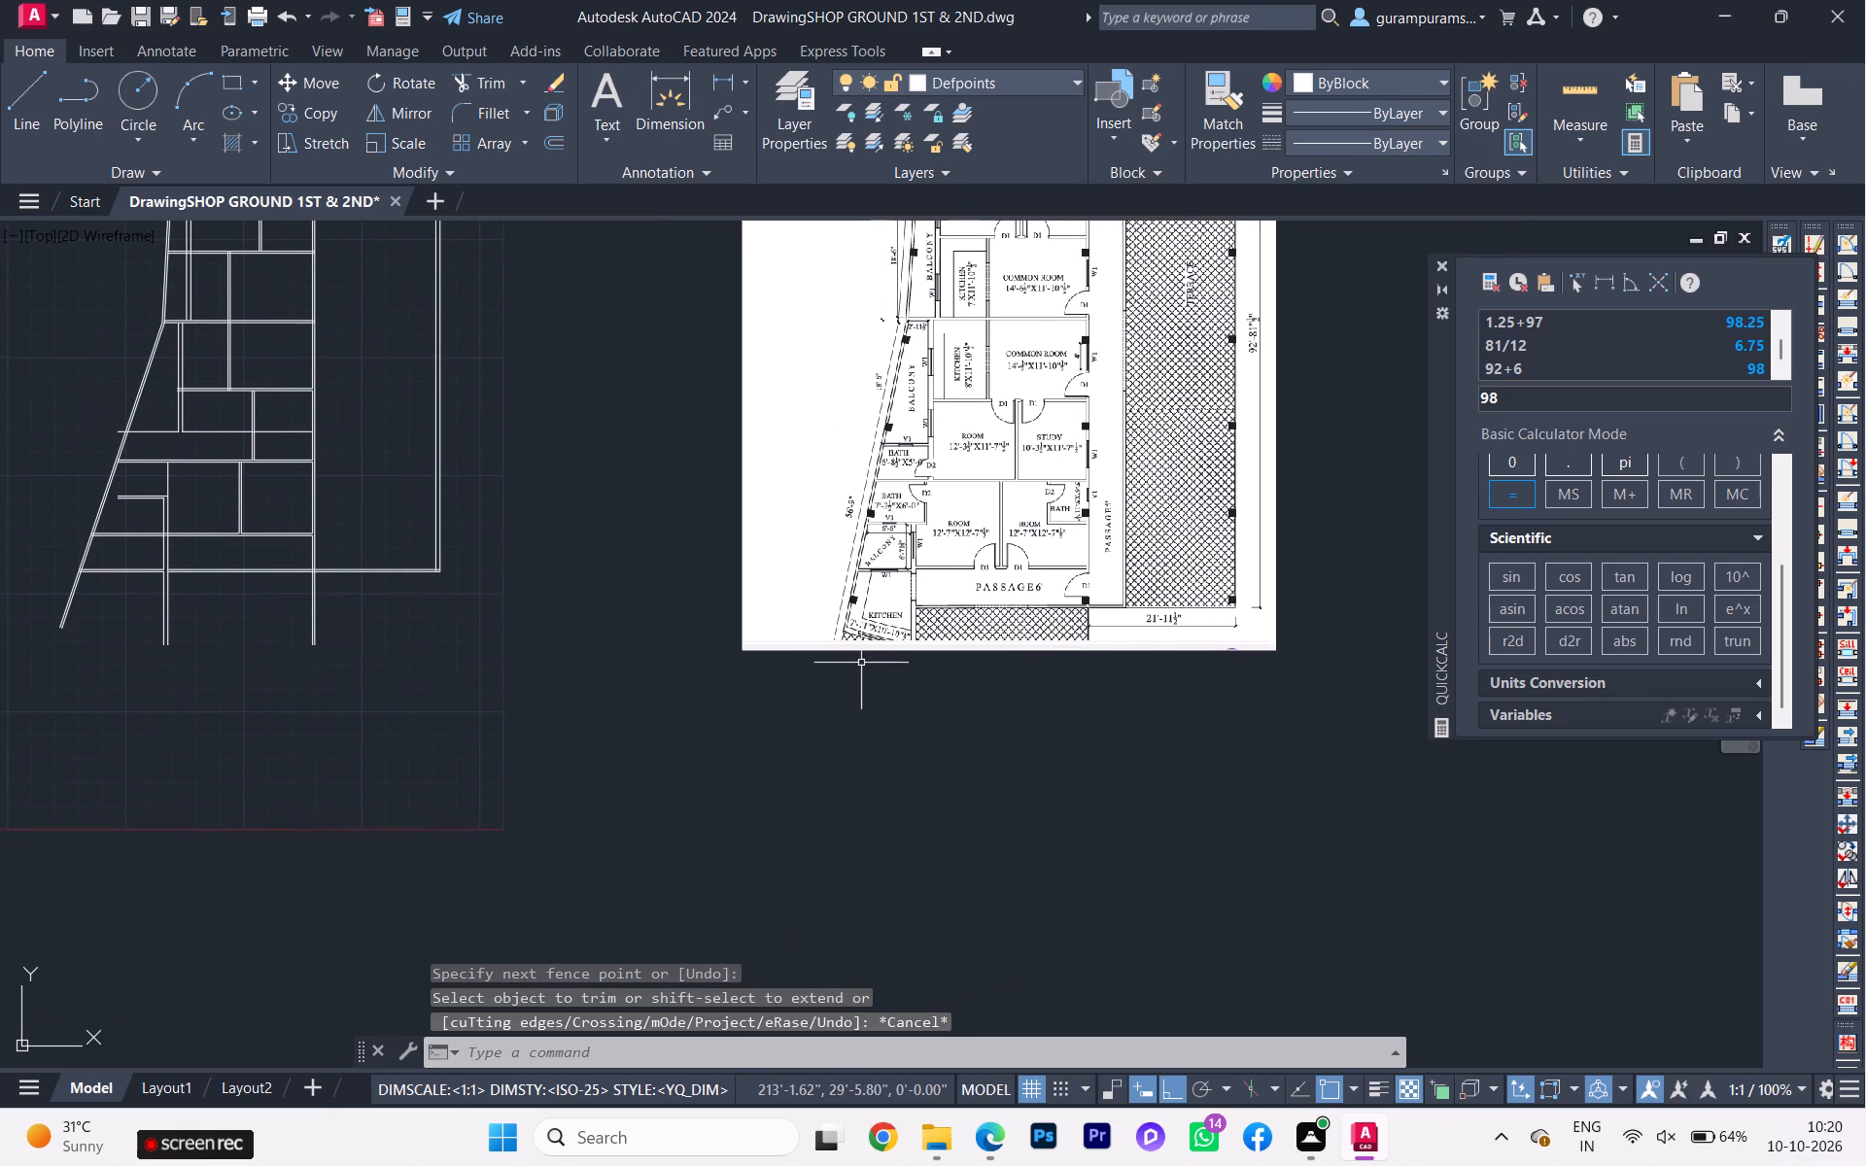
Draw the kitchen outline from the rooms' lower wall, running 10'10.5" down the partition's west face and across to the slanted boundary wall.
scroll(162, 559, "up", 2)
key("l")
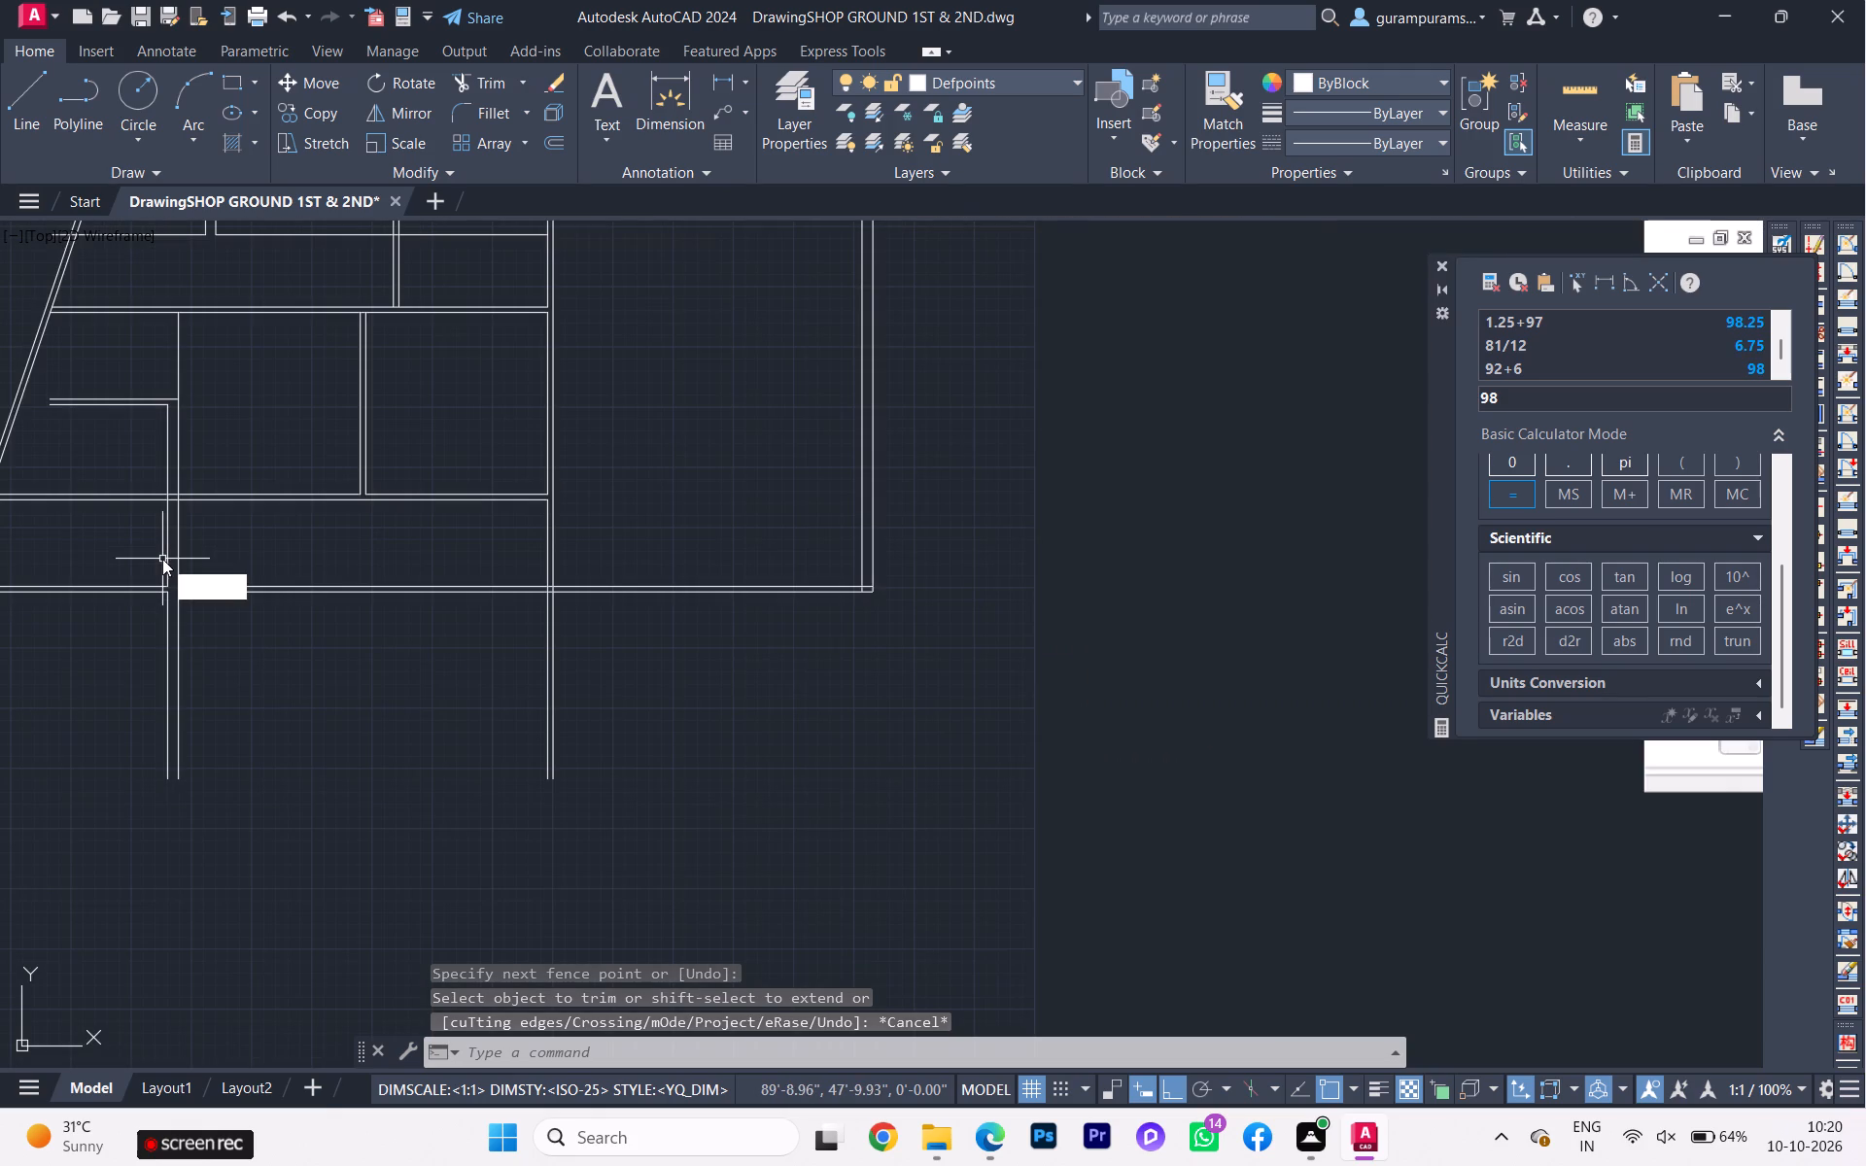
key("Return")
scroll(160, 545, "up", 1)
left_click(171, 473)
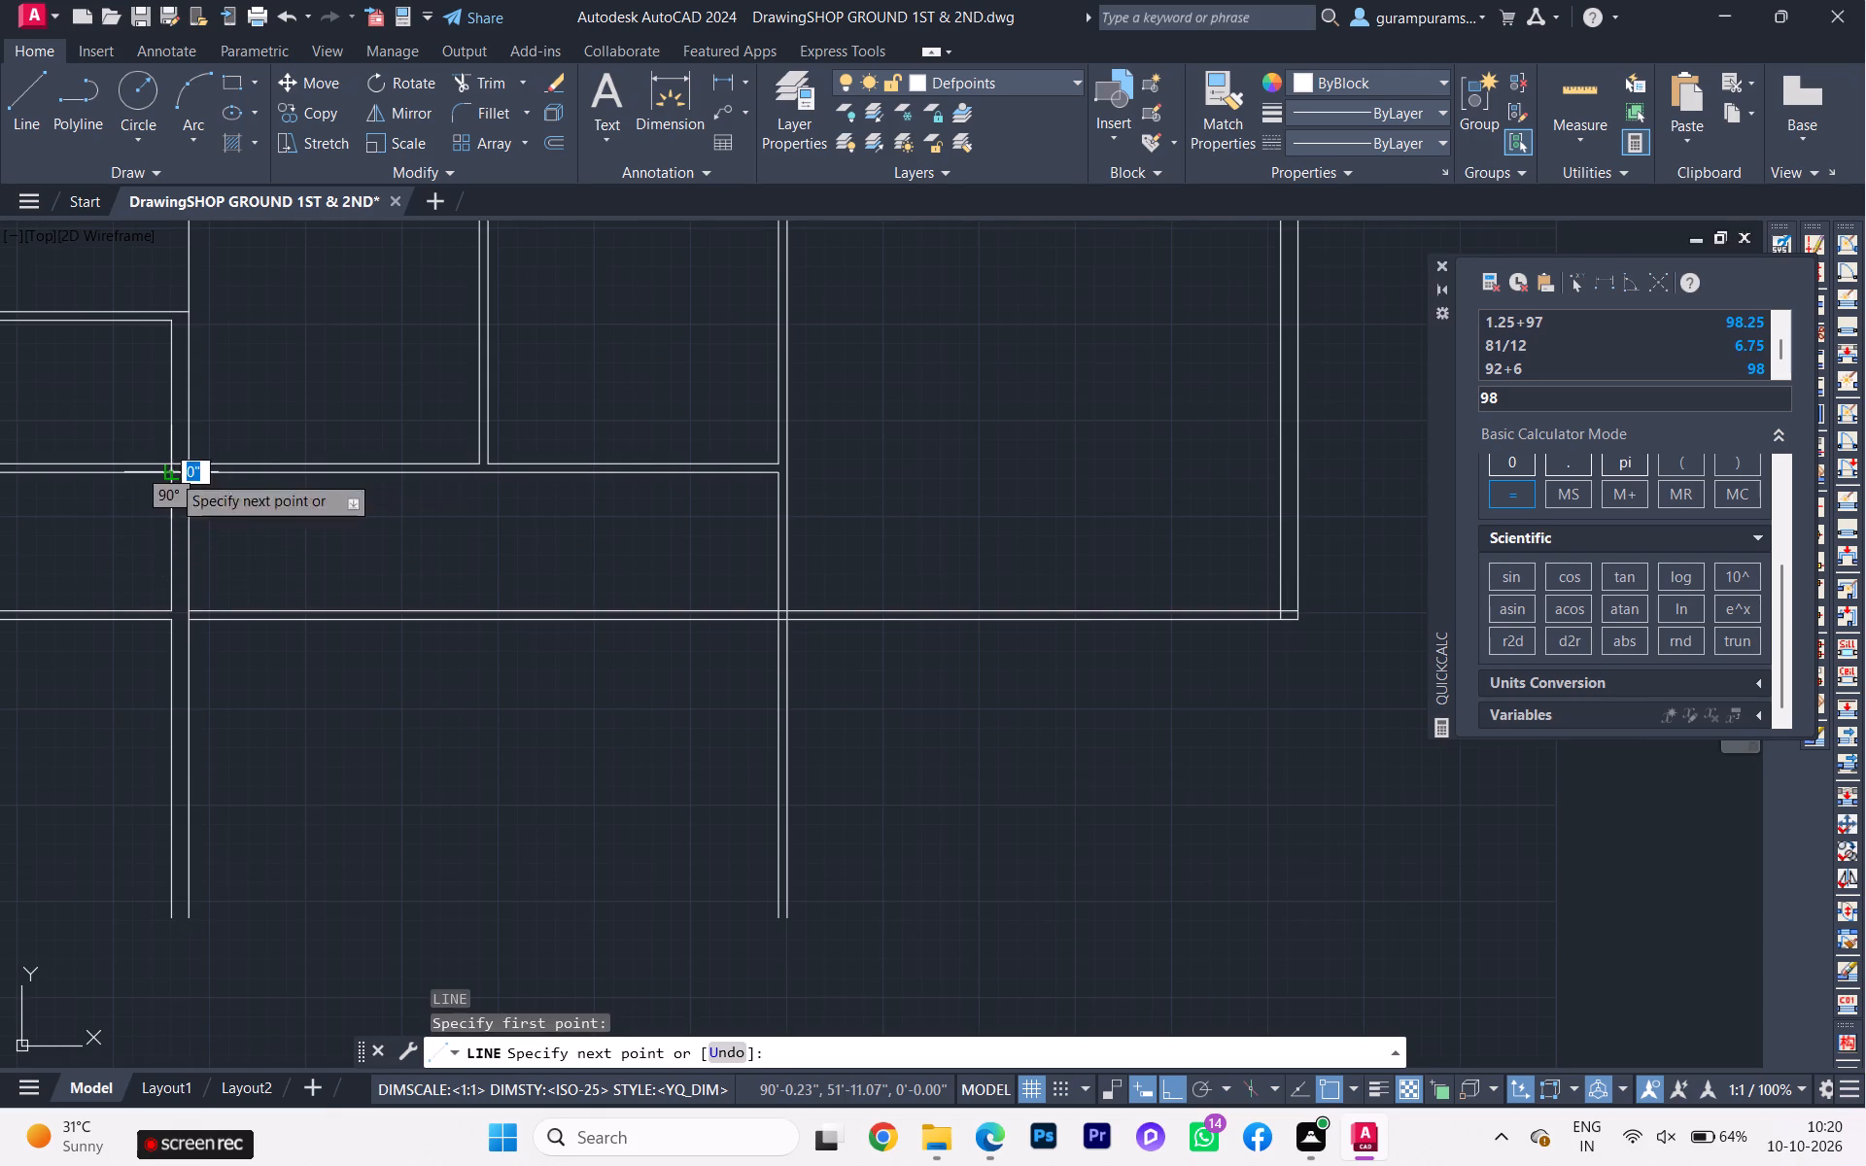
scroll(163, 843, "down", 1)
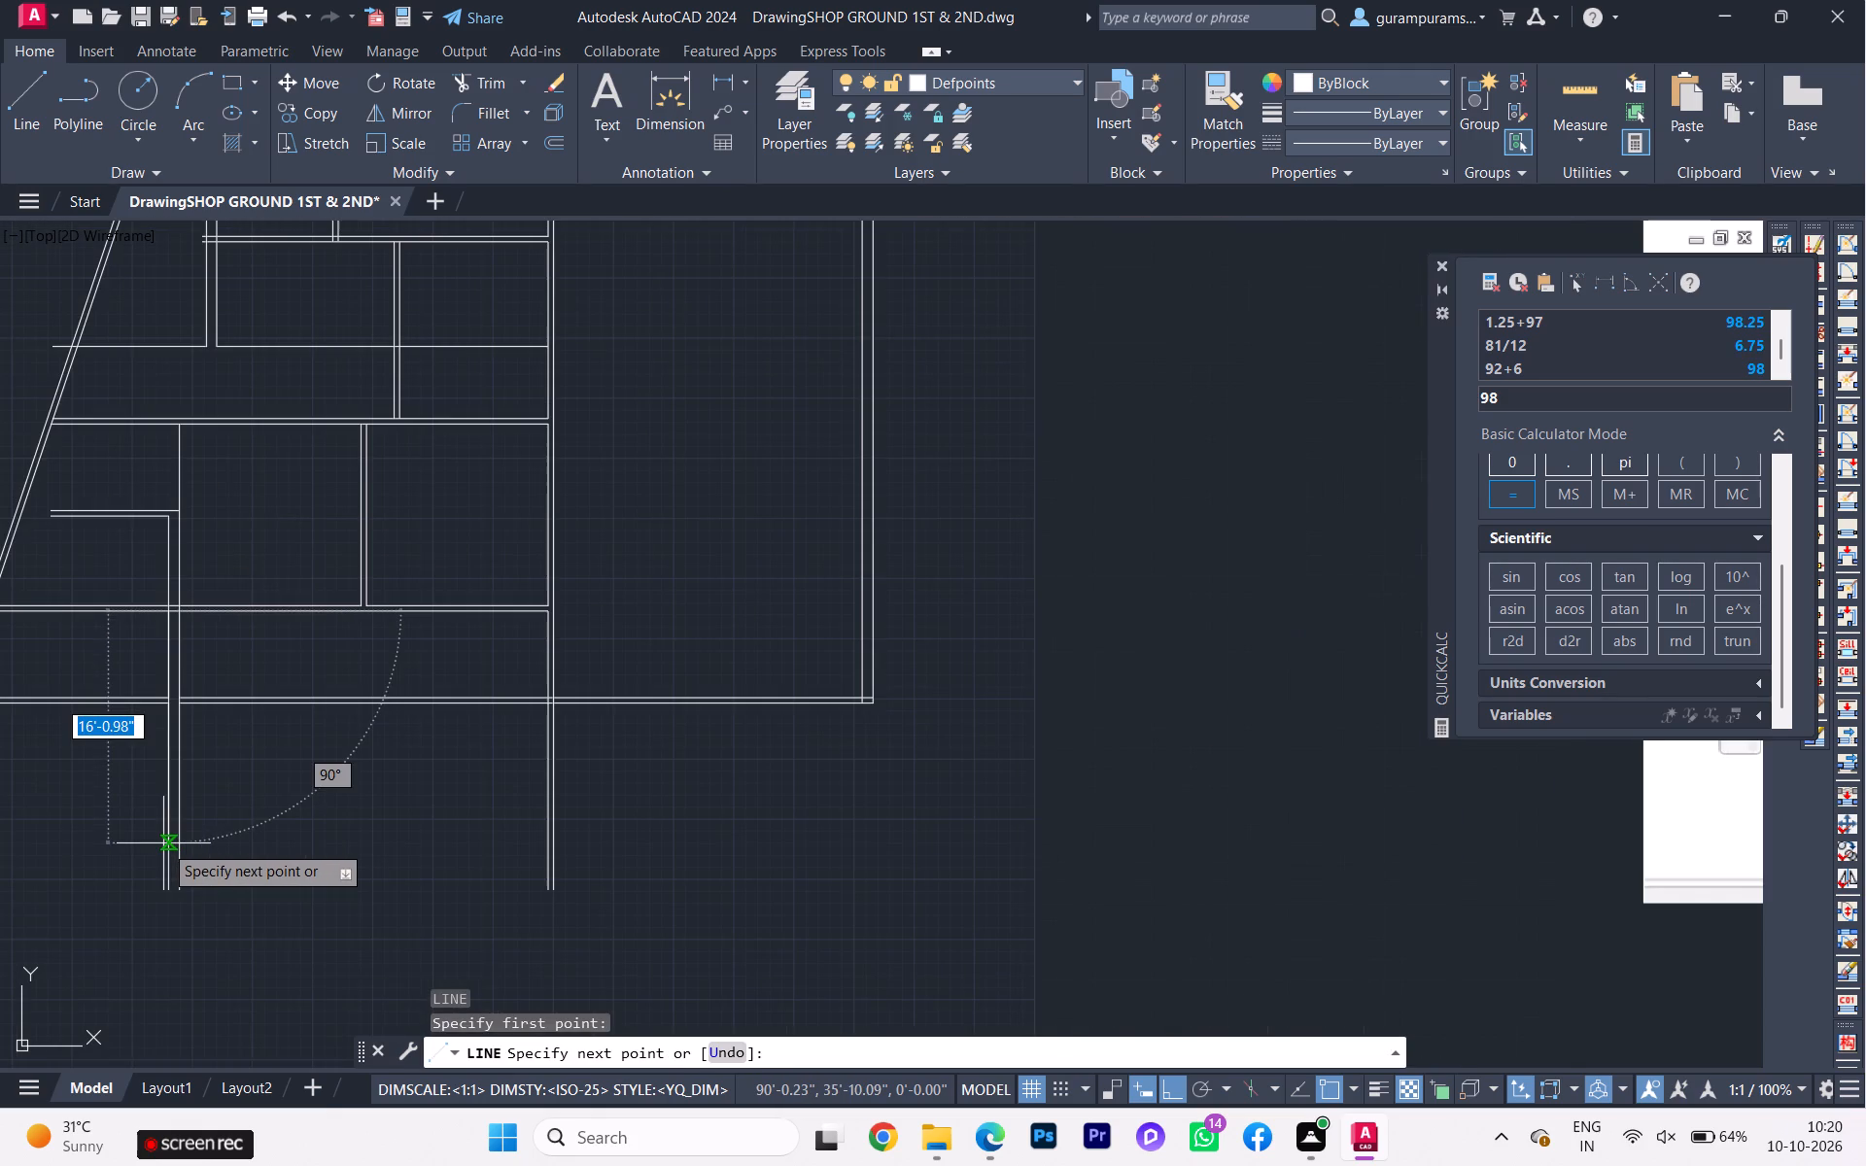
scroll(163, 843, "down", 1)
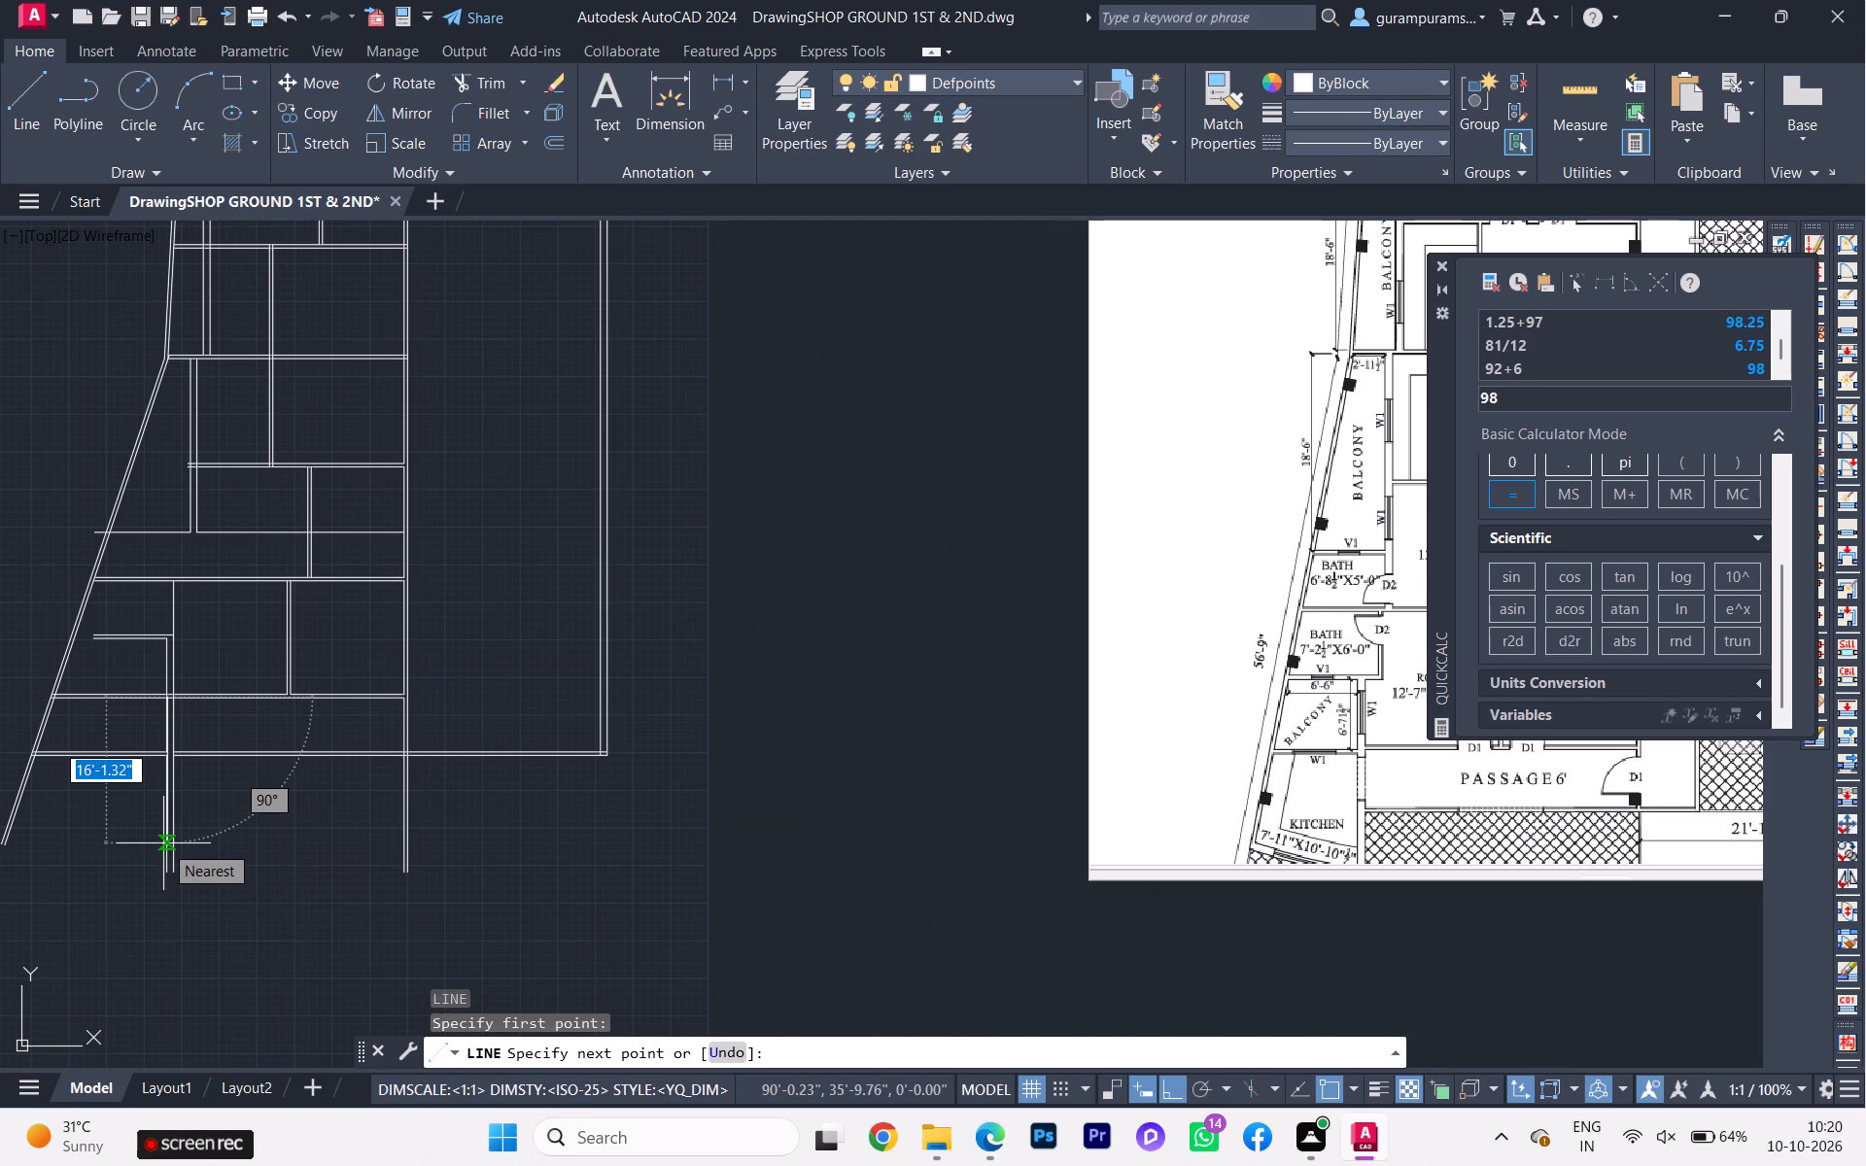
type("10'")
type("10.5")
key("Return")
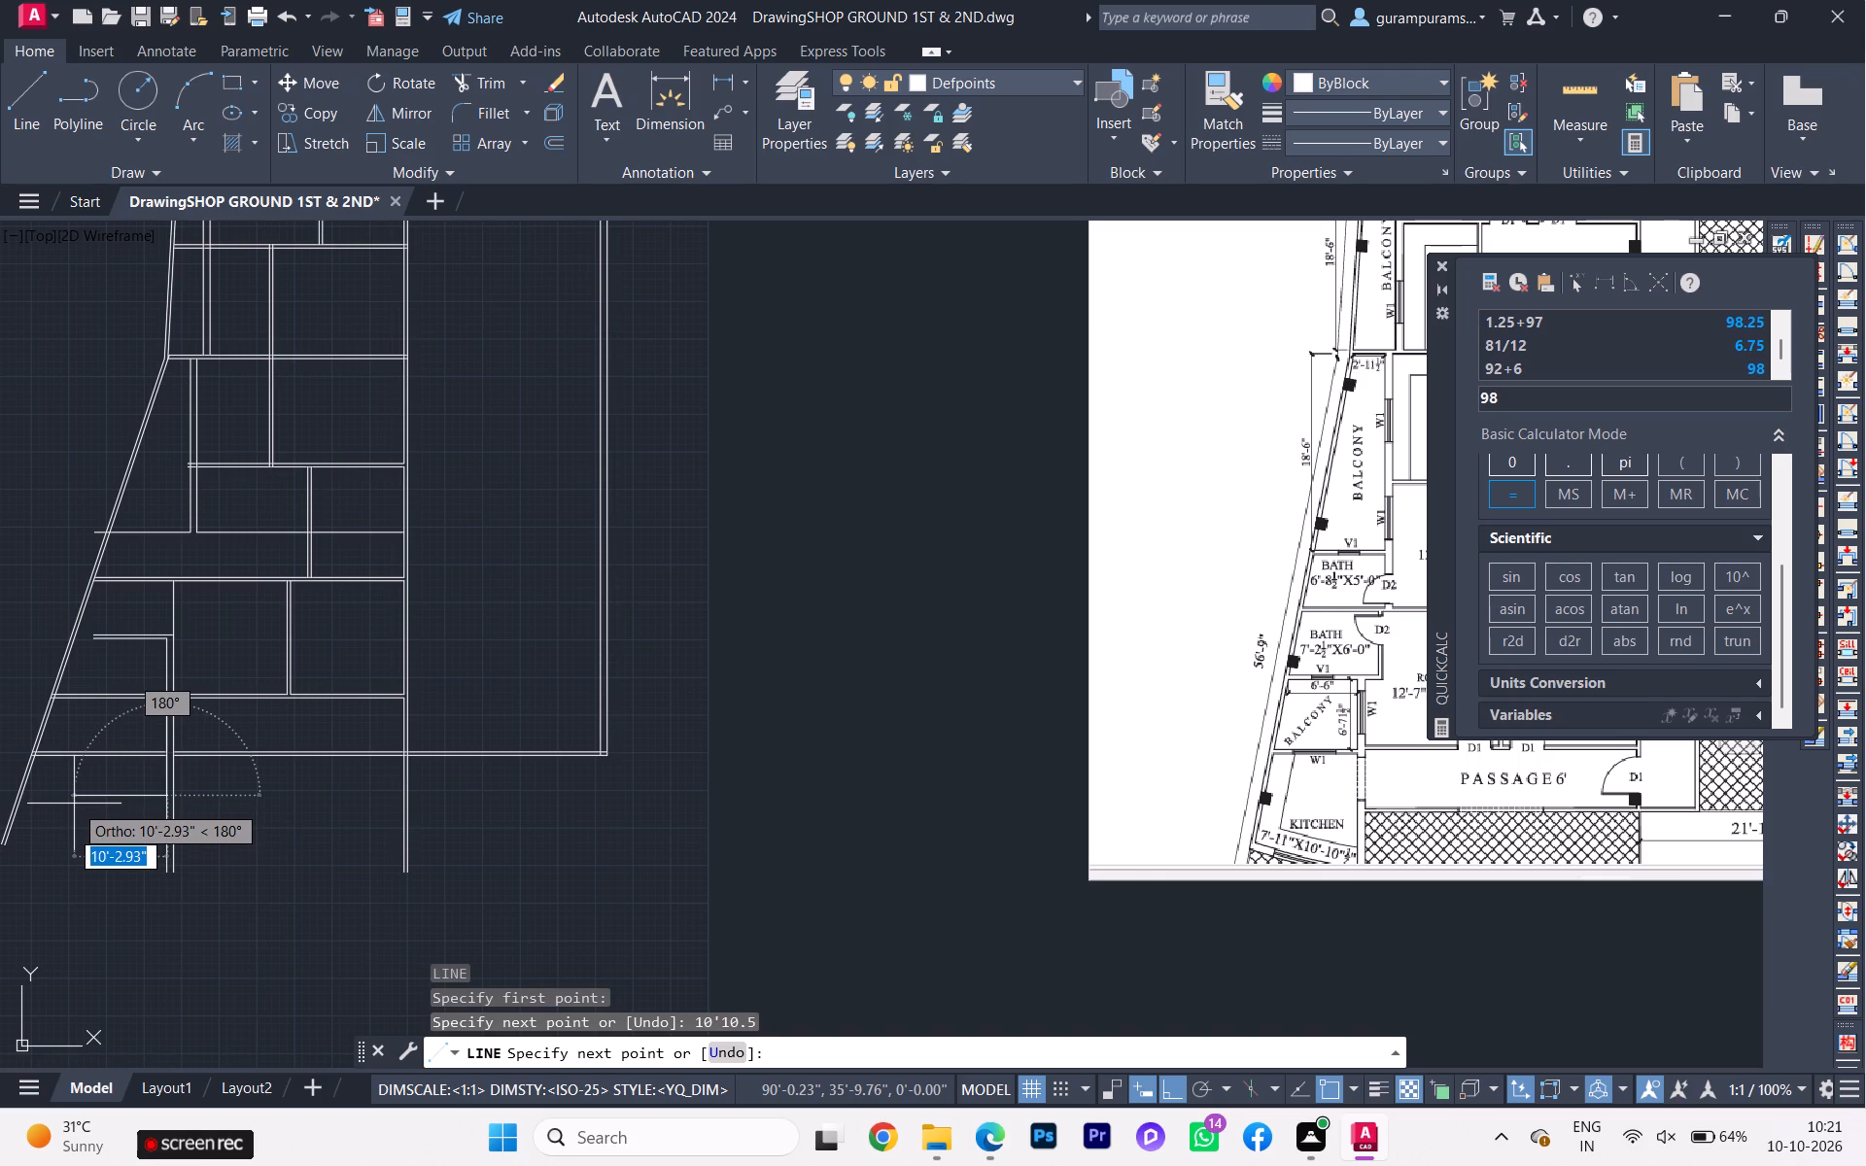
left_click(18, 804)
key("Escape")
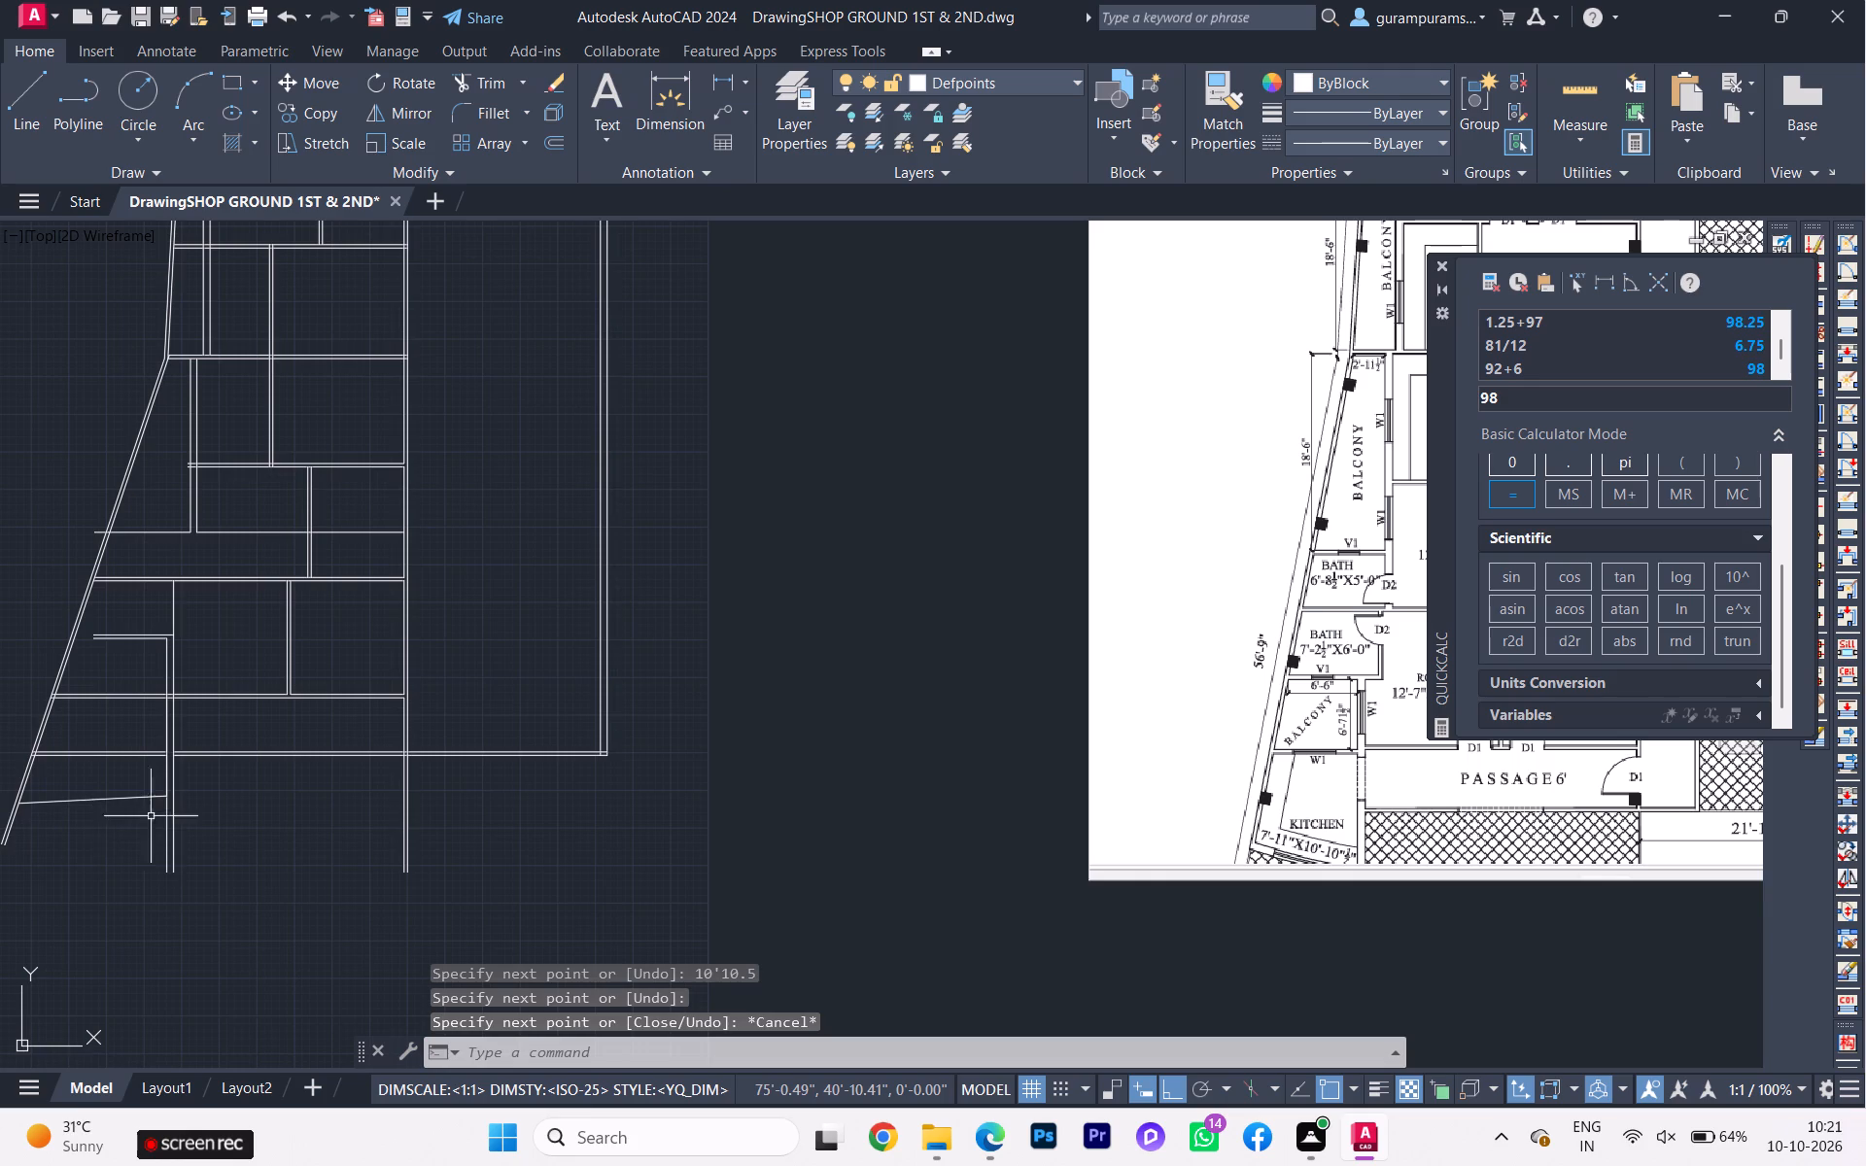
Check the new kitchen line against the first and second floor plan in the reference PDF.
scroll(255, 868, "up", 1)
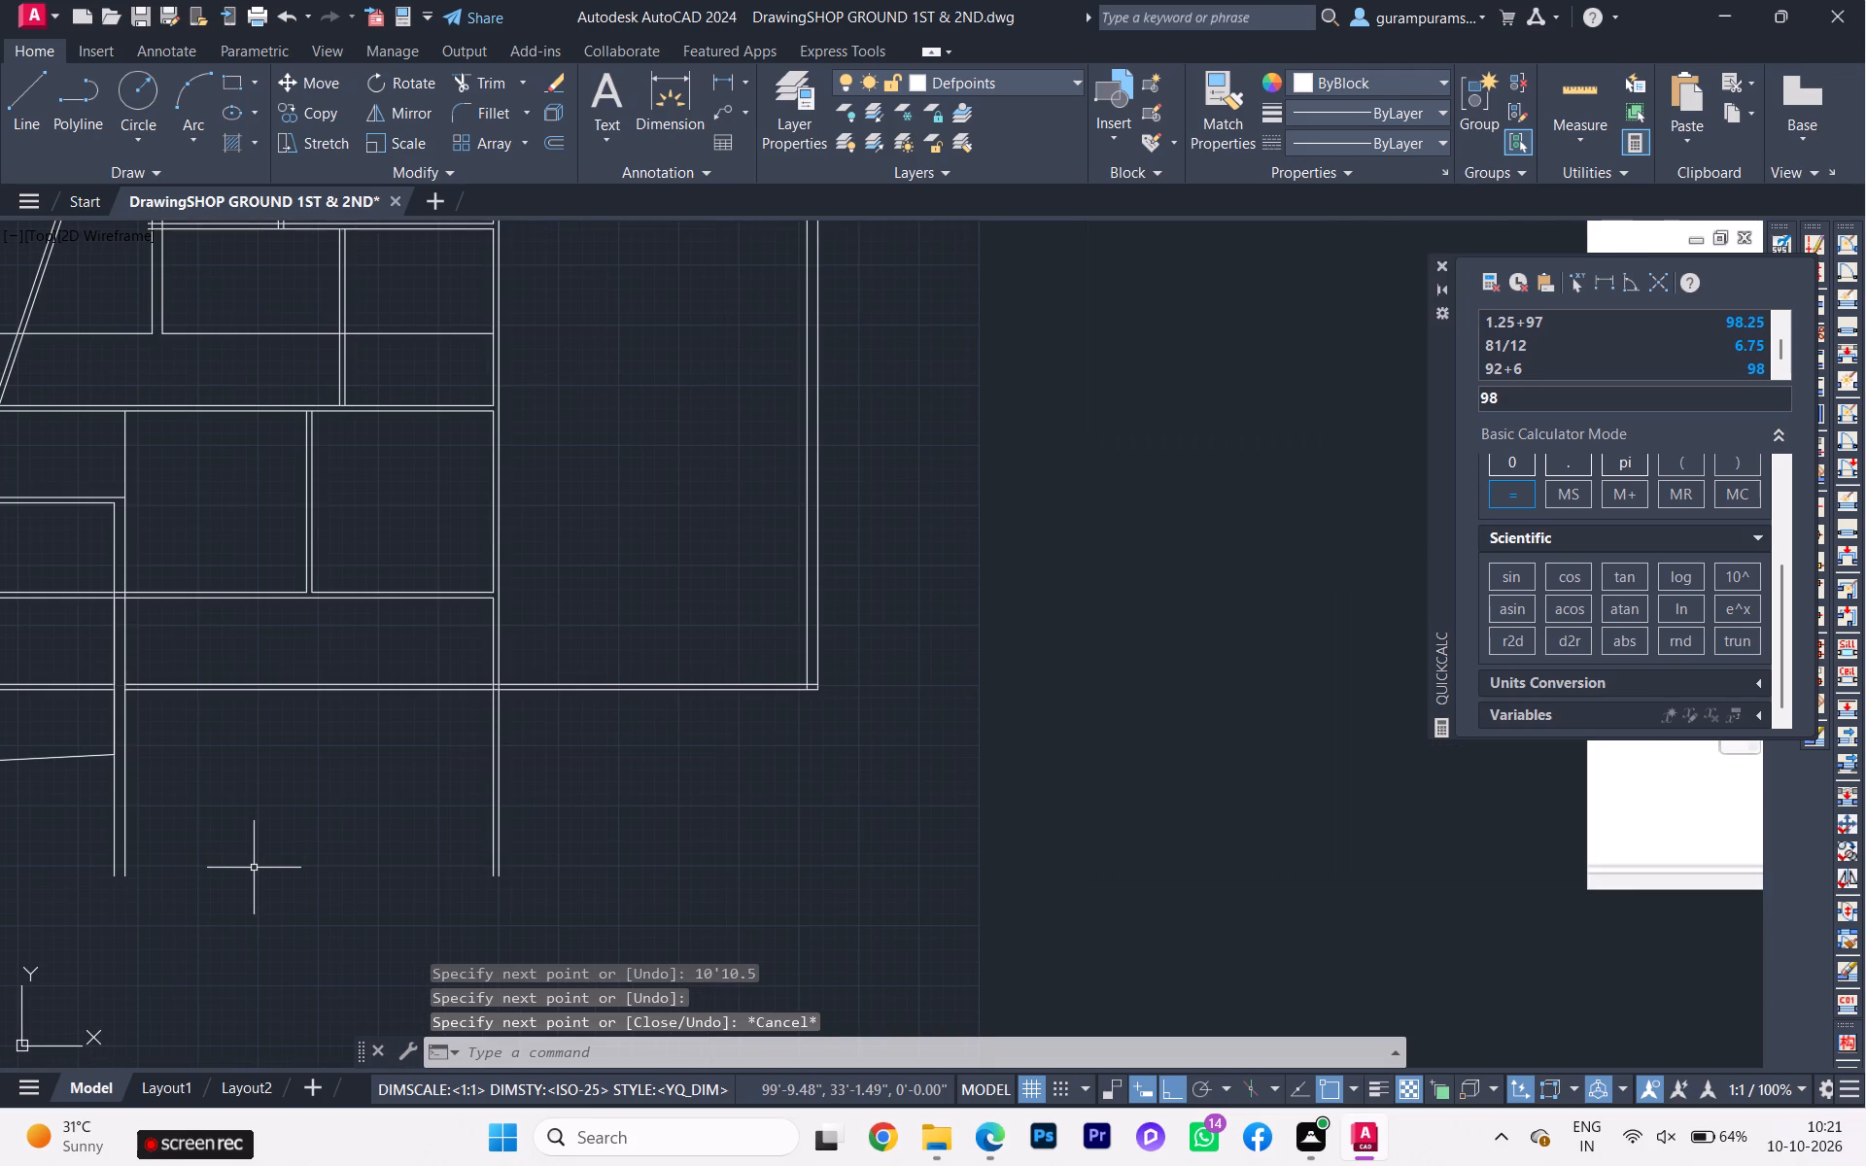
scroll(258, 866, "down", 1)
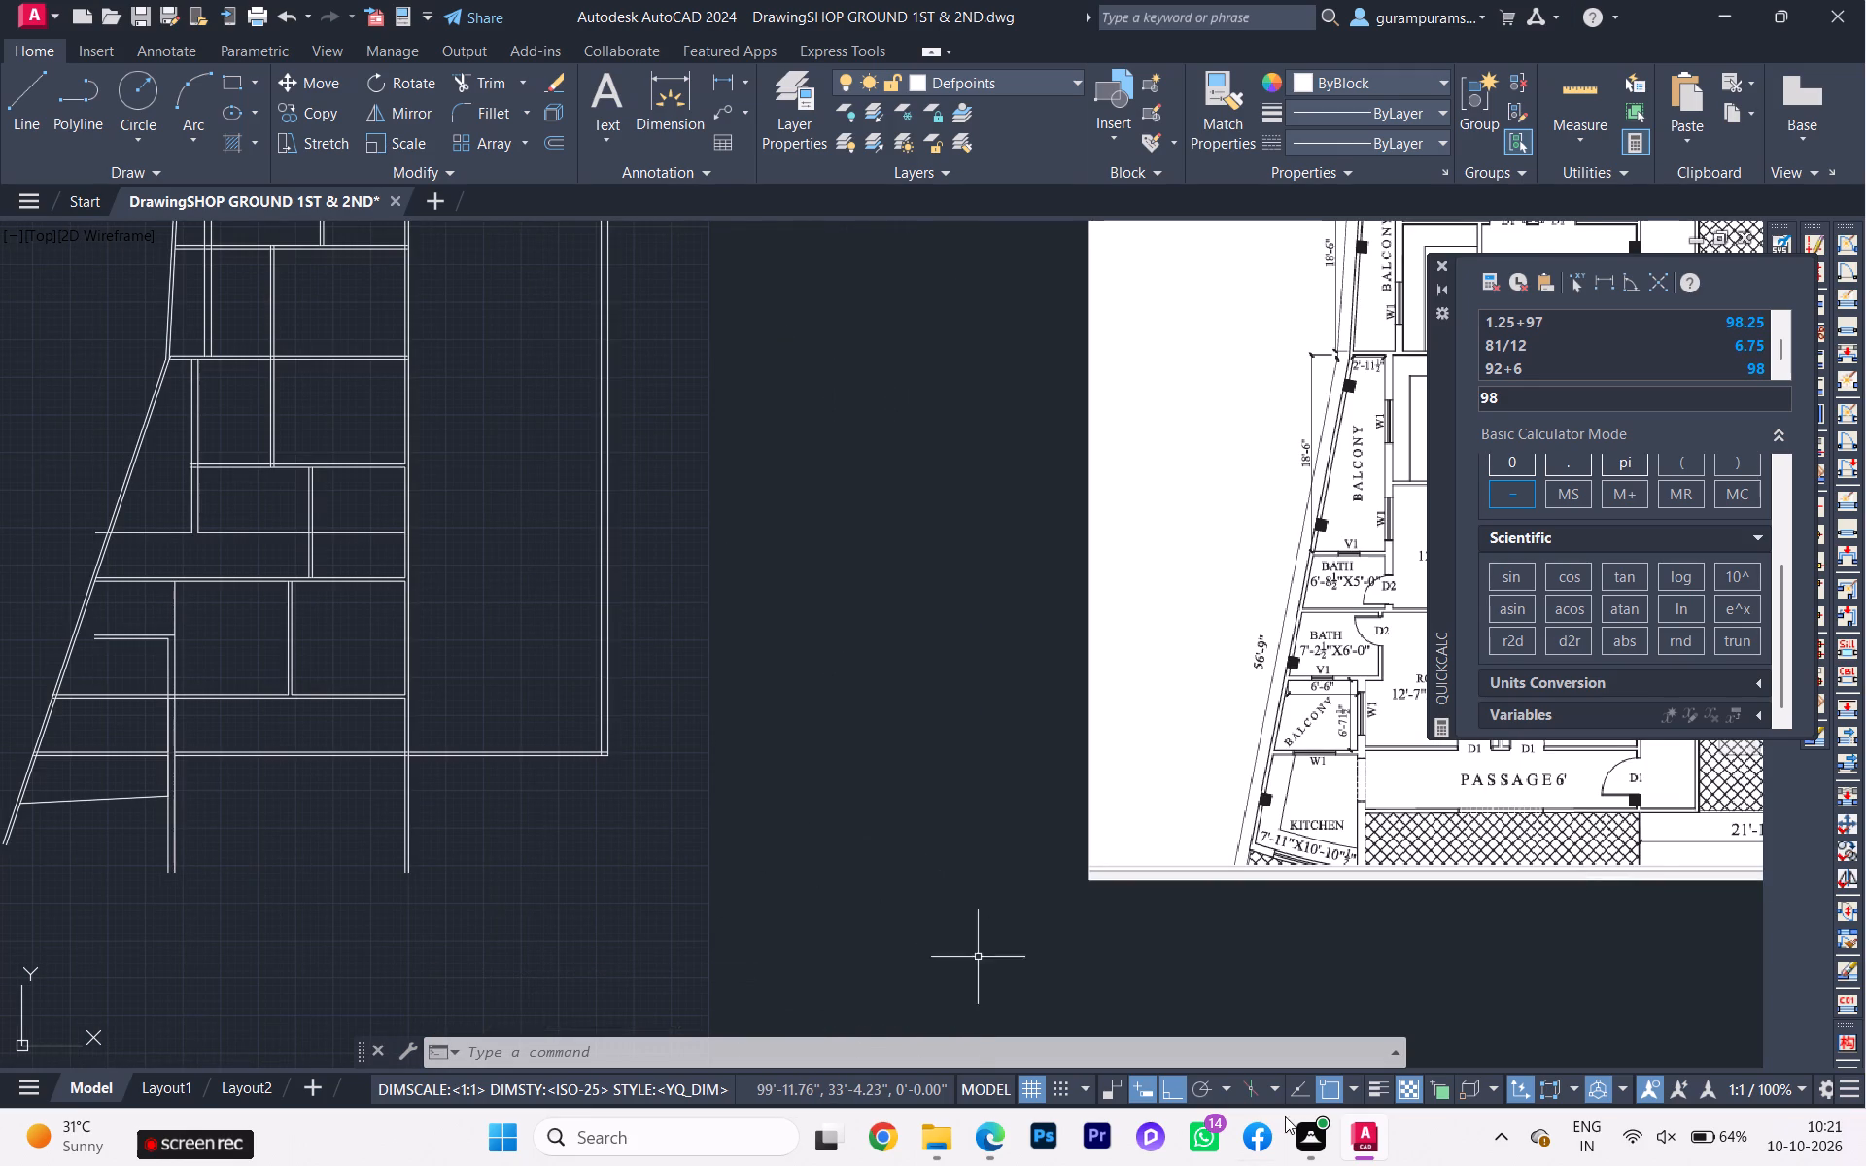
left_click(1019, 1053)
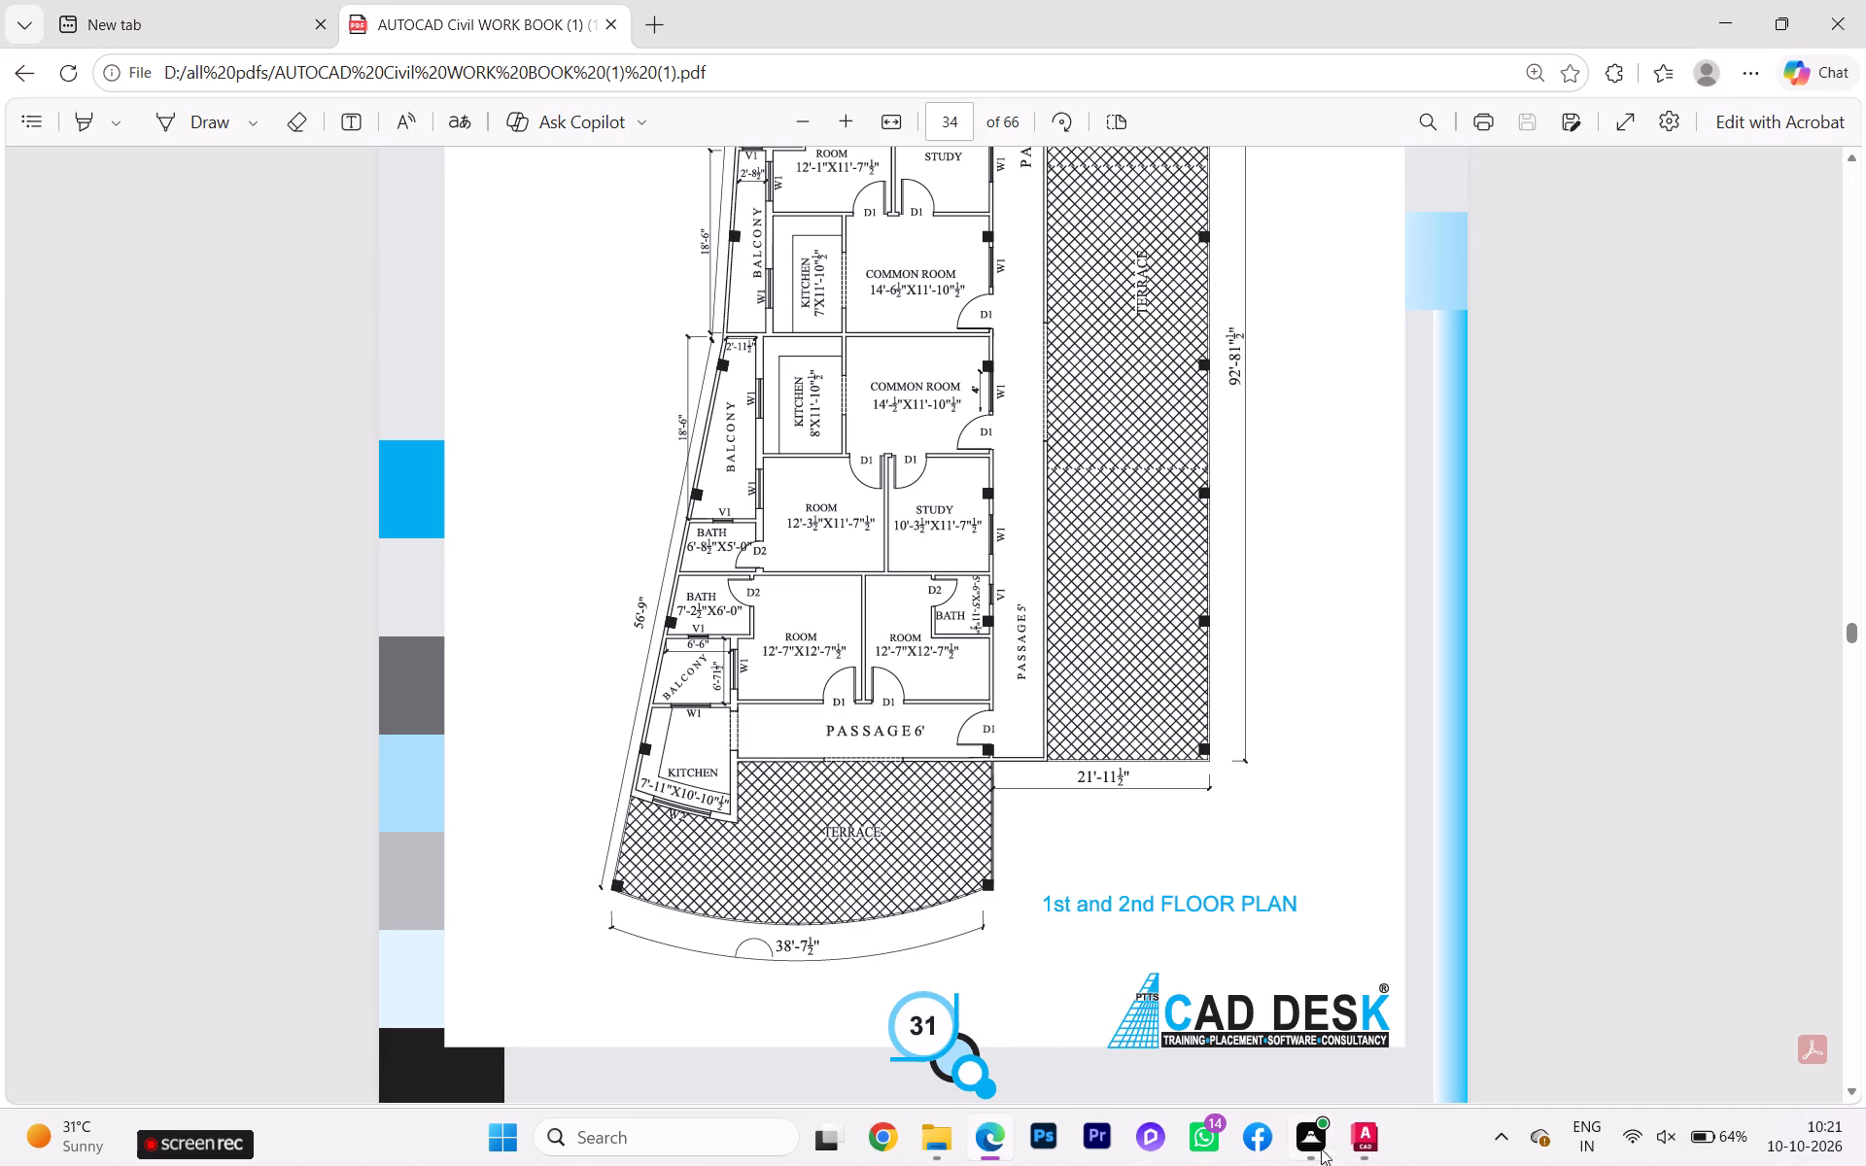
left_click(1351, 1133)
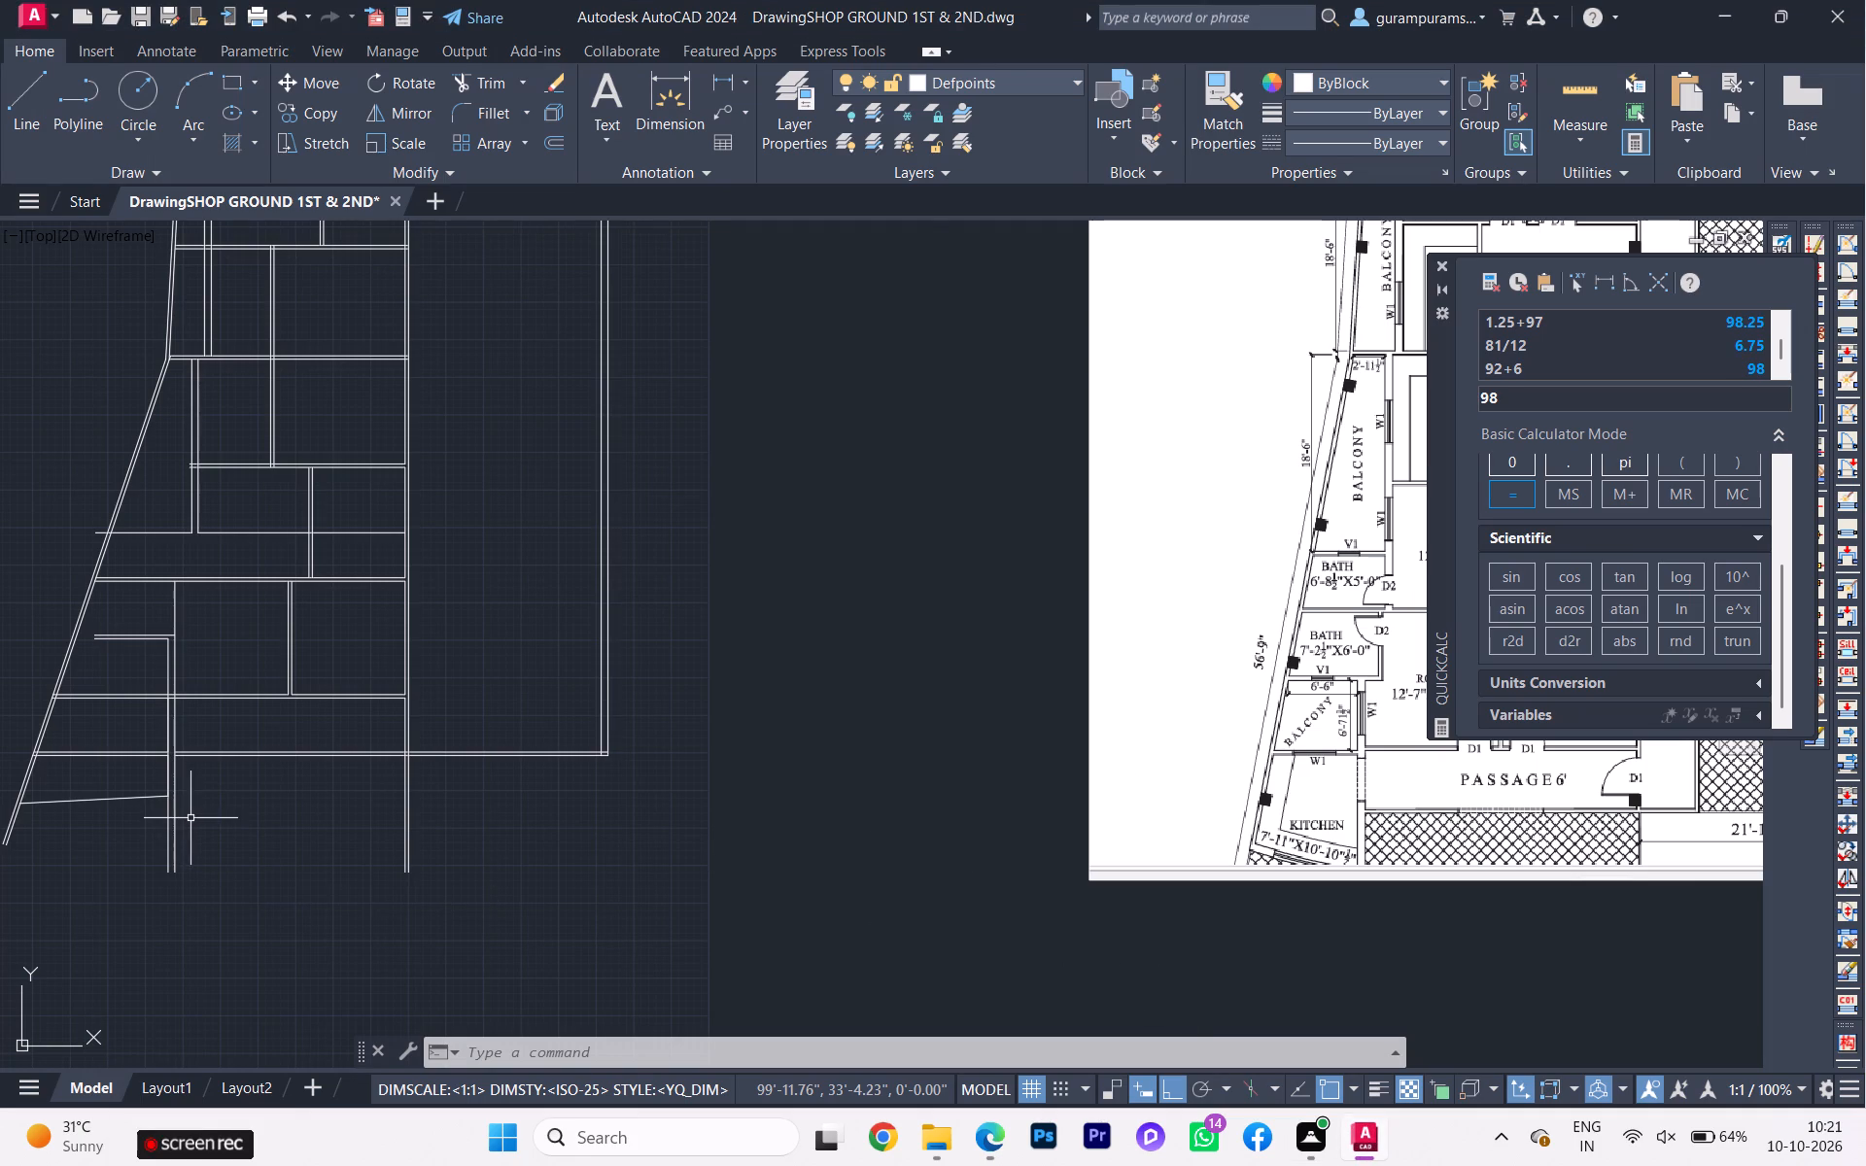
key("ctrl+z")
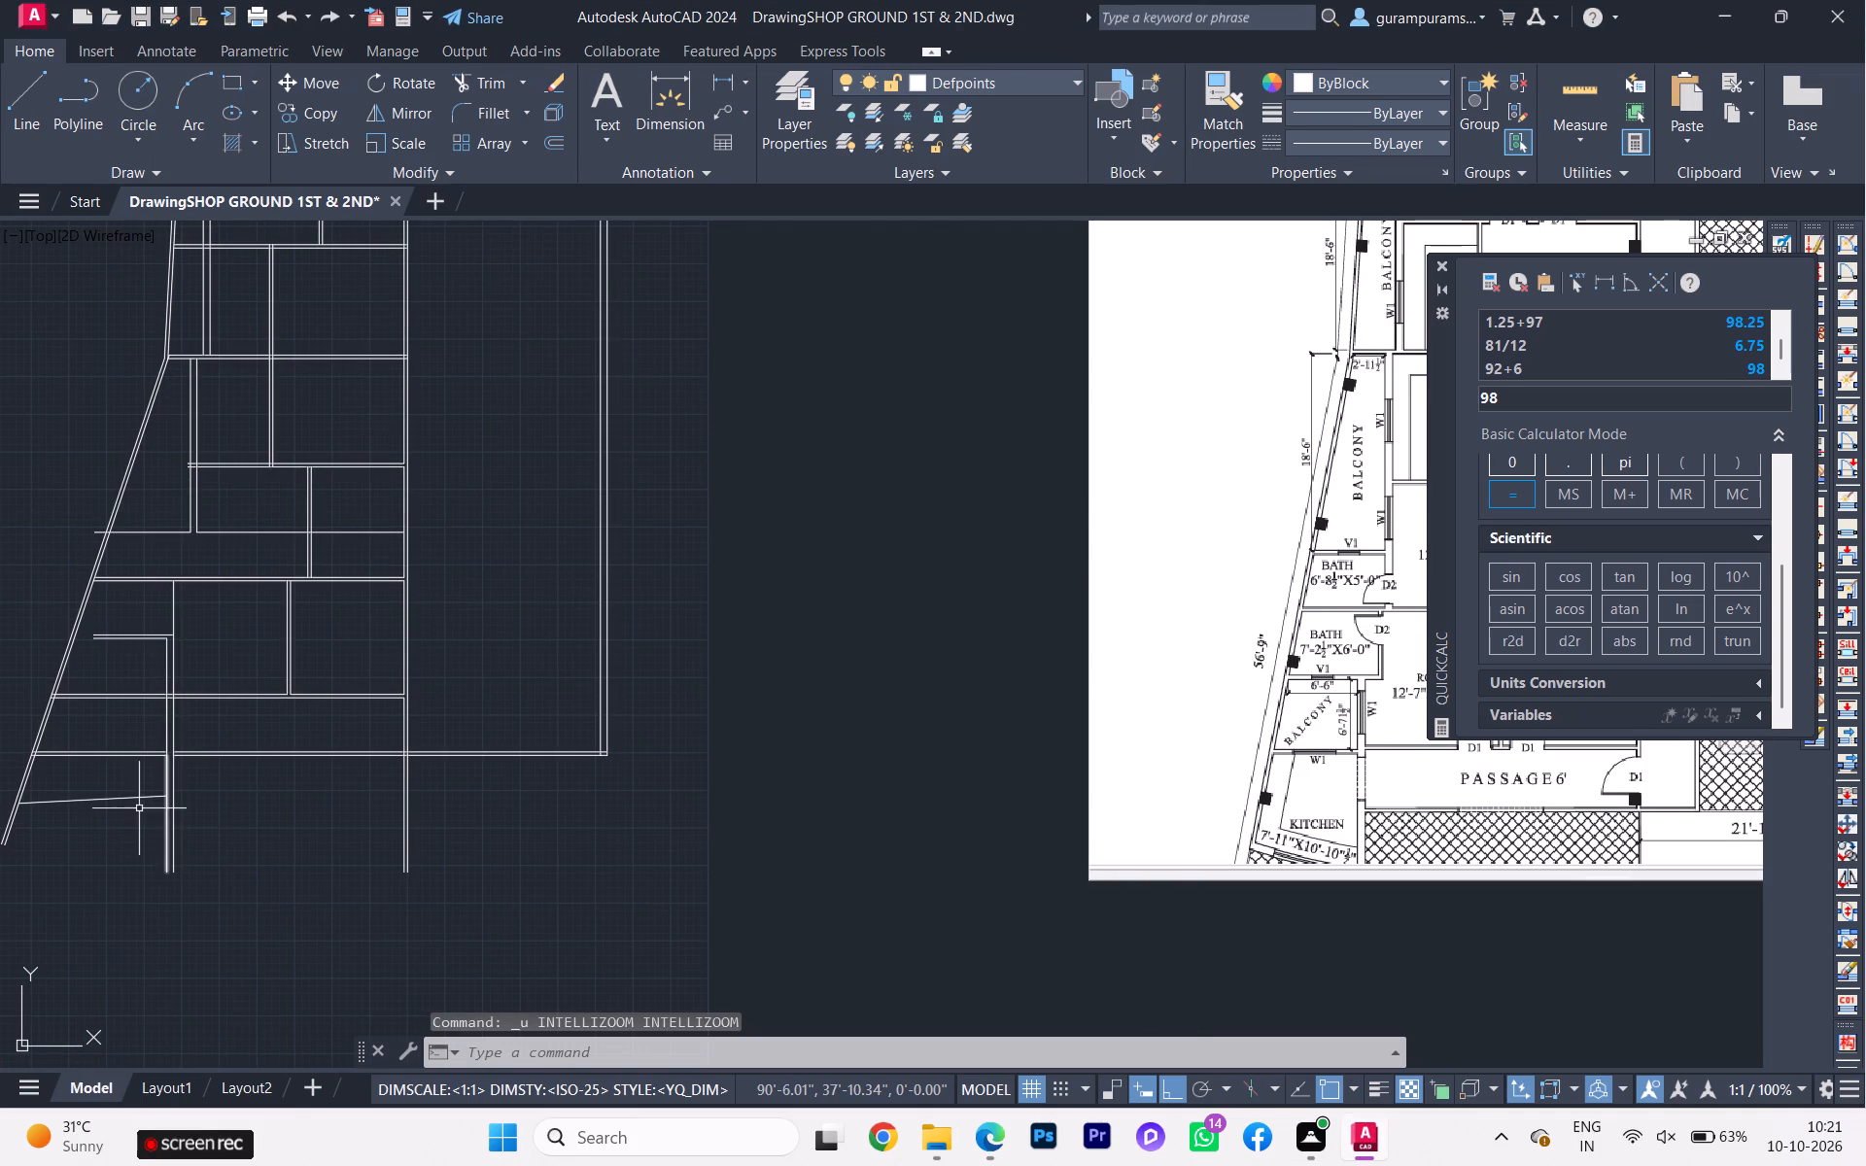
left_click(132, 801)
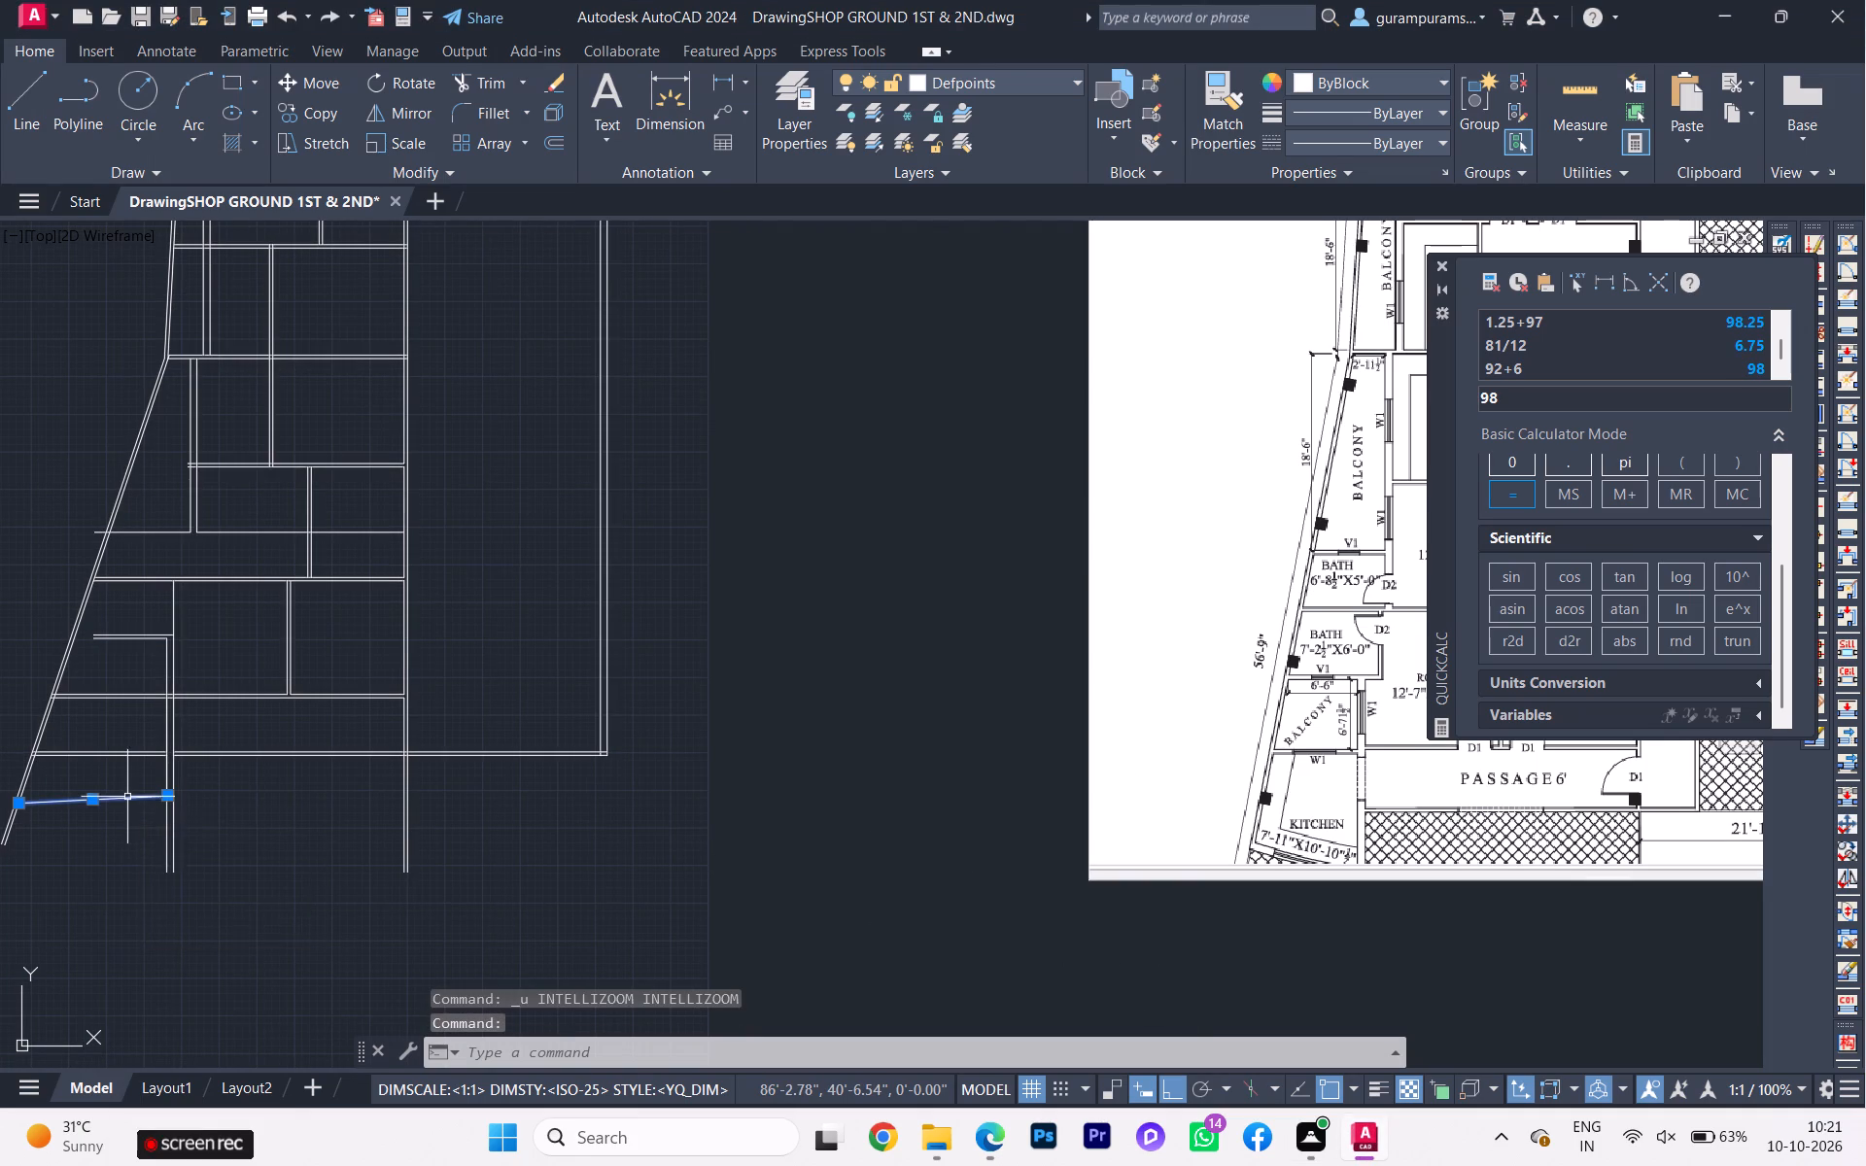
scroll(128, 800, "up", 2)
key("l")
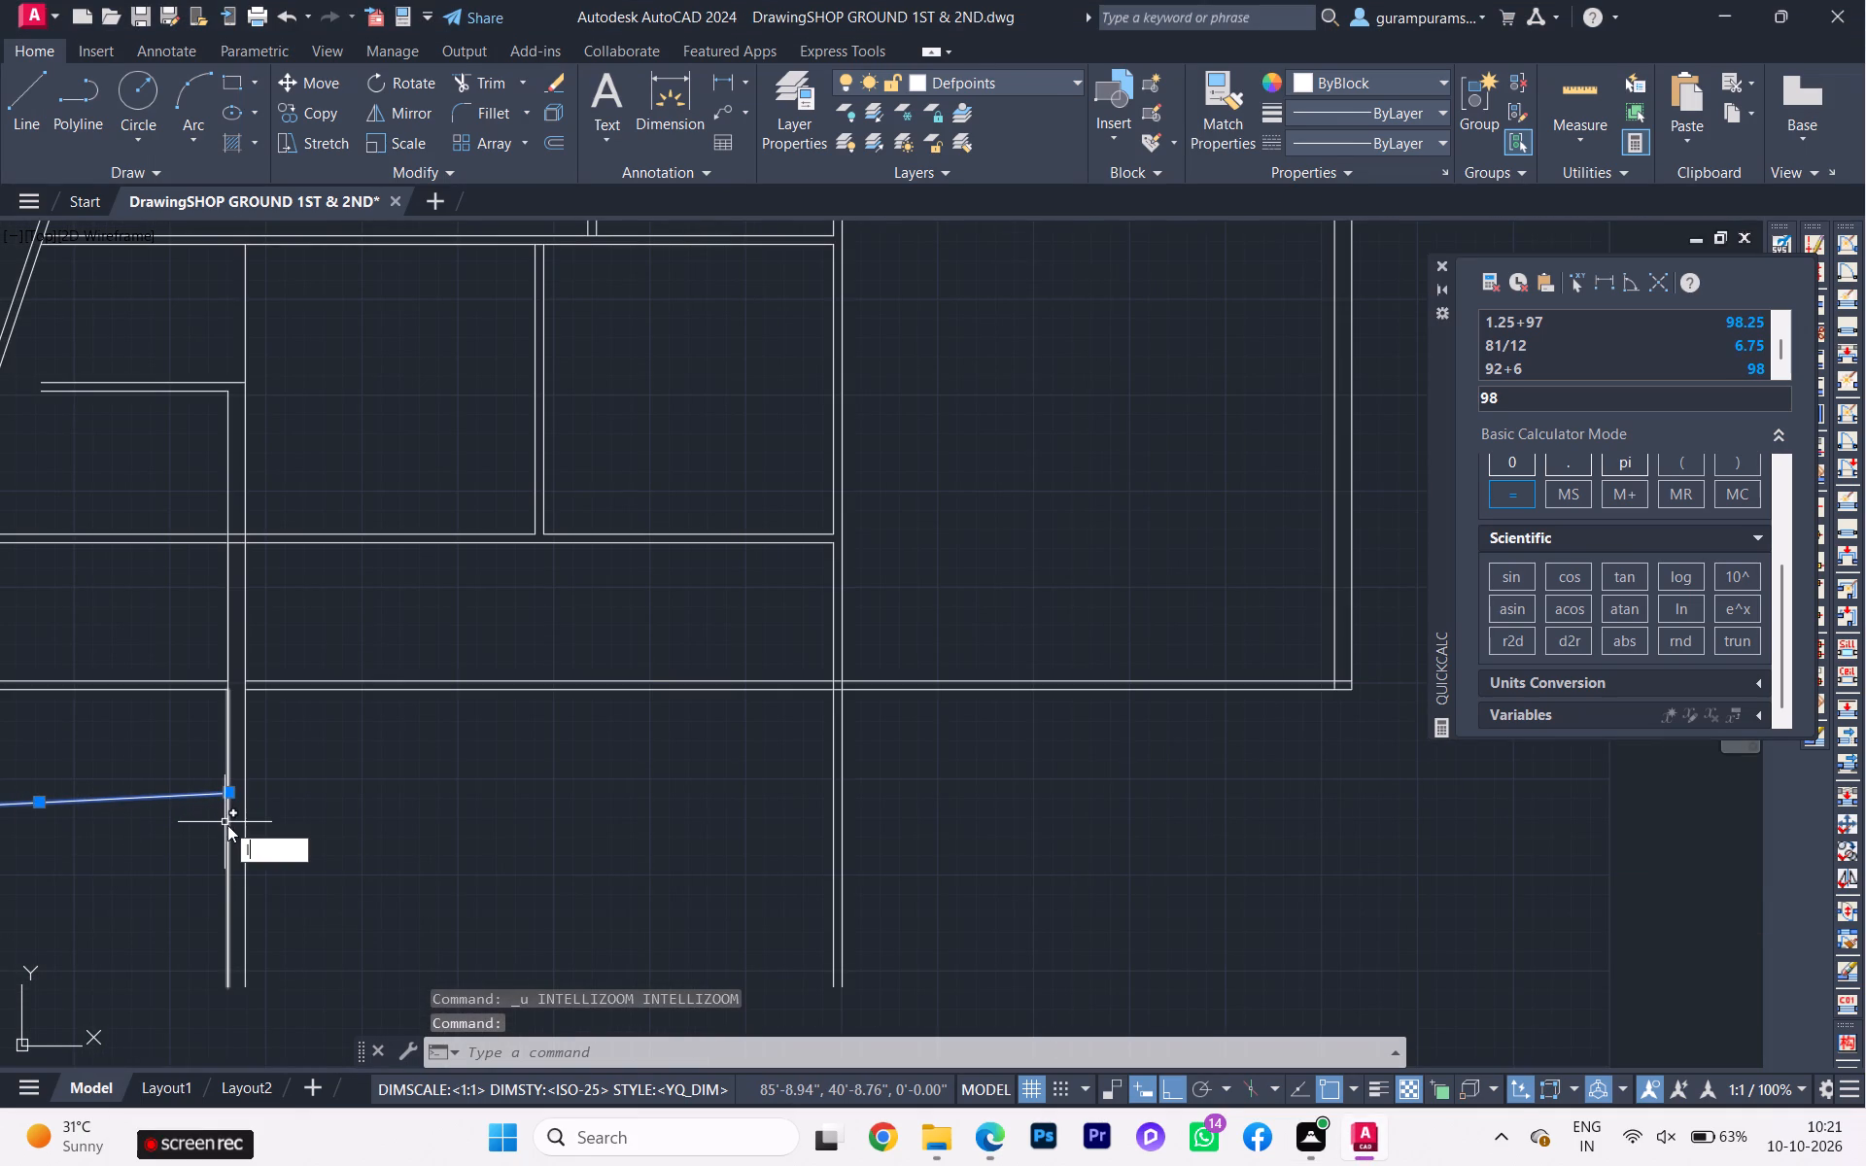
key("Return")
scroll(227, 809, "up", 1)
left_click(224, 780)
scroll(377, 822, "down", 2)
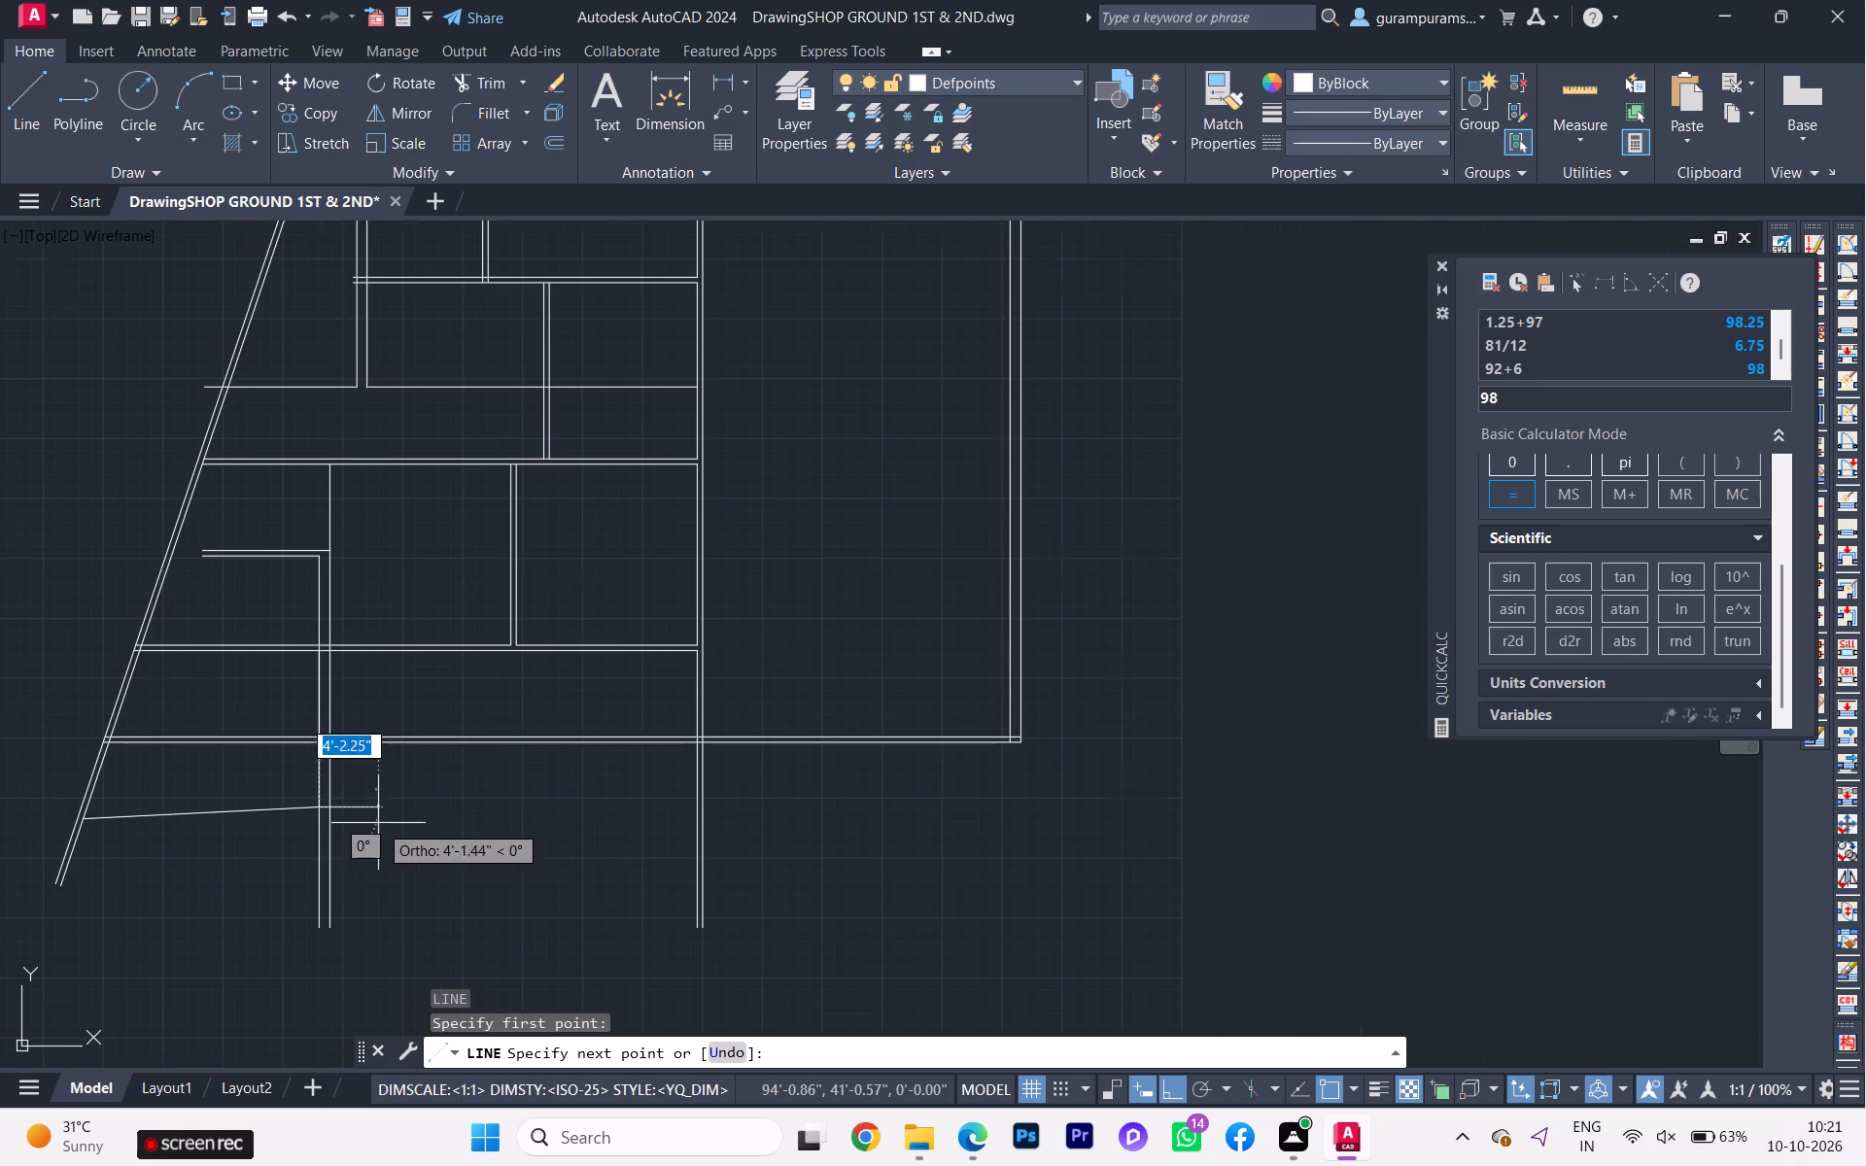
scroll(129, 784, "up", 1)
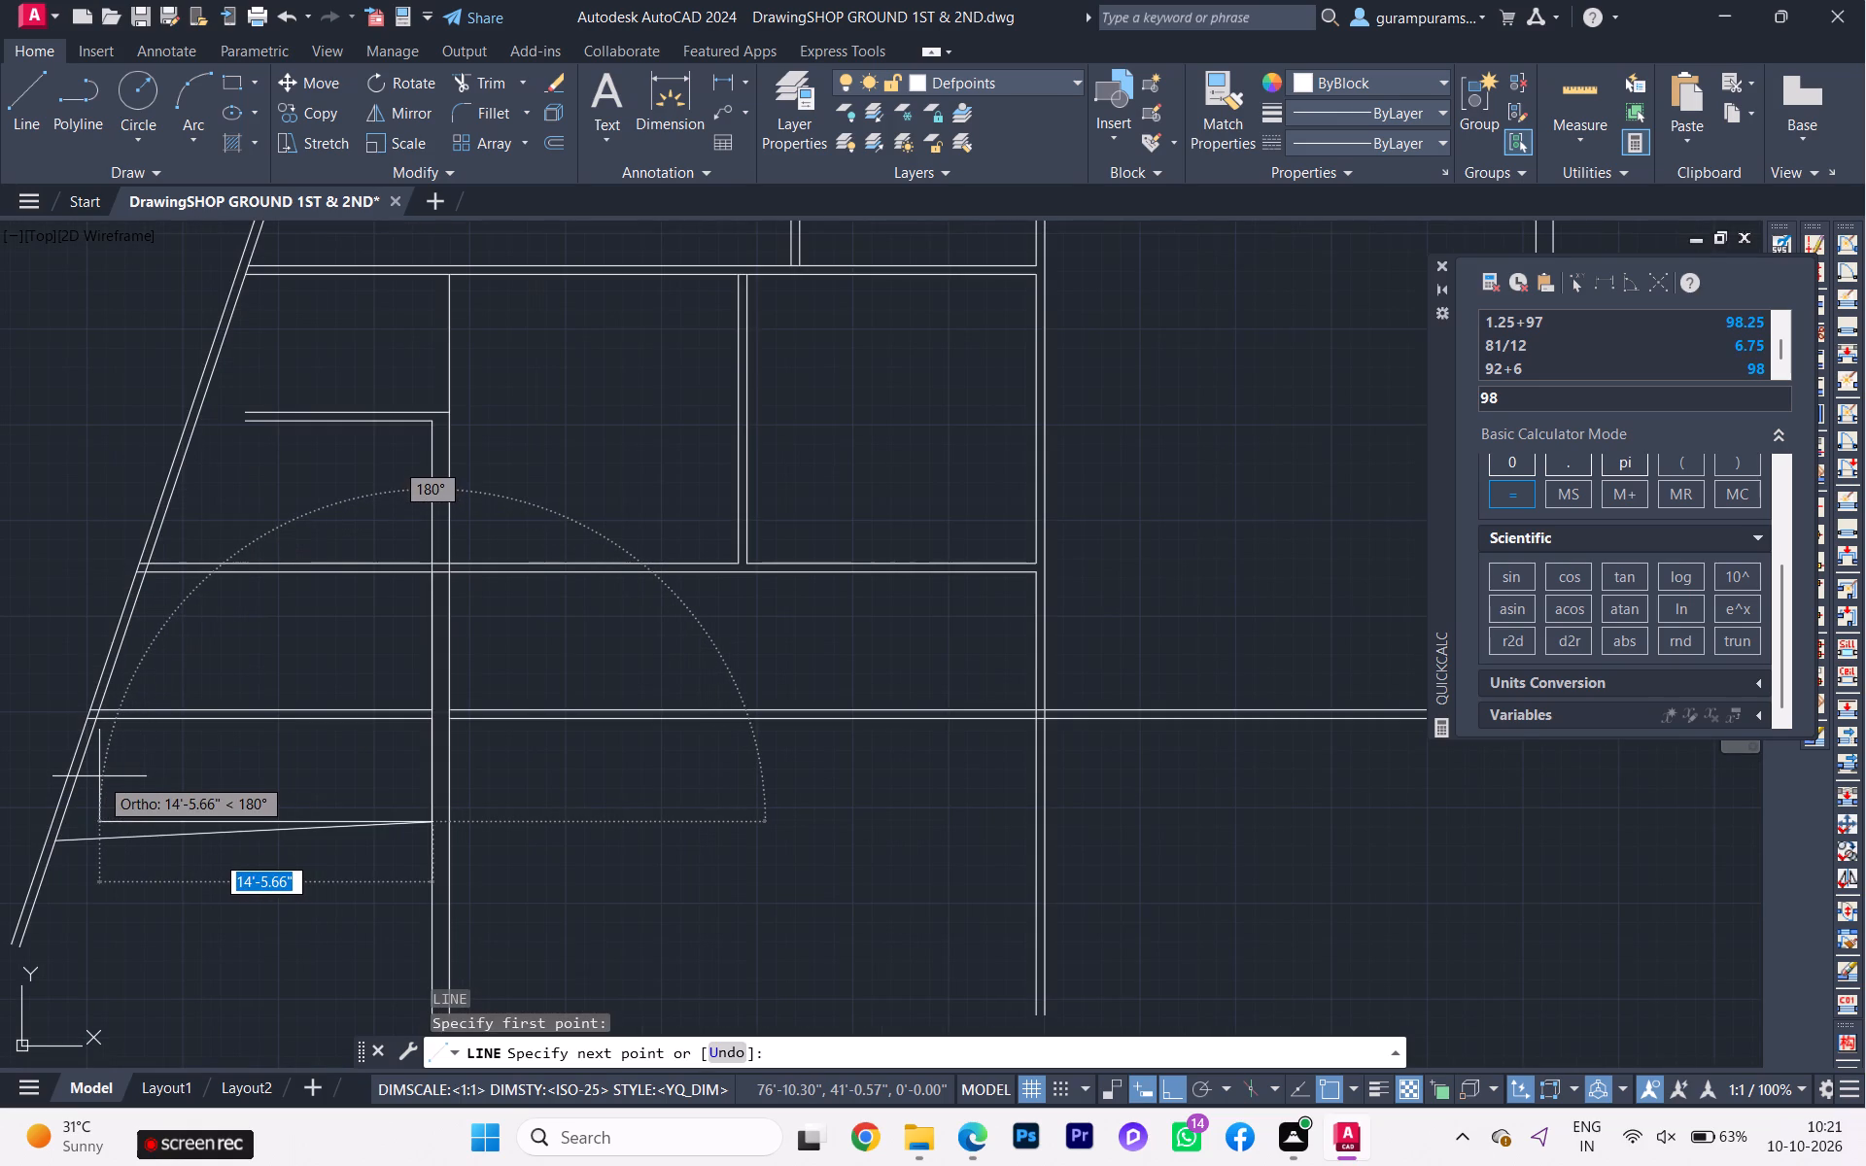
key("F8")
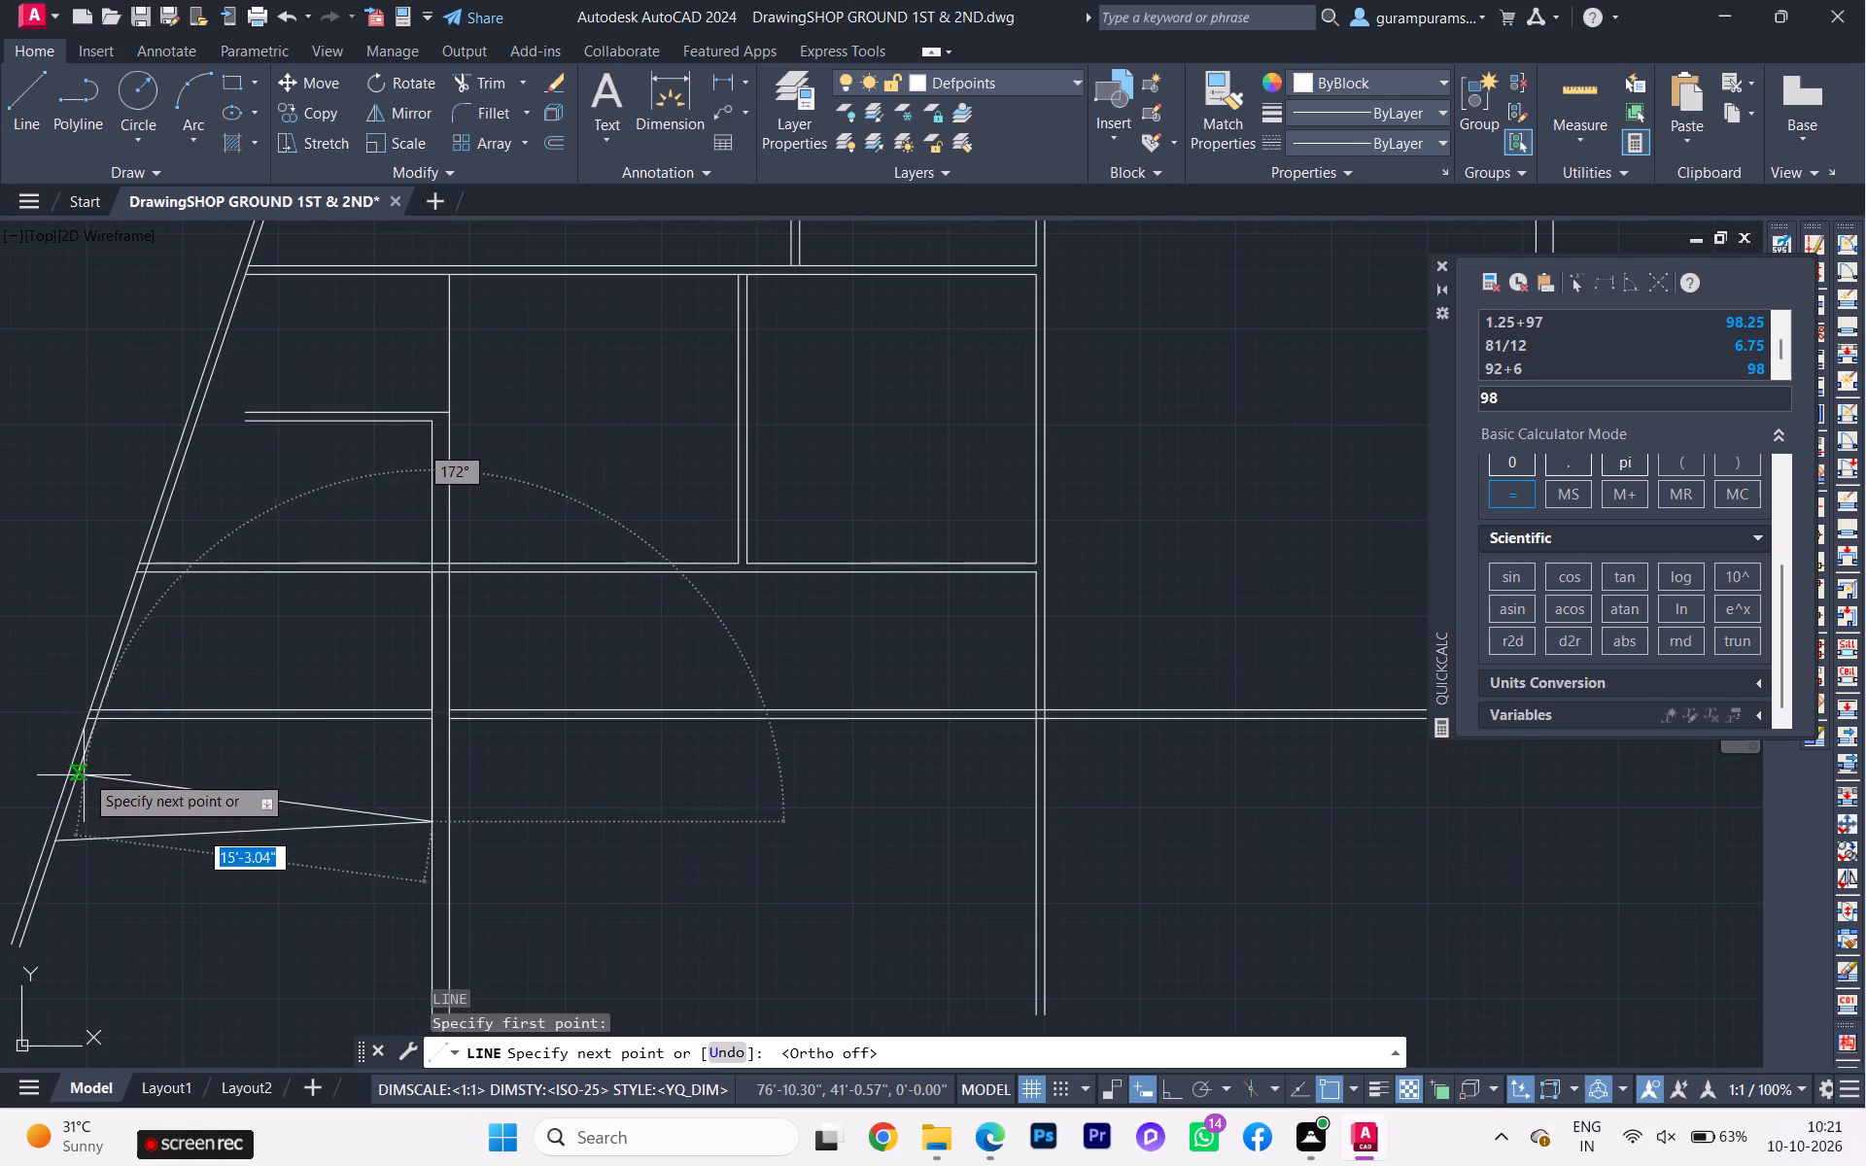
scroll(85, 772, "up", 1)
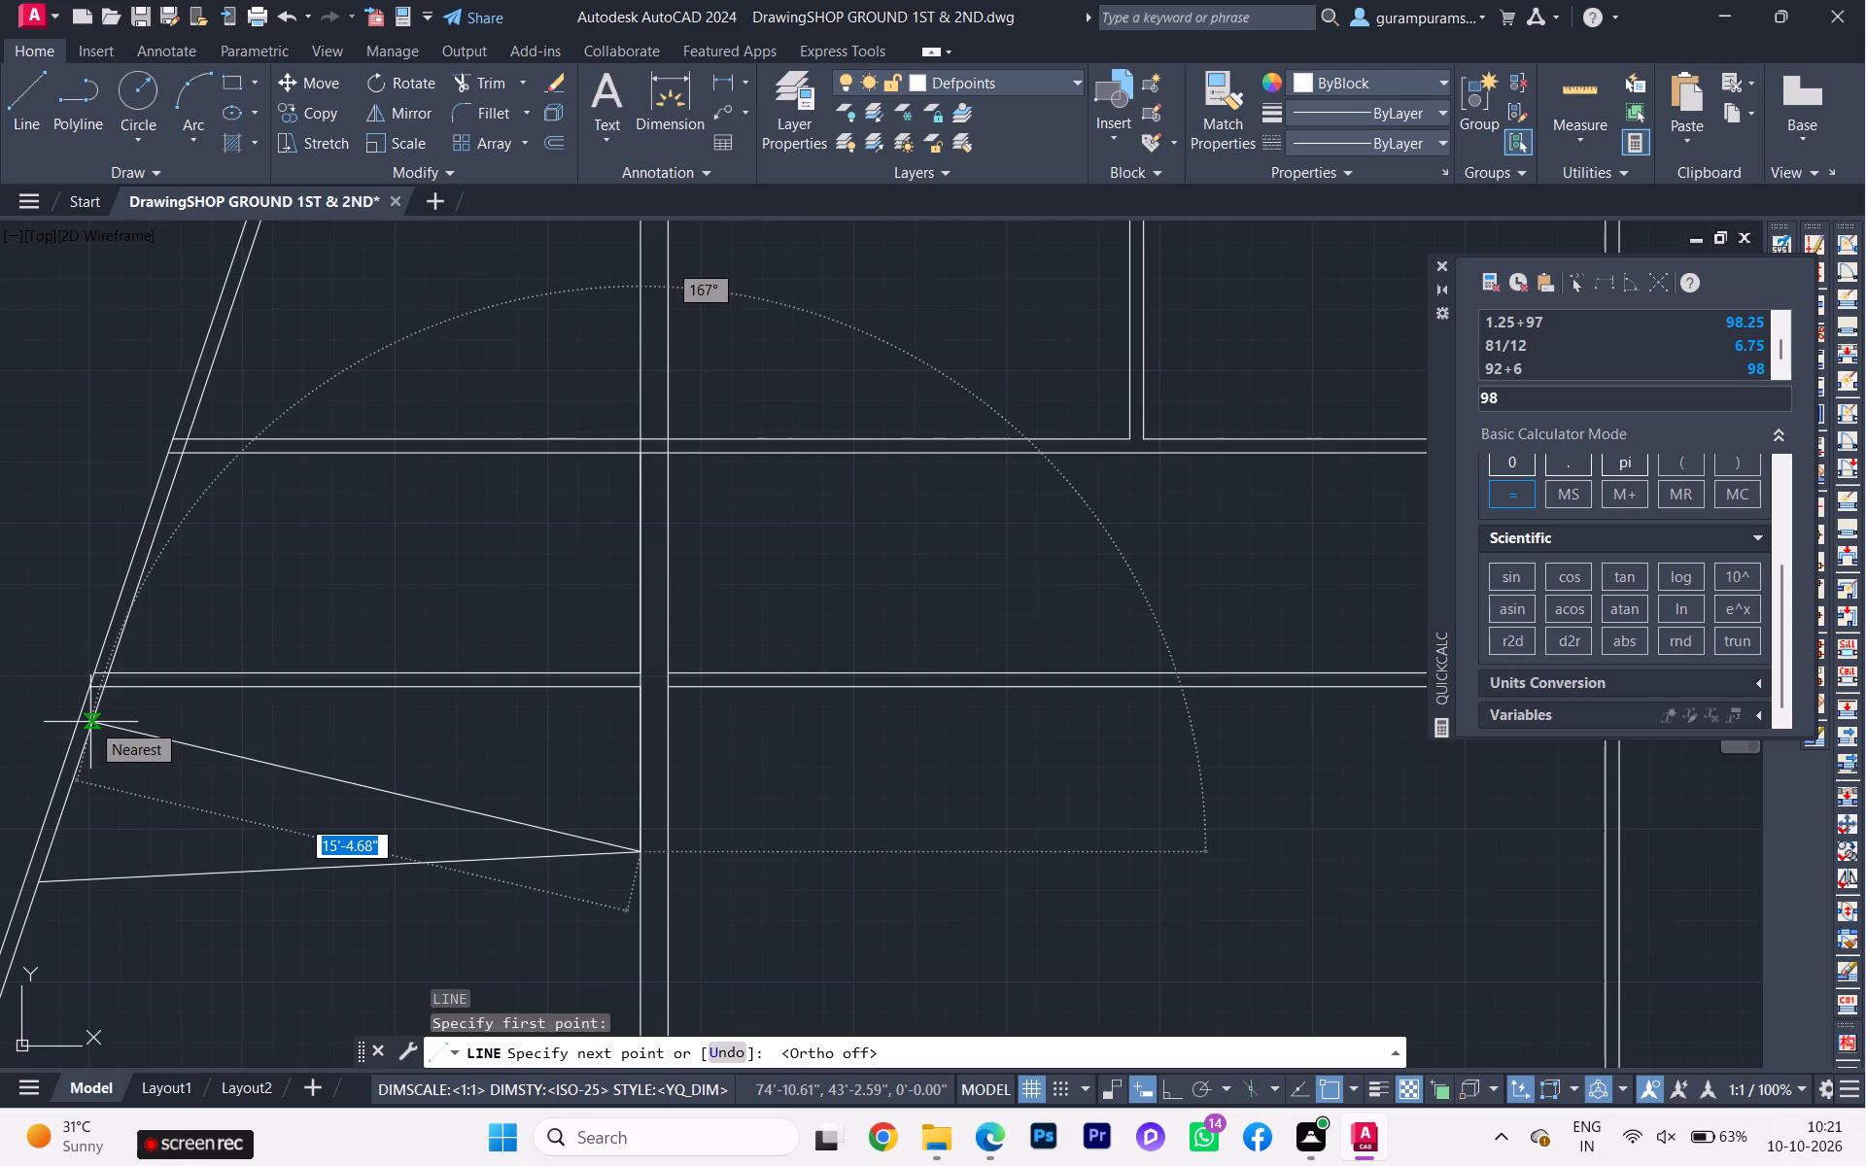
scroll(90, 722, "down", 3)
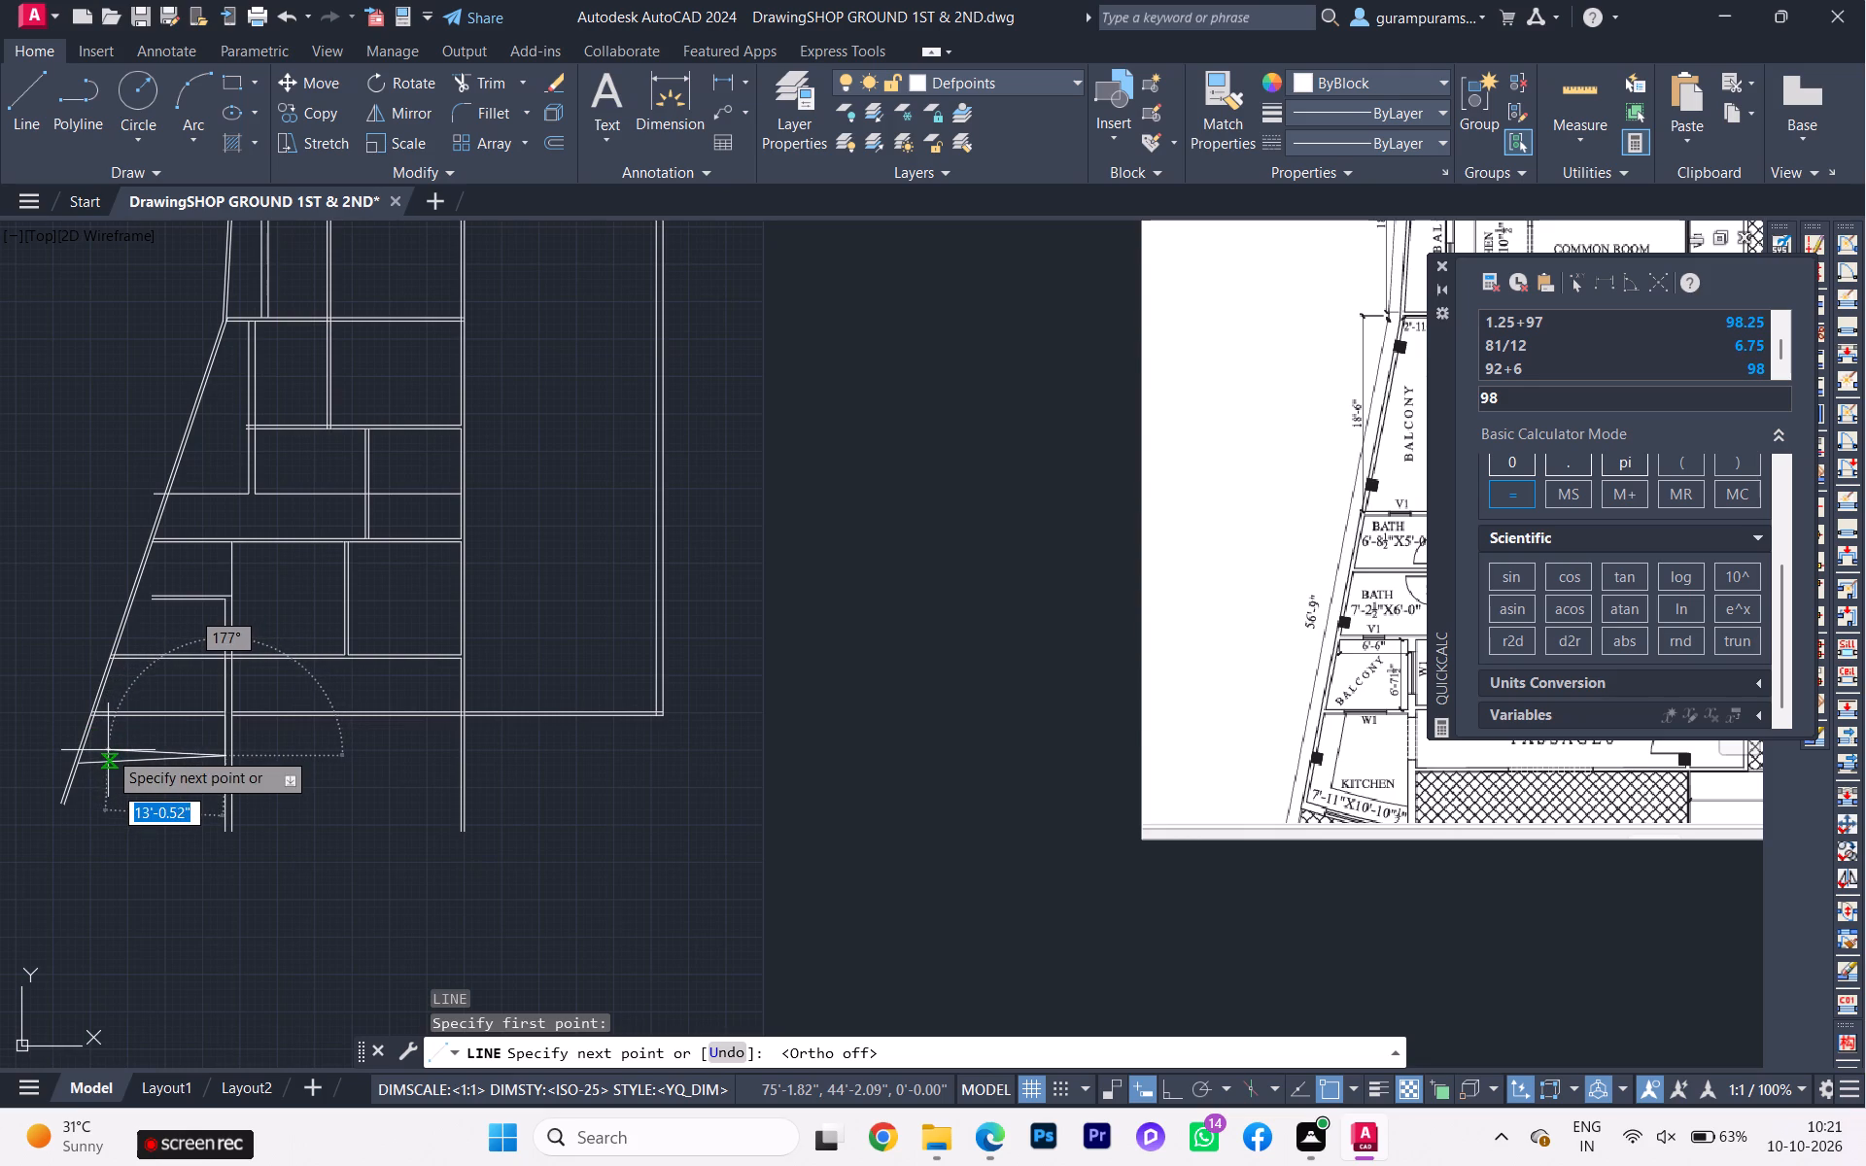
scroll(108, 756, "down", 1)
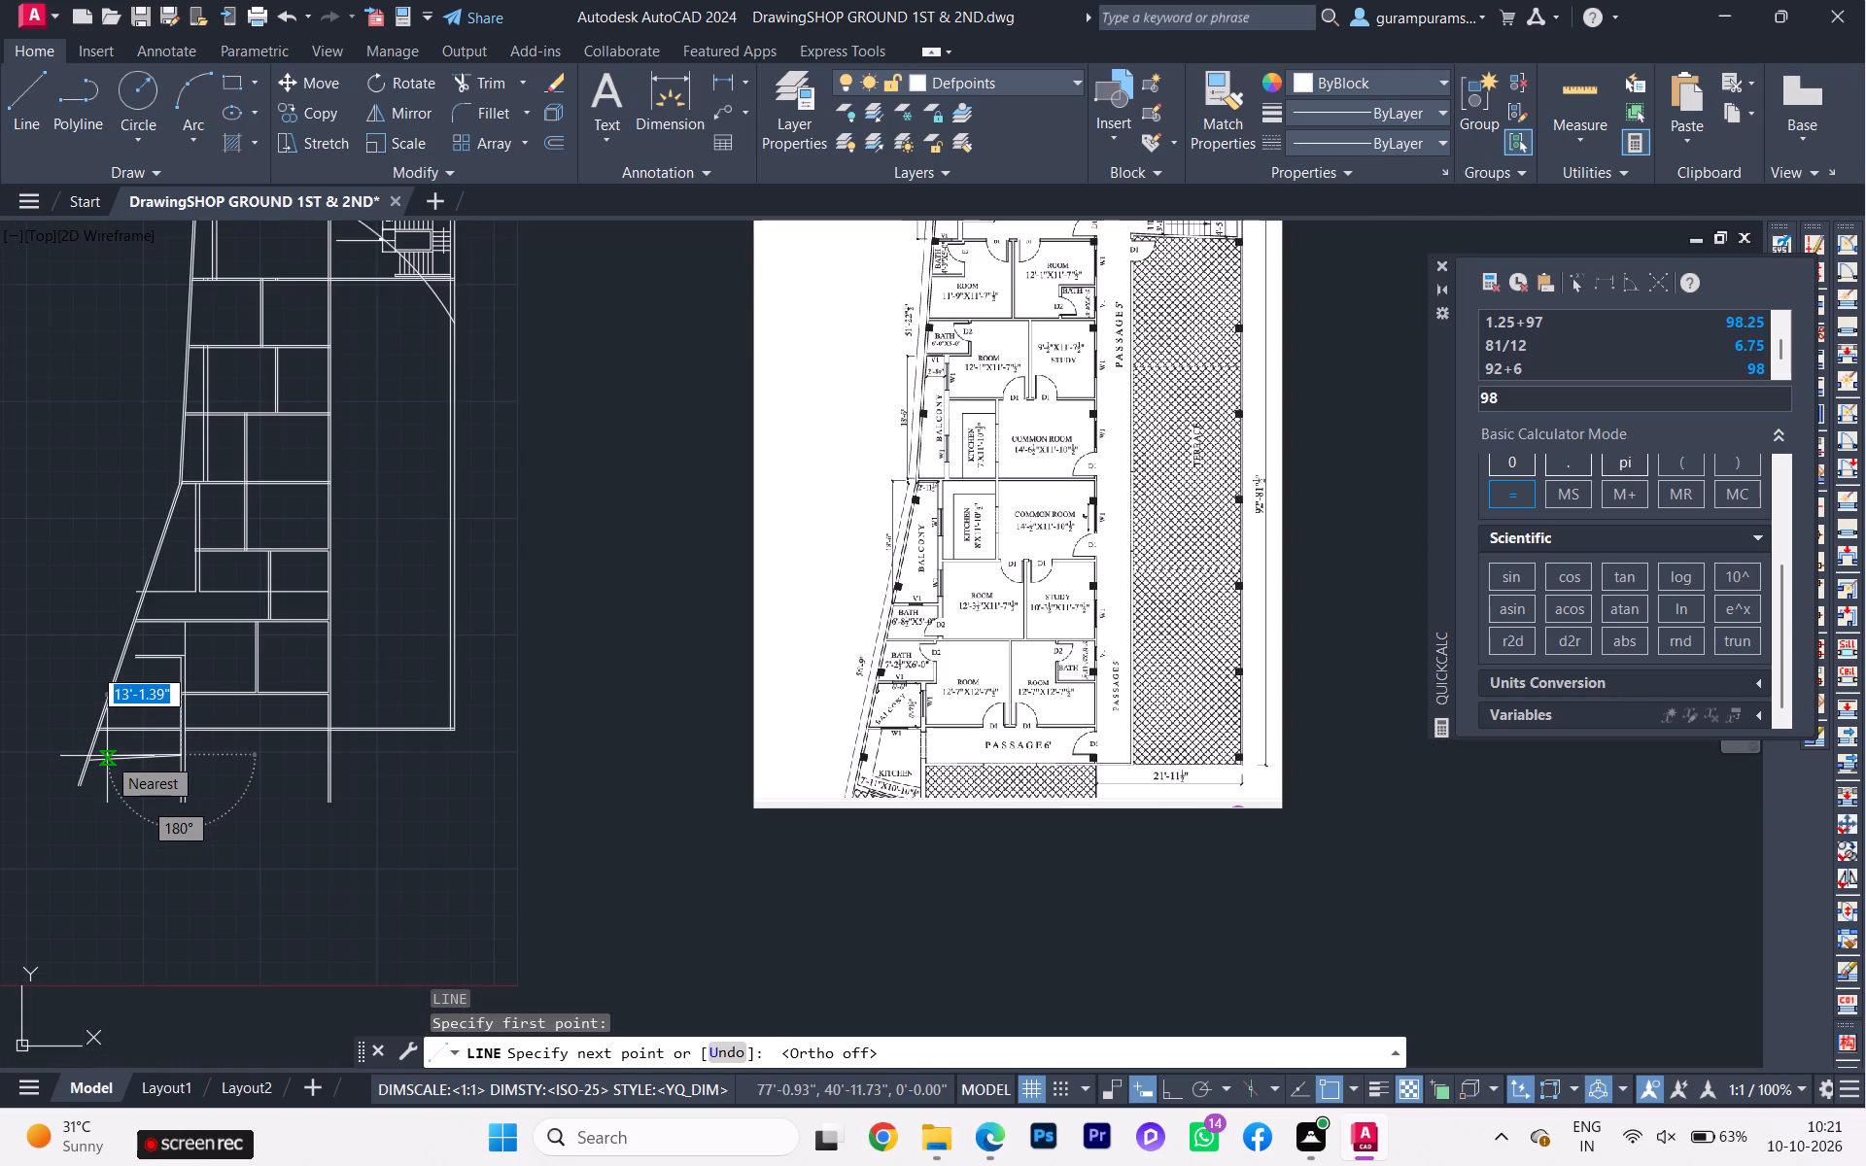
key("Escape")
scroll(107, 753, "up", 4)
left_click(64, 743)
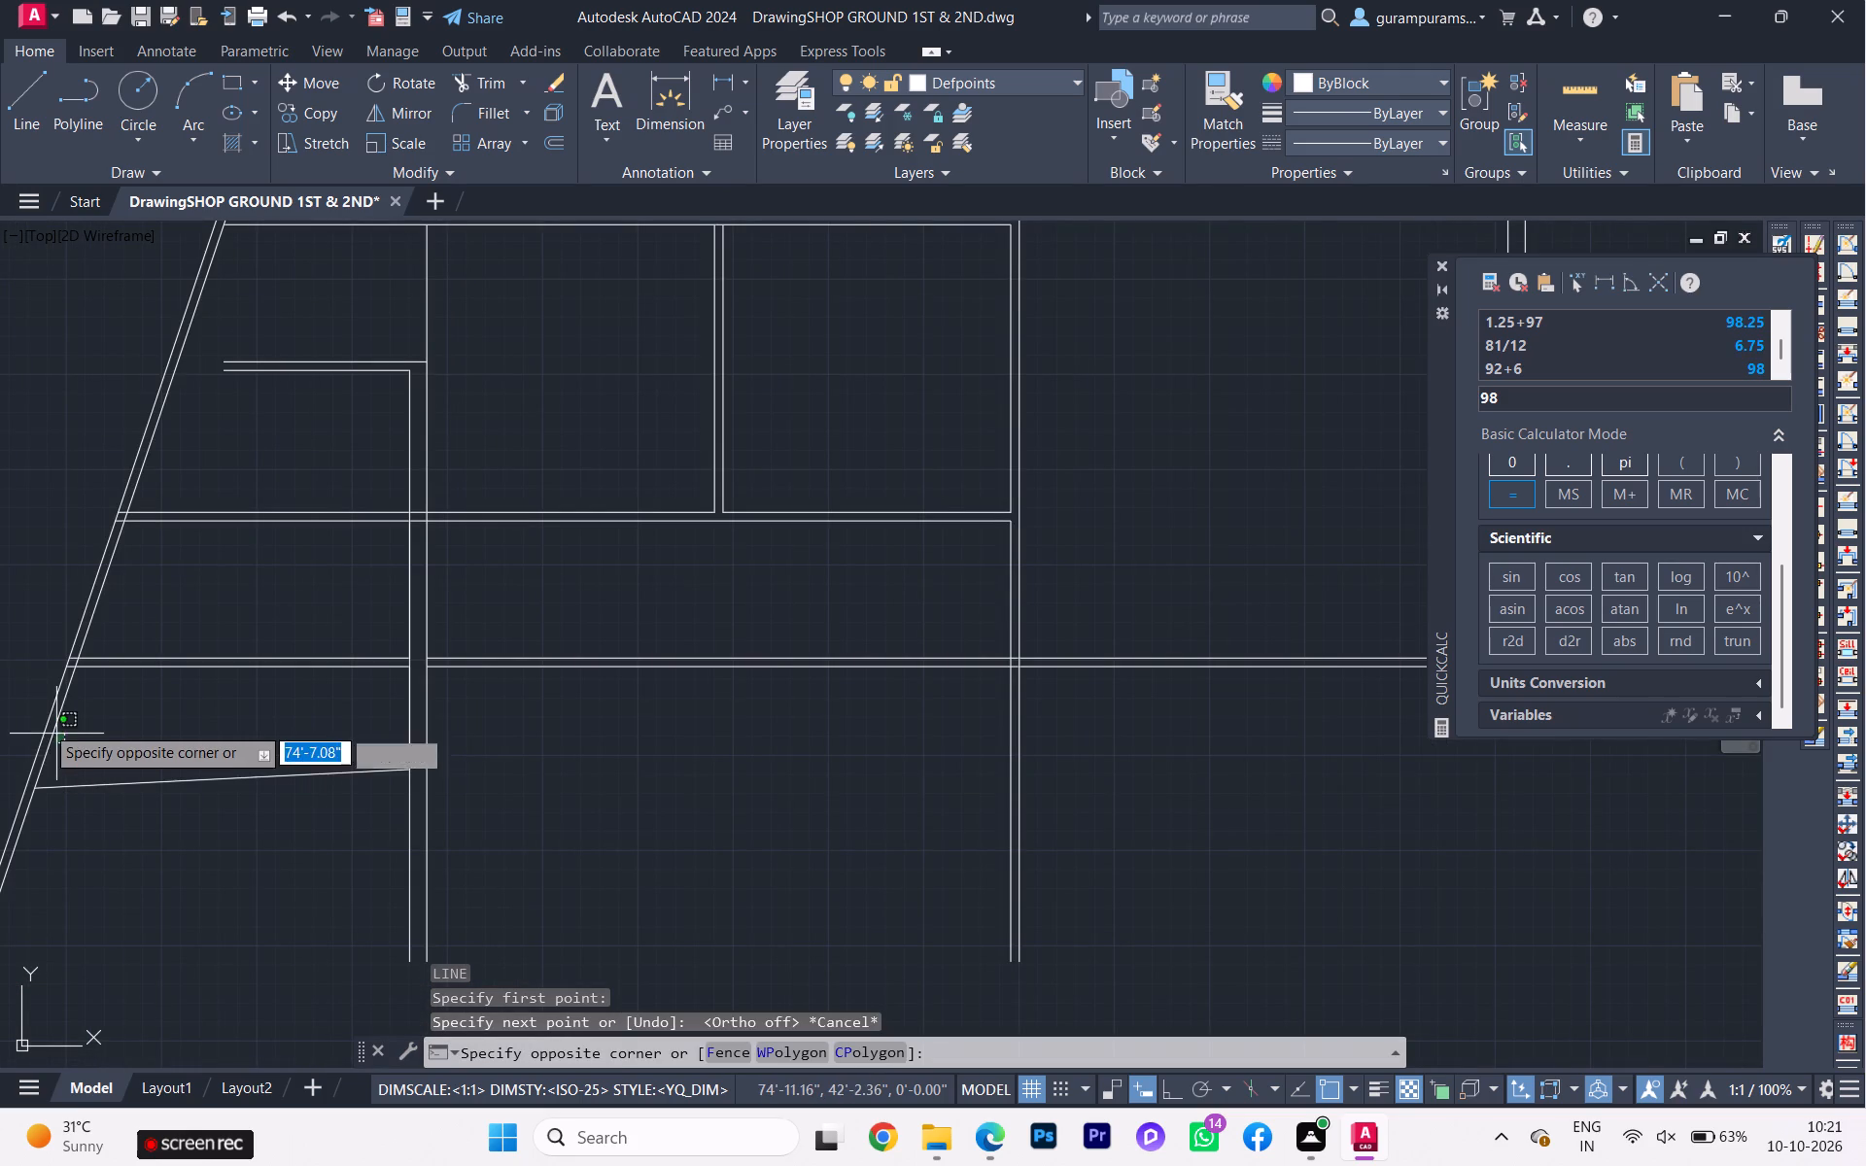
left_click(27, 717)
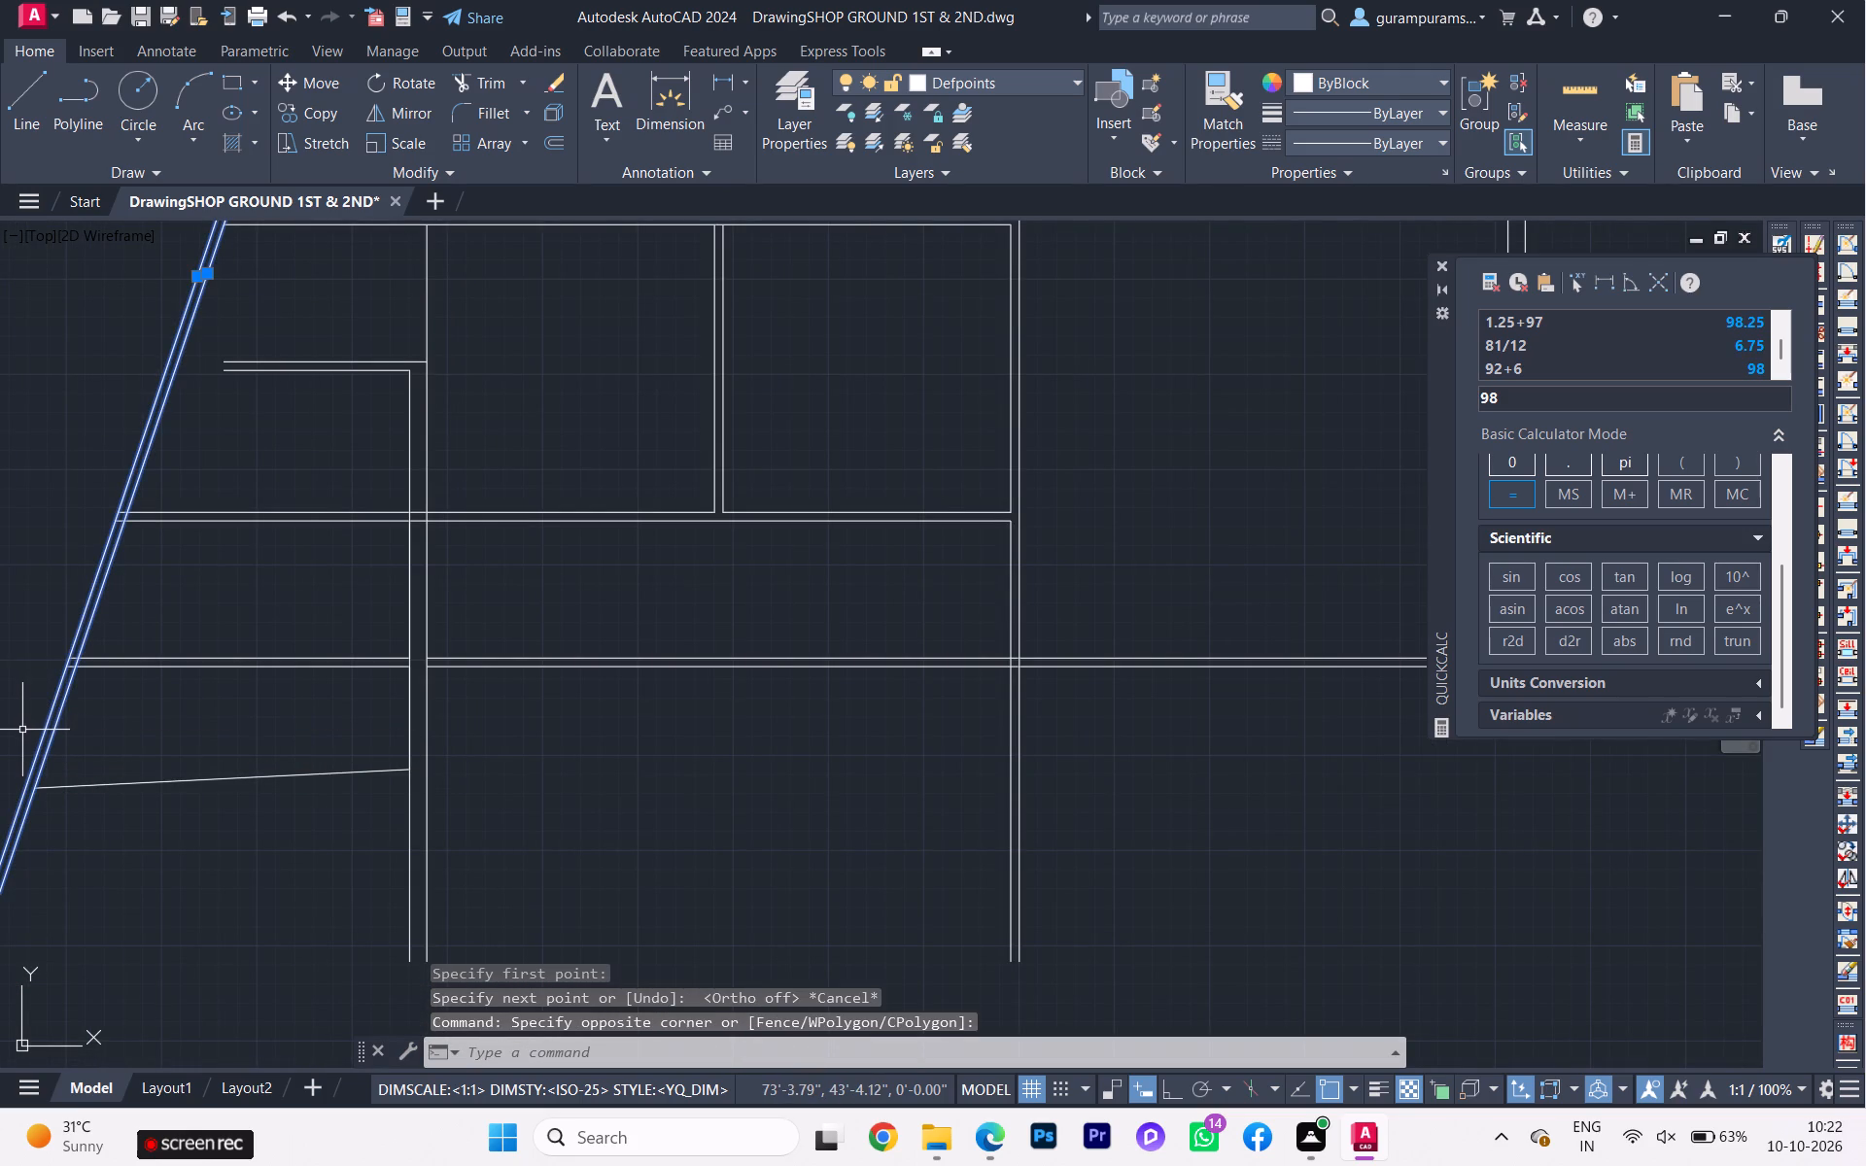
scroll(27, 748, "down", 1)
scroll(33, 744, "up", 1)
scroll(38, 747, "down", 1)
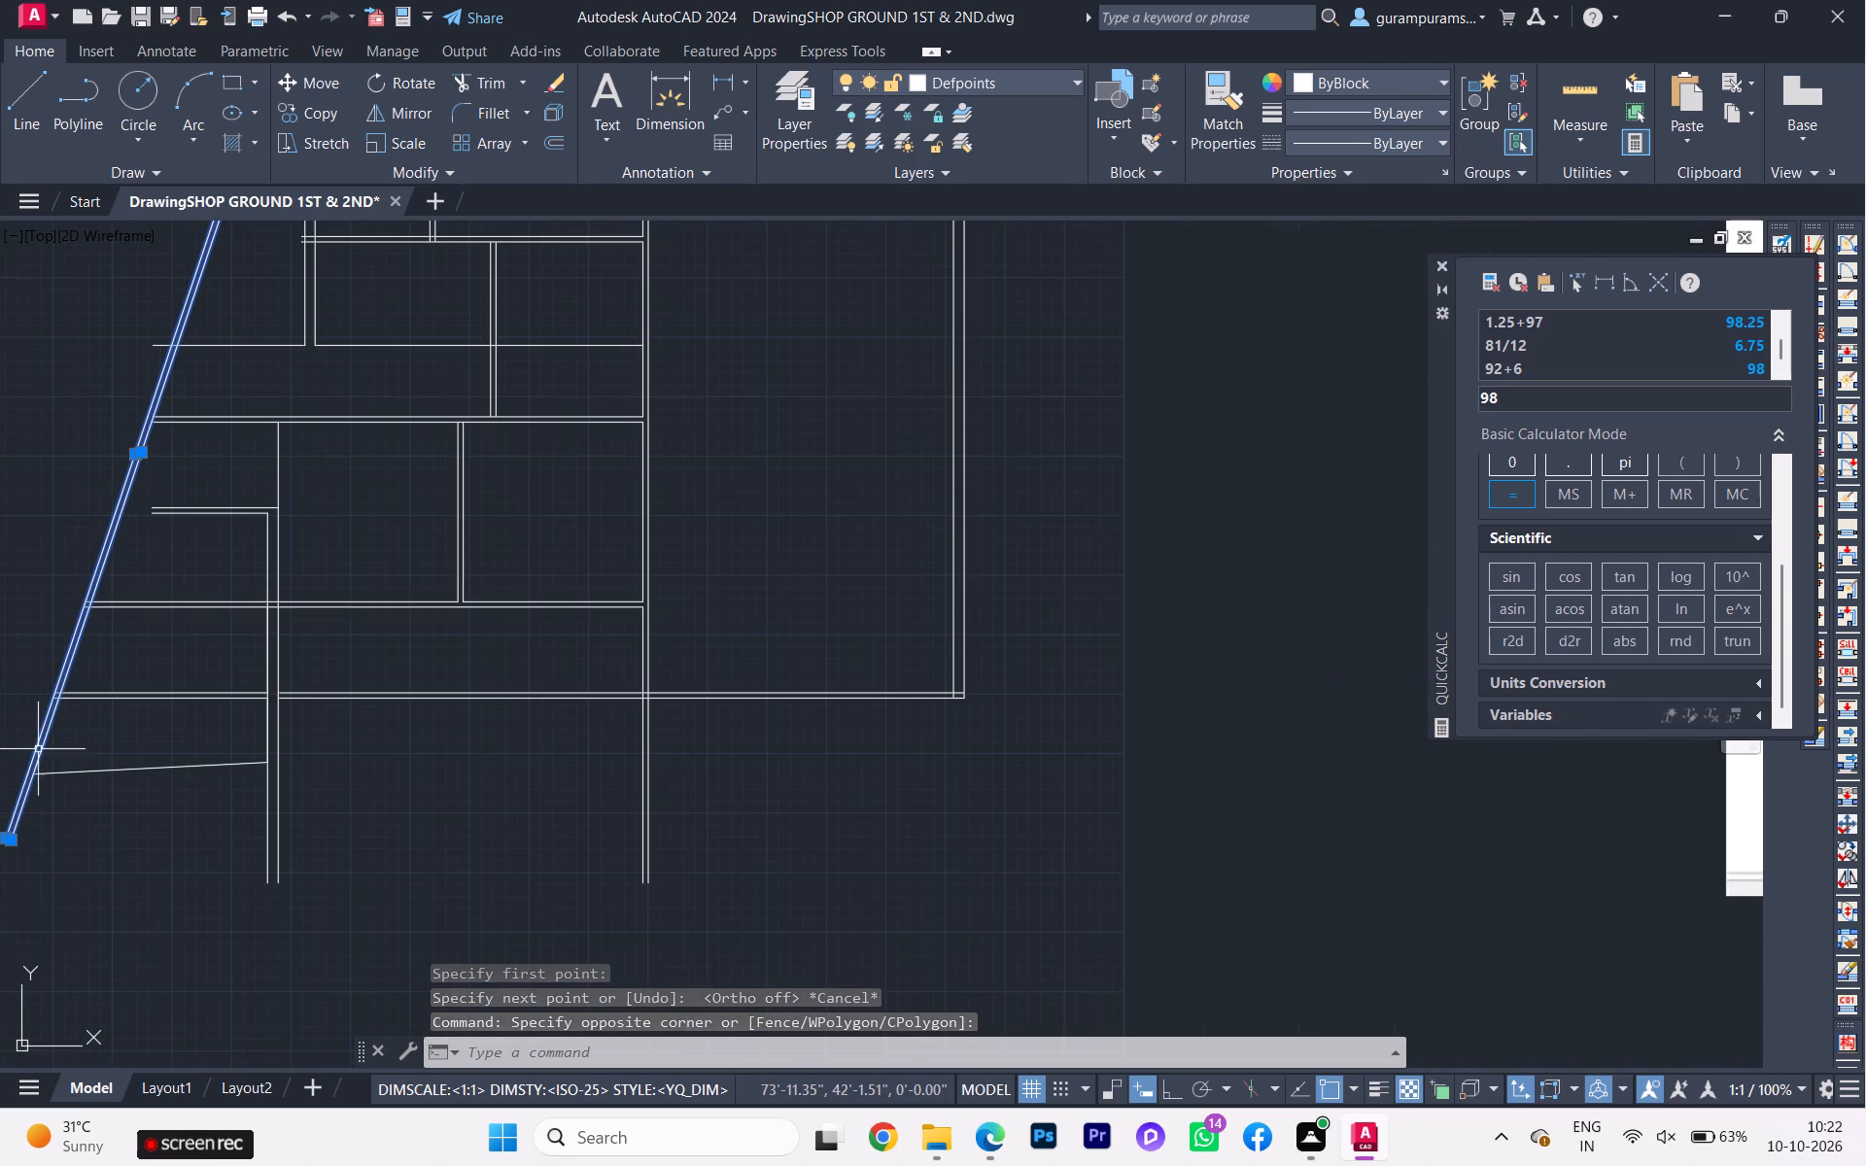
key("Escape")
Compare the drawn kitchen, balcony, bath and passage walls beside the slanted boundary with the reference plan.
scroll(113, 854, "down", 1)
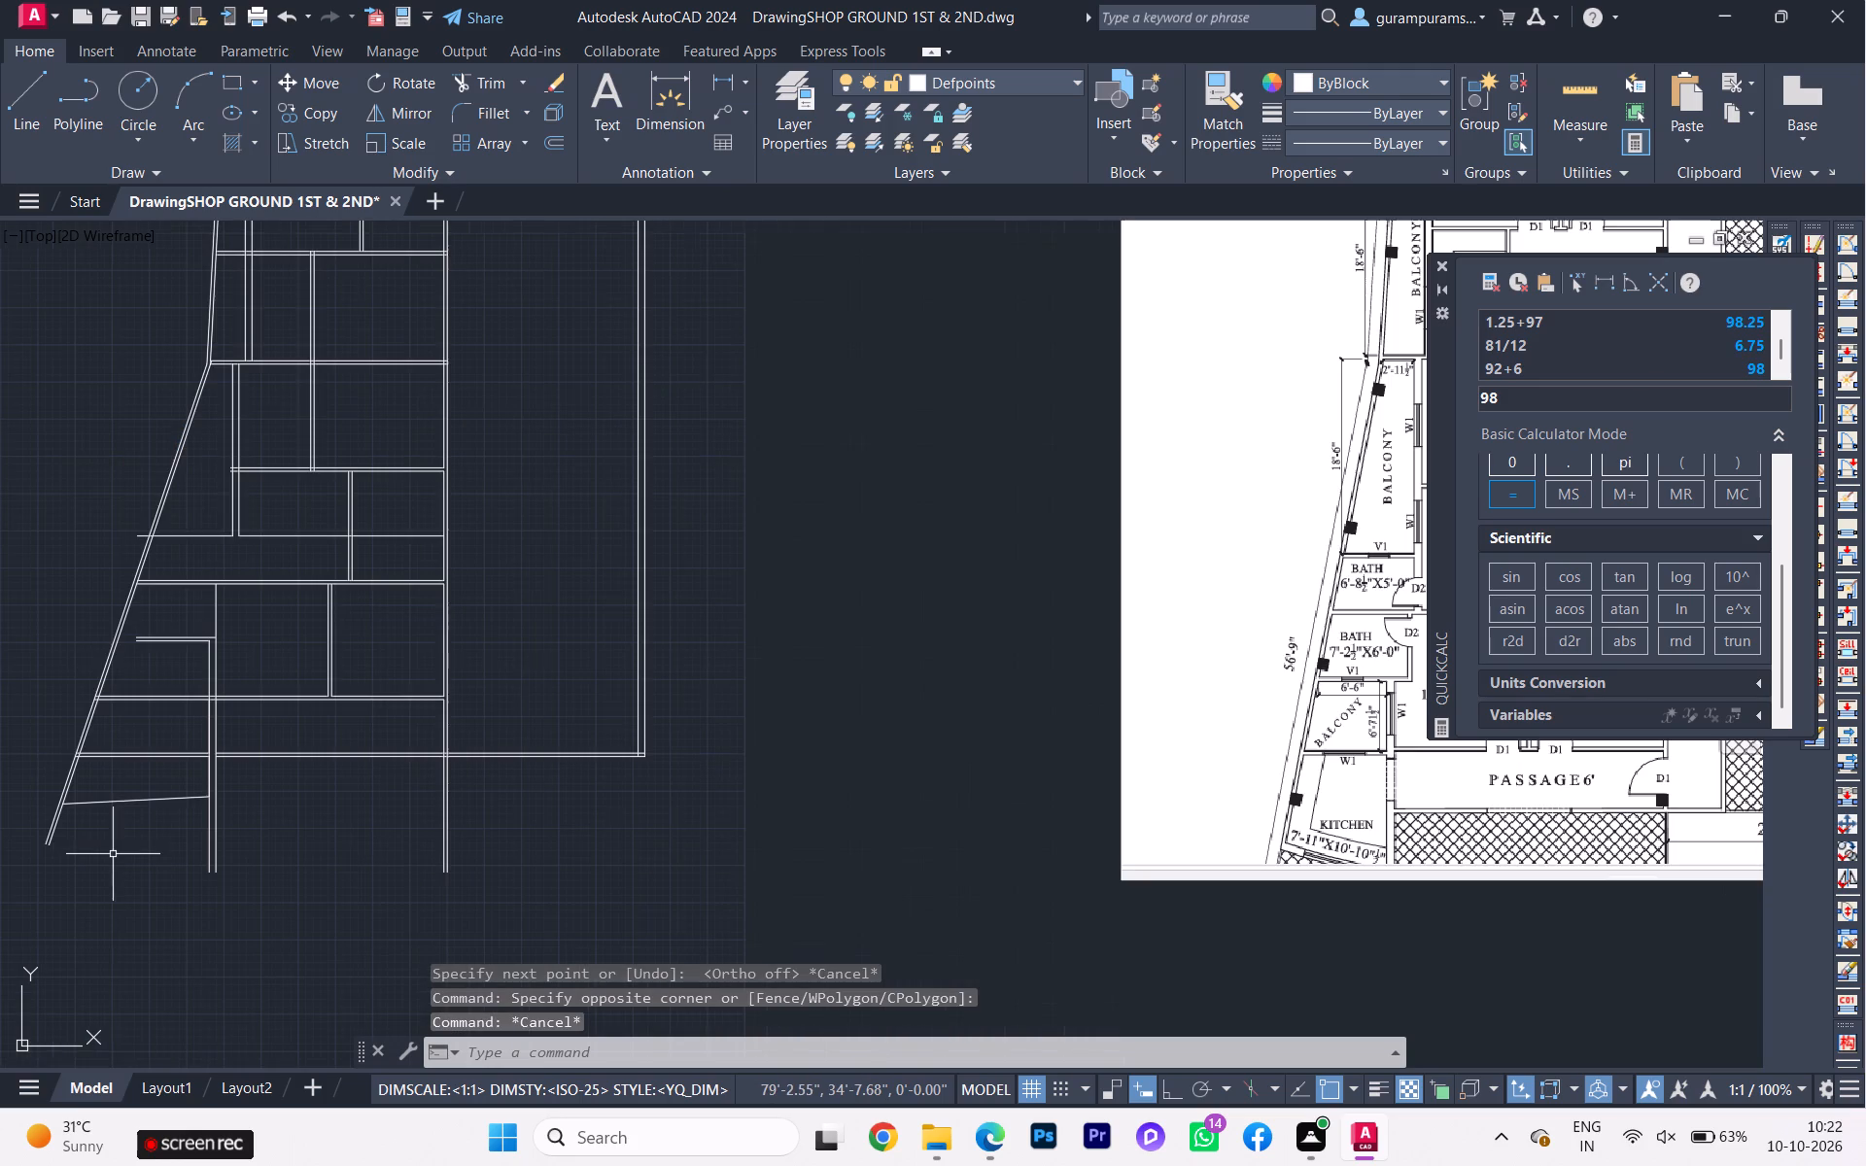
scroll(168, 757, "up", 1)
scroll(174, 775, "down", 1)
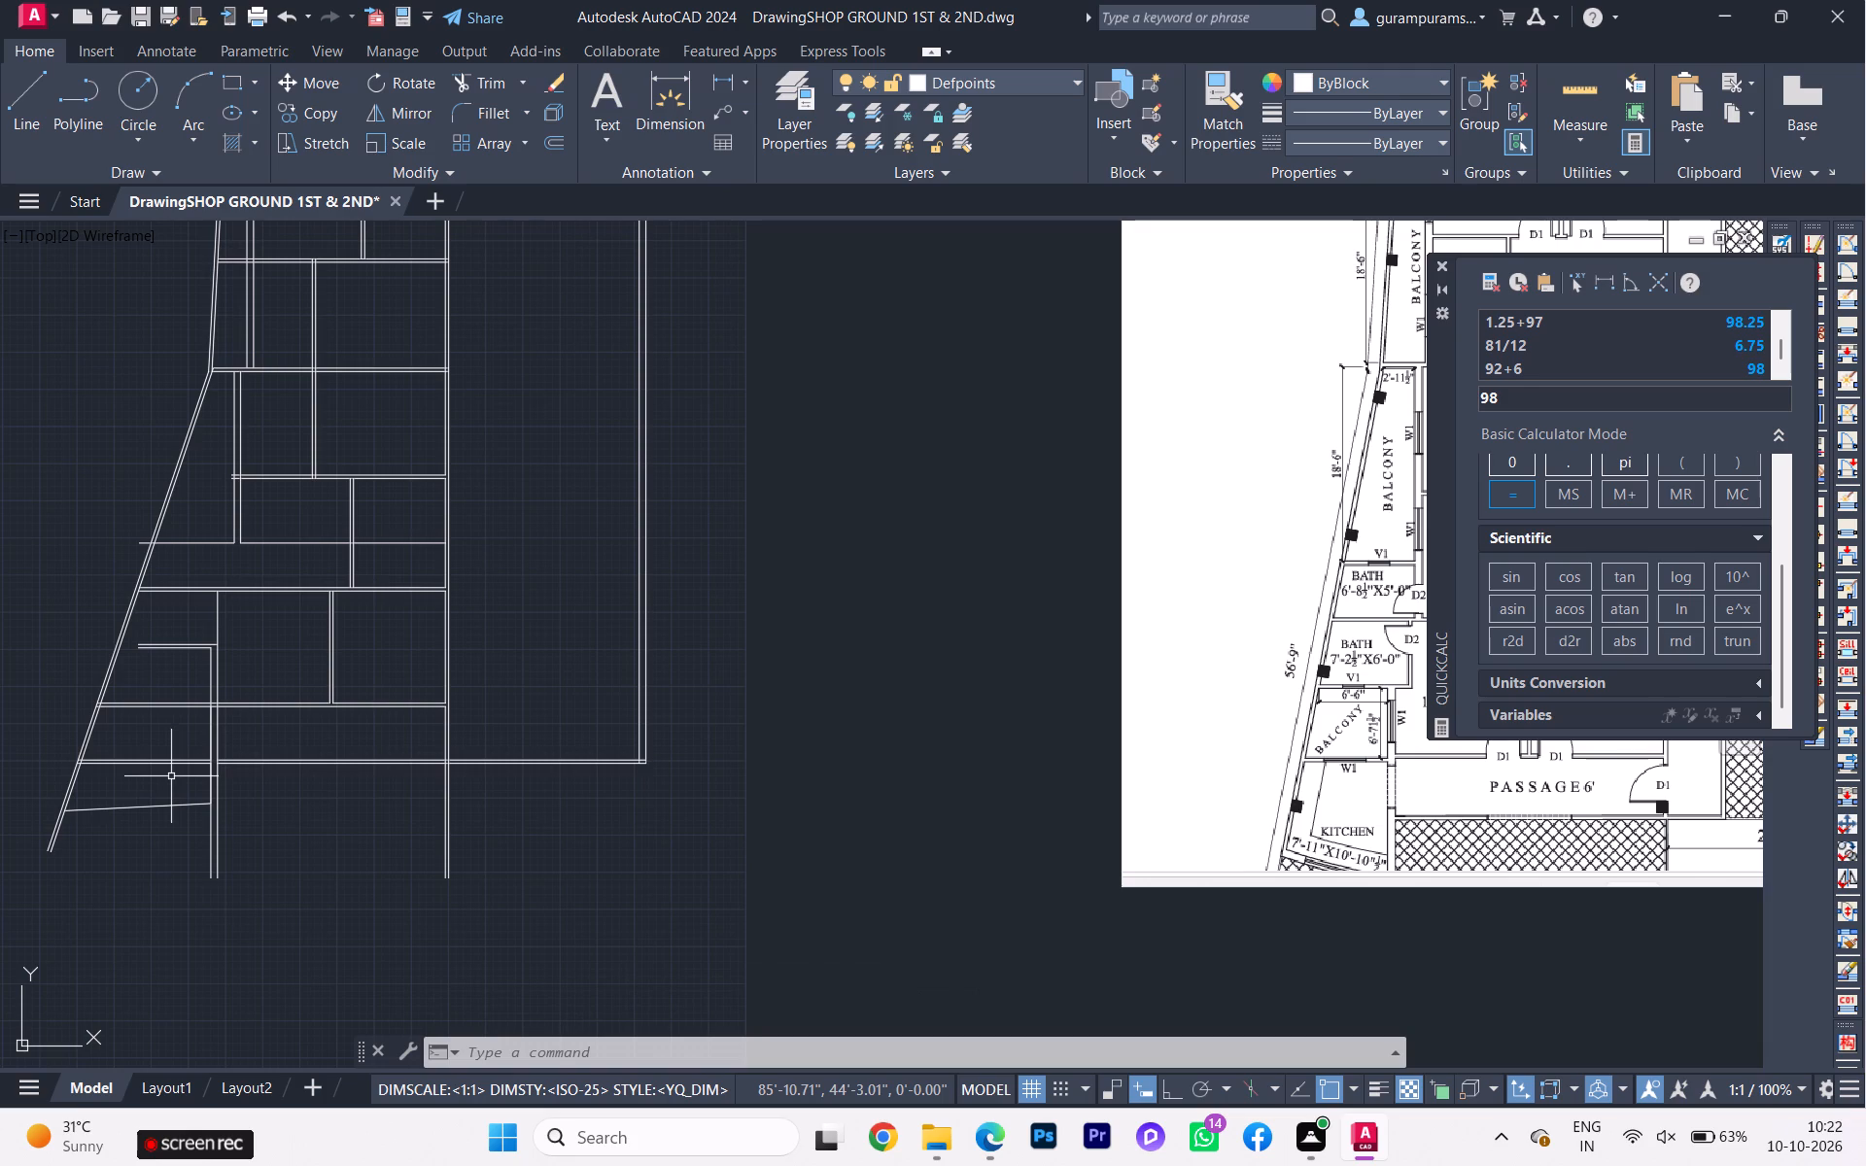
scroll(171, 779, "down", 1)
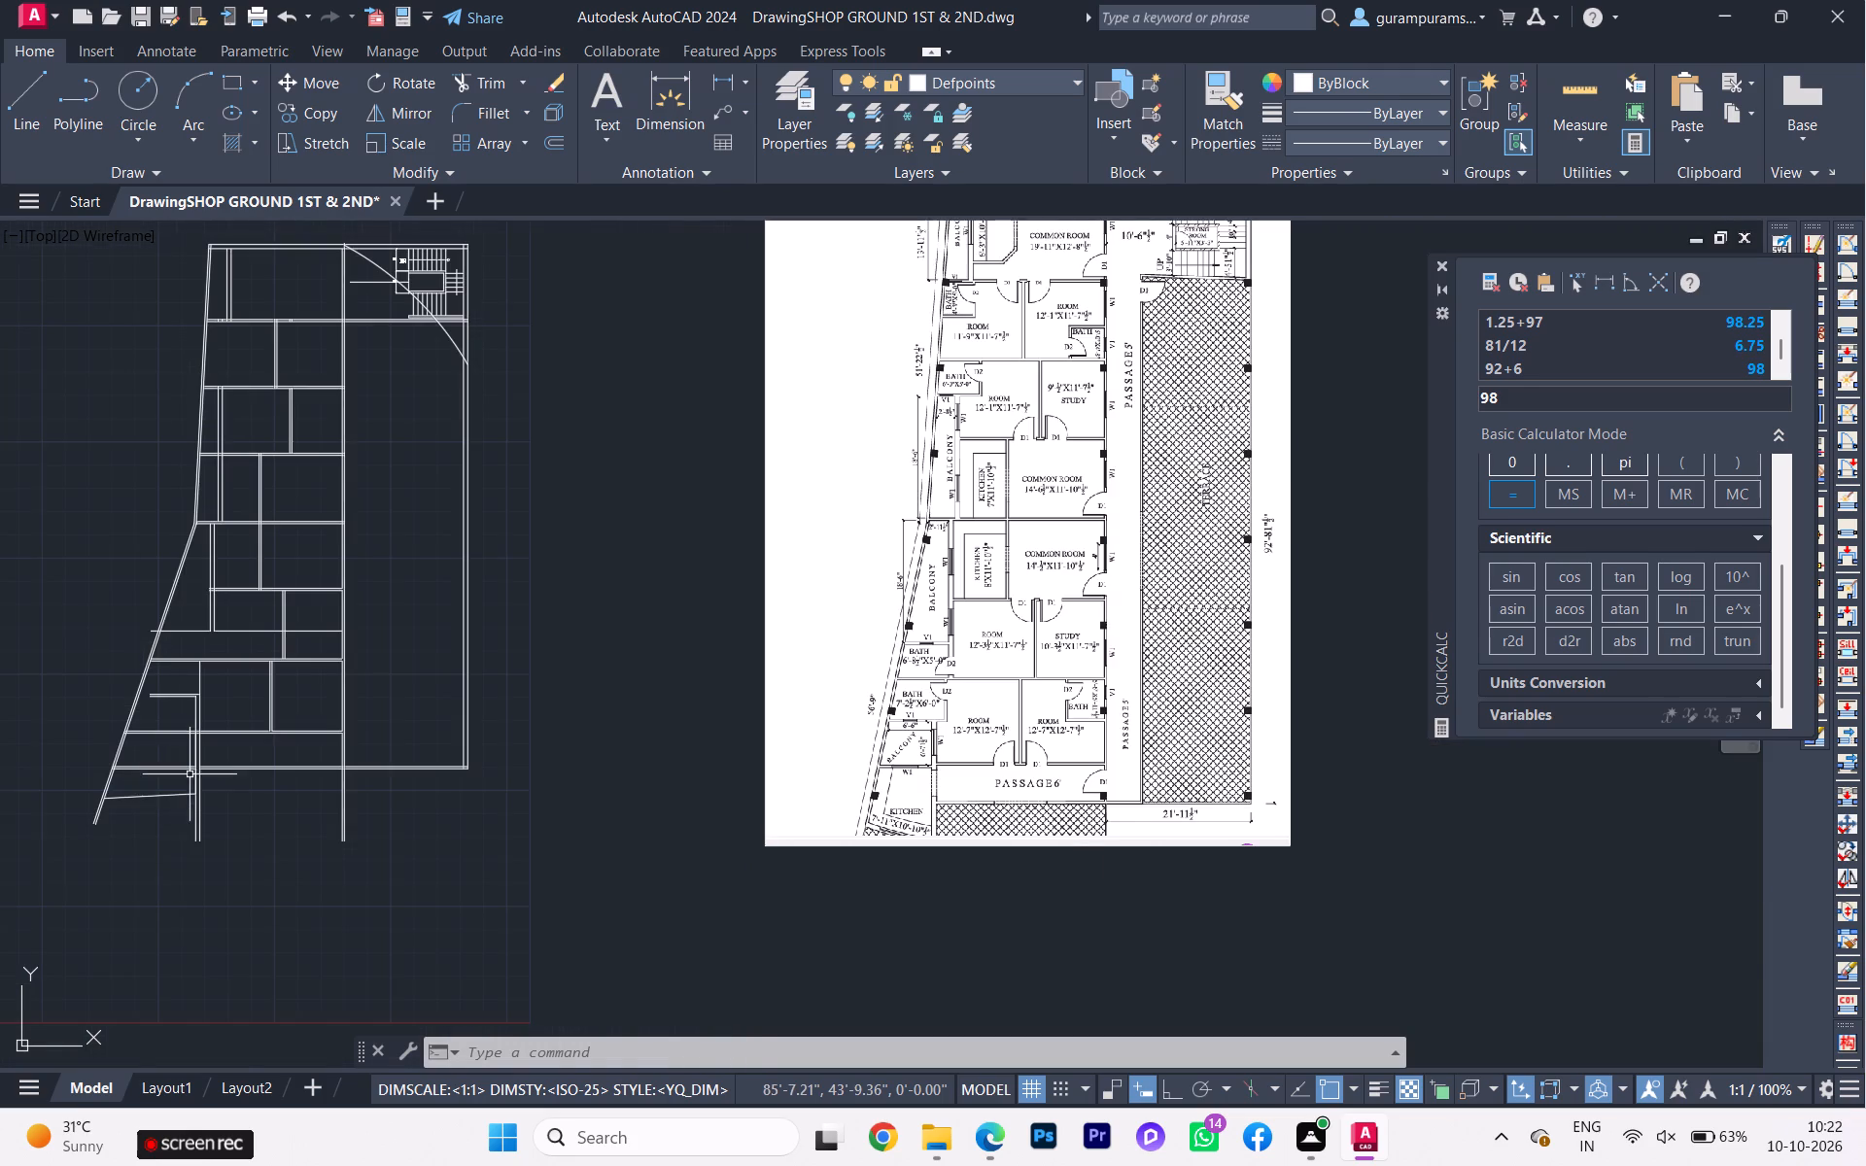
scroll(190, 774, "up", 2)
scroll(190, 775, "down", 1)
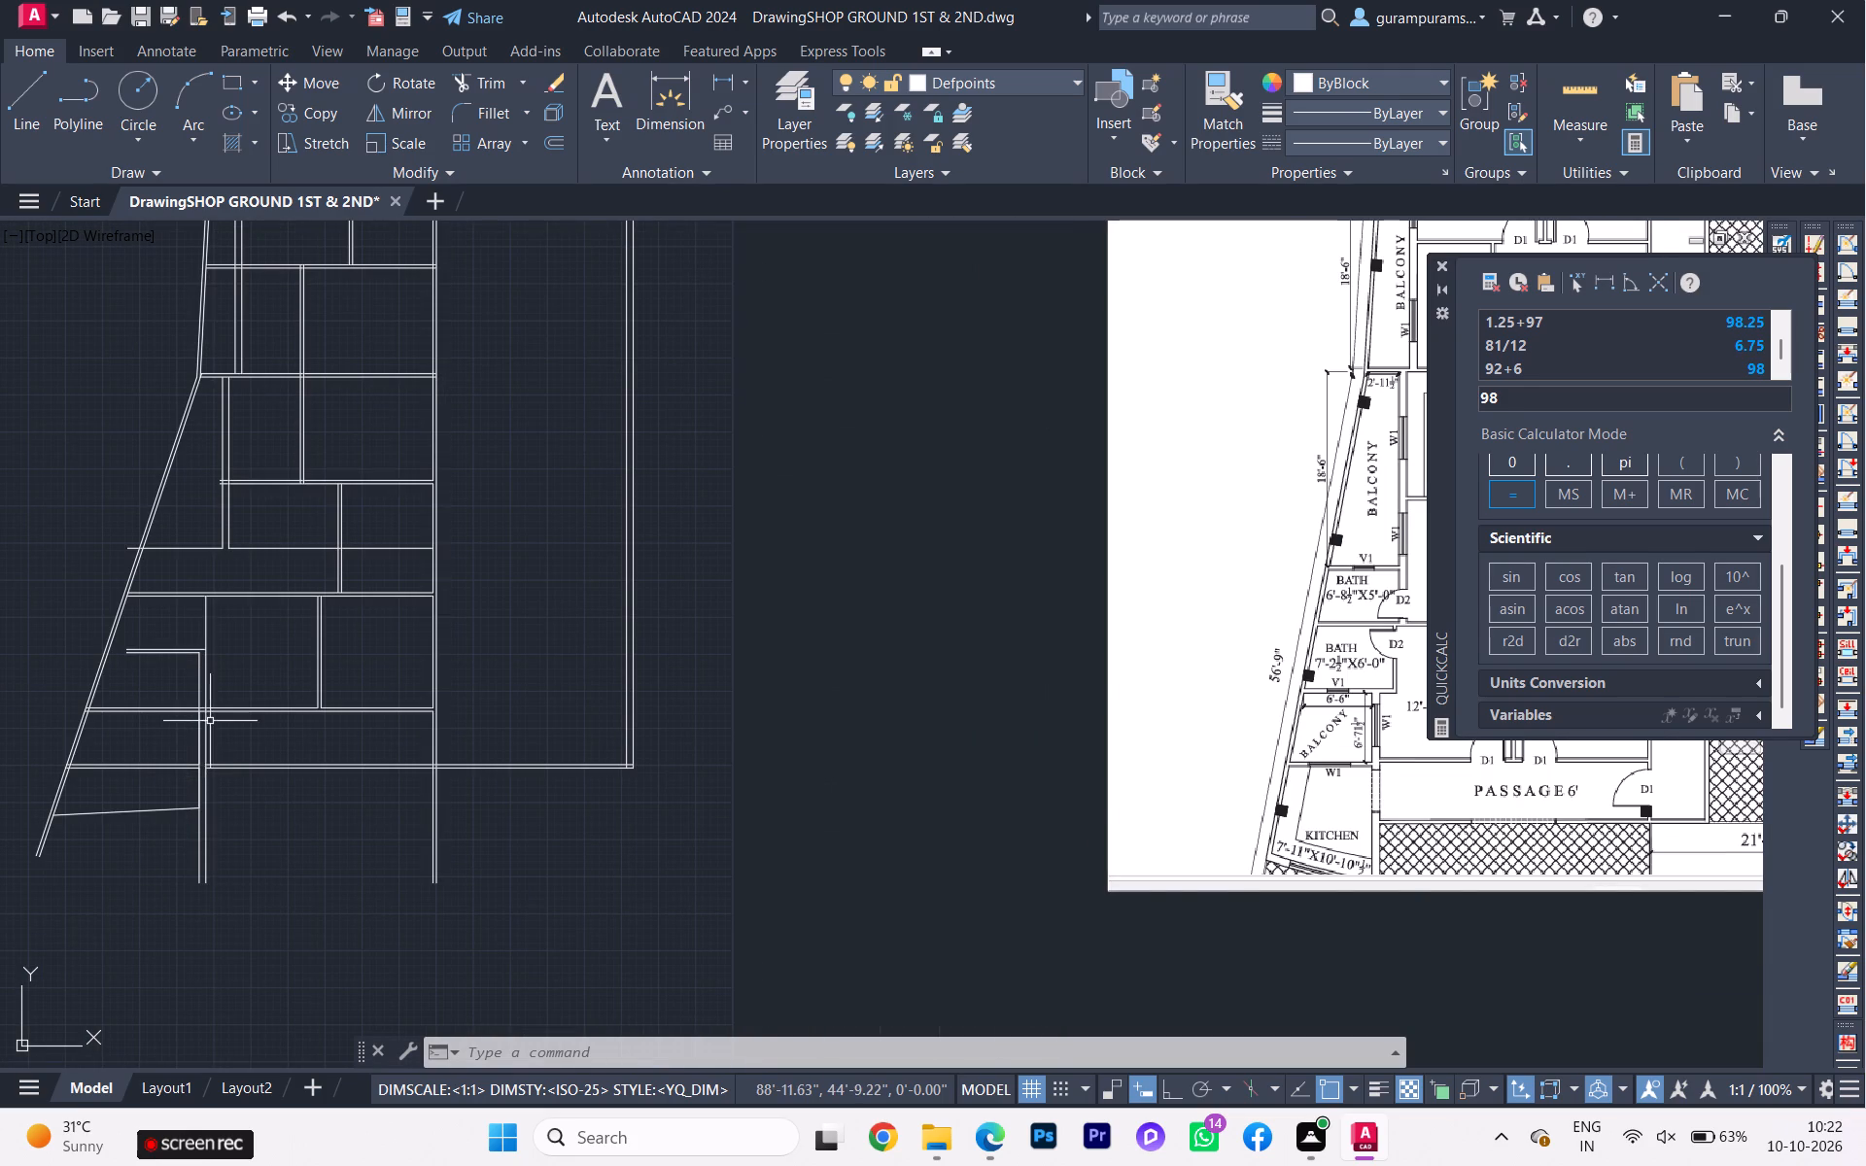
scroll(167, 733, "down", 1)
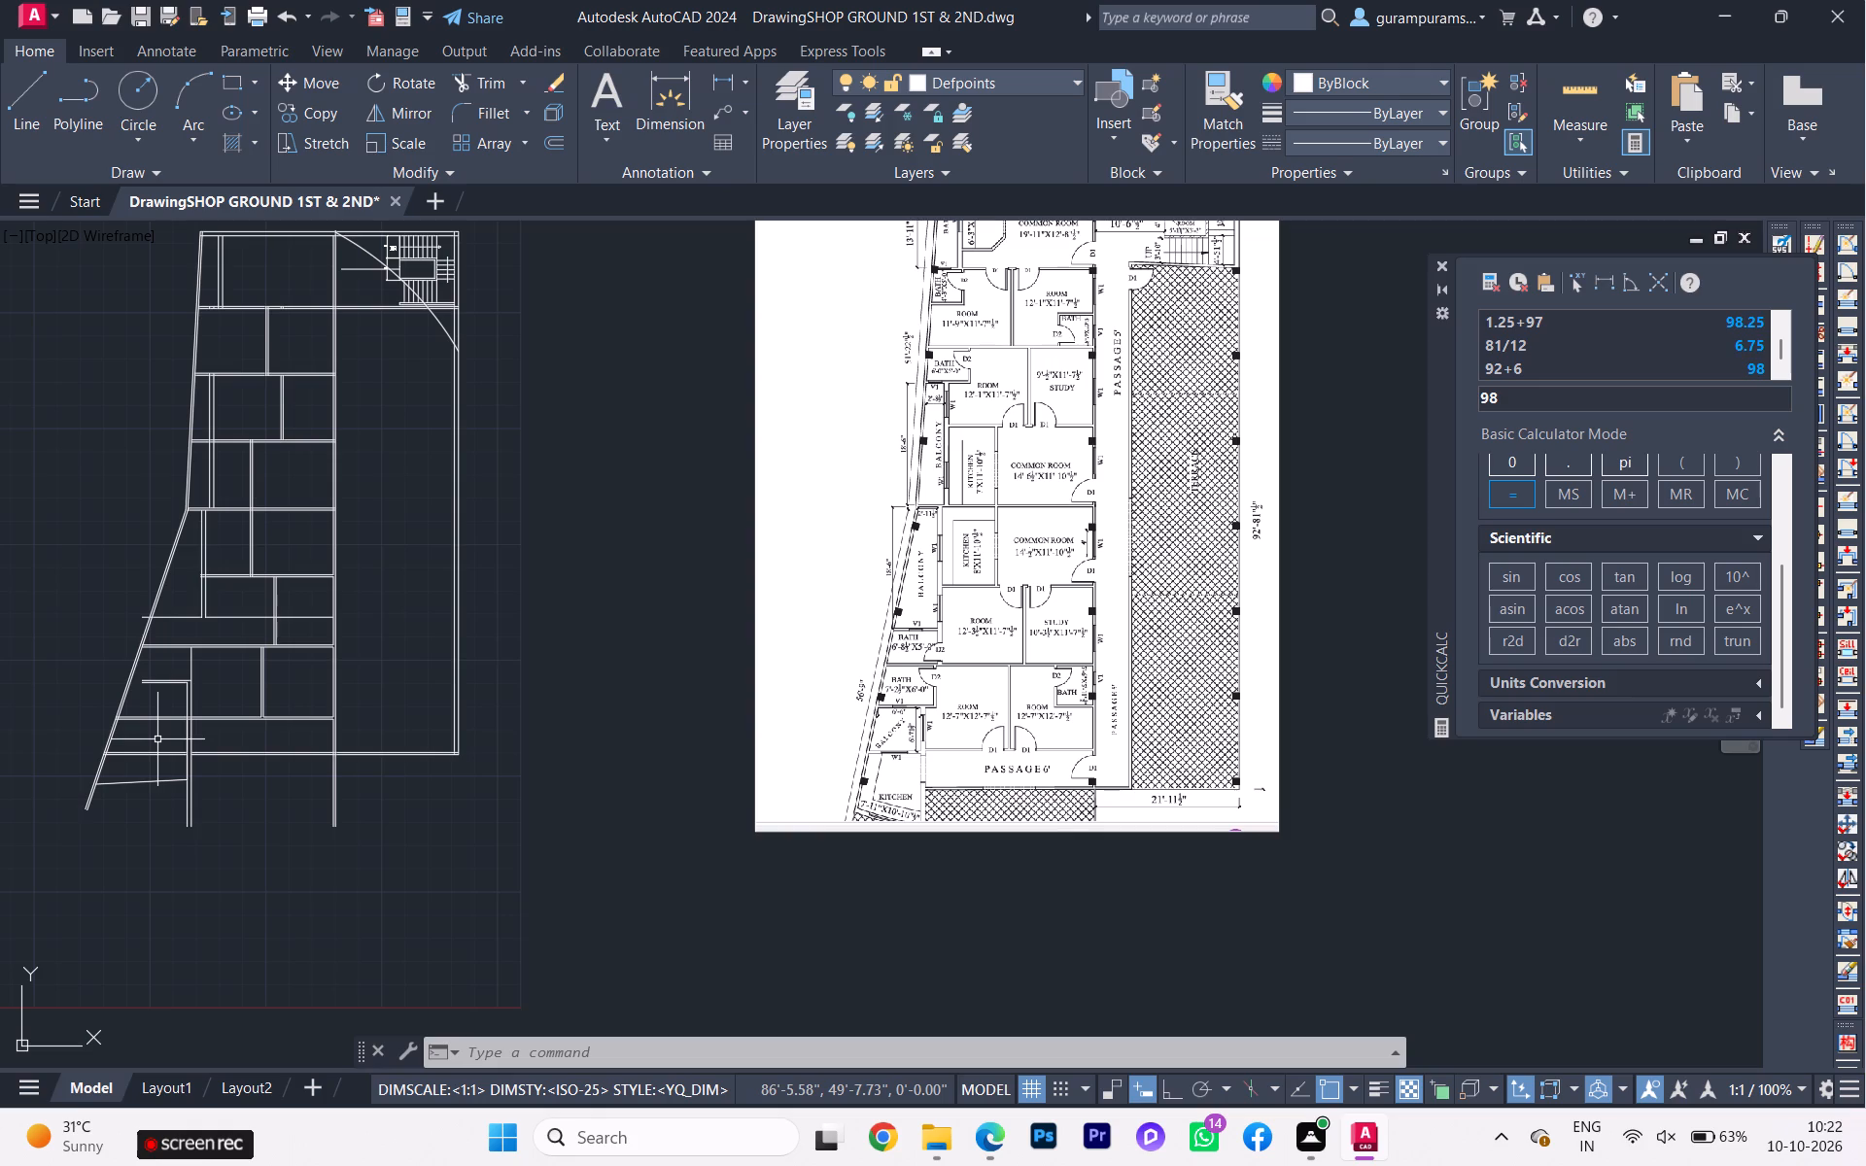
scroll(807, 706, "up", 1)
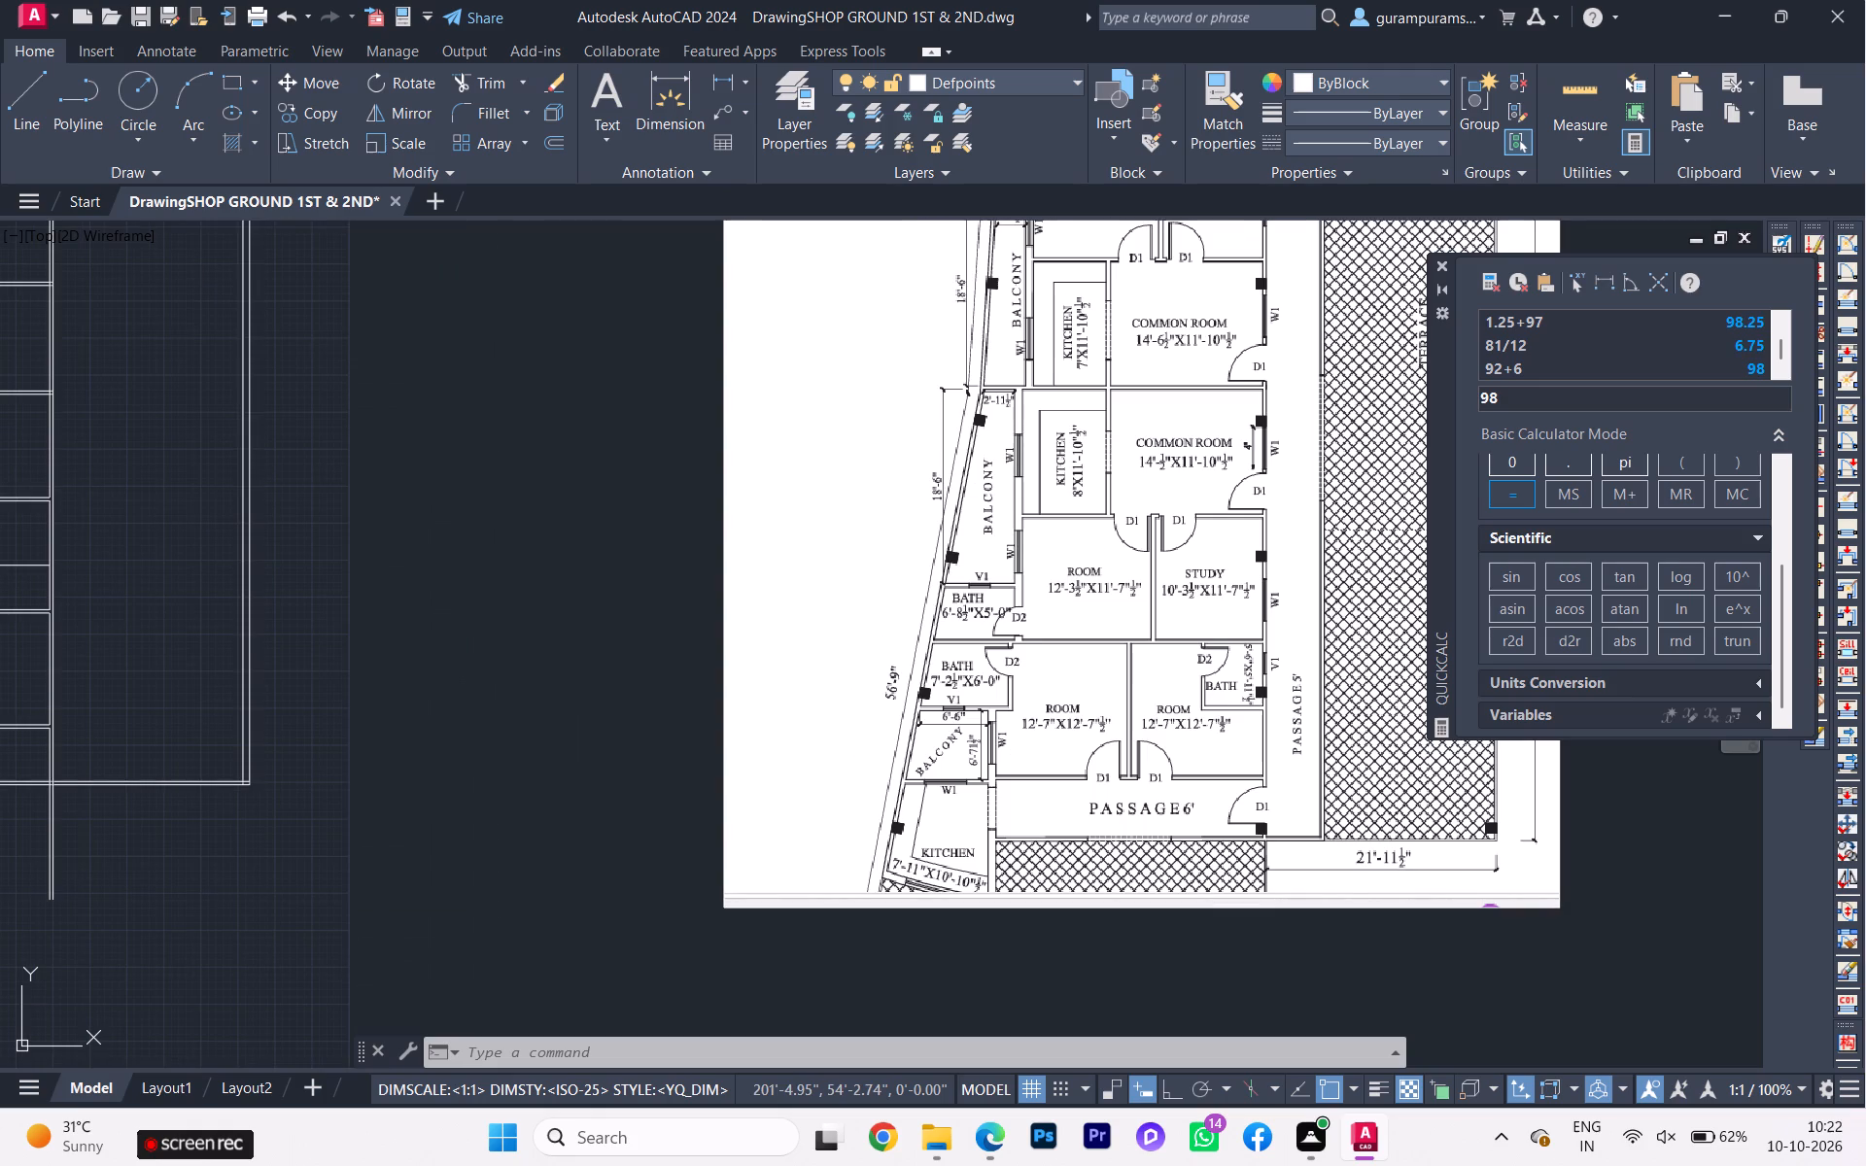
scroll(807, 712, "down", 1)
scroll(807, 717, "up", 1)
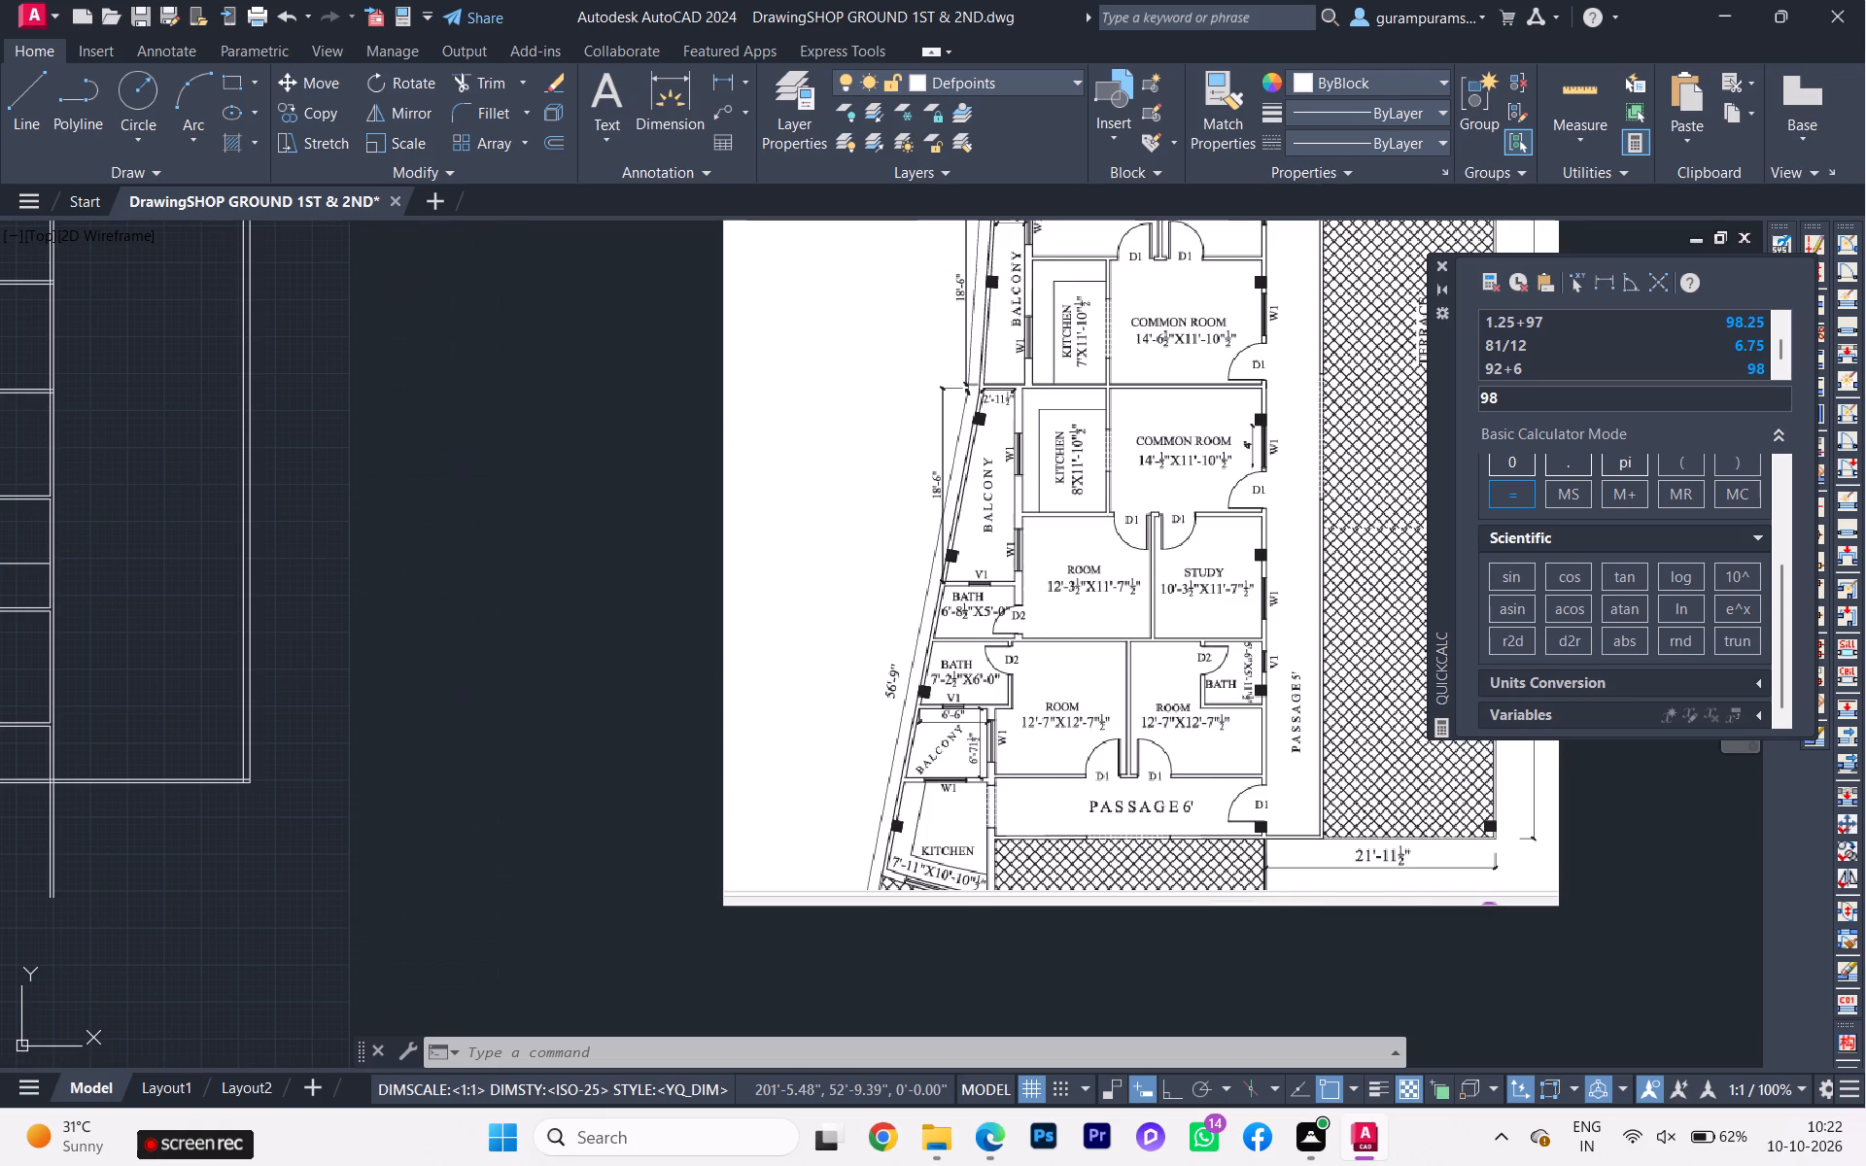
scroll(807, 717, "down", 1)
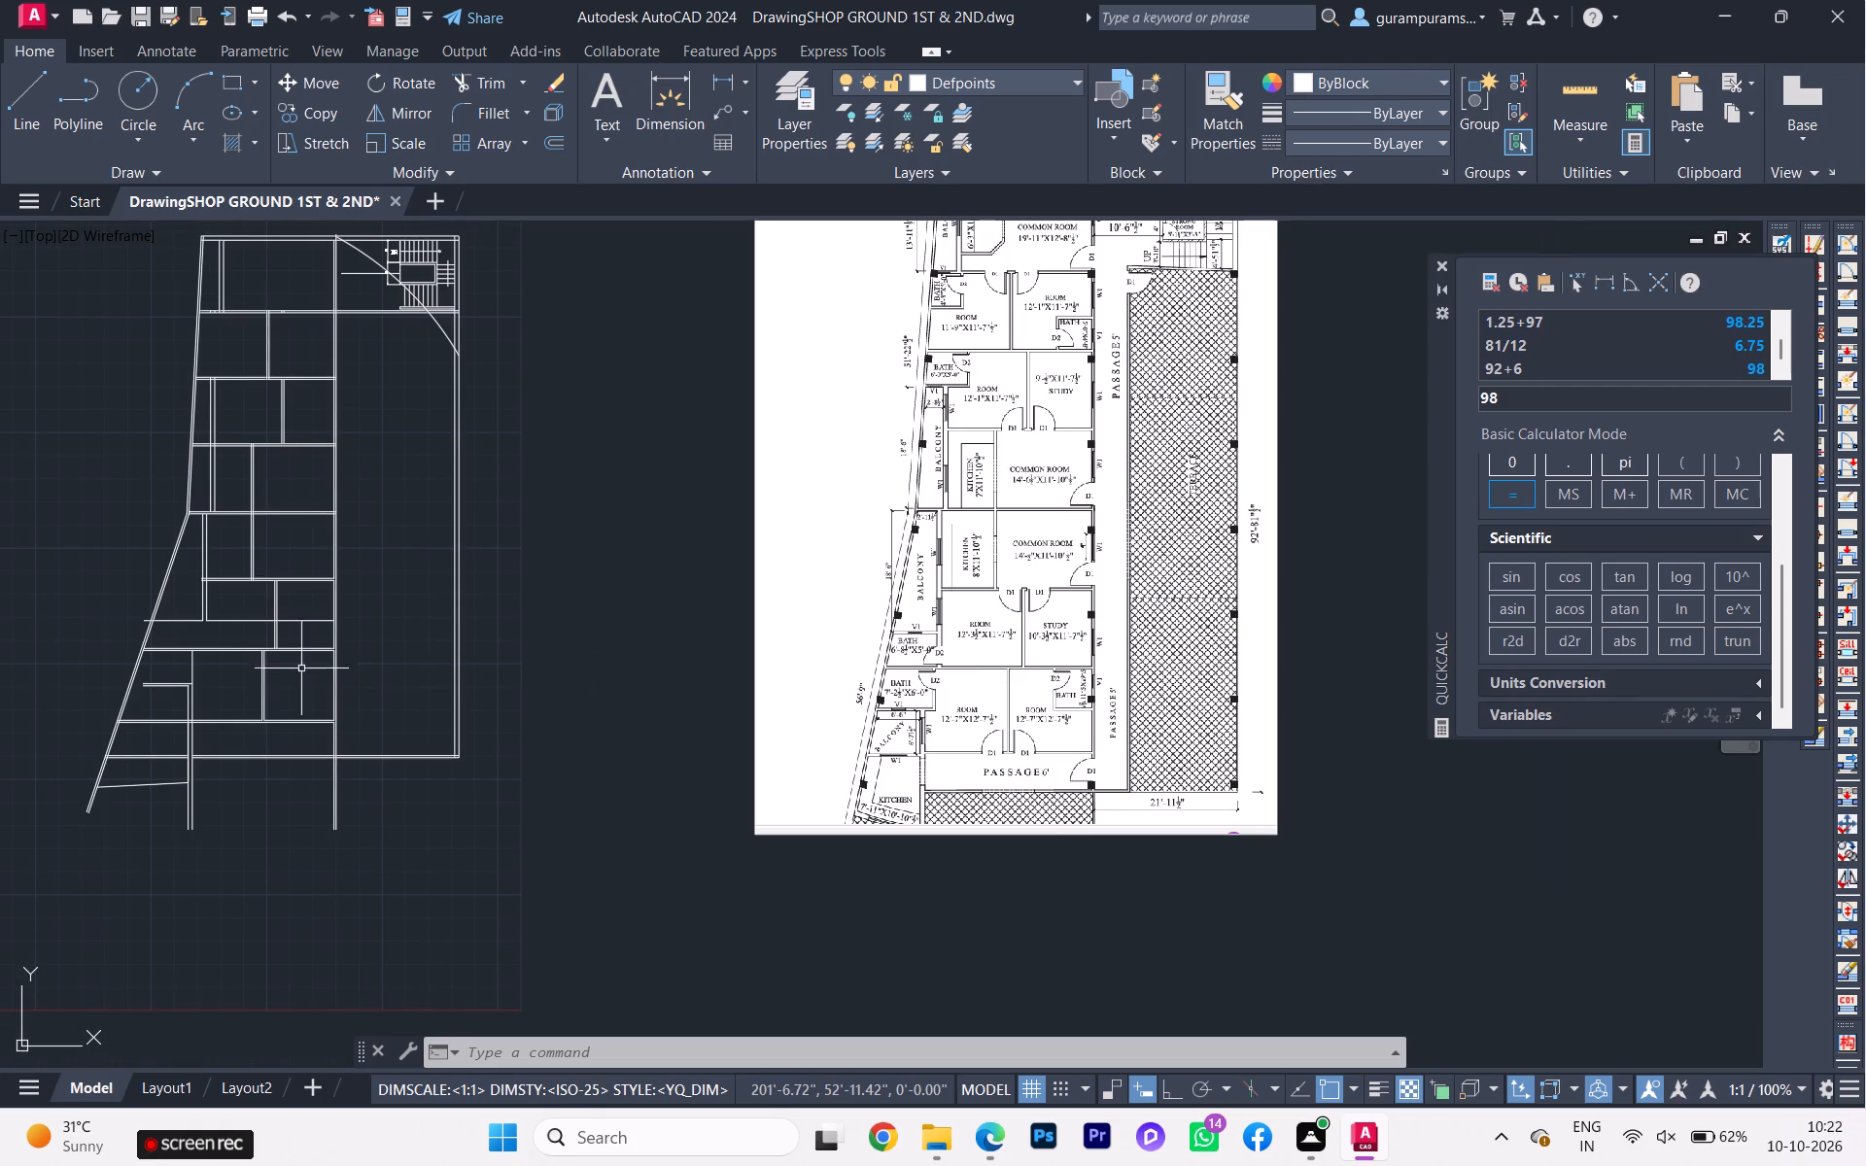
scroll(190, 645, "up", 1)
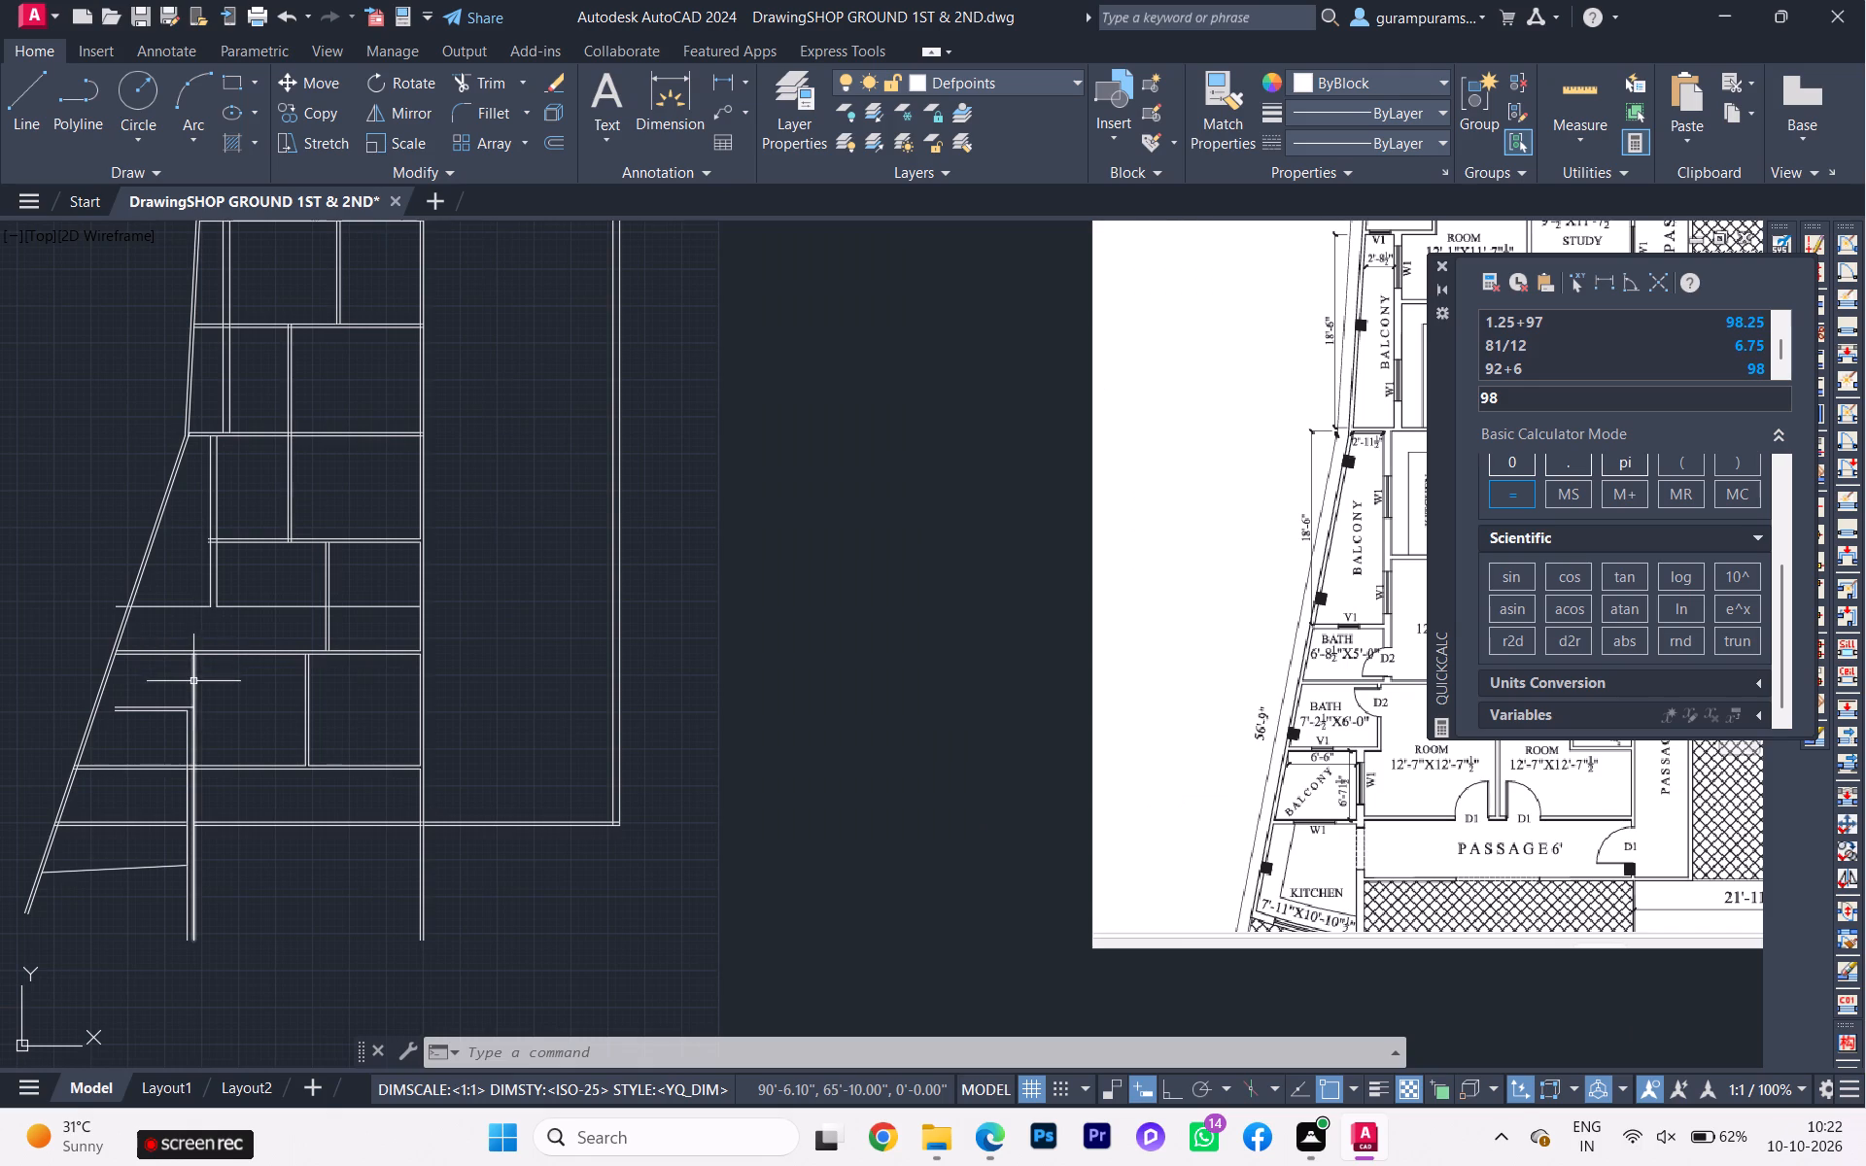
scroll(189, 695, "down", 1)
scroll(189, 698, "up", 1)
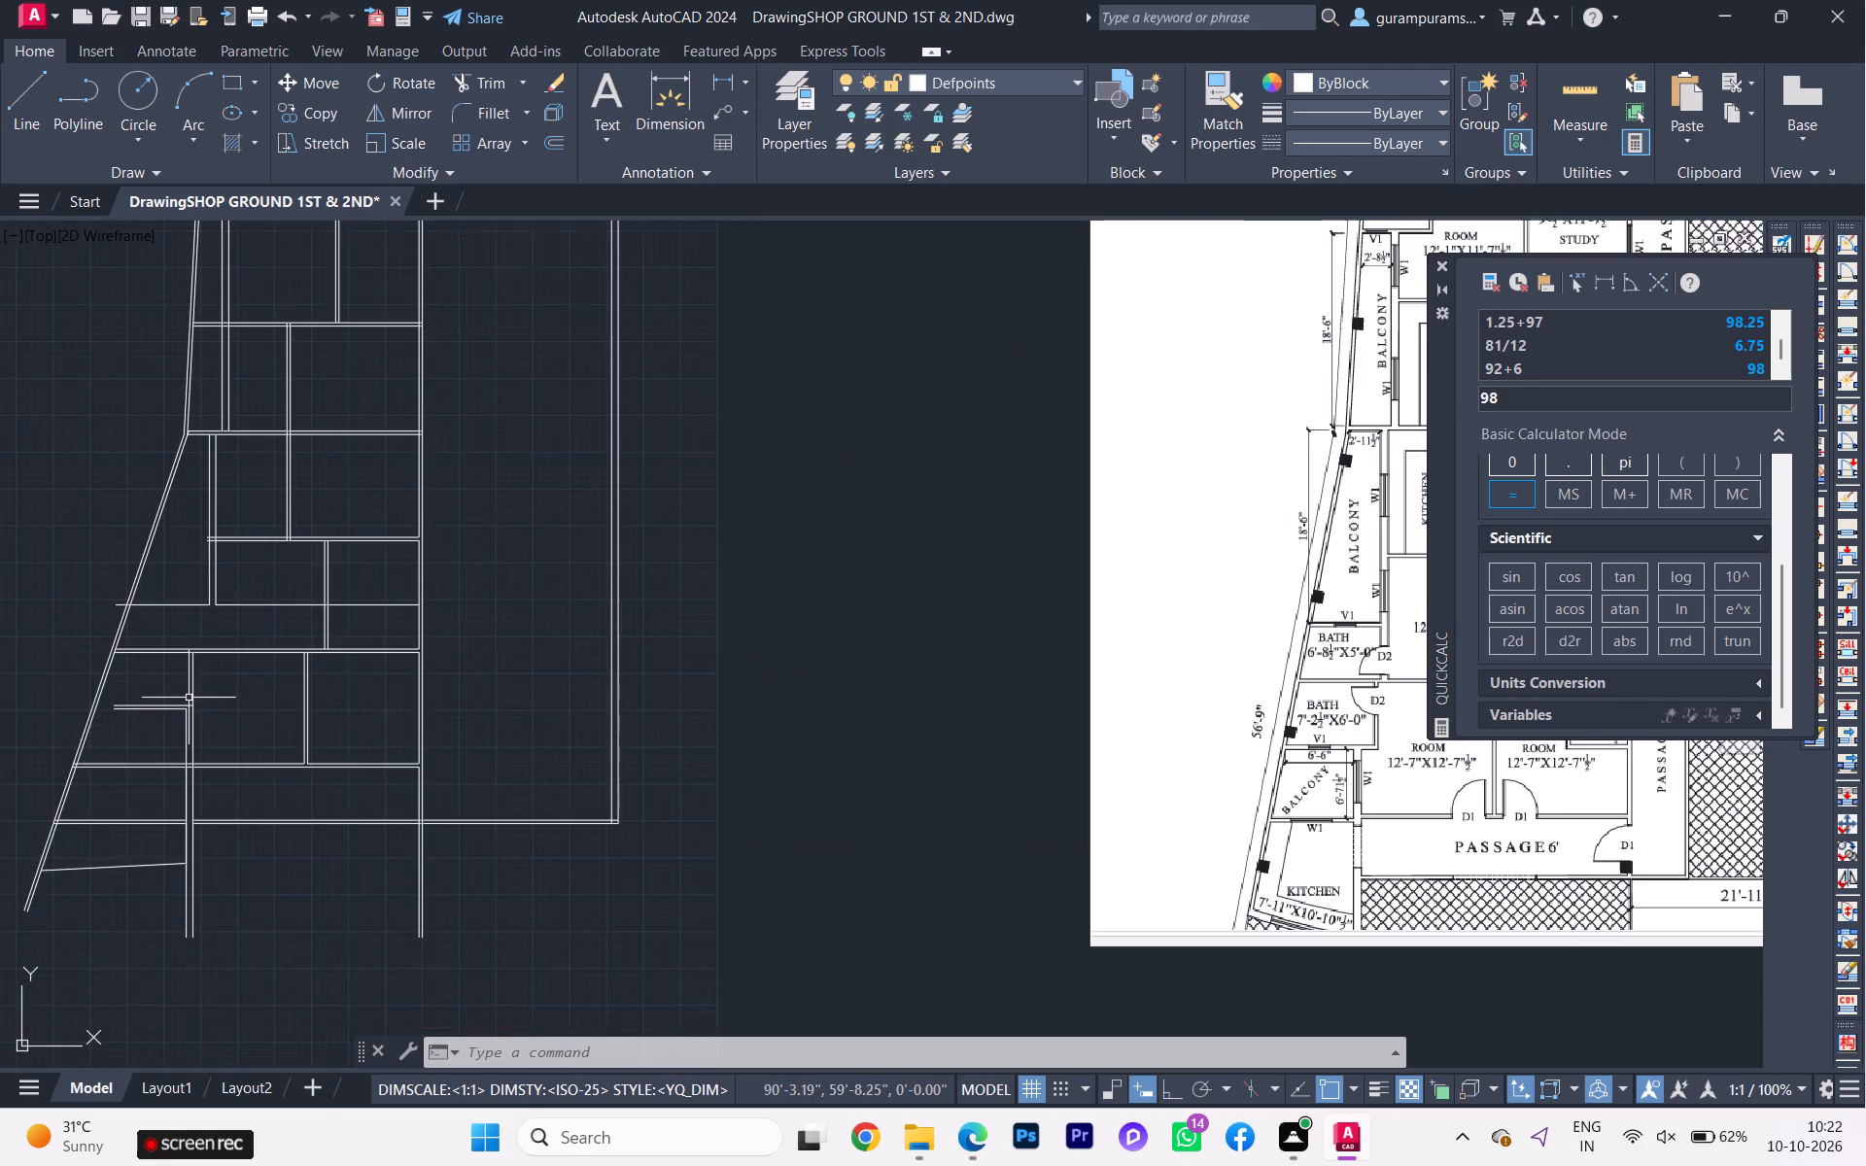
scroll(189, 698, "up", 2)
scroll(253, 718, "down", 1)
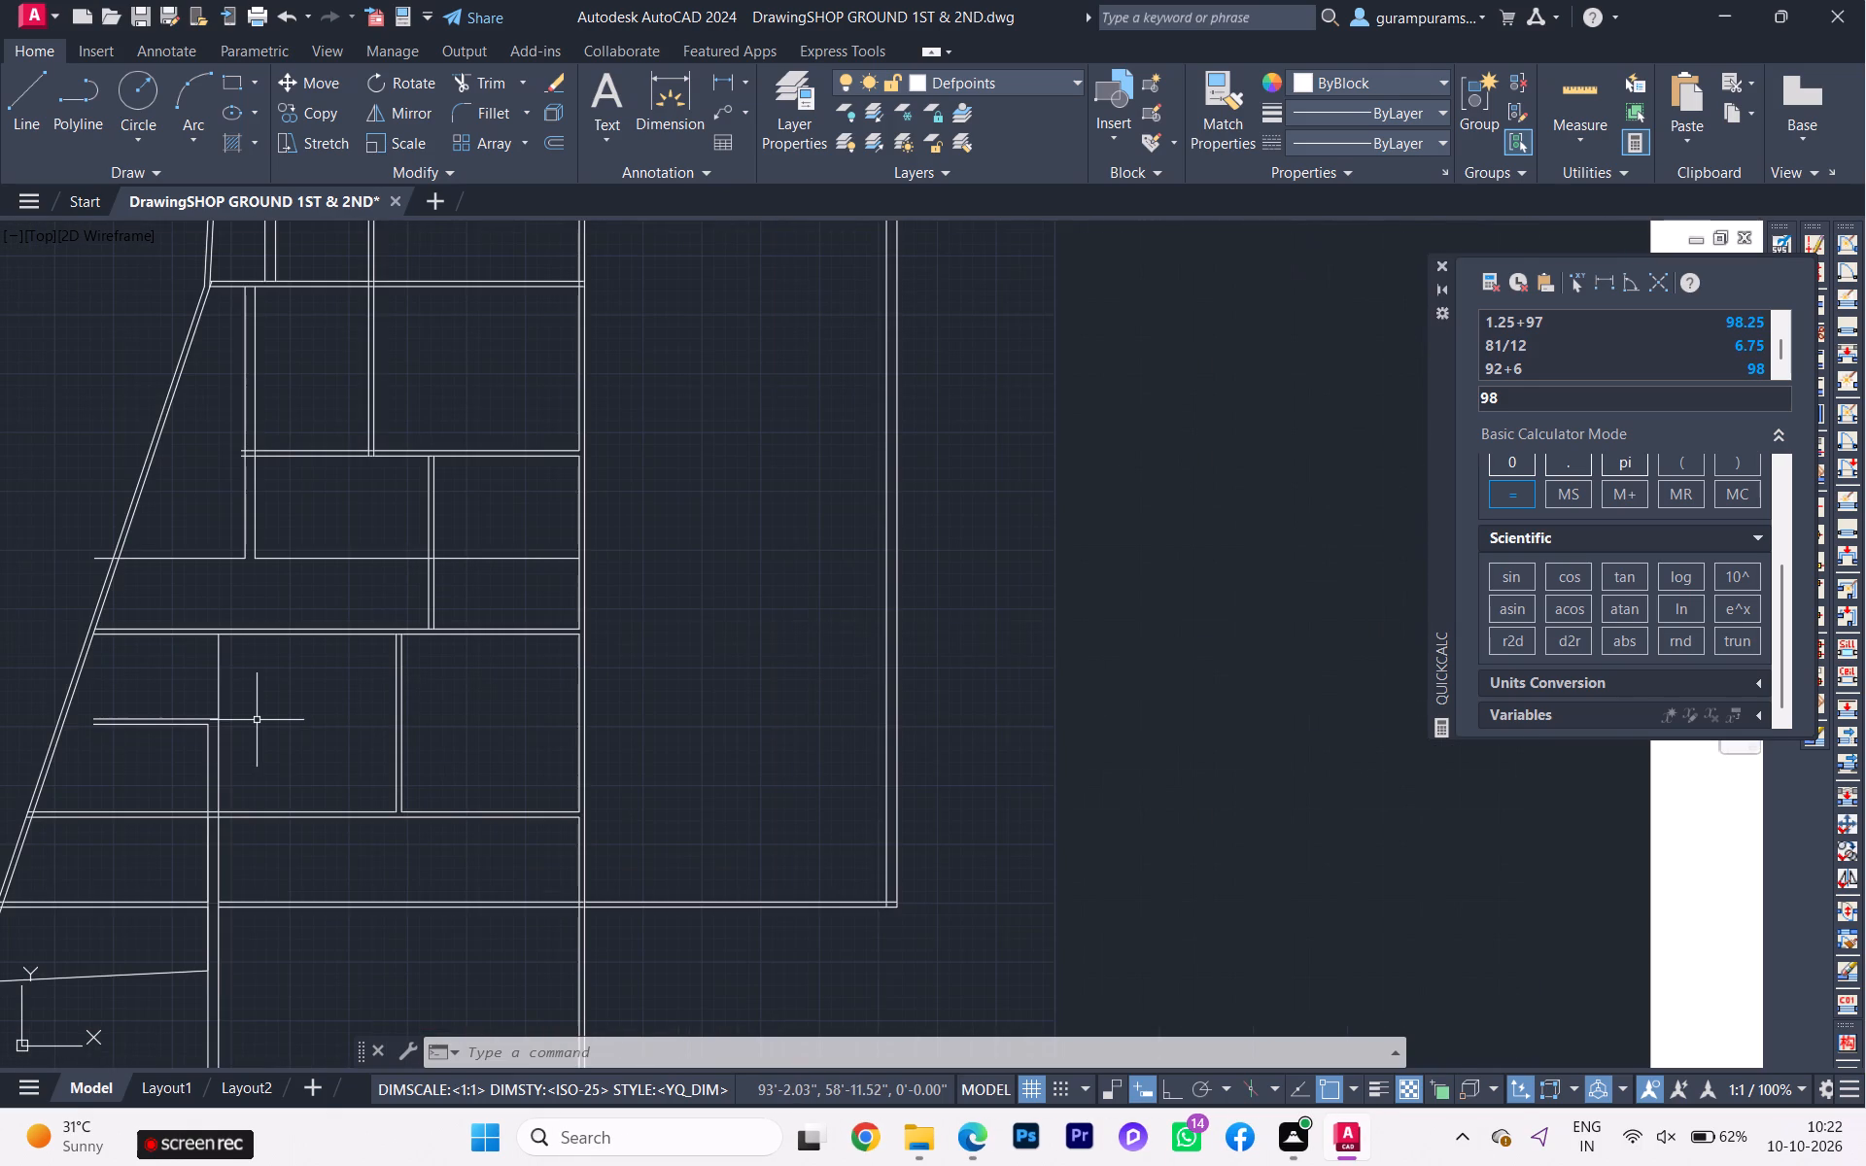
scroll(260, 725, "down", 1)
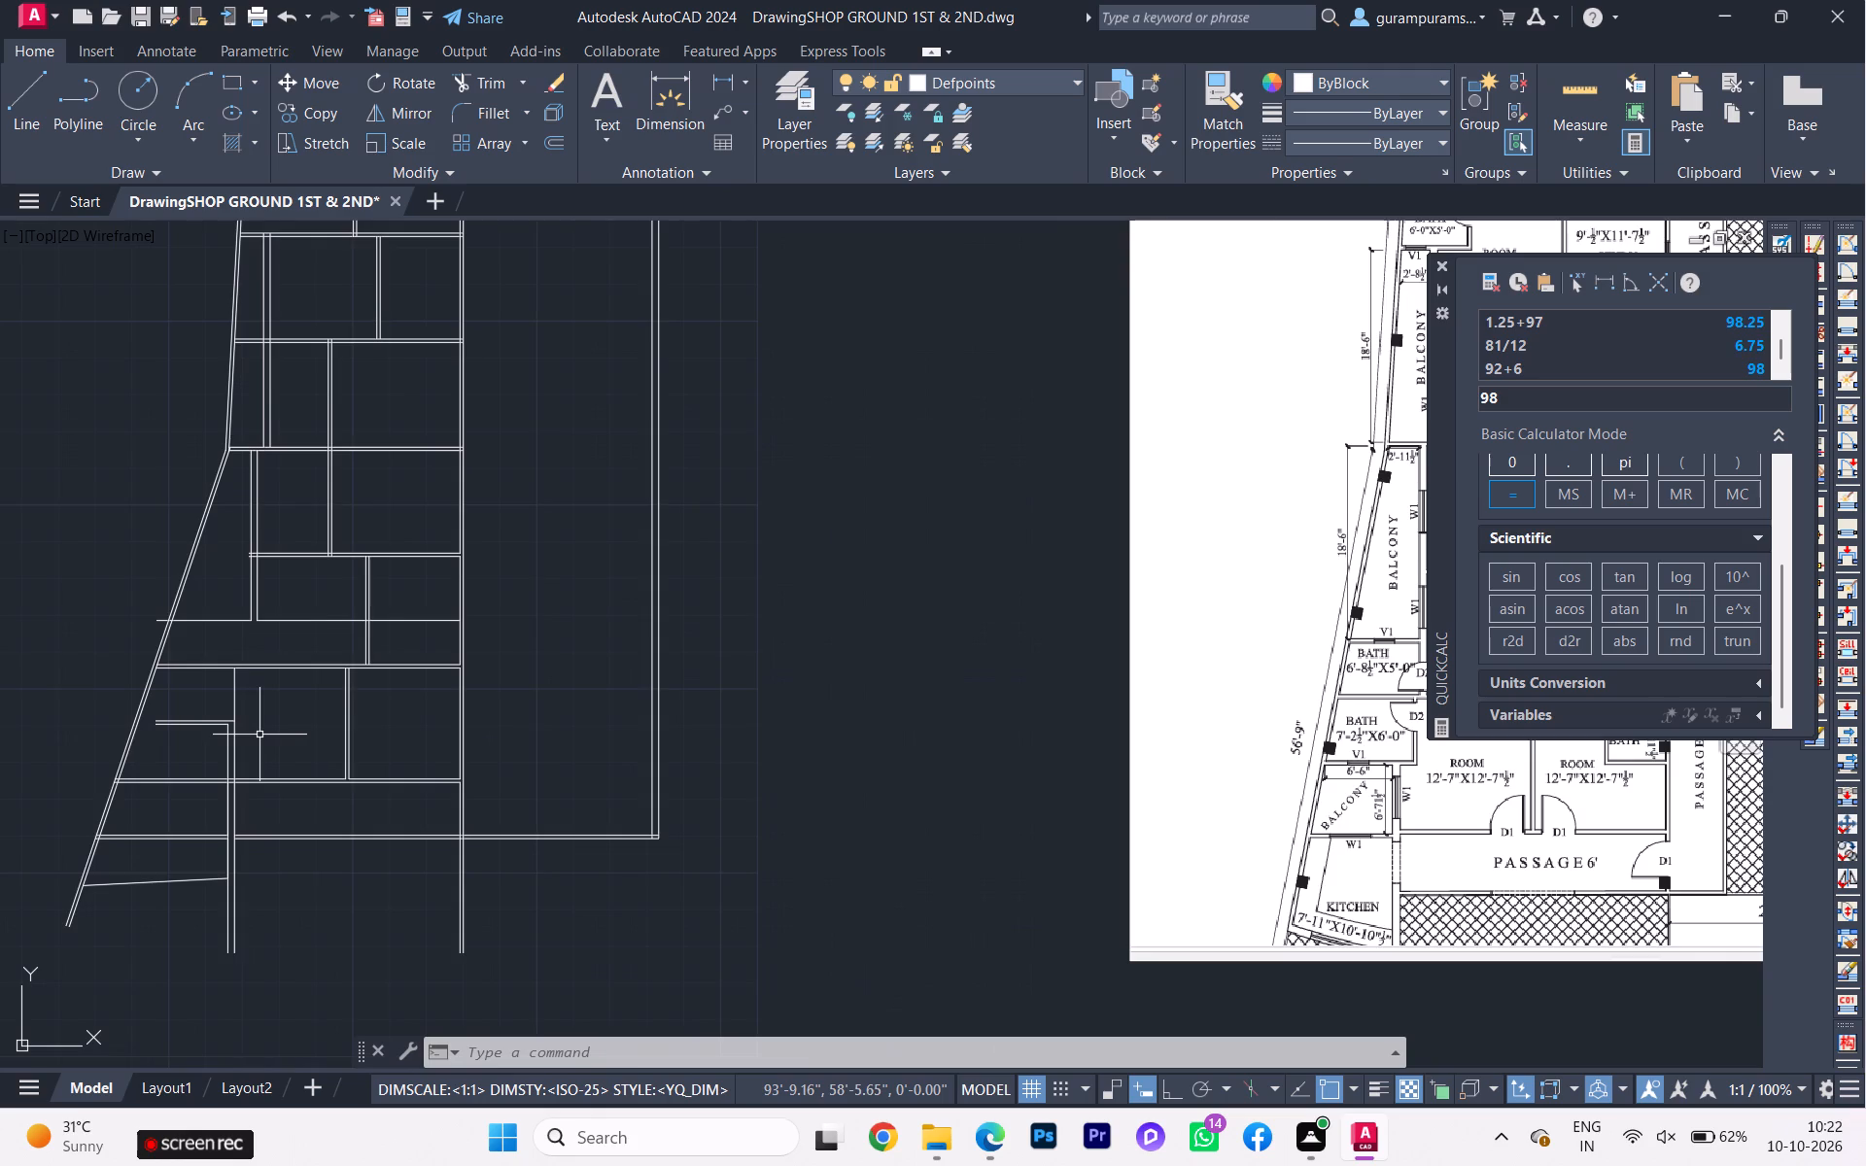
Offset the balcony's bottom wall line 4.5" upward to form the double wall line above the upper bath.
scroll(259, 735, "down", 1)
scroll(259, 728, "up", 2)
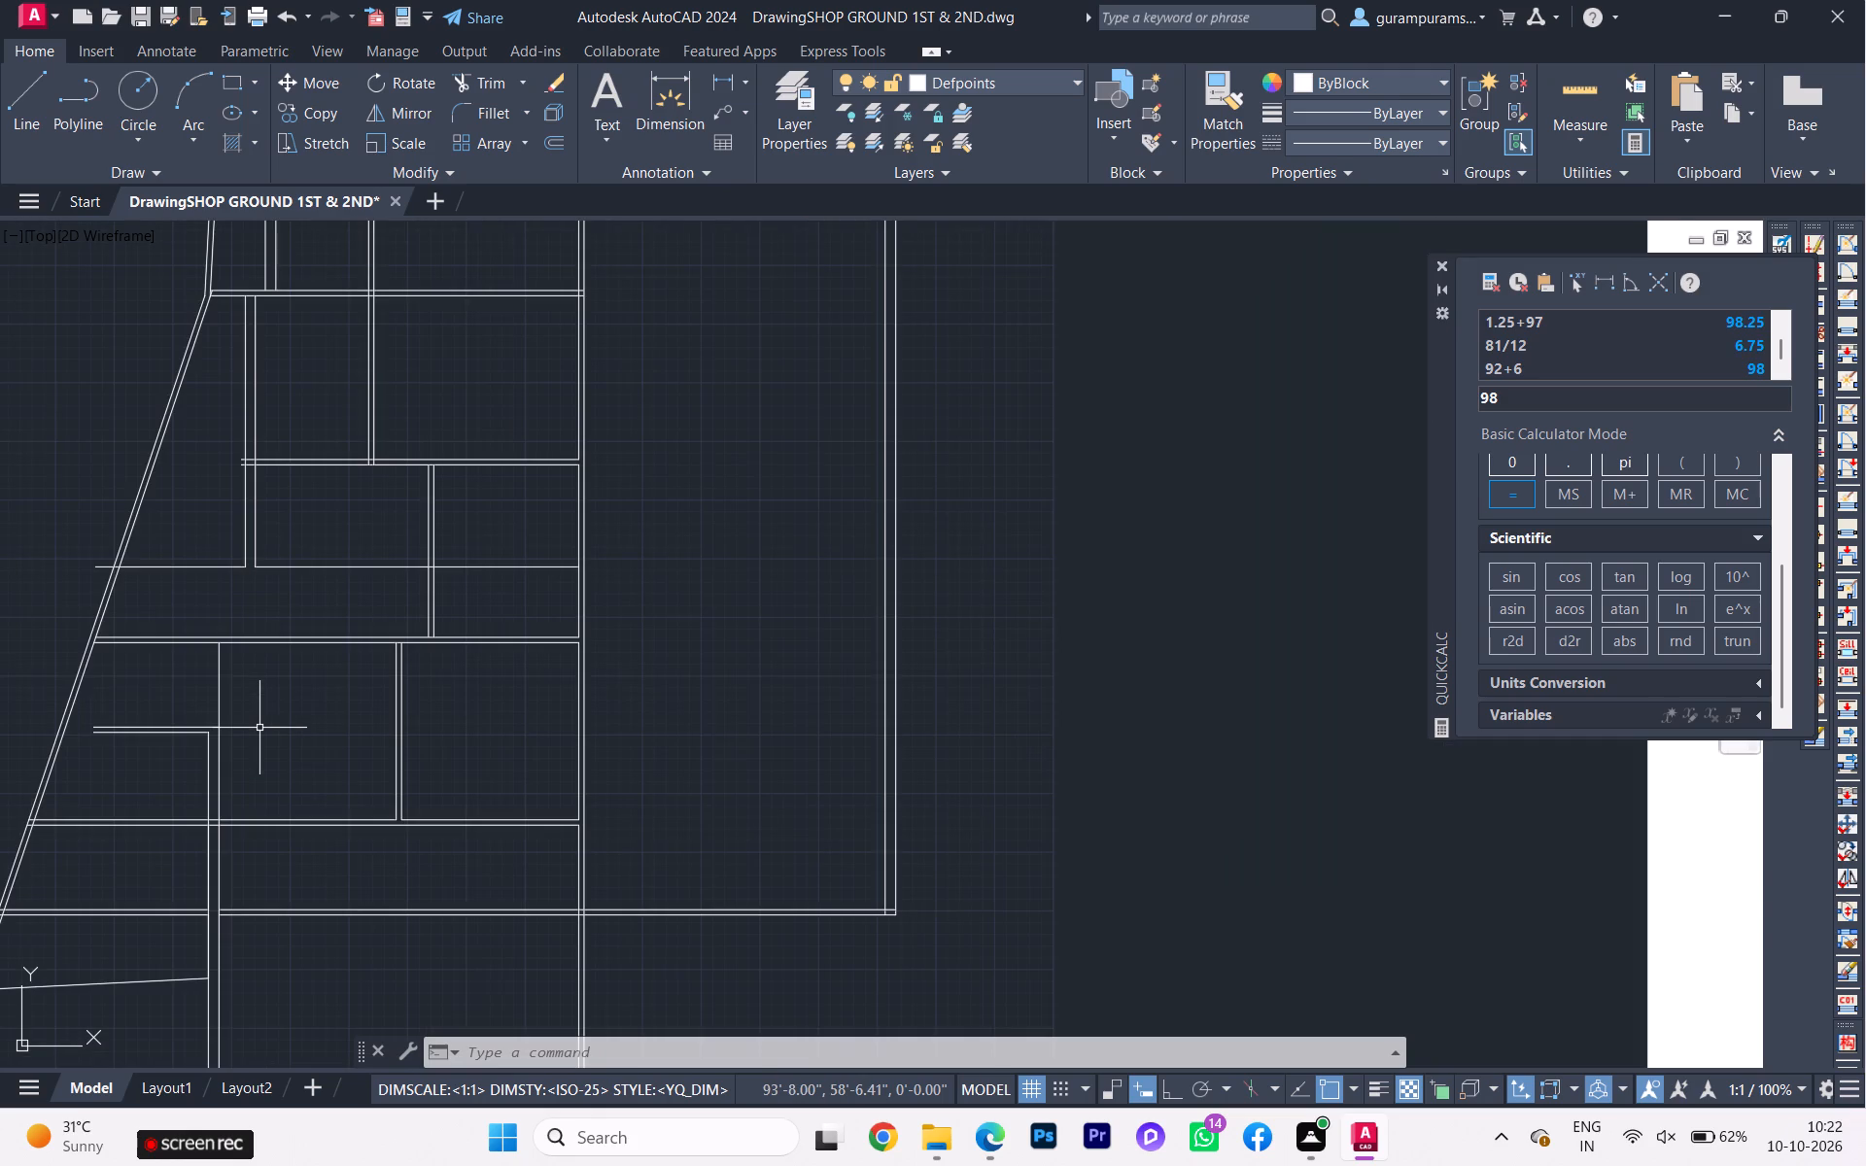
scroll(20, 737, "down", 1)
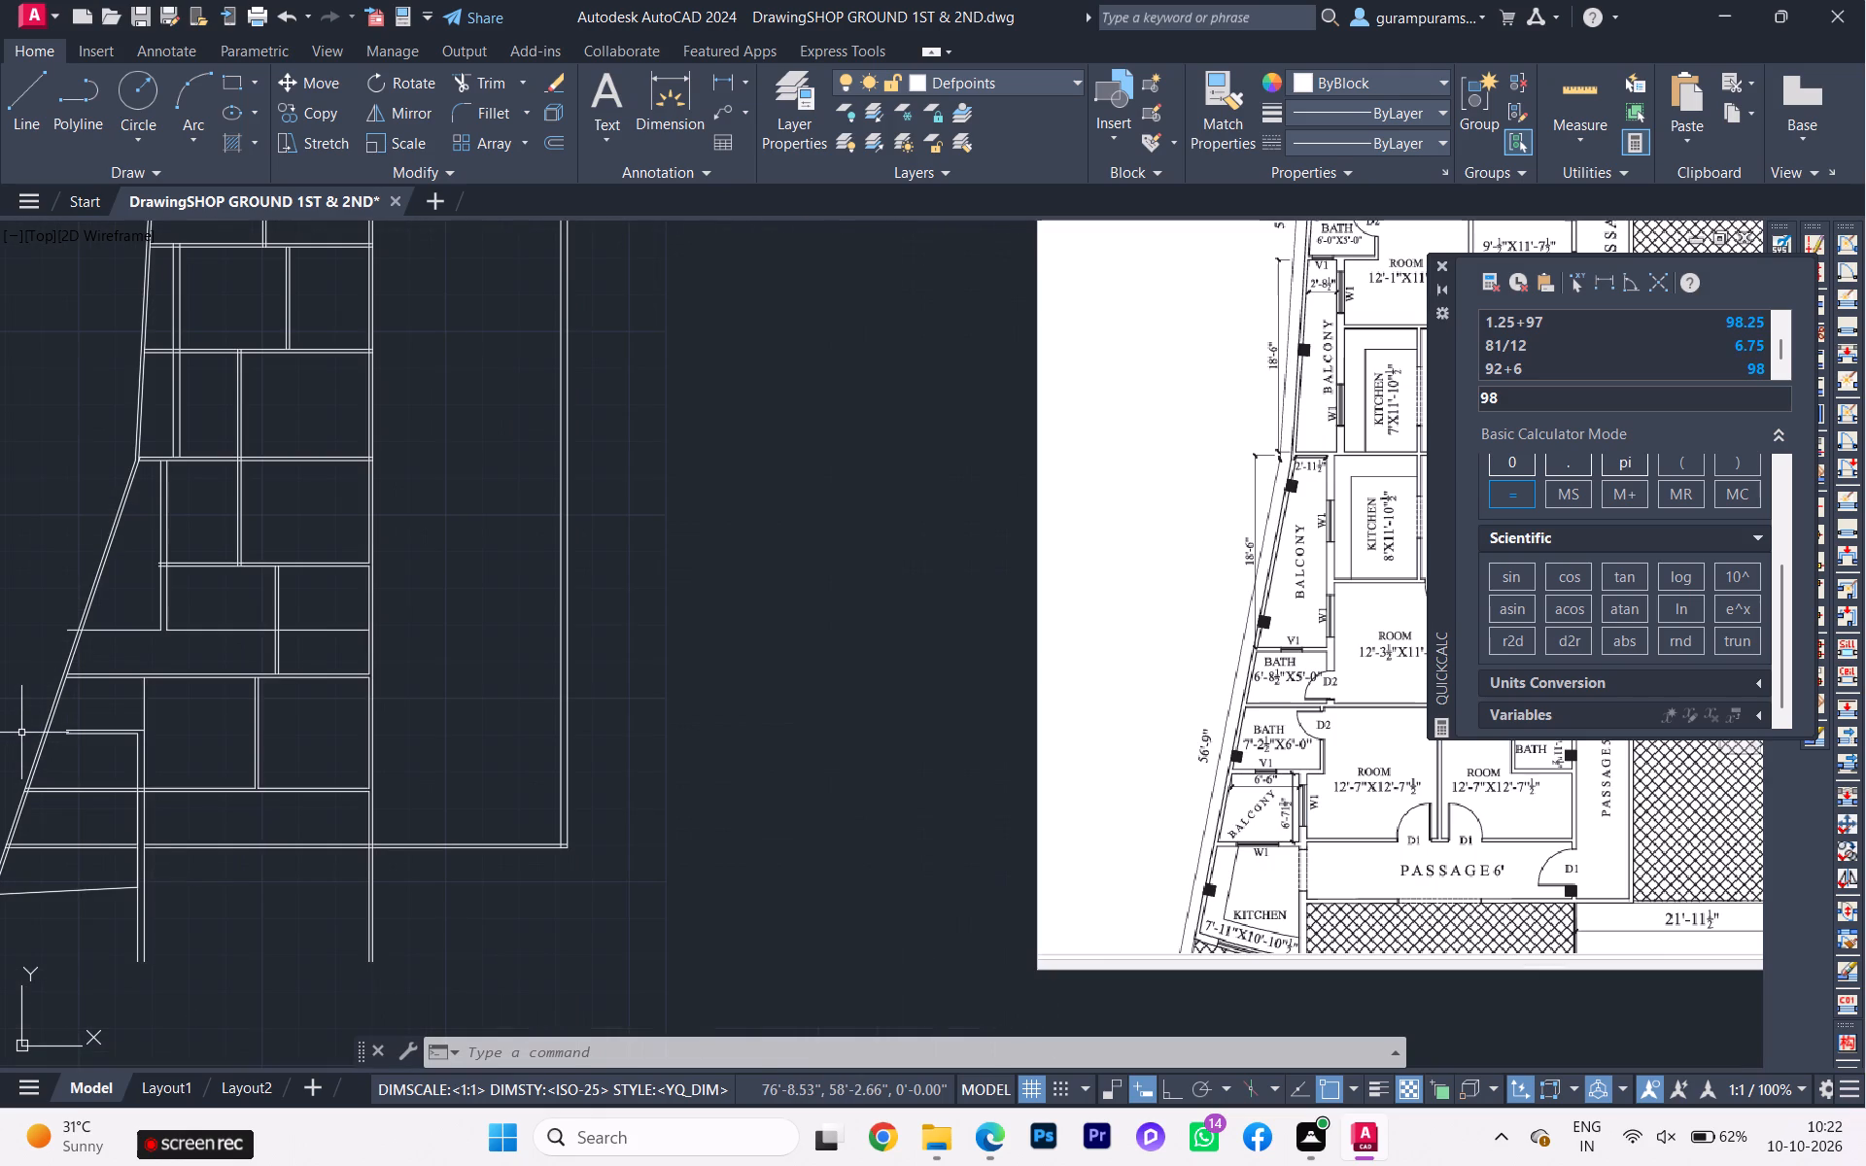
scroll(243, 594, "up", 1)
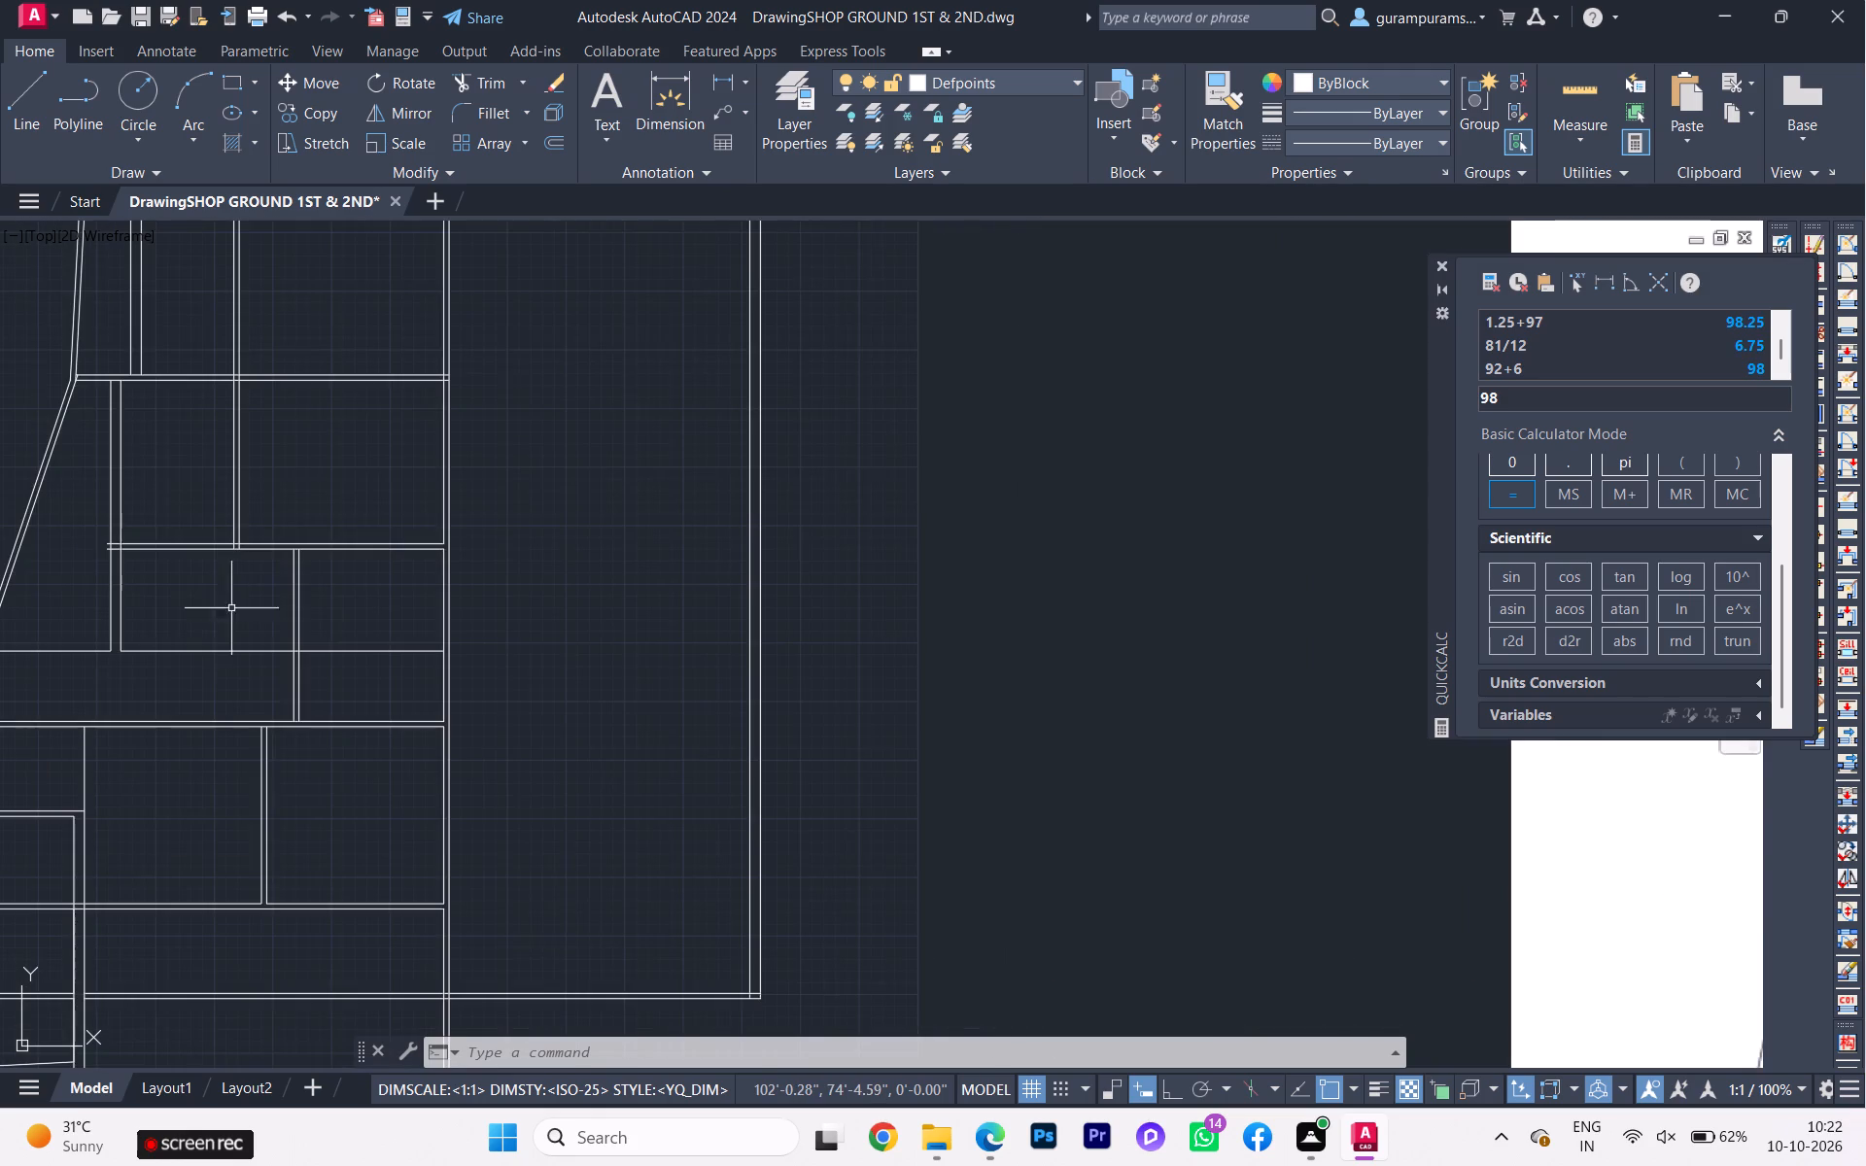
scroll(179, 643, "down", 1)
middle_click_drag(179, 643, 225, 640)
scroll(155, 657, "up", 1)
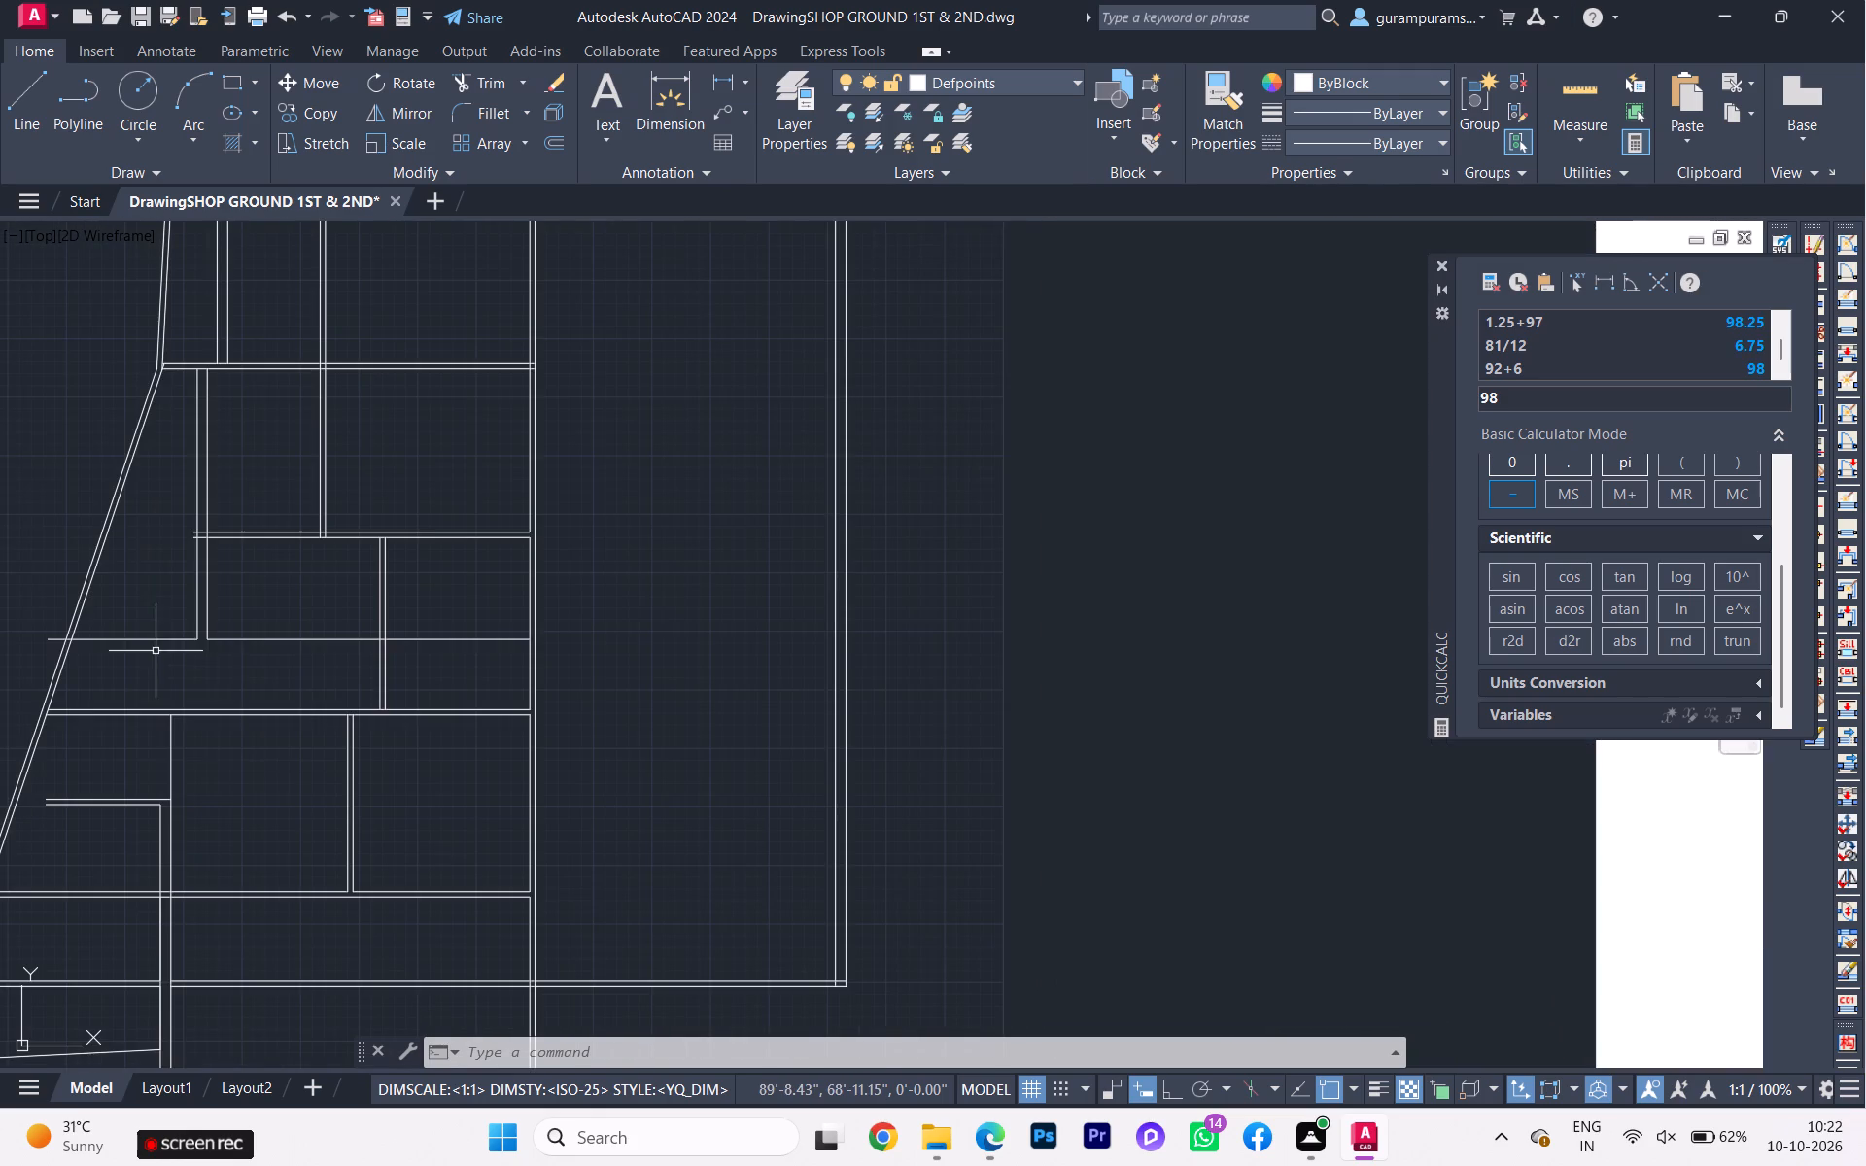
left_click(155, 648)
left_click(137, 617)
key("o")
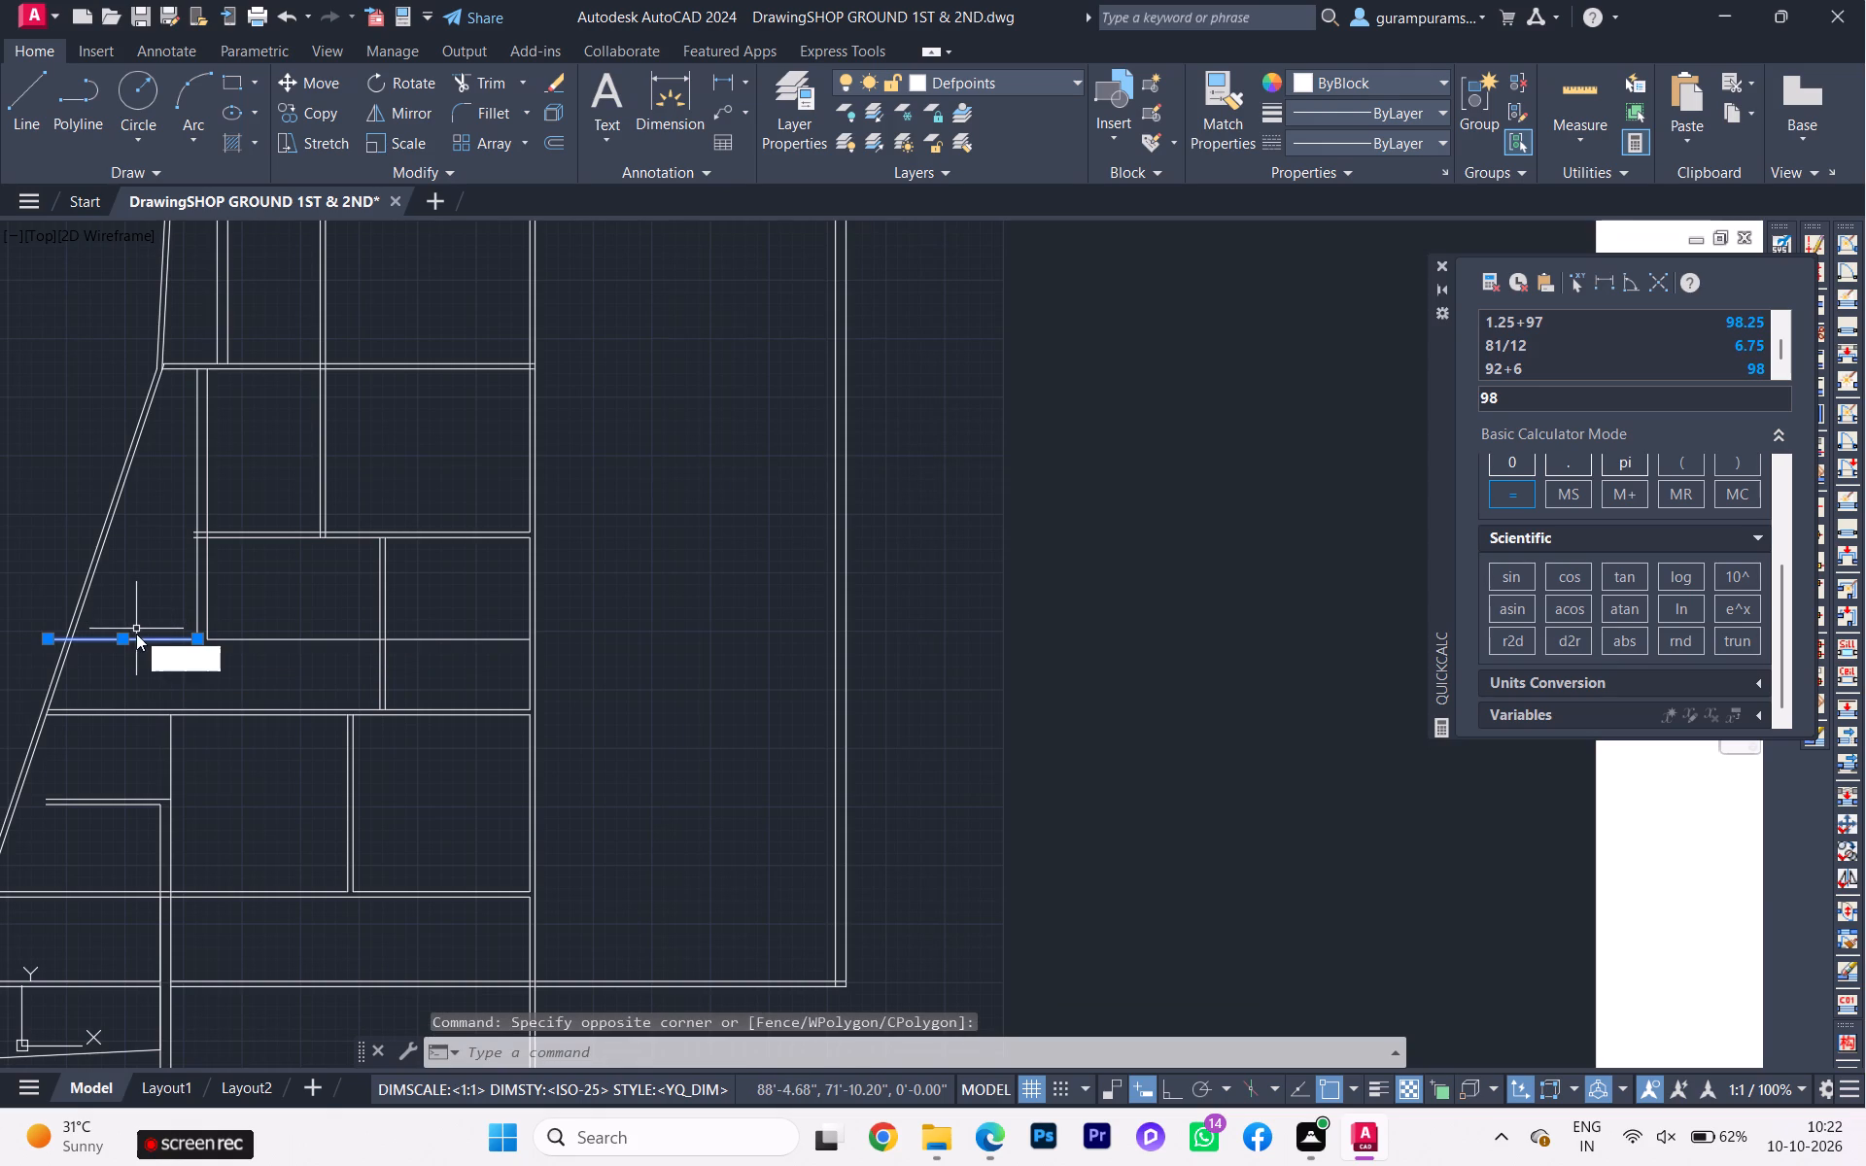
key("Return")
left_click(154, 636)
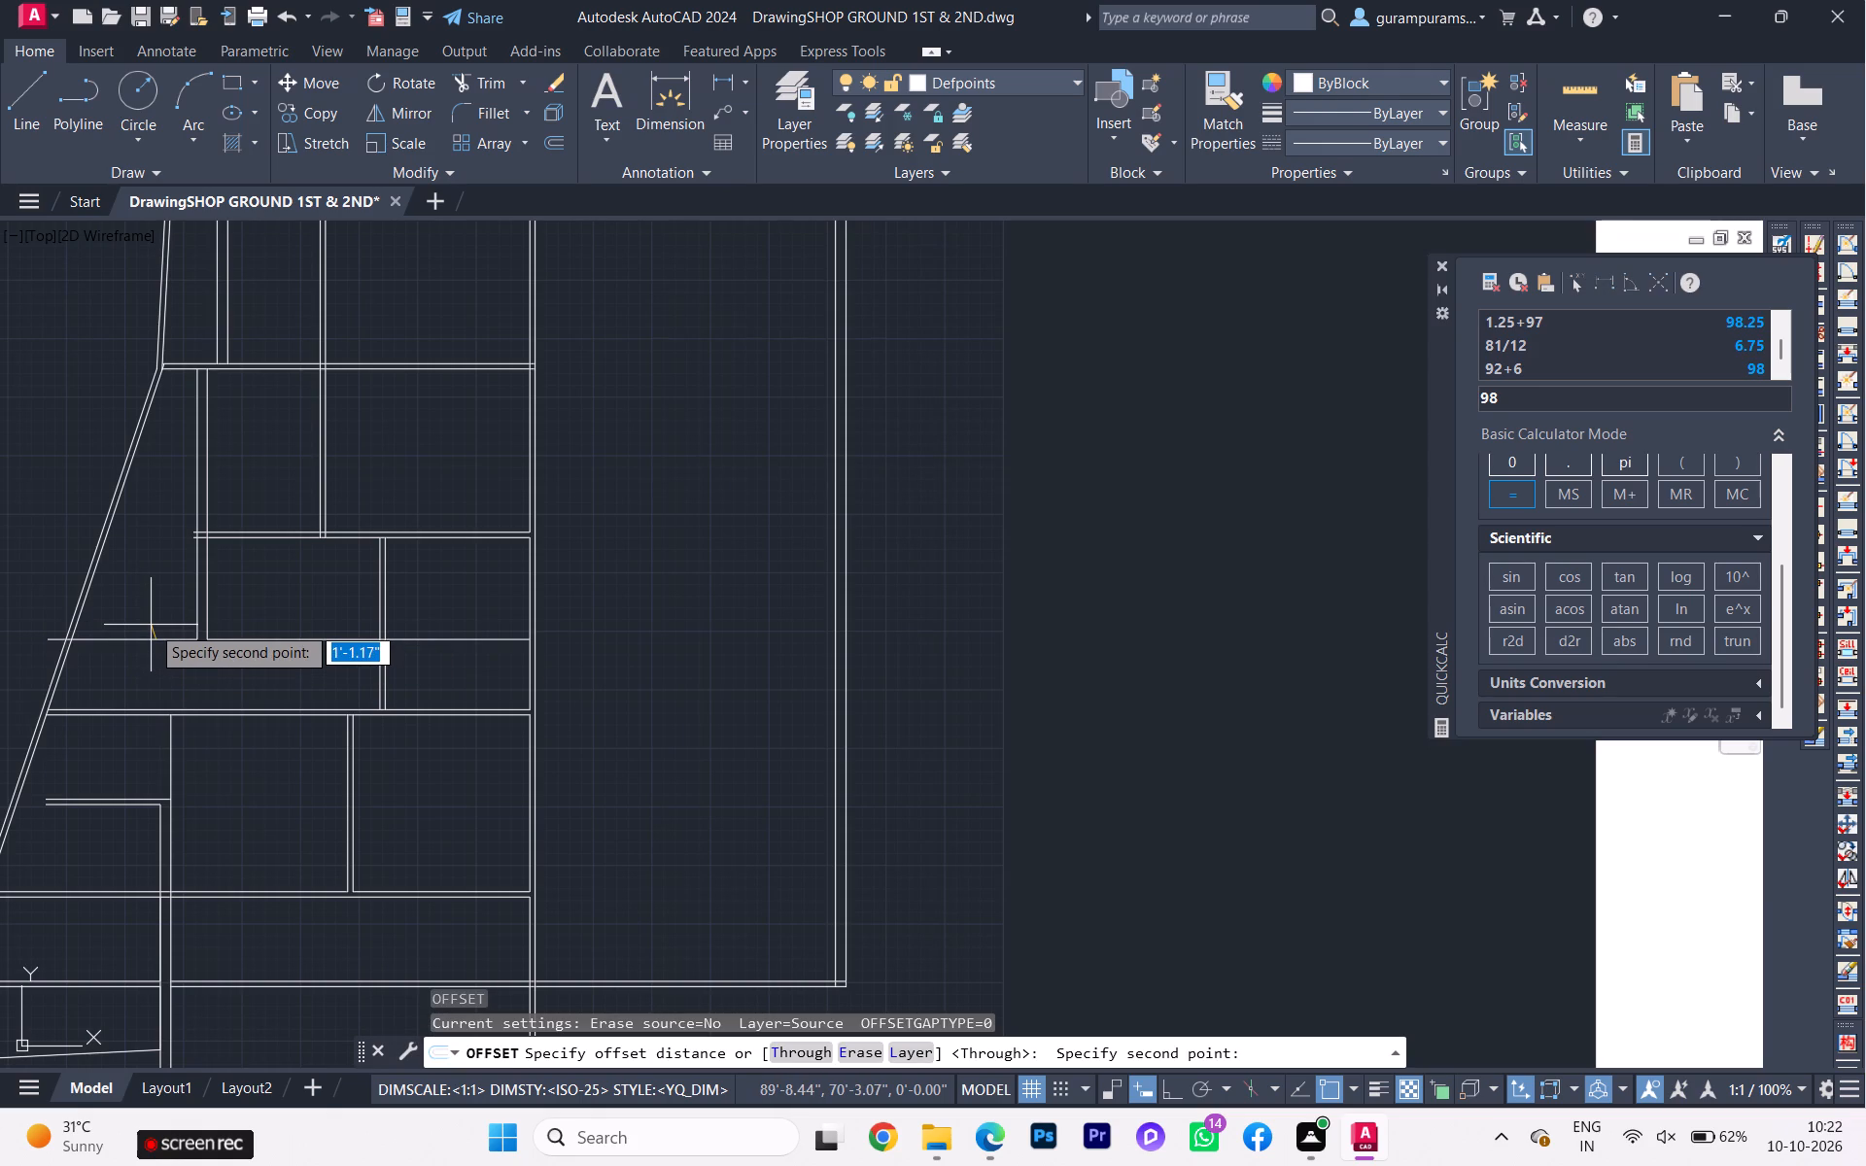
type("4.5")
key("Return")
left_click(156, 618)
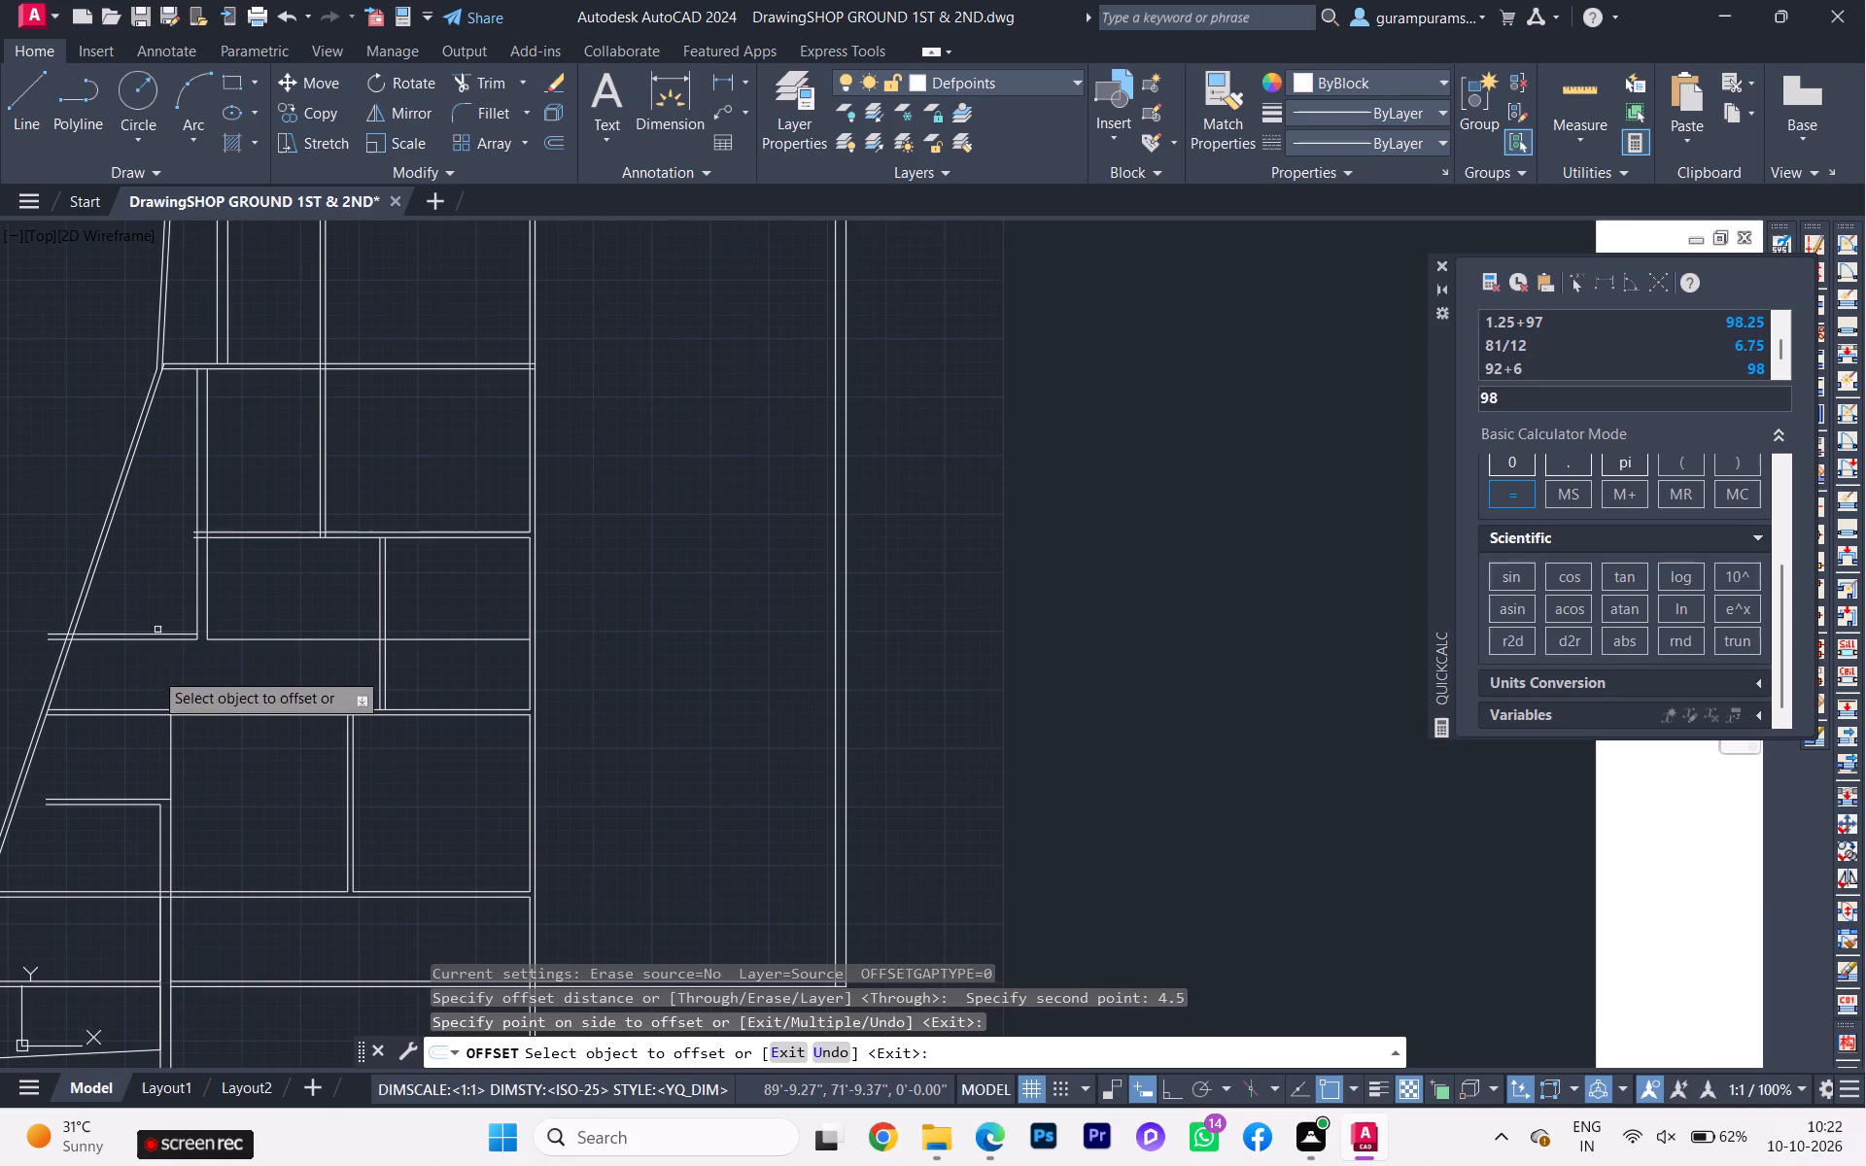
key("Escape")
Draw the upper bath's vertical wall line 6'8.5" west of the balcony partition's lower corner, running 5' down to the rooms' dividing wall.
scroll(154, 673, "up", 1)
scroll(11, 684, "down", 1)
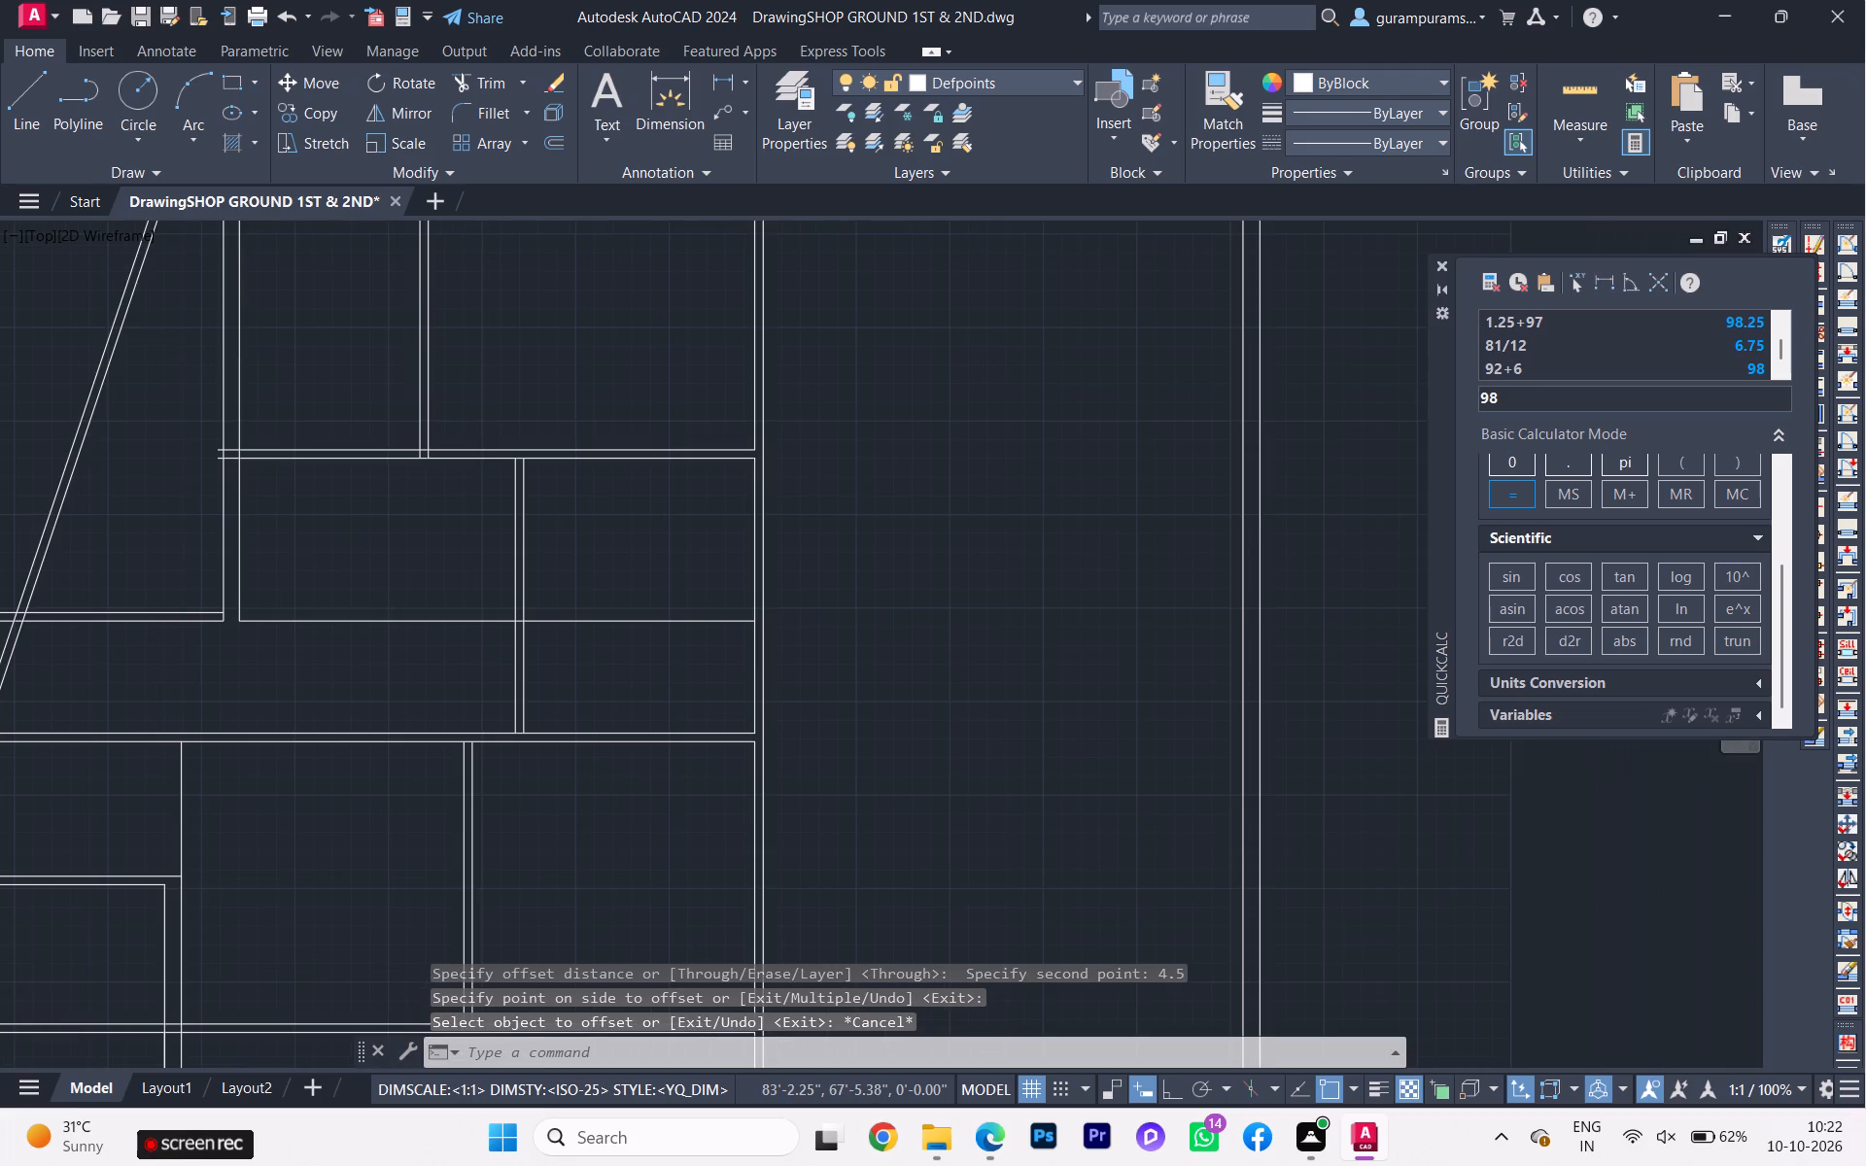
scroll(12, 696, "down", 1)
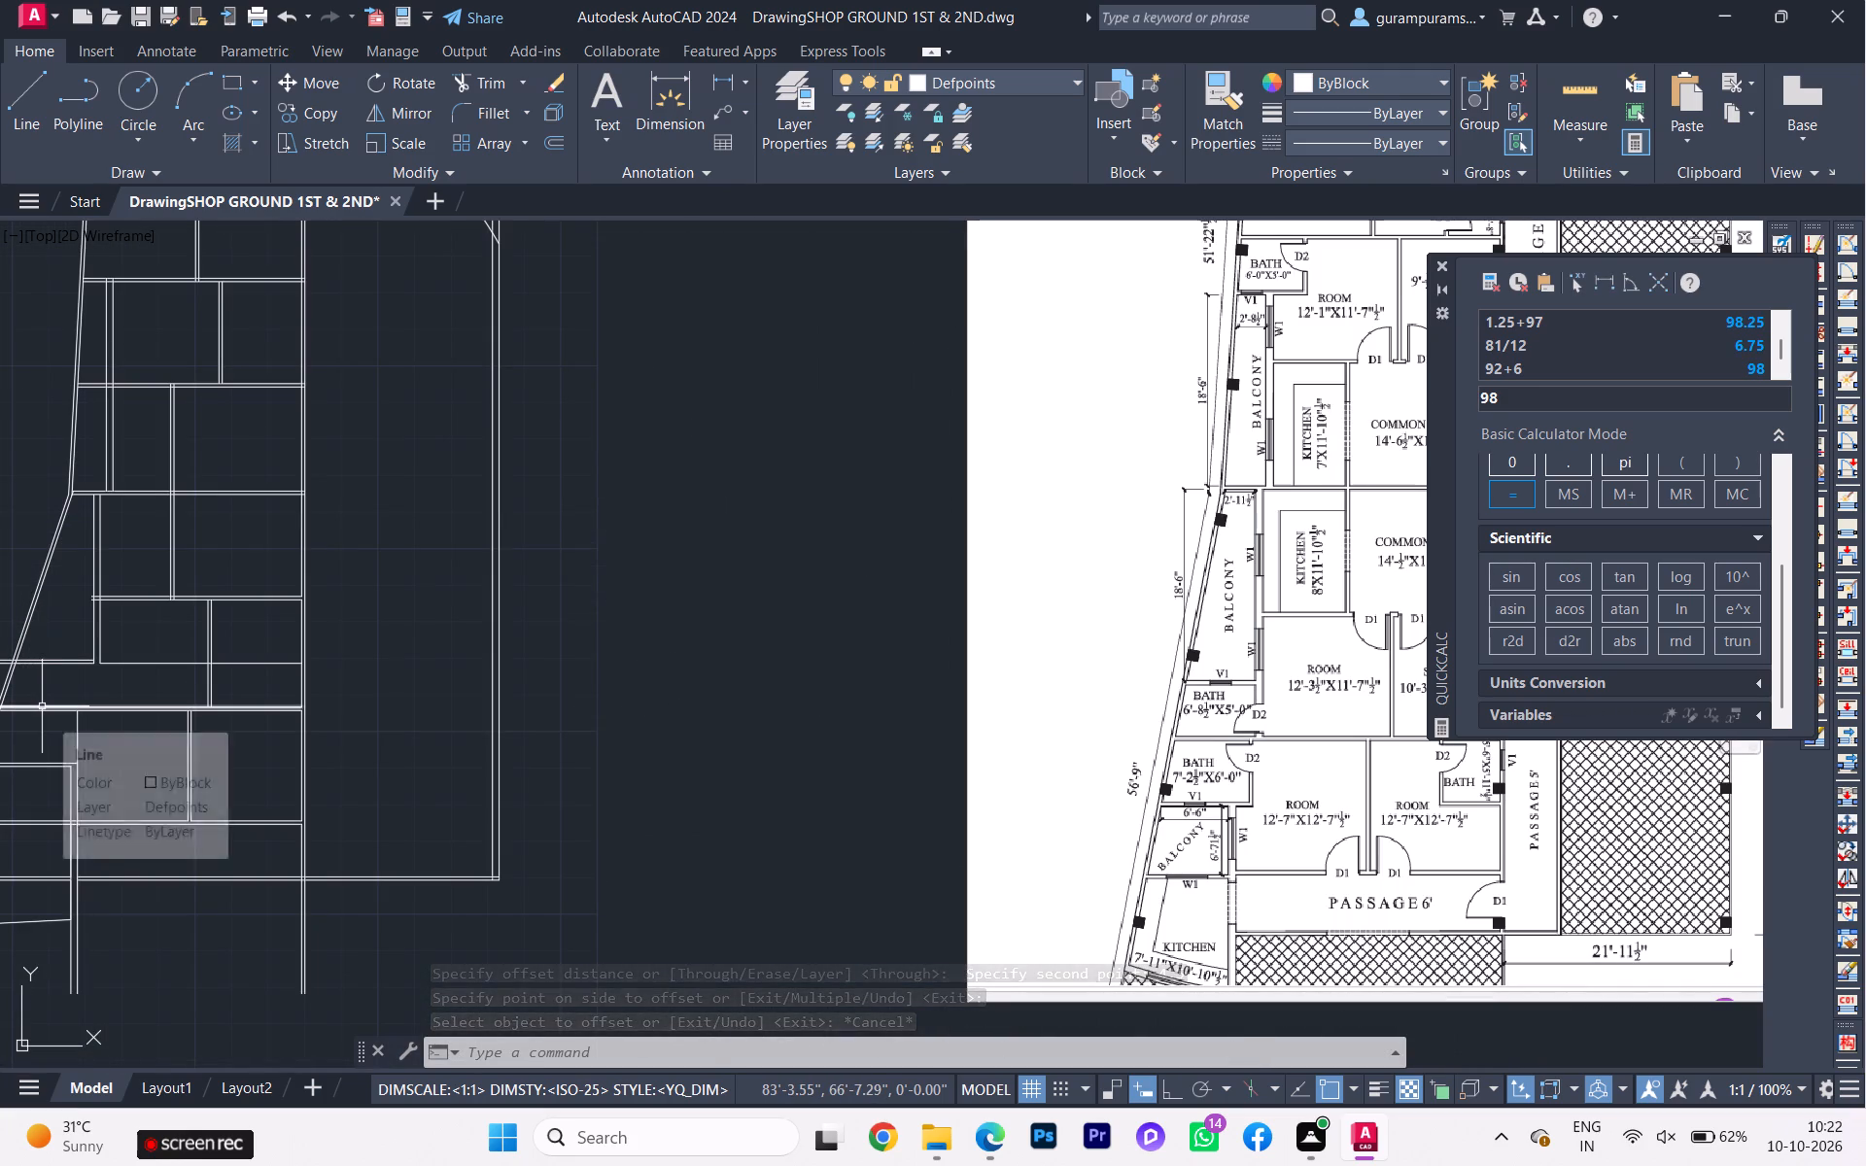
key("l")
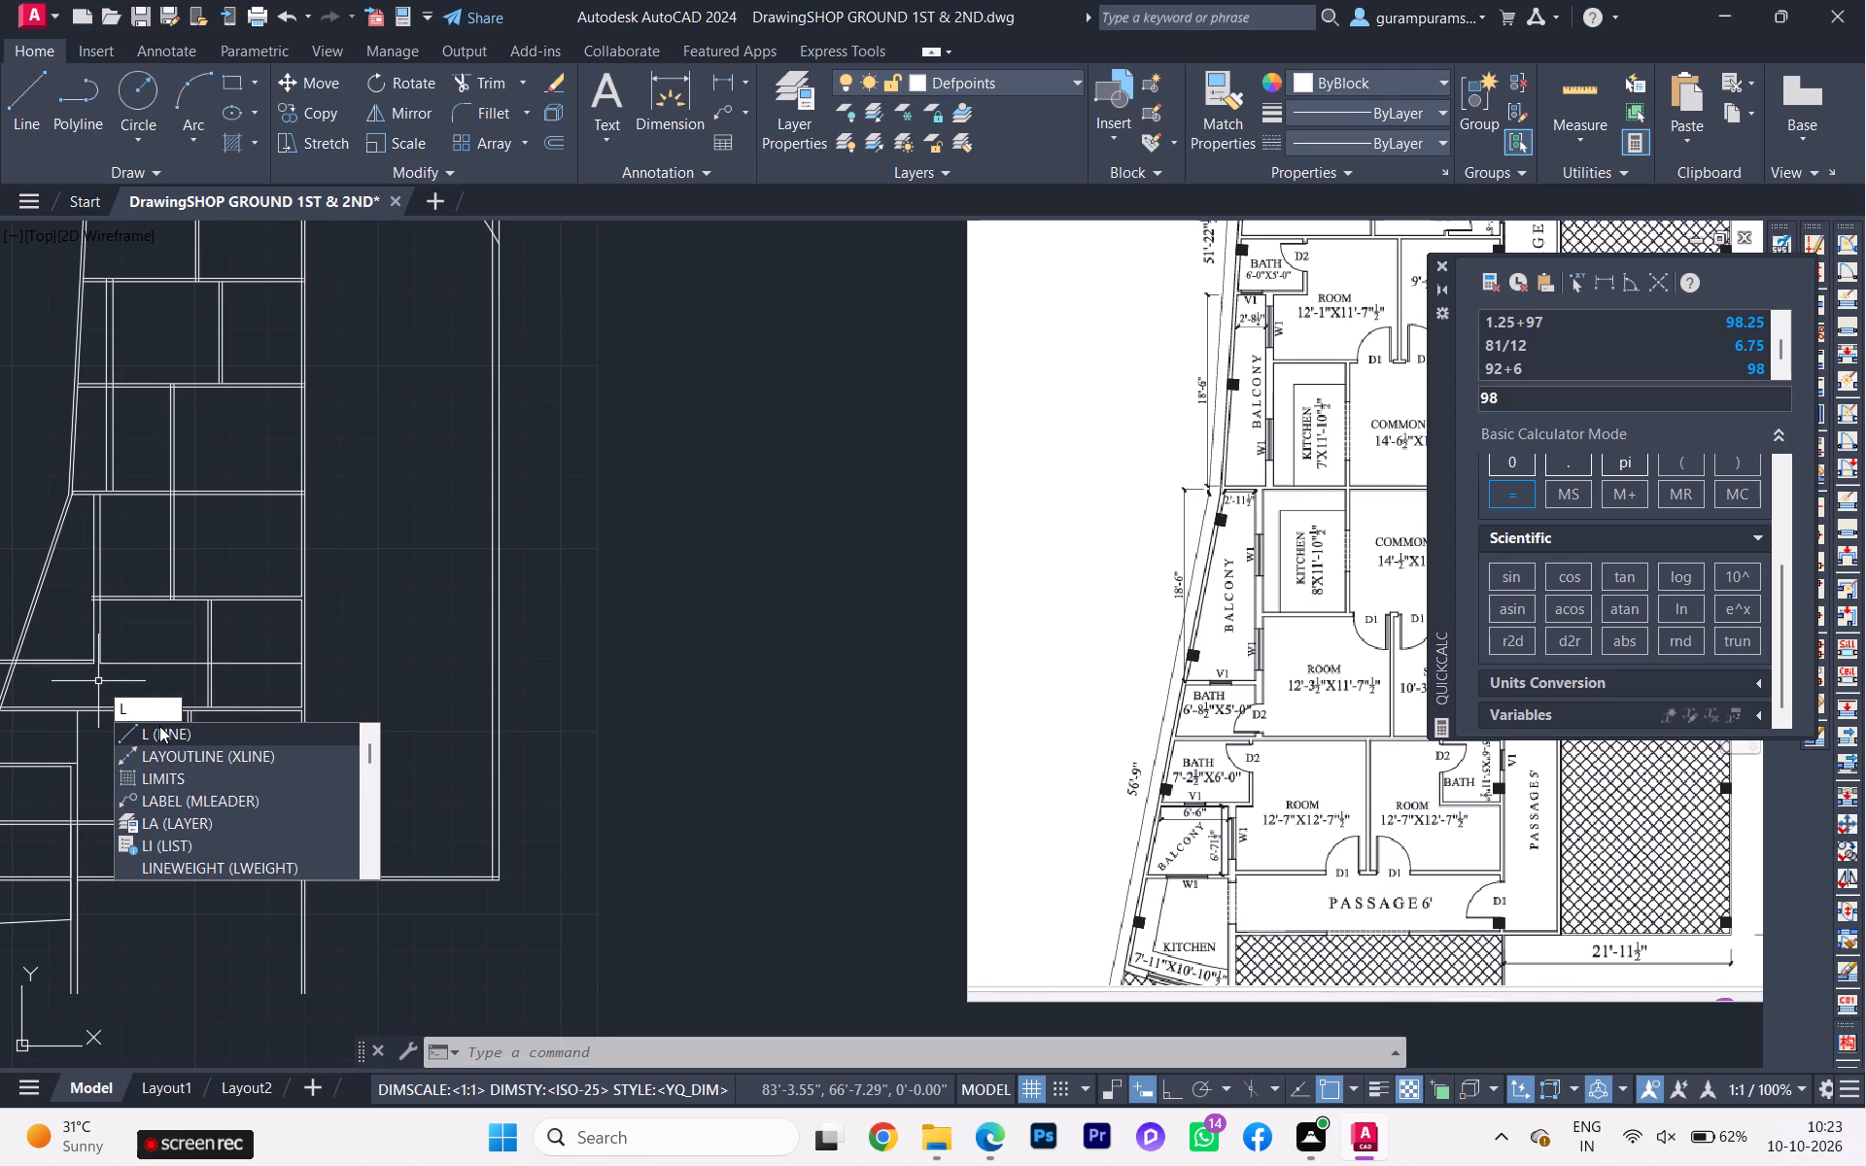
left_click(159, 726)
scroll(106, 674, "up", 2)
scroll(100, 665, "down", 2)
middle_click_drag(102, 665, 220, 644)
scroll(220, 643, "up", 4)
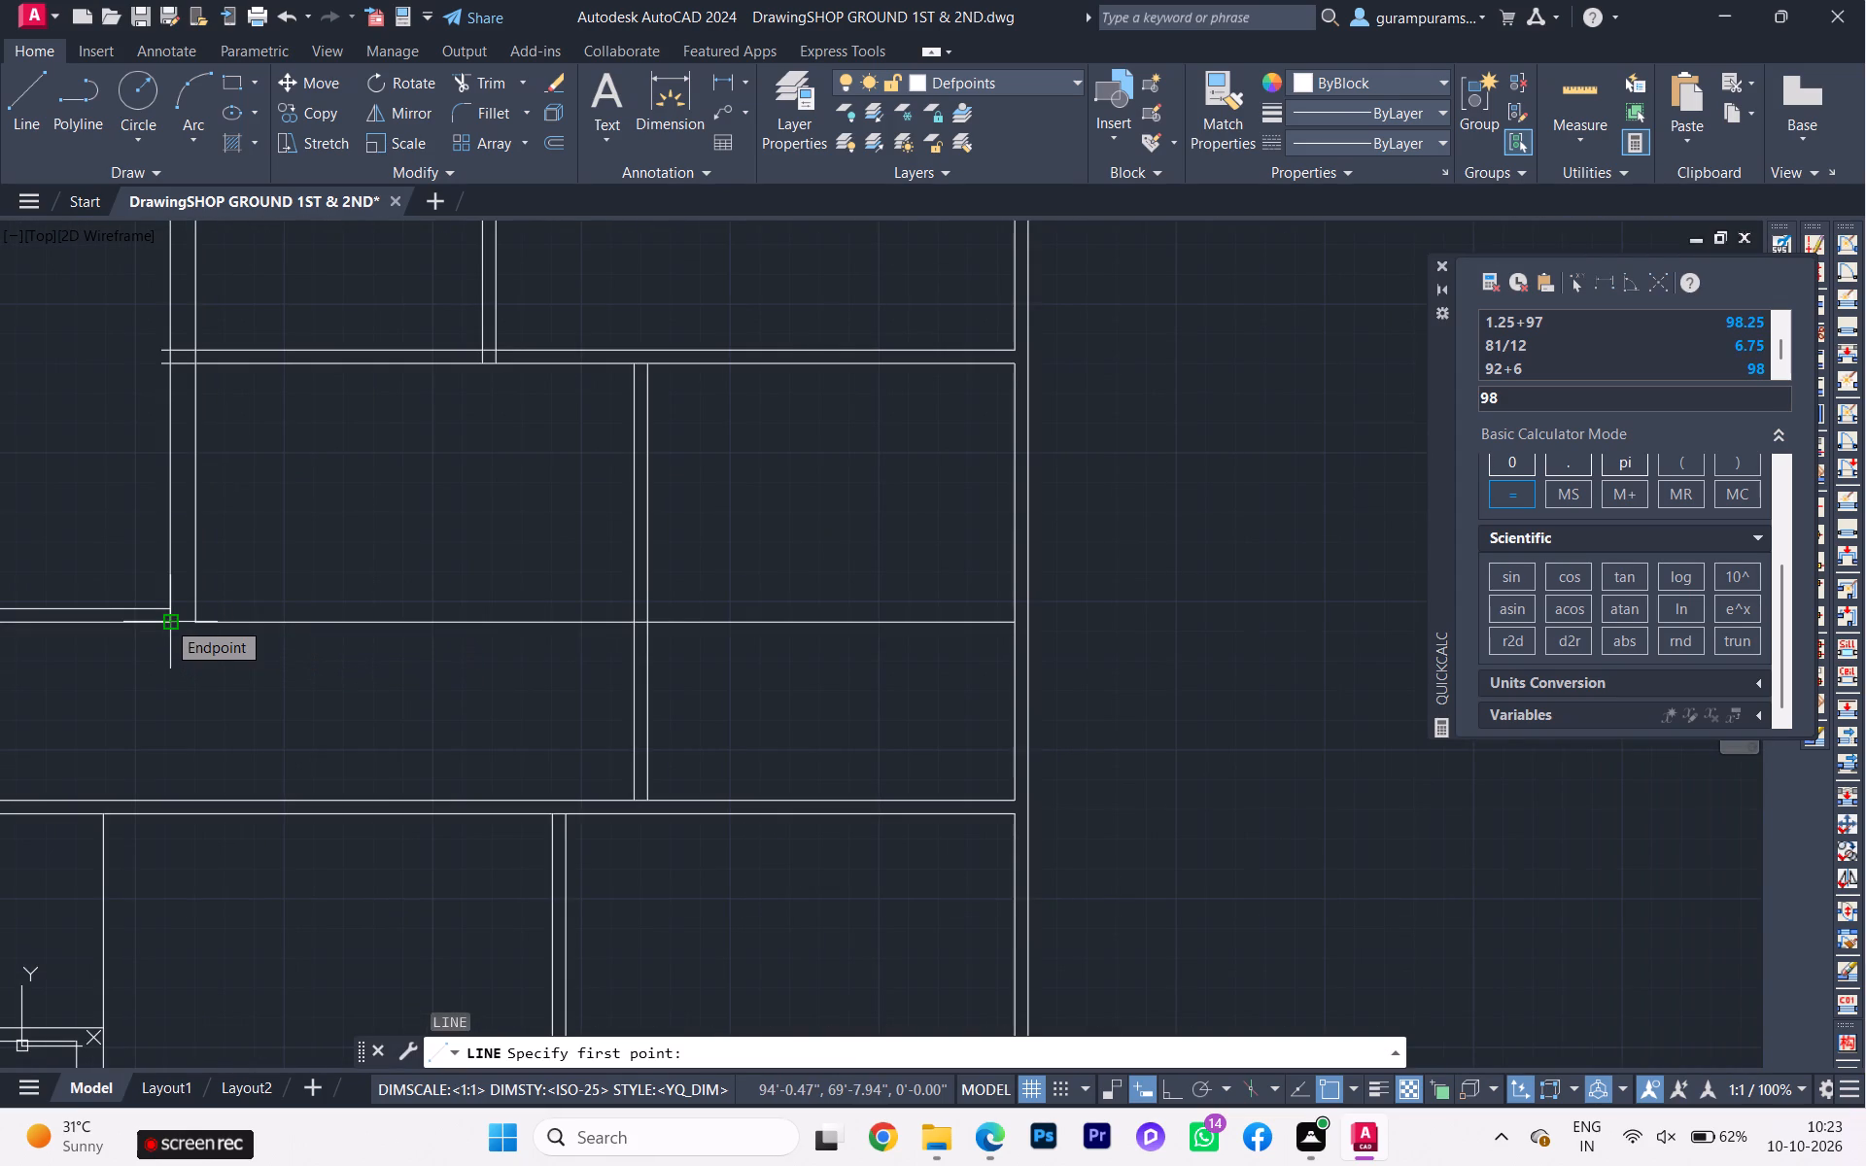
key("t")
key("k")
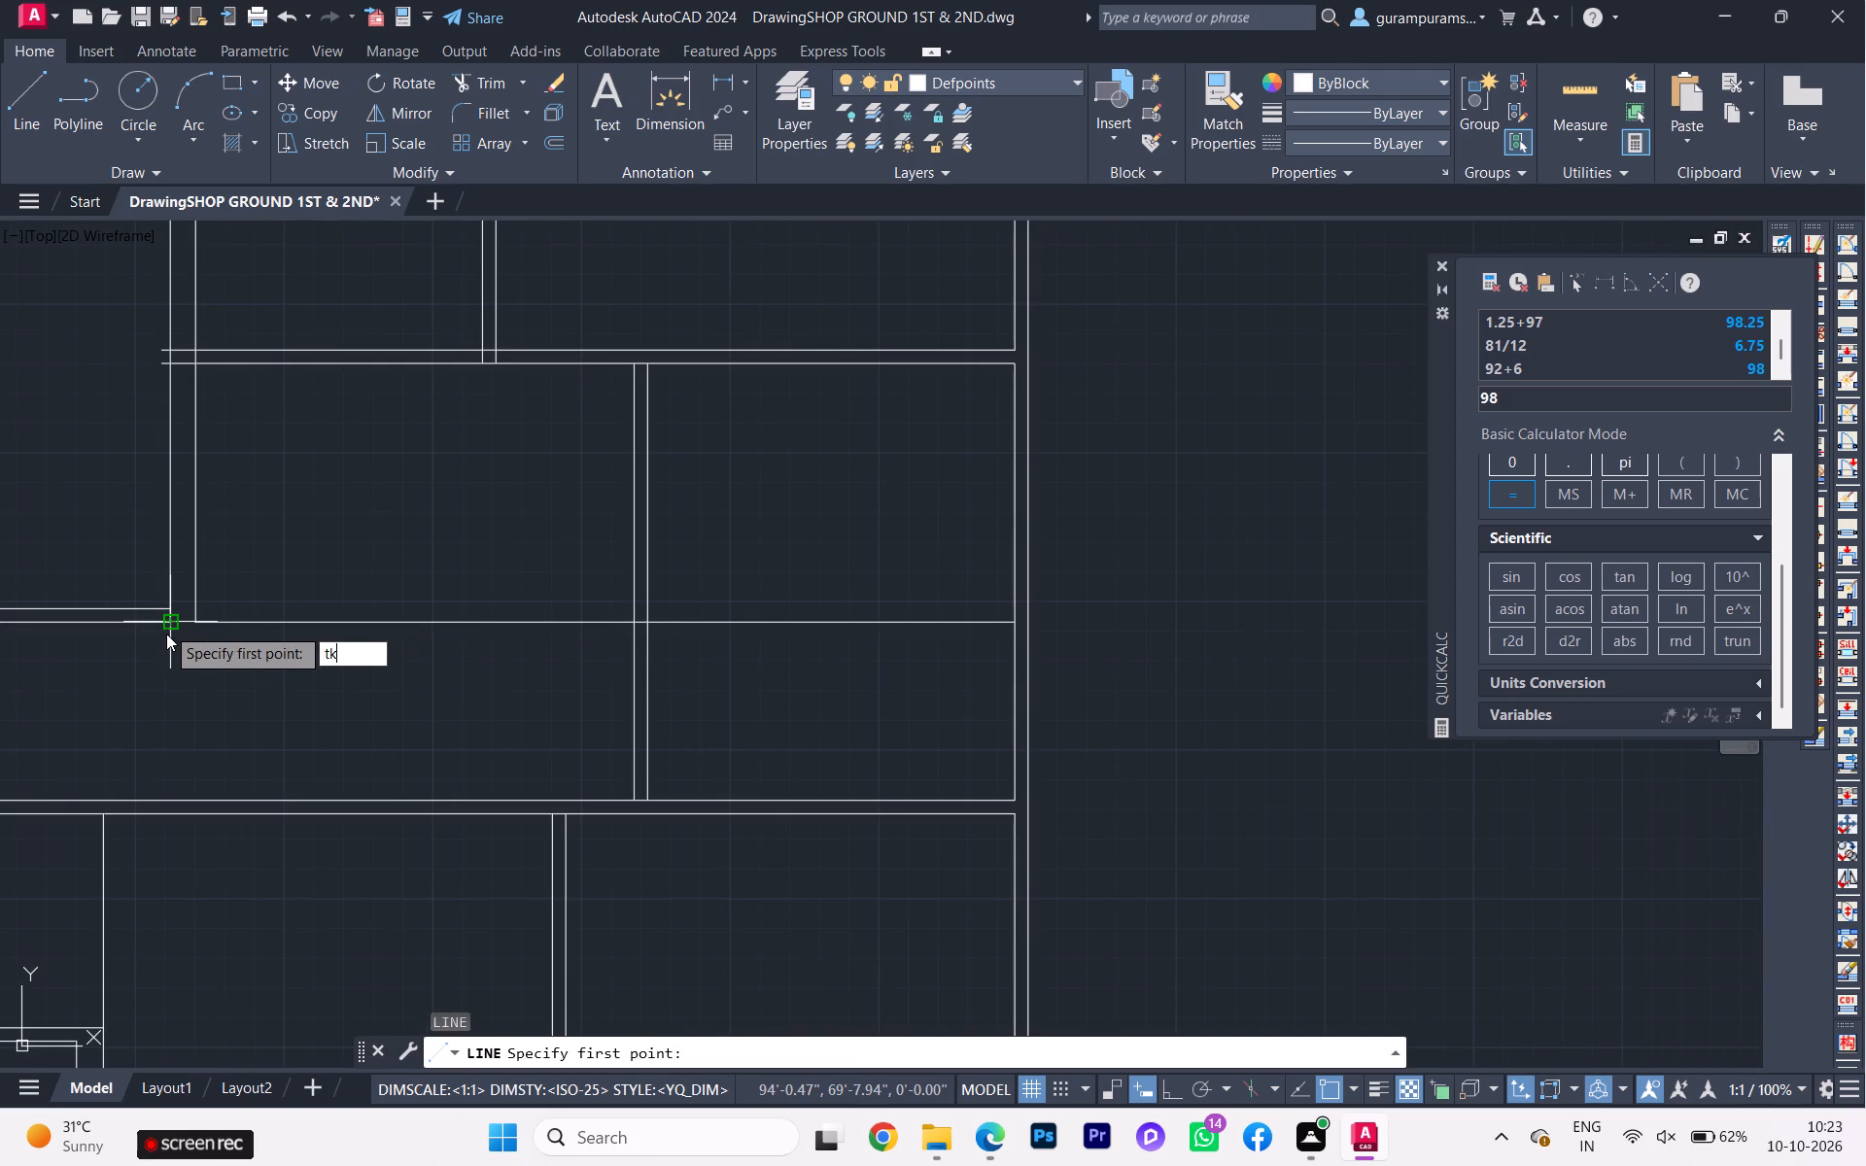
key("Return")
left_click(169, 617)
scroll(233, 629, "down", 1)
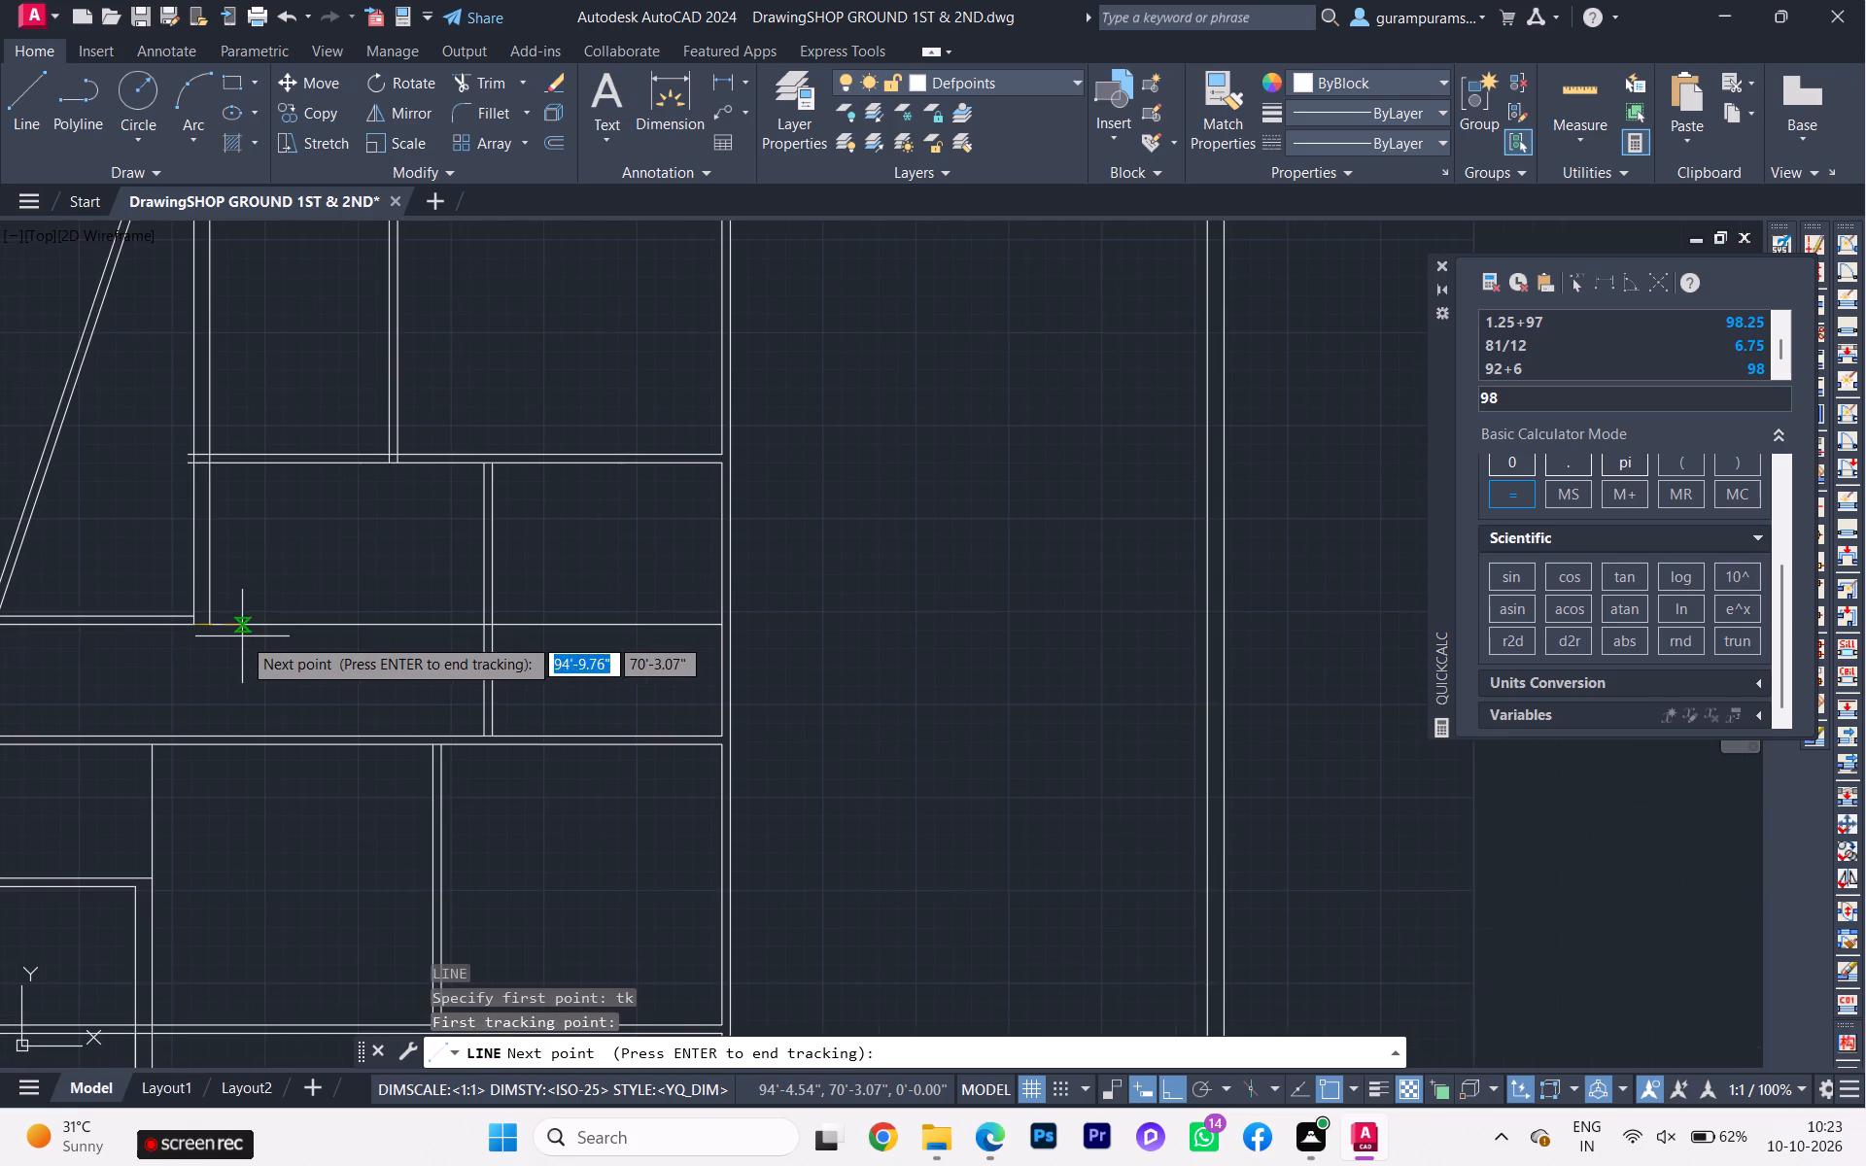
type("6'8.50")
key("Return")
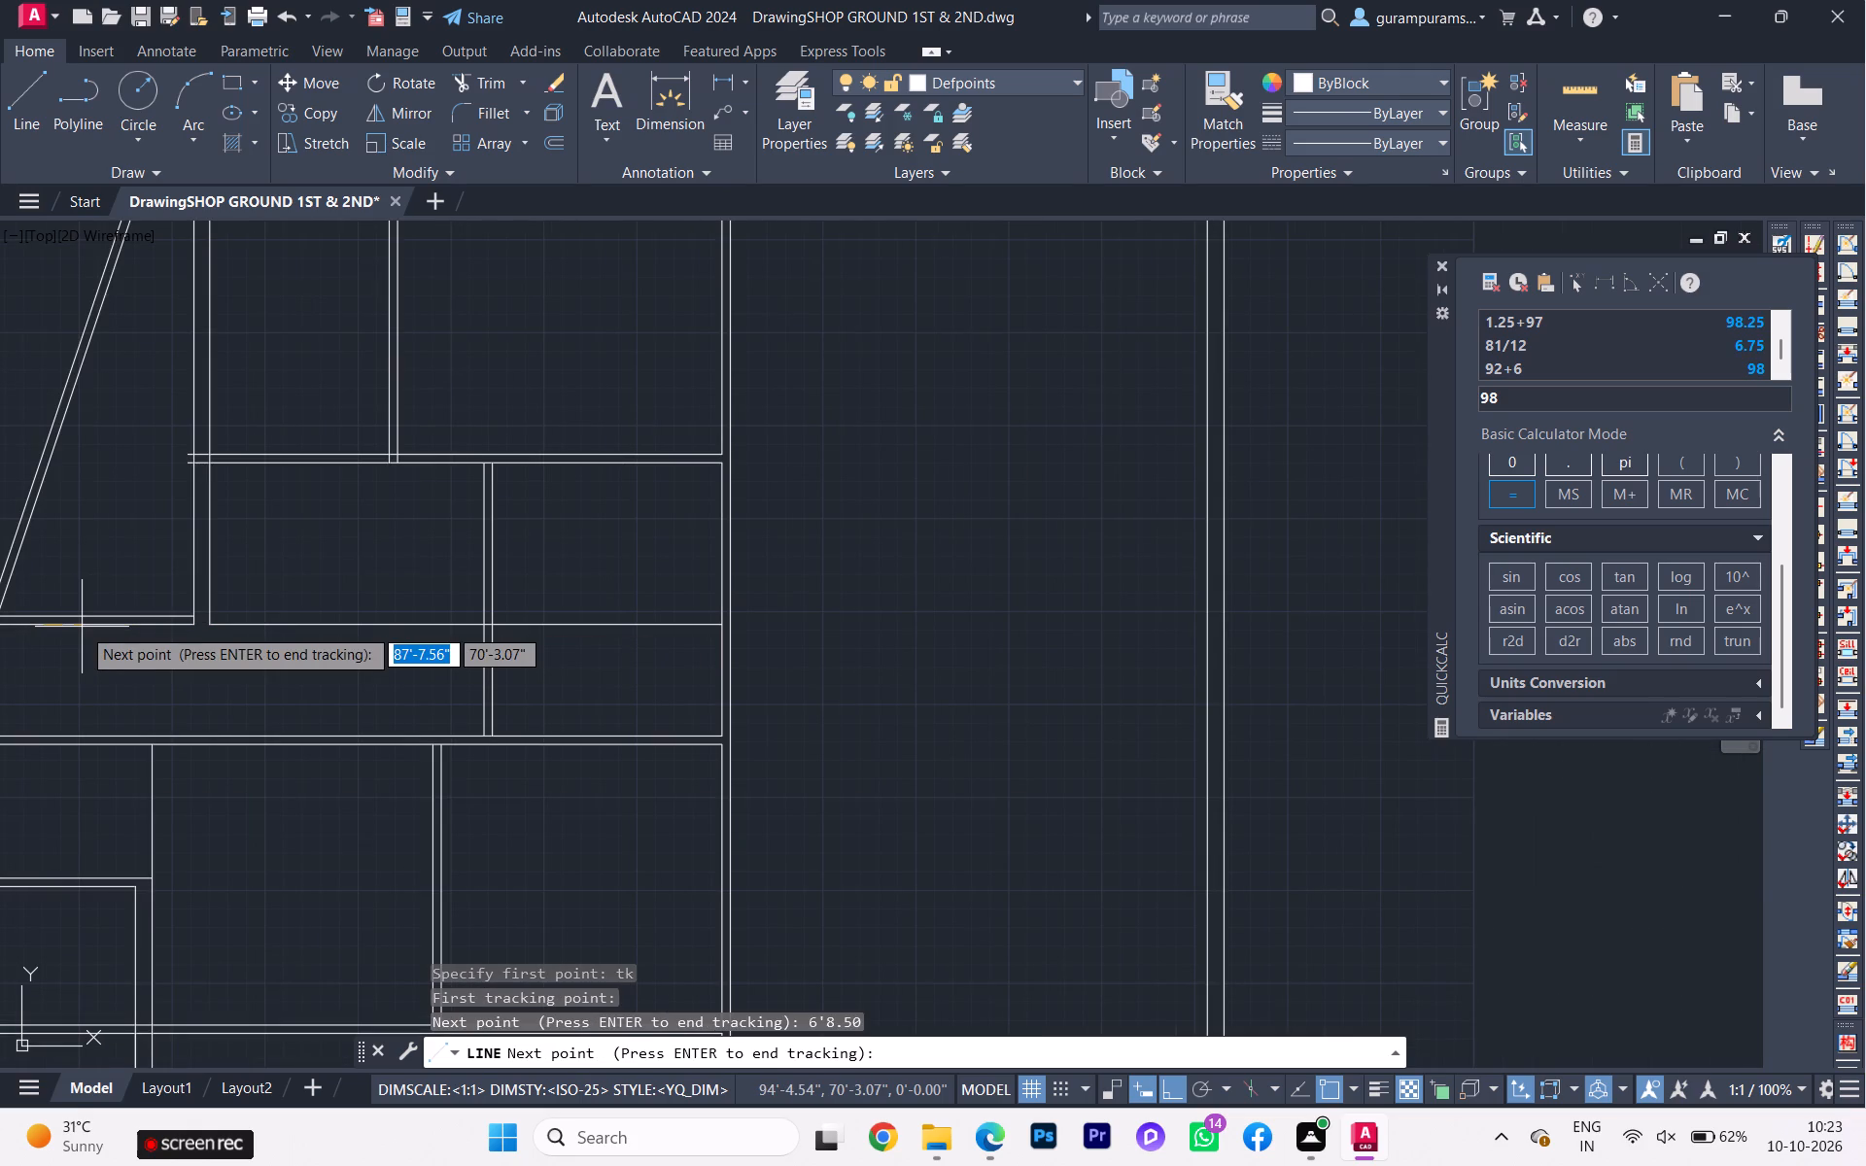
key("Return")
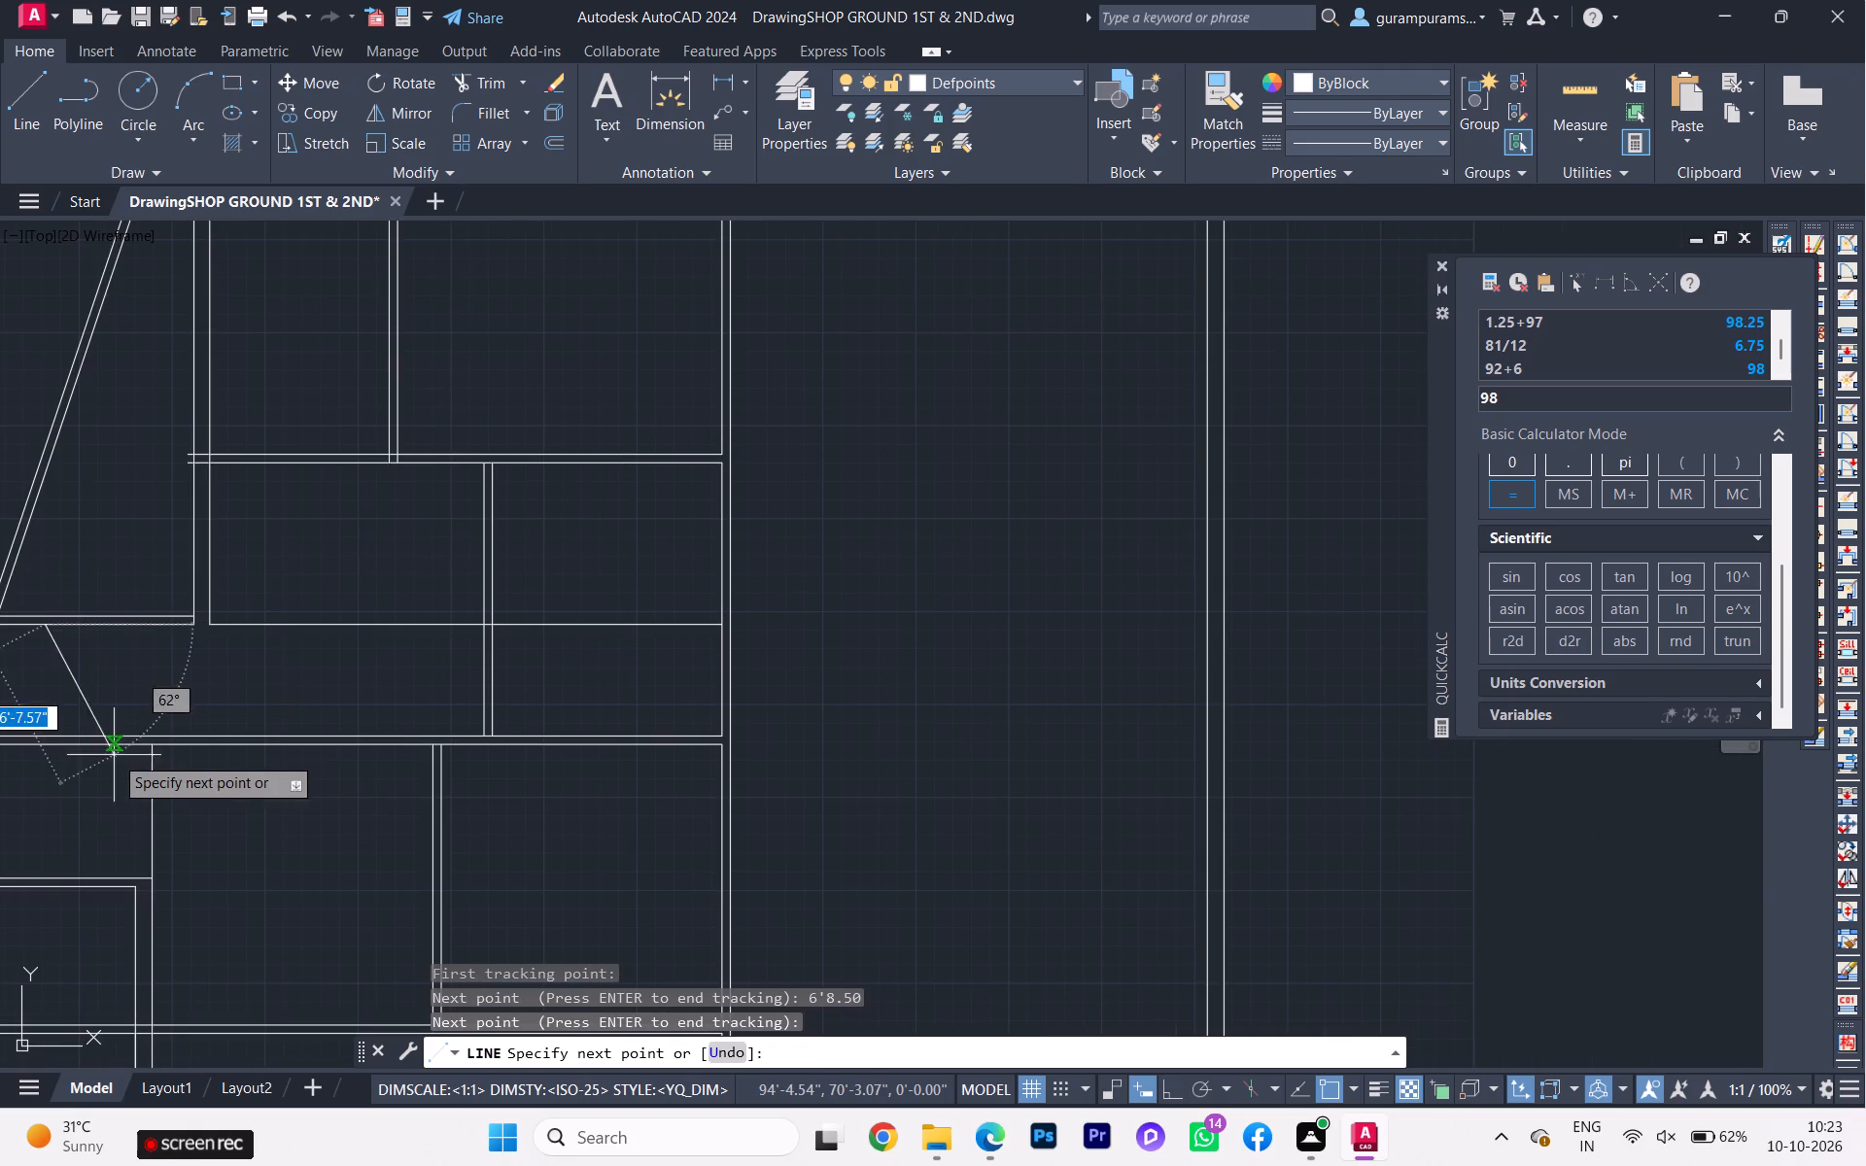
scroll(109, 728, "down", 1)
middle_click_drag(139, 710, 292, 652)
scroll(149, 670, "down", 1)
scroll(169, 668, "up", 2)
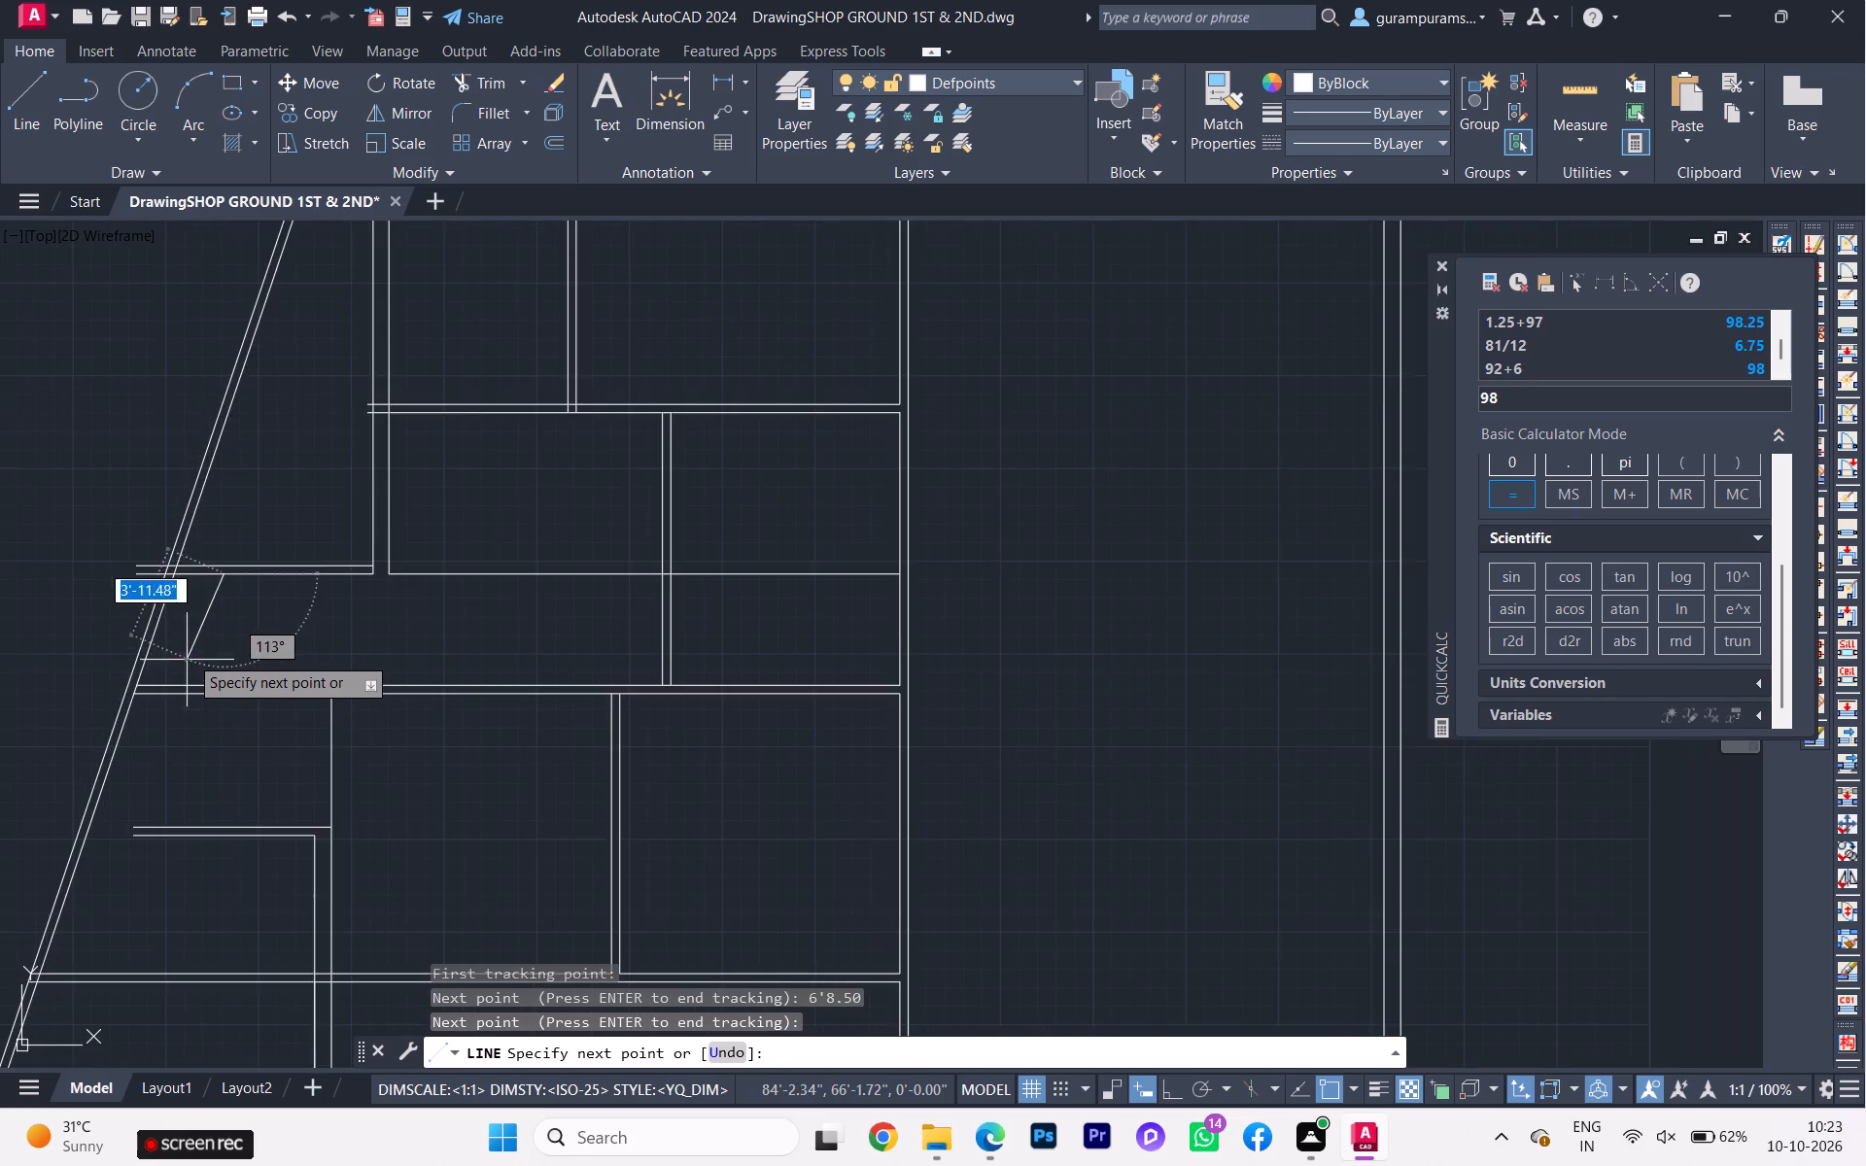
scroll(189, 654, "up", 2)
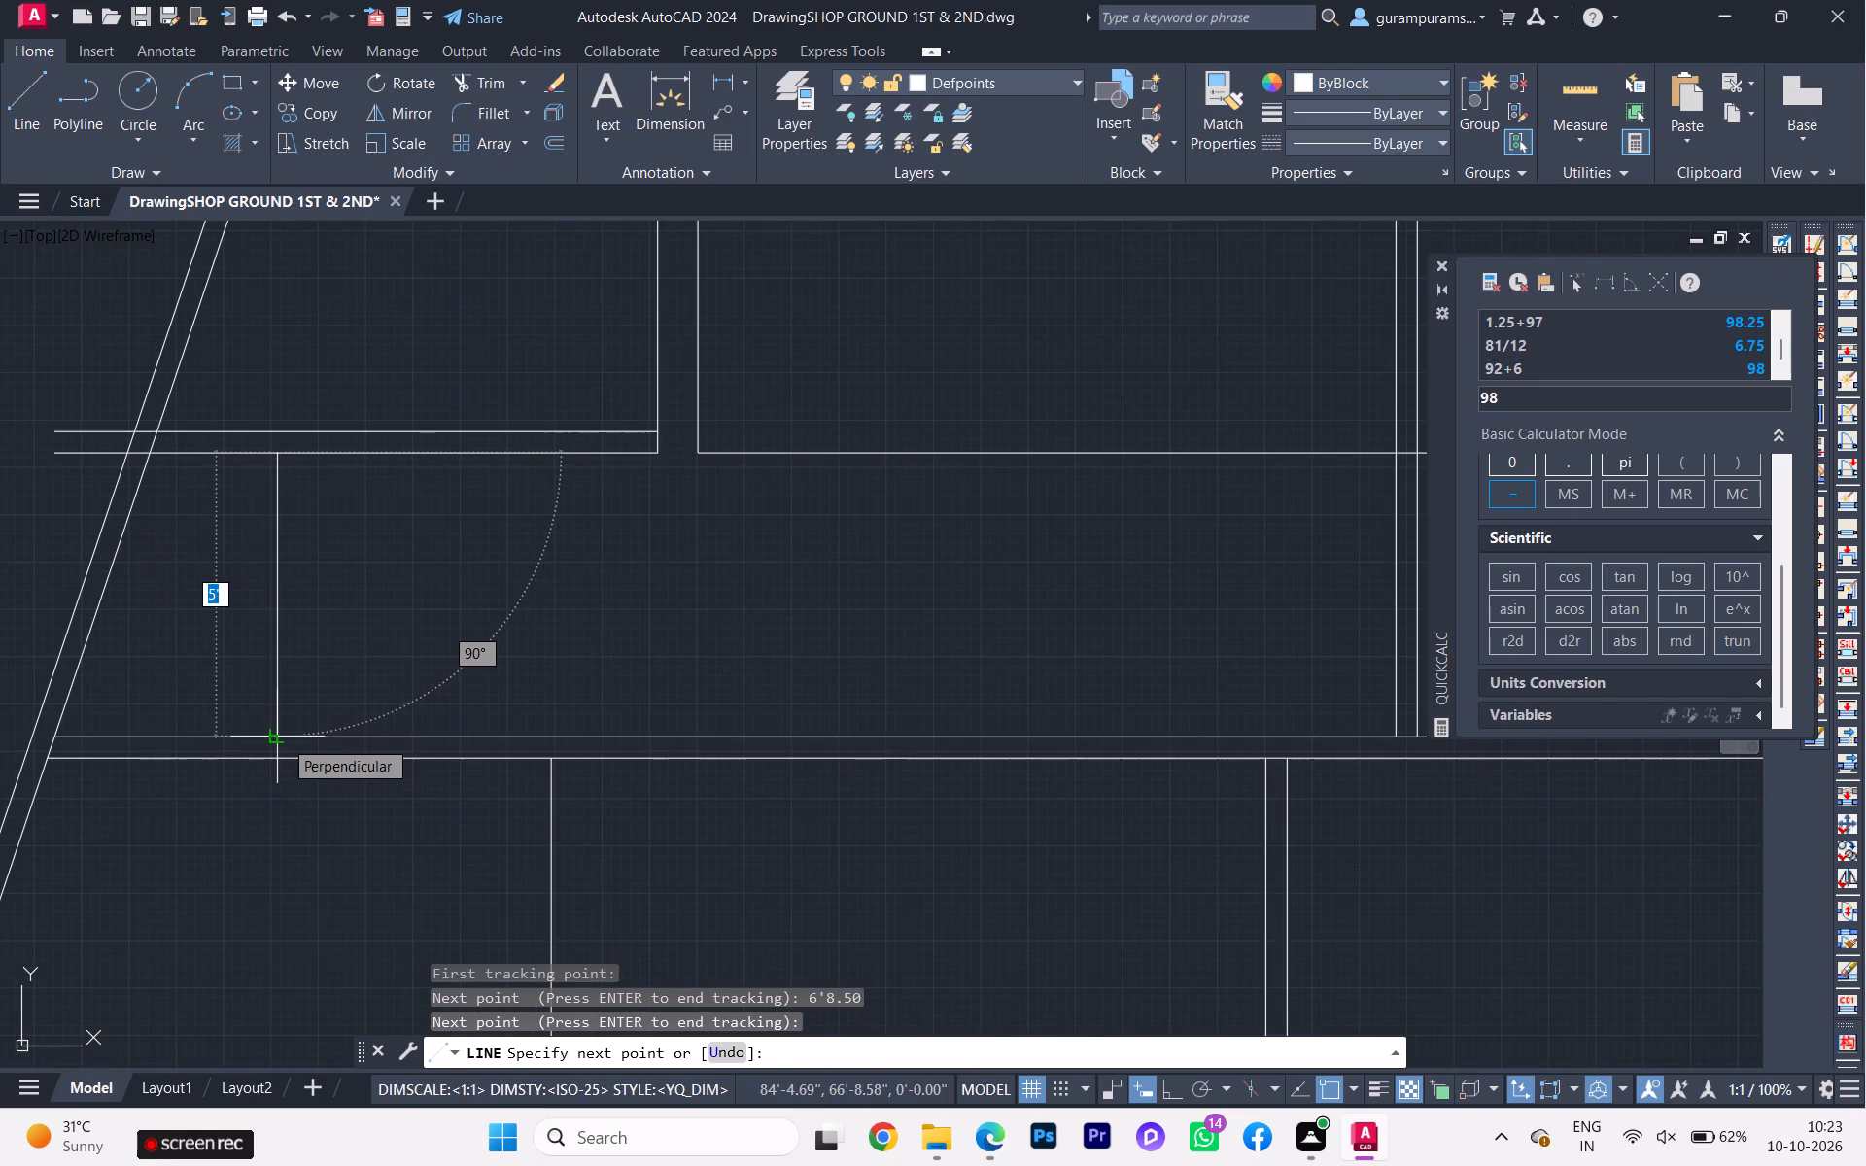
left_click(283, 738)
key("Escape")
Compare the new upper bath wall line with the bath and balcony area in the reference plan.
scroll(279, 740, "down", 3)
scroll(113, 728, "down", 2)
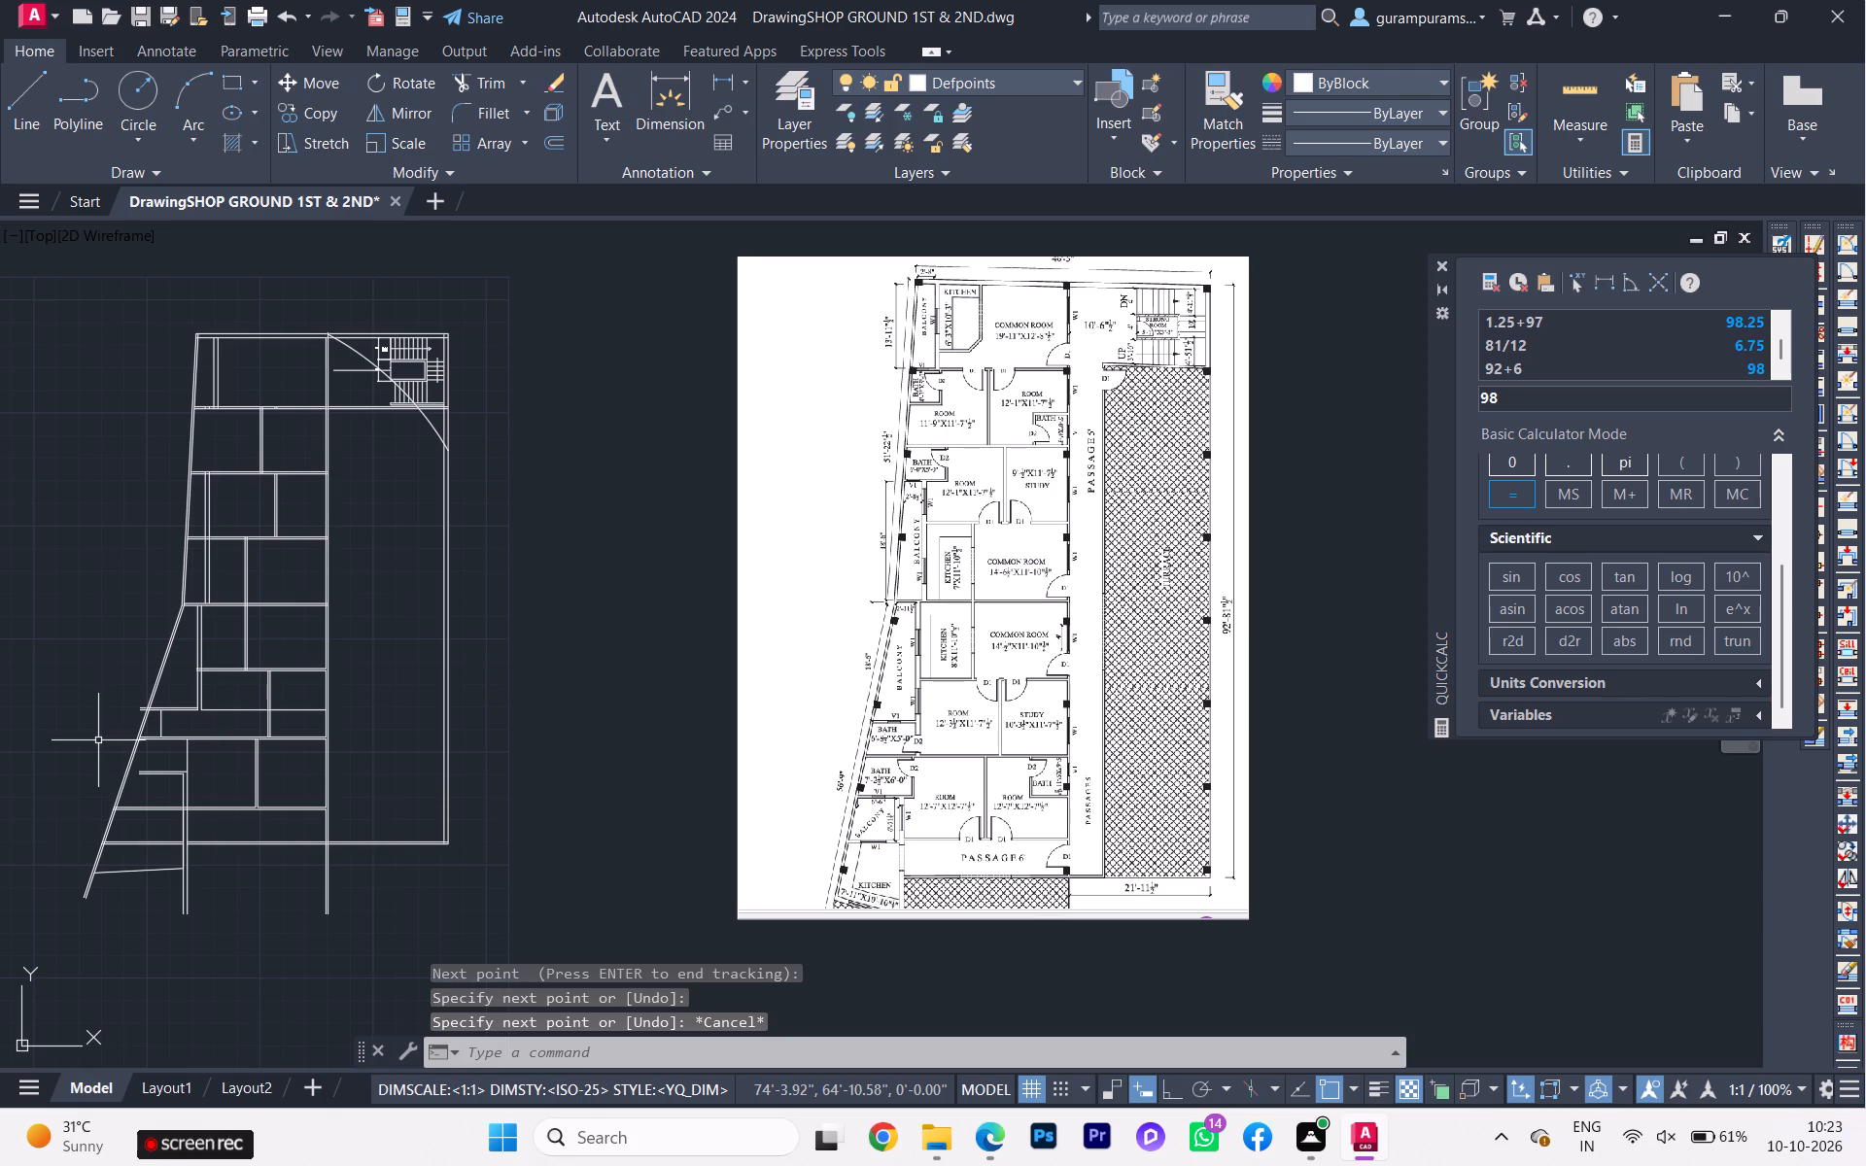
scroll(419, 772, "up", 2)
scroll(422, 772, "down", 1)
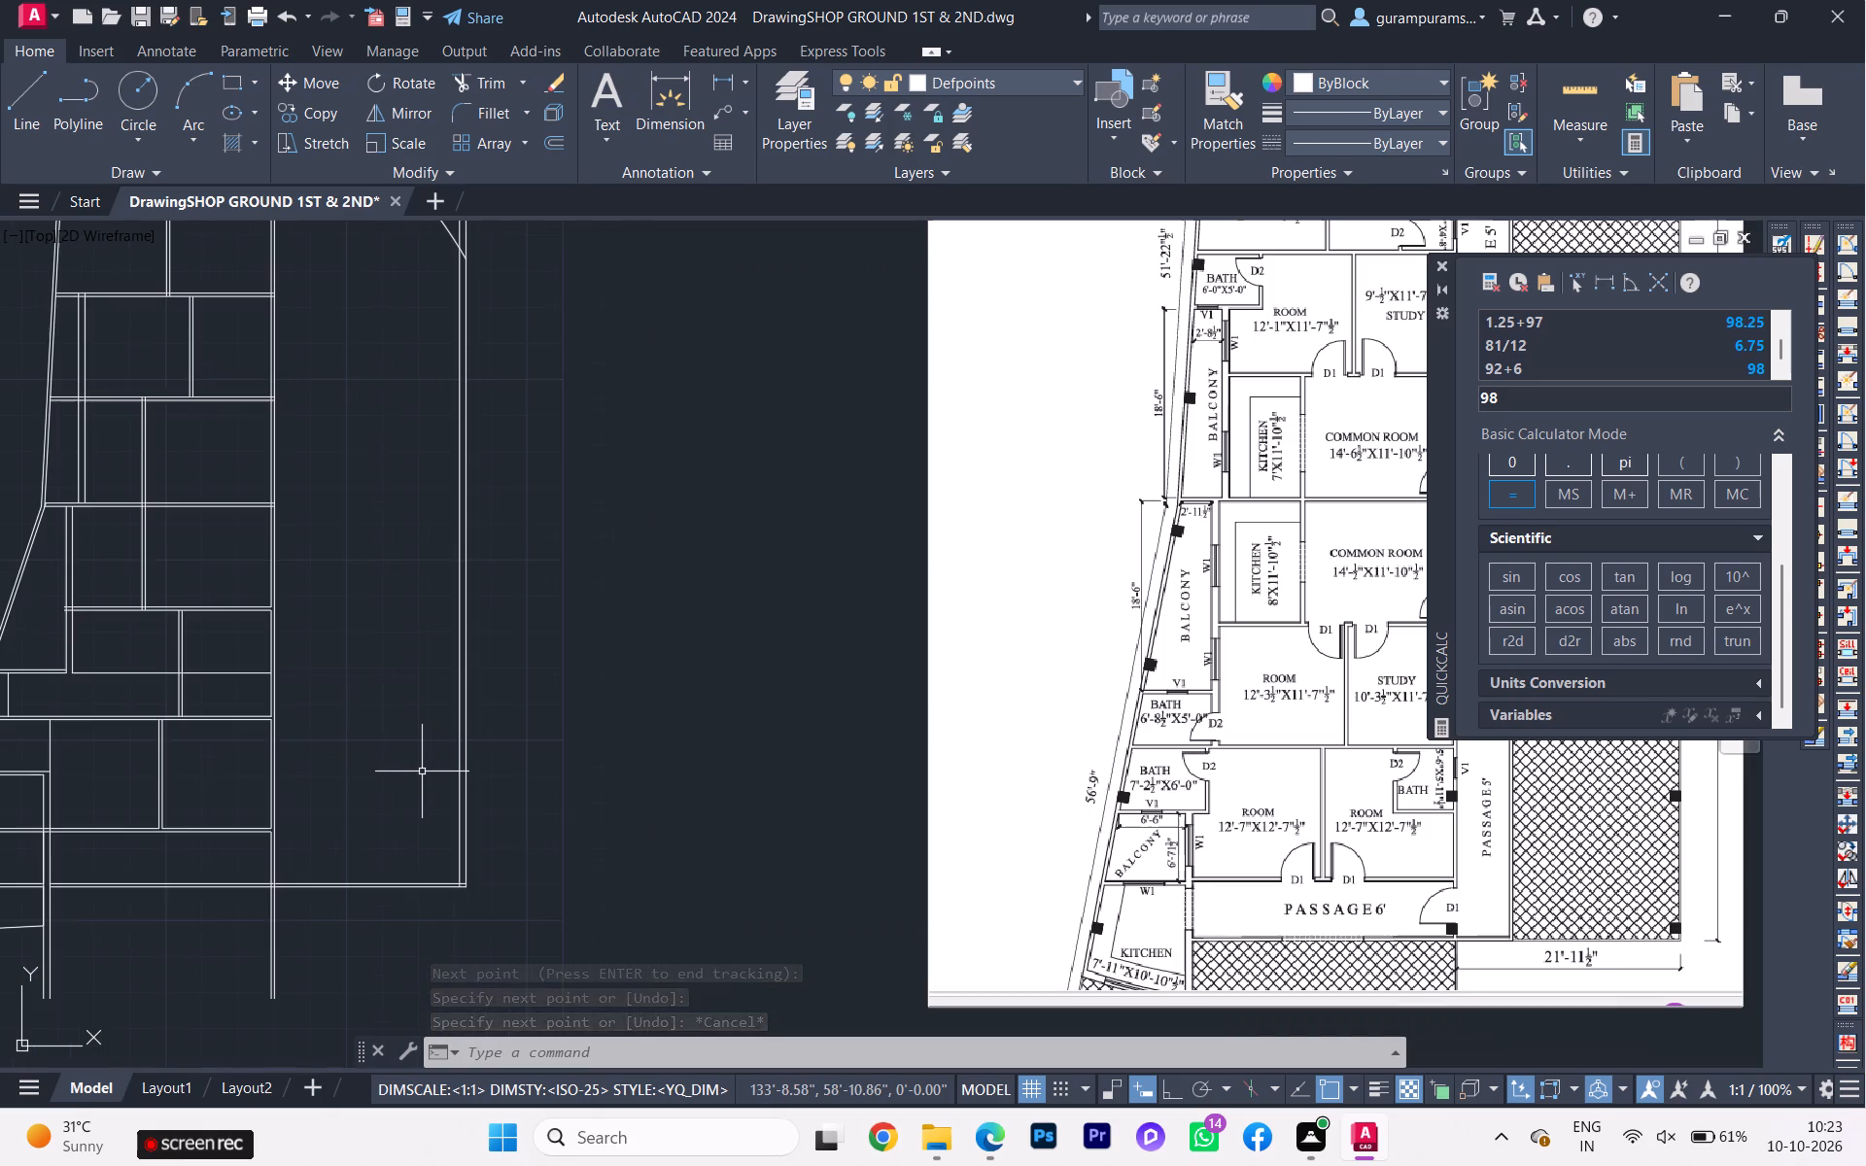
scroll(497, 792, "down", 1)
middle_click_drag(497, 792, 500, 689)
scroll(786, 661, "up", 1)
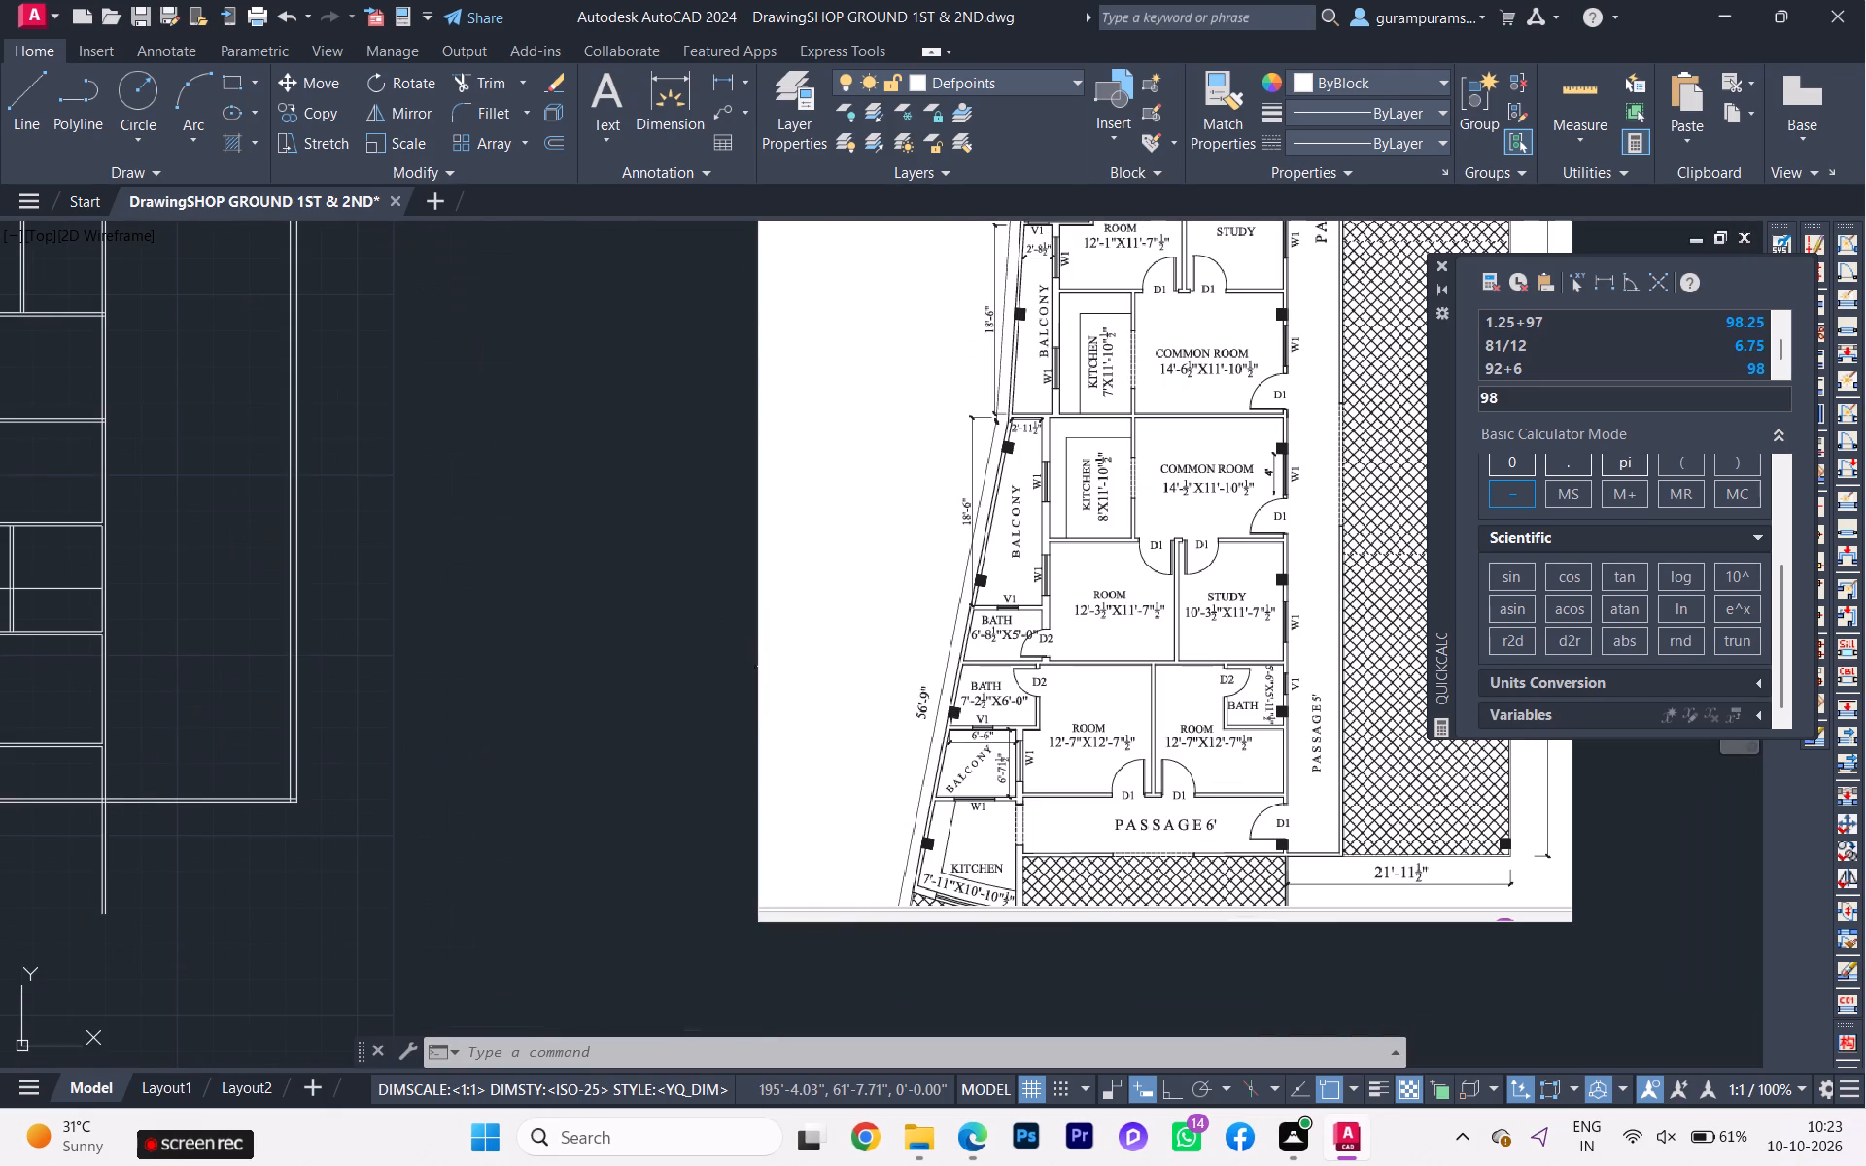
scroll(849, 683, "down", 1)
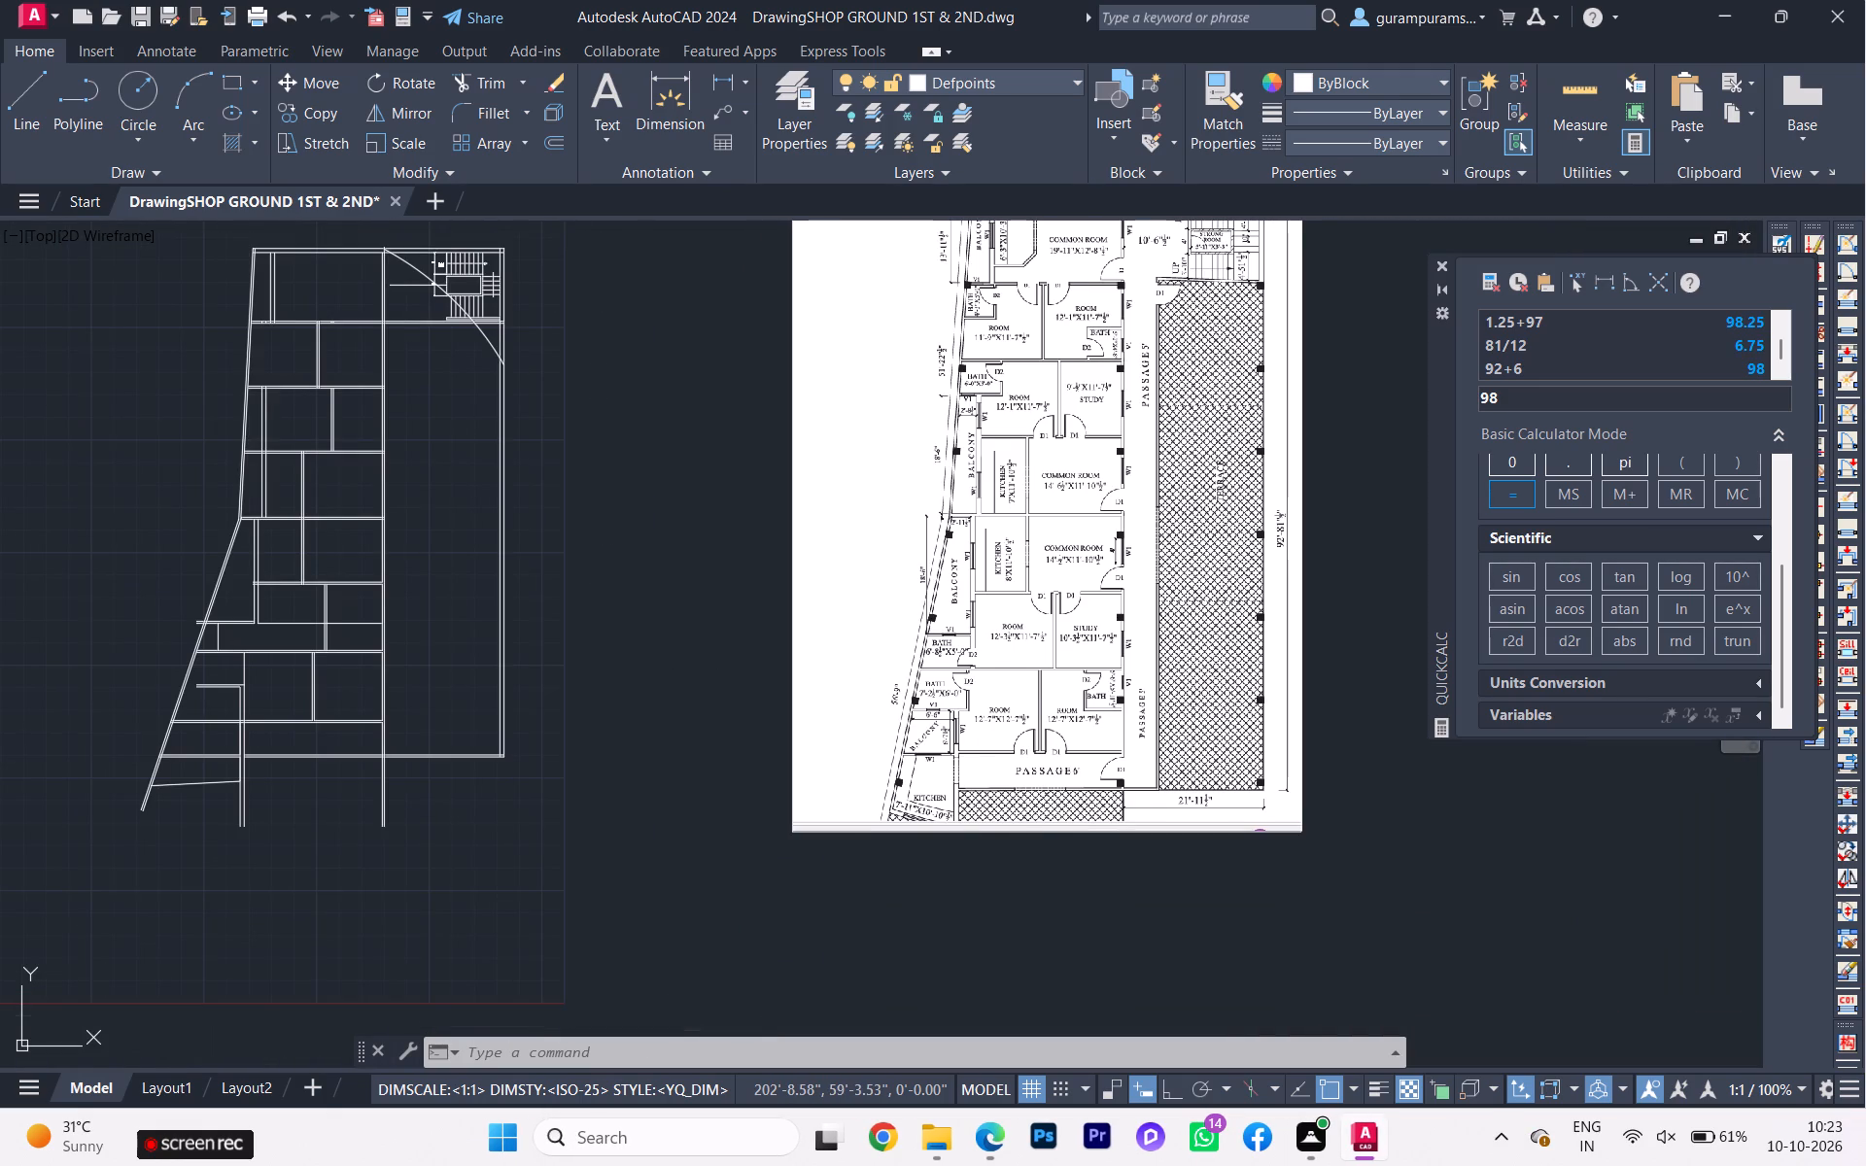
middle_click_drag(853, 681, 886, 652)
scroll(256, 609, "up", 4)
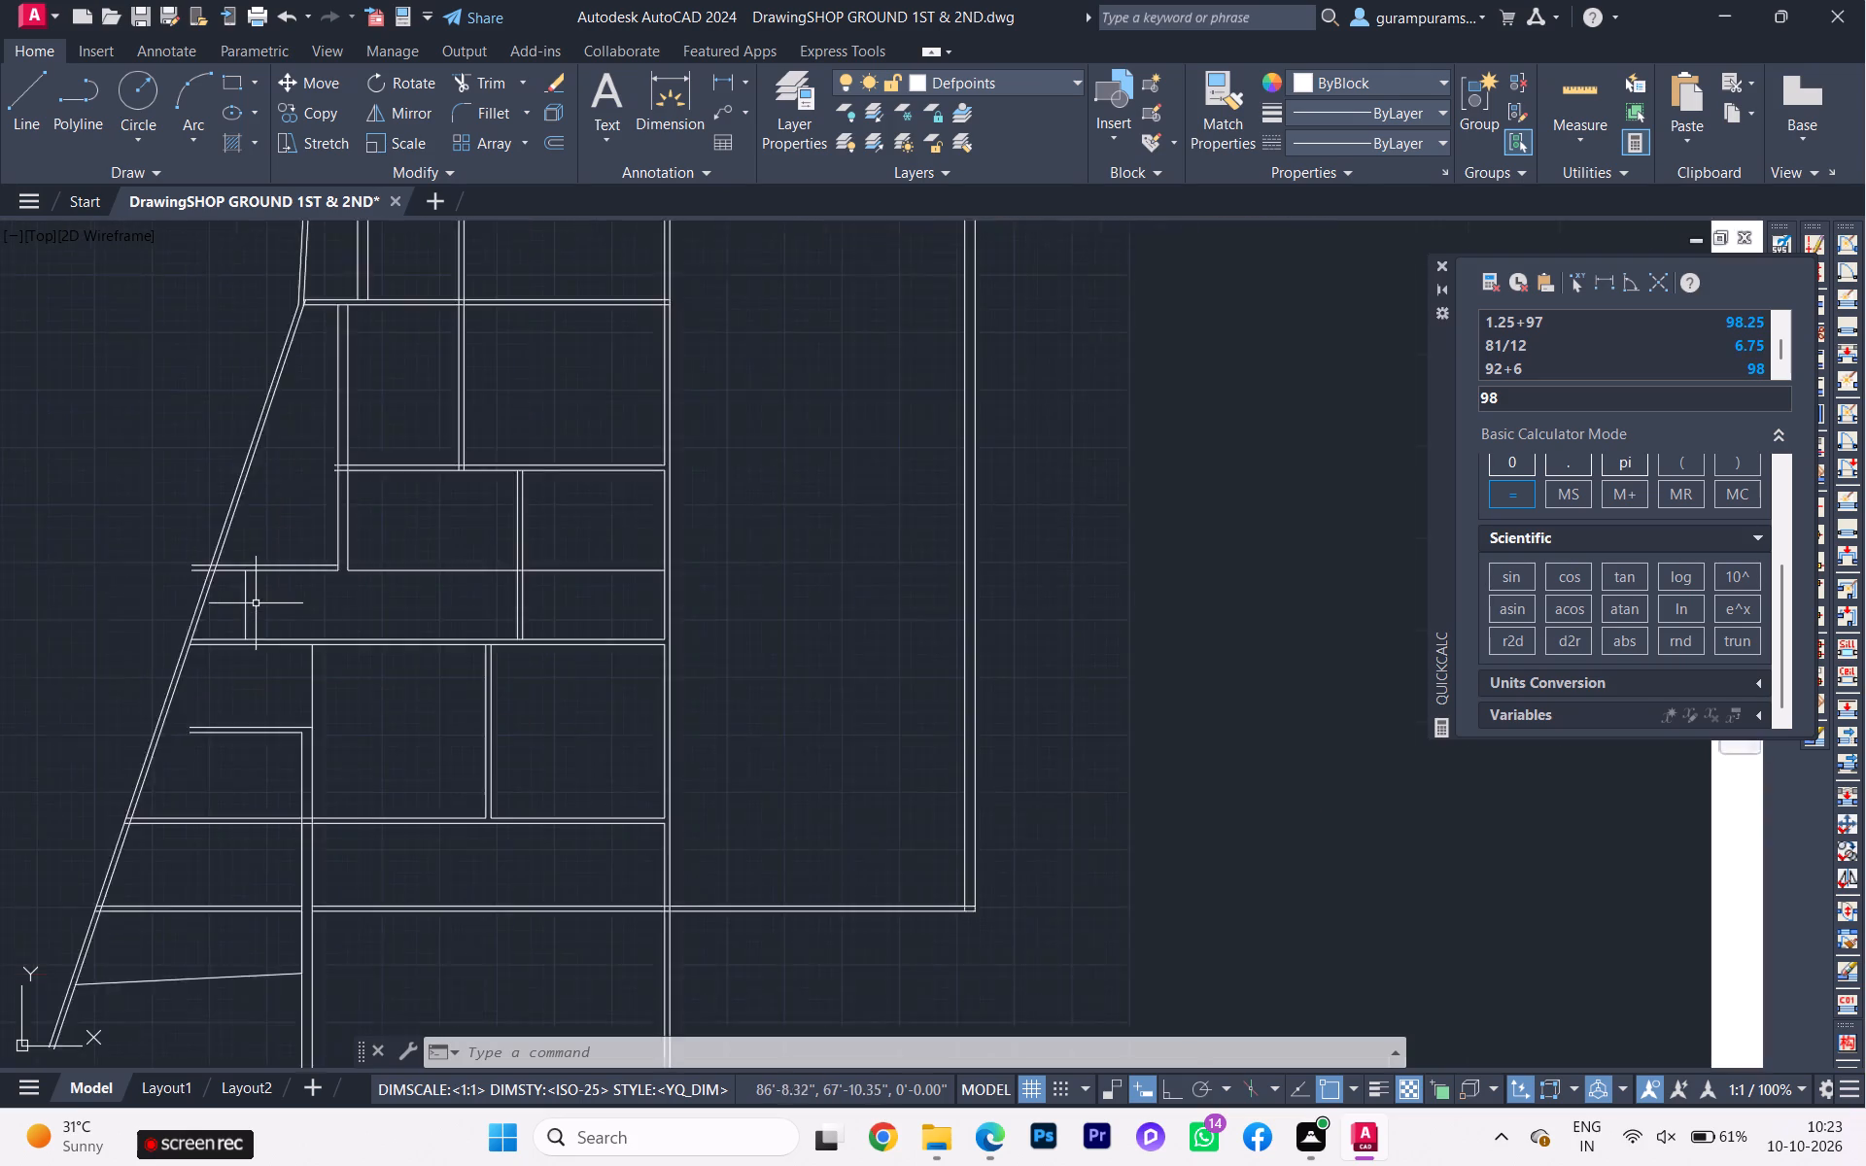
Extend the upper bath's vertical line up to the upper line of the bath-balcony wall.
scroll(256, 603, "up", 1)
key("e")
key("x")
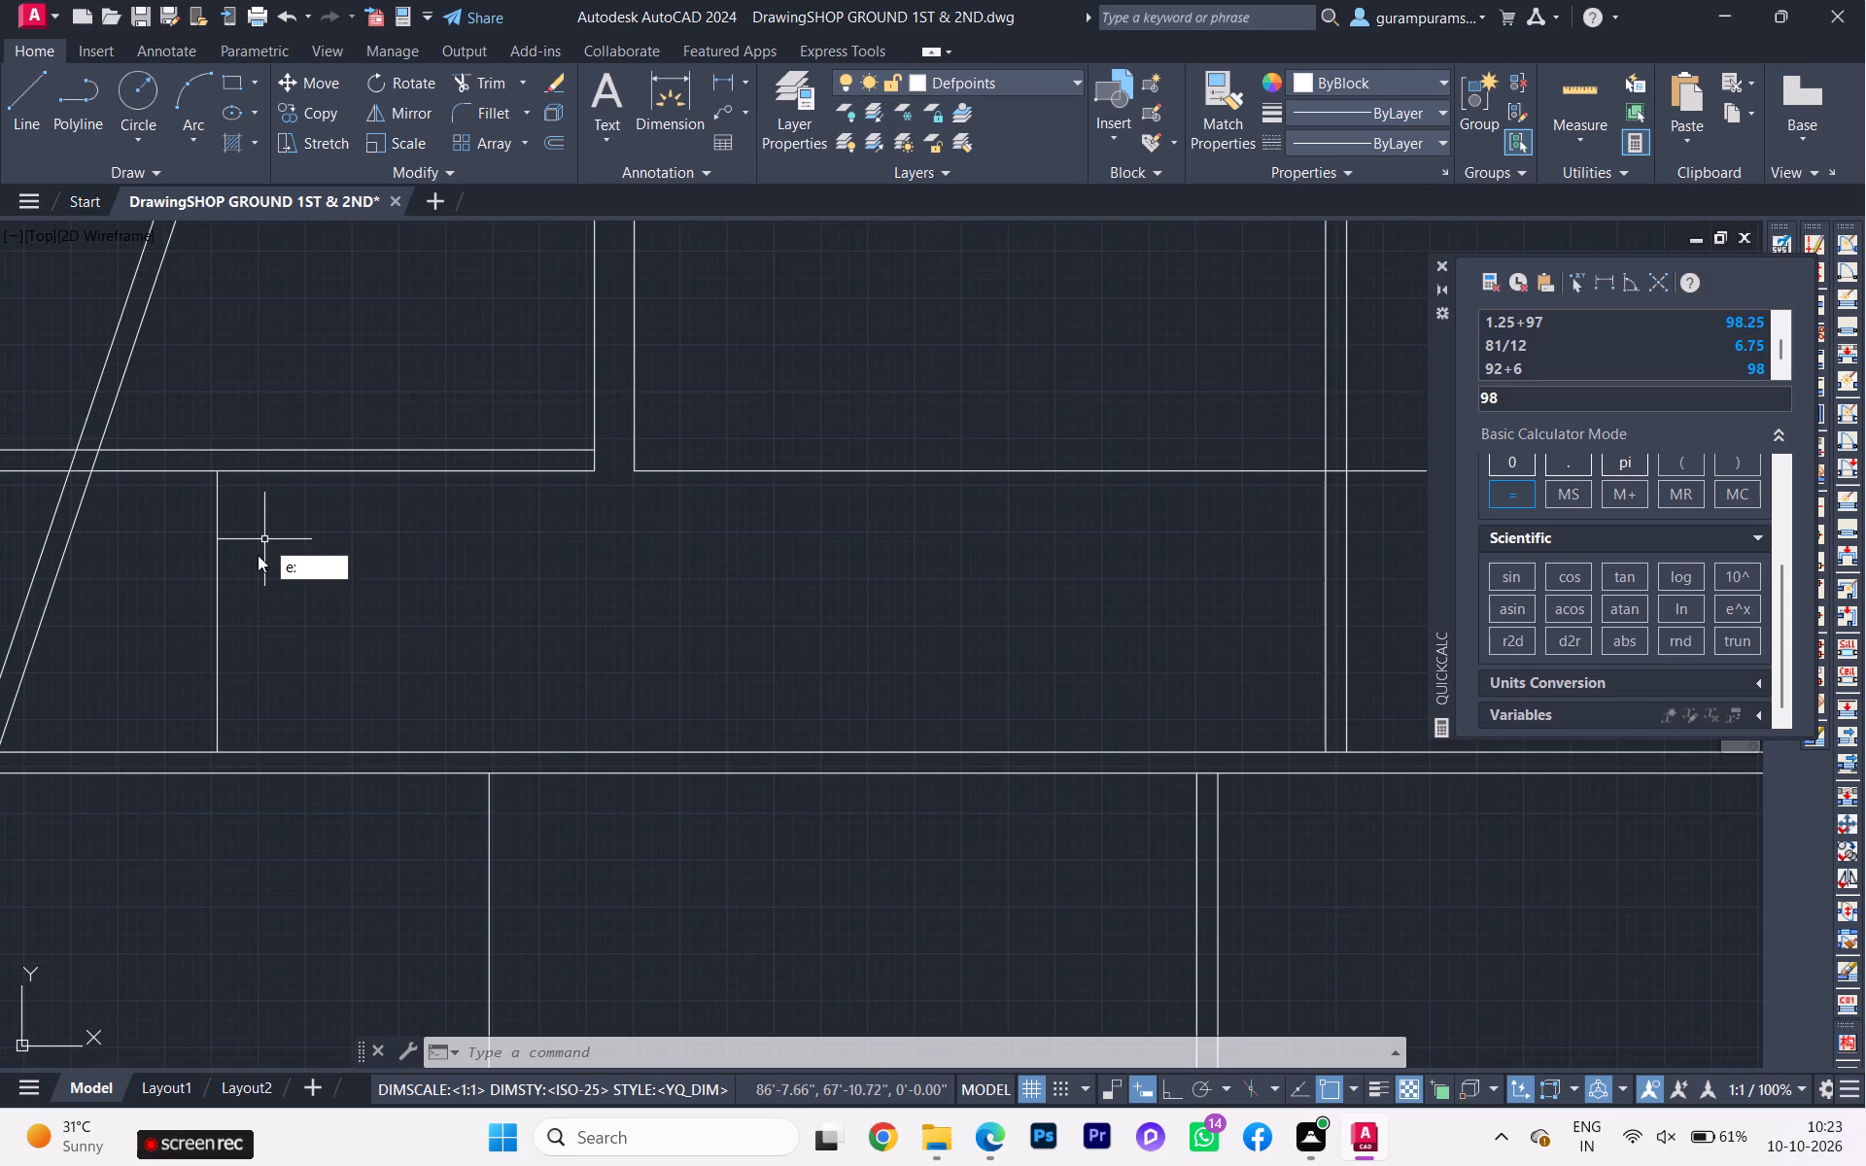
left_click(375, 584)
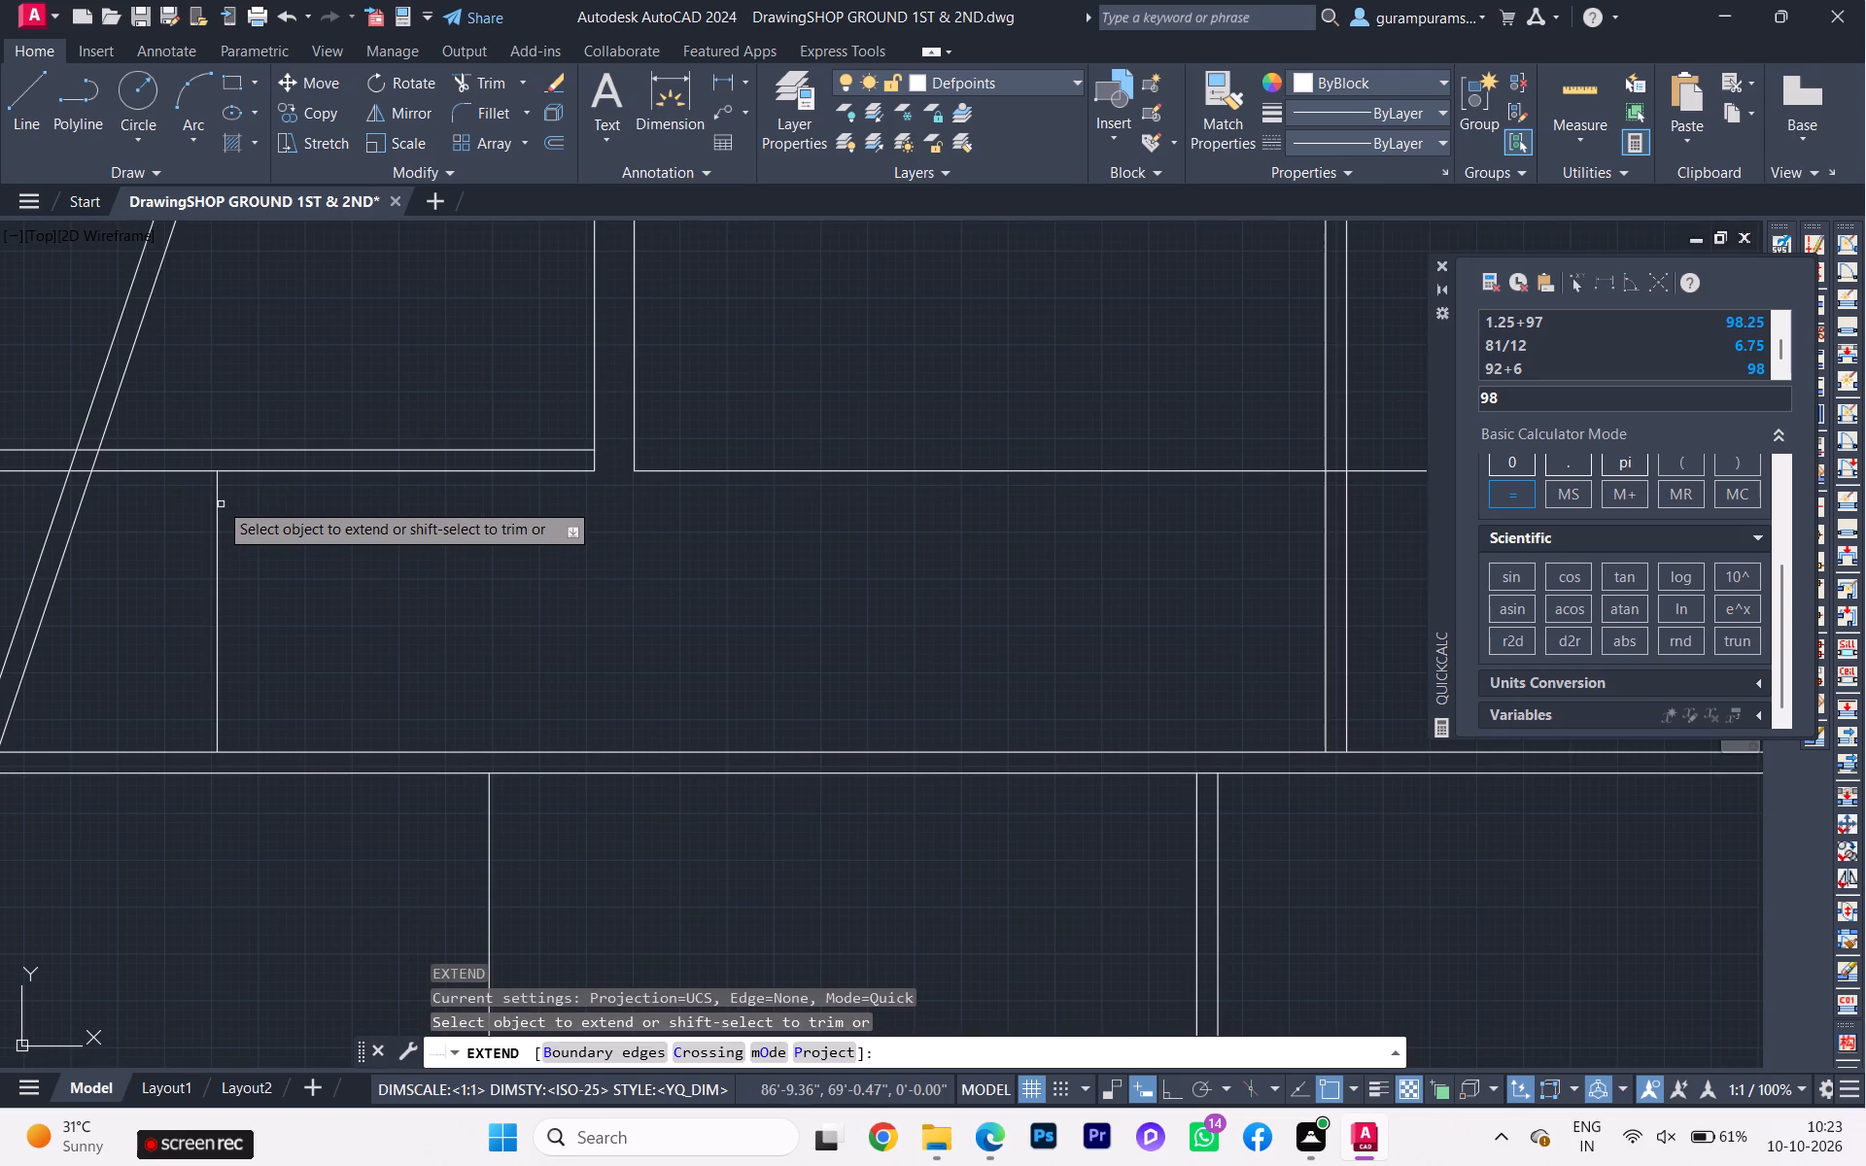
left_click(215, 499)
key("Escape")
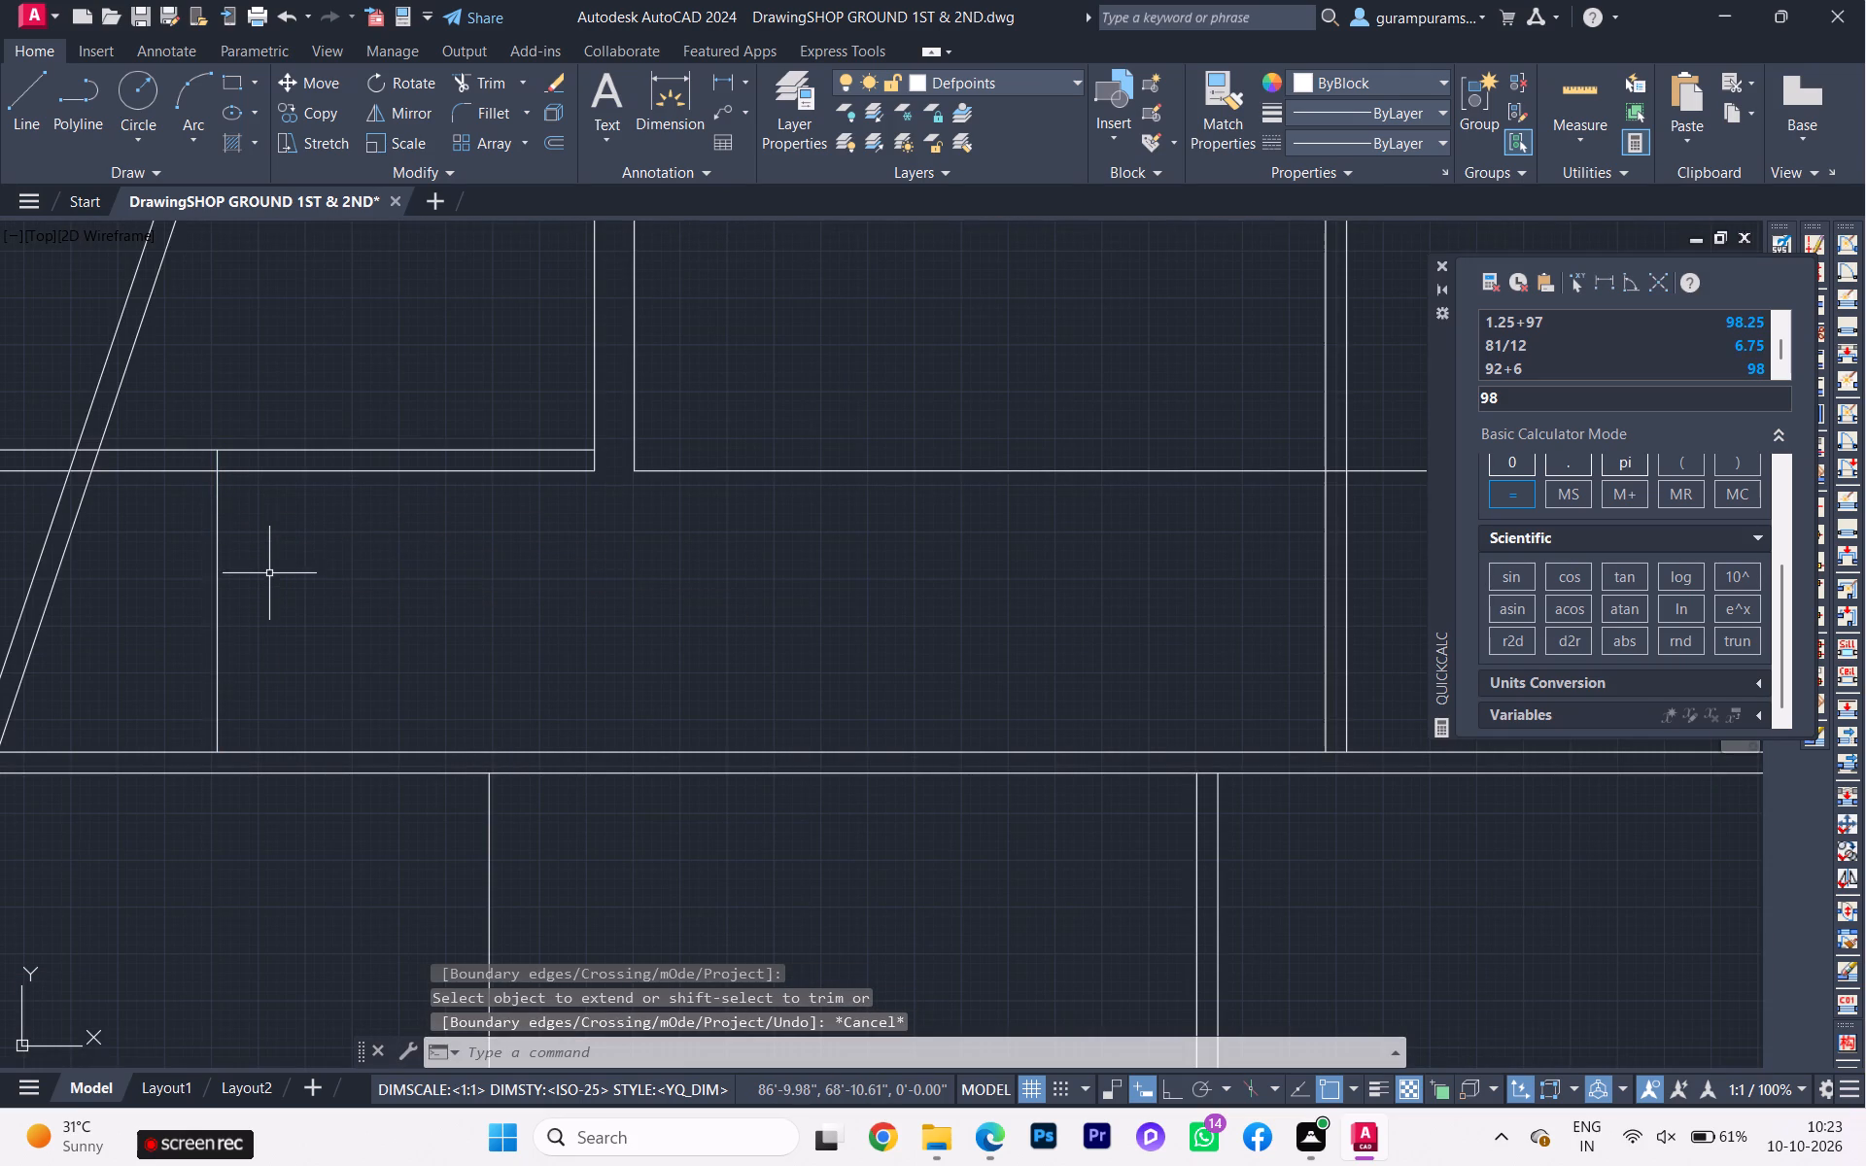
Trim the bath-balcony wall's two lines between the slanted boundary wall and the bath's new vertical line.
key("t")
key("r")
left_click(353, 625)
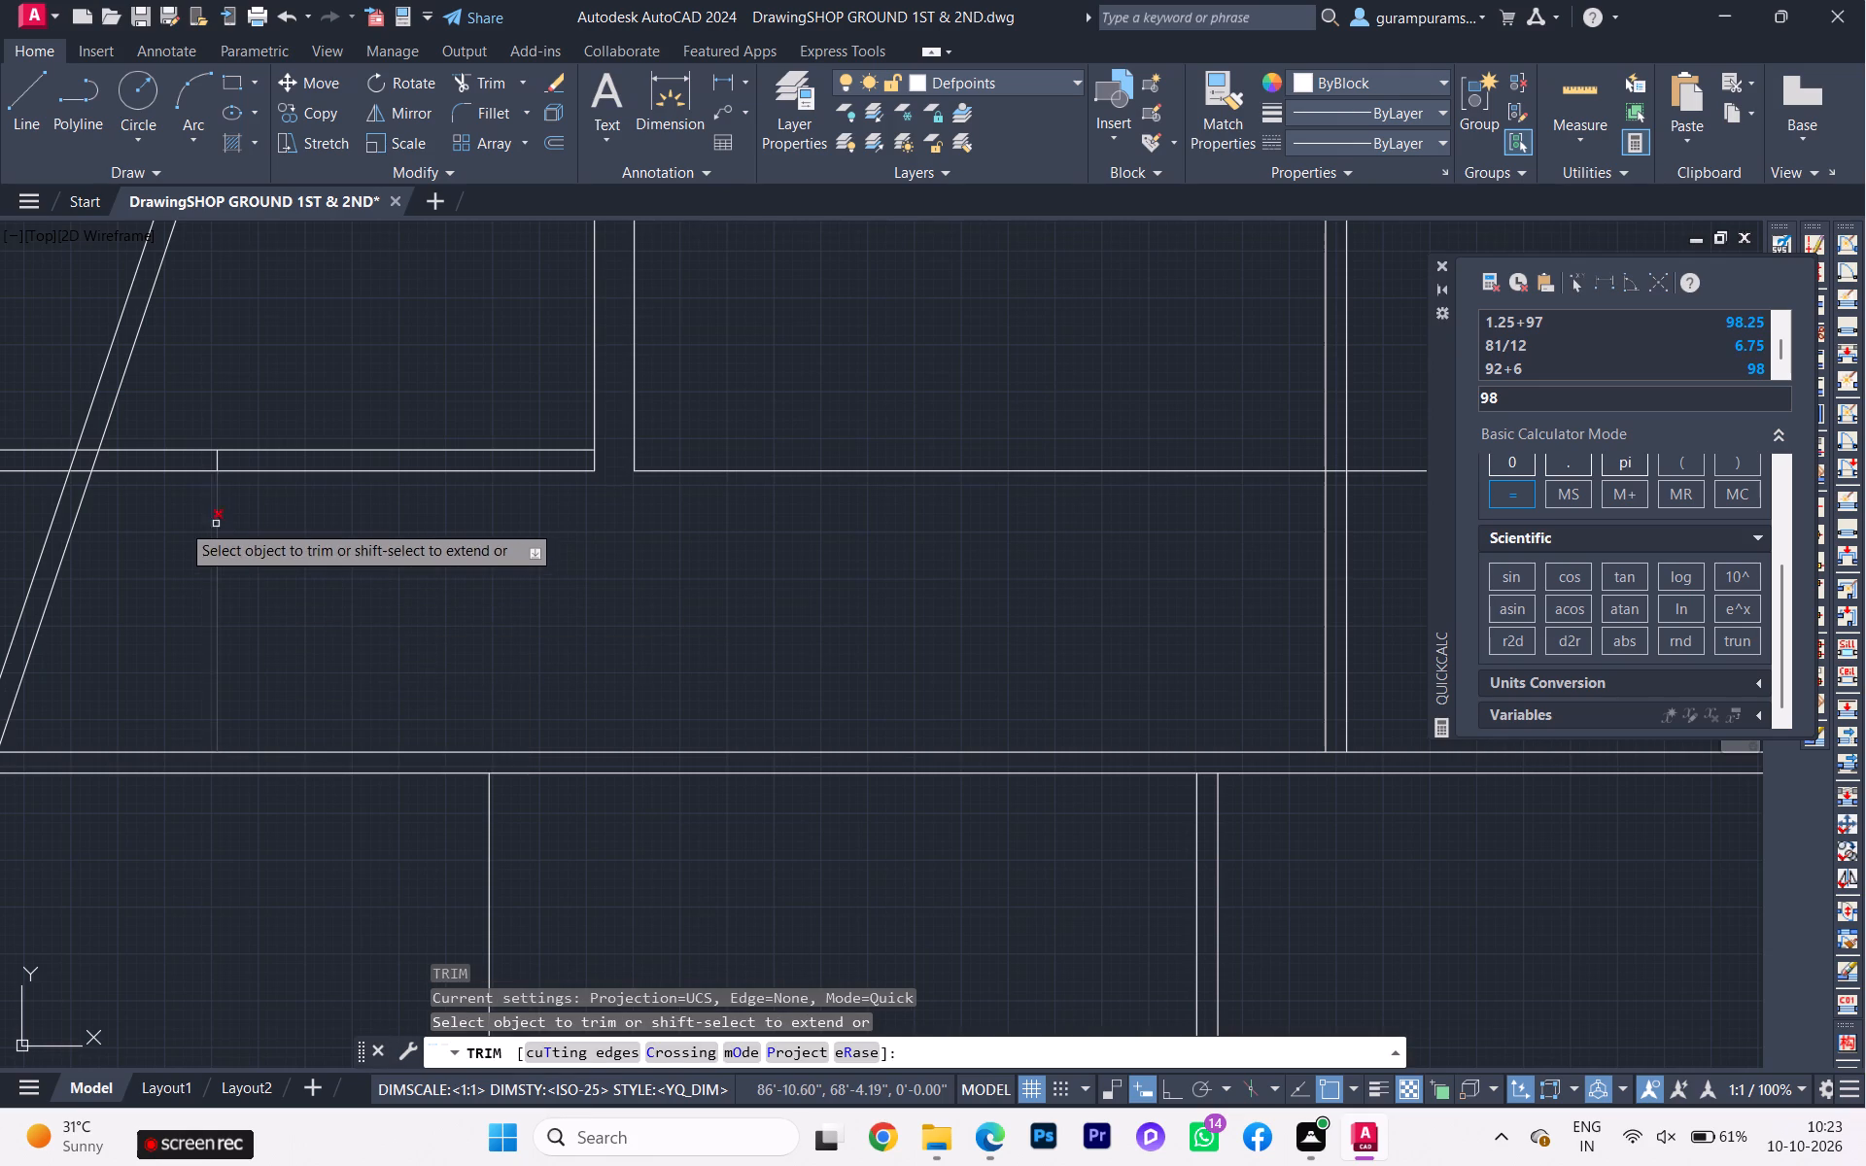
left_click(162, 519)
left_click(173, 422)
Trim away the leftover horizontal line crossing the room and study, including the short piece inside their partition.
scroll(171, 471, "up", 1)
scroll(172, 480, "down", 2)
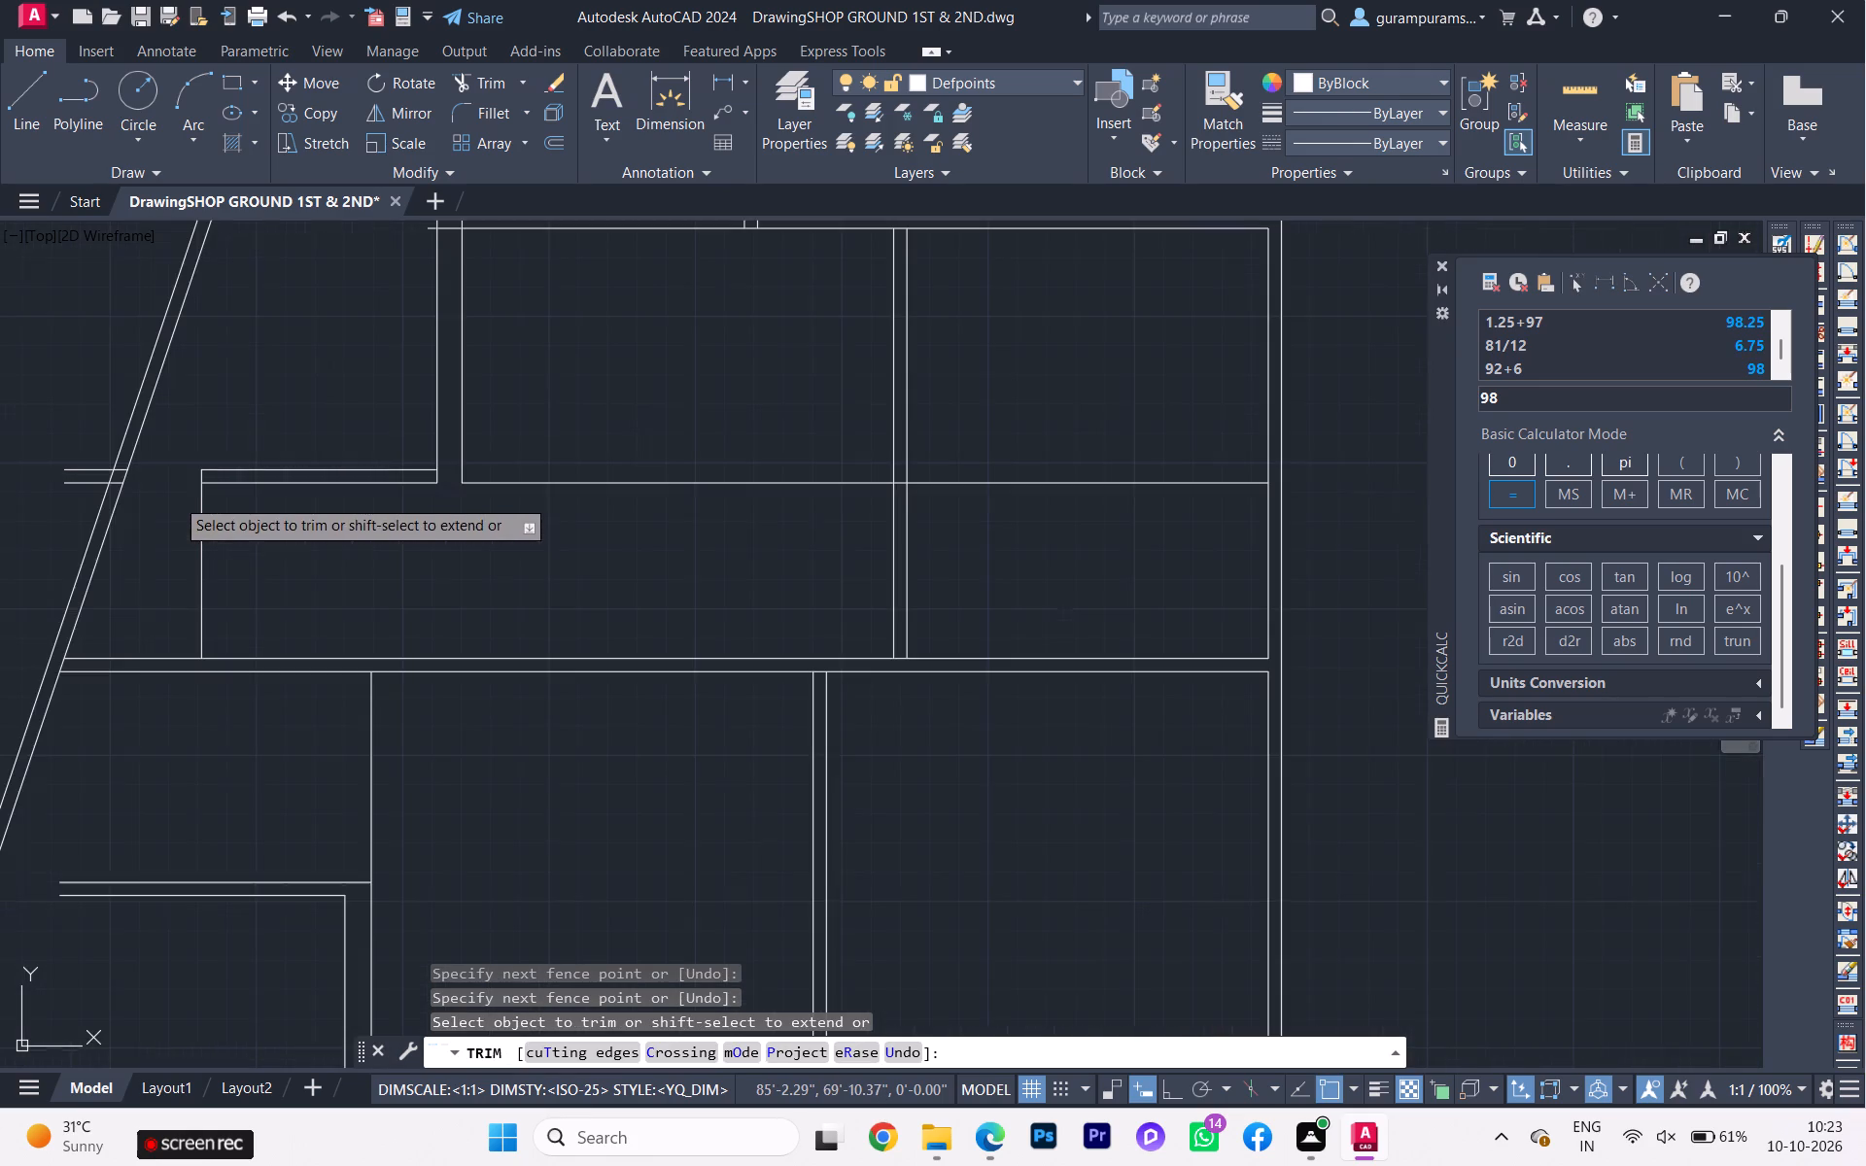
middle_click_drag(175, 503, 303, 487)
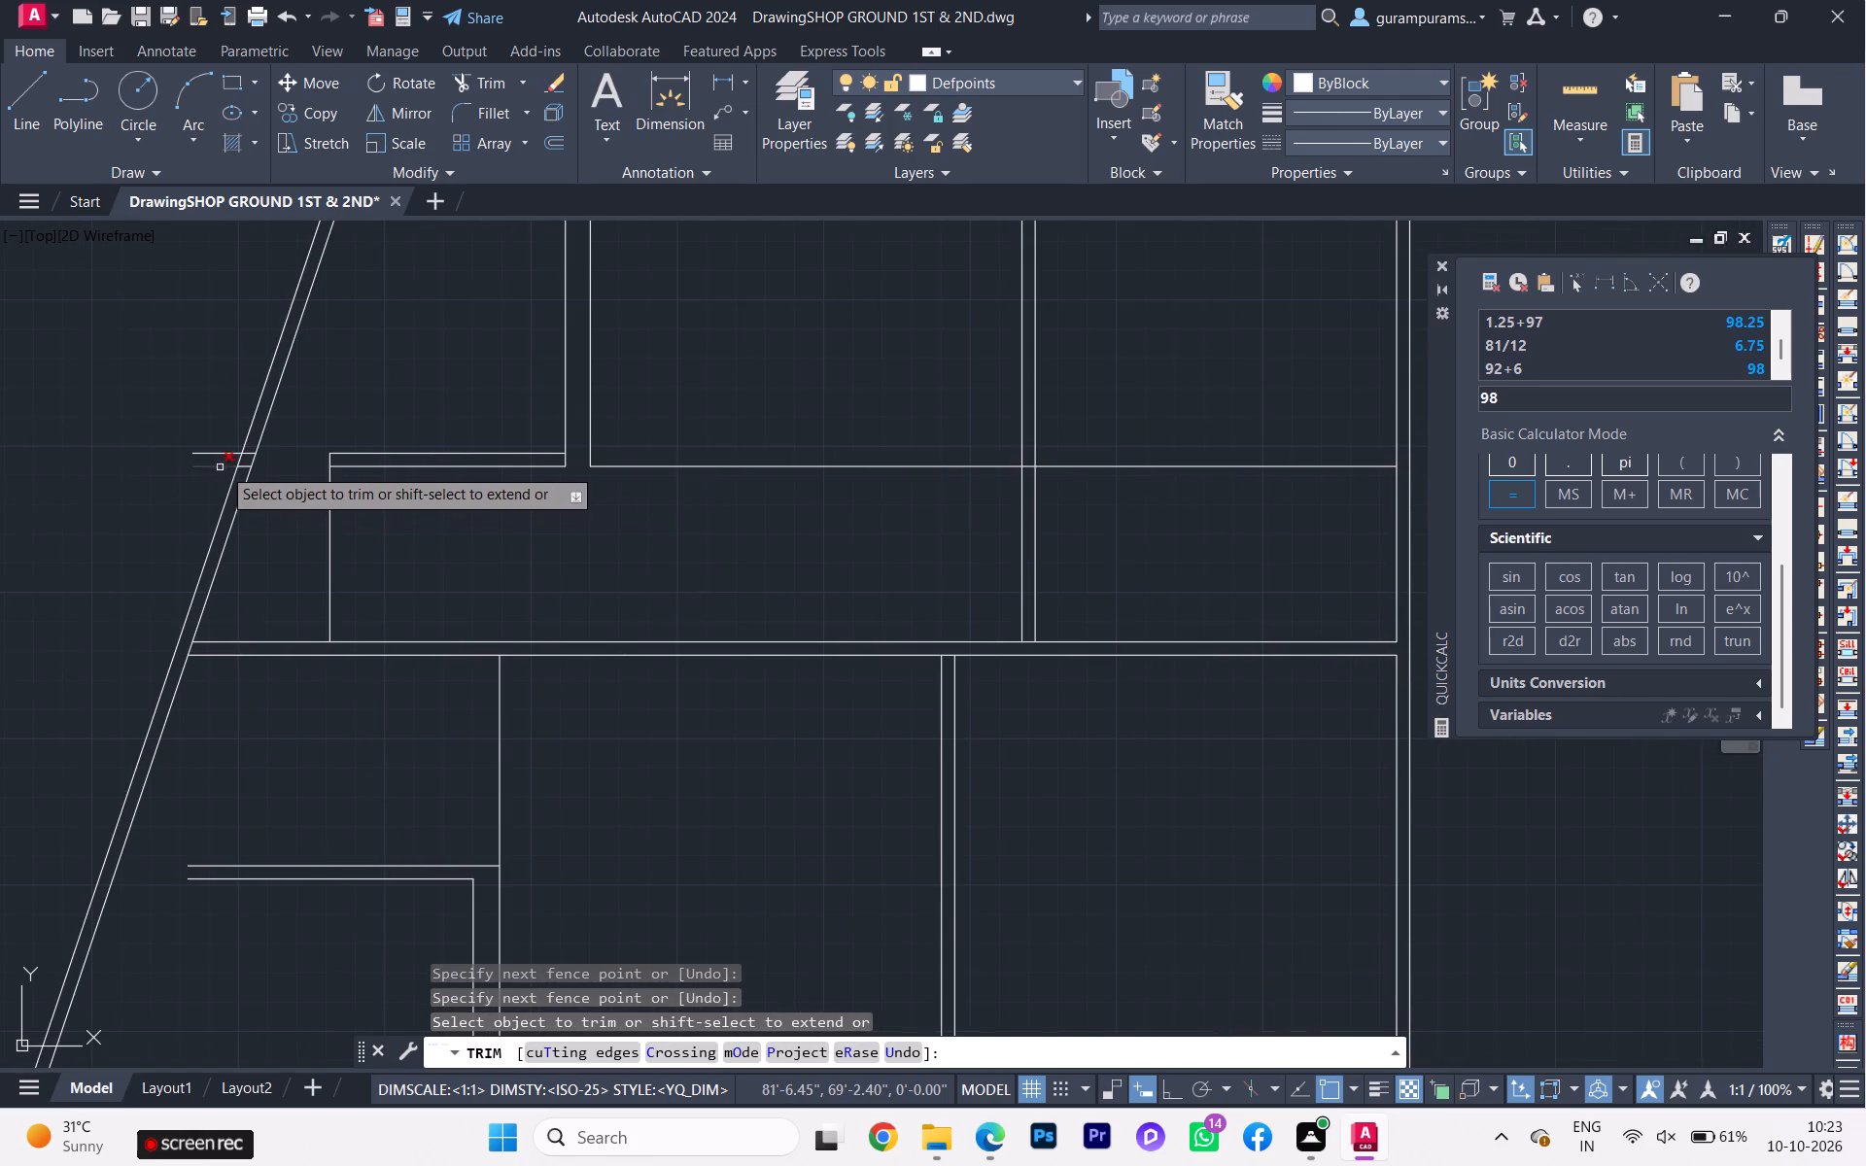
scroll(201, 485, "down", 4)
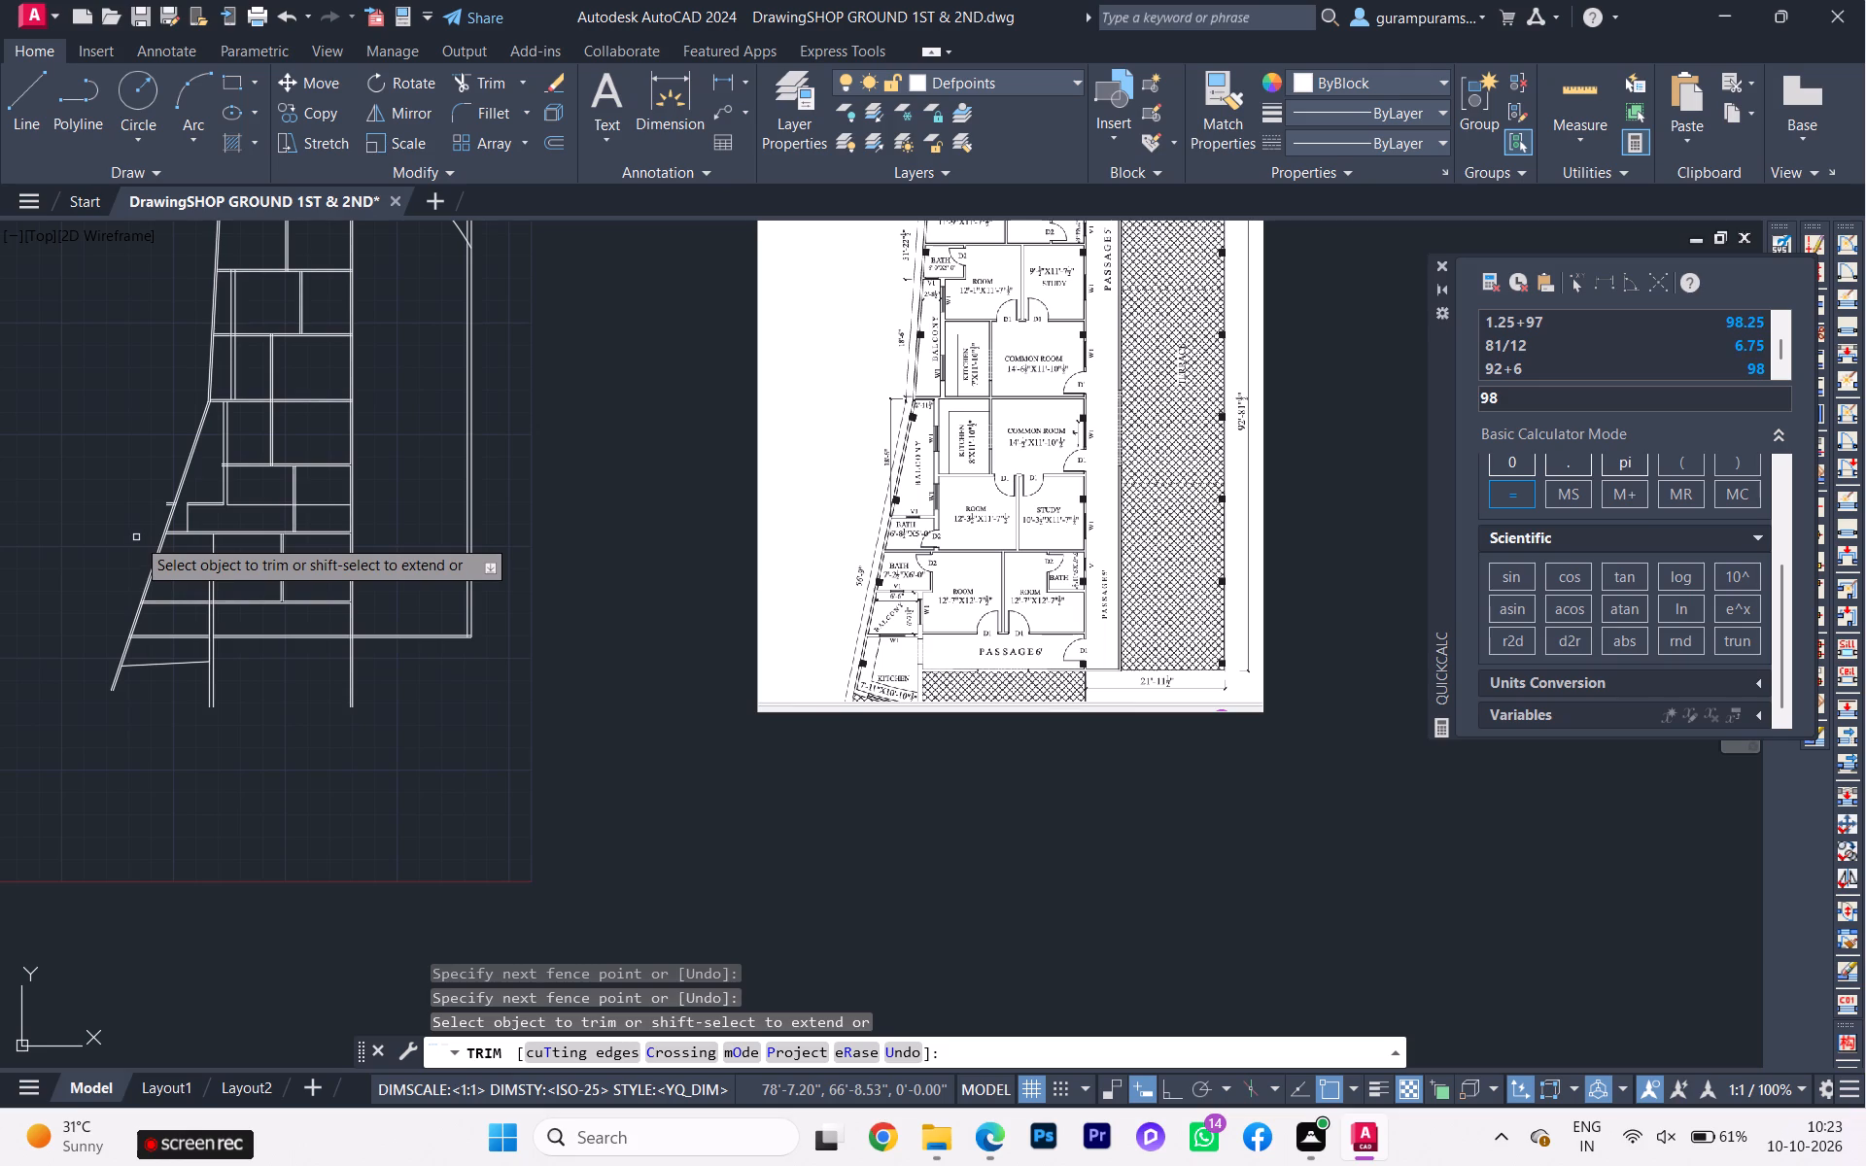
scroll(266, 521, "up", 1)
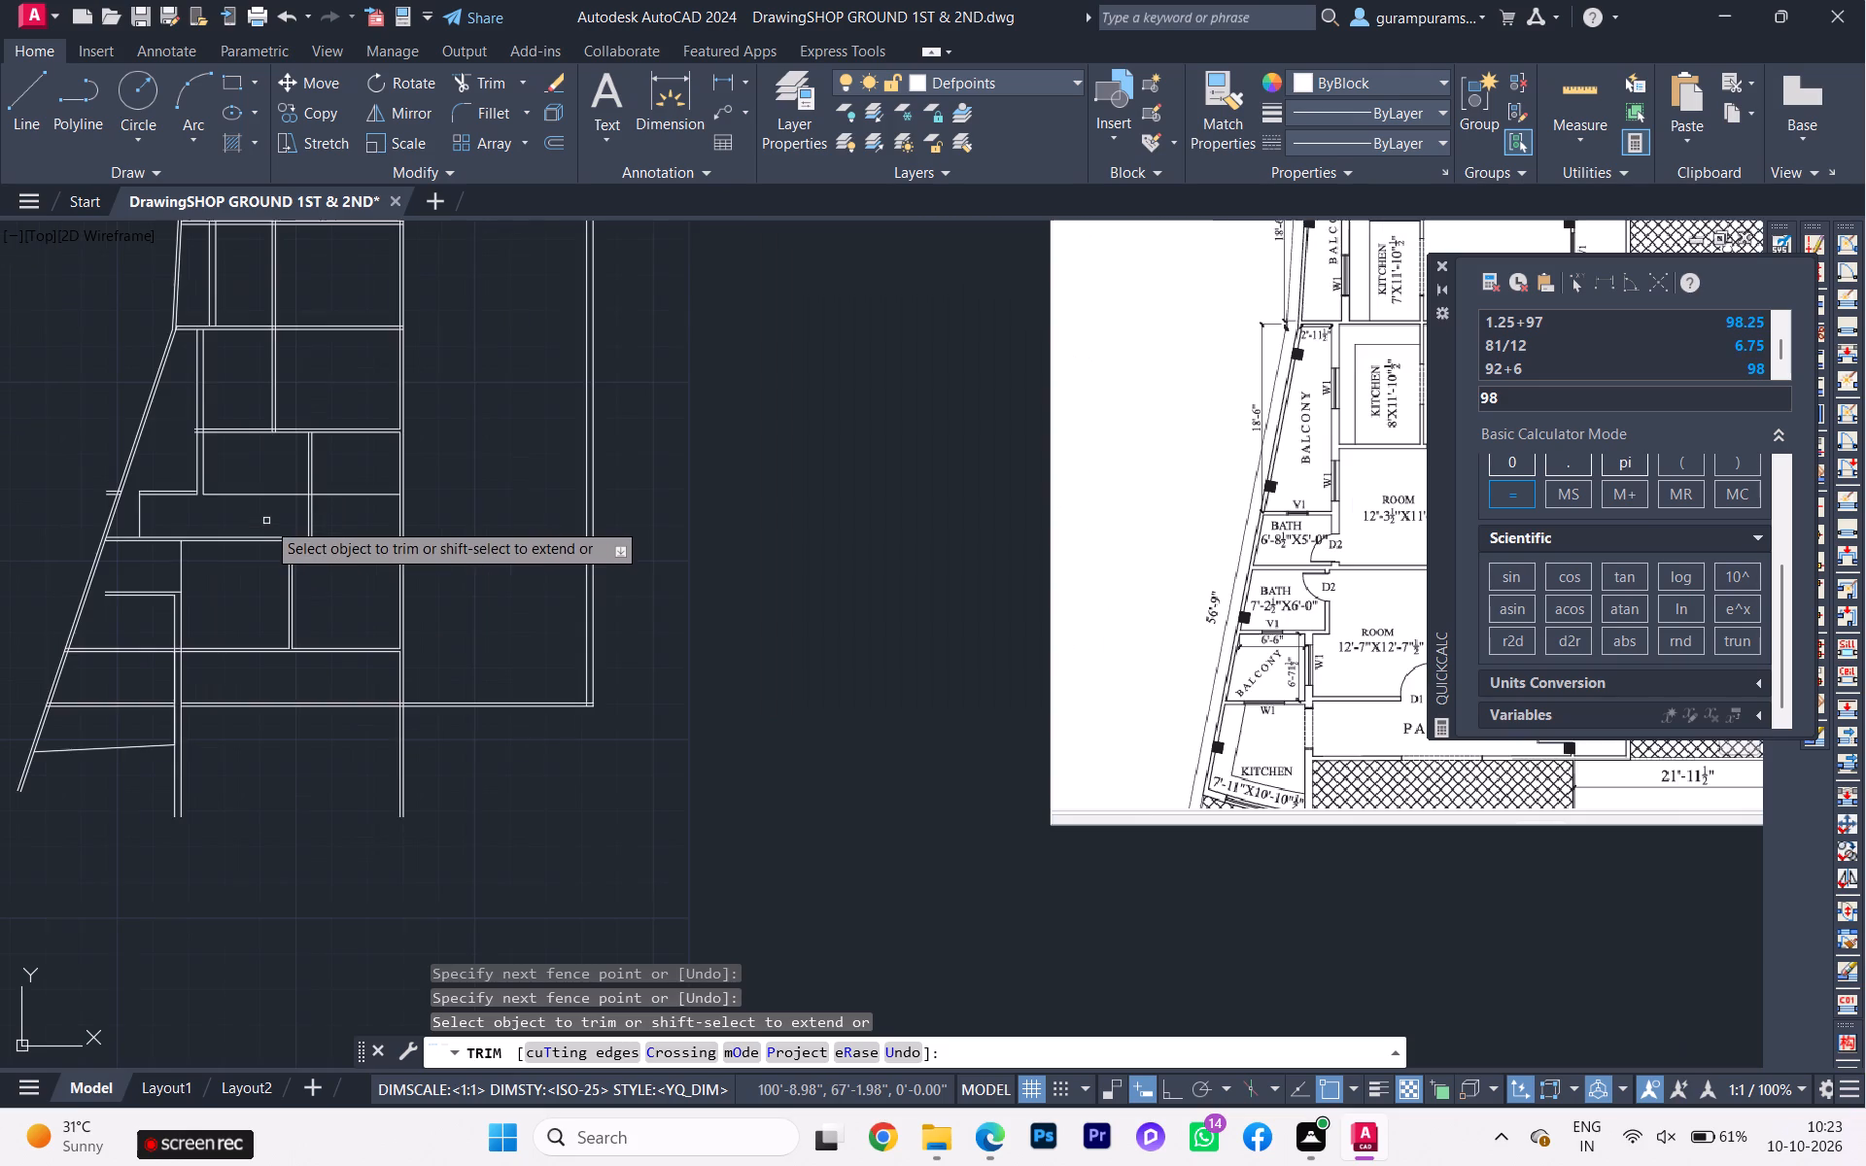
left_click(279, 518)
left_click(274, 490)
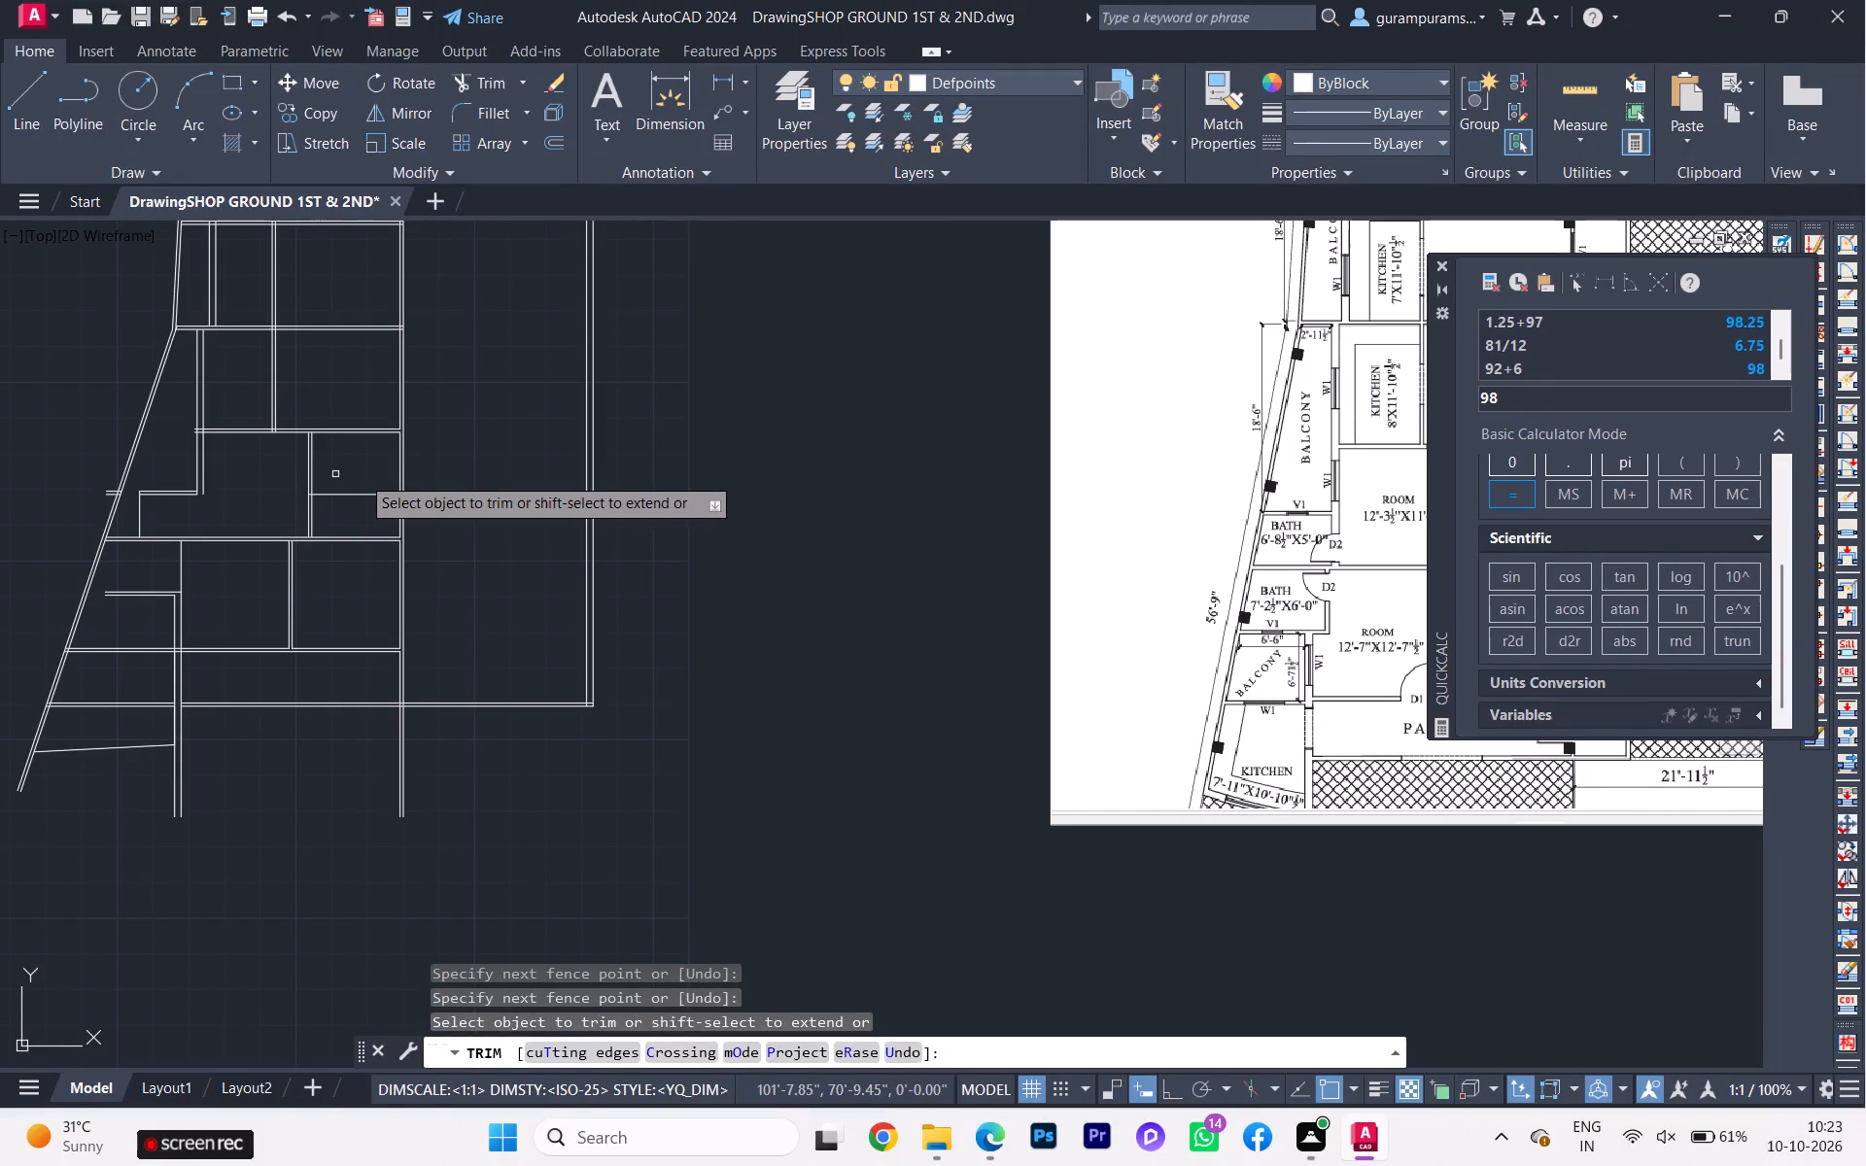
left_click(363, 475)
left_click(358, 517)
scroll(288, 505, "up", 3)
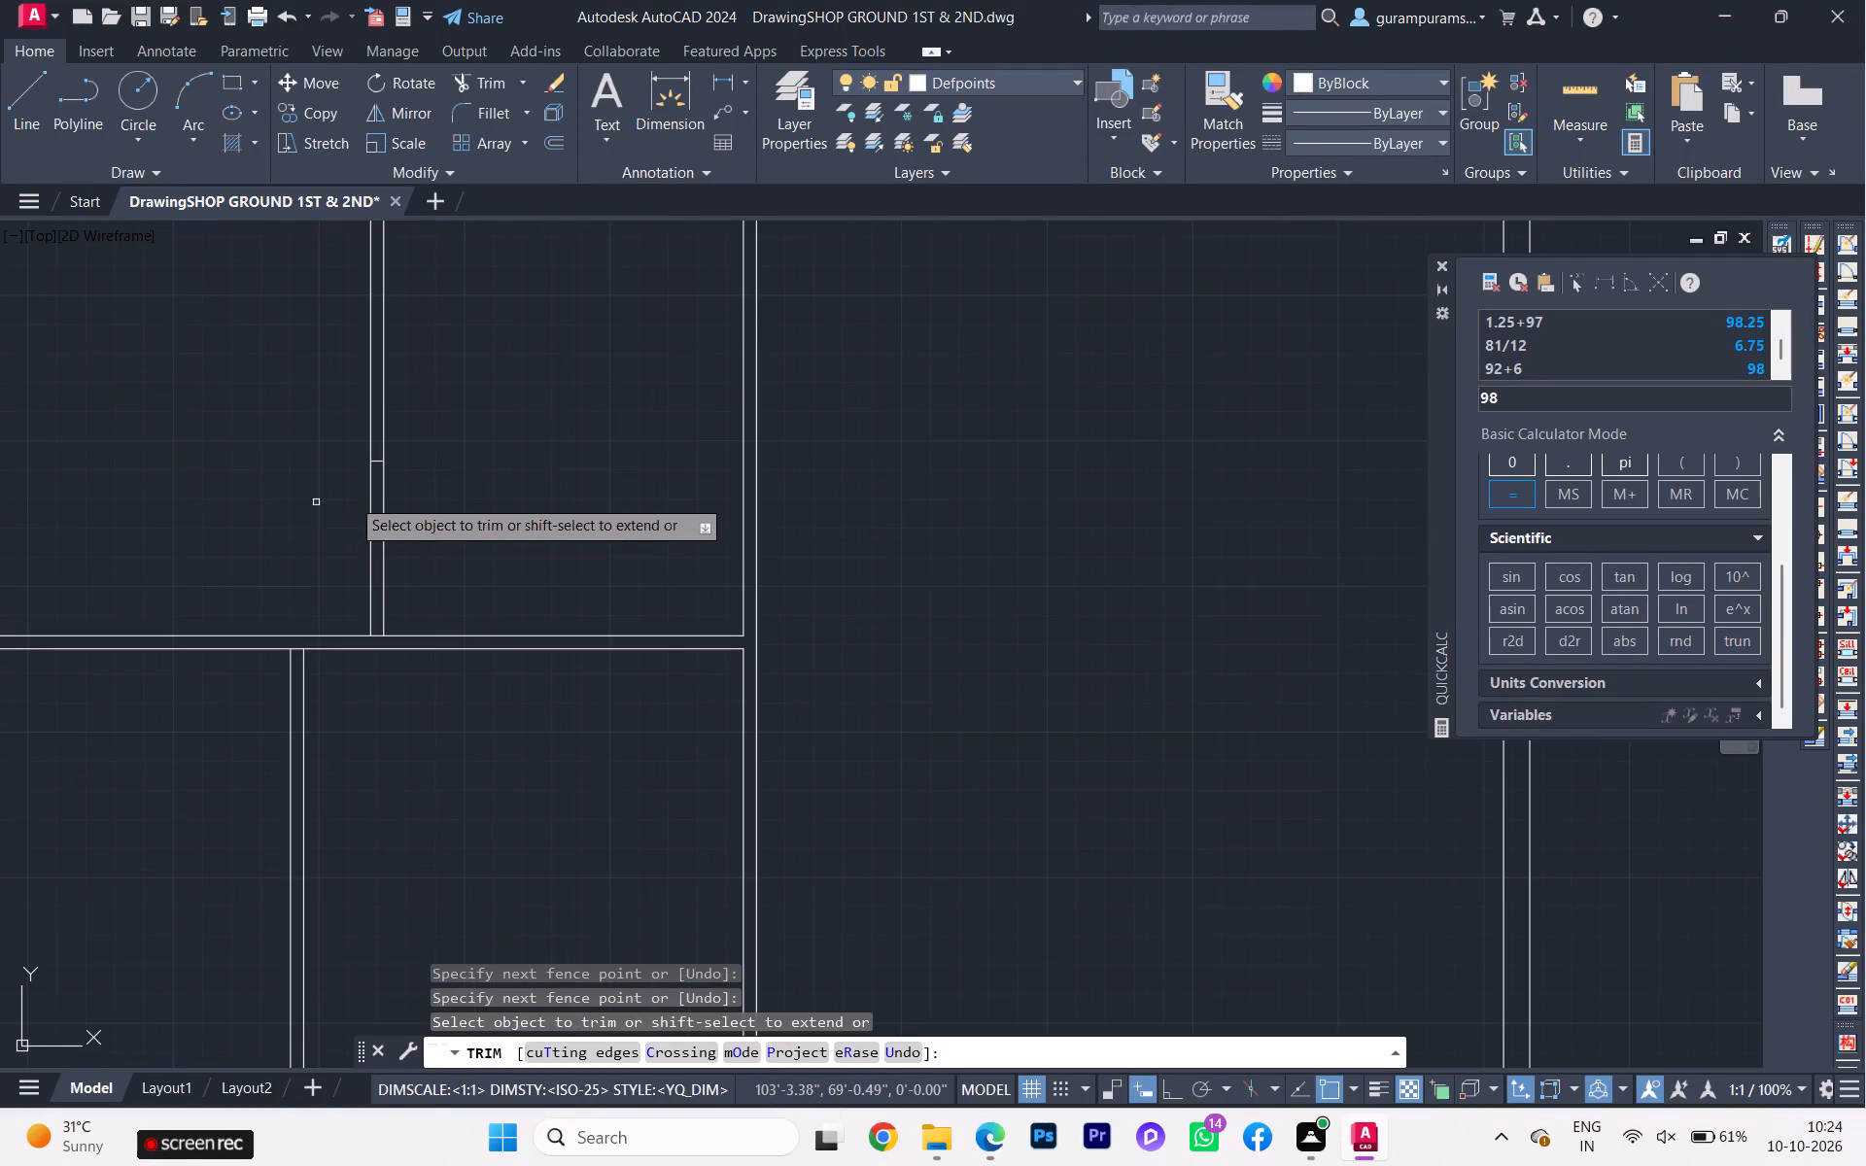
scroll(370, 467, "up", 2)
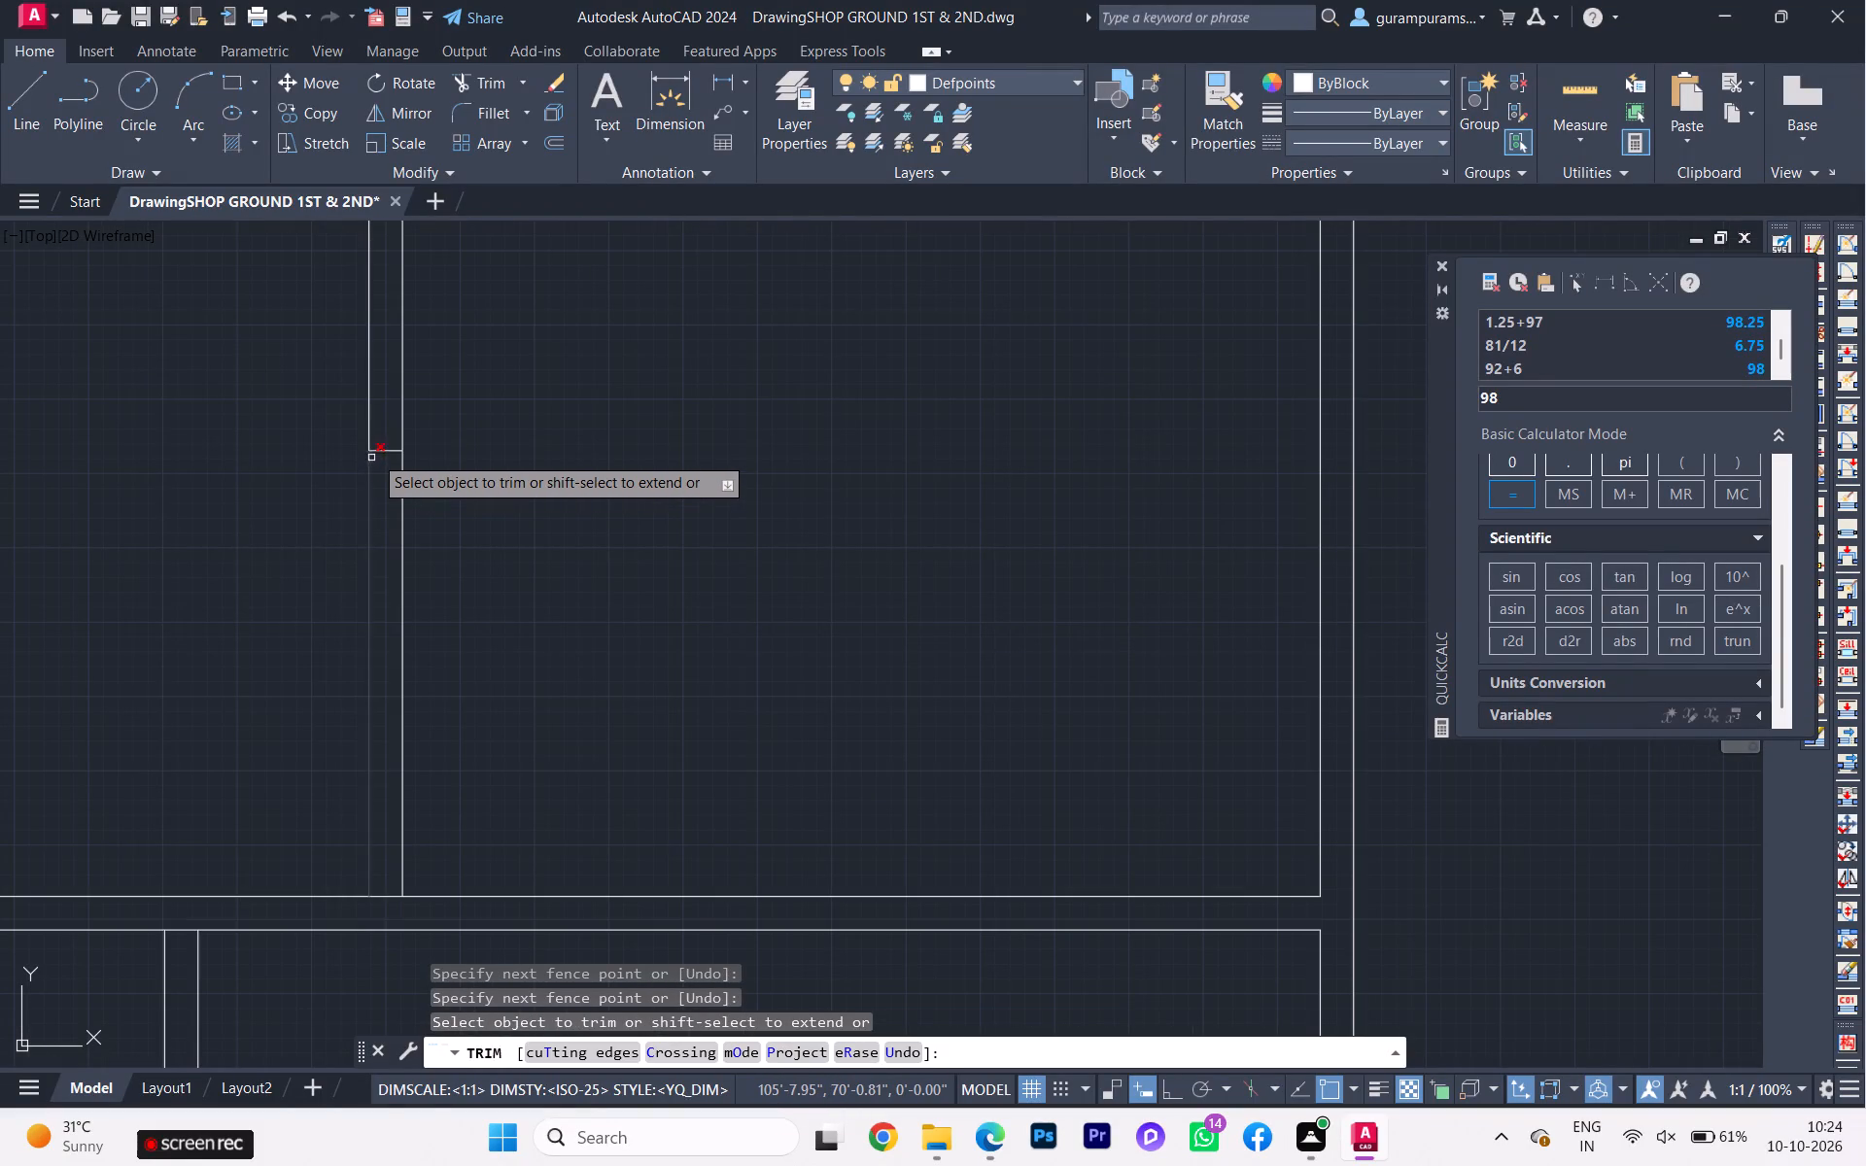
left_click(384, 452)
scroll(385, 504, "down", 2)
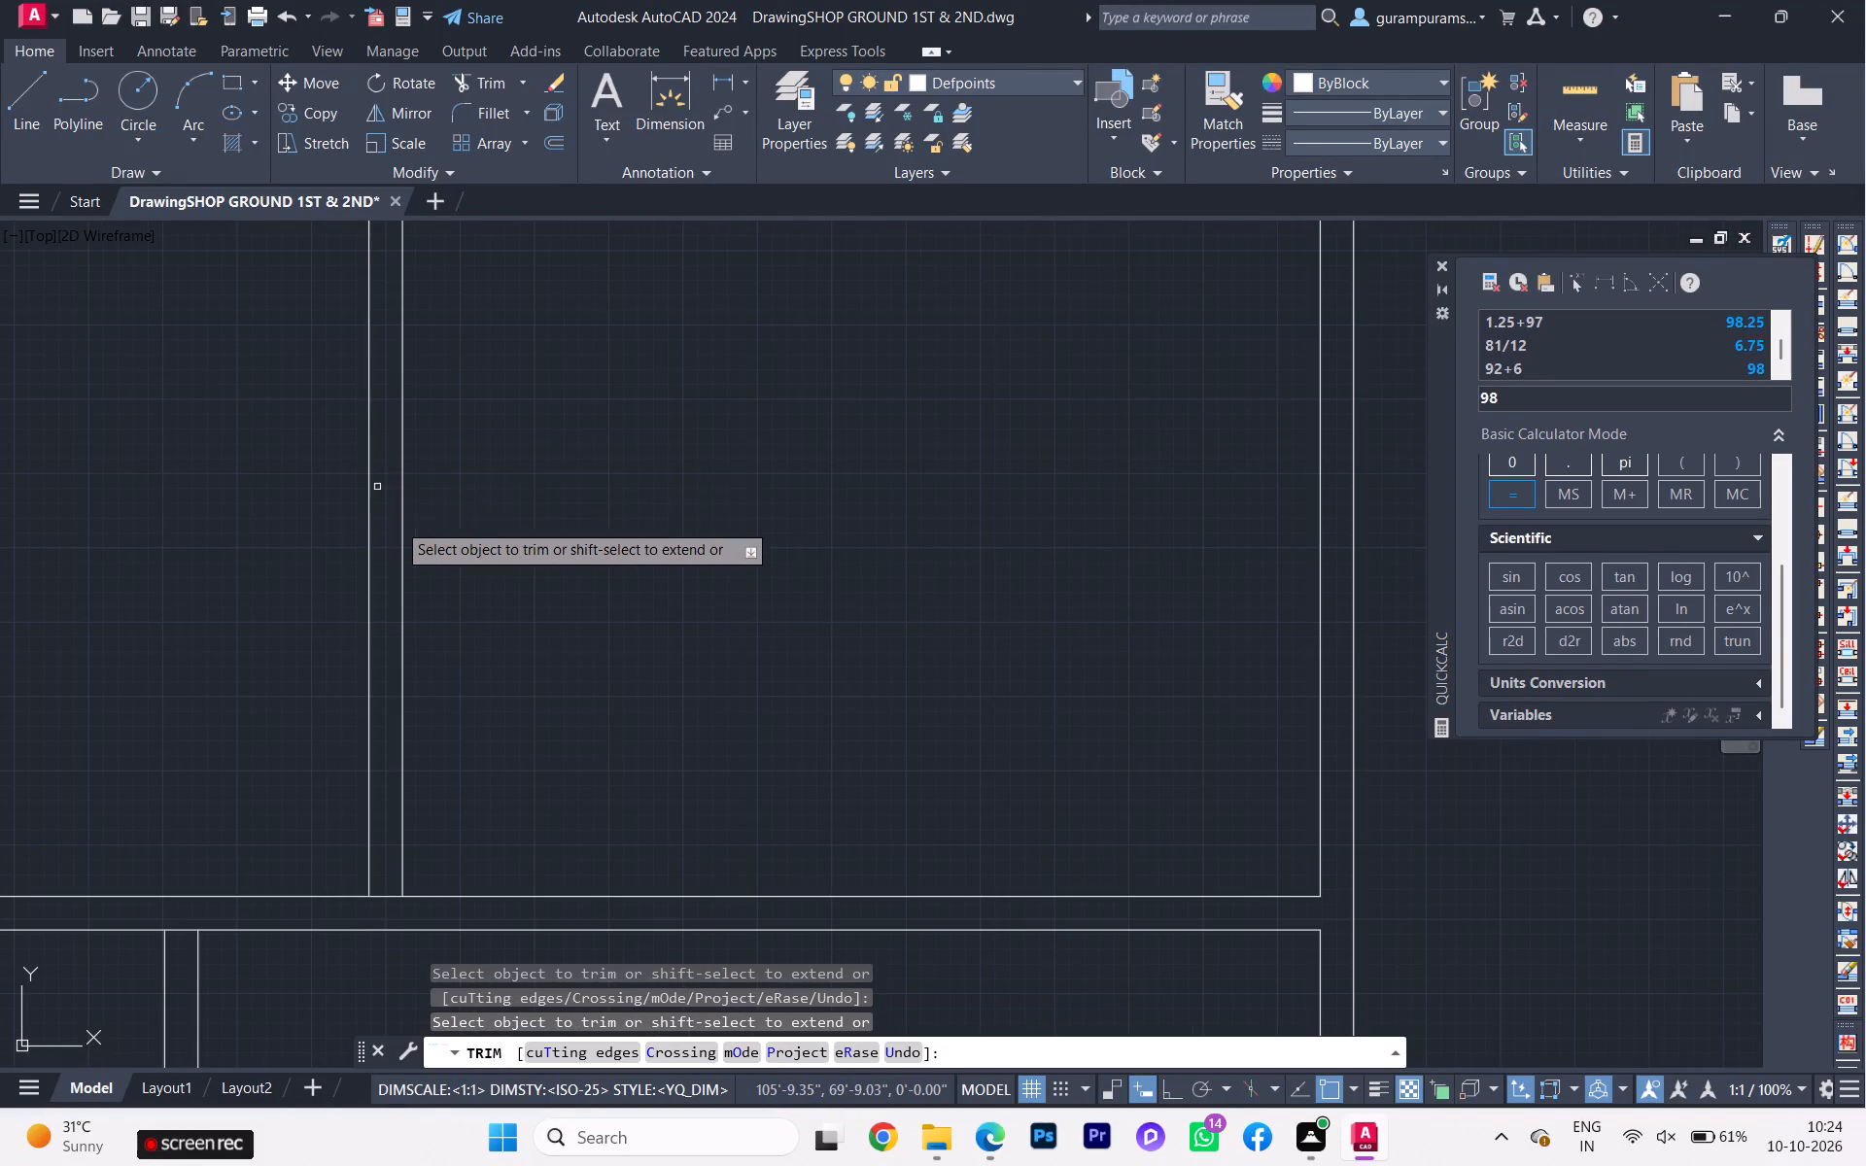
scroll(397, 524, "down", 1)
scroll(509, 514, "down", 2)
scroll(285, 511, "up", 1)
scroll(285, 511, "down", 2)
scroll(285, 511, "up", 2)
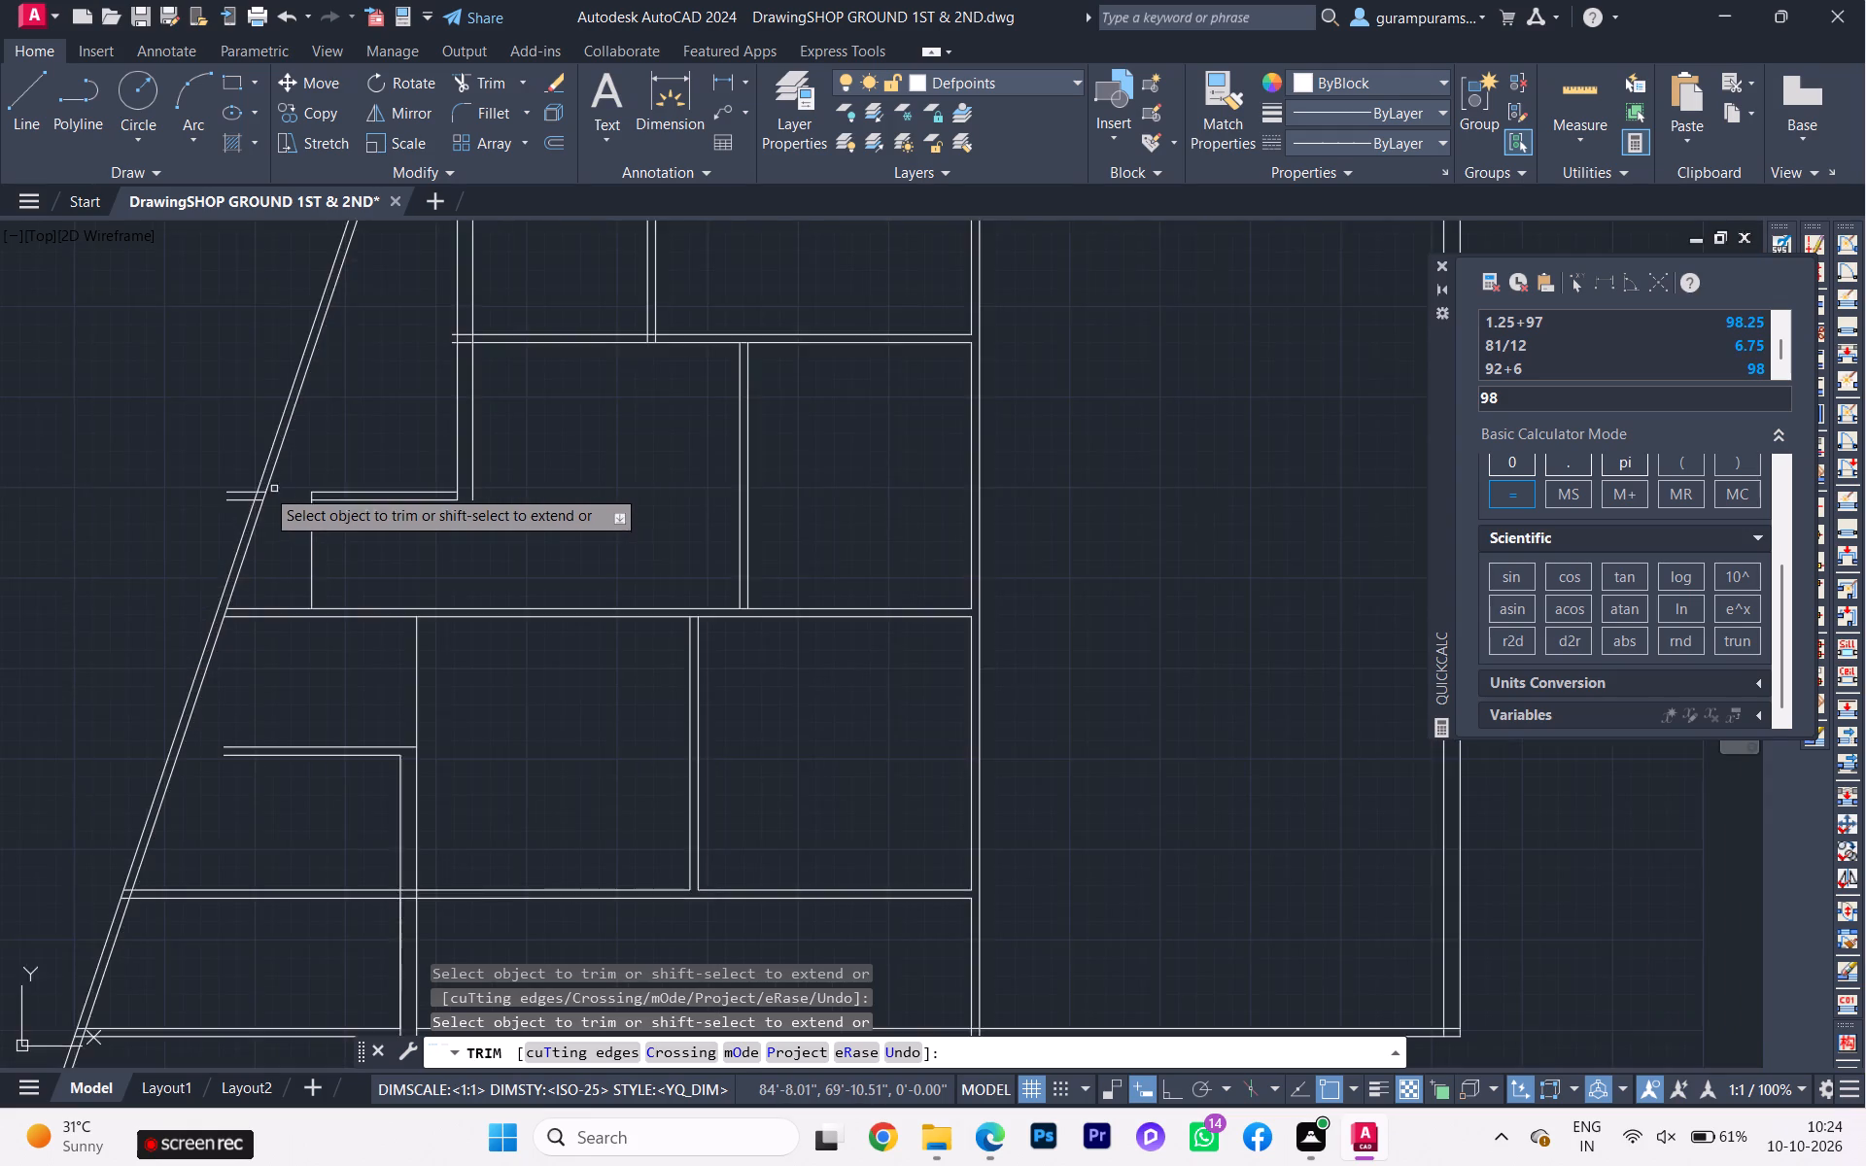
Trim away the leftover pieces of the upper bath-balcony wall's two lines inside and beyond the slanted boundary wall.
scroll(264, 486, "up", 4)
left_click(259, 492)
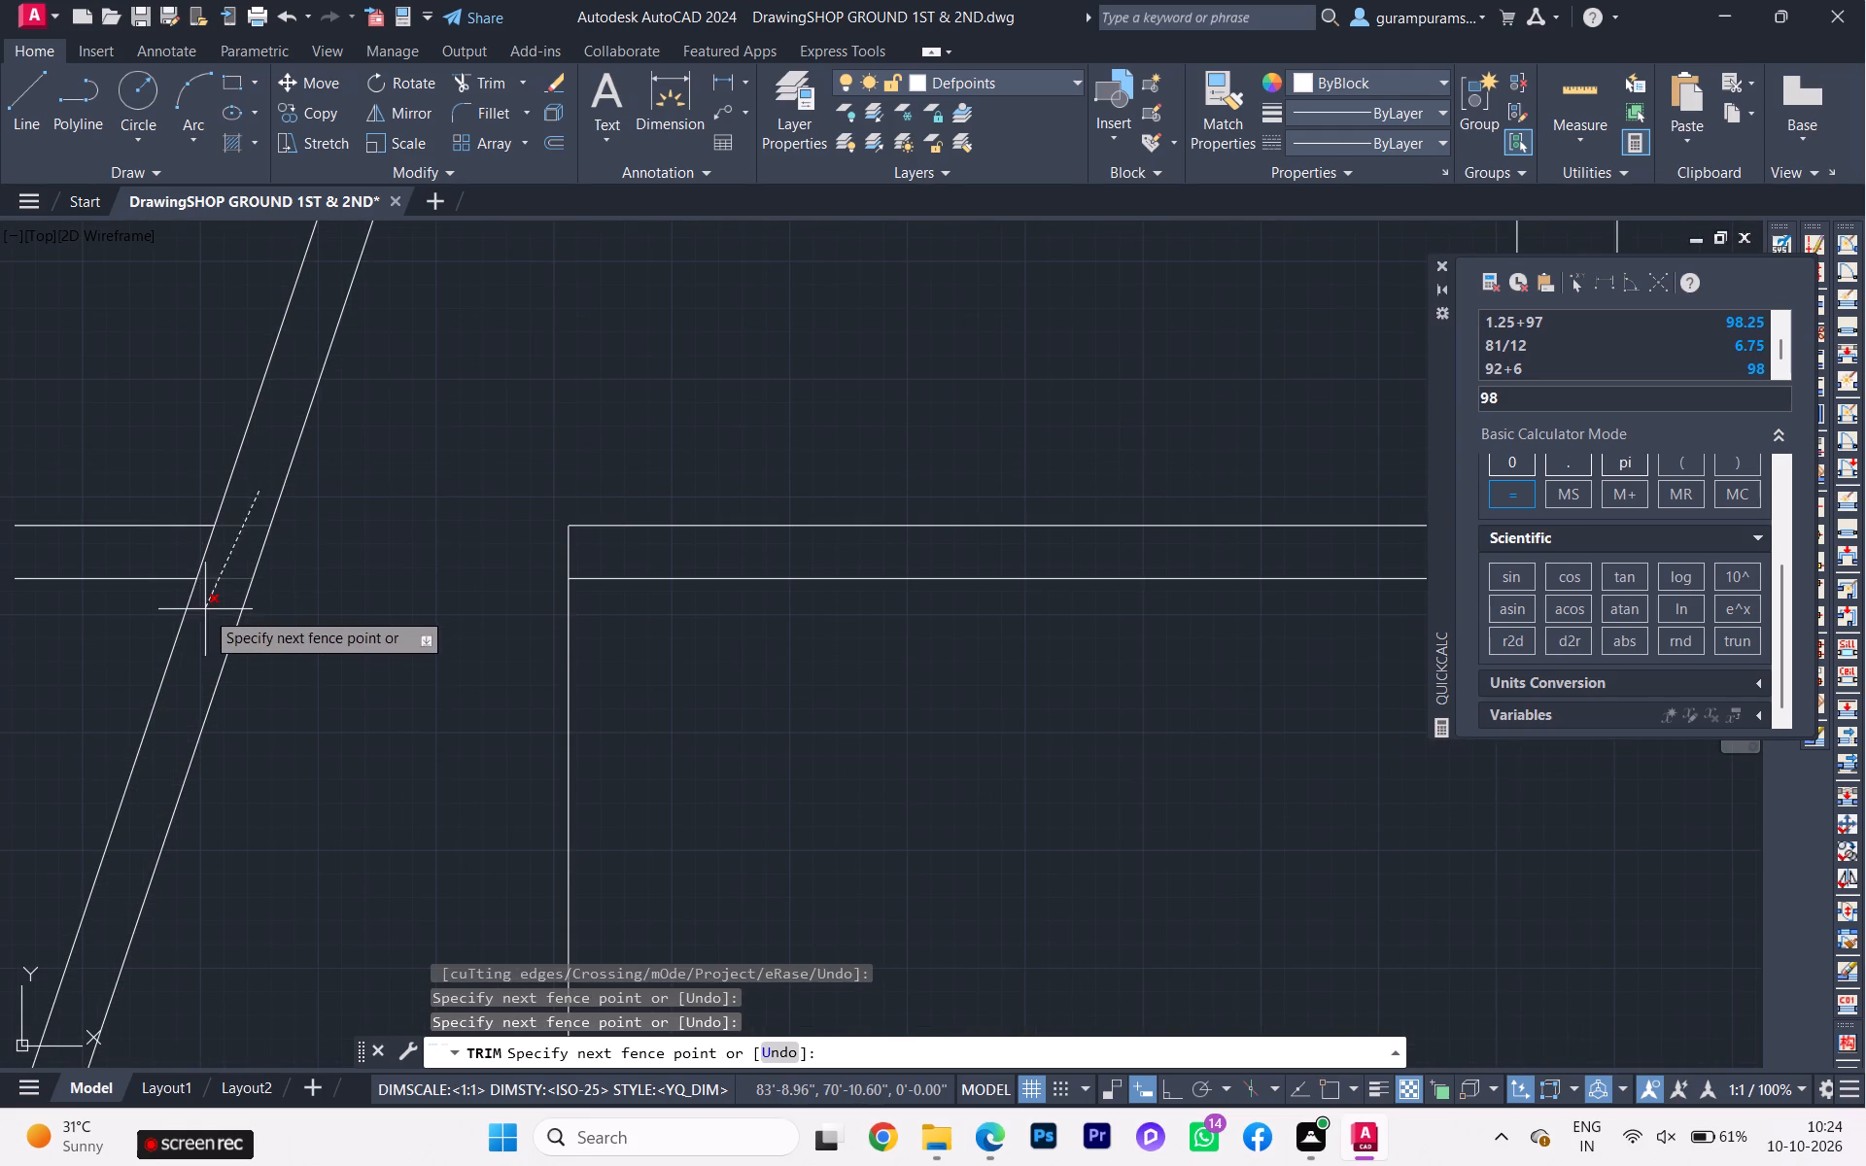
left_click(205, 610)
left_click(137, 593)
left_click(175, 489)
scroll(155, 536, "down", 2)
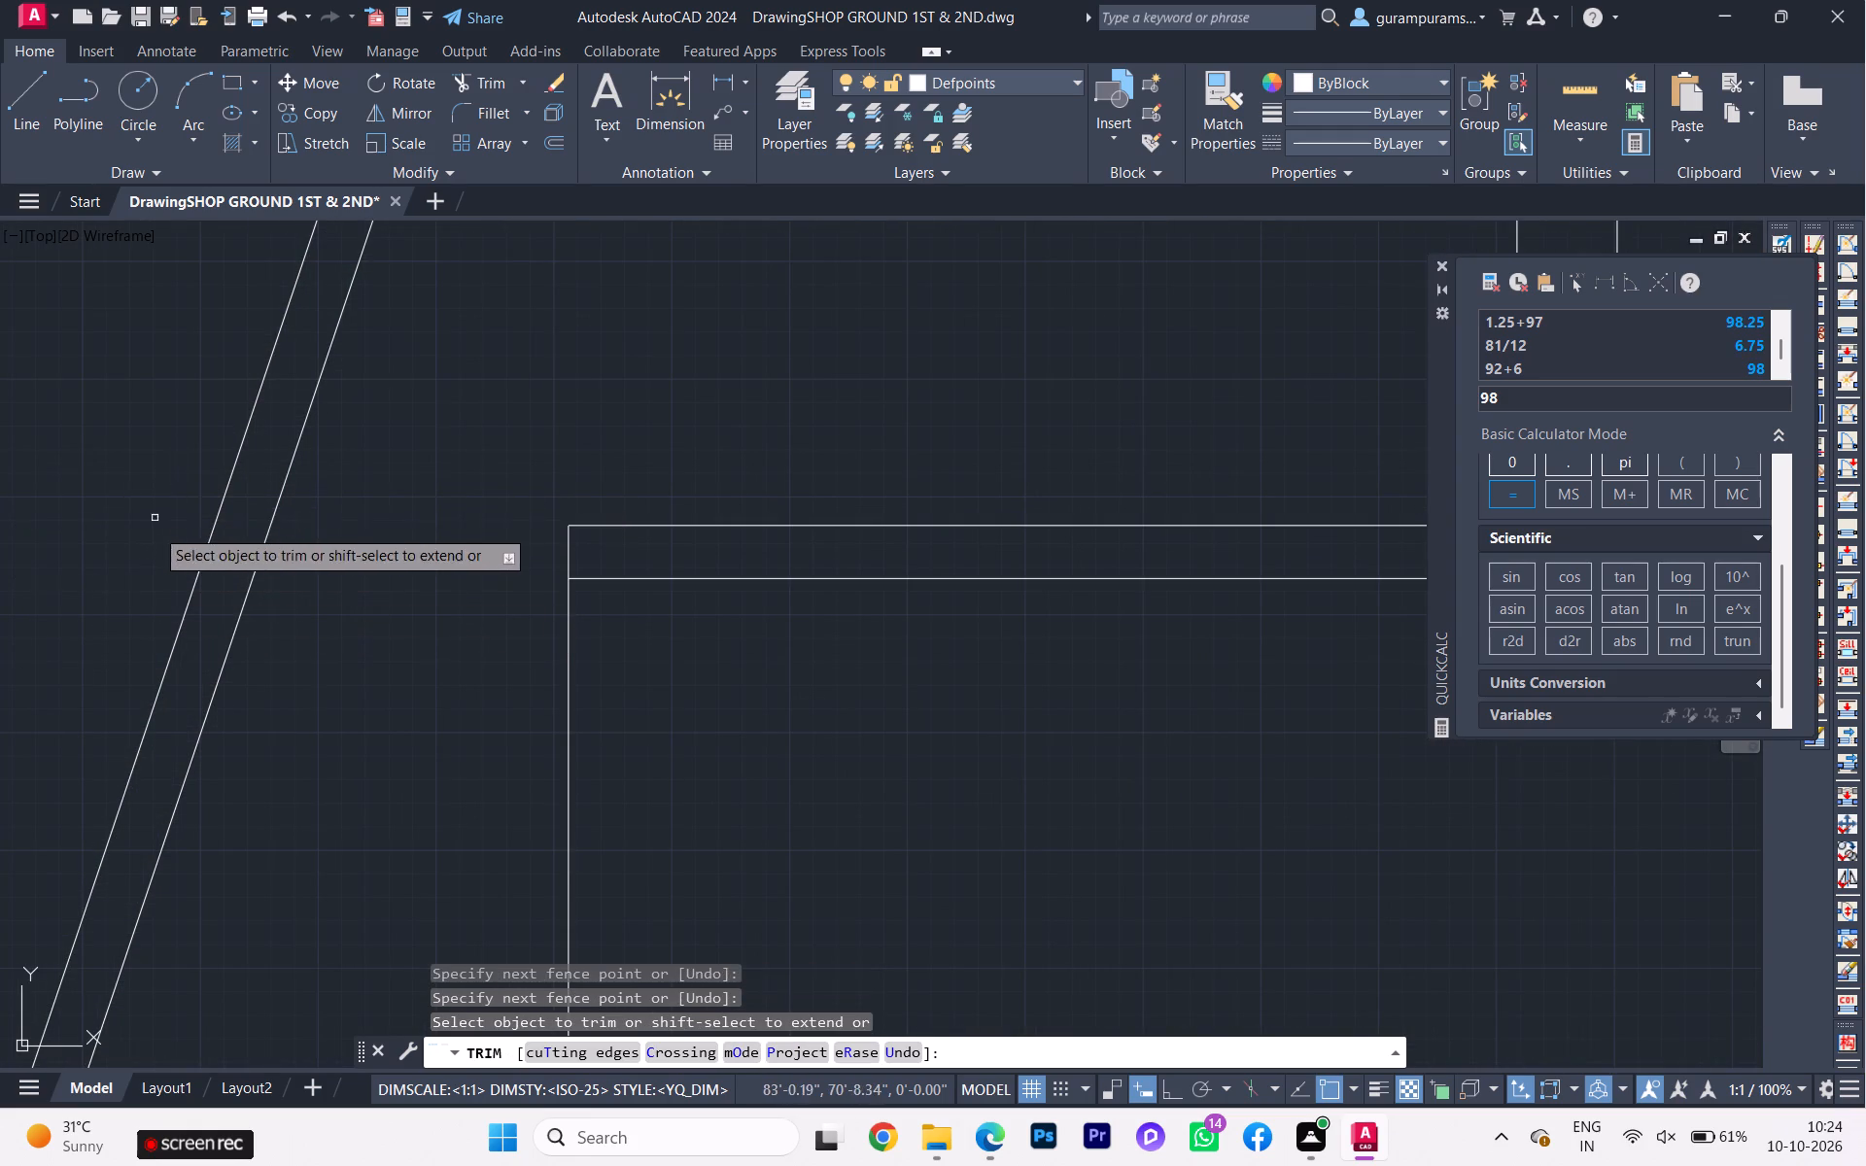
scroll(178, 595, "down", 2)
scroll(290, 663, "down", 2)
middle_click_drag(290, 663, 257, 509)
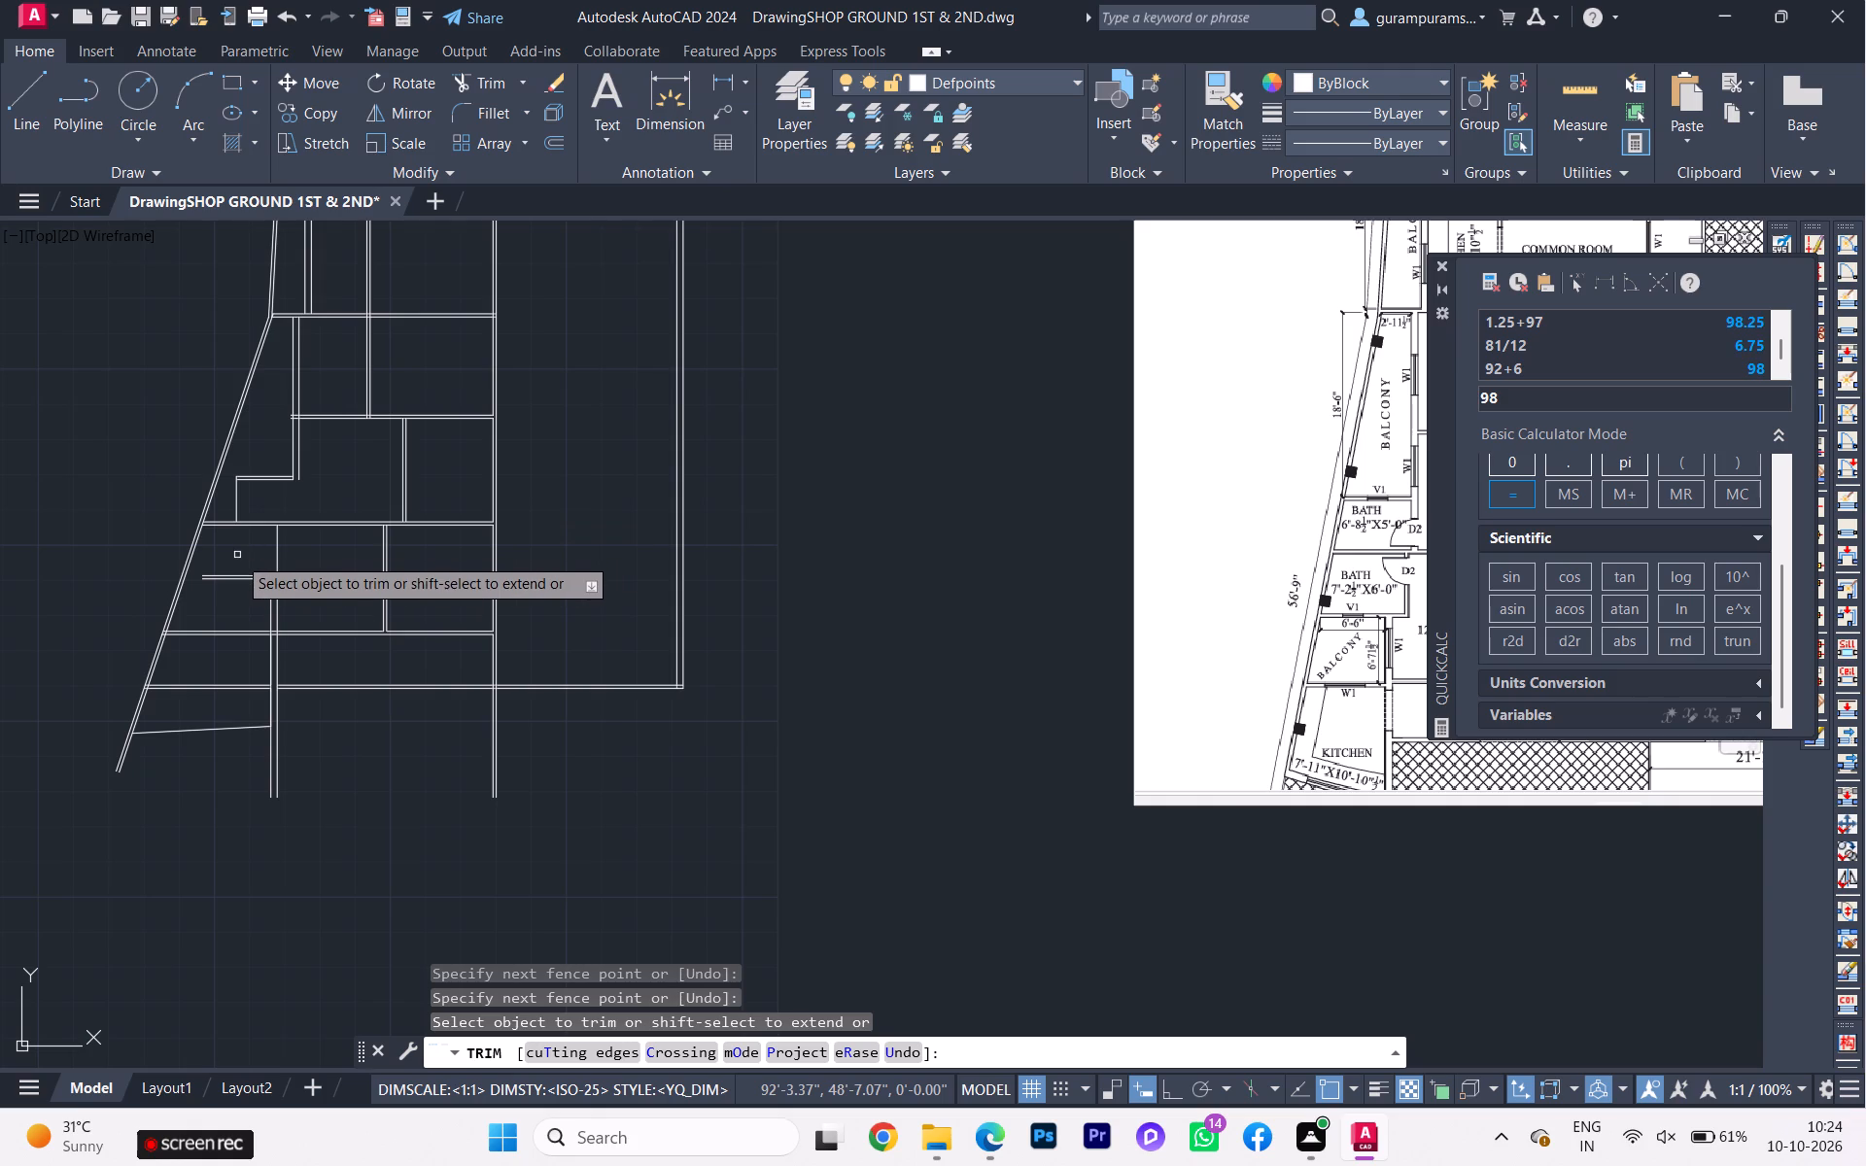
scroll(121, 595, "down", 1)
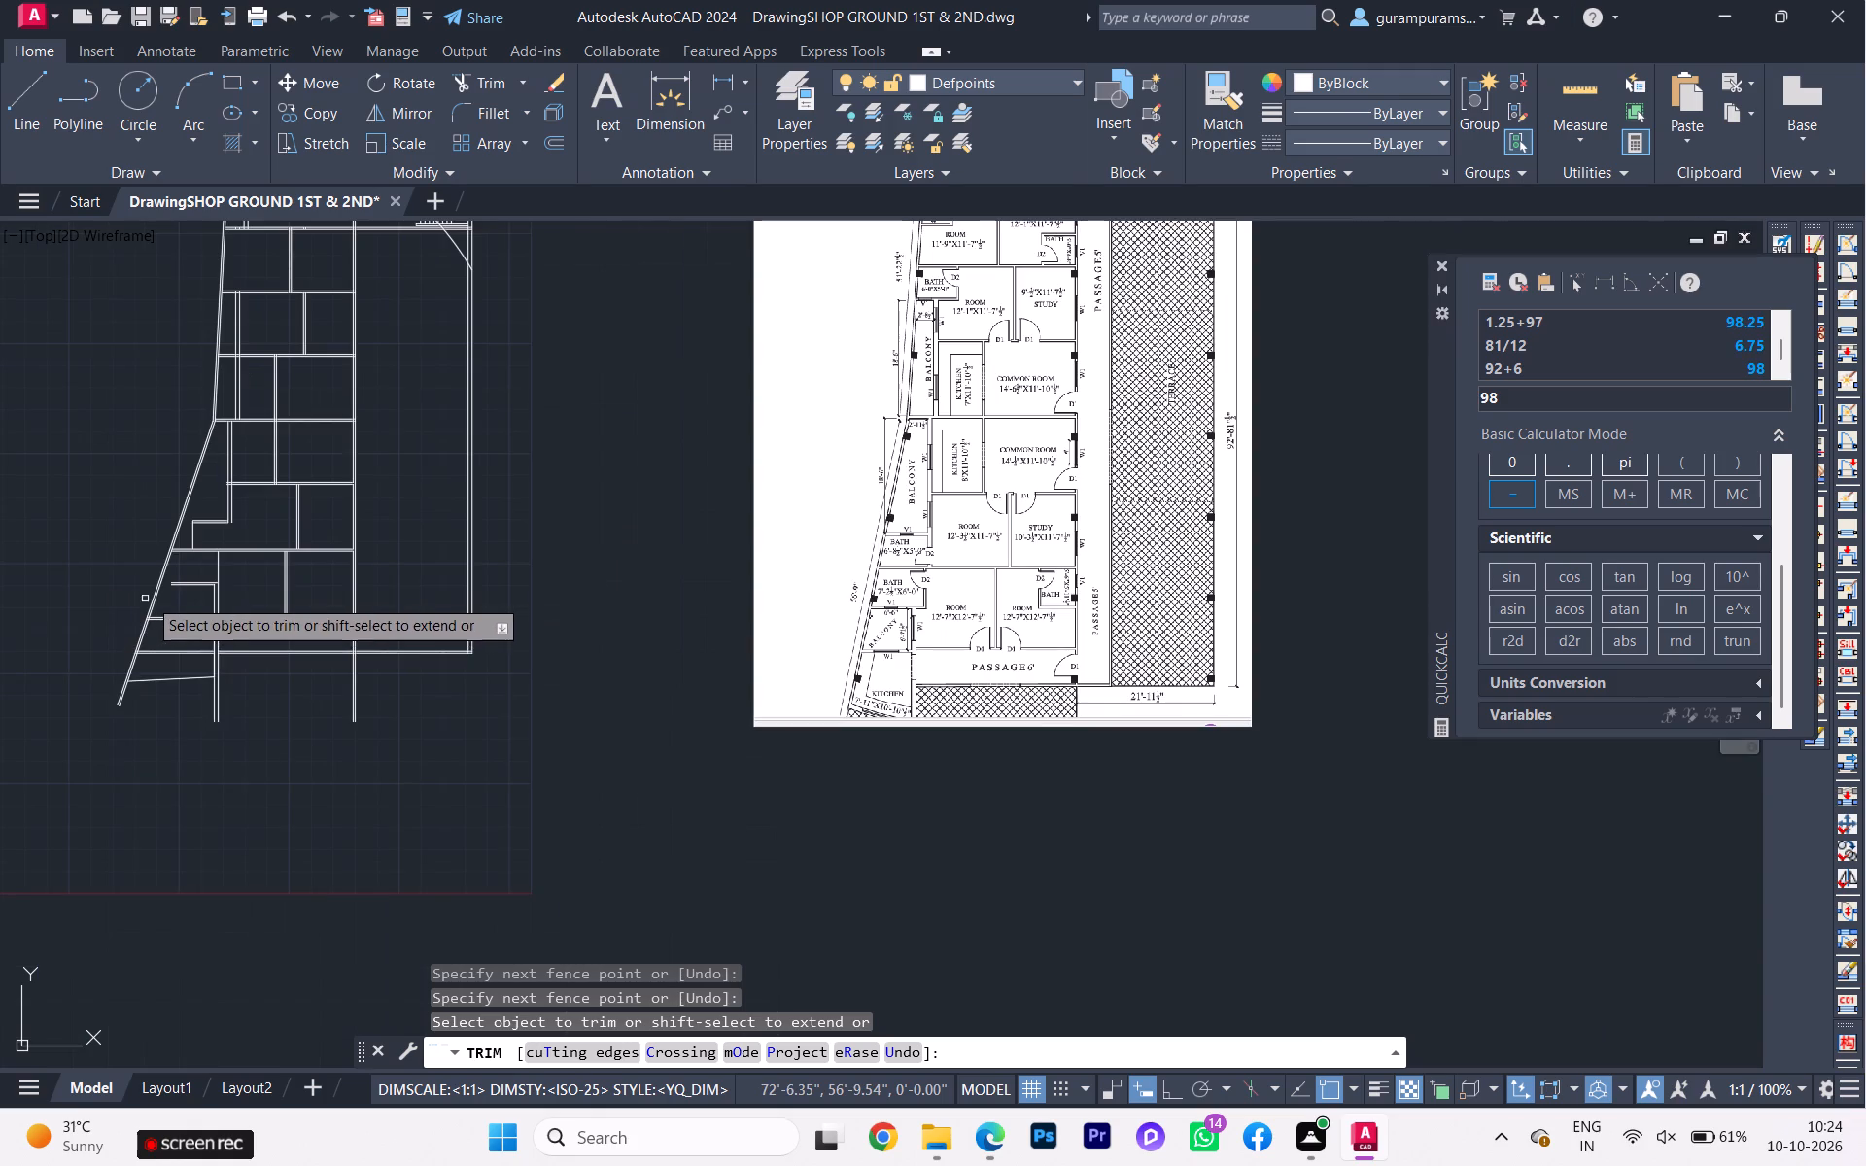
scroll(234, 563, "up", 2)
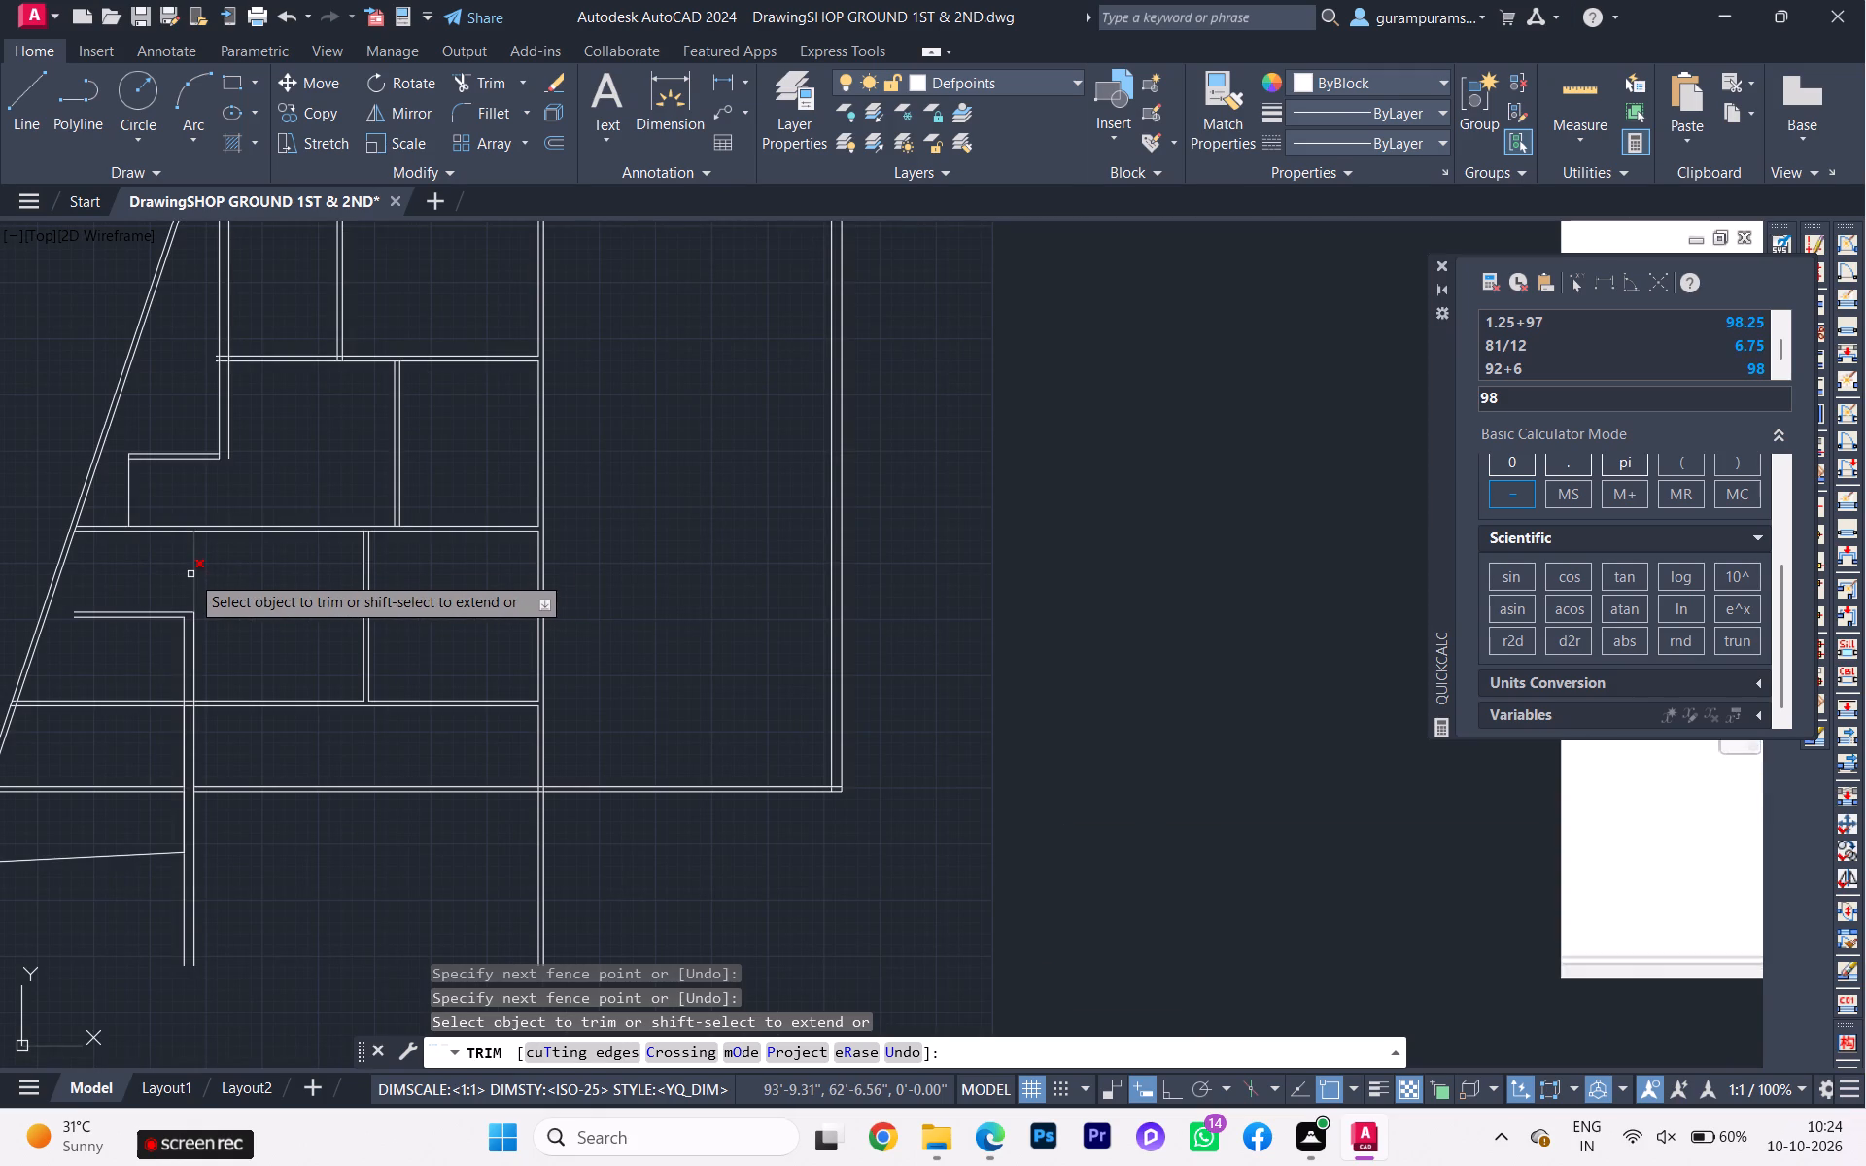
key("Escape")
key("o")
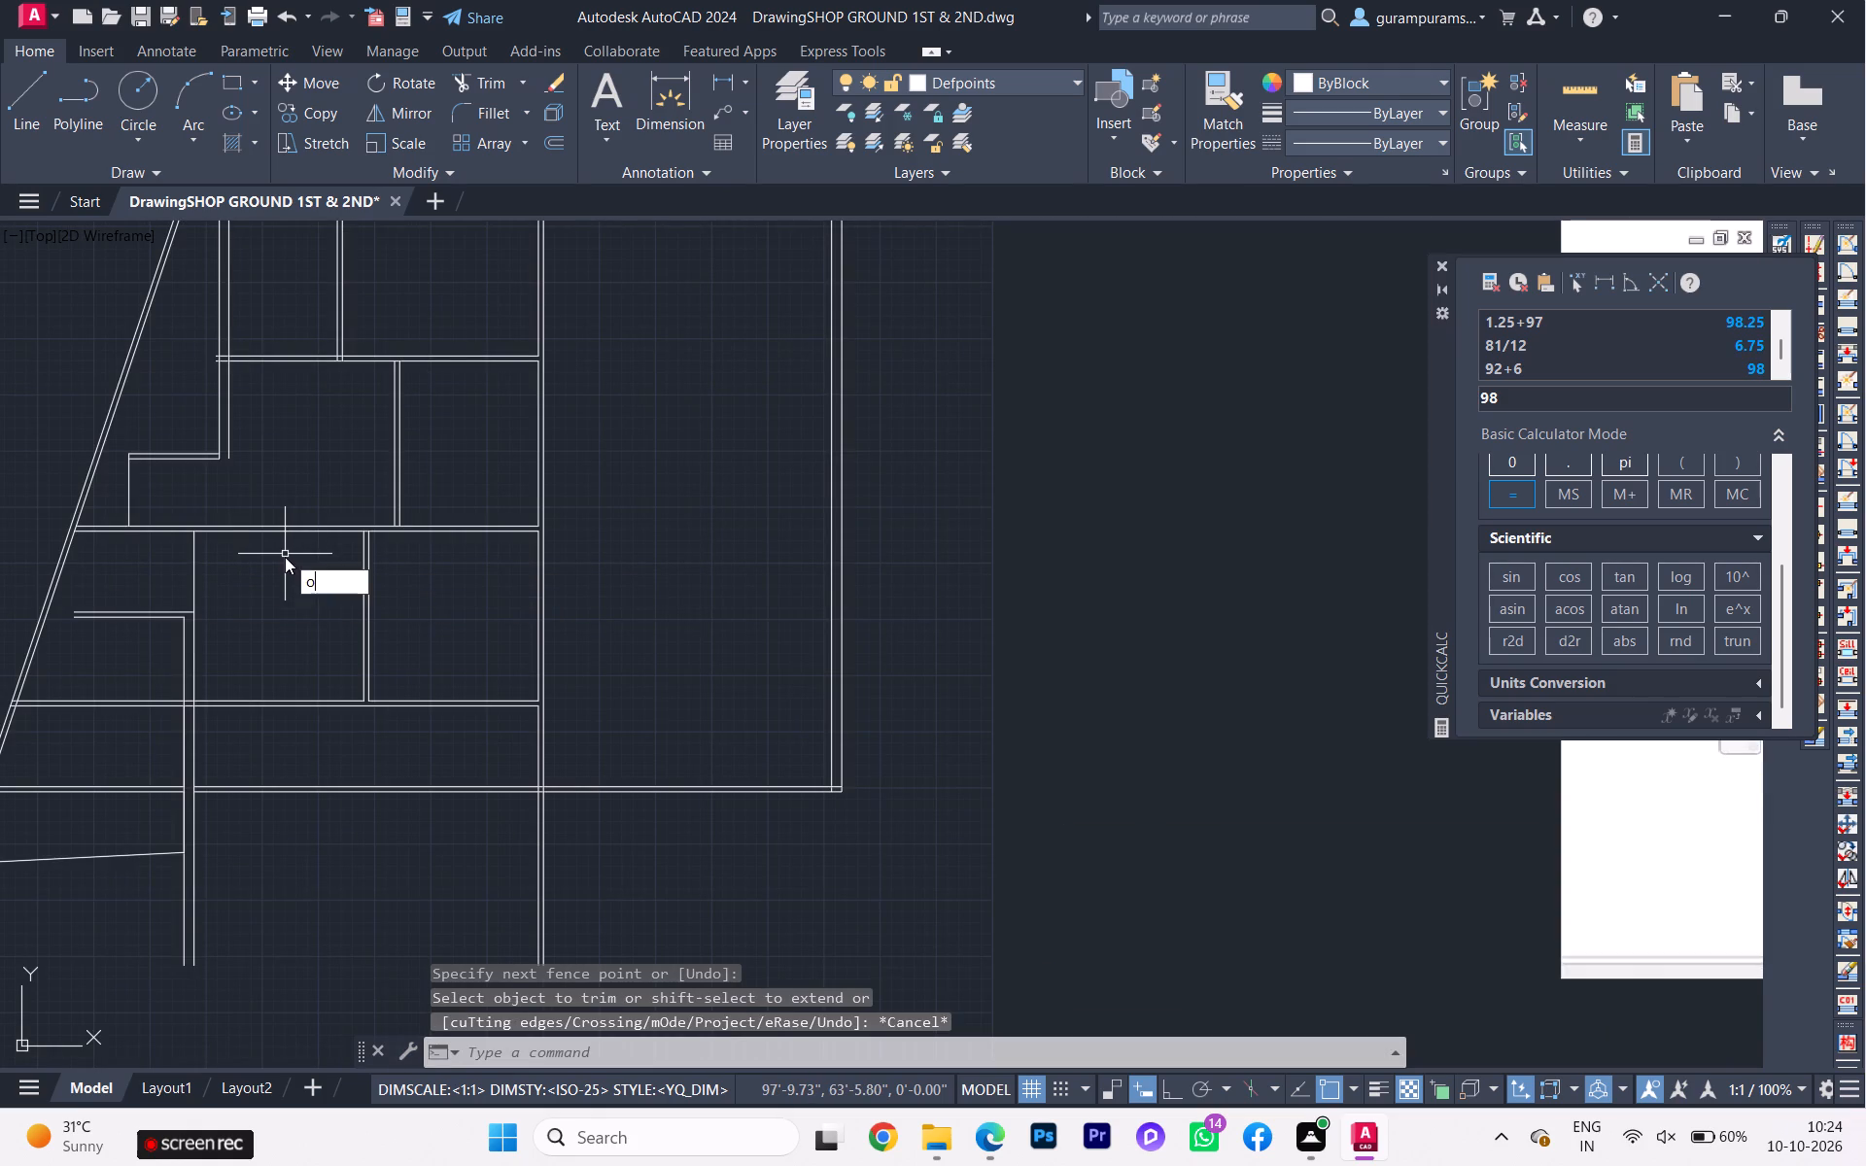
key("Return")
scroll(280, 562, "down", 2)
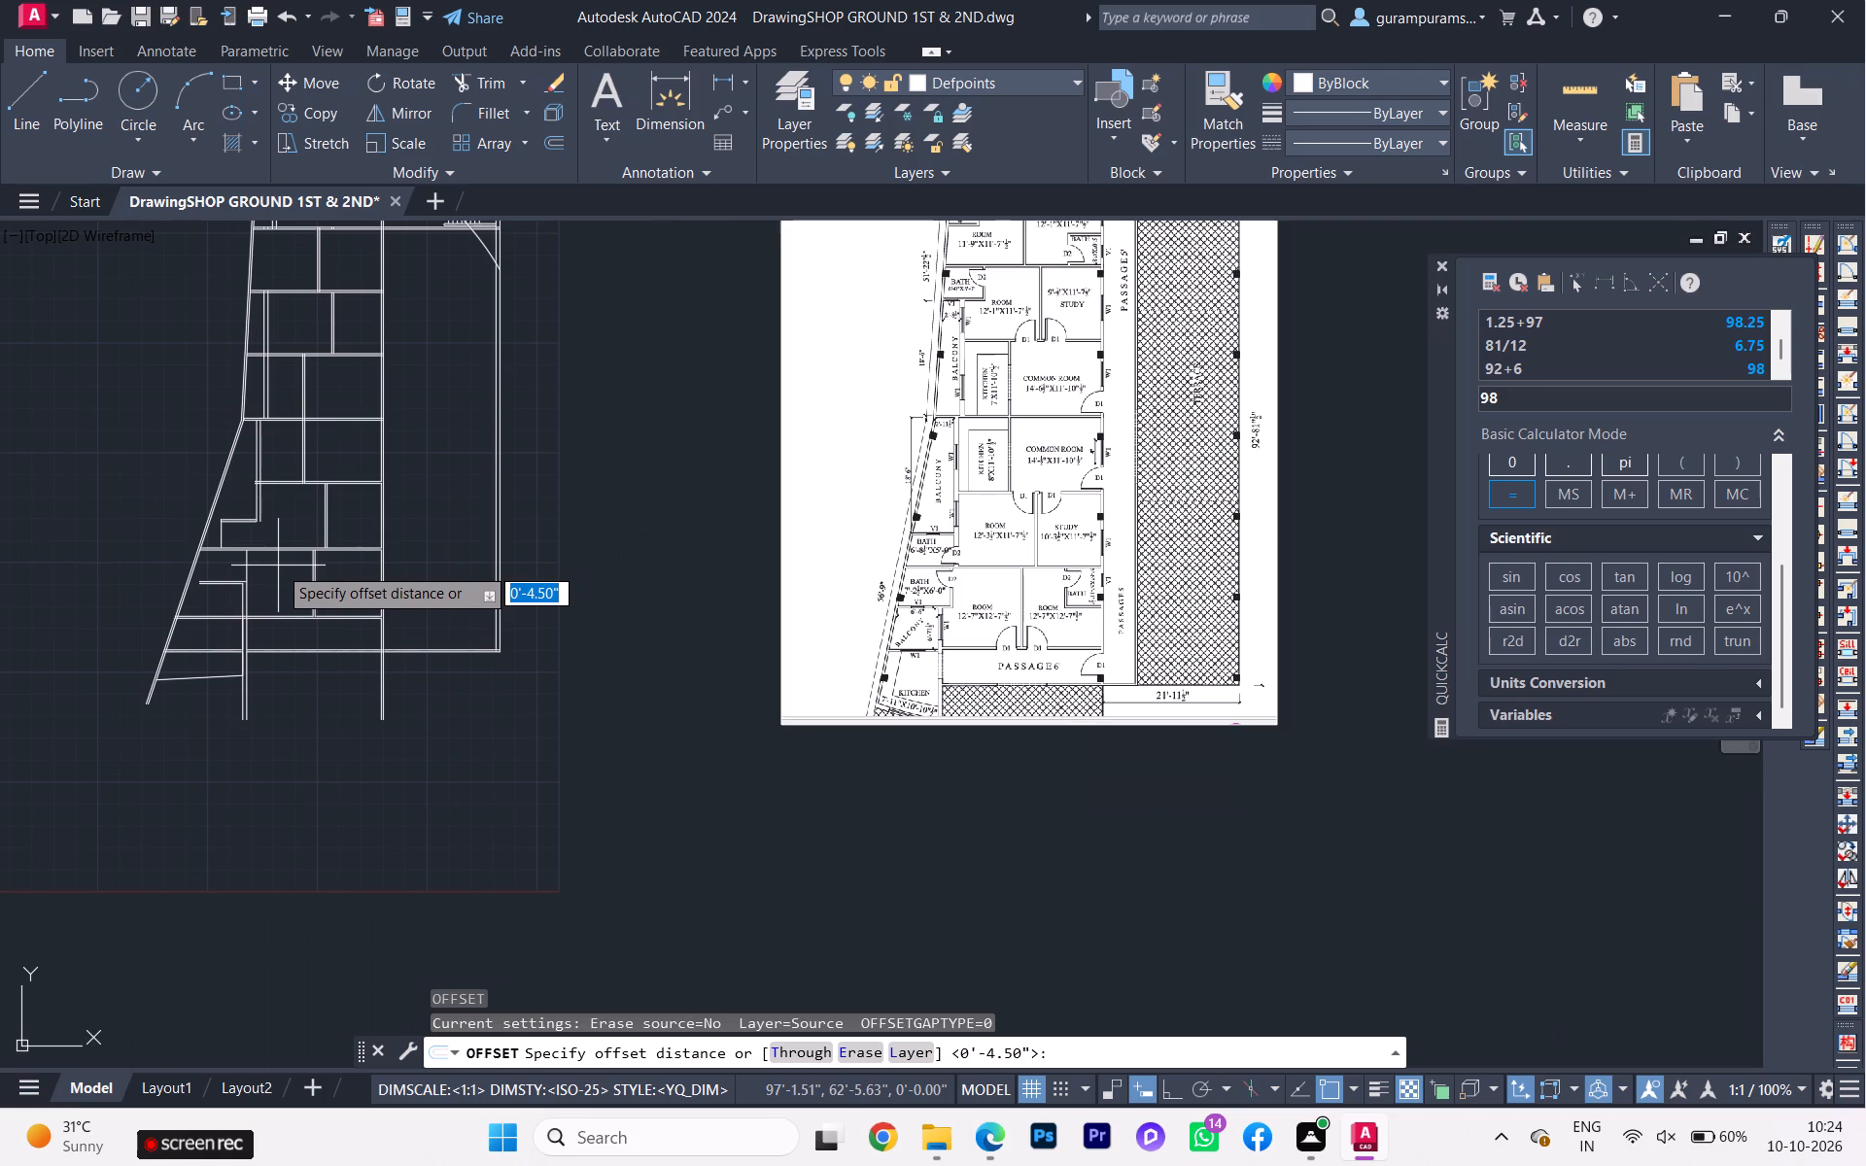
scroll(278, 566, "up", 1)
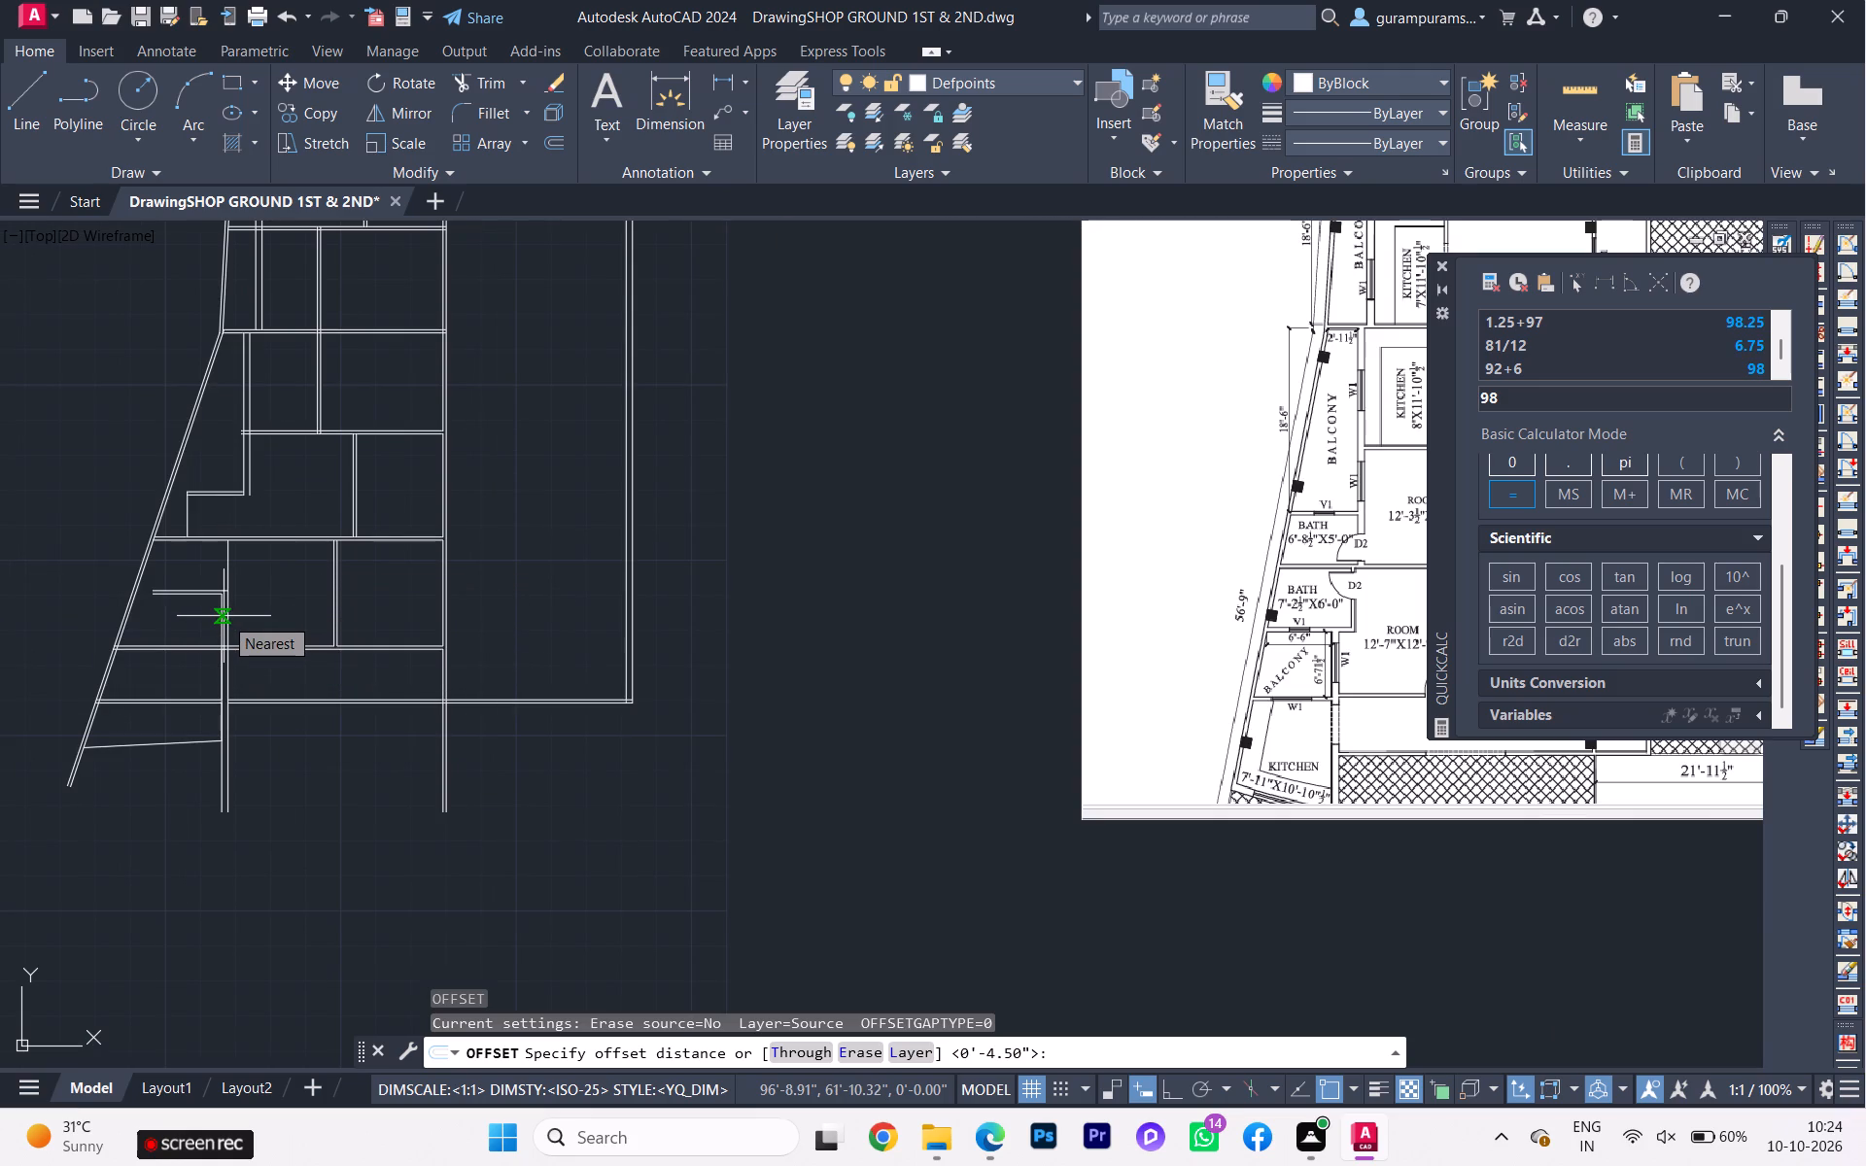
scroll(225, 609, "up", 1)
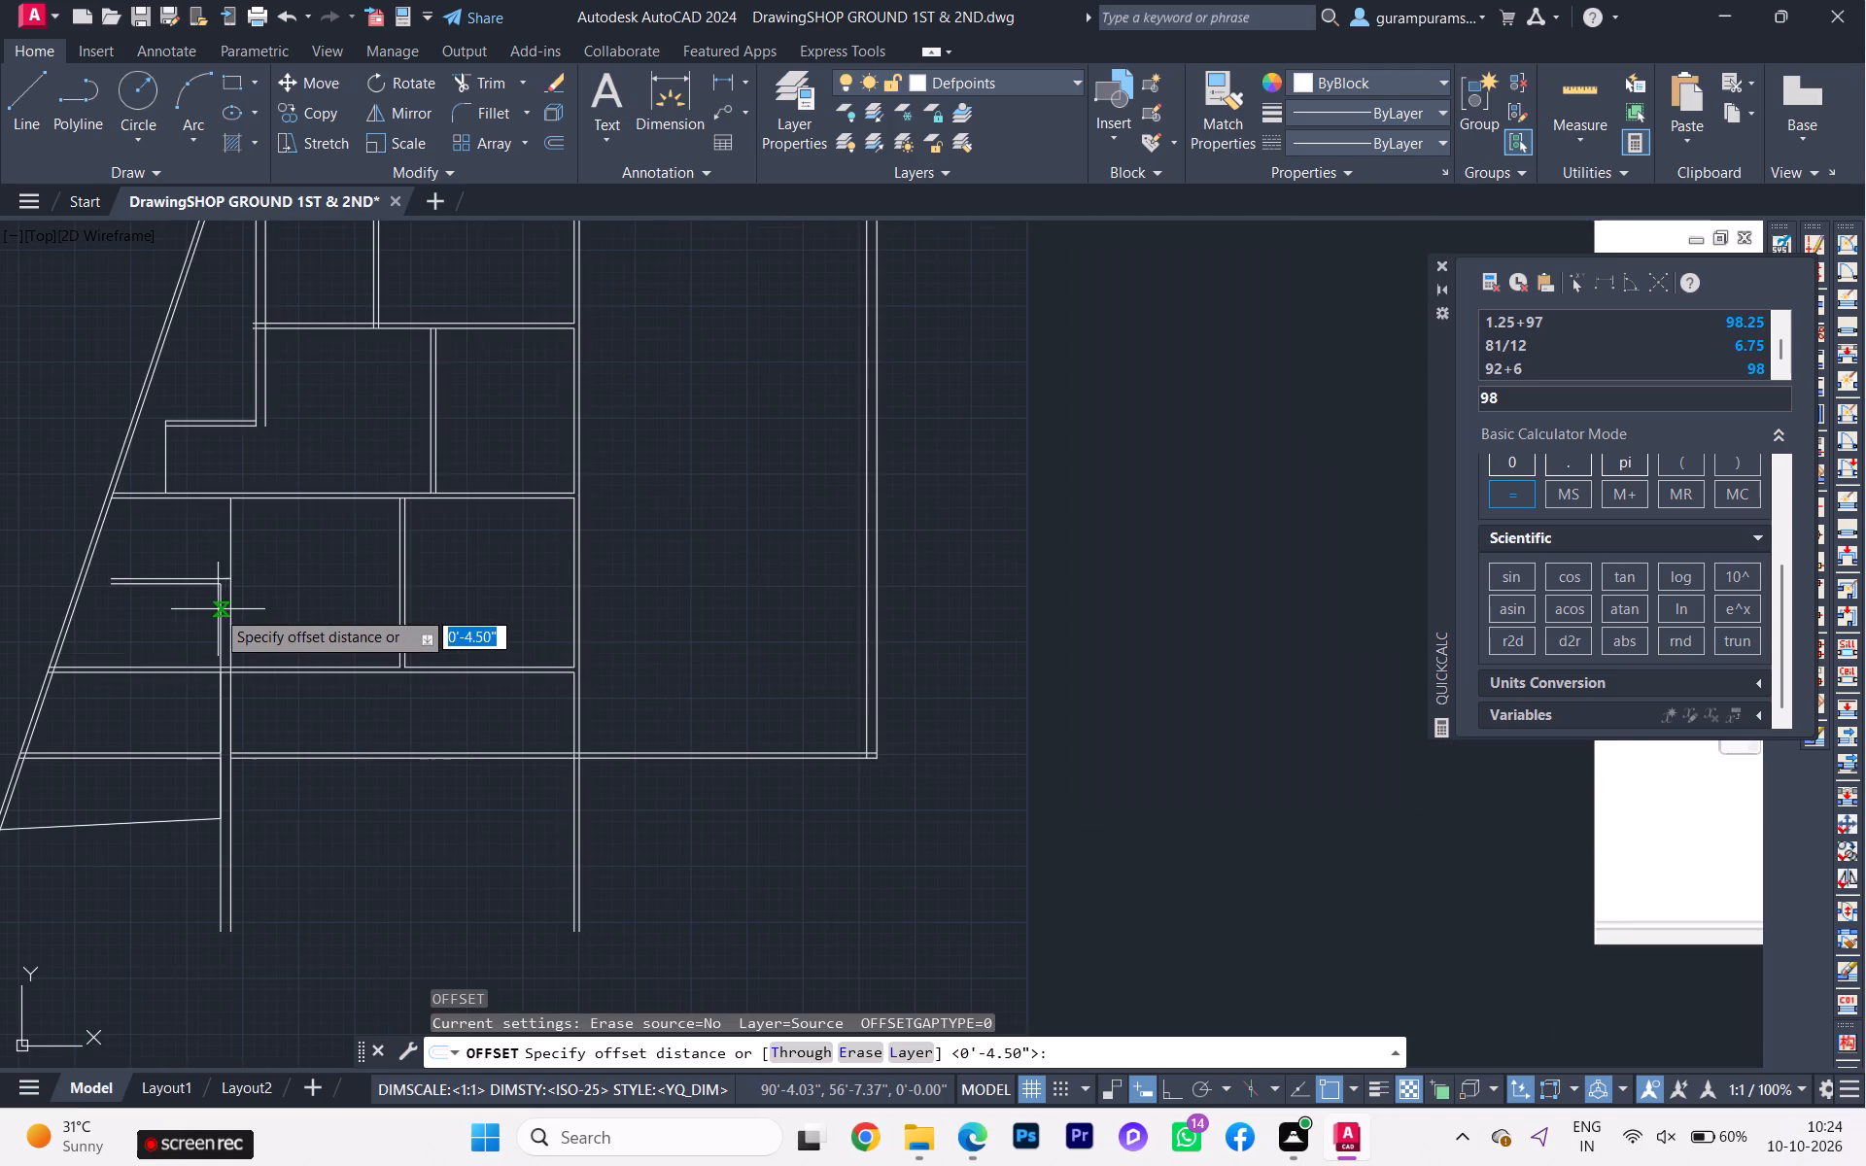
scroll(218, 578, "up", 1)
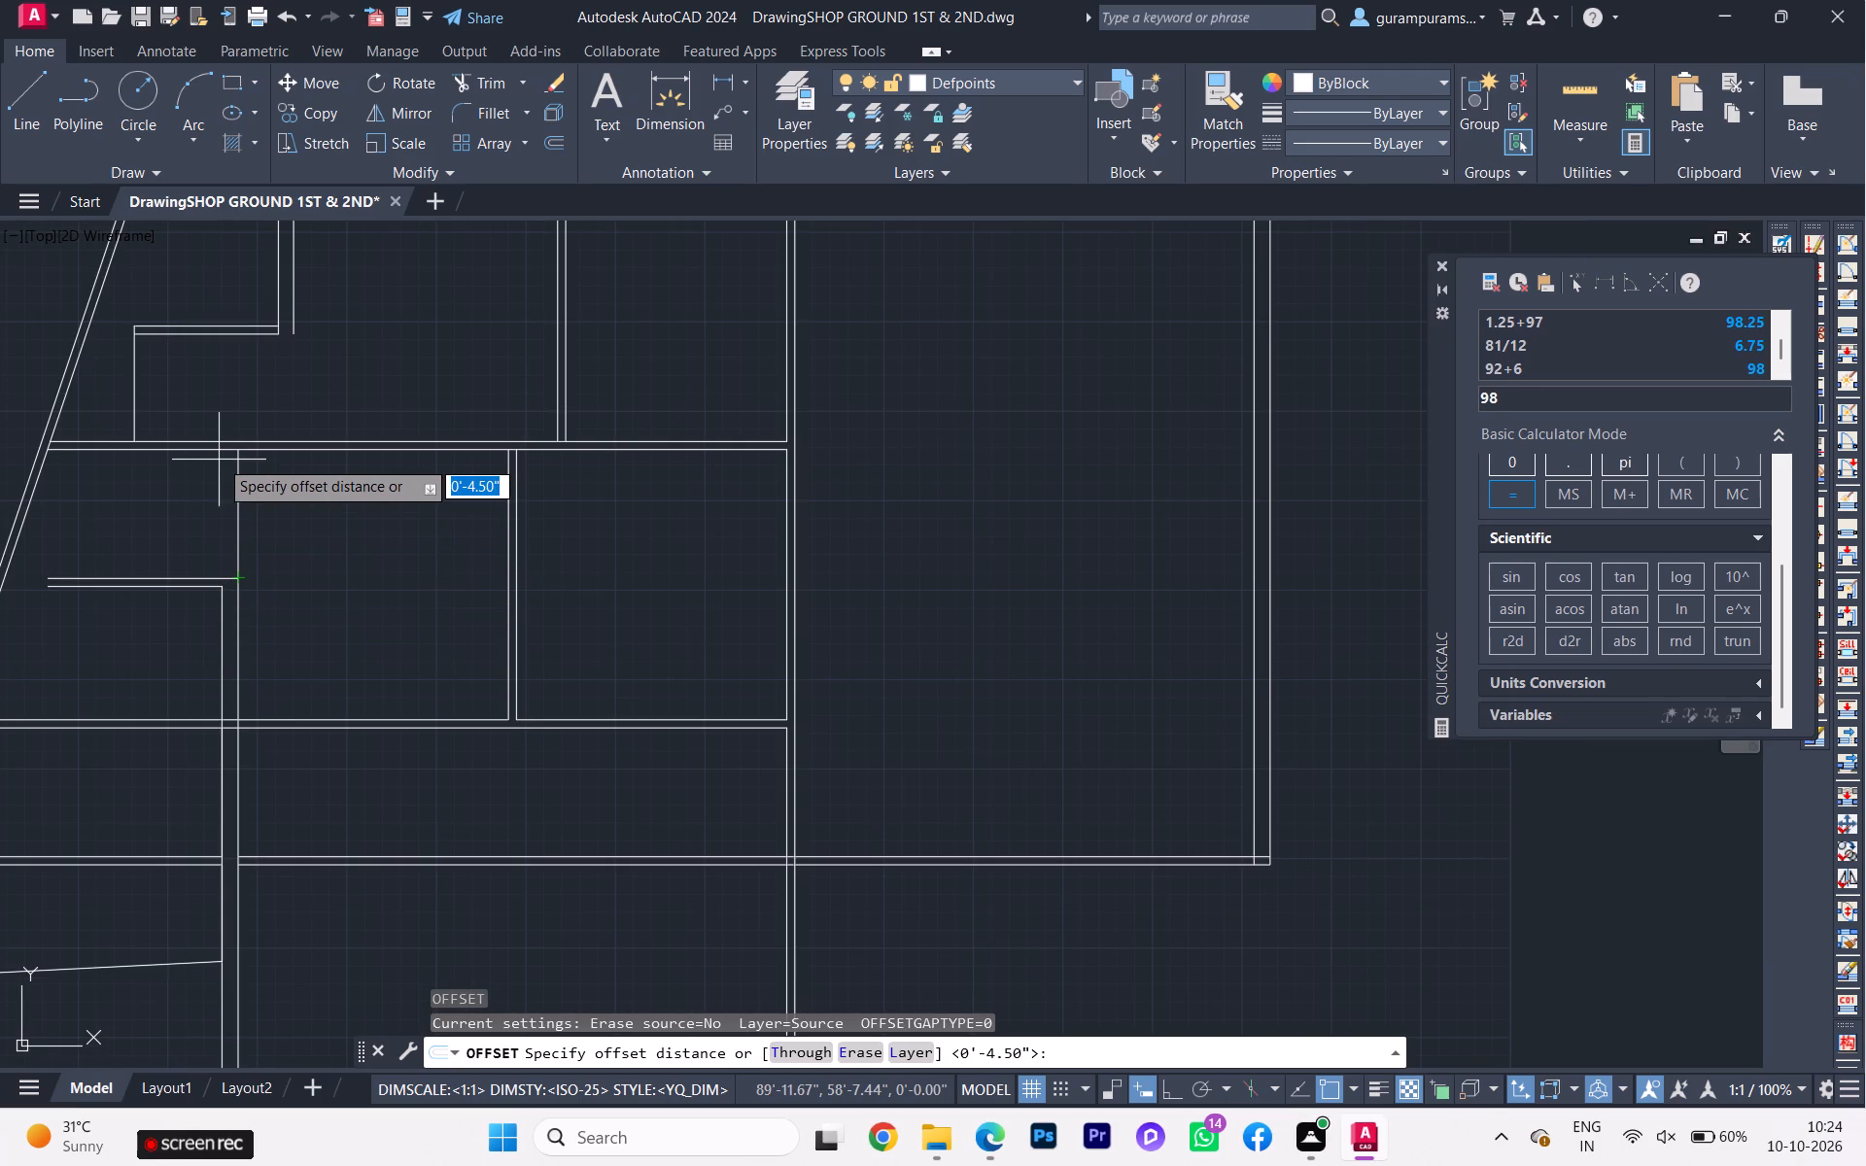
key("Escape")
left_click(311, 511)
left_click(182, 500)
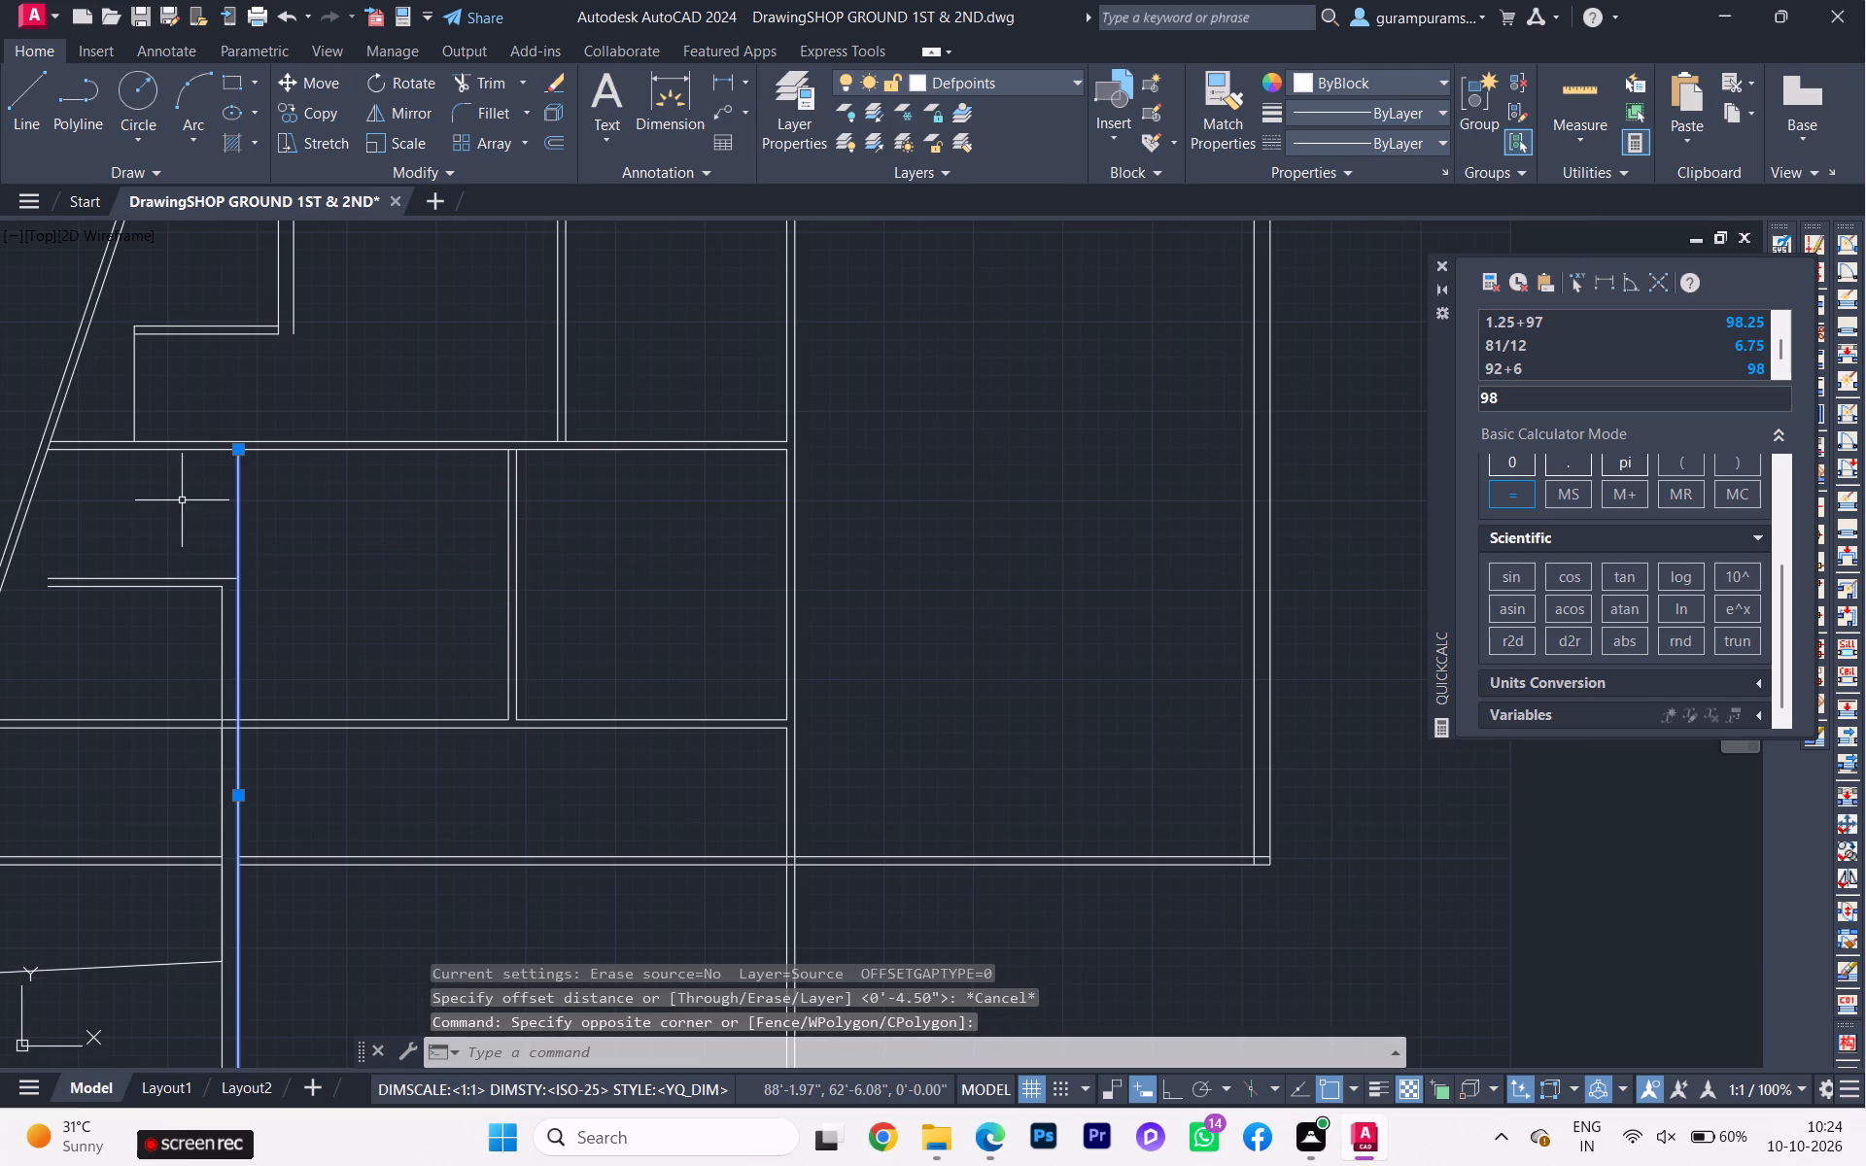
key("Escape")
Offset the lower bath's vertical line on the room side by 4.5" toward the bath.
left_click(242, 505)
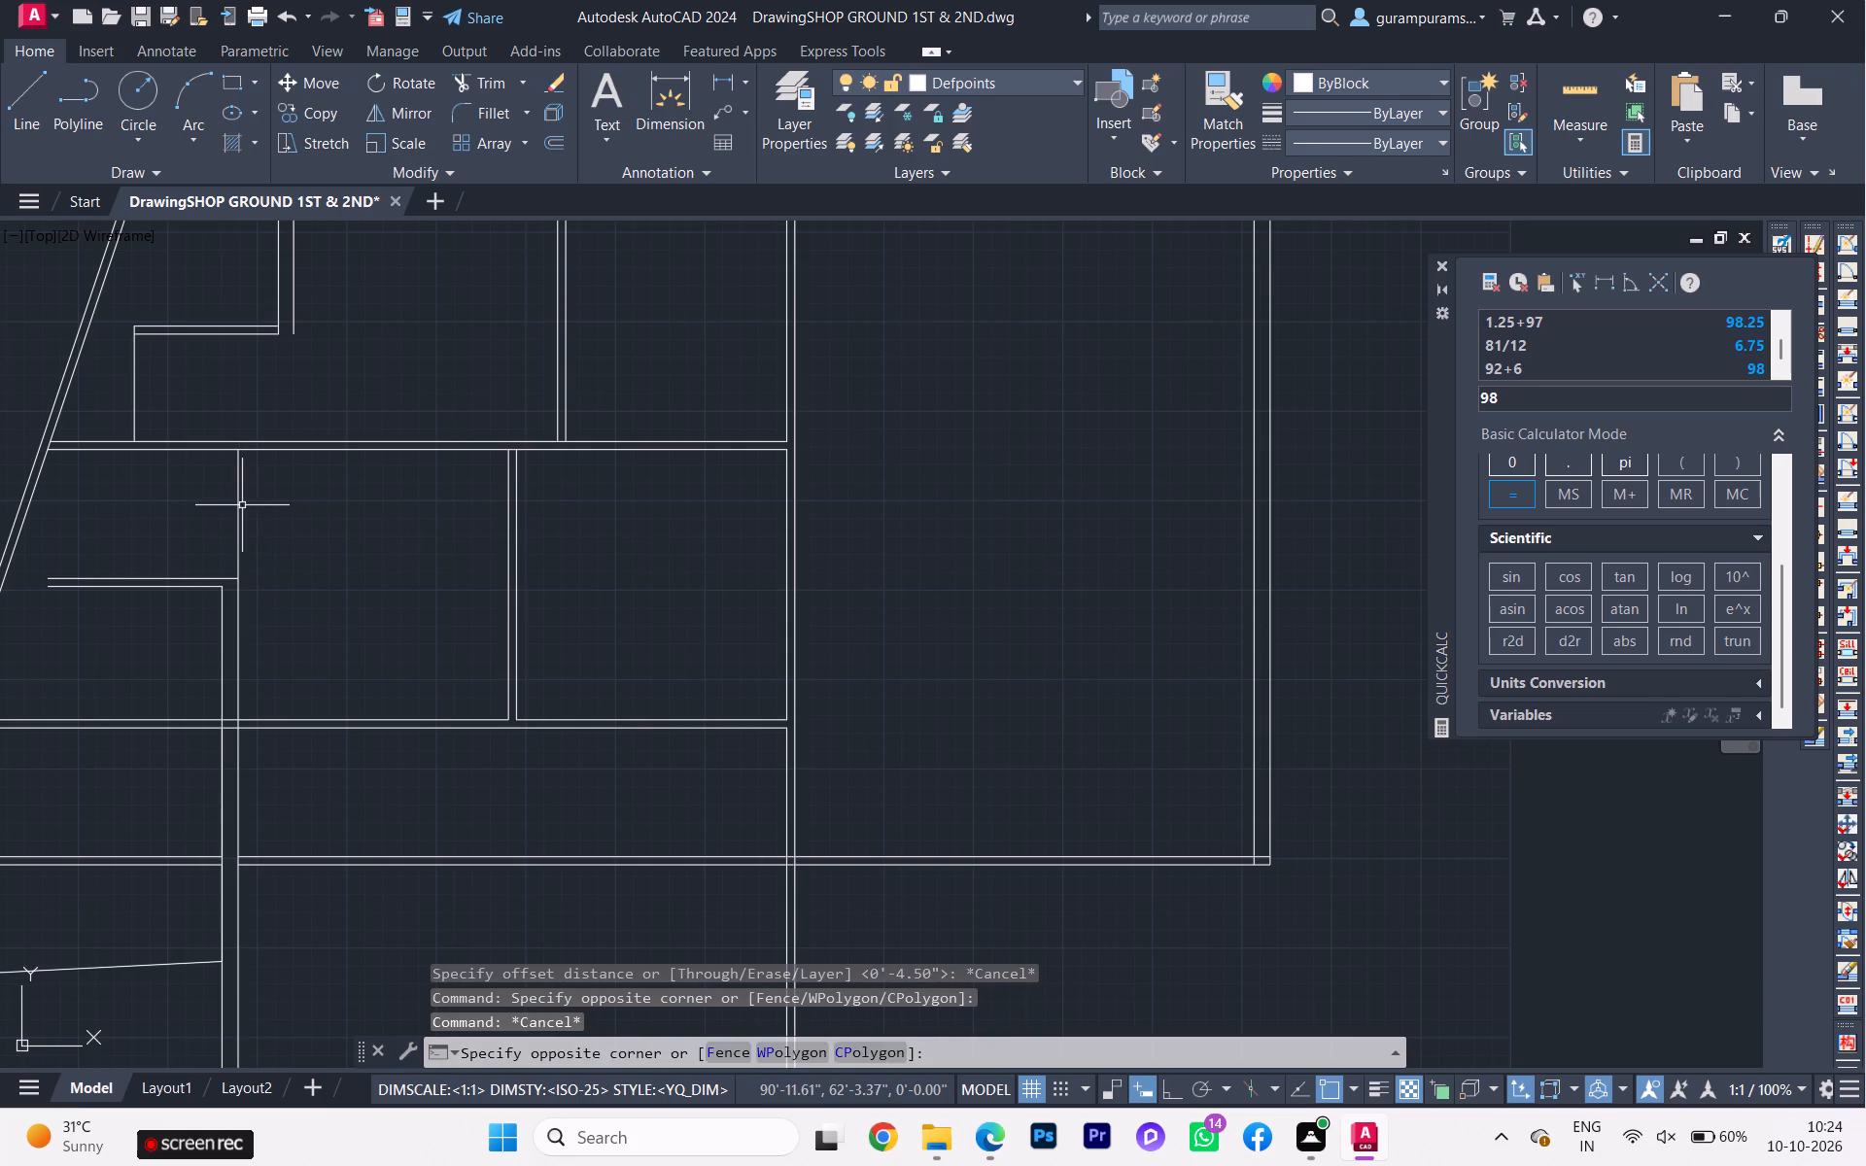
left_click(225, 499)
key("o")
key("Return")
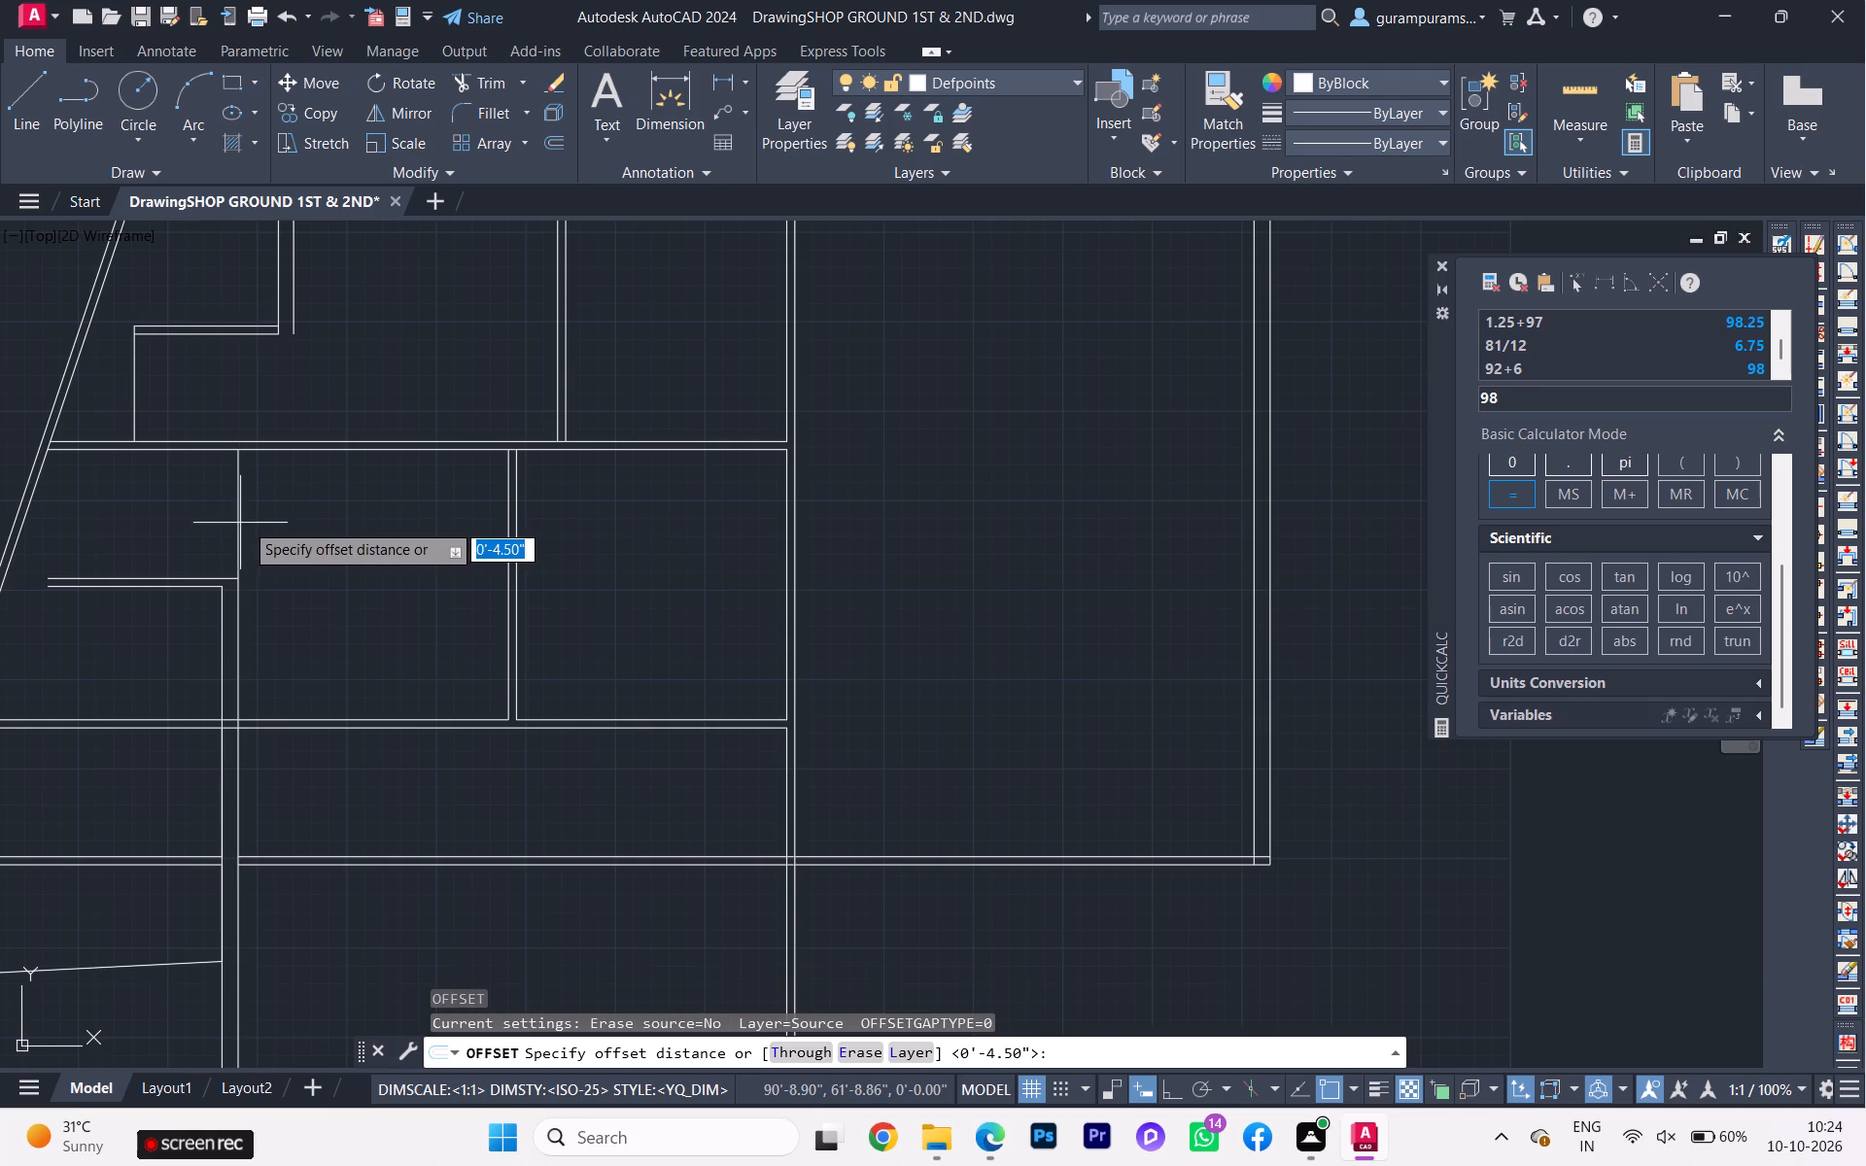
left_click(237, 493)
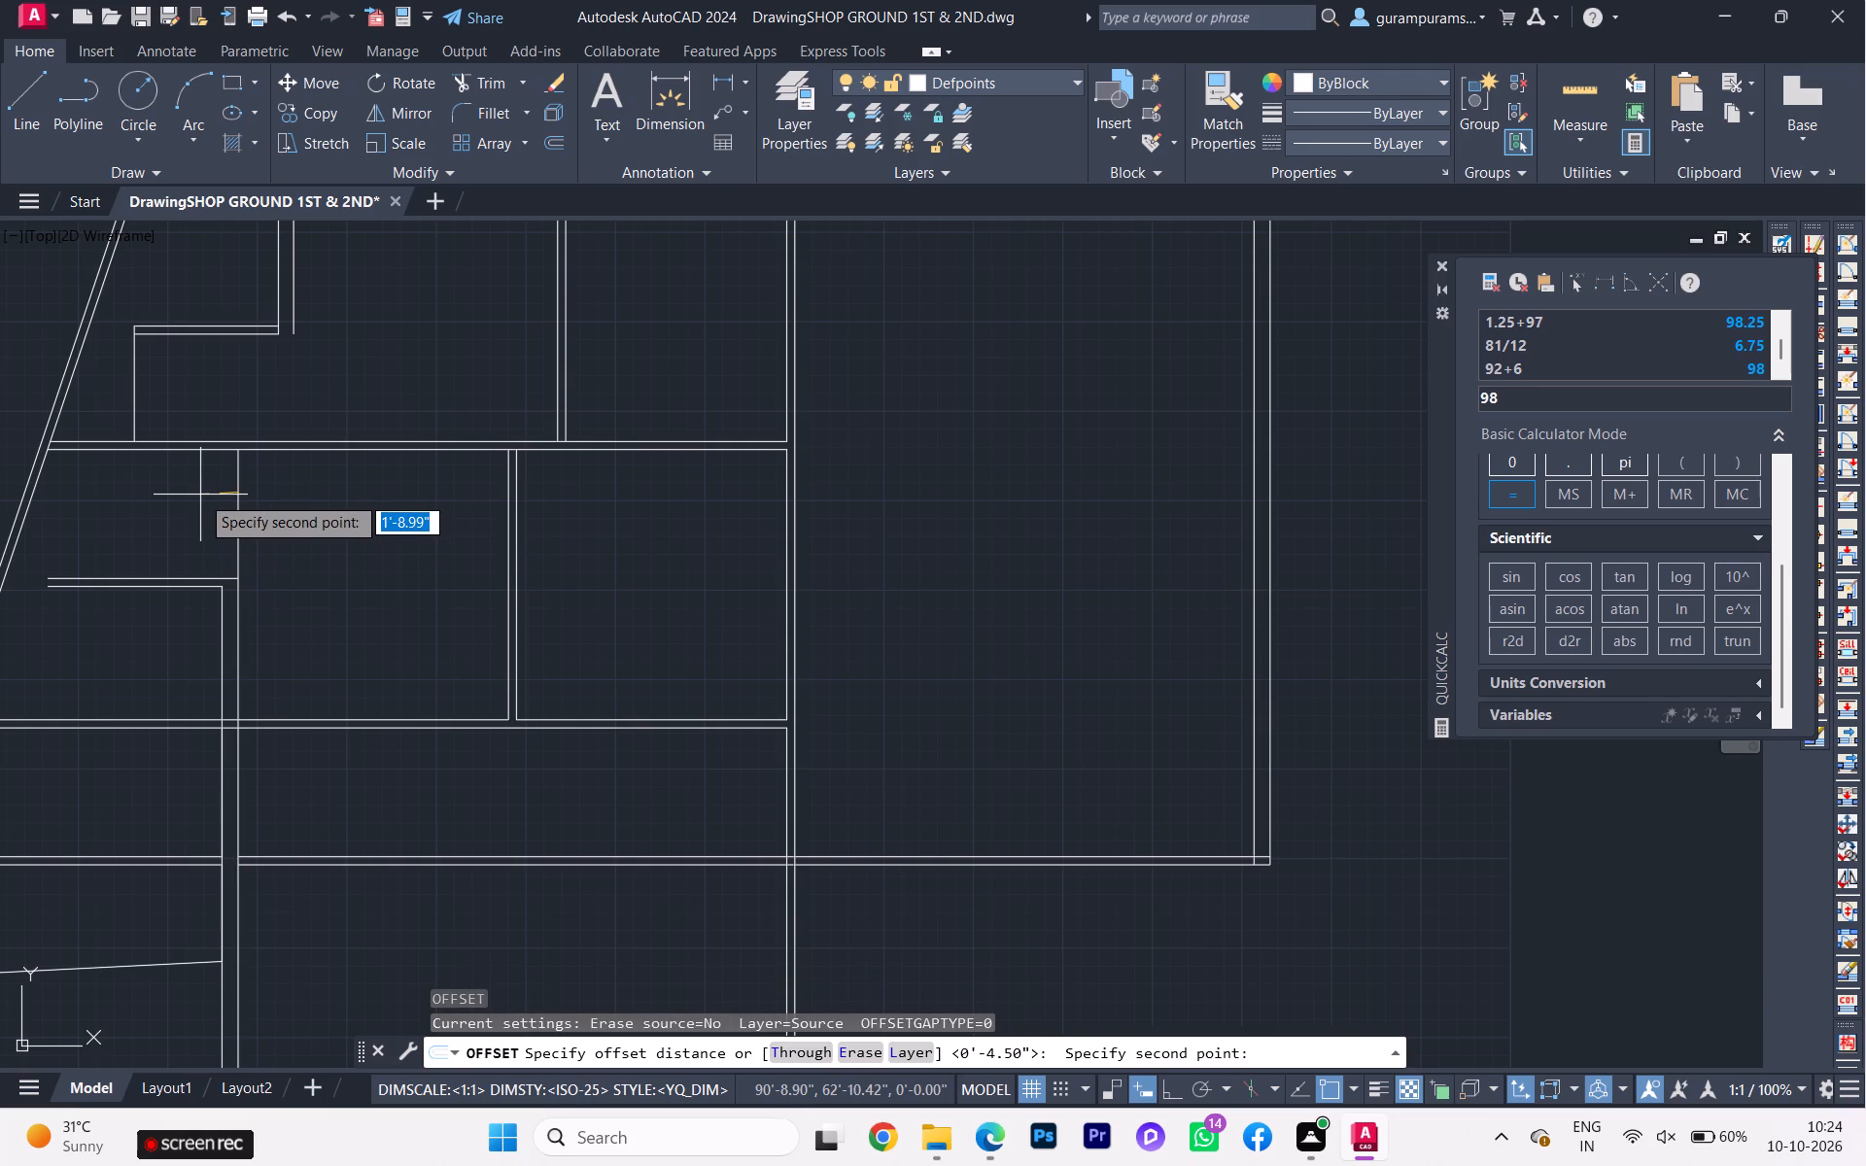
type("4.5")
key("Return")
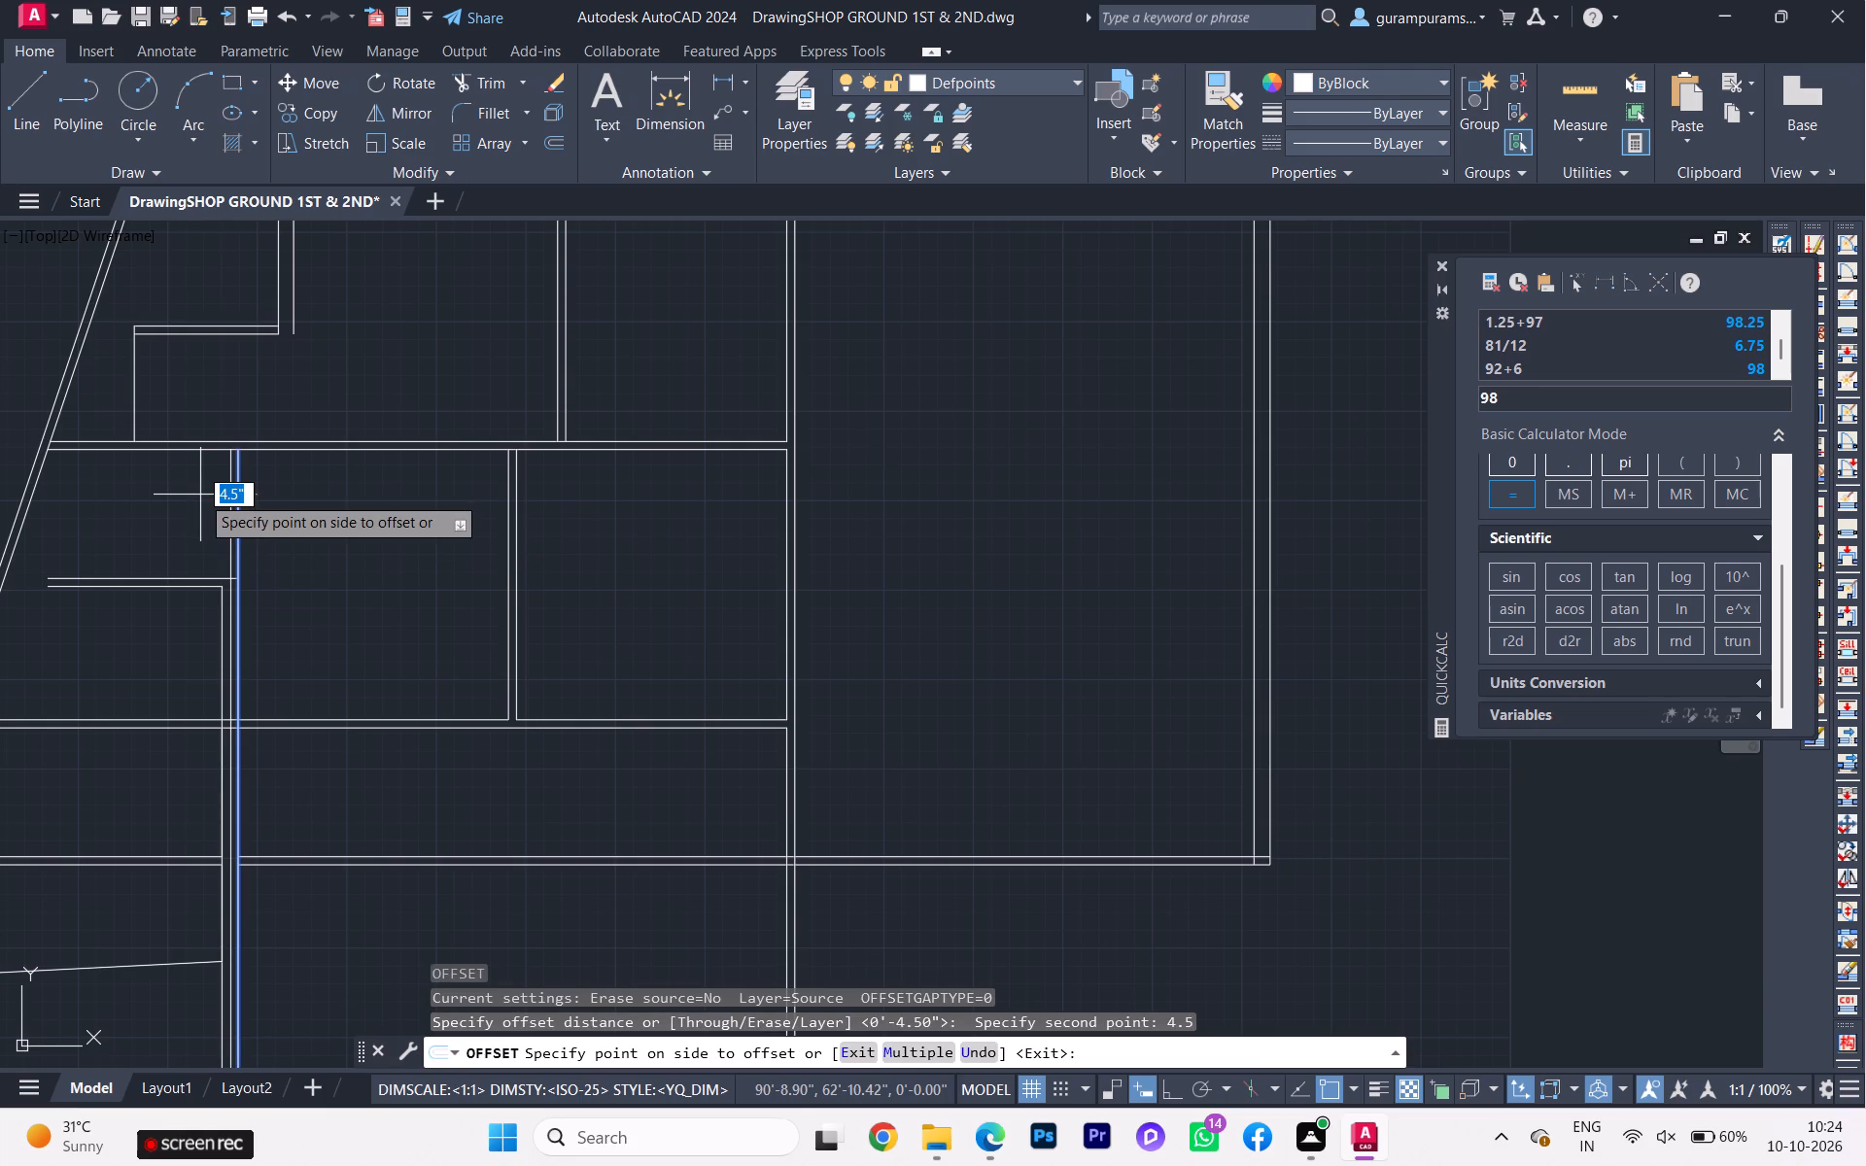
left_click(200, 495)
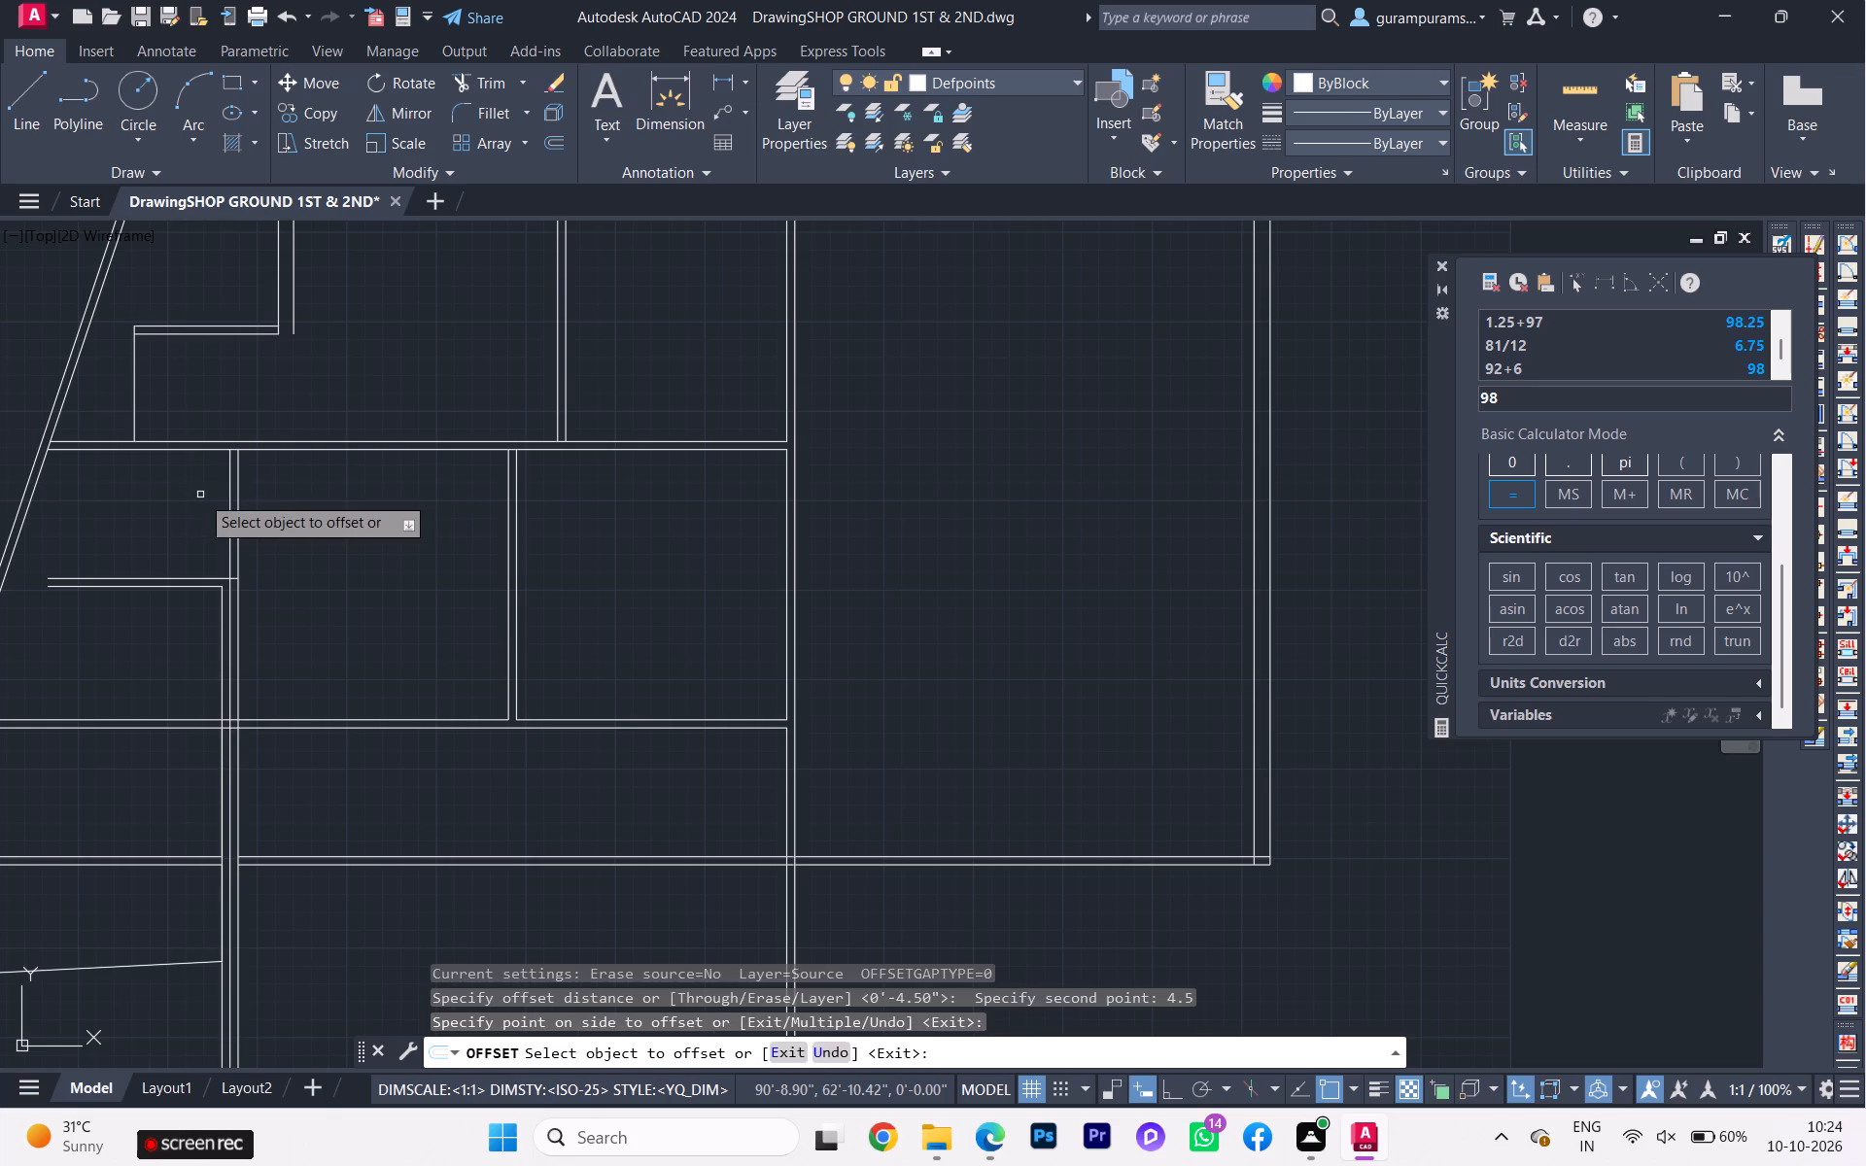
key("Escape")
Trim the new offset line below the lower bath, from the bath-balcony wall down past the passage wall.
scroll(218, 597, "up", 1)
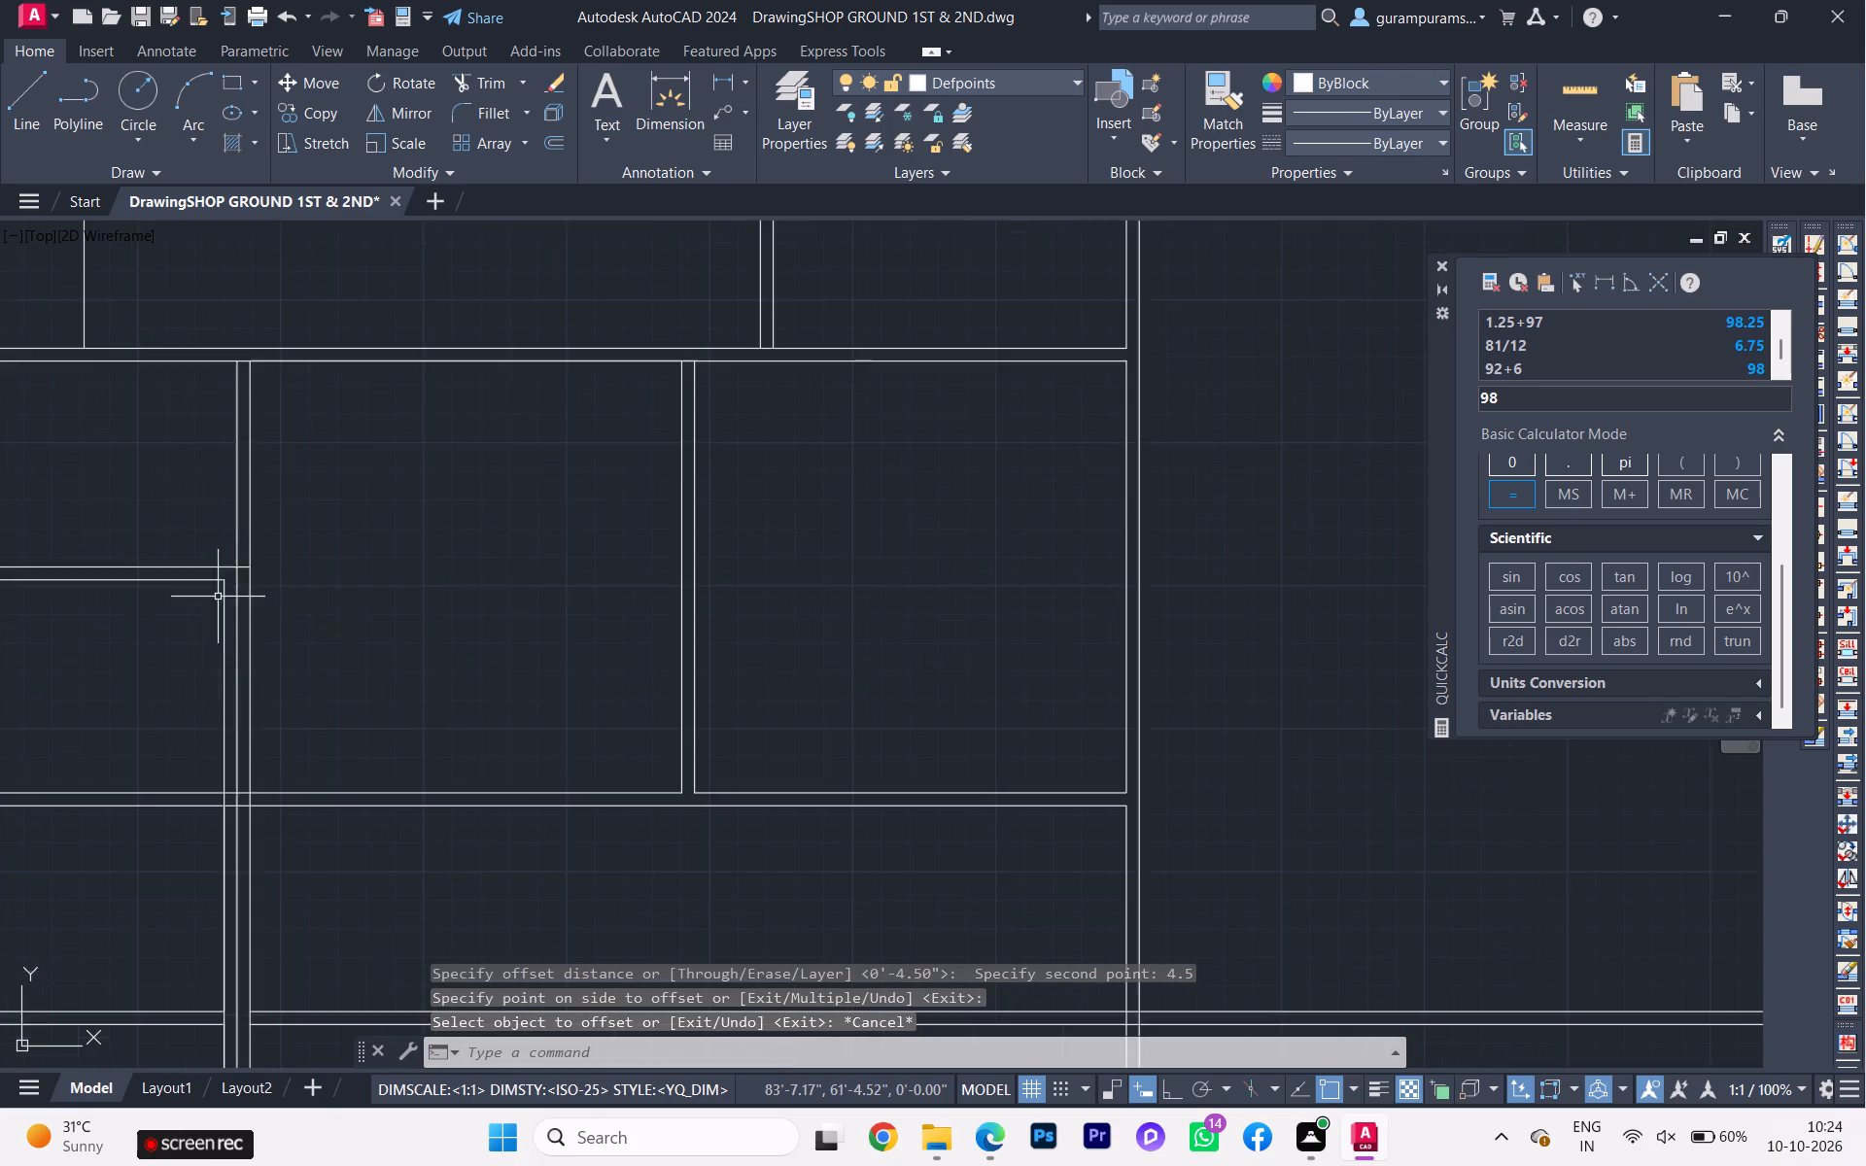
scroll(218, 597, "up", 1)
type("tr")
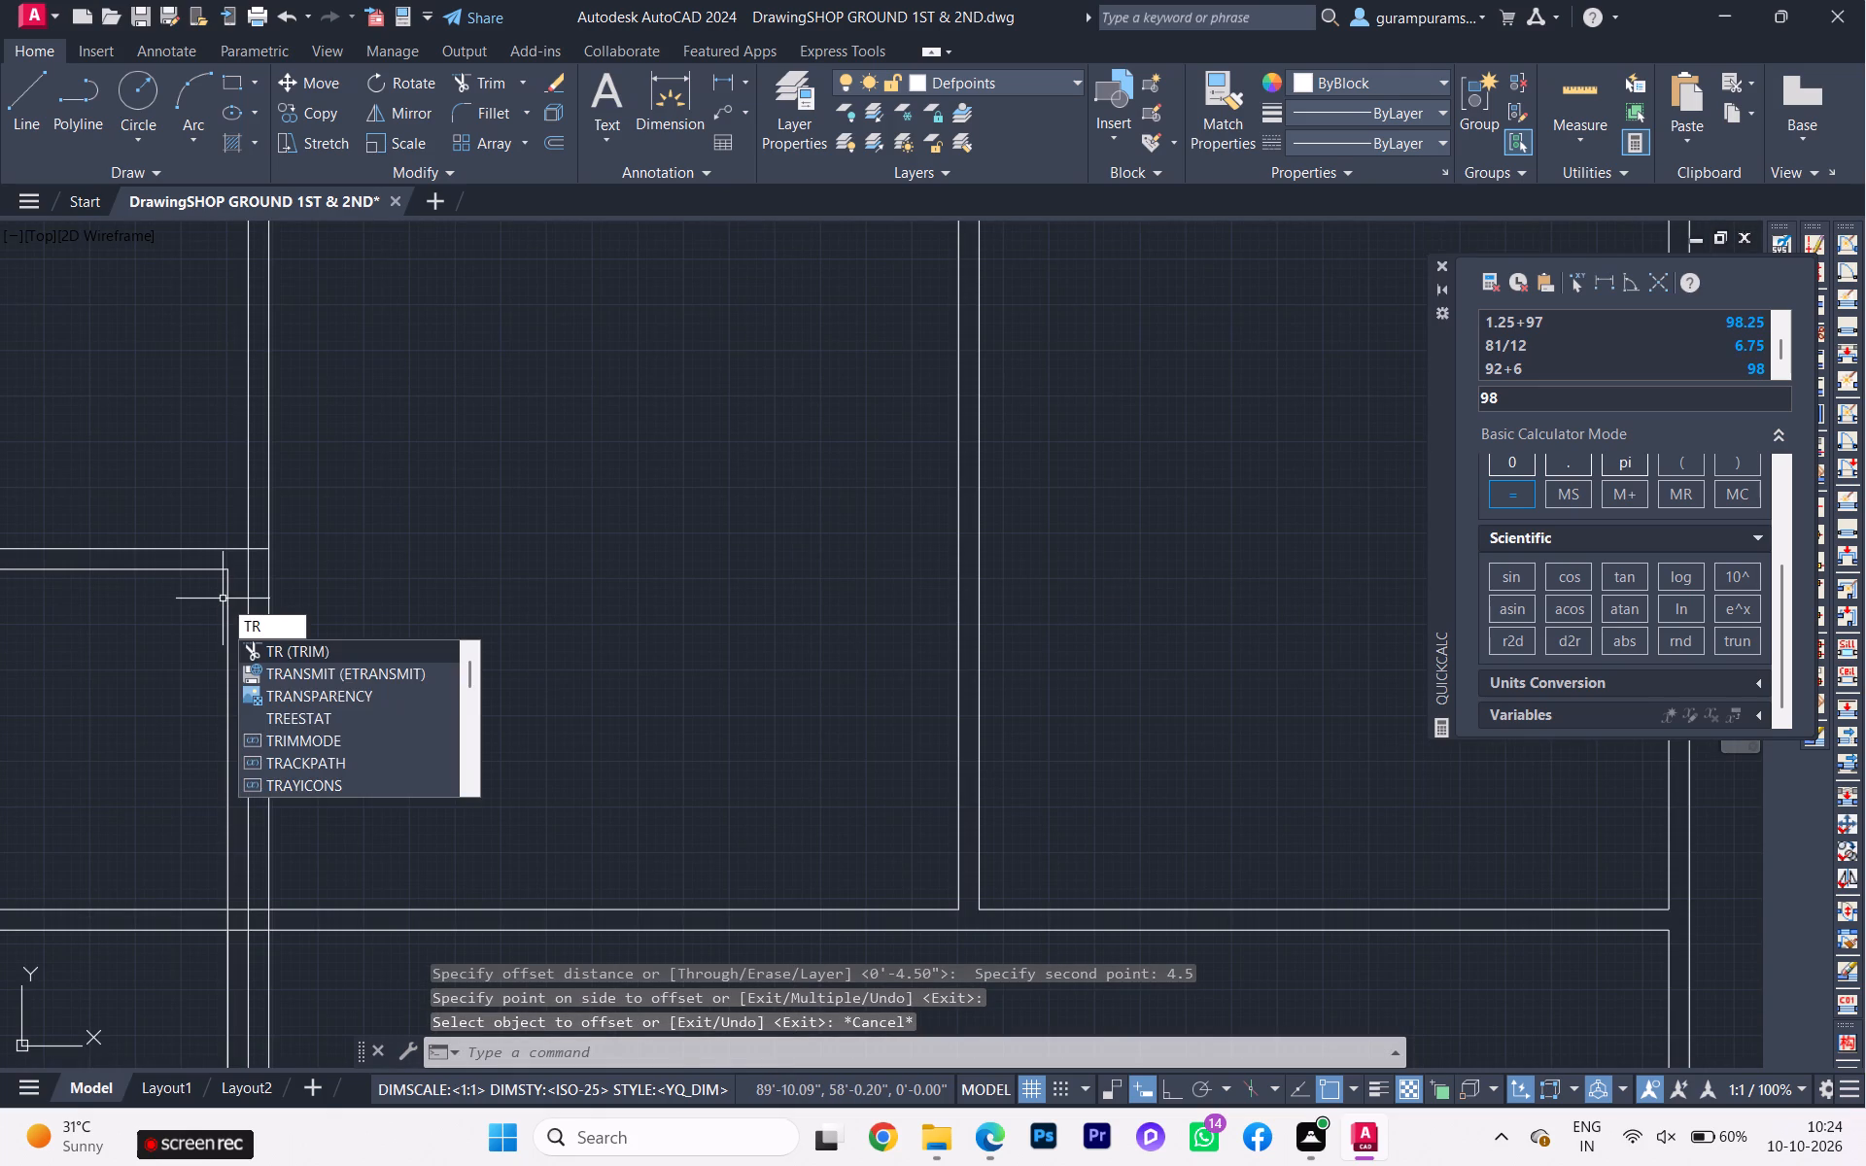
left_click(280, 648)
left_click(248, 594)
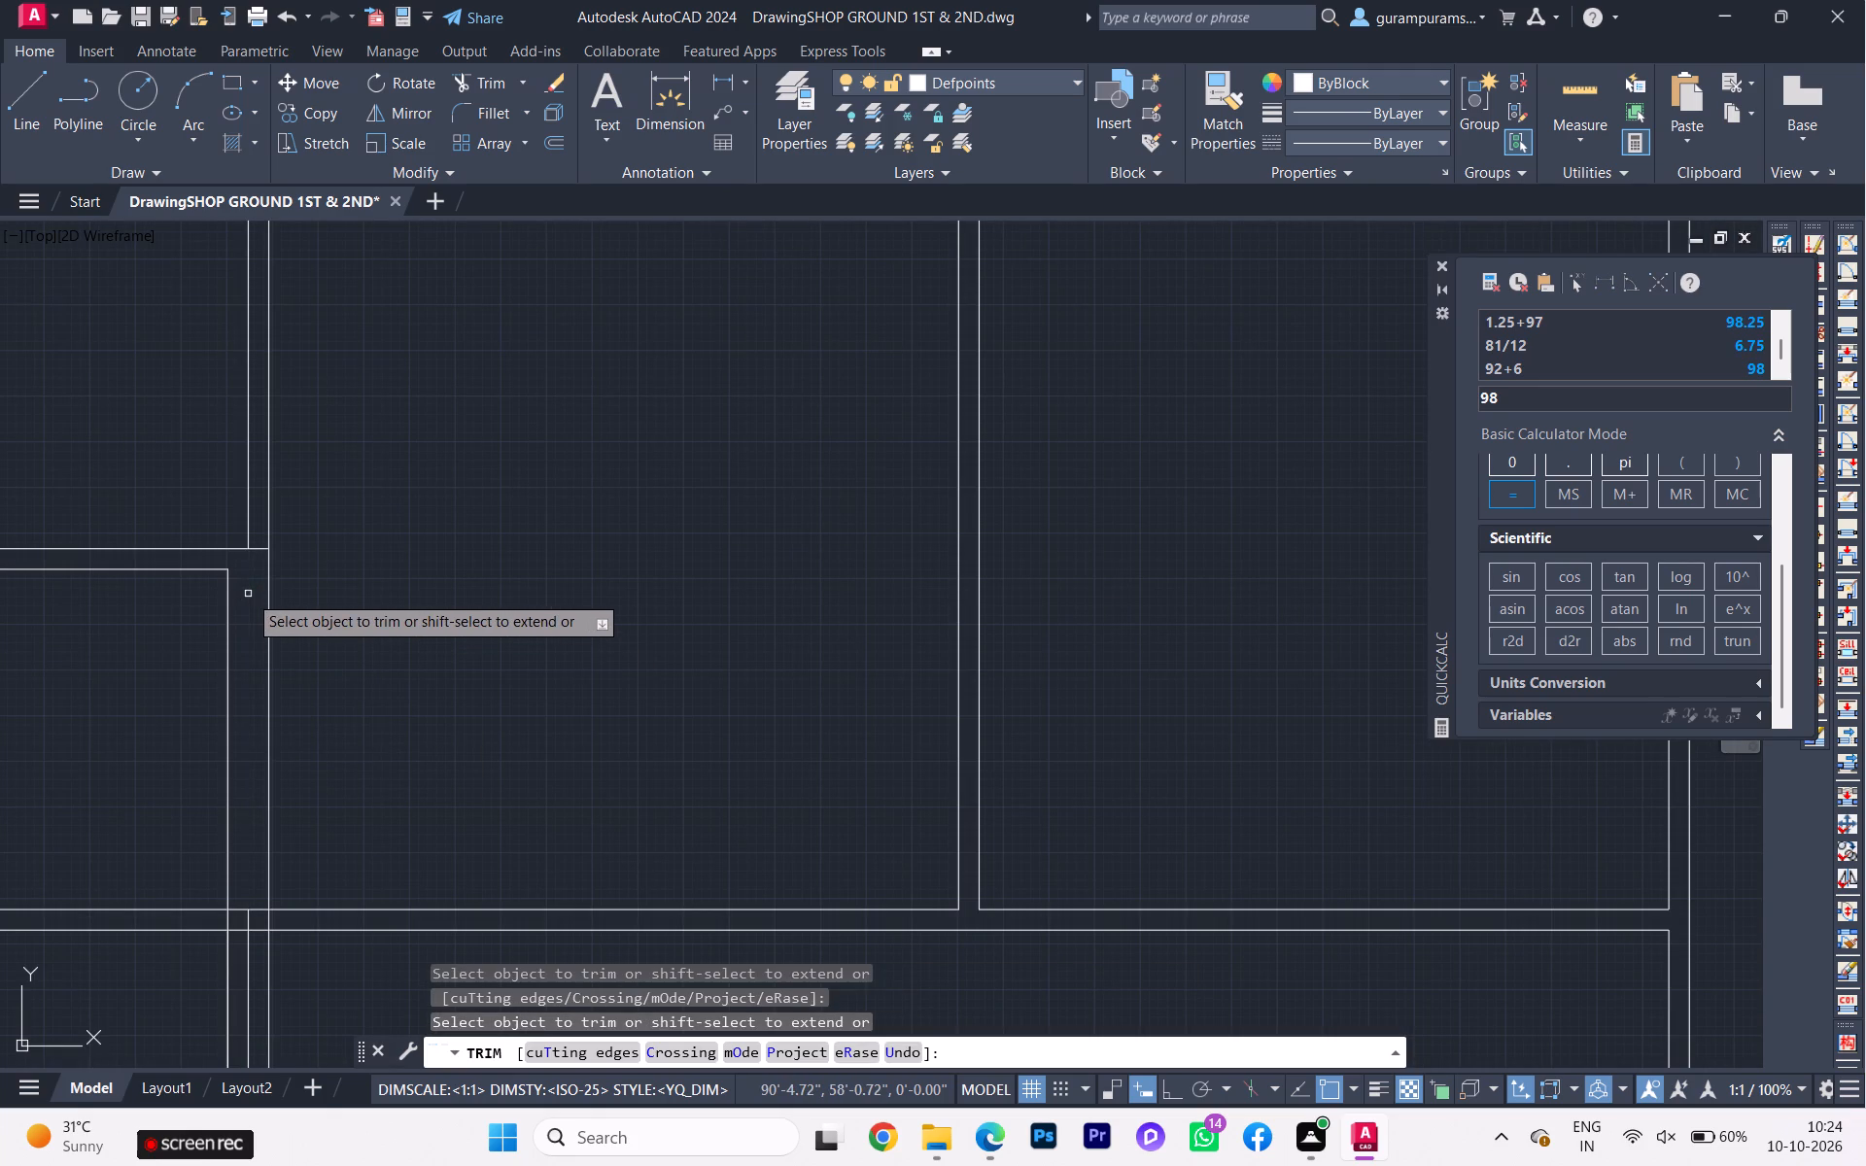
scroll(252, 916, "up", 1)
left_click(254, 927)
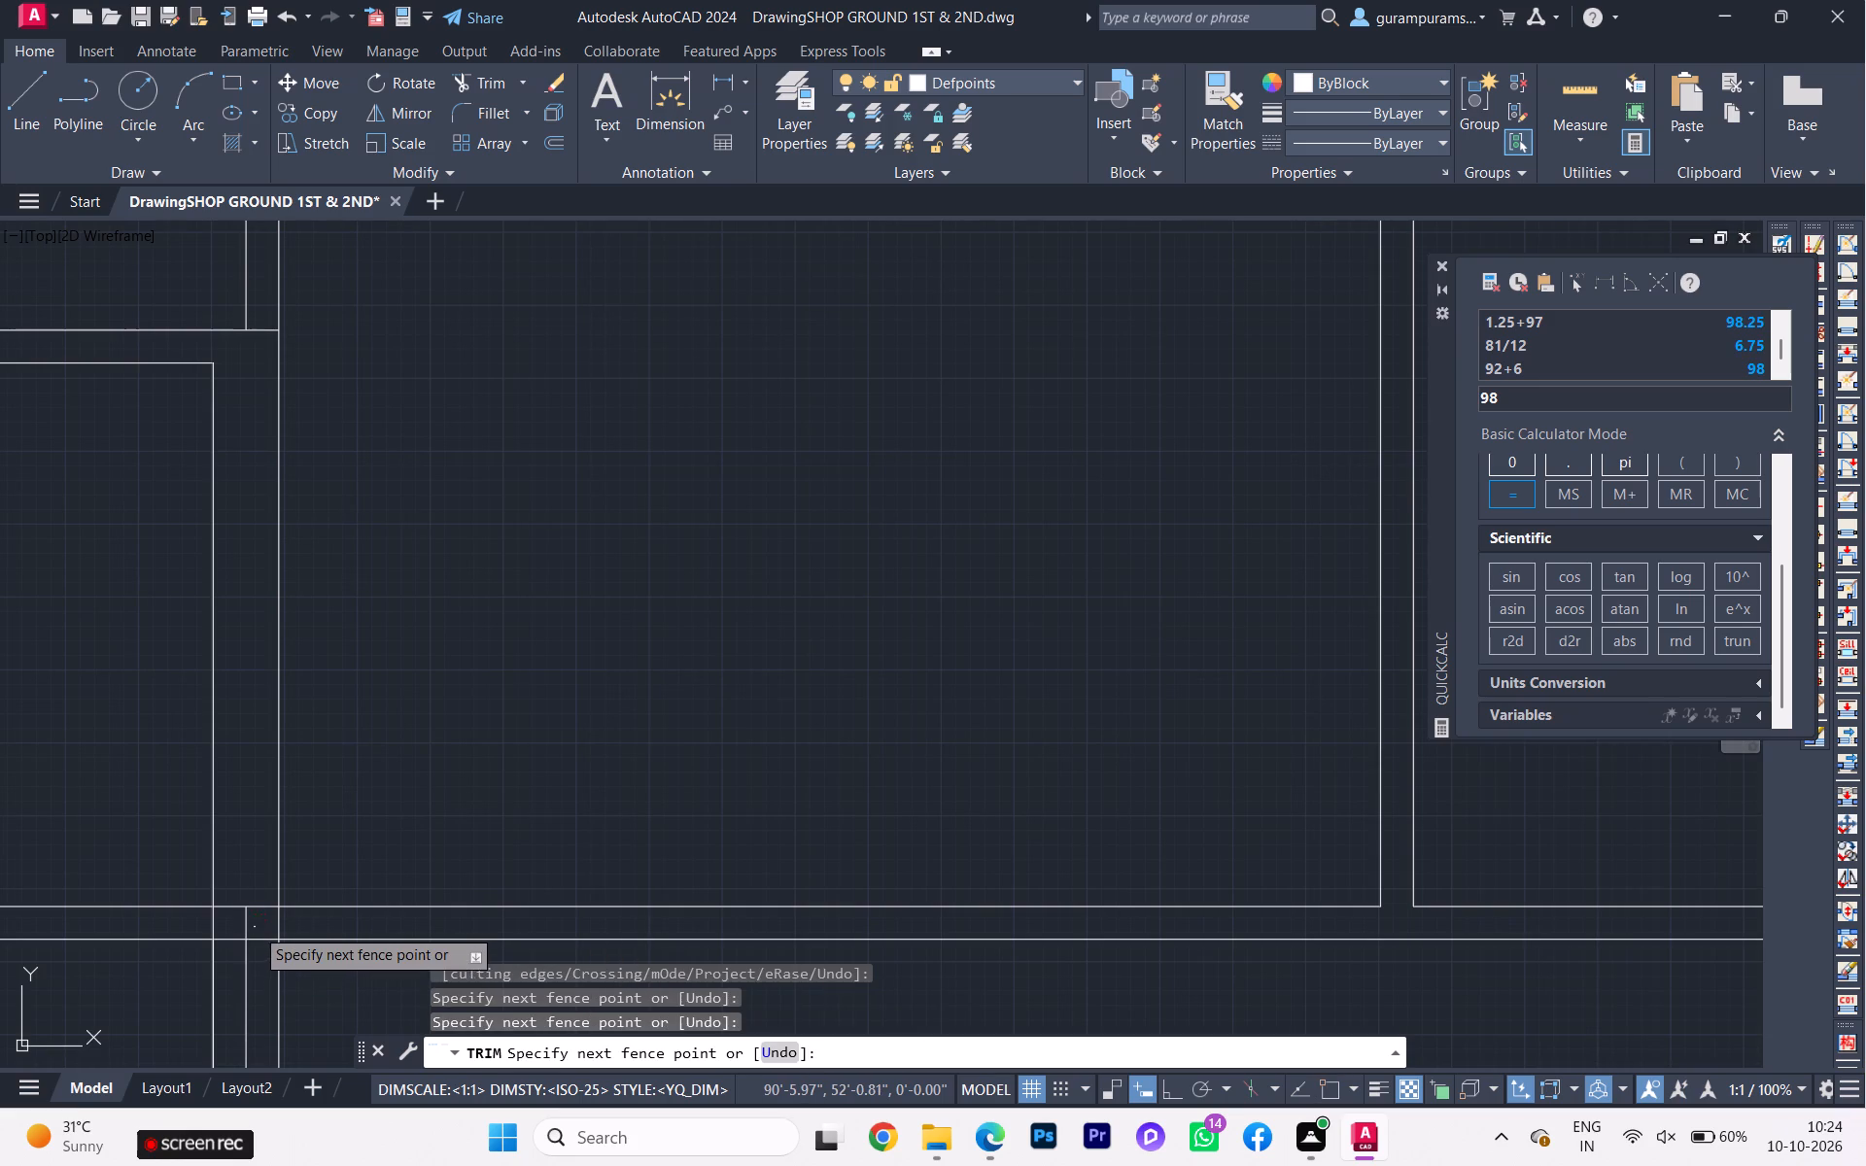
left_click(245, 919)
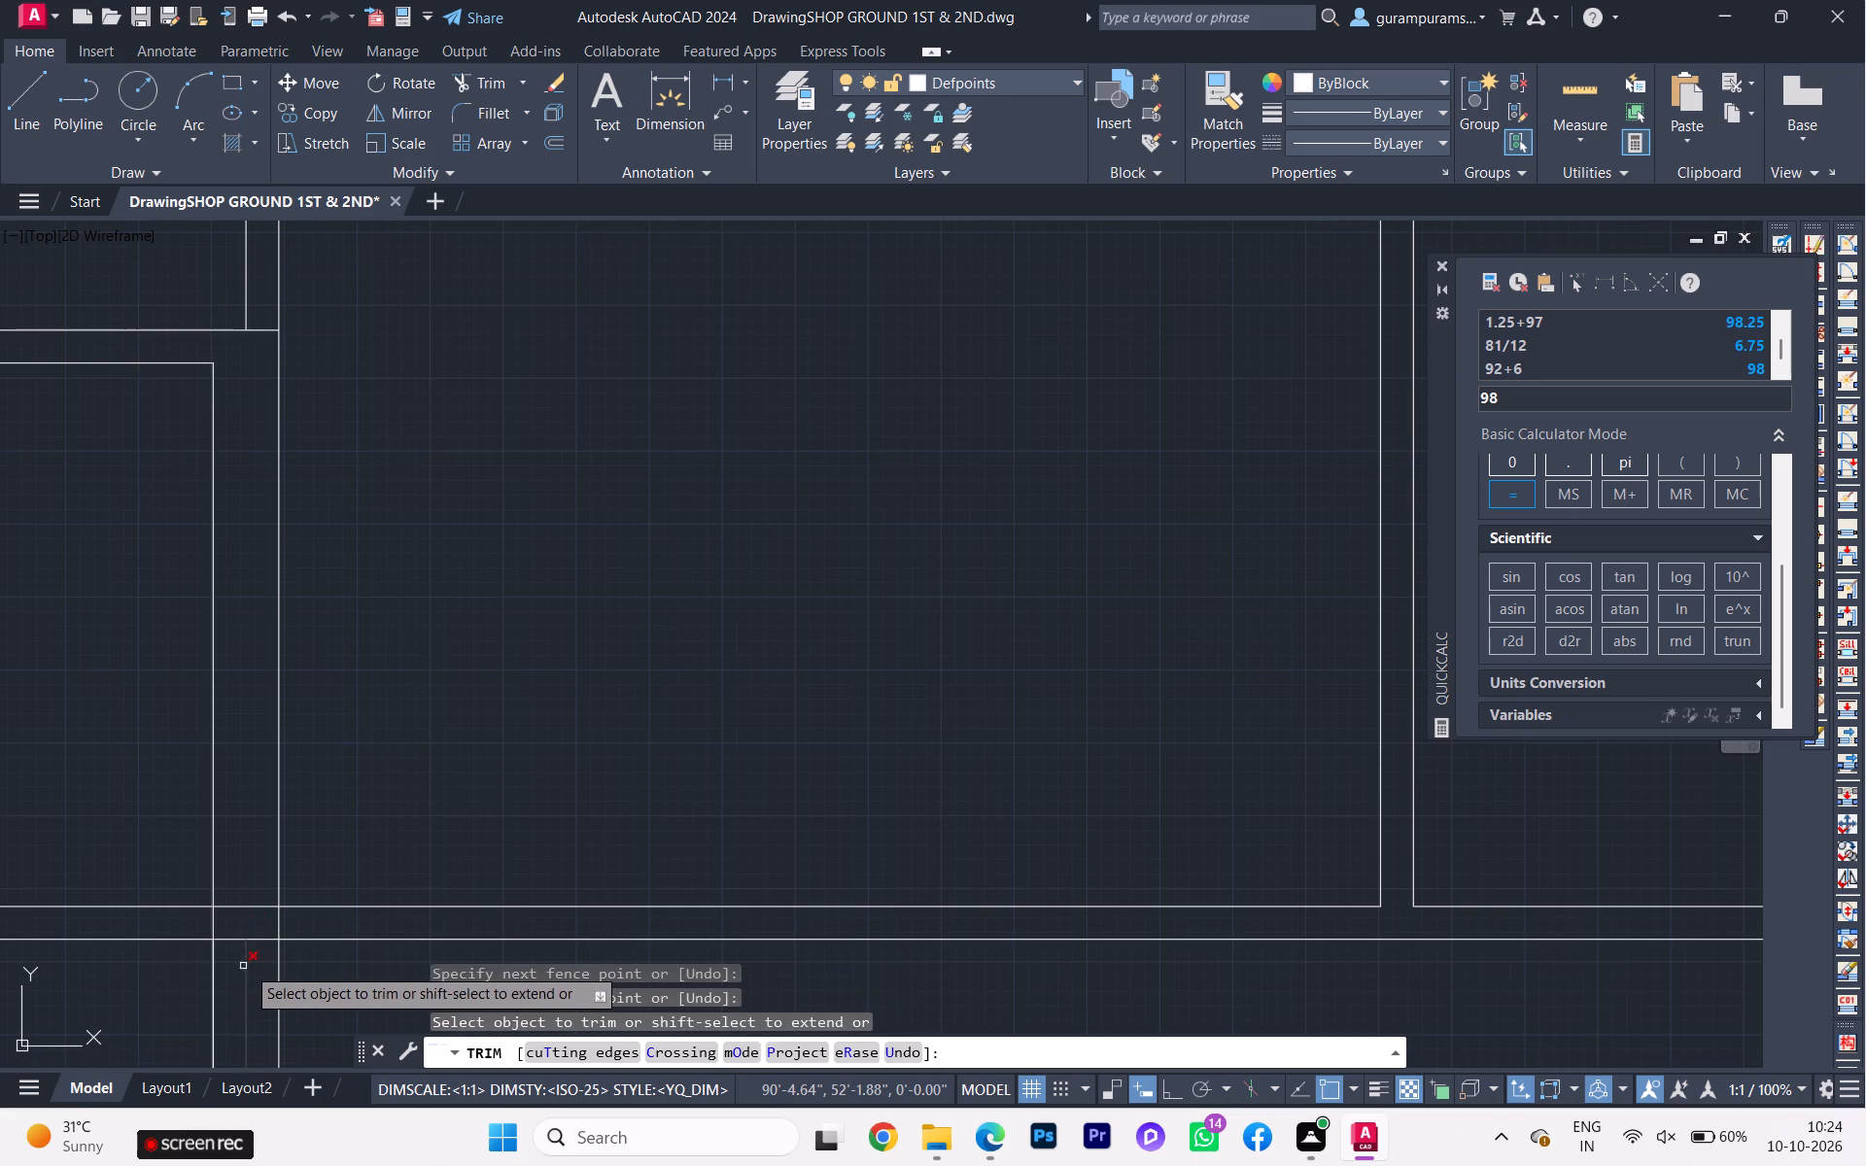
left_click(248, 966)
scroll(261, 934, "down", 2)
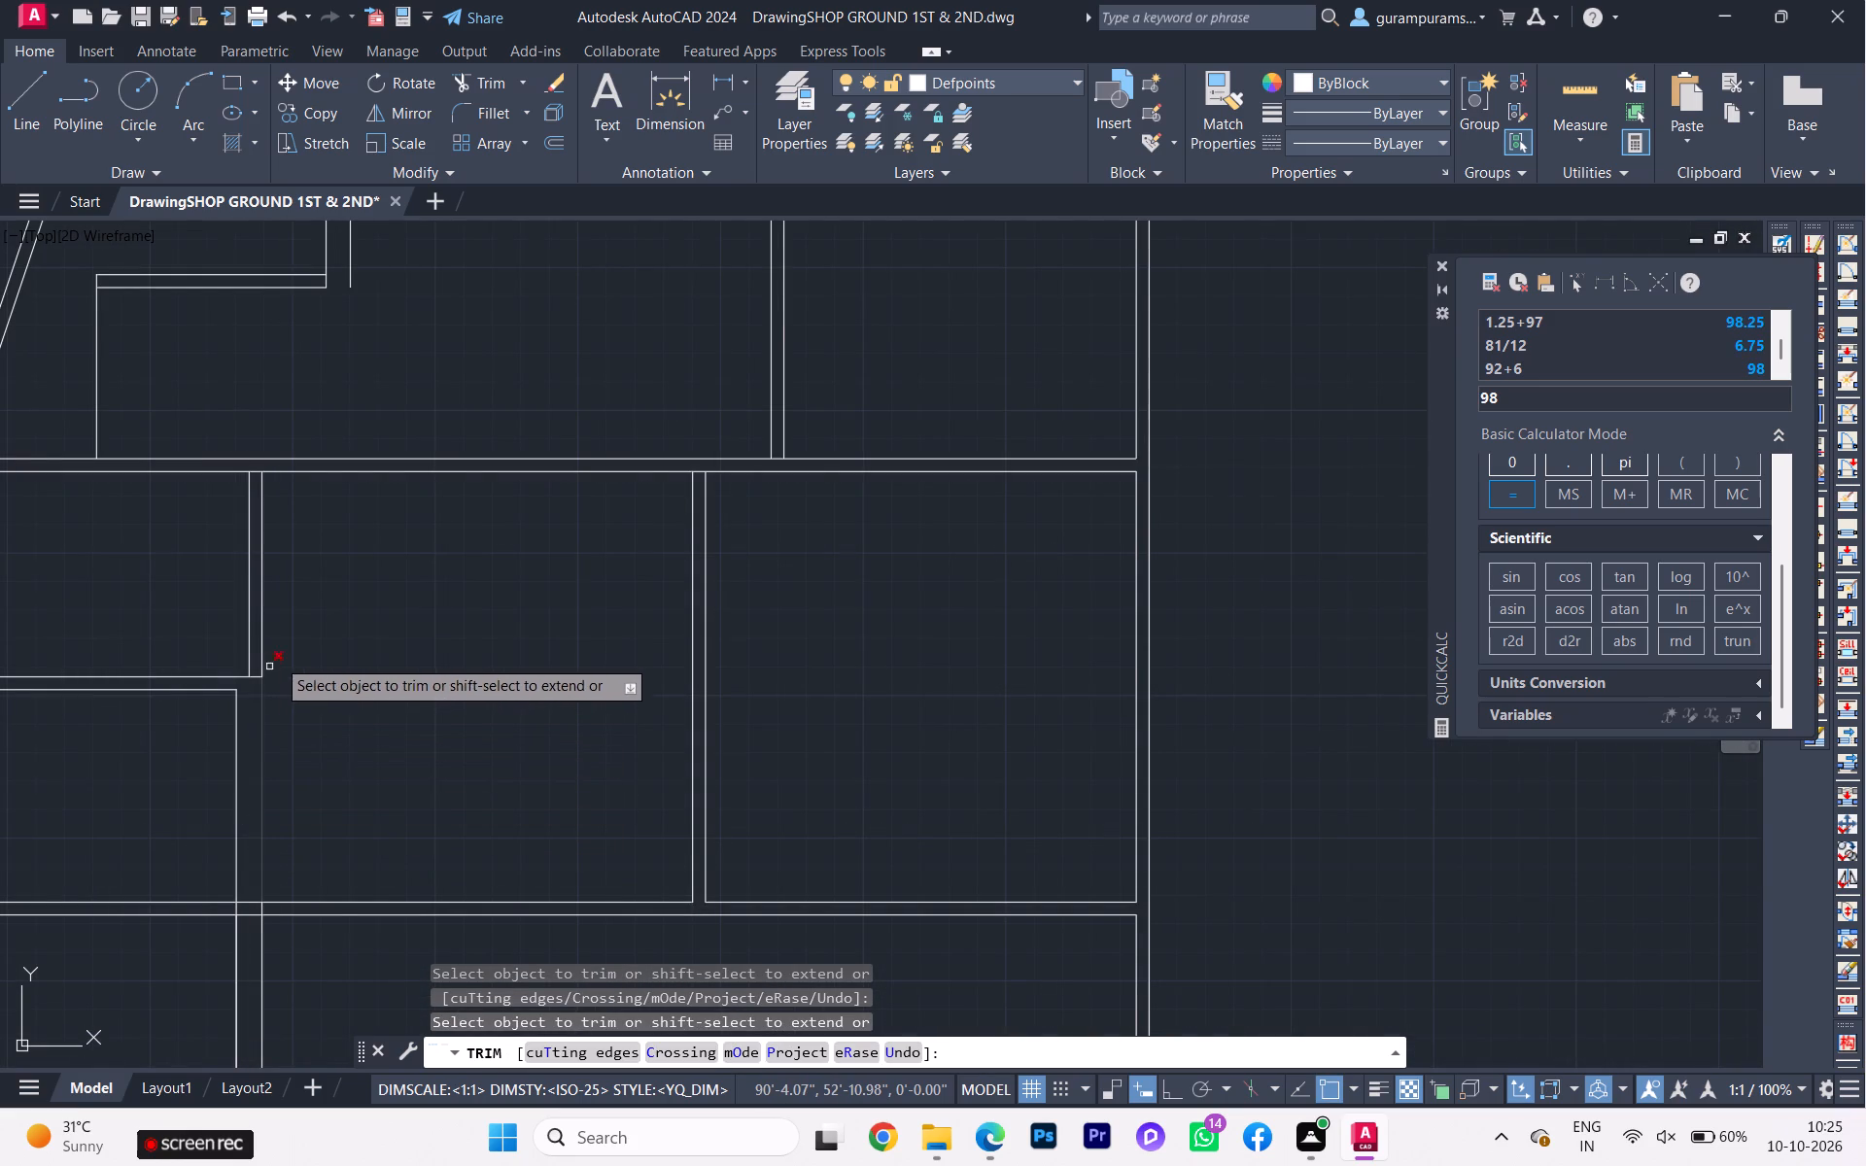
key("Escape")
scroll(337, 646, "down", 2)
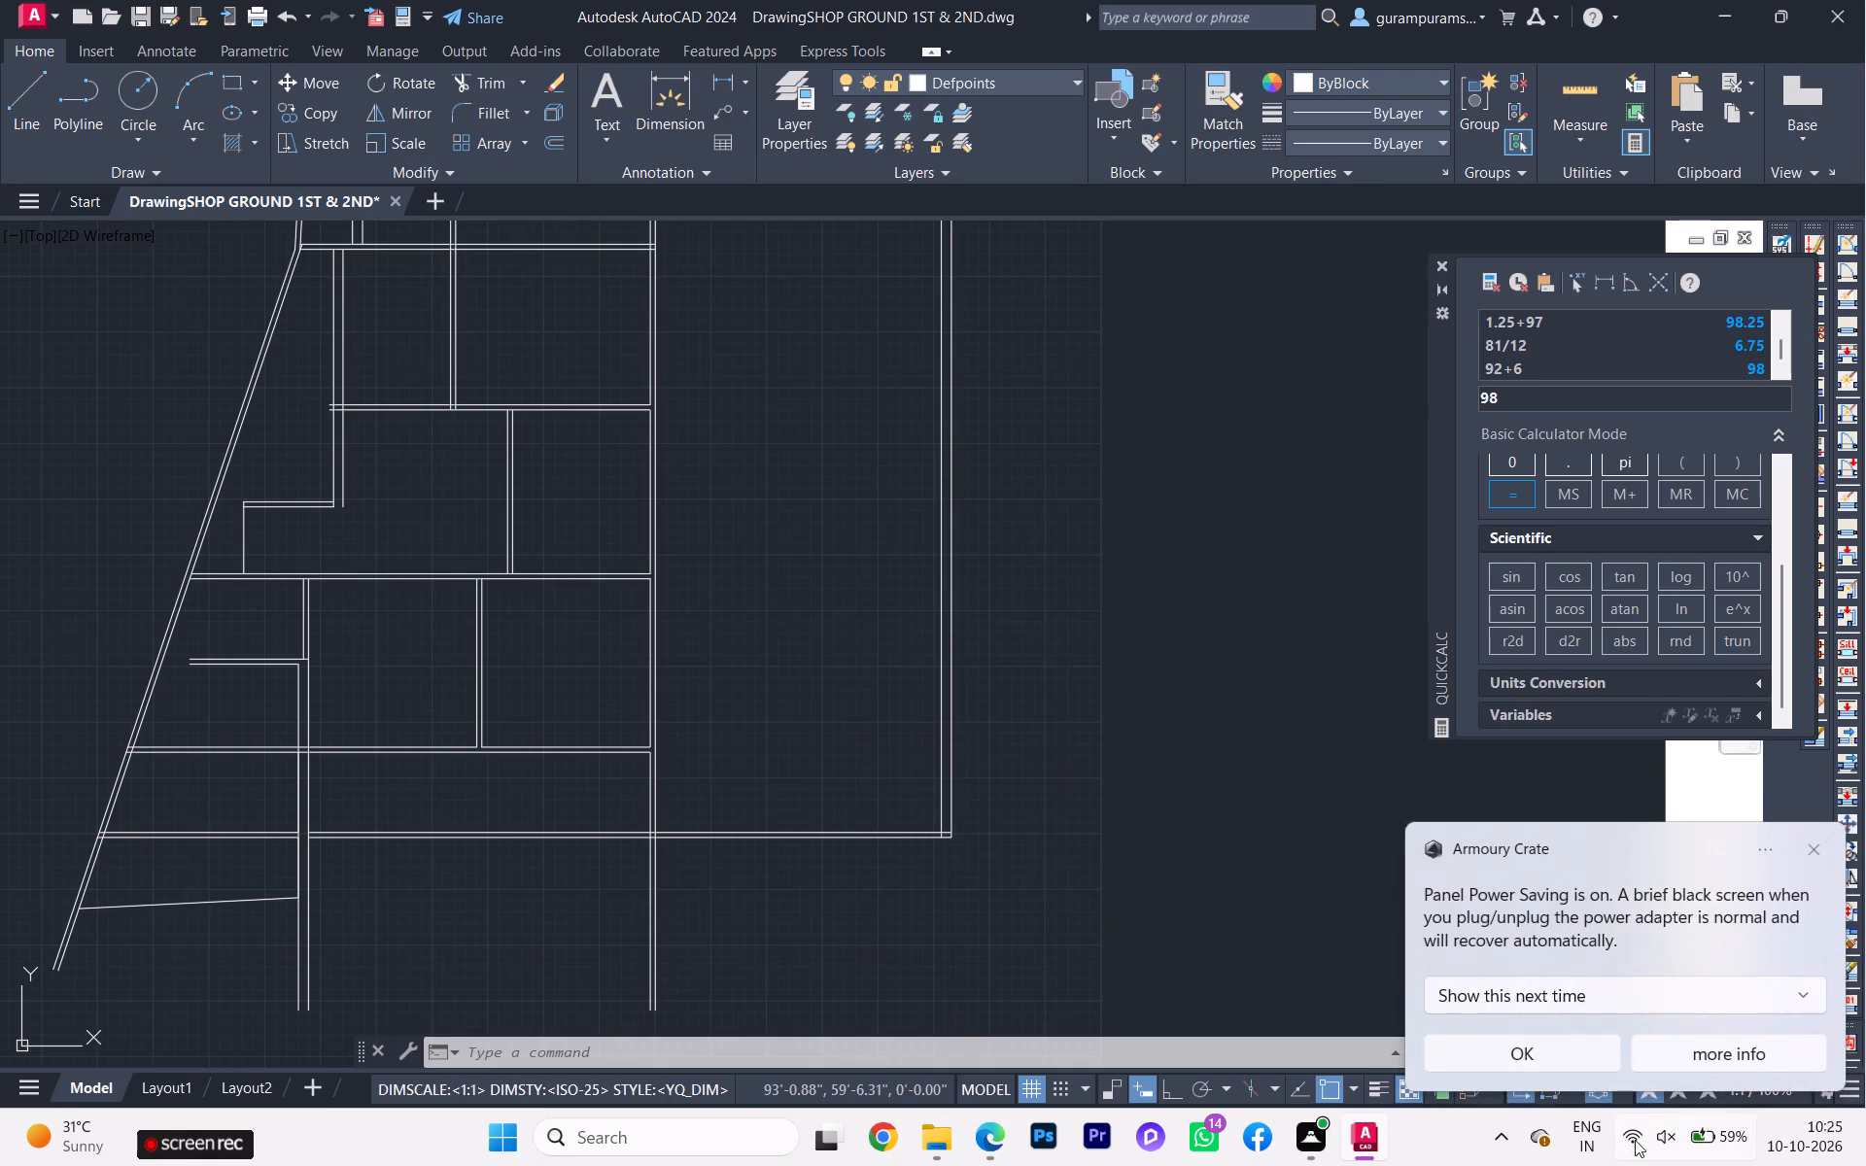
Dismiss the Armoury Crate notification.
left_click(1821, 853)
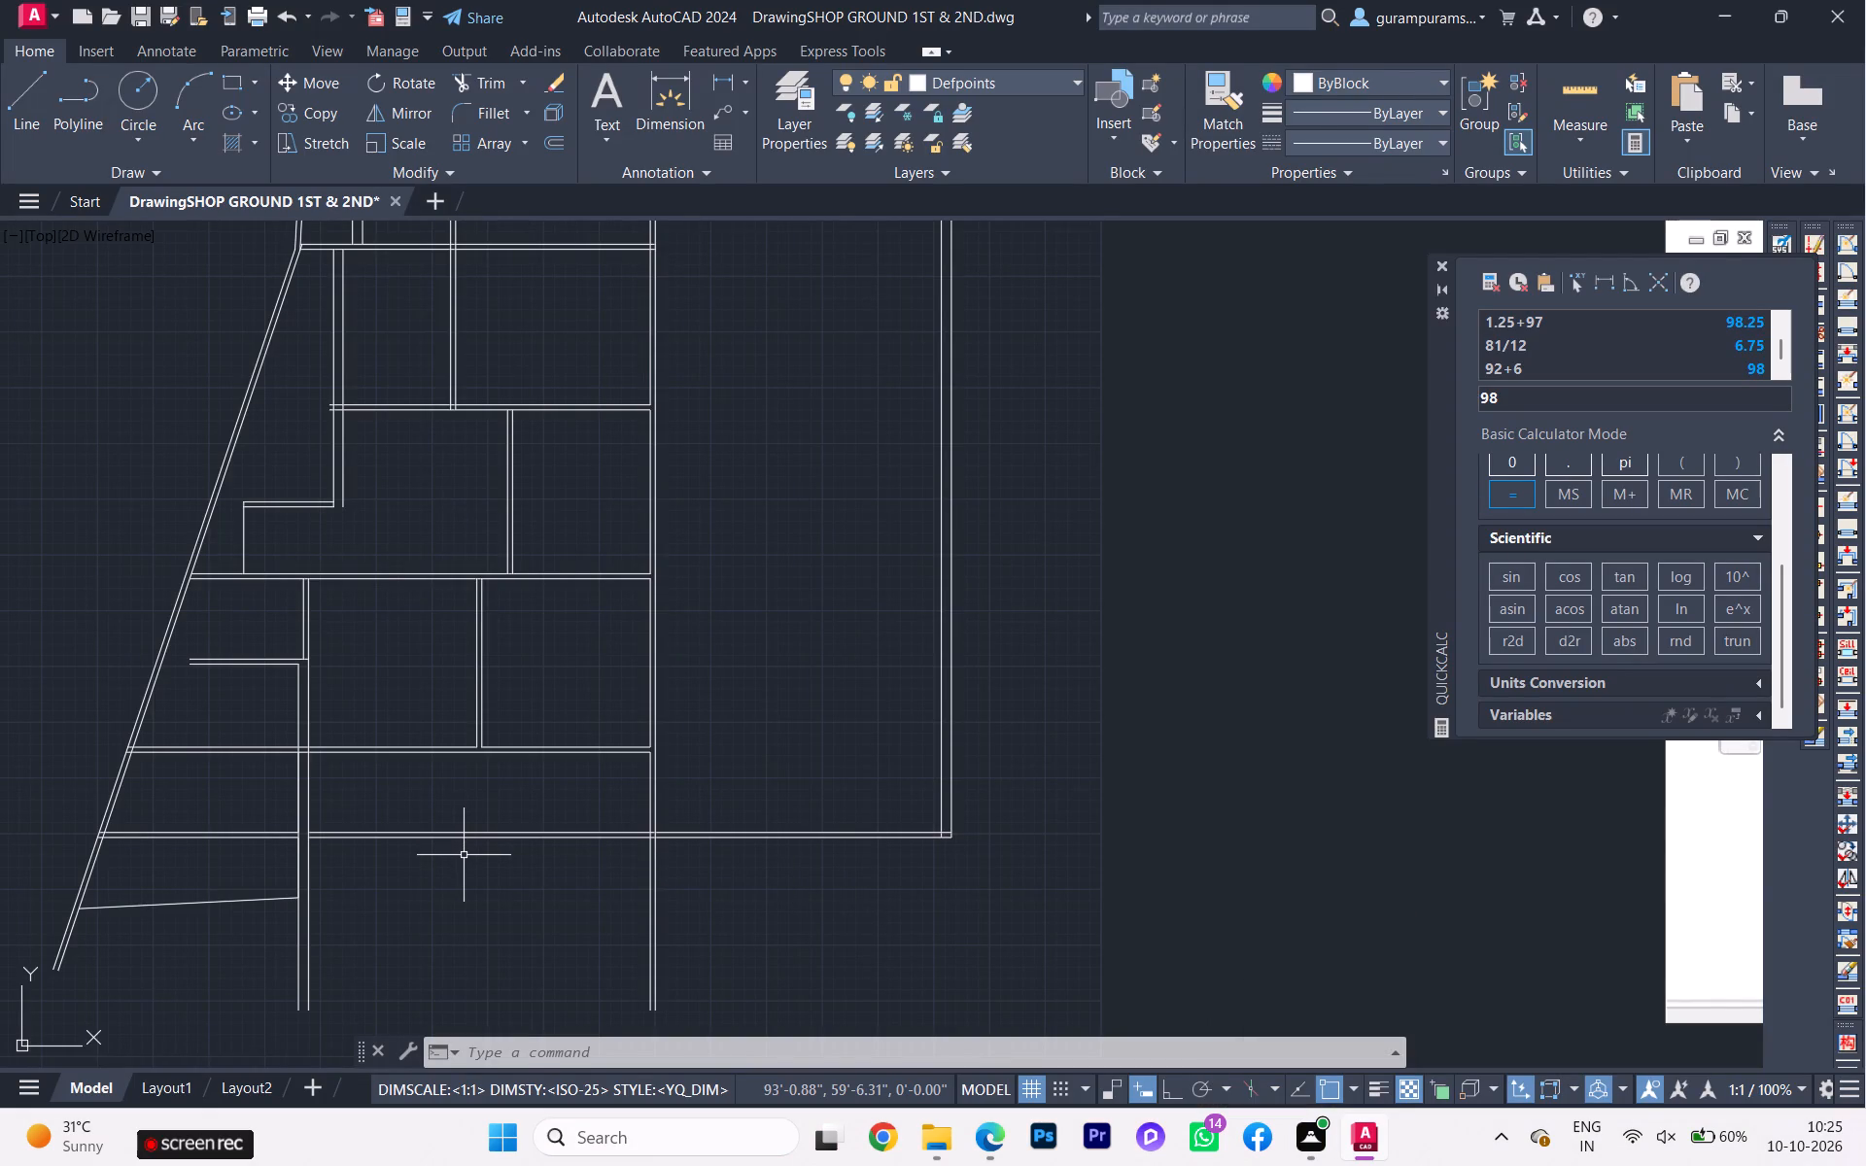
Draw the lower bath's vertical line 7'2.5" from its room-side wall, from the upper wall down to the bath-balcony wall.
scroll(464, 857, "down", 2)
scroll(464, 858, "up", 1)
scroll(464, 858, "down", 1)
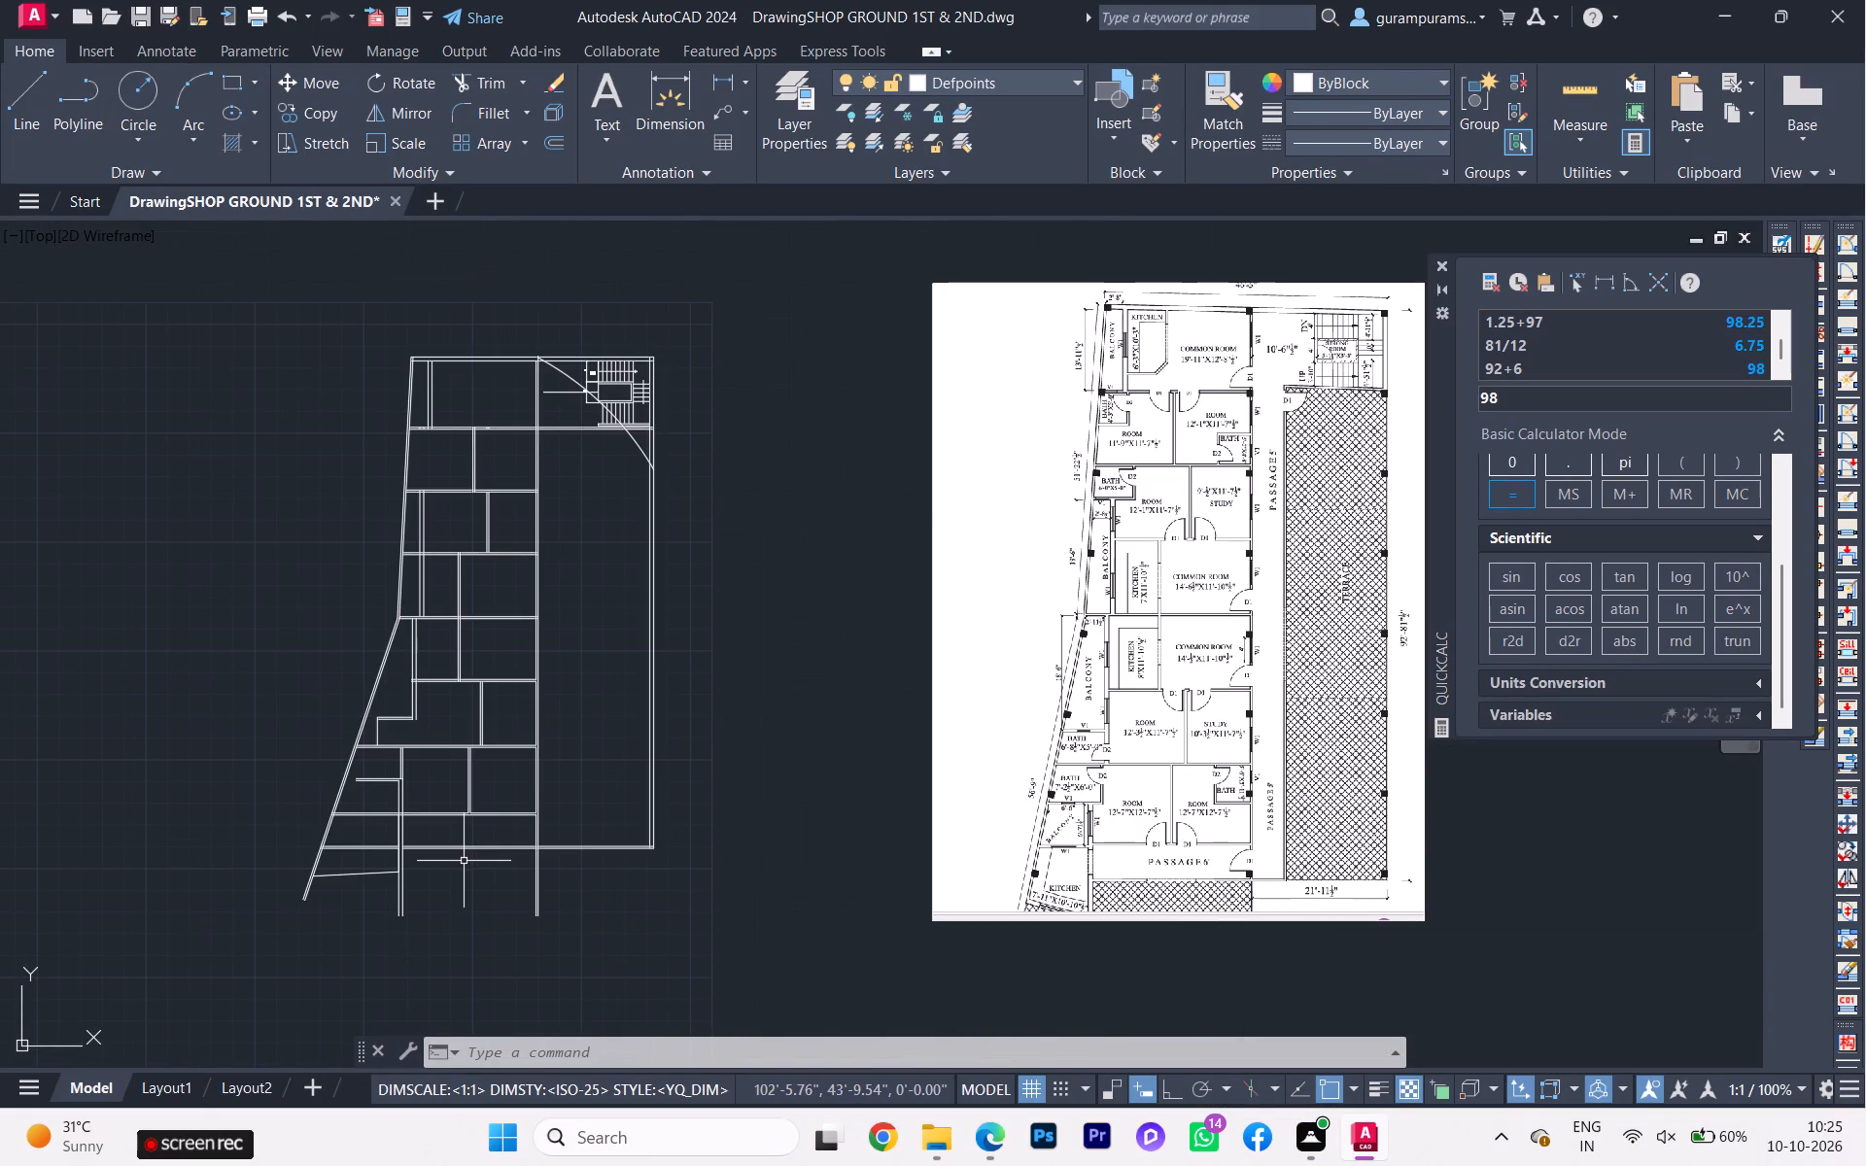
scroll(464, 861, "down", 1)
scroll(463, 863, "up", 2)
scroll(350, 804, "up", 2)
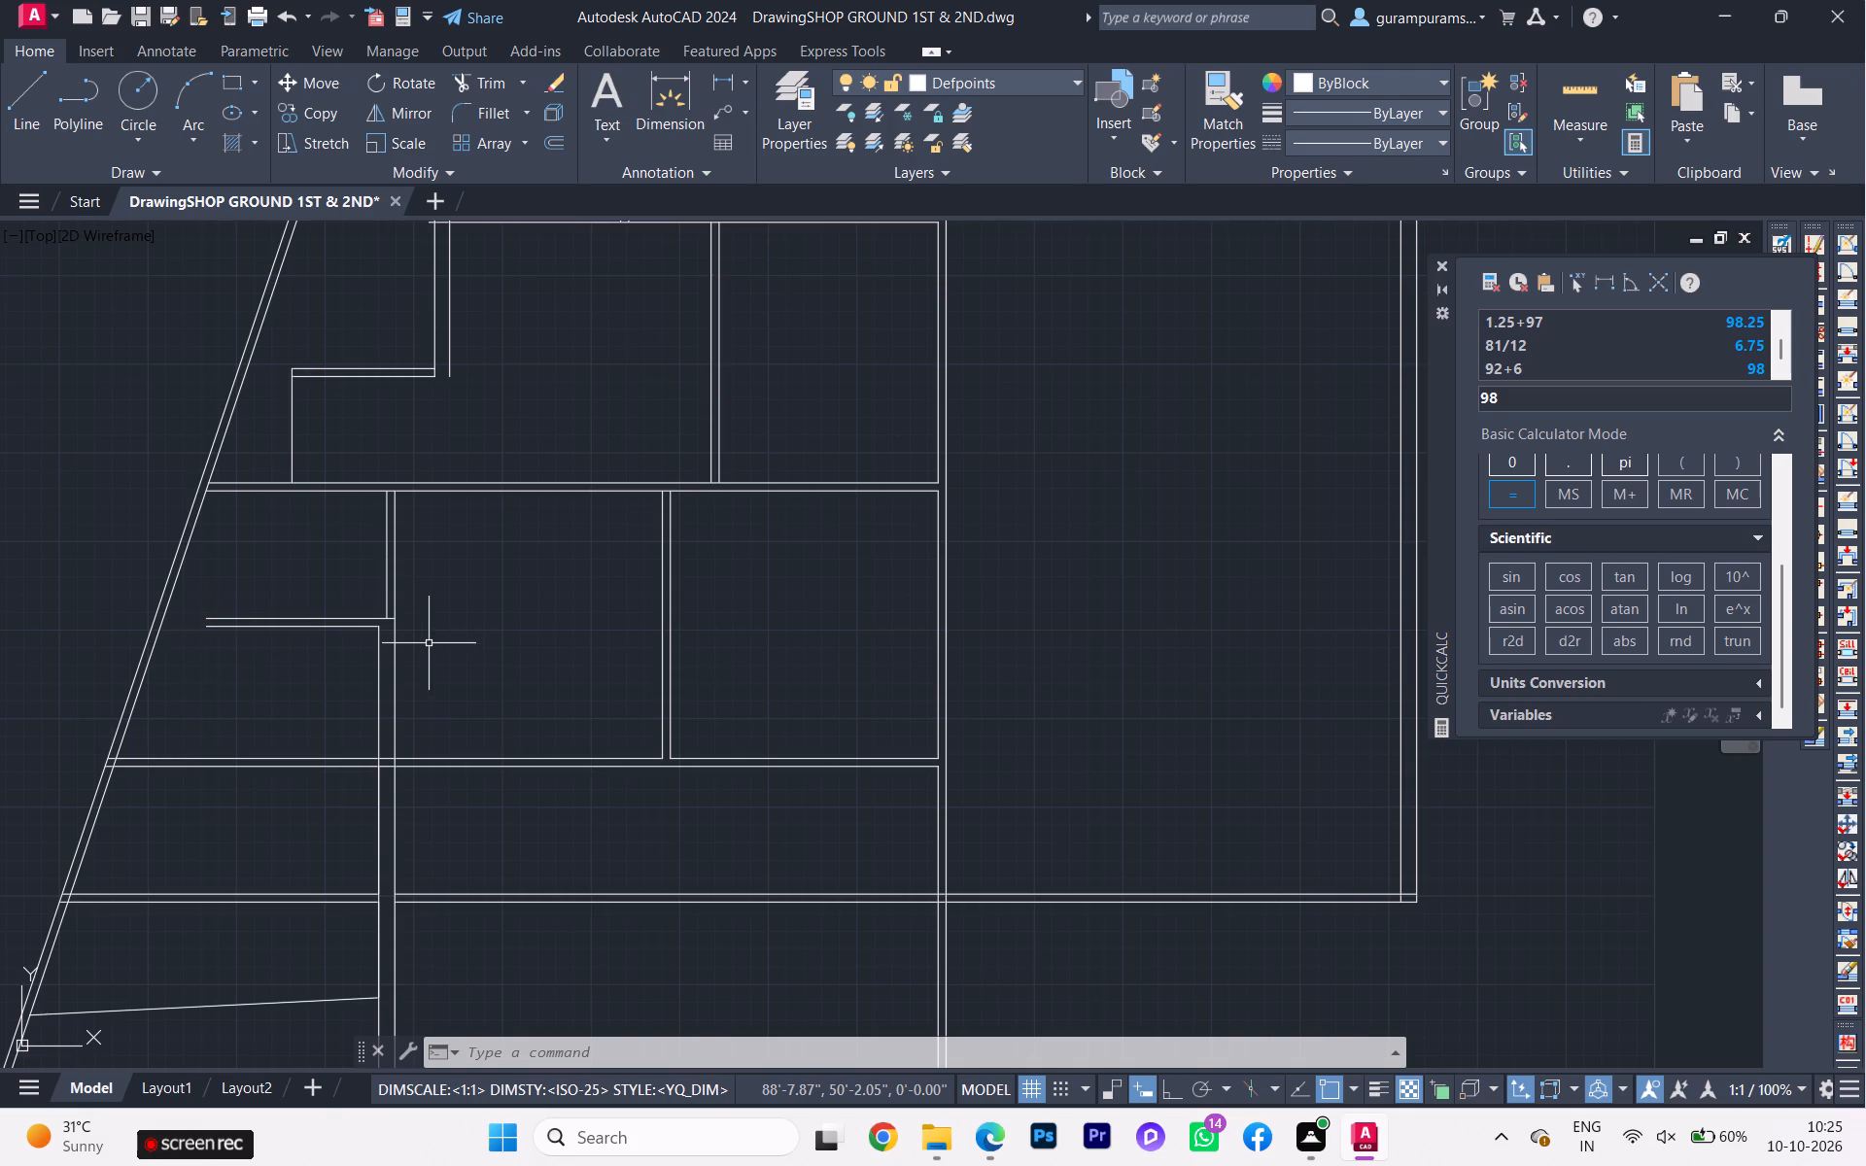
key("l")
key("Return")
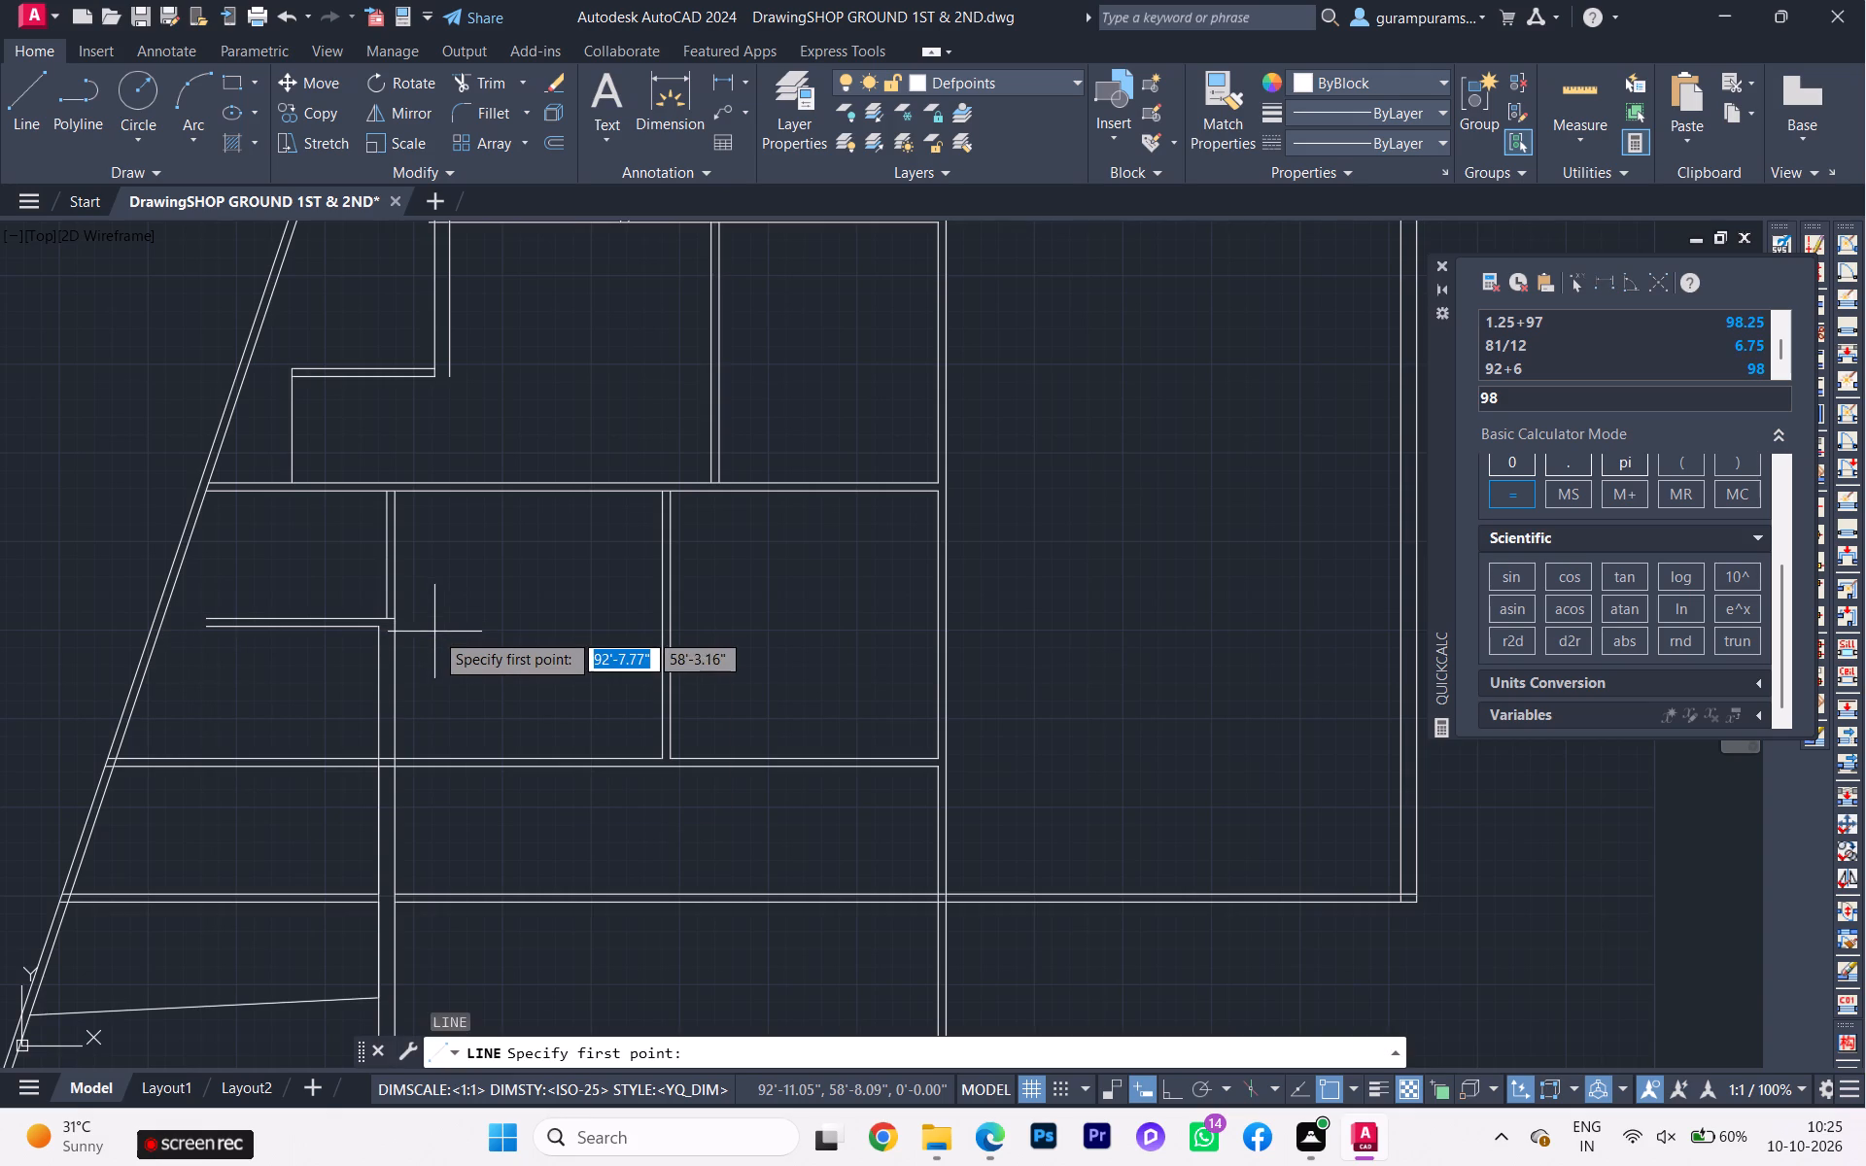
key("t")
key("k")
key("Return")
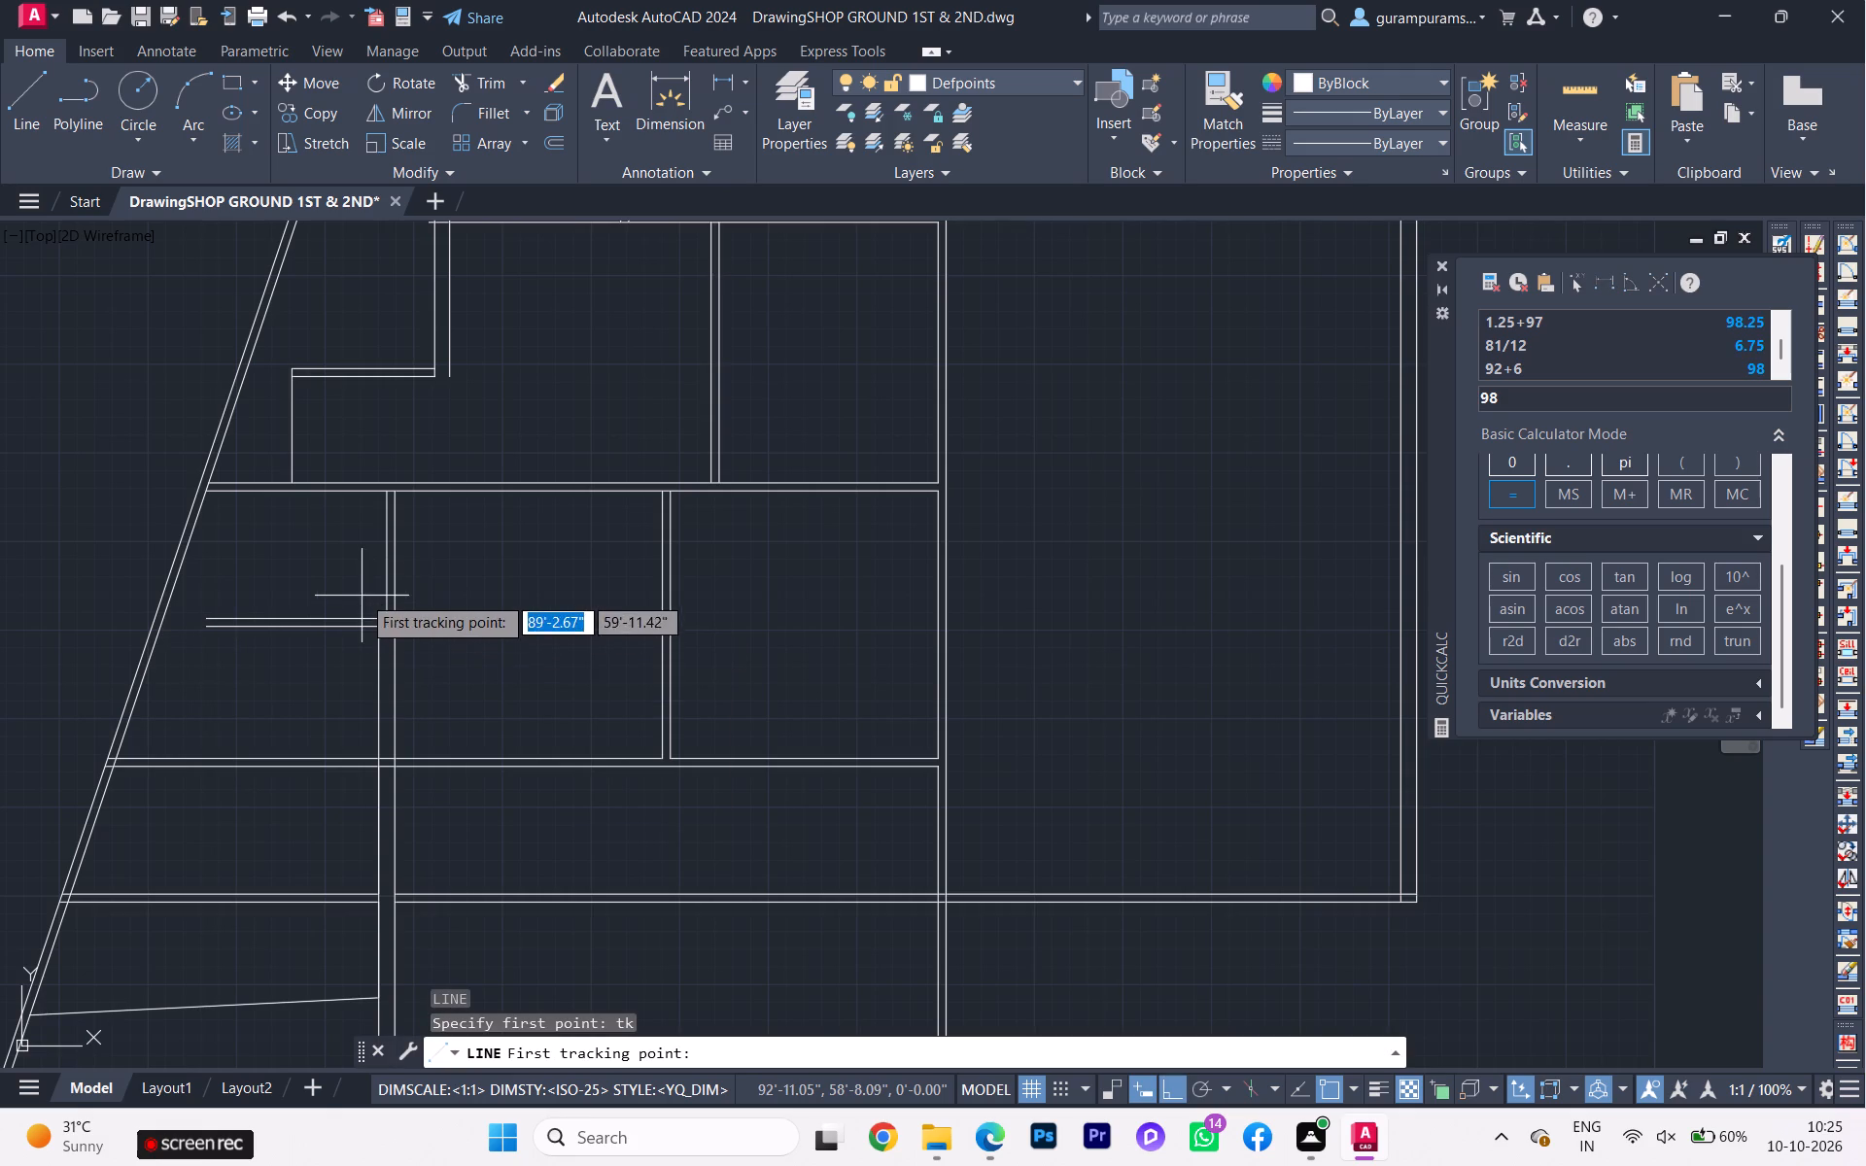
left_click(389, 487)
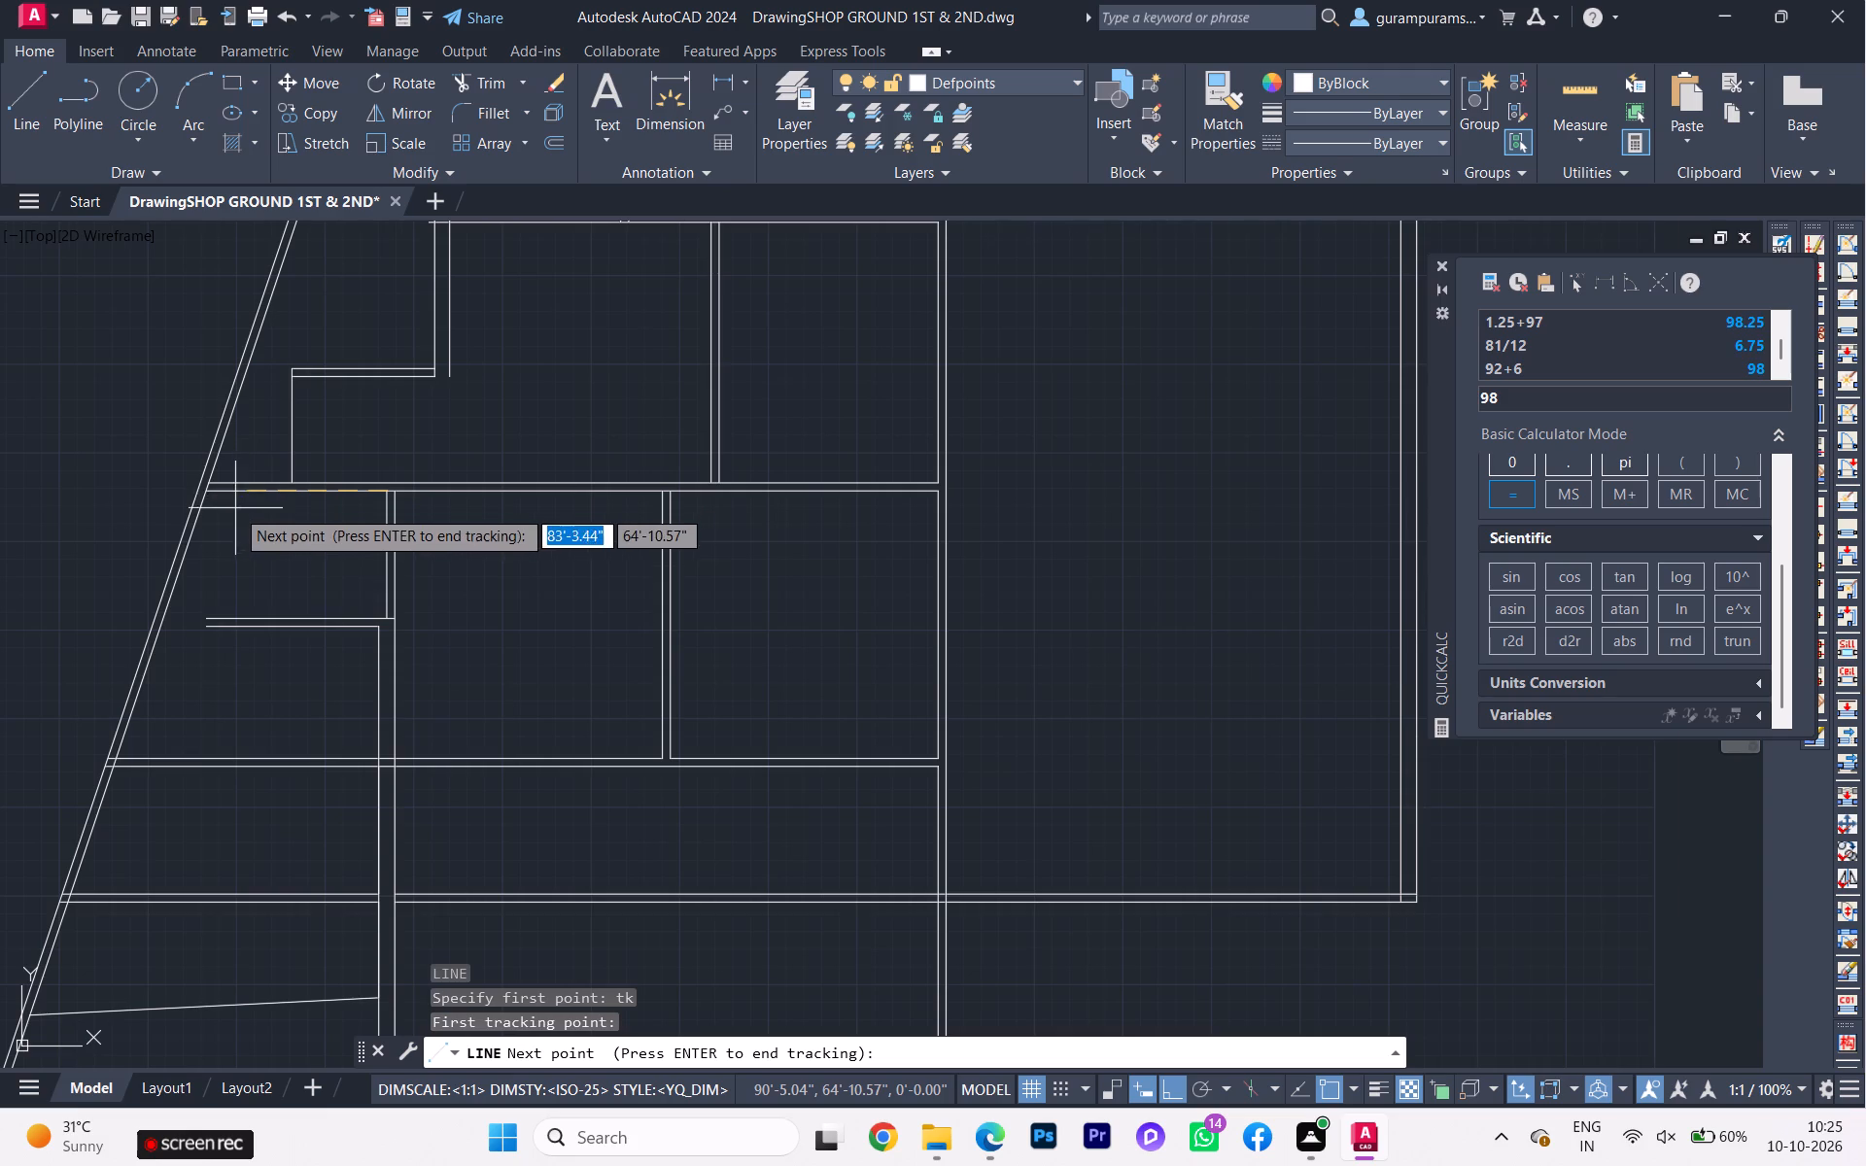
scroll(233, 512, "down", 2)
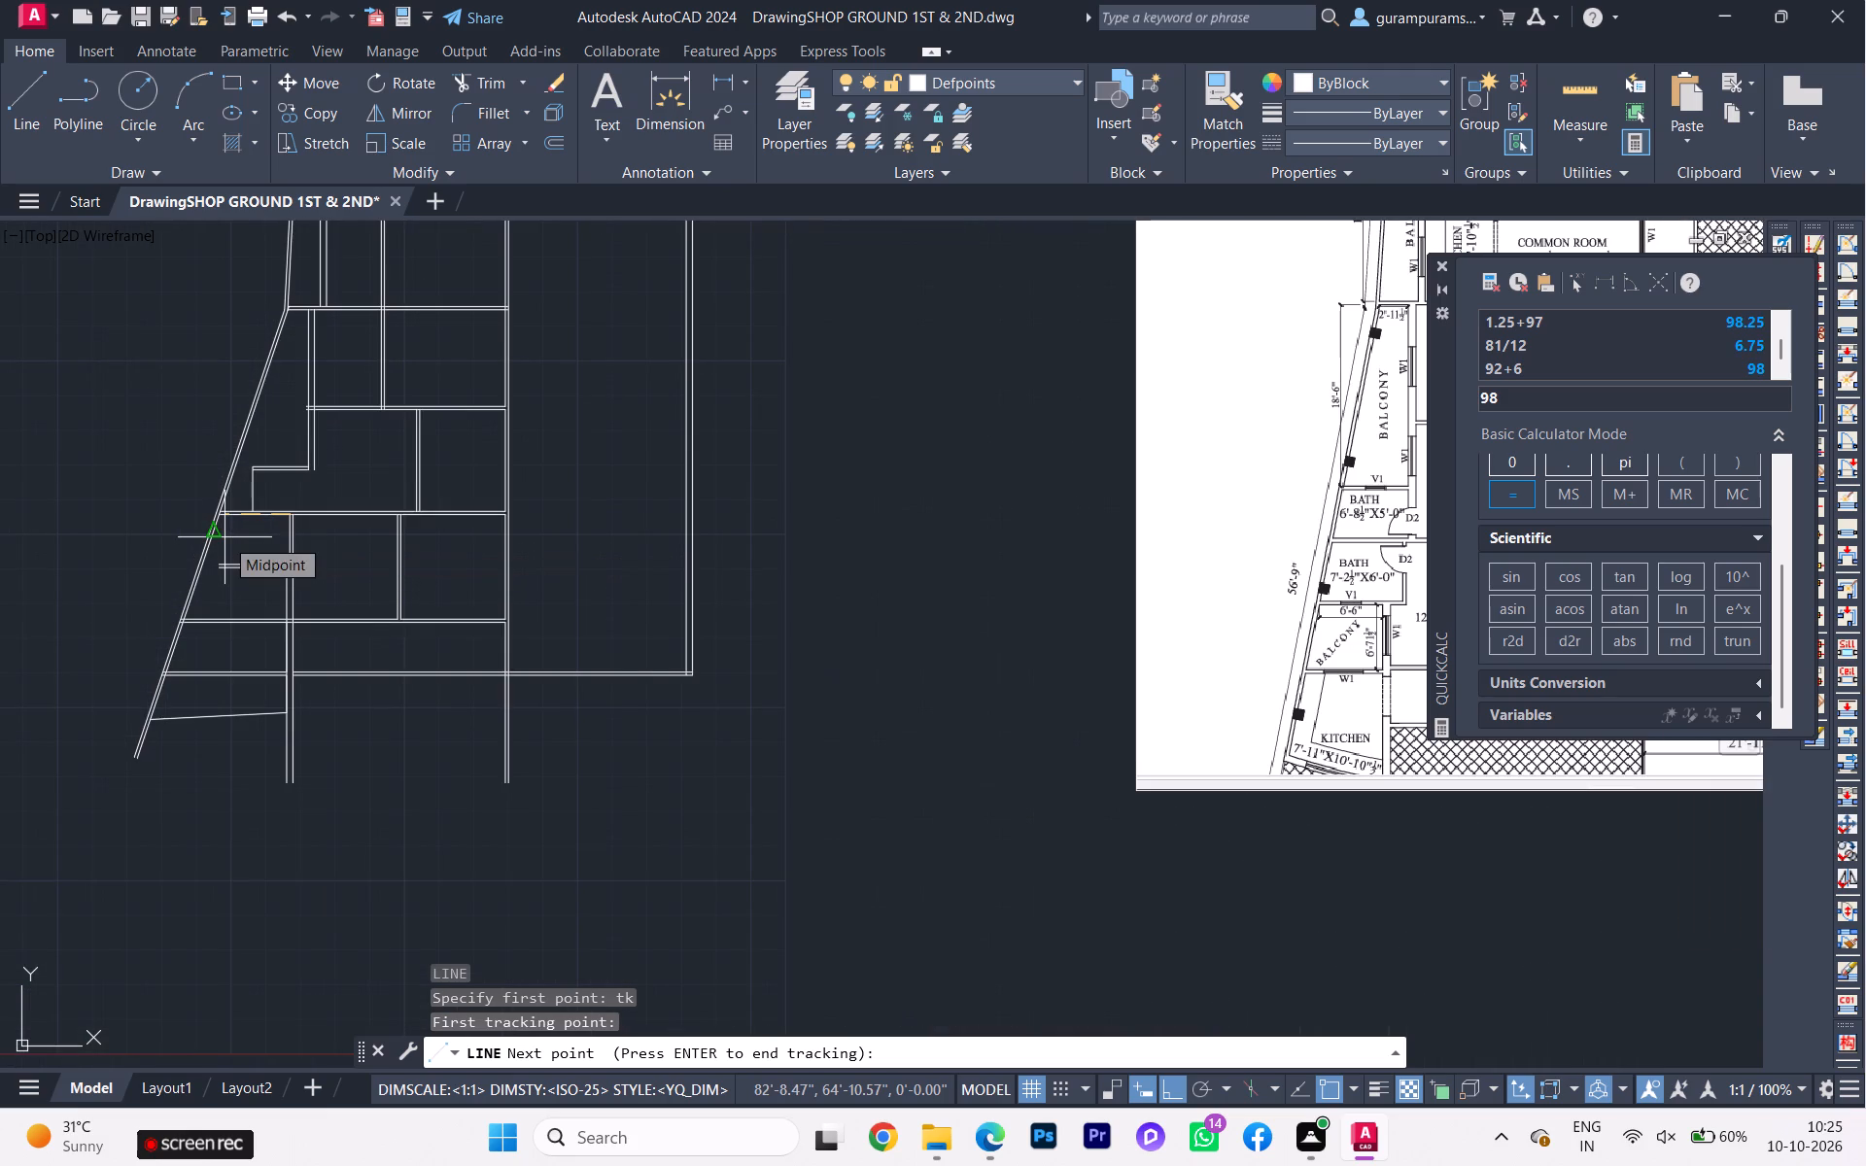
type("7'2.5")
key("Return")
key("Return")
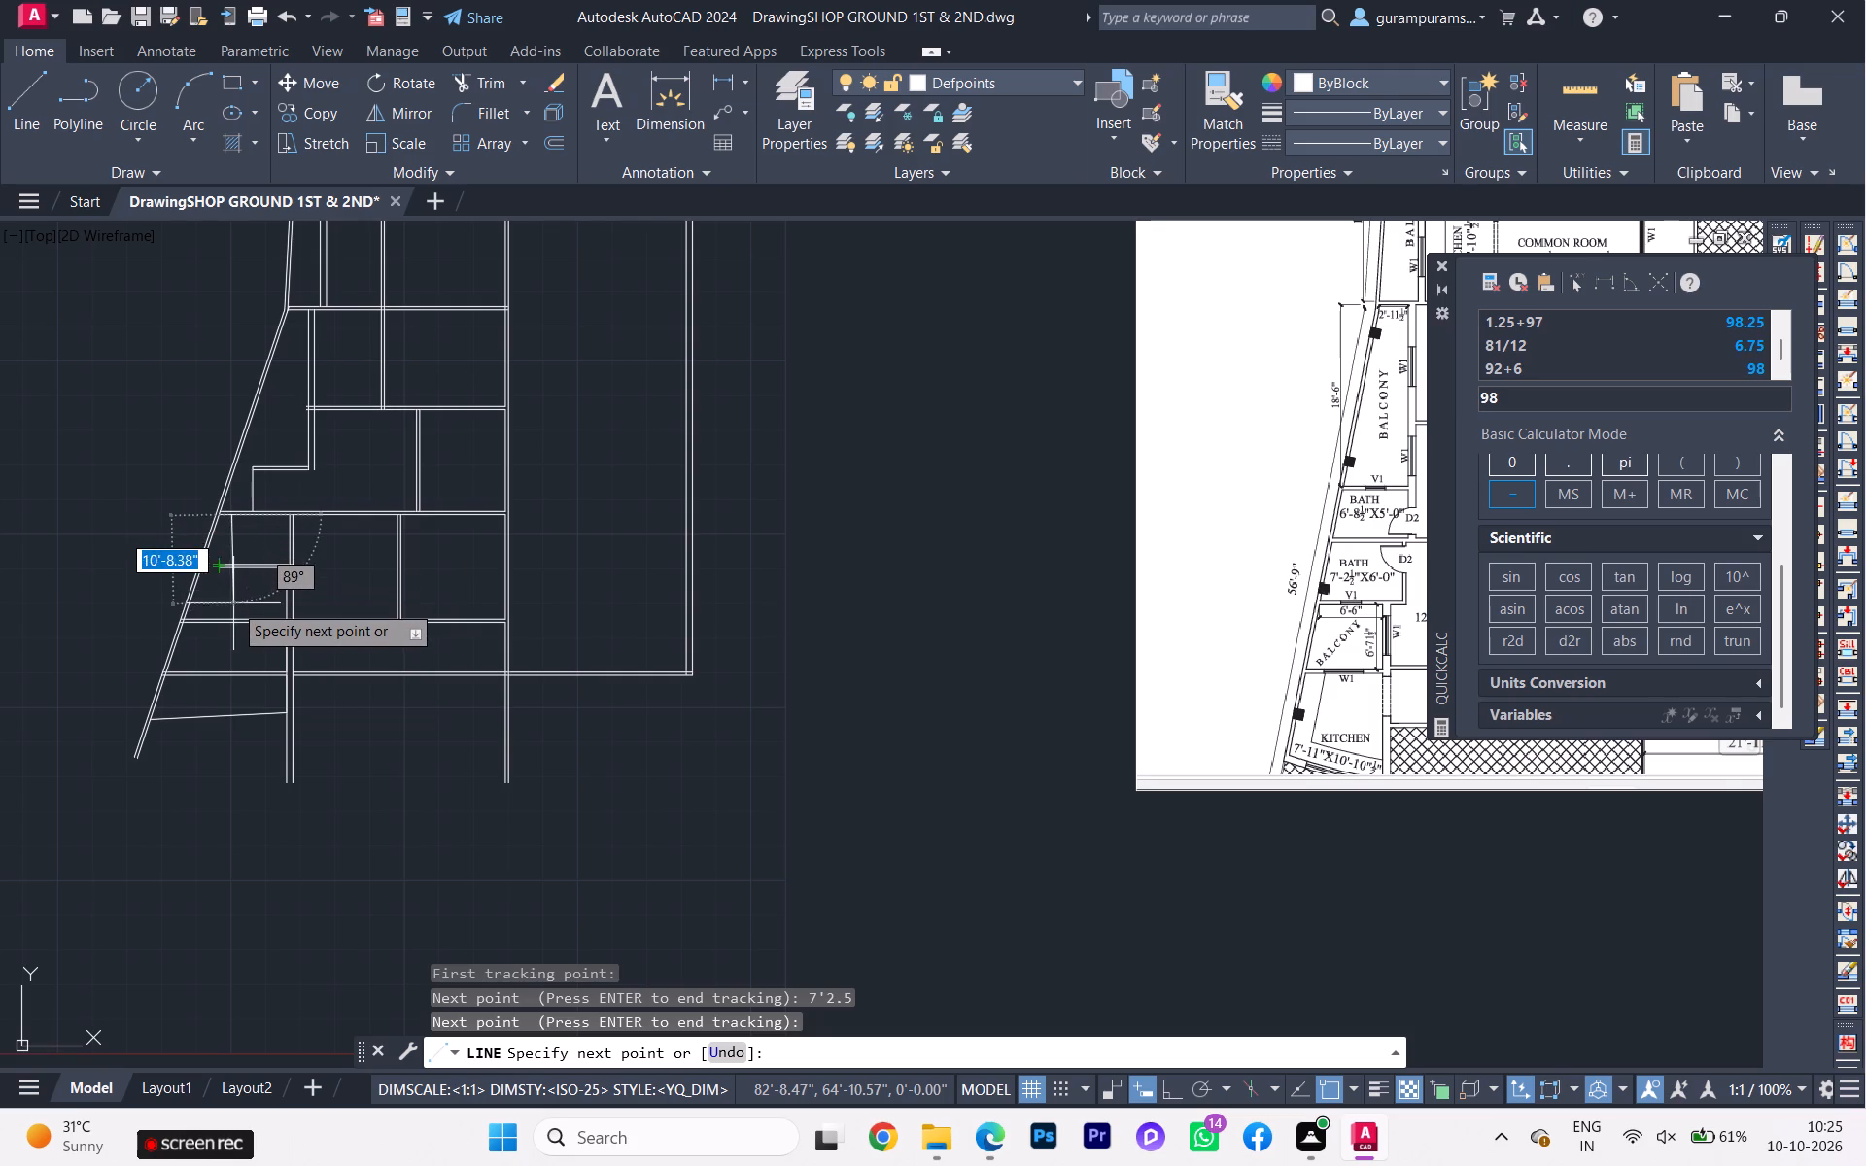
scroll(233, 603, "up", 2)
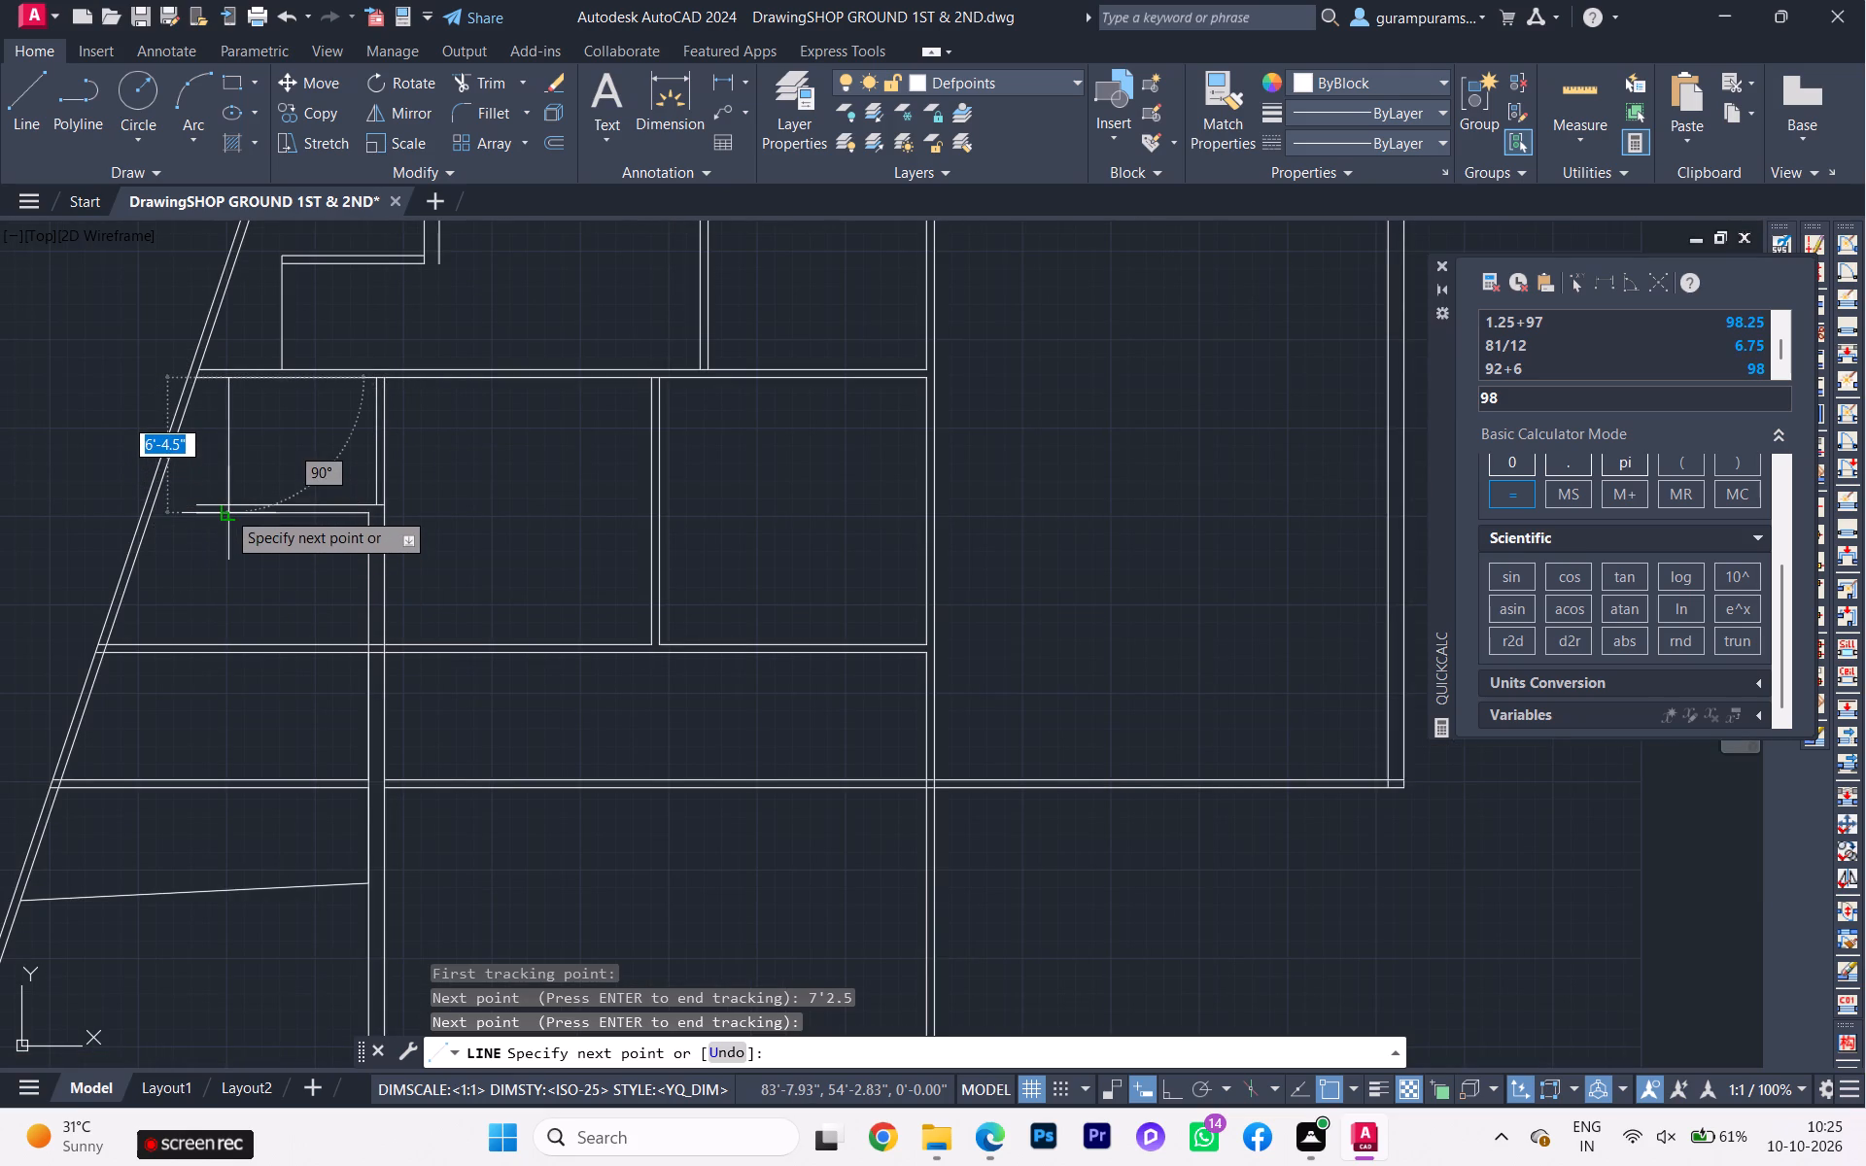
left_click(225, 509)
key("Escape")
Offset the upper bath's boundary-side vertical line by 7'11" toward the room.
scroll(273, 540, "down", 1)
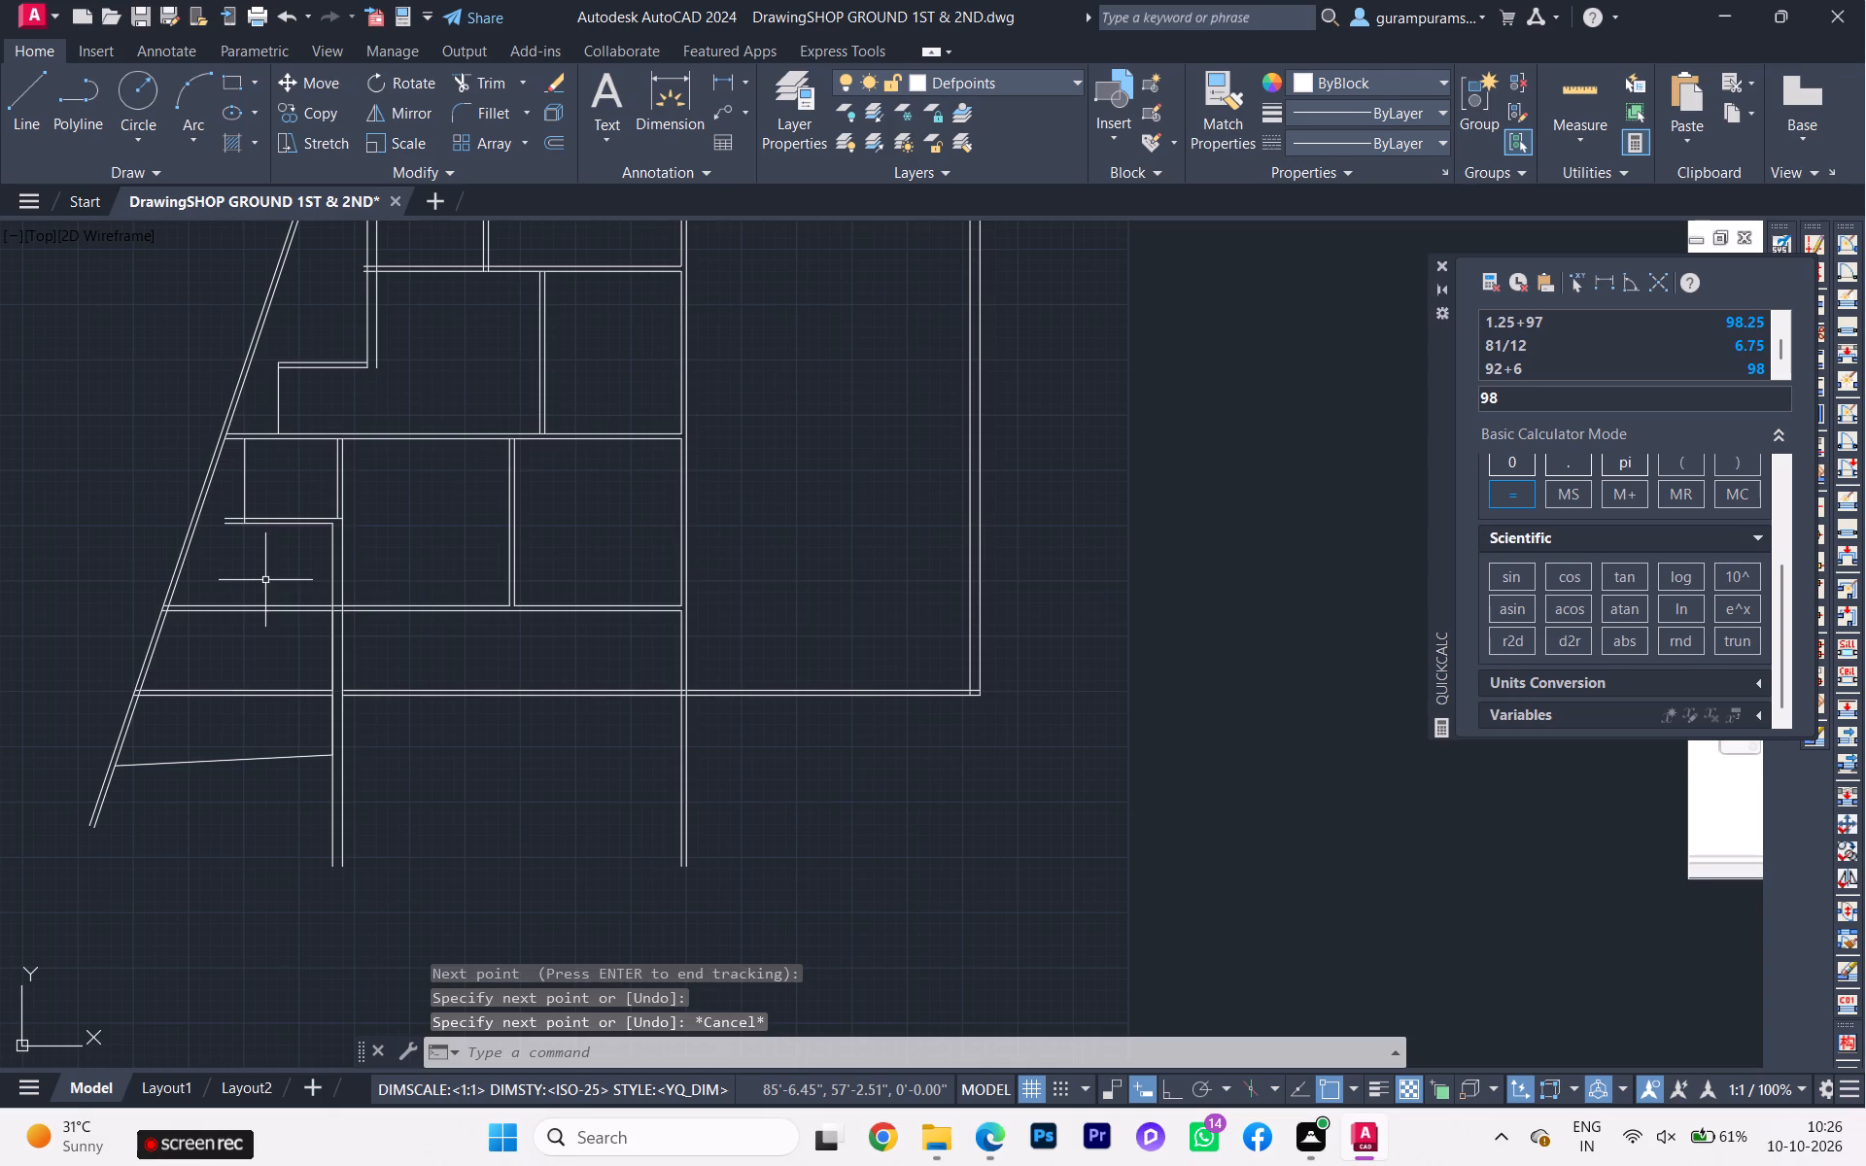
scroll(167, 617, "down", 1)
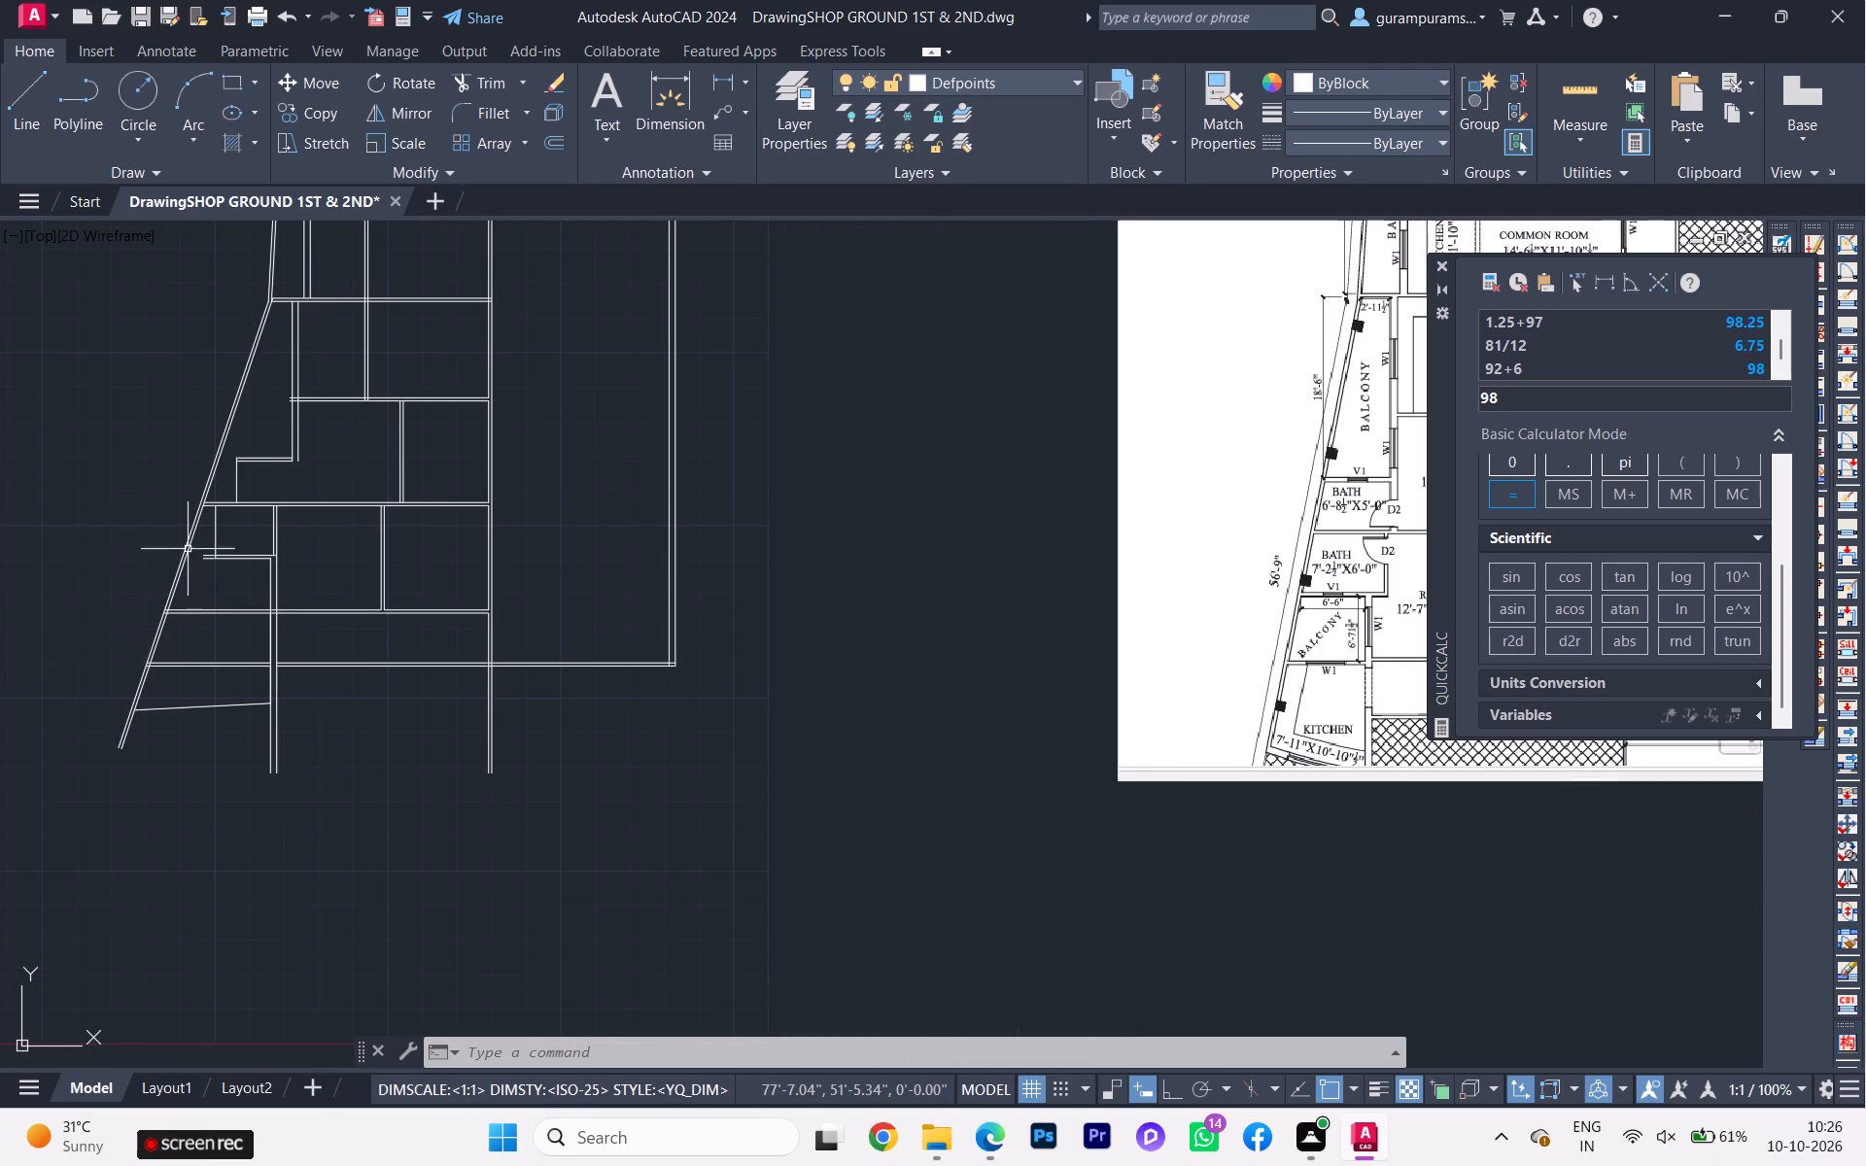
scroll(233, 485, "up", 2)
left_click(245, 490)
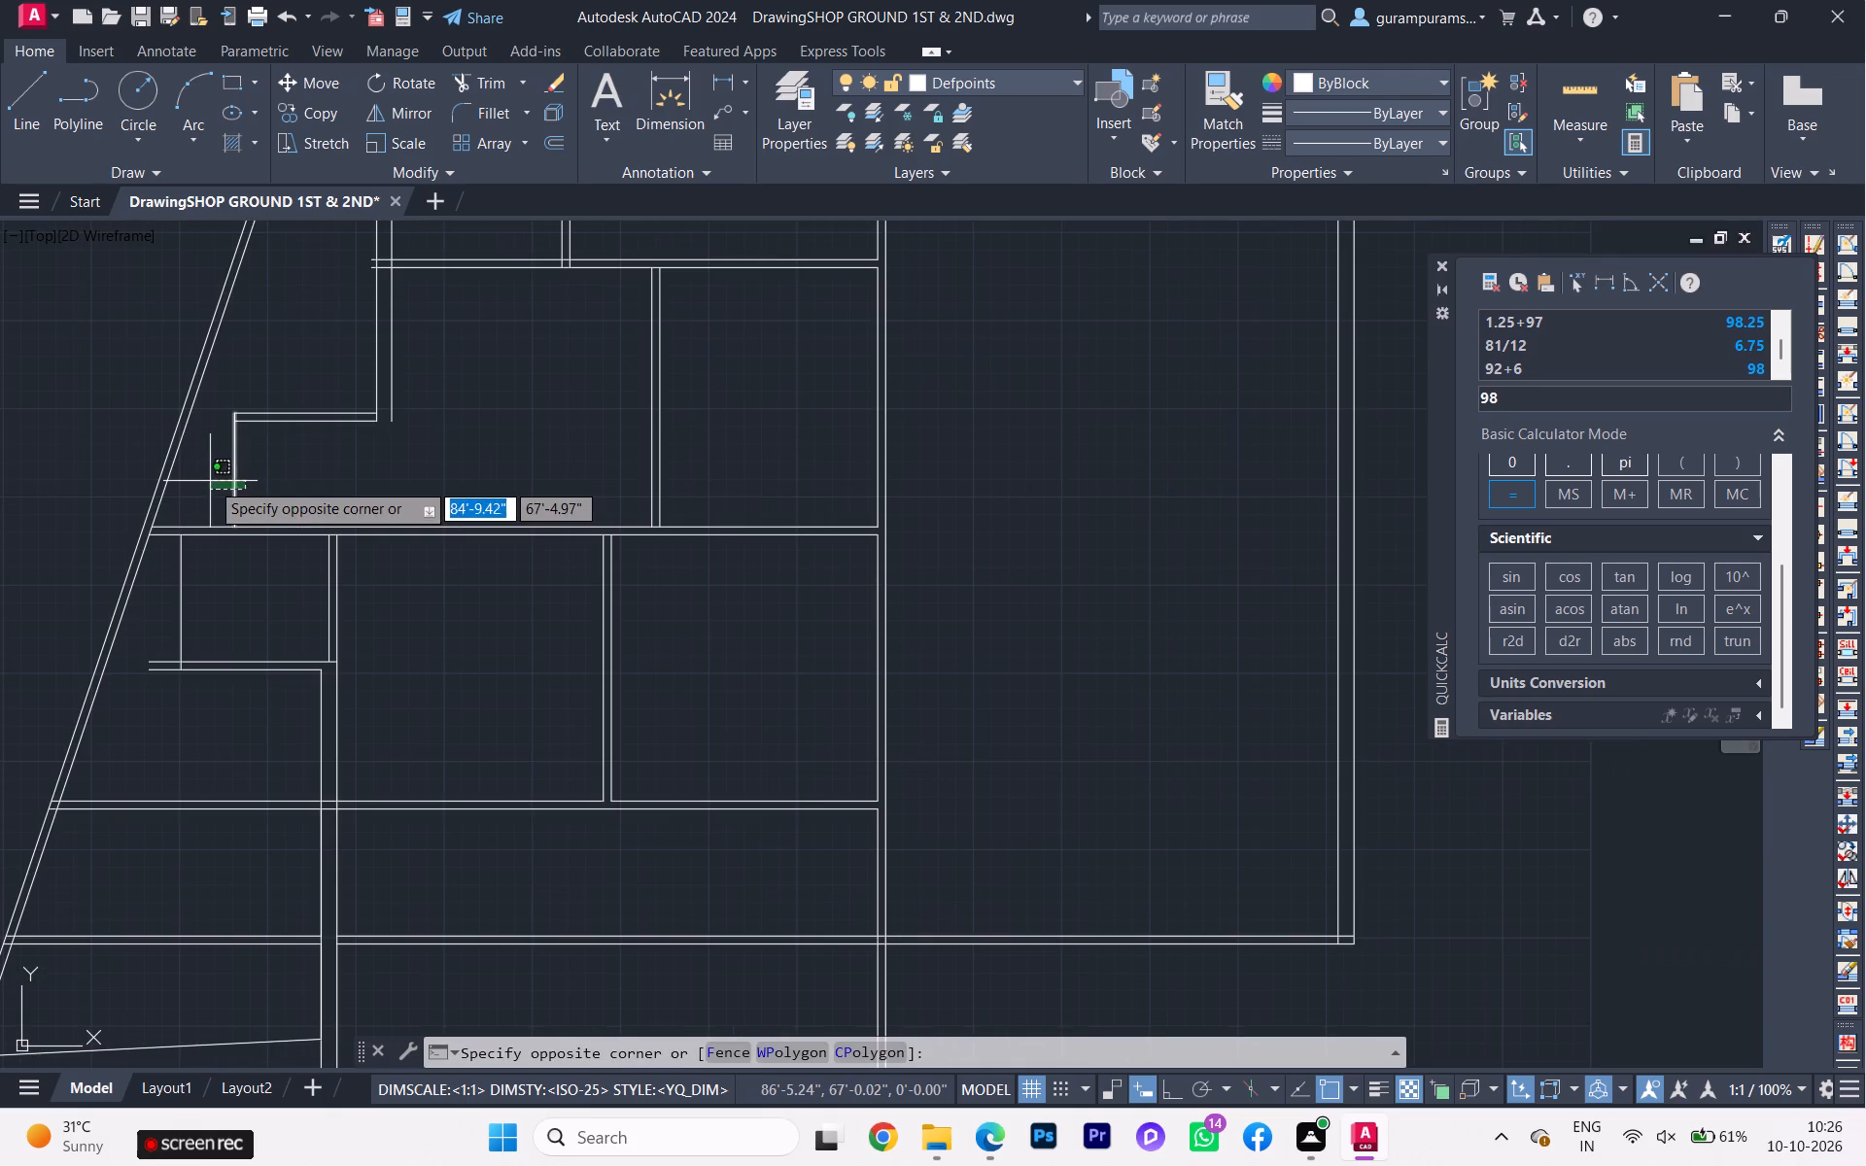
left_click(209, 481)
key("o")
key("Return")
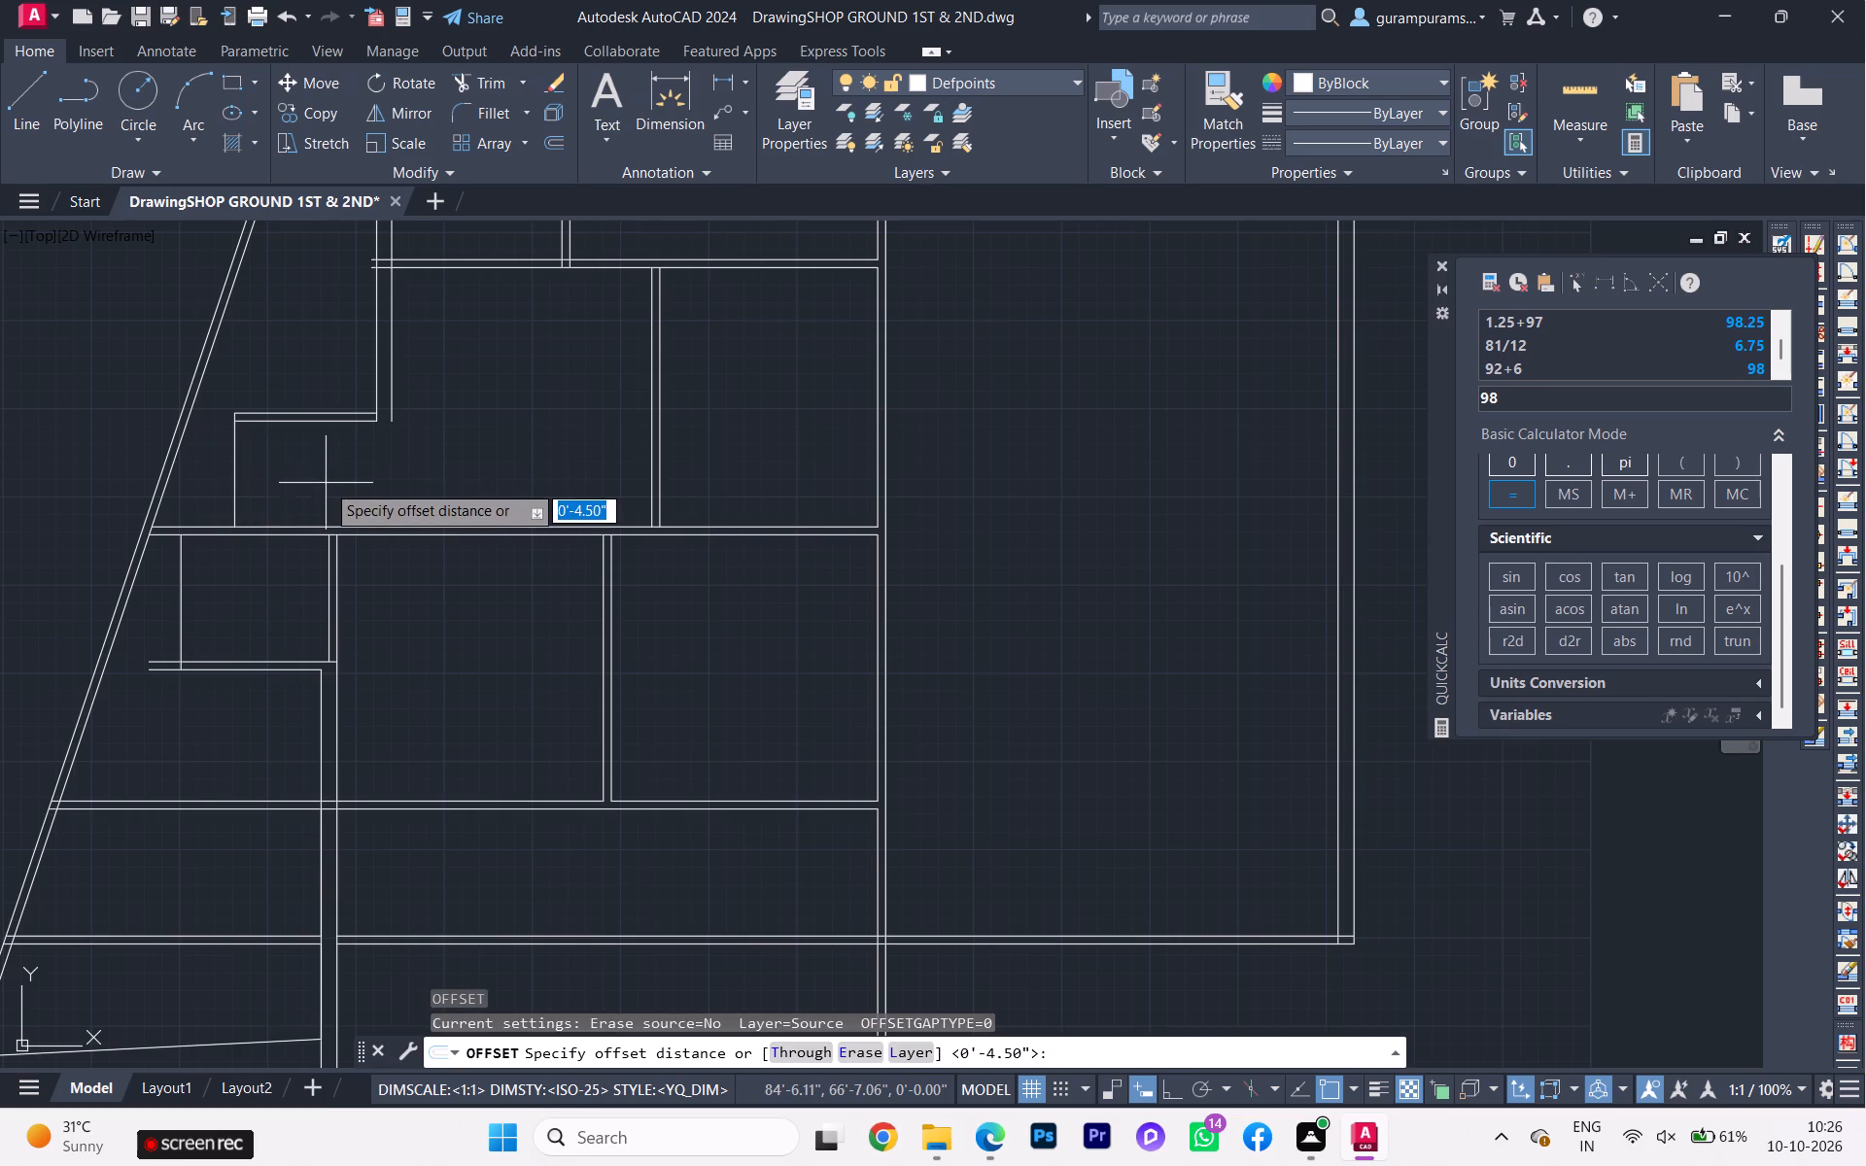
scroll(99, 562, "down", 2)
middle_click_drag(130, 642, 104, 565)
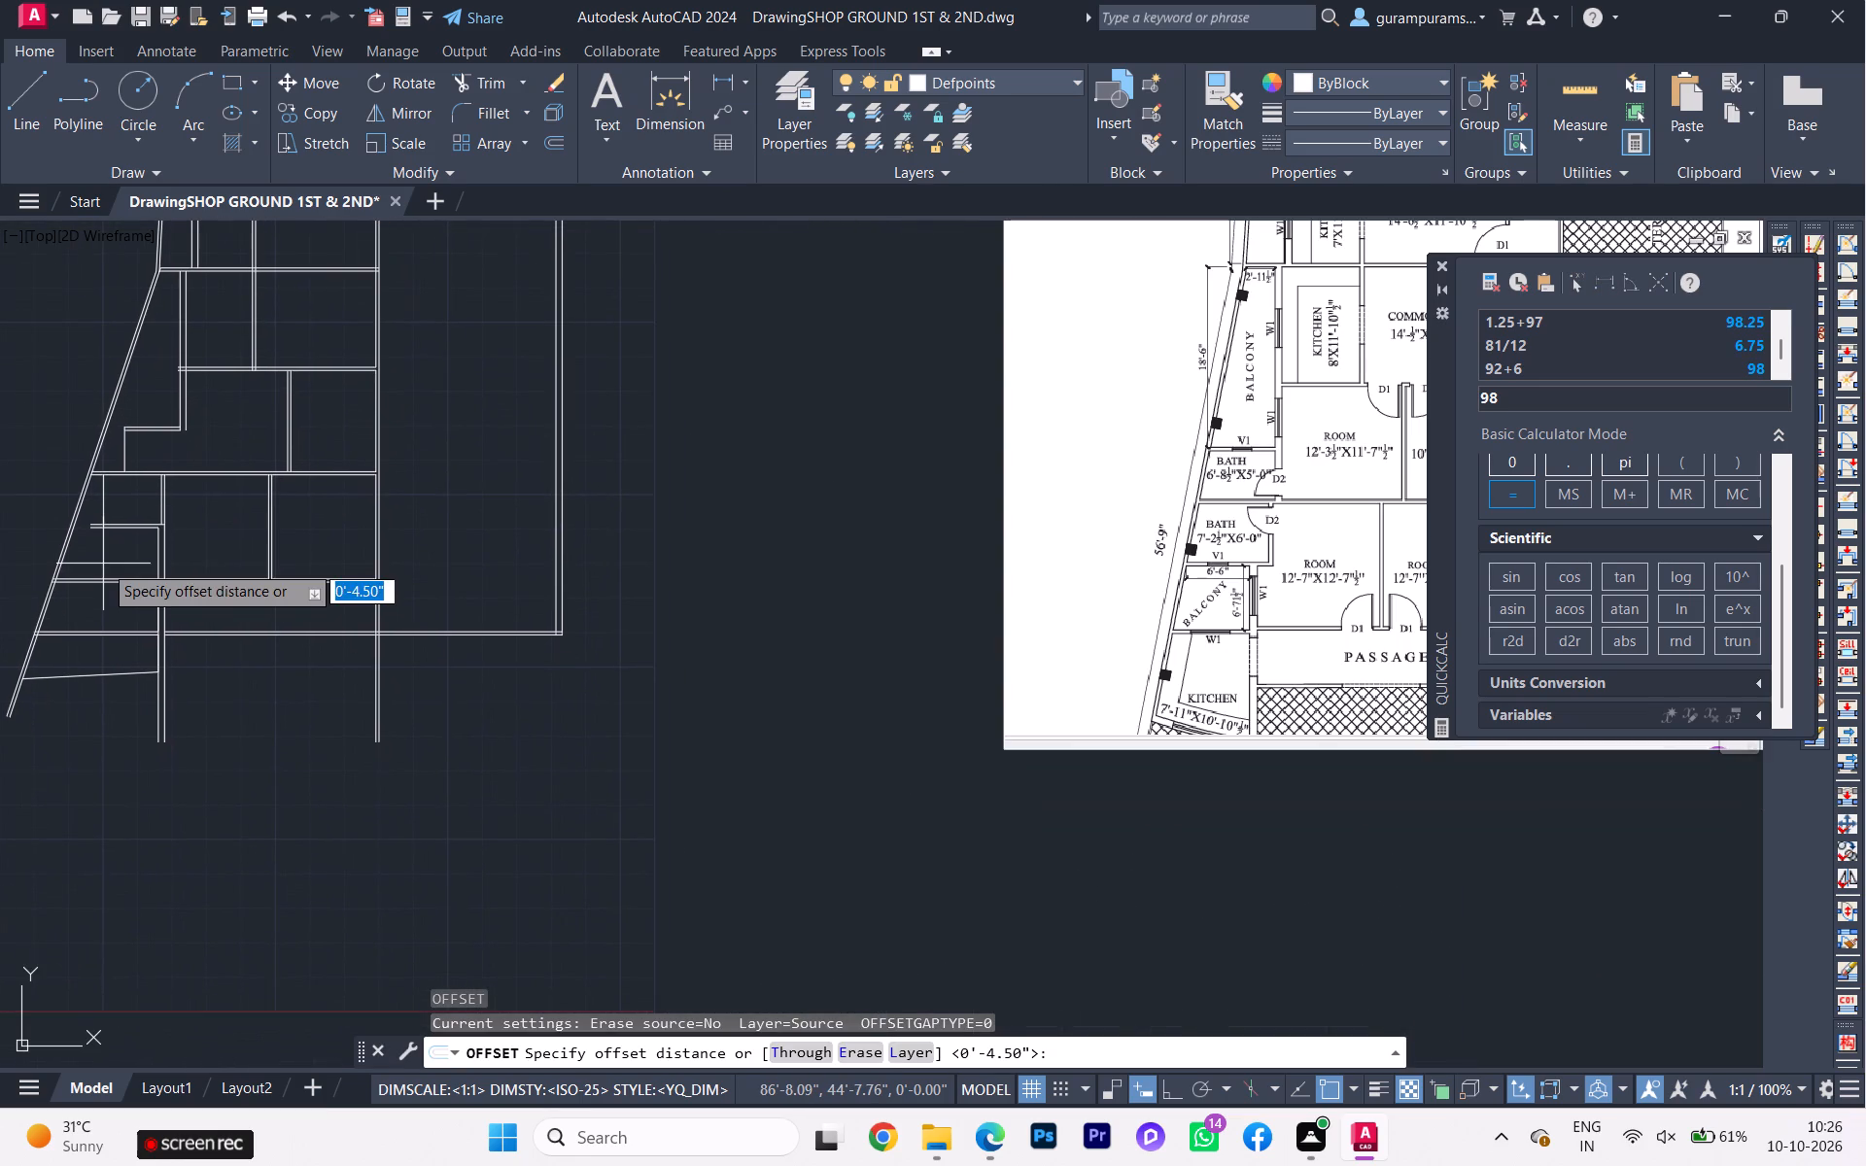
scroll(118, 585, "down", 2)
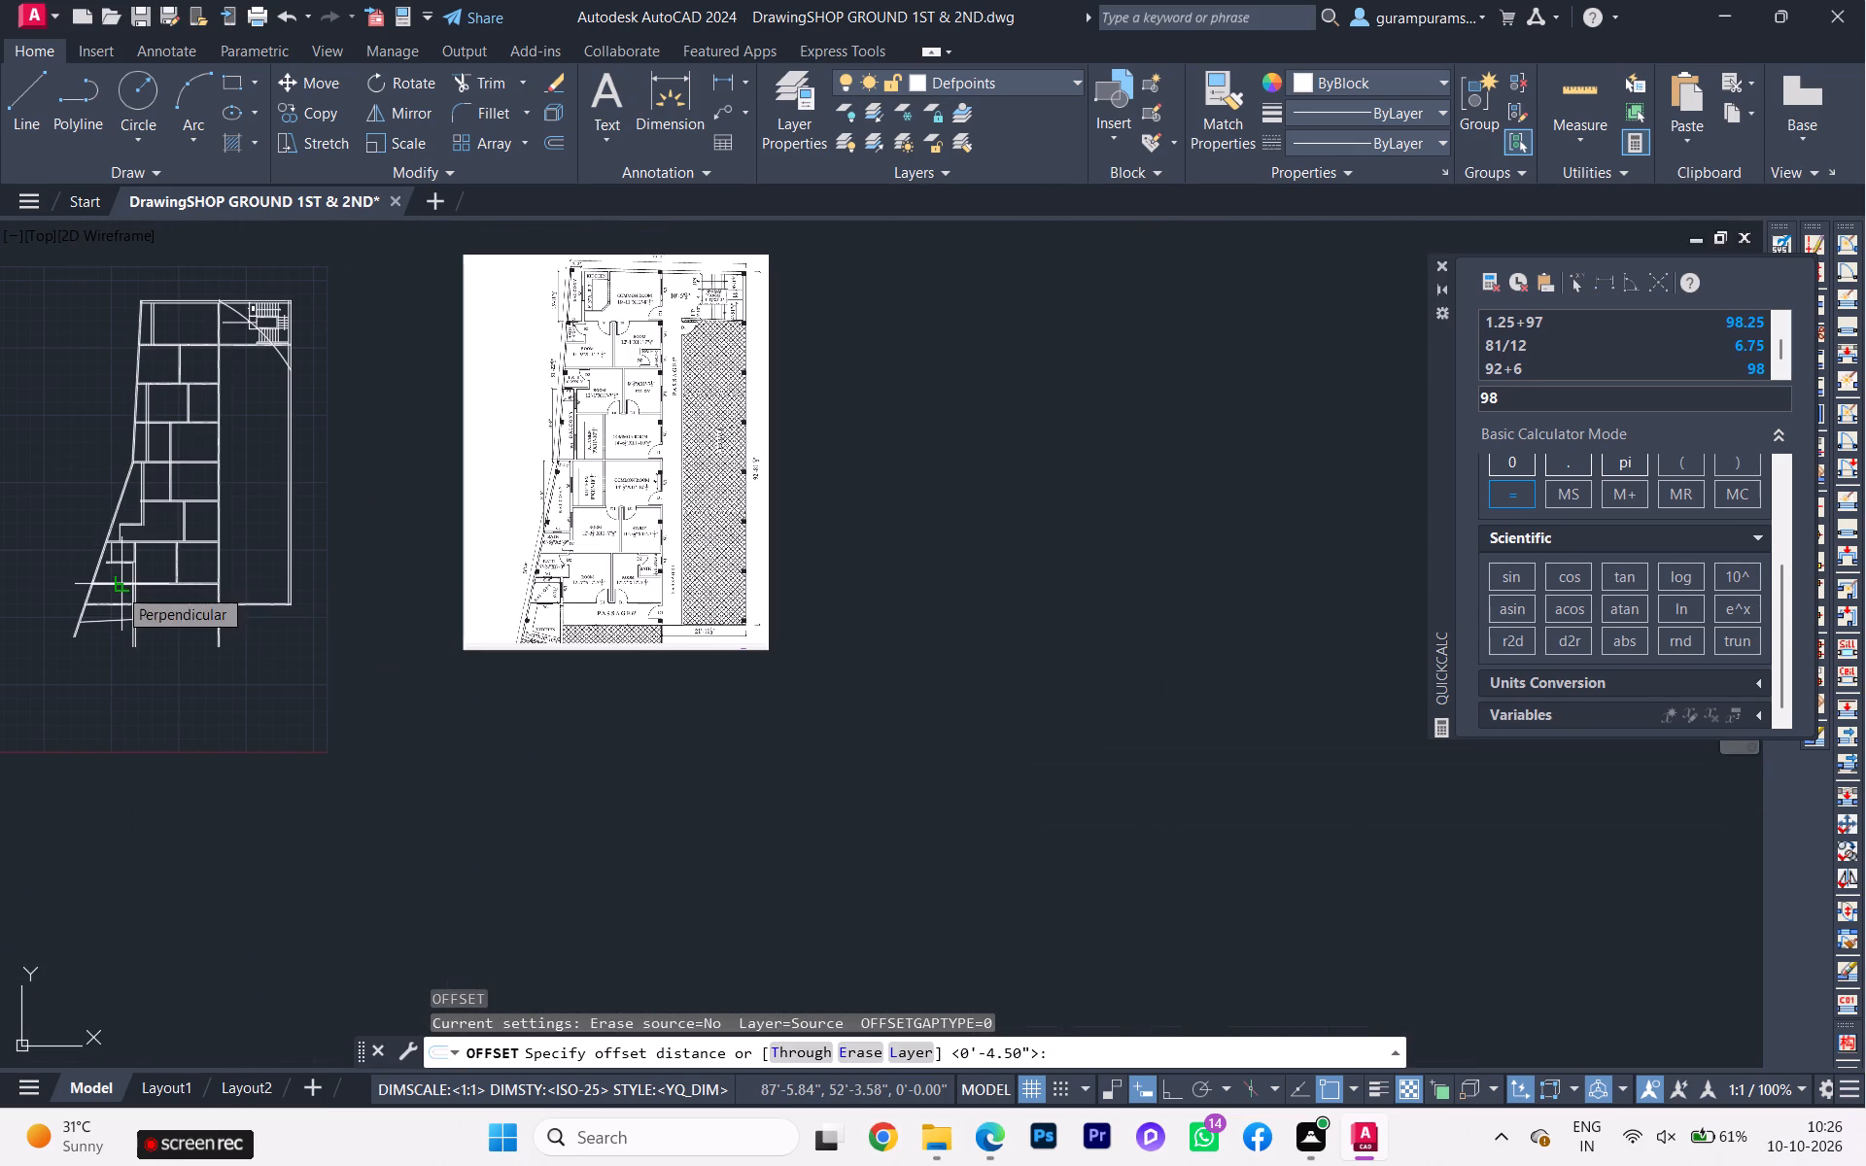
scroll(89, 545, "up", 2)
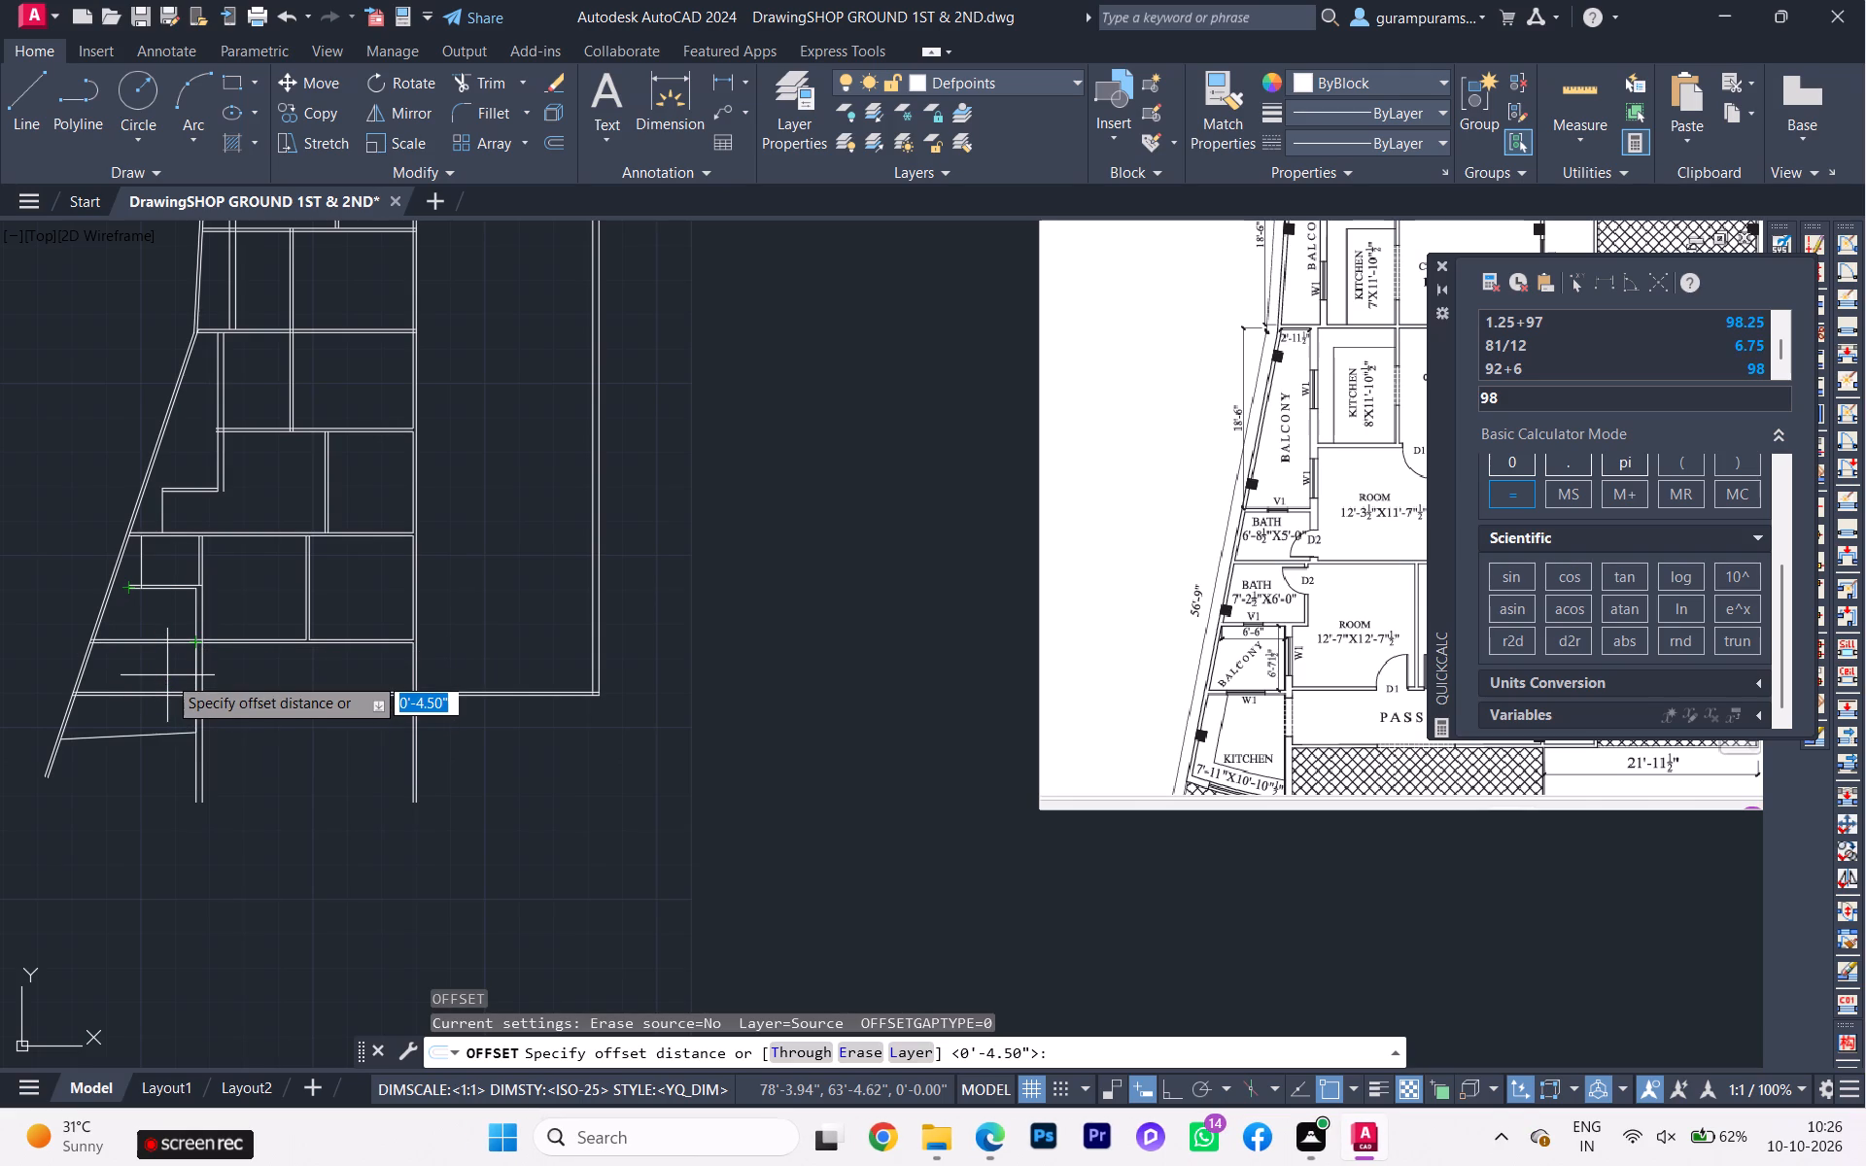
scroll(182, 661, "up", 1)
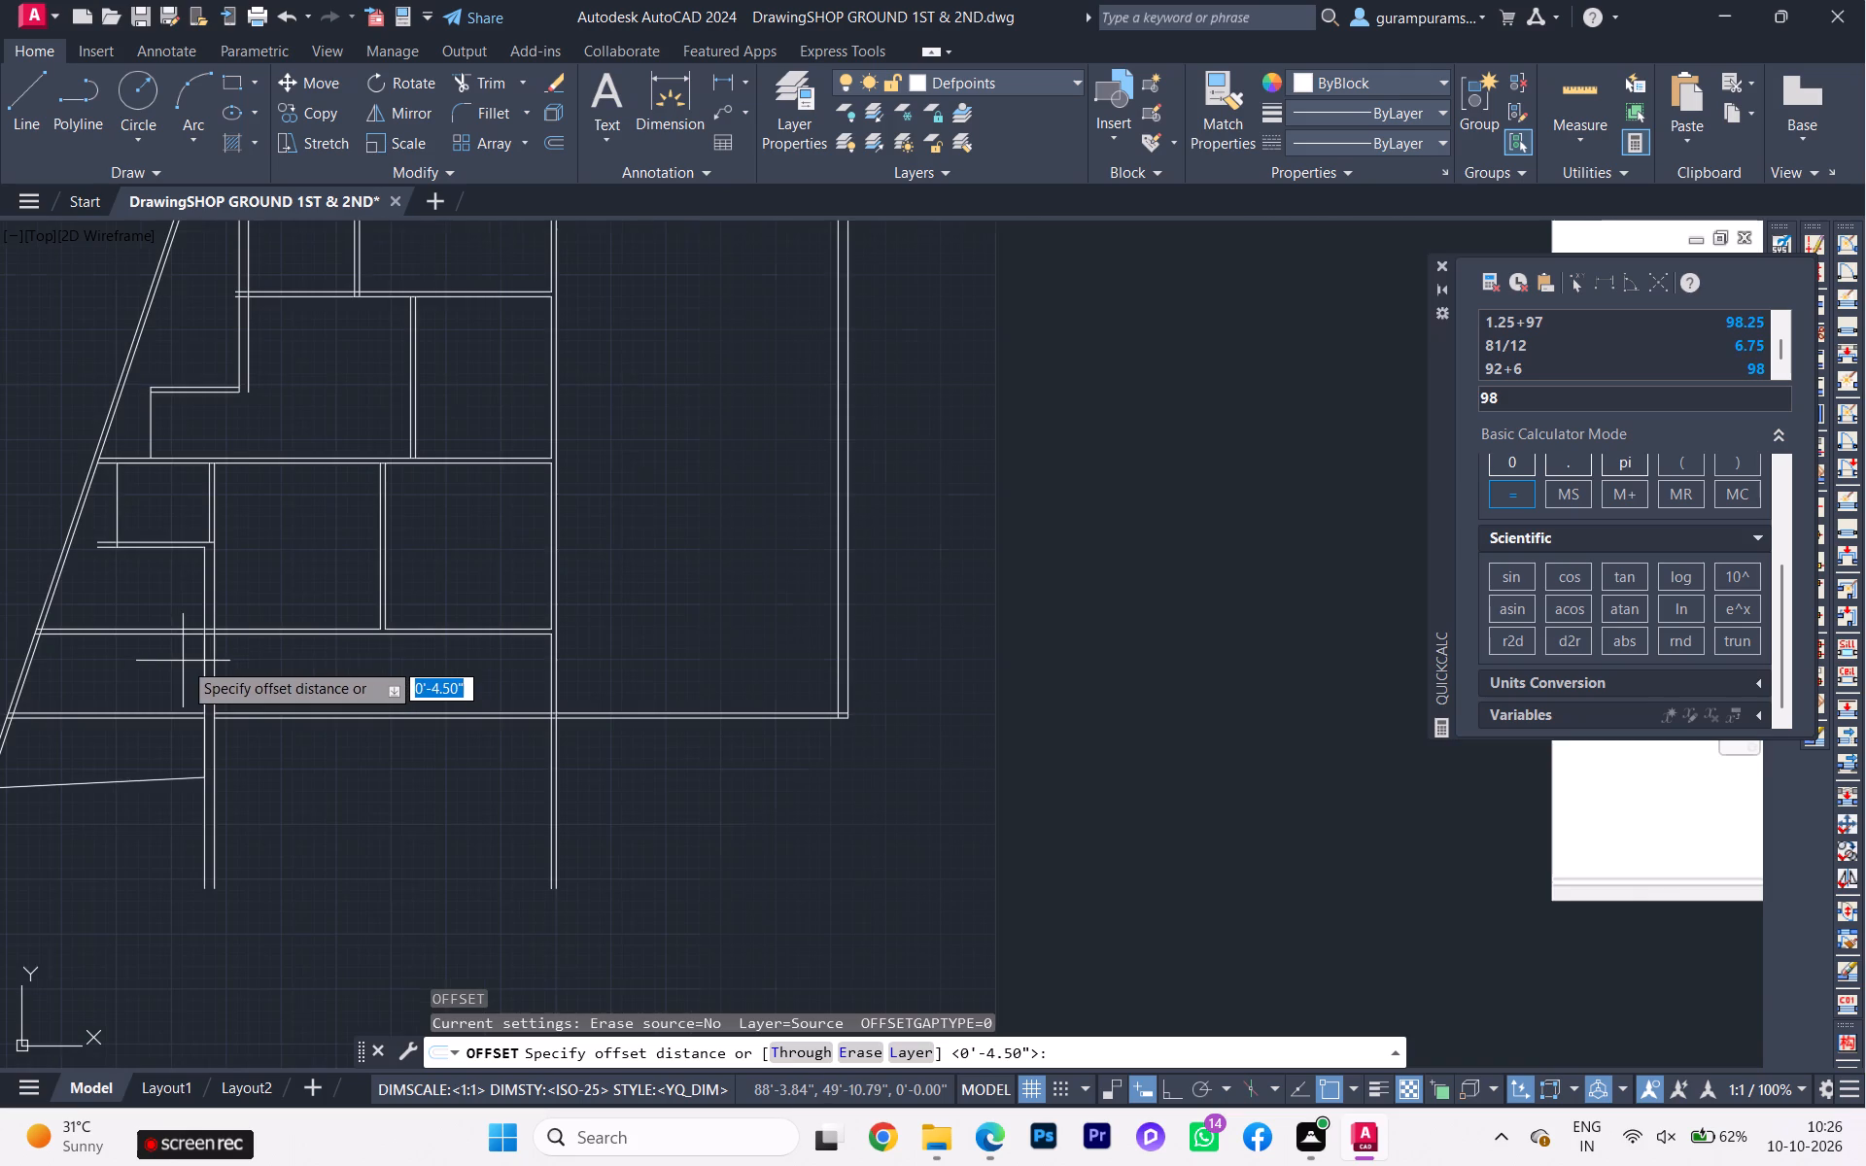
left_click(200, 640)
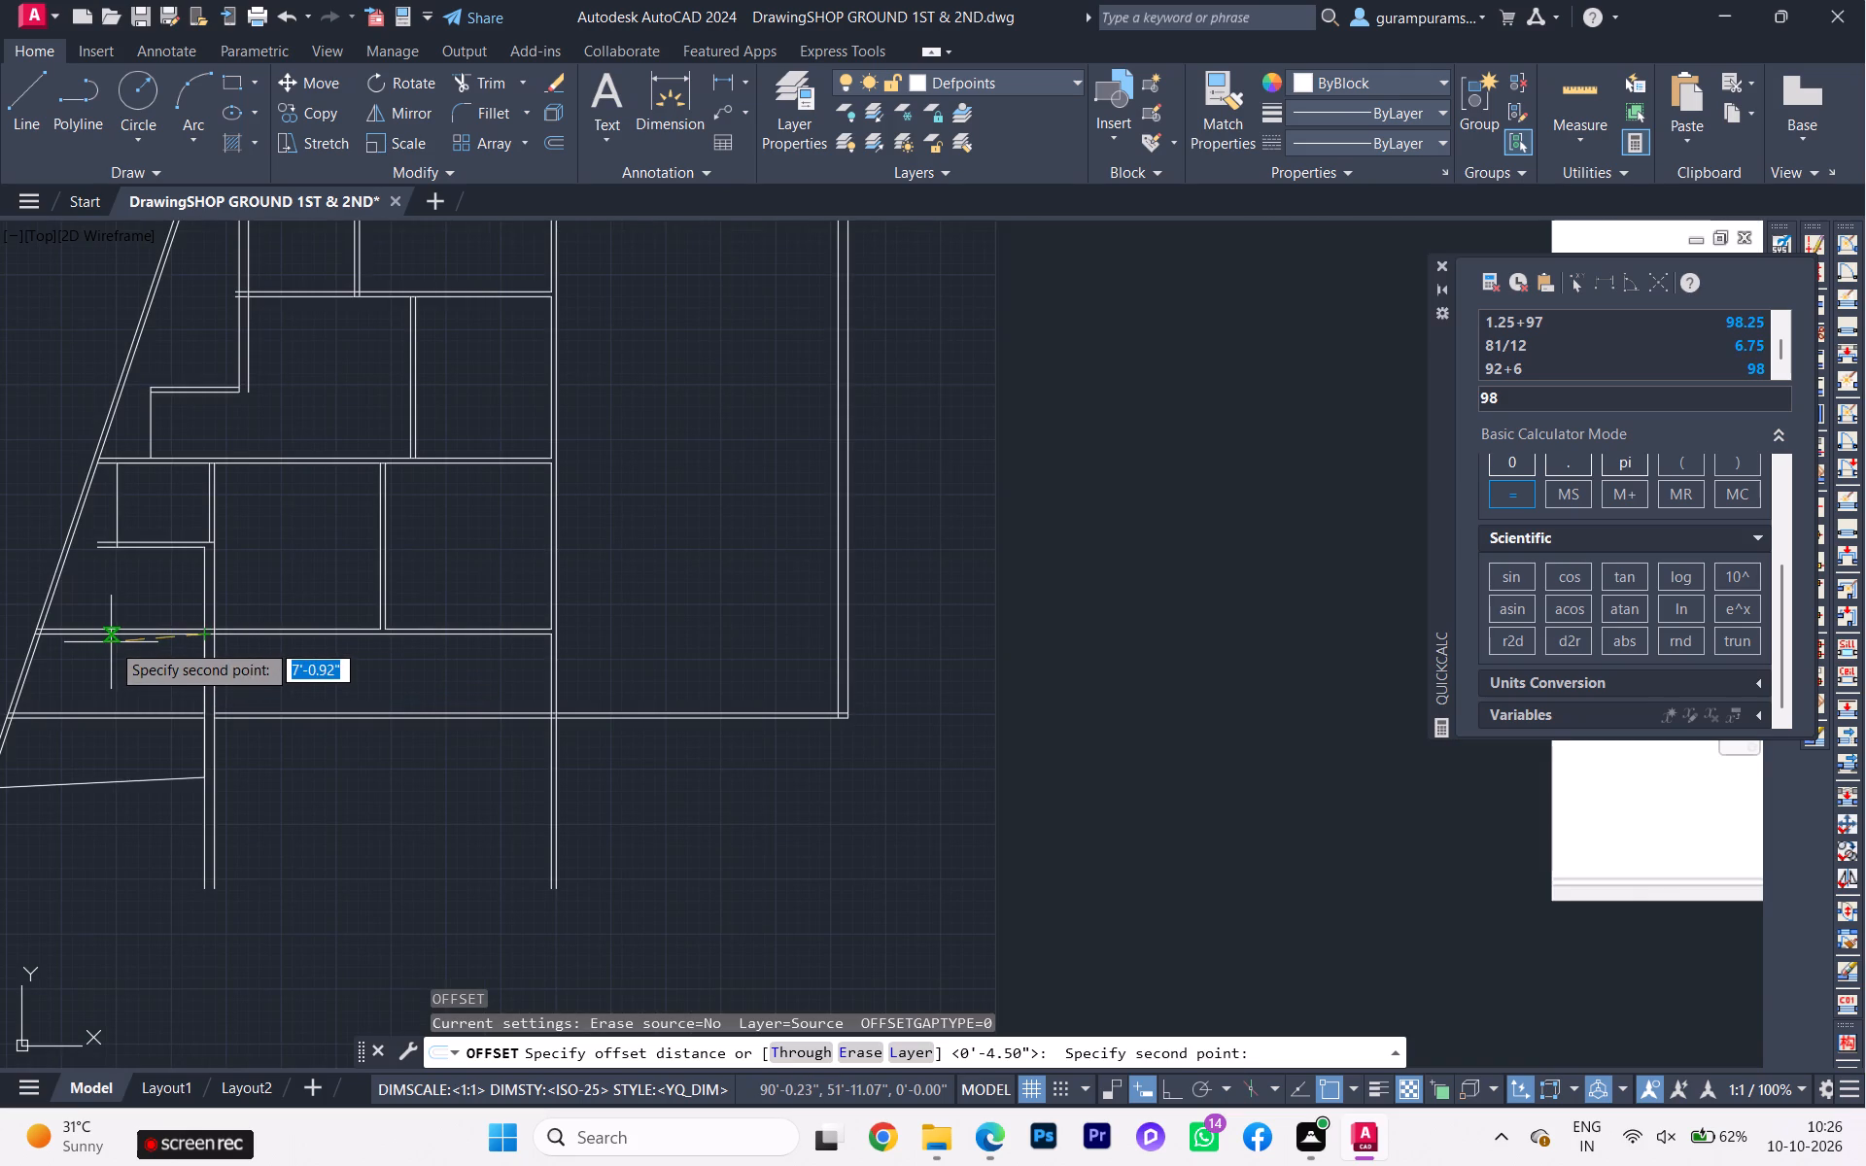
type("7'11")
key("Return")
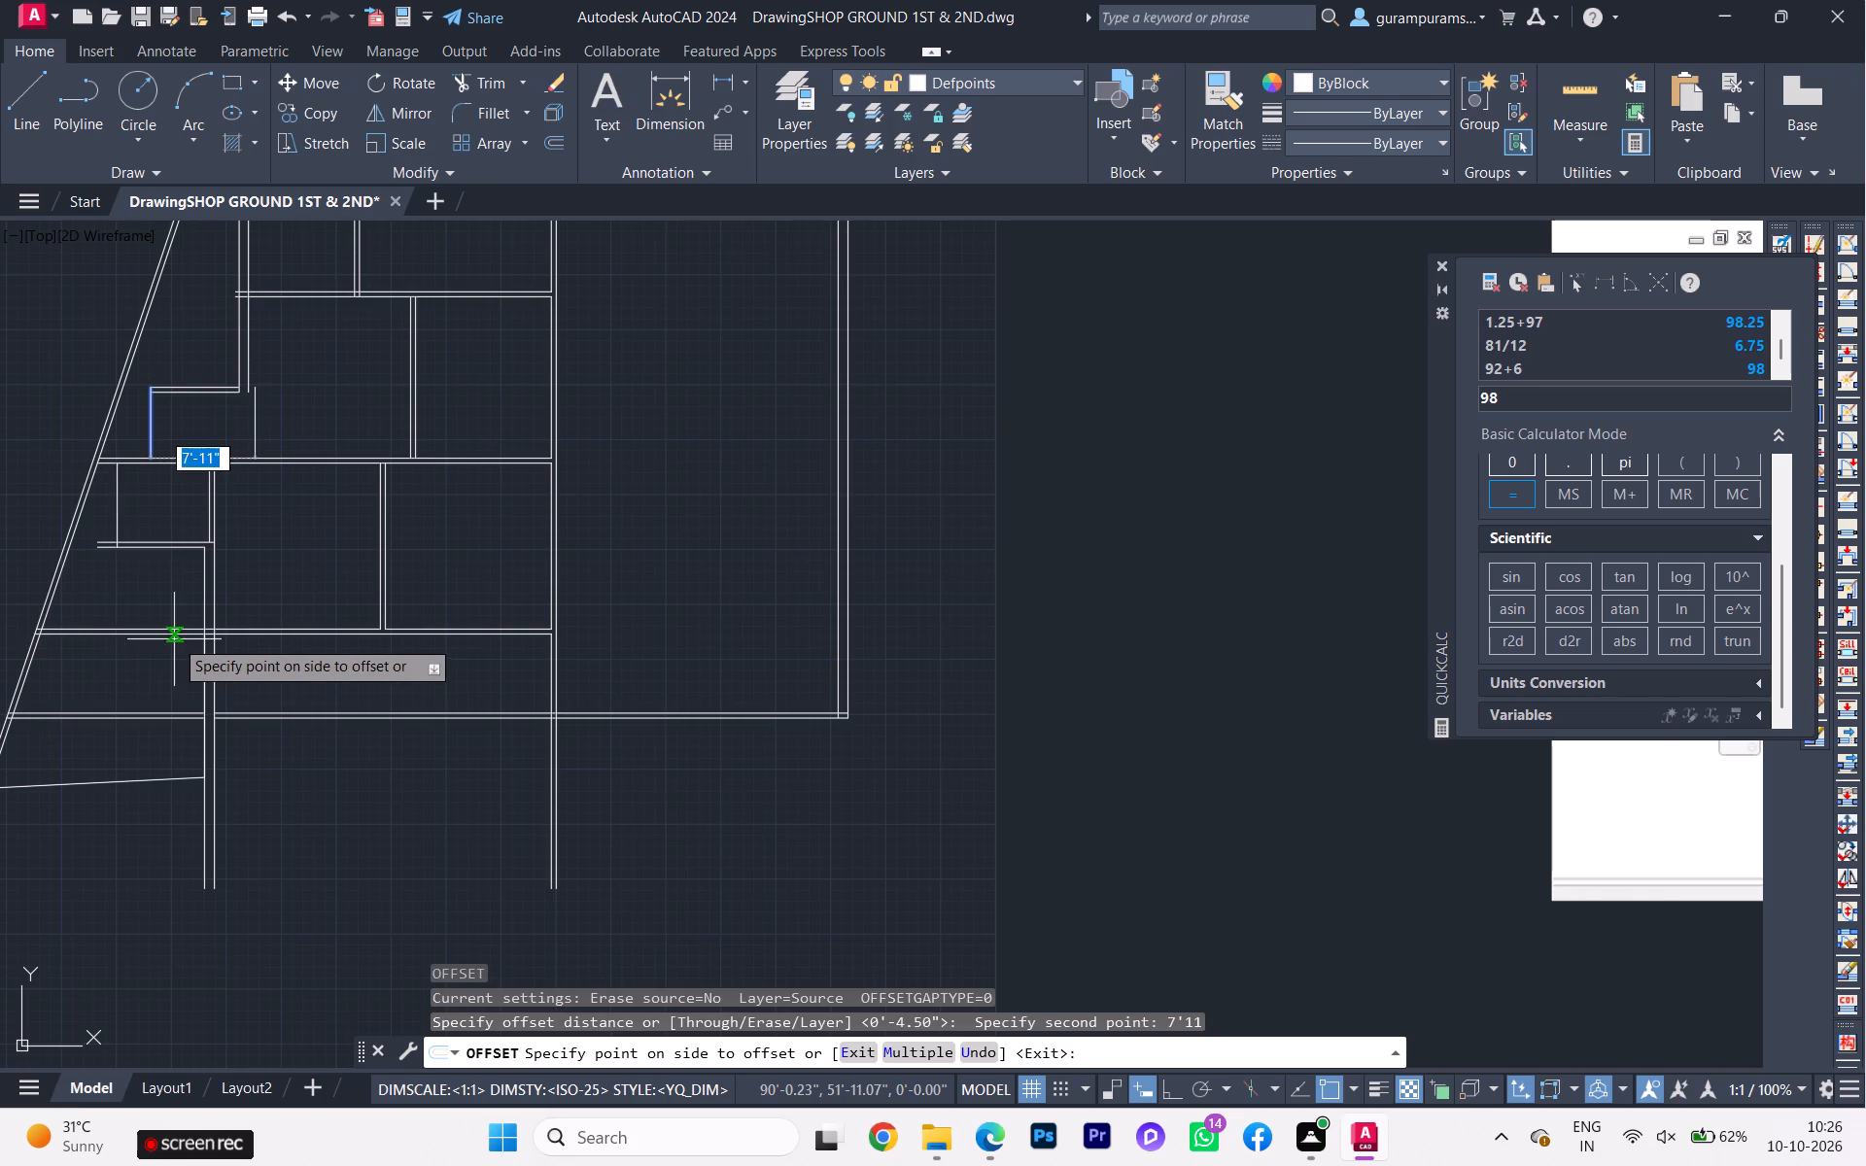
scroll(198, 641, "up", 2)
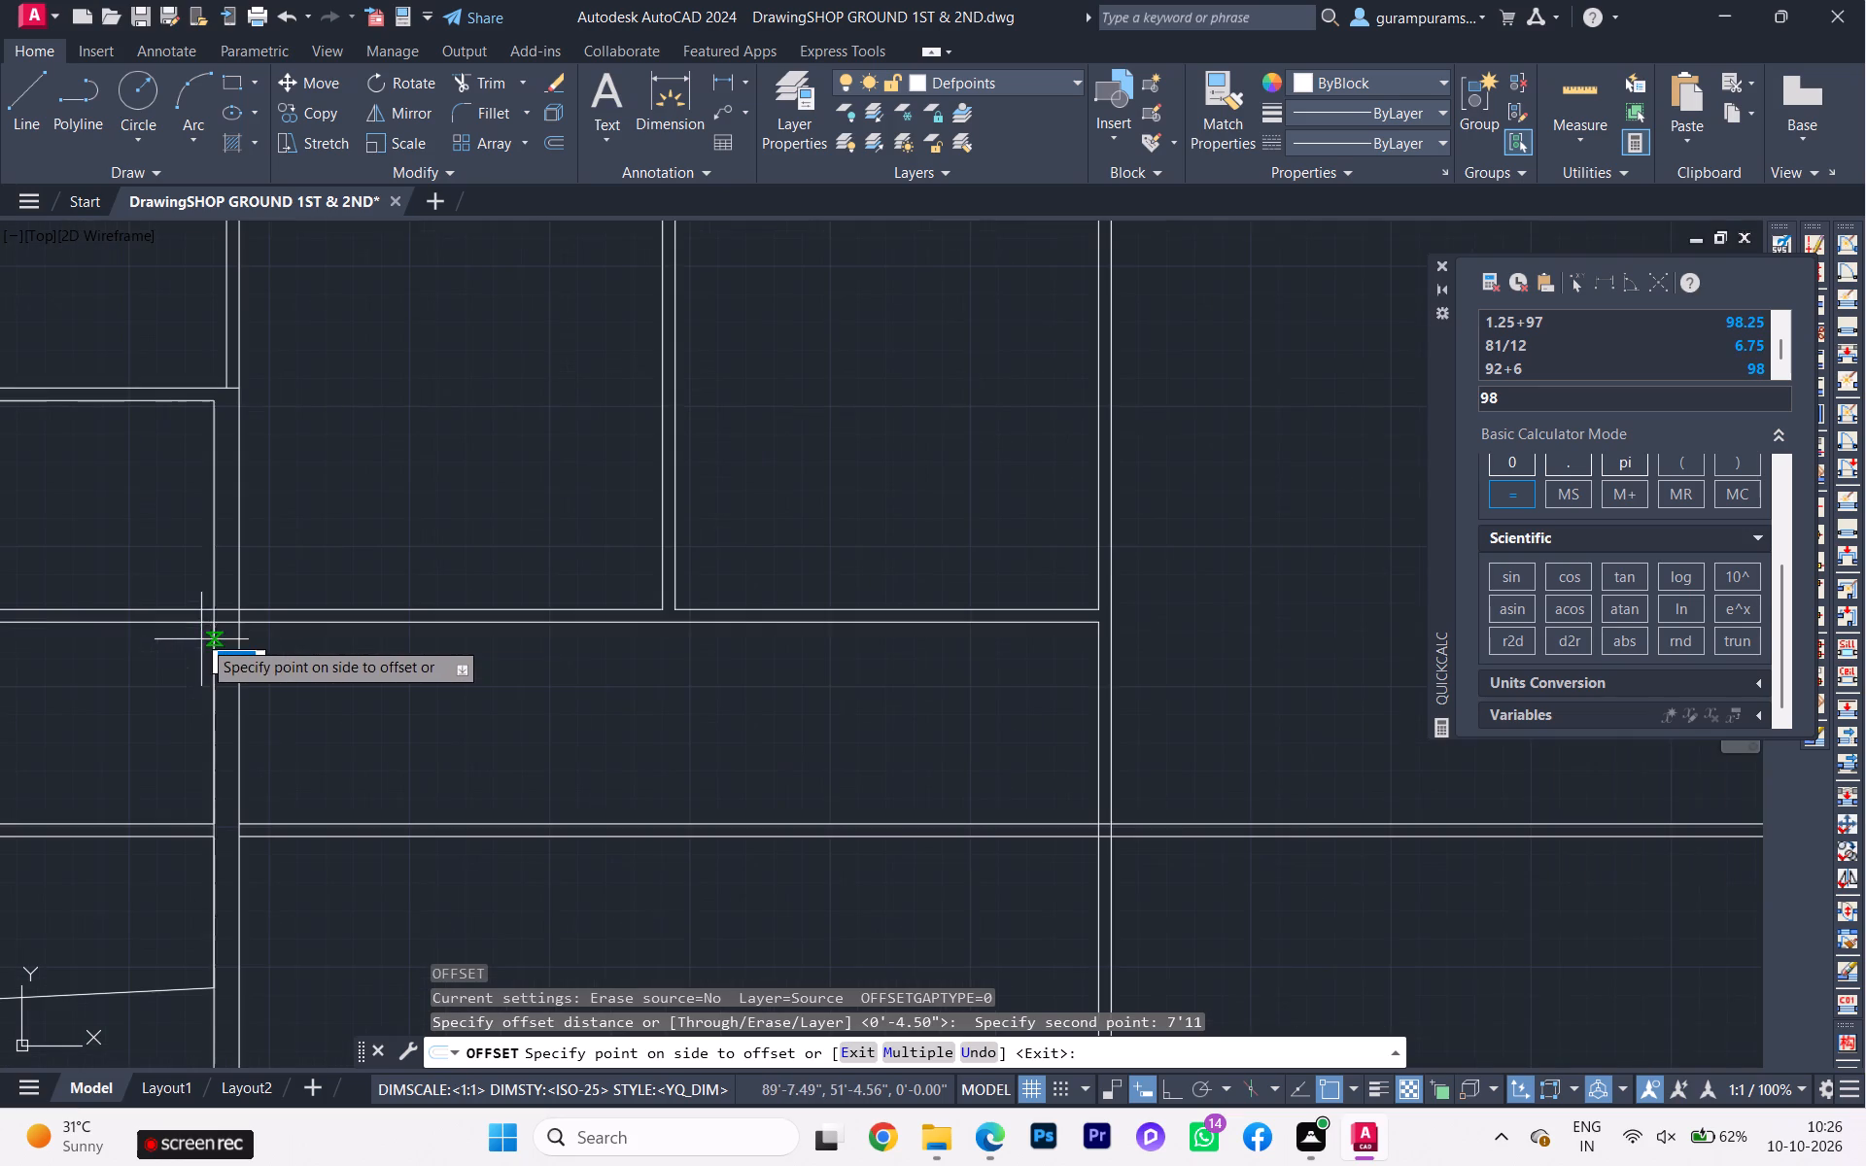
left_click(210, 630)
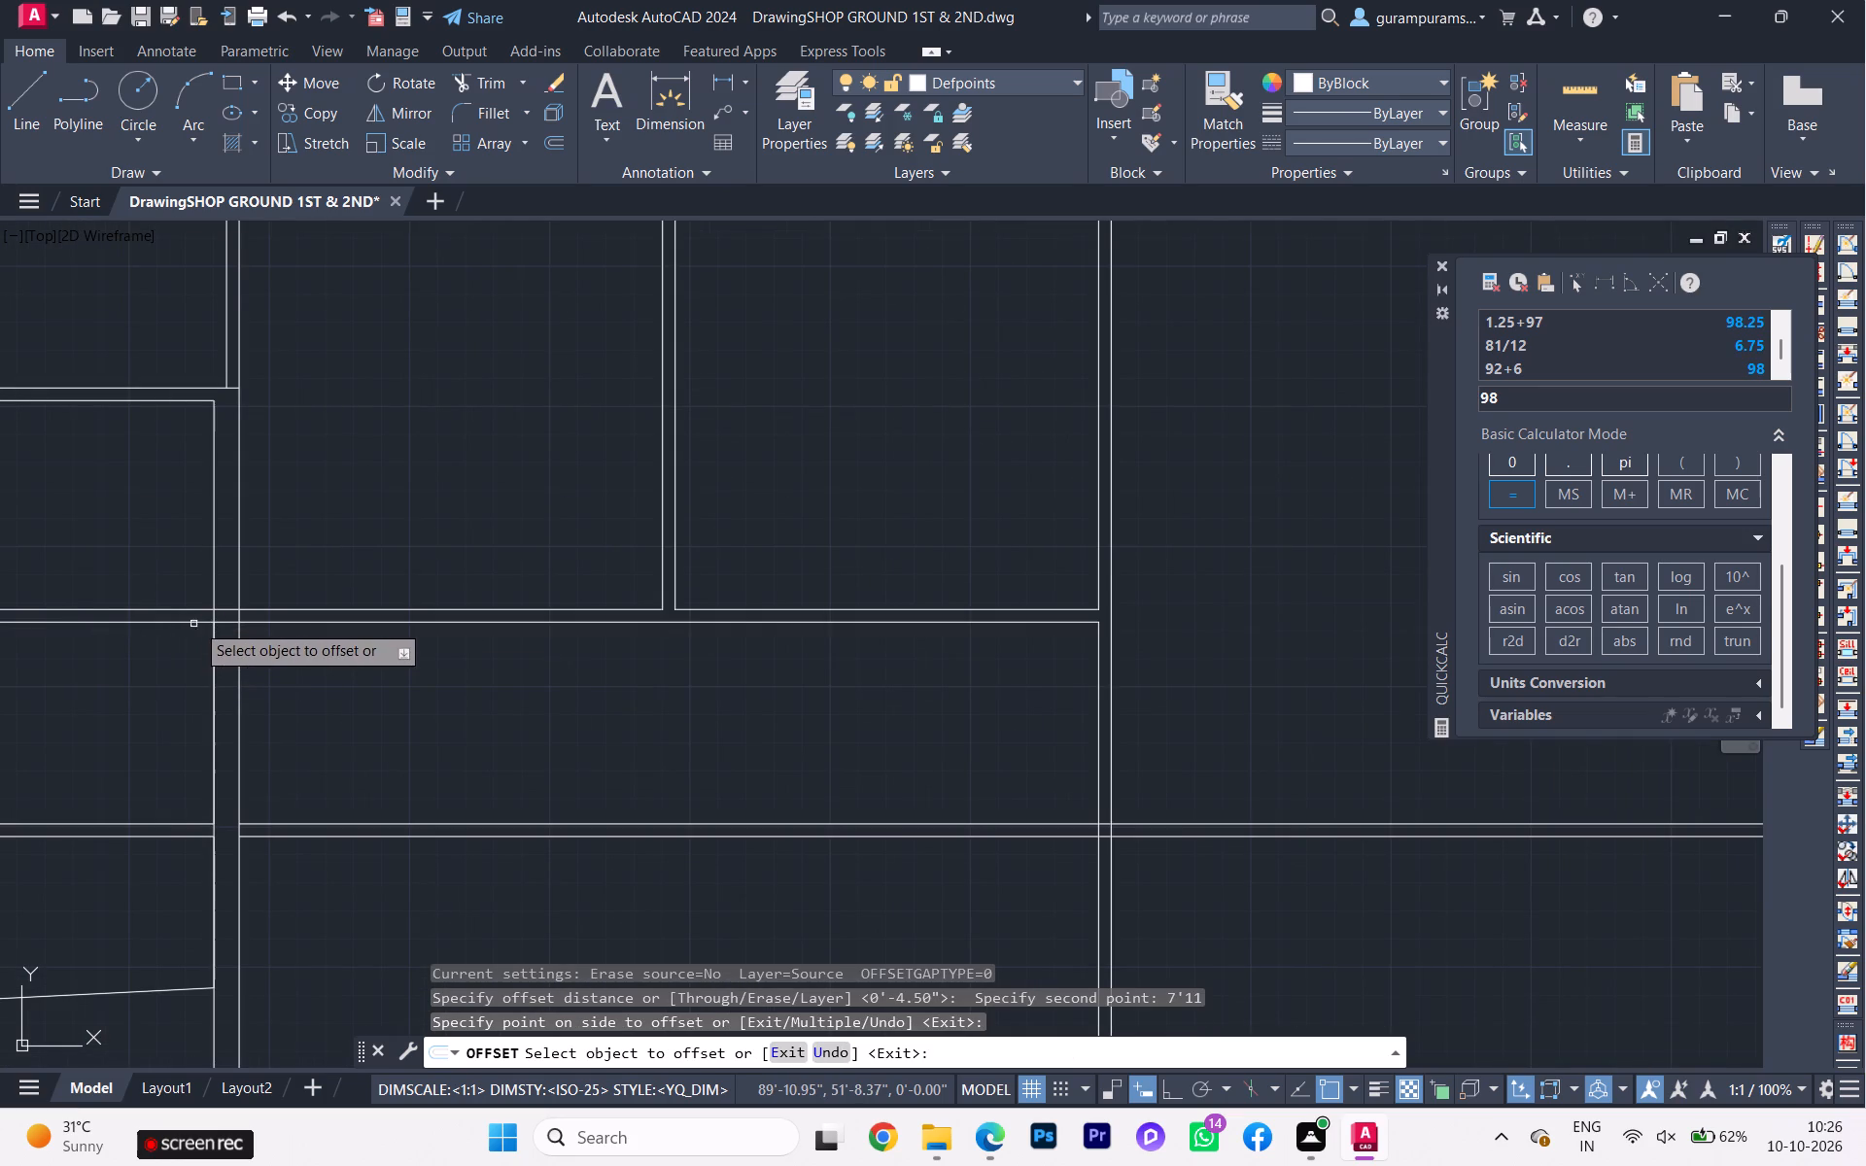
key("Escape")
Draw a vertical line 7'11" from the kitchen's room-side wall, from the balcony-kitchen wall down to the lower passage wall.
key("l")
key("Return")
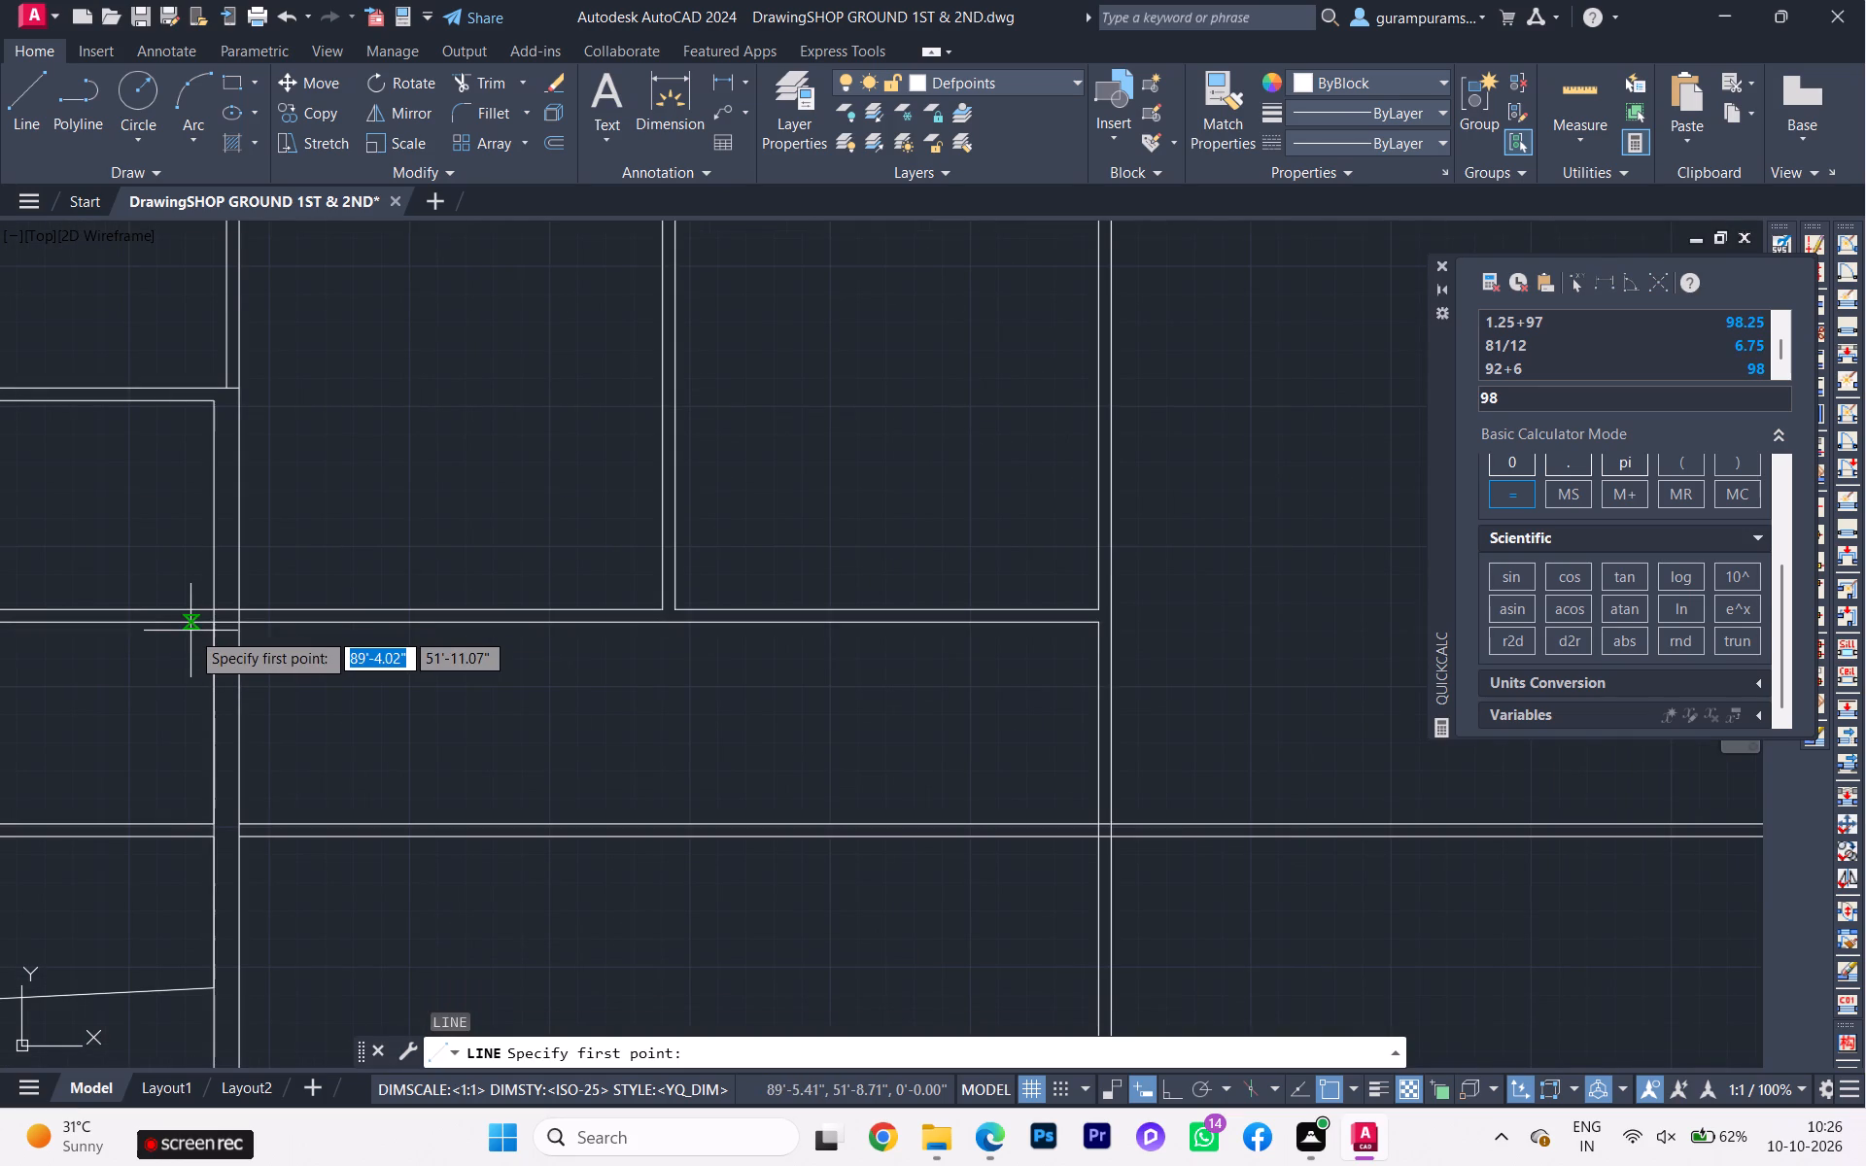
type("tk")
key("Return")
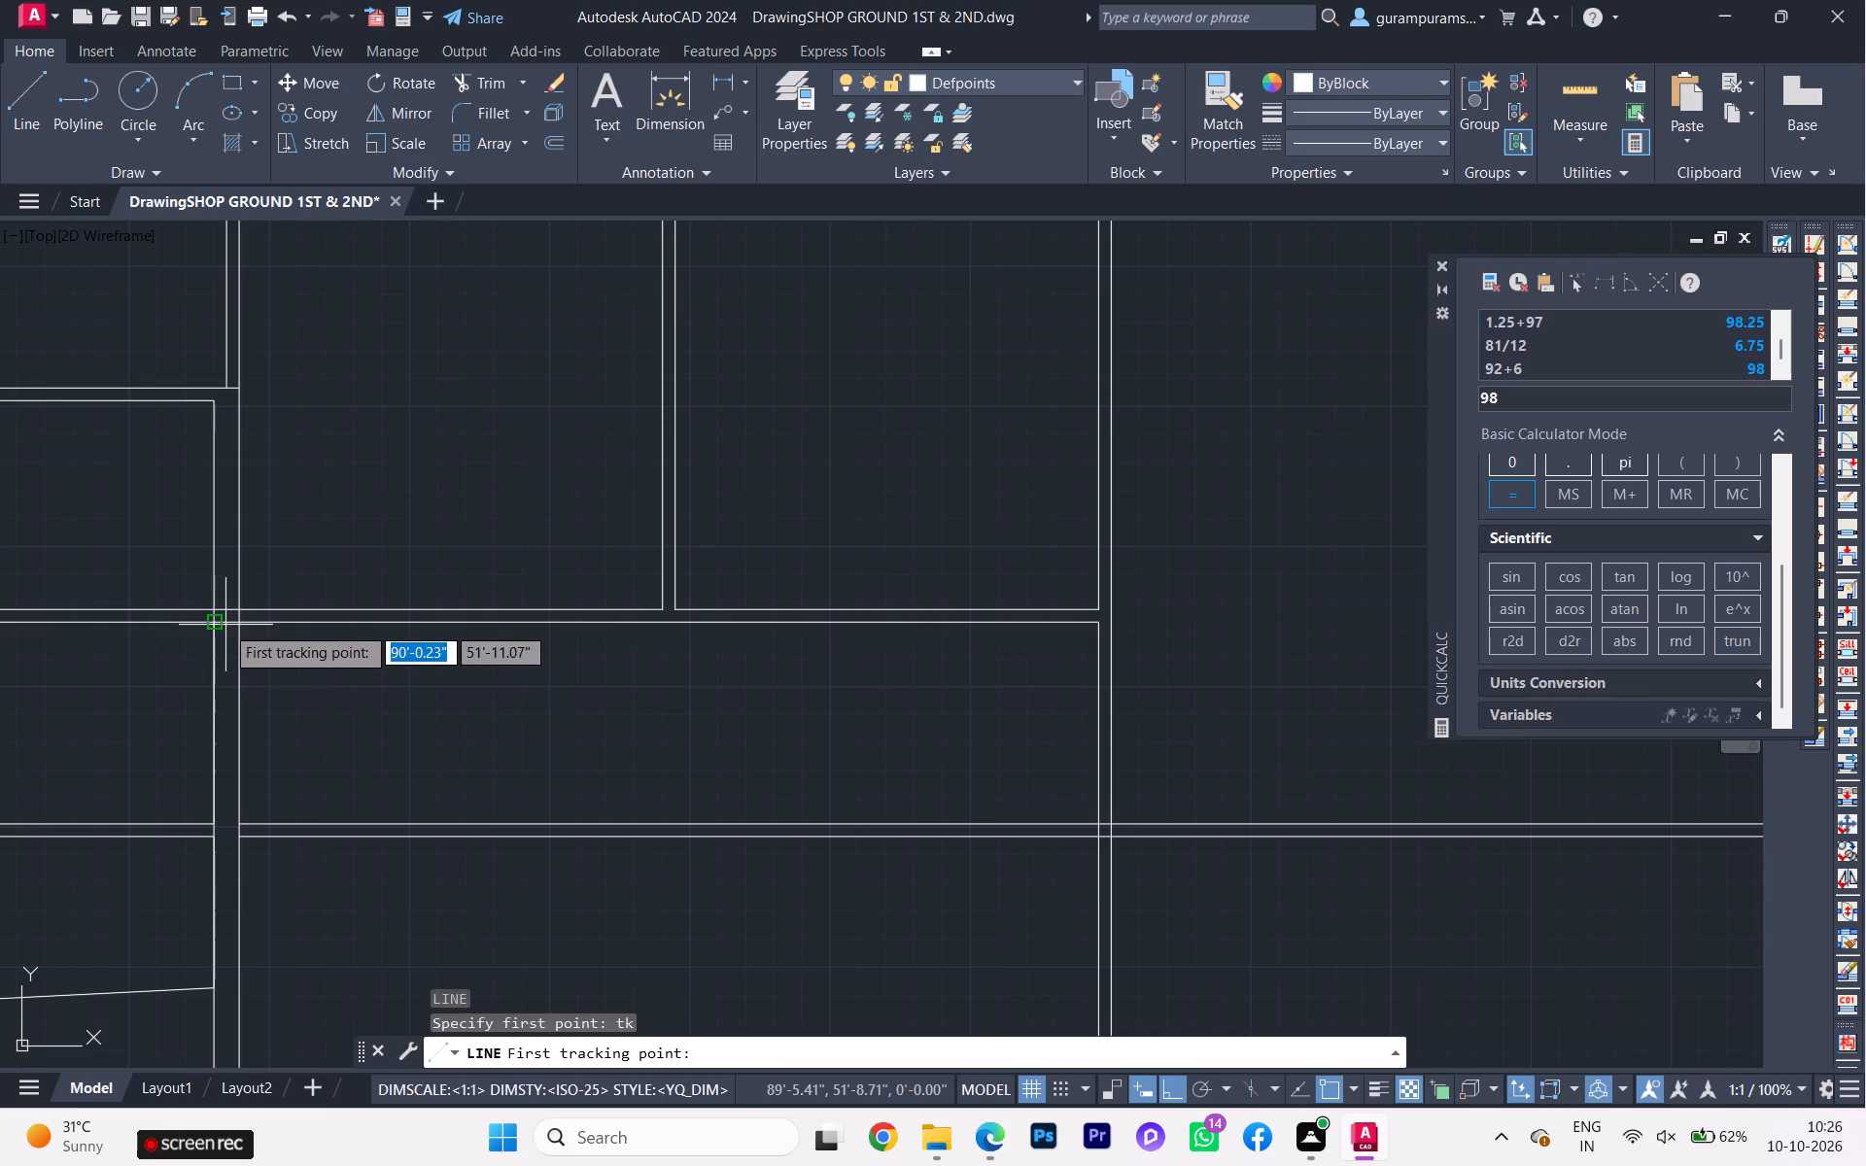
left_click(219, 624)
type("7'11")
key("Return")
scroll(146, 636, "down", 3)
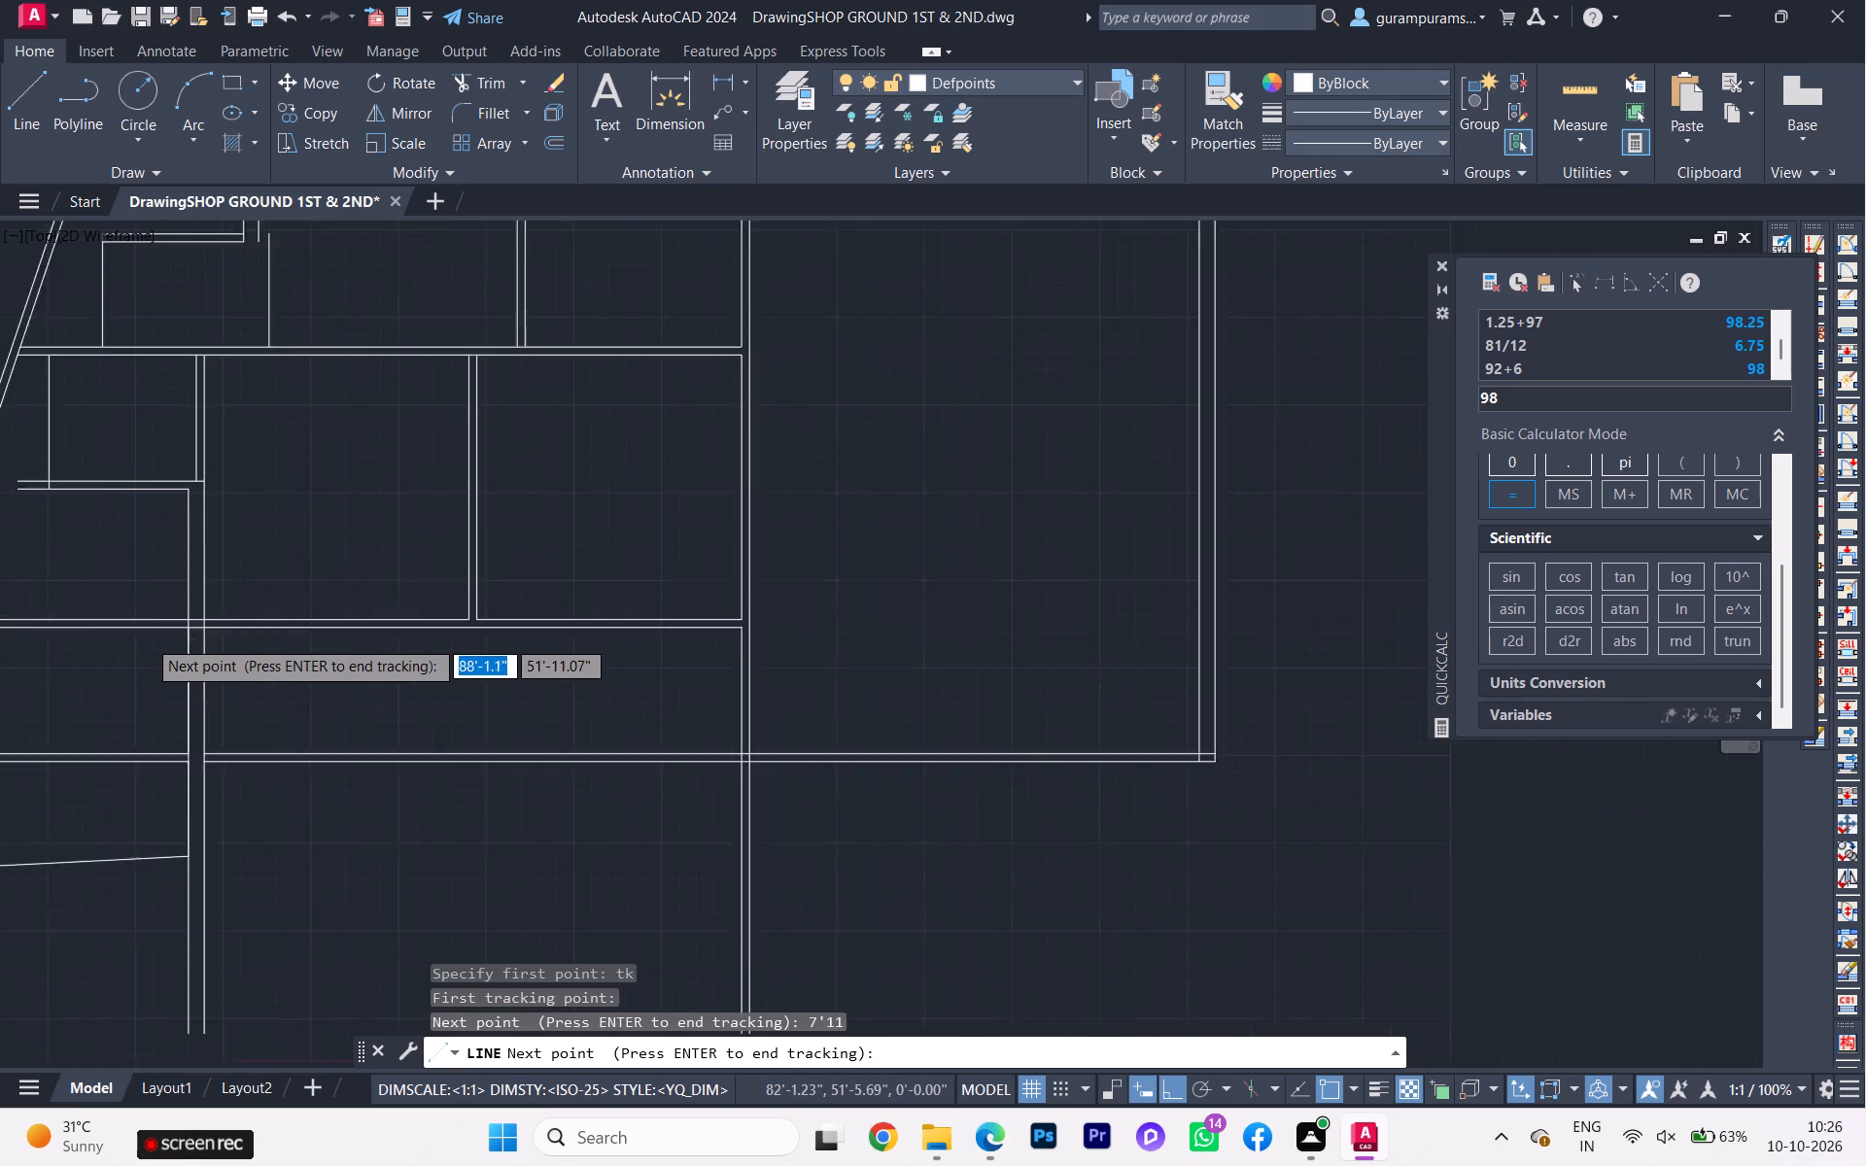
key("Return")
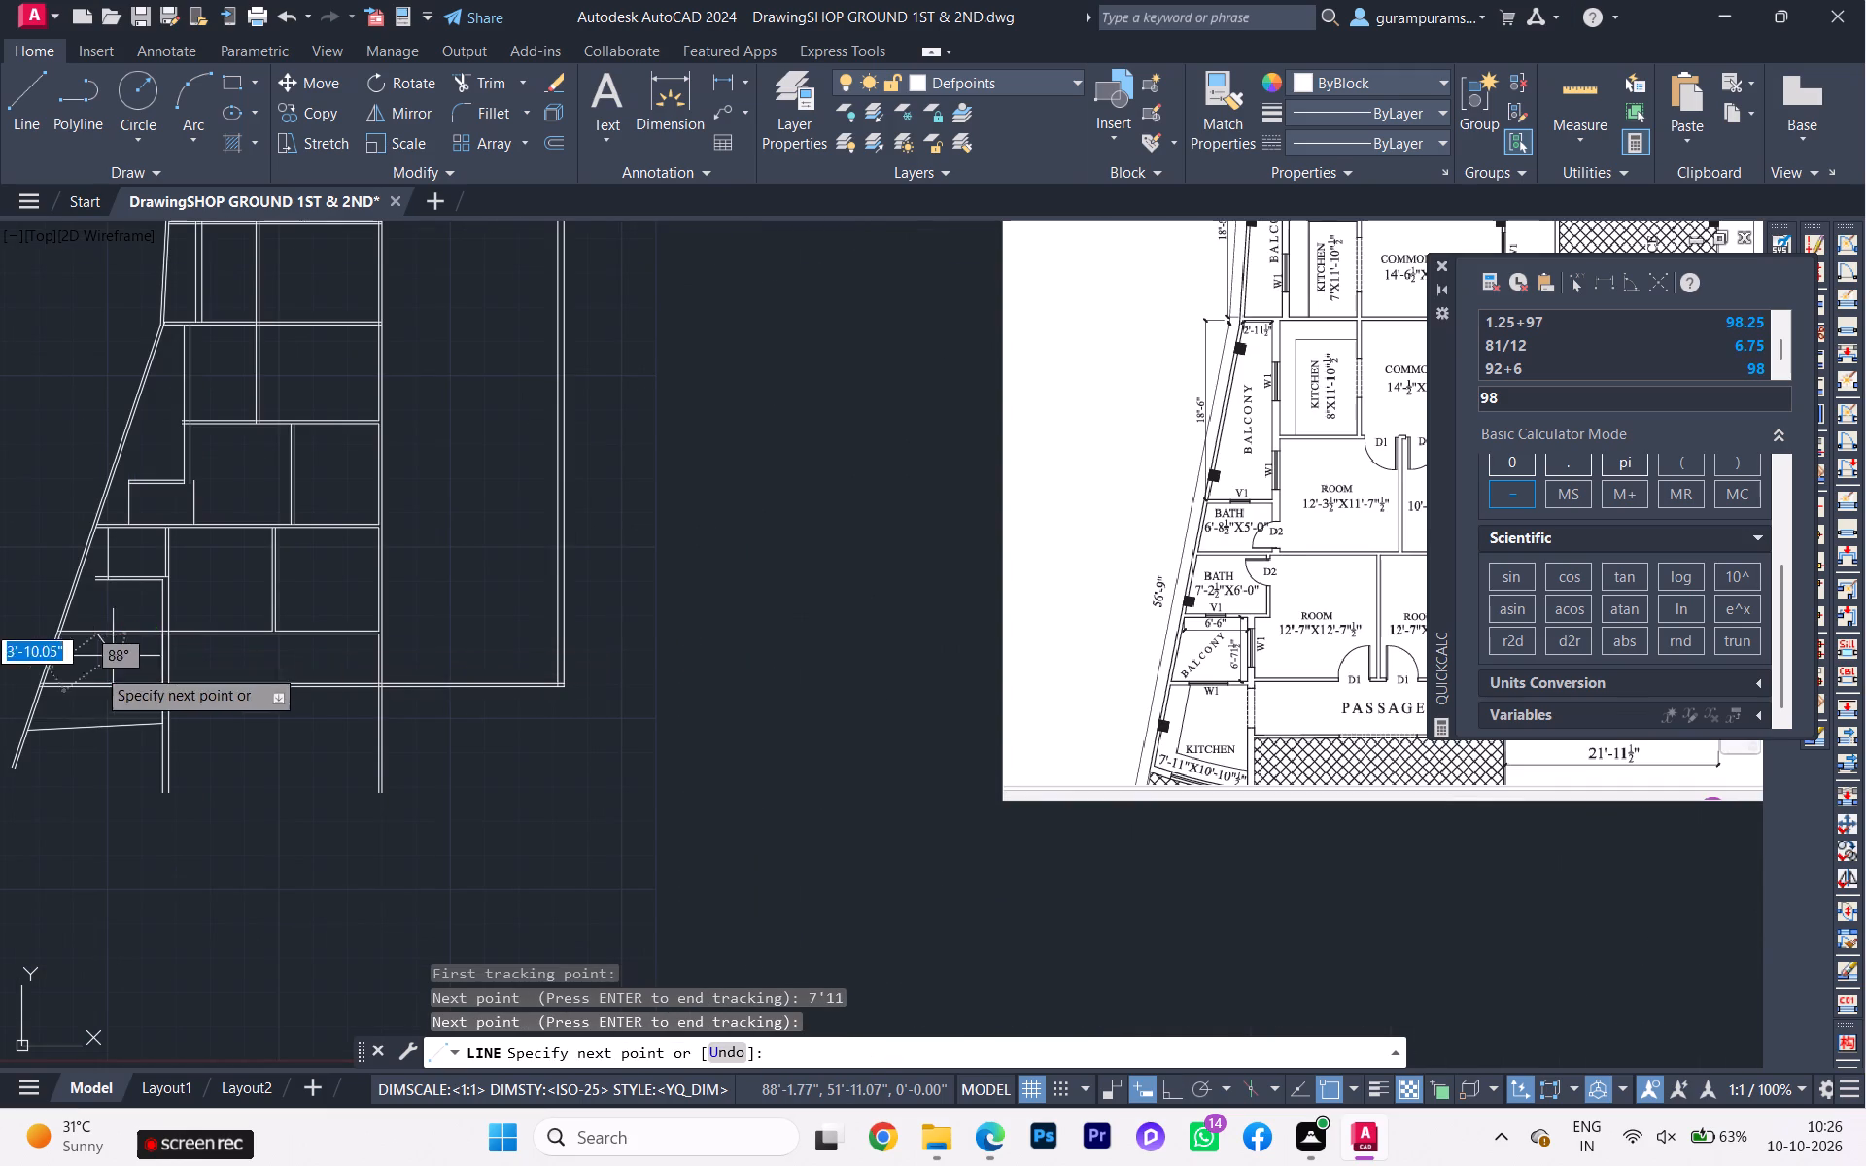
scroll(120, 671, "up", 3)
scroll(93, 684, "down", 2)
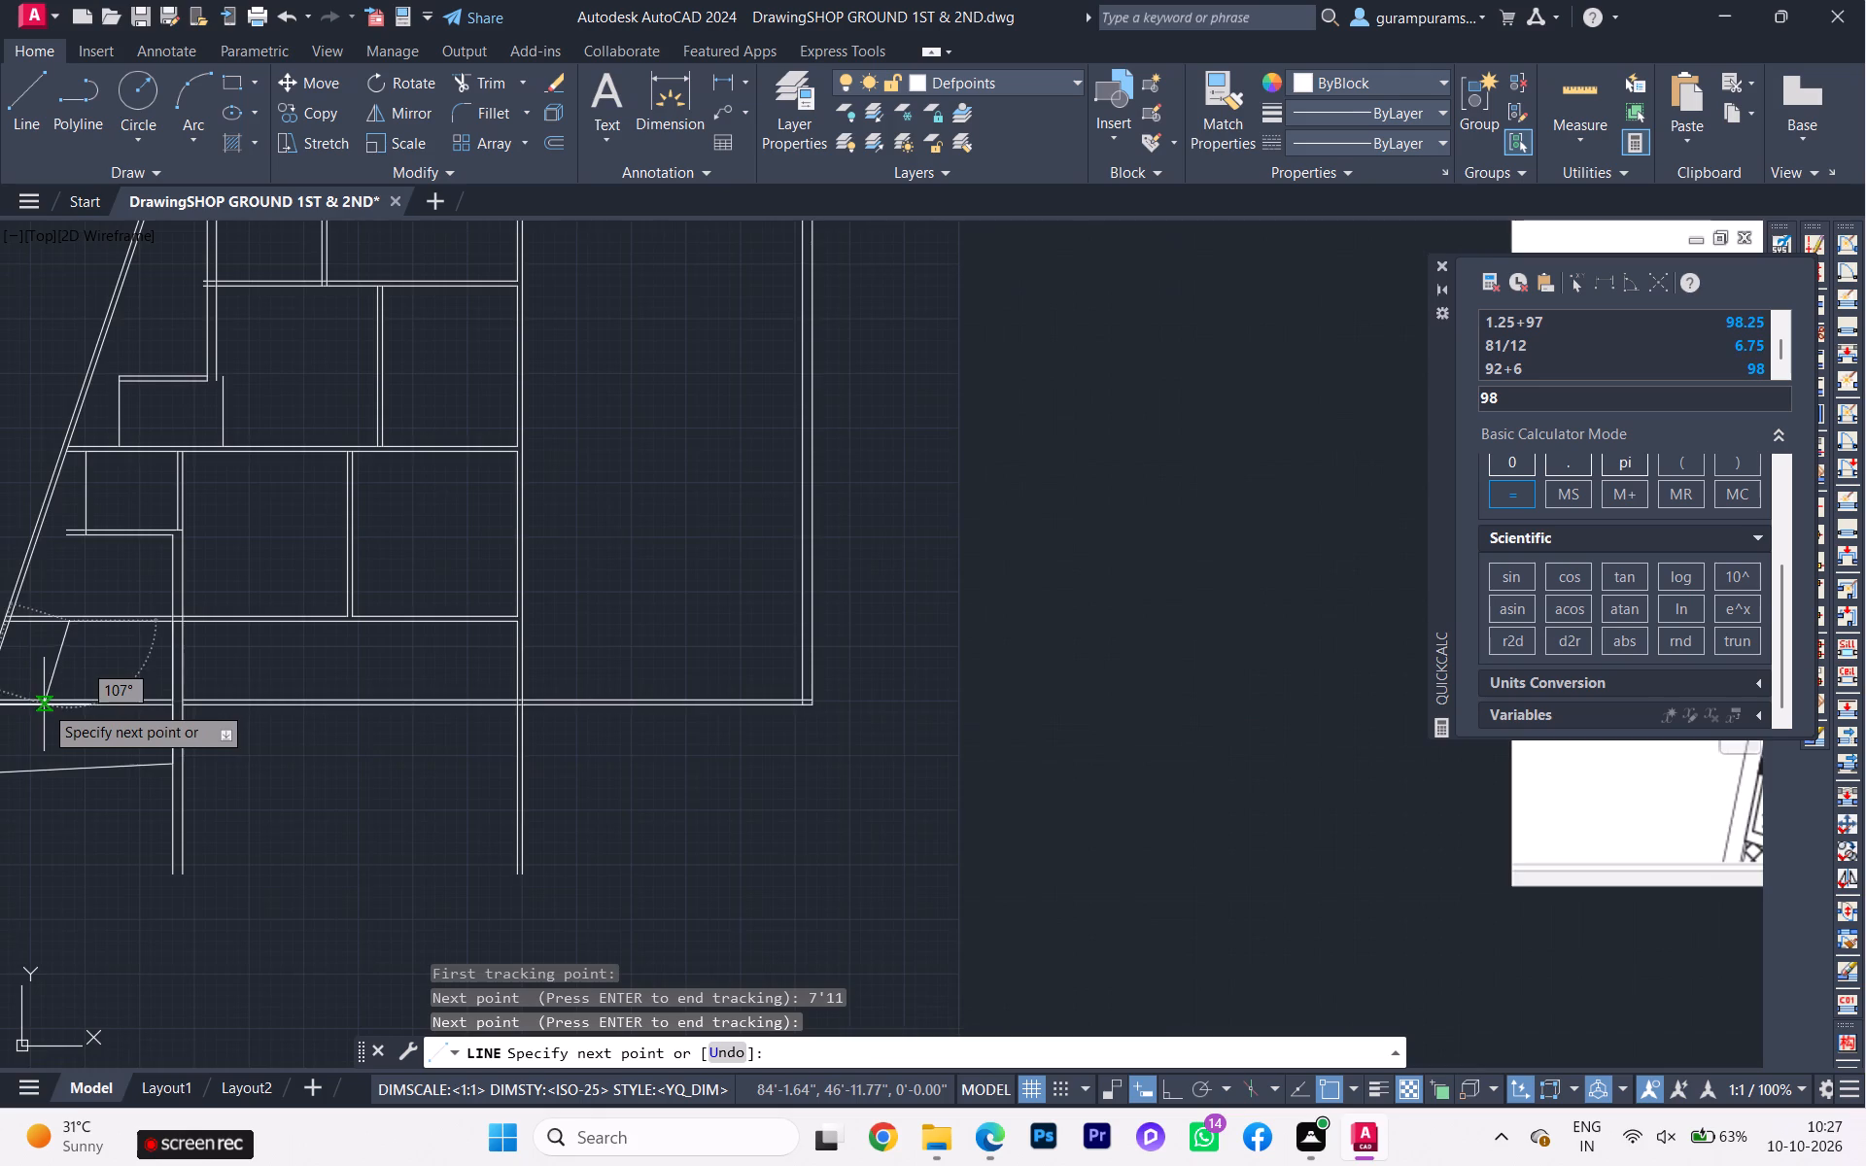
scroll(69, 699, "up", 1)
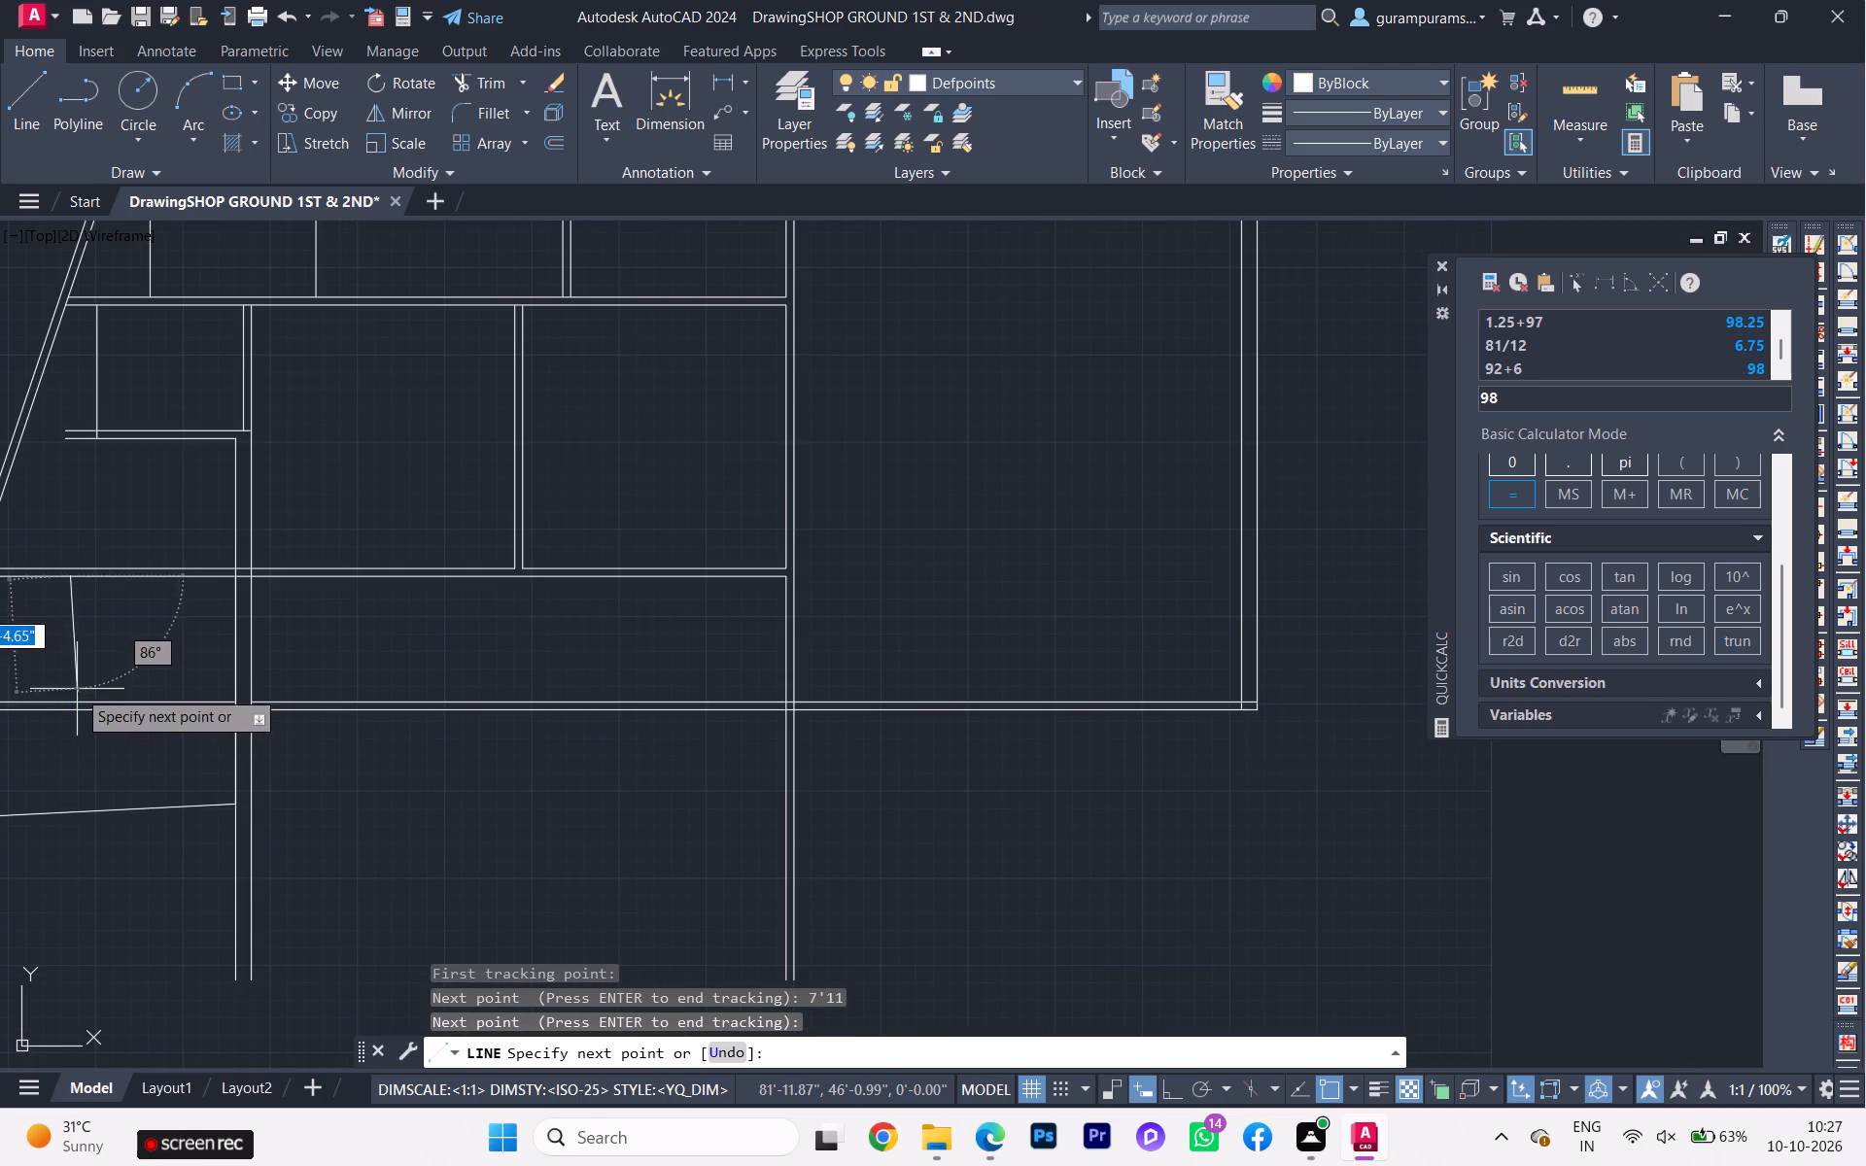
left_click(69, 697)
key("Escape")
With Ortho on, draw a horizontal line about 17'6" long from the sloping kitchen line's inner end out past the slanted boundary.
scroll(75, 709, "down", 2)
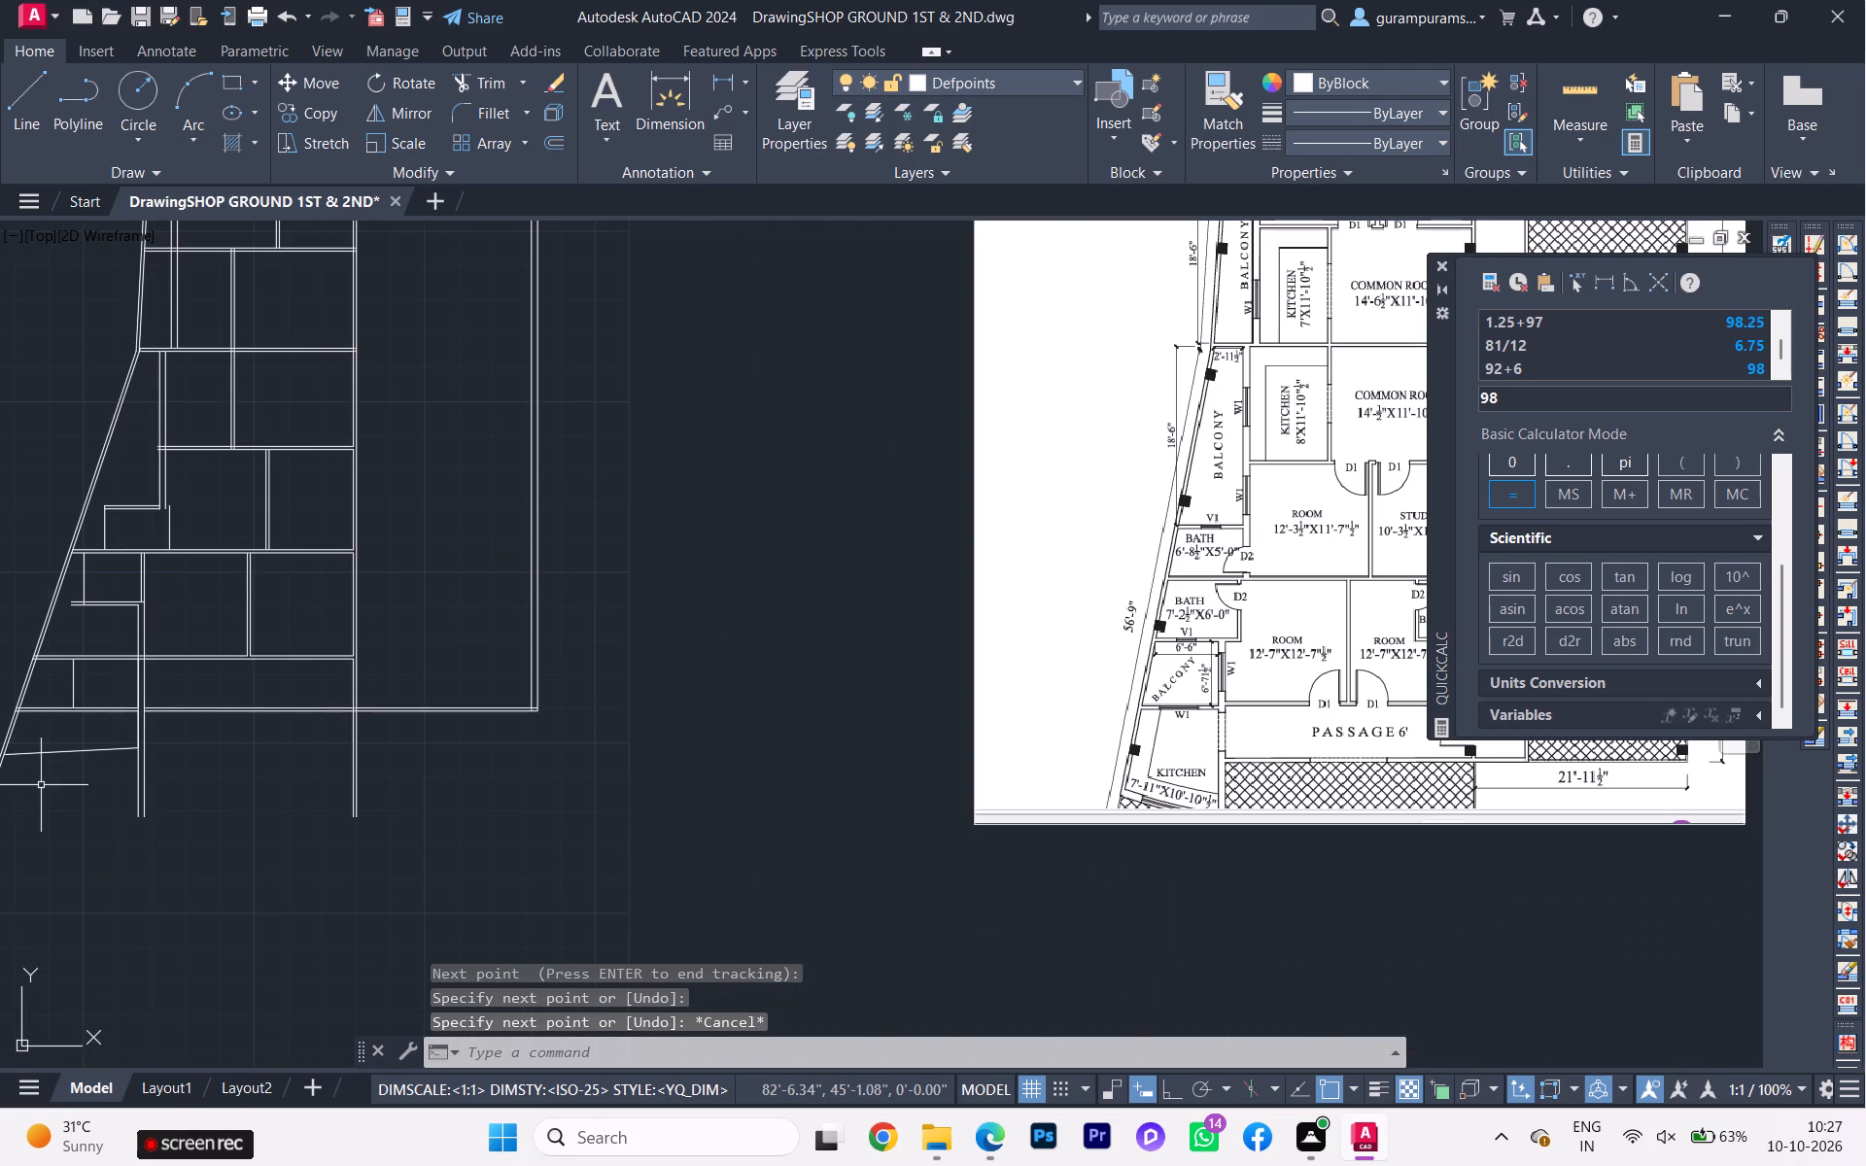
left_click(69, 799)
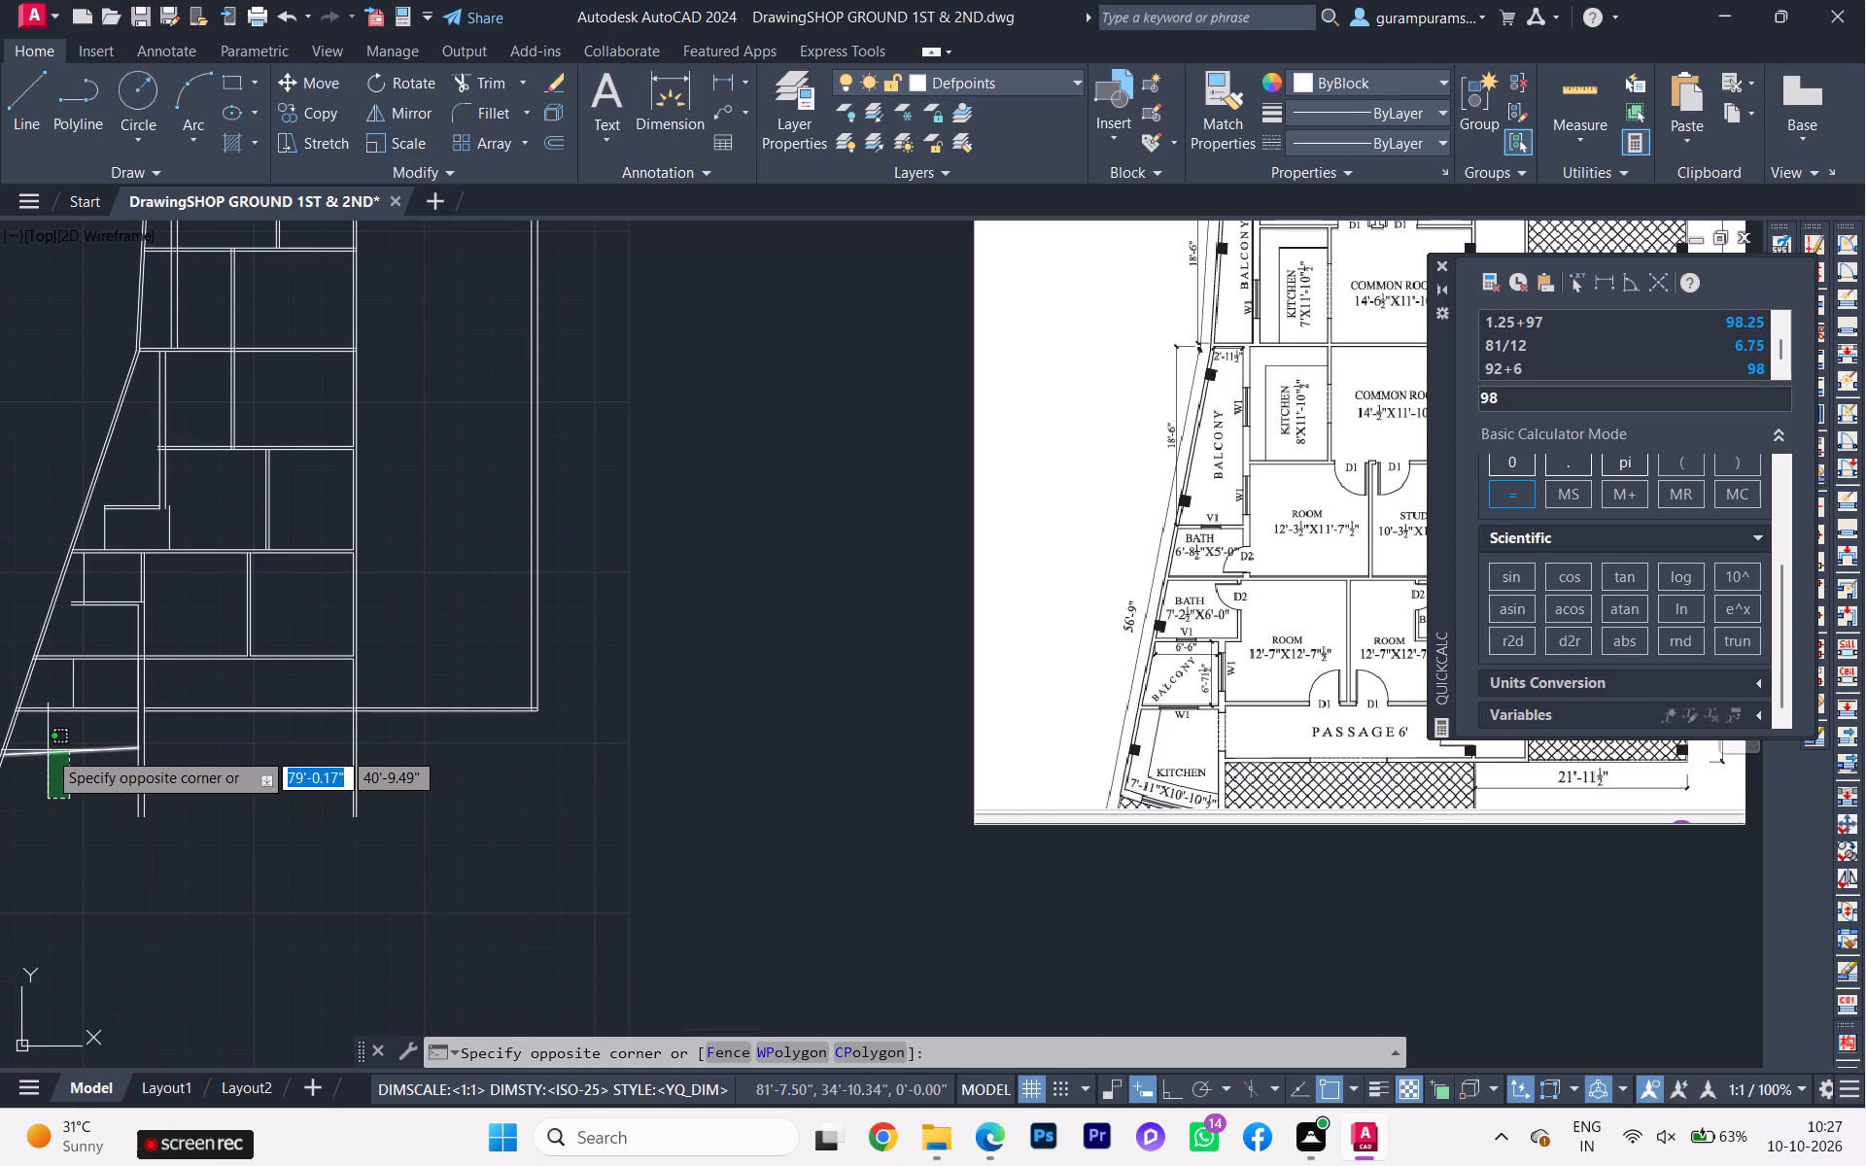
key("Escape")
key("l")
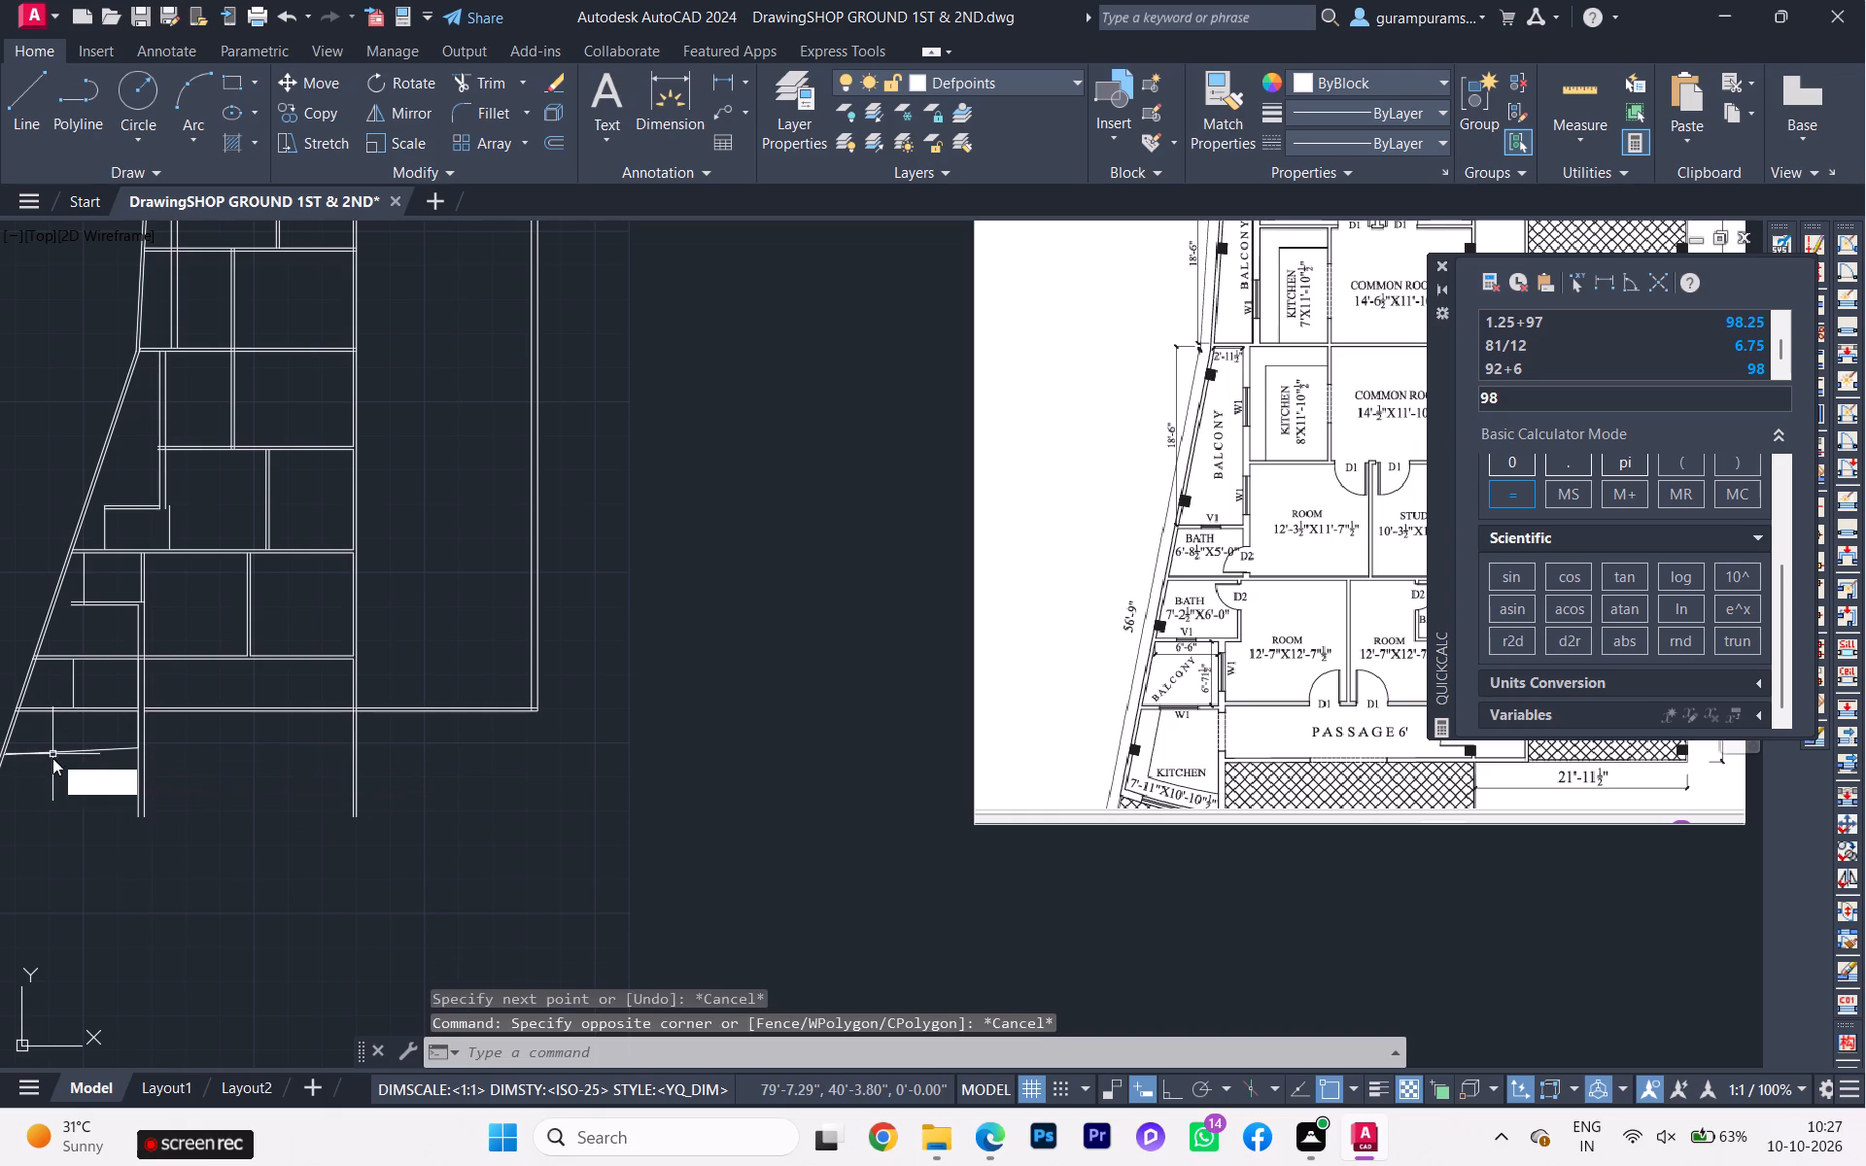
key("Return")
scroll(84, 750, "up", 1)
scroll(84, 750, "down", 1)
scroll(84, 750, "up", 4)
scroll(234, 760, "down", 1)
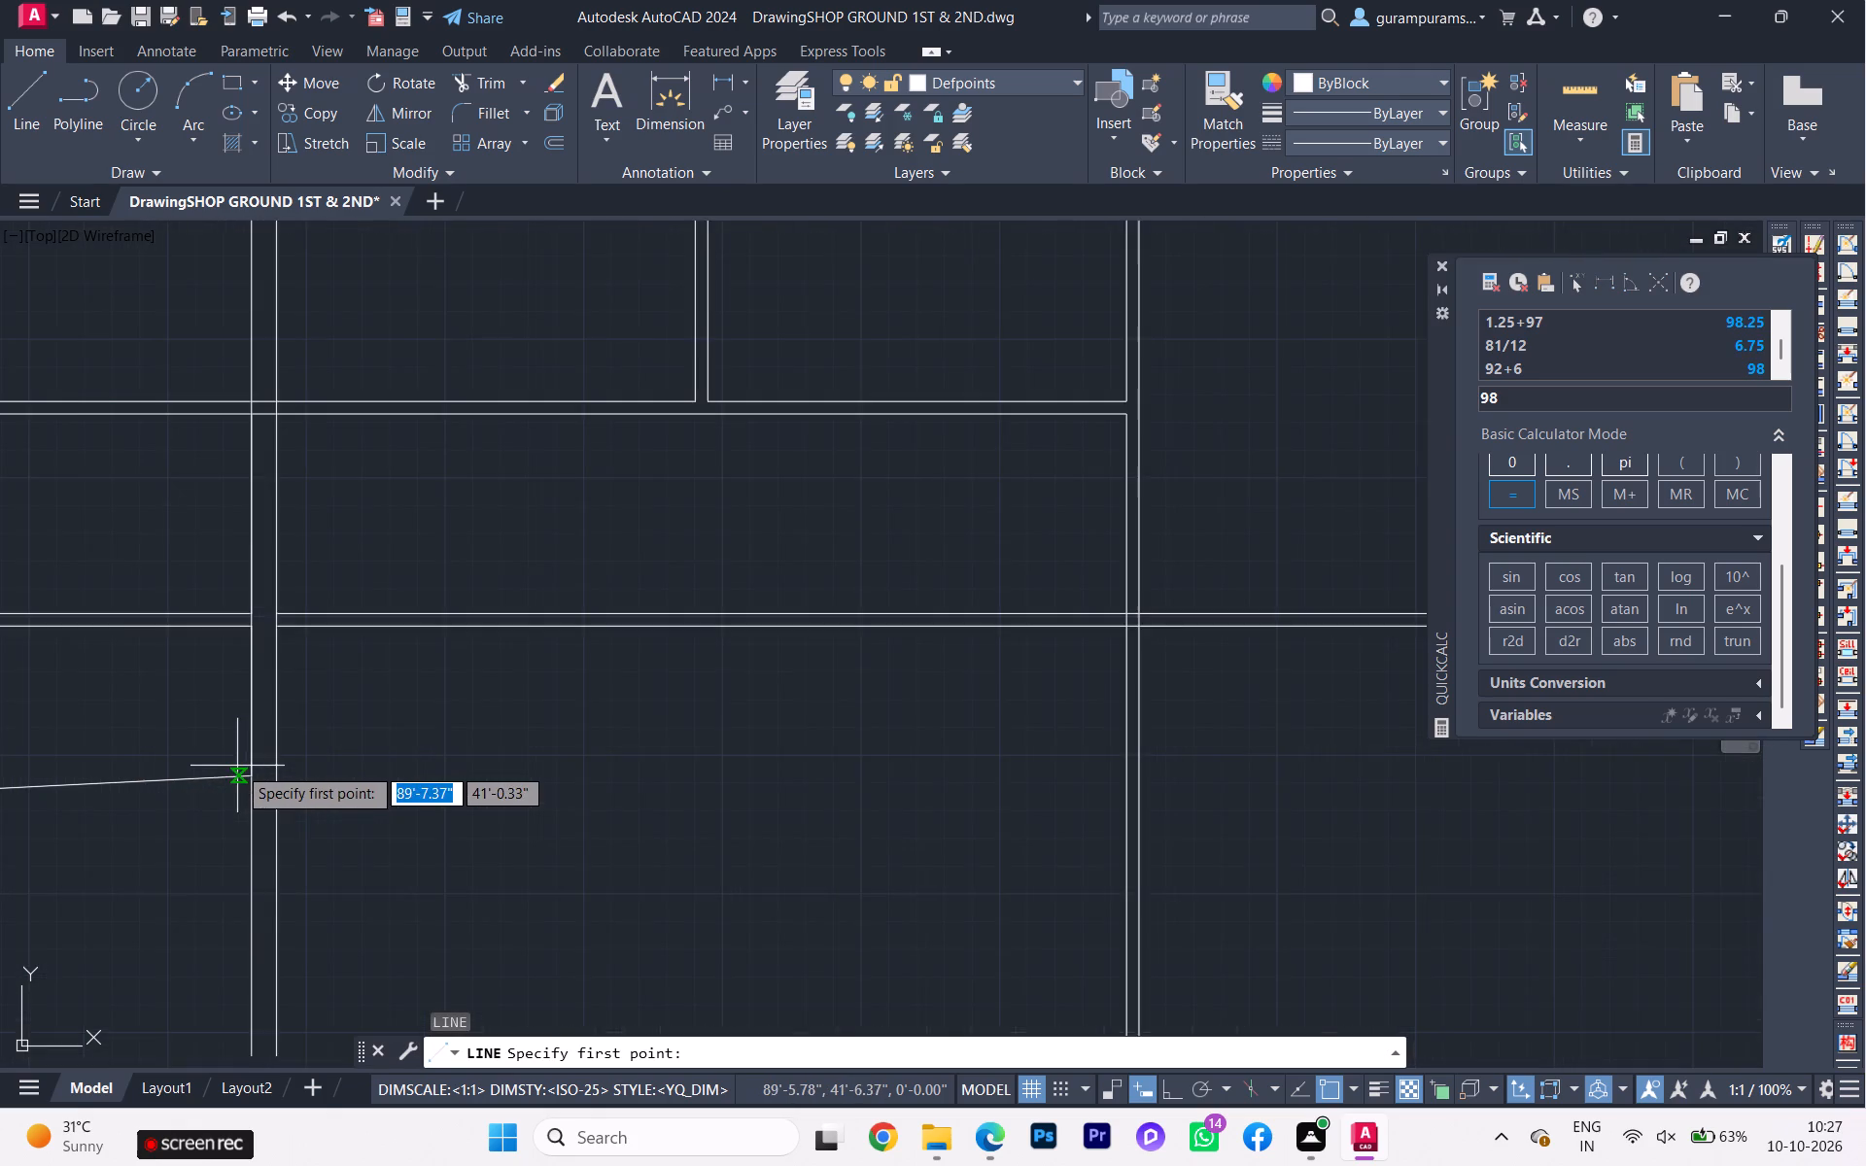
scroll(237, 766, "down", 1)
left_click(240, 768)
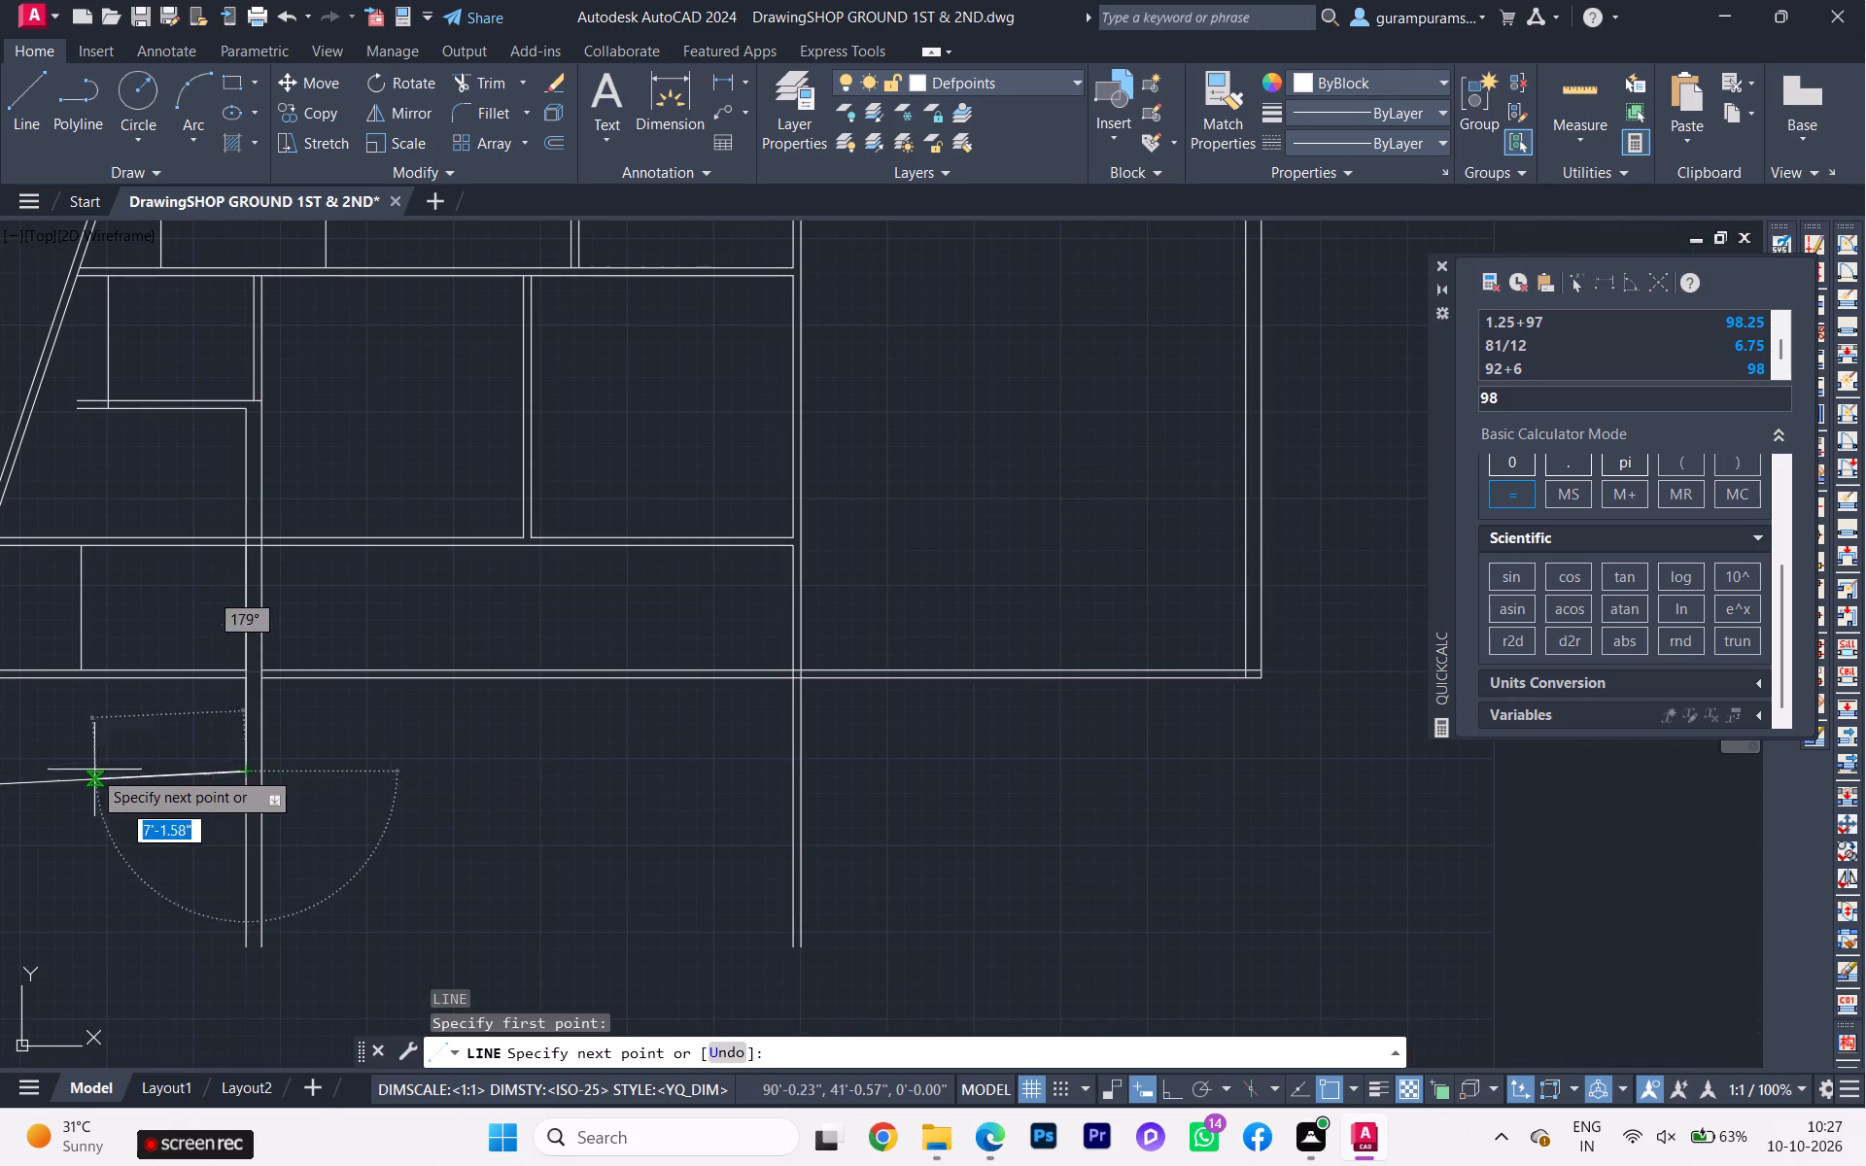
key("F8")
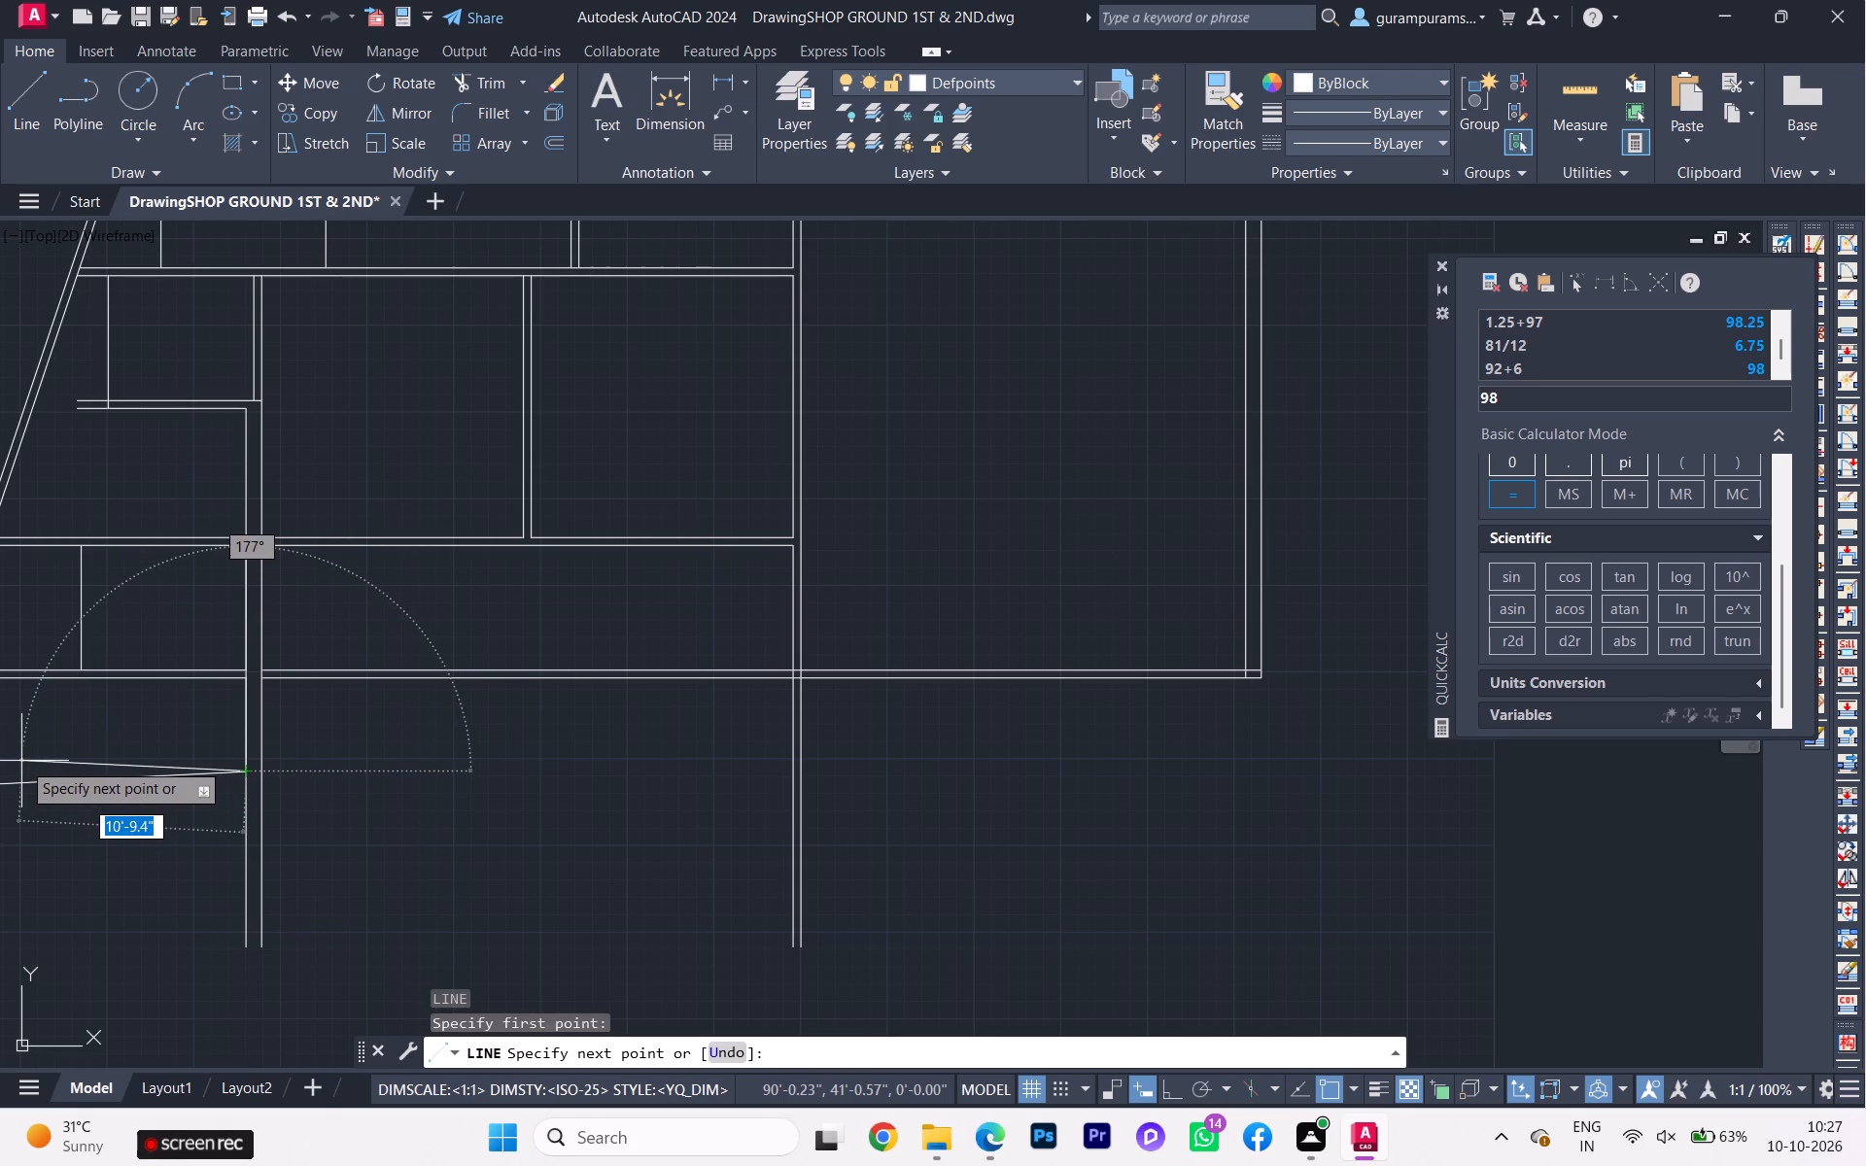
scroll(35, 761, "down", 3)
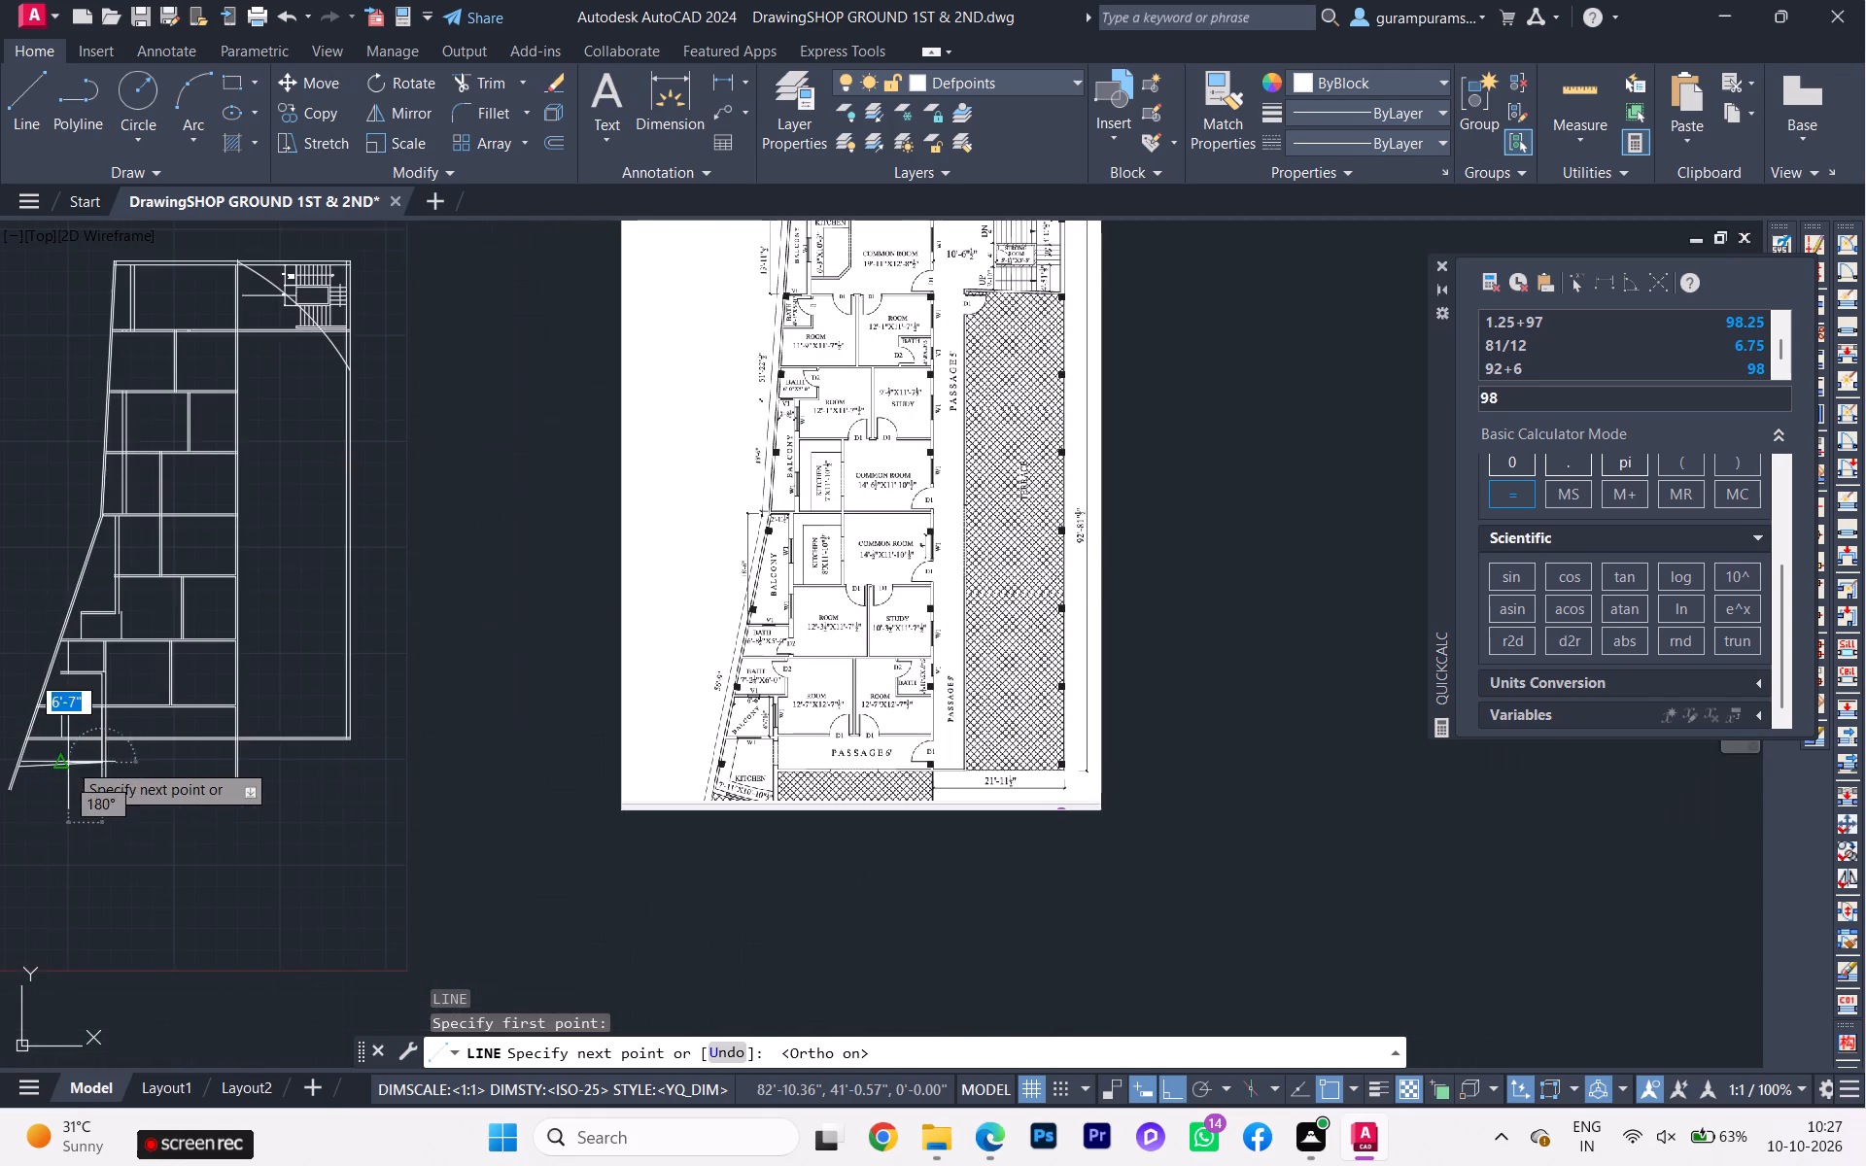
scroll(14, 764, "up", 4)
left_click(11, 763)
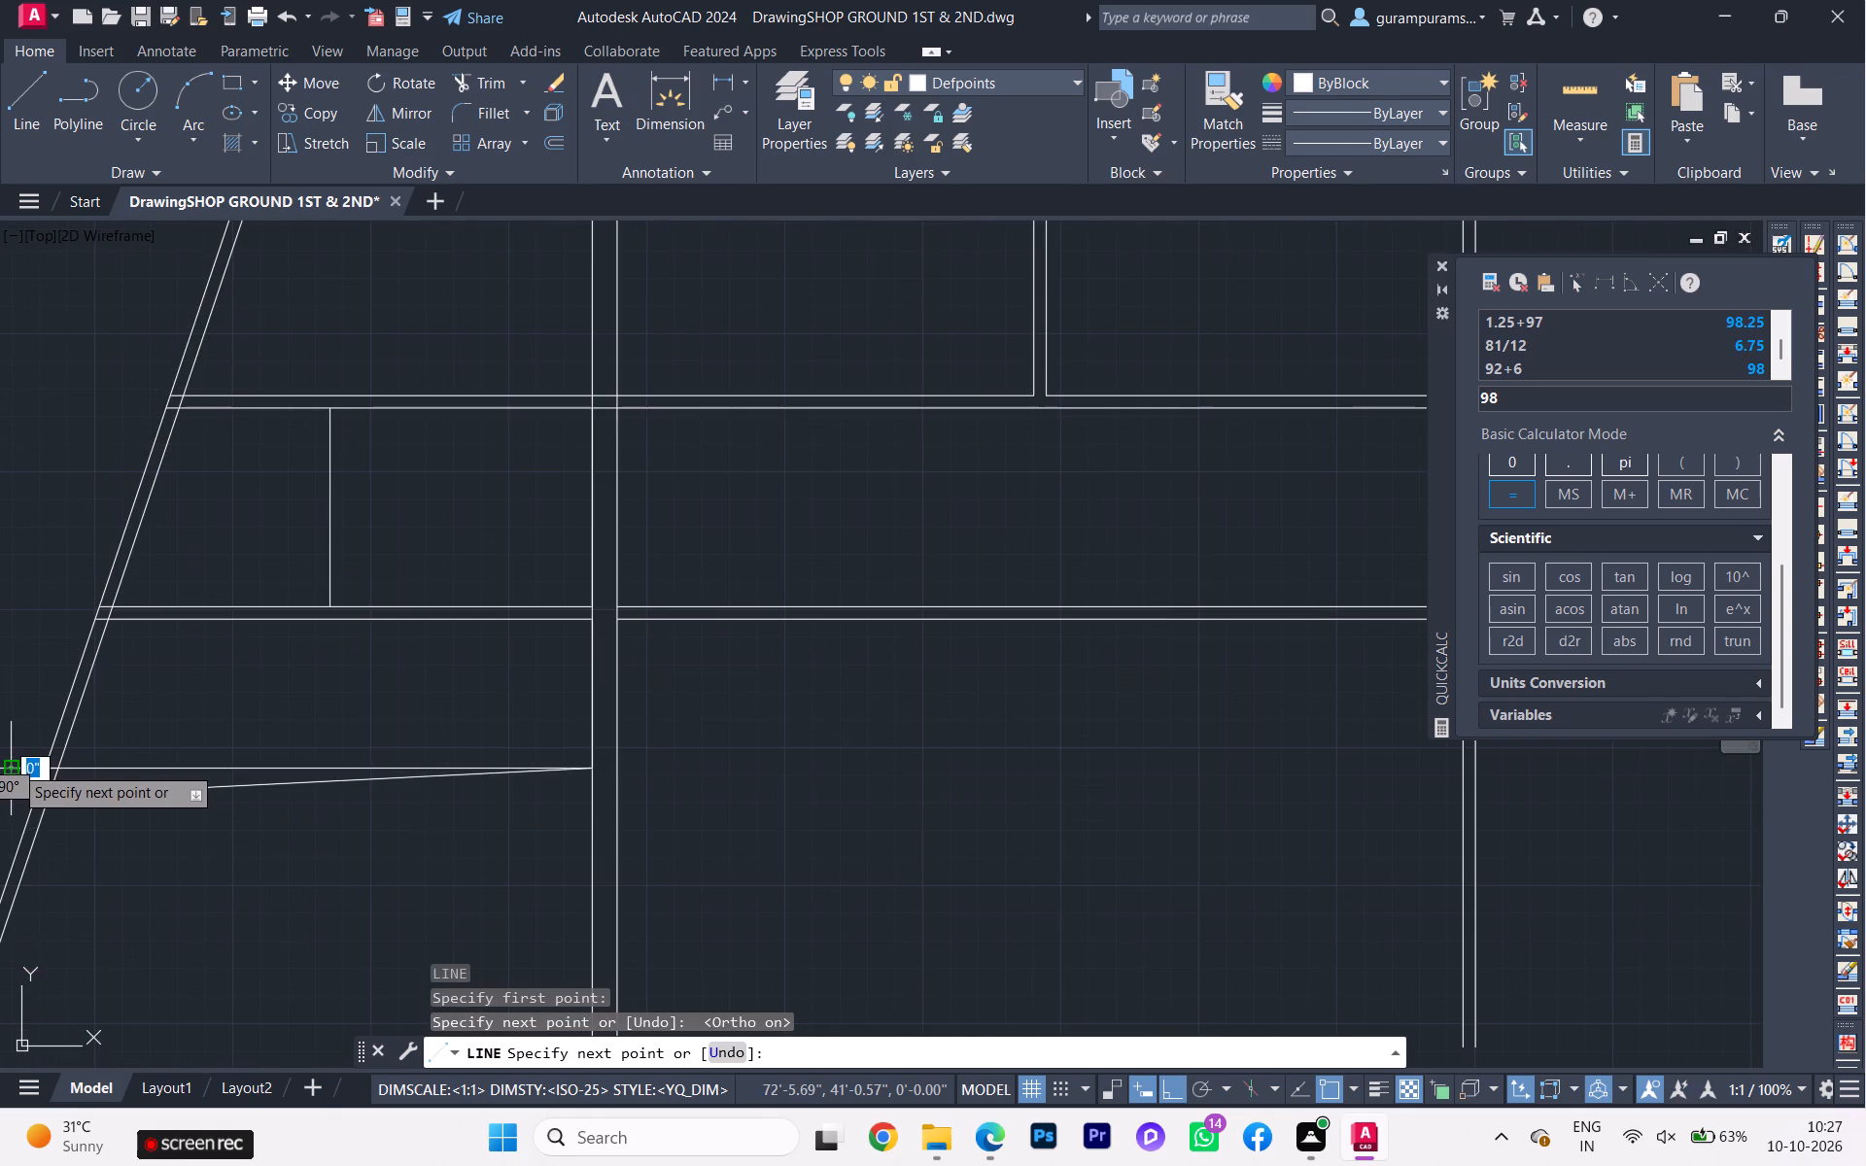
key("Escape")
Remove the sloping line just below the new horizontal kitchen line with Trim.
scroll(189, 836, "down", 1)
type("tr")
left_click(257, 876)
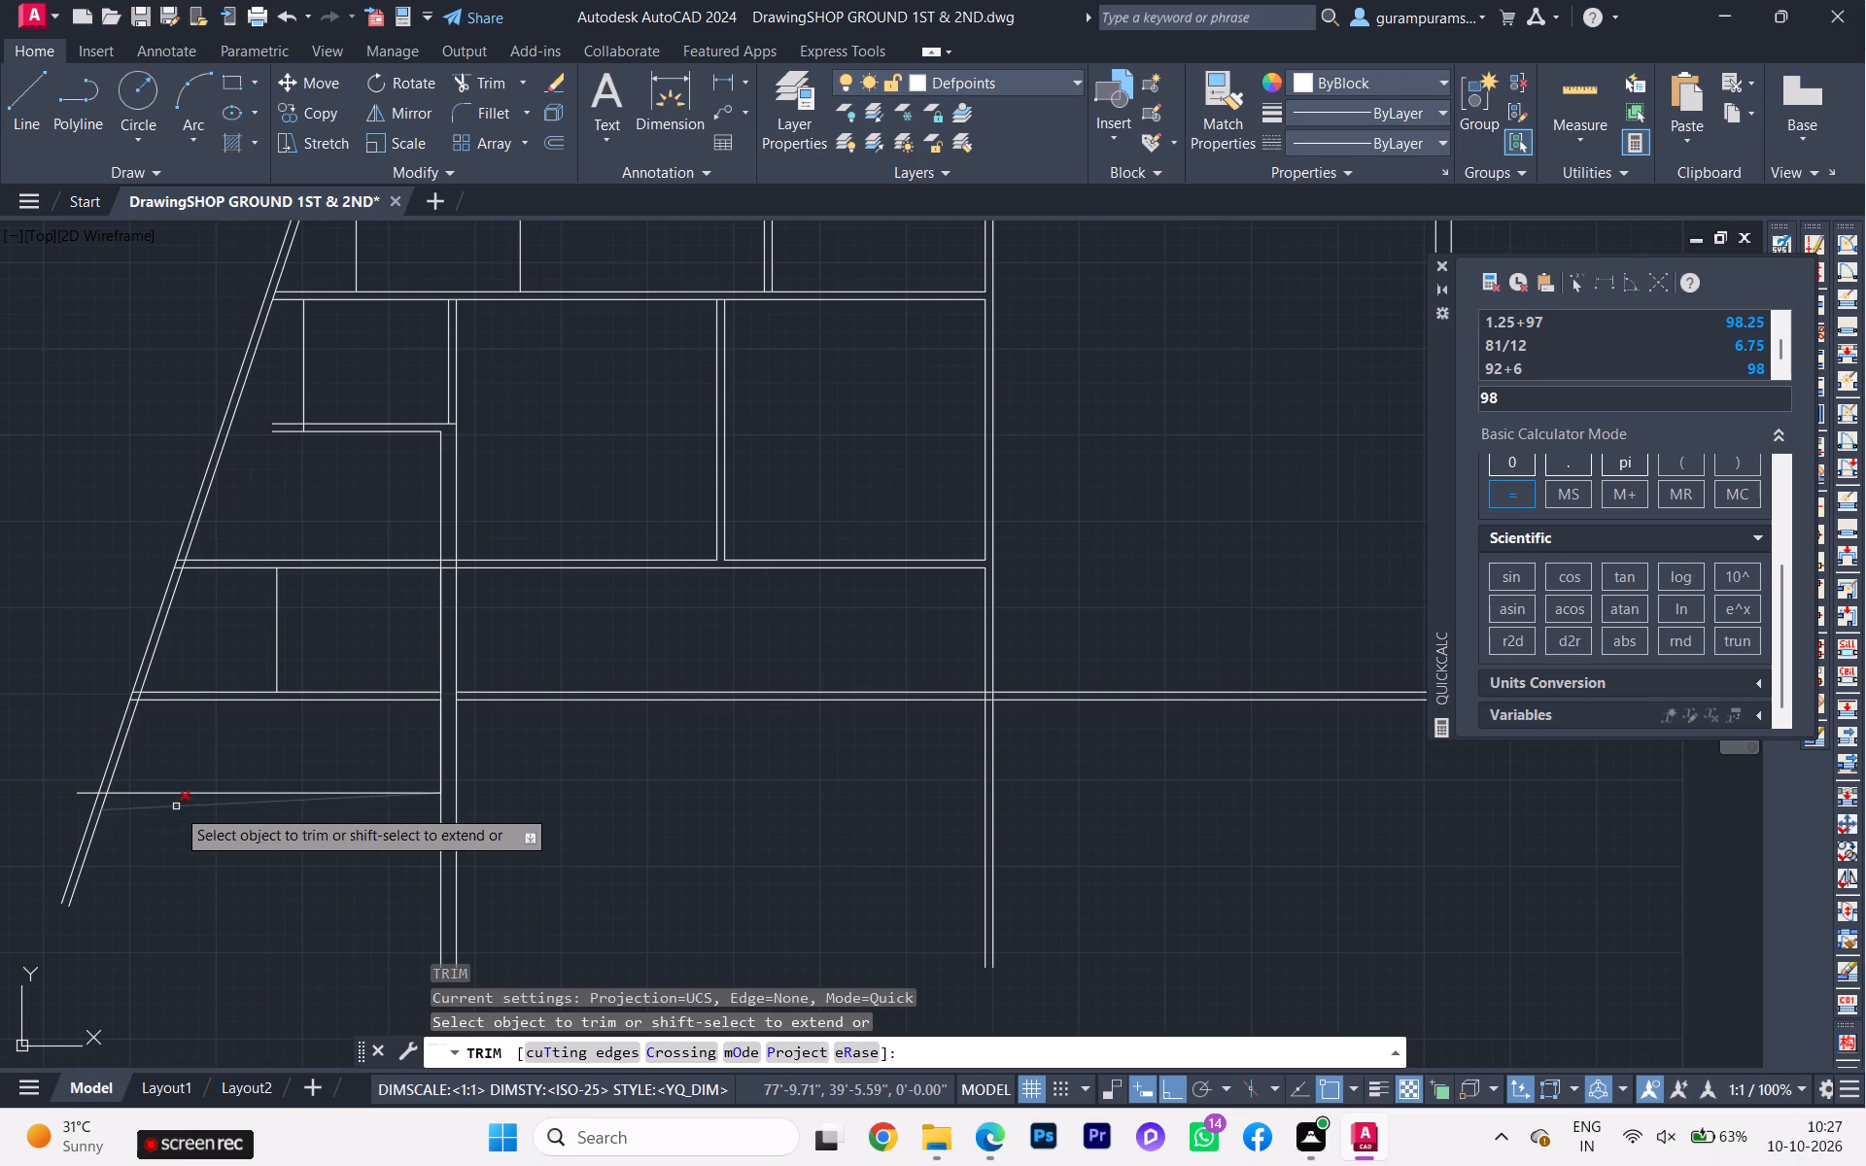
left_click(175, 807)
Trim the bath-balcony wall's two lines where they project past the lower bath's boundary-side vertical line.
scroll(195, 828, "down", 1)
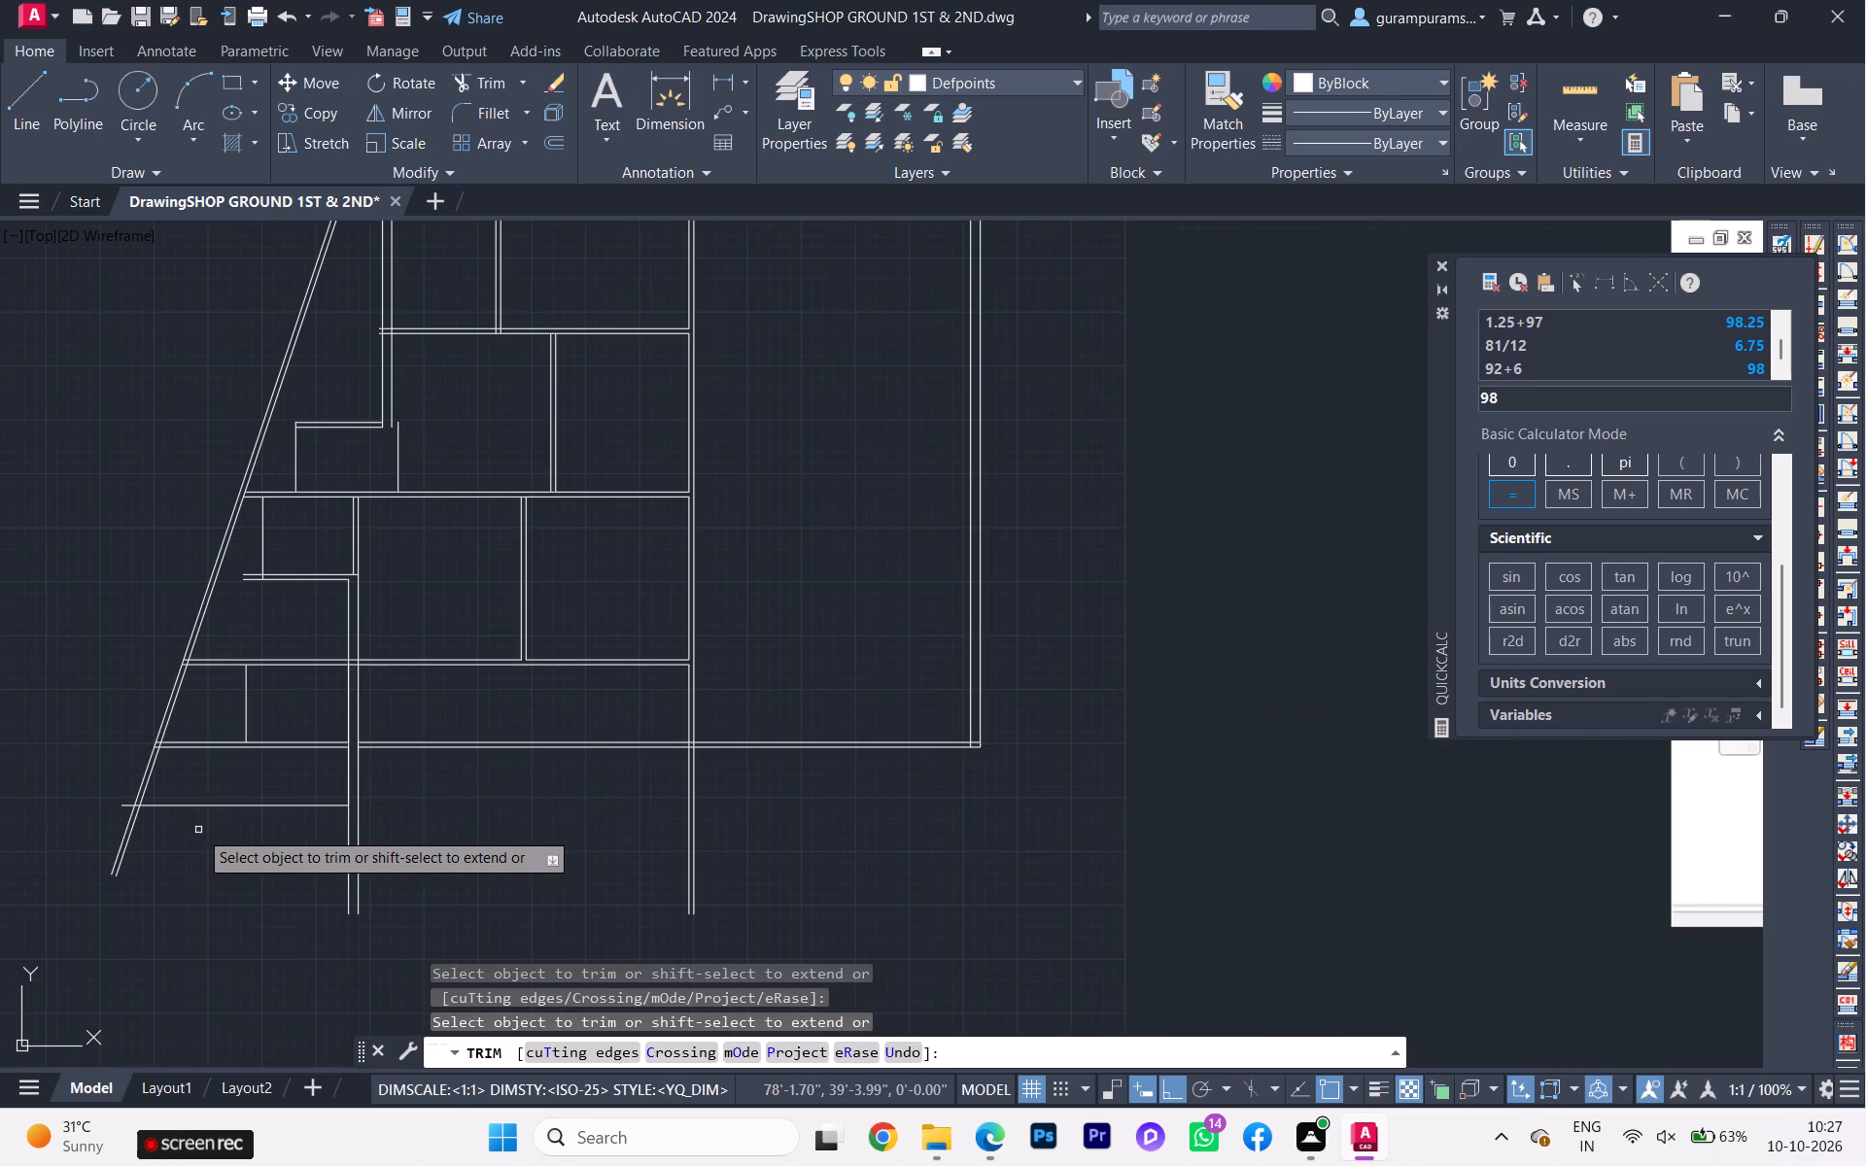
left_click(252, 569)
left_click(251, 591)
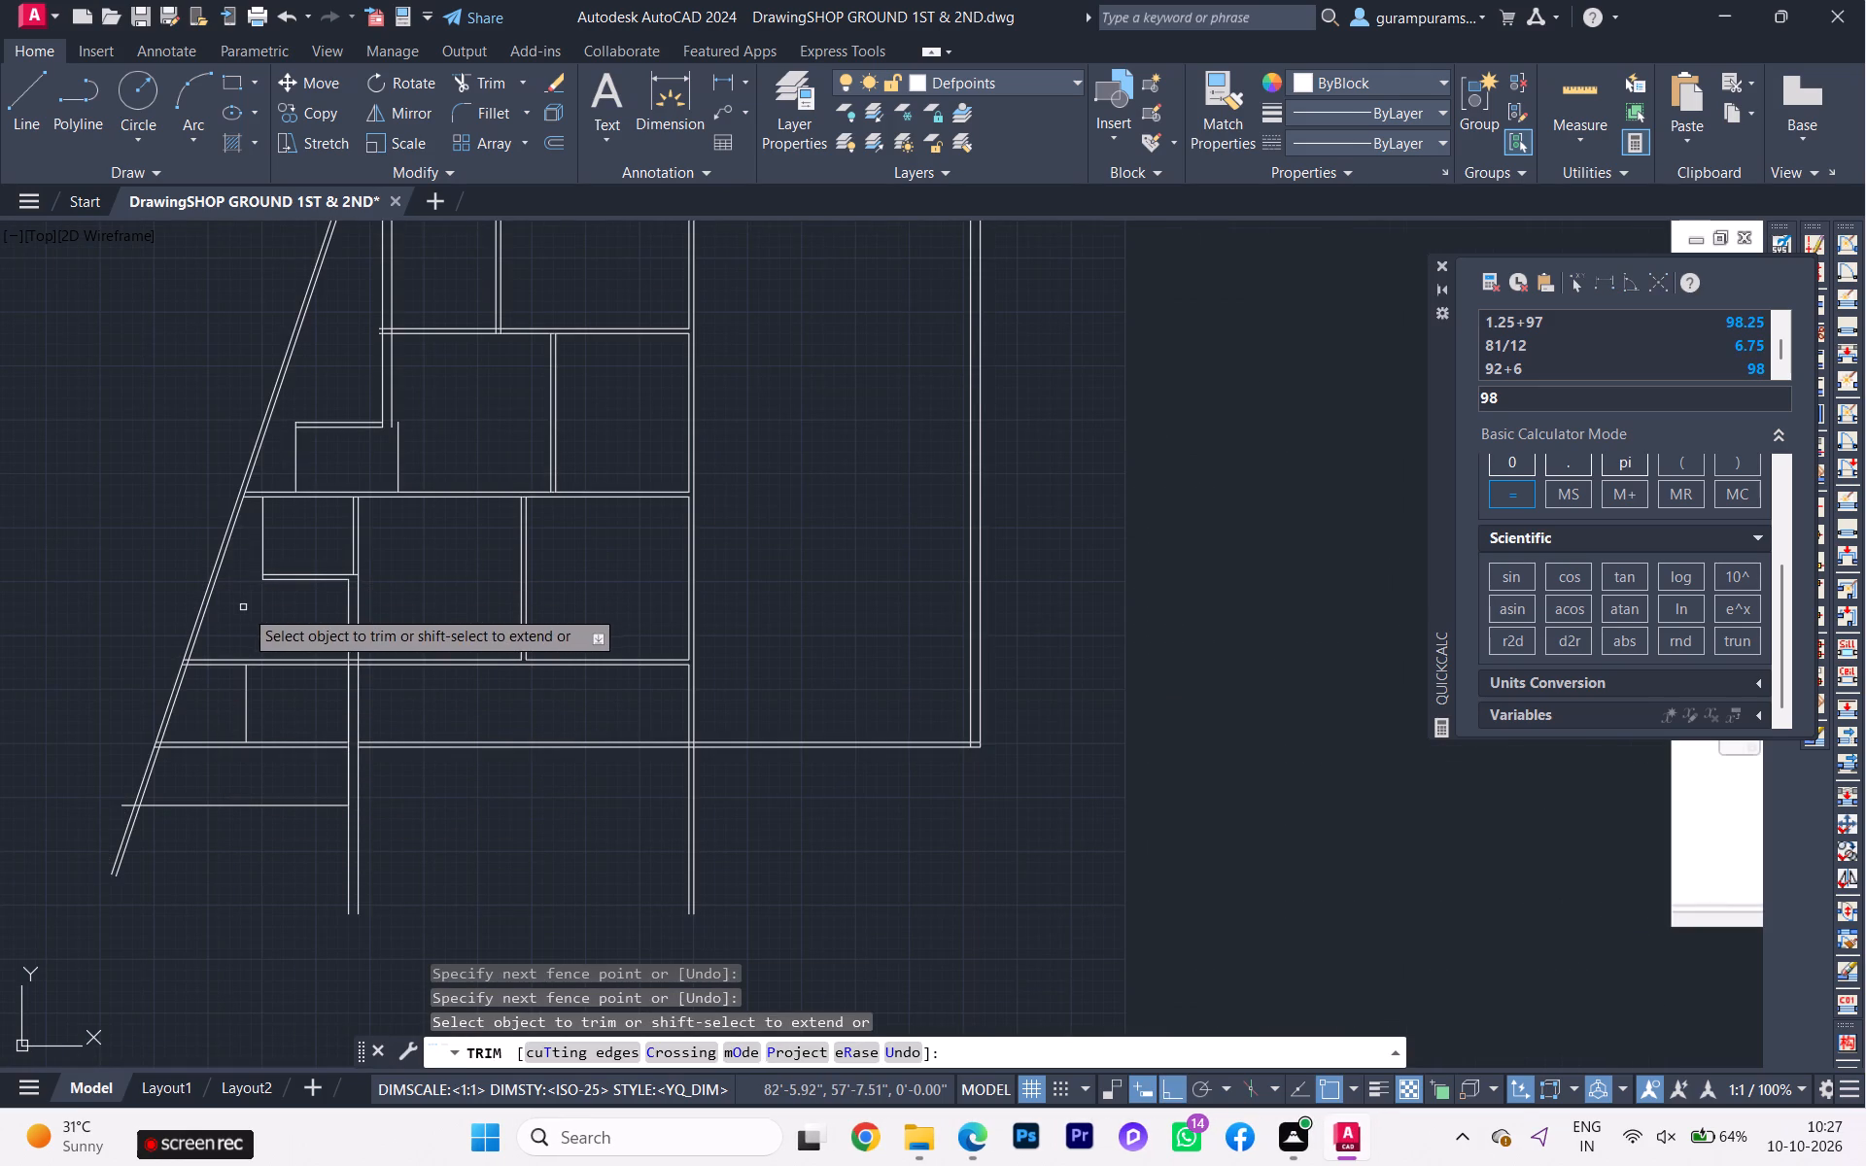
scroll(252, 524, "up", 2)
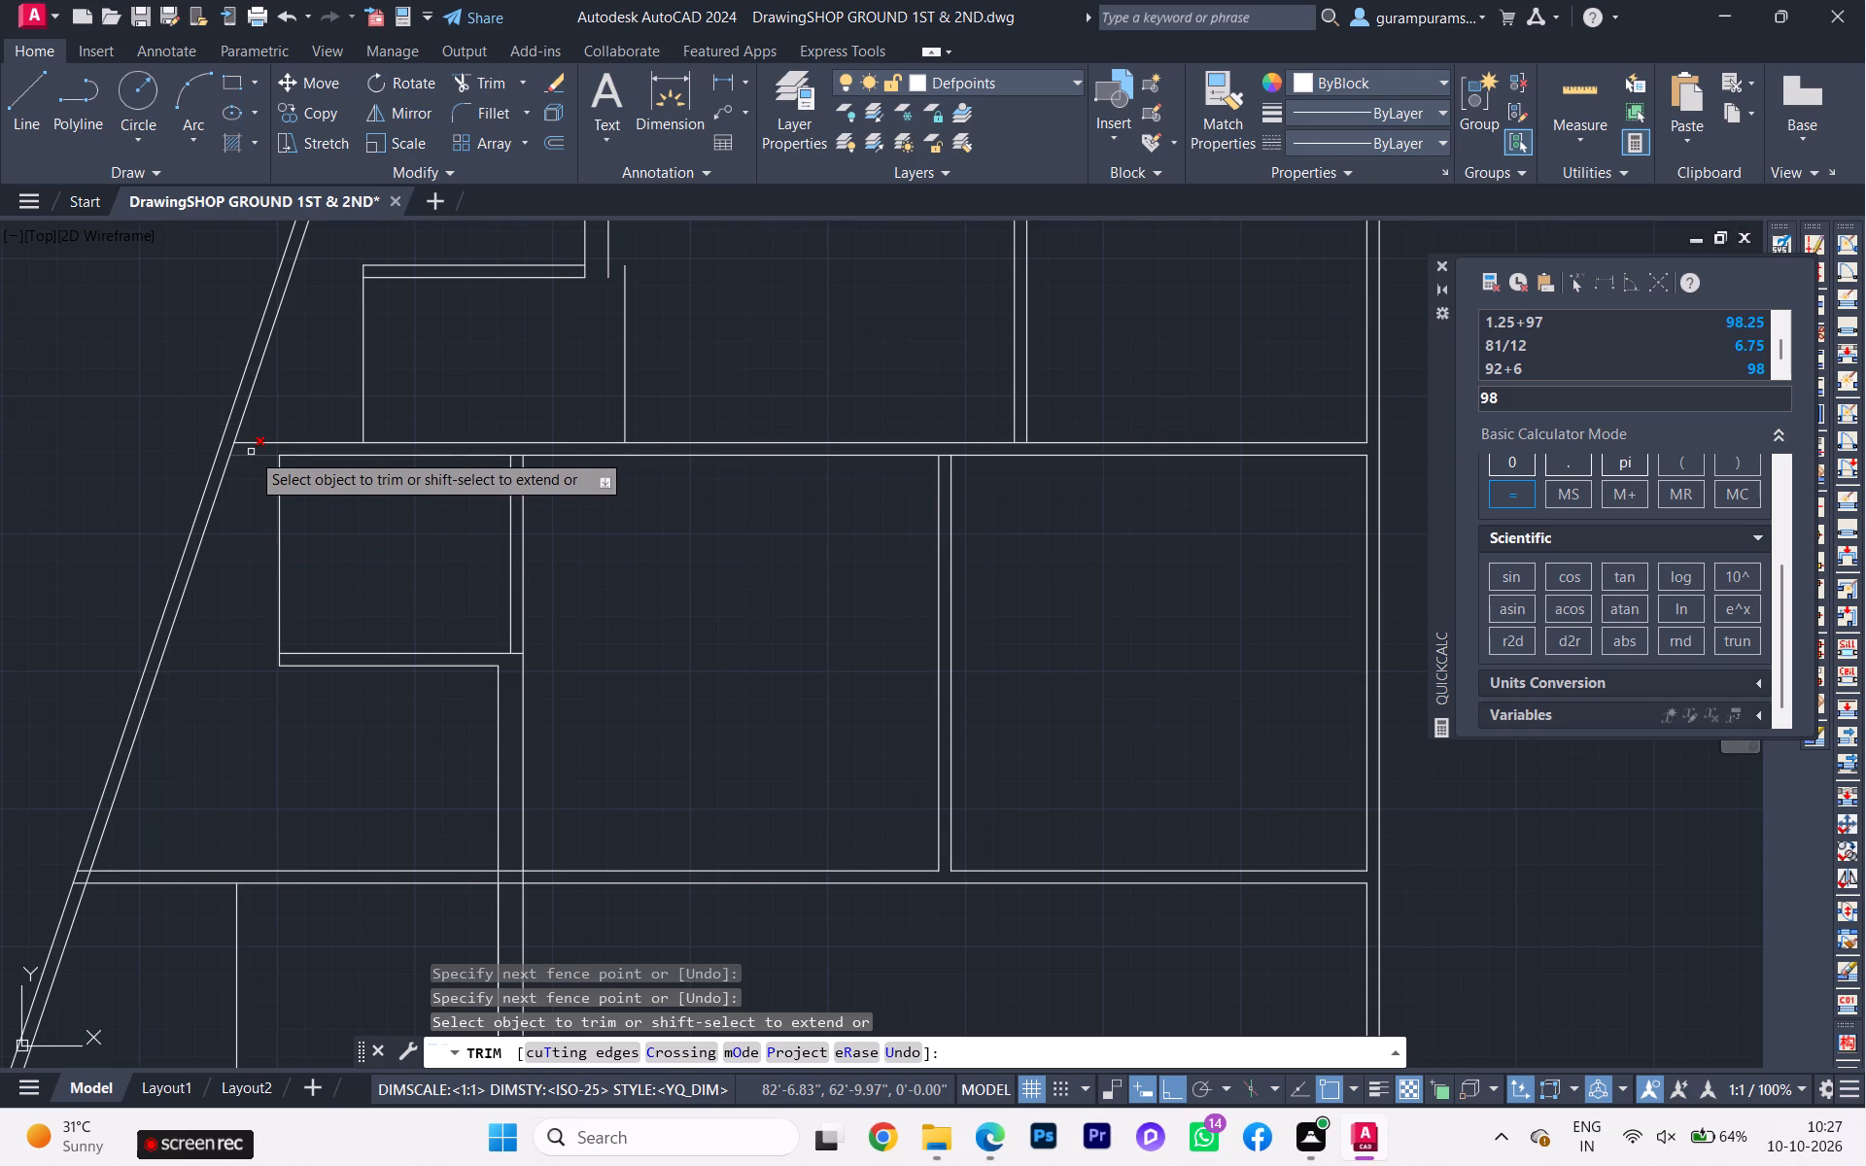
left_click(251, 451)
key("Escape")
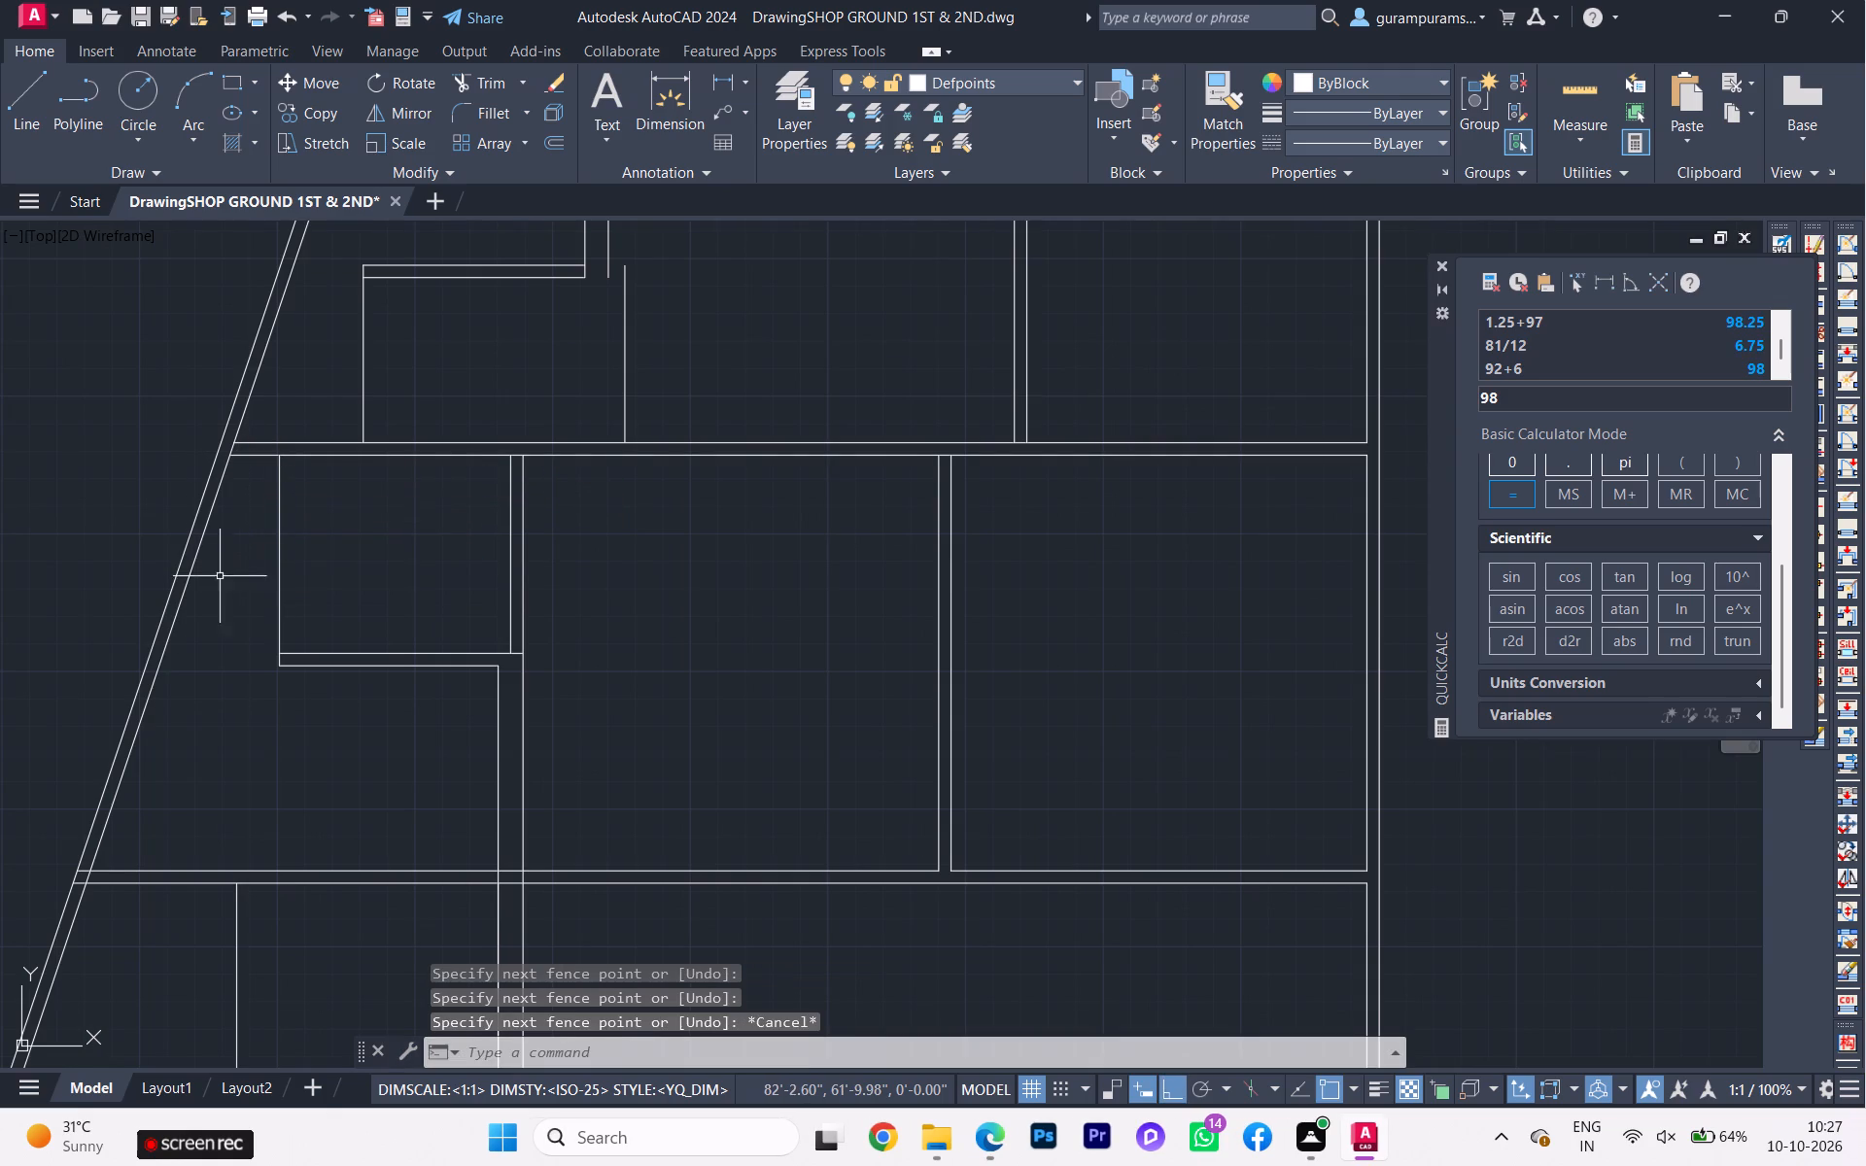
Erase both lines of the lower slanted boundary wall beside the baths, balcony and kitchen.
left_click(209, 600)
left_click(117, 560)
scroll(143, 595, "down", 2)
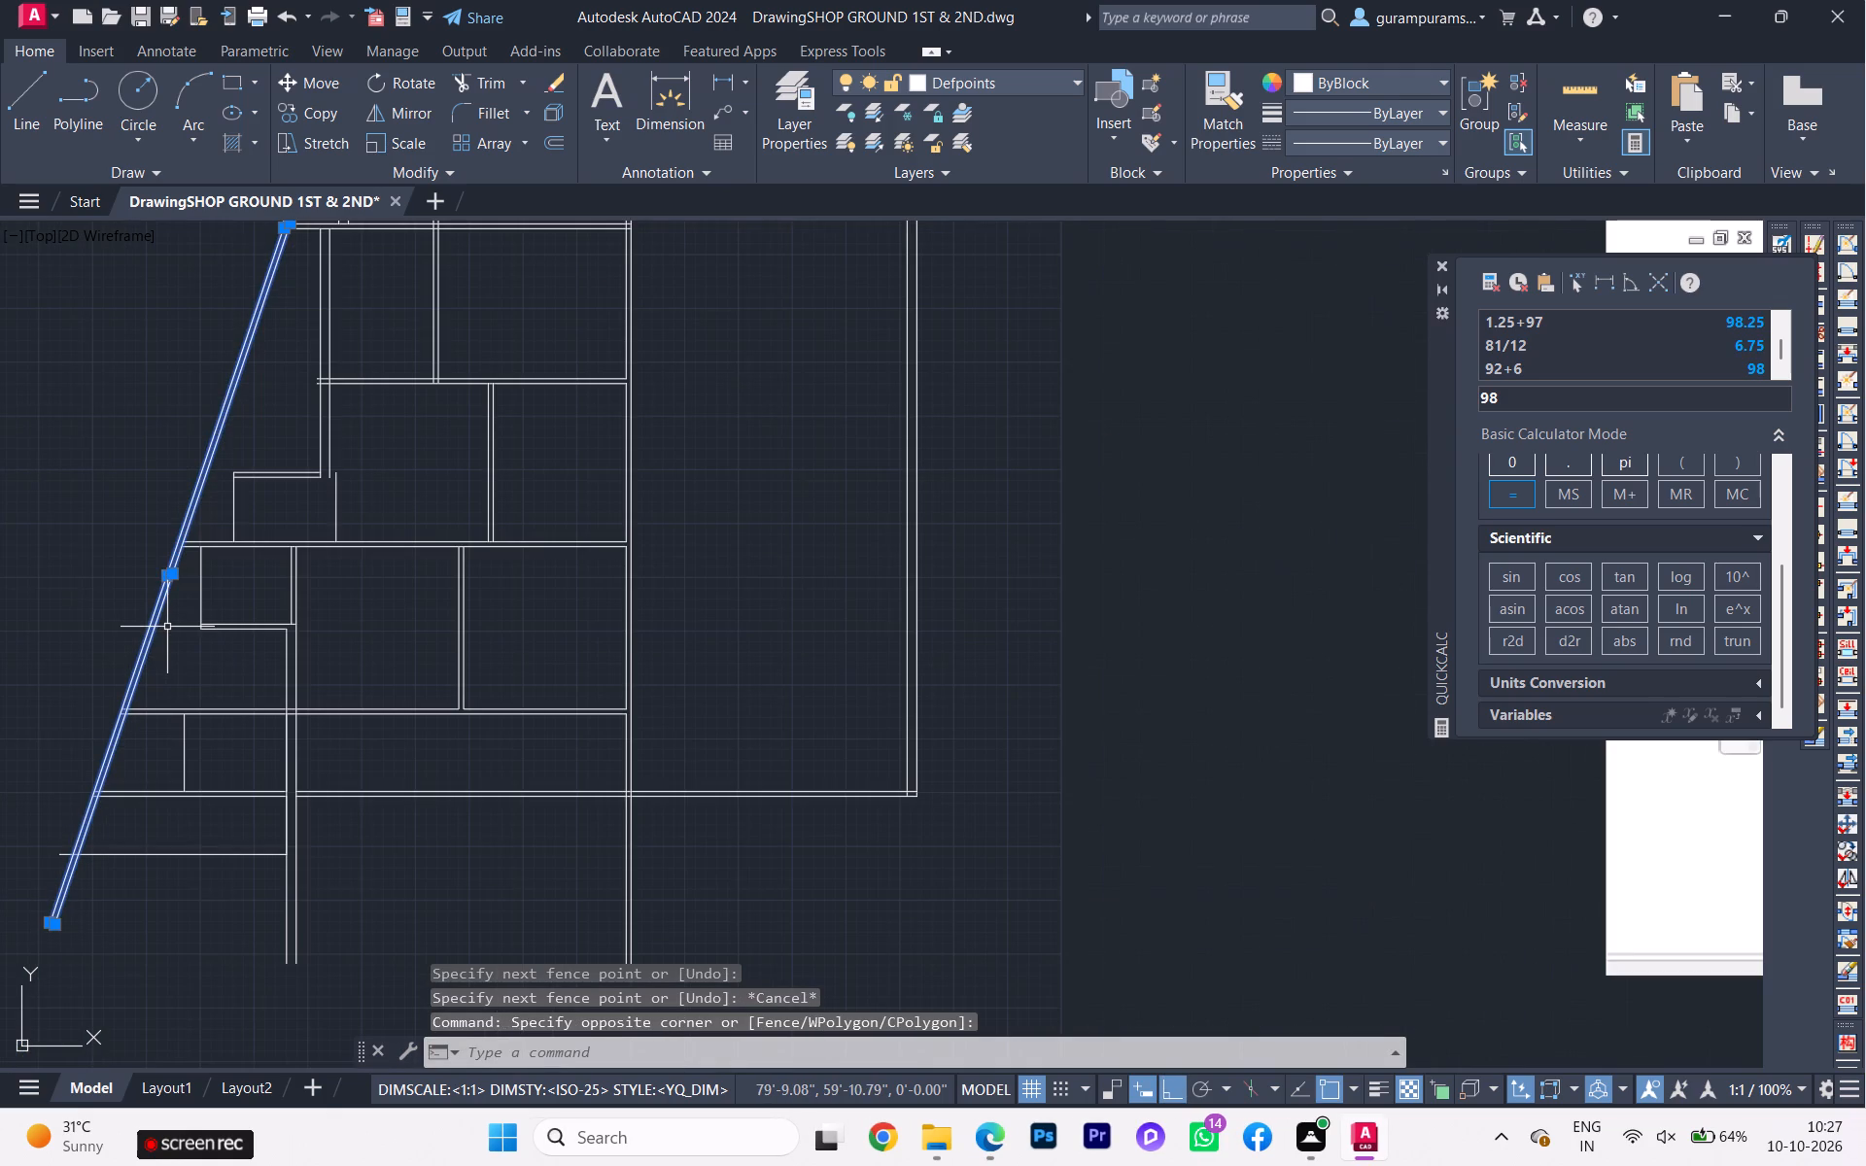
key("Delete")
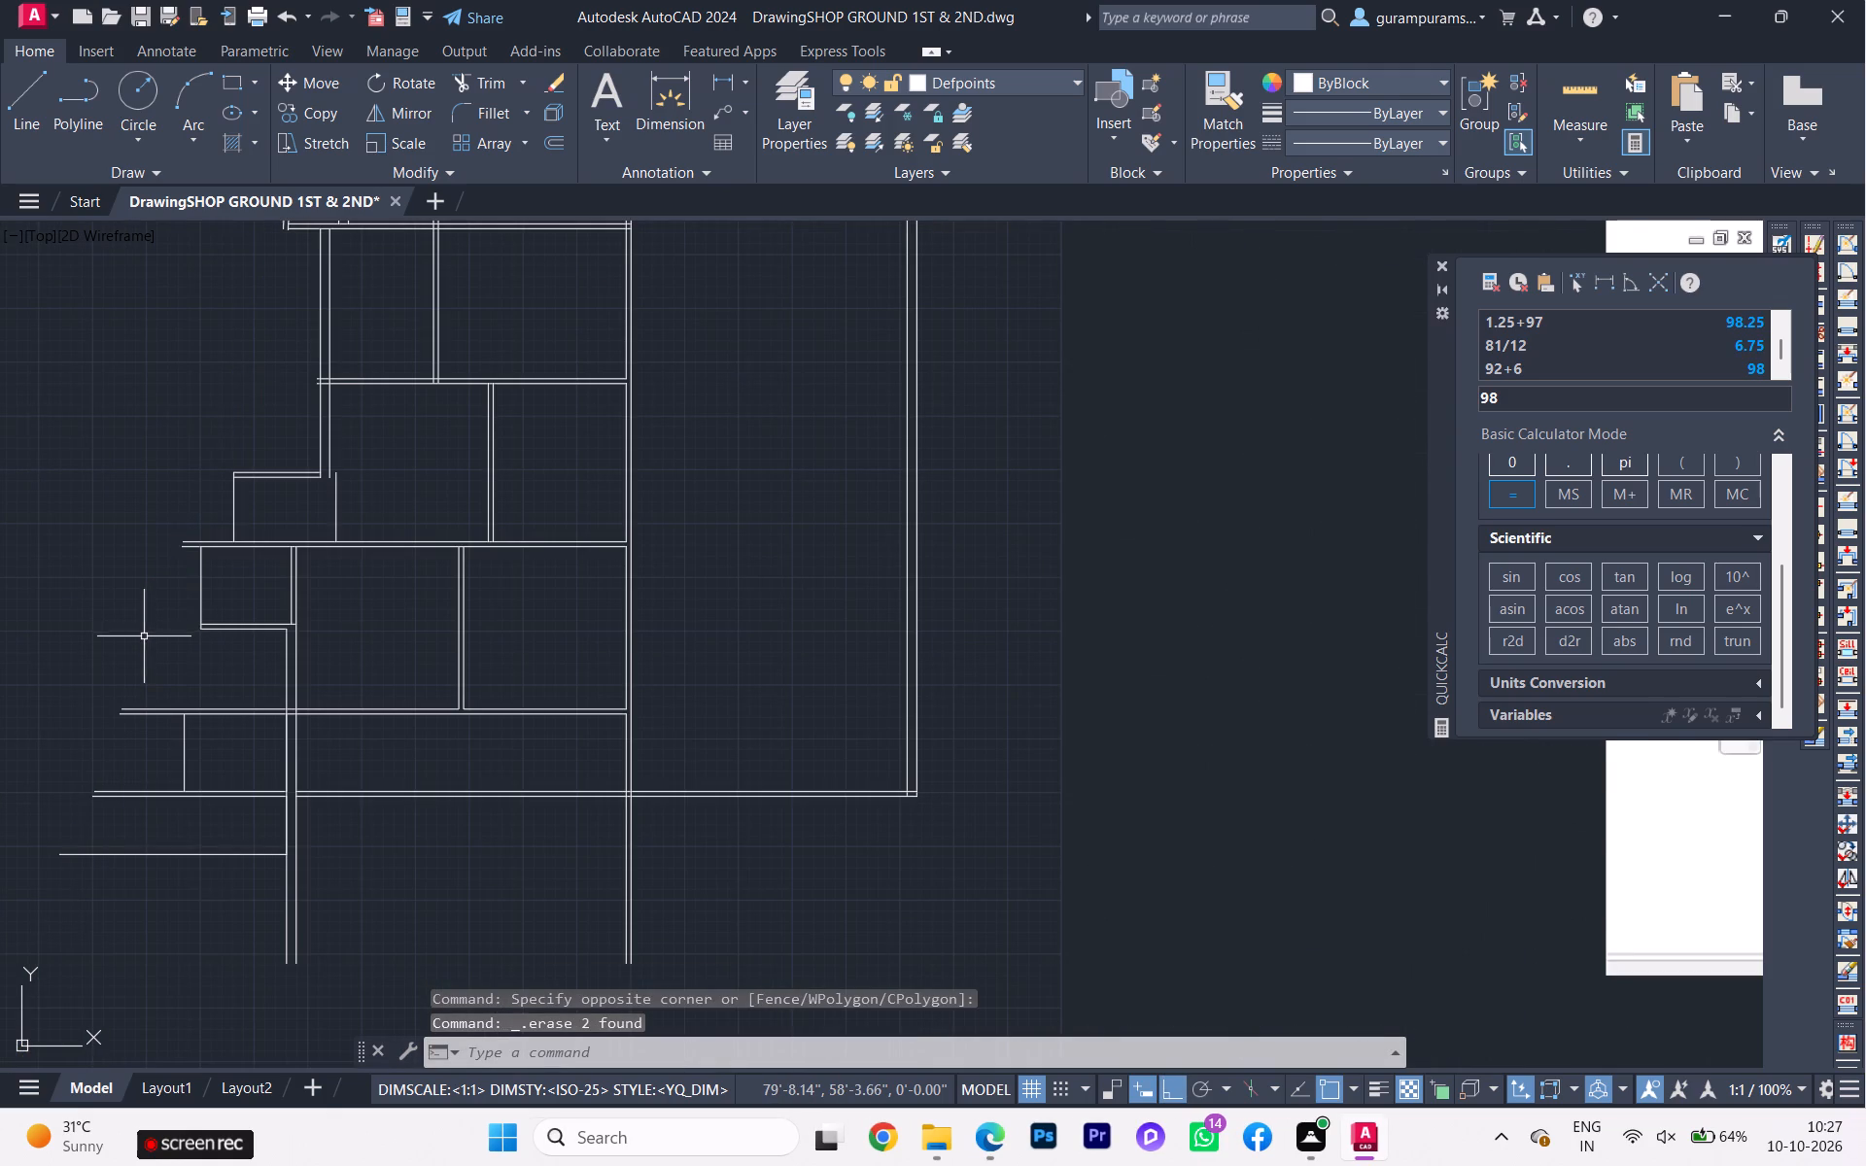
With Ortho off, draw a slanted boundary line from the upper slanted wall's lower end down to the balcony-kitchen wall's lower line.
scroll(144, 641, "down", 1)
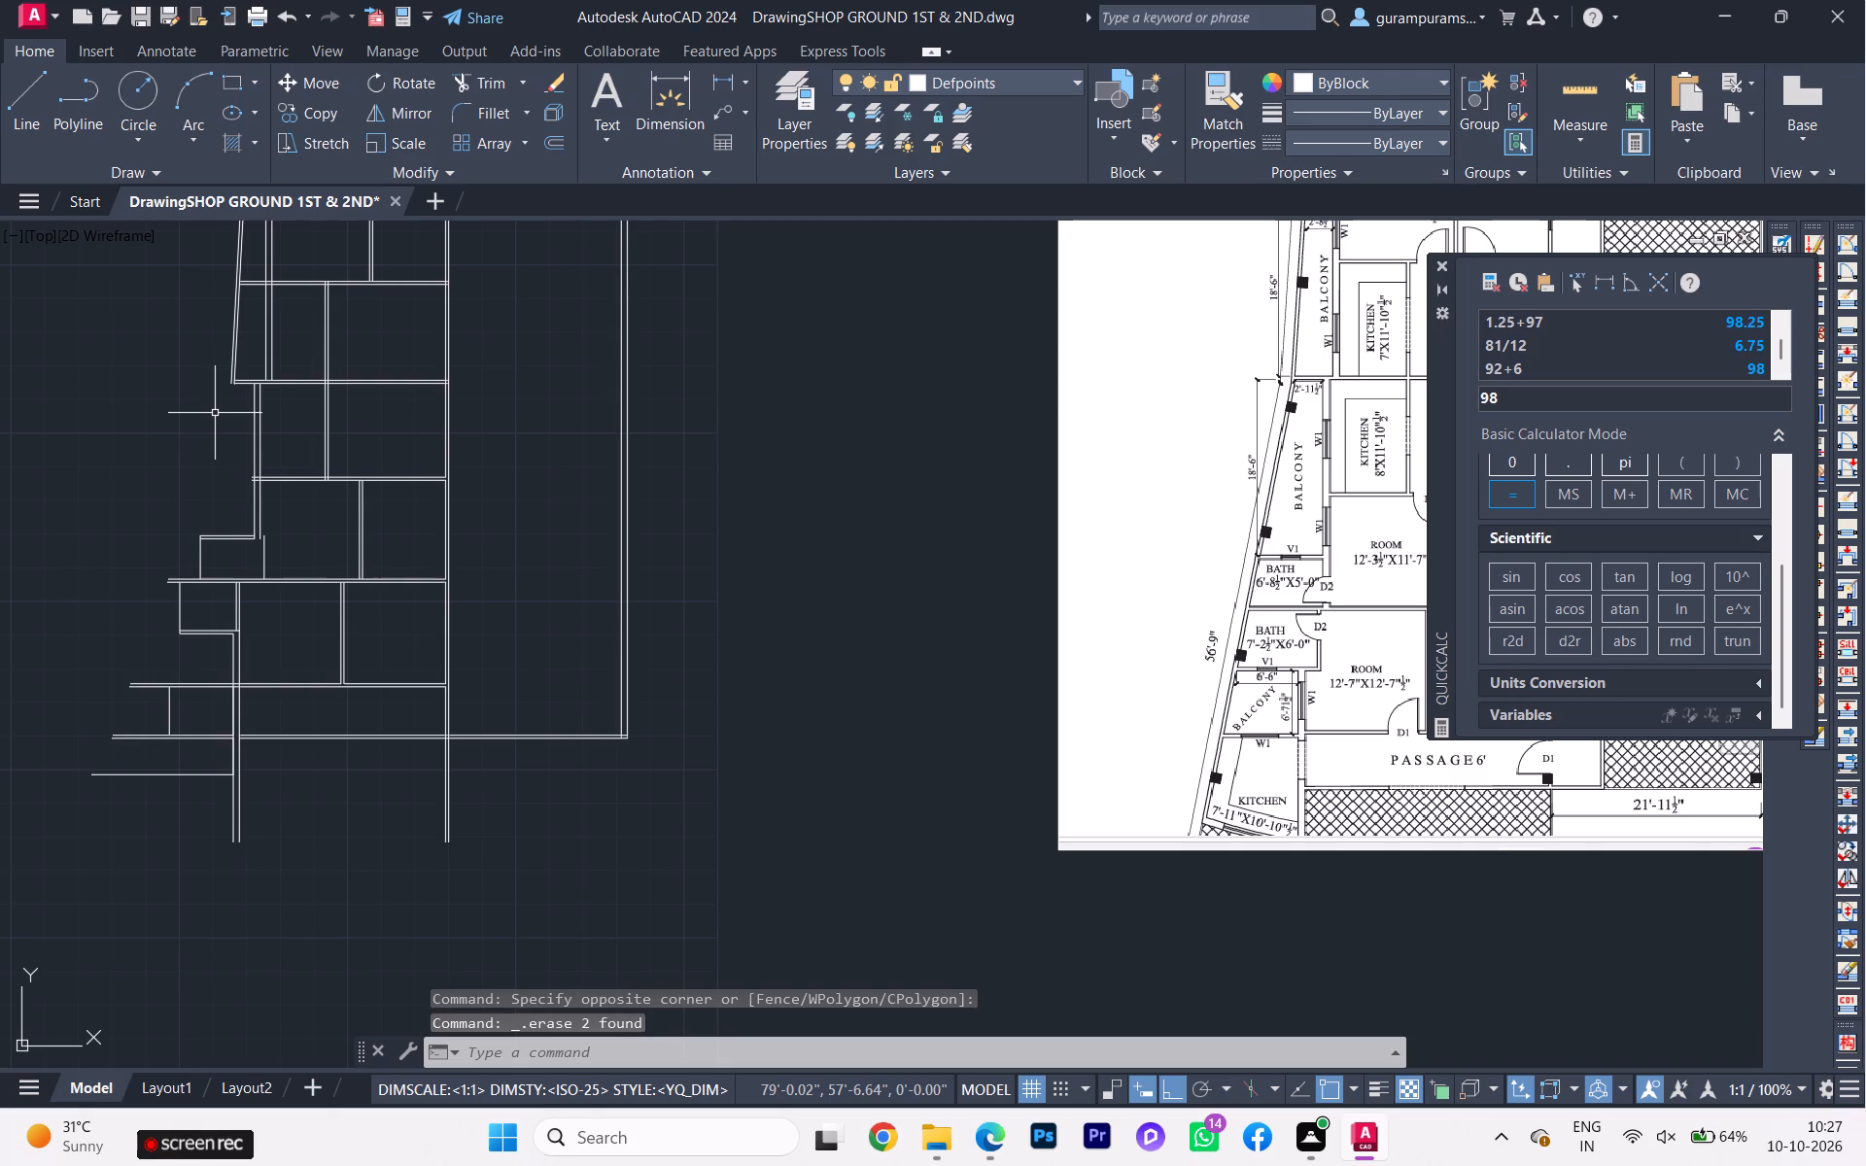
key("l")
key("Return")
scroll(222, 393, "up", 3)
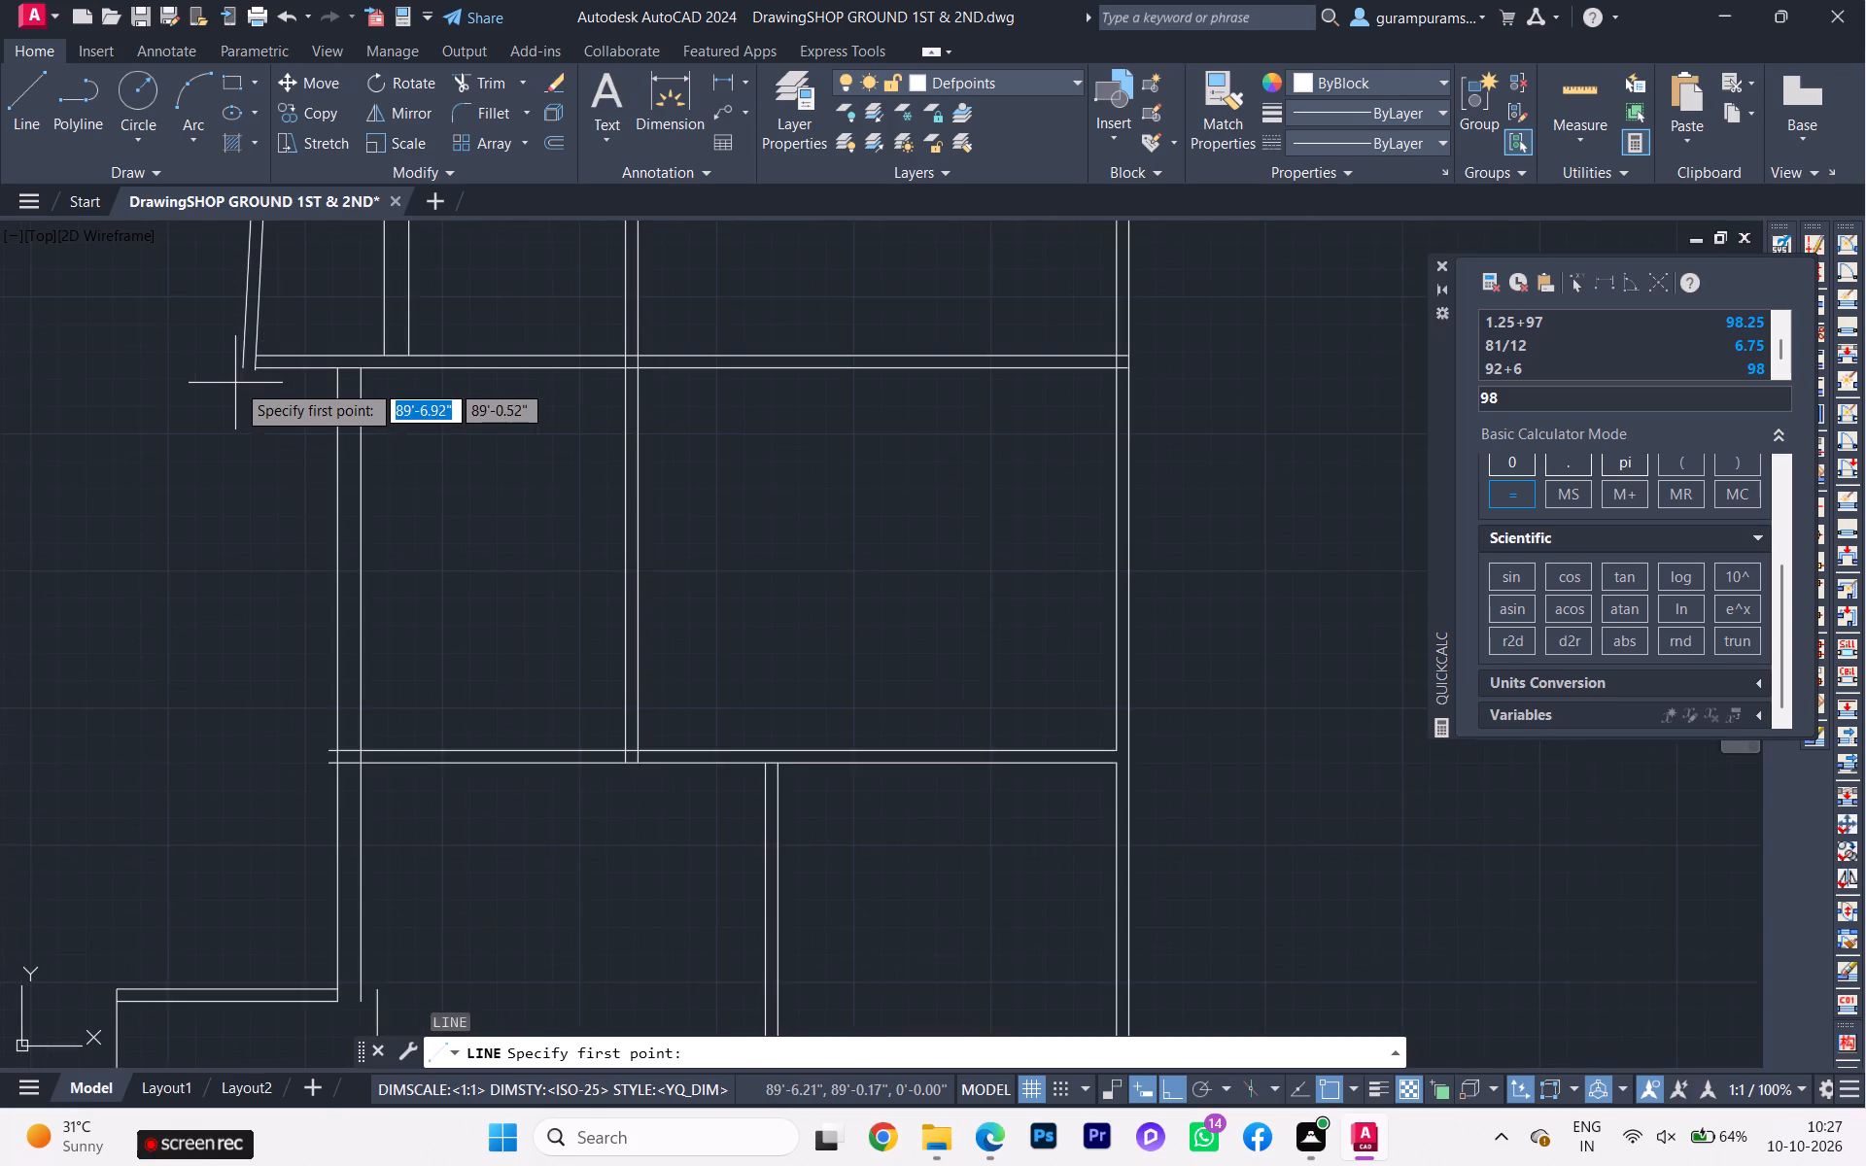
scroll(236, 383, "up", 1)
scroll(236, 383, "down", 1)
left_click(257, 371)
scroll(189, 588, "down", 2)
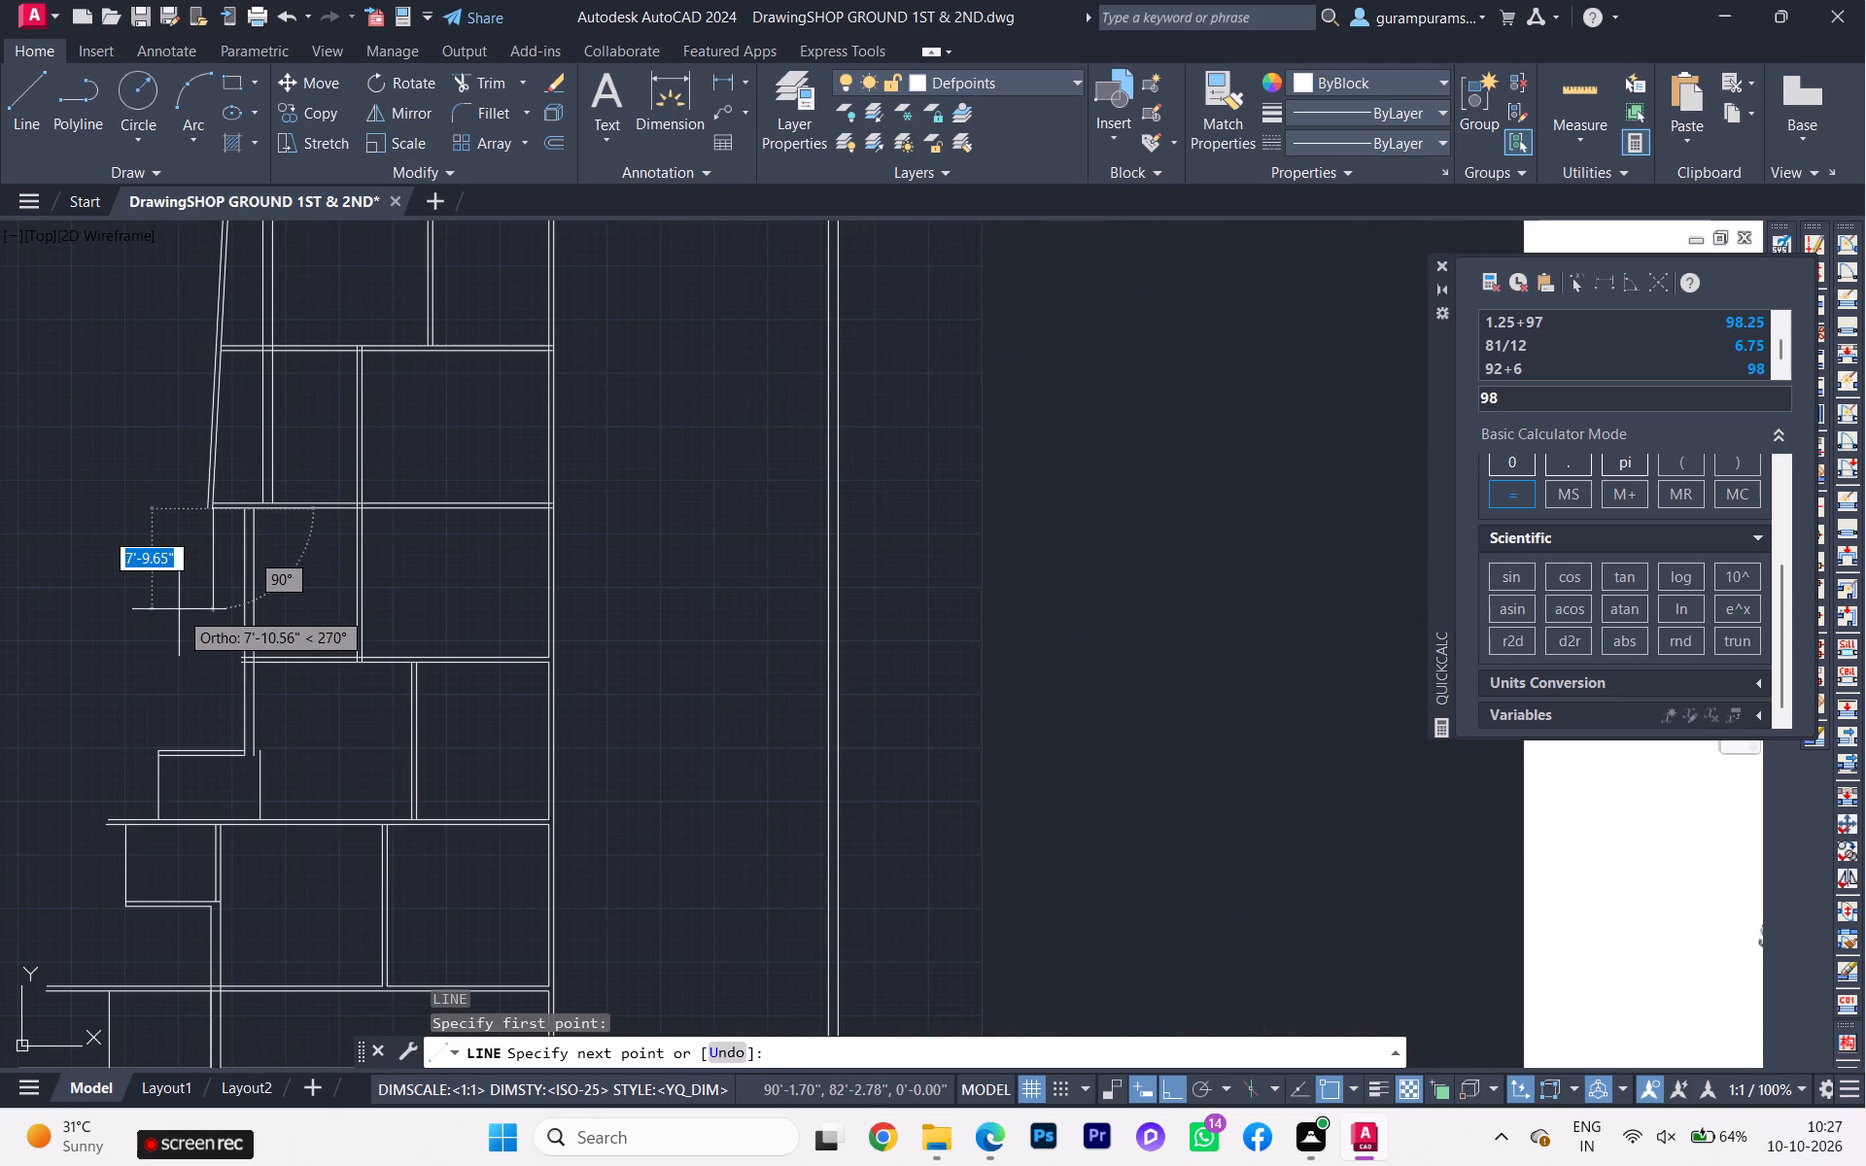
key("F8")
scroll(179, 608, "down", 1)
middle_click_drag(178, 604, 185, 535)
scroll(178, 639, "up", 3)
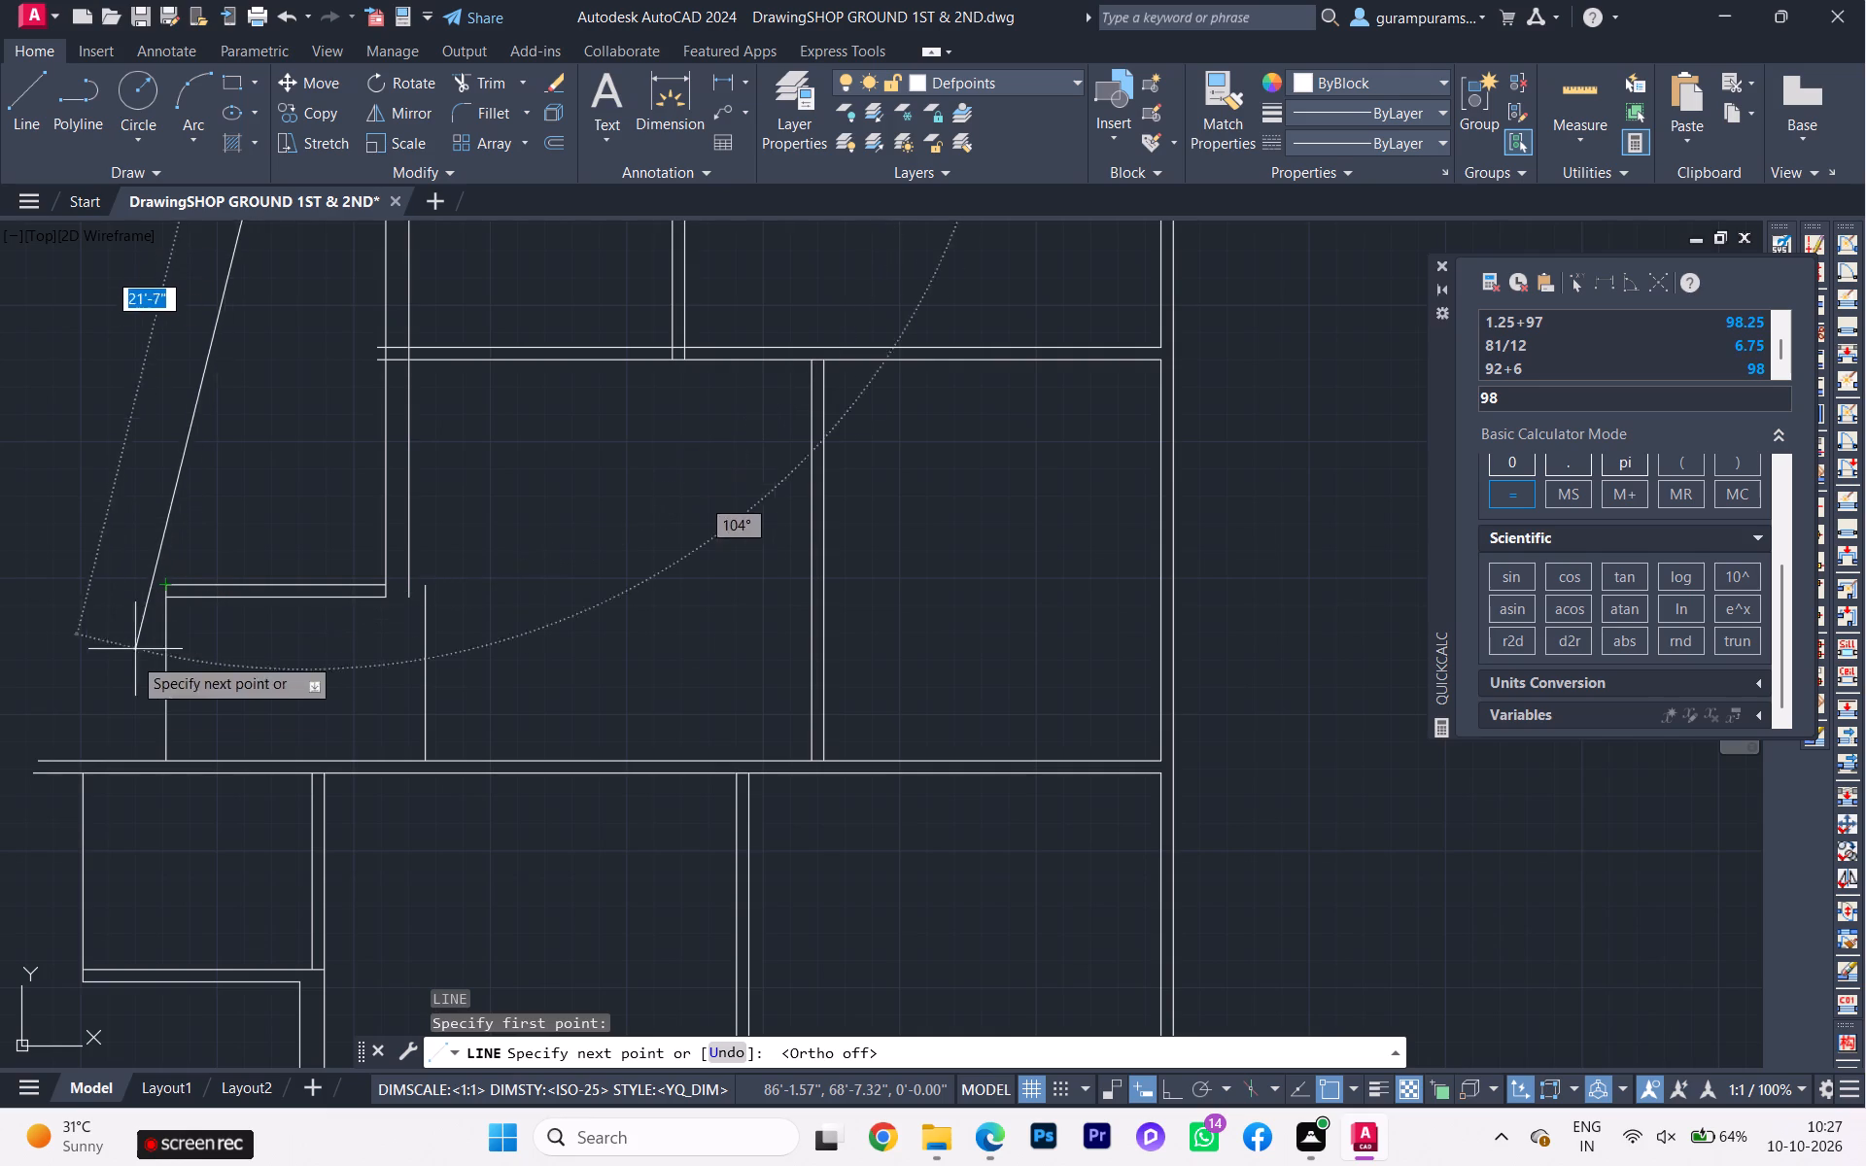
scroll(80, 783, "down", 2)
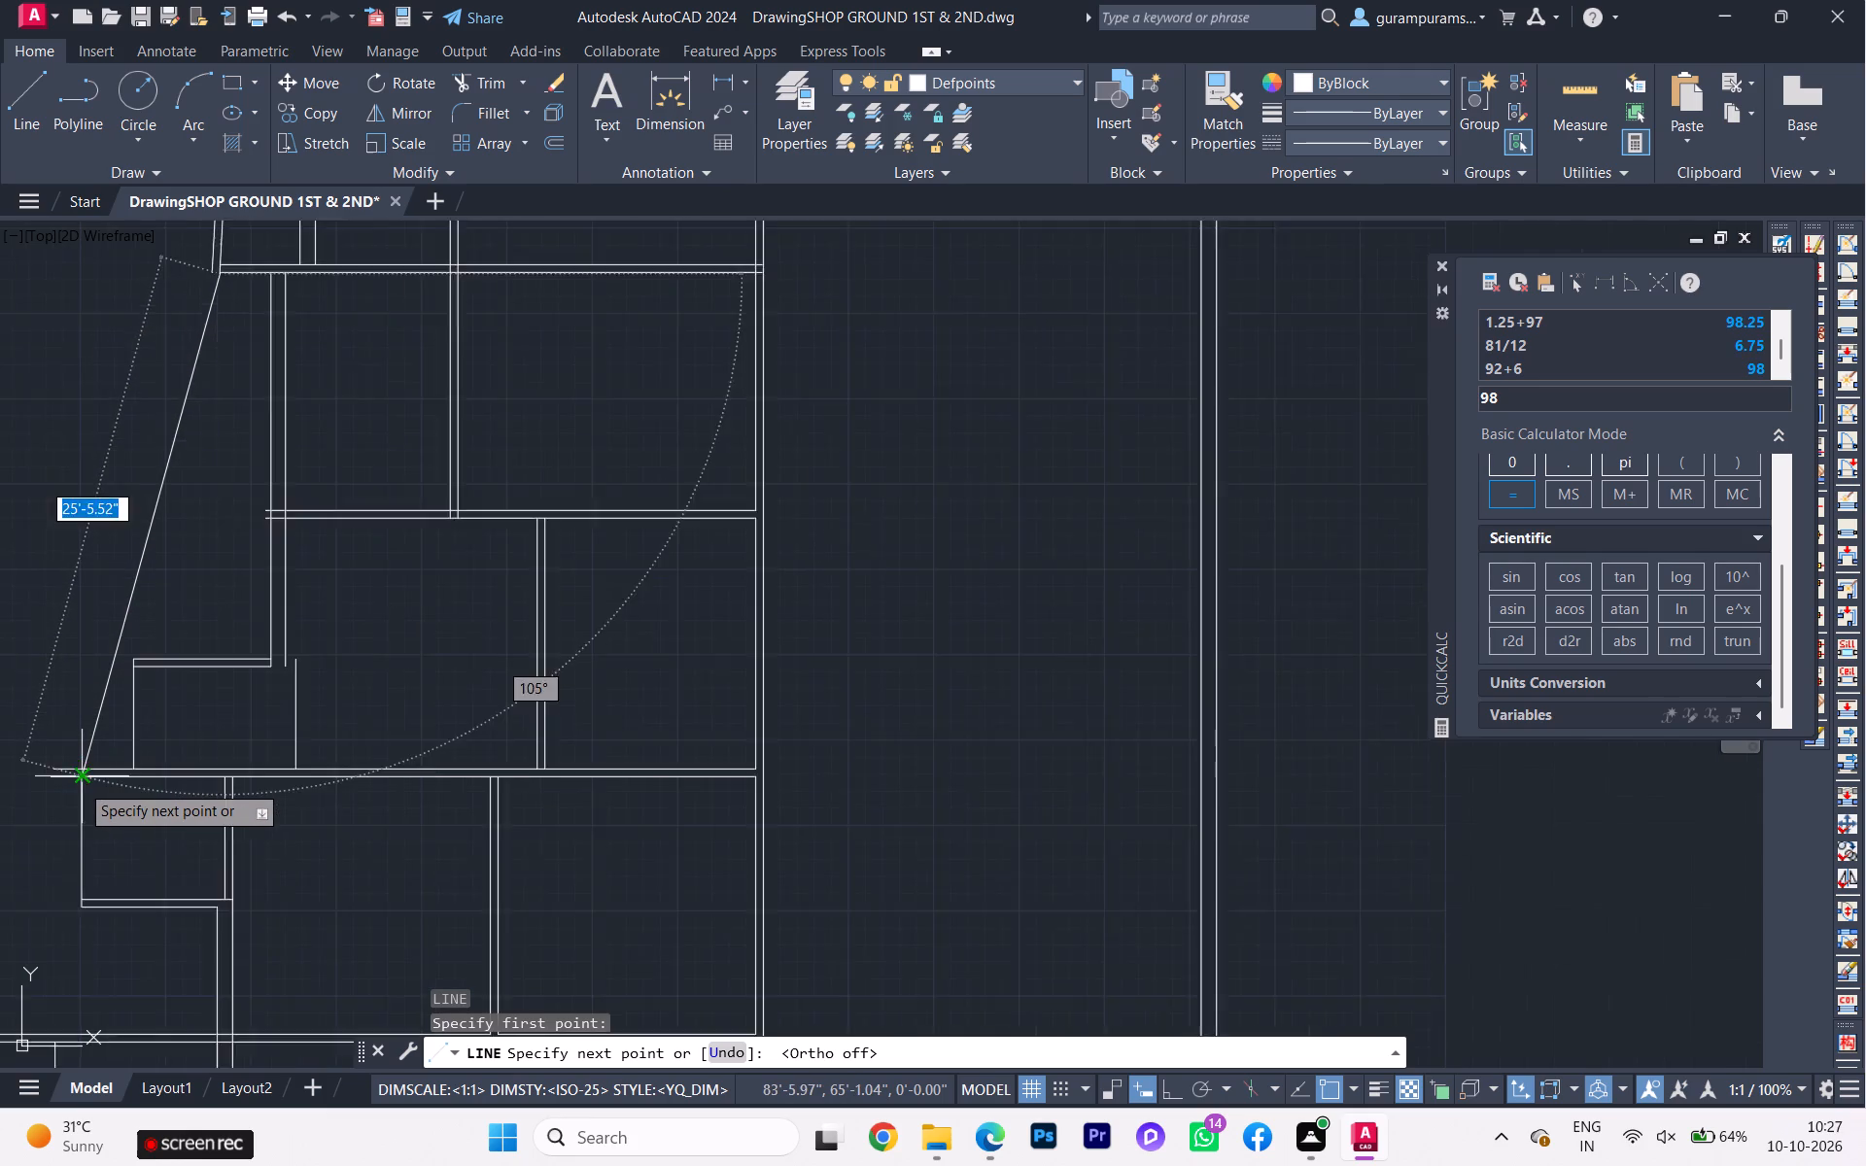
middle_click_drag(80, 783, 126, 545)
scroll(85, 695, "up", 3)
scroll(113, 668, "down", 1)
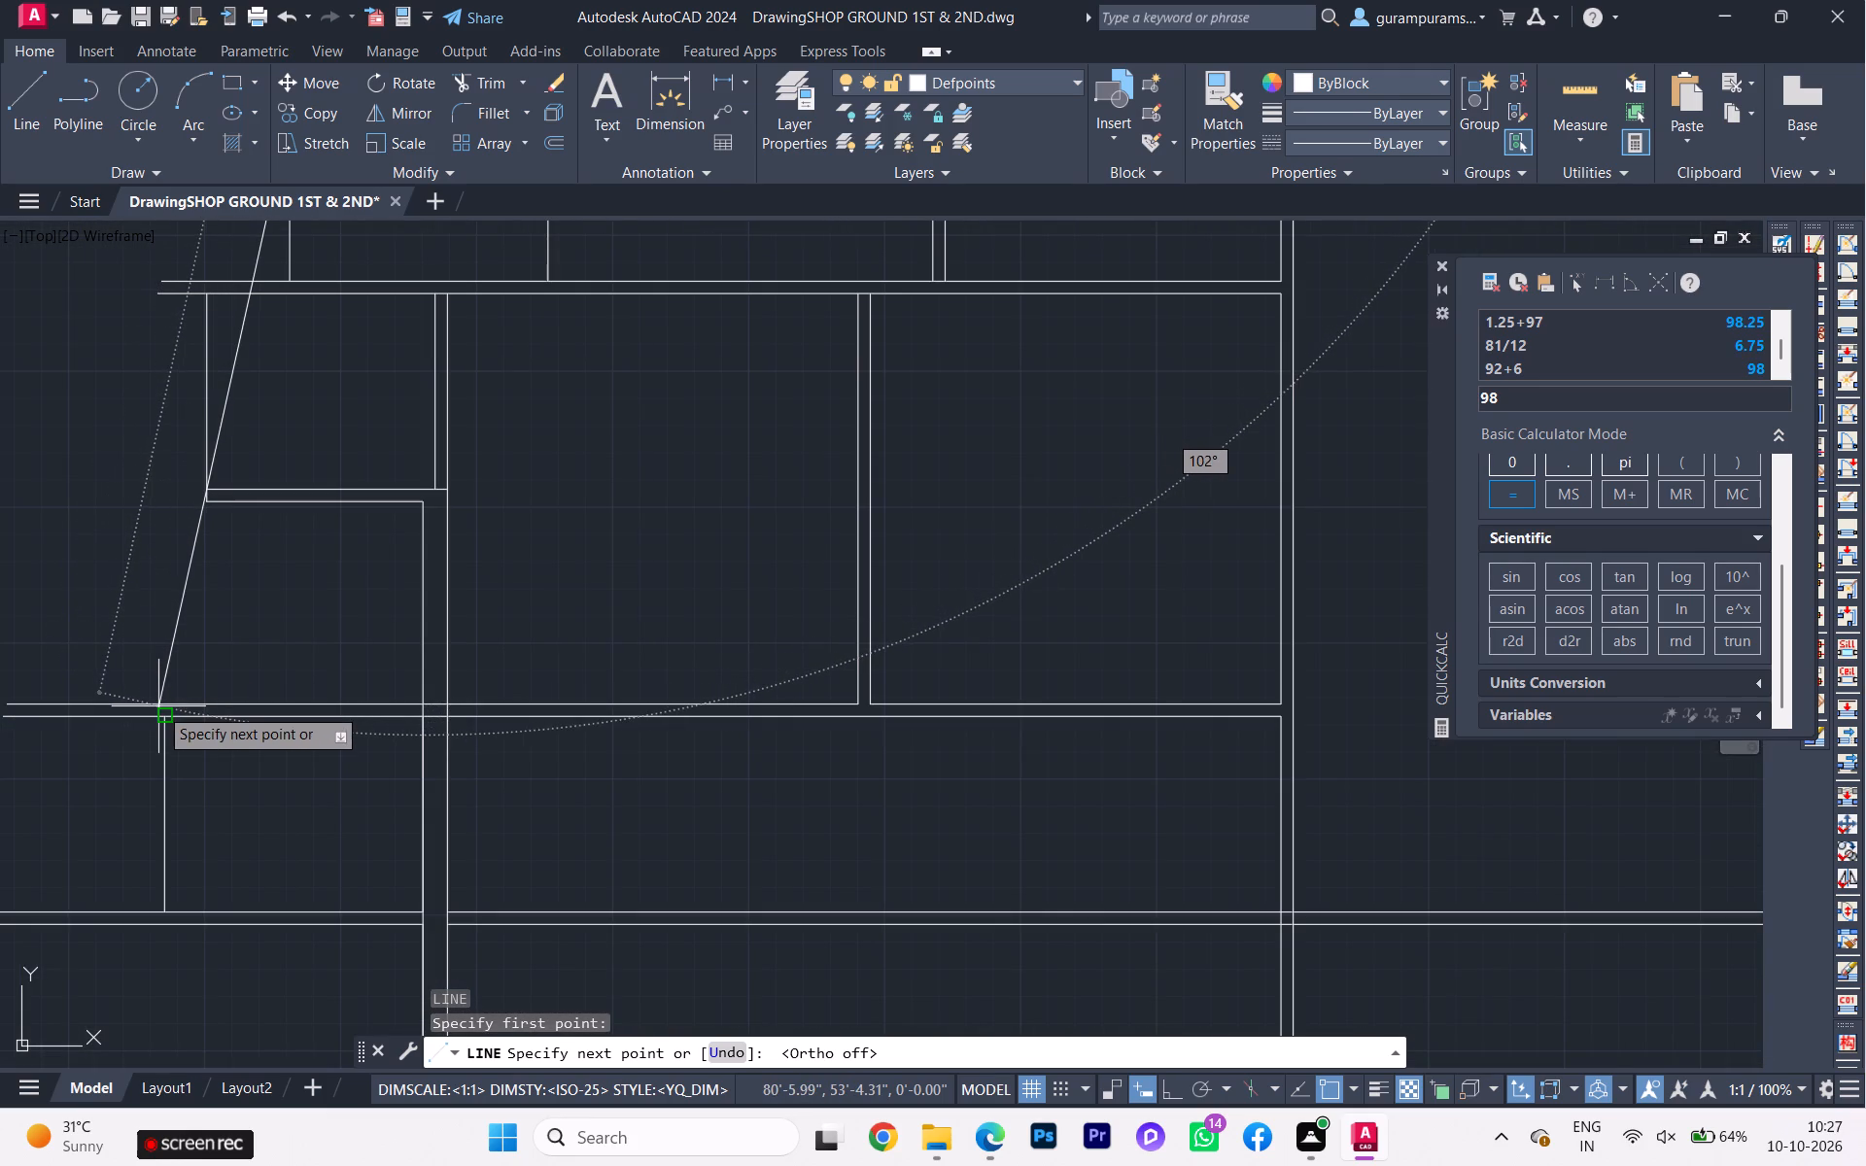
scroll(147, 694, "down", 2)
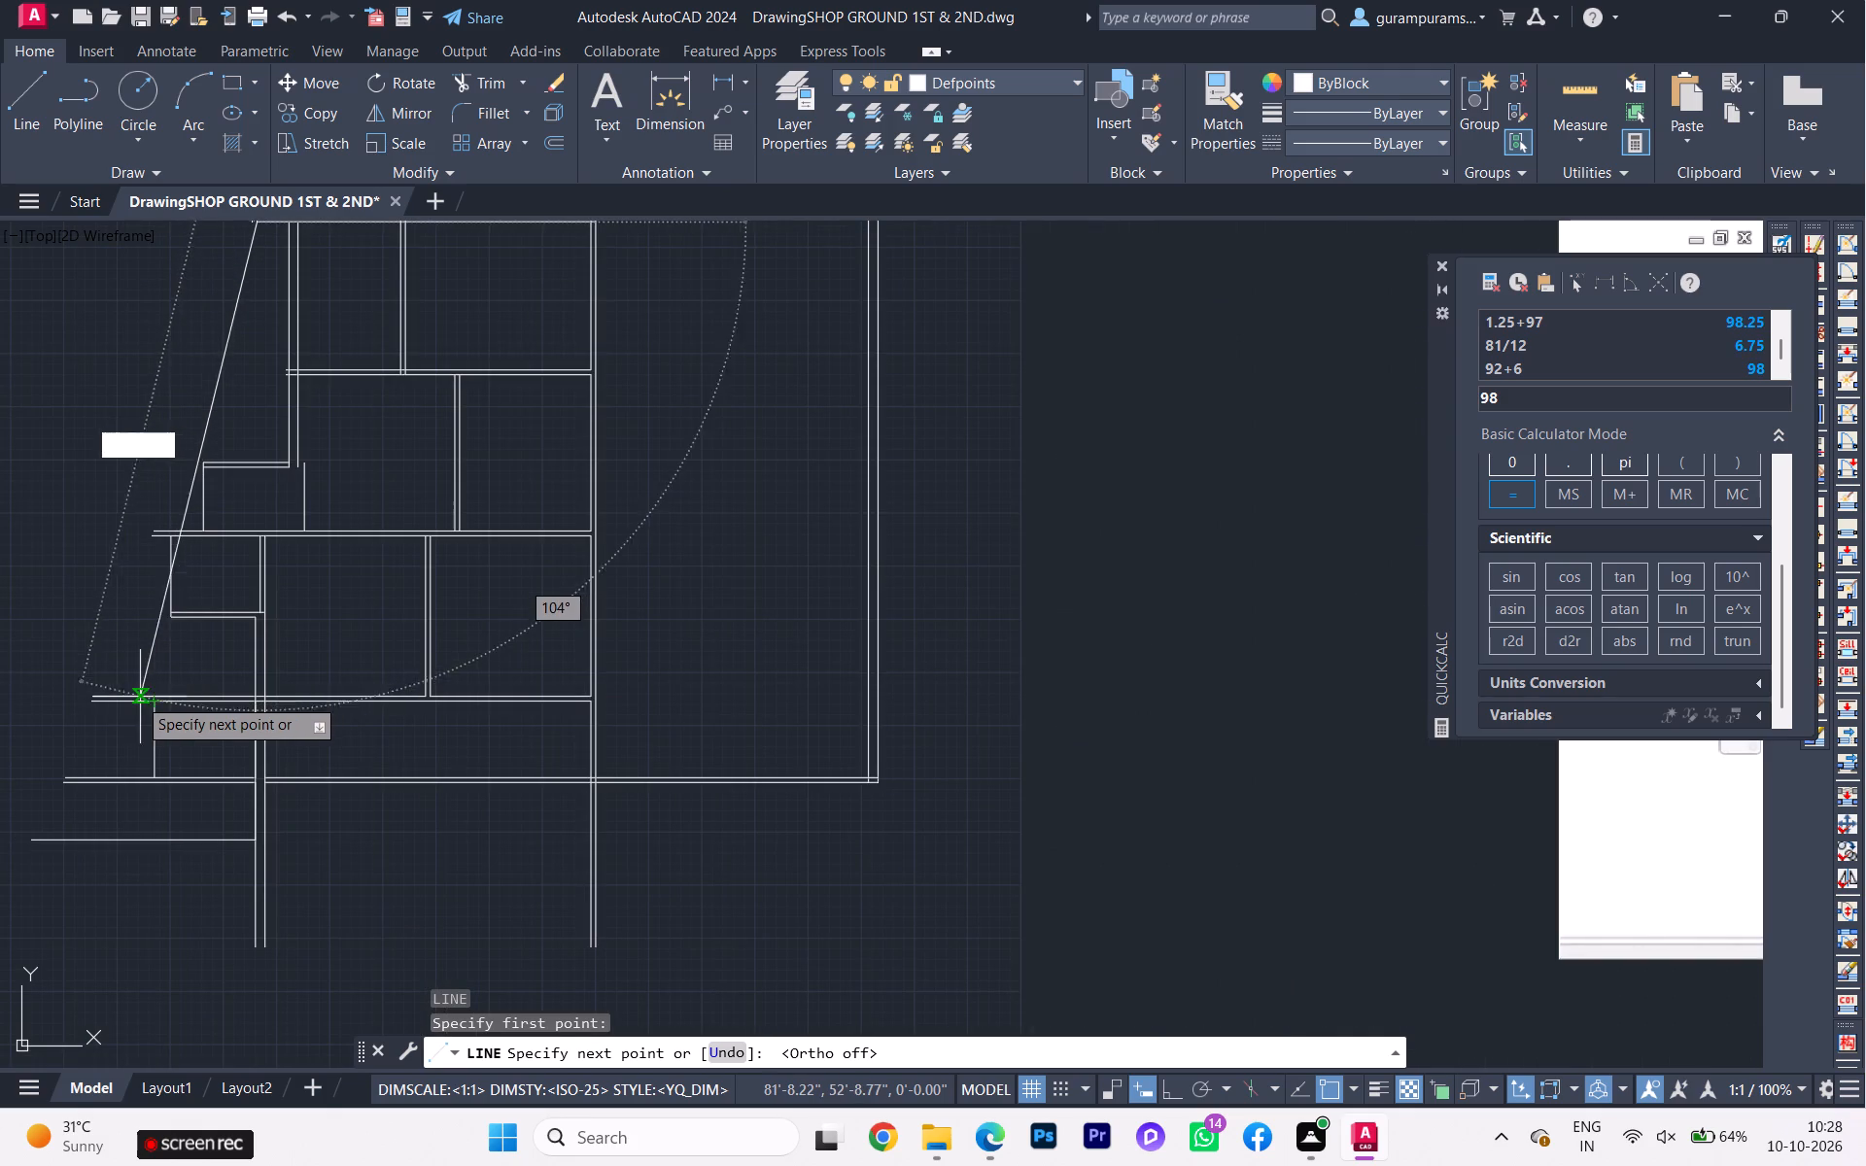
scroll(121, 697, "up", 1)
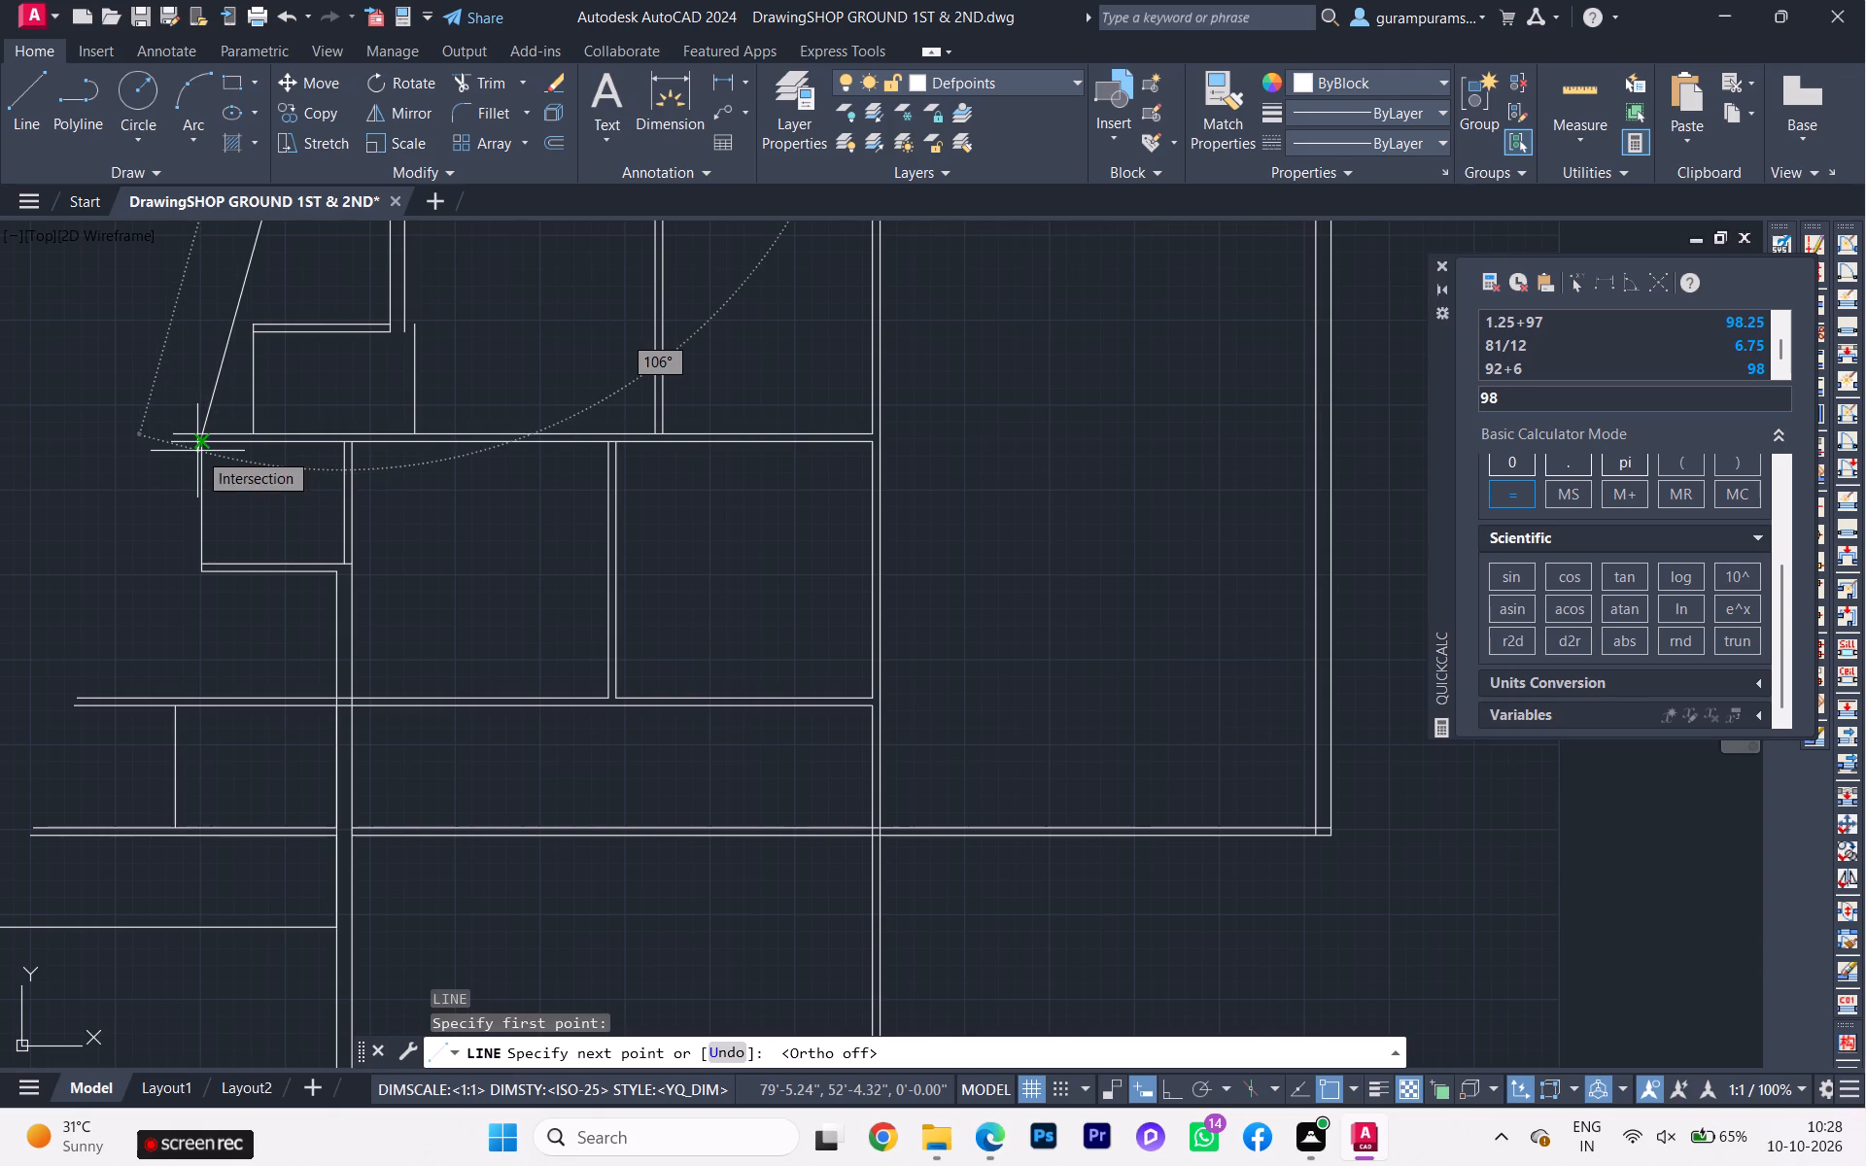
scroll(197, 451, "down", 2)
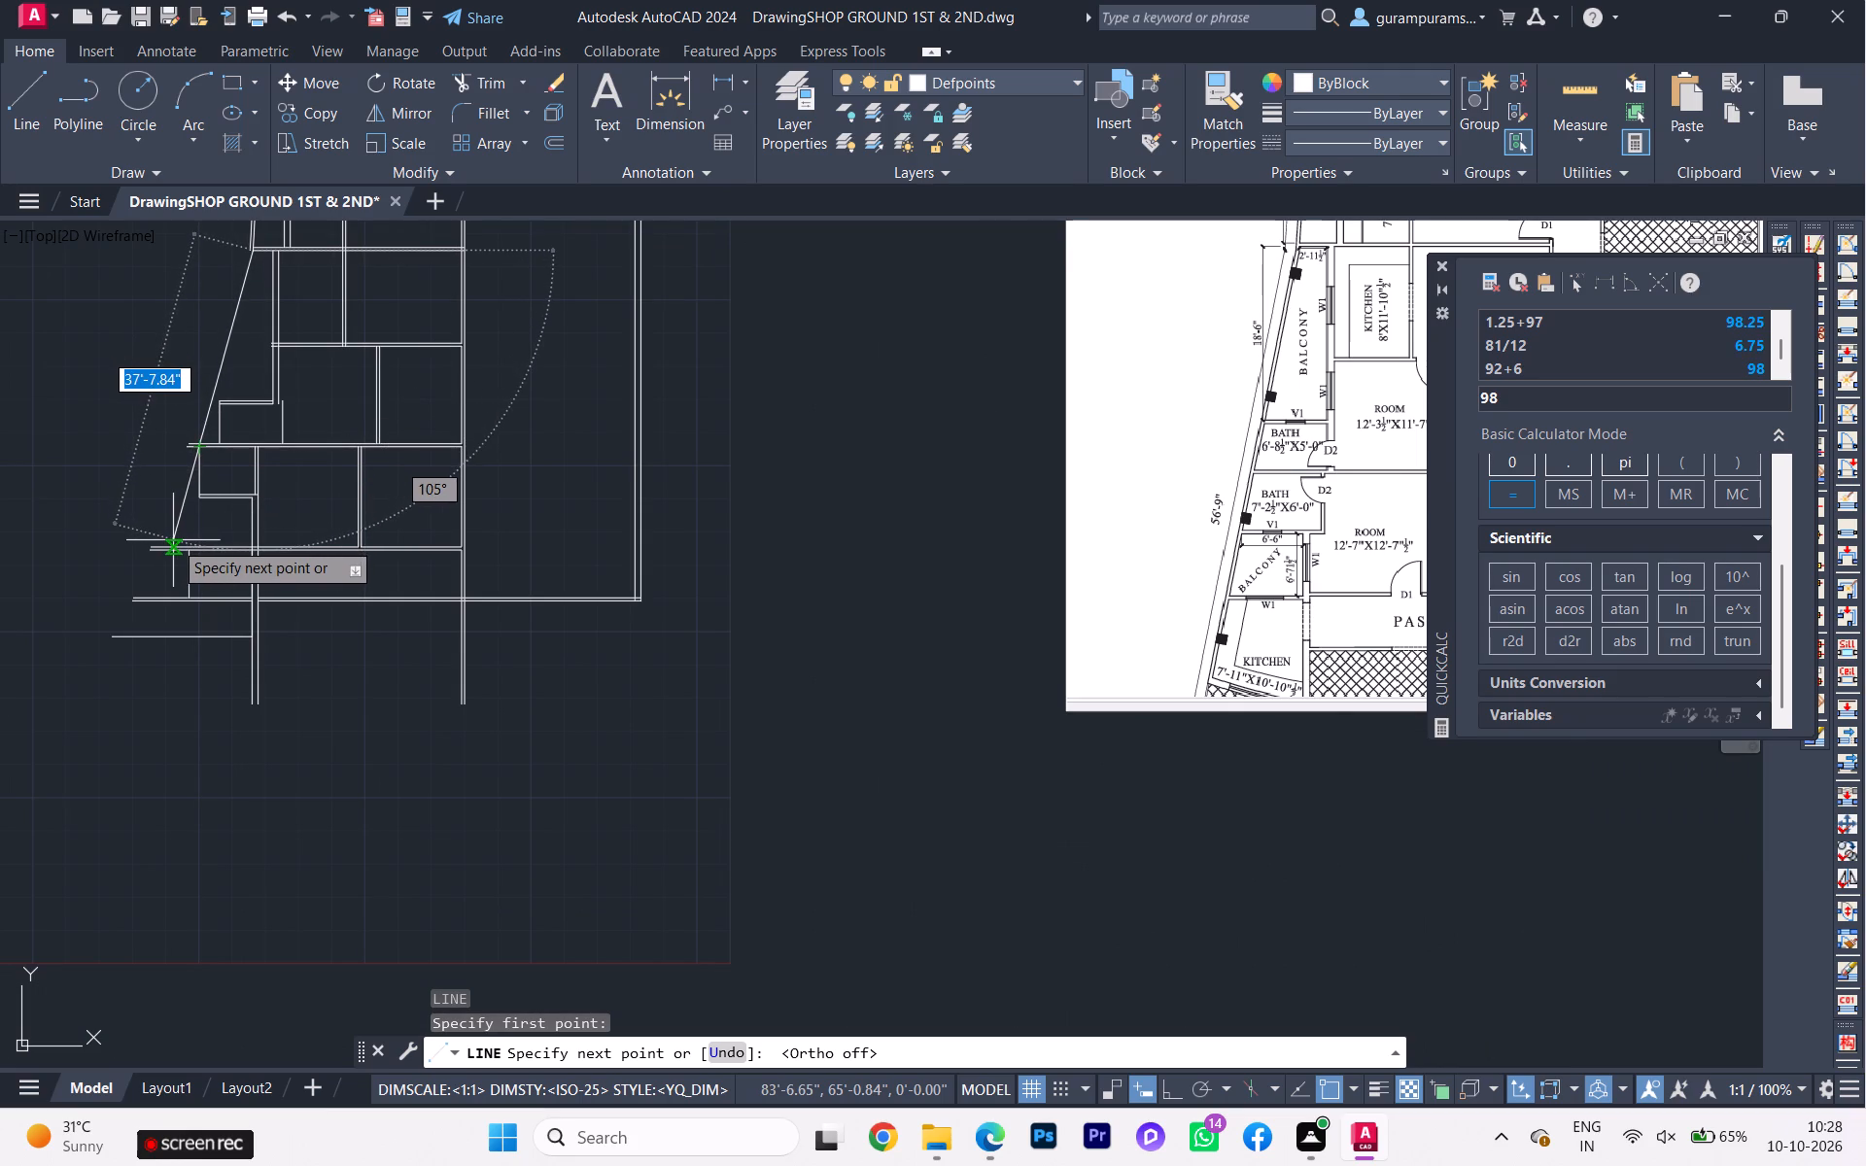
scroll(173, 540, "up", 2)
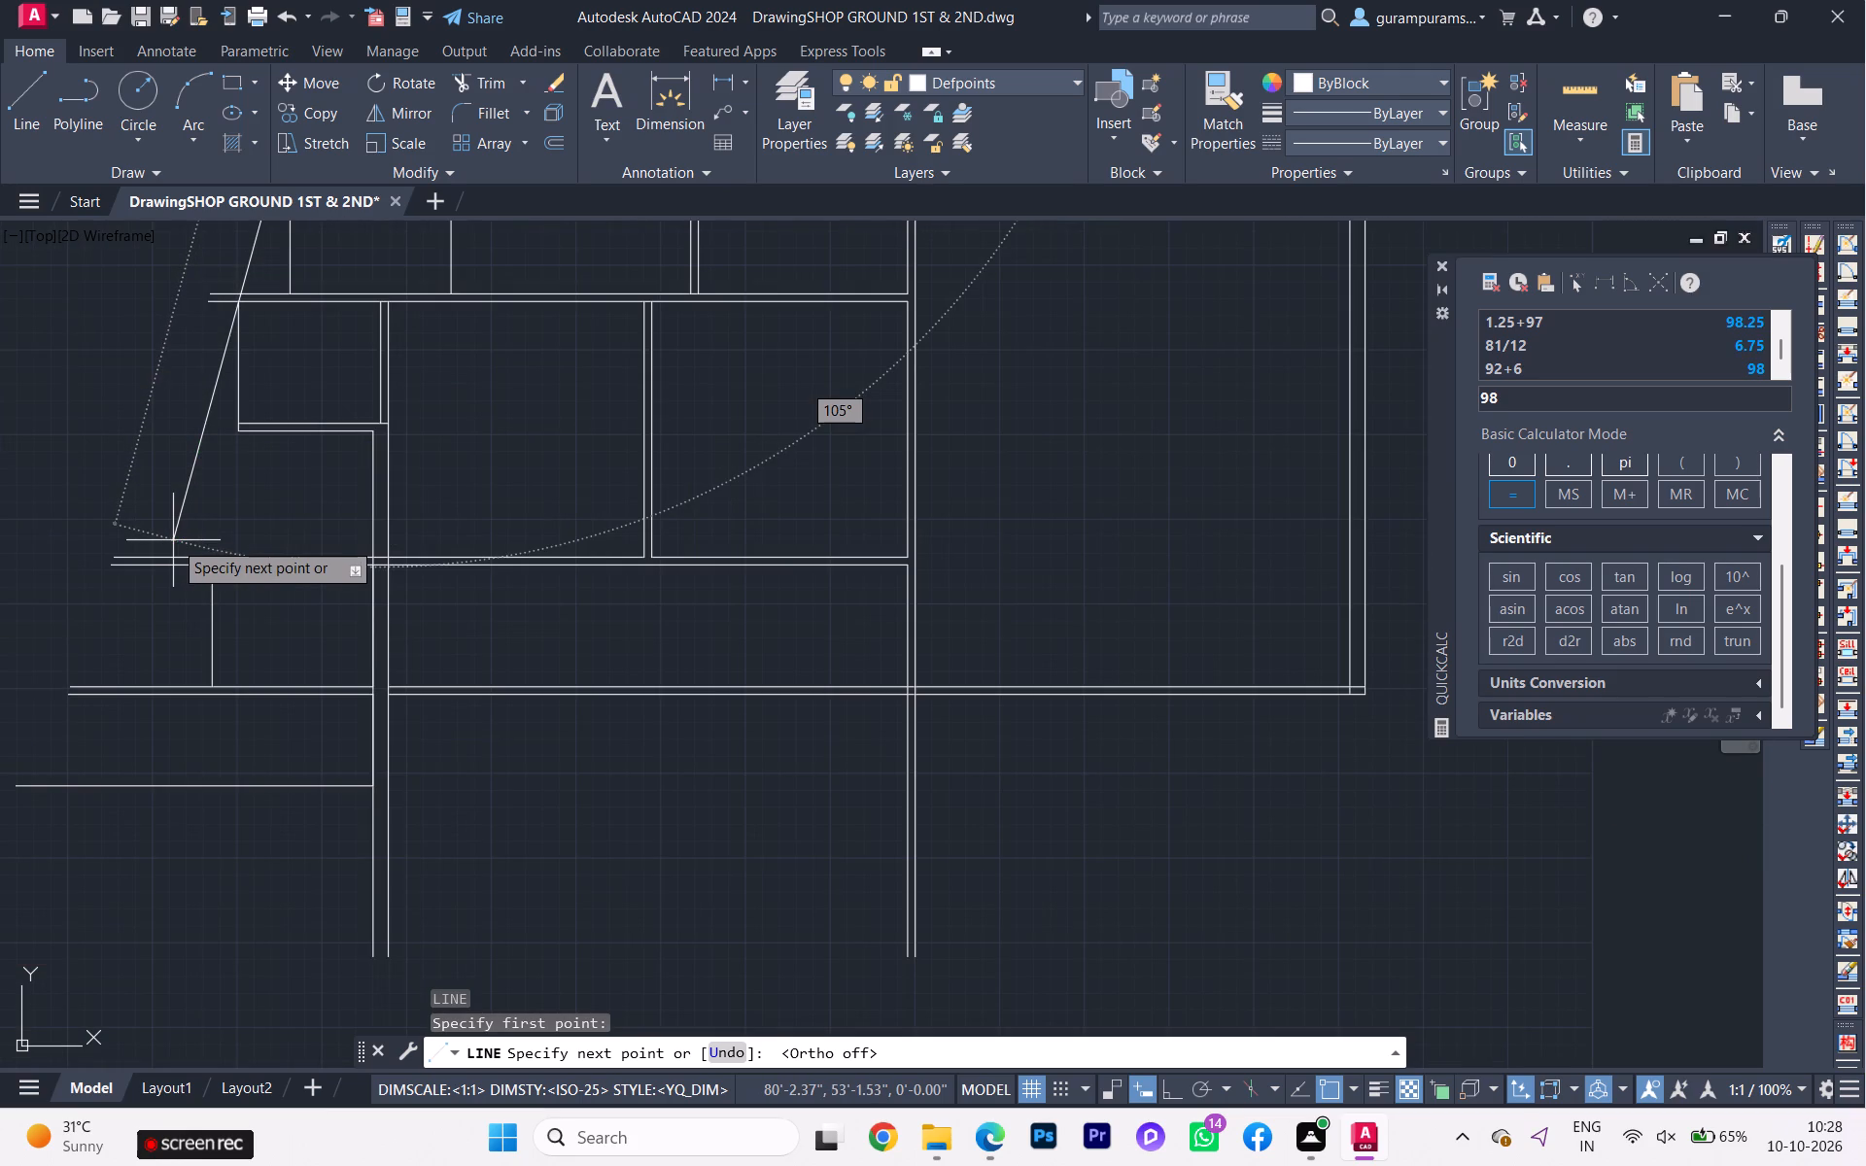
left_click(162, 565)
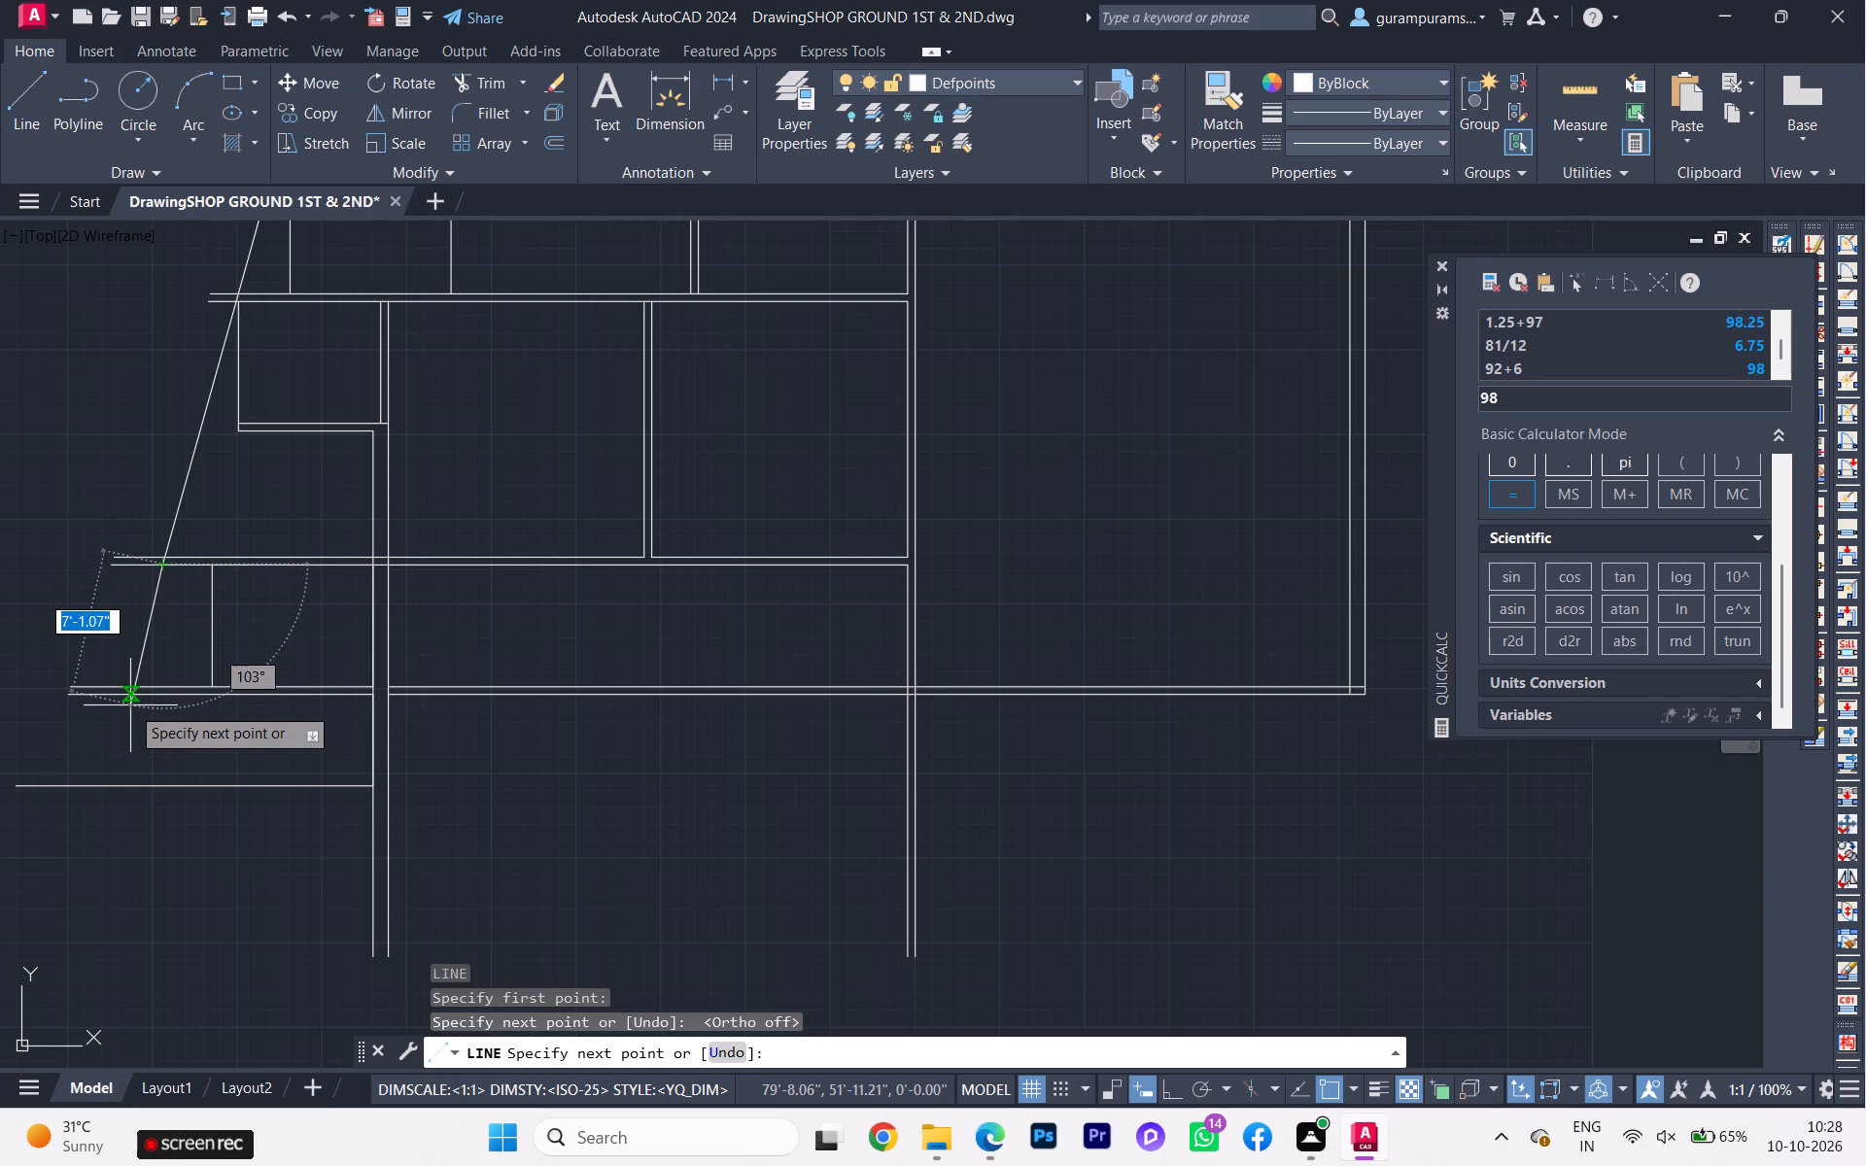
Continue the slanted boundary line about 6'9" down to the passage's lower wall line.
scroll(130, 705, "up", 1)
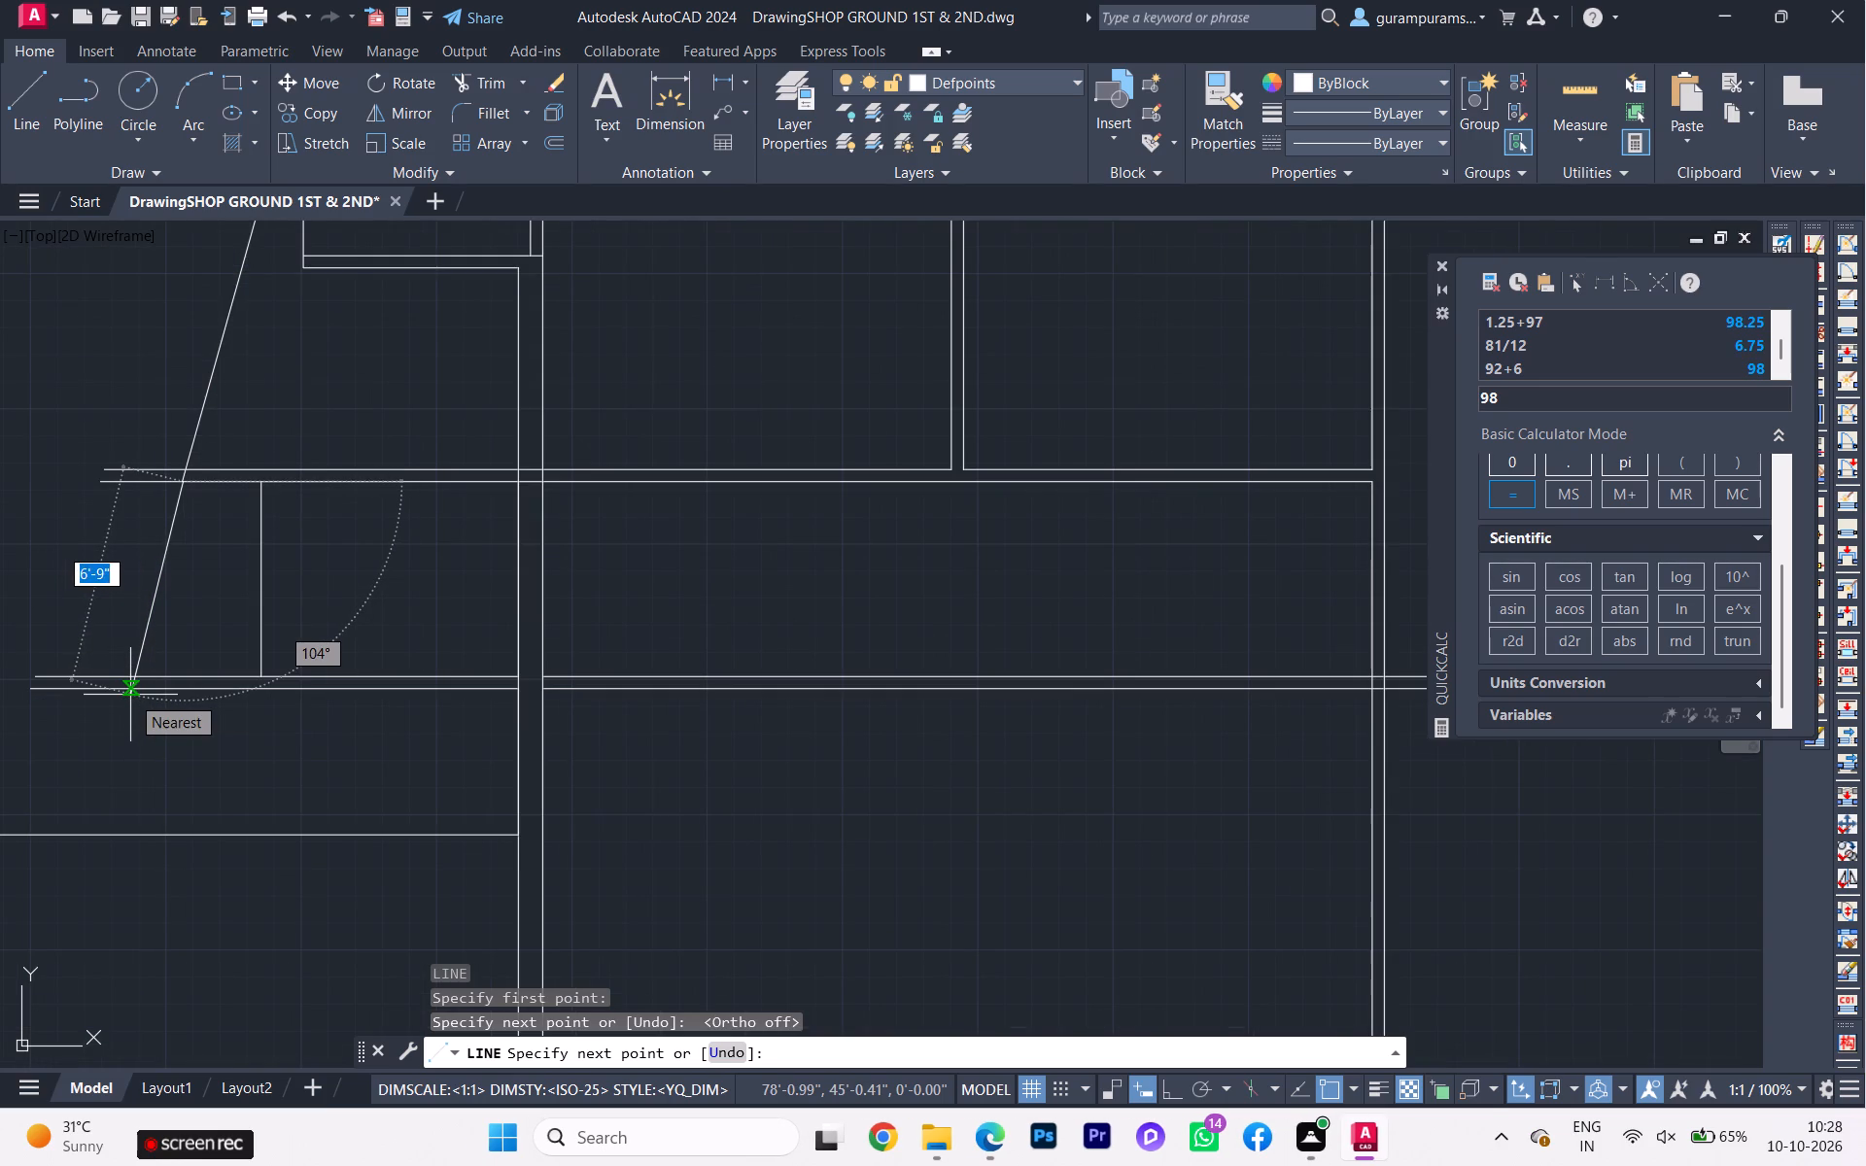
left_click(130, 695)
key("Escape")
Extend the lowest slanted boundary segment down to the horizontal kitchen line.
scroll(128, 702, "down", 1)
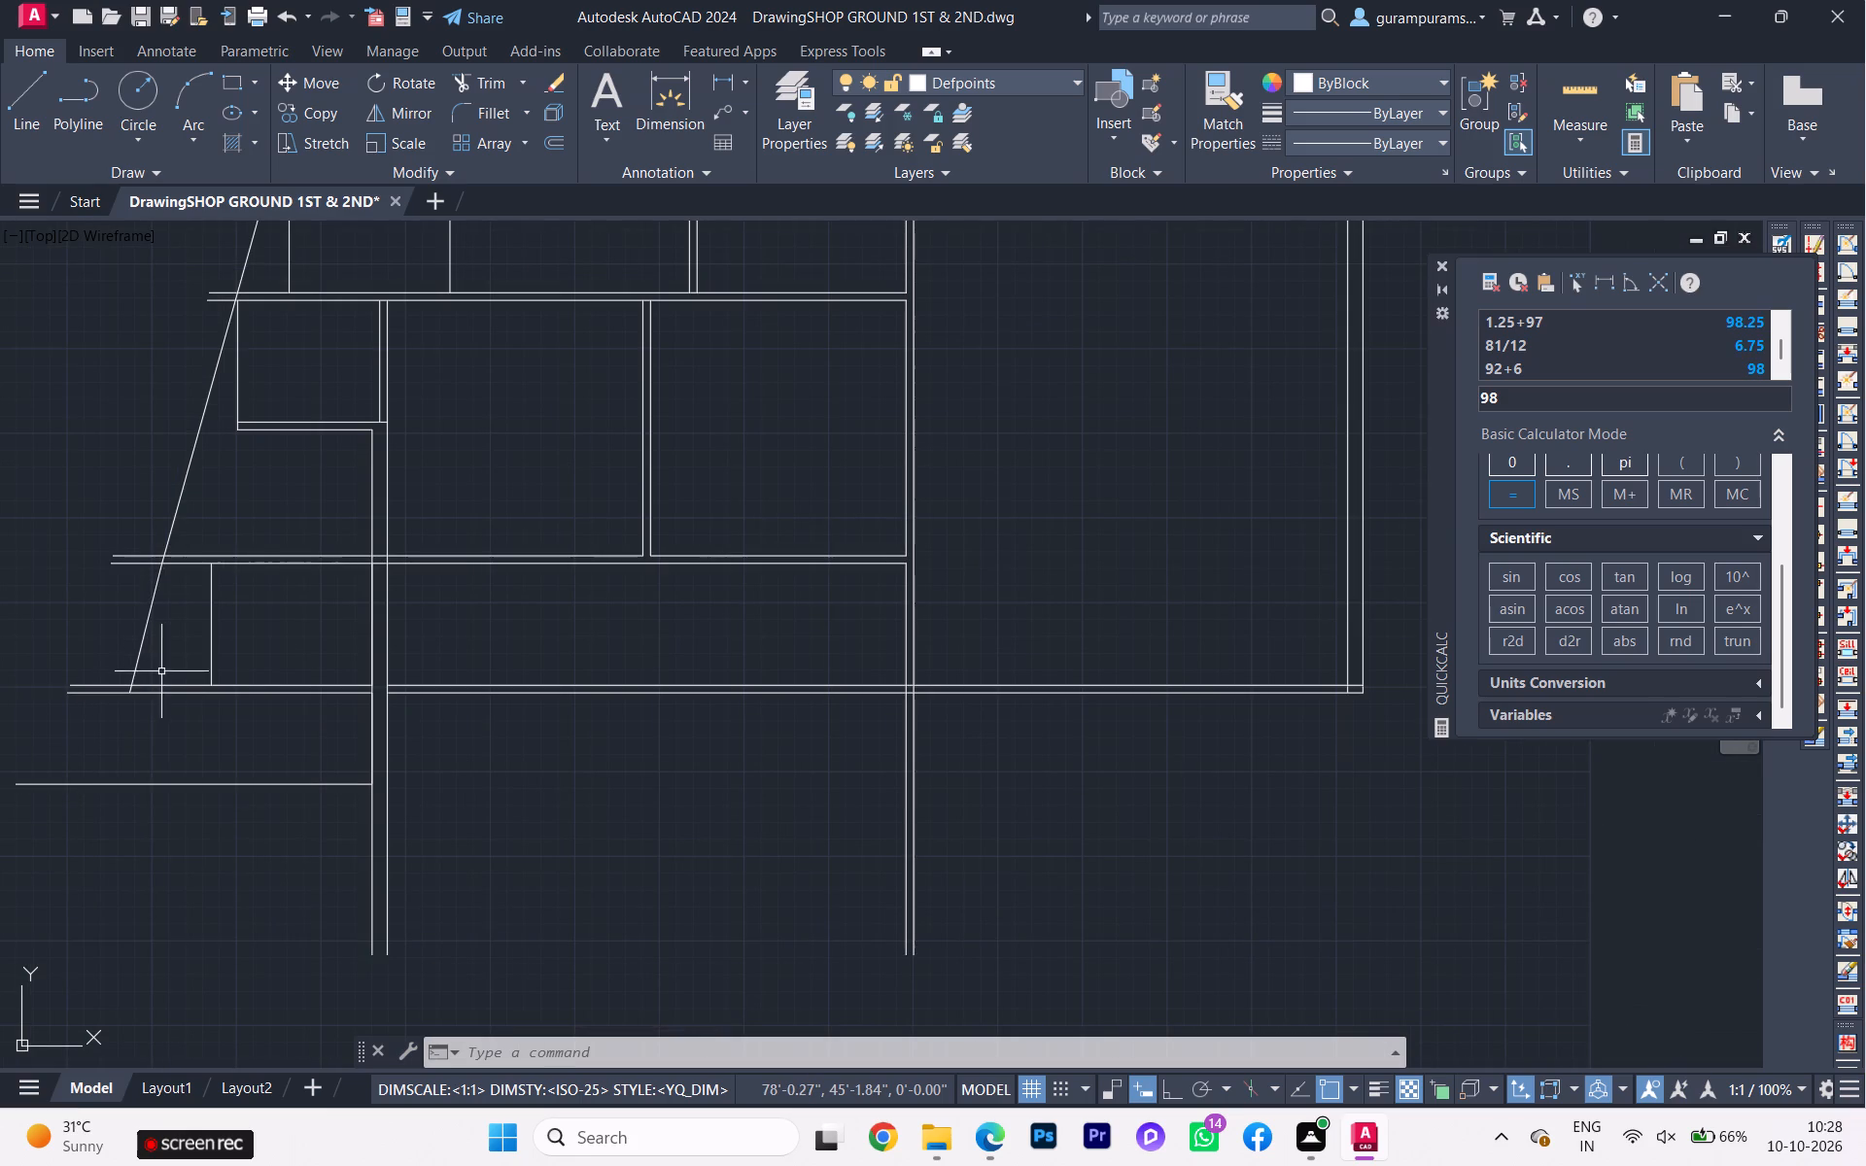
scroll(170, 693, "down", 2)
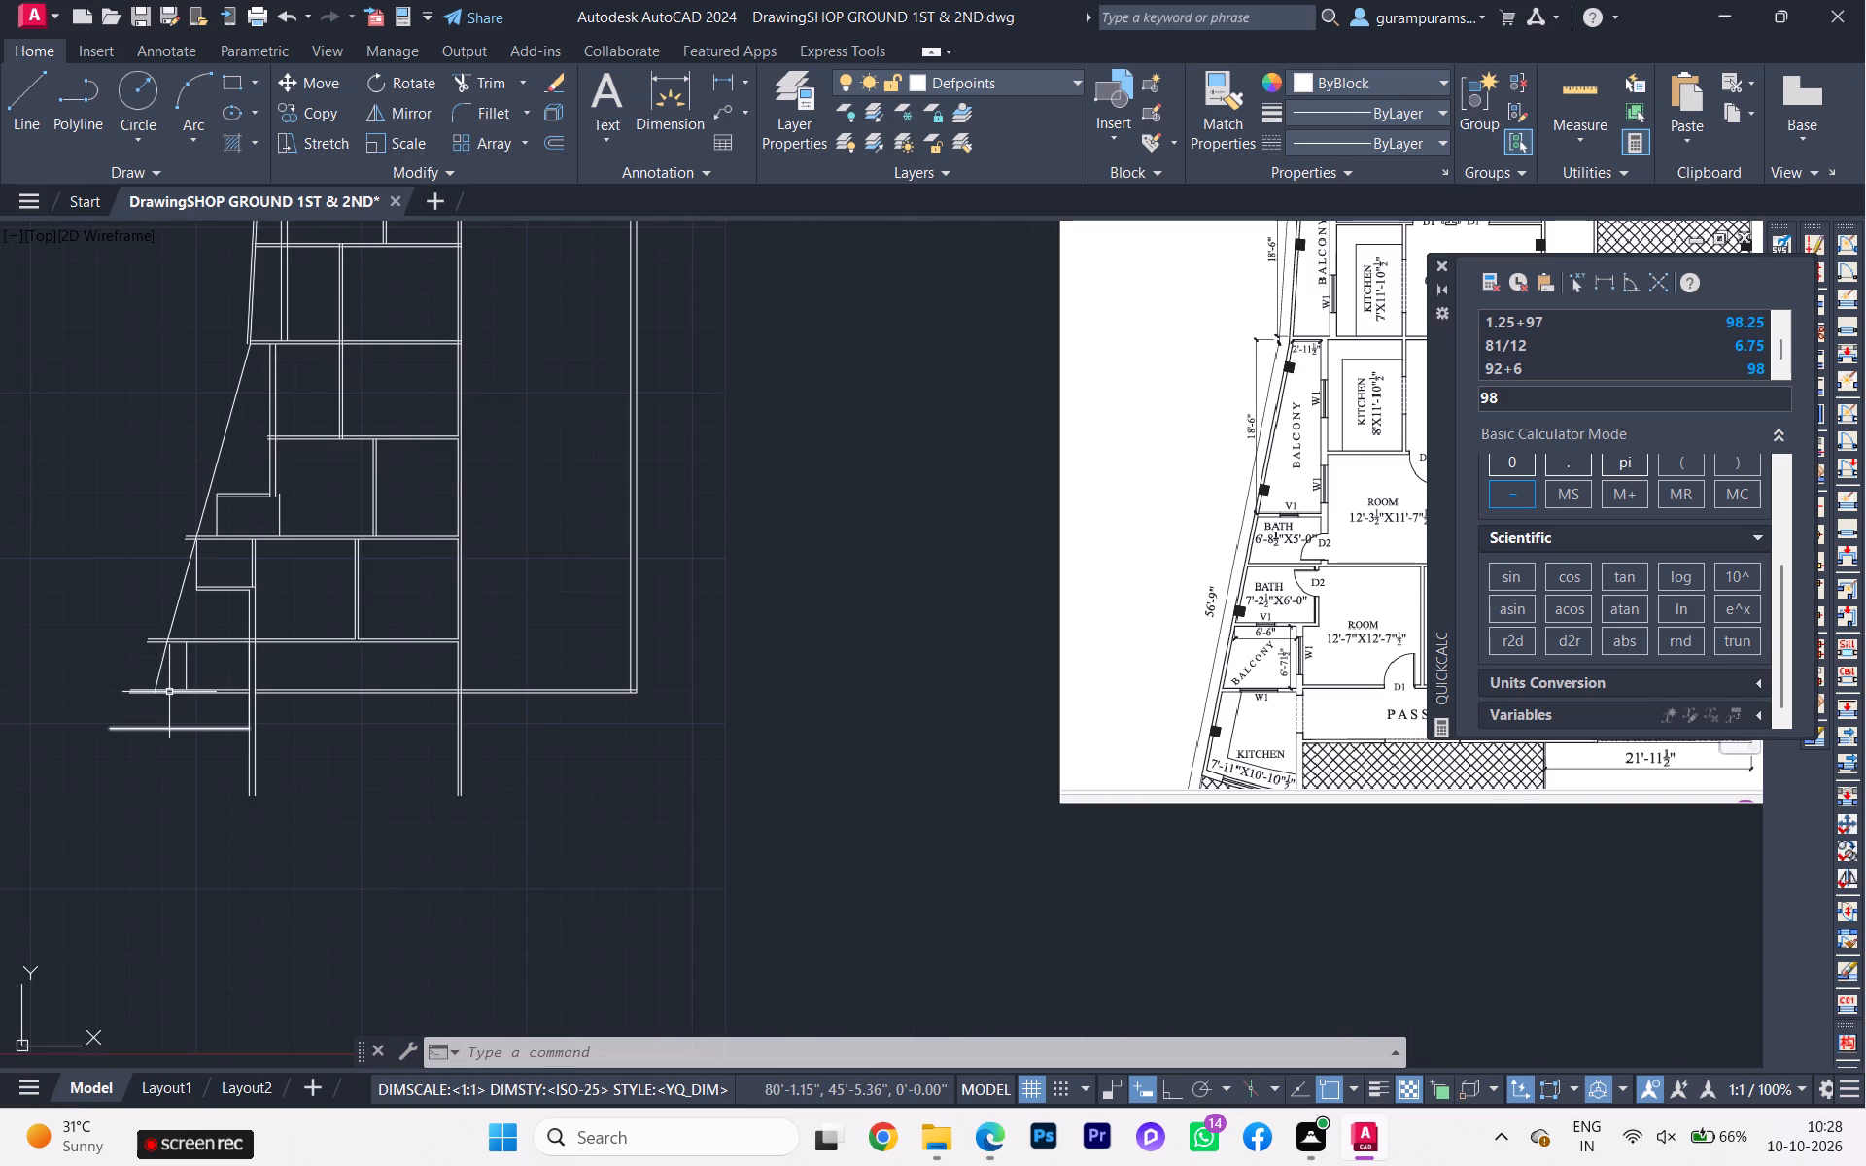
key("e")
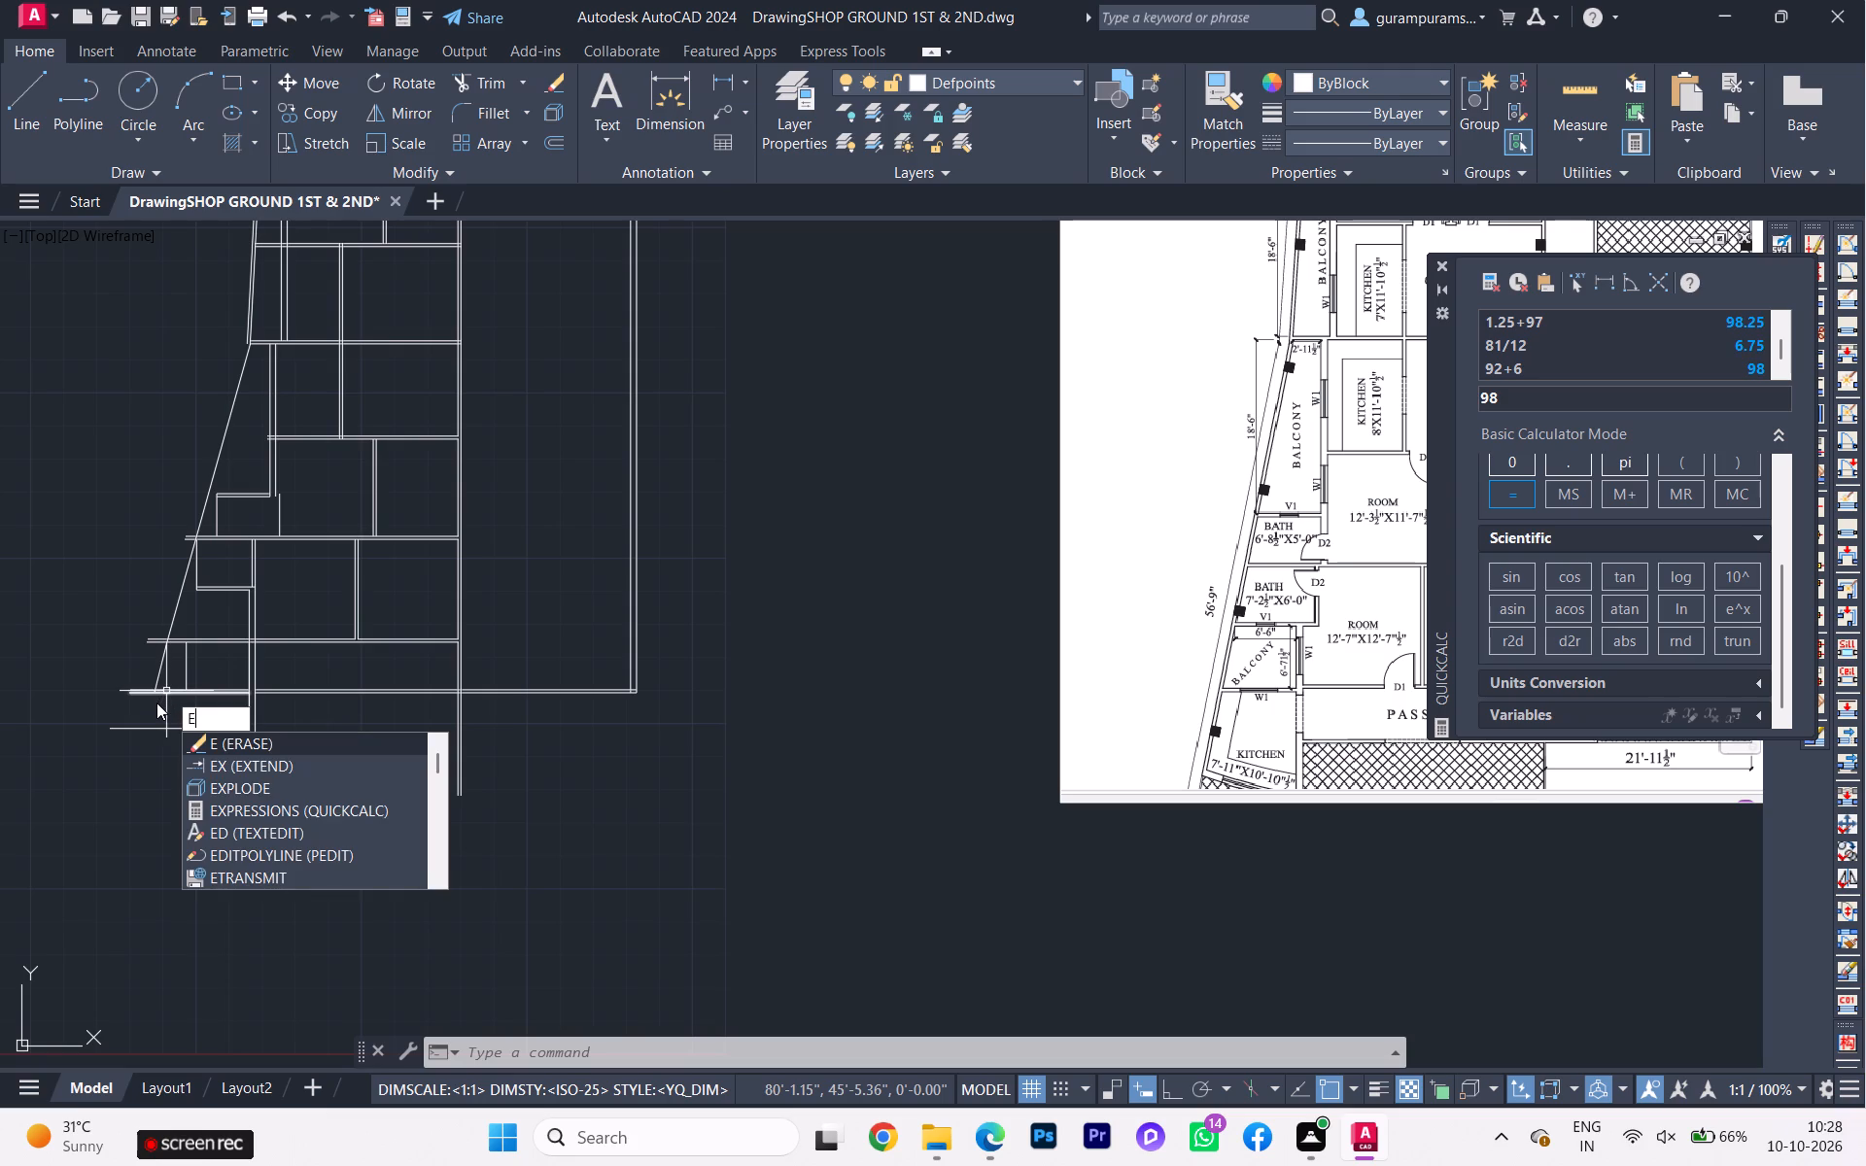
key("x")
left_click(243, 737)
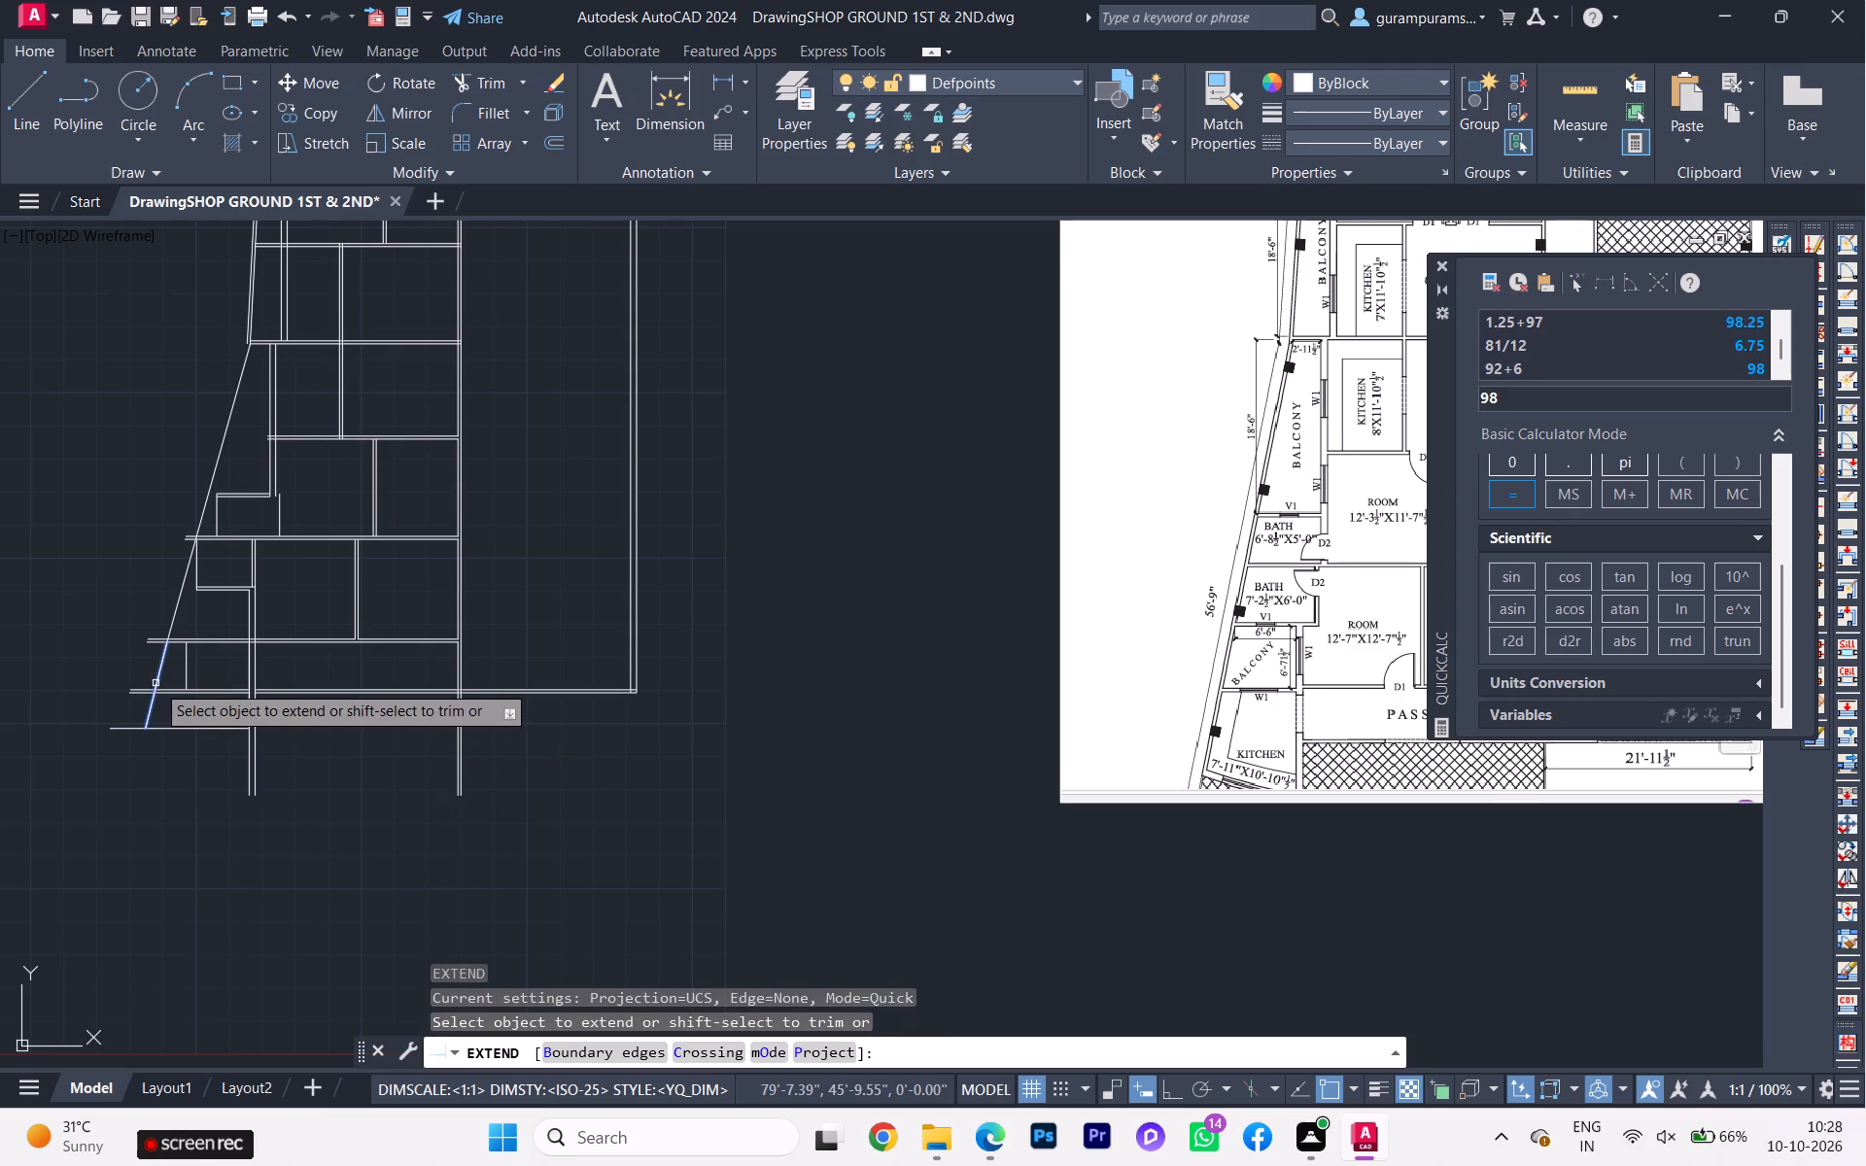
left_click(155, 683)
key("Escape")
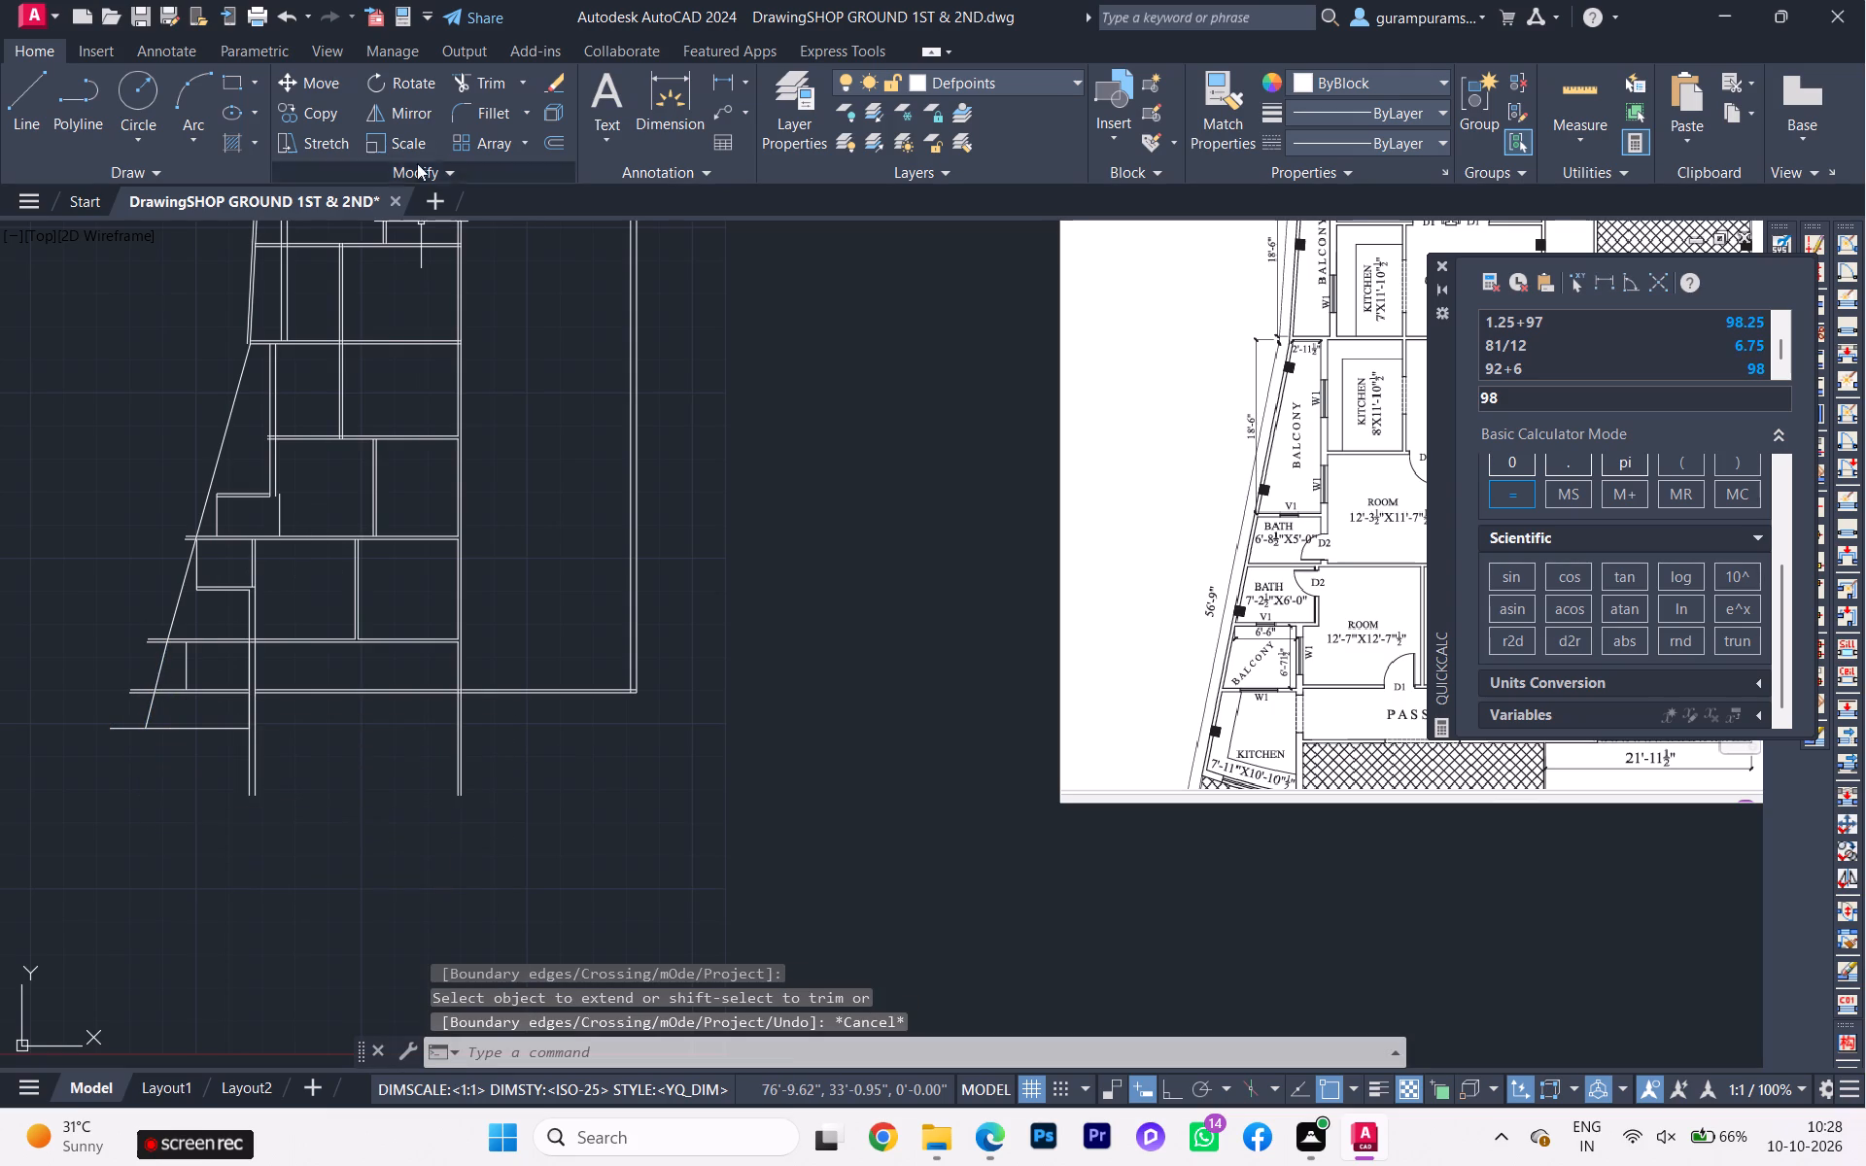
Draw a three-point arc from the slanted boundary's lower end through the passage-side vertical wall, entering 38'7.50 for the end point.
left_click(206, 96)
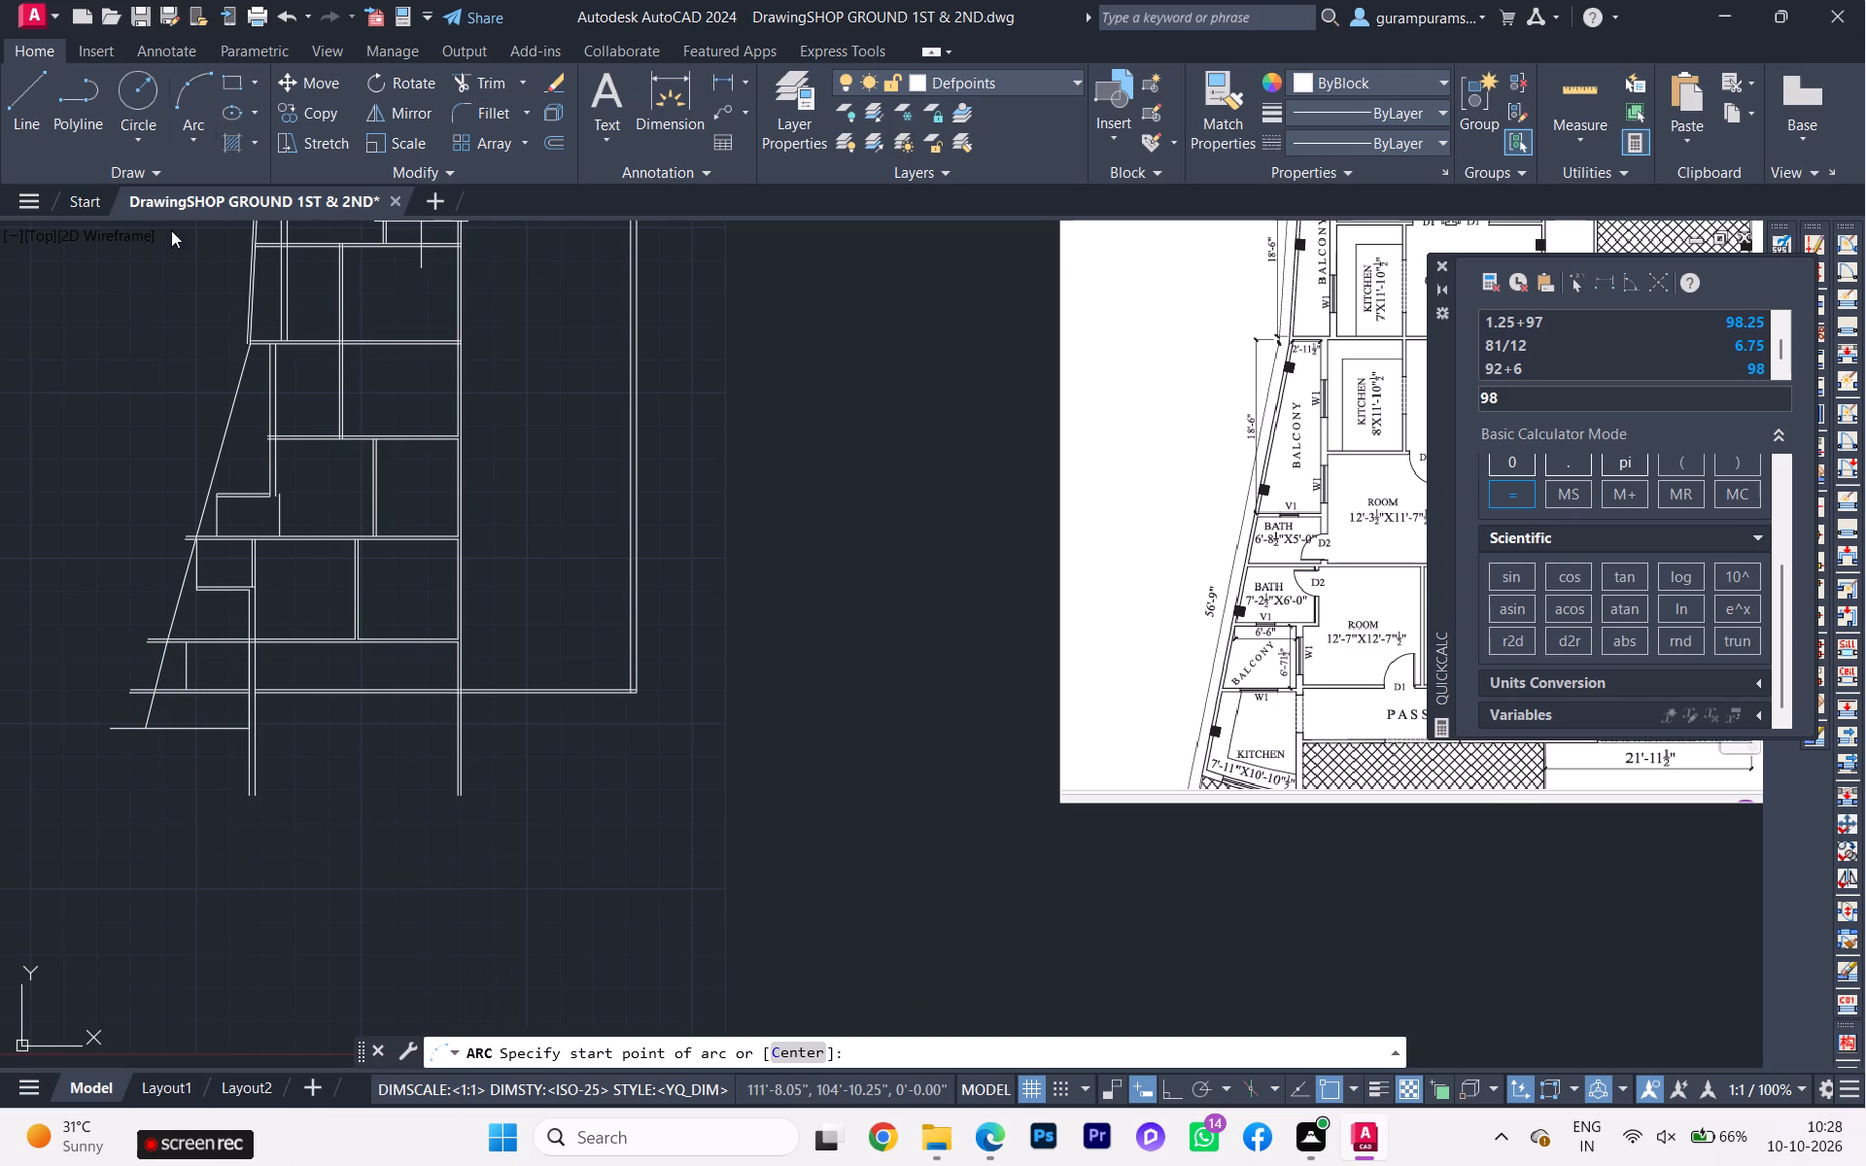
scroll(157, 741, "up", 1)
left_click(137, 724)
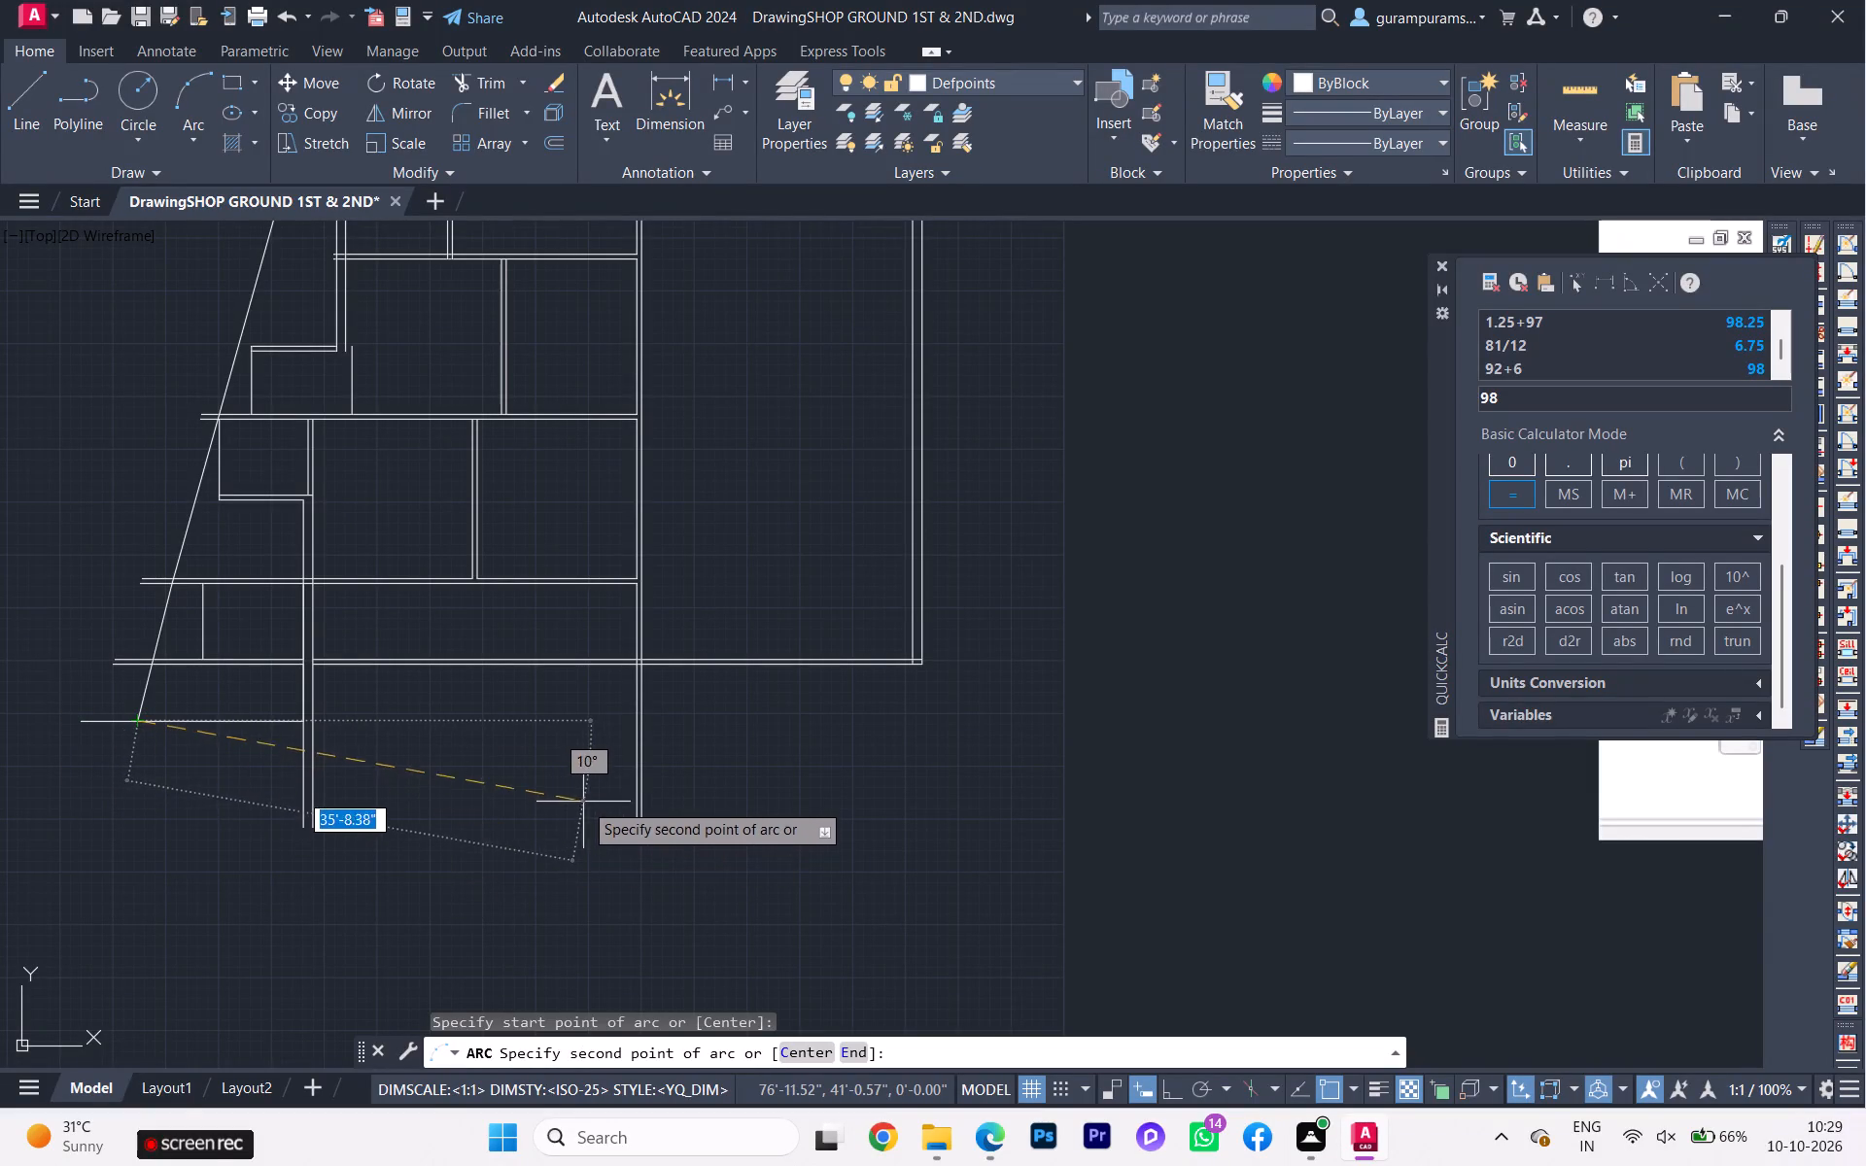
left_click(635, 721)
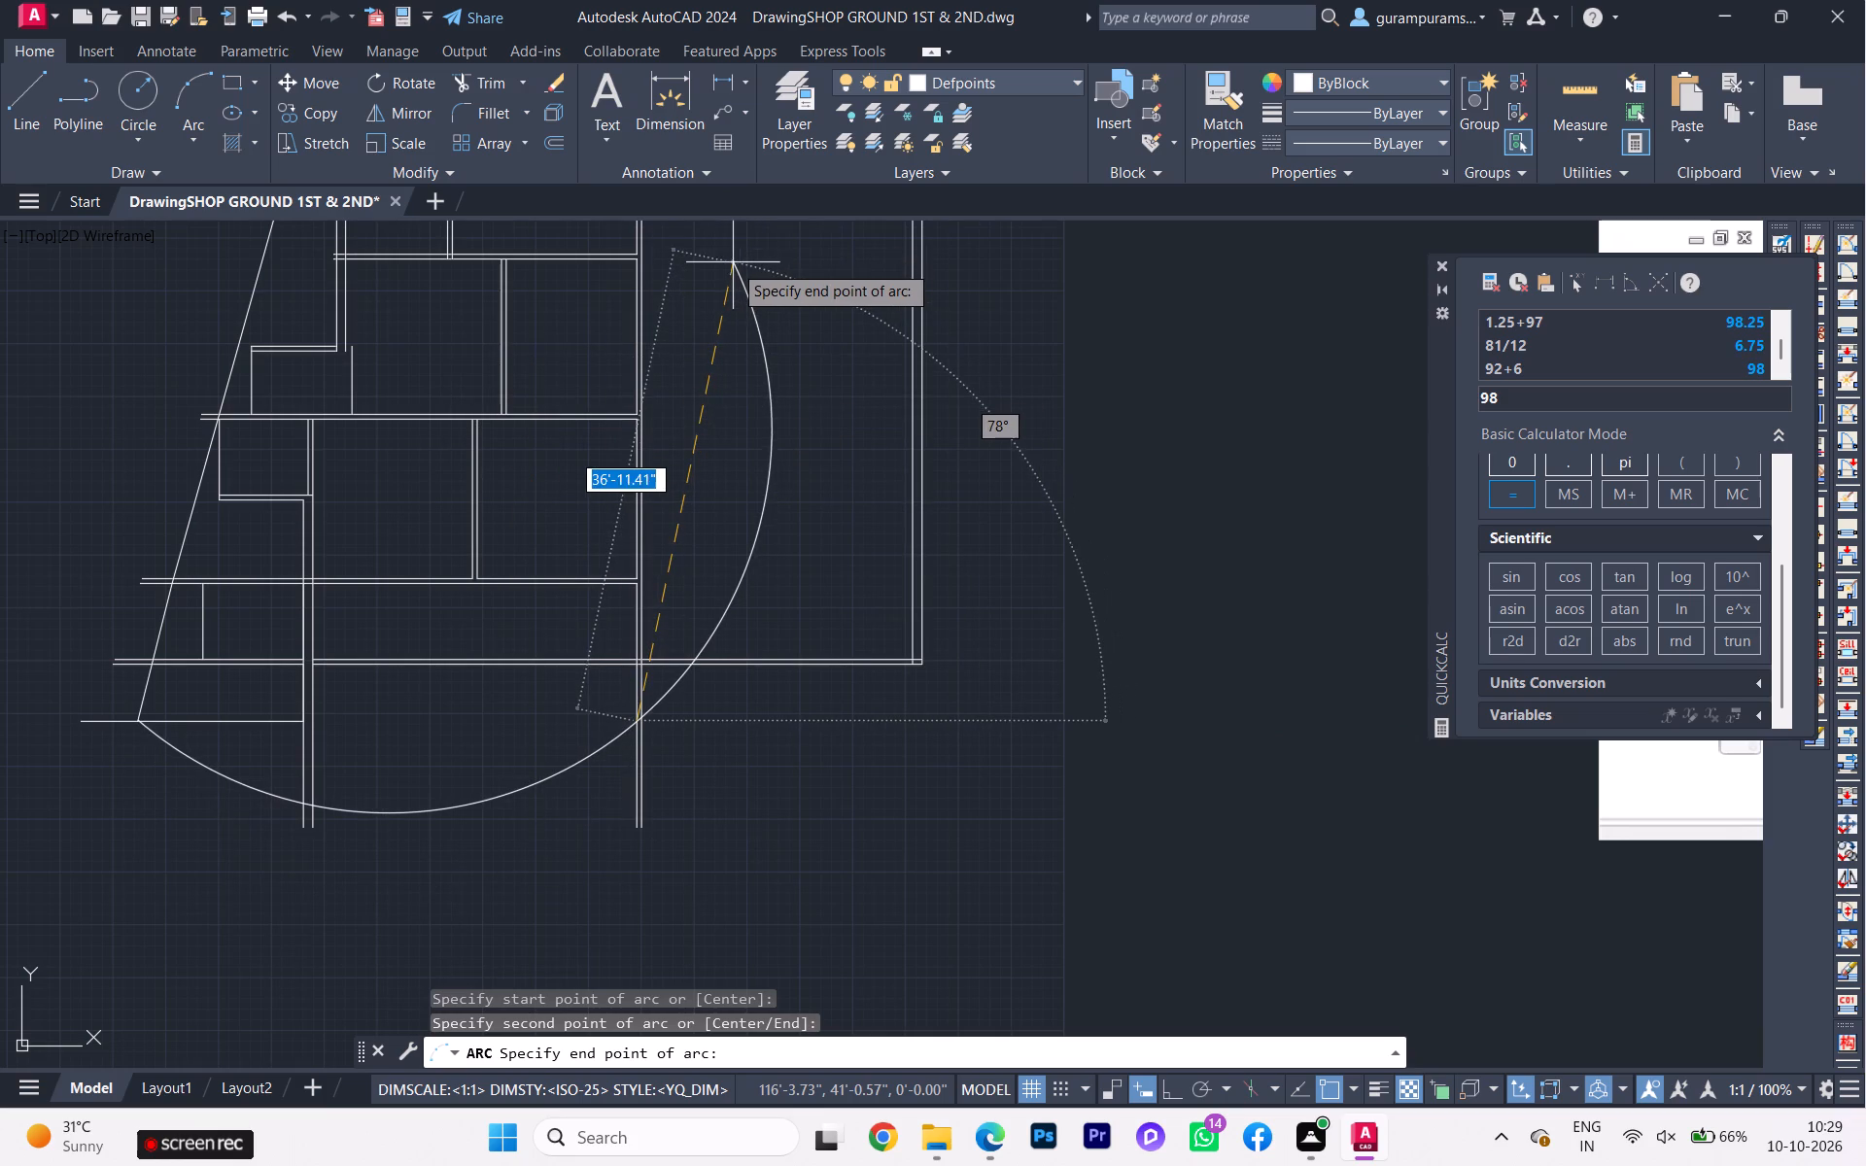
key("alt+Tab")
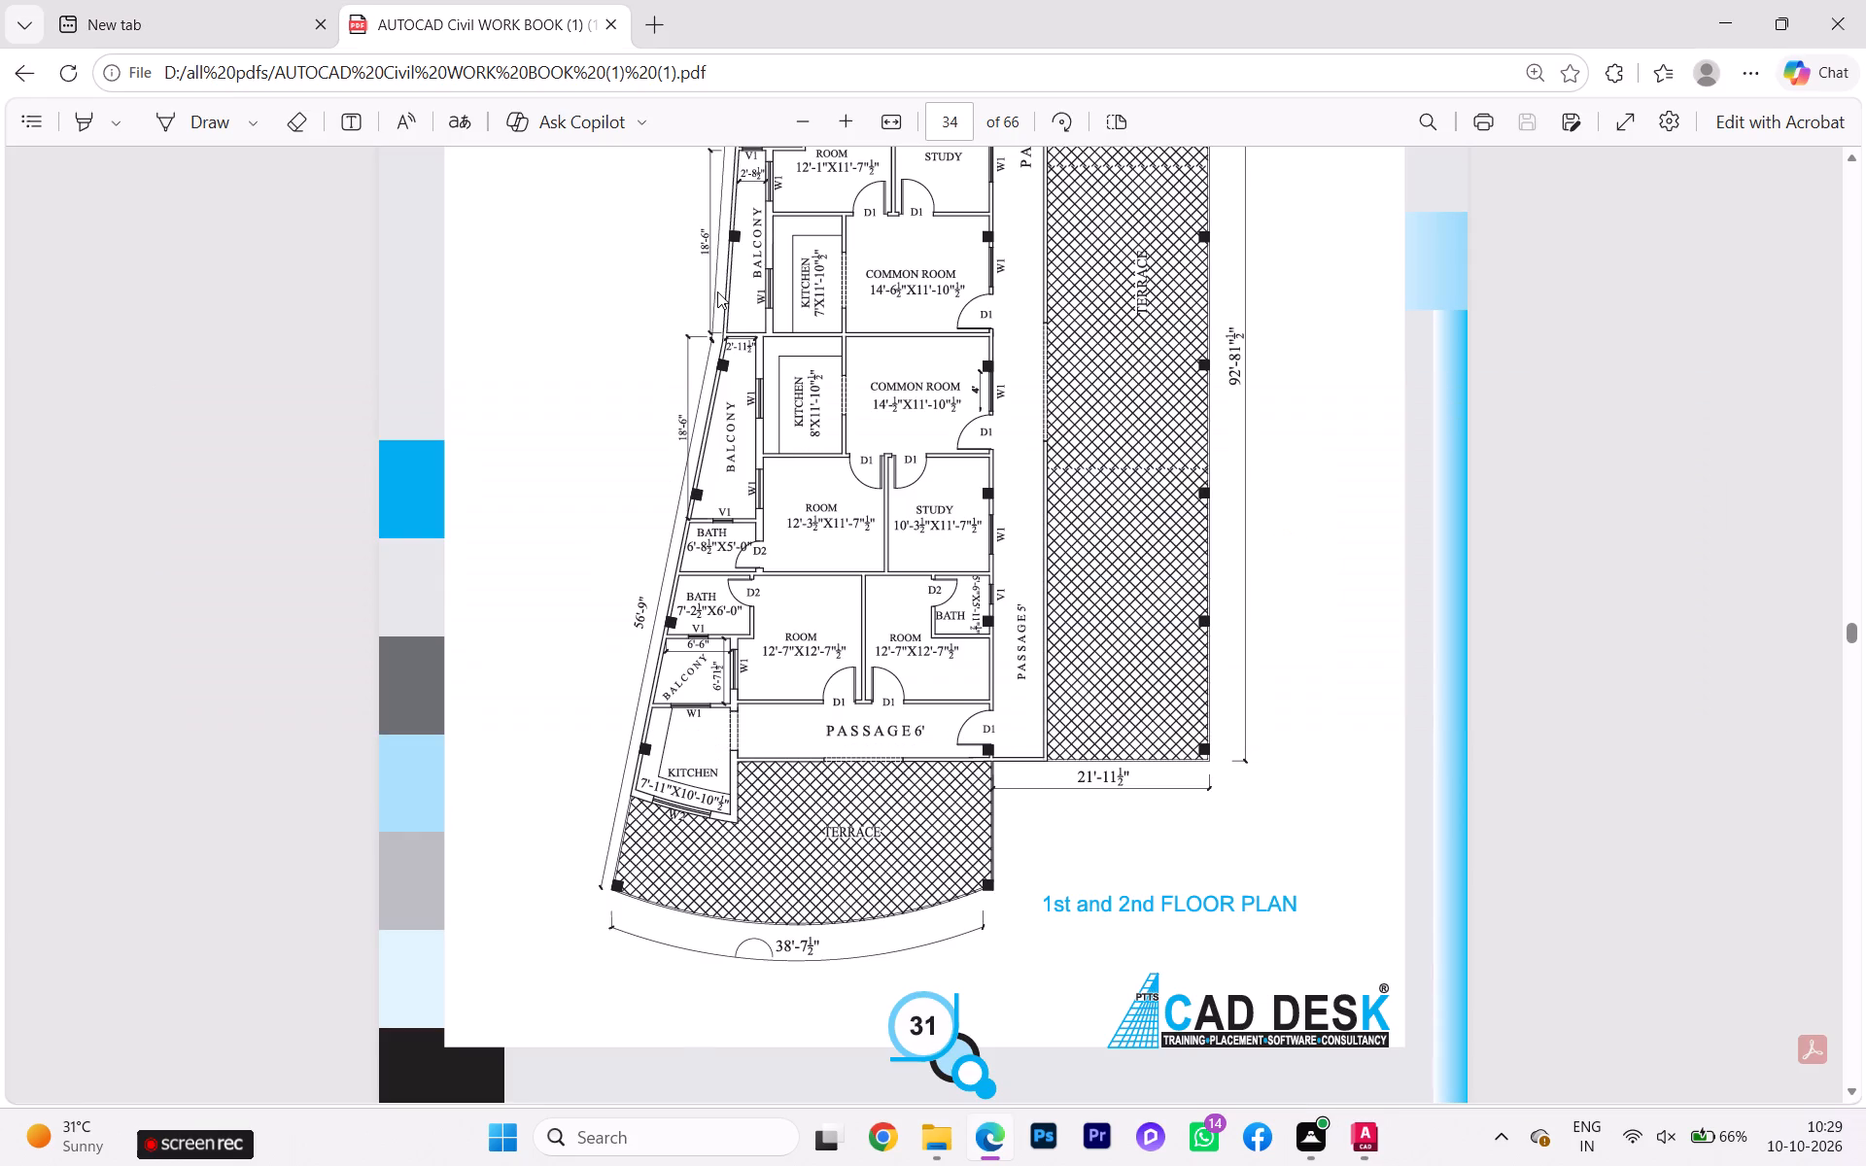
key("alt+Tab")
type("38'")
type("7.50")
key("Return")
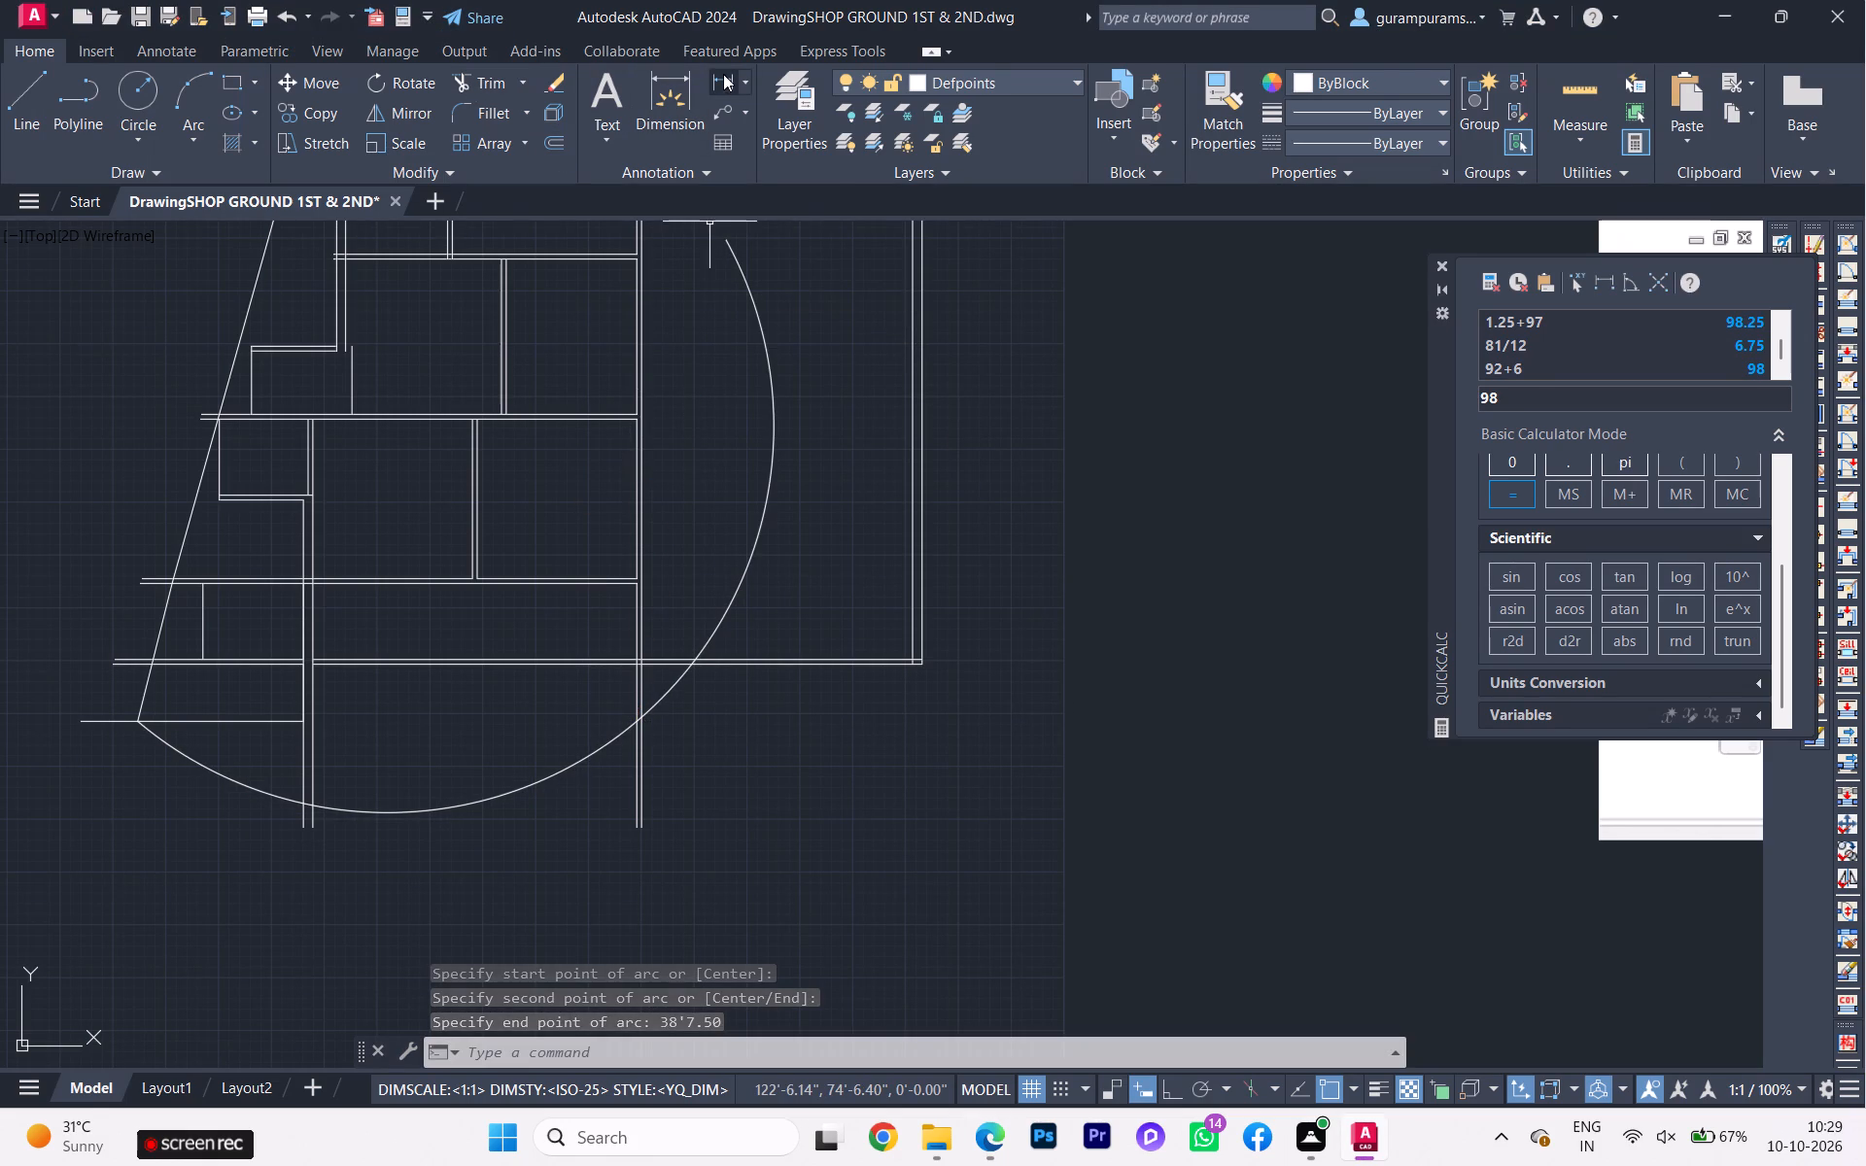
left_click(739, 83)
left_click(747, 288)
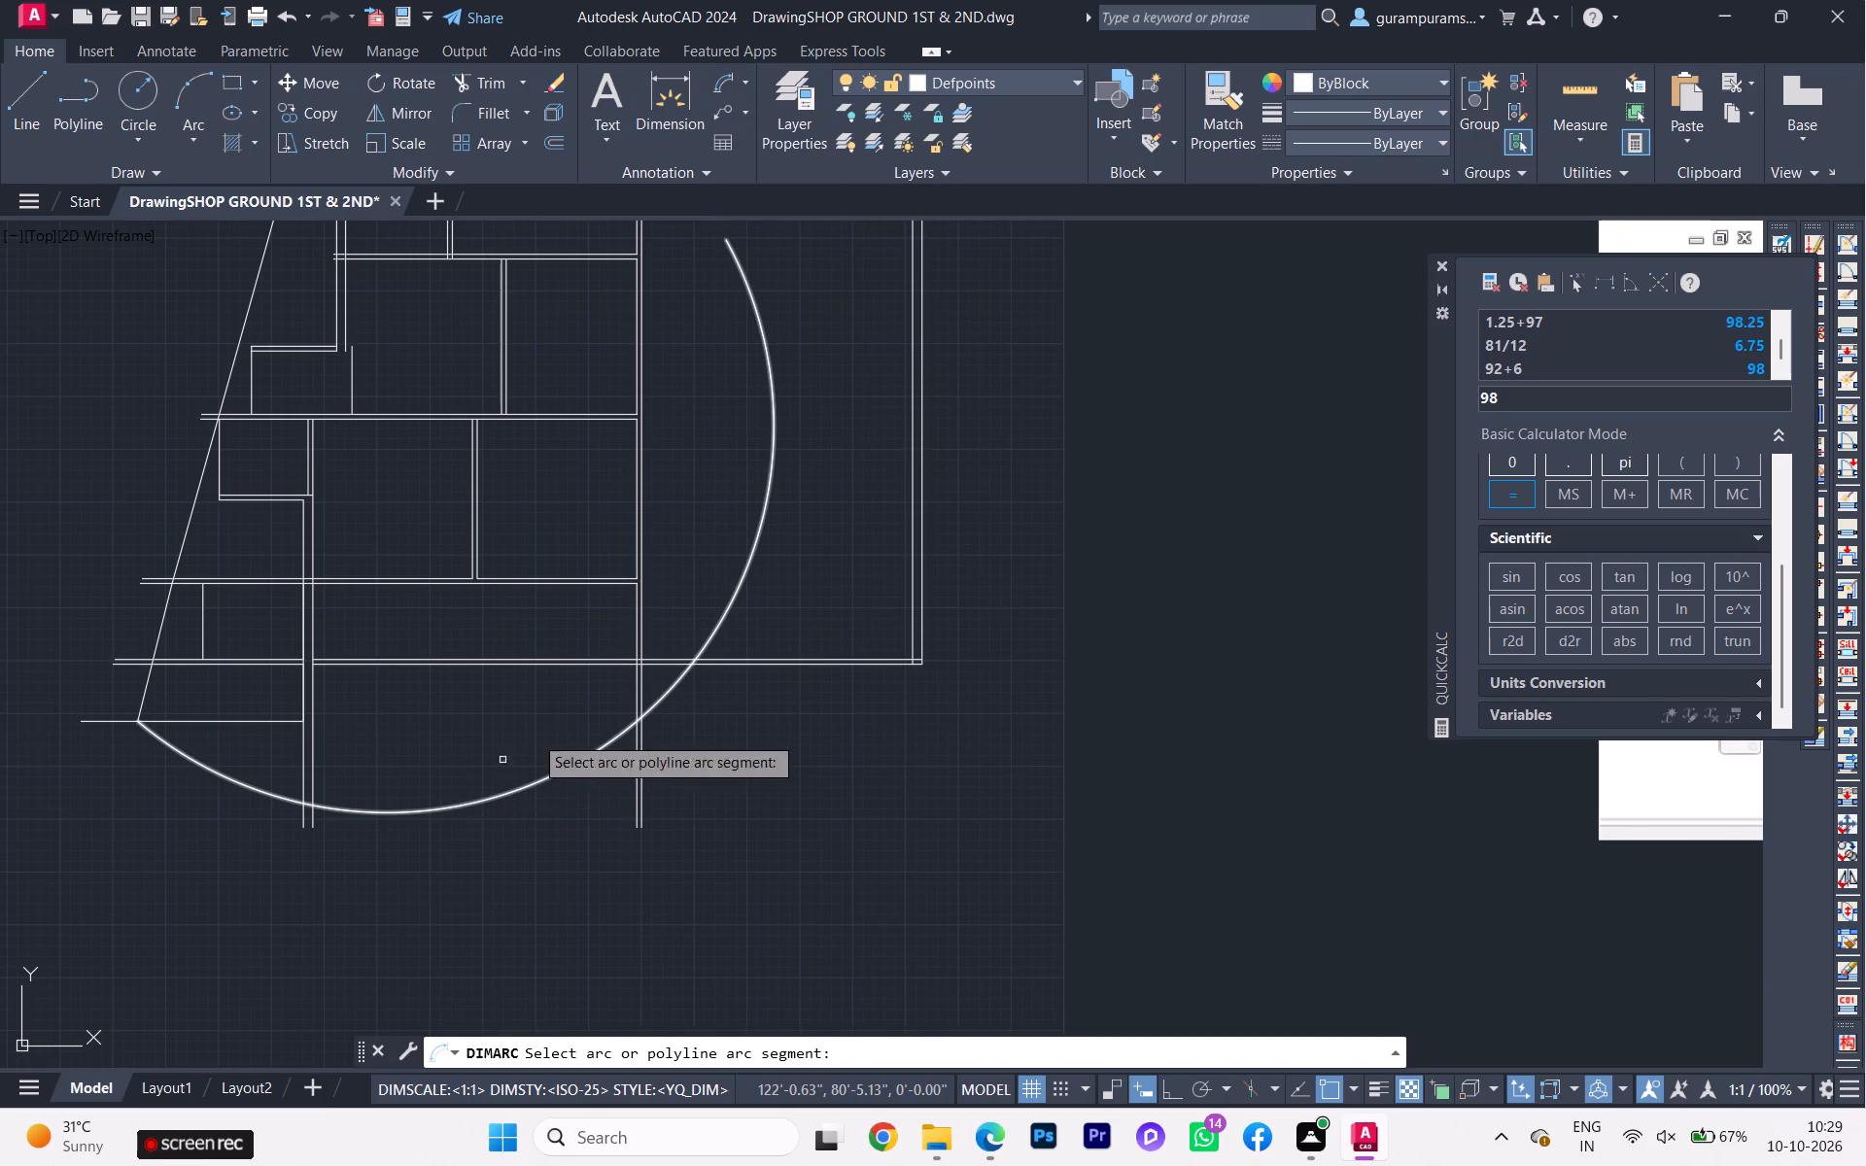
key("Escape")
Trim away the arc's portion above the passage's lower wall, beyond the long vertical wall.
key("t")
key("r")
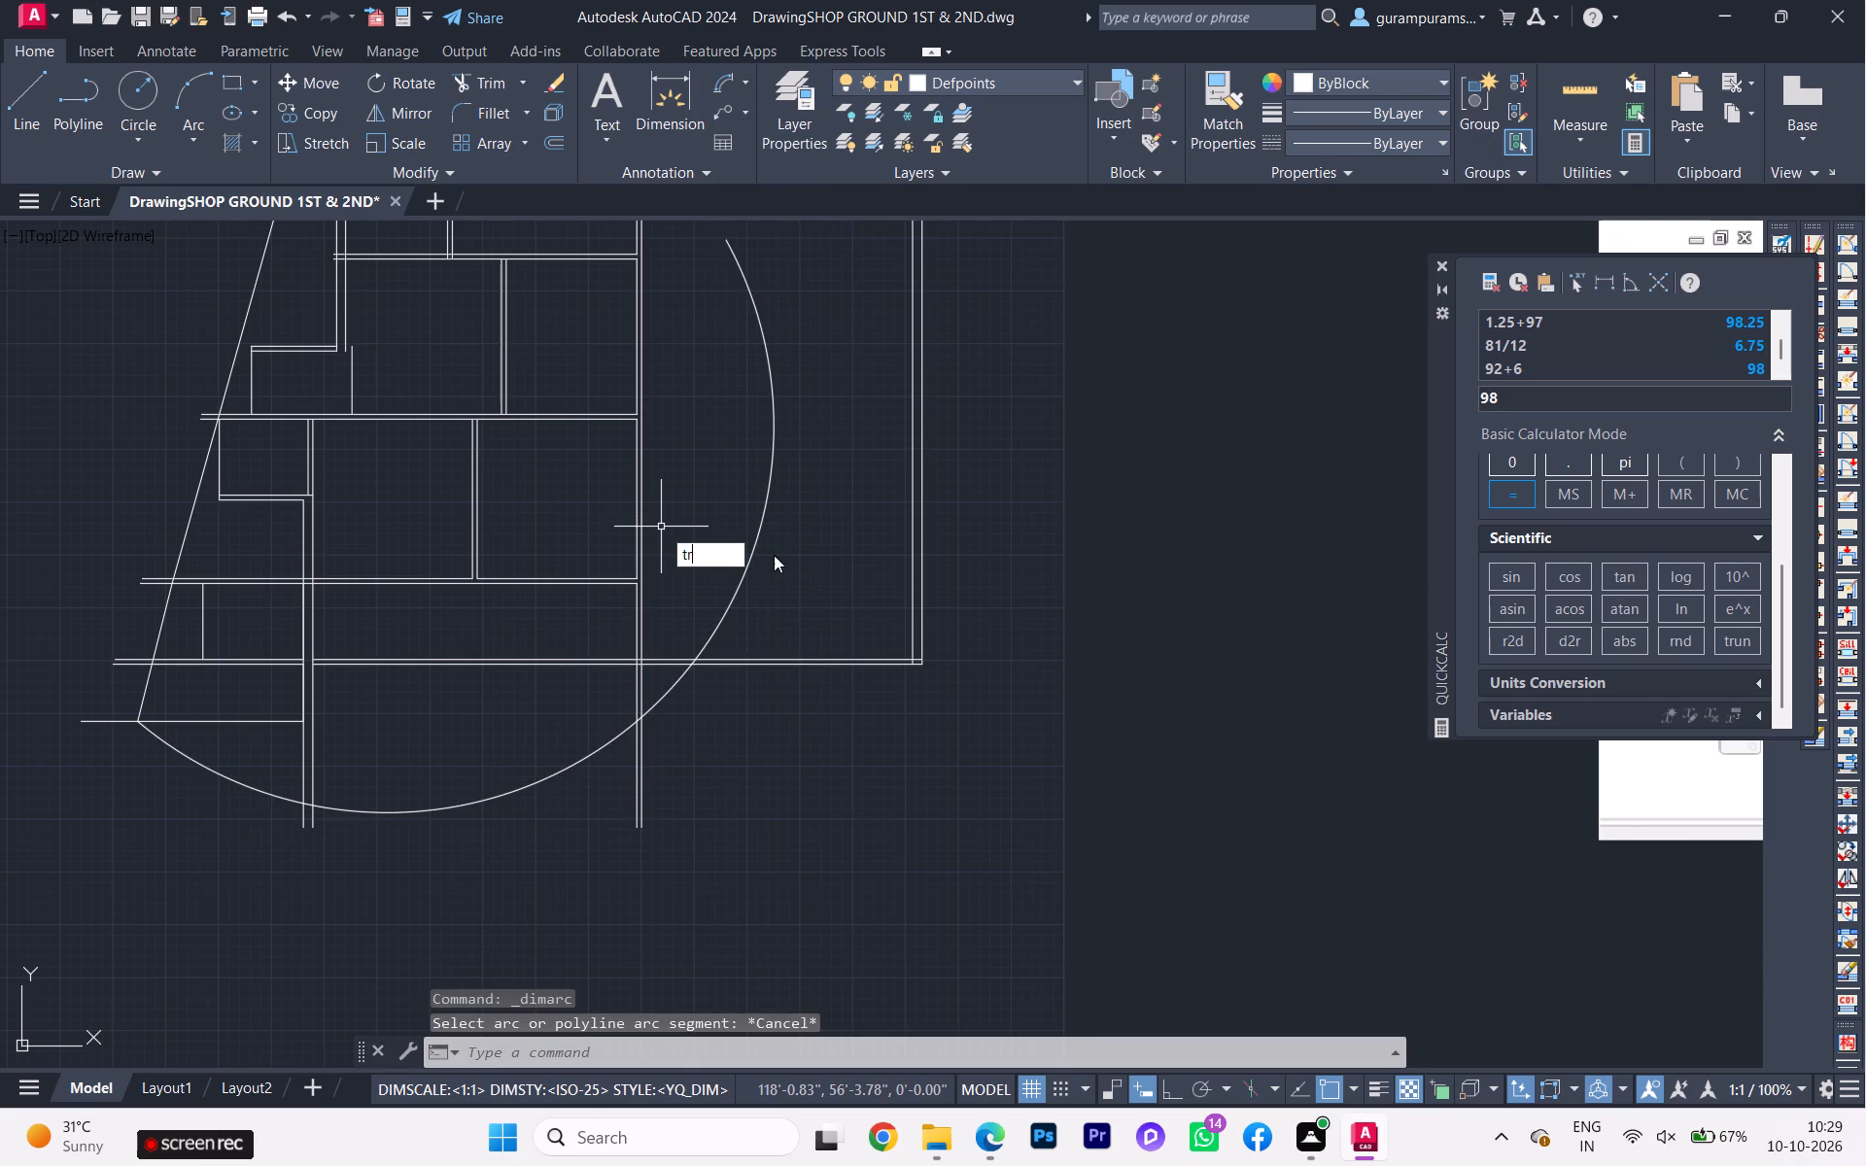
left_click(794, 573)
left_click(780, 472)
left_click(743, 484)
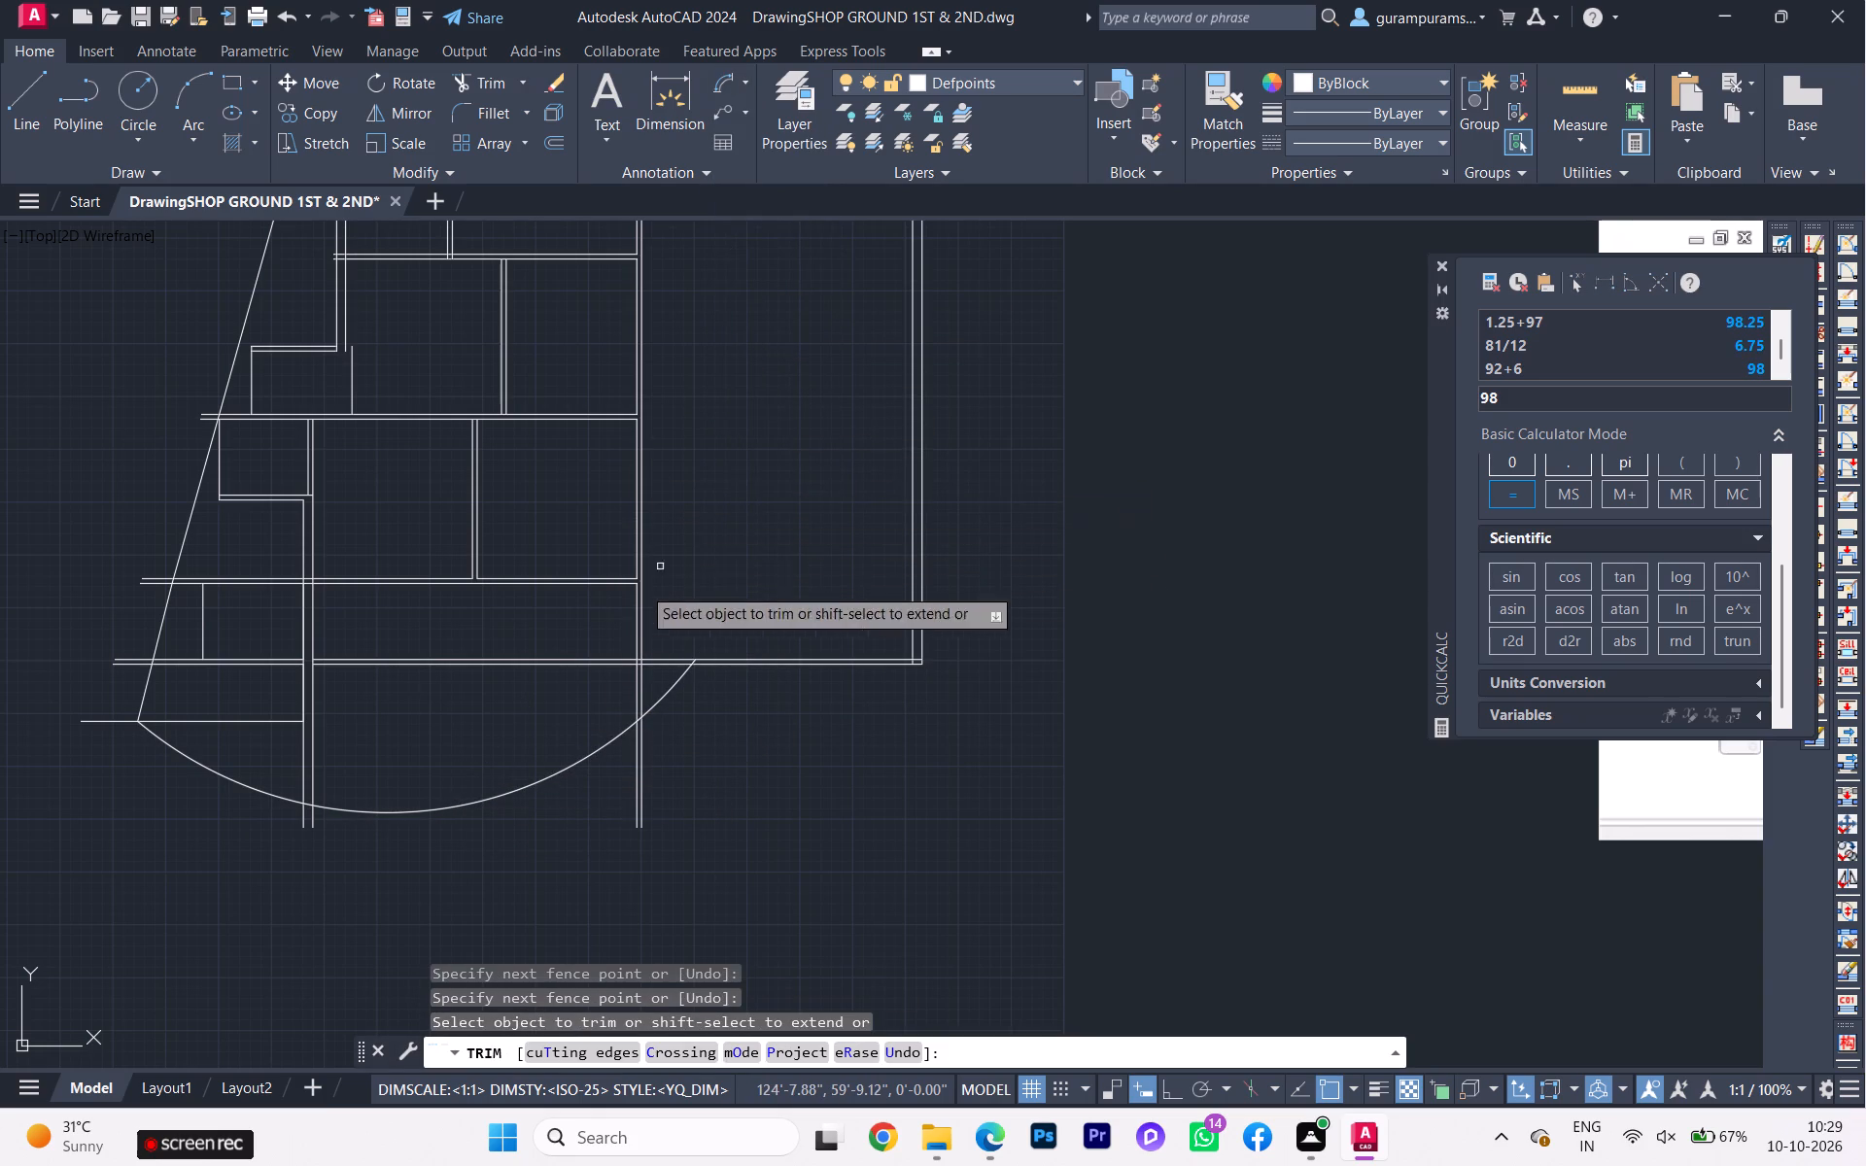
Measure the trimmed arc's length with an arc-length dimension.
left_click(736, 79)
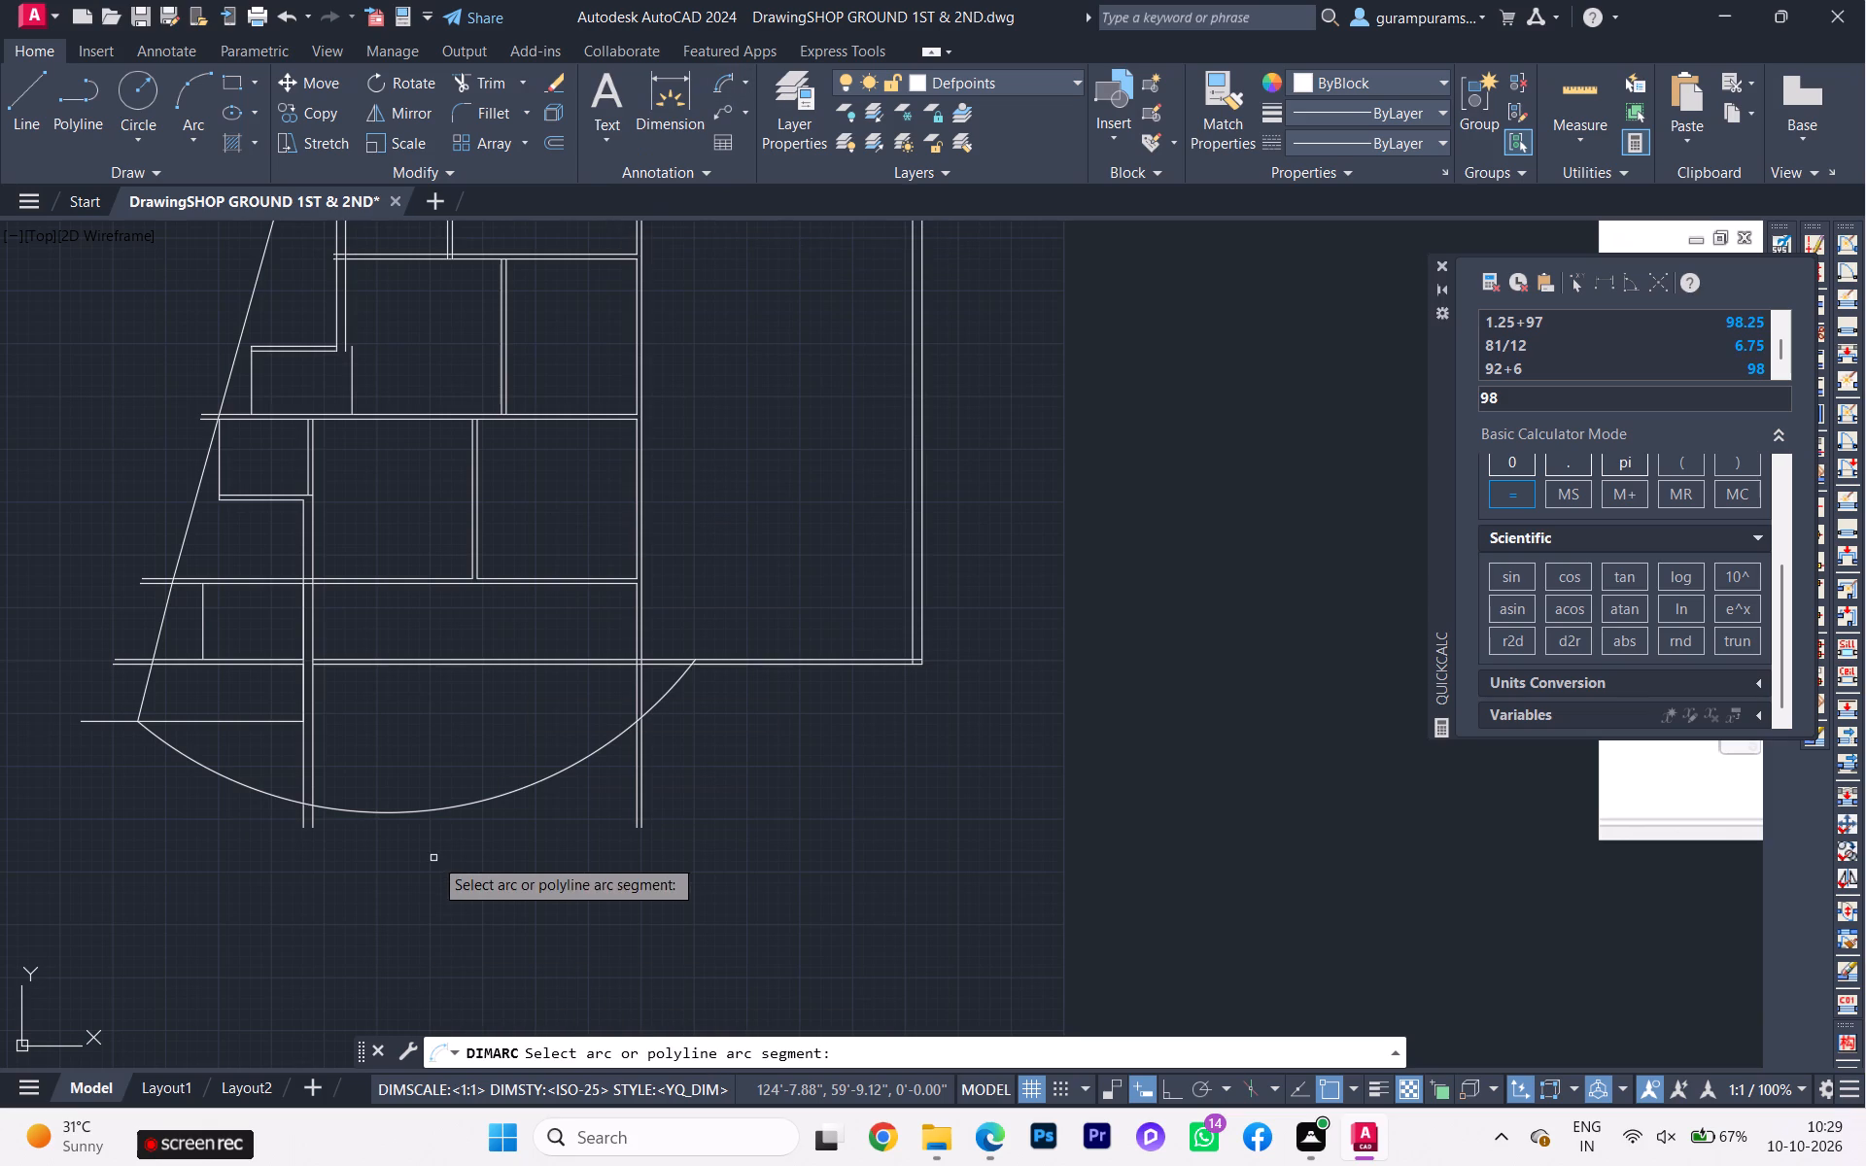
left_click(441, 808)
scroll(440, 852, "up", 2)
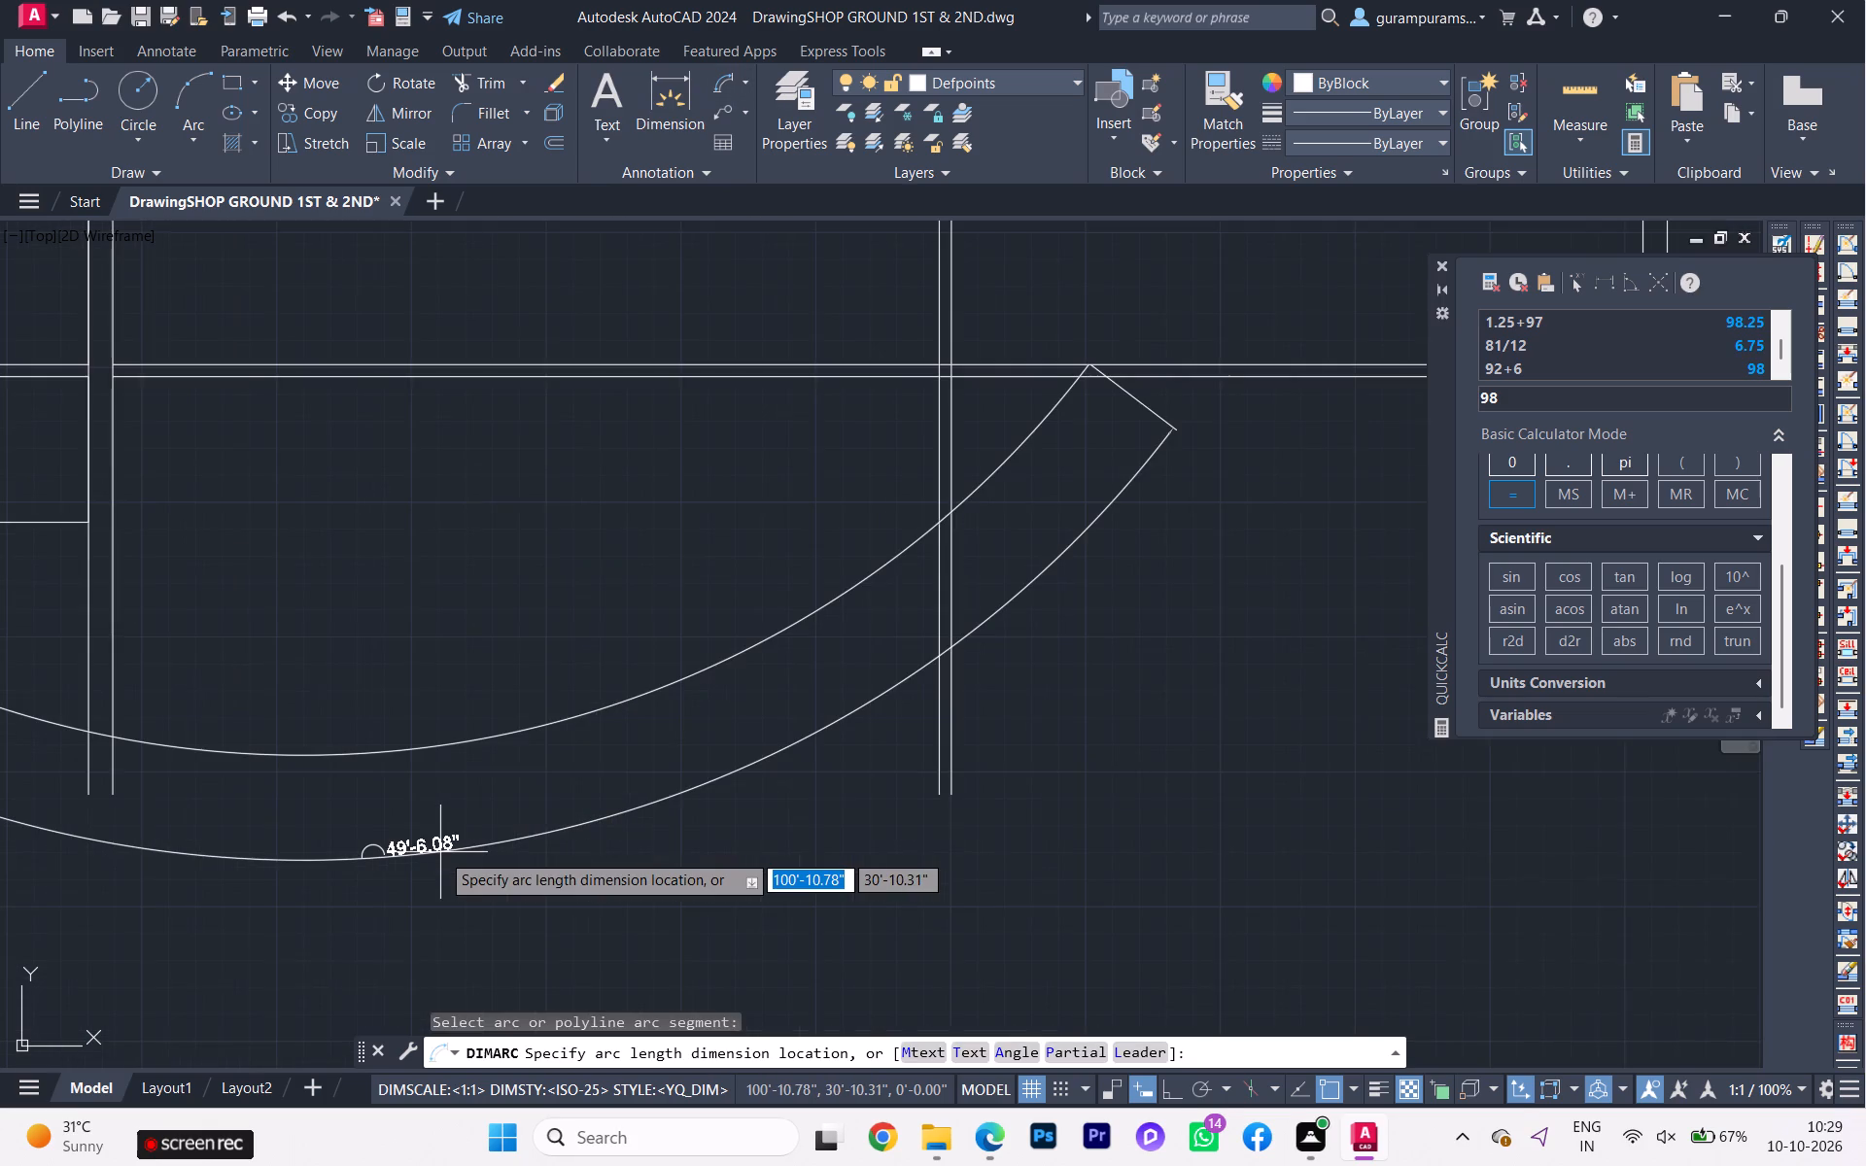
scroll(440, 852, "down", 2)
key("Escape")
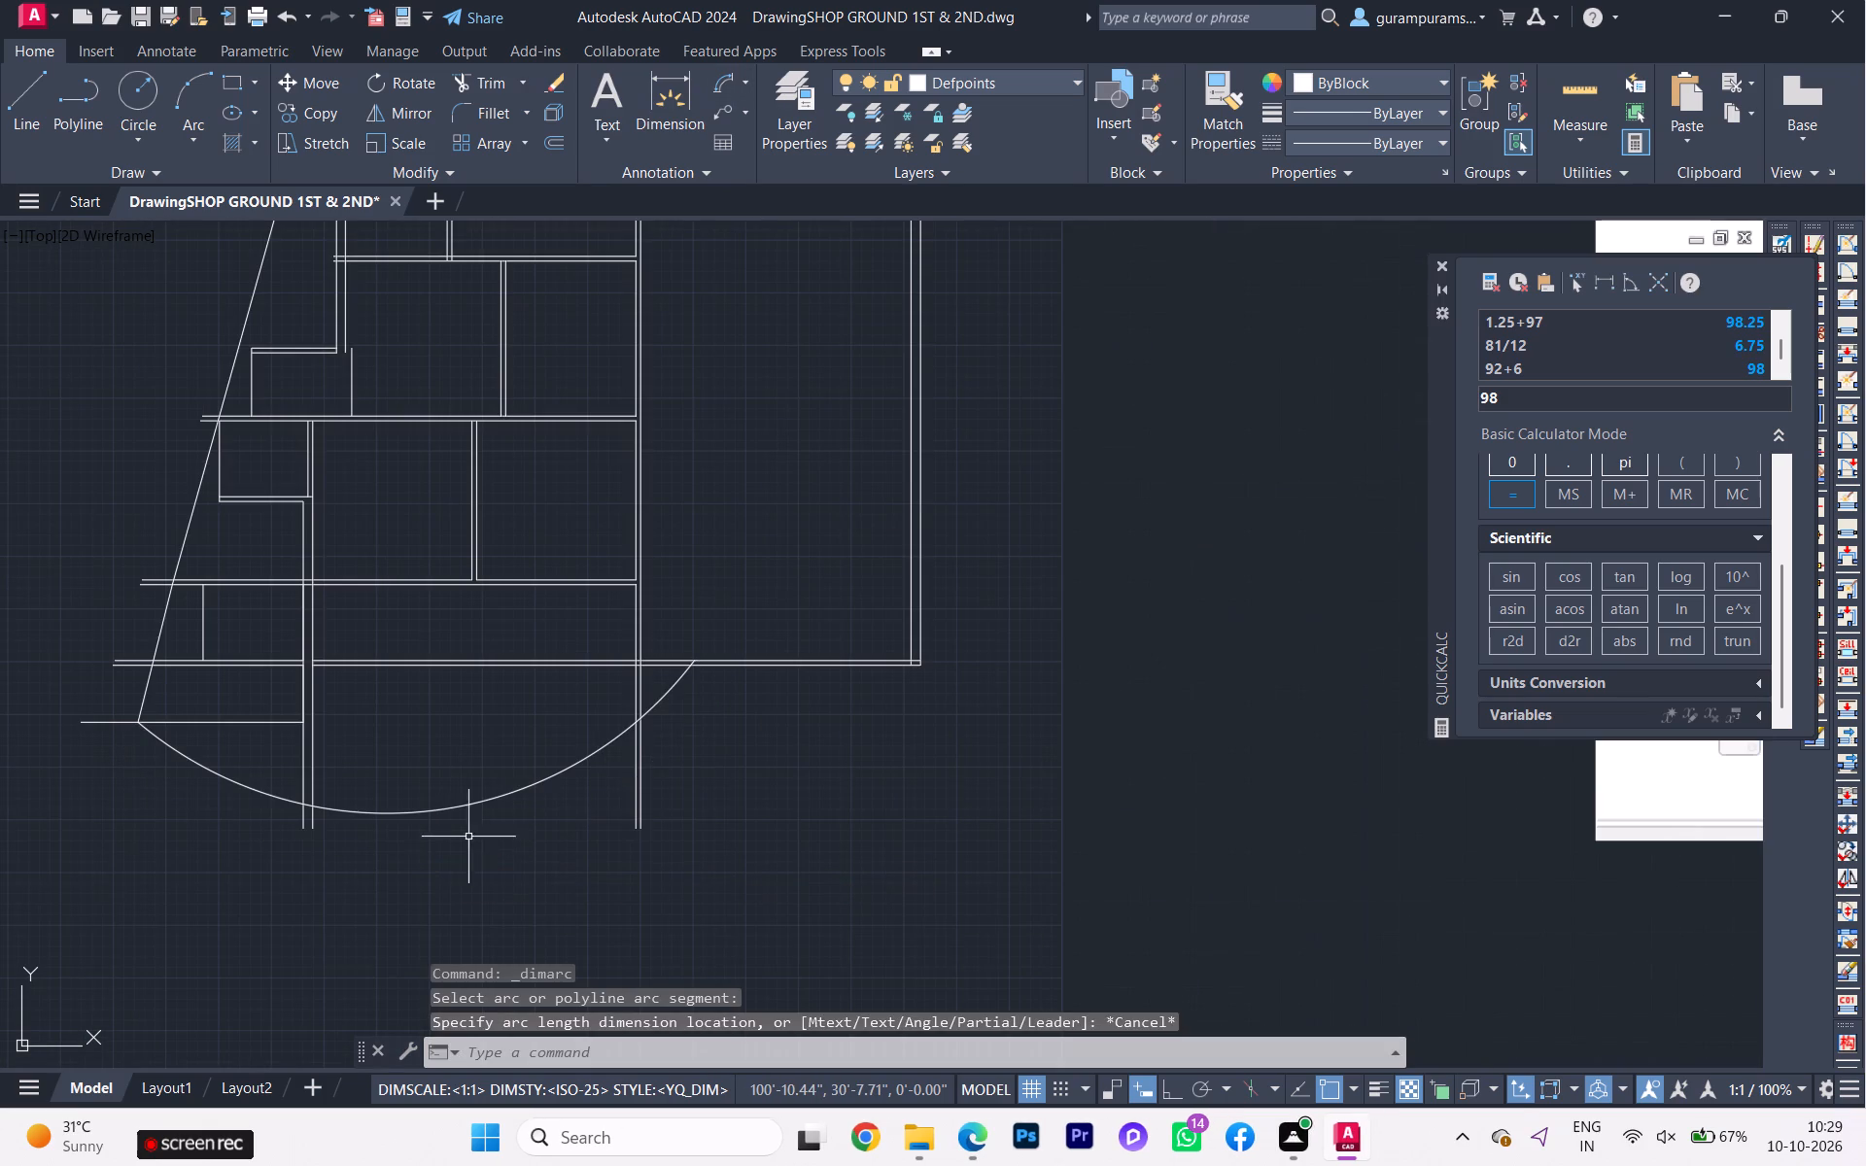
Trim the arc's outer end back to the inner line of the long vertical wall.
type("tr")
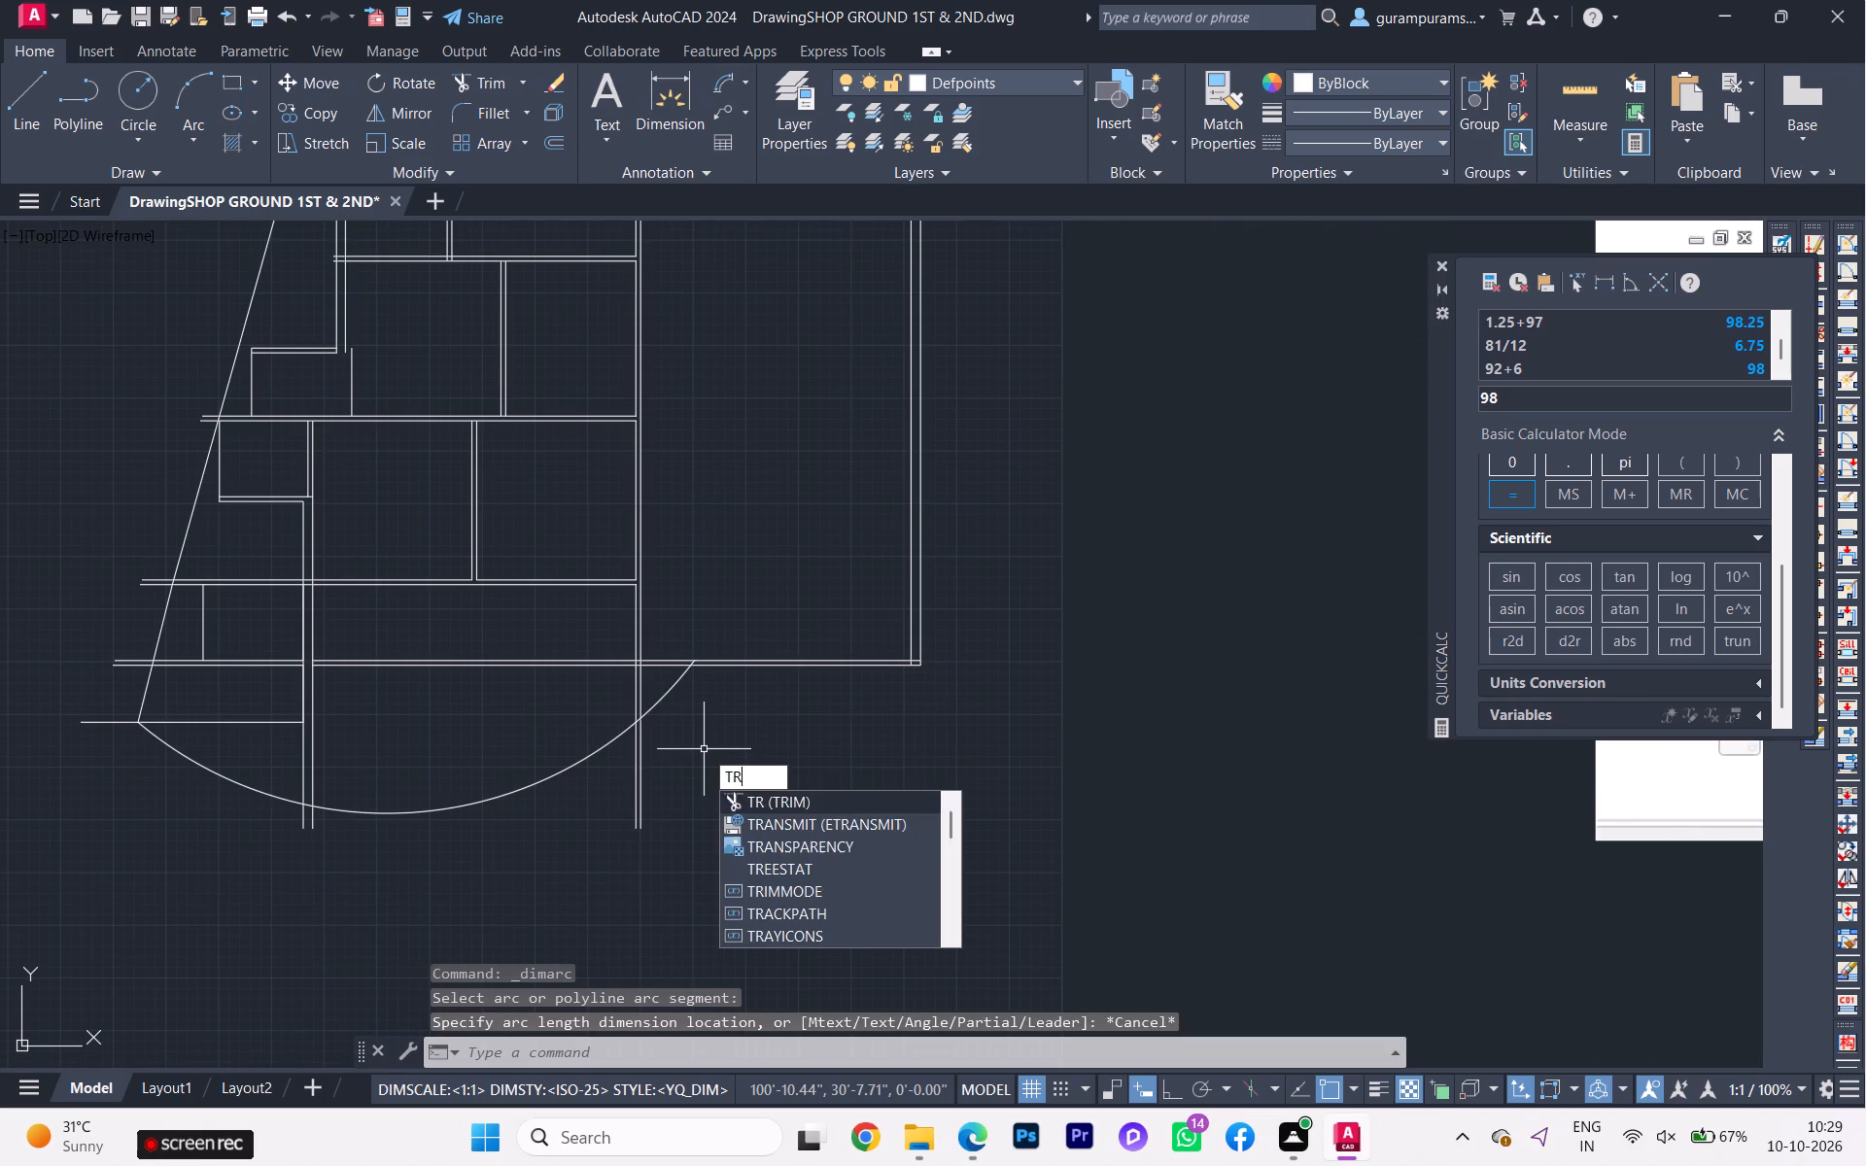
left_click(752, 796)
left_click(675, 688)
scroll(648, 727, "up", 3)
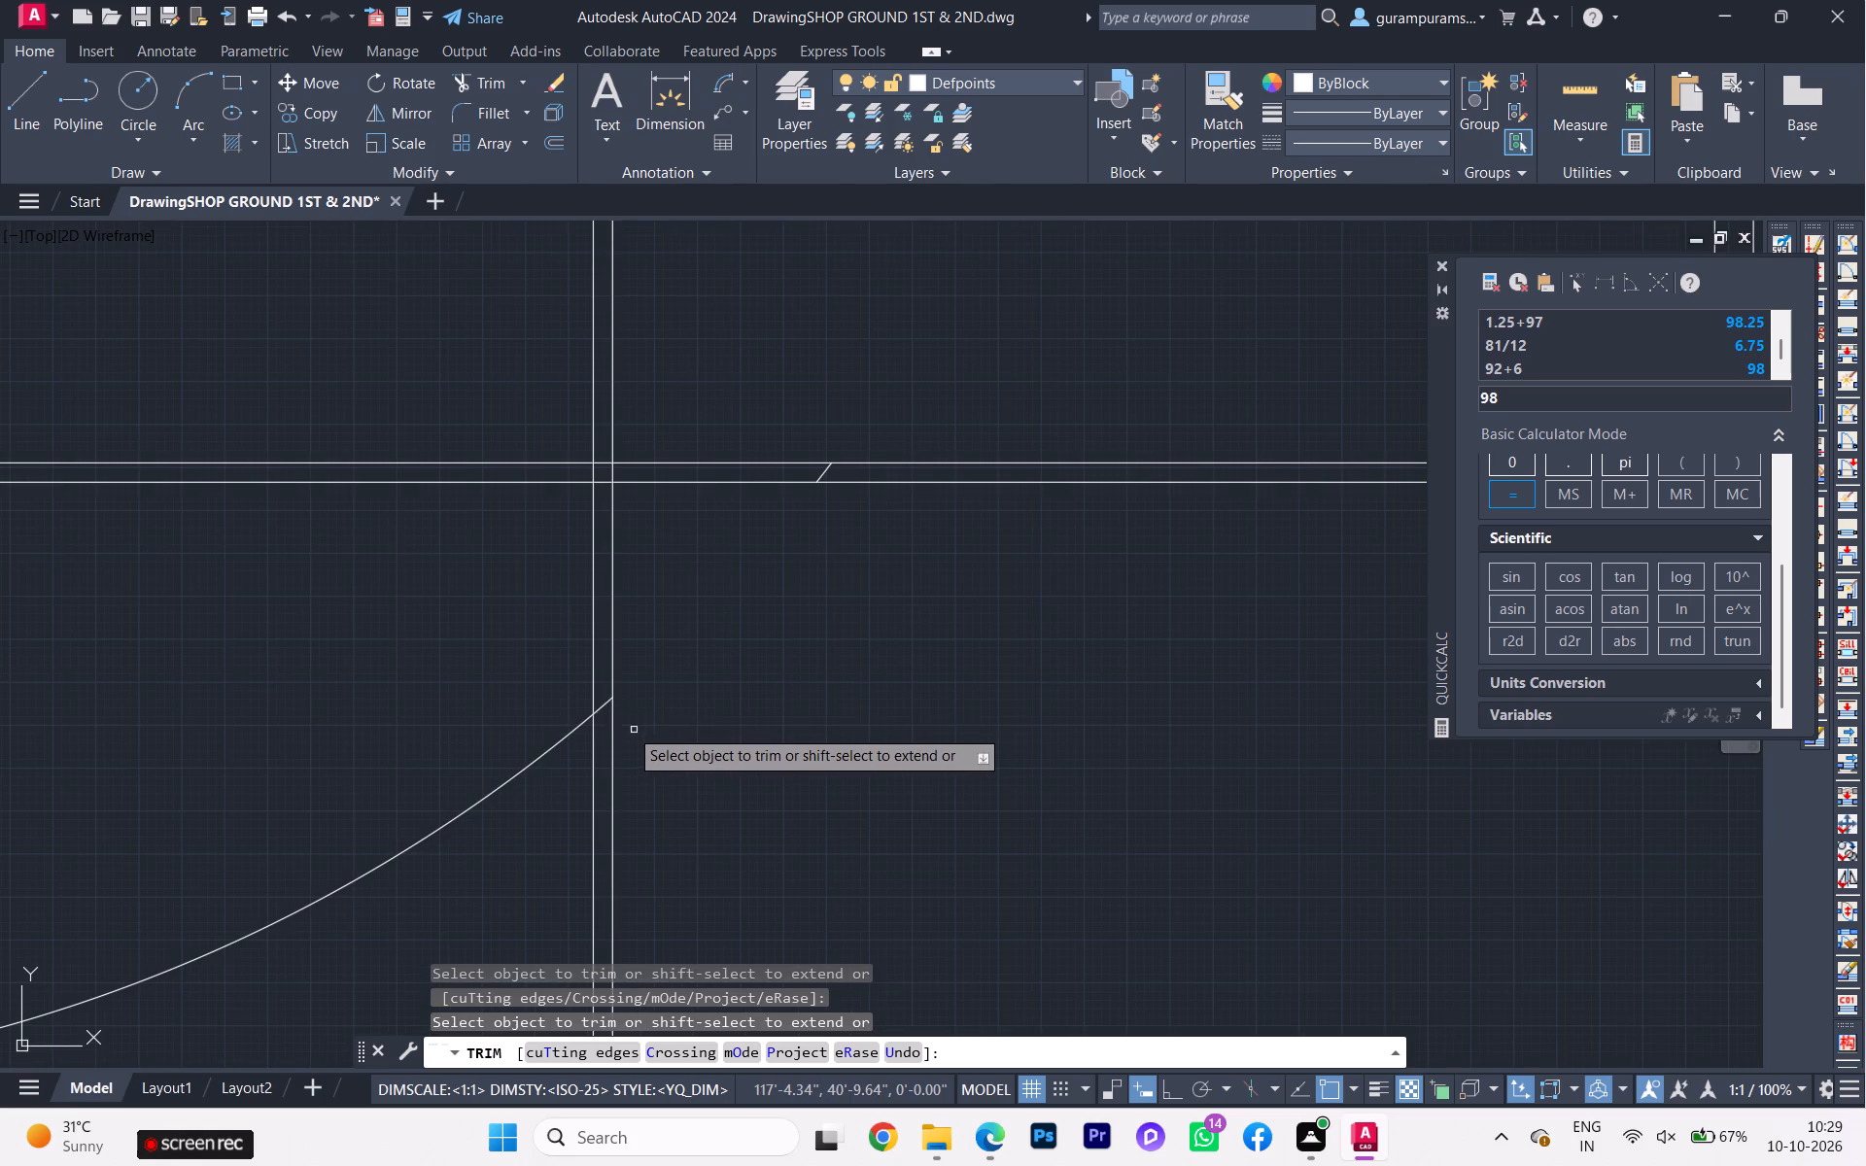
left_click(596, 699)
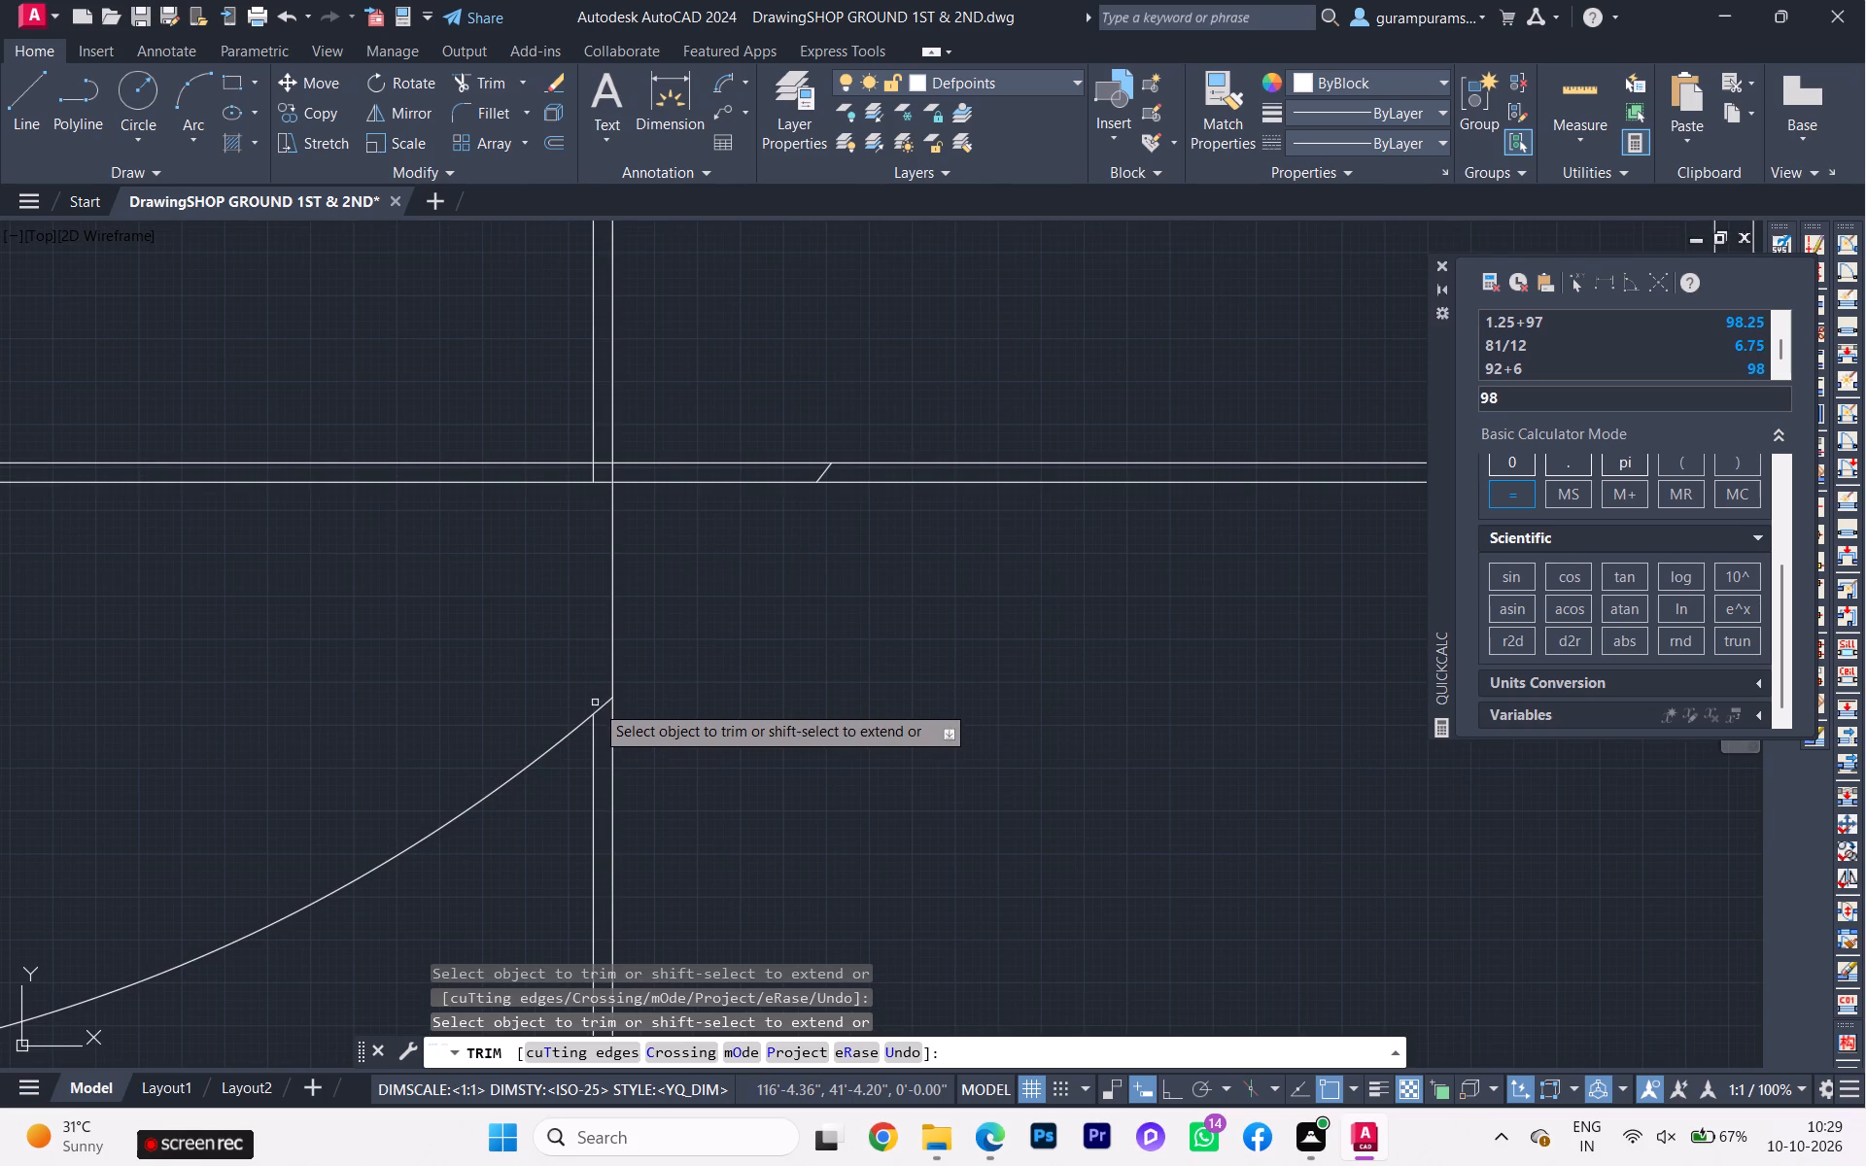
key("ctrl+z")
scroll(640, 712, "up", 3)
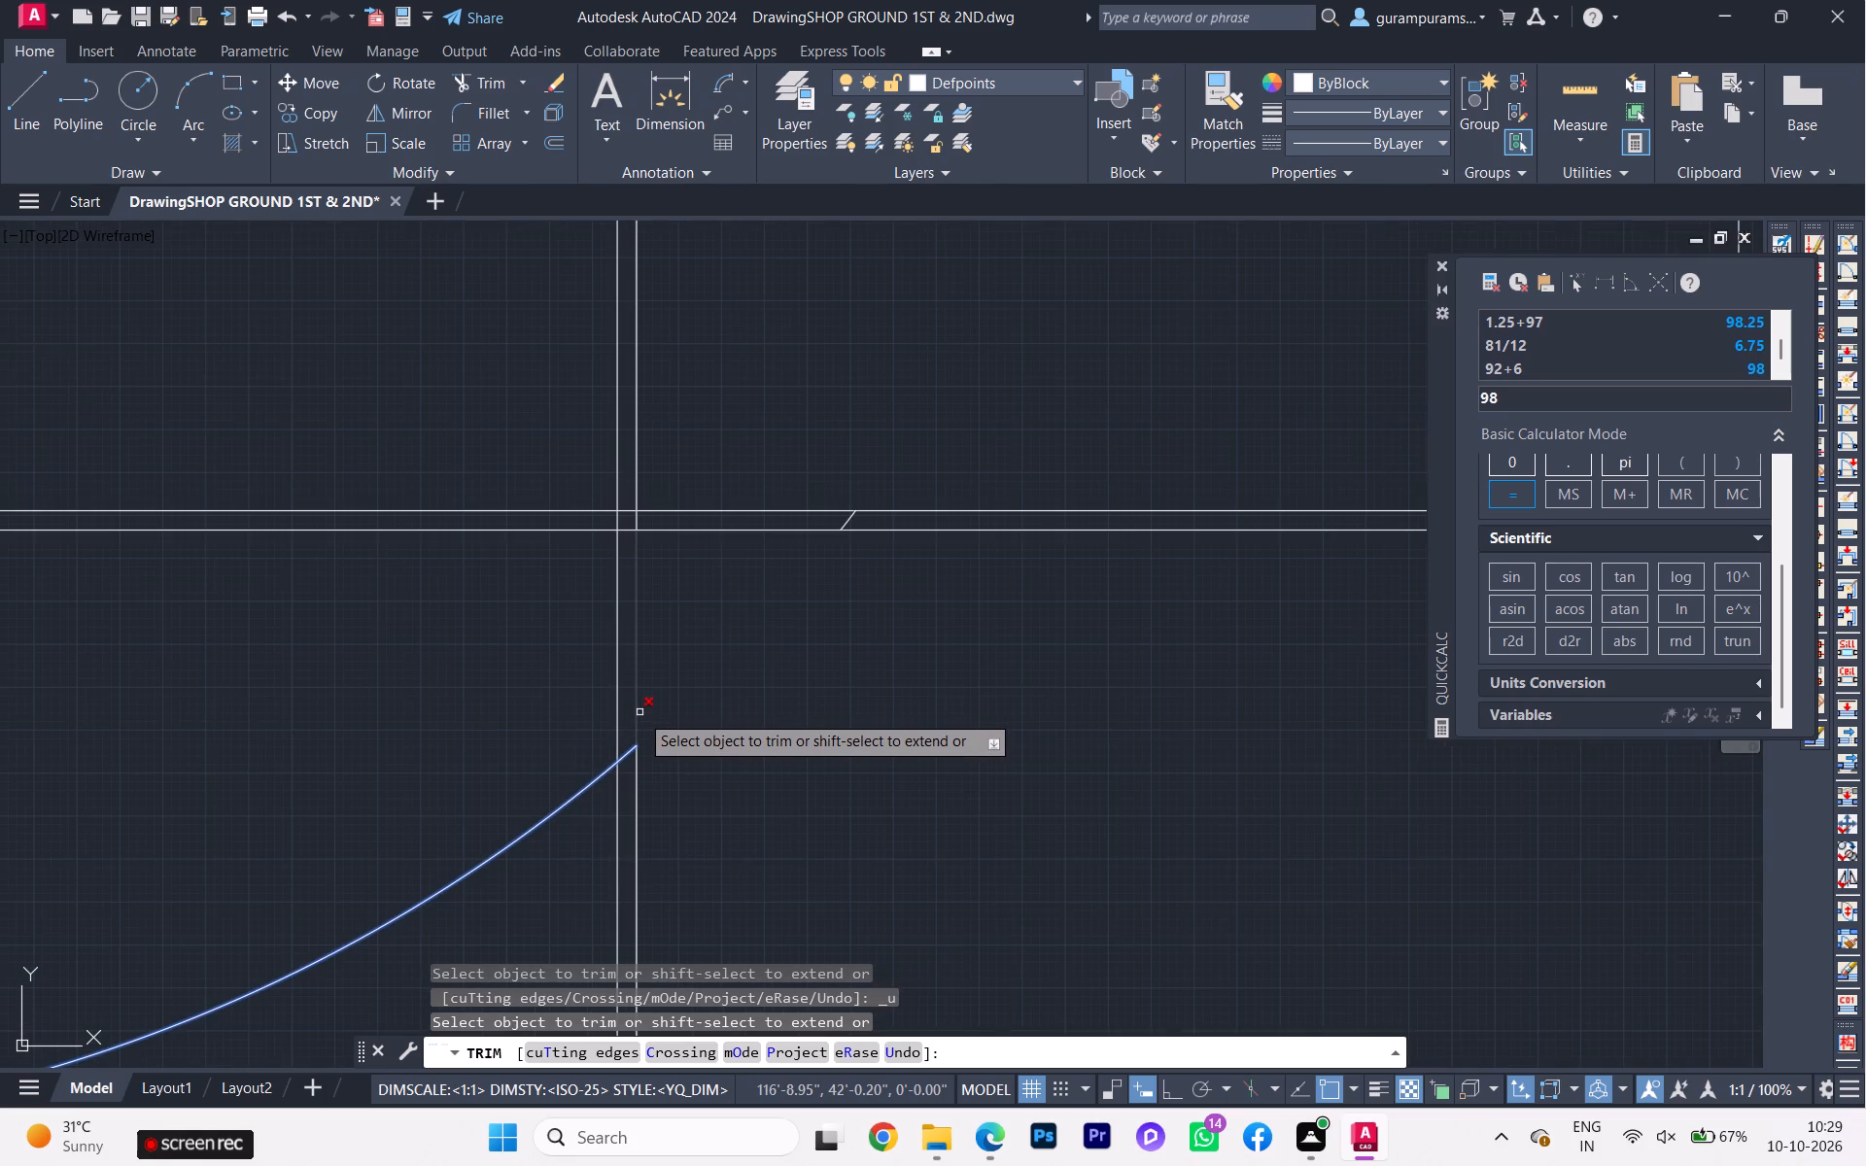
left_click(628, 753)
Trim the passage's upper and lower wall lines and the short line below them back to the slanted boundary.
scroll(760, 636, "down", 4)
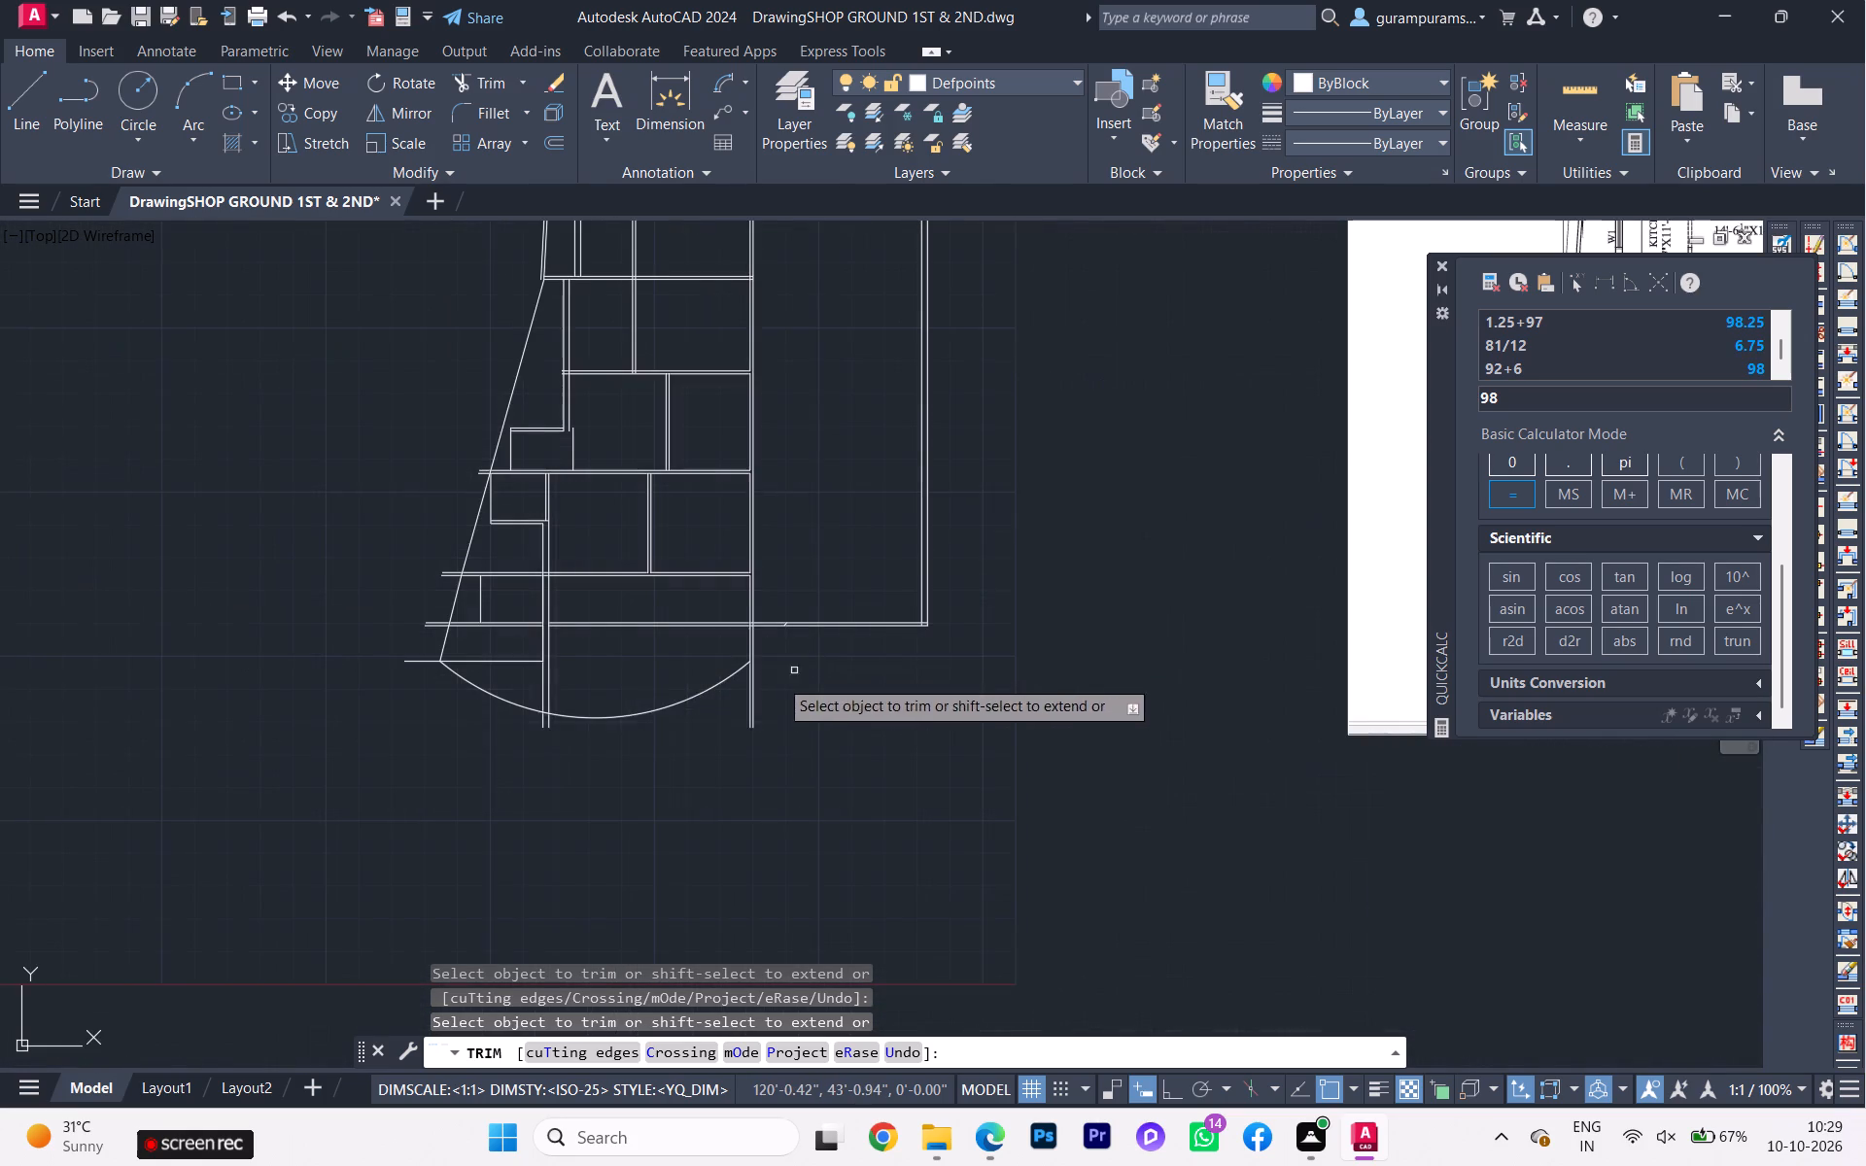
scroll(428, 674, "up", 2)
left_click(430, 667)
left_click(409, 602)
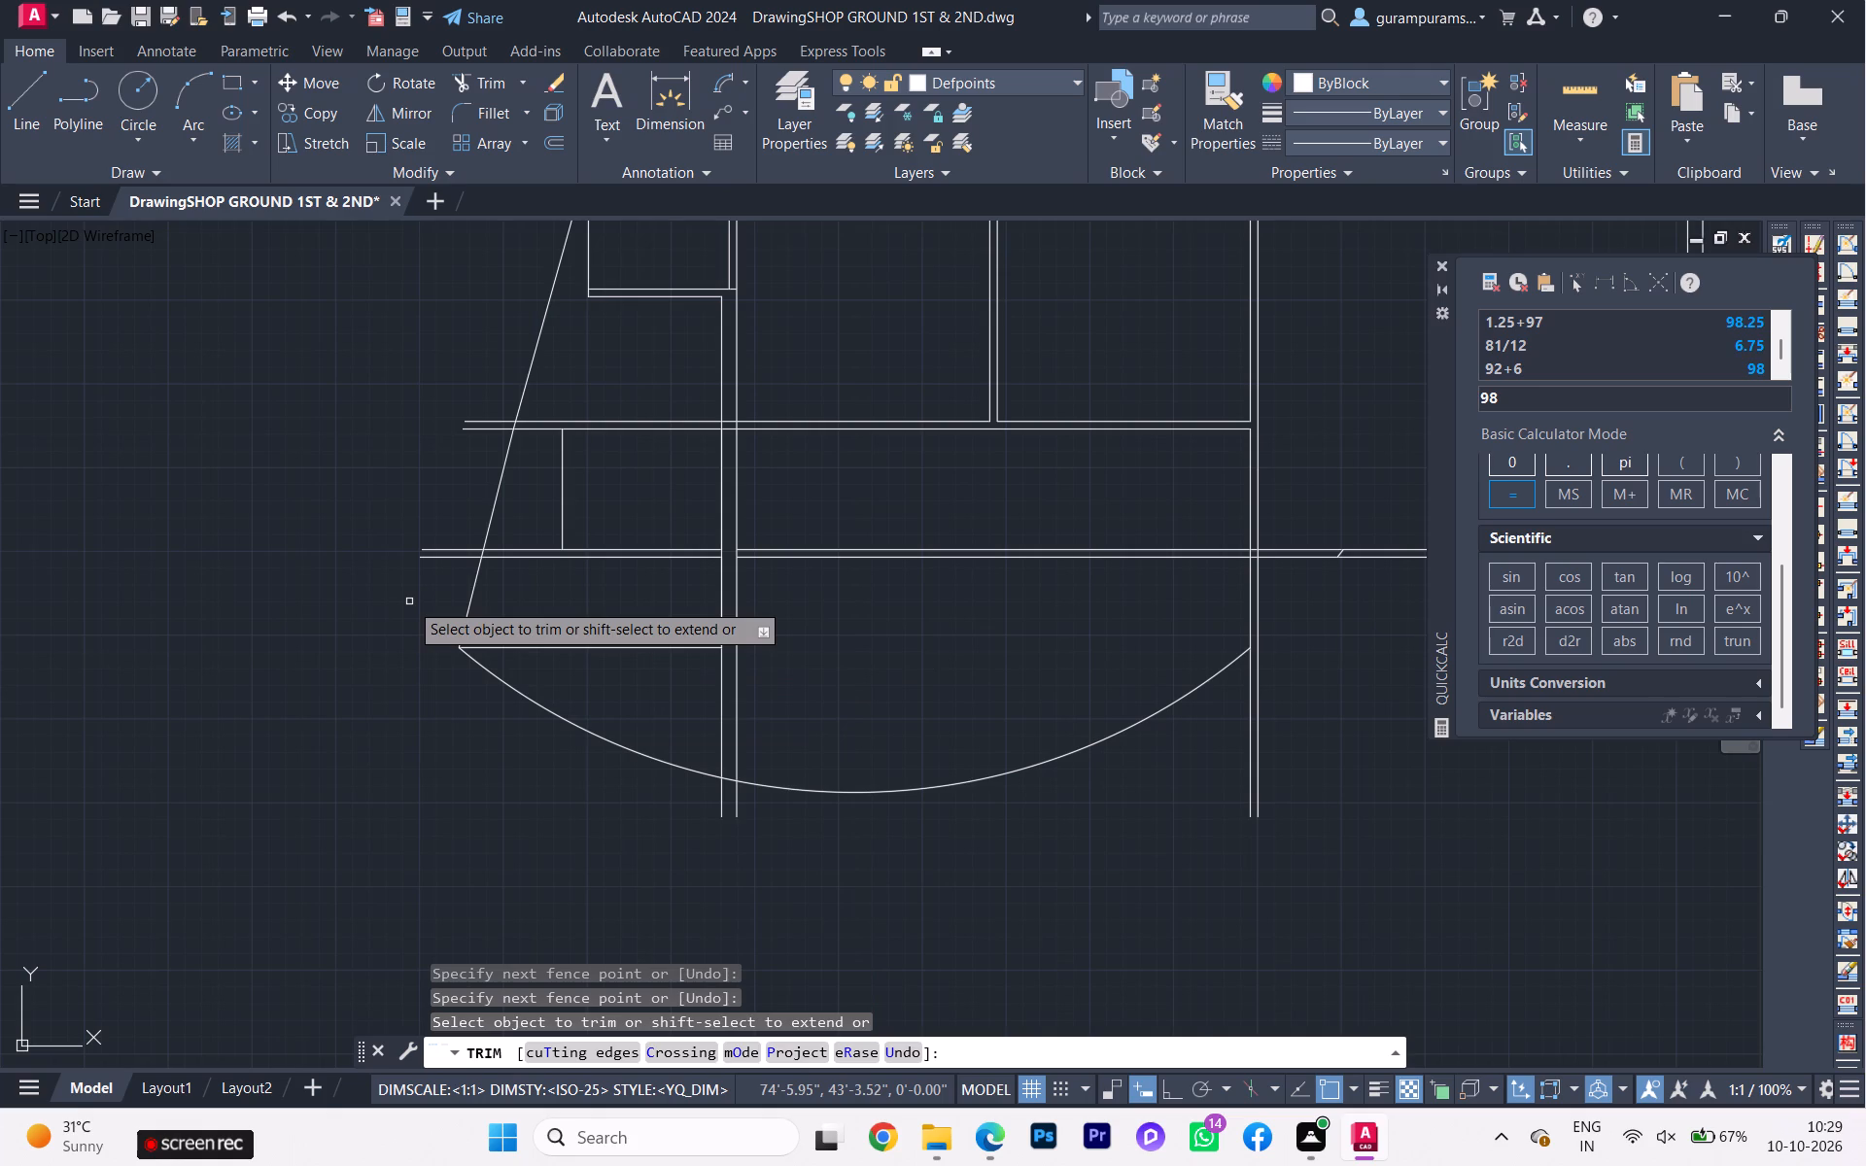
left_click(429, 600)
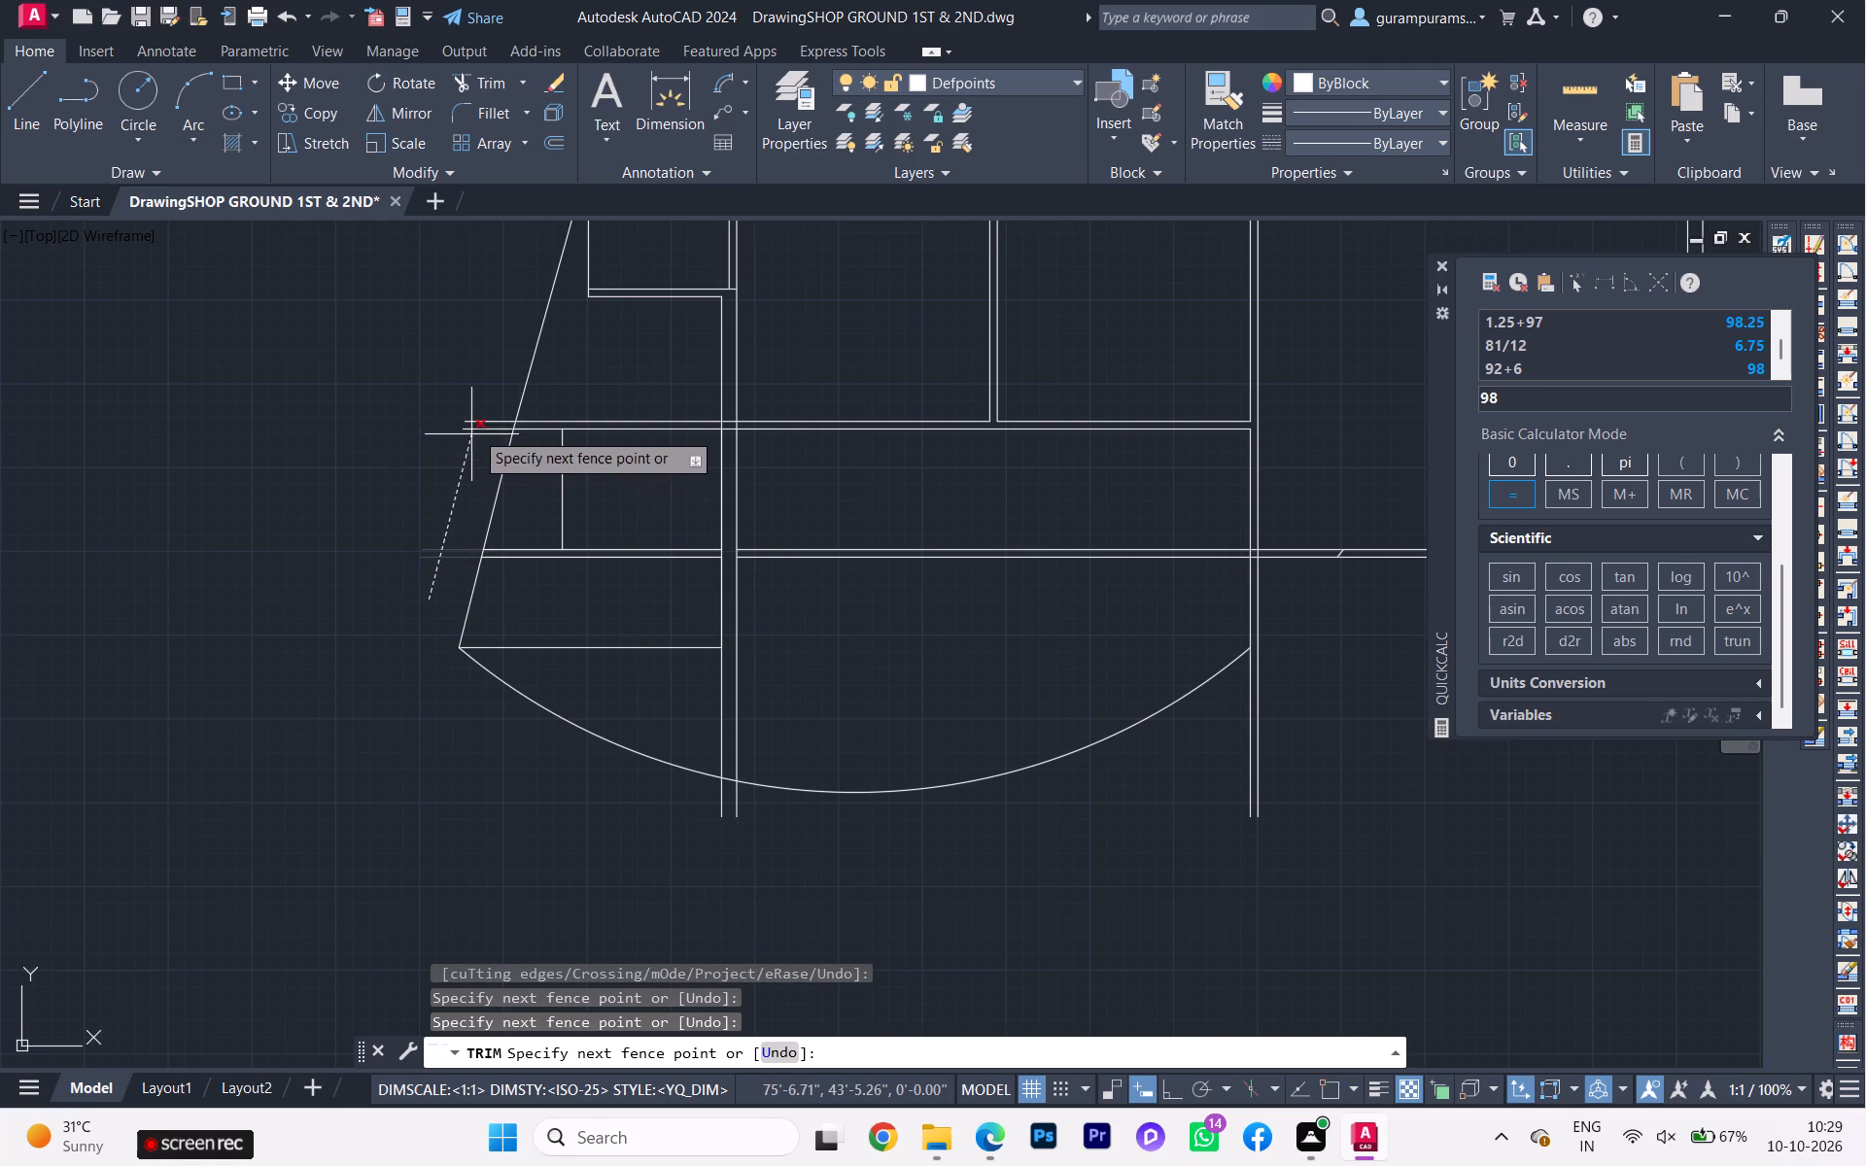
left_click(490, 405)
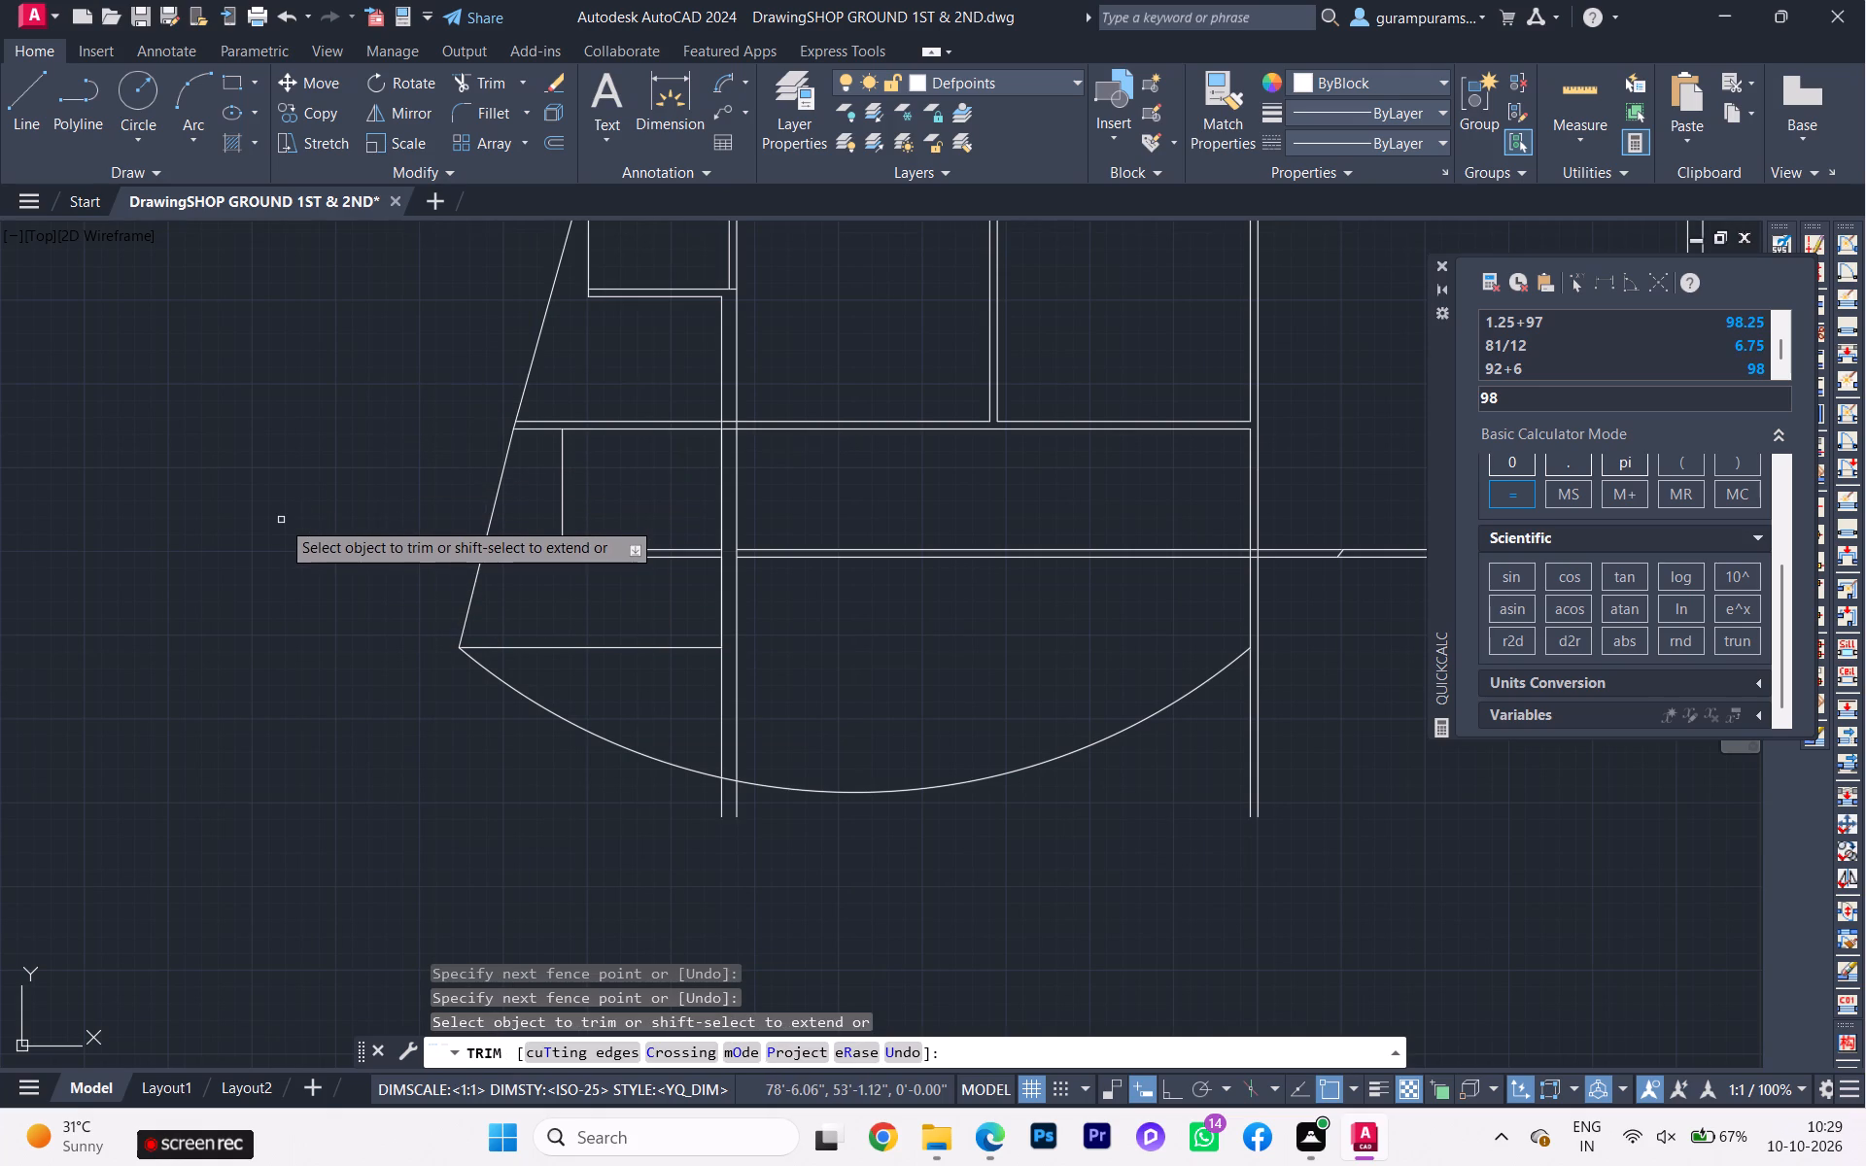
key("Escape")
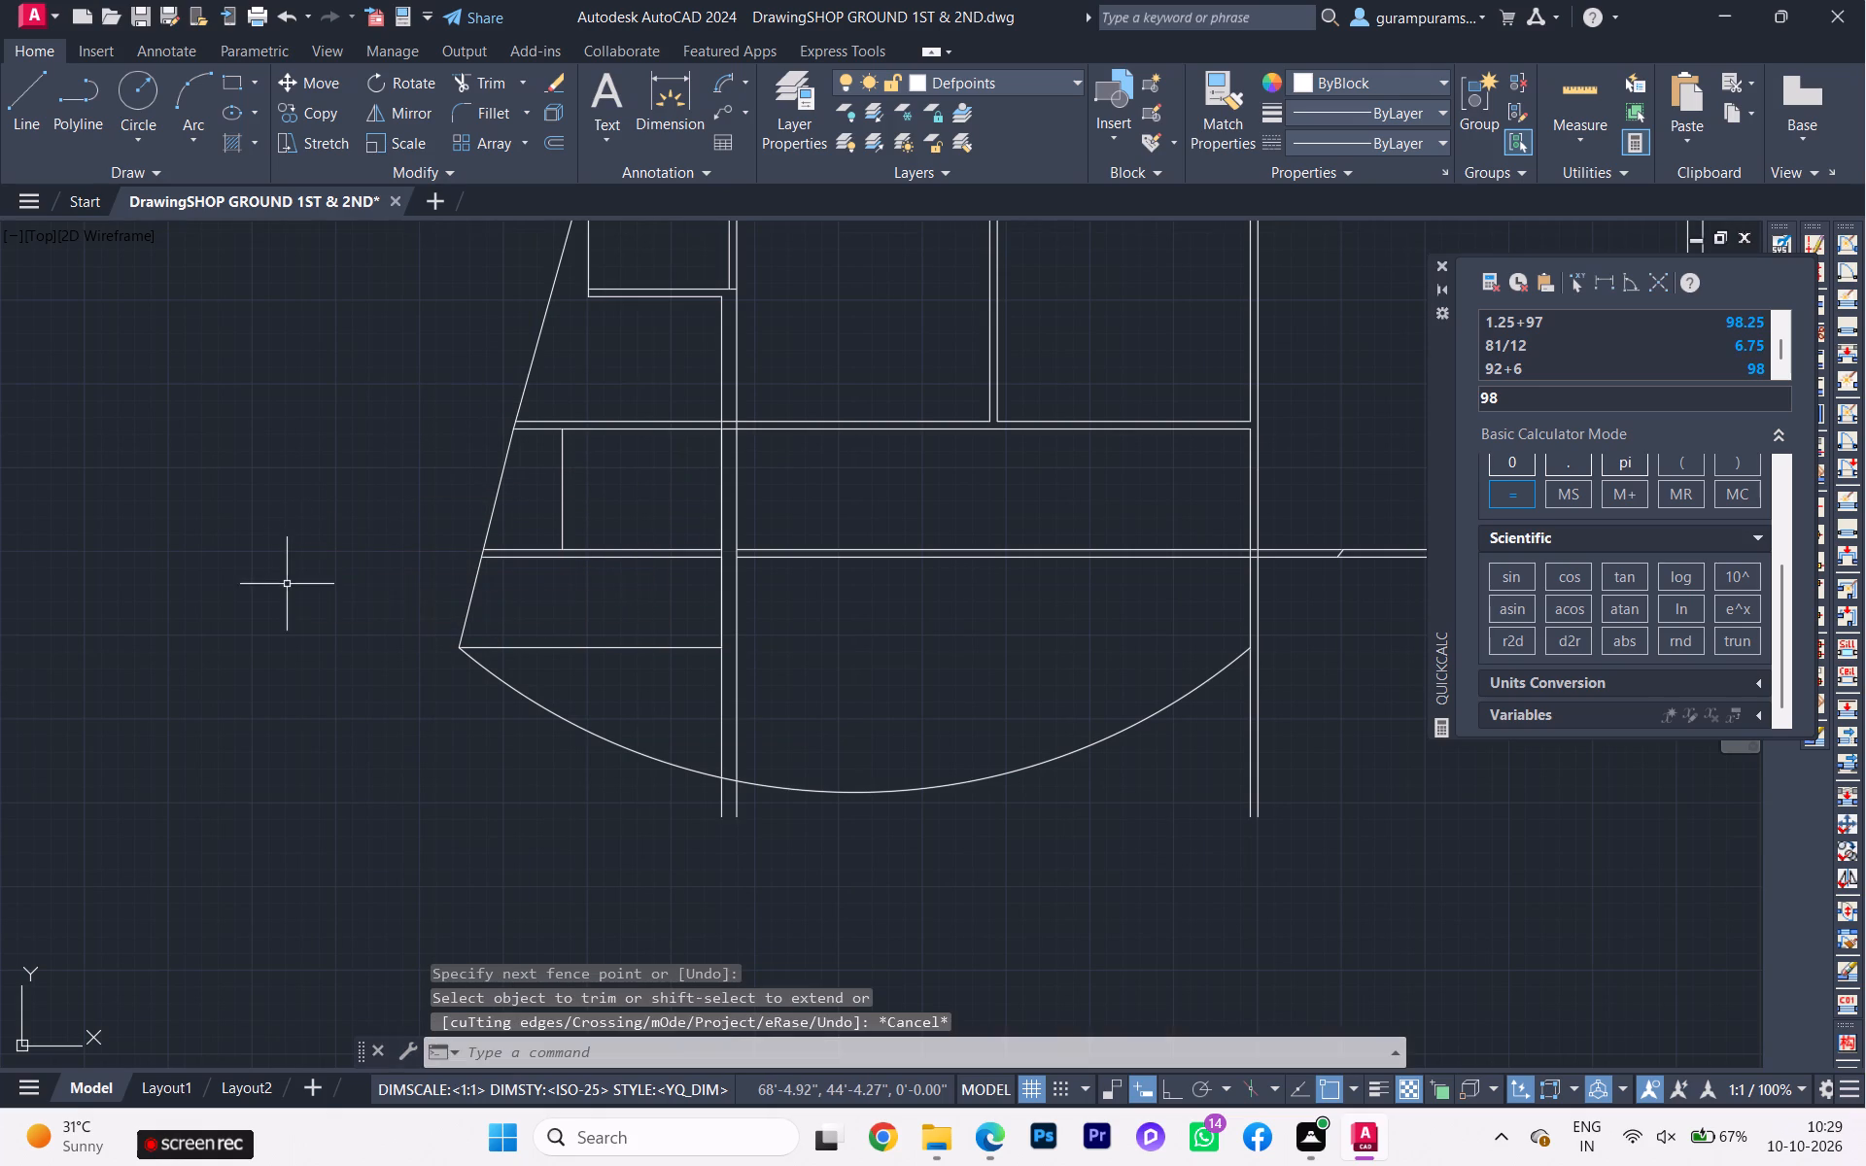
Compare the redrawn lower rooms and curved edge with the reference plan's kitchen, balcony and passage area.
scroll(279, 624, "down", 1)
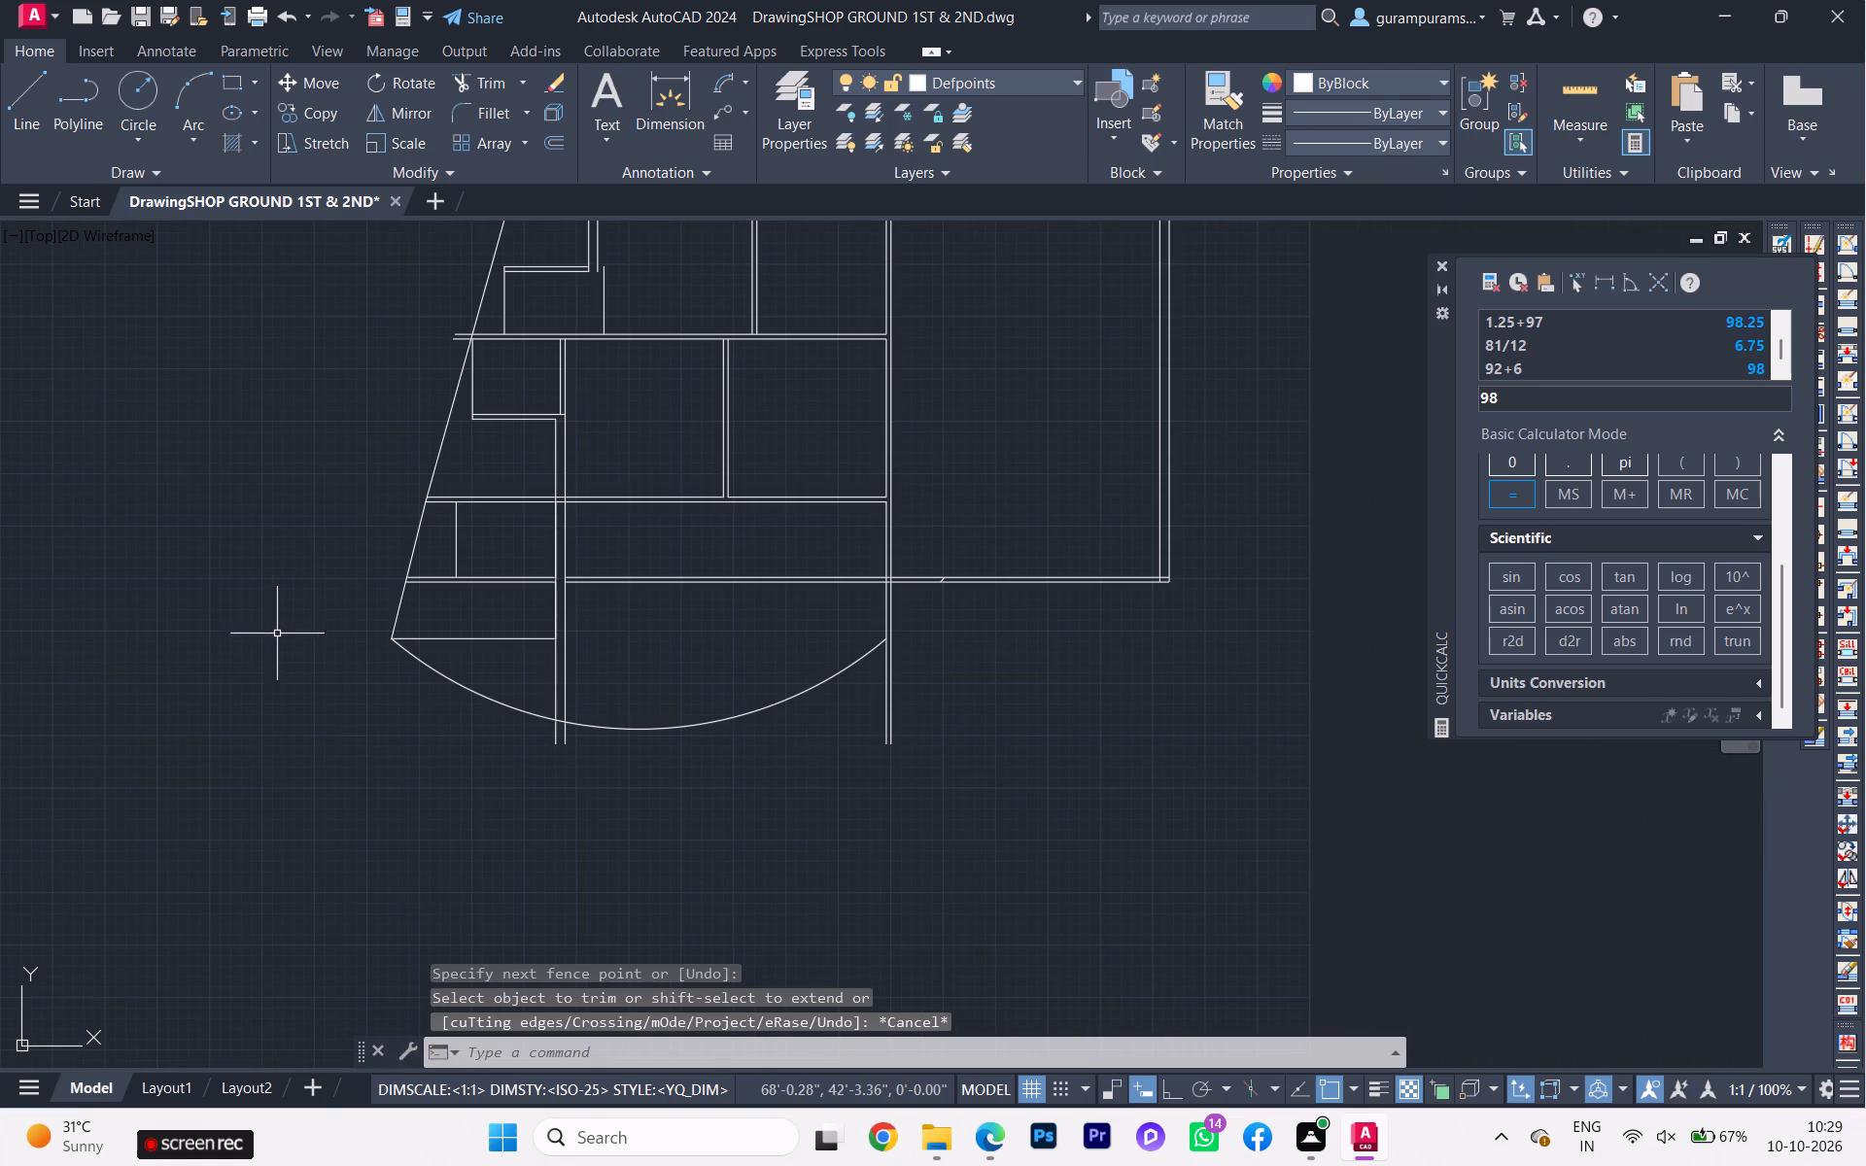
scroll(166, 671, "down", 1)
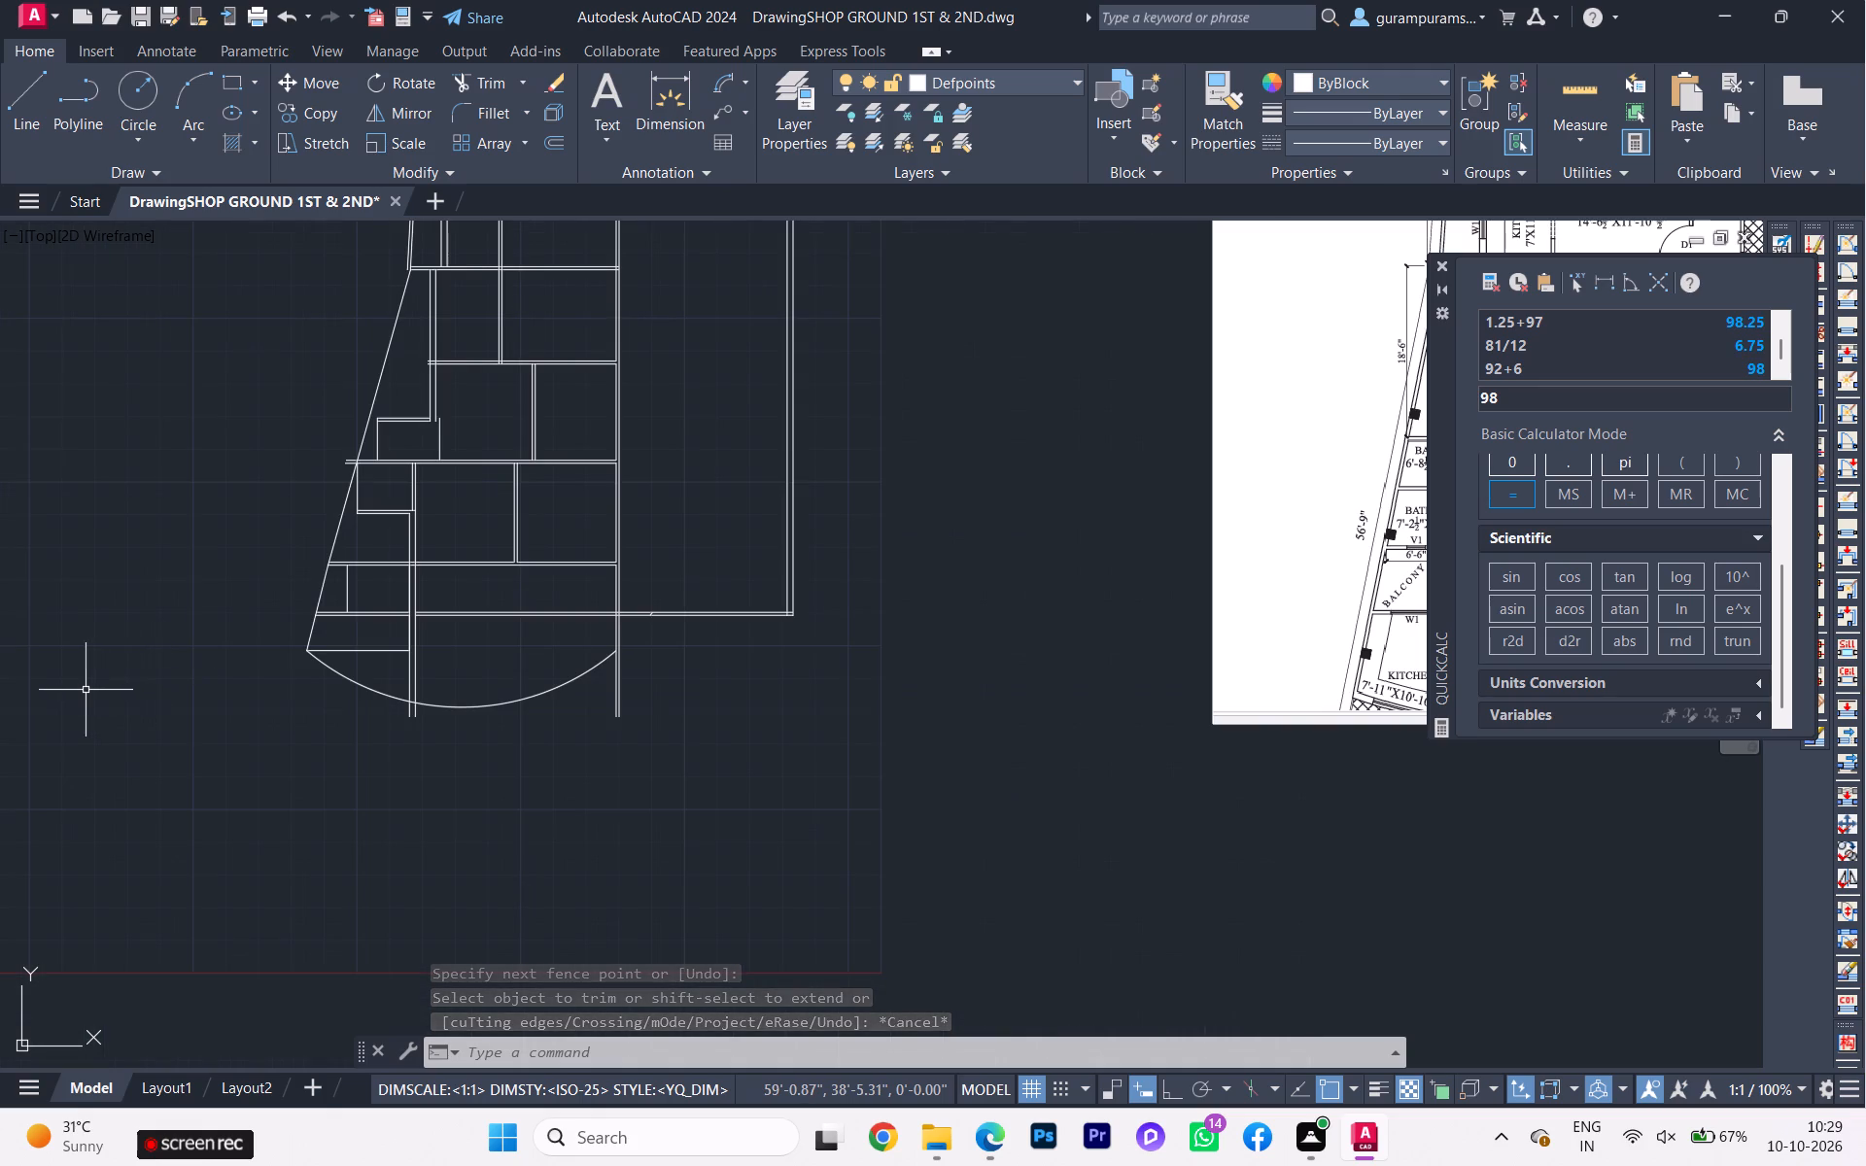
scroll(355, 474, "up", 2)
scroll(551, 327, "up", 1)
scroll(647, 321, "down", 1)
scroll(341, 422, "down", 1)
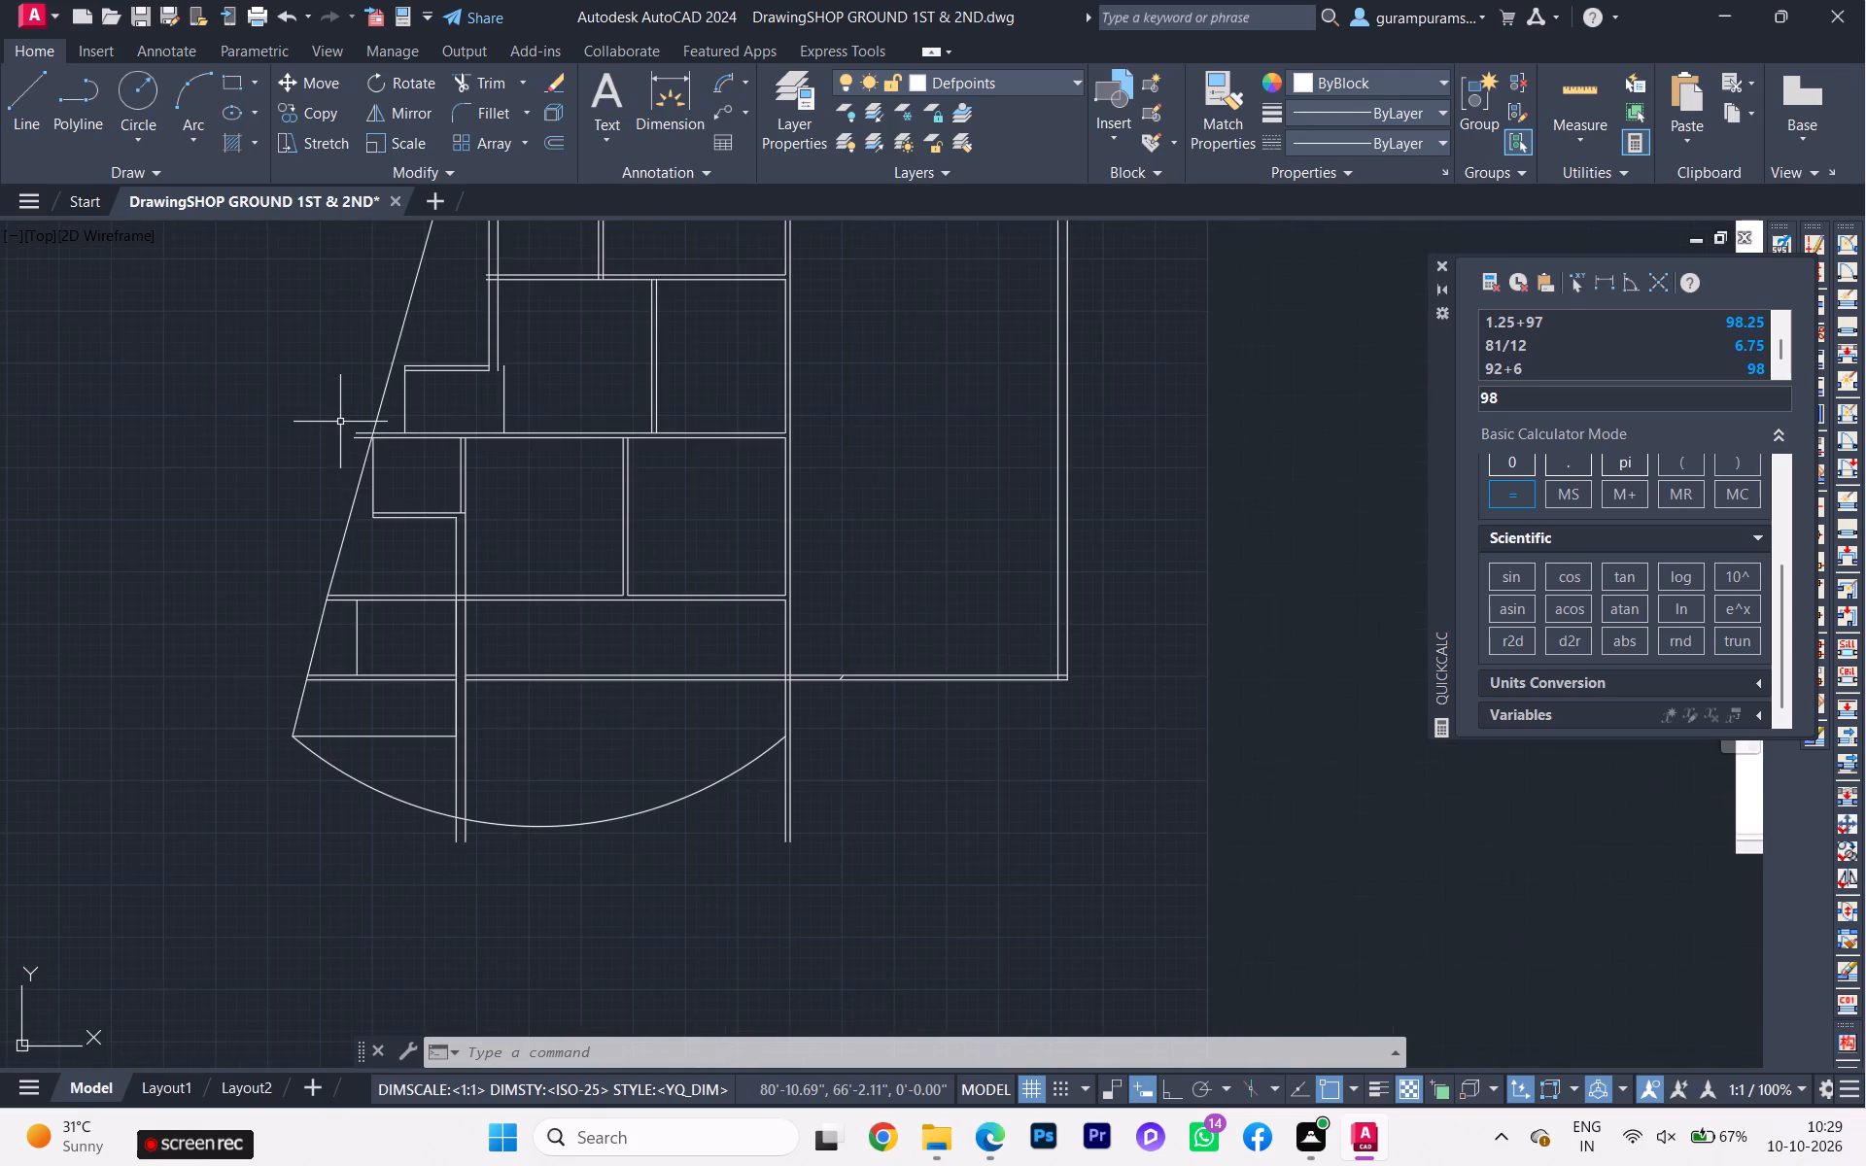
scroll(405, 396, "up", 2)
scroll(402, 421, "down", 1)
scroll(292, 486, "down", 1)
scroll(194, 526, "down", 1)
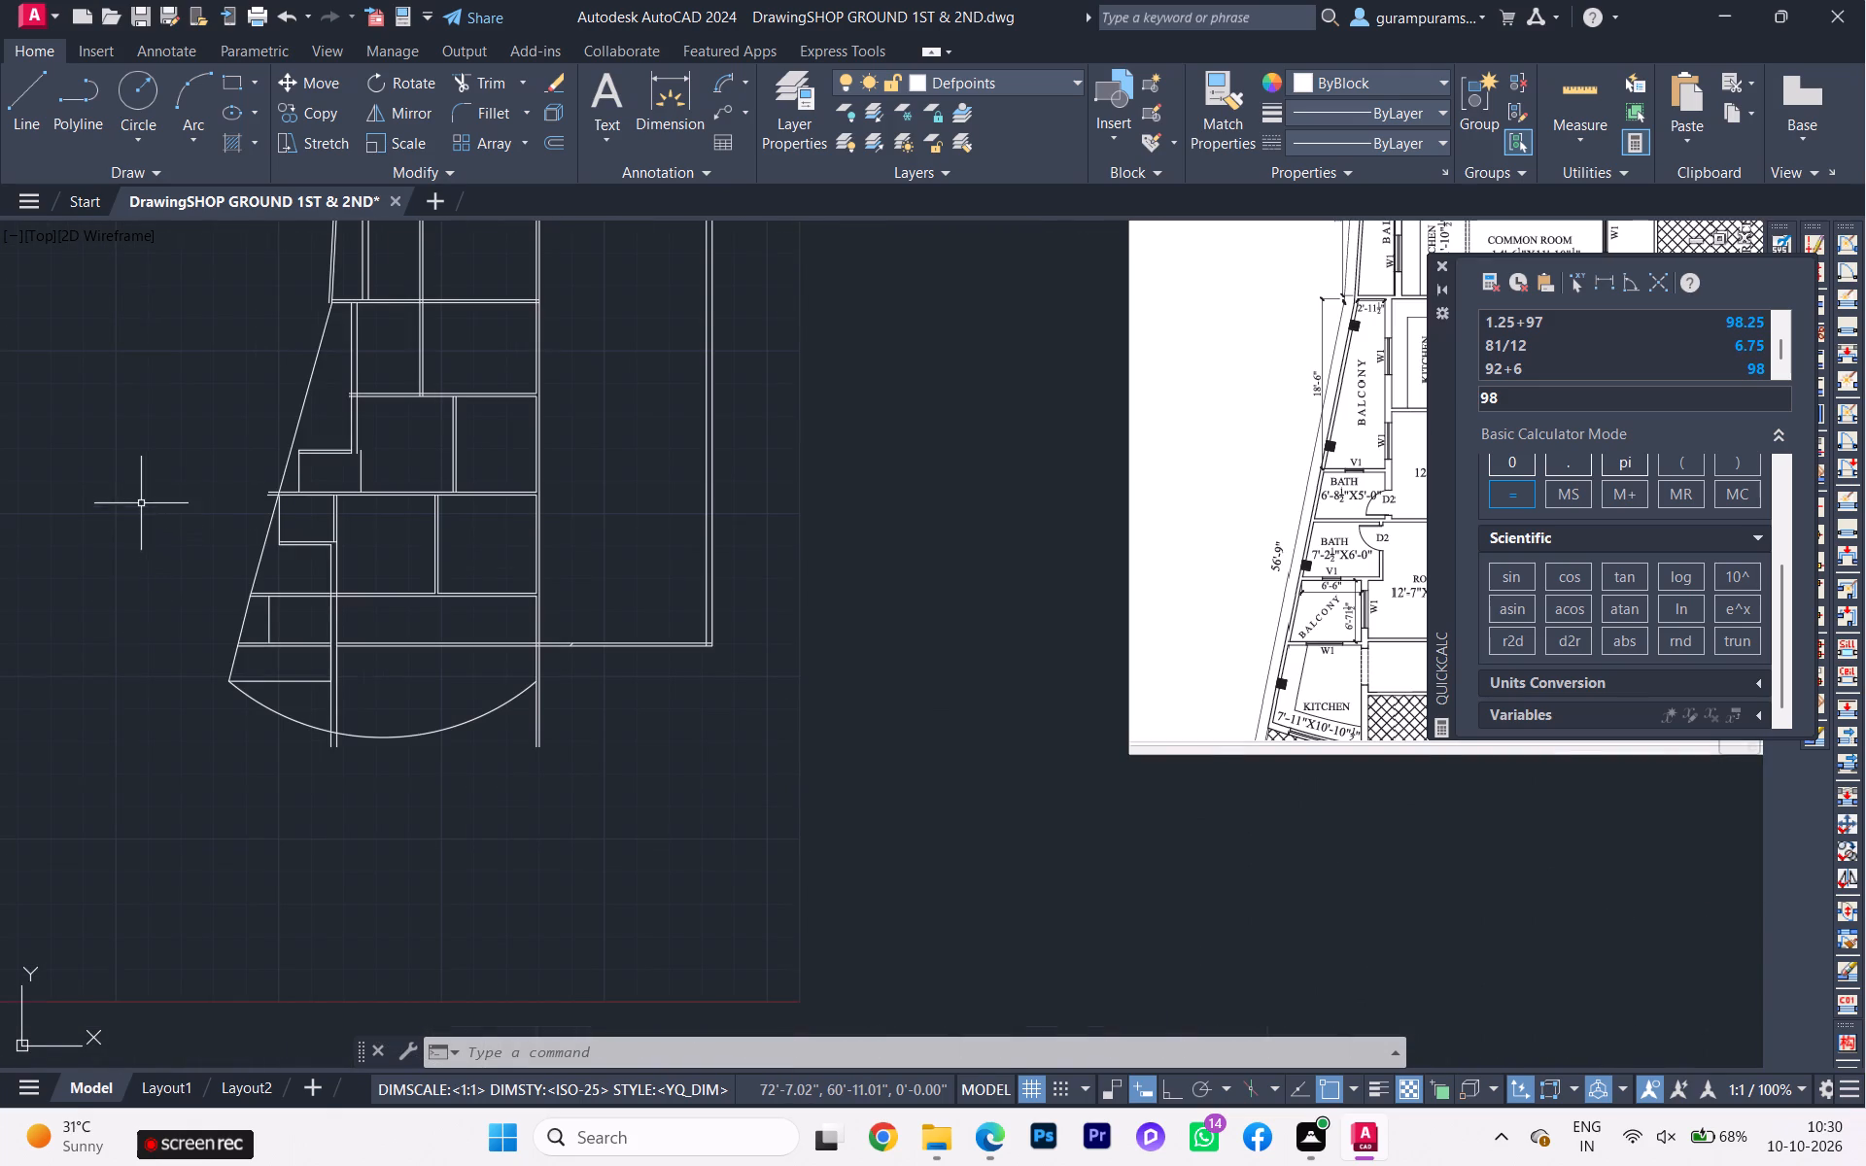
scroll(86, 519, "down", 1)
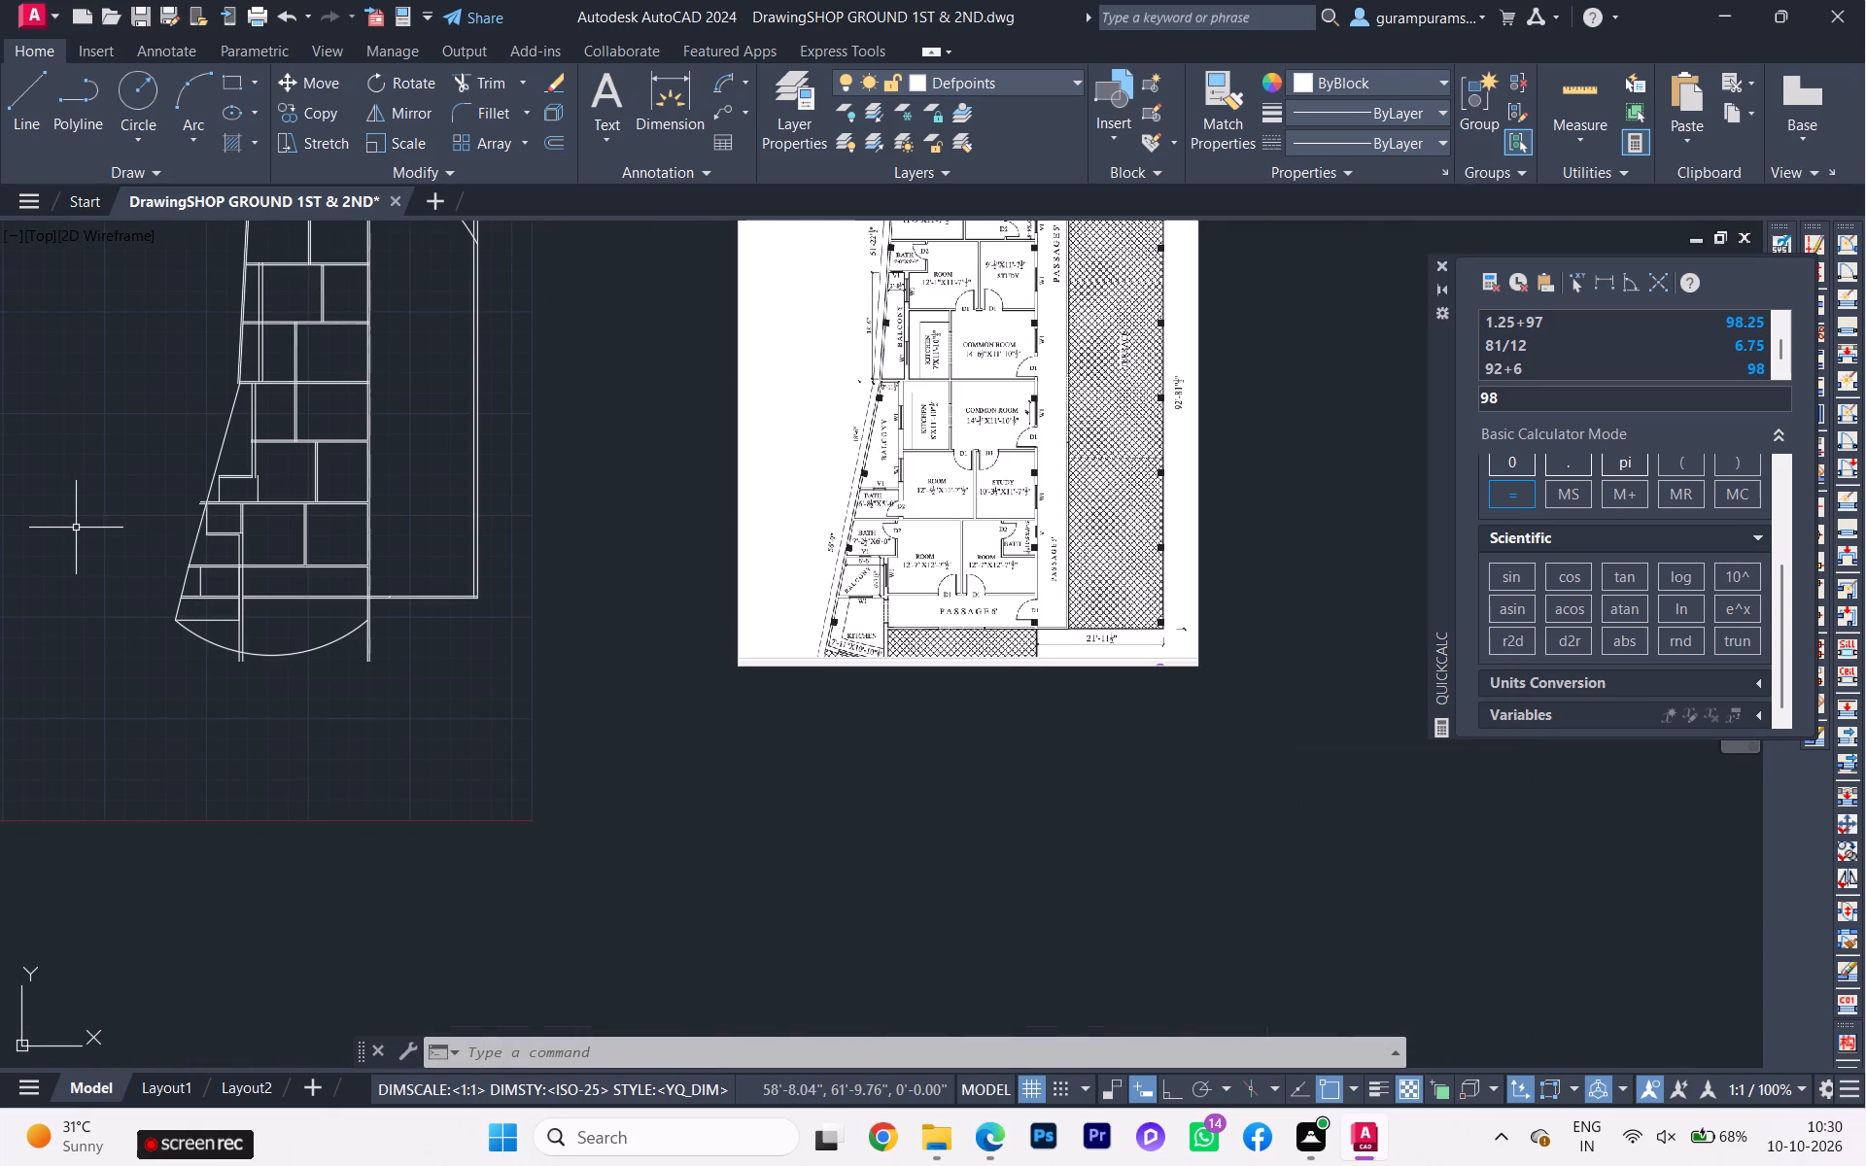
scroll(873, 545, "up", 1)
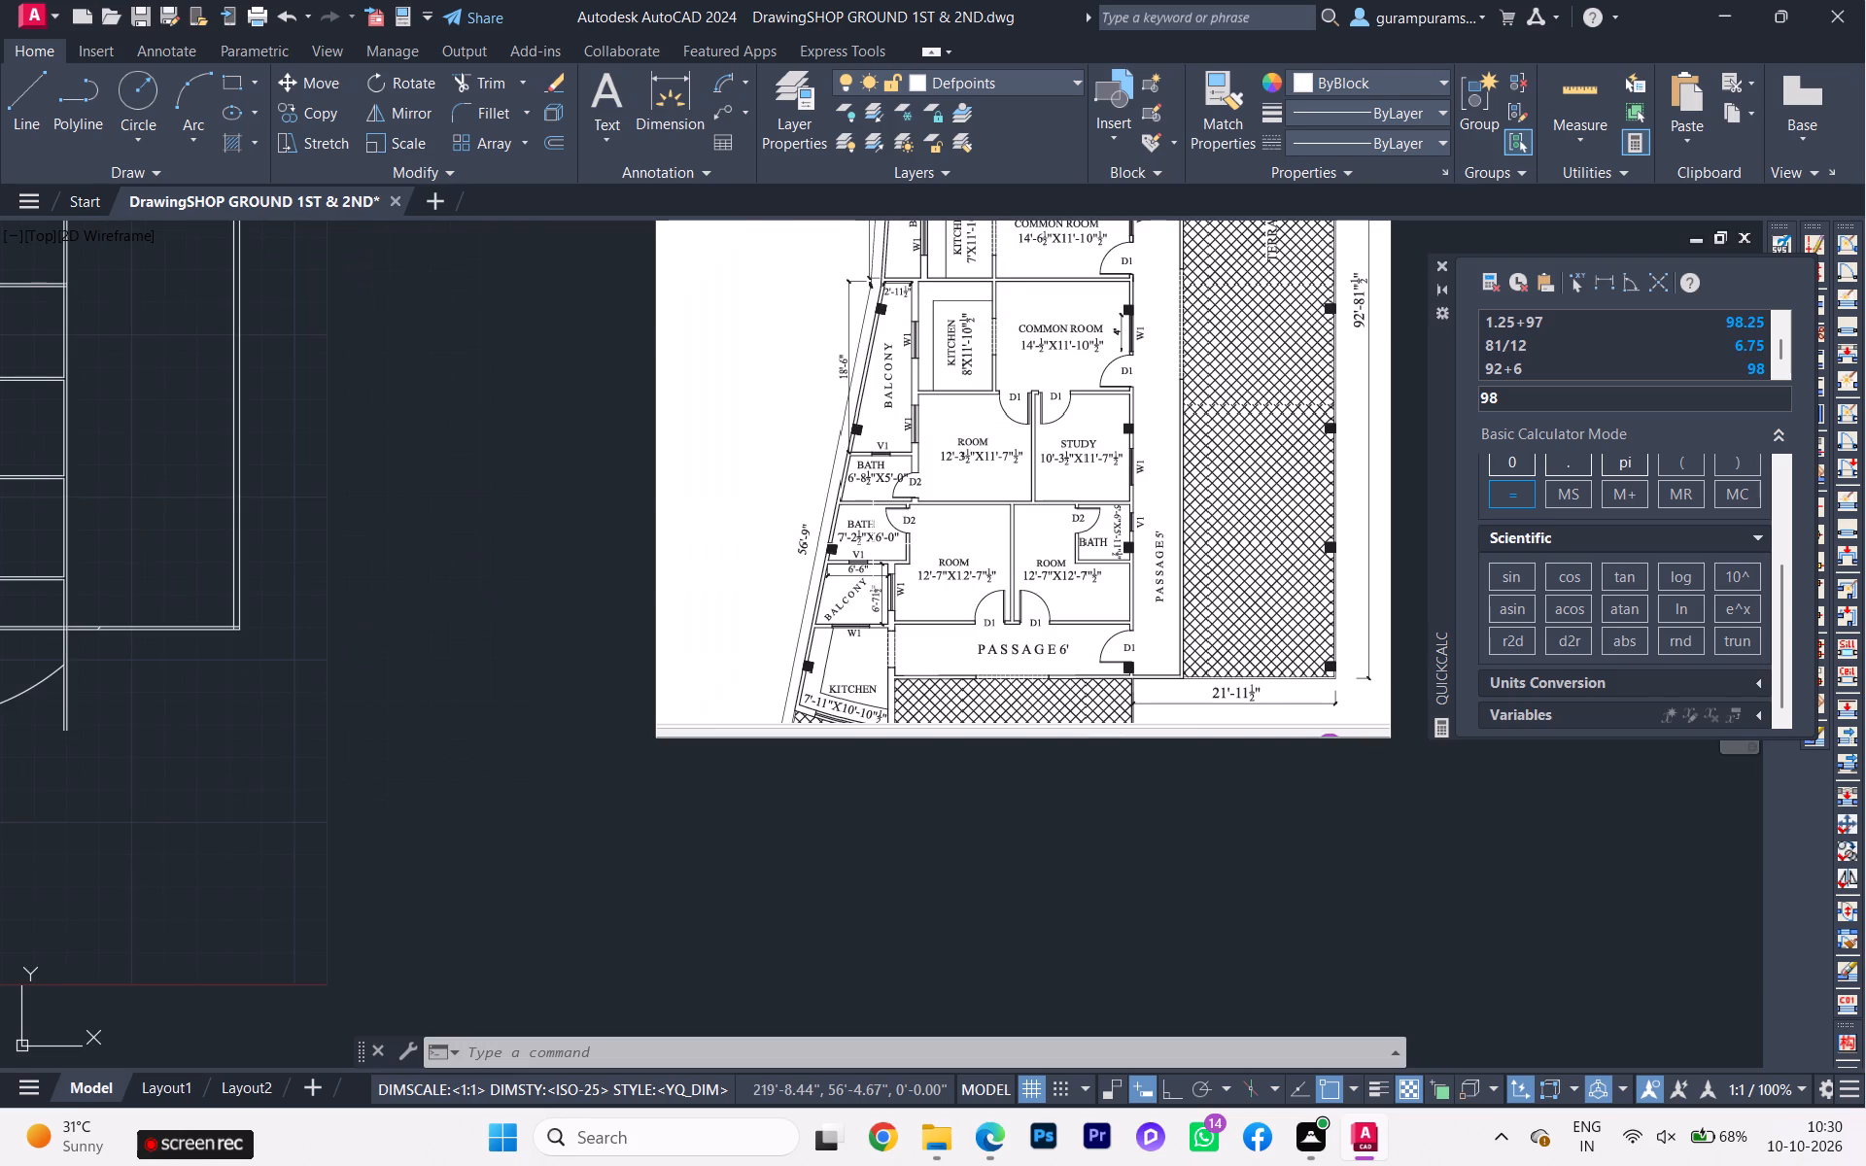
scroll(873, 544, "down", 1)
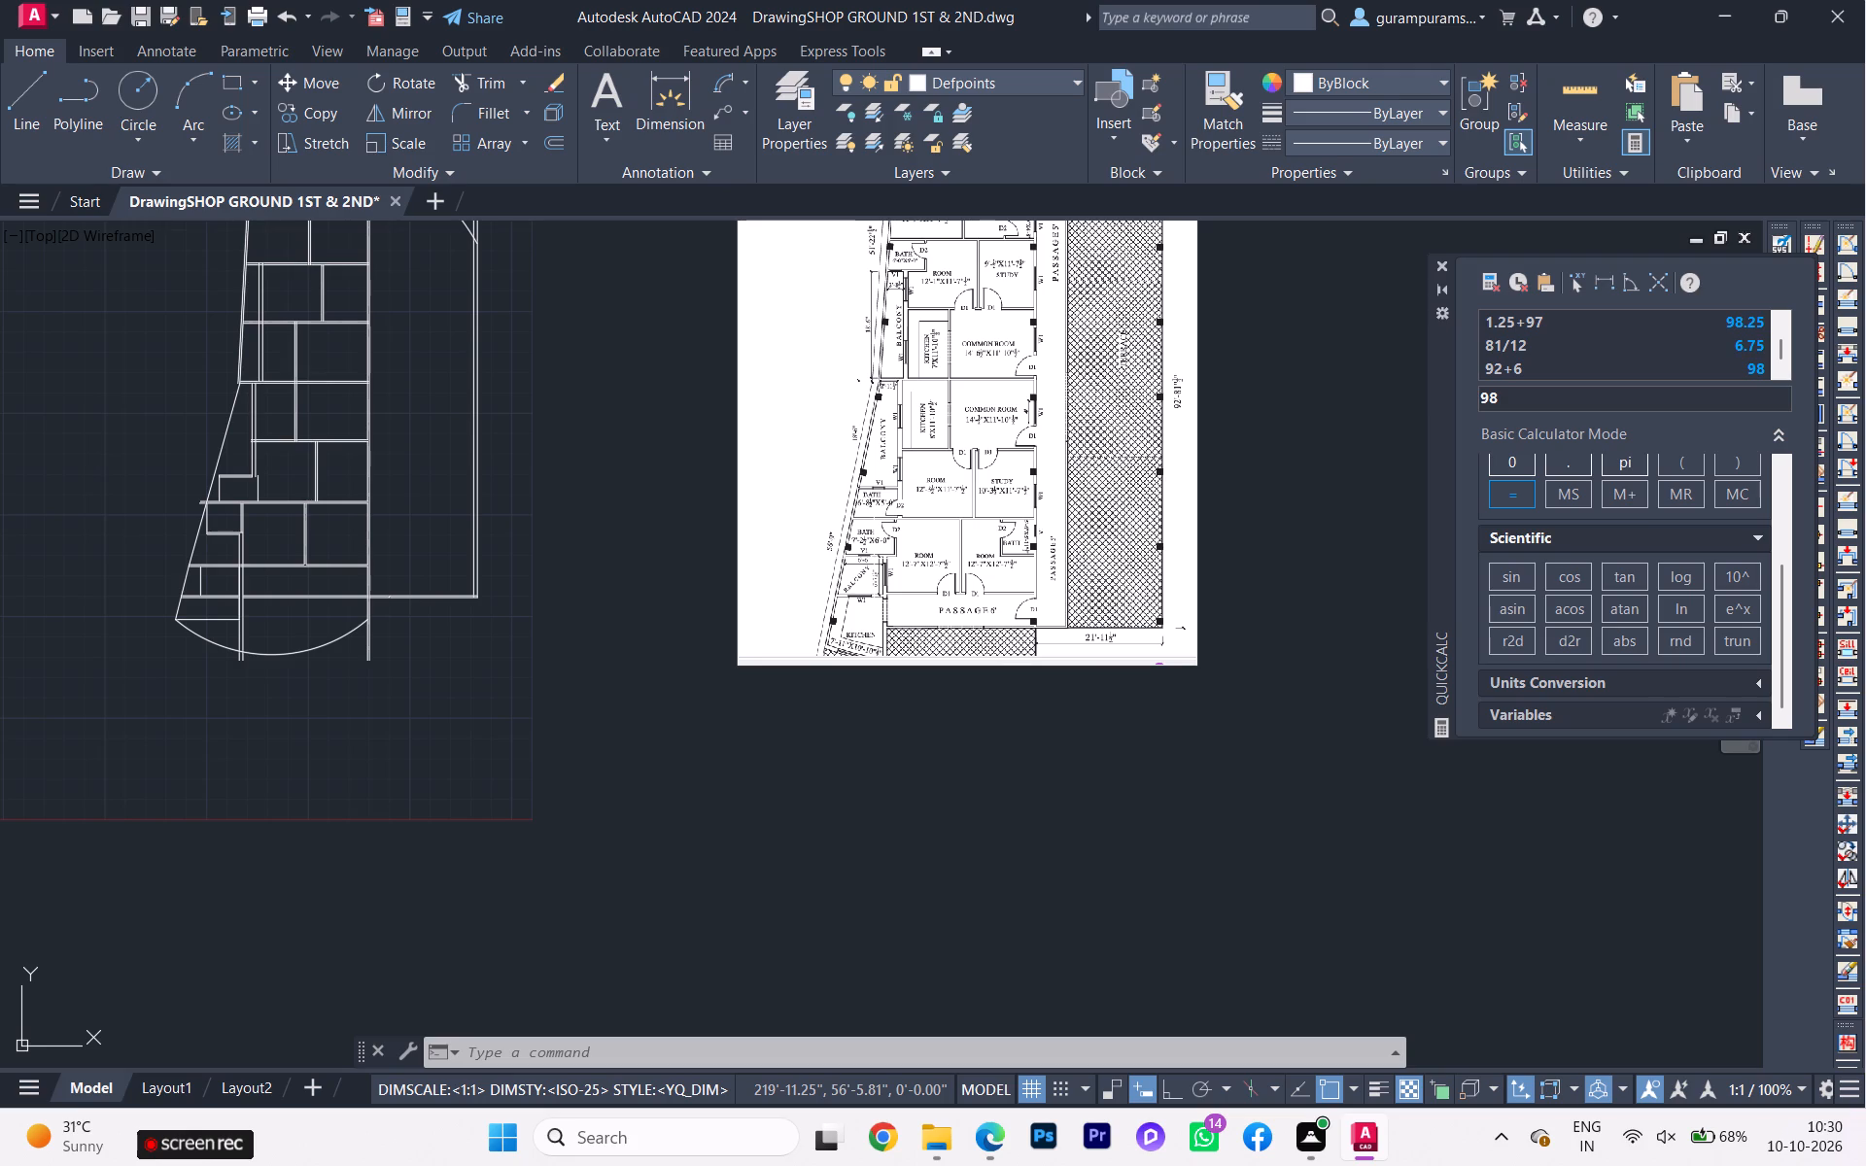
scroll(873, 559, "up", 1)
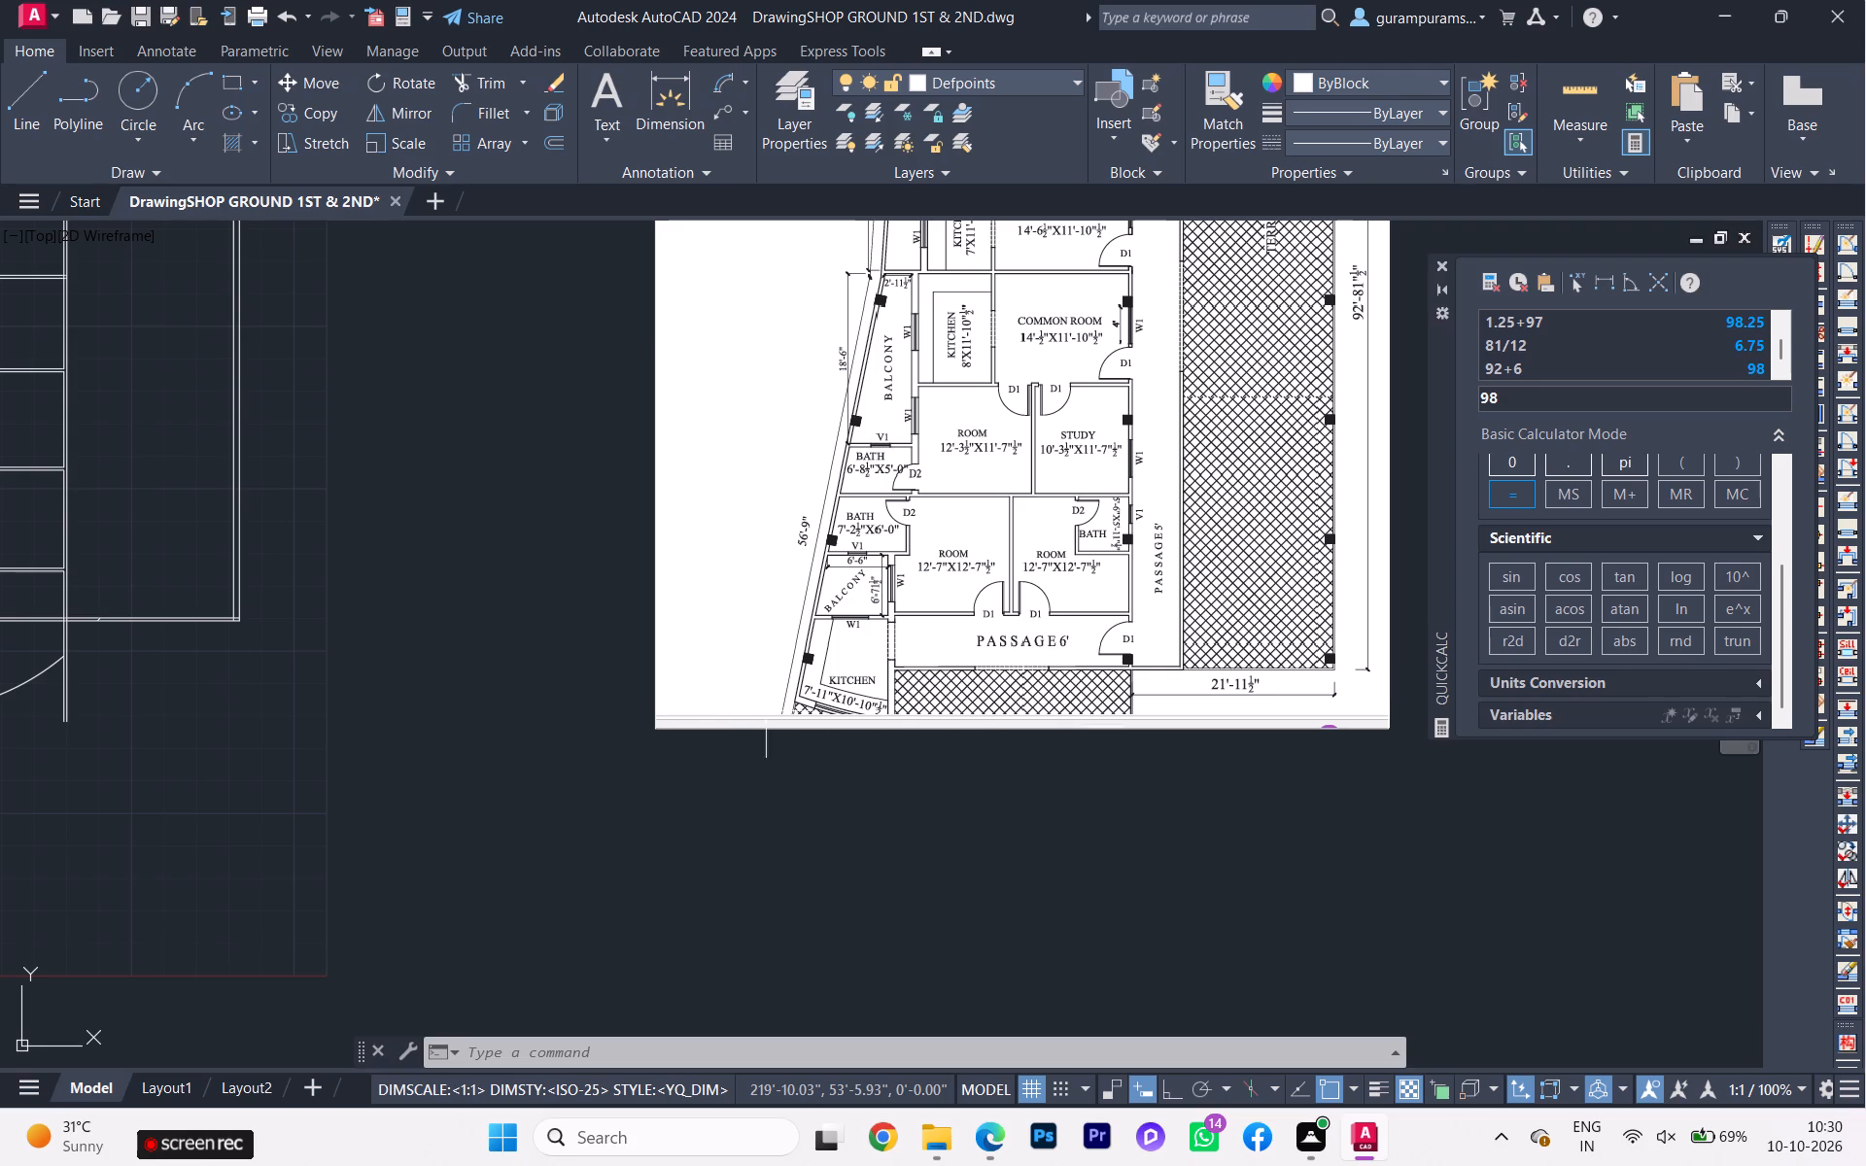
Measure the terrace arc's length with an arc-length dimension, without placing it.
left_click(722, 82)
scroll(582, 353, "down", 1)
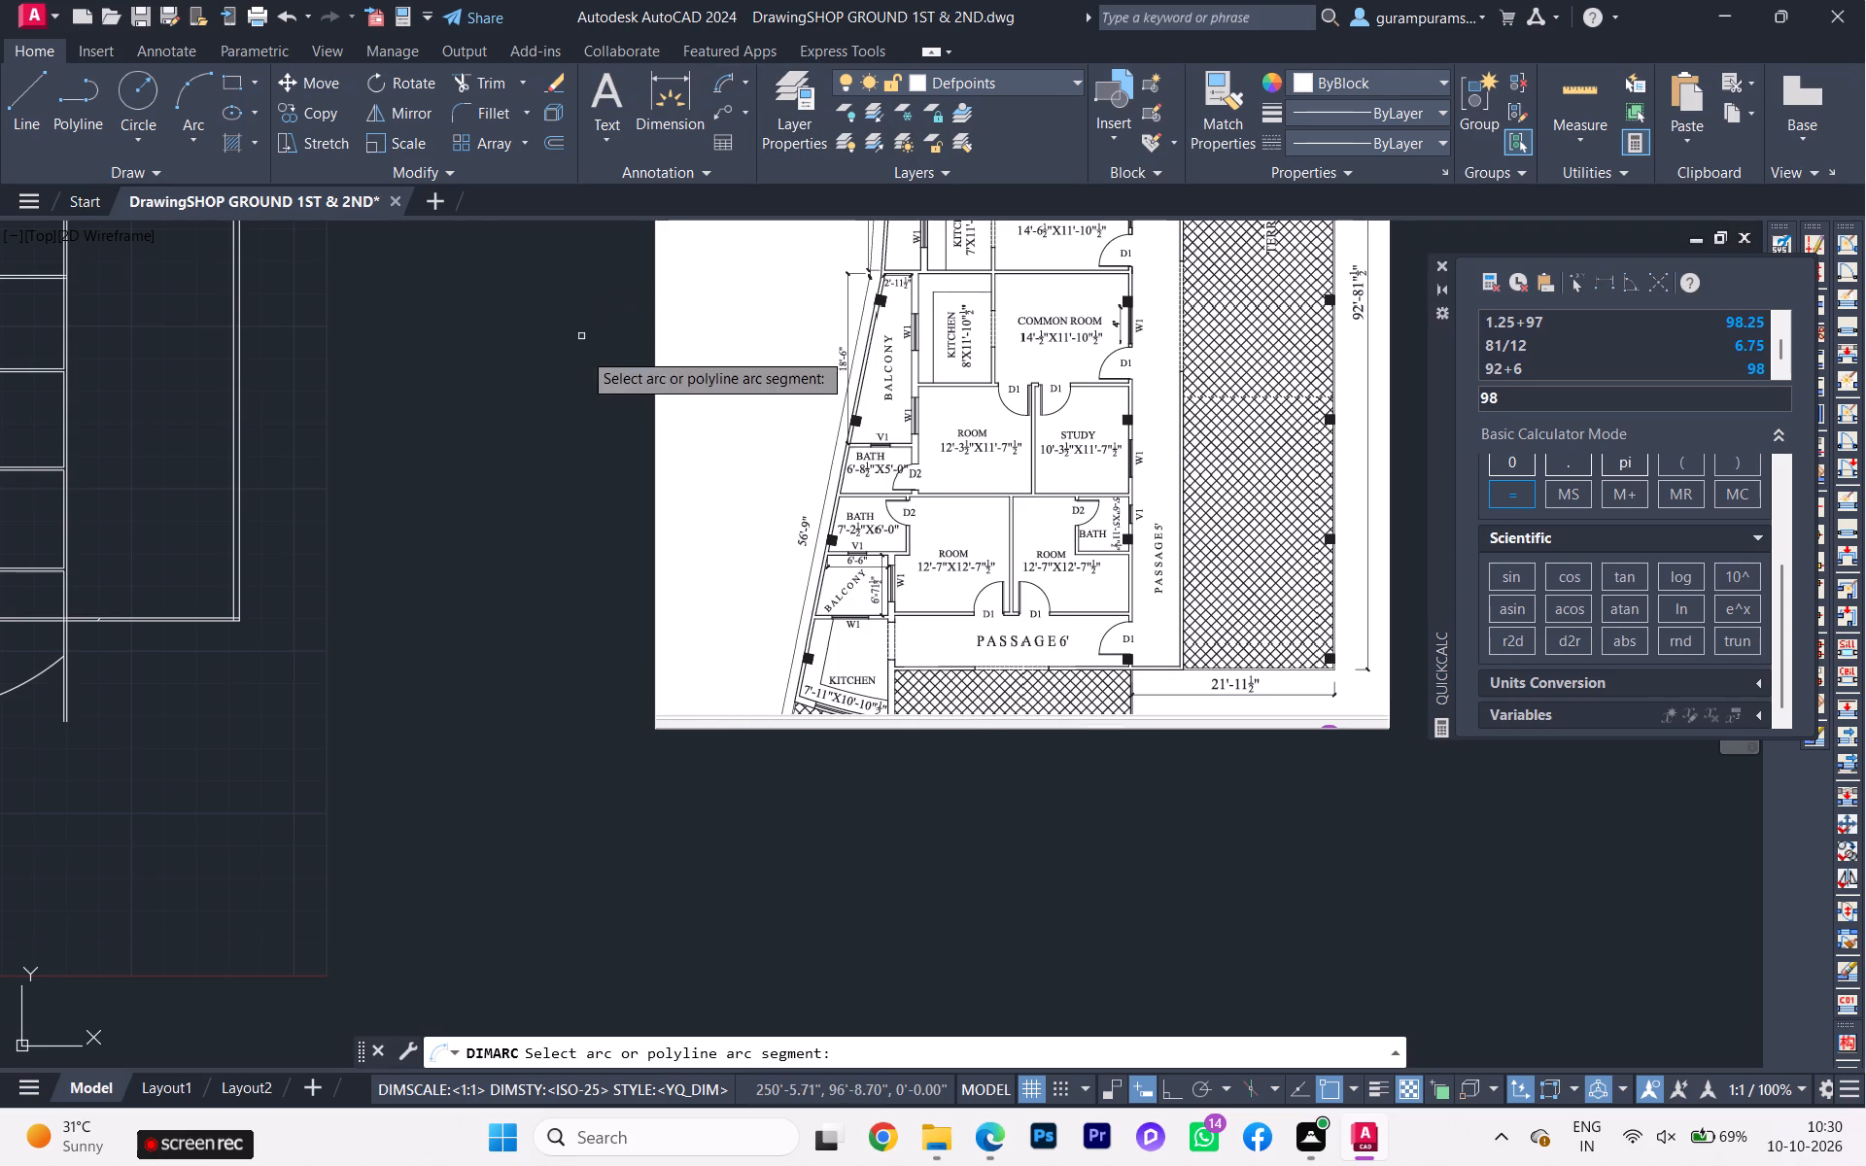
scroll(582, 355, "down", 1)
middle_click_drag(589, 369, 692, 358)
scroll(441, 441, "up", 4)
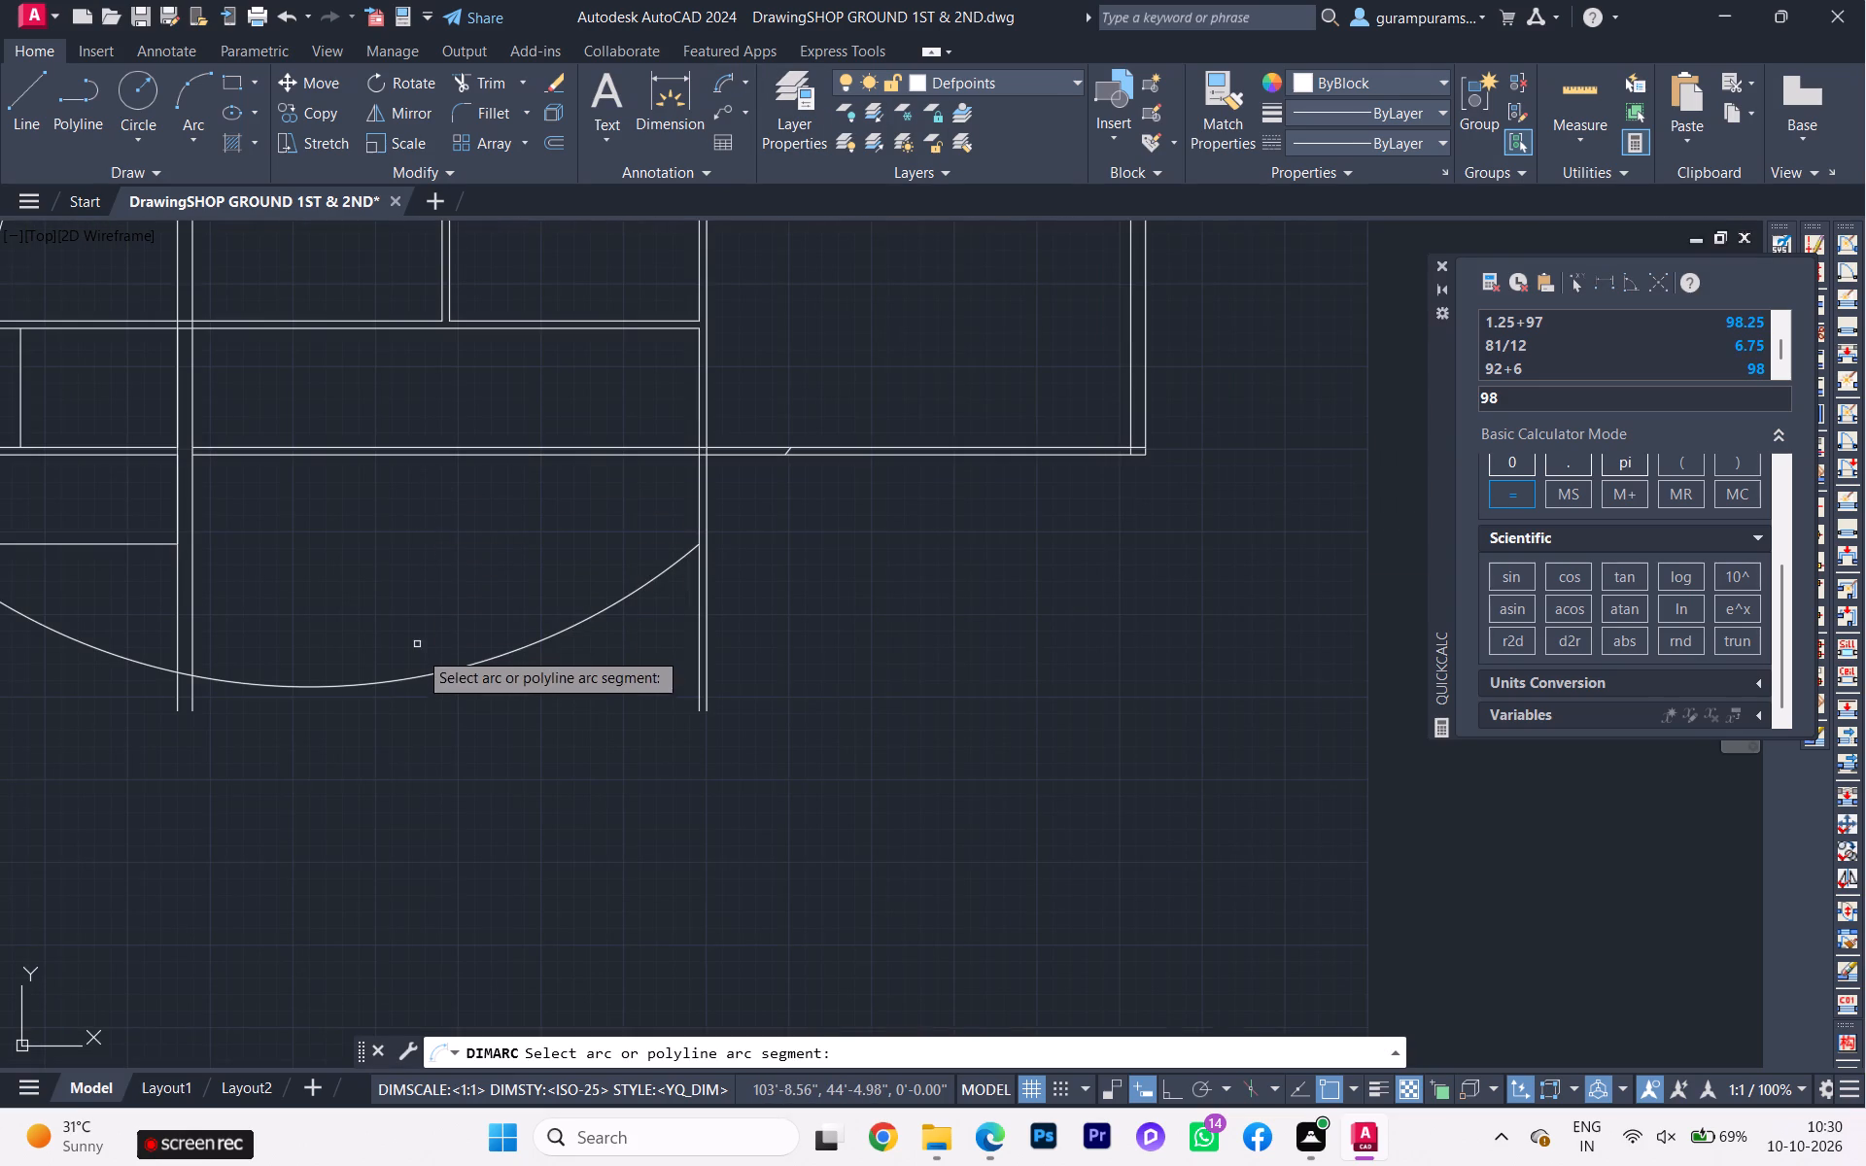
left_click(431, 676)
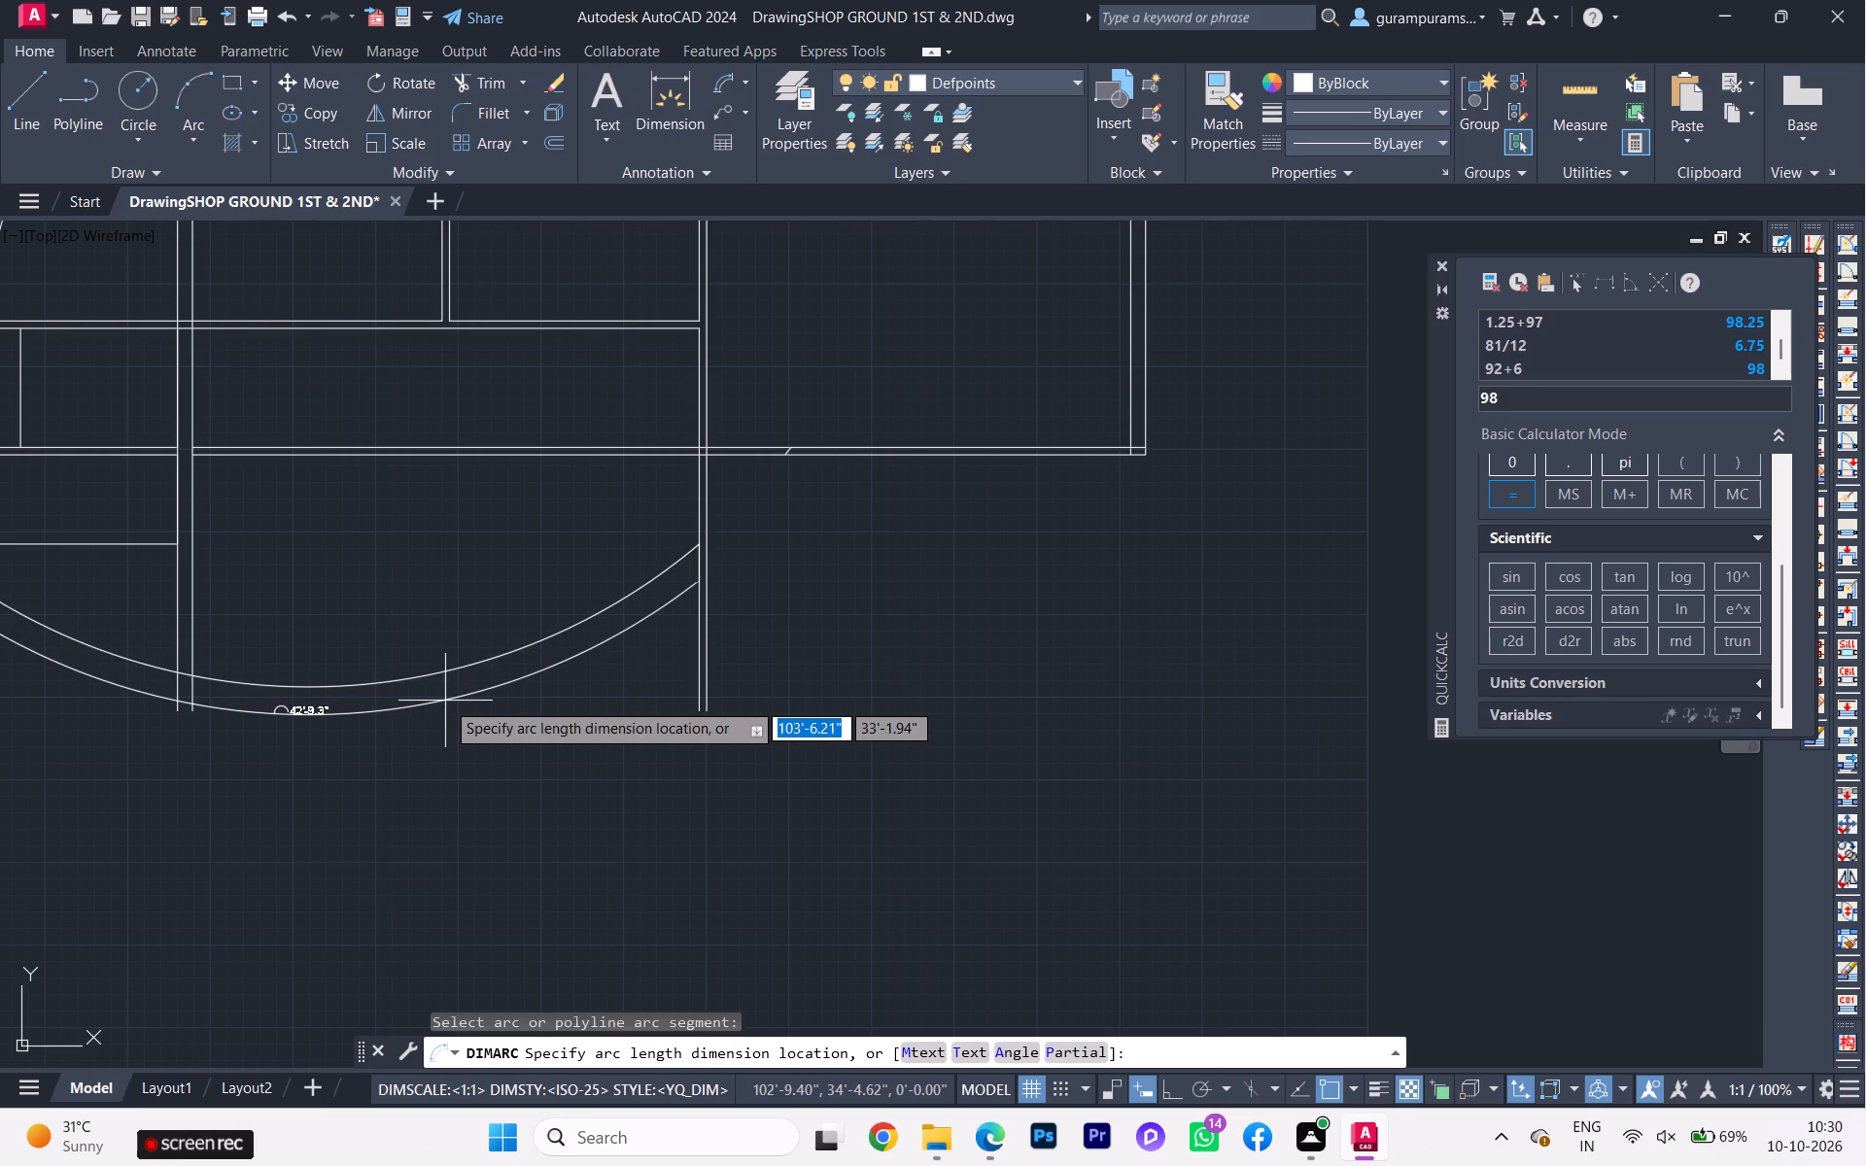
key("Escape")
scroll(382, 702, "down", 1)
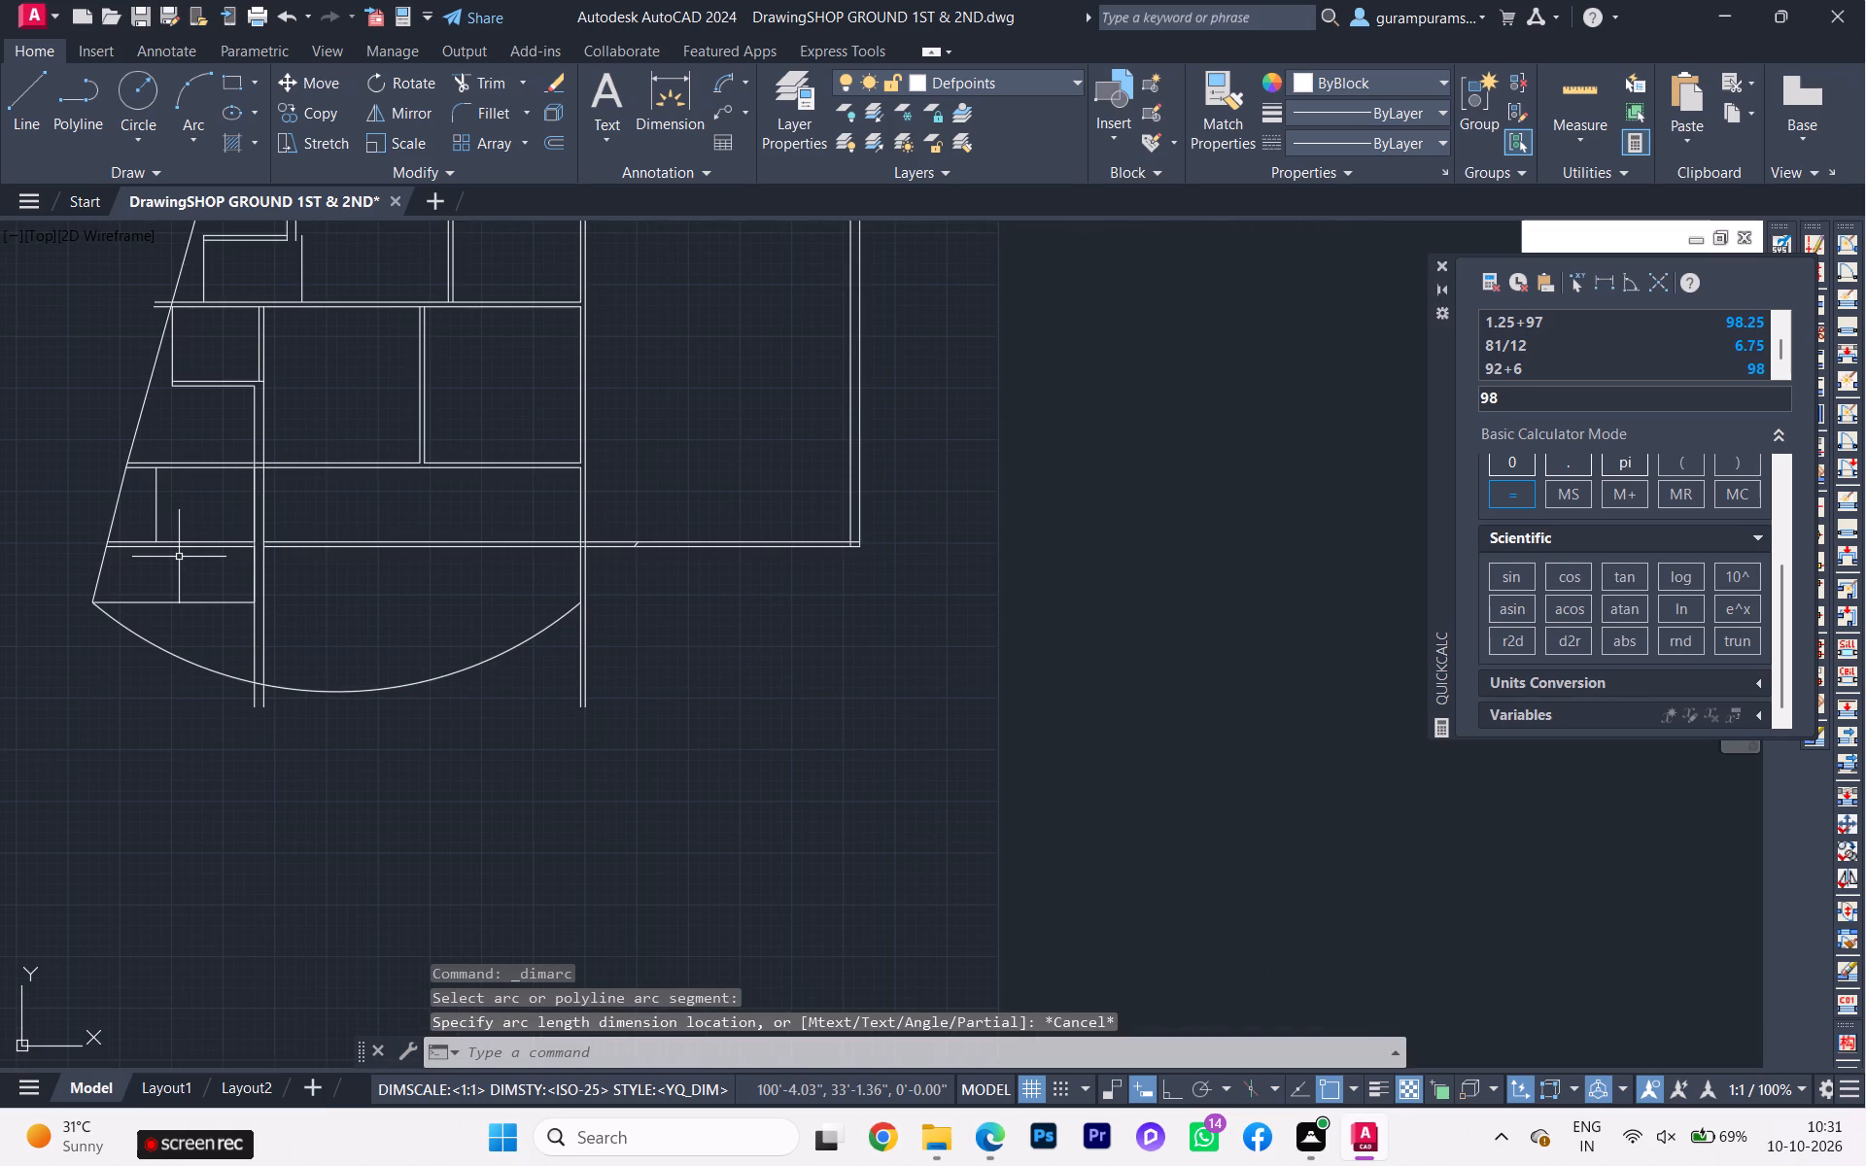
Extend the short vertical line in the passage, near the slanted boundary, down to meet the terrace arc.
key("e")
key("x")
key("Return")
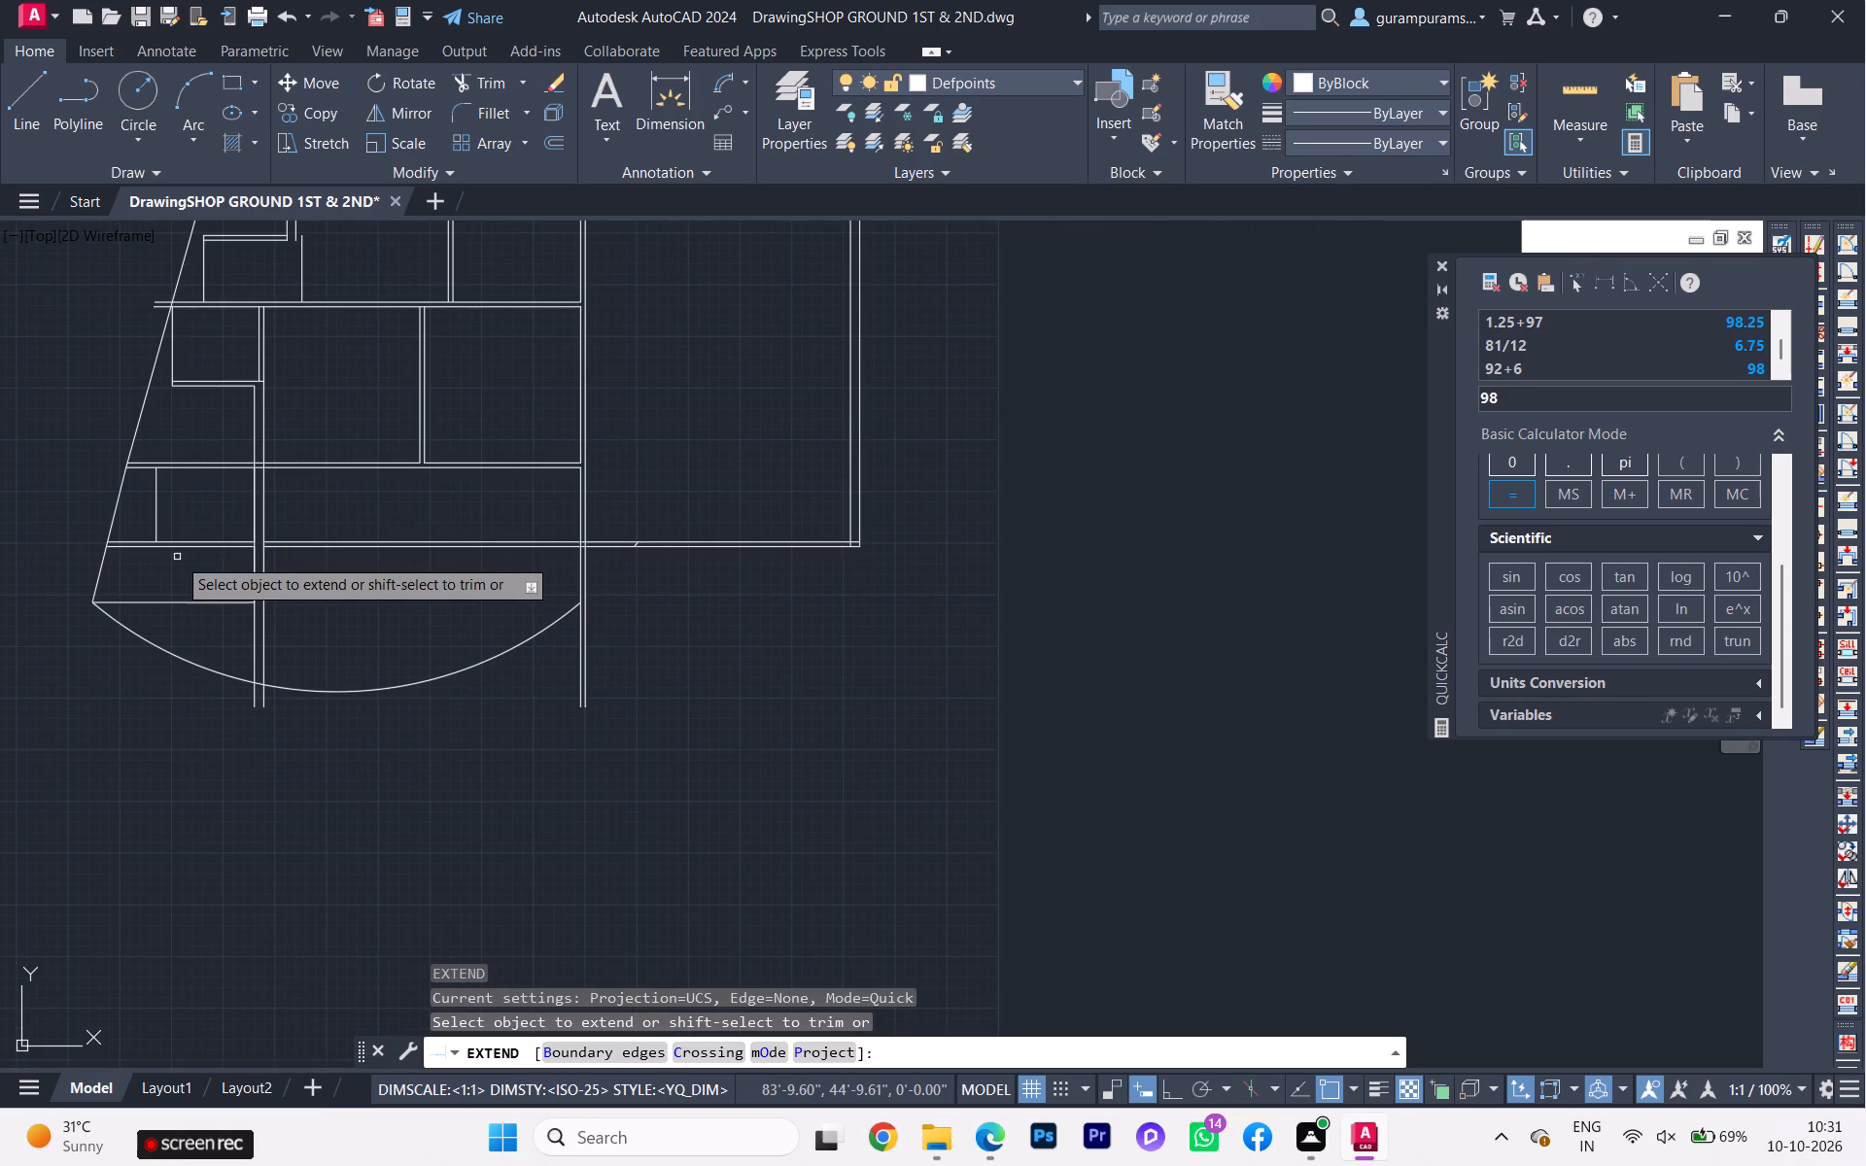
left_click(159, 514)
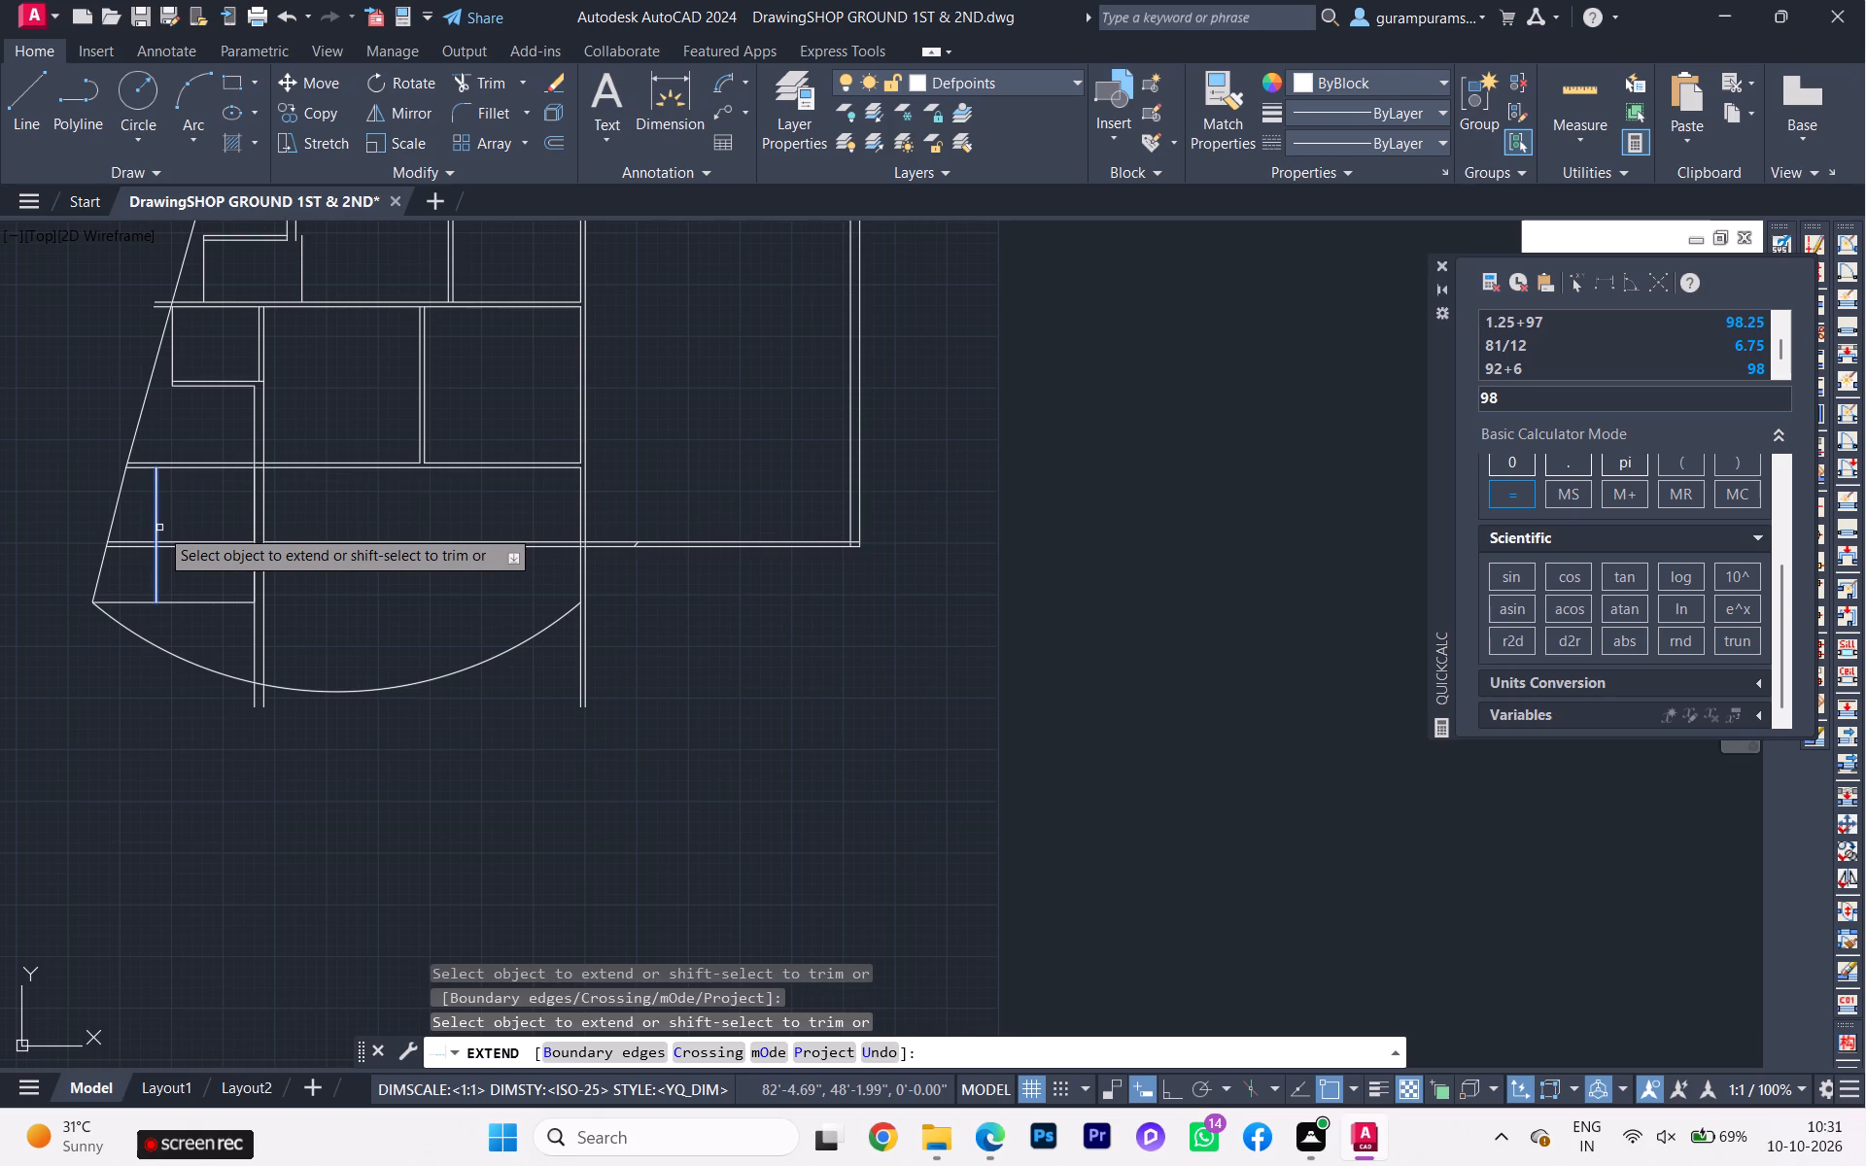
left_click(159, 528)
left_click(154, 579)
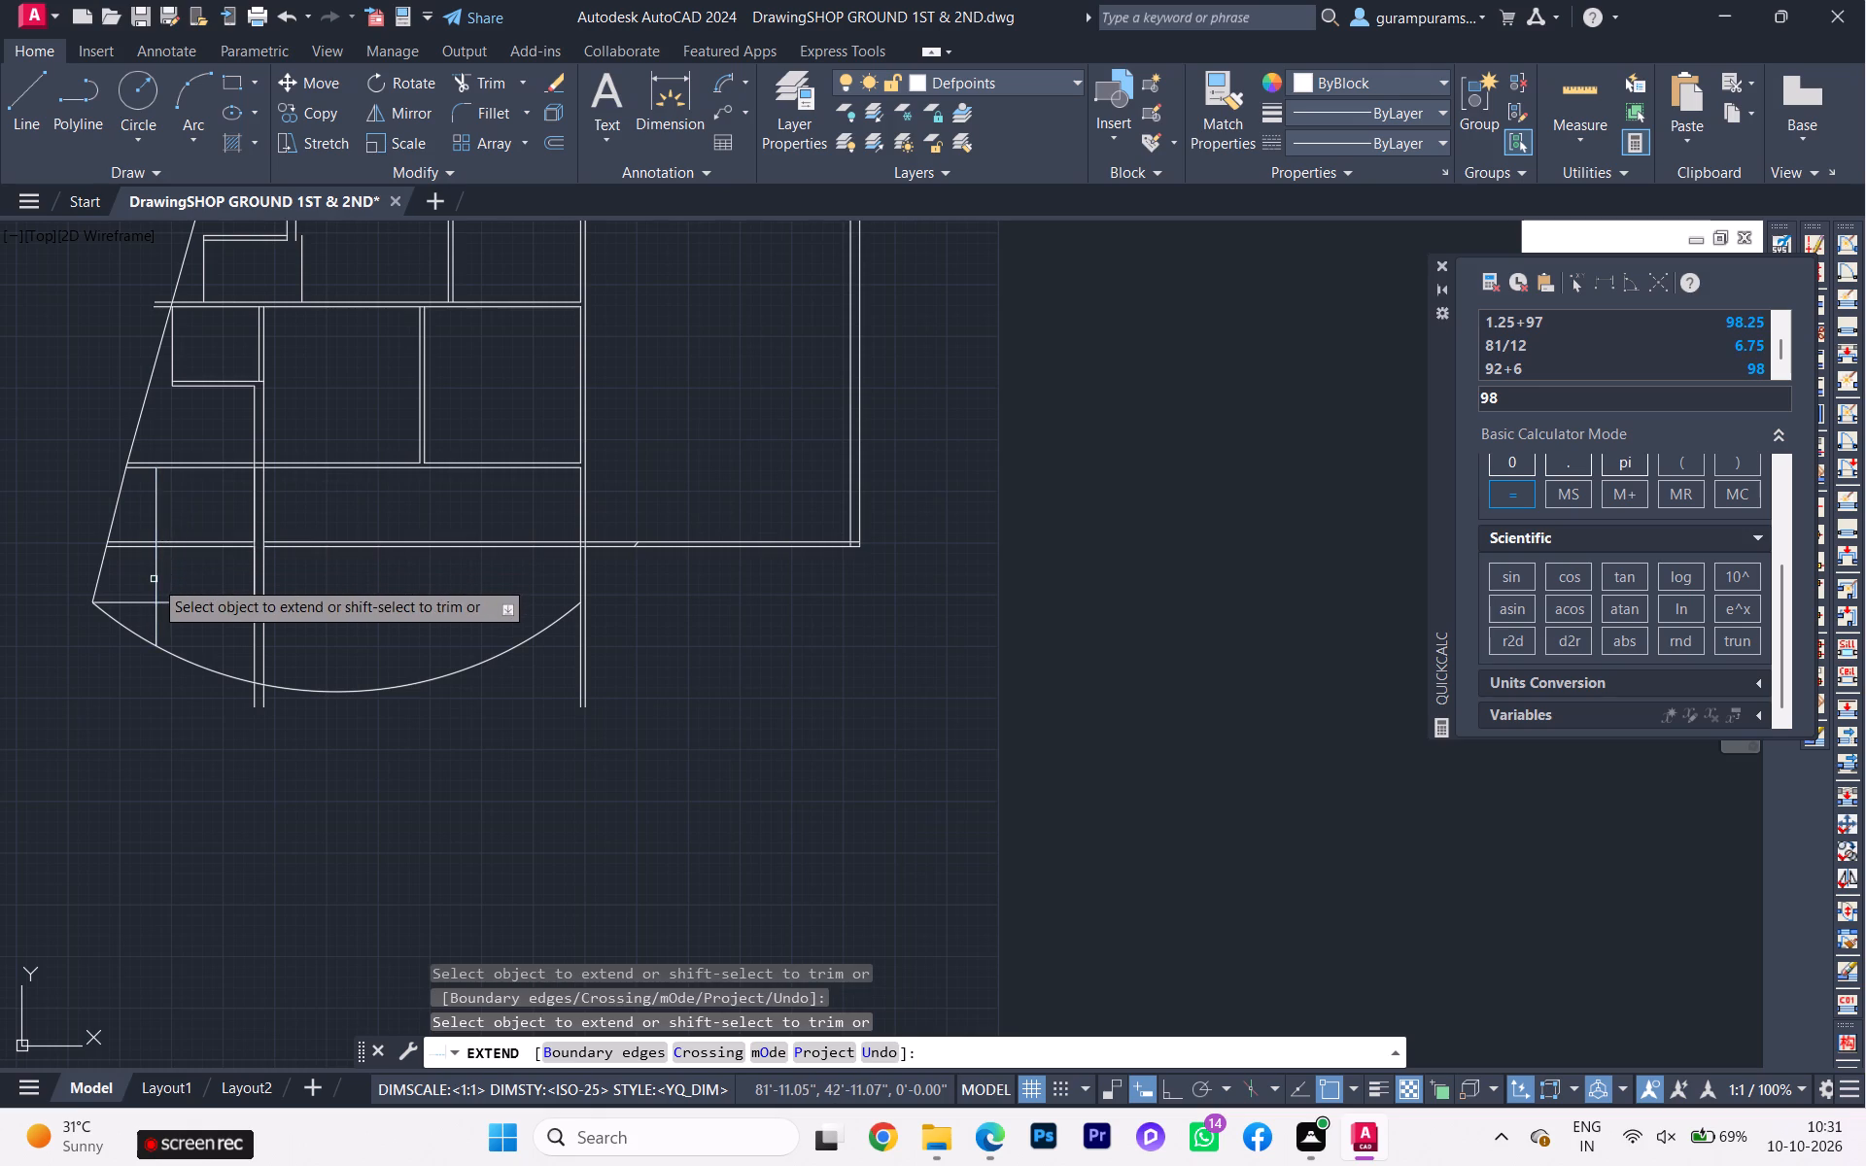
key("Escape")
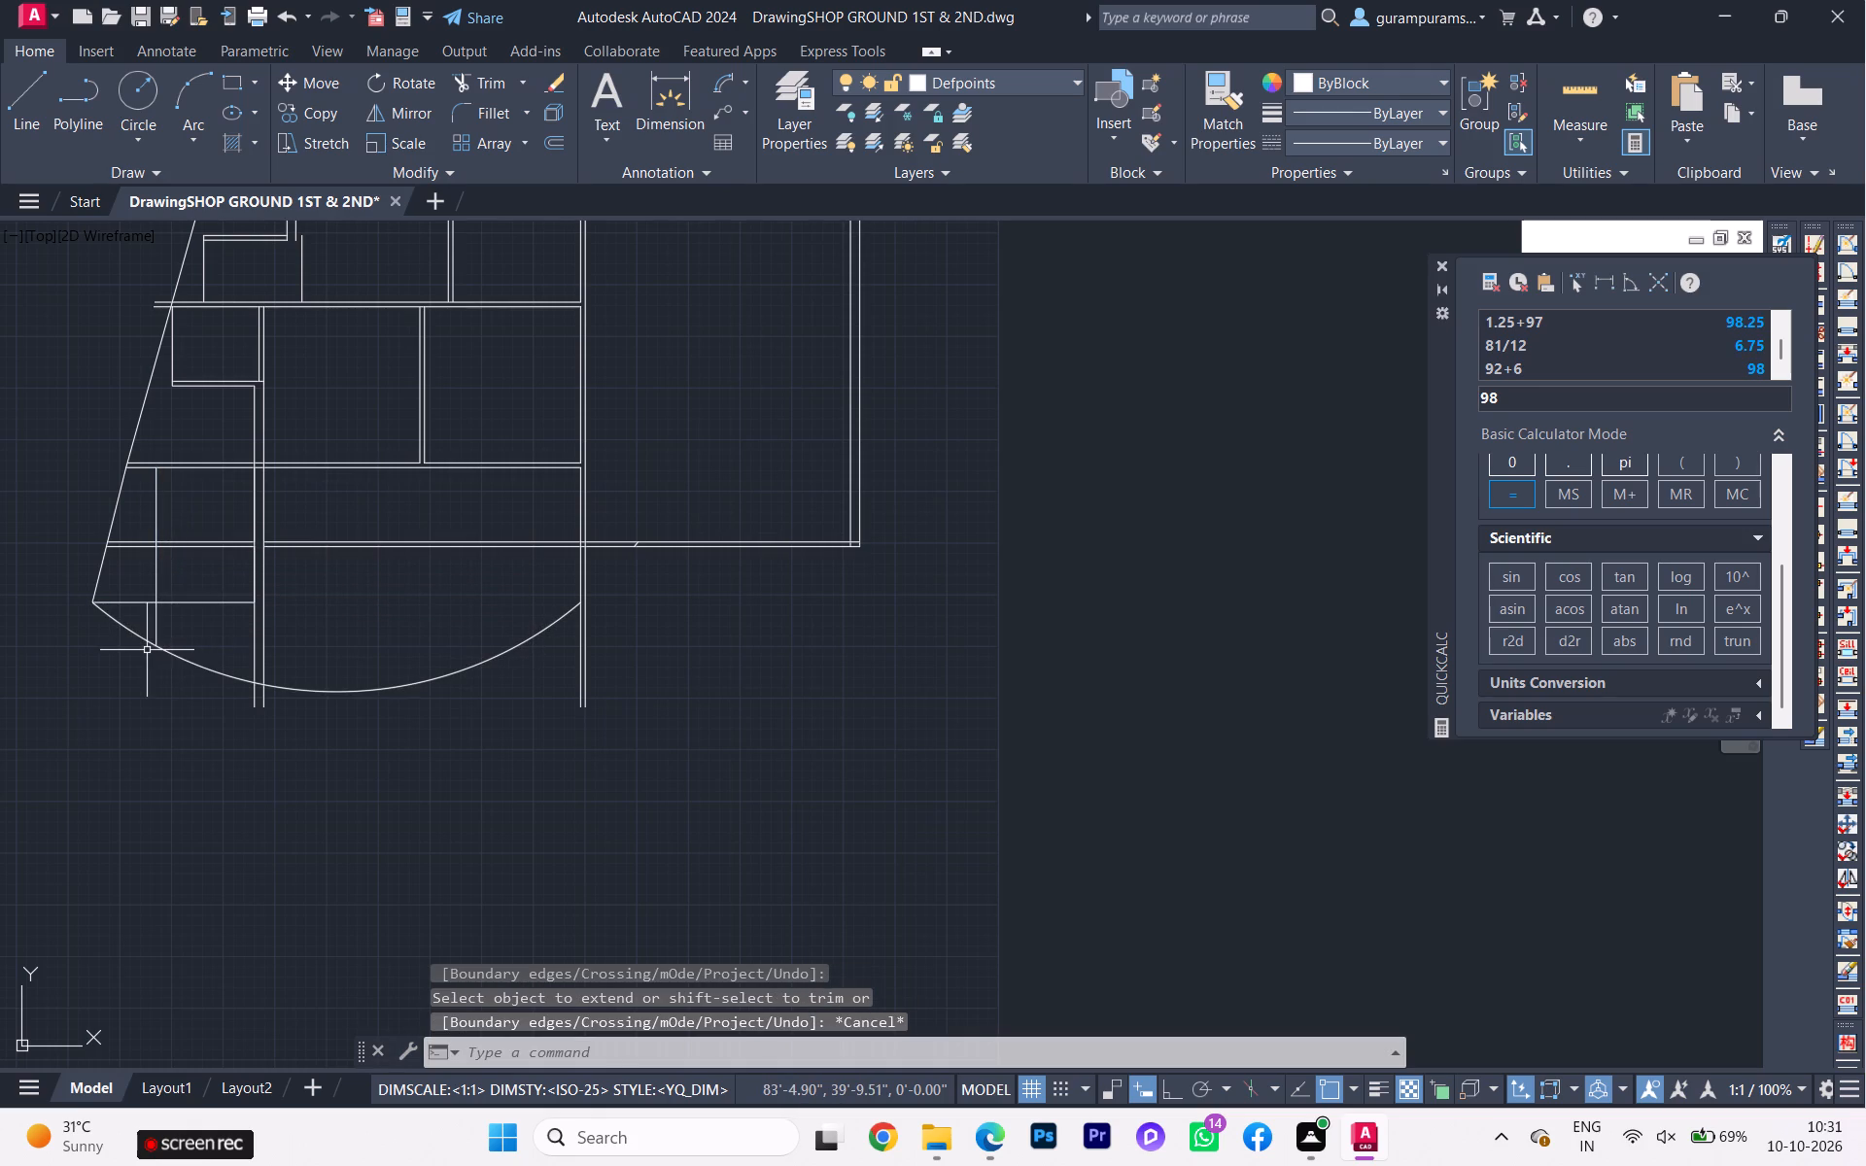
Trim away the arc's portion between the slanted boundary's lower end and the extended vertical line.
type("tr")
left_click(208, 703)
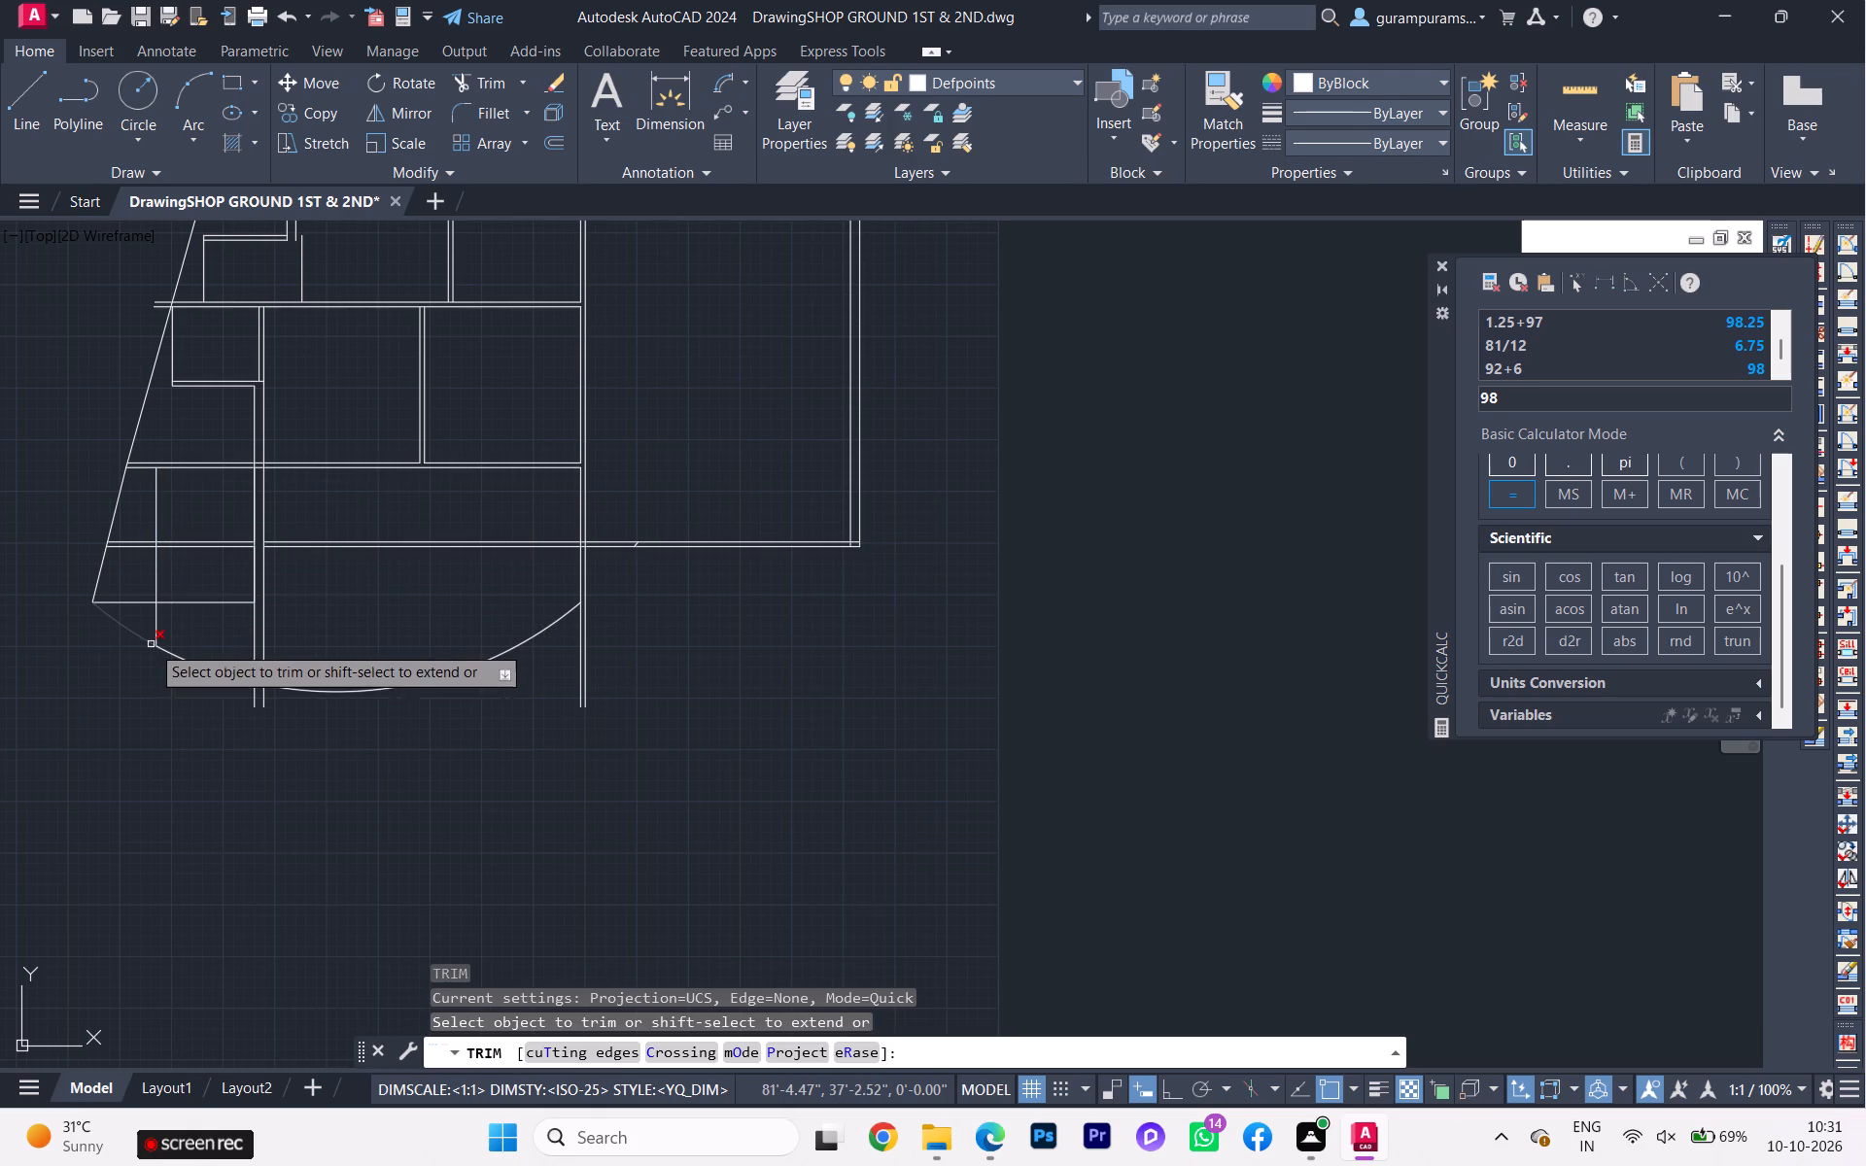
left_click(135, 635)
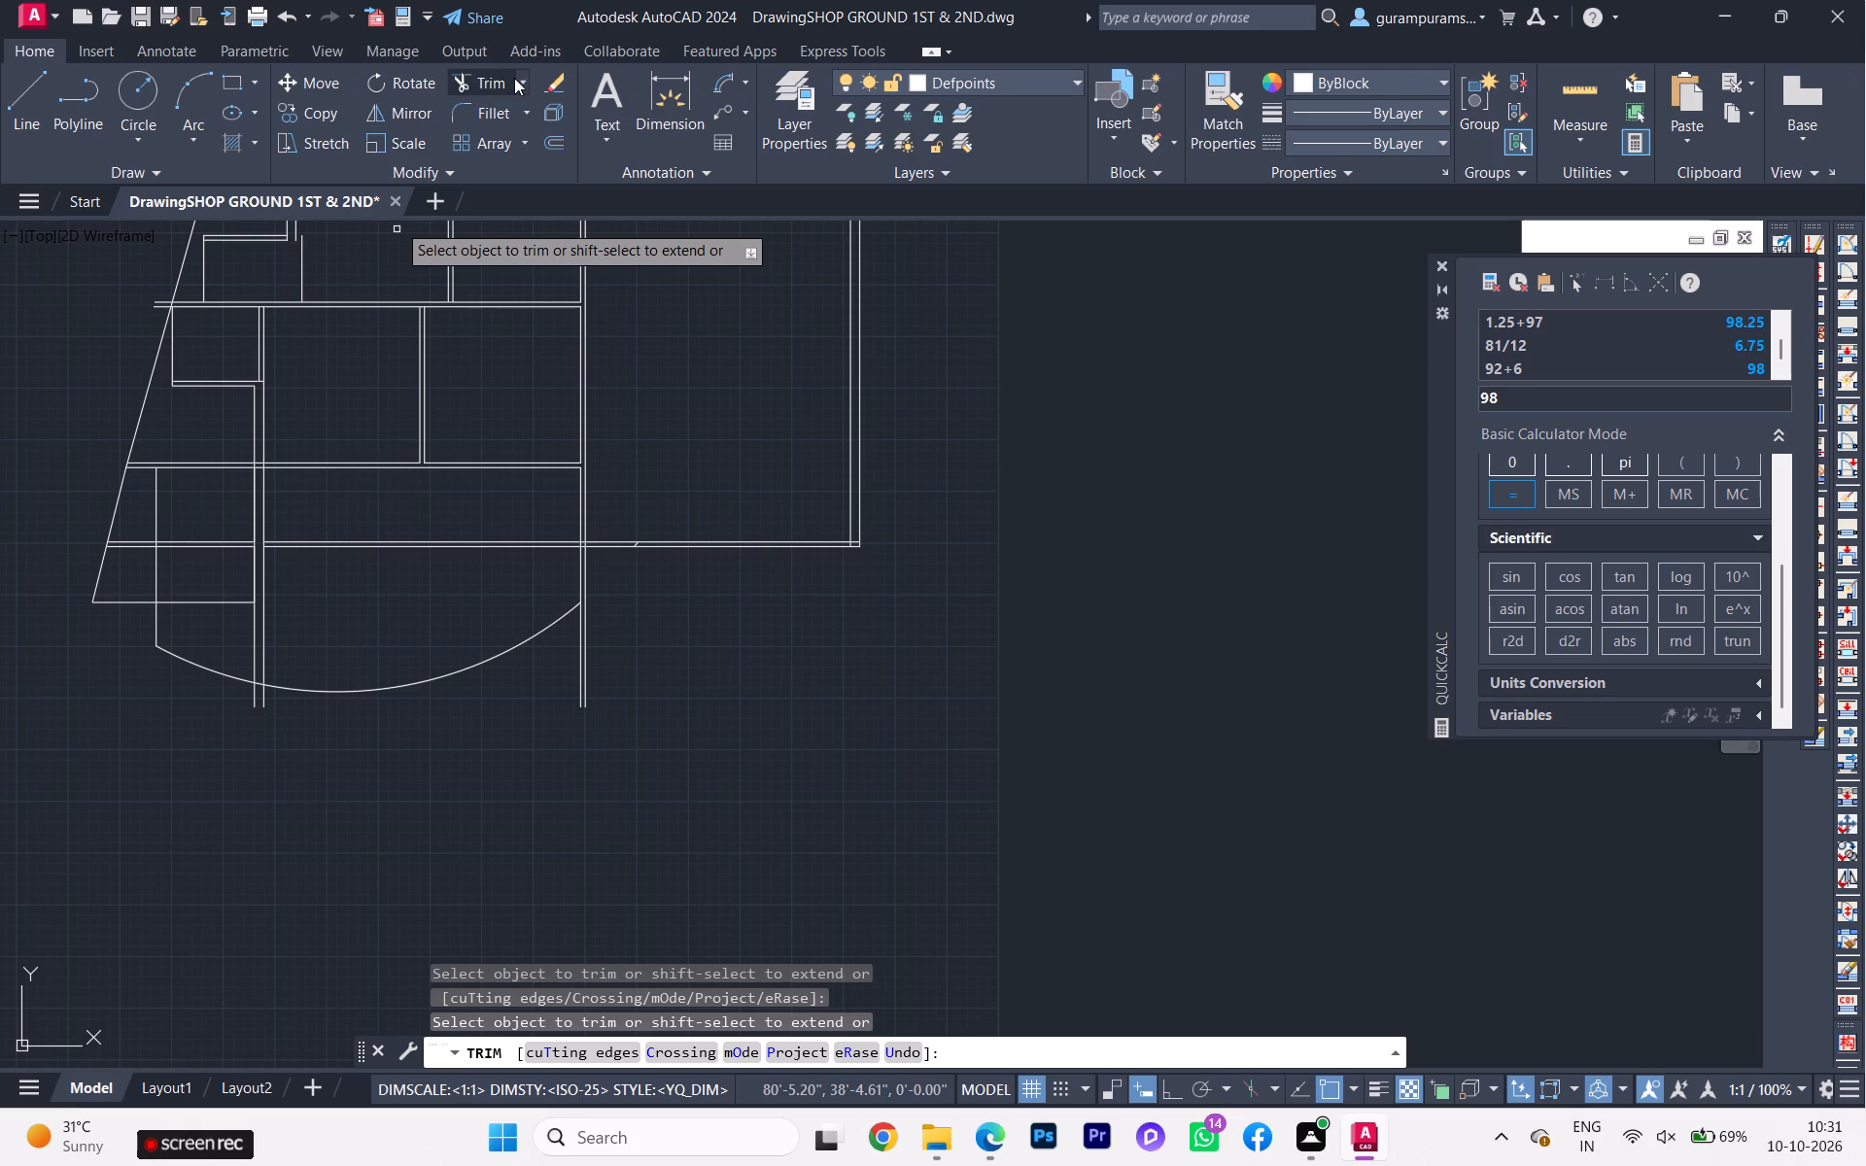
Measure the shortened arc's length with an arc-length dimension, without placing it.
left_click(712, 76)
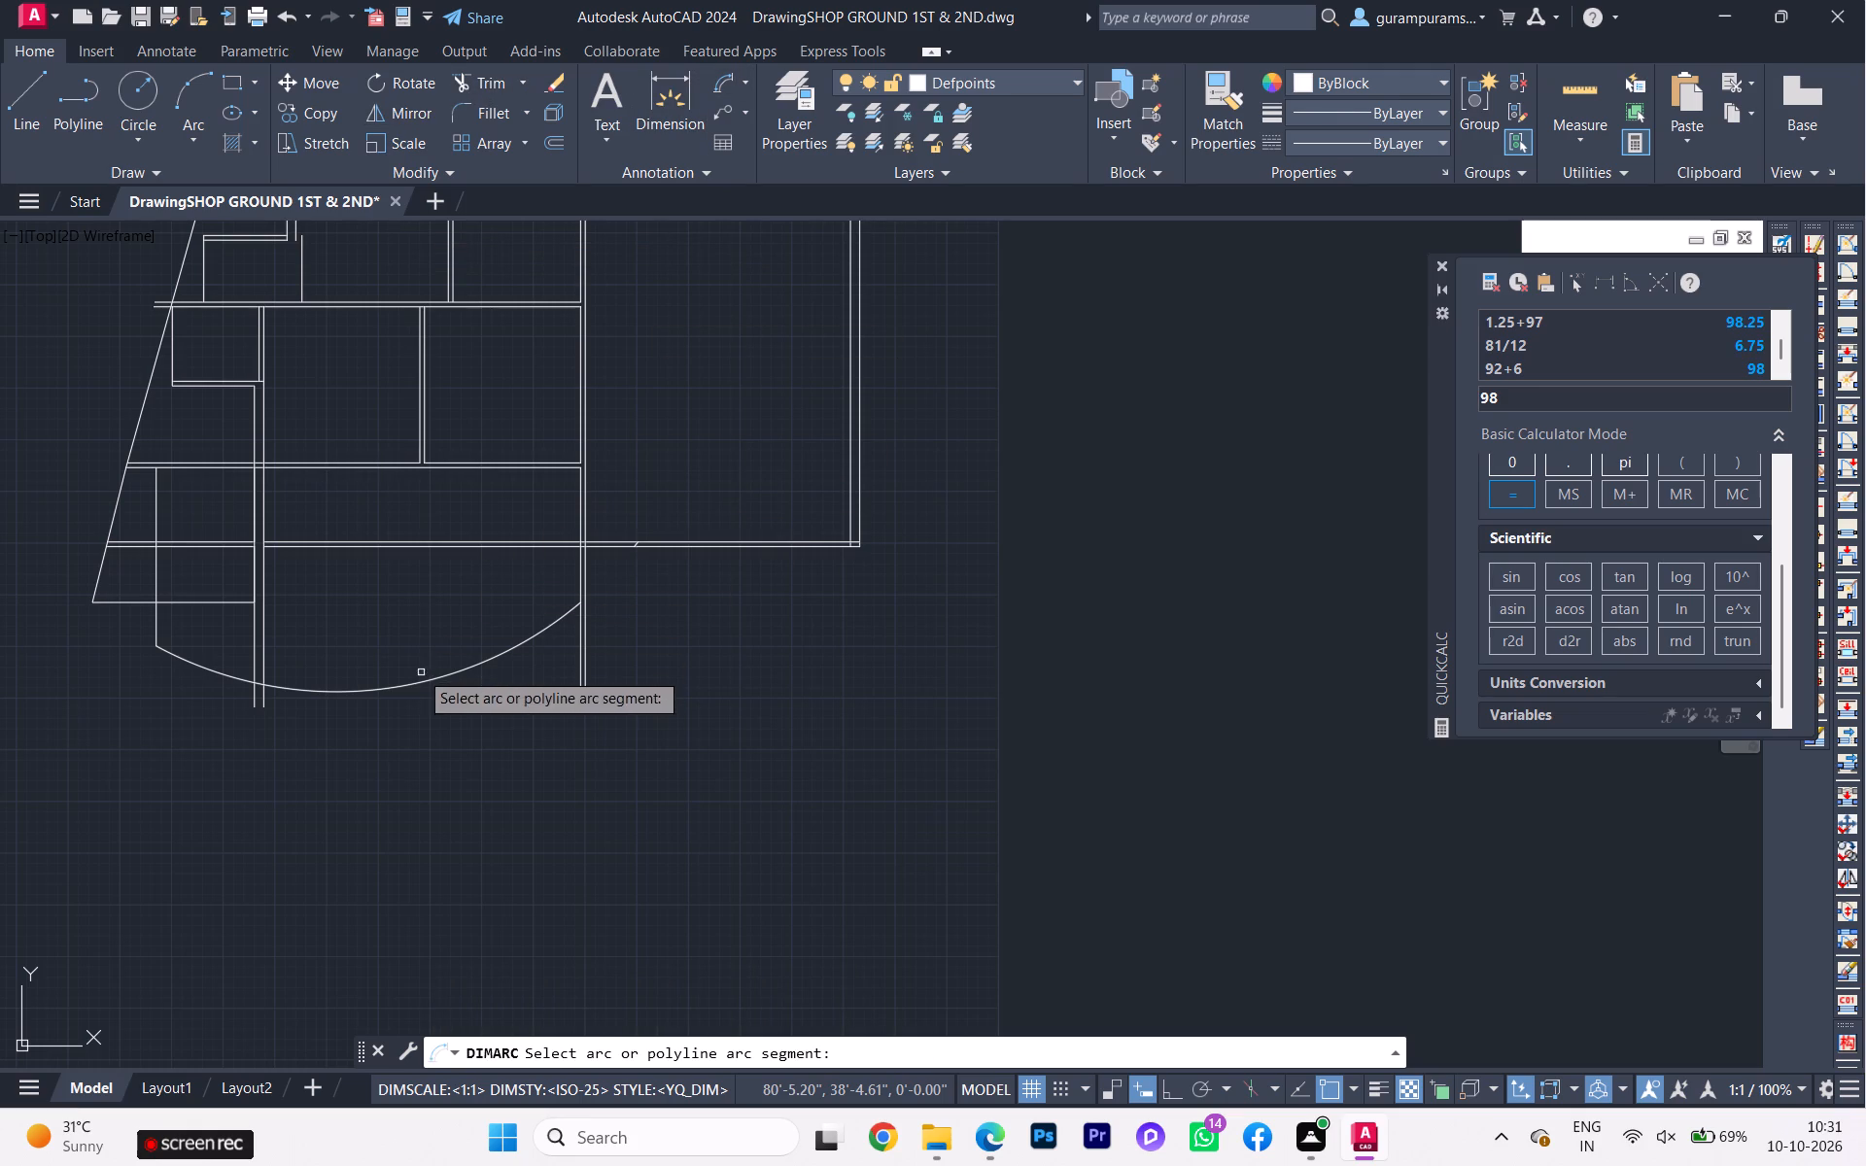
left_click(409, 682)
scroll(408, 726, "up", 1)
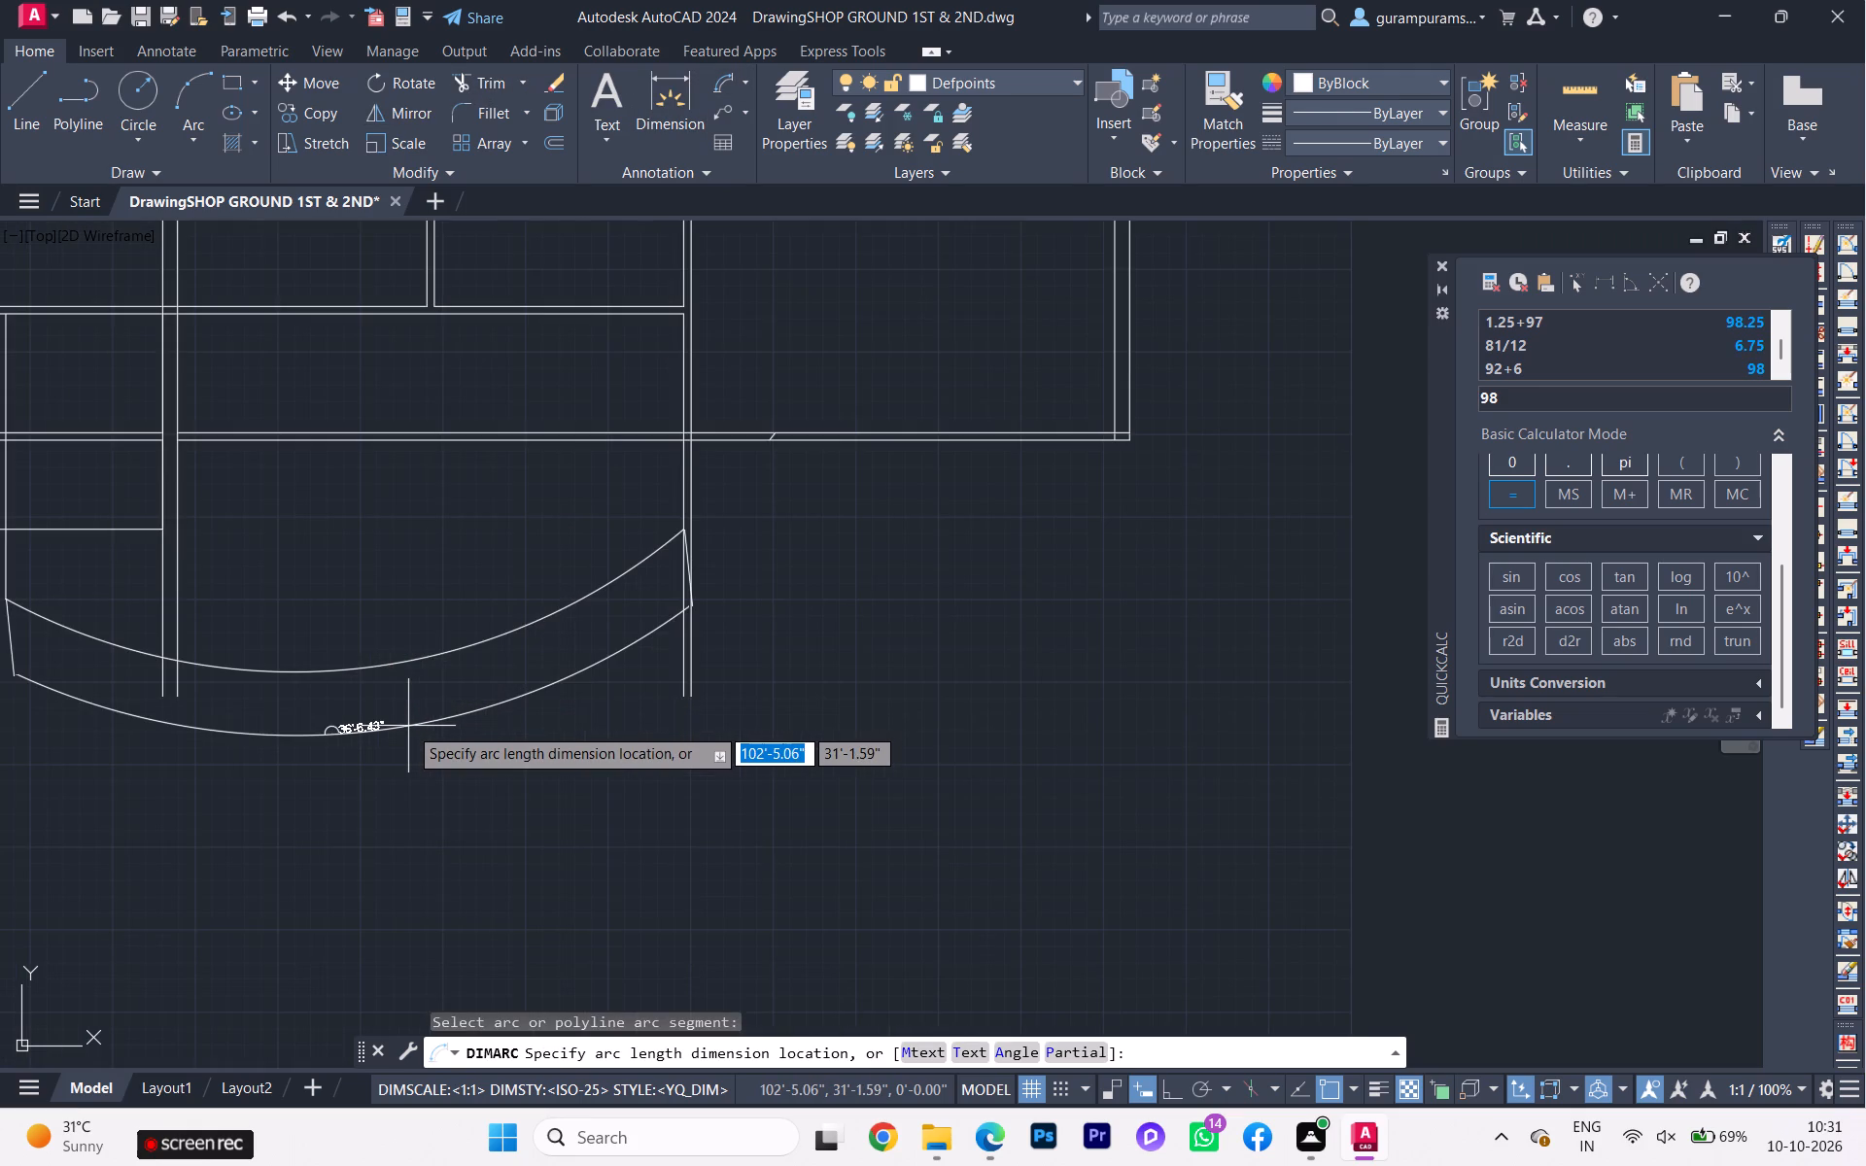
scroll(408, 726, "up", 2)
scroll(408, 726, "down", 3)
scroll(409, 726, "up", 1)
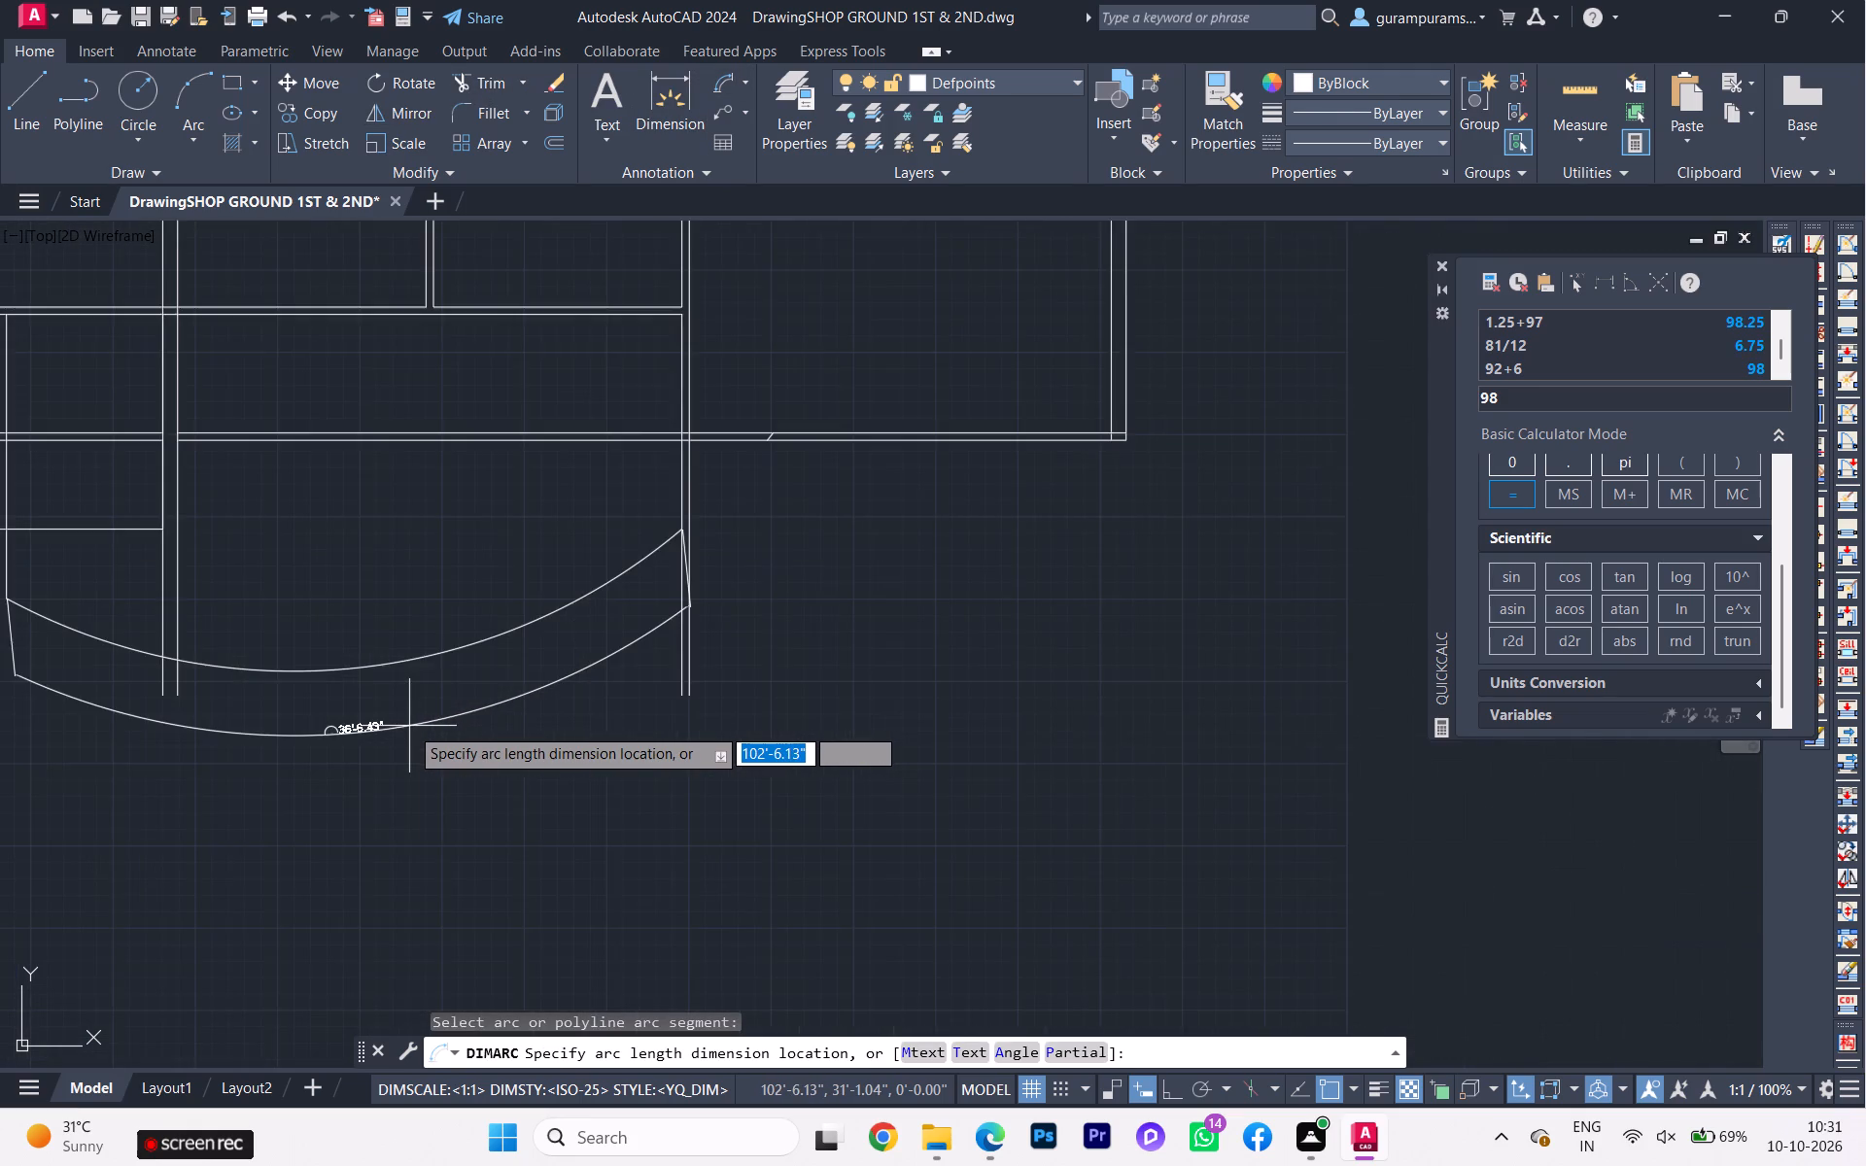
scroll(412, 726, "down", 1)
key("Escape")
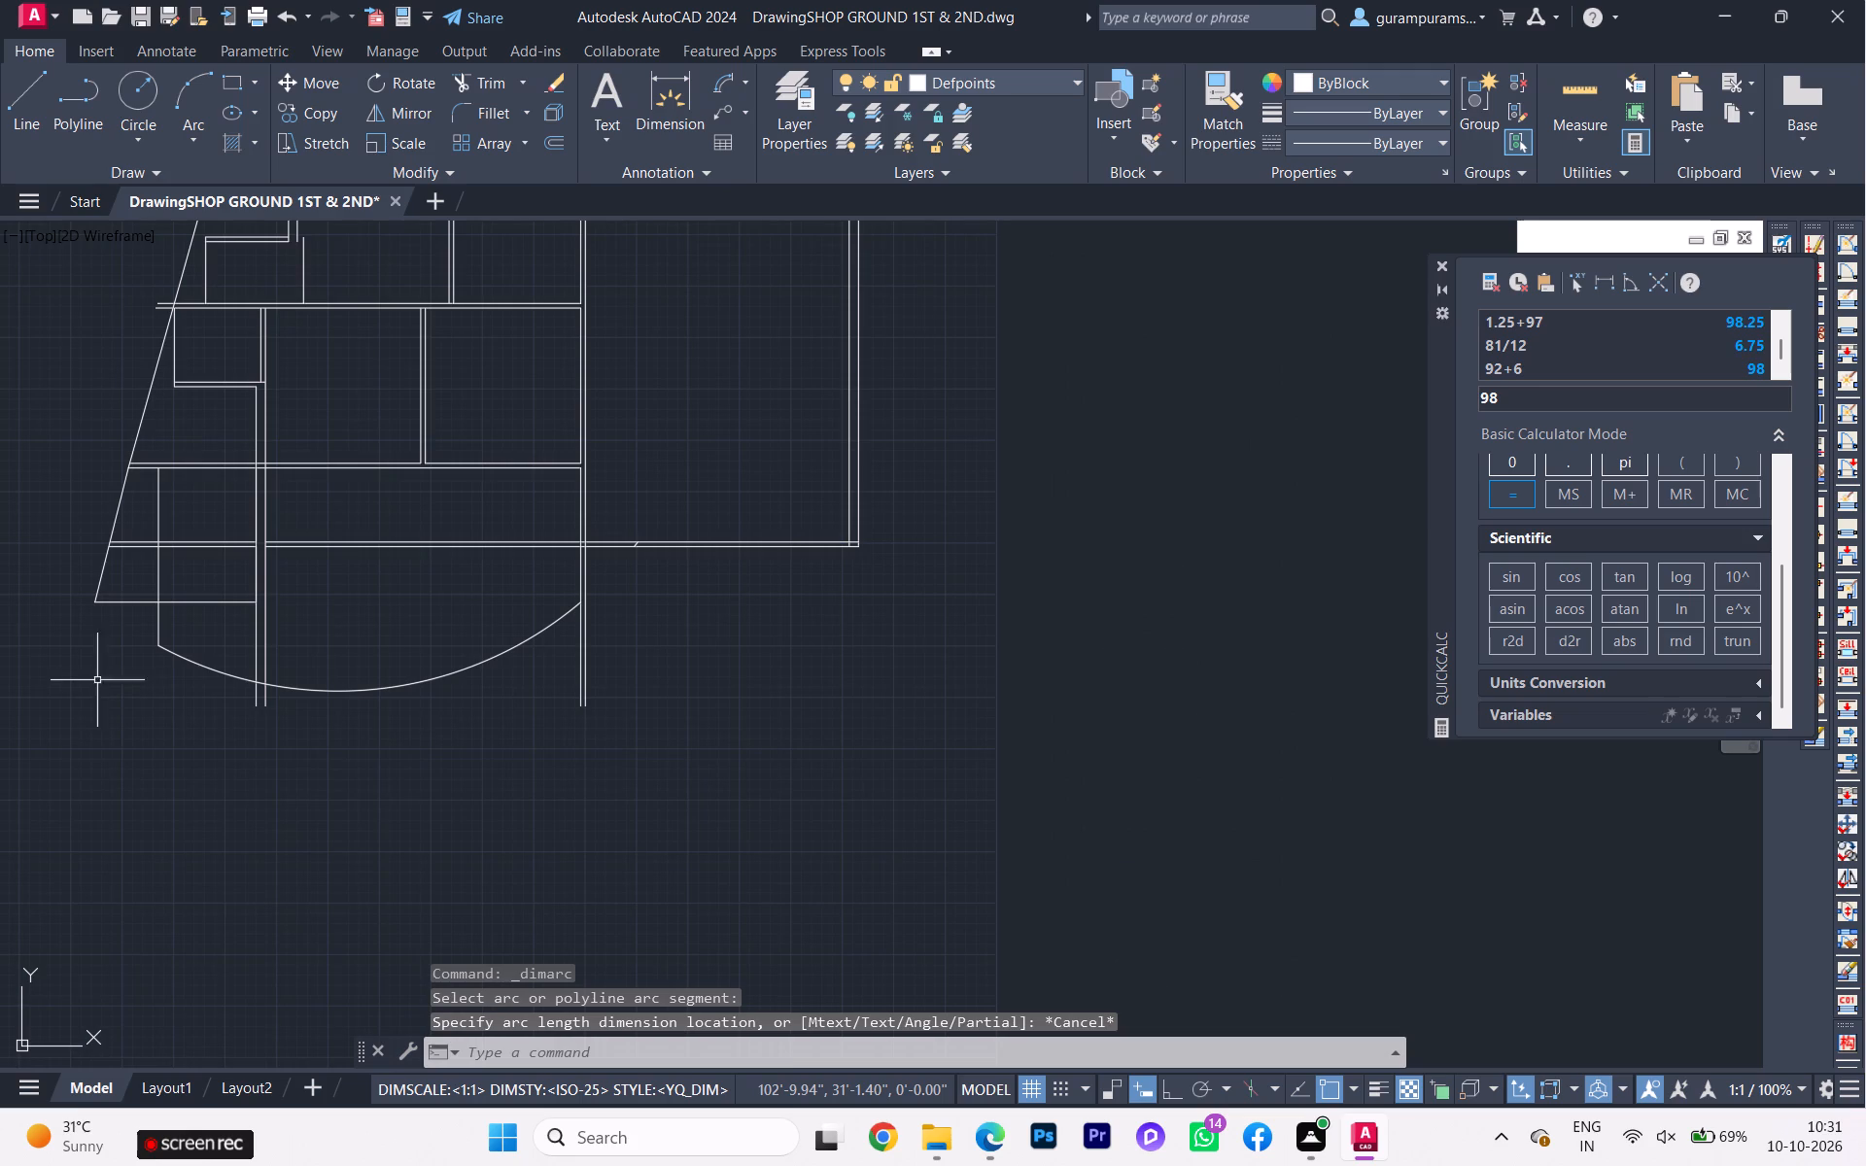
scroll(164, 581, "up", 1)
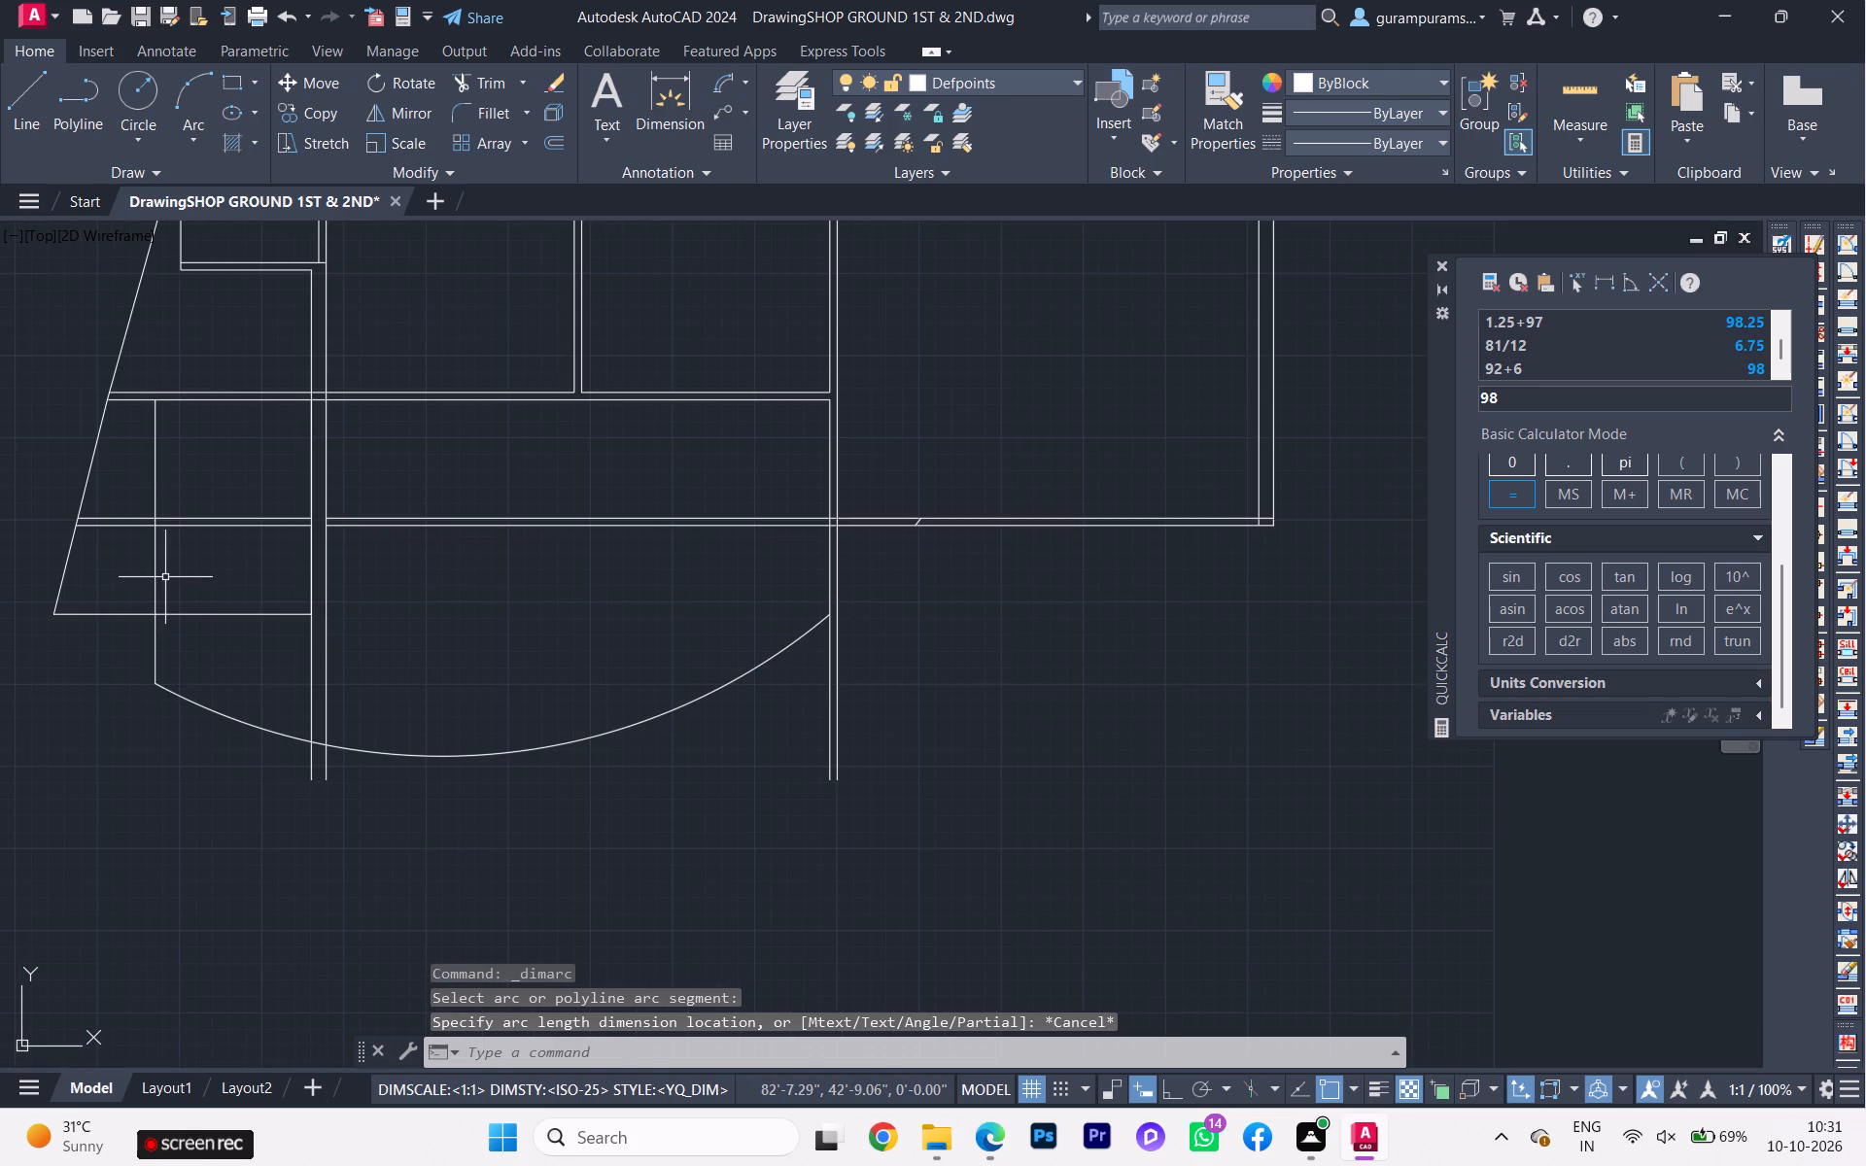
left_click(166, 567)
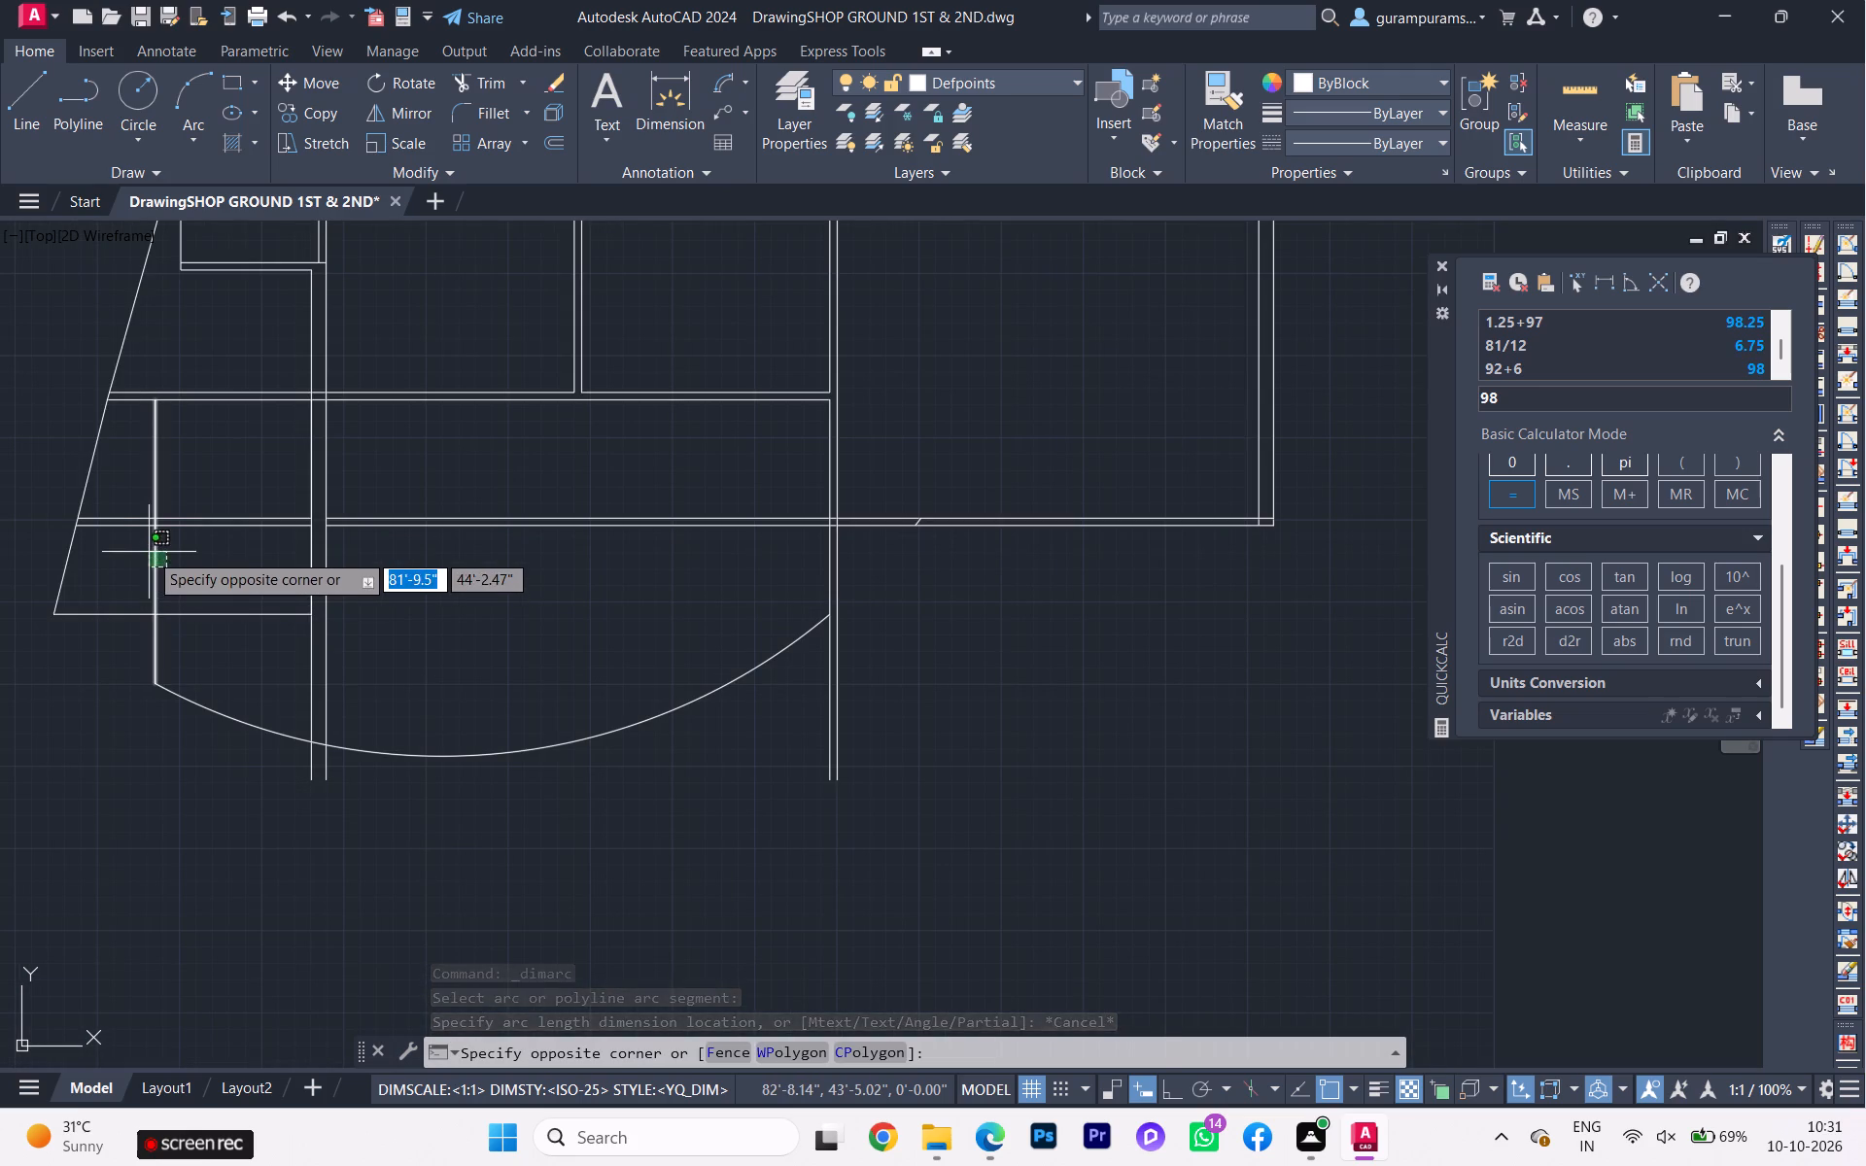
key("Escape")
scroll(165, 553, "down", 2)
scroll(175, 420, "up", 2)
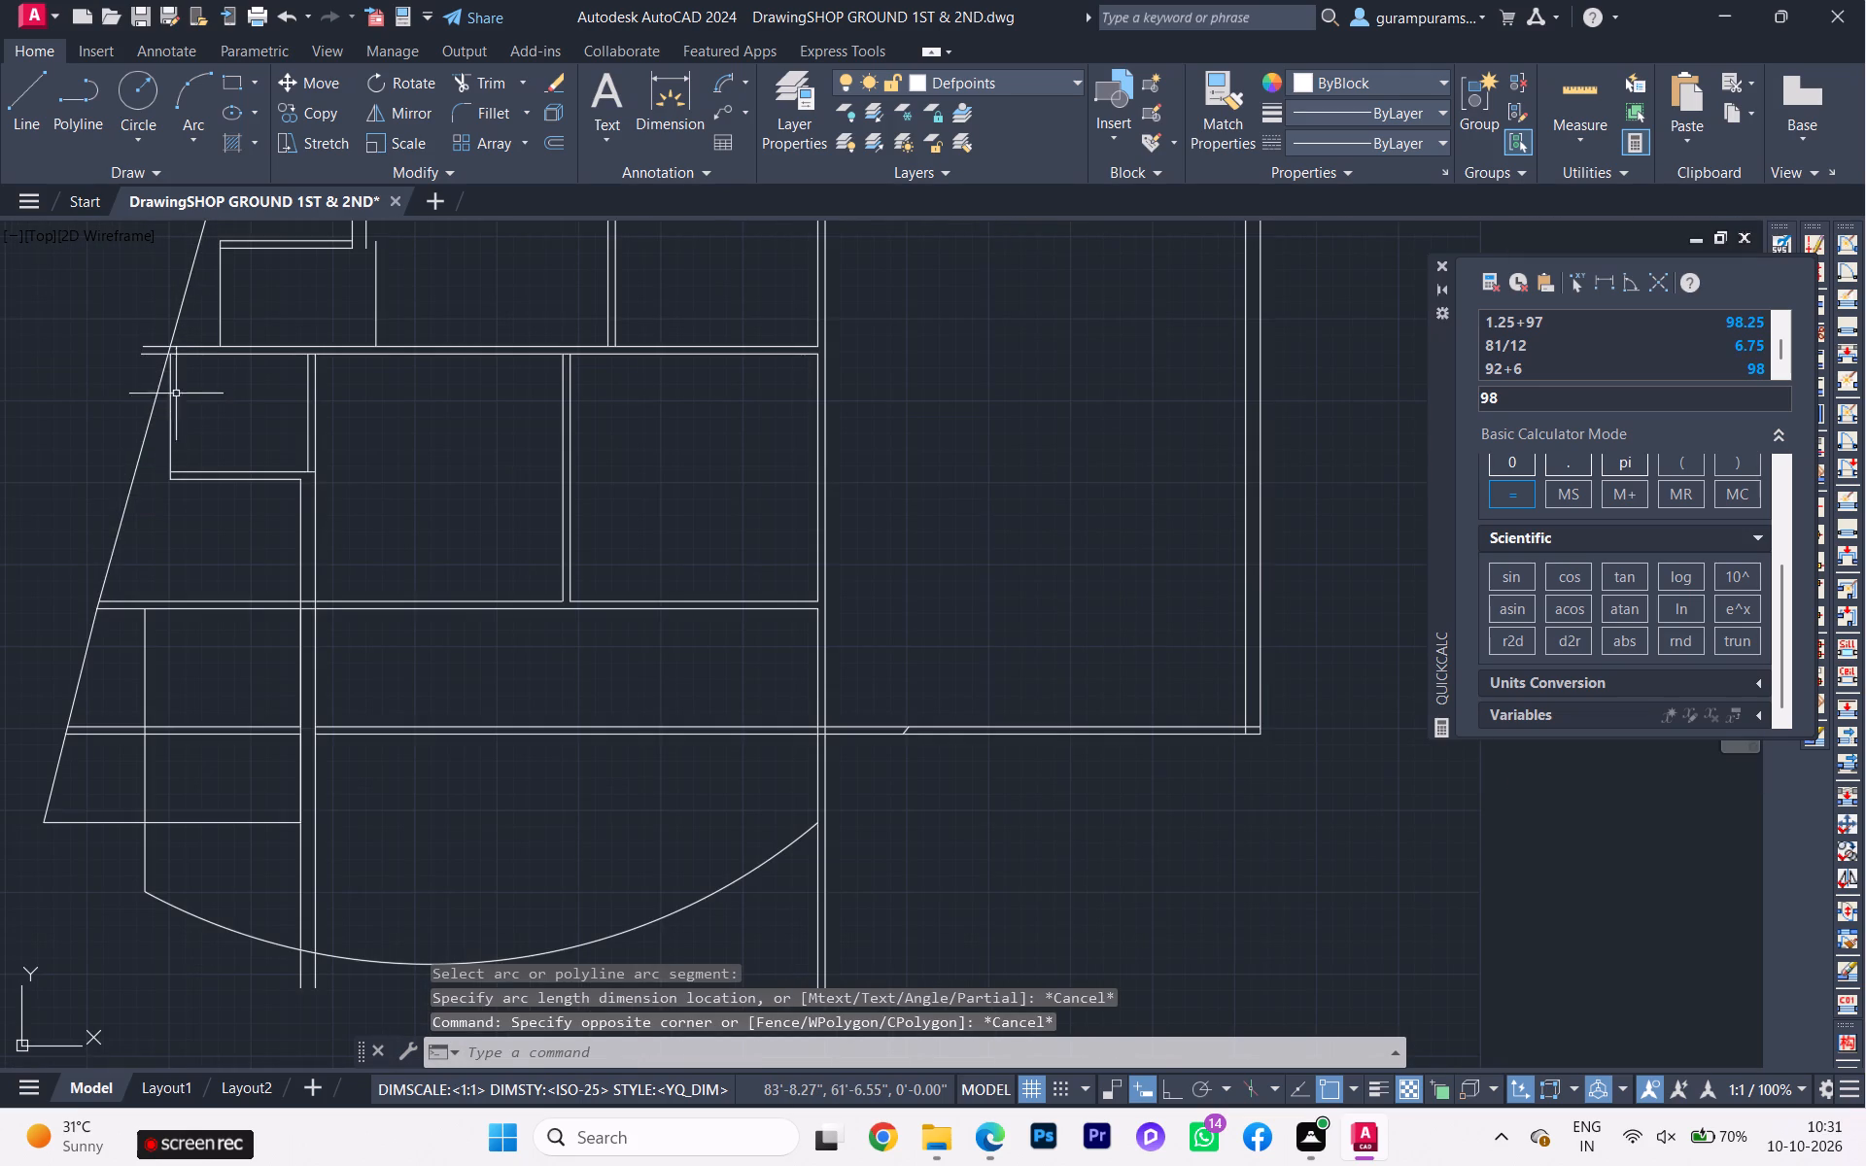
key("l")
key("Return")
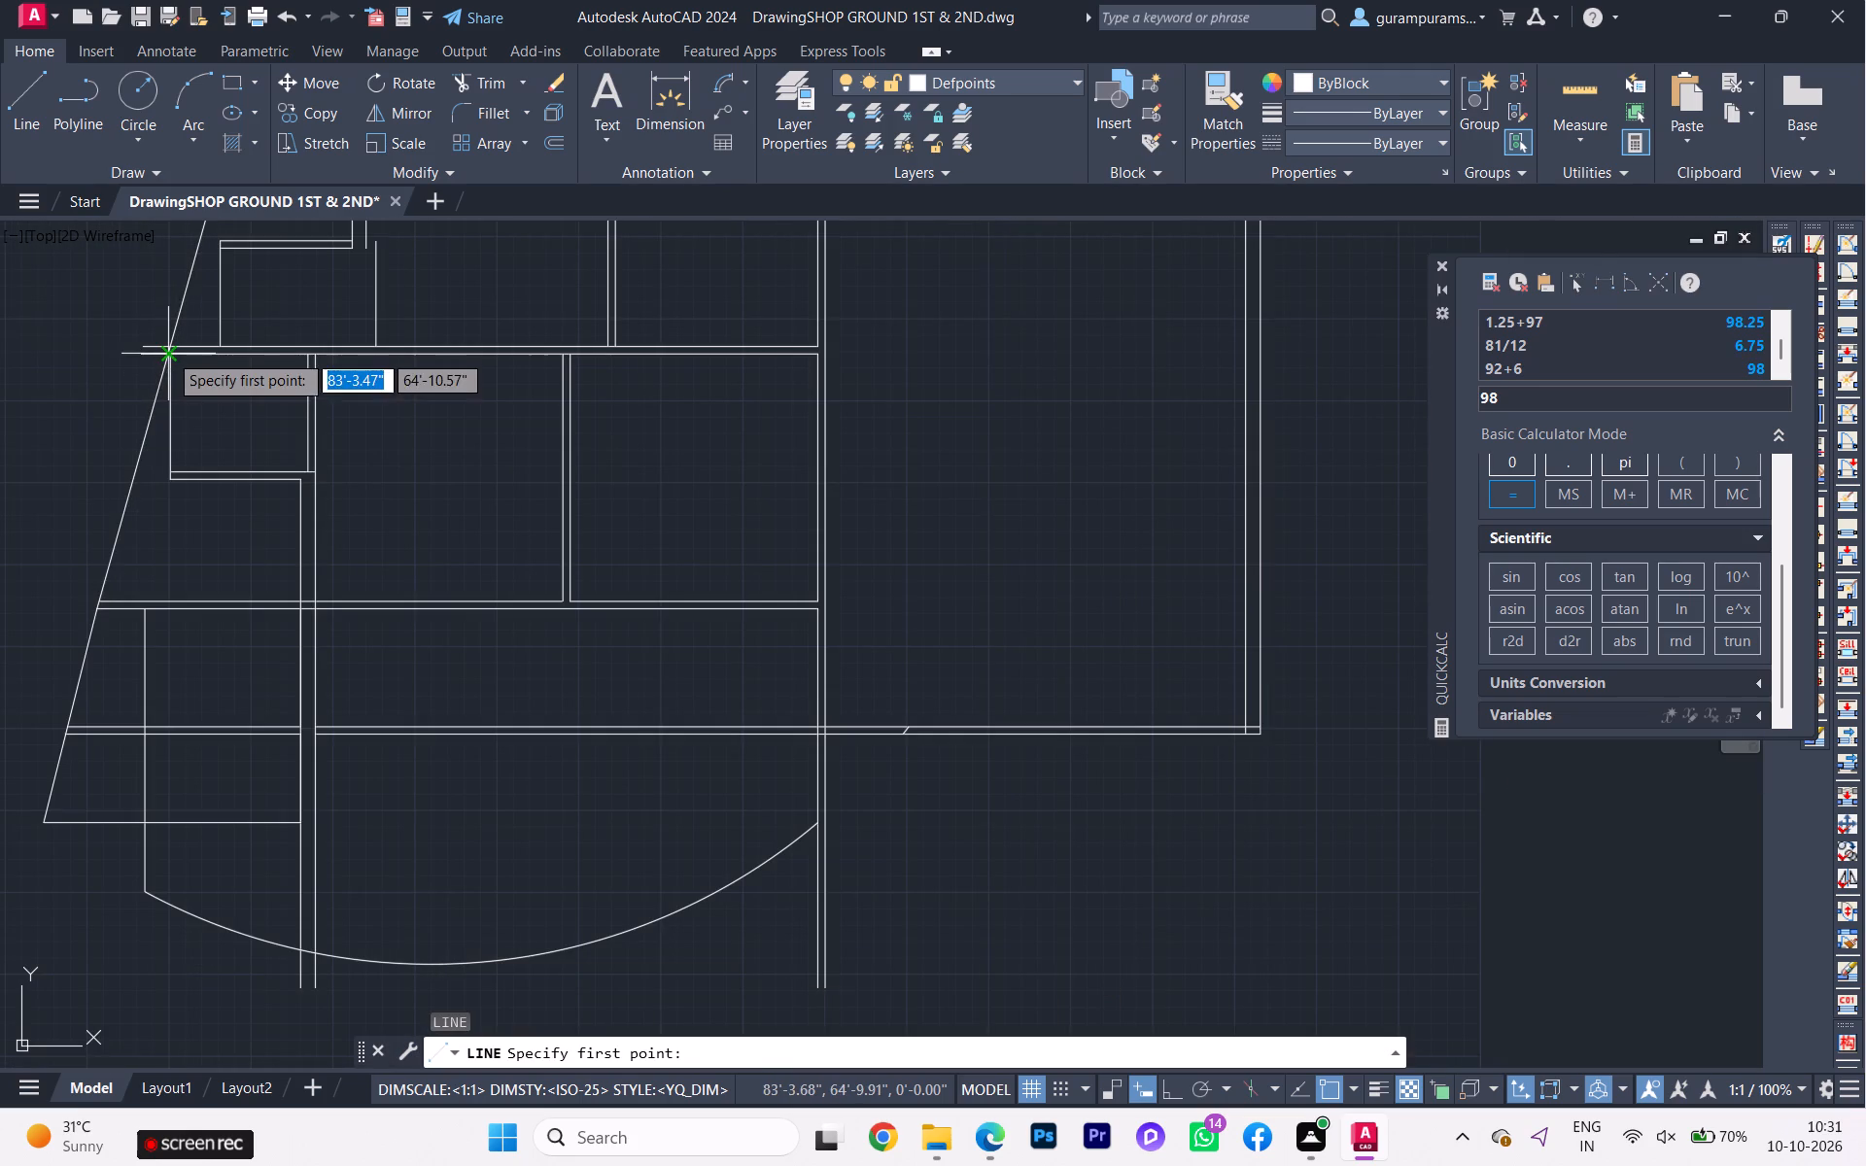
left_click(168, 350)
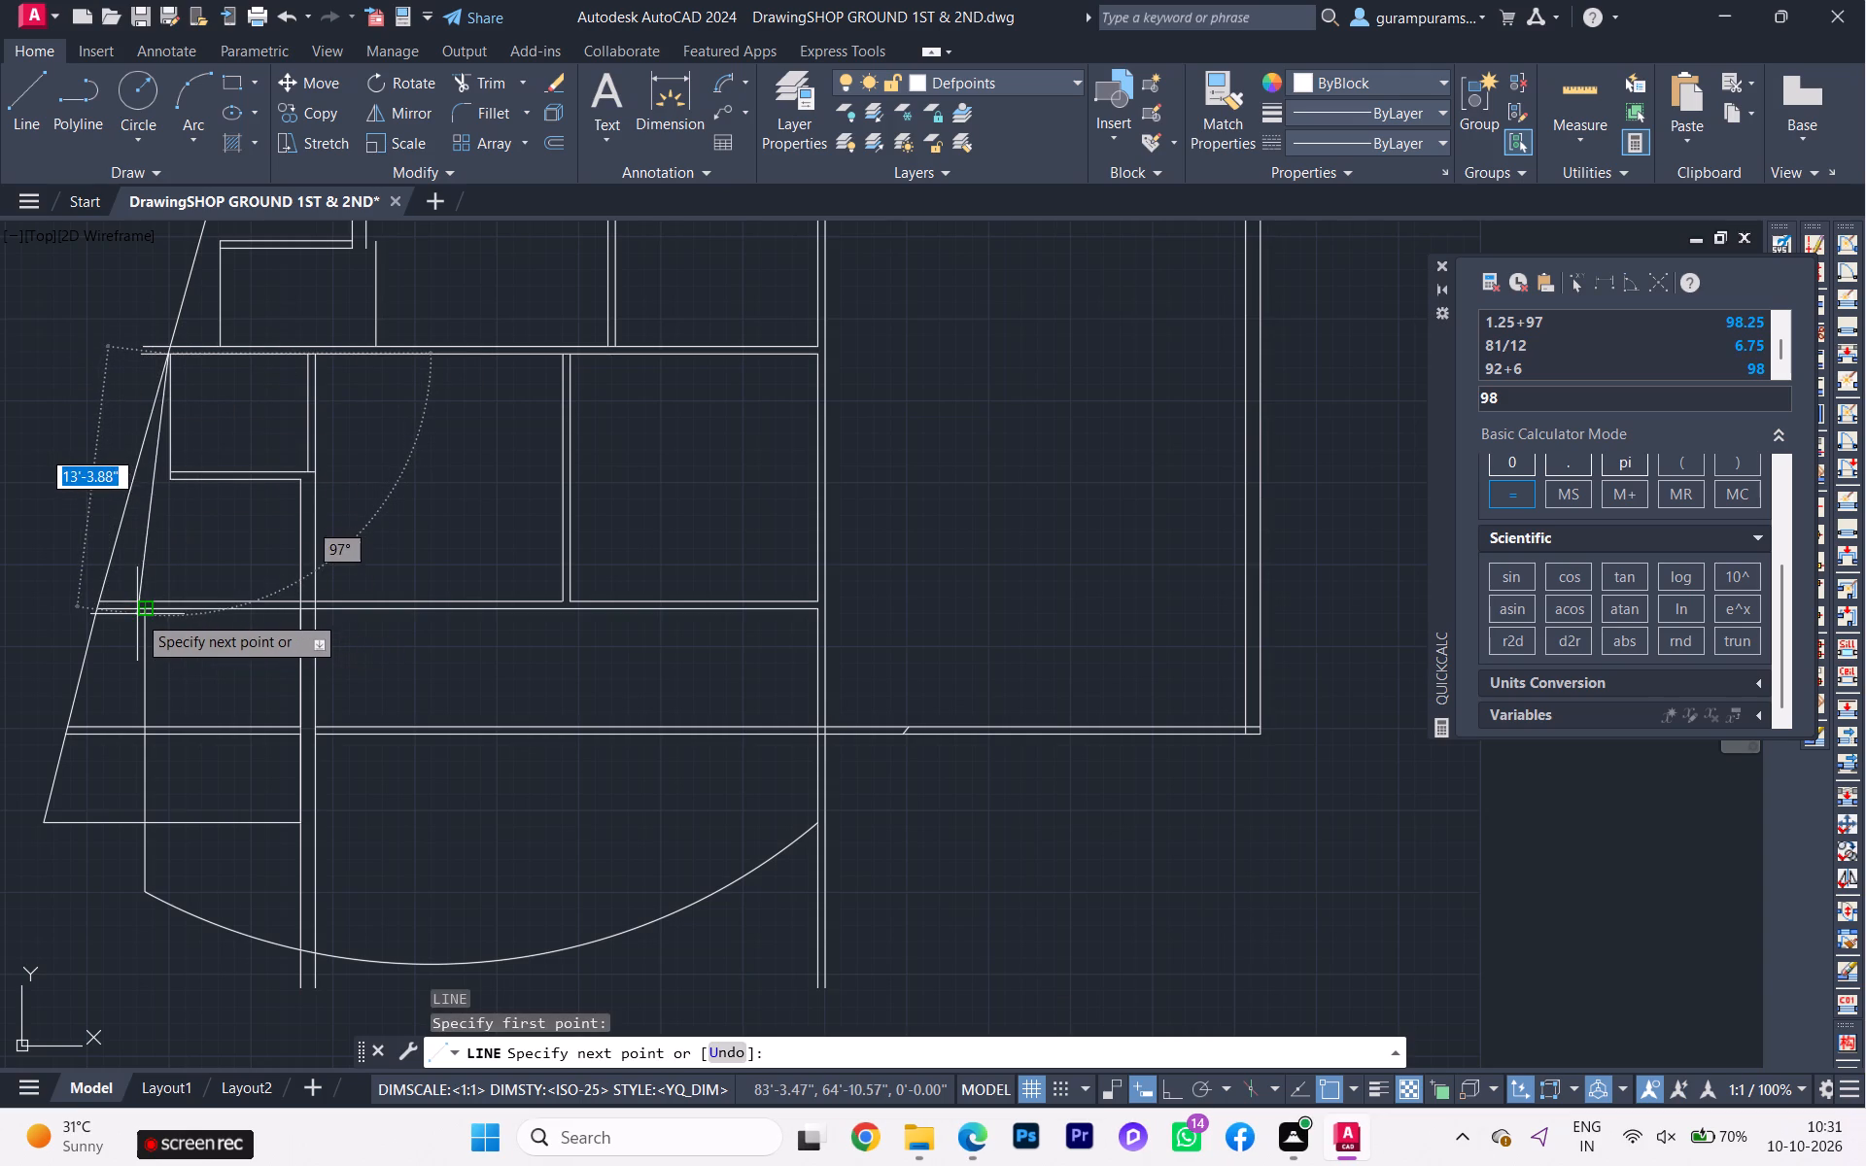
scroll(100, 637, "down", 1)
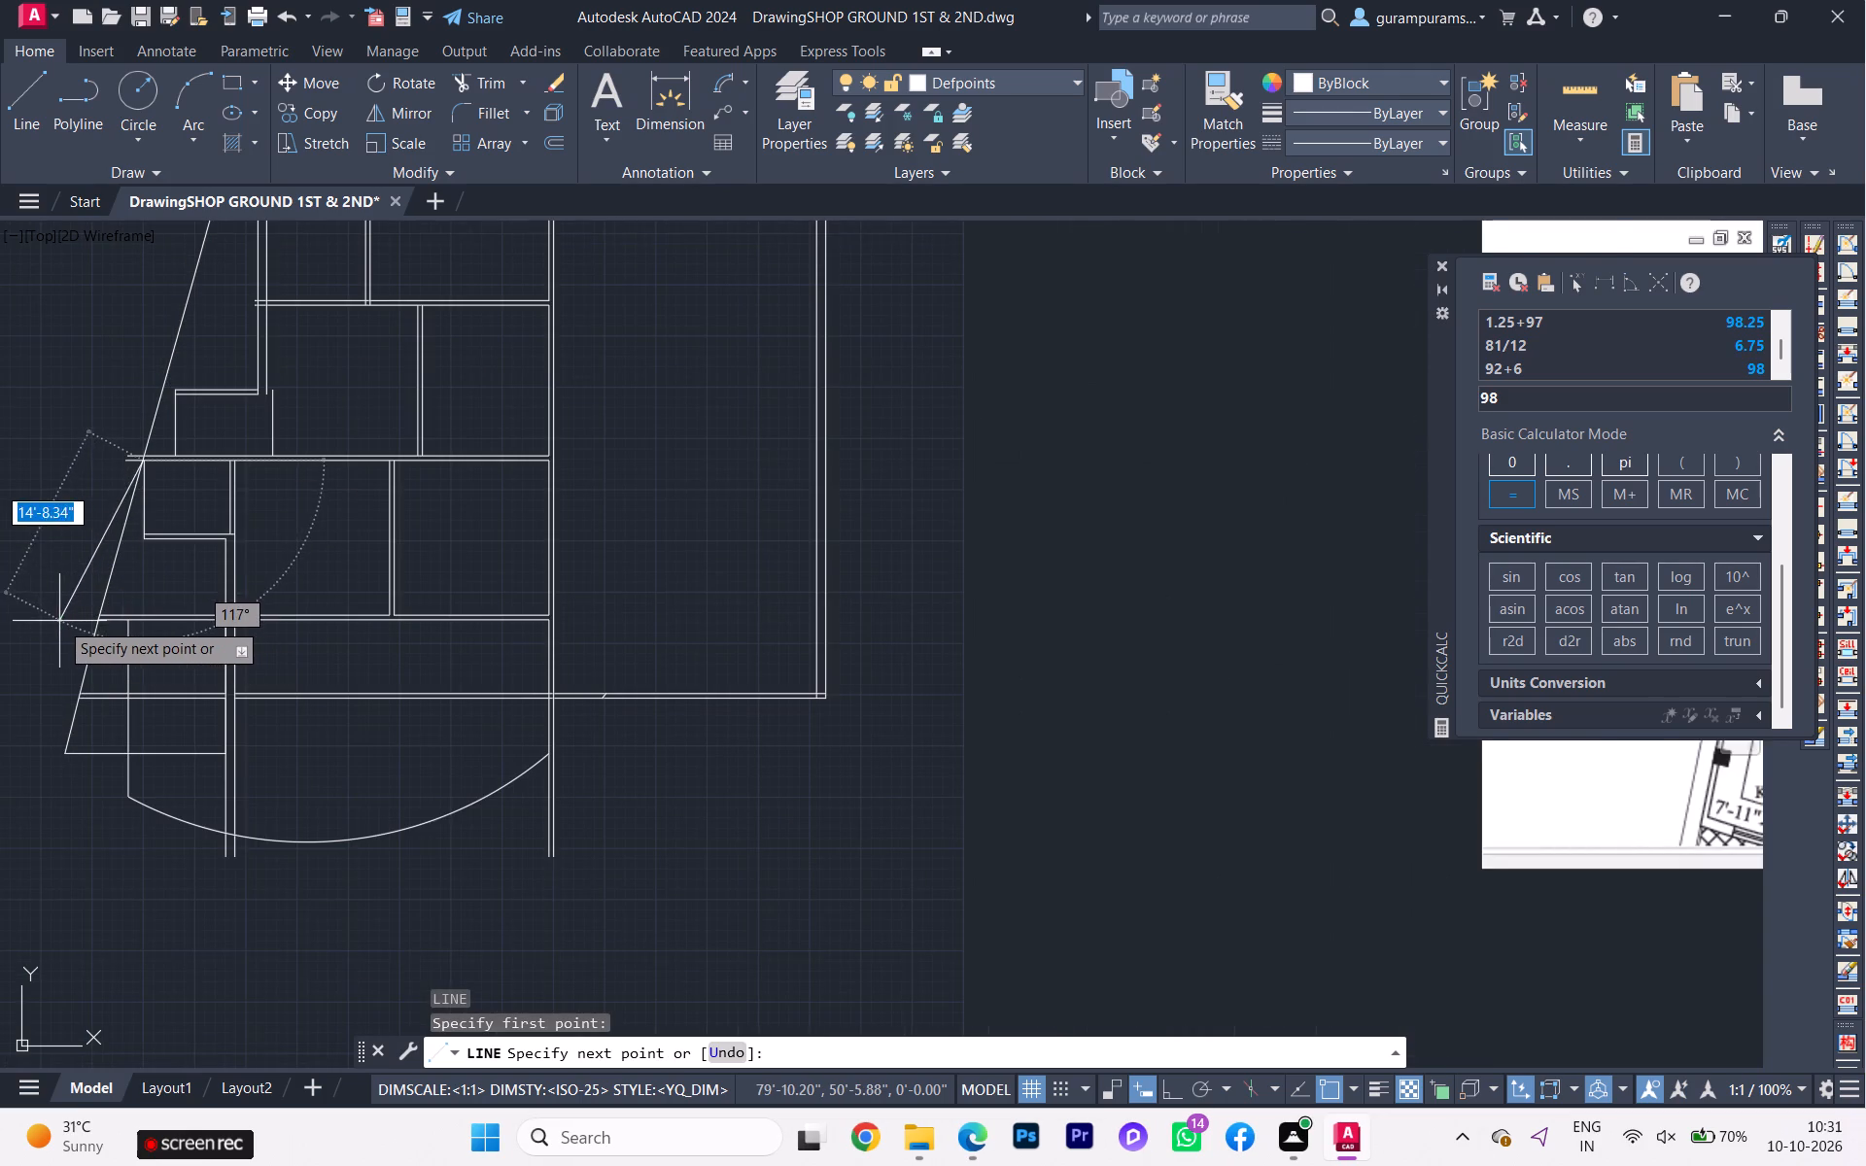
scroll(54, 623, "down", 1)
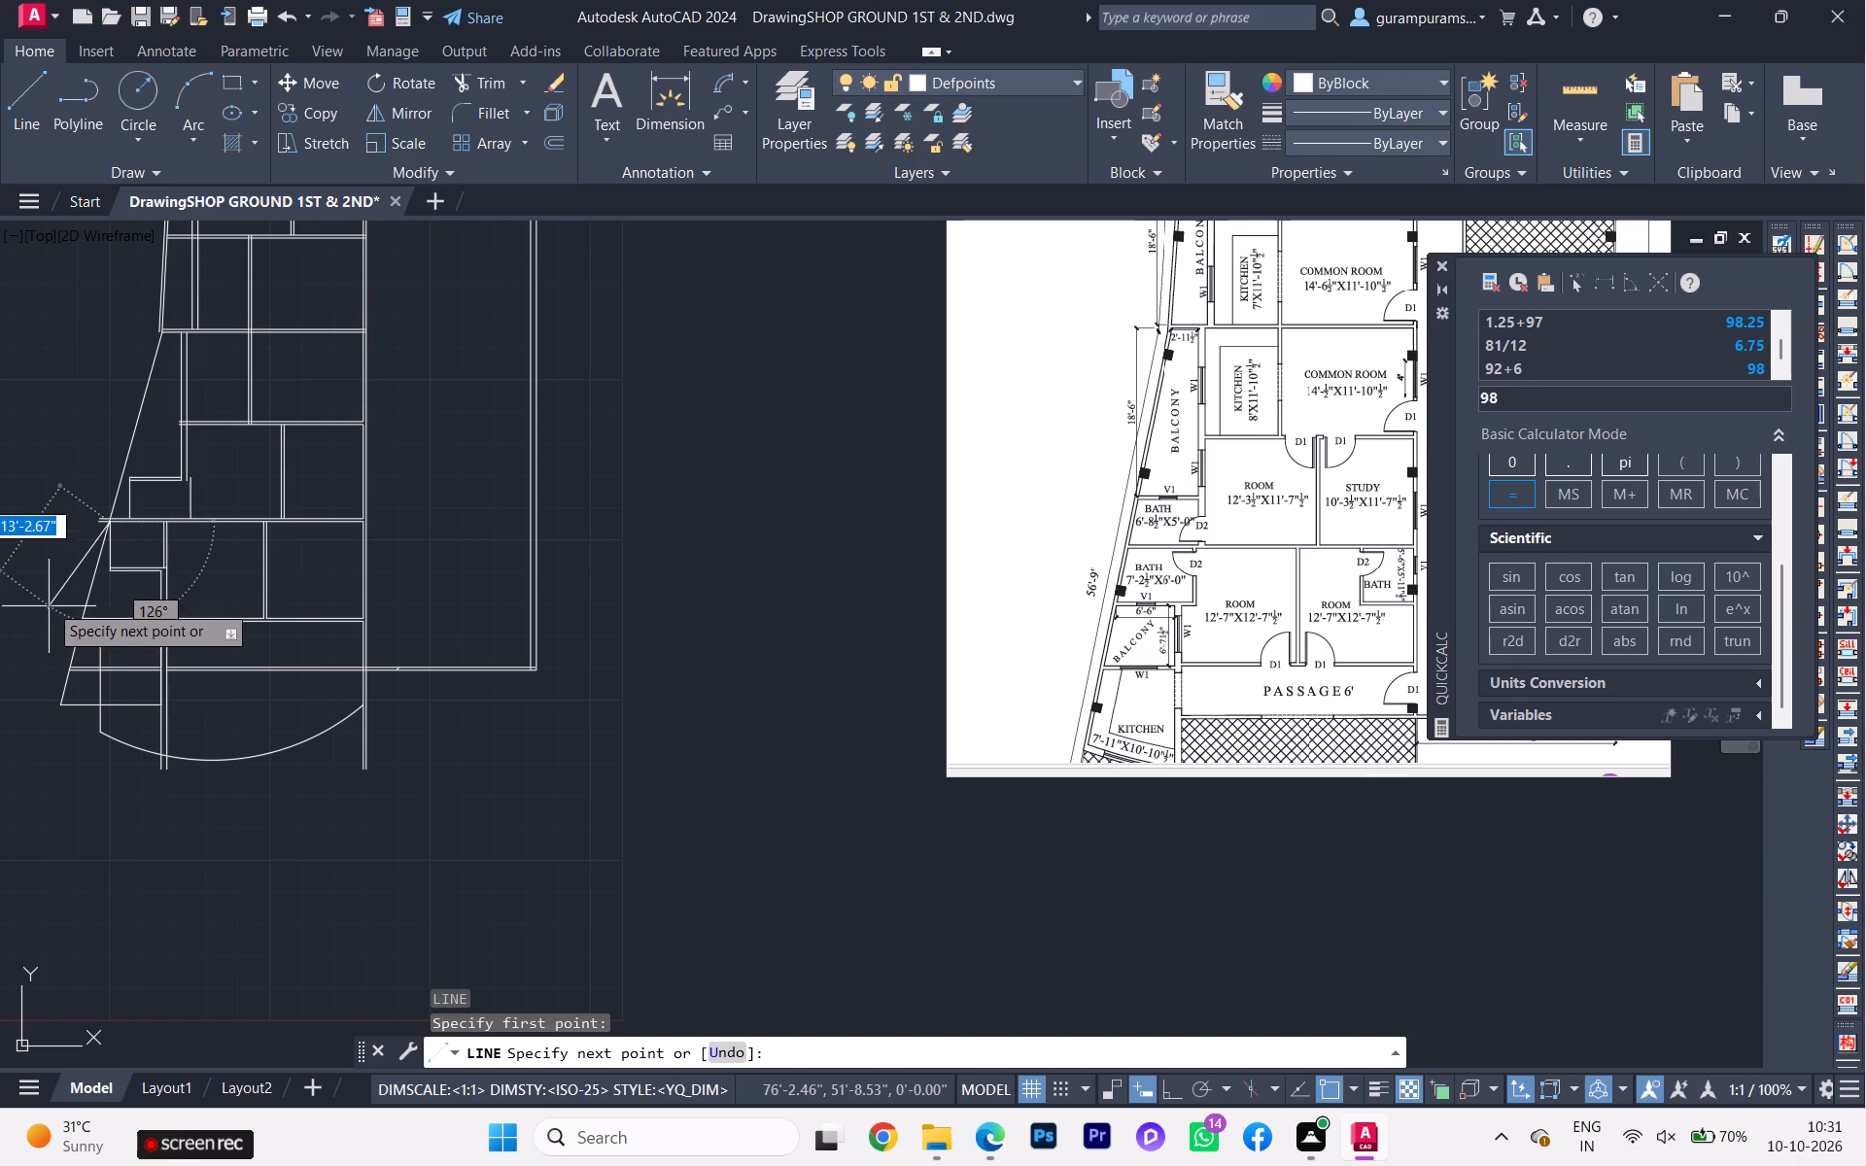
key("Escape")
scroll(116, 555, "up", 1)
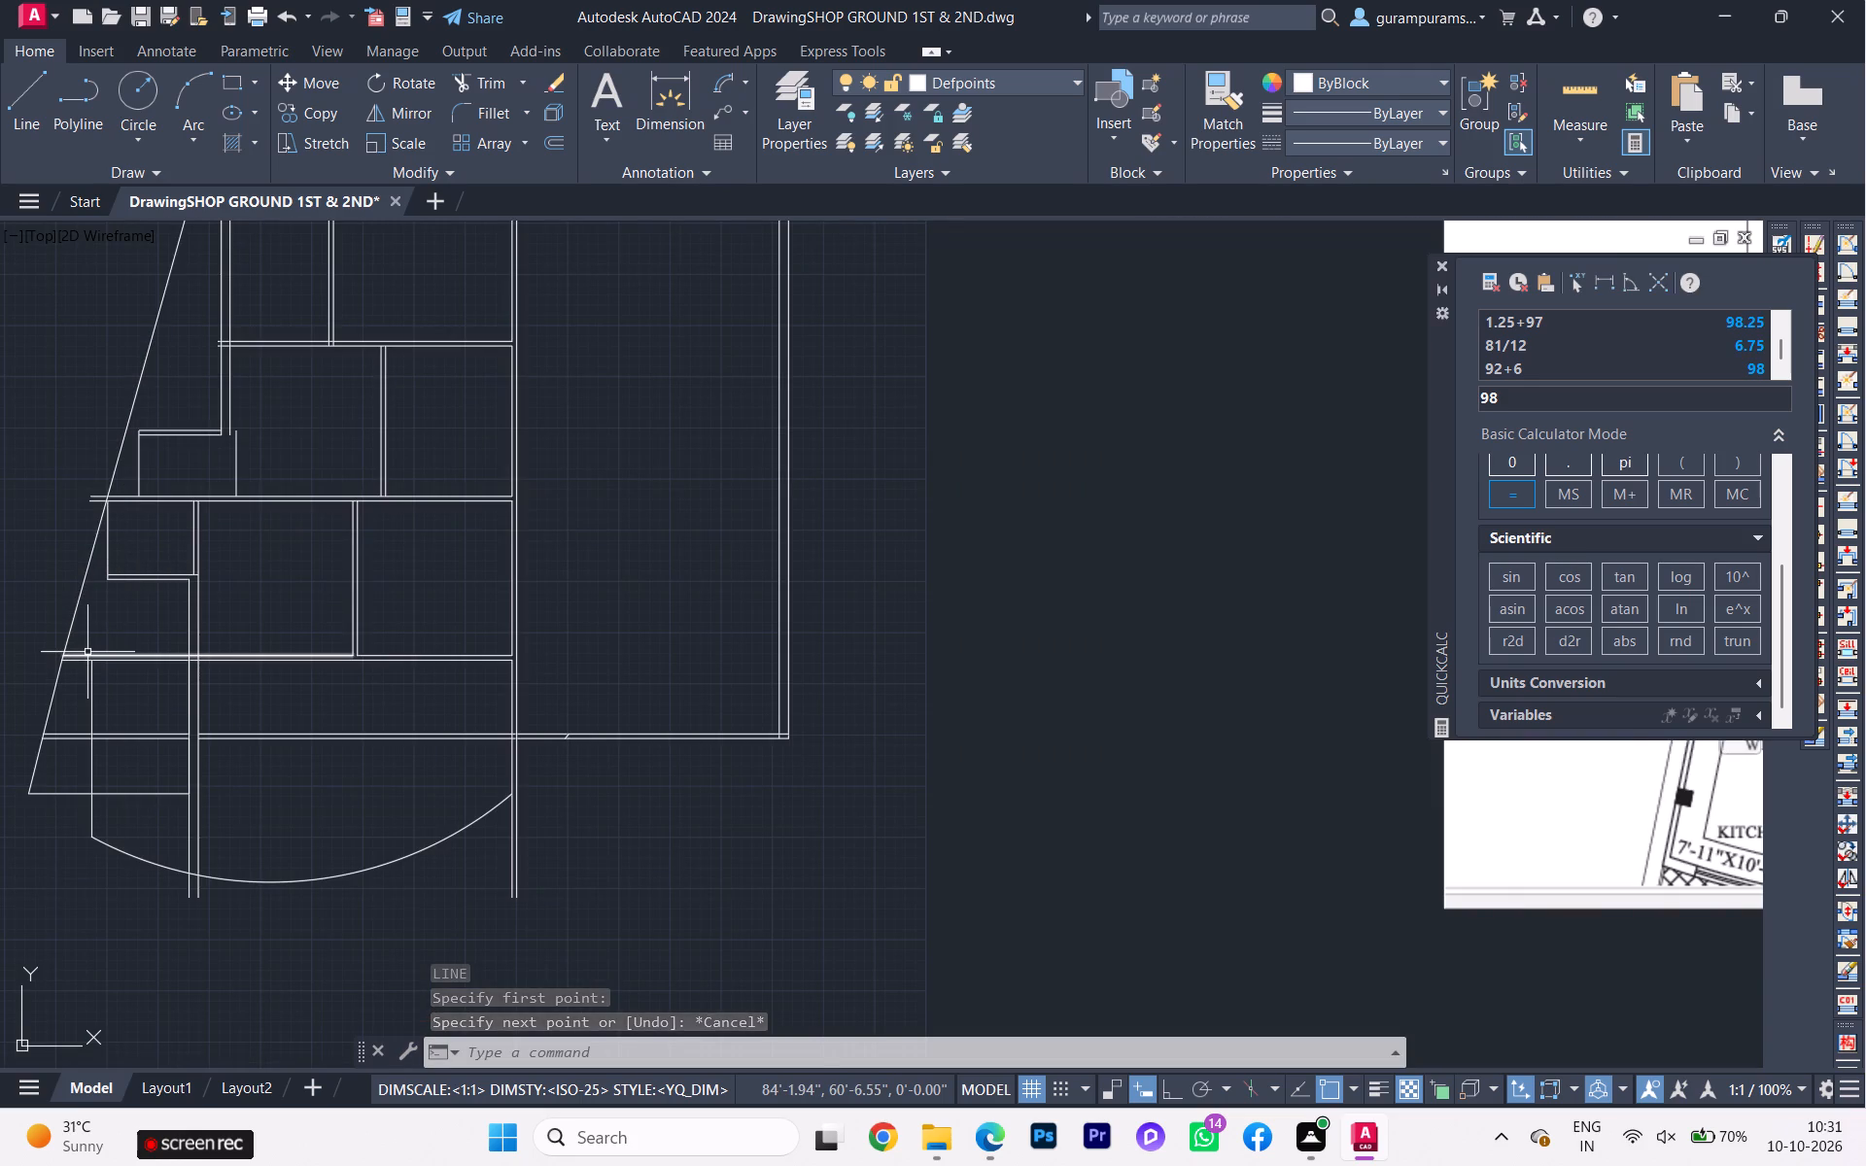
Extend the vertical line at the terrace arc's outer end up through the upper passage wall to the slanted boundary.
key("l")
key("Return")
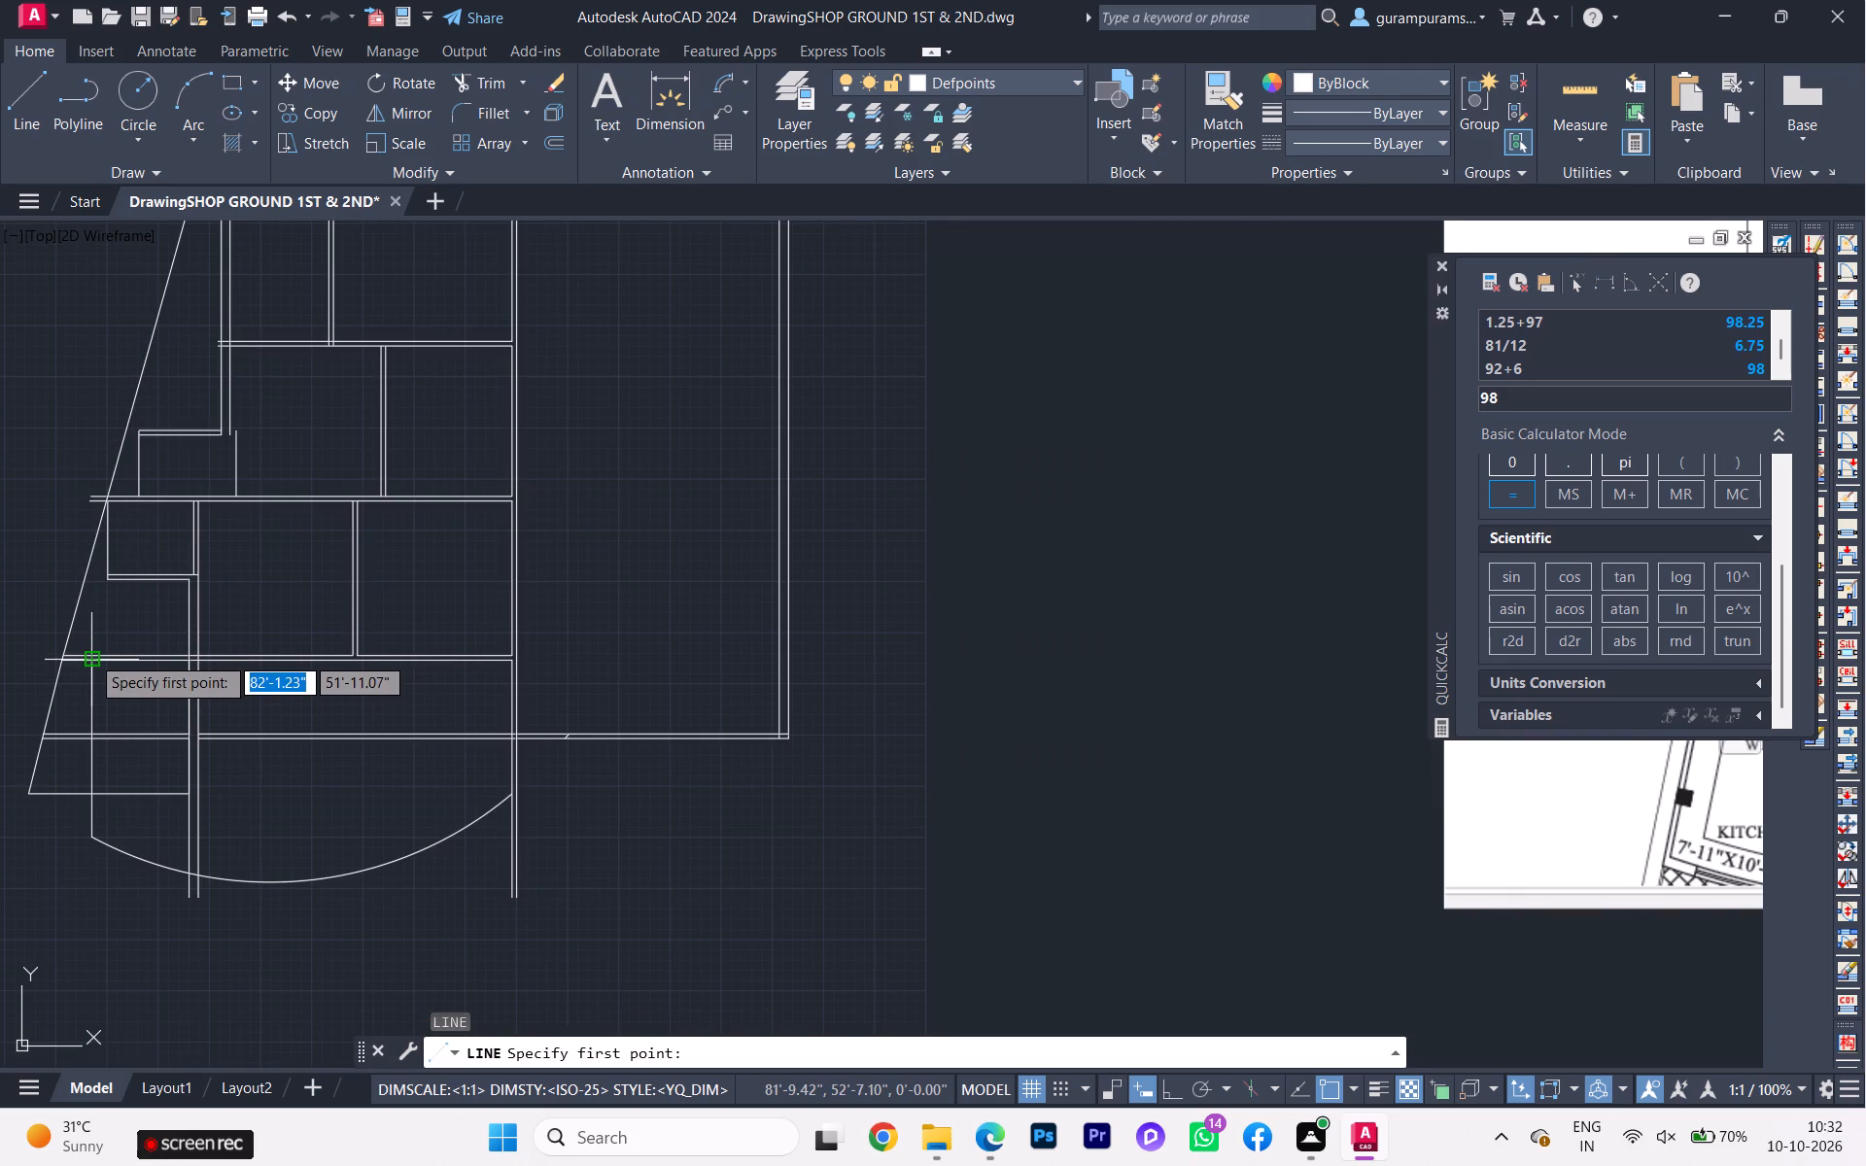
key("Escape")
key("e")
key("x")
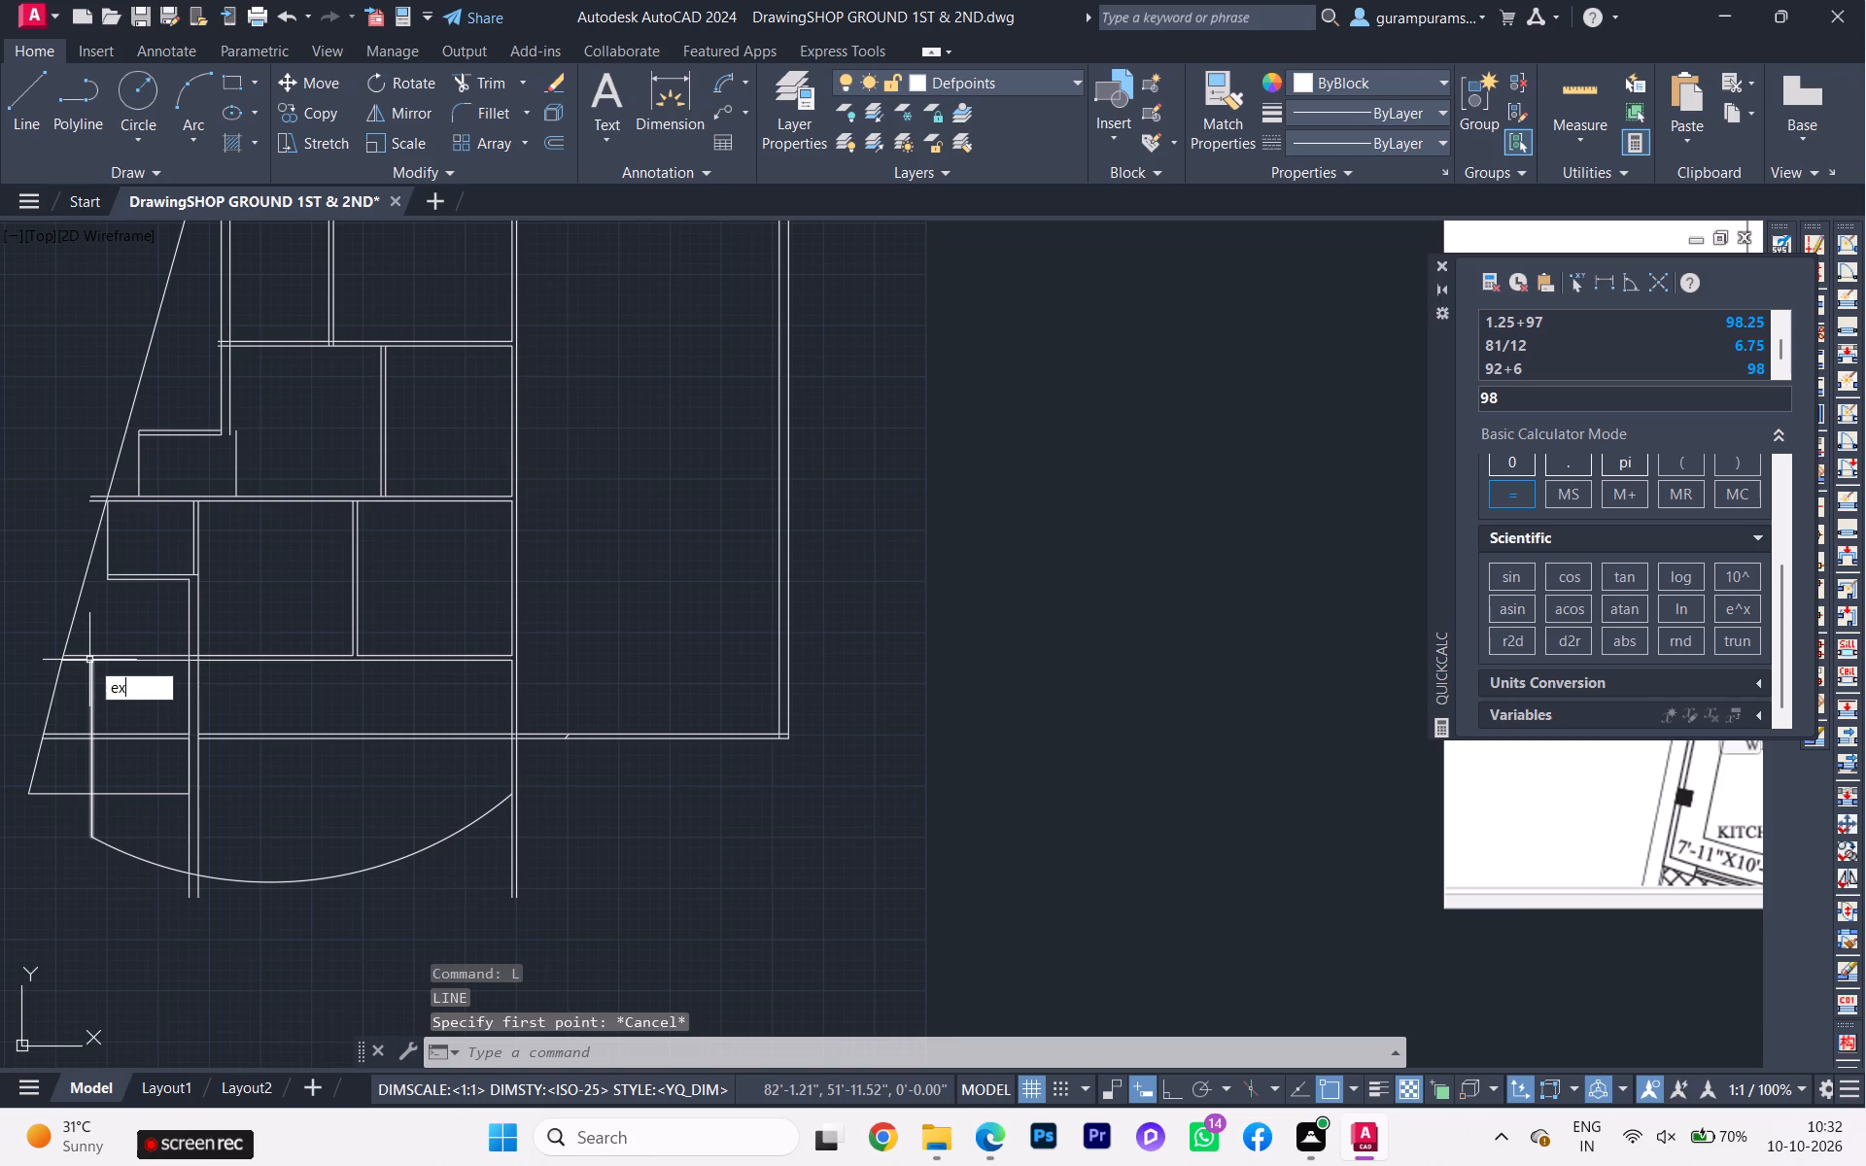
left_click(138, 710)
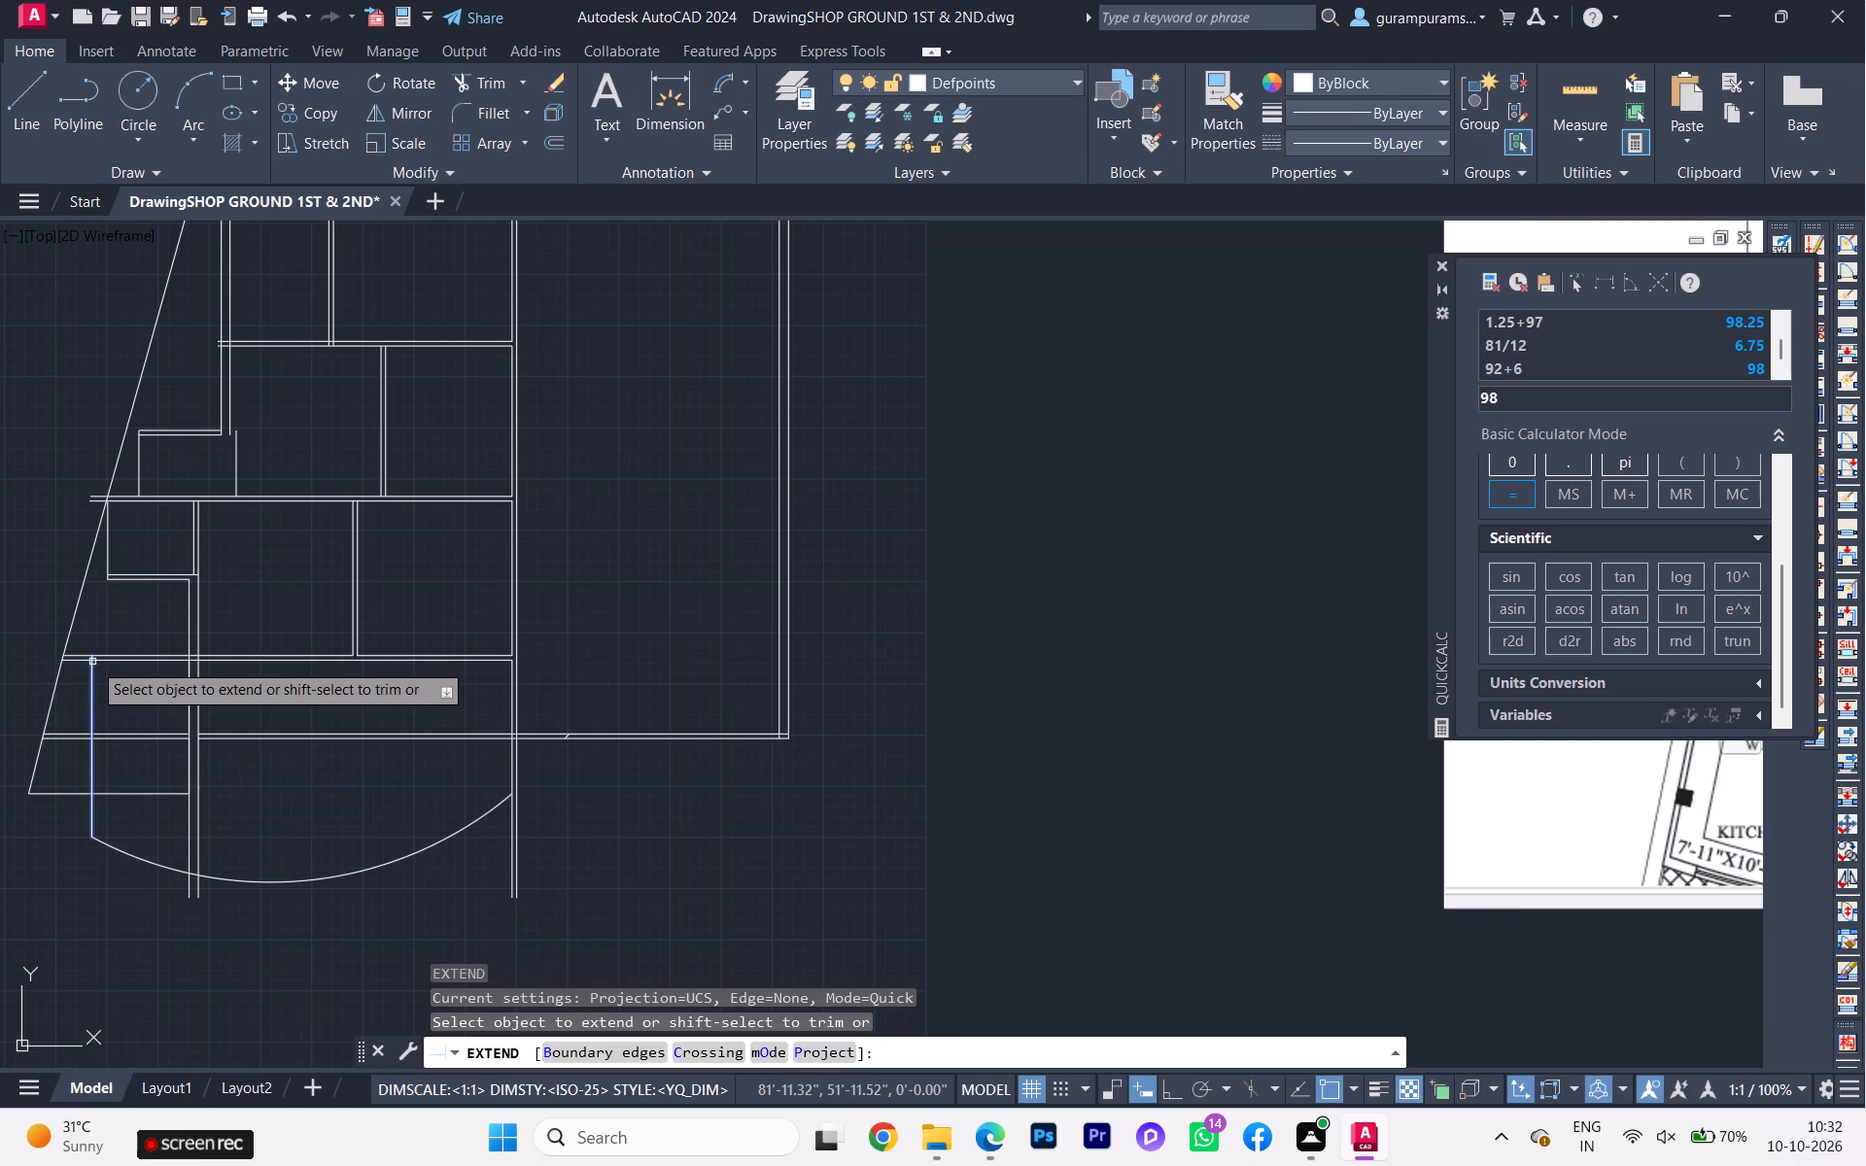
left_click(92, 662)
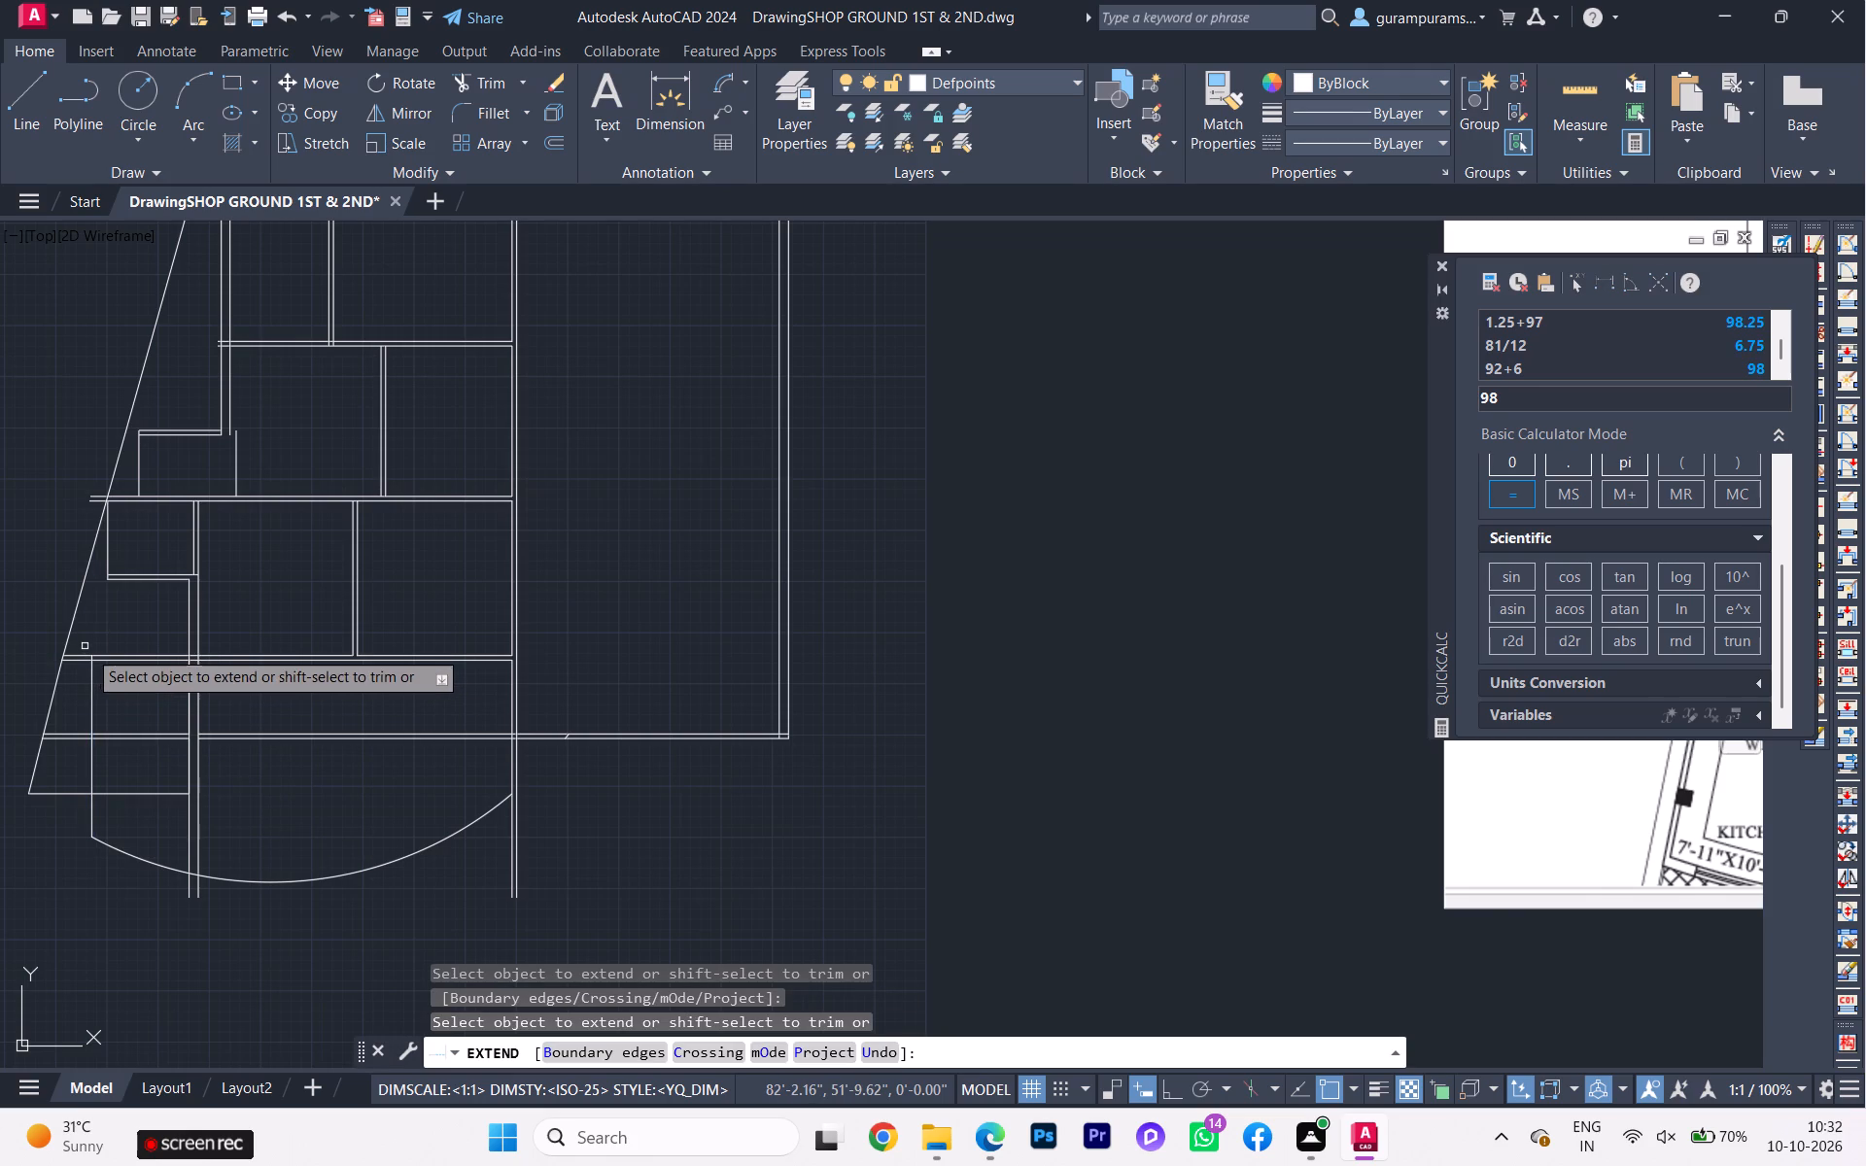
left_click(90, 655)
key("Escape")
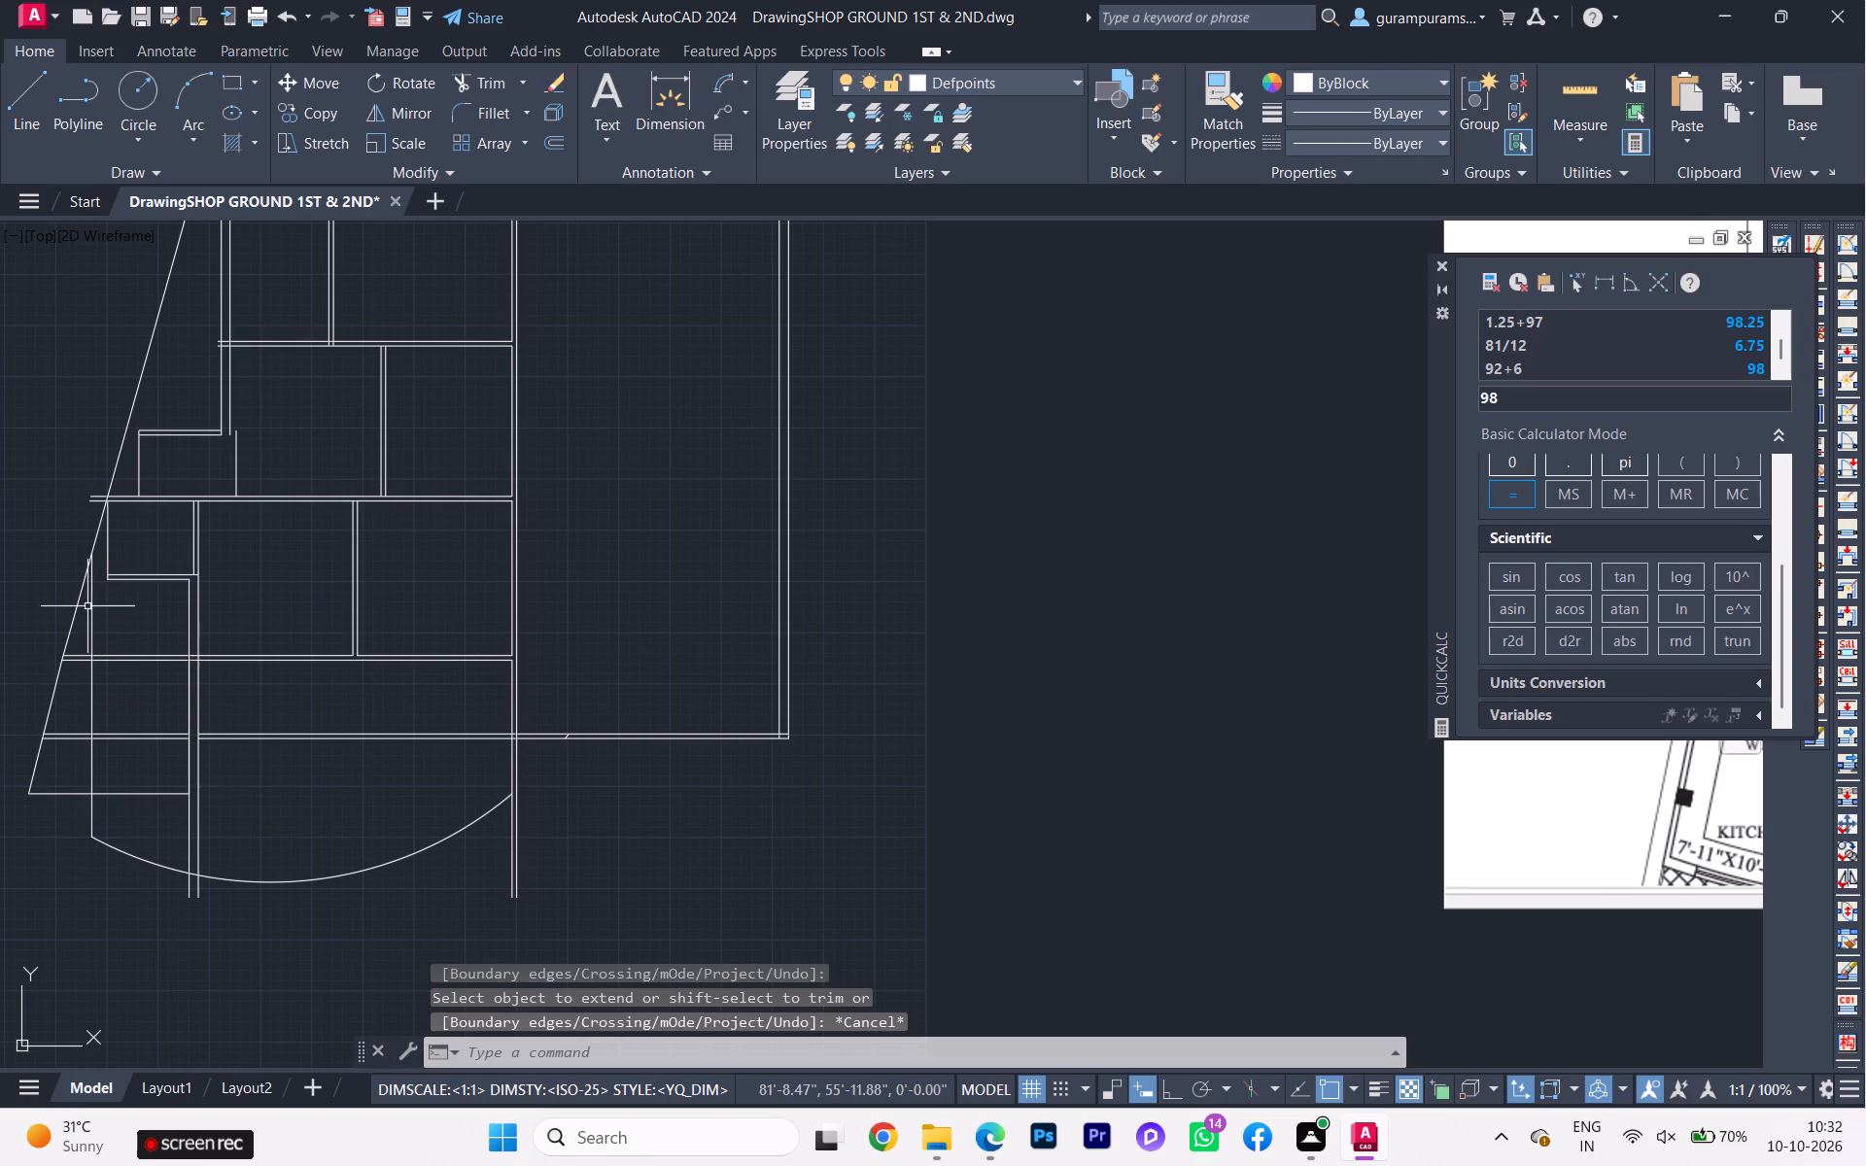
Extend both lines of the wall between the lower bath and balcony out to the extended vertical line.
key("e")
key("x")
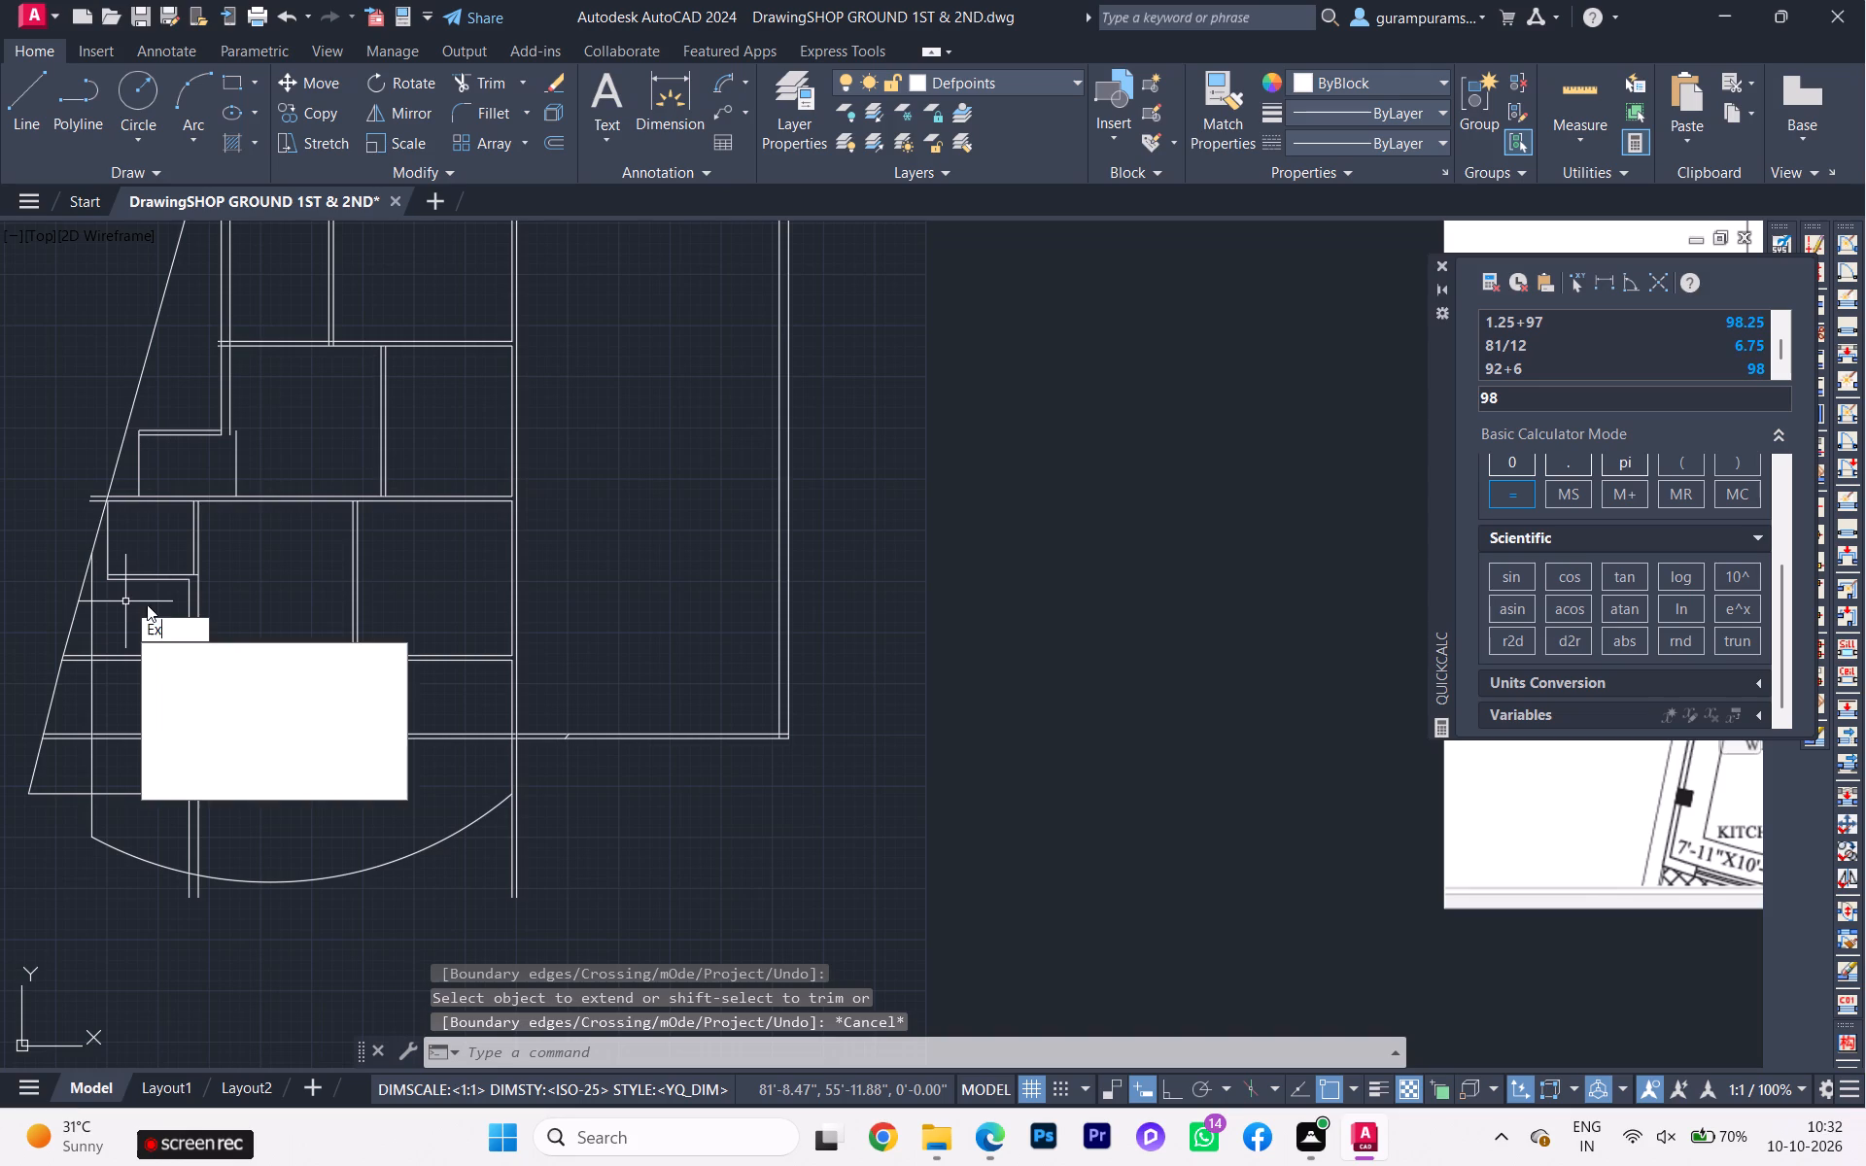
left_click(190, 660)
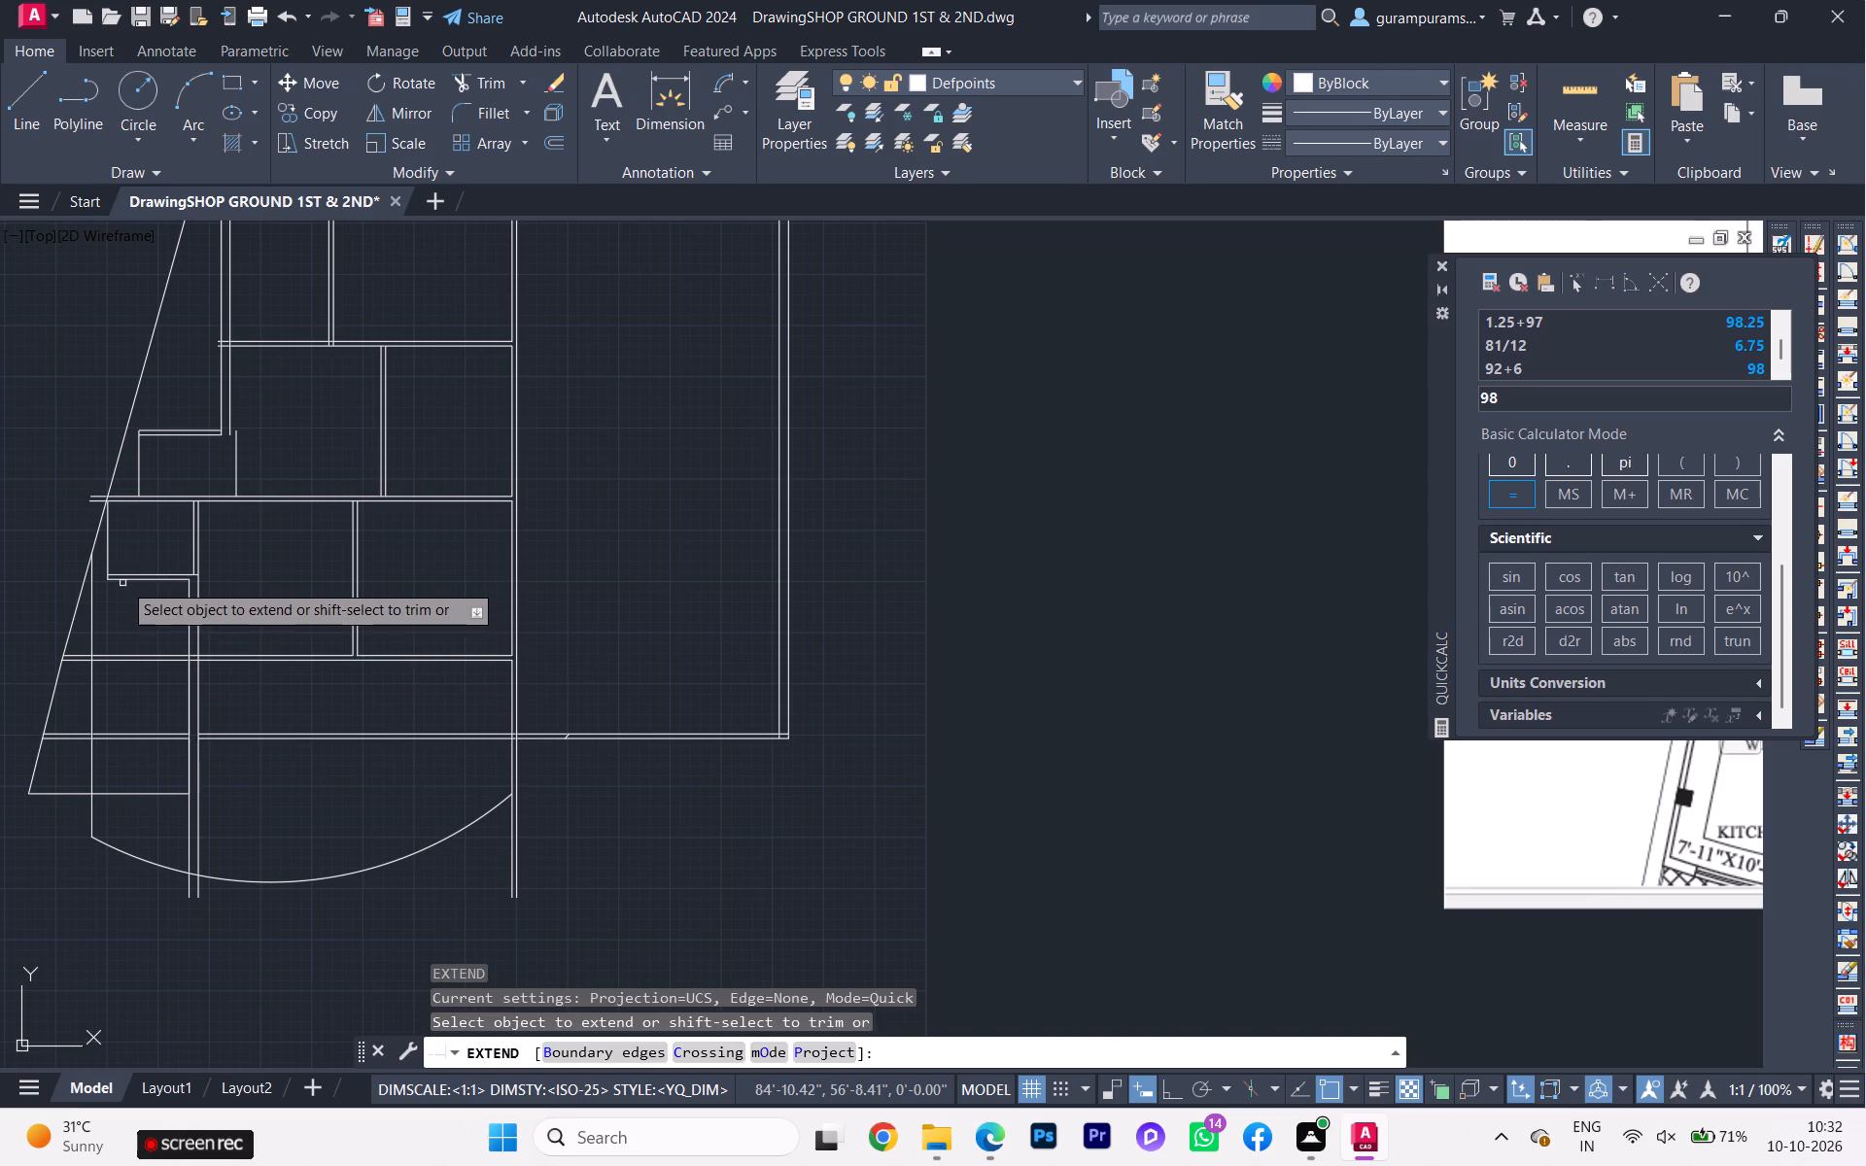
left_click(121, 580)
left_click(121, 574)
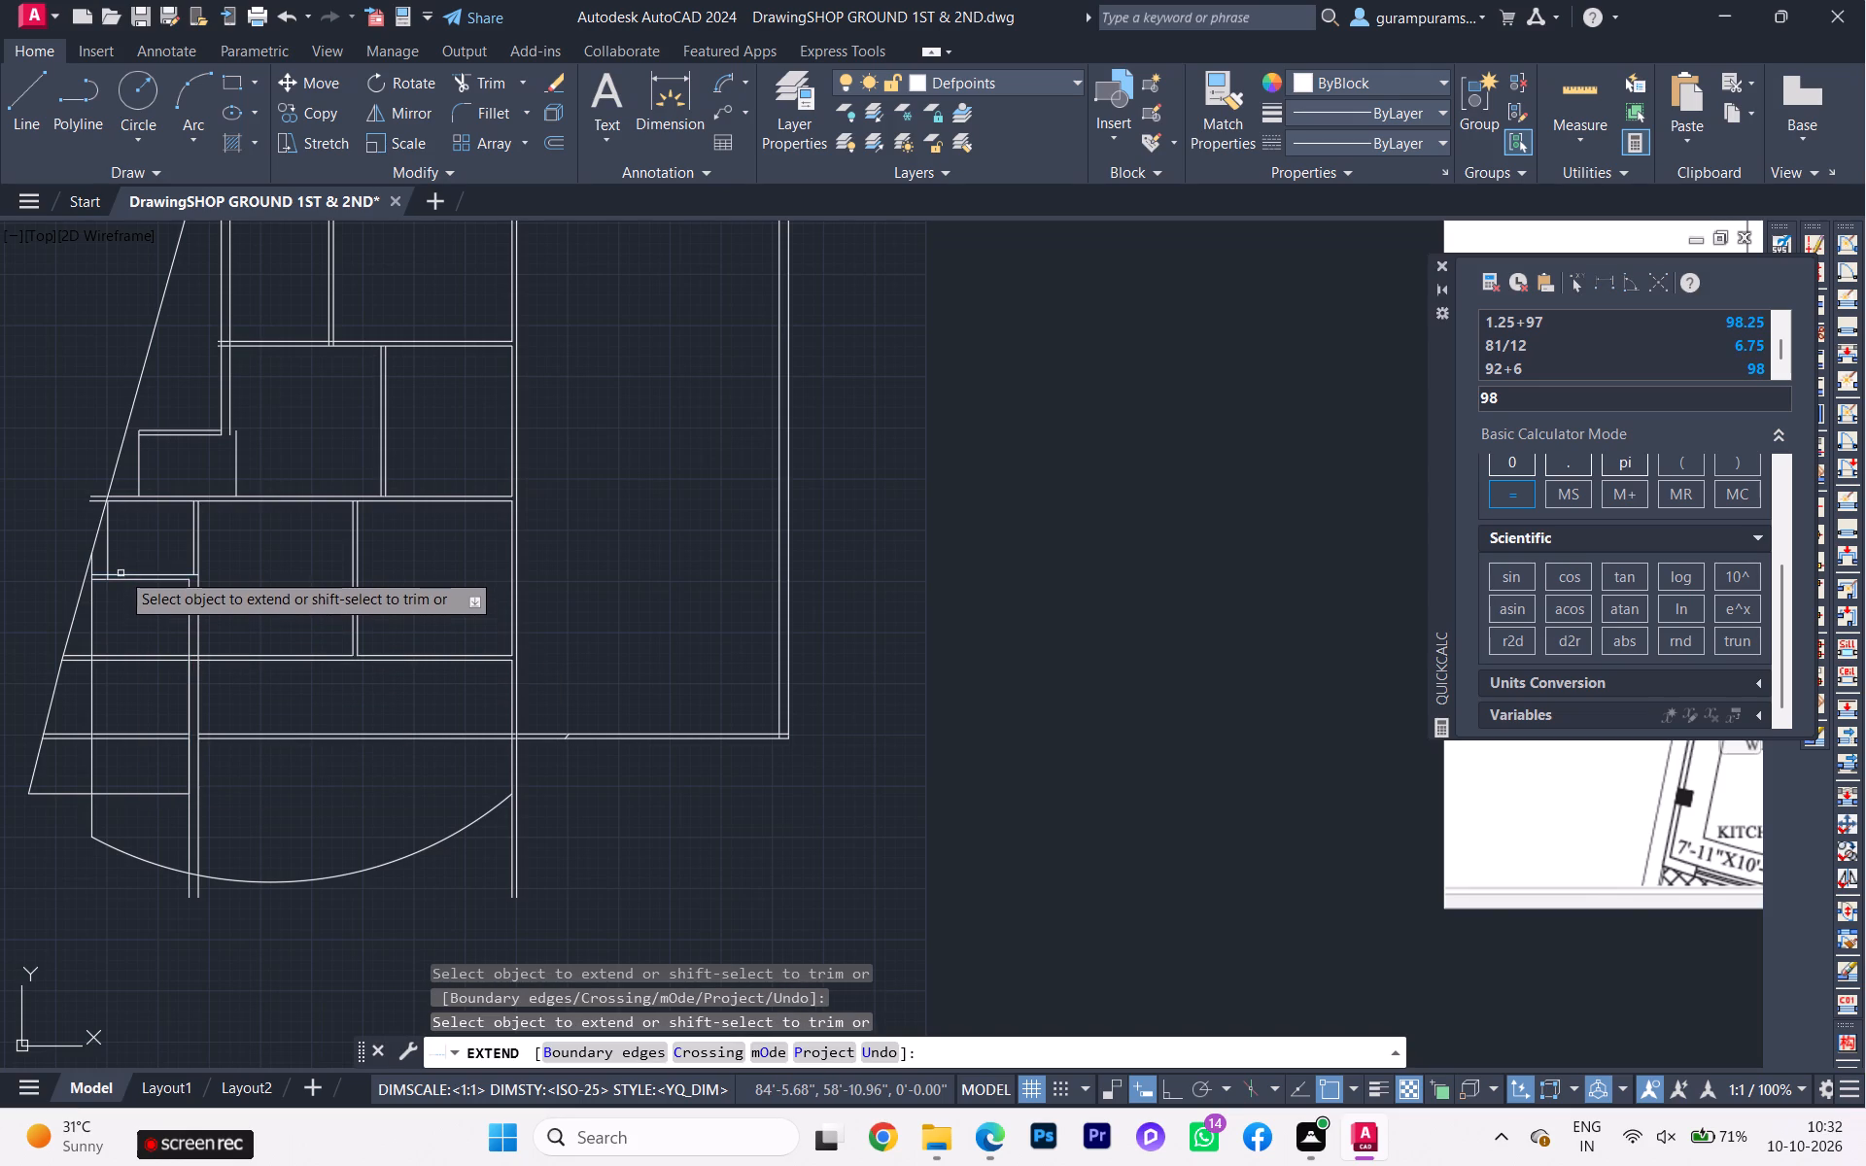
key("Escape")
Trim away the lower bath's outer vertical line and its upper wall lines, including the stubs beyond the slanted boundary.
key("t")
key("r")
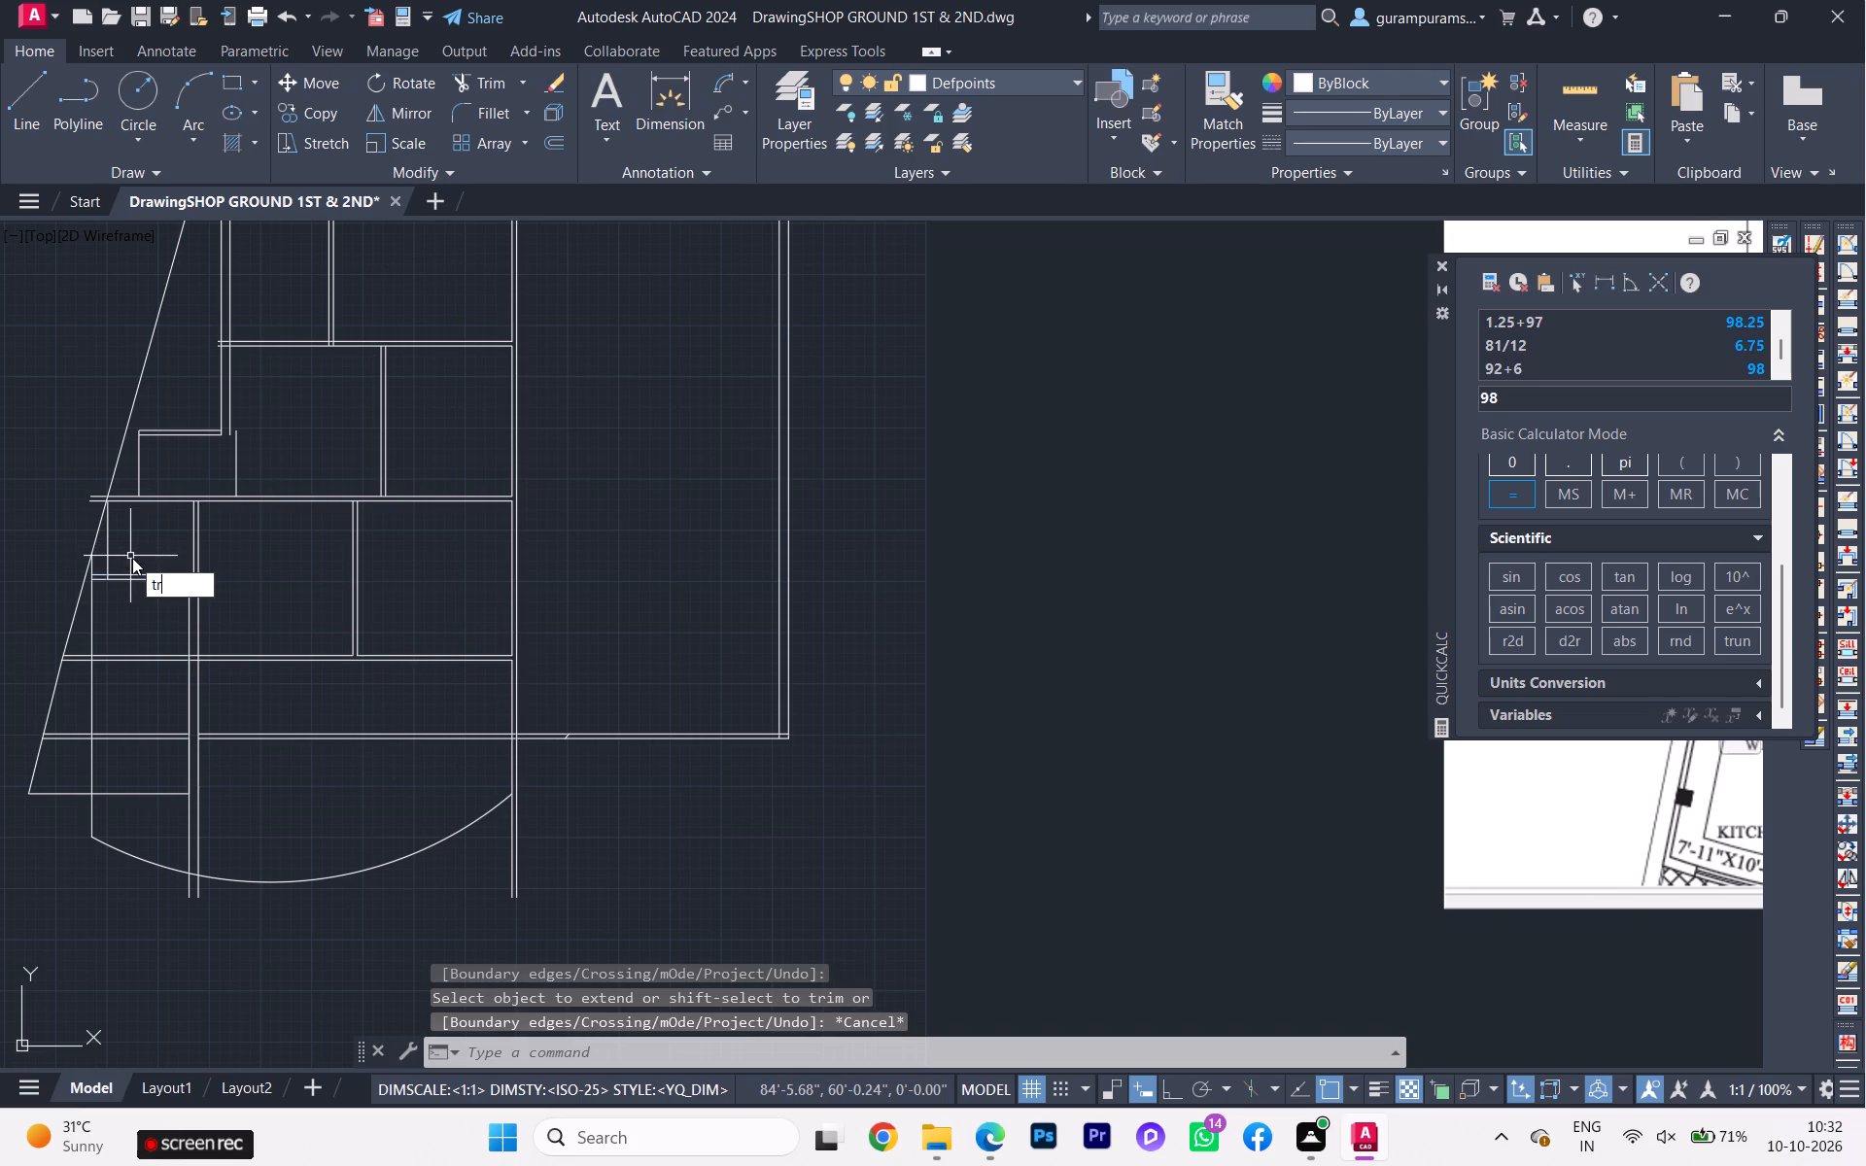
left_click(197, 607)
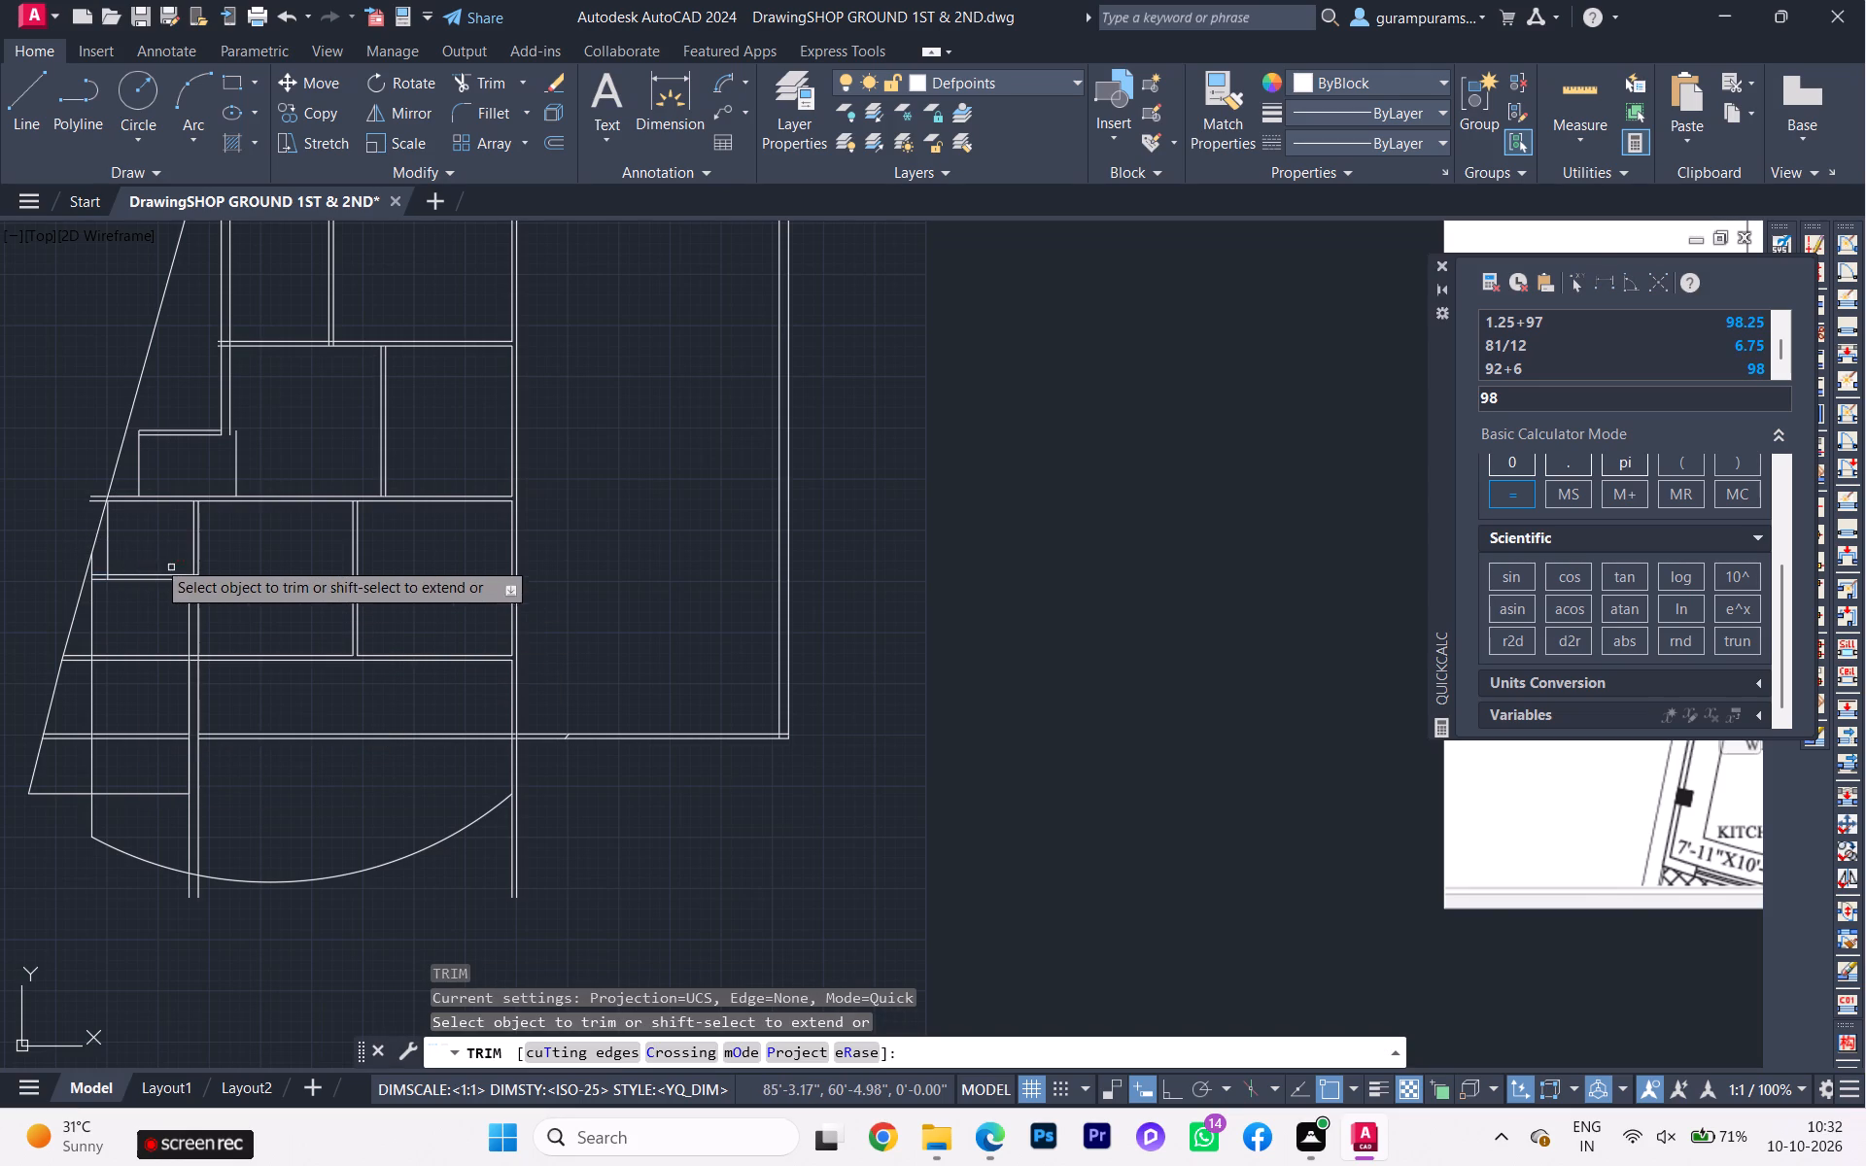
left_click(125, 547)
left_click(114, 547)
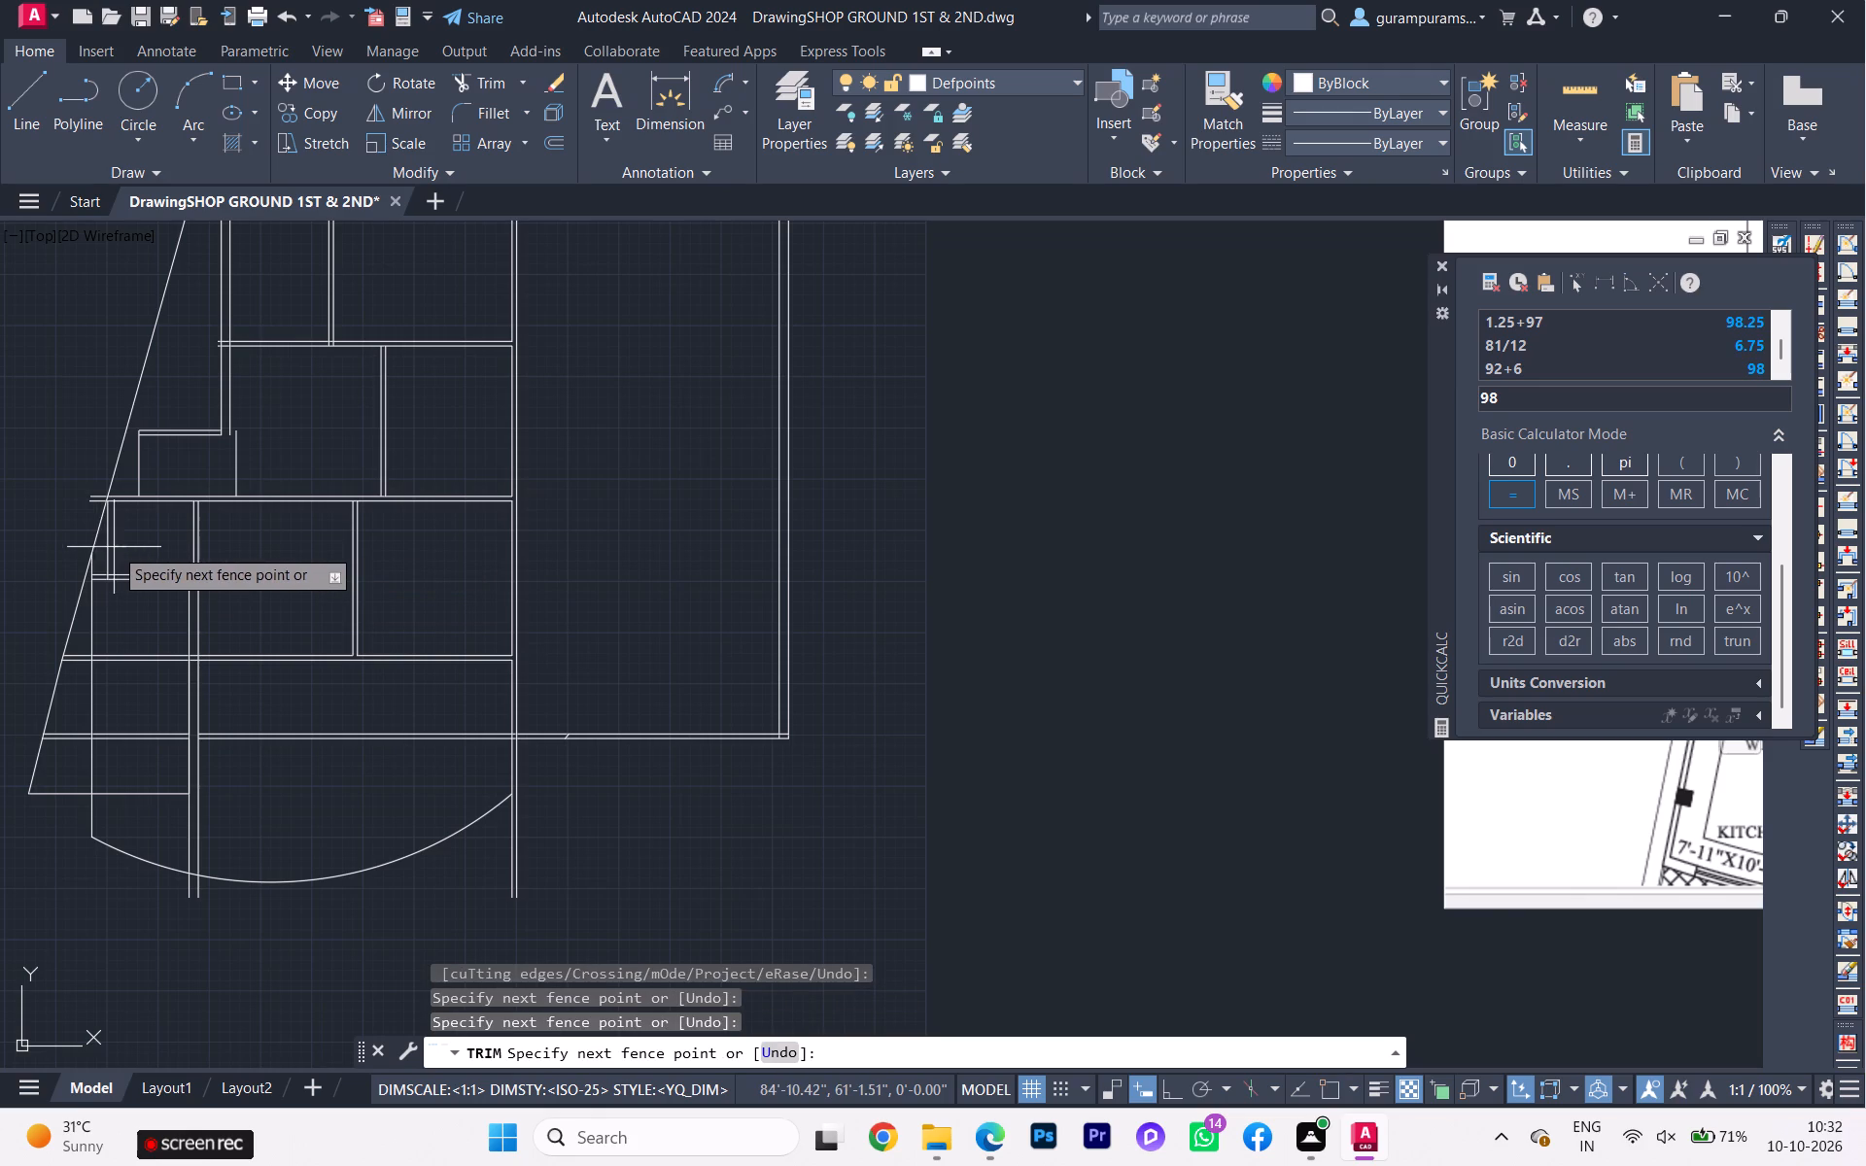
left_click(107, 538)
left_click(118, 496)
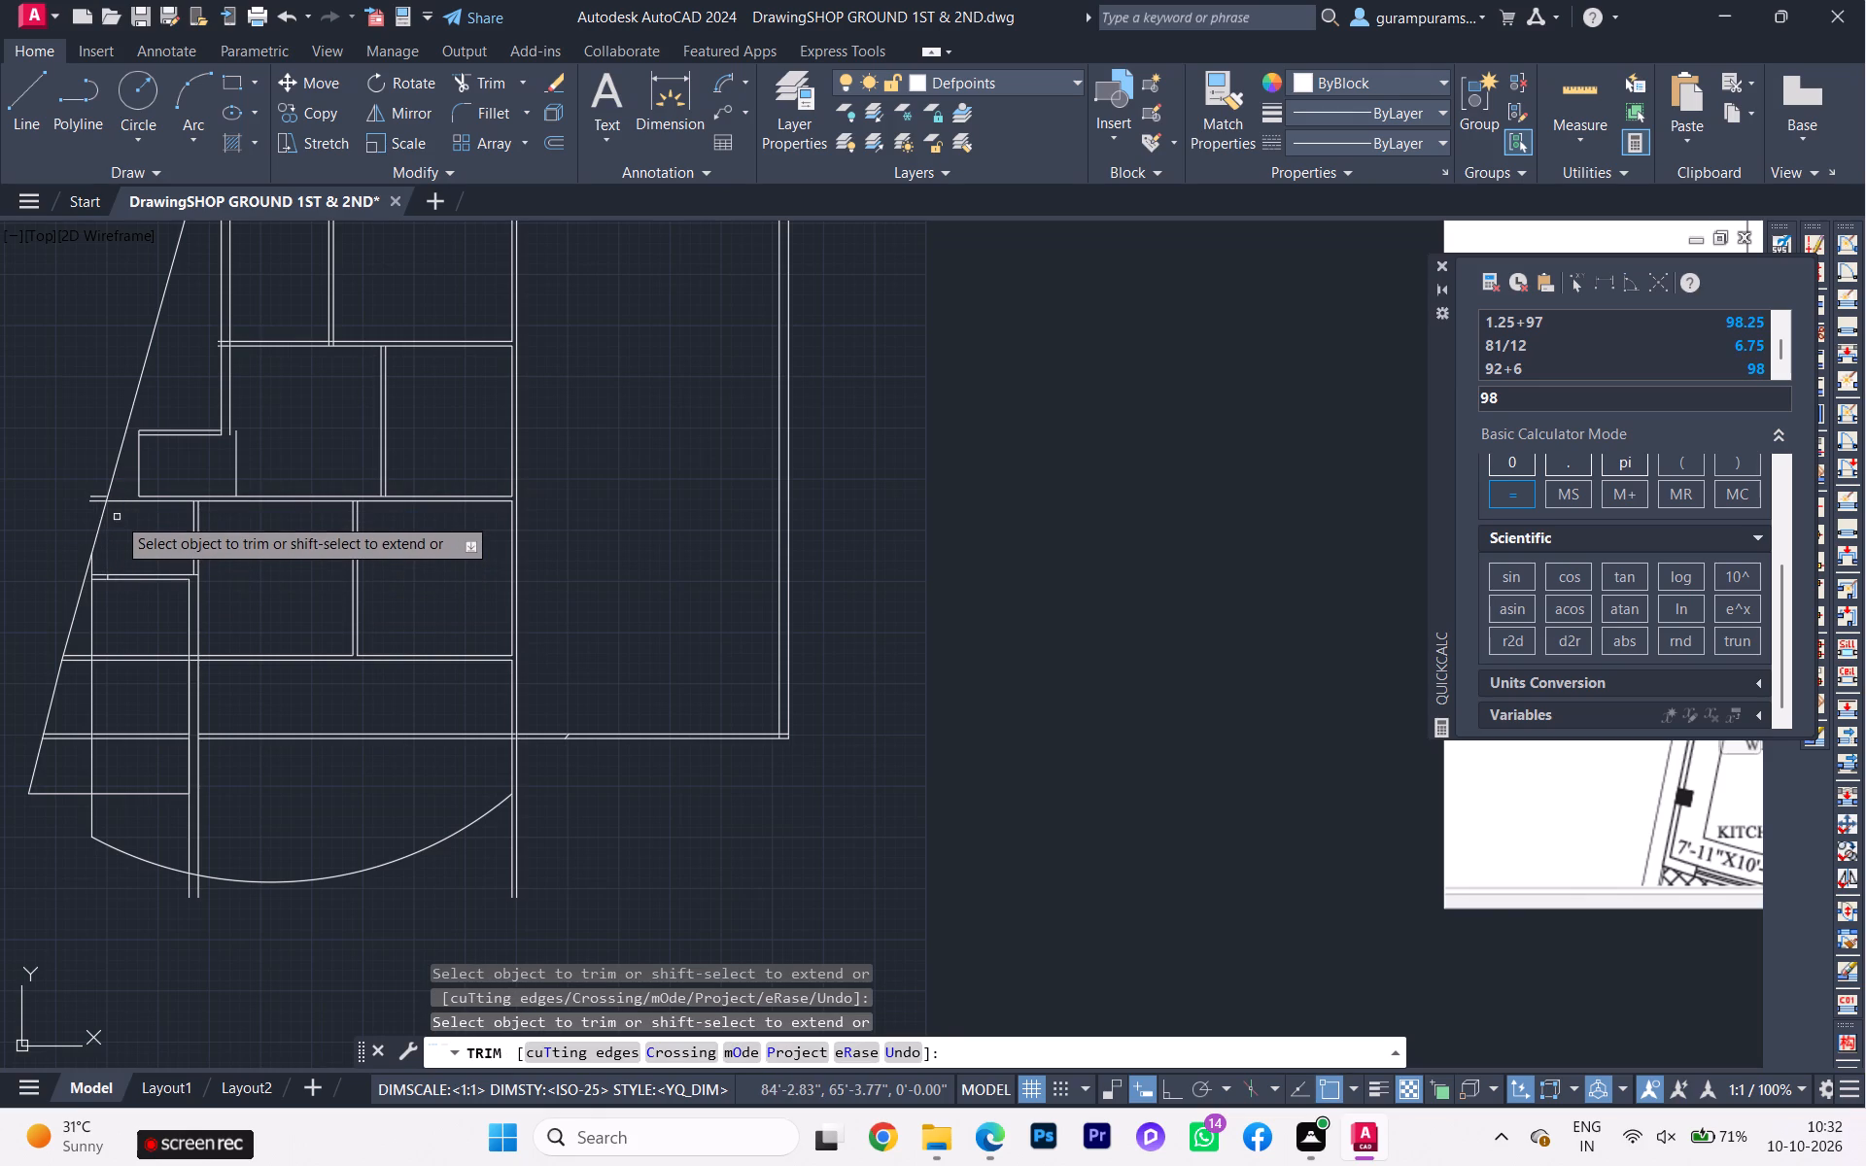
left_click(117, 514)
left_click(118, 497)
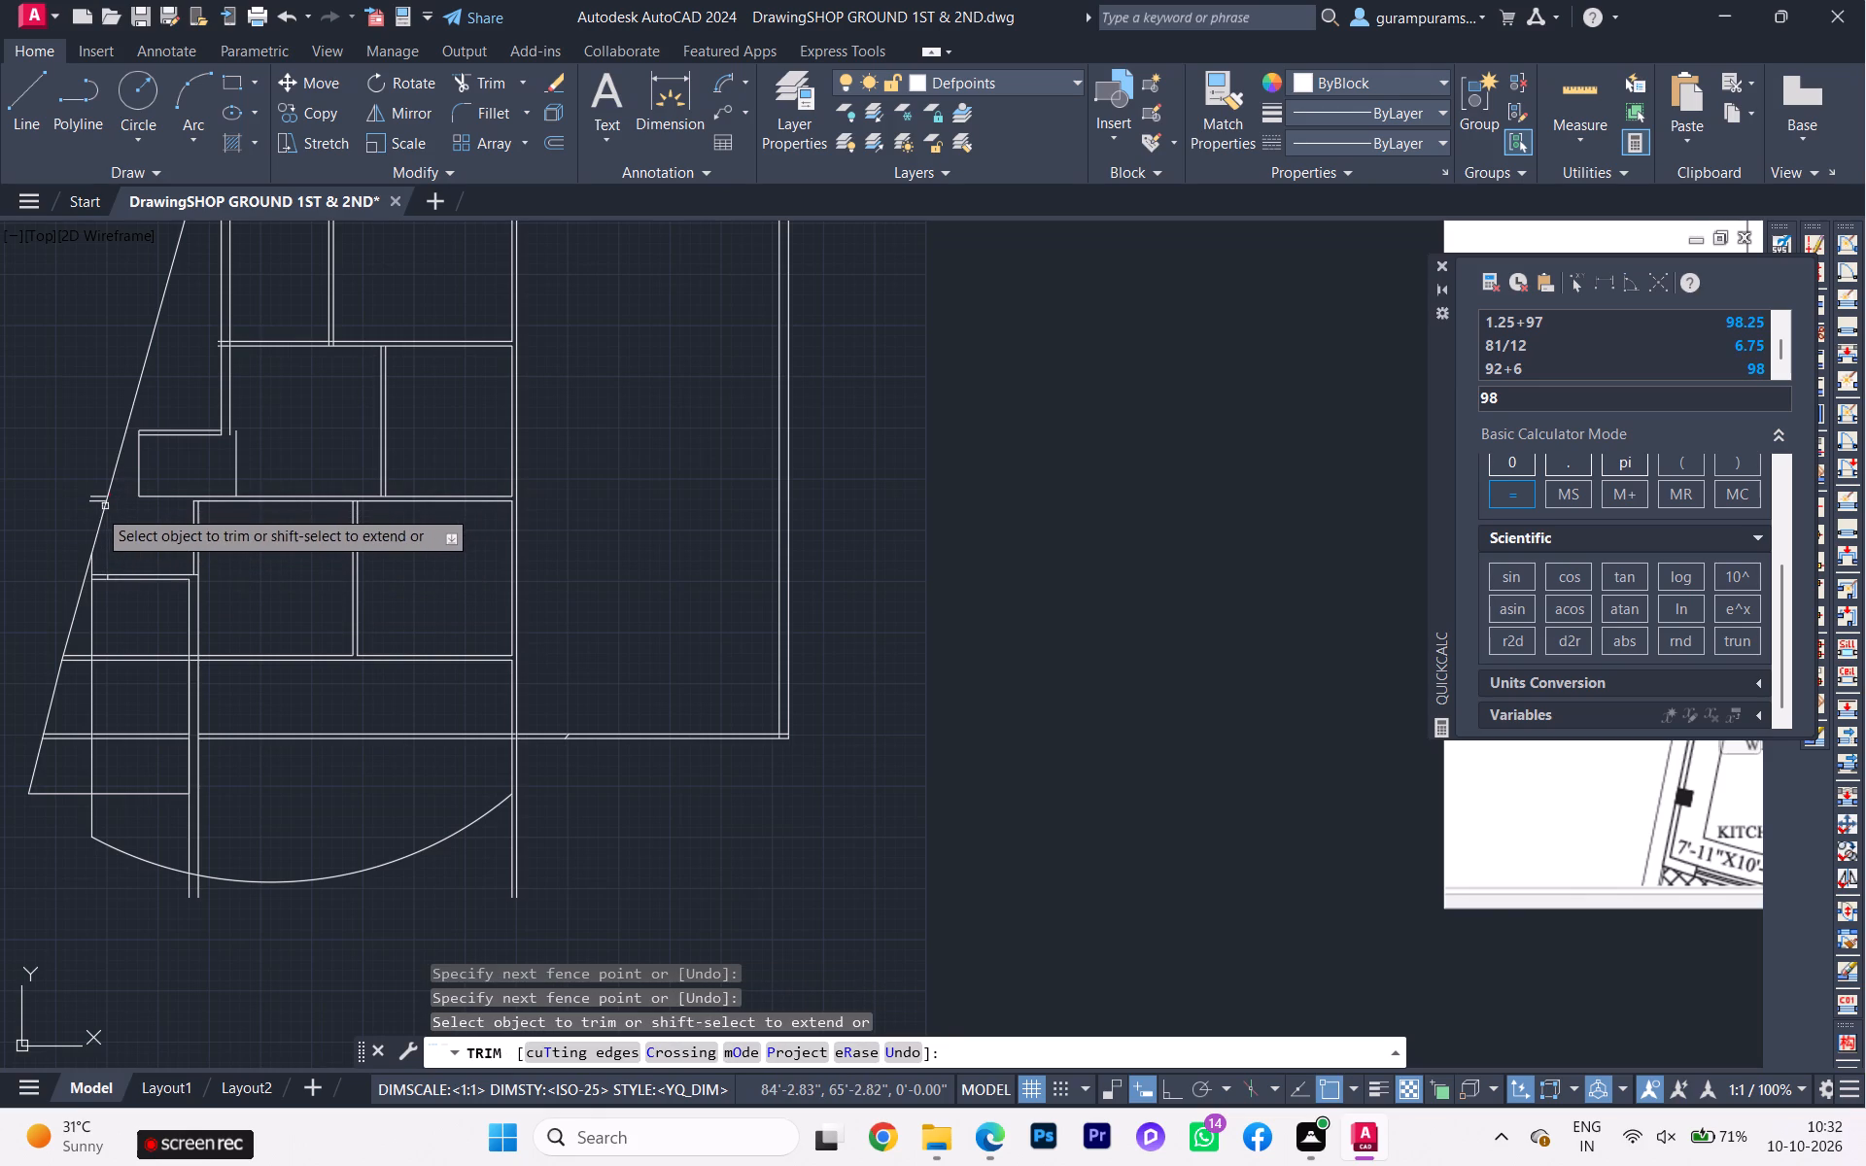
left_click(92, 505)
left_click(94, 486)
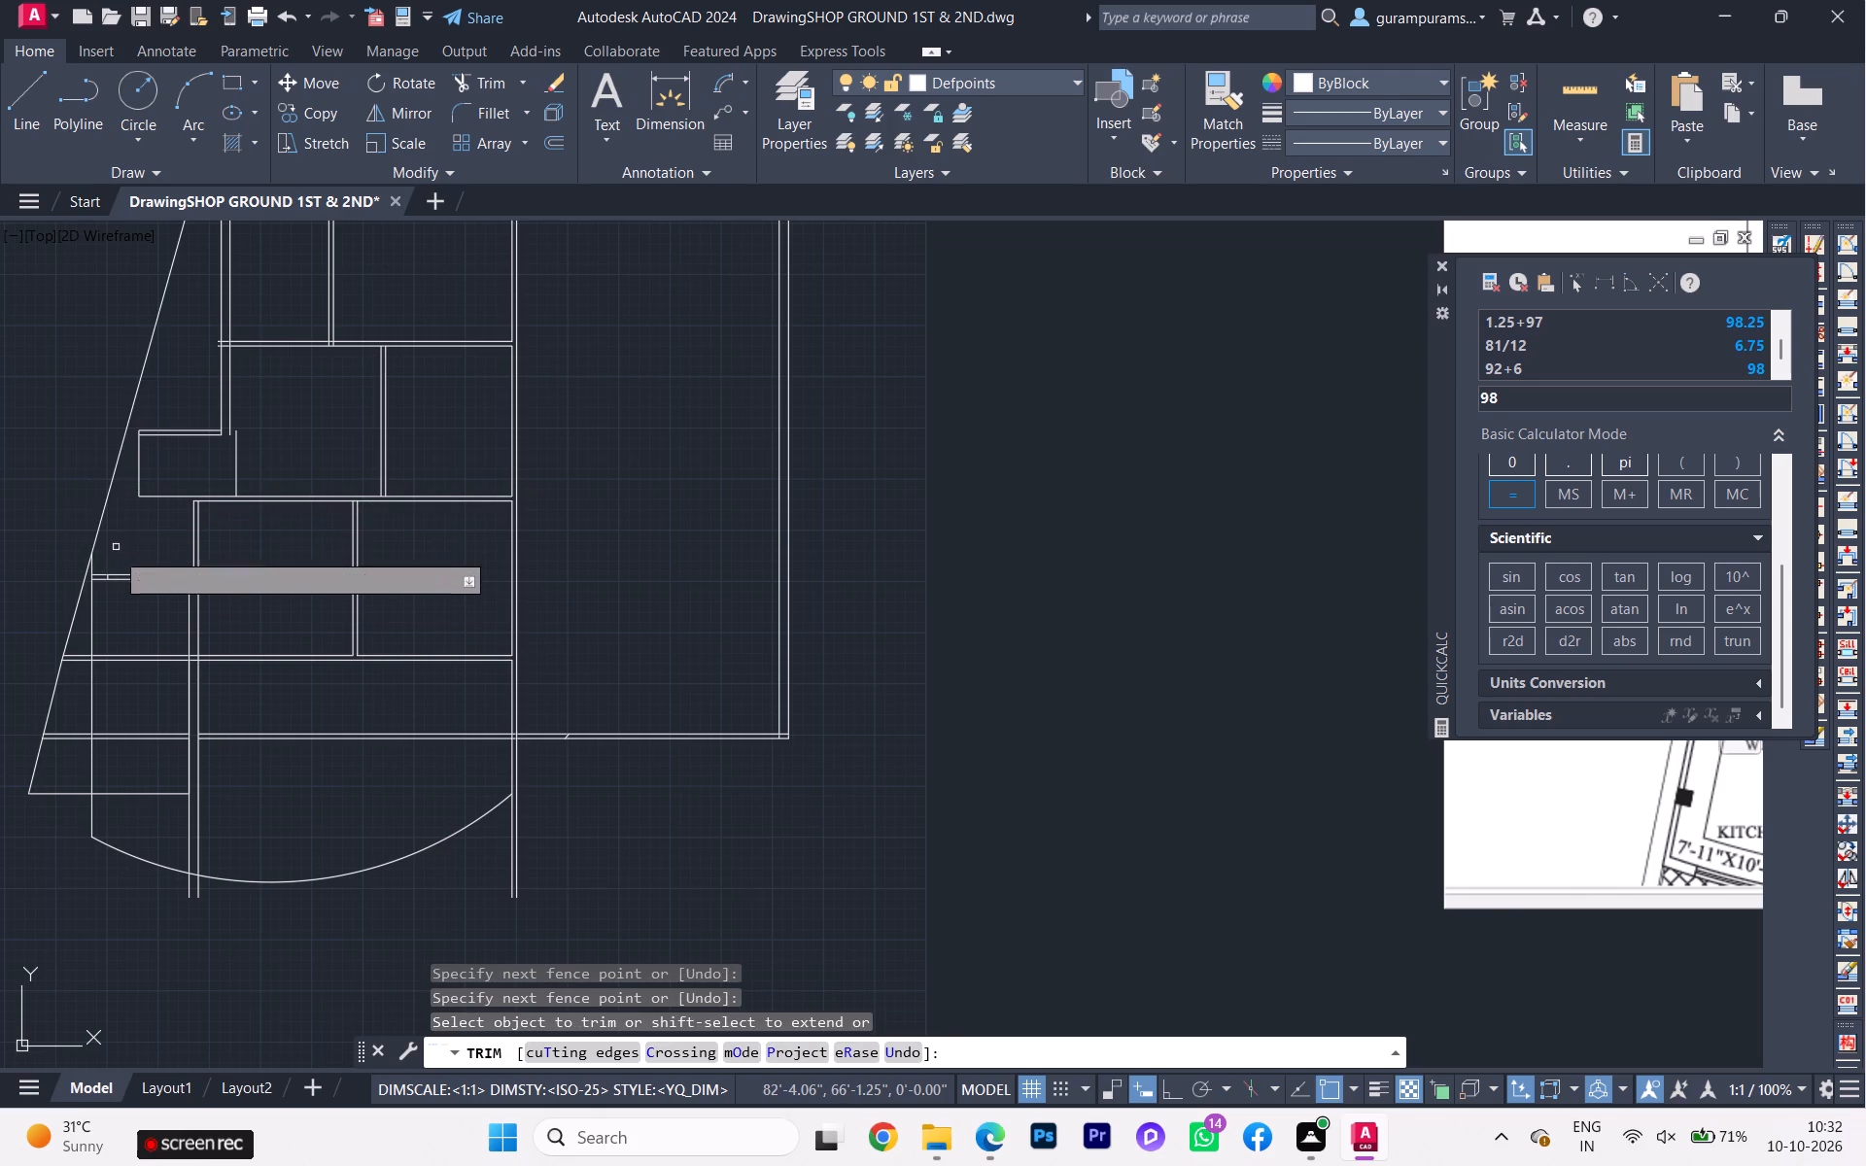
Trim the extended vertical line's stub above the bath-balcony wall and the upper passage wall ends projecting beyond that line.
scroll(97, 559, "up", 3)
left_click(96, 561)
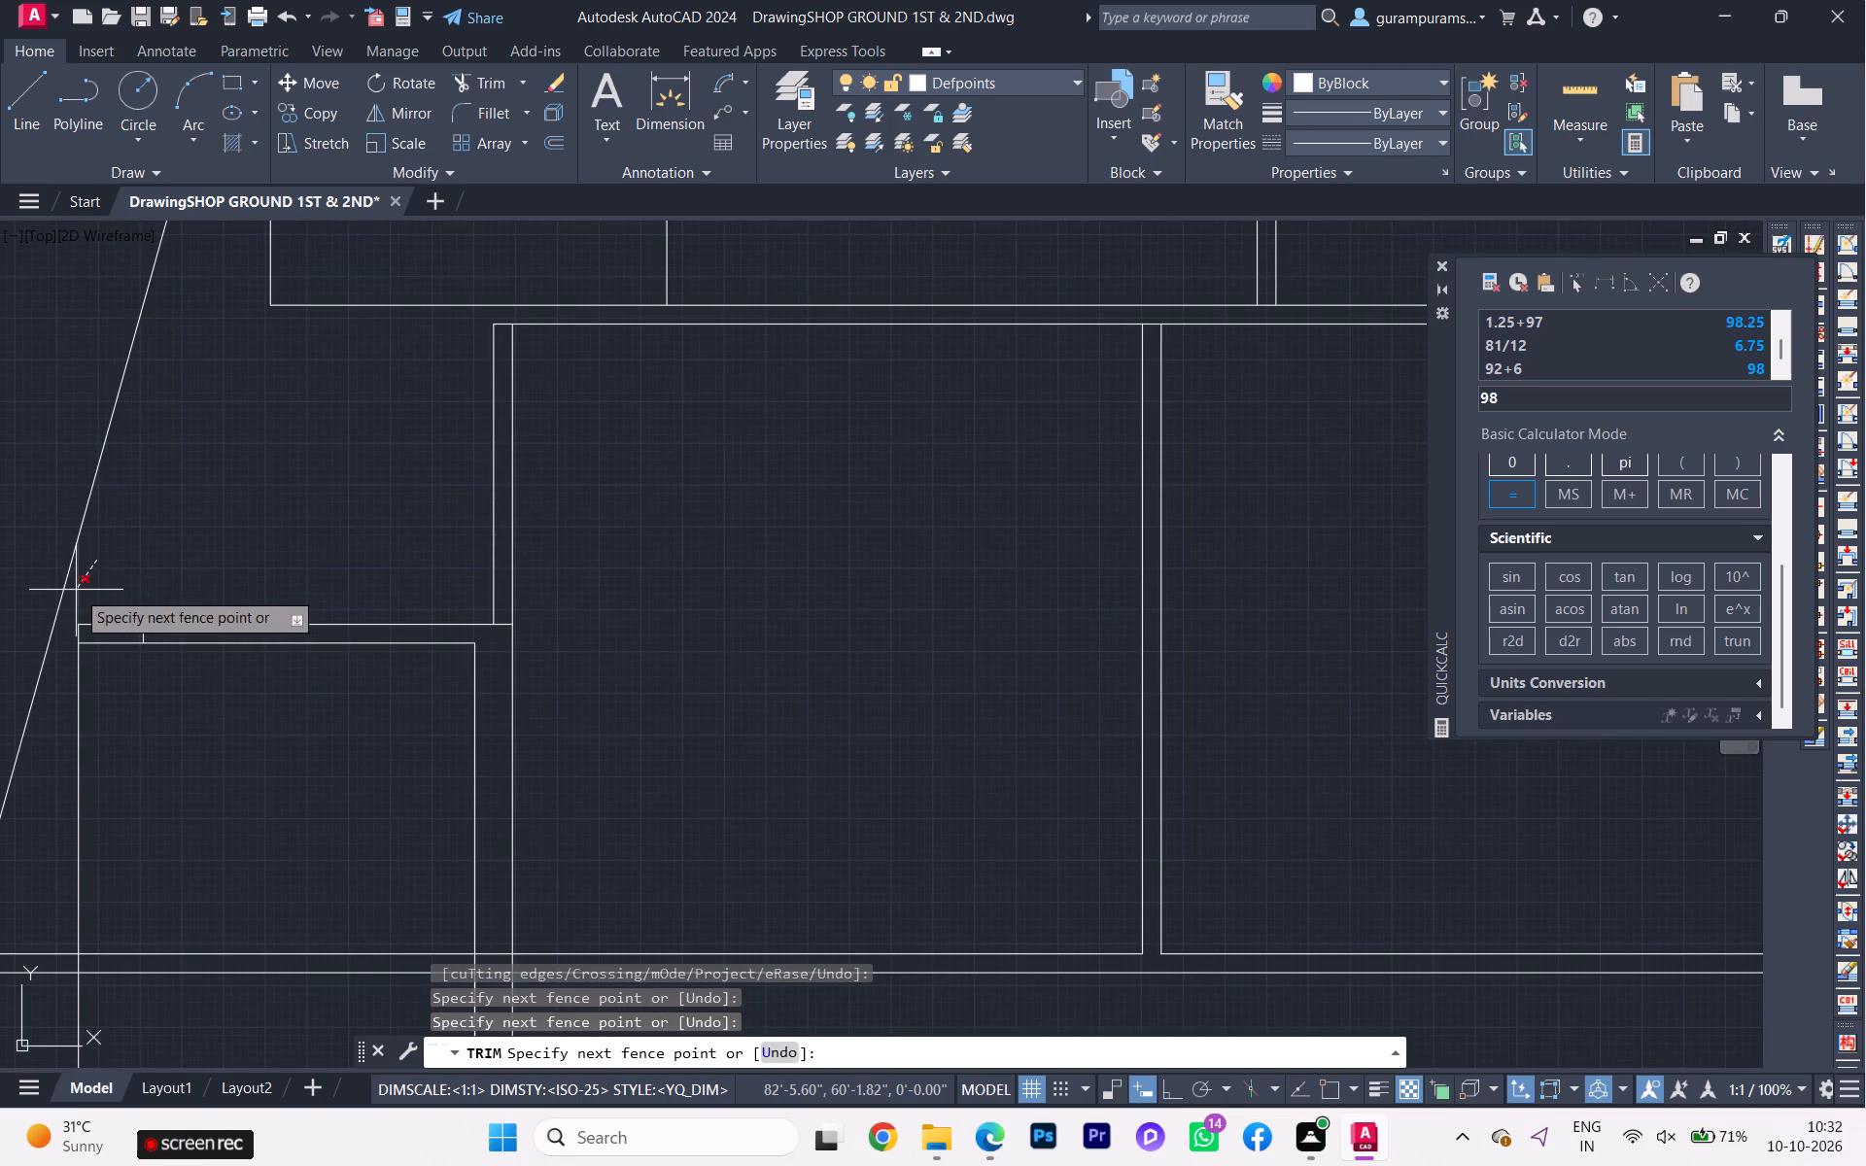
left_click(76, 590)
scroll(108, 558, "down", 2)
left_click(70, 695)
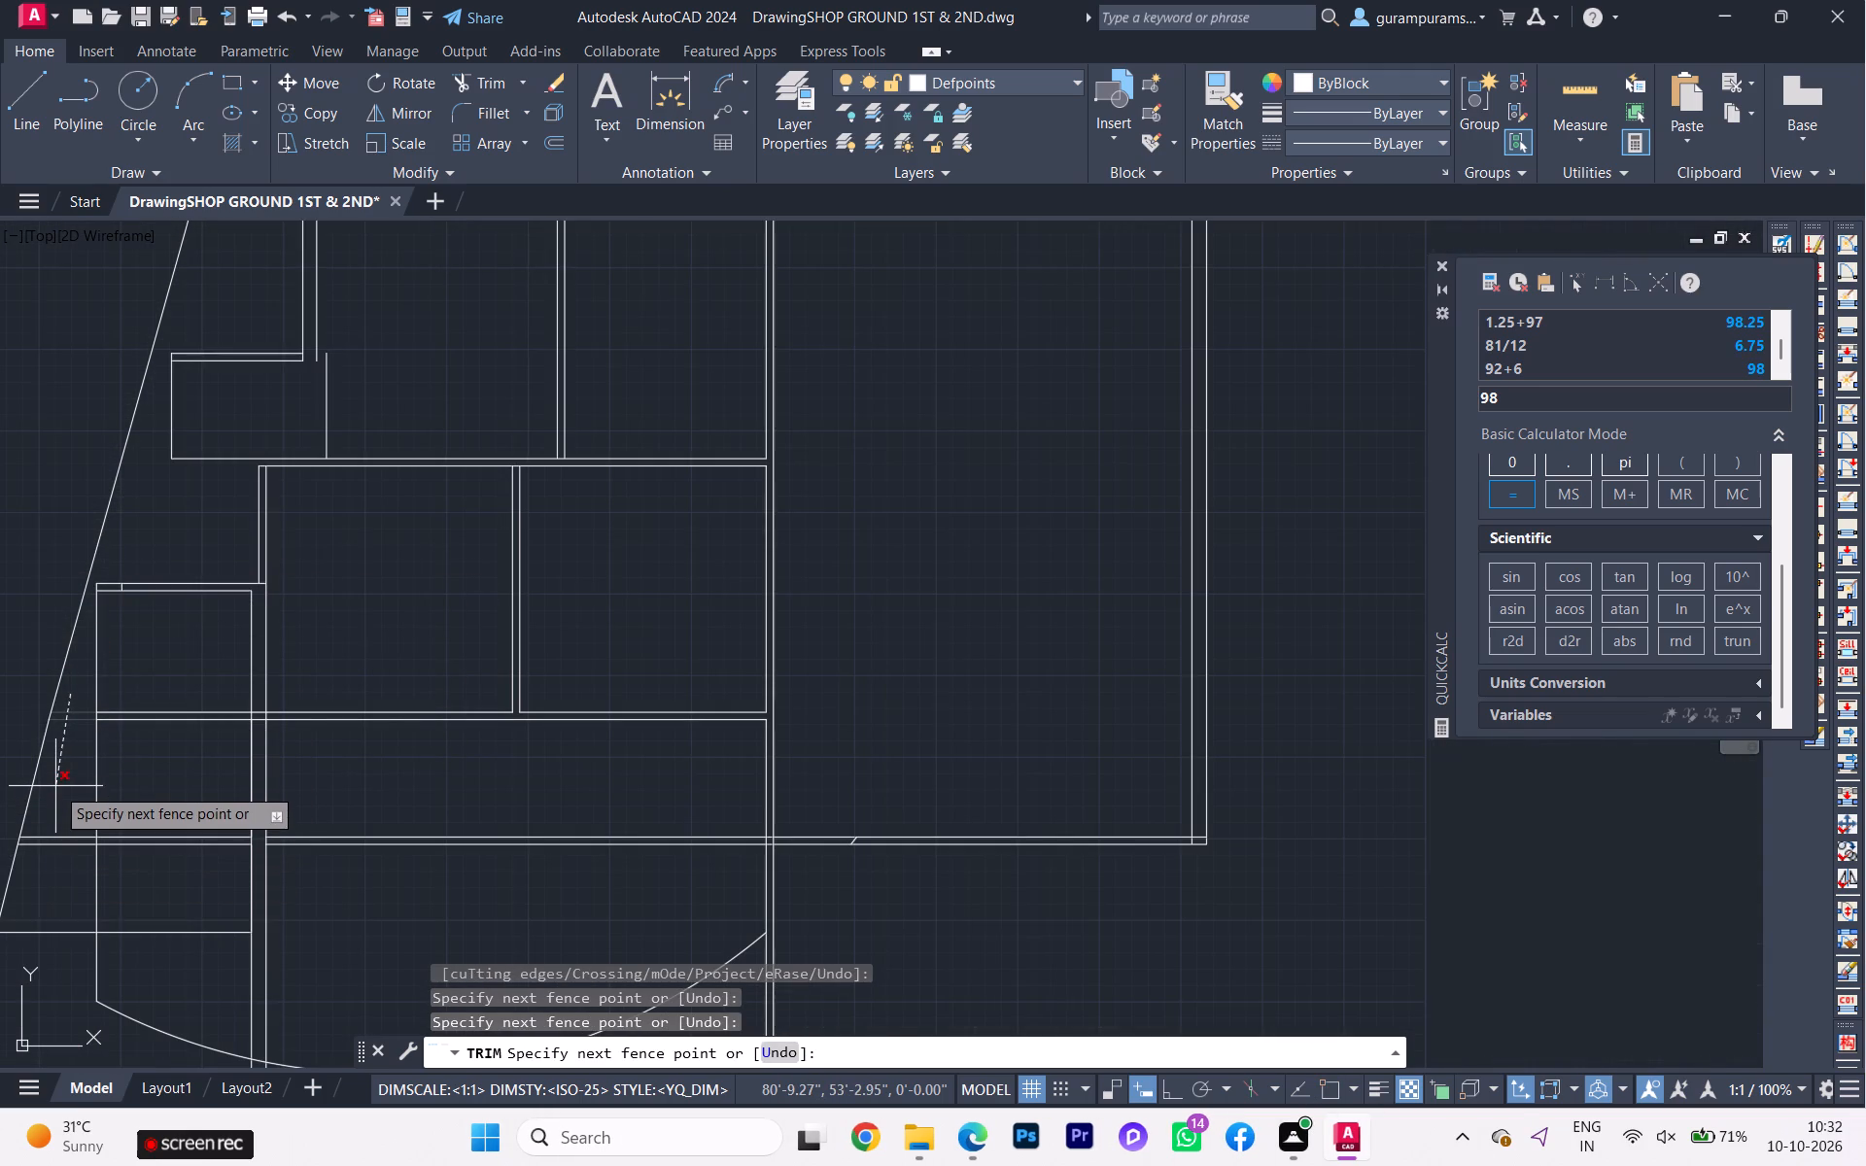
left_click(53, 782)
Trim away the remaining slanted boundary from the lower end of the drawn balcony wall down to the kitchen line.
scroll(53, 782, "down", 1)
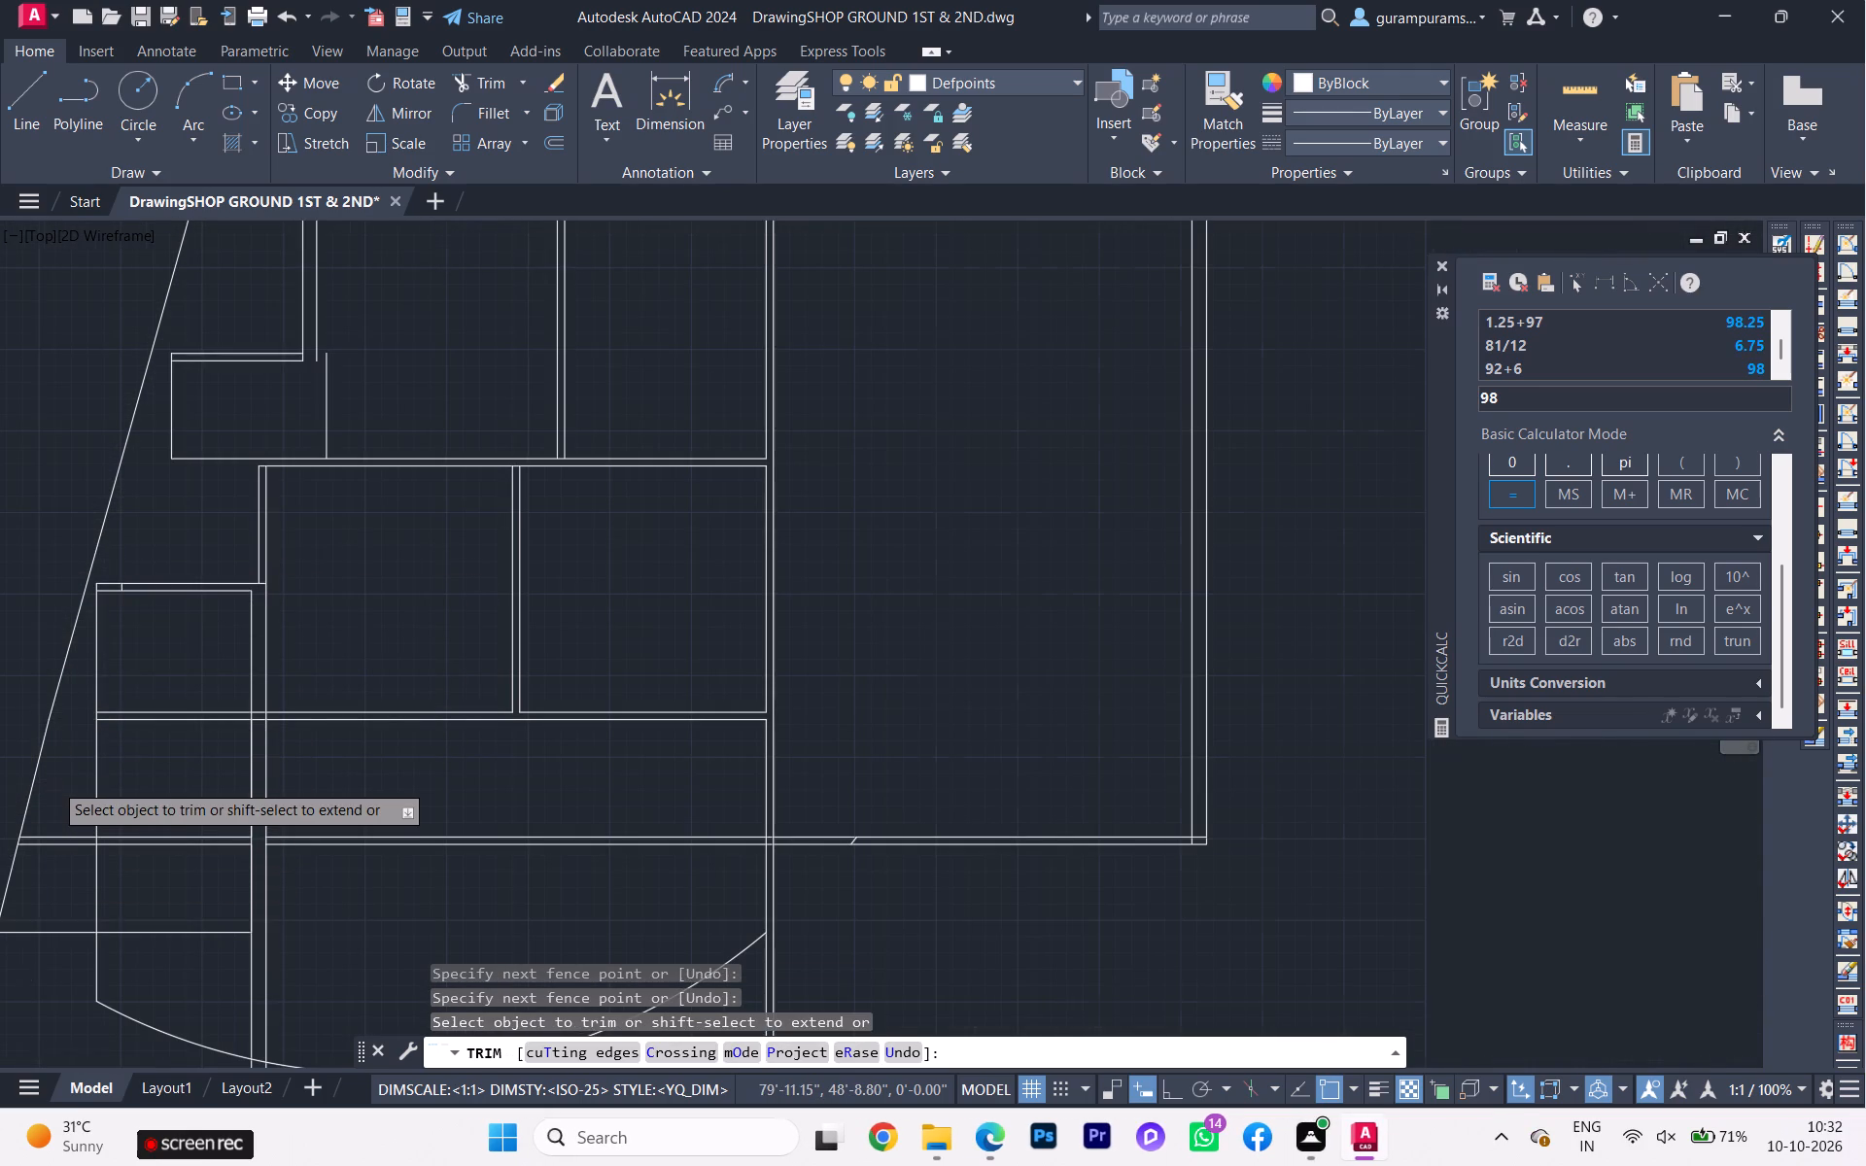
scroll(57, 788, "down", 1)
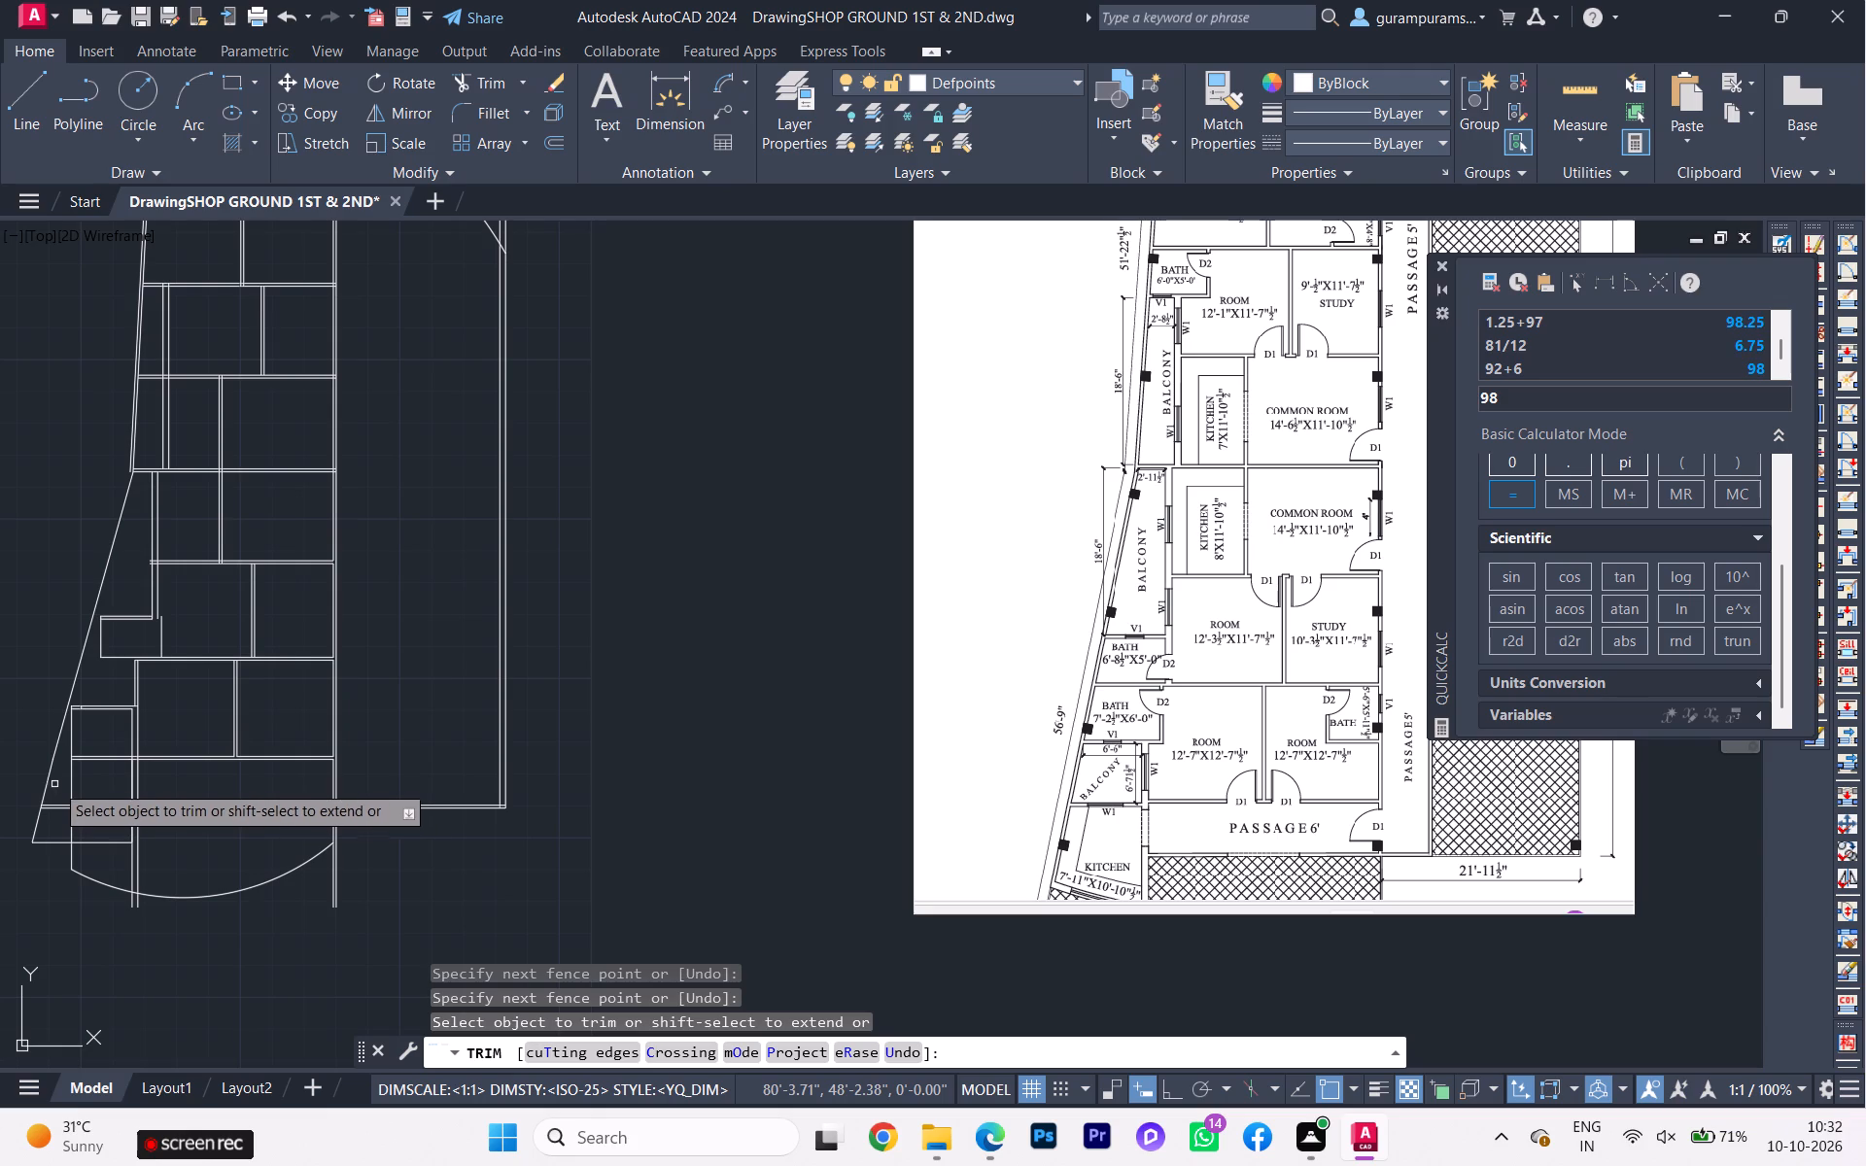
left_click(77, 653)
left_click(87, 657)
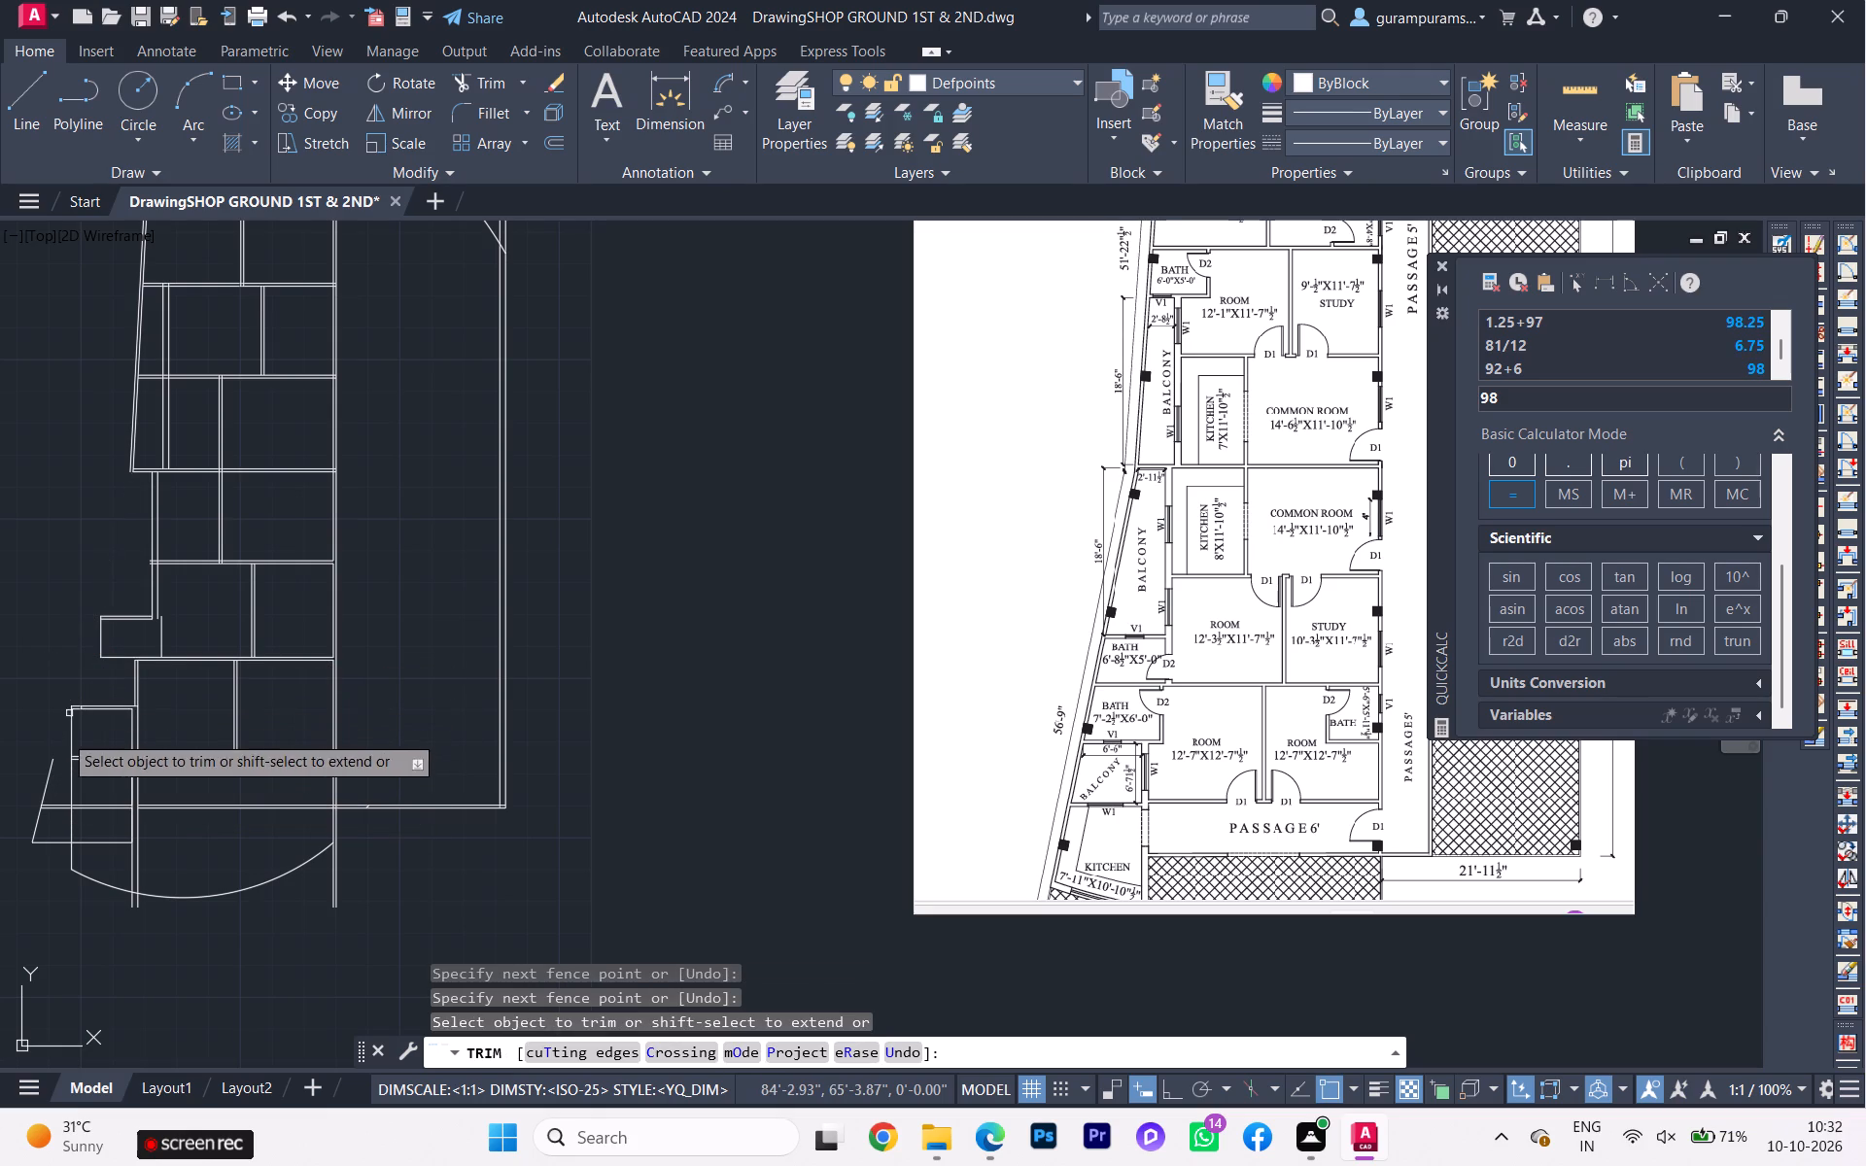
left_click(49, 768)
left_click(35, 822)
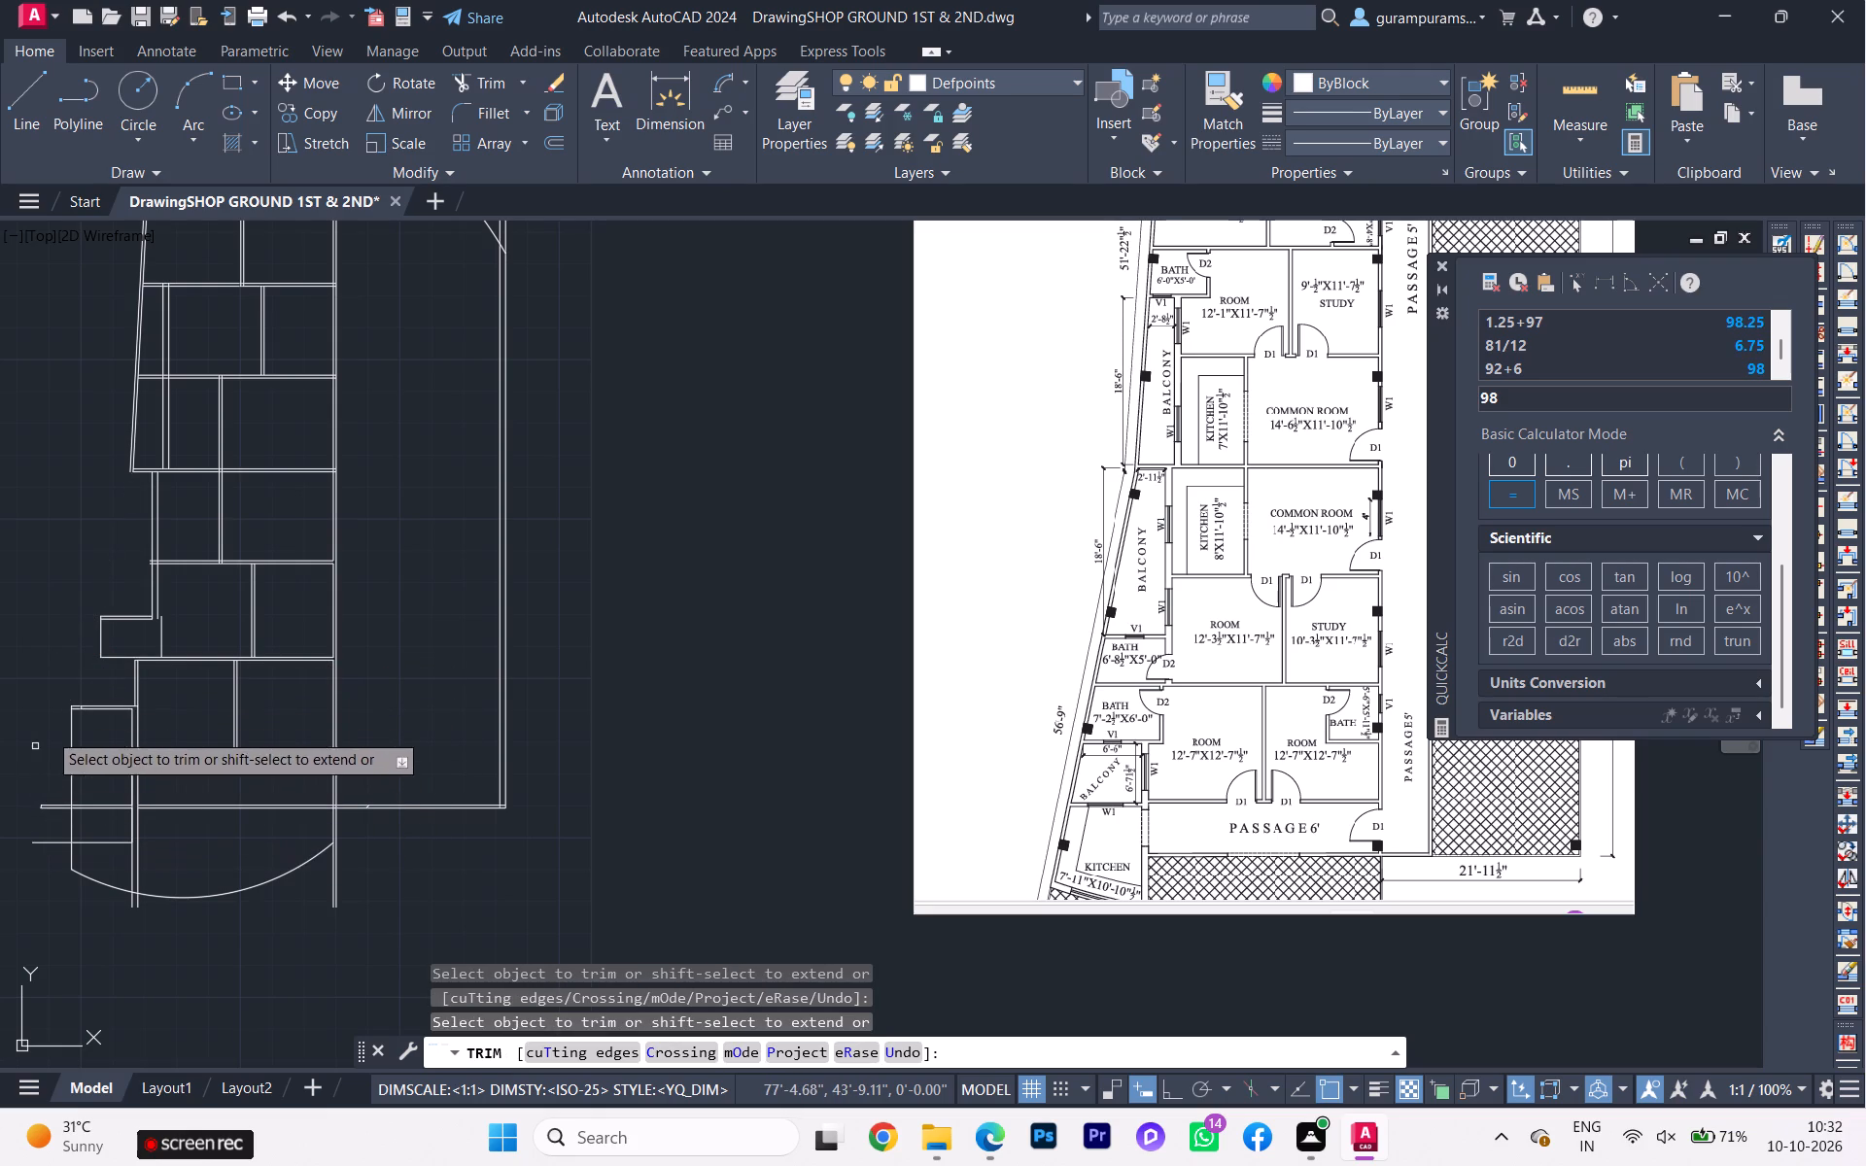
key("Escape")
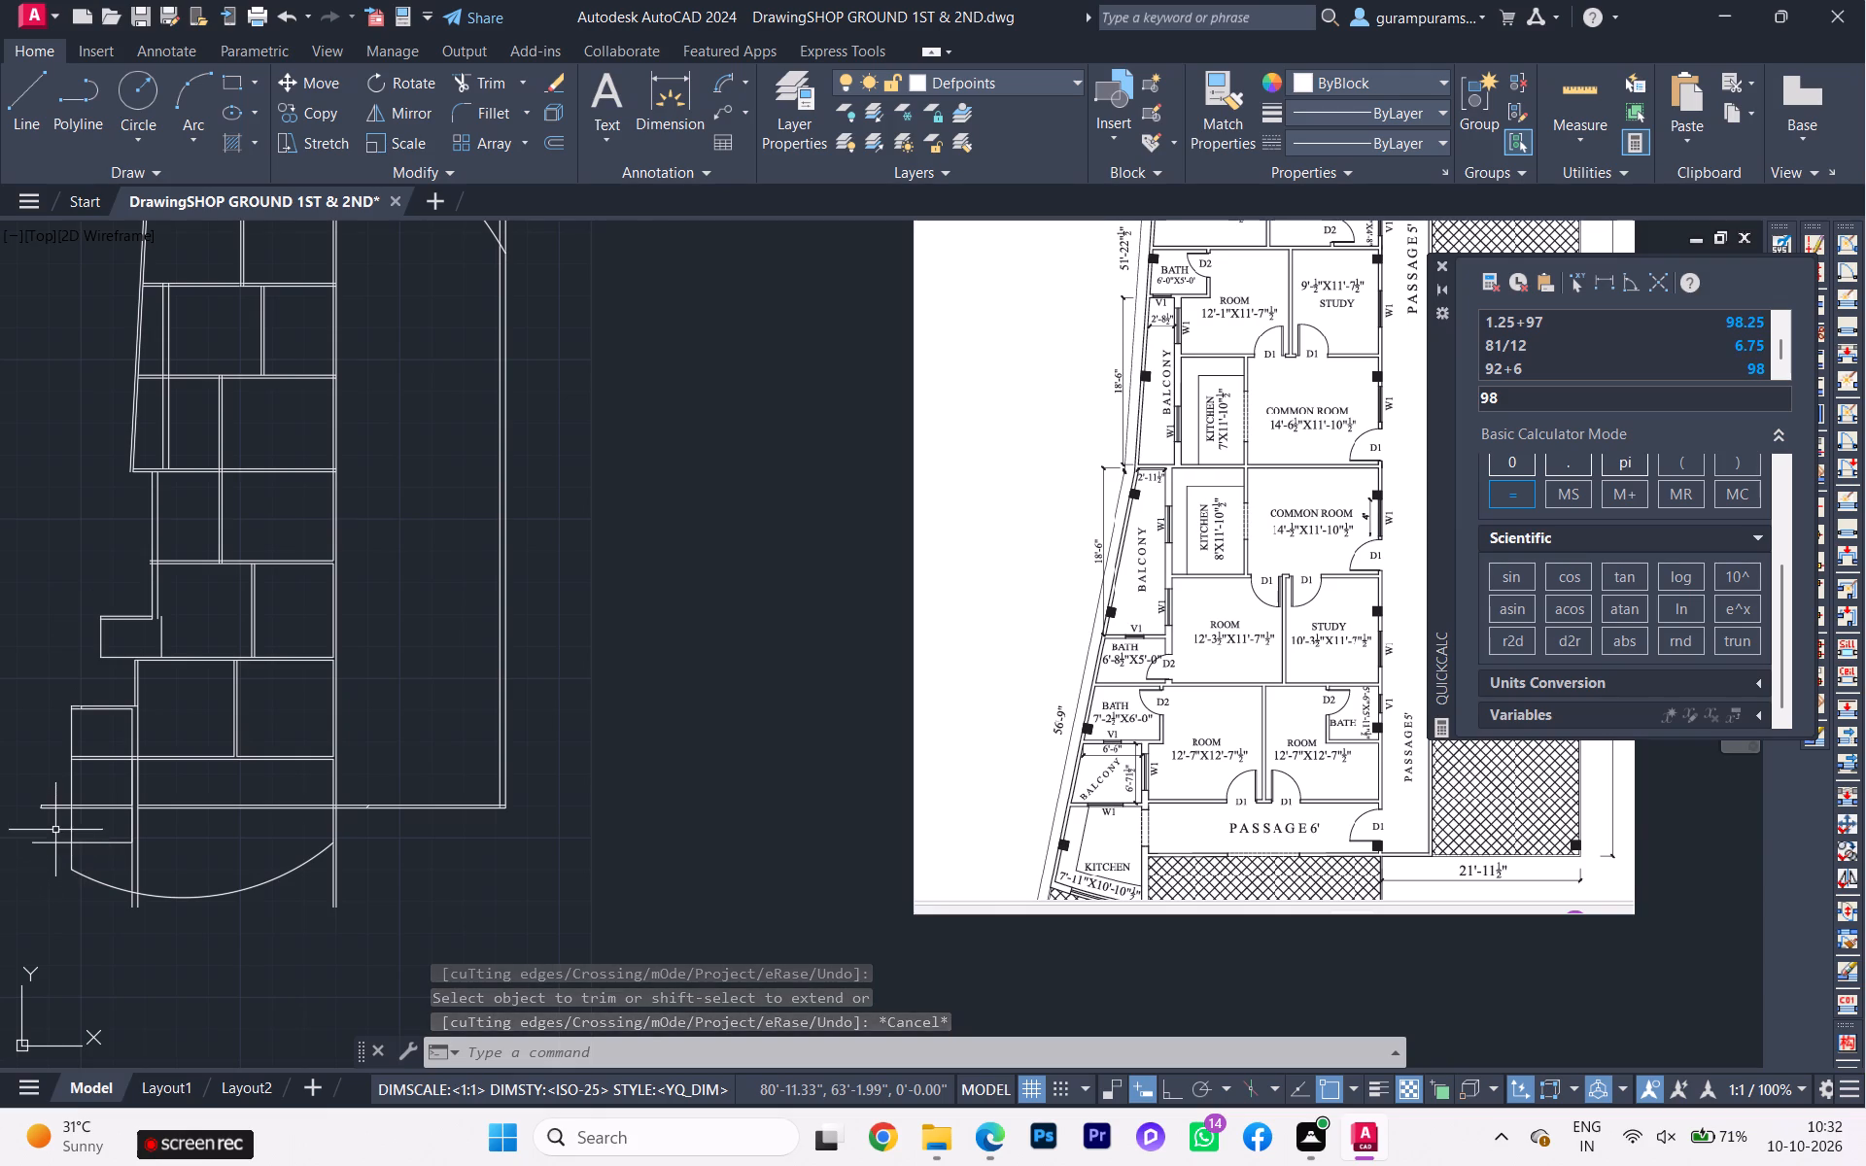
Trim away the upper bath's outer vertical line and both lines of the wall between that bath and the balcony.
scroll(87, 806, "up", 1)
scroll(133, 800, "down", 1)
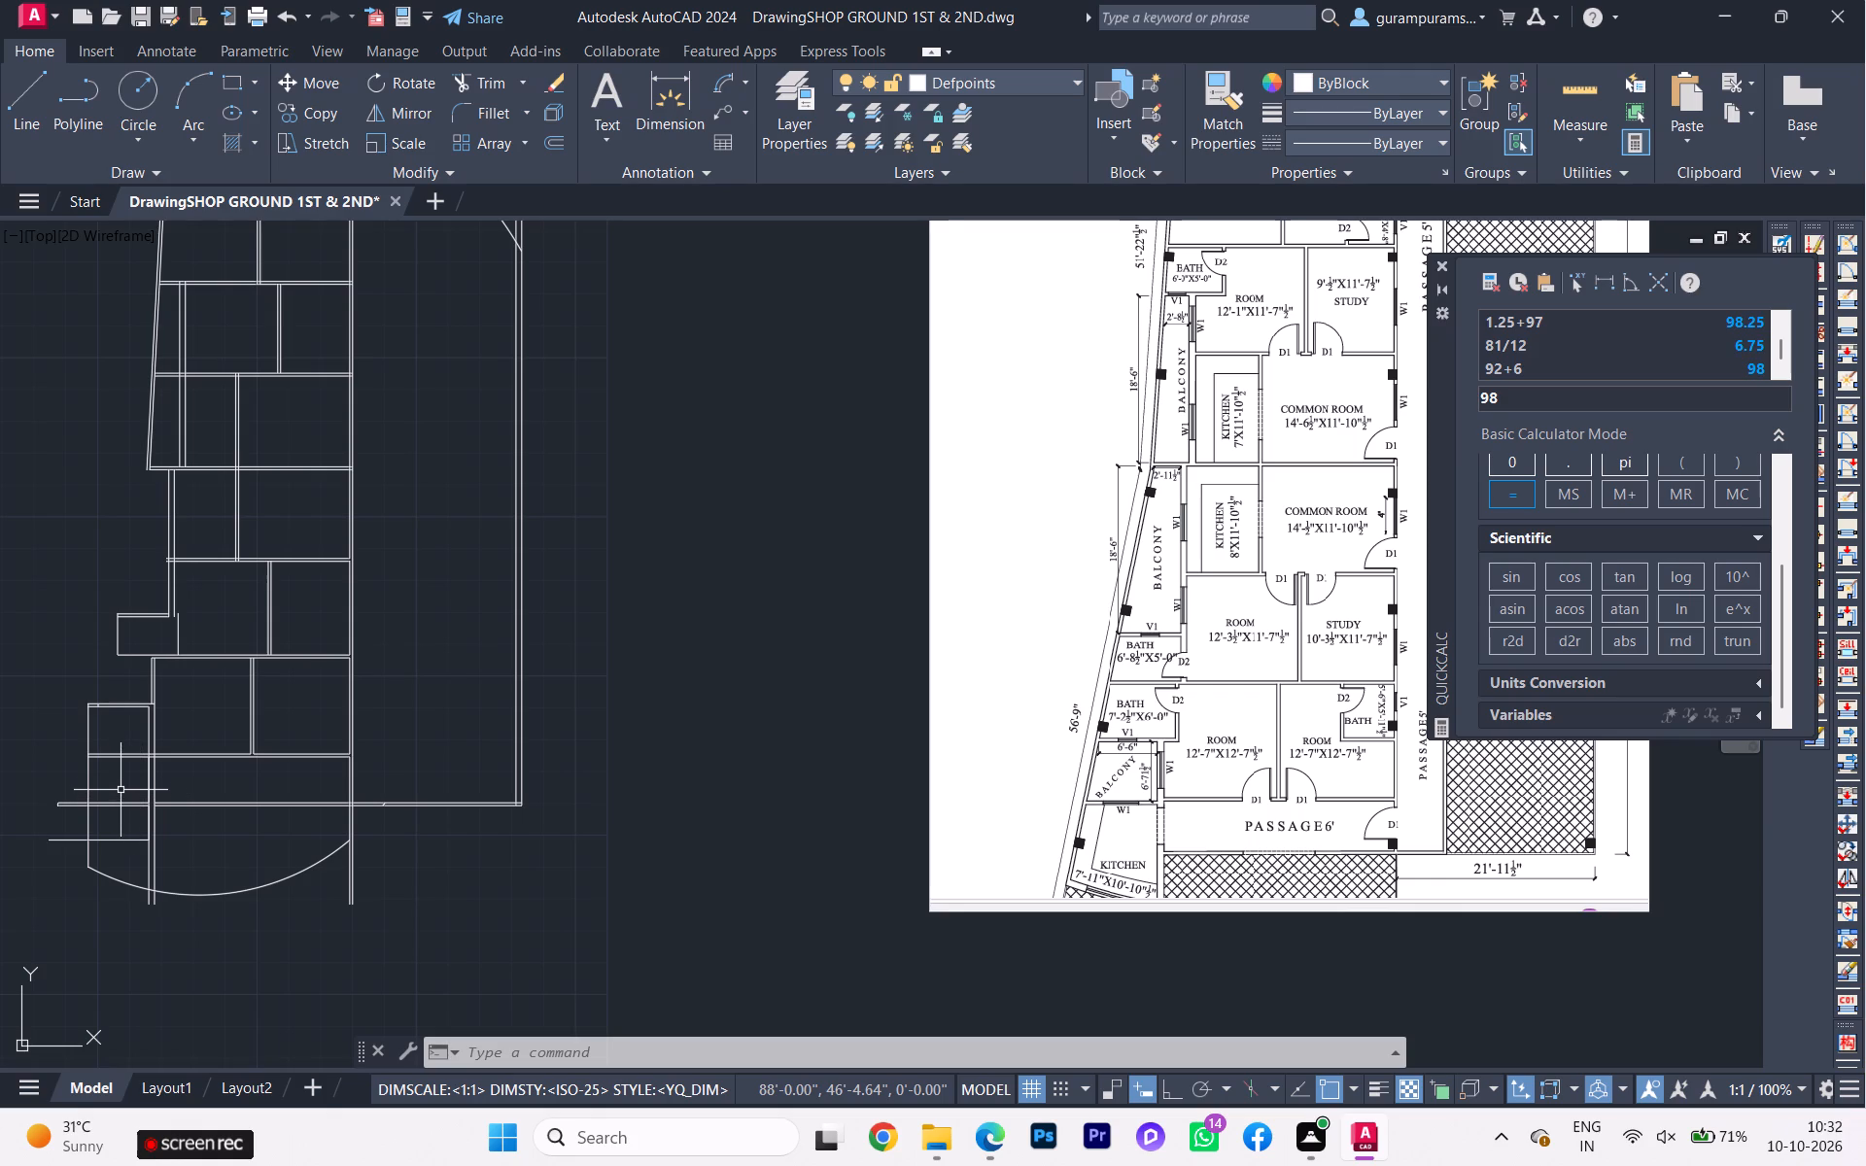
scroll(89, 849, "up", 2)
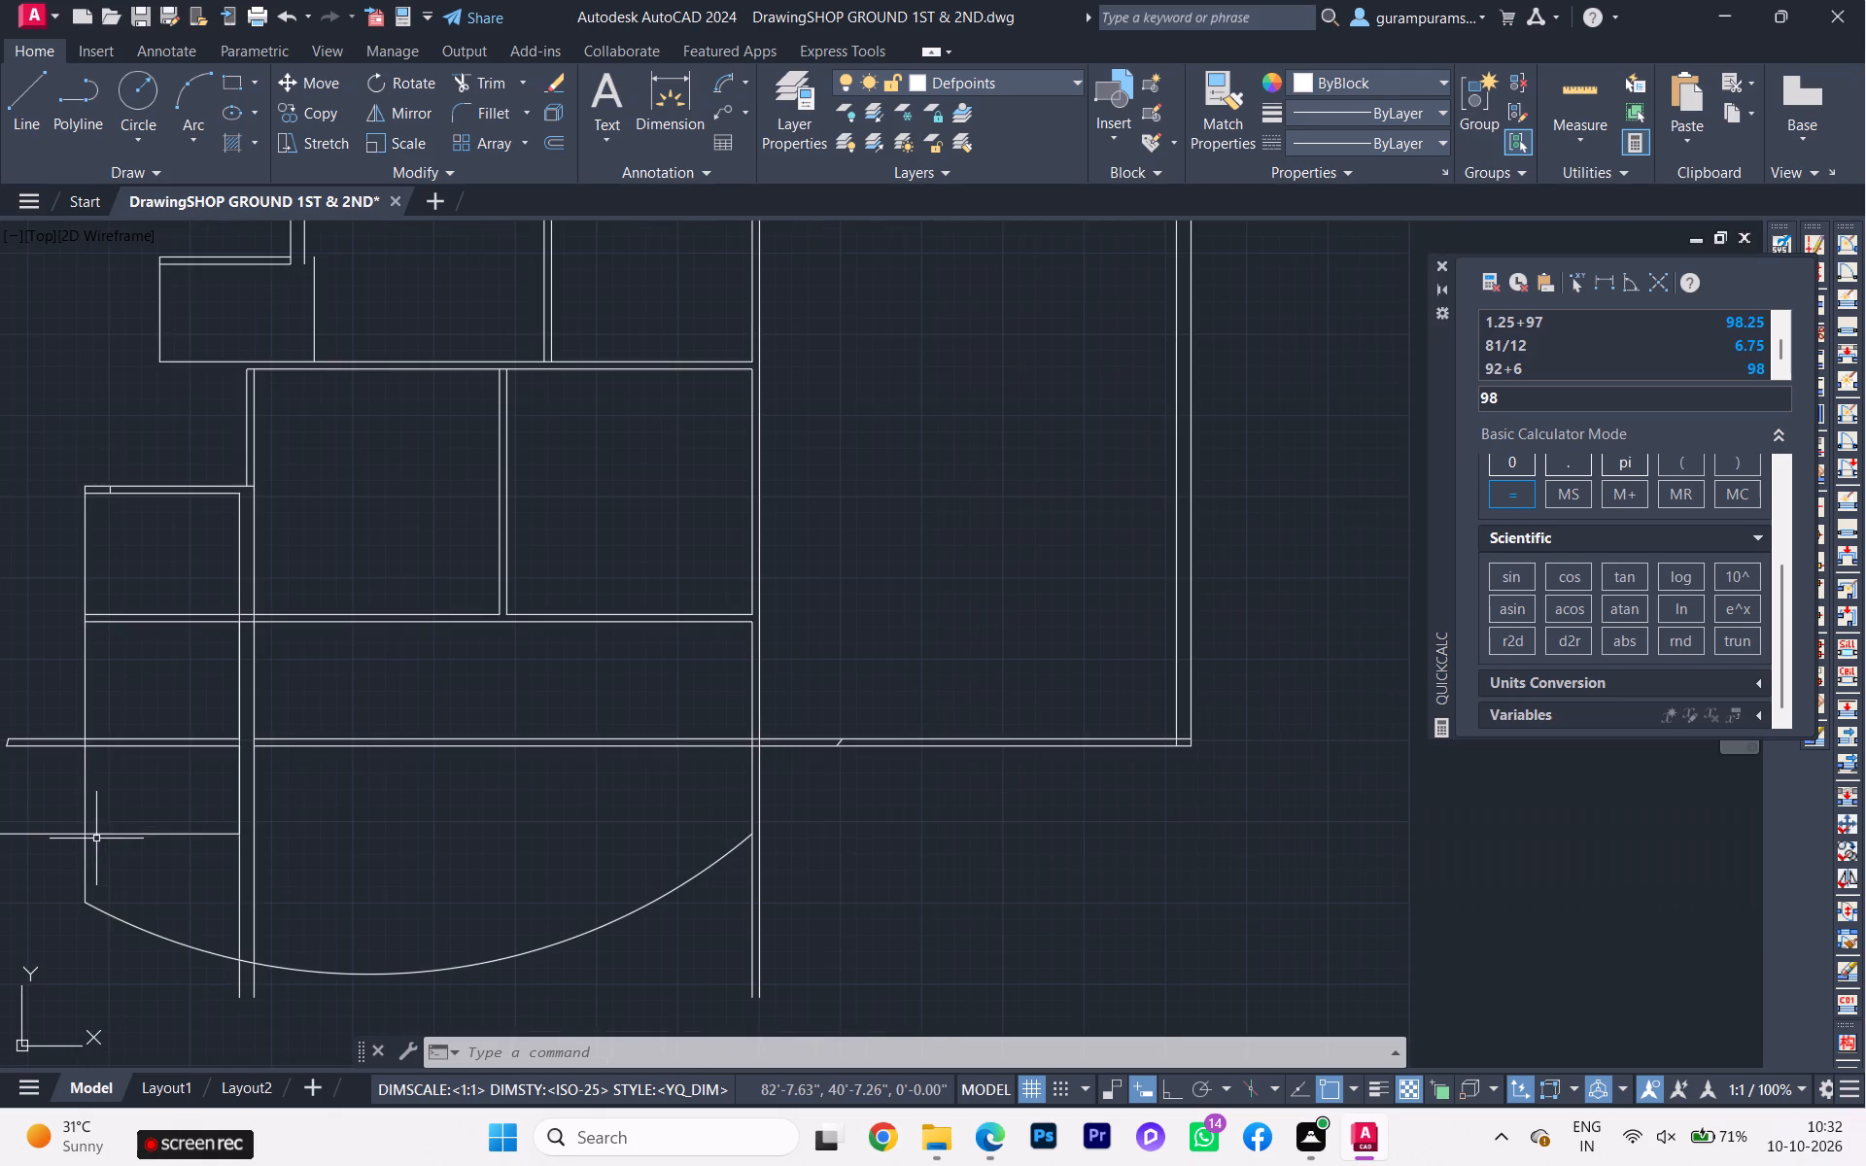
scroll(138, 807, "down", 1)
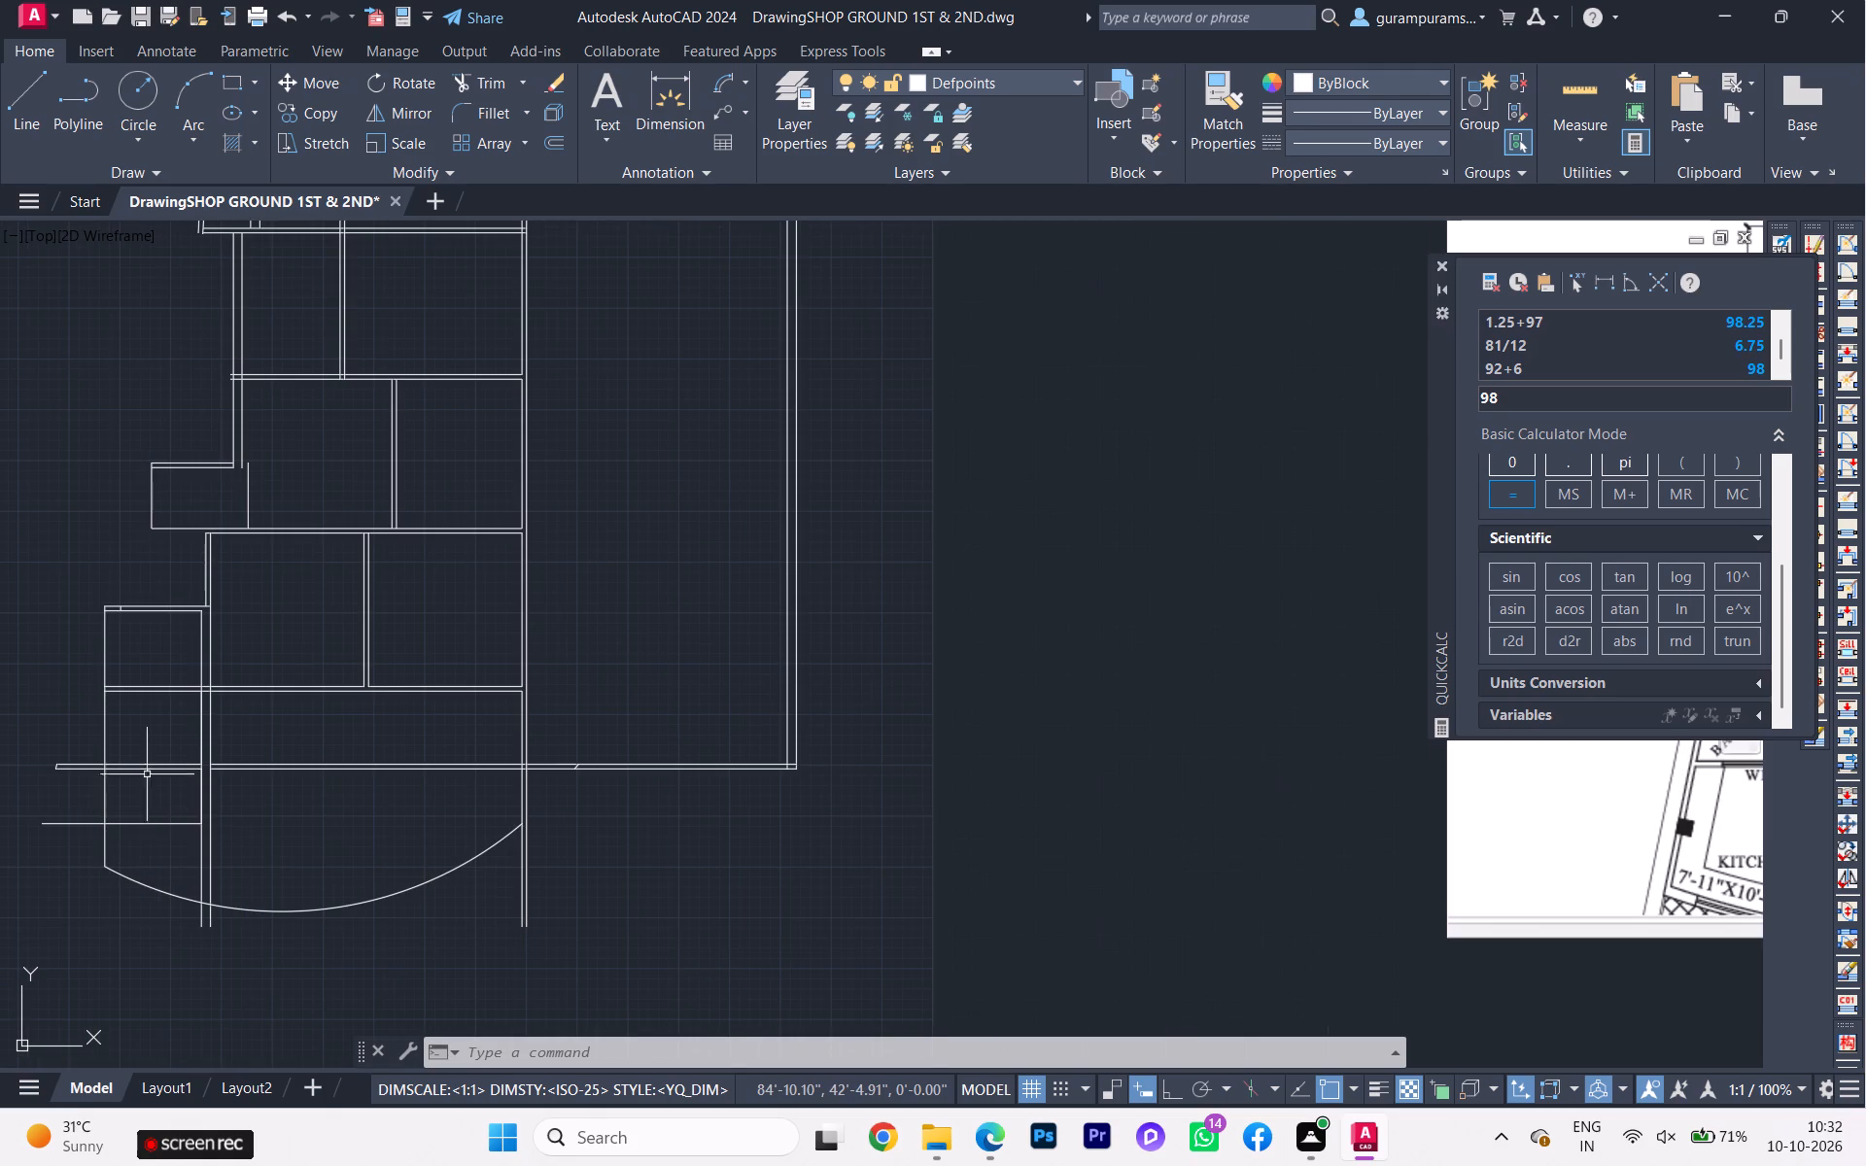
scroll(219, 387, "down", 1)
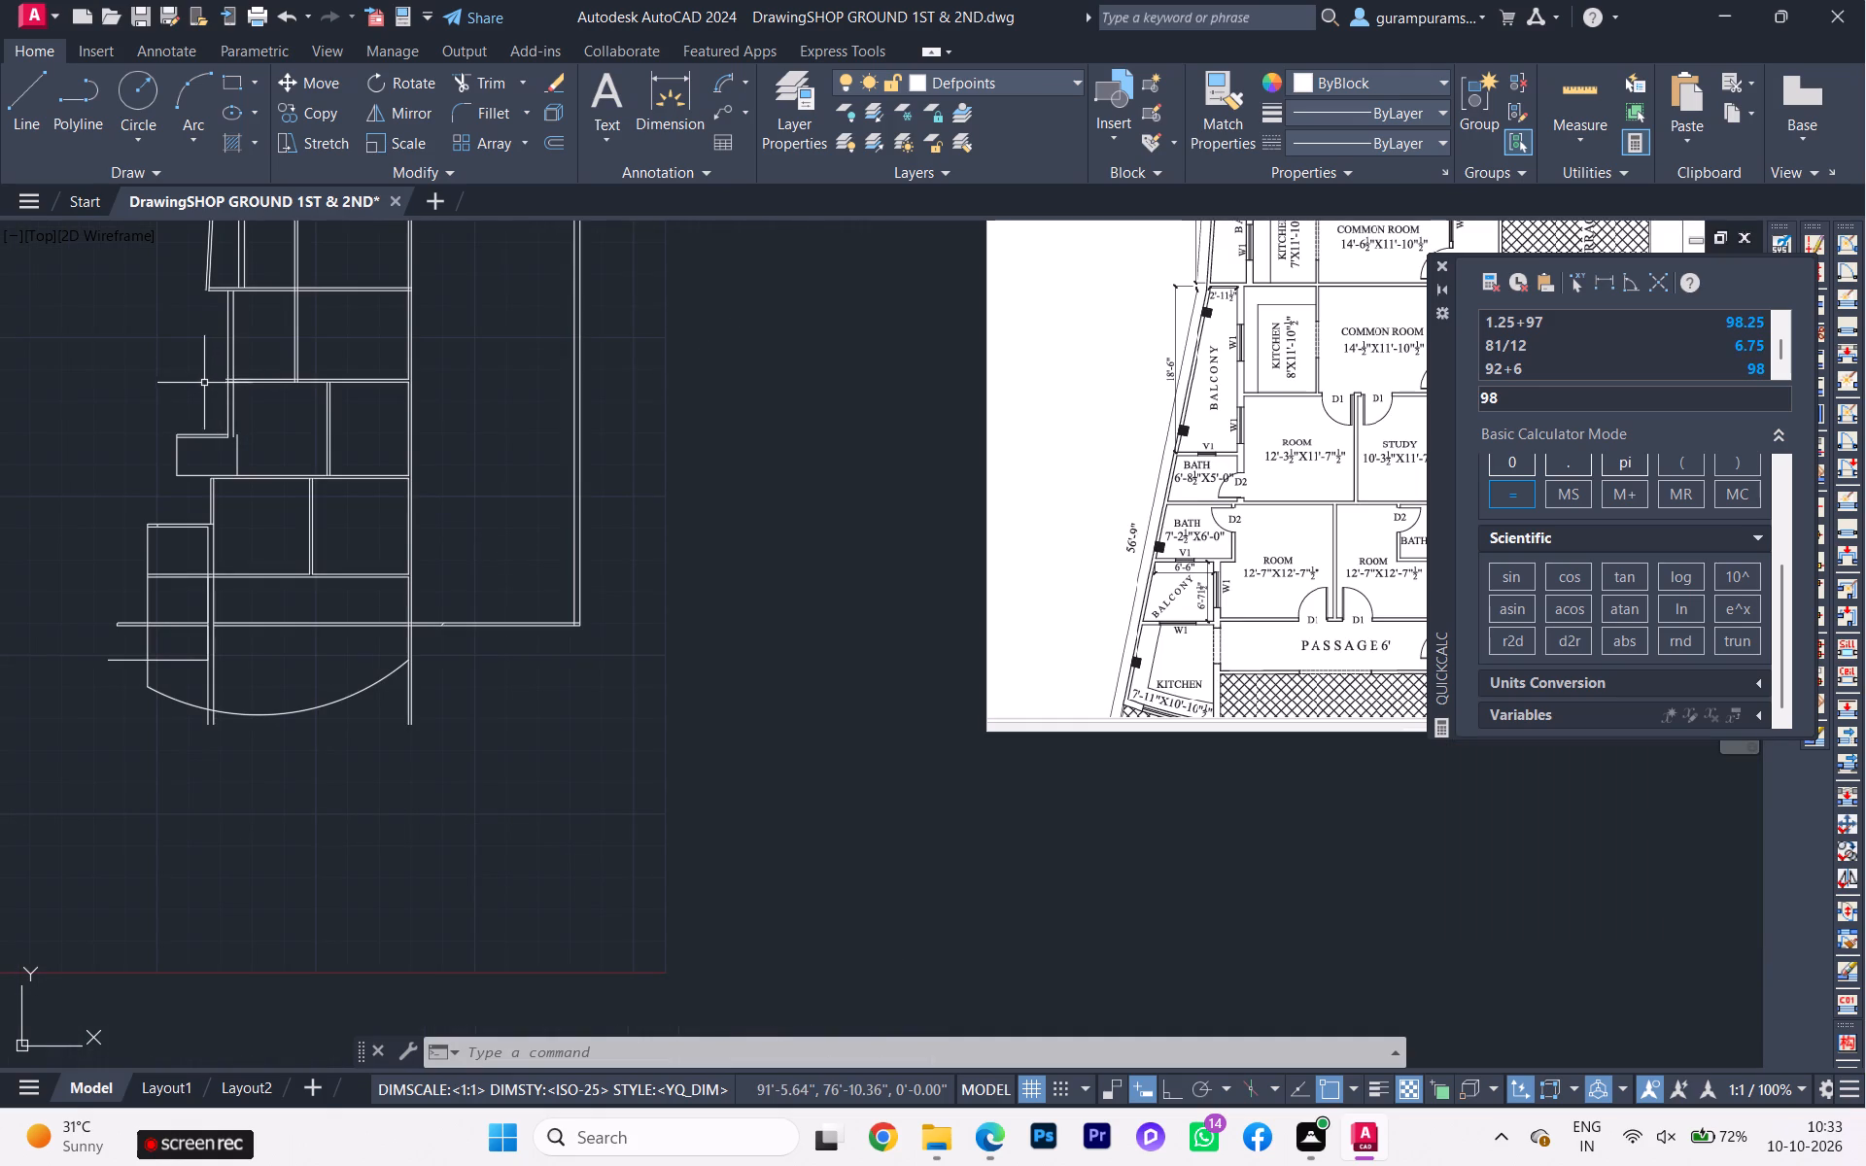
scroll(199, 442, "up", 1)
key("t")
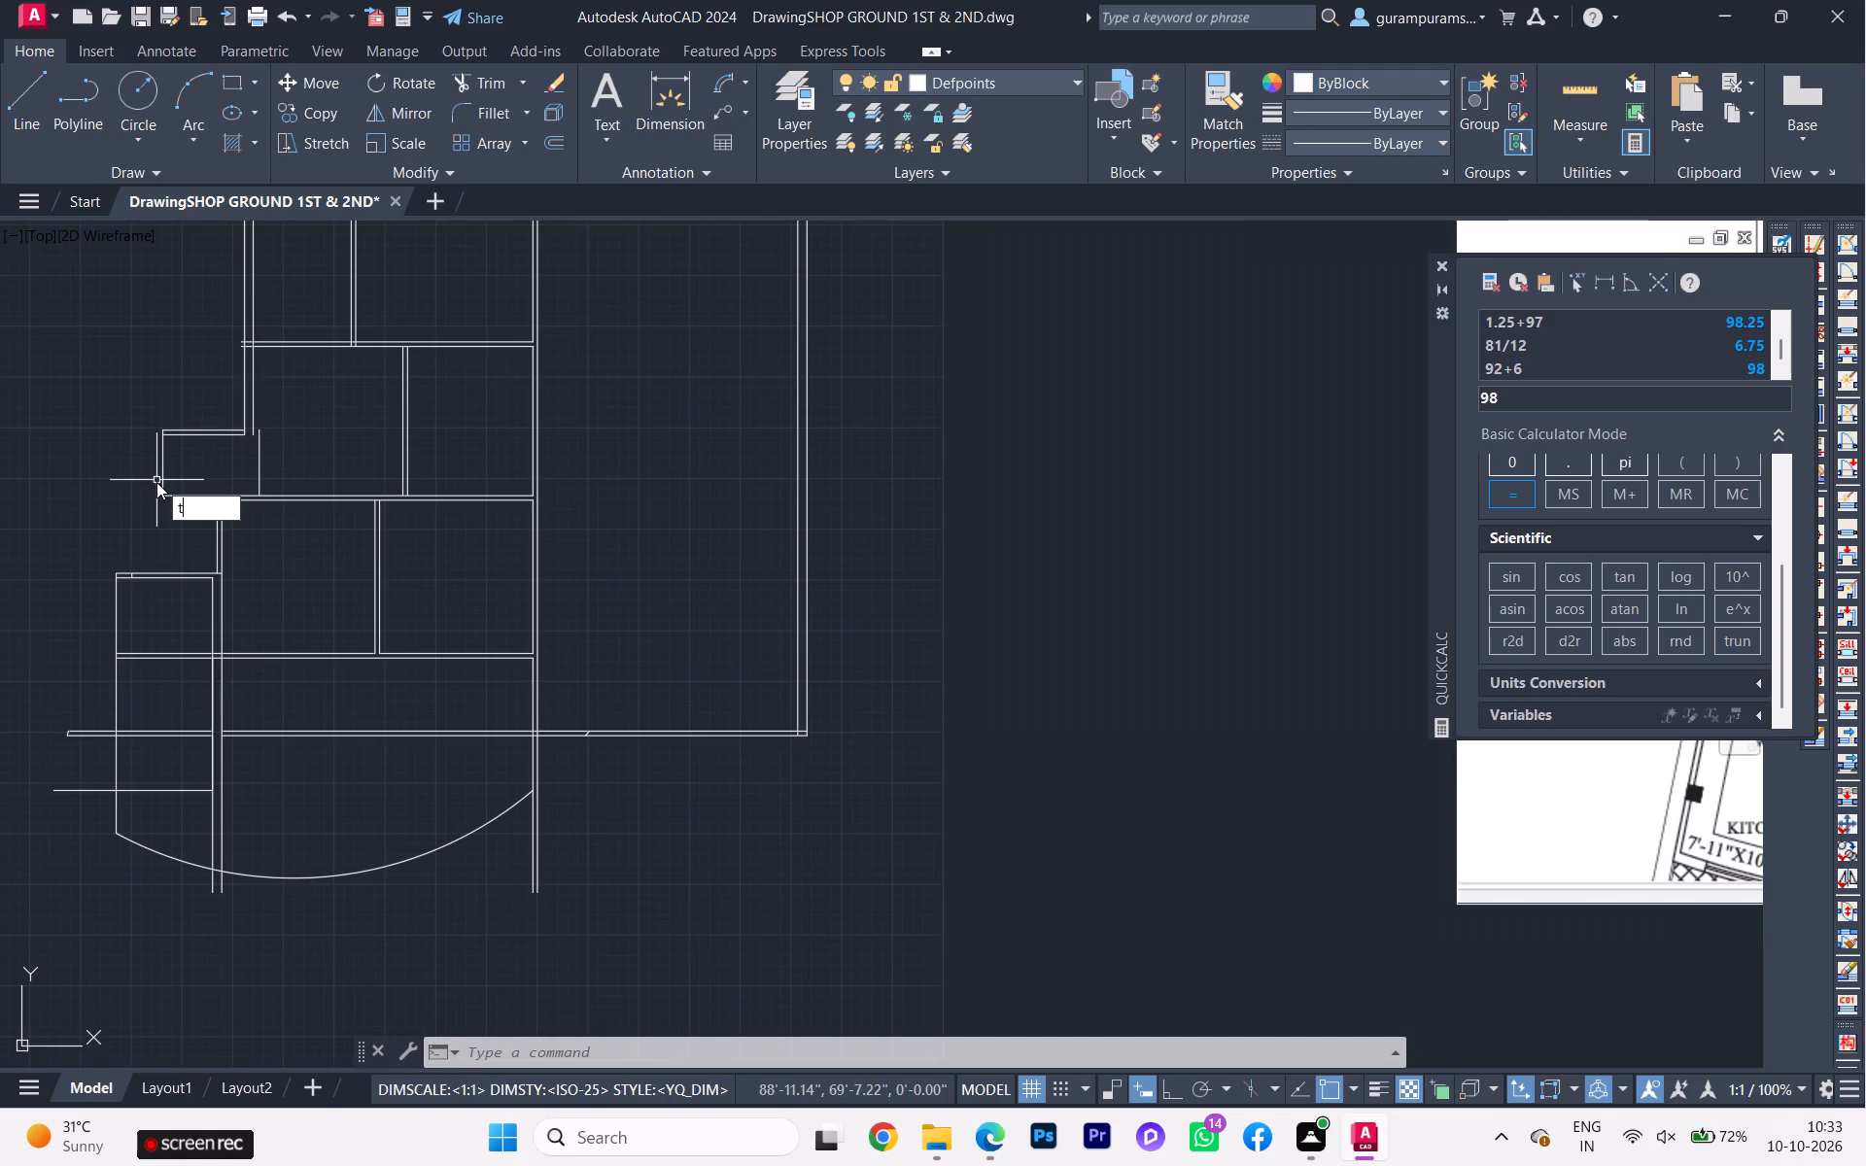
key("r")
left_click(234, 533)
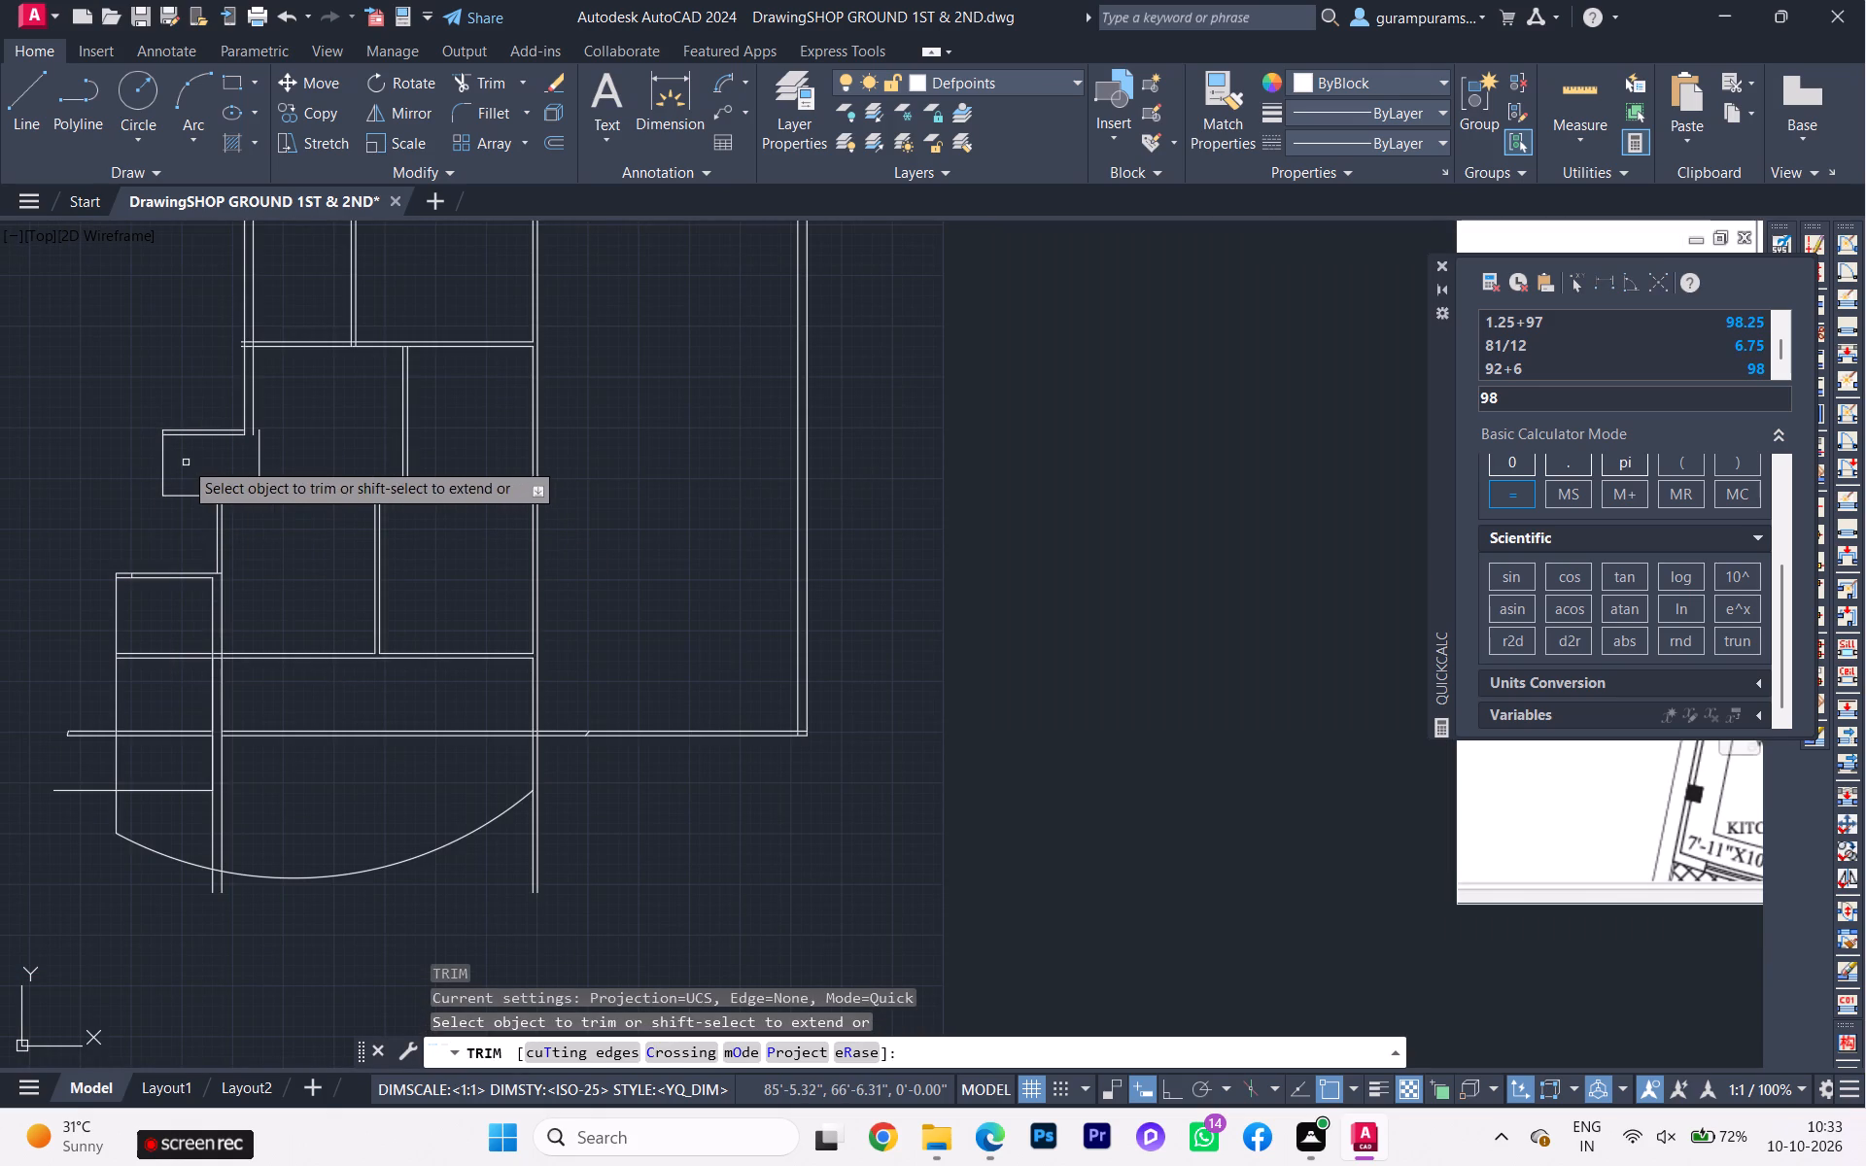
left_click(183, 460)
left_click(148, 464)
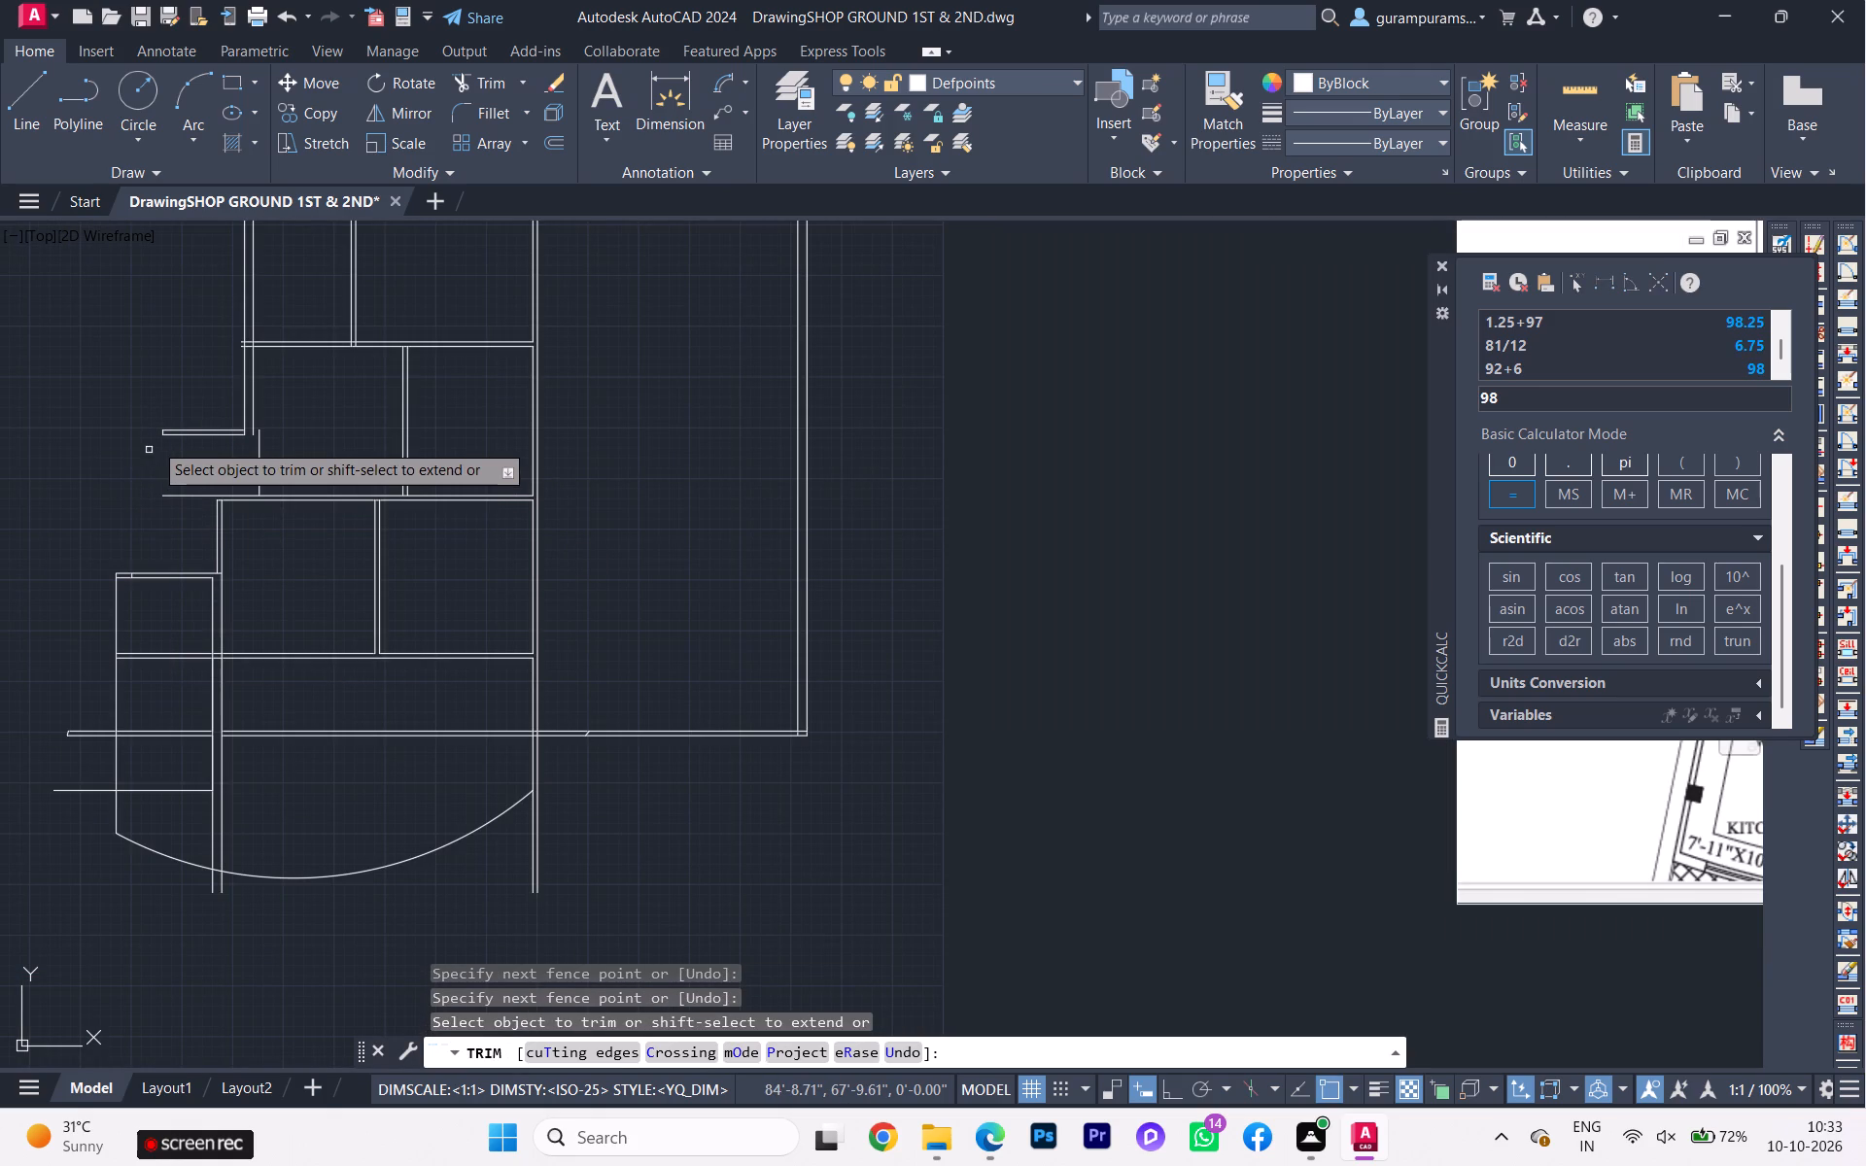
scroll(155, 439, "up", 2)
left_click(172, 427)
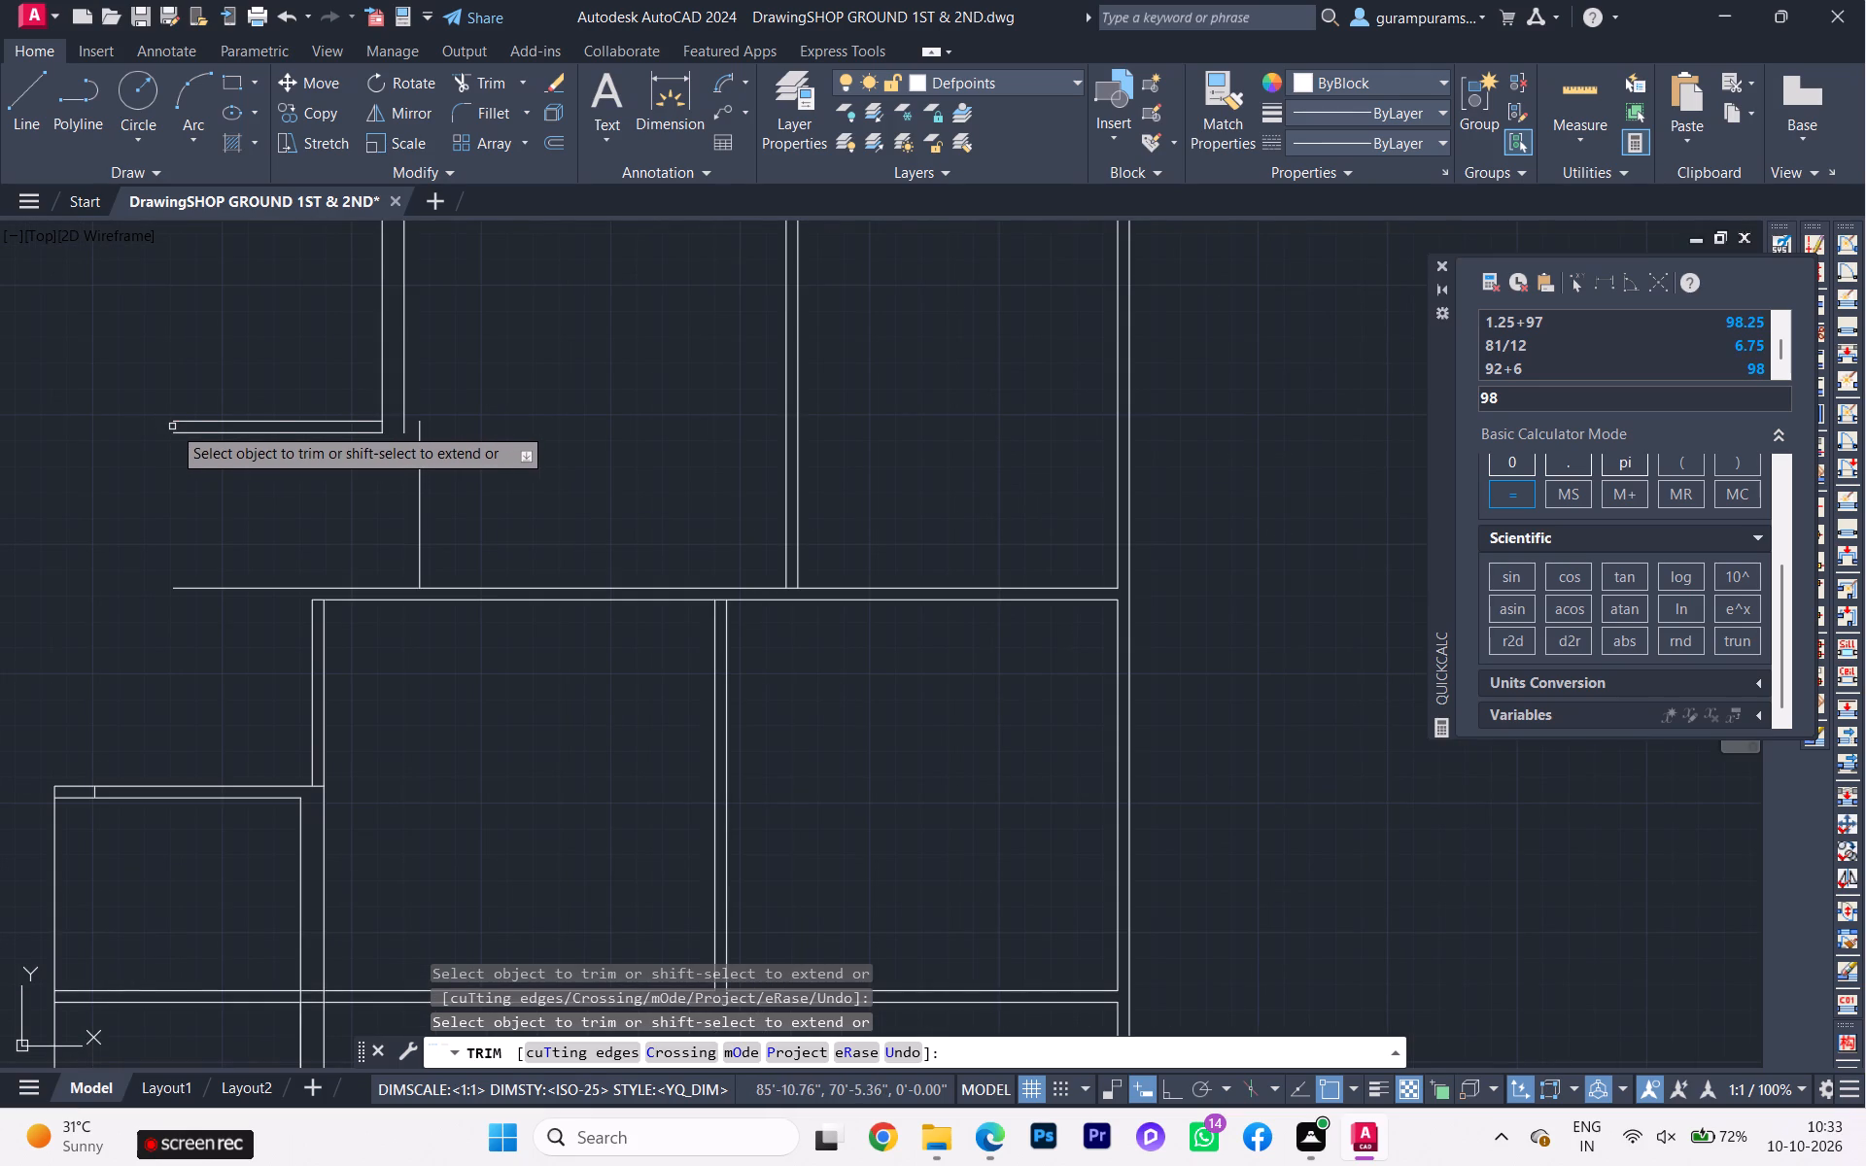
left_click(174, 408)
left_click(177, 449)
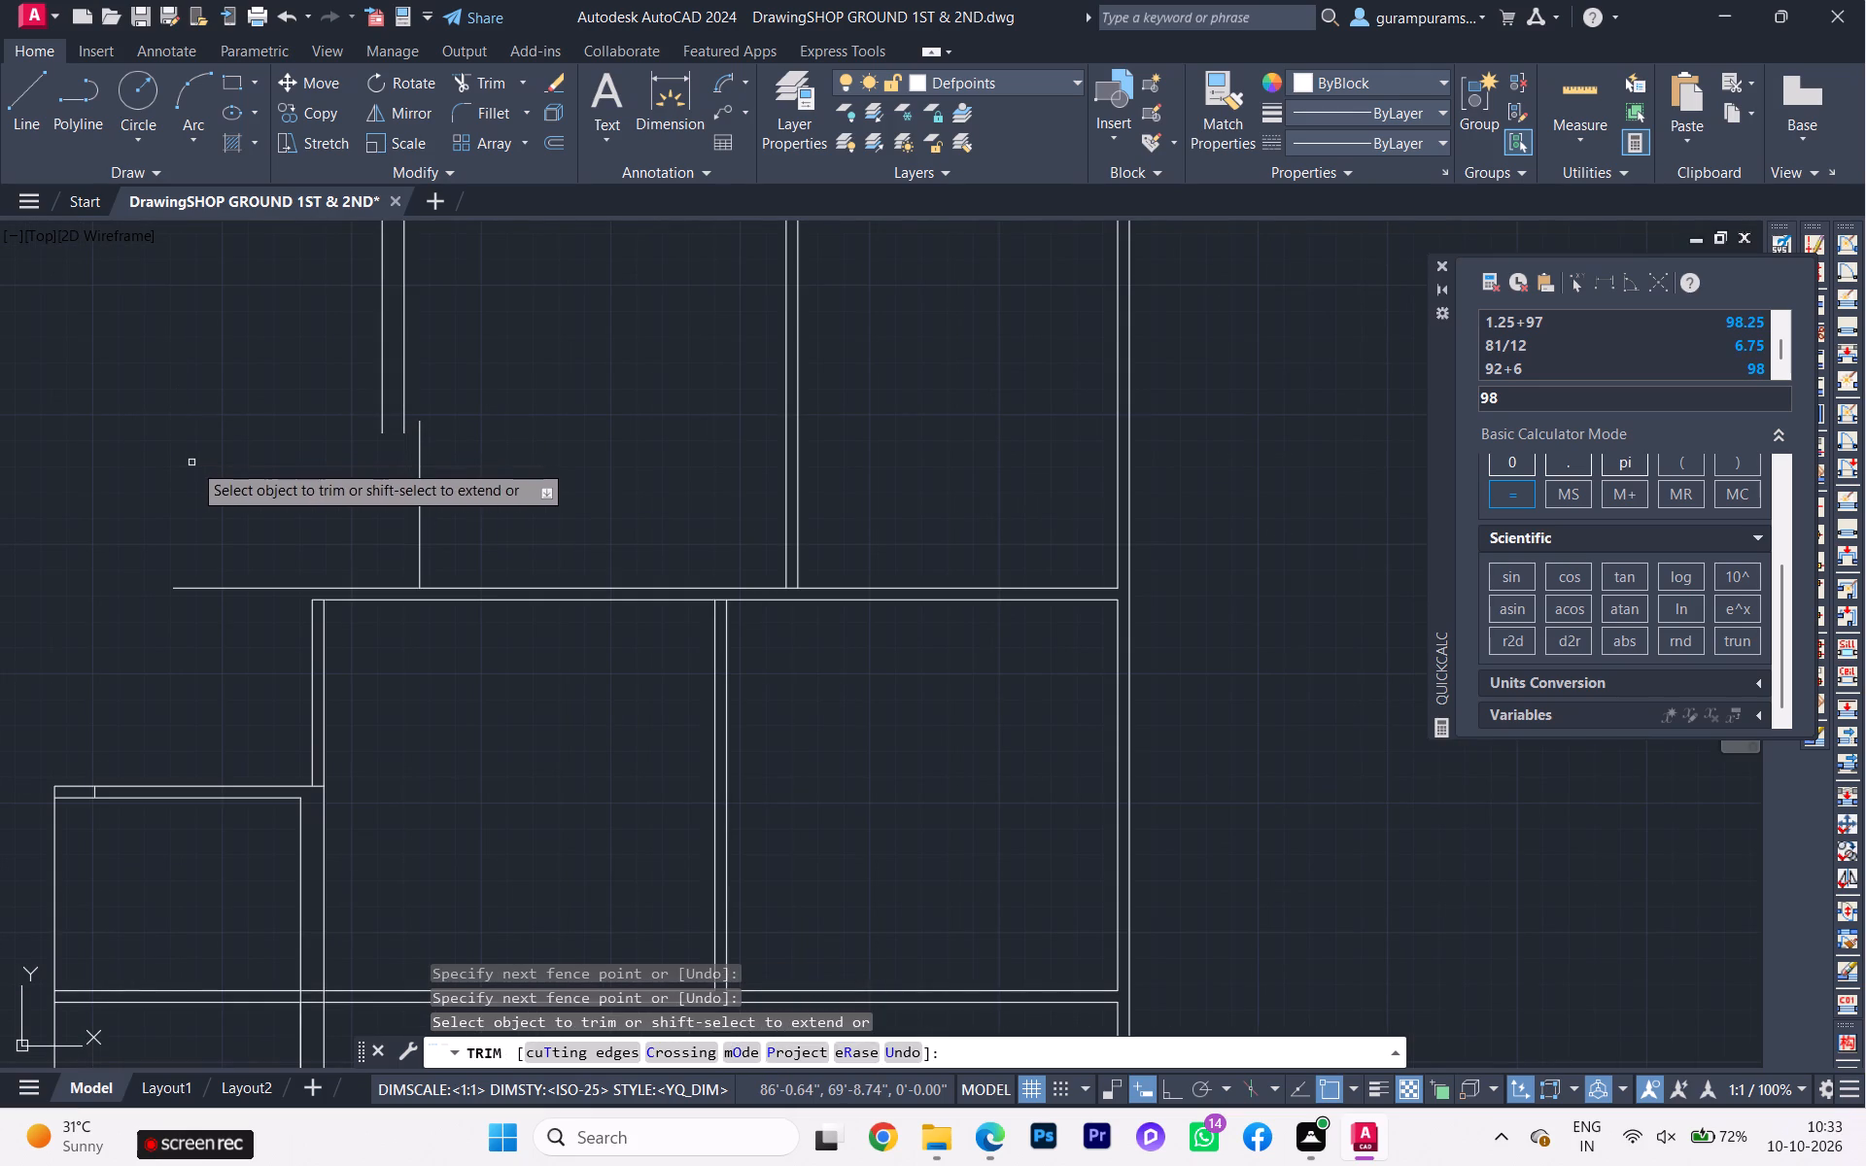
key("Escape")
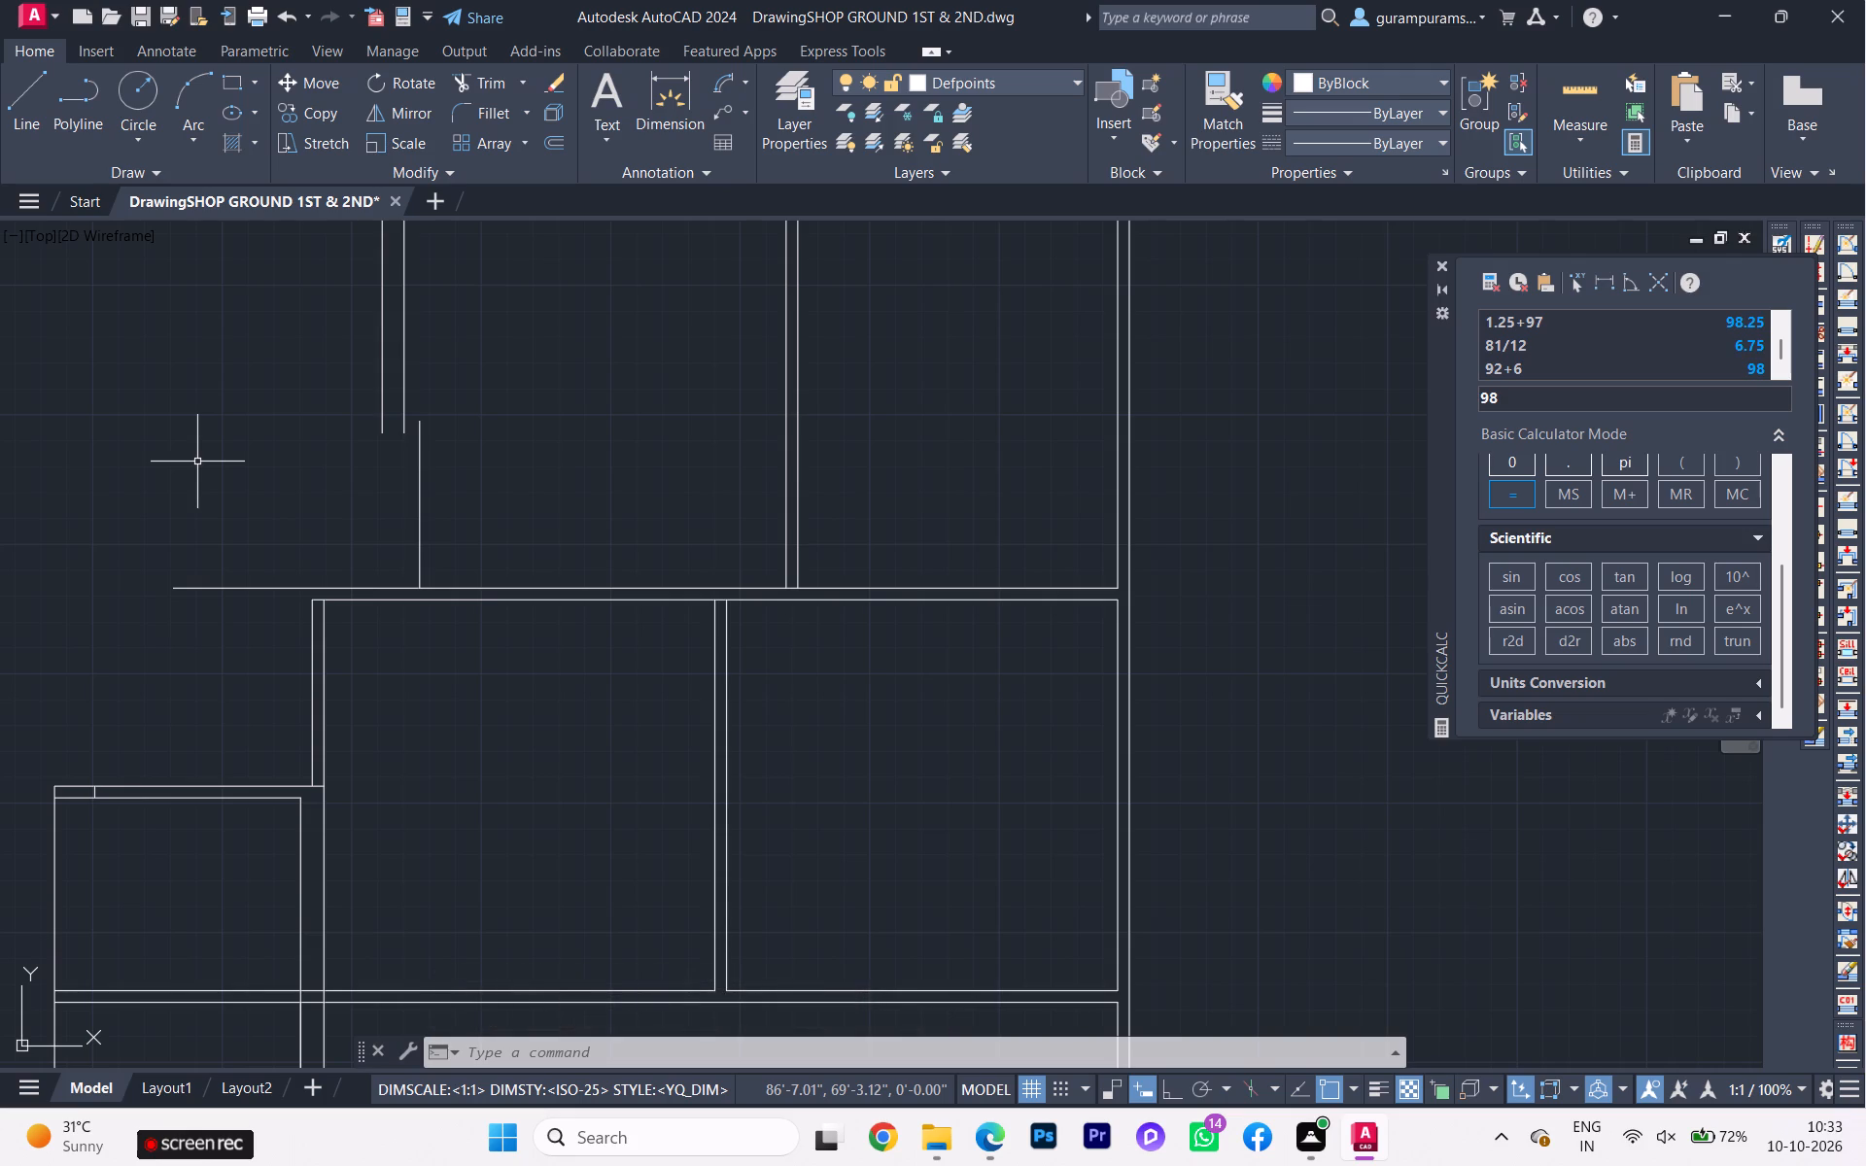
Draw the slanted boundary line about 38' long from the drawn balcony wall's lower end to the upper passage wall's outer corner.
key("semicolon")
key("BackSpace")
key("l")
key("Return")
scroll(209, 507, "down", 3)
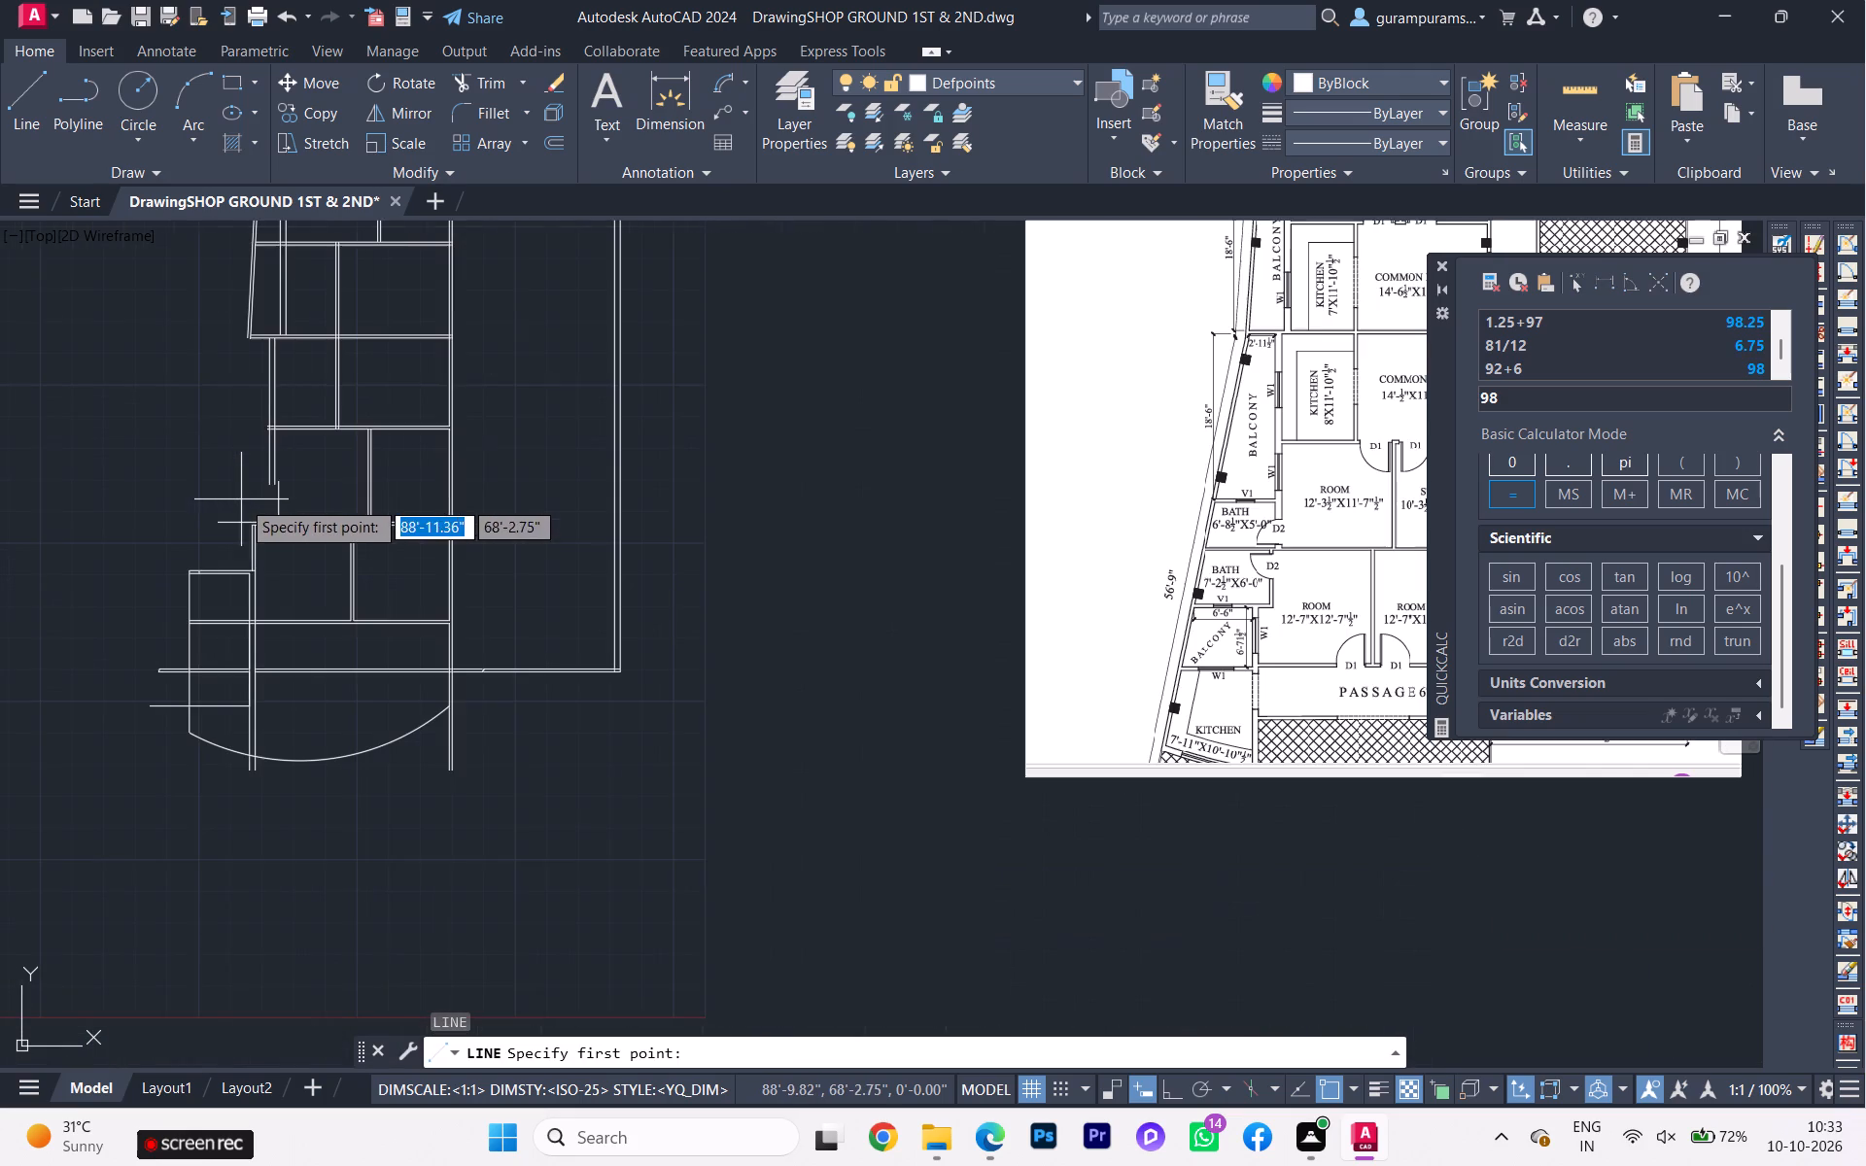
scroll(240, 358, "up", 3)
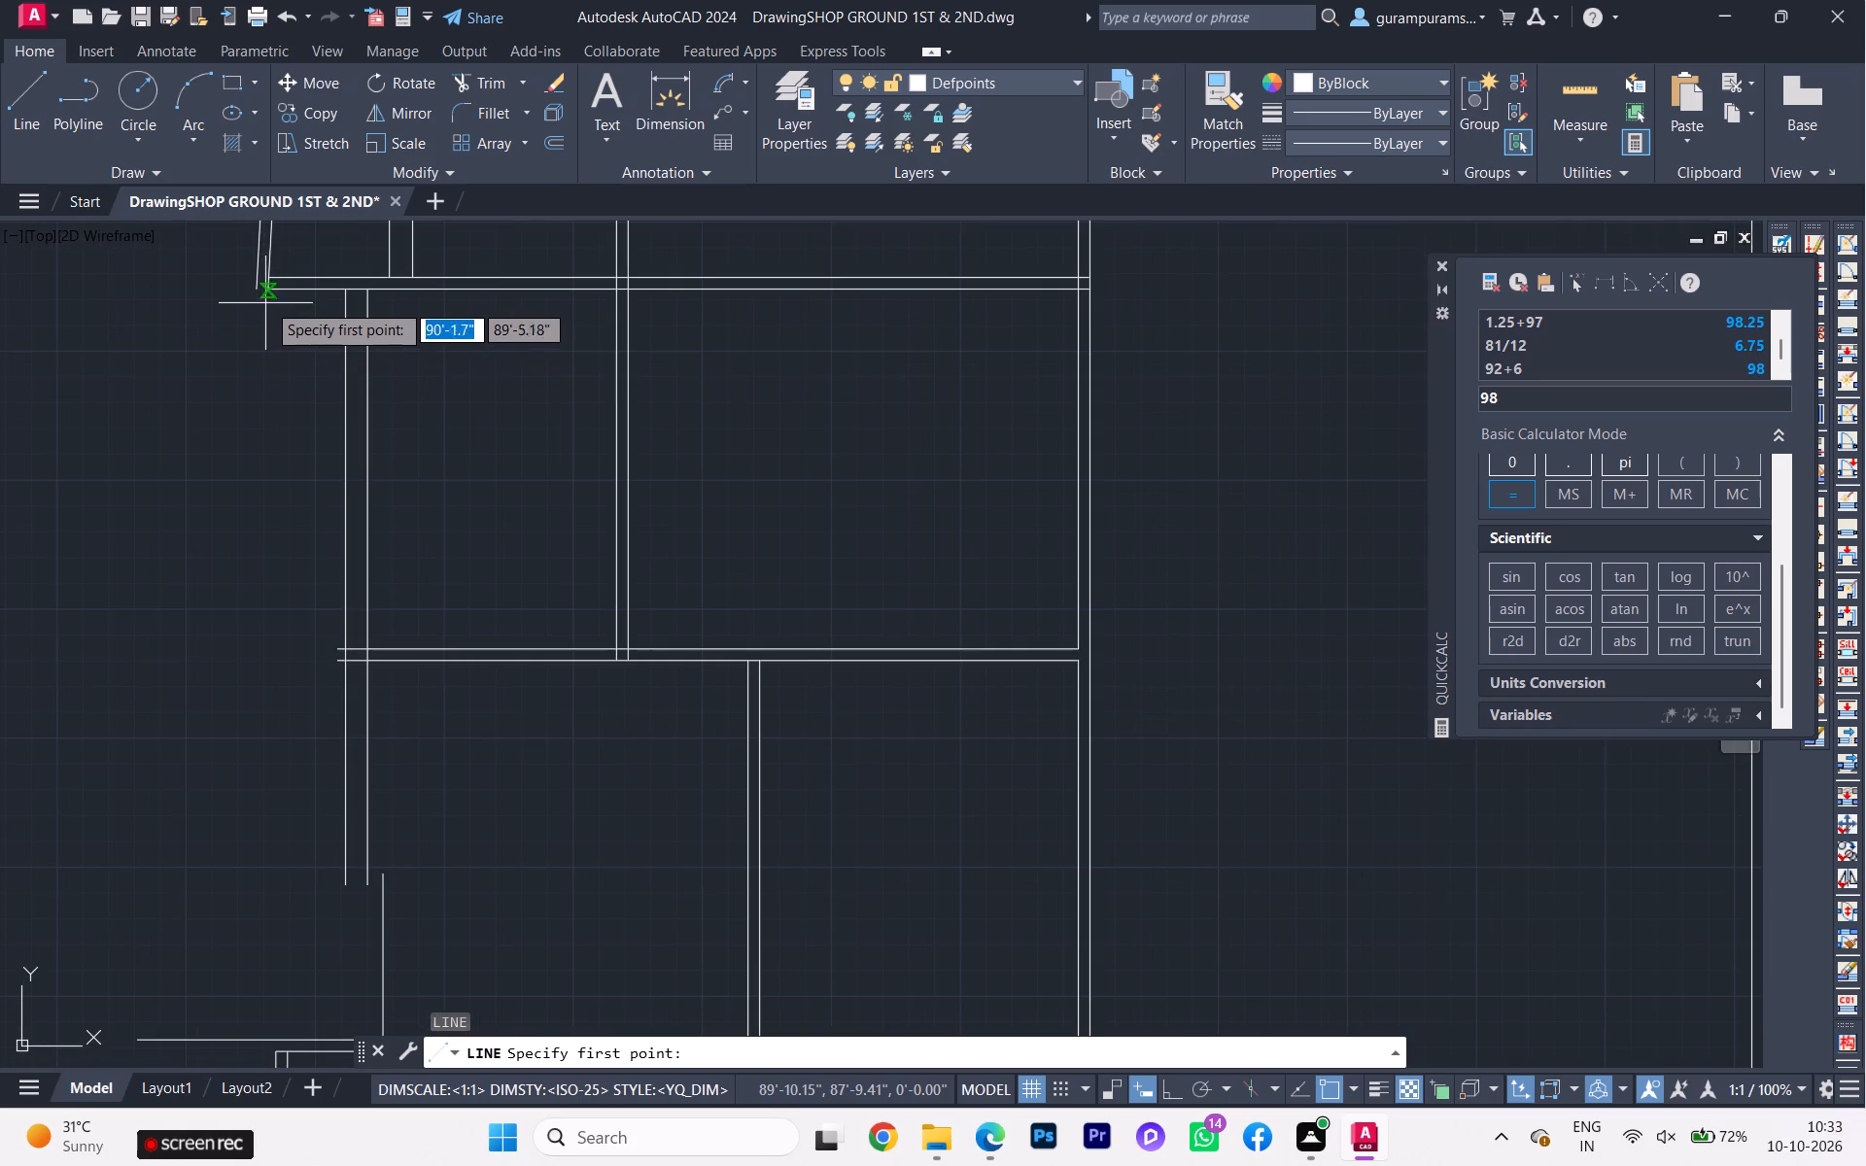
left_click(272, 291)
scroll(228, 476, "down", 3)
middle_click_drag(225, 515, 240, 464)
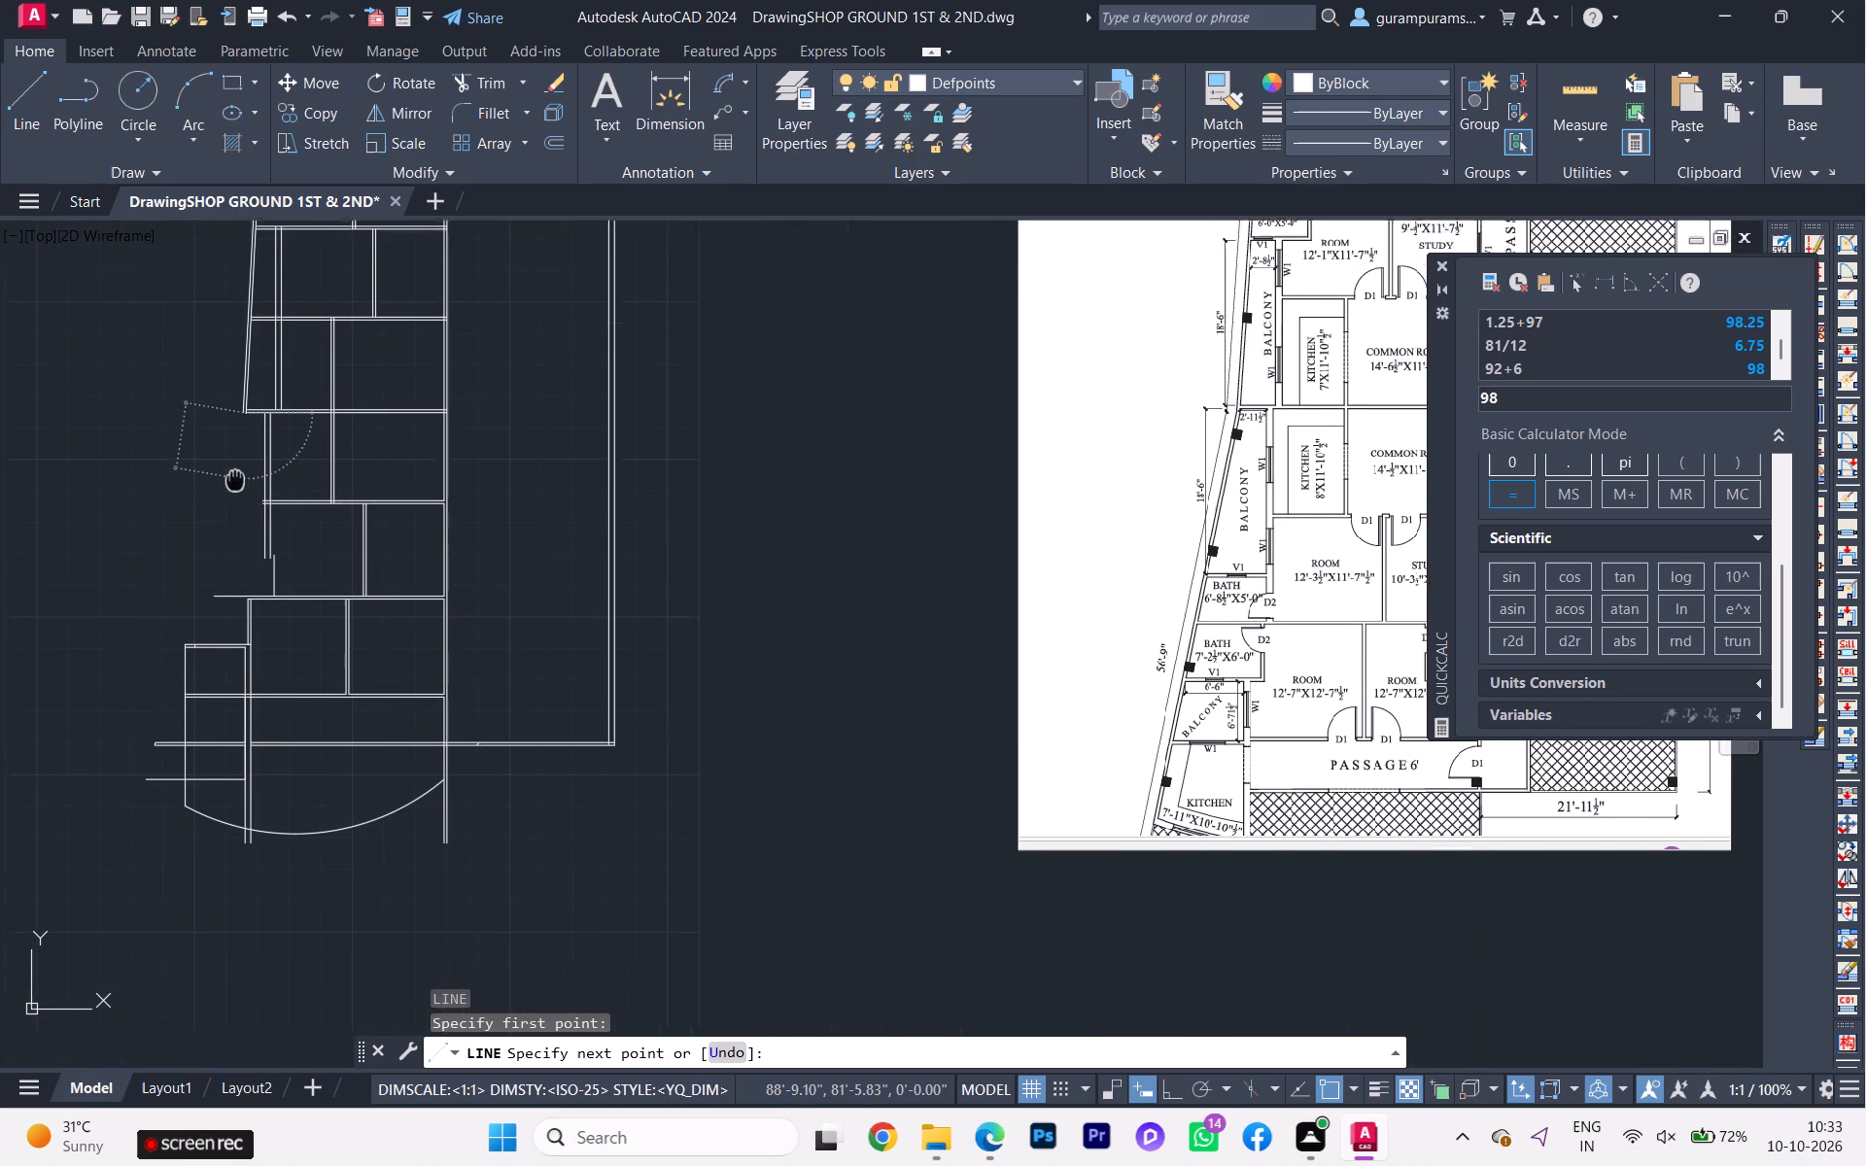
middle_click_drag(240, 464, 254, 399)
scroll(199, 685, "up", 1)
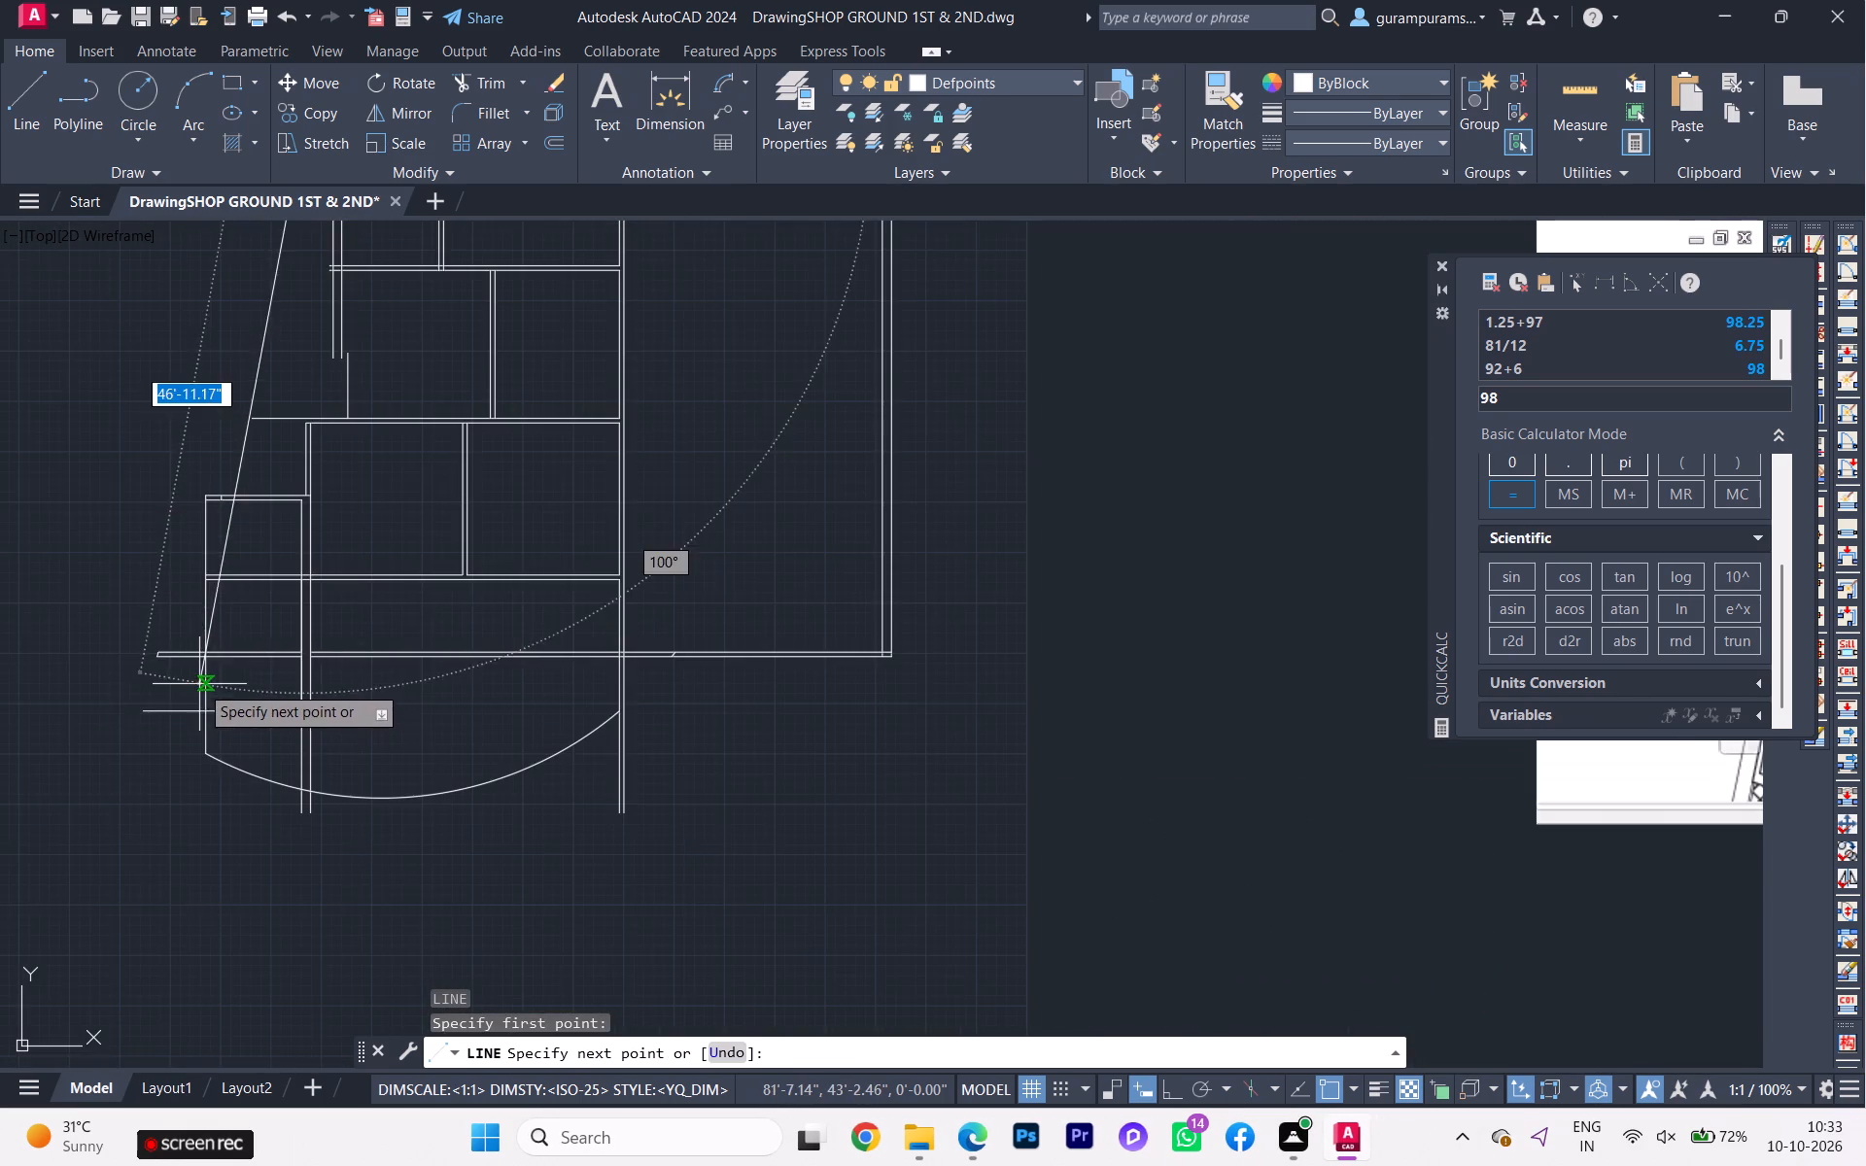
scroll(193, 590, "up", 1)
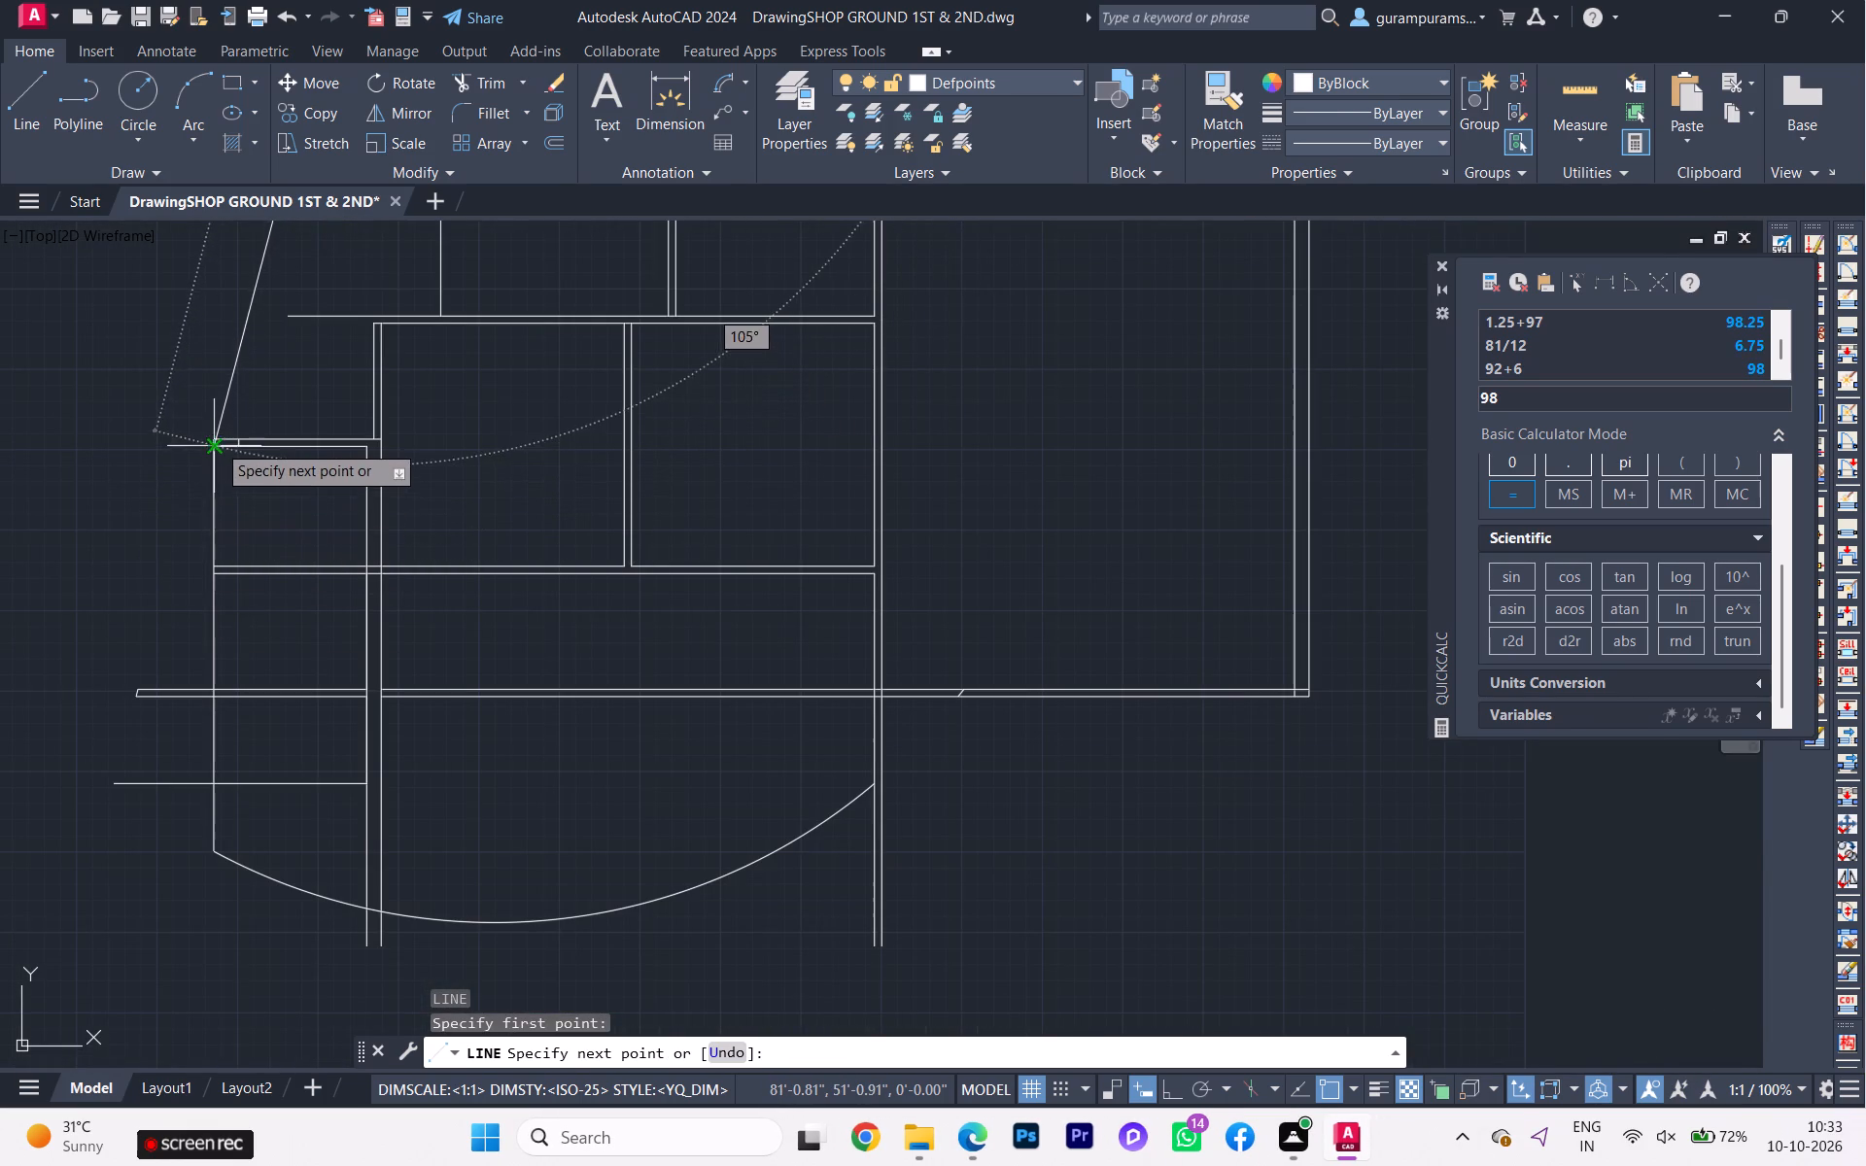
scroll(219, 433, "up", 2)
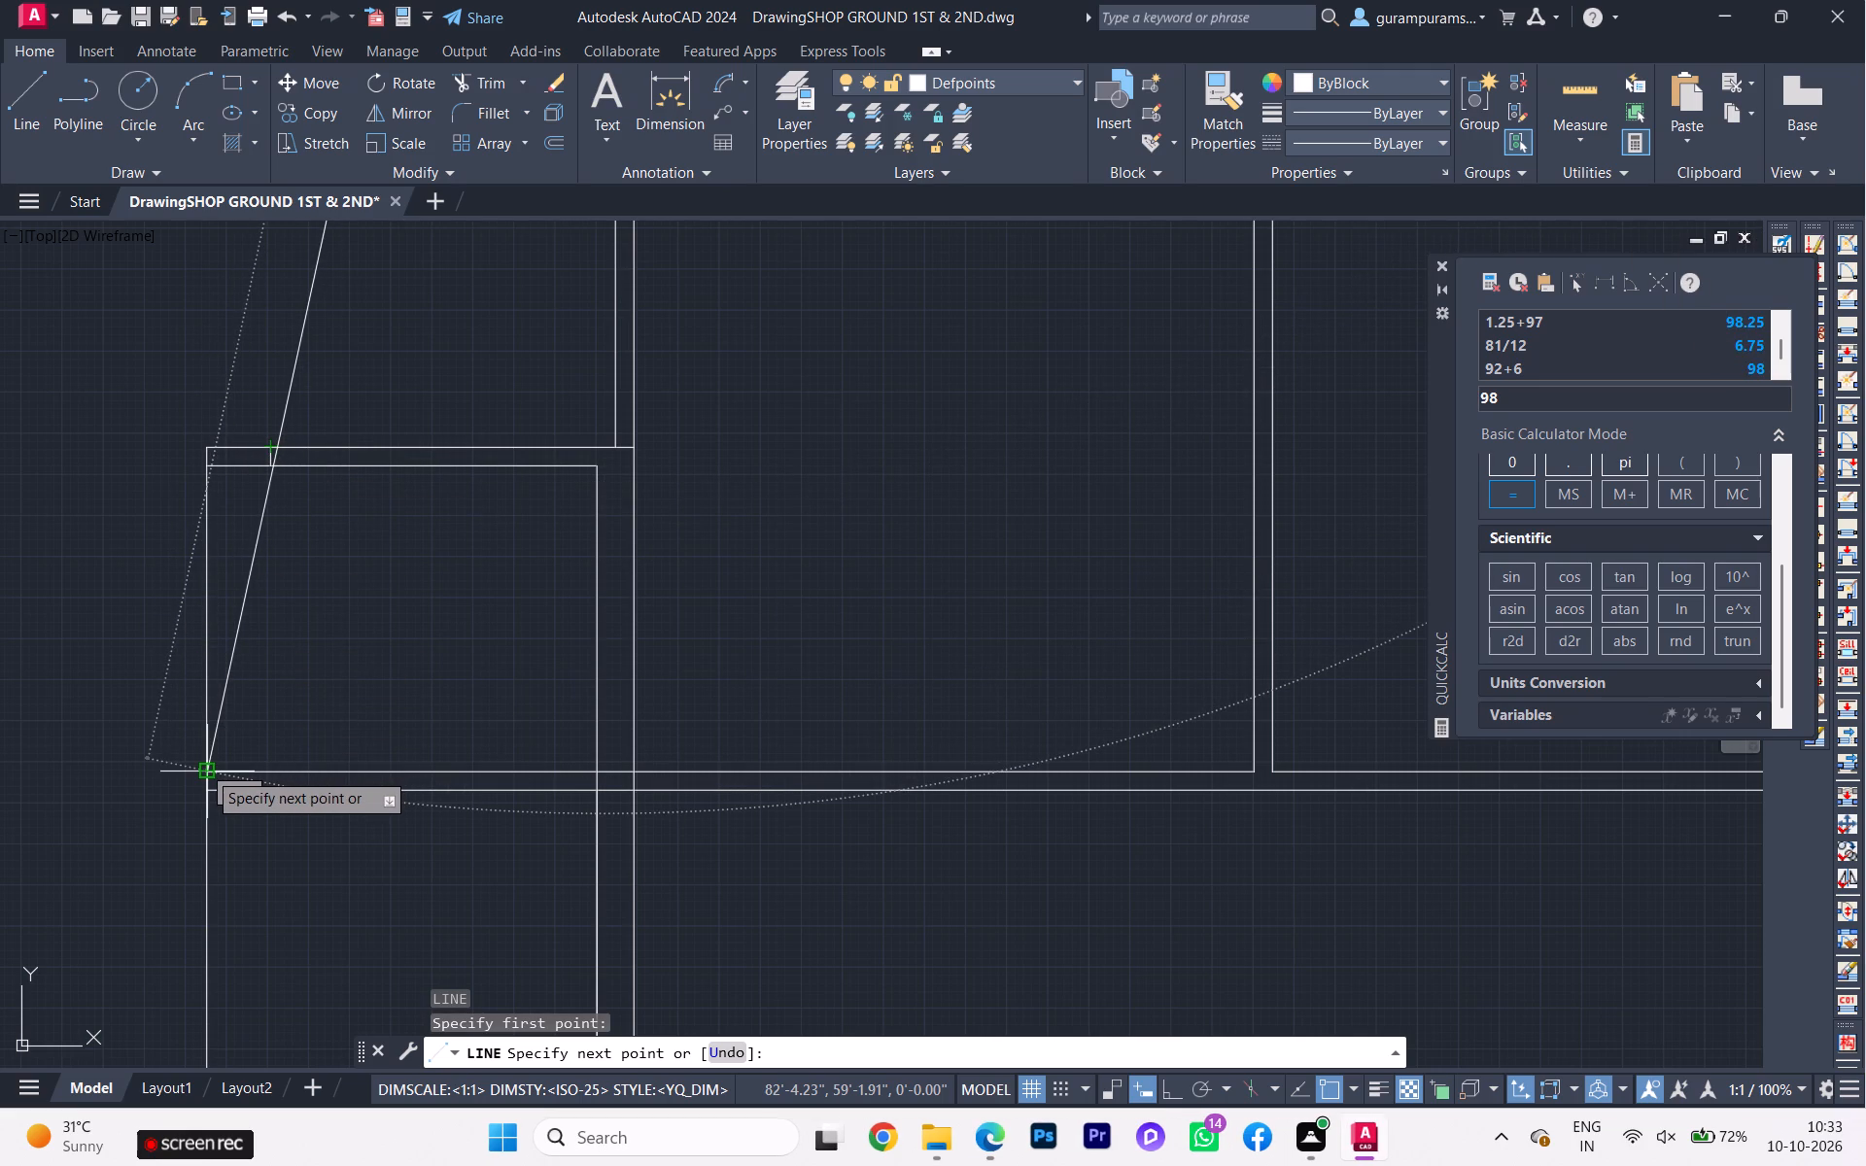
scroll(207, 771, "down", 2)
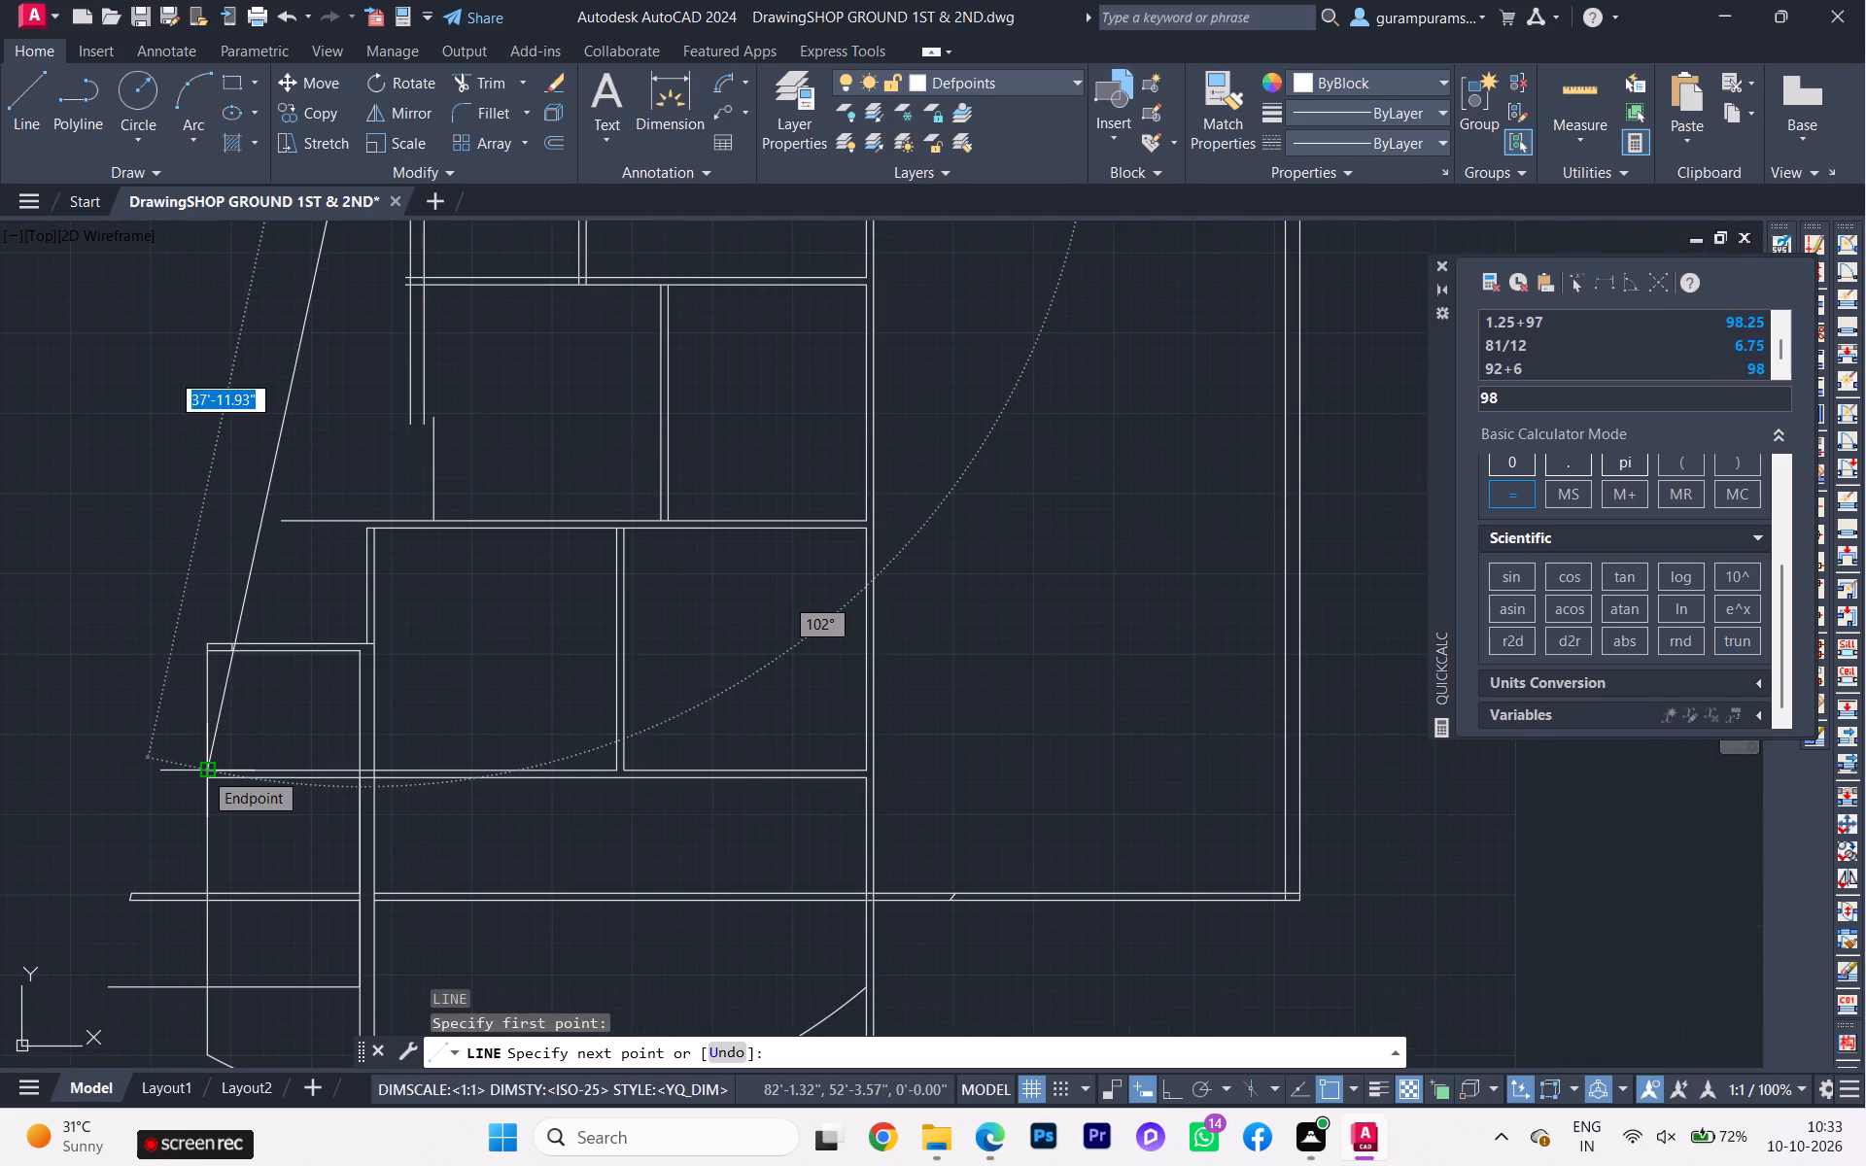
scroll(203, 771, "down", 1)
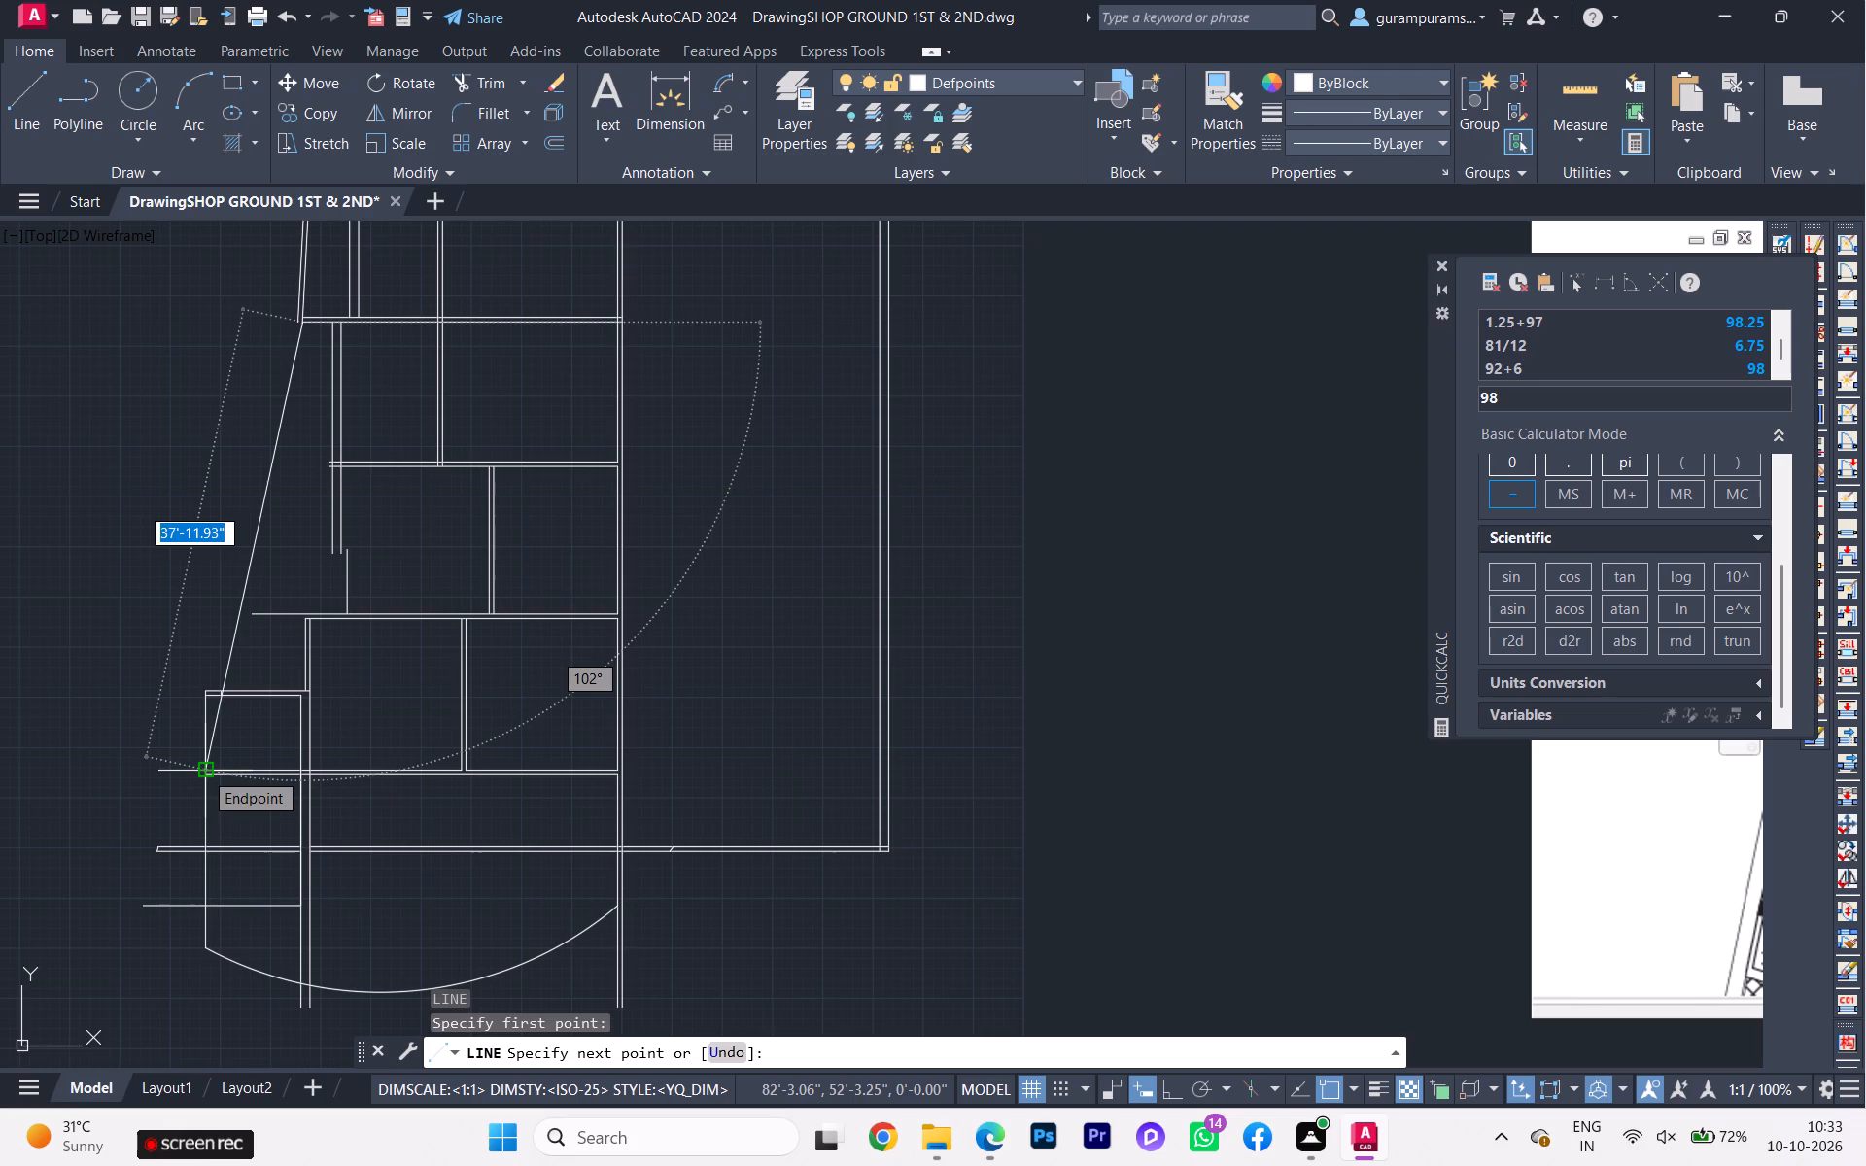
left_click(203, 771)
Continue the slanted boundary line down across the lower passage wall to end on the kitchen line.
scroll(197, 852, "up", 3)
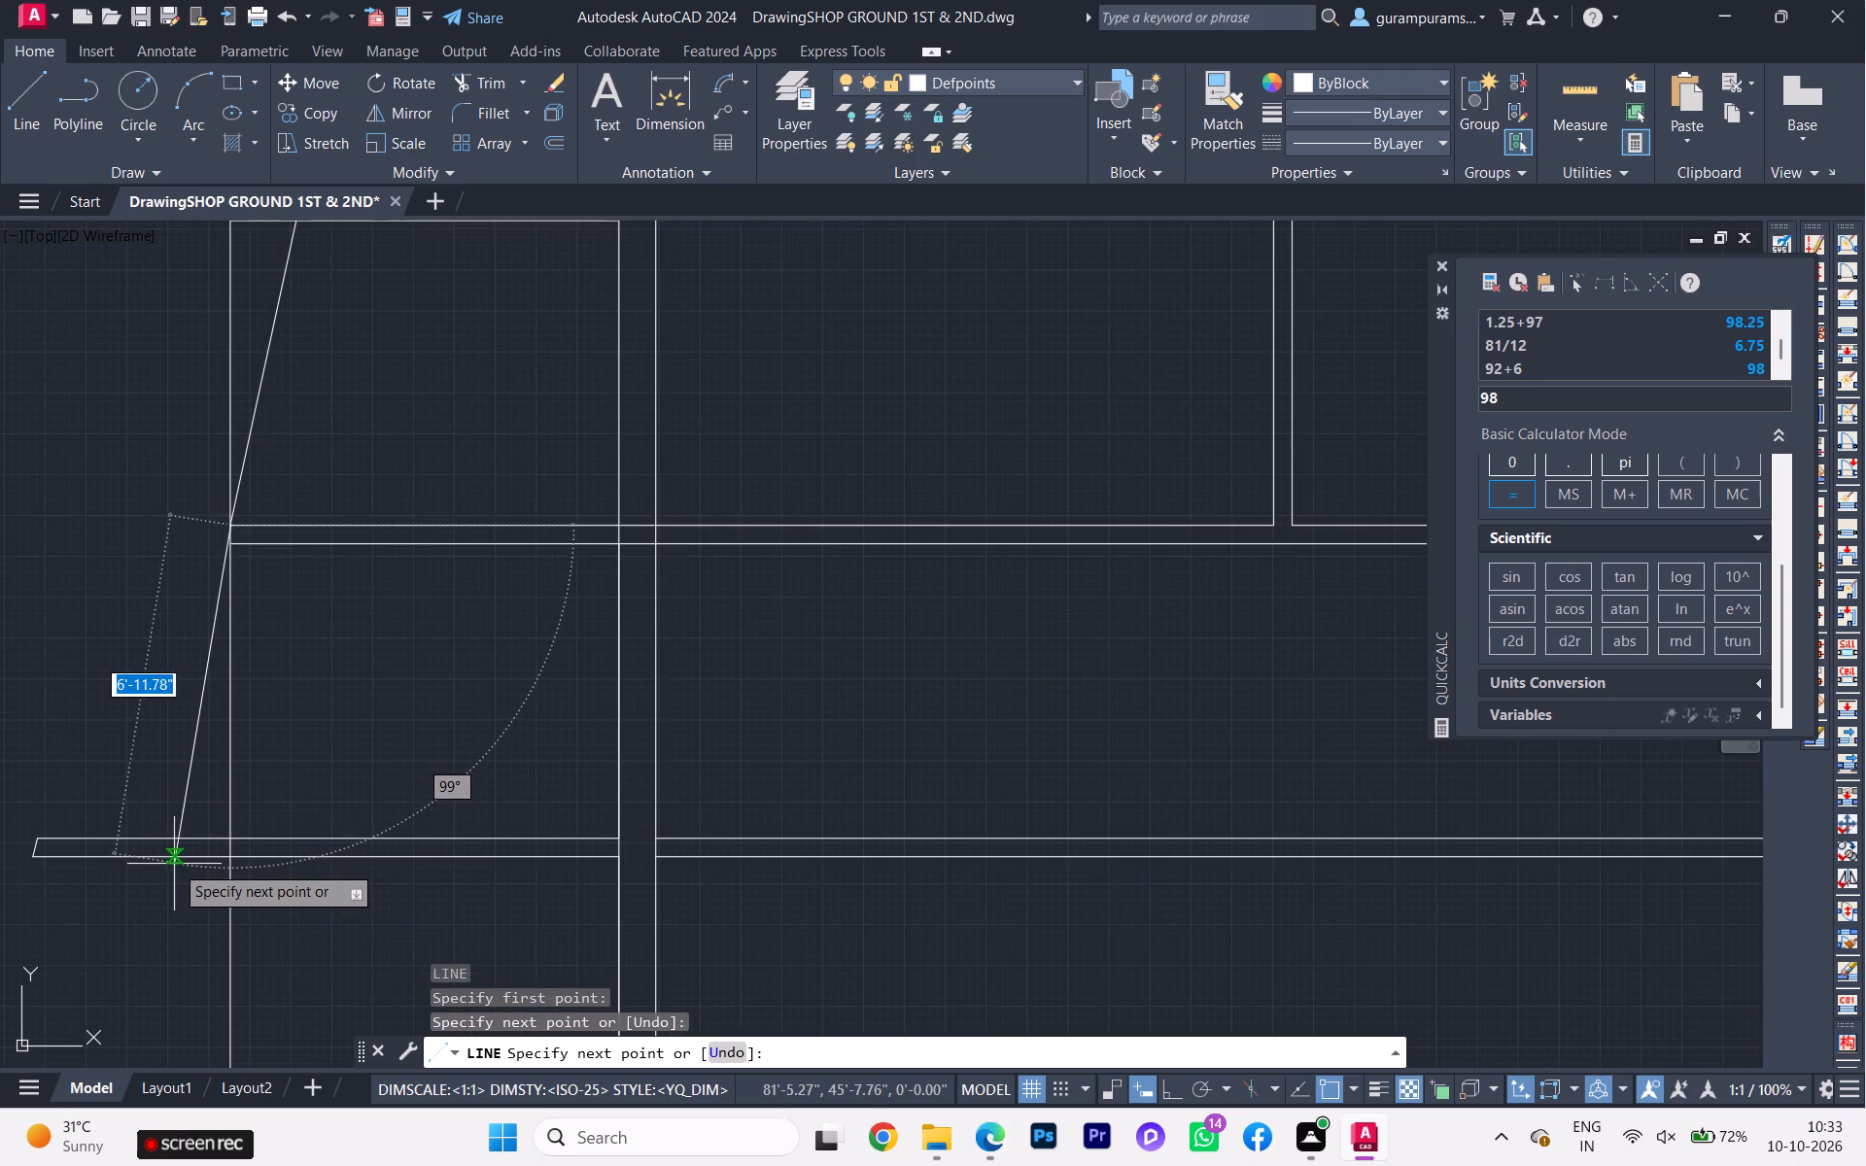
left_click(160, 858)
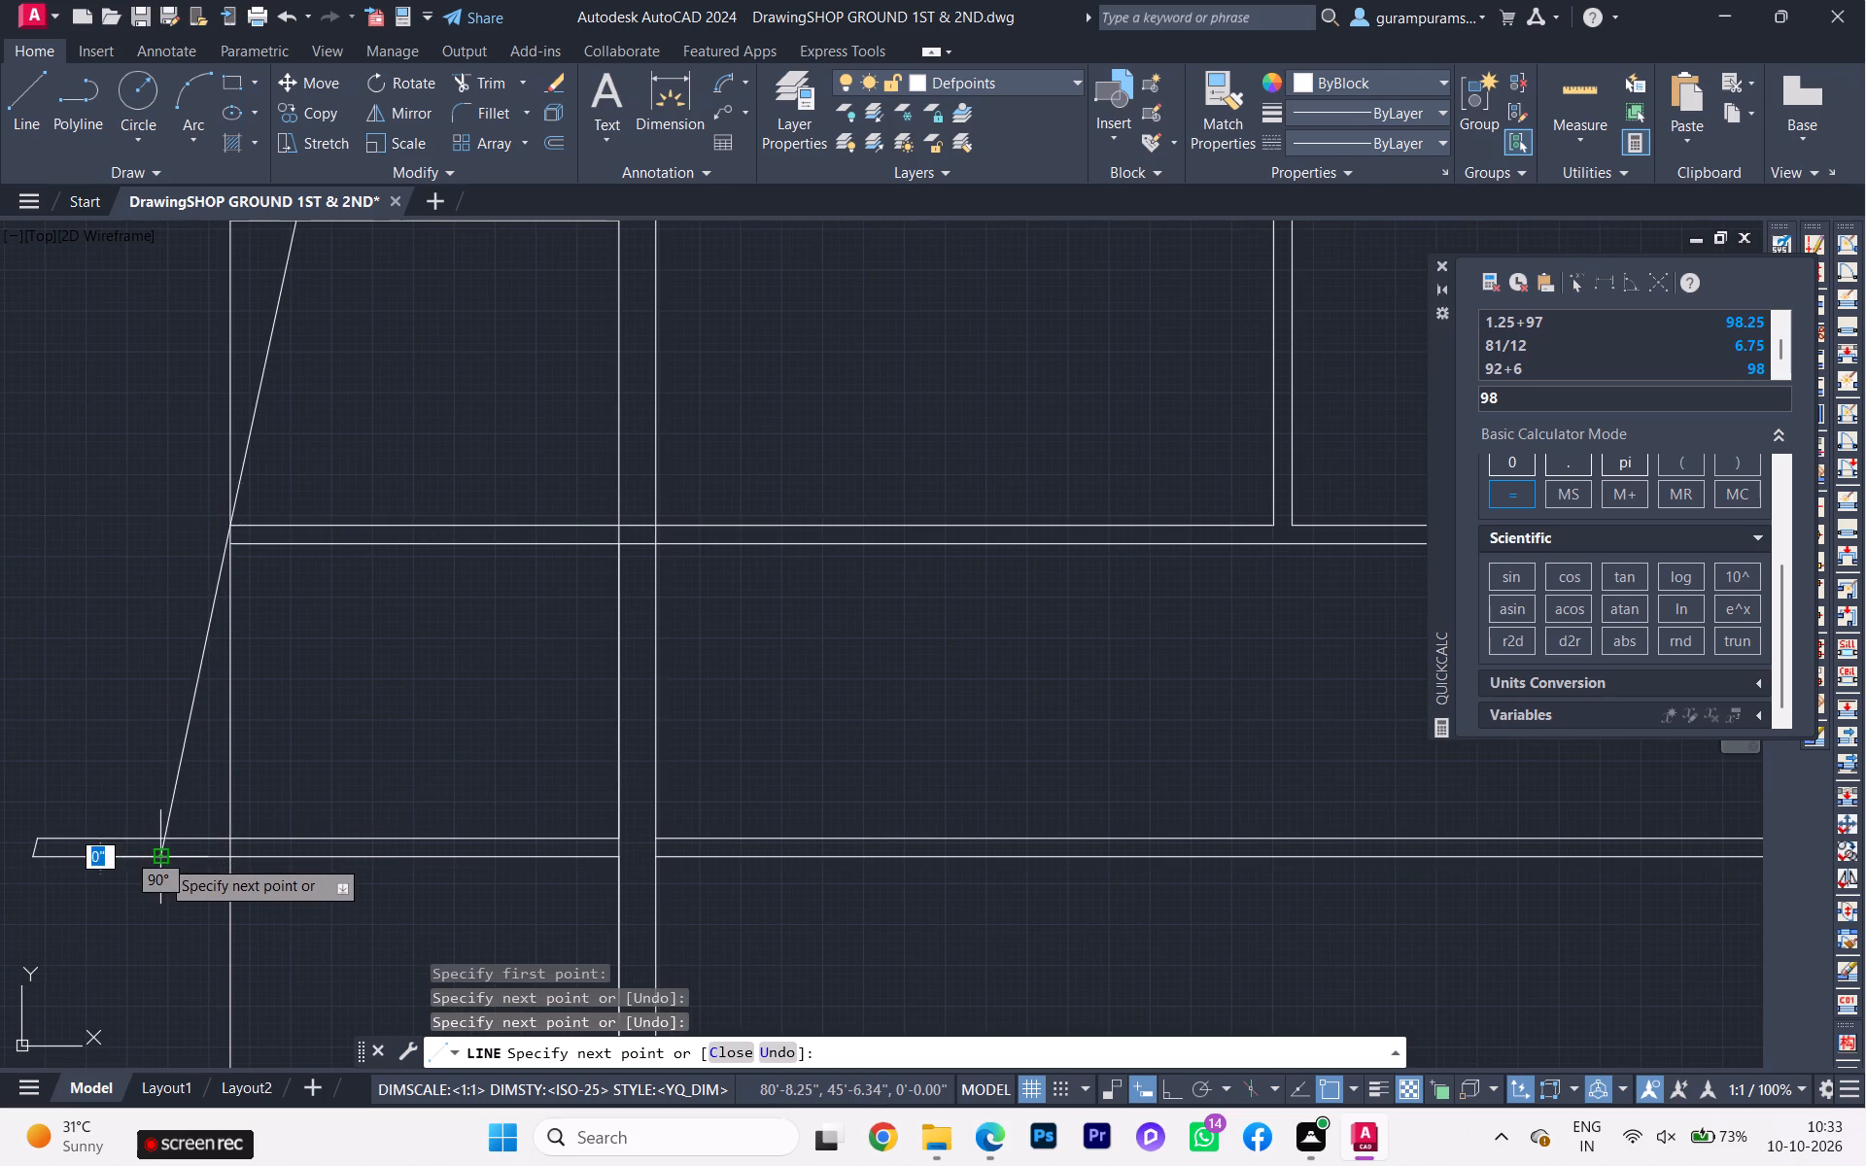
scroll(160, 880, "down", 3)
middle_click_drag(155, 903, 155, 847)
scroll(146, 885, "up", 2)
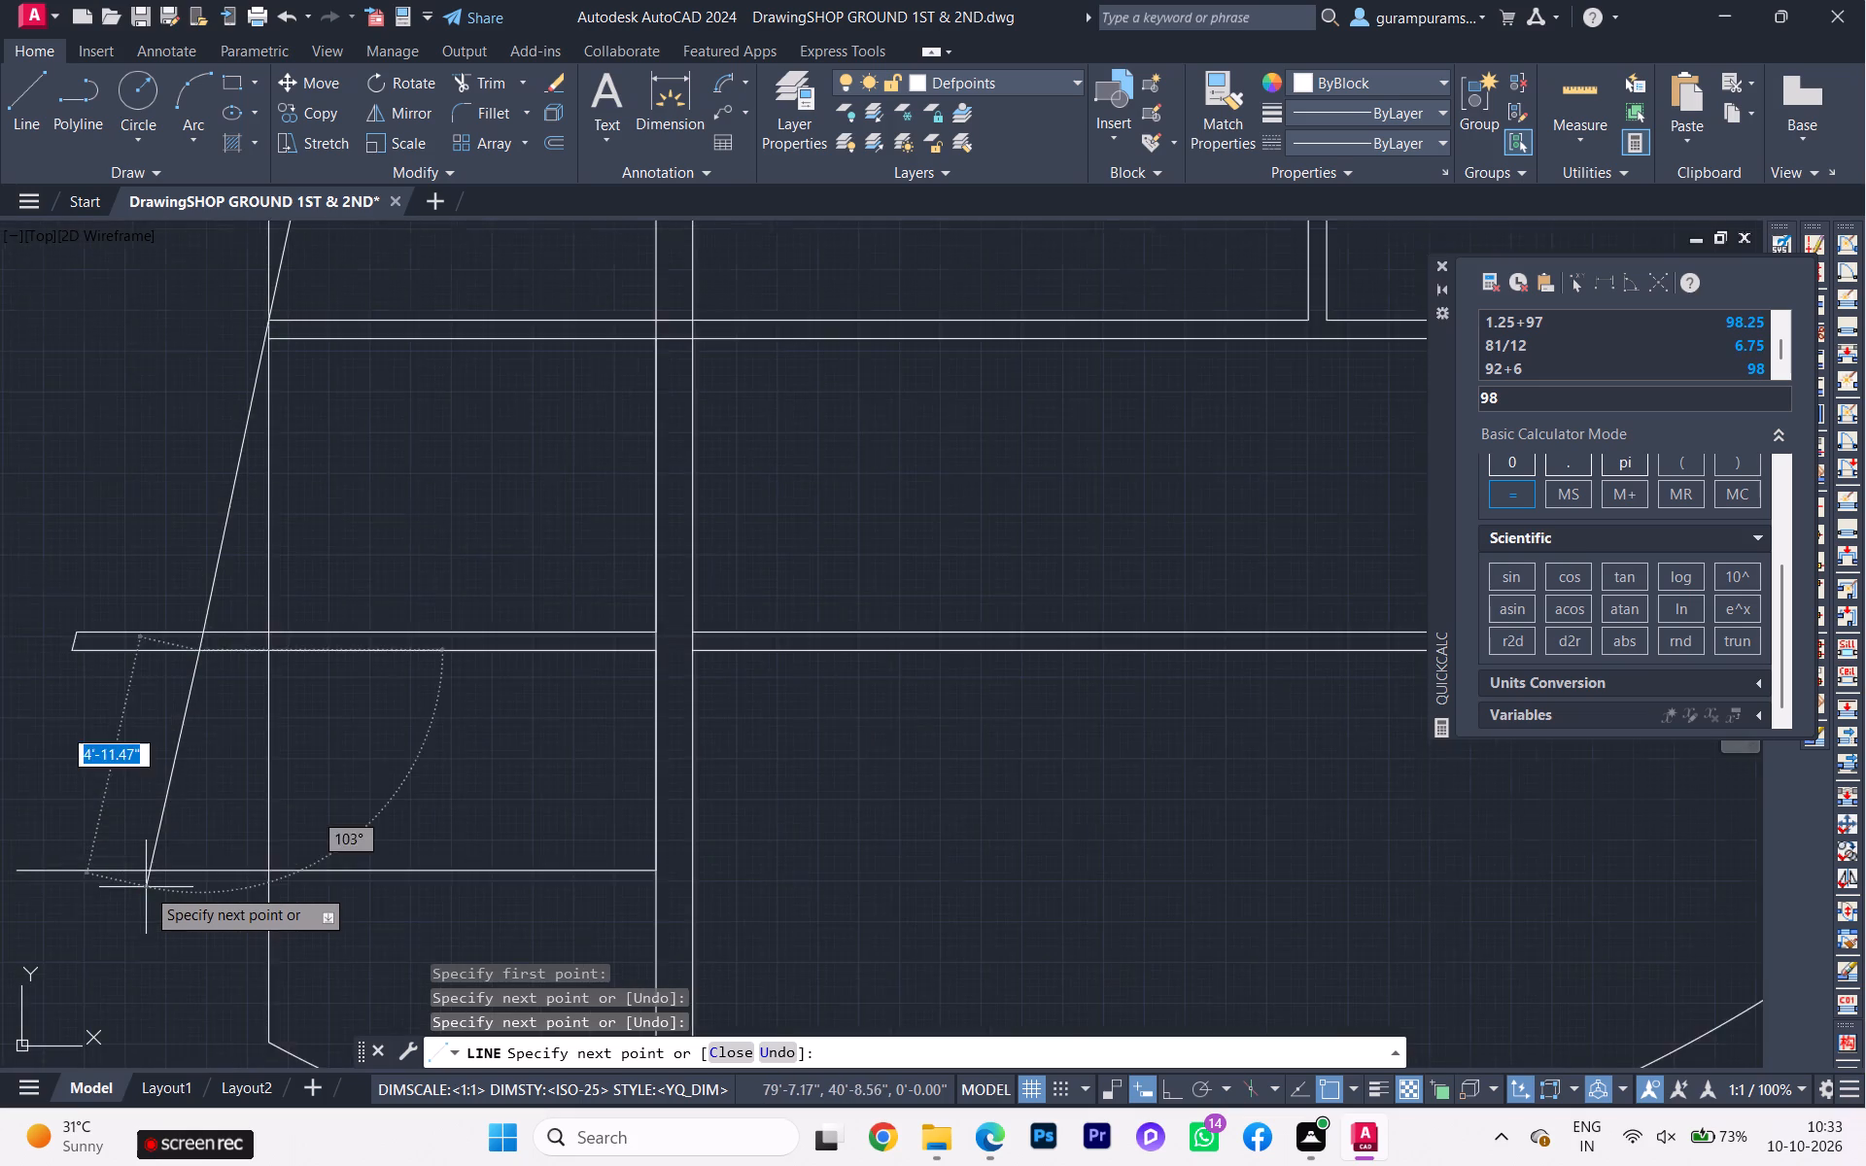
scroll(146, 887, "up", 2)
left_click(163, 864)
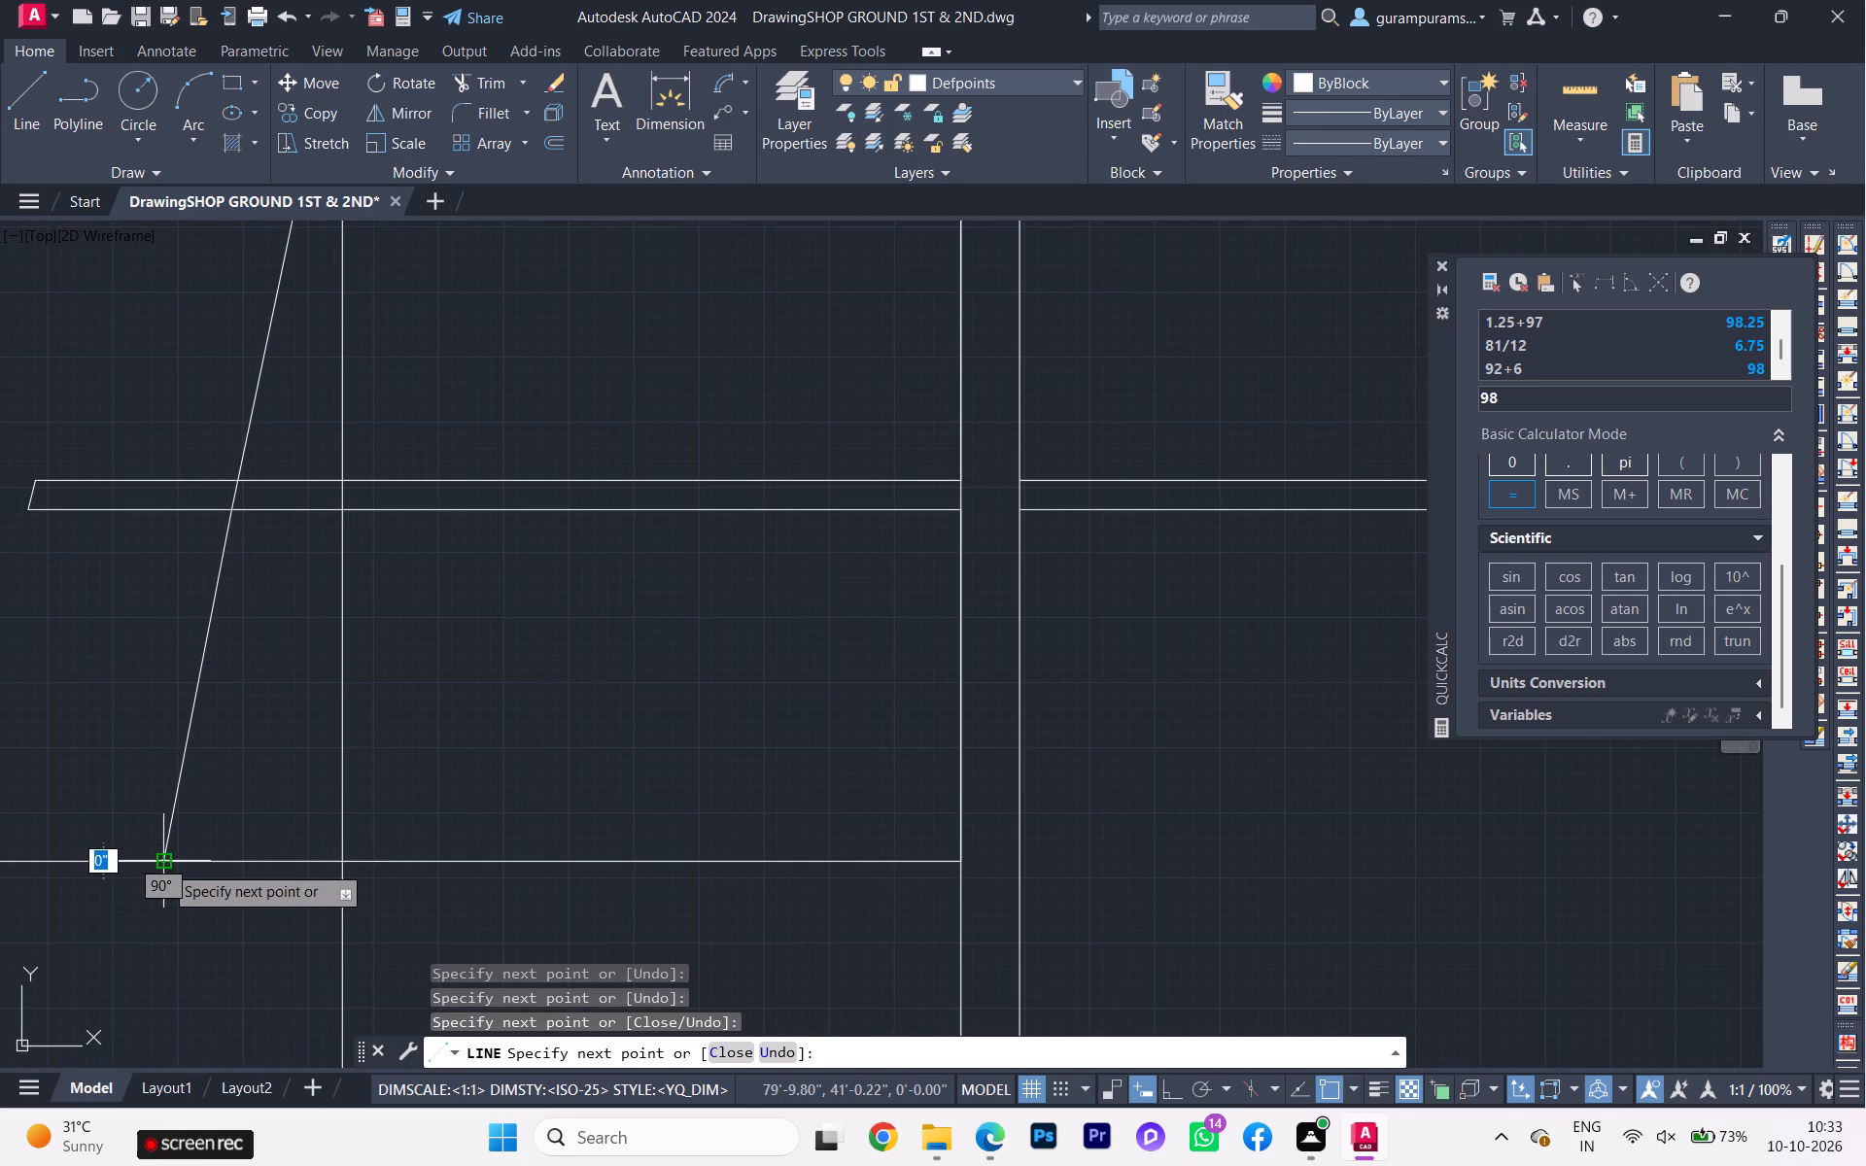
key("Escape")
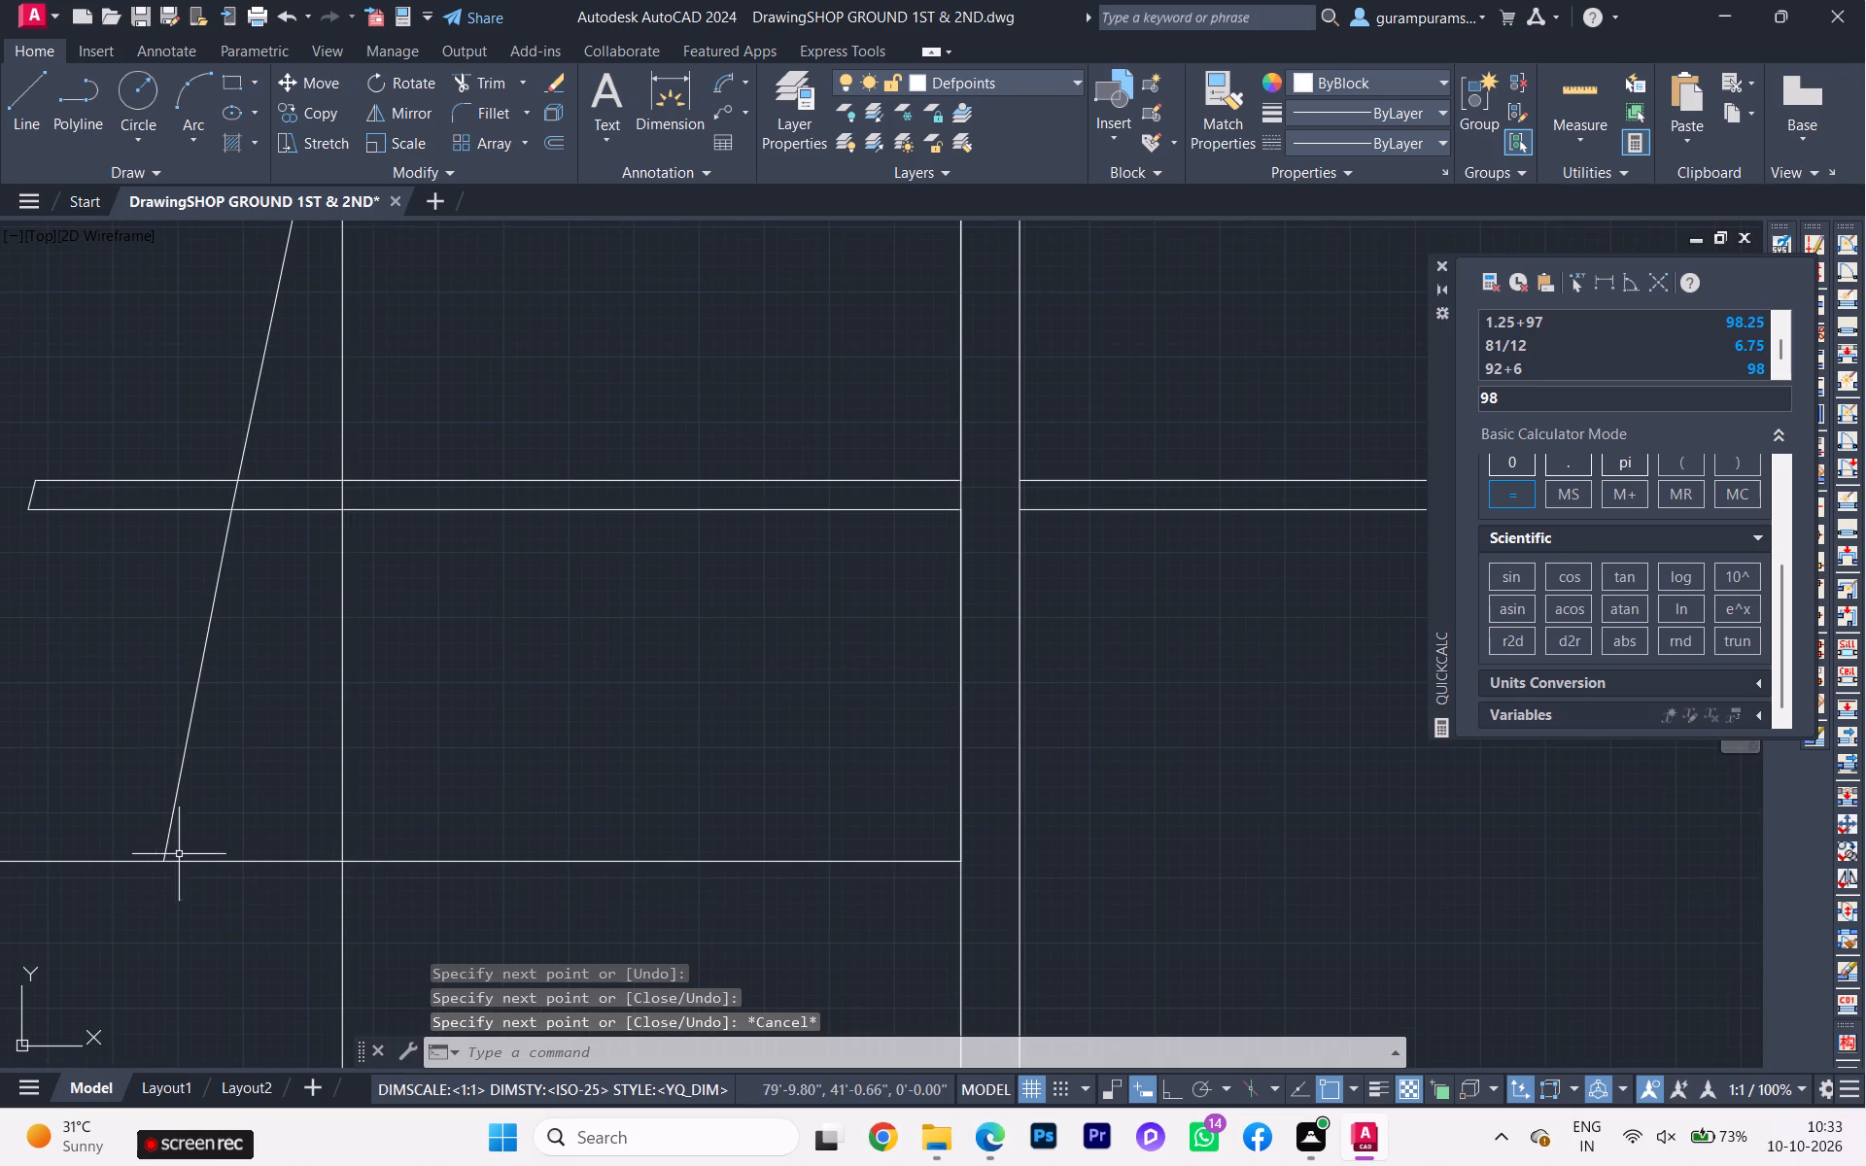
Trim away the outer vertical line from the lower balcony's upper wall down through the passage to the kitchen line.
type("tr")
key("Return")
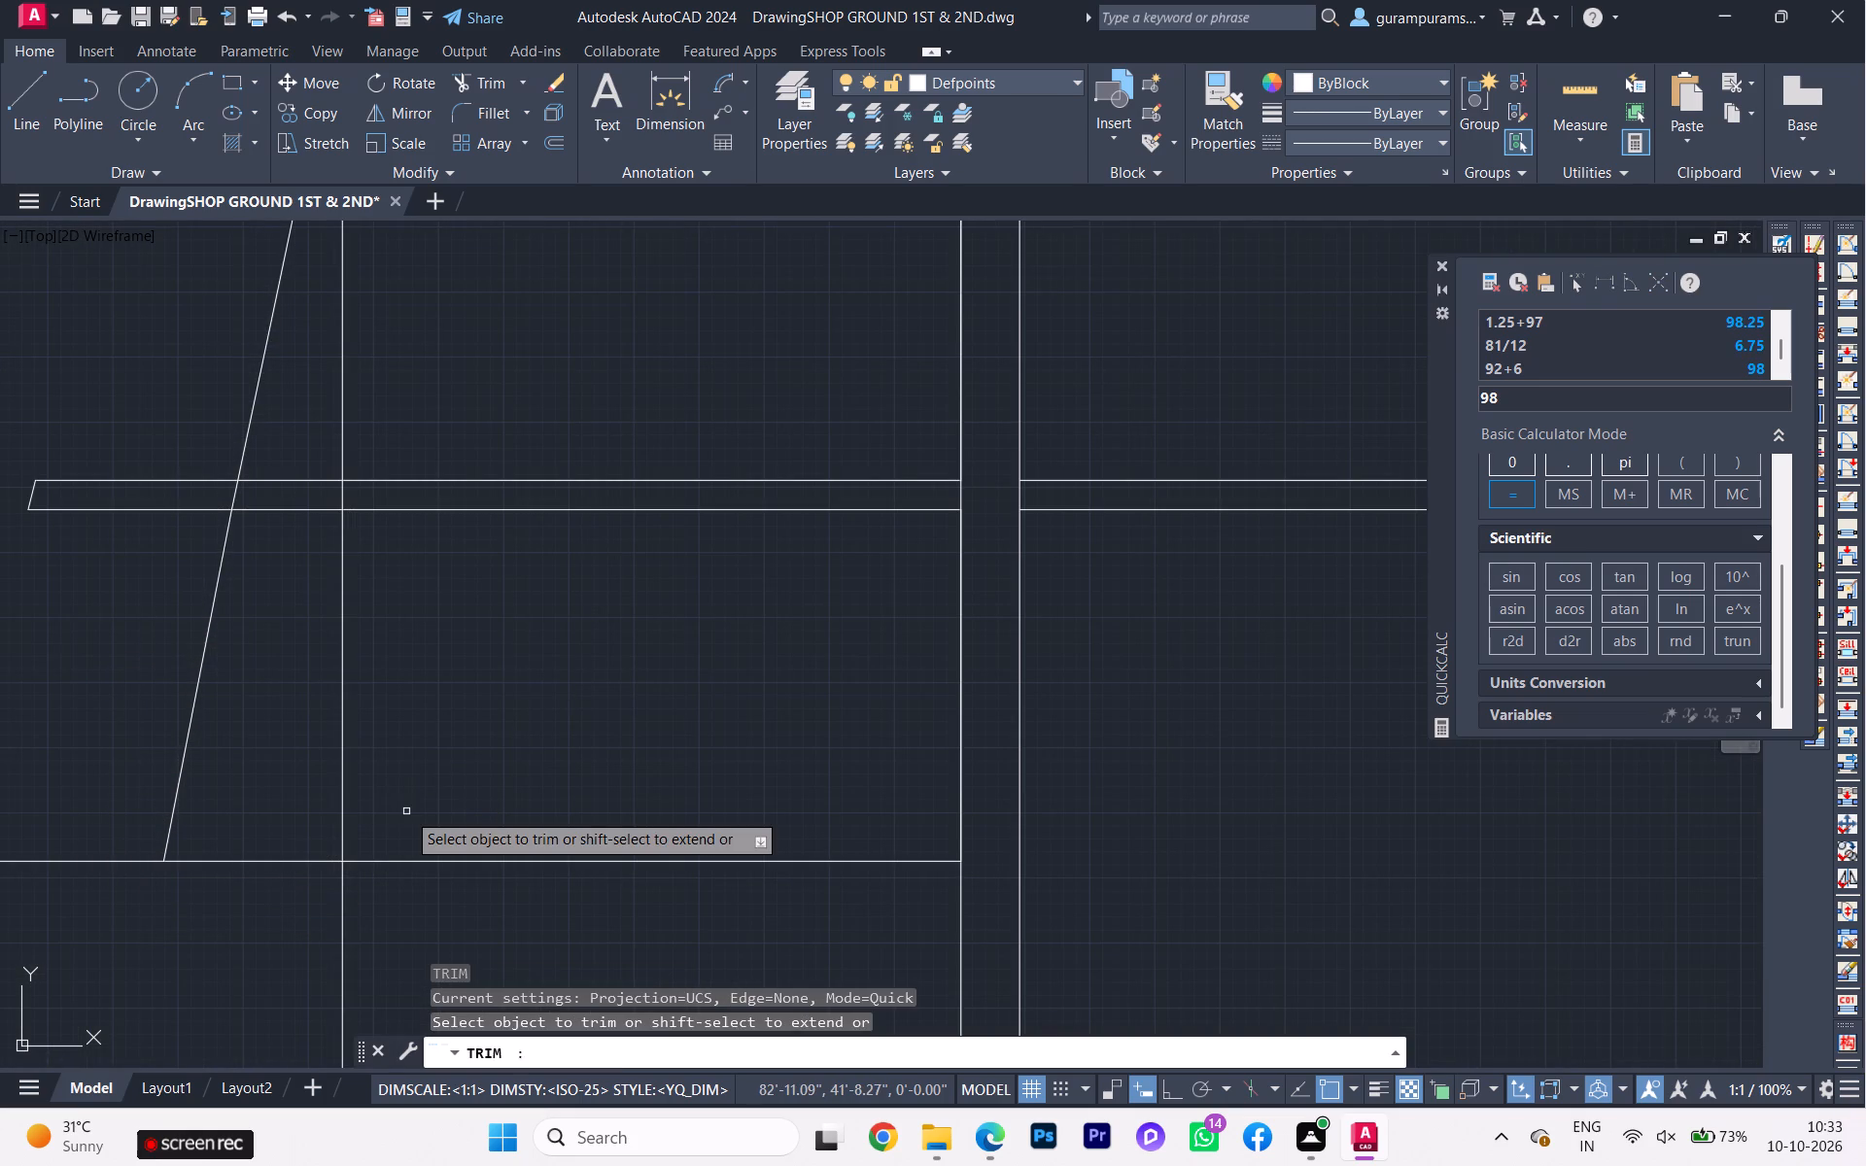
left_click(294, 774)
left_click(378, 747)
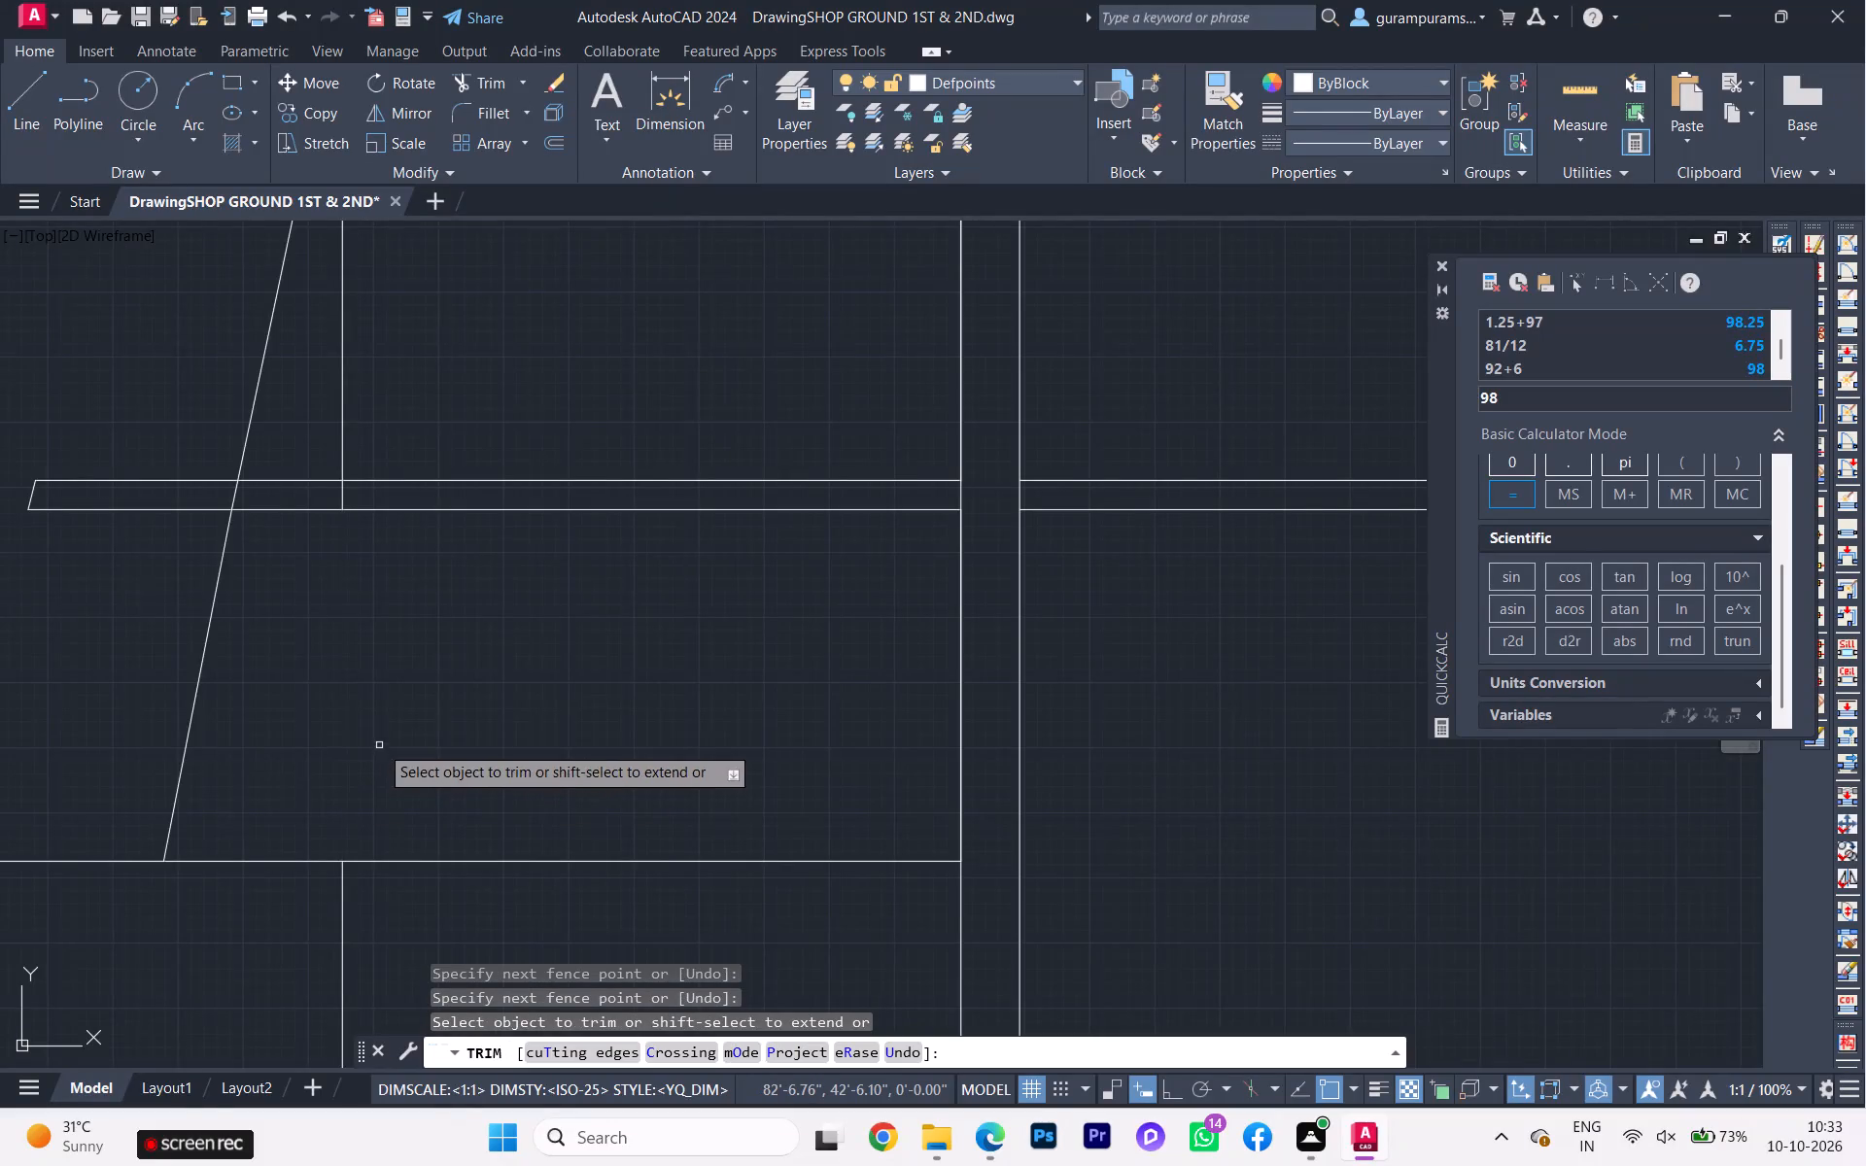
scroll(315, 519, "up", 2)
left_click(353, 471)
left_click(423, 463)
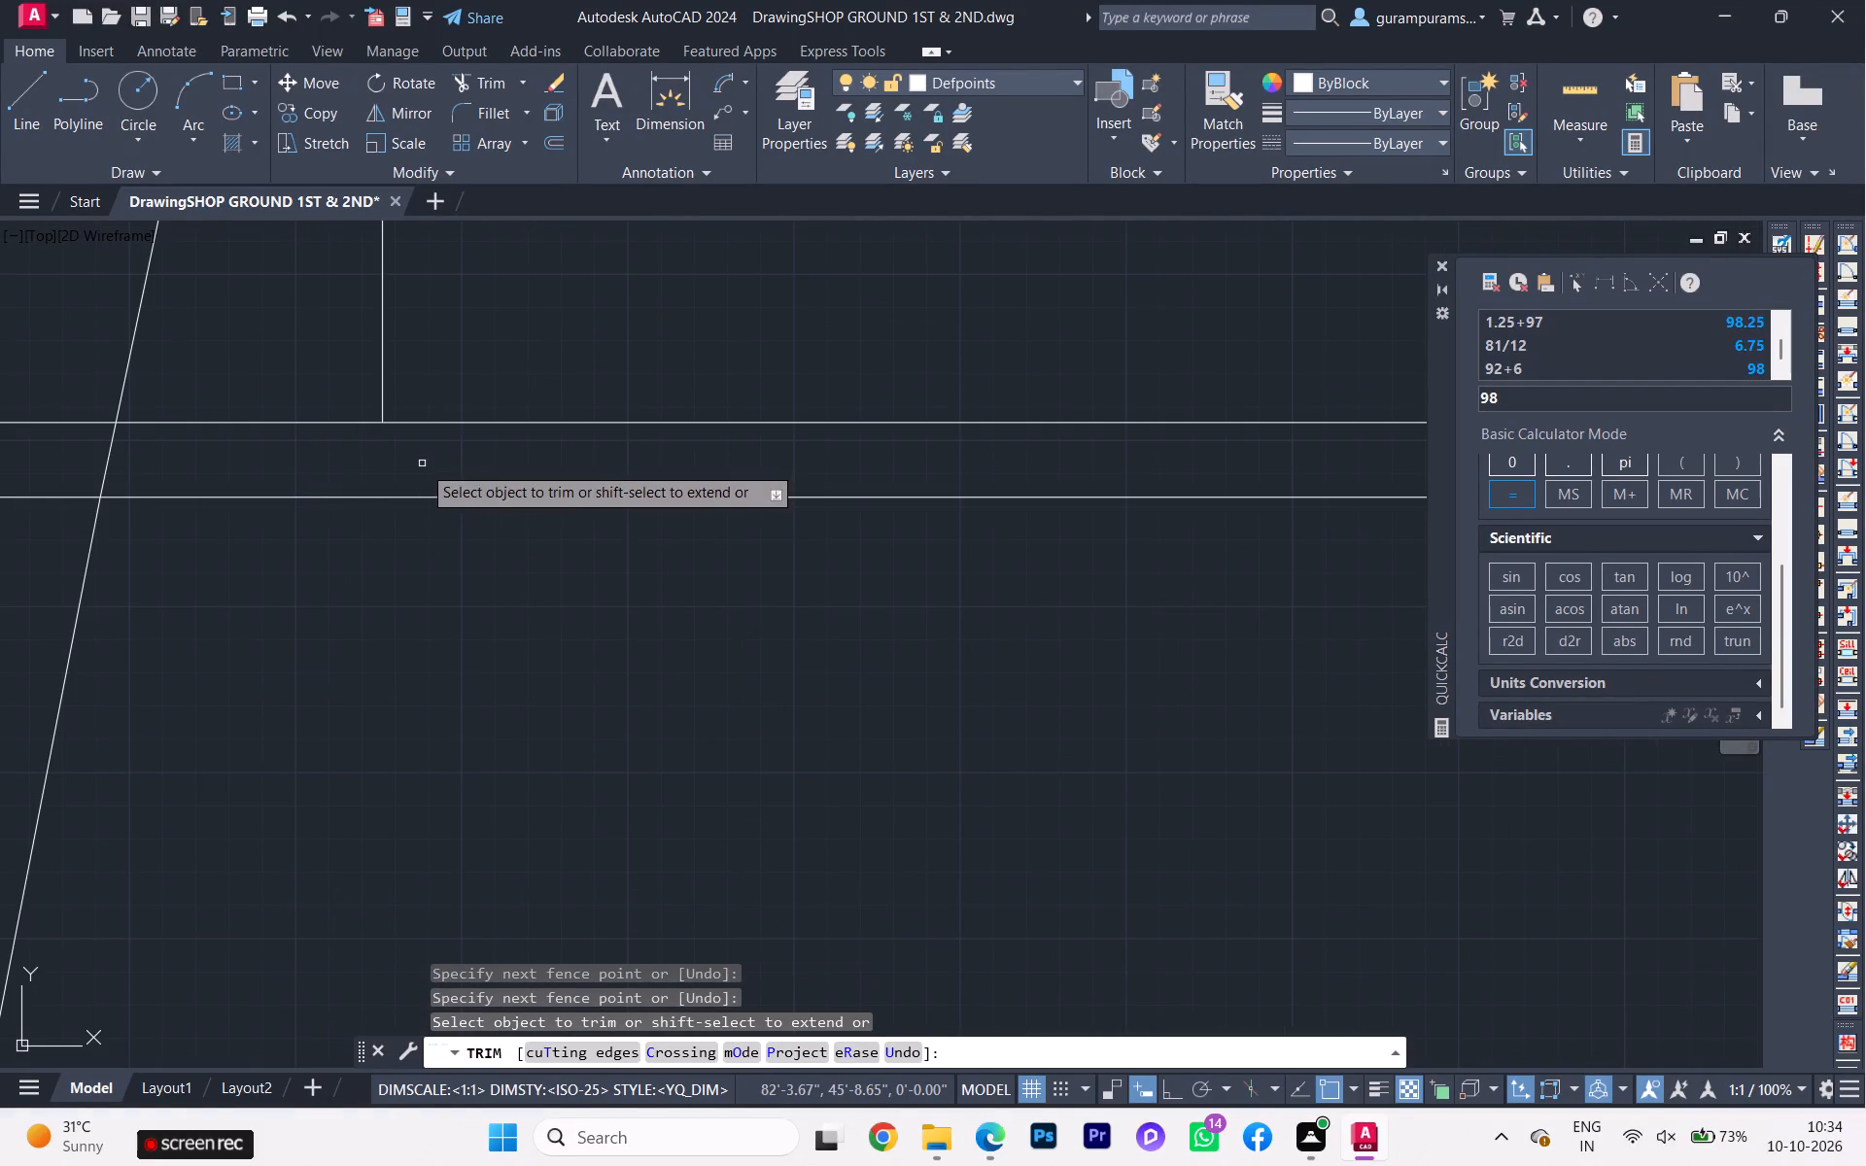
scroll(395, 663, "down", 4)
left_click(425, 600)
left_click(378, 642)
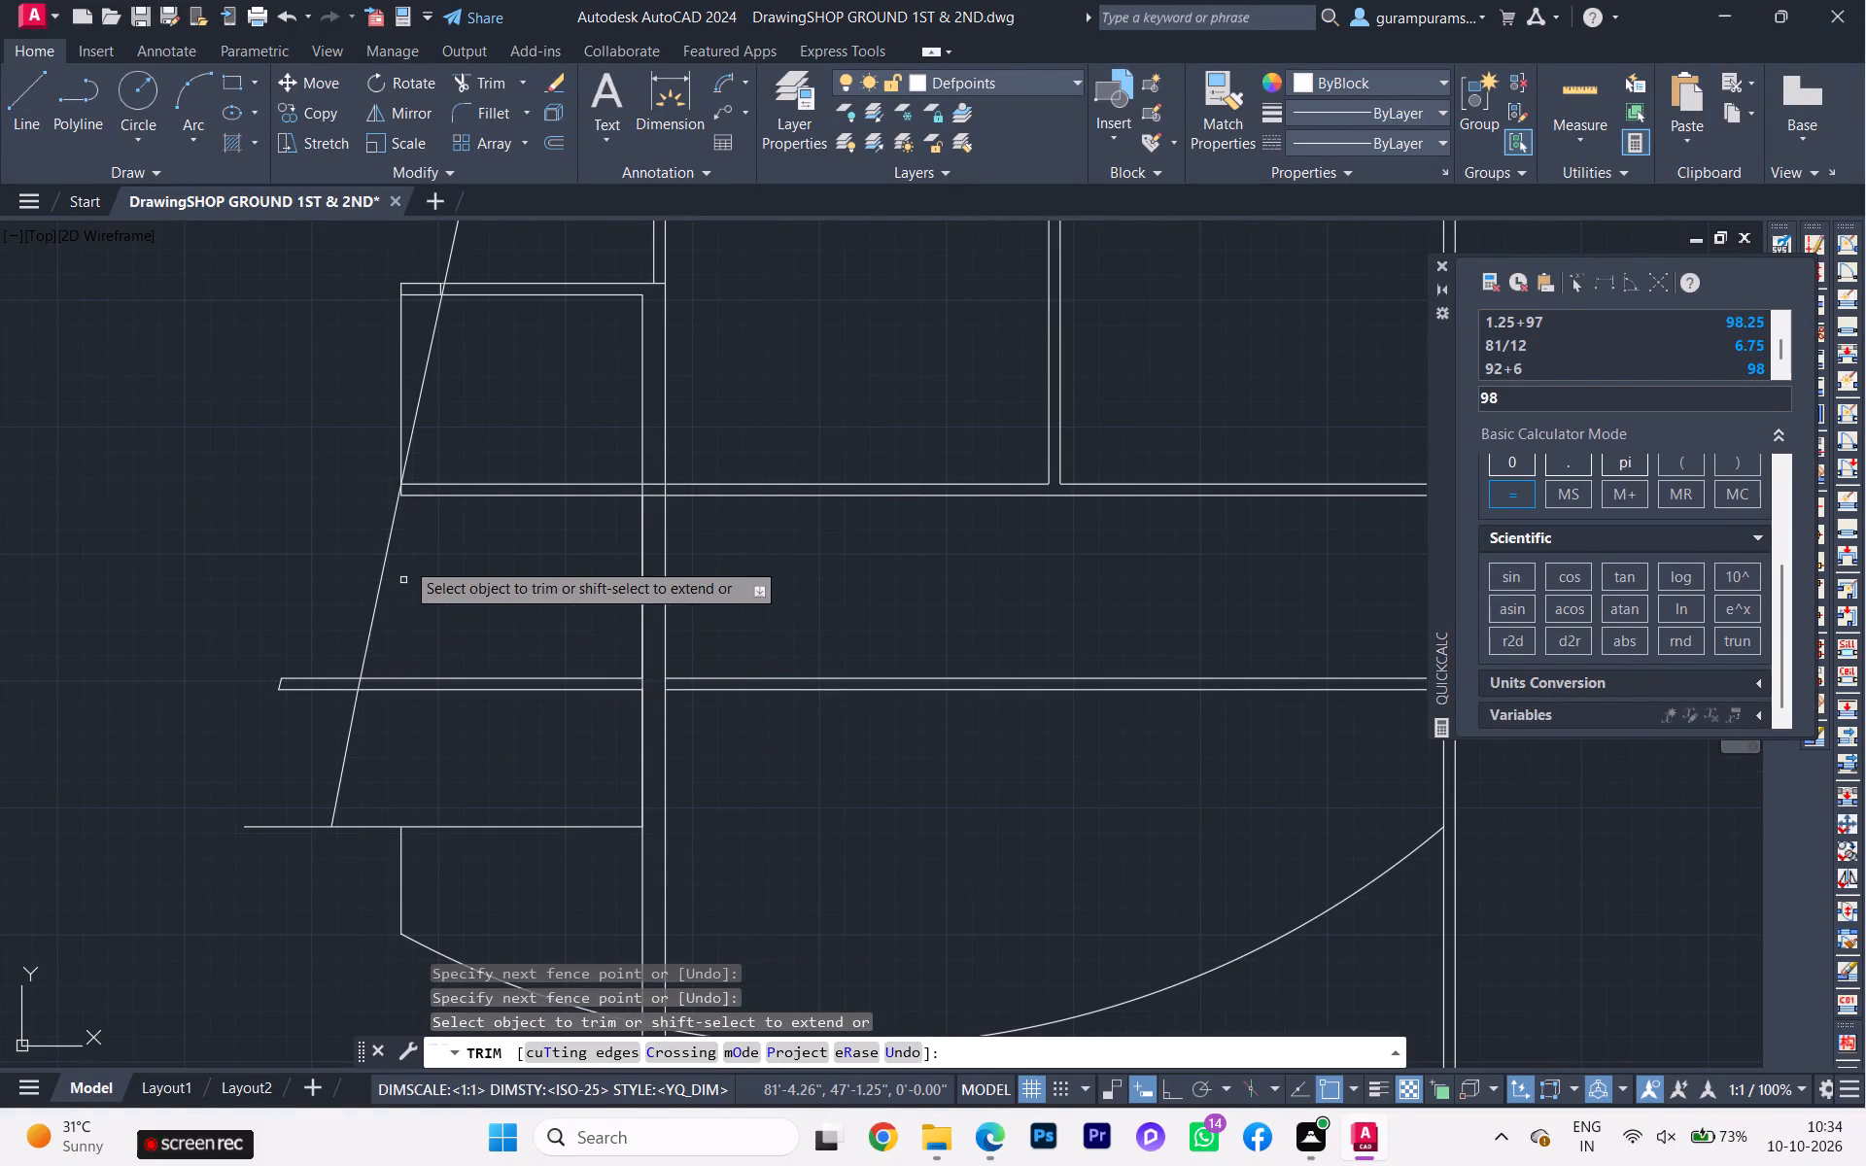
left_click(401, 405)
Trim the ends of the bath-balcony wall beyond the new slanted boundary, including the short vertical line between them.
scroll(392, 410, "down", 2)
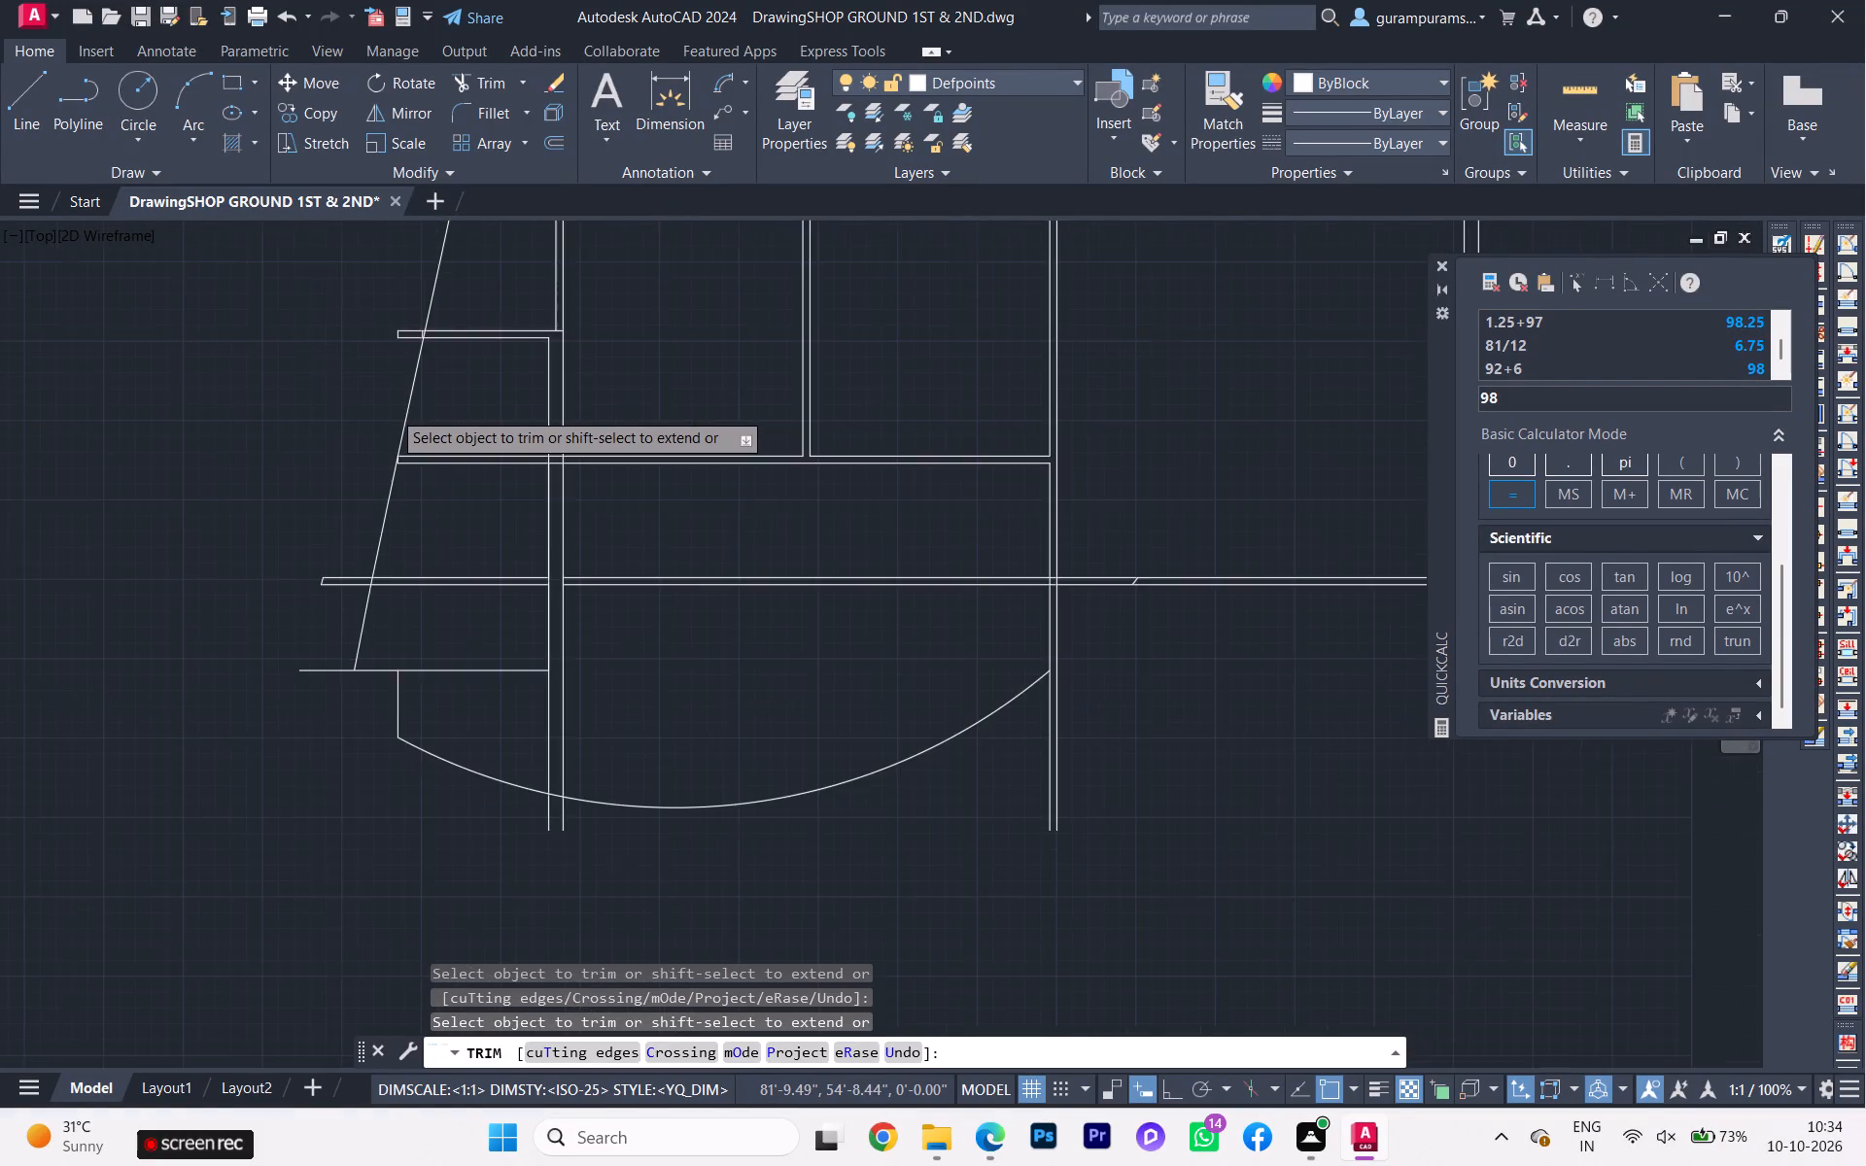
middle_click_drag(392, 410, 412, 520)
scroll(394, 425, "down", 1)
scroll(416, 514, "up", 3)
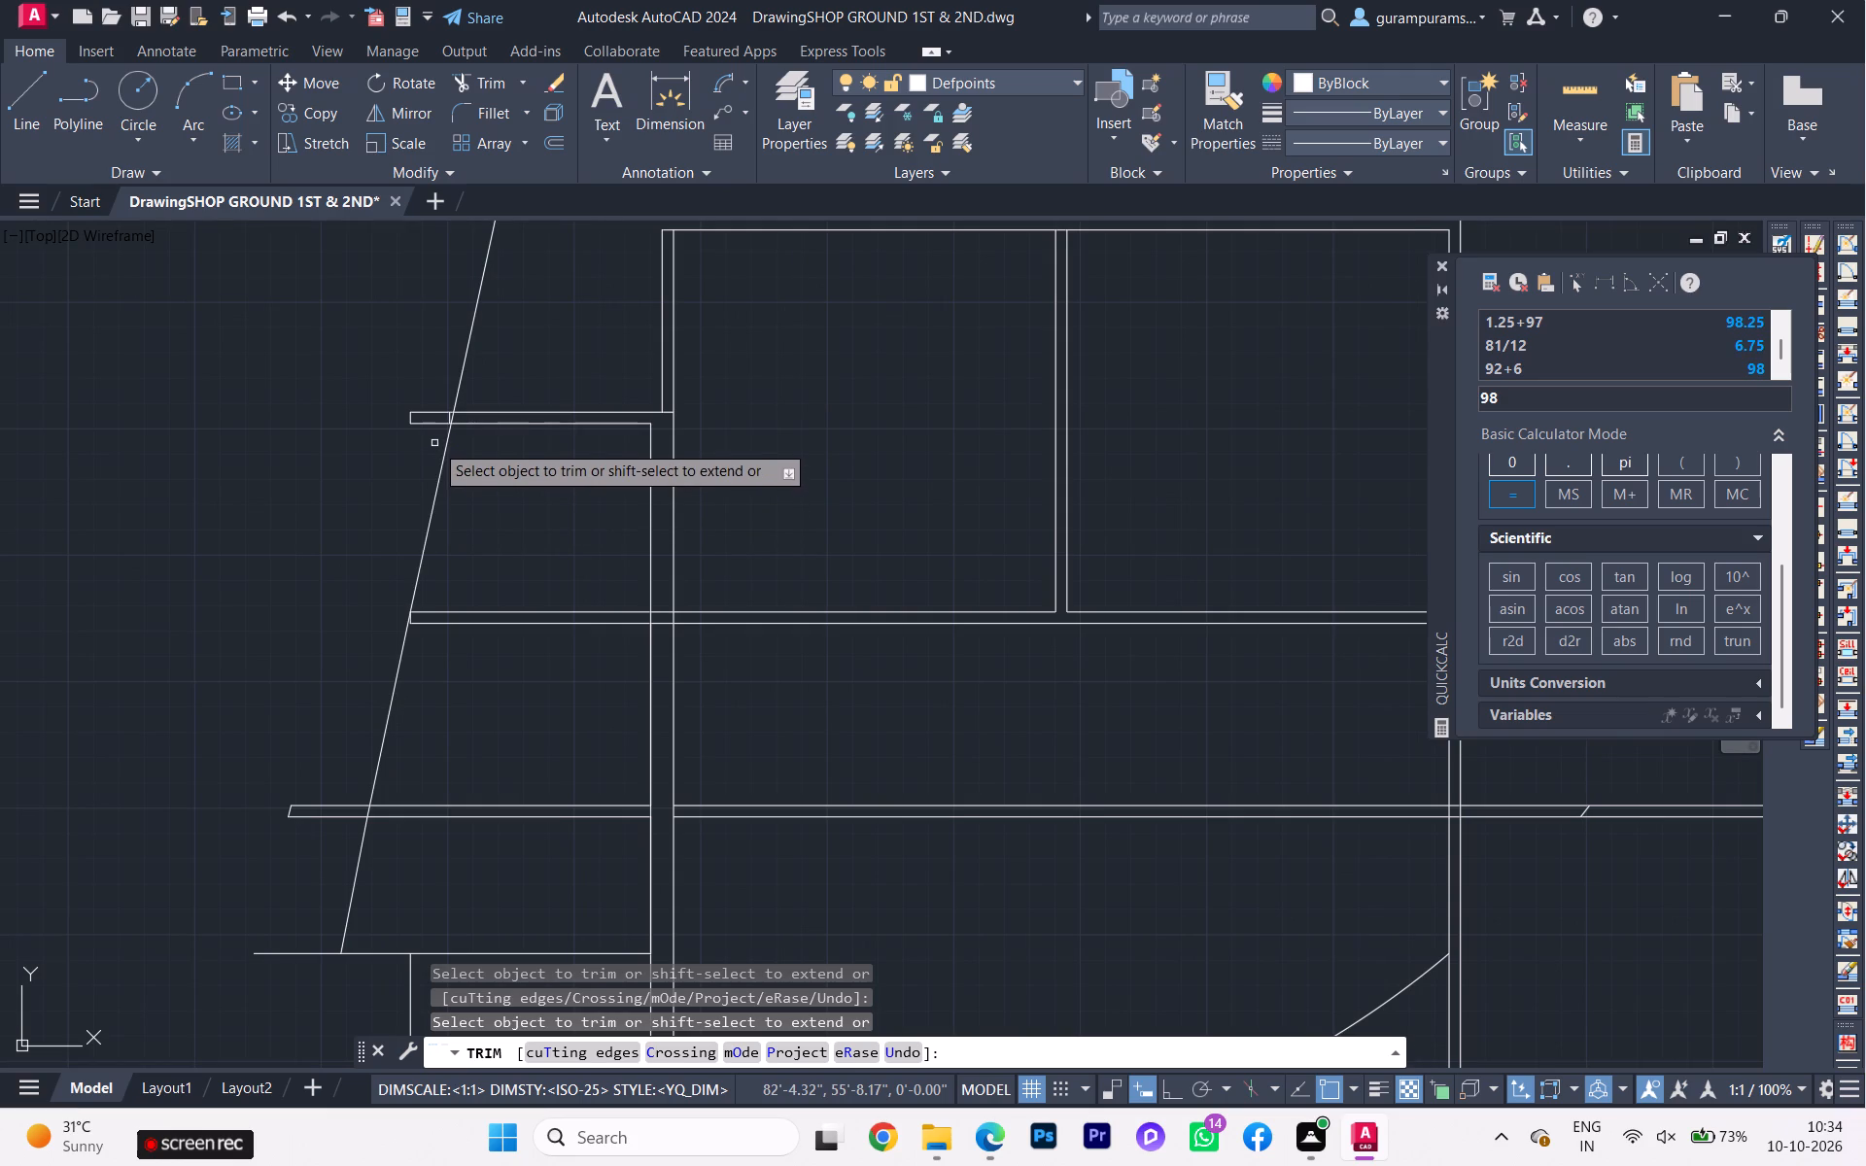
left_click(433, 442)
left_click(426, 404)
scroll(426, 404, "up", 2)
left_click(417, 419)
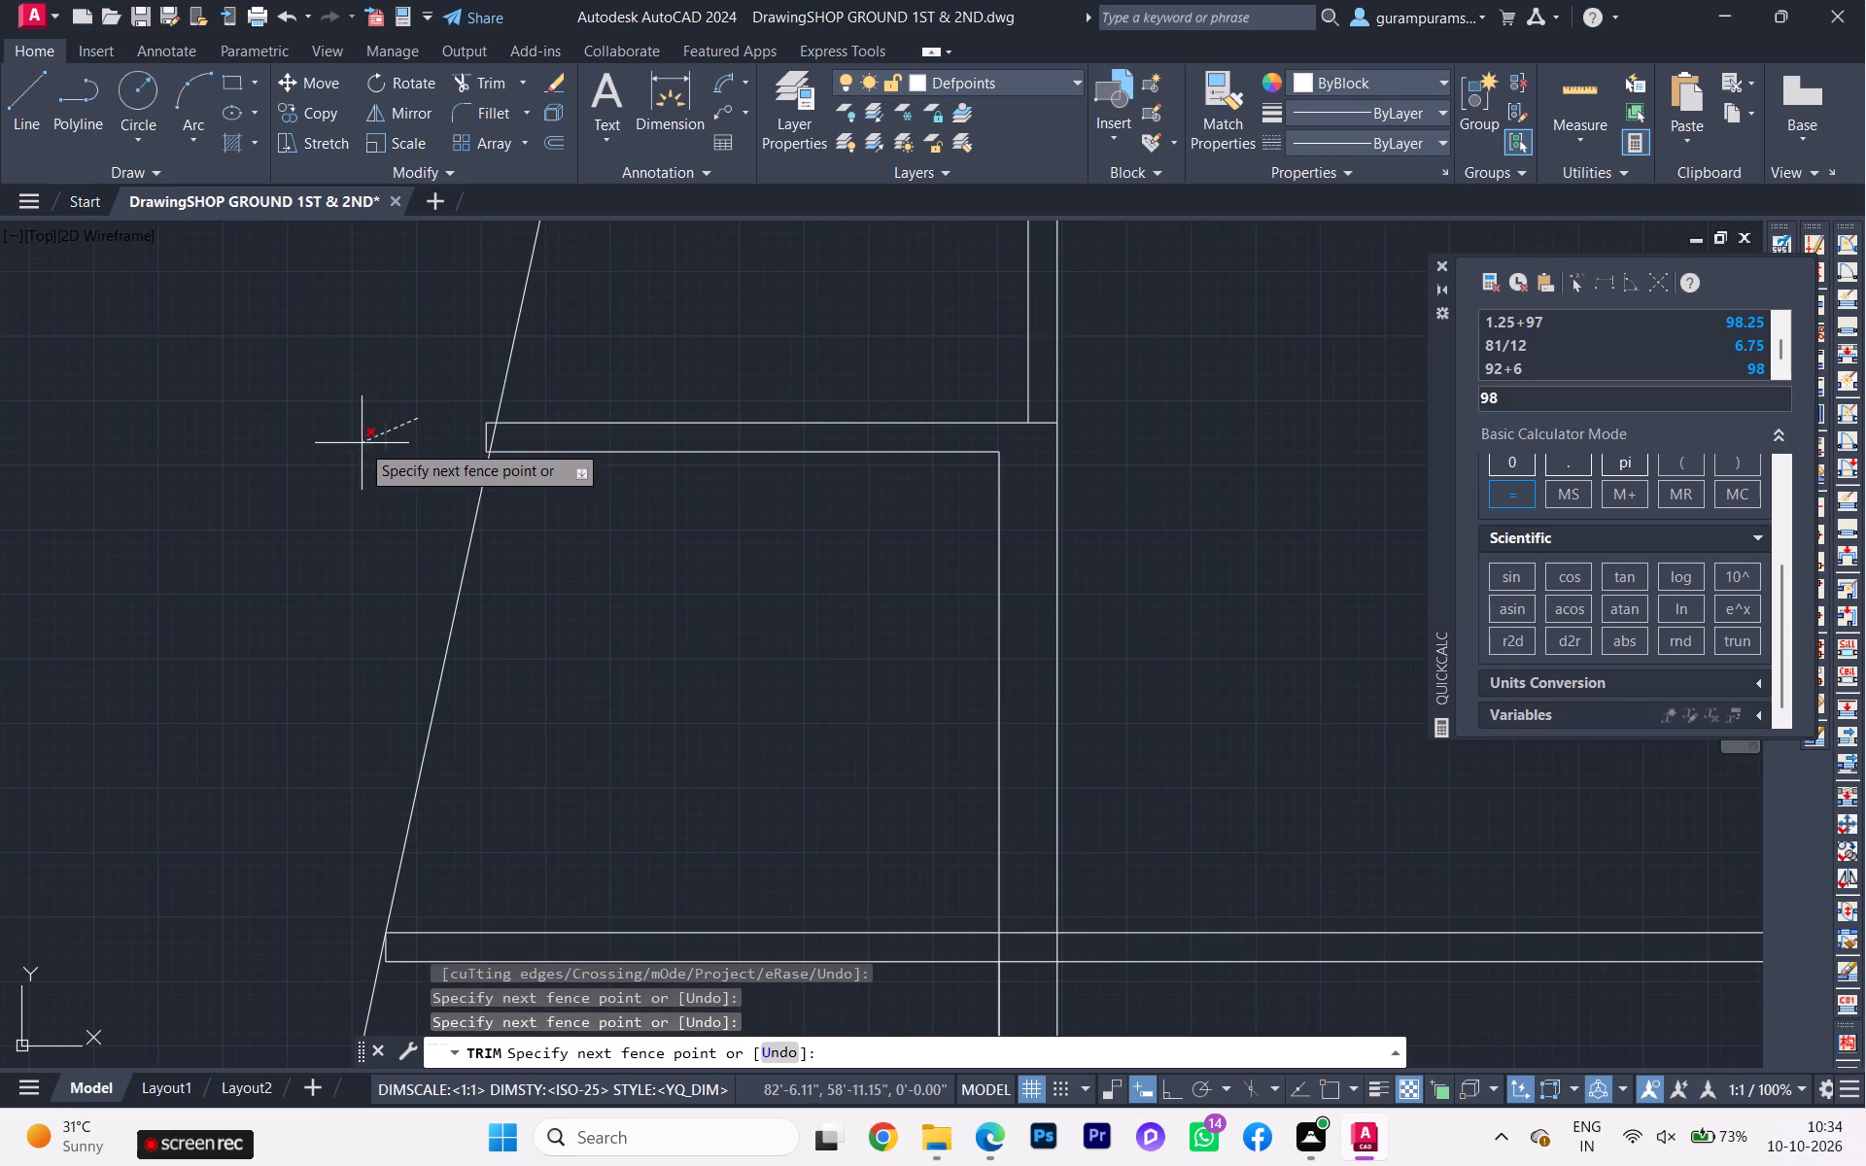
left_click(361, 443)
scroll(466, 415, "up", 2)
left_click(518, 458)
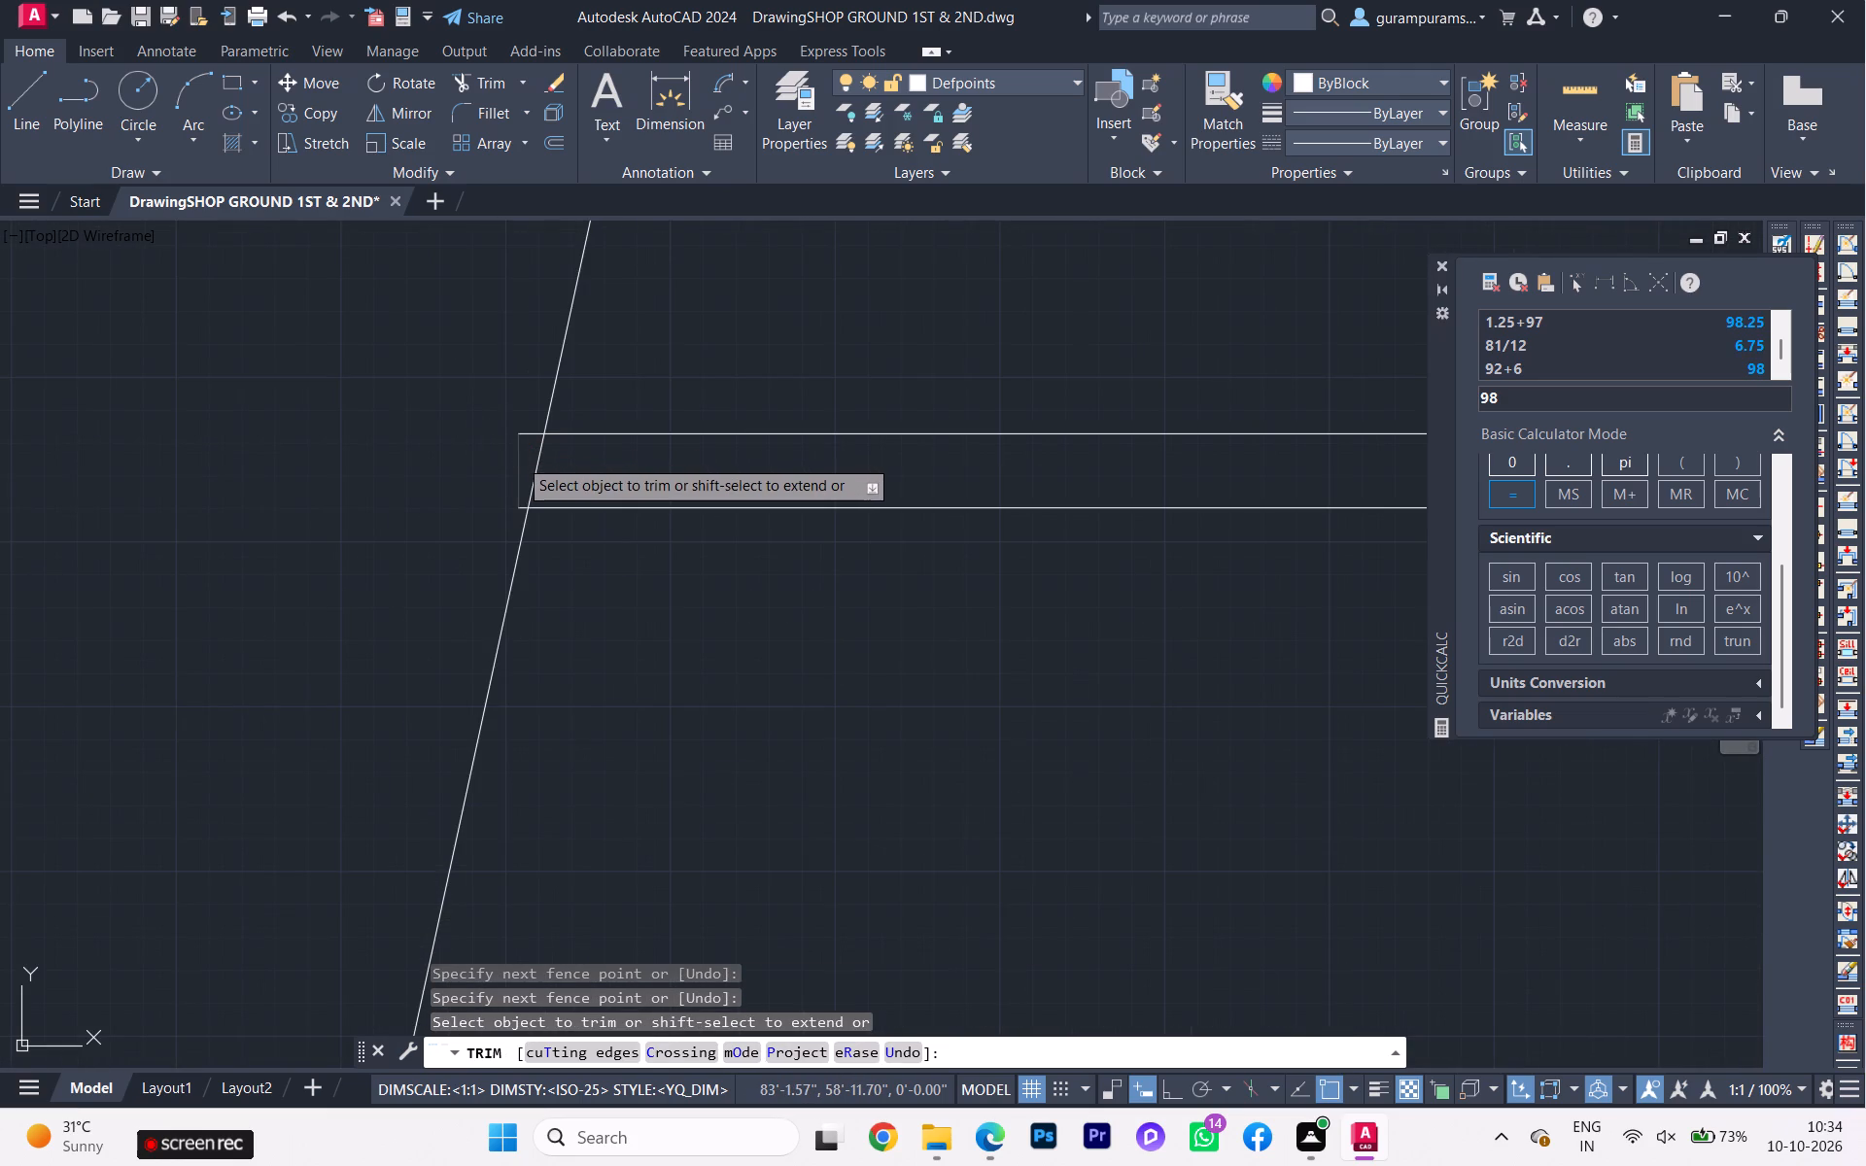
left_click(515, 438)
left_click(532, 425)
scroll(498, 468, "up", 2)
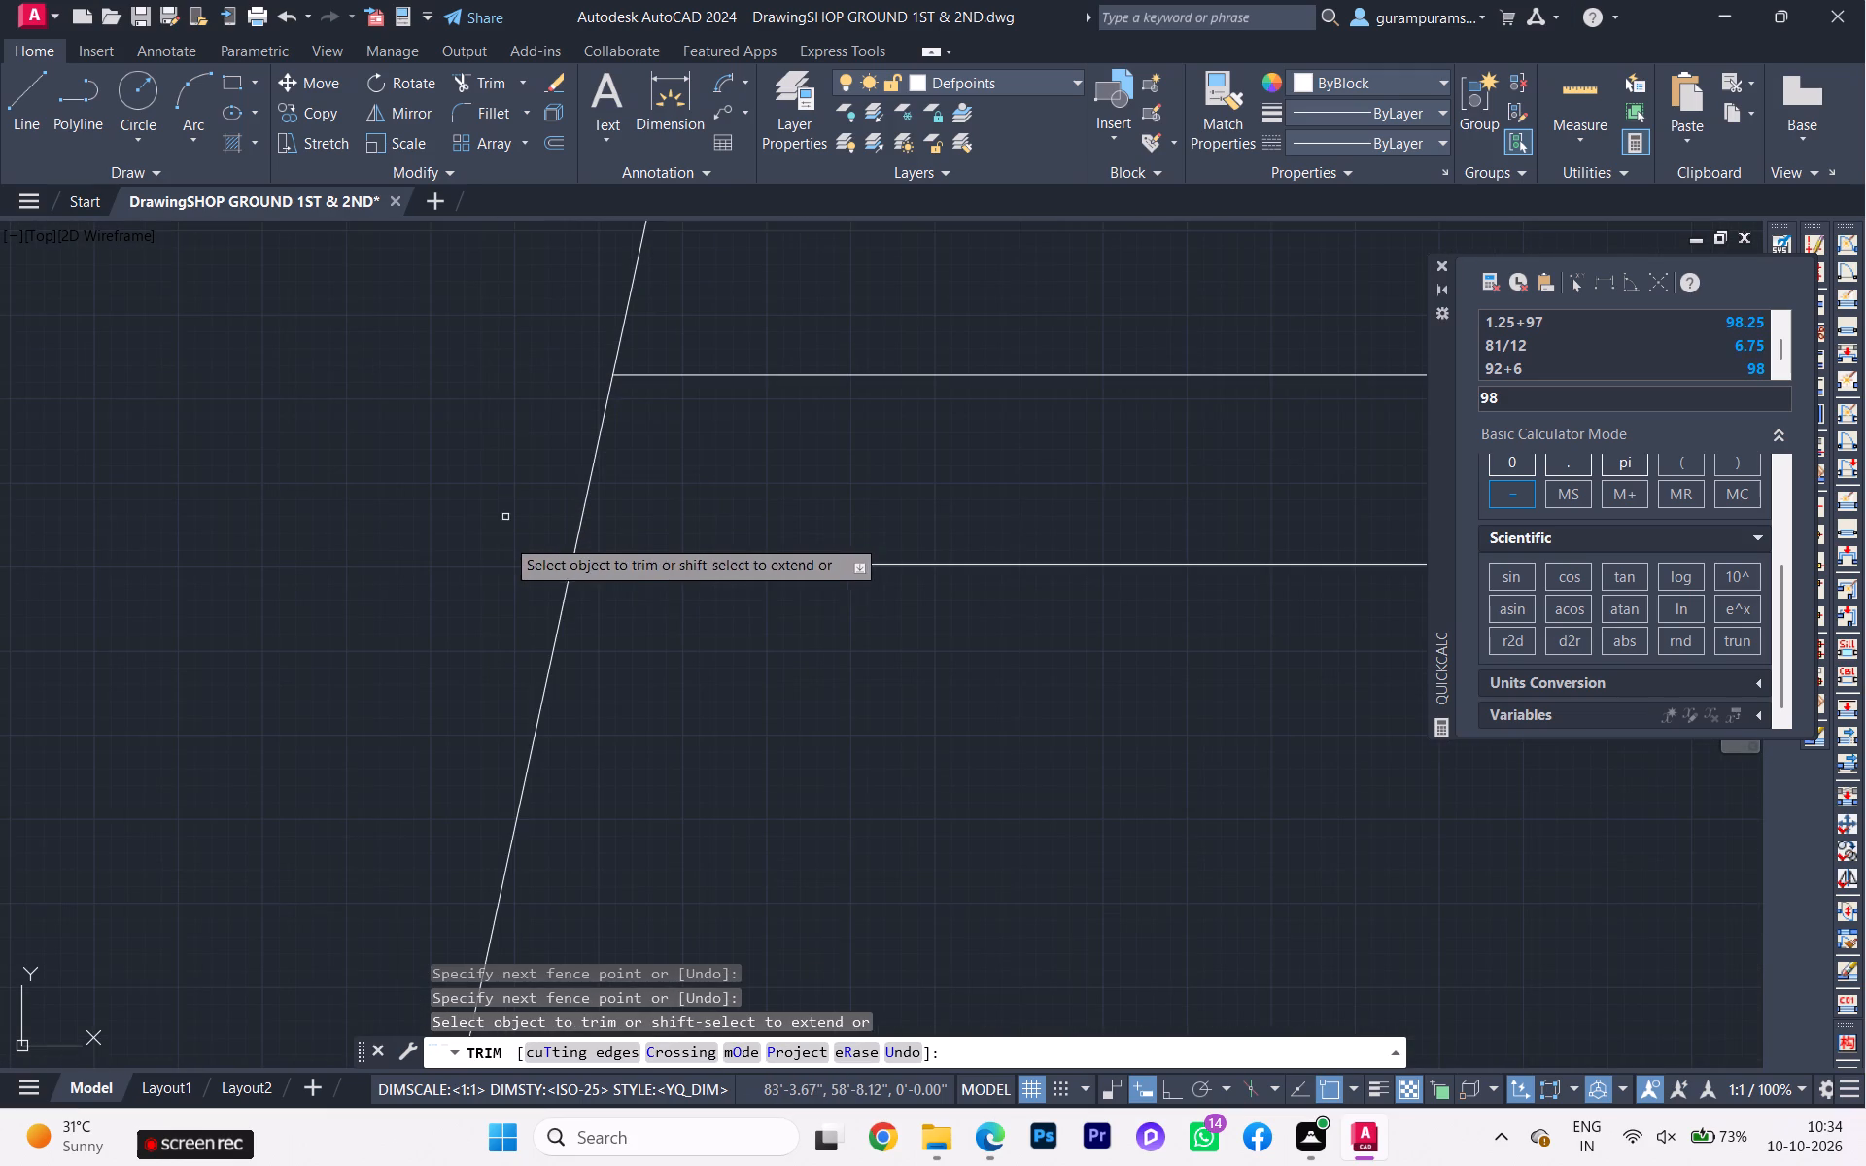
left_click(556, 560)
left_click(546, 583)
scroll(512, 595, "down", 2)
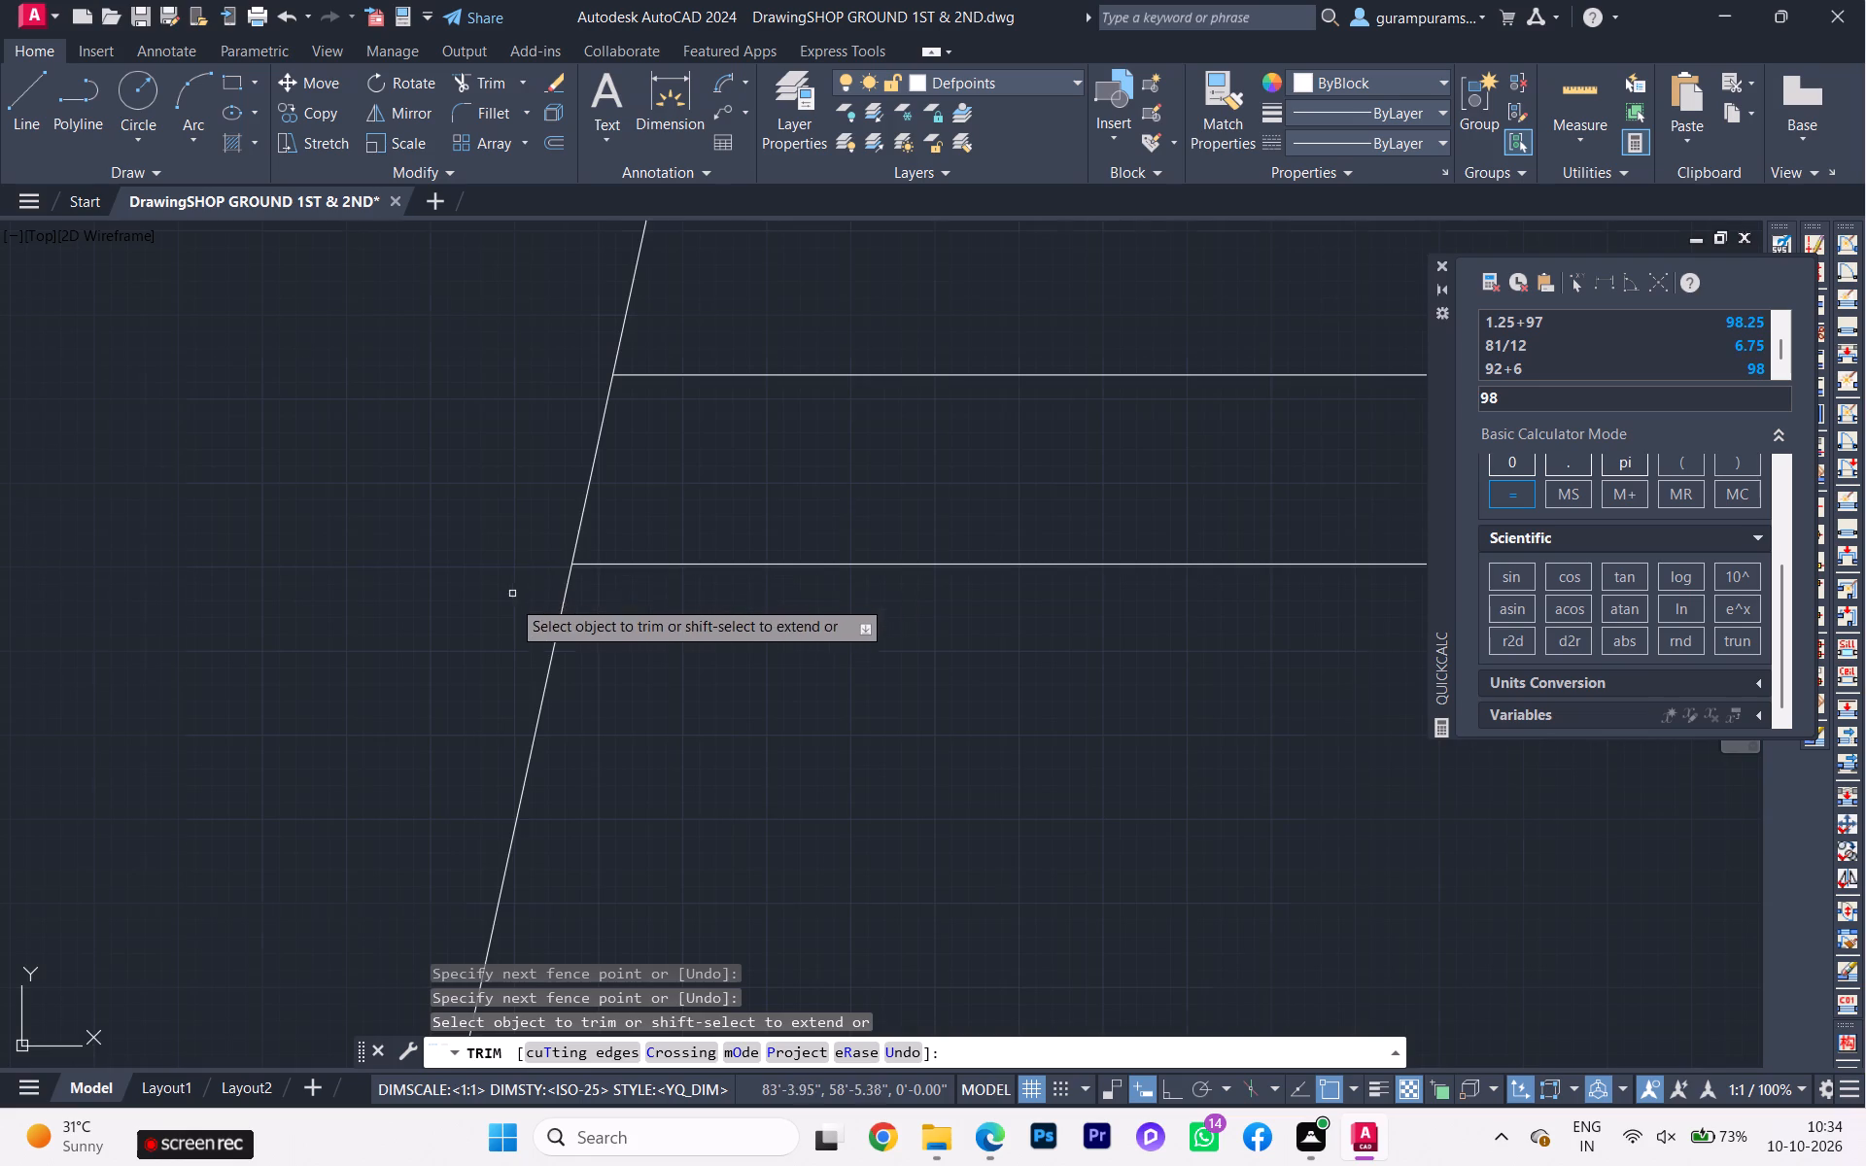
Trim the two line ends of the kitchen-room wall that project beyond the upper balcony's inner wall.
scroll(510, 600, "down", 6)
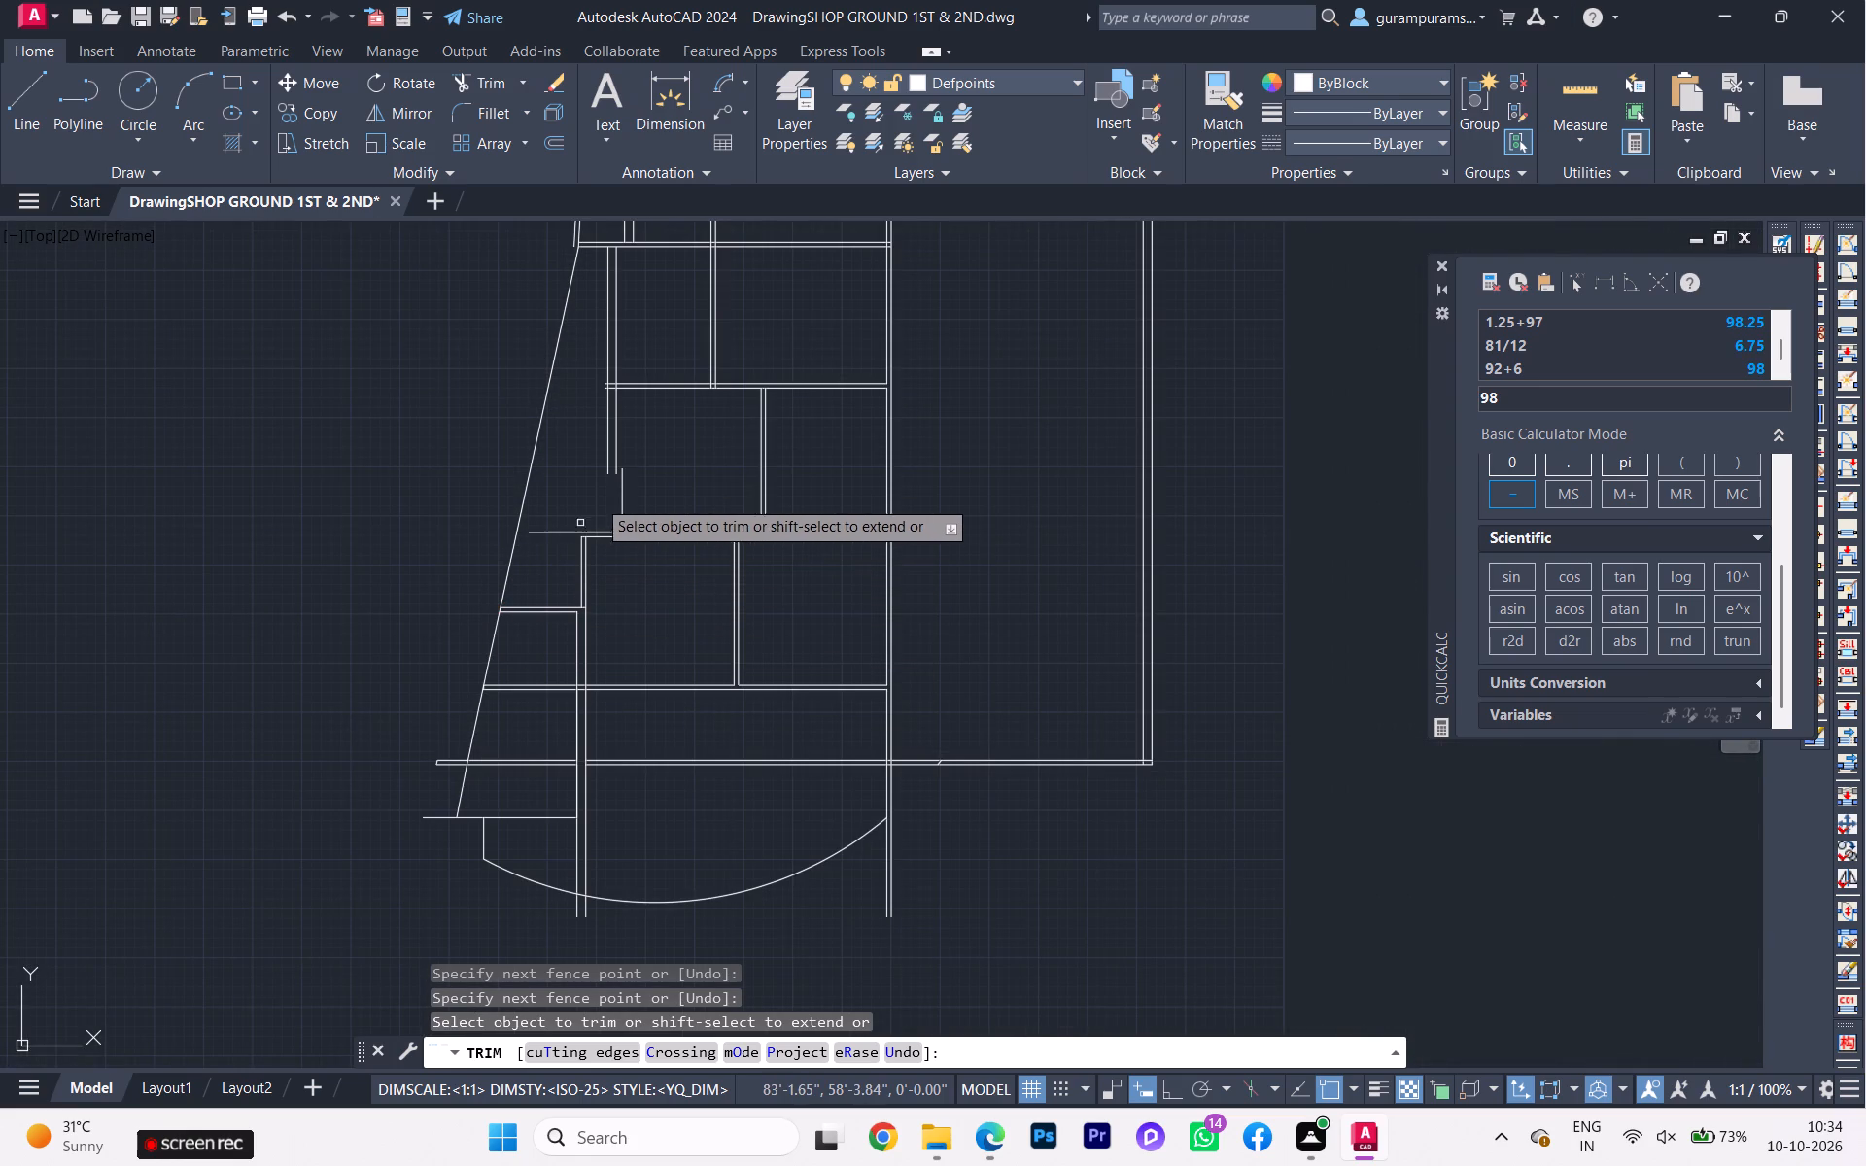
scroll(612, 477, "up", 1)
scroll(556, 485, "down", 1)
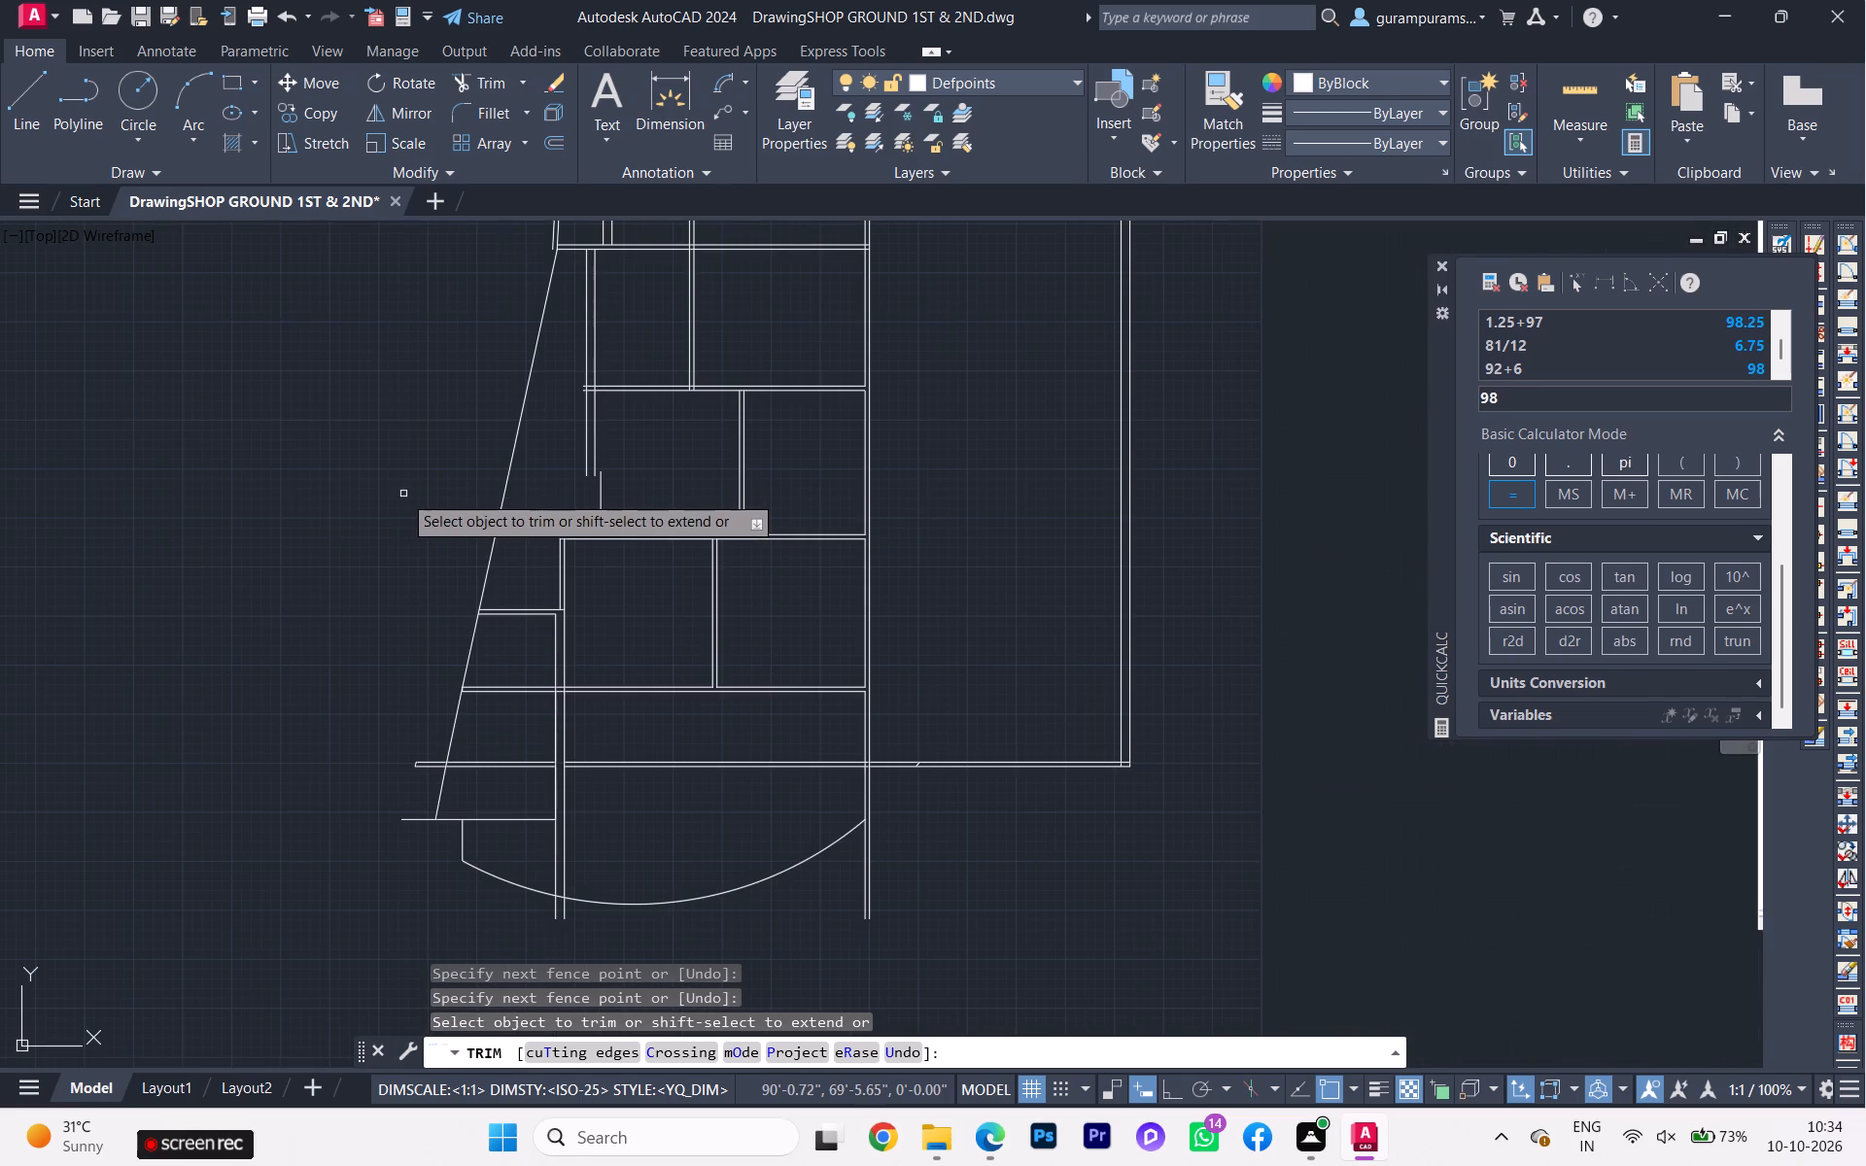
scroll(398, 499, "down", 1)
scroll(536, 434, "up", 3)
scroll(433, 421, "up", 2)
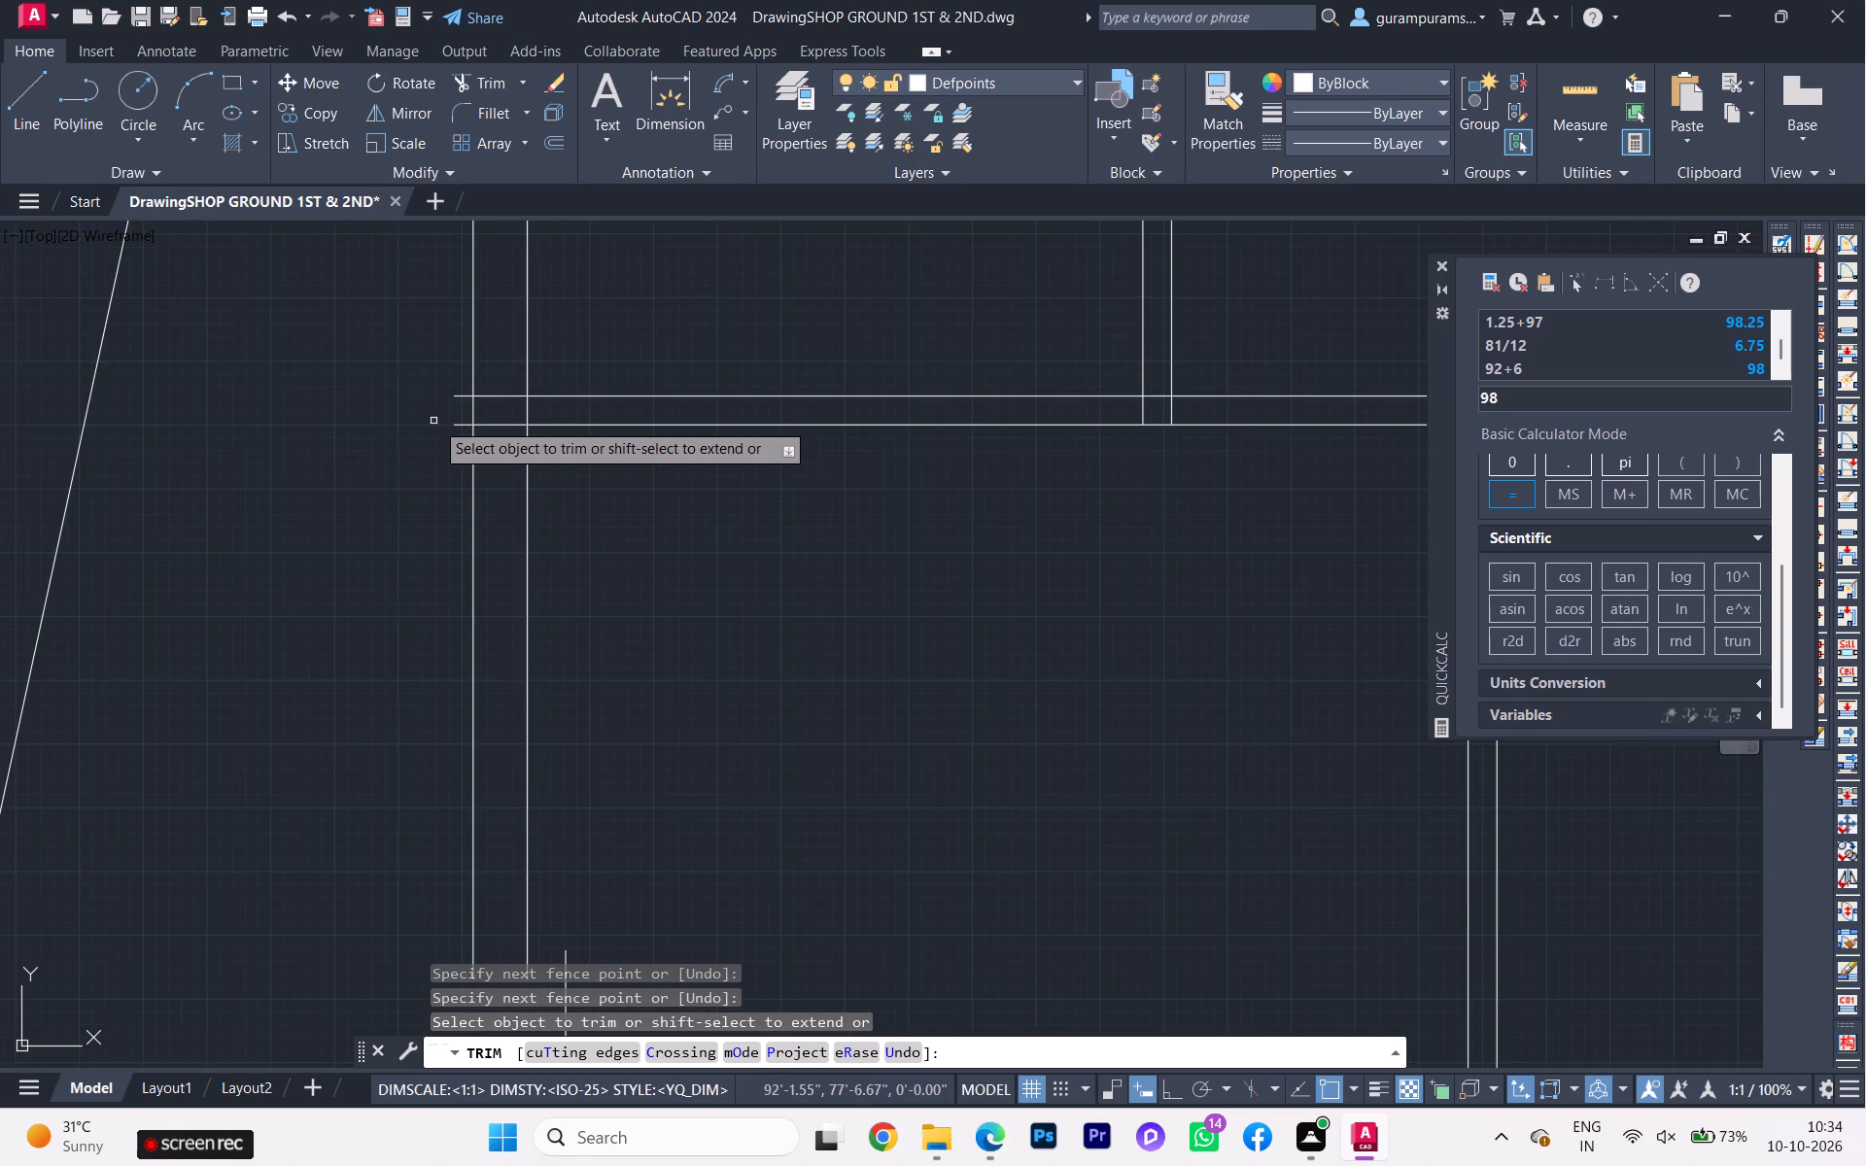
left_click(453, 426)
left_click(458, 401)
left_click(458, 385)
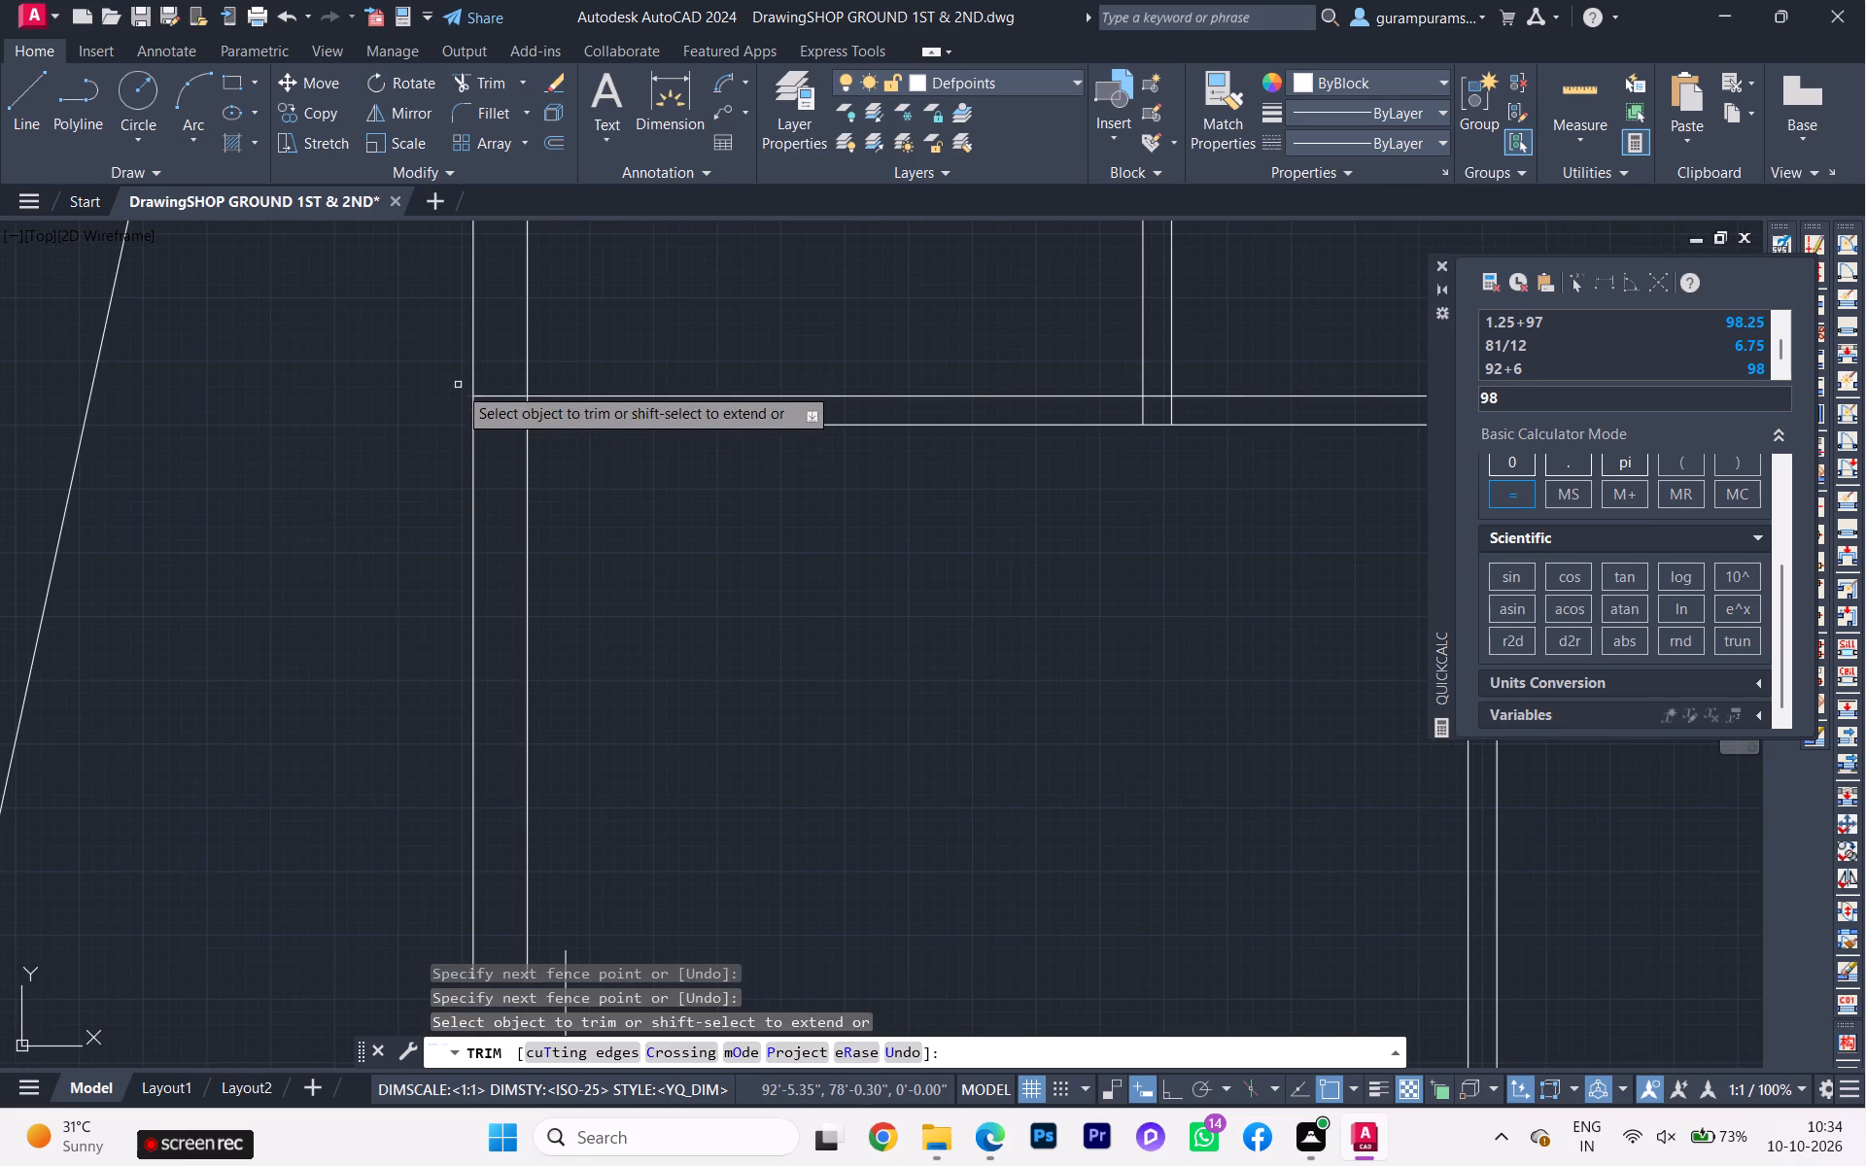
scroll(444, 423, "down", 4)
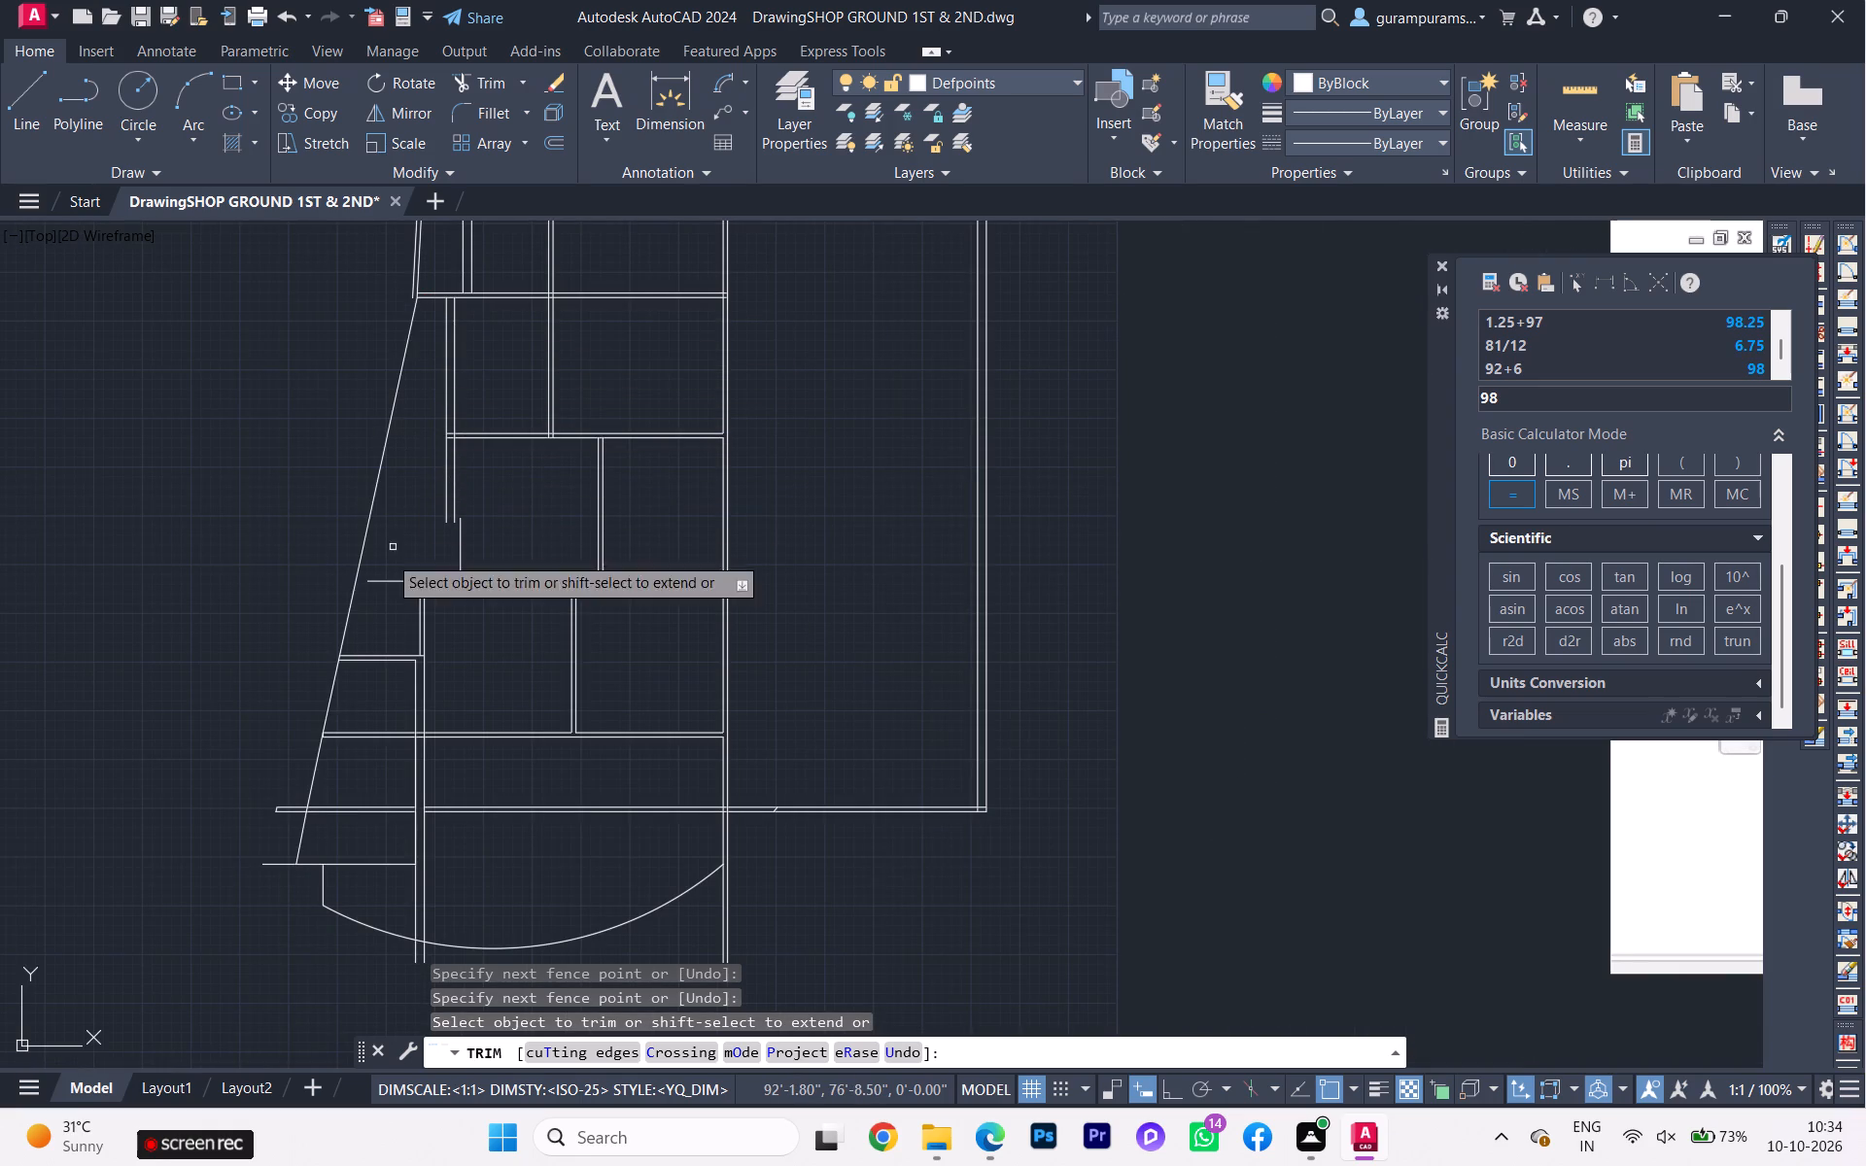
key("Escape")
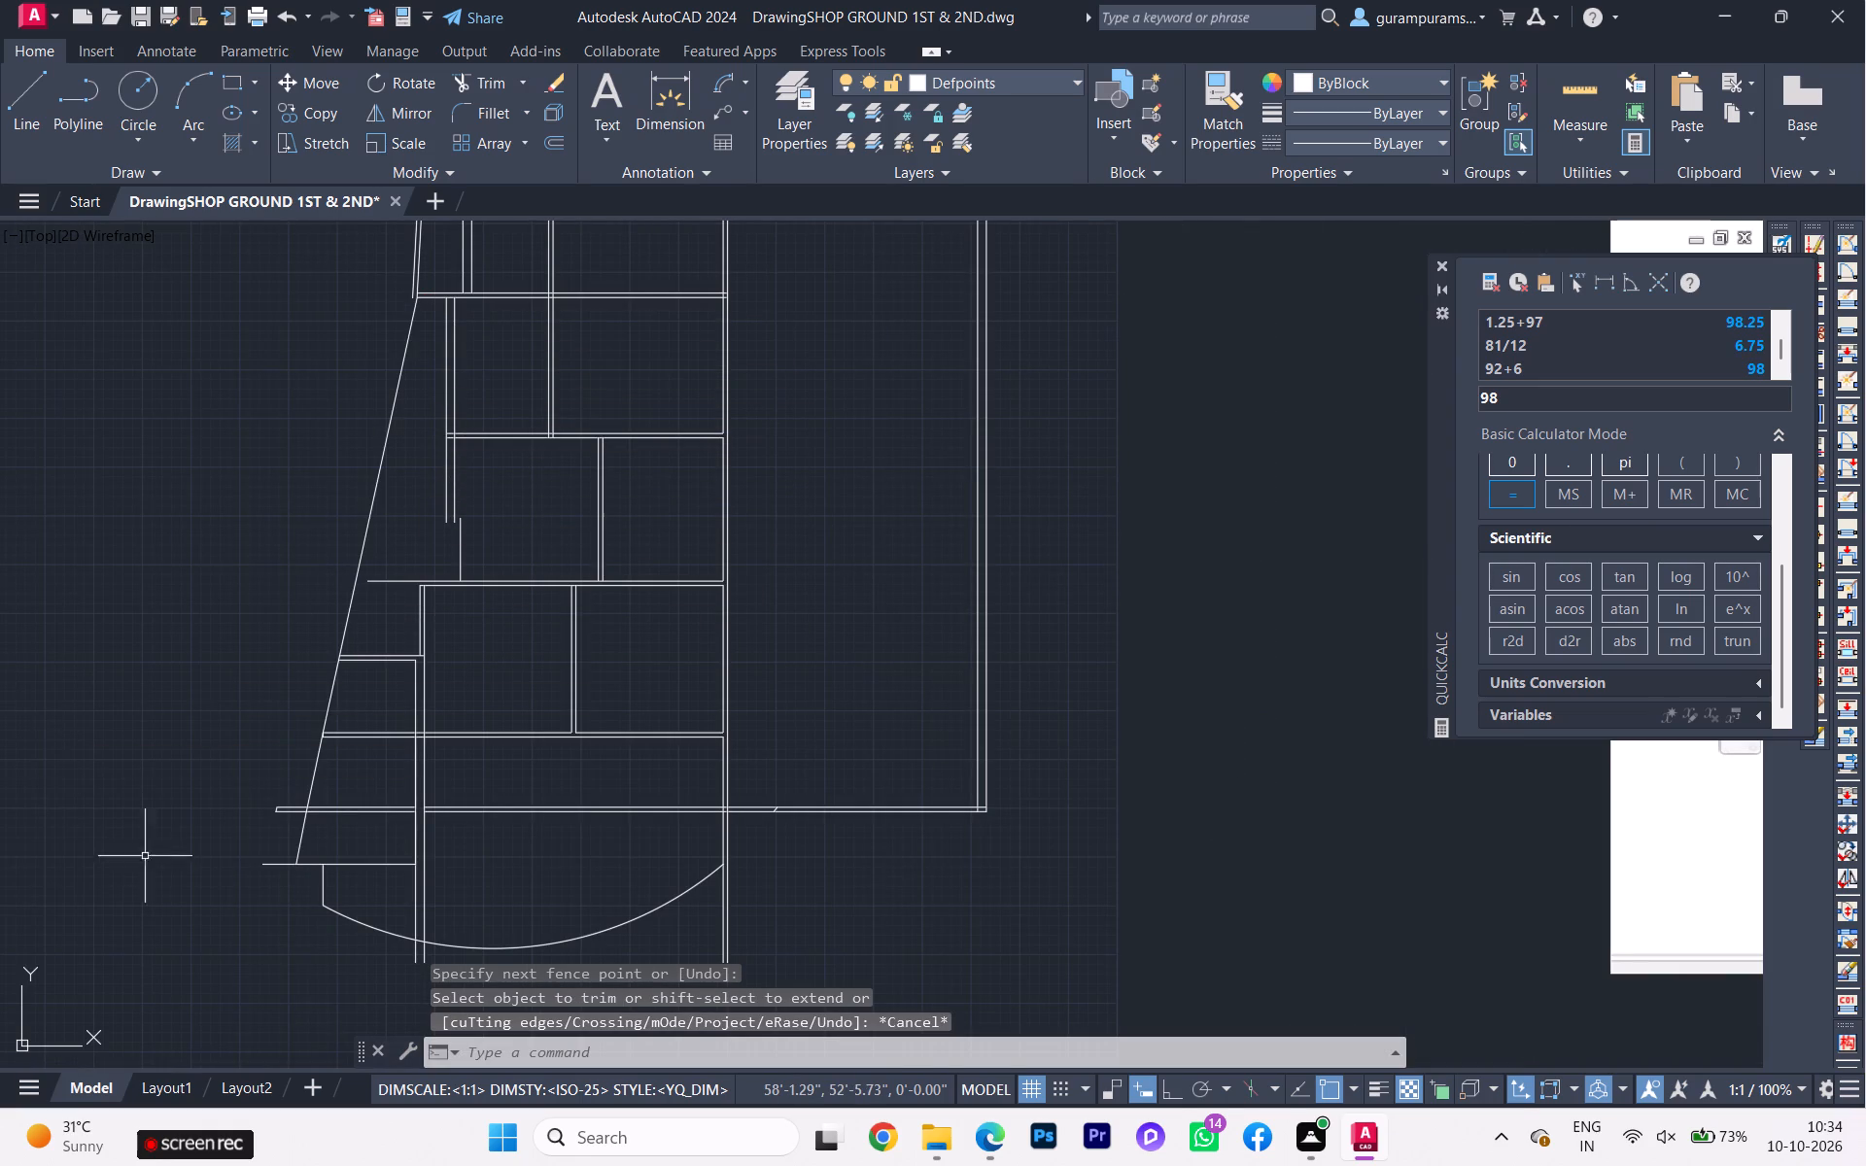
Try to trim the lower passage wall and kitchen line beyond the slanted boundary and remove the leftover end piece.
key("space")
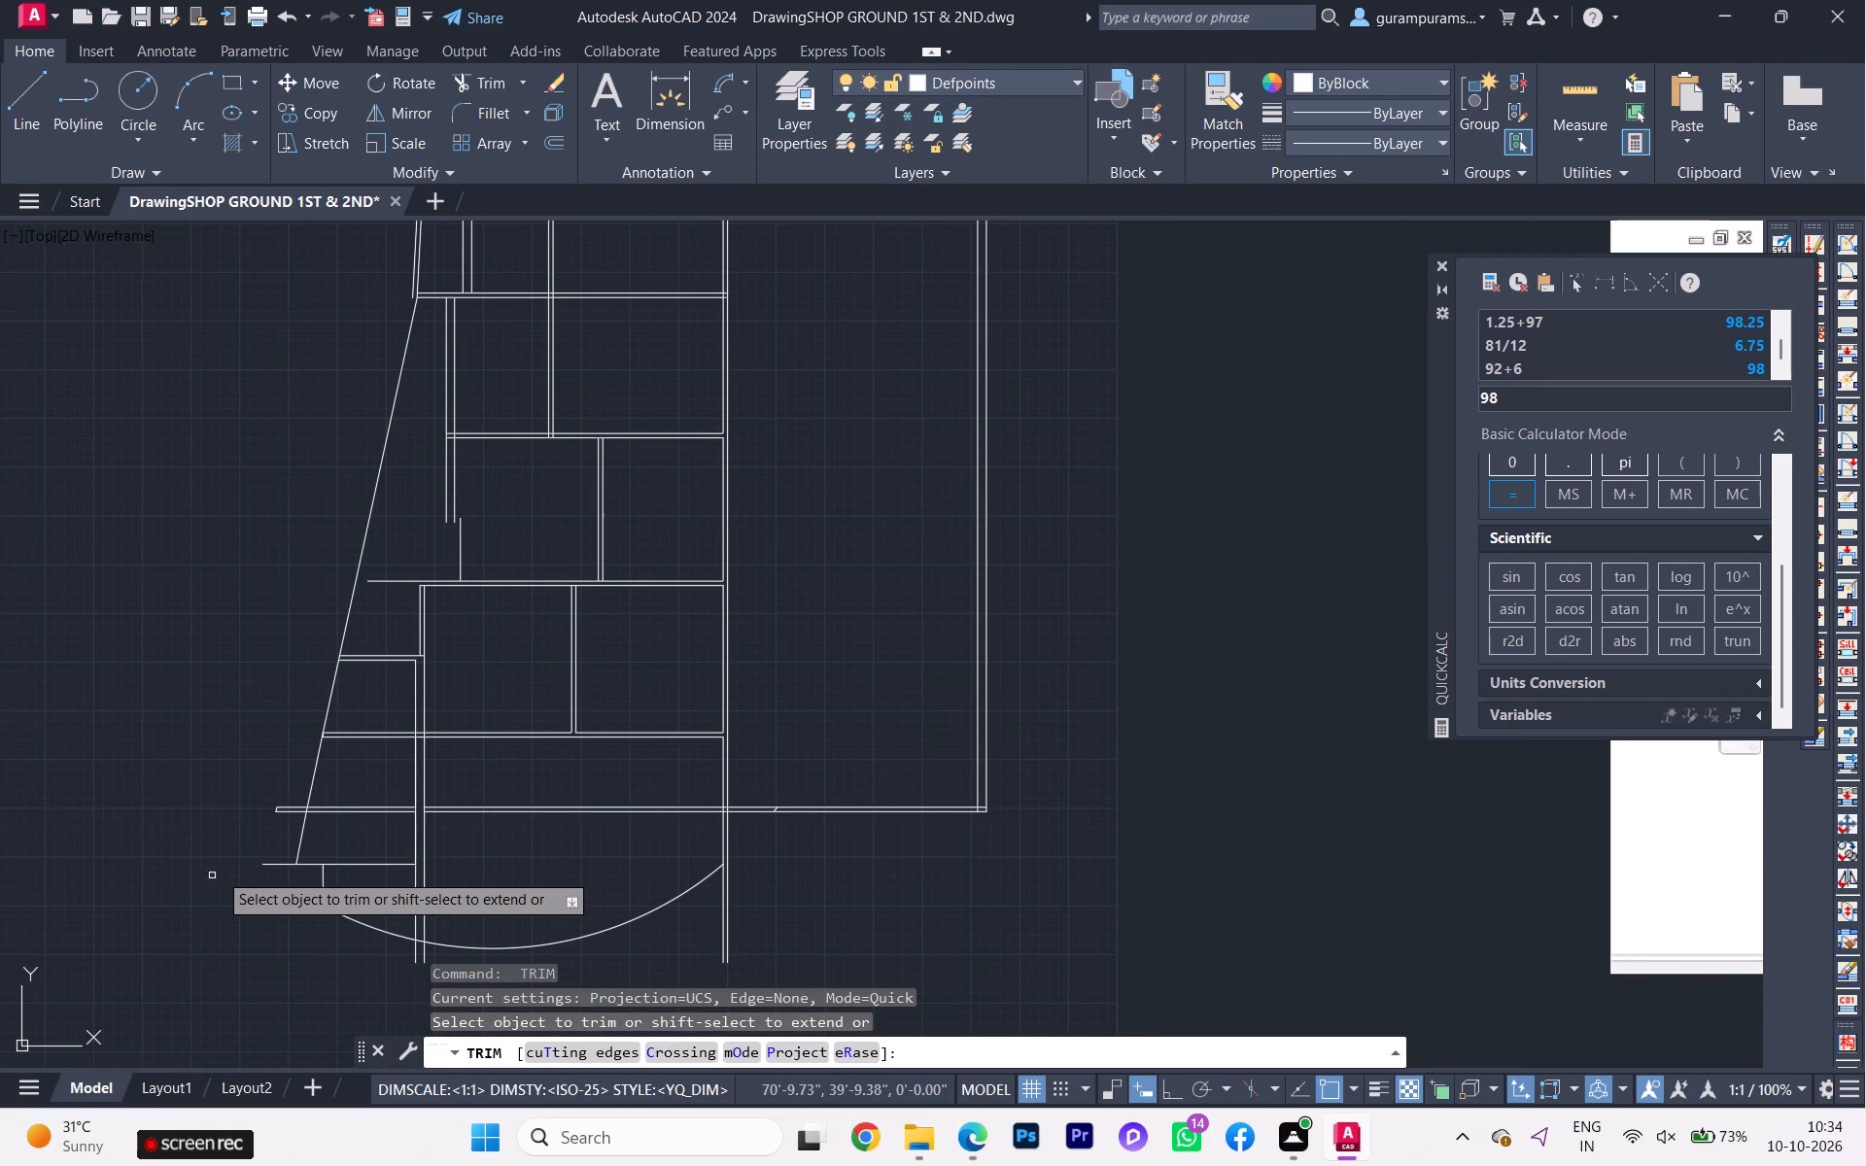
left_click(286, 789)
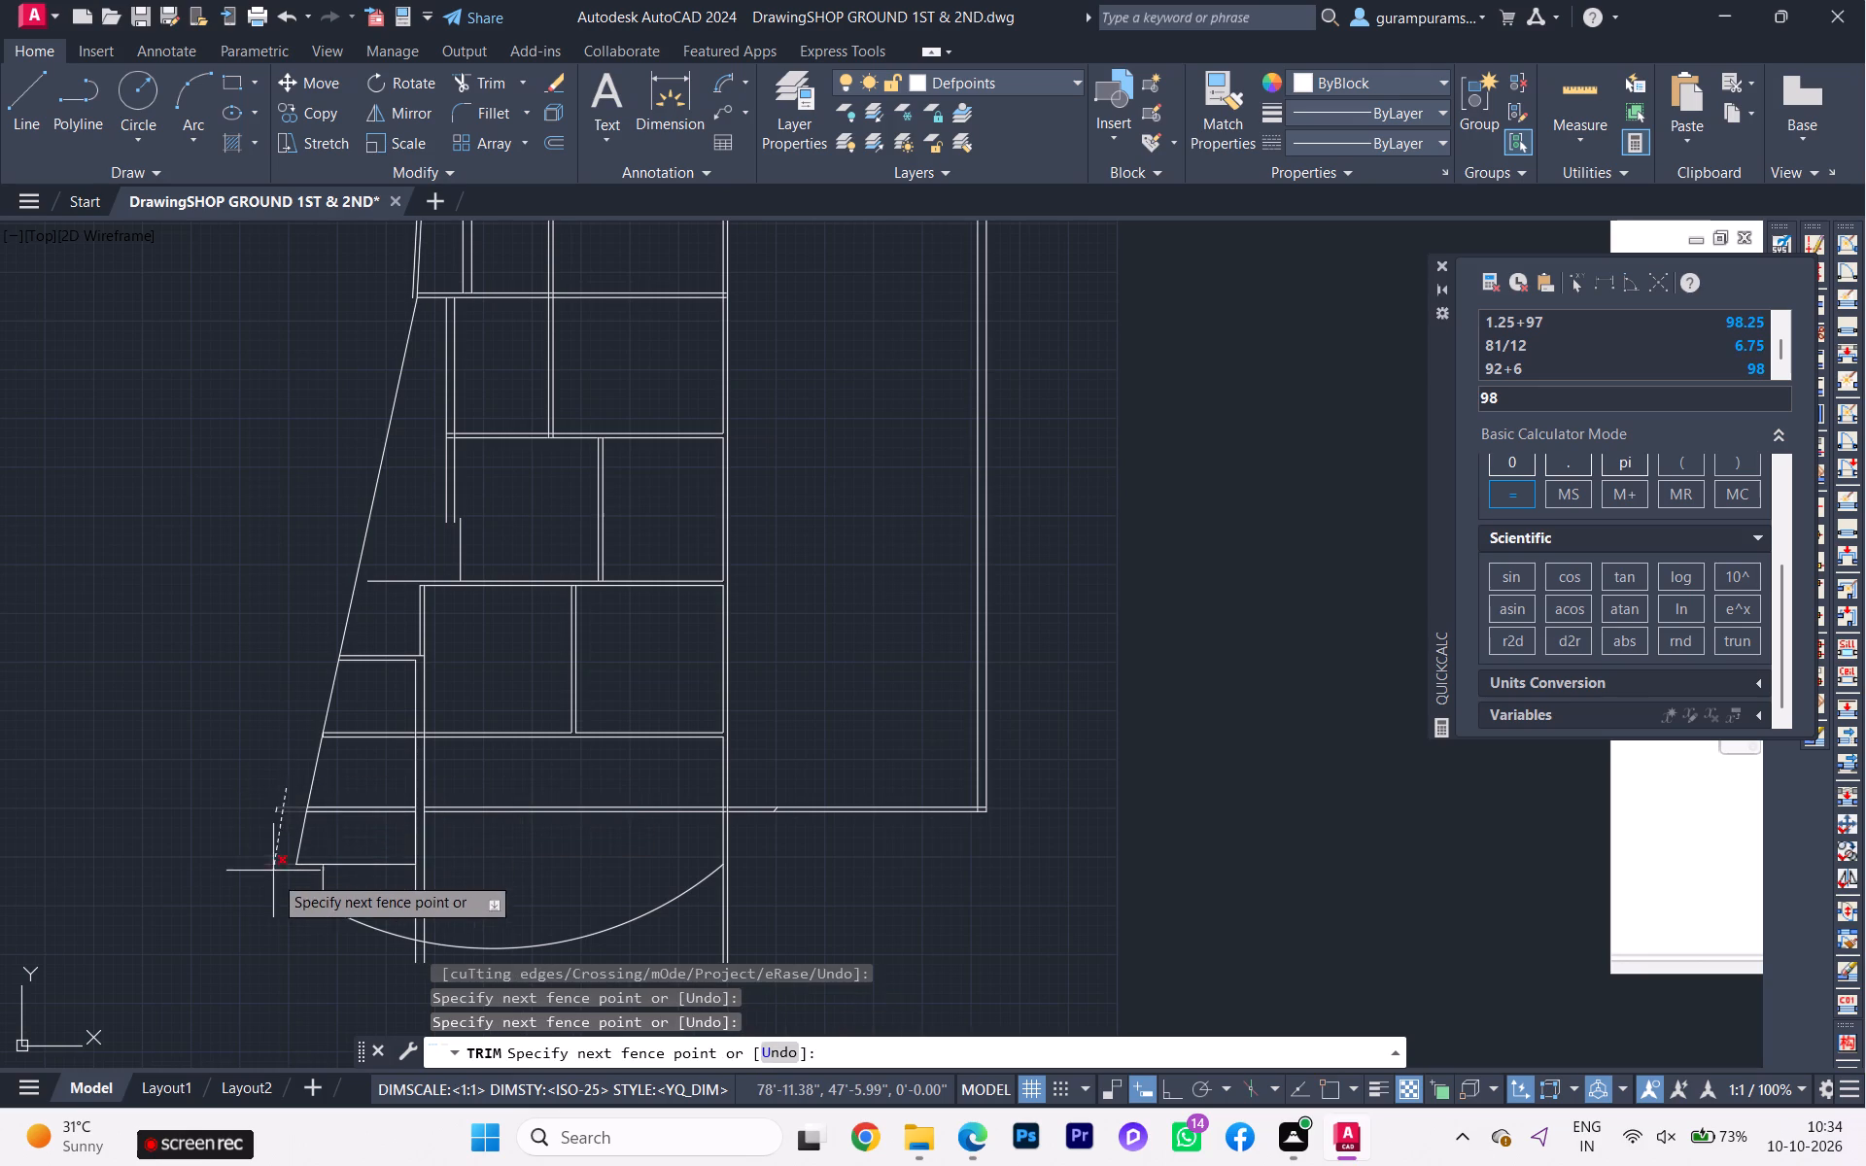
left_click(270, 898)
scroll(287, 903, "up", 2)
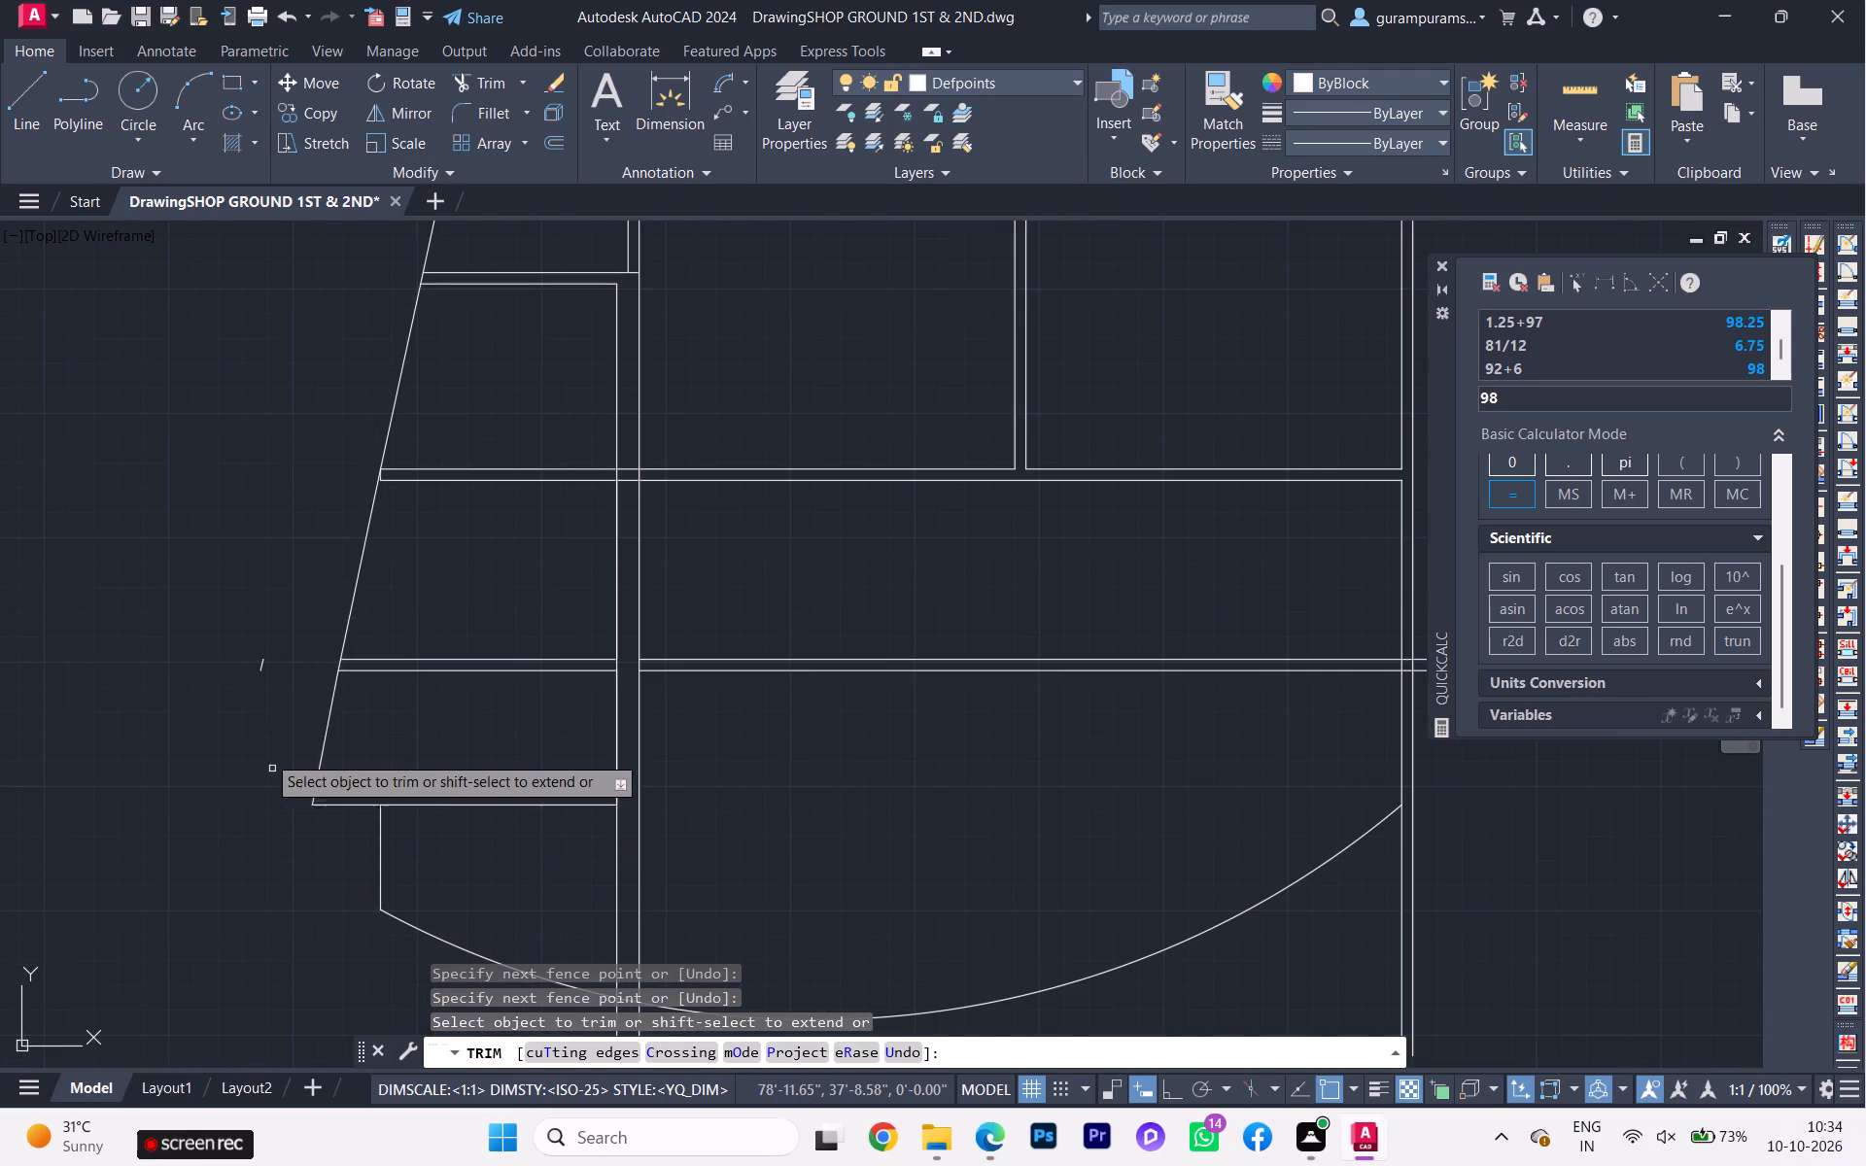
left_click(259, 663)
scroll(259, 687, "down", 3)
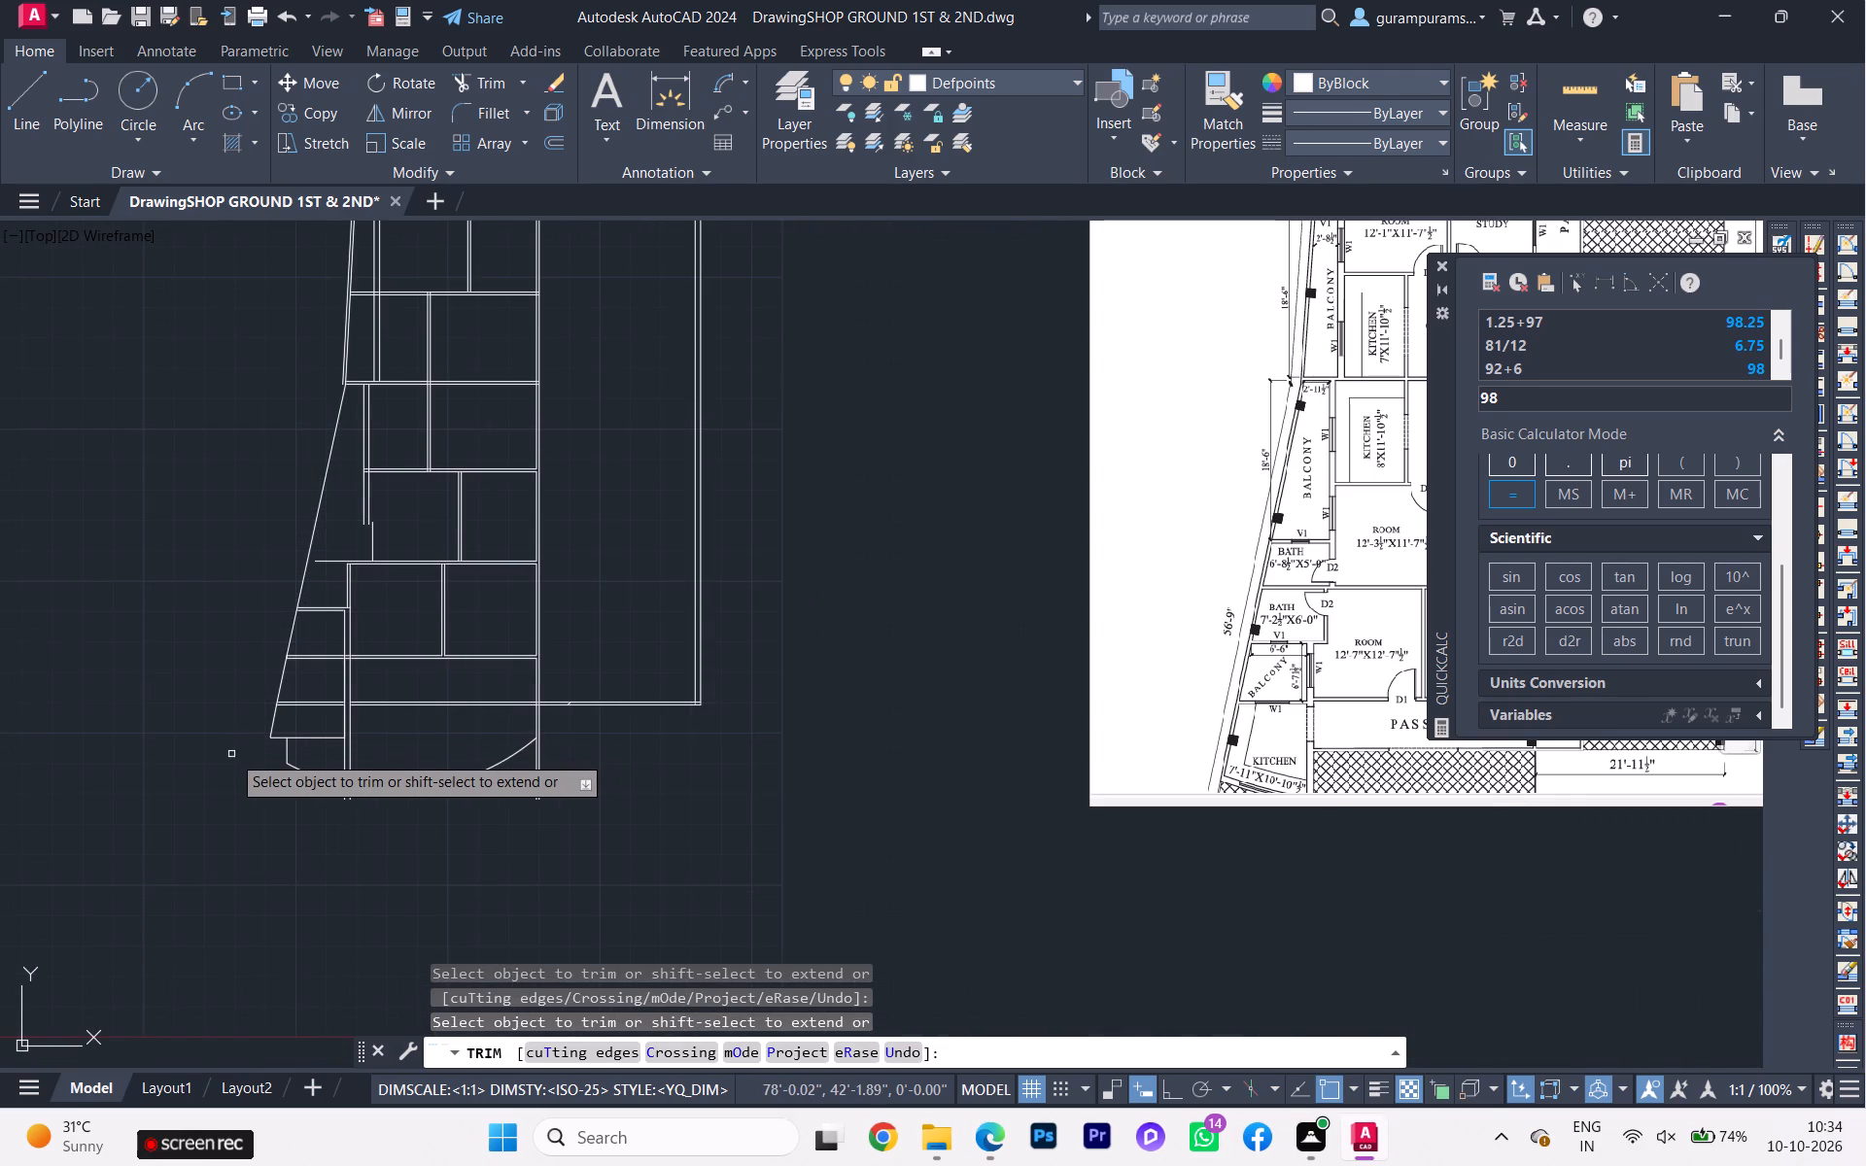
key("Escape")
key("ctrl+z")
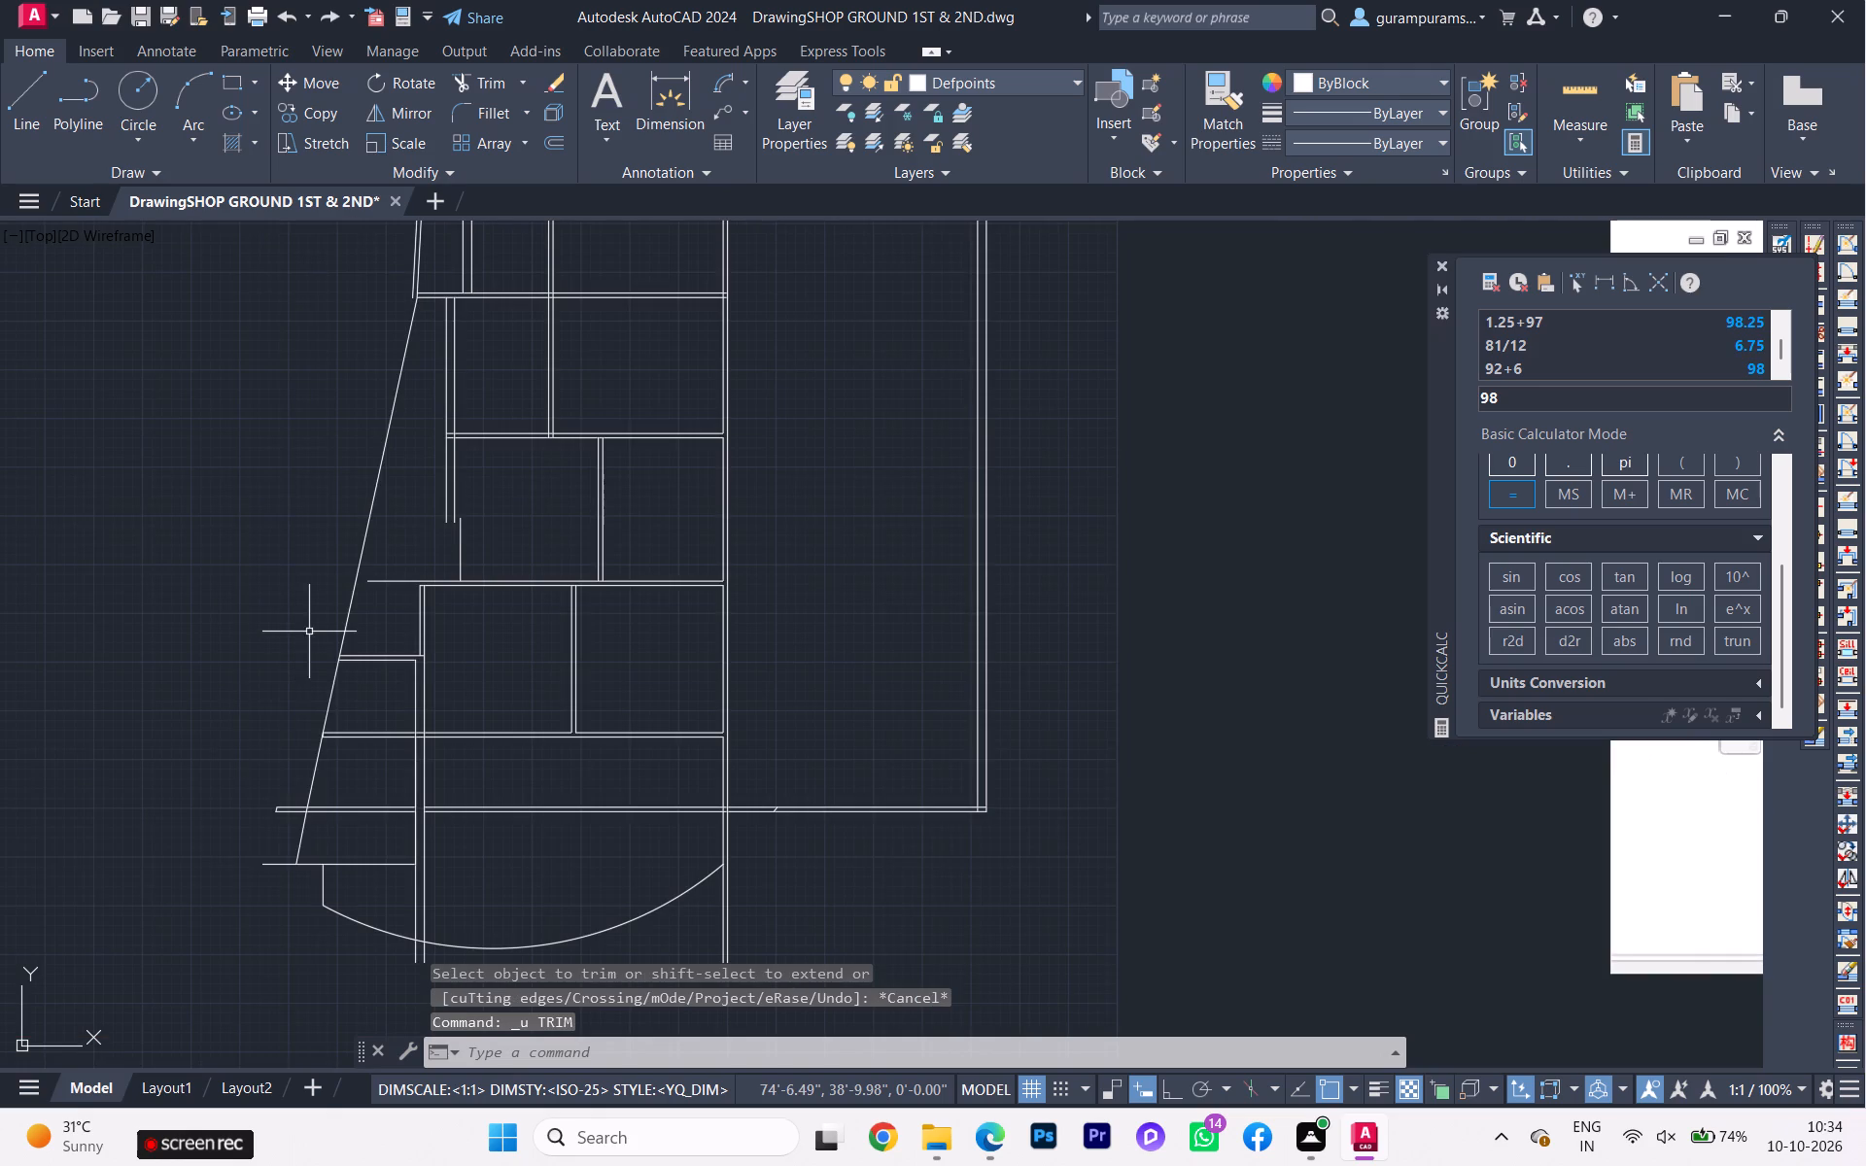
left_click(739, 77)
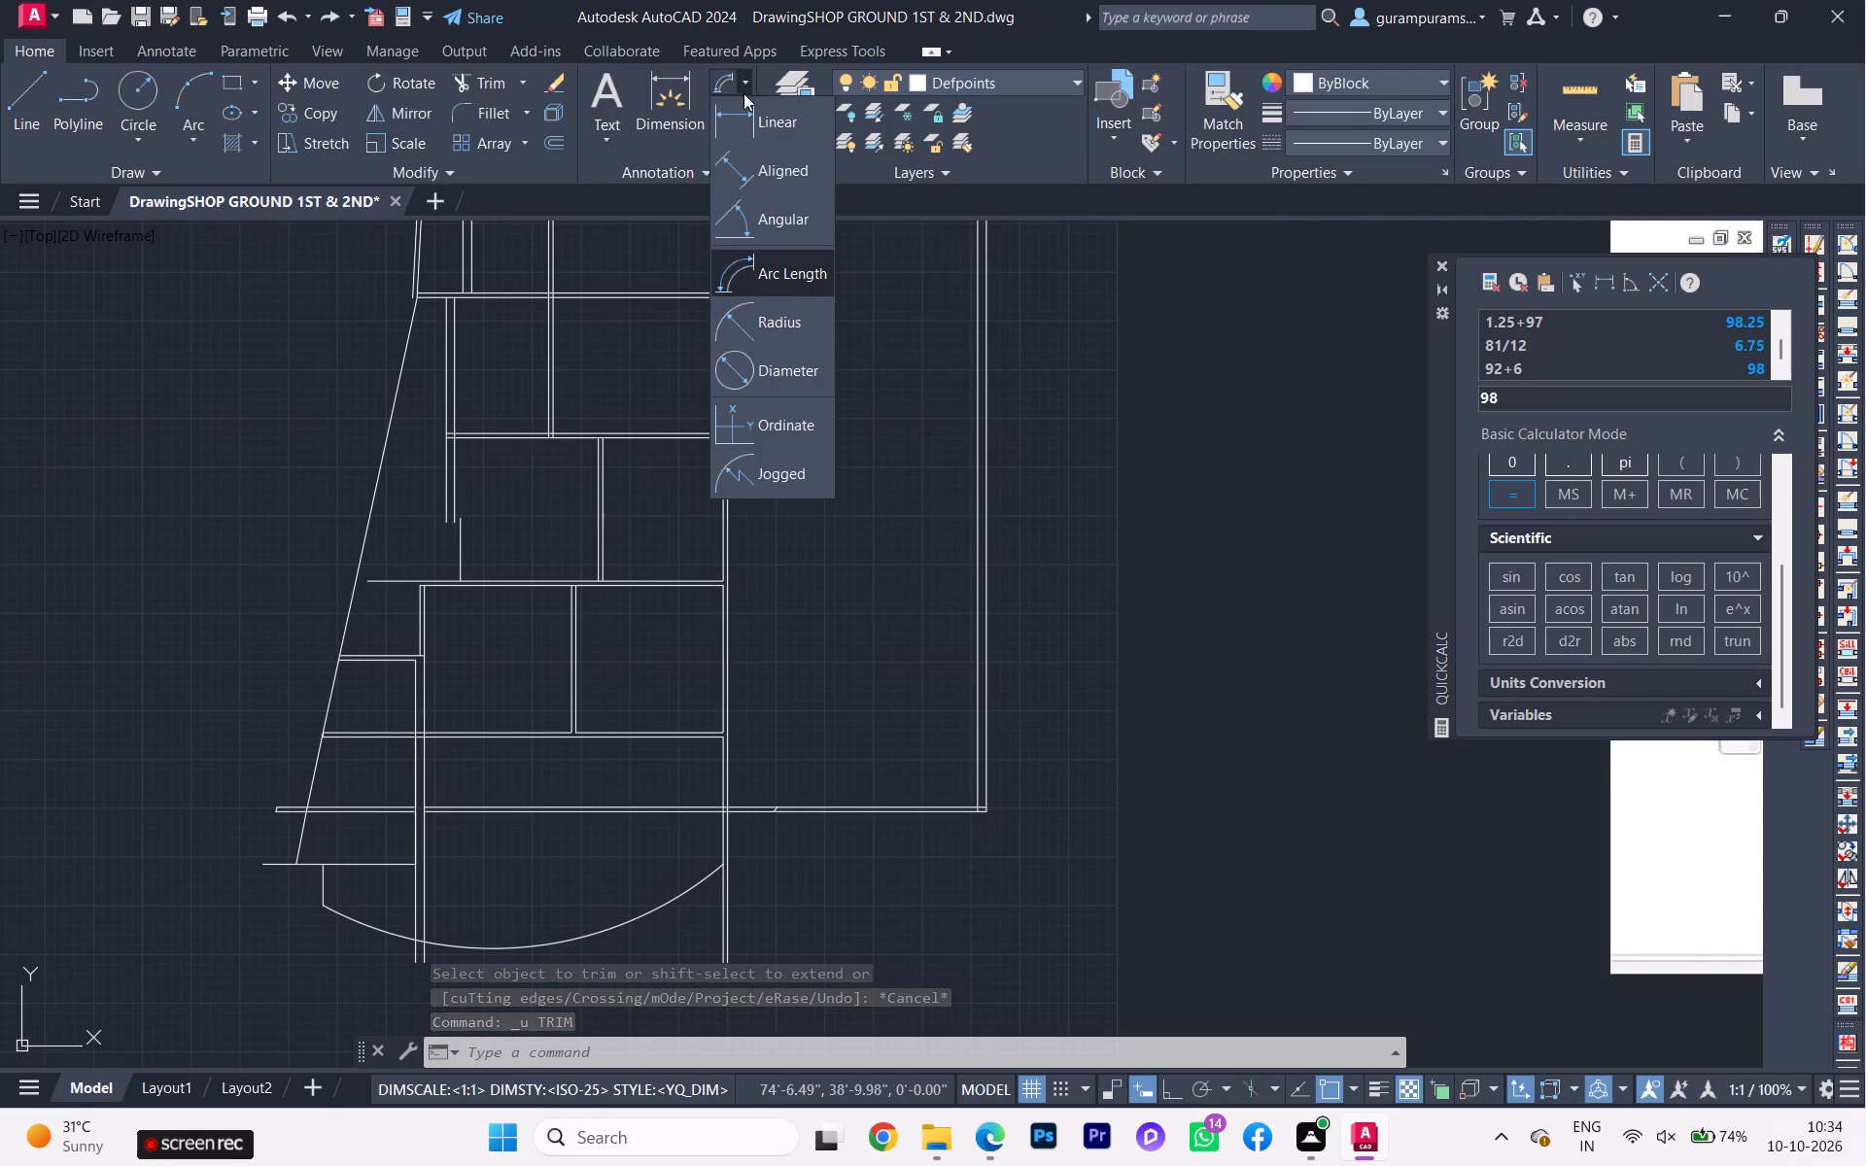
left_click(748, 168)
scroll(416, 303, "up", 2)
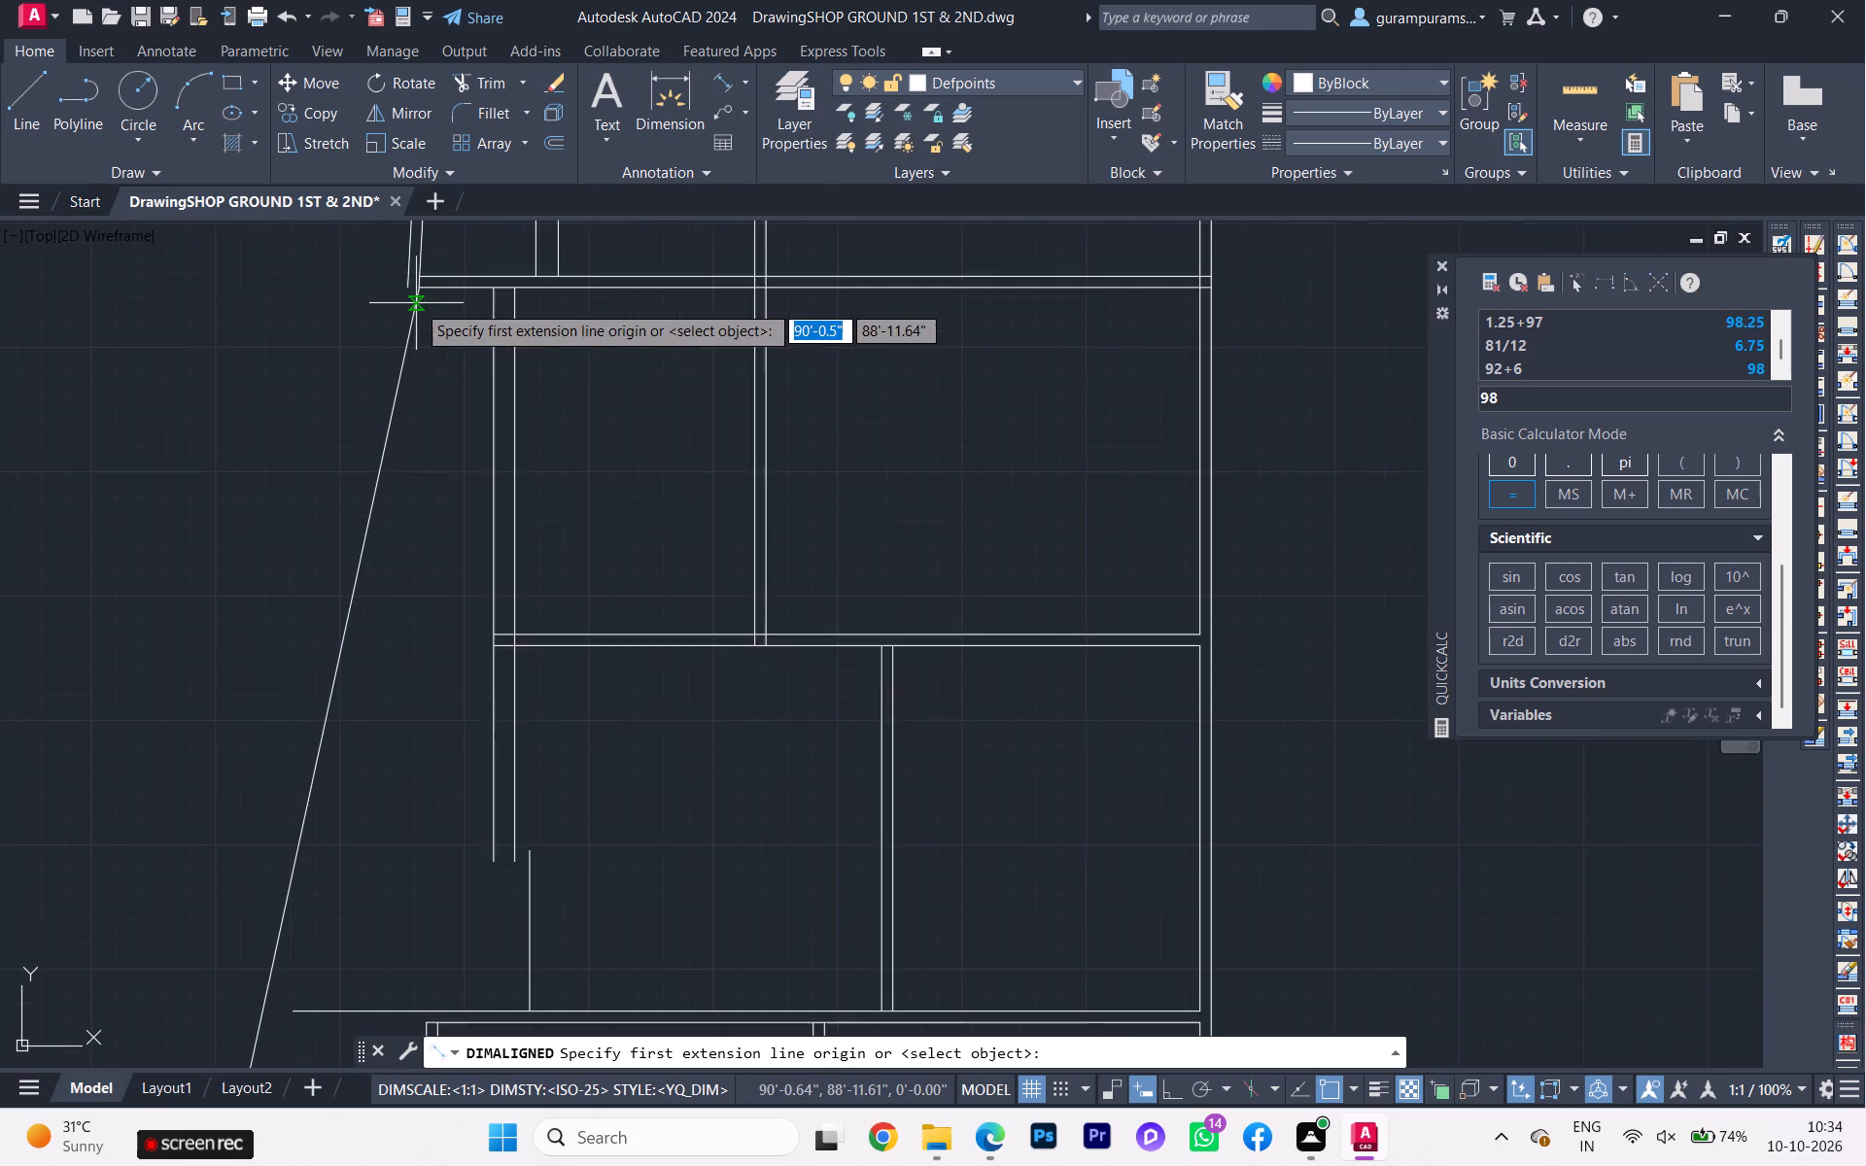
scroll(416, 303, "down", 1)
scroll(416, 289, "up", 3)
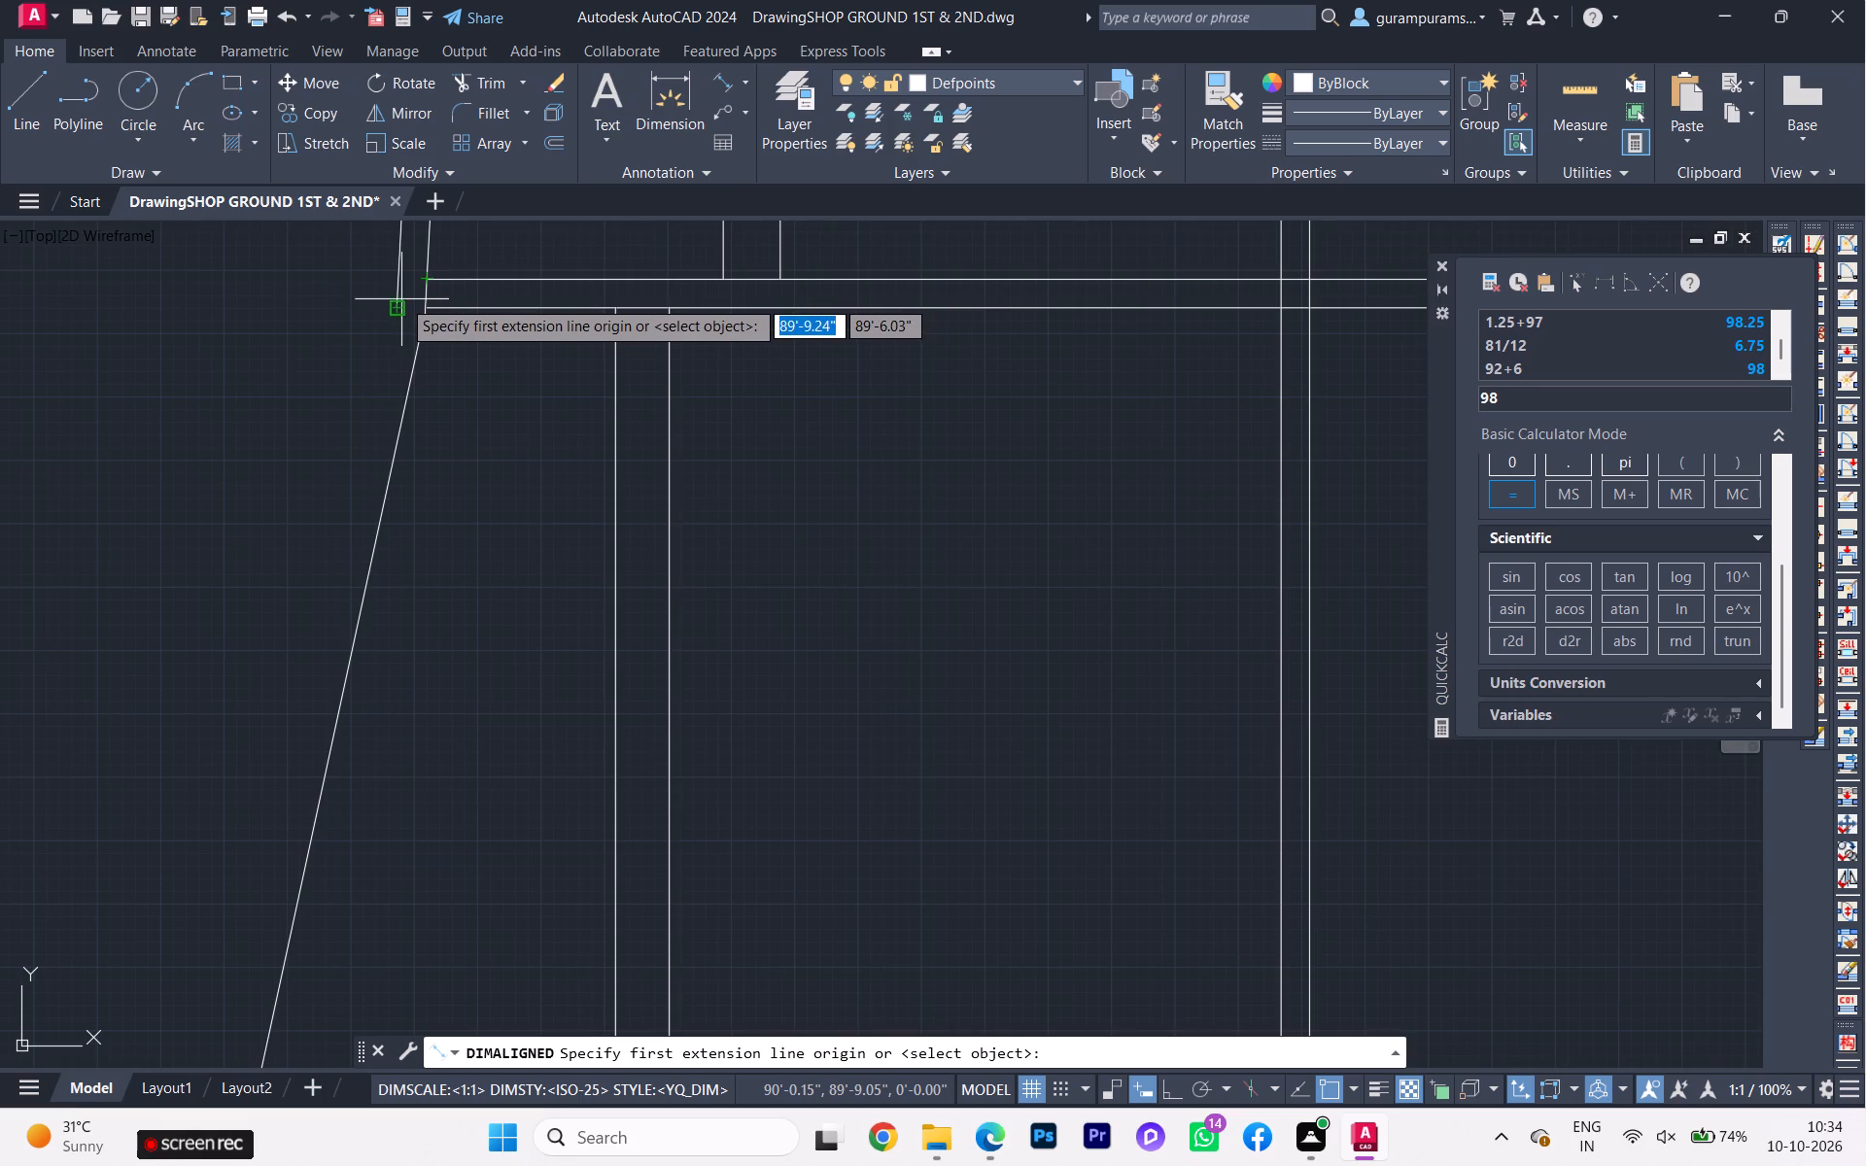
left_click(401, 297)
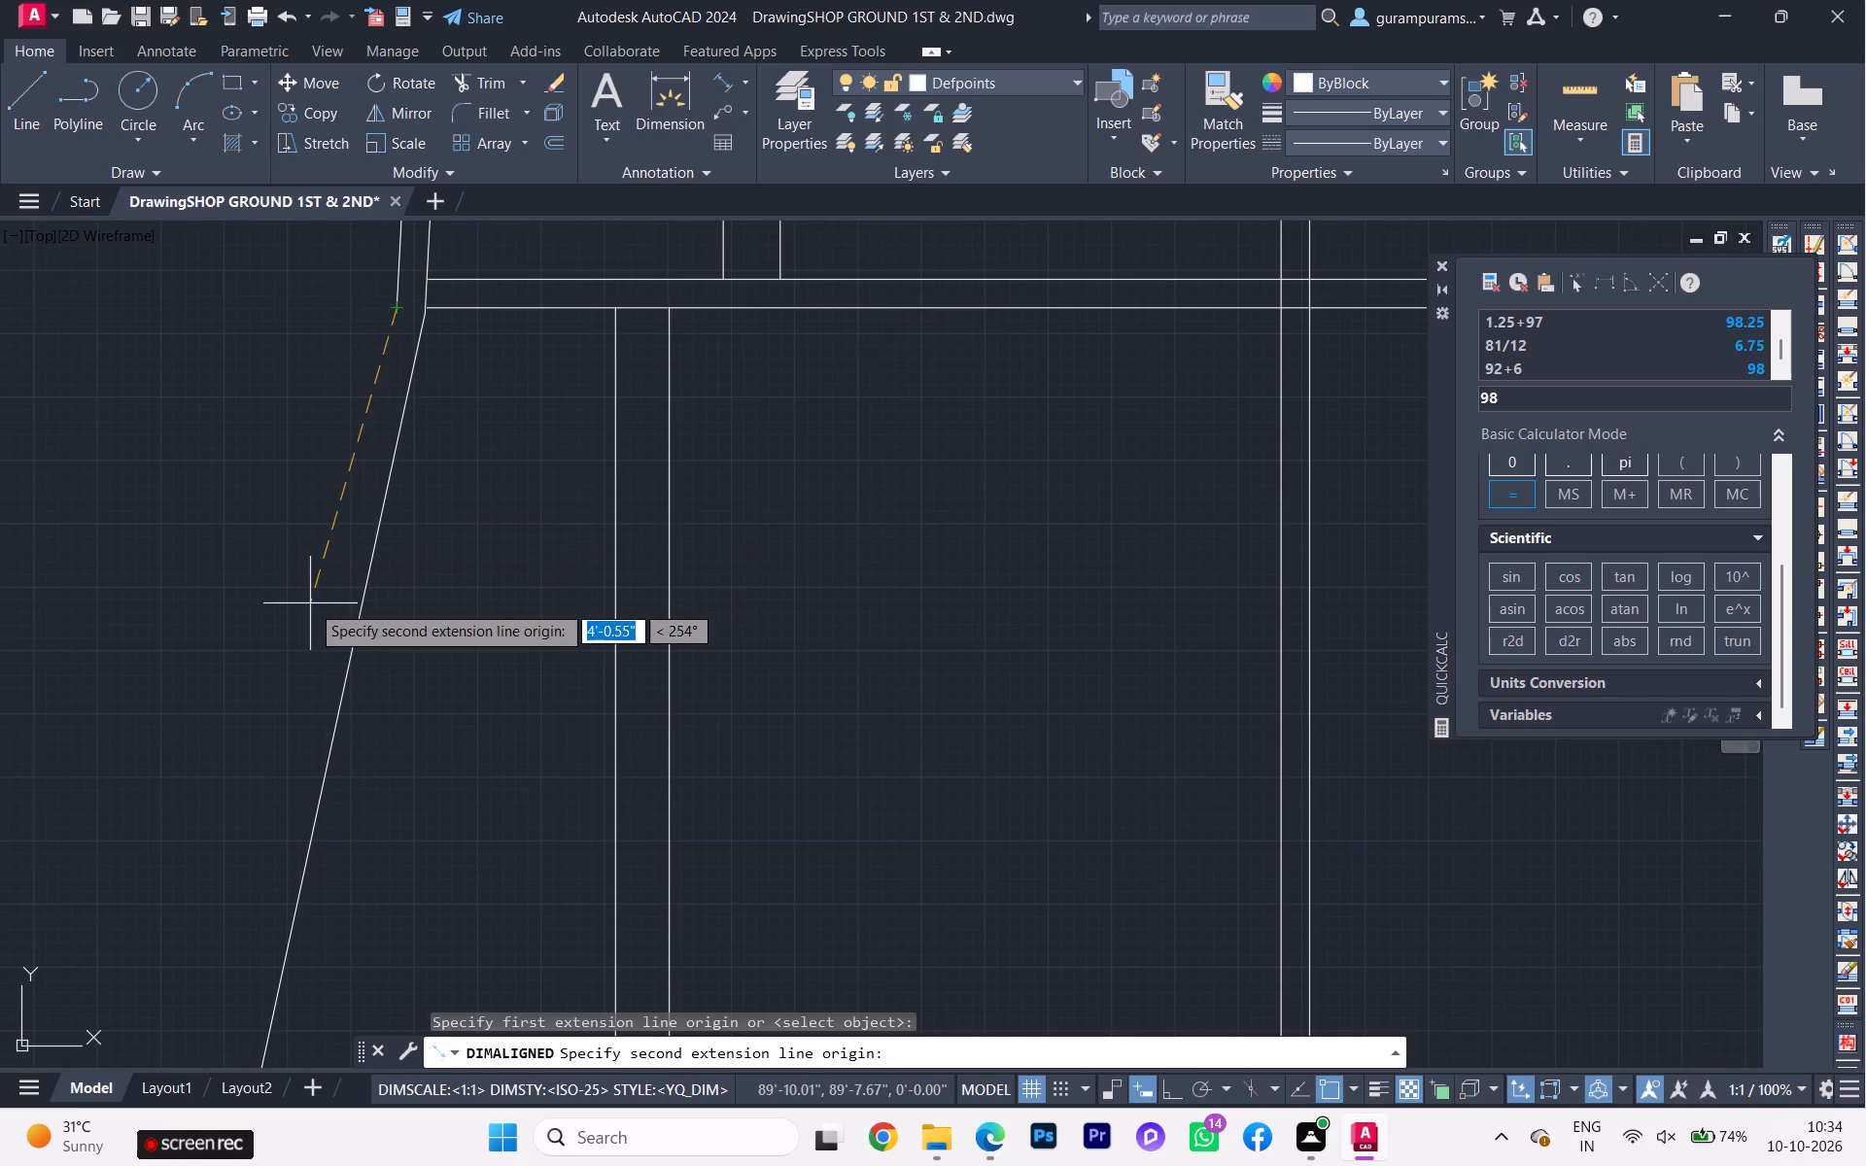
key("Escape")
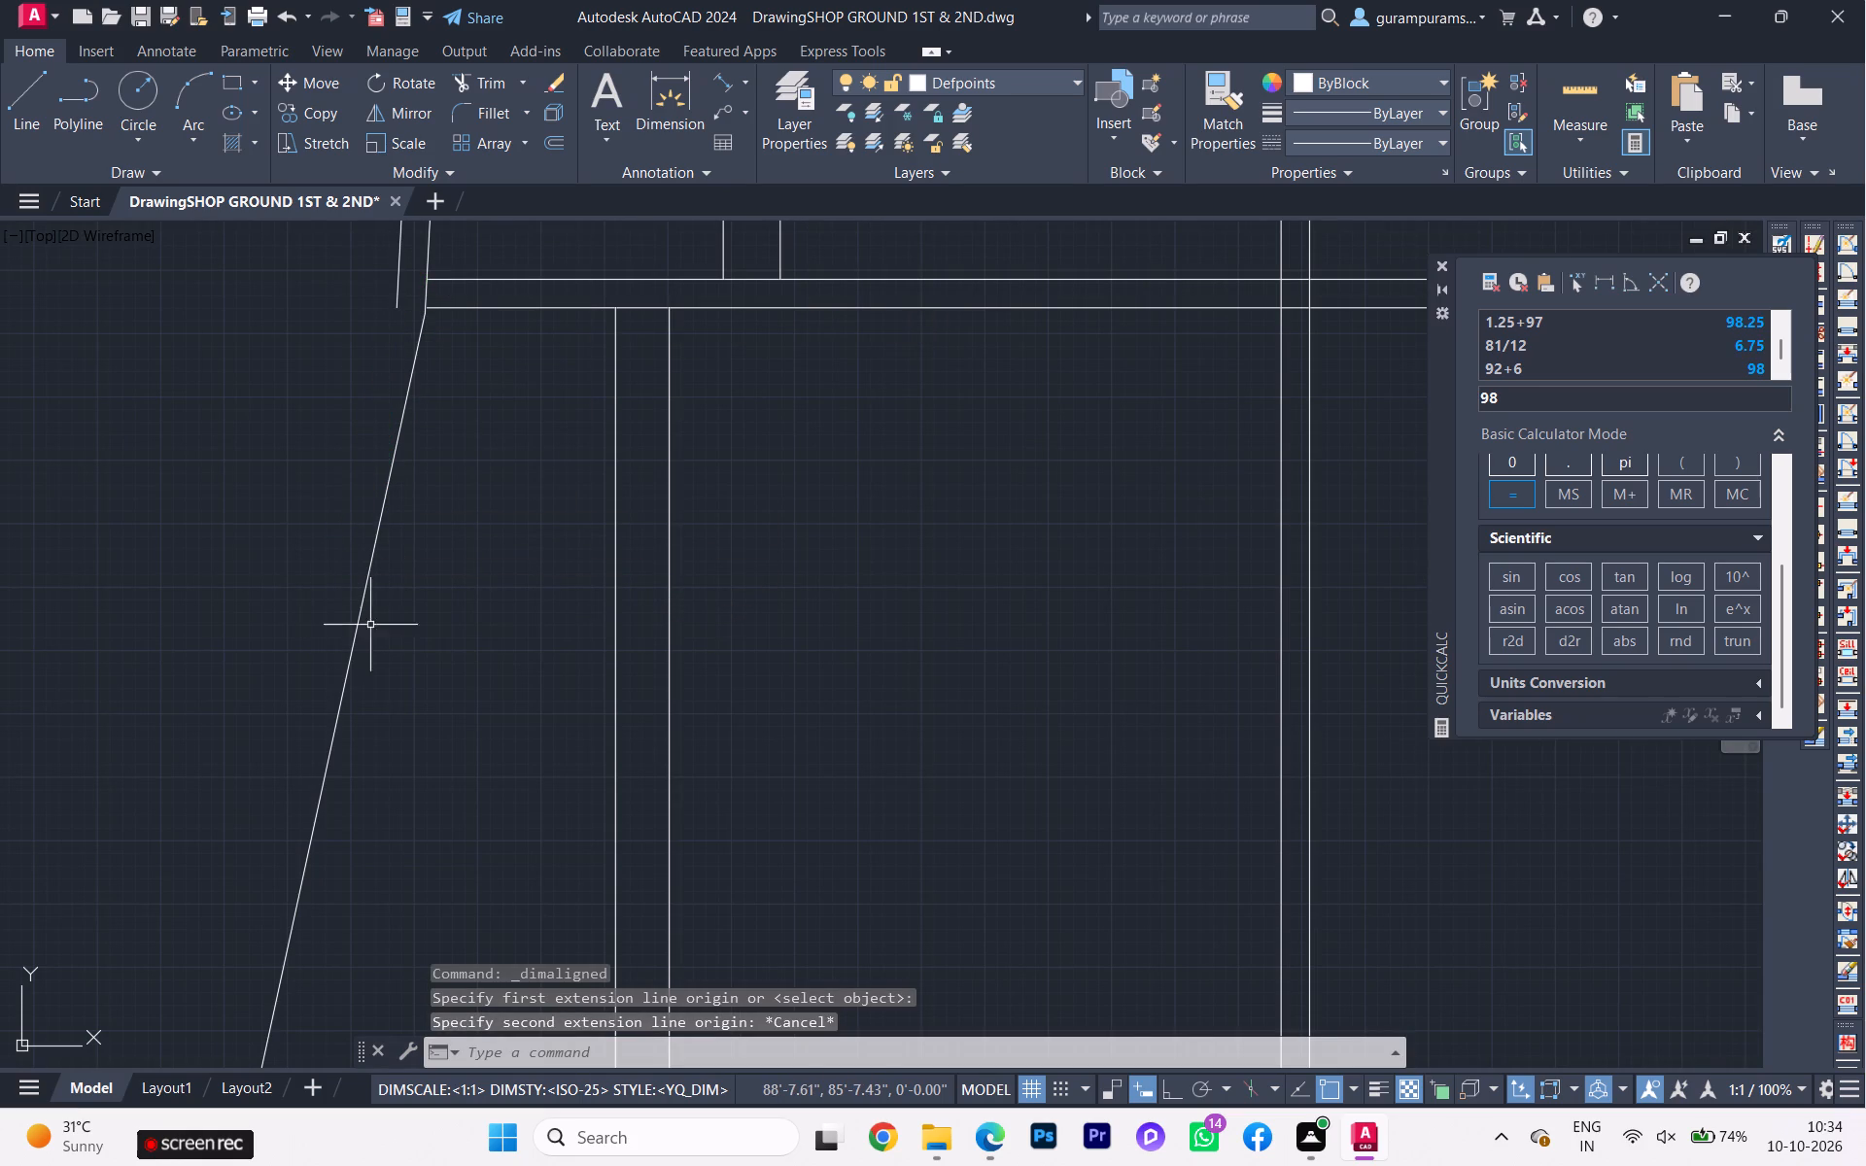
Offset the lower slanted boundary line outward by 4.5" to form the boundary wall's outer face.
left_click(399, 637)
left_click(271, 629)
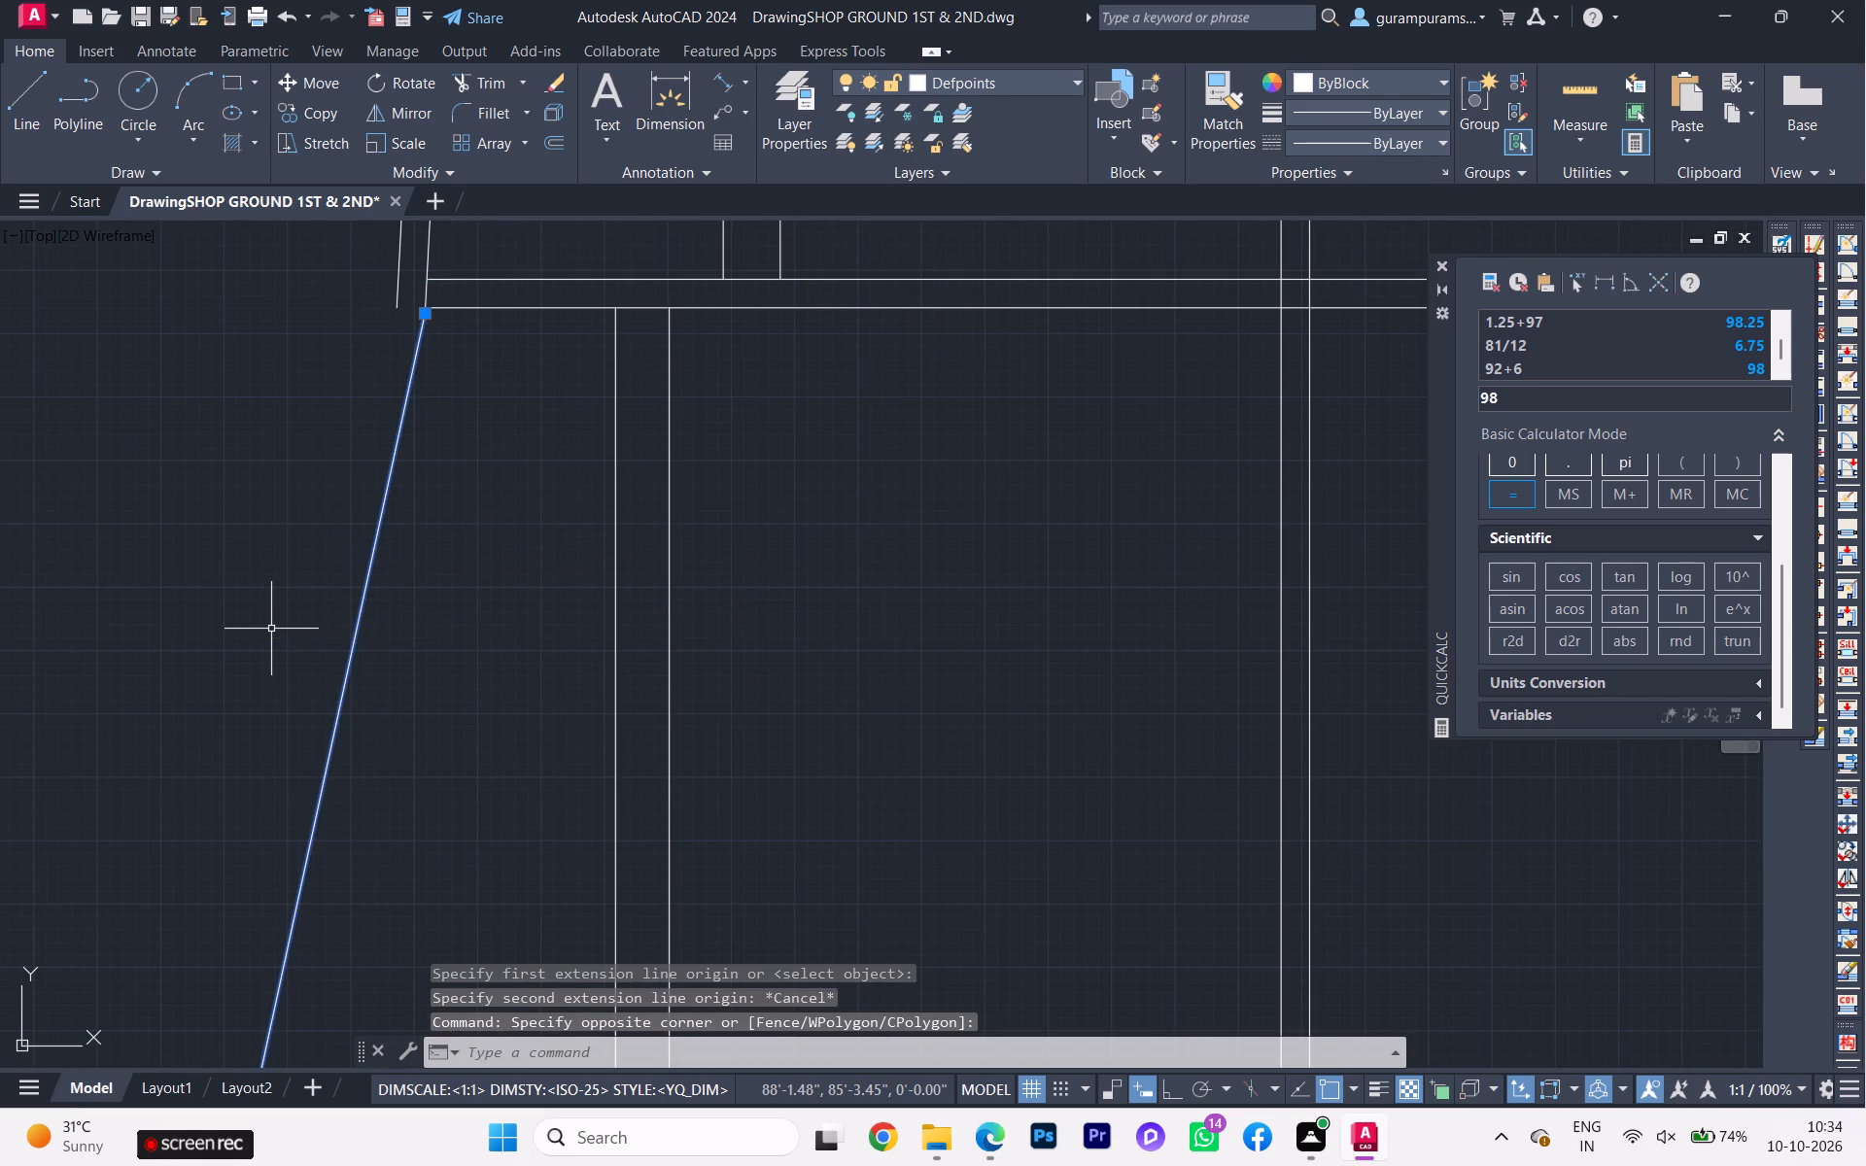
key("o")
key("Return")
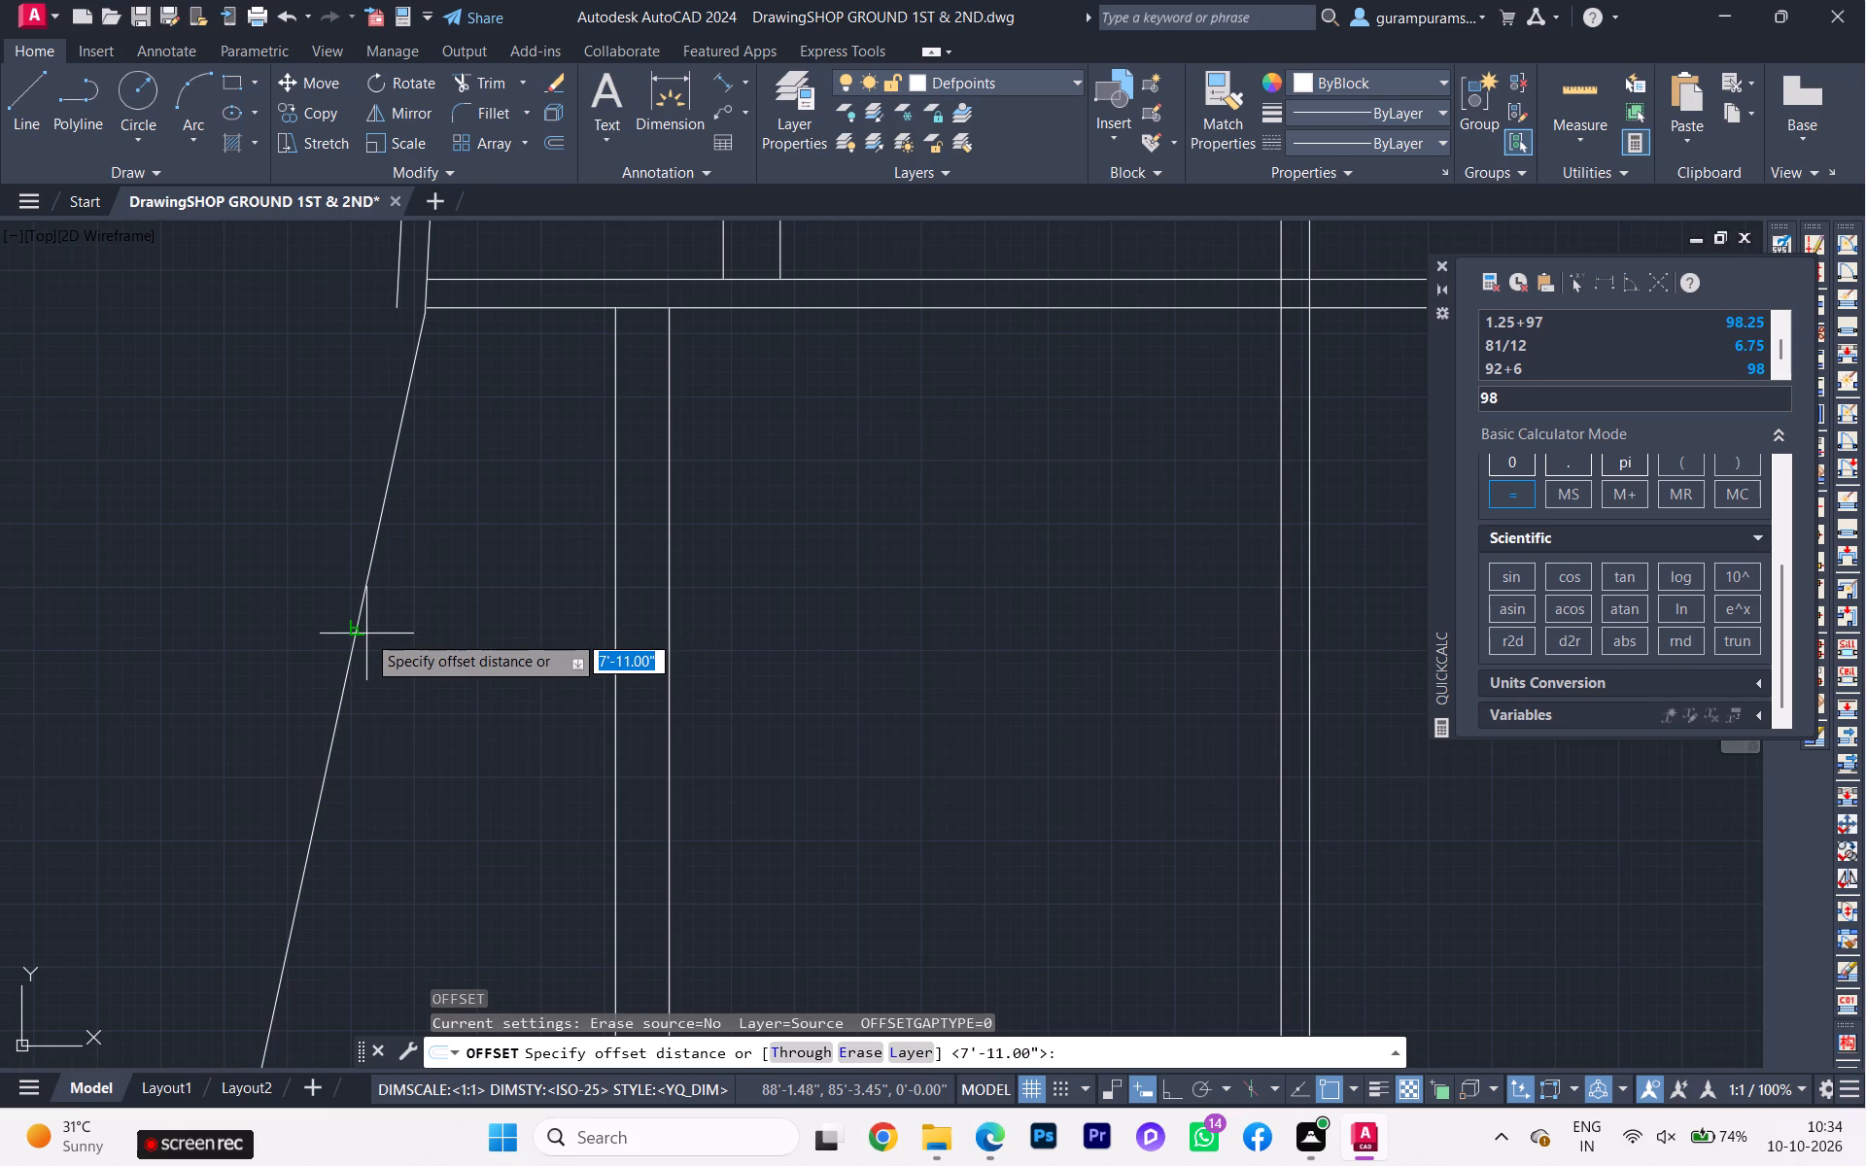
left_click(363, 635)
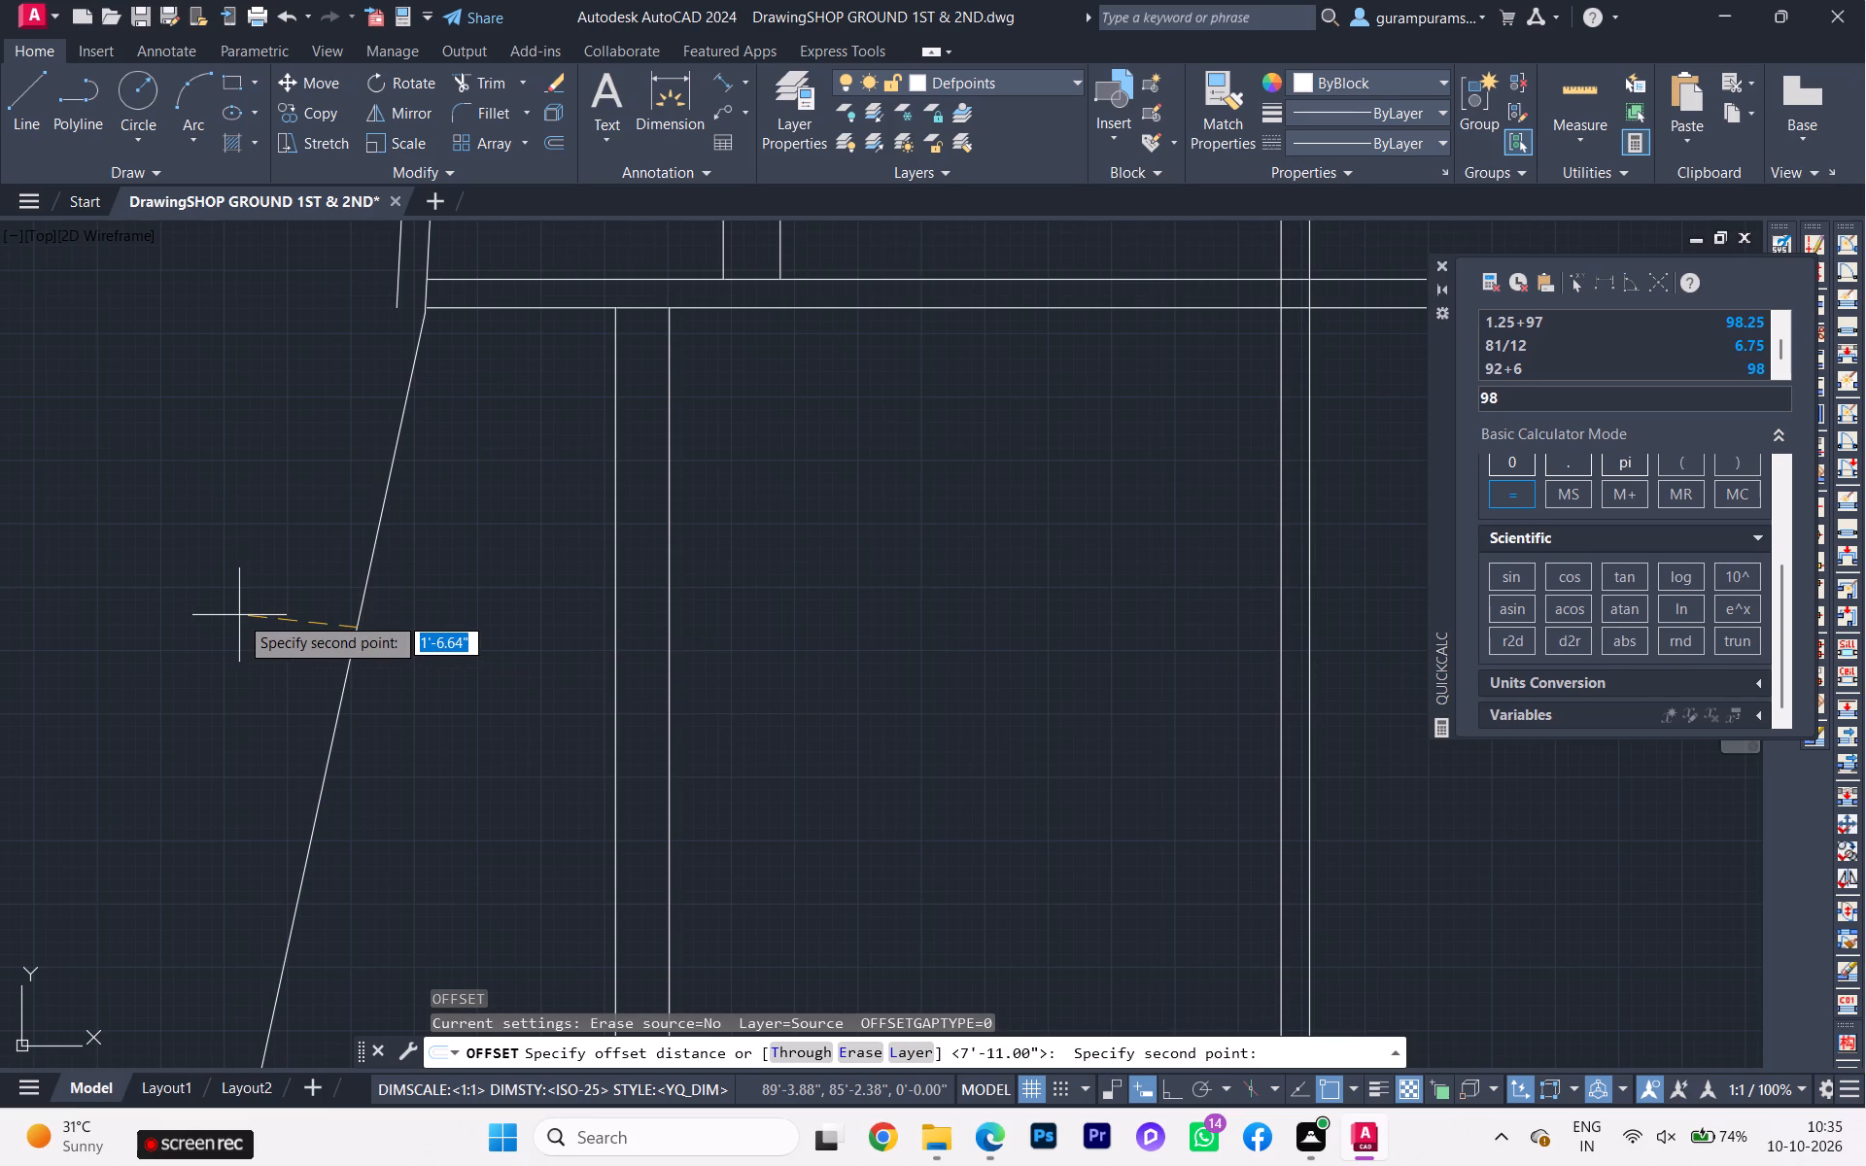
type("4.5")
key("Return")
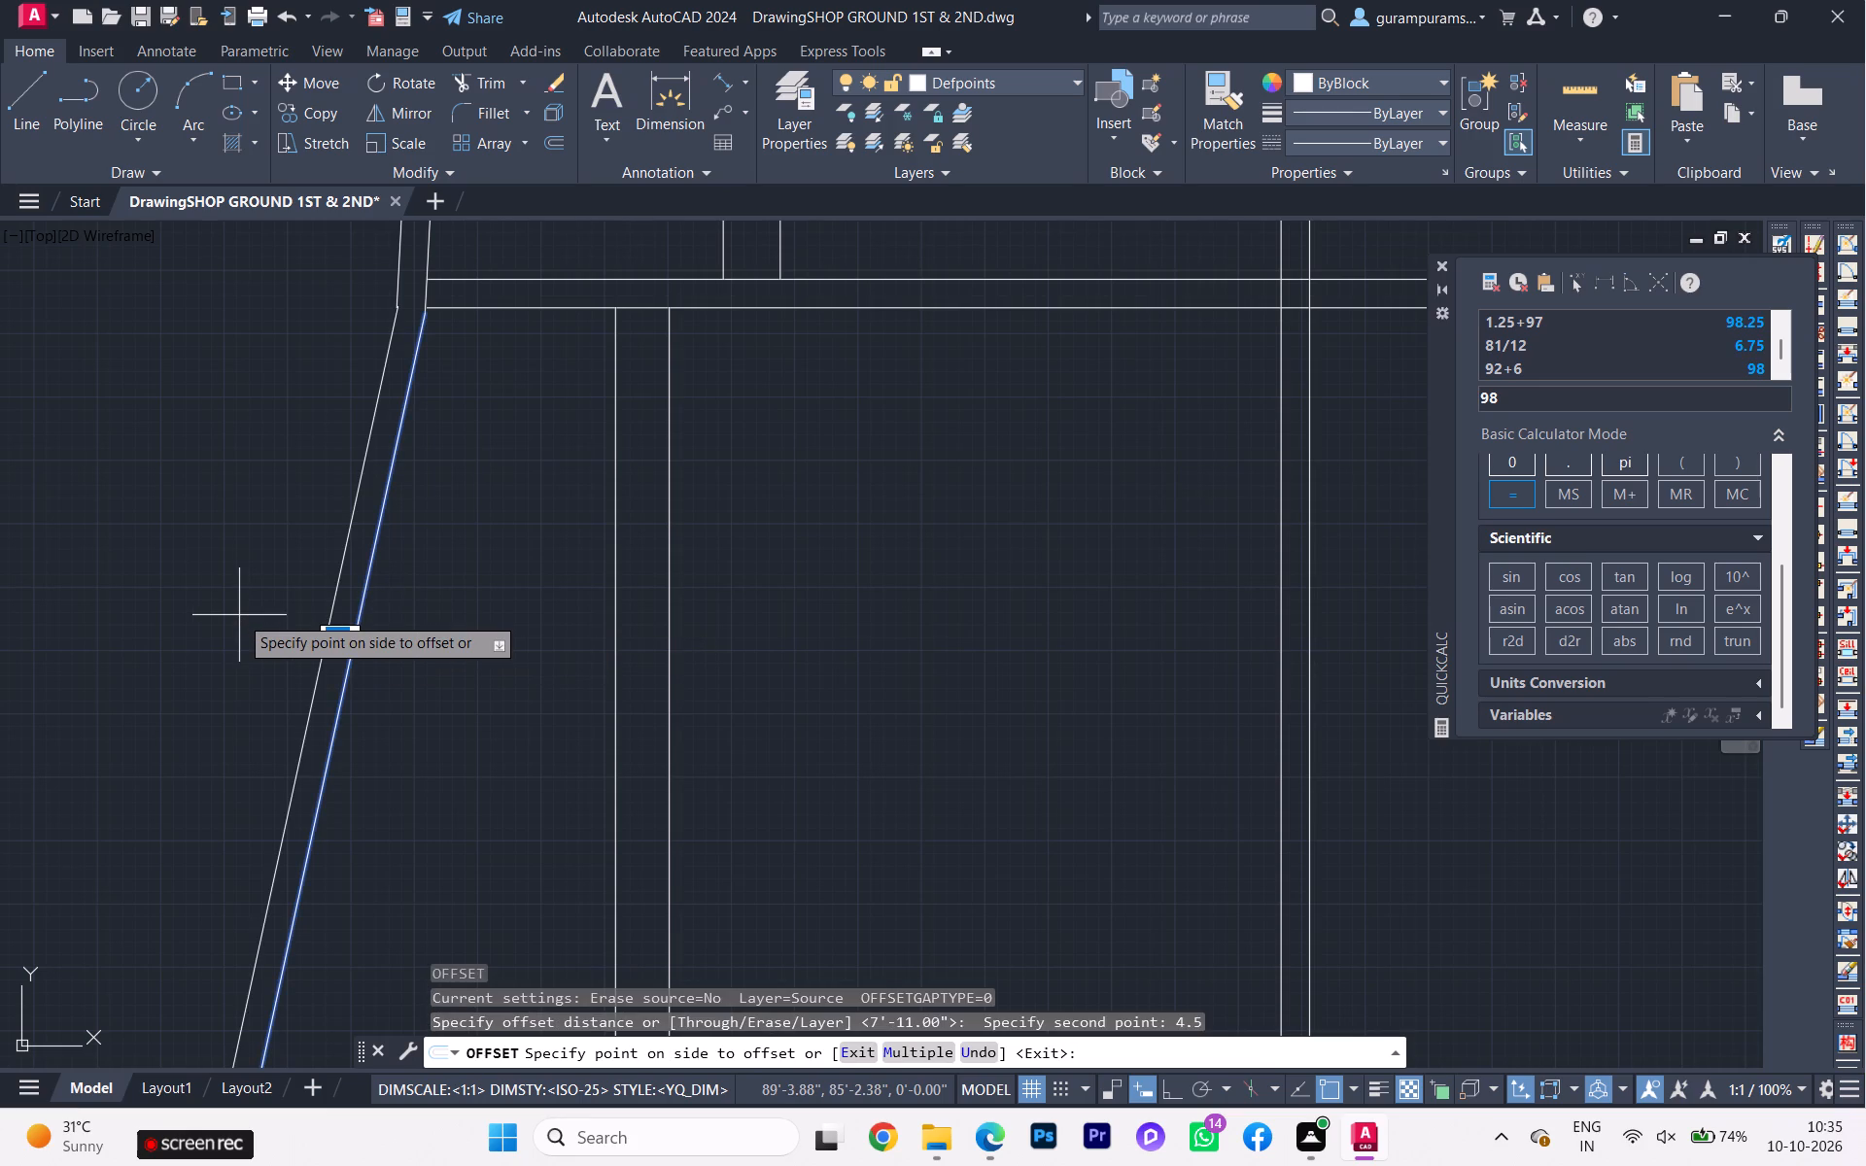
left_click(239, 615)
scroll(459, 657, "down", 1)
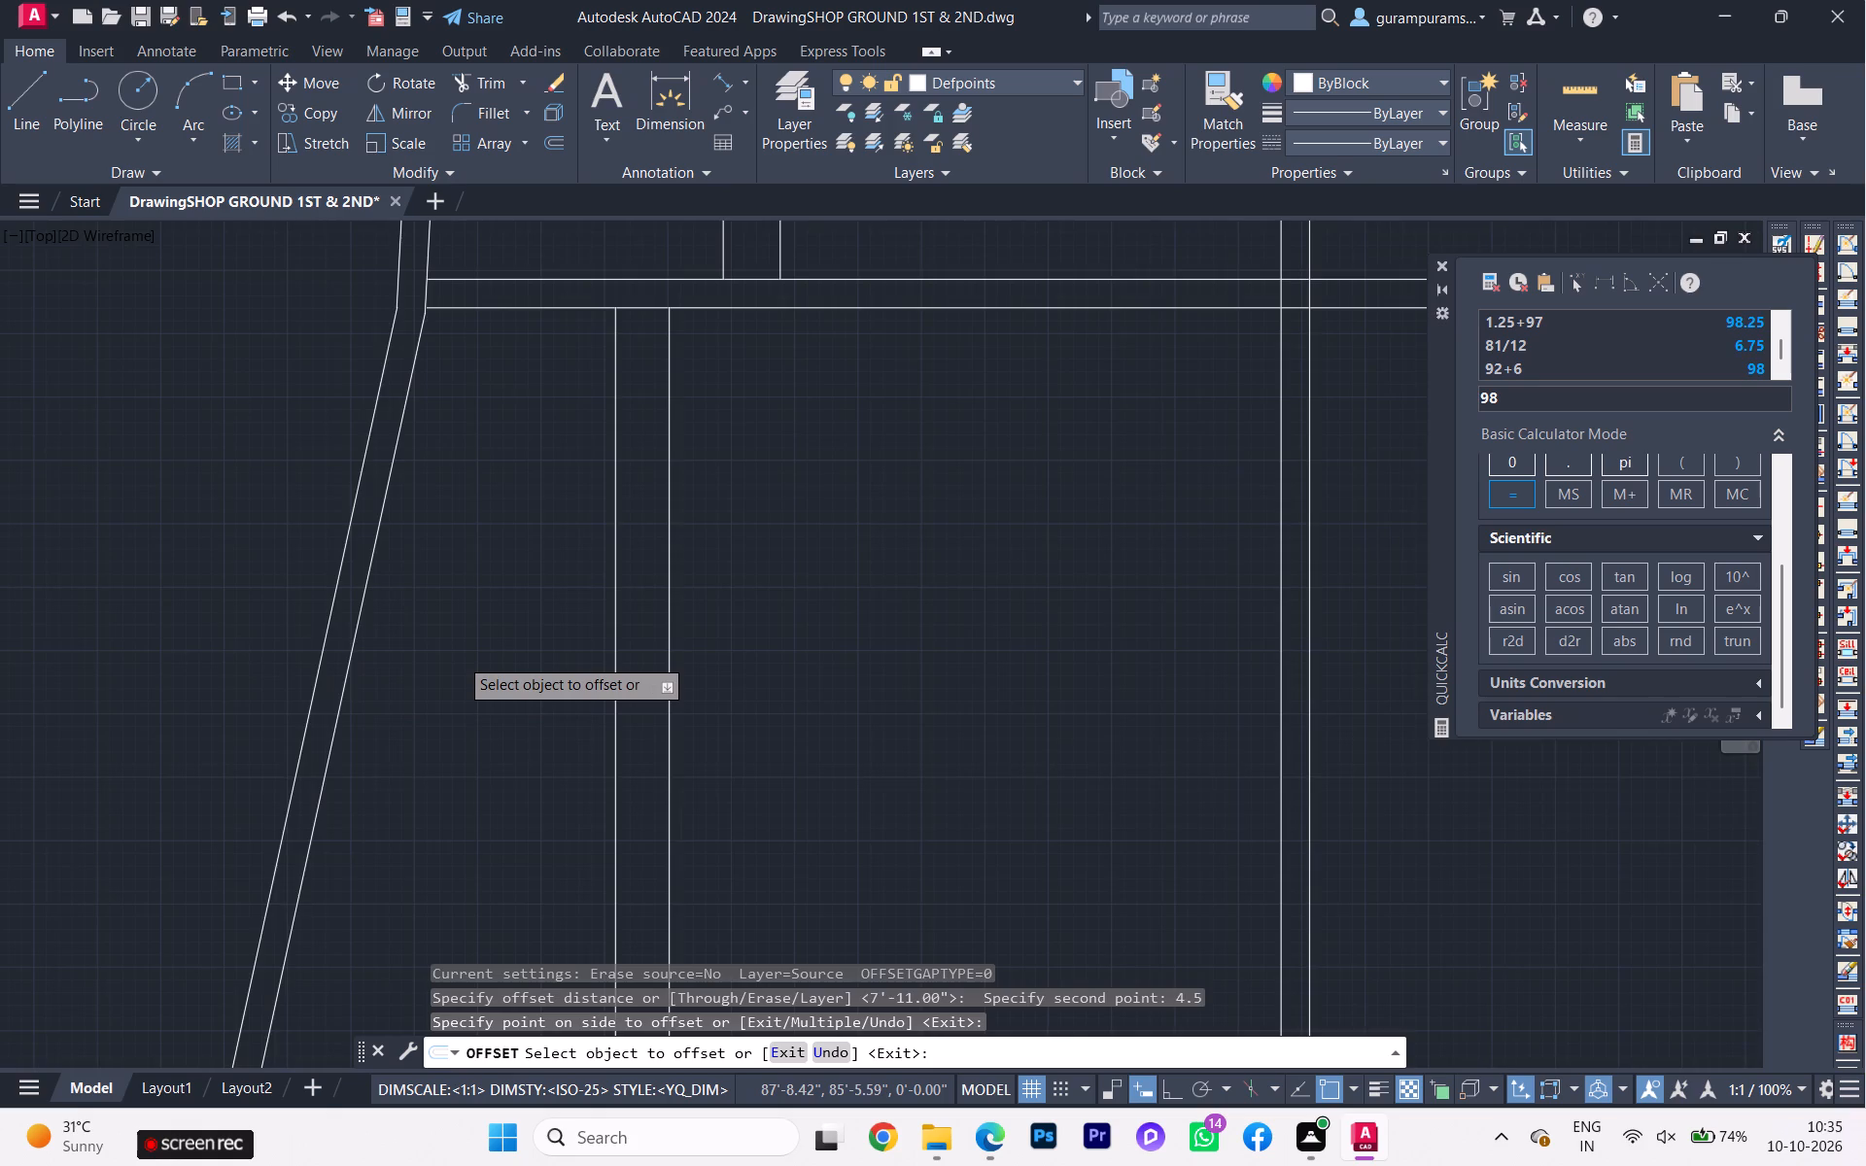
scroll(459, 657, "down", 1)
middle_click_drag(459, 660, 492, 317)
scroll(403, 654, "down", 2)
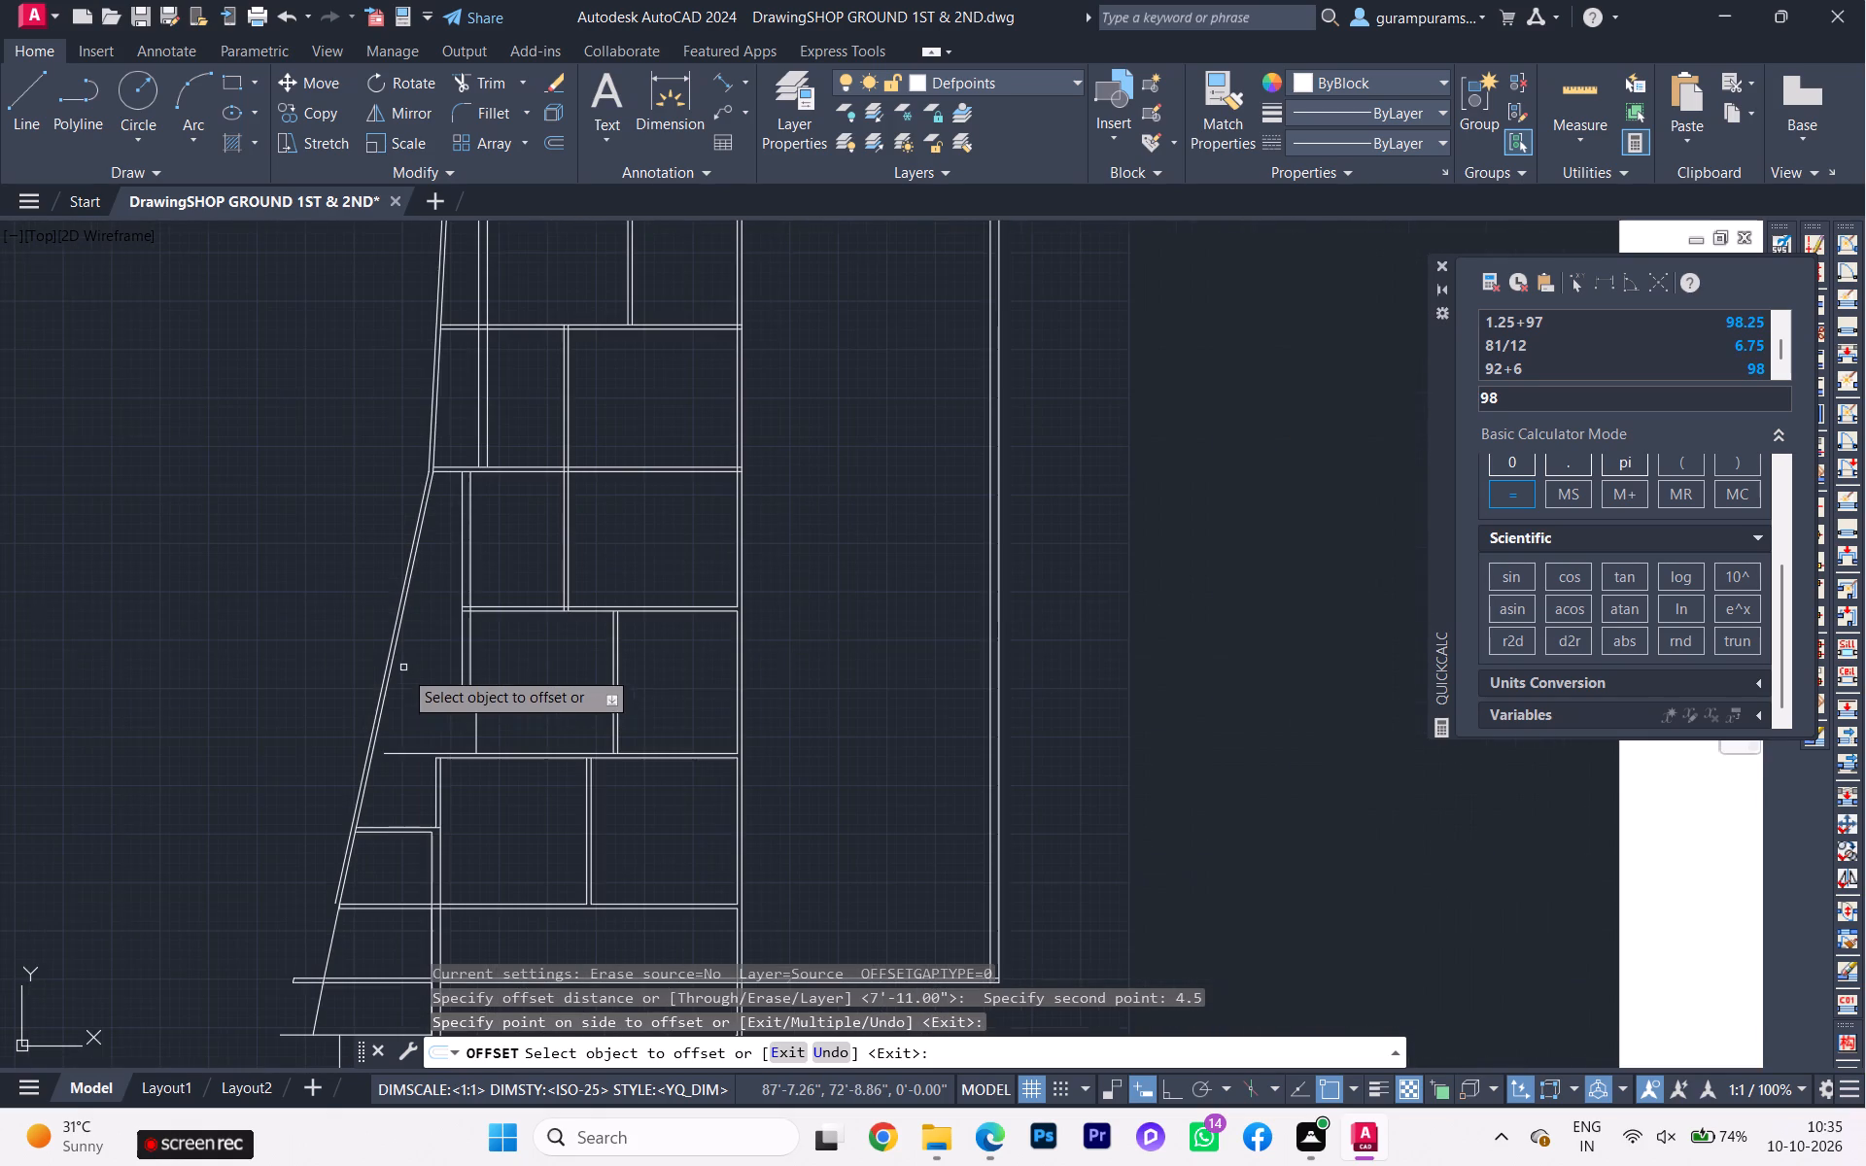
scroll(408, 701, "down", 1)
middle_click_drag(408, 701, 418, 517)
scroll(364, 593, "up", 3)
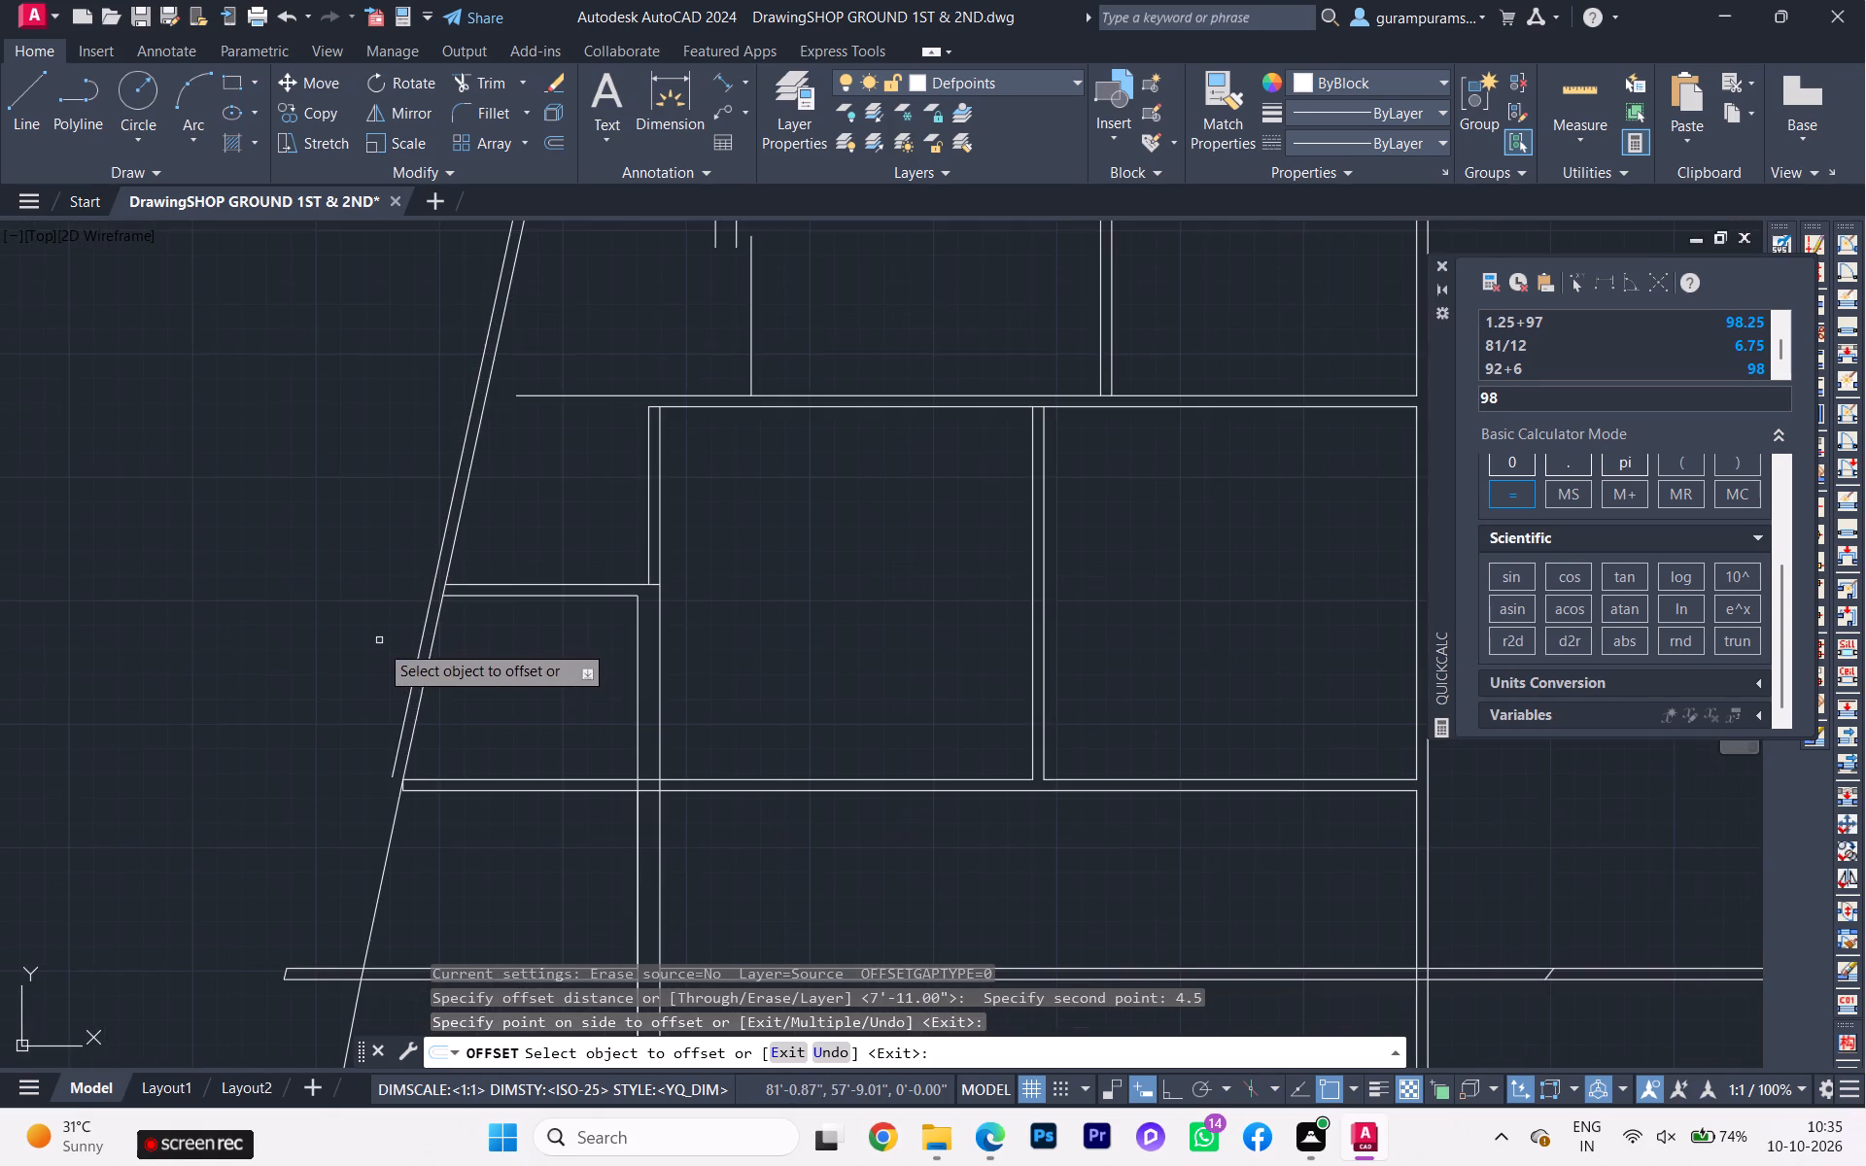
scroll(390, 679, "down", 2)
middle_click_drag(389, 678, 384, 564)
scroll(385, 593, "up", 3)
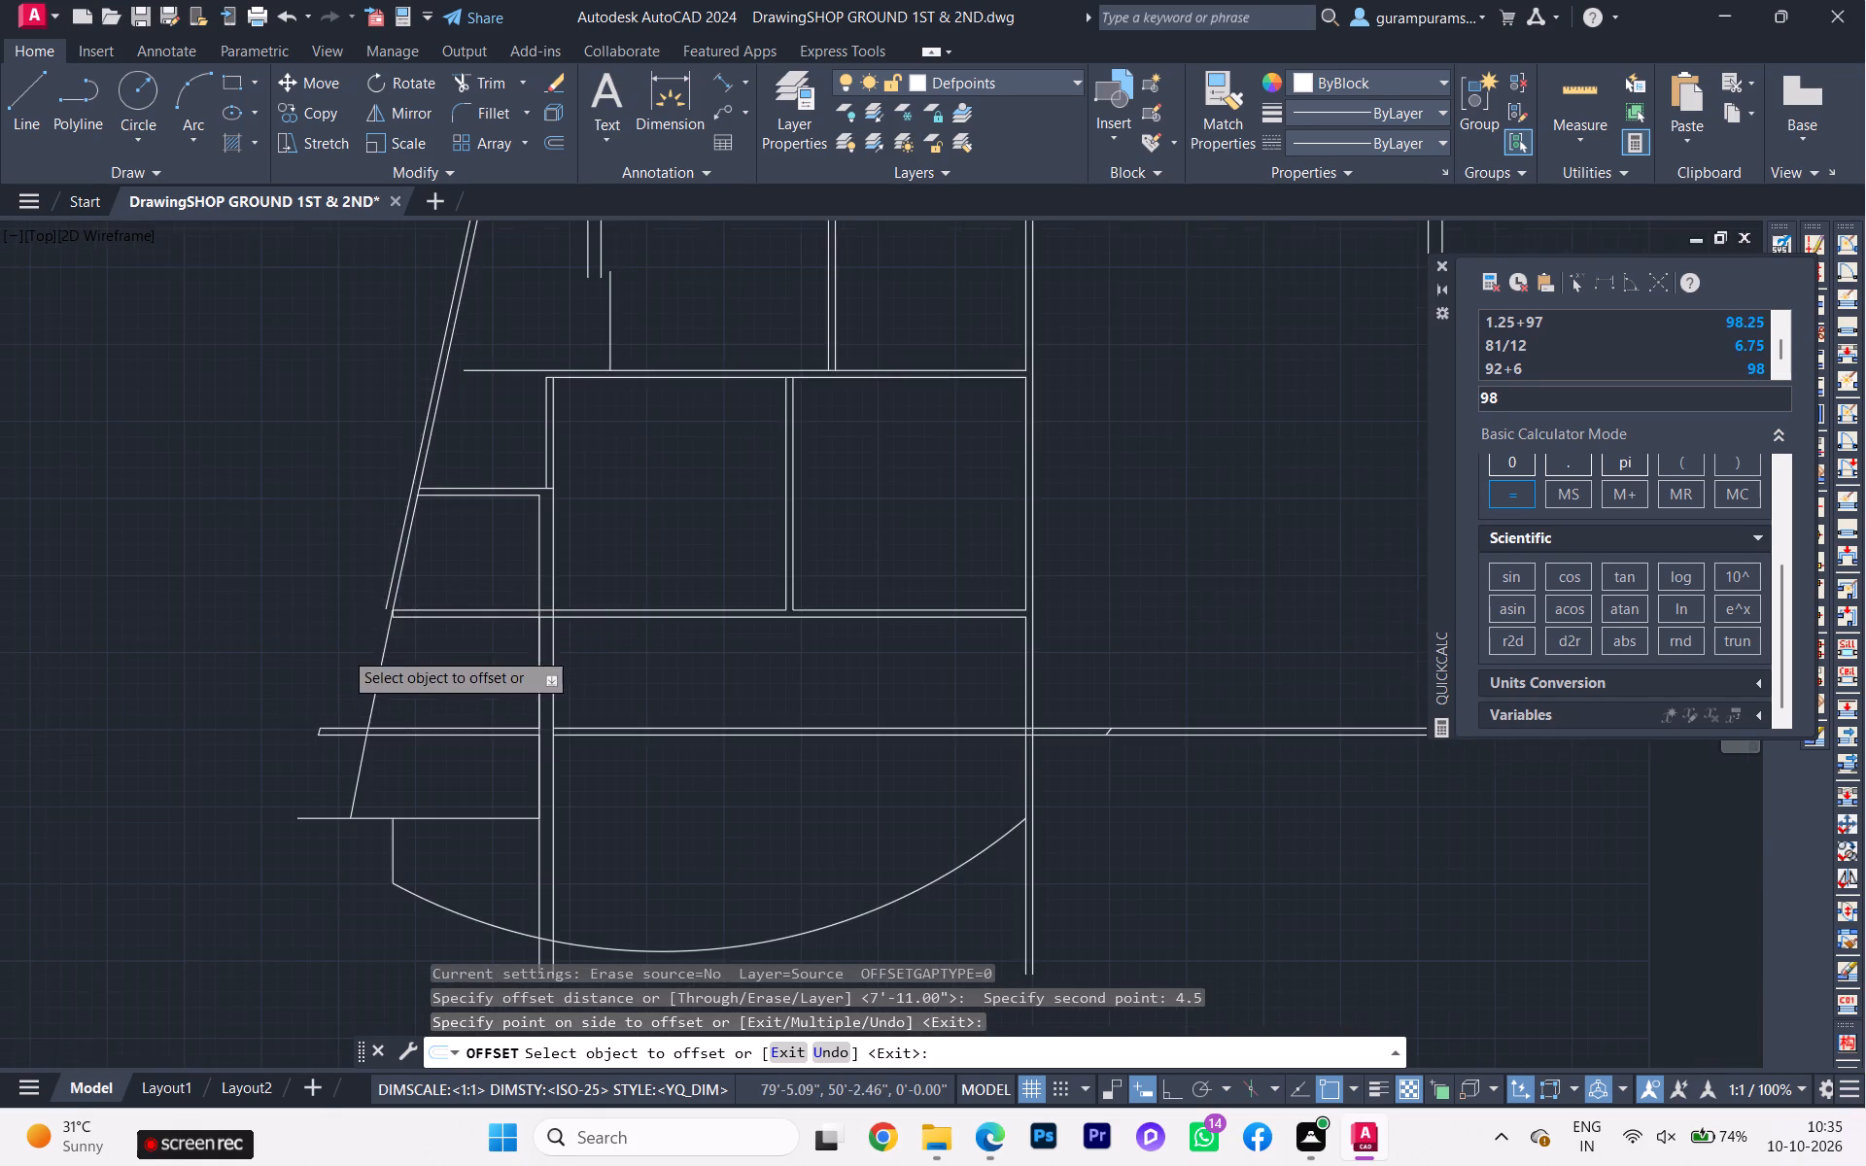
scroll(343, 650, "up", 1)
key("Escape")
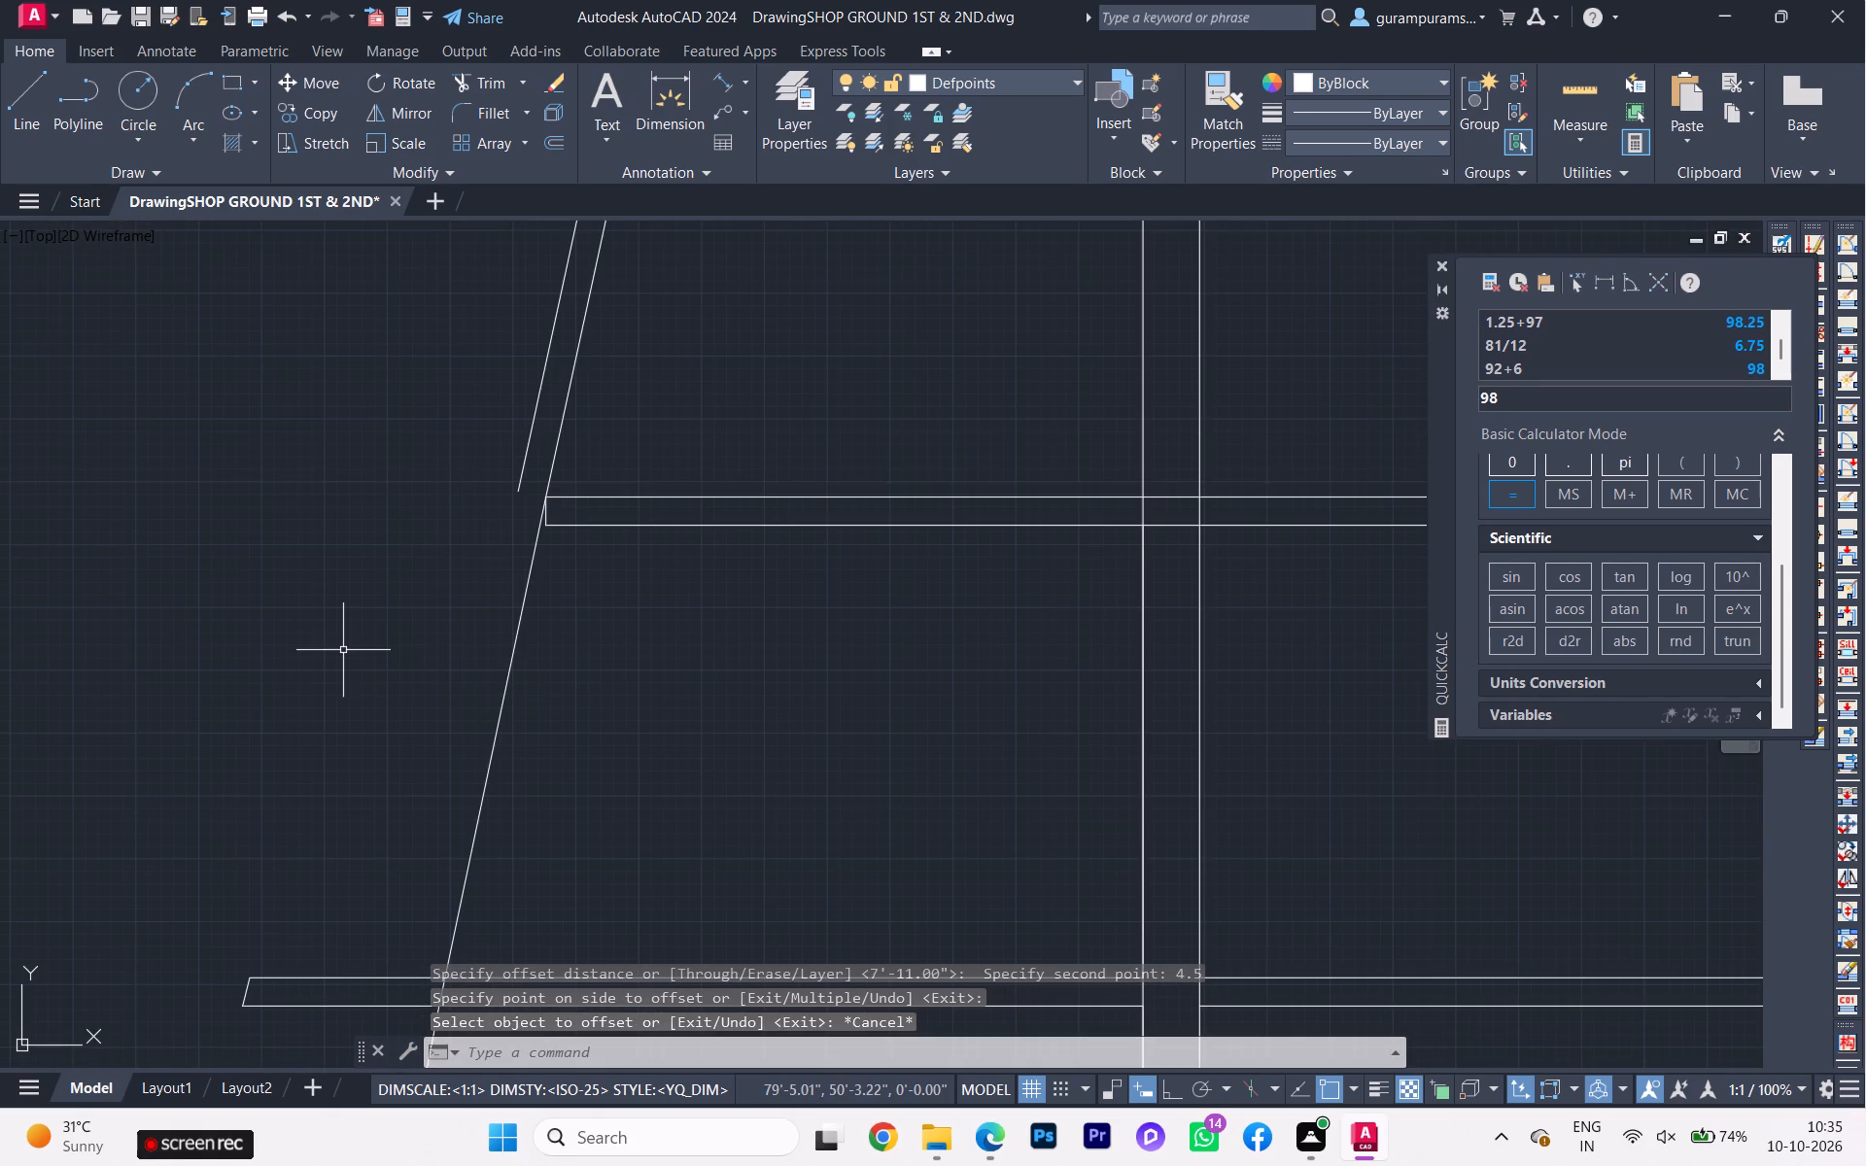
Extend the new outer slanted line past the lowest double-line wall to the single horizontal line at the plan's bottom.
type("ex")
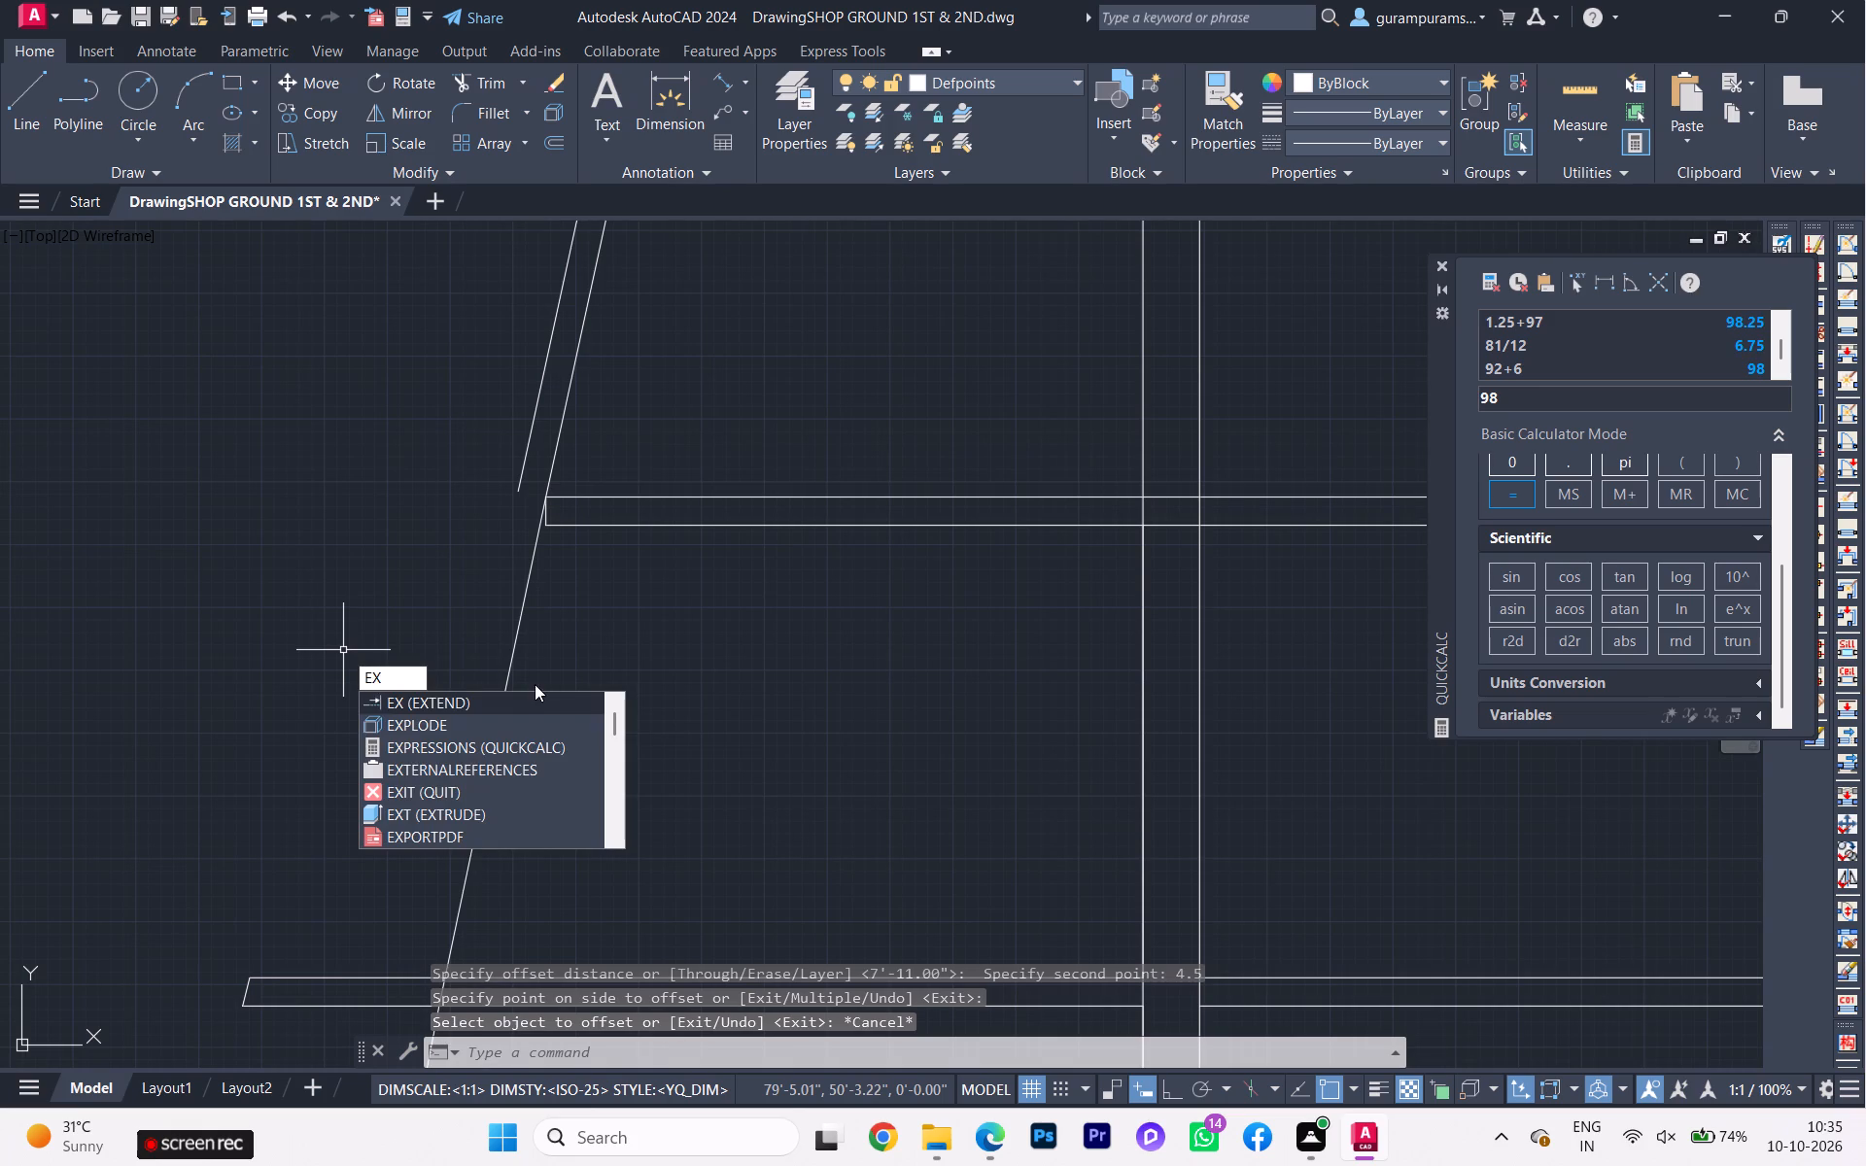
left_click(404, 701)
left_click(521, 480)
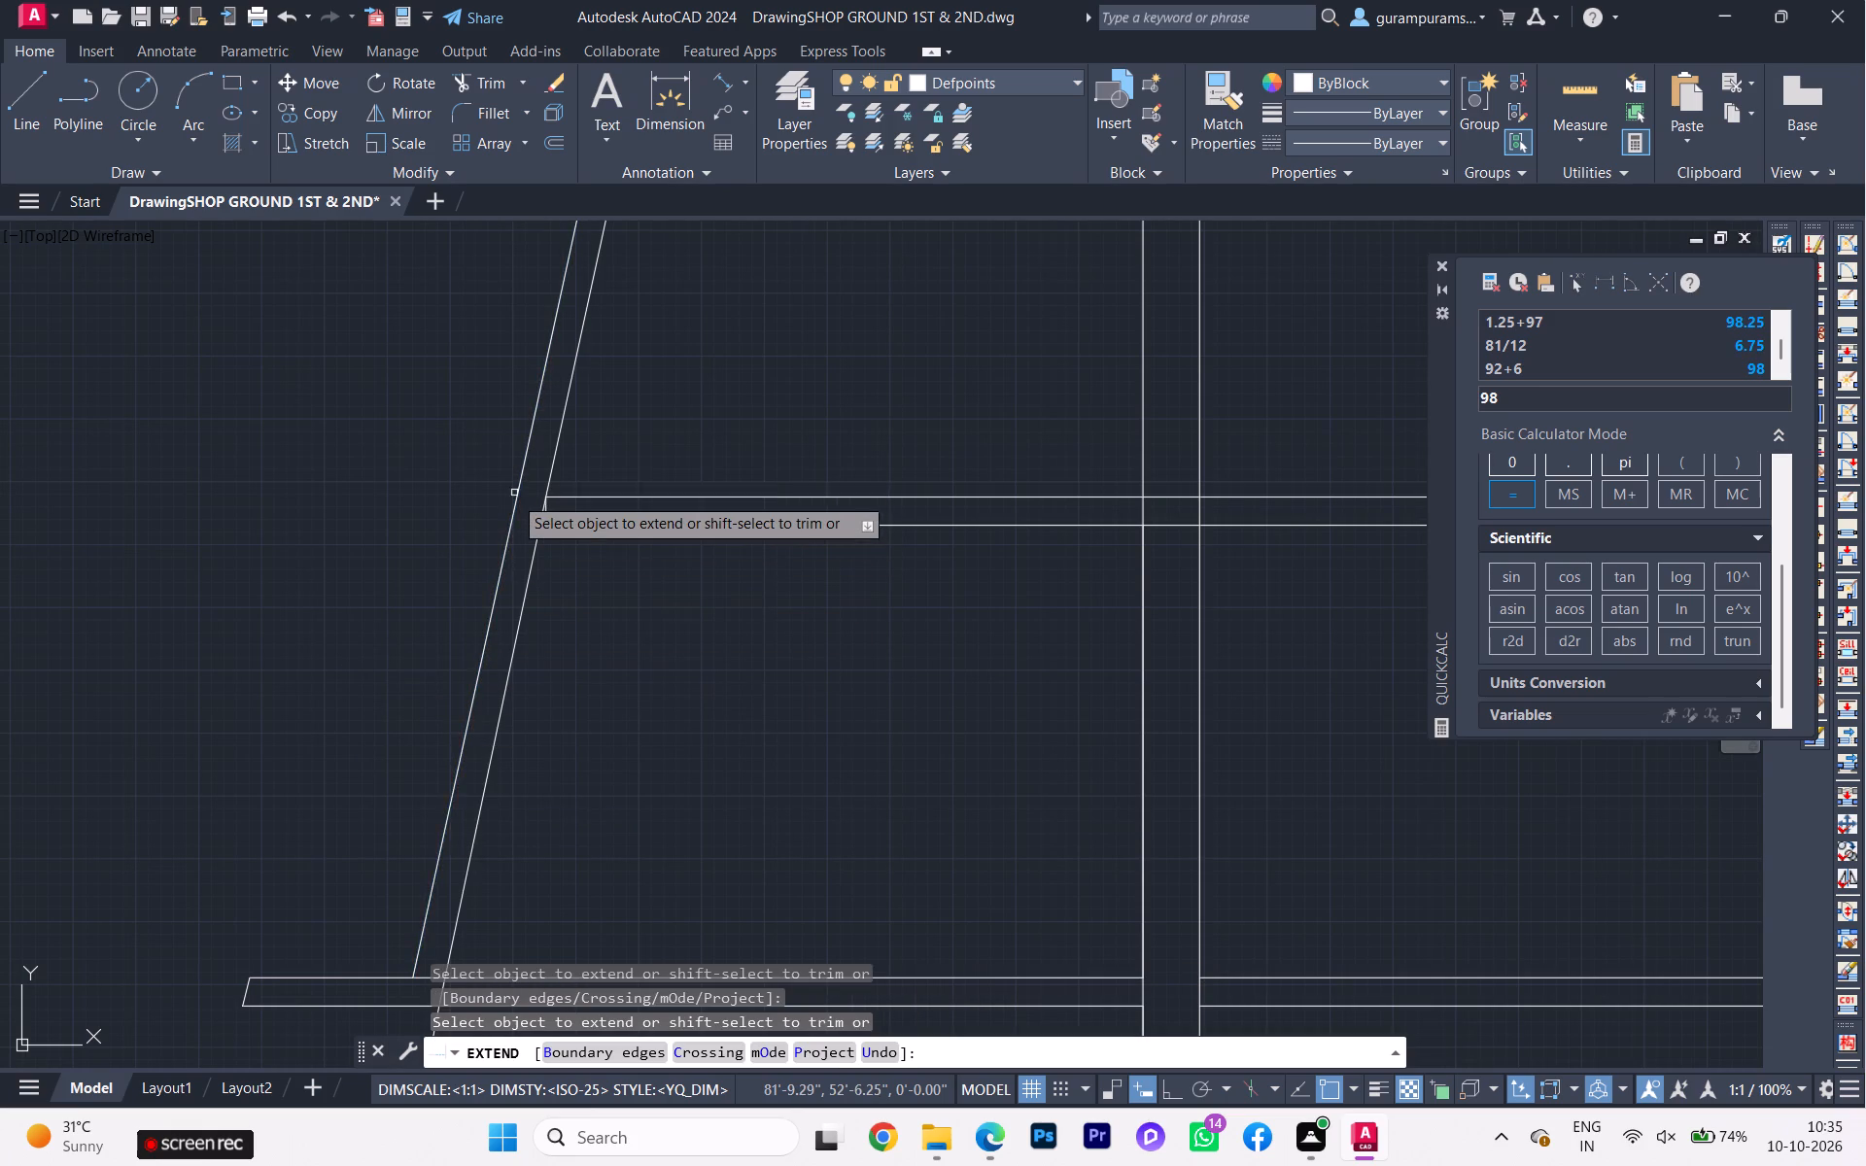
scroll(499, 550, "down", 2)
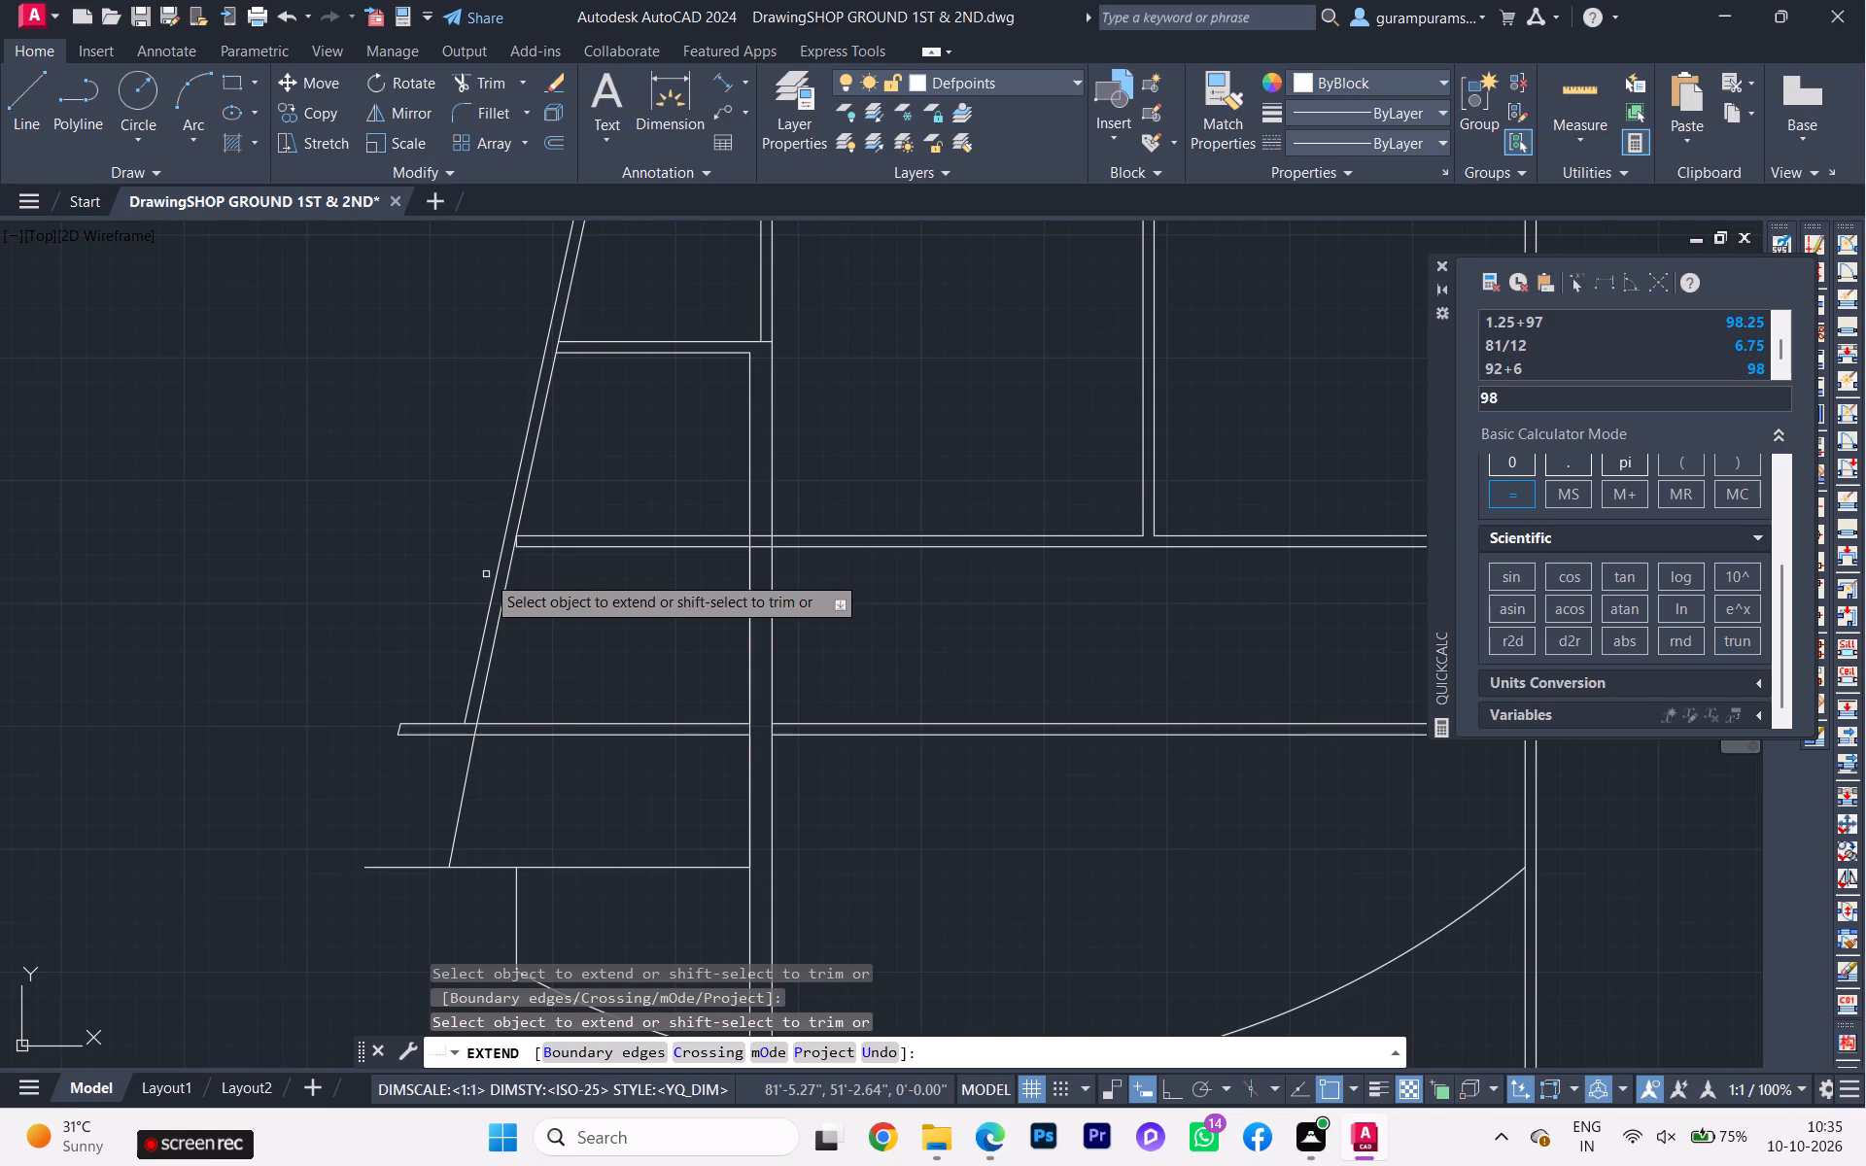
left_click(476, 681)
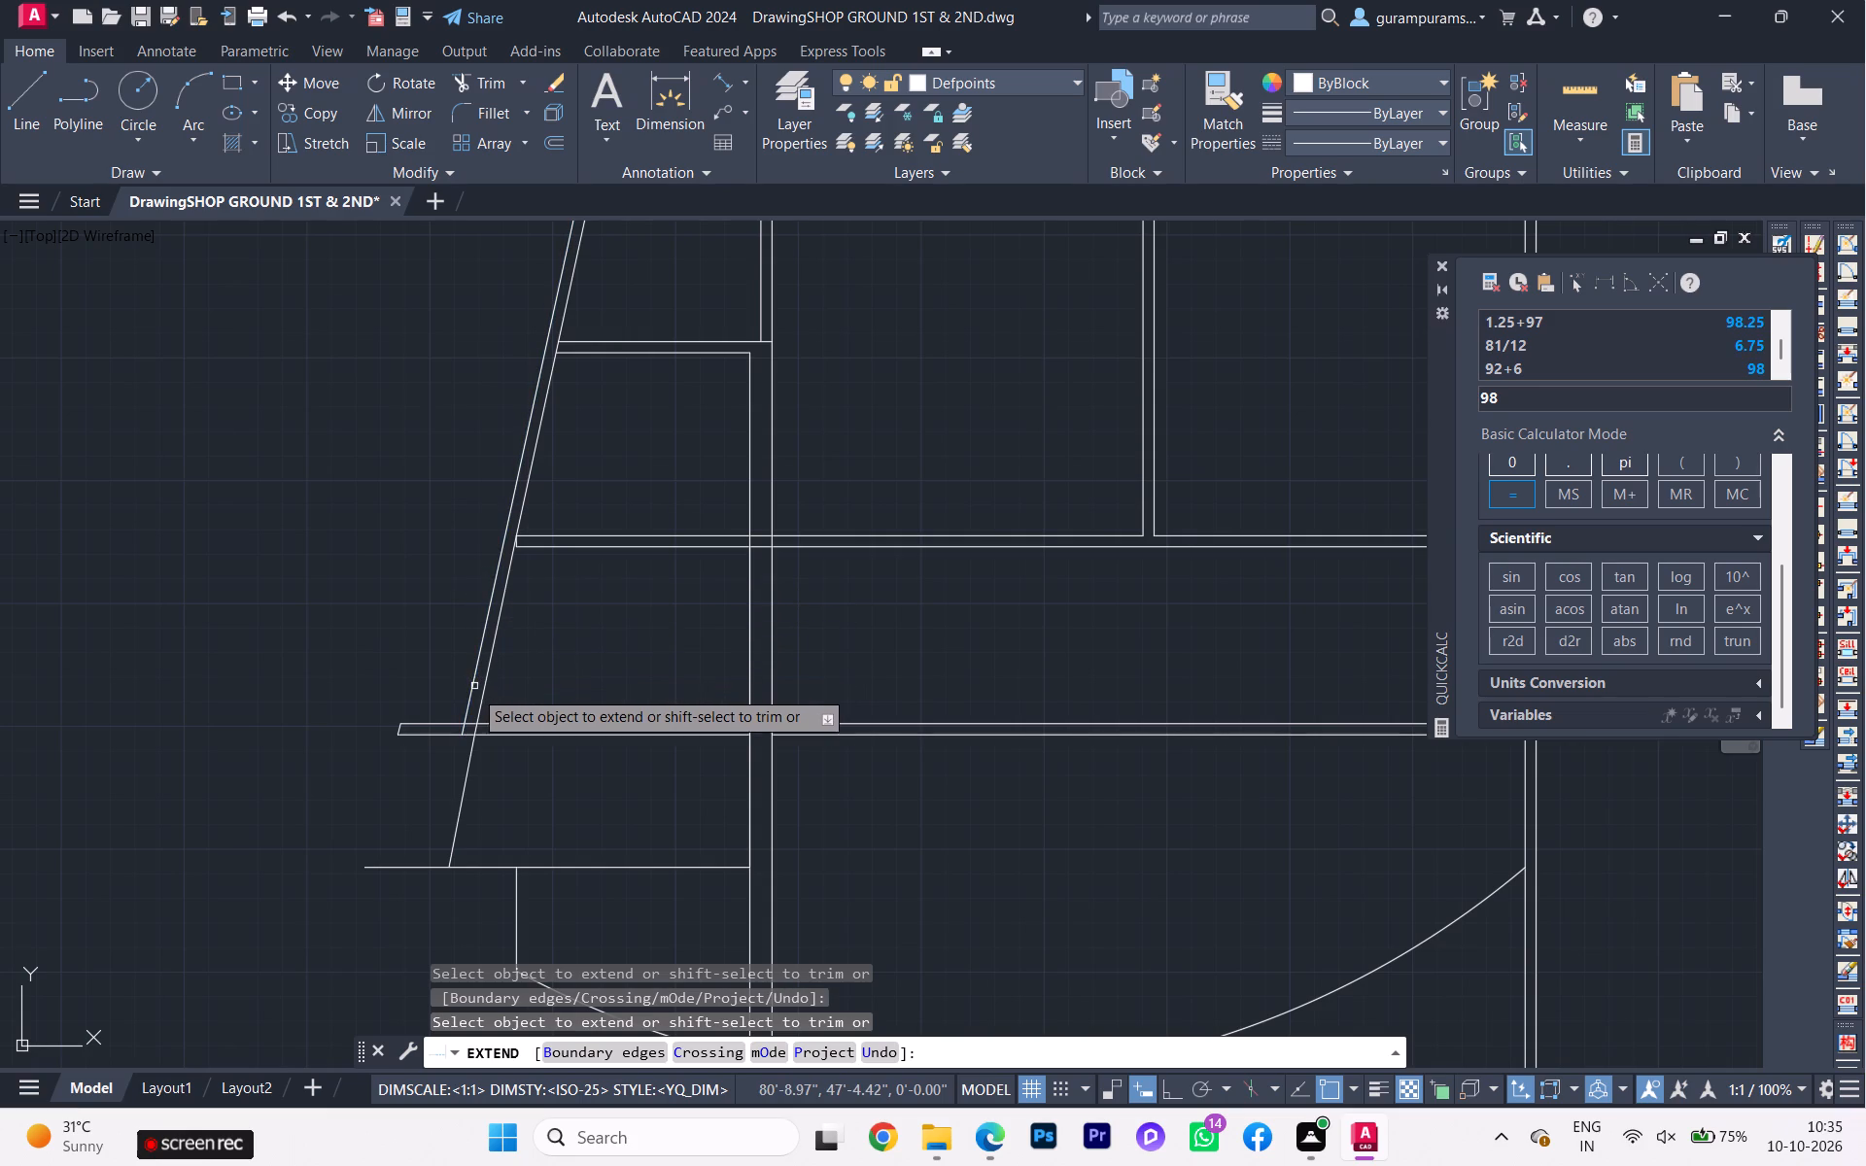
left_click(466, 711)
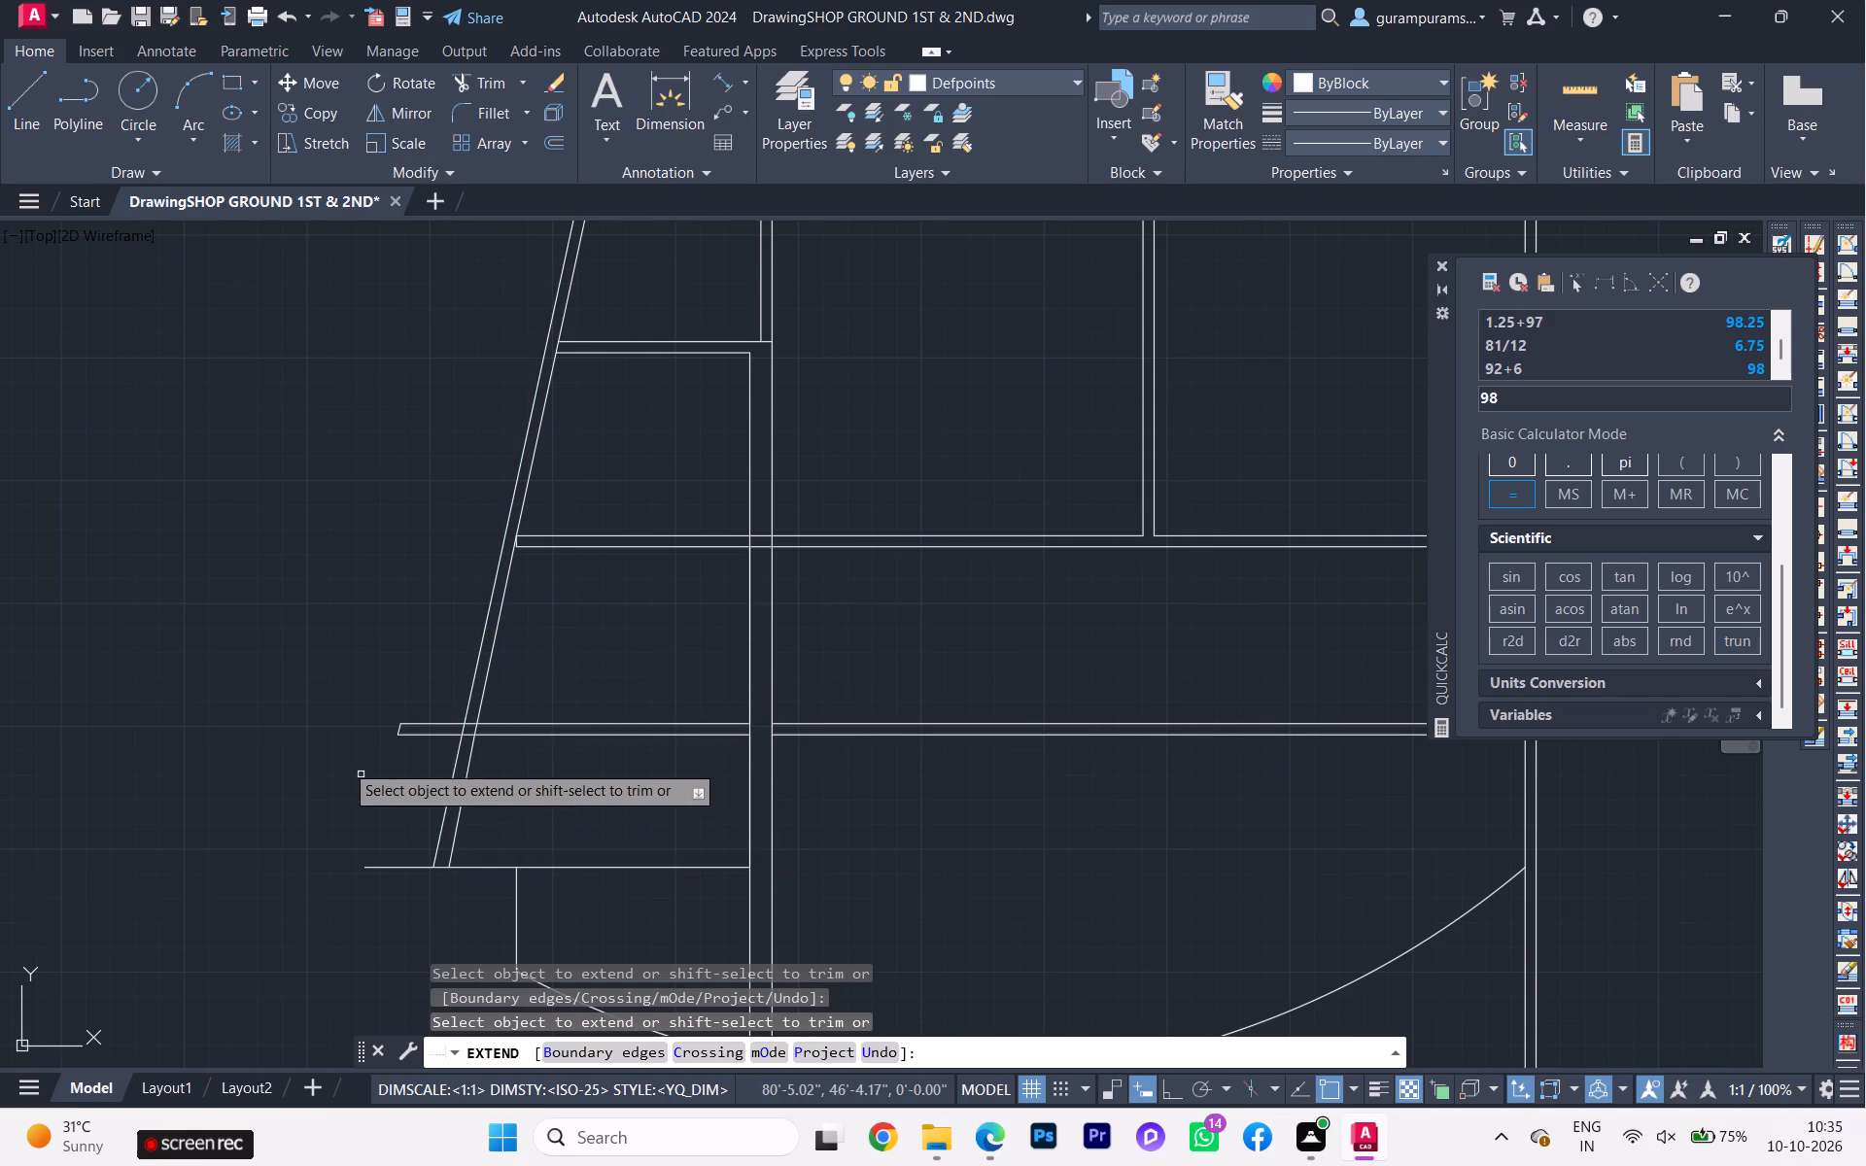
scroll(328, 759, "down", 2)
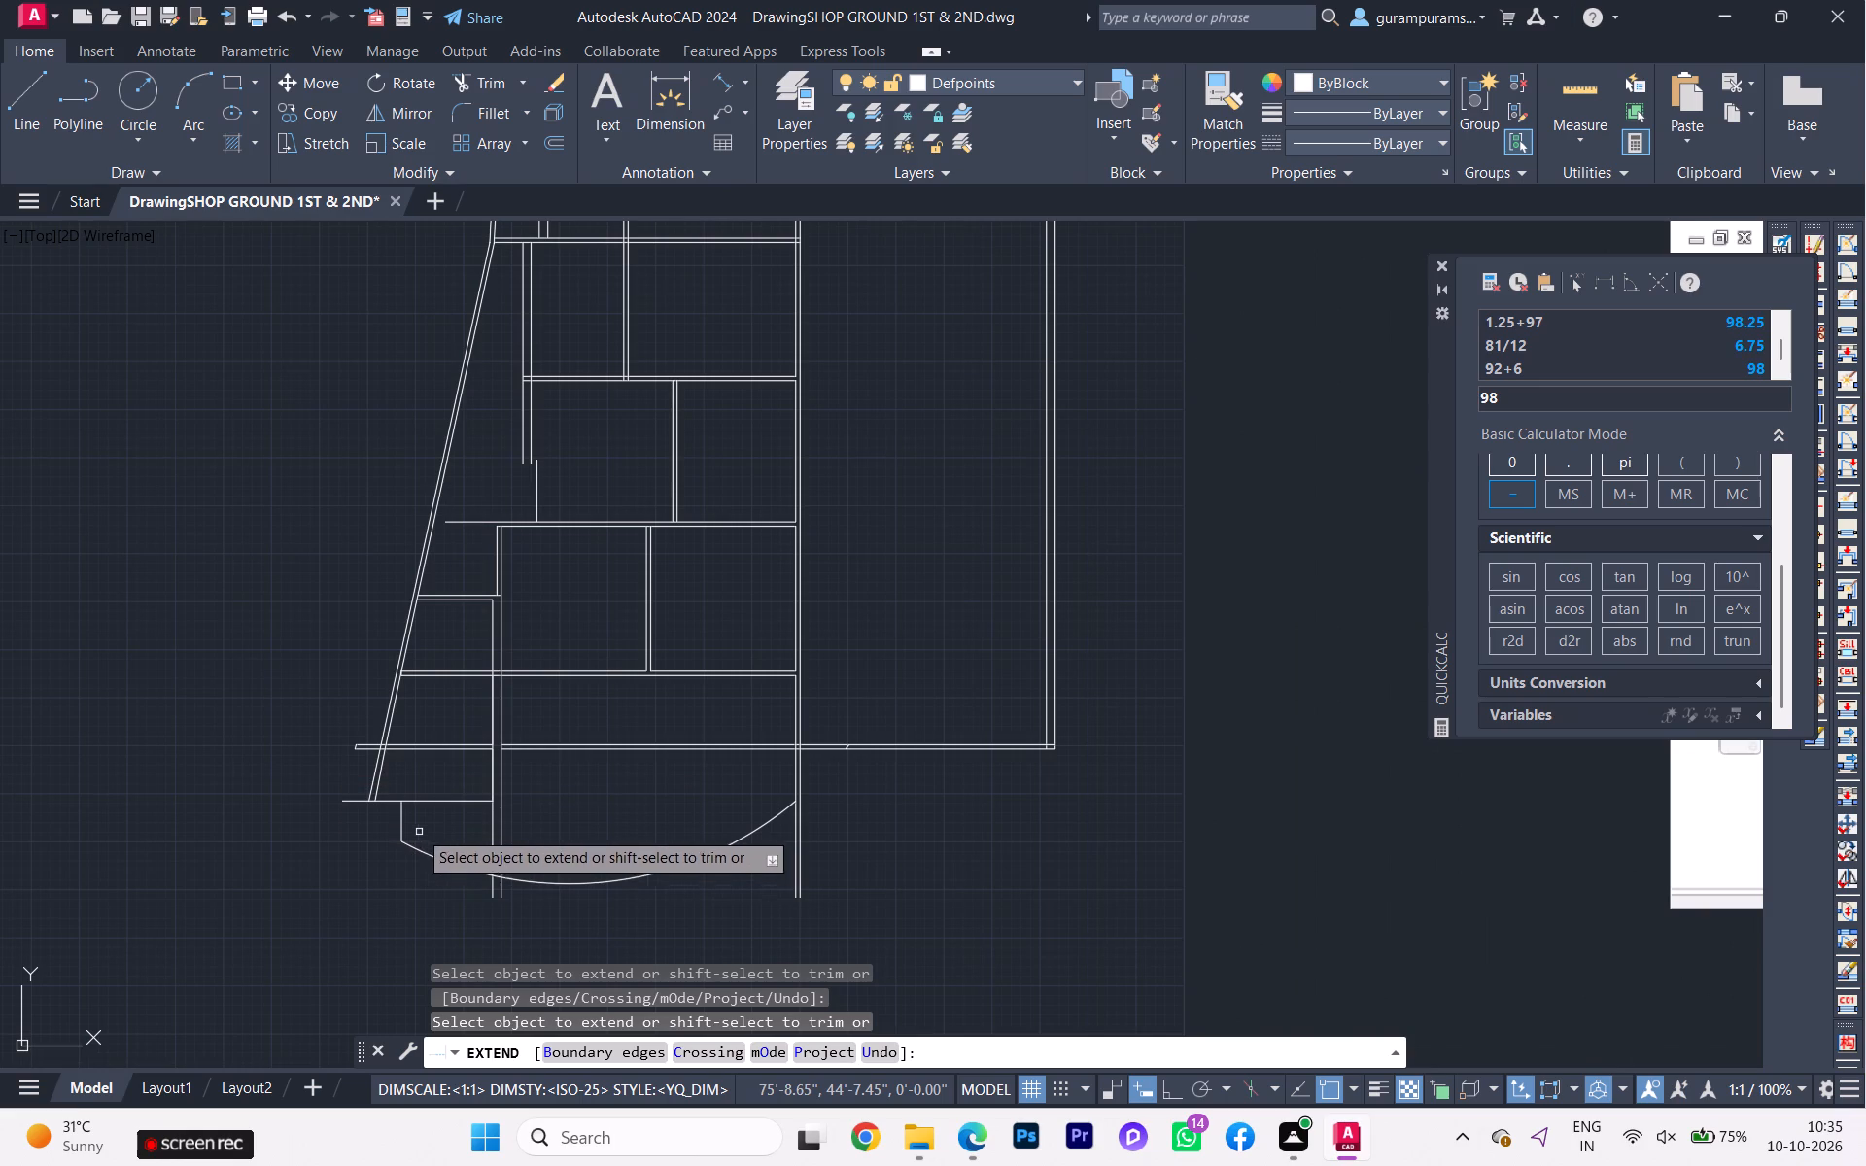
scroll(402, 828, "up", 2)
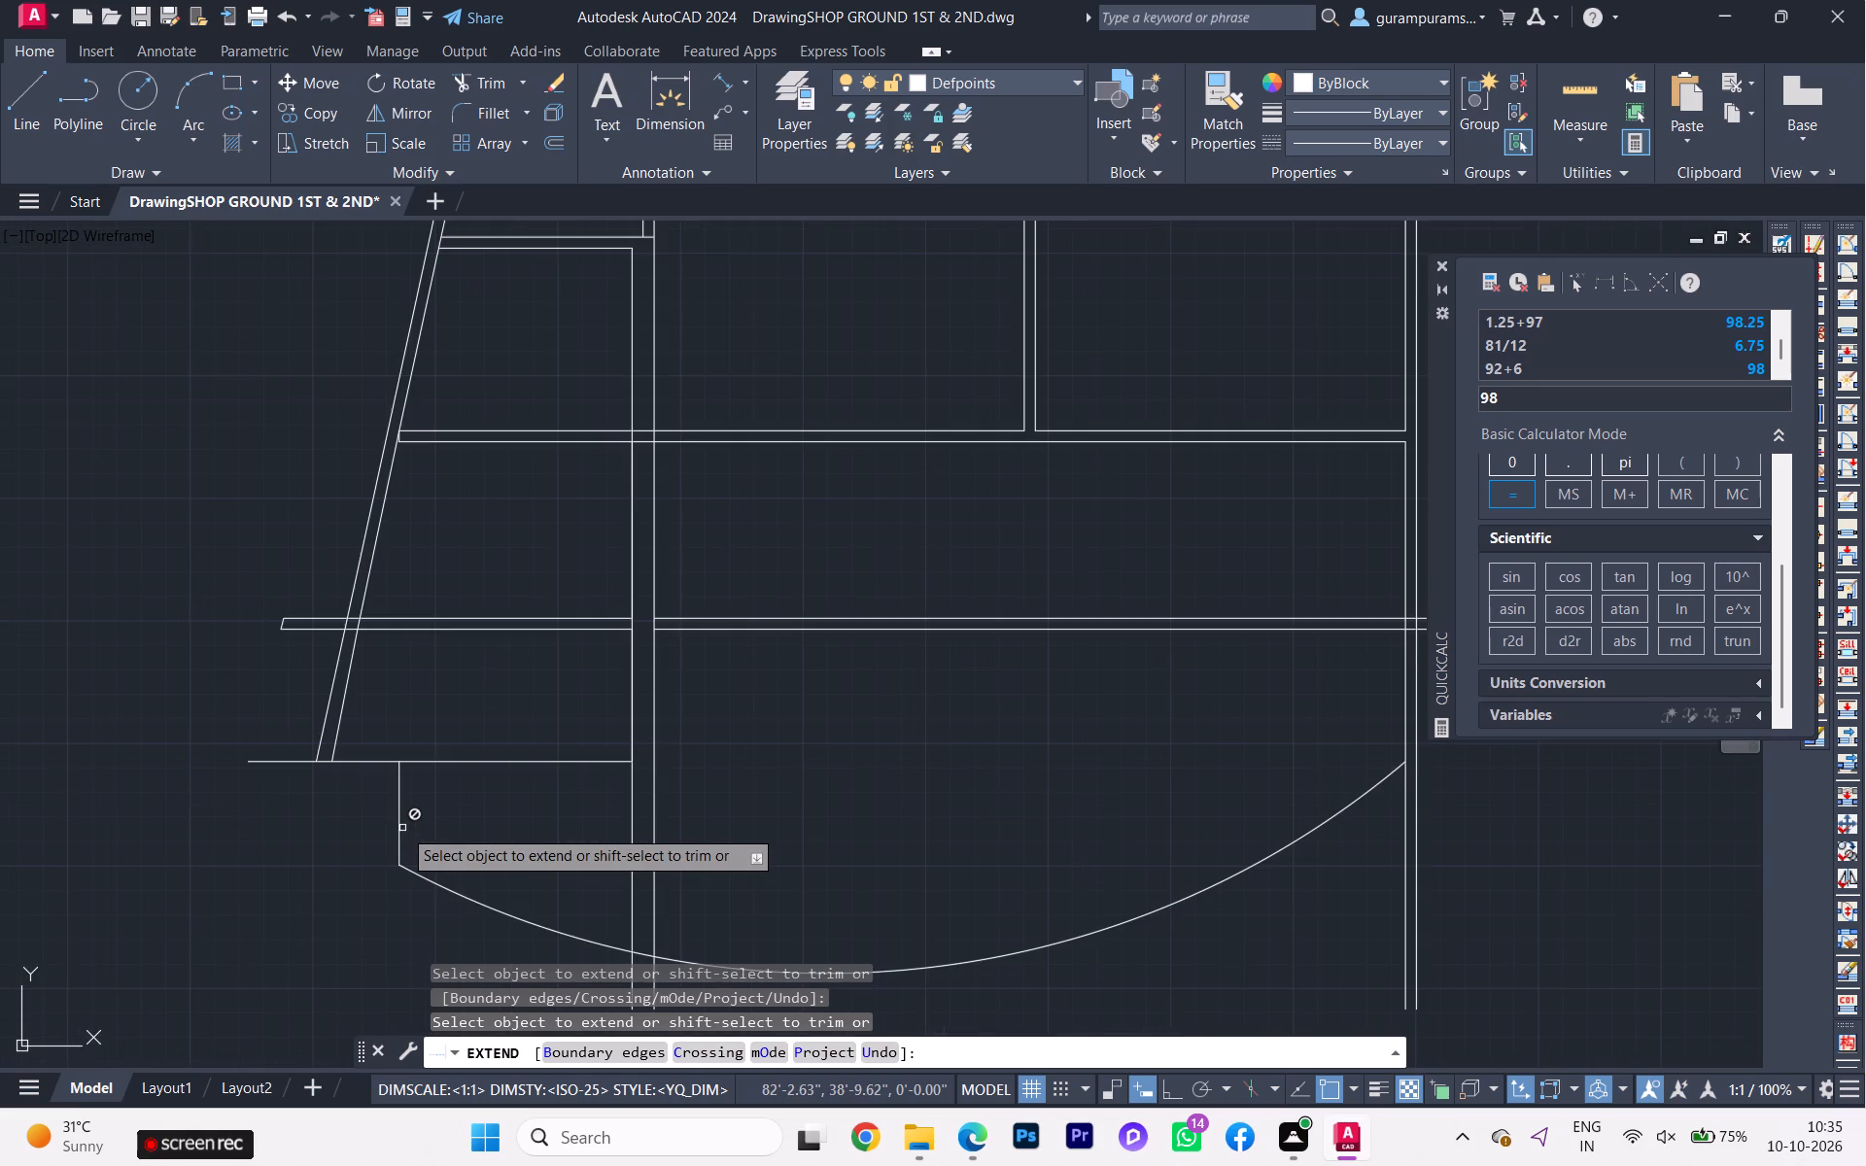
scroll(481, 836, "down", 1)
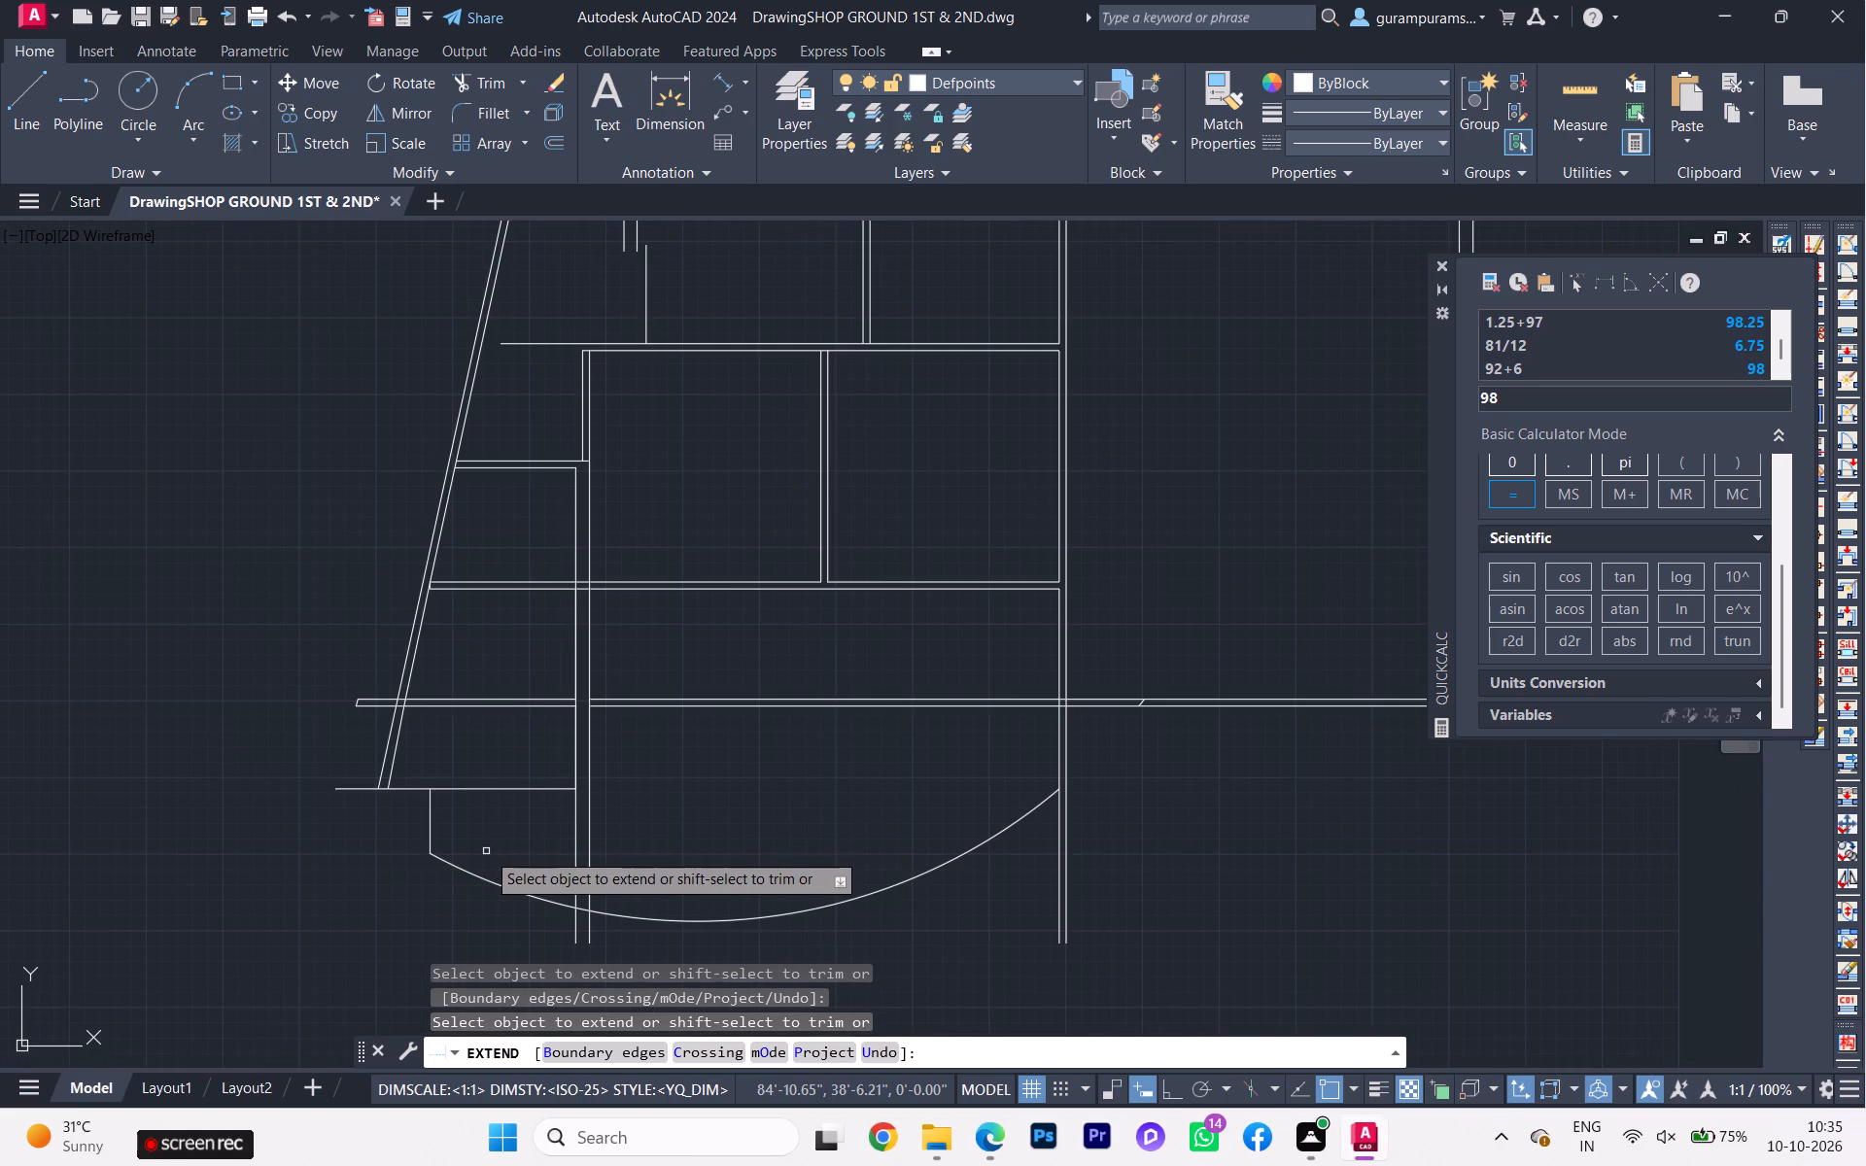
key("Escape")
Delete the short vertical line below the bottom horizontal line and the curved terrace edge attached to it.
left_click(480, 842)
left_click(387, 846)
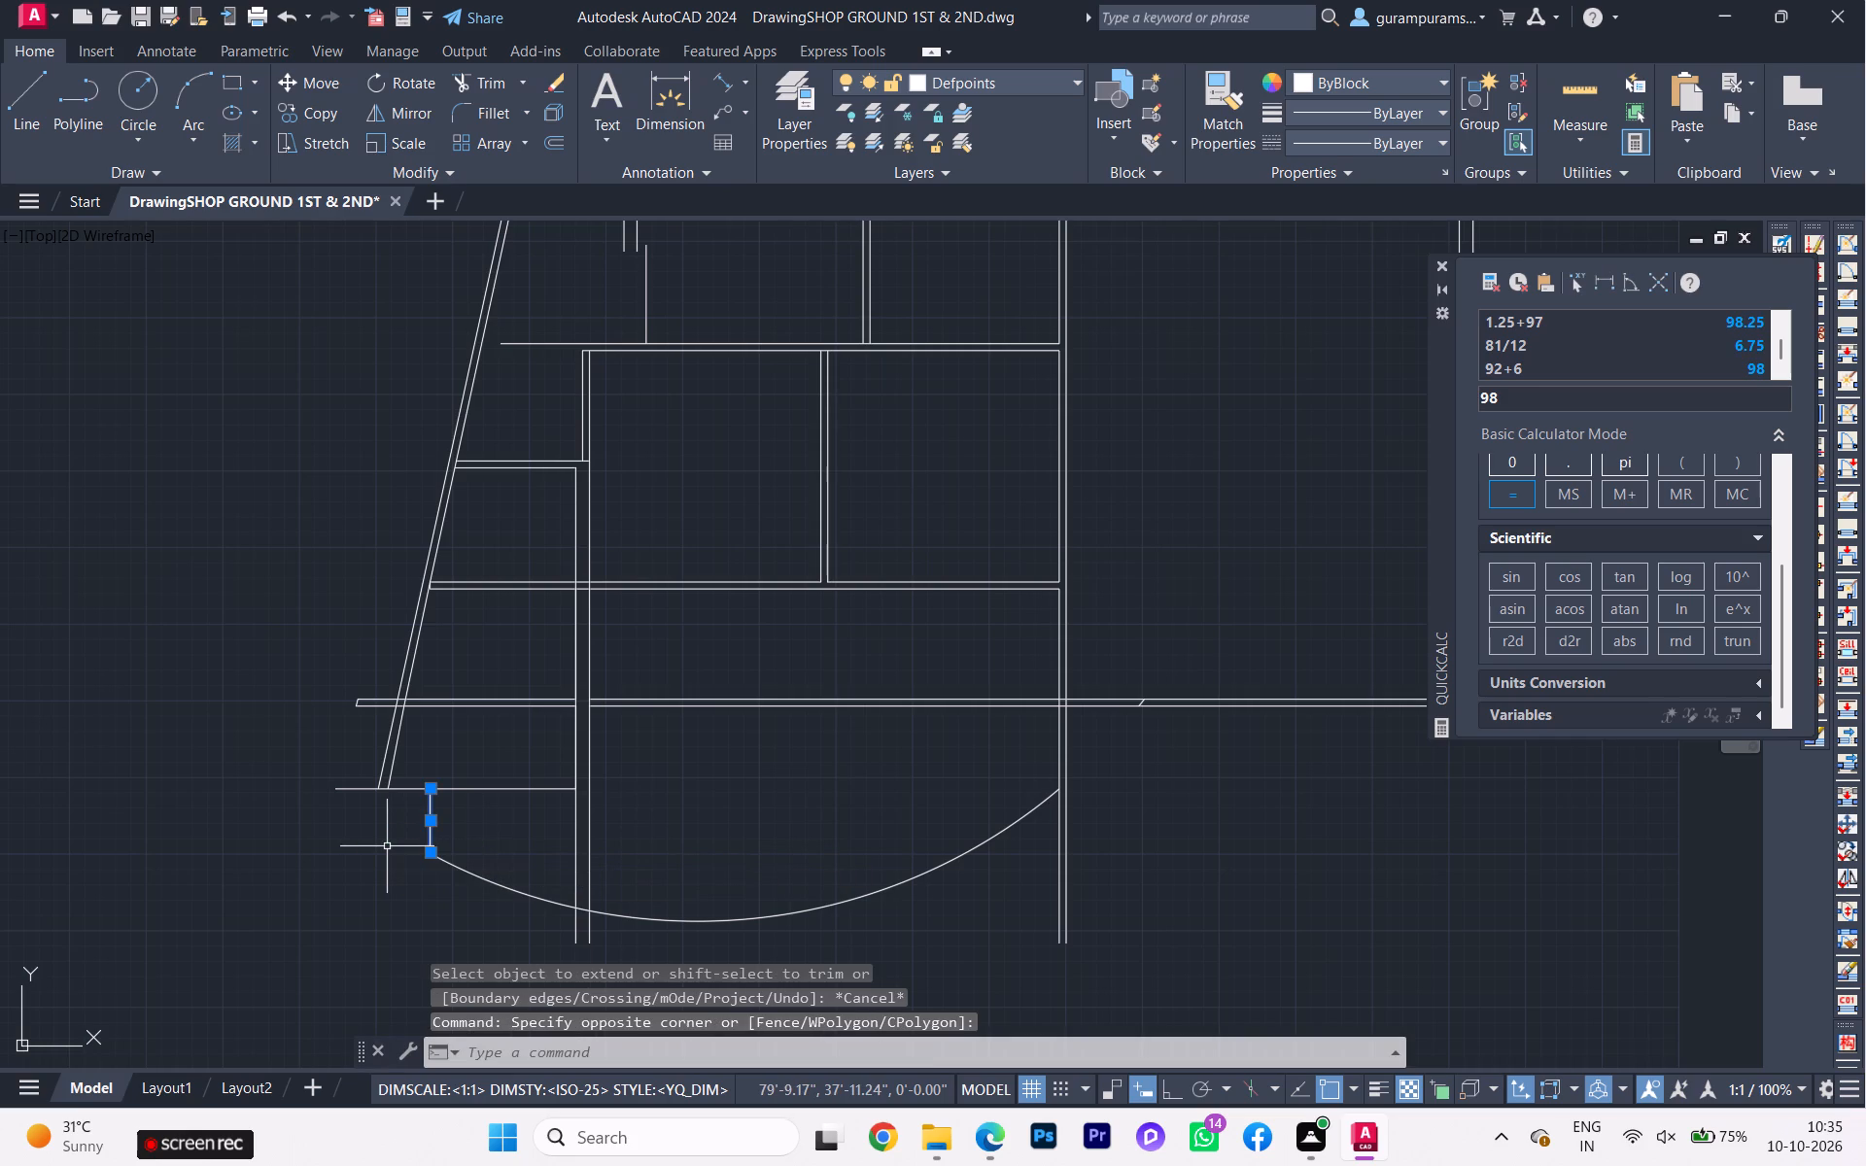
key("Delete")
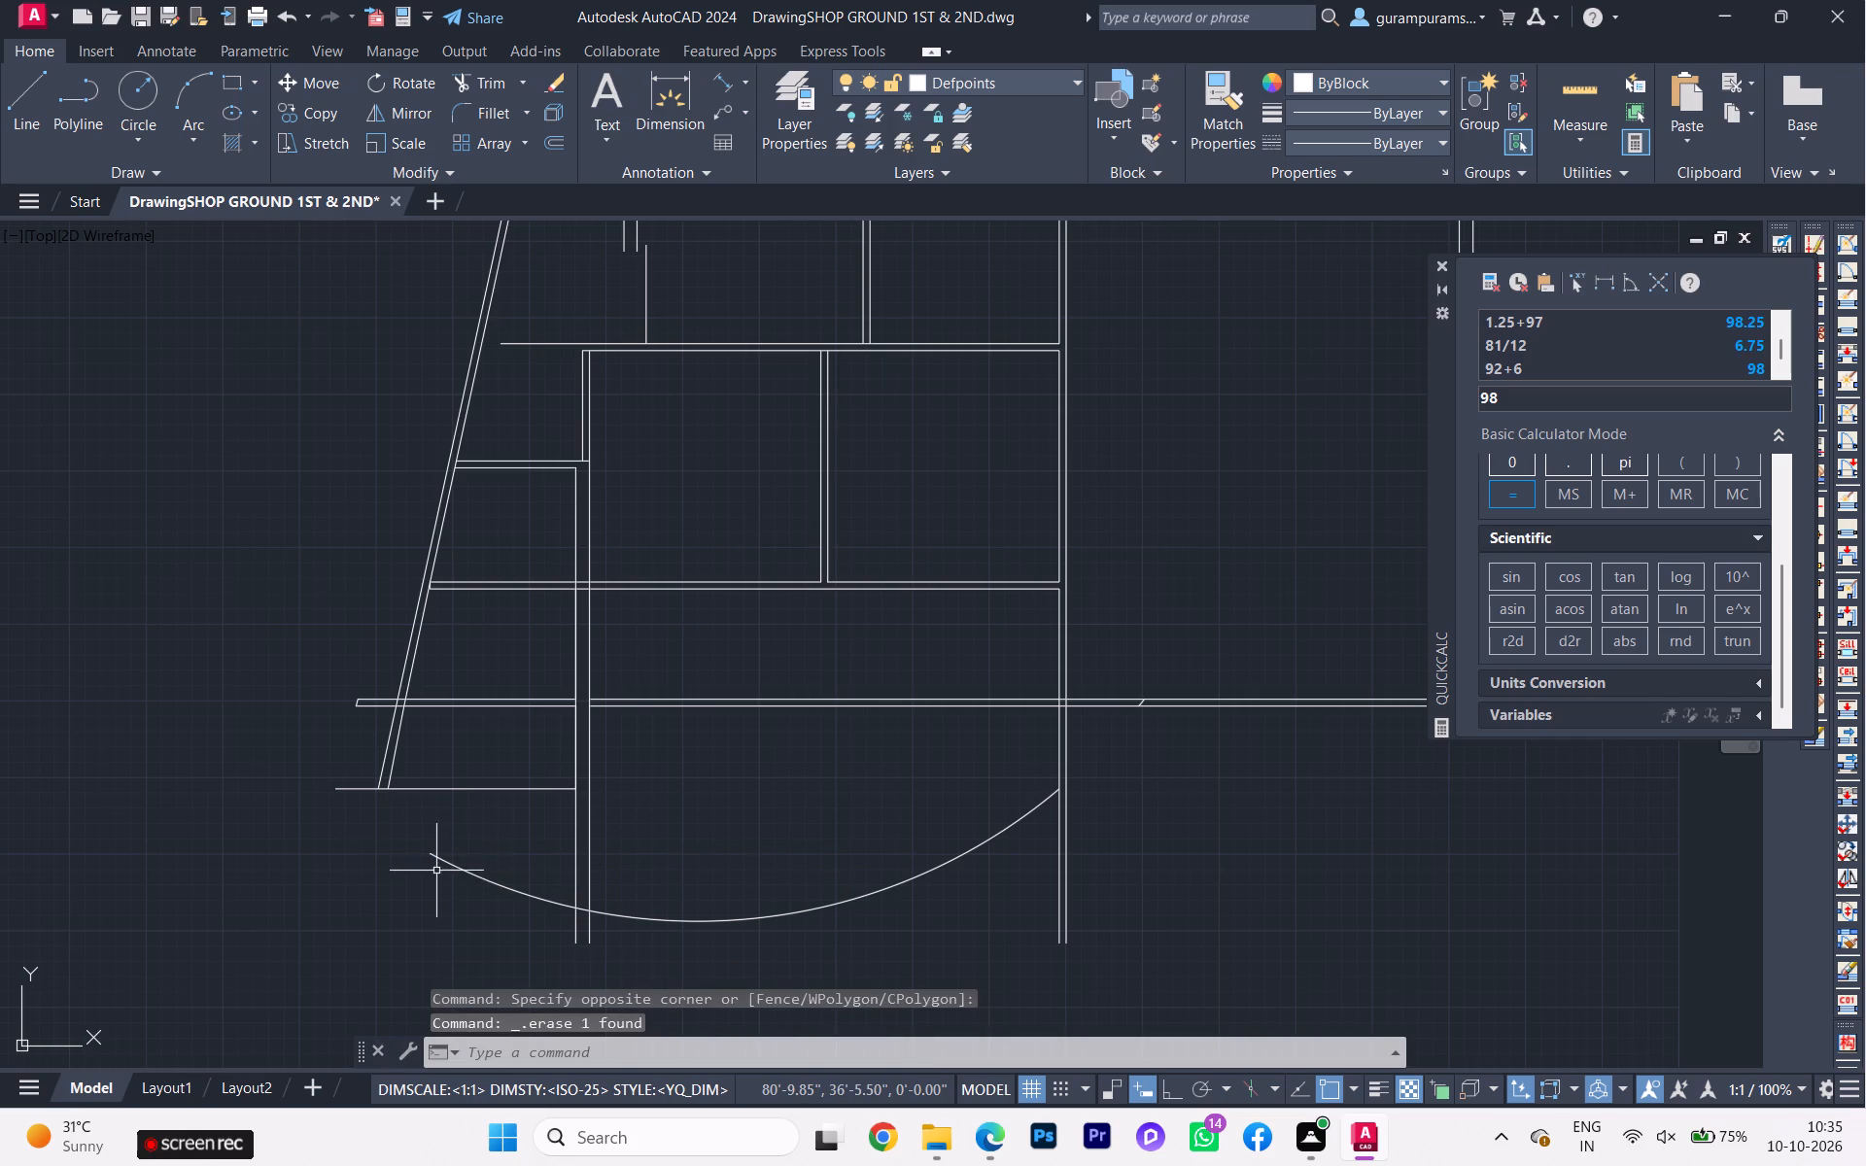
left_click(450, 841)
left_click(473, 945)
key("Delete")
left_click(466, 927)
left_click(452, 861)
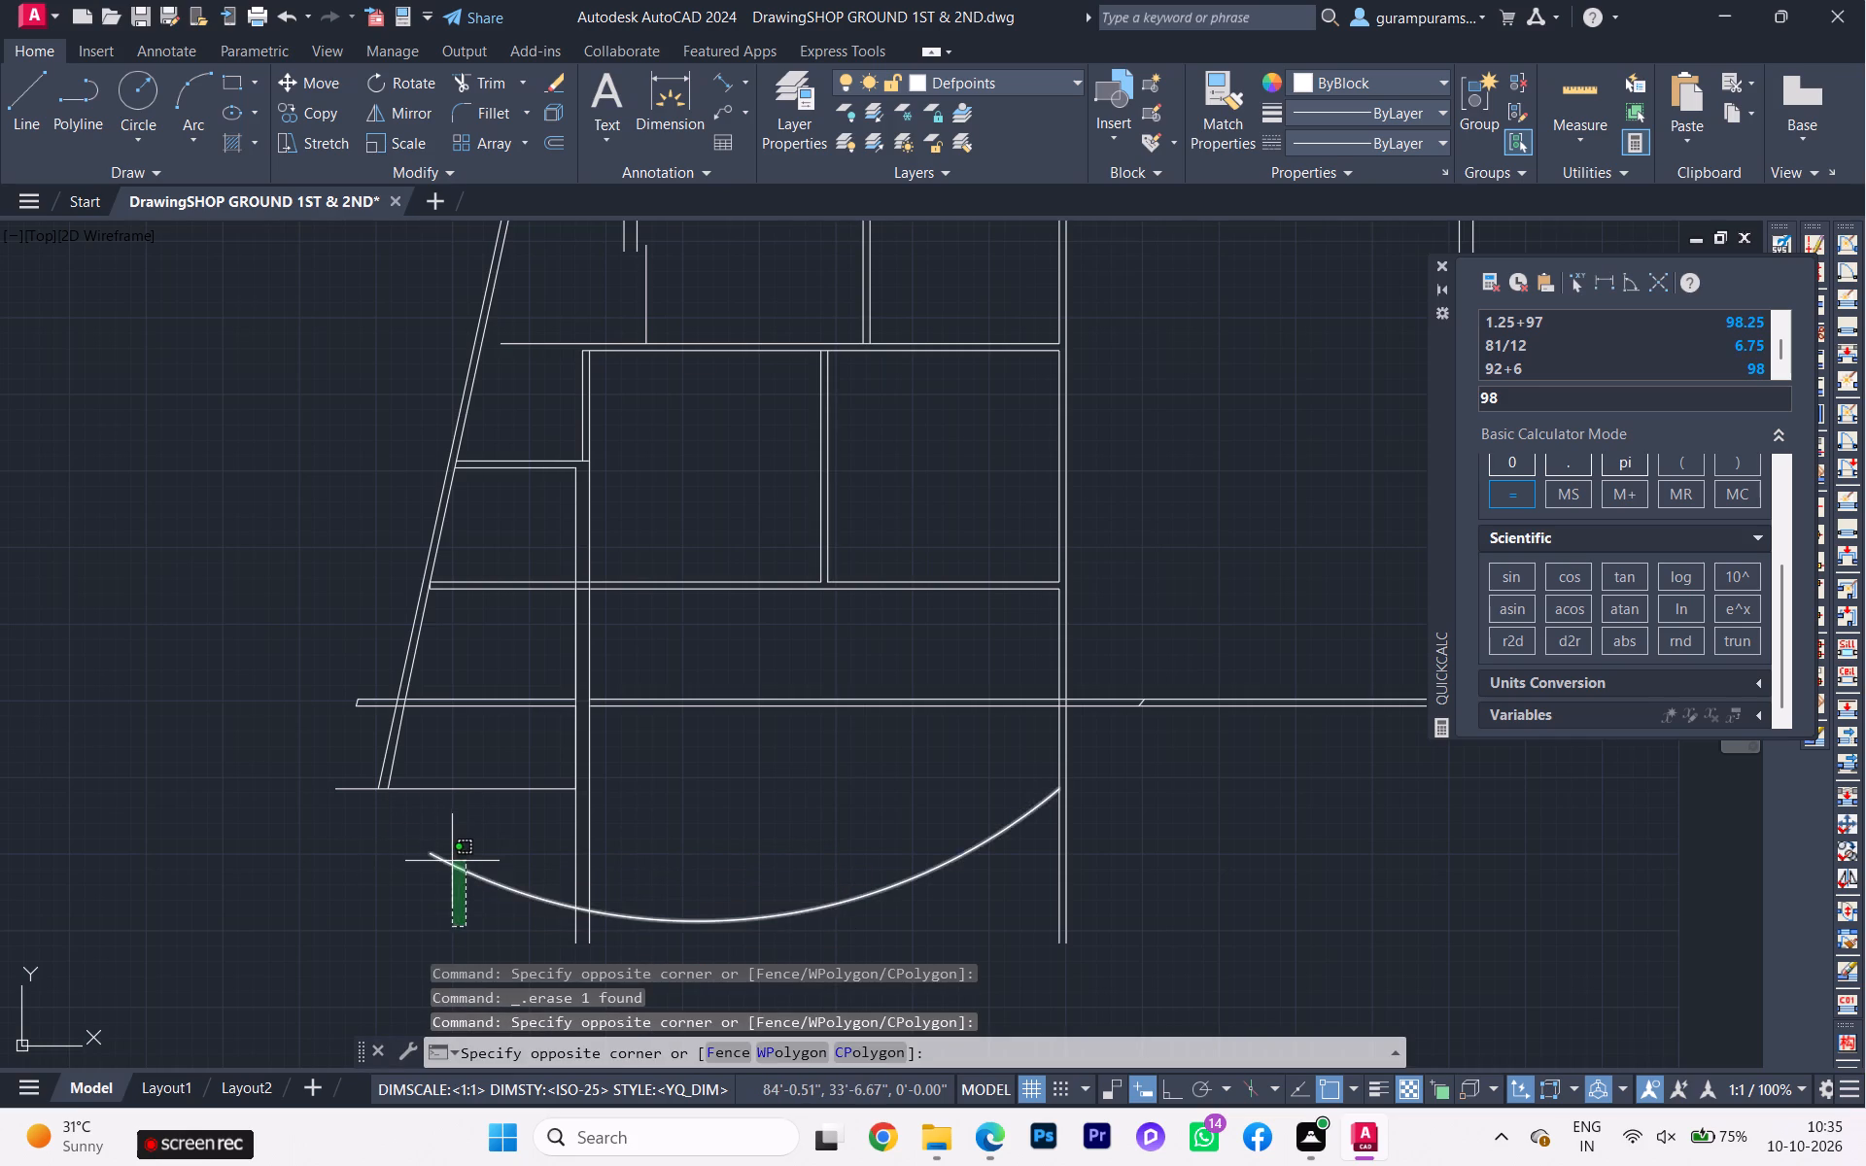
key("Delete")
Trim the bottom line to the slanted wall's outer face and the lowest double wall to its inner face, removing the leftover end piece.
key("t")
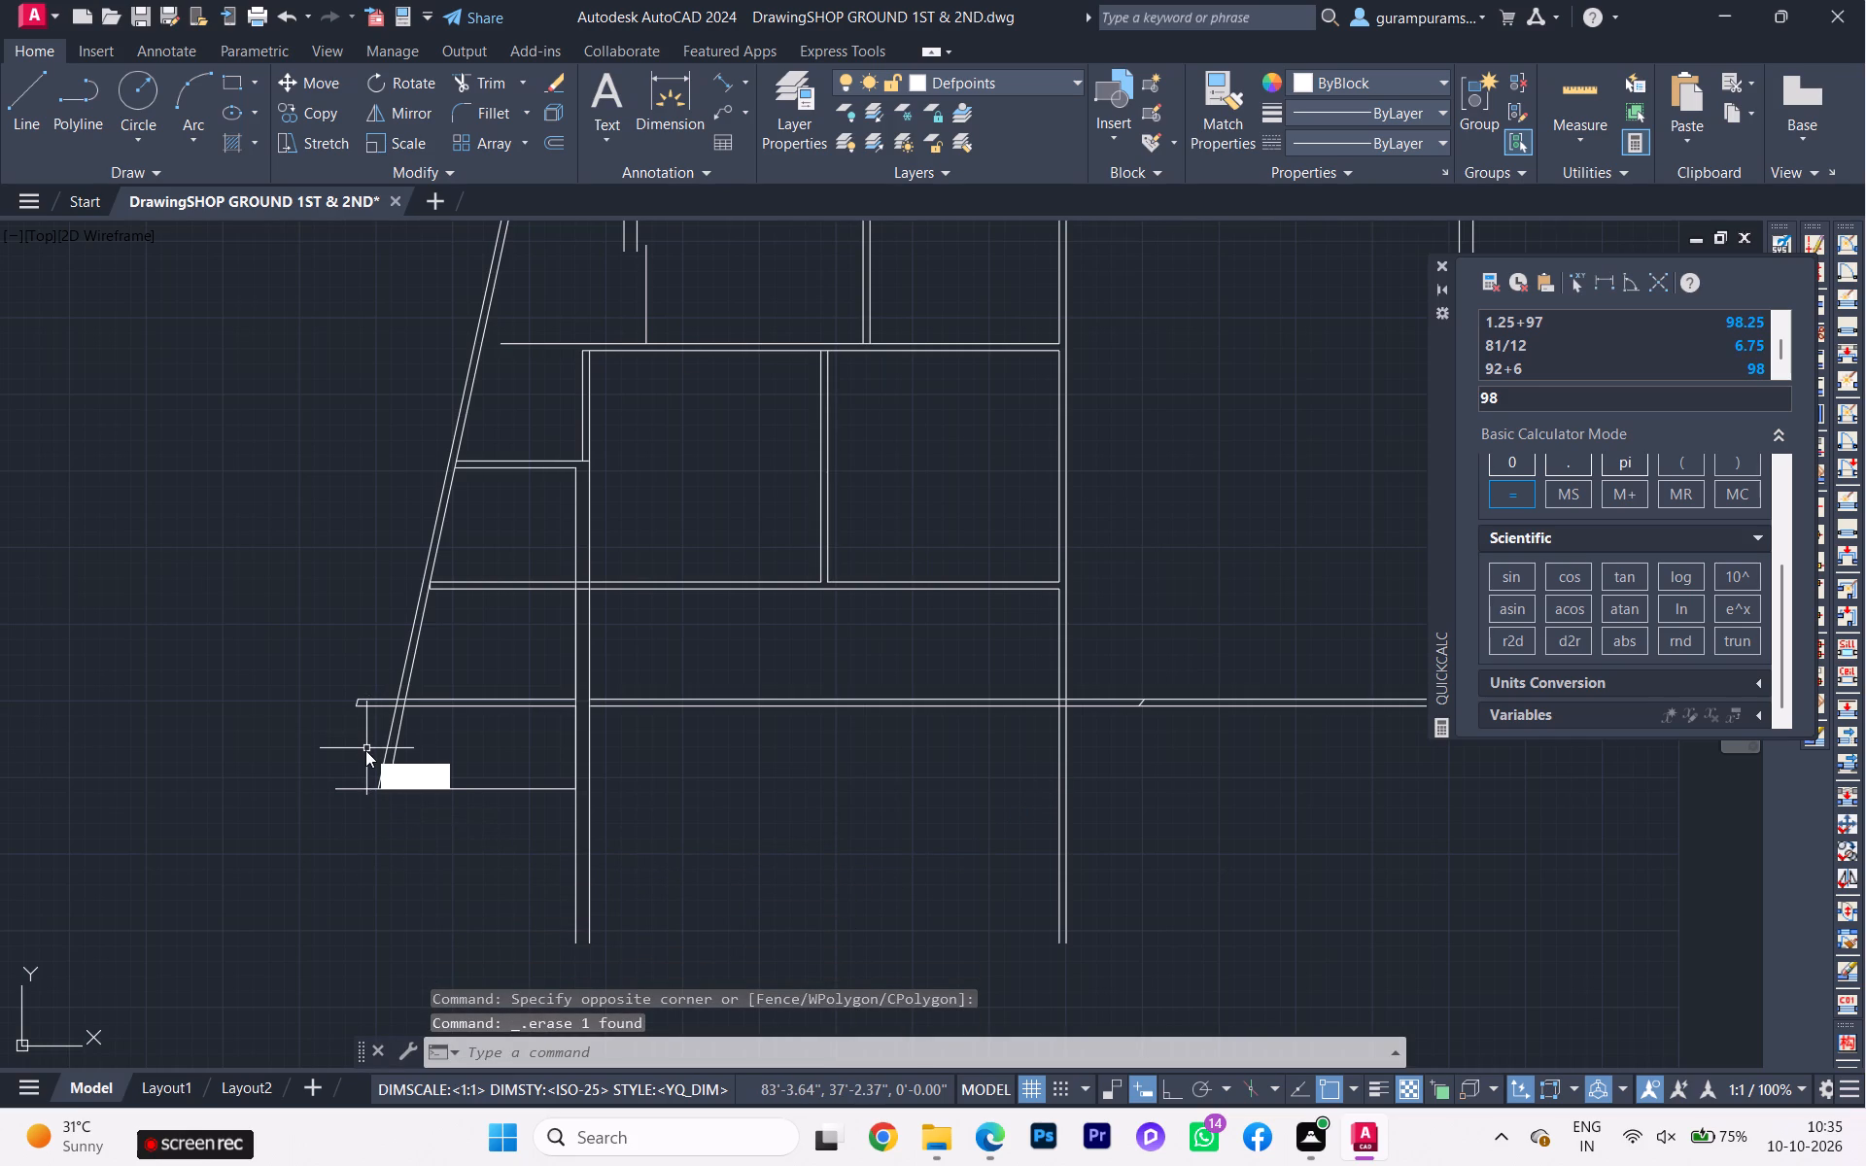
key("r")
left_click(499, 806)
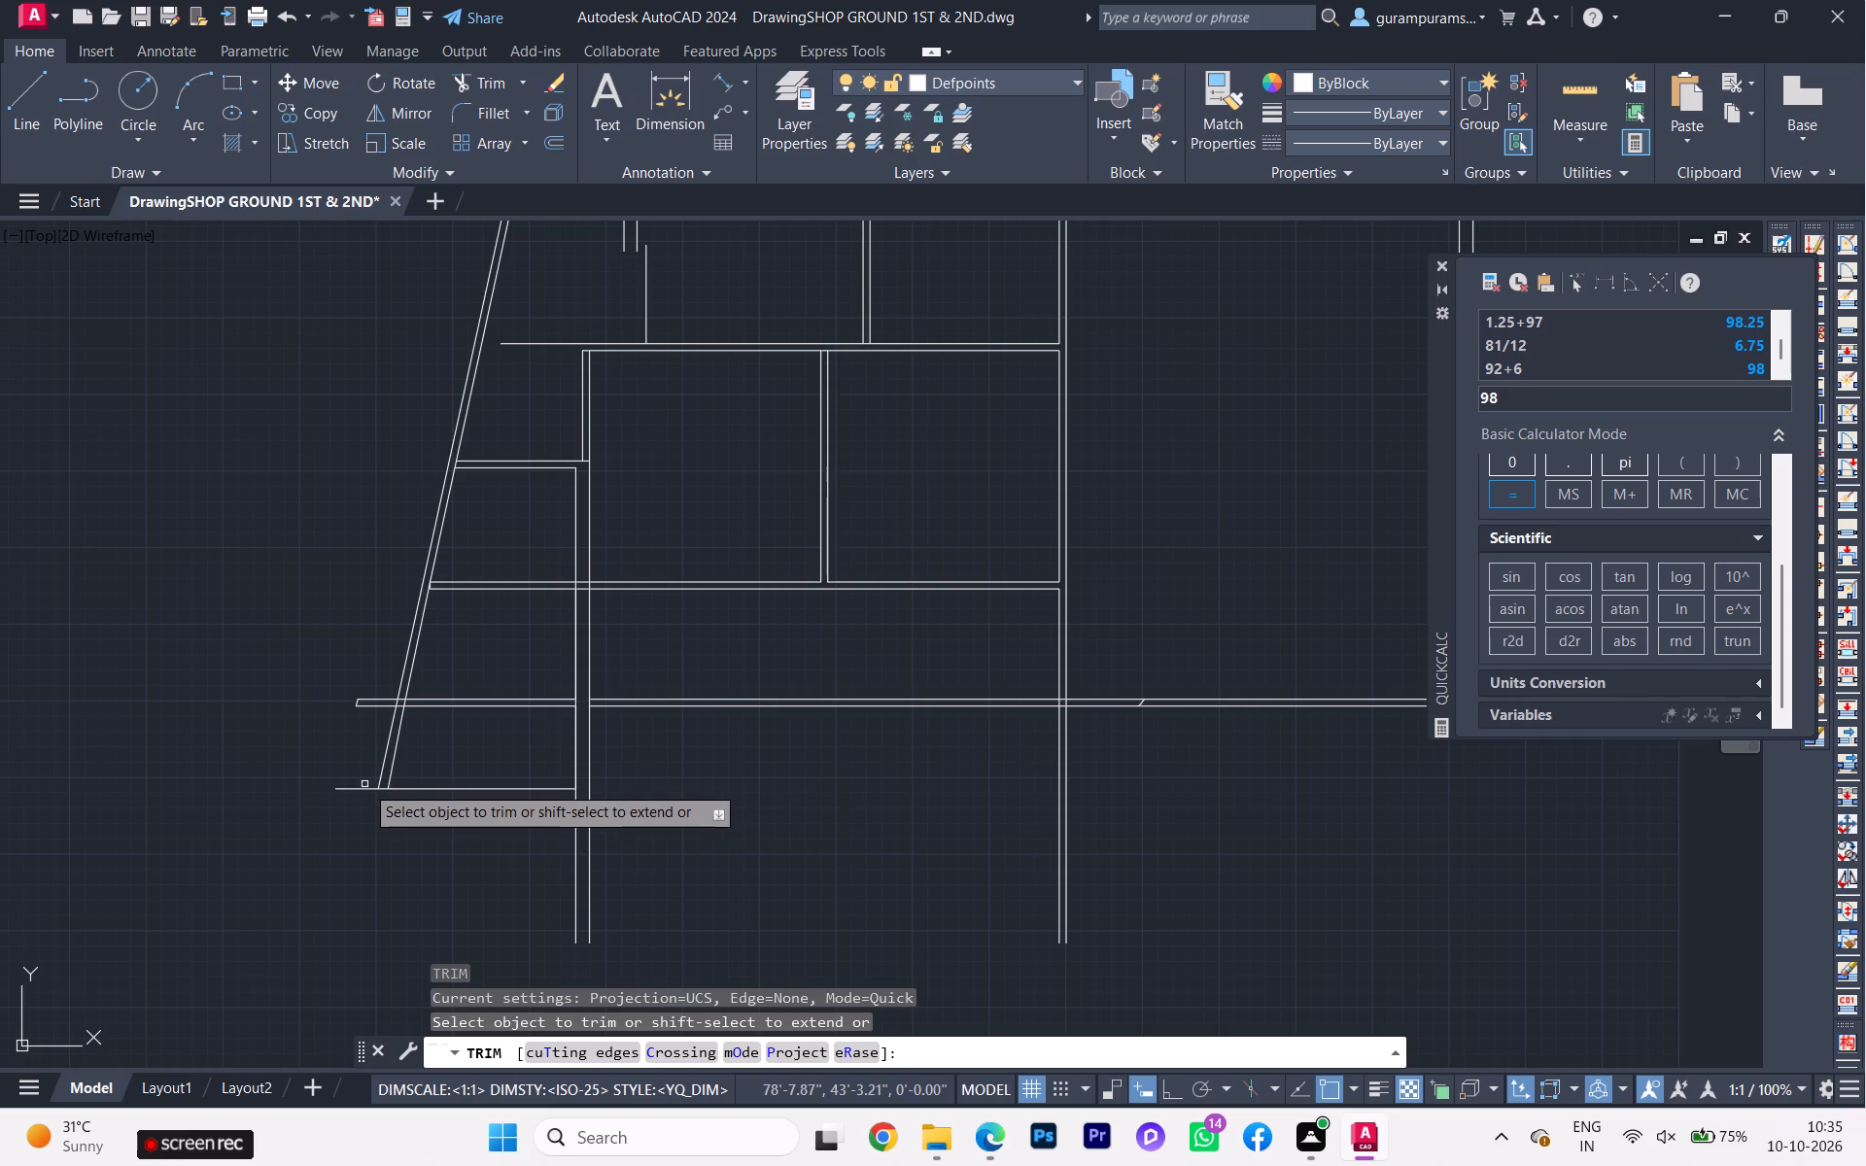
left_click(364, 784)
left_click(356, 798)
left_click(362, 727)
left_click(367, 690)
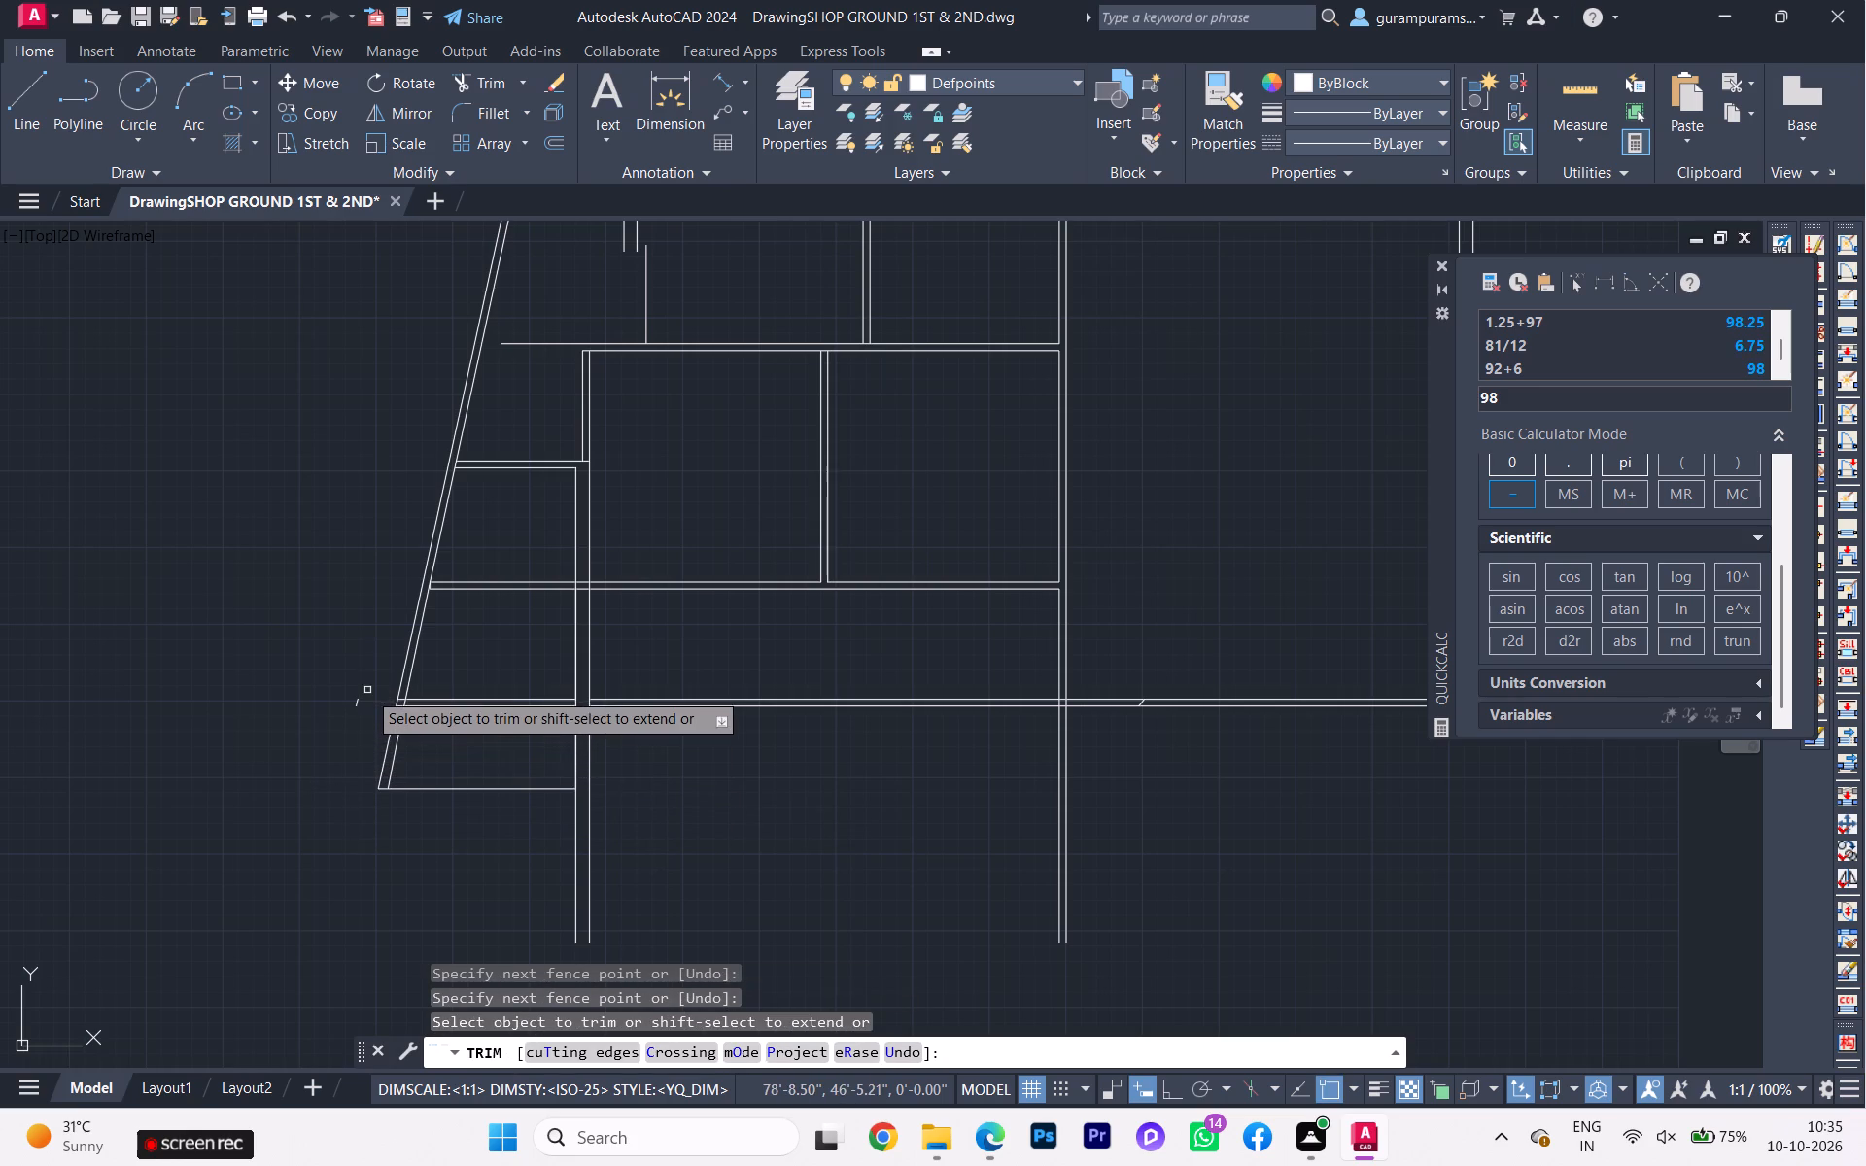
scroll(361, 702, "up", 3)
left_click(344, 716)
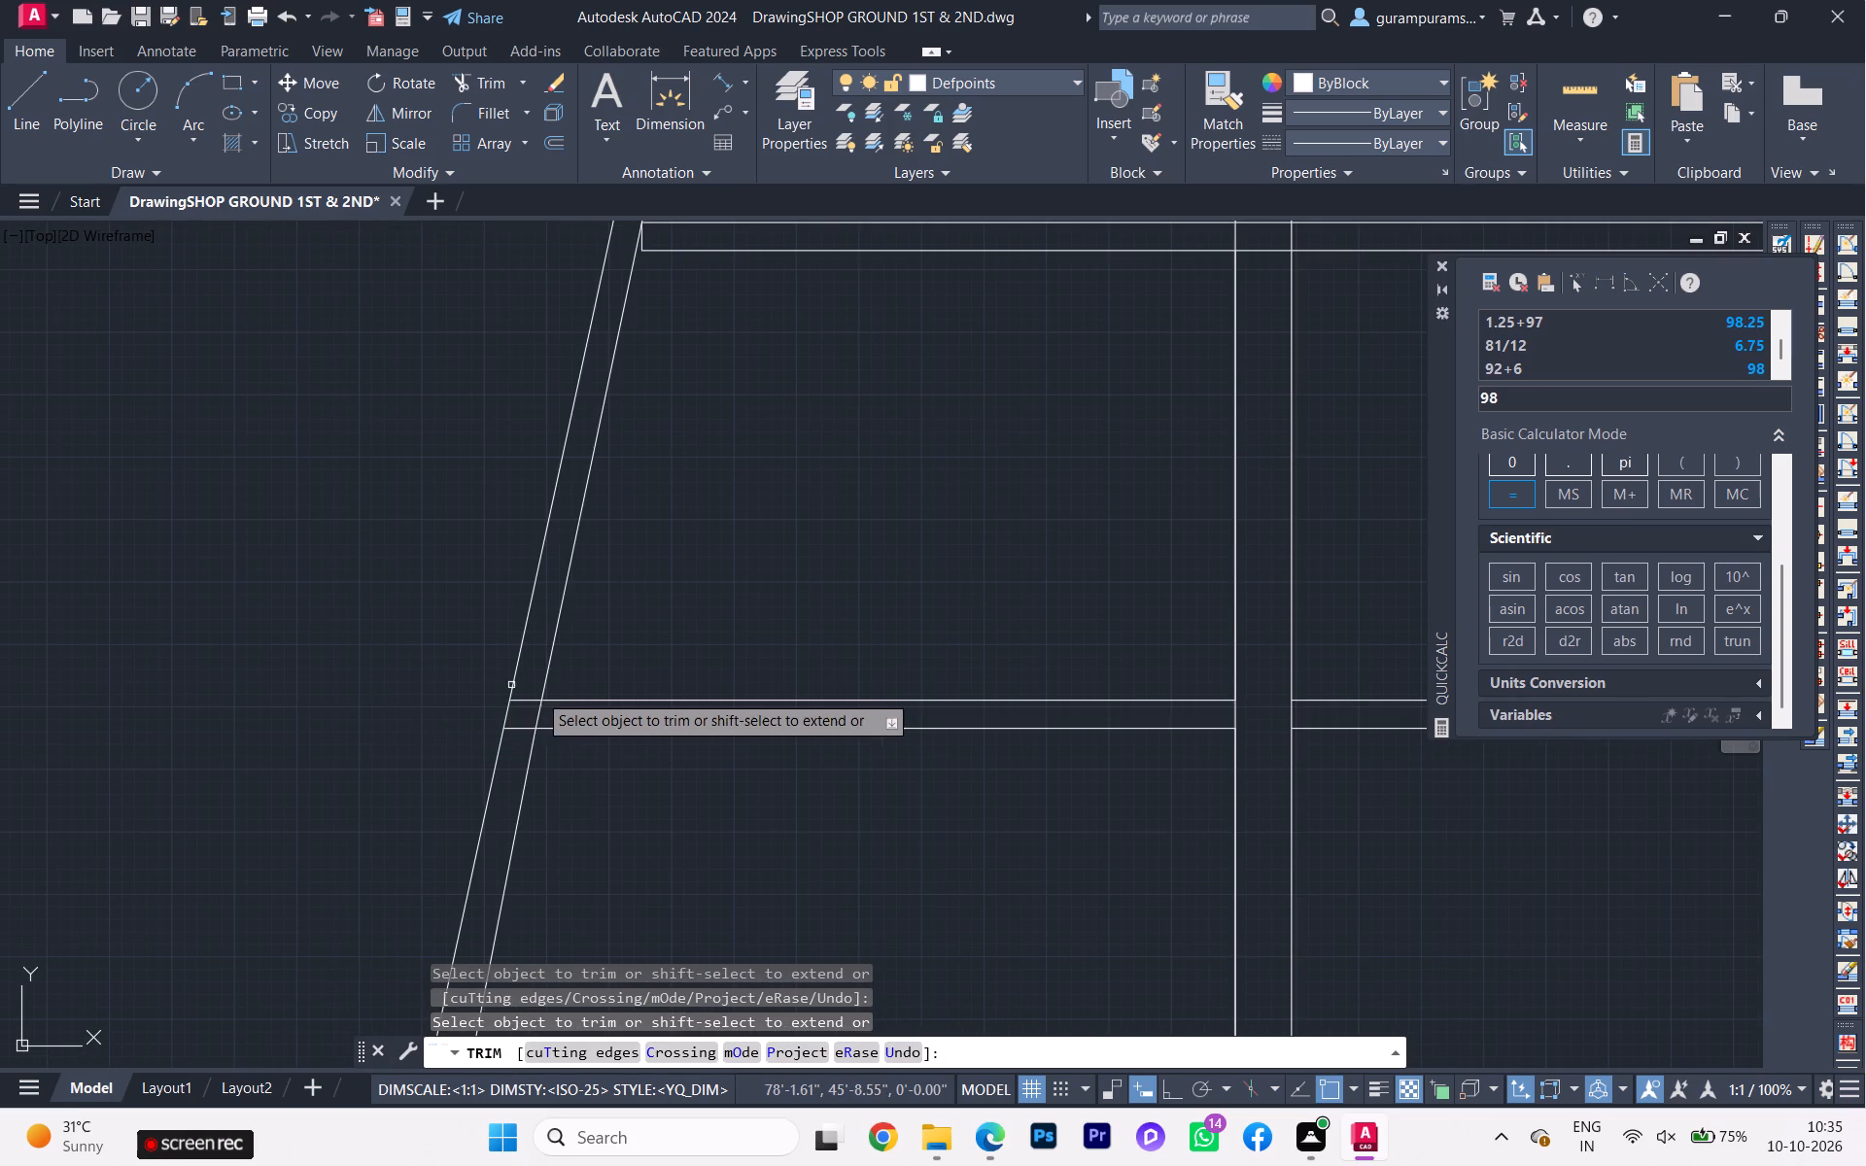
left_click(521, 702)
left_click(524, 725)
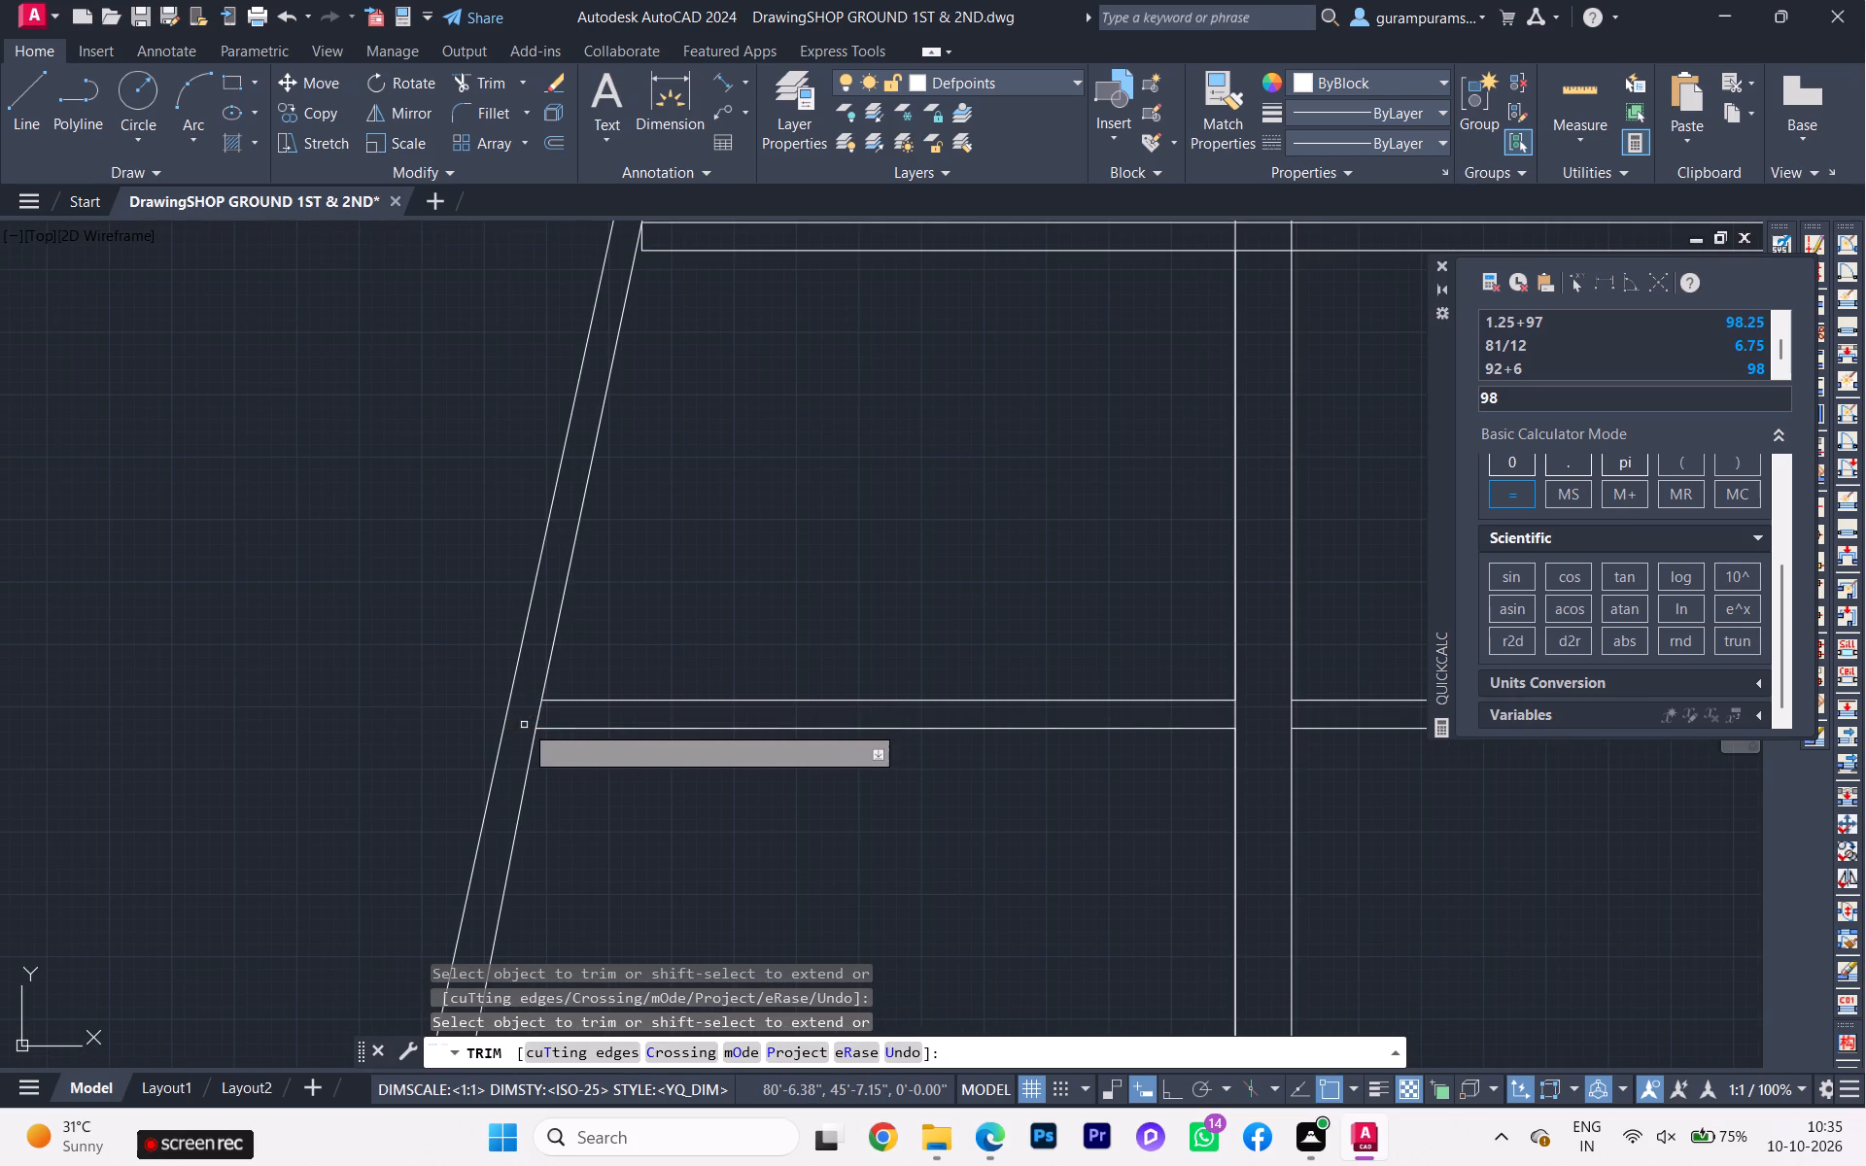
Remove the short vertical end line where the next double-line wall above meets the slanted boundary wall's inner face.
scroll(603, 817, "down", 3)
middle_click_drag(604, 817, 545, 698)
scroll(595, 550, "up", 5)
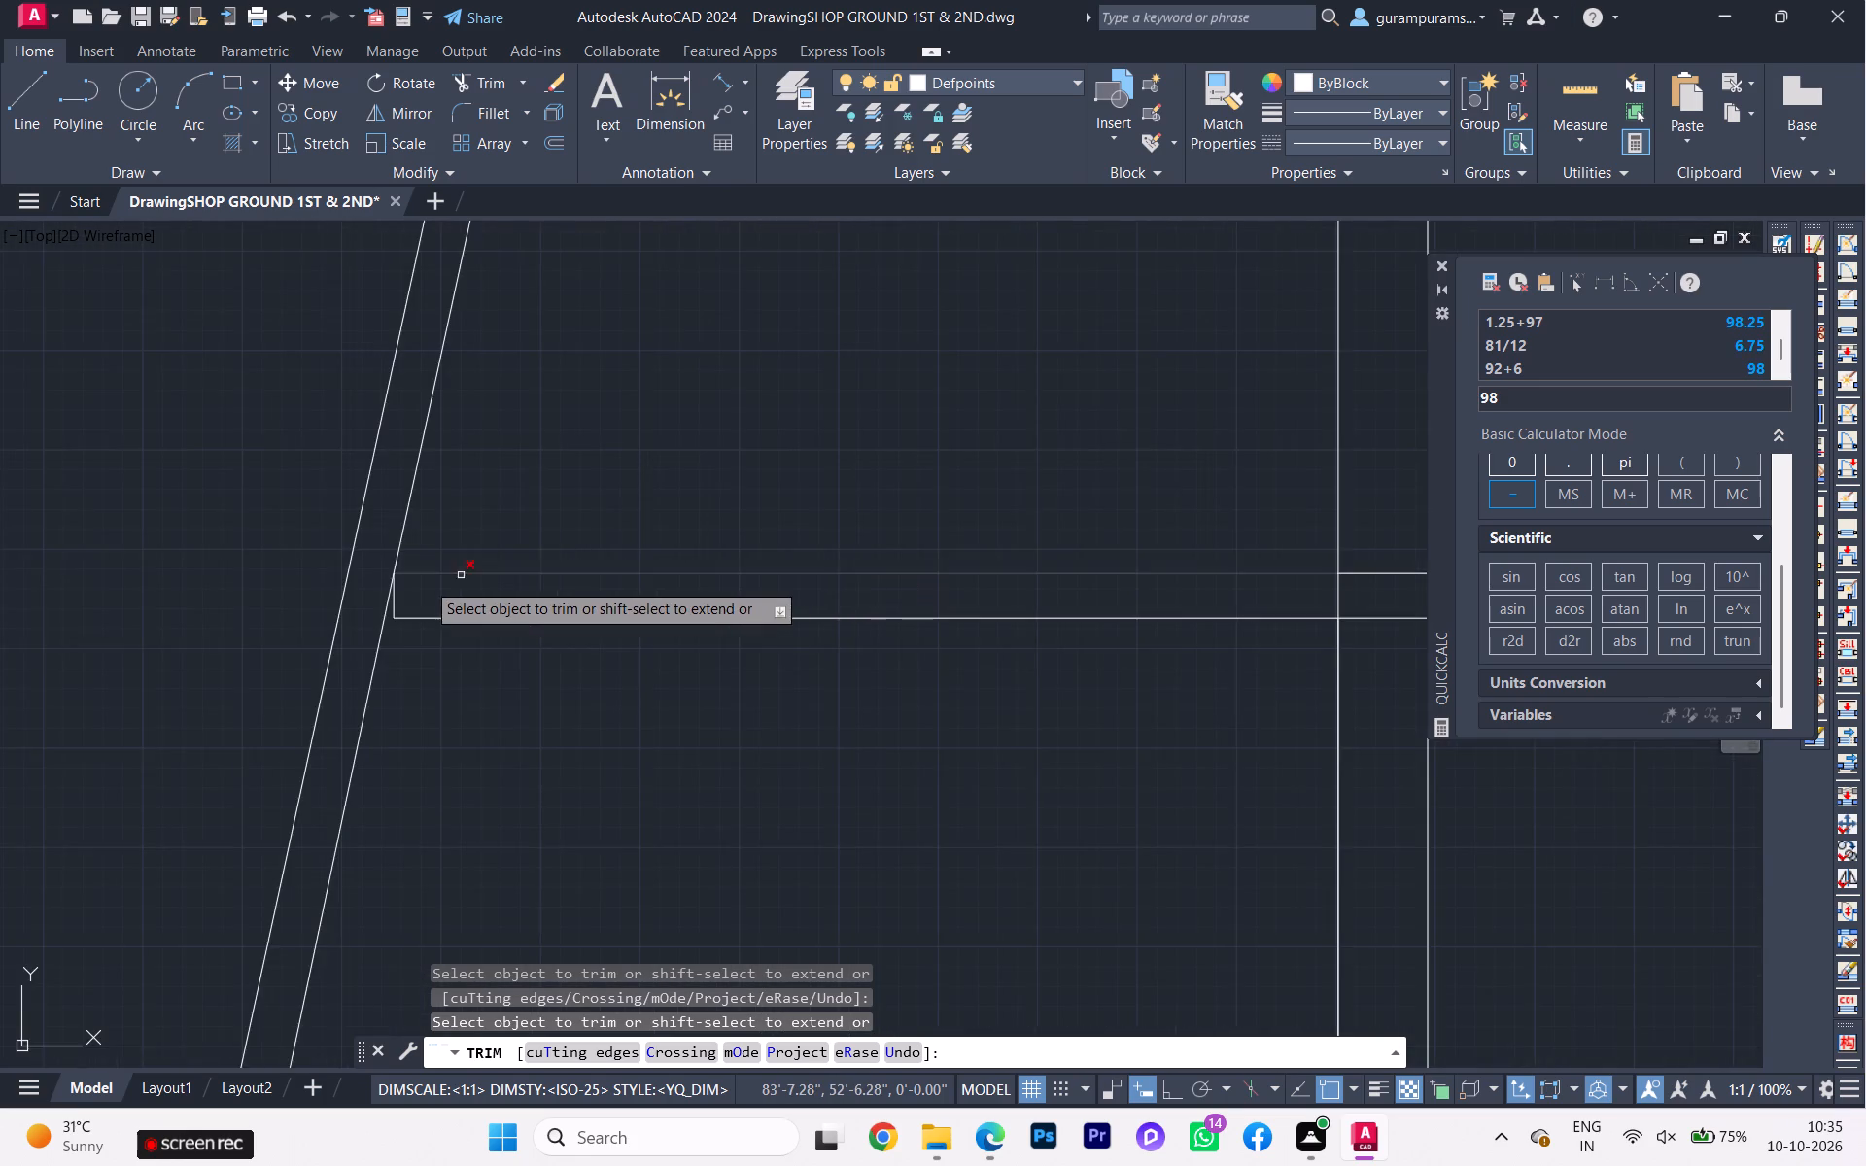
scroll(423, 582, "up", 2)
left_click(344, 633)
scroll(348, 646, "down", 2)
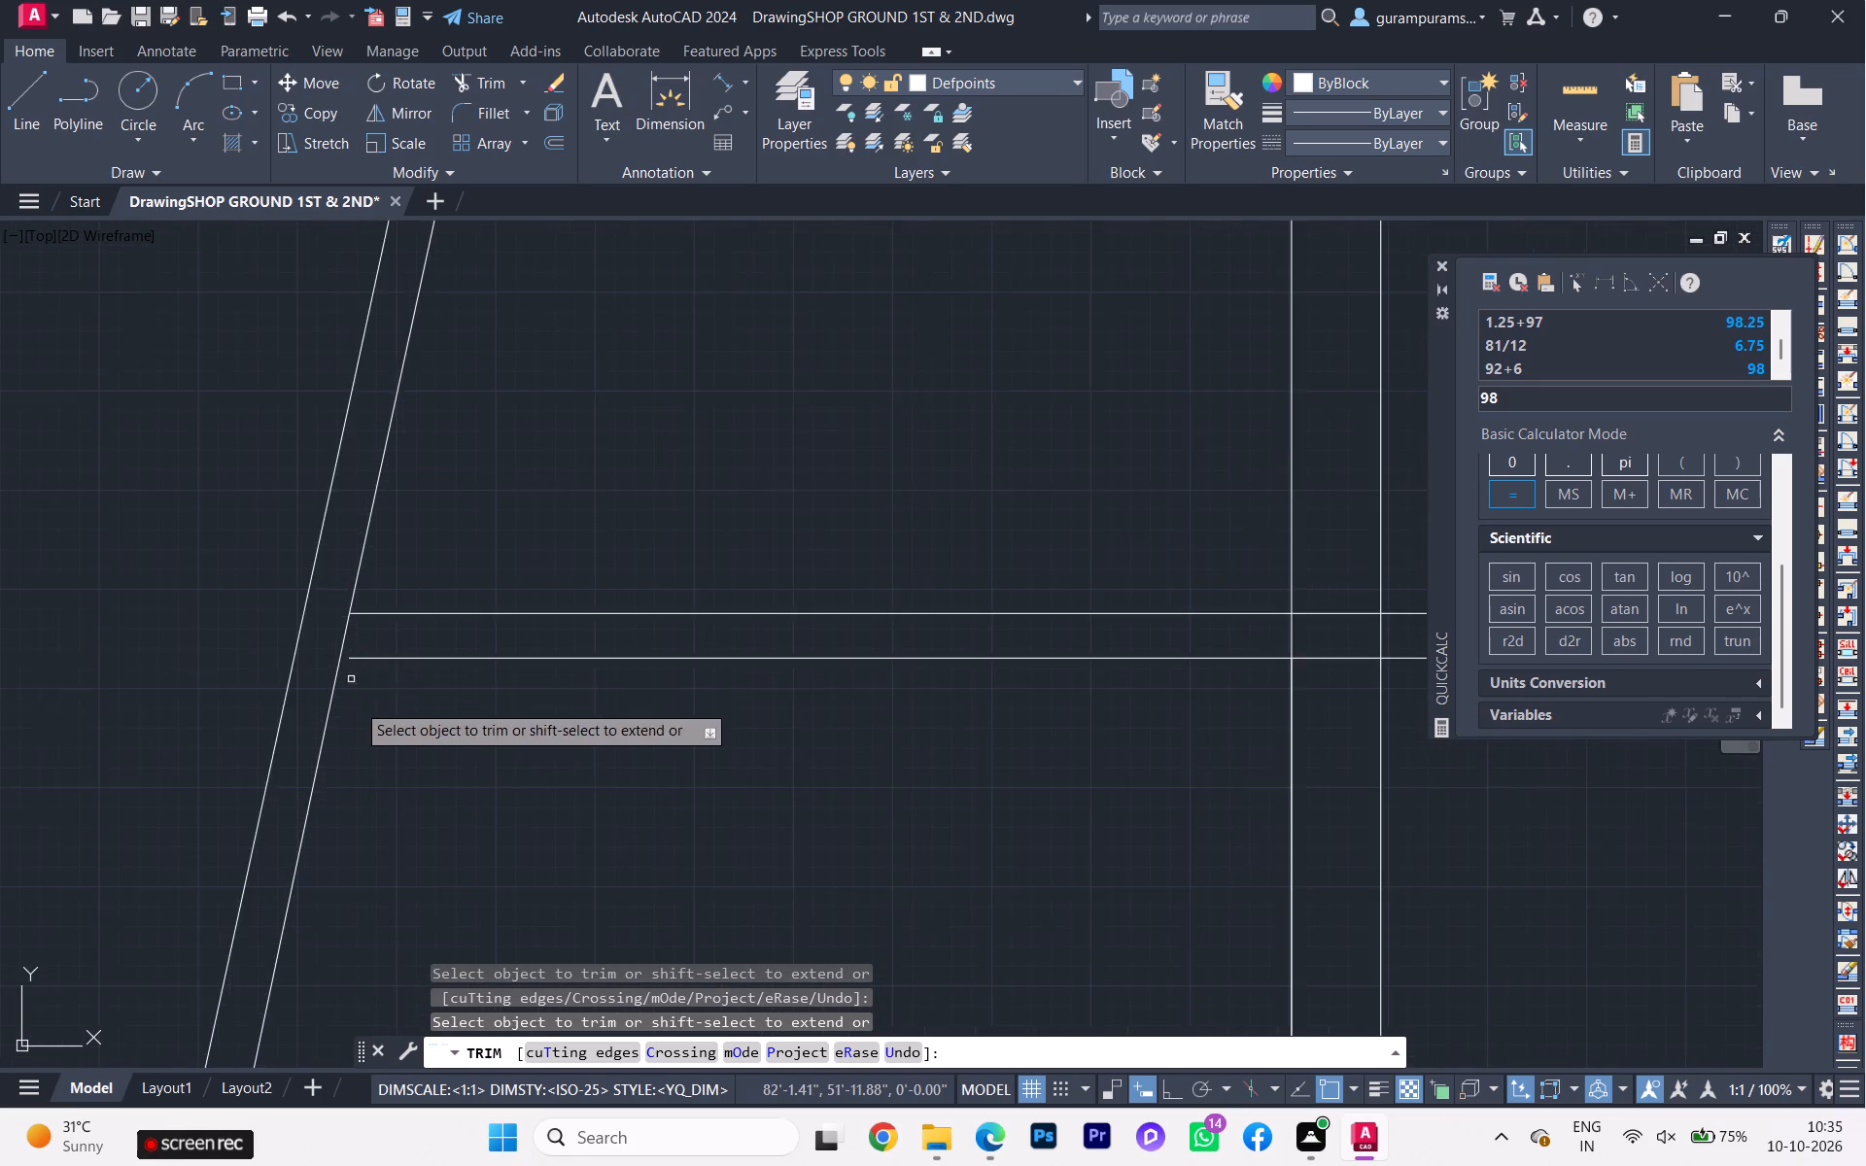
scroll(357, 705, "down", 3)
scroll(424, 491, "up", 4)
scroll(426, 496, "down", 2)
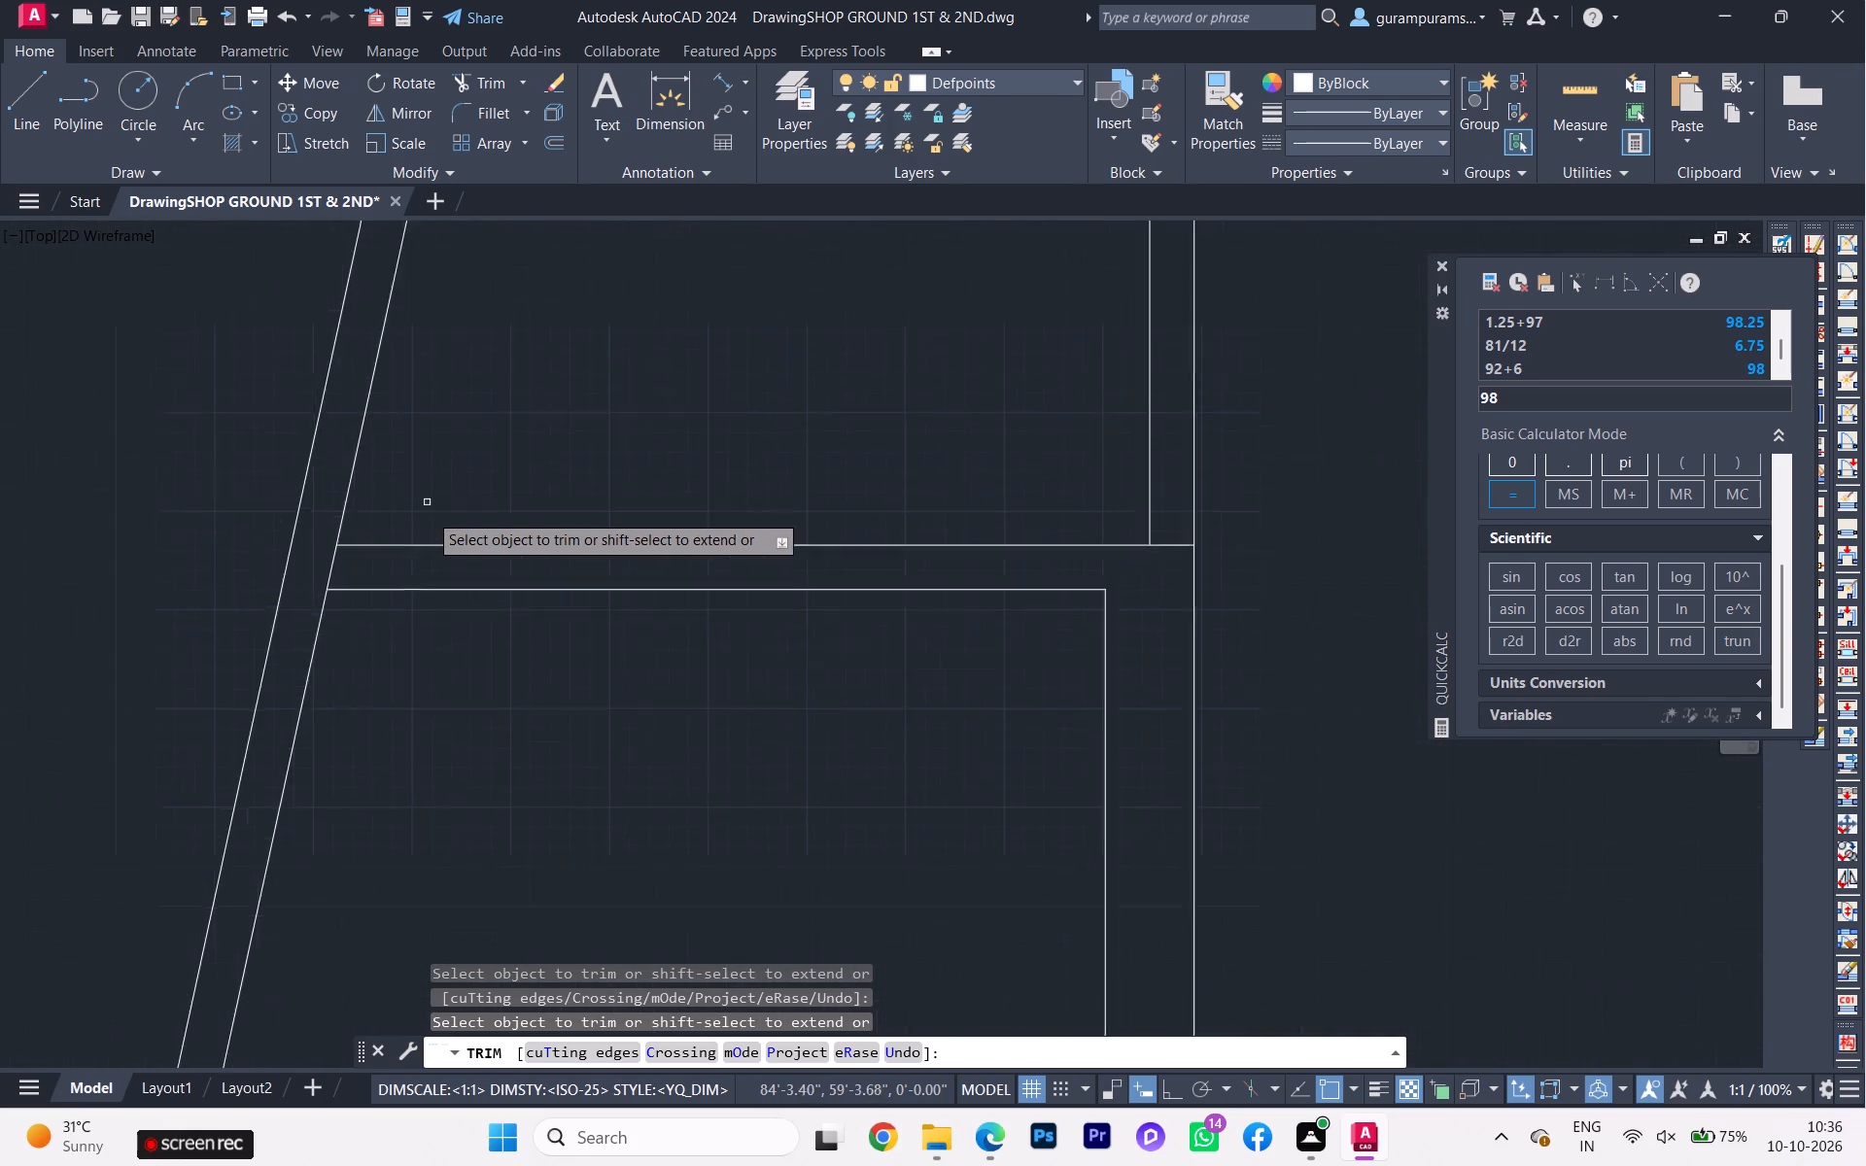
scroll(428, 514, "down", 4)
scroll(481, 420, "up", 2)
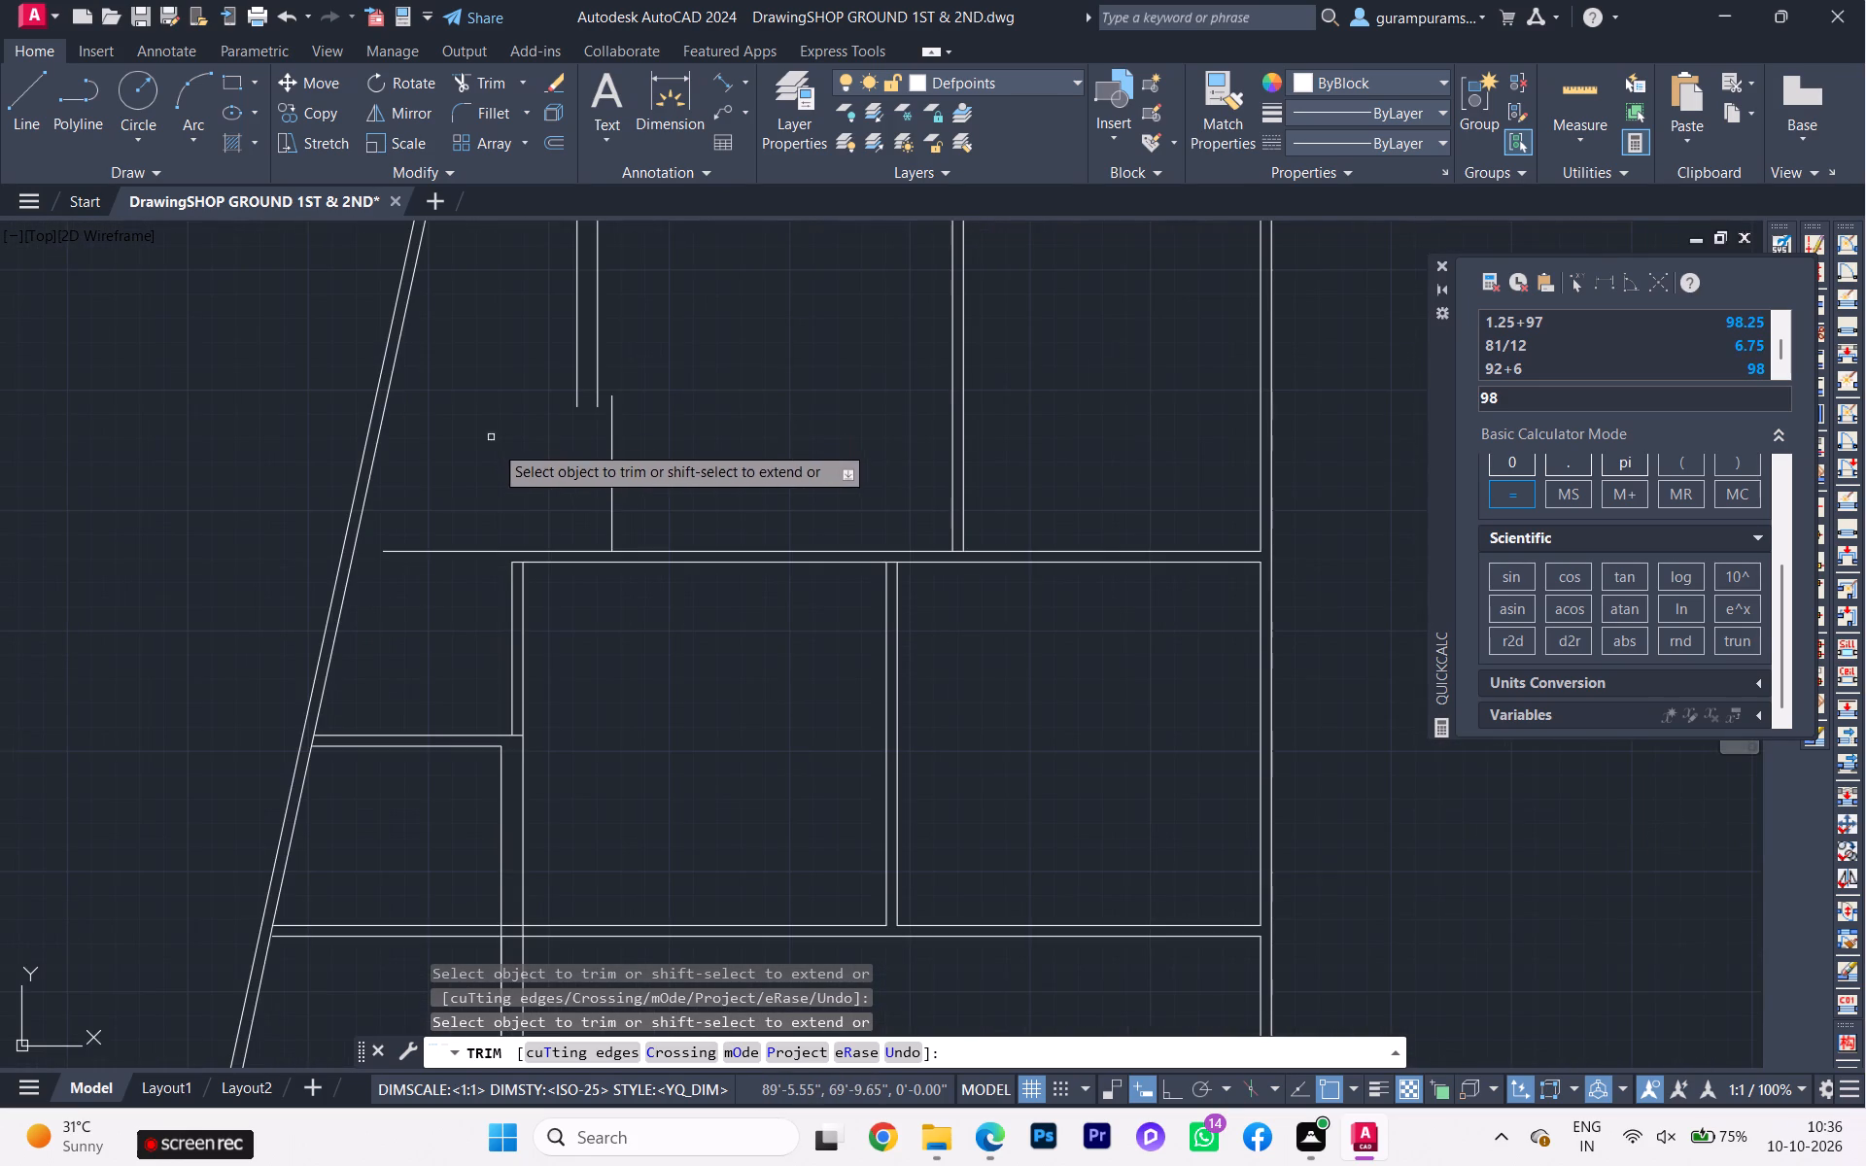
key("Escape")
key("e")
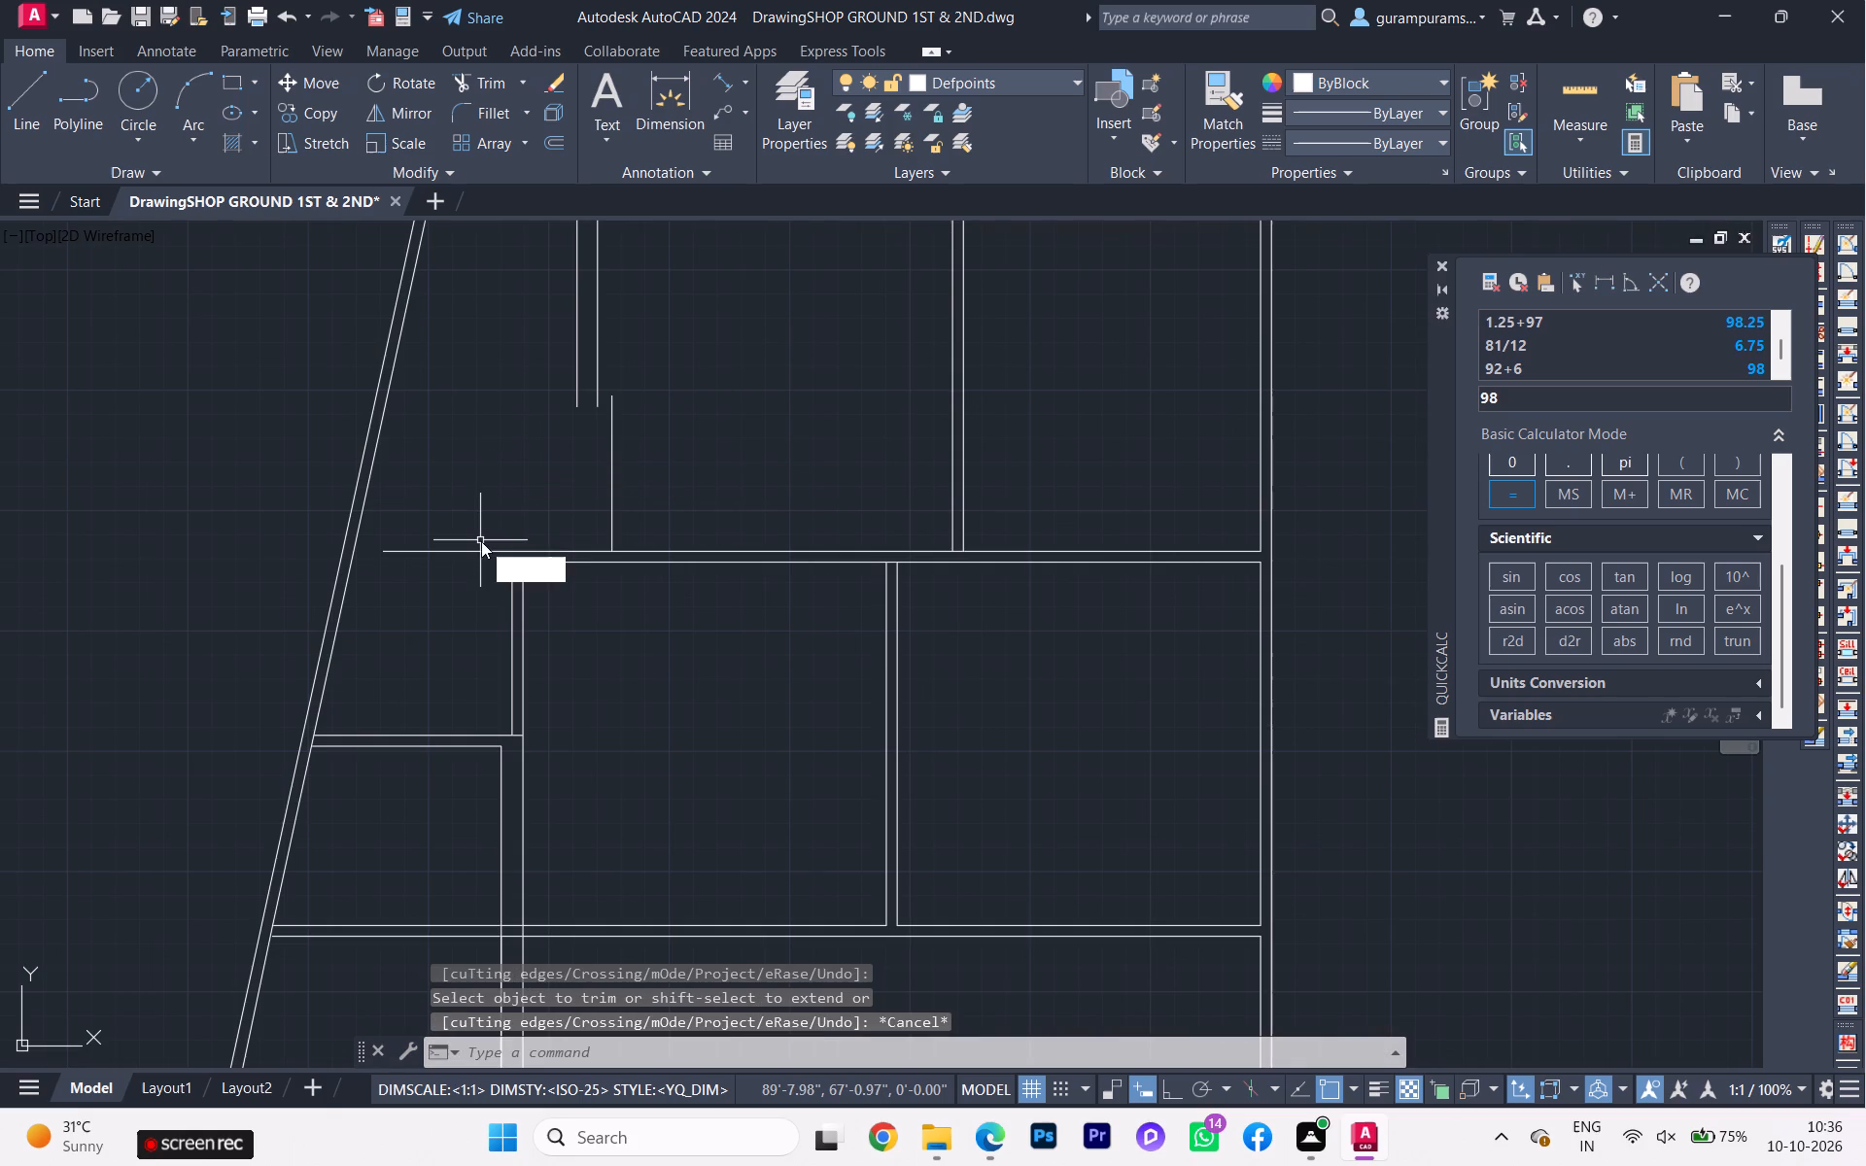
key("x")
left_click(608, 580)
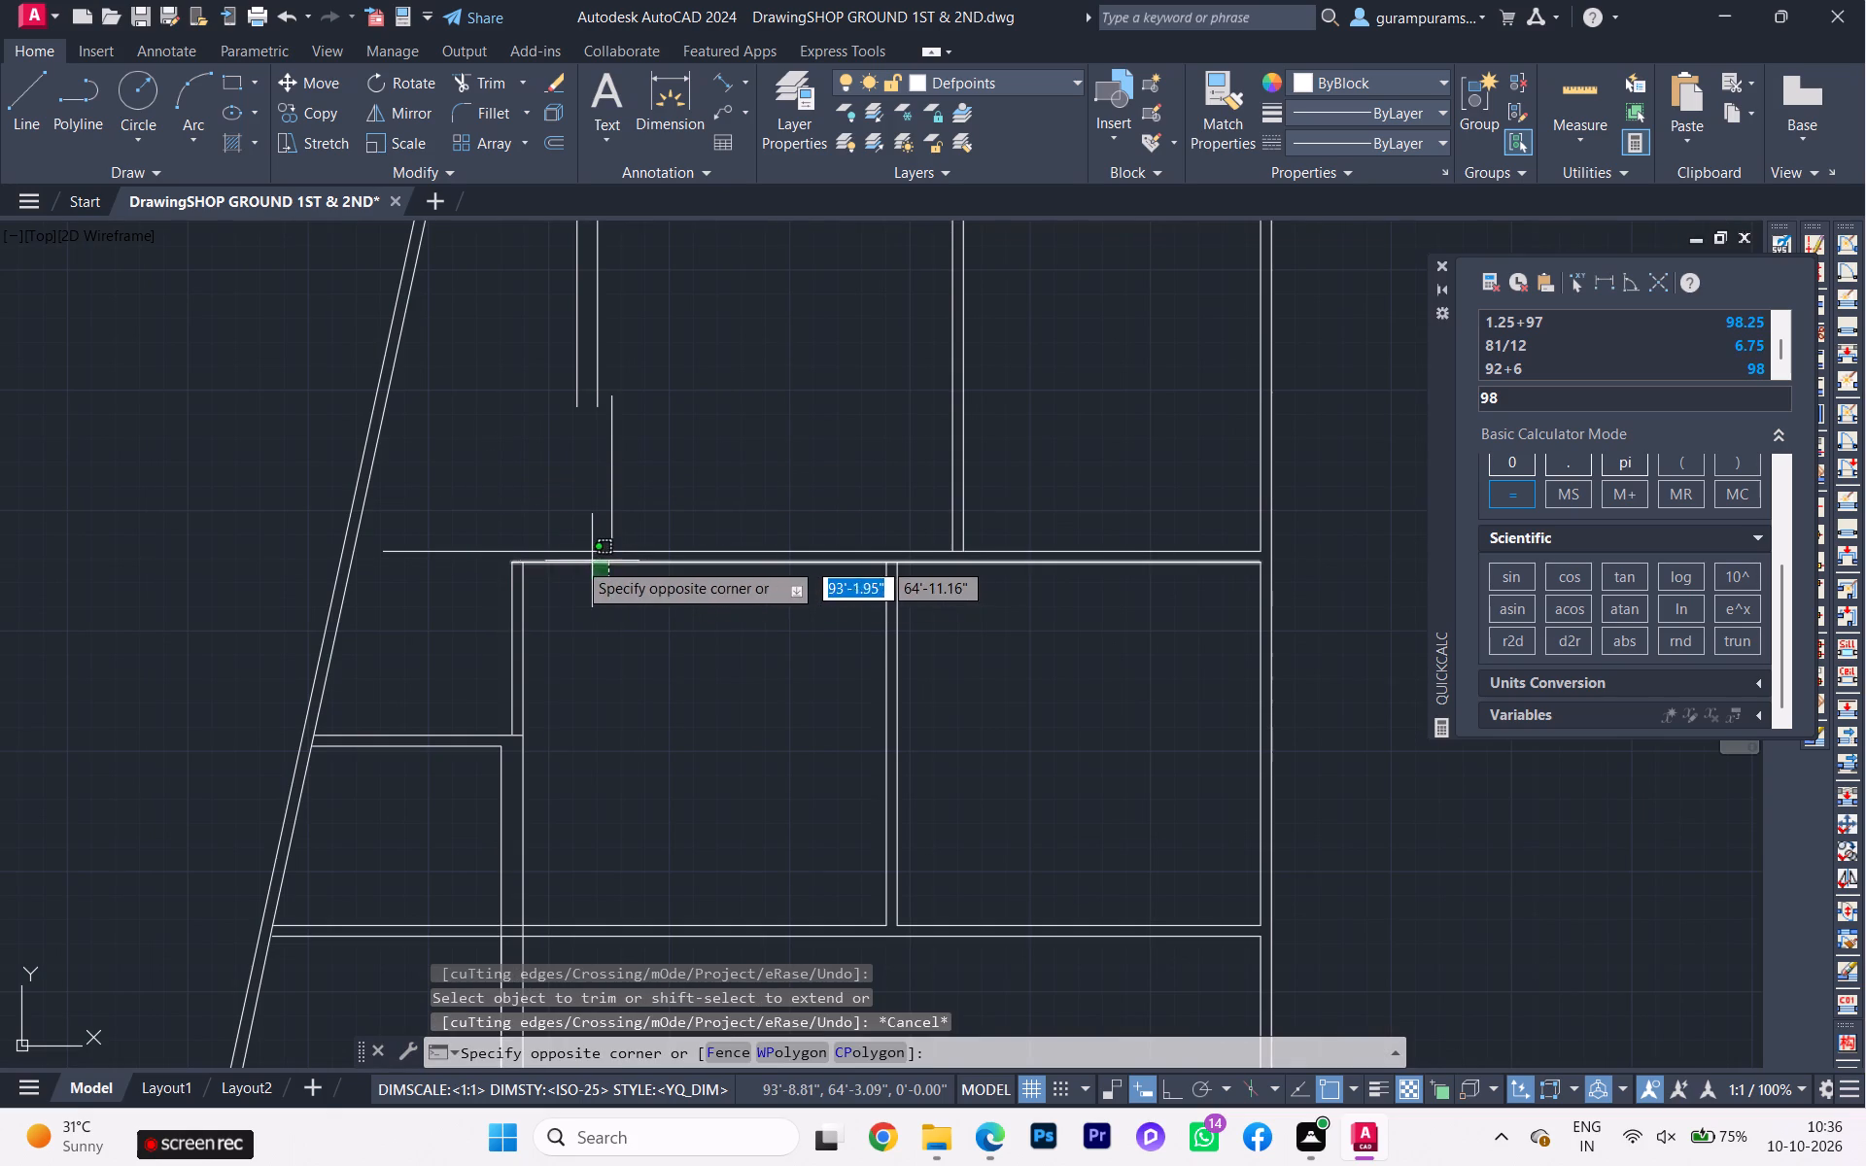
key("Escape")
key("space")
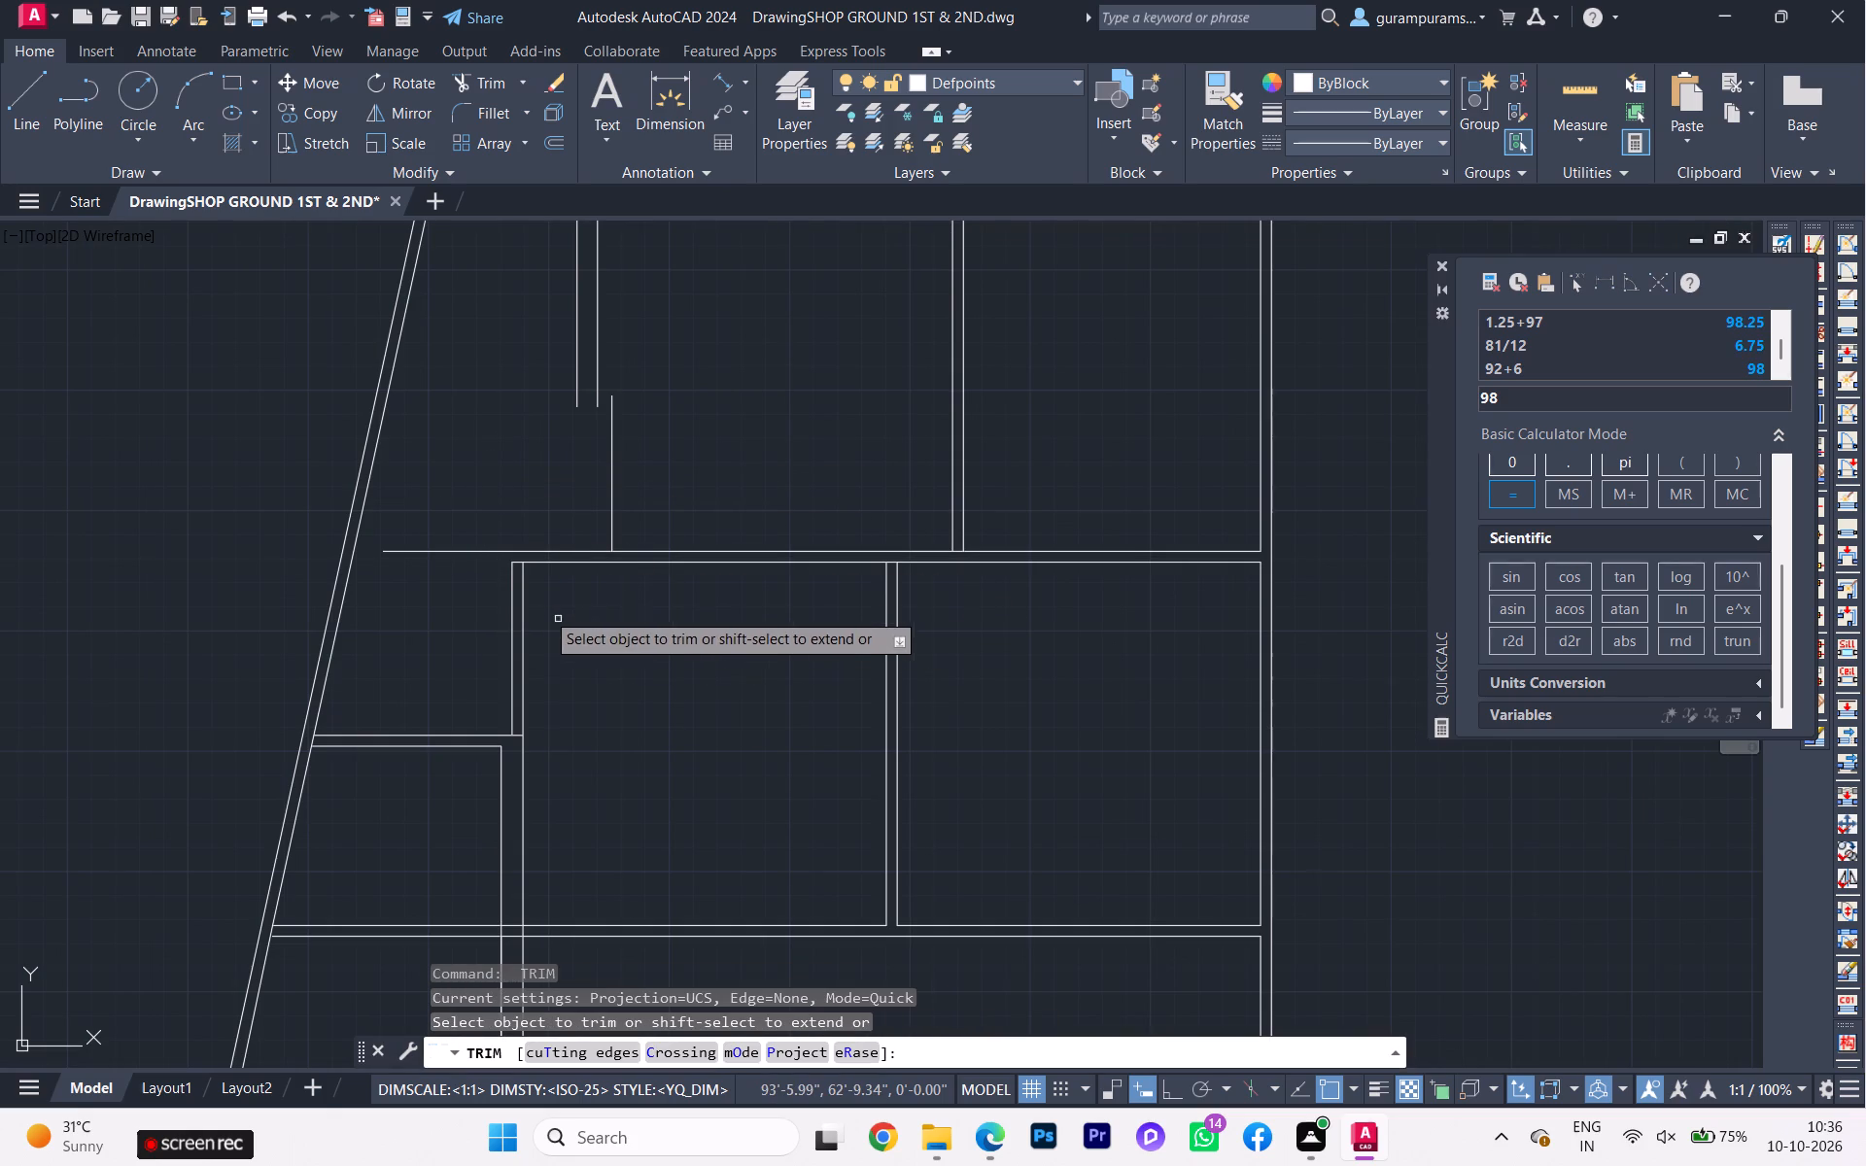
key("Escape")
Extend both lines of the horizontal double wall above the two lower rooms to the slanted boundary wall.
key("e")
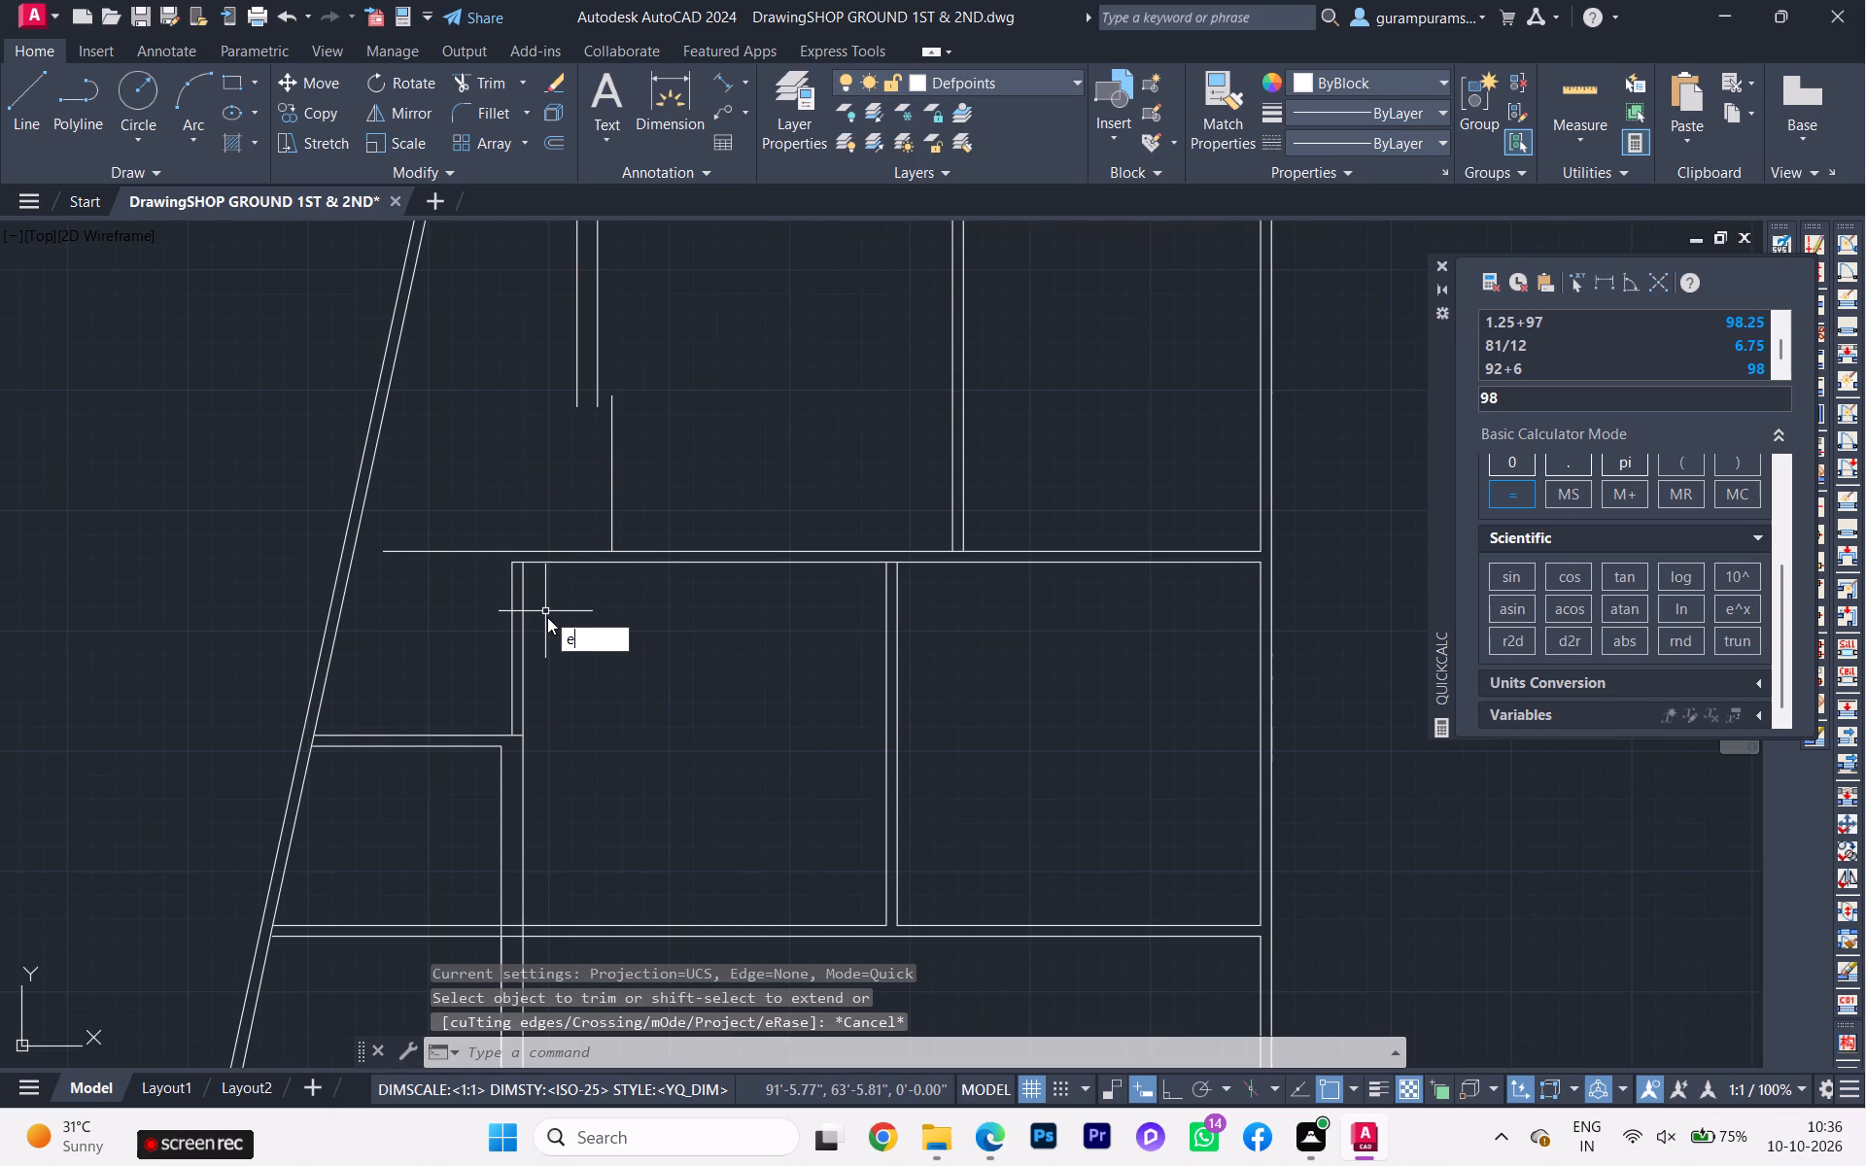
key("x")
key("Return")
left_click(551, 561)
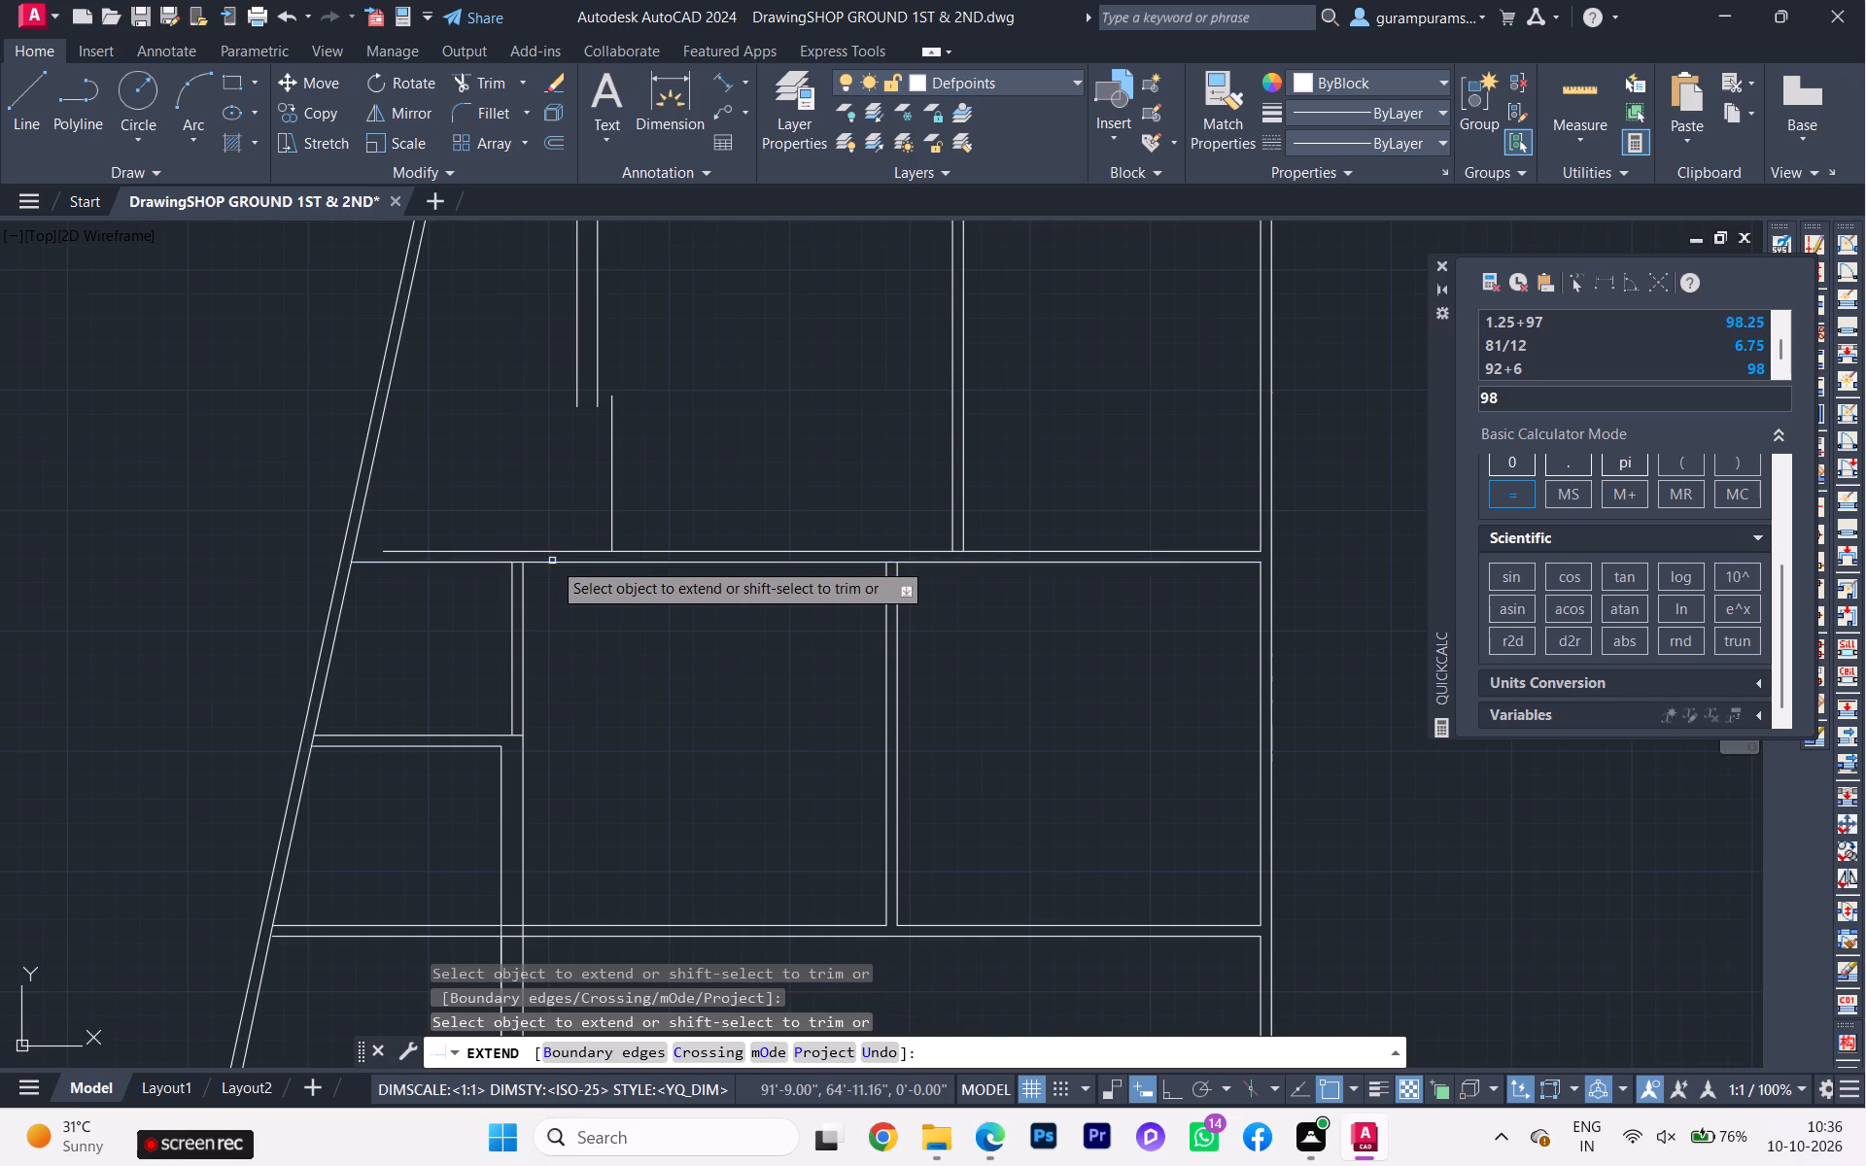
left_click(539, 550)
scroll(552, 583, "down", 2)
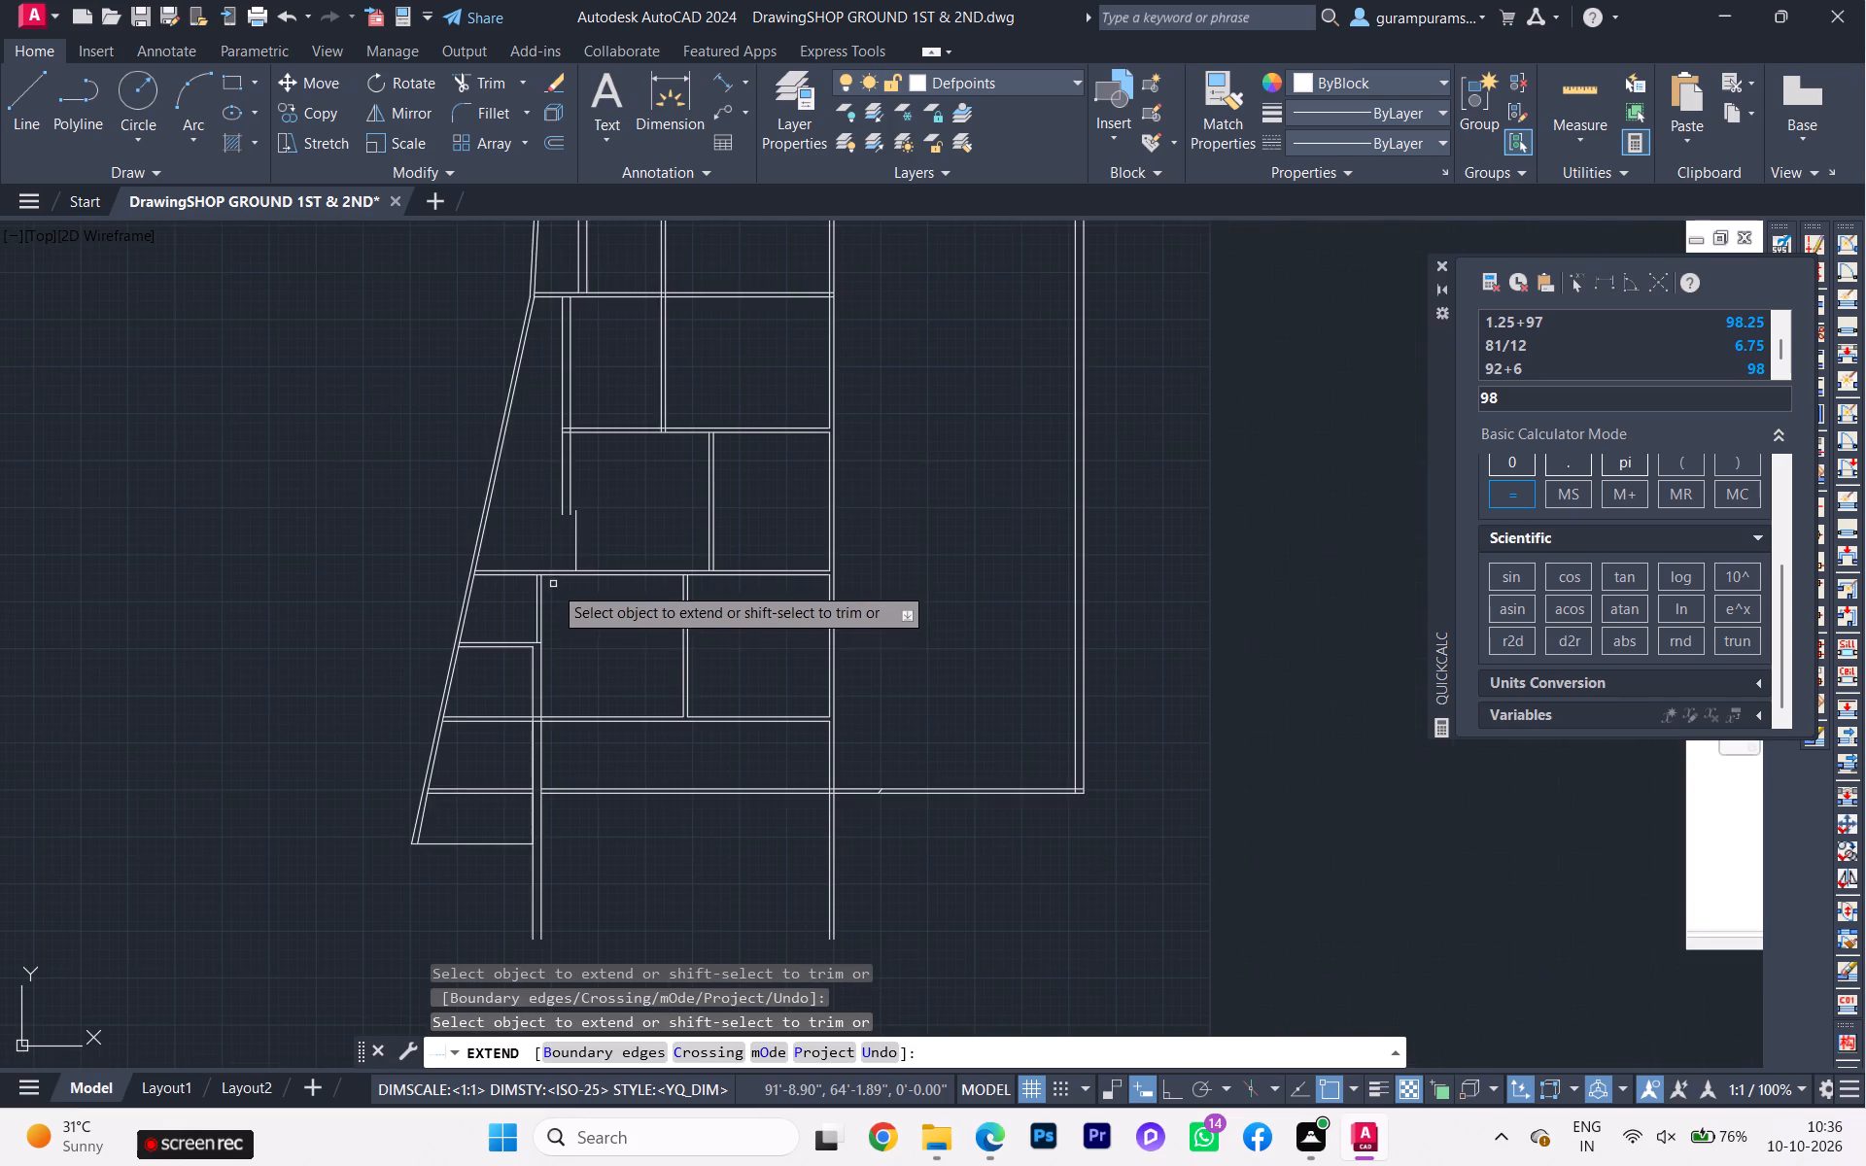
middle_click_drag(570, 607, 563, 595)
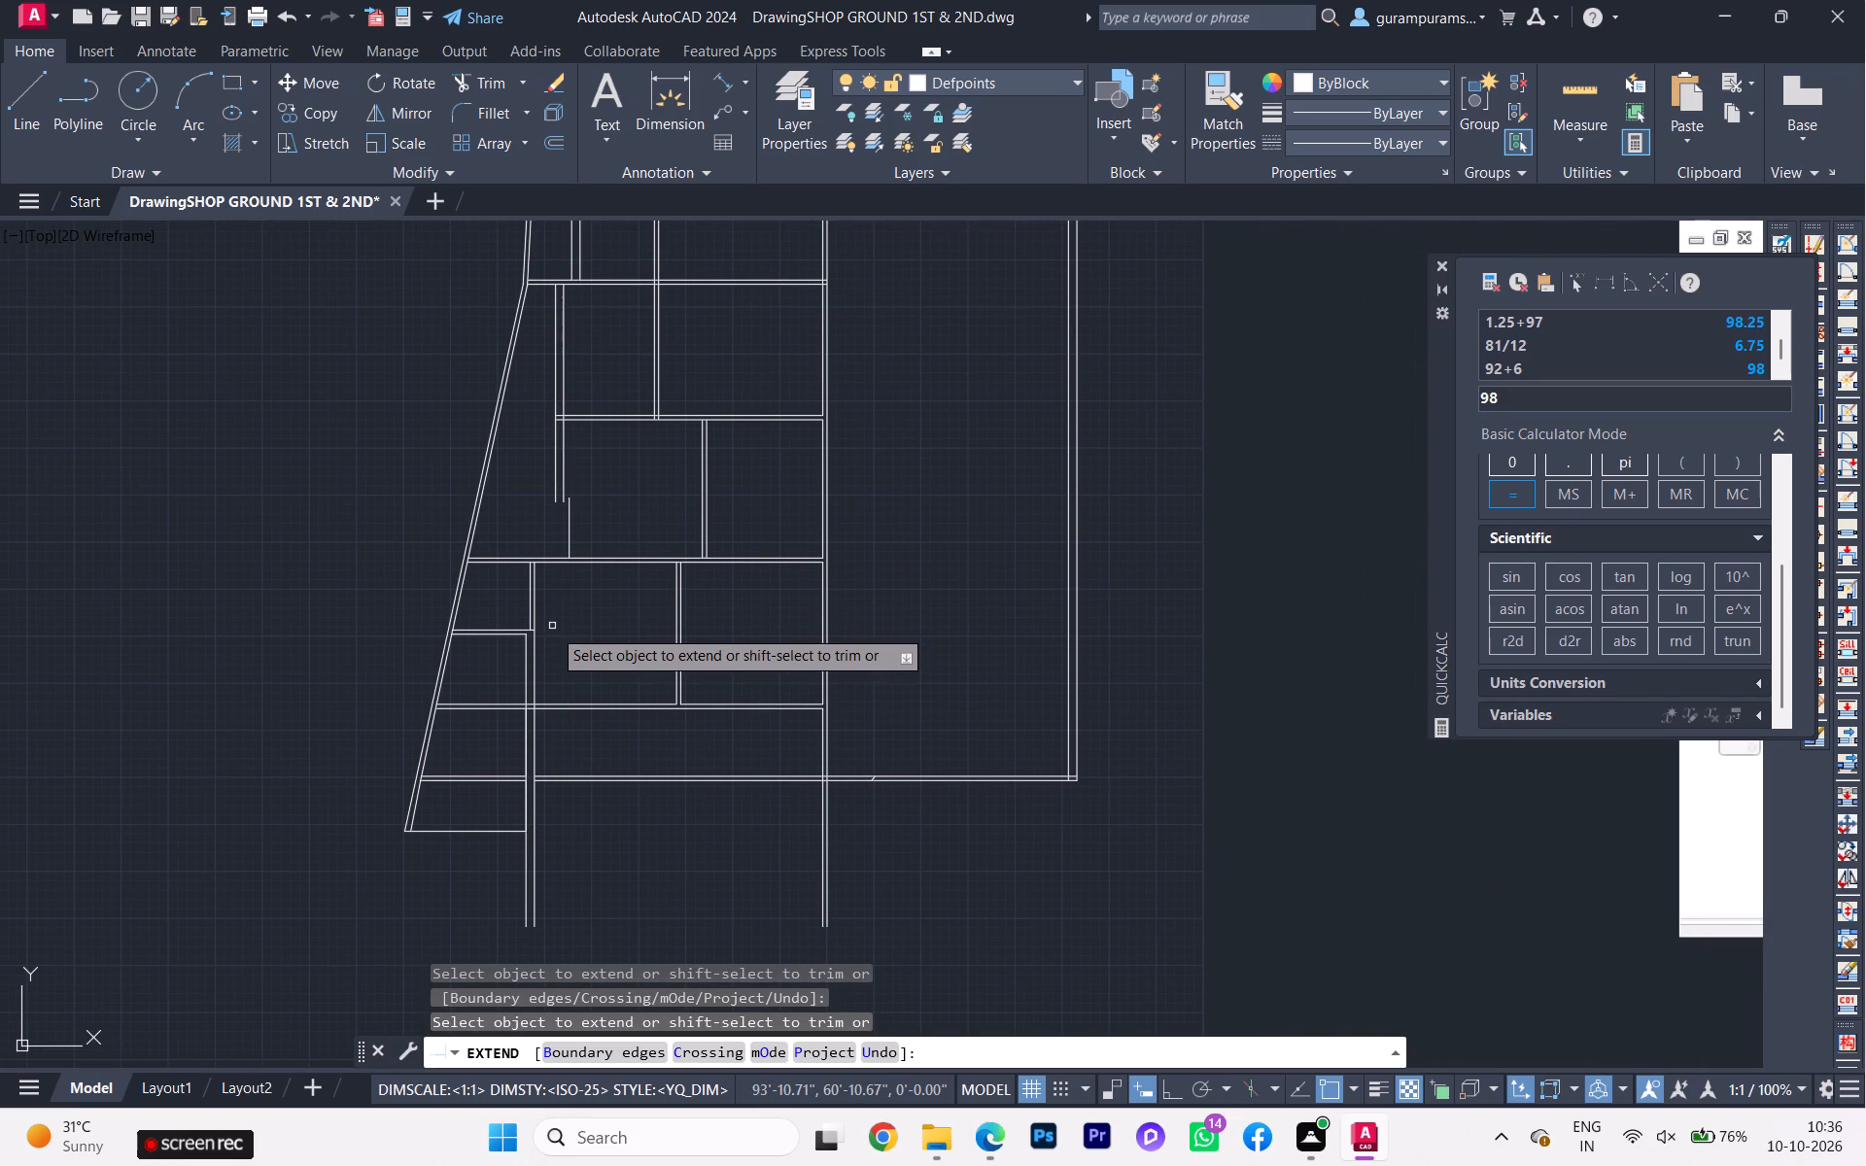
scroll(552, 629, "up", 1)
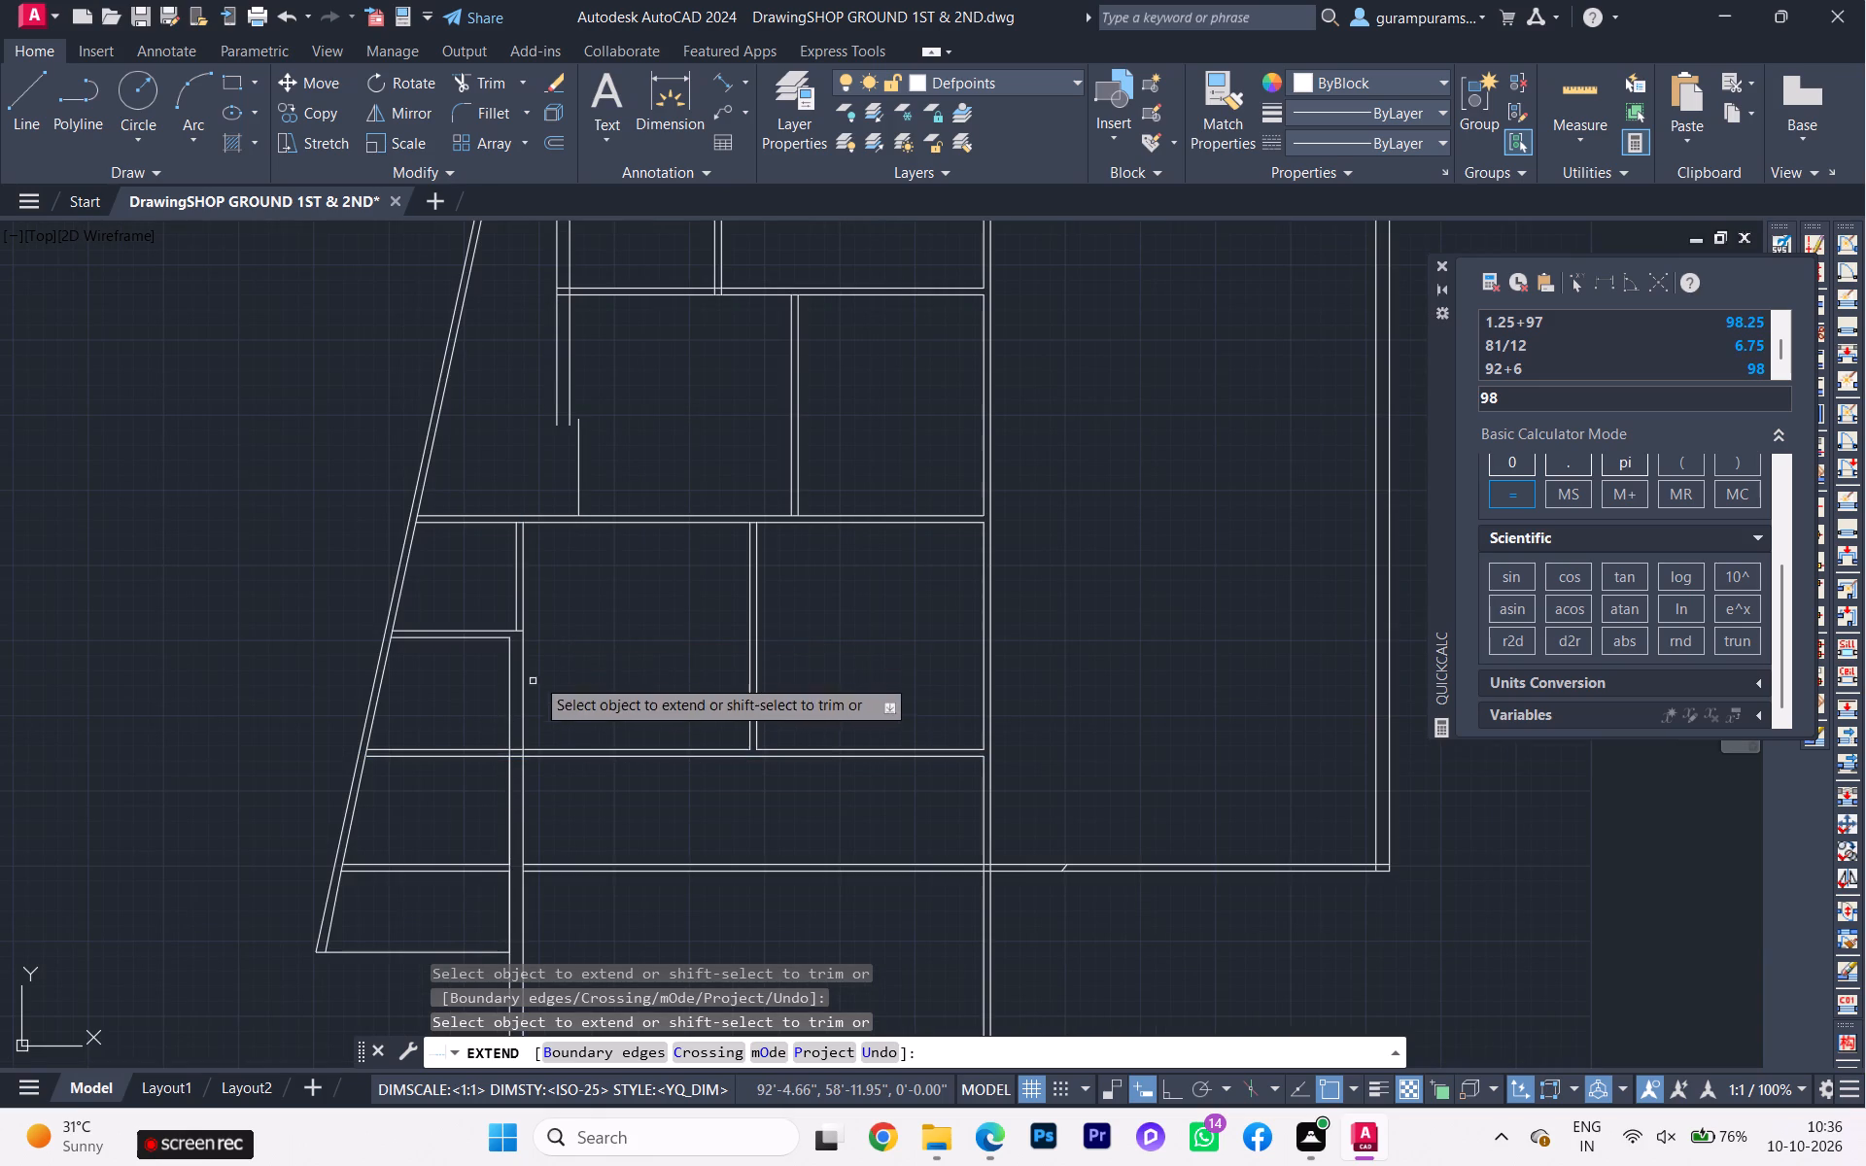
Extend the lines of the two lowest horizontal double walls to the slanted boundary wall's outer face.
left_click(447, 748)
left_click(439, 758)
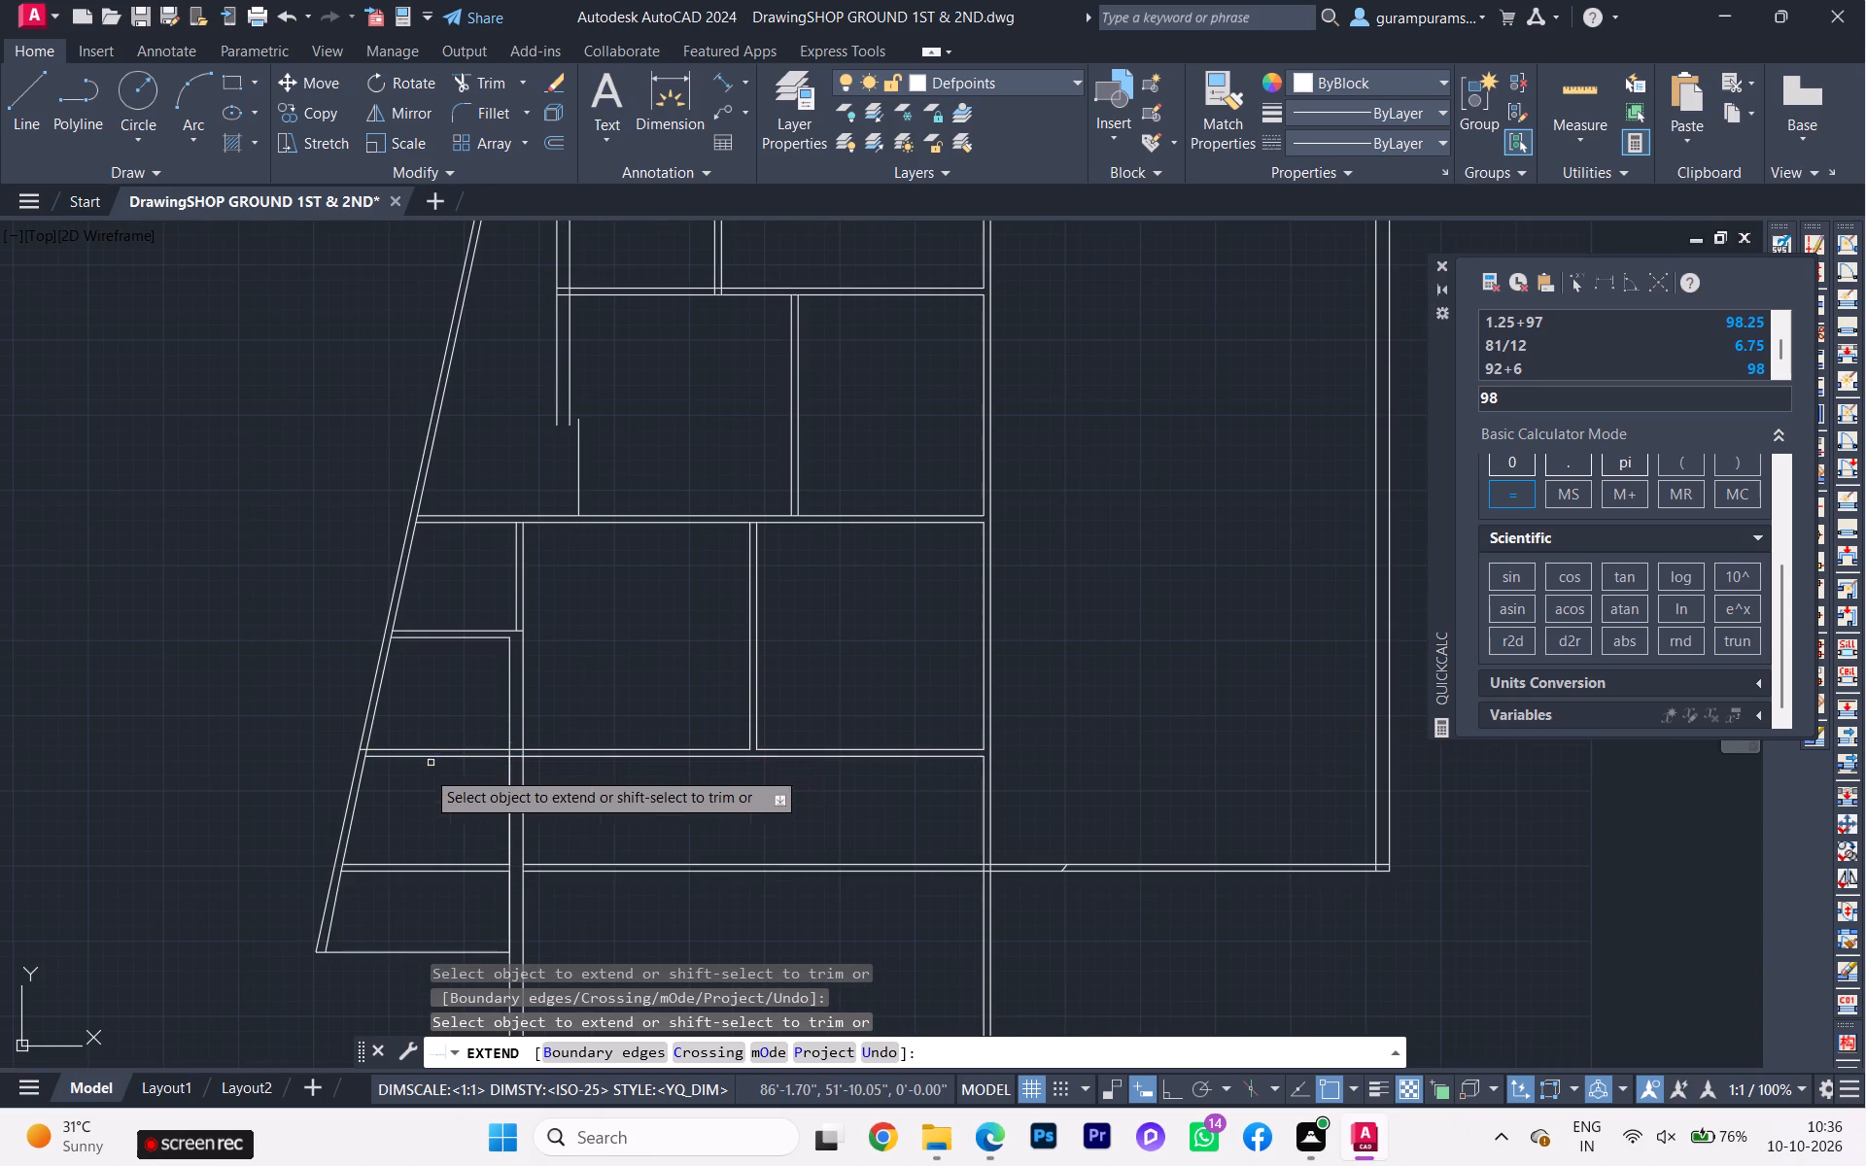
left_click(394, 864)
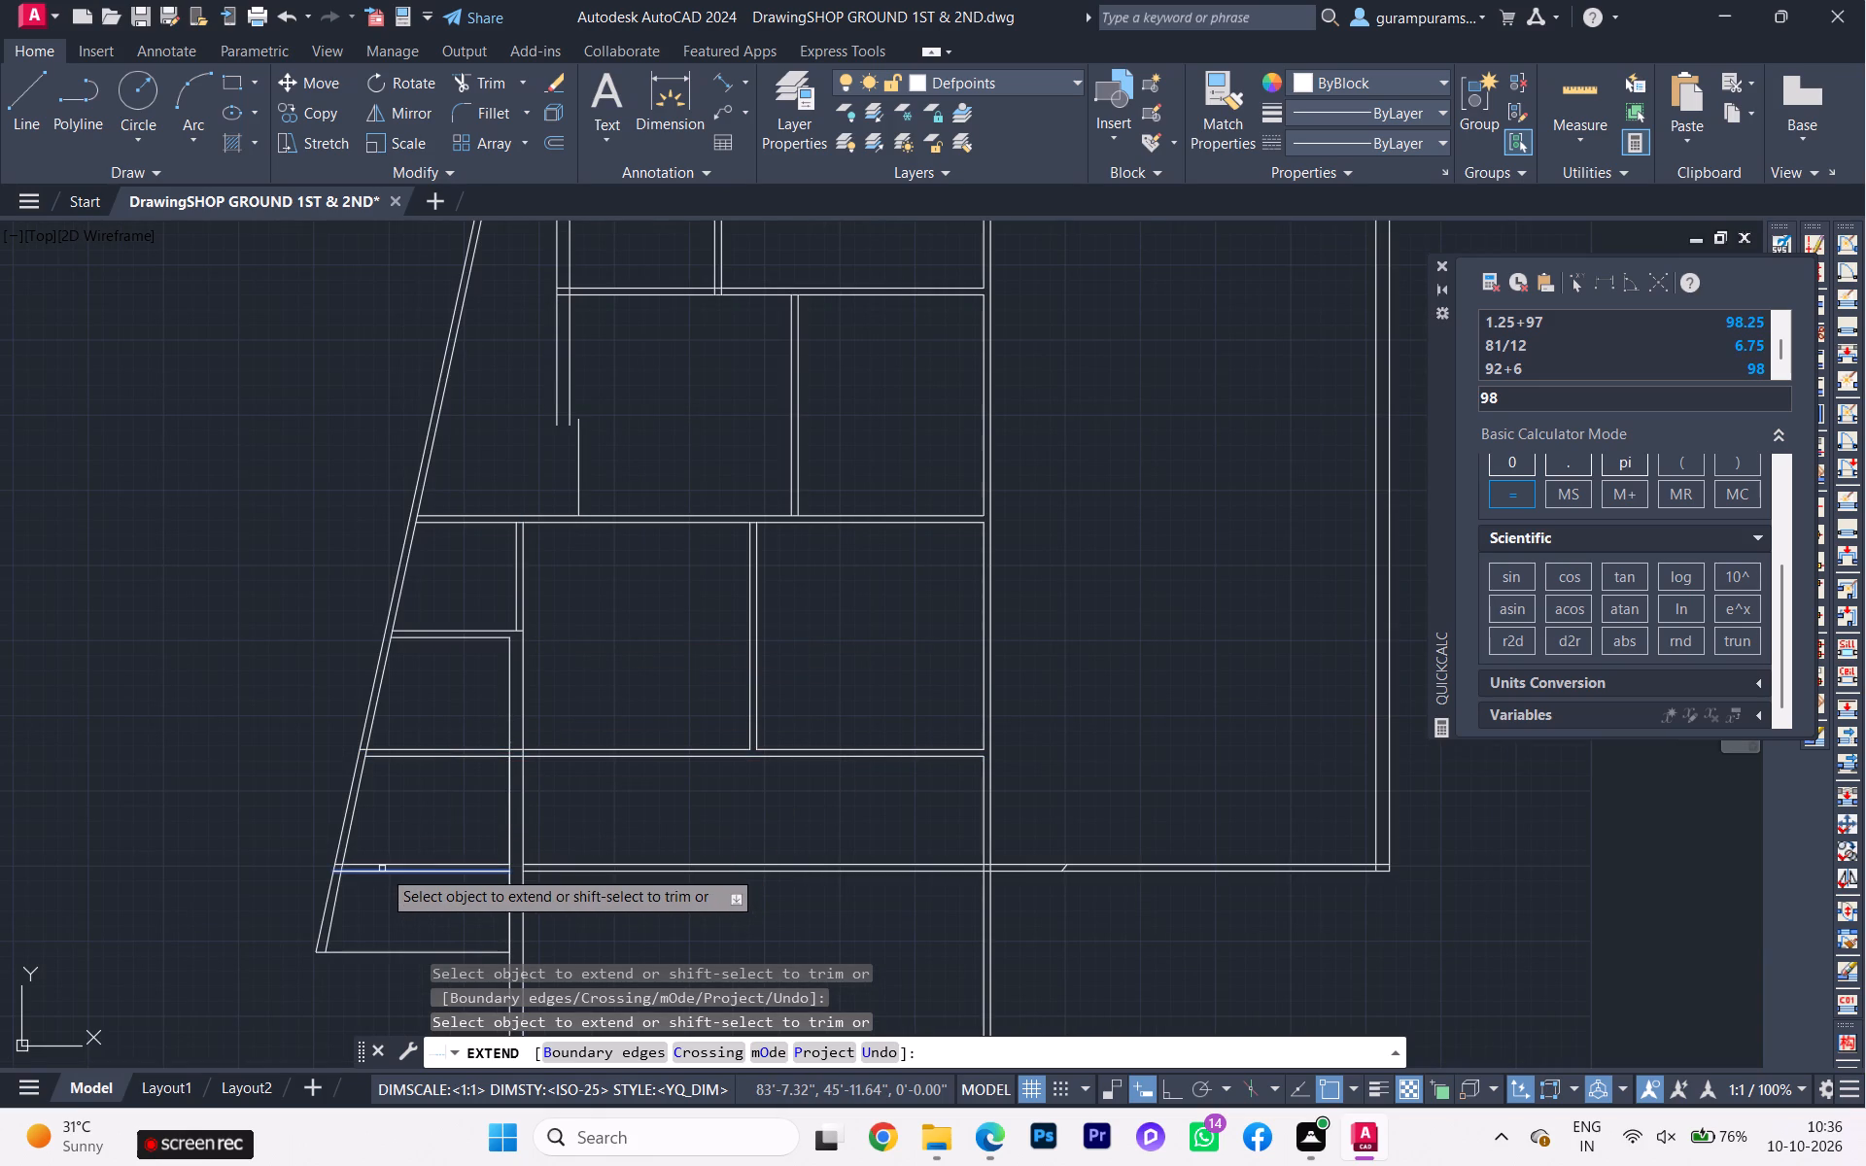
left_click(382, 869)
Extend the single bottom line across the interior vertical double wall to the outer face of the long vertical double wall.
scroll(310, 920, "down", 1)
middle_click_drag(309, 920, 275, 830)
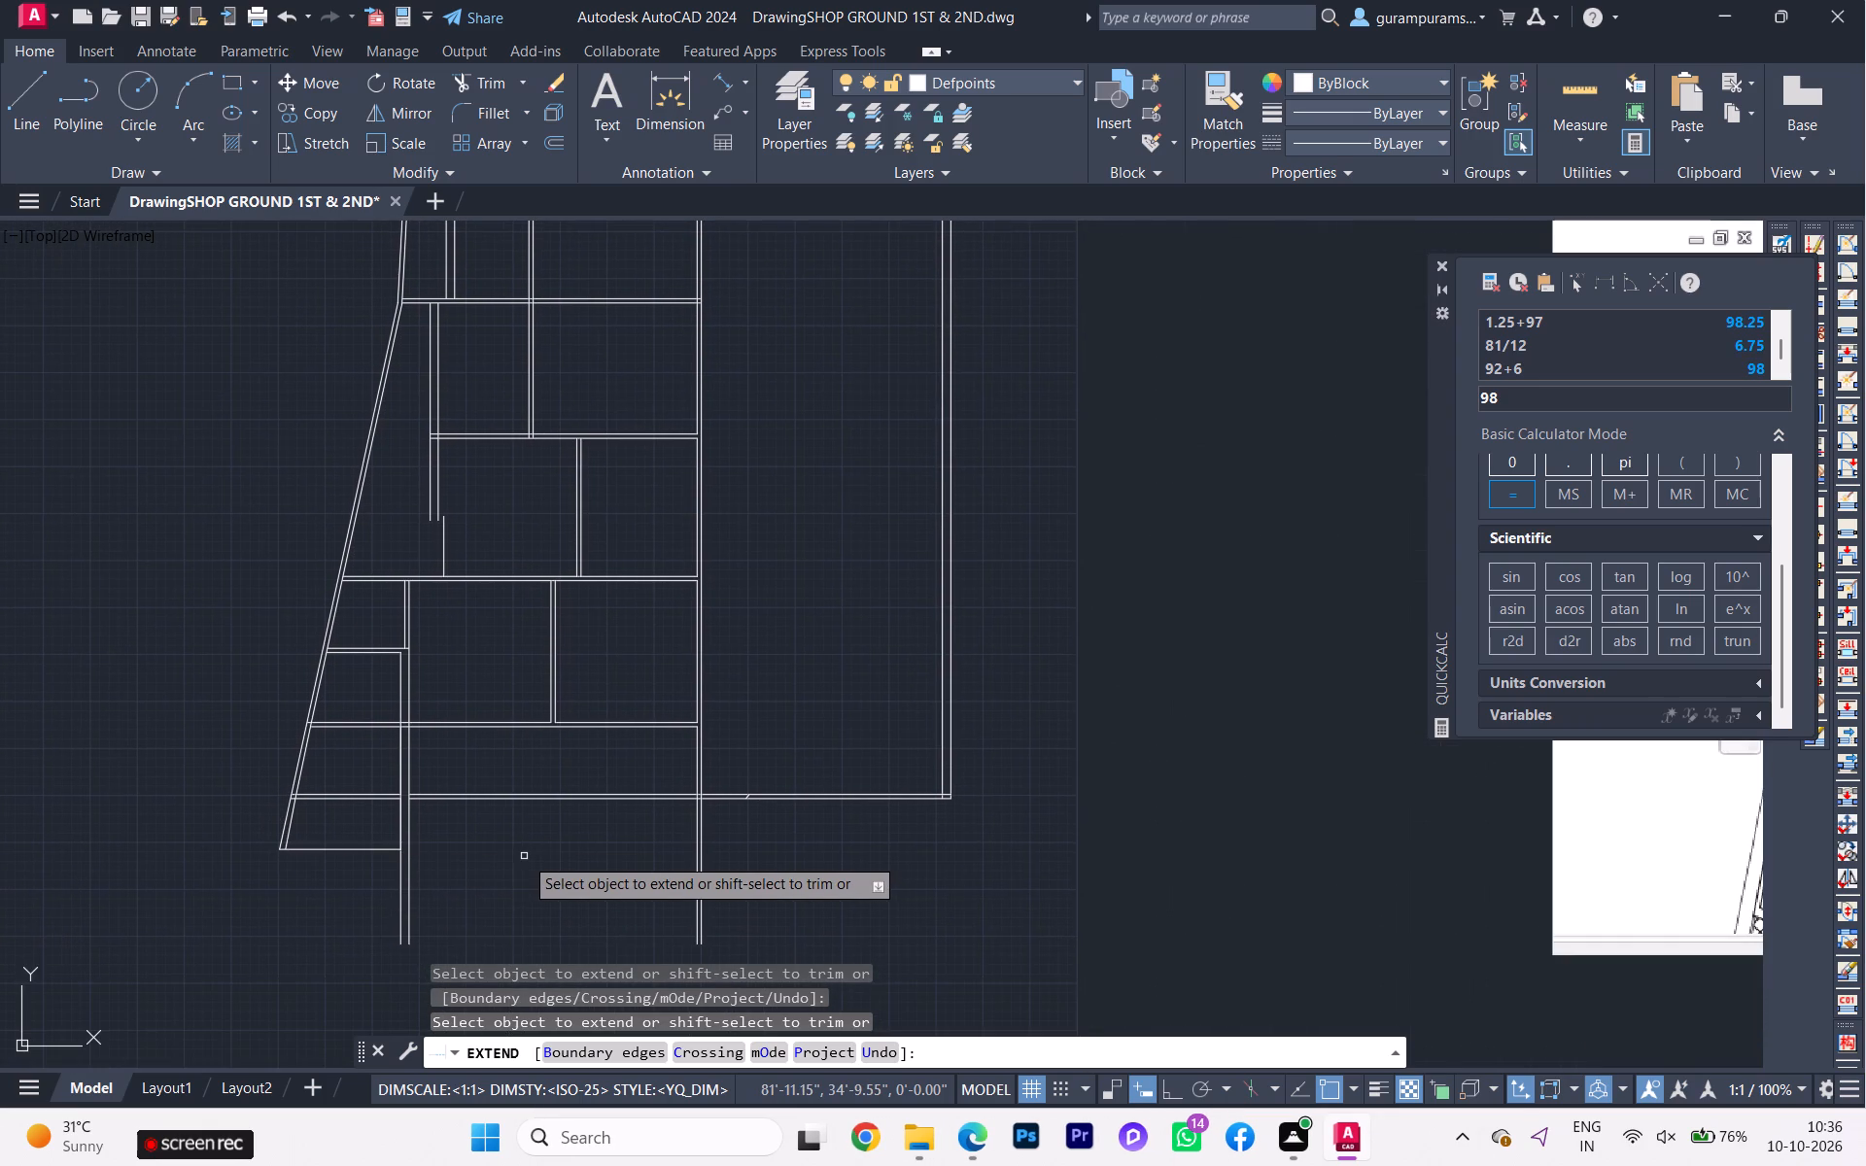
left_click(388, 851)
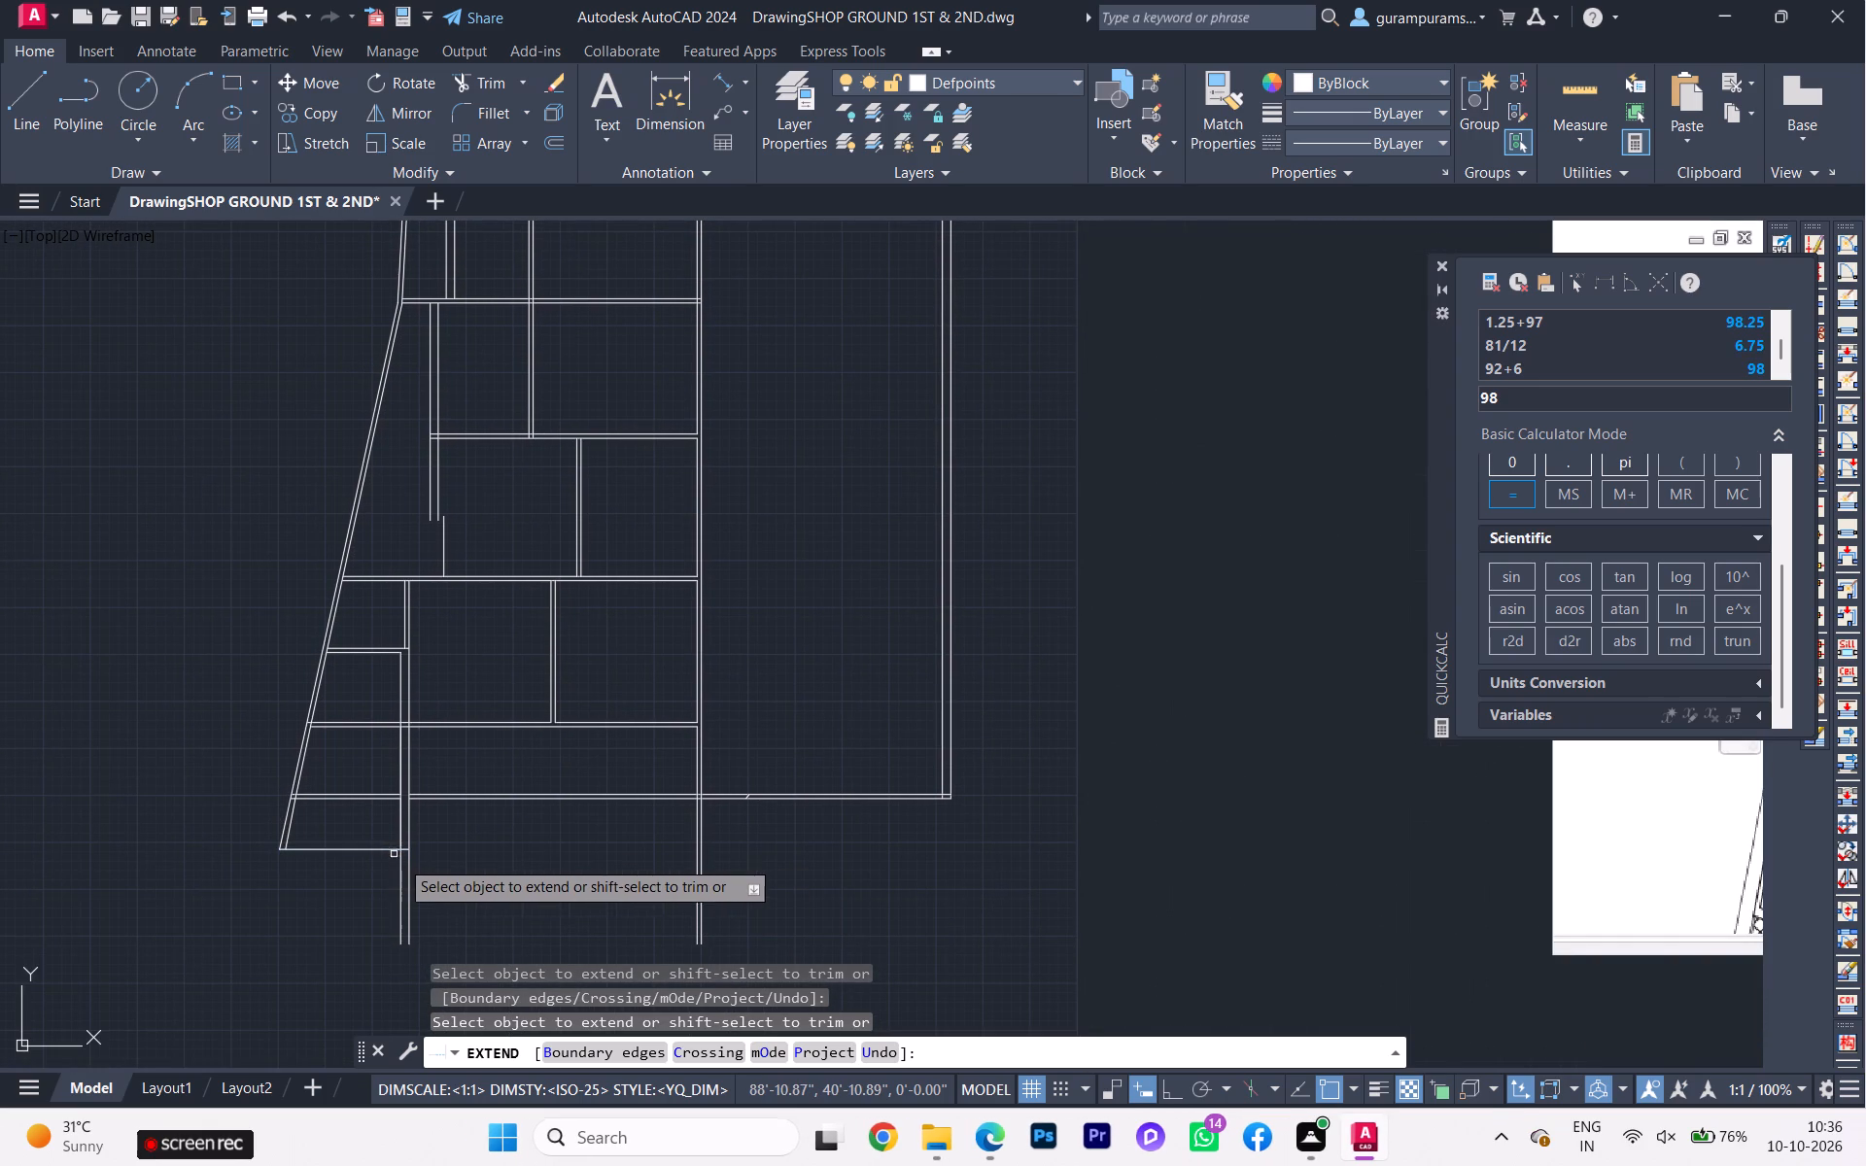
key("Escape")
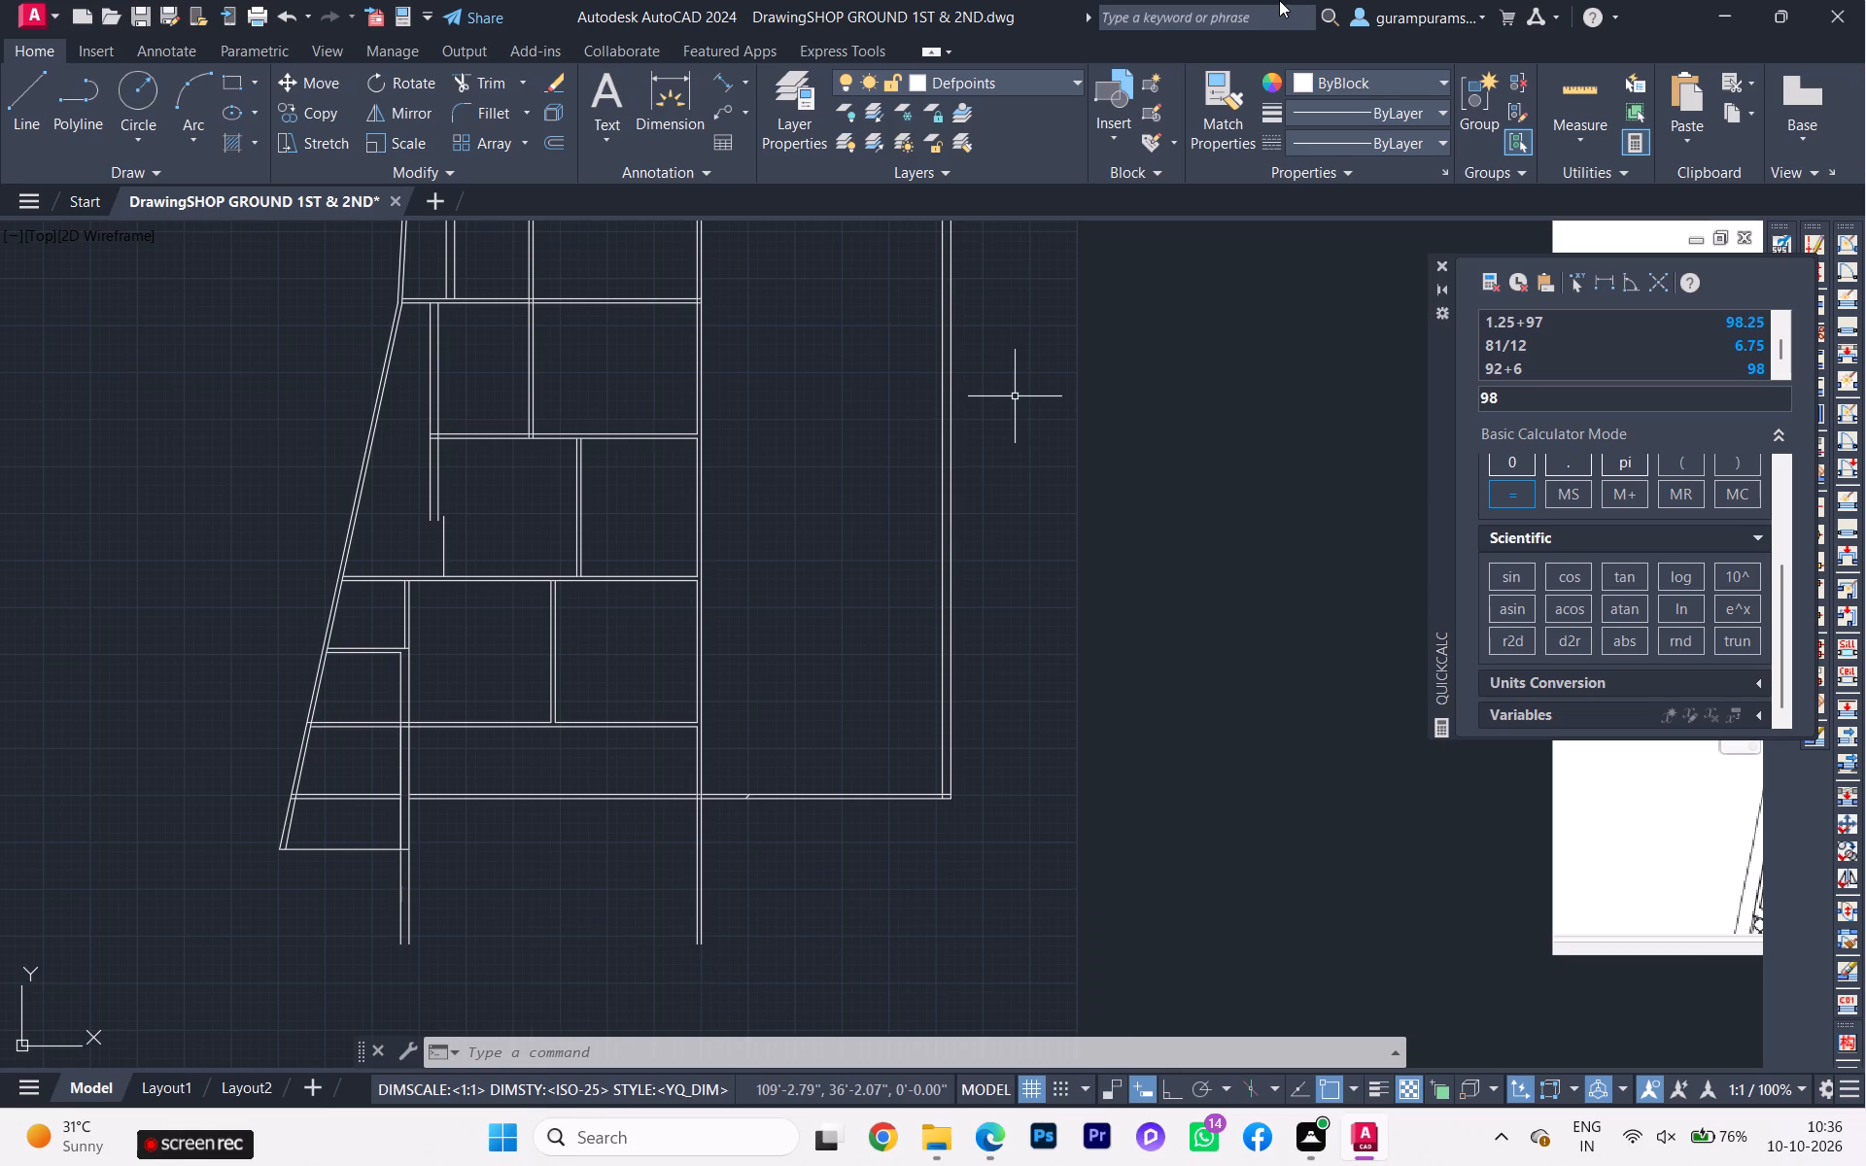
key("e")
key("x")
left_click(1018, 508)
scroll(411, 833, "up", 1)
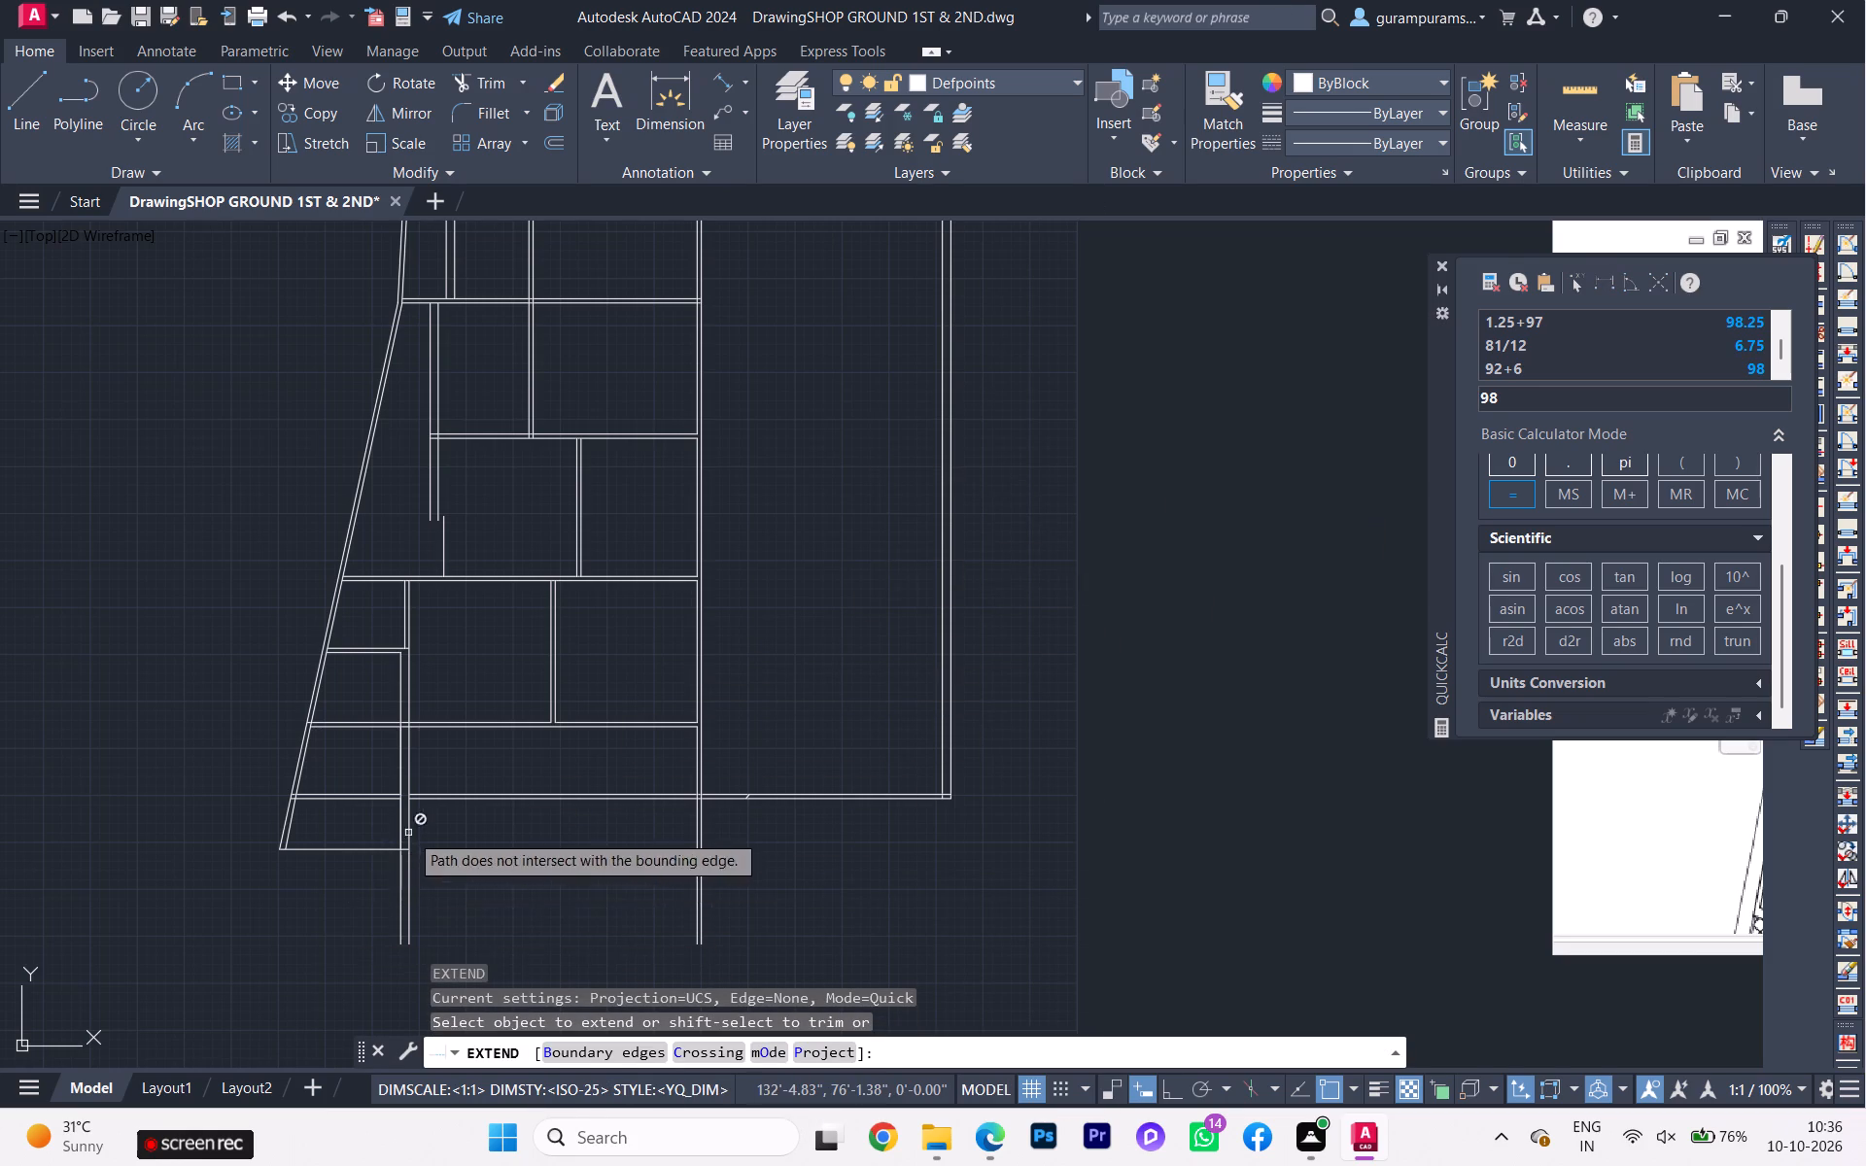
scroll(413, 832, "up", 1)
left_click(391, 878)
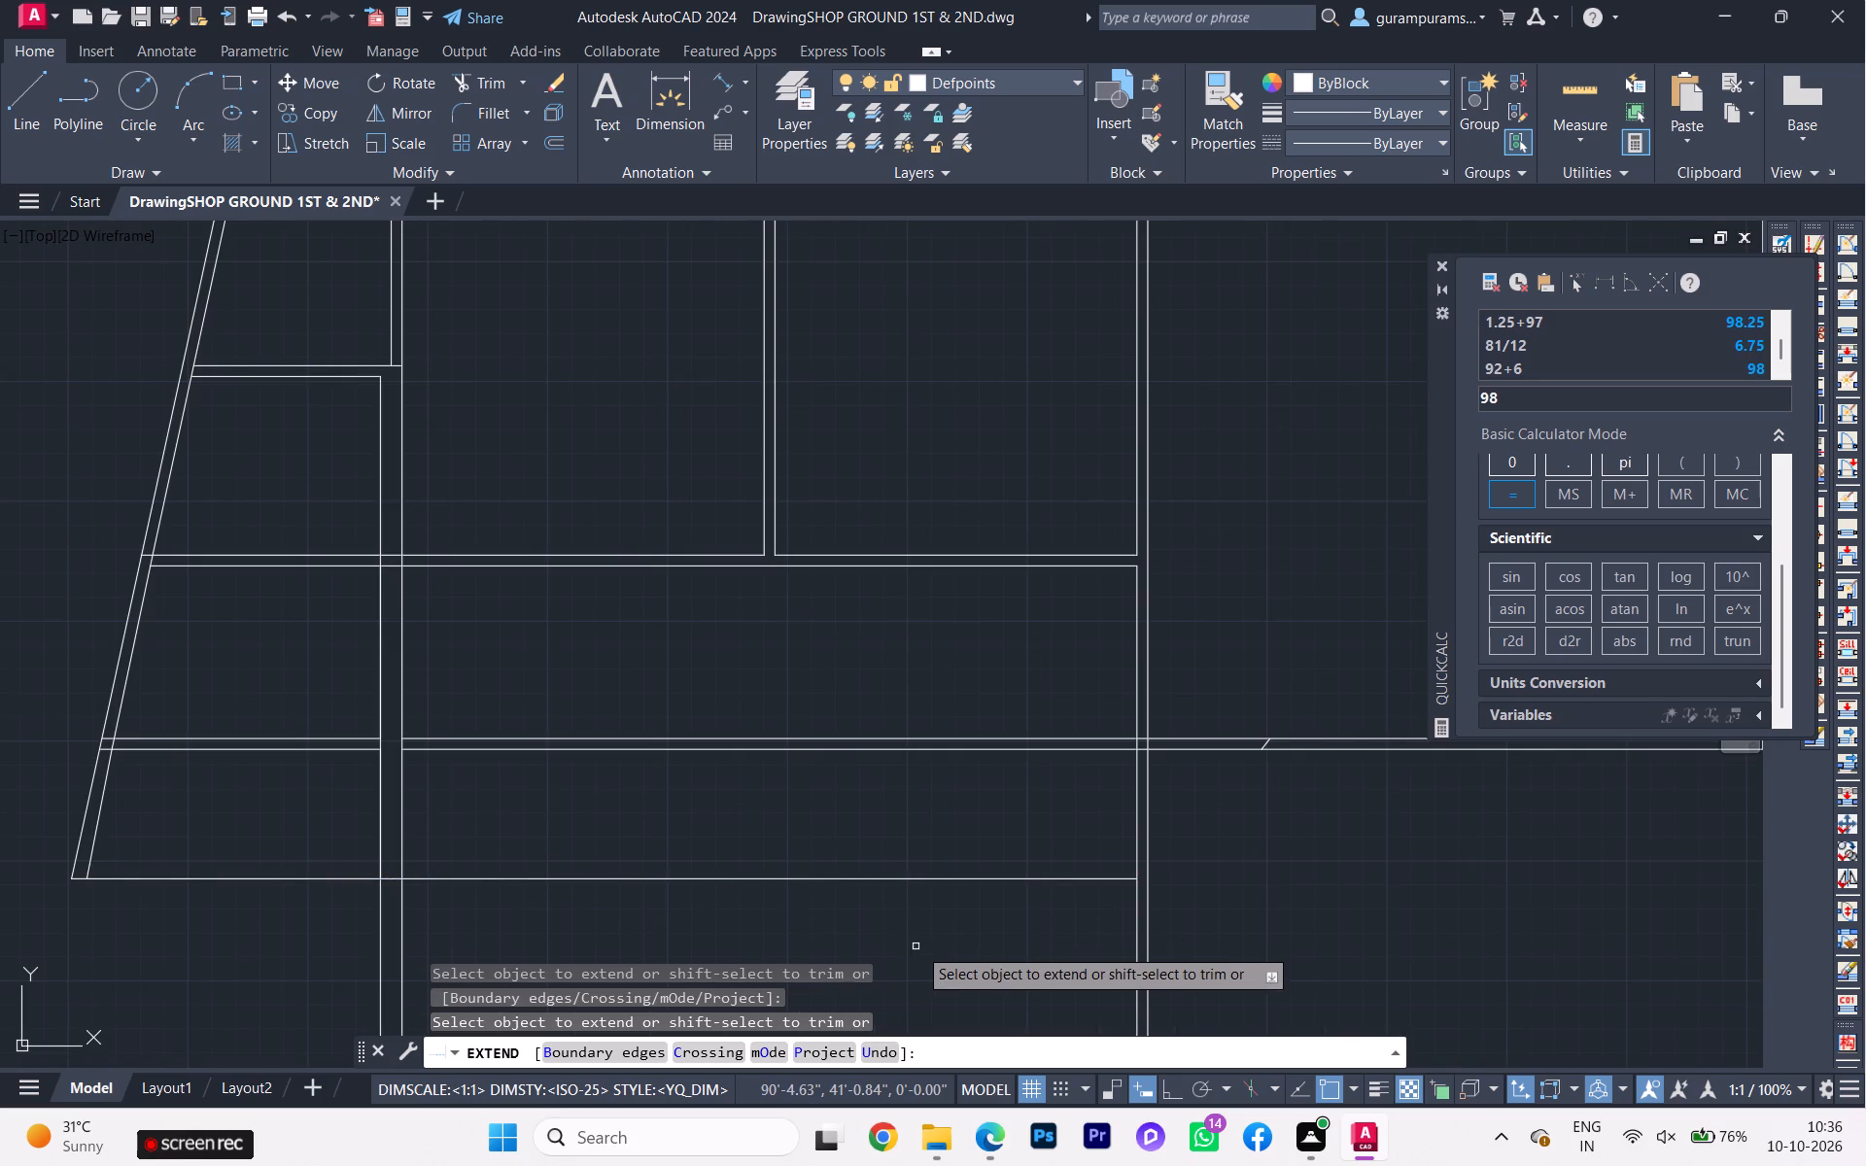
left_click(949, 876)
key("Escape")
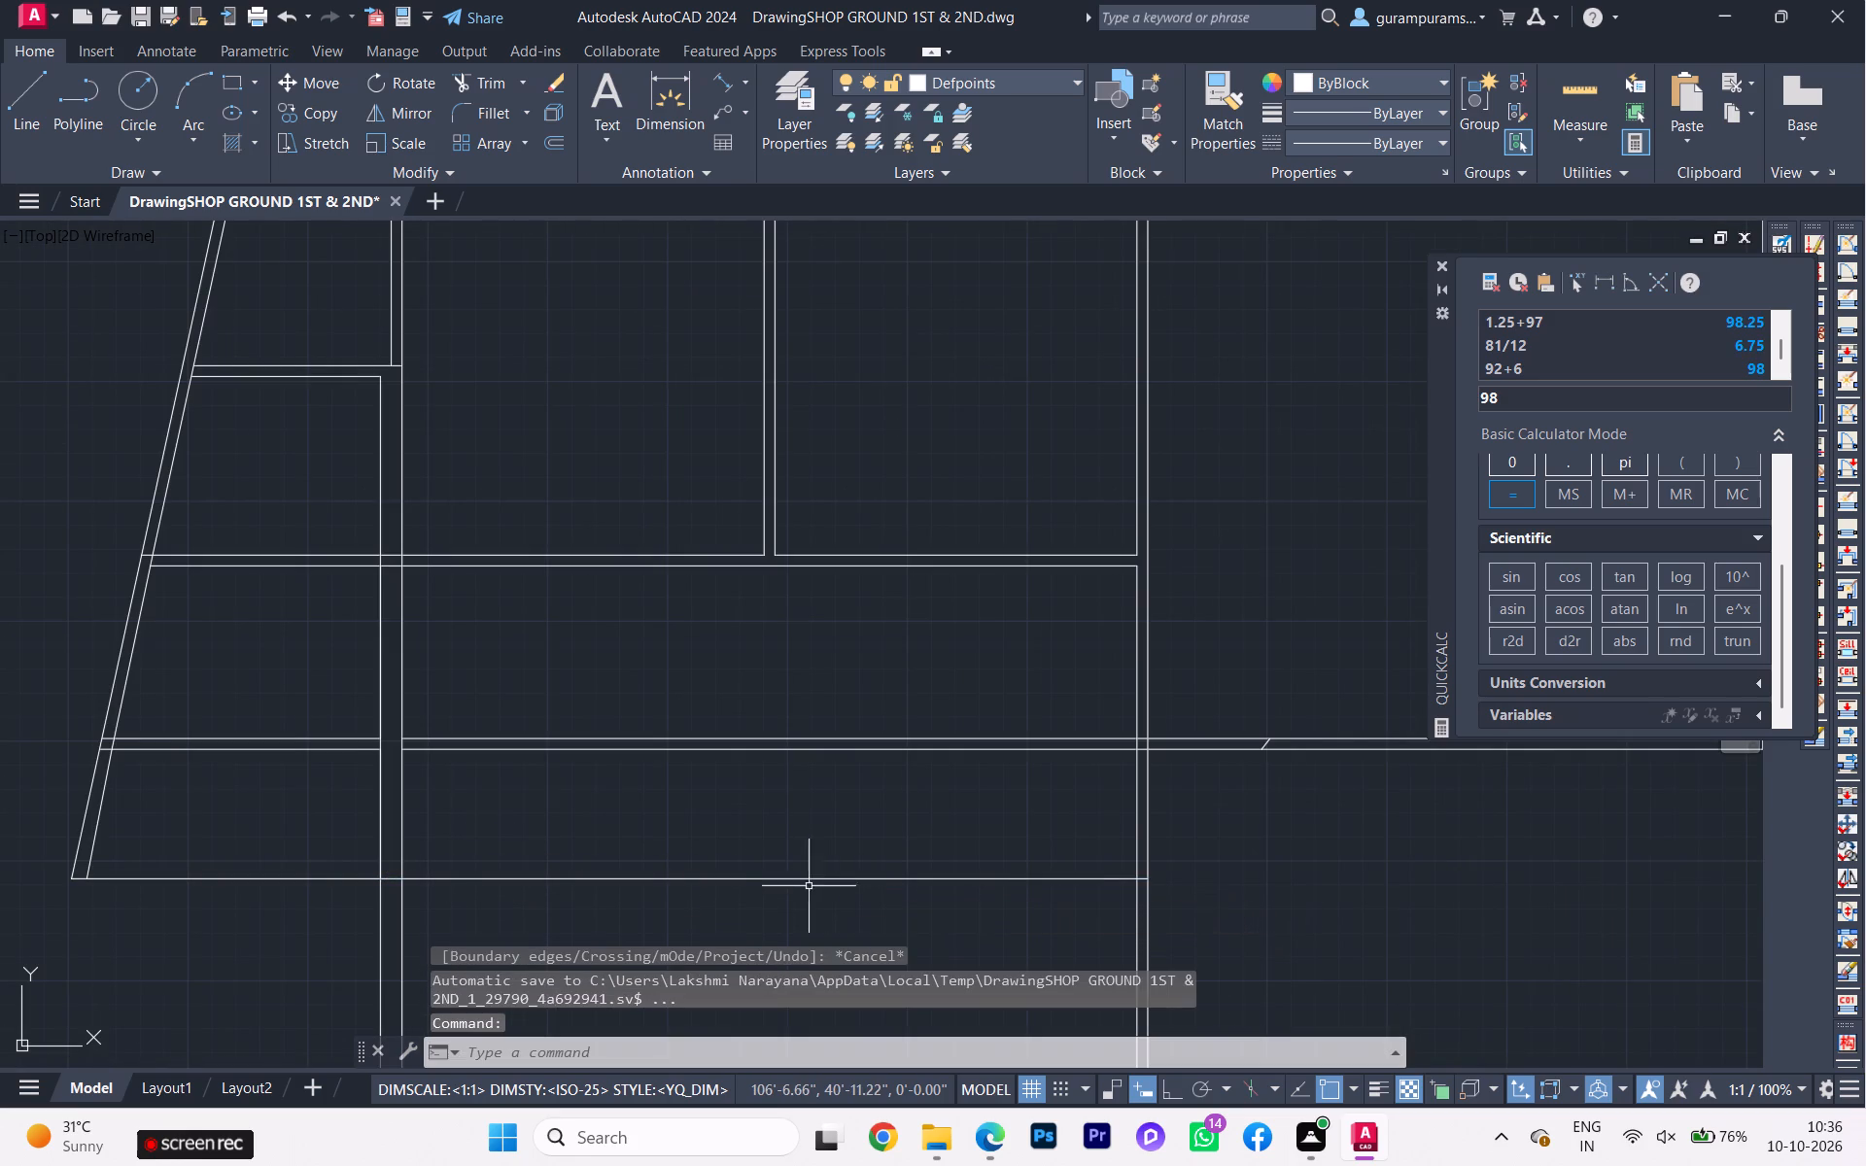
Draw a three-point arc from the slanted wall's bottom corner through the bottom line's crossing with the long vertical wall's inner face, entering 38'7.5 for the end point.
scroll(554, 893, "down", 1)
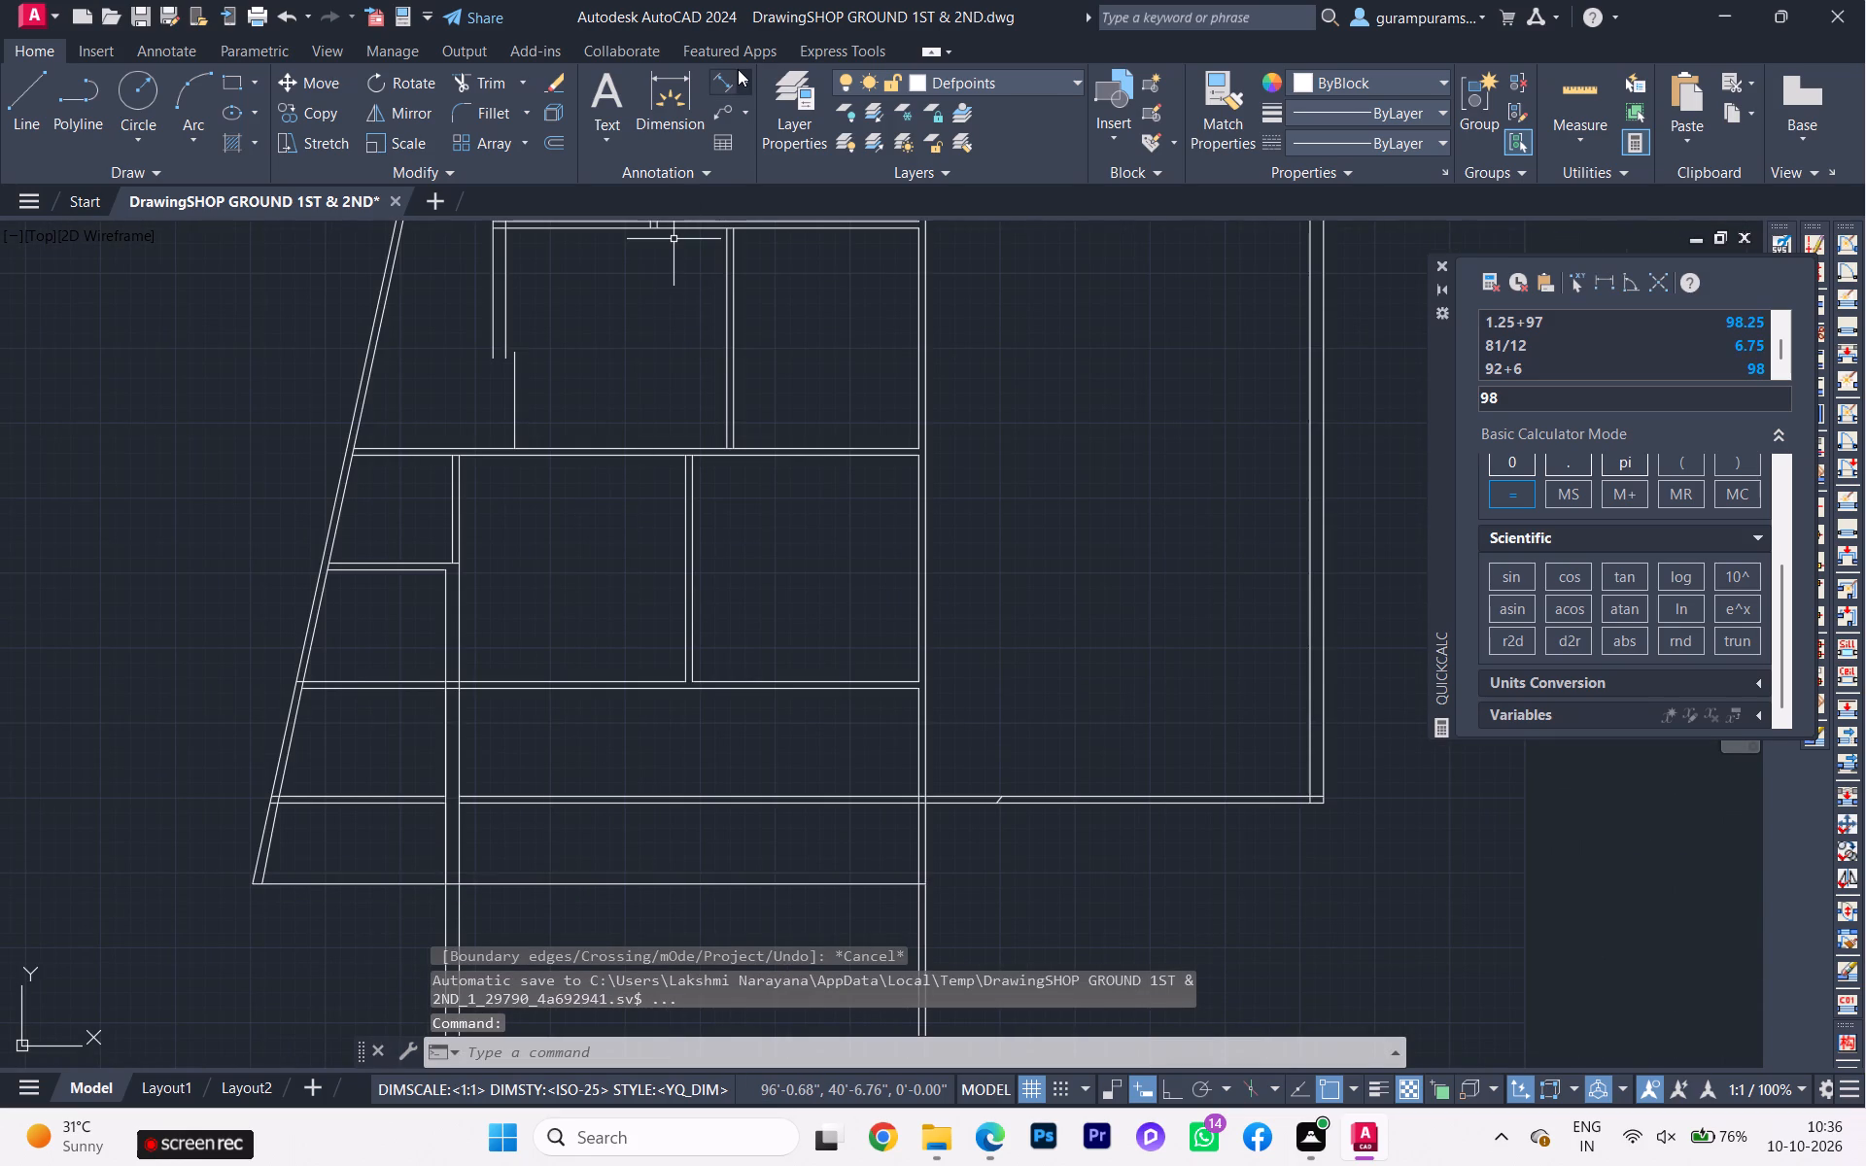
left_click(153, 77)
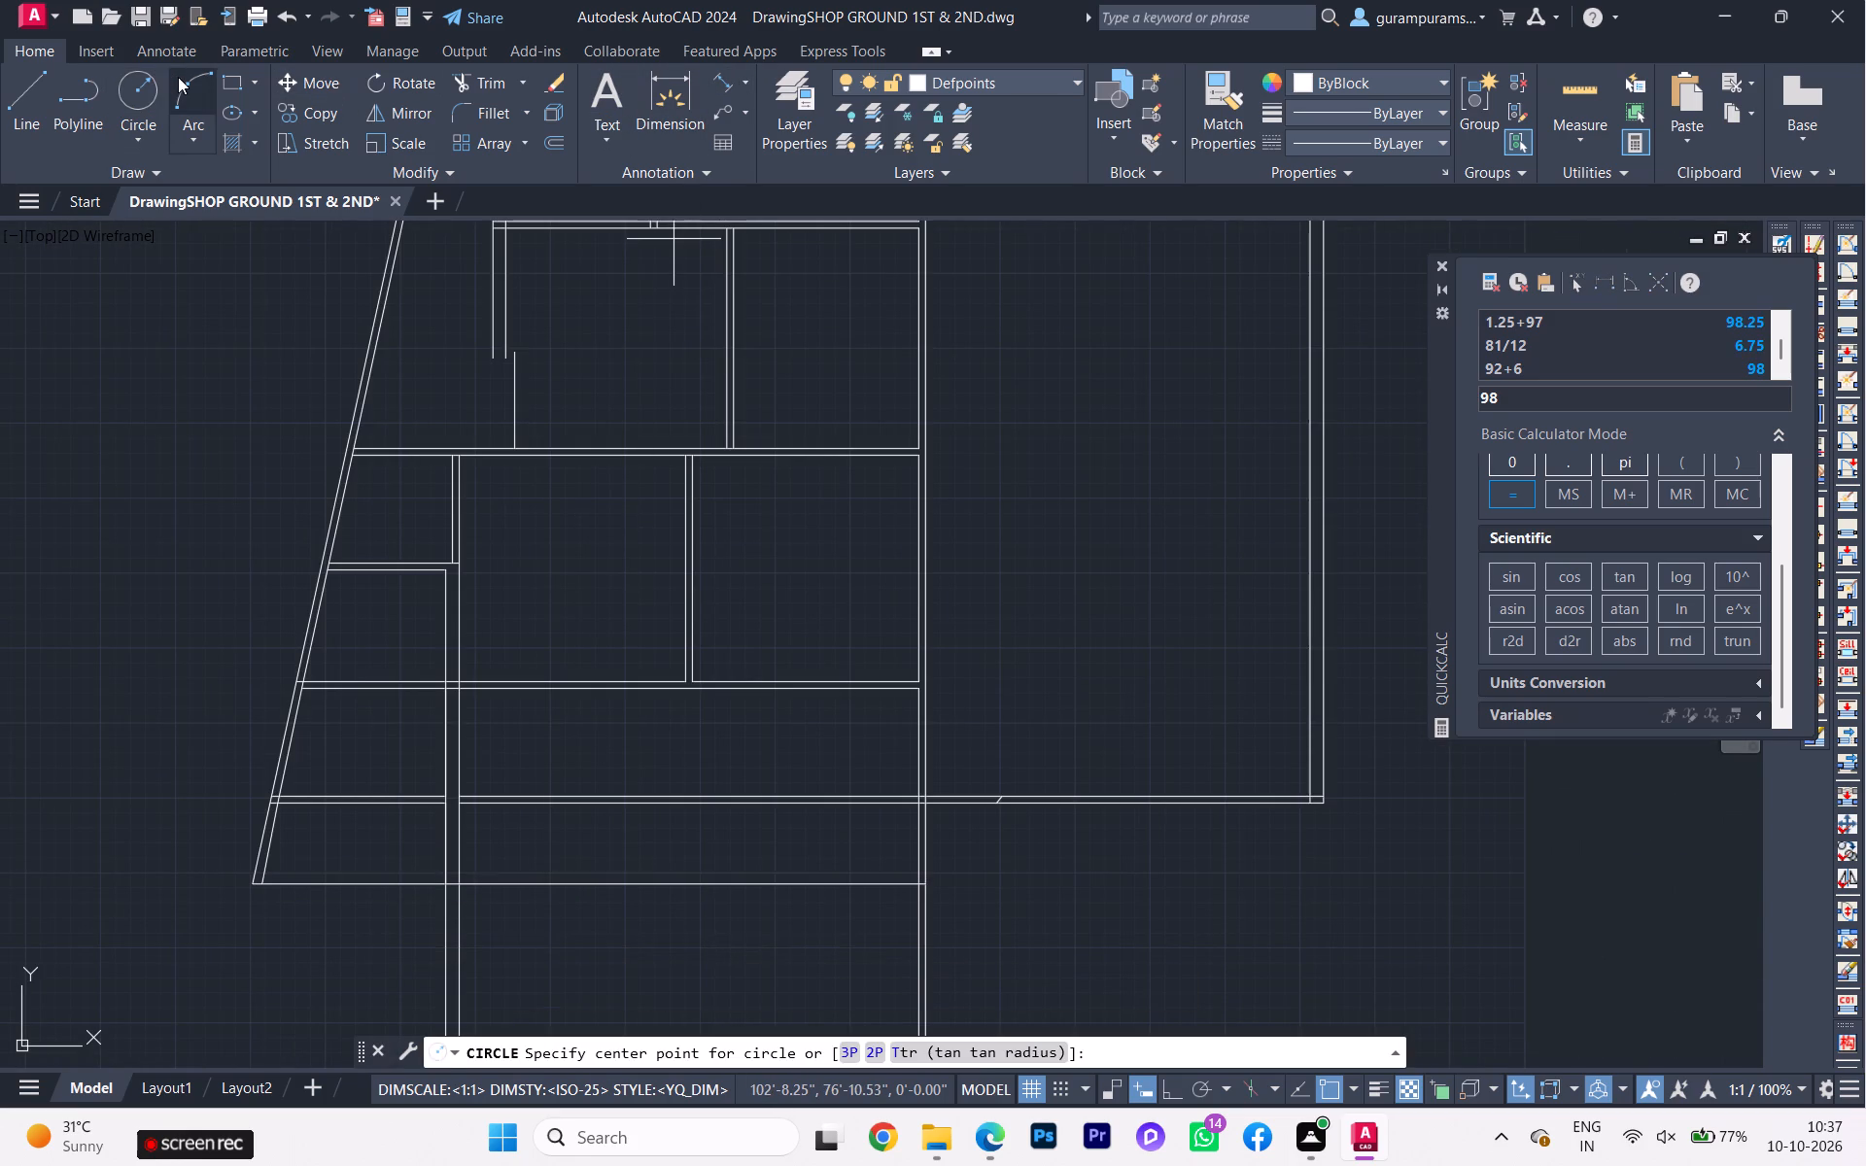
left_click(178, 77)
scroll(404, 334, "down", 2)
scroll(404, 438, "down", 1)
middle_click_drag(404, 438, 378, 355)
scroll(335, 428, "up", 5)
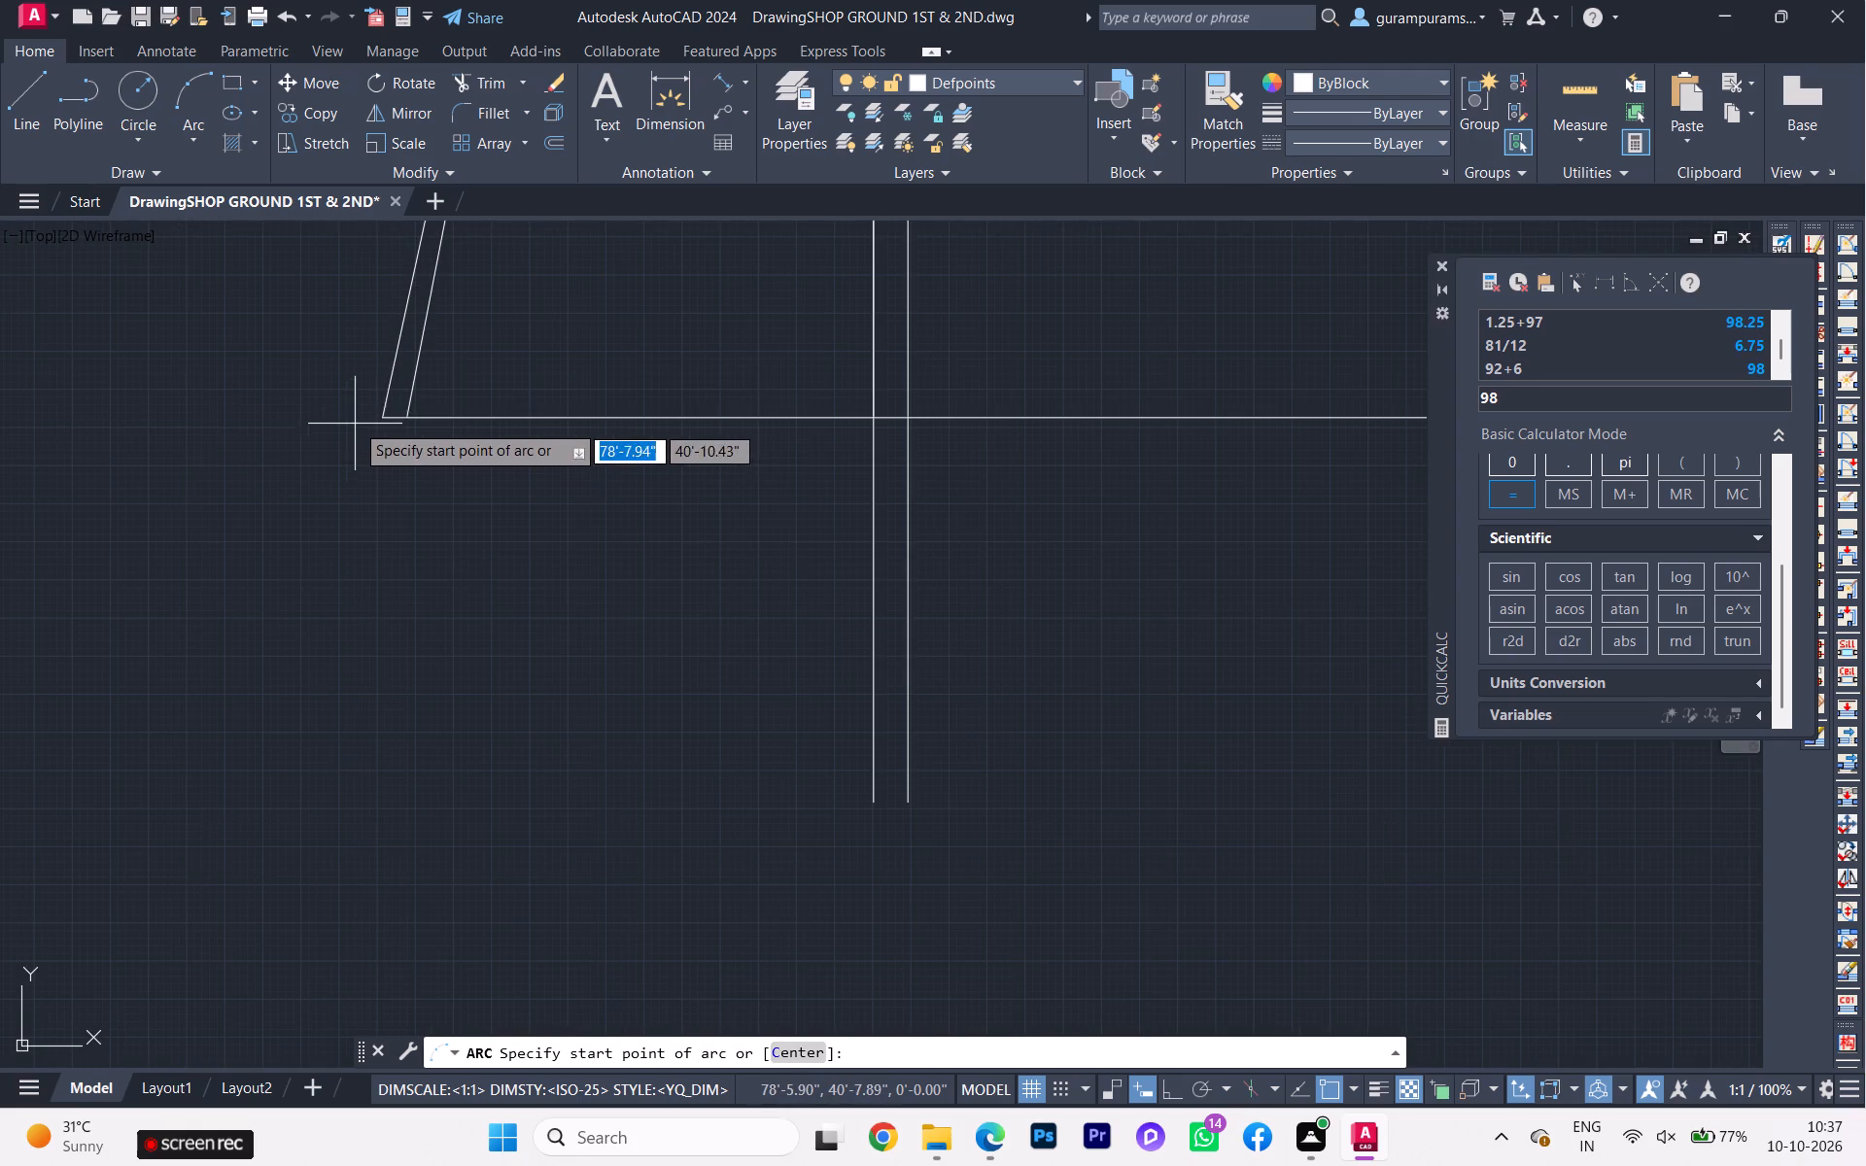
left_click(376, 418)
scroll(176, 494, "down", 2)
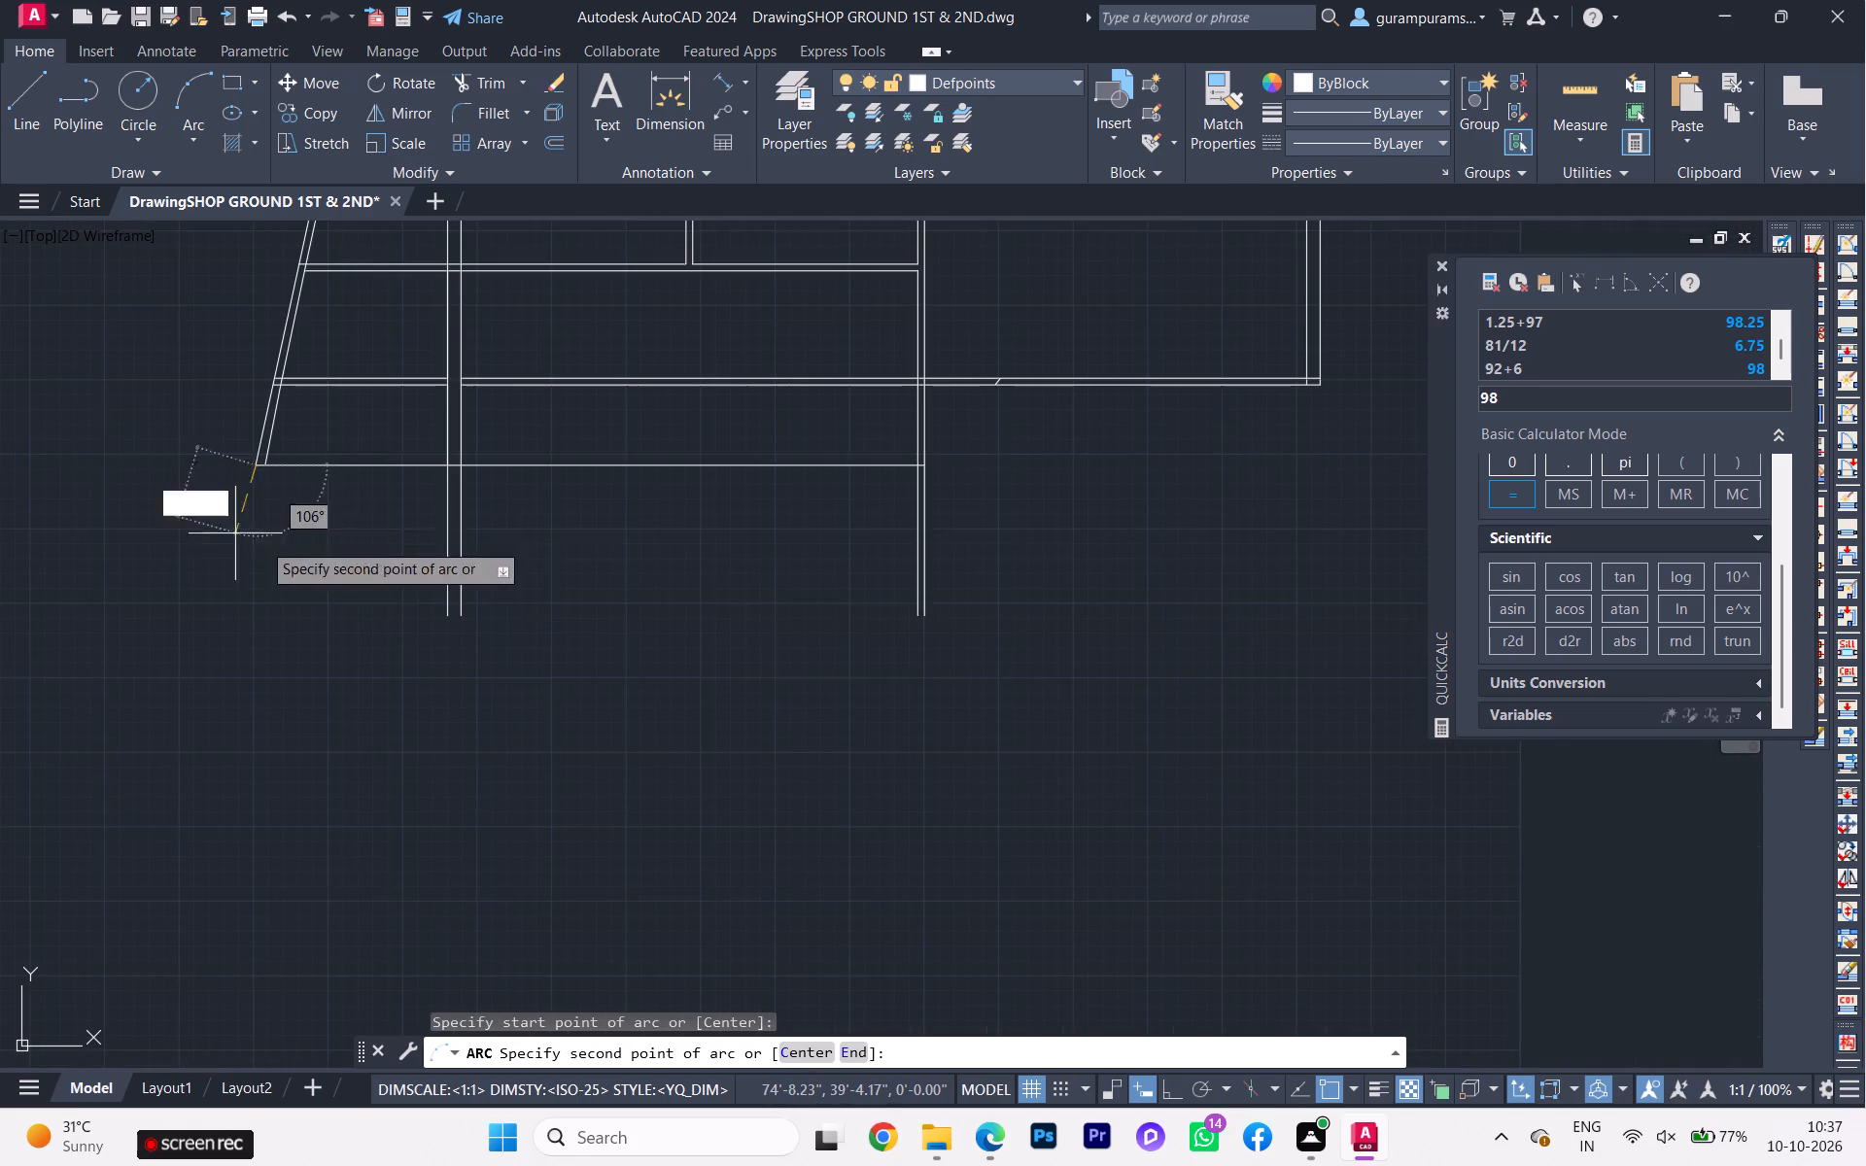
scroll(934, 469, "up", 2)
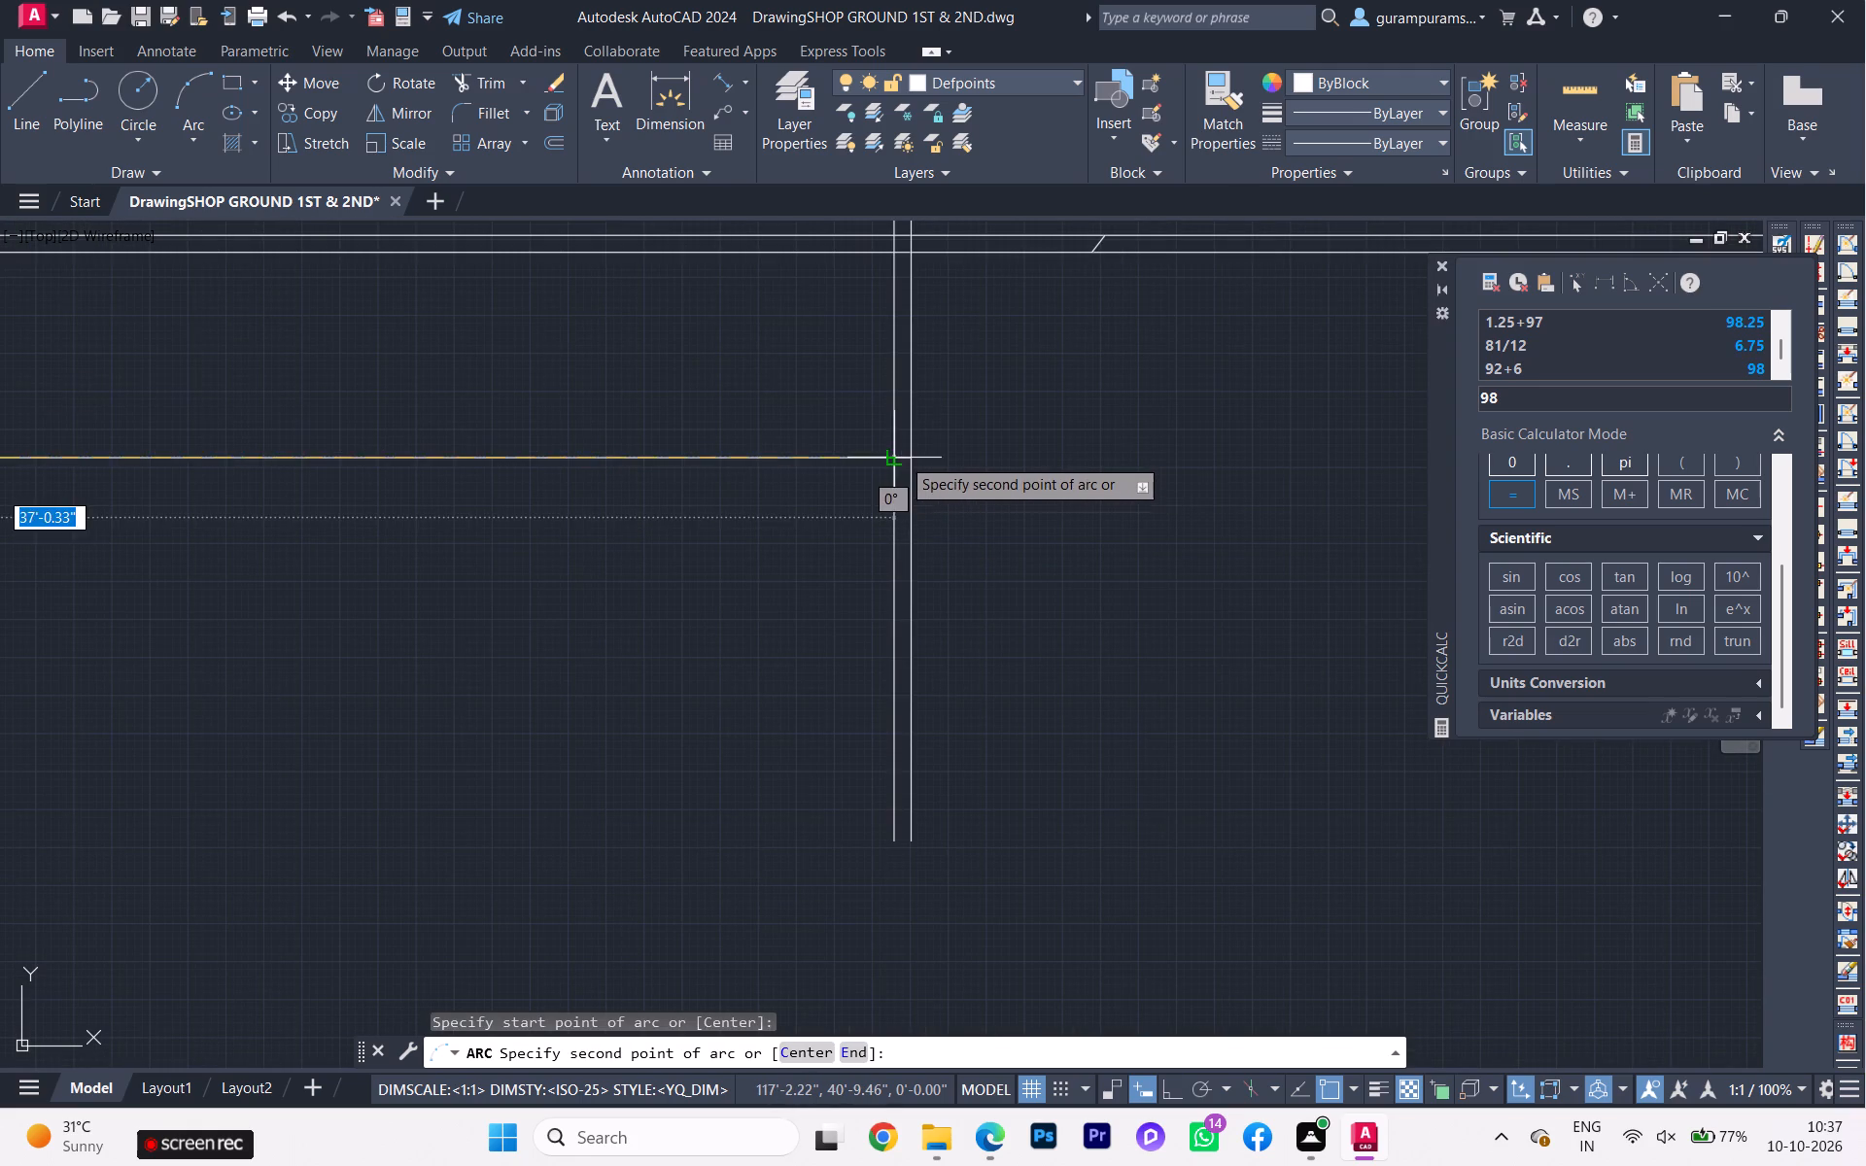
left_click(896, 455)
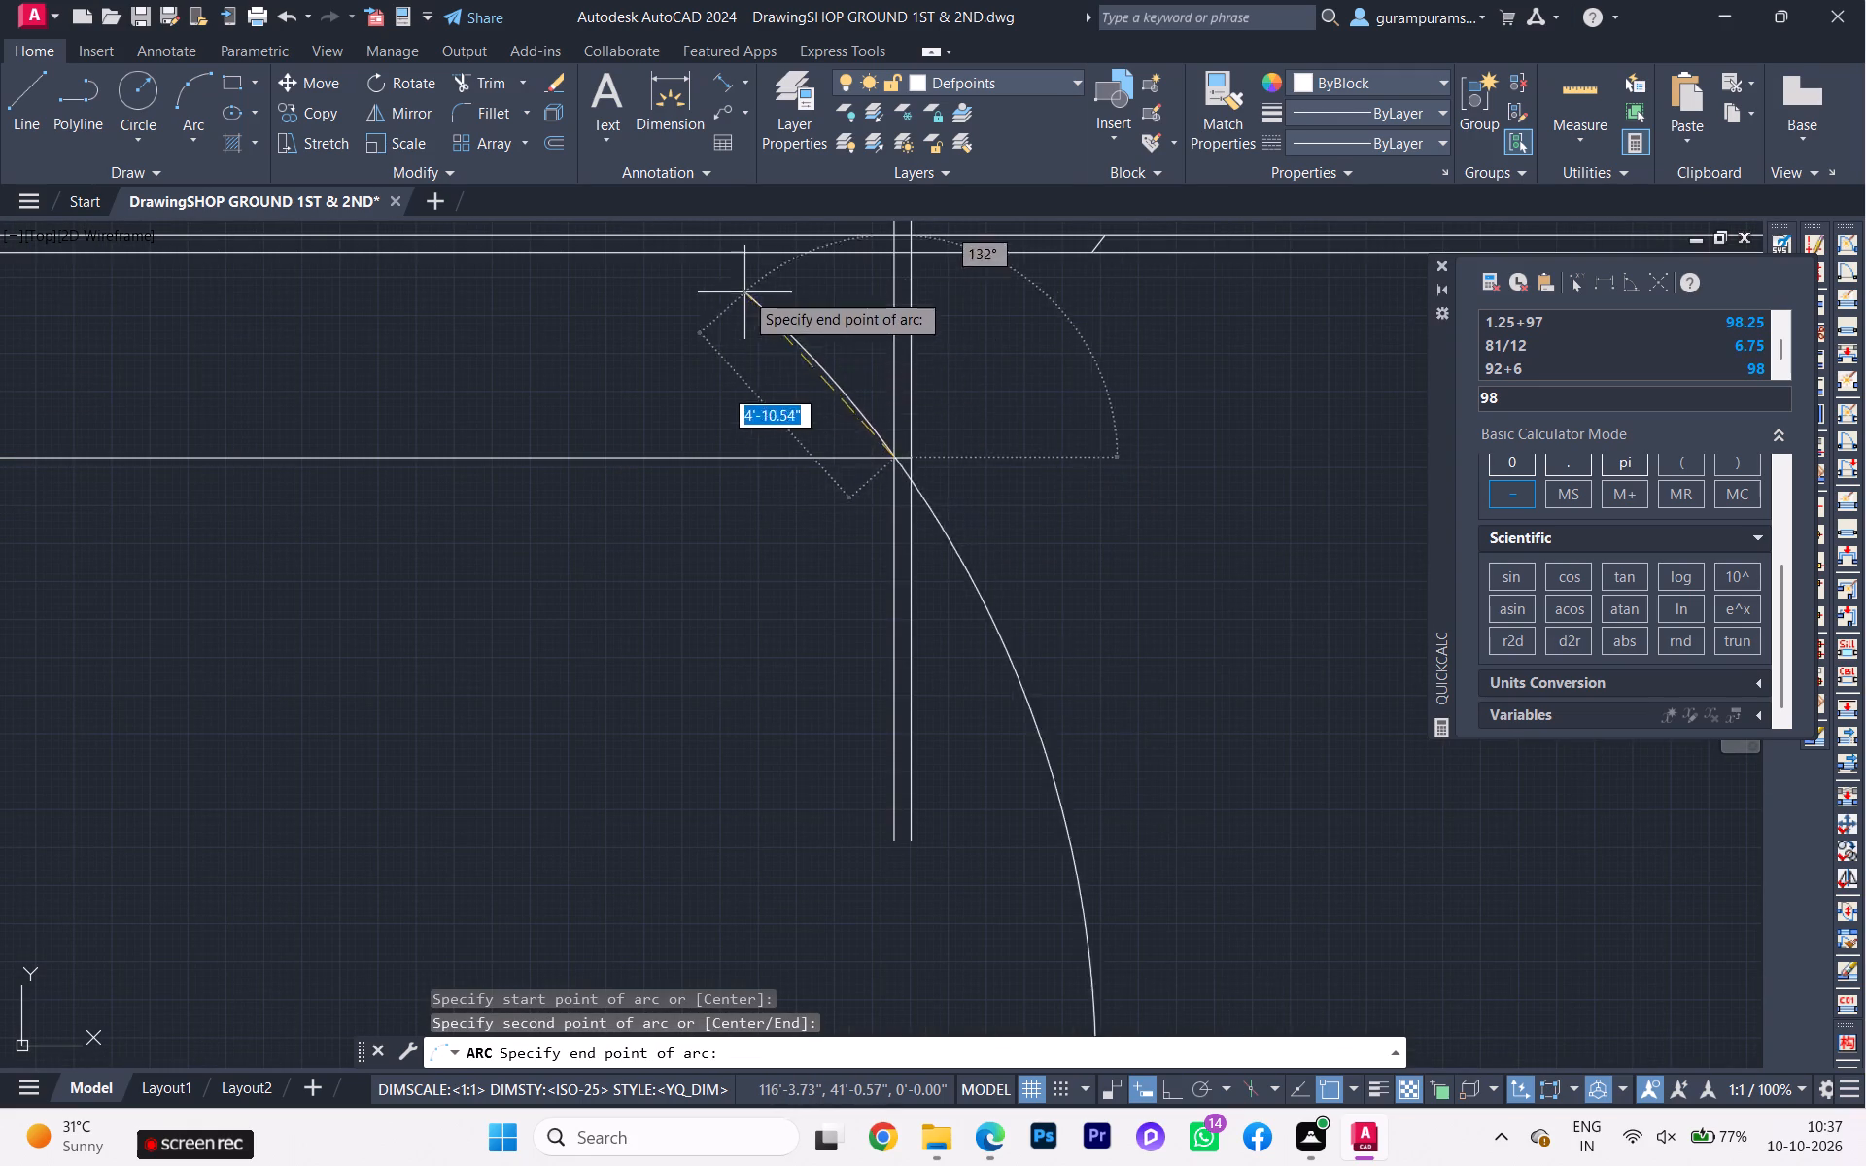
scroll(763, 269, "down", 2)
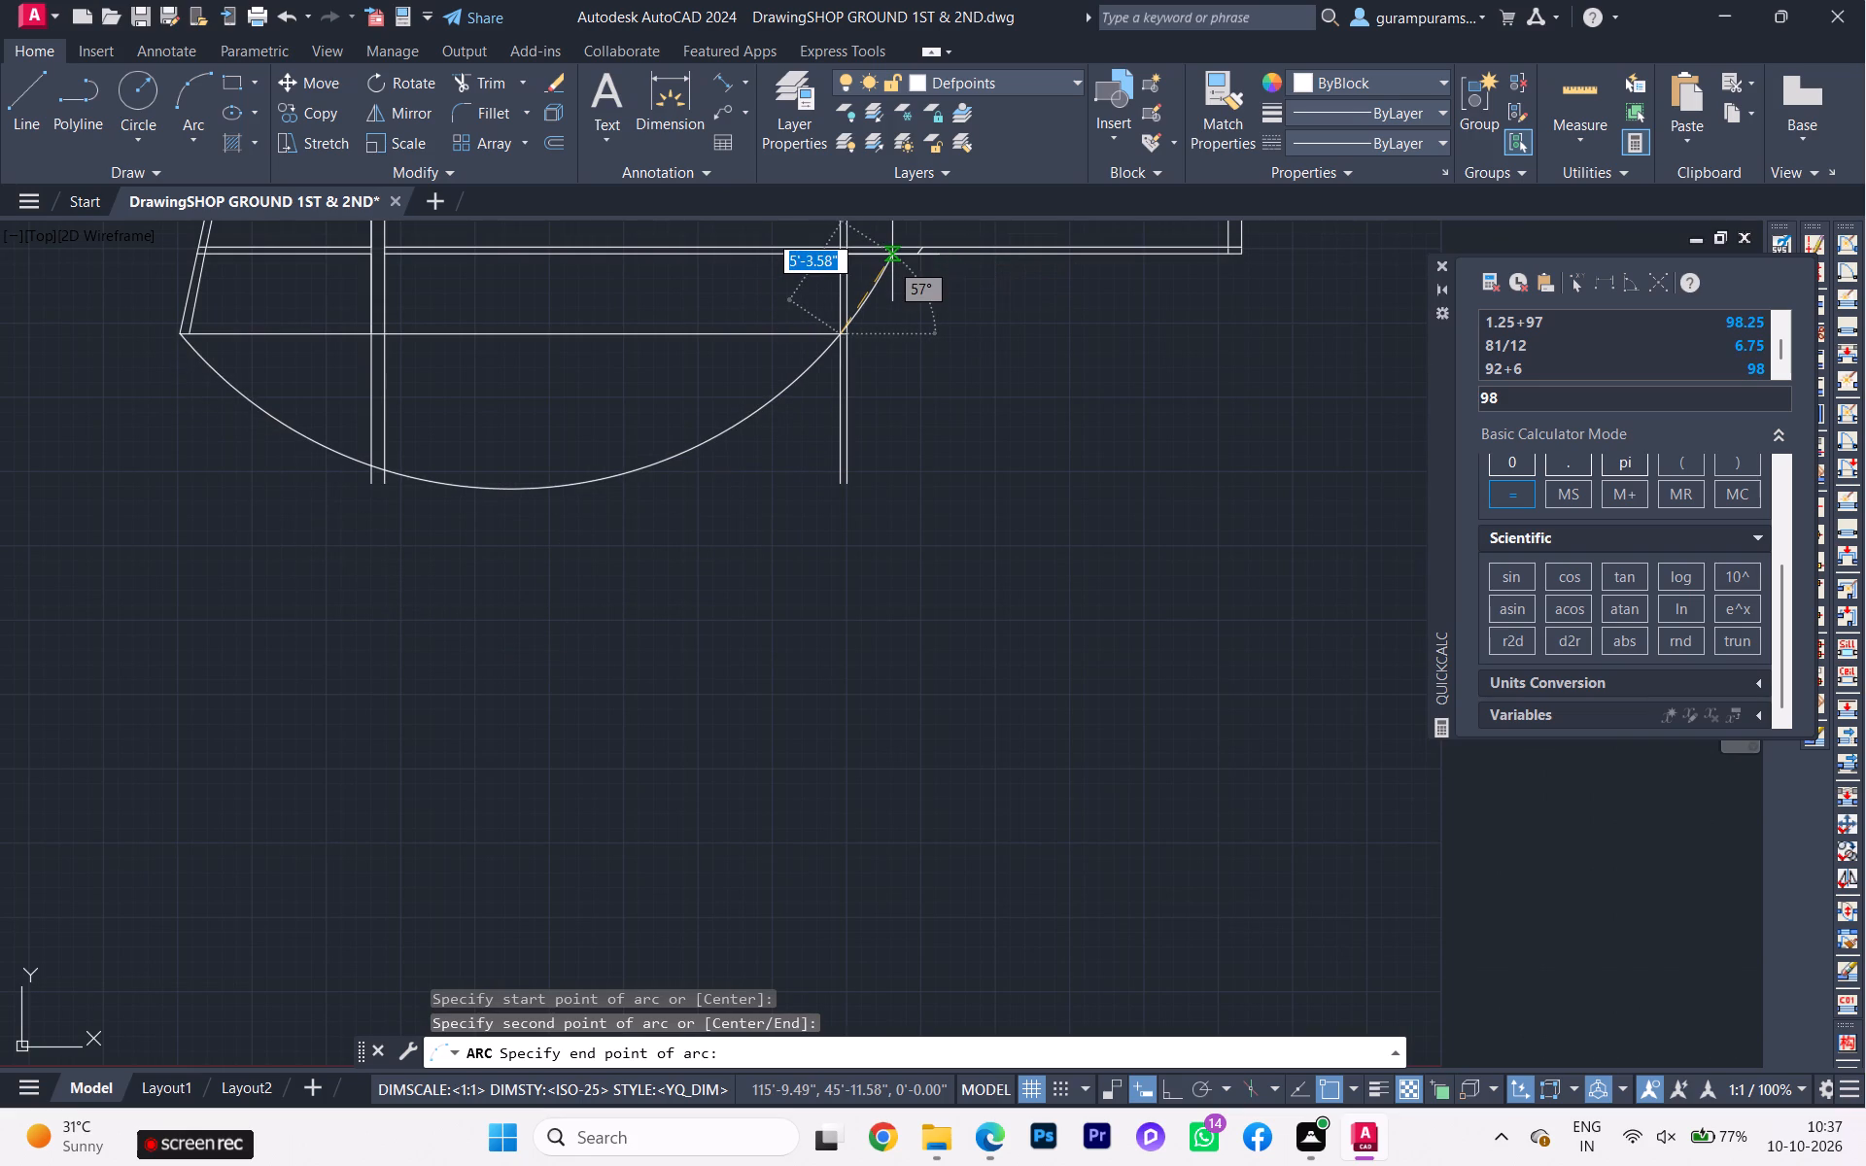
type("38'")
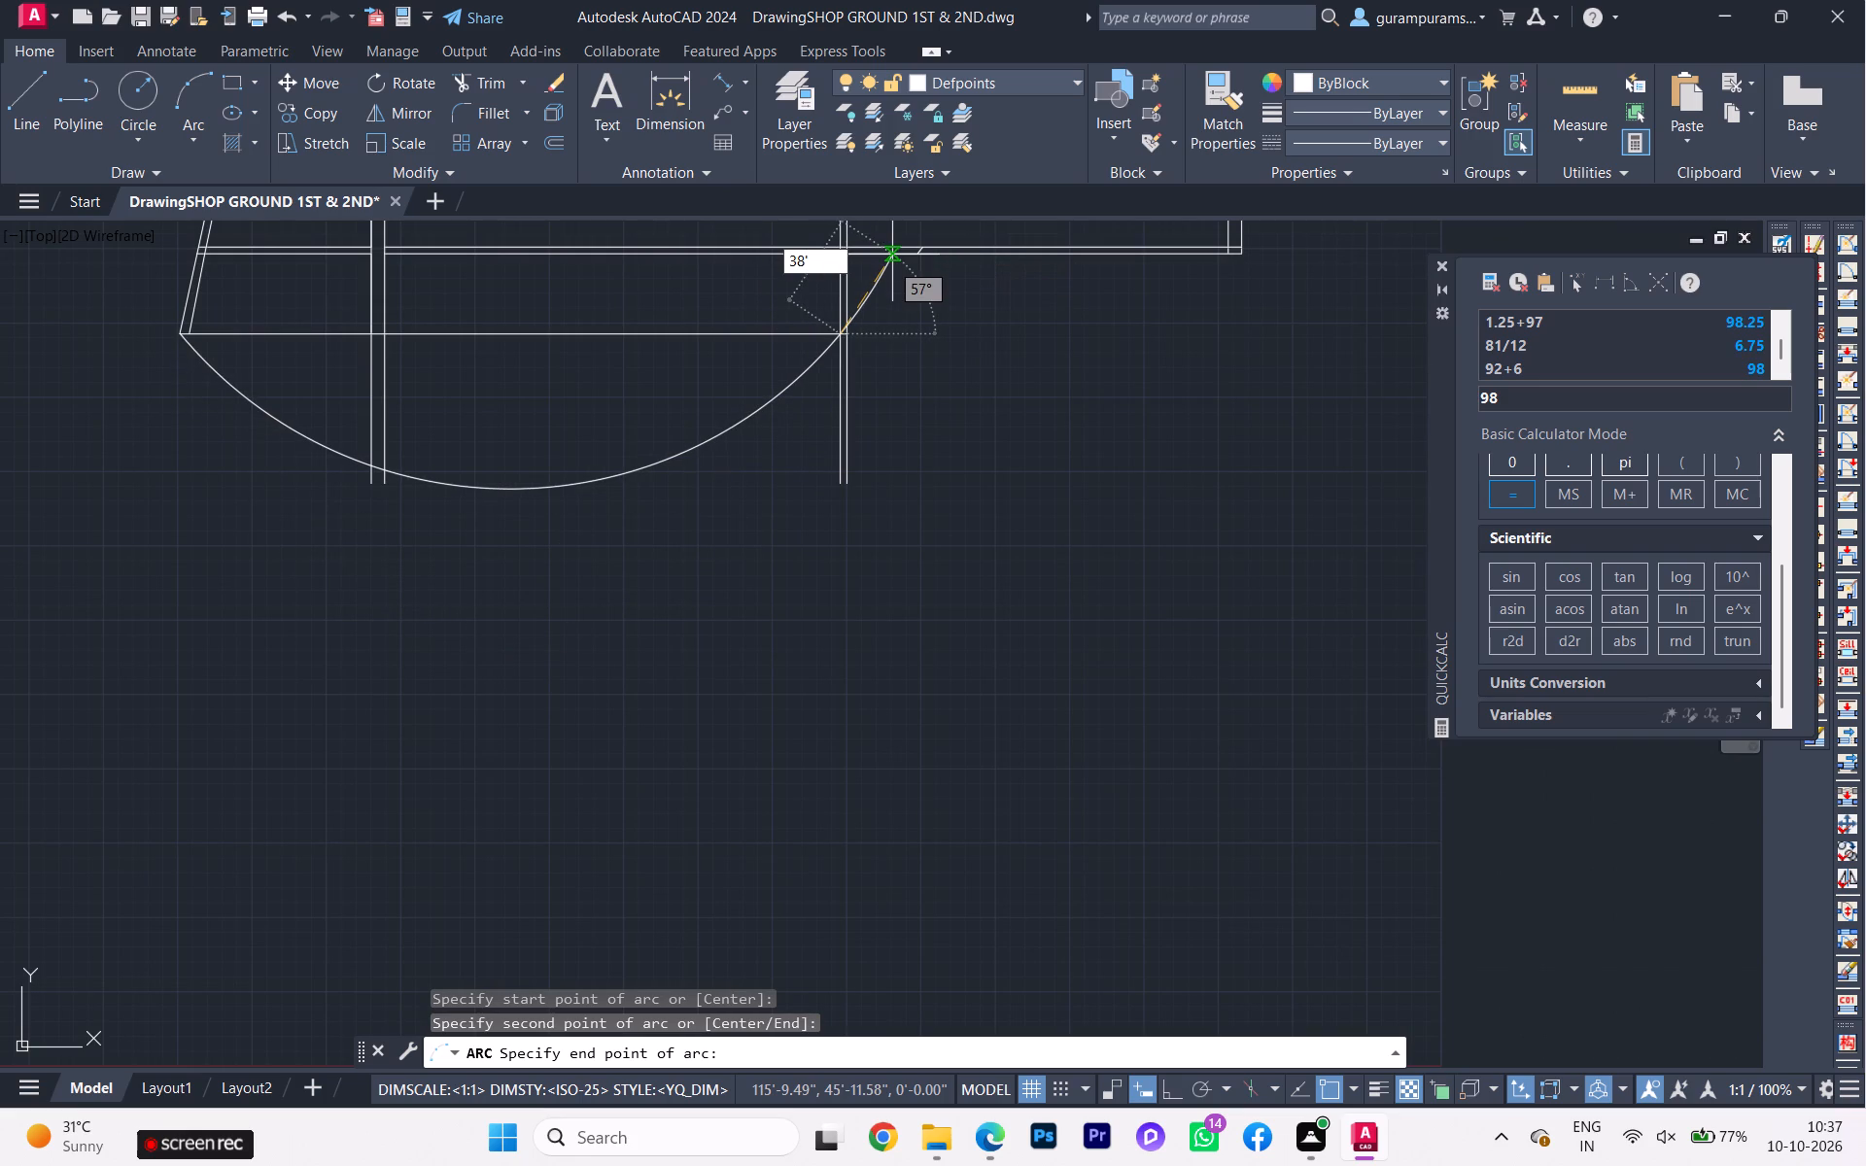
type("7.5")
key("Return")
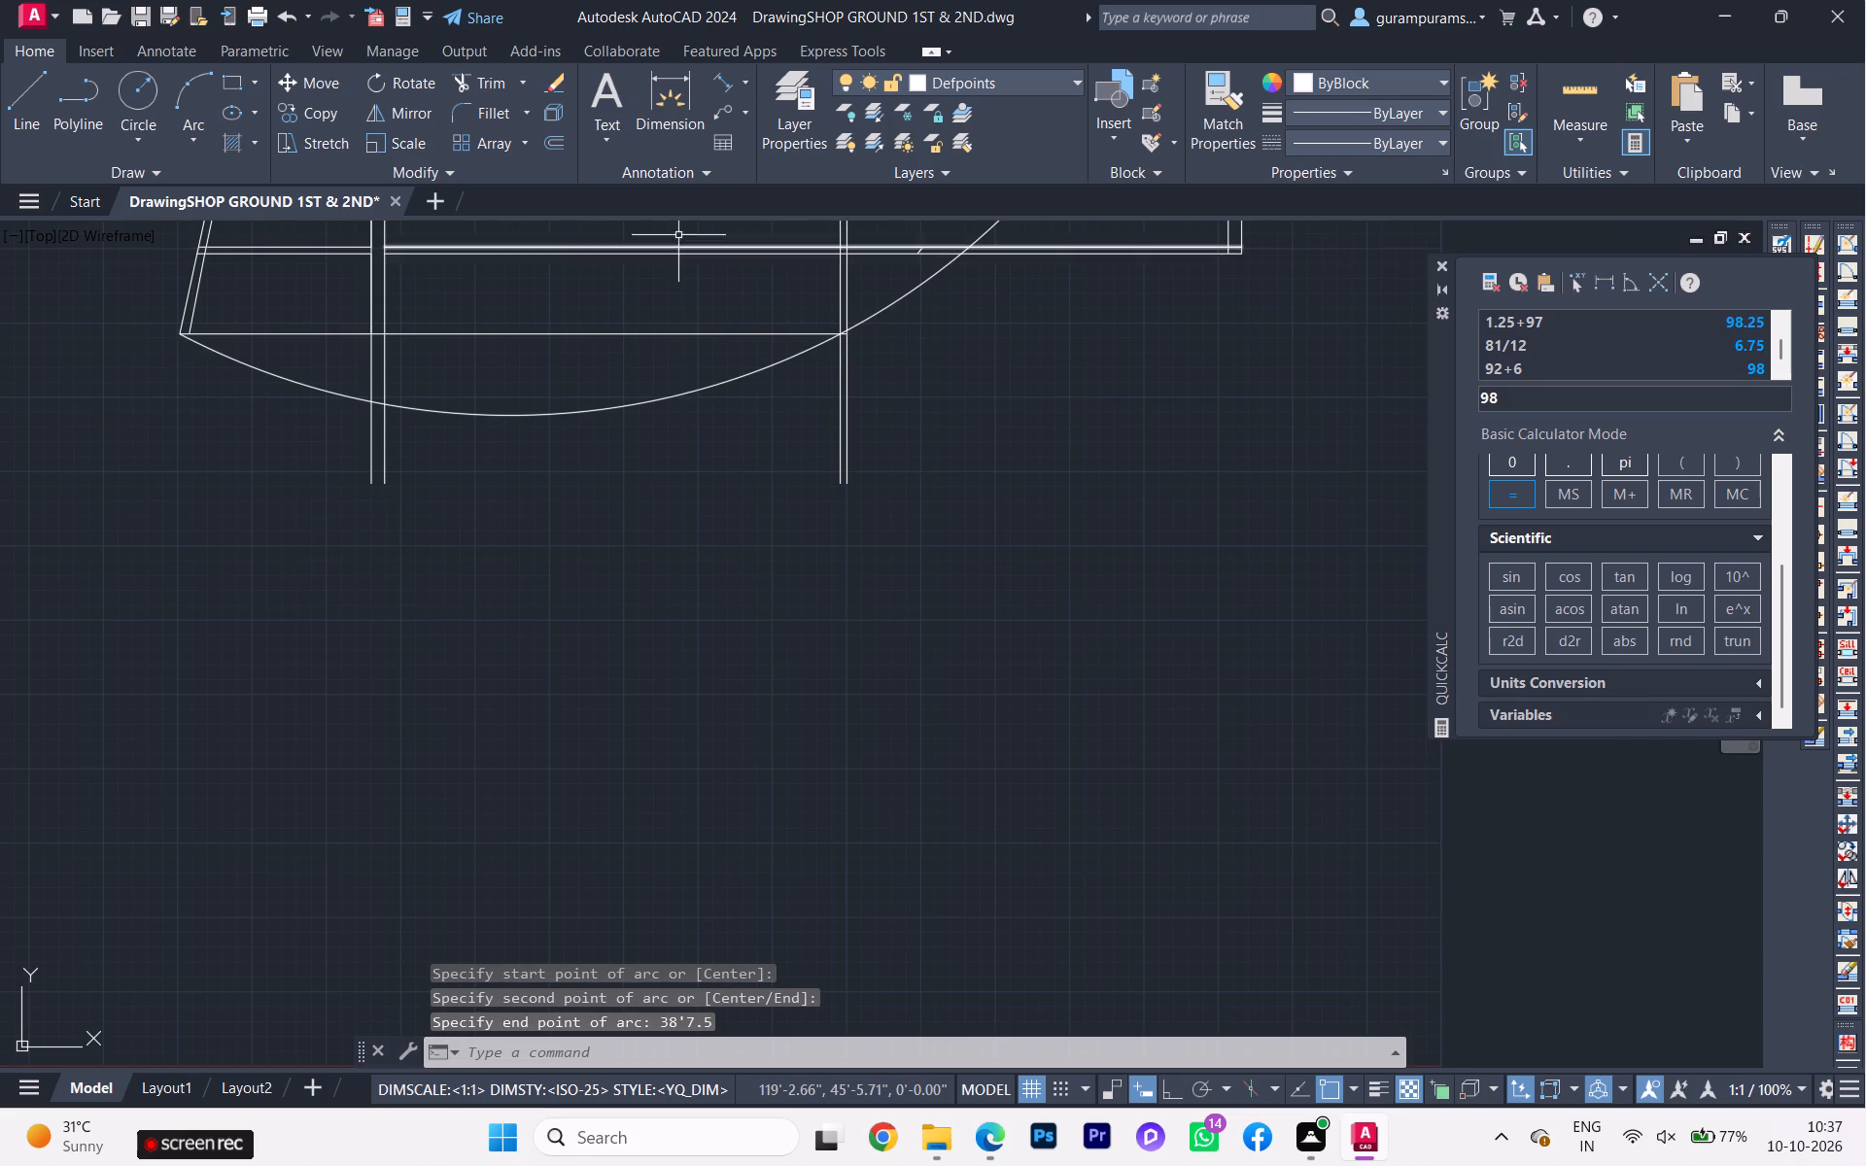
key("Escape")
Trim away the part of the arc that runs beyond the long vertical double wall.
scroll(884, 361, "down", 2)
middle_click_drag(857, 484, 740, 677)
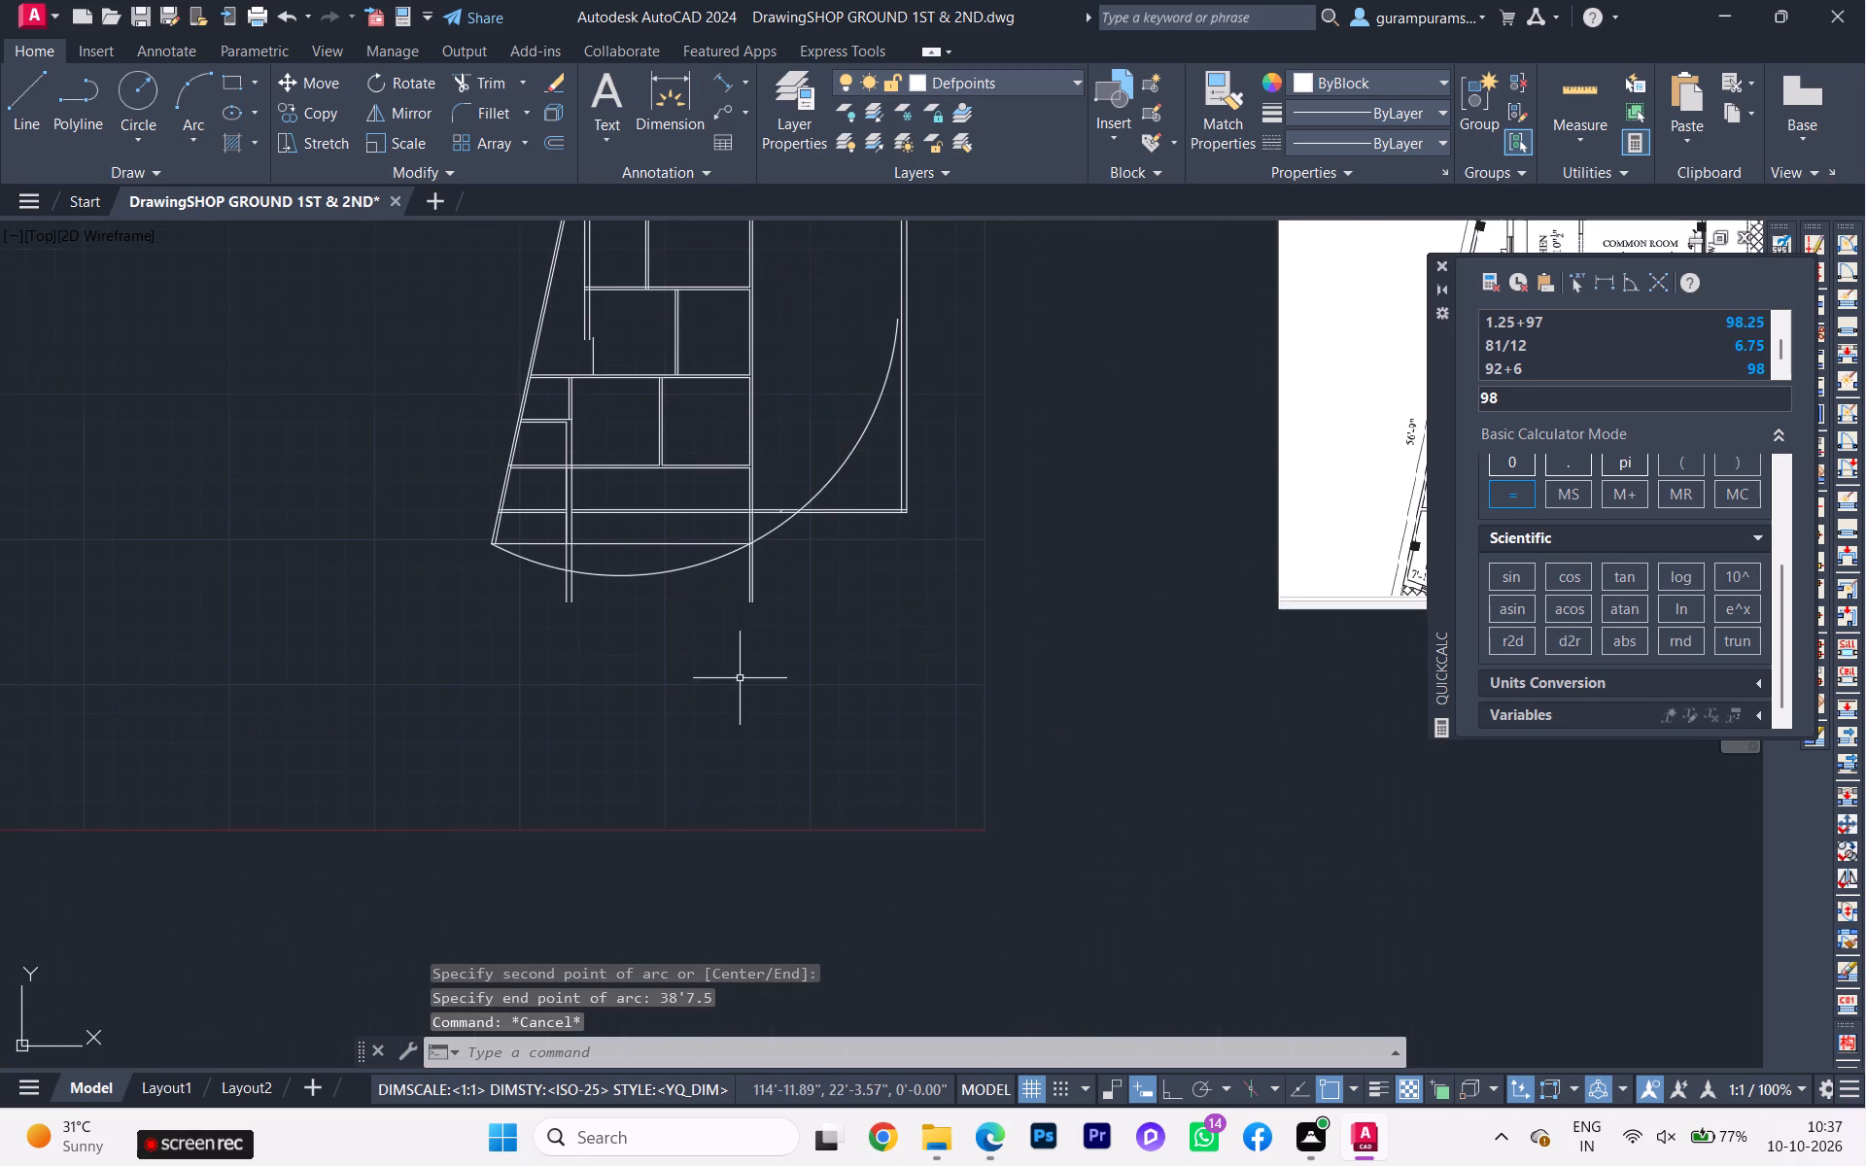
key("t")
key("r")
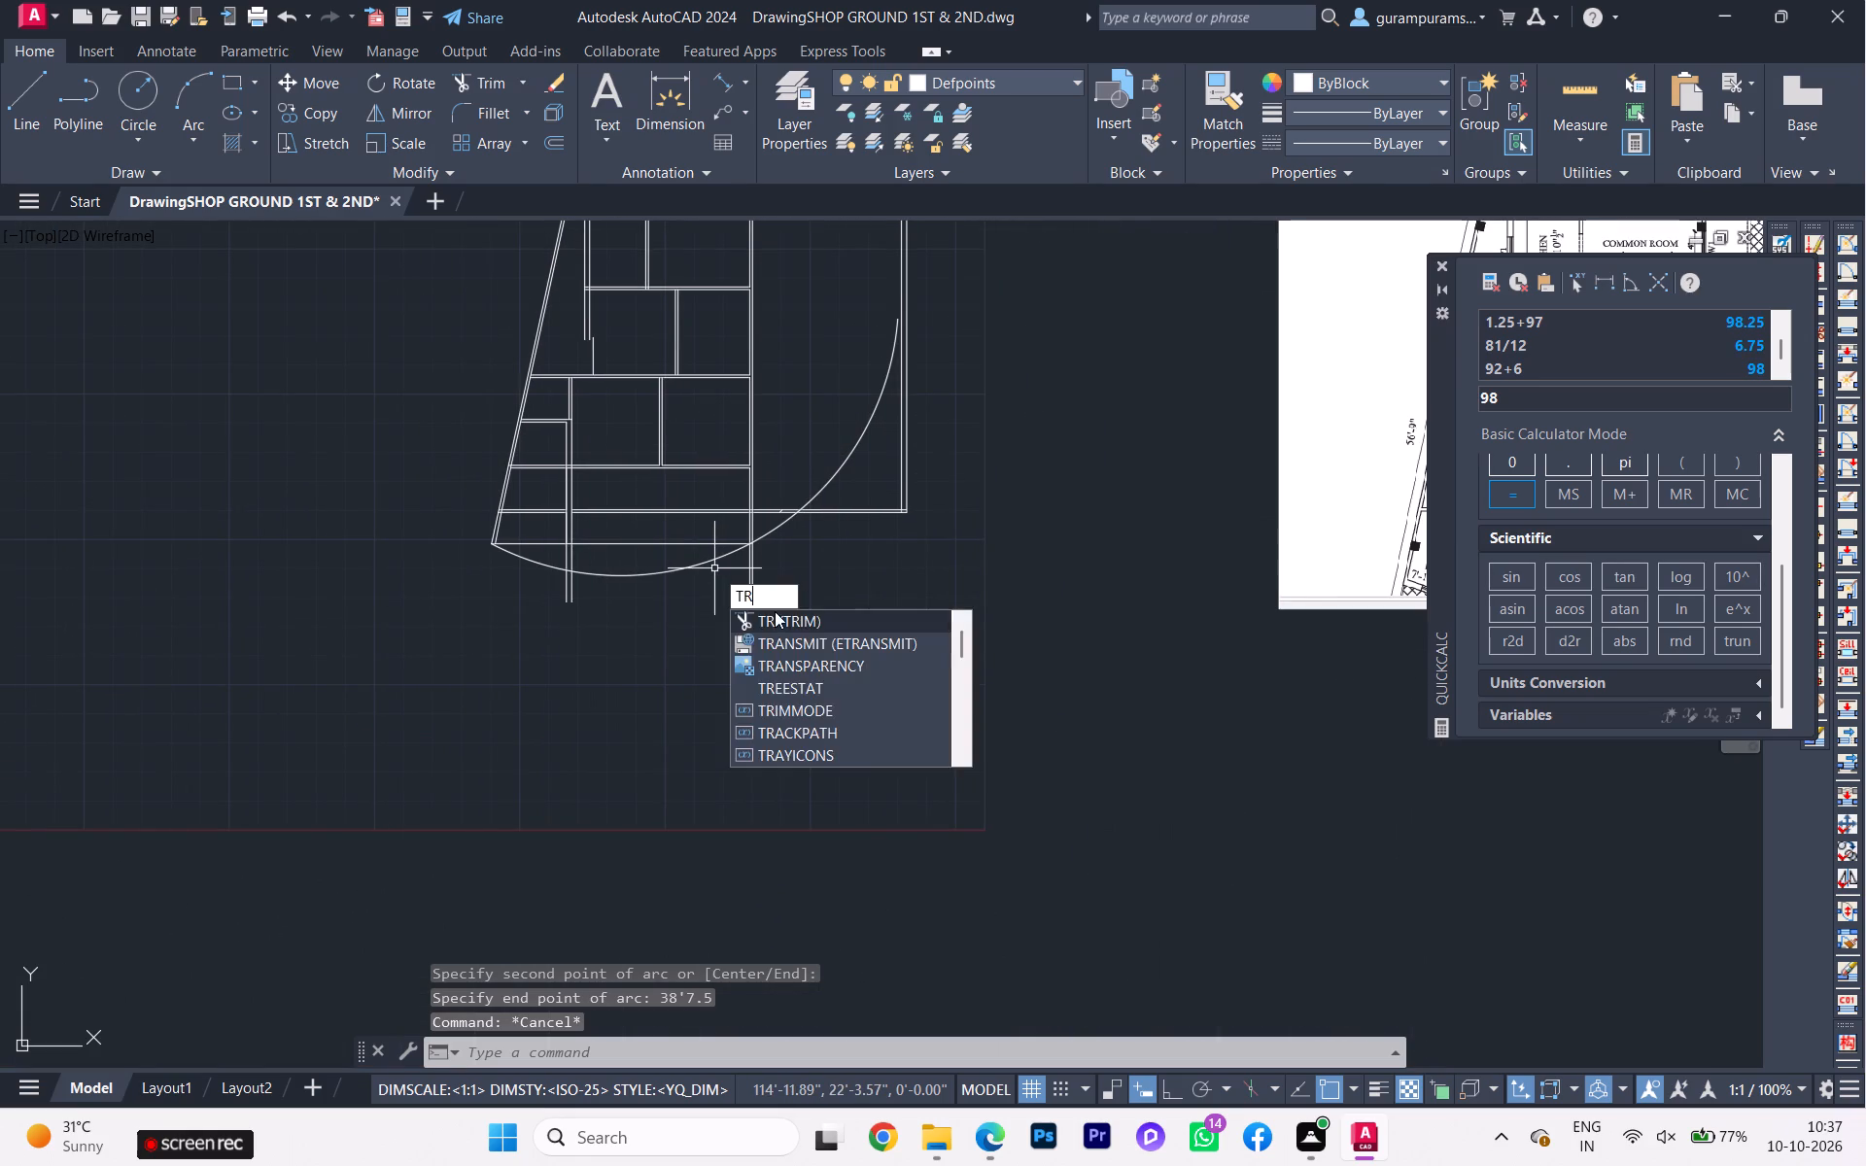
left_click(775, 611)
left_click(779, 529)
left_click(835, 467)
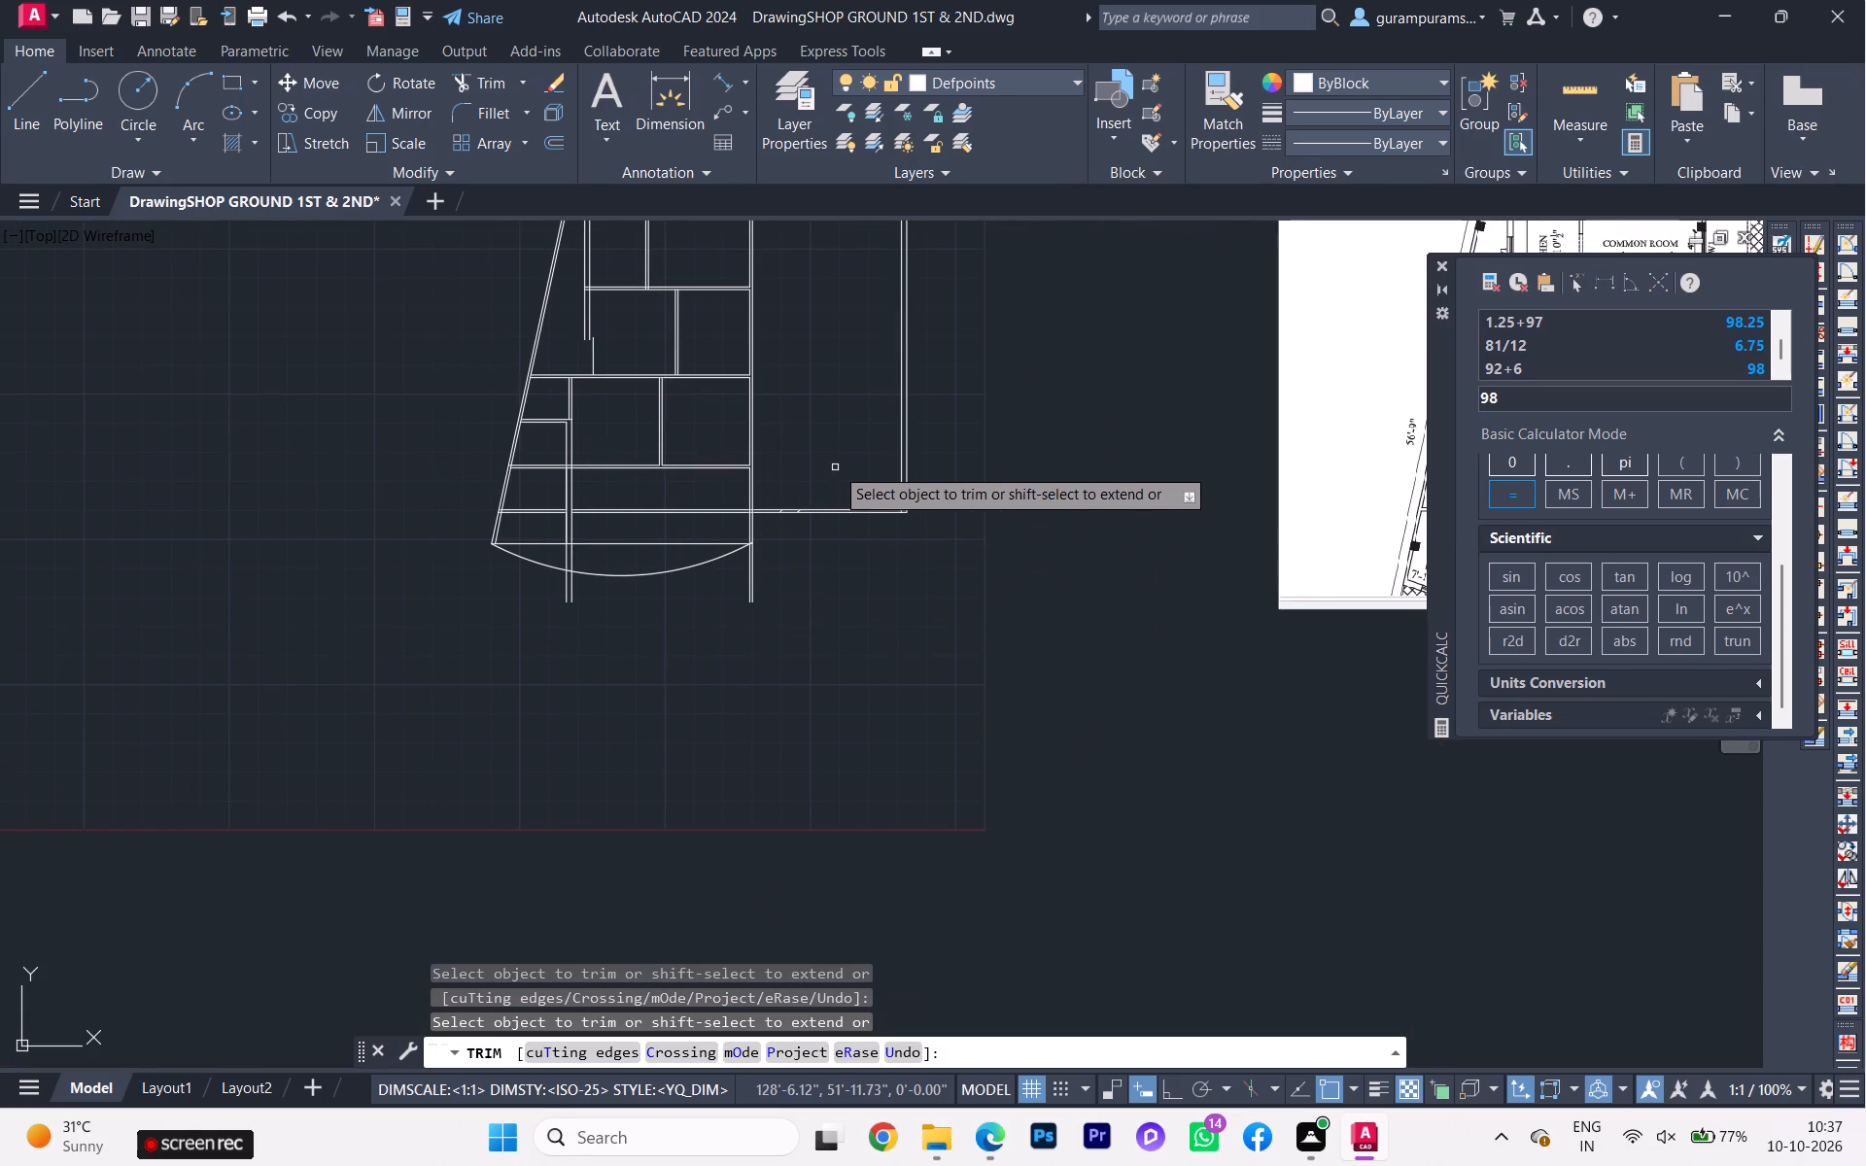
Trim the interior vertical double wall's lines below the bottom line, both inside and below the arc.
scroll(650, 538, "up", 1)
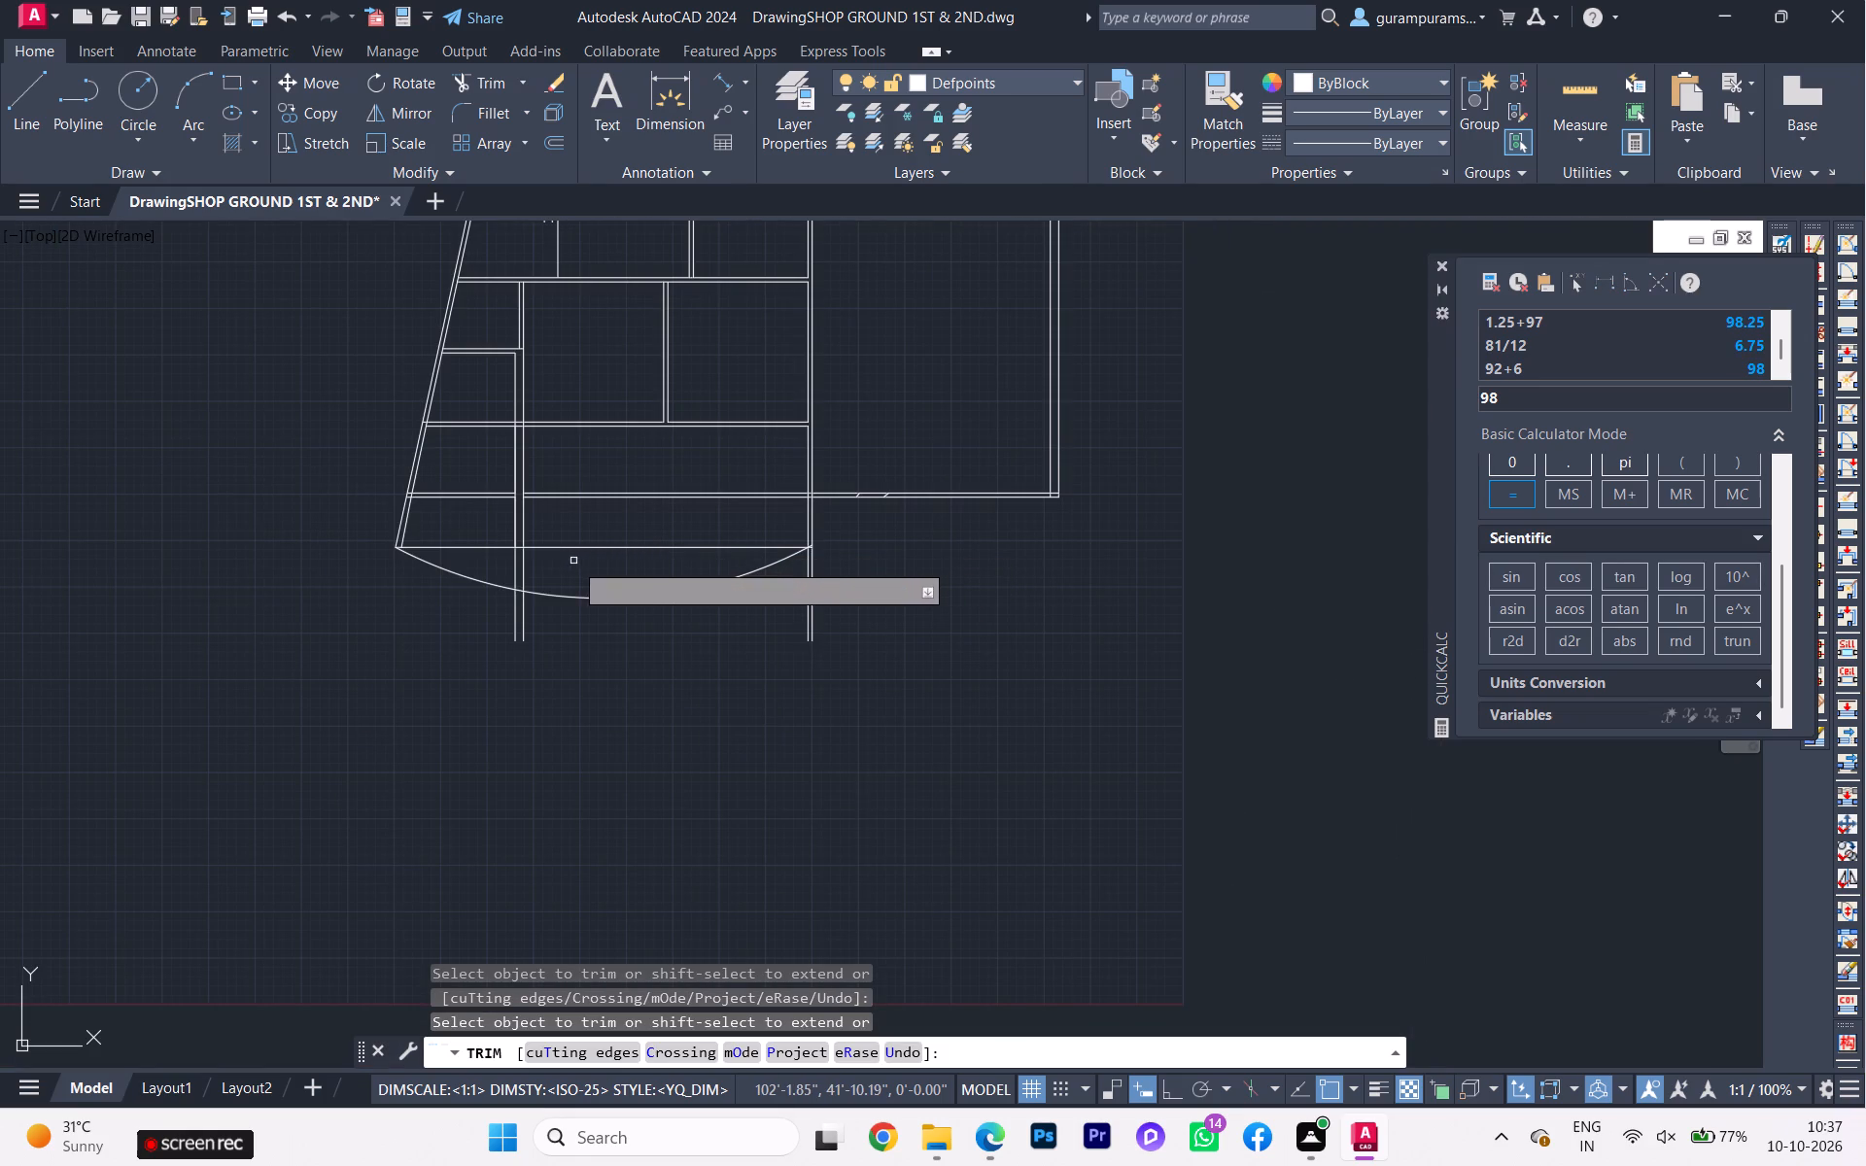
left_click(528, 563)
left_click(504, 569)
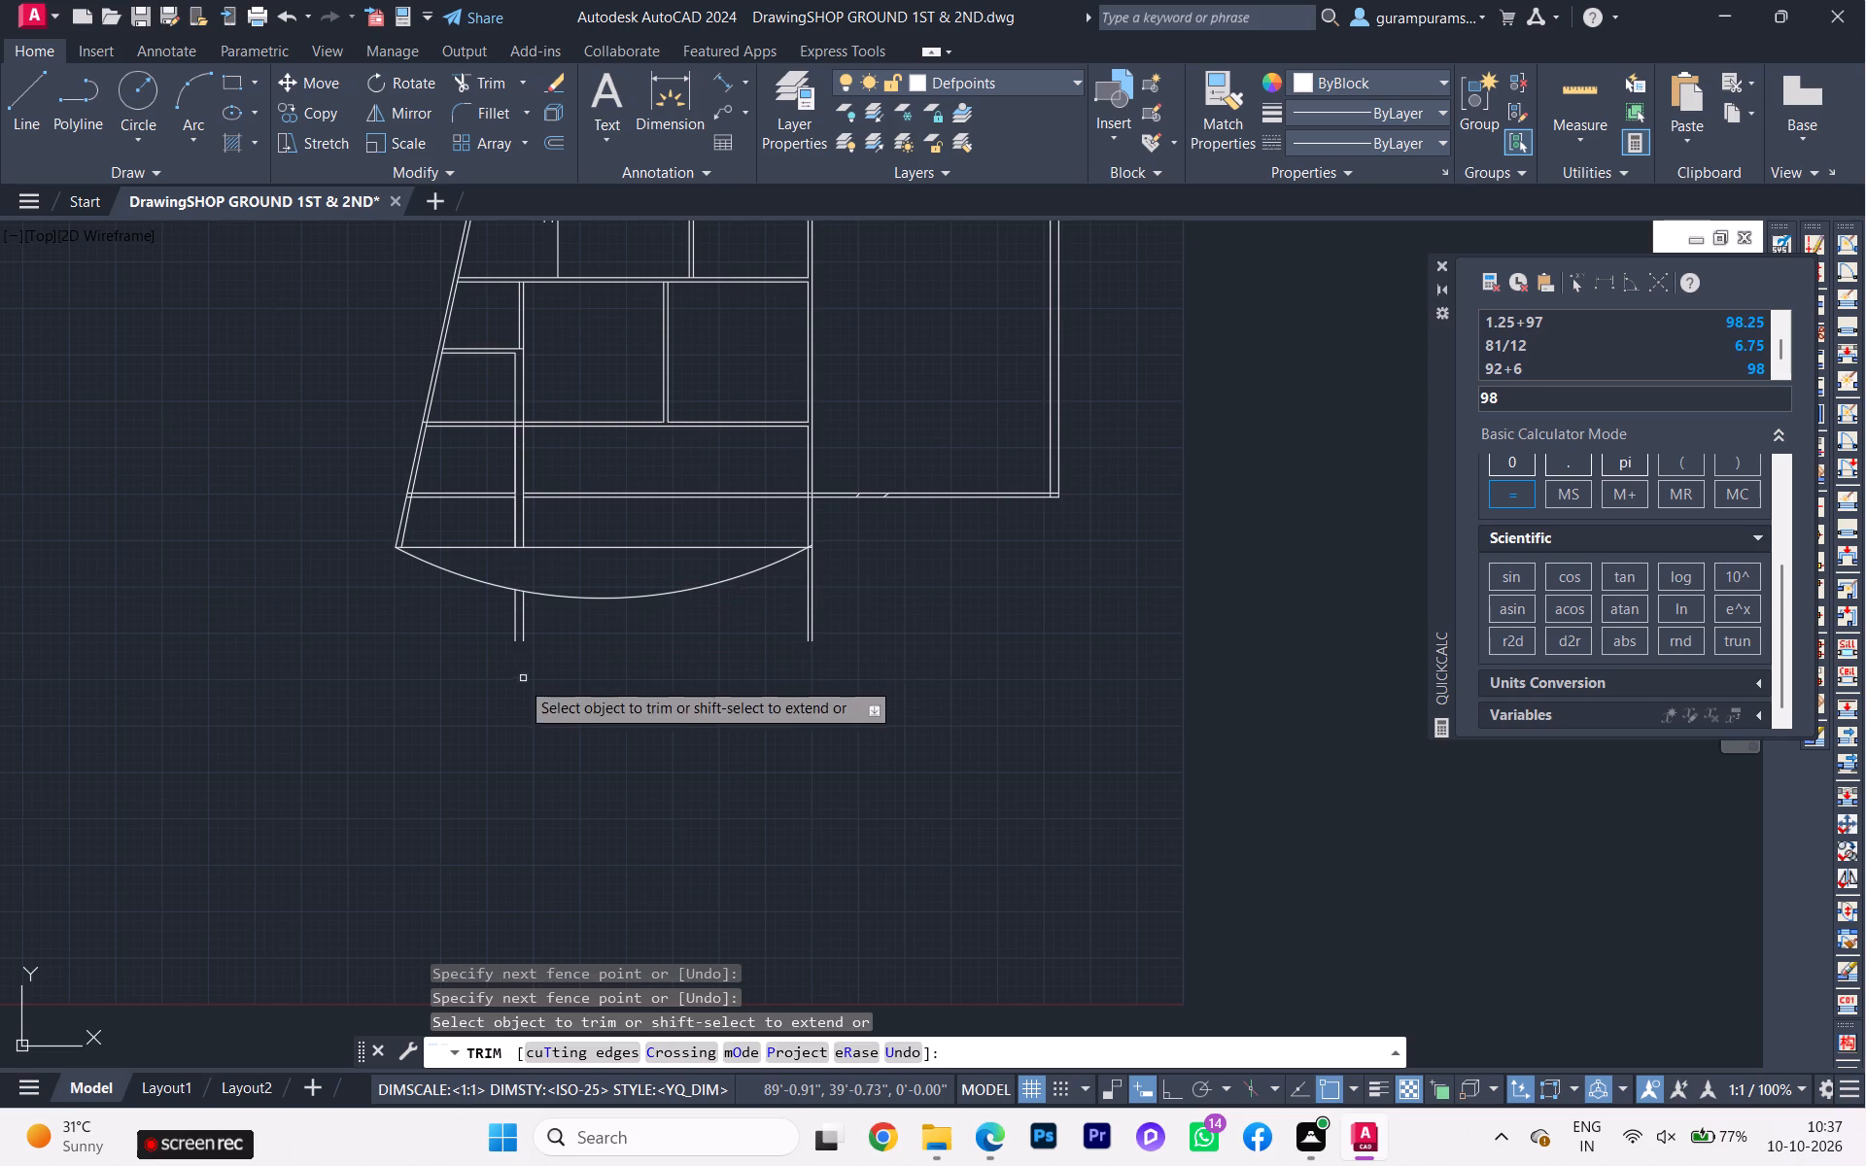
left_click(554, 640)
left_click(496, 604)
Check the curved terrace edge's length by previewing an arc length dimension on it without placing it.
scroll(467, 634, "down", 2)
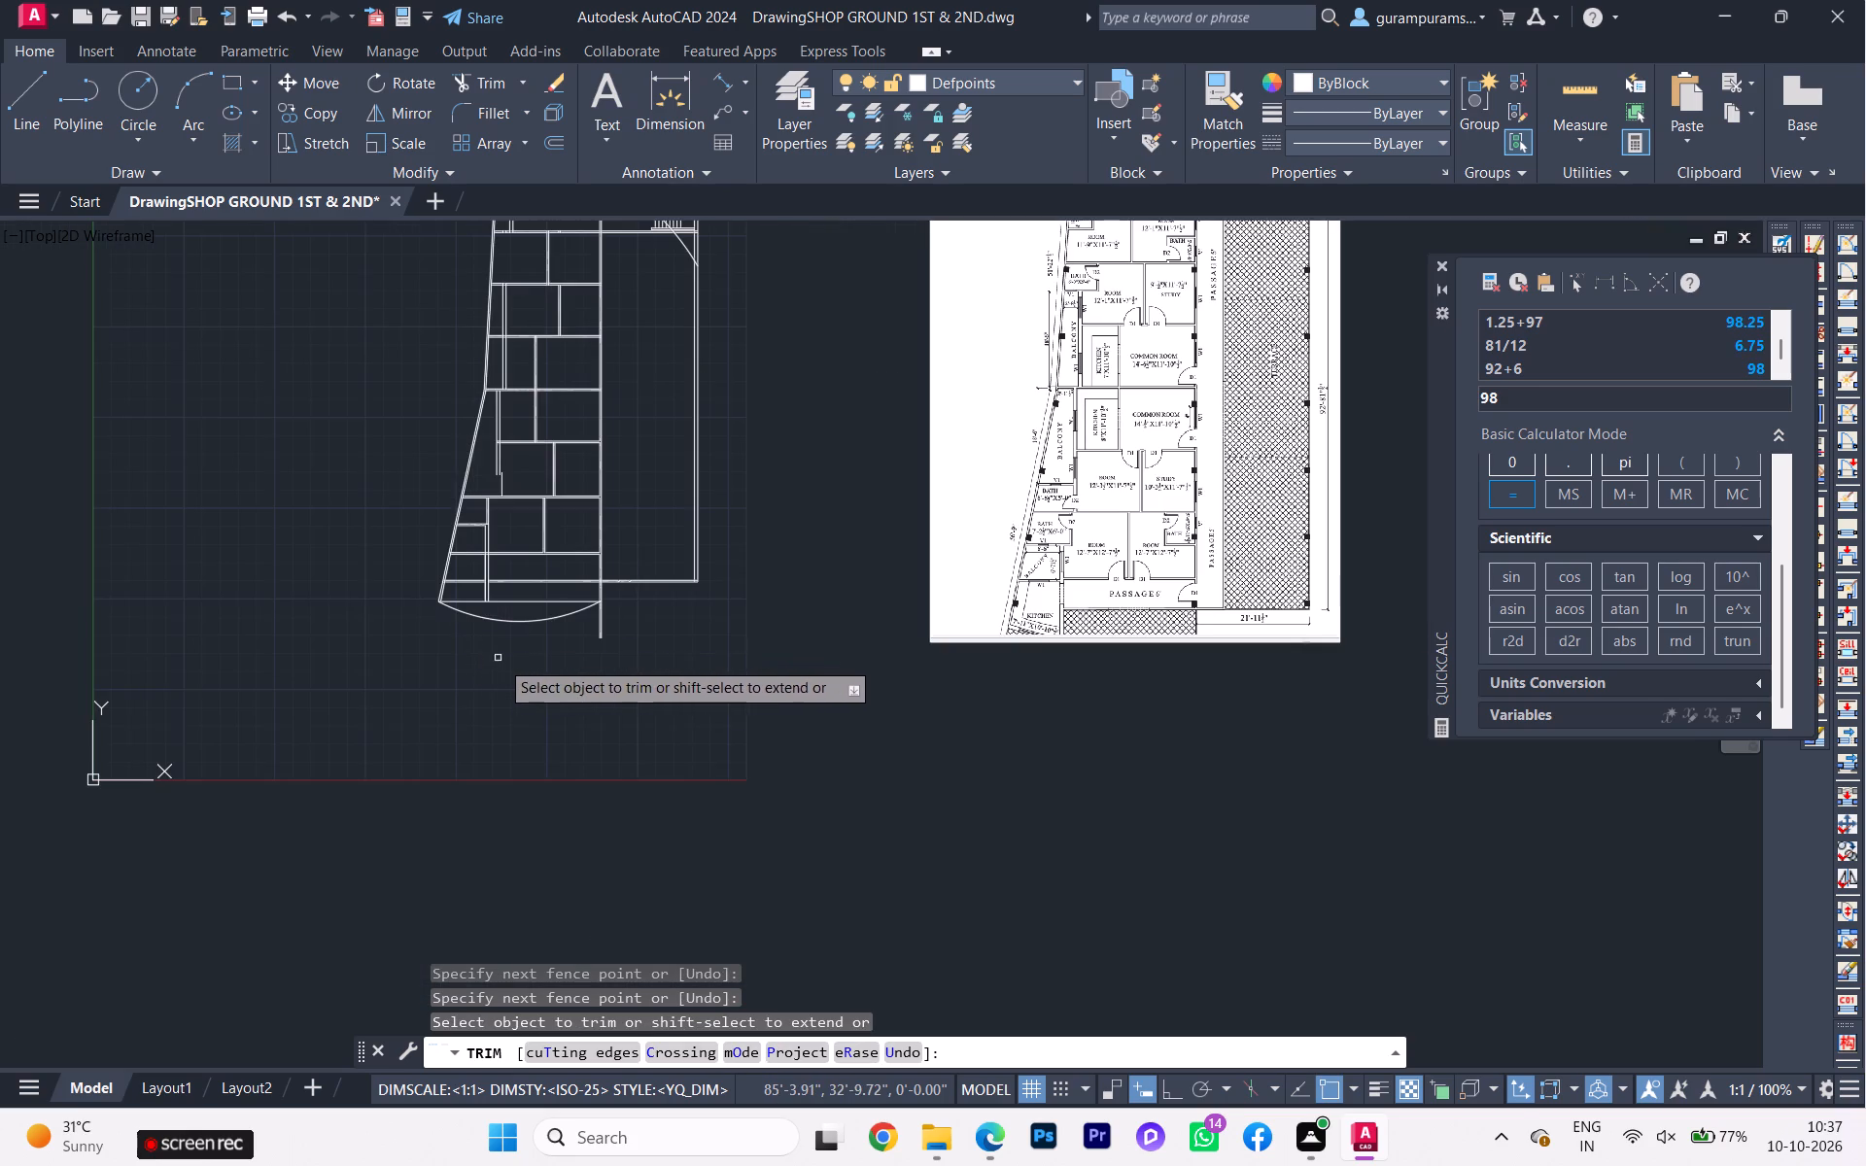
scroll(572, 631, "up", 3)
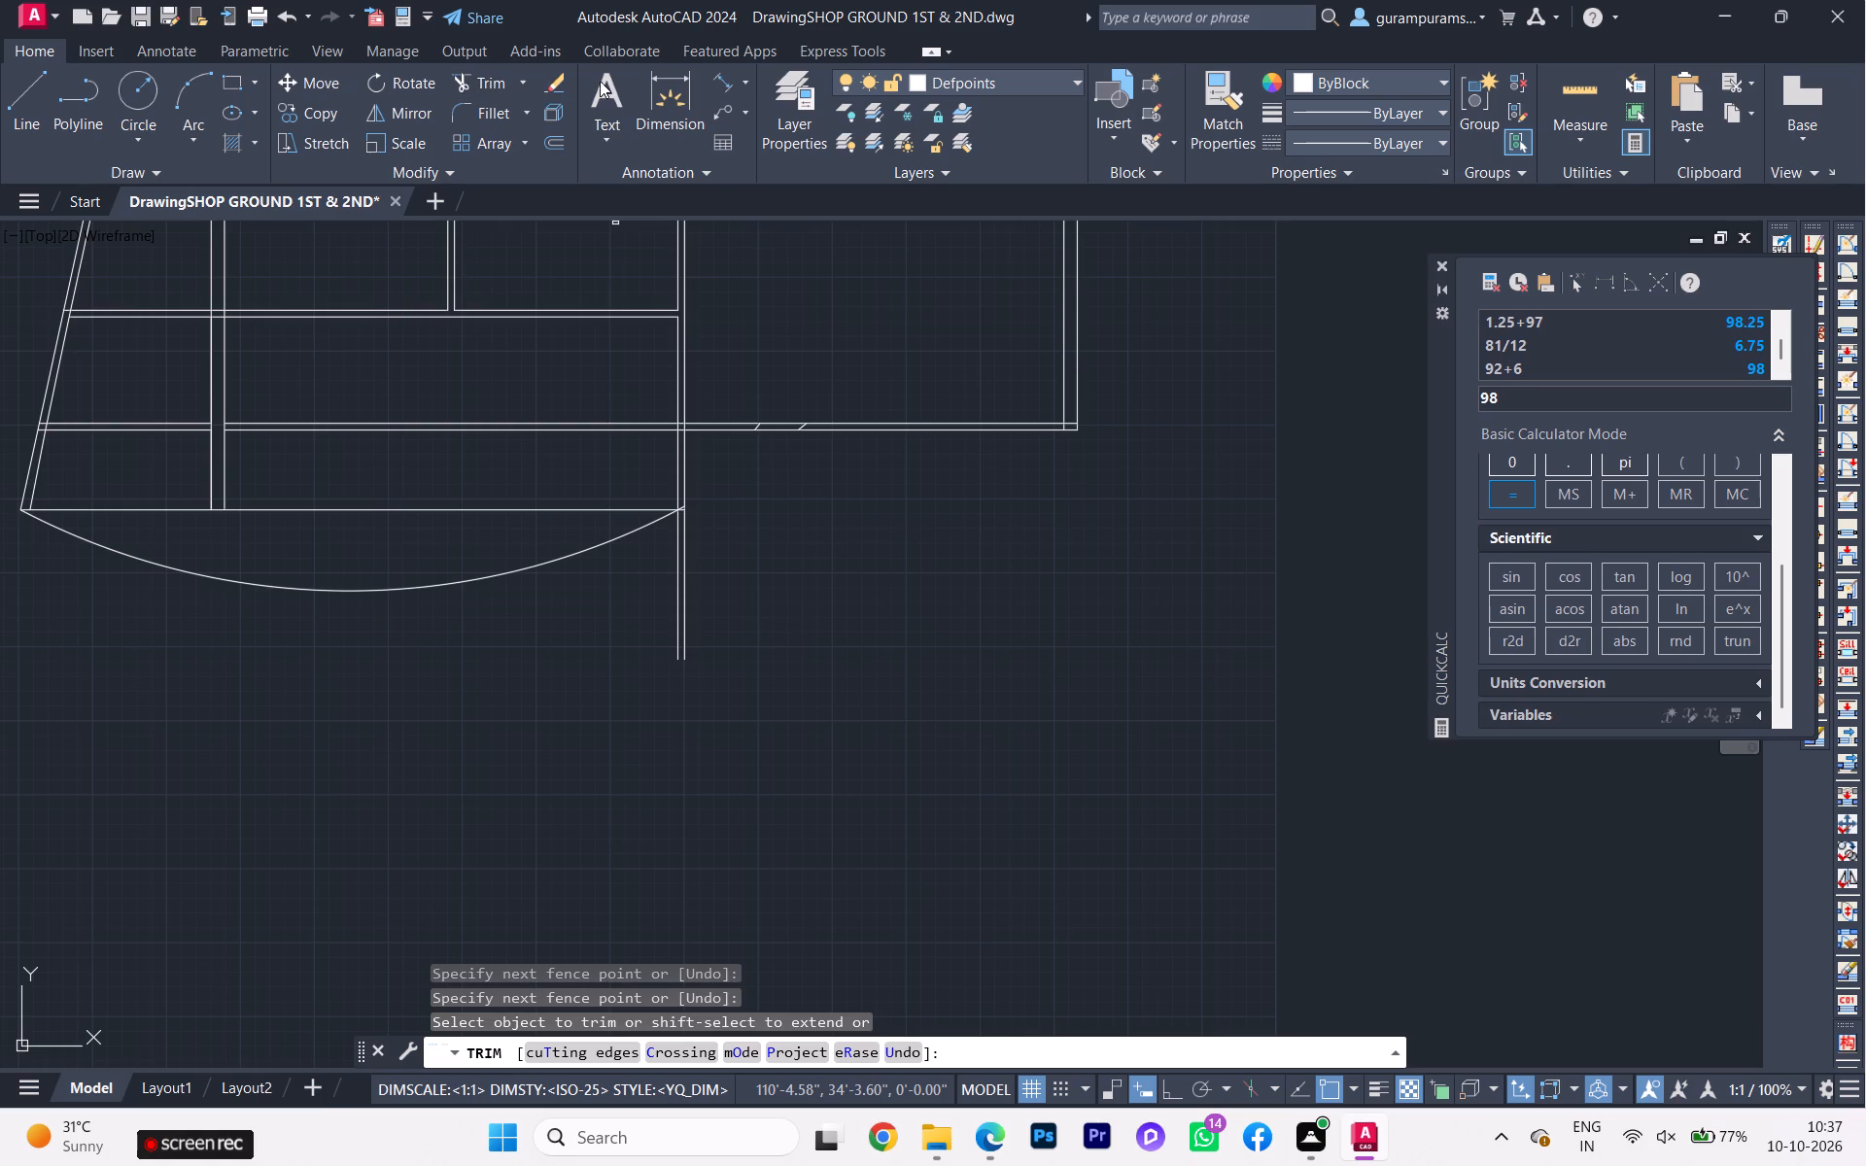
left_click(739, 72)
left_click(753, 263)
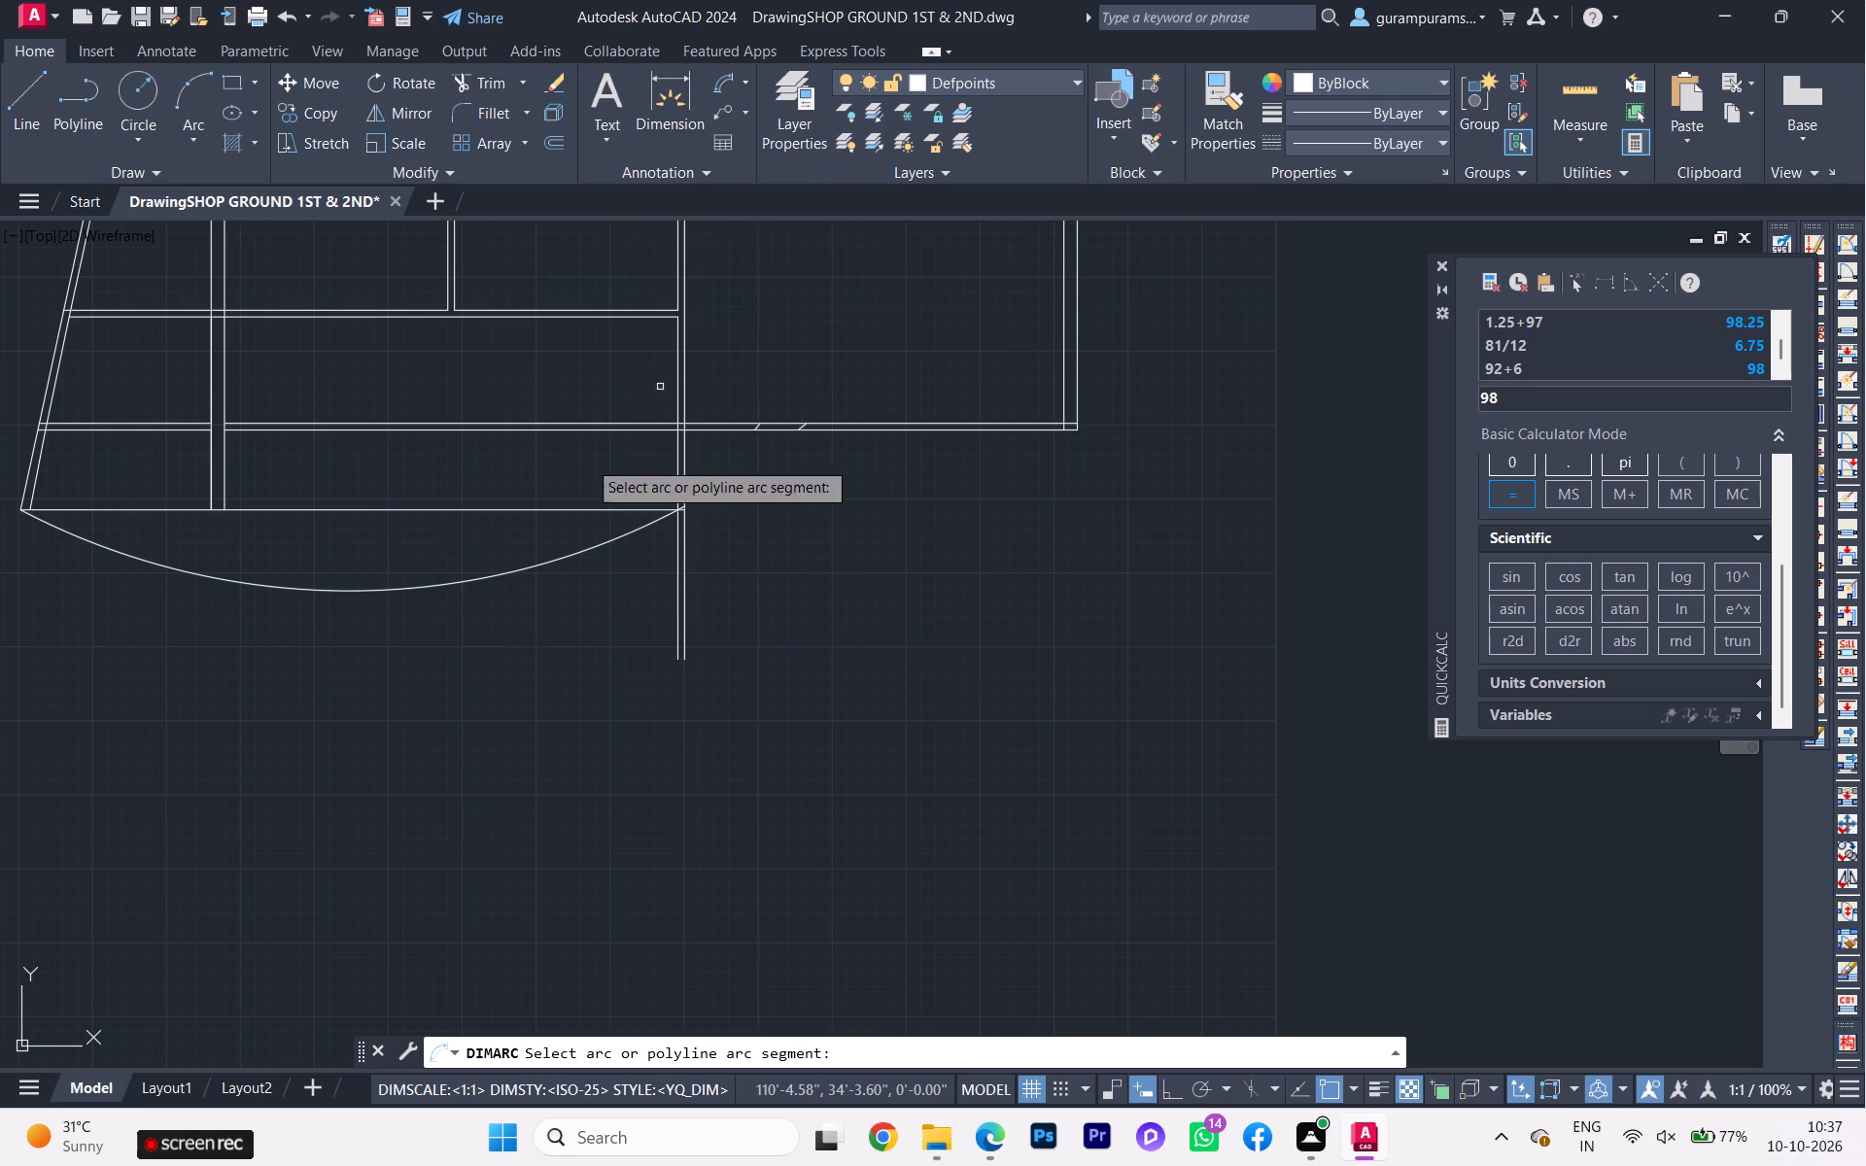
left_click(472, 577)
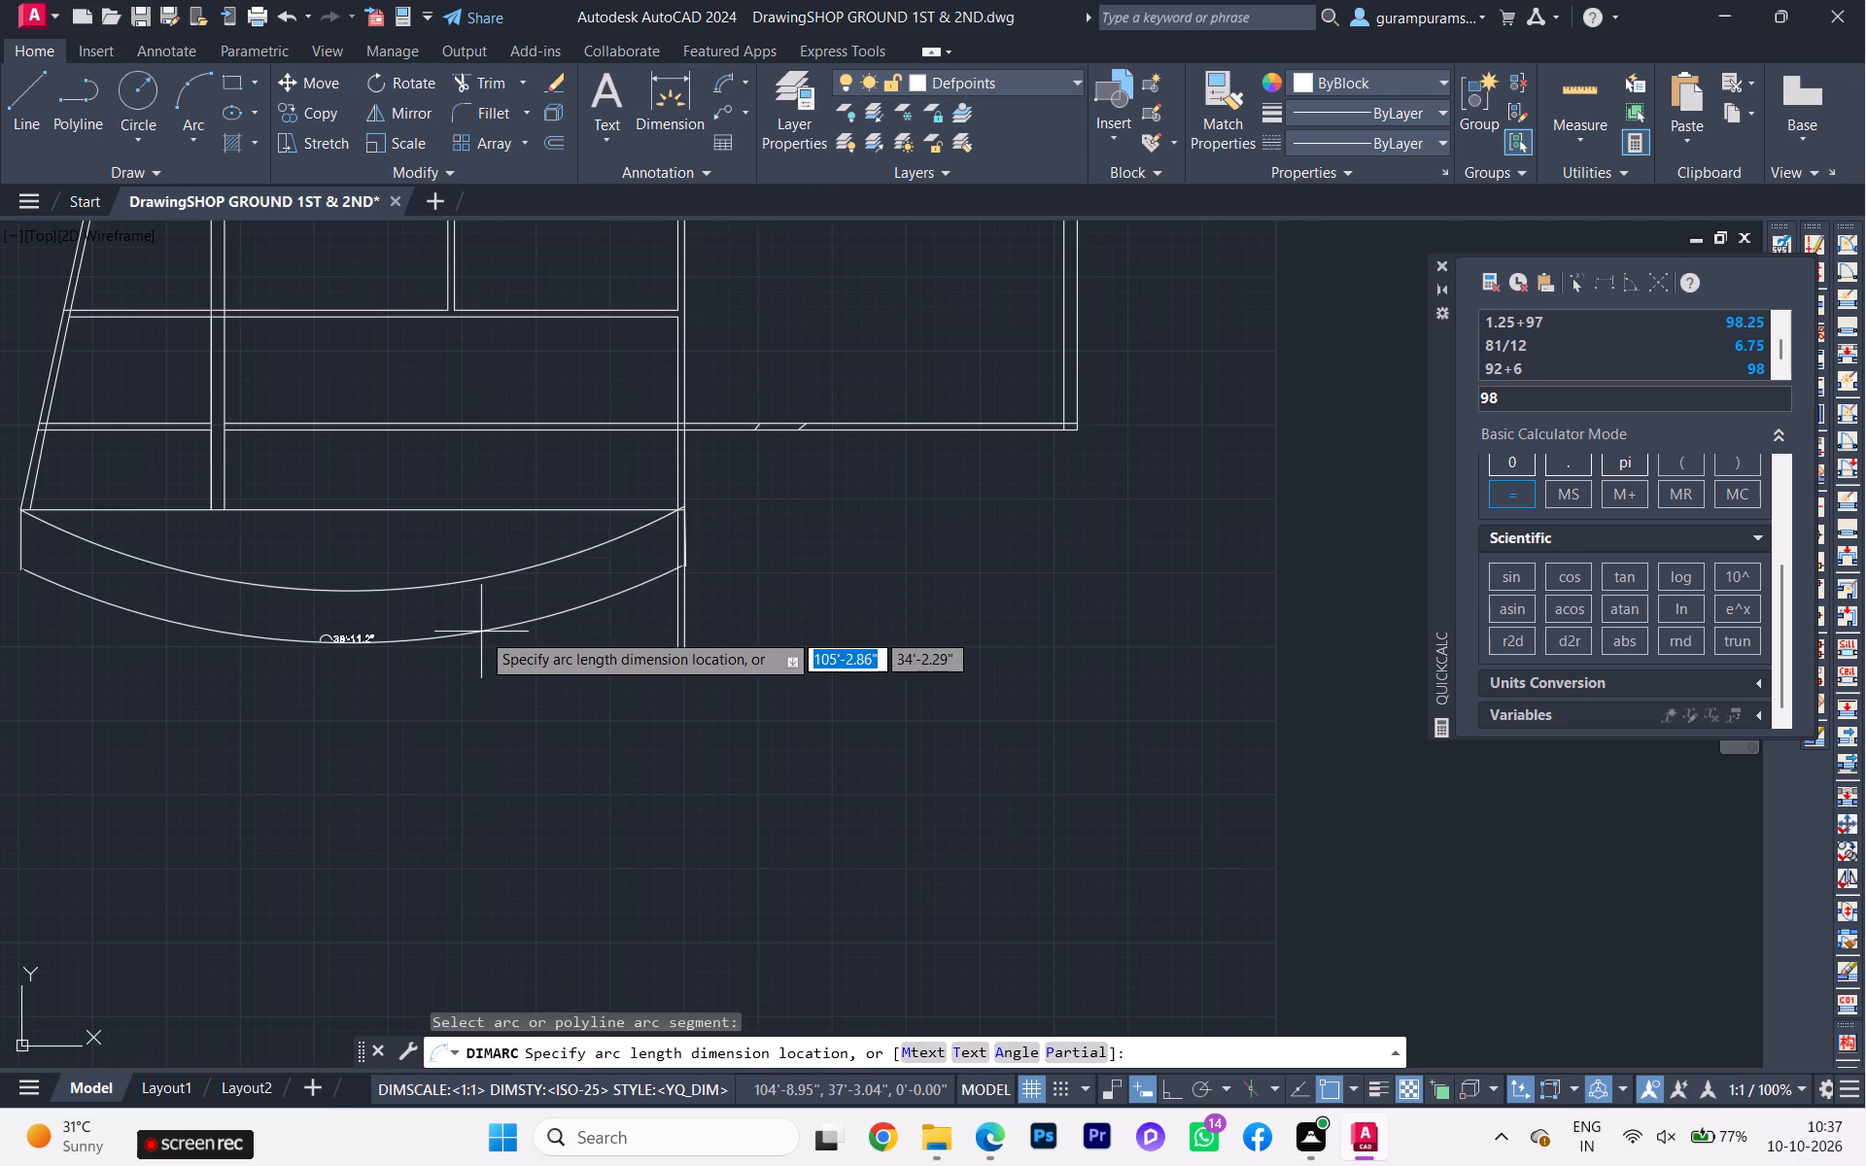
scroll(481, 632, "up", 2)
scroll(481, 632, "down", 3)
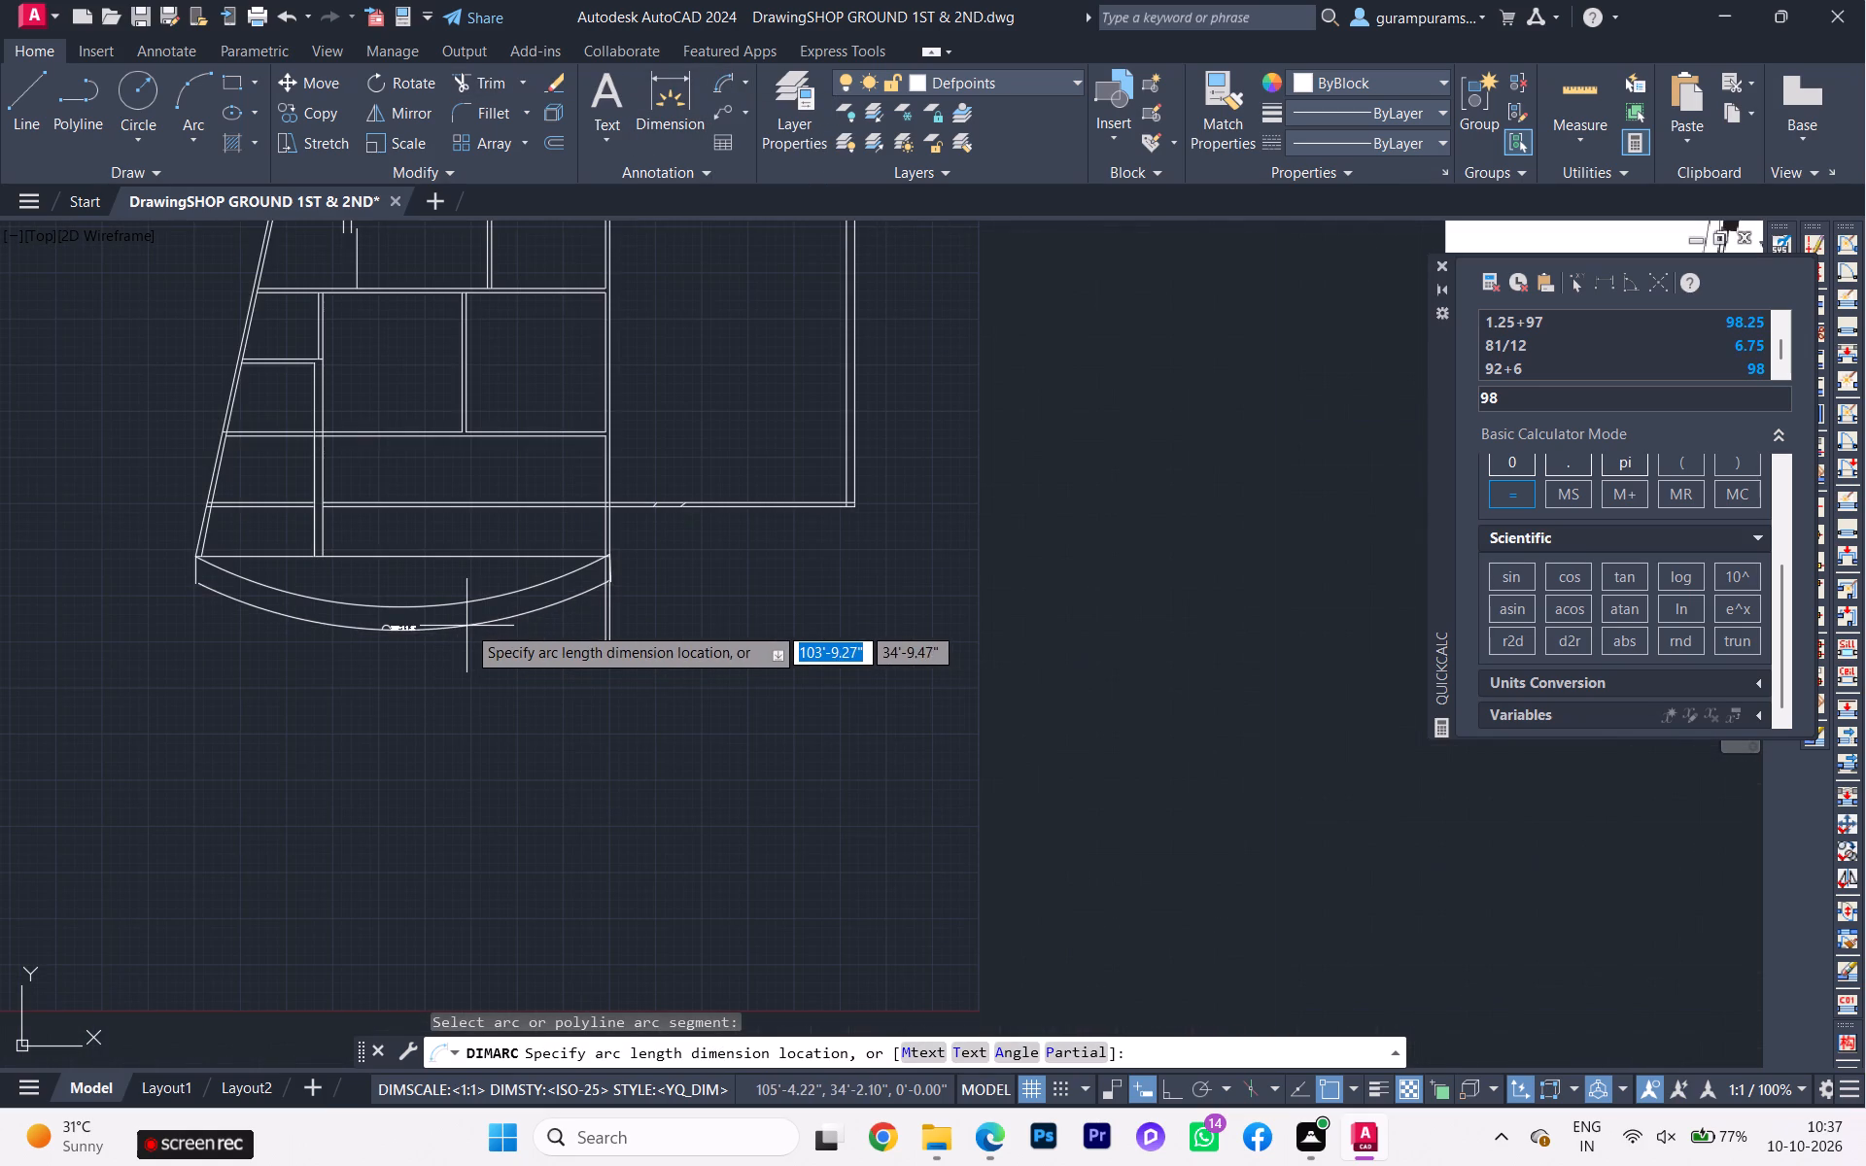
key("Escape")
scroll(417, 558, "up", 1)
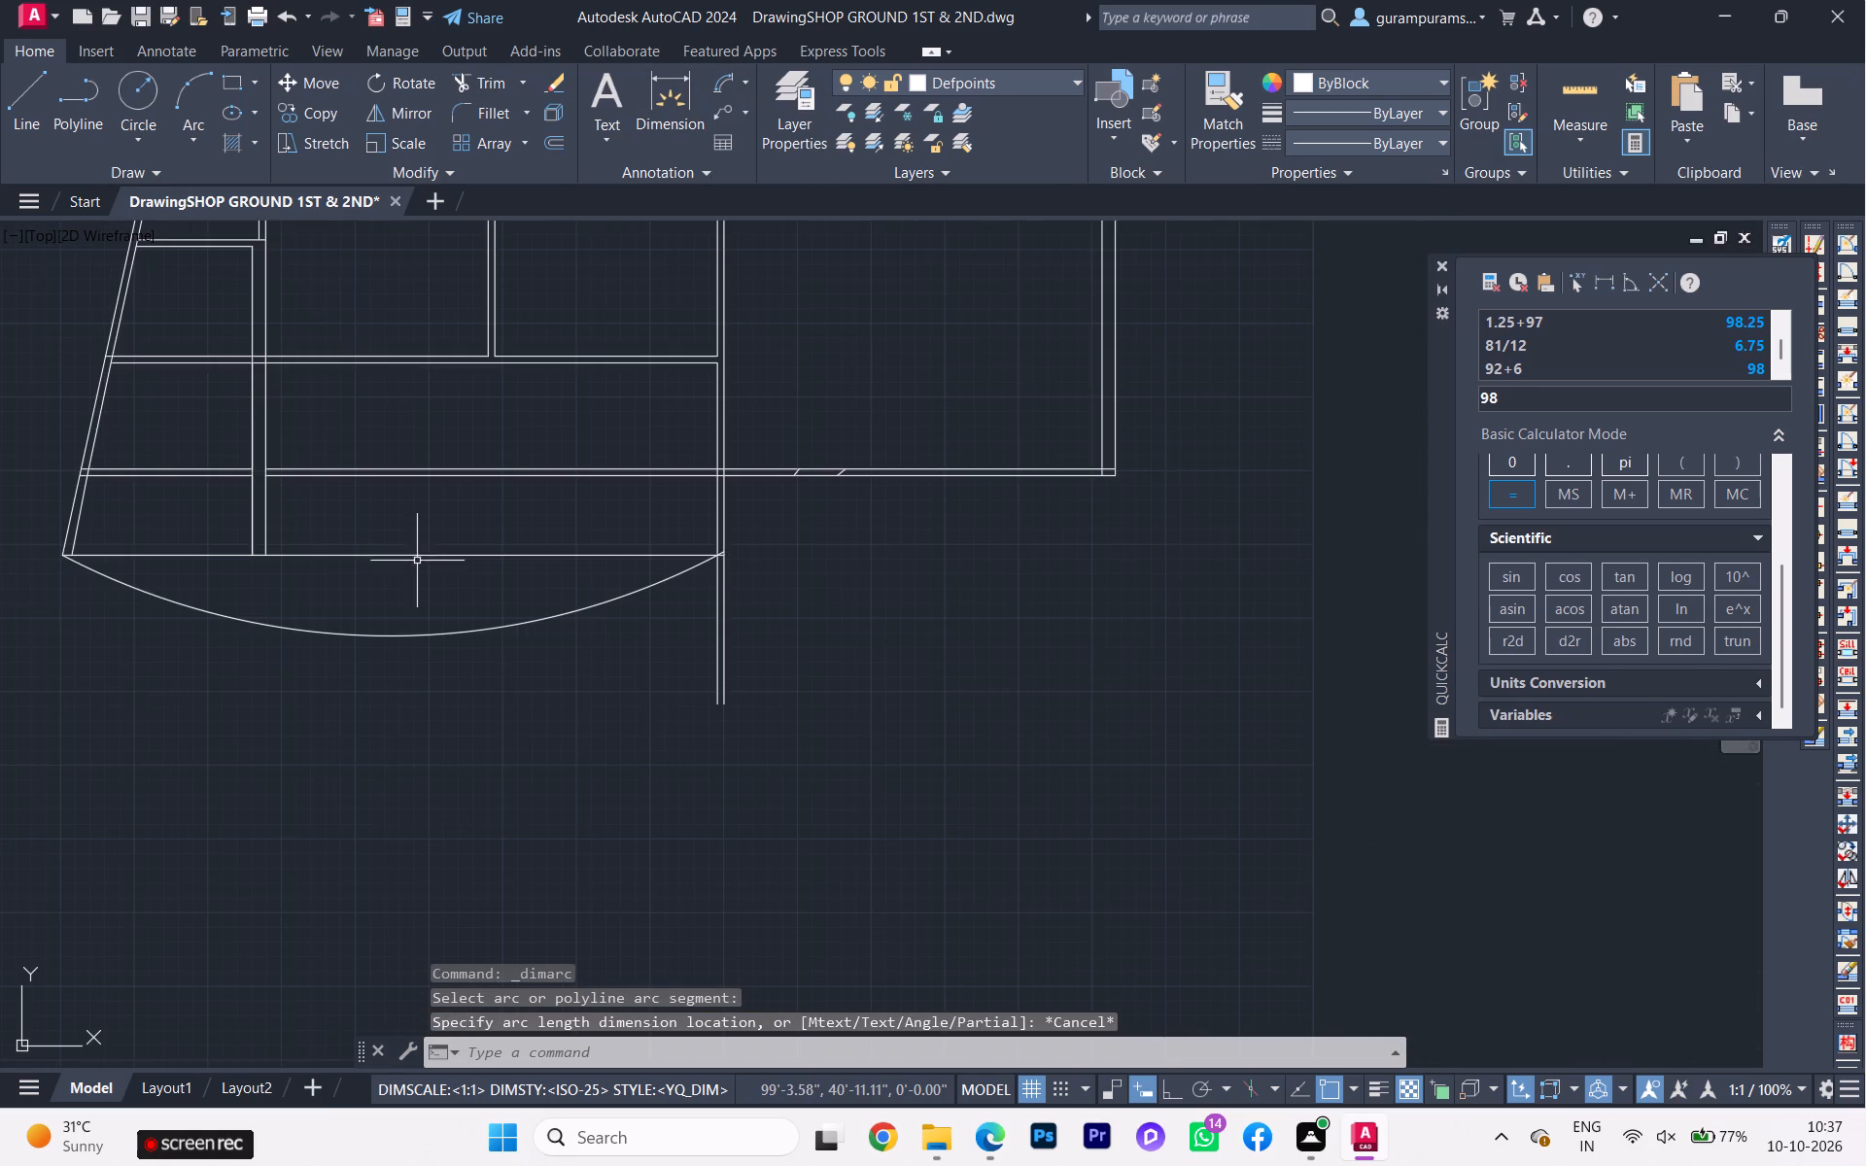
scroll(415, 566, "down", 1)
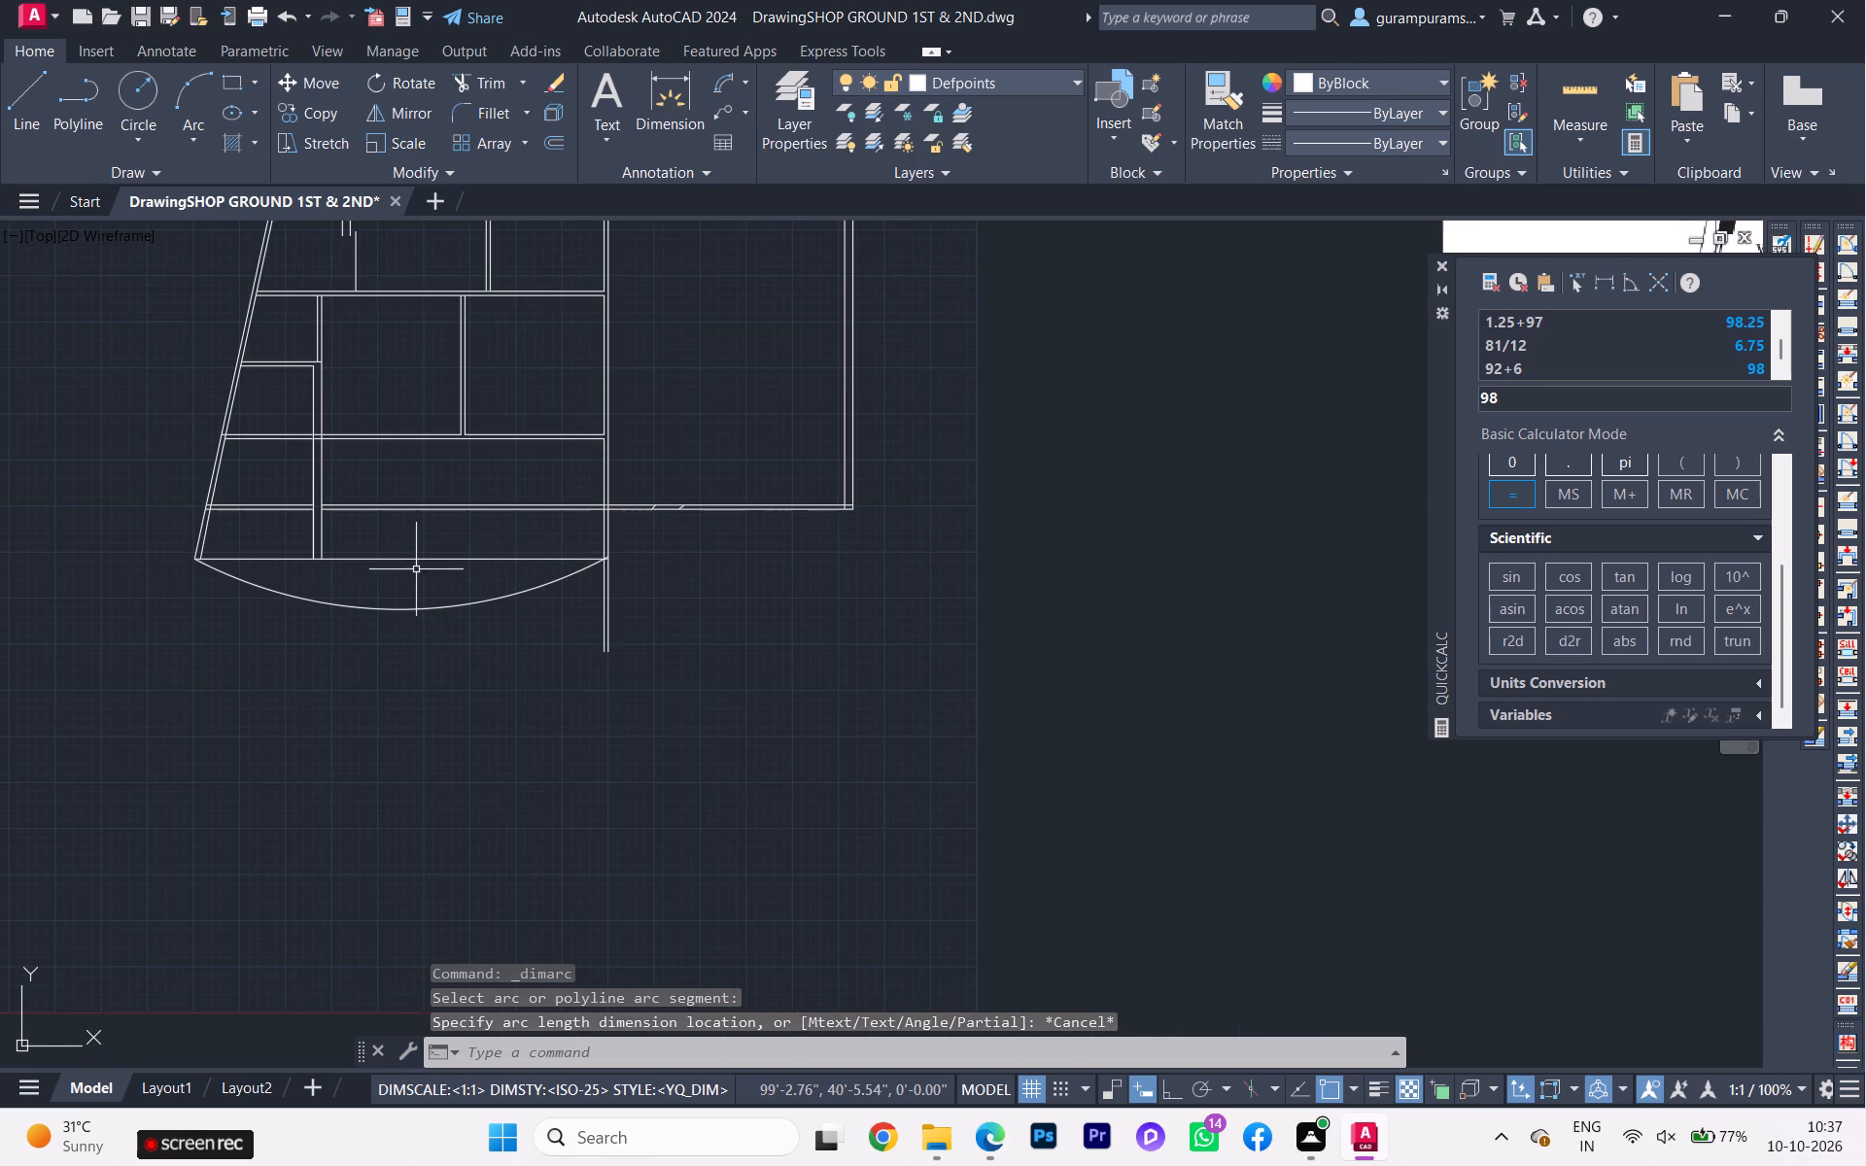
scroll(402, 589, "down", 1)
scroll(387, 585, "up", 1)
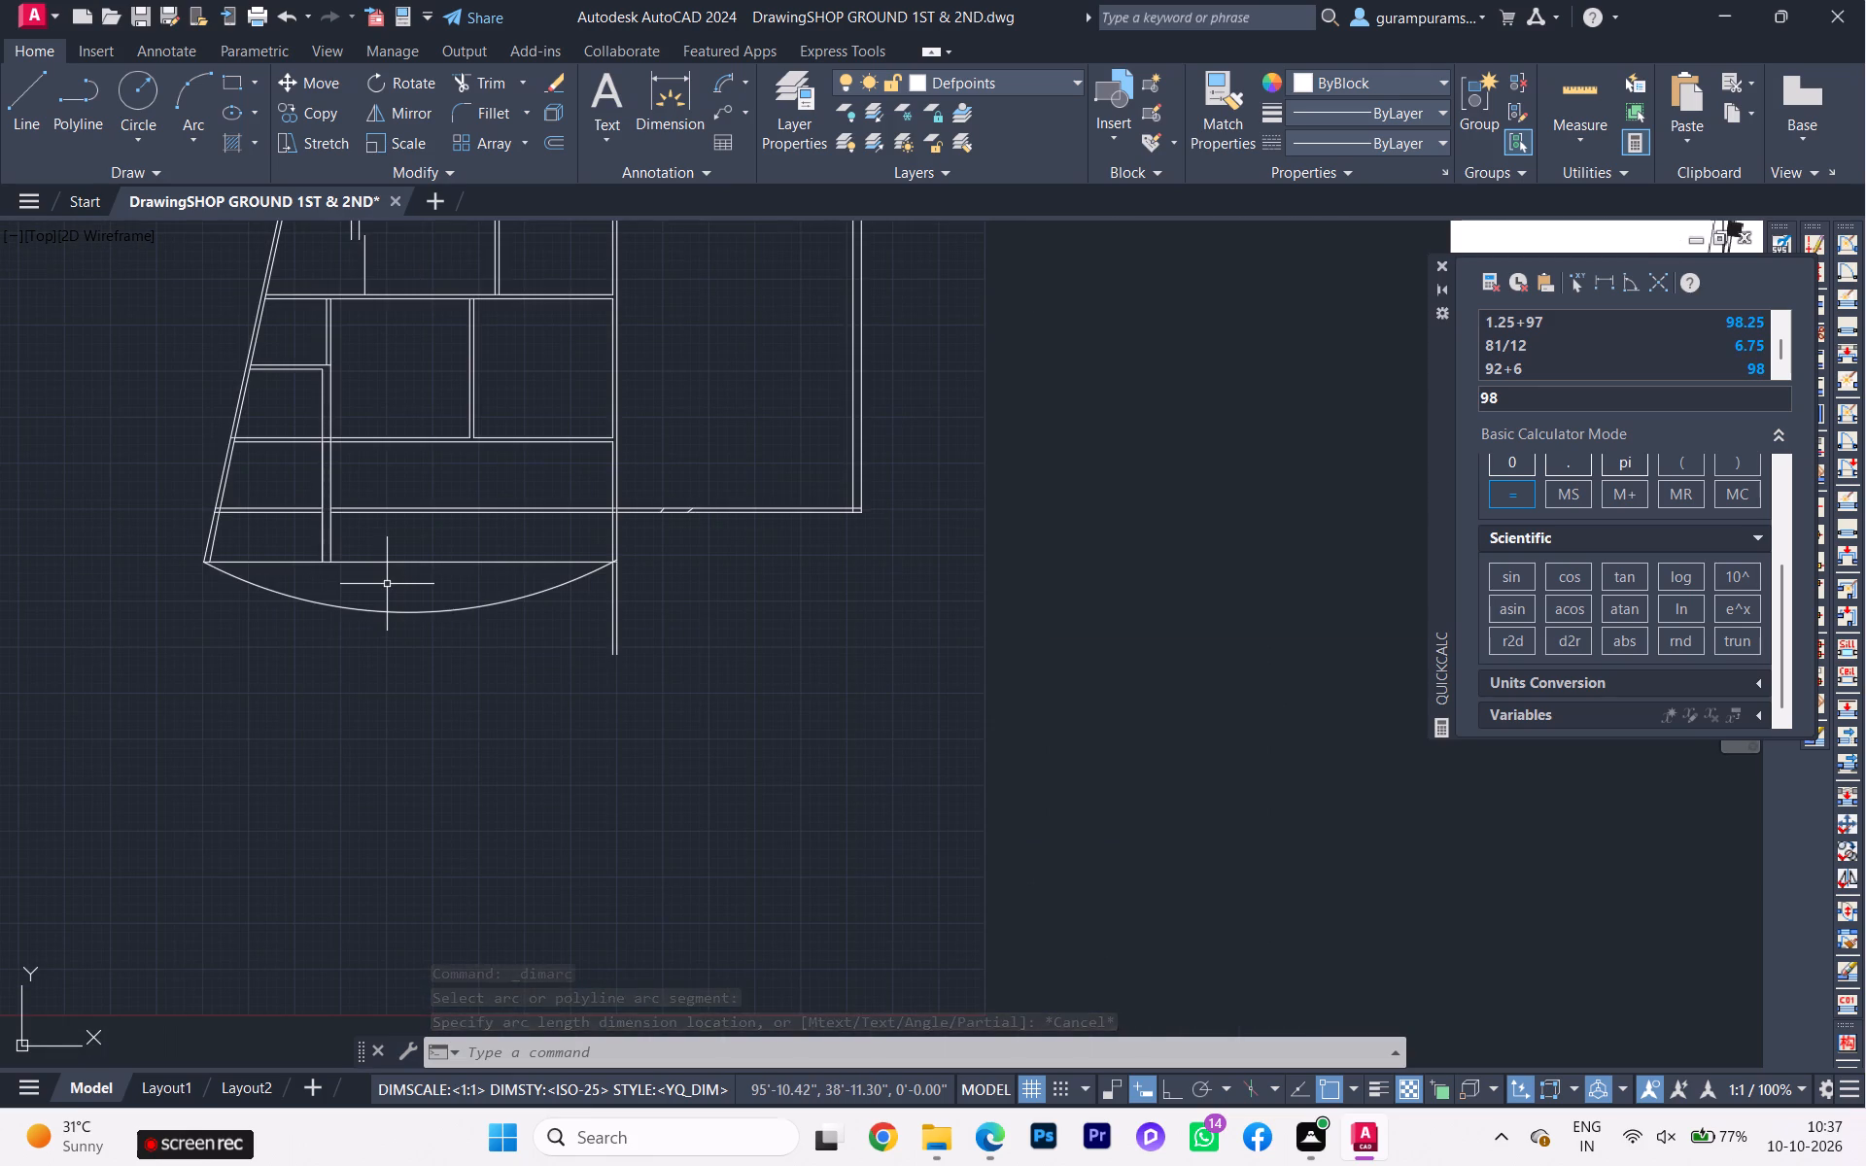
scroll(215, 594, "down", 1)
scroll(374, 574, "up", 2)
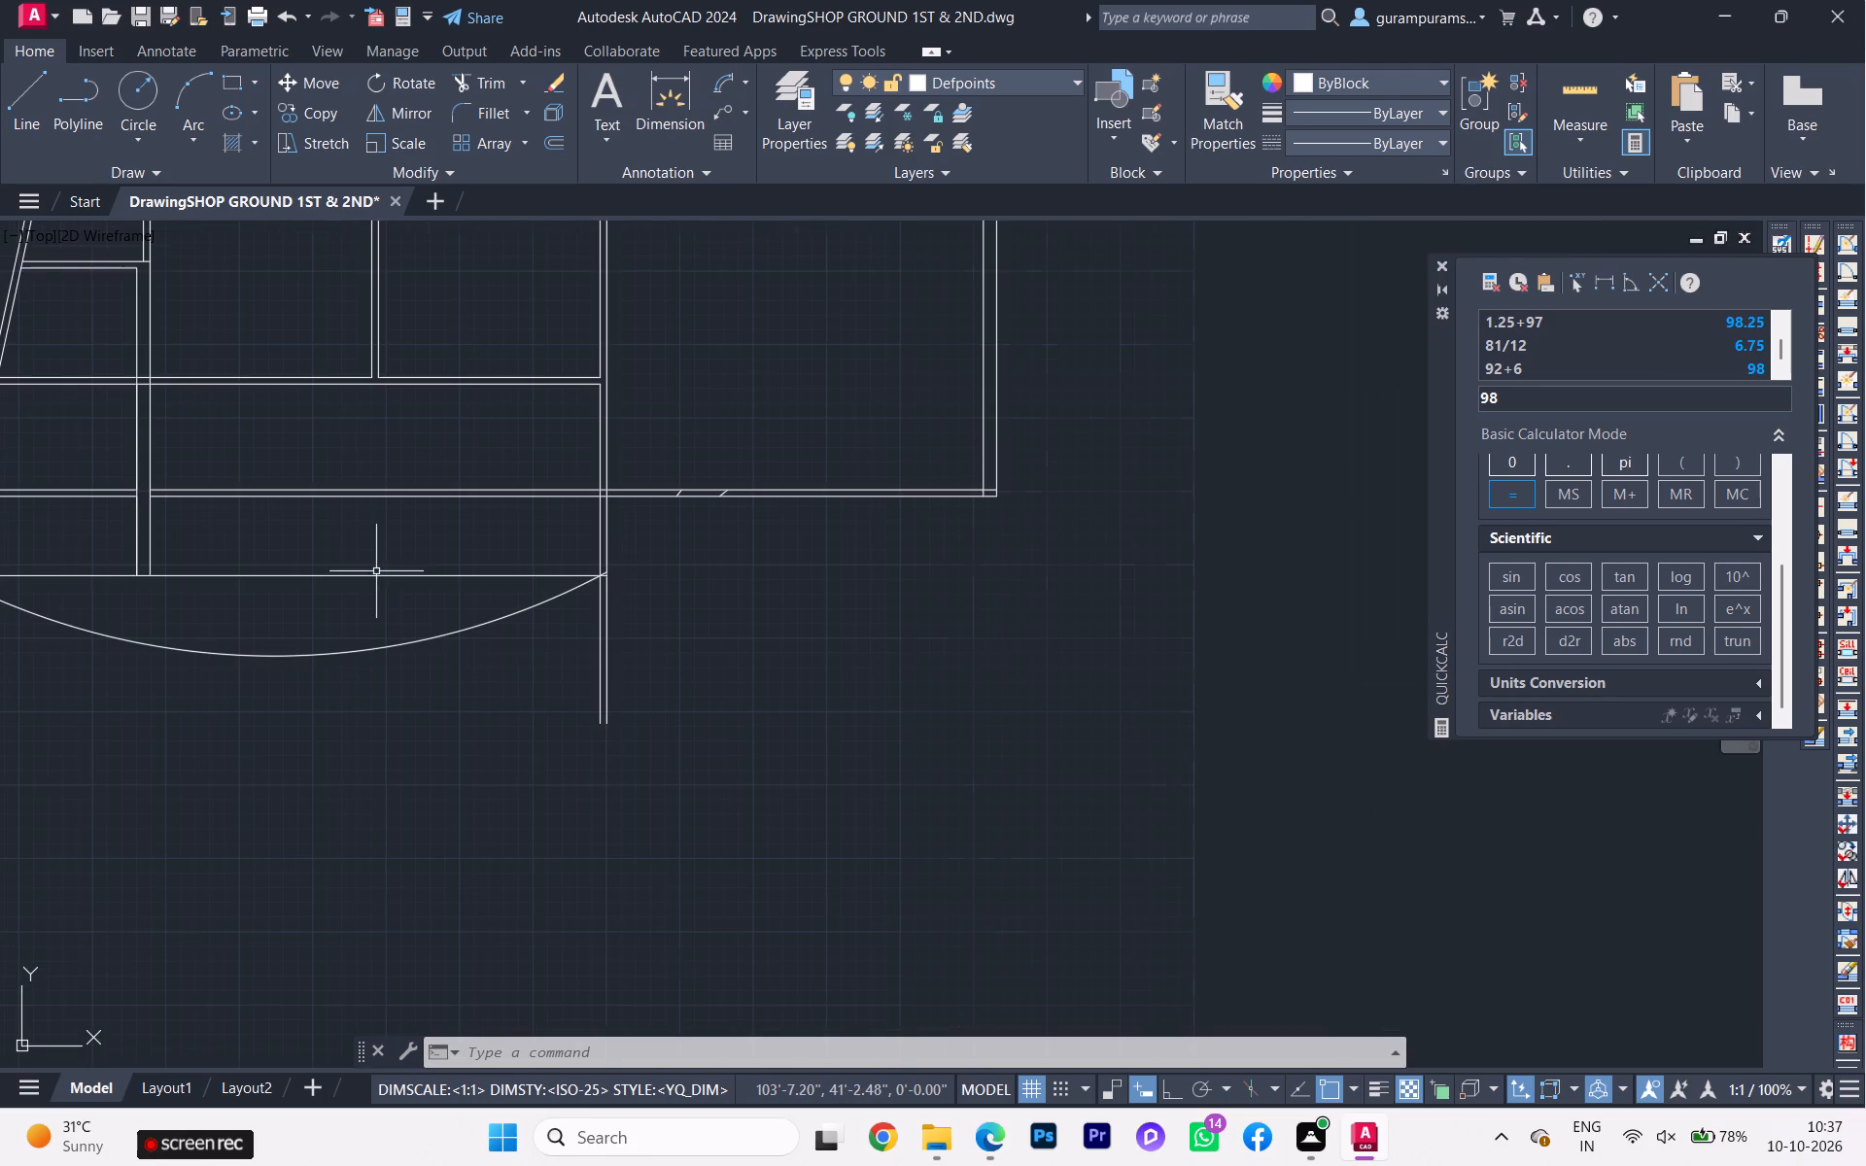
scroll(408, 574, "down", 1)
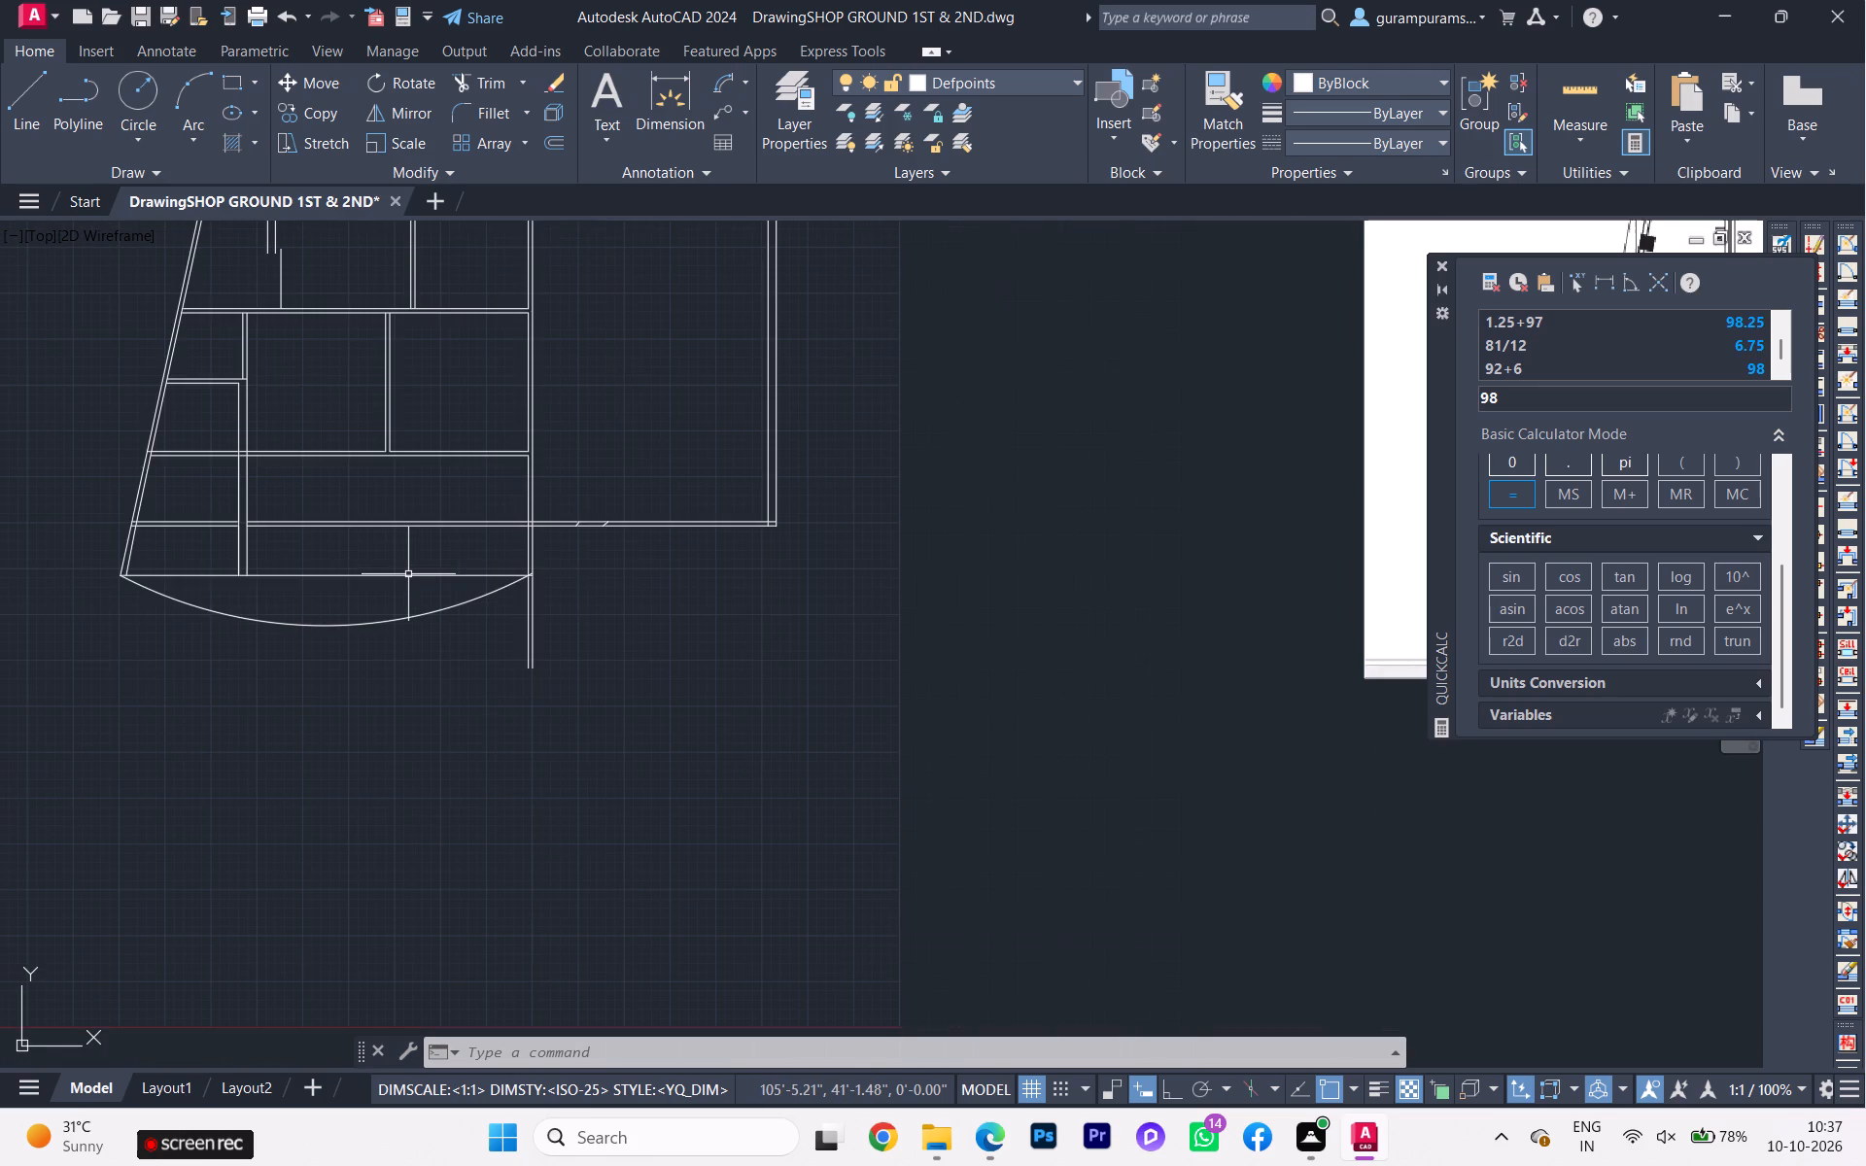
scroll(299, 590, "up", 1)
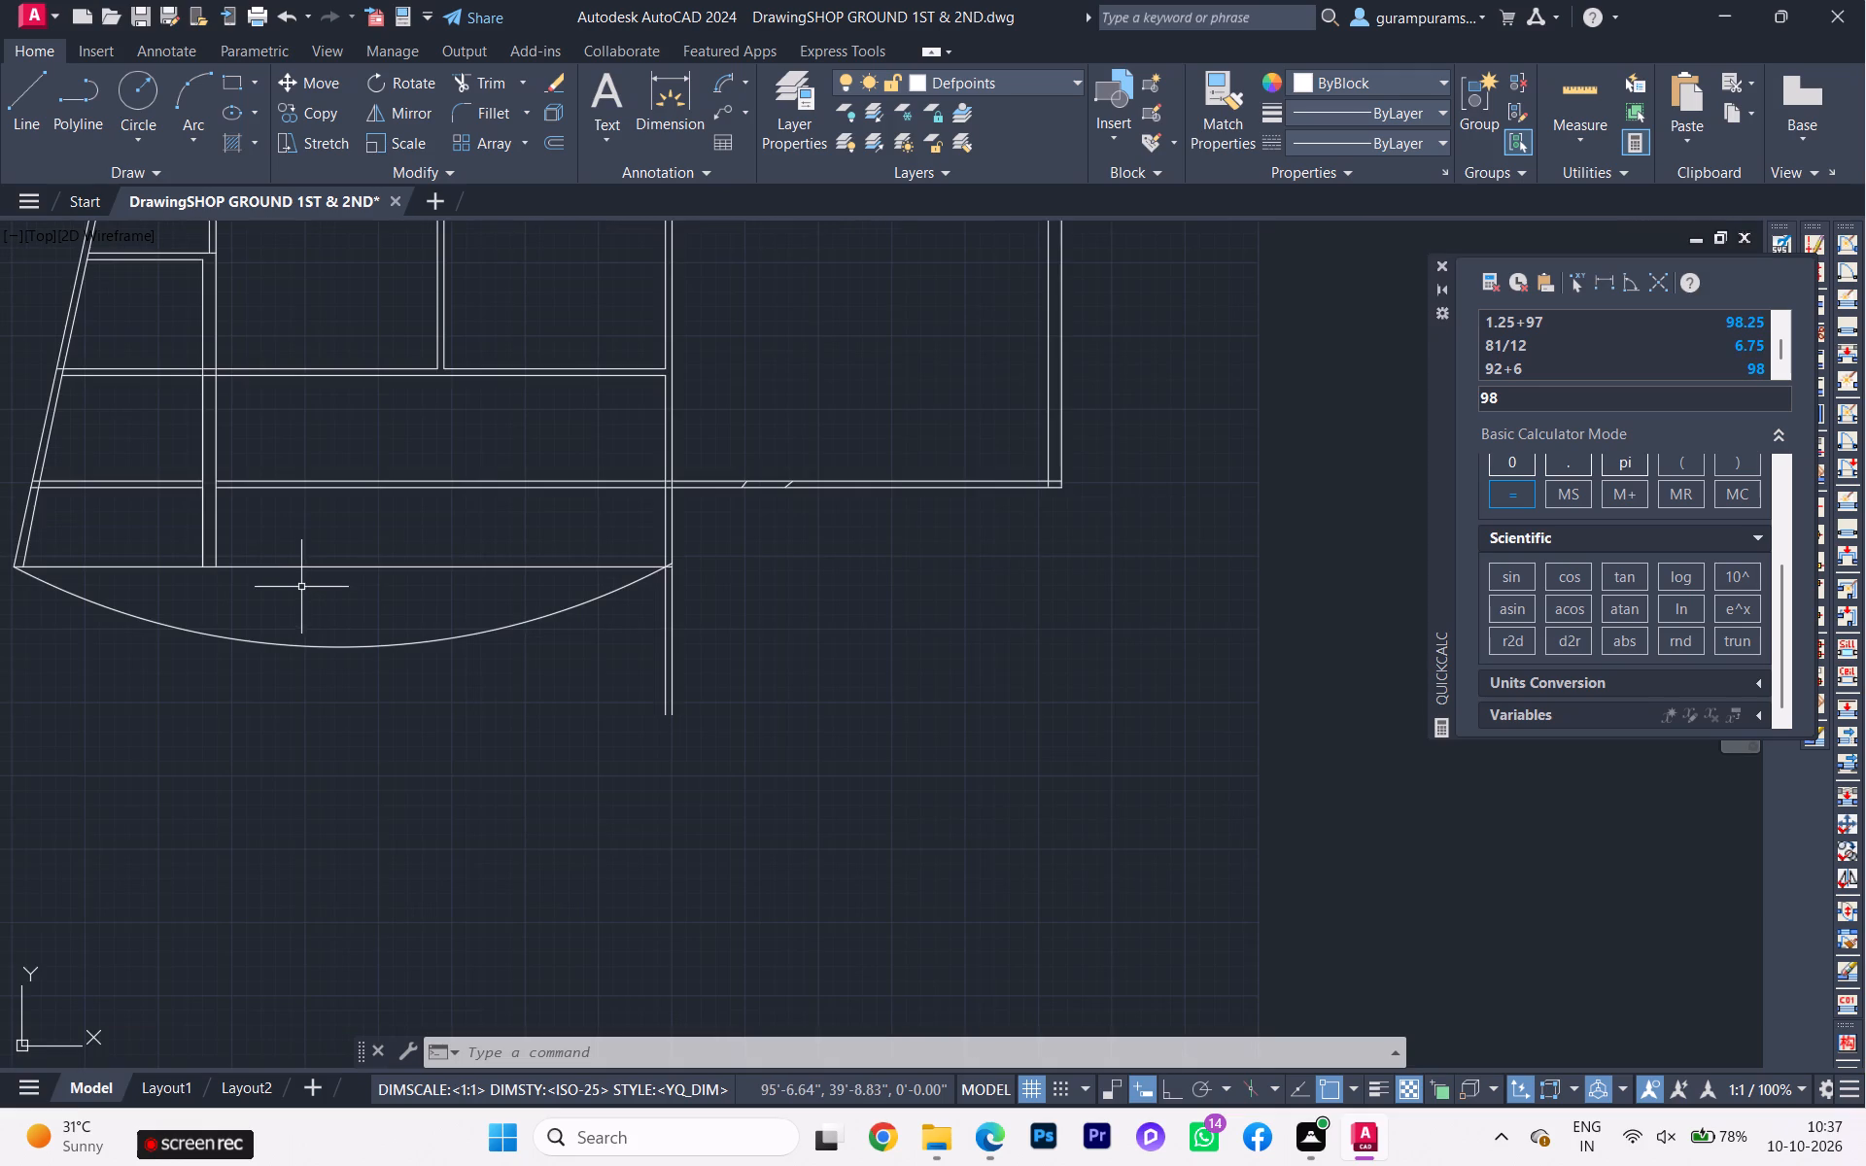
Trim the straight bottom line between the interior vertical double wall and the long vertical wall's outer face.
key("r")
key("BackSpace")
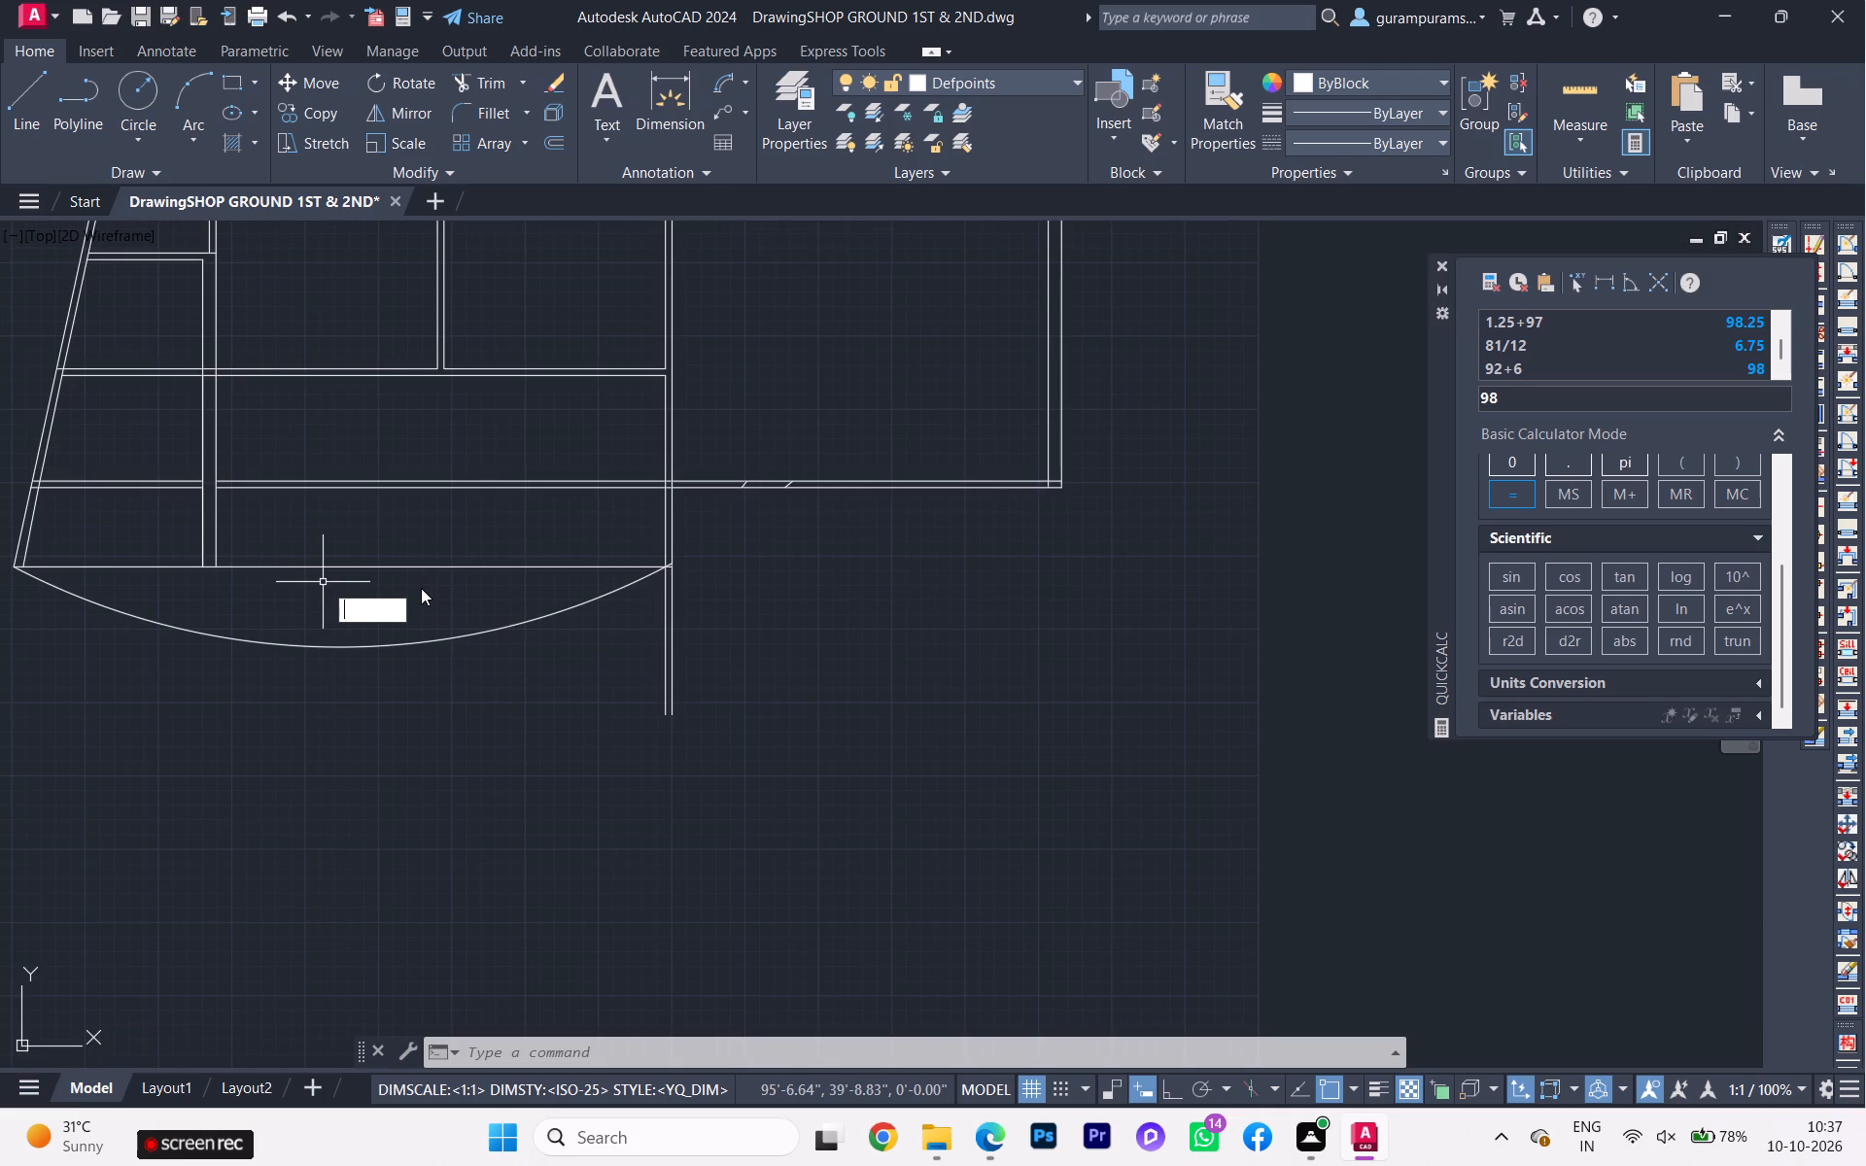
type("tr")
left_click(397, 628)
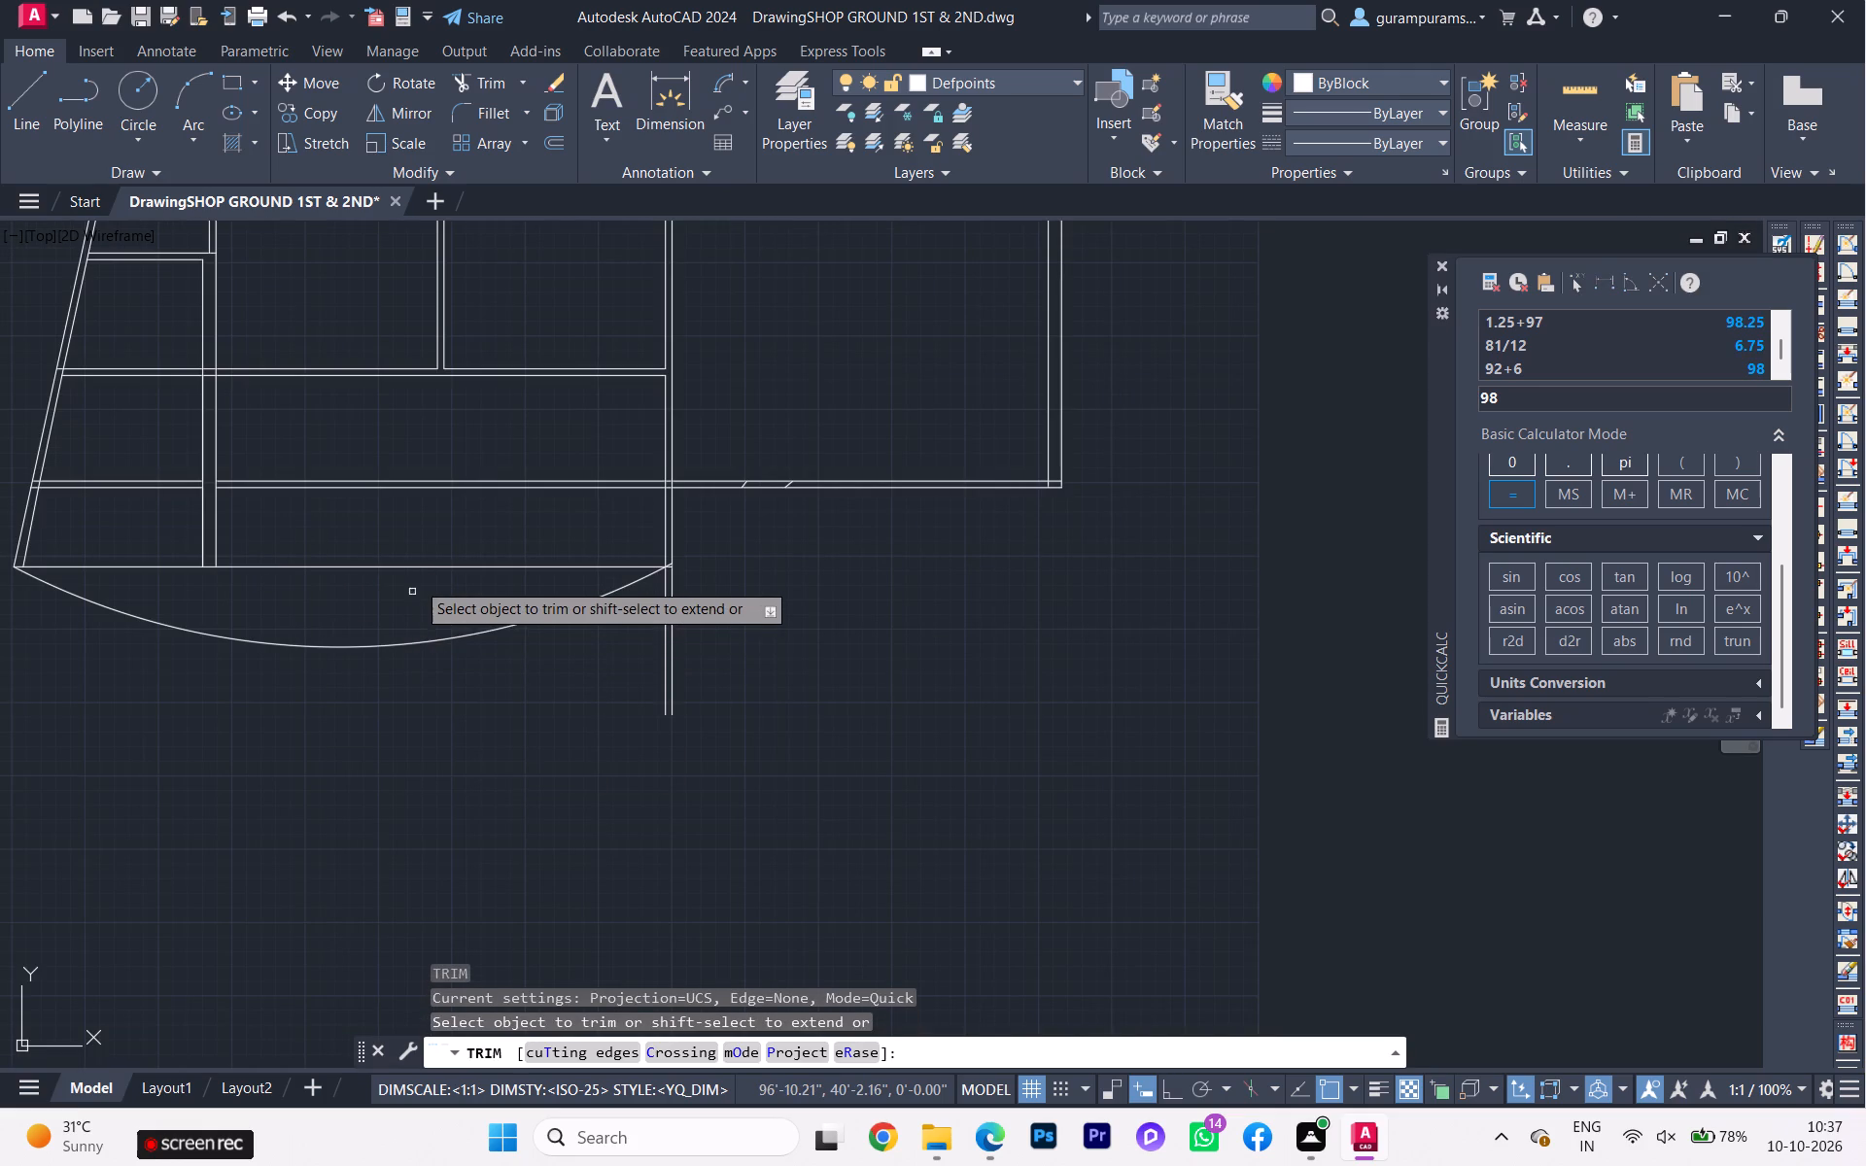
left_click(428, 566)
scroll(655, 565, "up", 1)
scroll(655, 565, "down", 1)
scroll(655, 565, "up", 2)
scroll(676, 577, "down", 4)
scroll(676, 577, "up", 1)
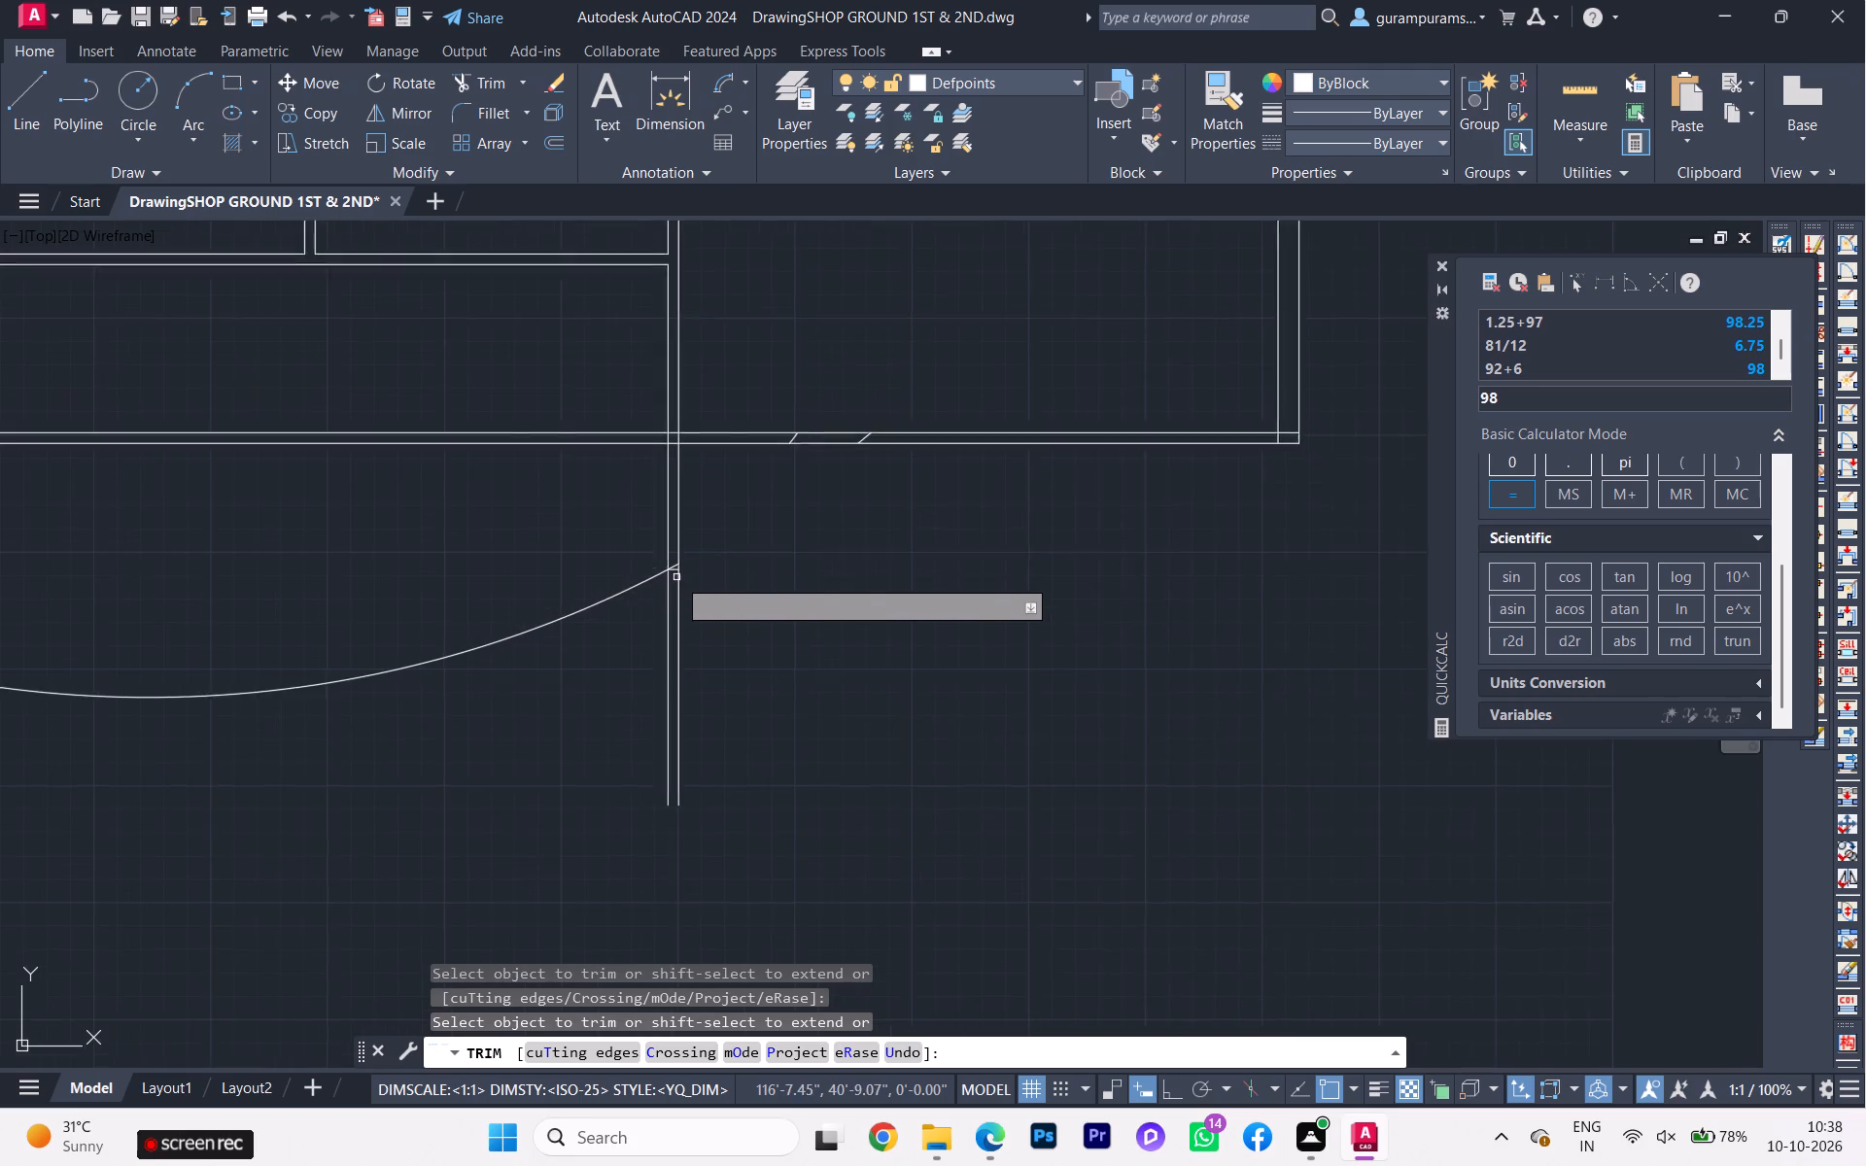
scroll(676, 577, "up", 7)
left_click(573, 523)
left_click(578, 504)
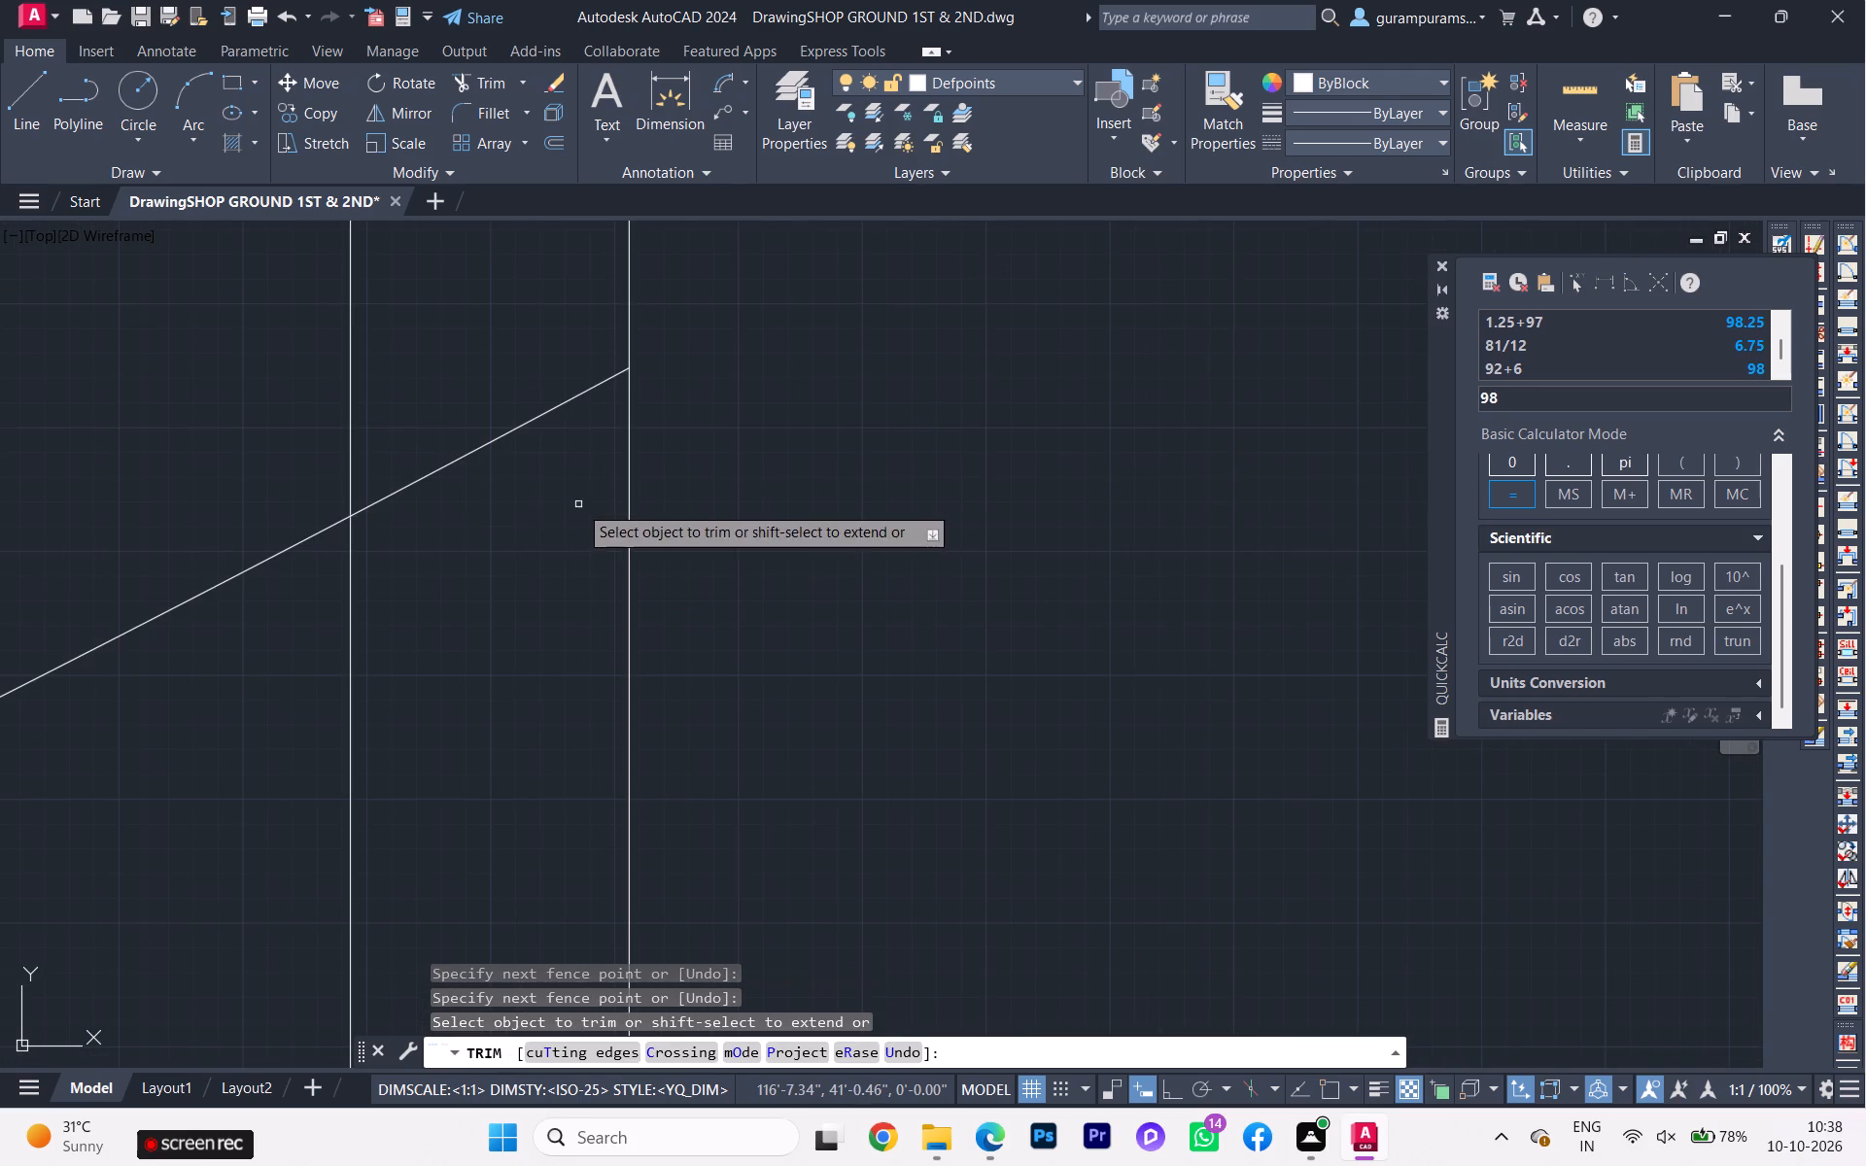
Trim both lines of the long vertical double wall where they run below the arc.
scroll(571, 533, "down", 5)
left_click(629, 604)
left_click(471, 650)
Remove the two short slanted leftover marks inside the bottom horizontal double wall, beyond the long vertical wall.
scroll(561, 656, "down", 2)
scroll(563, 661, "up", 1)
scroll(563, 661, "down", 1)
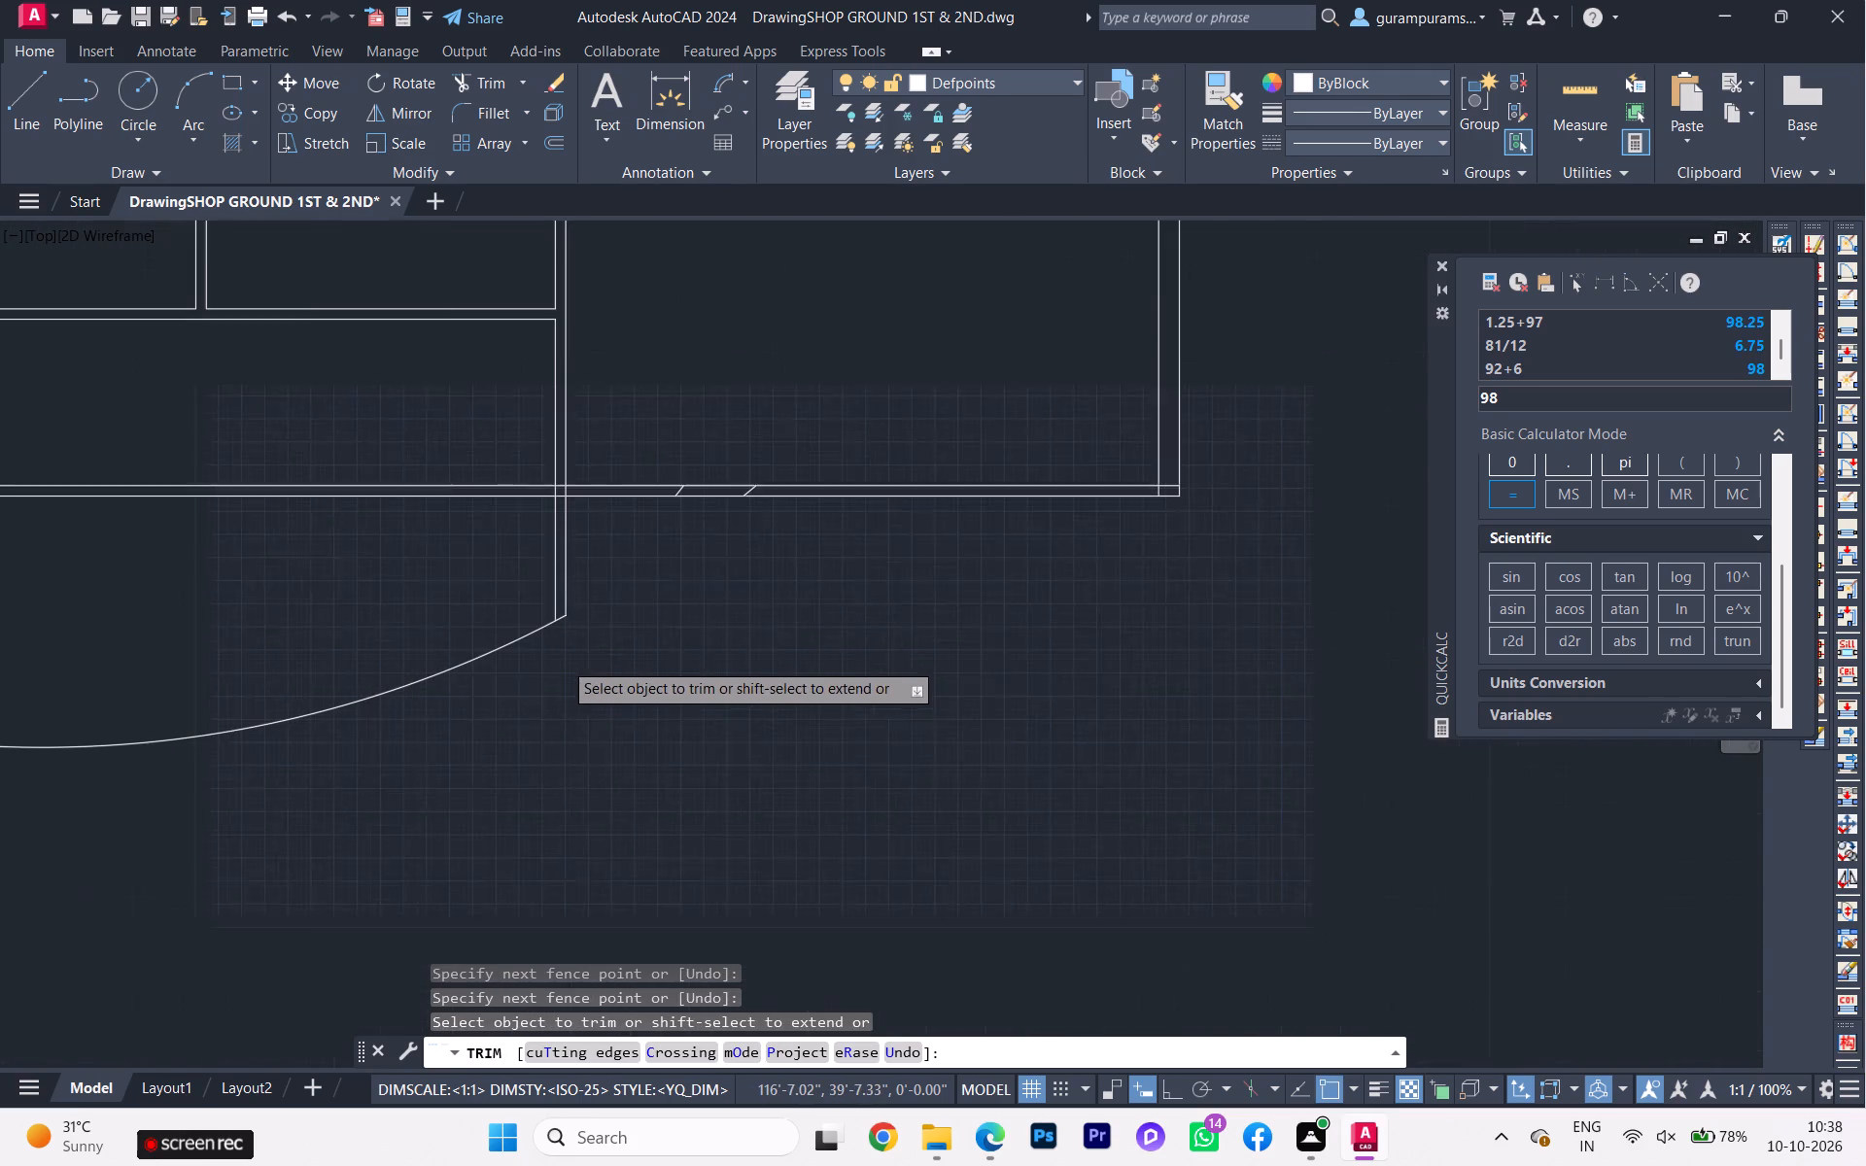
scroll(708, 498, "up", 2)
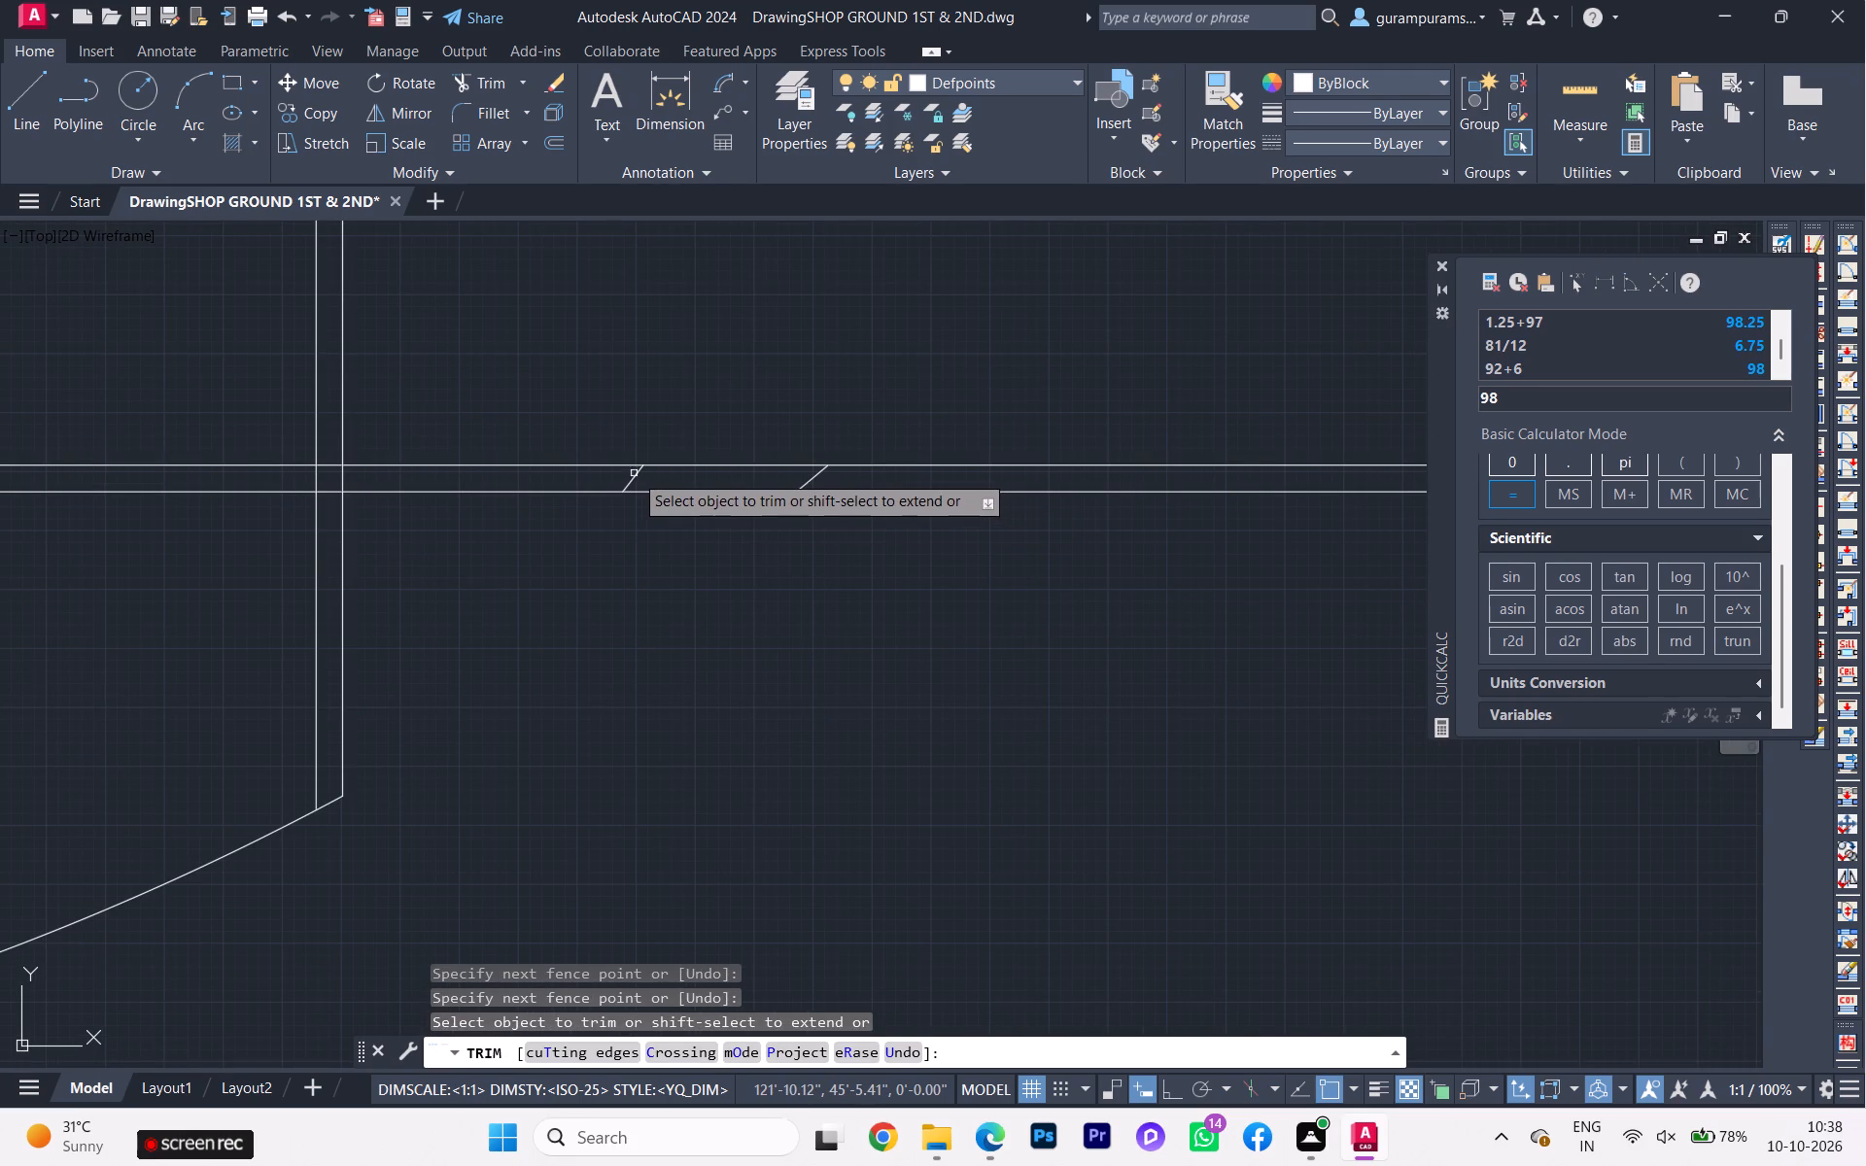
left_click(632, 472)
left_click(814, 483)
Check the floor plan PDF, then trim the bottom line and bottom horizontal double wall between the slanted wall and the interior vertical wall.
scroll(534, 553, "down", 3)
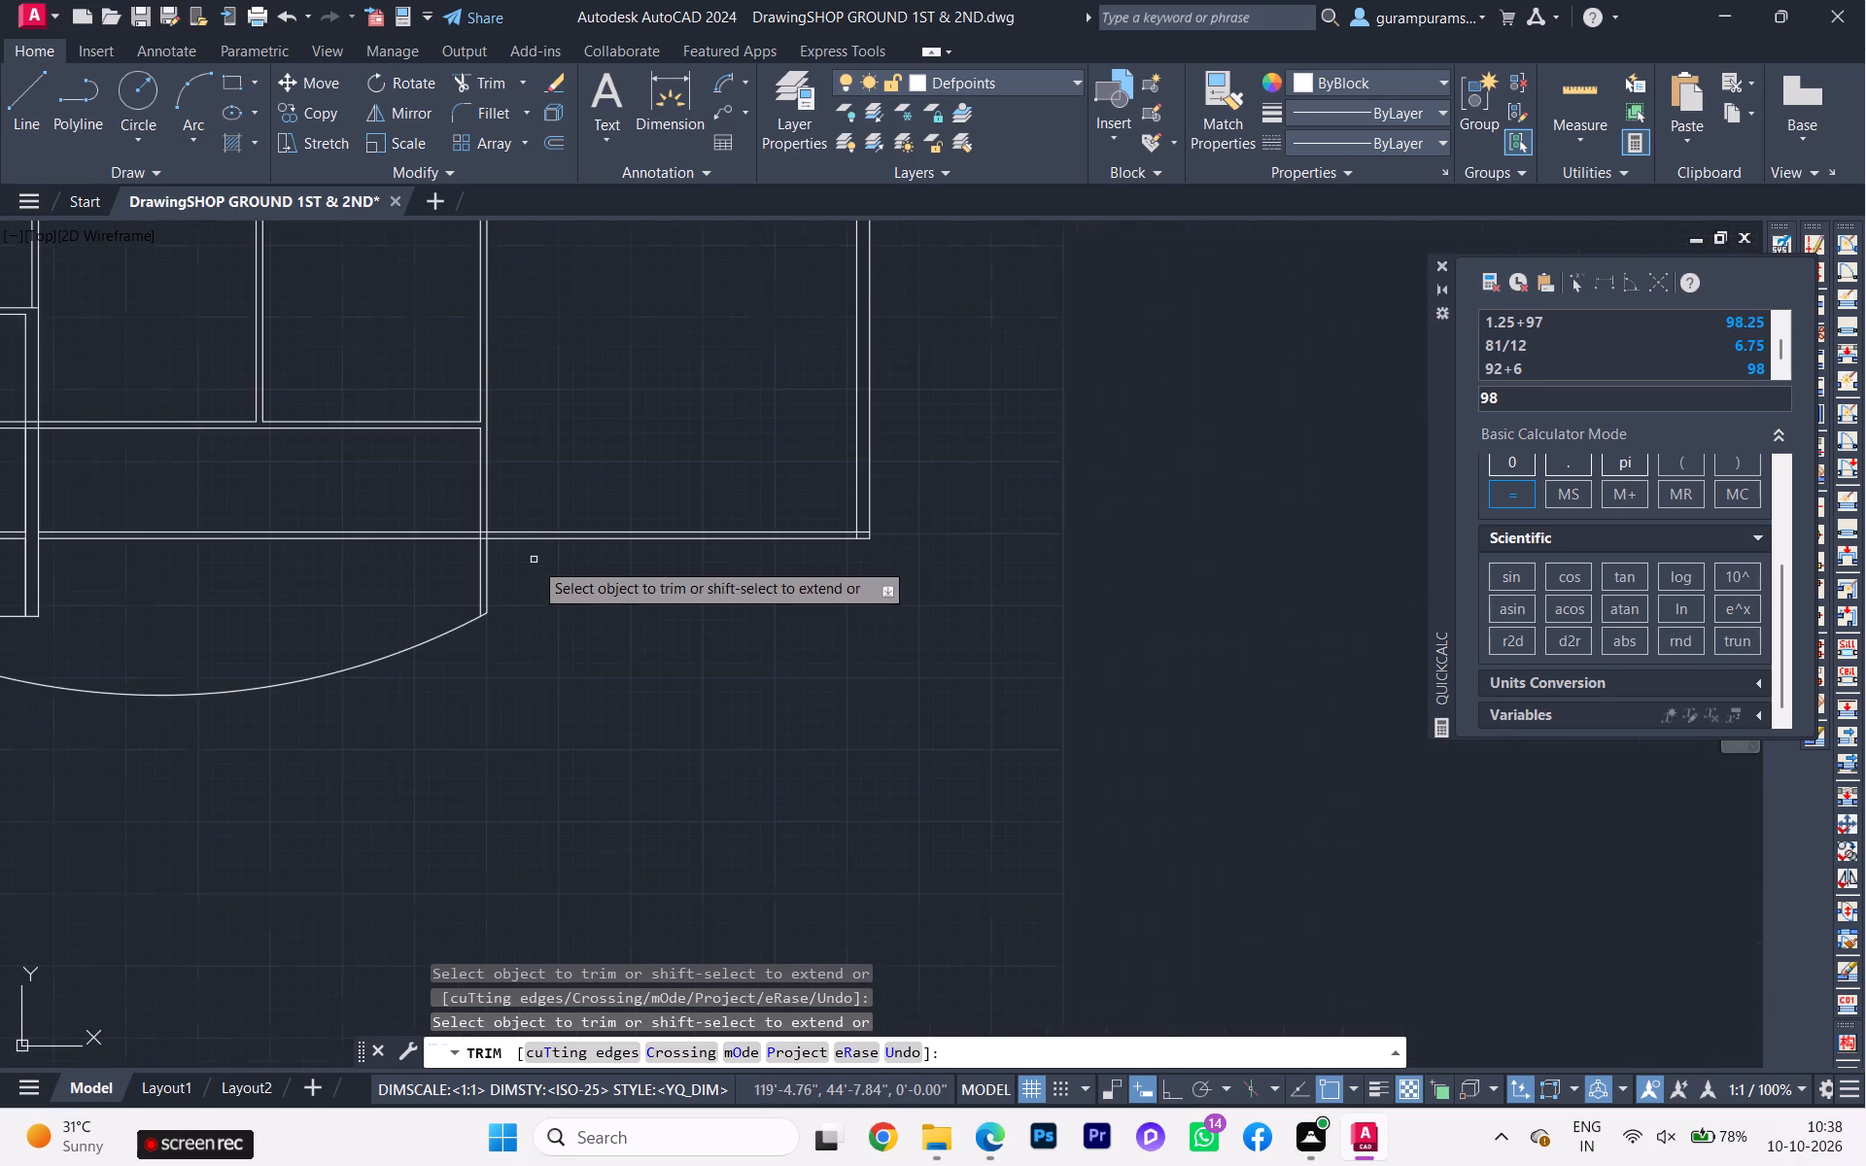
scroll(554, 566, "down", 1)
scroll(180, 601, "up", 3)
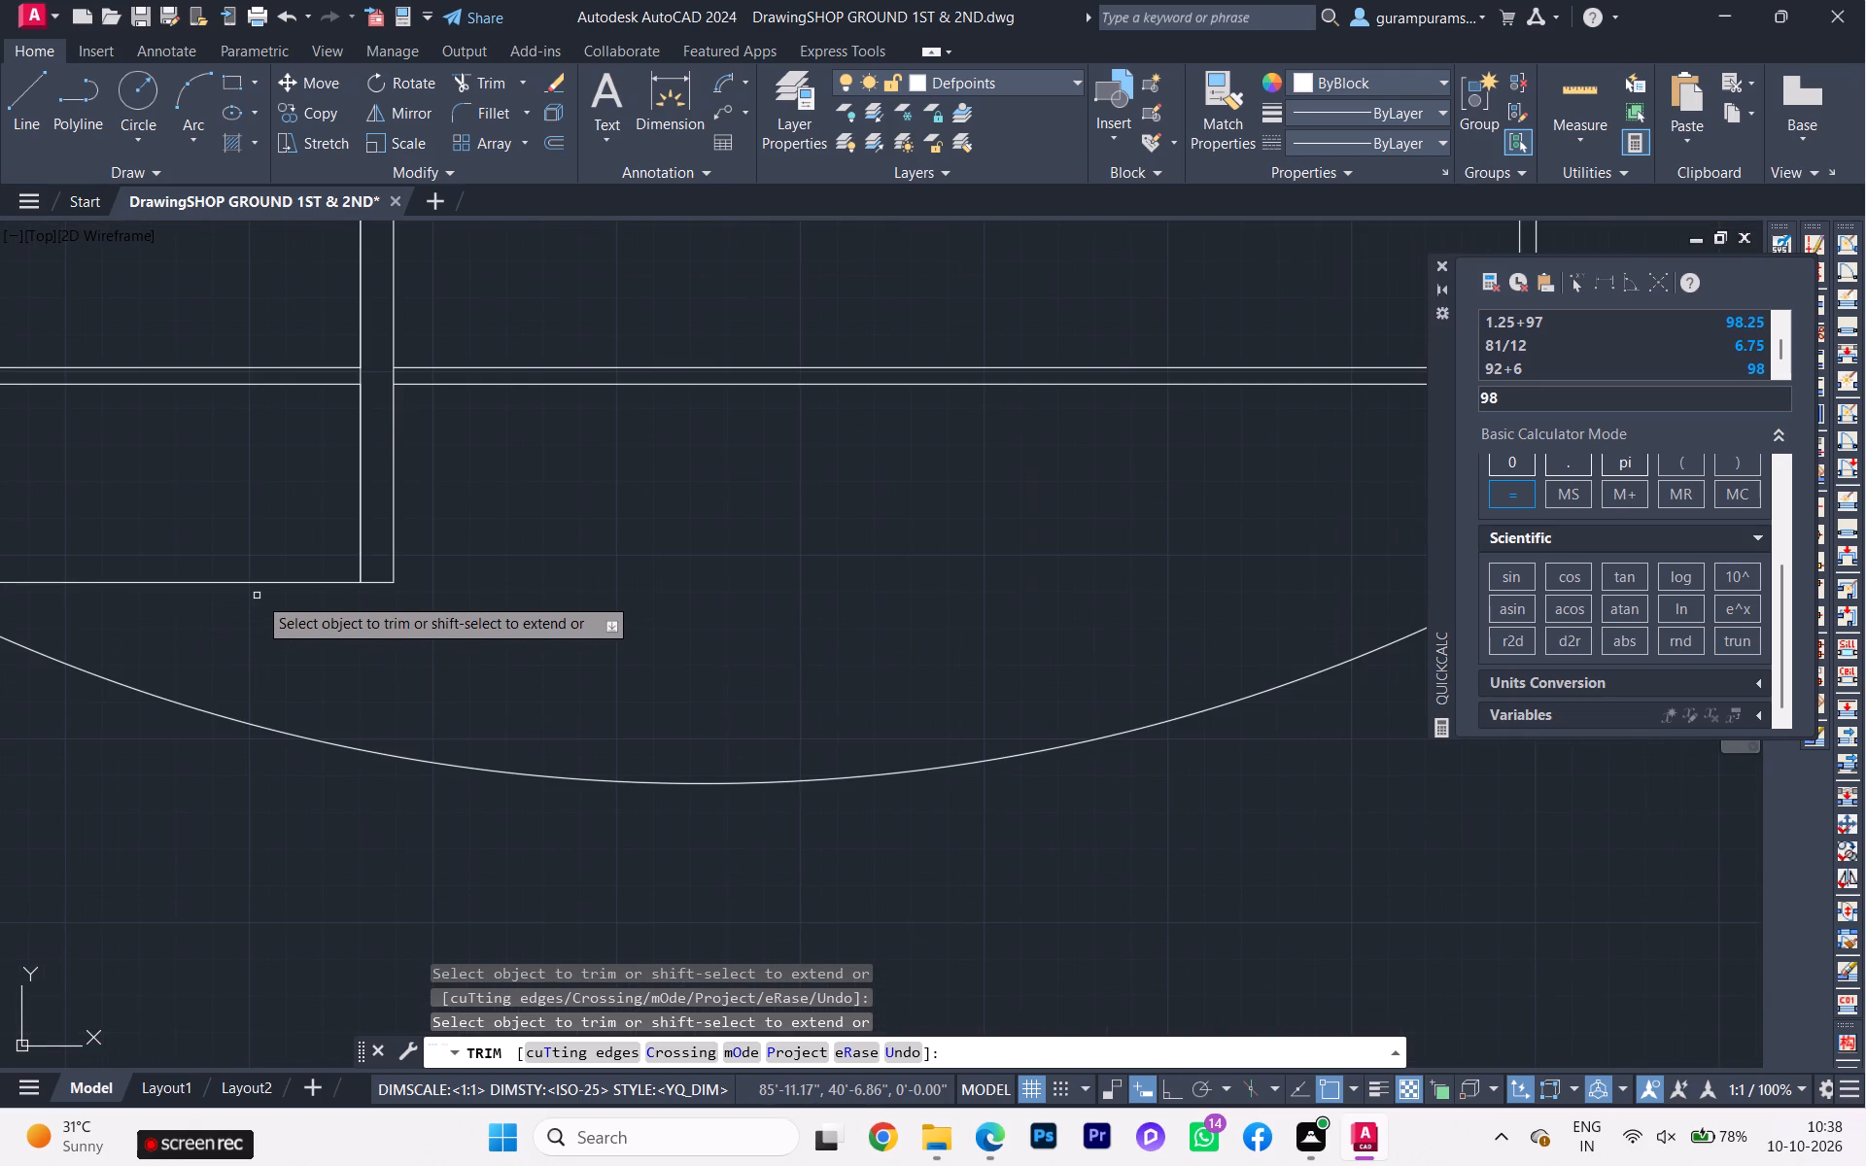
scroll(258, 596, "down", 5)
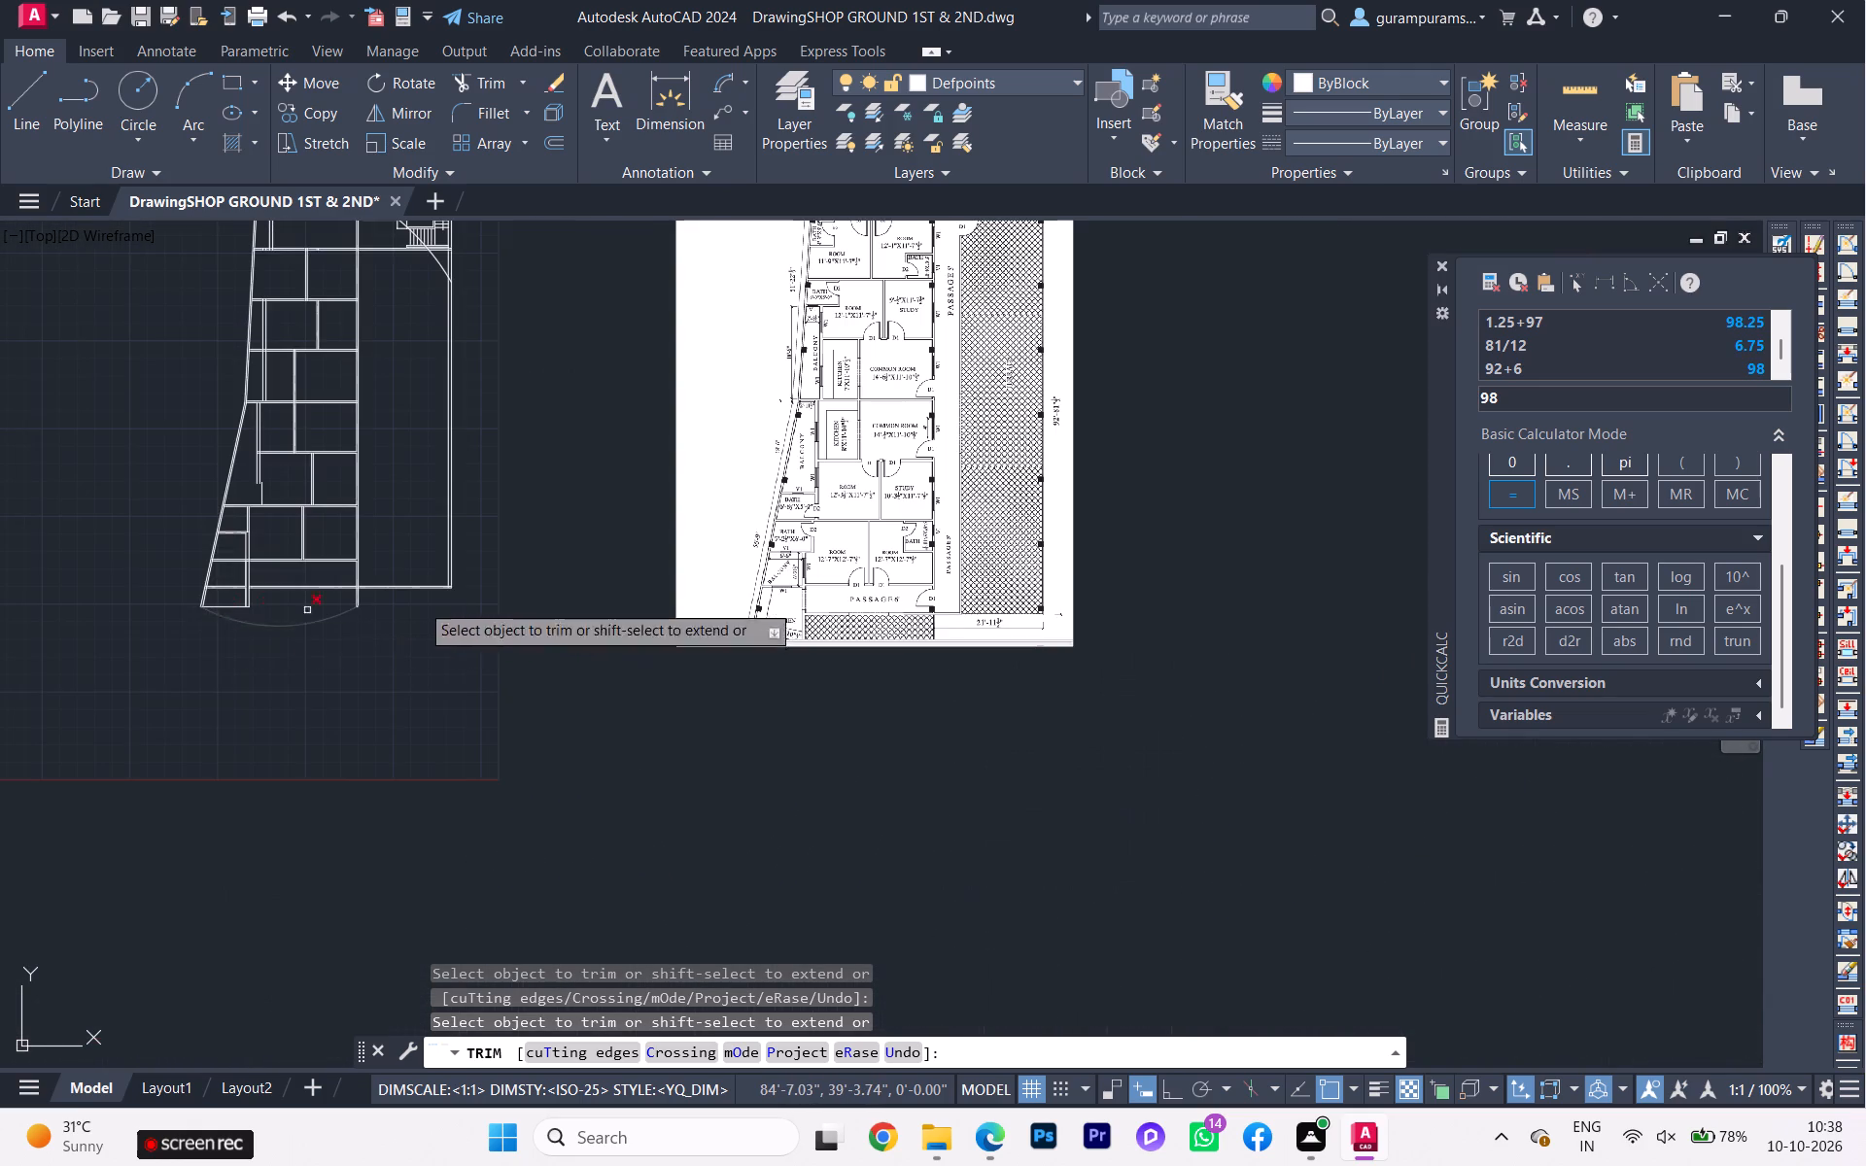
left_click(1005, 1014)
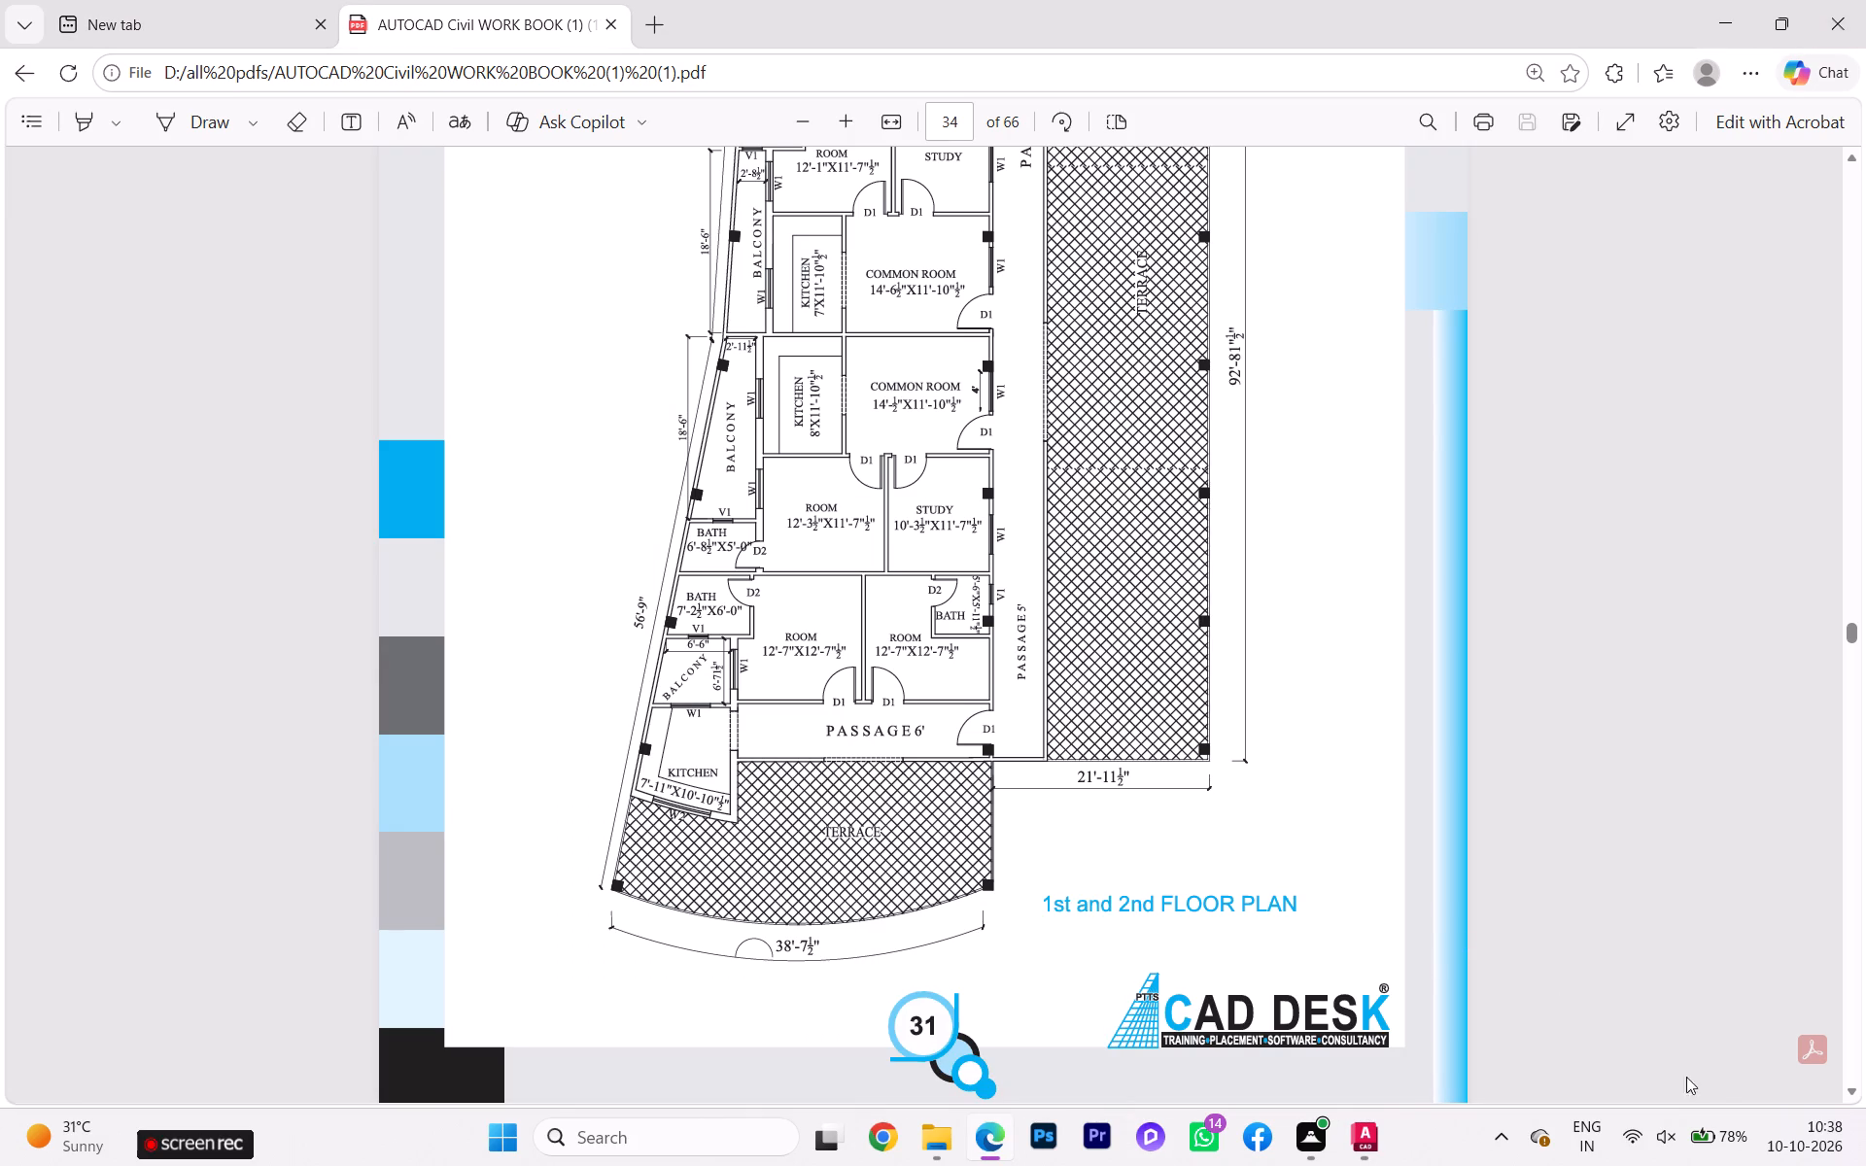
left_click(1333, 1034)
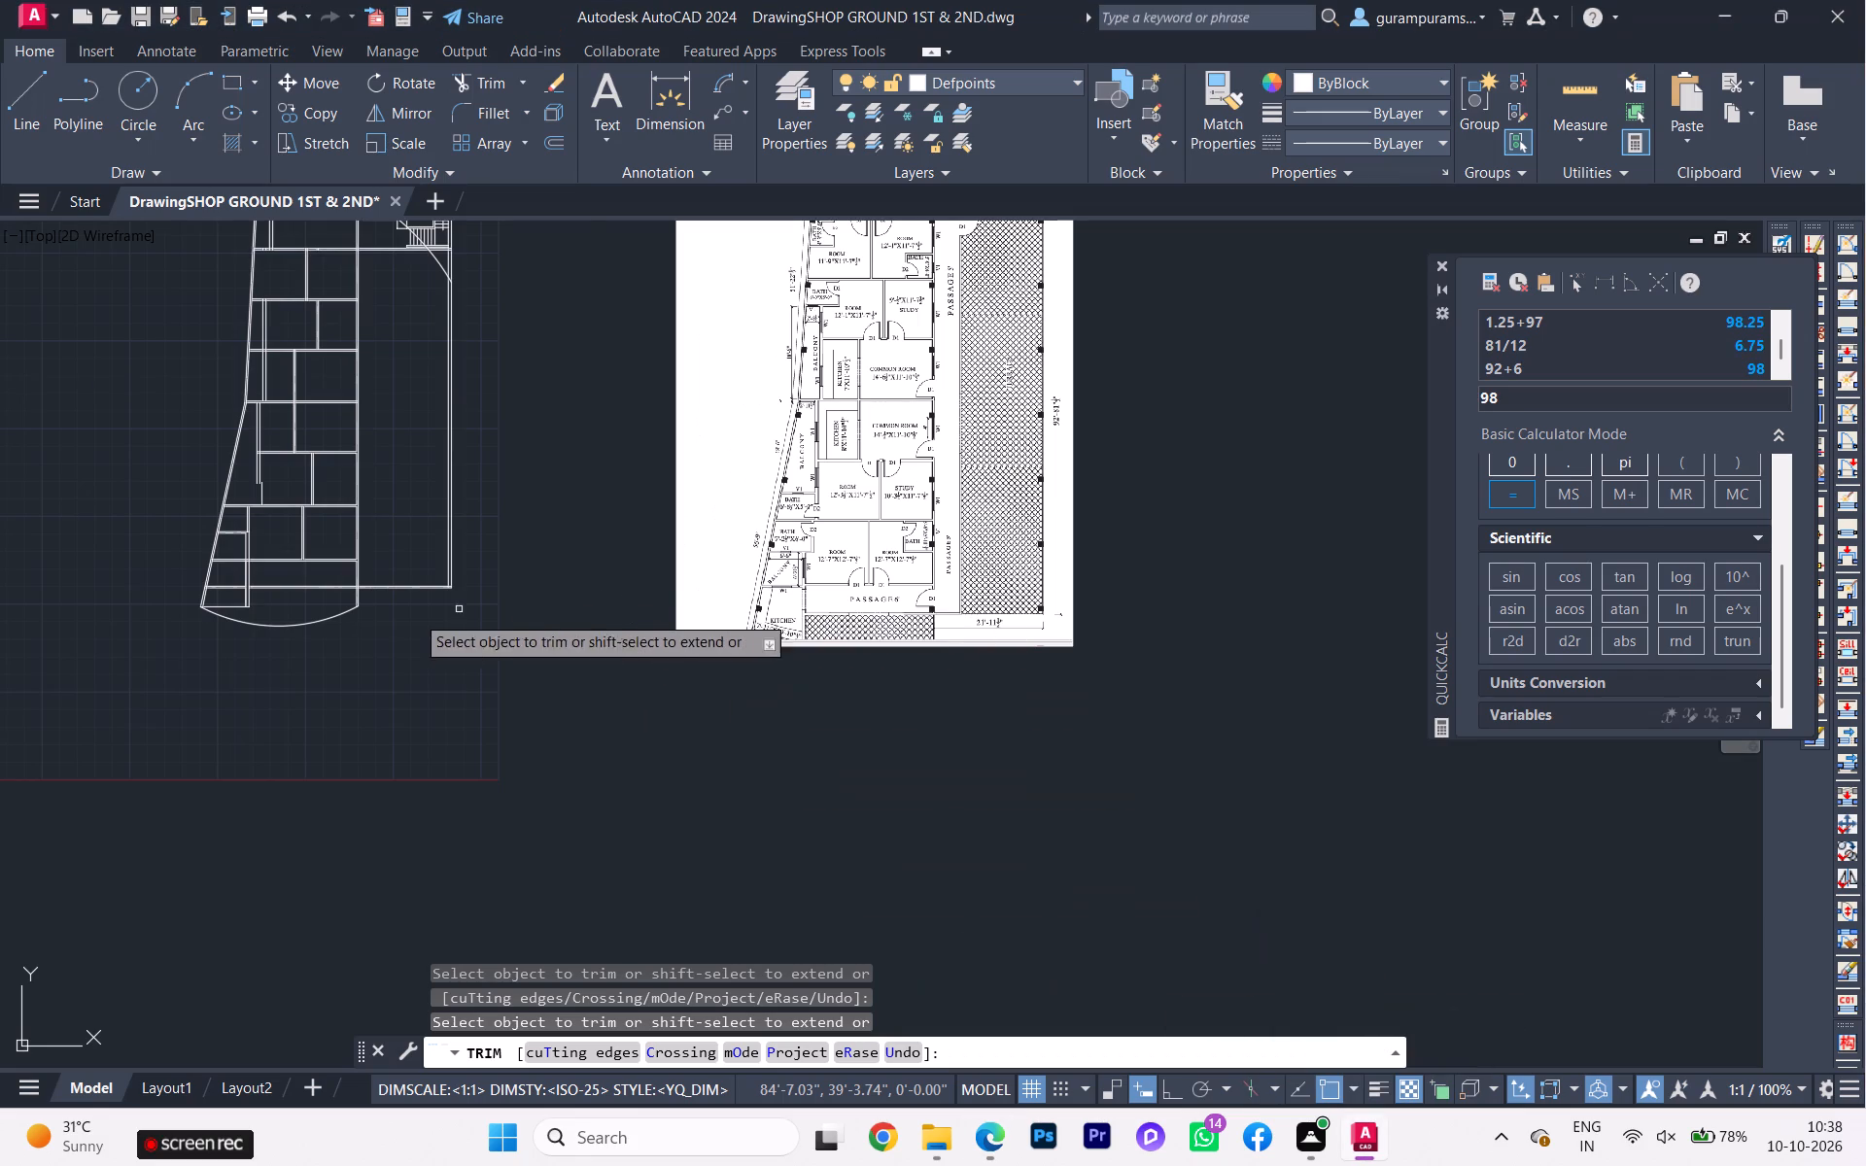
scroll(216, 597, "up", 4)
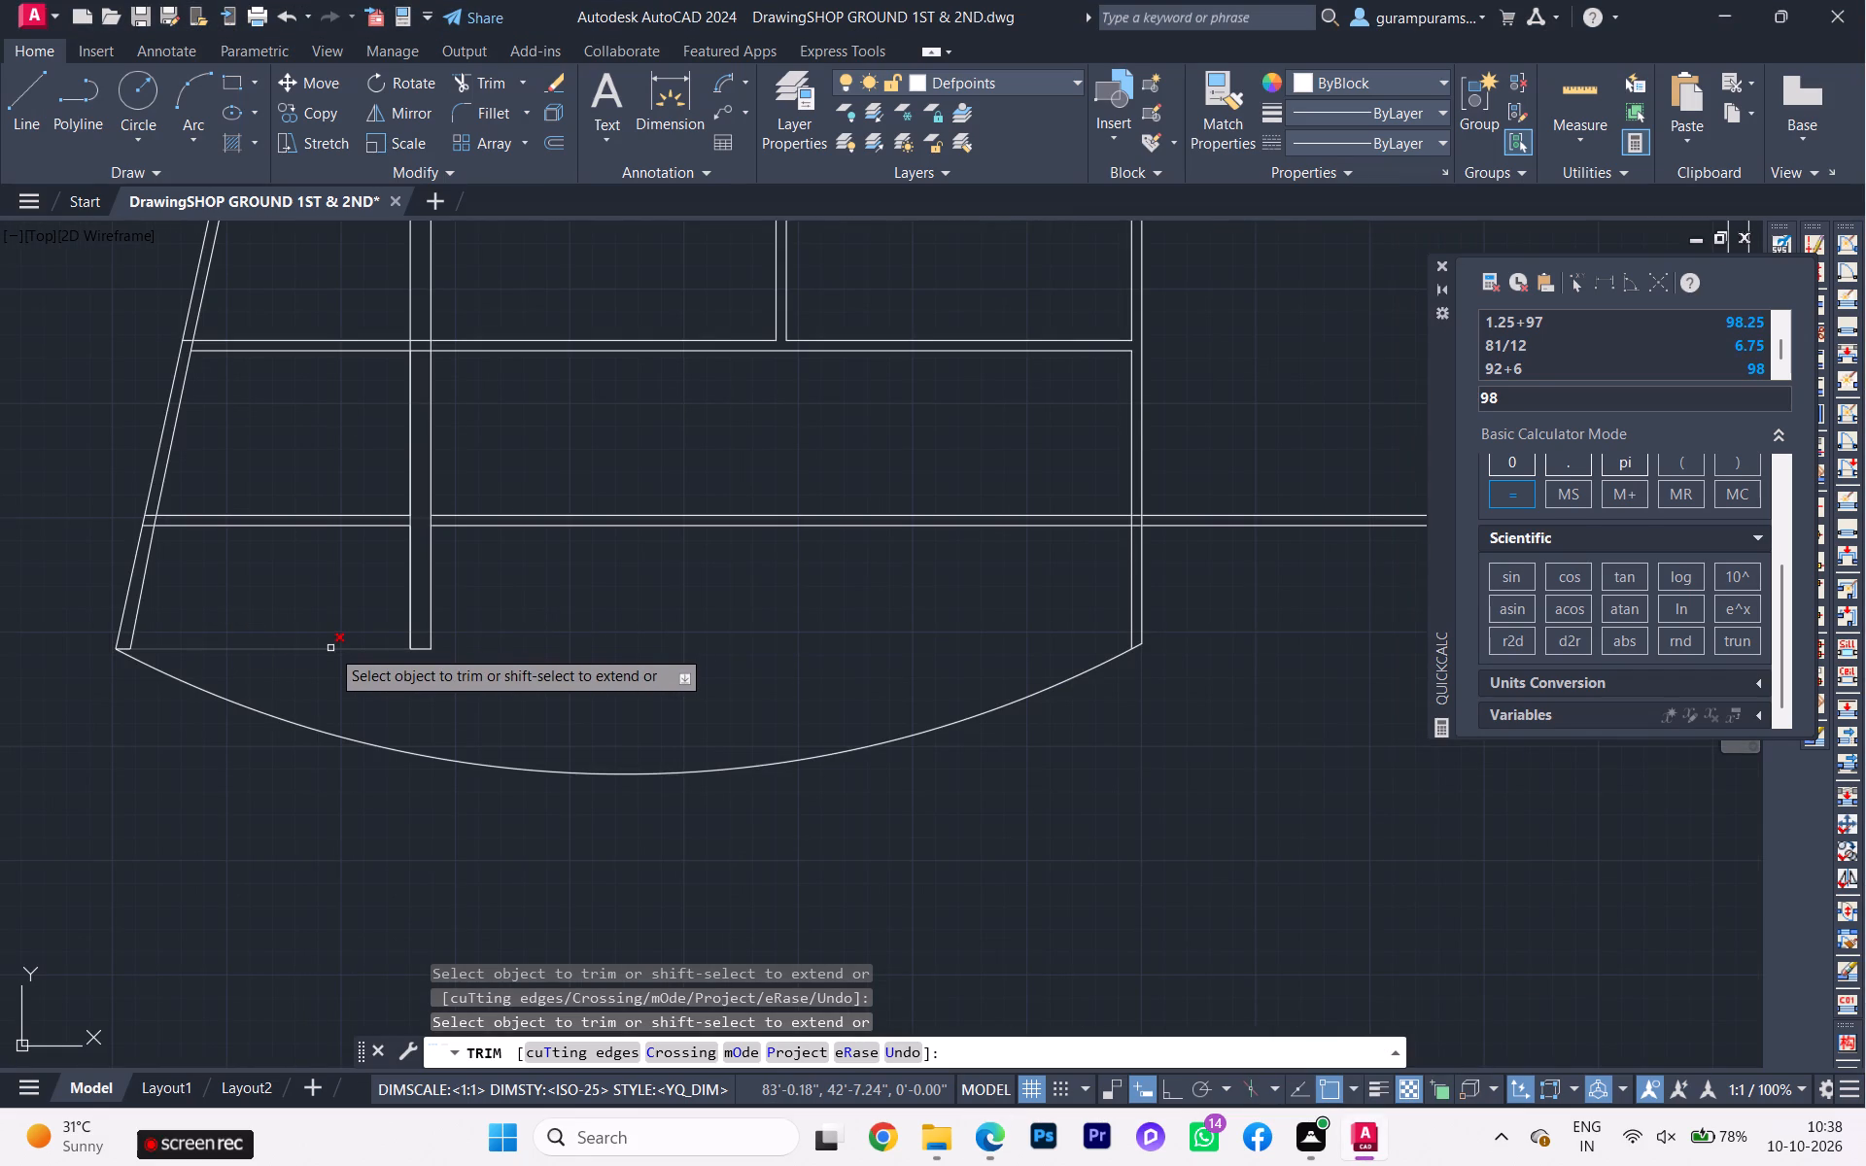
left_click(324, 649)
left_click(296, 578)
left_click(313, 480)
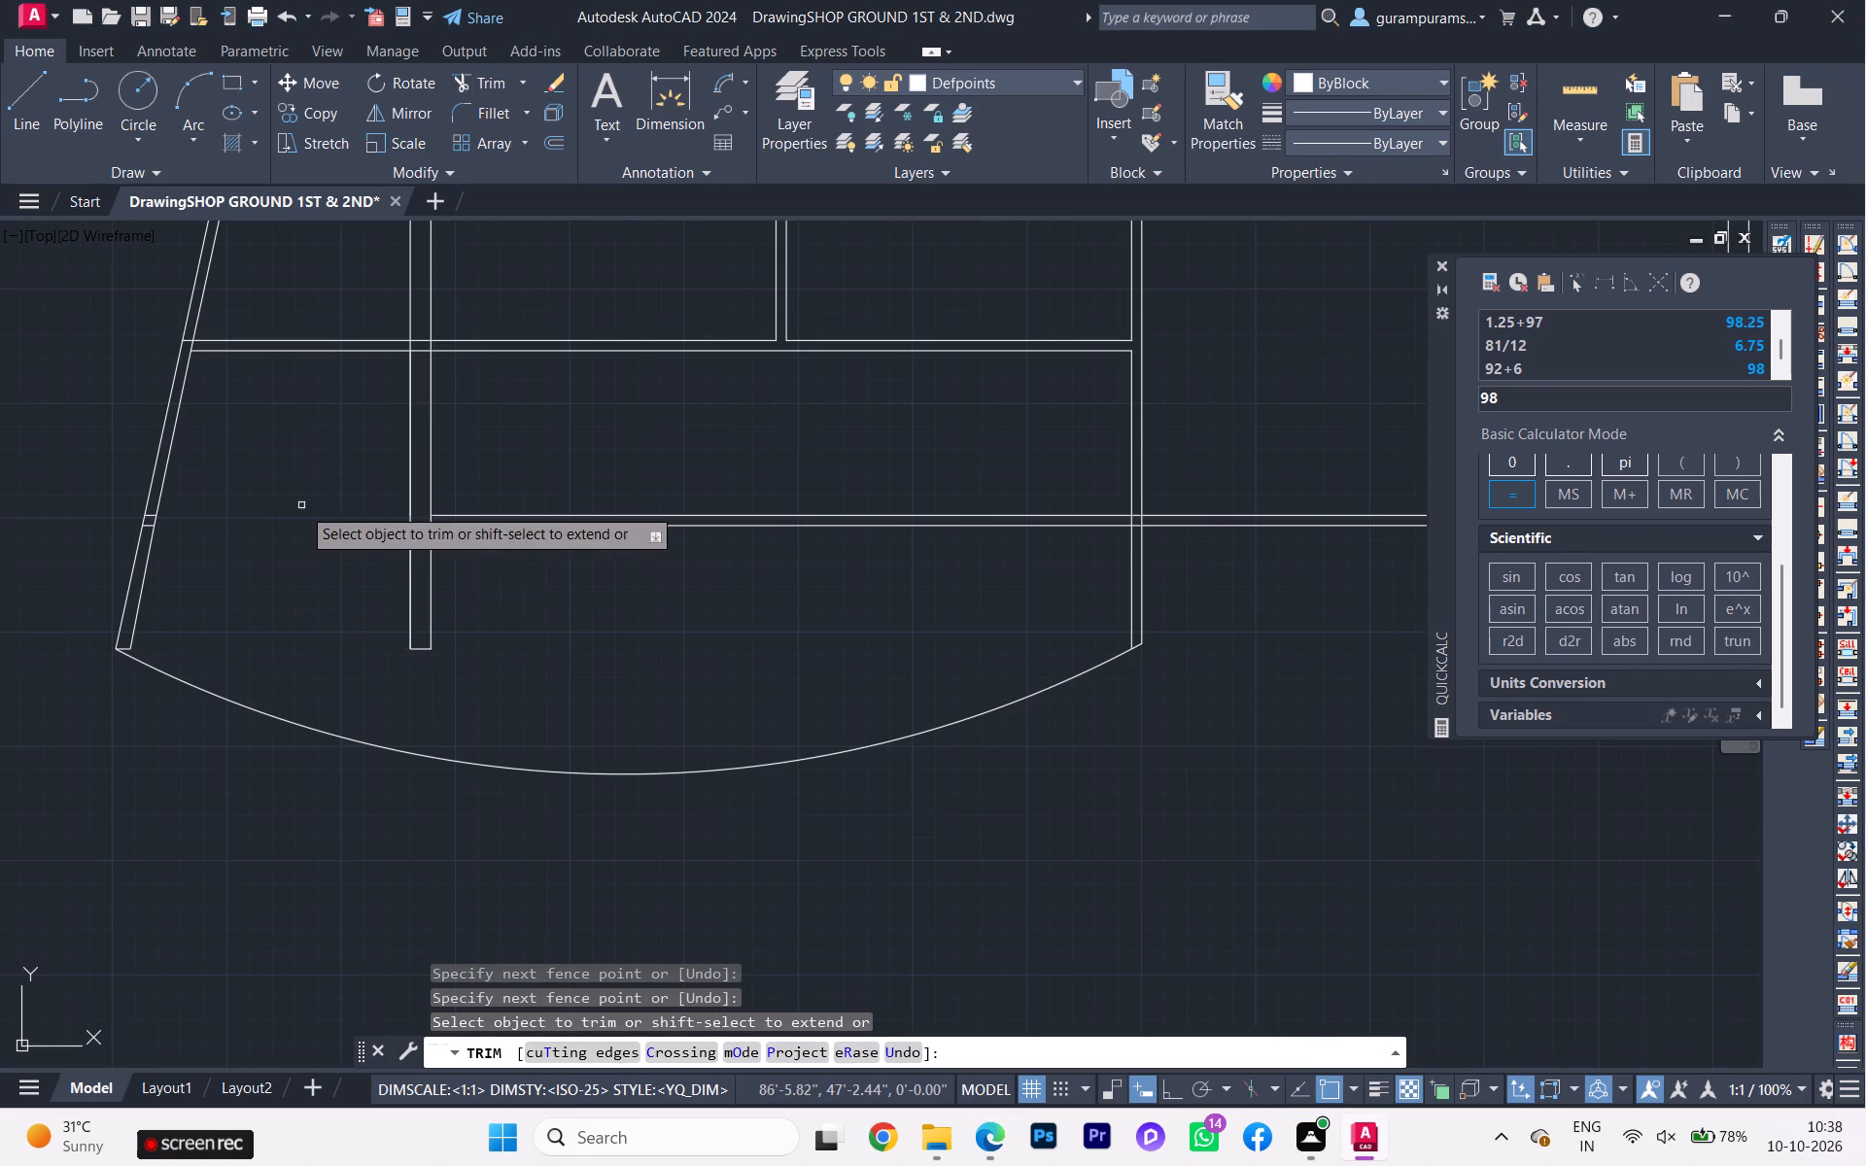
Trim the horizontal double wall's leftover short segments inside the slanted double wall.
scroll(152, 515, "up", 2)
scroll(152, 515, "down", 1)
scroll(152, 515, "up", 2)
left_click(147, 521)
left_click(158, 491)
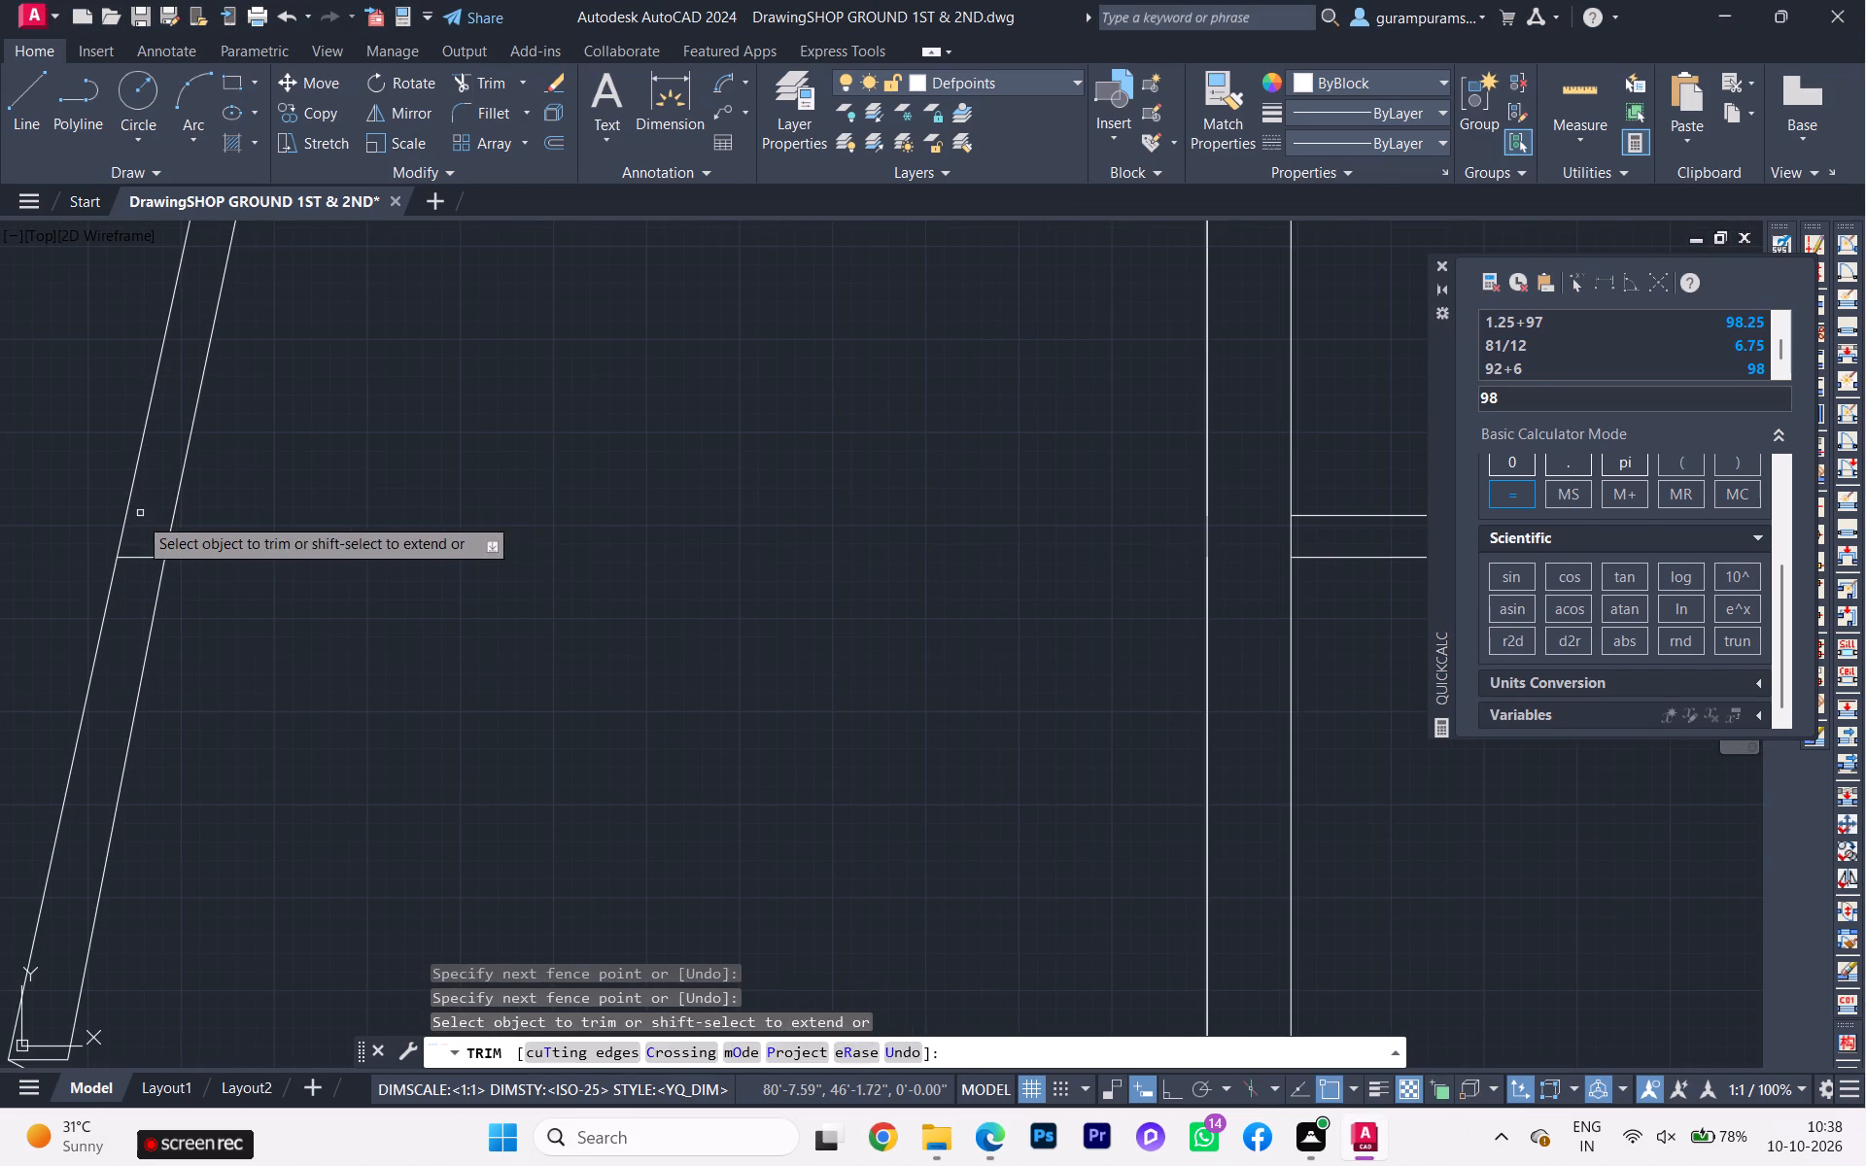
left_click(138, 518)
left_click(119, 574)
Trim the next horizontal double wall's lines where they cross the interior vertical double wall.
scroll(142, 773, "up", 1)
scroll(146, 776, "down", 3)
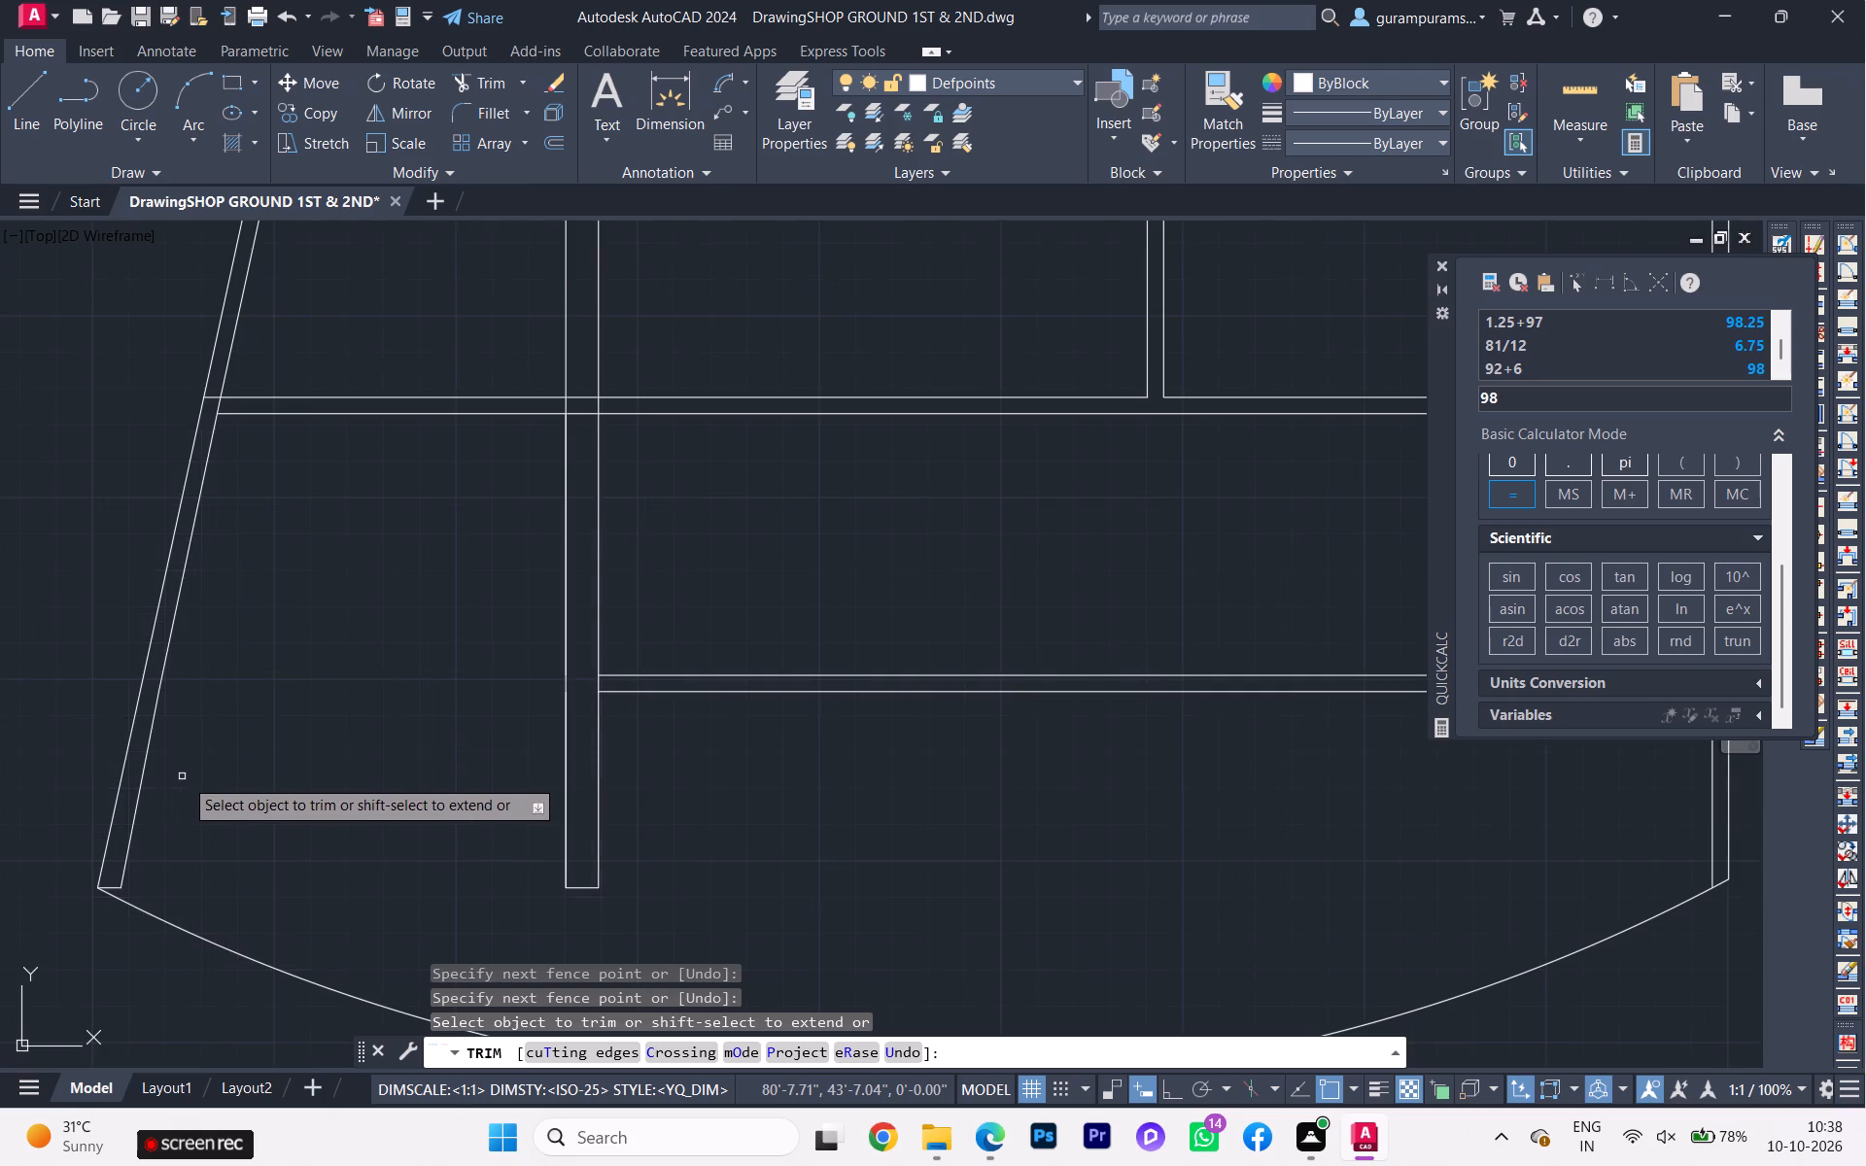
scroll(278, 756, "down", 1)
middle_click_drag(278, 757, 247, 796)
scroll(278, 757, "down", 1)
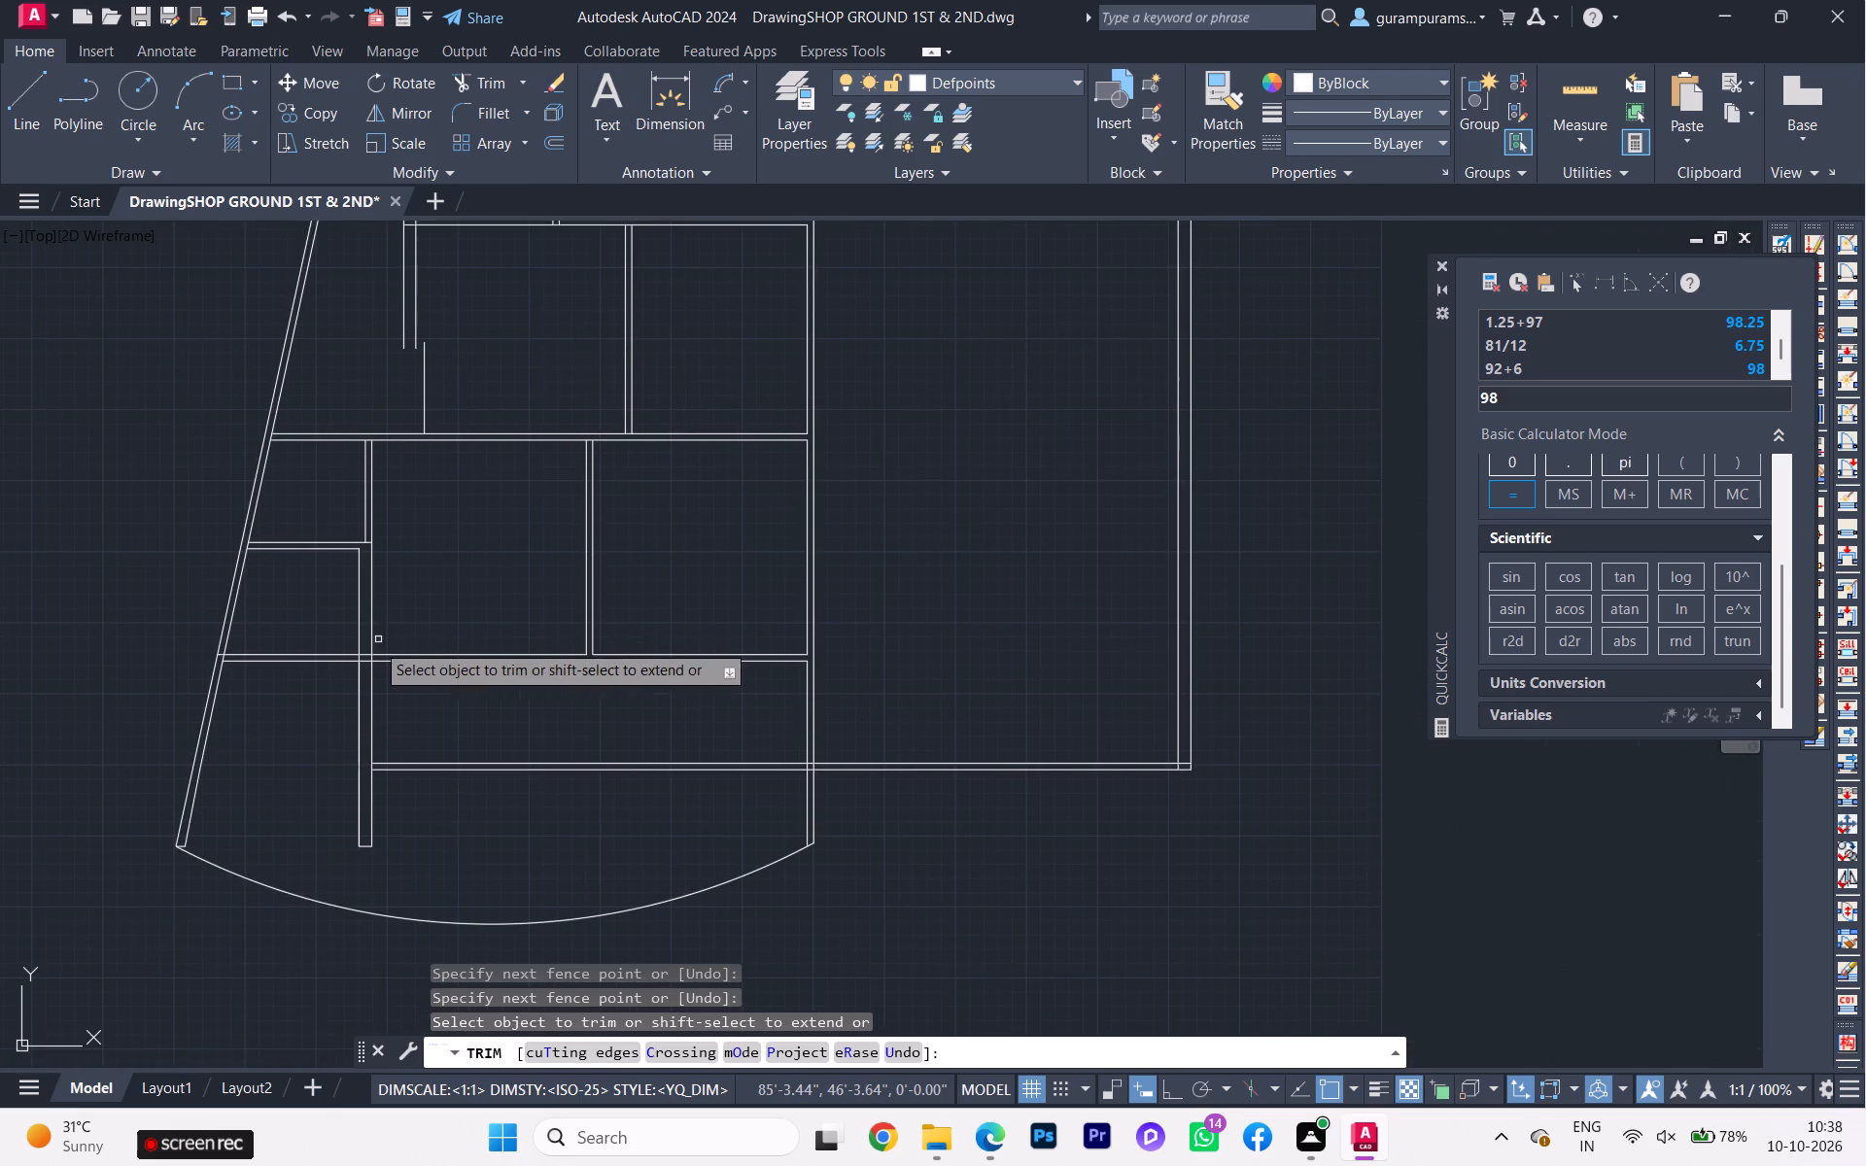
scroll(373, 644, "up", 4)
left_click(321, 682)
left_click(342, 778)
Trim the upper line of the bottom horizontal double wall just beside the interior vertical double wall.
scroll(321, 789, "down", 4)
scroll(328, 664, "up", 1)
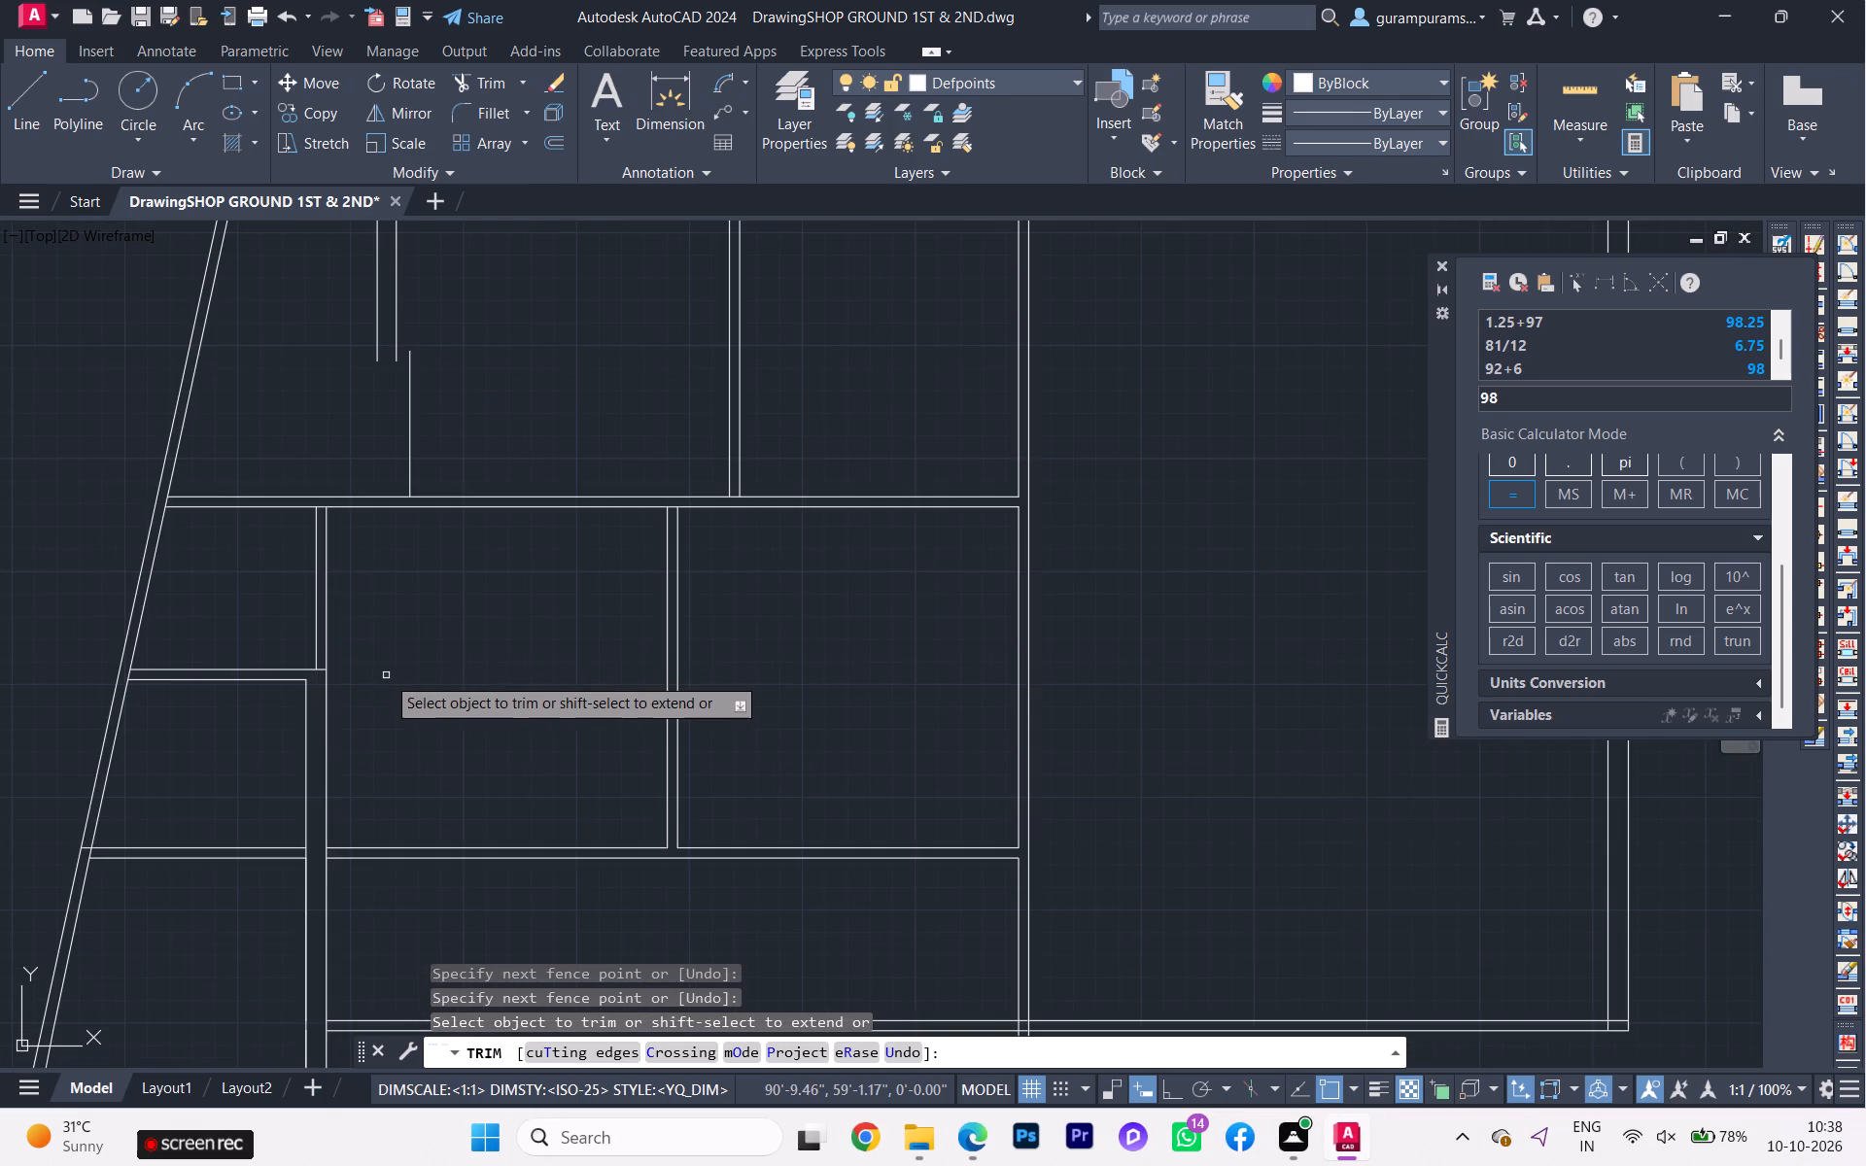
scroll(391, 688, "down", 1)
scroll(177, 753, "down", 1)
scroll(50, 764, "down", 1)
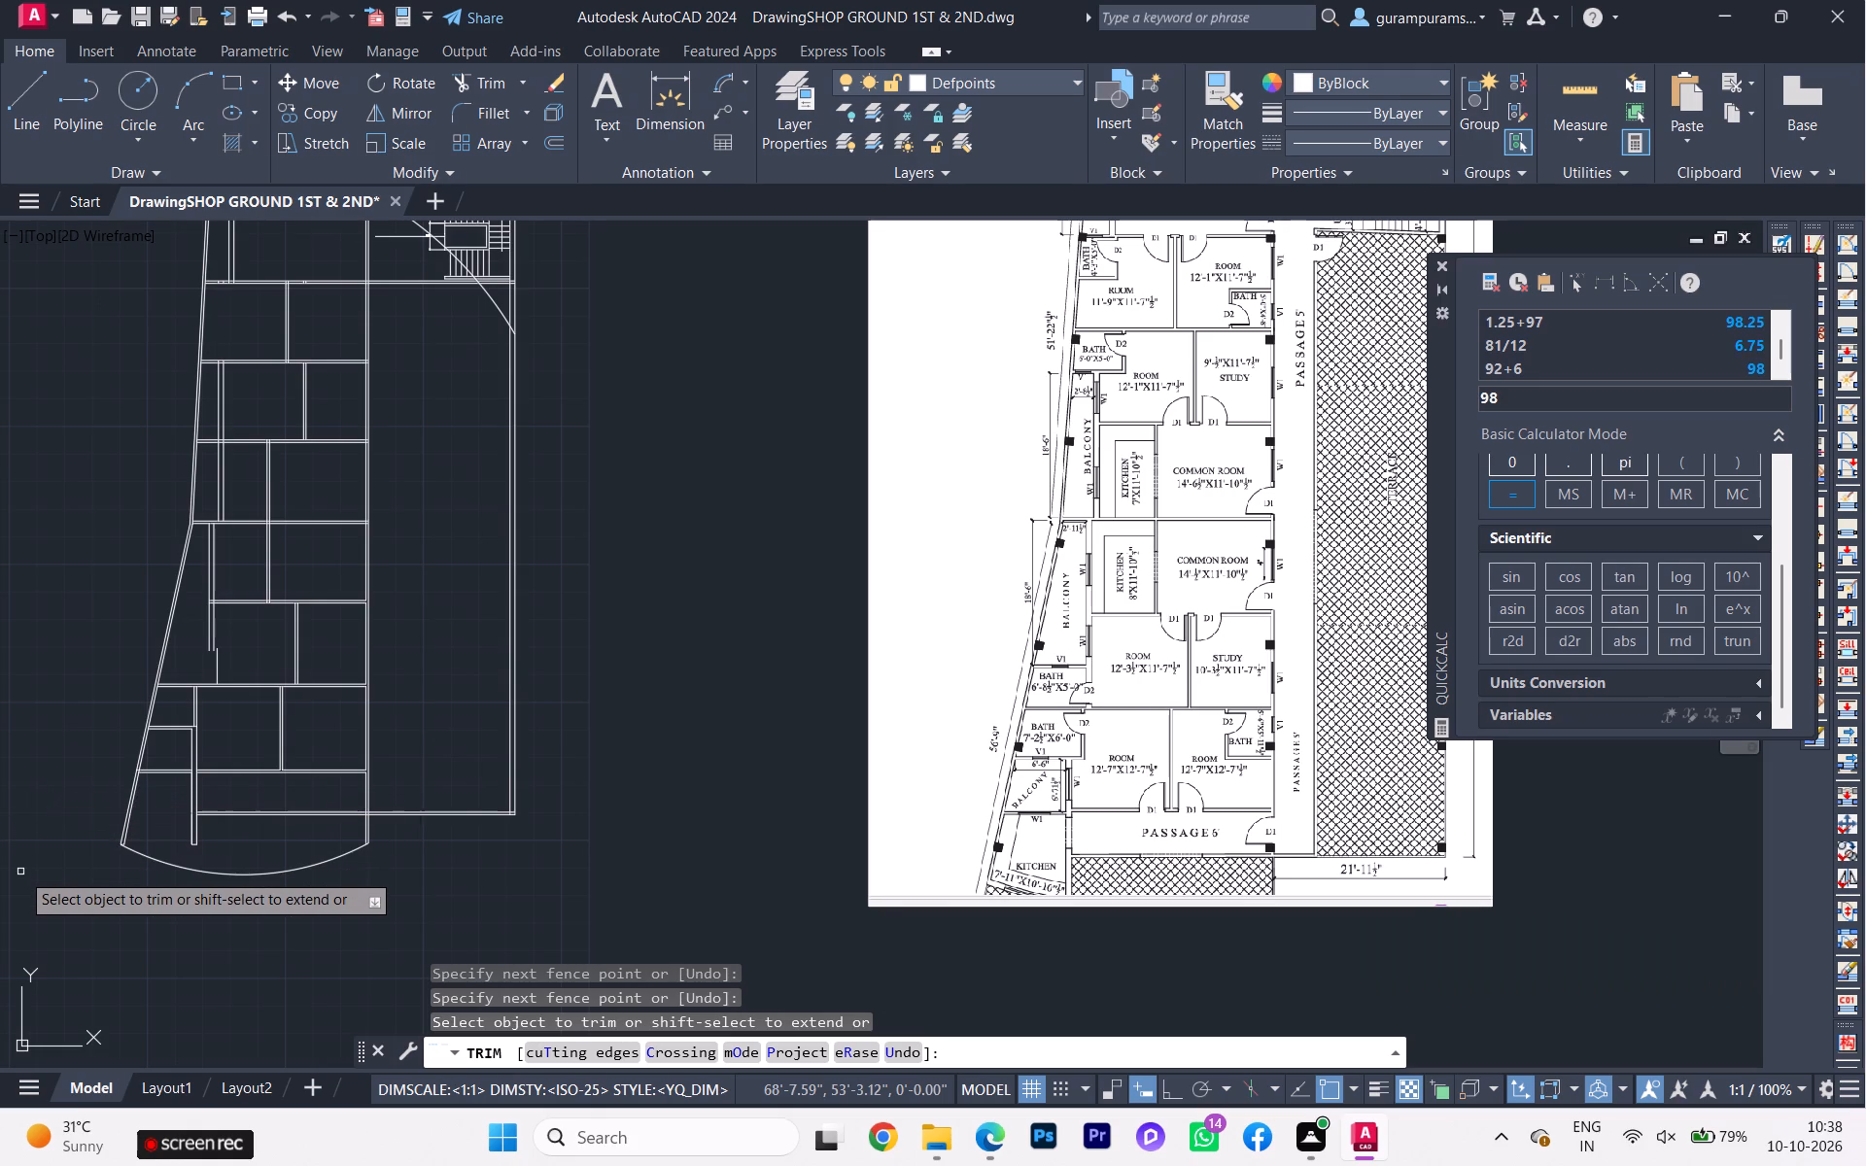
scroll(294, 832, "up", 2)
scroll(15, 799, "up", 3)
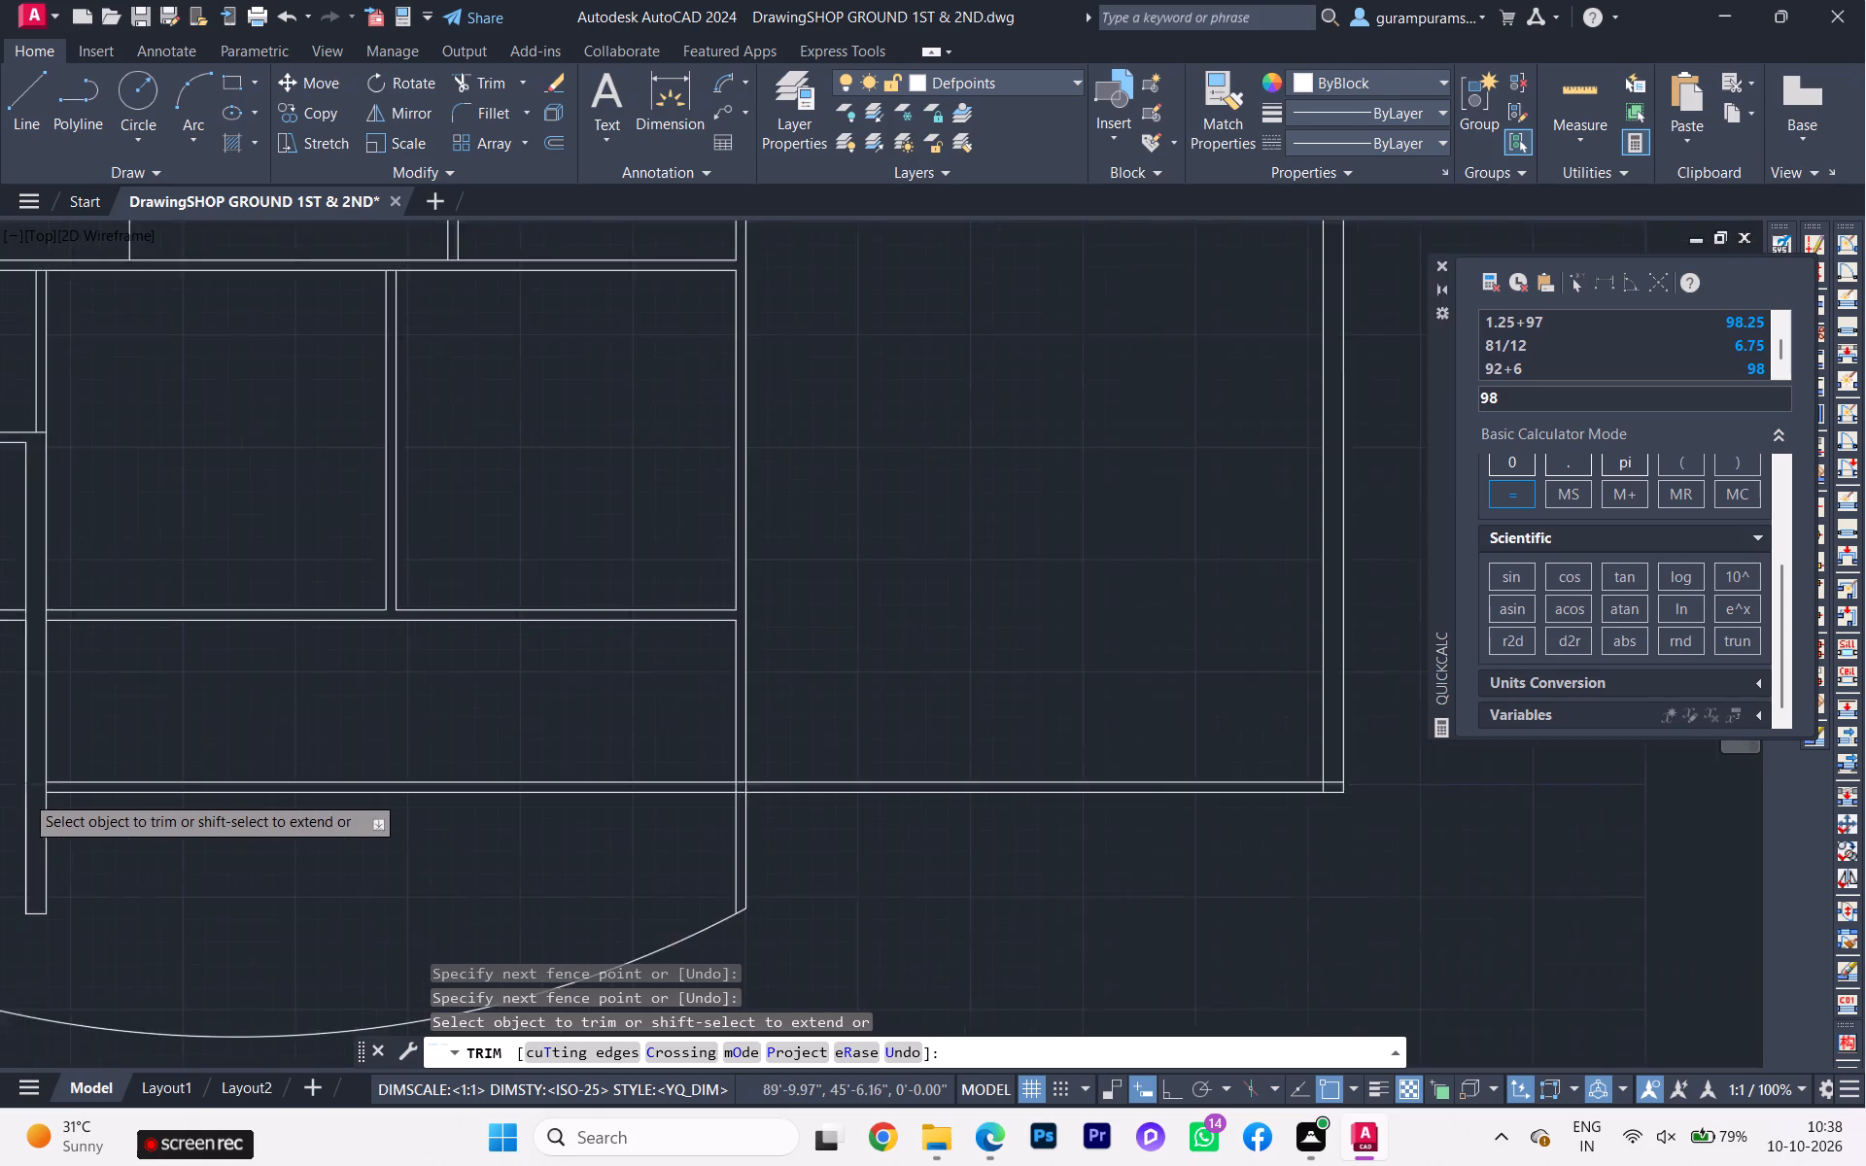
left_click(81, 778)
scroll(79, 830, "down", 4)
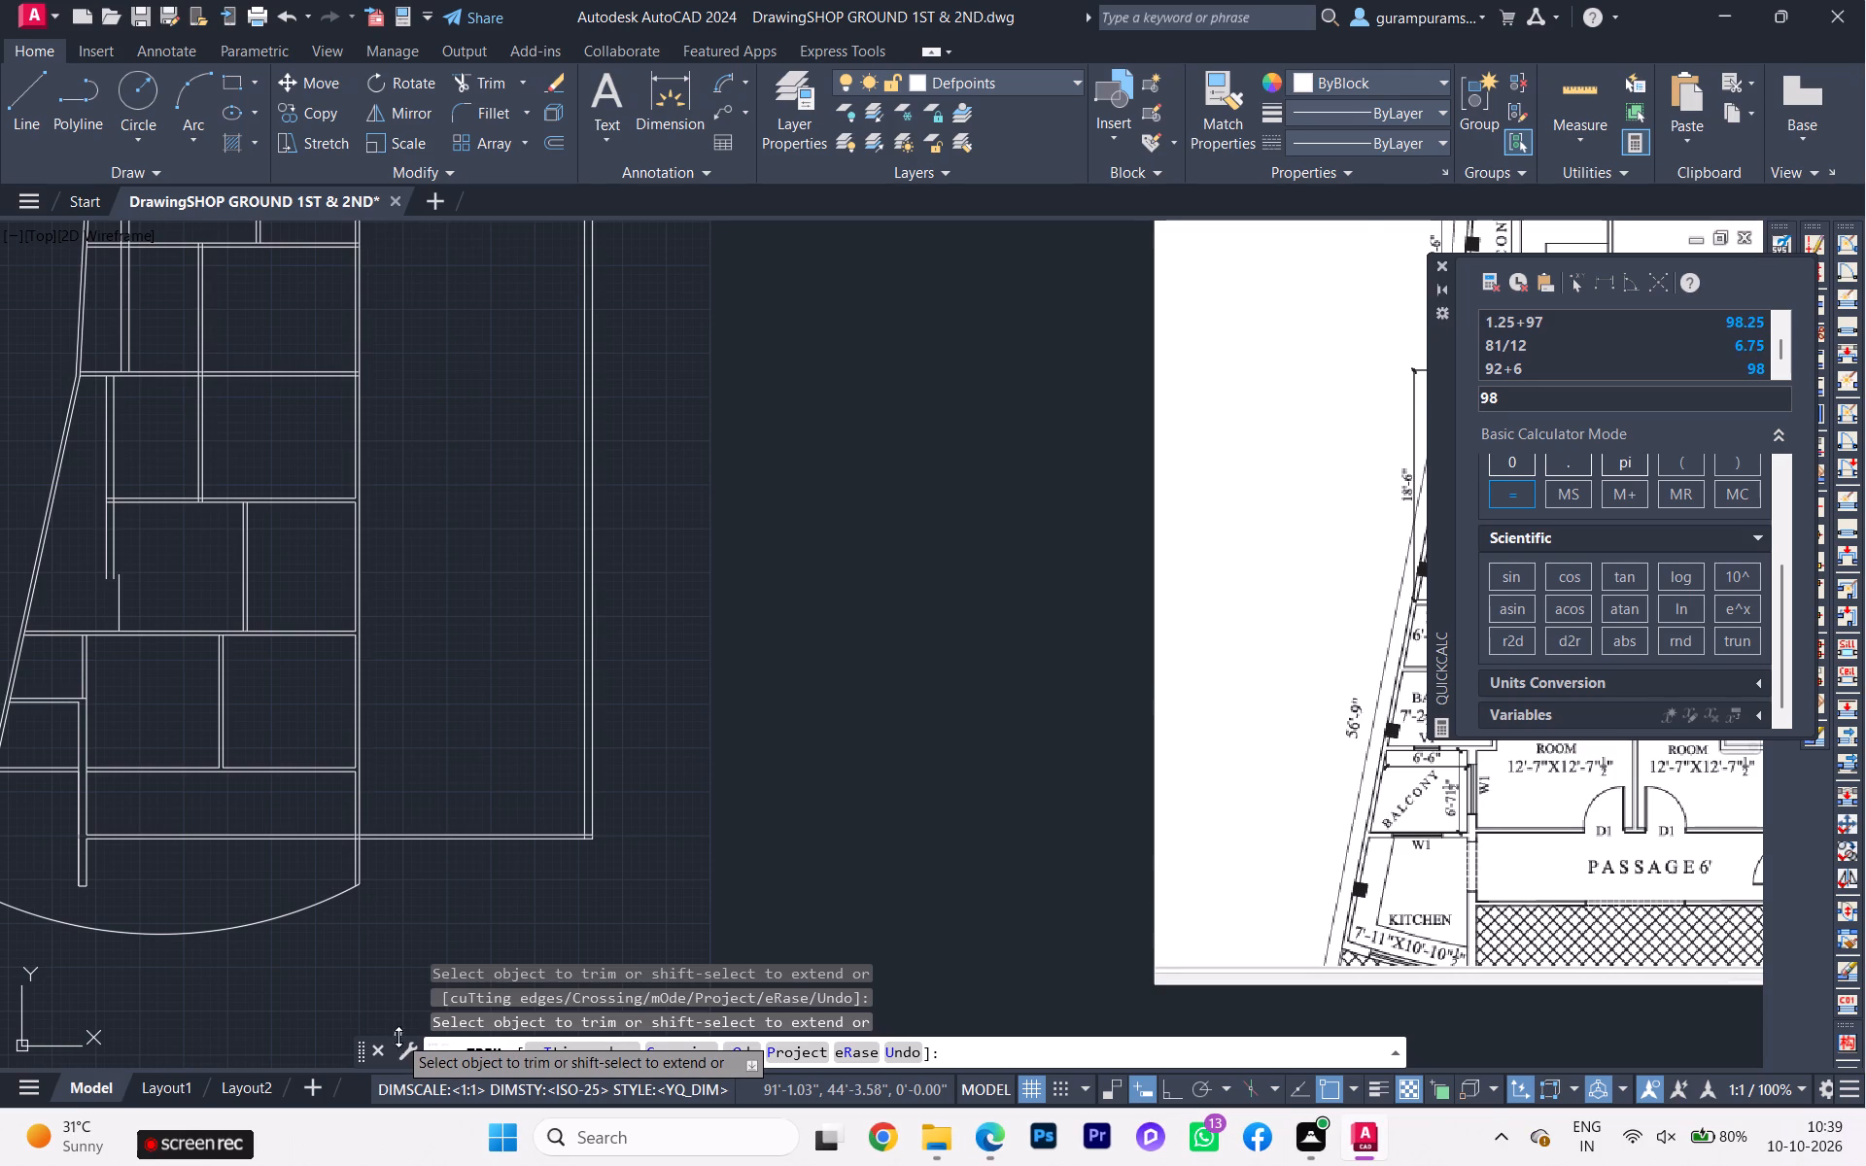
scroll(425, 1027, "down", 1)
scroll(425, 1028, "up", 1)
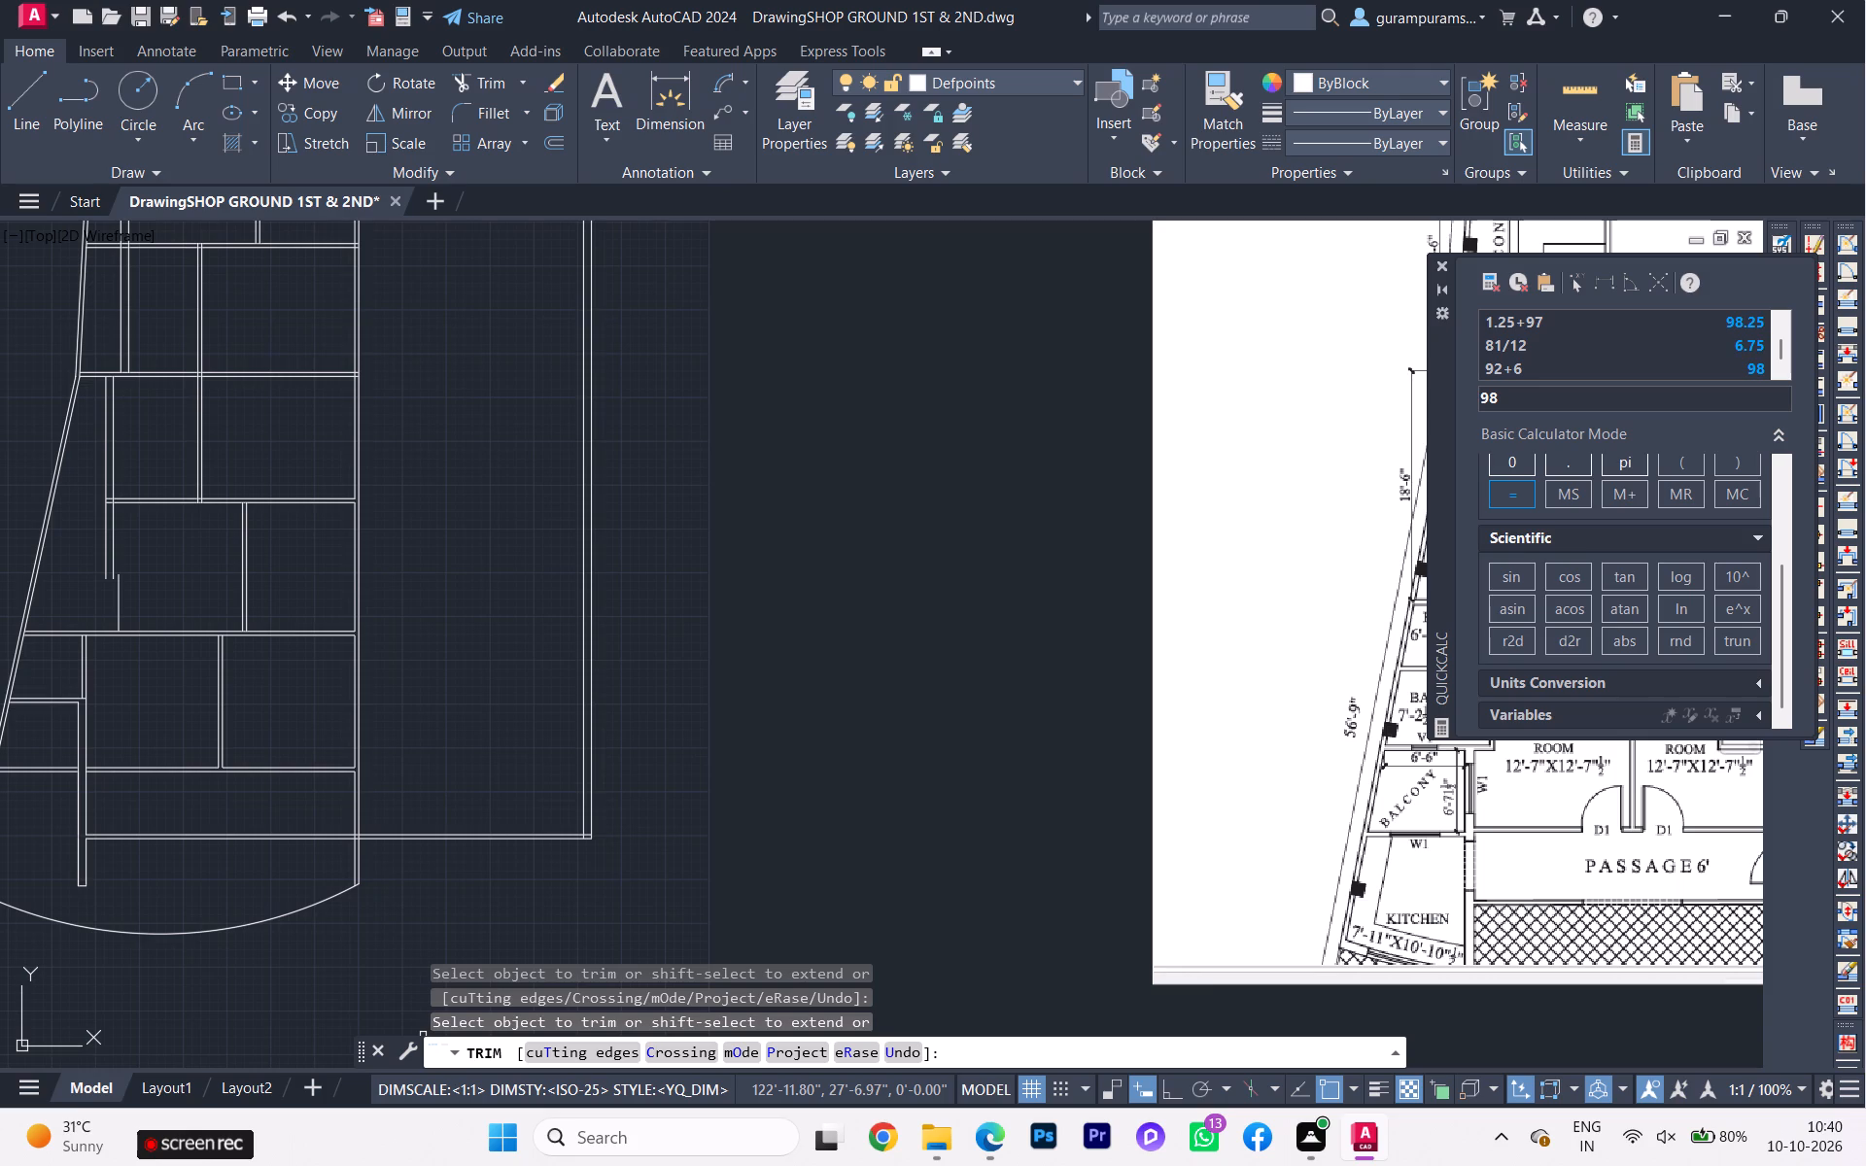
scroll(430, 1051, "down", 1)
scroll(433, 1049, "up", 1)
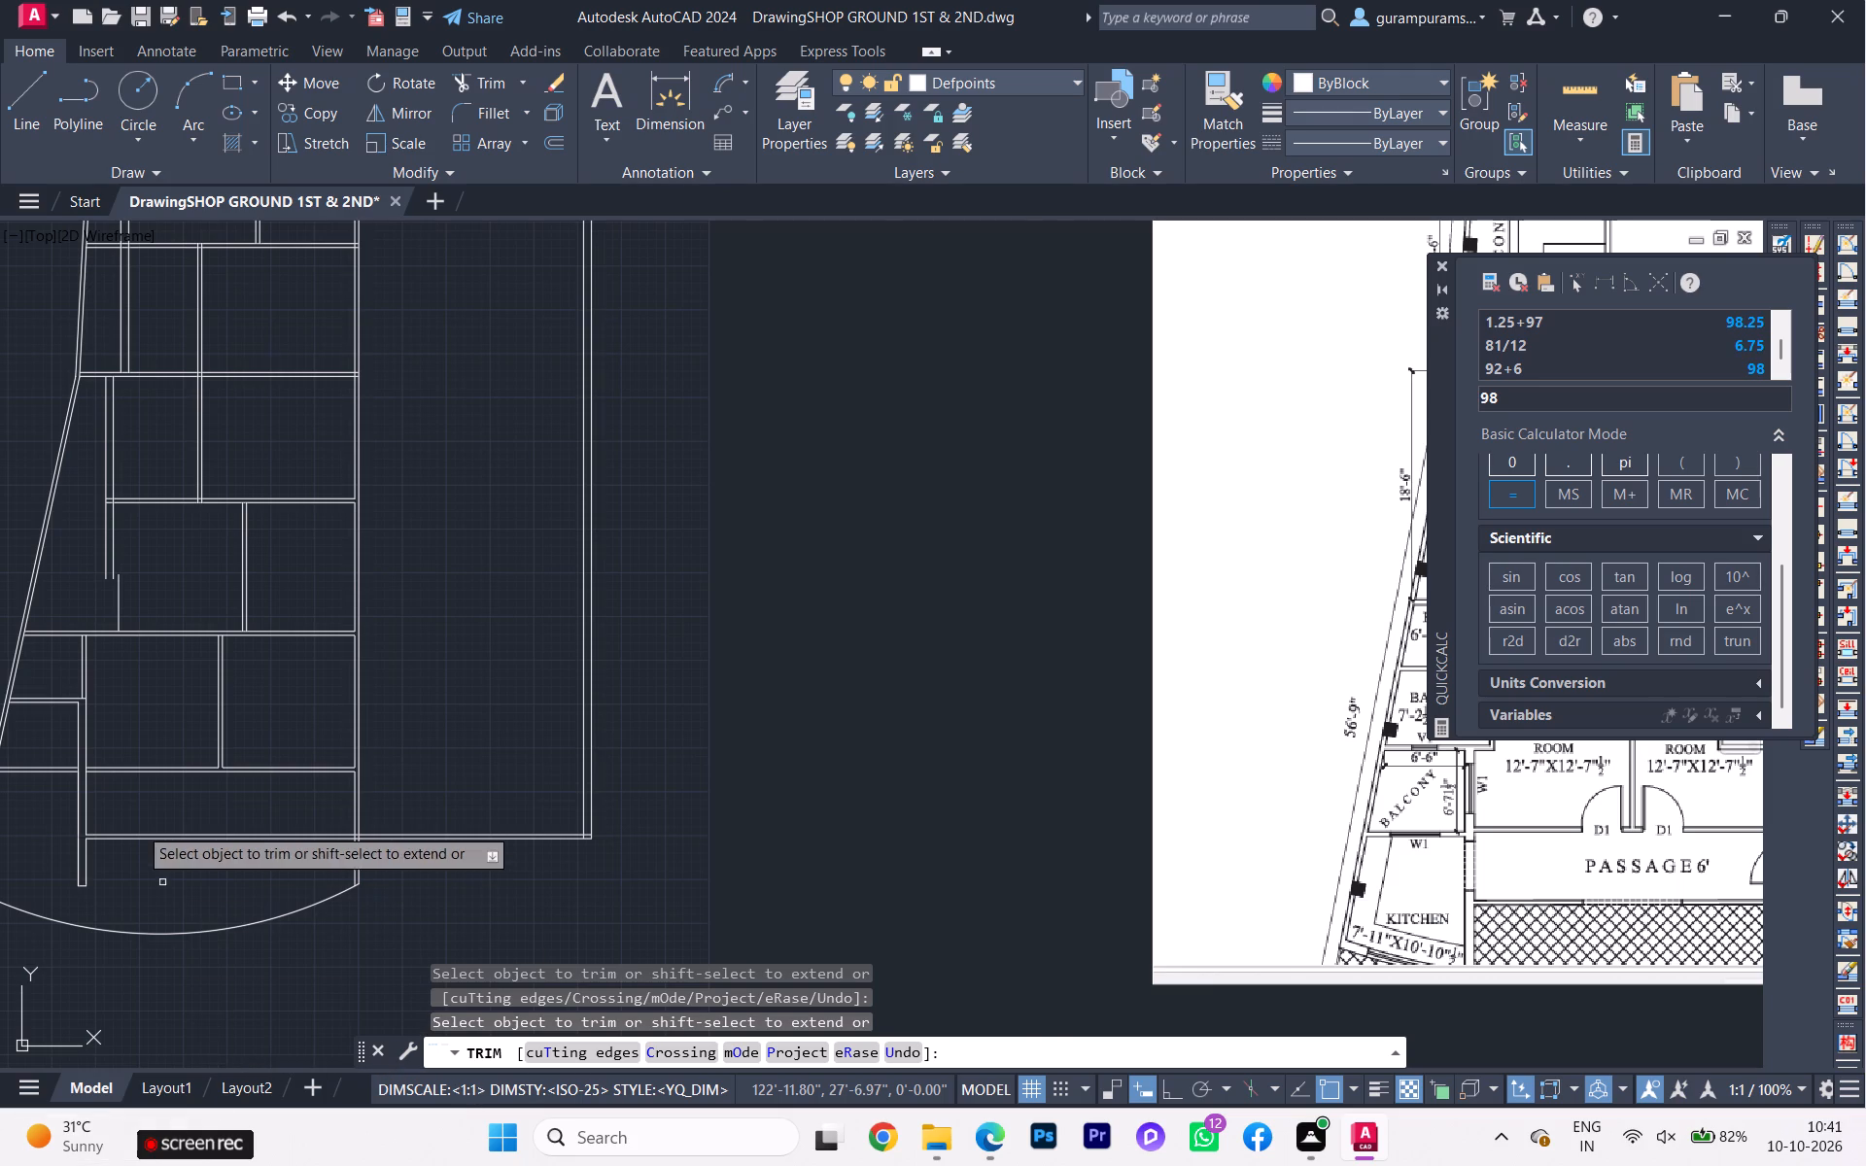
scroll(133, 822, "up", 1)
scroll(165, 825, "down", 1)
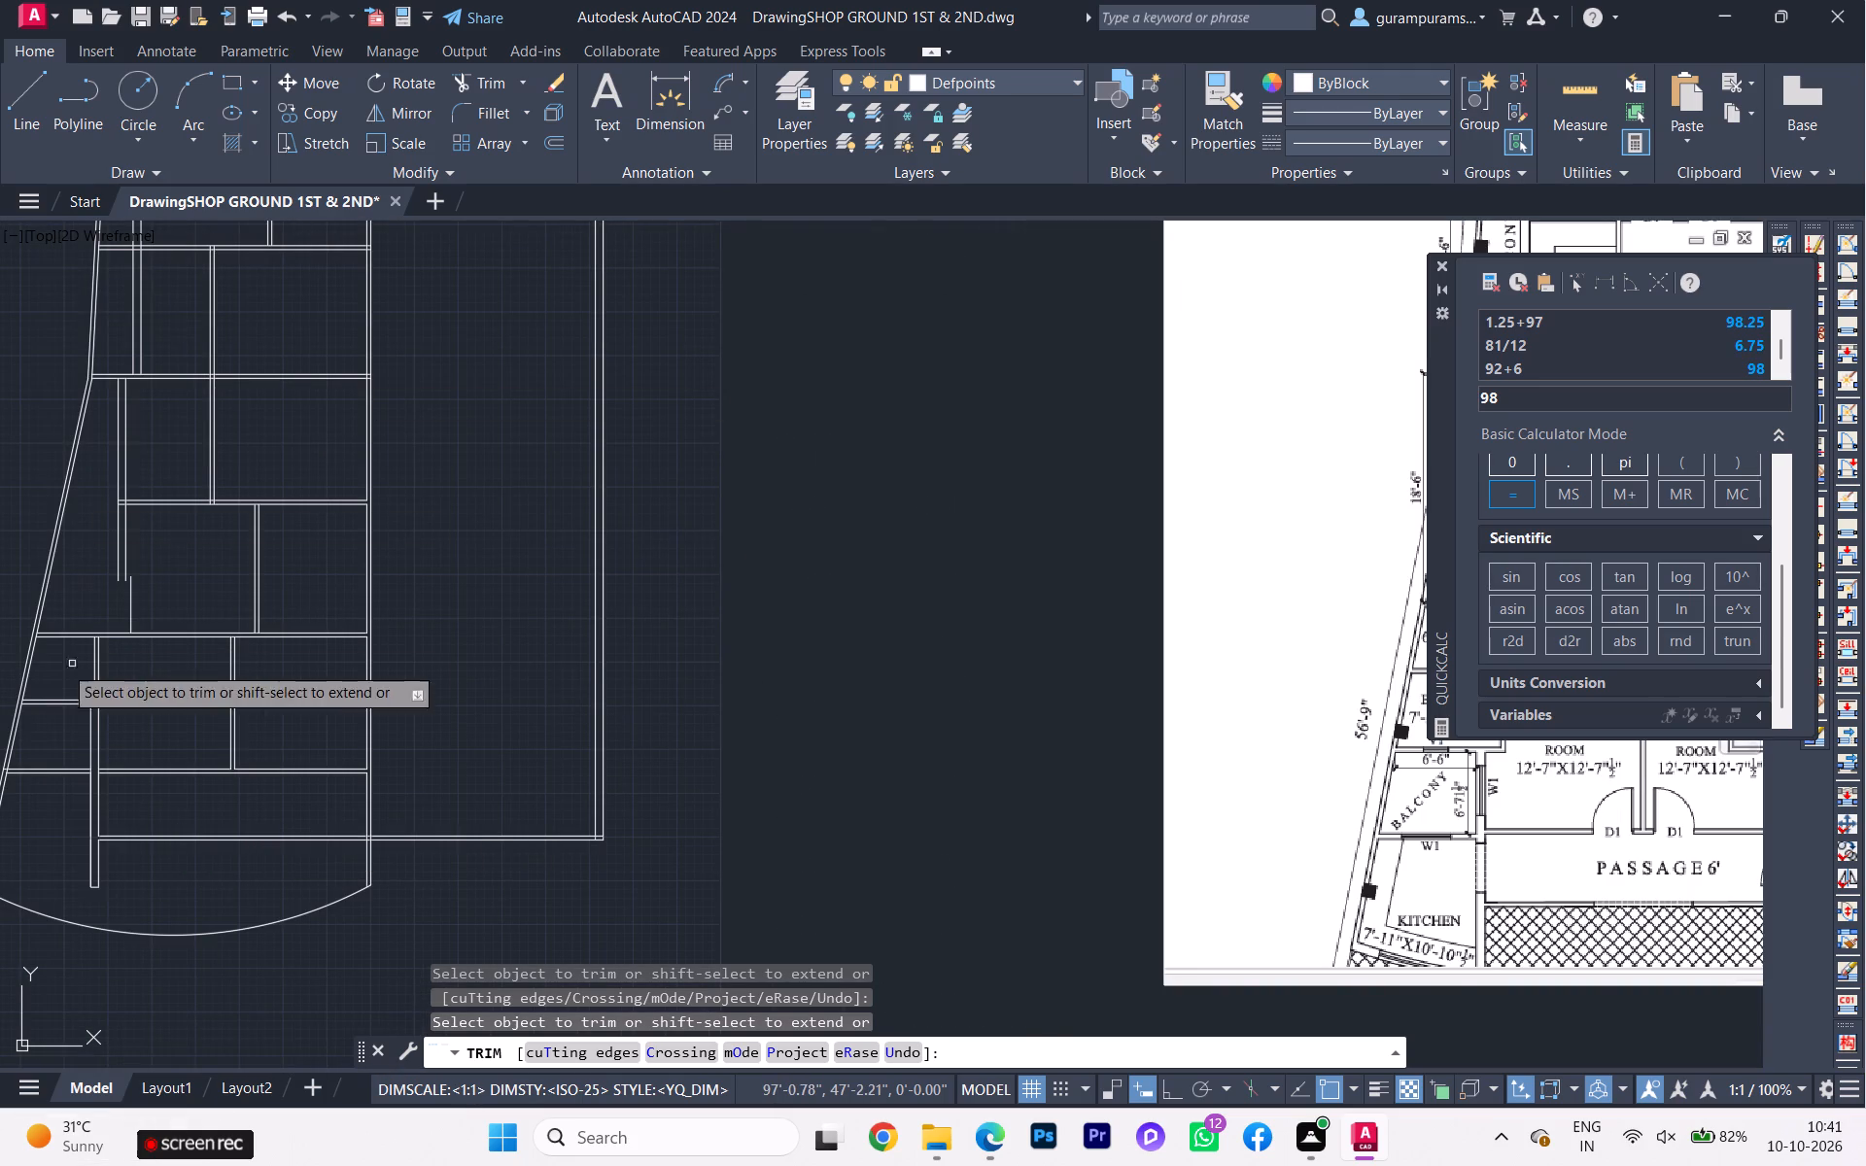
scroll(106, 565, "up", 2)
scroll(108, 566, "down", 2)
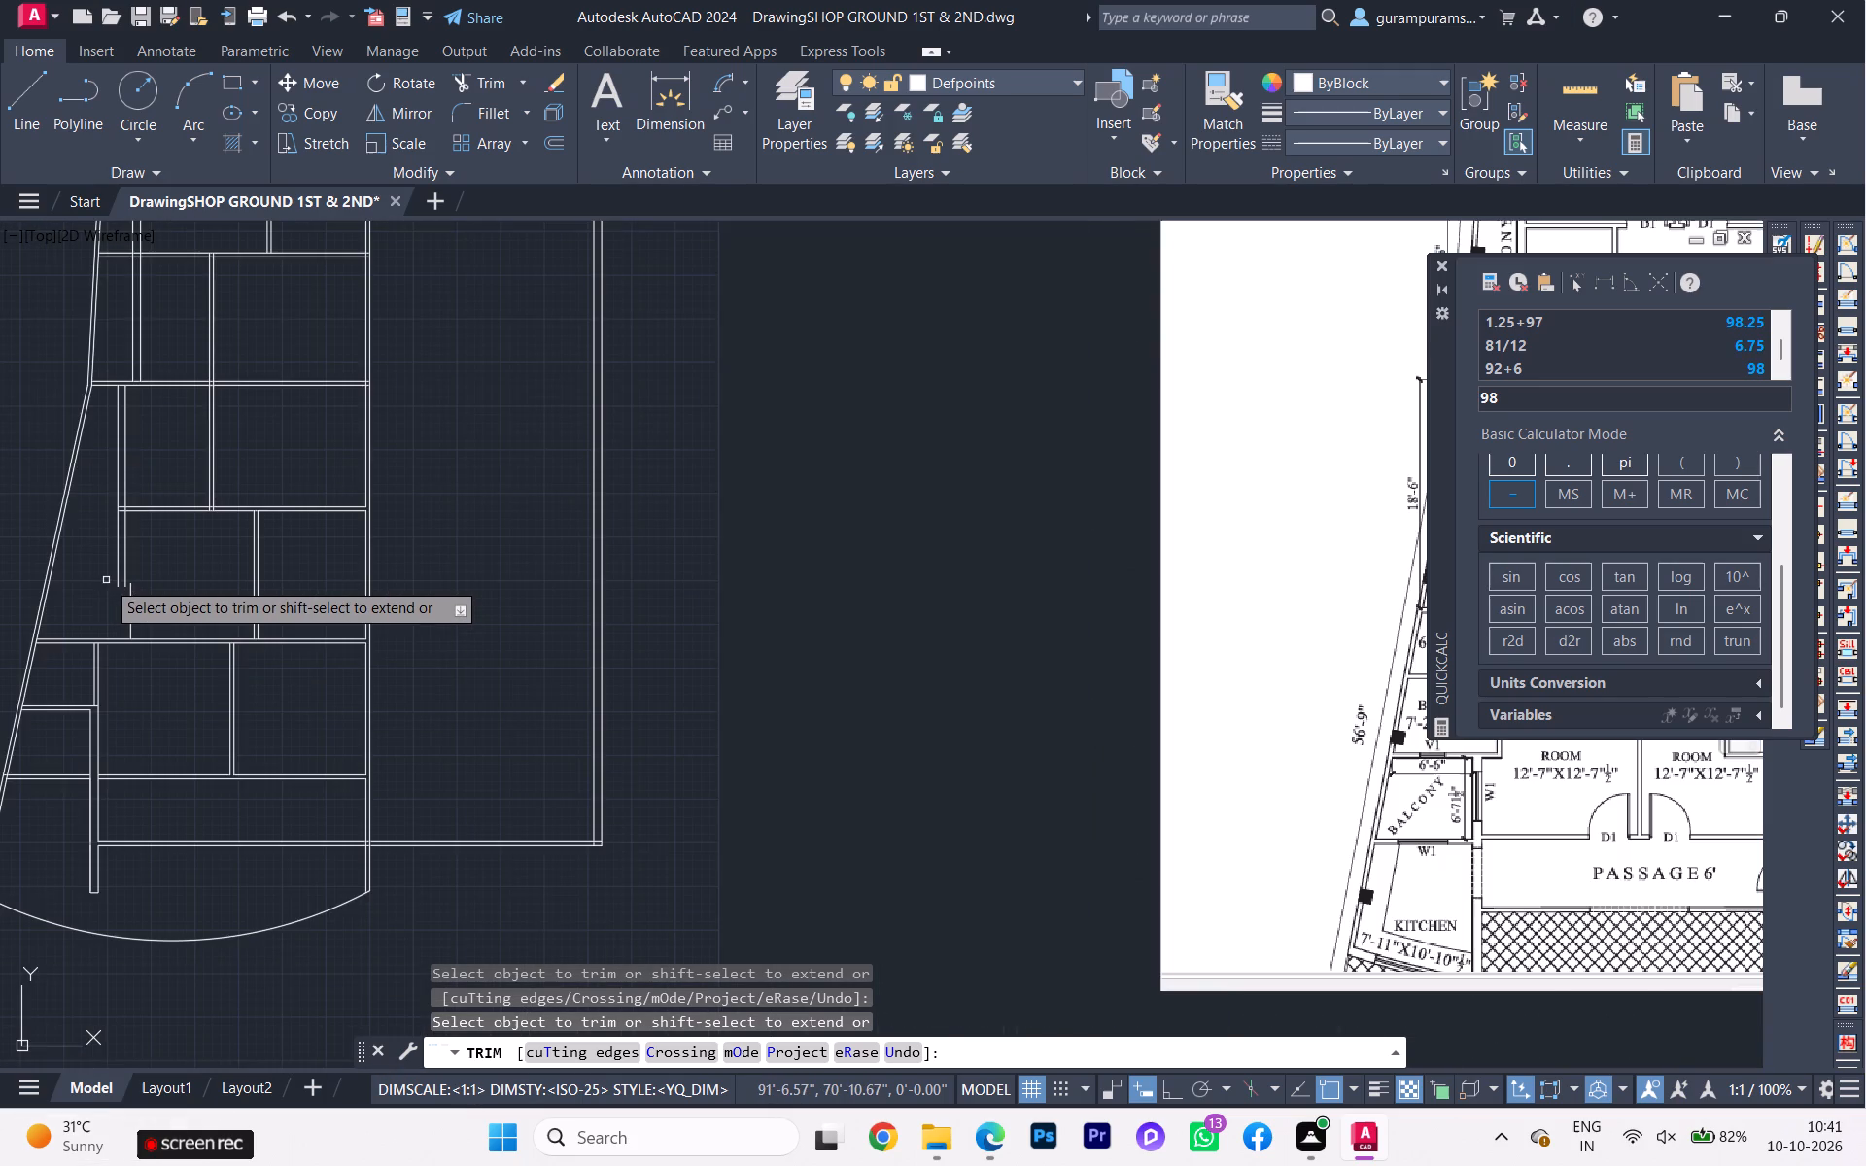
Trim away the stray short vertical line beside the lower end of the balcony's vertical double wall, above the bath.
scroll(103, 588, "down", 1)
scroll(974, 555, "up", 1)
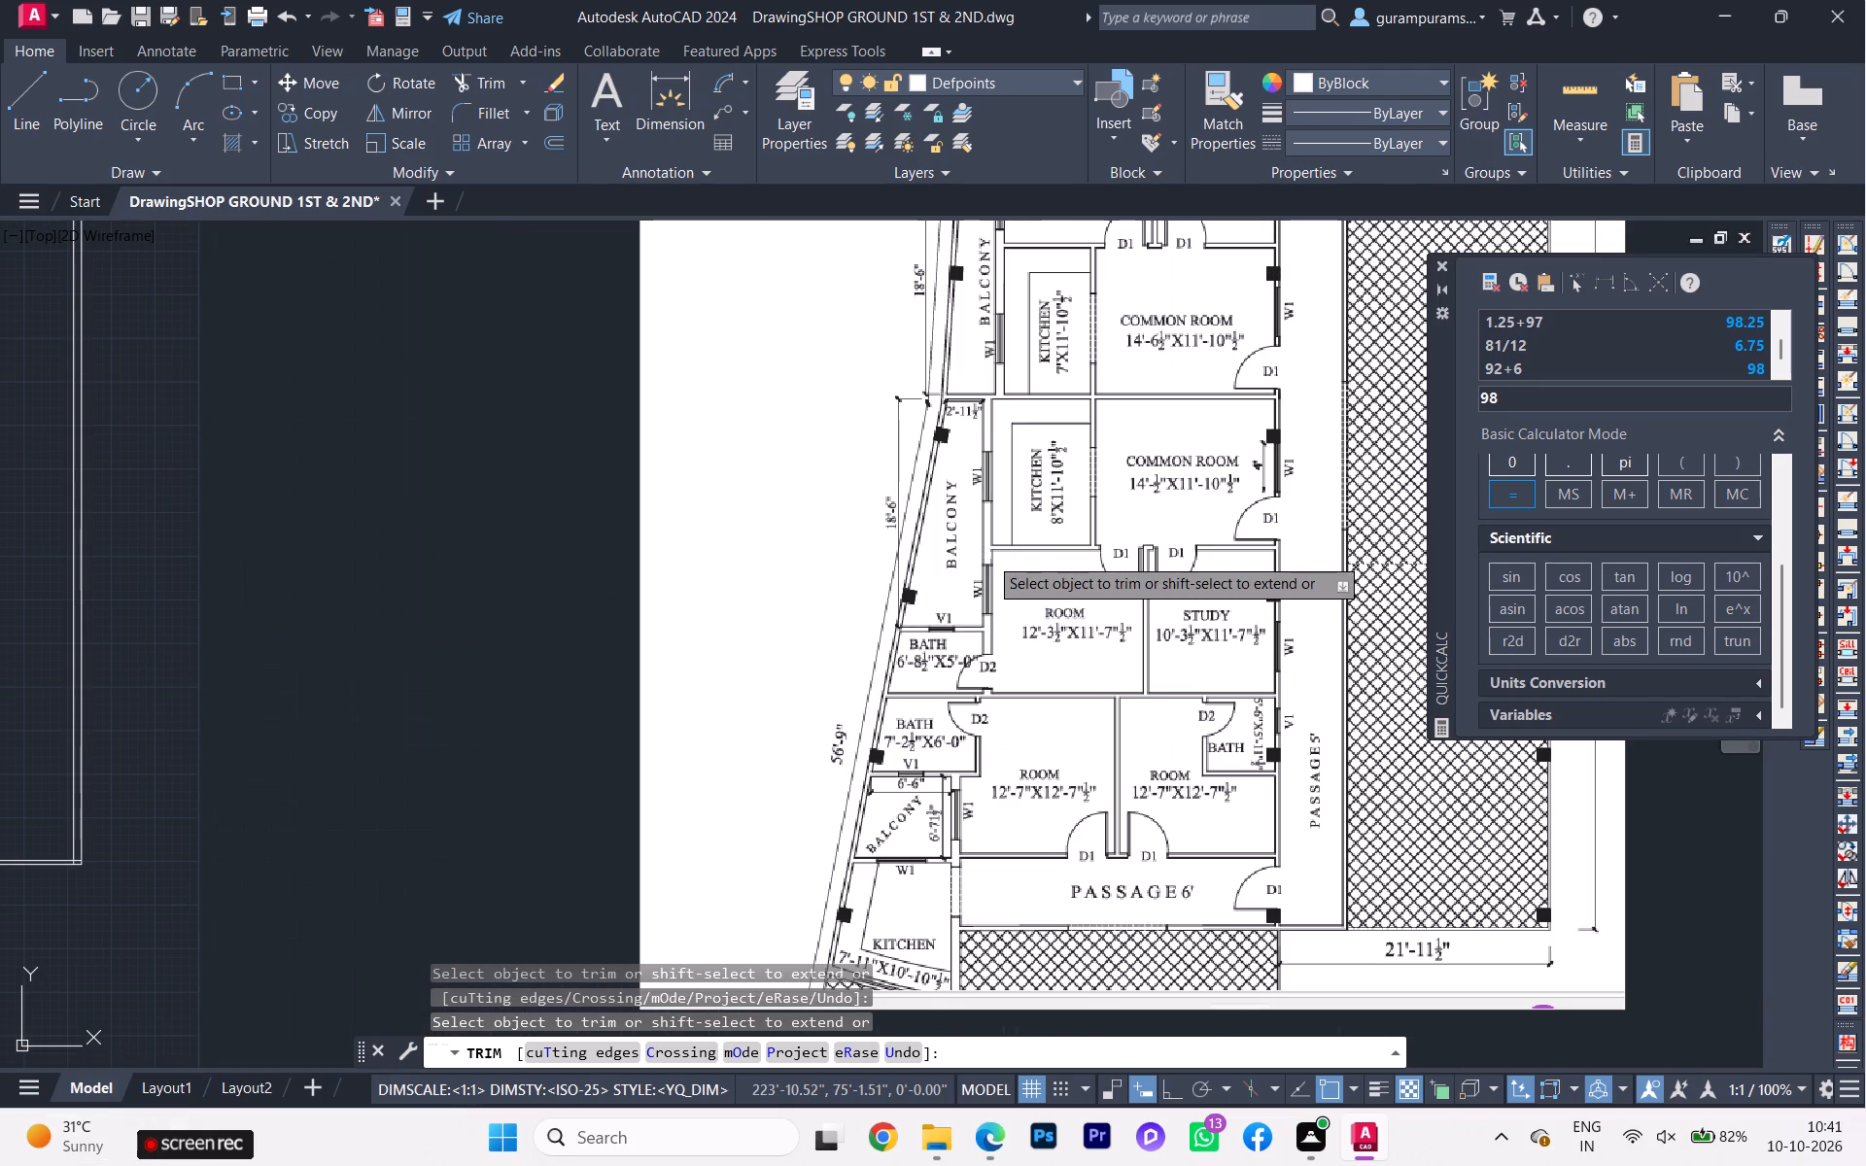
scroll(869, 628, "down", 2)
scroll(391, 618, "up", 1)
scroll(391, 618, "down", 1)
scroll(391, 617, "up", 1)
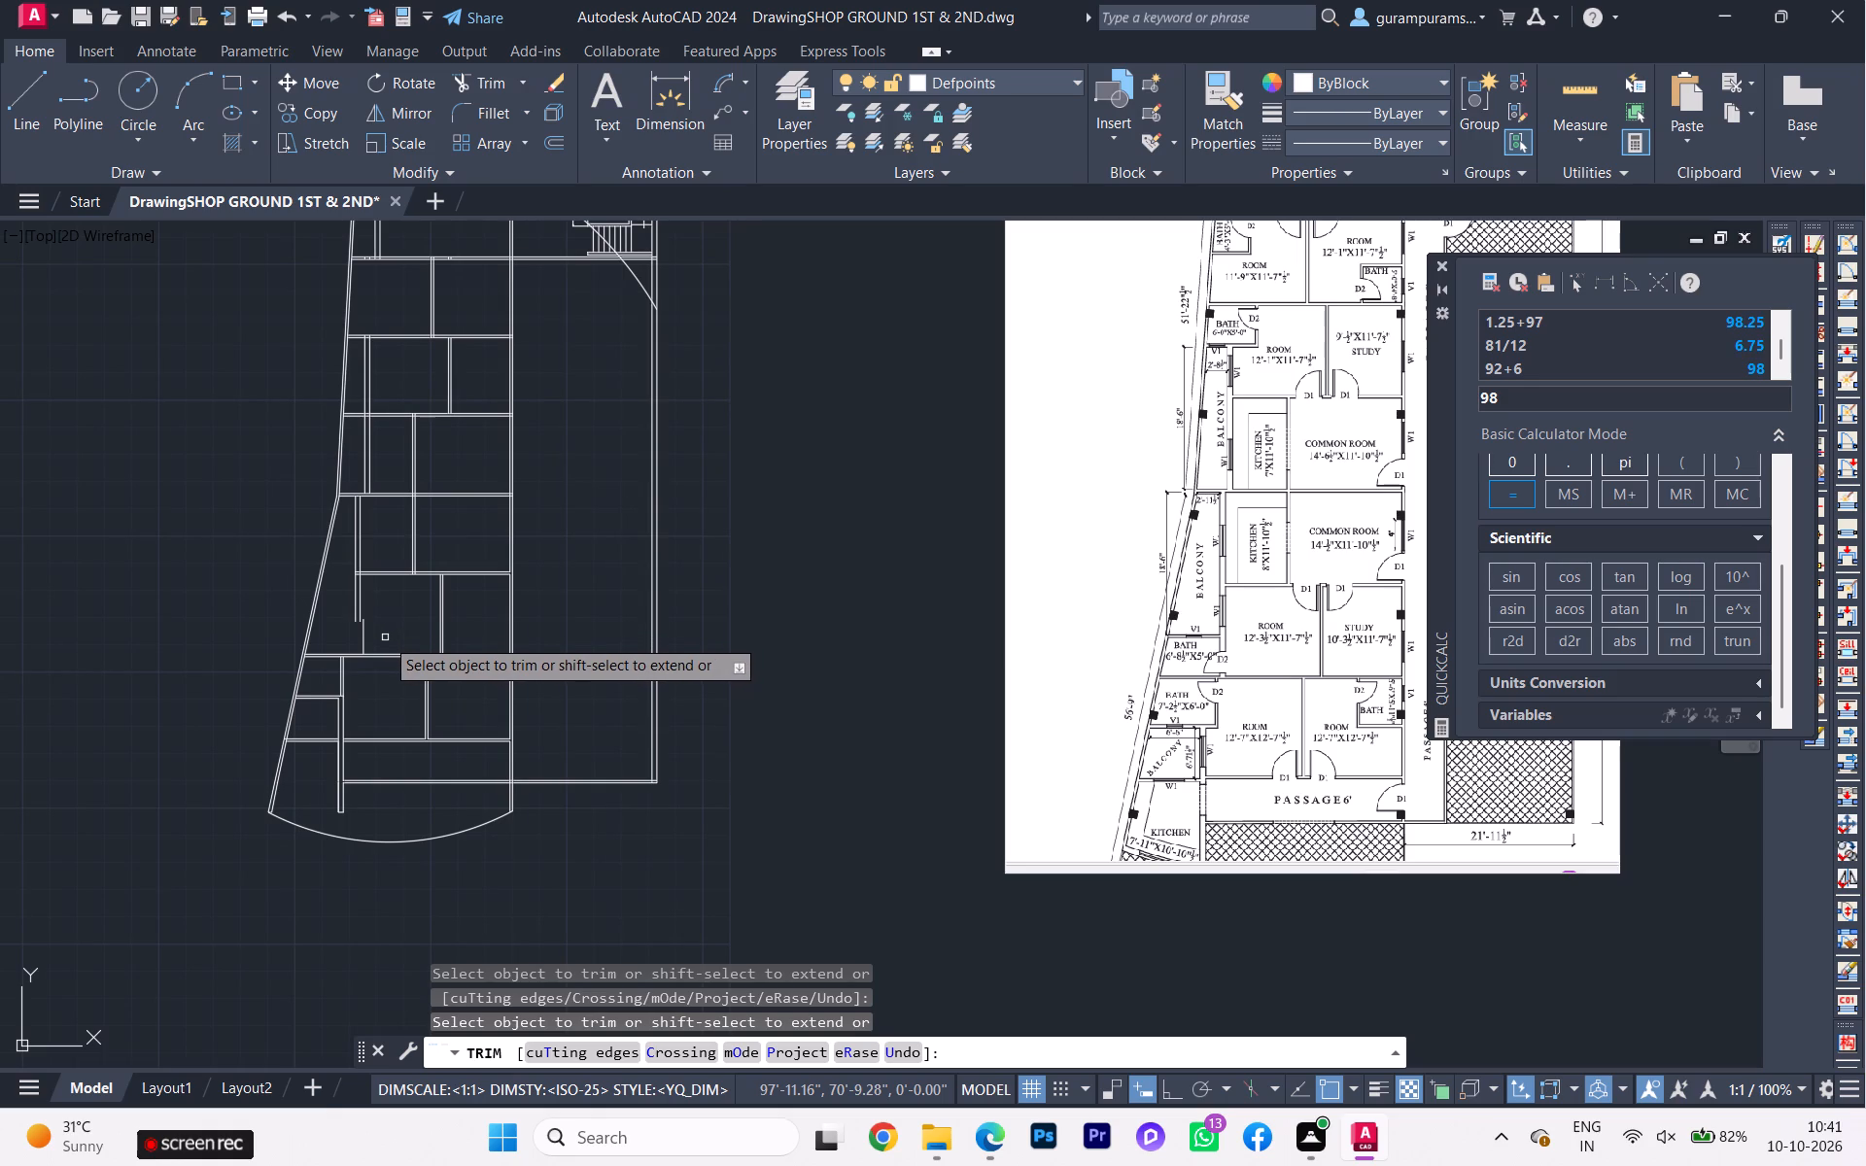
scroll(356, 651, "up", 1)
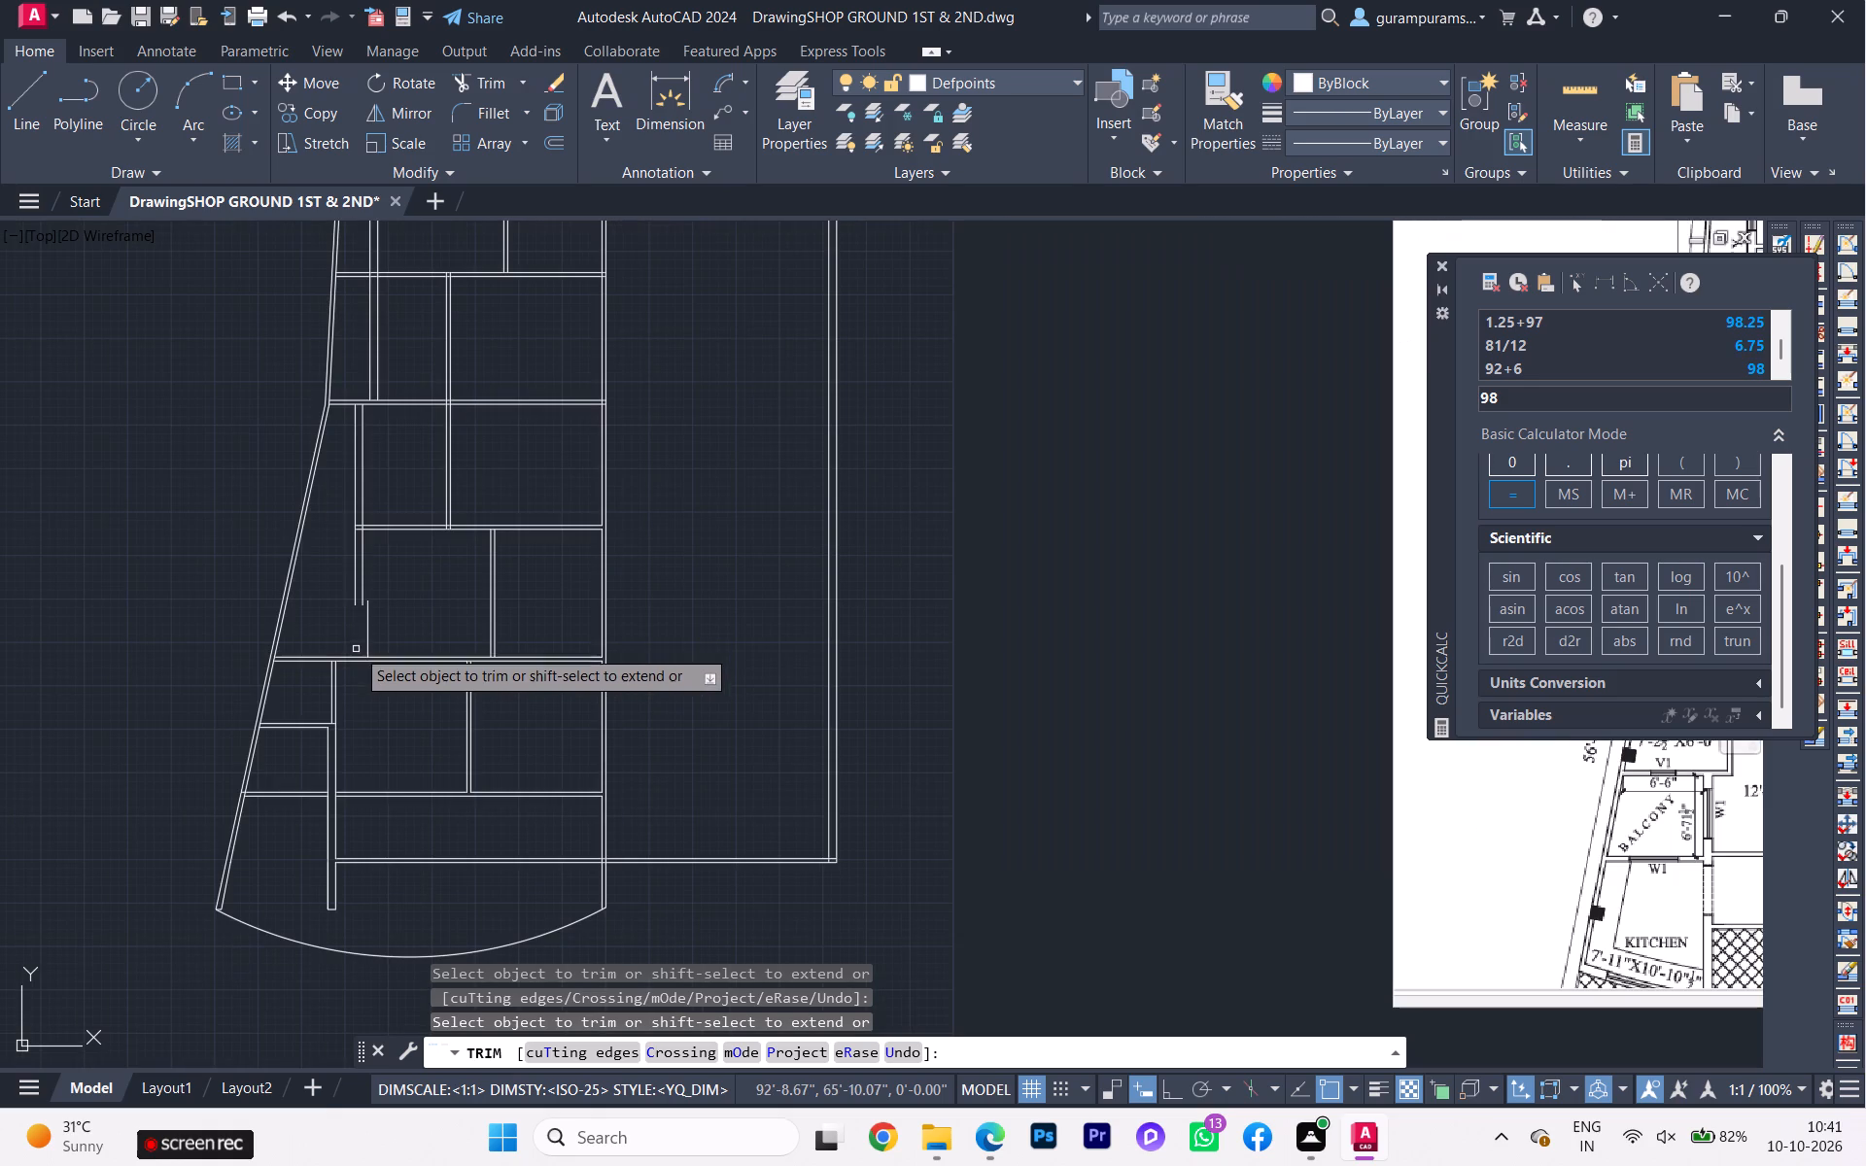
left_click(365, 625)
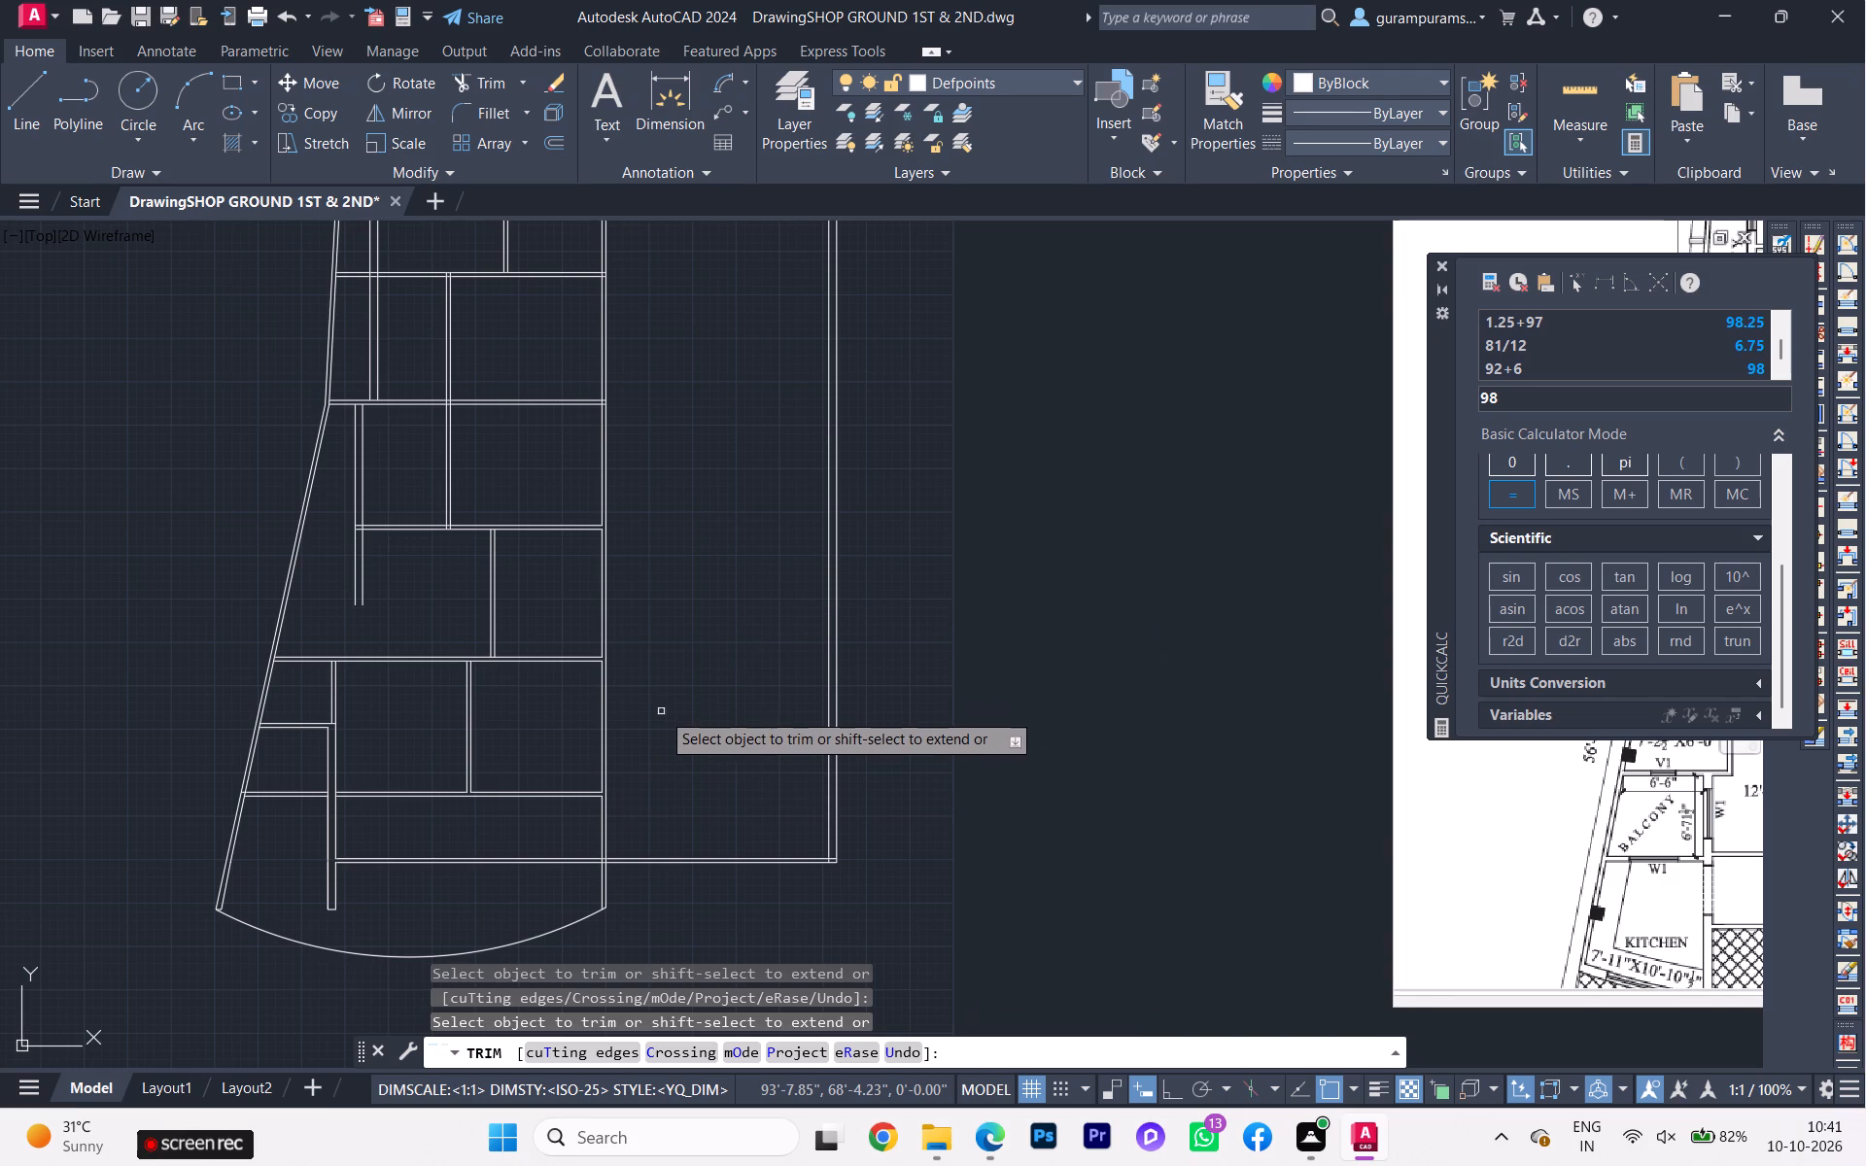
Trim the crossing inner line ends at the bottom-right outer corner of the plan's double wall.
scroll(861, 873, "up", 1)
scroll(861, 873, "down", 1)
scroll(861, 873, "up", 3)
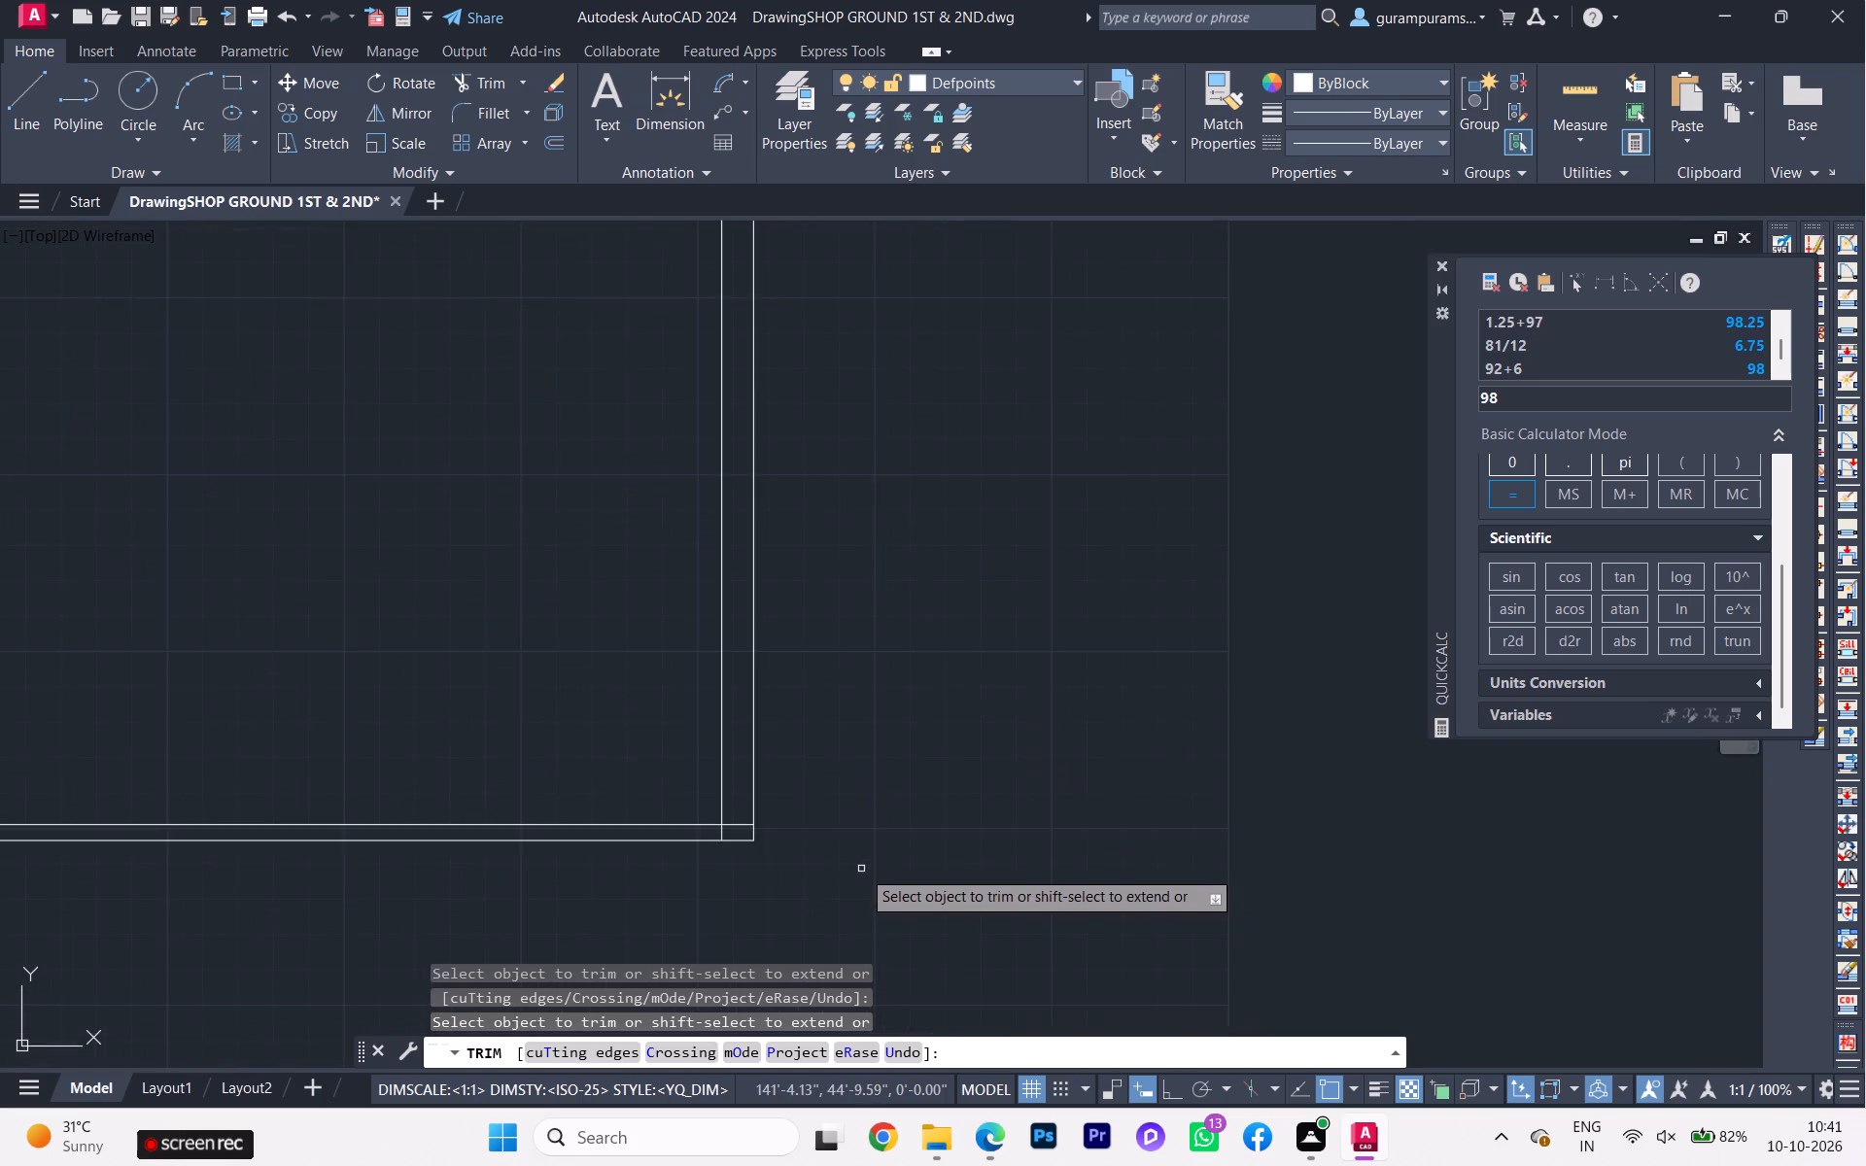
scroll(707, 834, "down", 2)
scroll(579, 853, "down", 3)
scroll(1148, 874, "up", 2)
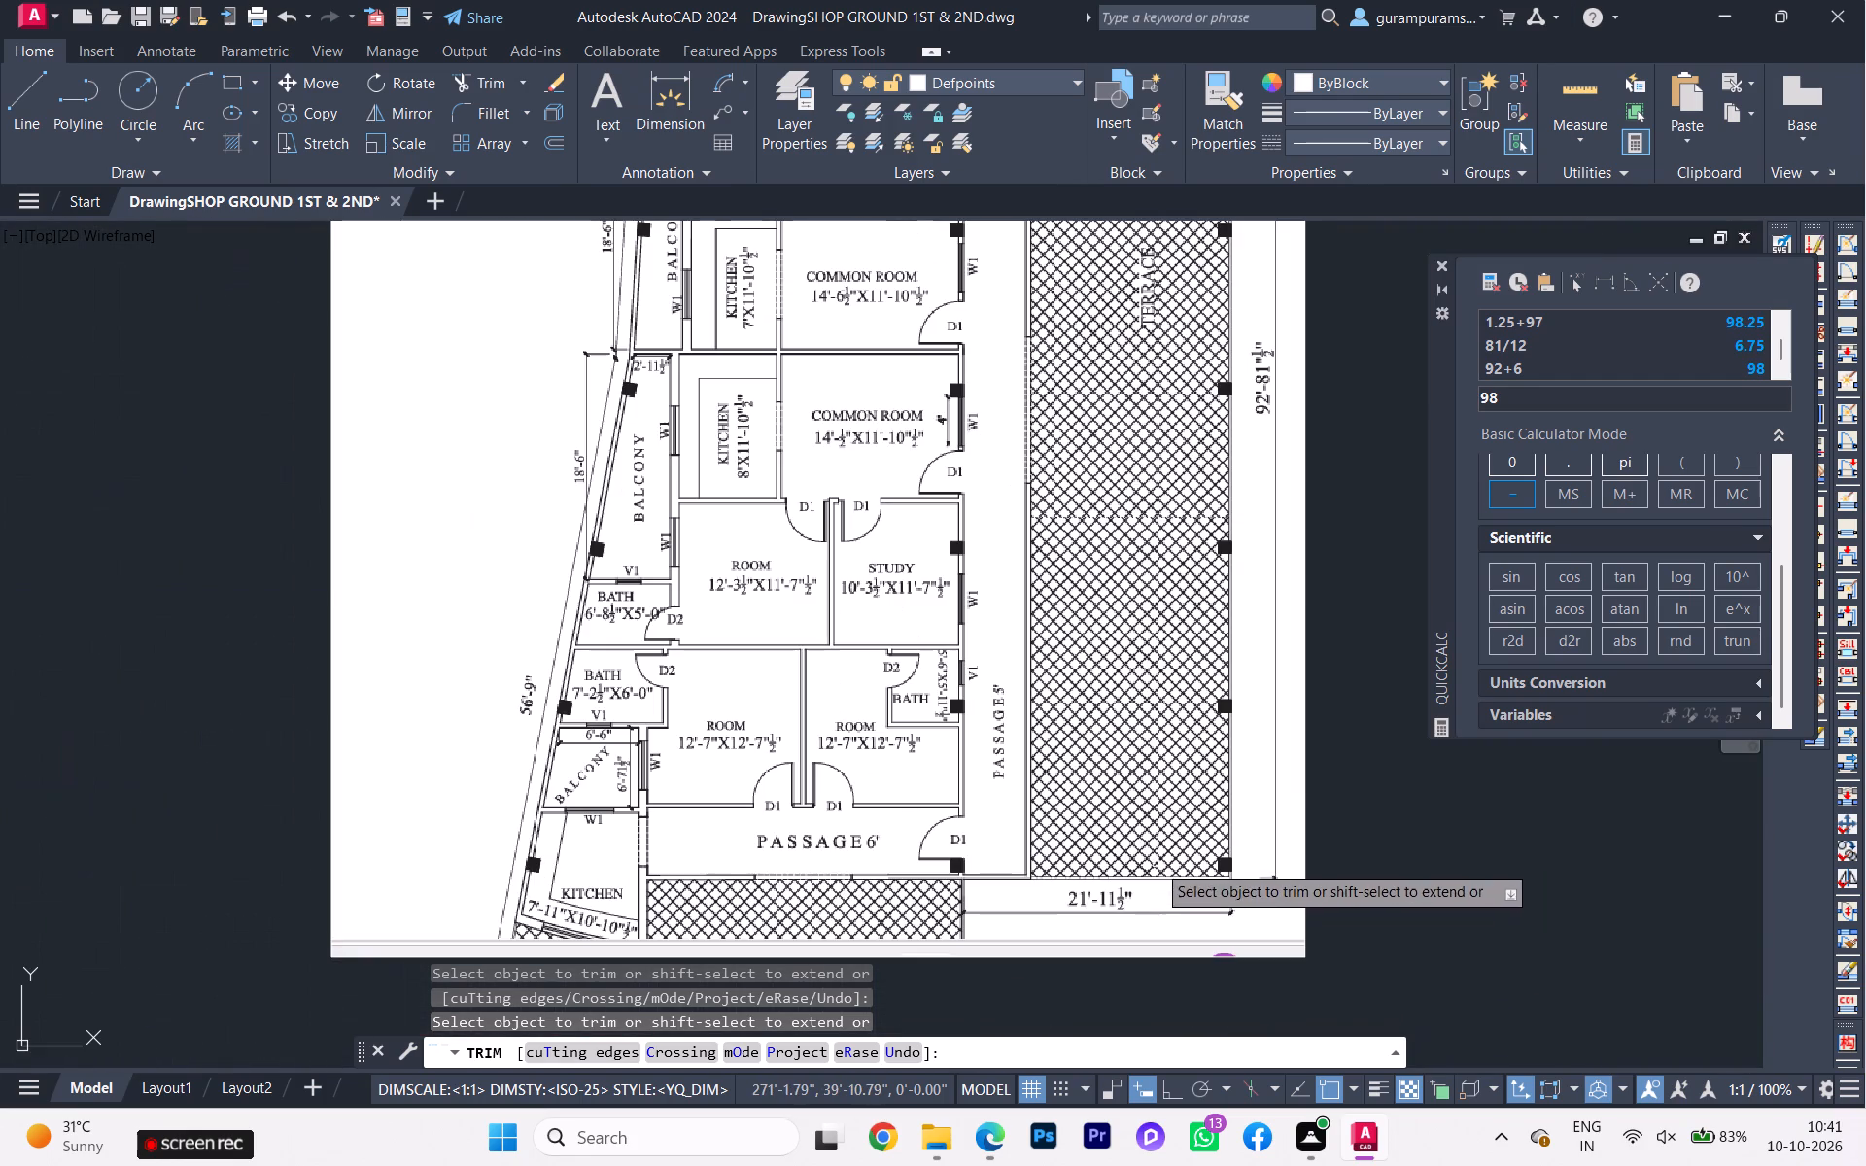
scroll(798, 869, "down", 1)
scroll(286, 819, "down", 2)
middle_click_drag(287, 821, 303, 808)
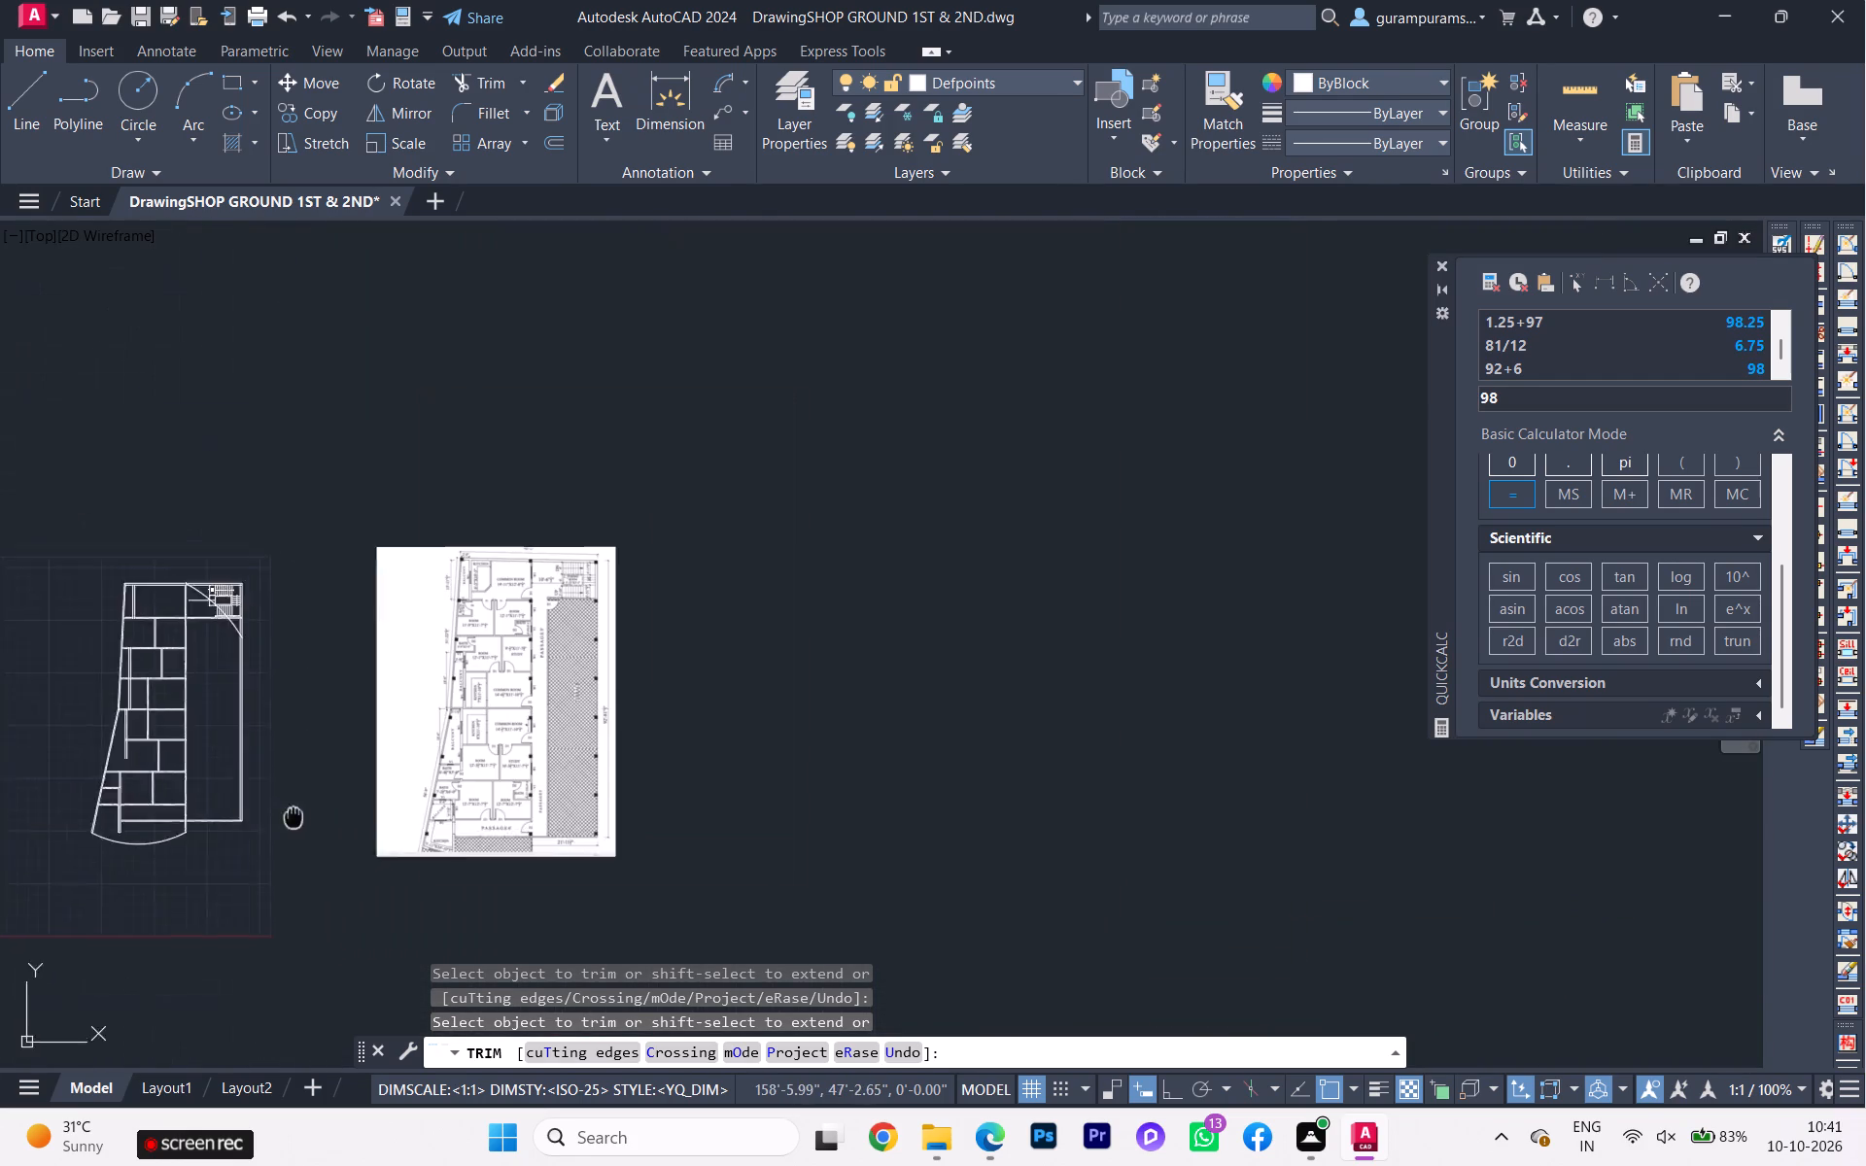
middle_click_drag(303, 808, 453, 737)
scroll(427, 746, "up", 1)
scroll(427, 747, "down", 1)
scroll(427, 747, "up", 3)
scroll(309, 713, "up", 4)
scroll(434, 864, "up", 4)
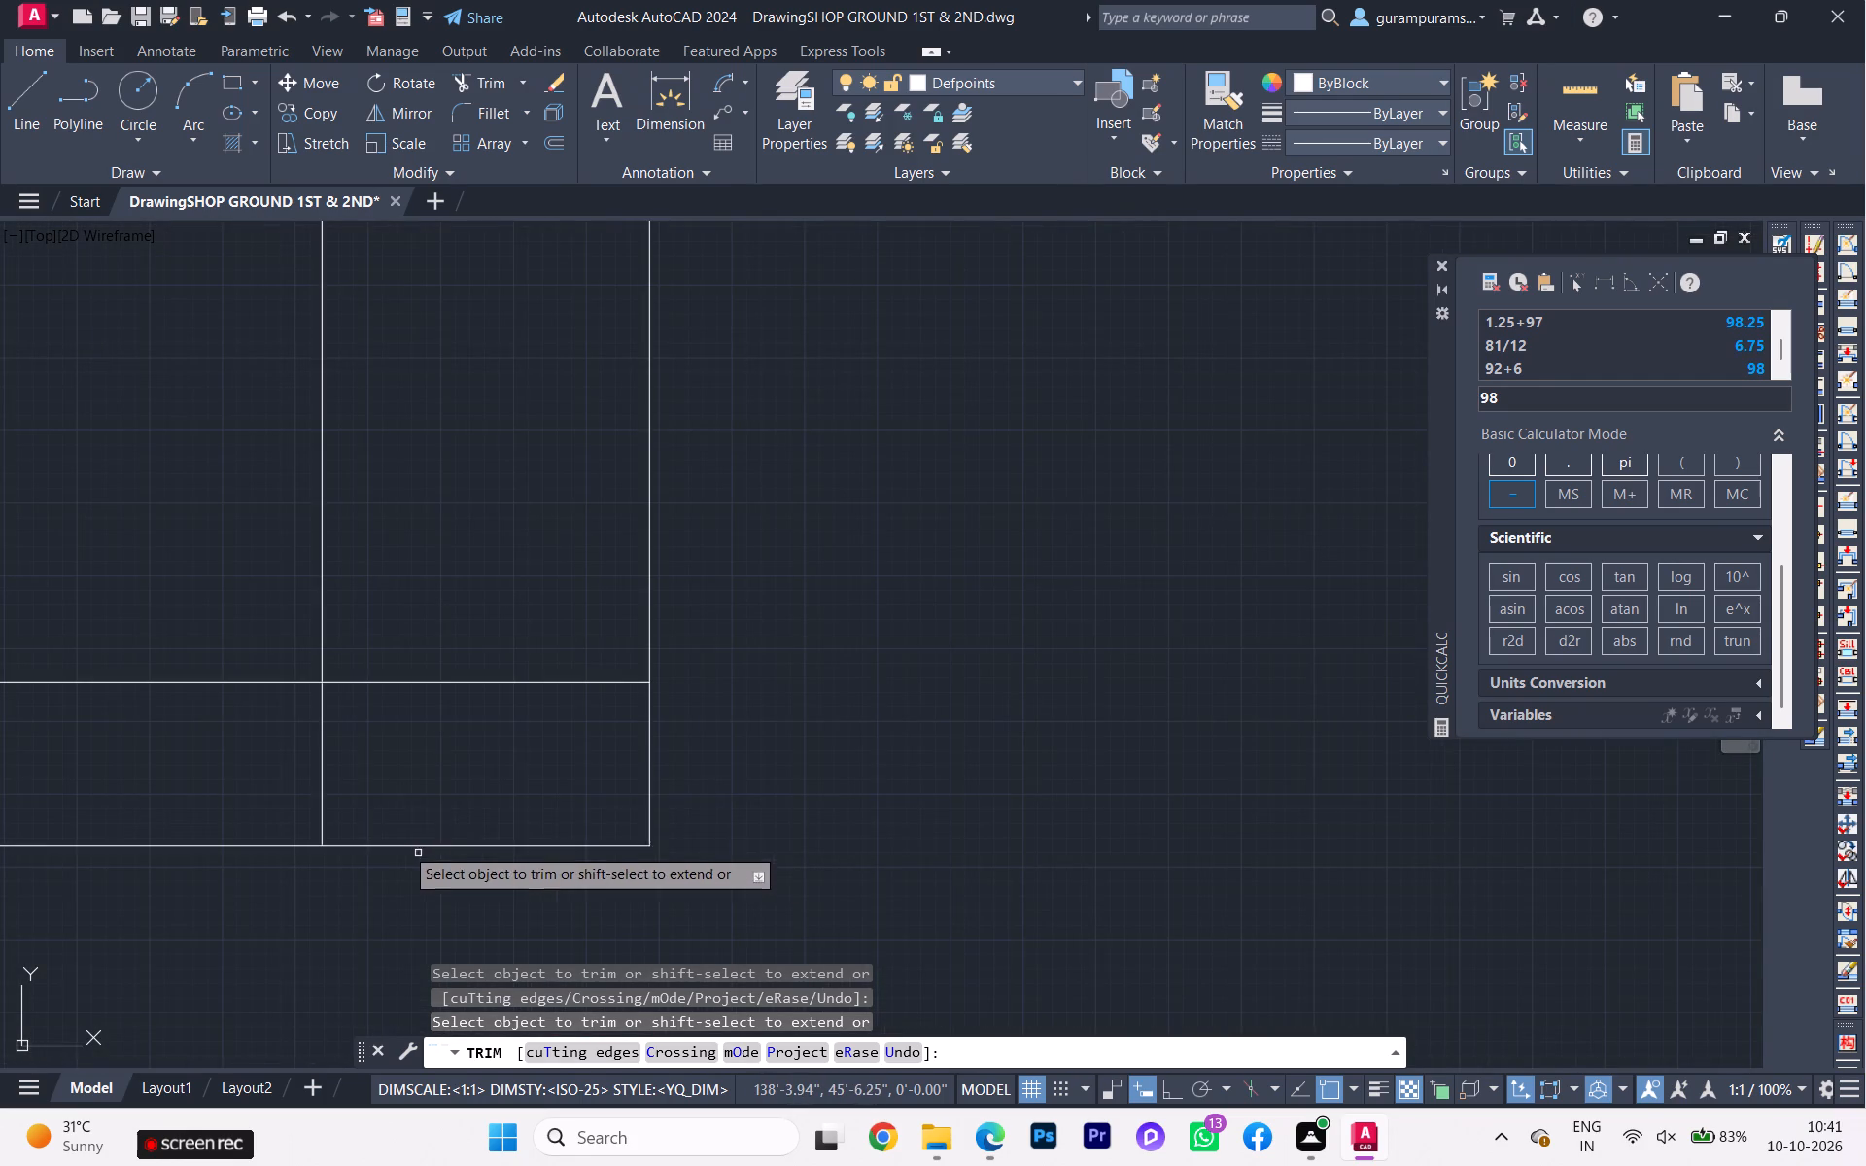
left_click(340, 791)
left_click(268, 794)
left_click(389, 738)
left_click(435, 634)
Trim the lower line of the horizontal double wall where the lower bath's vertical double wall joins it.
scroll(516, 616, "down", 2)
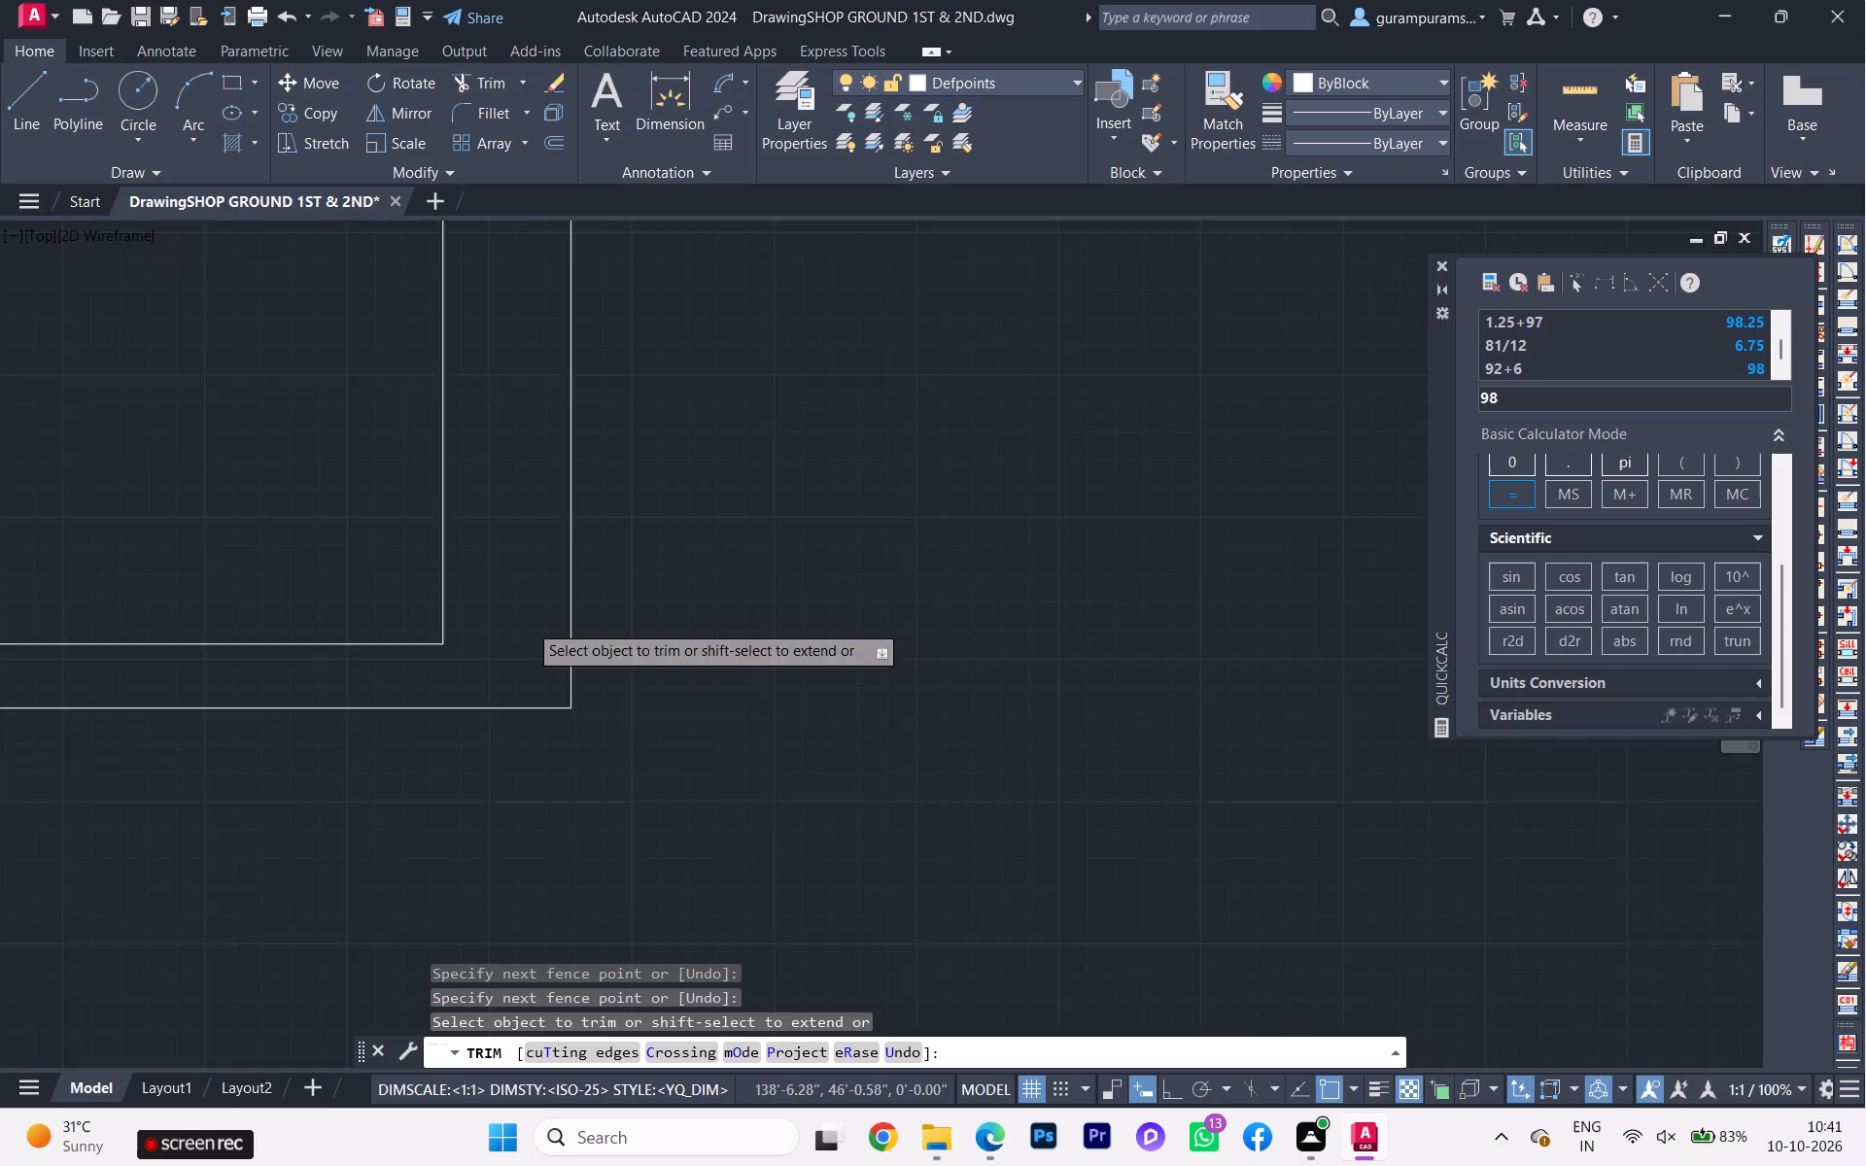
scroll(534, 624, "down", 6)
scroll(883, 661, "down", 1)
scroll(673, 620, "up", 1)
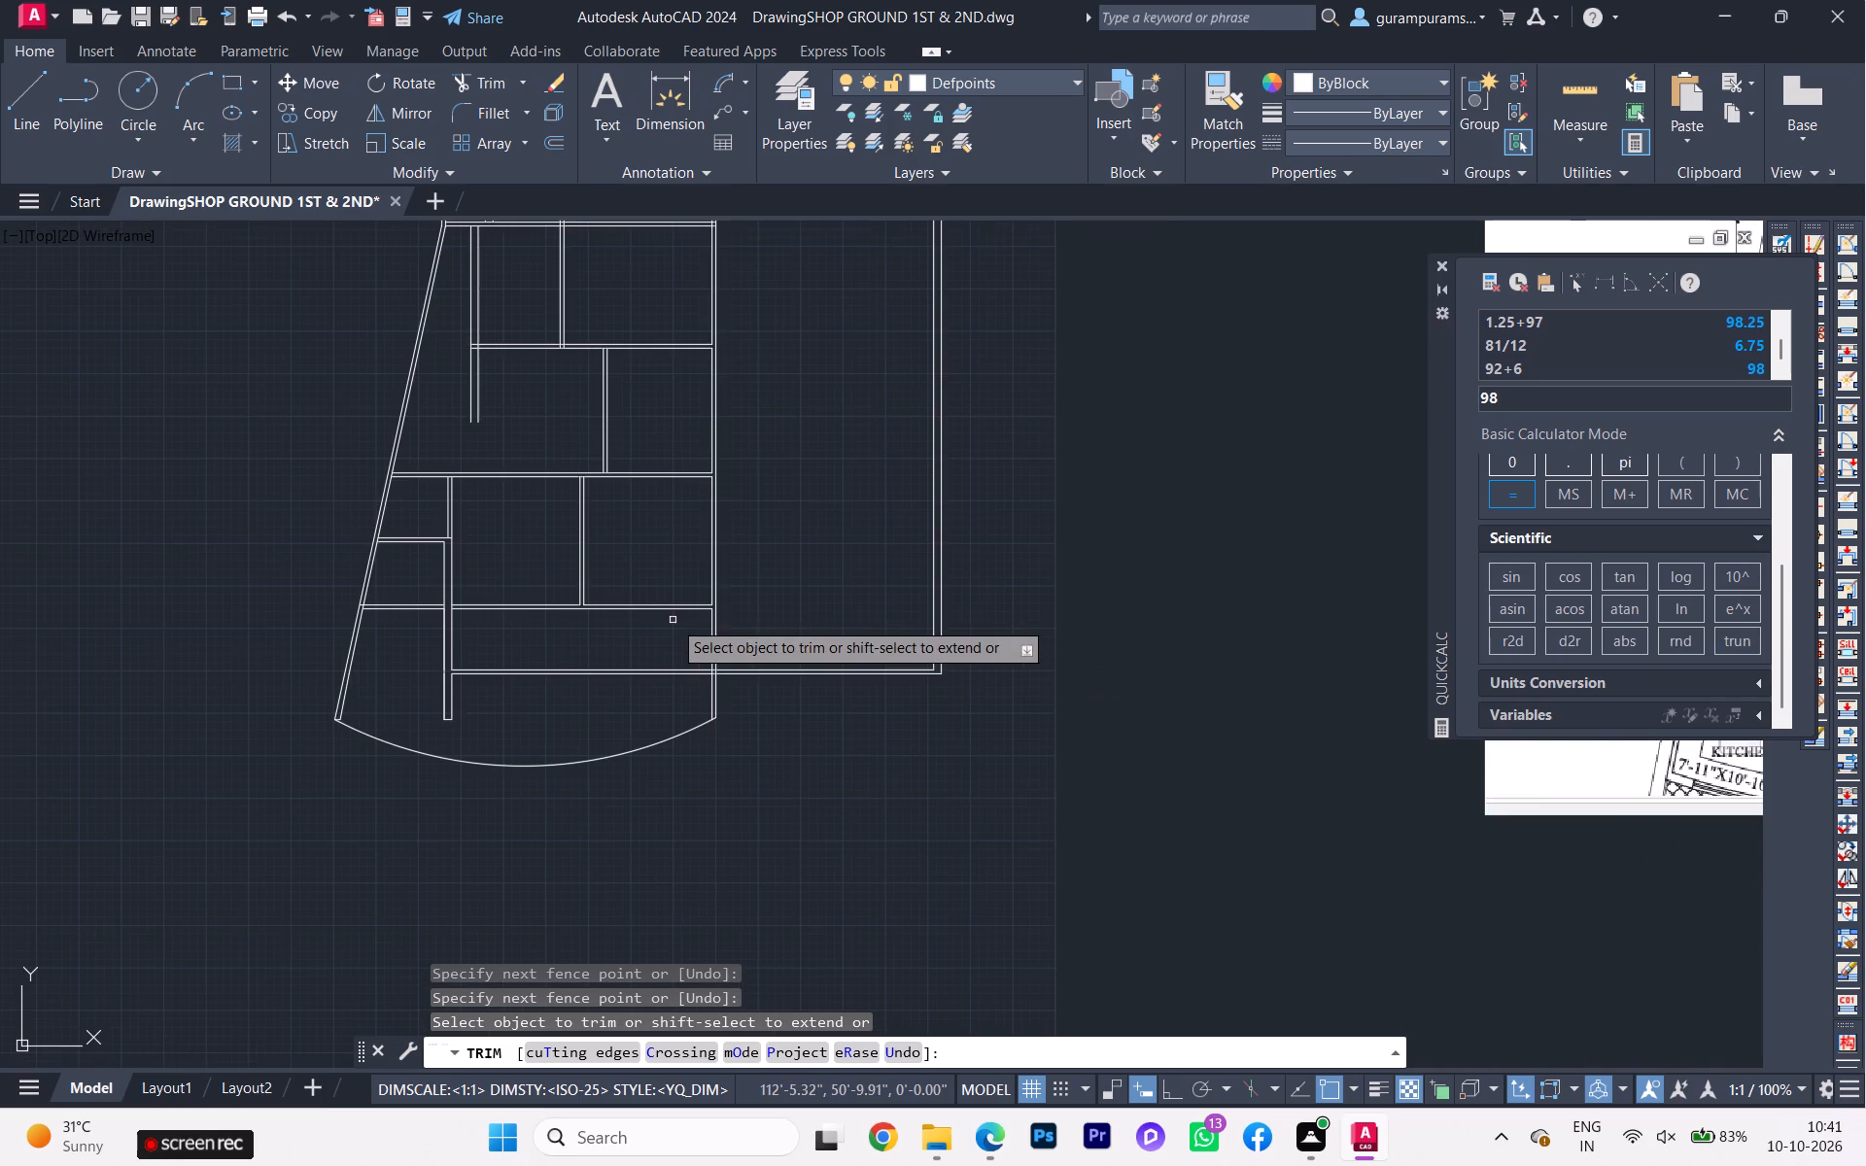
scroll(475, 497, "up", 2)
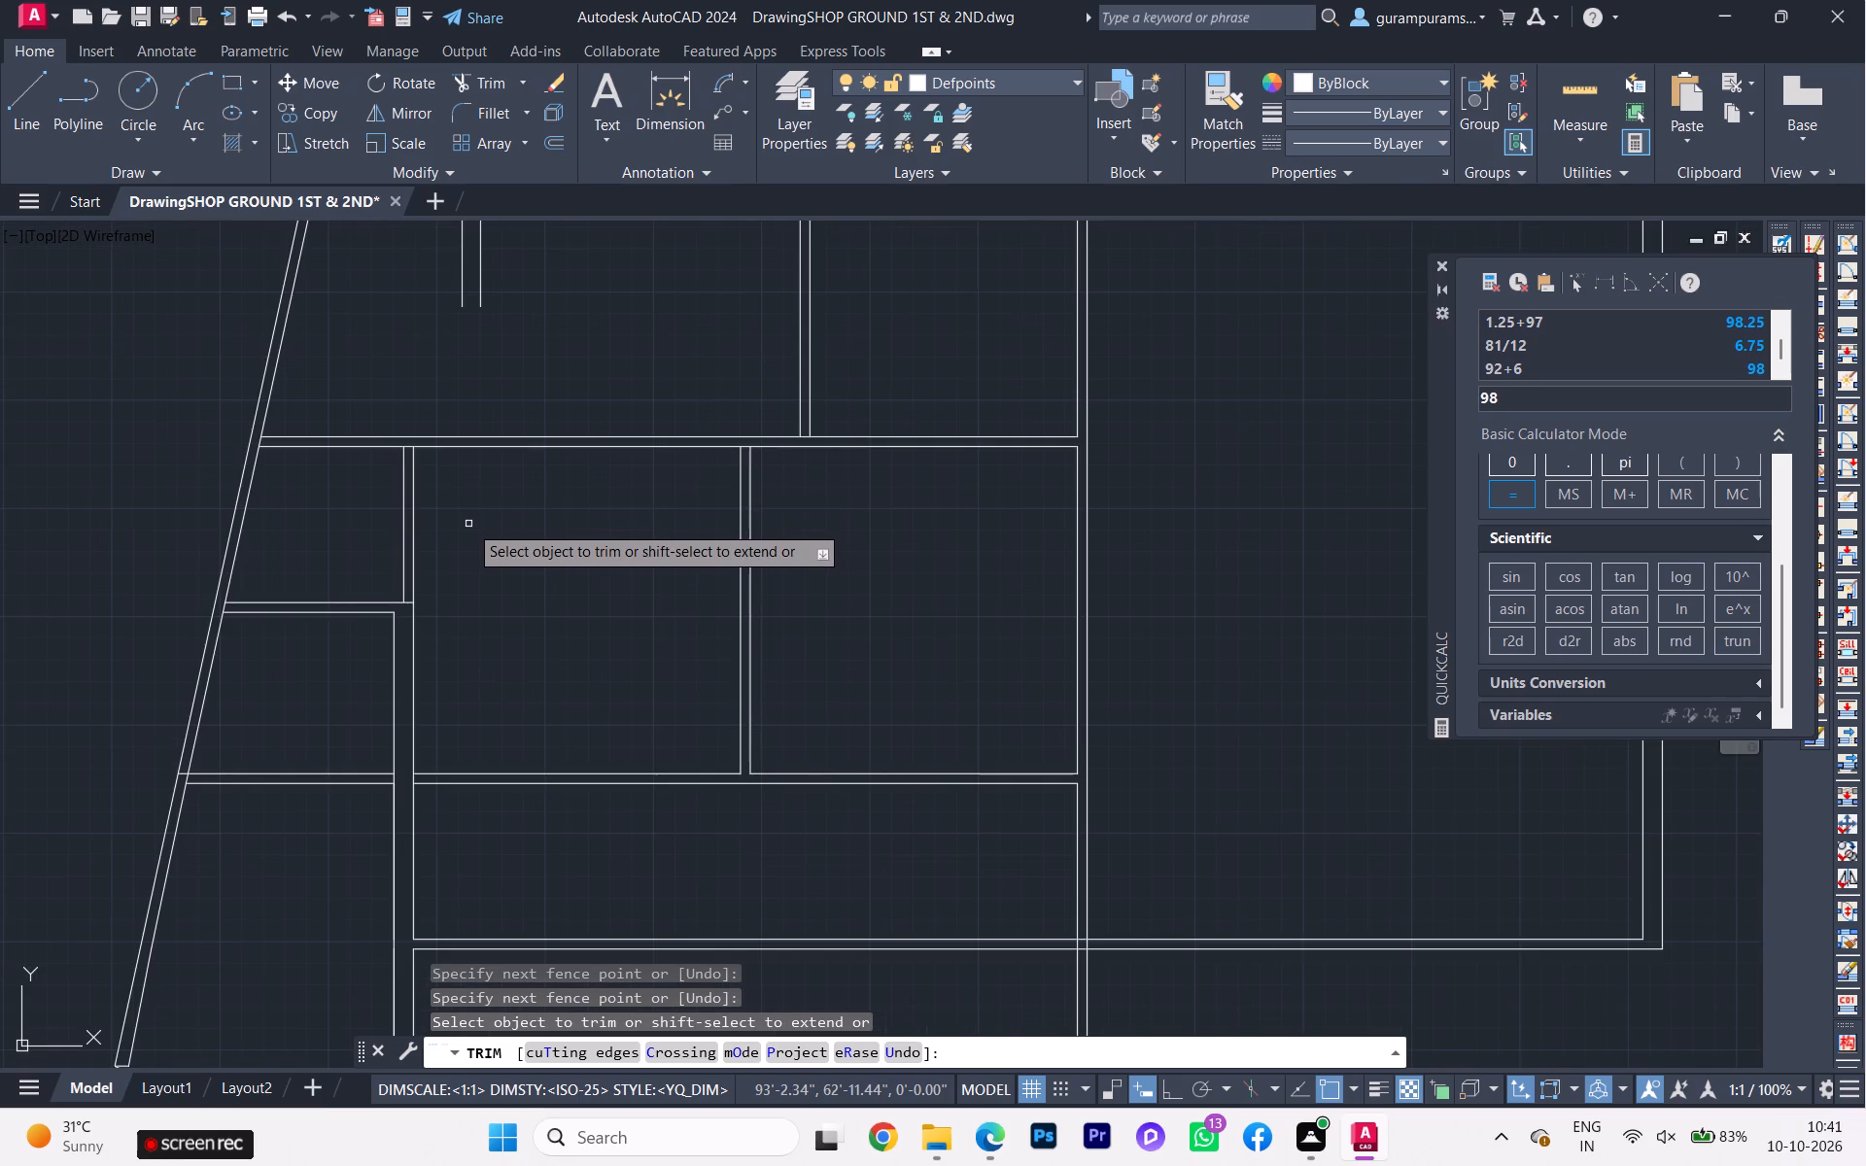
scroll(414, 459, "up", 3)
left_click(387, 408)
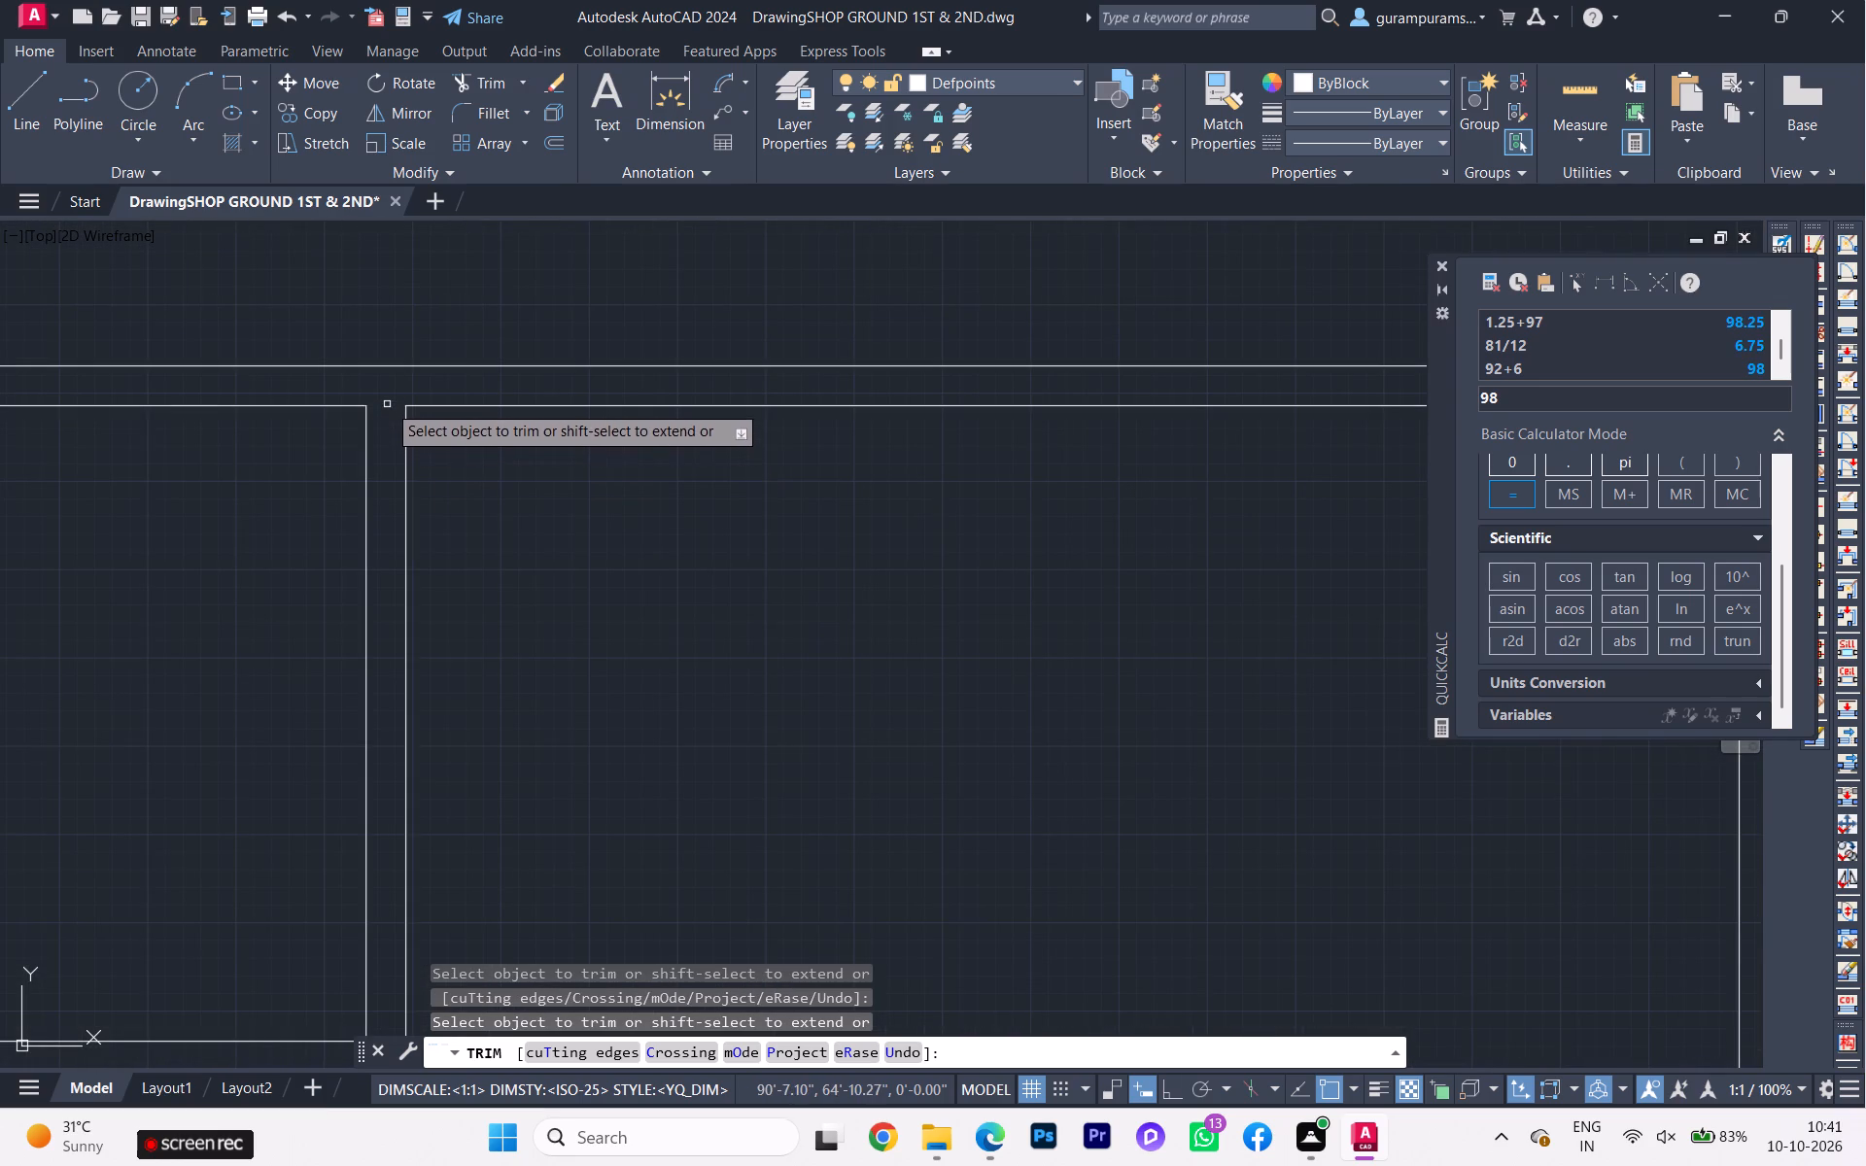
Trim the vertical partition's ends and the upper wall line where it meets the horizontal double wall above the room and study.
scroll(396, 417, "down", 3)
scroll(516, 516, "down", 2)
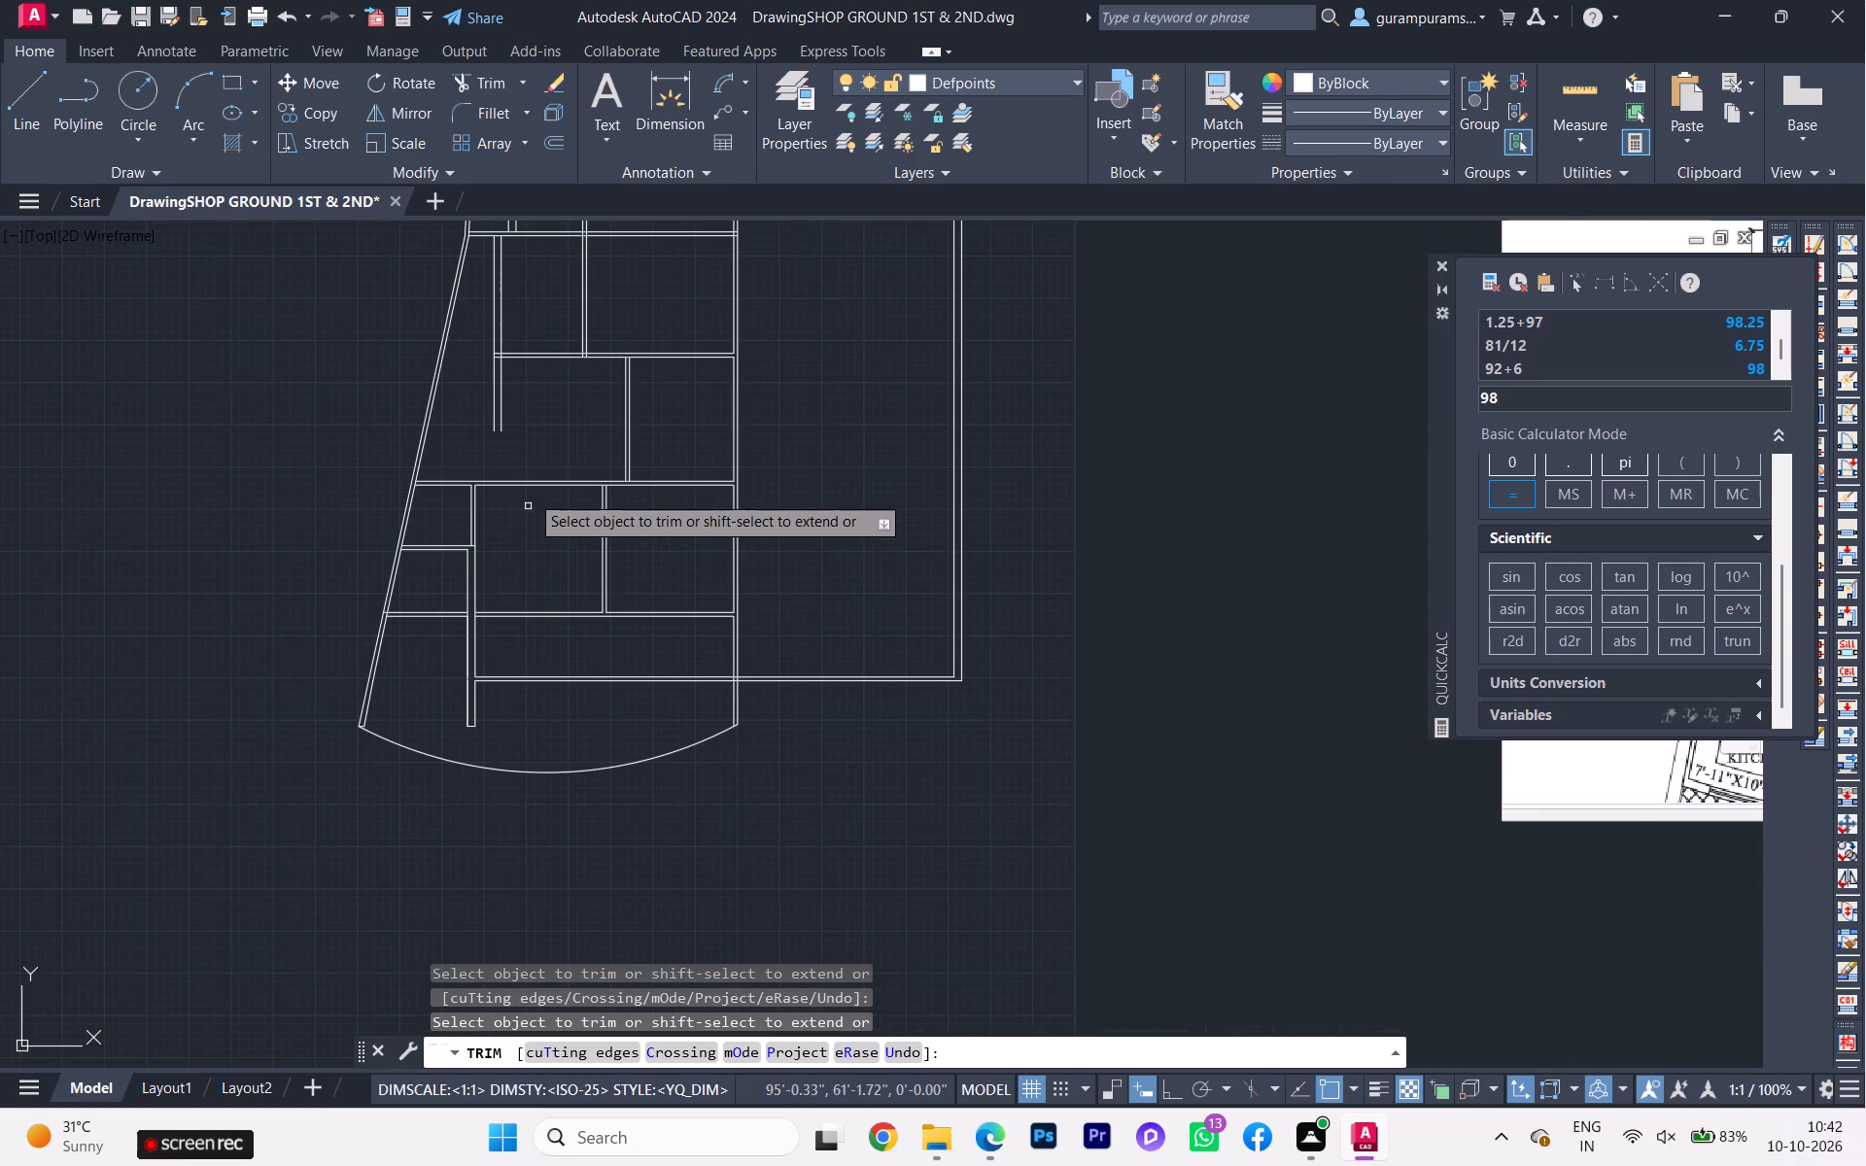
scroll(598, 327, "up", 3)
scroll(536, 403, "up", 3)
left_click(474, 525)
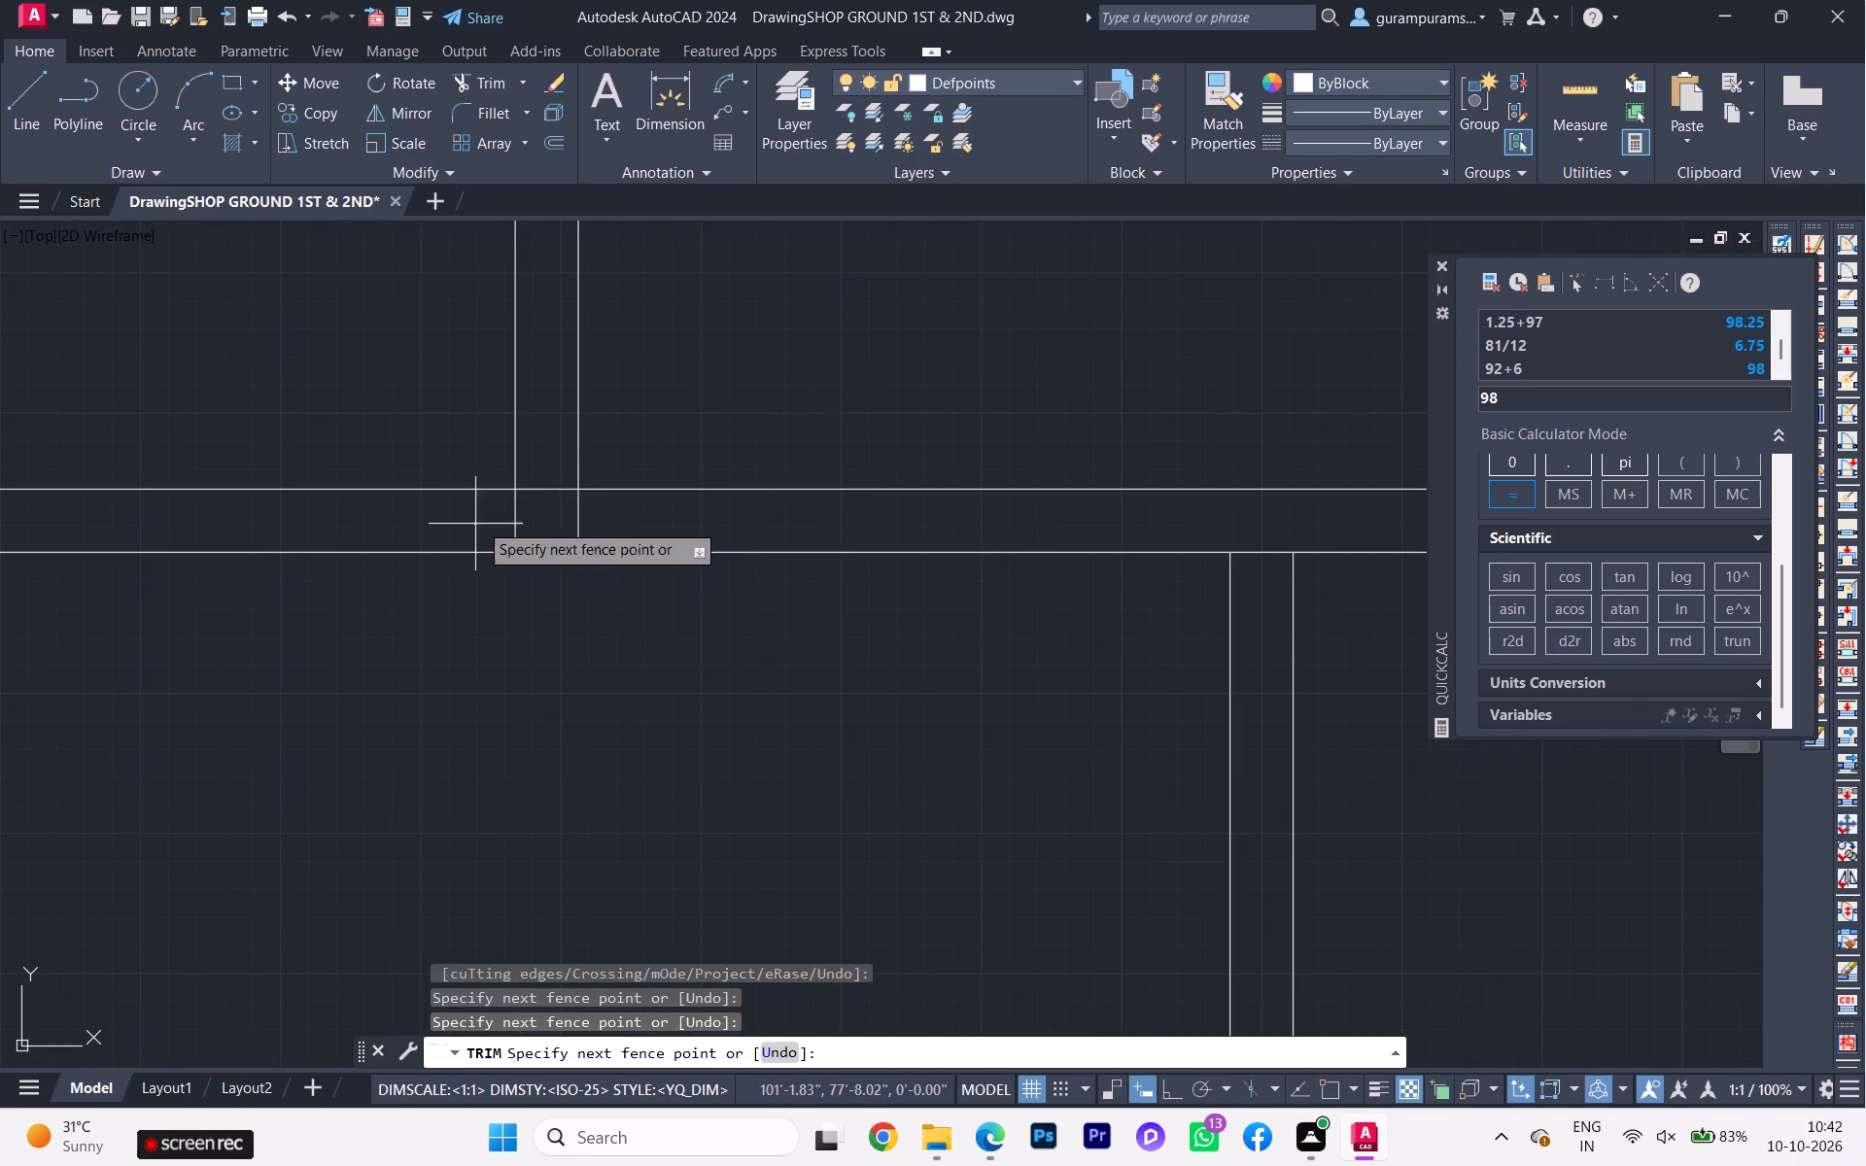
left_click(661, 515)
left_click(555, 515)
left_click(541, 457)
Trim the same horizontal wall's lower line where the vertical partition between room and study joins from below.
scroll(541, 512, "down", 4)
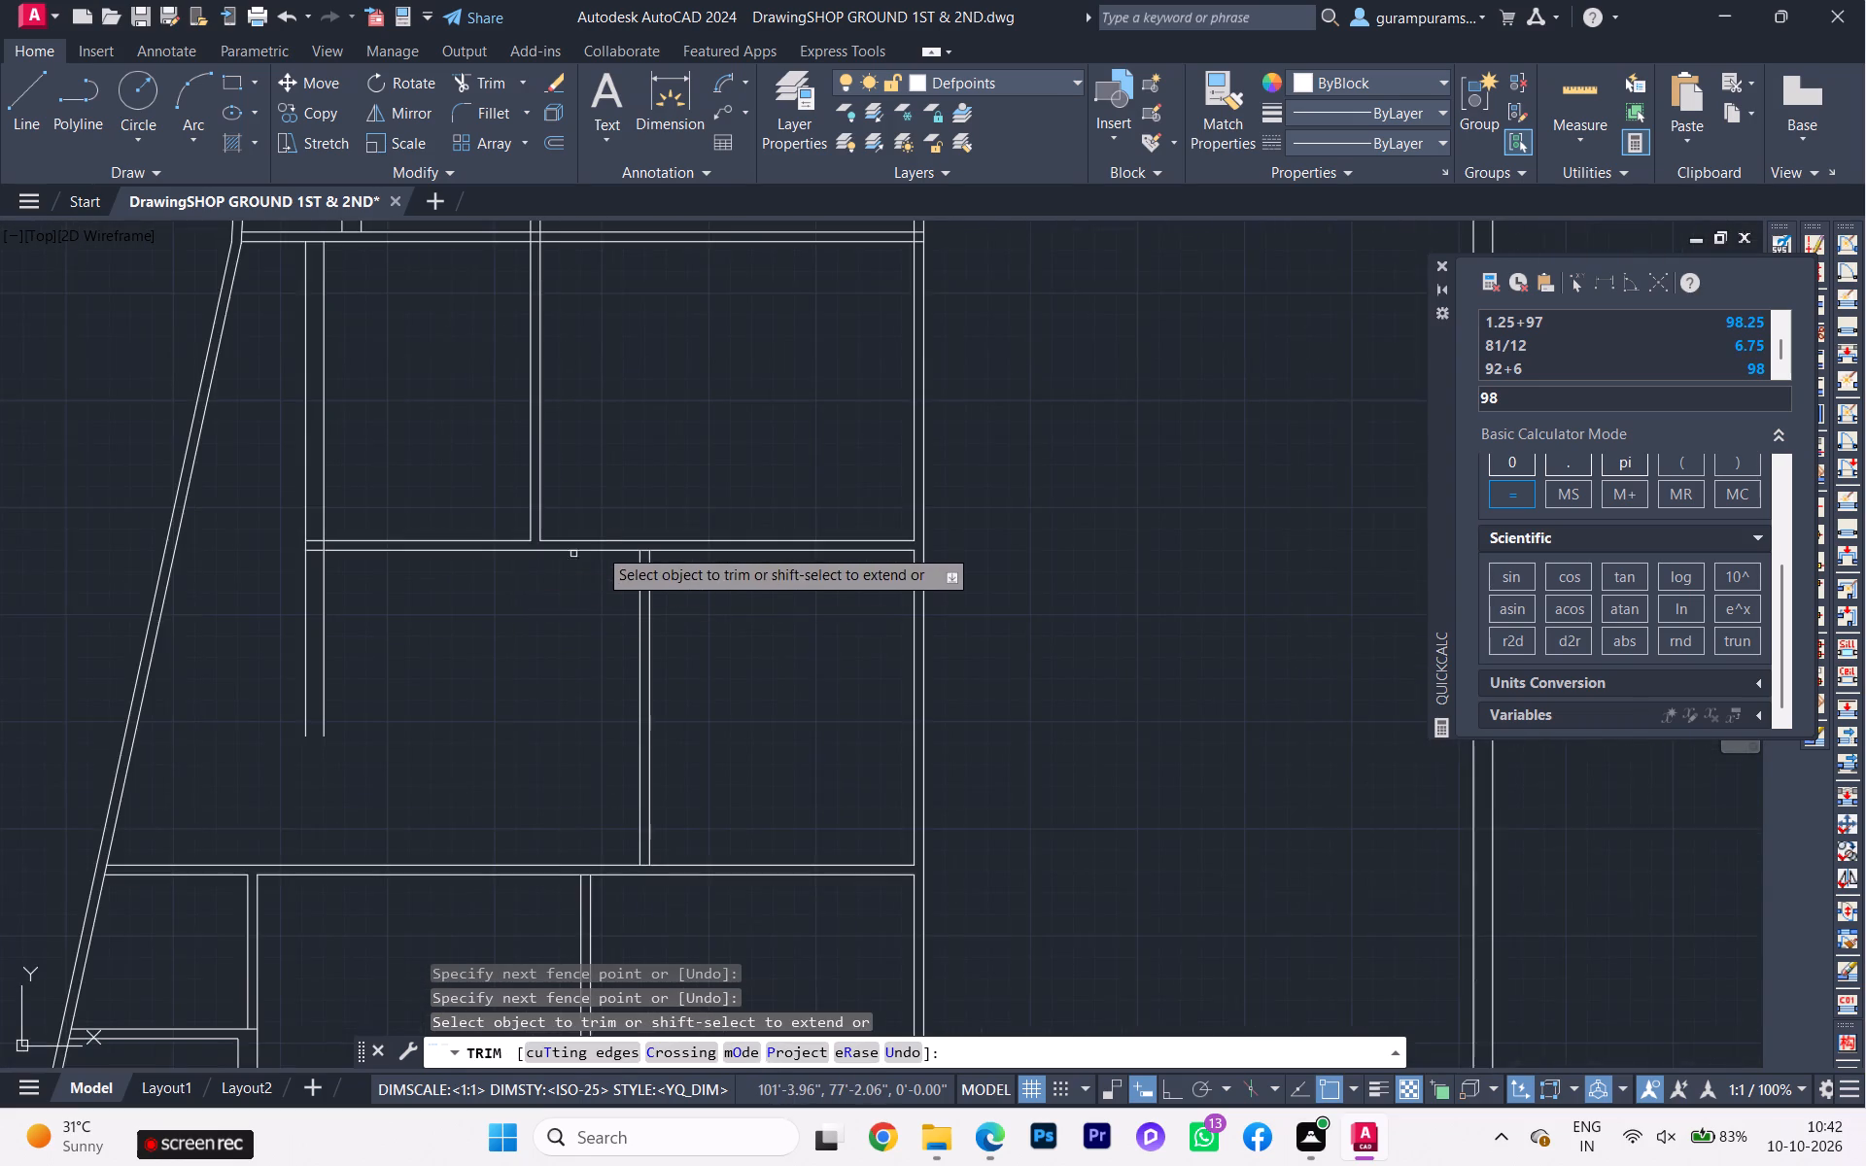
scroll(640, 556, "up", 4)
left_click(611, 473)
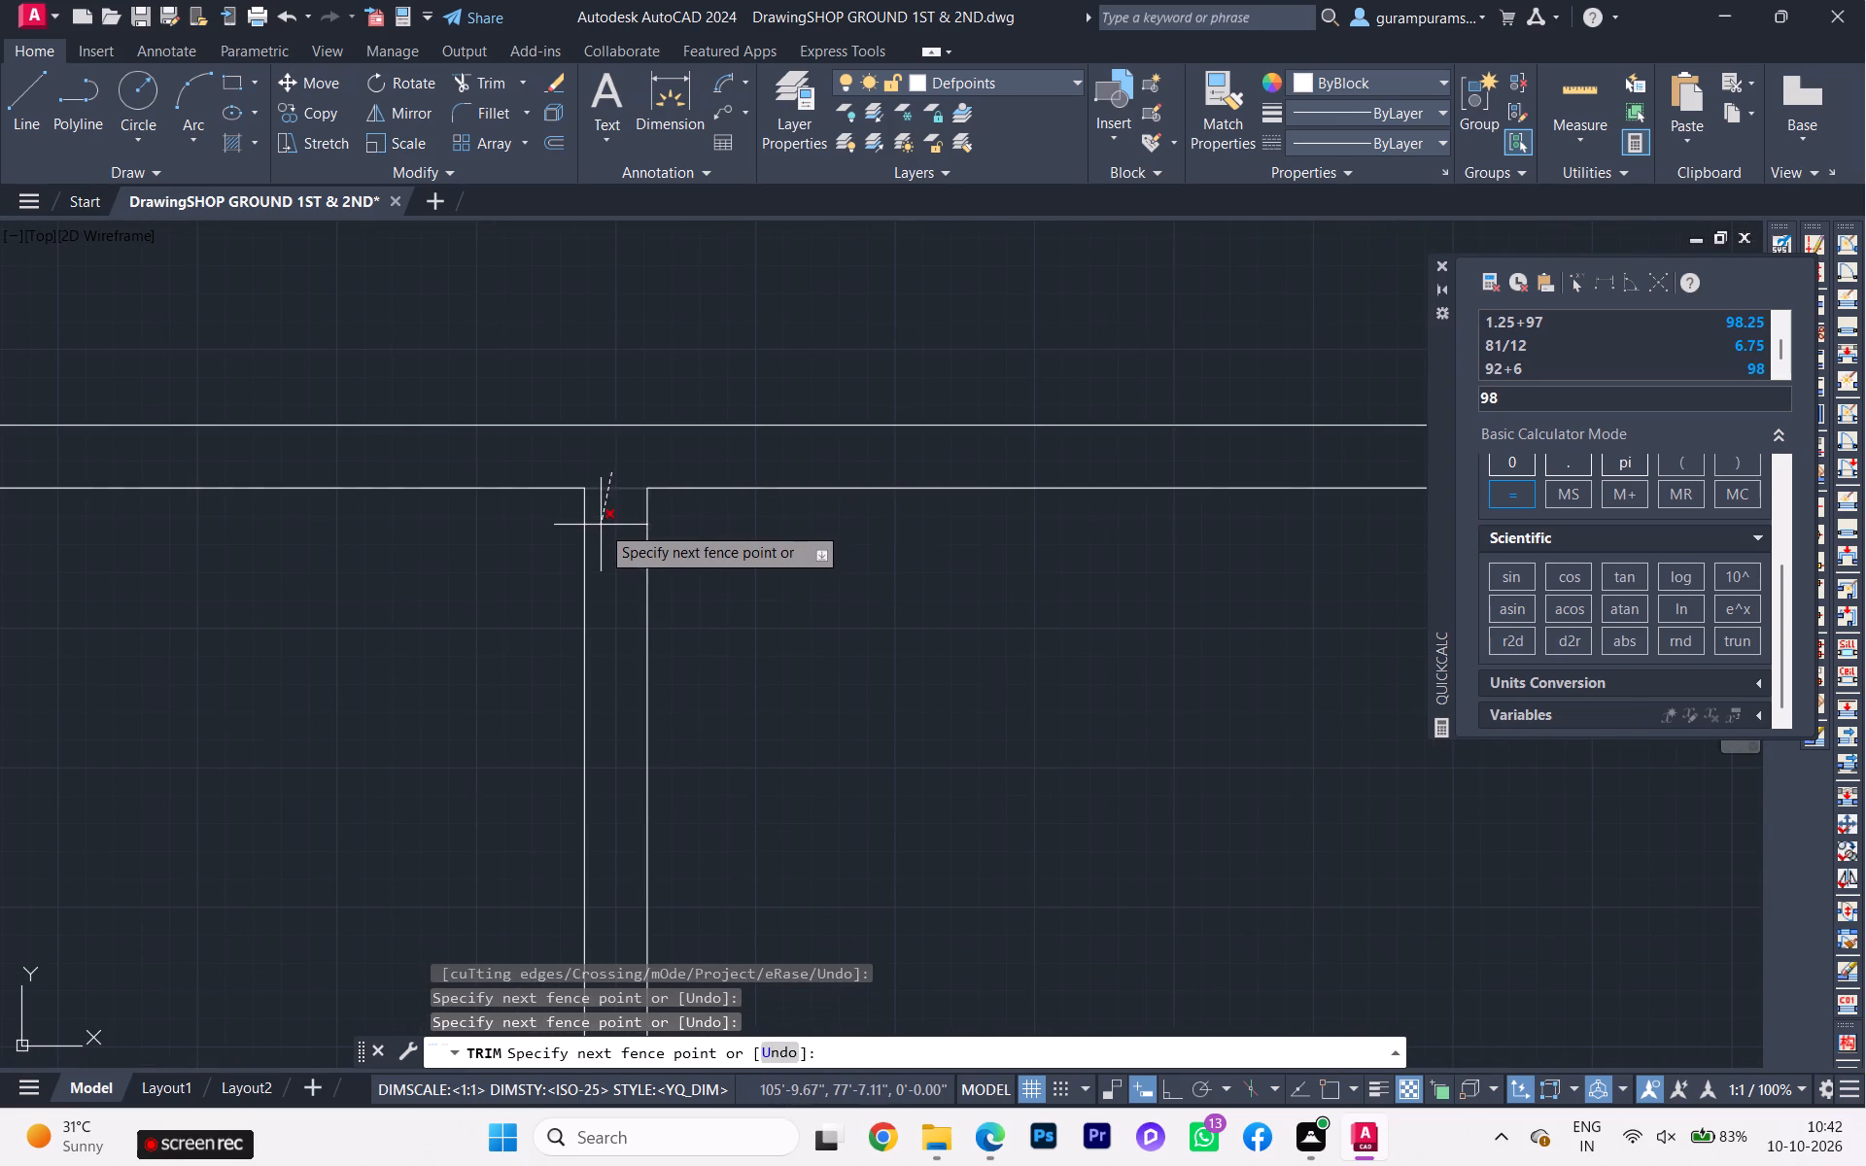
left_click(601, 525)
Trim the horizontal double wall's ends inside the balcony's vertical double wall and open the vertical's inner line at that junction.
scroll(442, 624, "down", 4)
scroll(701, 618, "down", 2)
scroll(457, 625, "up", 4)
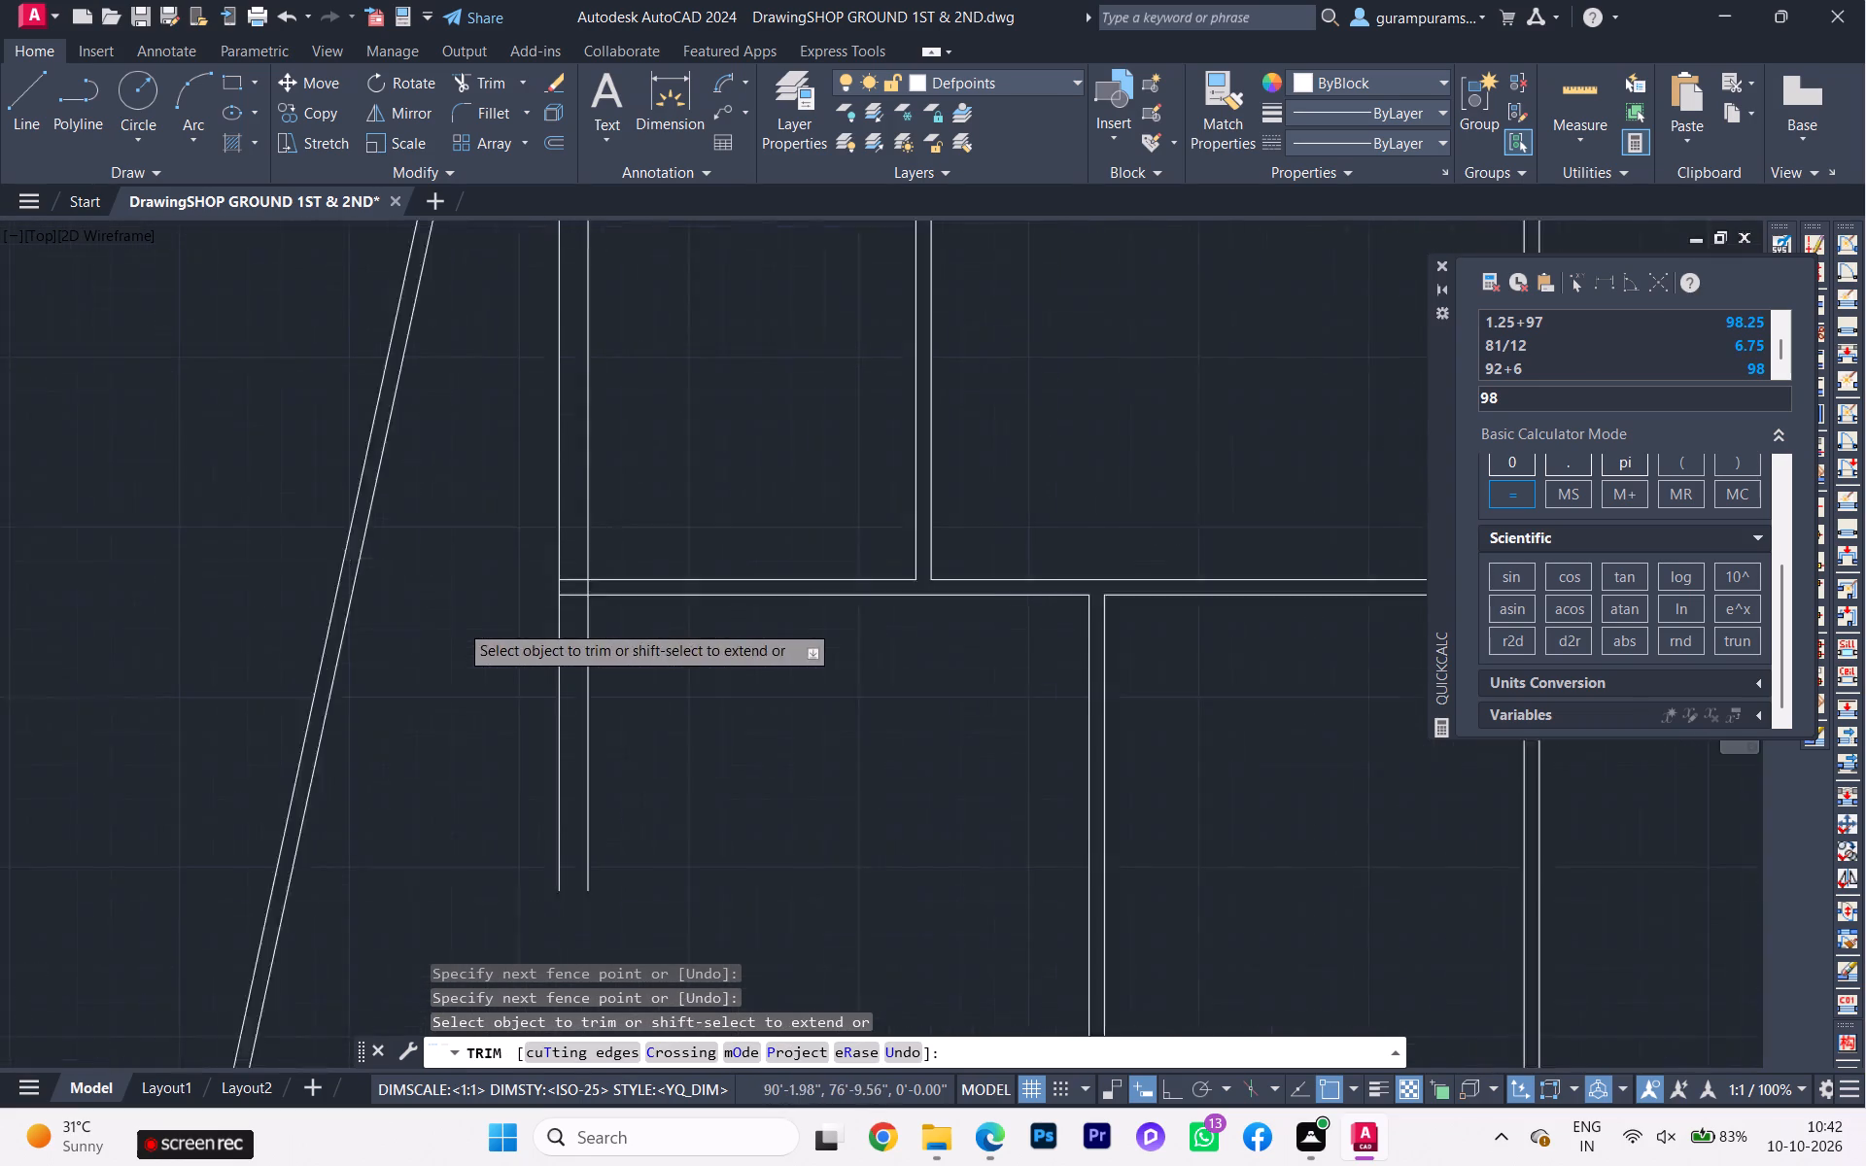
scroll(459, 623, "up", 1)
scroll(588, 557, "up", 2)
left_click(724, 534)
left_click(708, 649)
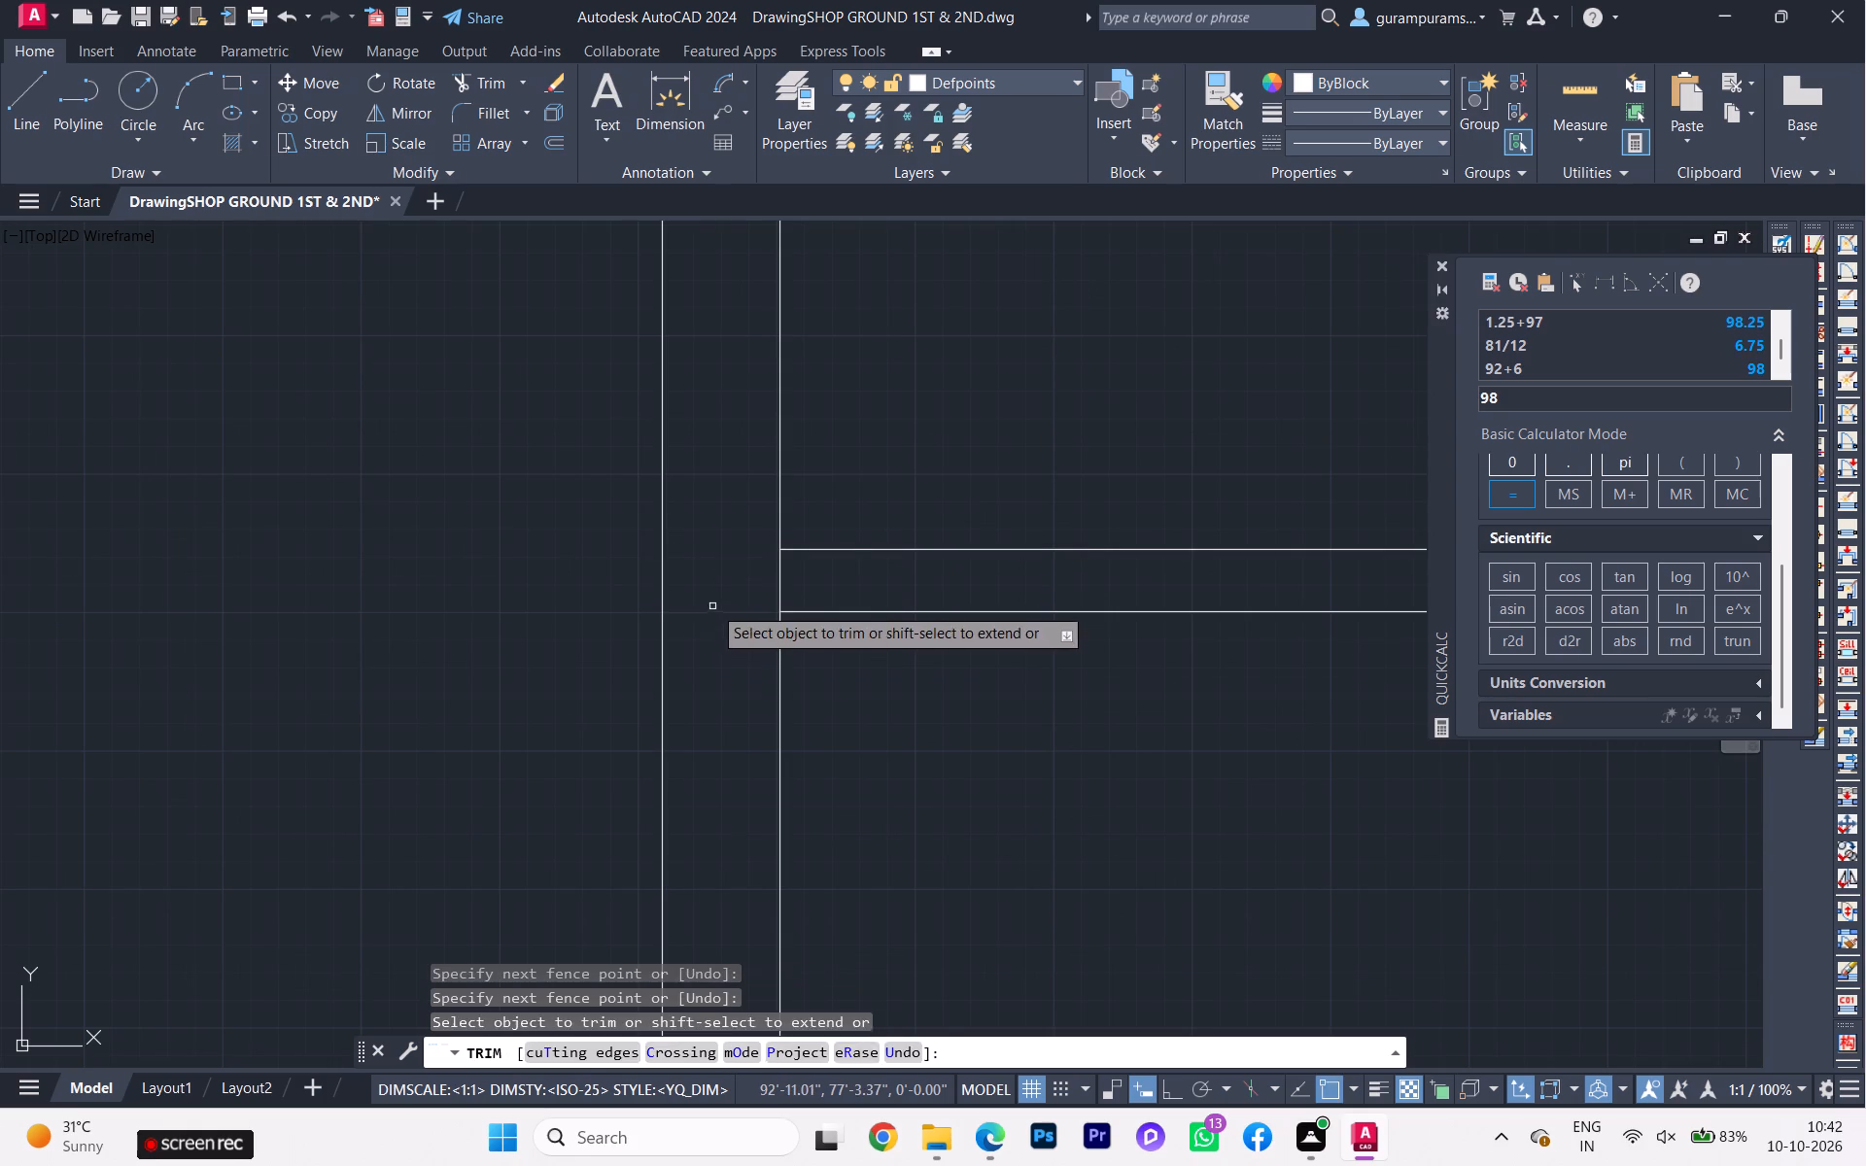
left_click(712, 604)
left_click(854, 584)
Draw a horizontal line about 7'-4" long from the balcony double wall's lower end to the slanted wall's inner line, with Ortho on.
scroll(743, 610, "down", 4)
scroll(564, 638, "down", 2)
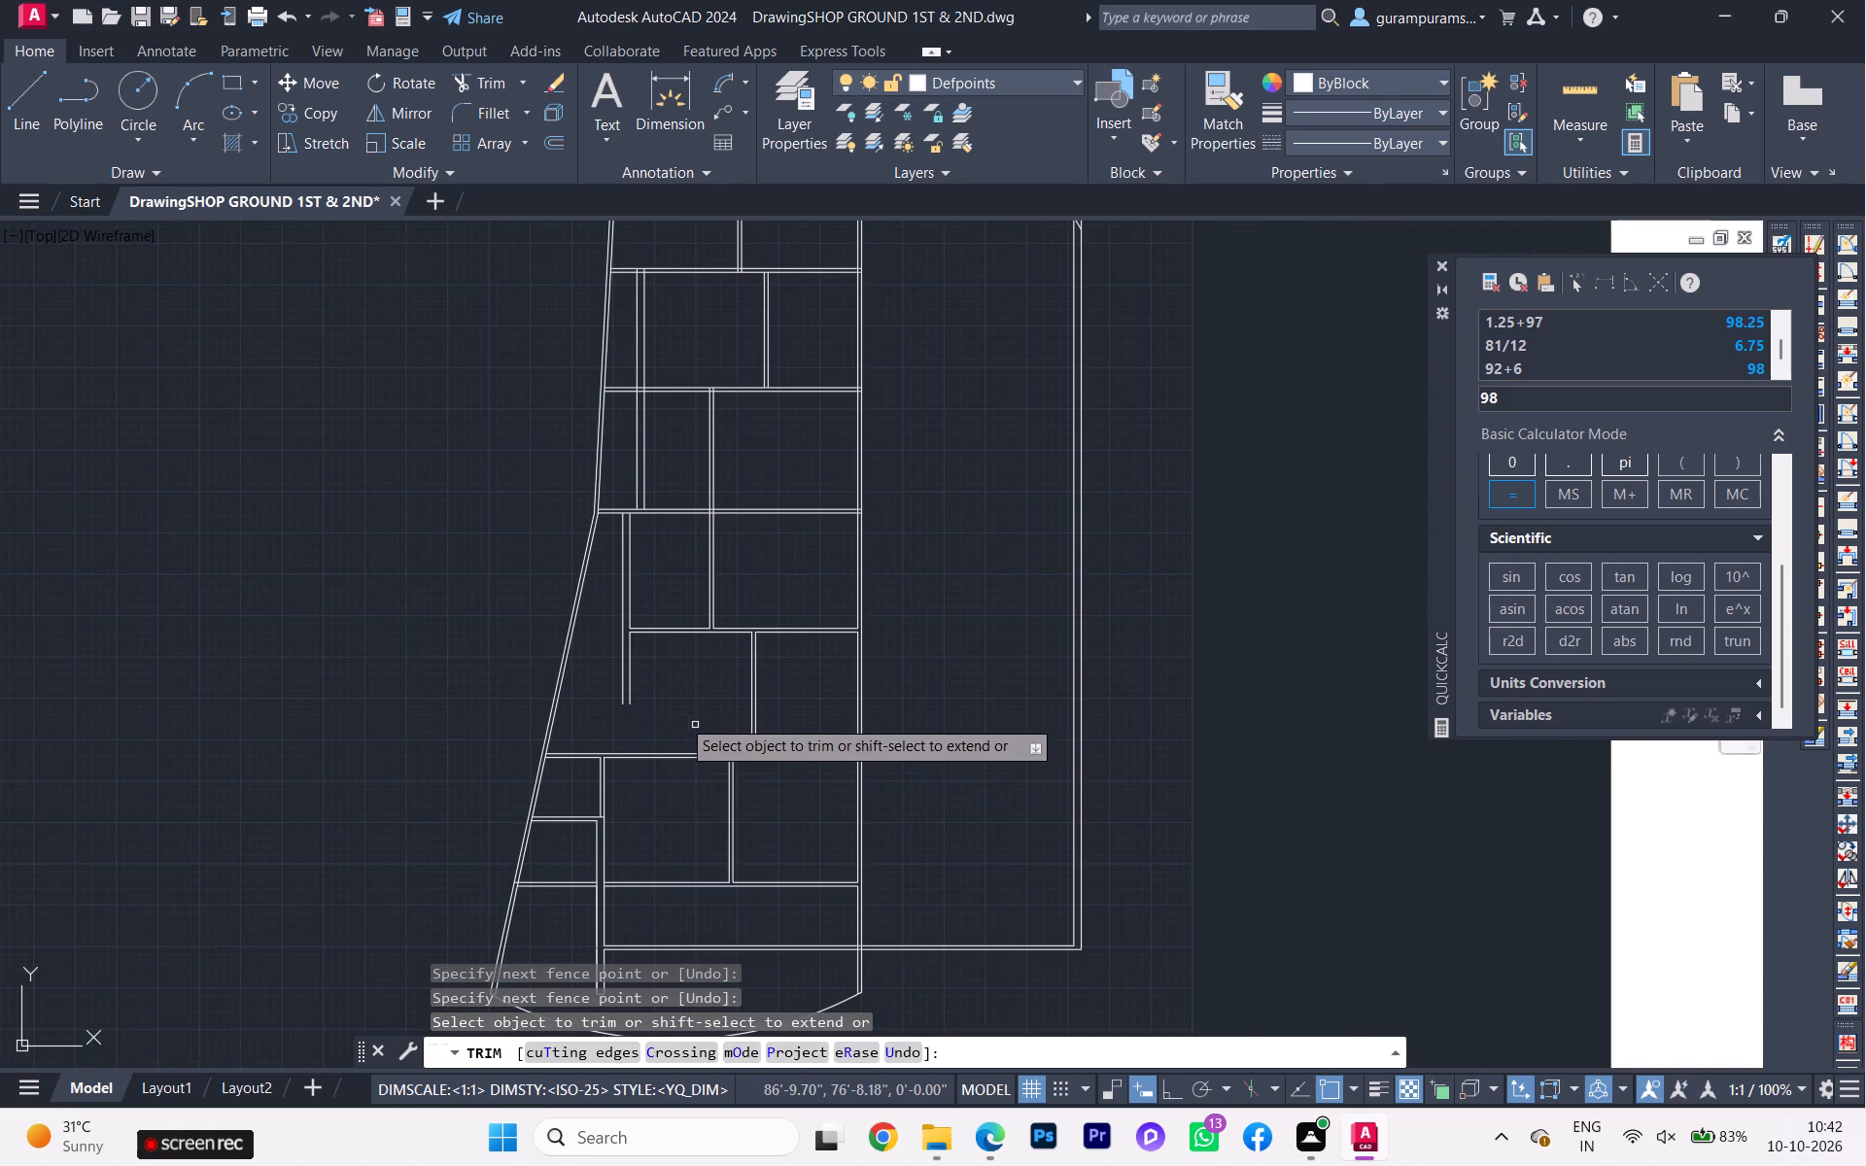
scroll(677, 713, "up", 1)
key("l")
key("Return")
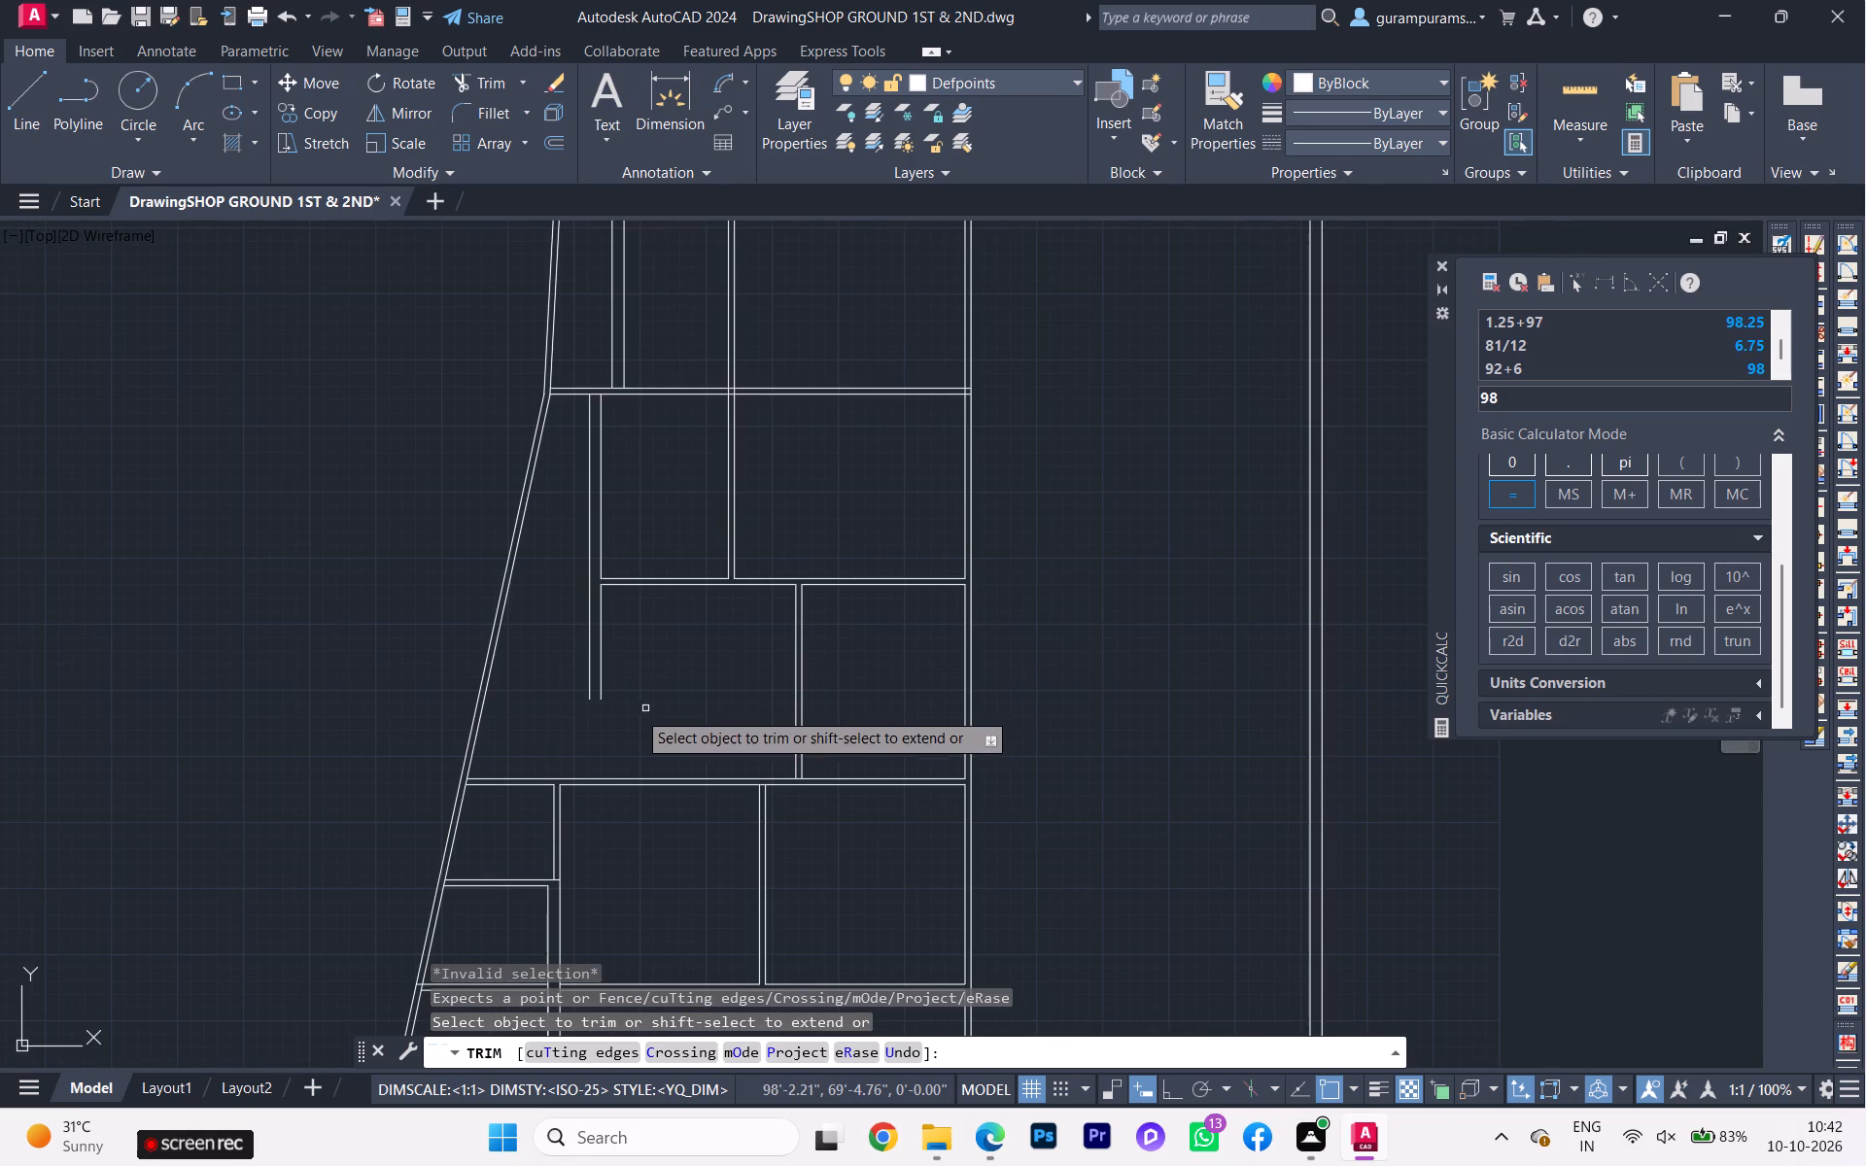
key("Escape")
key("l")
key("Return")
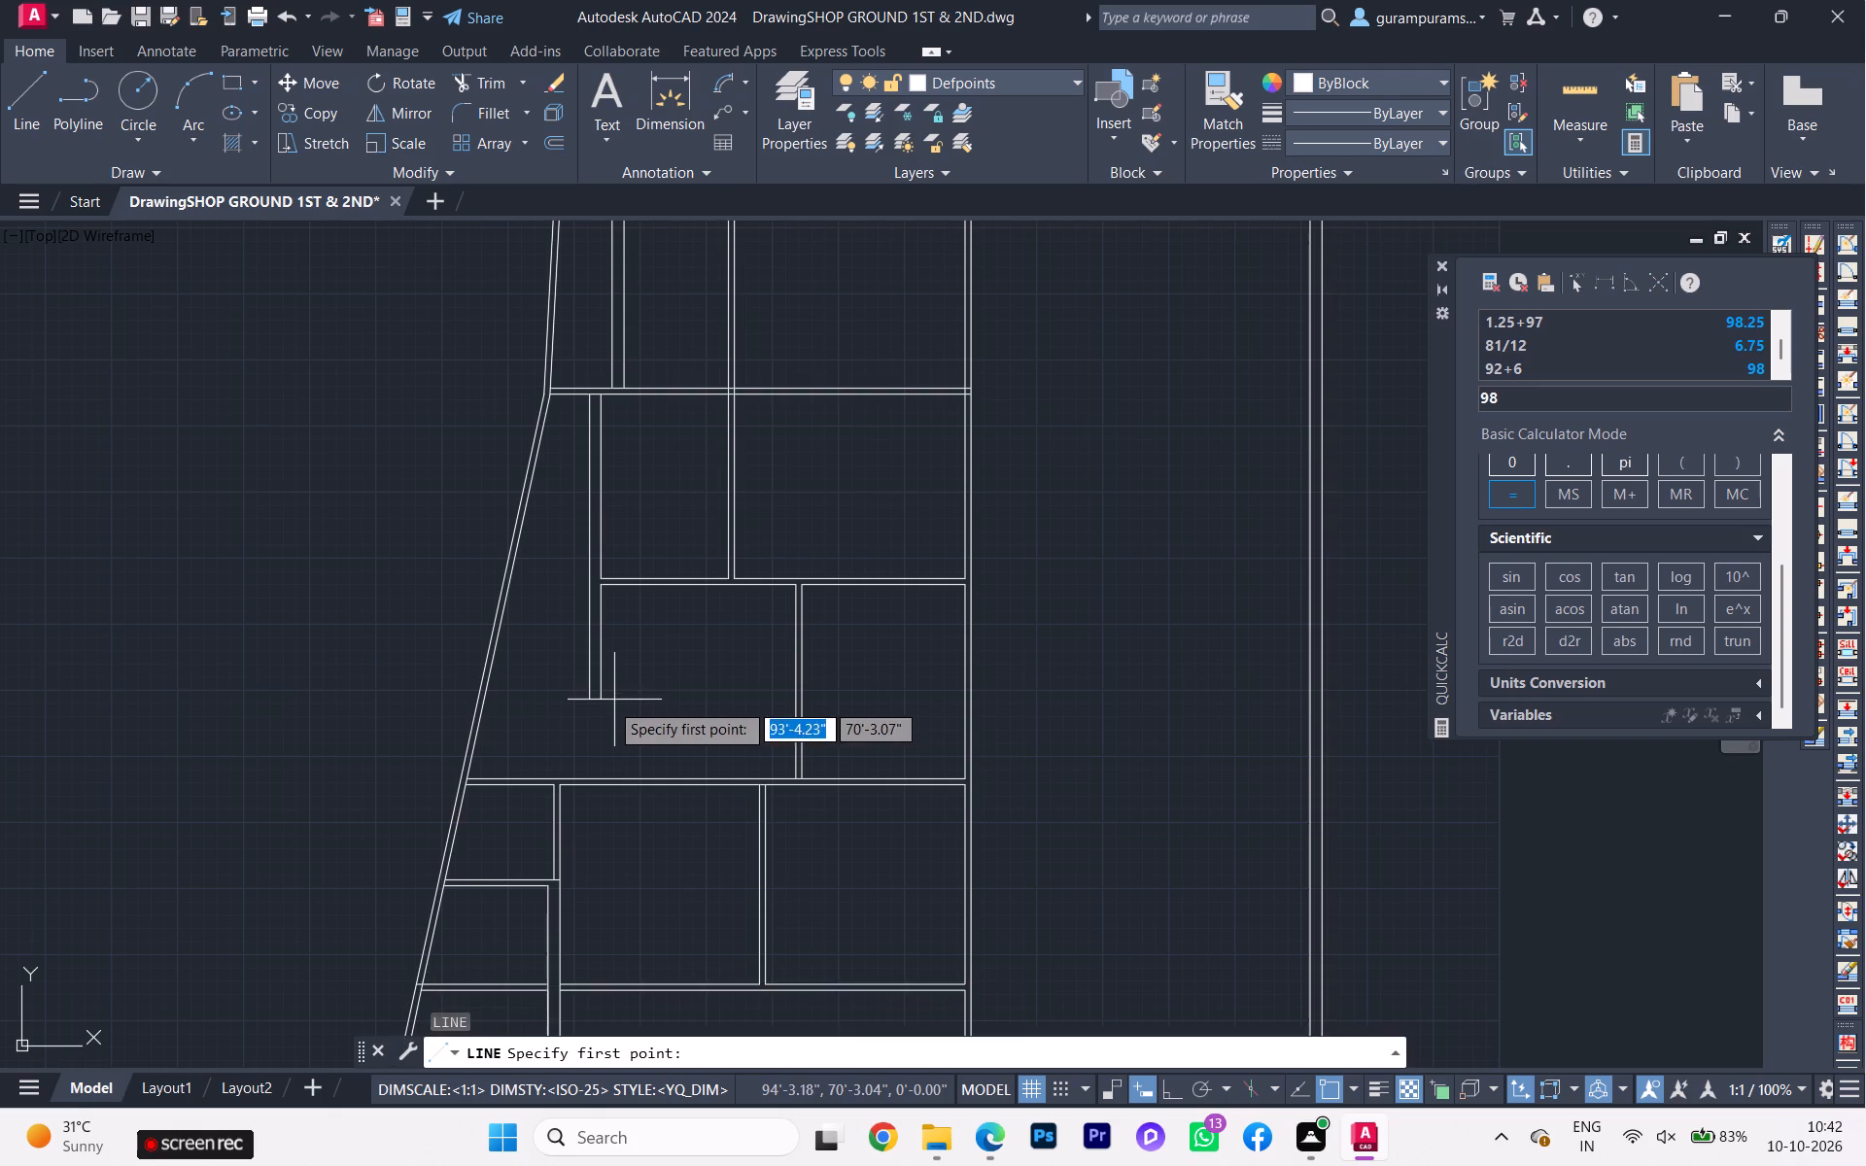
scroll(606, 703, "up", 2)
left_click(589, 699)
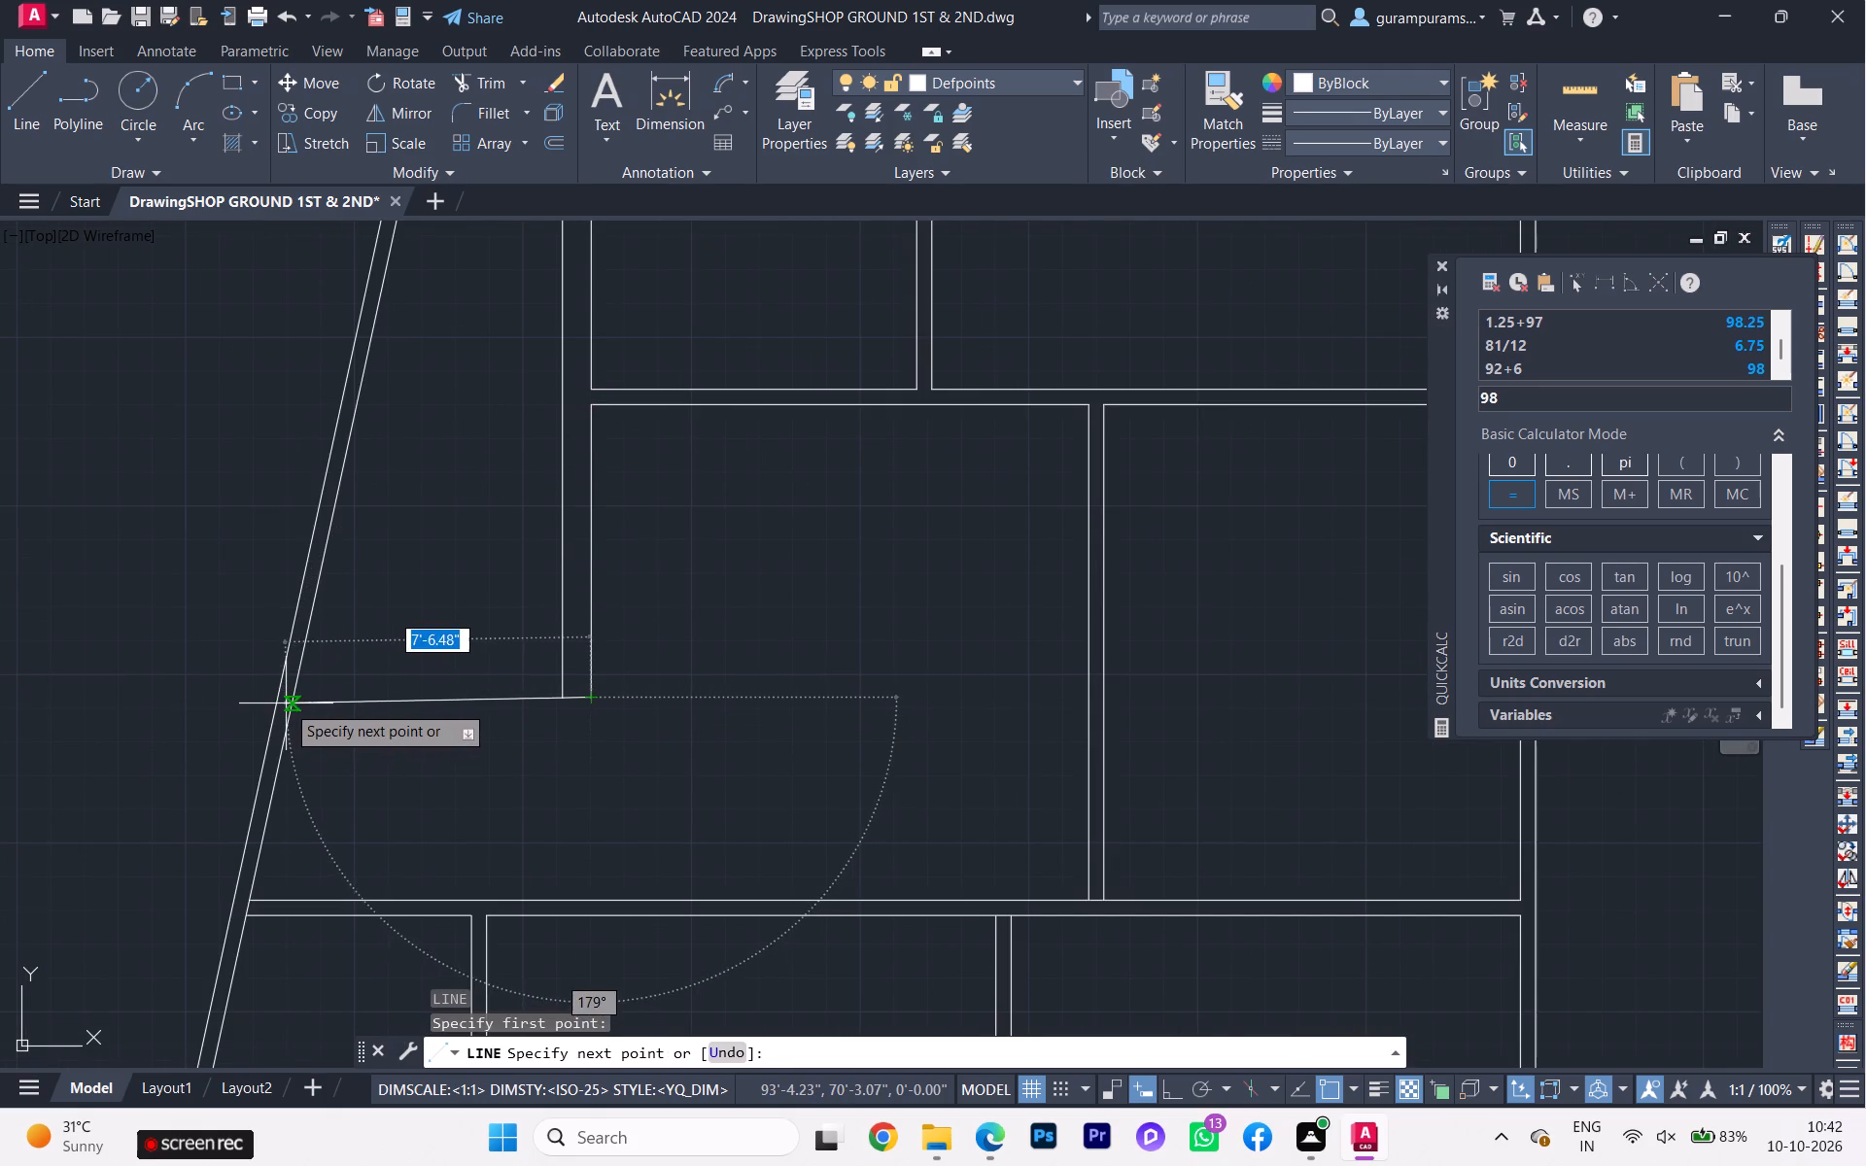
key("F8")
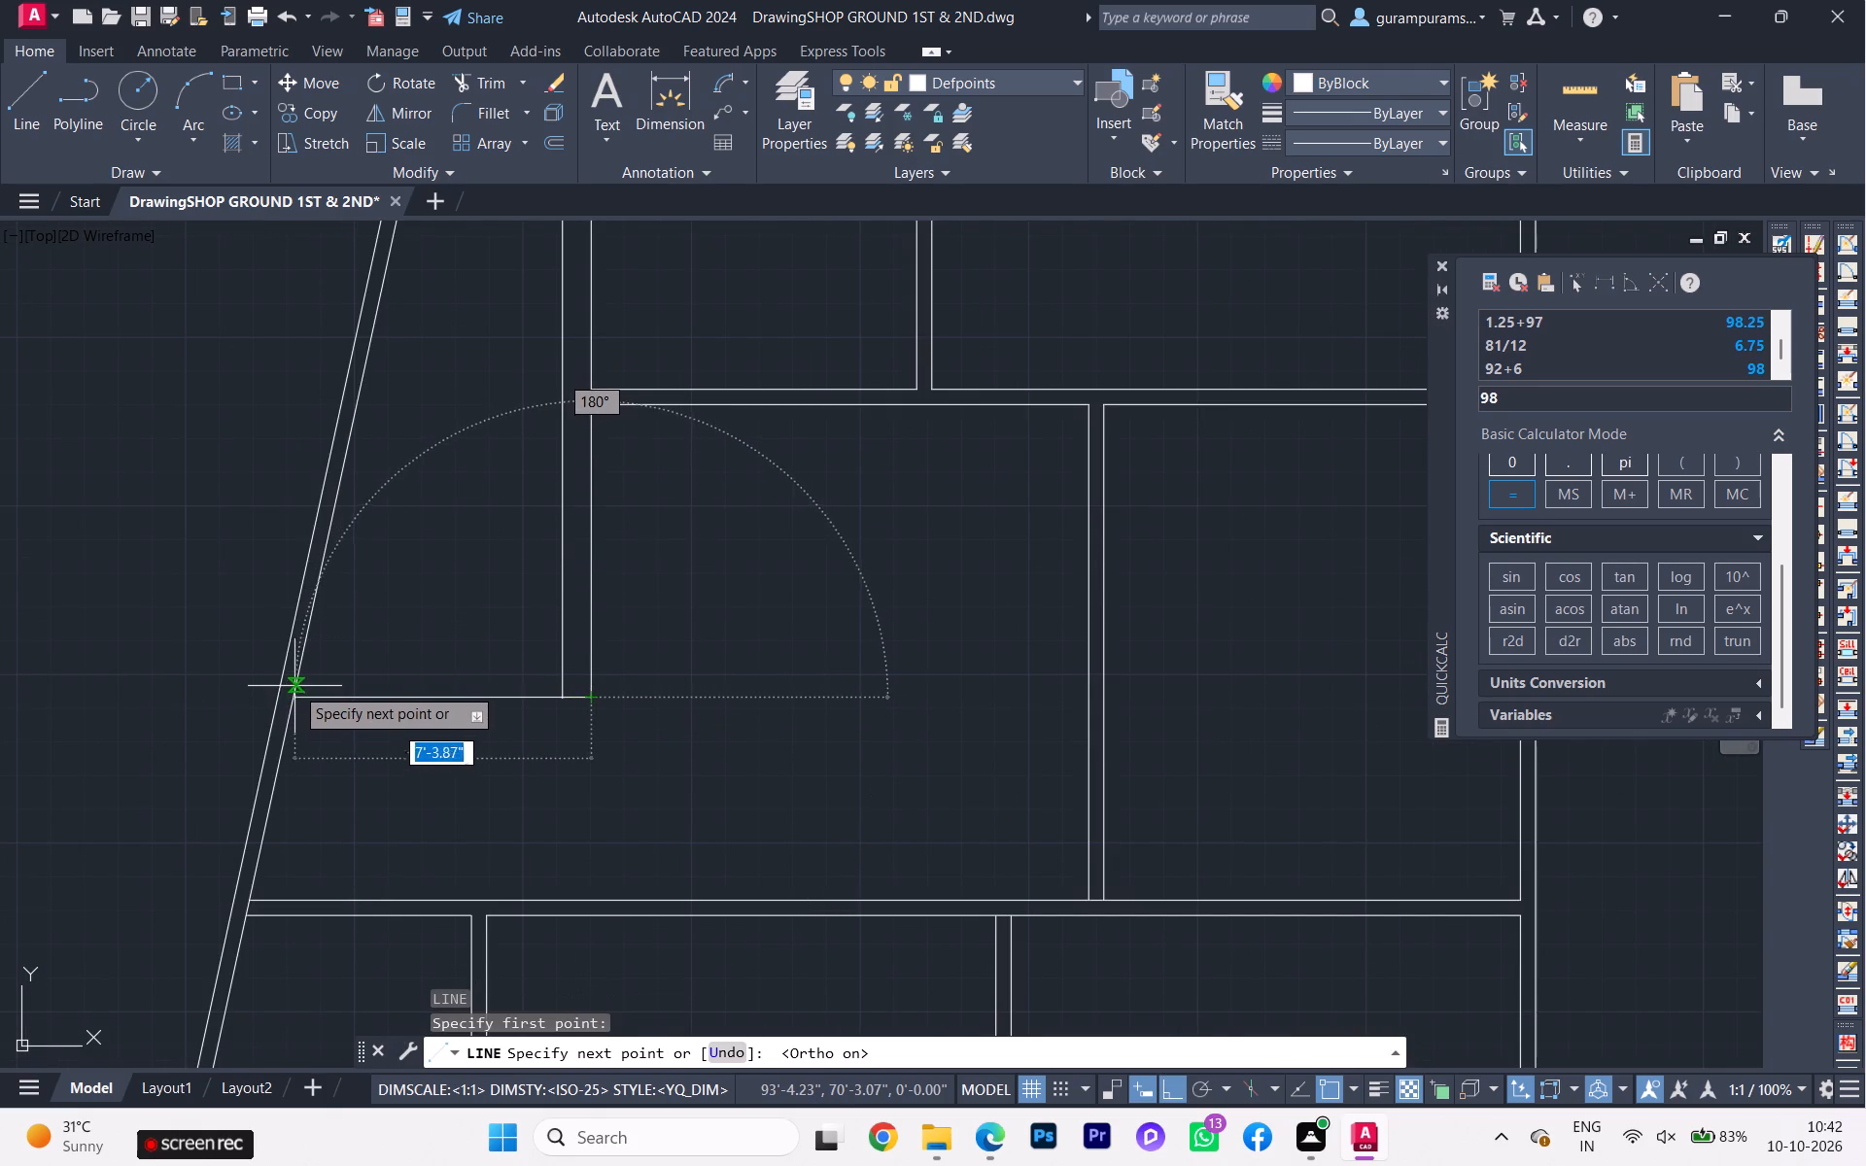
scroll(294, 686, "up", 5)
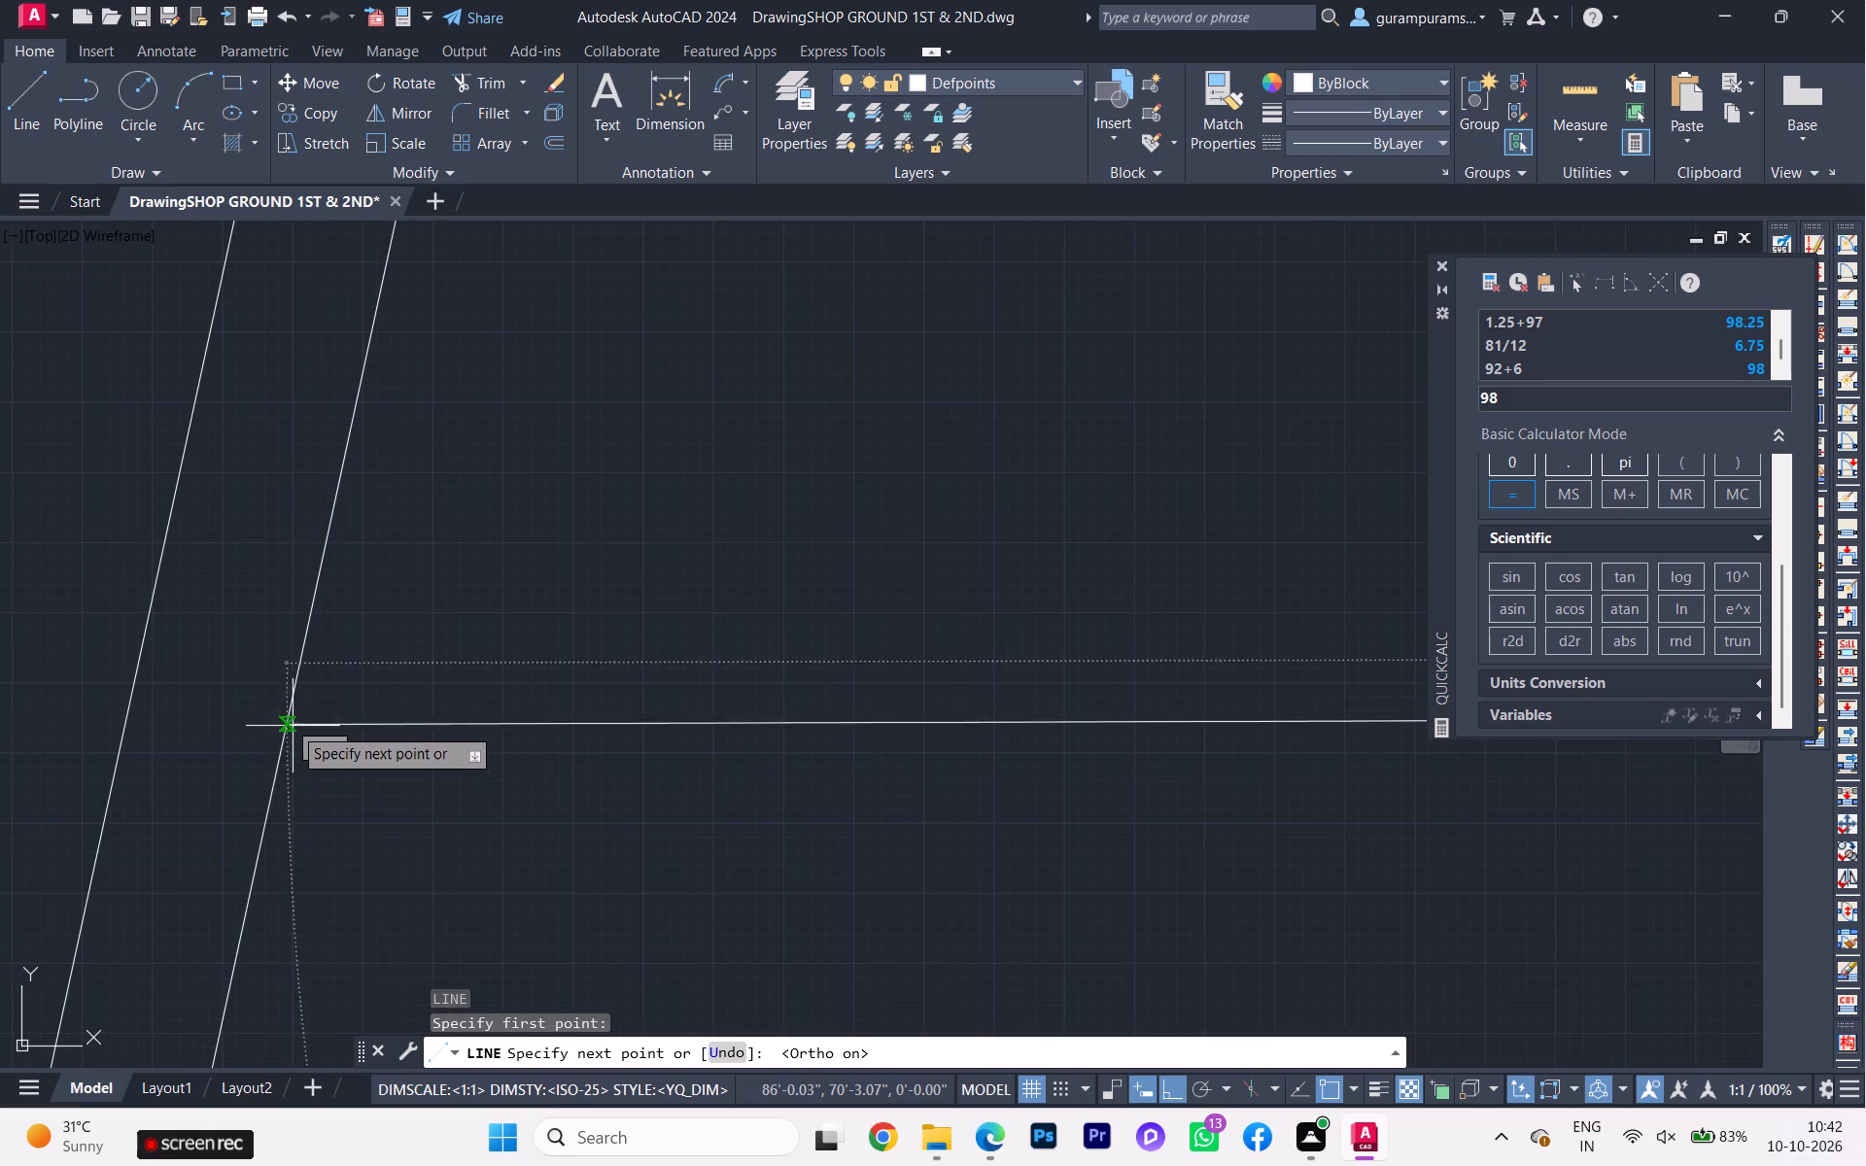
left_click(283, 714)
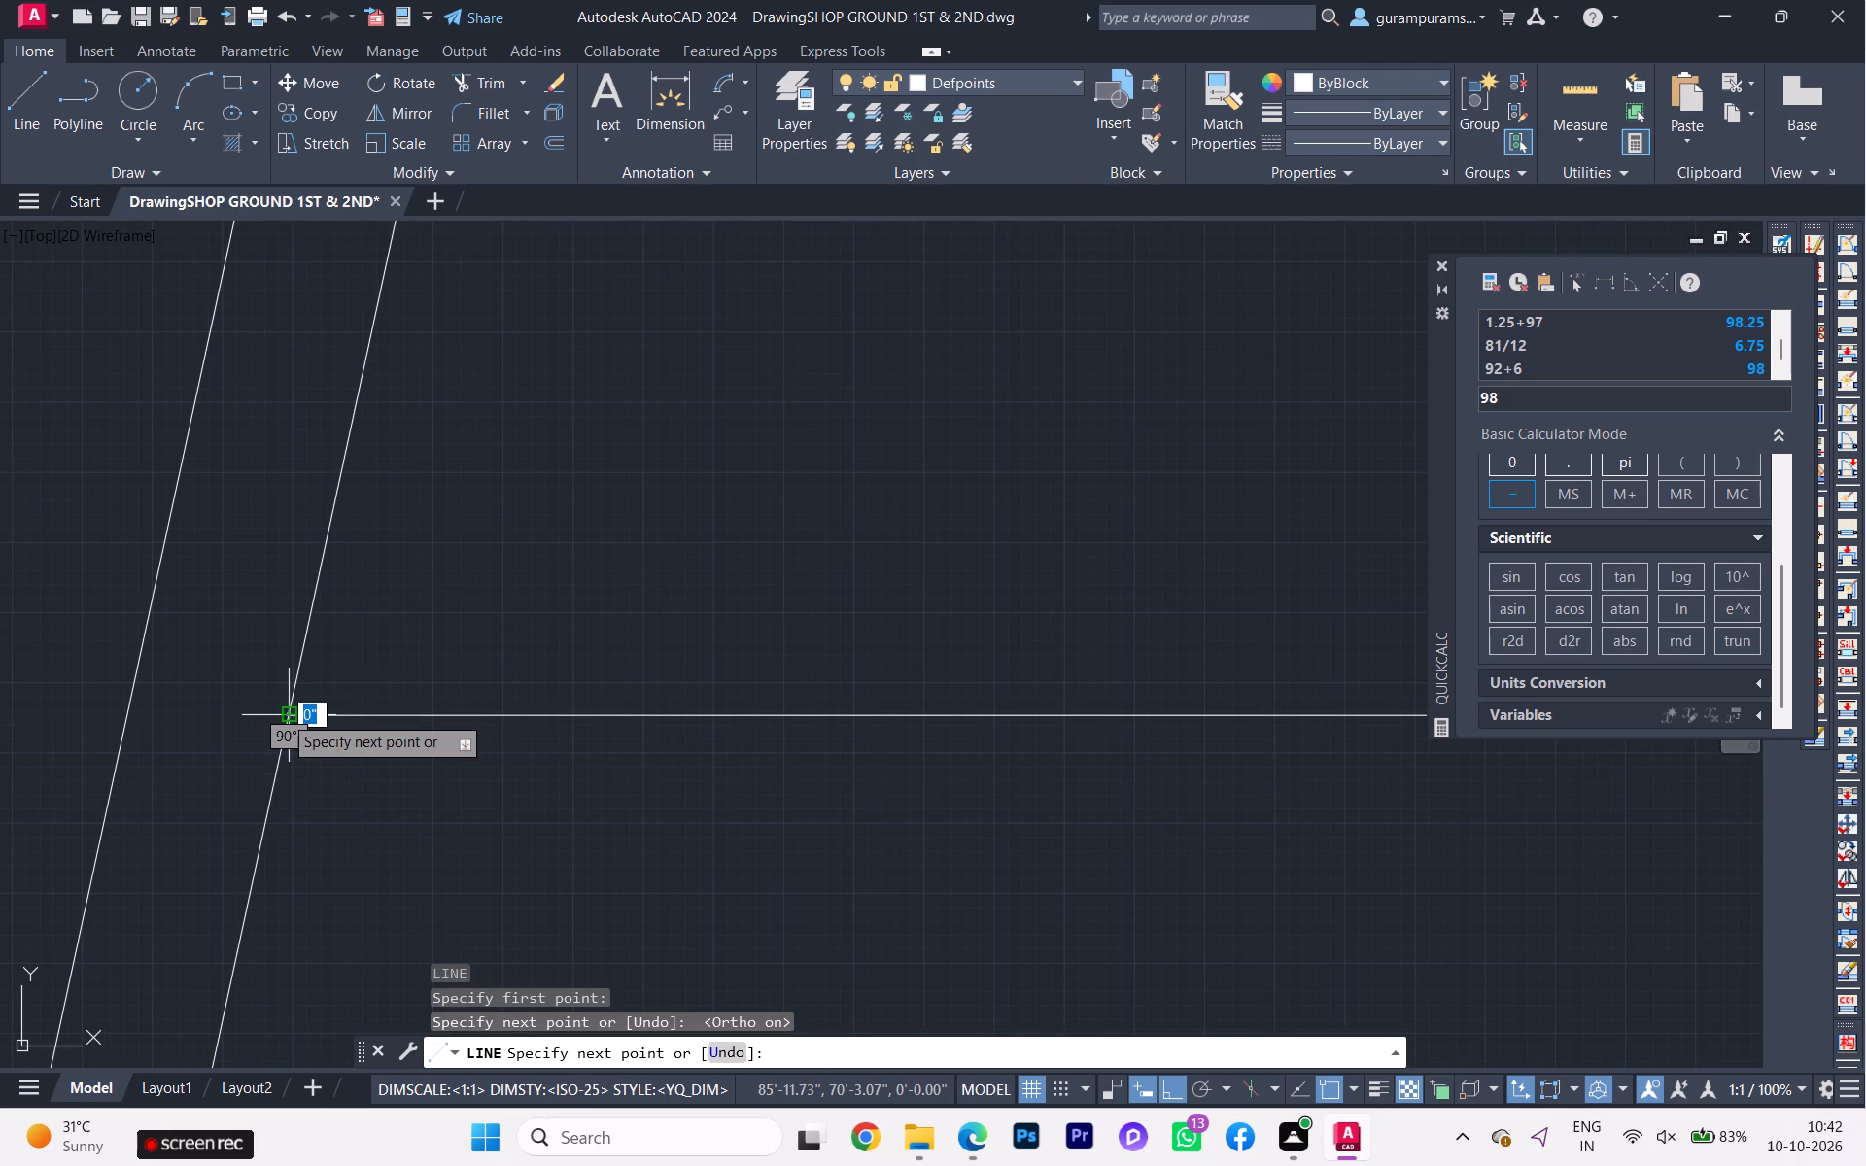
key("Escape")
Compare the redrawn balcony and bath walls along the slanted boundary with the reference plan.
scroll(286, 714, "down", 3)
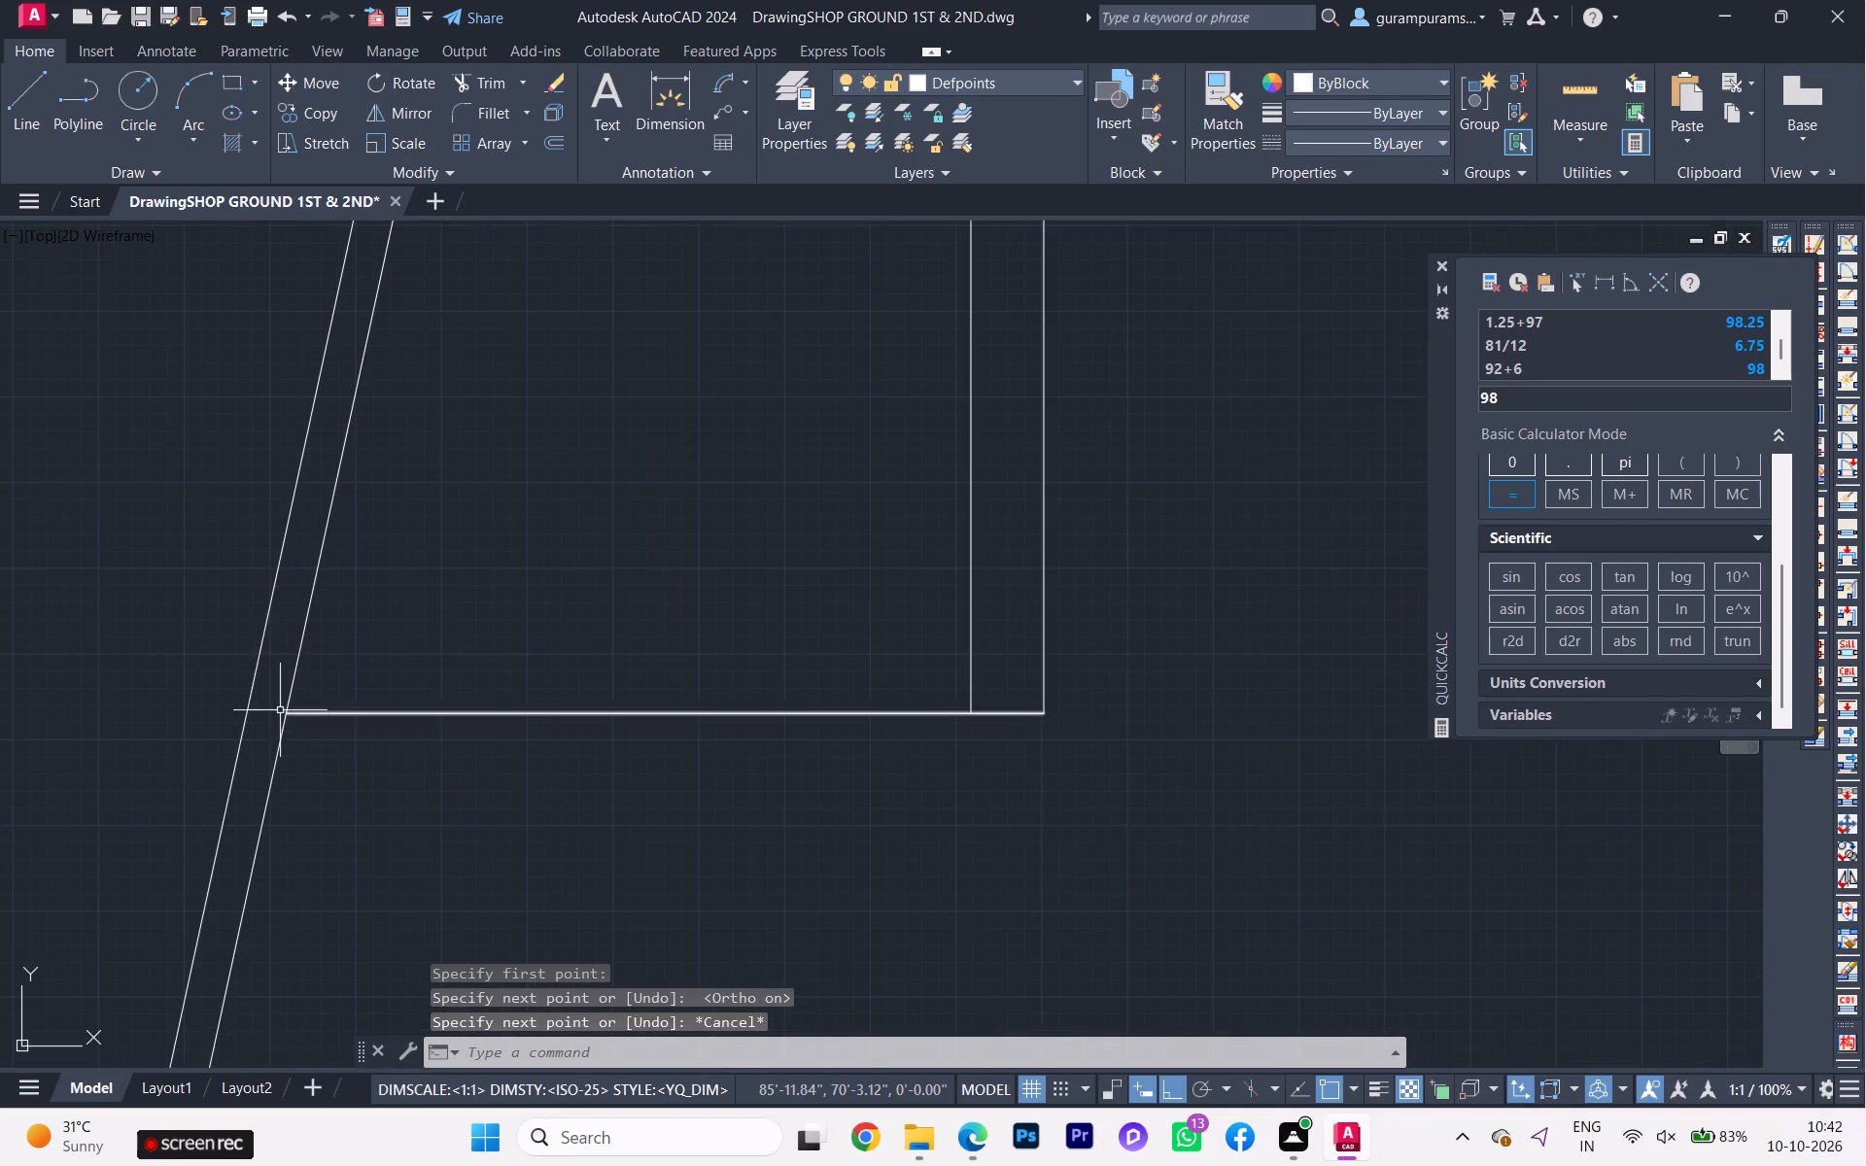
scroll(253, 649, "down", 5)
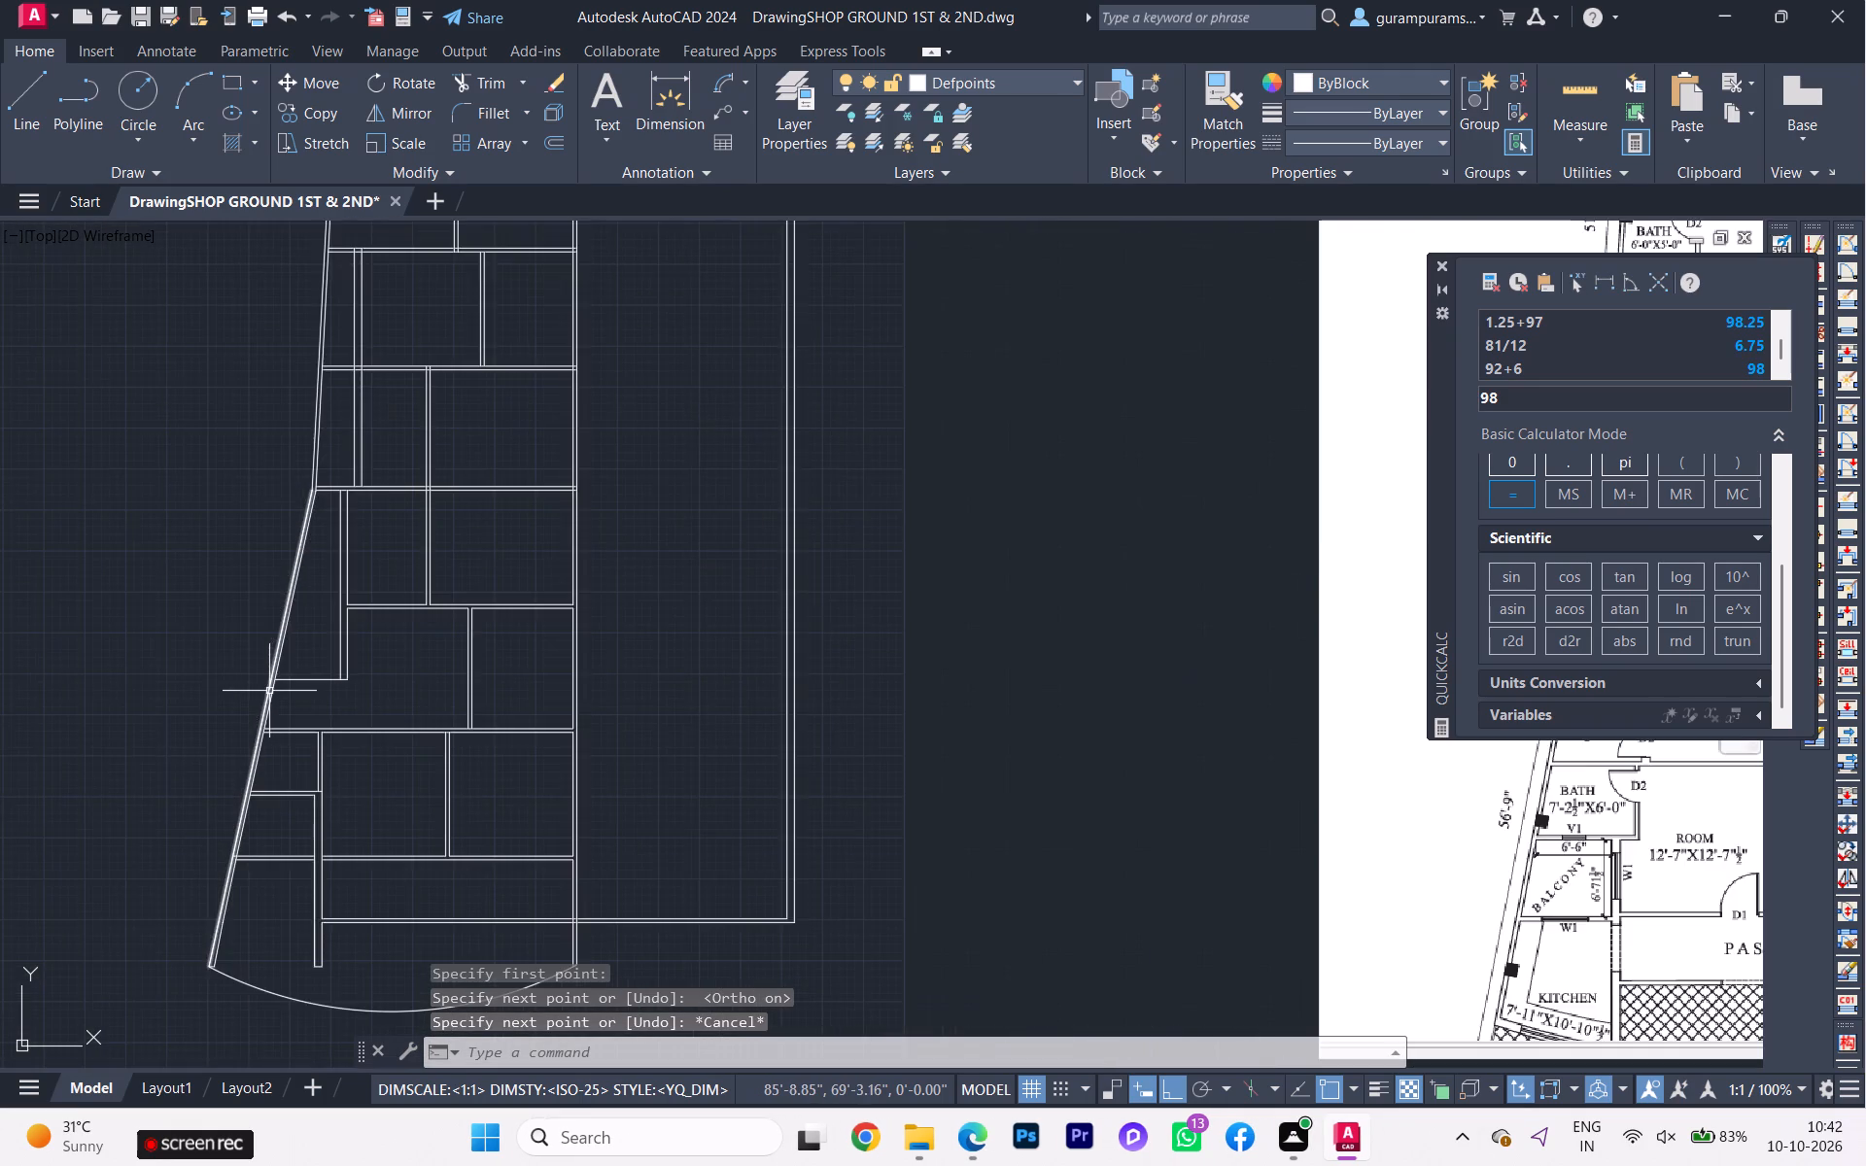
scroll(265, 692, "down", 1)
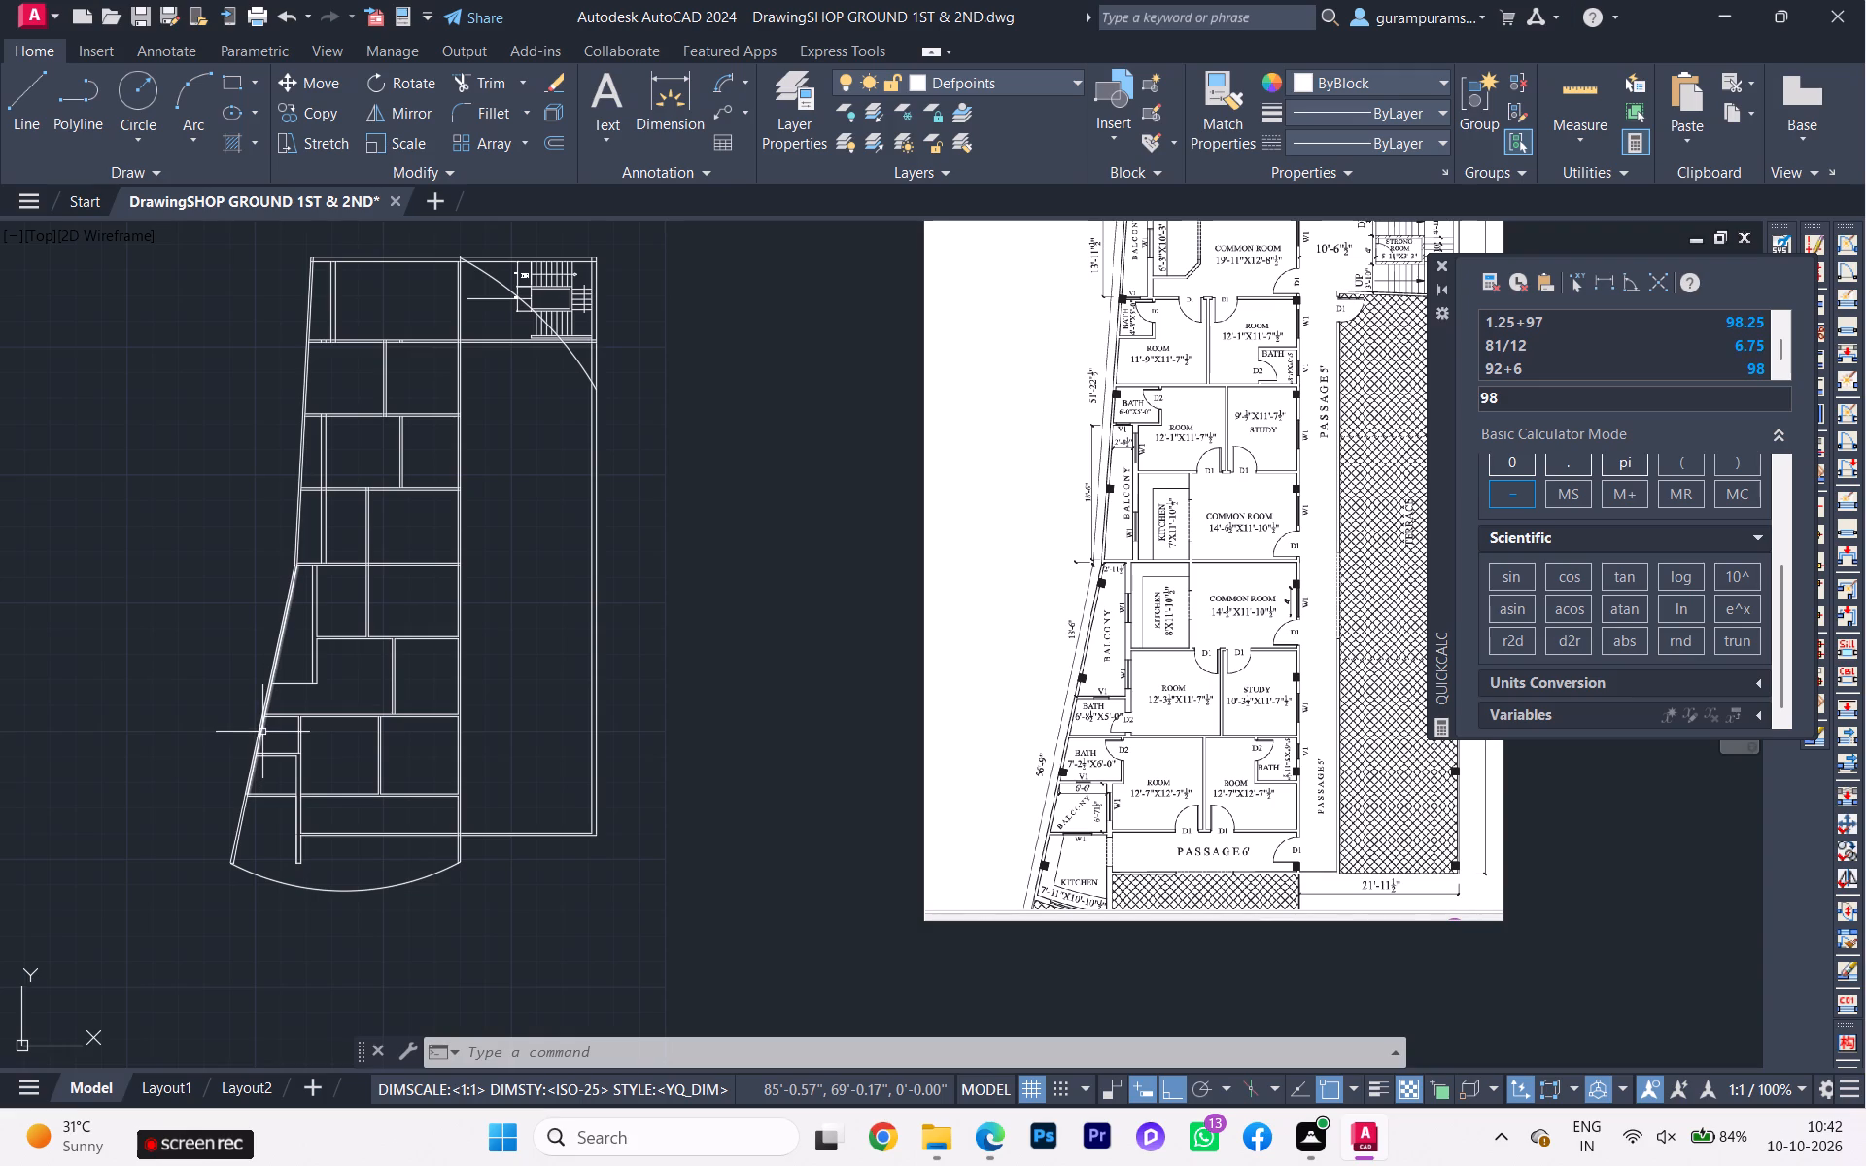
scroll(266, 728, "up", 2)
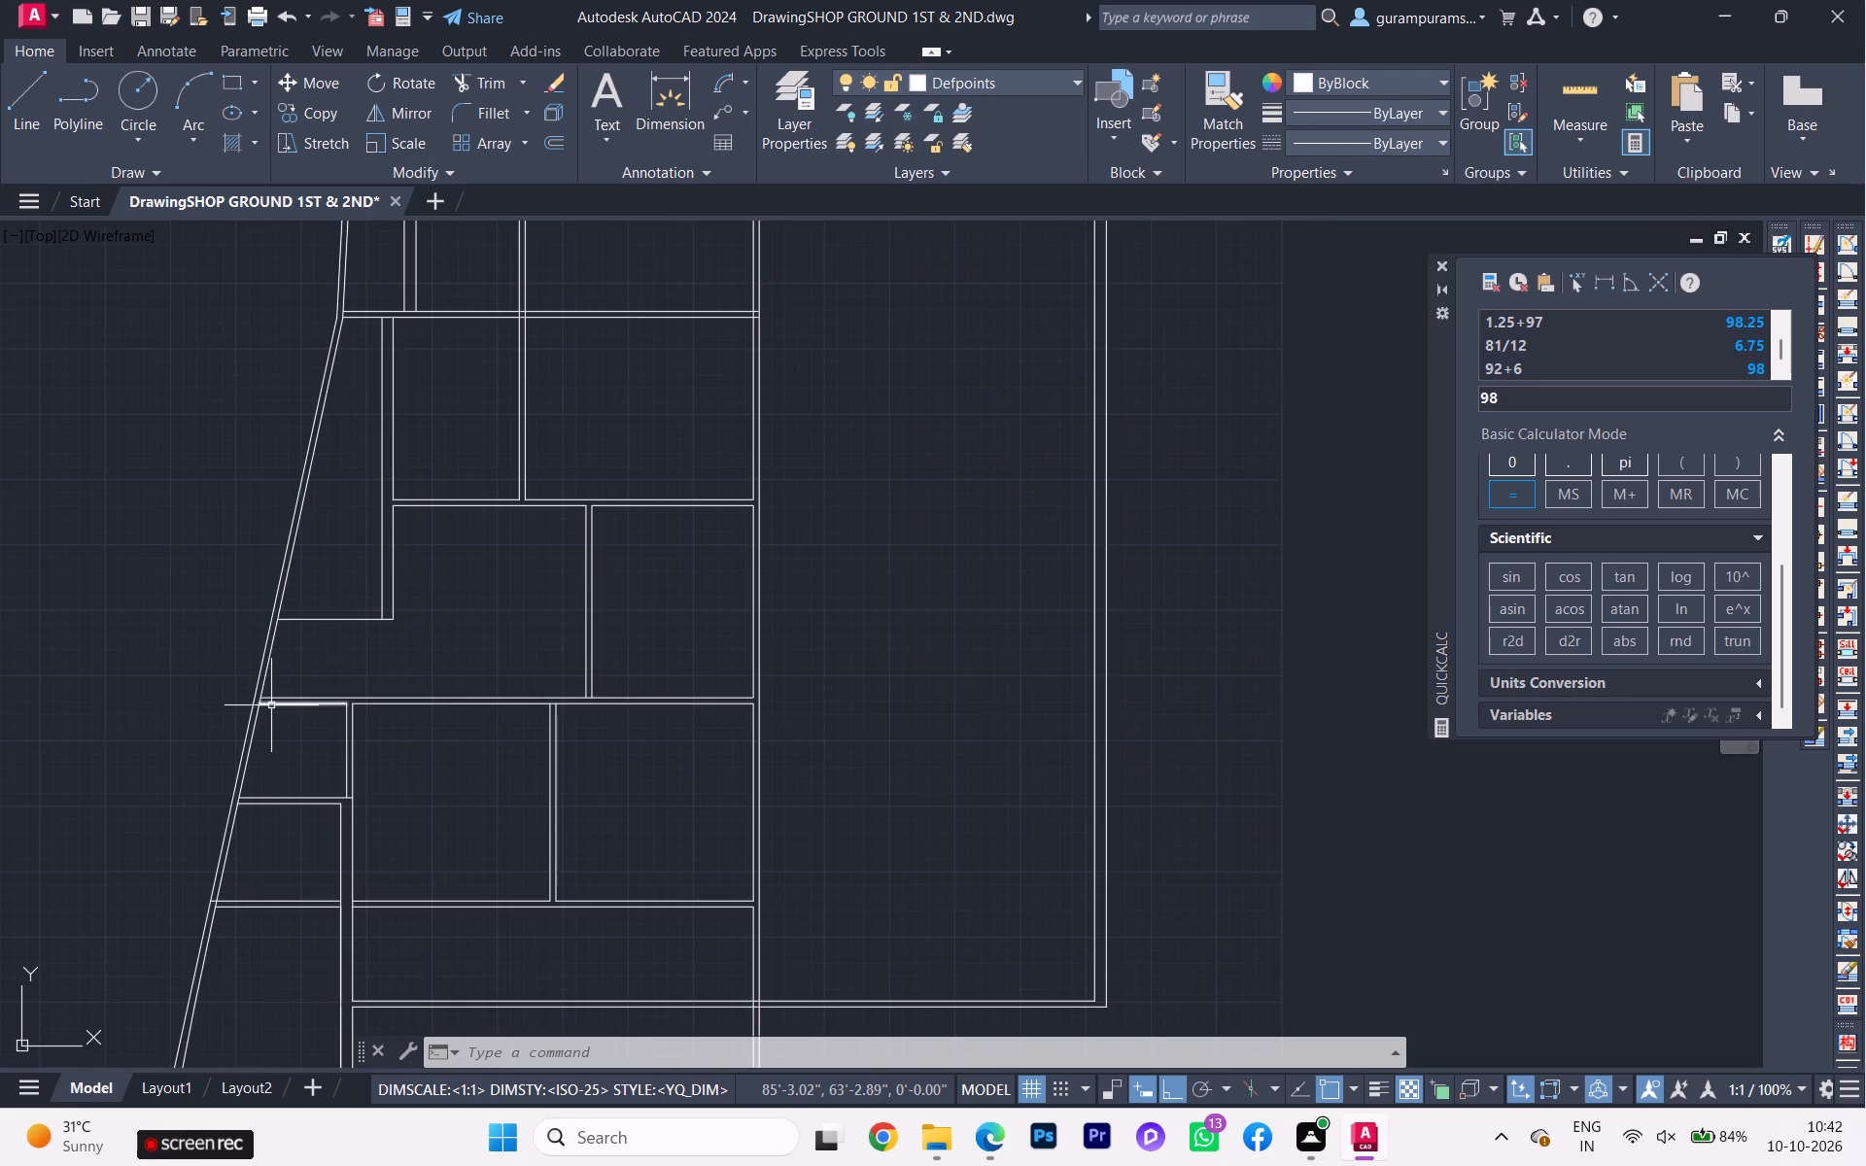
scroll(274, 715, "down", 2)
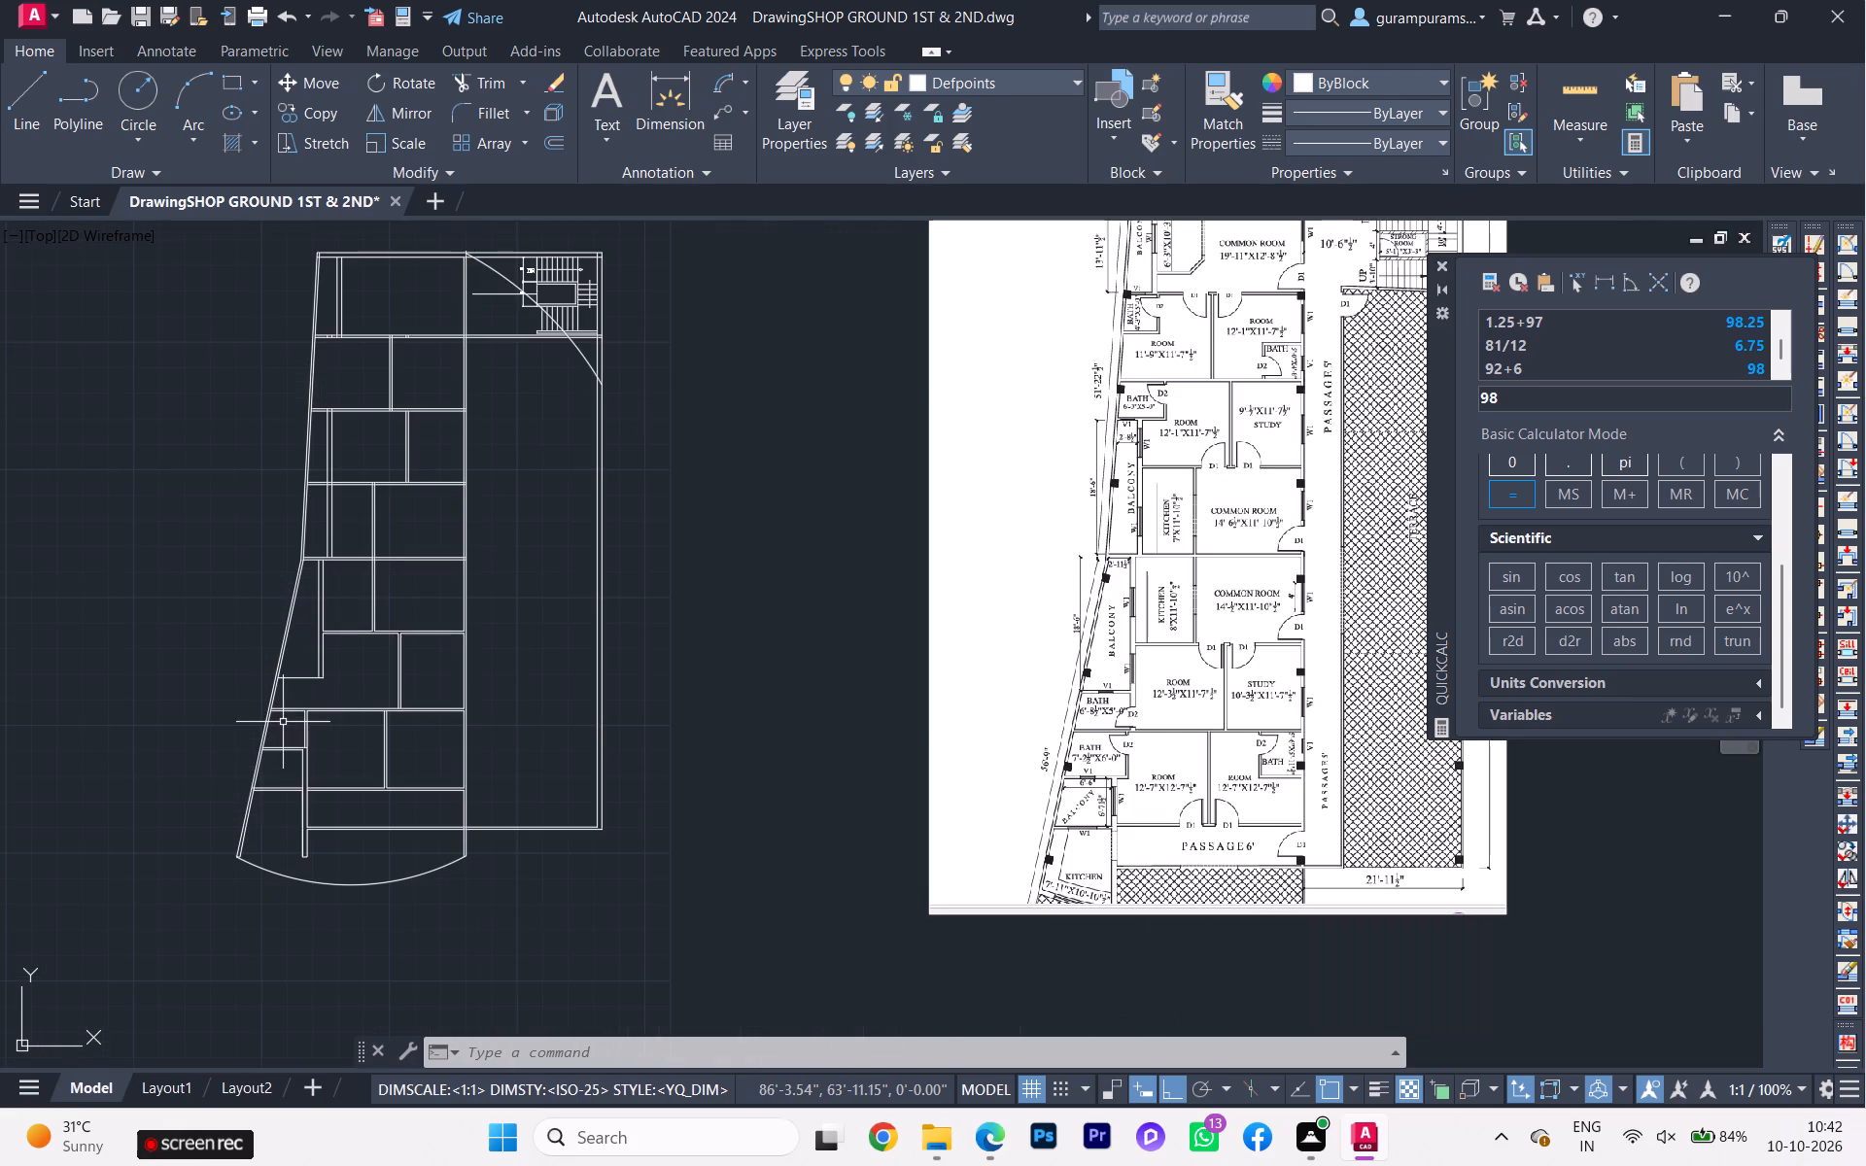
Close the QuickCalc calculator.
left_click(1441, 263)
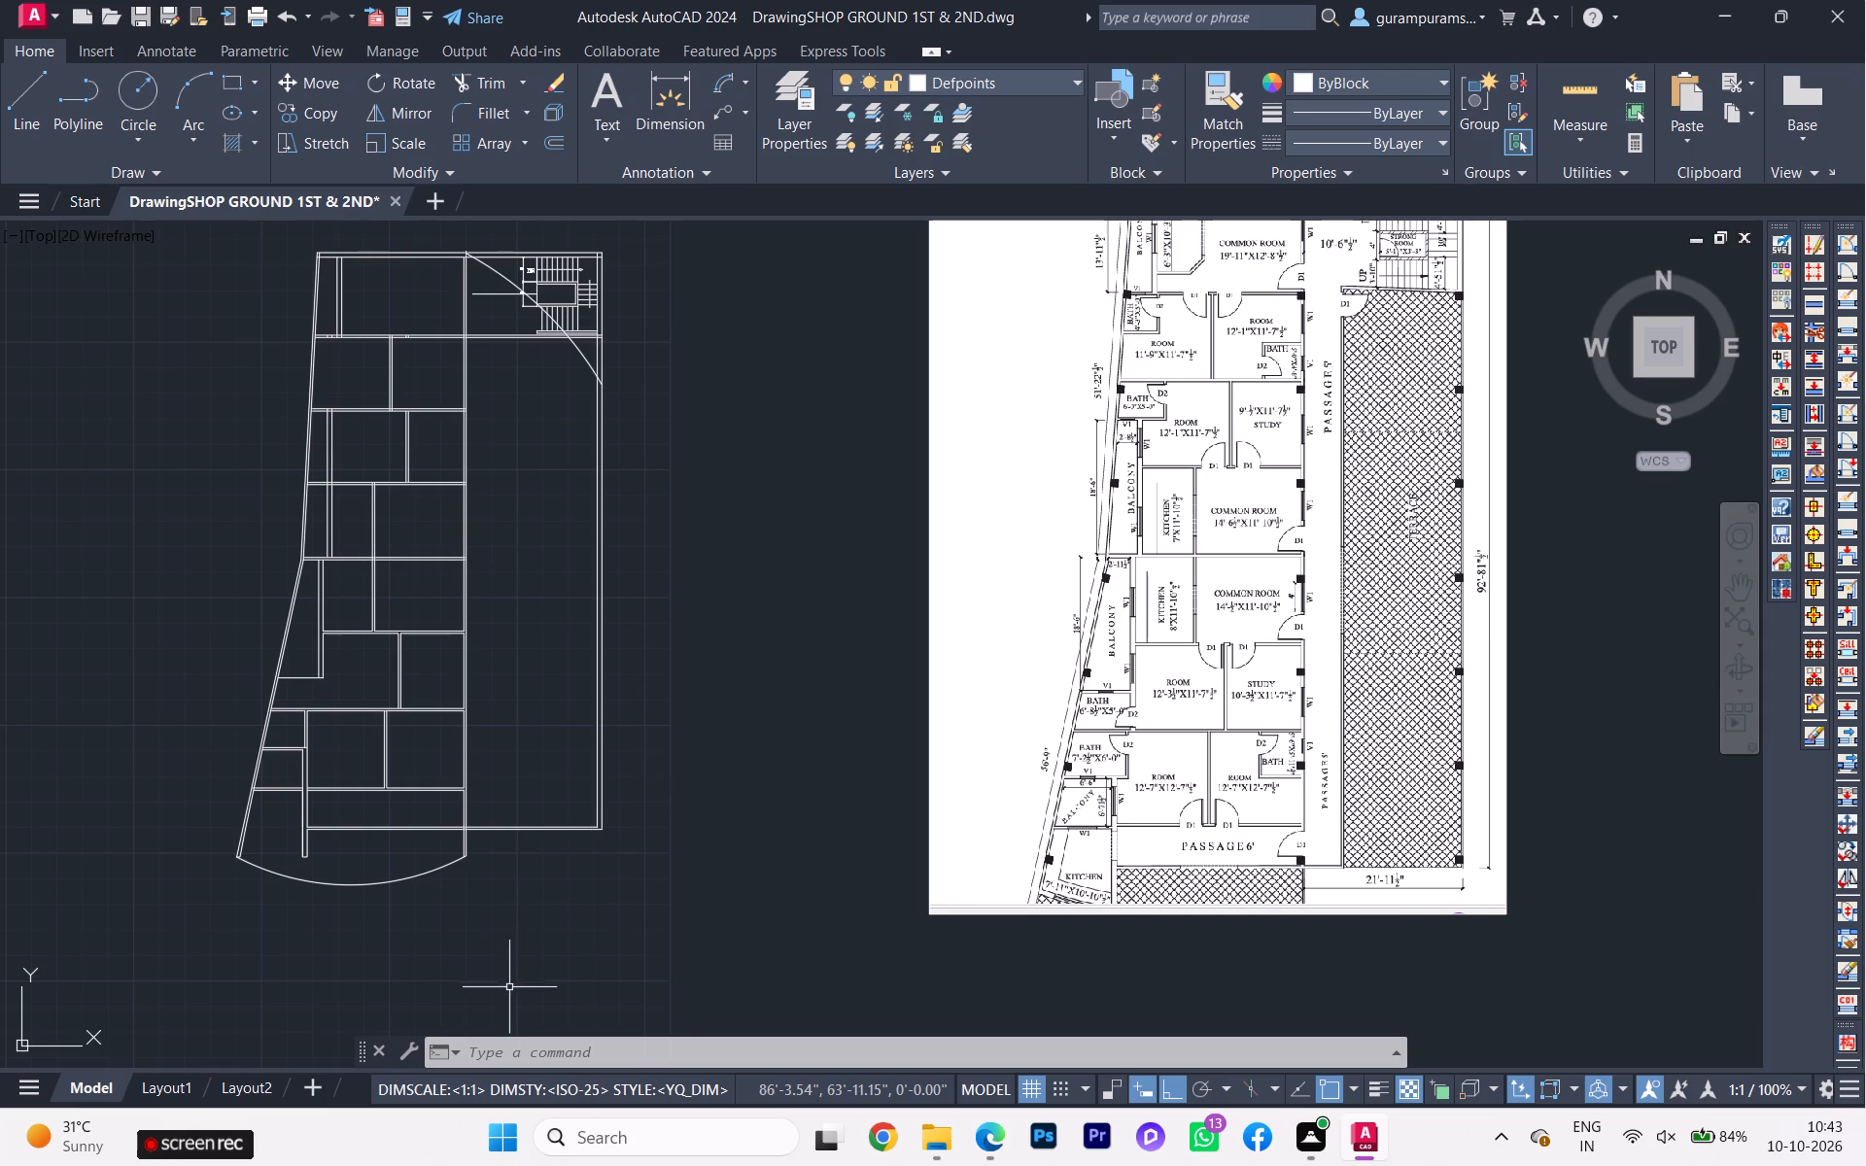
Compare the lower passage and kitchen area of the drawing with the reference plan.
scroll(415, 878, "up", 2)
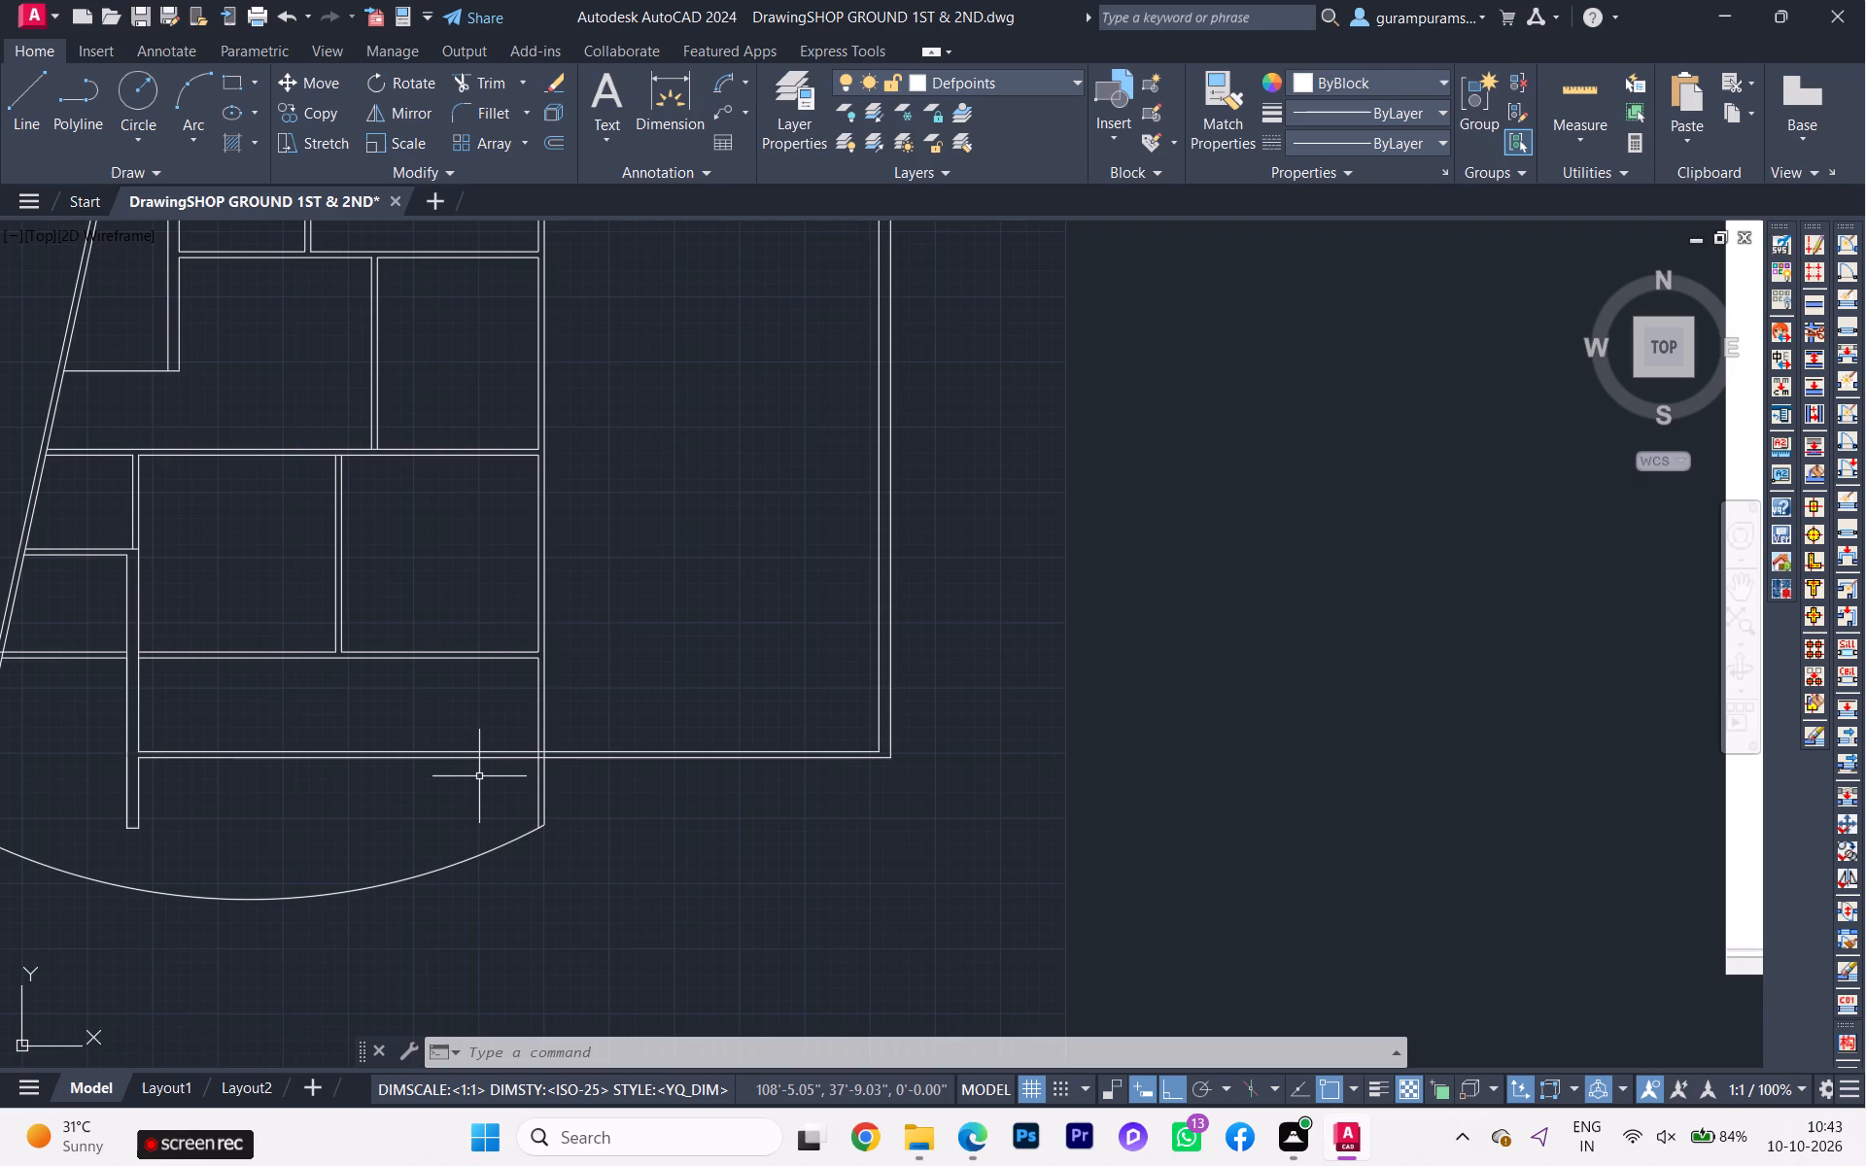
scroll(420, 794, "down", 1)
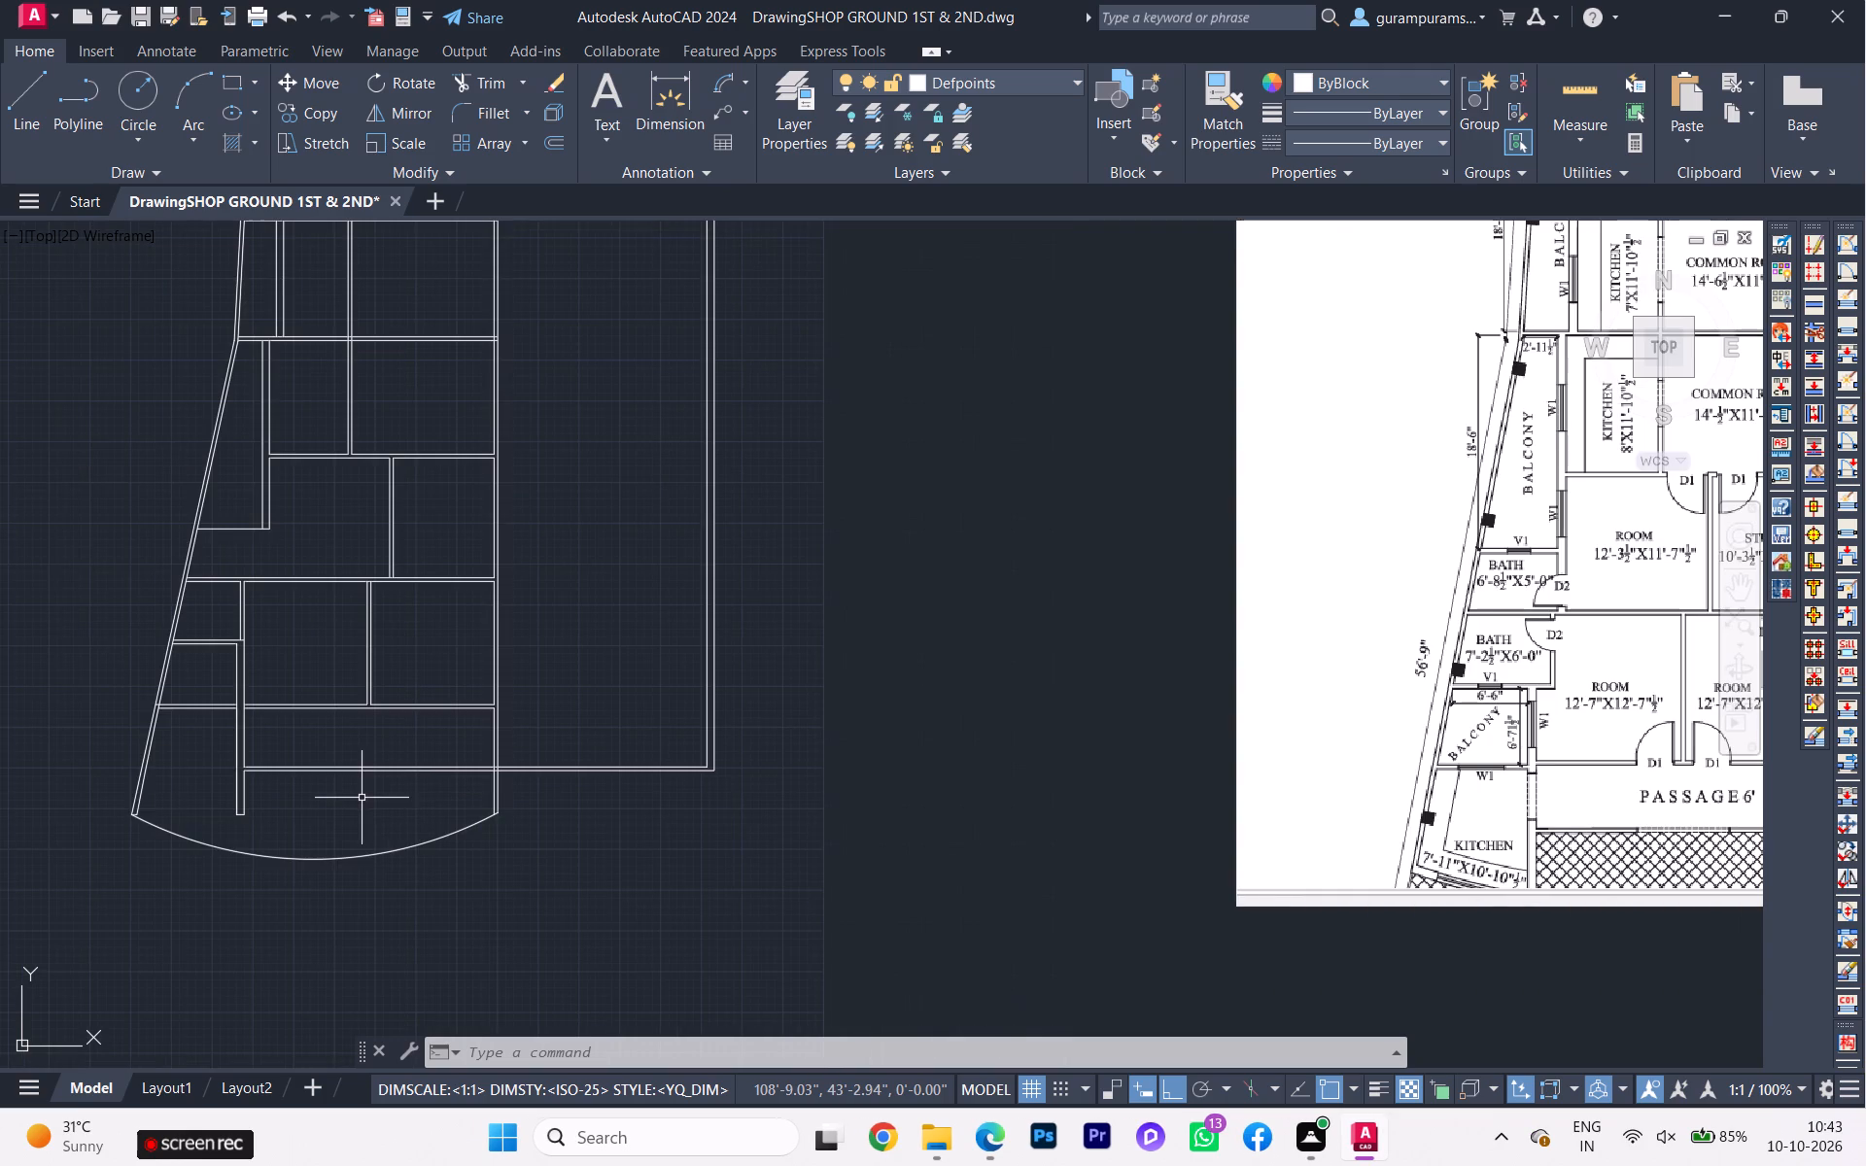
scroll(313, 808, "down", 1)
scroll(1046, 748, "up", 1)
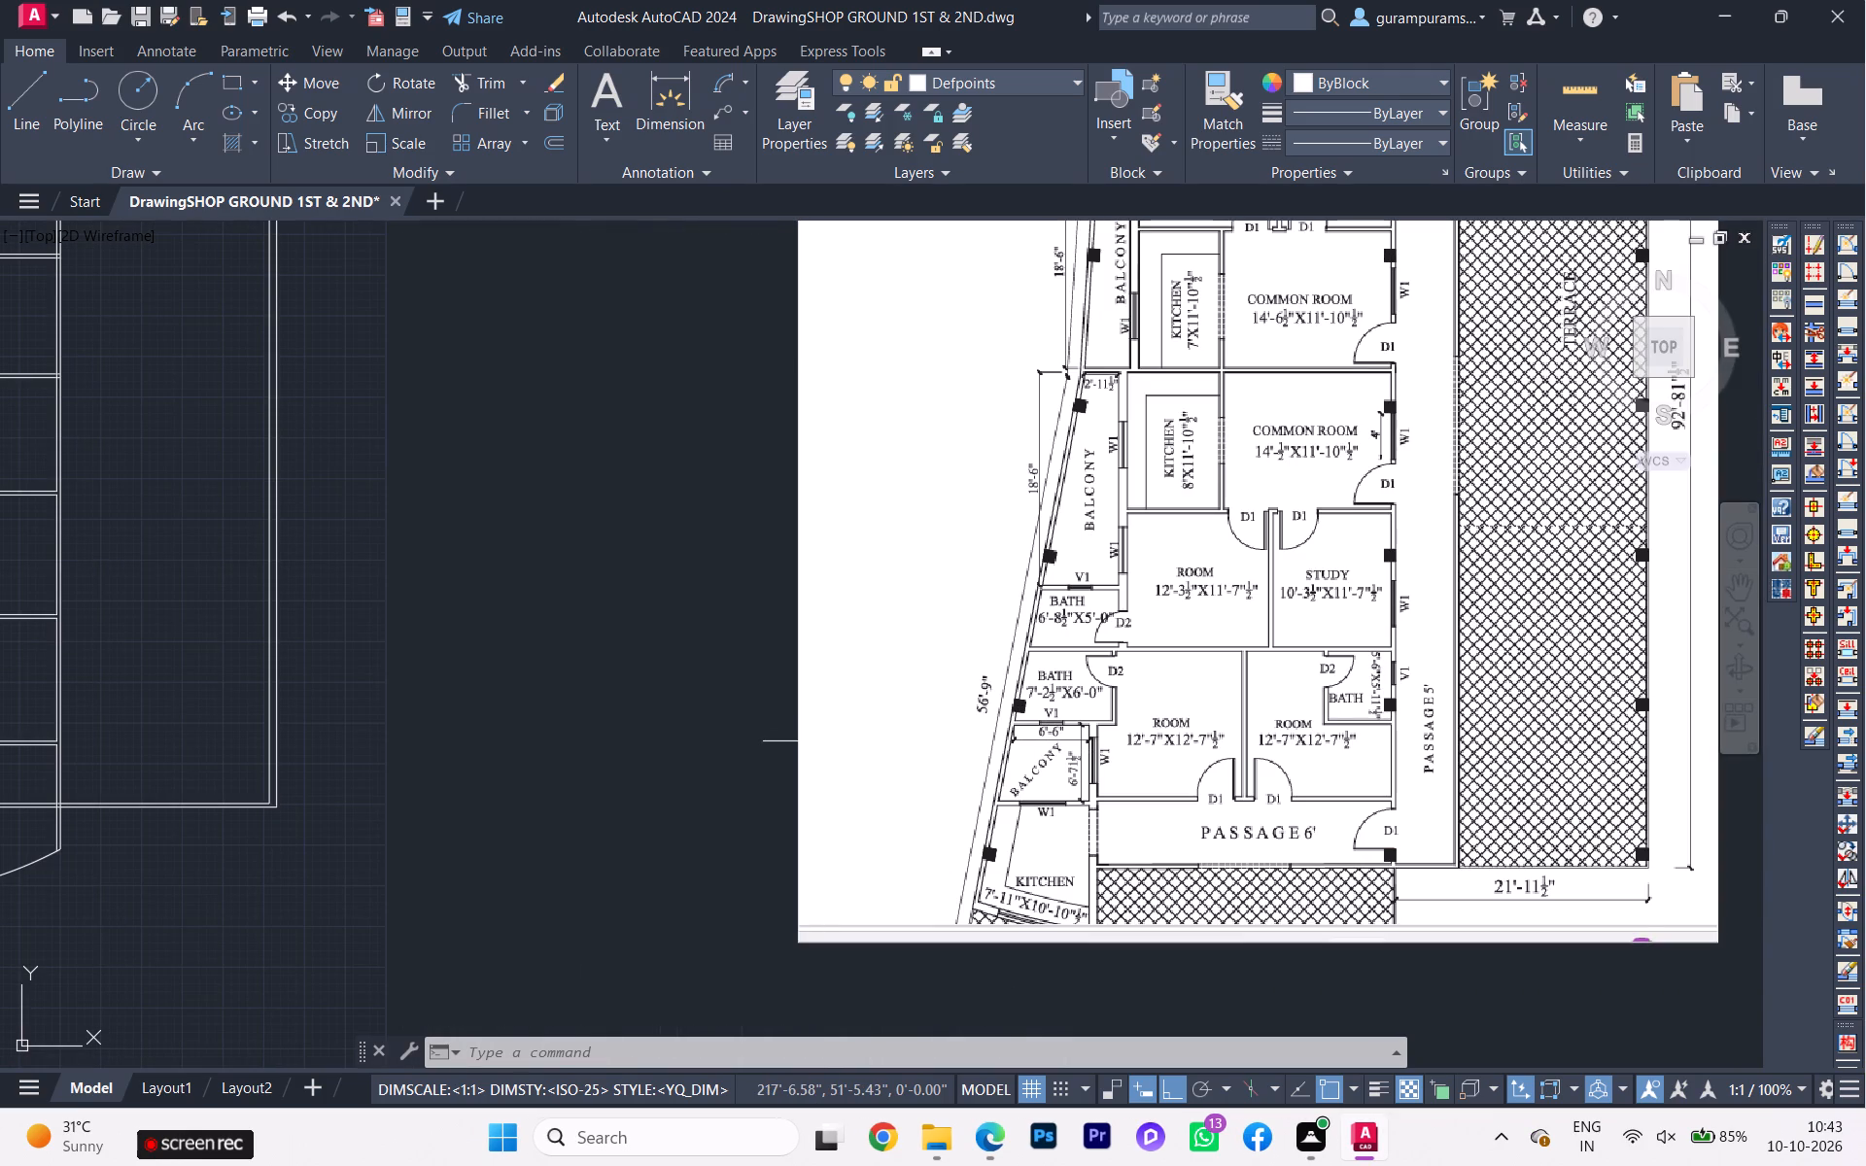
scroll(836, 746, "down", 1)
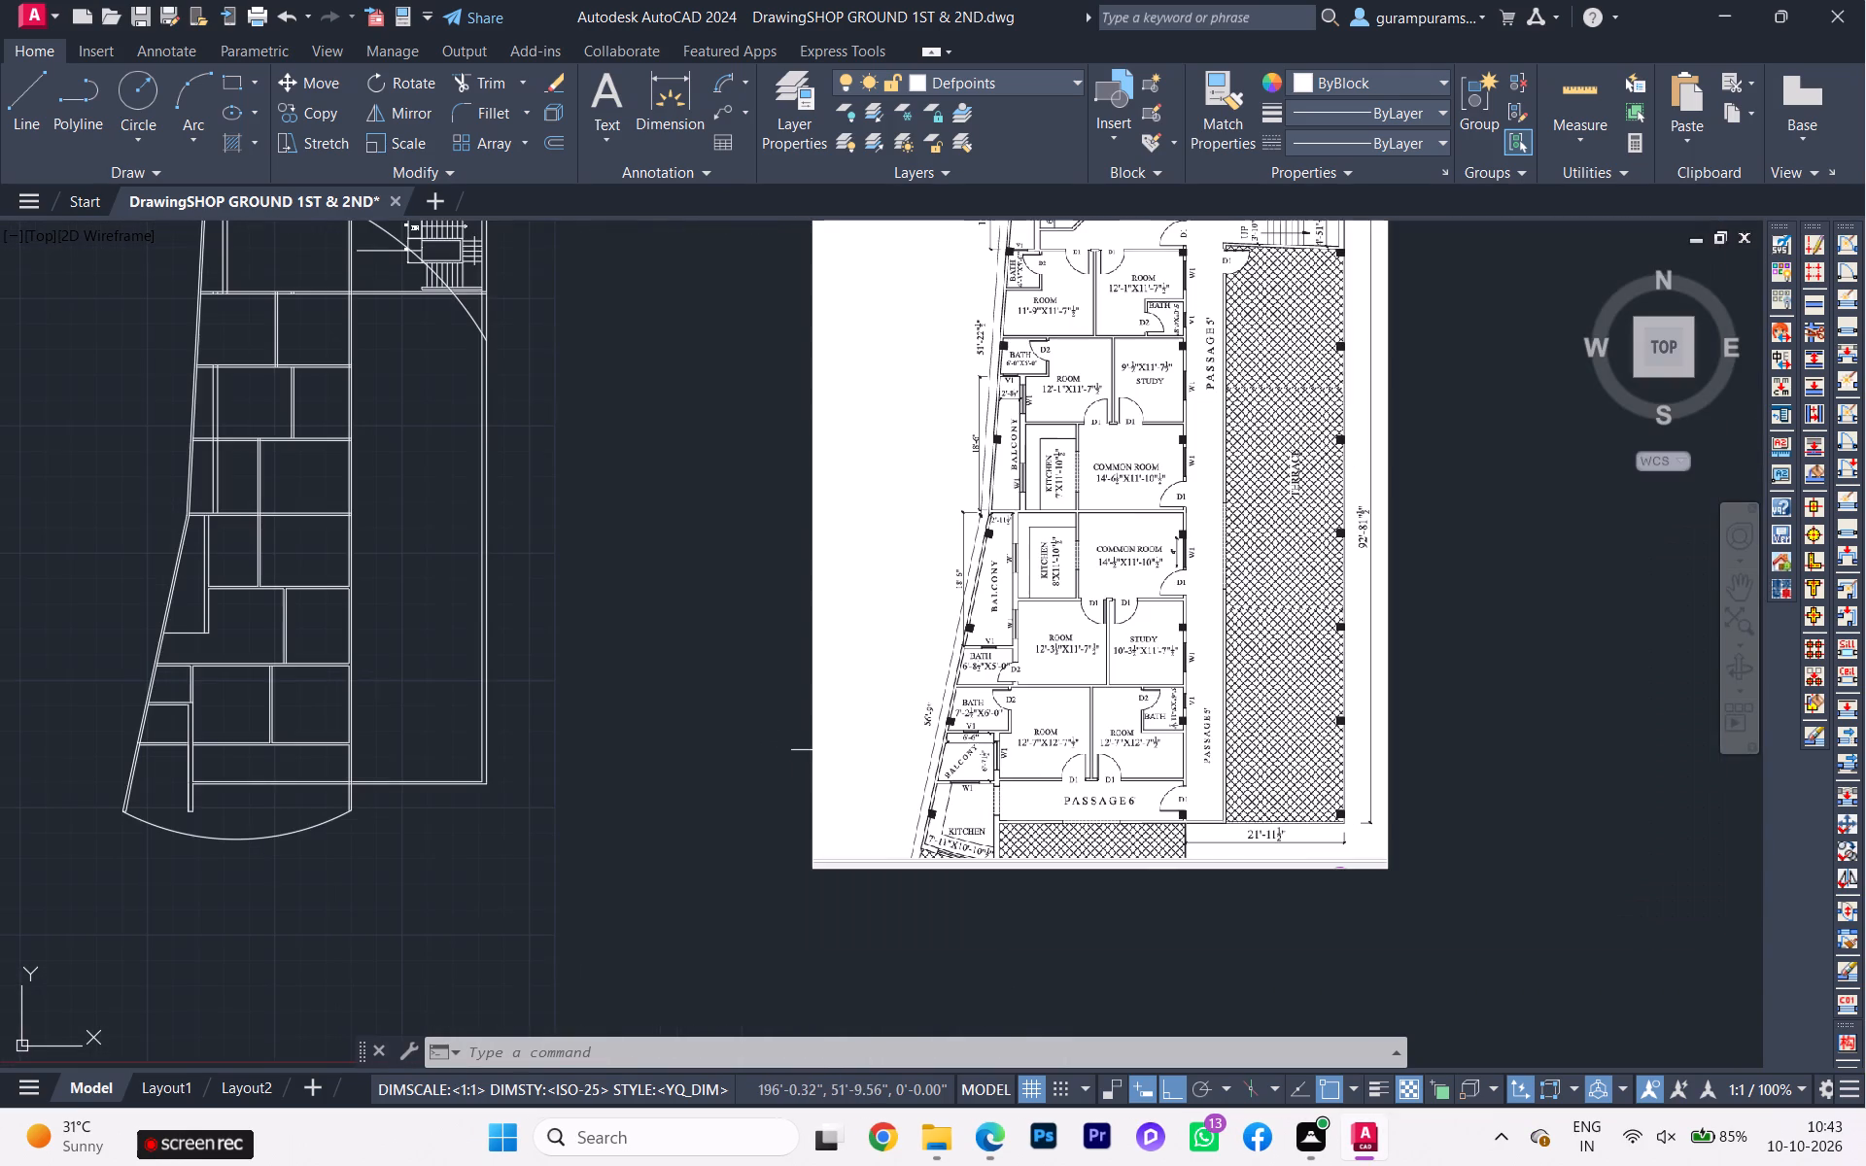
Offset the horizontal line at the lower end of the slanted-side balcony 4.5" downward to form a double wall.
scroll(234, 709, "up", 1)
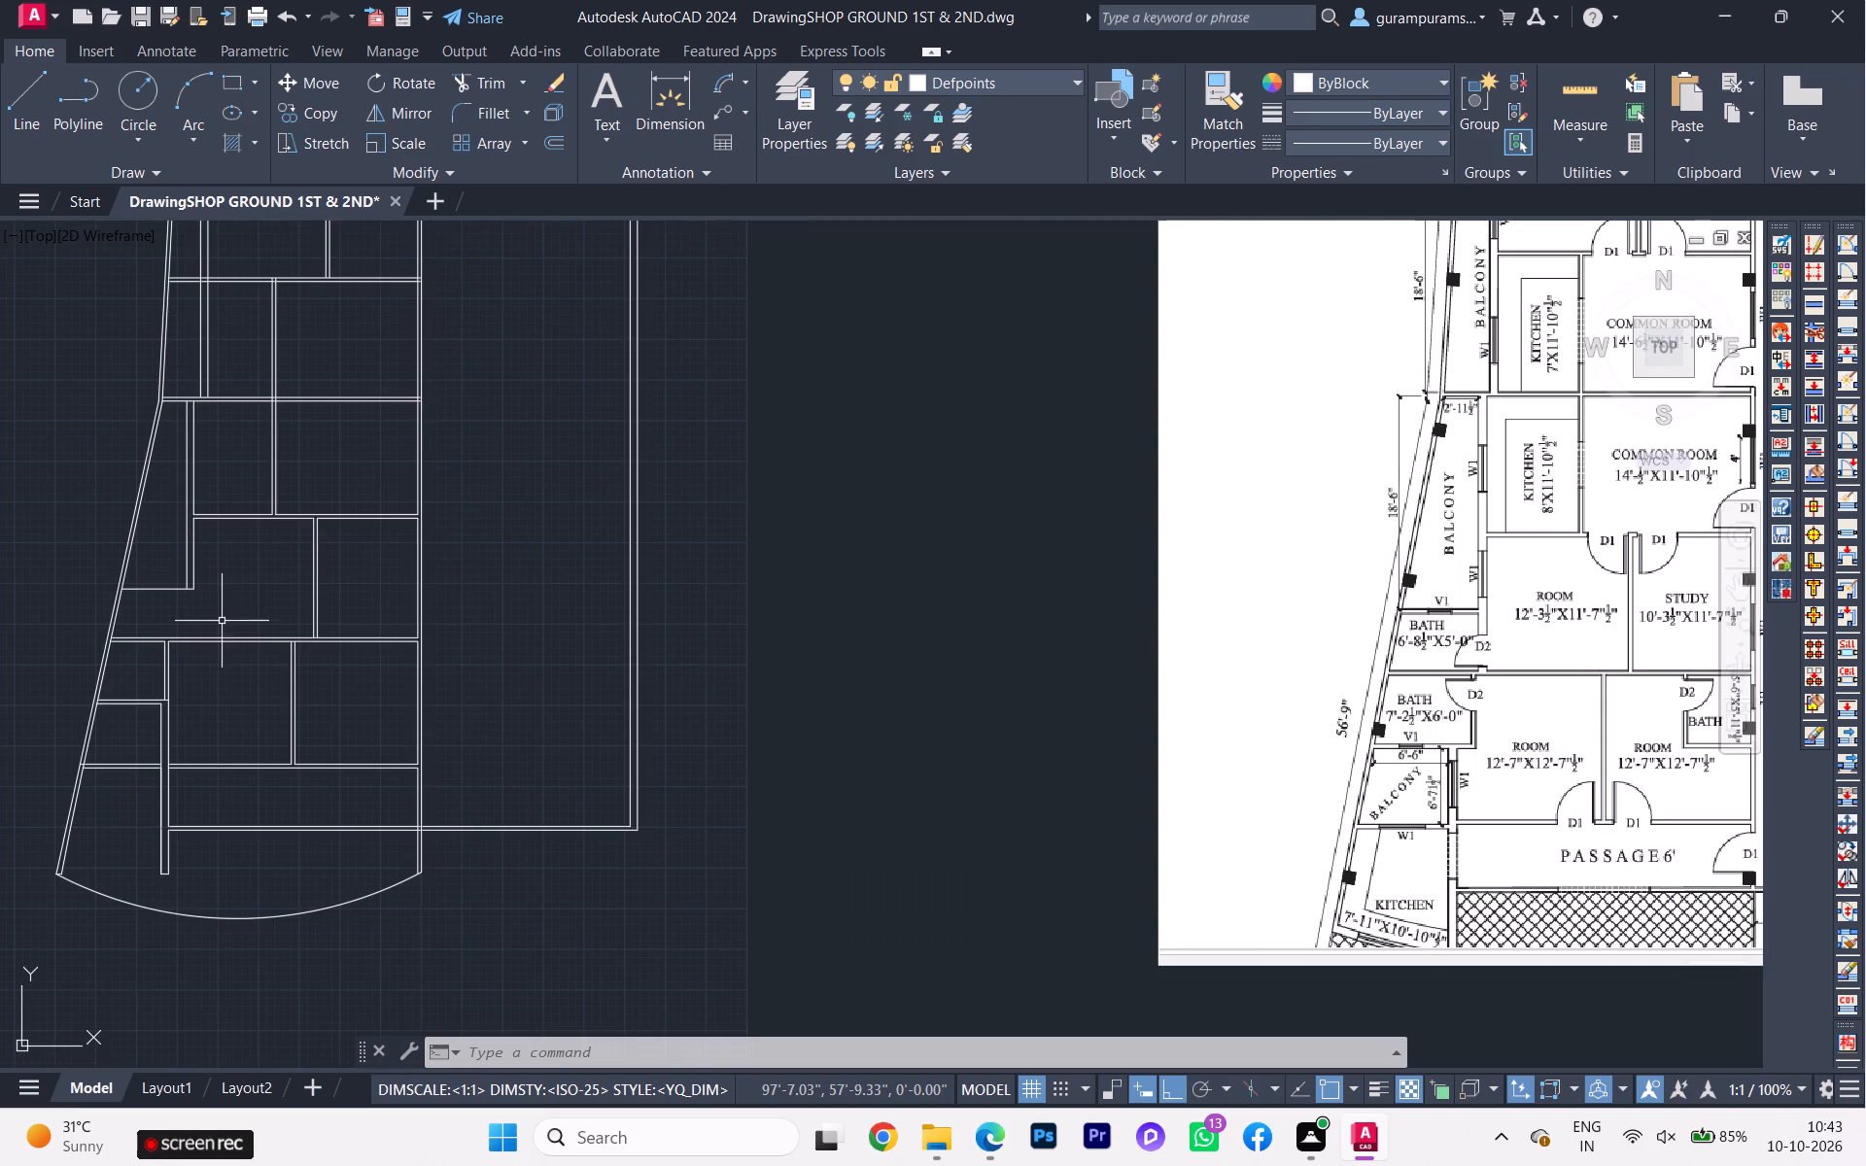
scroll(208, 595, "up", 1)
scroll(208, 595, "down", 1)
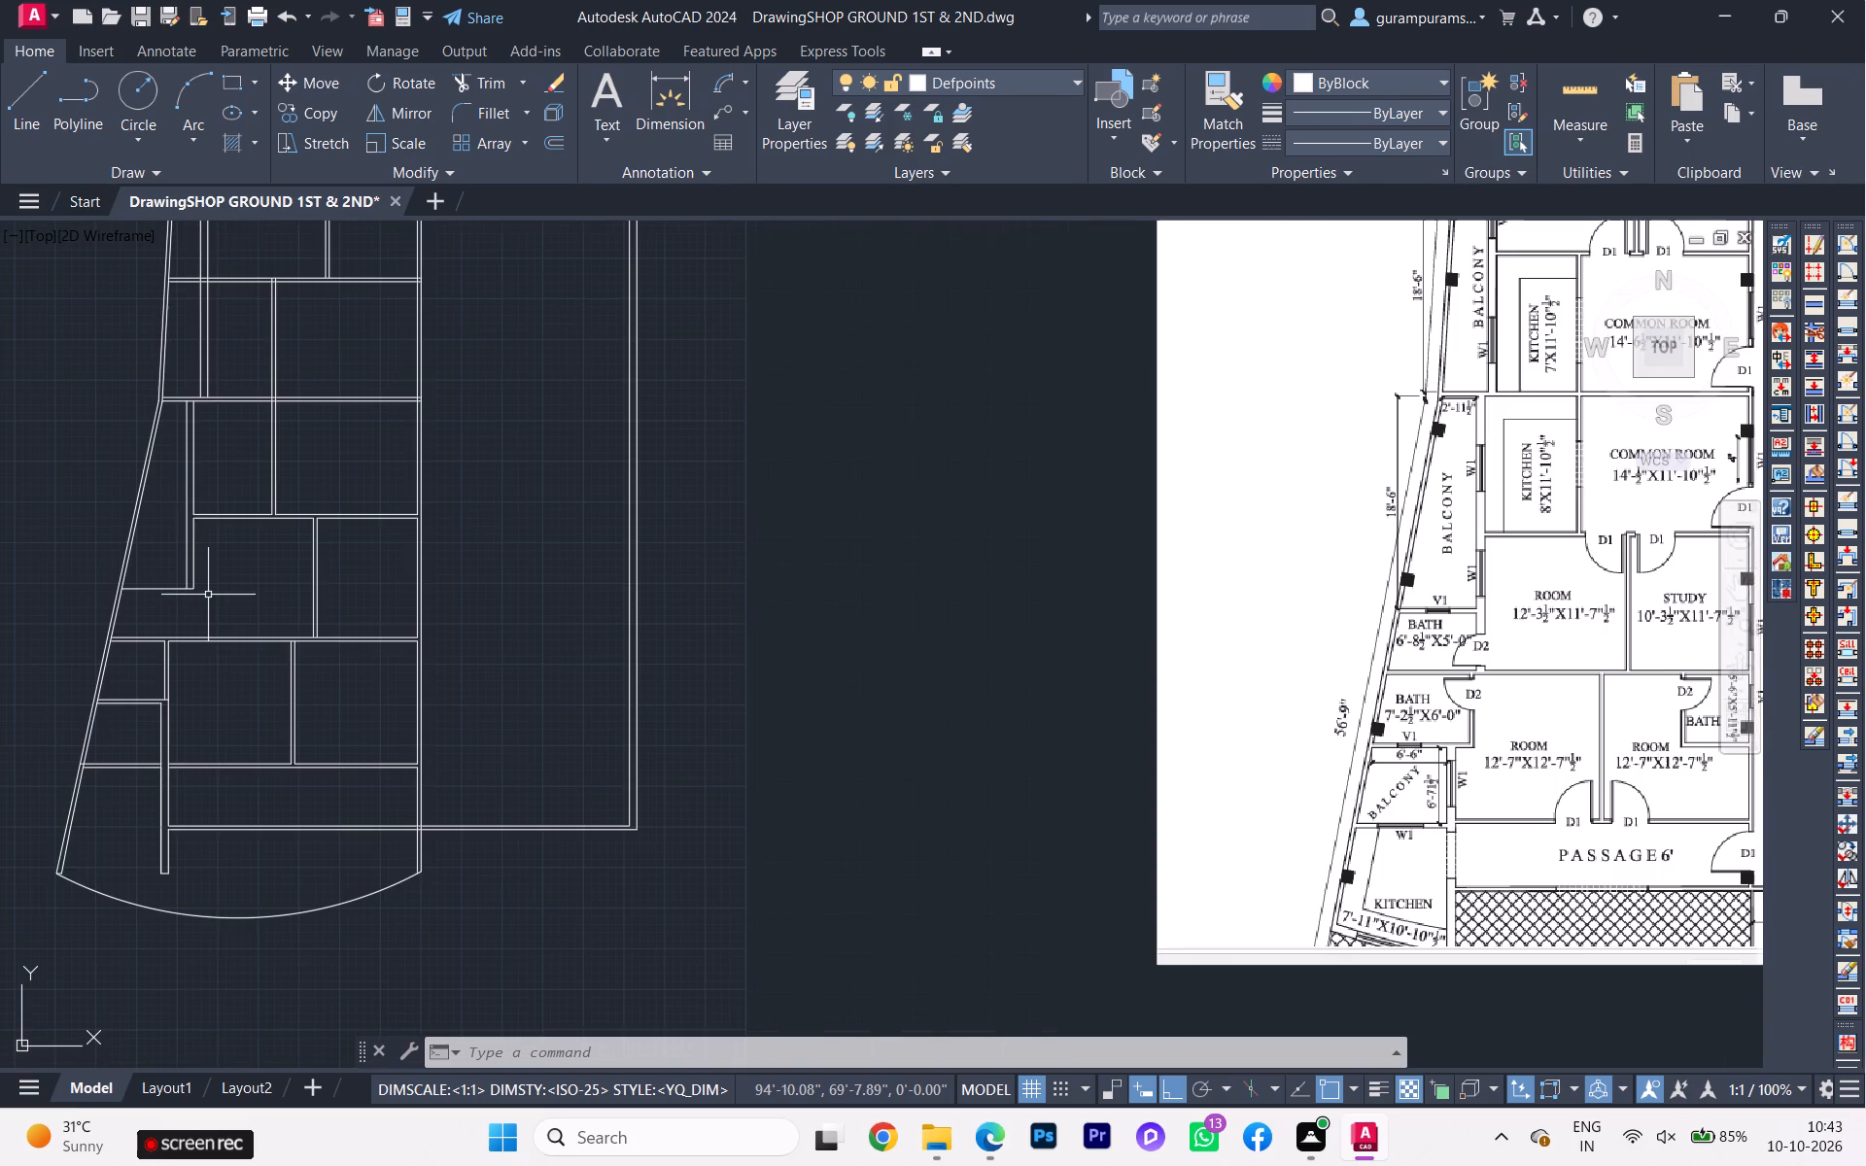
left_click(155, 605)
left_click(155, 571)
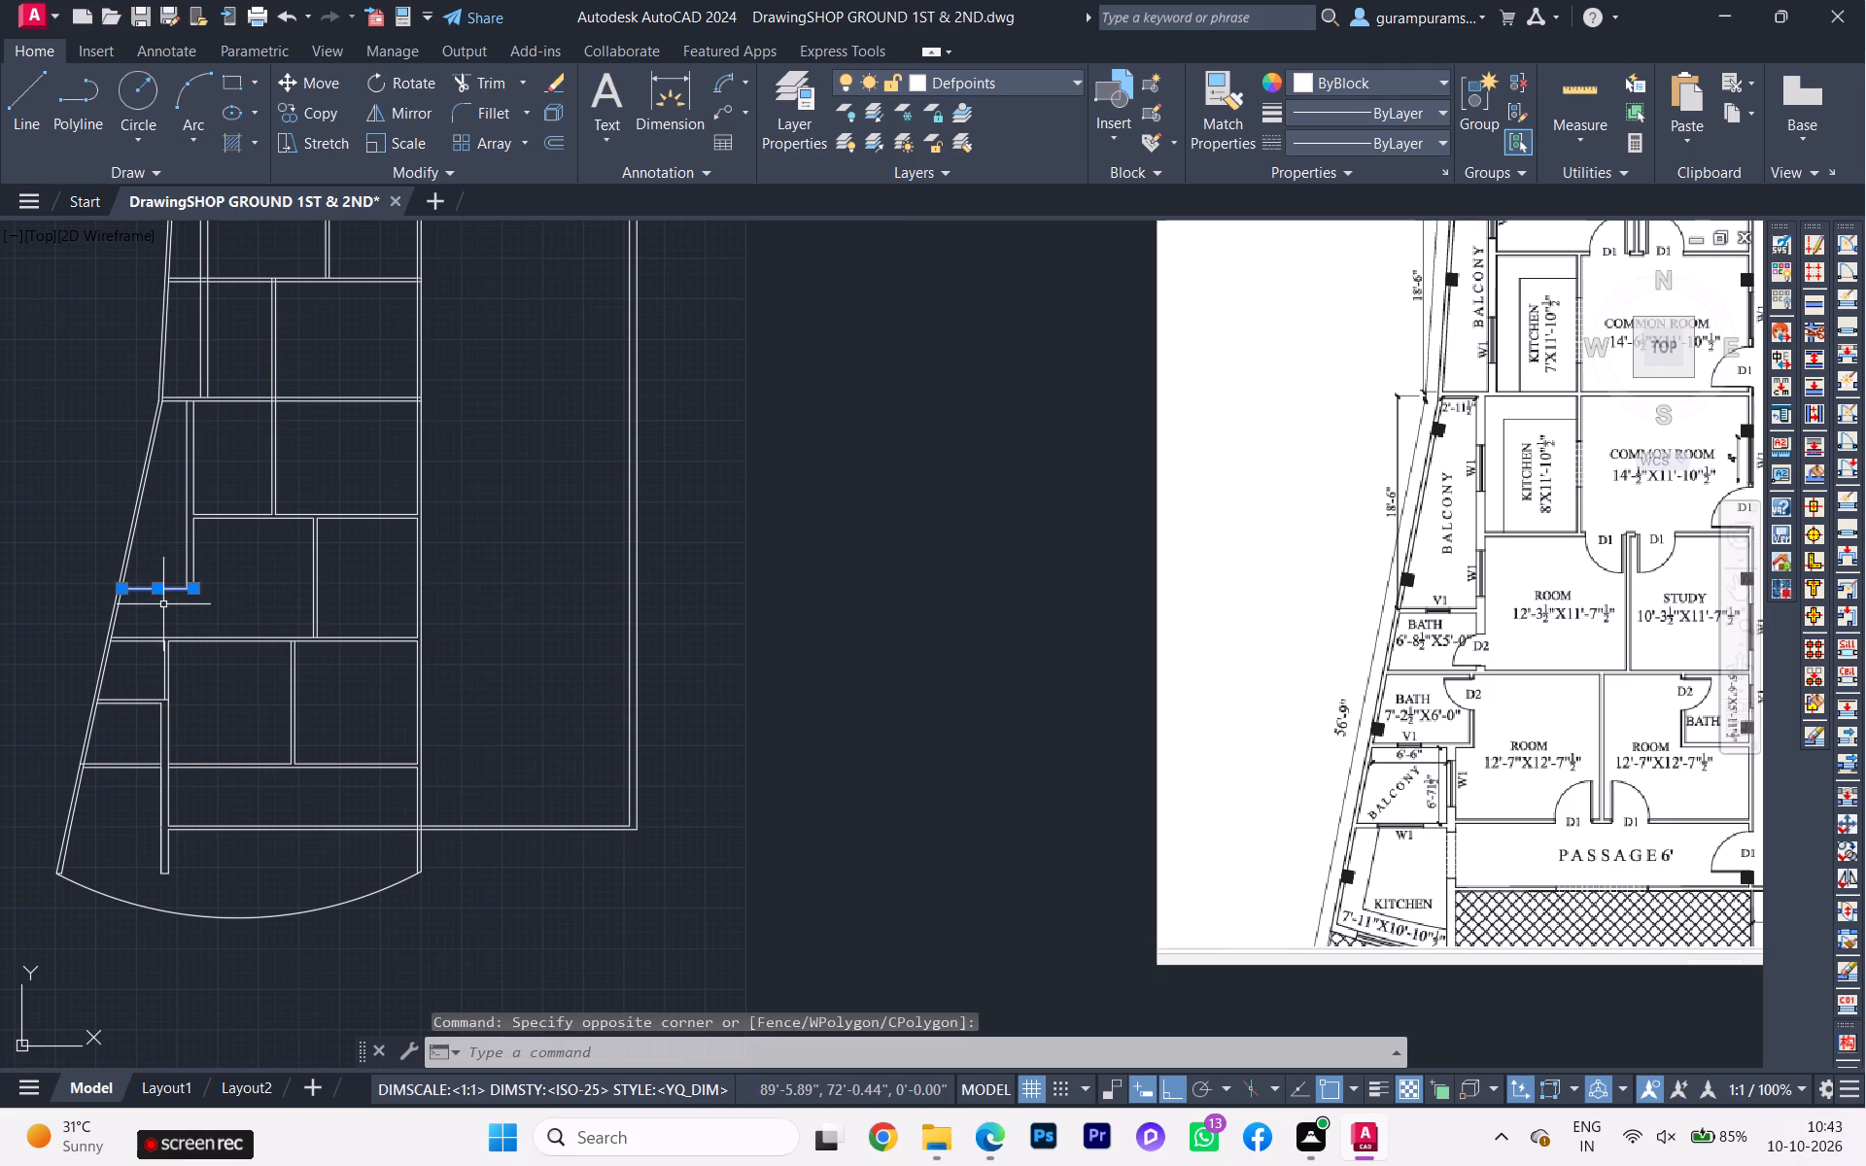
key("o")
key("Return")
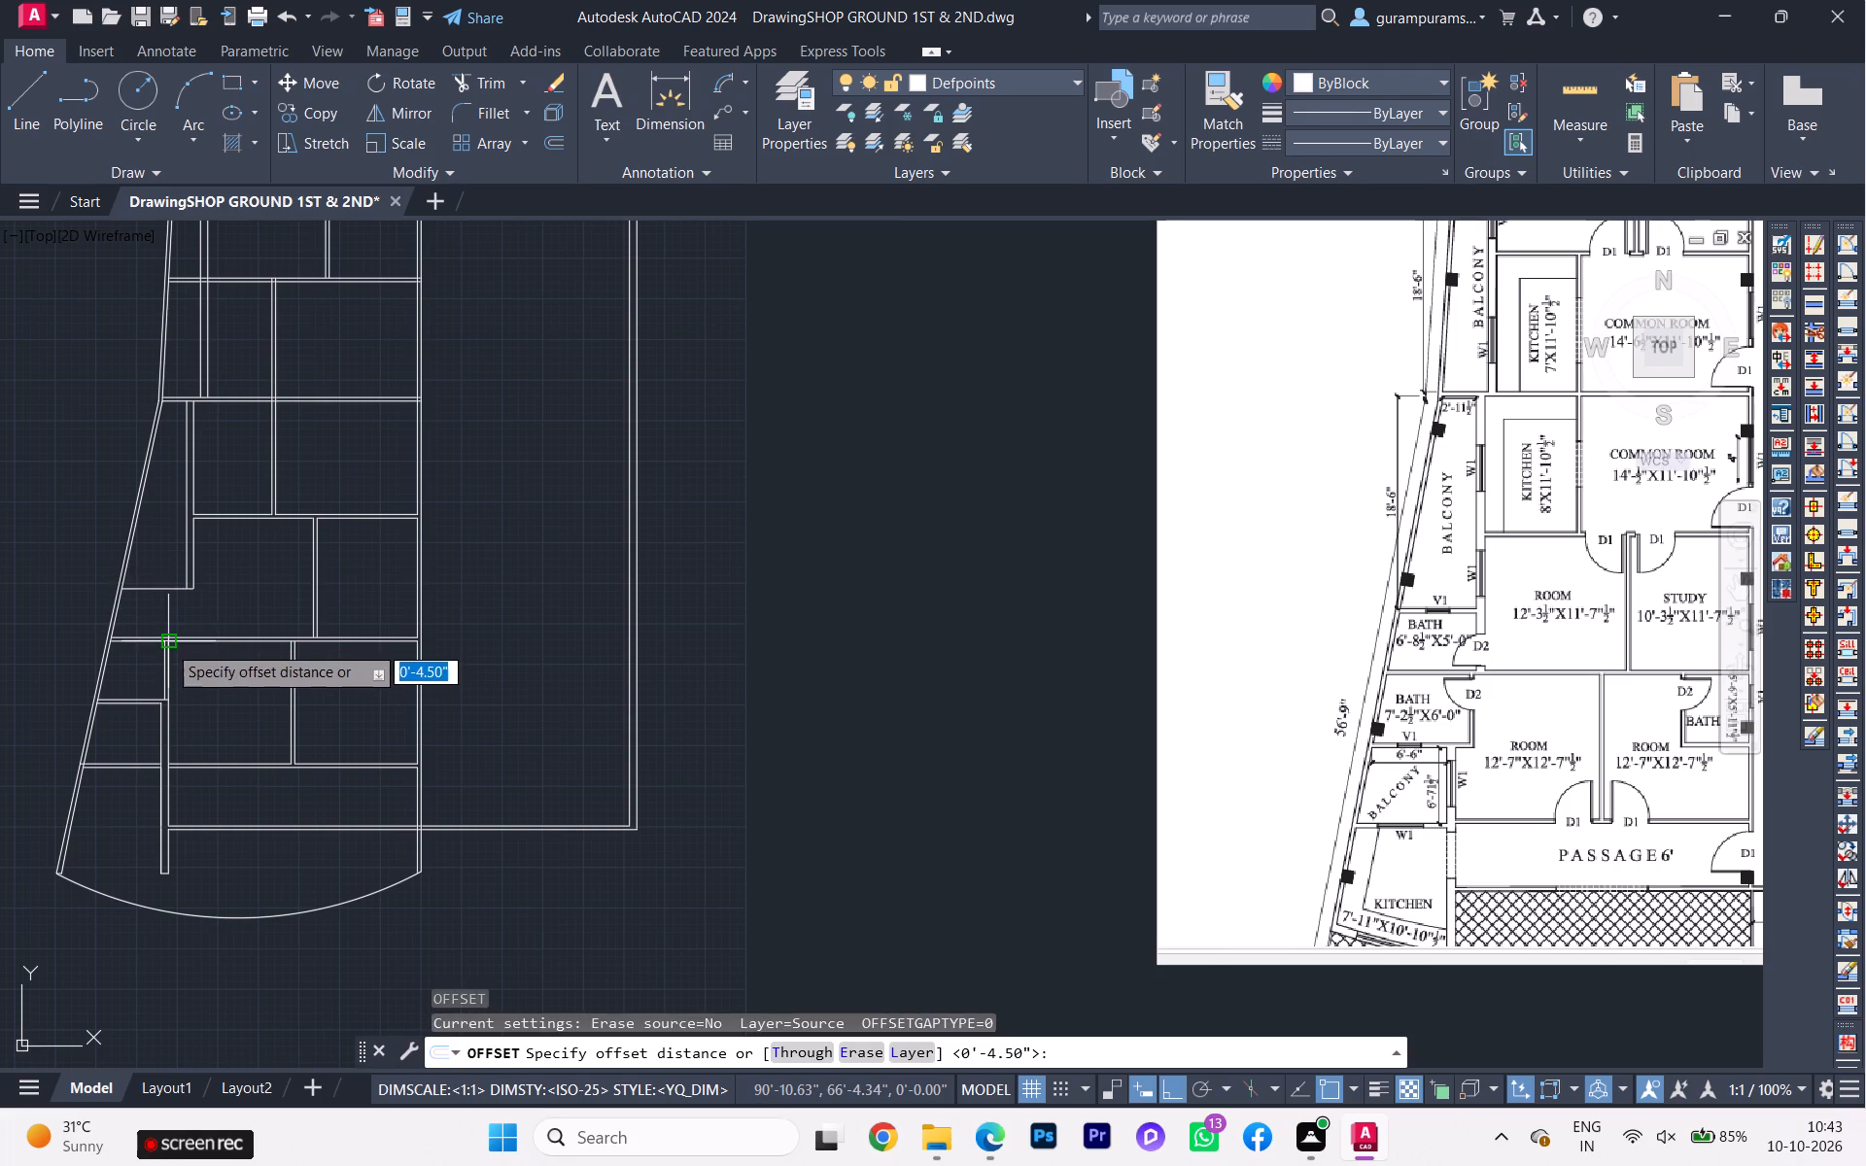
key("space")
scroll(173, 597, "up", 2)
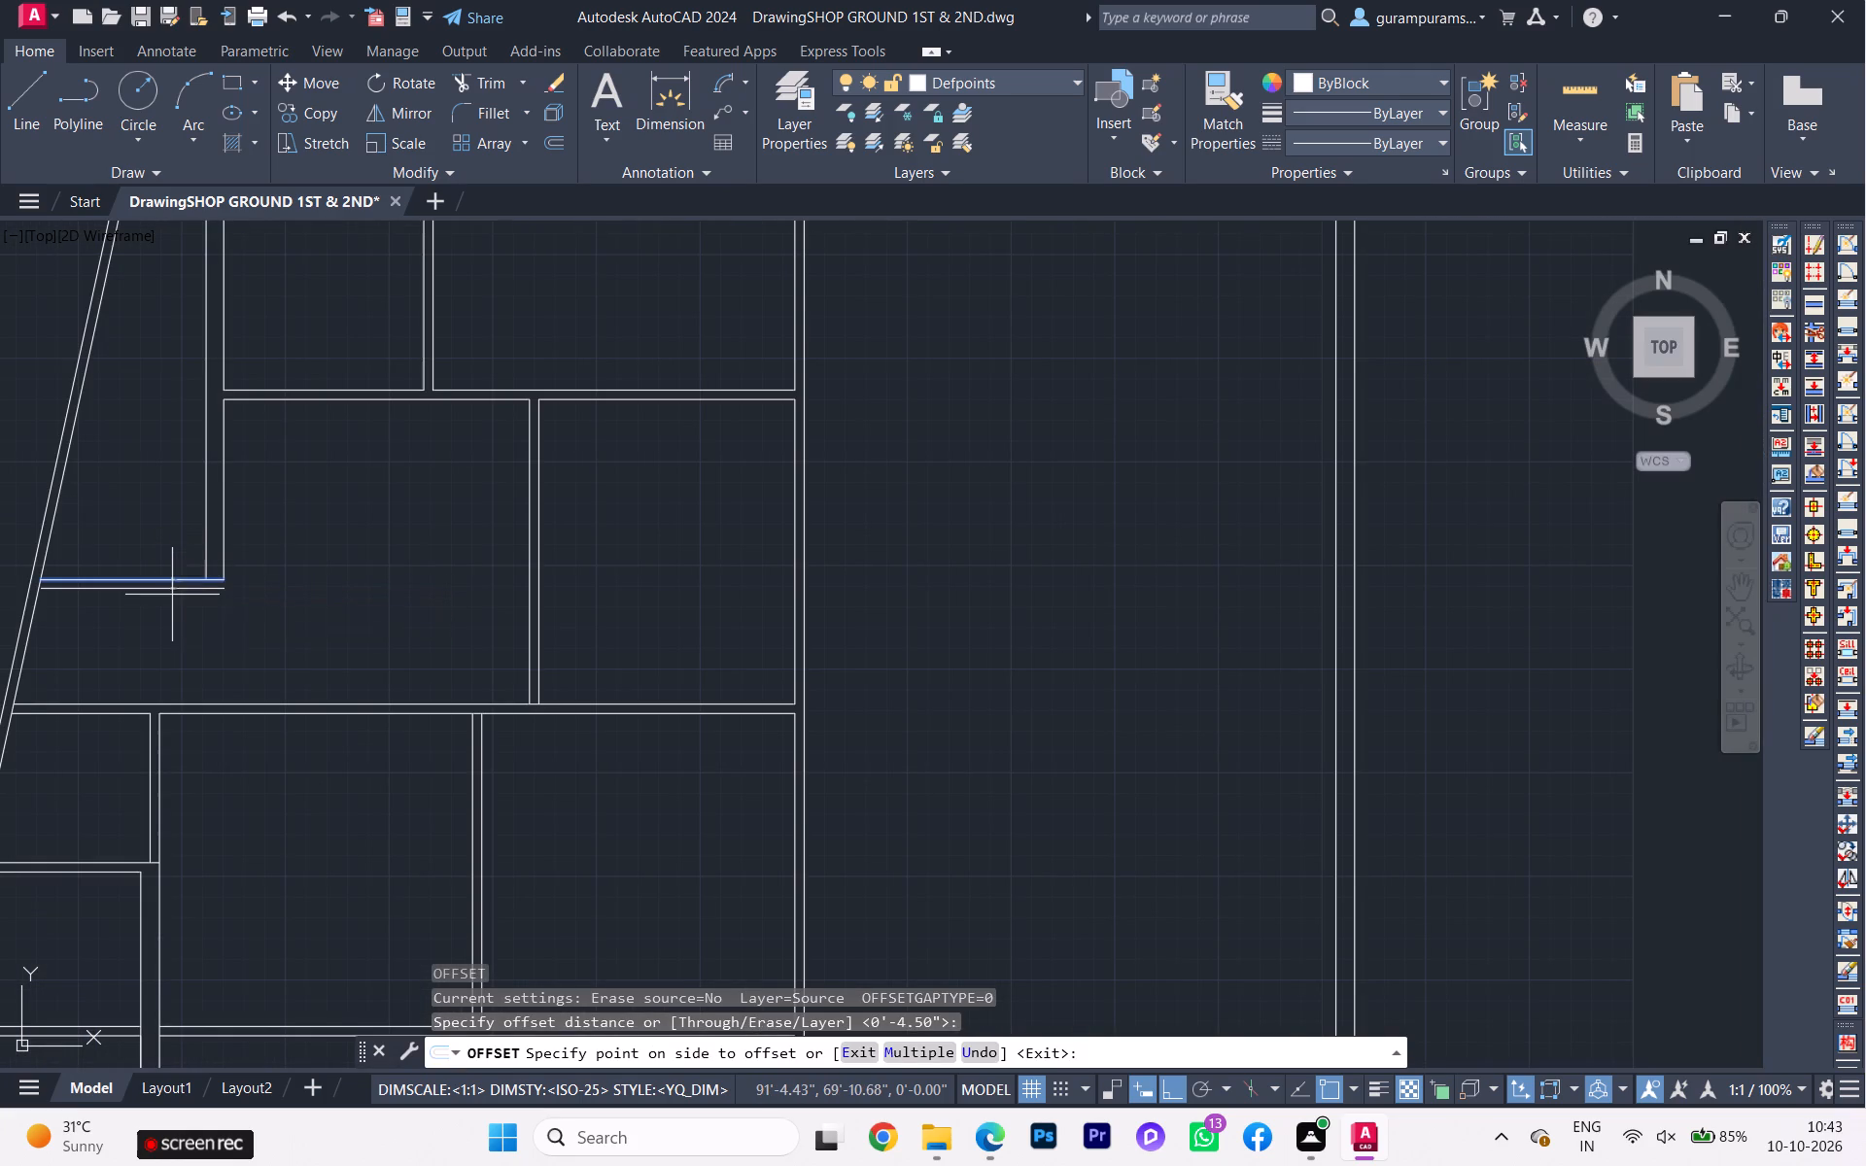
left_click(172, 595)
key("Escape")
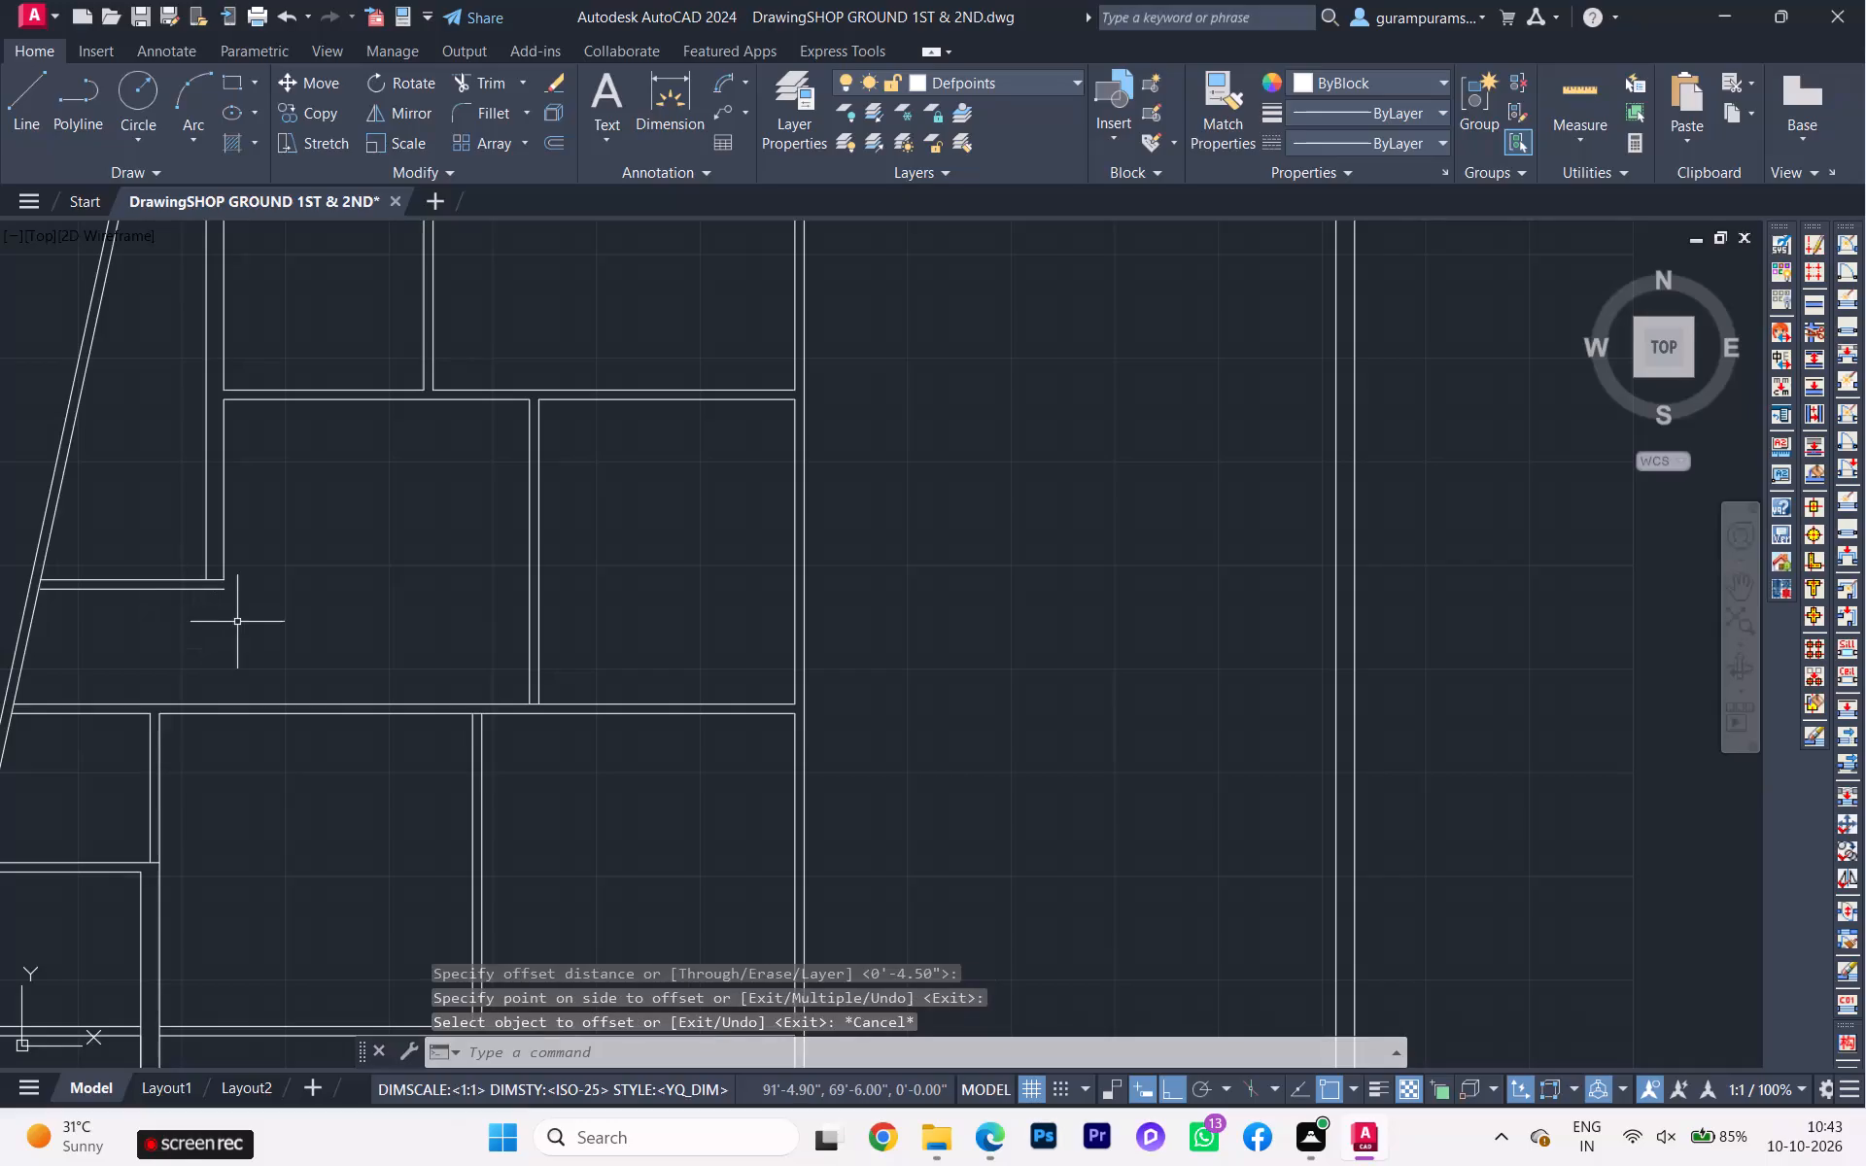
Extend the balcony double wall's two vertical lines downward, the inner one to the offset line and the outer one to the bath's lower wall.
key("e")
key("x")
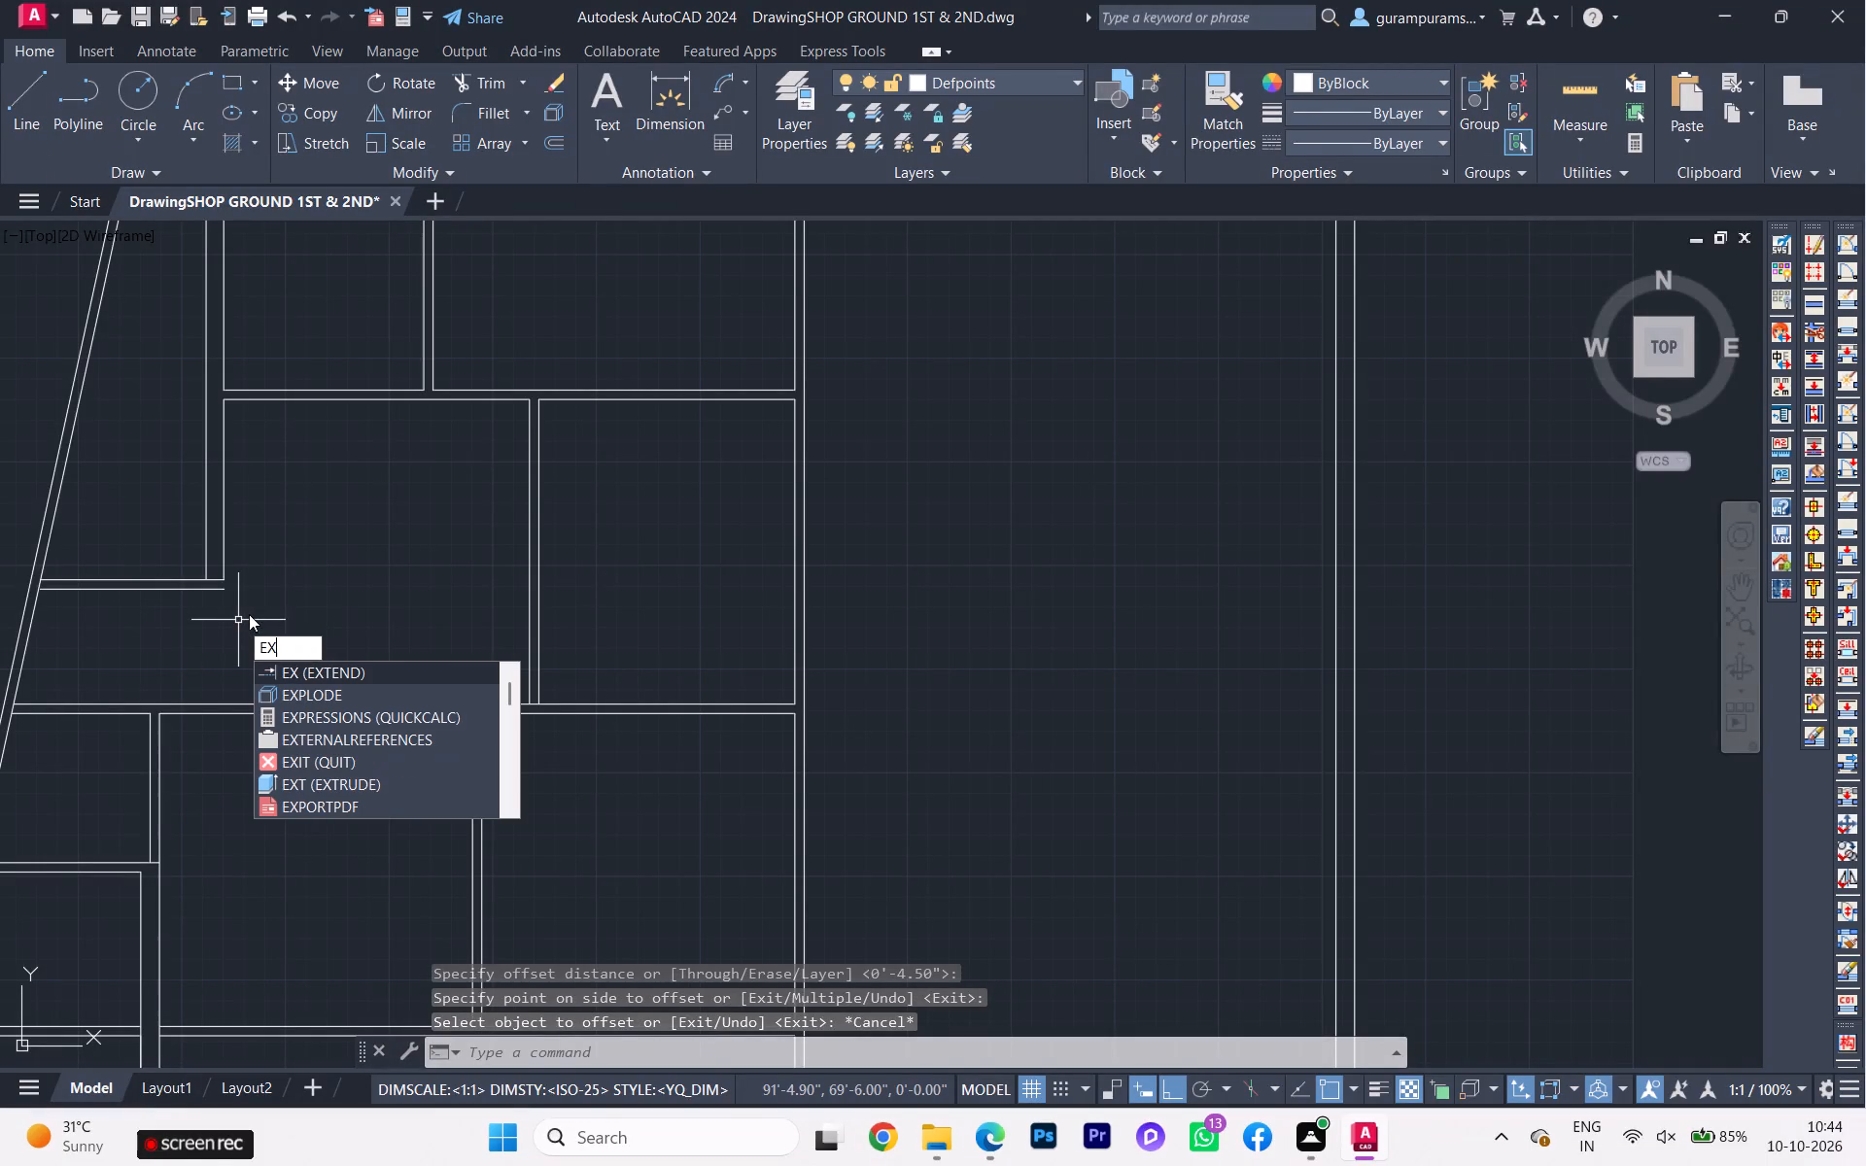
left_click(322, 669)
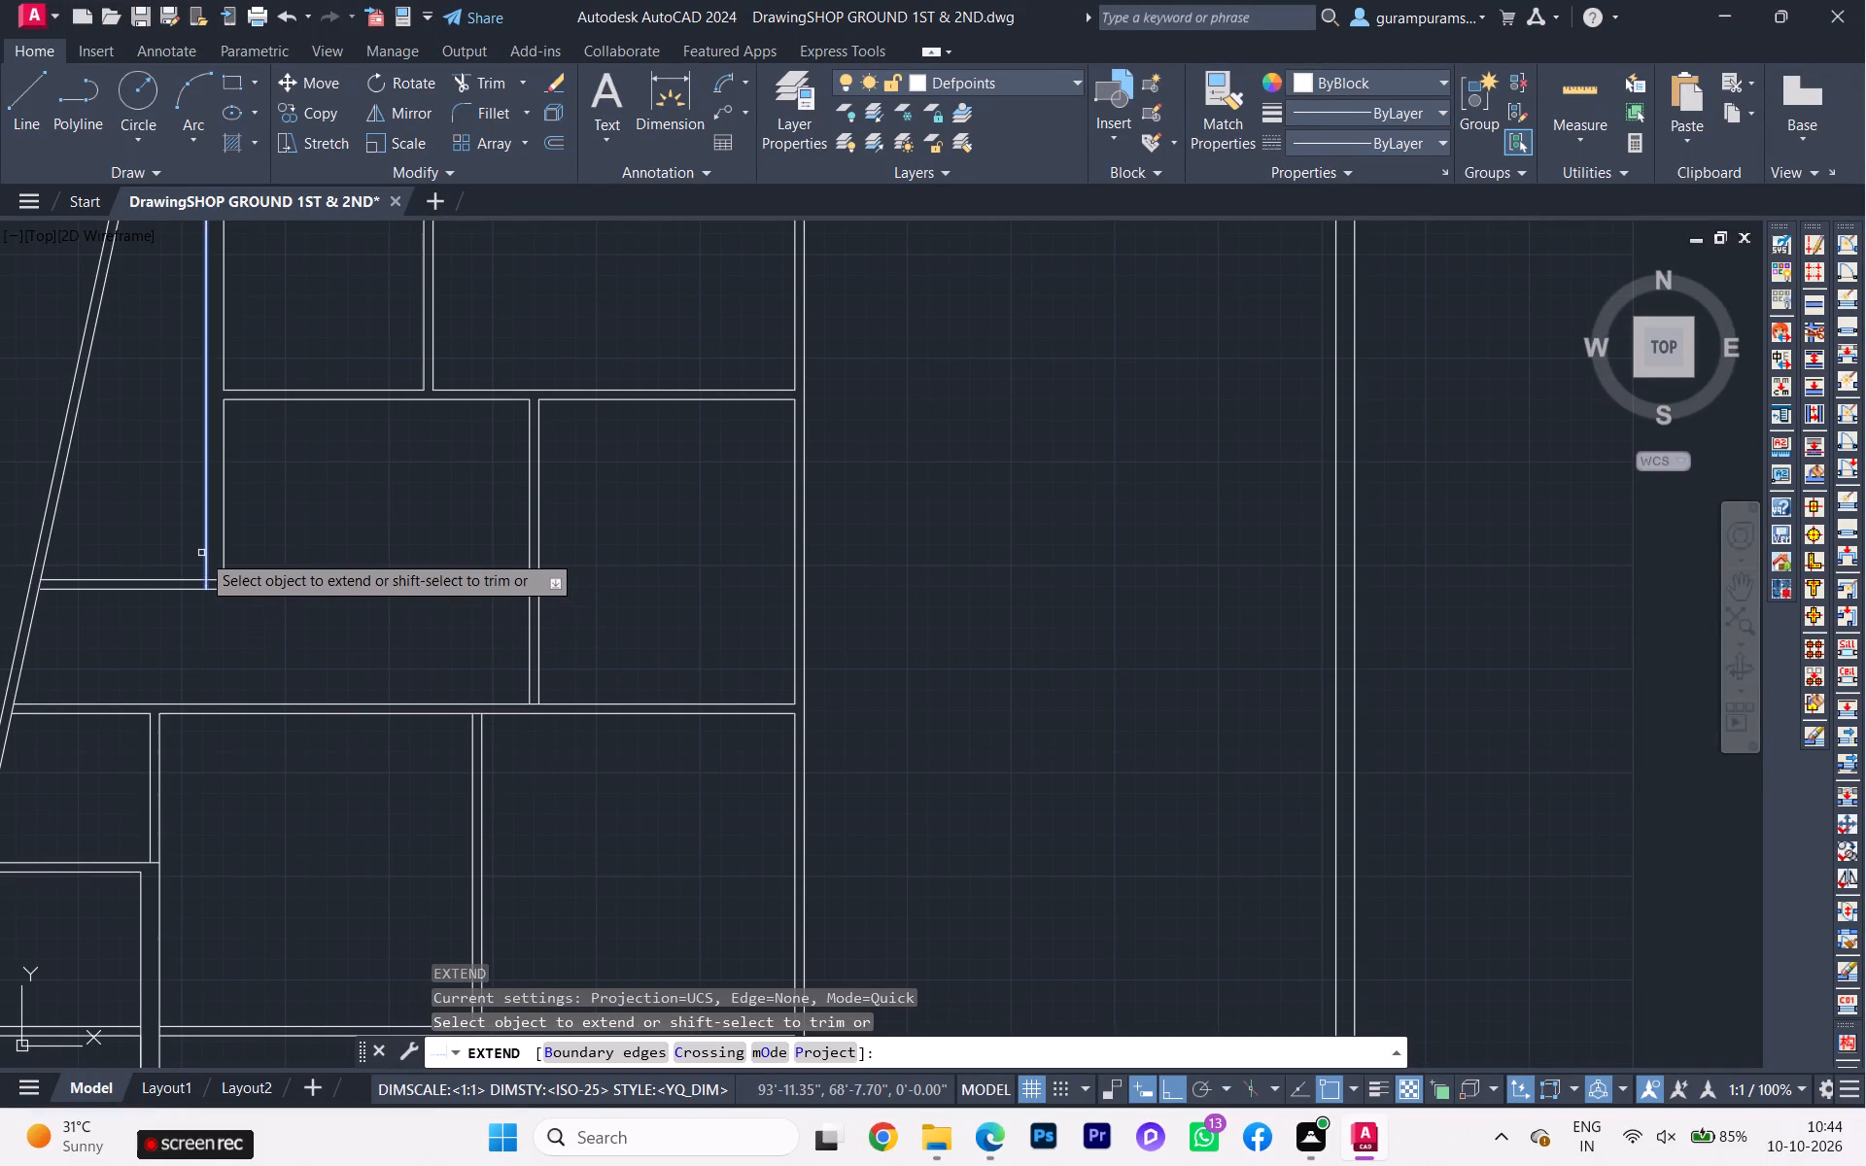
left_click(204, 552)
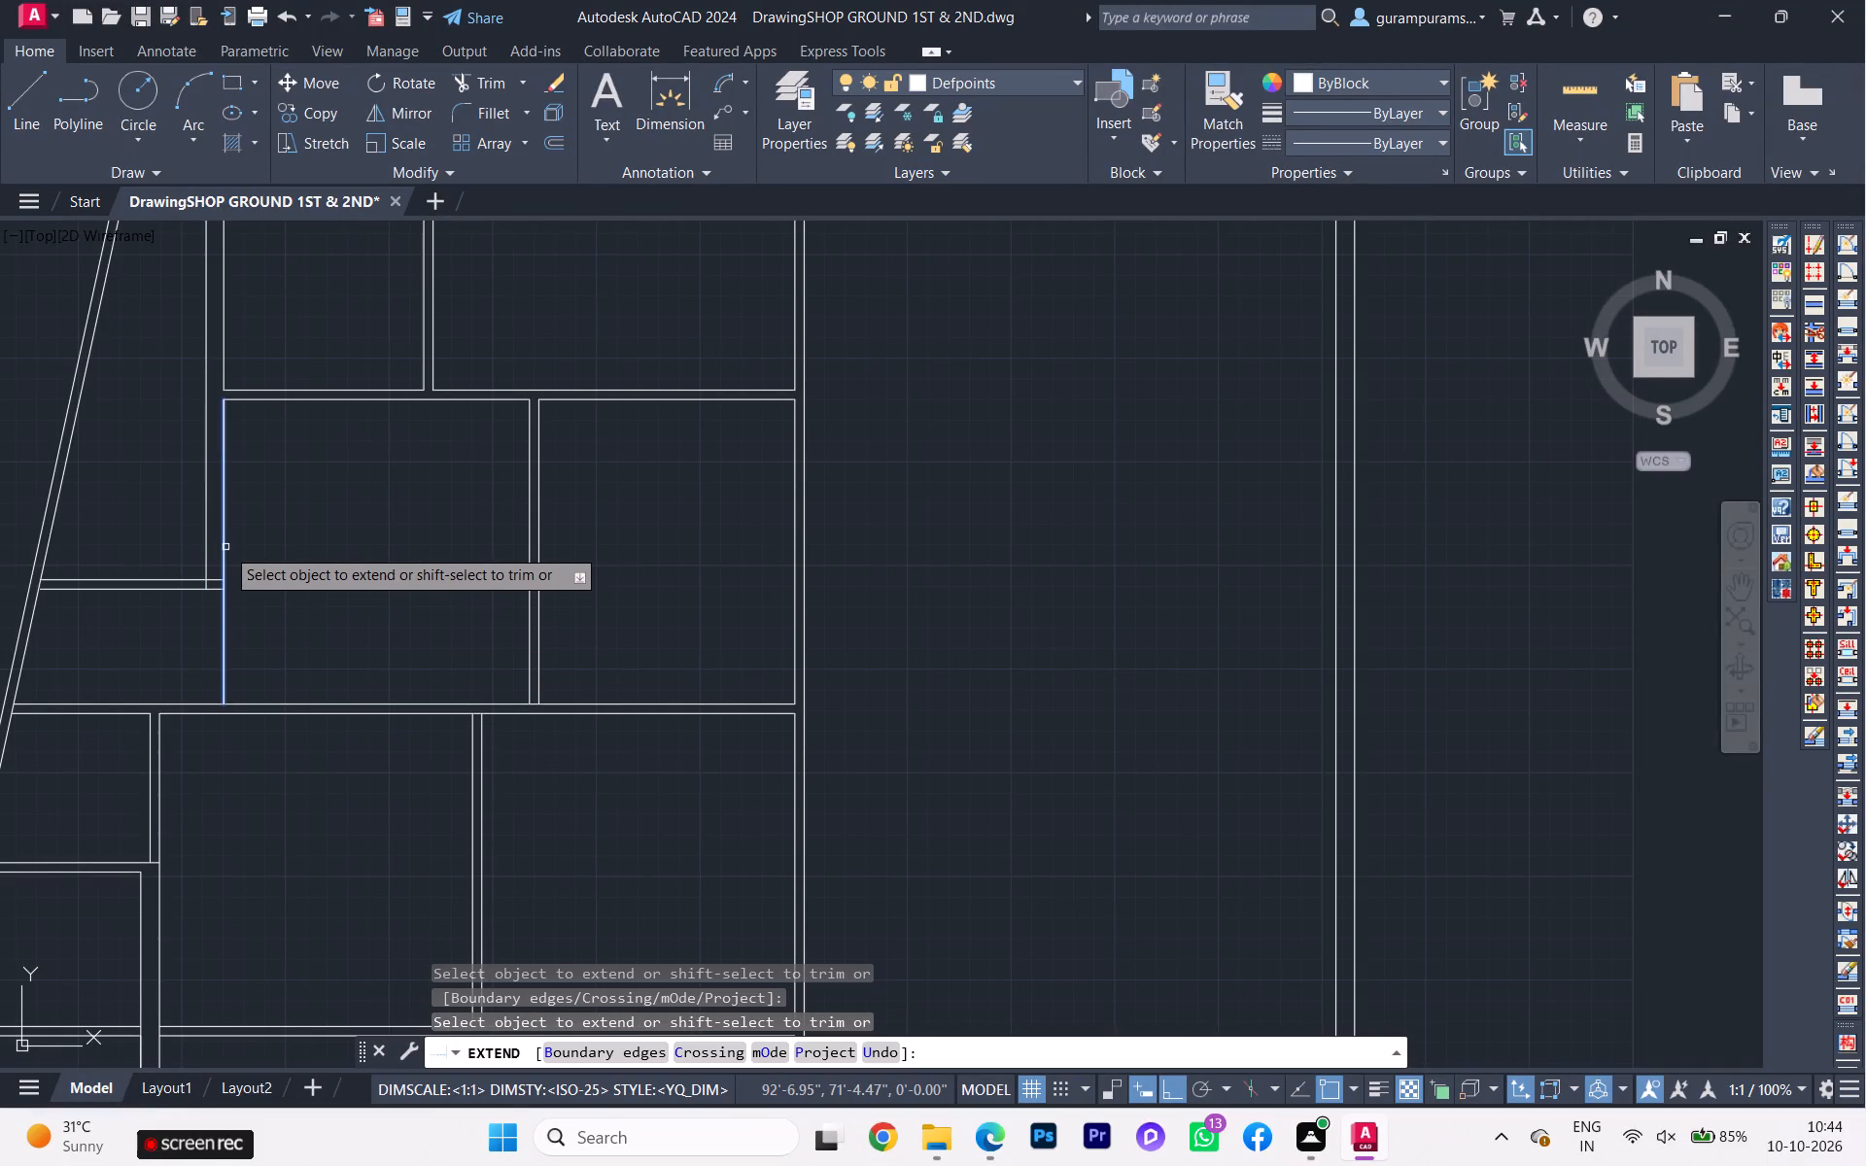
left_click(224, 549)
key("Escape")
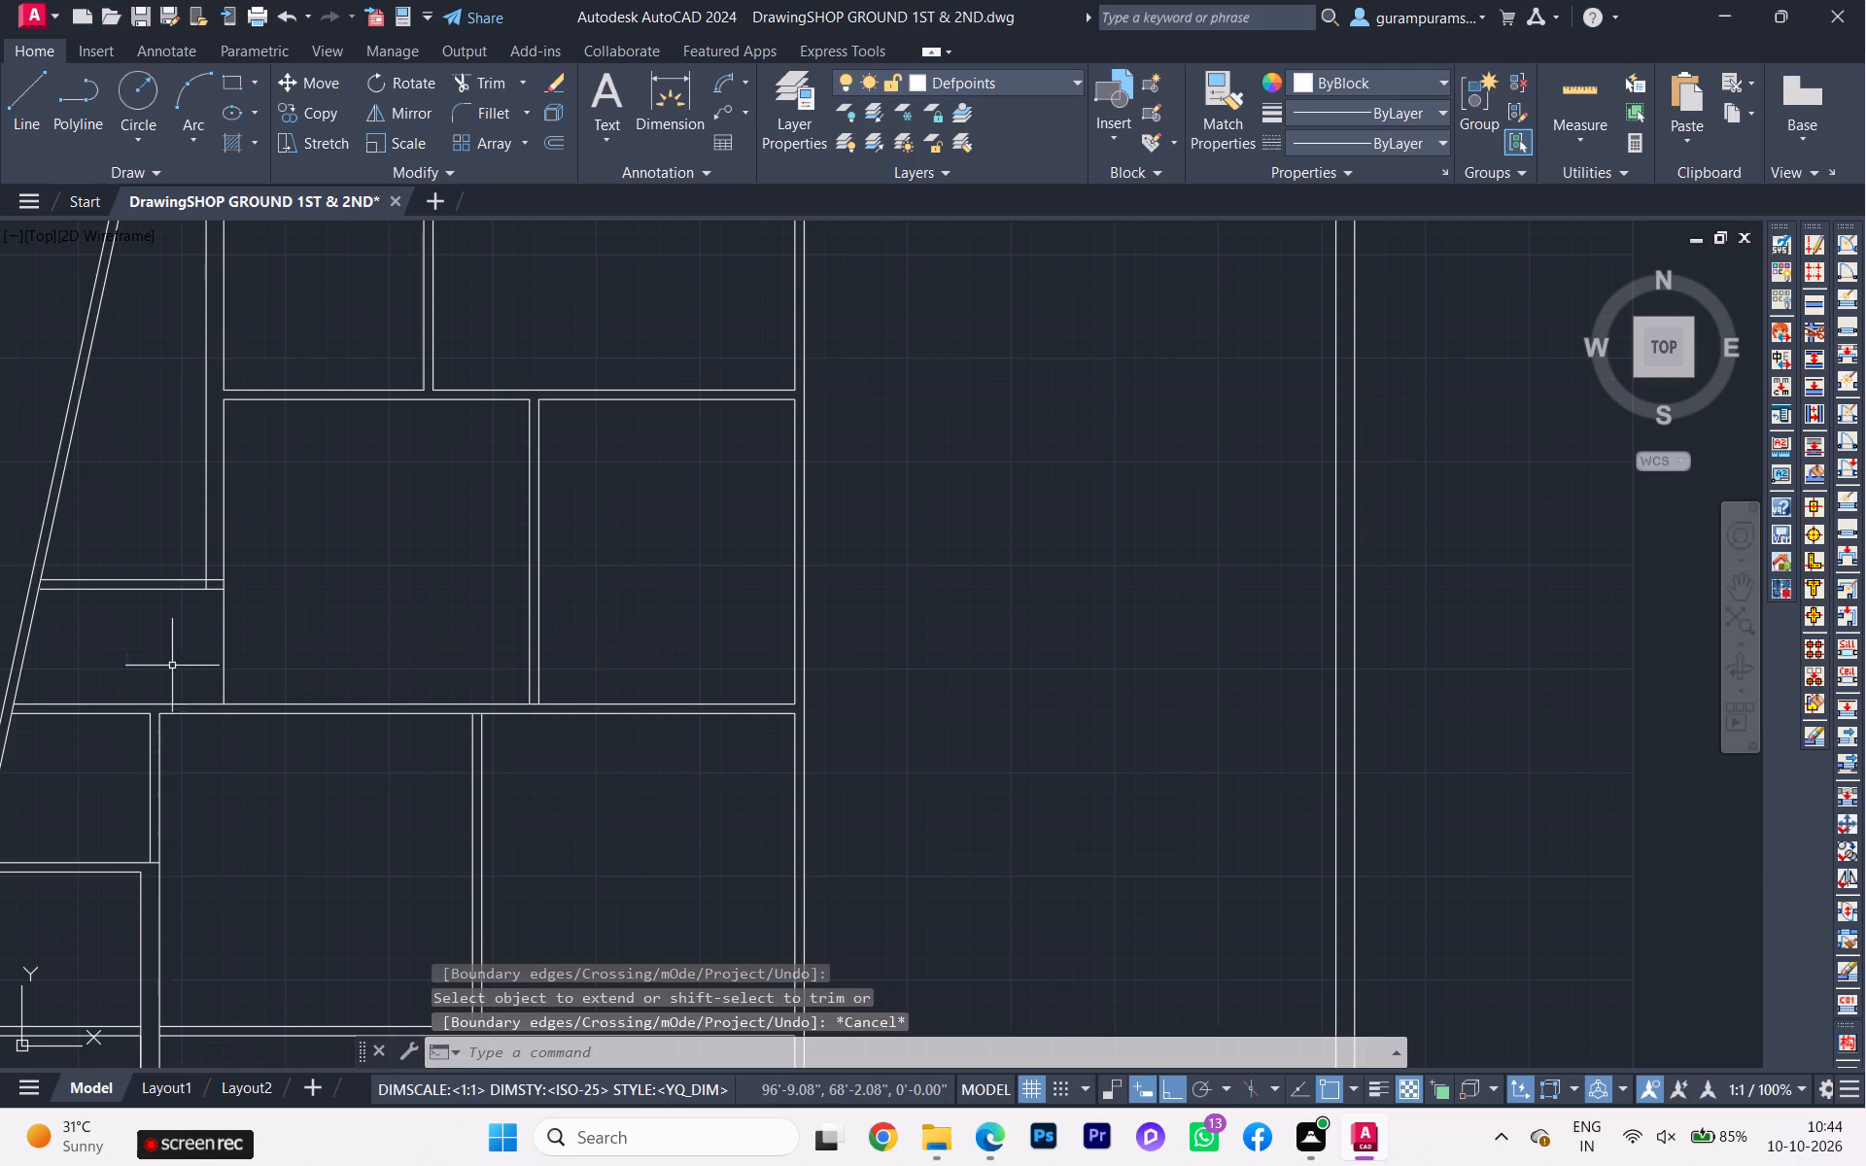
scroll(152, 669, "down", 3)
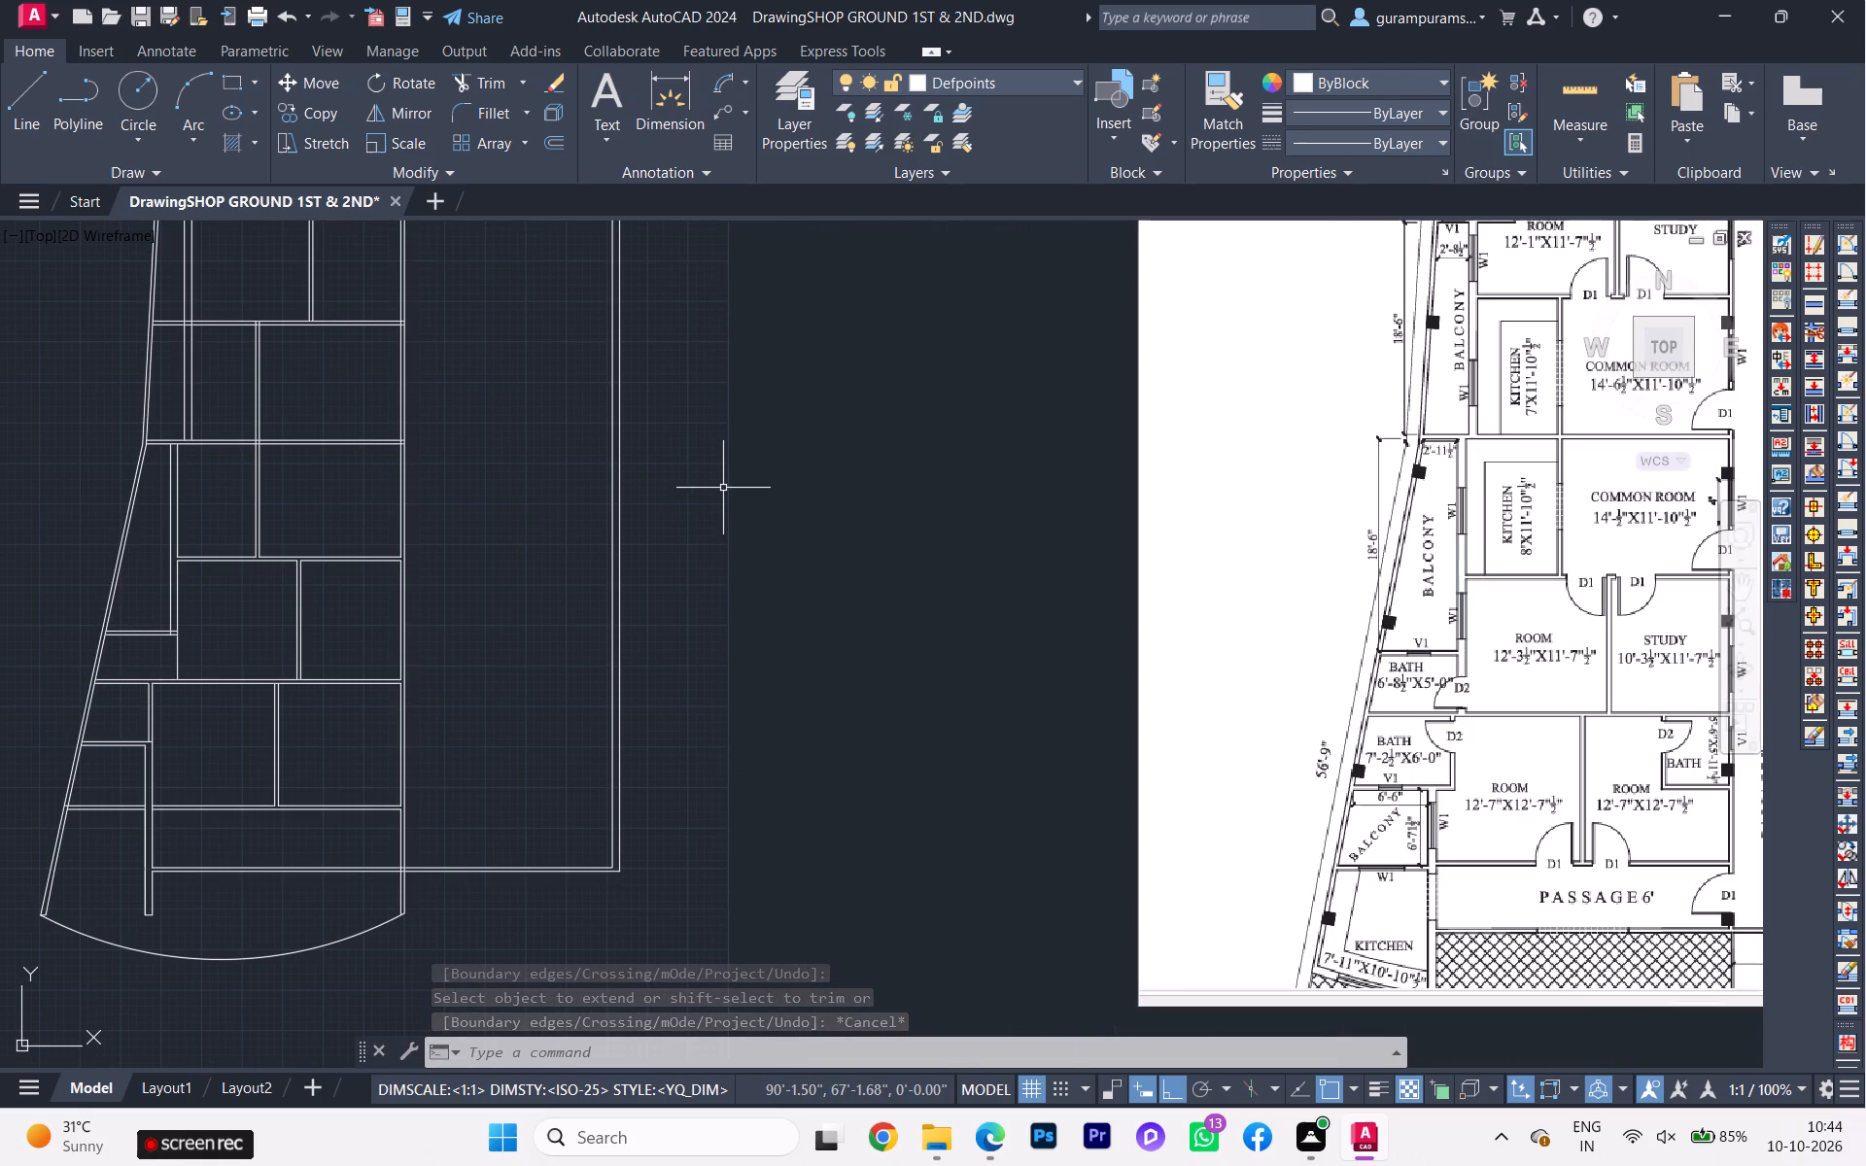
Insert the Door - Imperial block in the empty space beside the plan's outer wall.
key("ctrl+3")
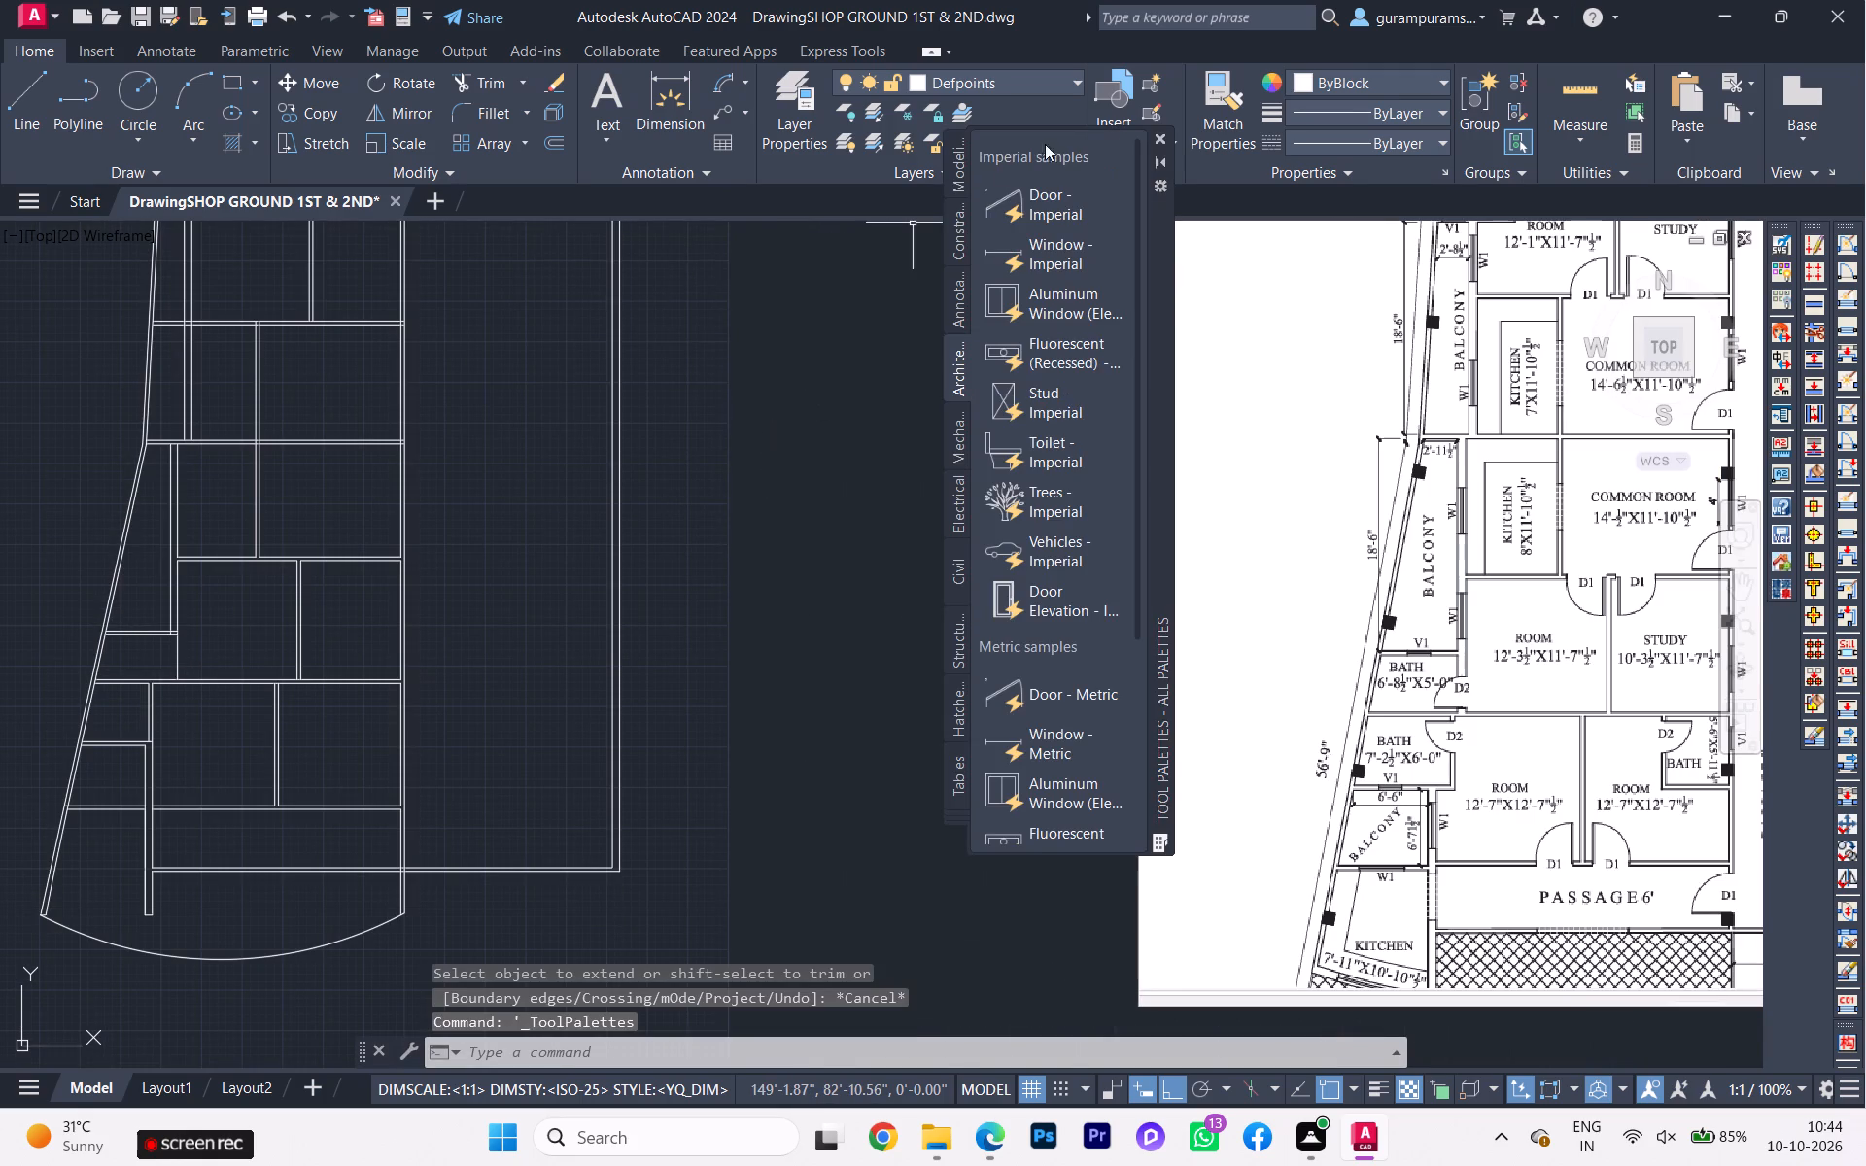
left_click(1012, 199)
left_click(675, 463)
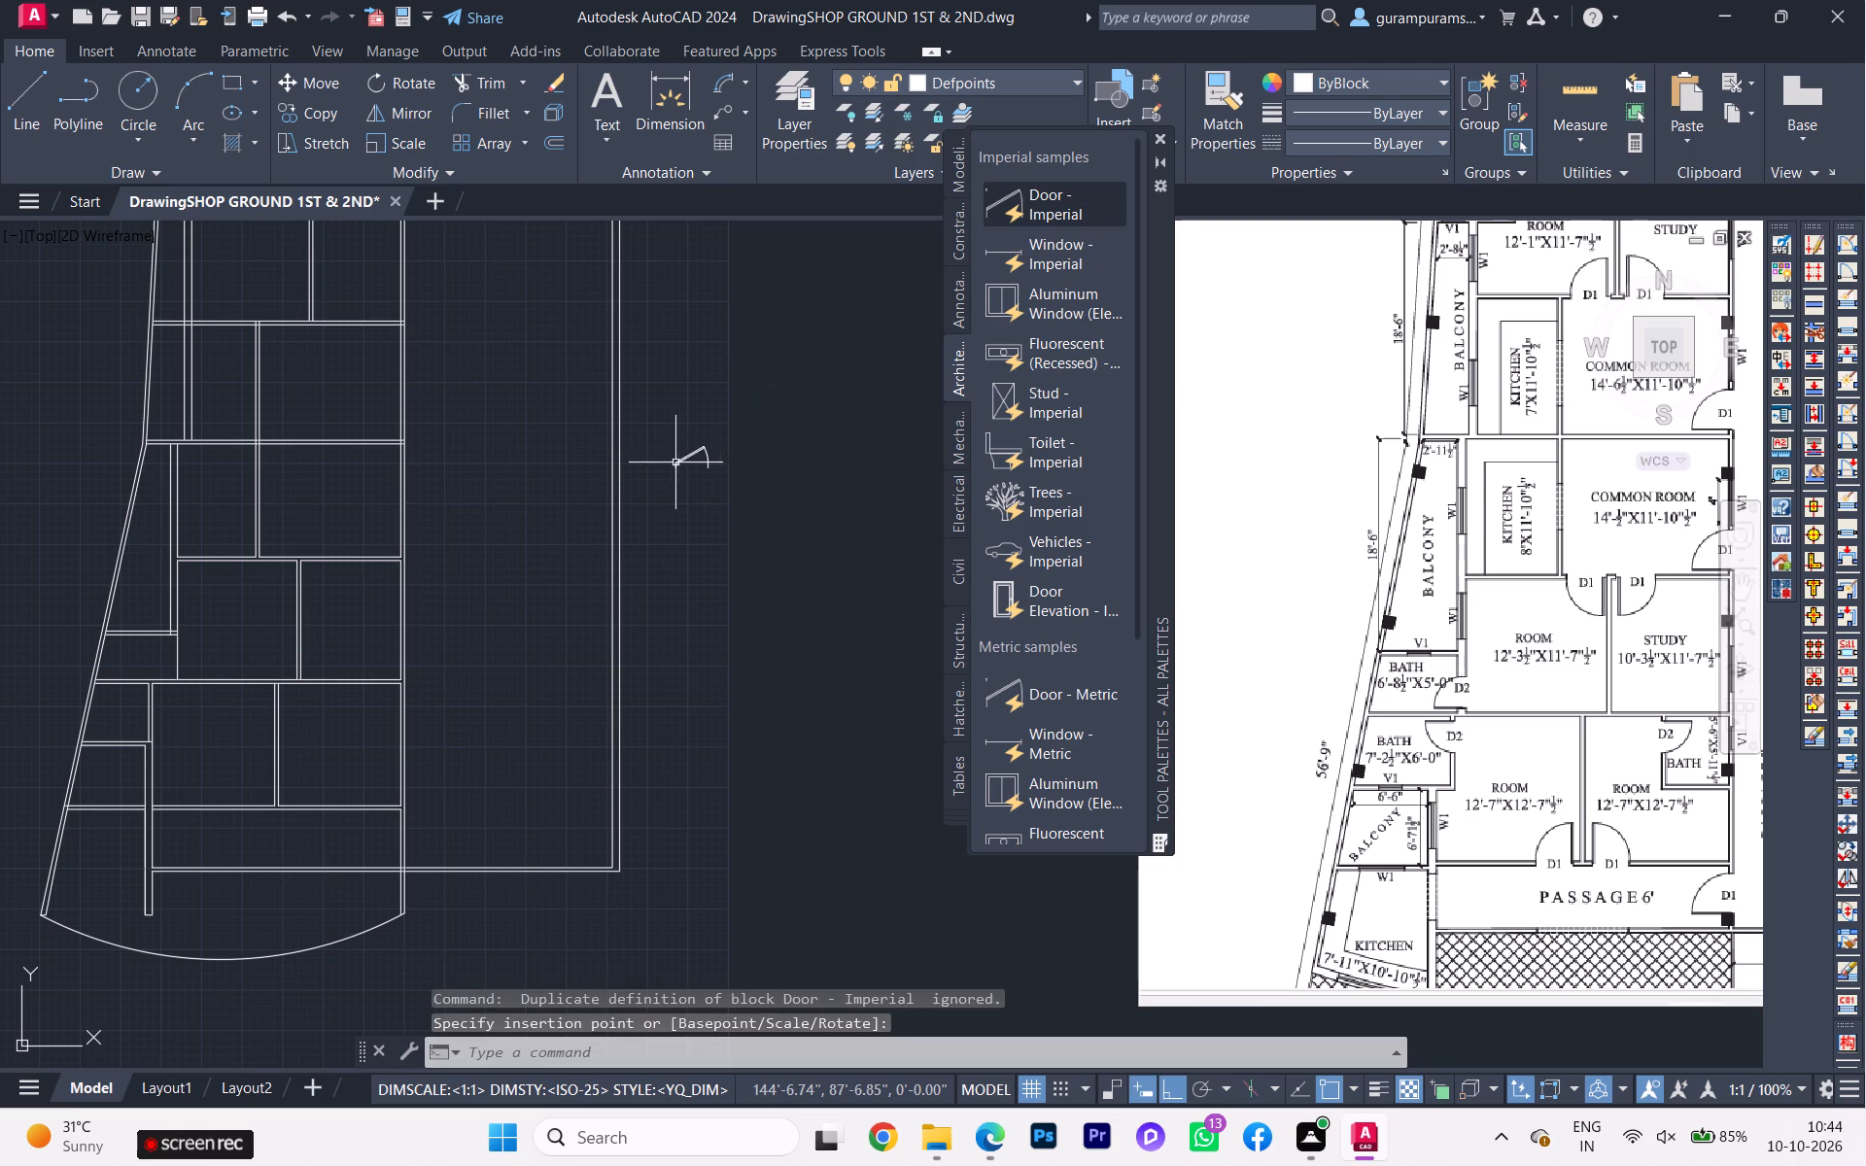
key("Escape")
Set the inserted door block's opening angle to Open 90º.
scroll(711, 483, "up", 1)
left_click(710, 484)
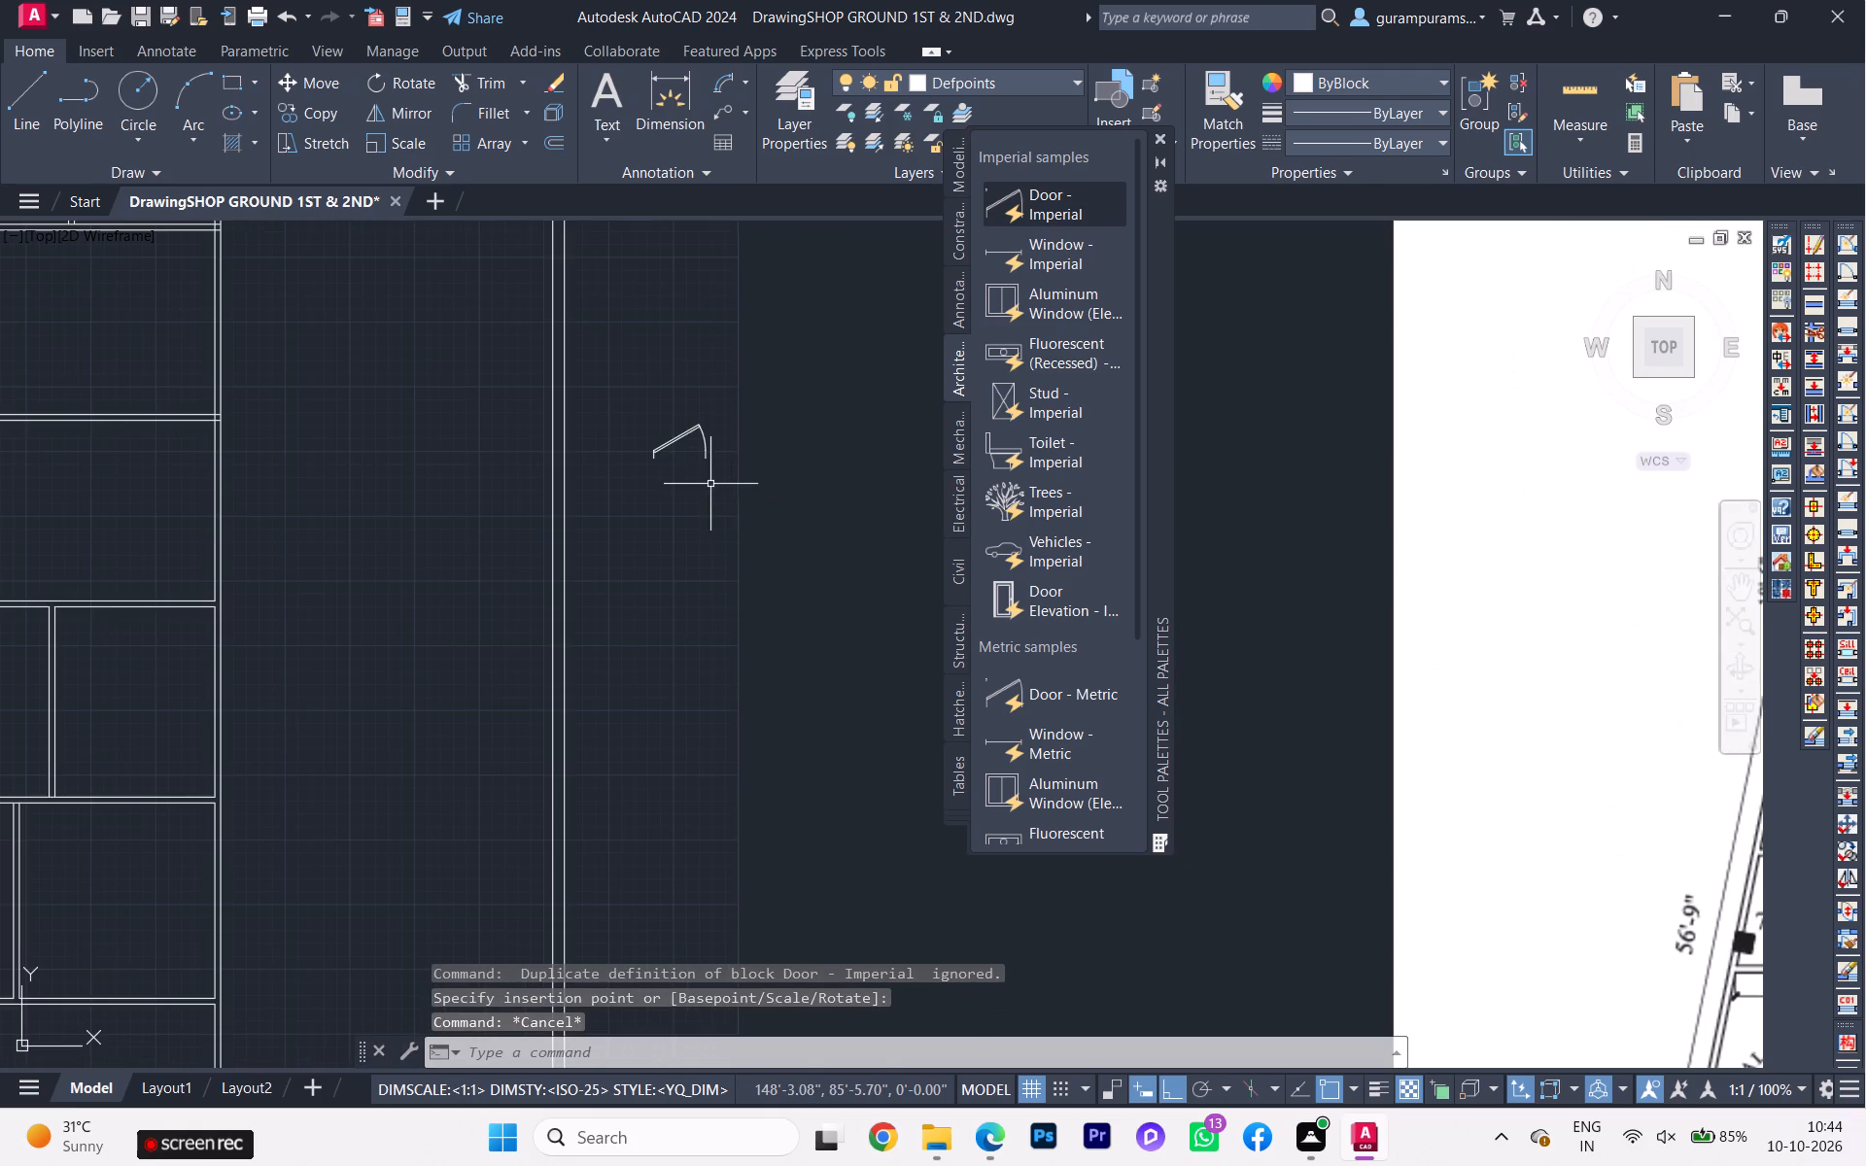
left_click(653, 393)
left_click(652, 433)
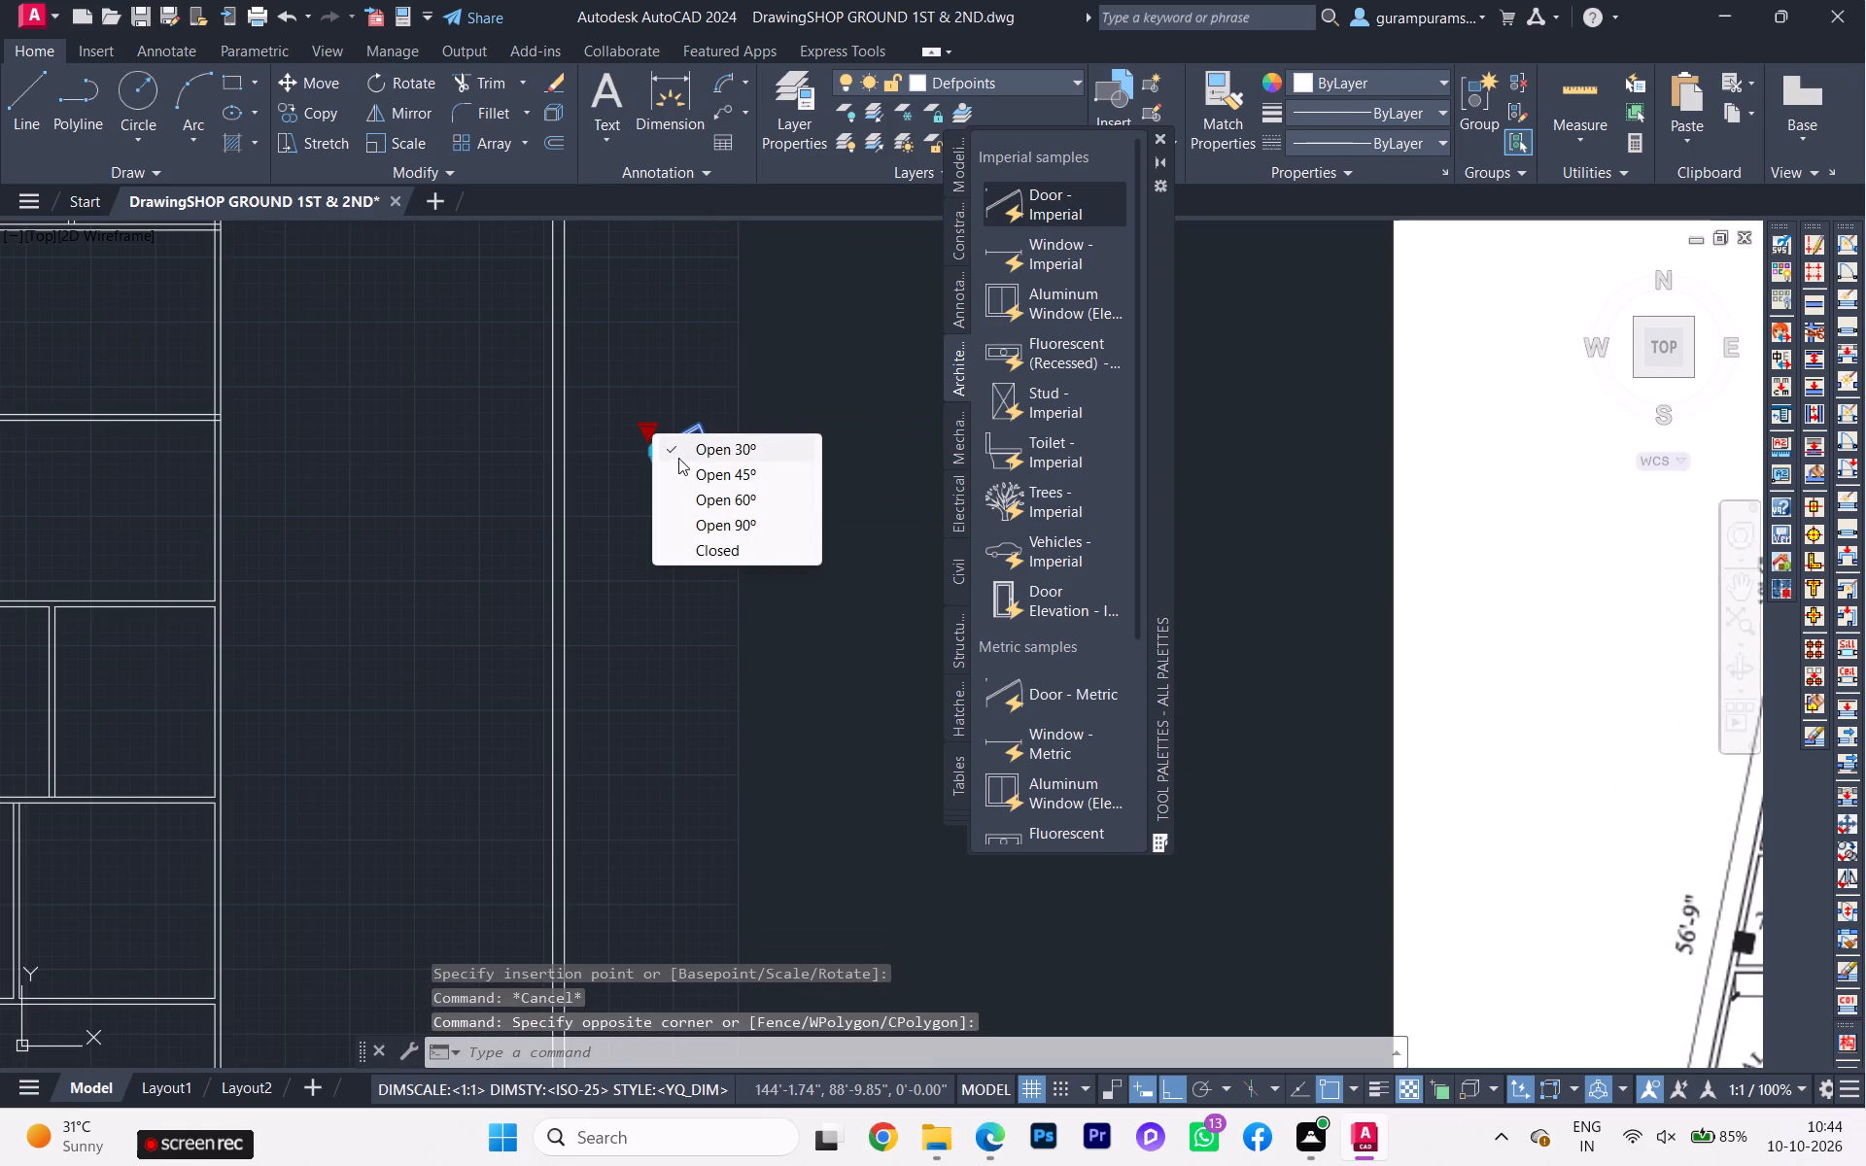
left_click(721, 524)
scroll(685, 522, "down", 1)
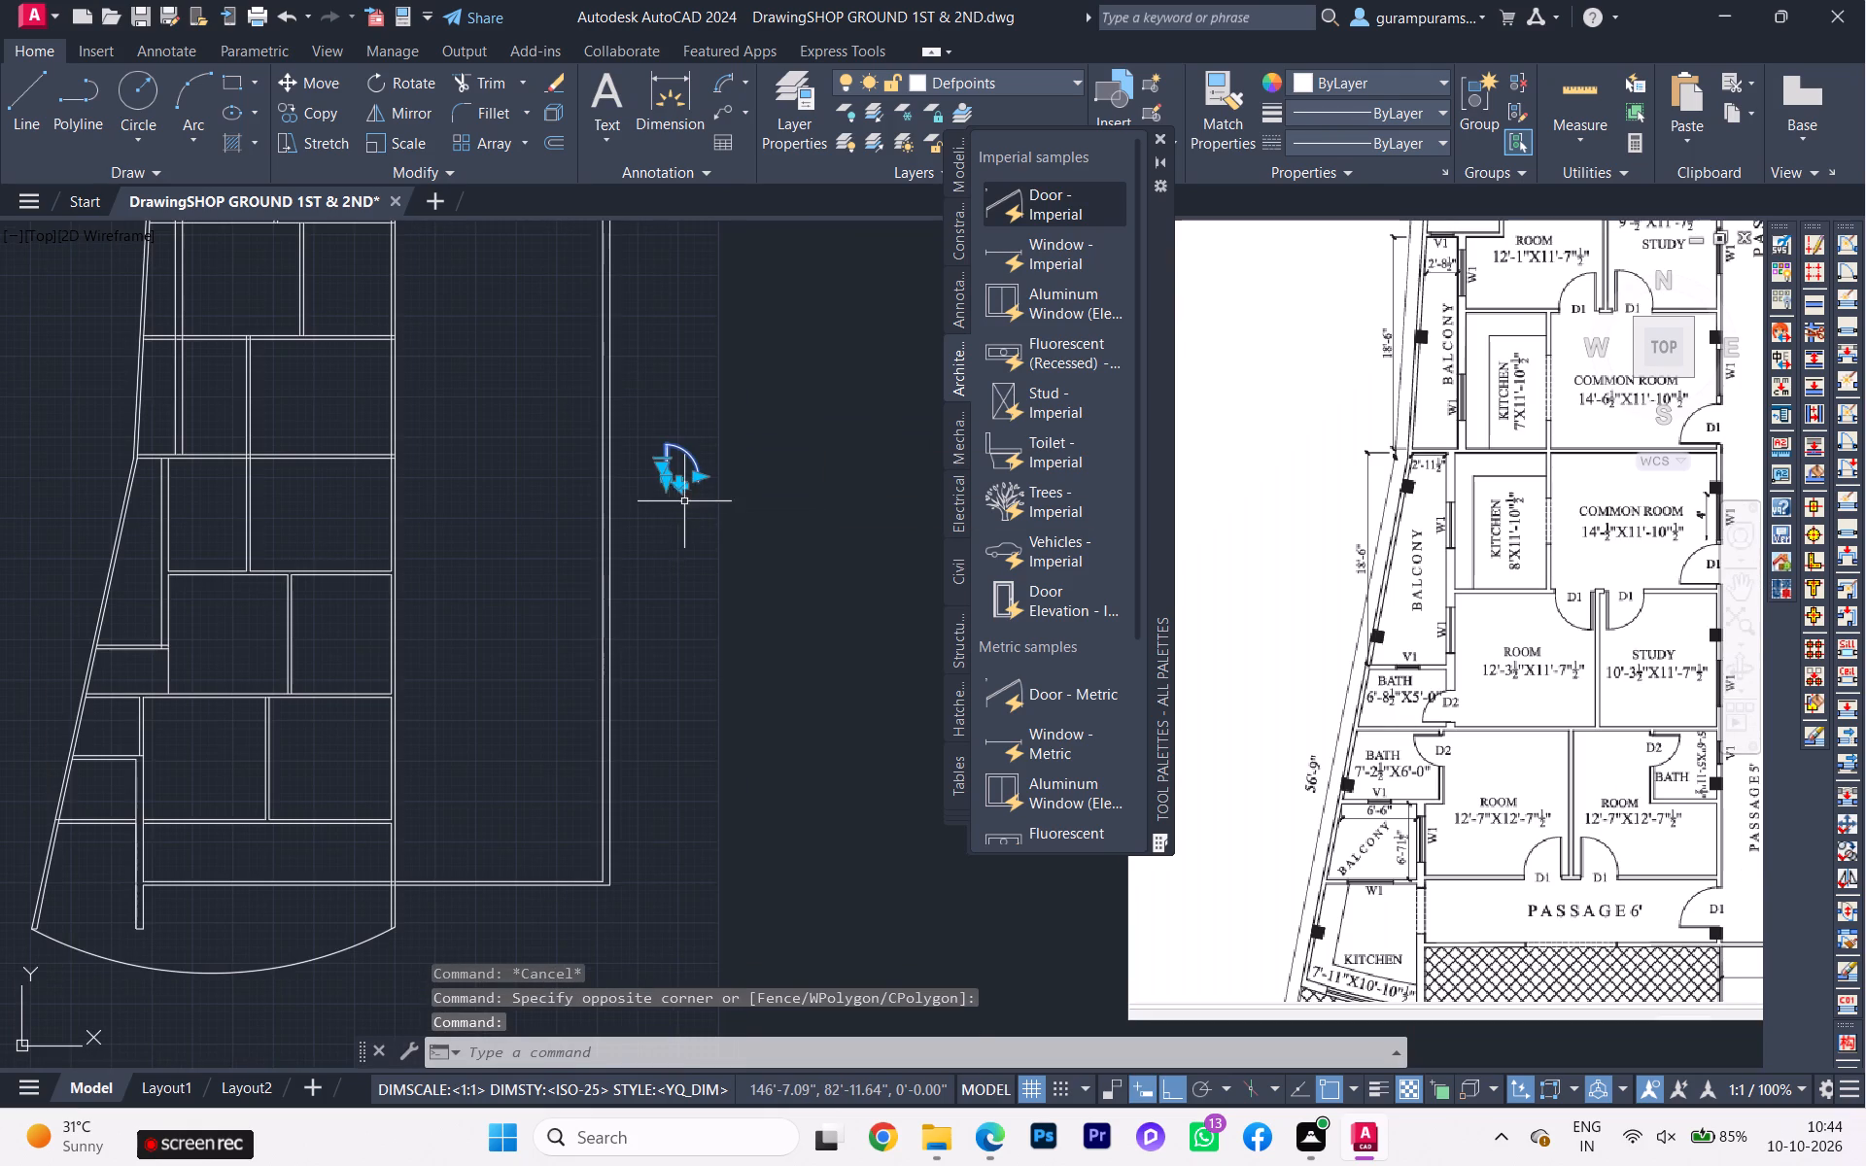
key("Escape")
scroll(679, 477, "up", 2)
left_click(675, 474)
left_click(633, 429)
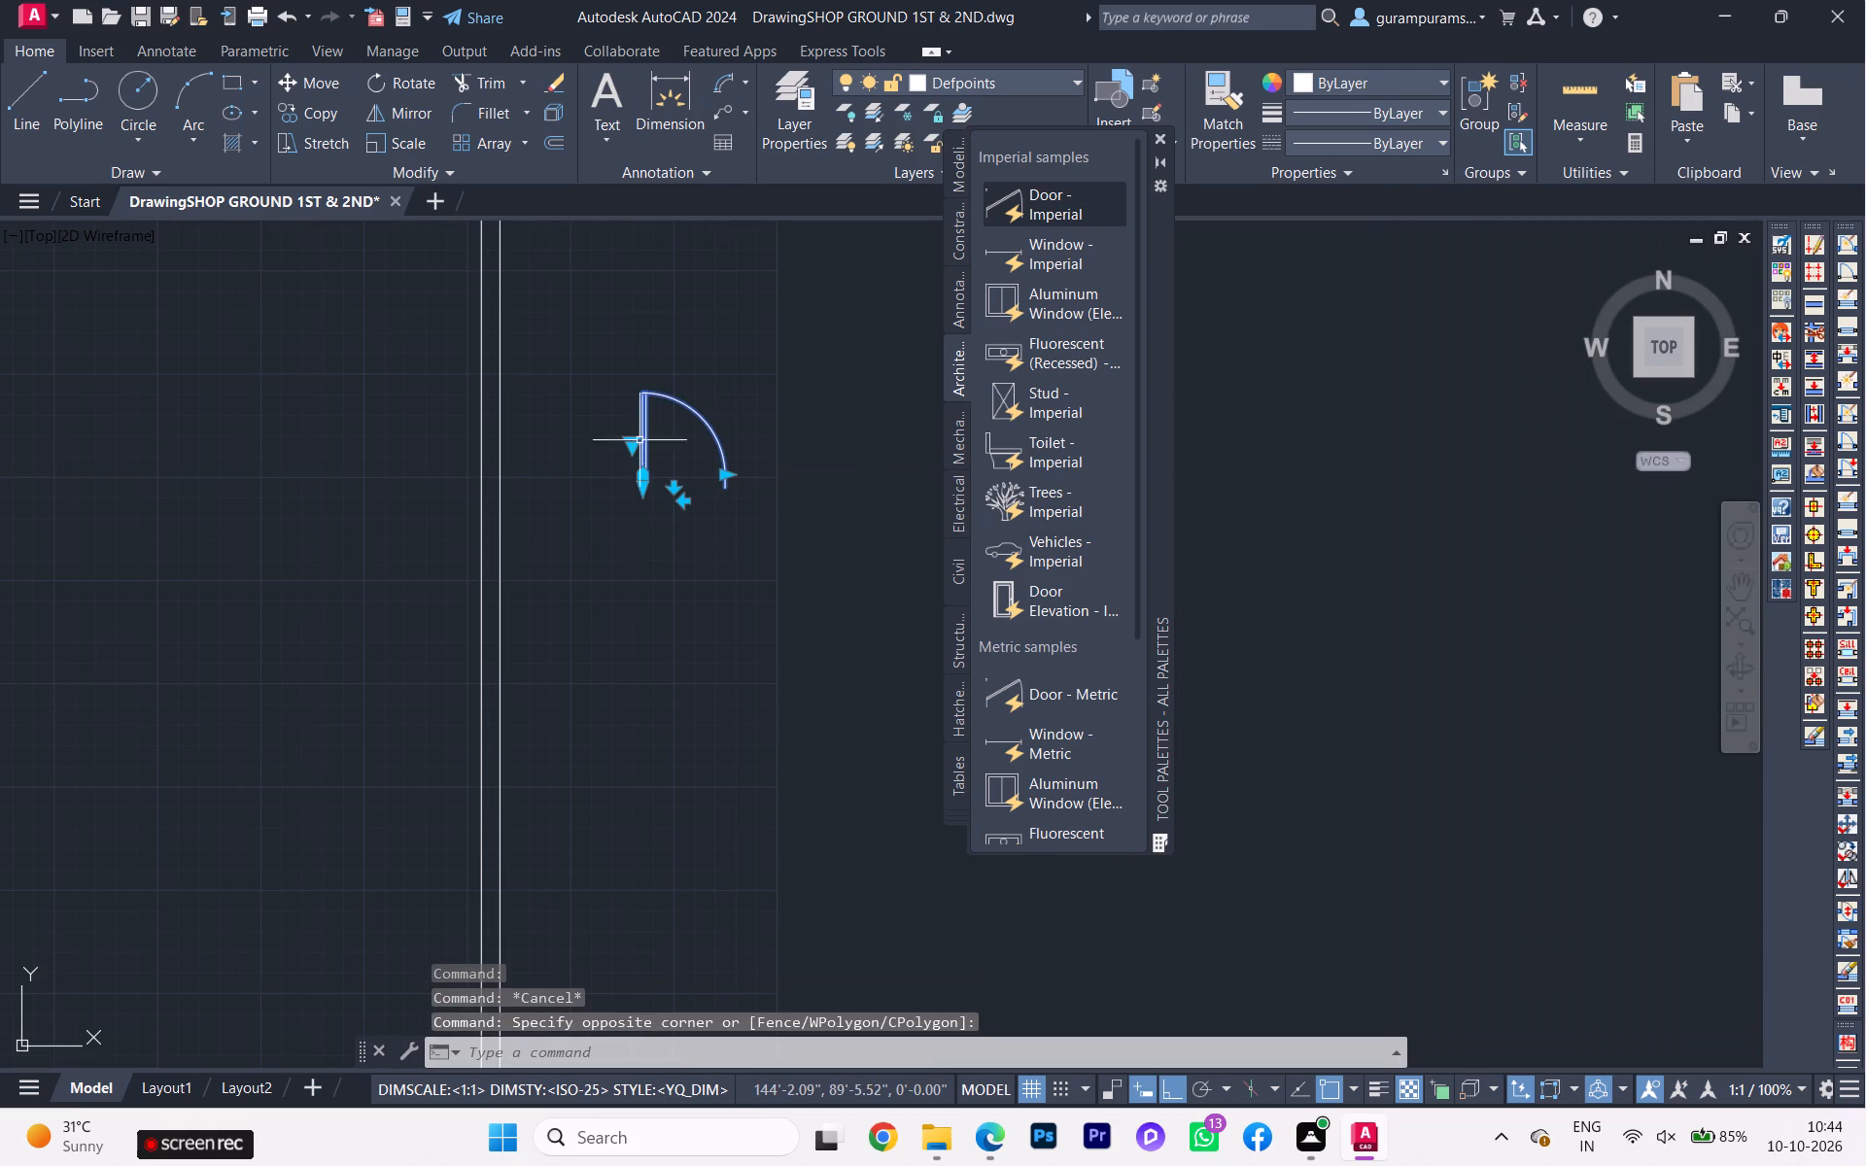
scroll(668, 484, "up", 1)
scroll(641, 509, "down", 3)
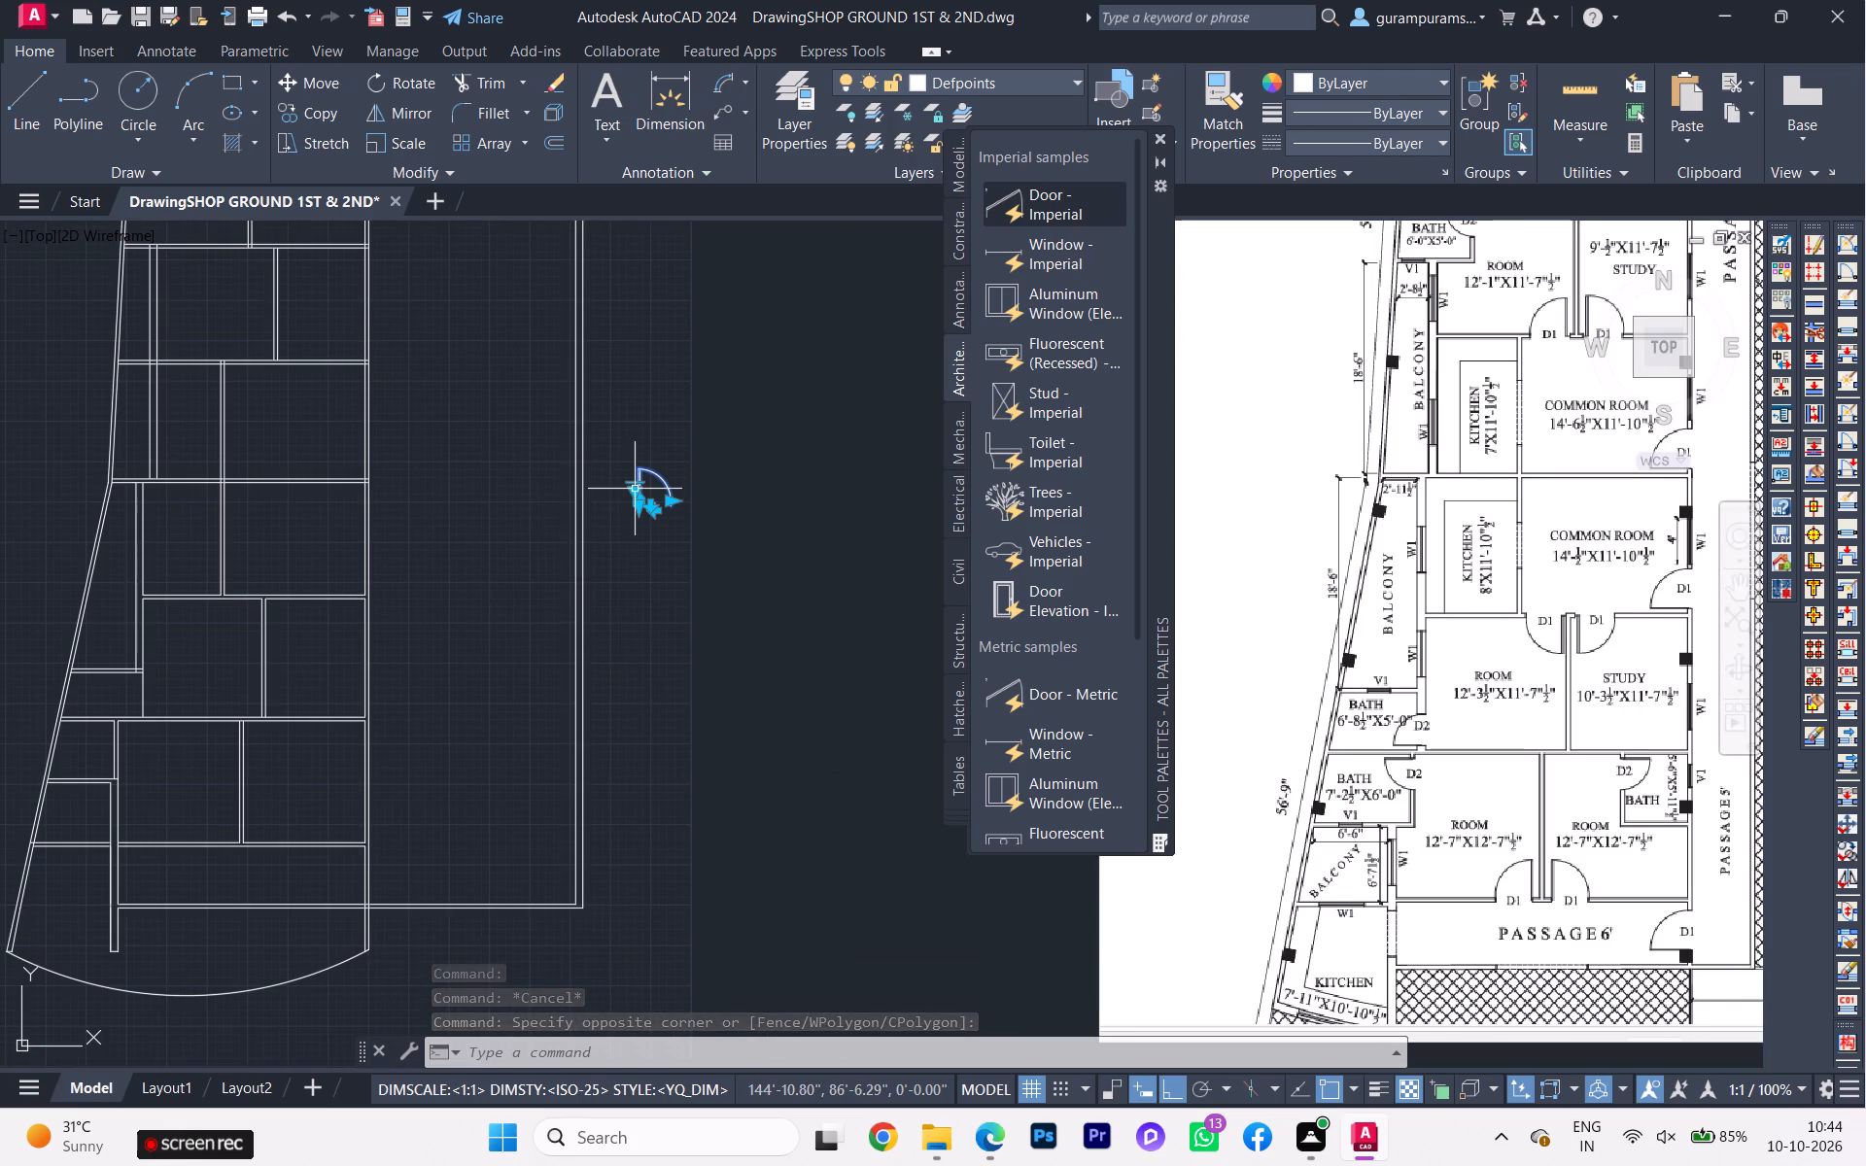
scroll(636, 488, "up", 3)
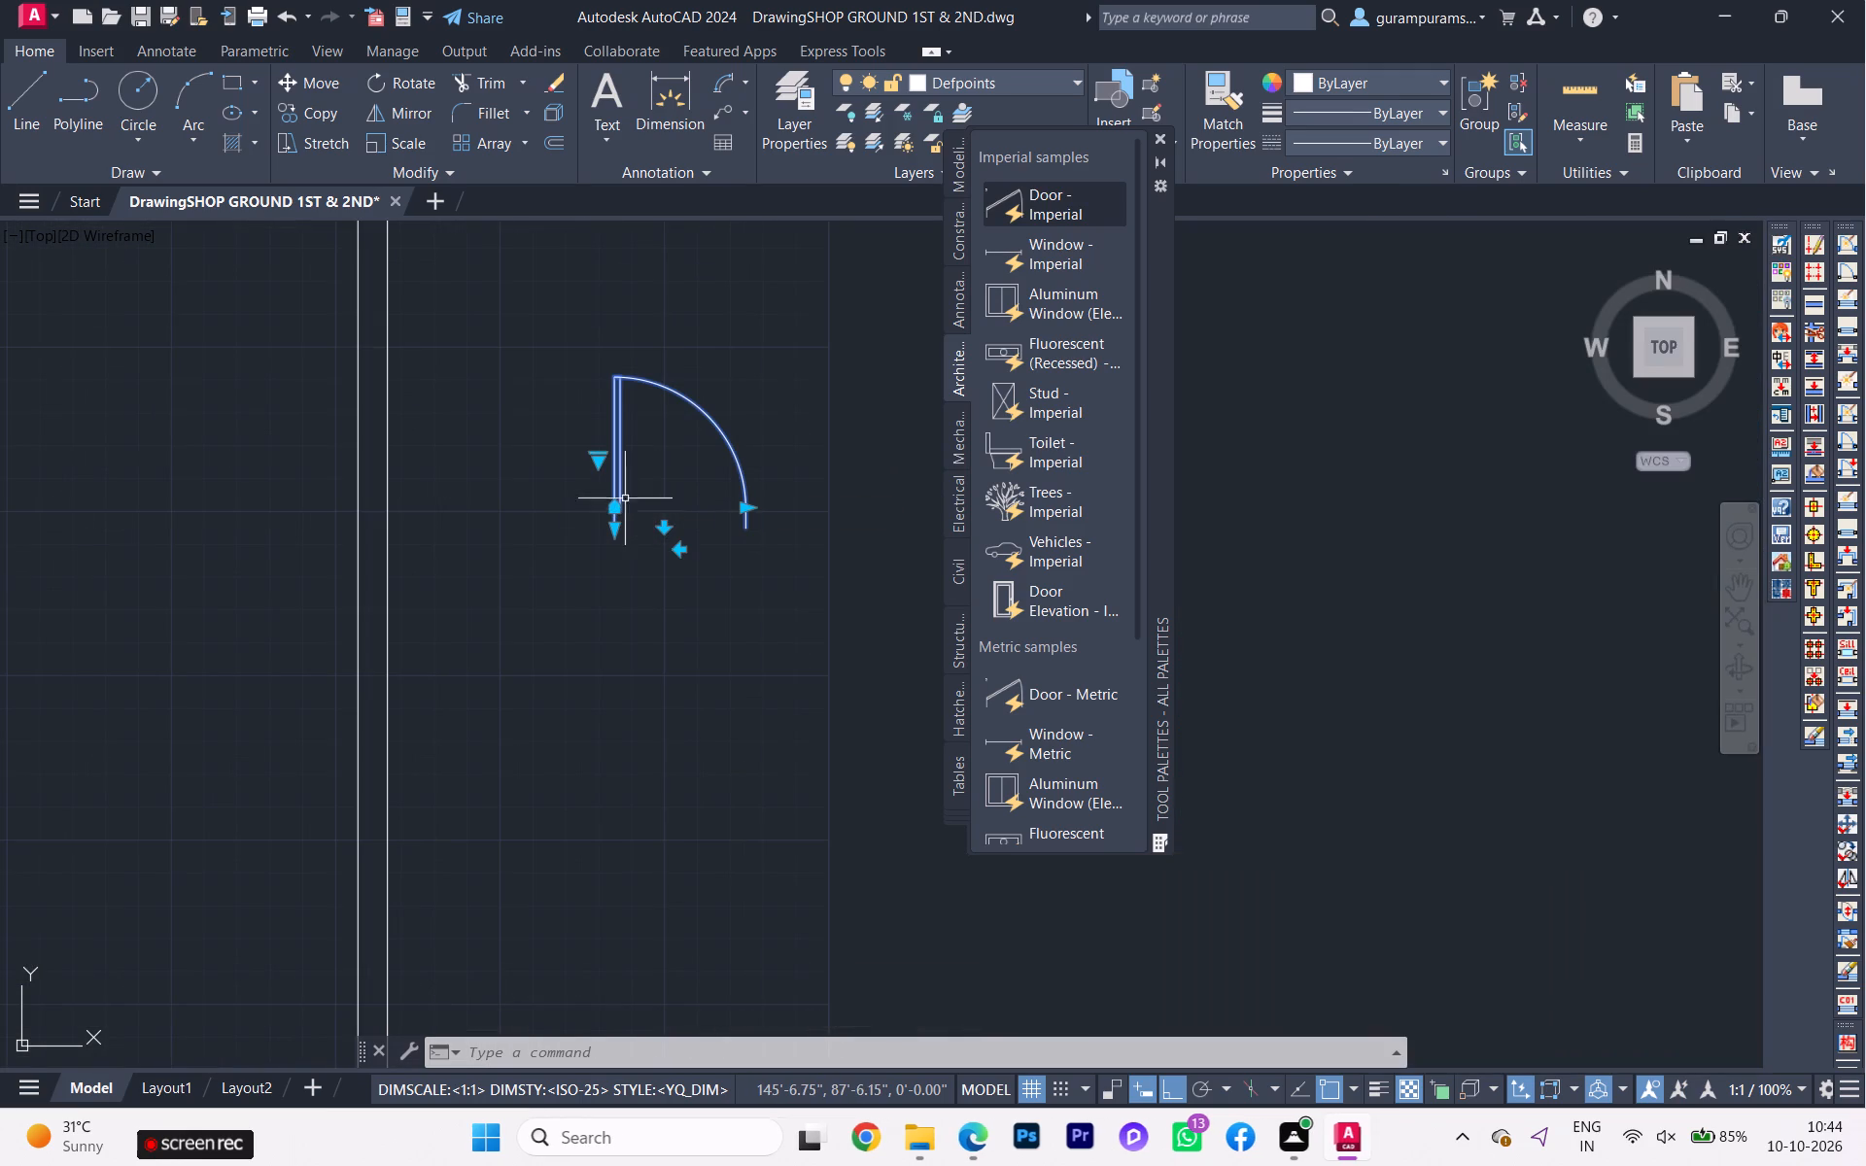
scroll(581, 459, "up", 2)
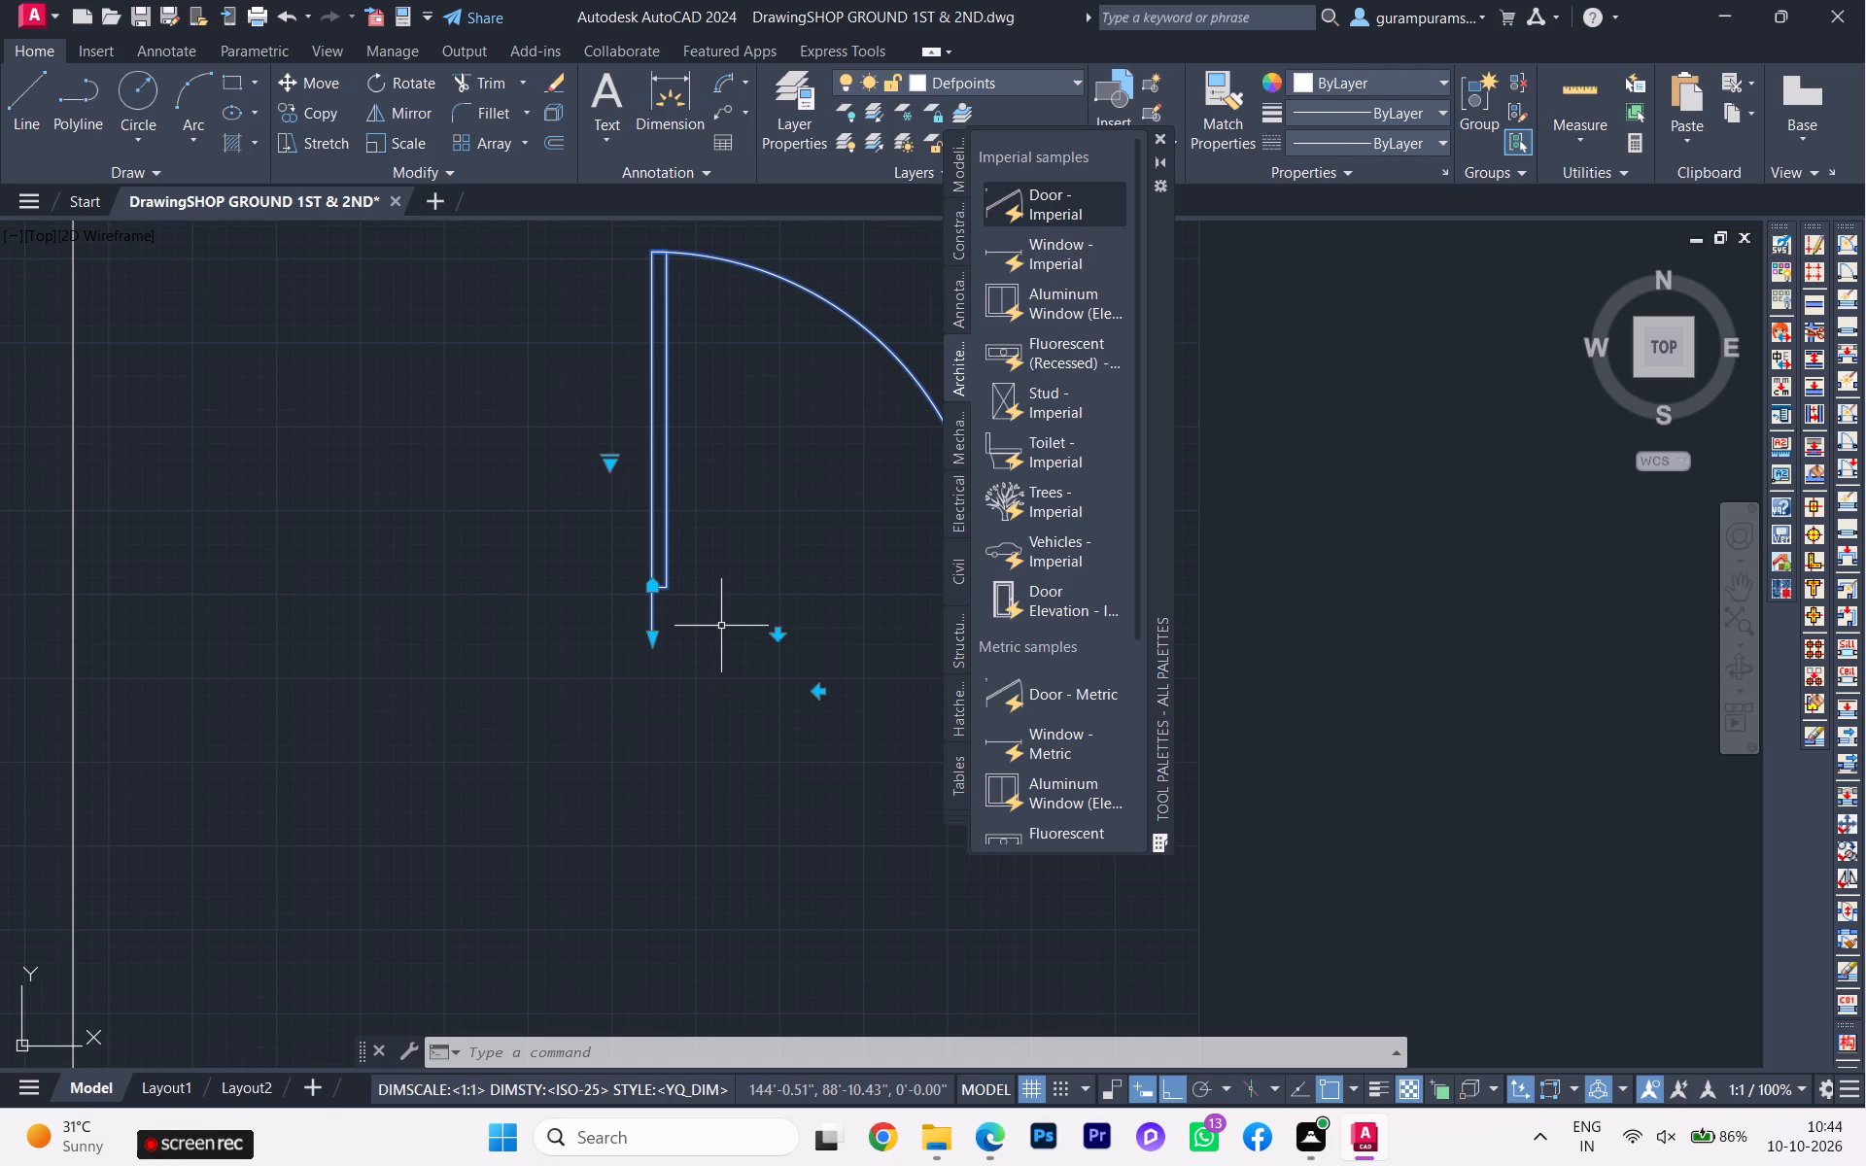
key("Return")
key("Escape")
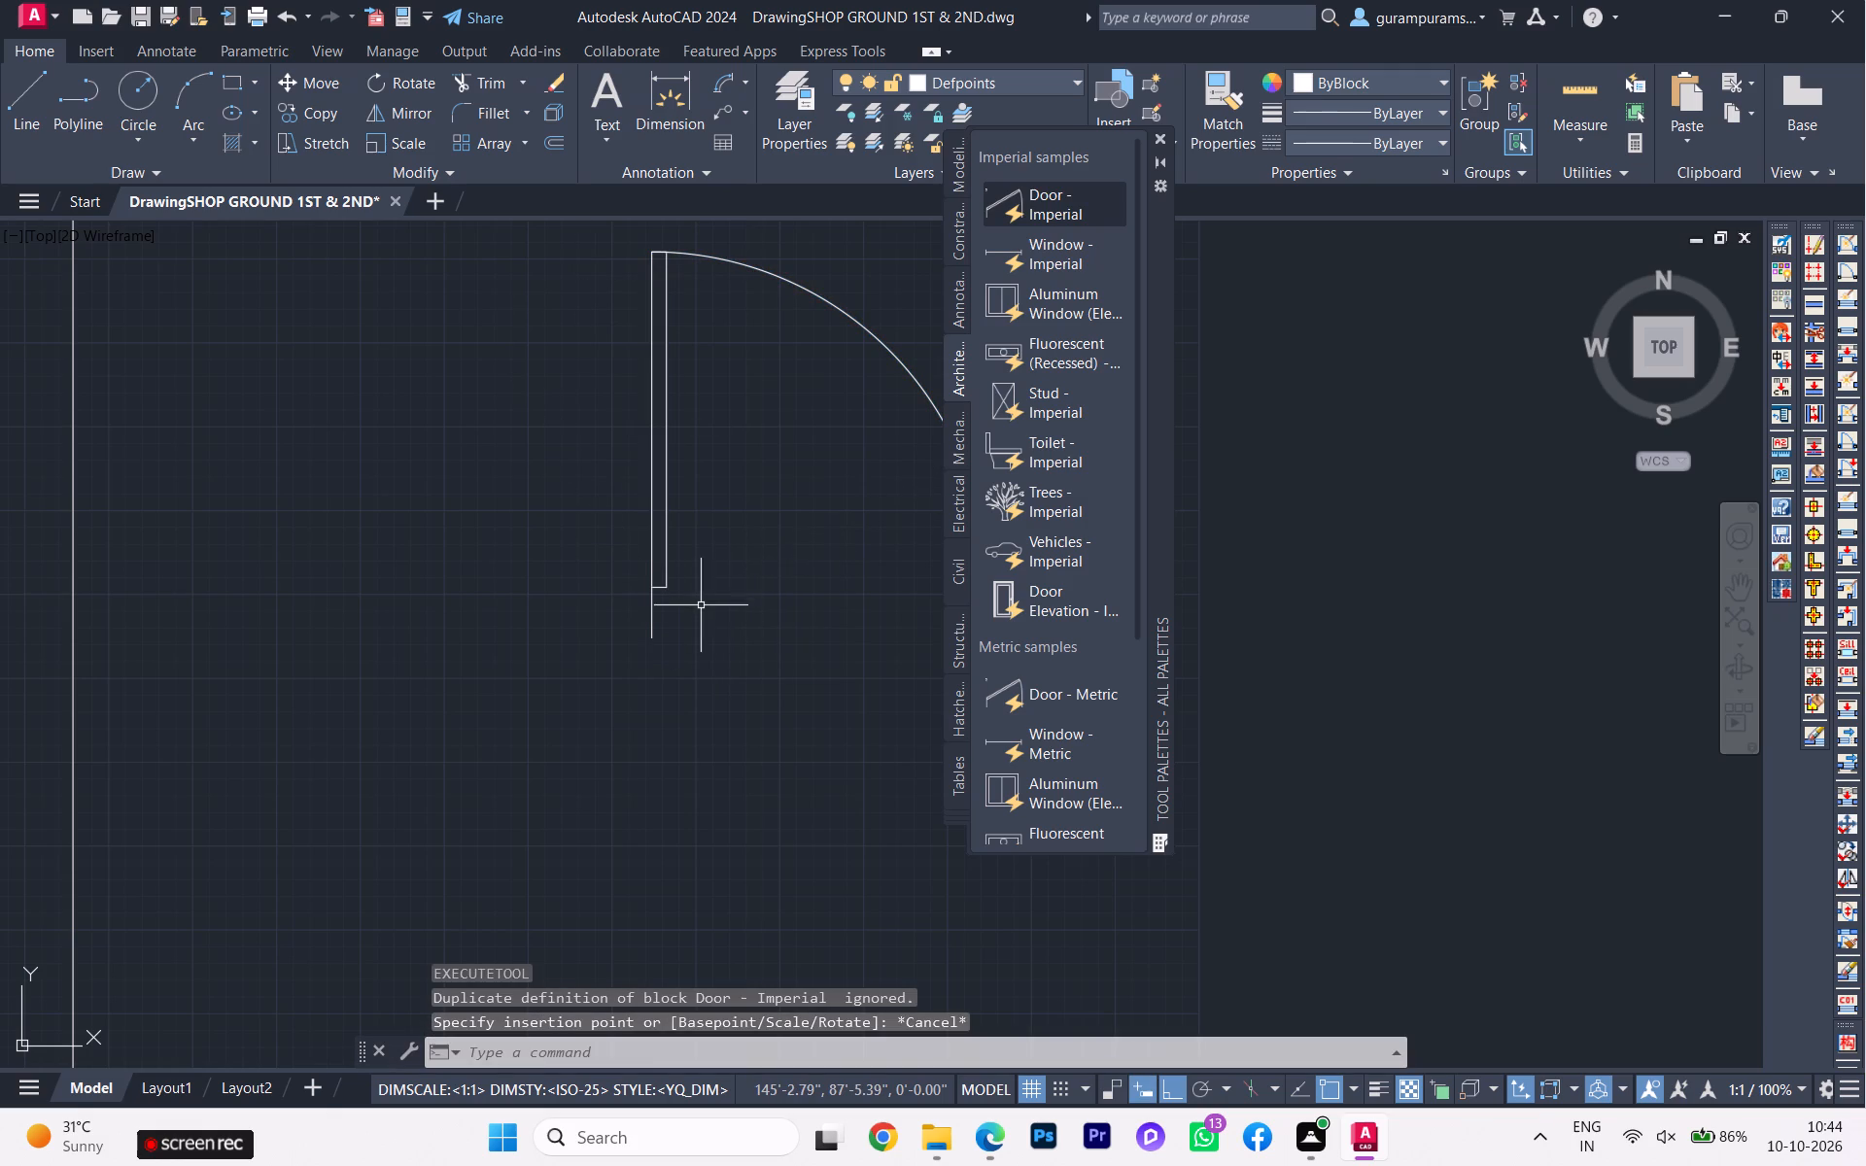
Scale the door block by reference from its hinge-side lower end, using the opening width as reference length and 2' as new length.
left_click(693, 607)
left_click(546, 542)
key("s")
key("c")
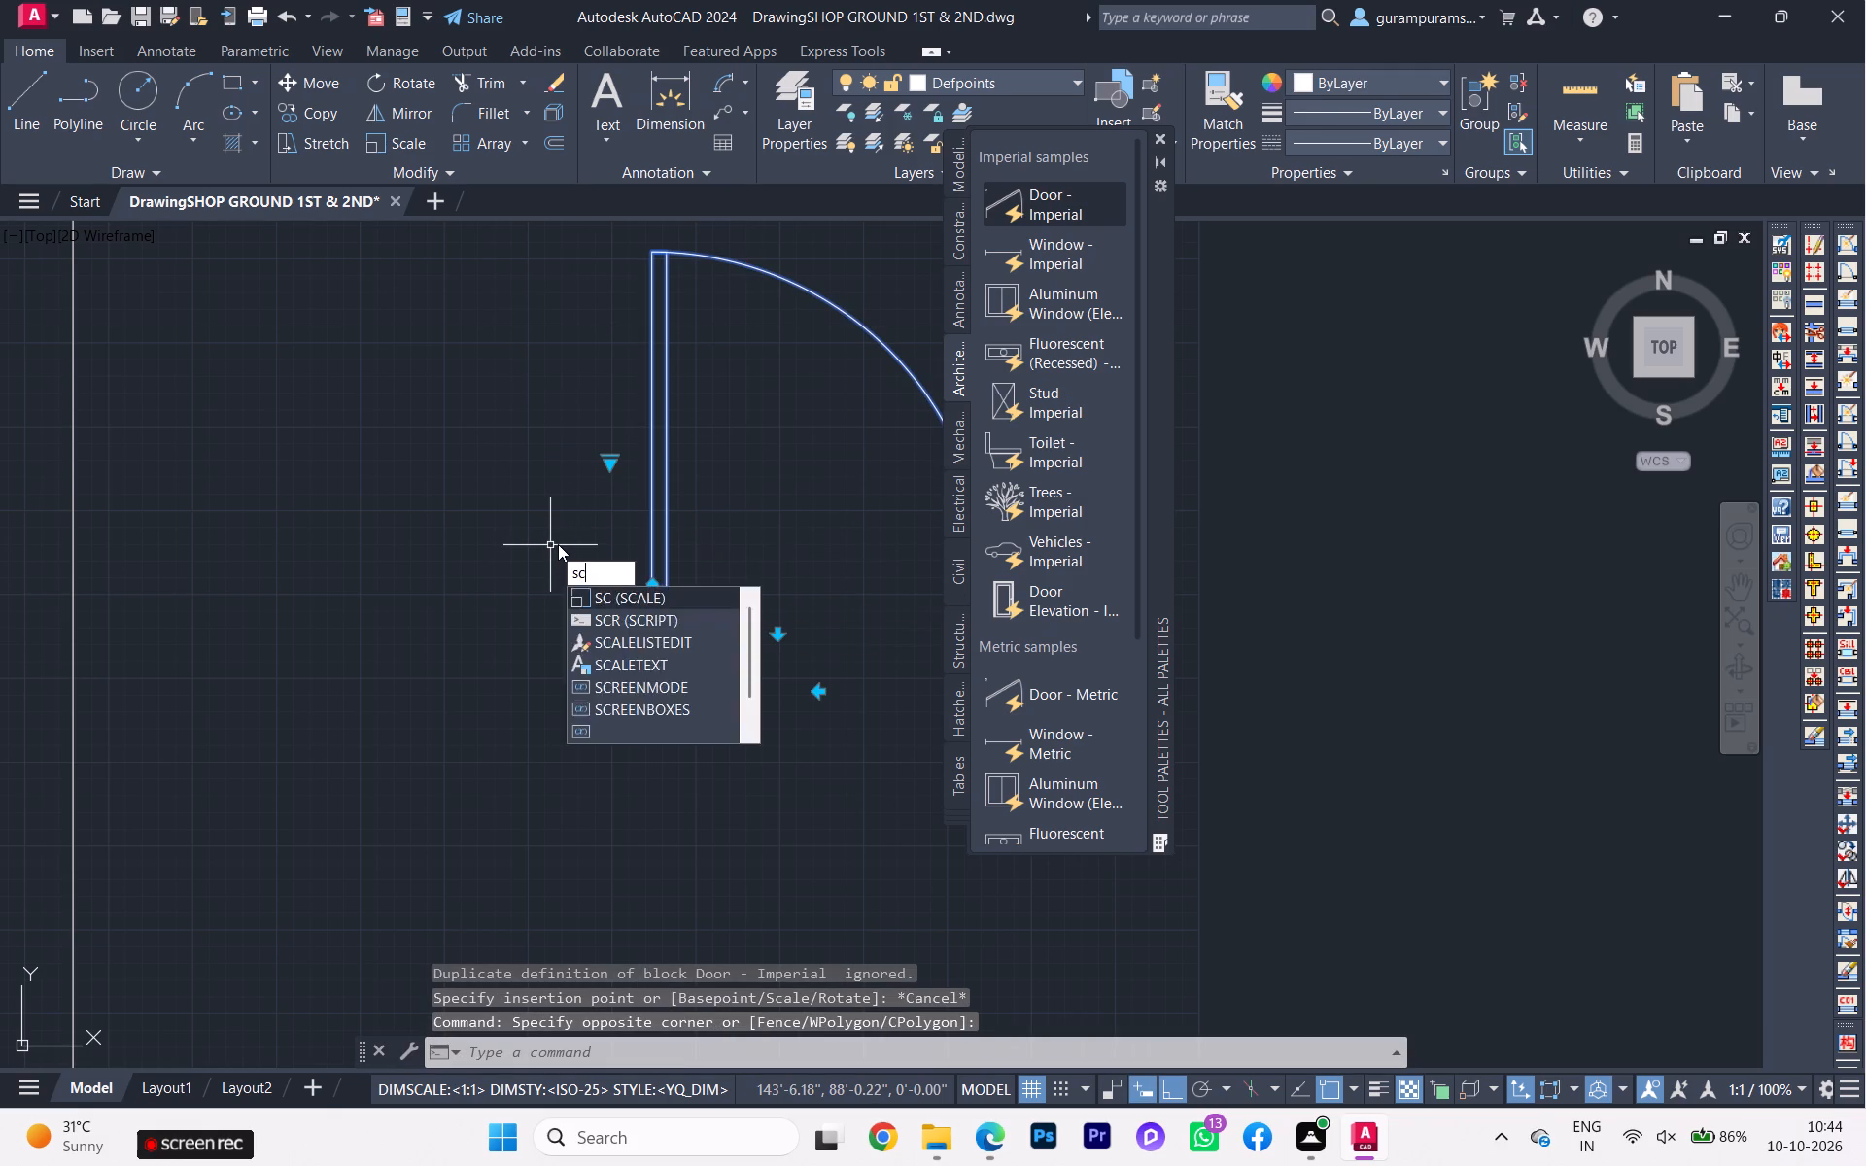
key("Return")
left_click(646, 642)
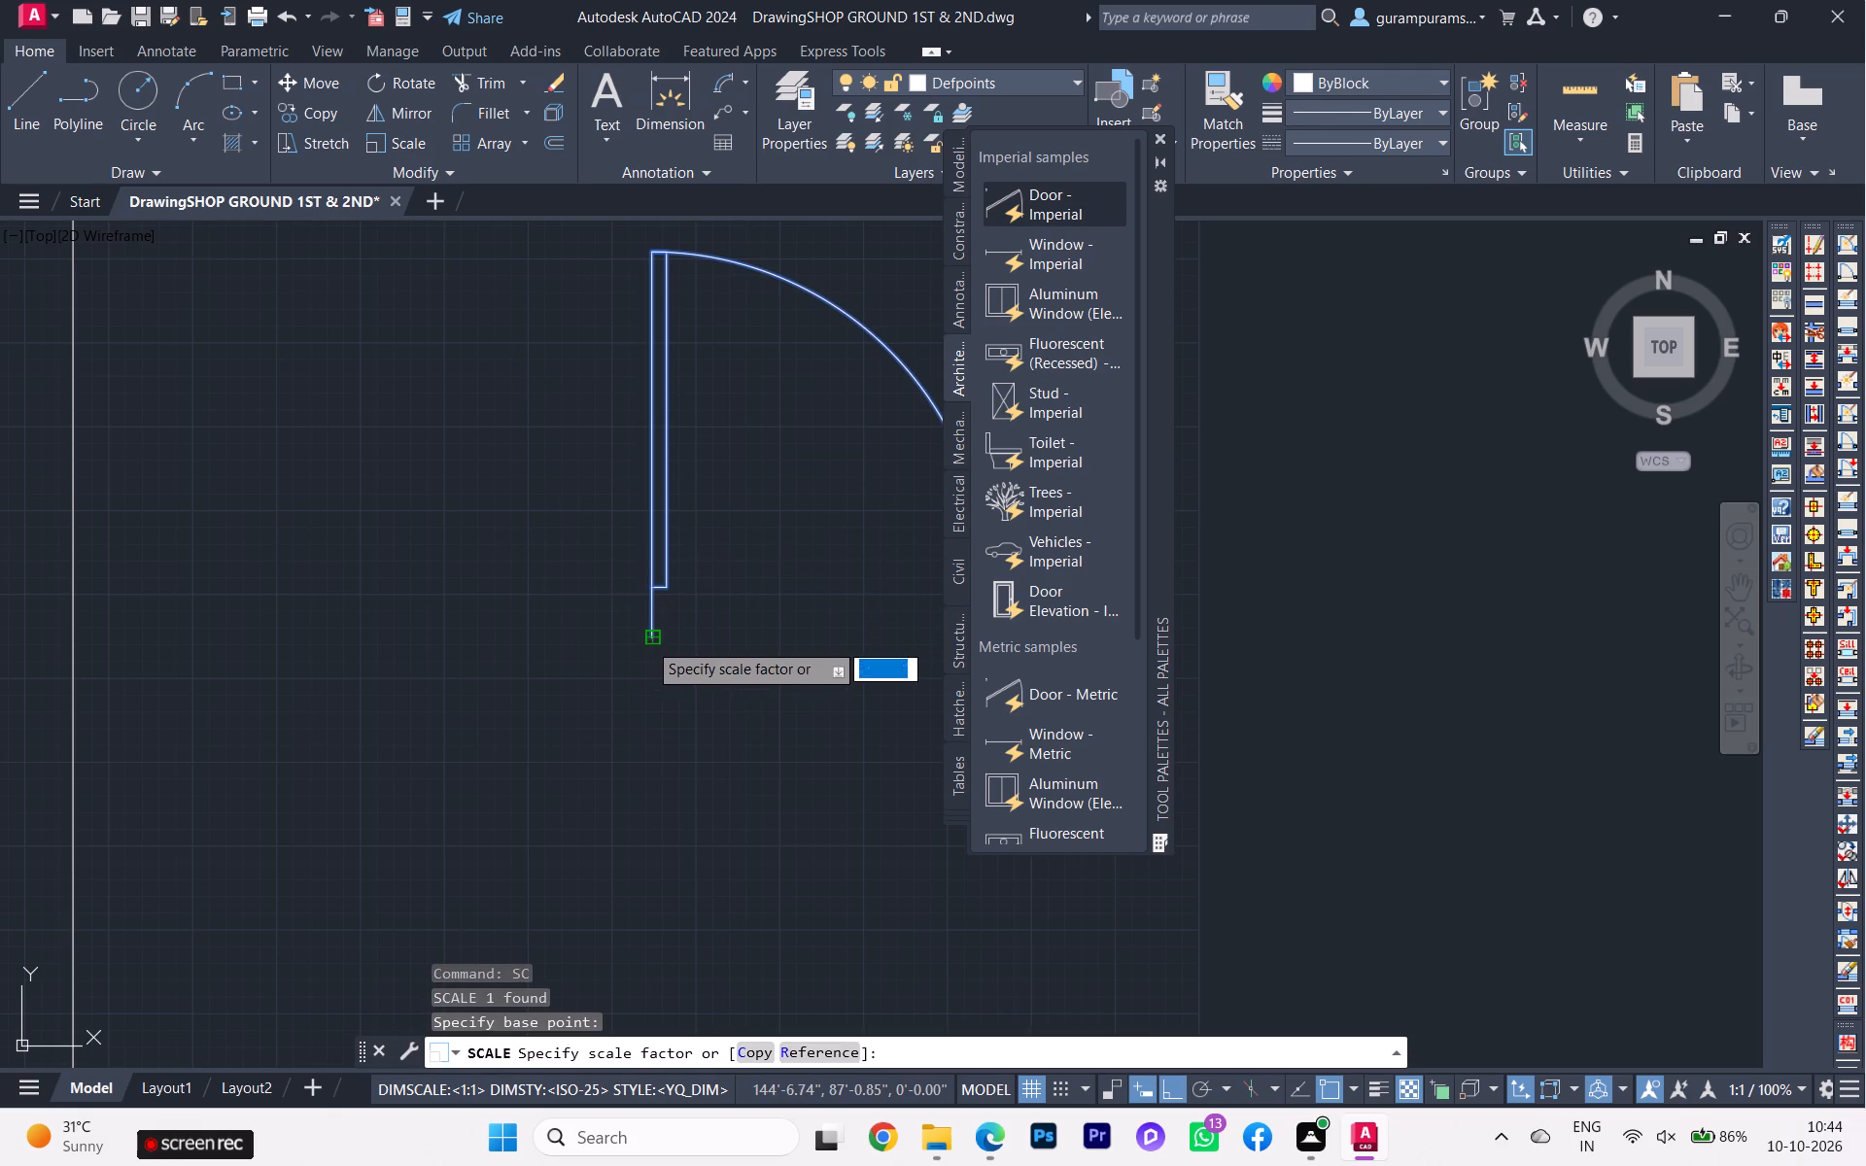
key("r")
key("Return")
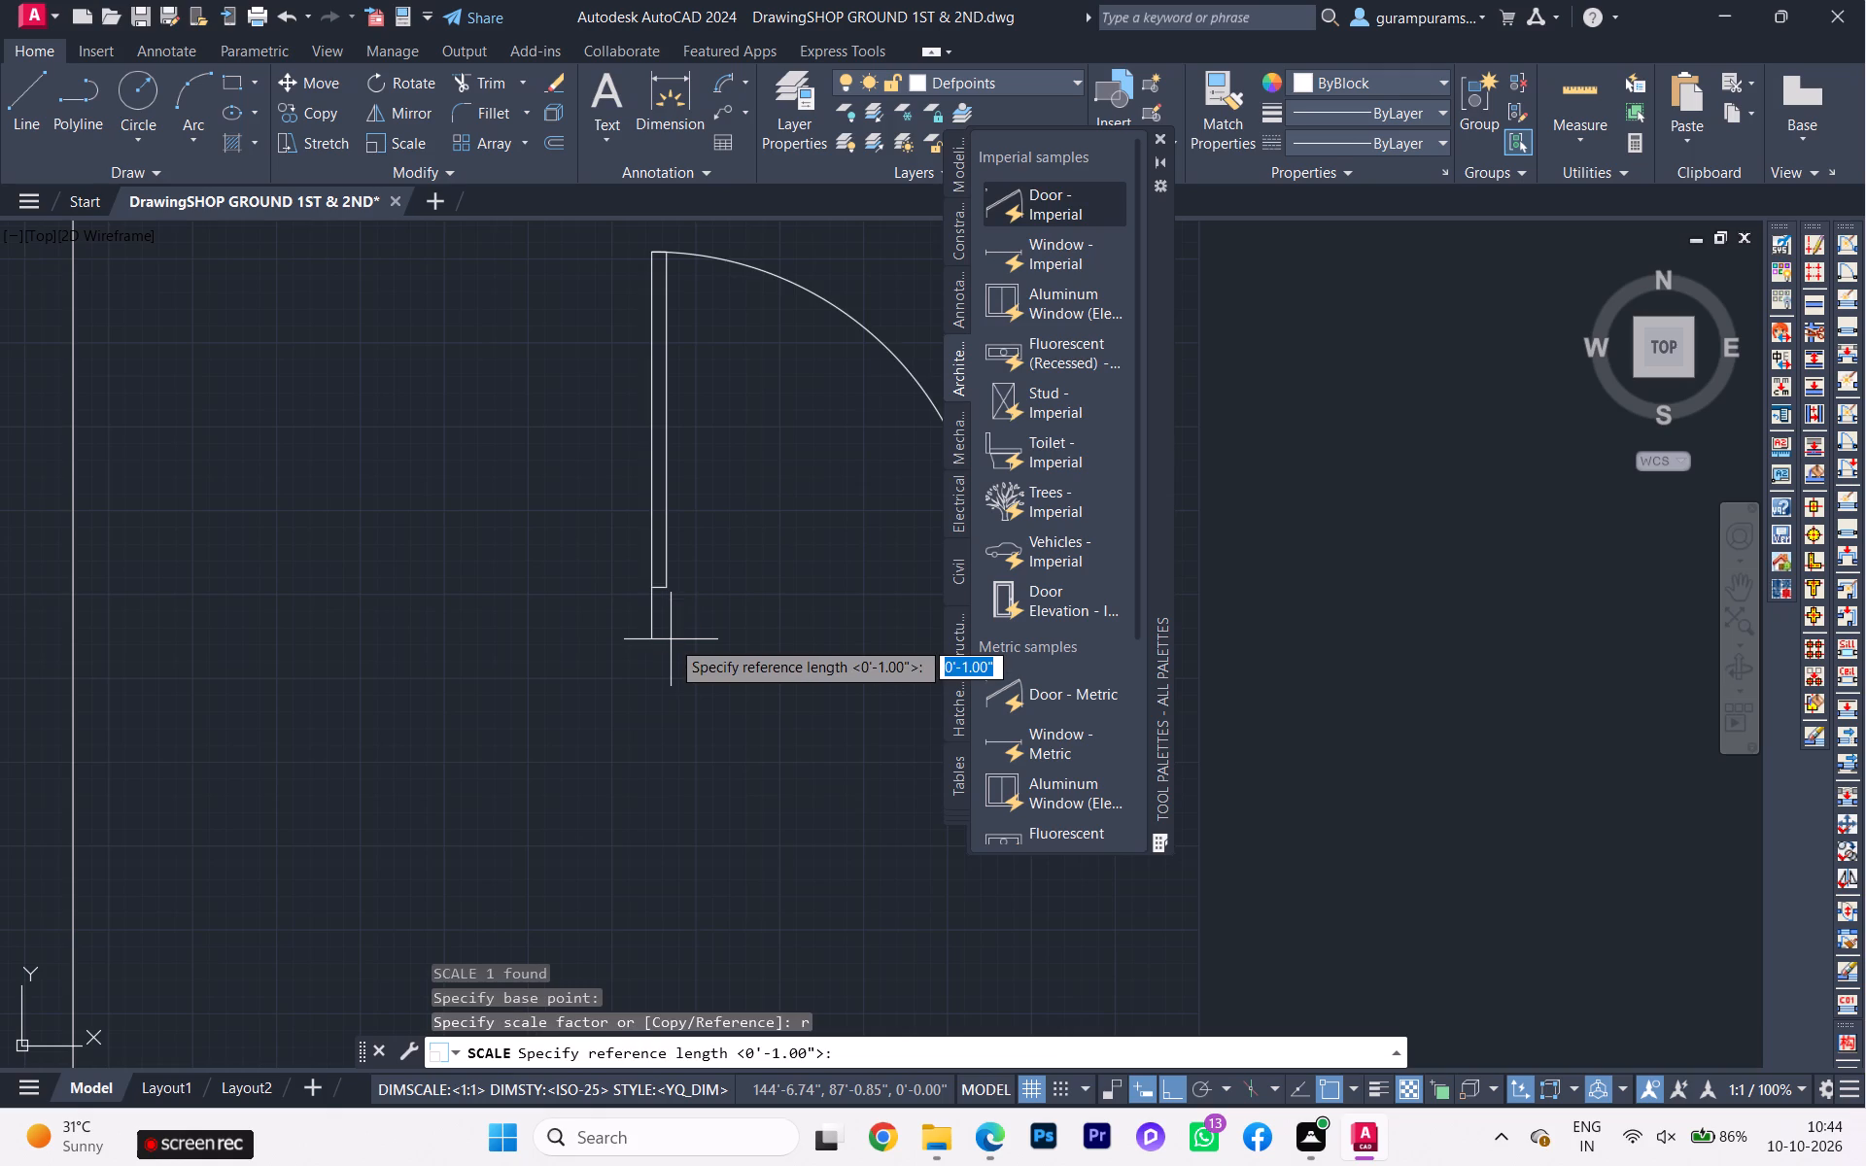
left_click(658, 640)
scroll(562, 659, "down", 3)
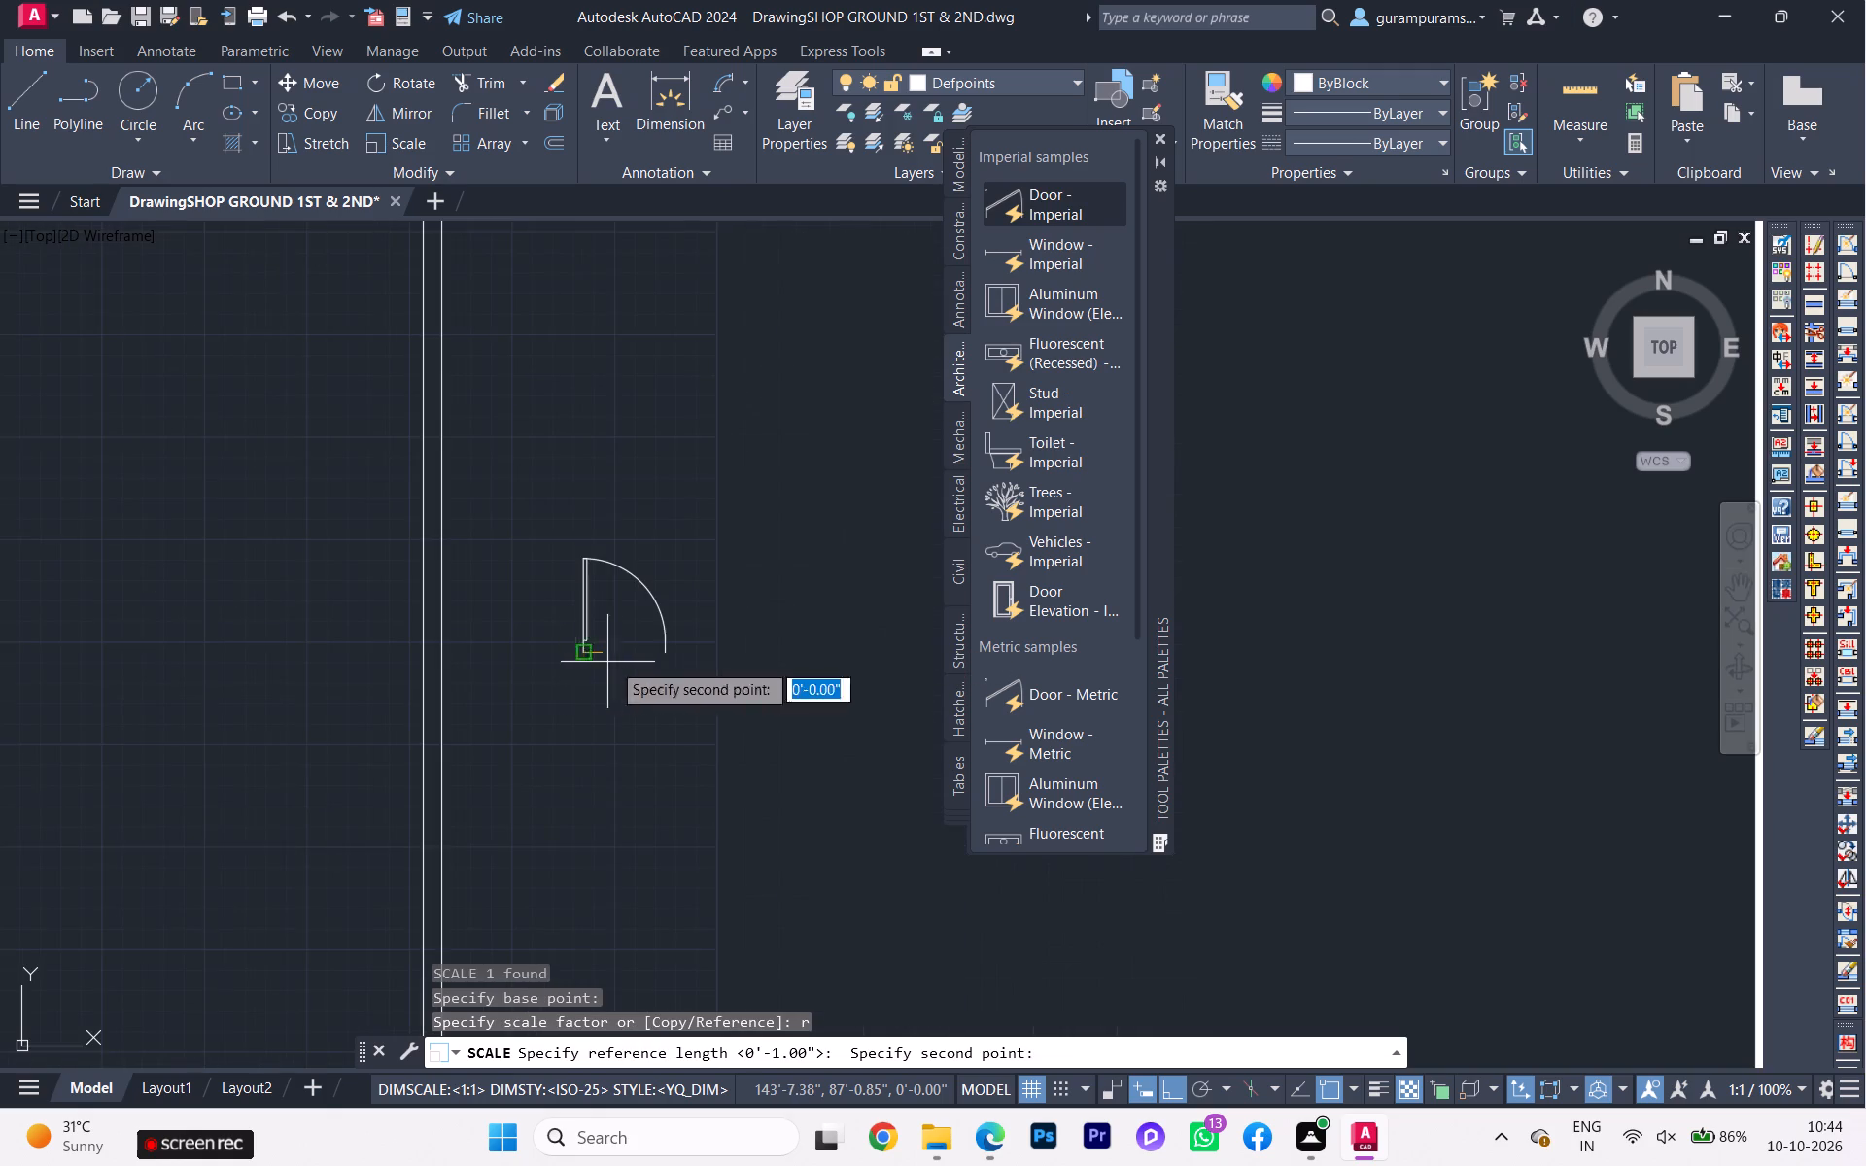
scroll(658, 664, "up", 2)
left_click(664, 648)
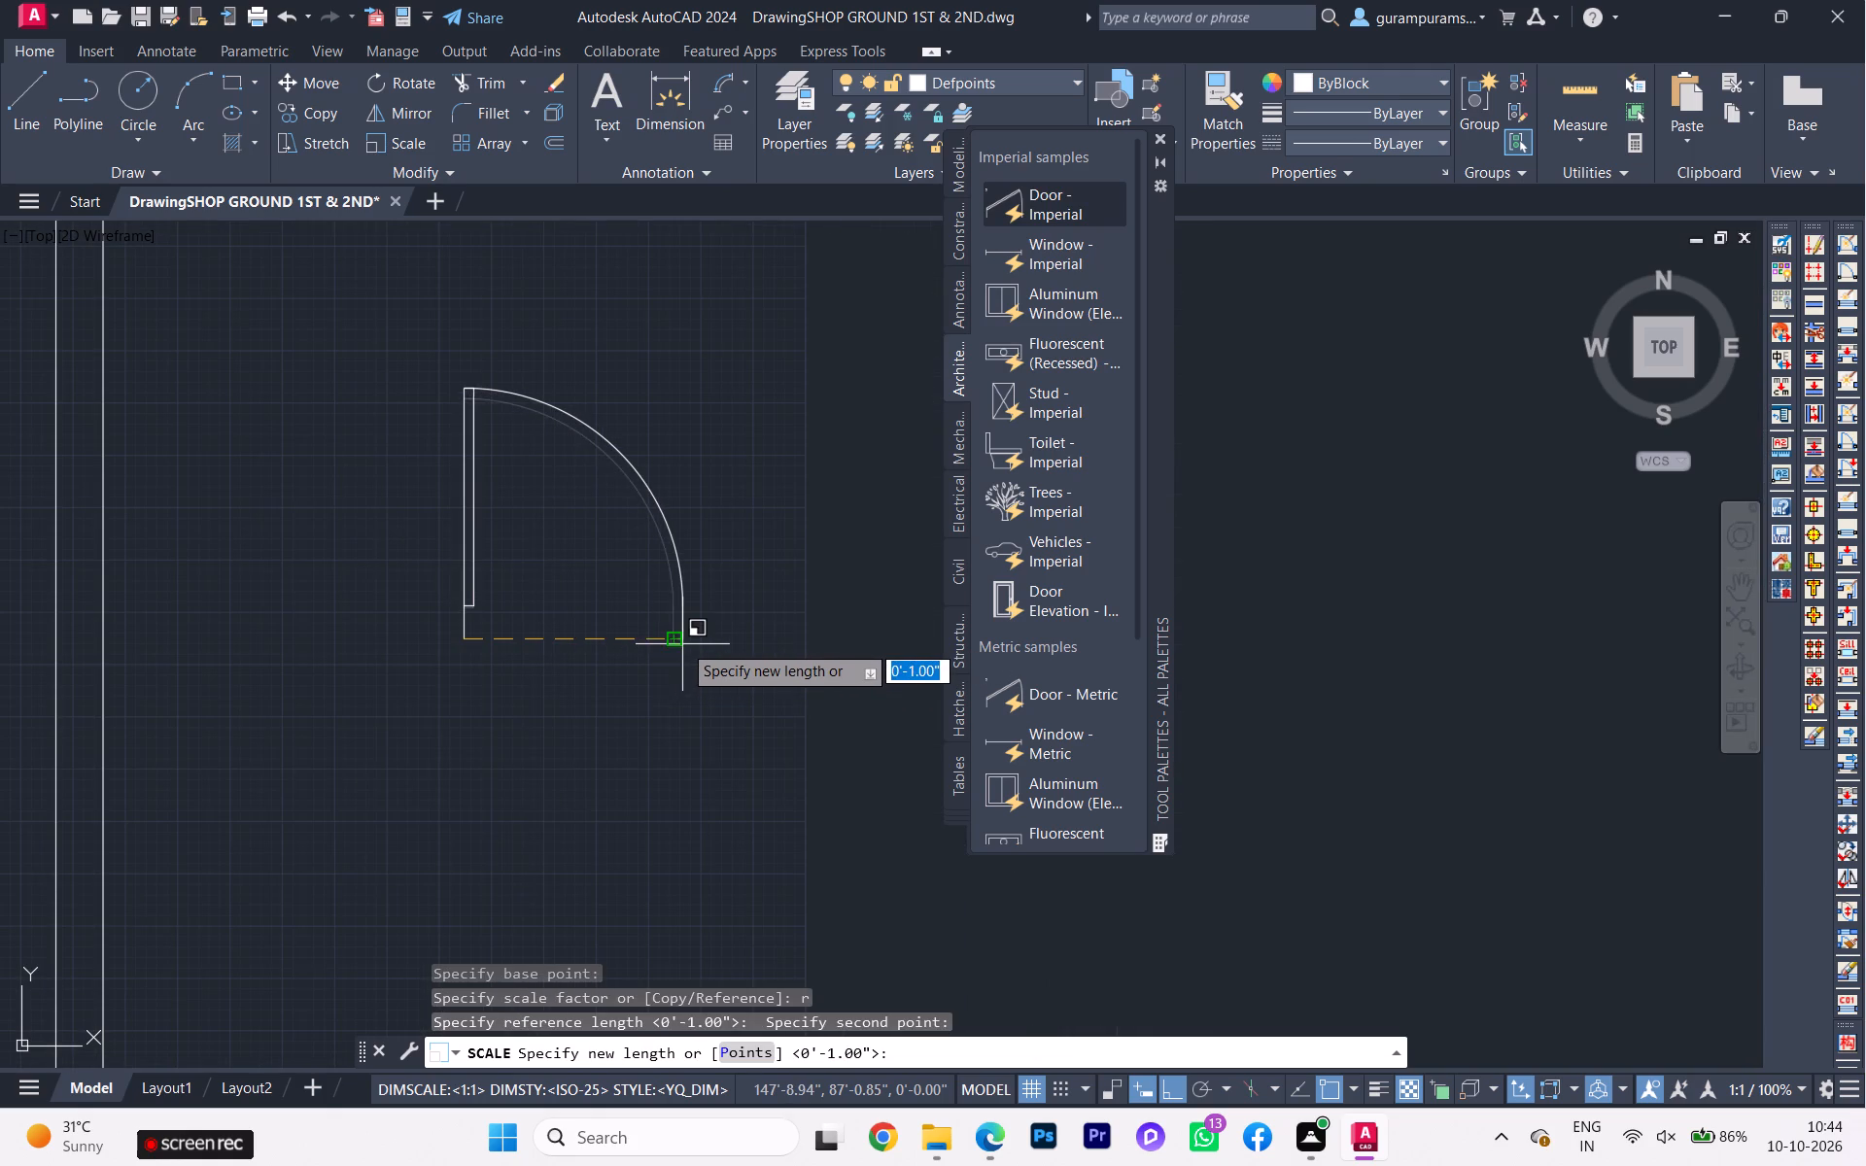
key("2")
key("apostrophe")
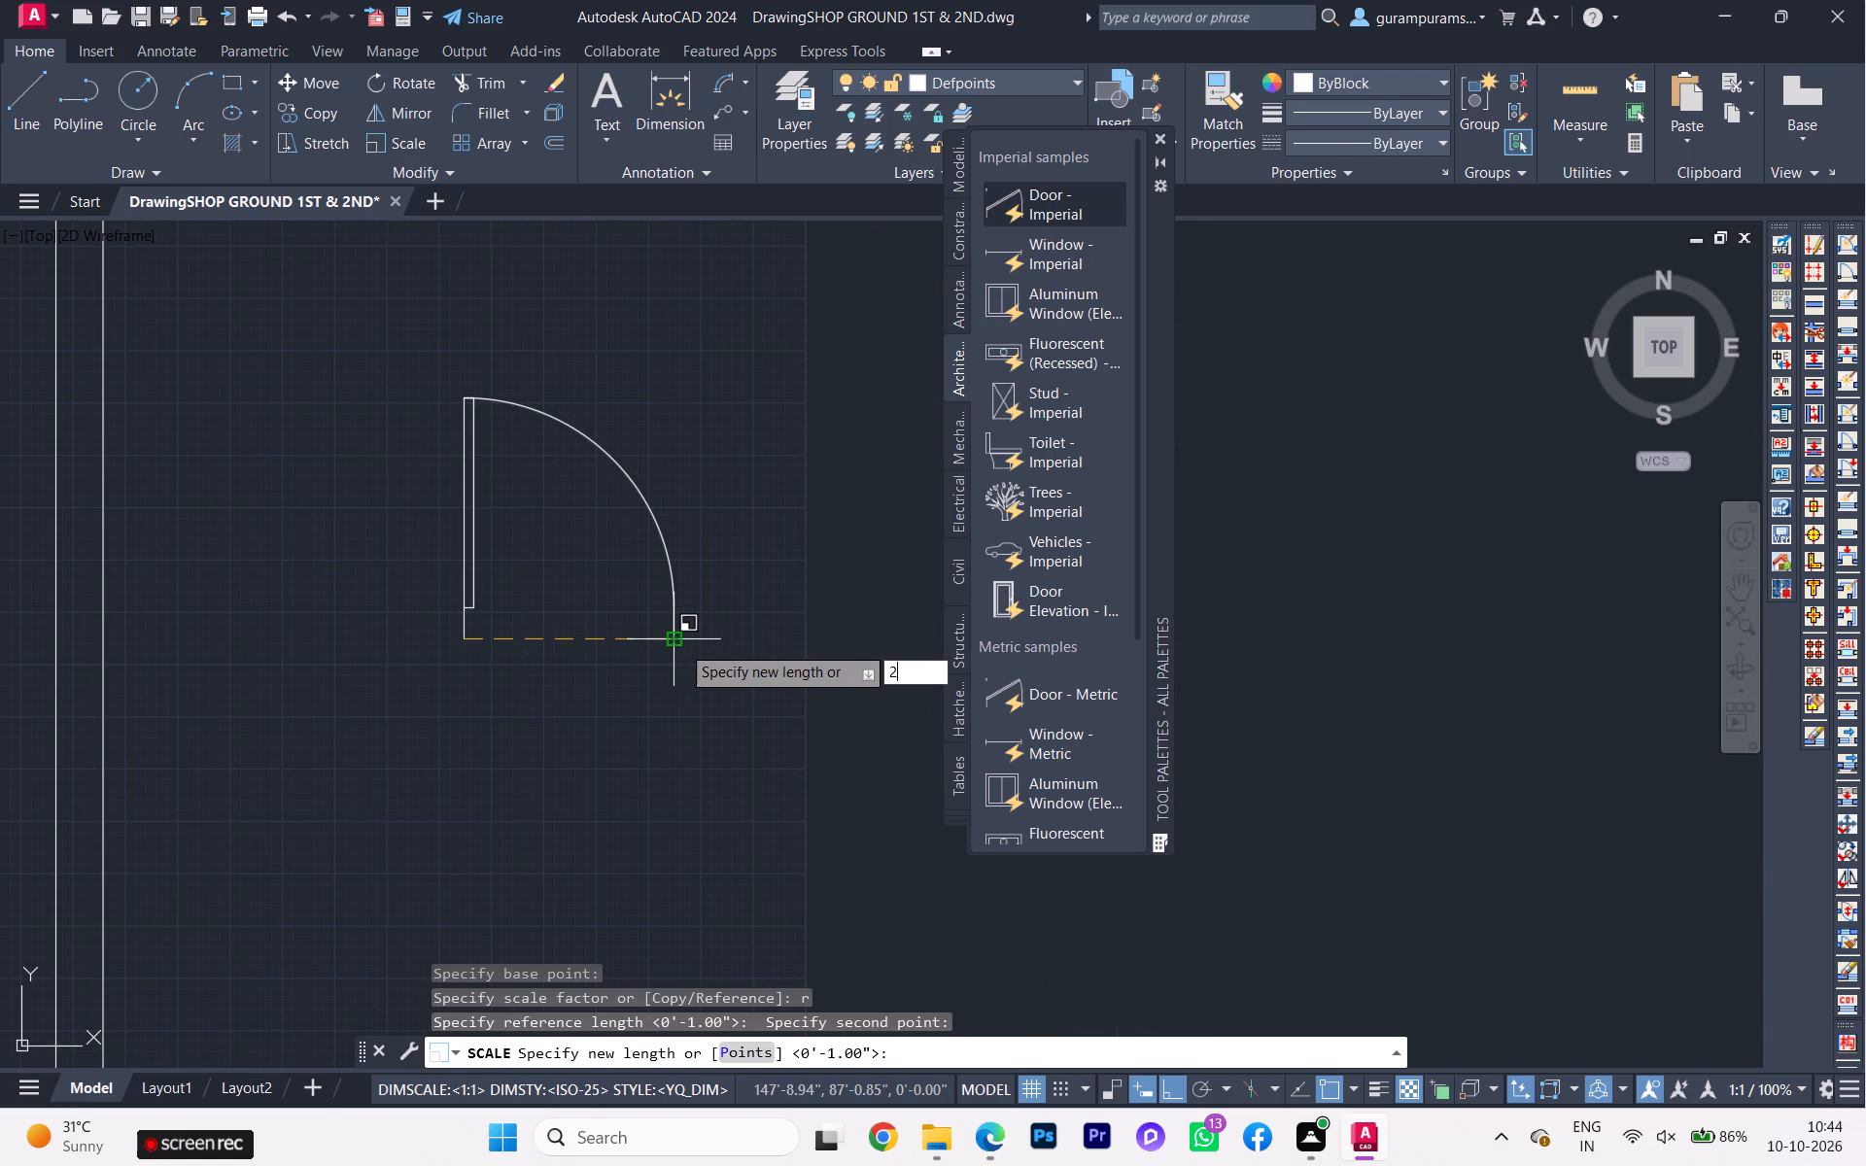
key("Return")
scroll(643, 582, "down", 1)
Rotate the door block 90° counterclockwise with Ortho on.
left_click(619, 643)
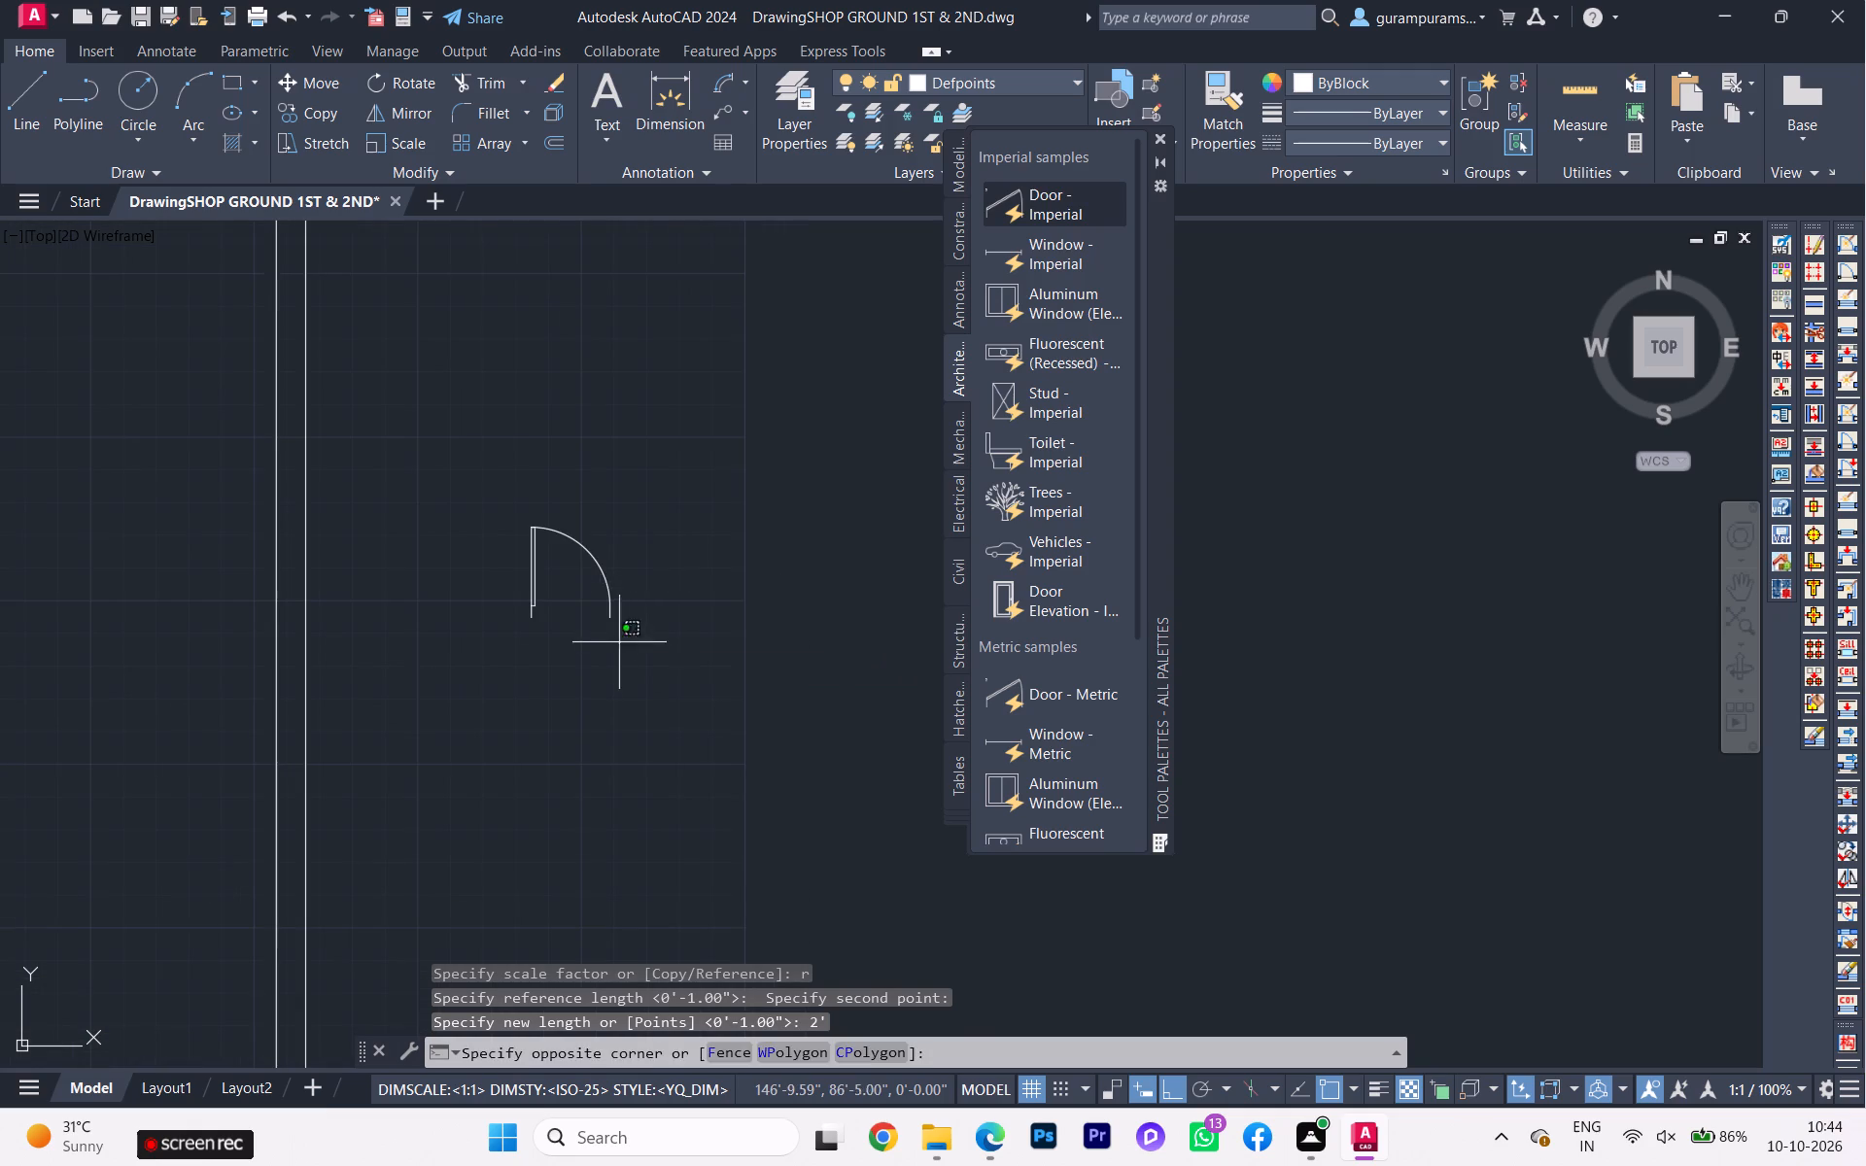
left_click(527, 592)
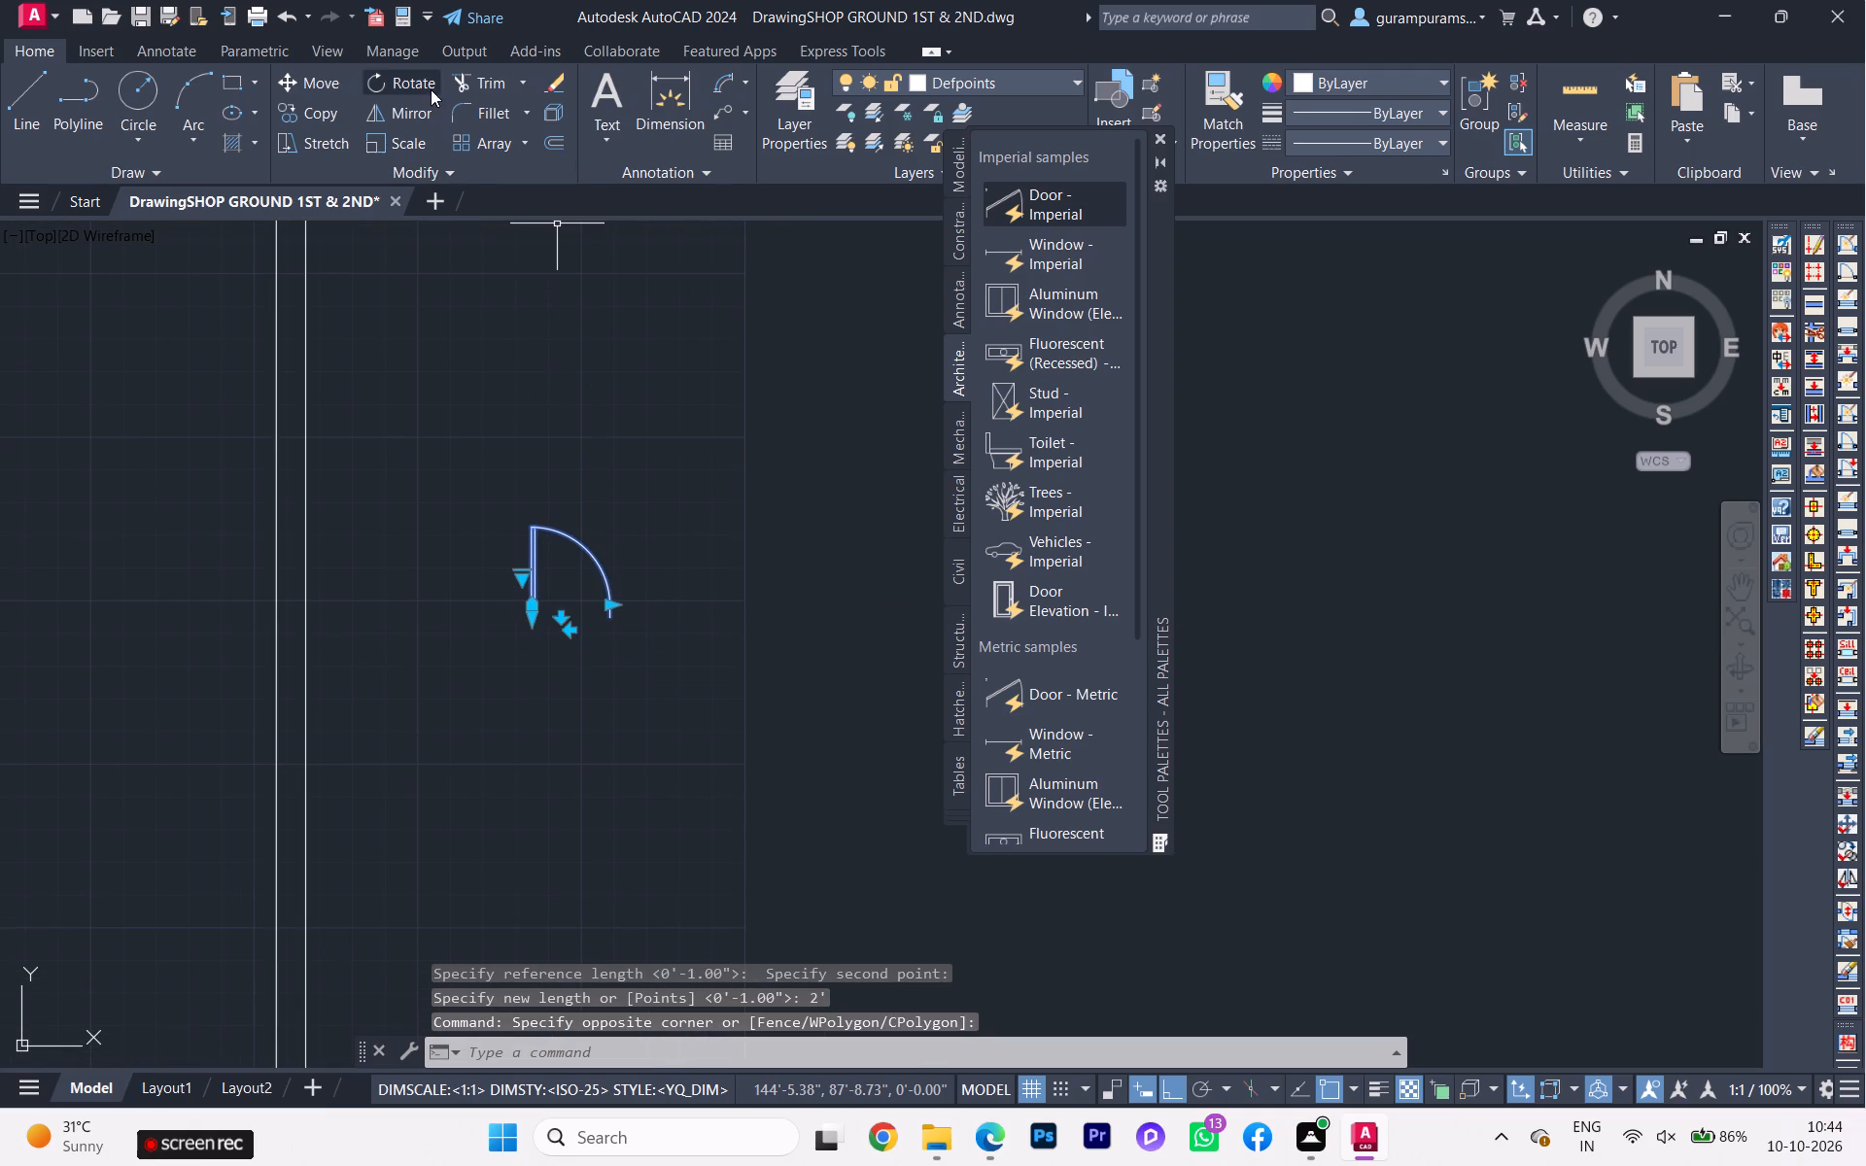
left_click(424, 87)
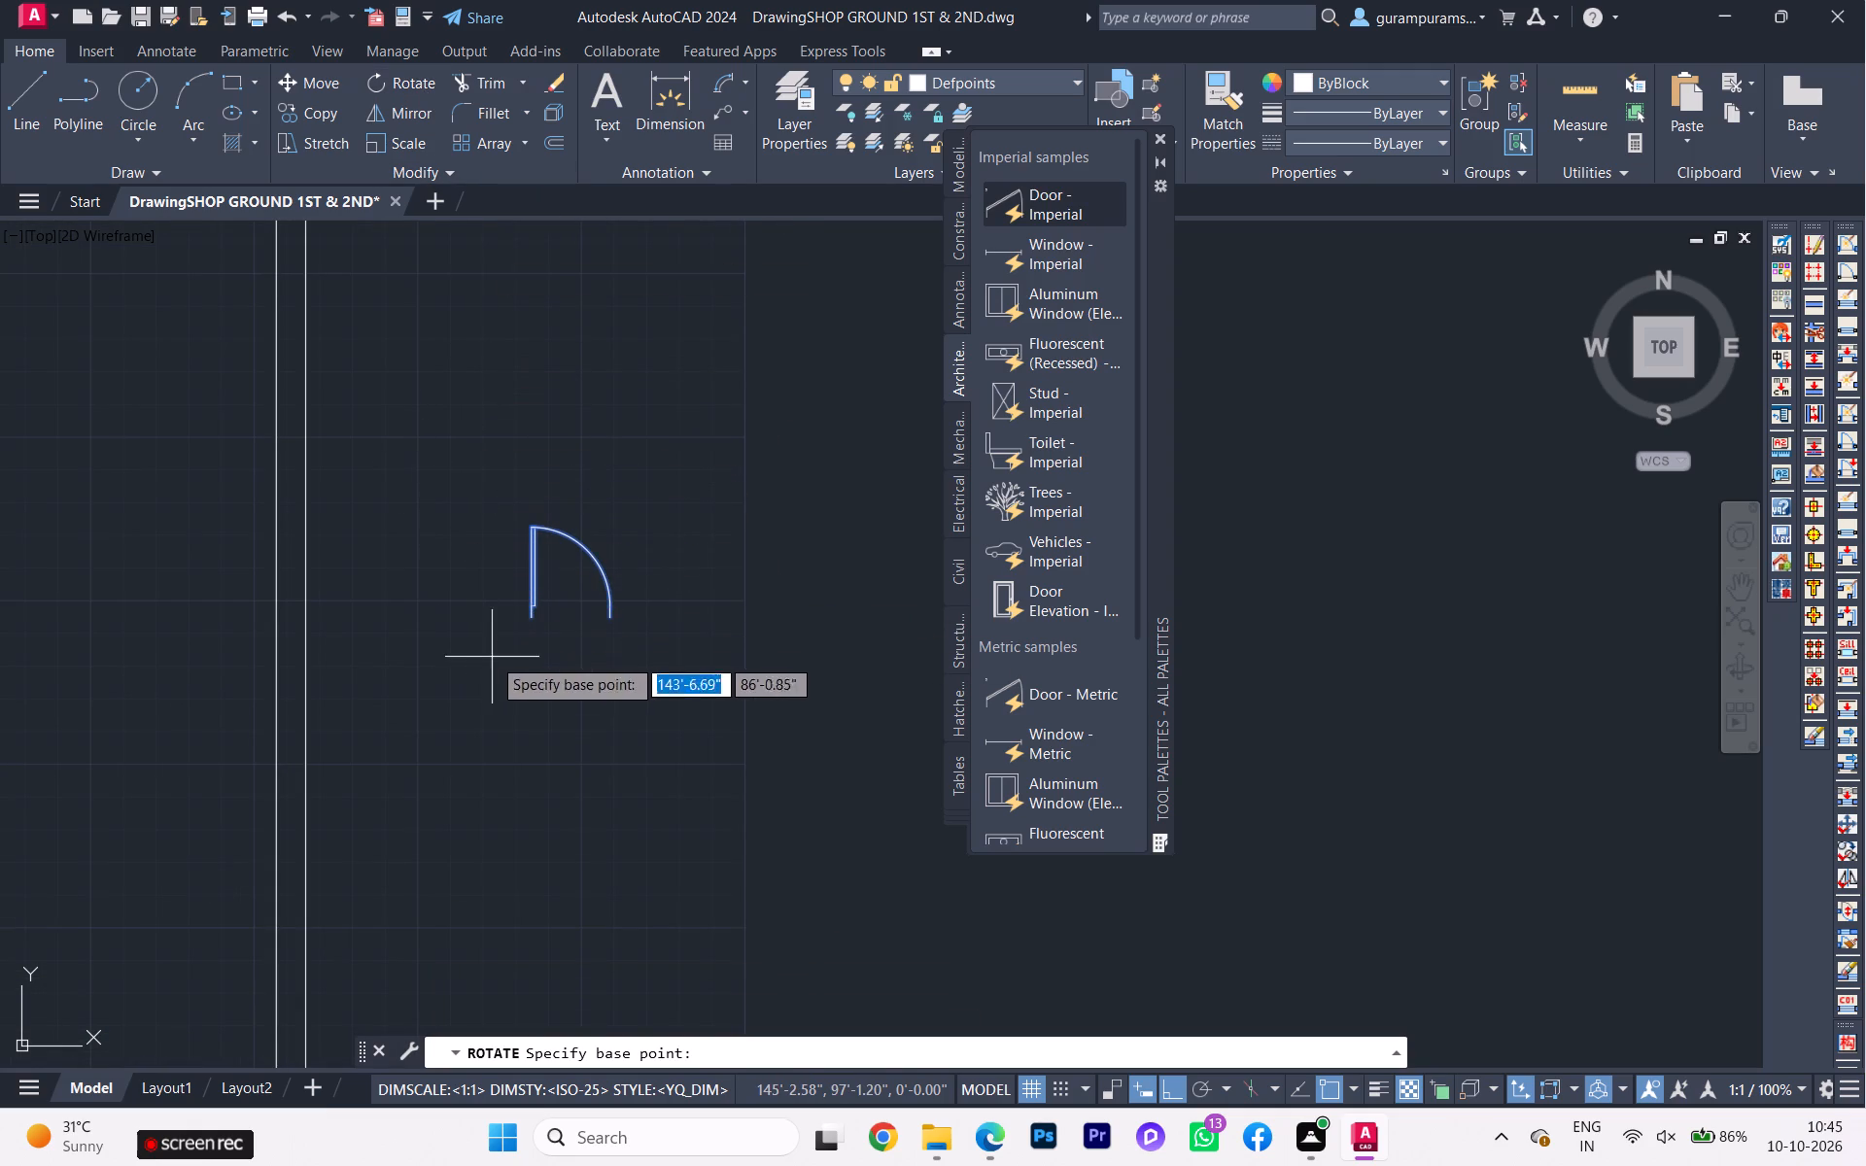
left_click(492, 657)
left_click_drag(485, 408, 485, 399)
Move the door block by its leaf-side end onto the vertical bath wall line just above the lower bath wall.
left_click(487, 660)
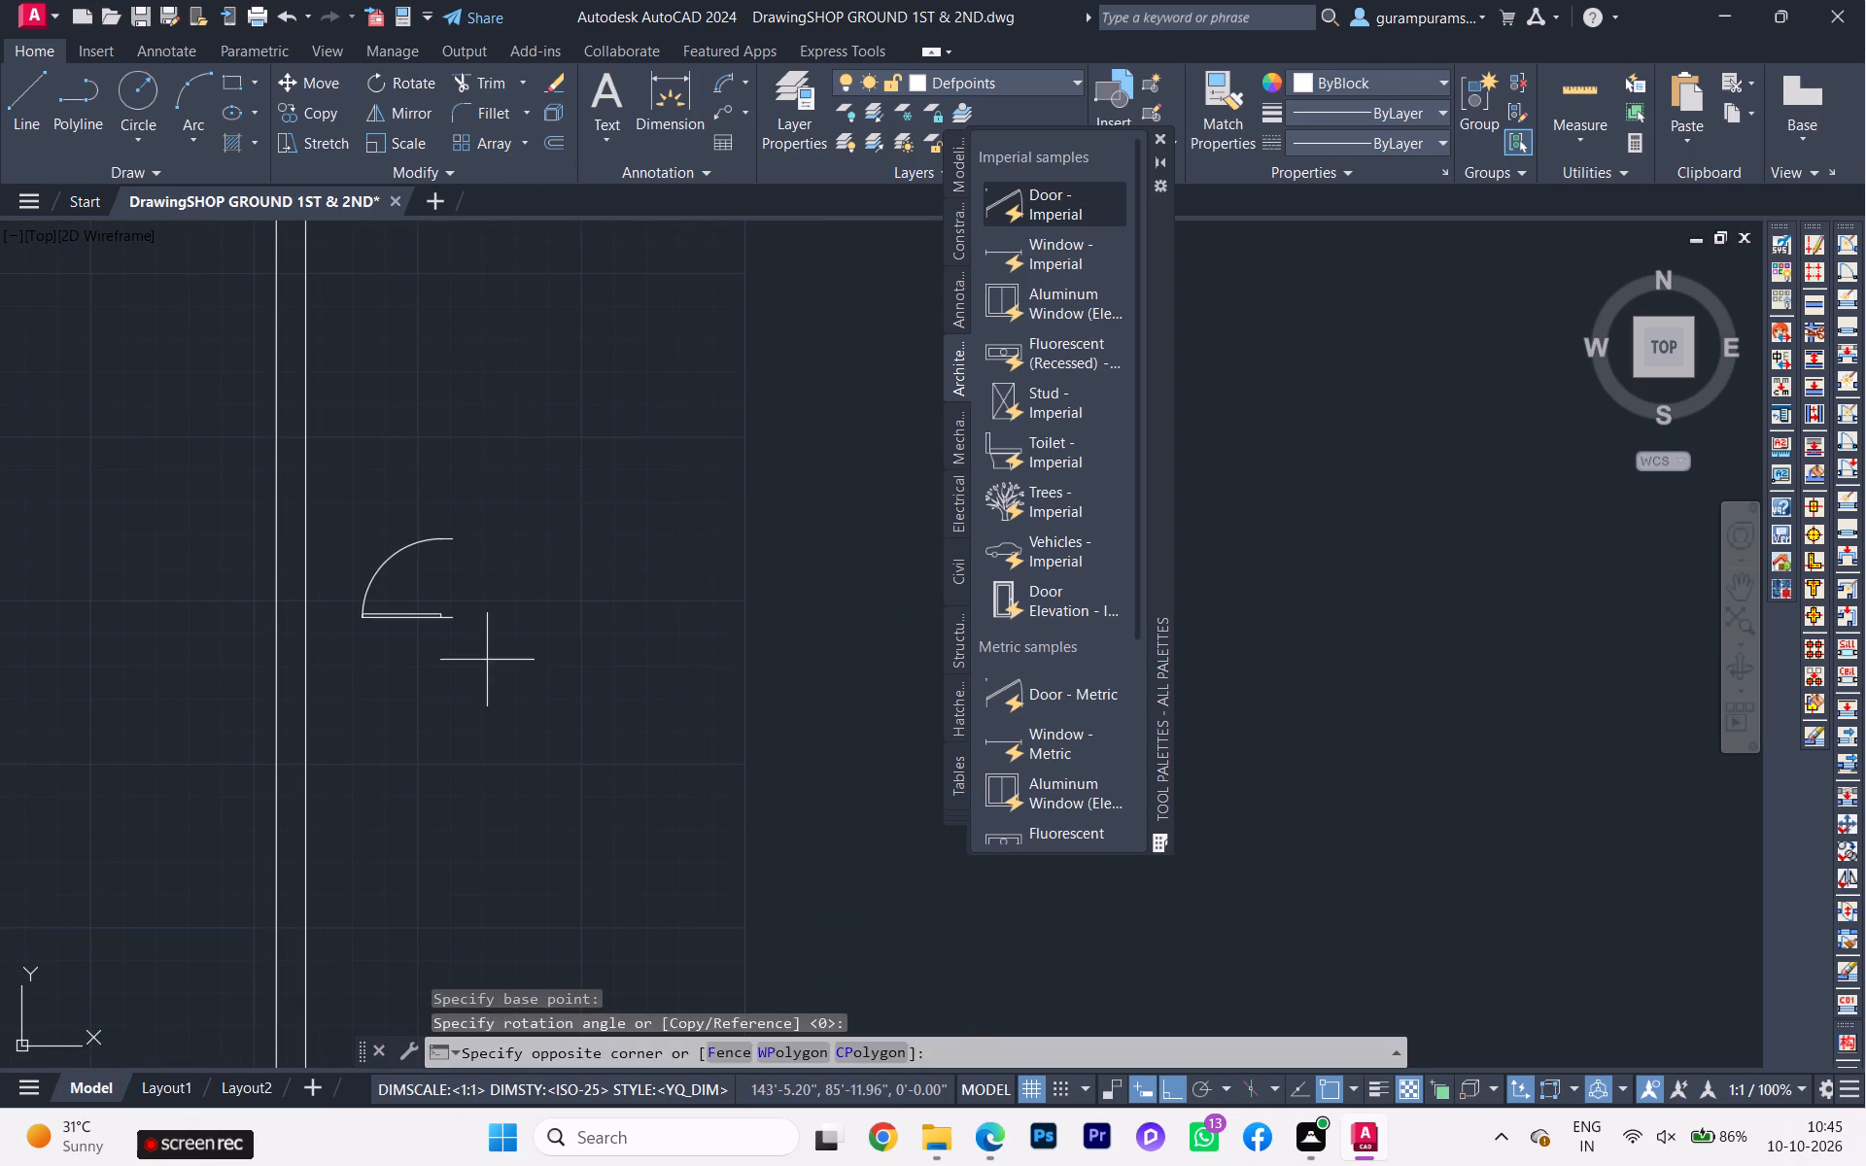
left_click(412, 563)
key("m")
key("Return")
scroll(426, 618, "up", 1)
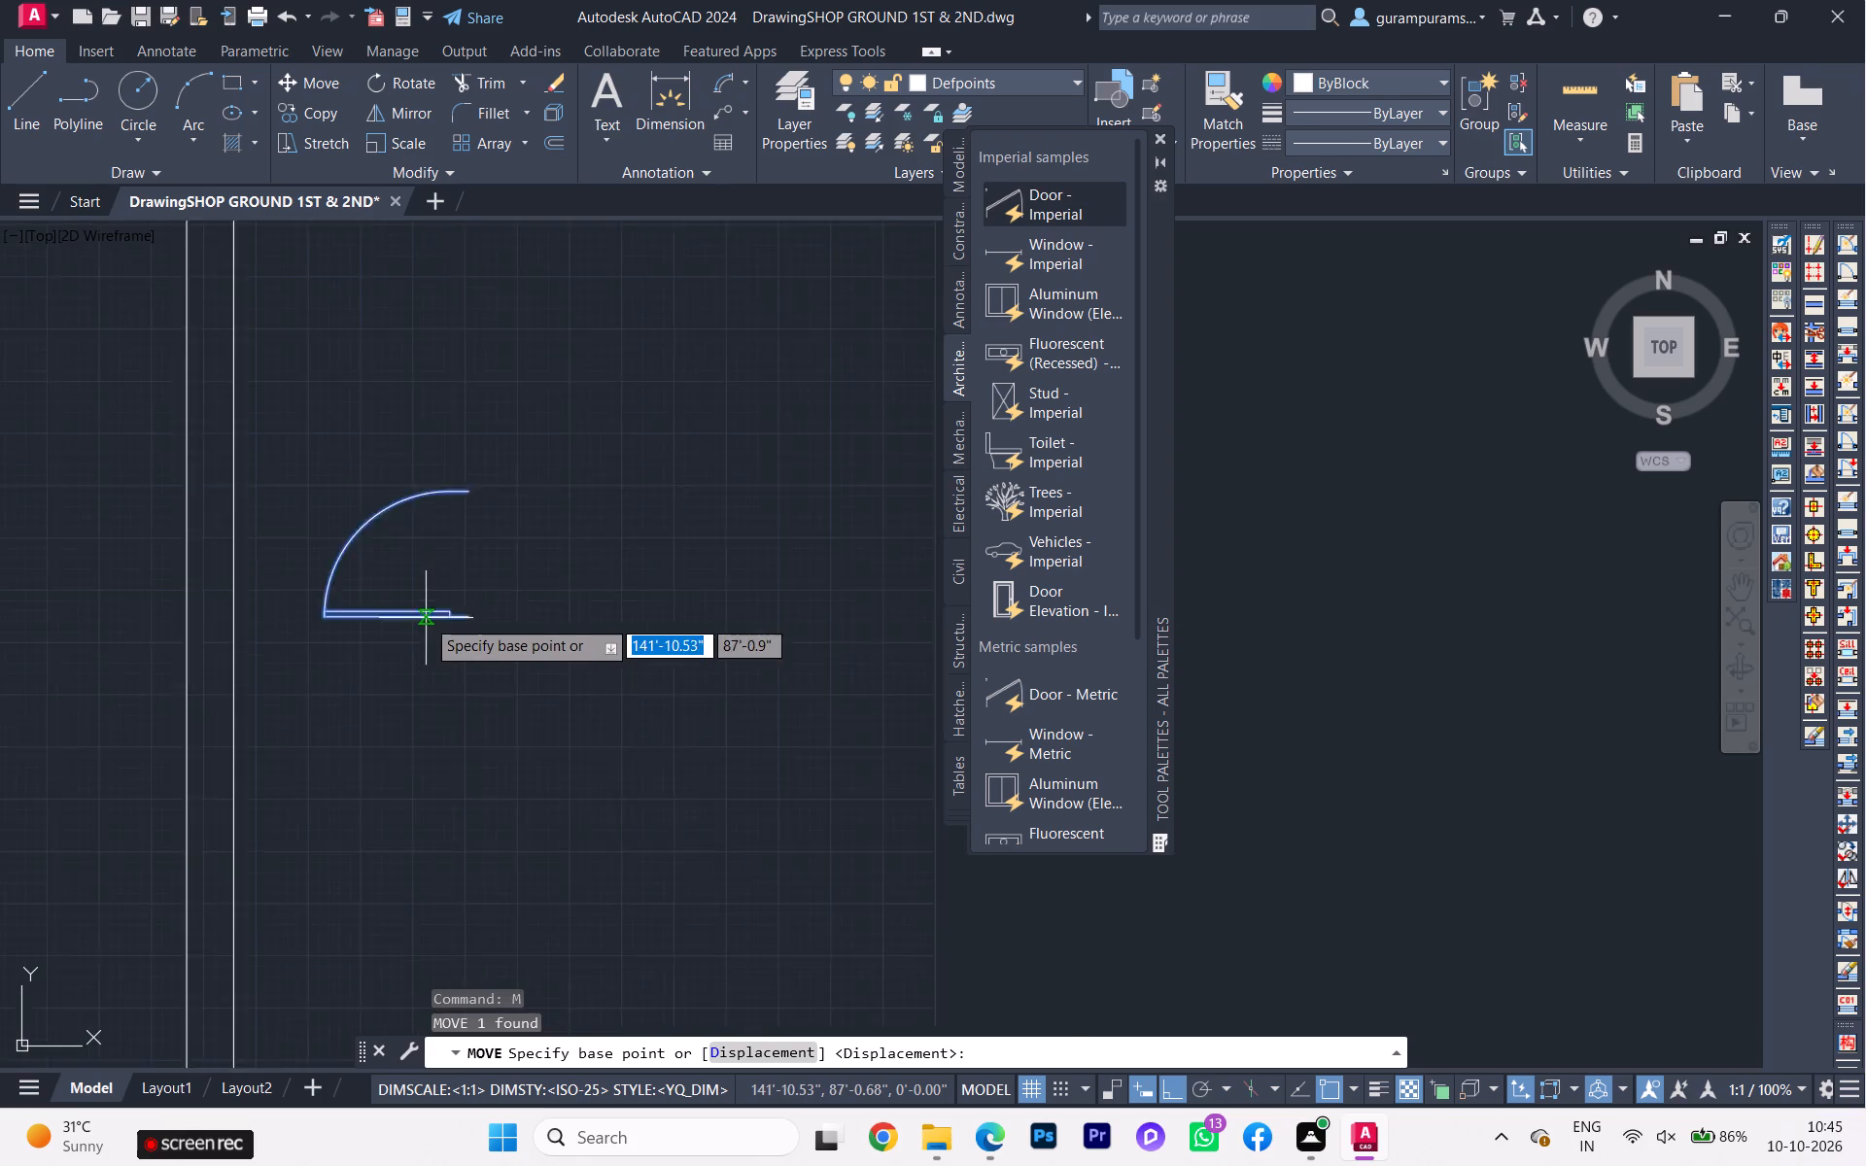
scroll(426, 618, "up", 1)
left_click(486, 612)
scroll(606, 592, "down", 8)
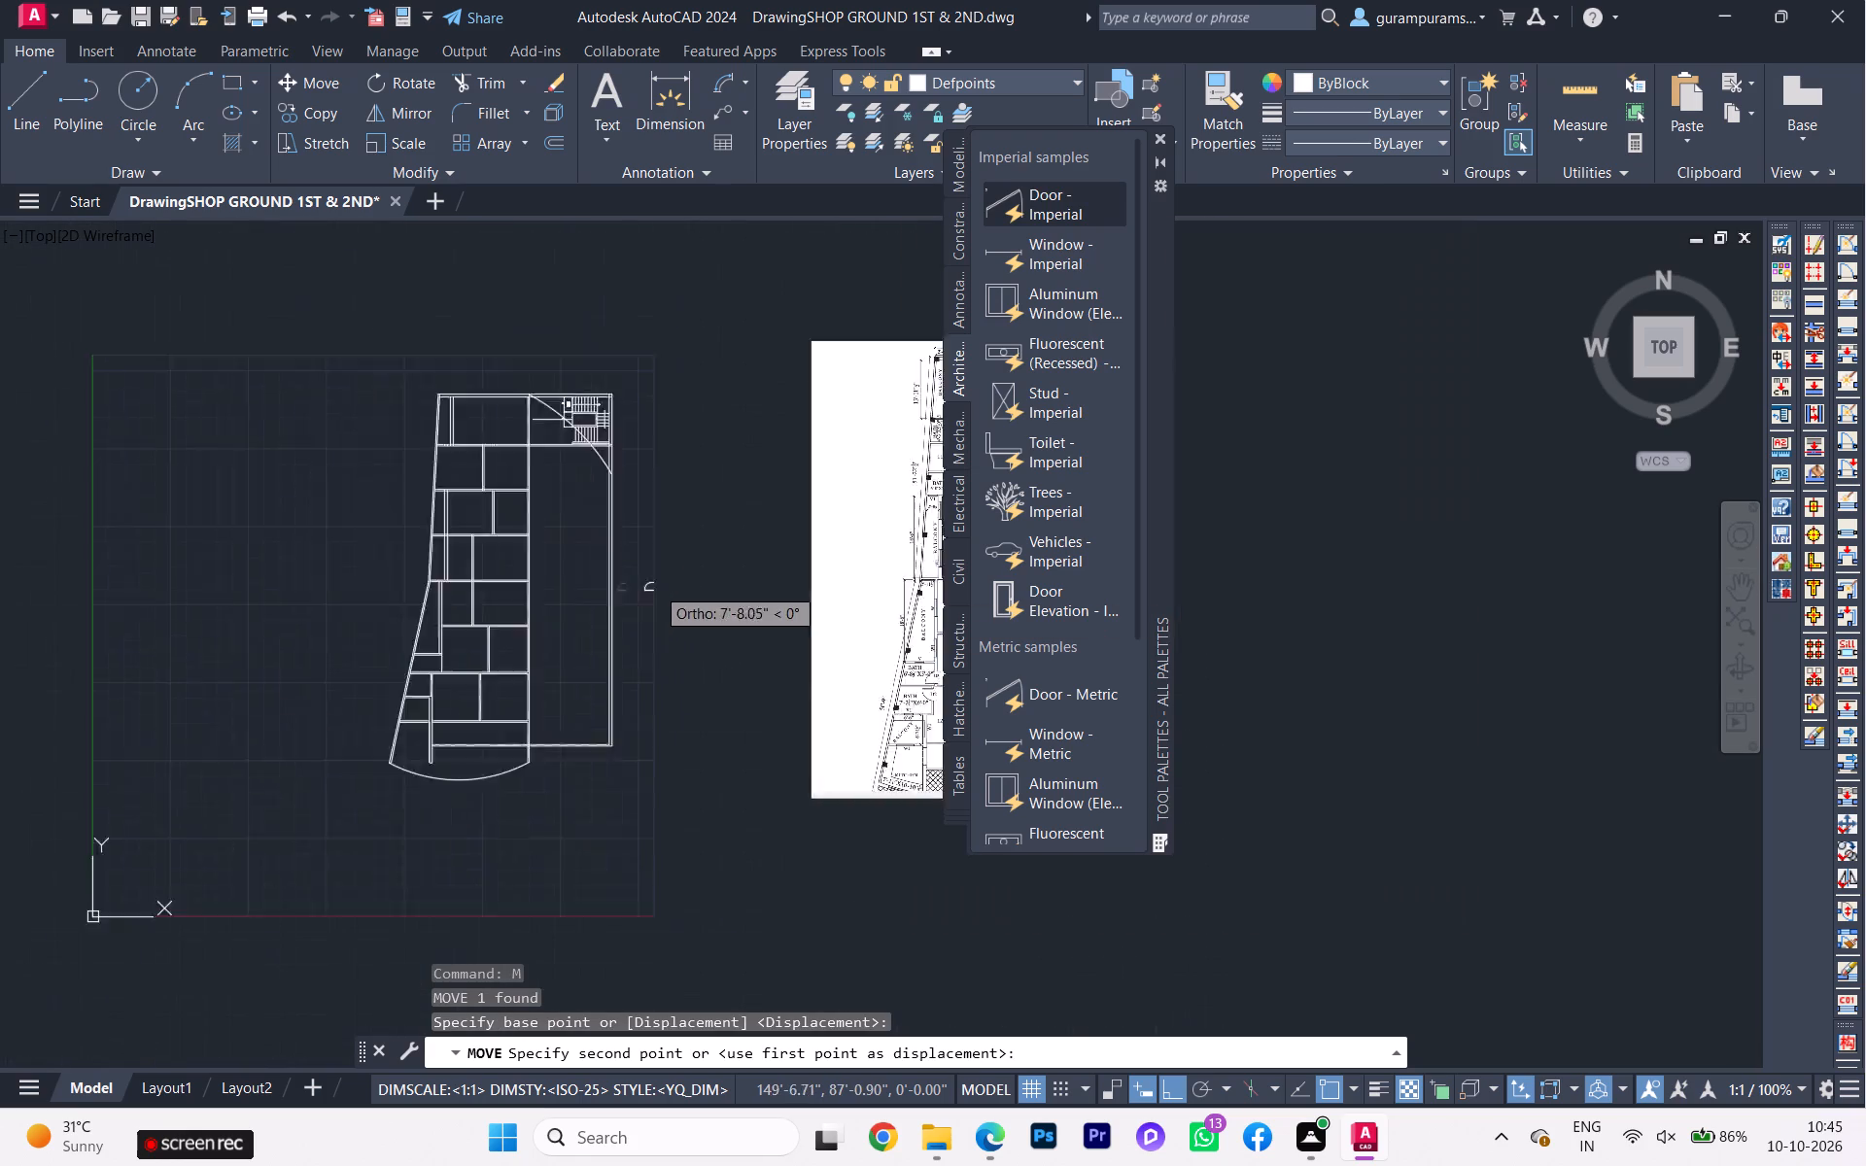
scroll(655, 586, "down", 1)
scroll(545, 612, "up", 7)
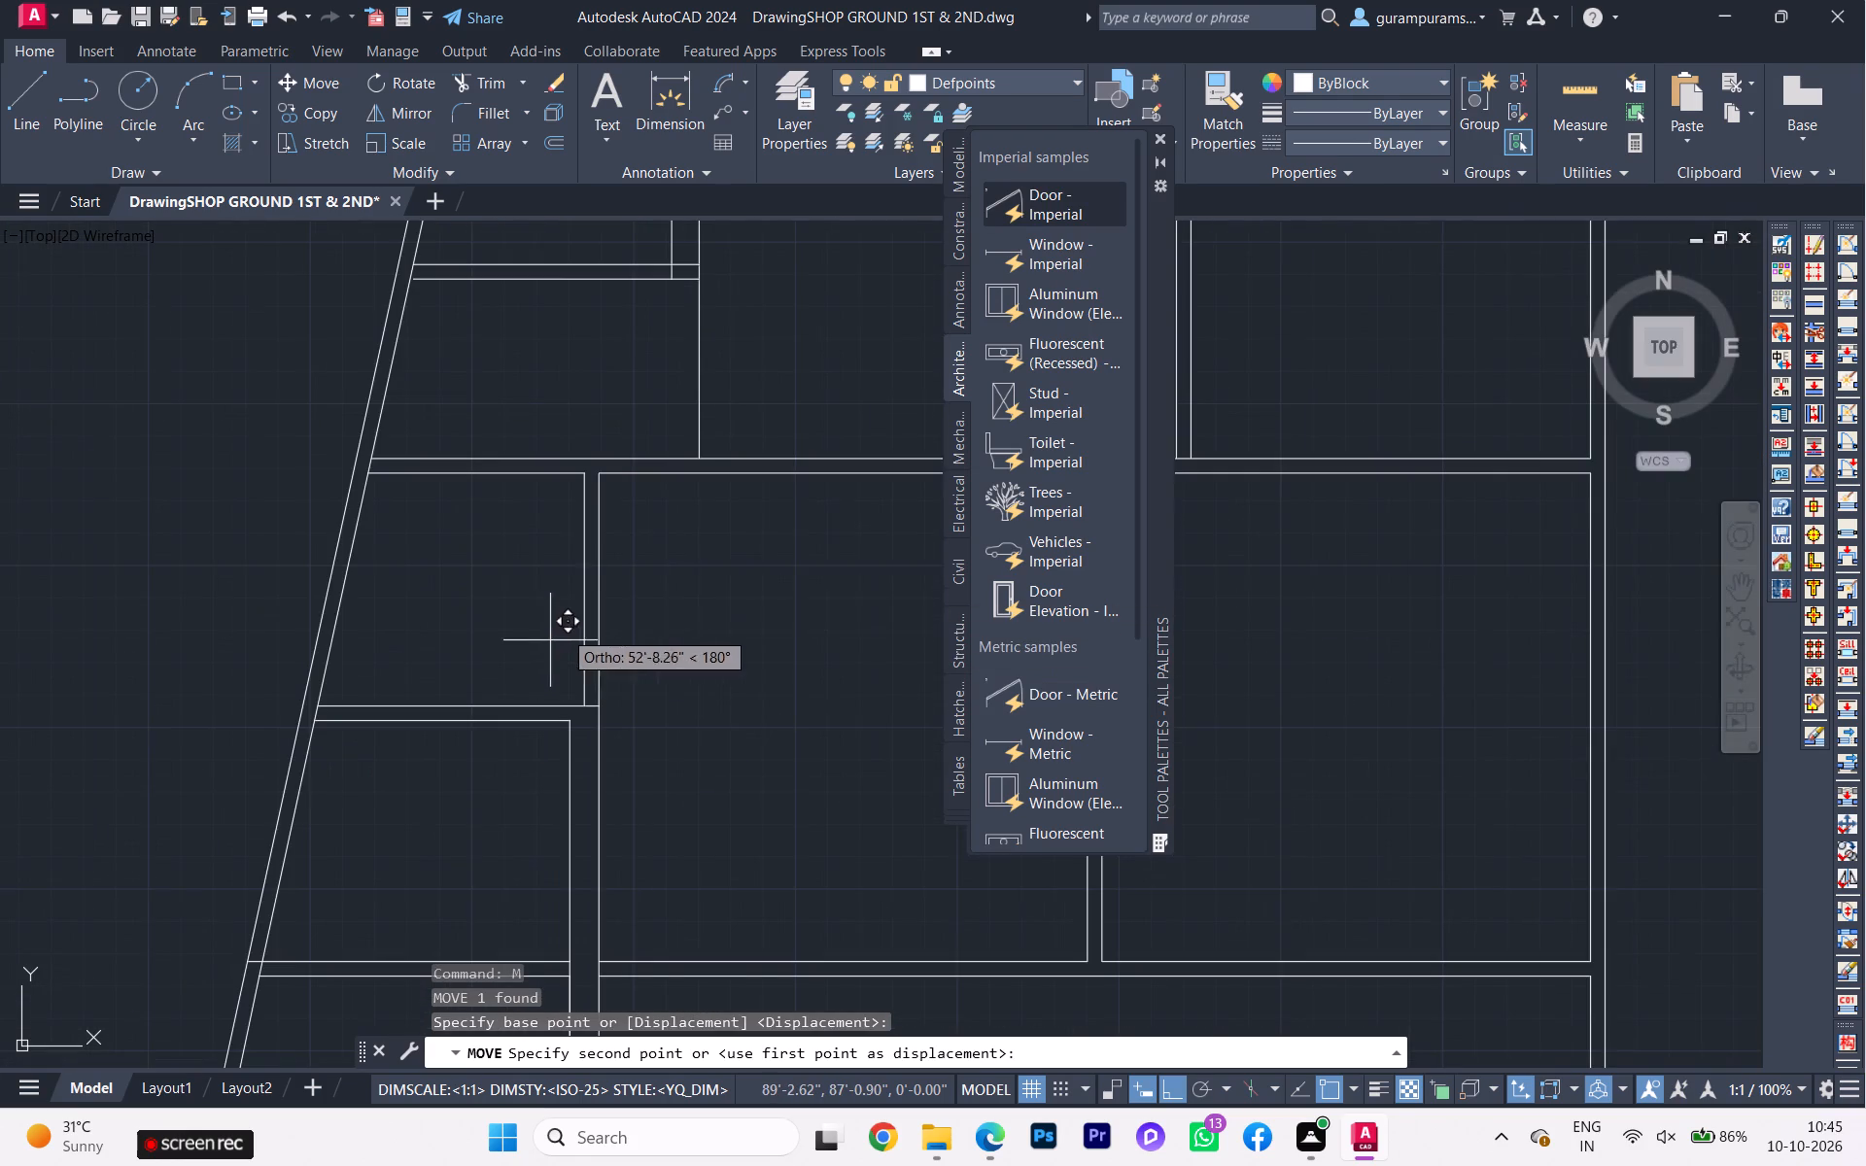
left_click(696, 404)
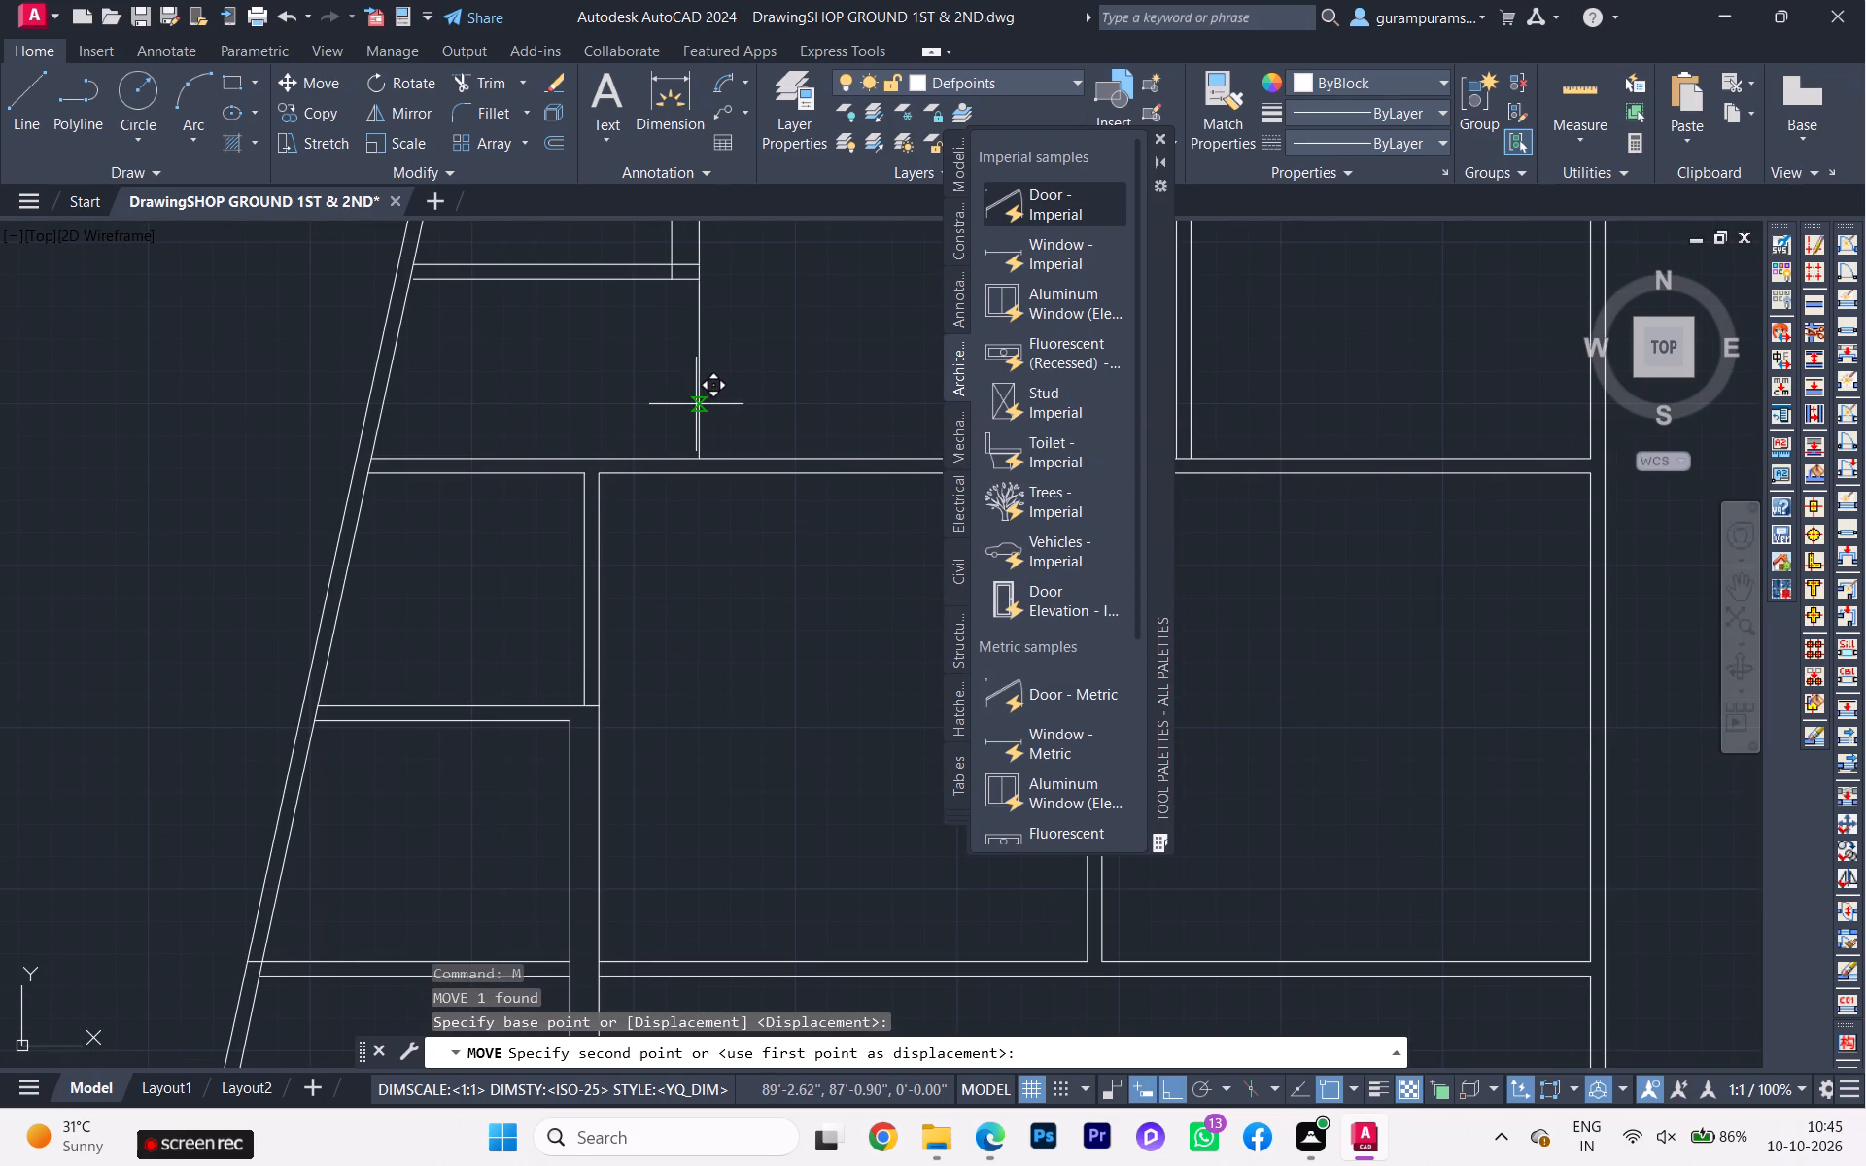
Move the upper bath door block horizontally by its frame end onto the vertical bath wall line, with Ortho on.
middle_click_drag(672, 420, 621, 563)
left_click(621, 564)
left_click(597, 516)
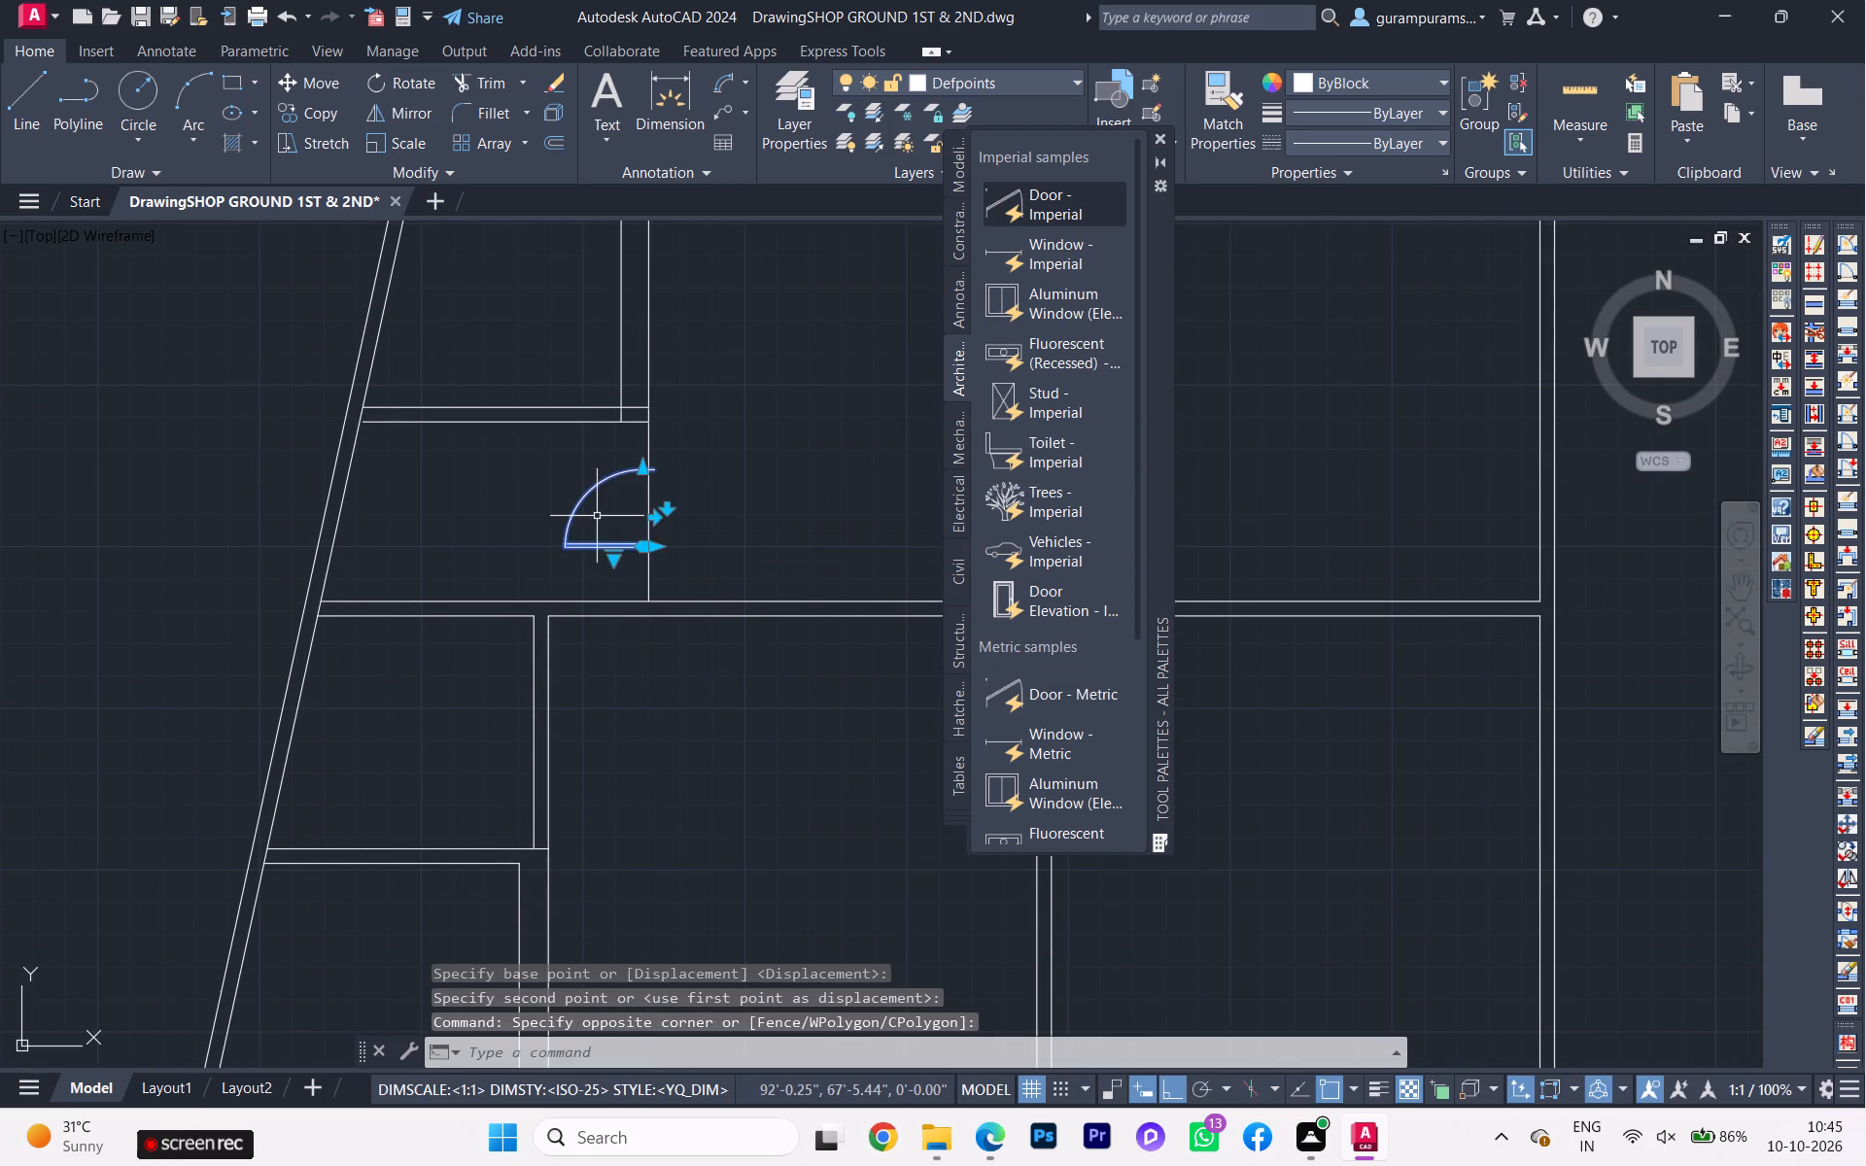
scroll(666, 544, "up", 4)
key("m")
key("Return")
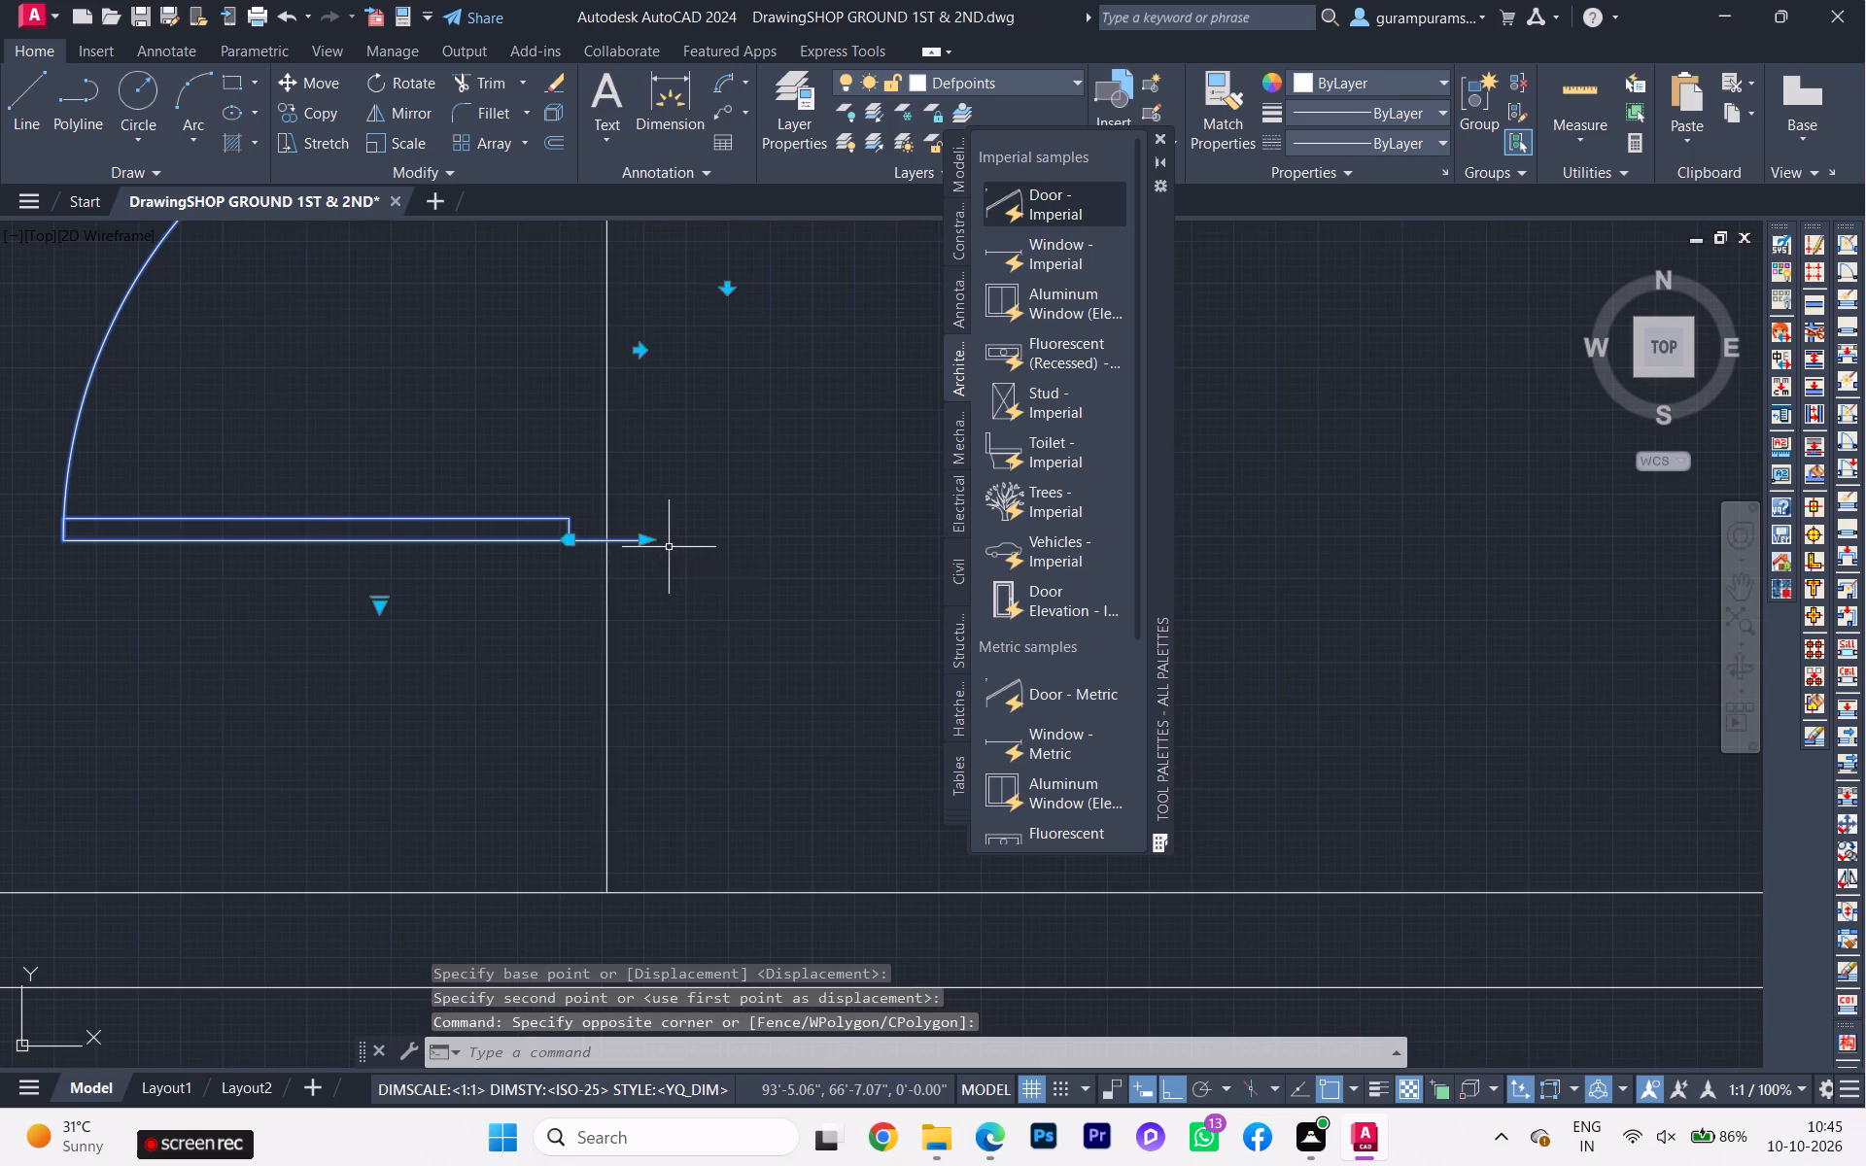
scroll(630, 548, "up", 3)
left_click(683, 525)
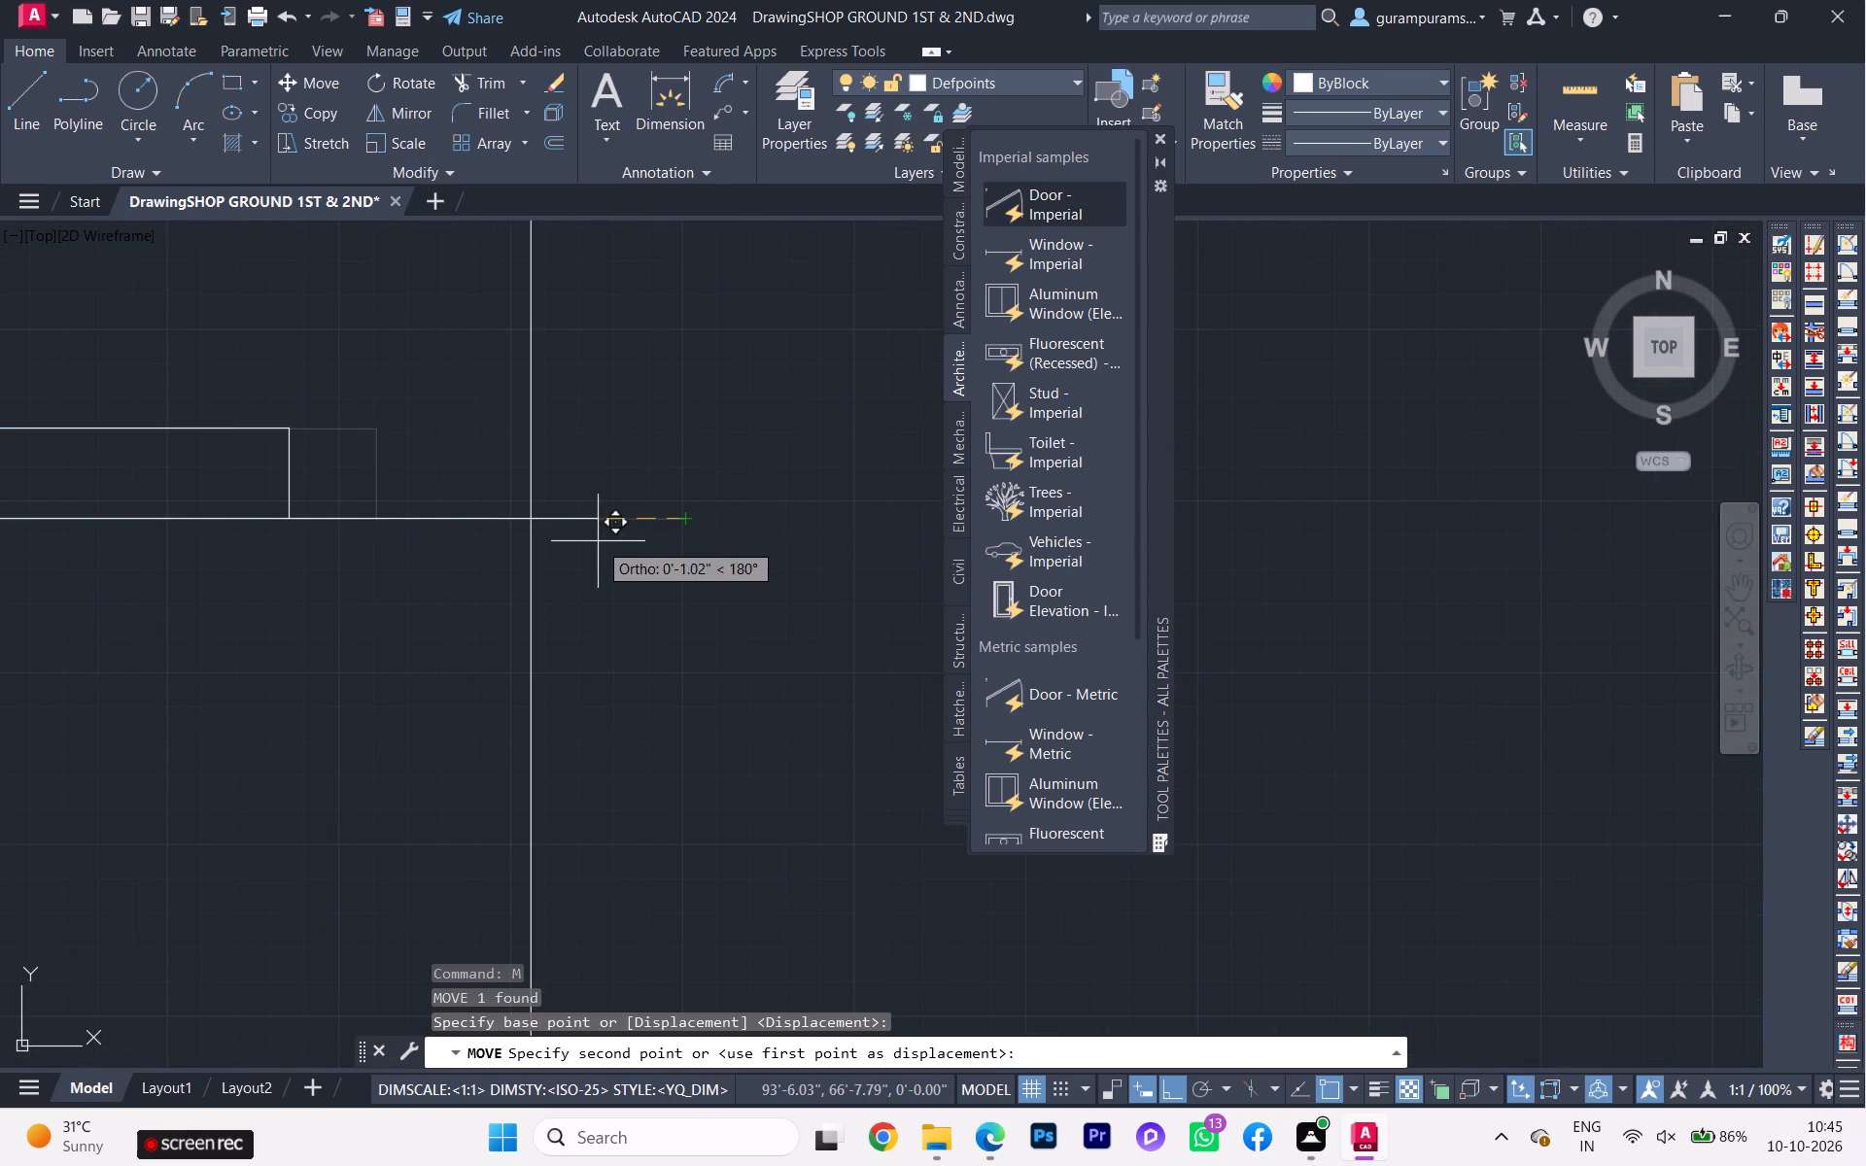
left_click(534, 516)
scroll(540, 504, "down", 1)
scroll(540, 504, "up", 1)
scroll(540, 504, "down", 6)
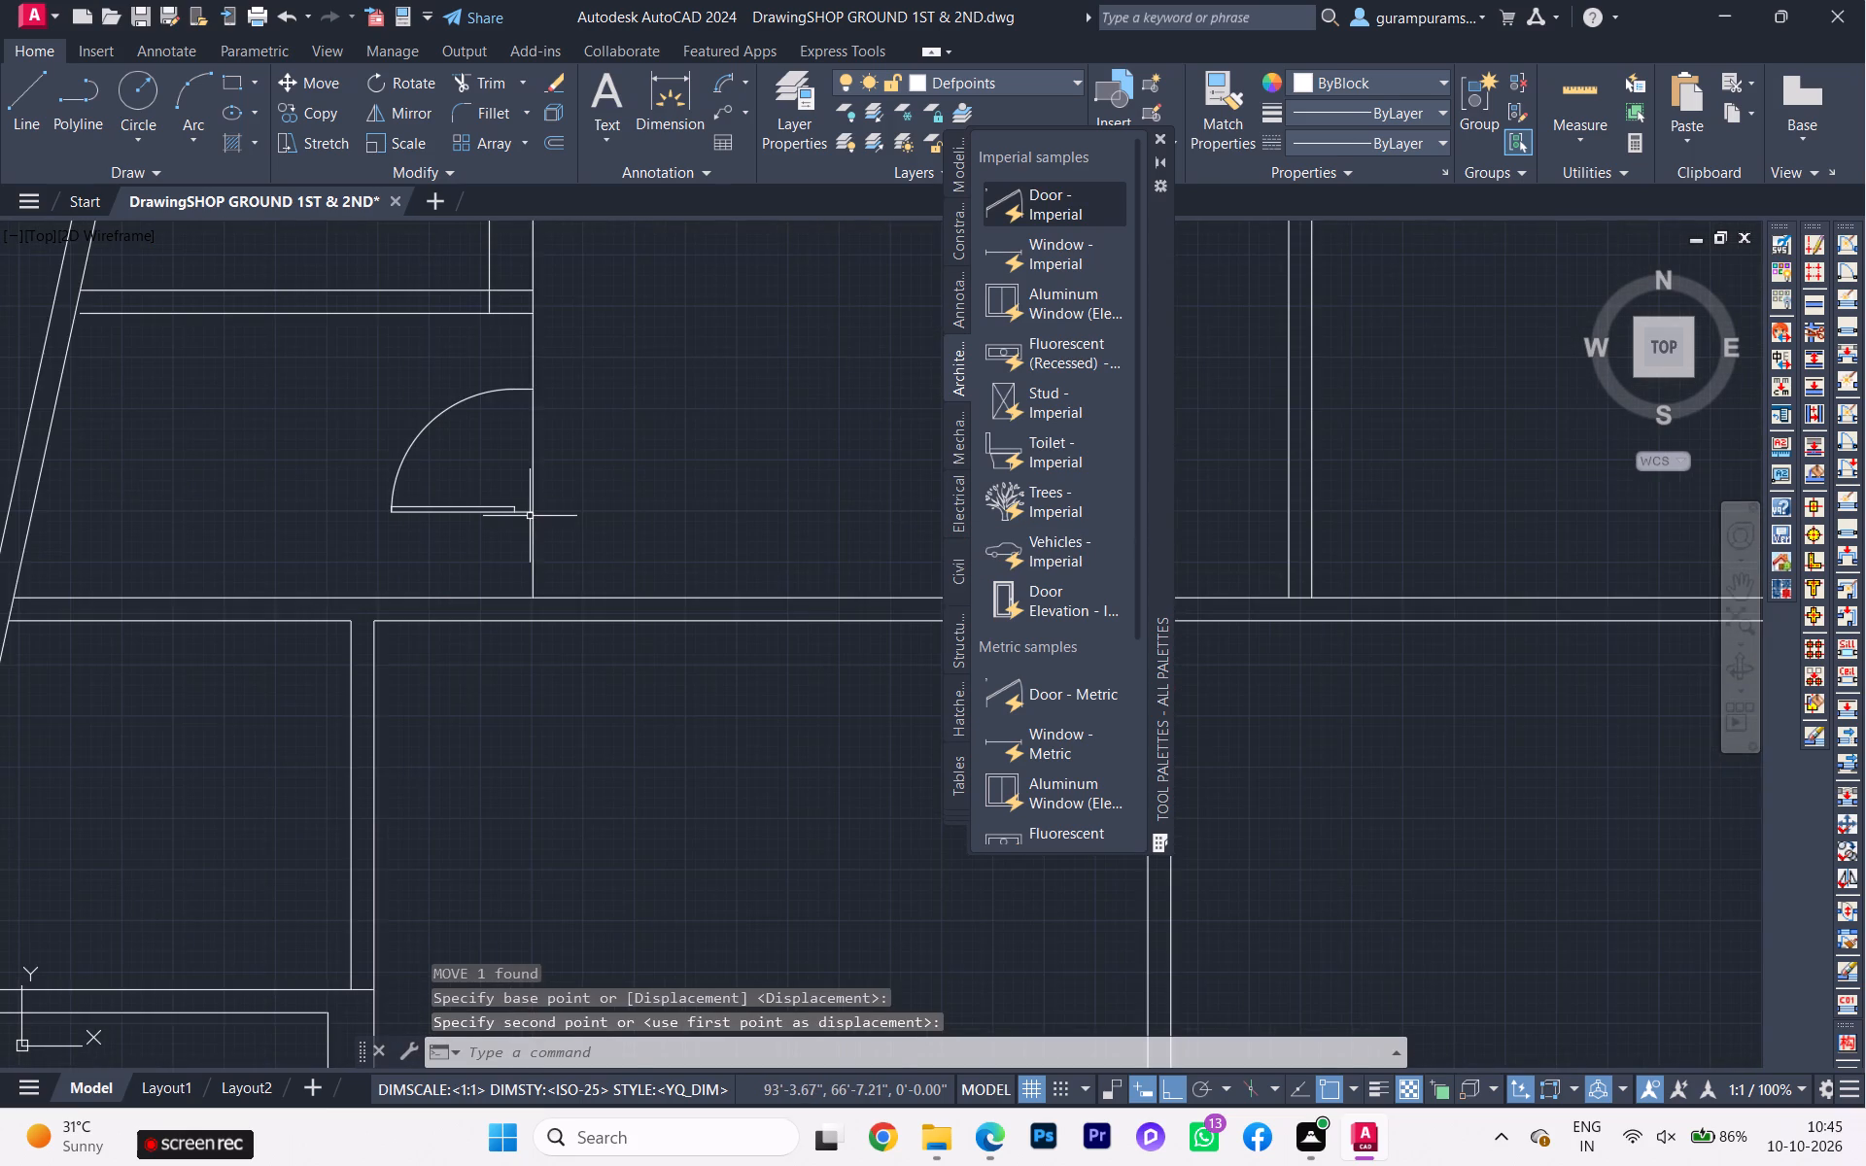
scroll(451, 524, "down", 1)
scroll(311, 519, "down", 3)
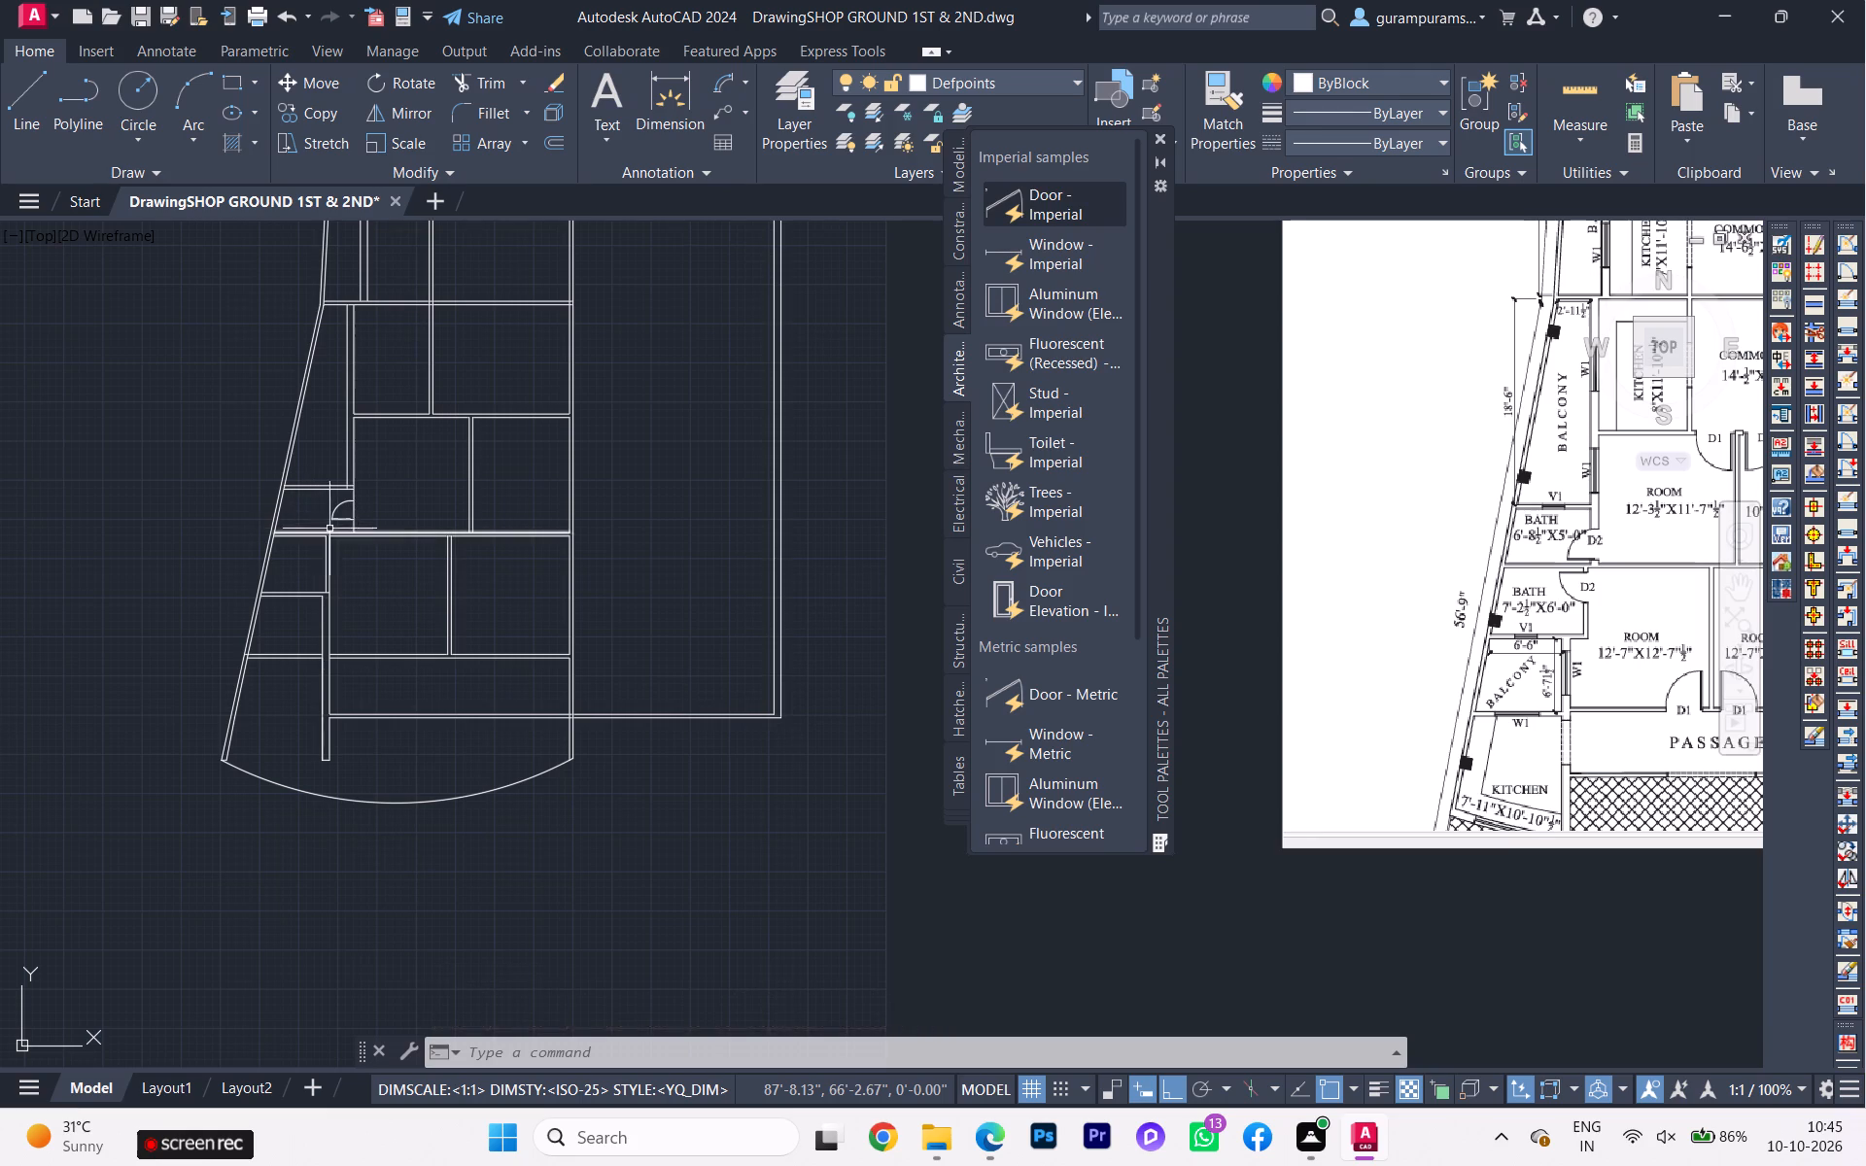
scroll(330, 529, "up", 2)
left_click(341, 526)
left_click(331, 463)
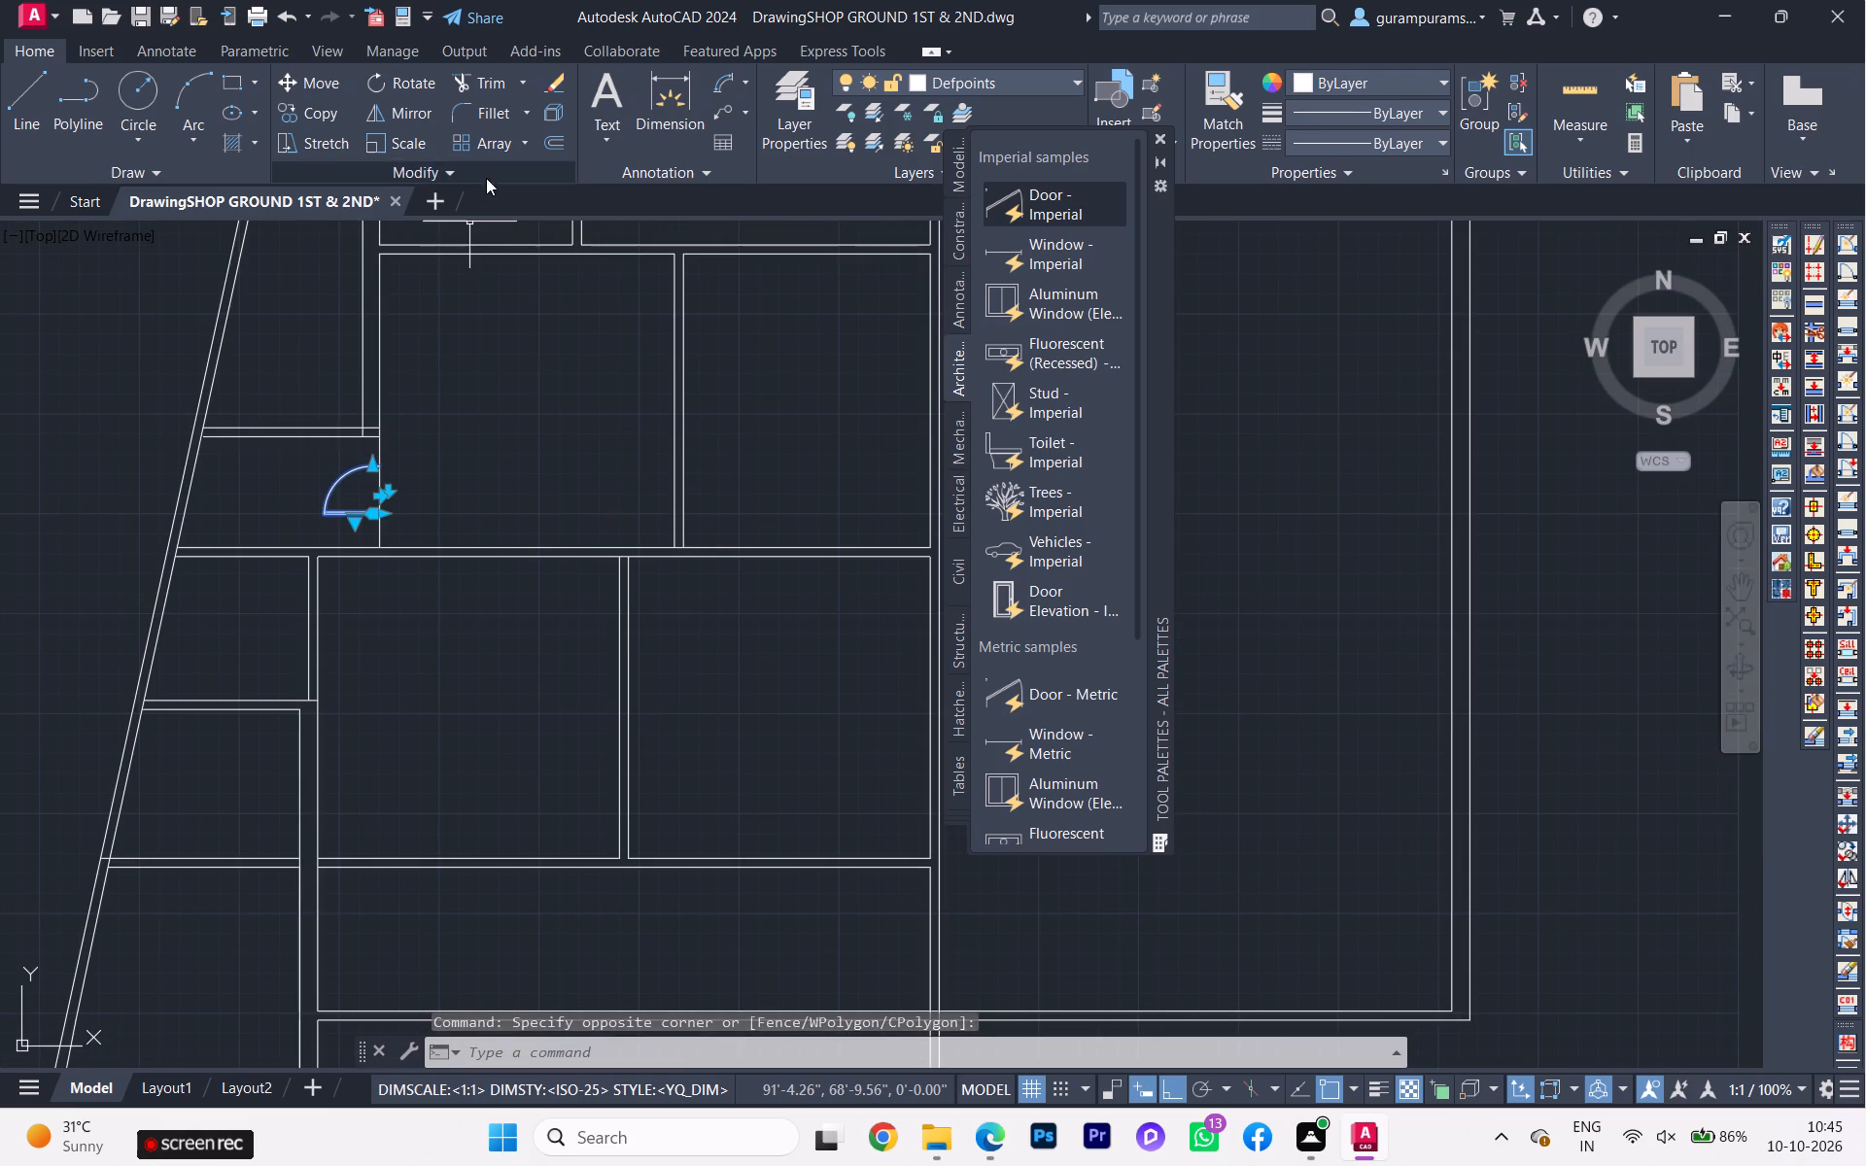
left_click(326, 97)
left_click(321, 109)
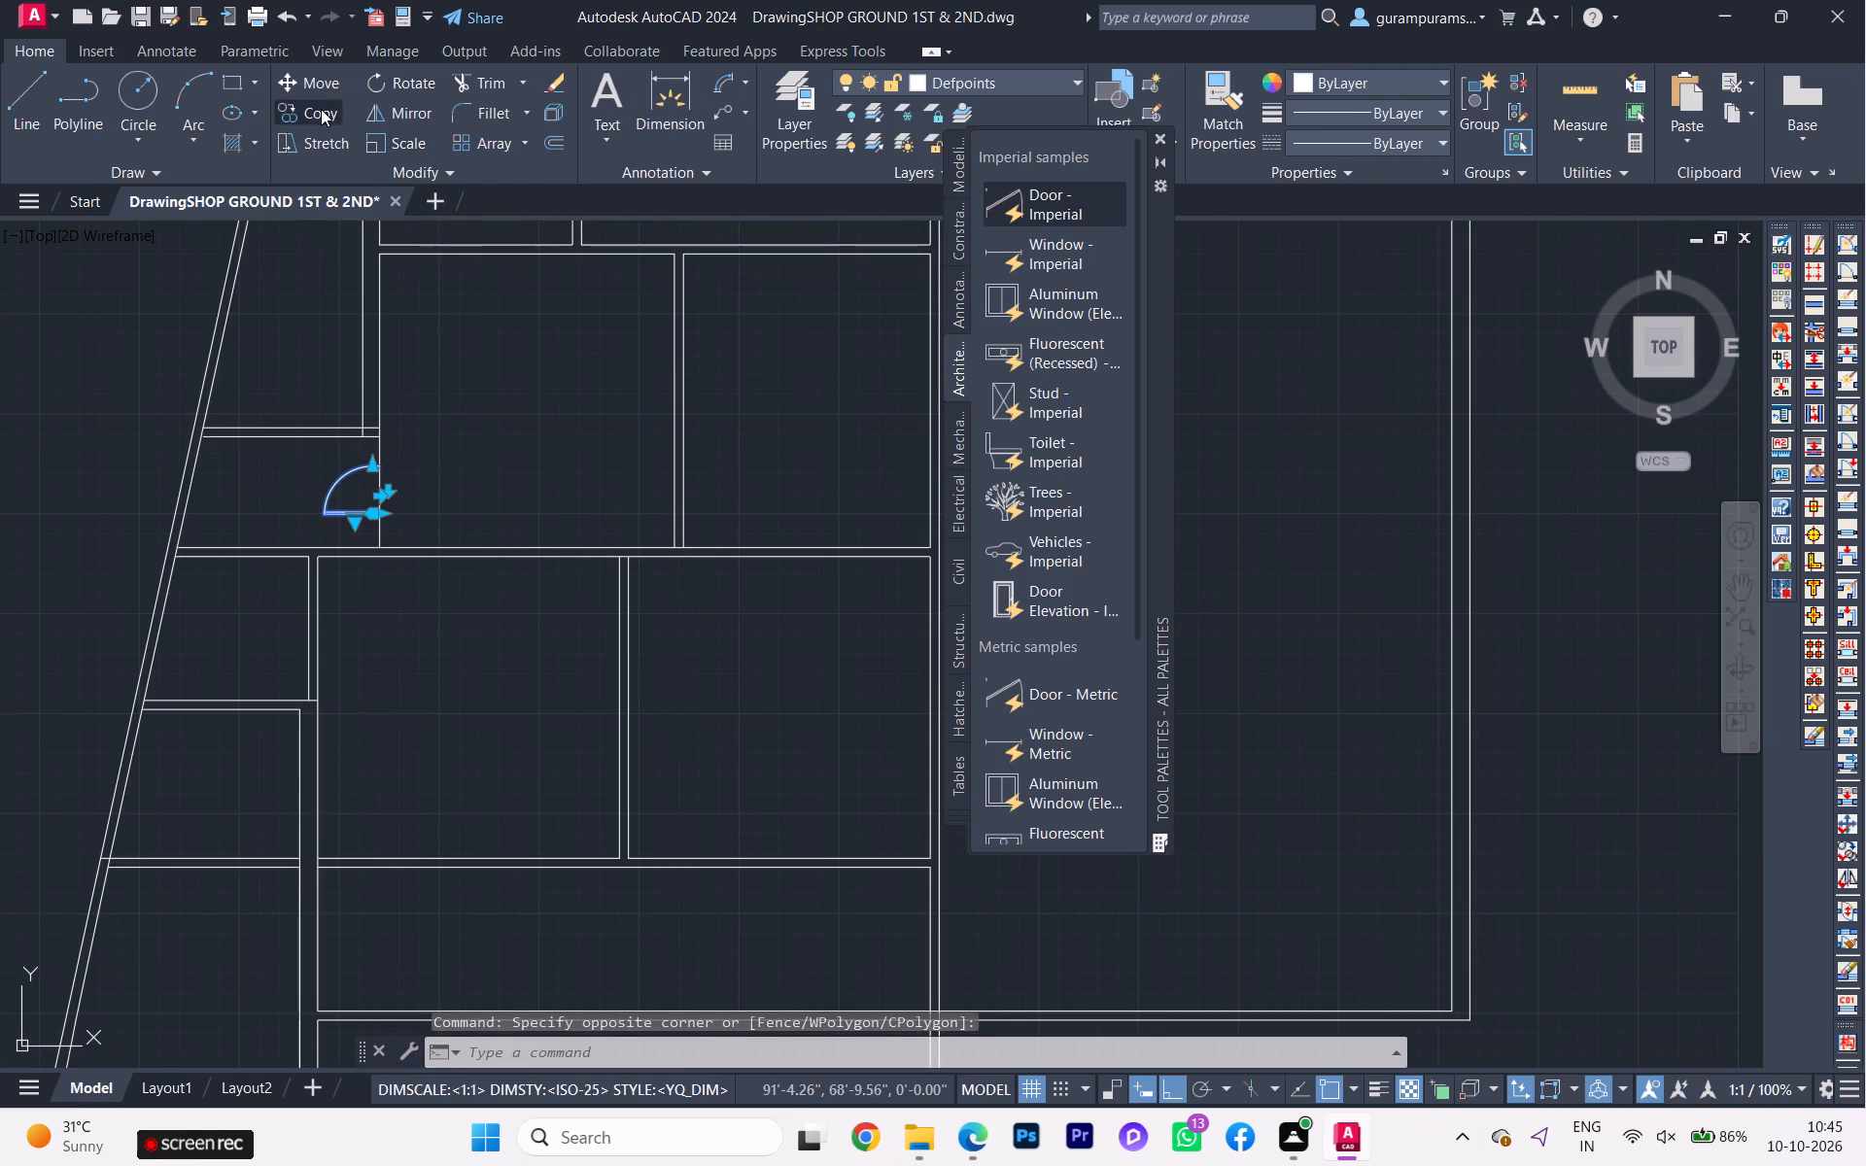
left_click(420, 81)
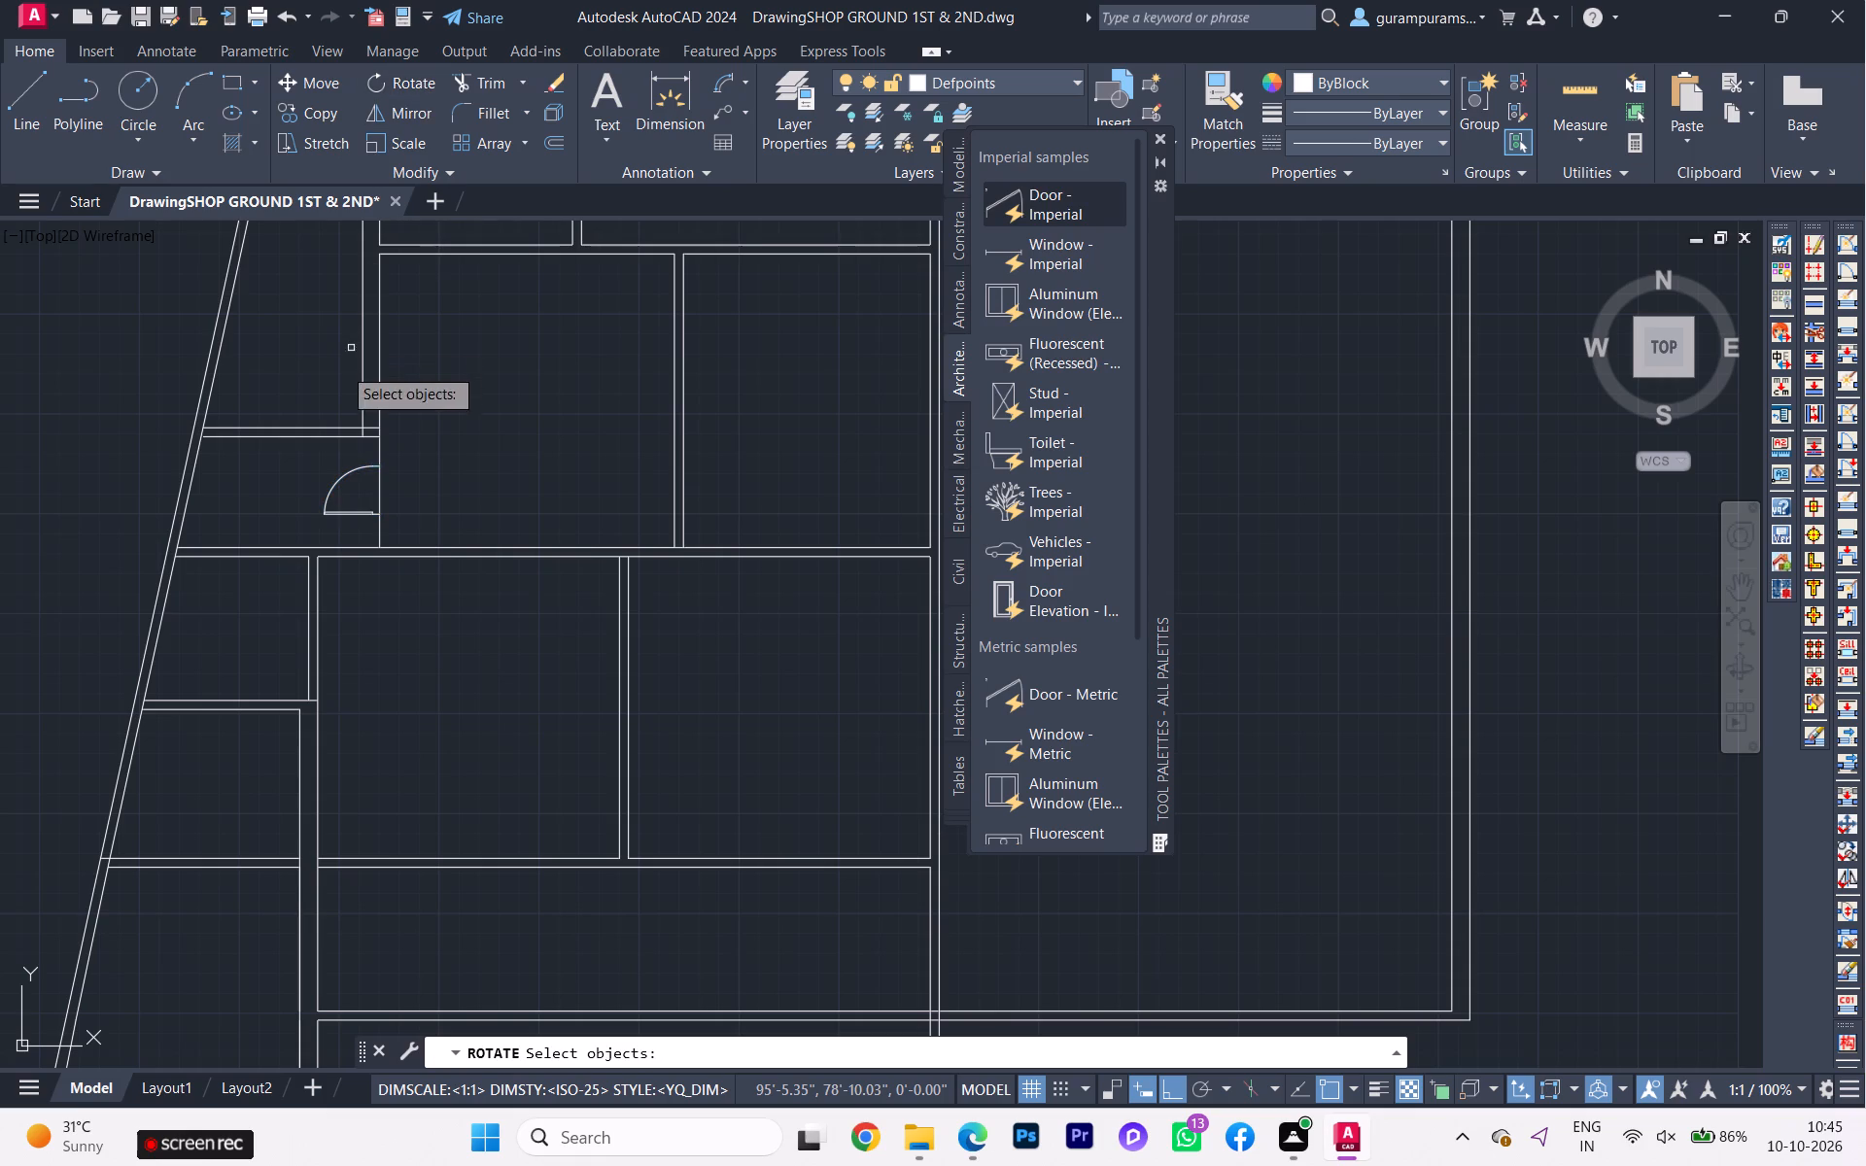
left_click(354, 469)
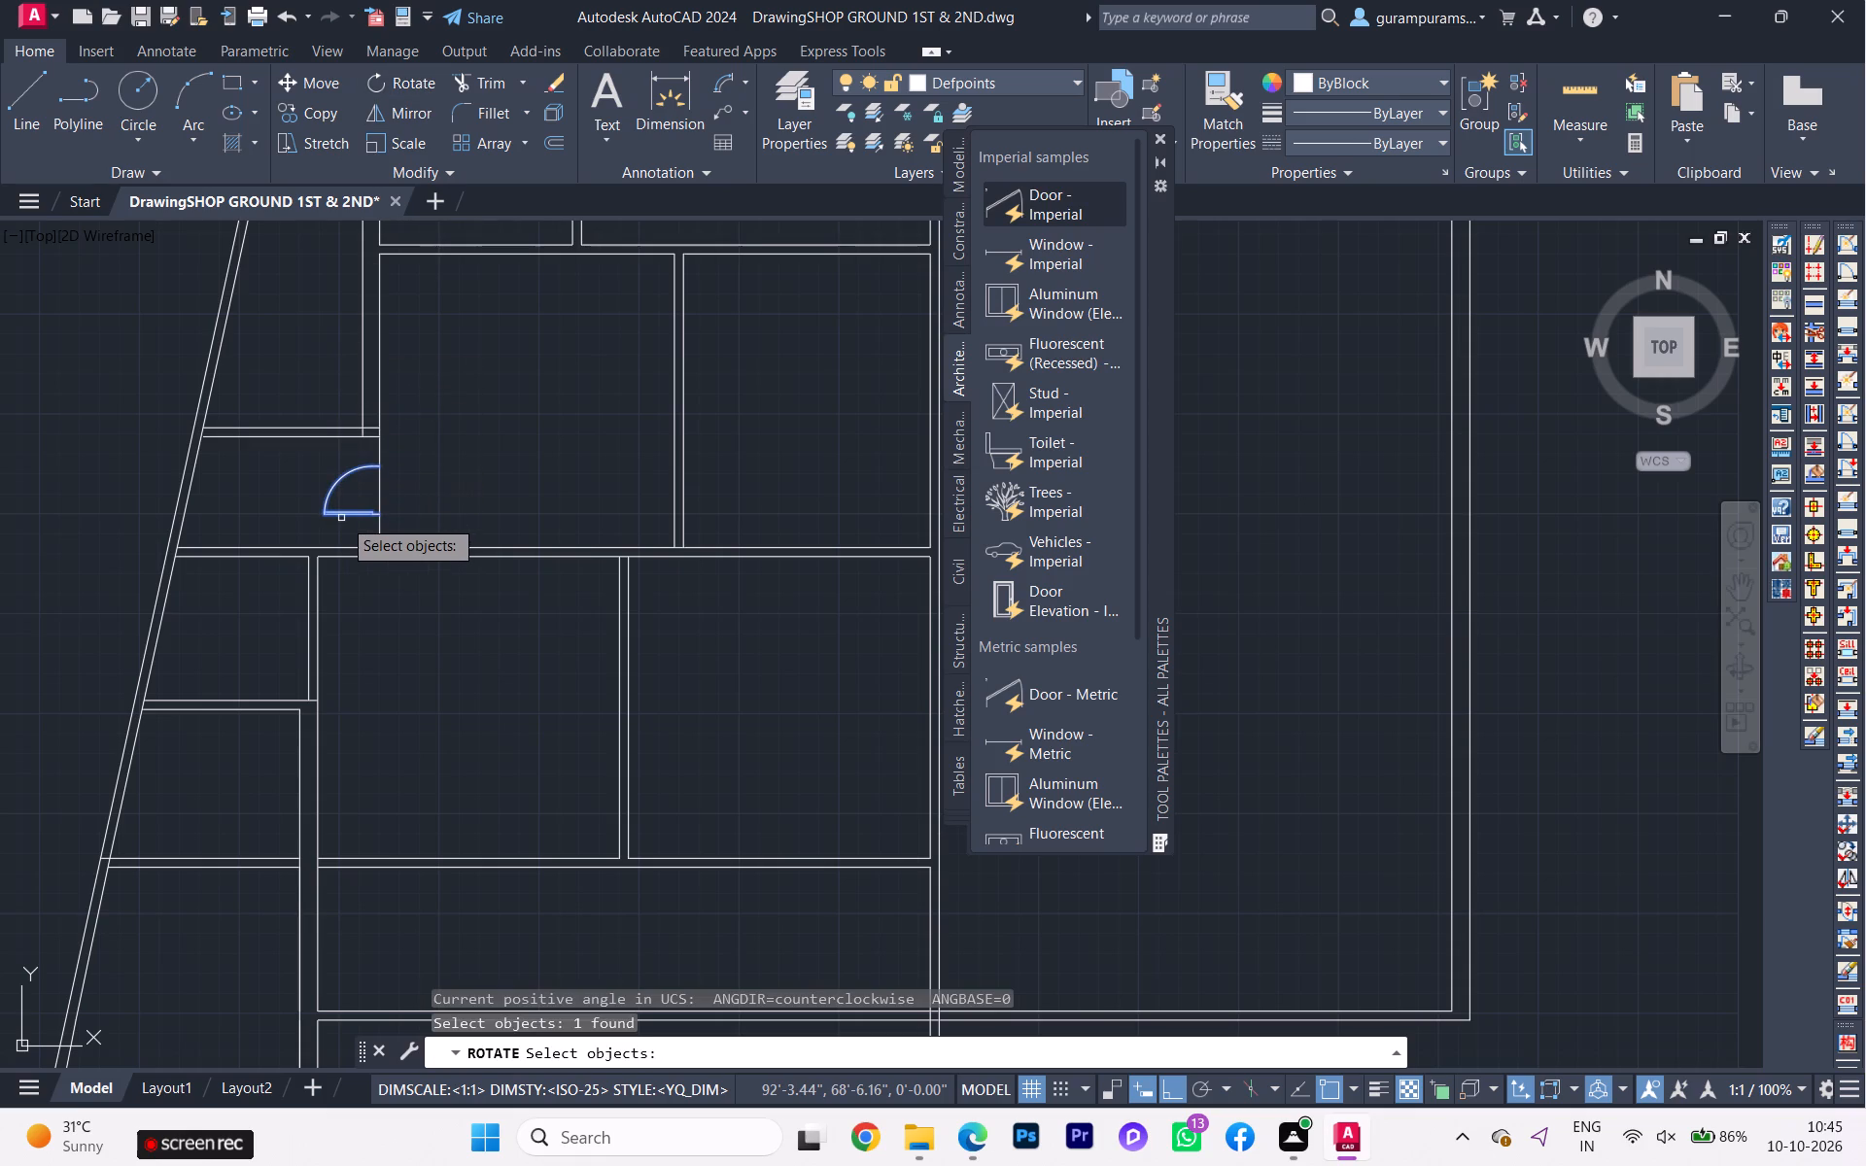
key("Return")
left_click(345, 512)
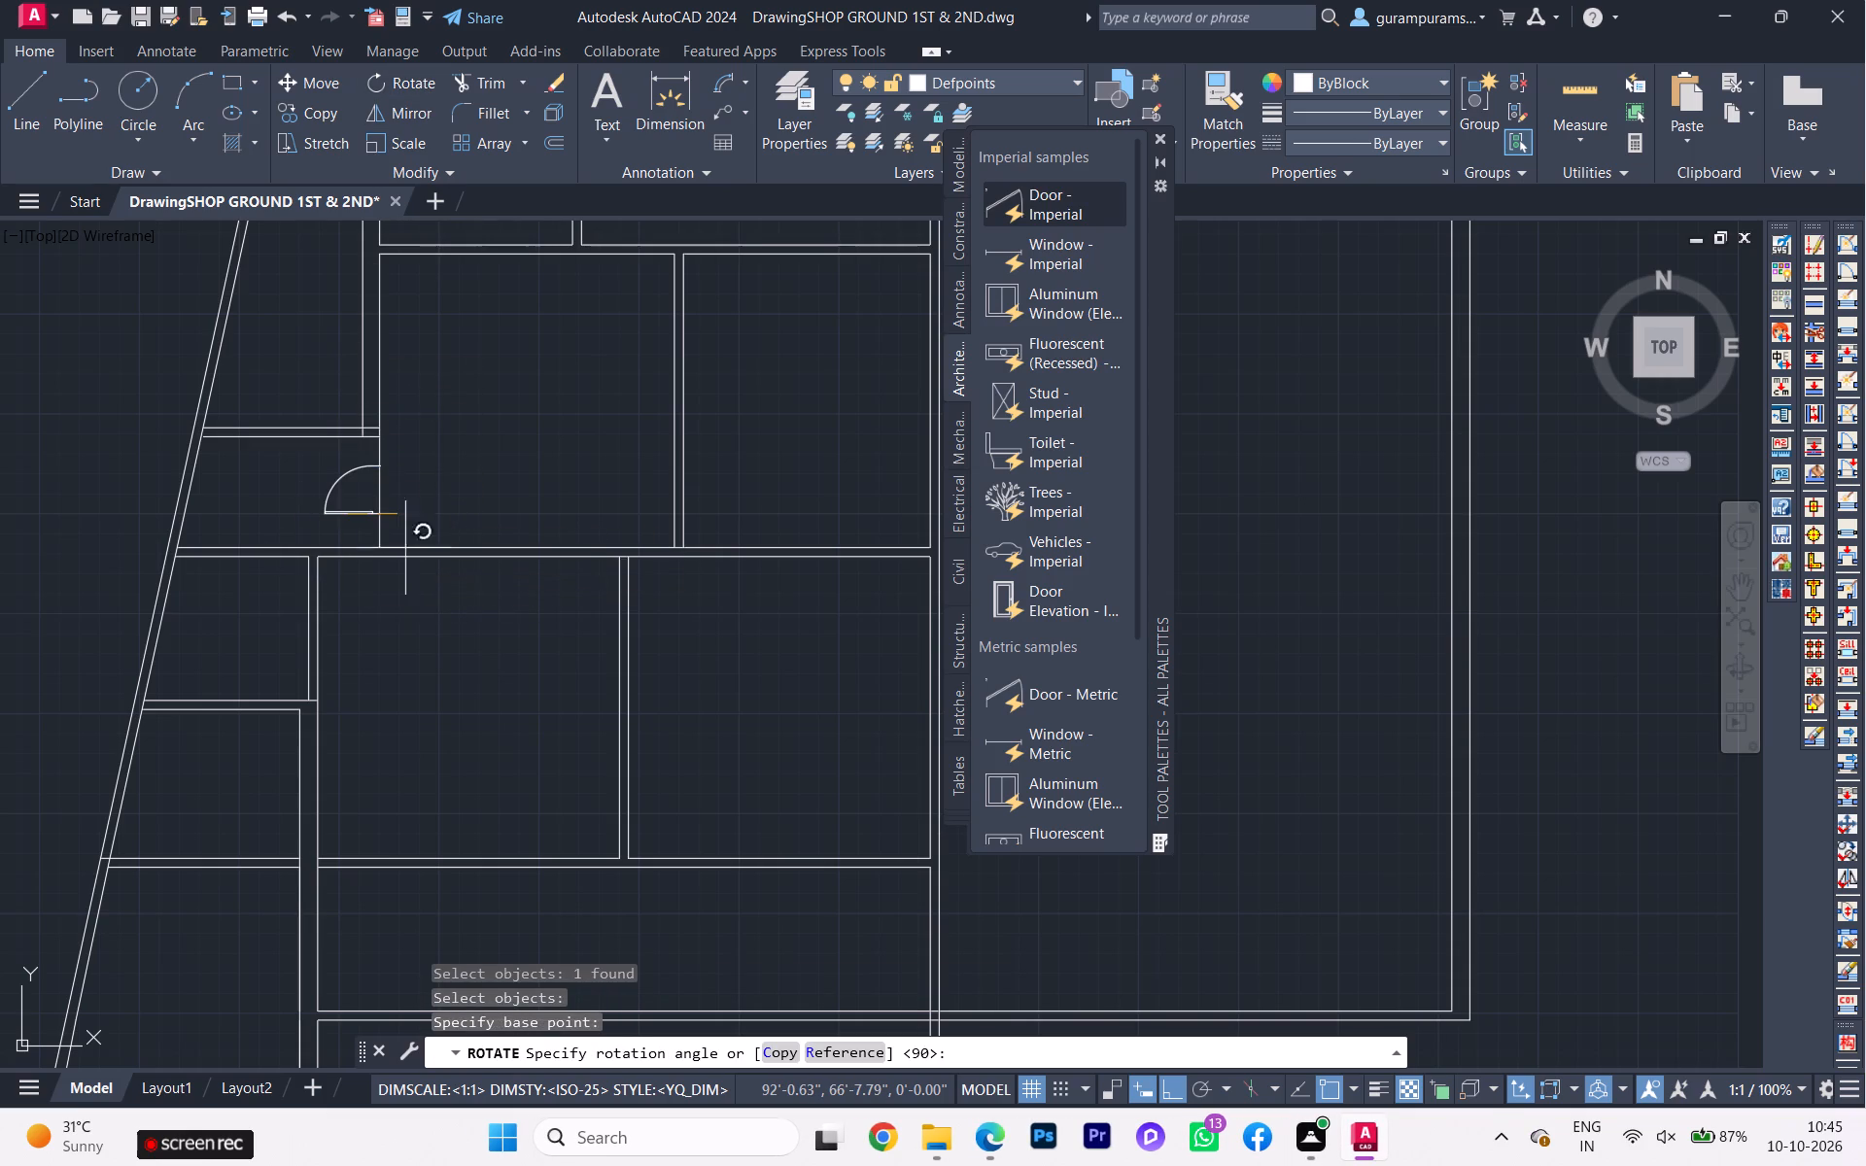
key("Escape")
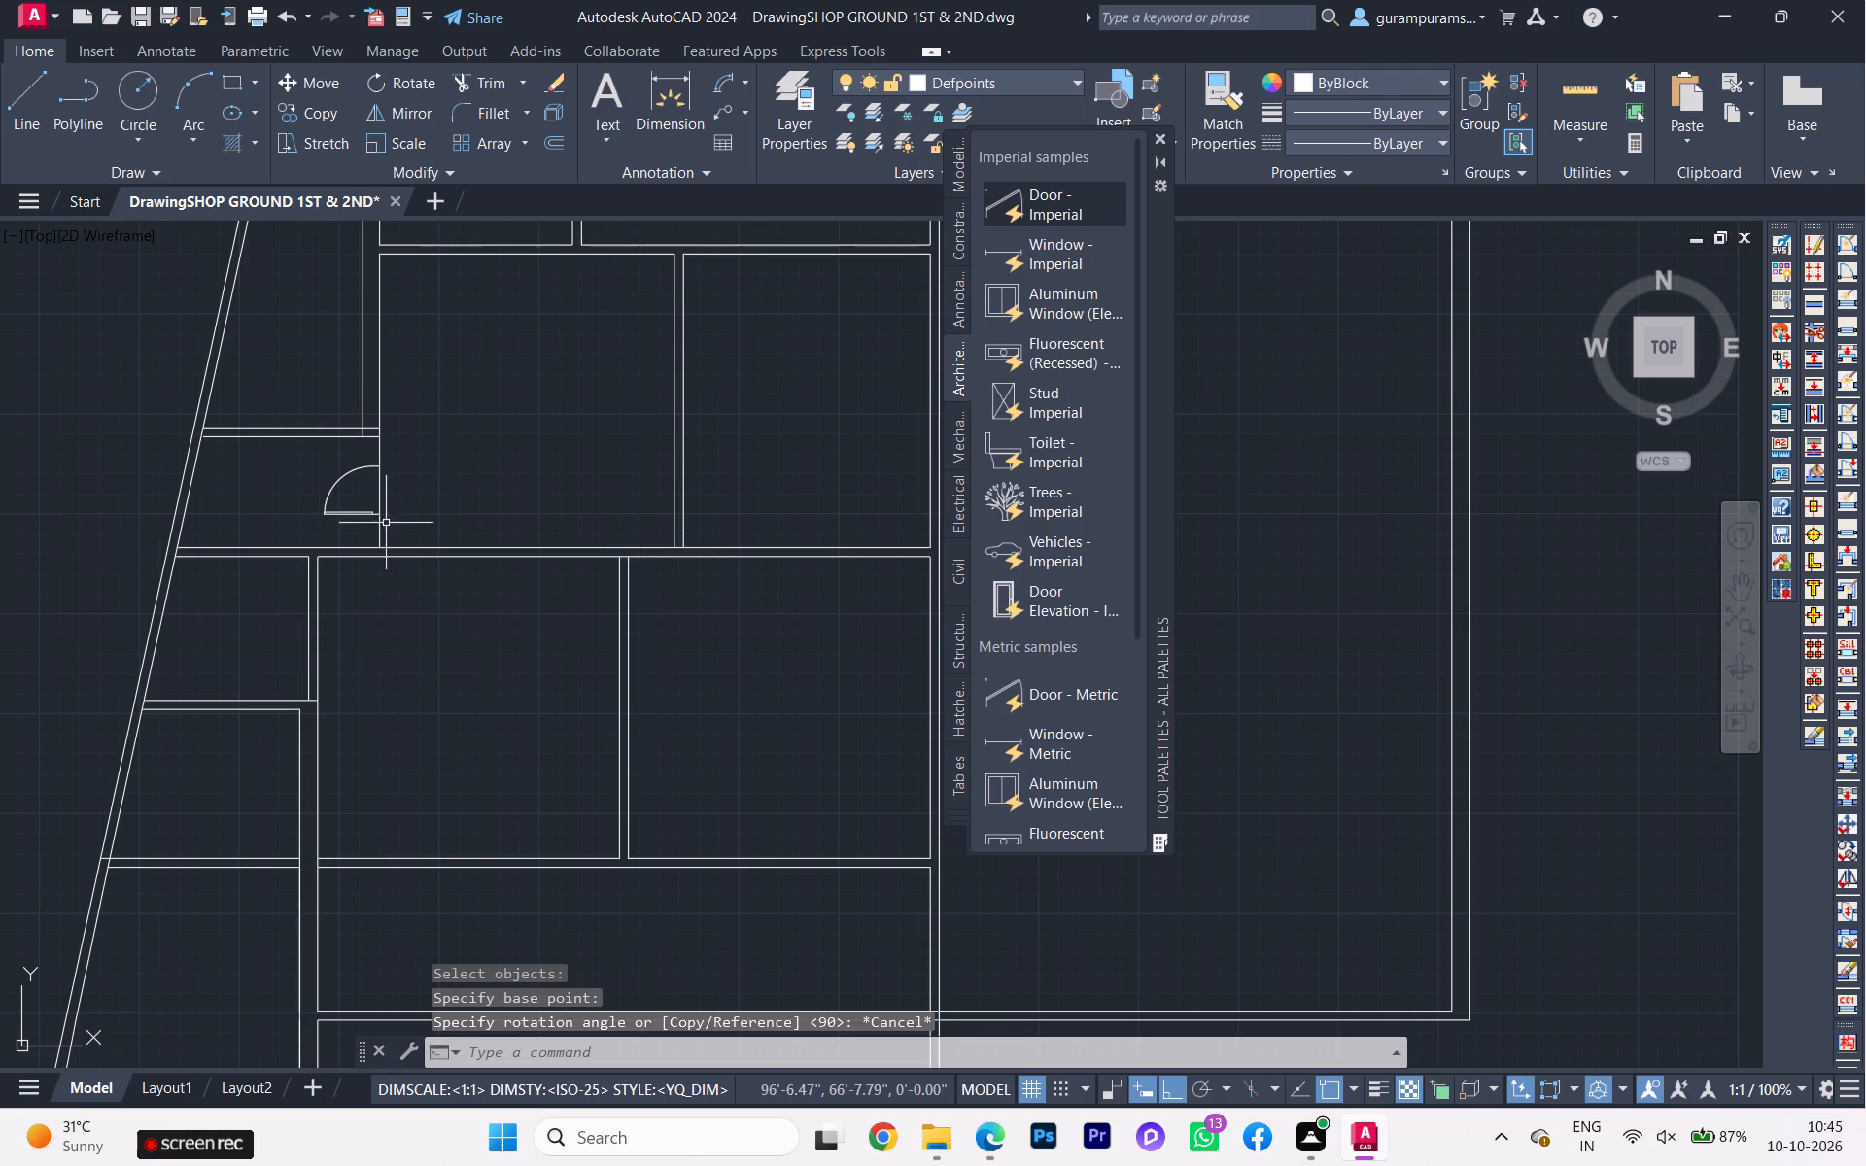
Copy the upper bath door block downward, just below the horizontal wall between the two baths.
left_click(363, 512)
type("co")
key("Return")
scroll(367, 523, "up", 1)
left_click(360, 513)
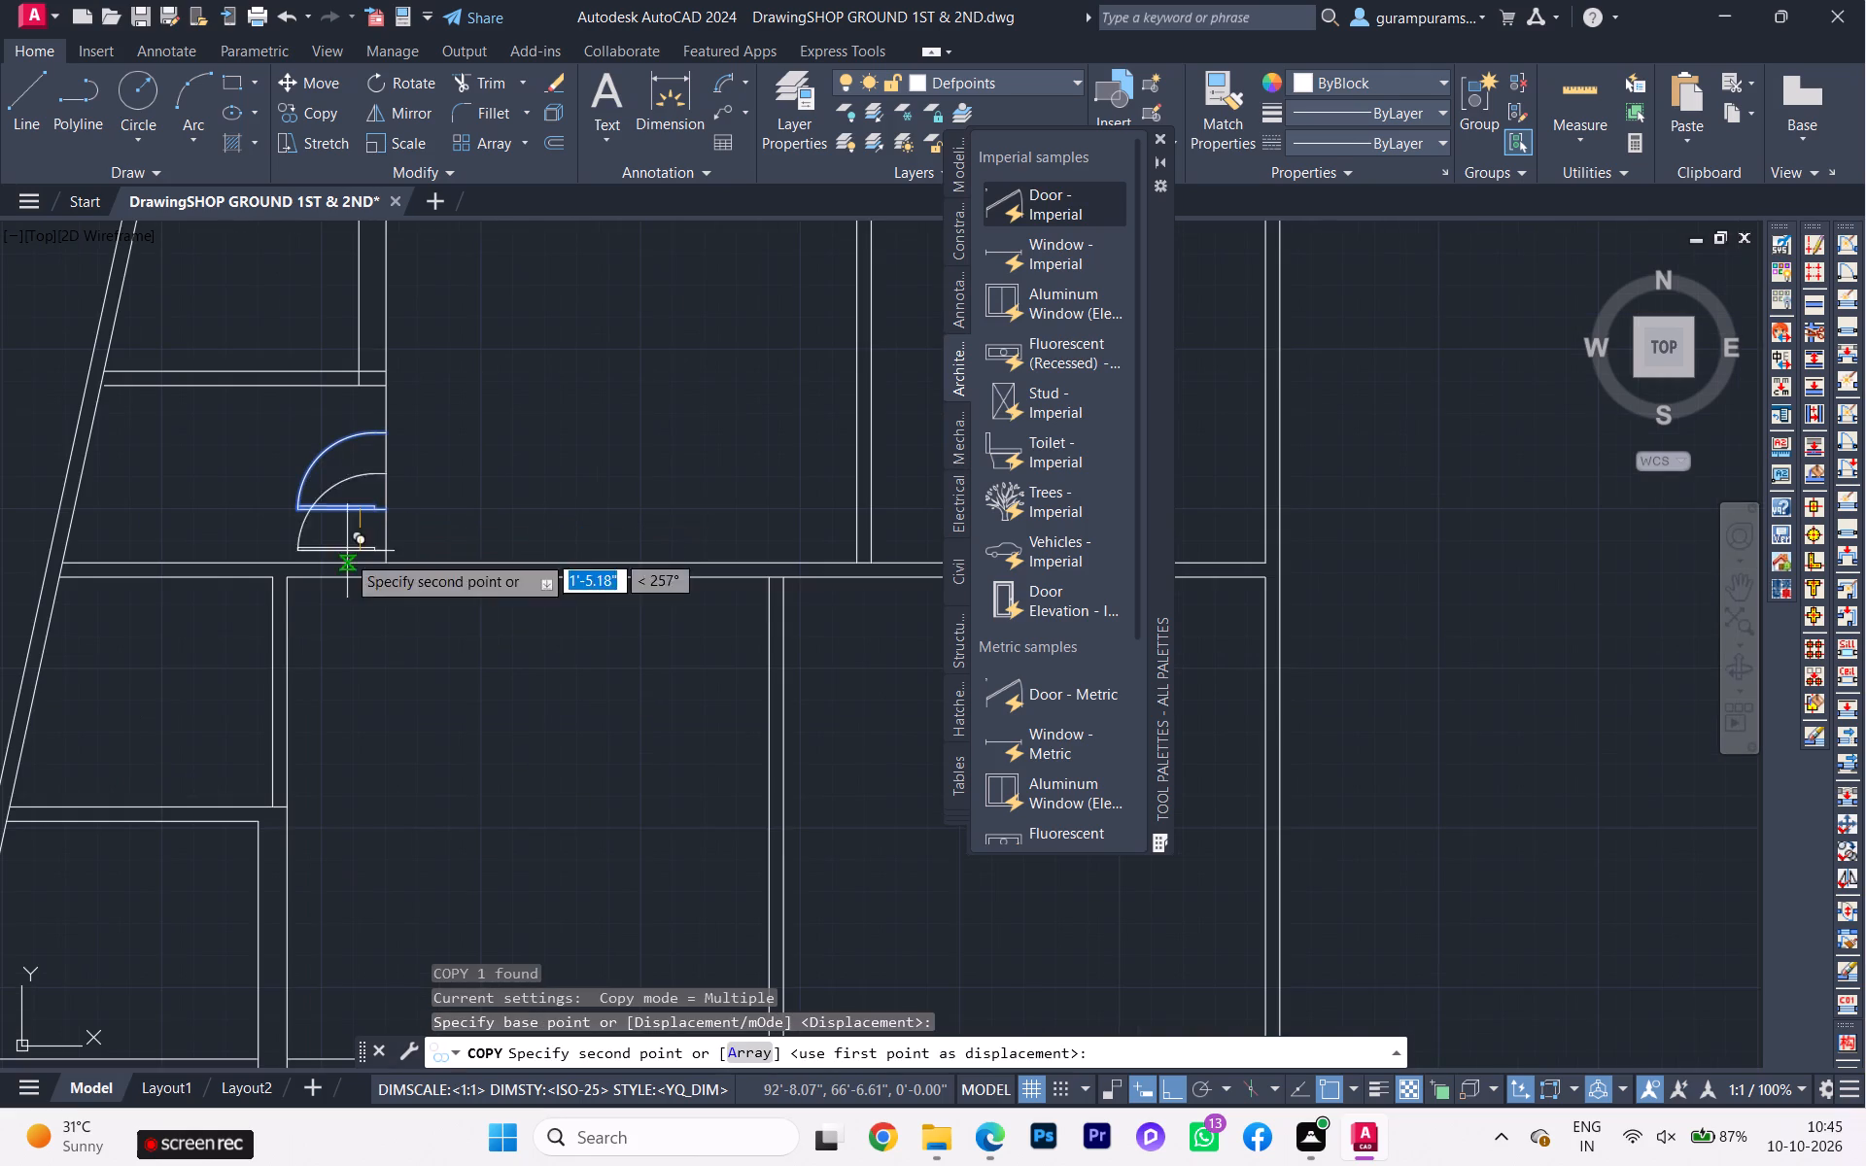
left_click(310, 673)
key("Escape")
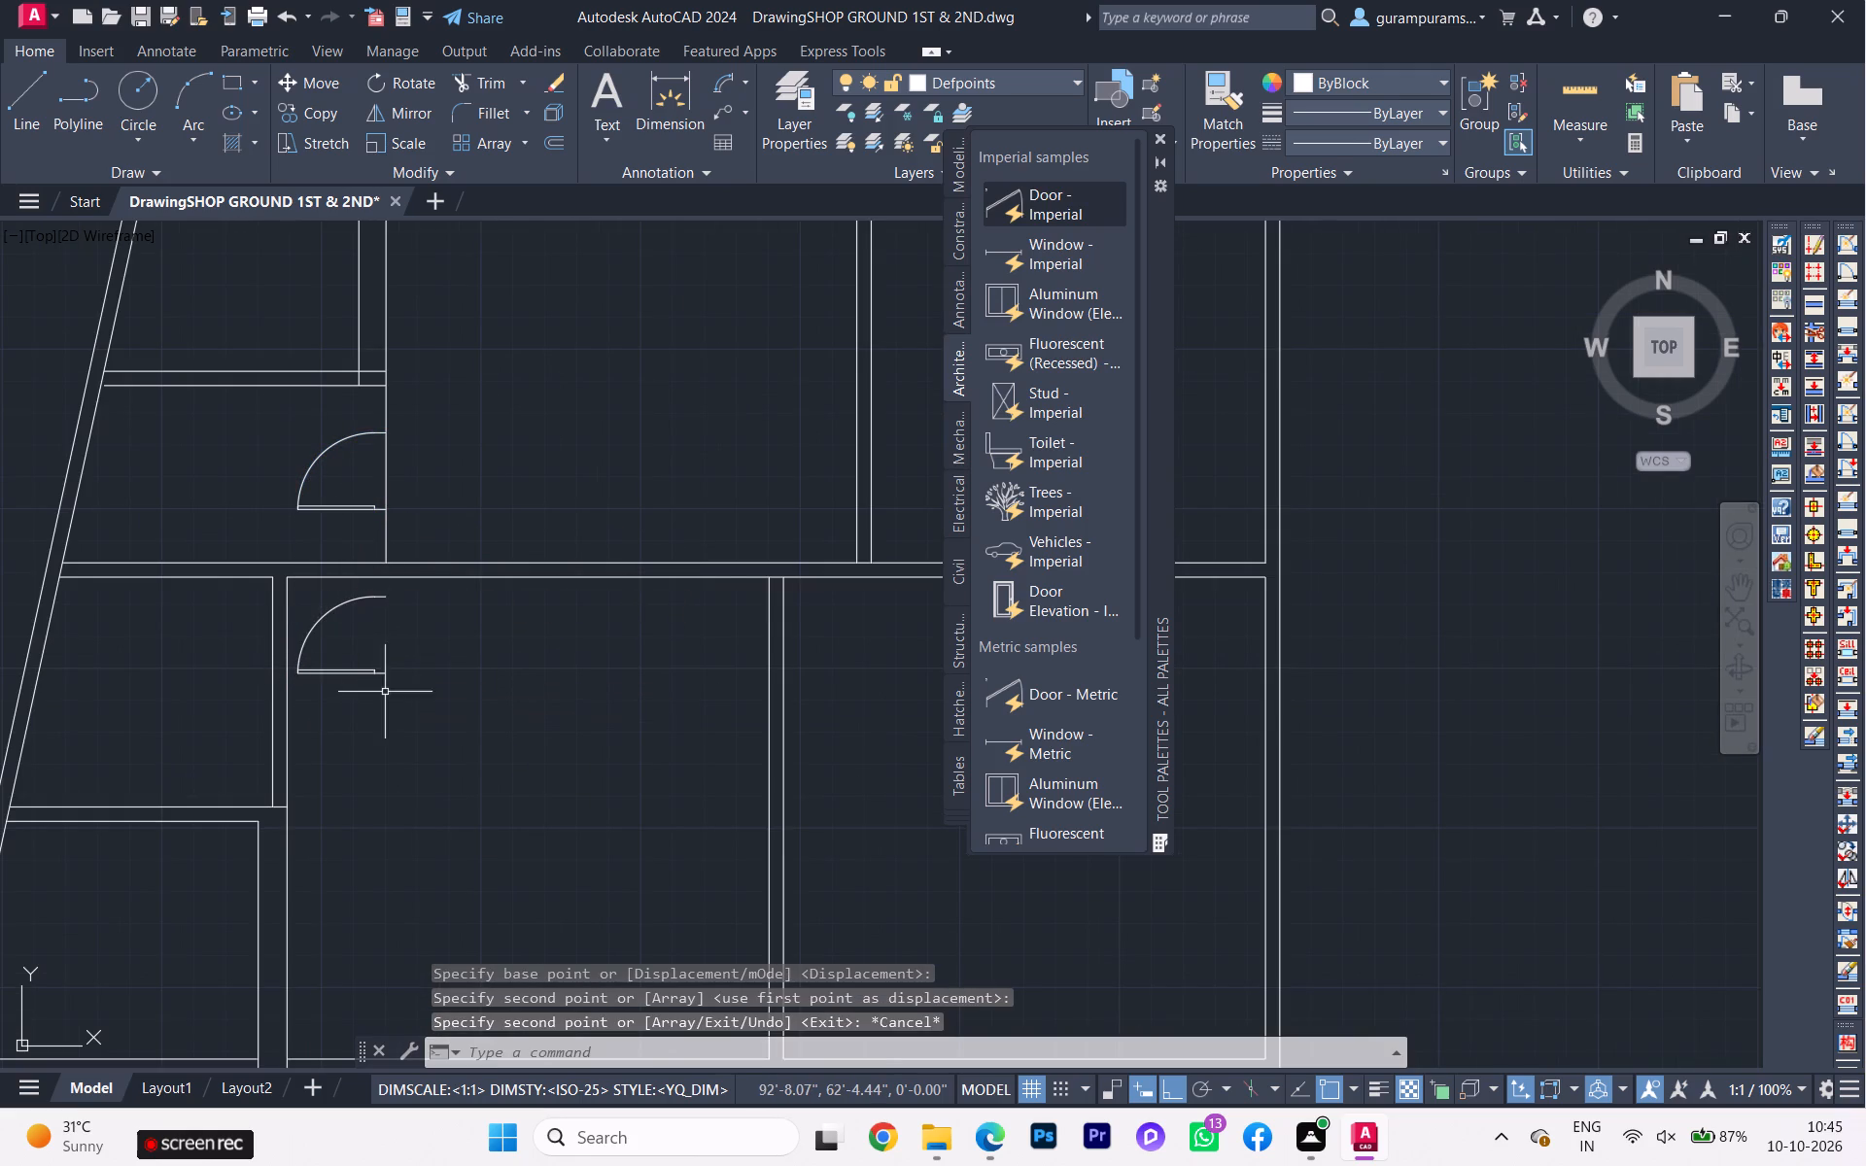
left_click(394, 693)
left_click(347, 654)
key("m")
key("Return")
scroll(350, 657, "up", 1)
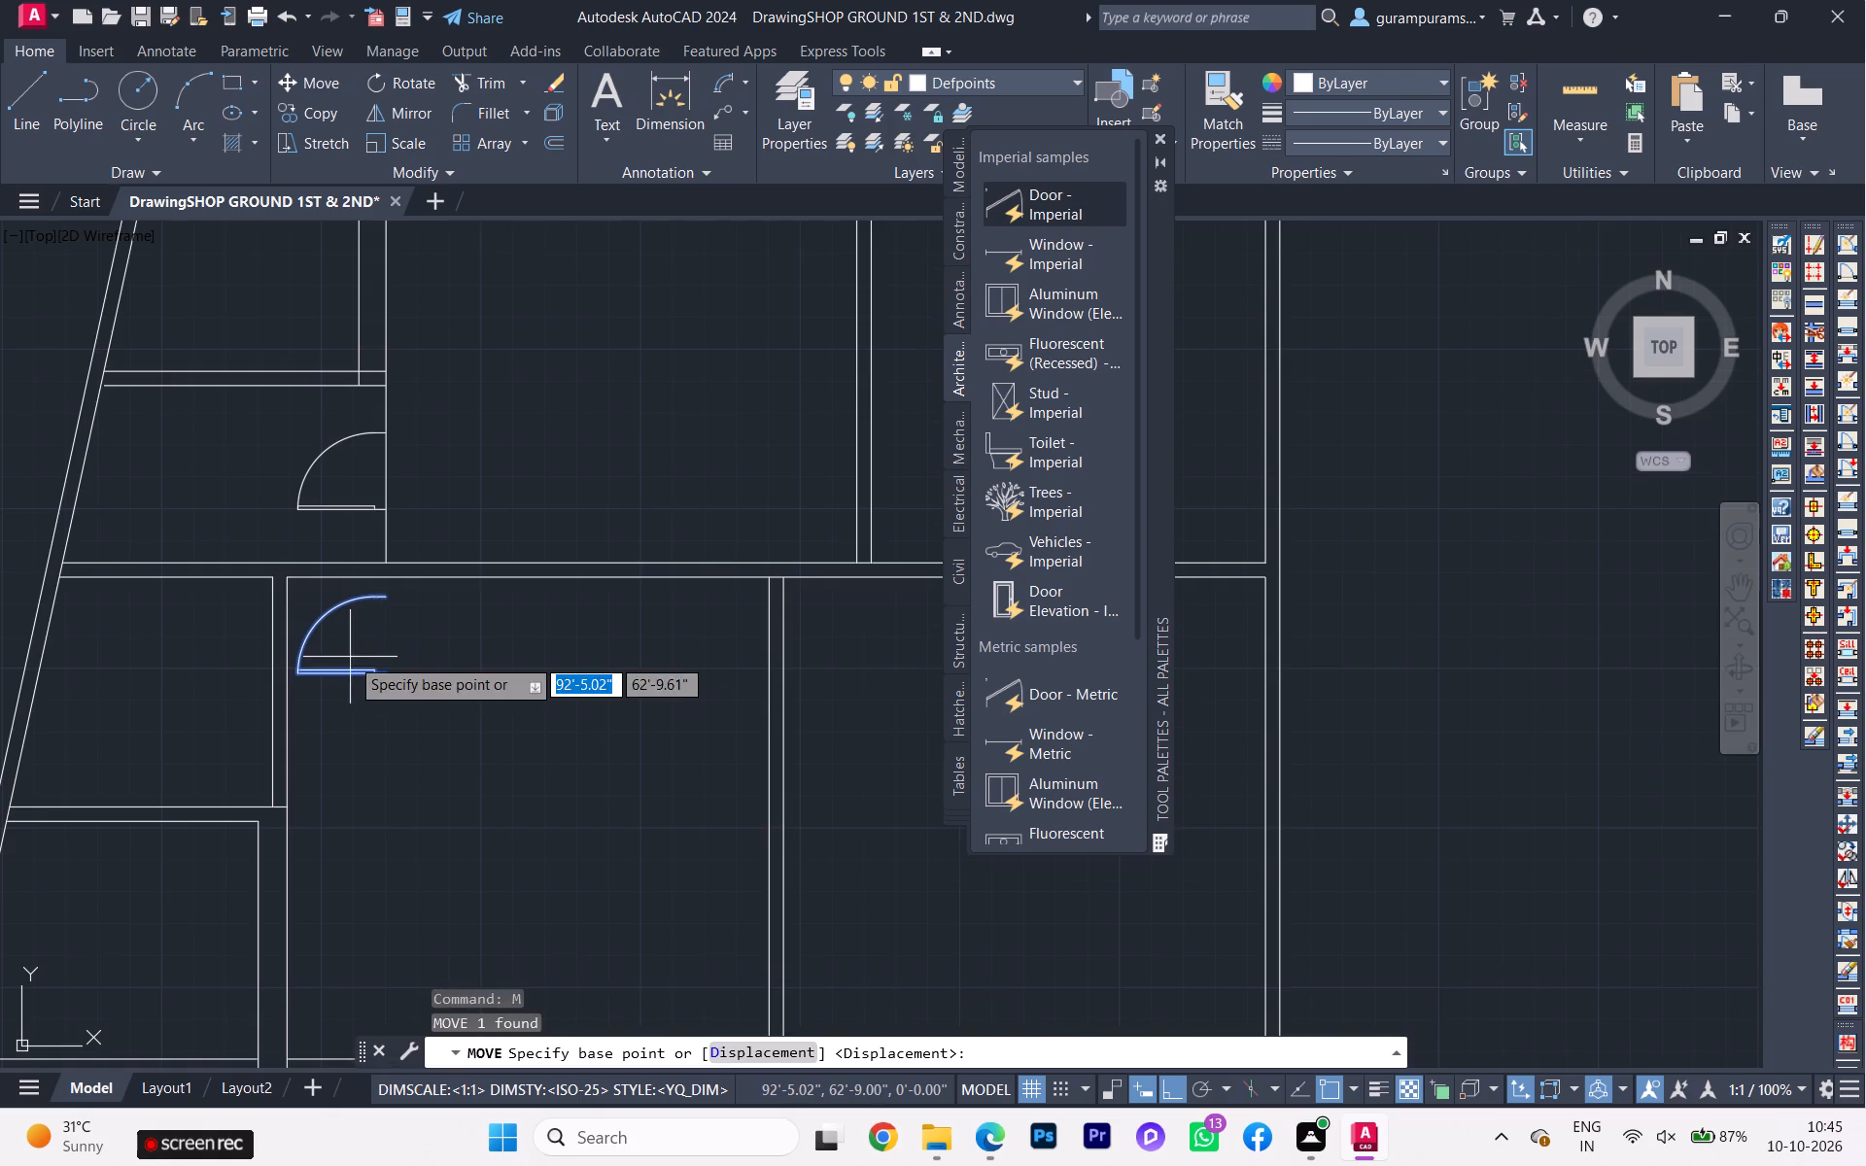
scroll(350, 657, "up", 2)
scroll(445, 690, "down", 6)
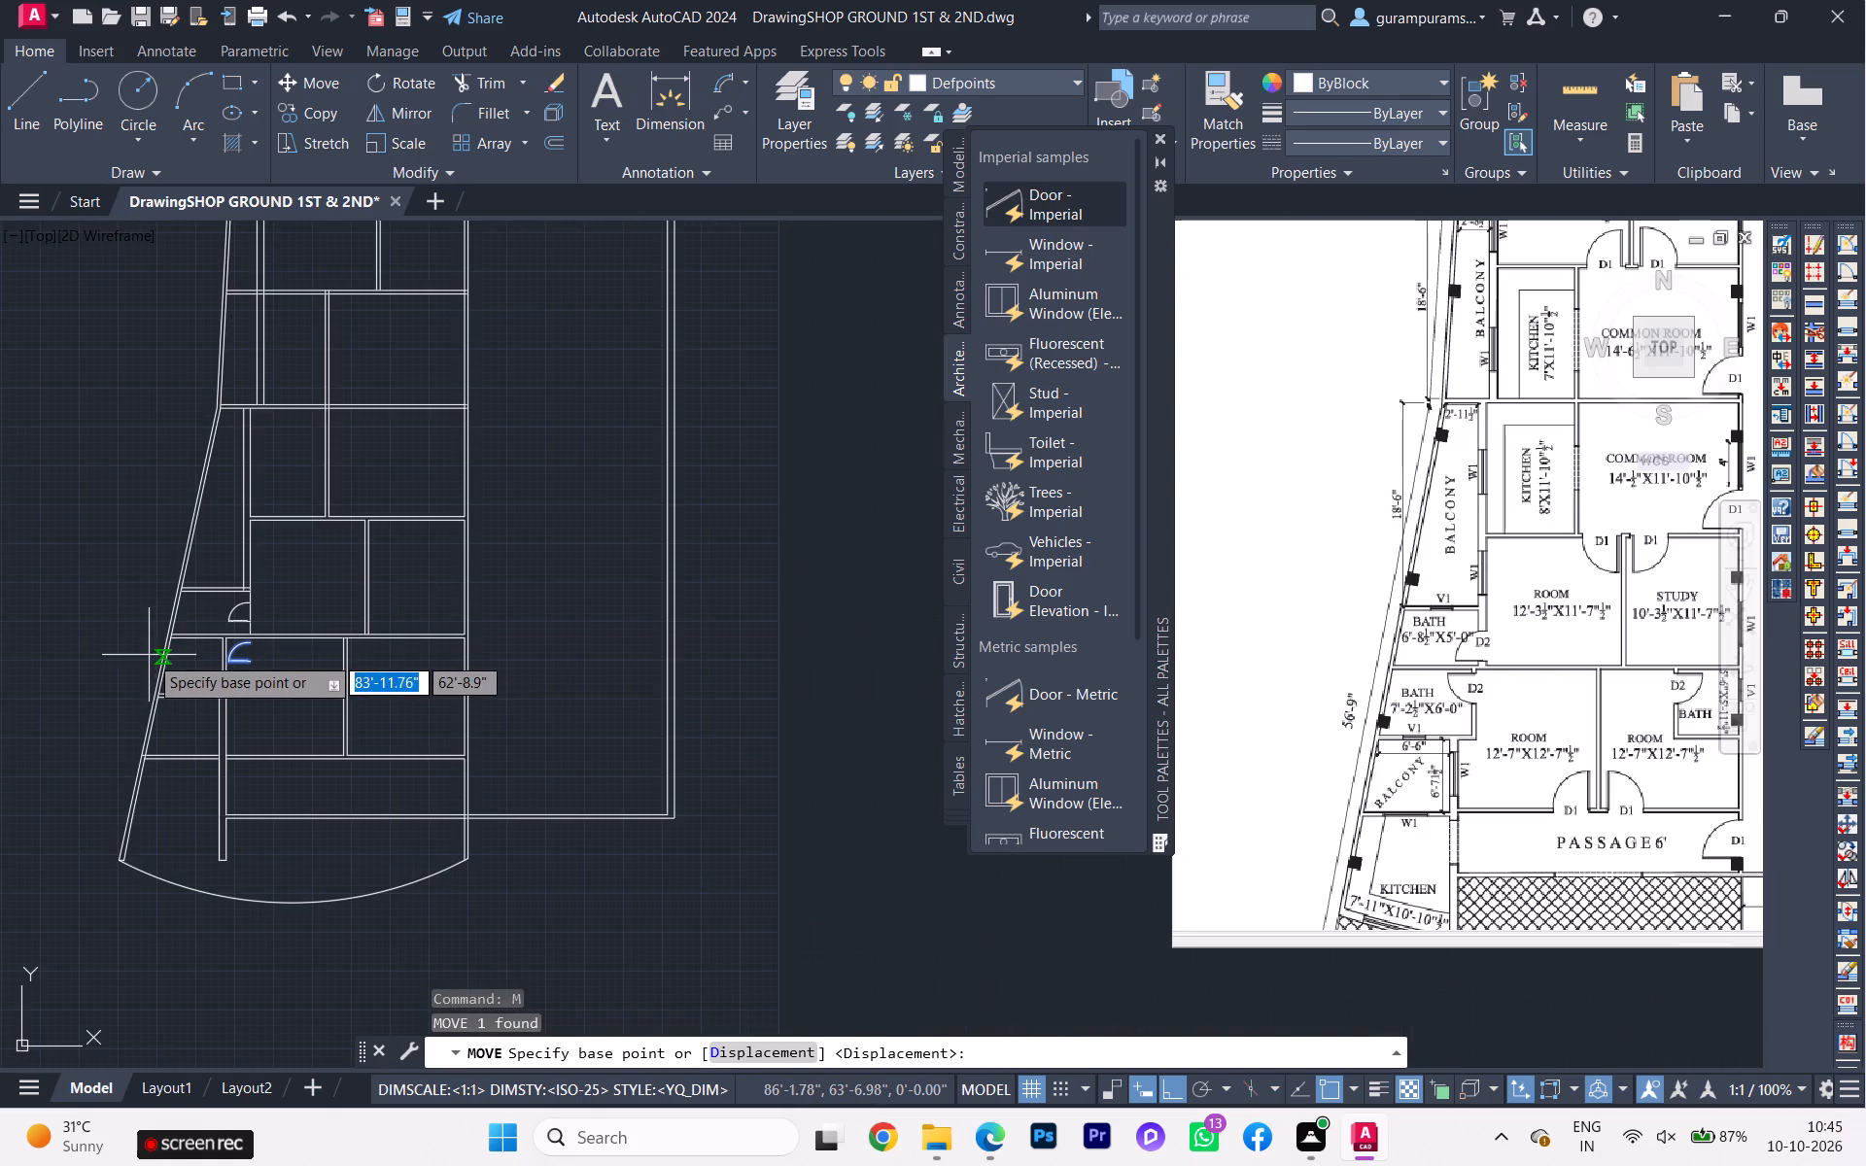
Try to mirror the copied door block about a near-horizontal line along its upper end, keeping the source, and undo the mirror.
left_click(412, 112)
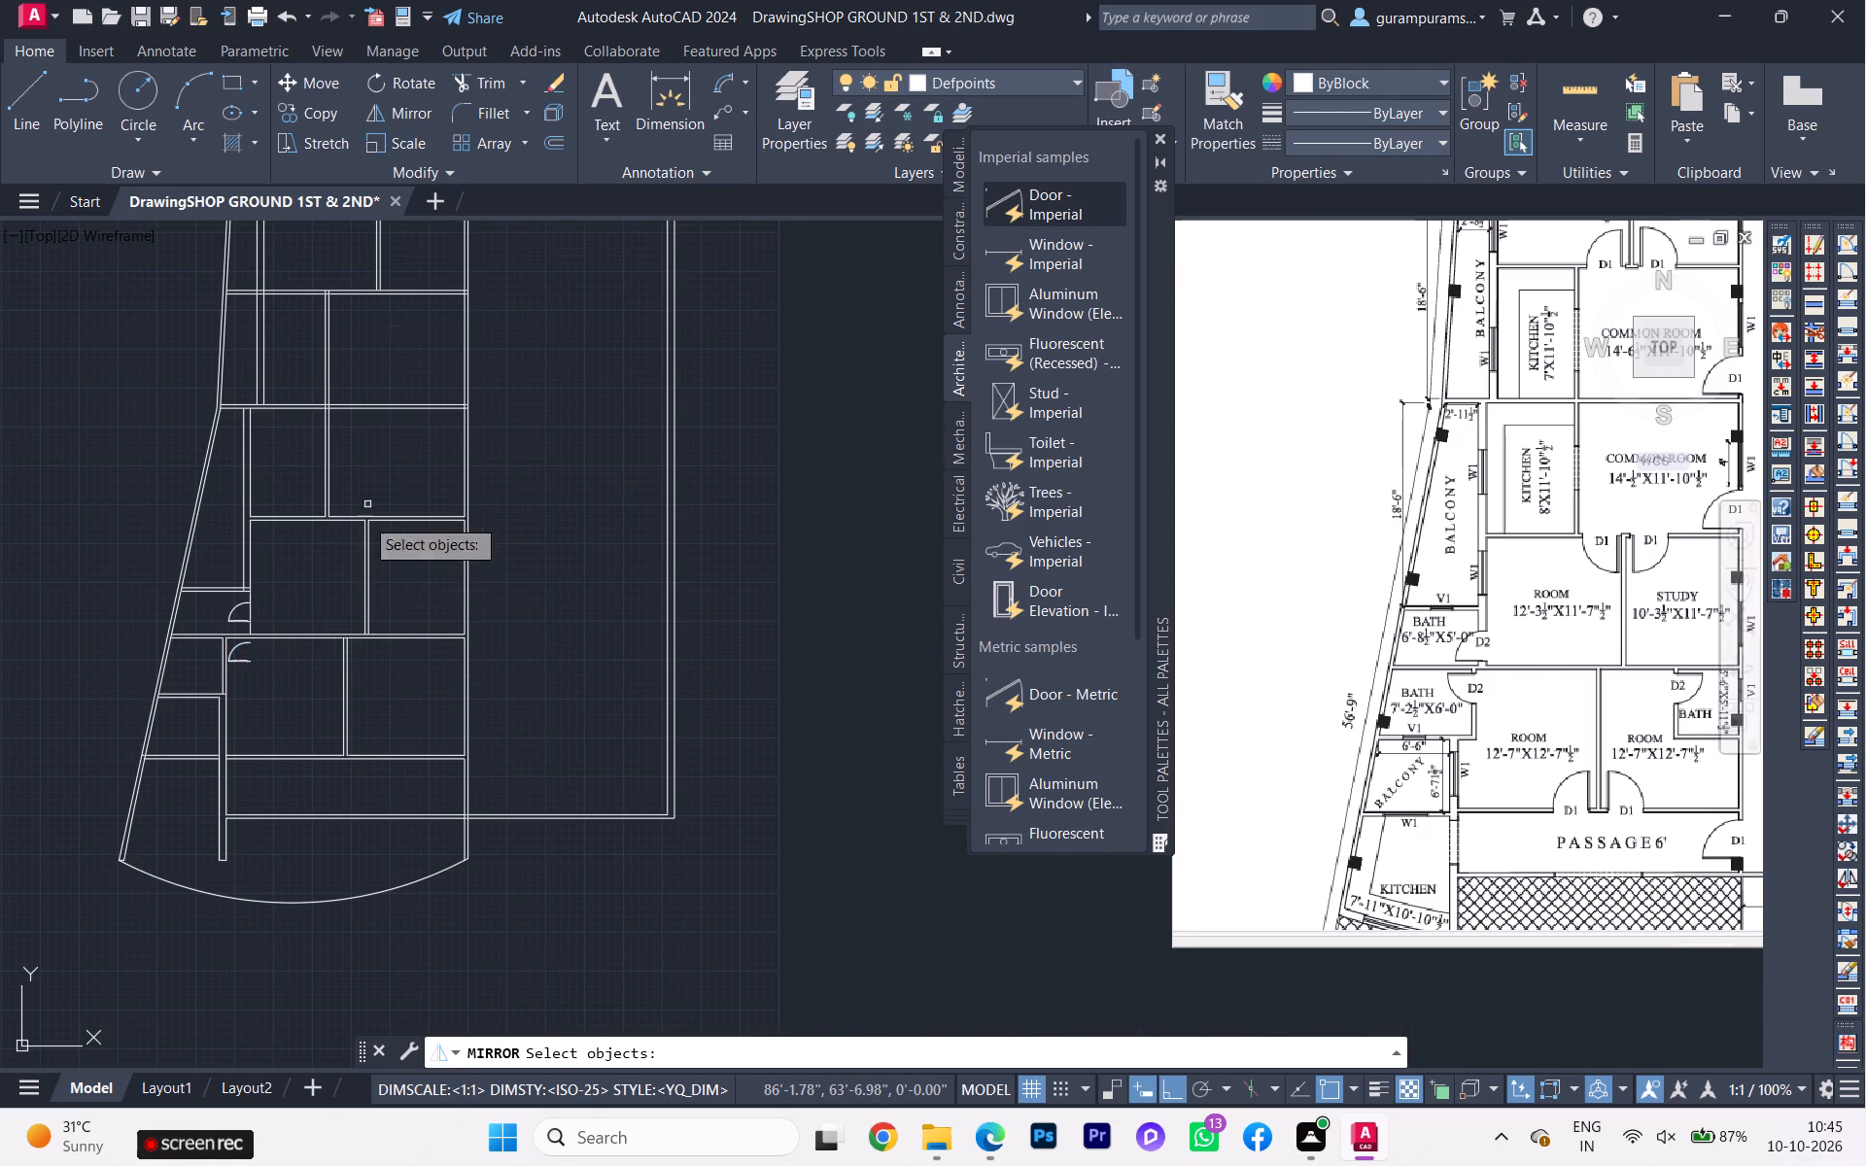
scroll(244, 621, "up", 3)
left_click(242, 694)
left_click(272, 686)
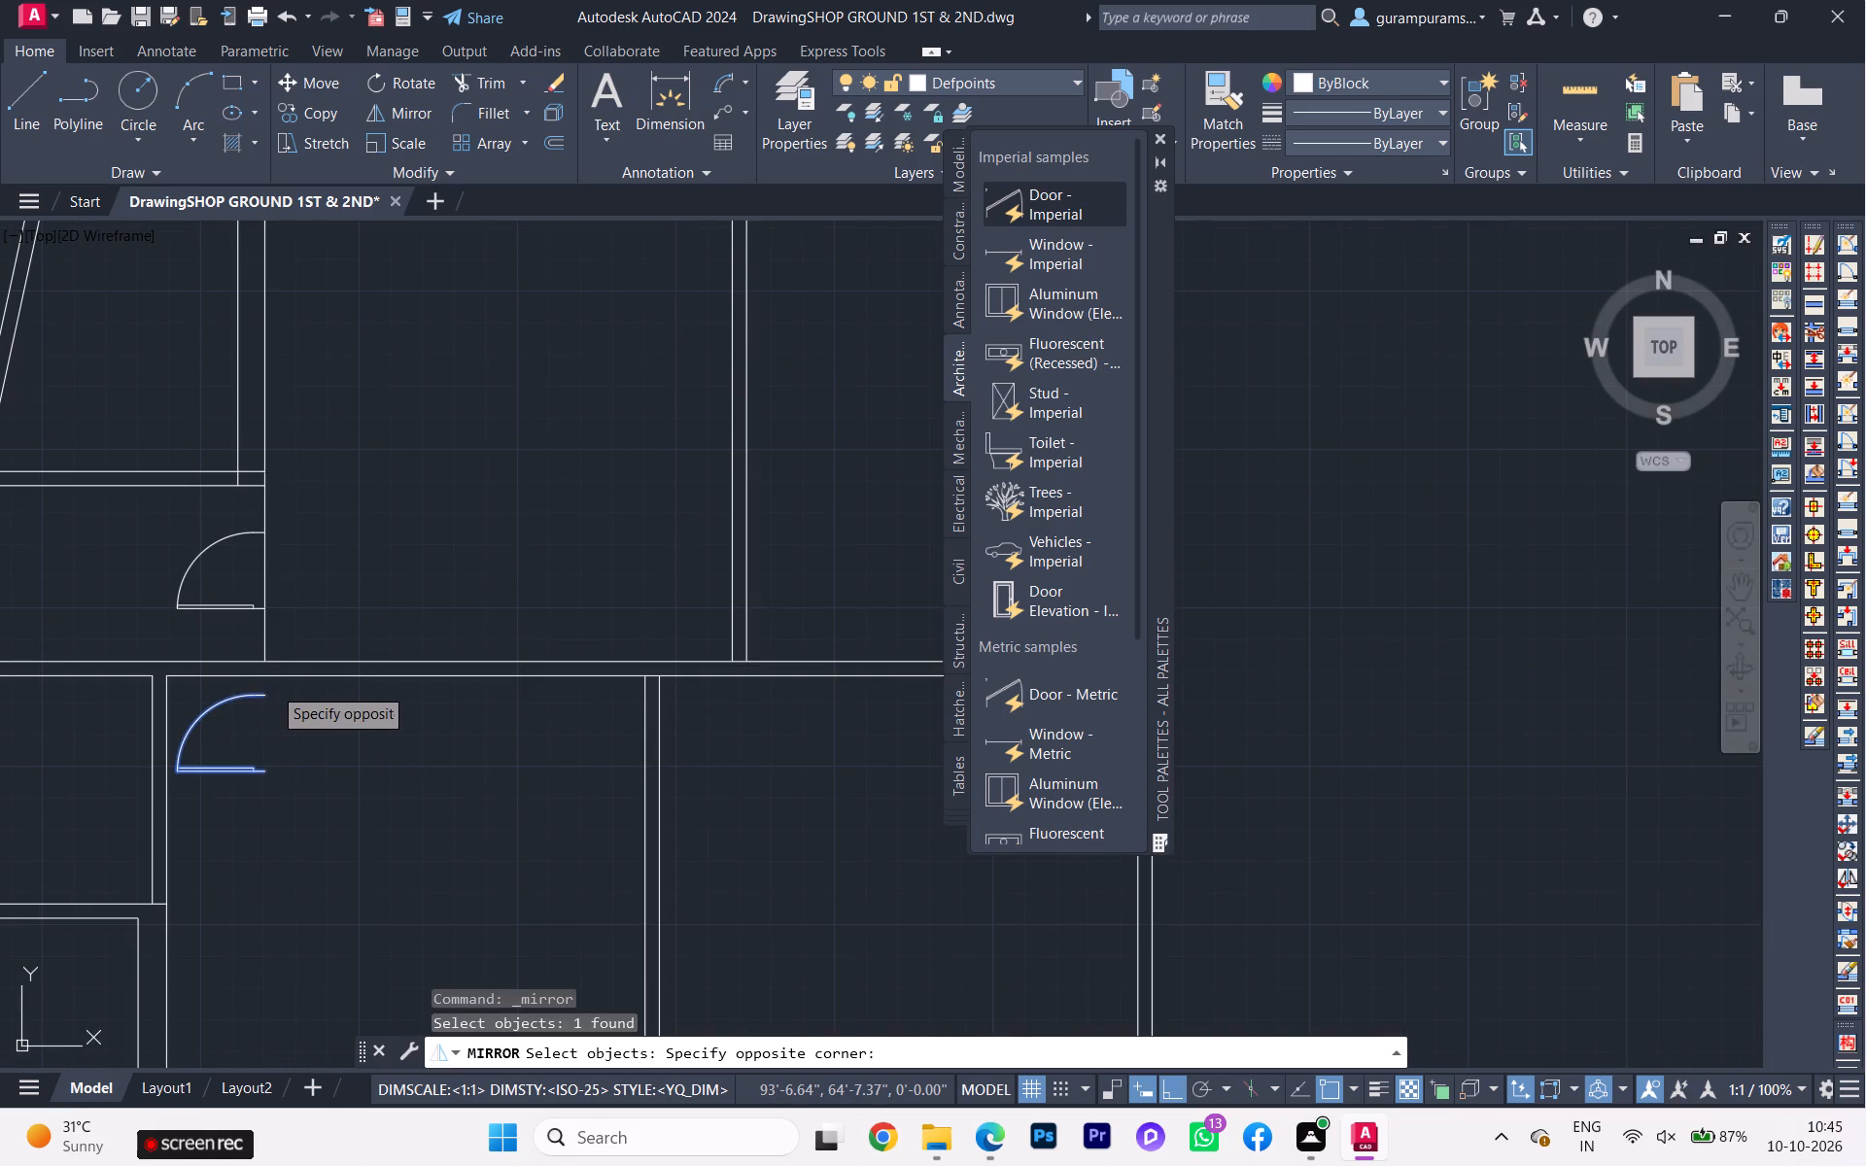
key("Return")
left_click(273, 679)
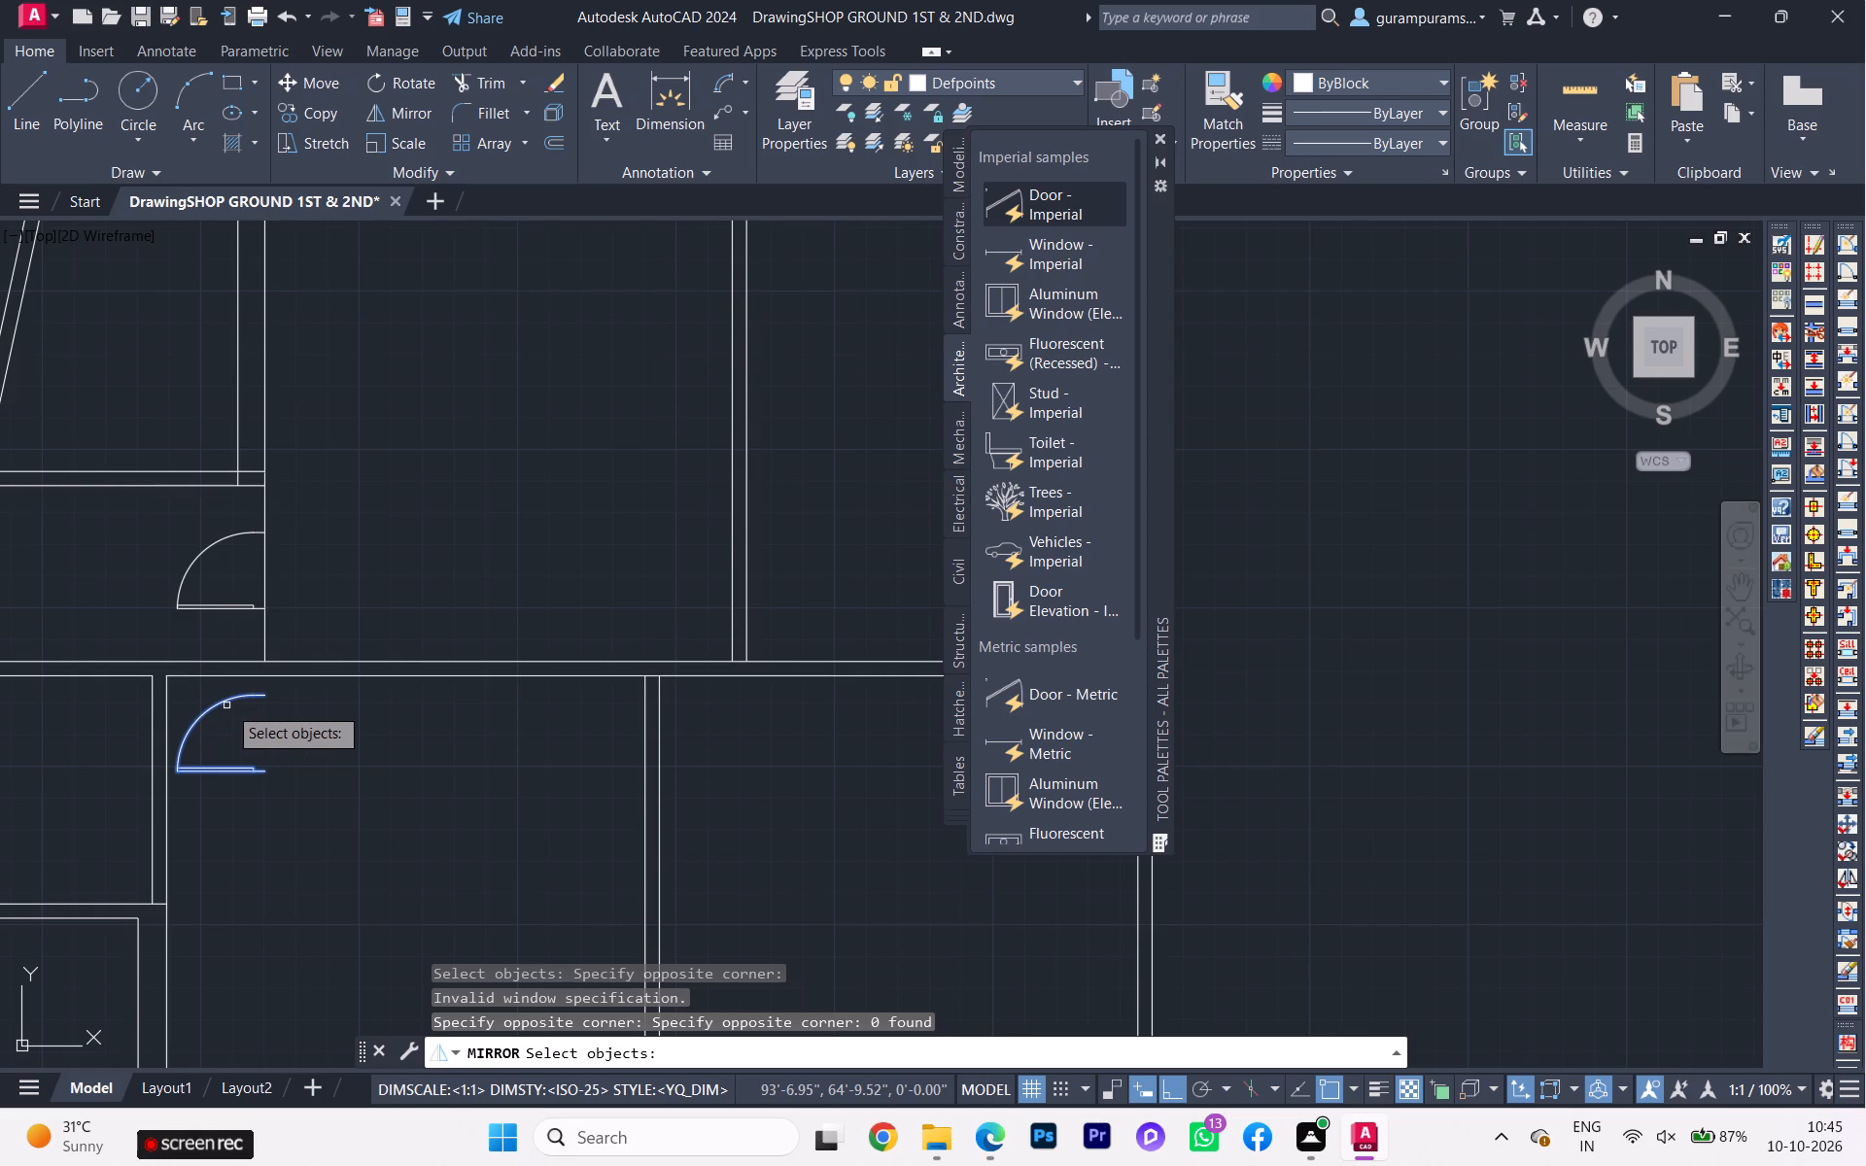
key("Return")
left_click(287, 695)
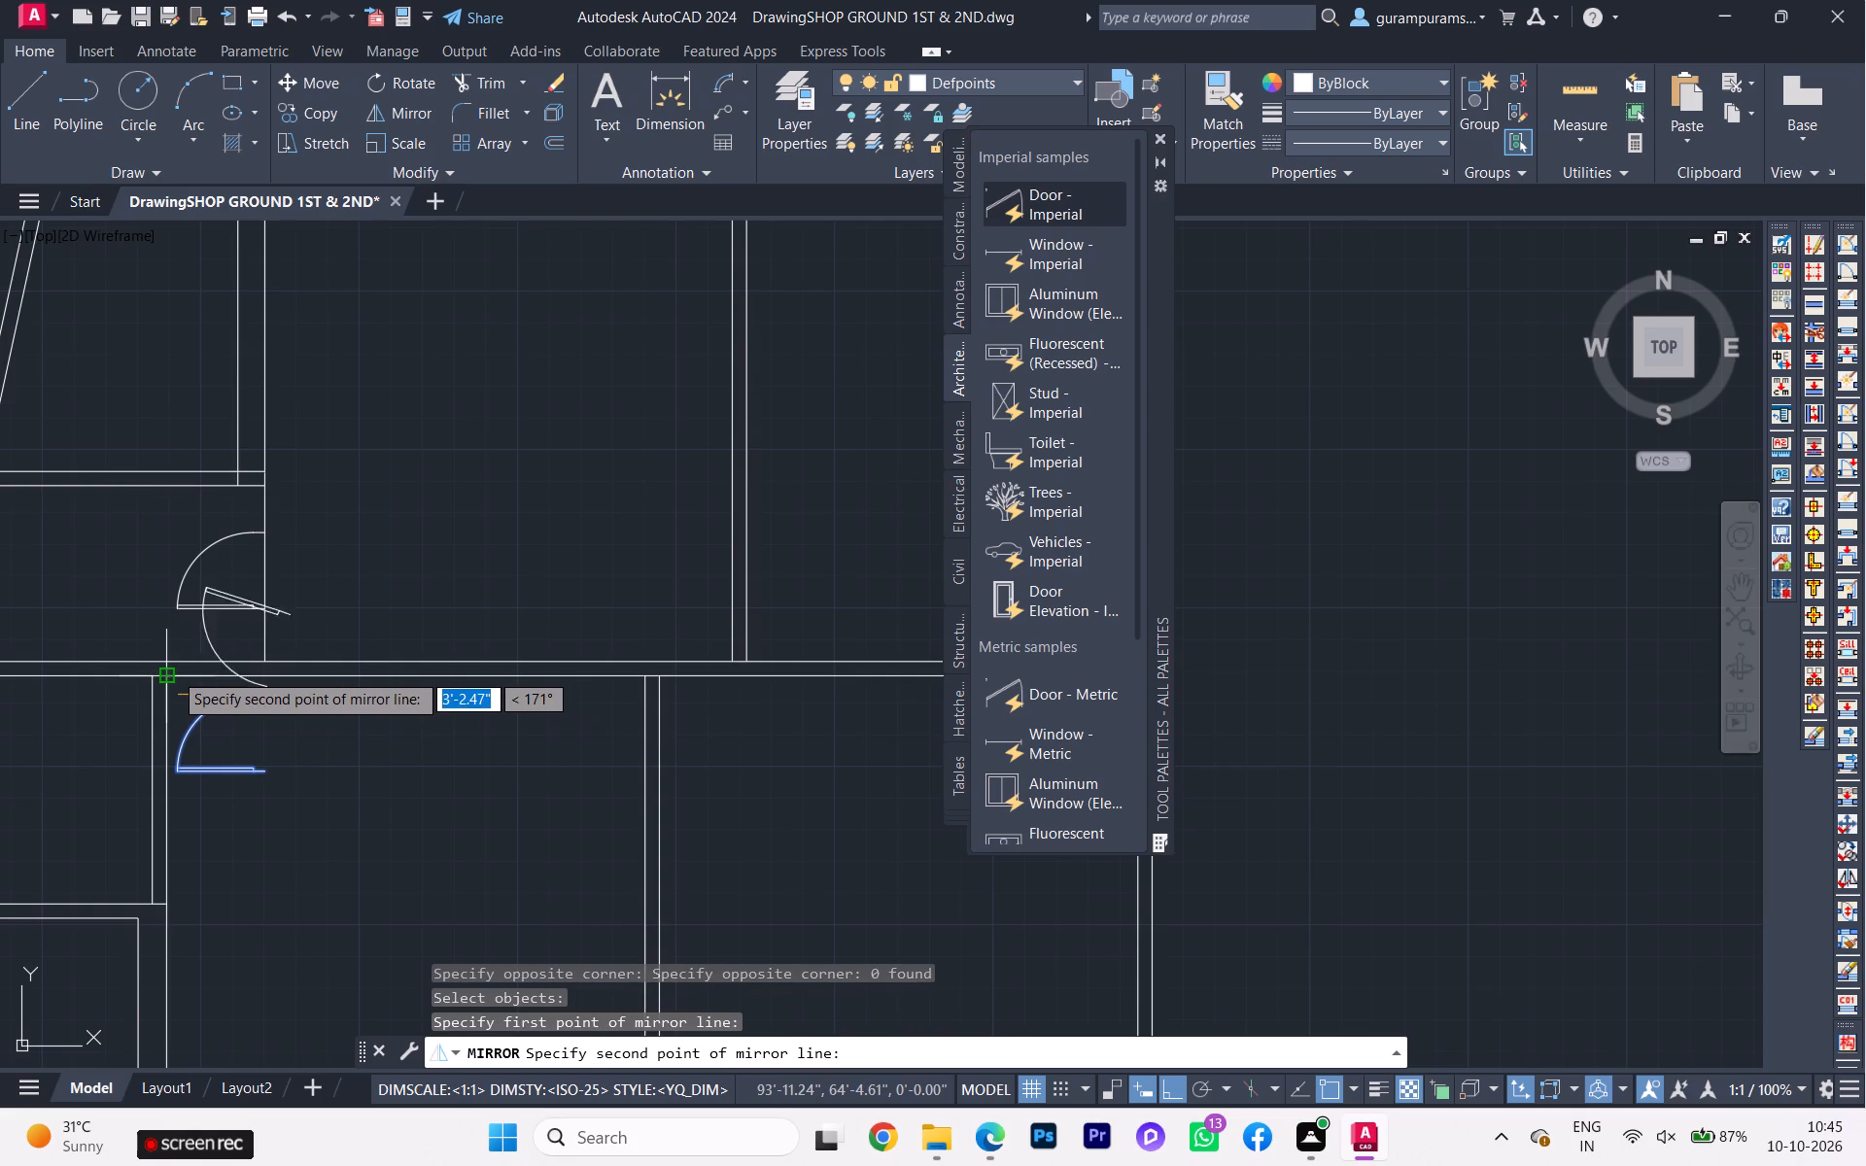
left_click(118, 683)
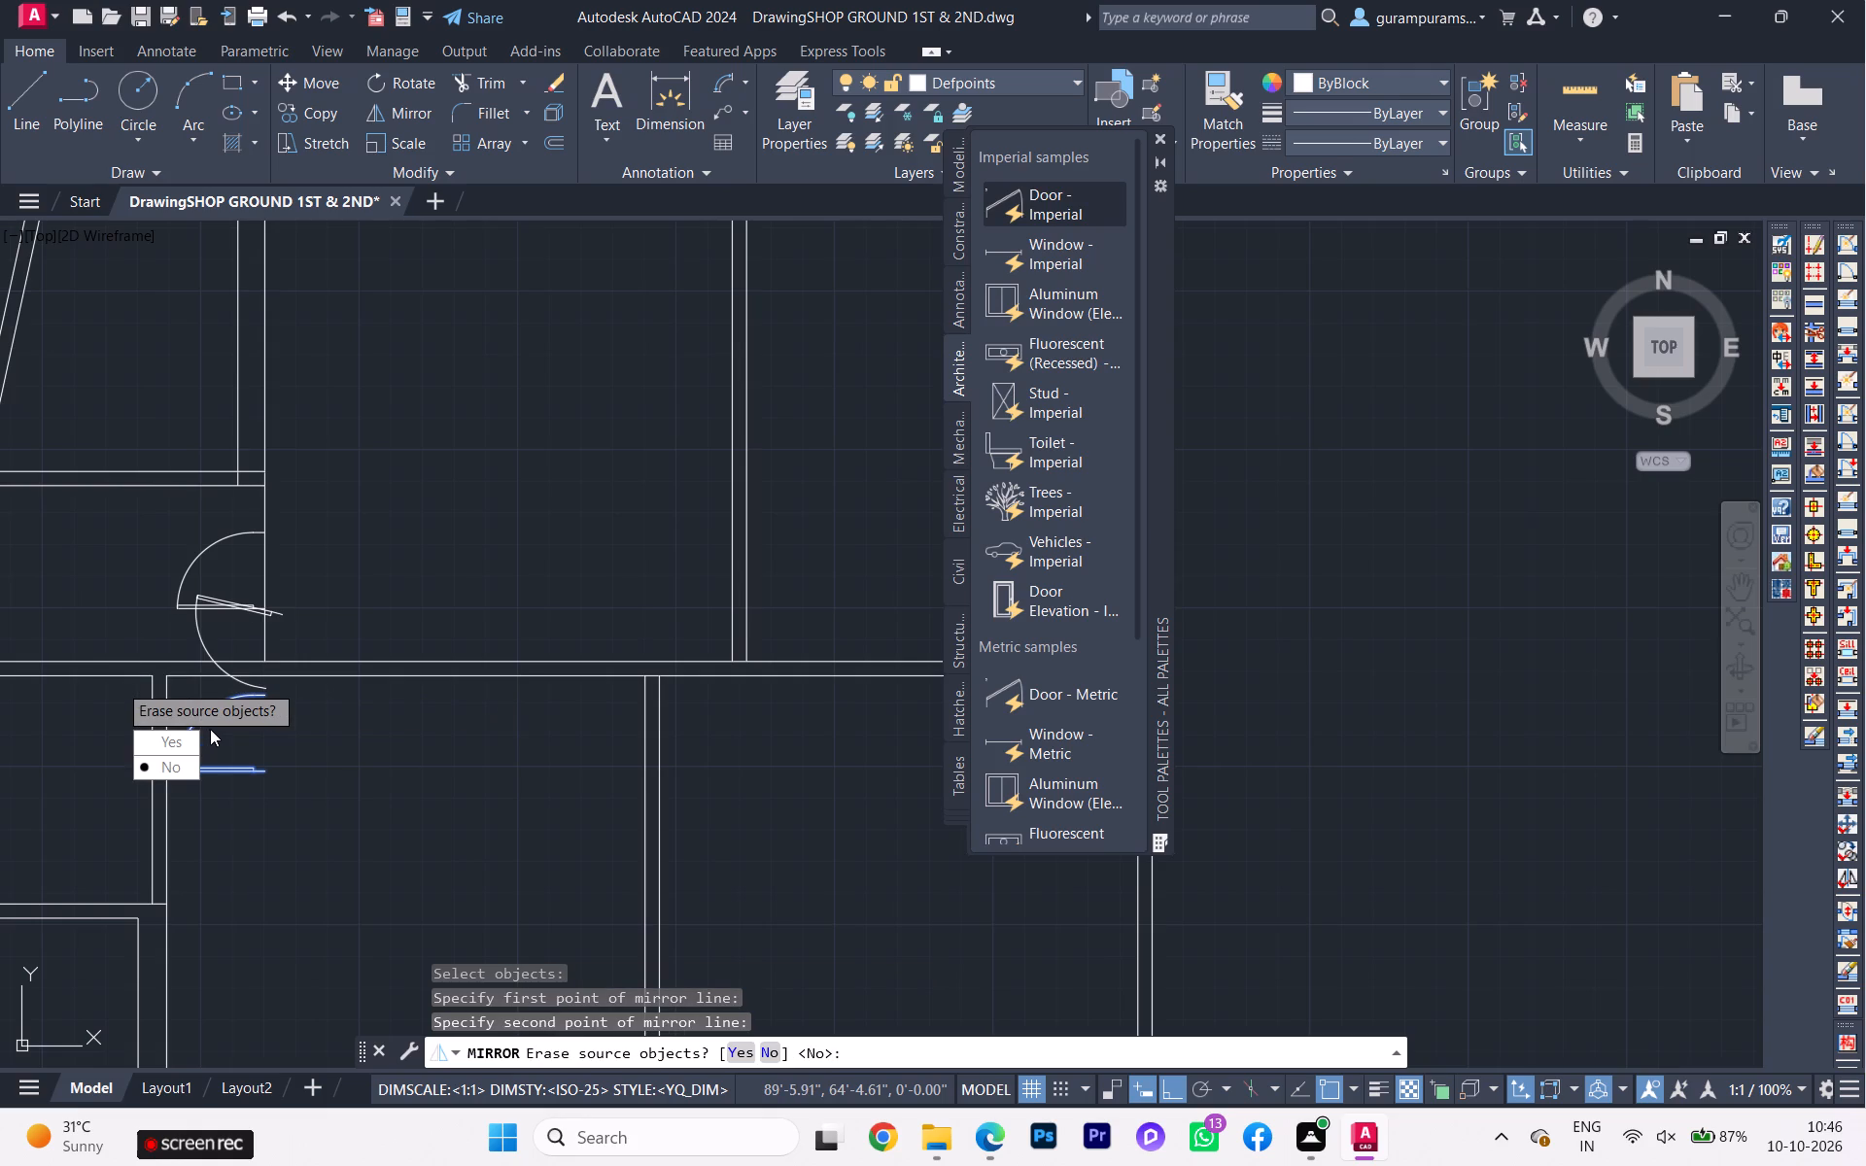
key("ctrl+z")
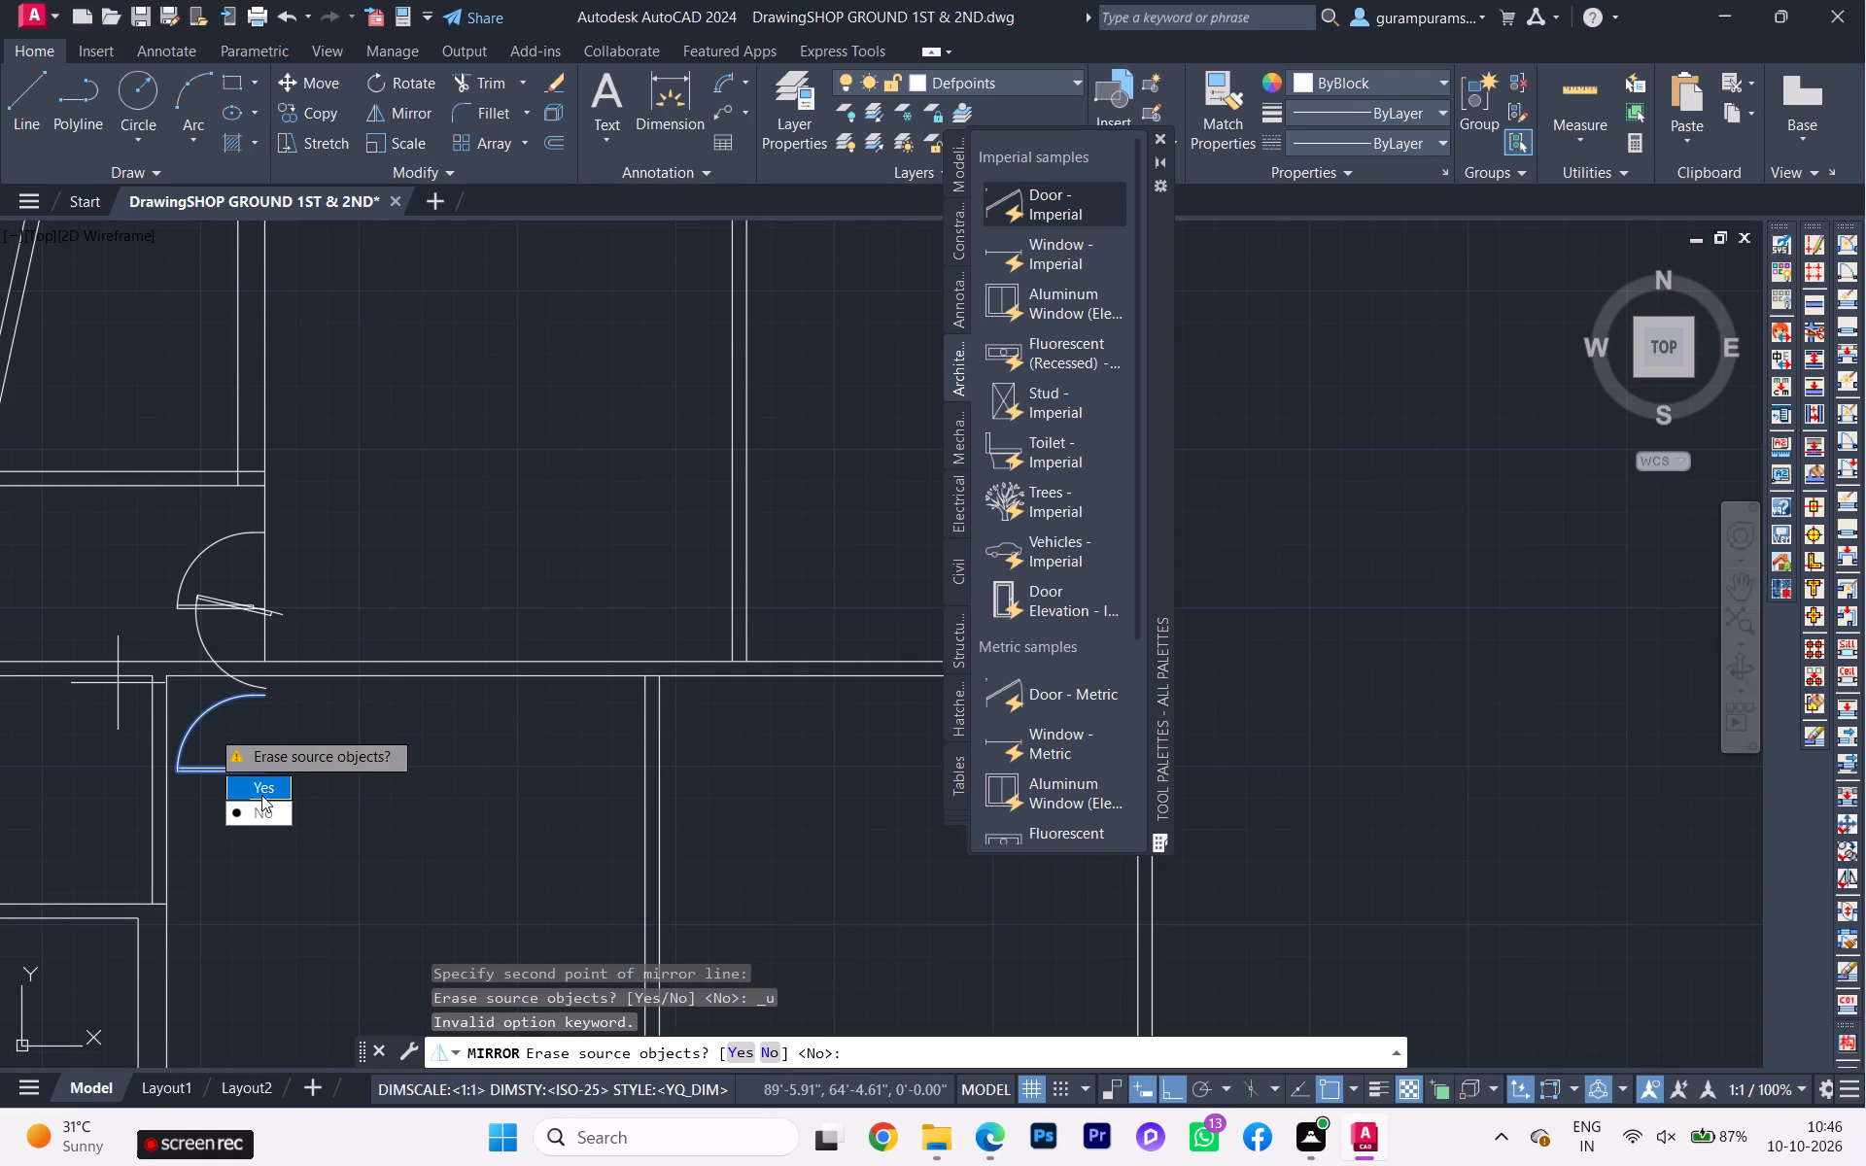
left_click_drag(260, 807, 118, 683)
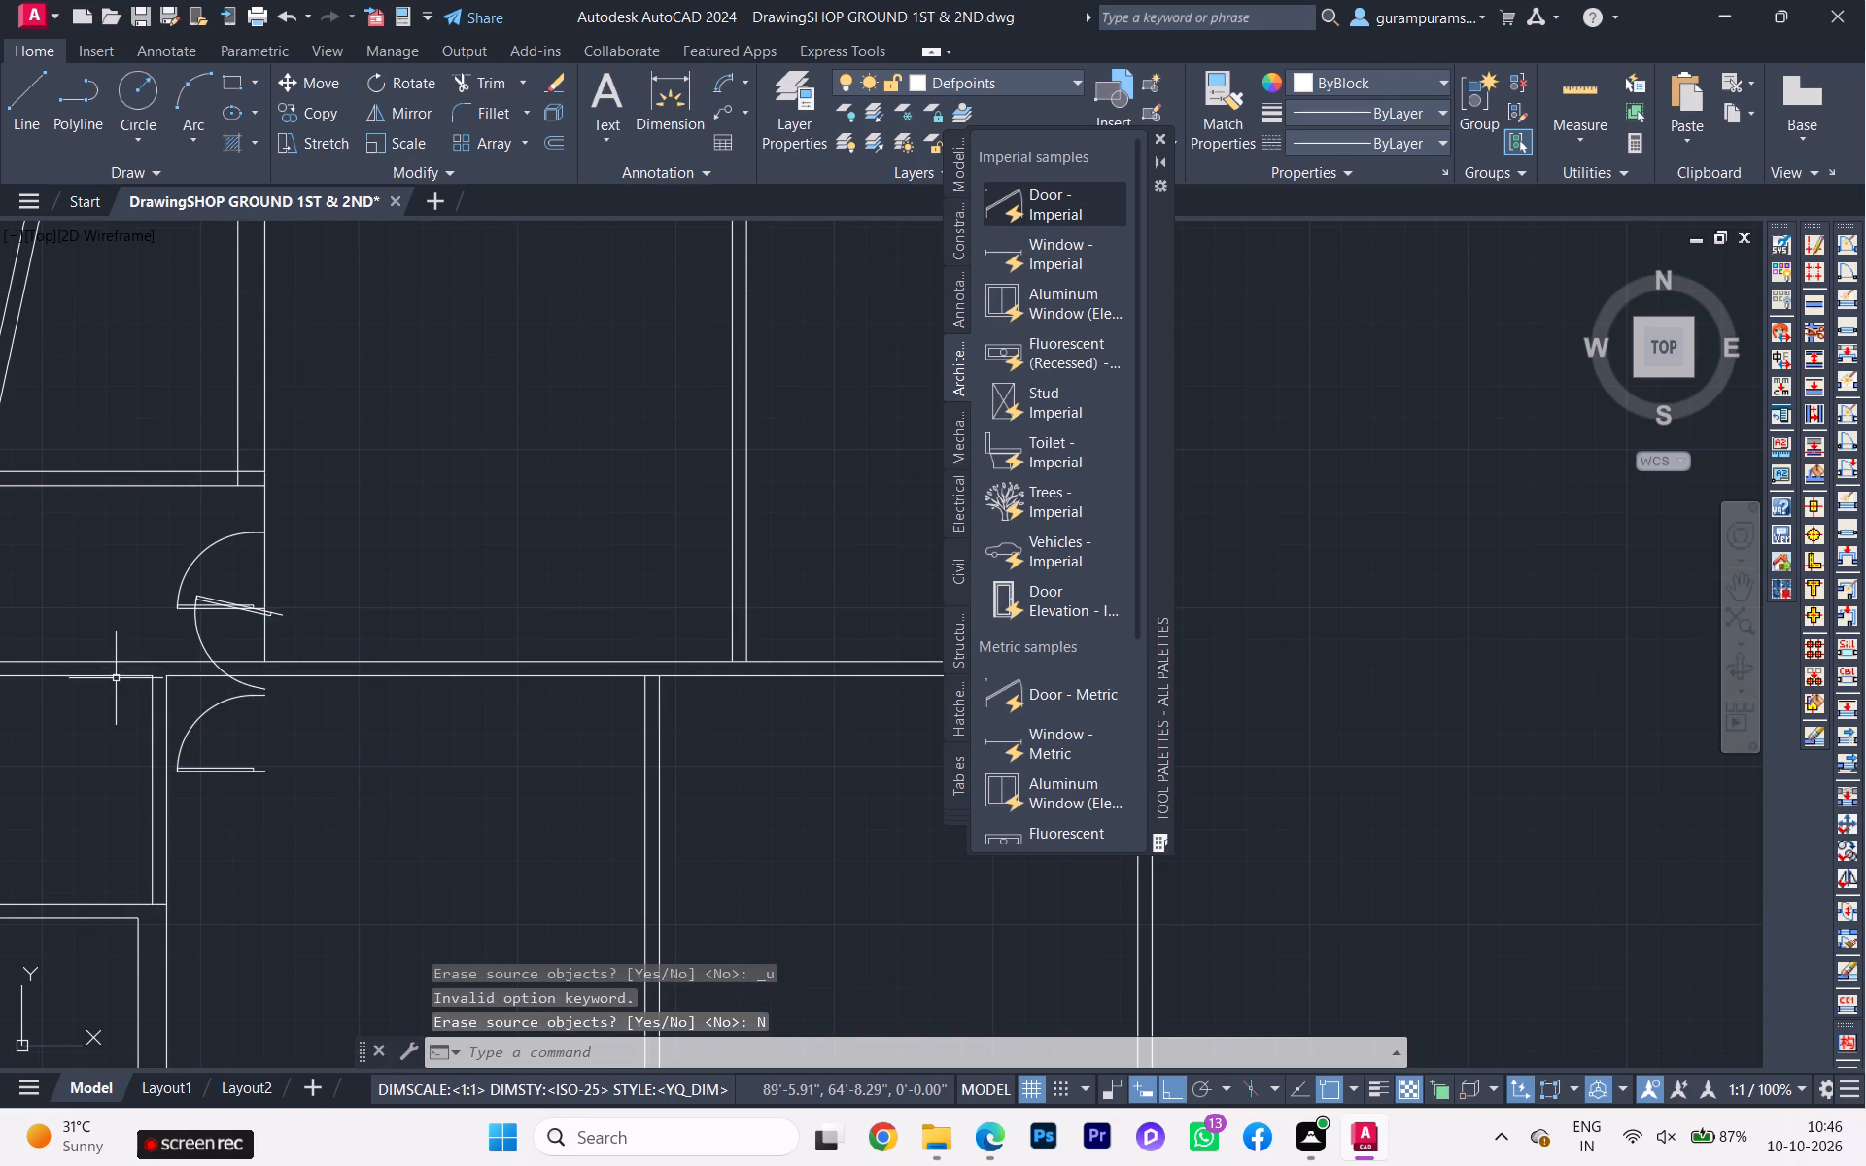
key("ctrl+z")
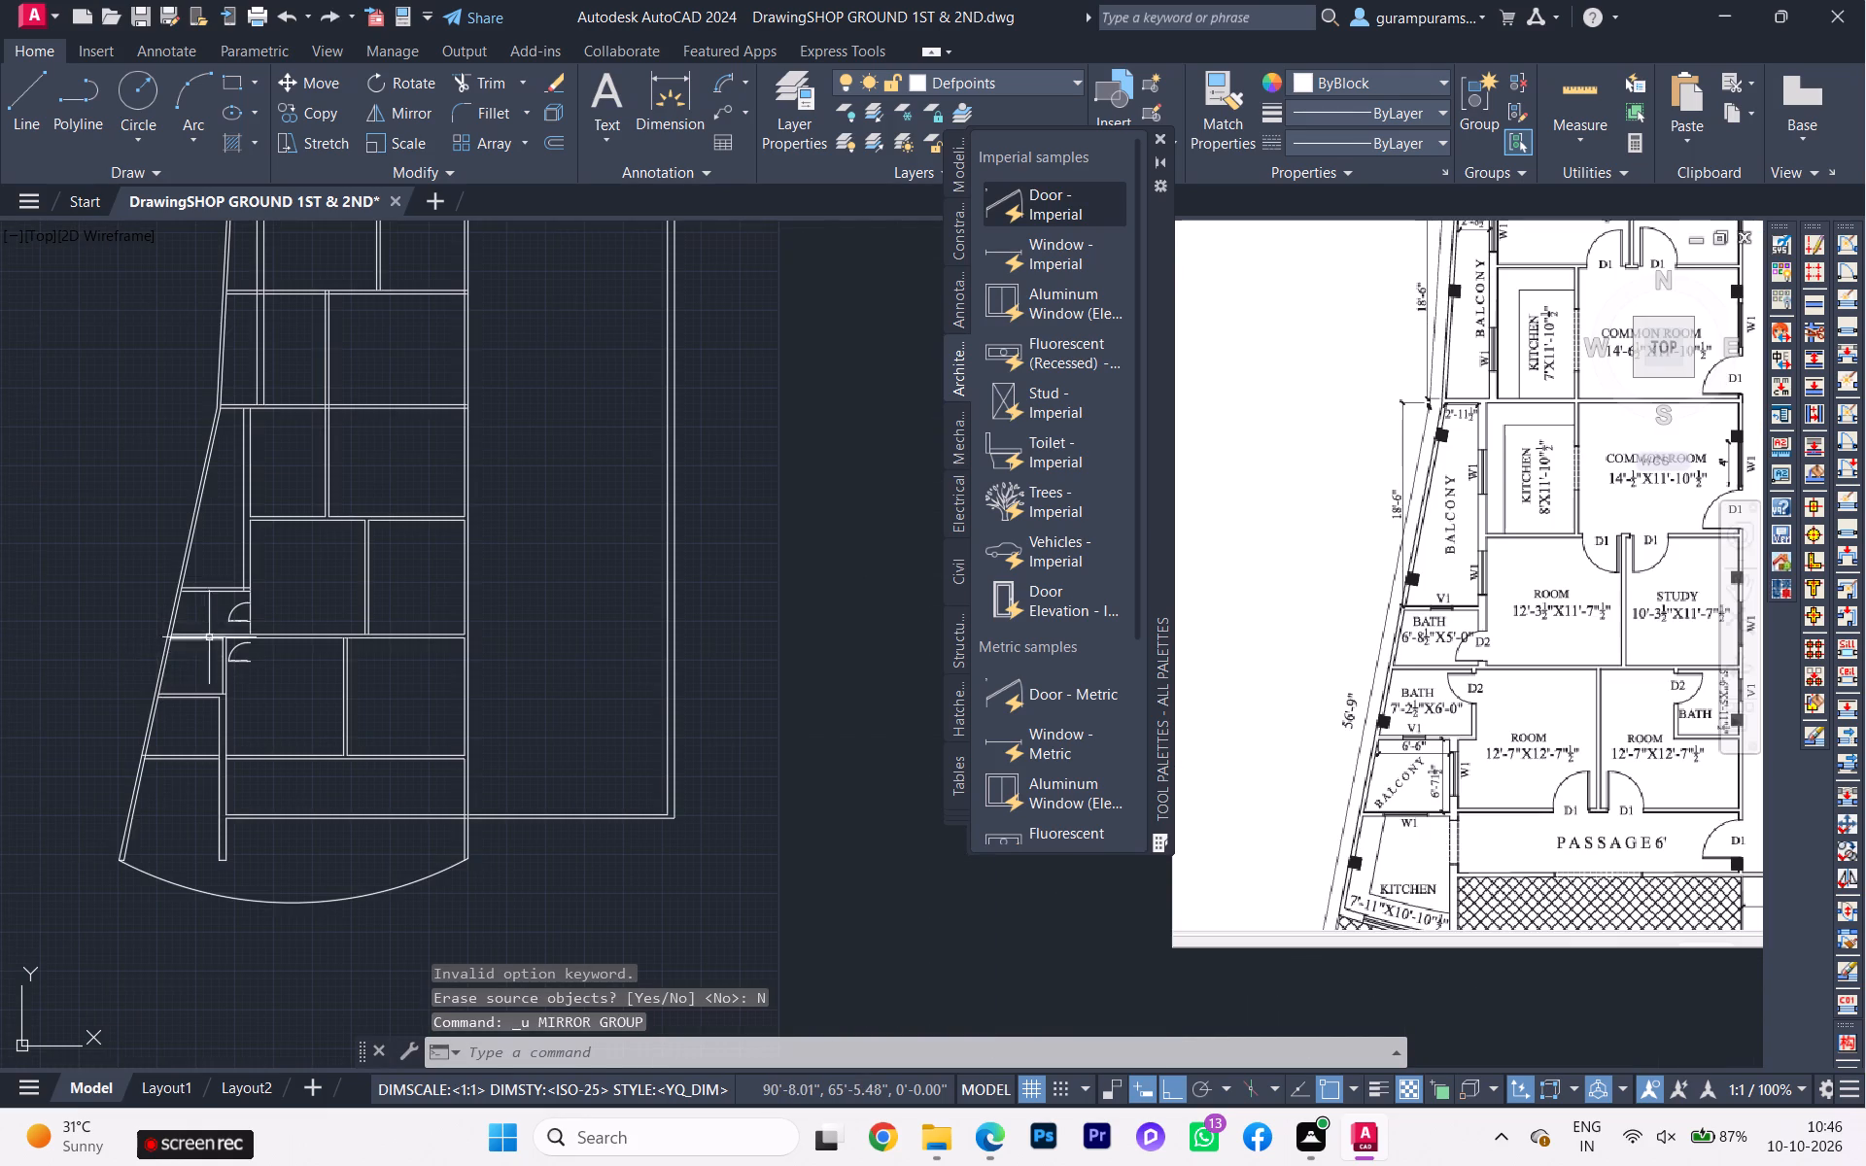
Mirror the copied door block about a horizontal line just below its leaf with Ortho on, keeping the source block.
scroll(229, 658, "up", 4)
left_click(295, 693)
left_click(277, 668)
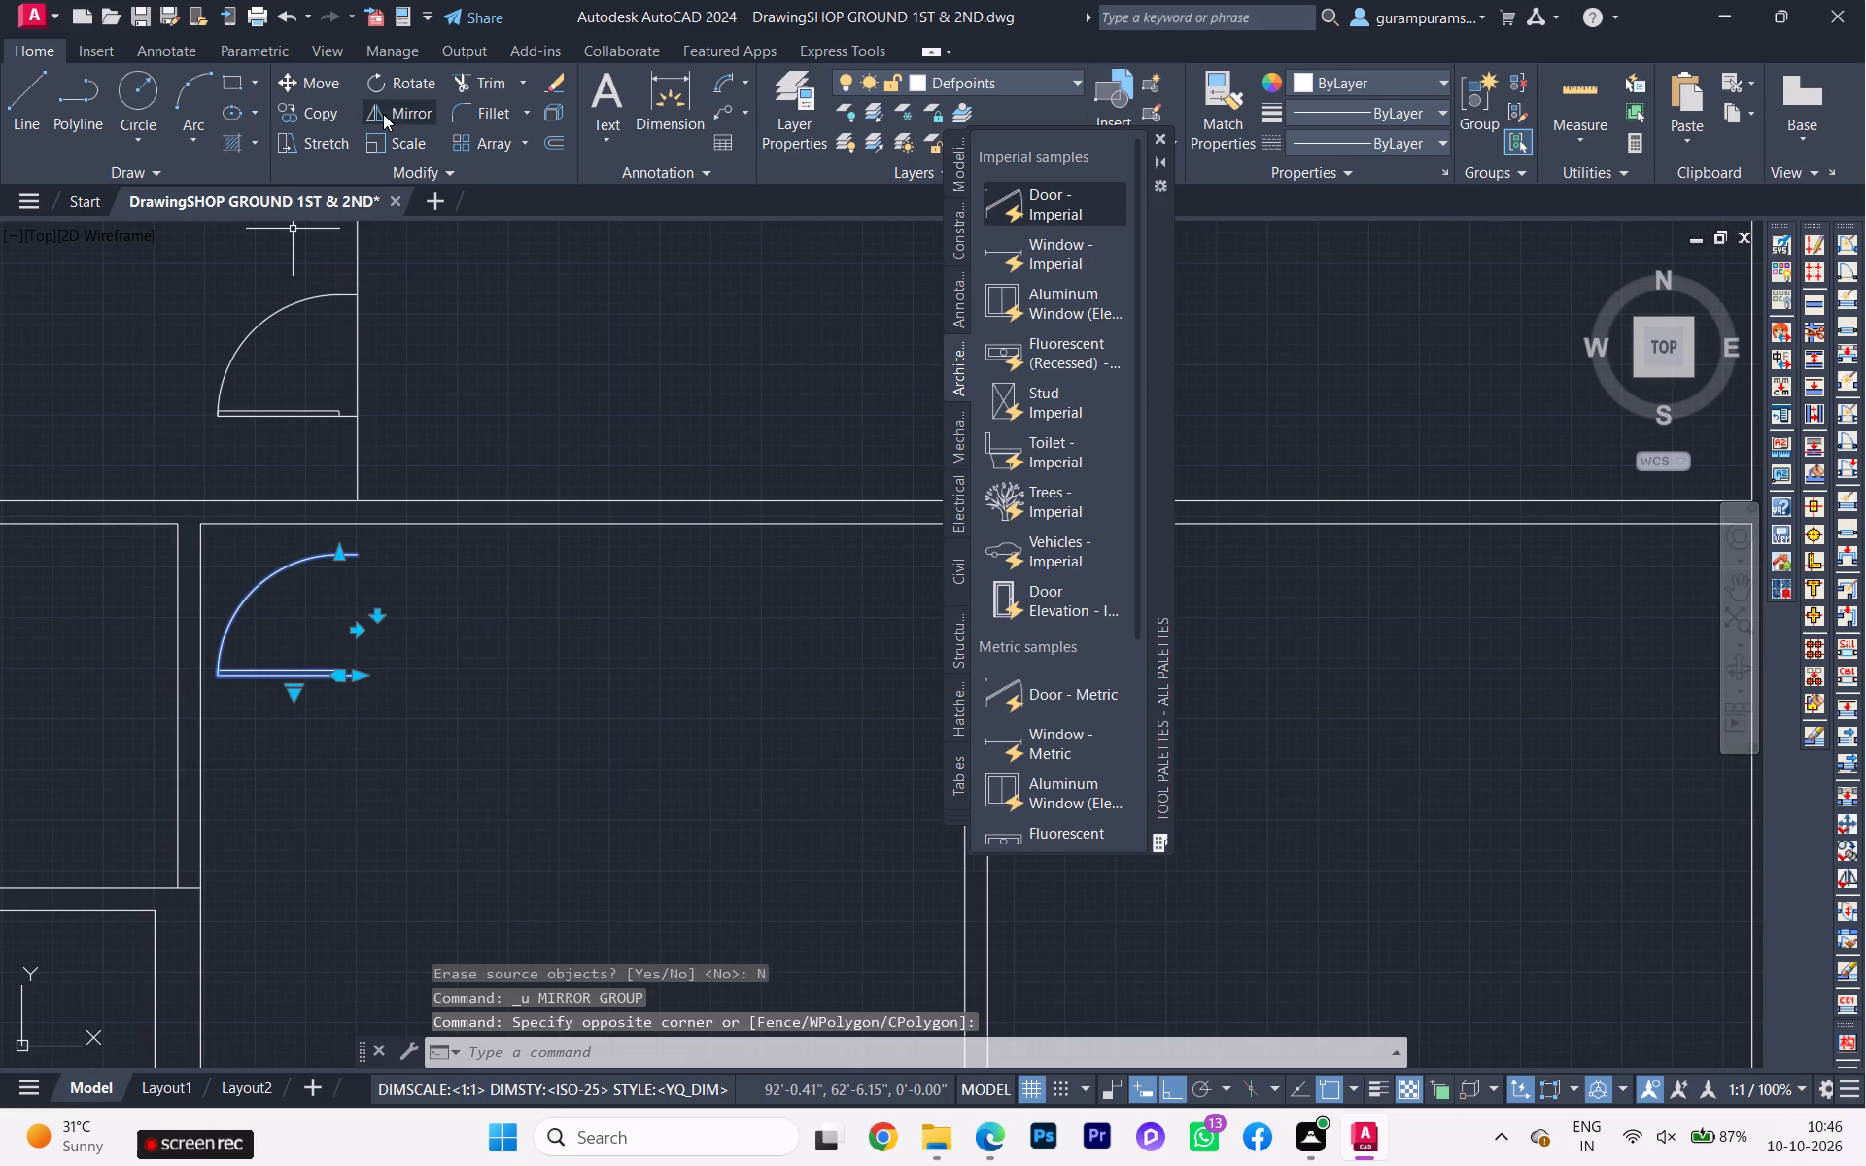
left_click(383, 114)
left_click(363, 699)
key("F8")
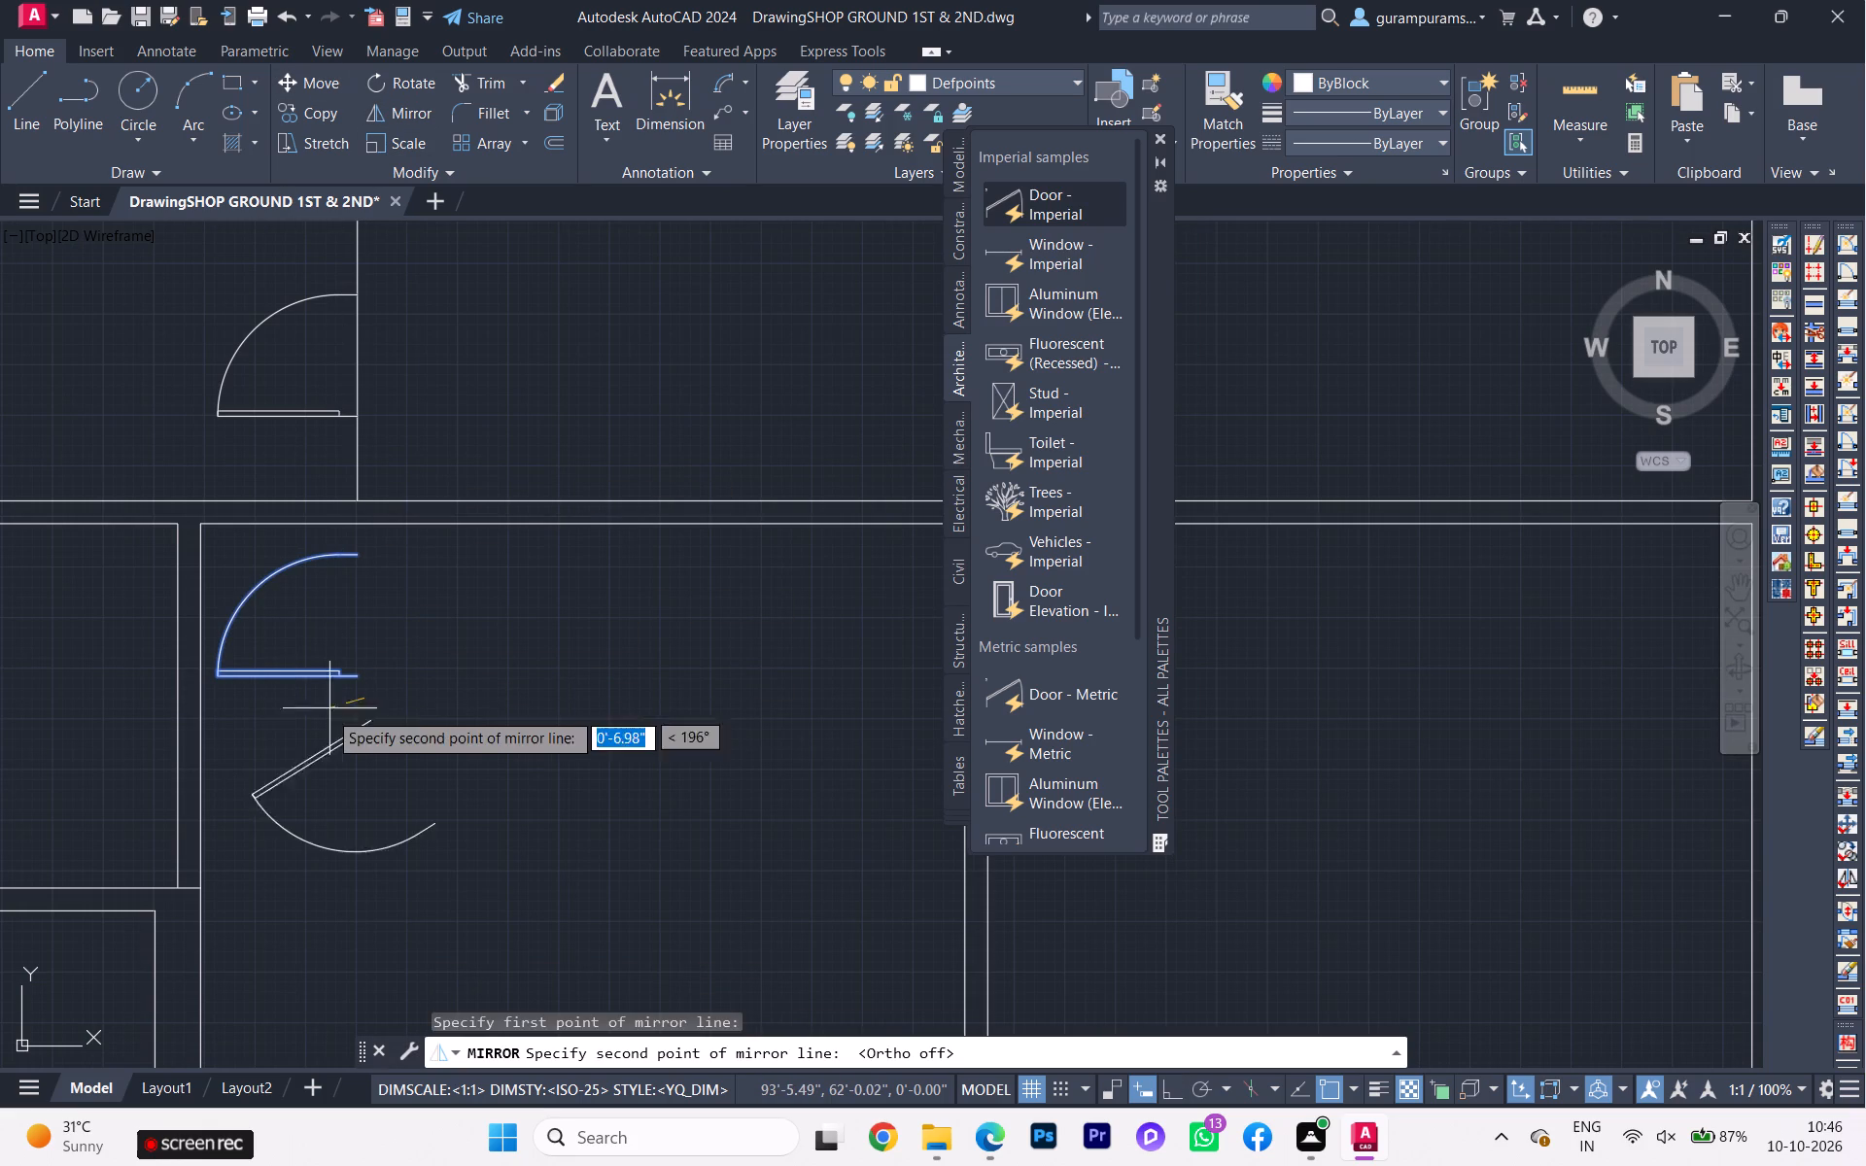
key("F8")
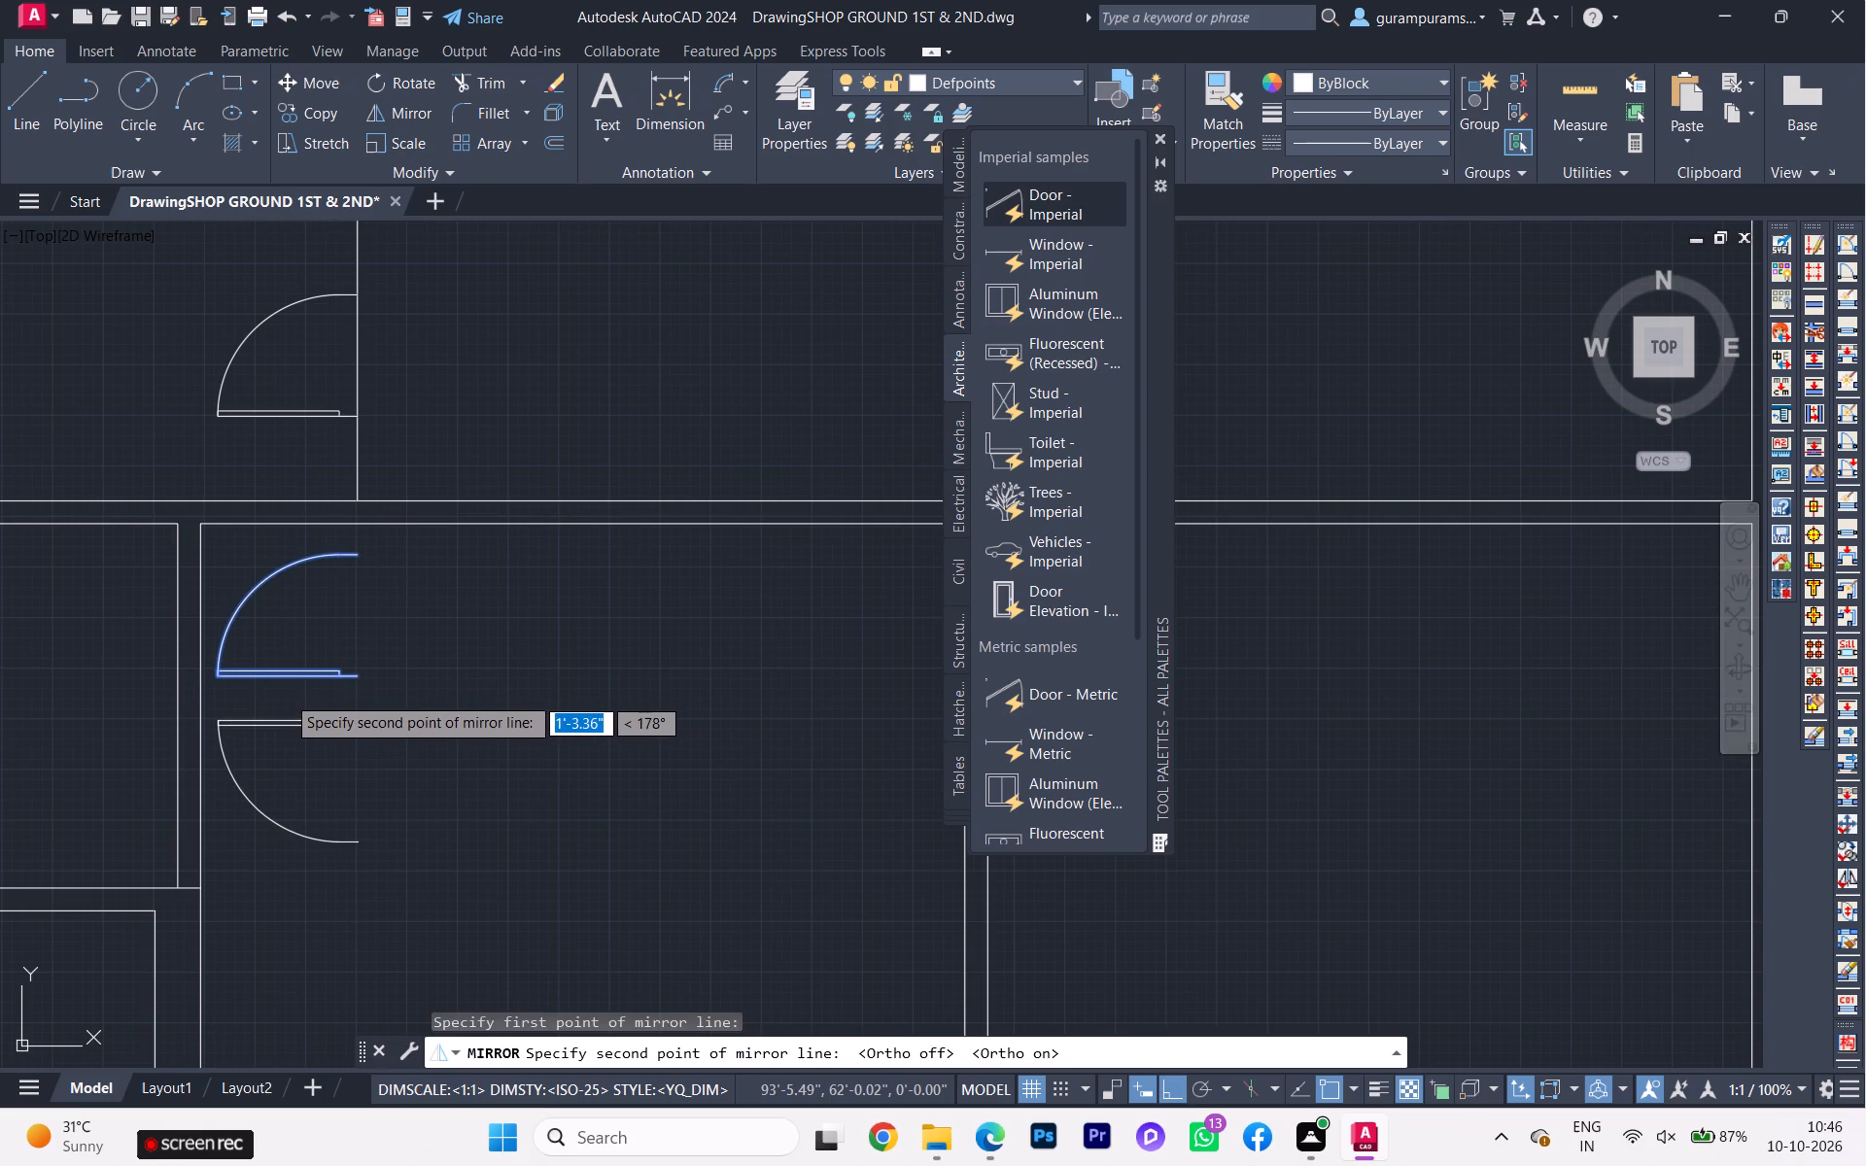
left_click(227, 690)
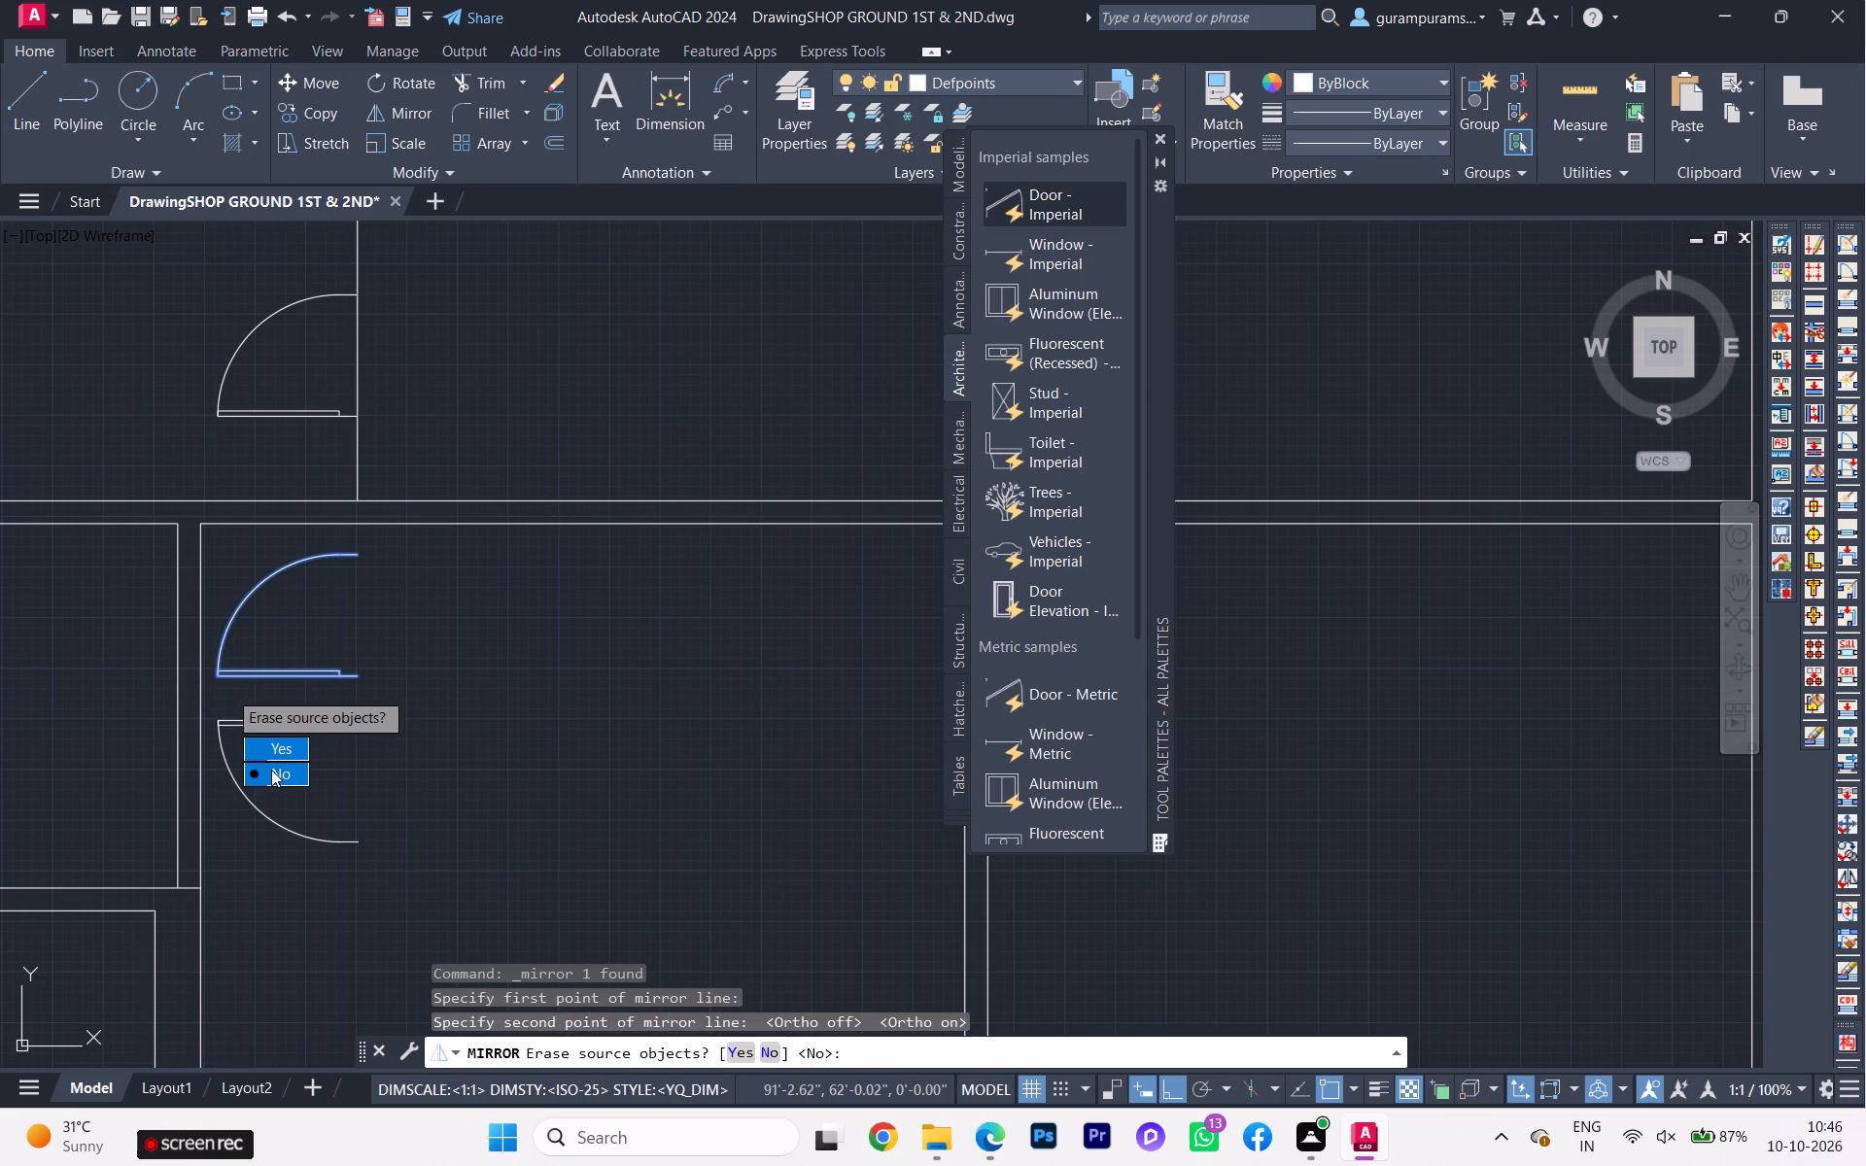
left_click_drag(270, 770, 226, 690)
Move the mirrored door block by its frame end onto the lower bath's room-side wall line, just below the horizontal wall.
left_click(271, 667)
left_click(259, 672)
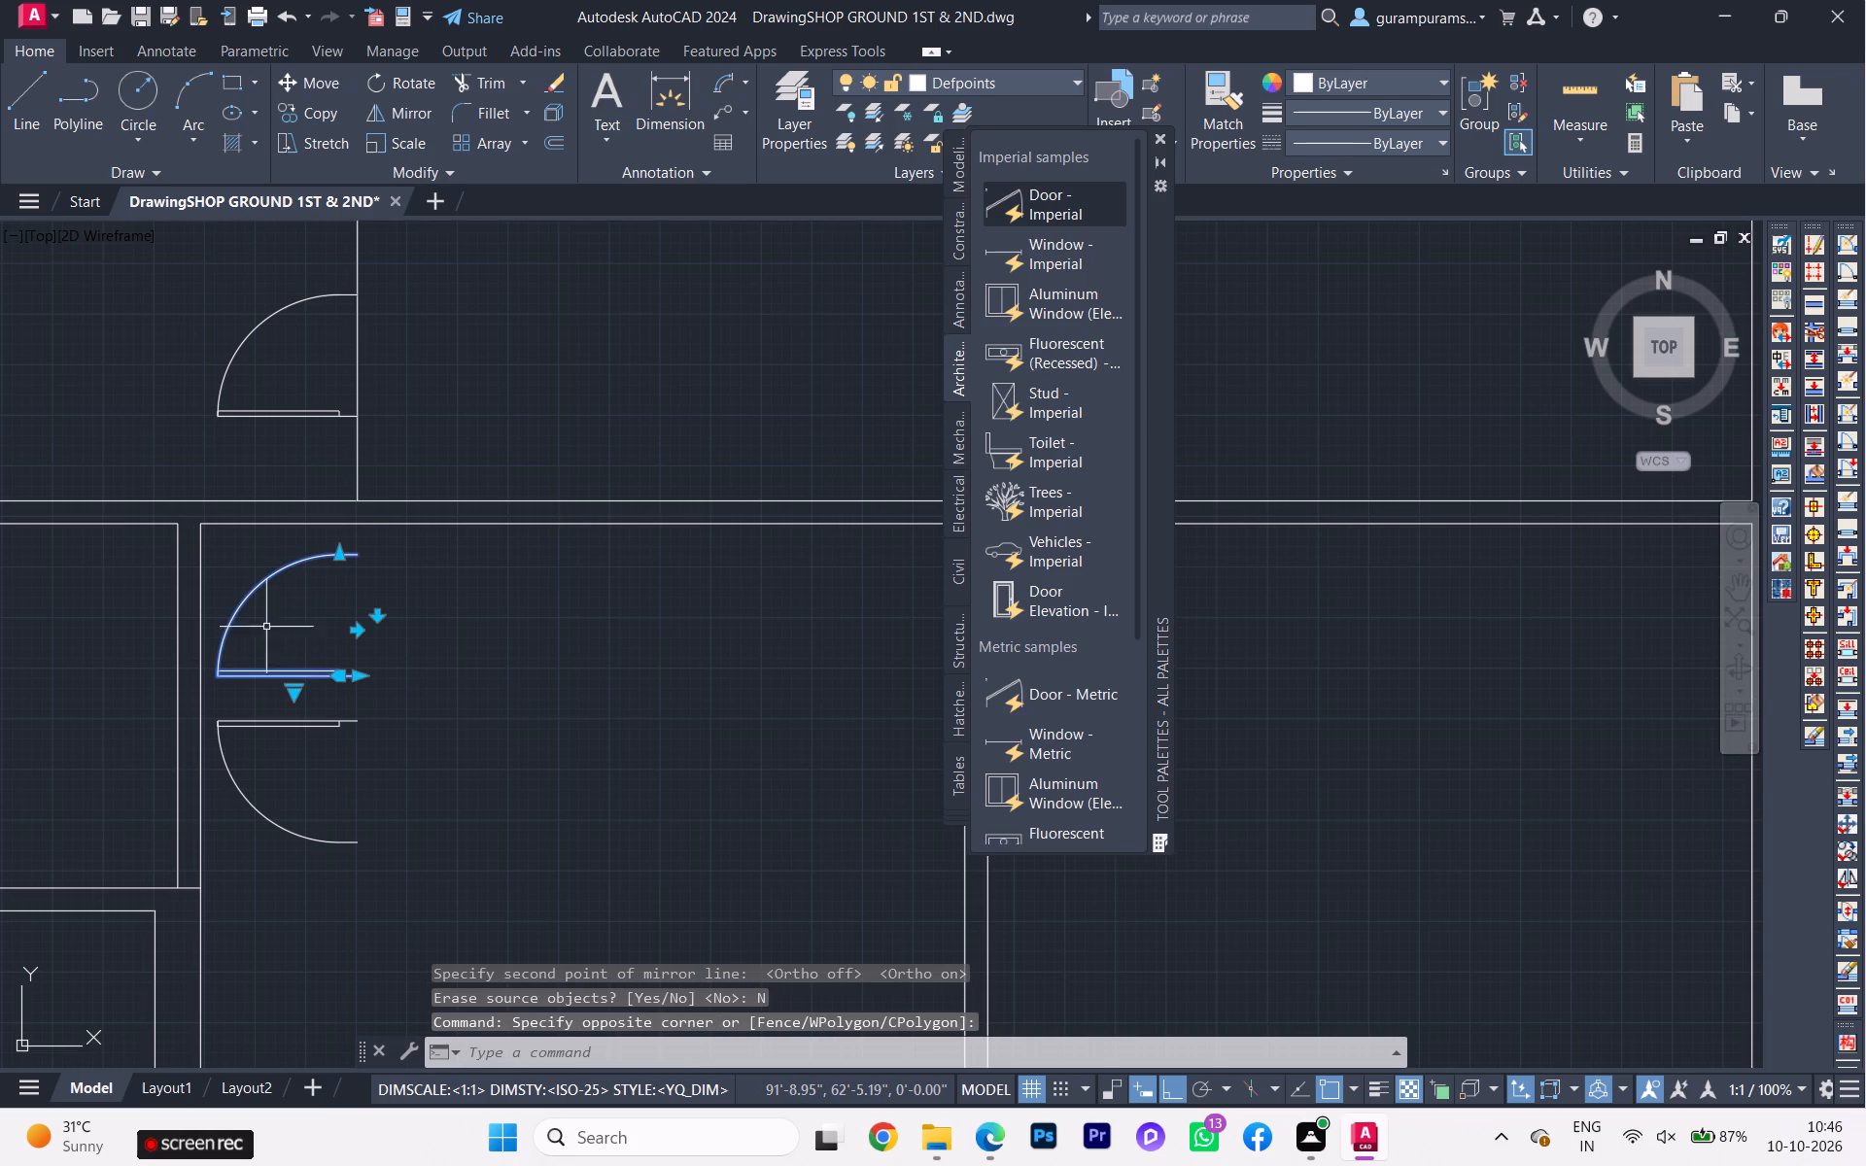
left_click(240, 727)
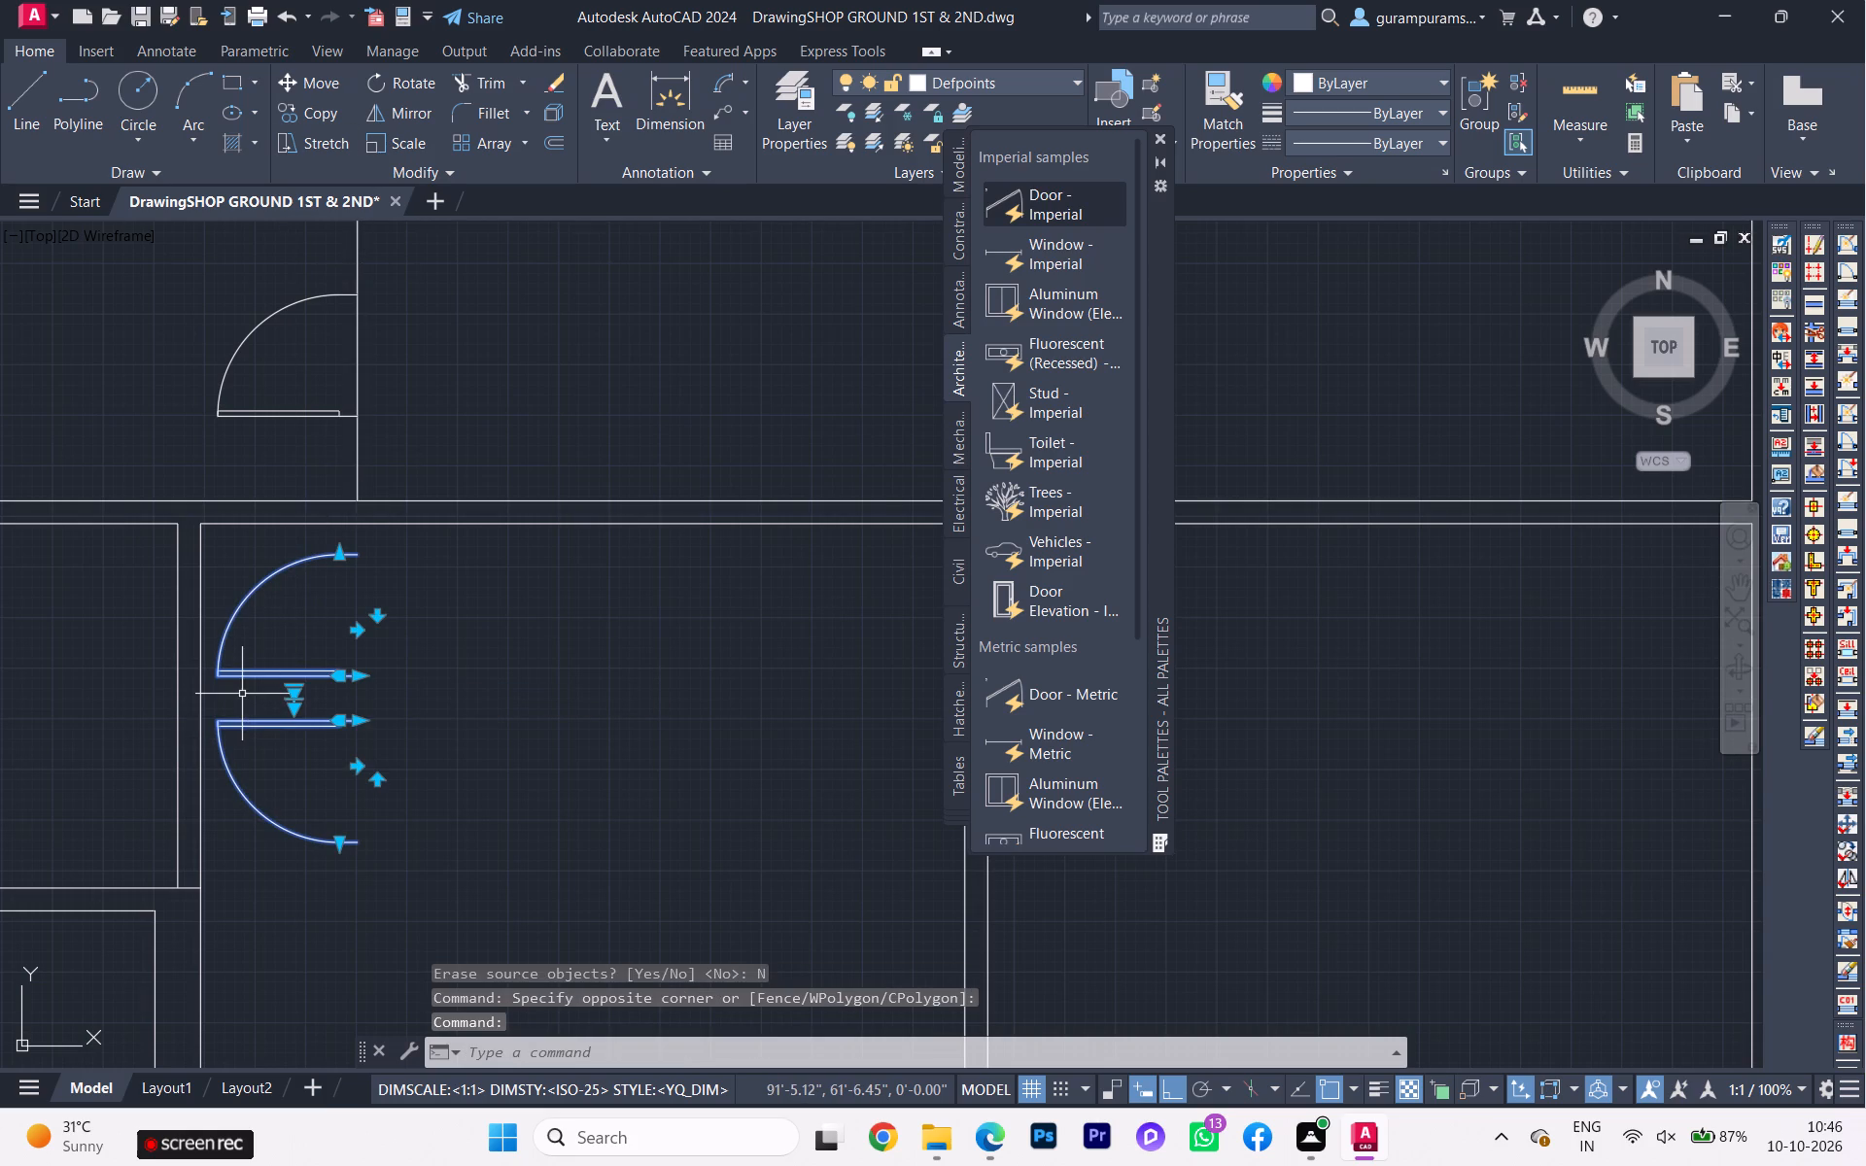
key("Escape")
left_click(244, 721)
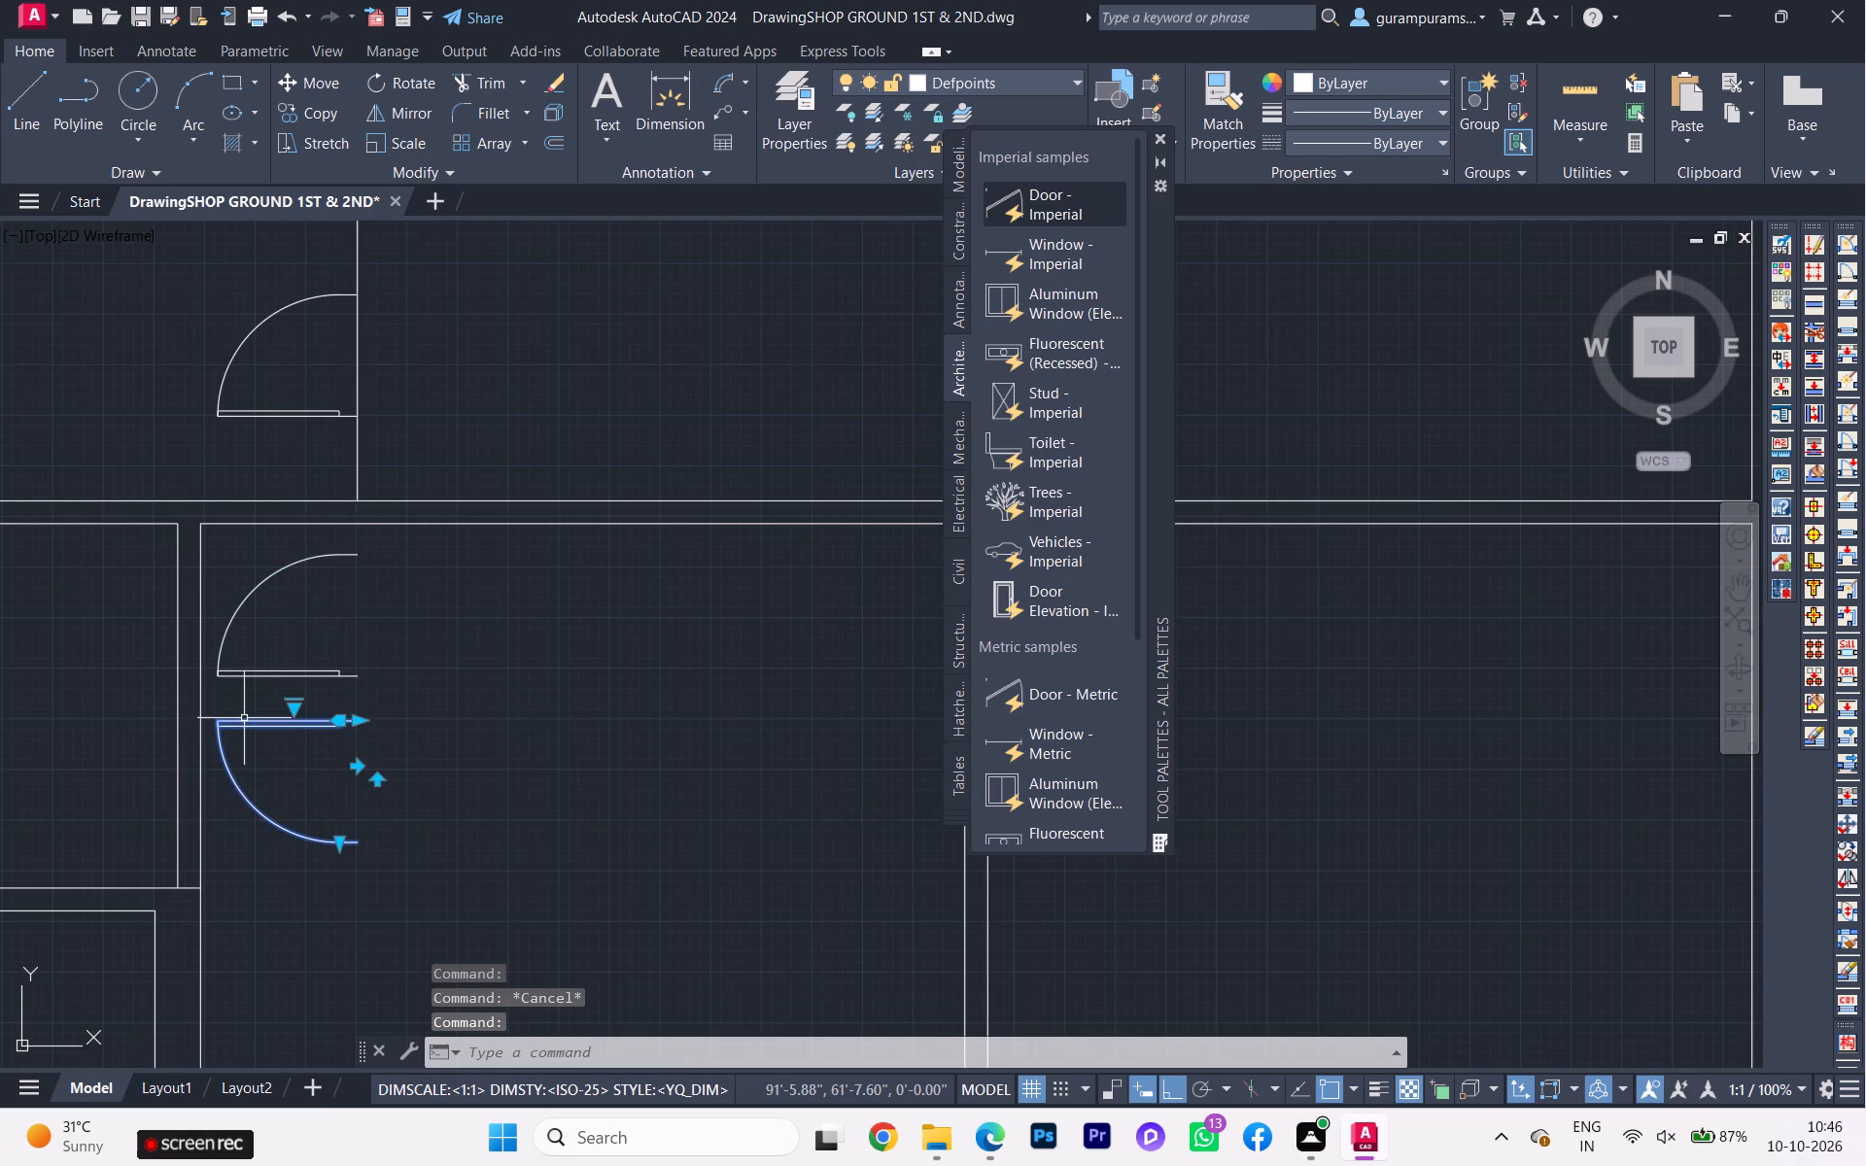
key("m")
key("Return")
scroll(322, 717, "up", 2)
scroll(378, 724, "down", 1)
scroll(378, 724, "up", 2)
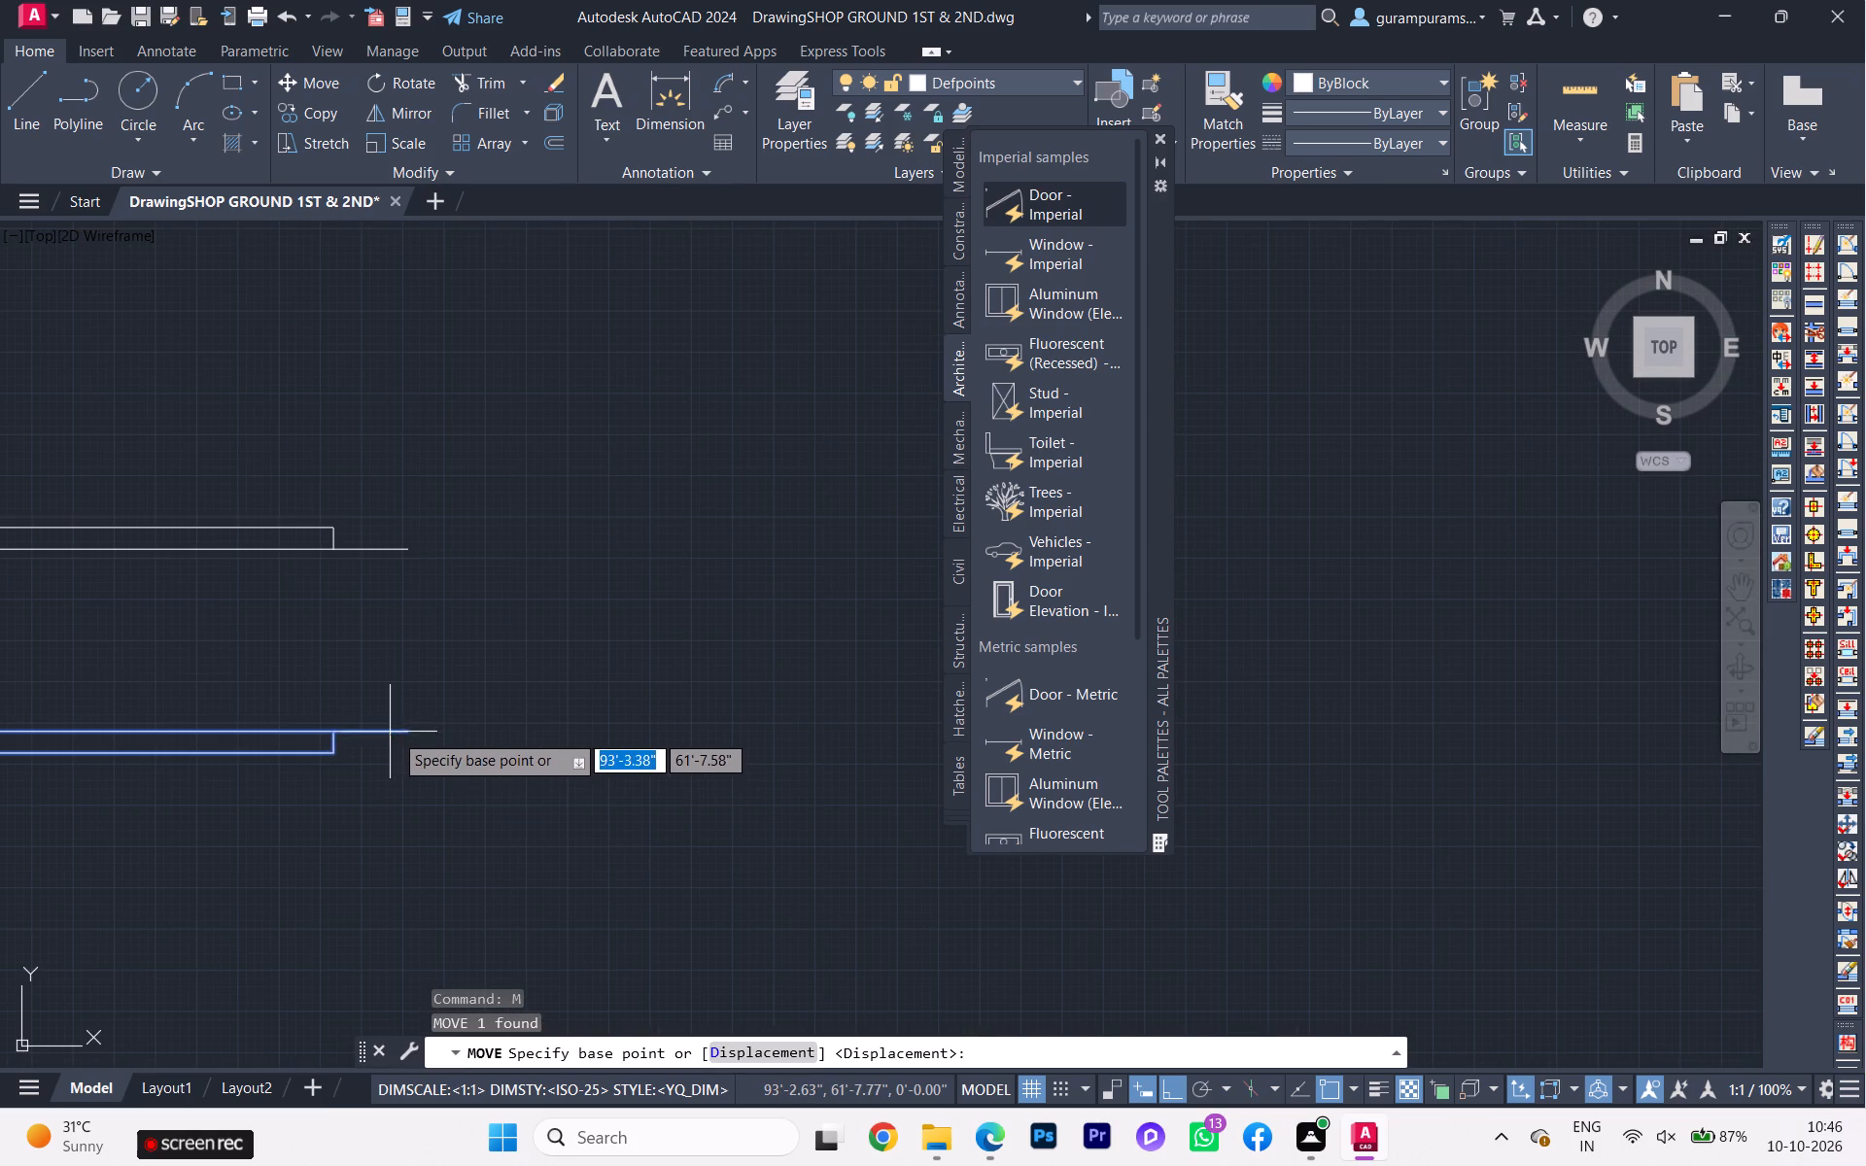
left_click(409, 735)
scroll(428, 723, "down", 5)
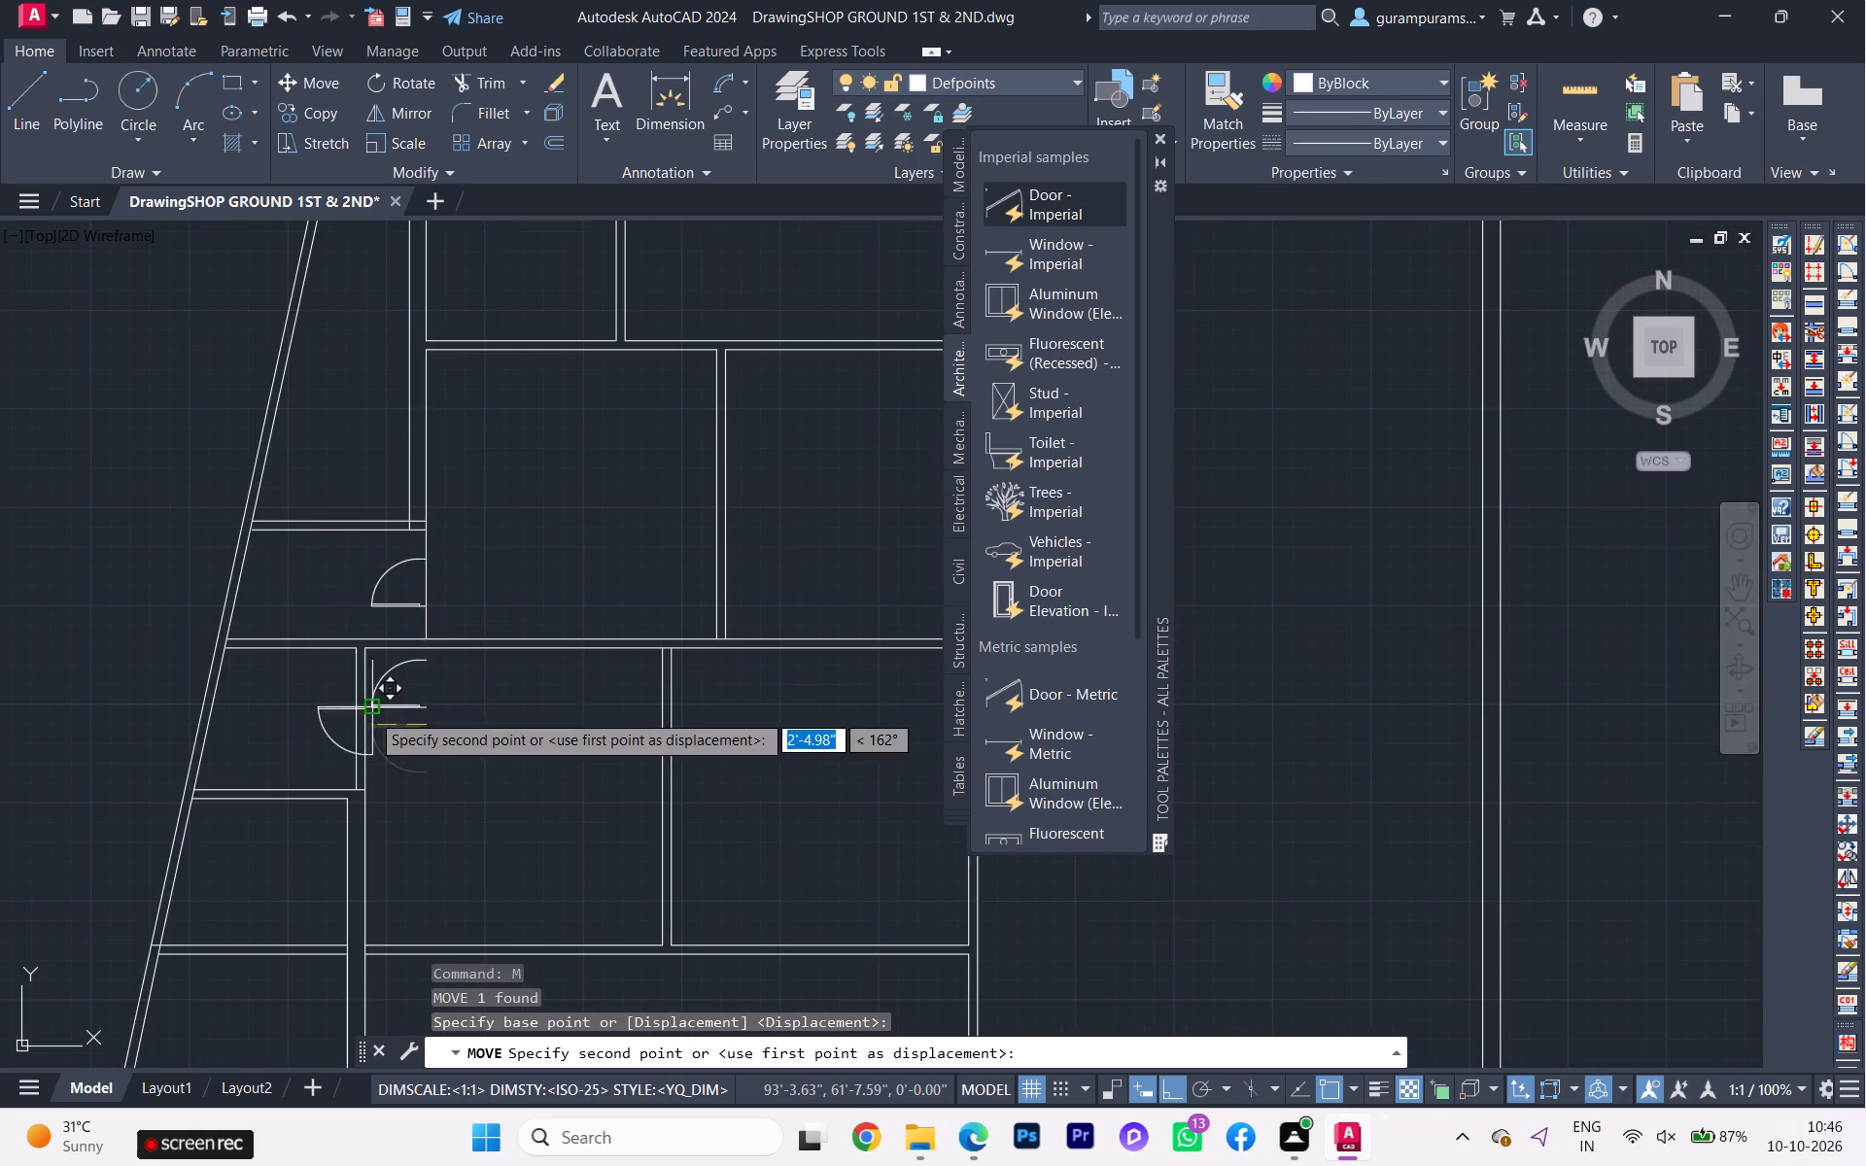
scroll(373, 713, "up", 1)
scroll(342, 705, "down", 3)
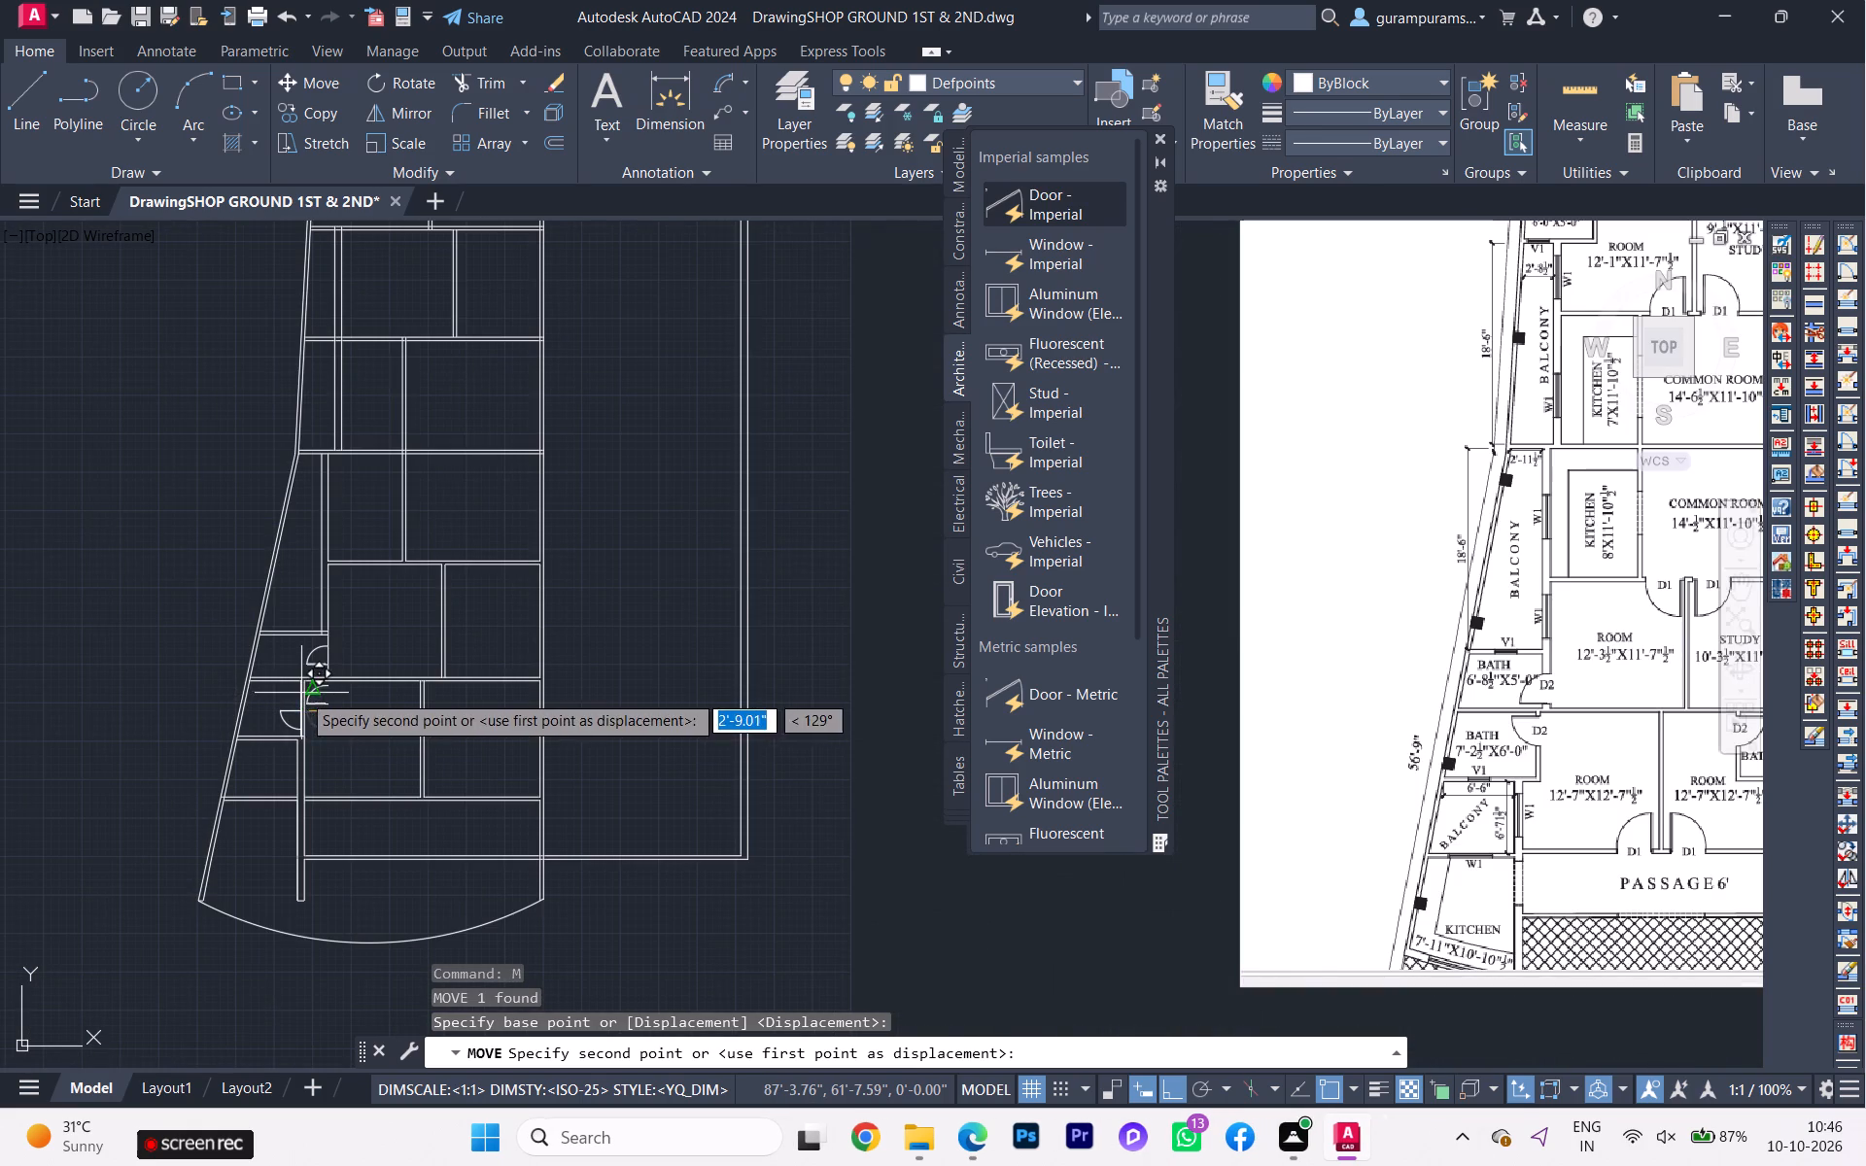
scroll(303, 690, "up", 9)
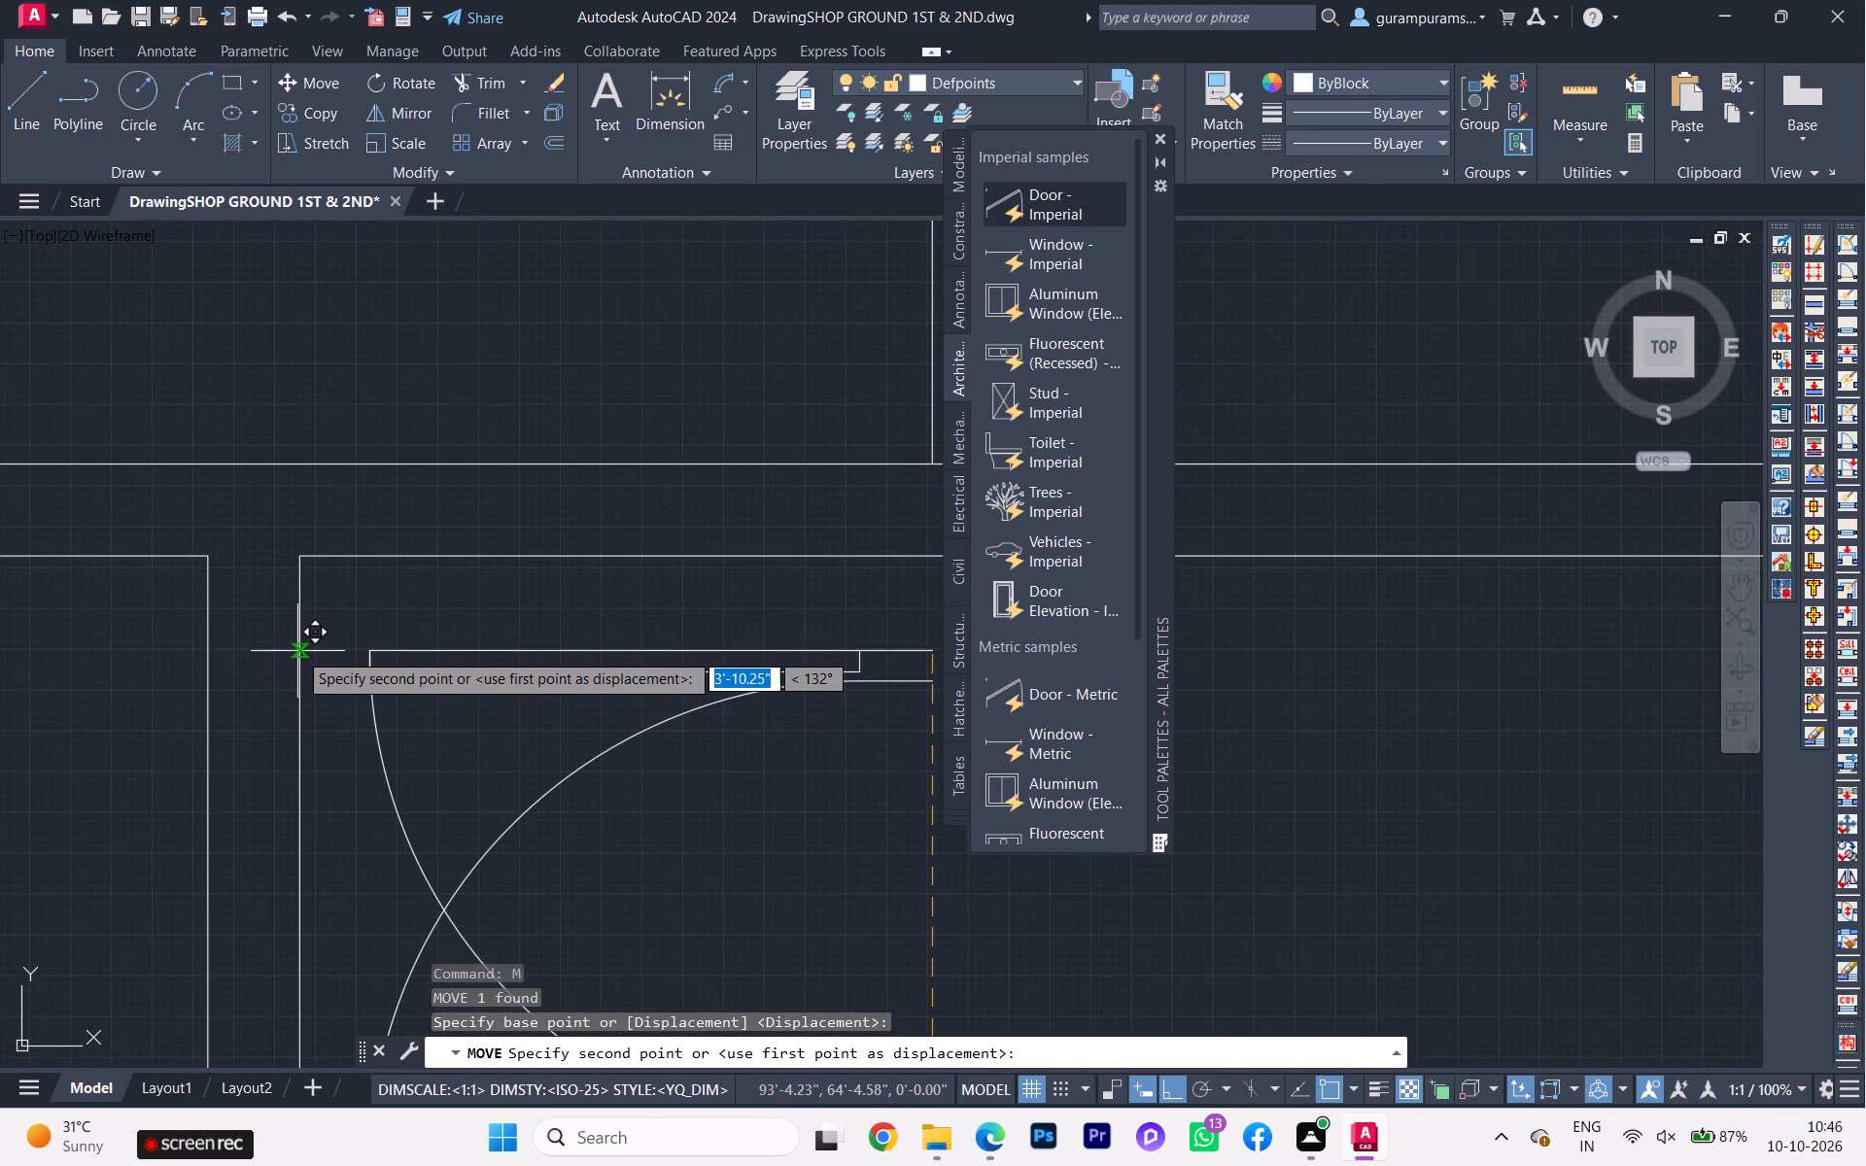
left_click(295, 650)
scroll(322, 655, "down", 1)
scroll(323, 655, "up", 1)
scroll(329, 659, "down", 3)
middle_click_drag(335, 674, 288, 634)
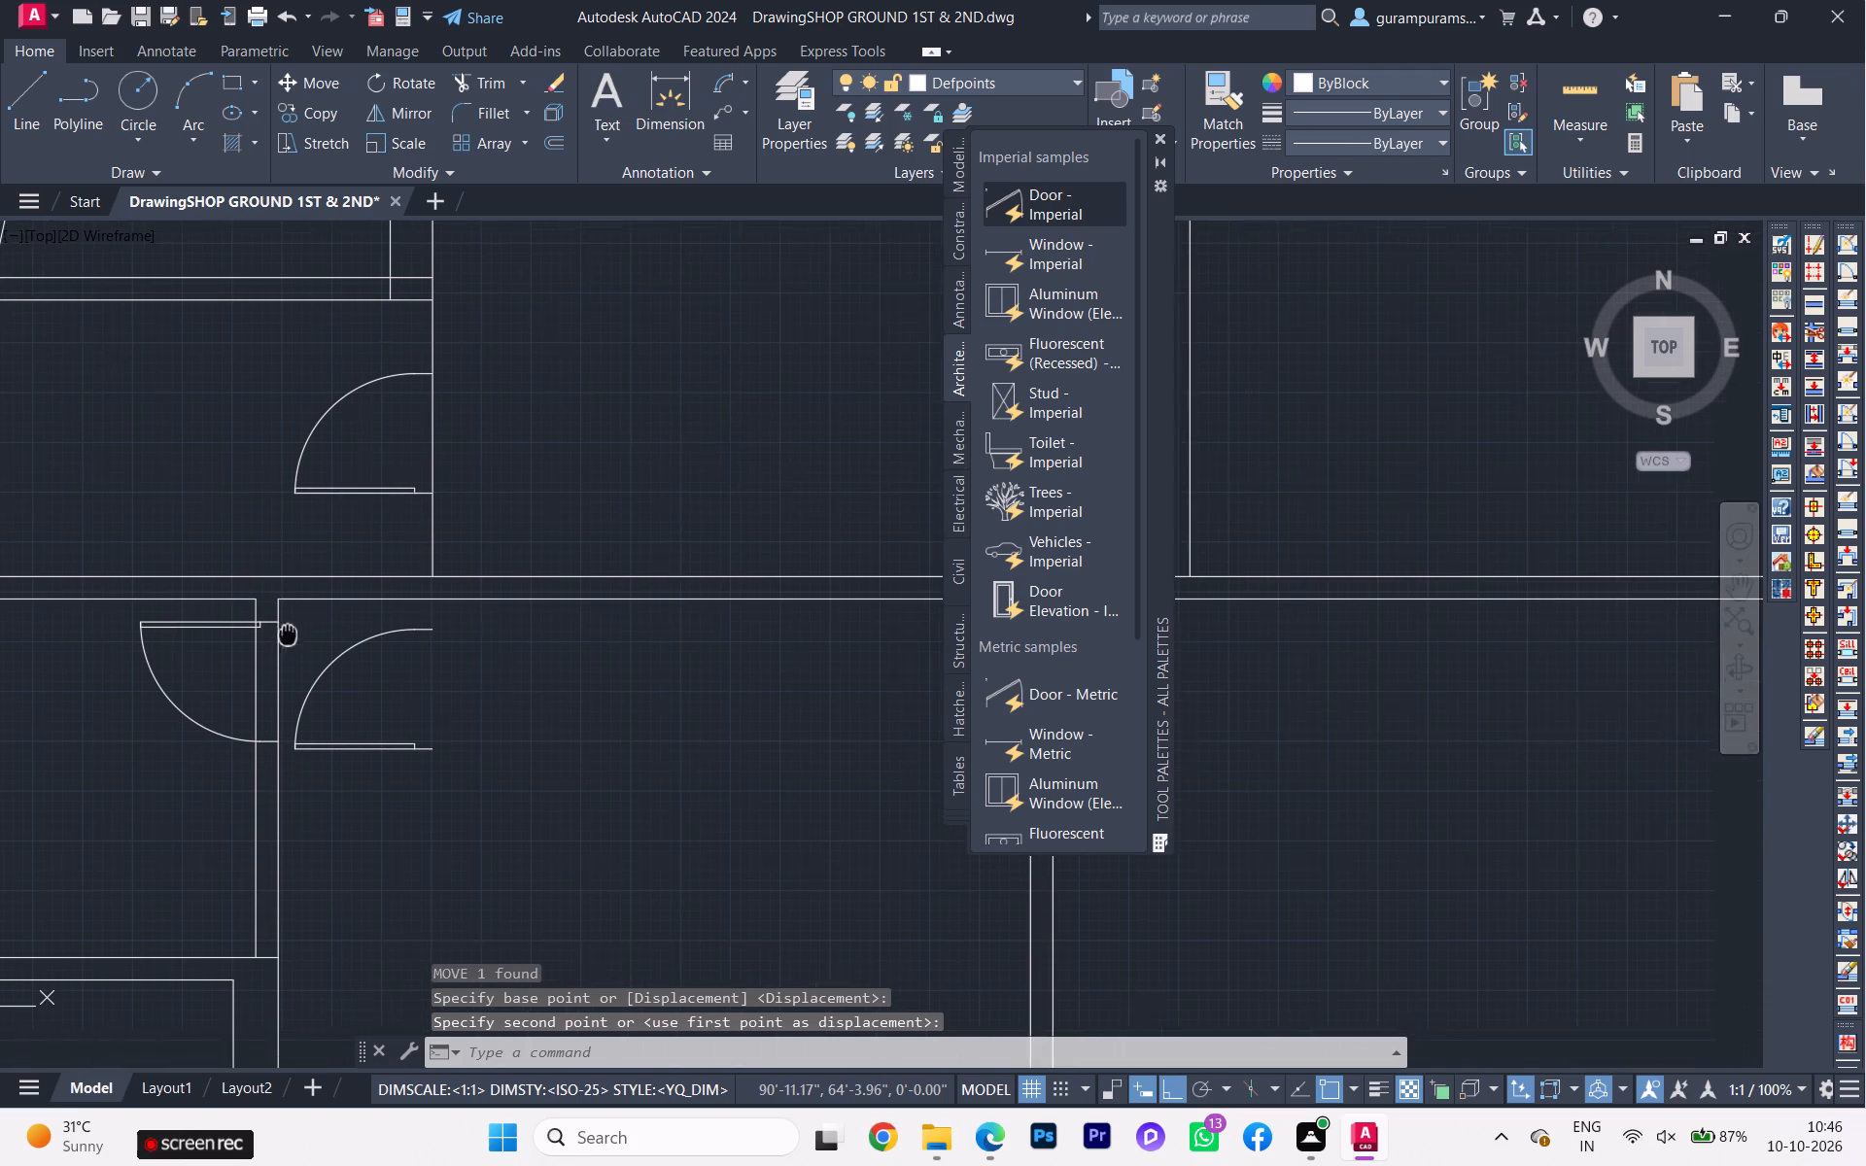
Draw a horizontal line across the lower bath's room-side wall at the free end of the door swing arc.
middle_click_drag(288, 634, 287, 634)
key("l")
key("Return")
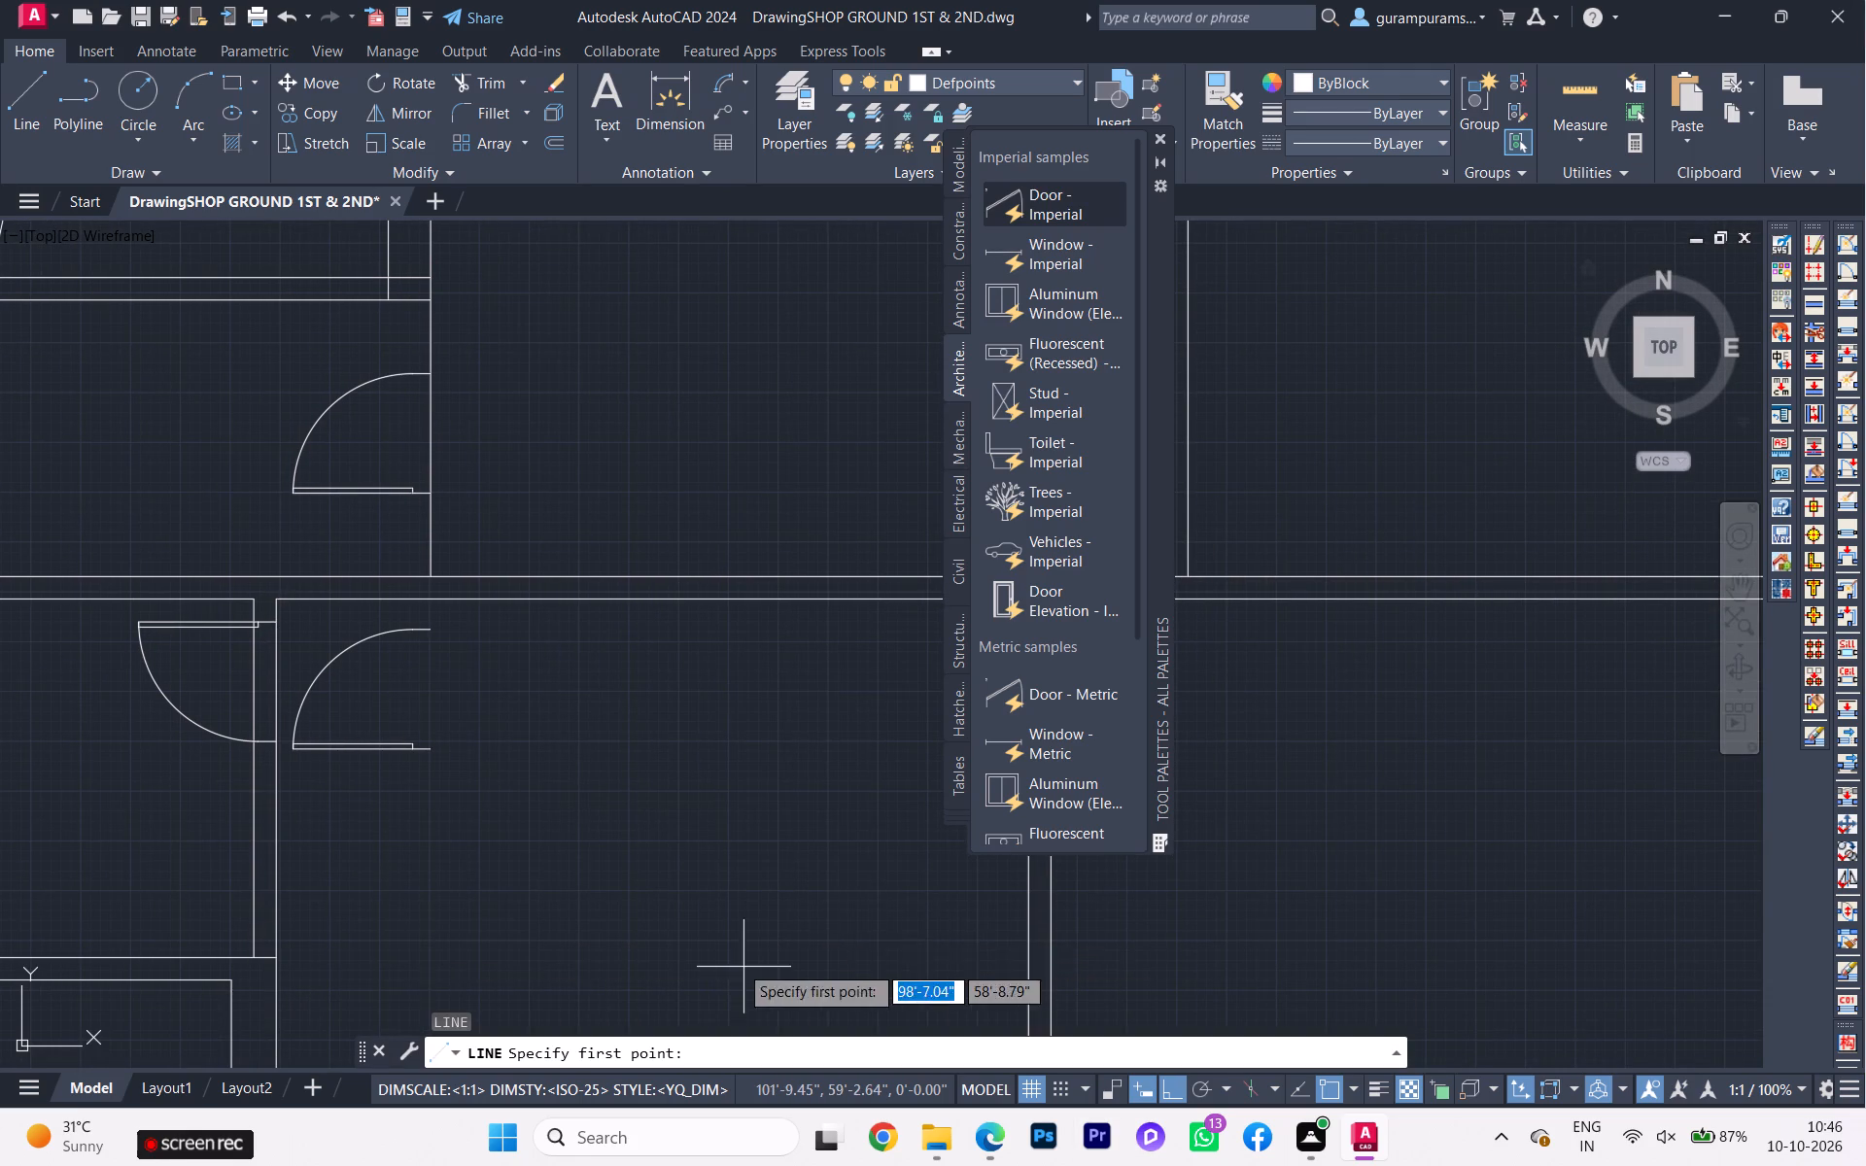
scroll(595, 887, "up", 1)
scroll(262, 689, "down", 2)
scroll(210, 686, "up", 5)
scroll(416, 699, "down", 1)
middle_click_drag(459, 704, 682, 703)
scroll(403, 611, "up", 2)
left_click(474, 661)
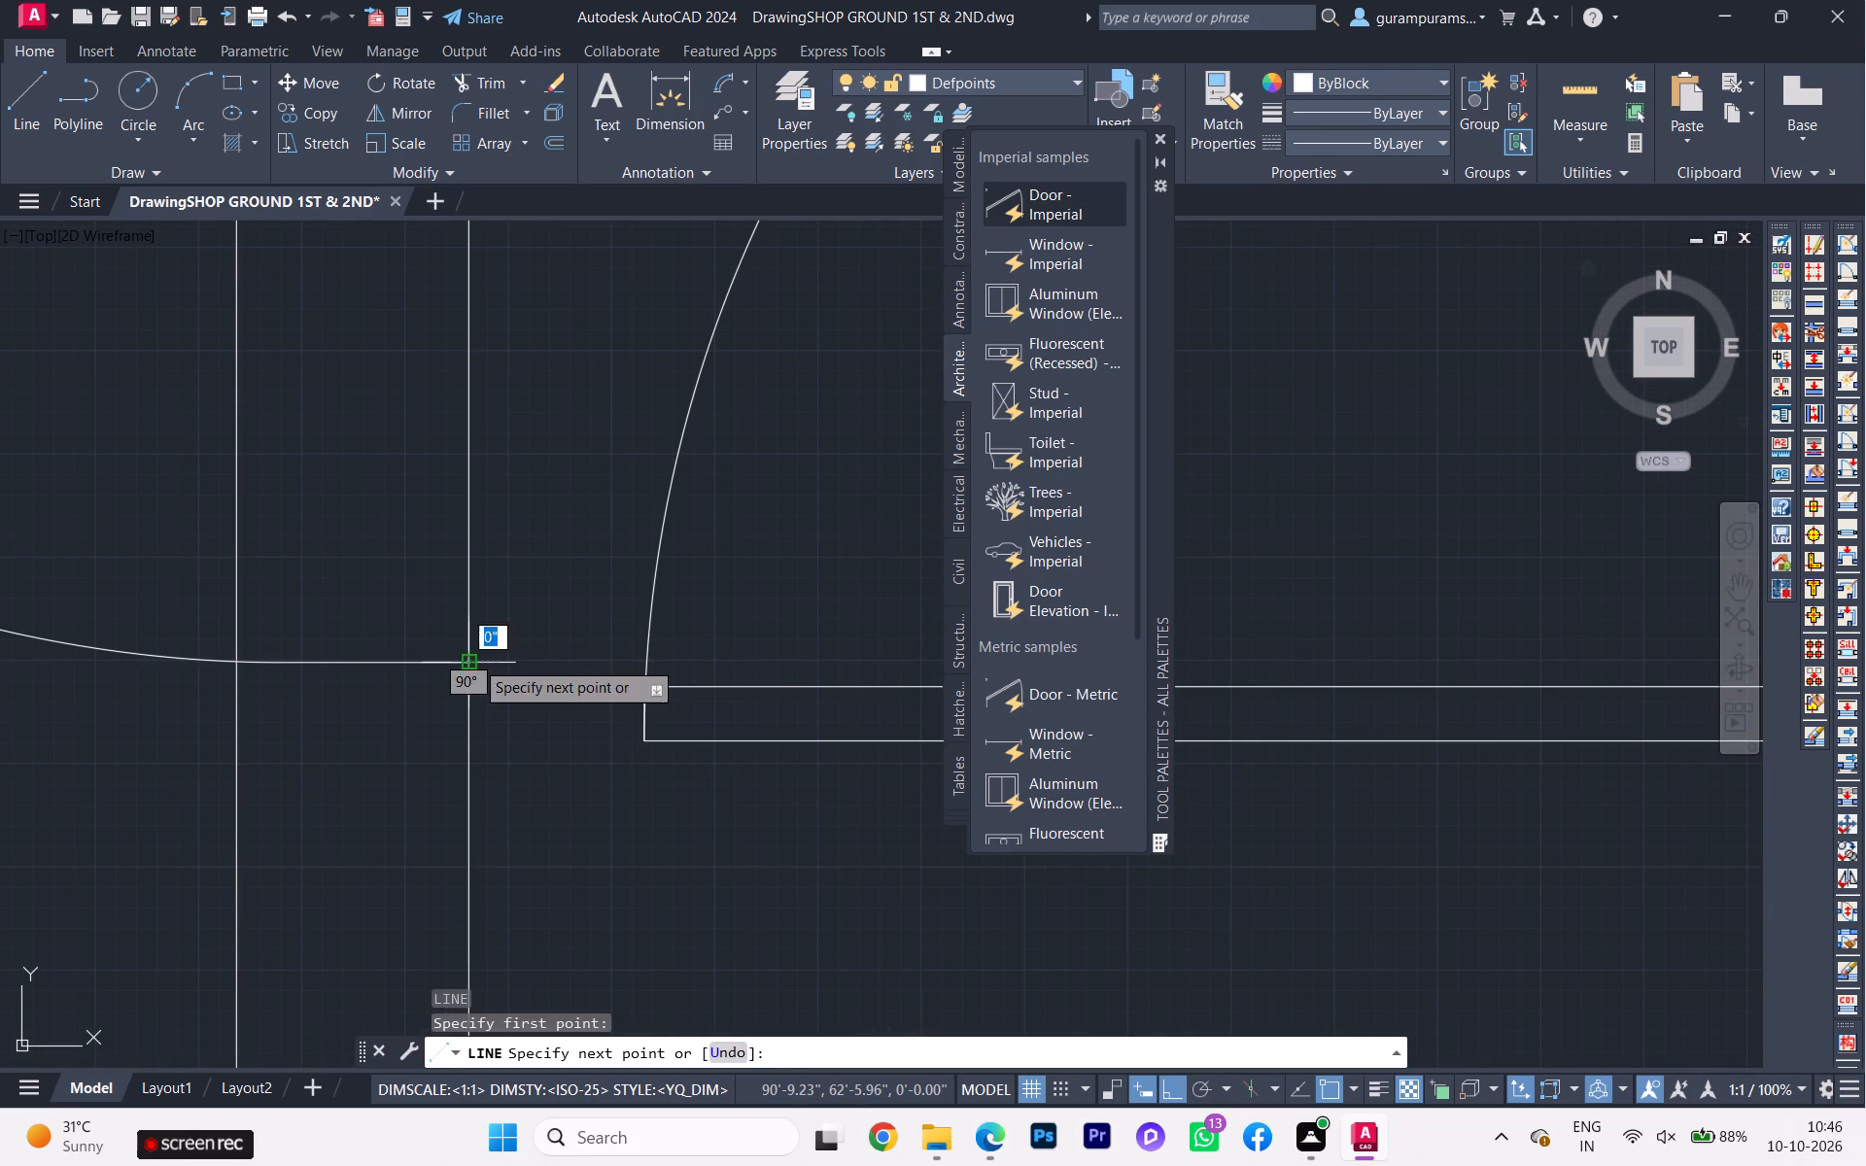
left_click(236, 661)
key("Escape")
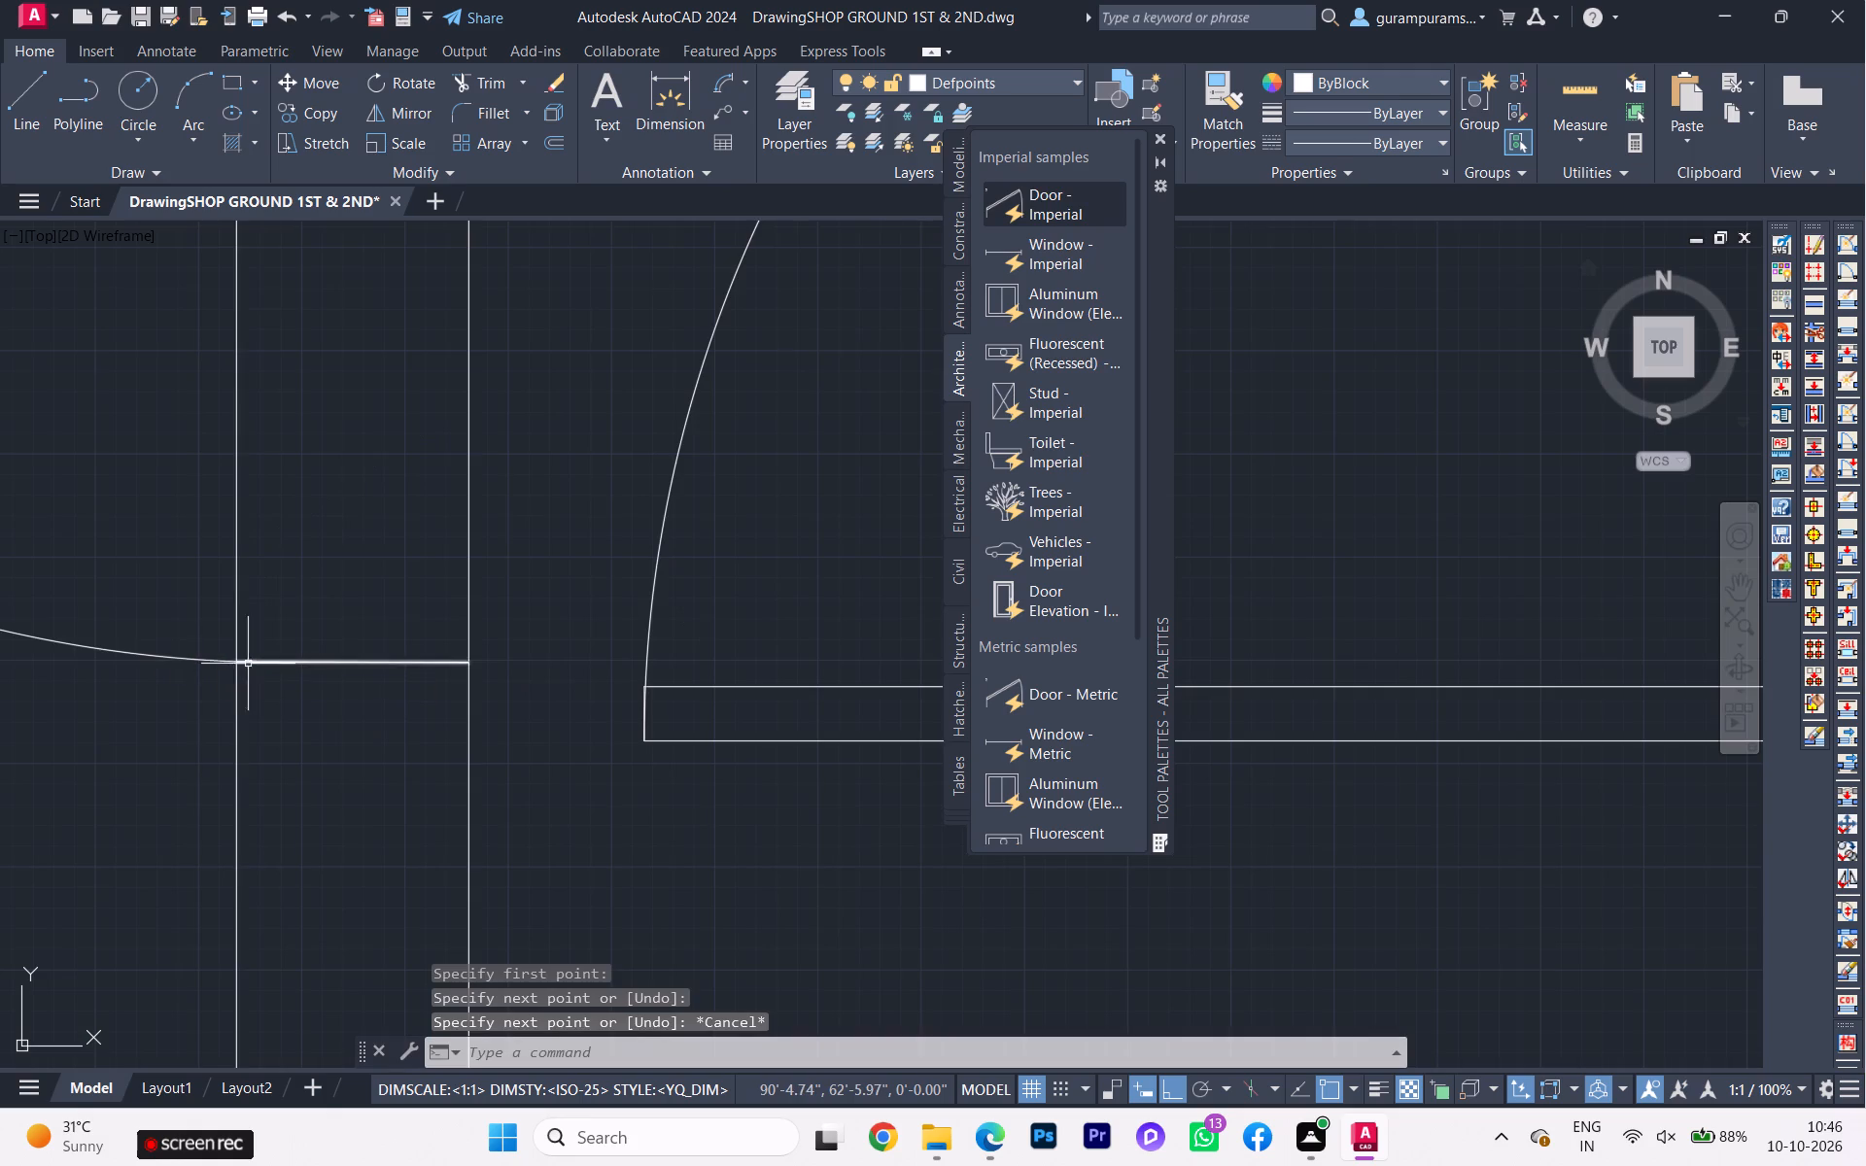
Trim both wall lines out of the lower bath's door opening, between the horizontal wall and the new jamb line.
scroll(289, 696, "down", 2)
key("t")
key("r")
left_click(383, 745)
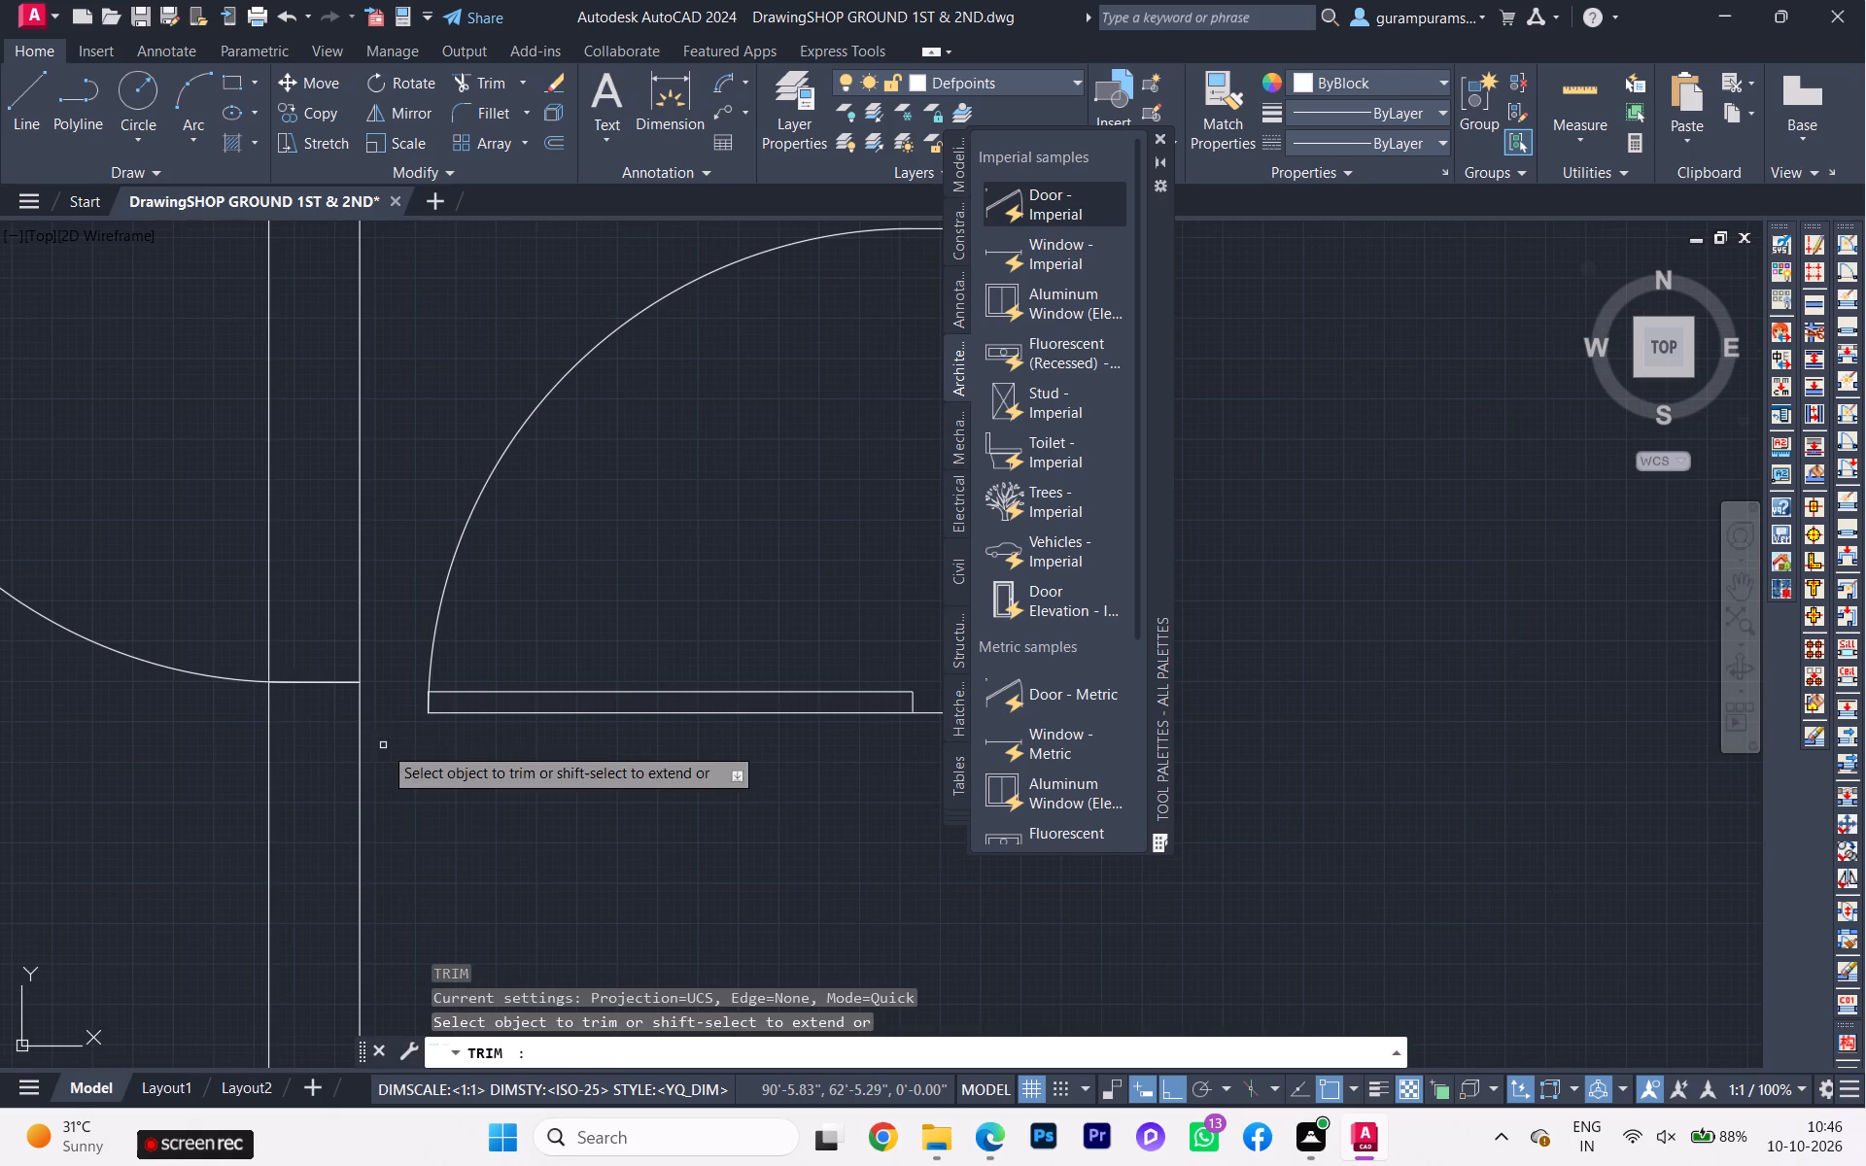
left_click(267, 617)
scroll(272, 627, "down", 3)
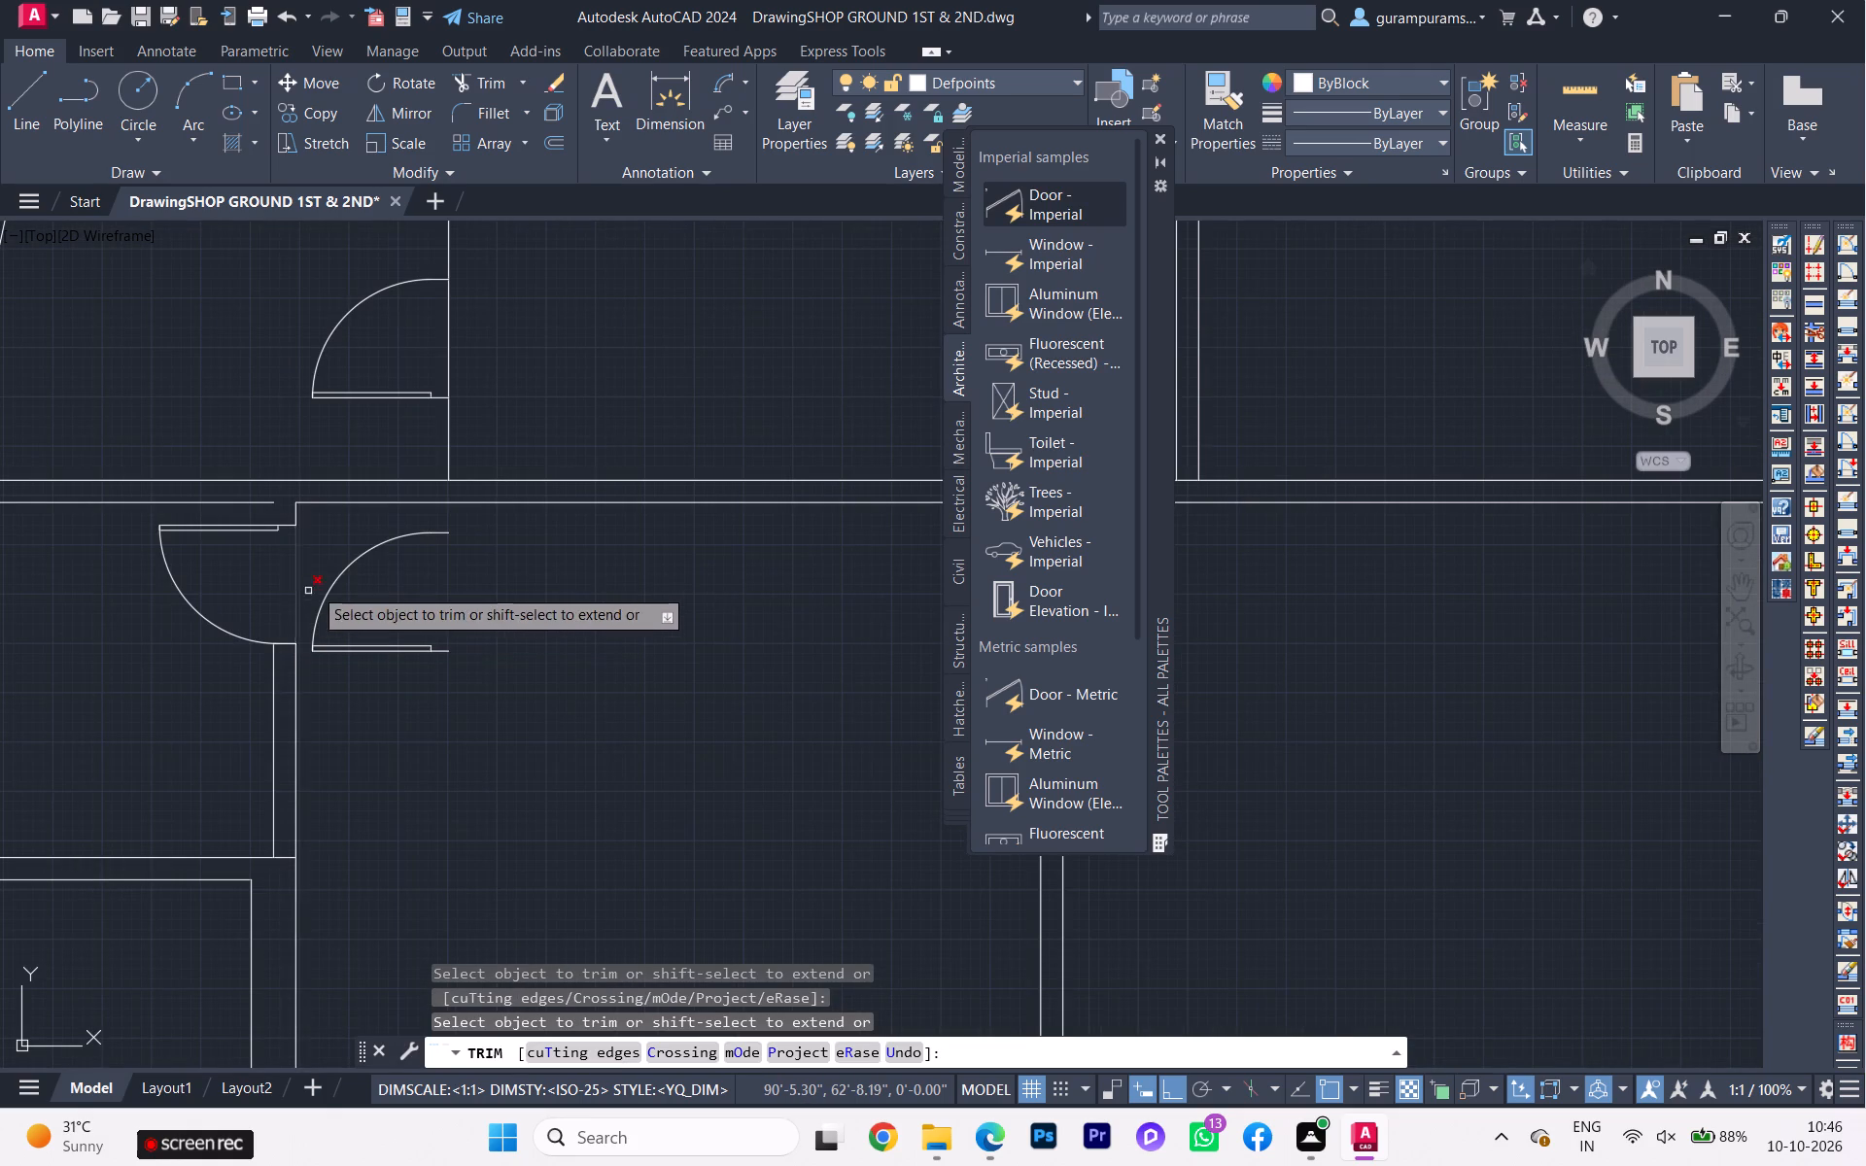
key("Escape")
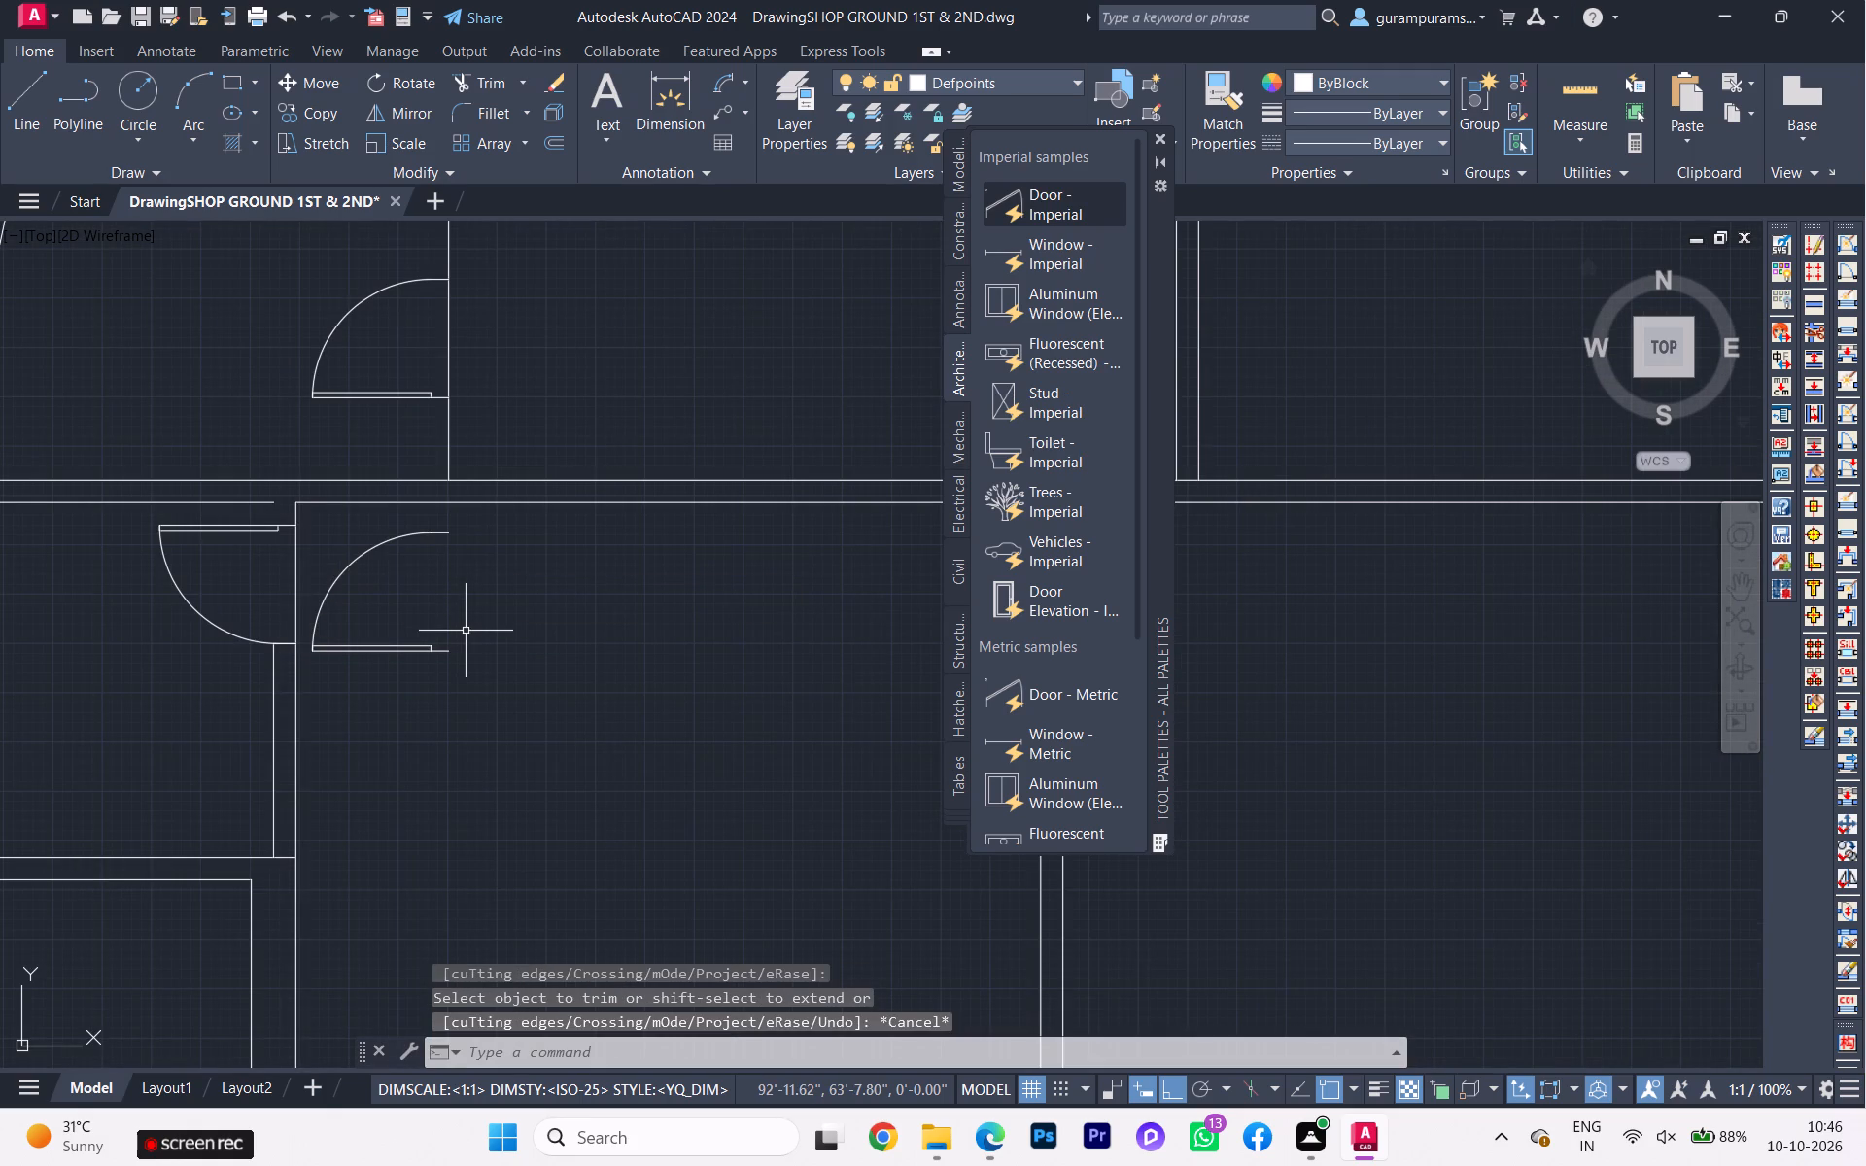
Extend the lower line of the horizontal wall between the baths to the corner above the lower bath door.
key("e")
key("x")
left_click(600, 683)
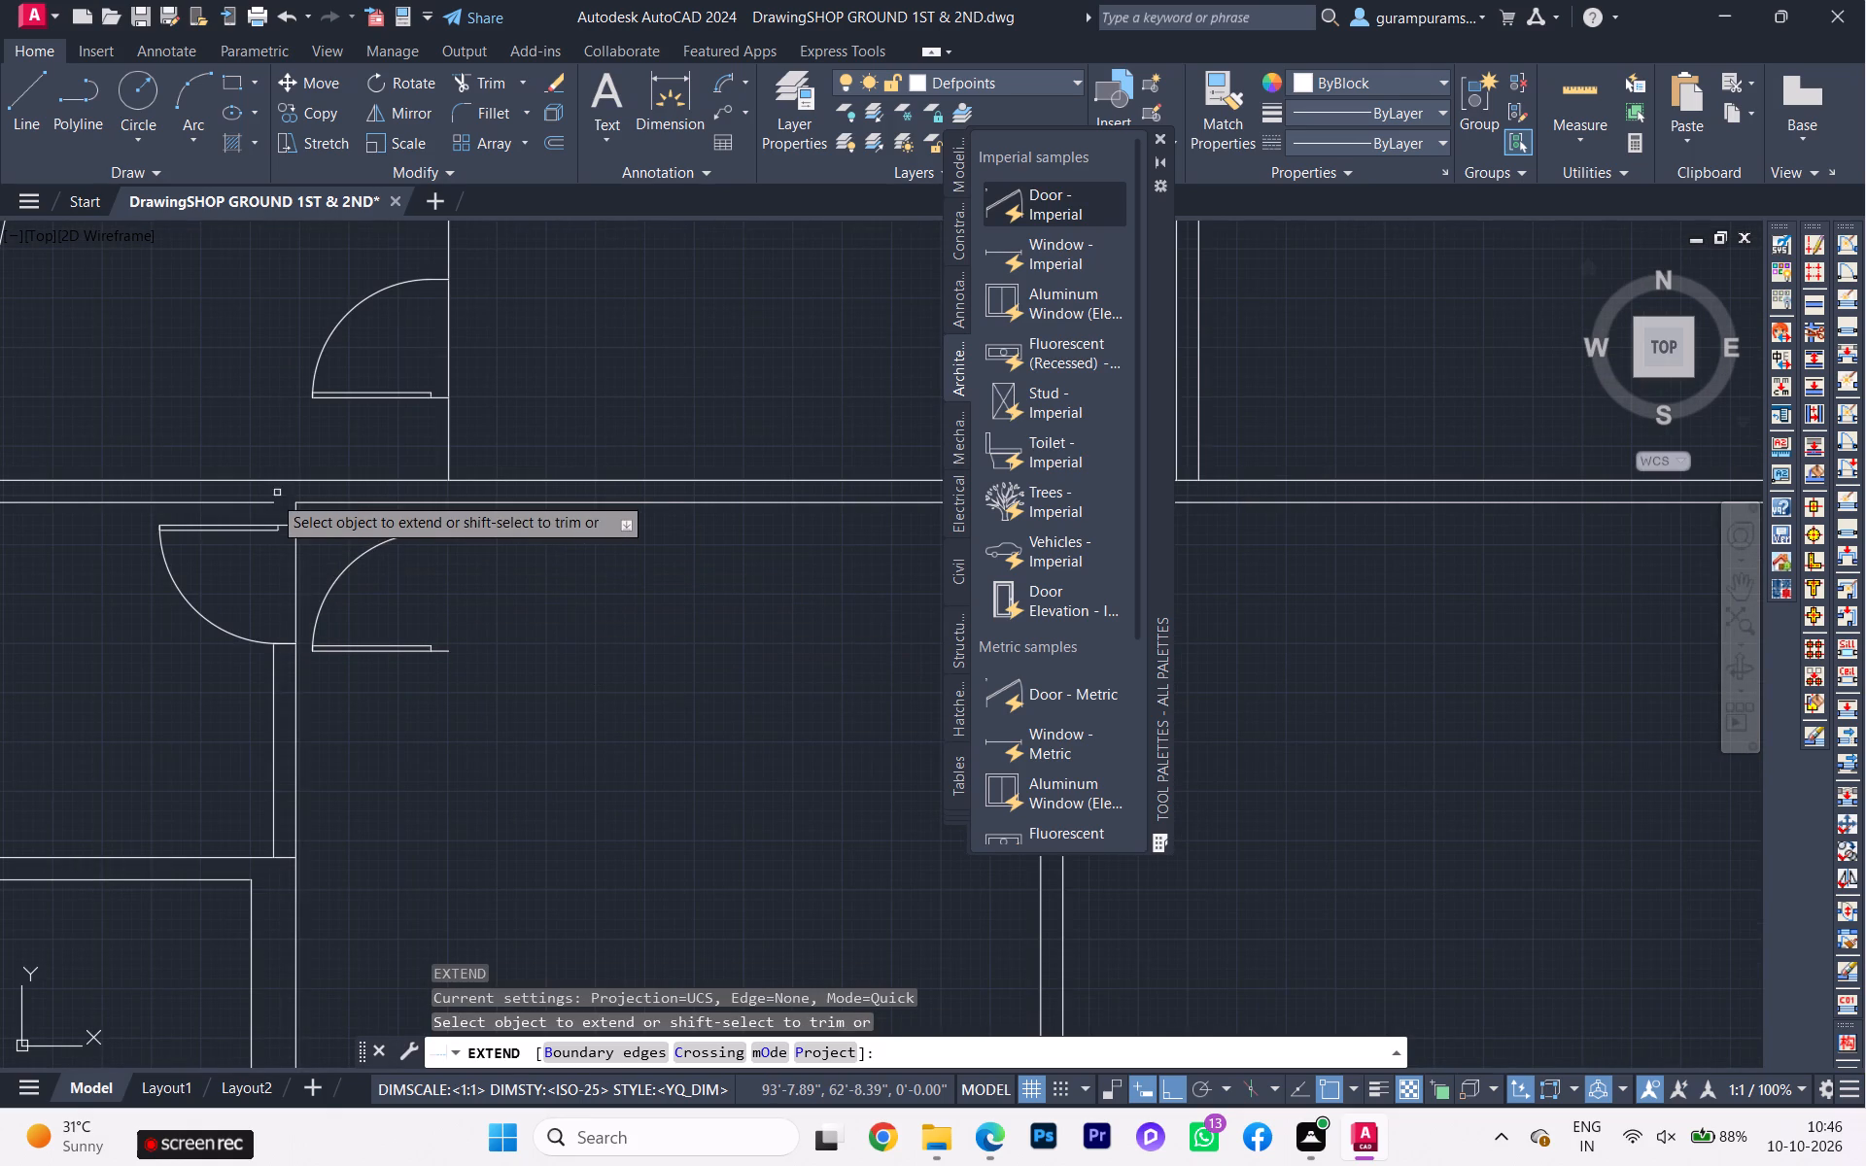
left_click(262, 500)
scroll(493, 595, "down", 2)
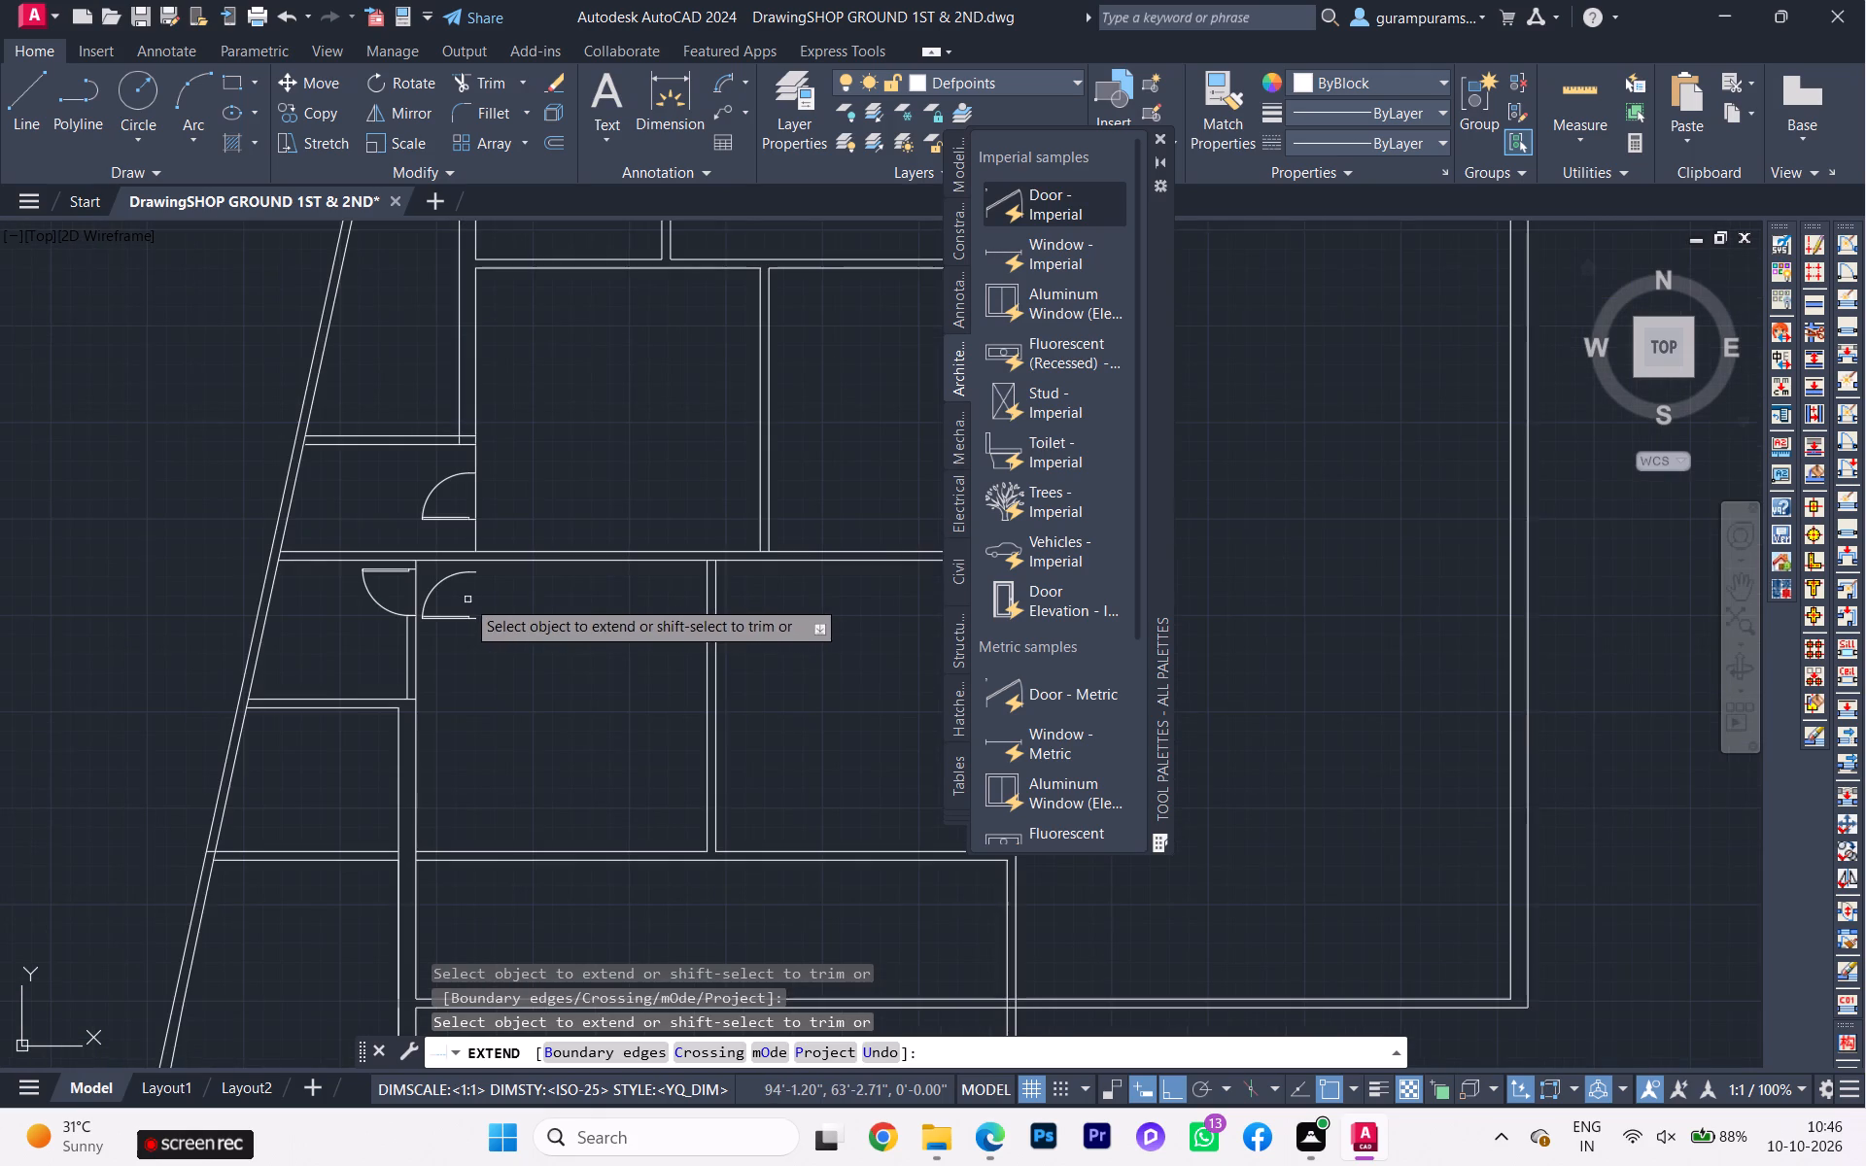
Compare the plan's lower end and curved terrace edge with the reference image and the 1st and 2nd floor plan in the PDF workbook.
scroll(463, 576, "up", 1)
scroll(225, 602, "down", 2)
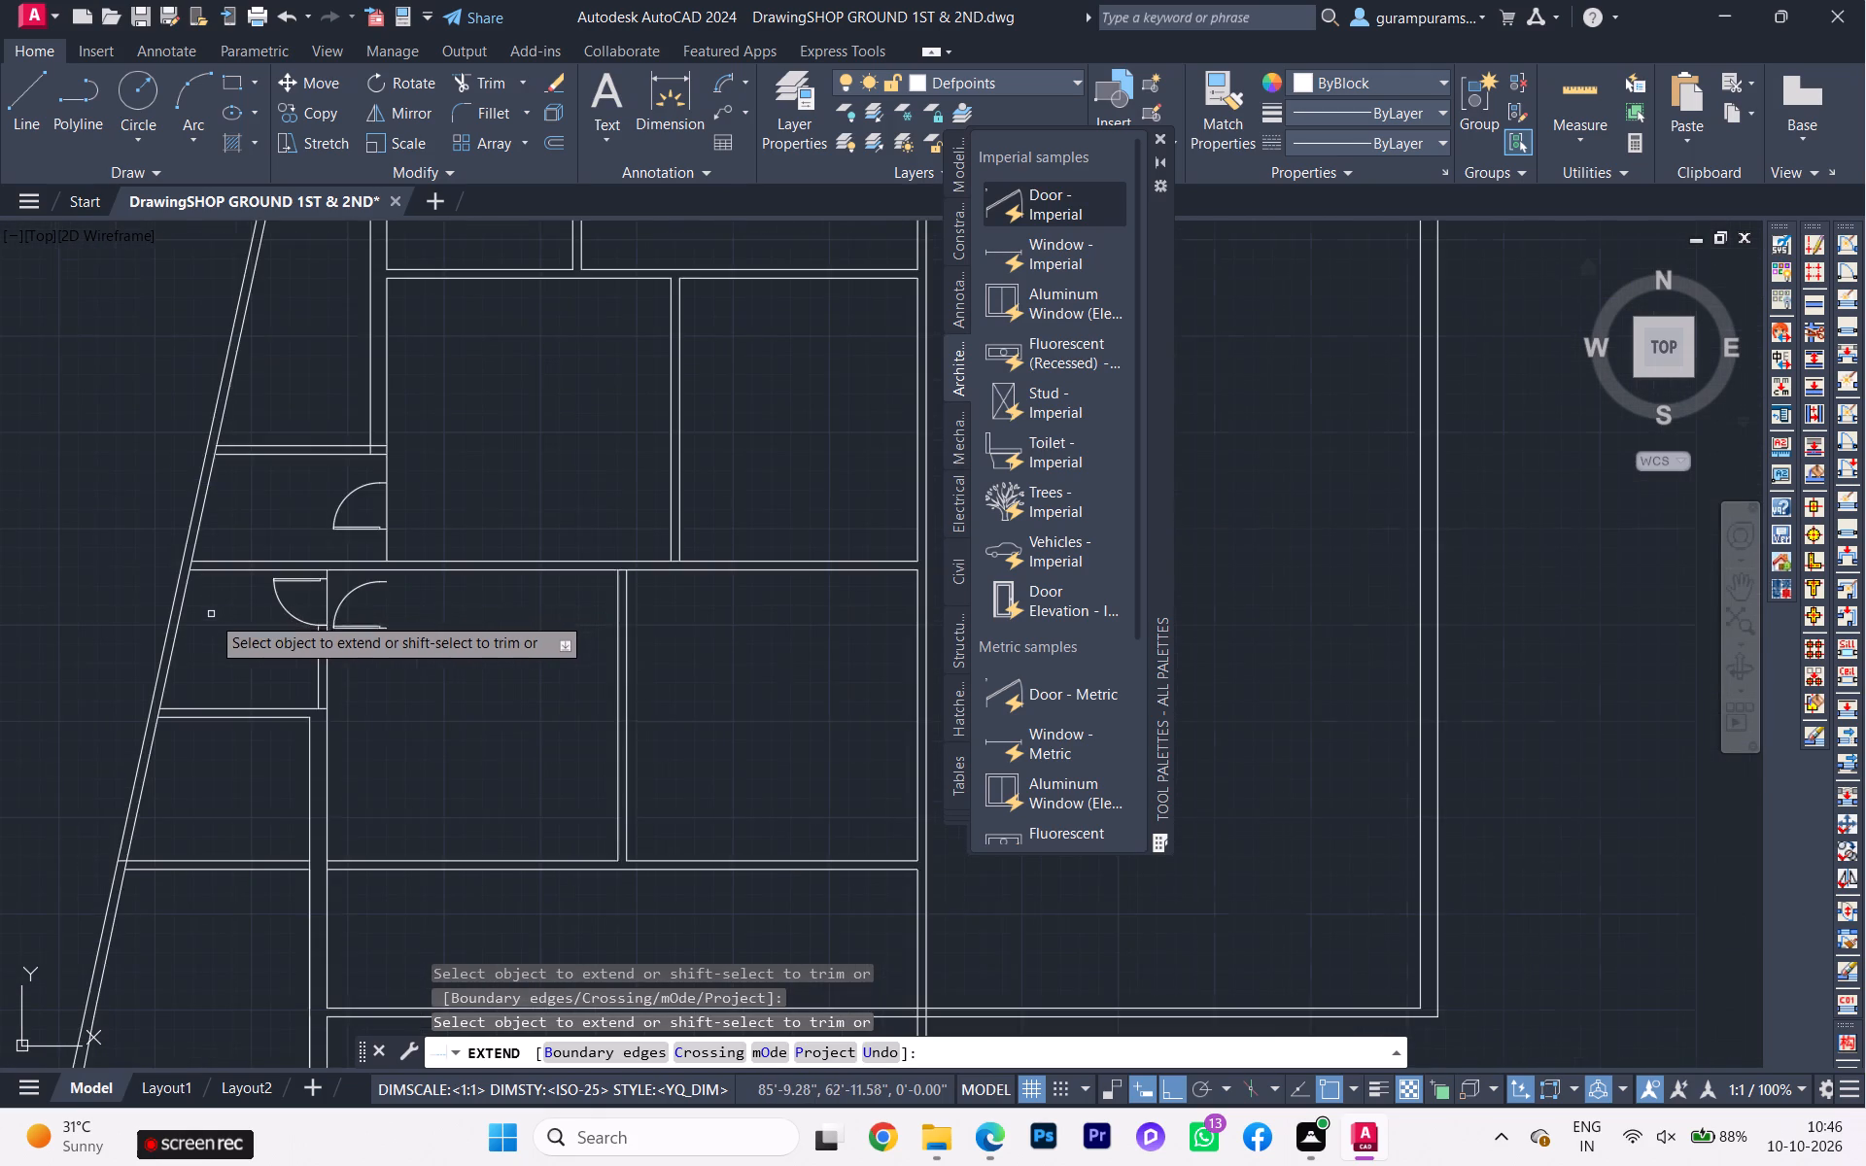
scroll(214, 627, "down", 1)
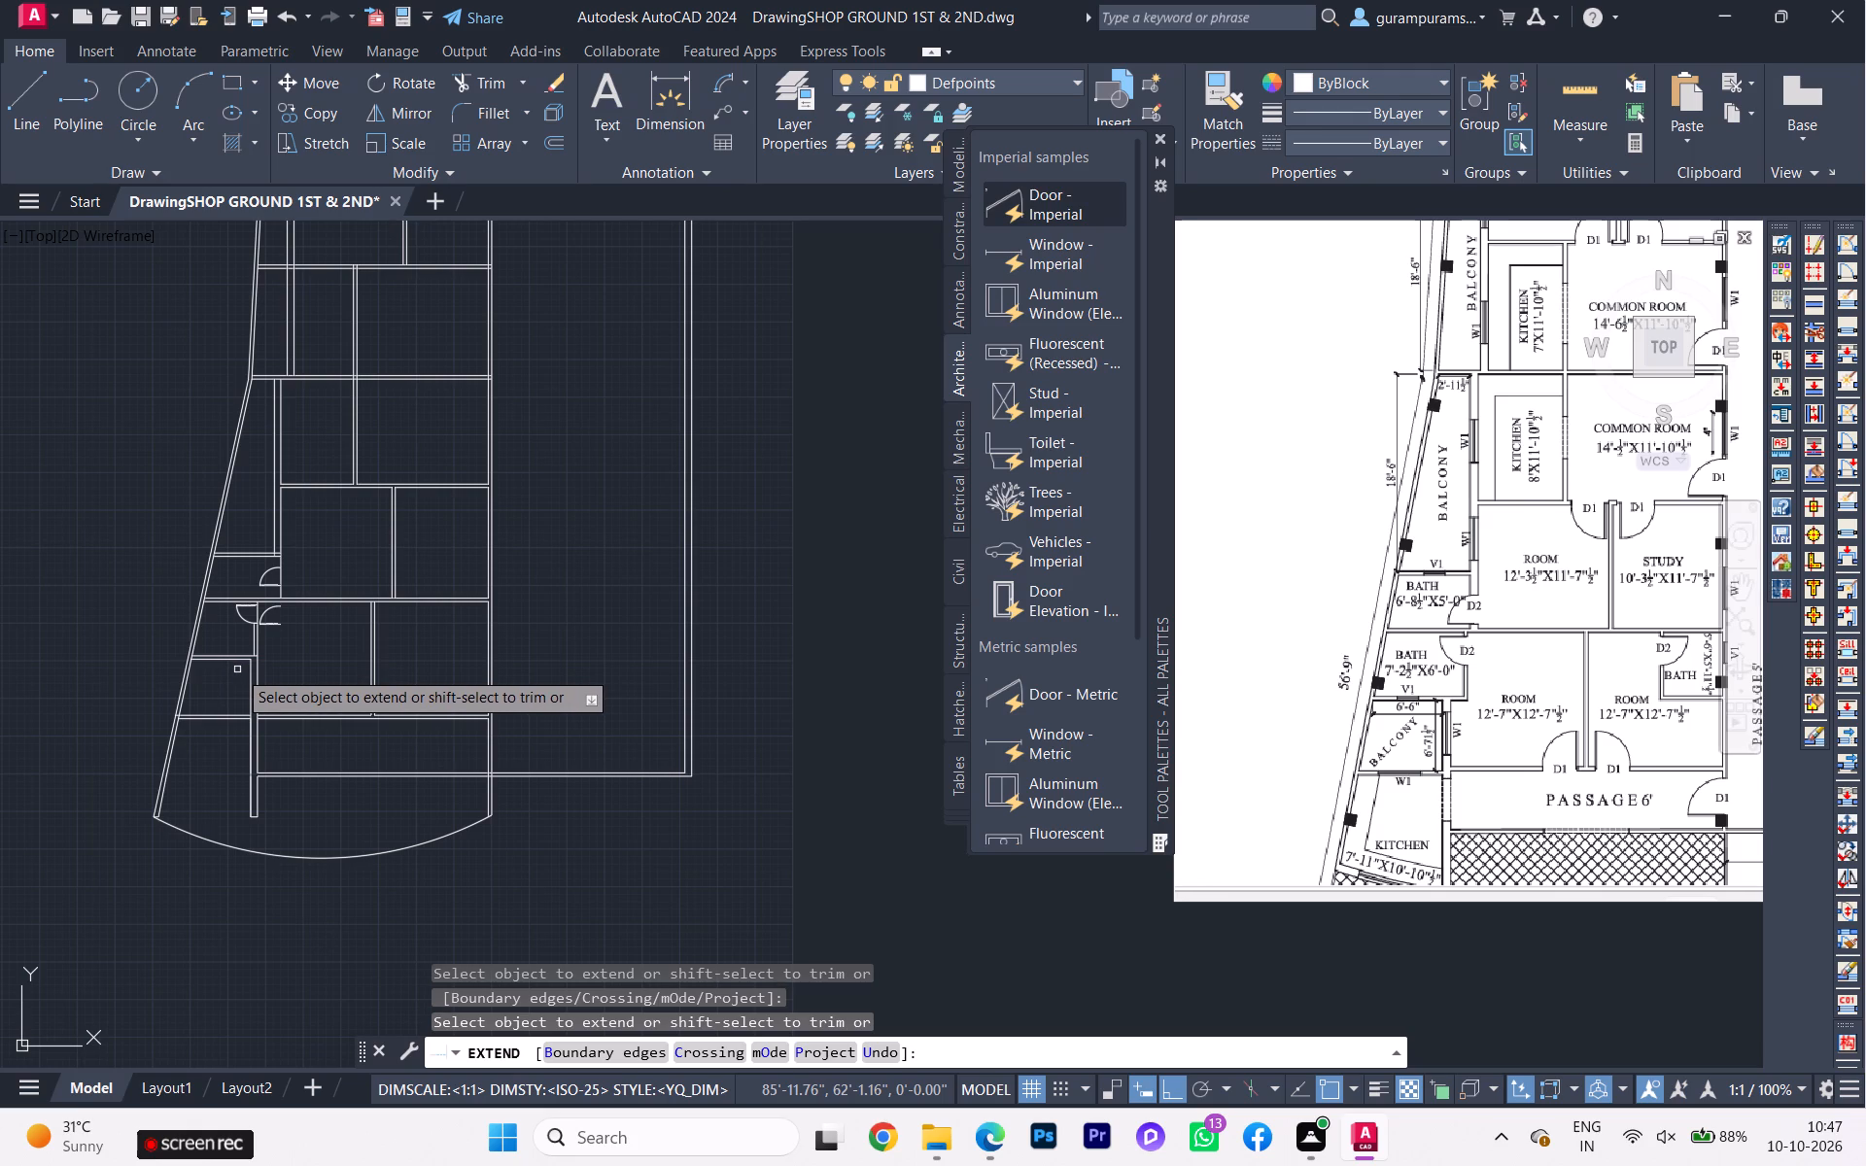
scroll(237, 675, "down", 1)
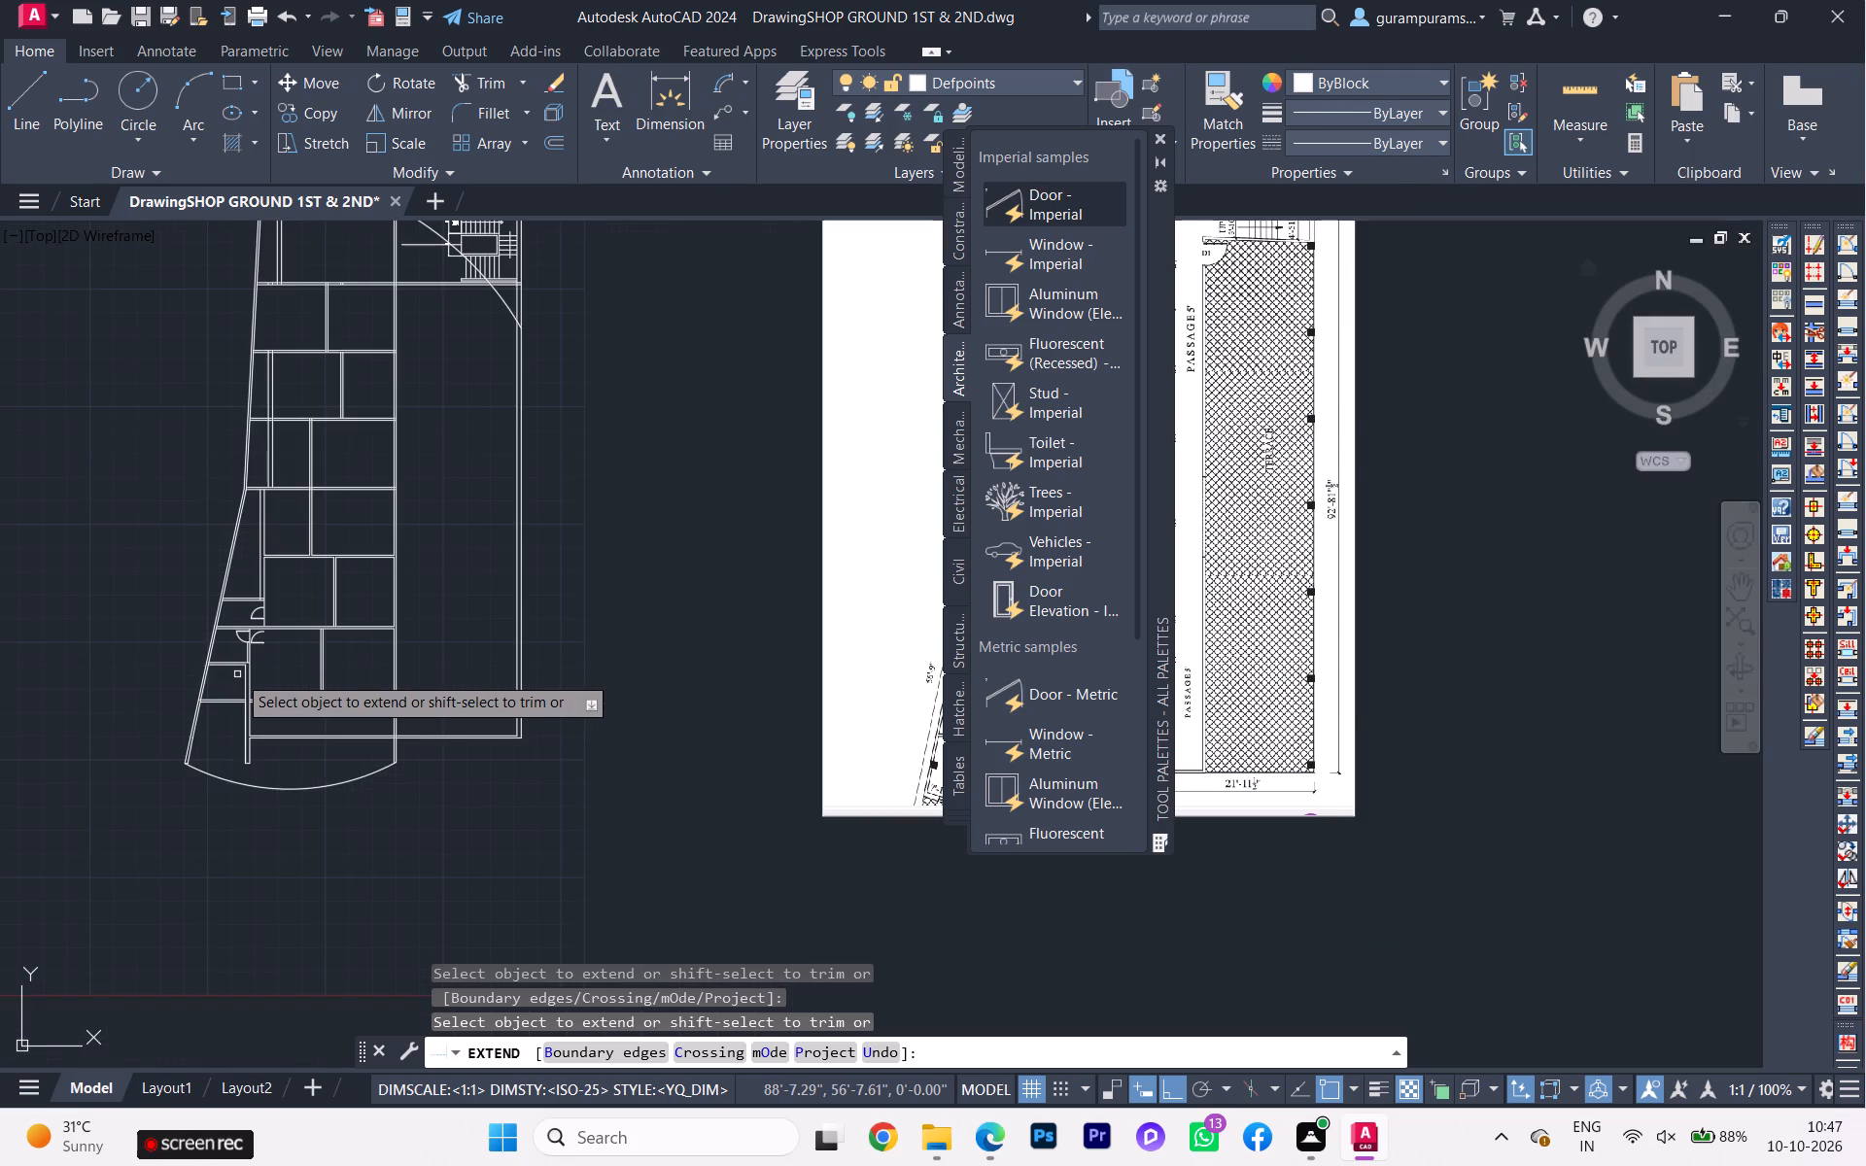
scroll(237, 674, "up", 1)
scroll(237, 675, "down", 1)
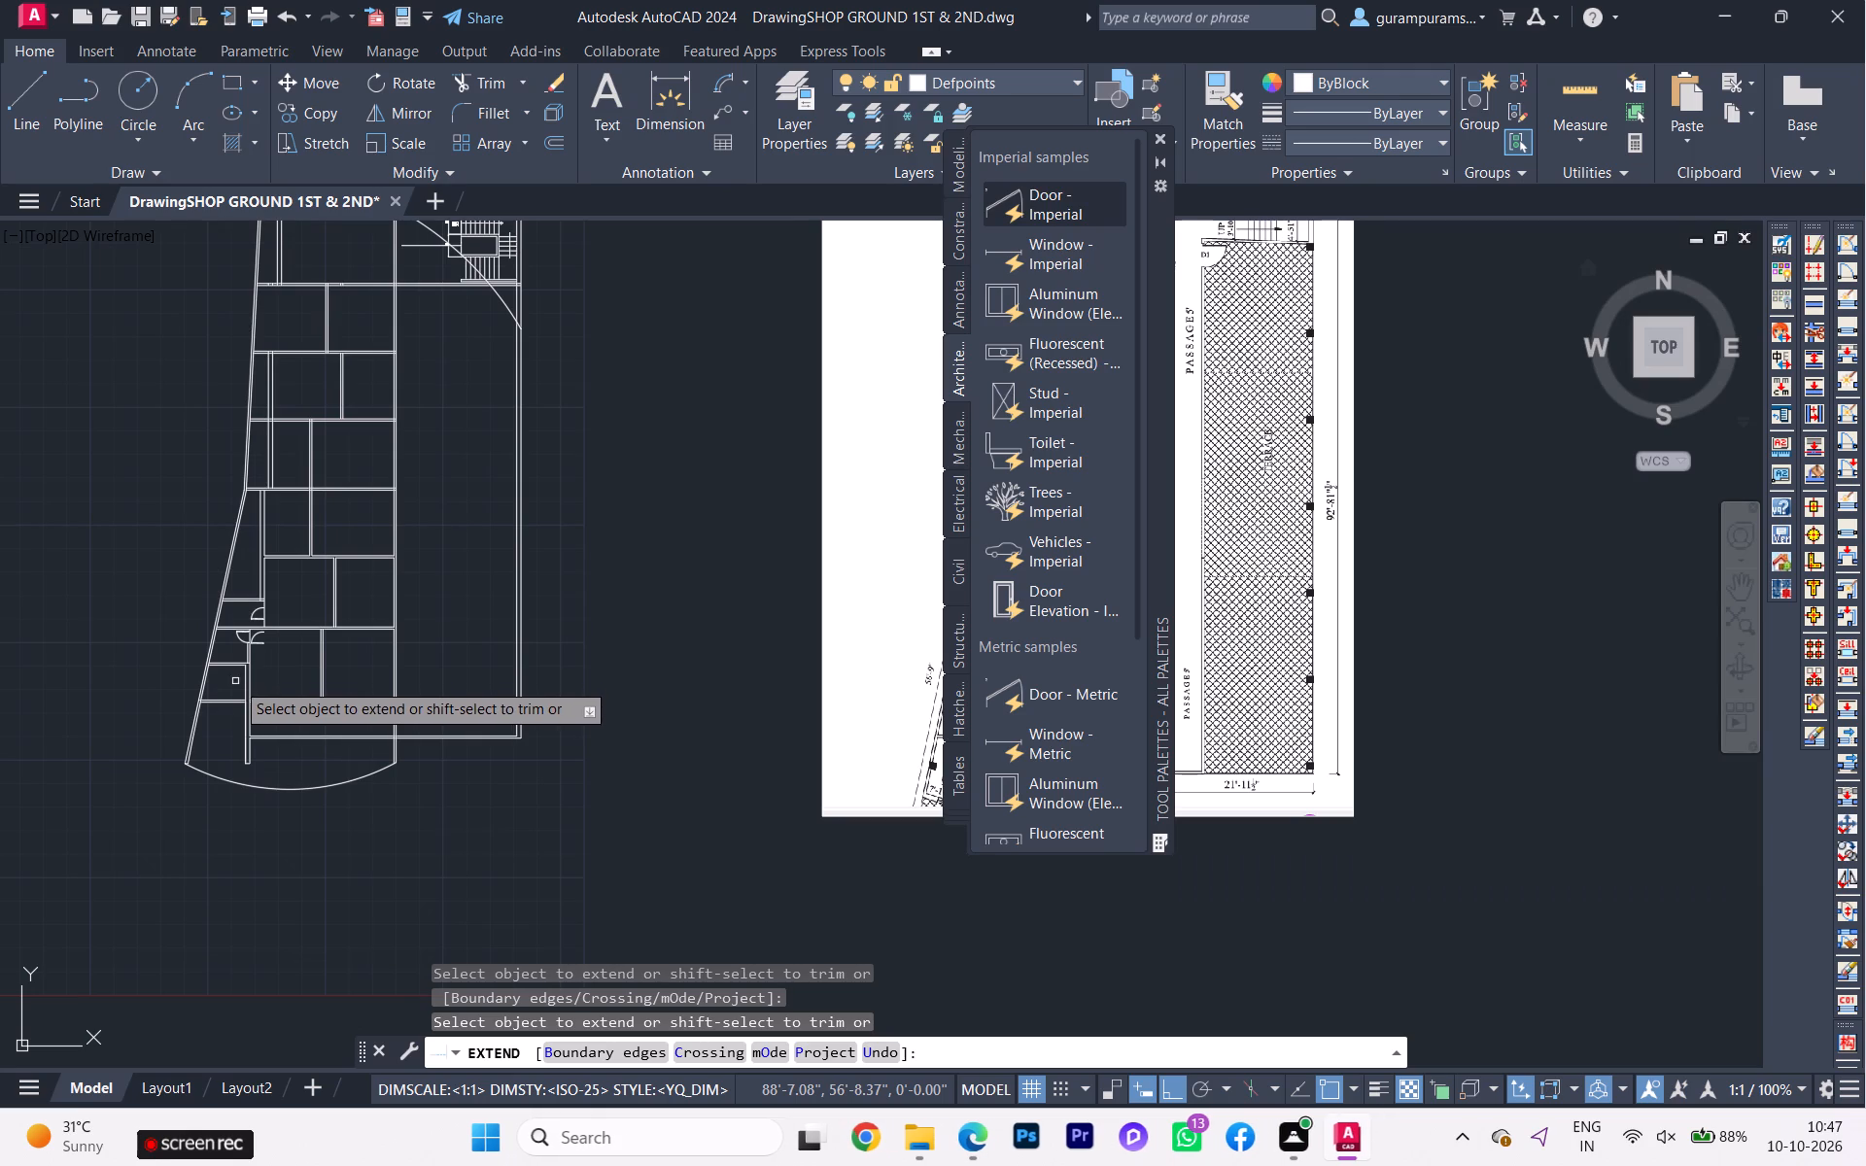
scroll(976, 628, "up", 3)
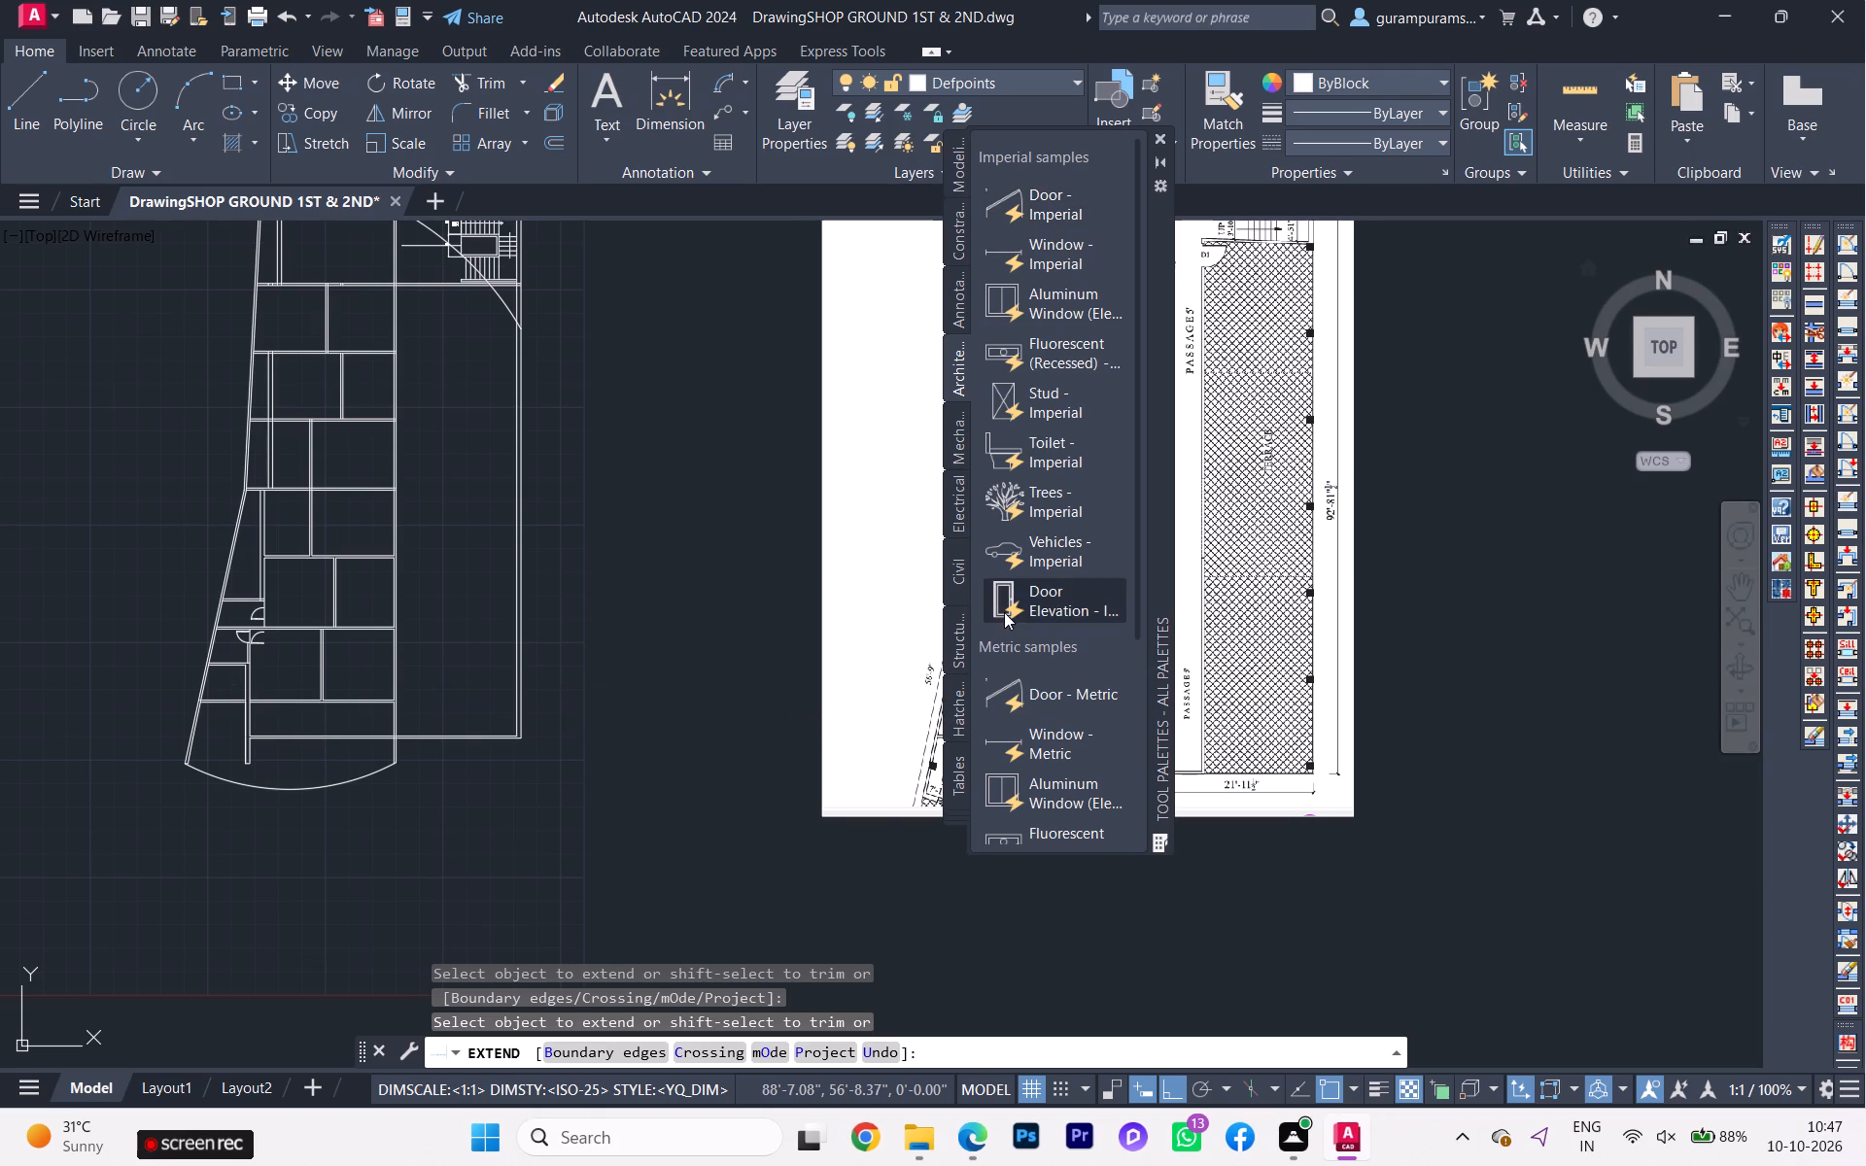
scroll(1015, 605, "up", 2)
scroll(431, 847, "up", 2)
scroll(439, 842, "down", 1)
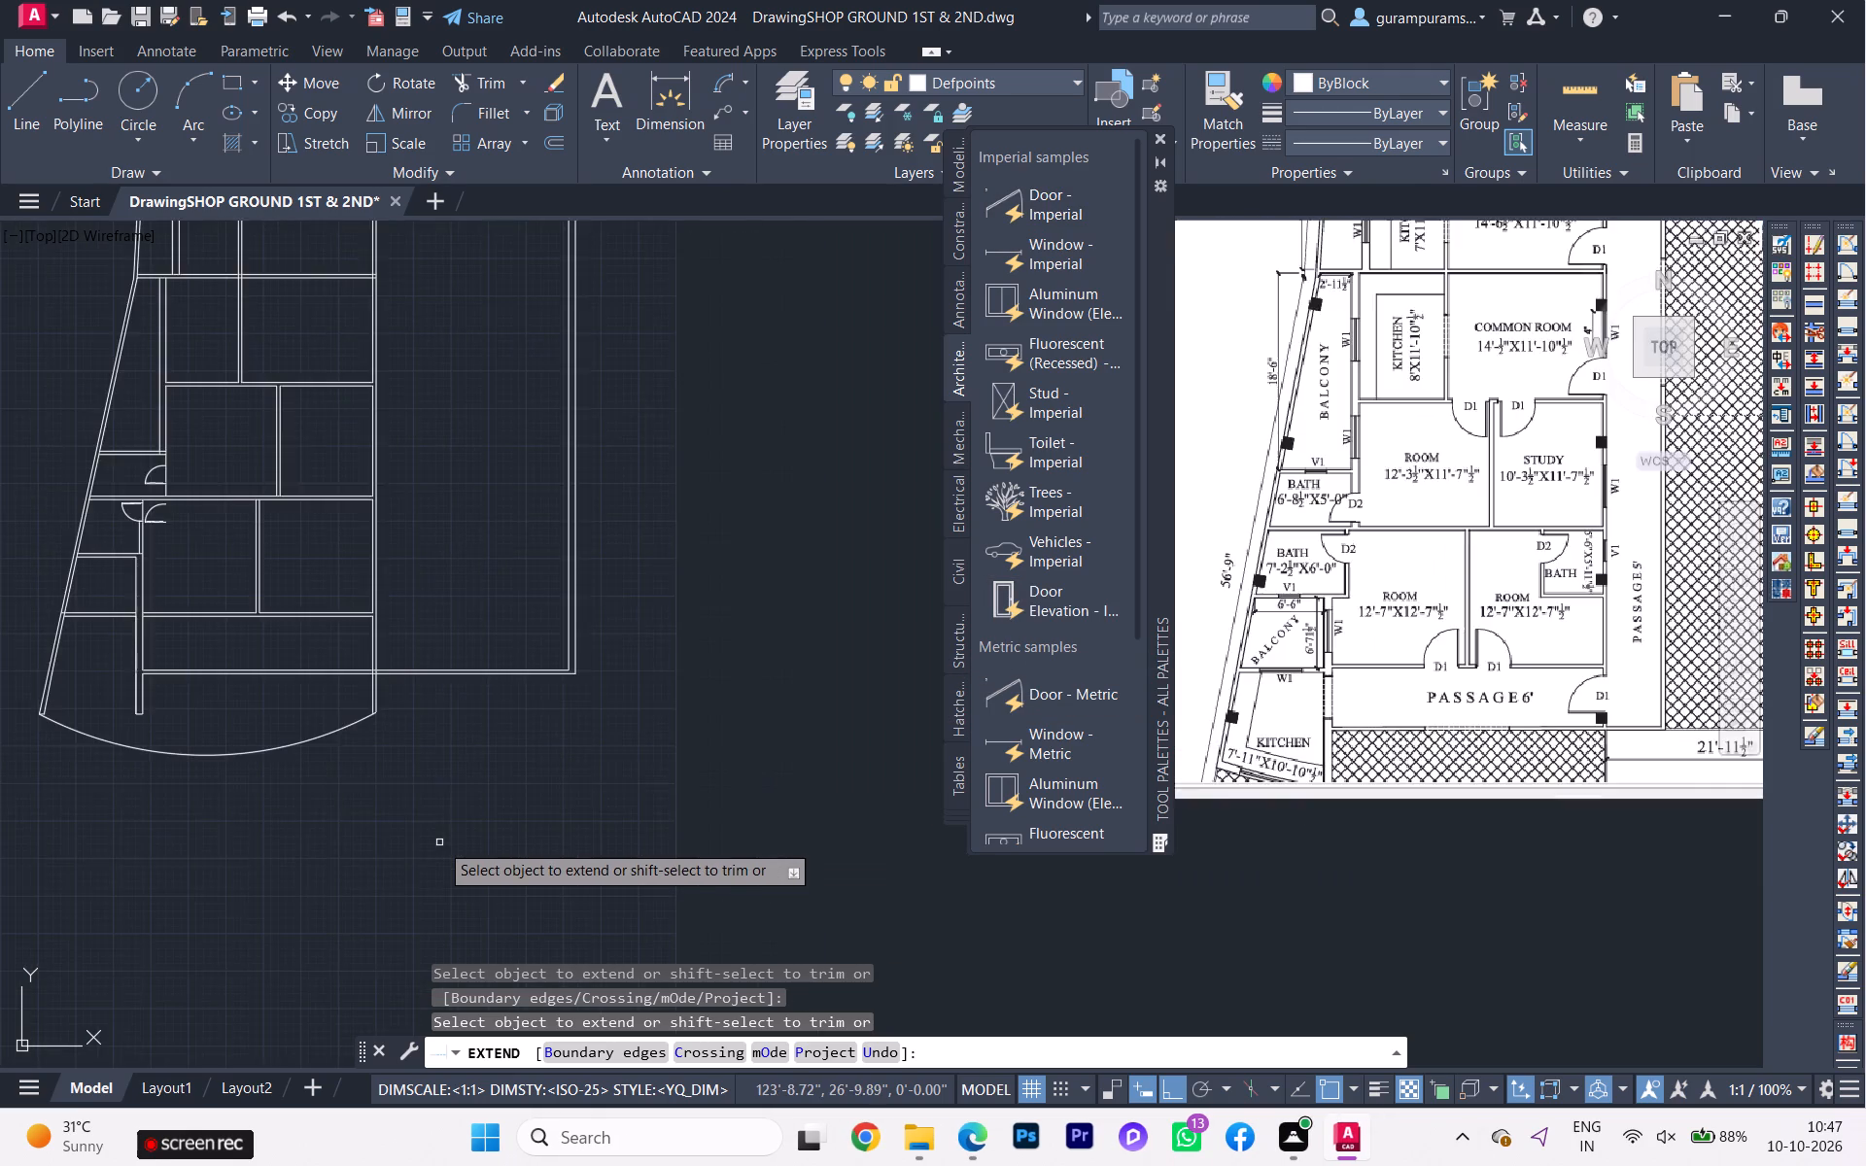
scroll(439, 842, "down", 1)
scroll(439, 845, "up", 1)
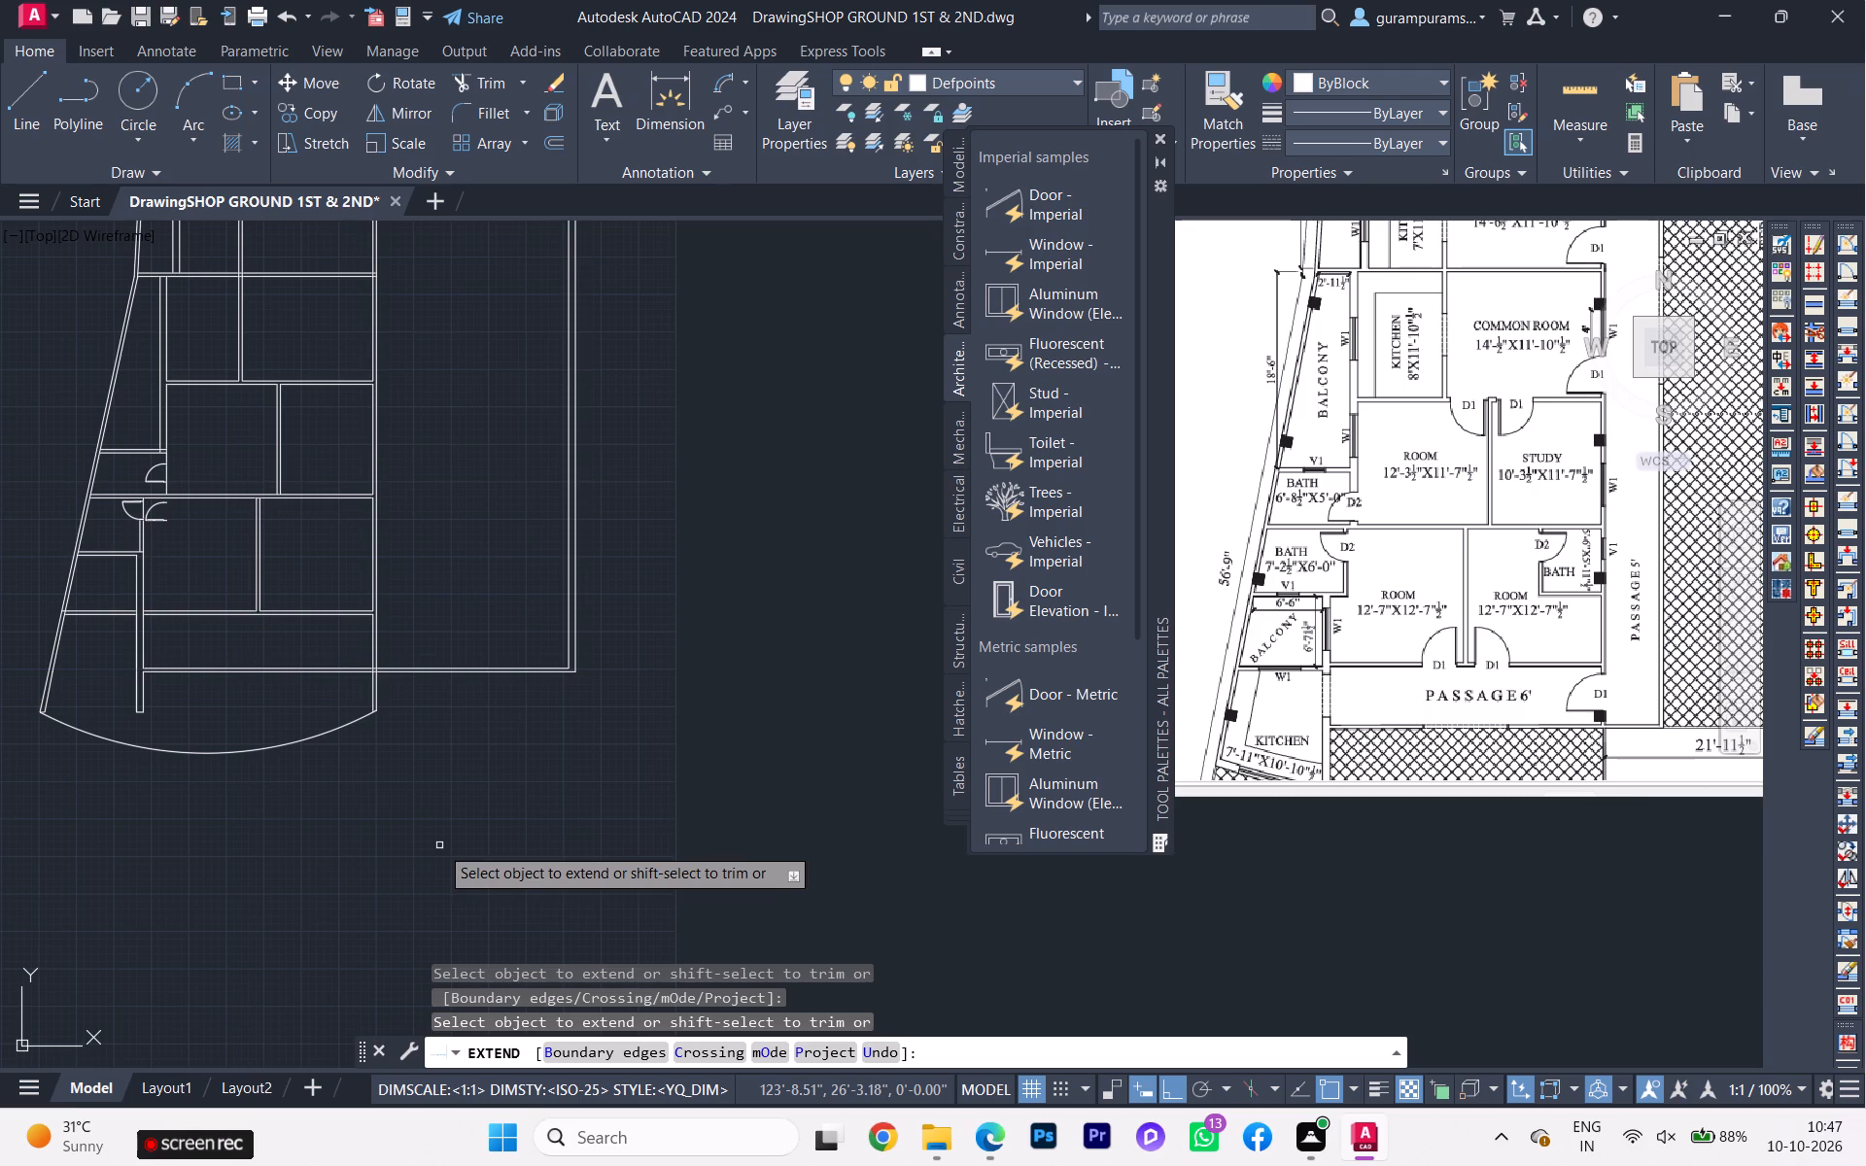
middle_click_drag(444, 847, 476, 873)
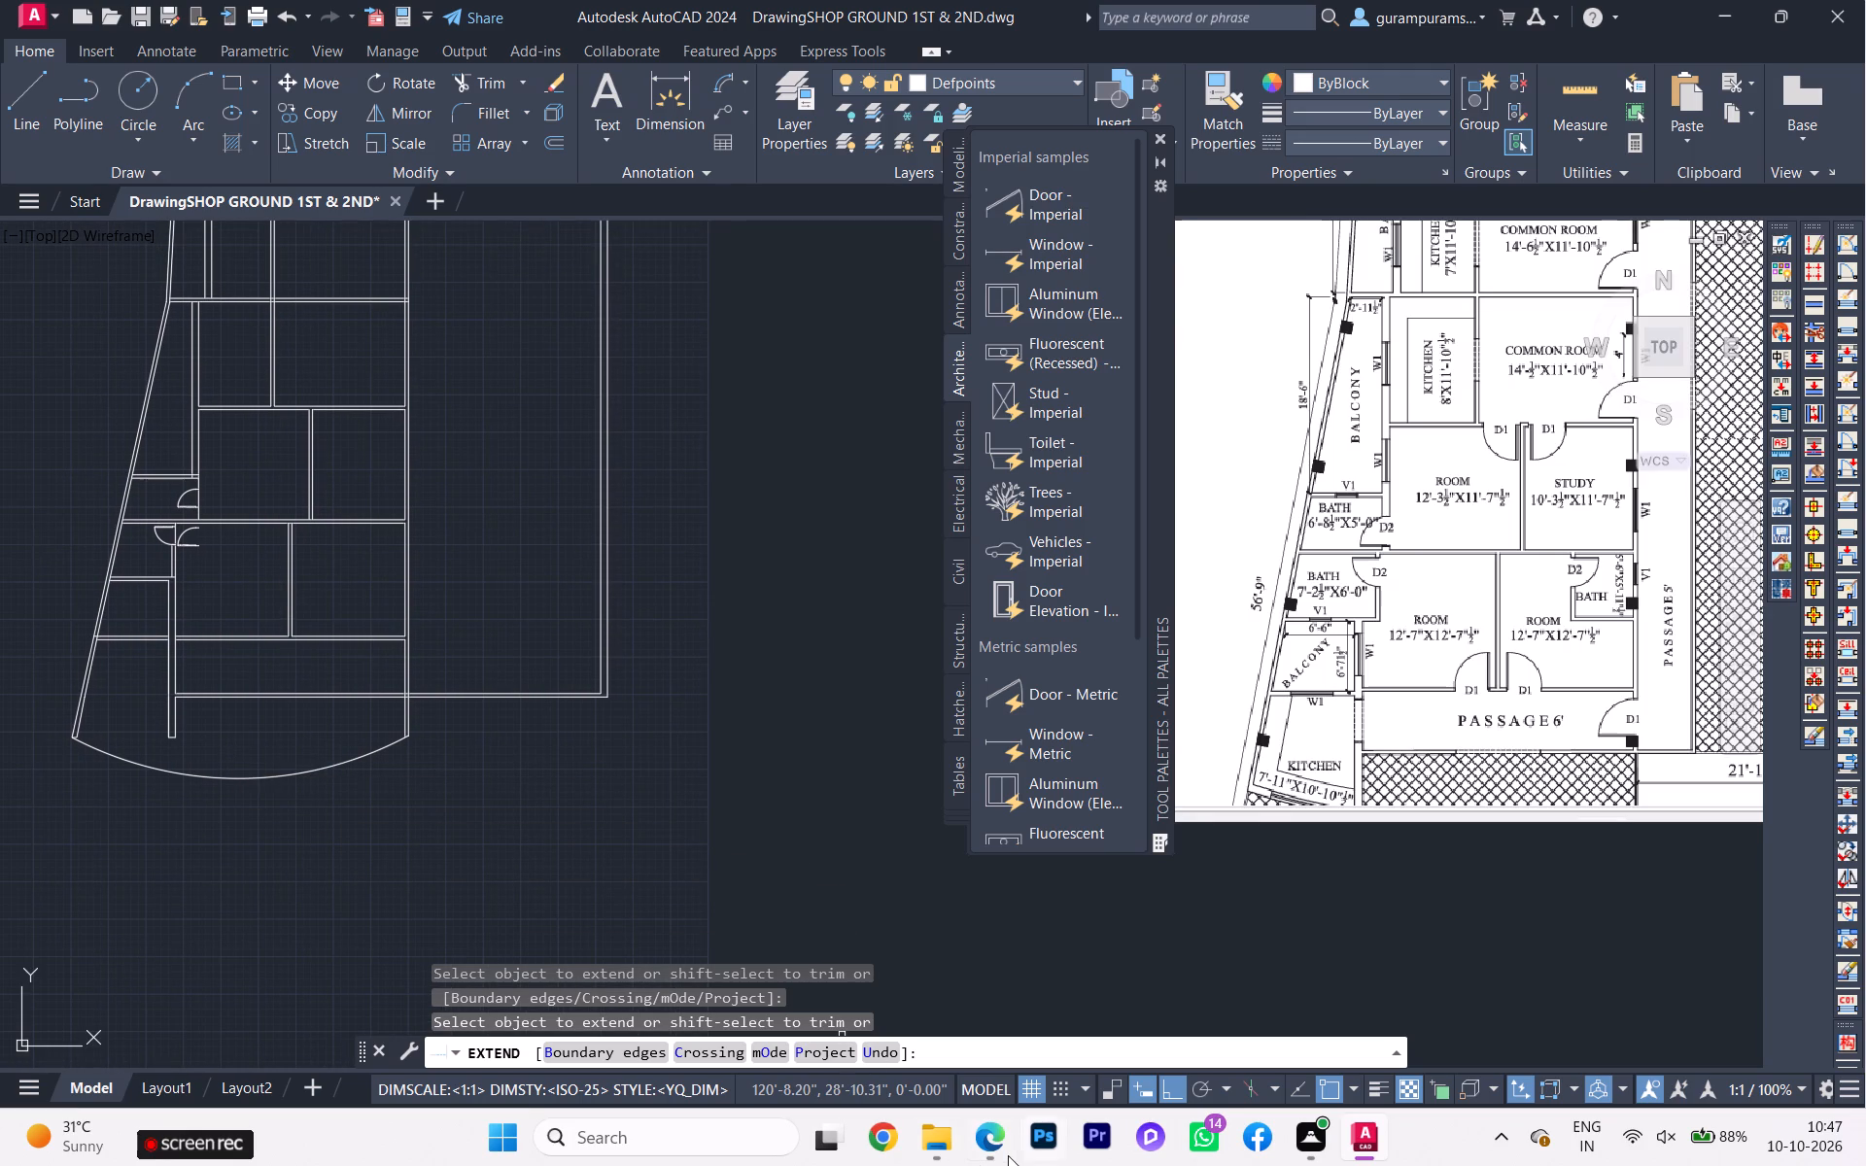
left_click(1028, 1072)
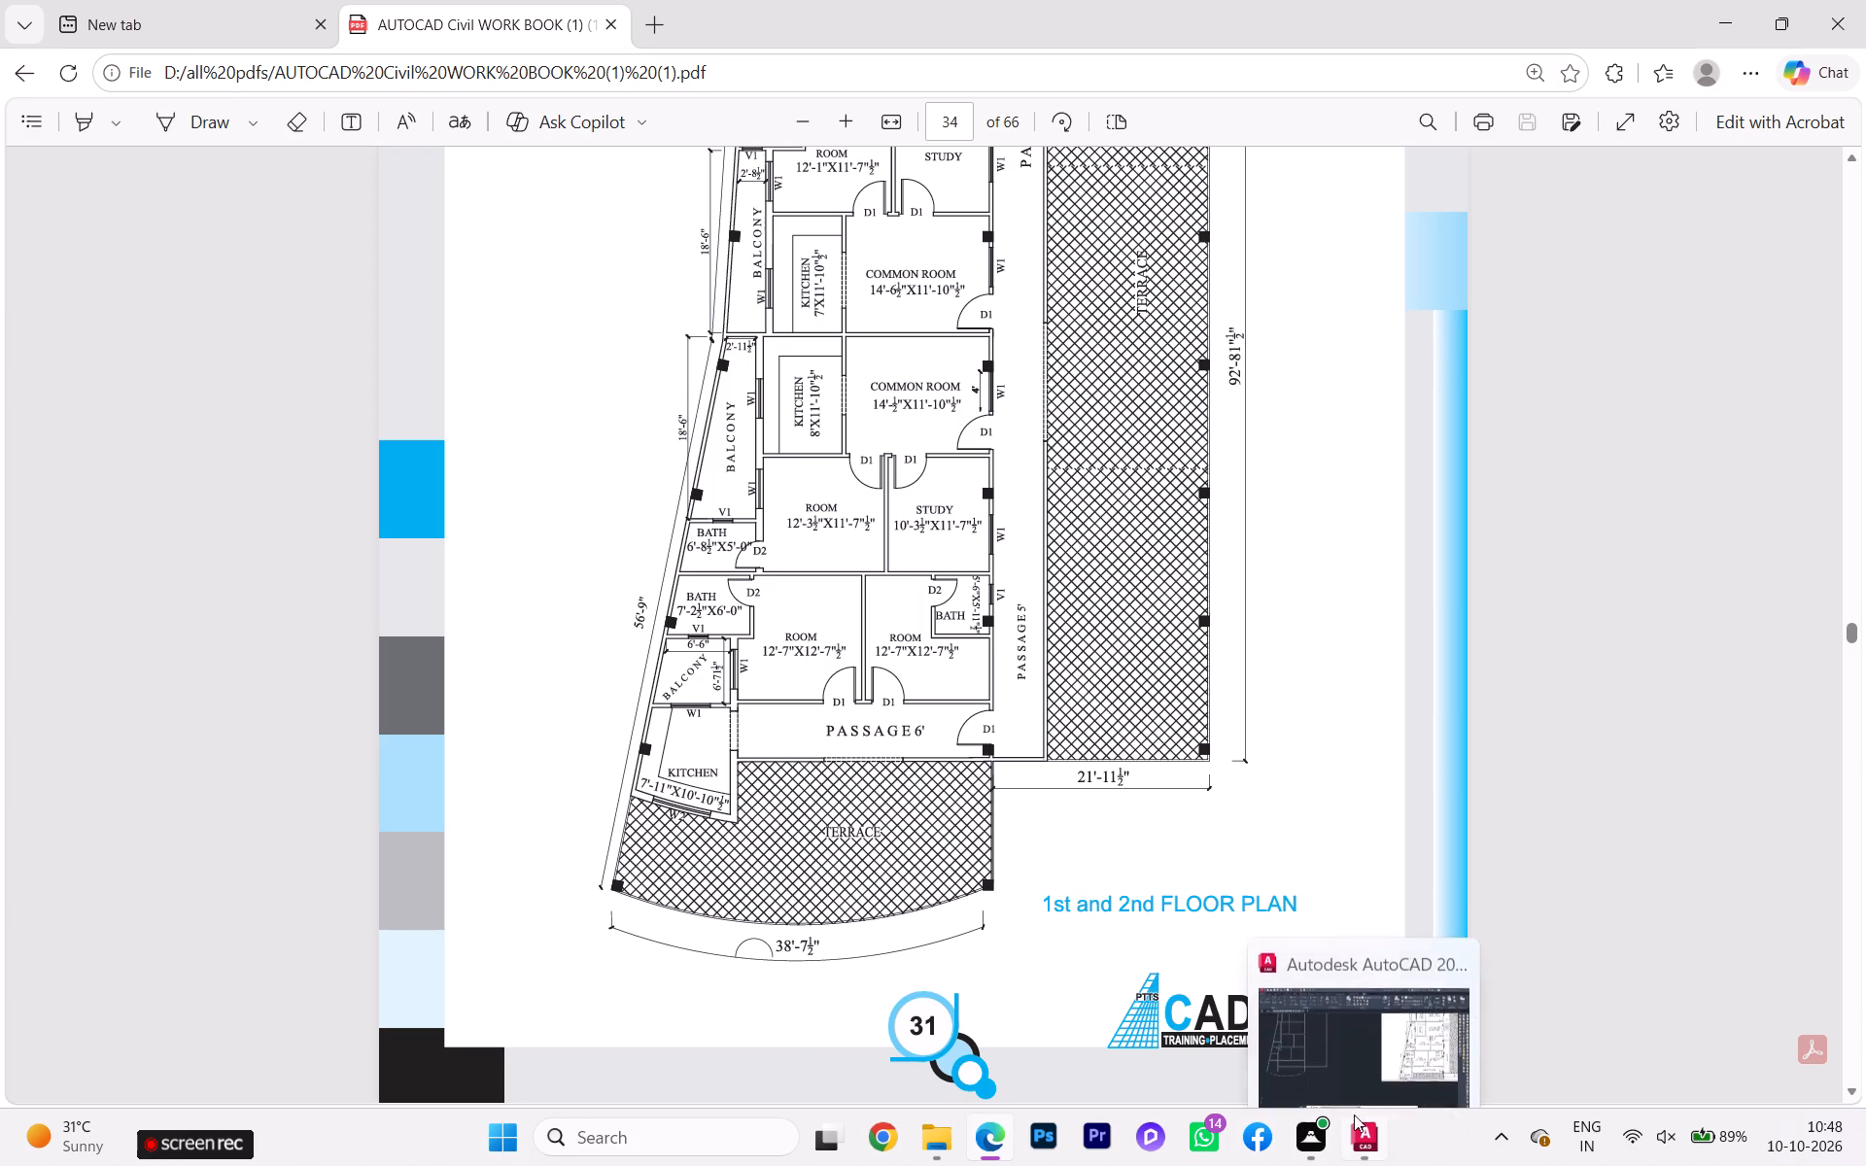
left_click(1349, 1038)
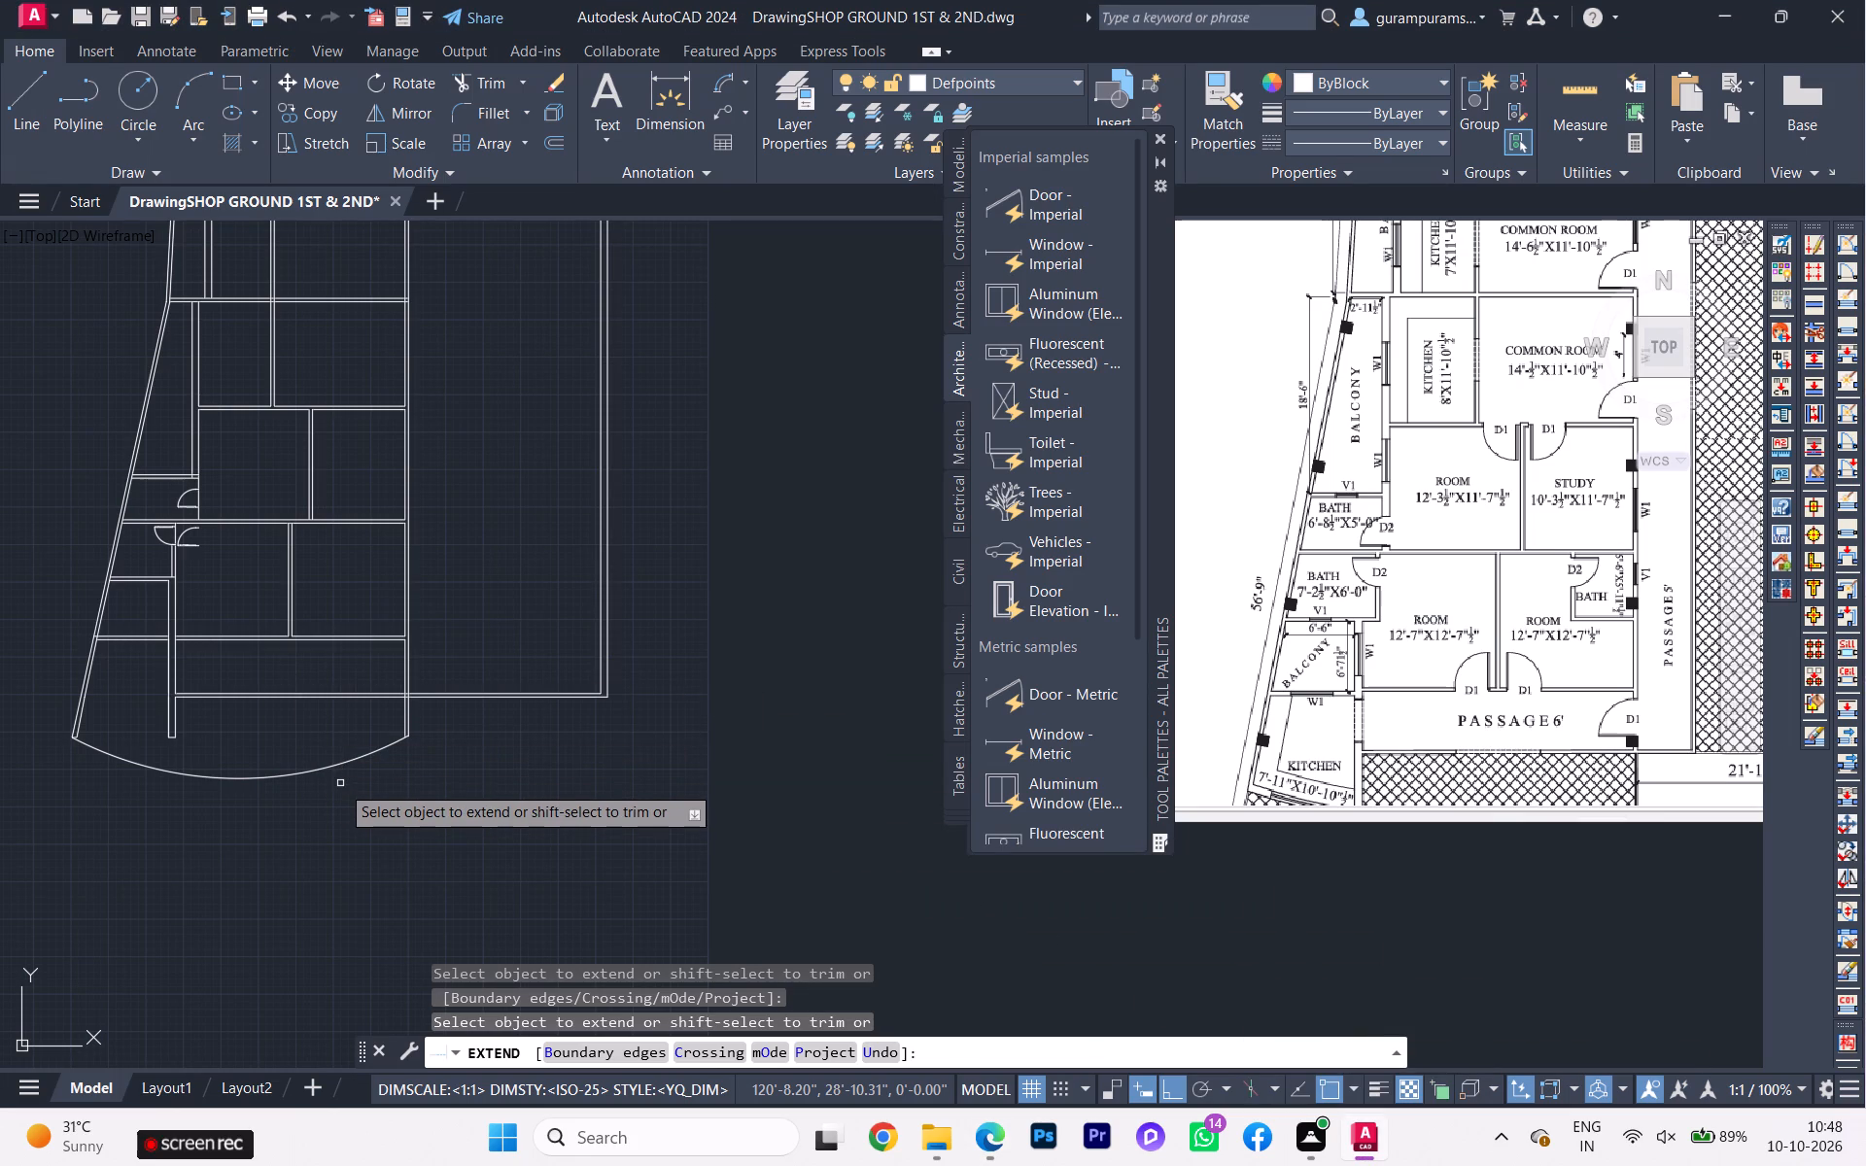
key("Escape")
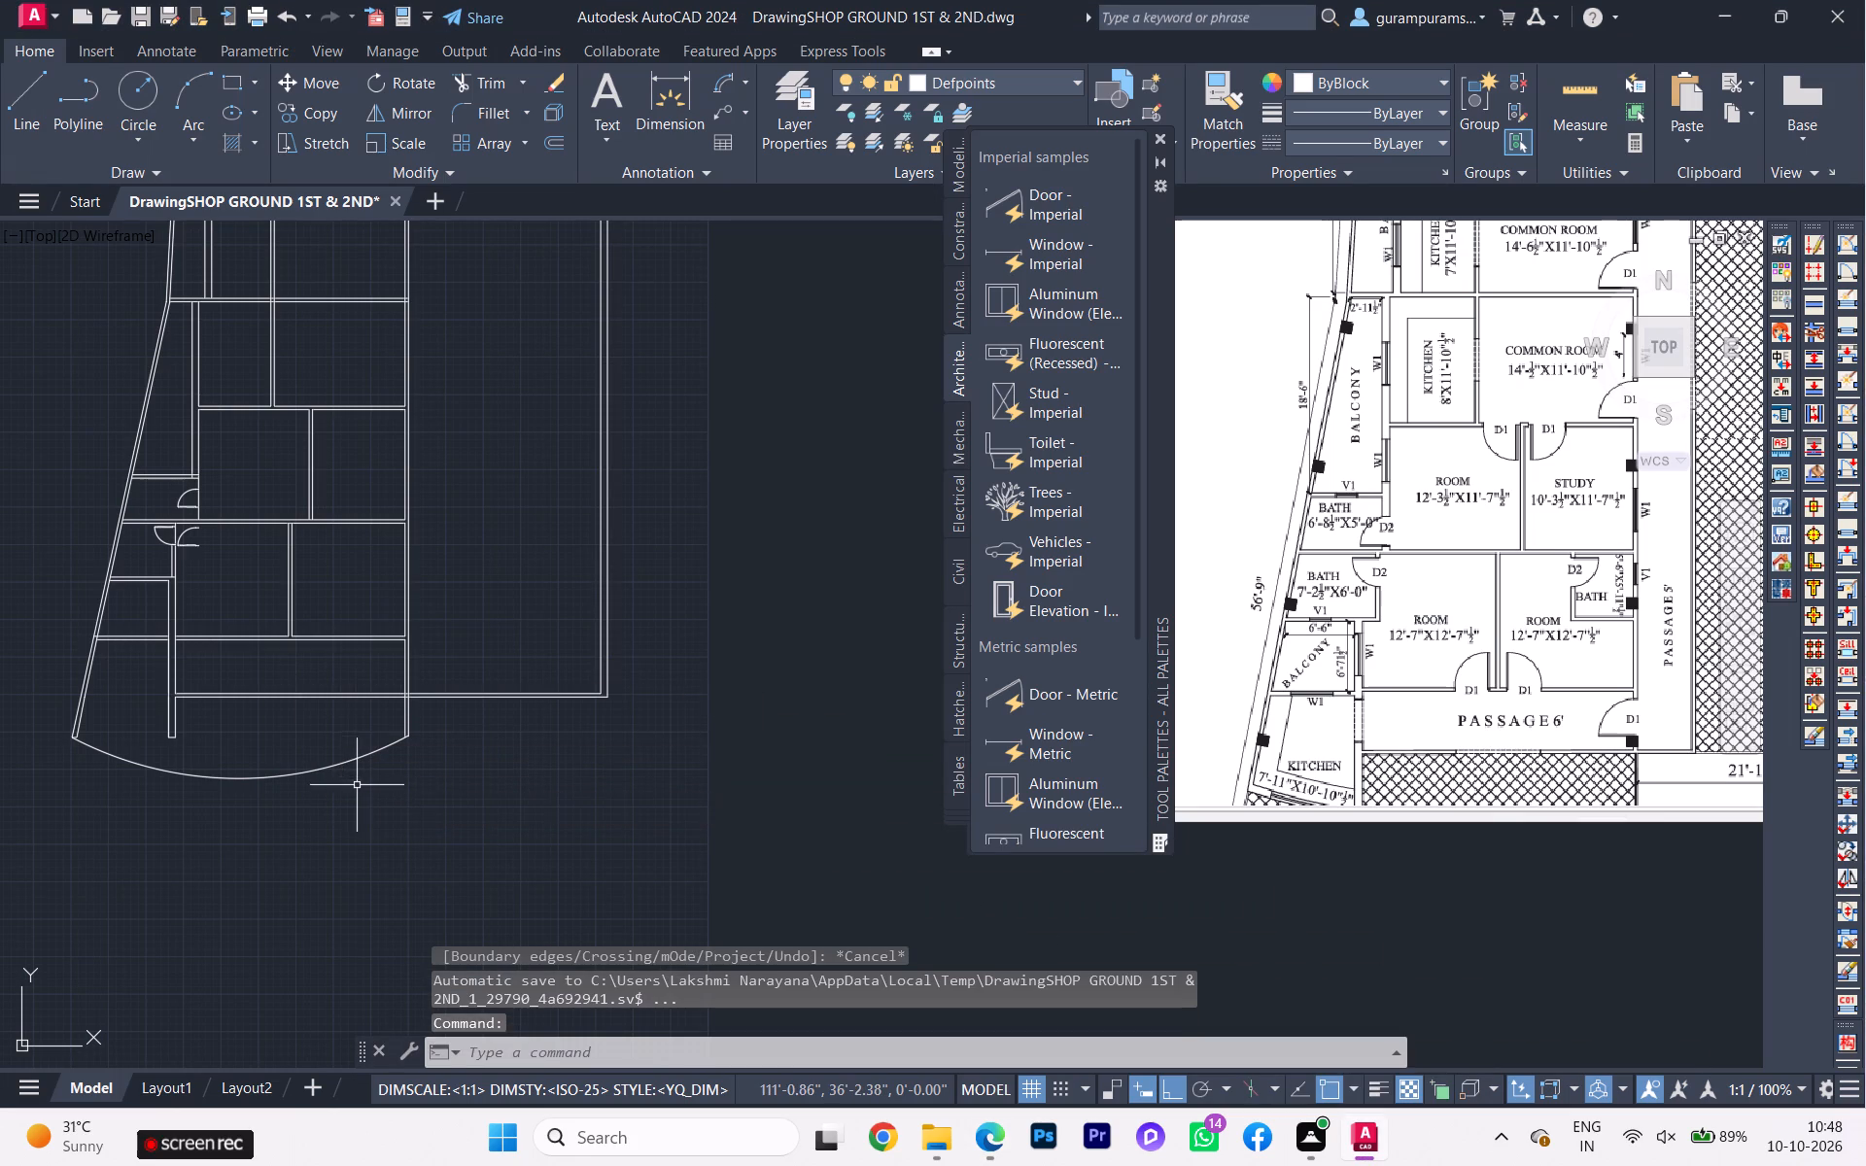
Move the curved terrace arc at the plan's lower end straight down by about 6'-9" with Ortho on.
left_click(357, 798)
left_click(325, 761)
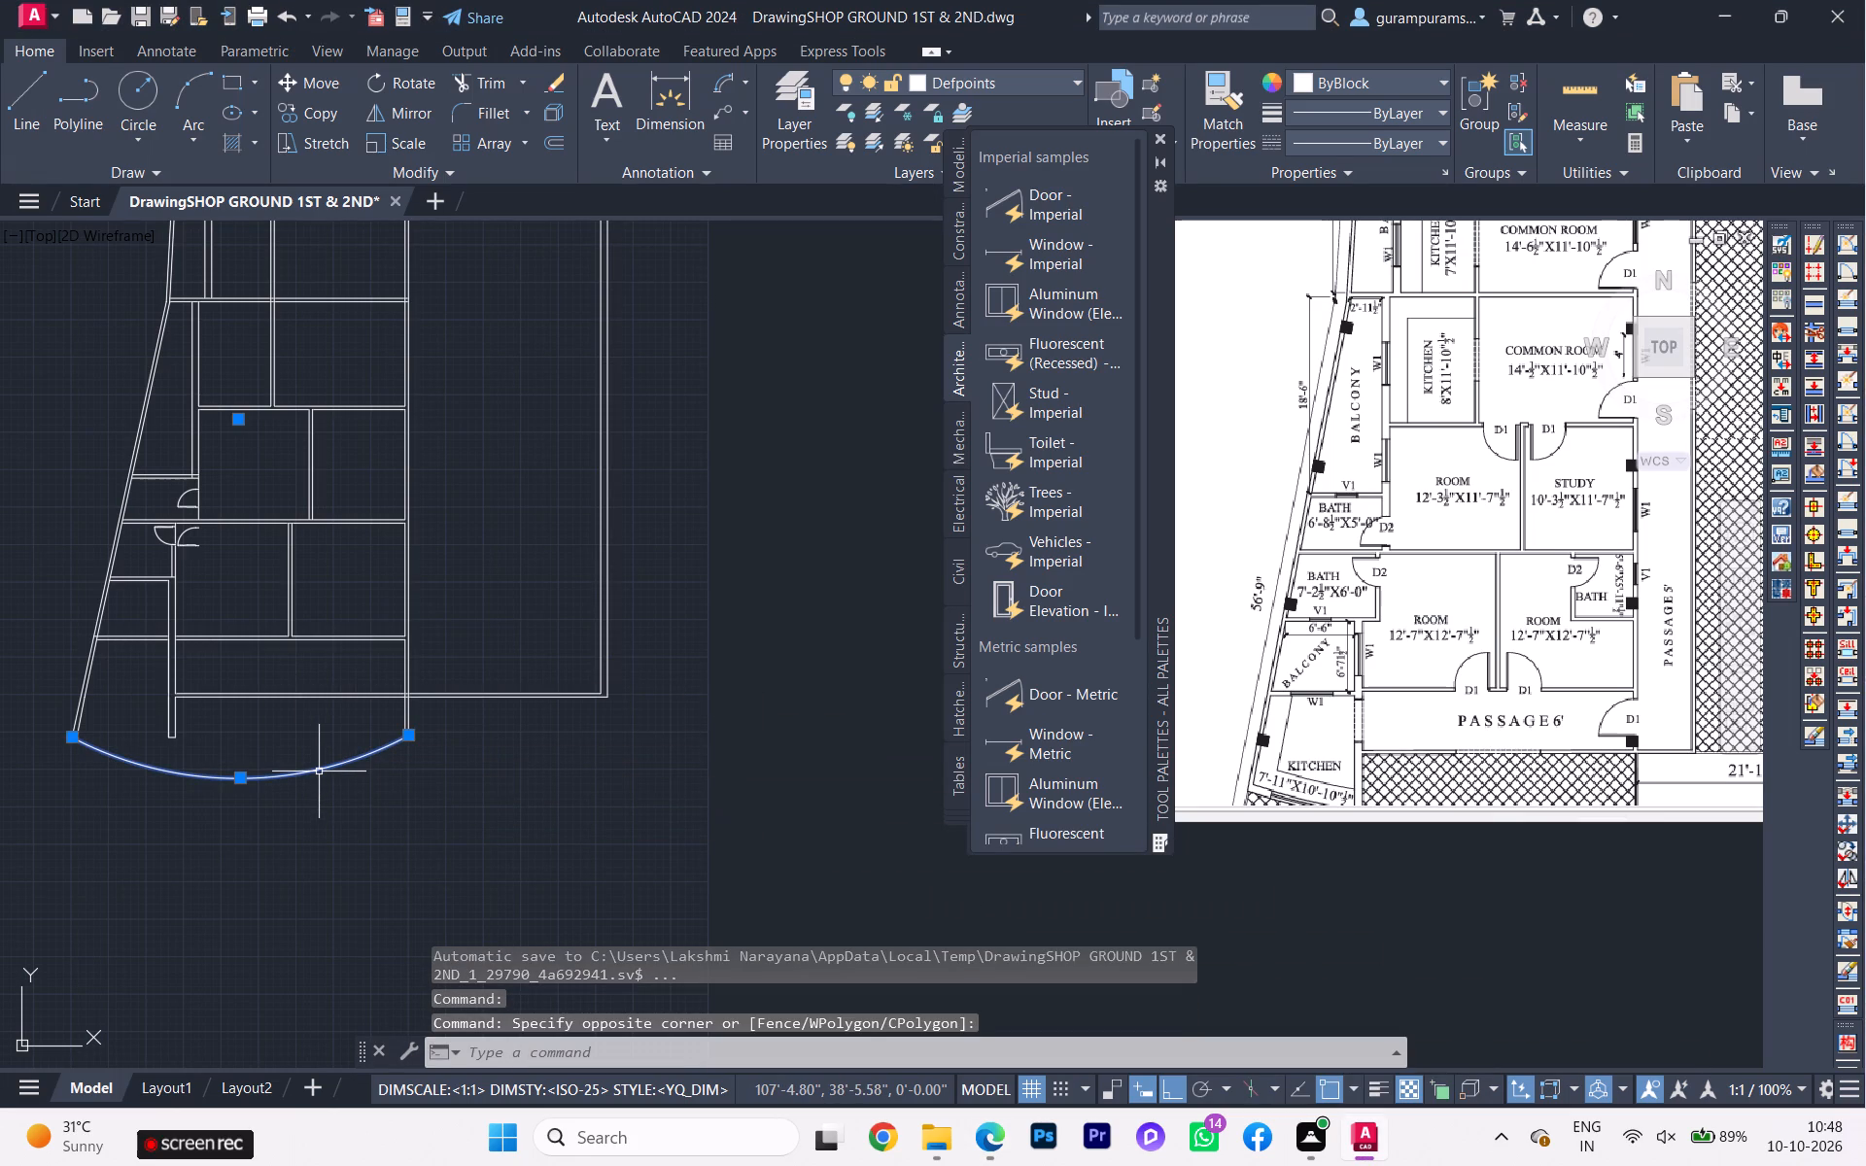
key("m")
key("Return")
left_click(267, 778)
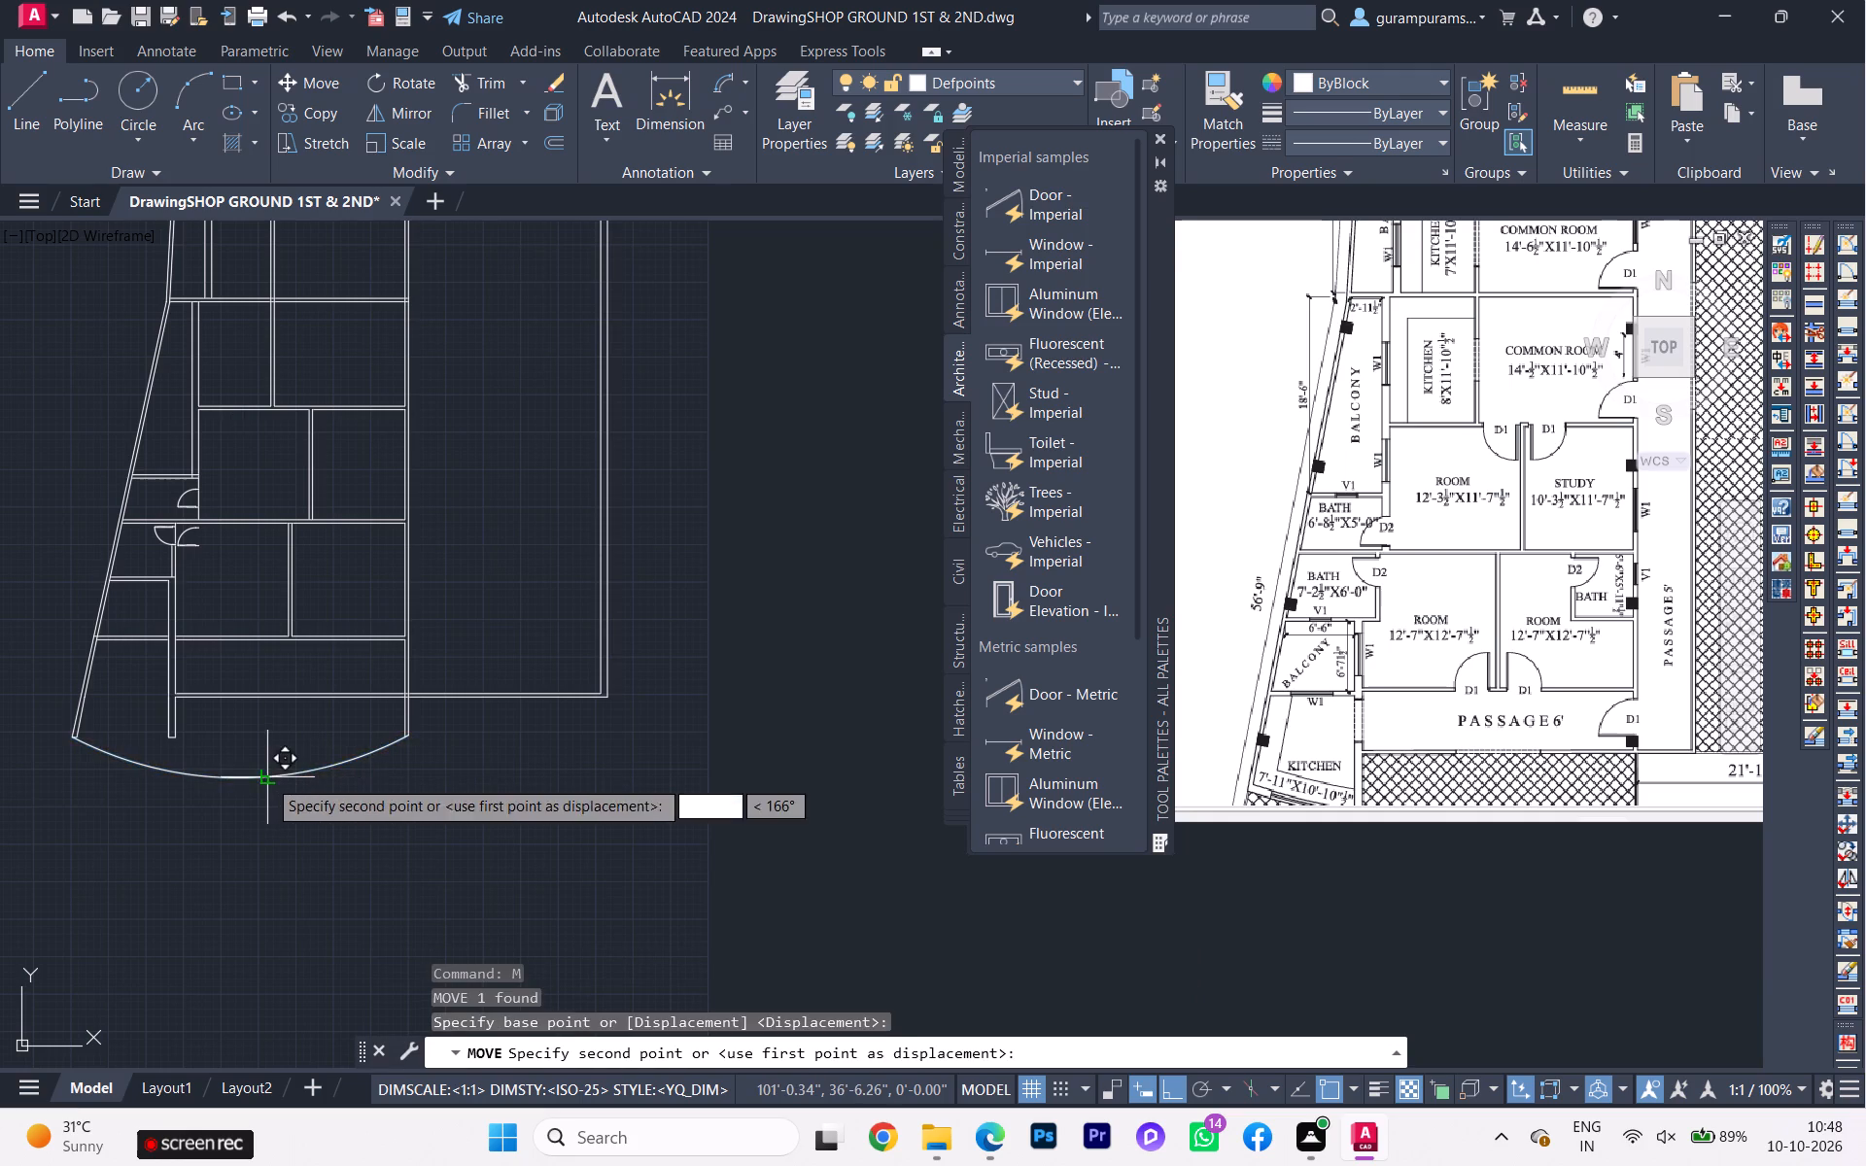
left_click(249, 840)
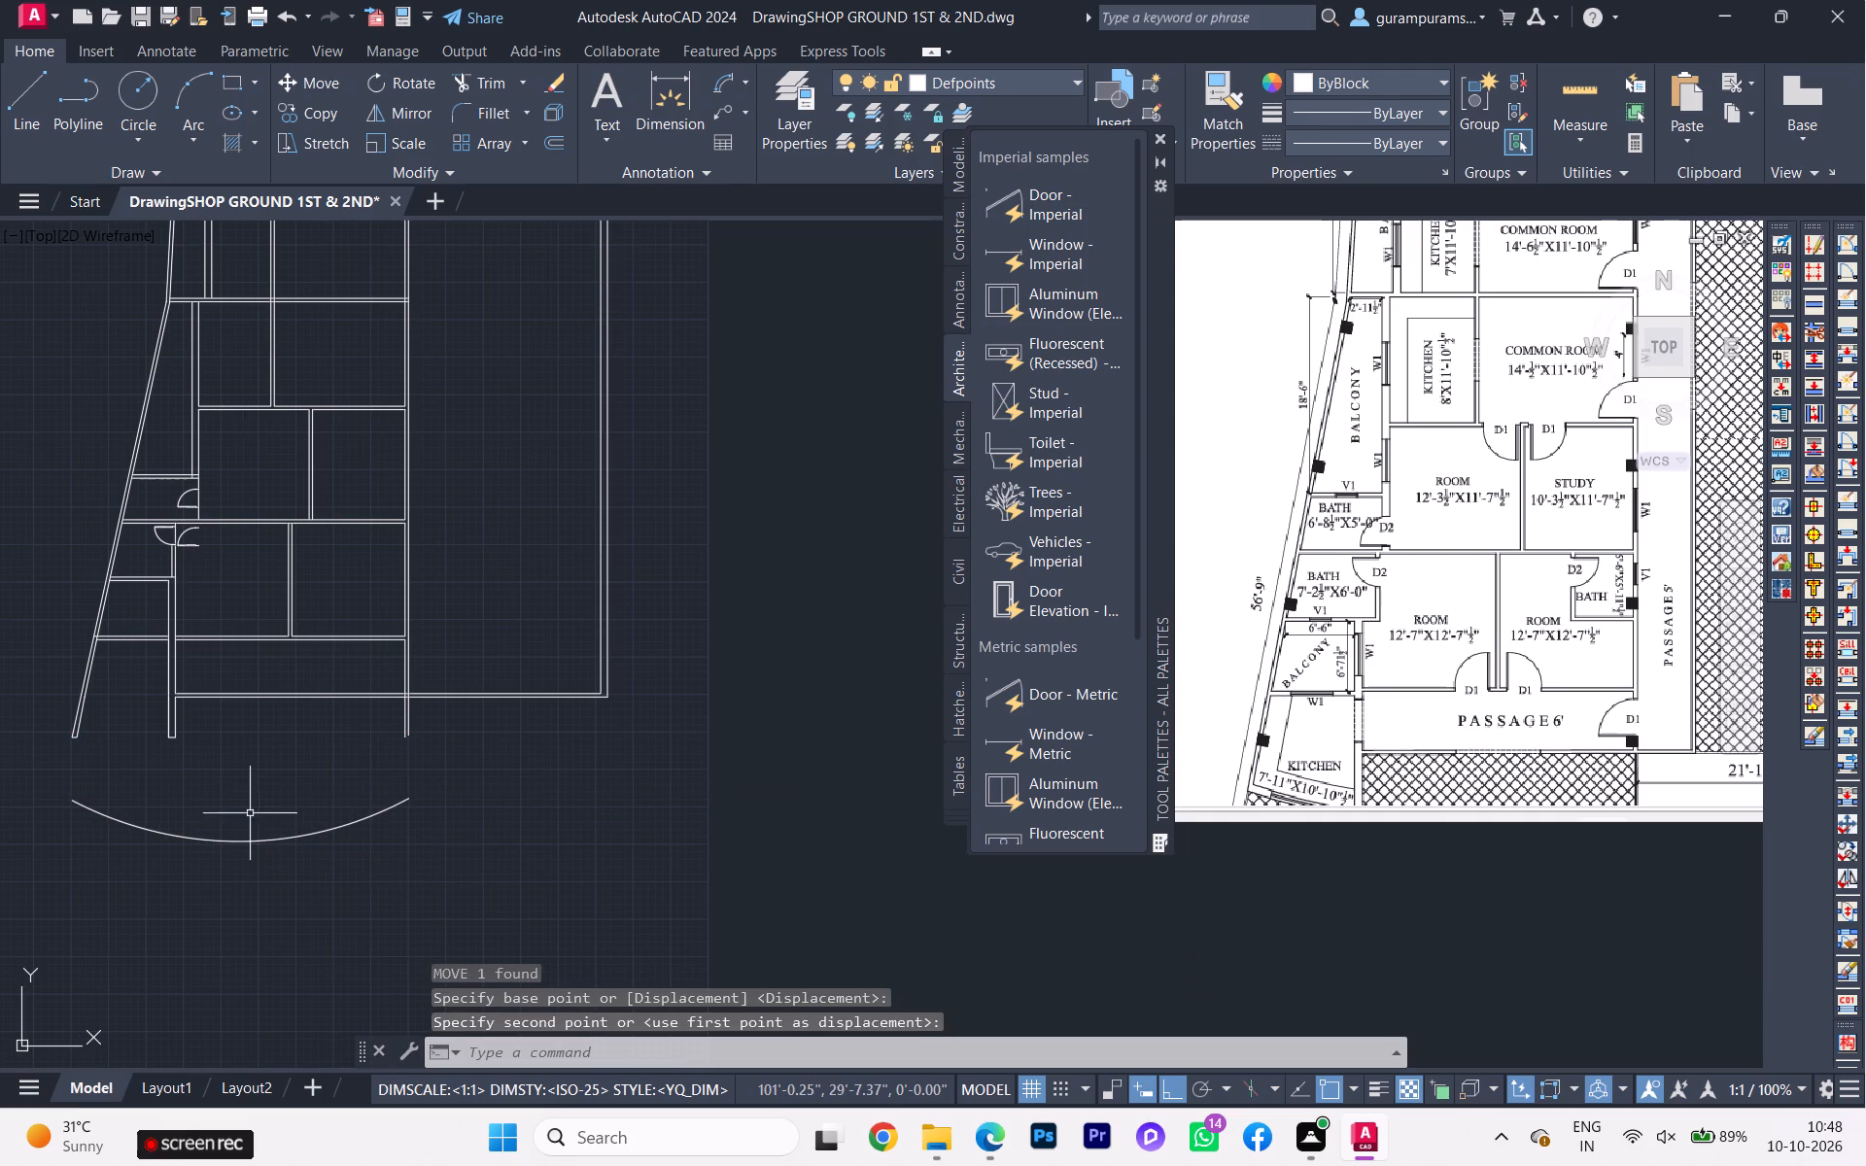
key("Escape")
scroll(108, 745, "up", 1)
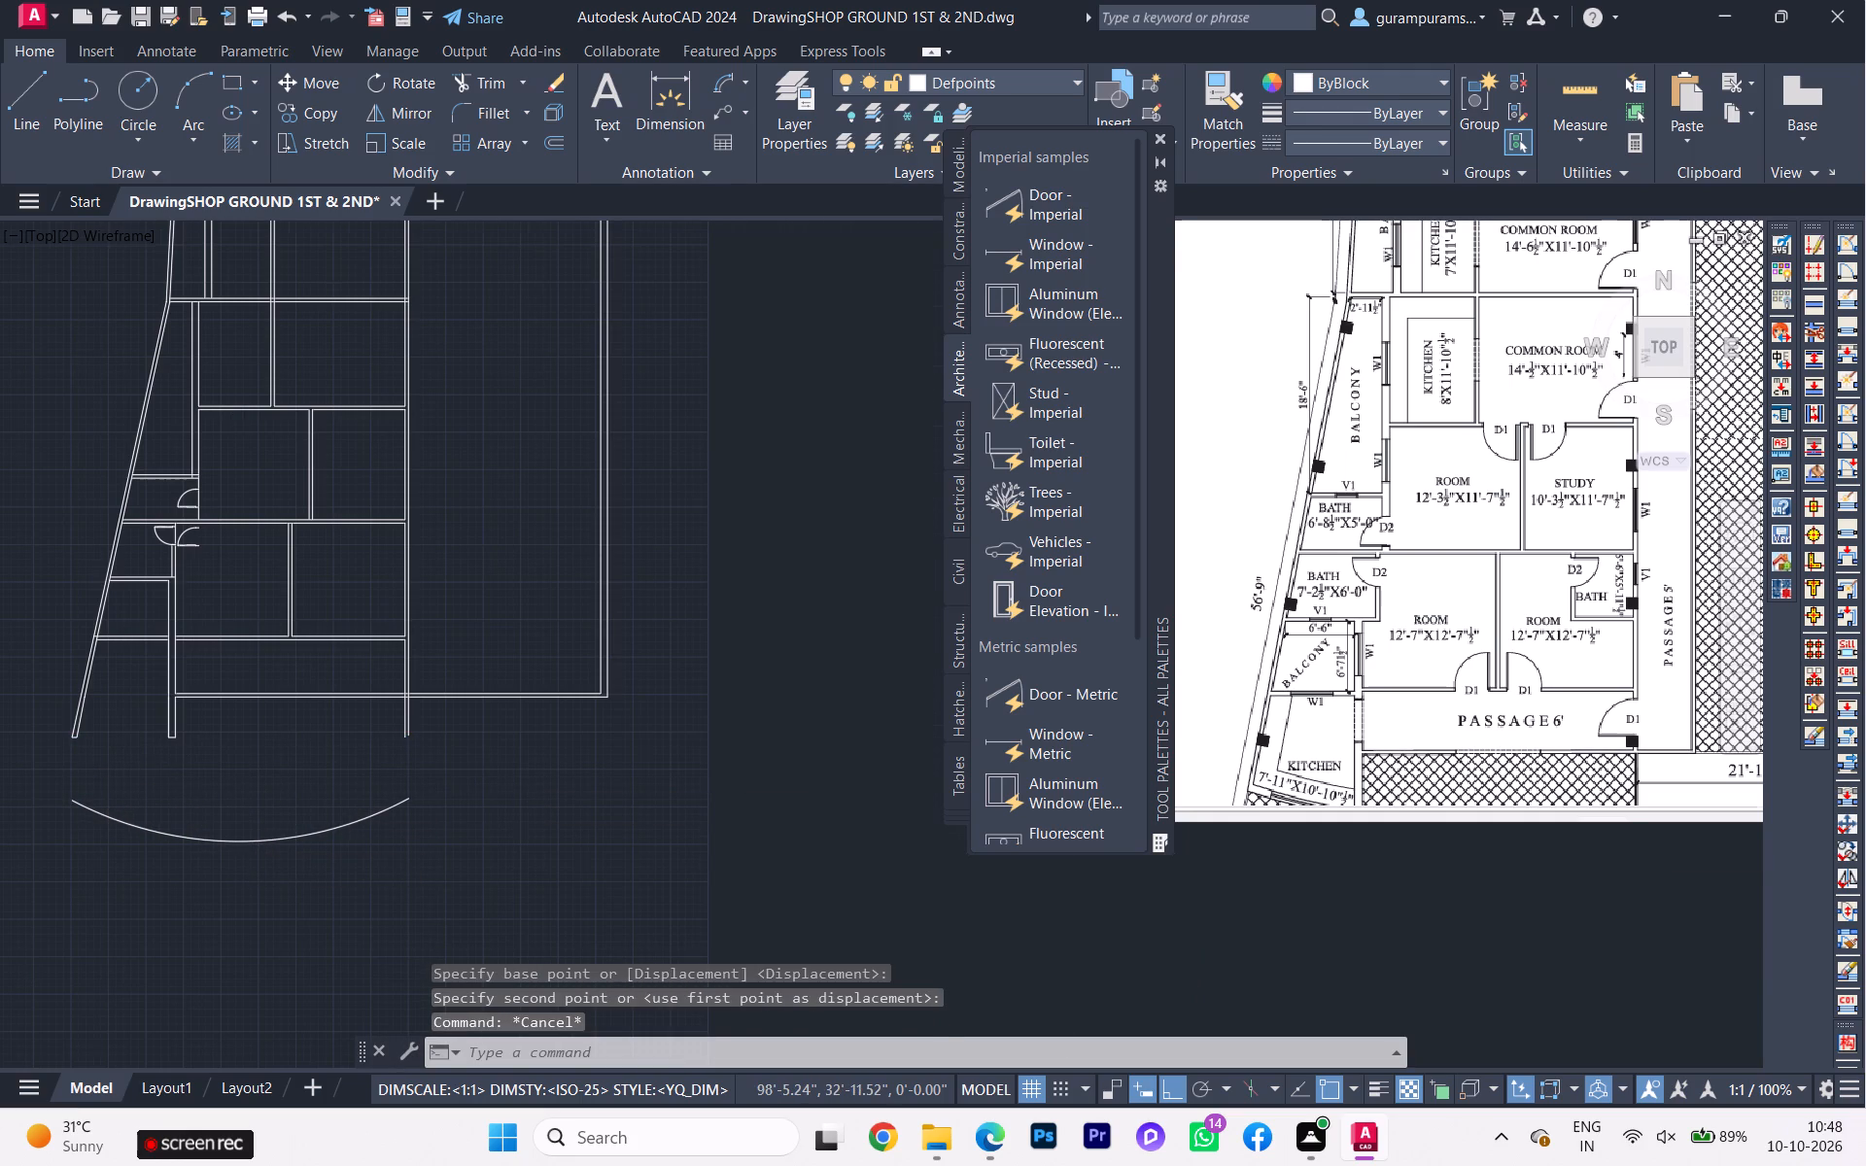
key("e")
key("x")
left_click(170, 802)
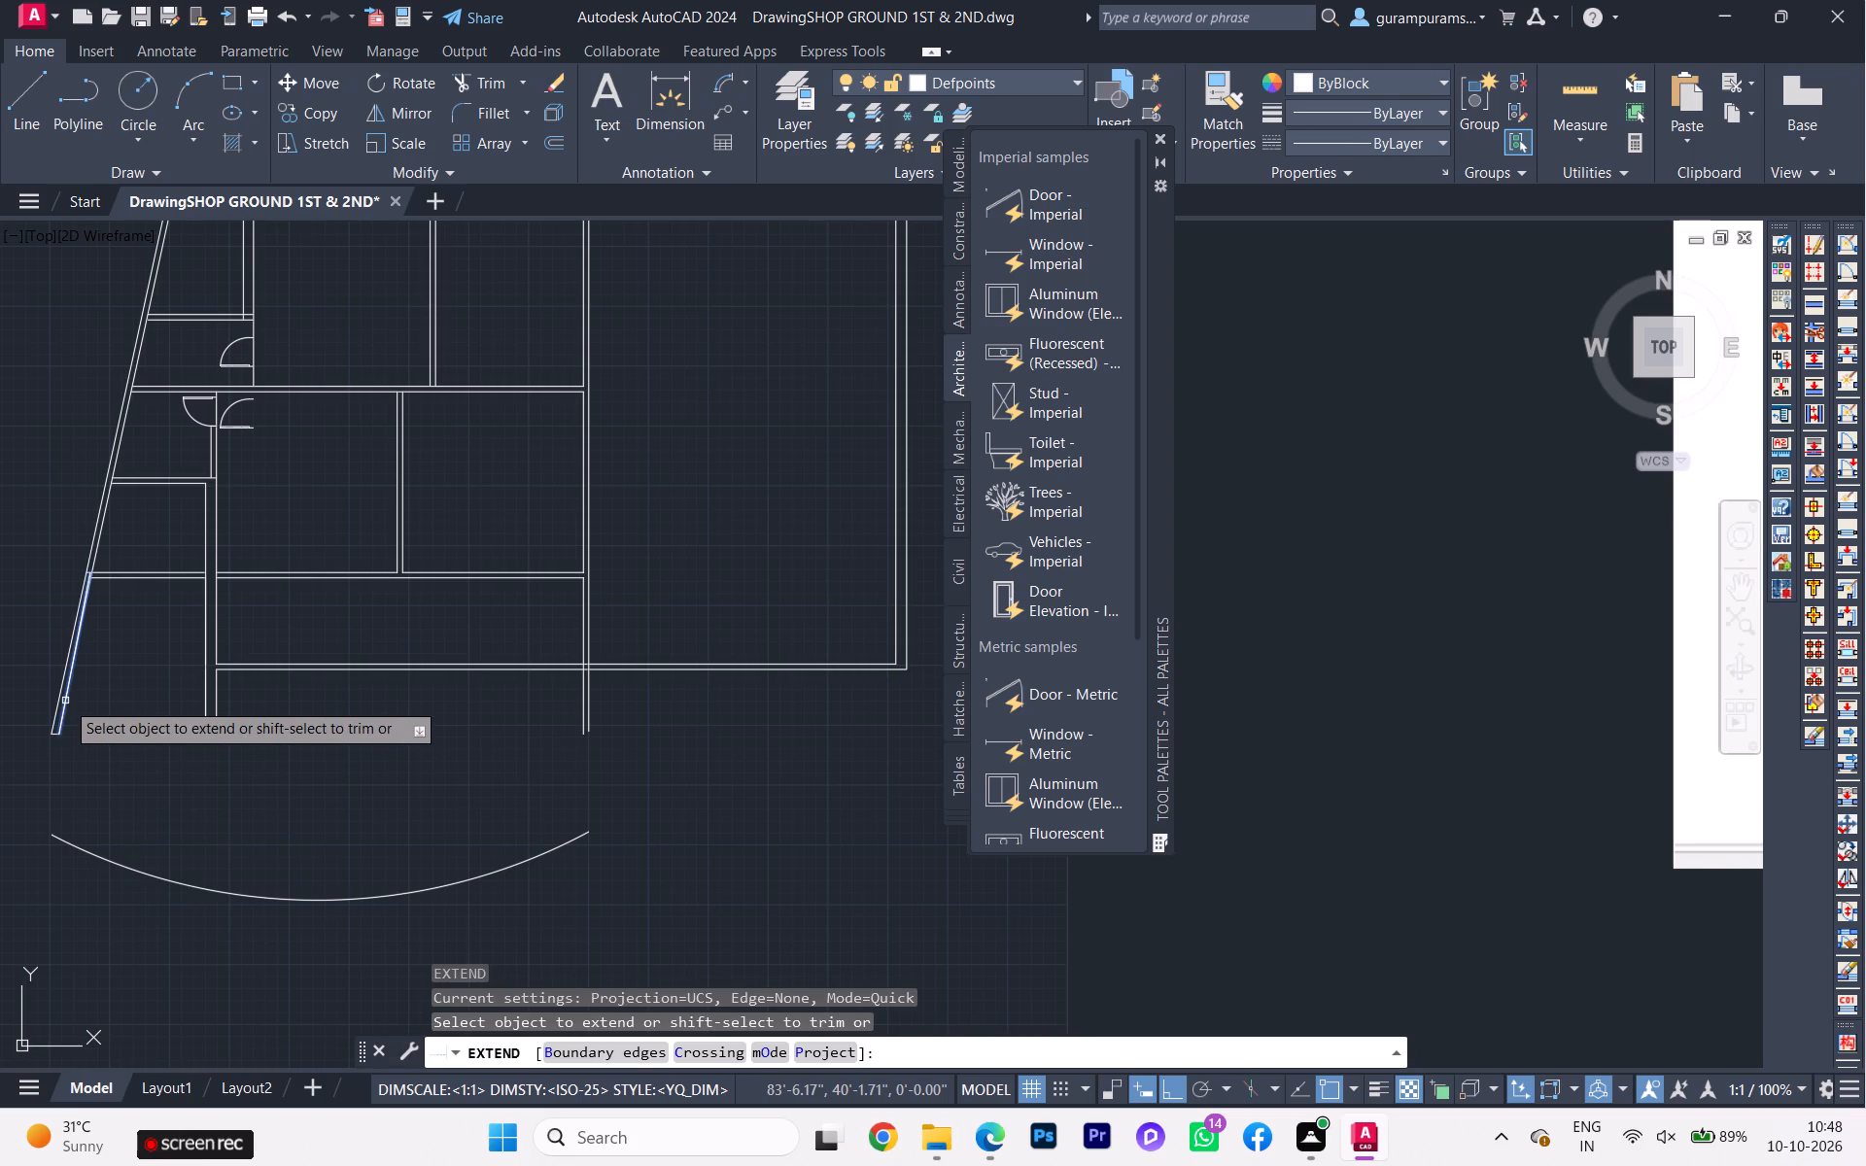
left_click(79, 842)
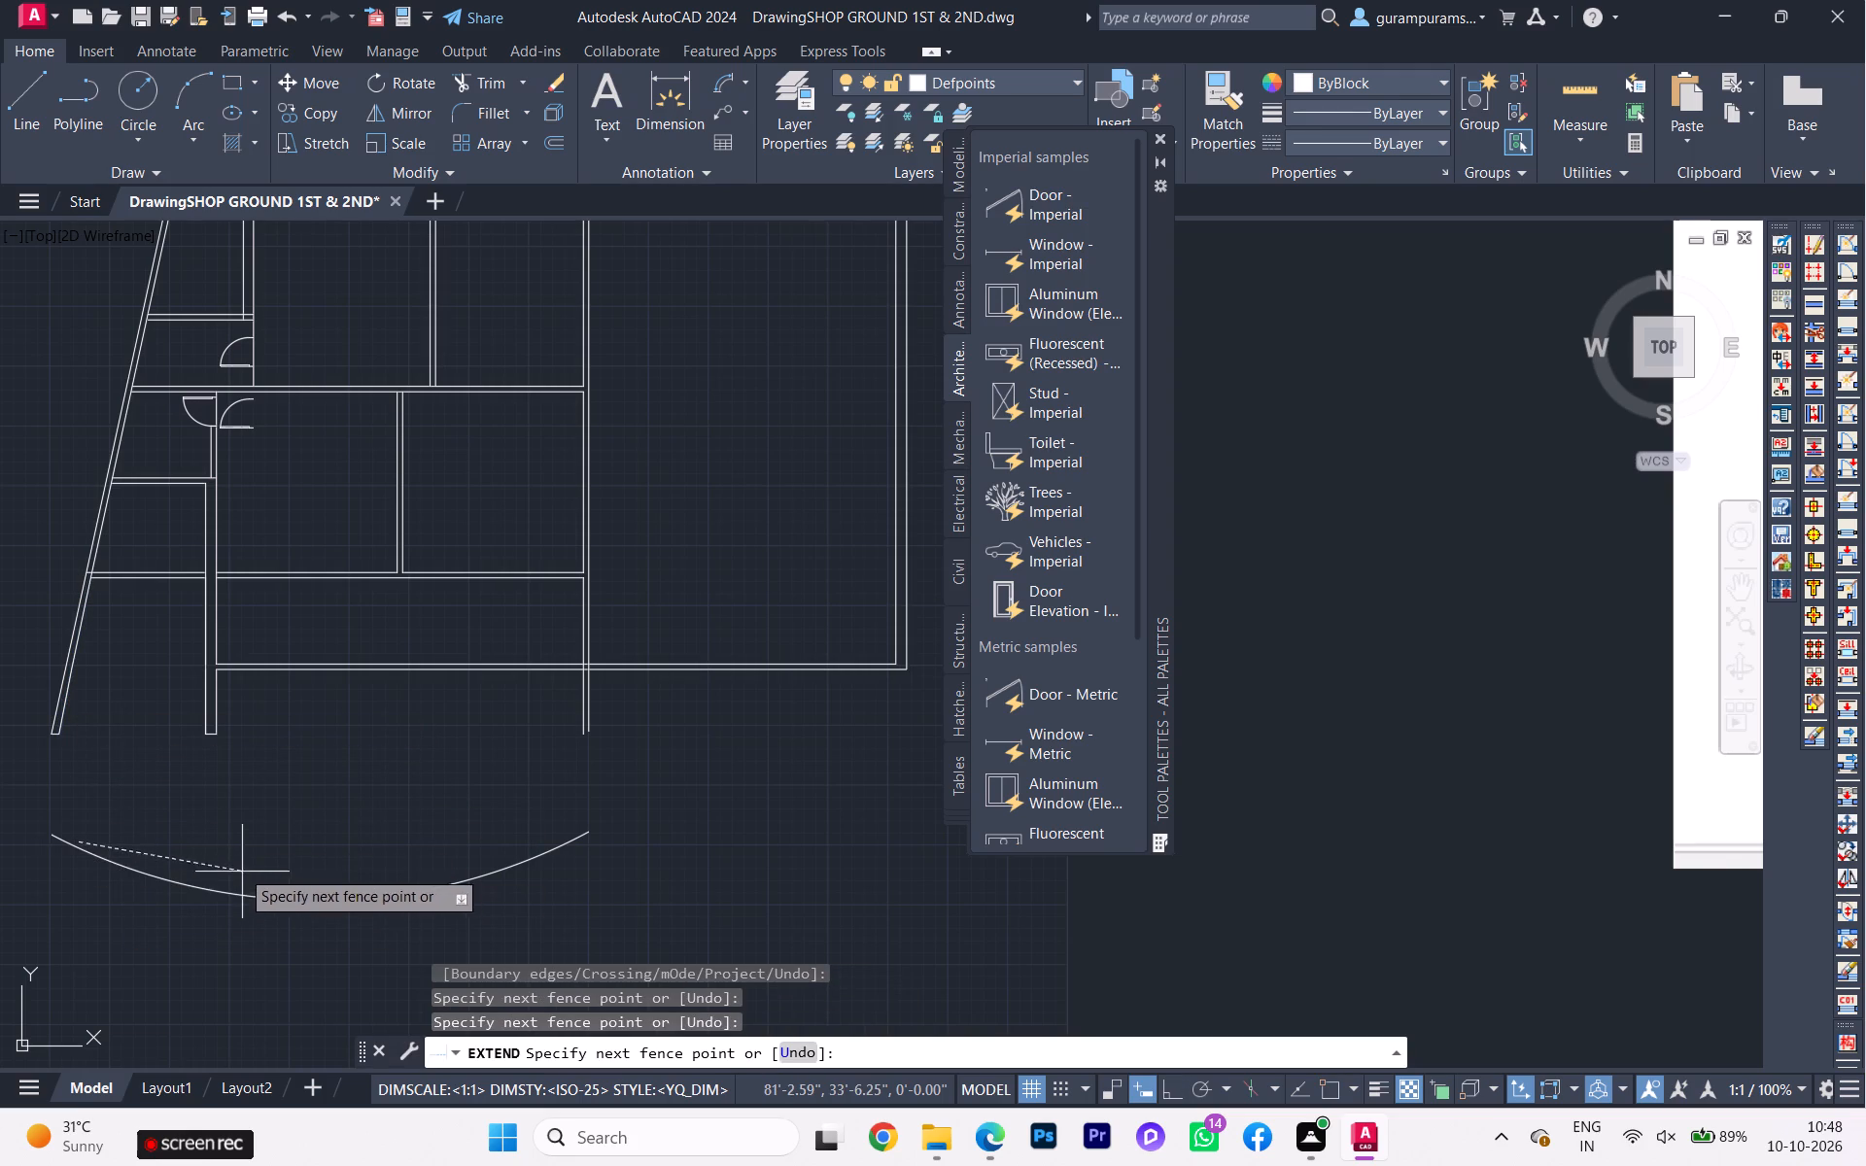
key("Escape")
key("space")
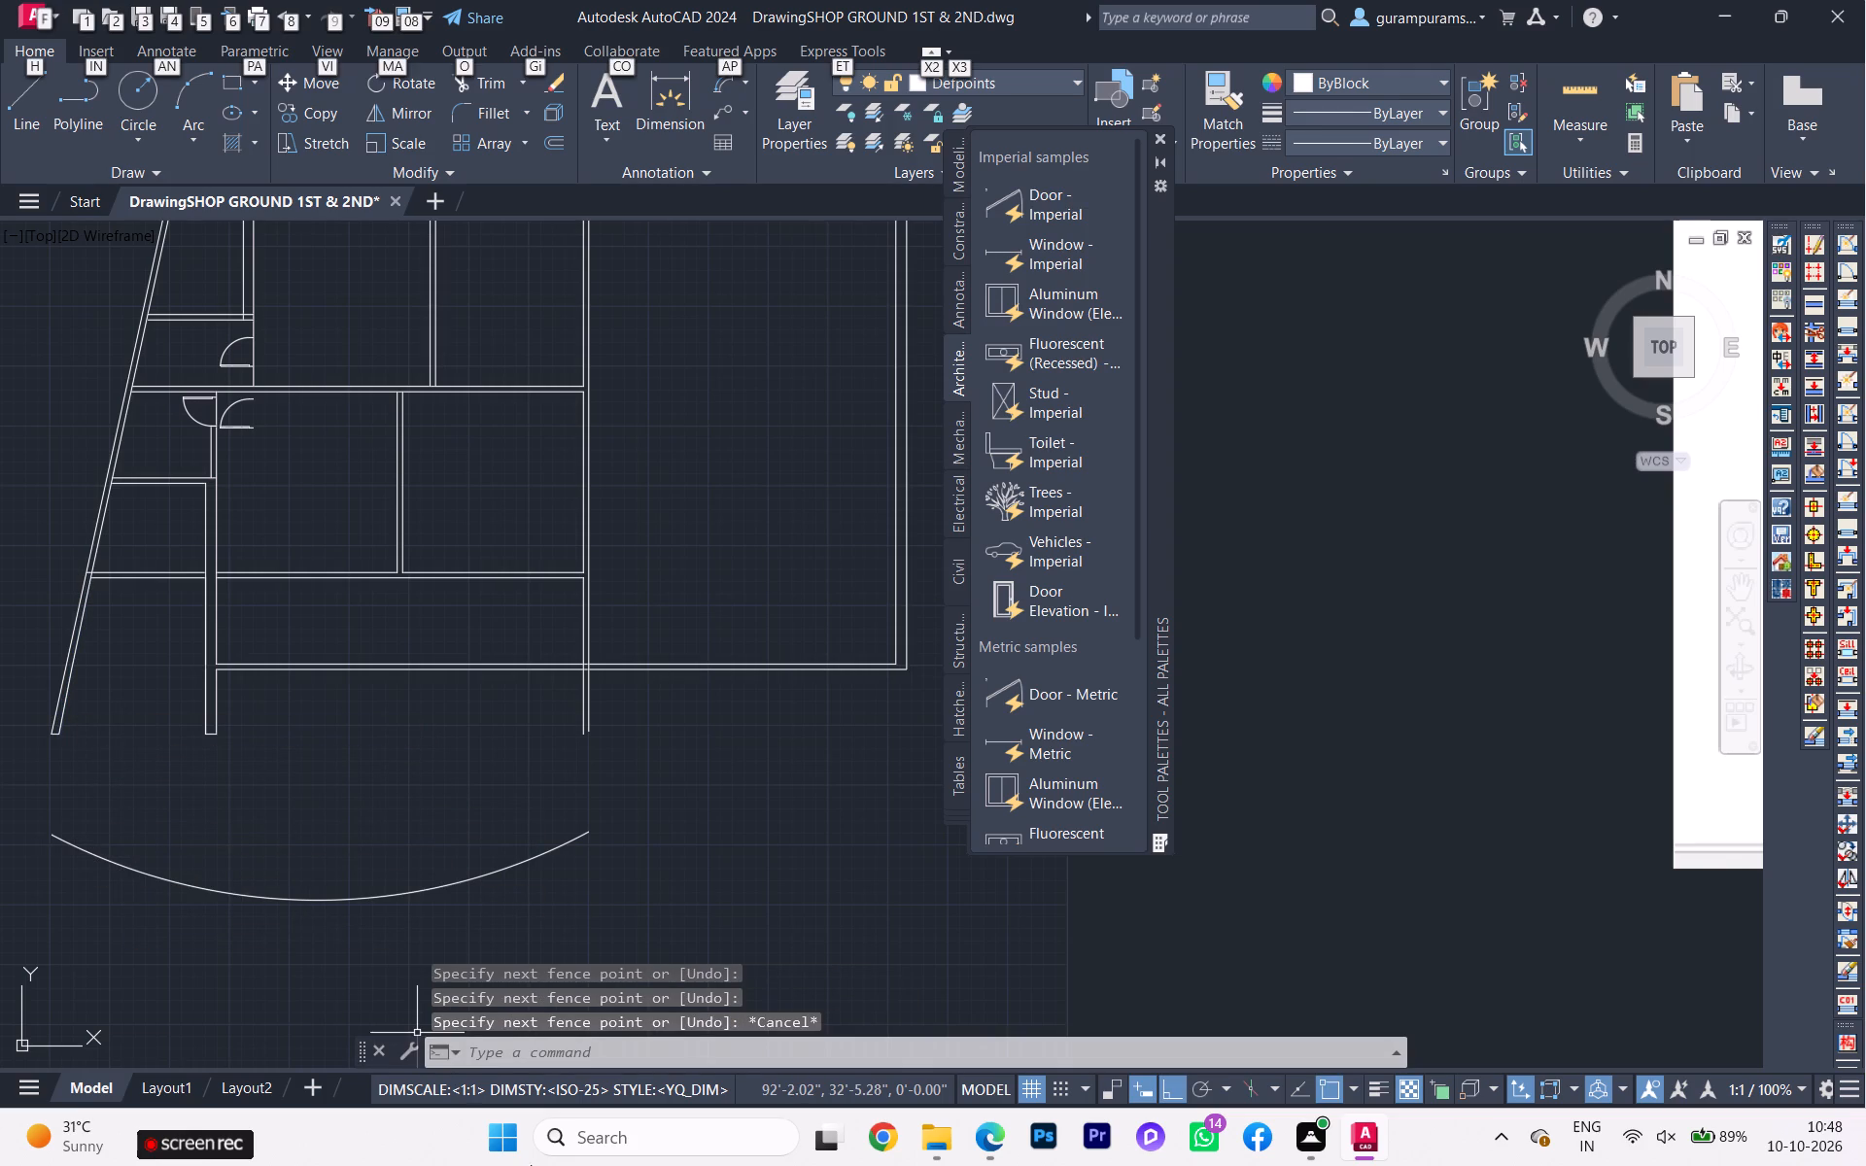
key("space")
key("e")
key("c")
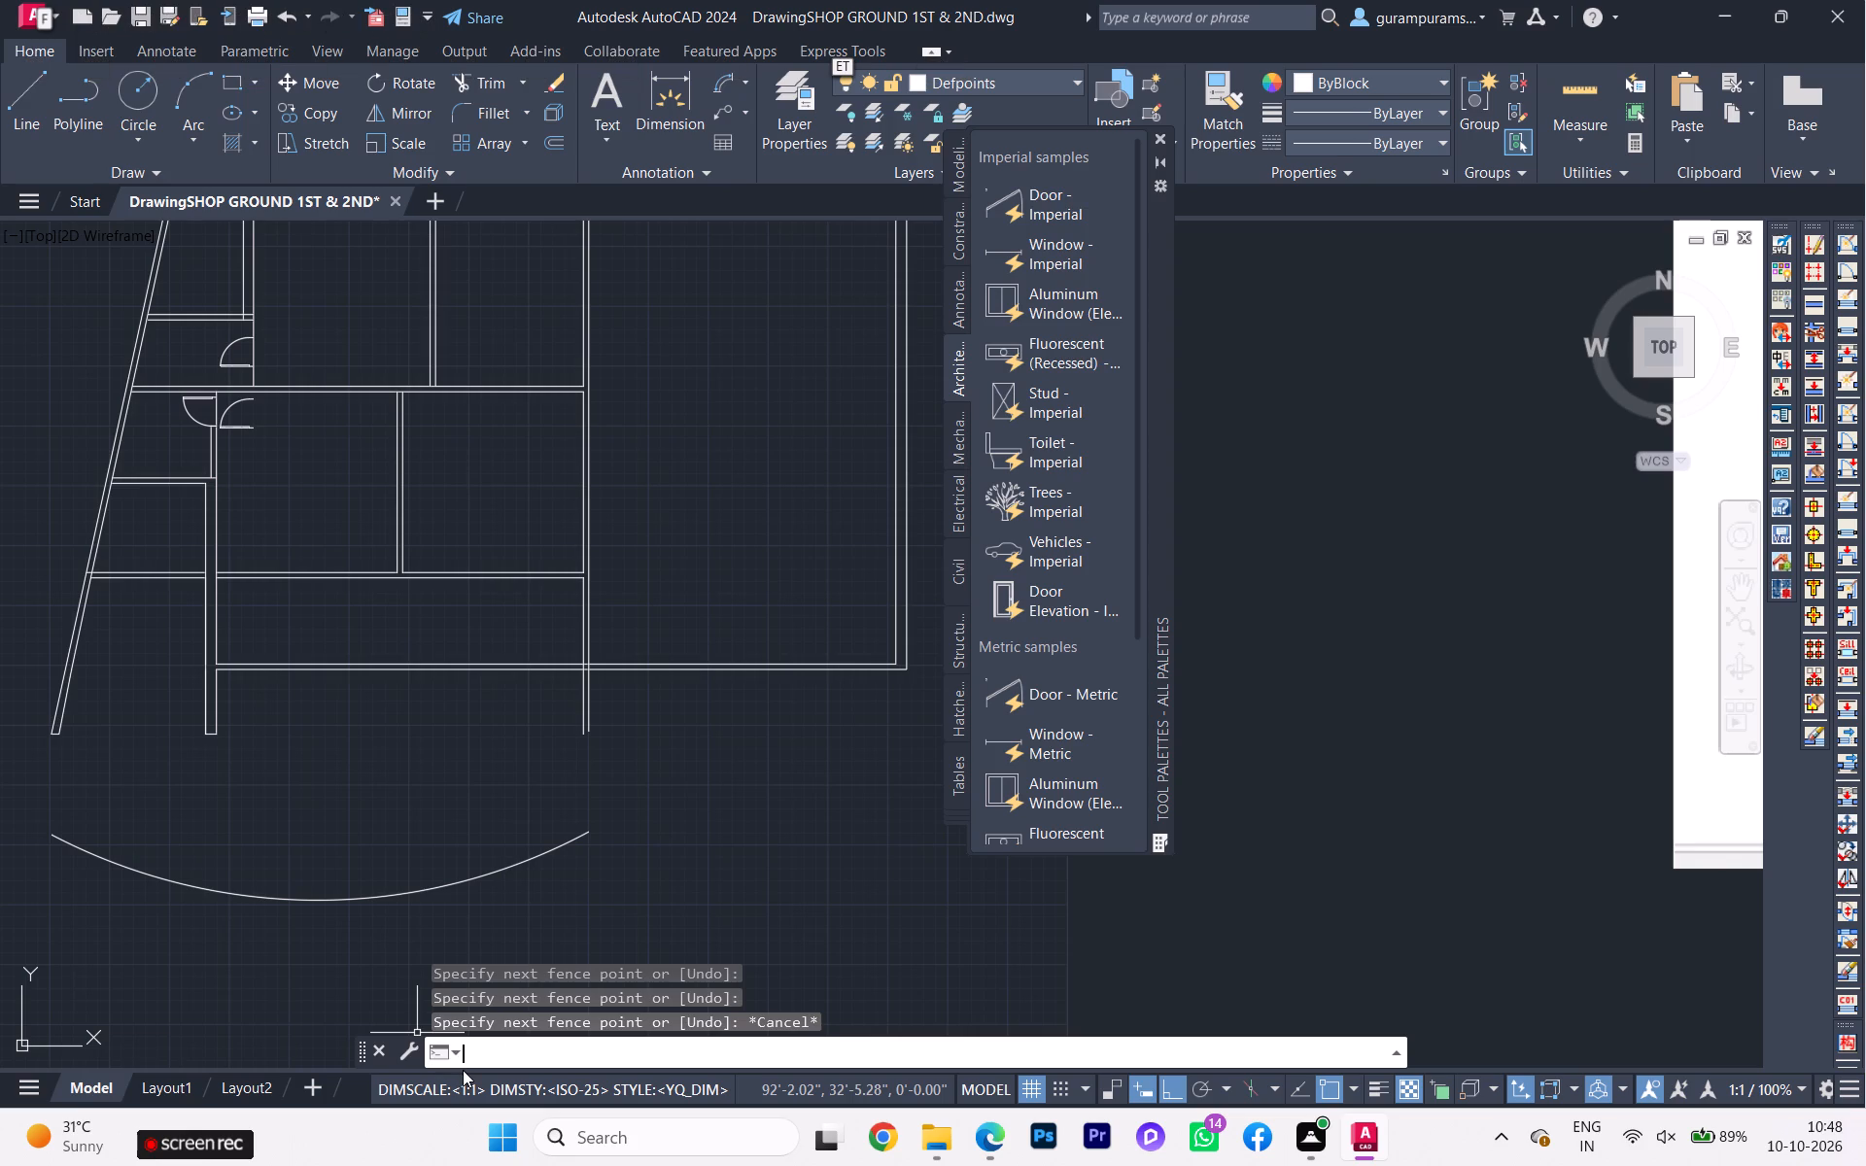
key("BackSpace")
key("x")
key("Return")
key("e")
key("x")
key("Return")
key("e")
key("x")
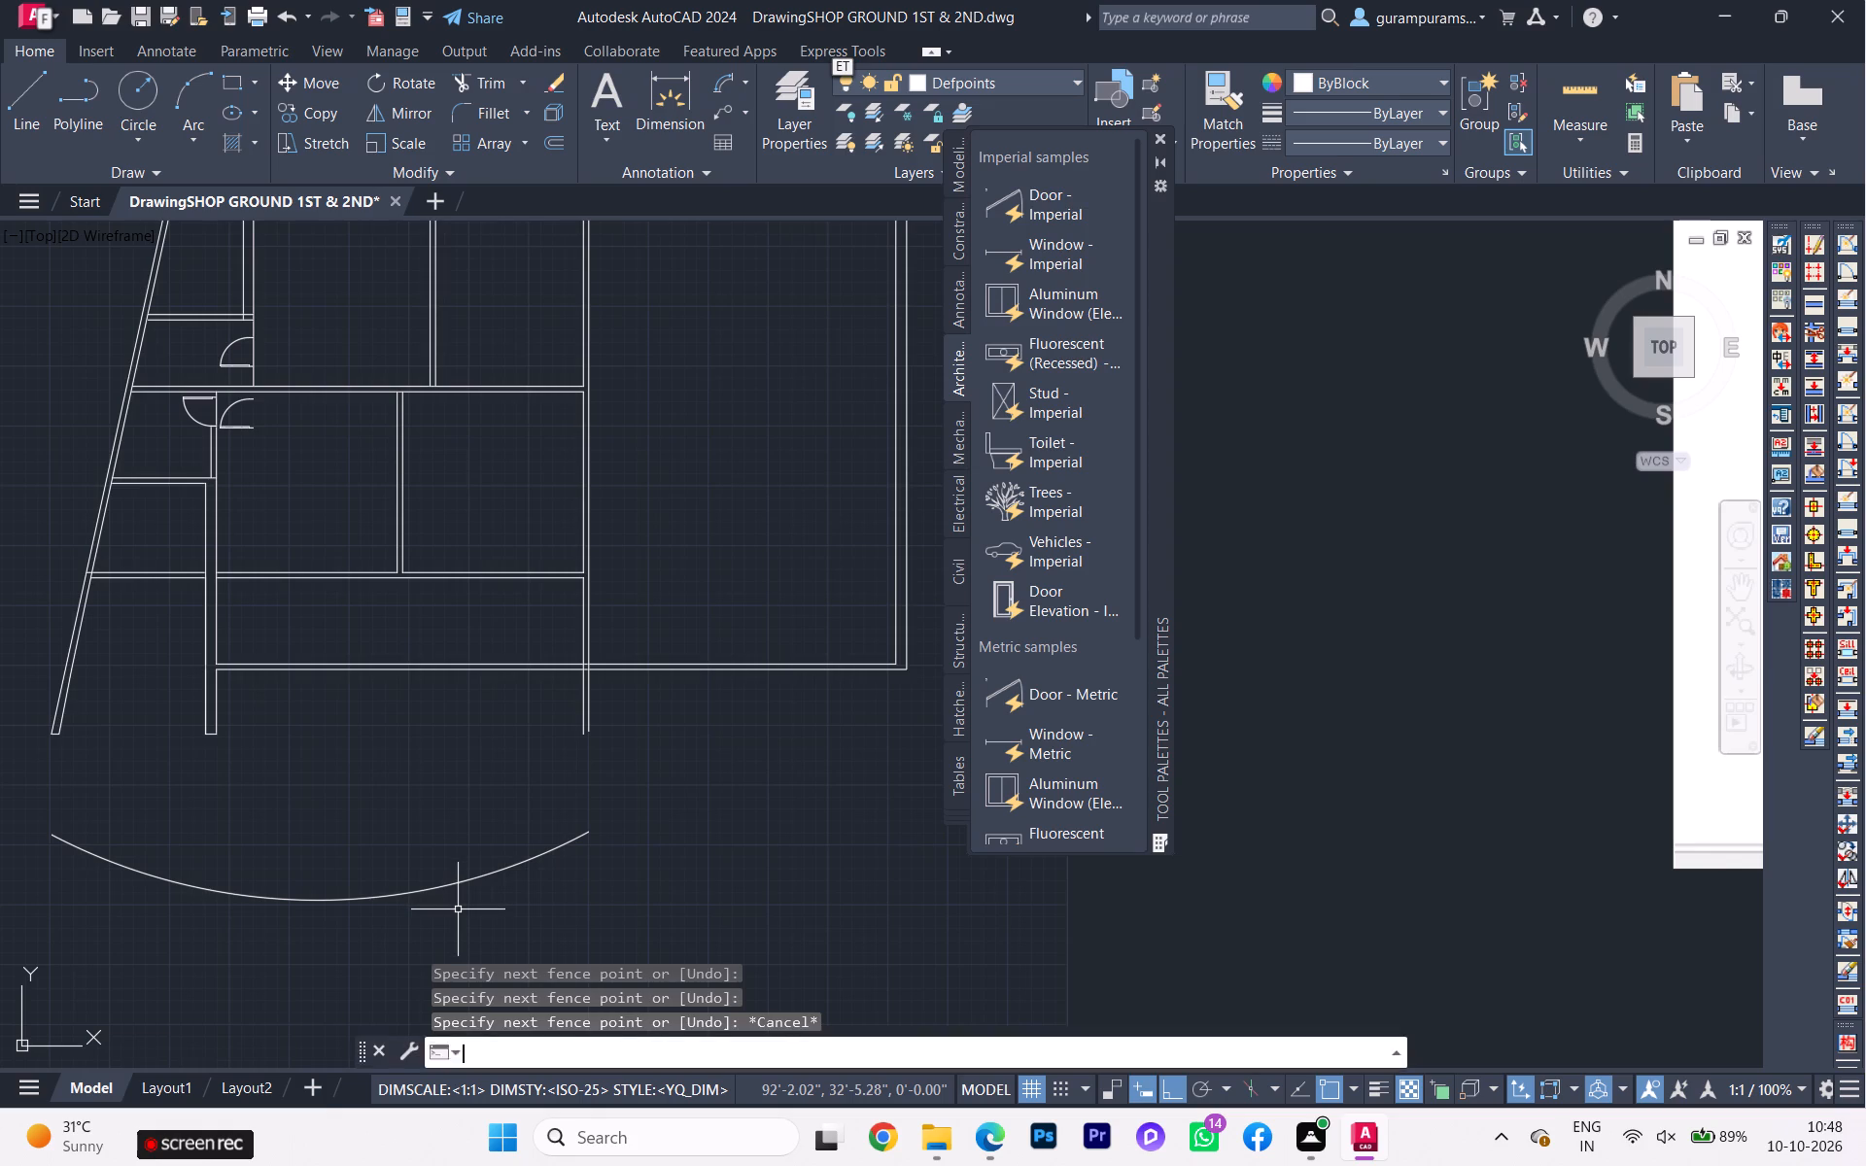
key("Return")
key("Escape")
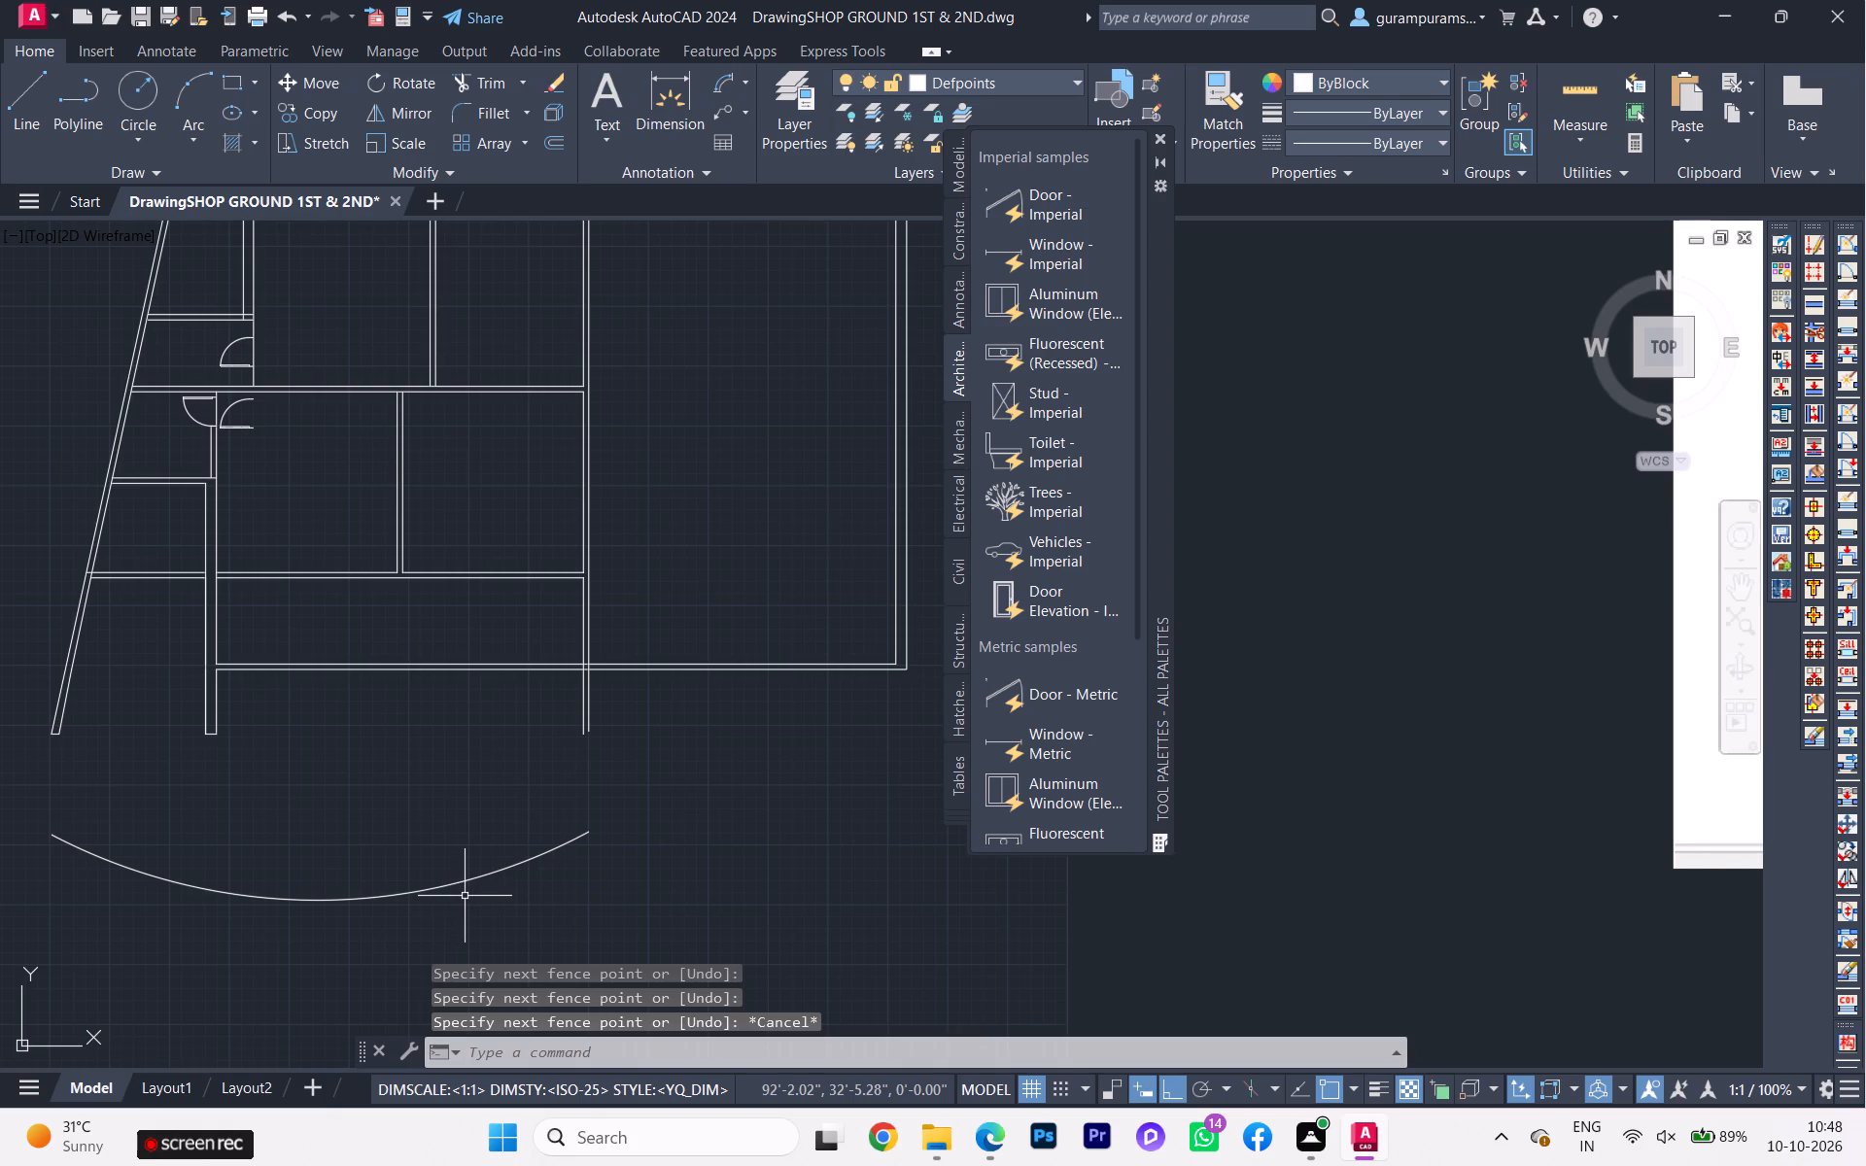
Extend the terrace arc past its end at the slanted boundary, and extend both slanted wall lines down to the arc.
key("e")
key("x")
key("Return")
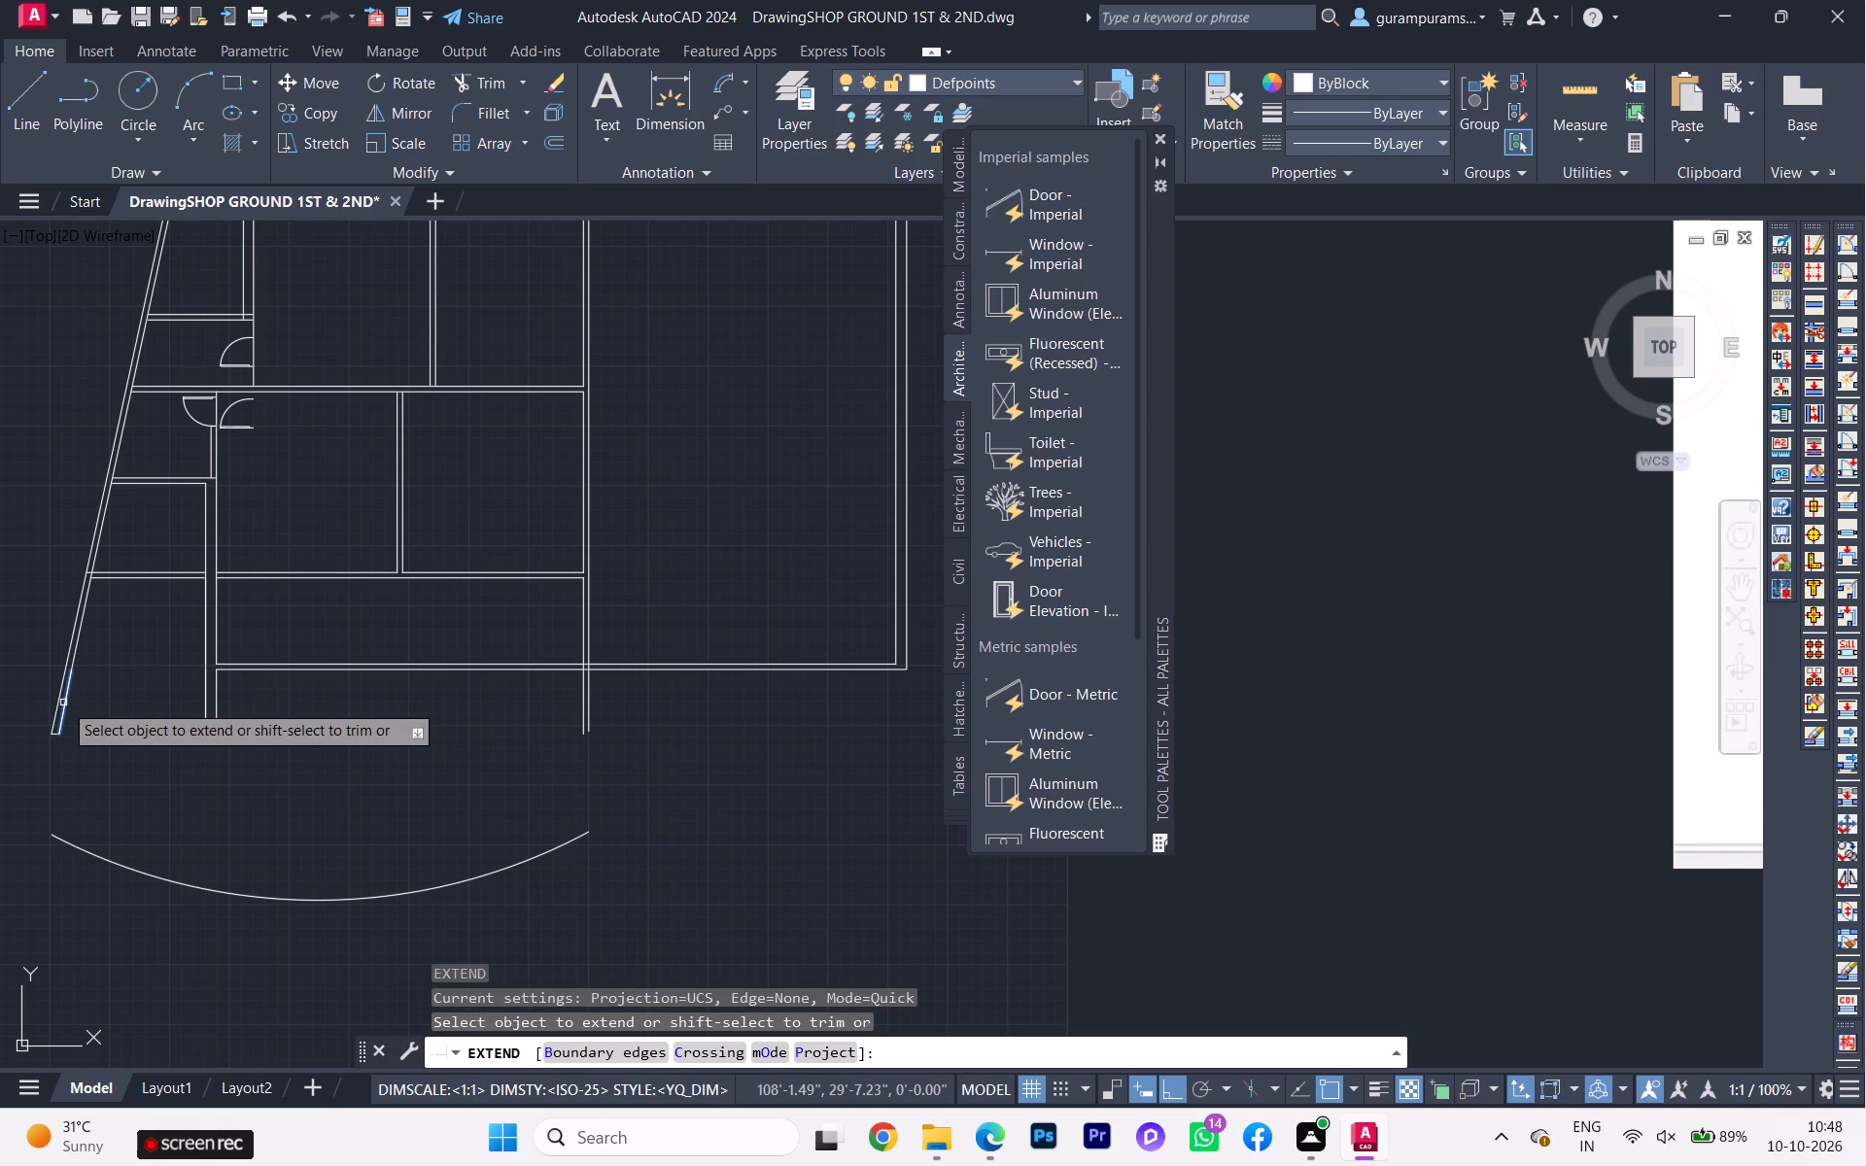
left_click(54, 838)
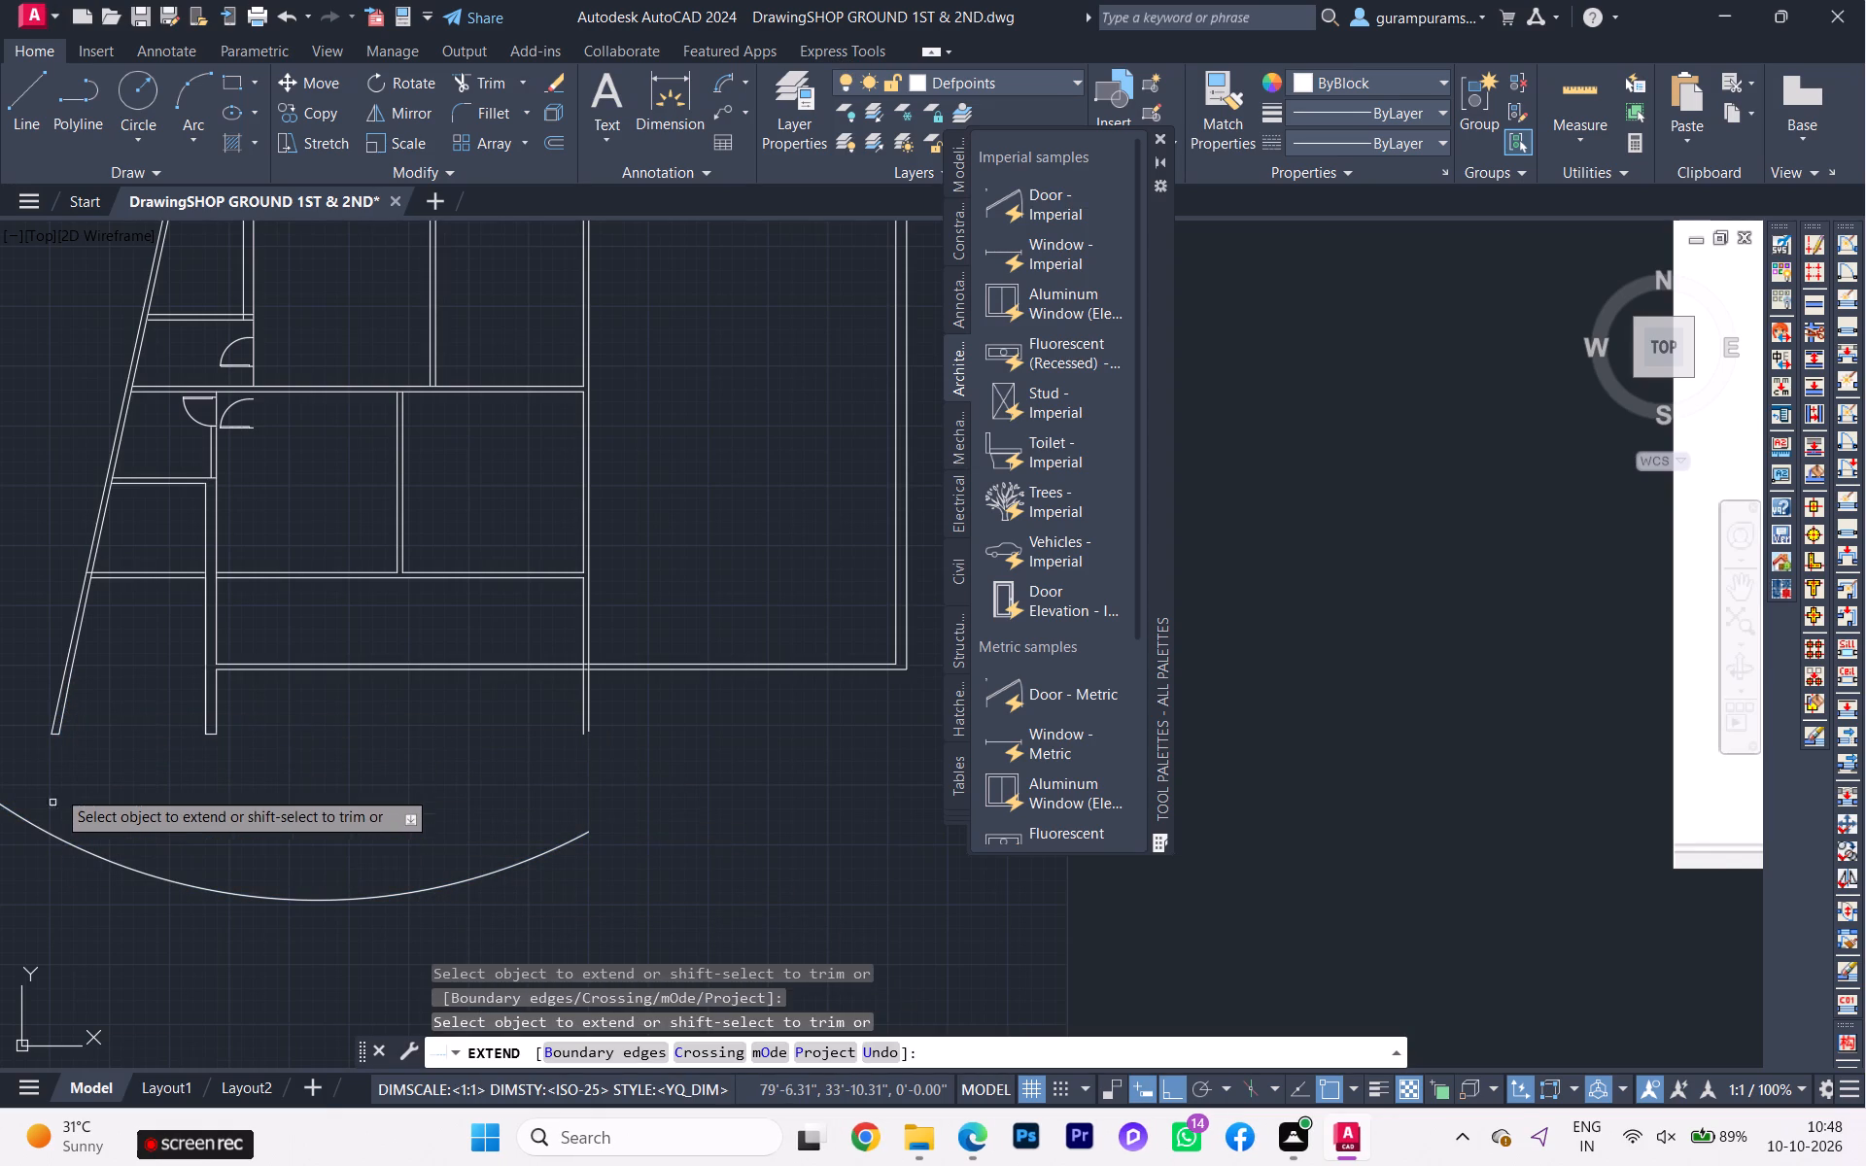
left_click(65, 712)
left_click(55, 710)
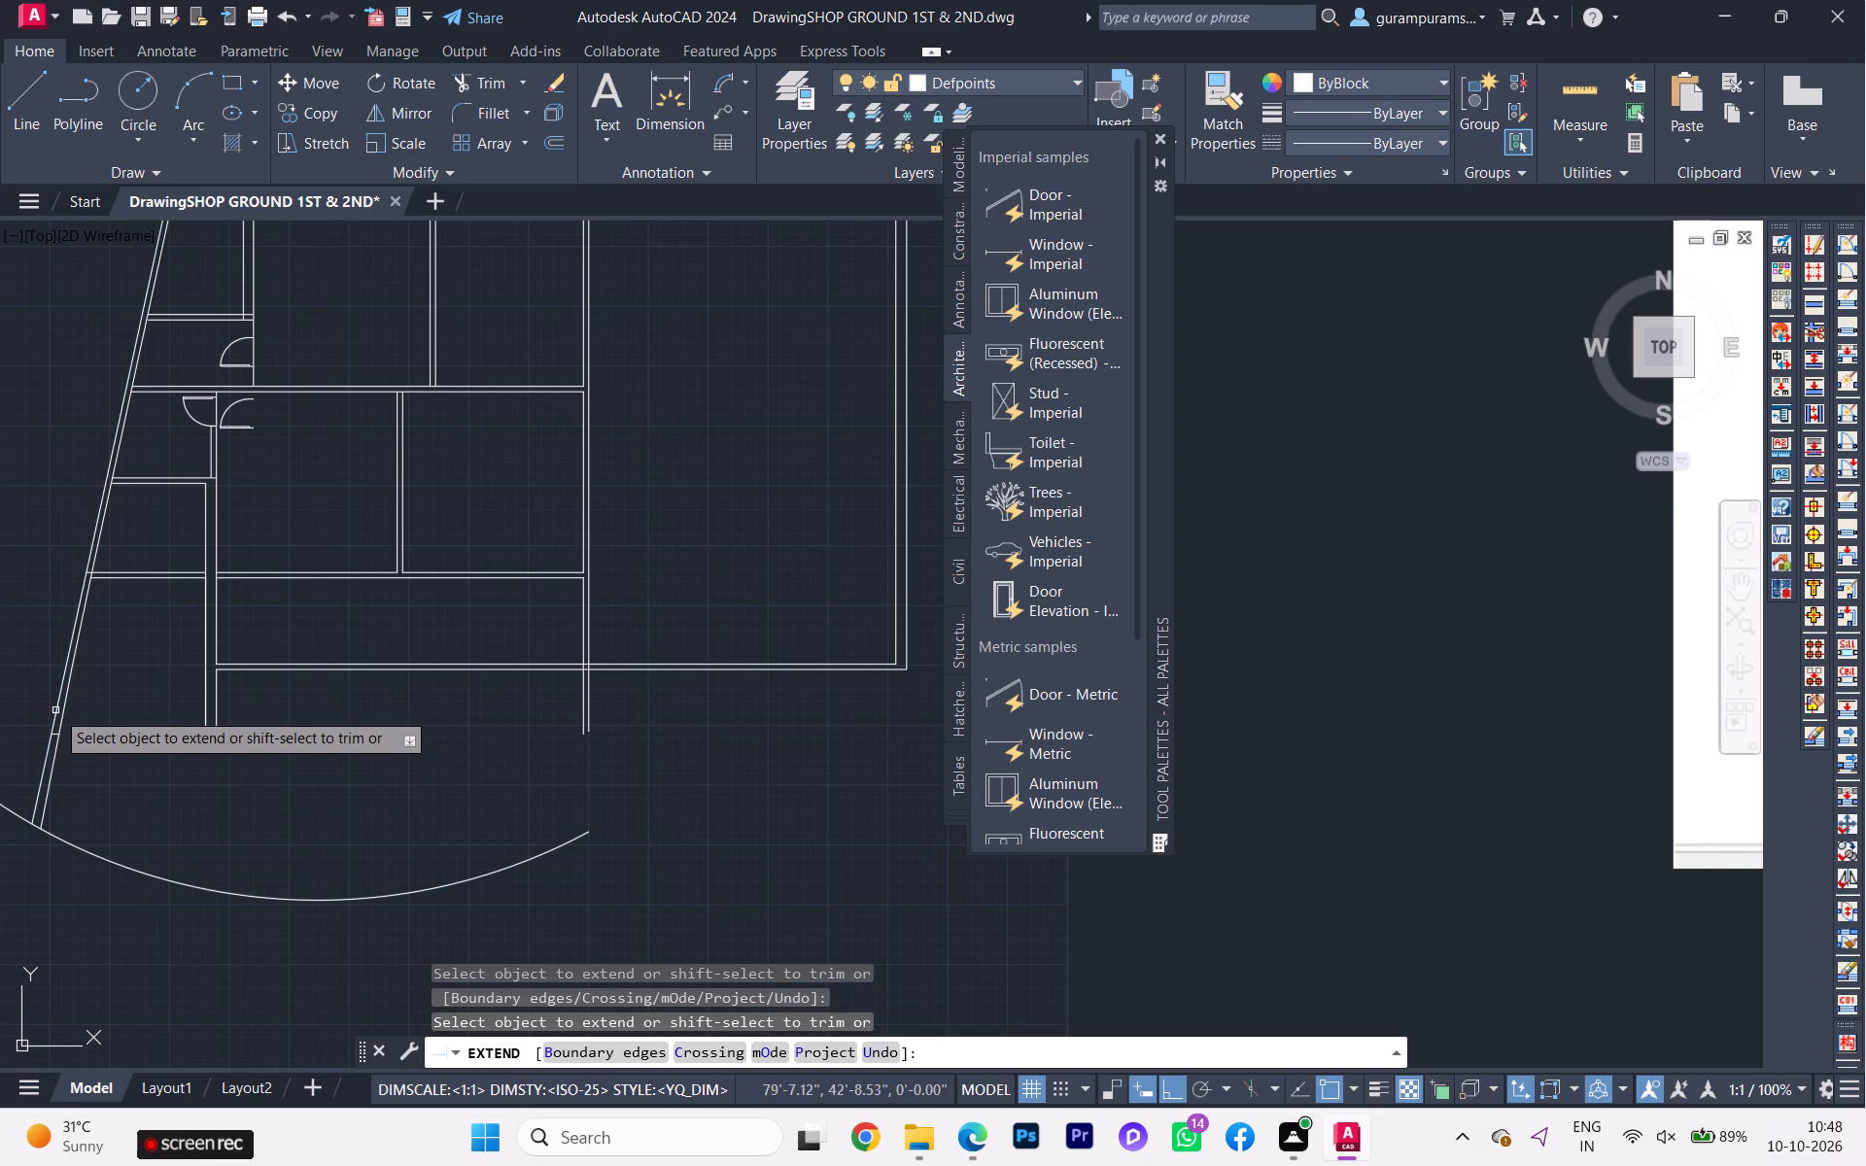
Extend both lines of the vertical wall beside the long passage down to the terrace arc.
left_click(581, 713)
left_click(588, 708)
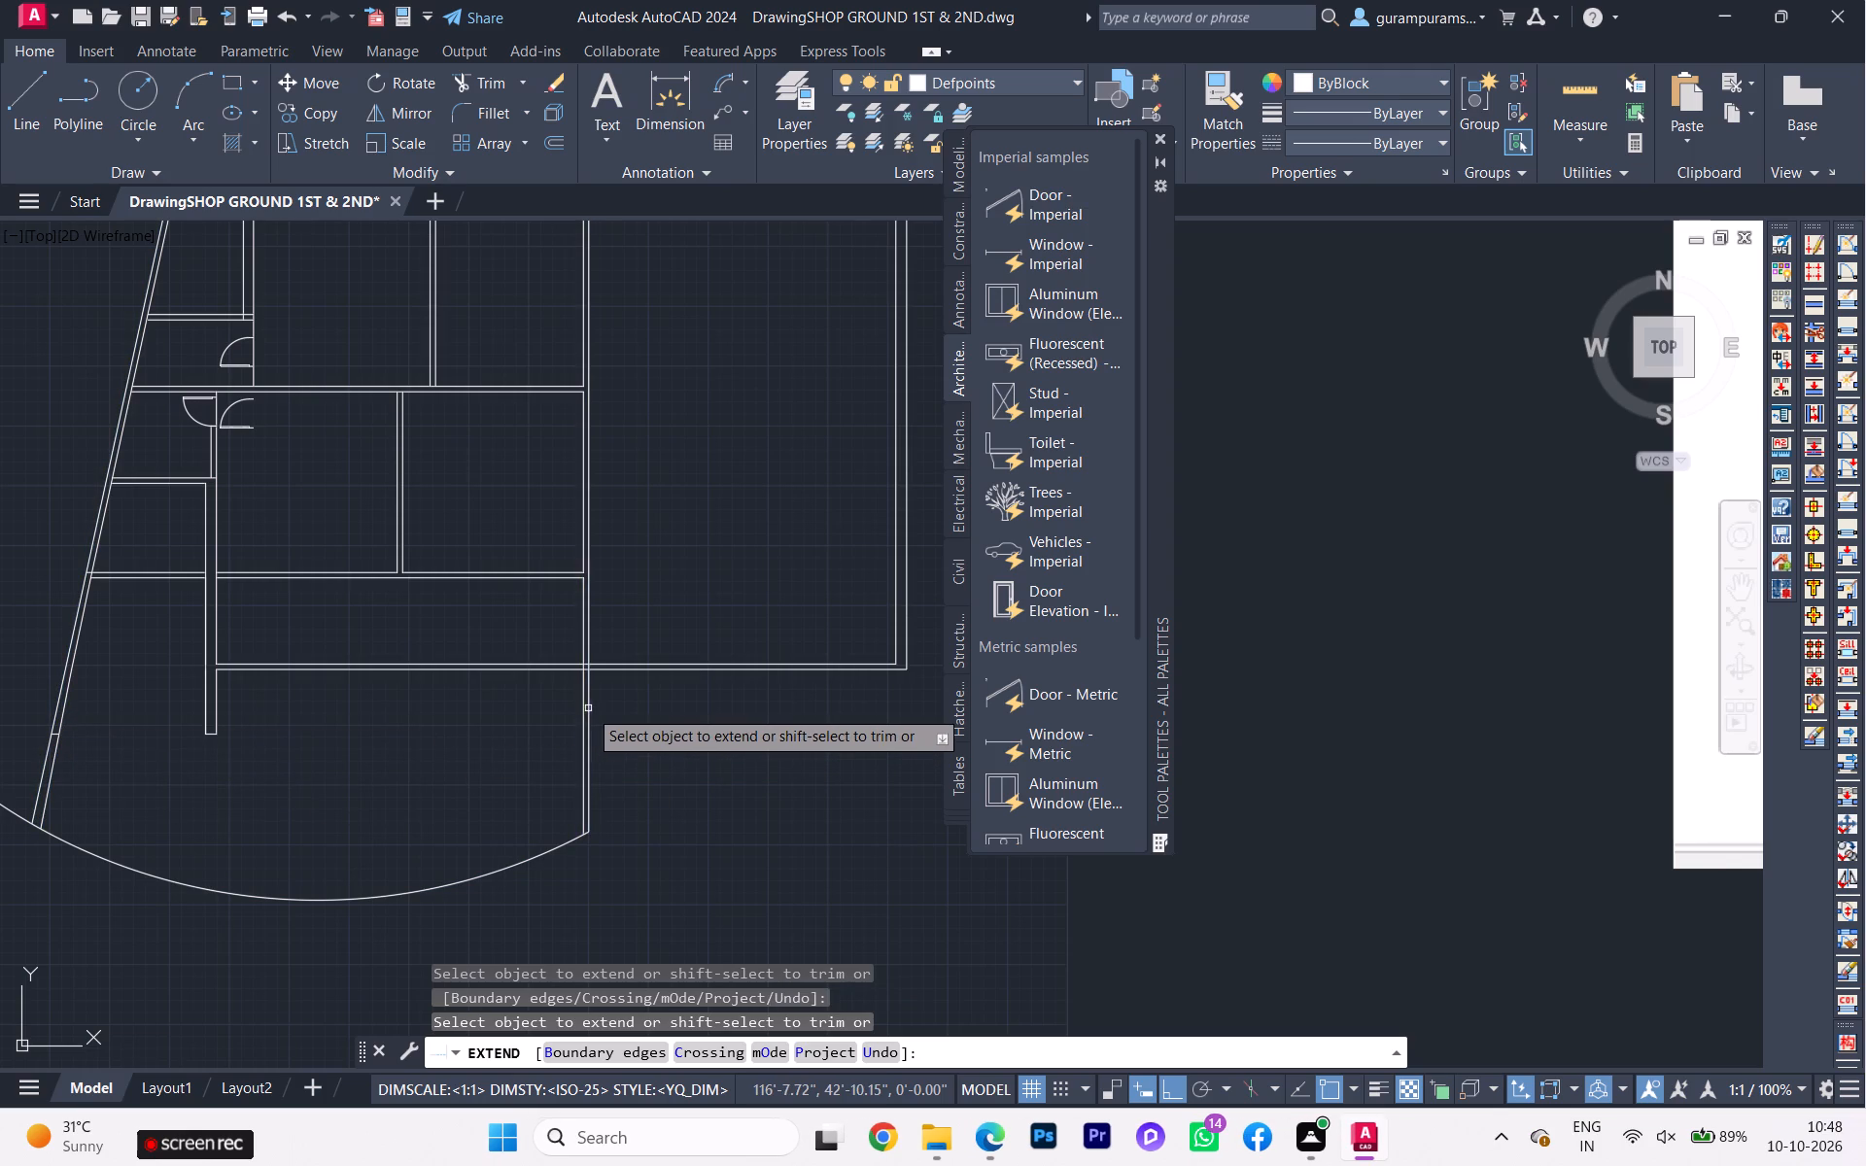
scroll(574, 829, "down", 2)
key("Escape")
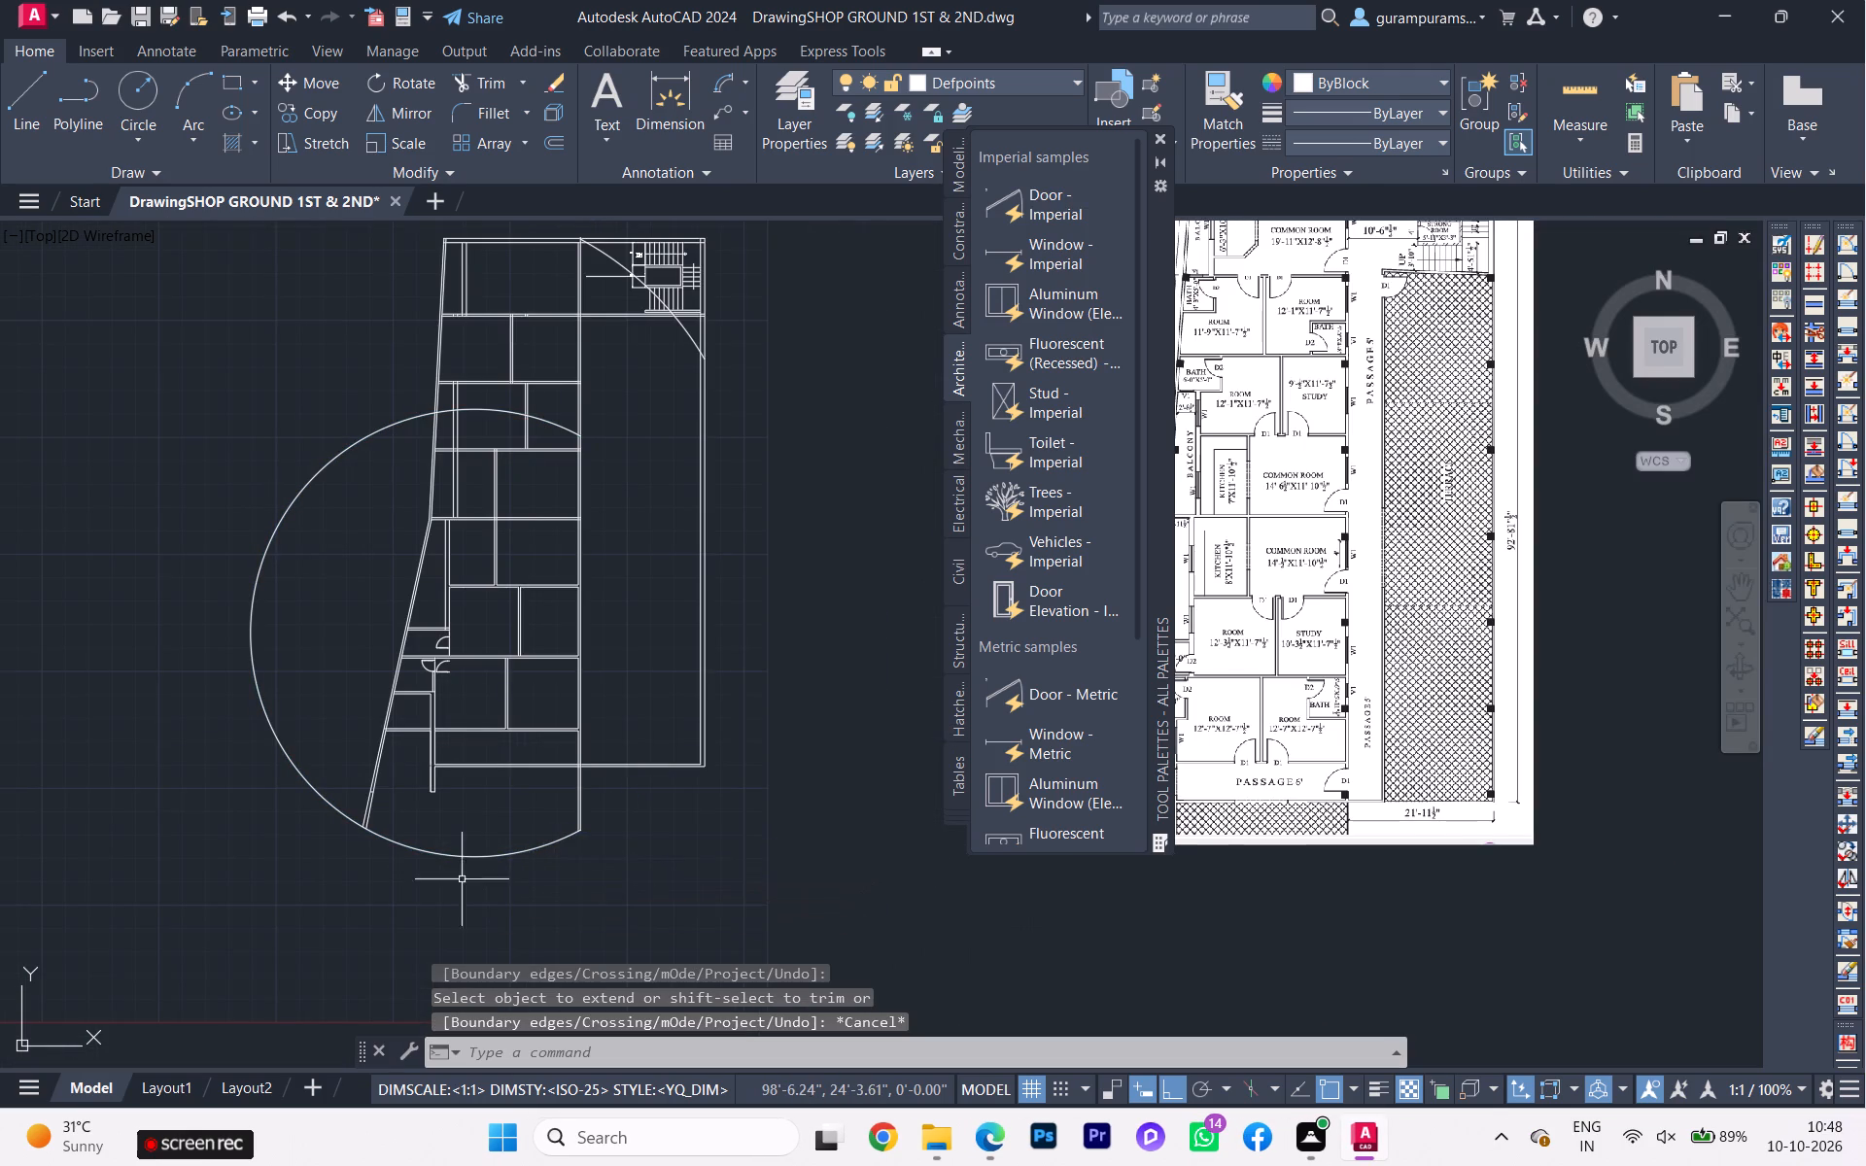
Trim away the part of the terrace arc lying outside the slanted boundary wall.
key("t")
key("r")
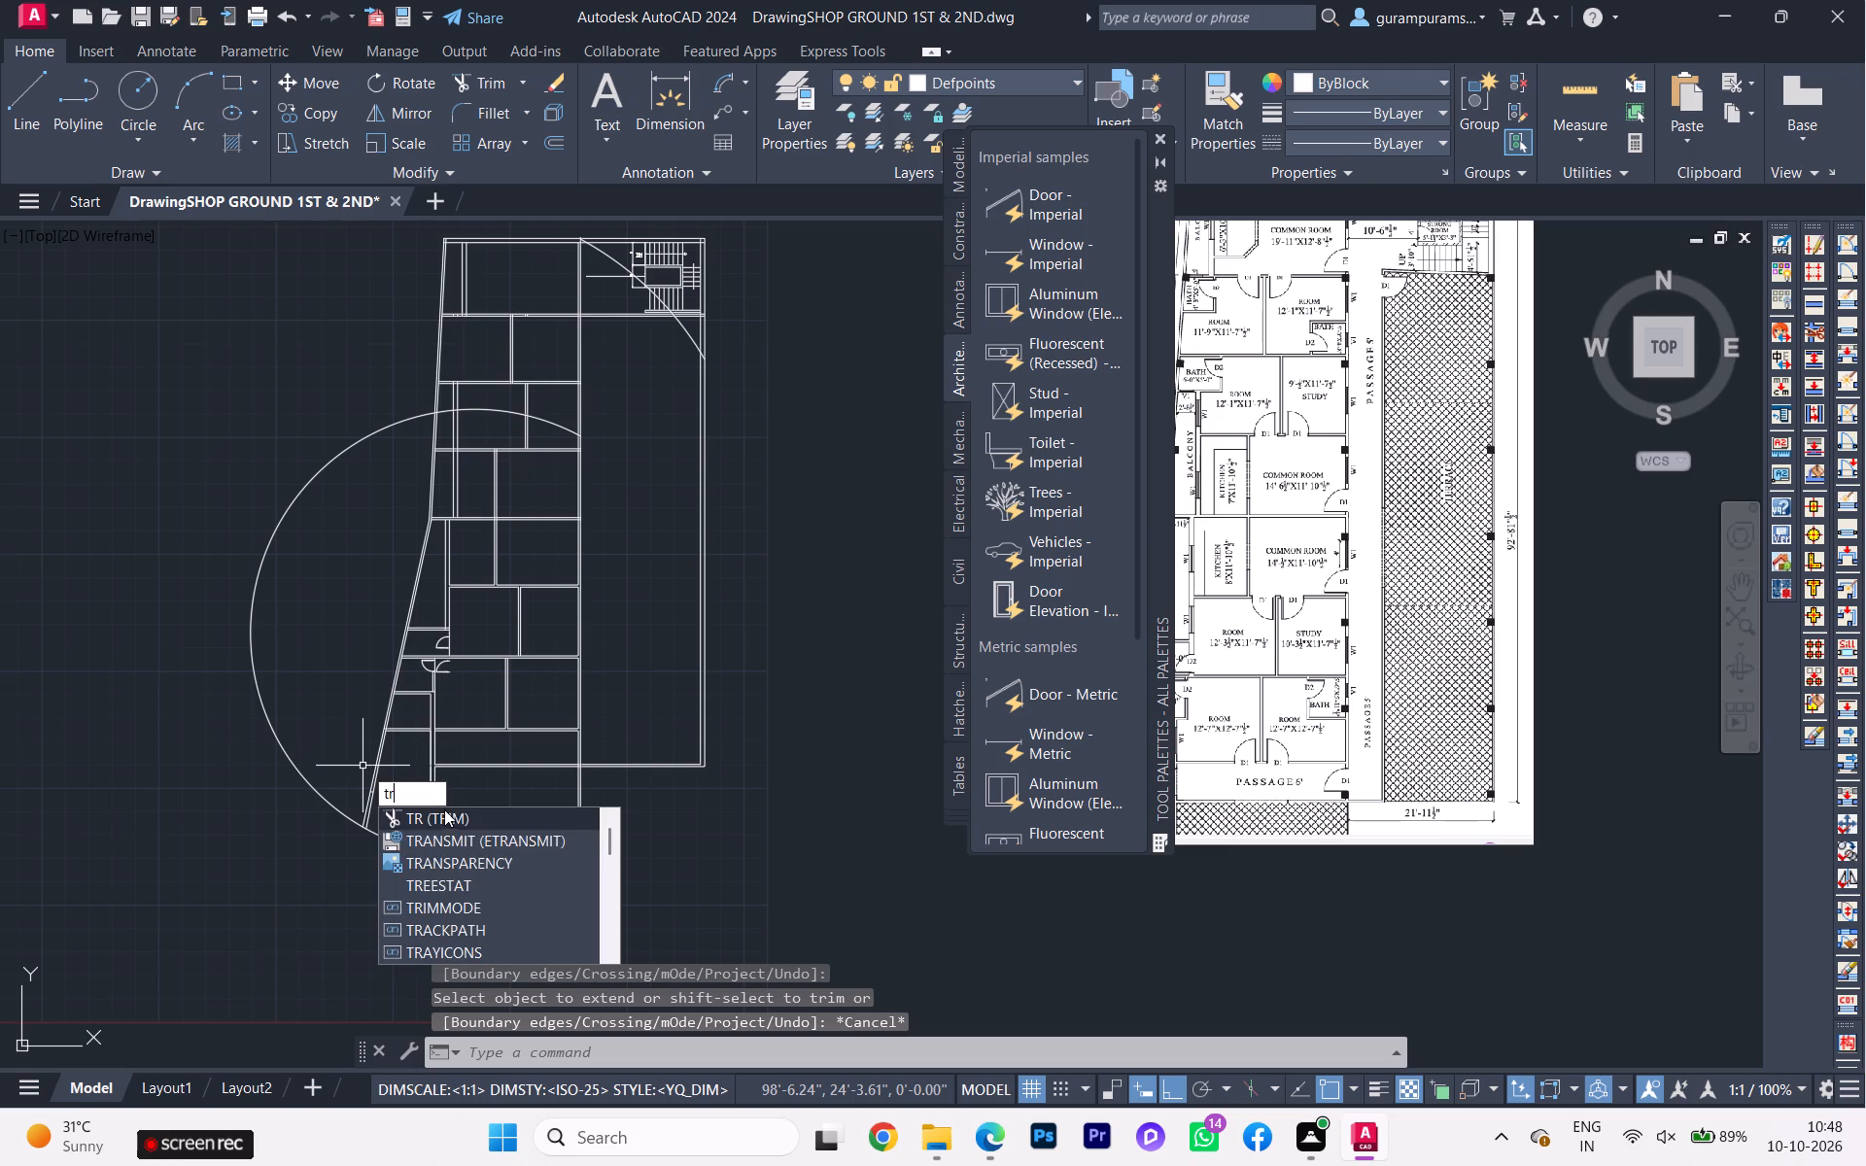
left_click(444, 807)
left_click(266, 688)
left_click(222, 690)
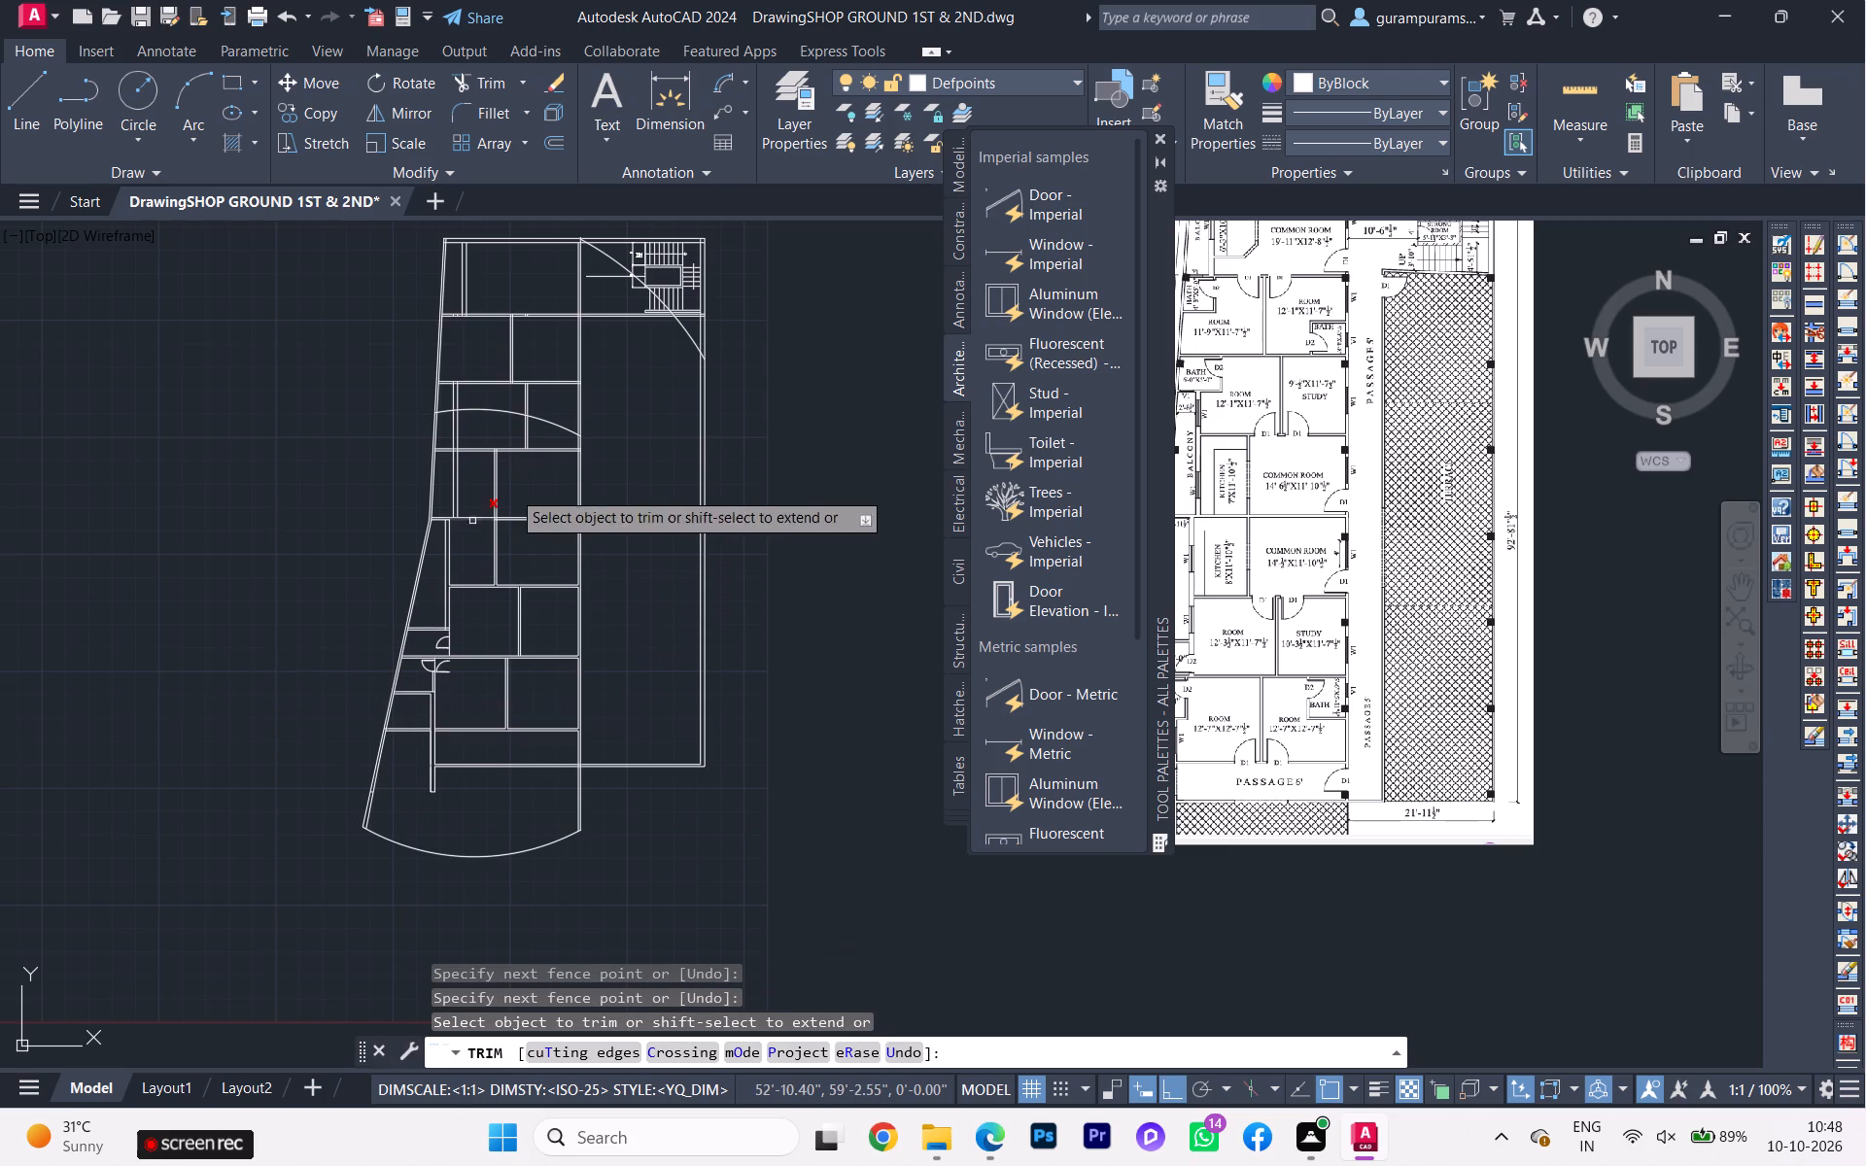
key("Escape")
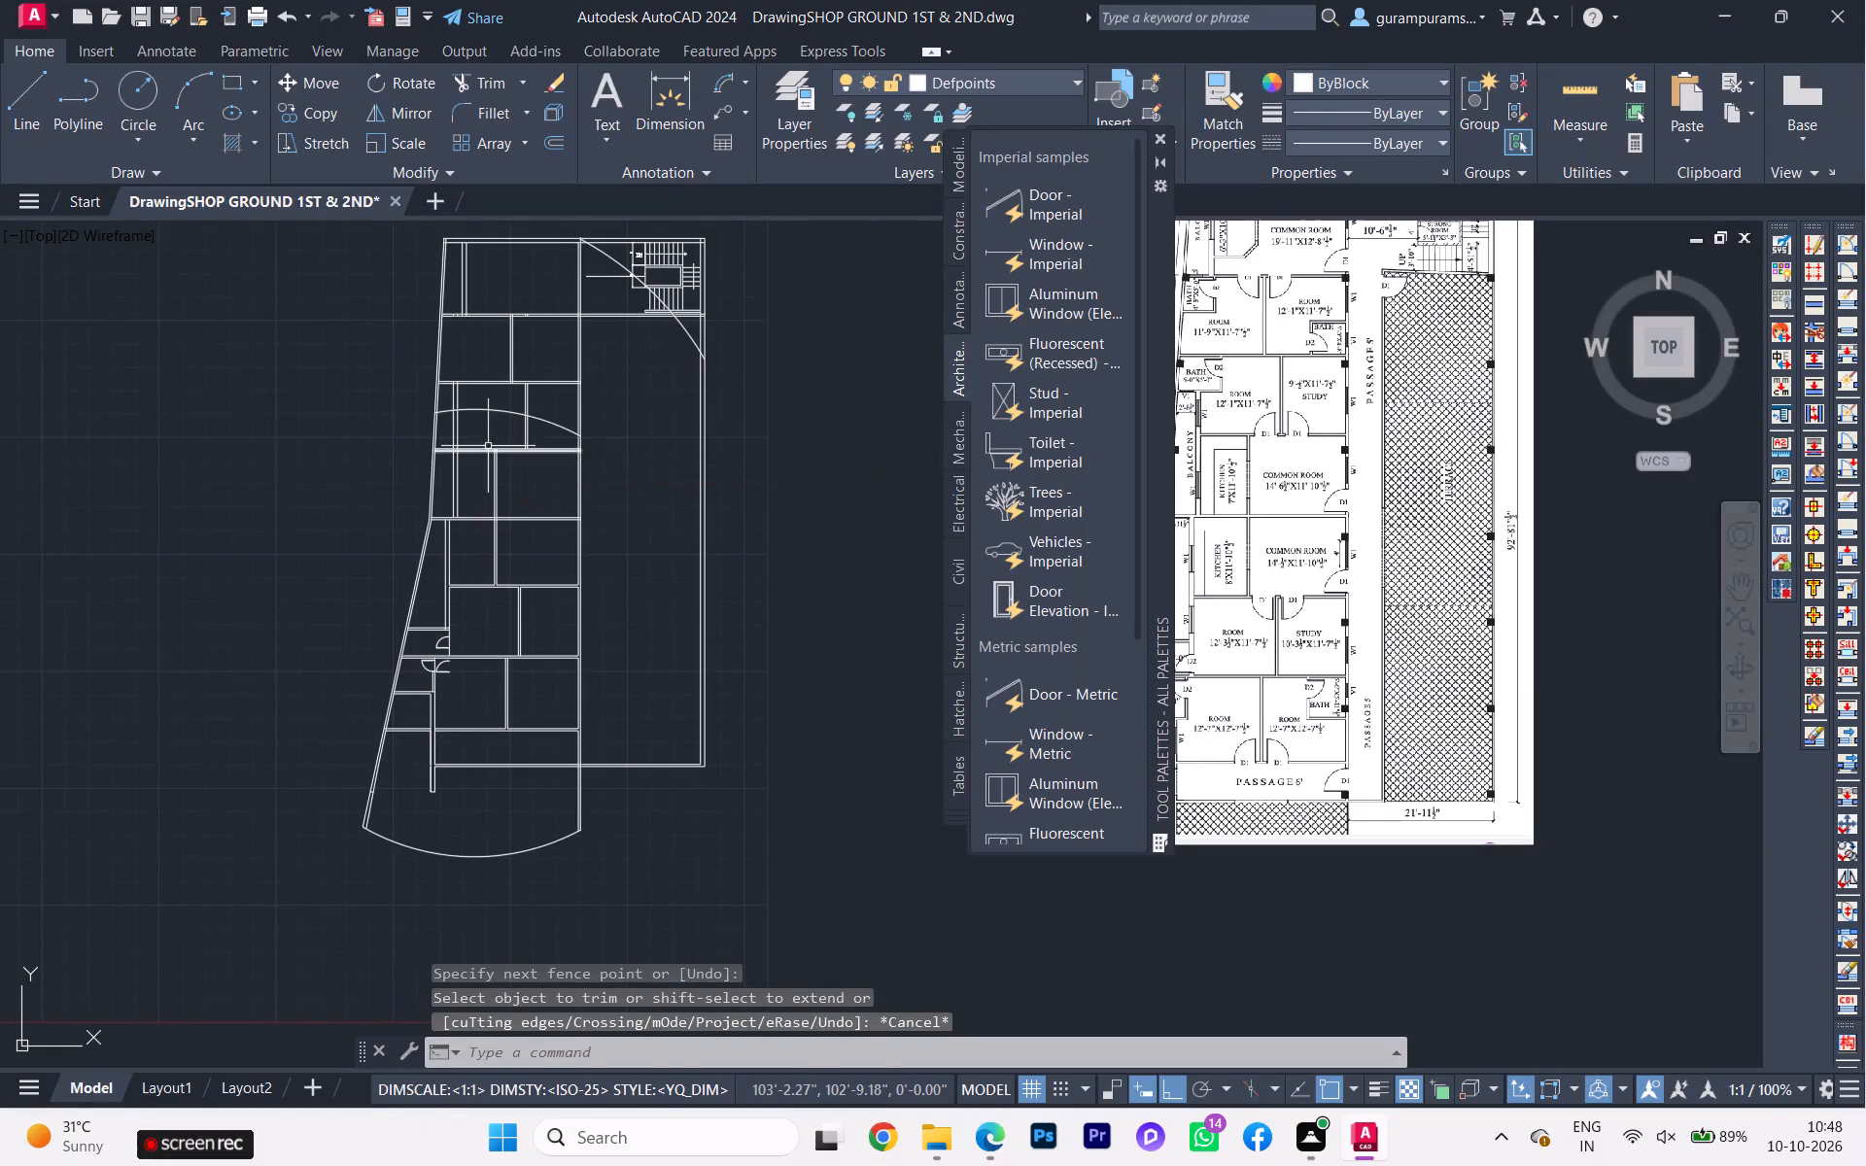
Delete the leftover arc piece crossing the rooms in the upper part of the plan.
left_click(490, 435)
left_click(494, 408)
left_click(511, 417)
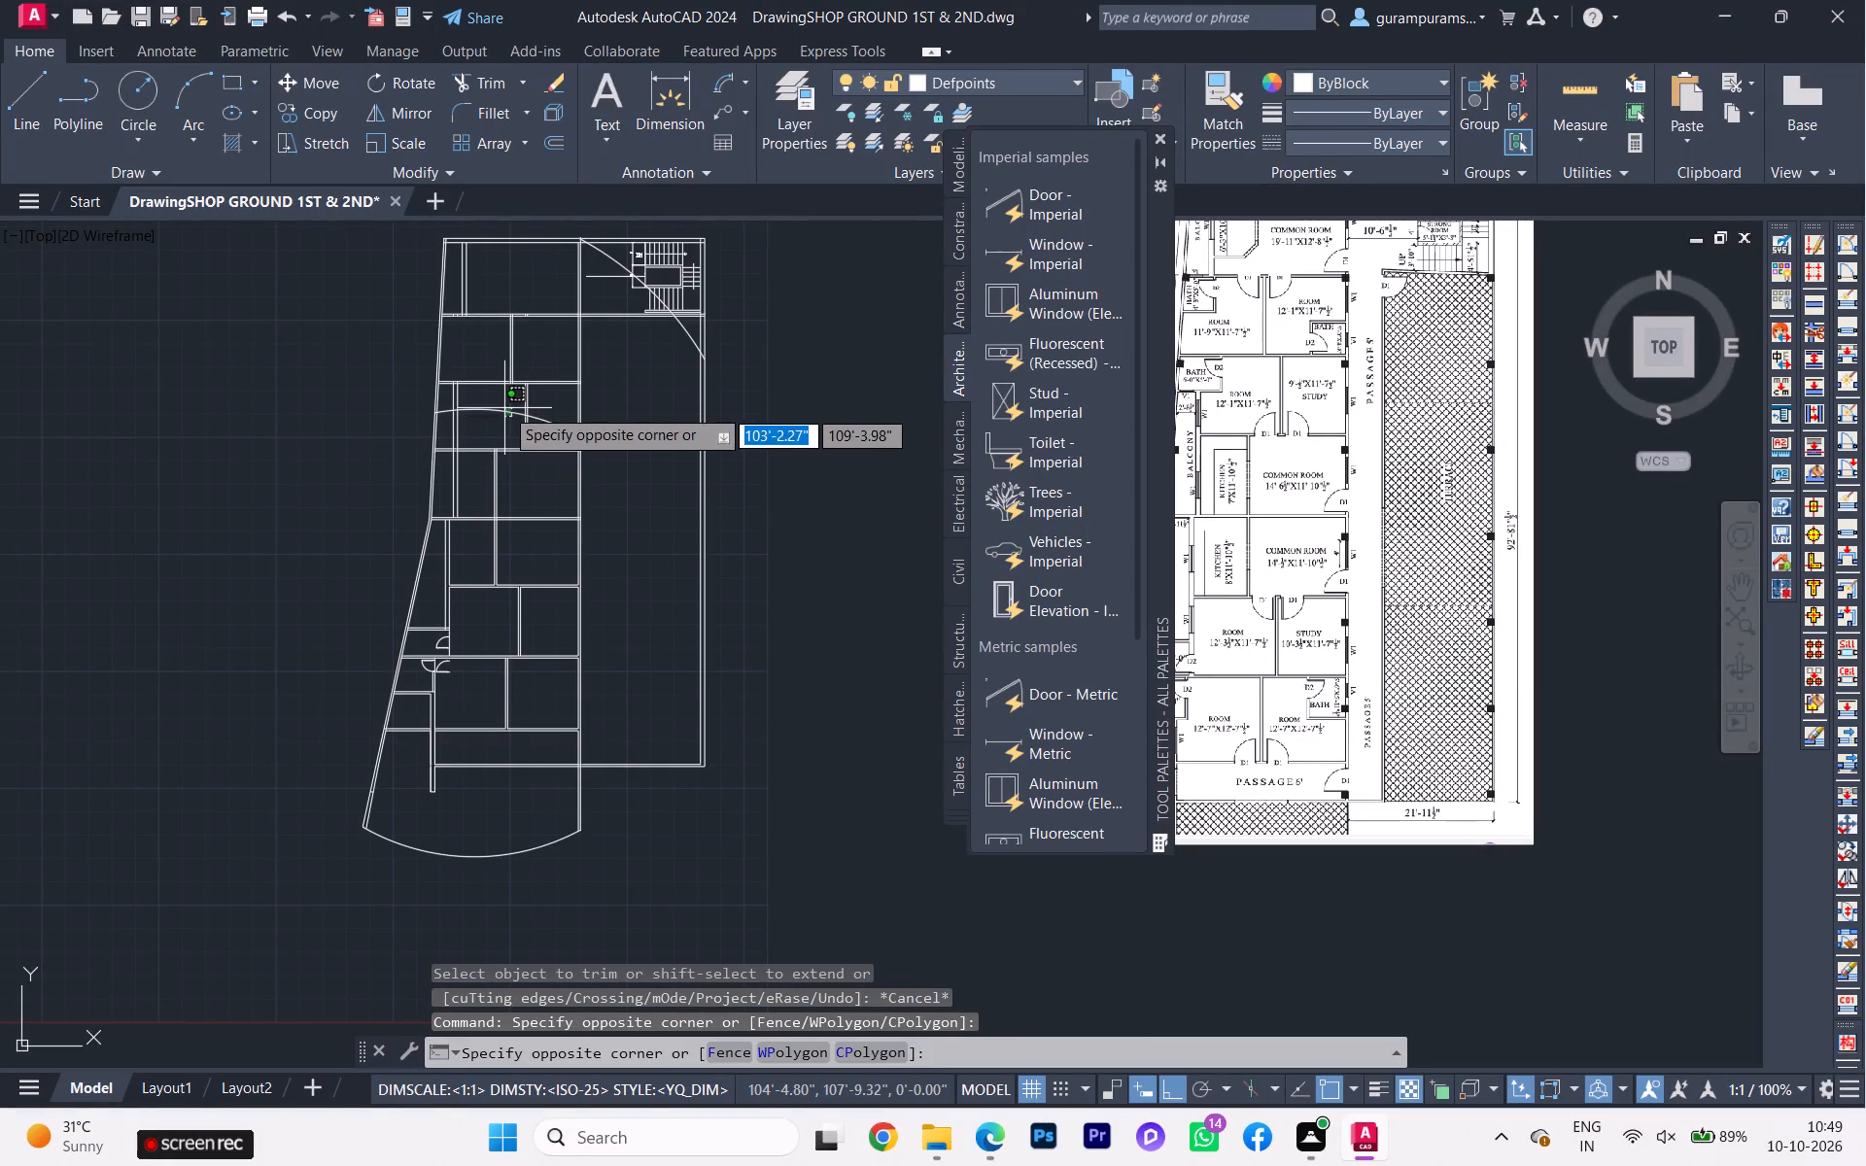
left_click(504, 405)
key("Delete")
Trim out the short cross line between the two slanted wall lines near their lower end.
scroll(423, 726, "up", 1)
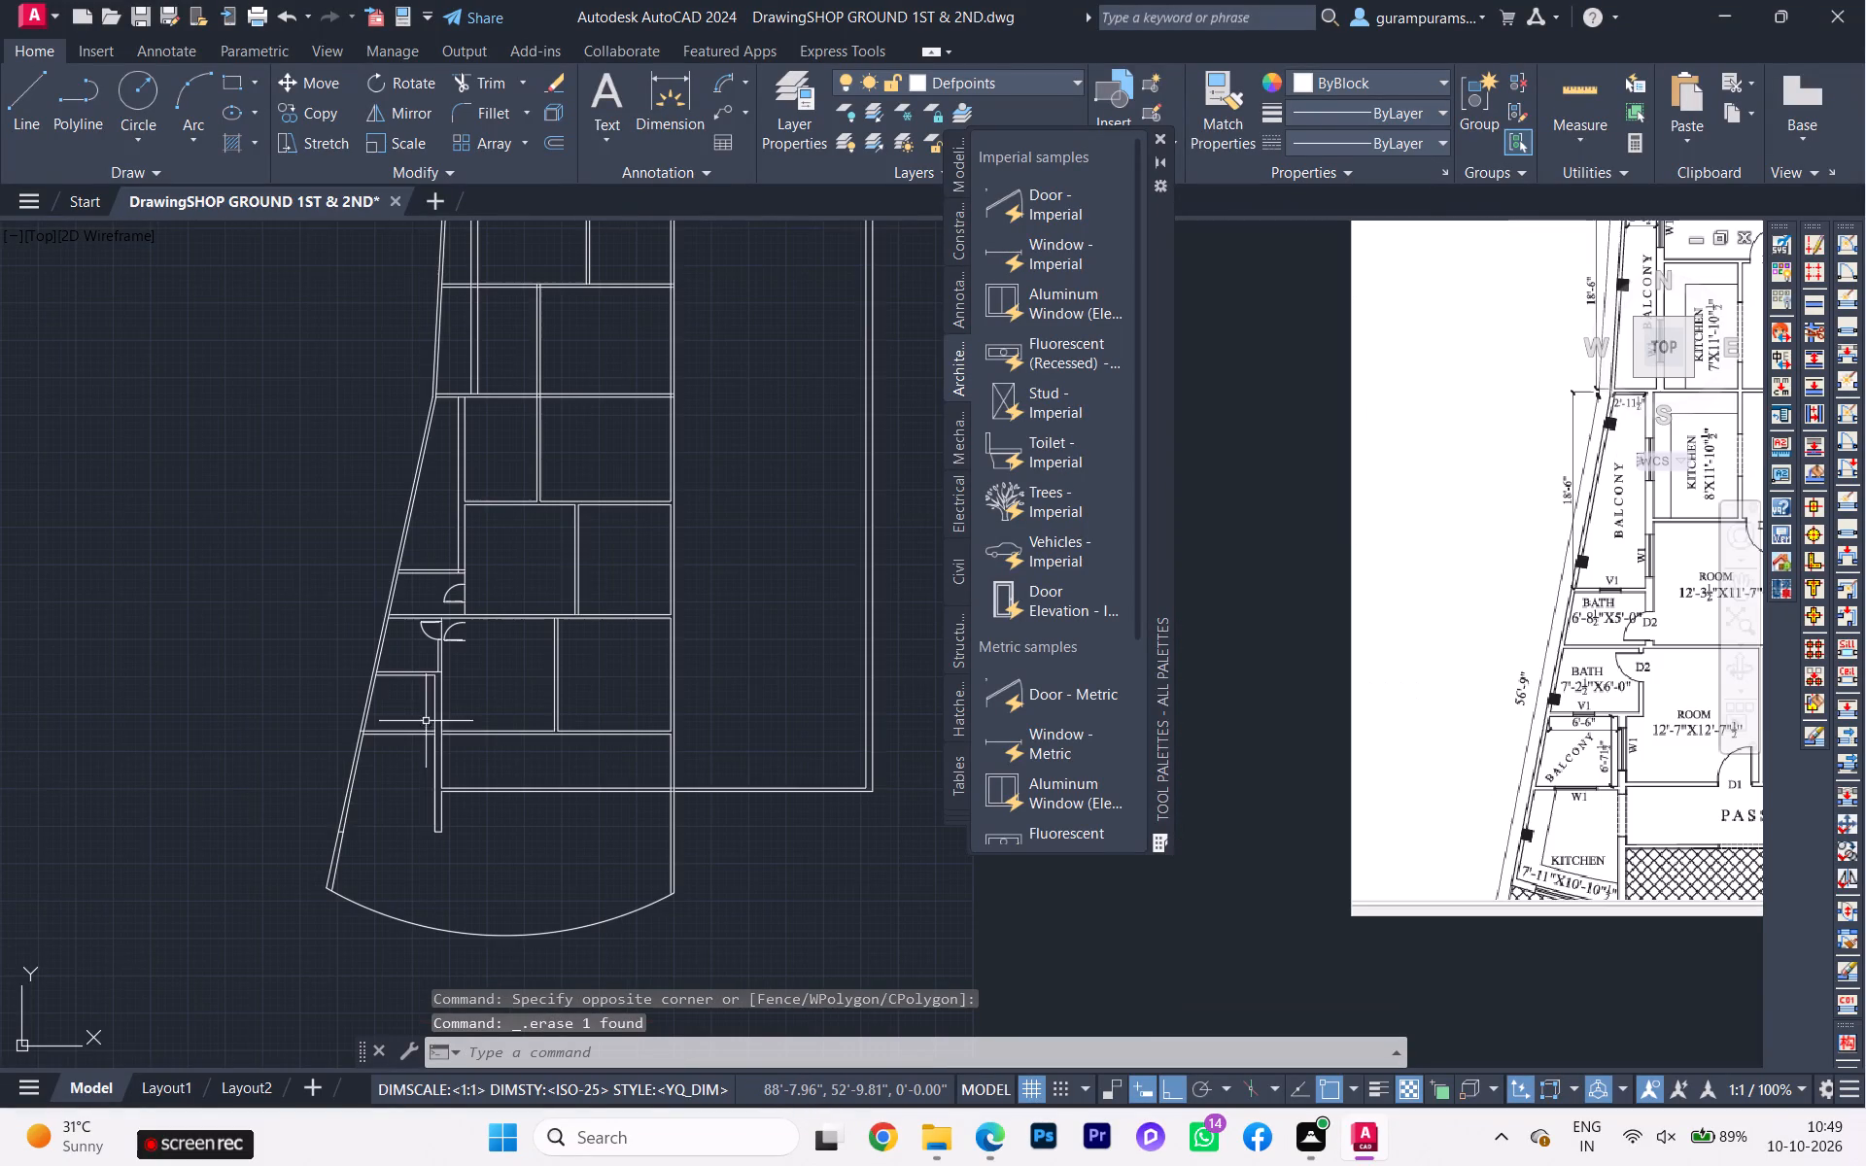
scroll(431, 702, "up", 1)
scroll(434, 727, "down", 1)
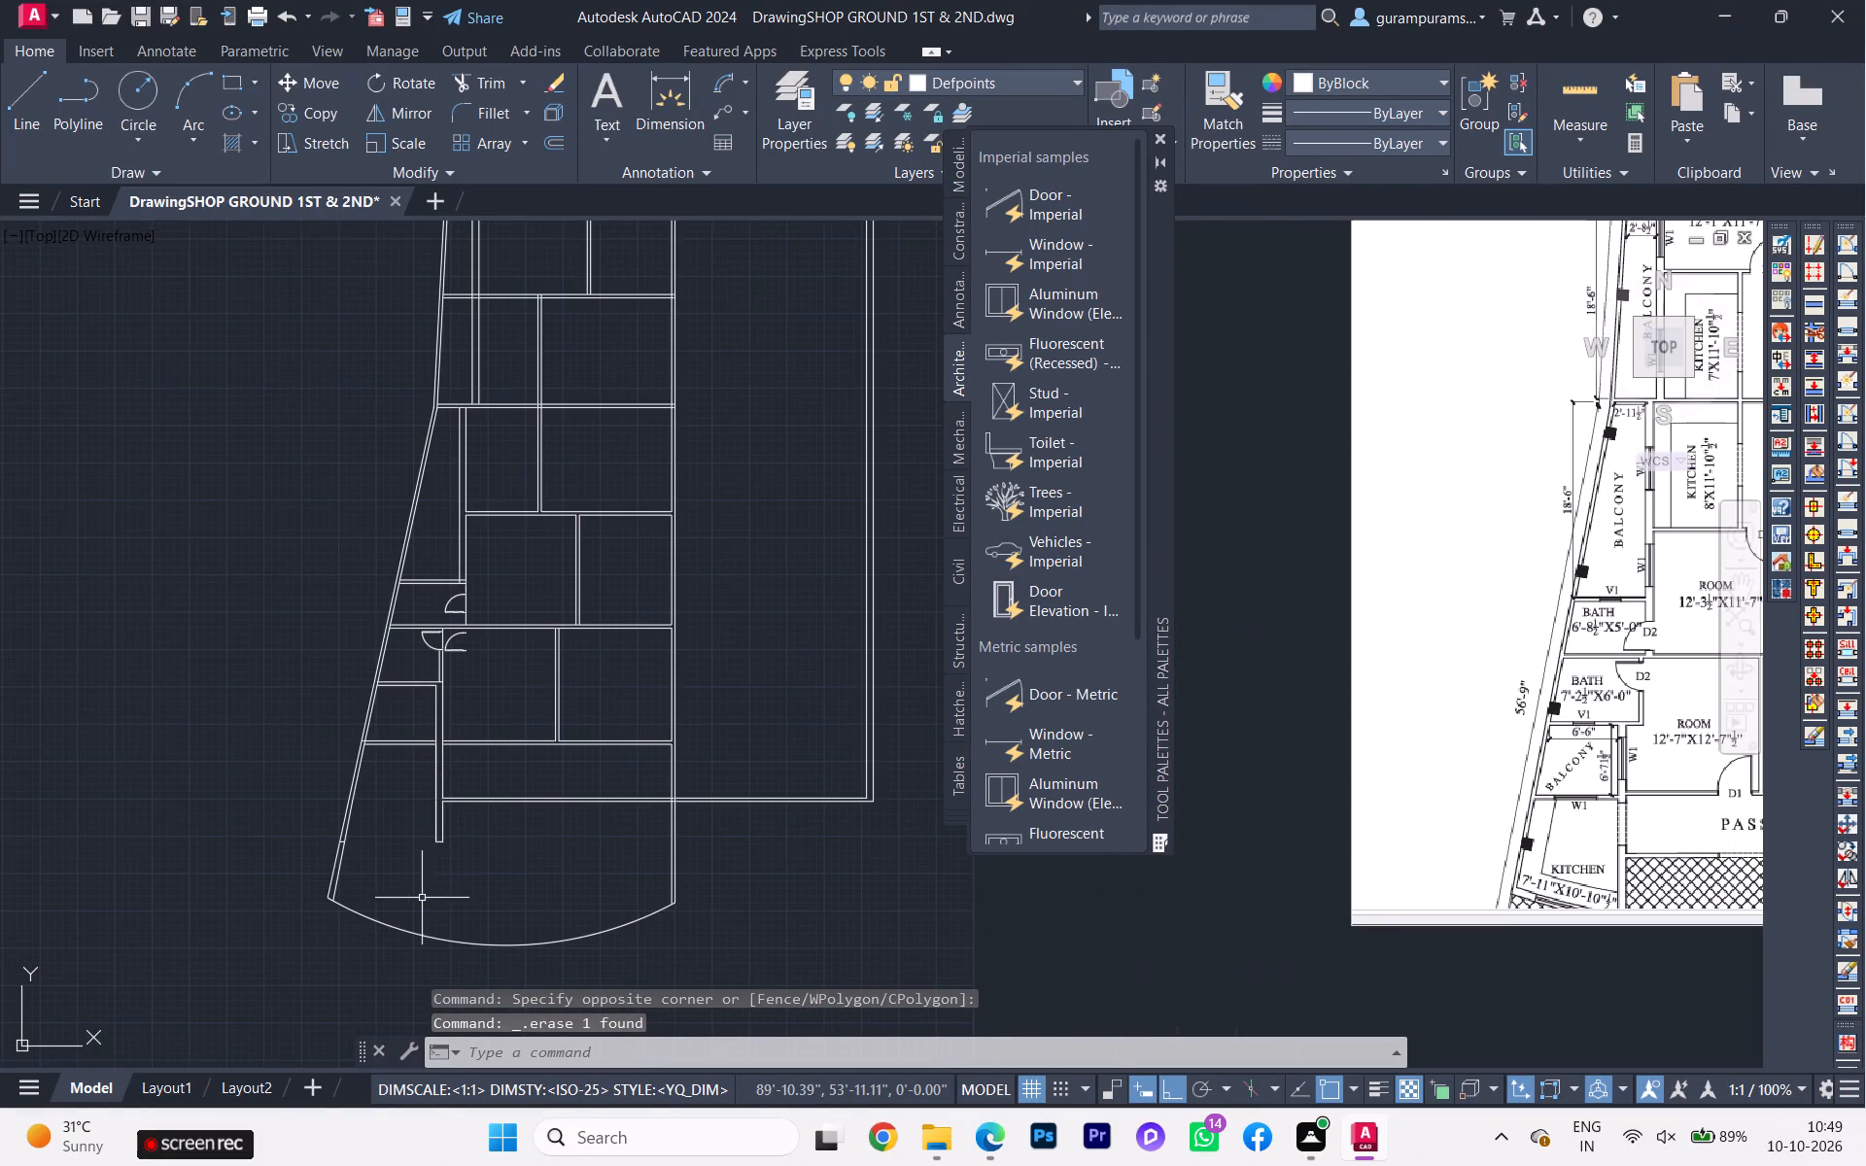
scroll(336, 836, "up", 2)
key("t")
key("r")
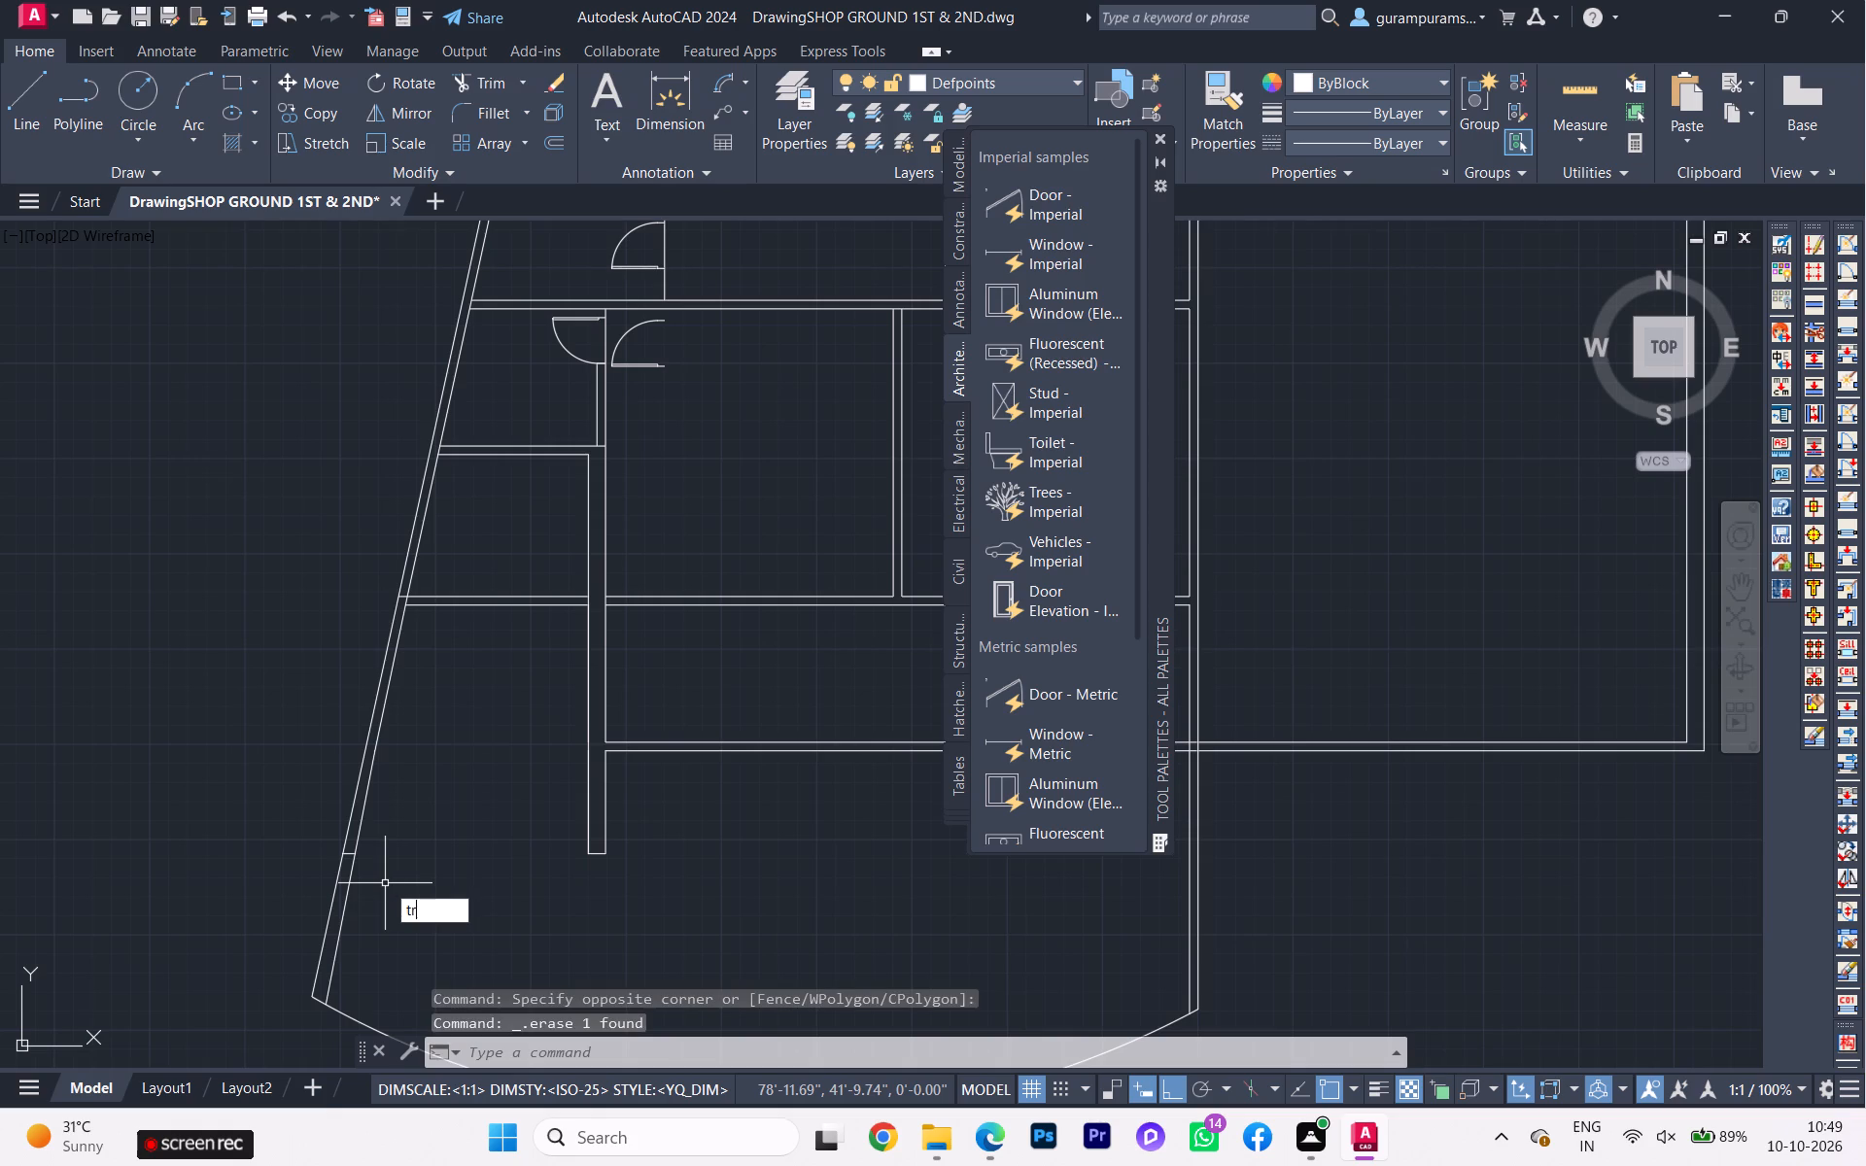
left_click(450, 925)
scroll(341, 859, "up", 3)
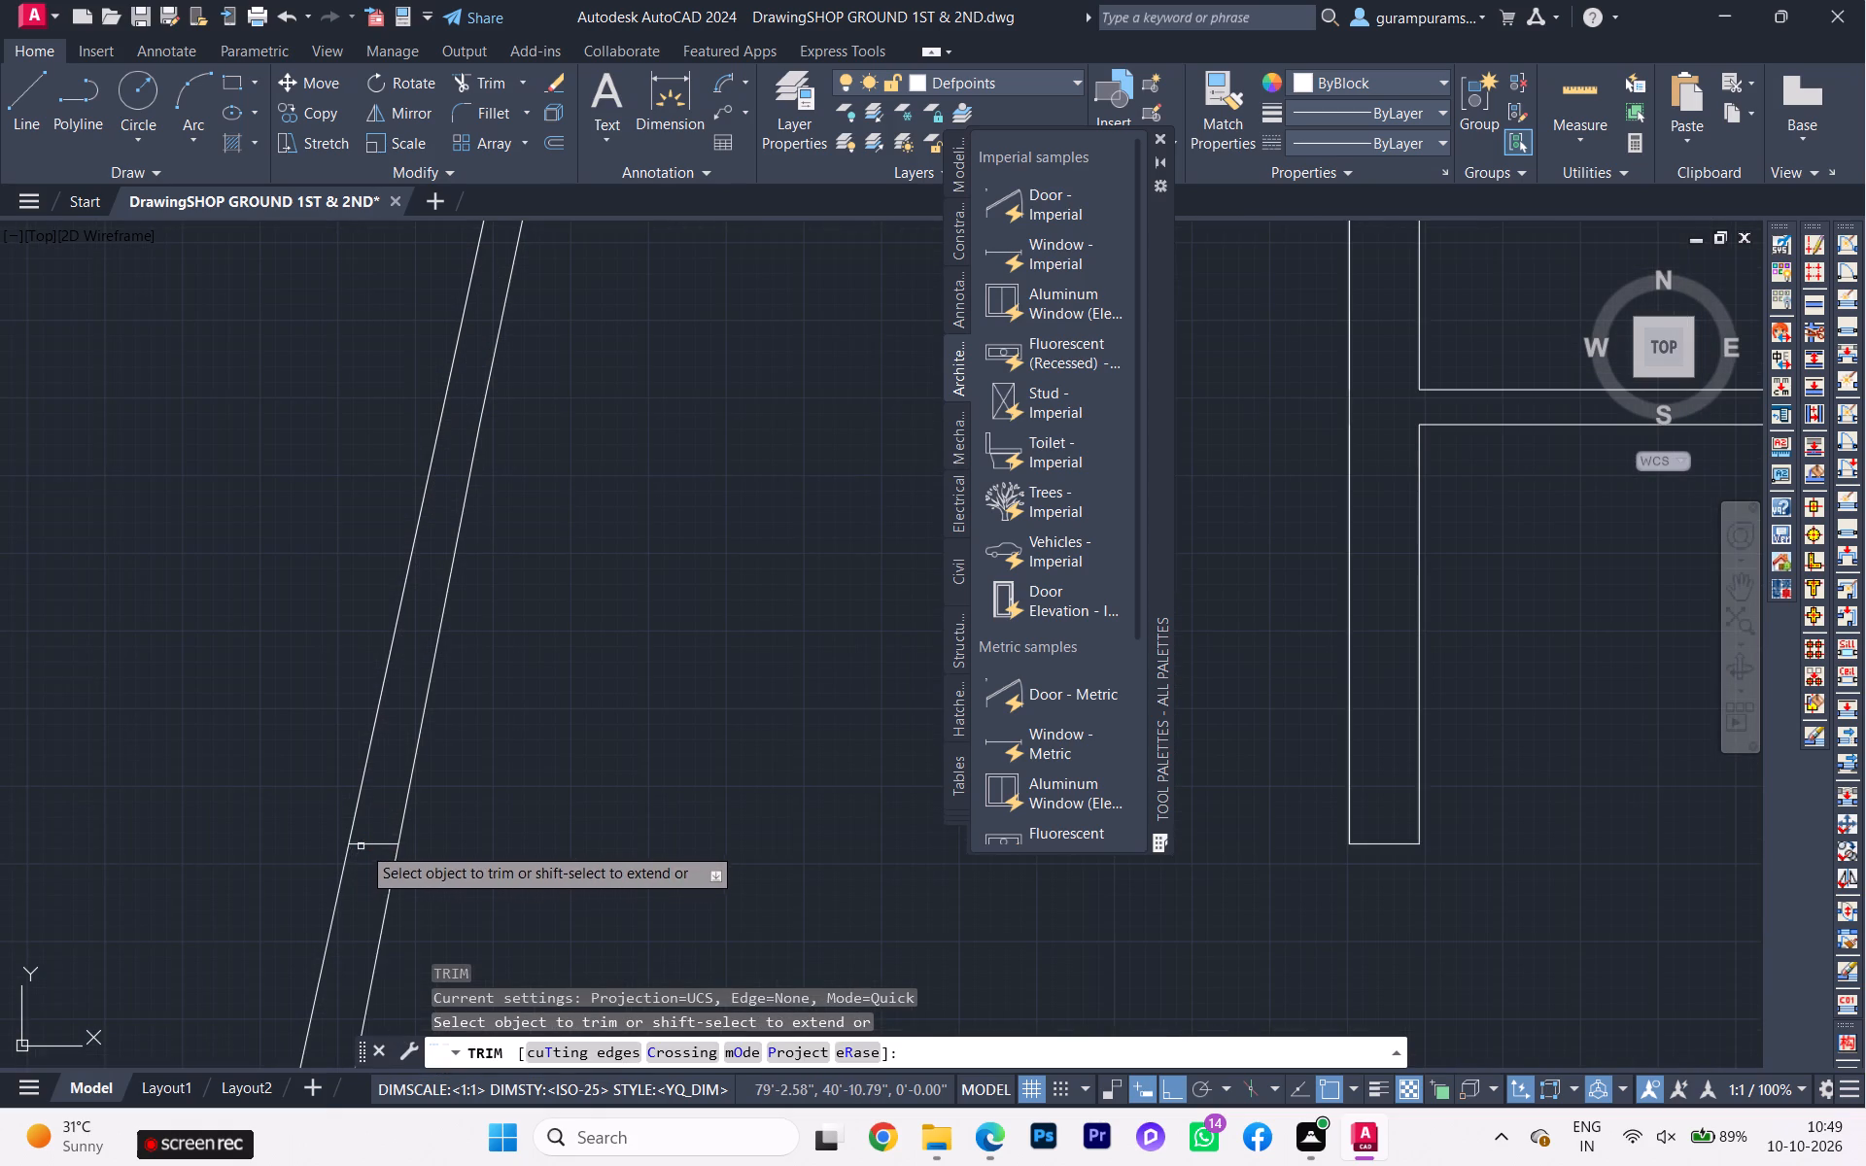
left_click(363, 842)
scroll(363, 842, "down", 3)
scroll(450, 849, "down", 2)
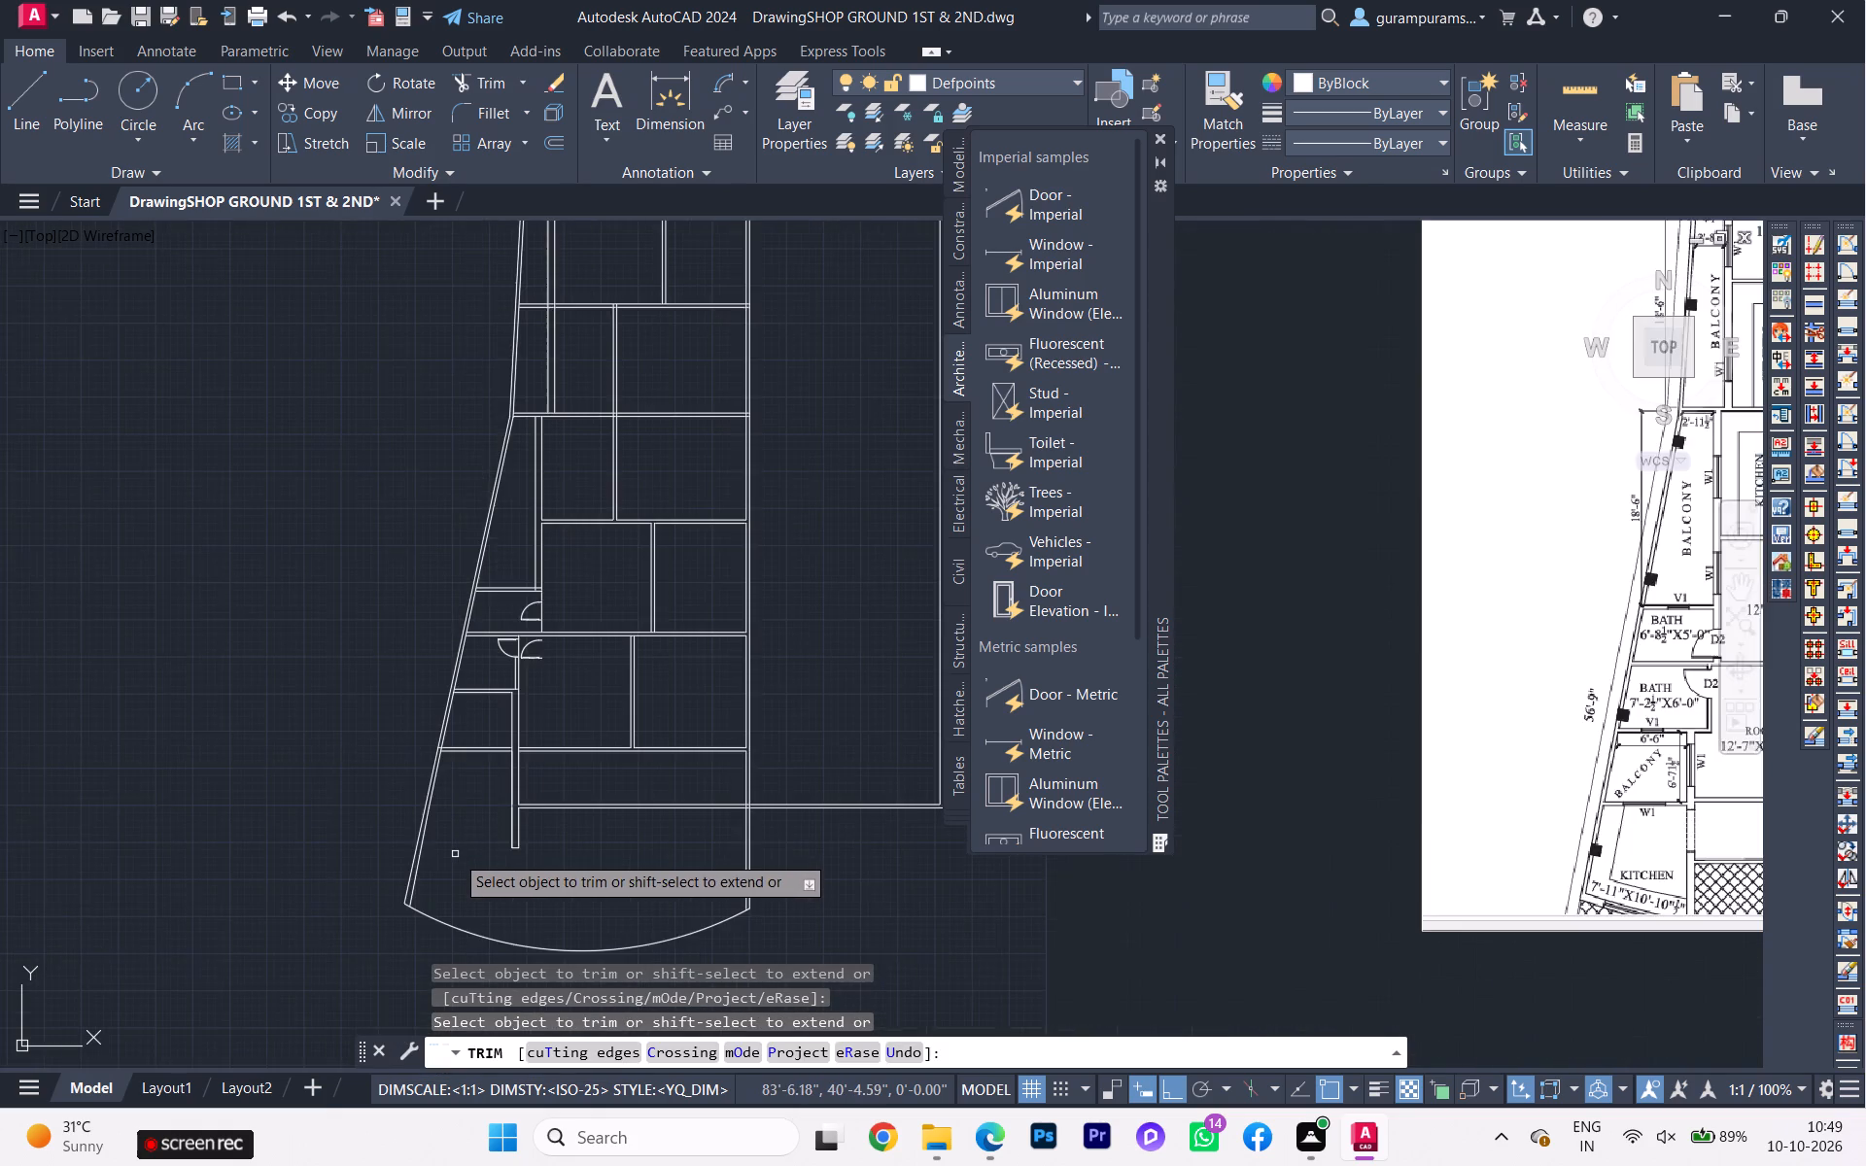
scroll(455, 859, "down", 1)
middle_click_drag(455, 859, 378, 780)
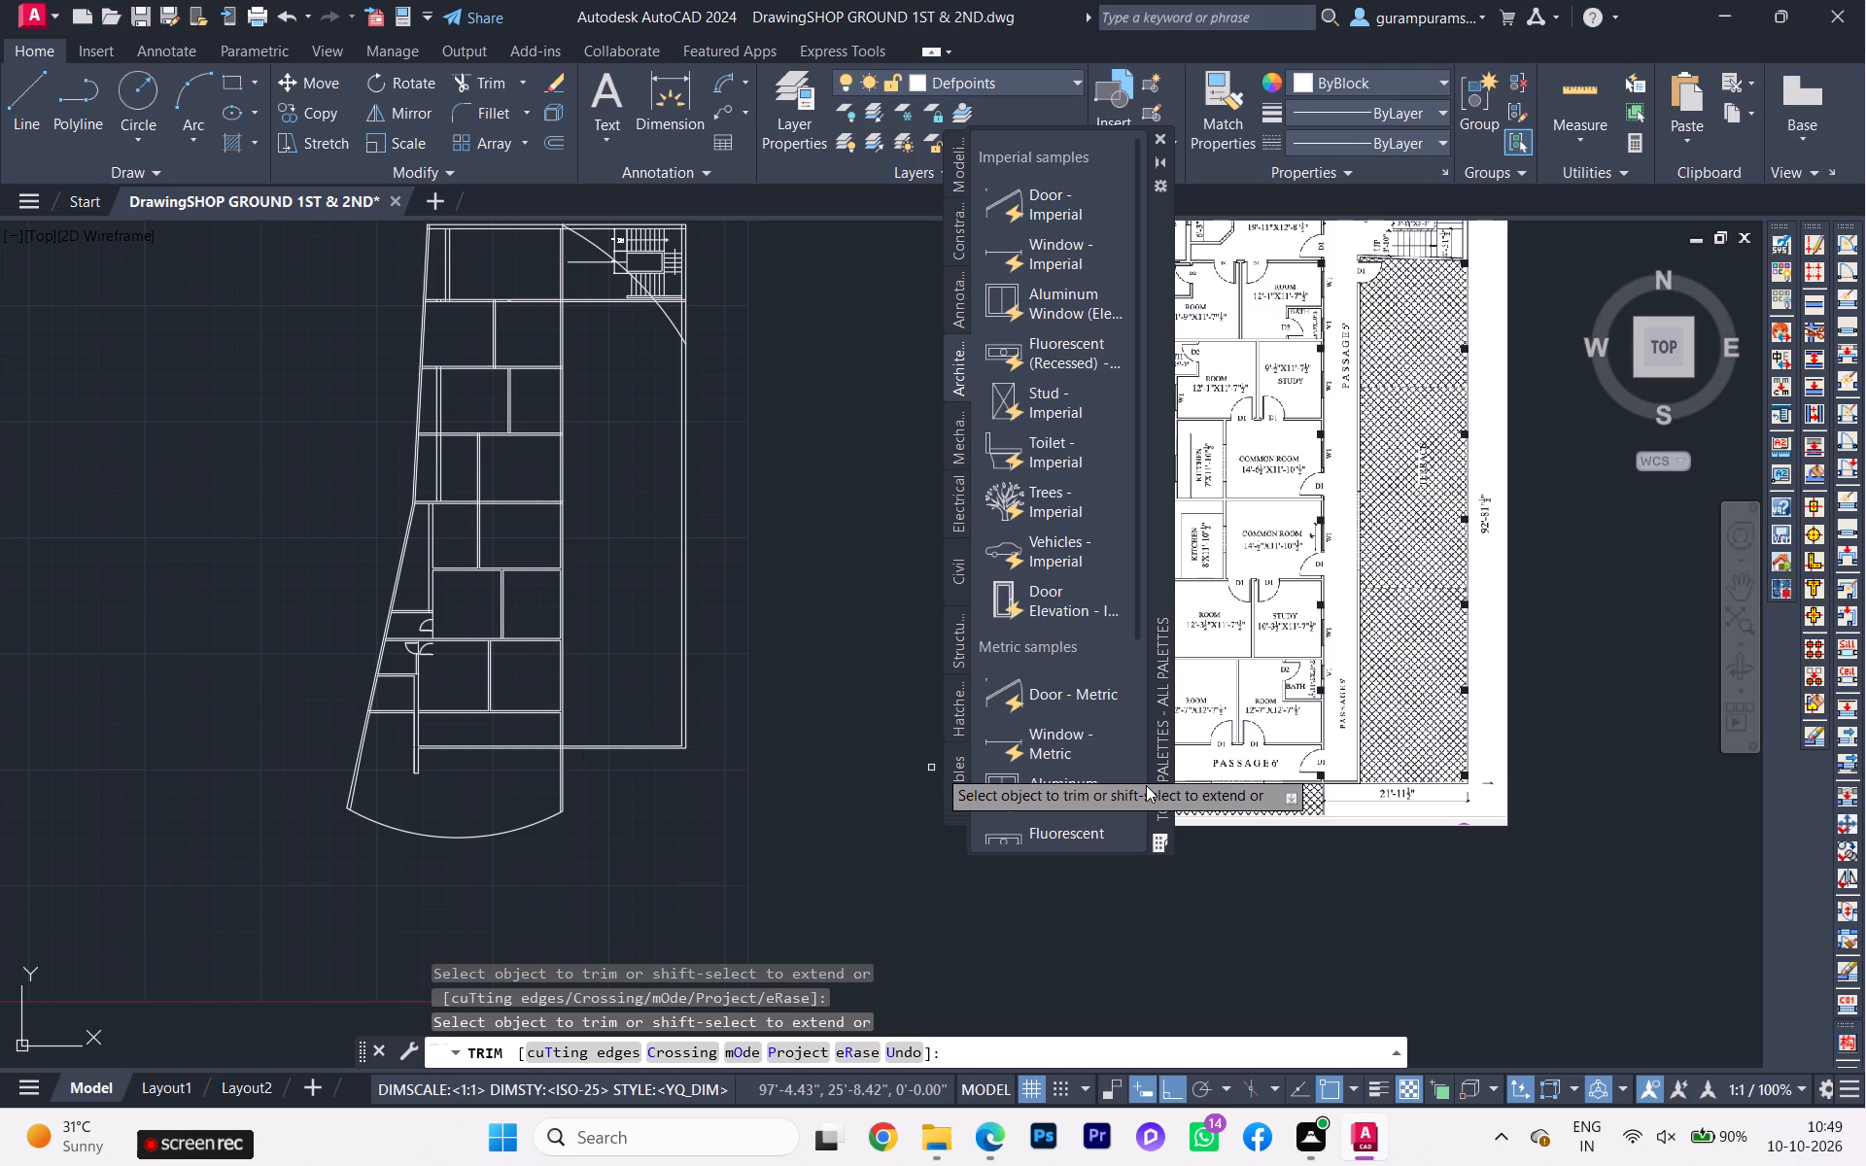
scroll(1146, 785, "up", 1)
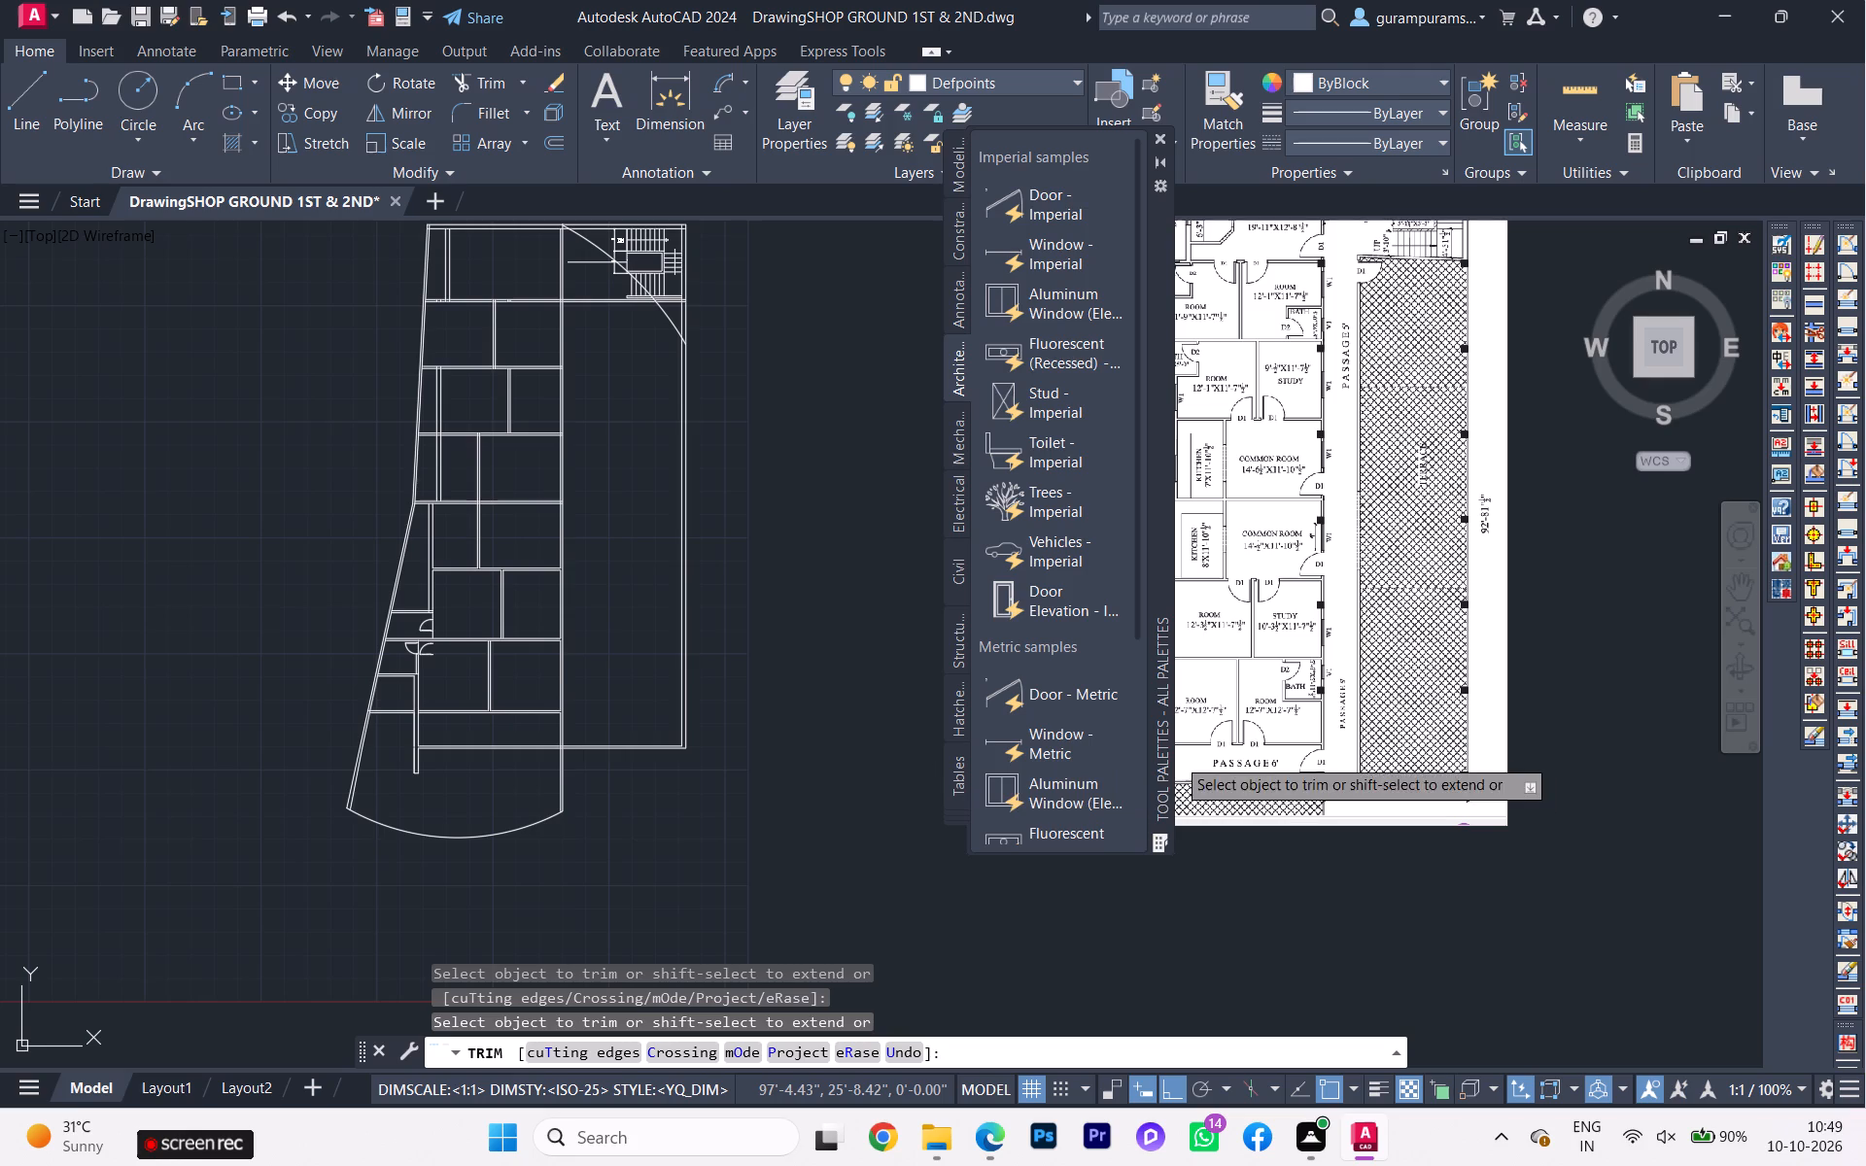
scroll(459, 661, "up", 2)
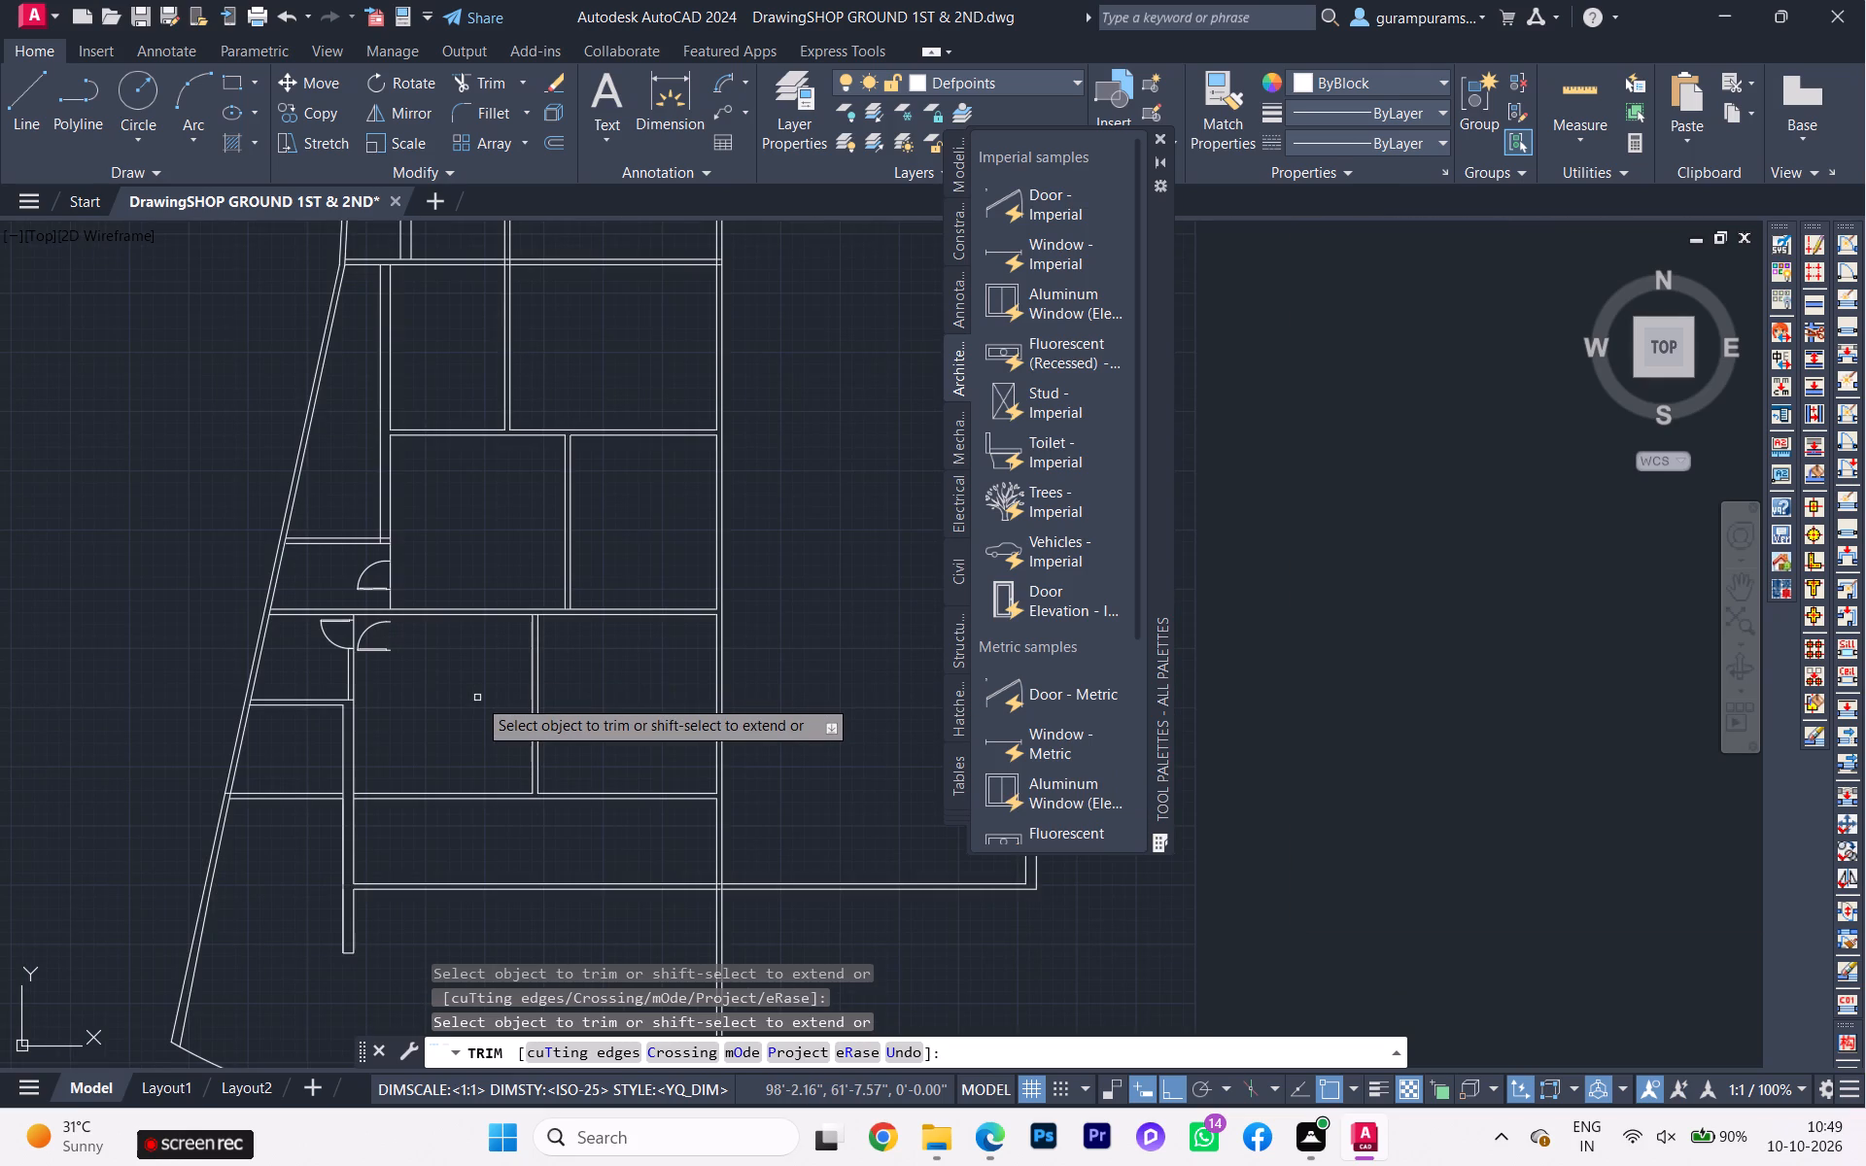
key("Escape")
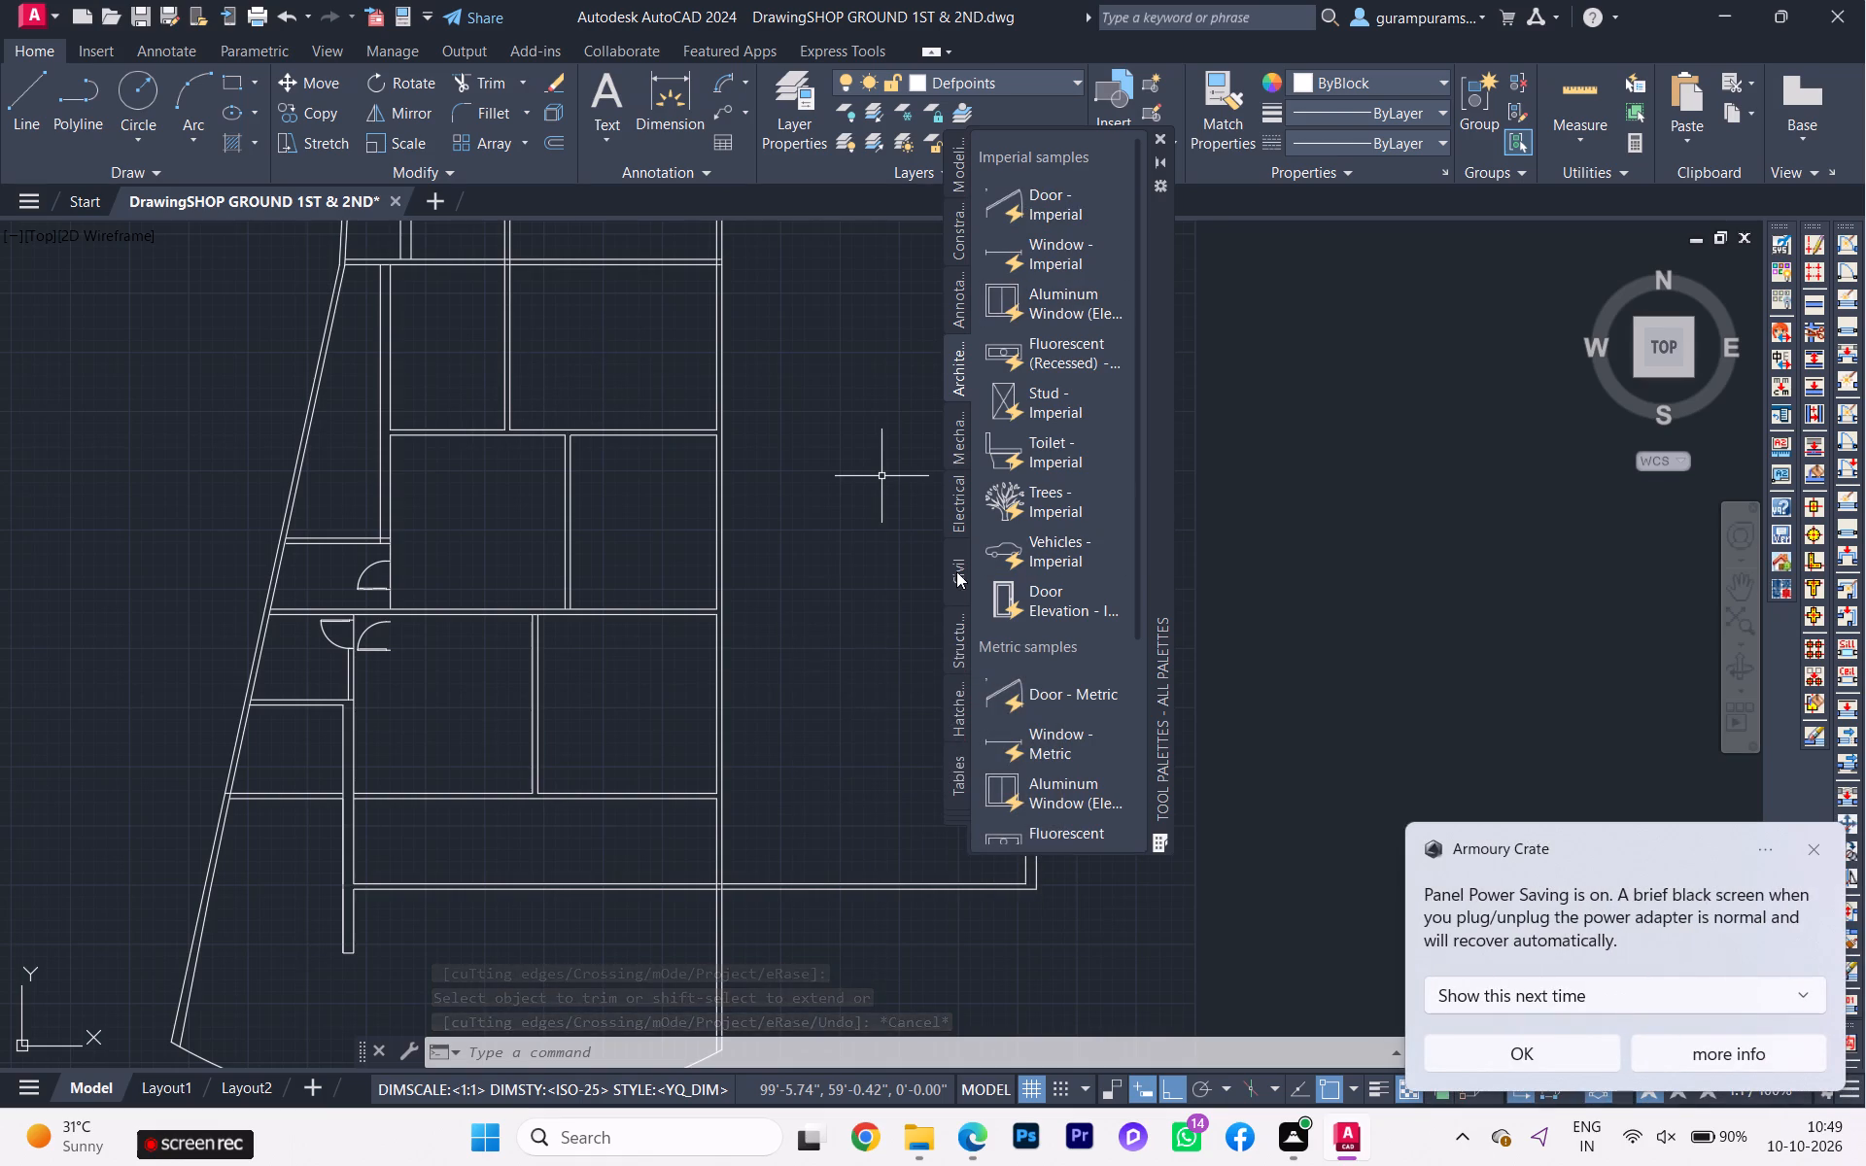
Delete the surplus door copy standing inside the room beside the lower bath door.
scroll(424, 794, "down", 1)
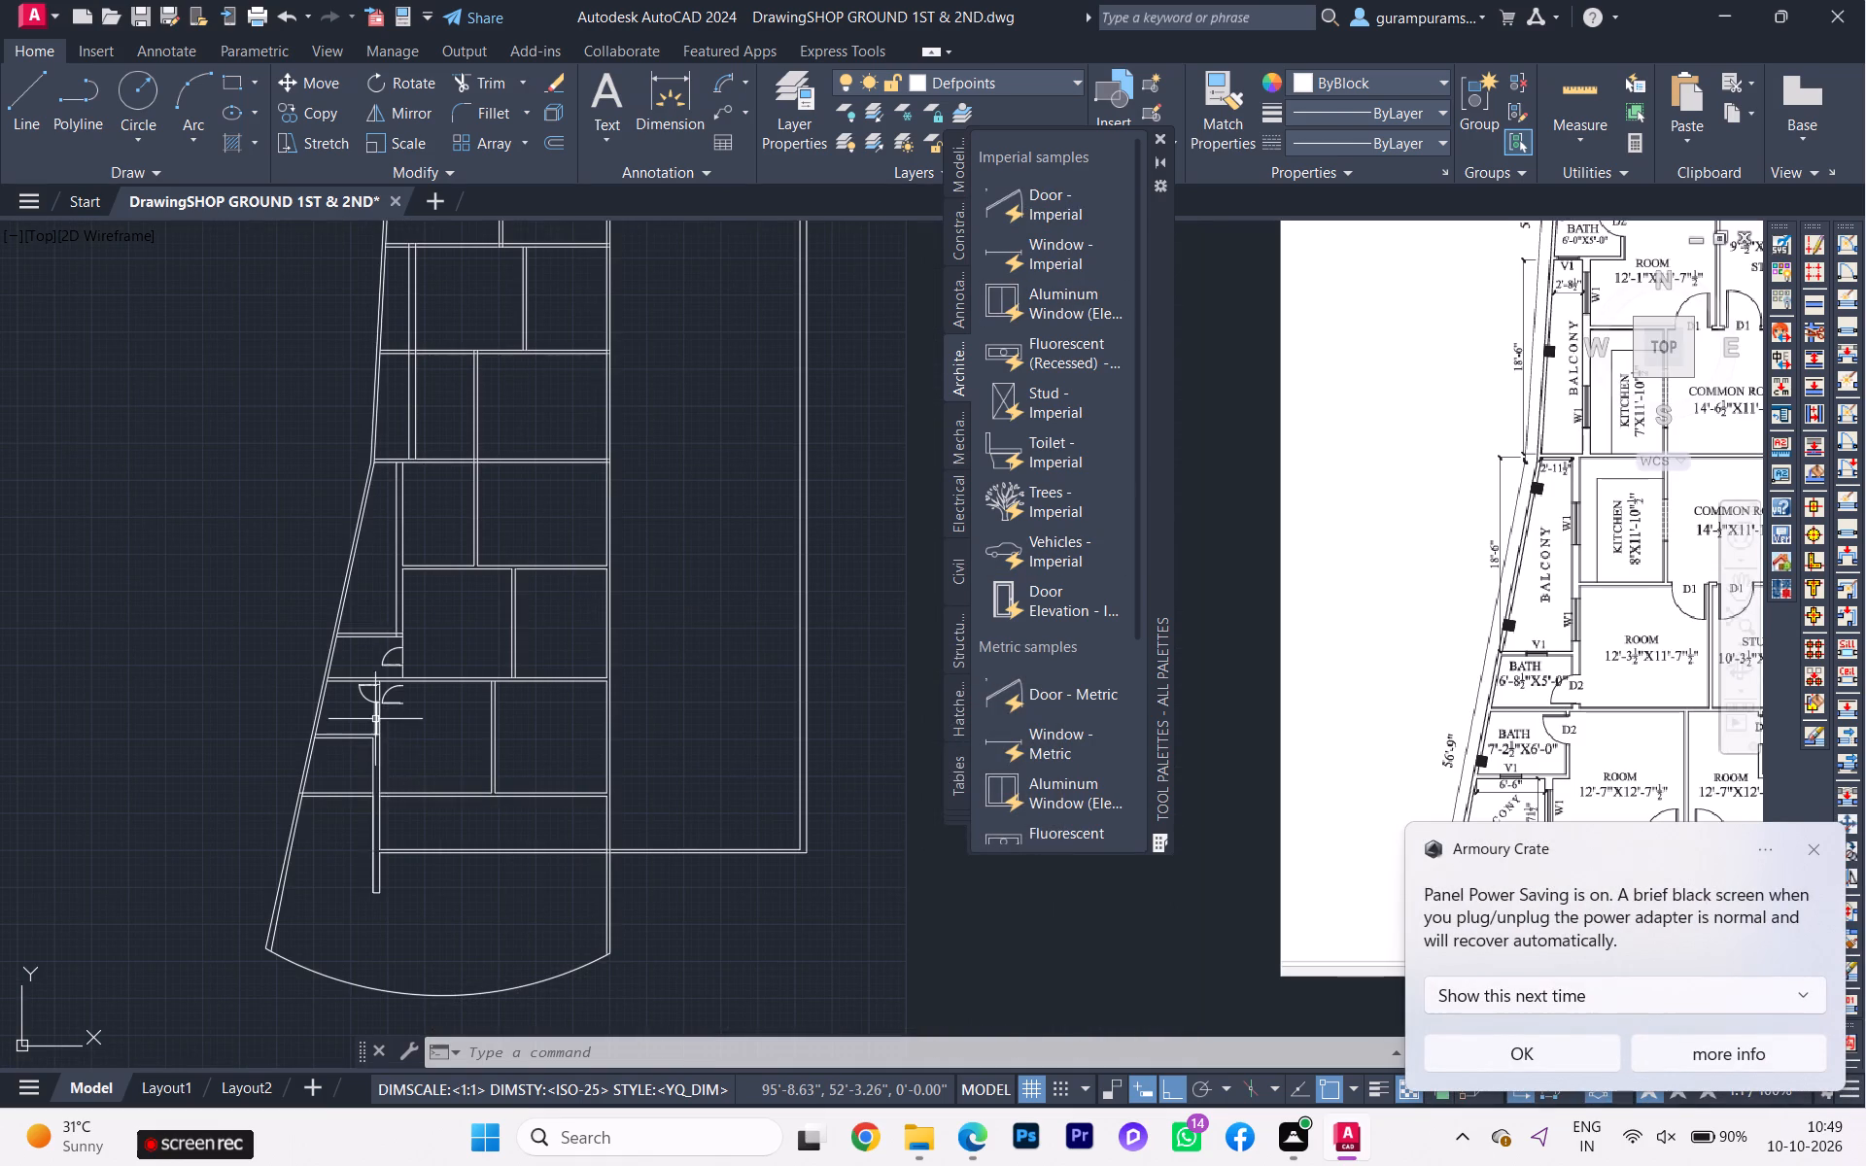
scroll(398, 692, "up", 2)
scroll(385, 730, "down", 2)
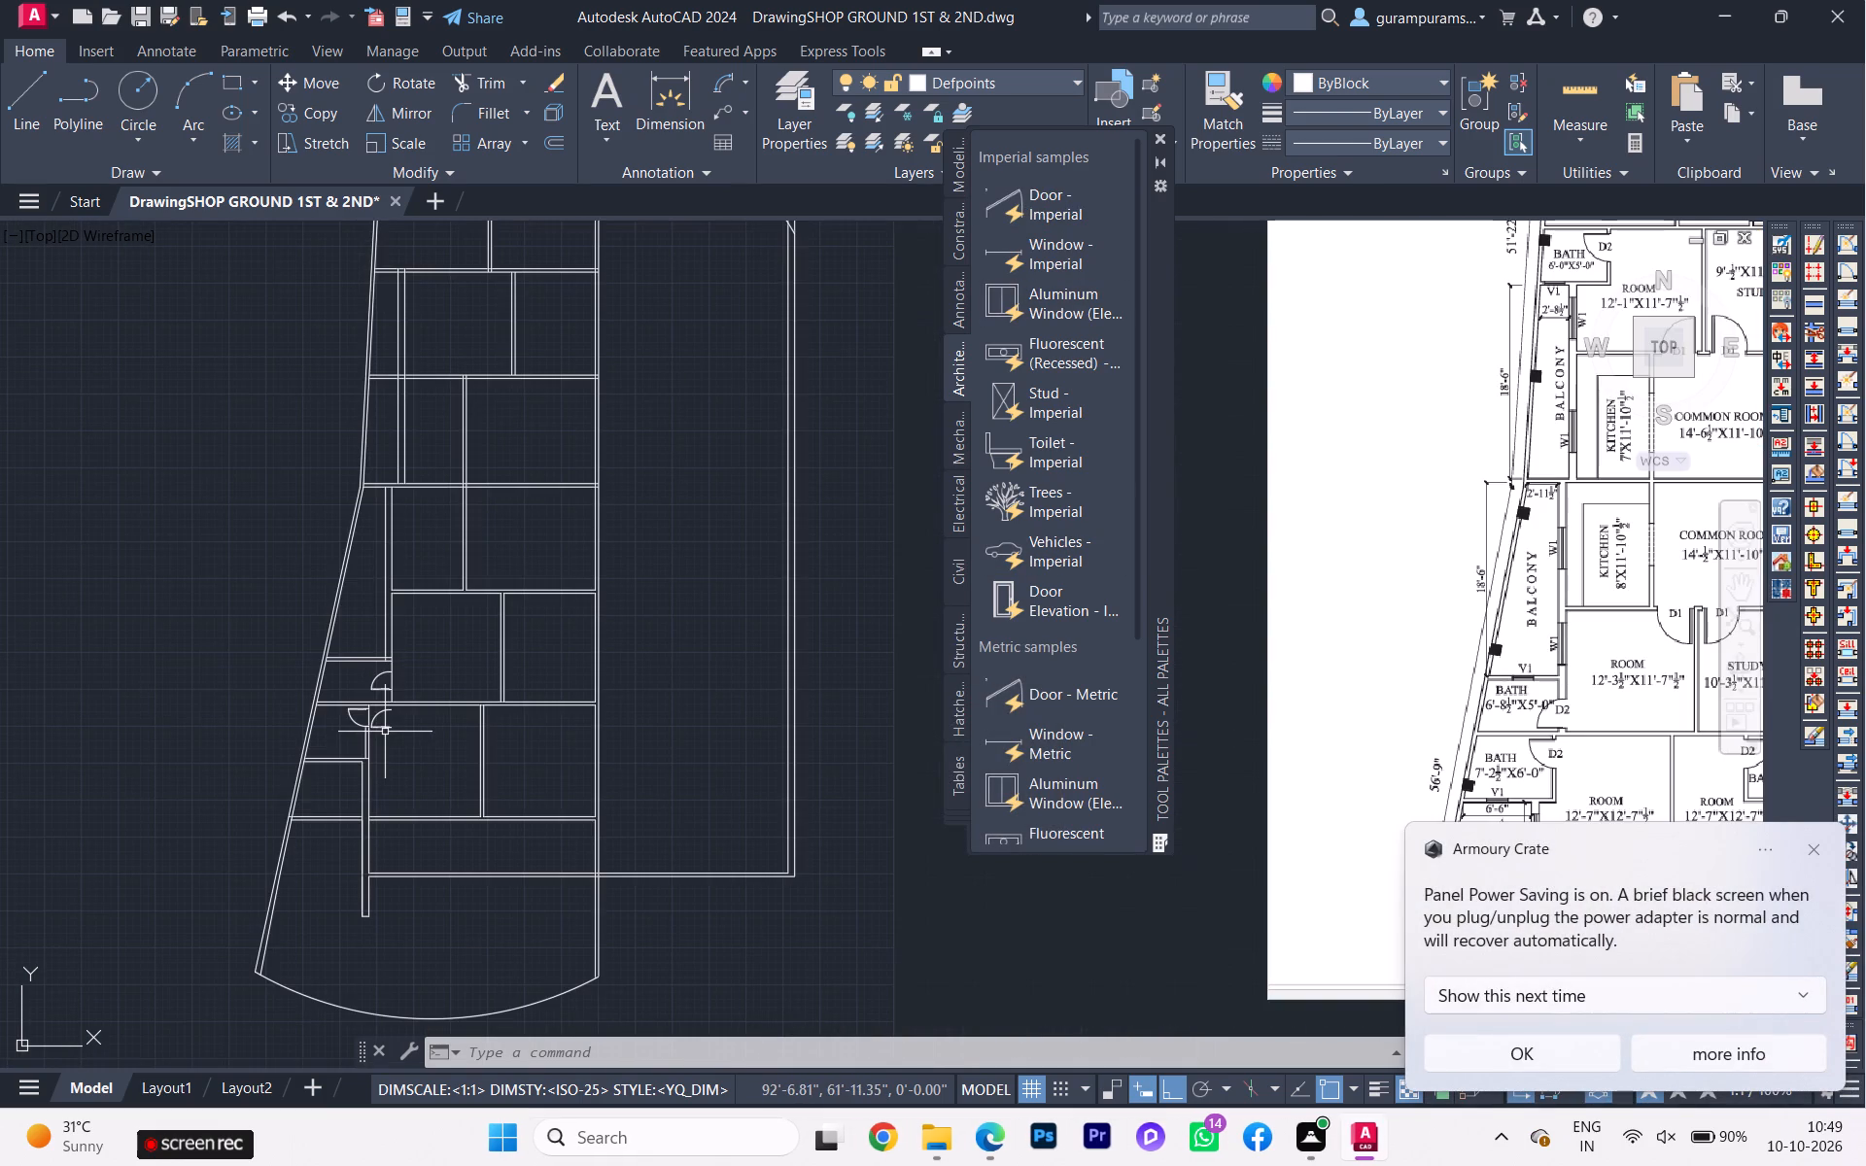
scroll(401, 727, "up", 2)
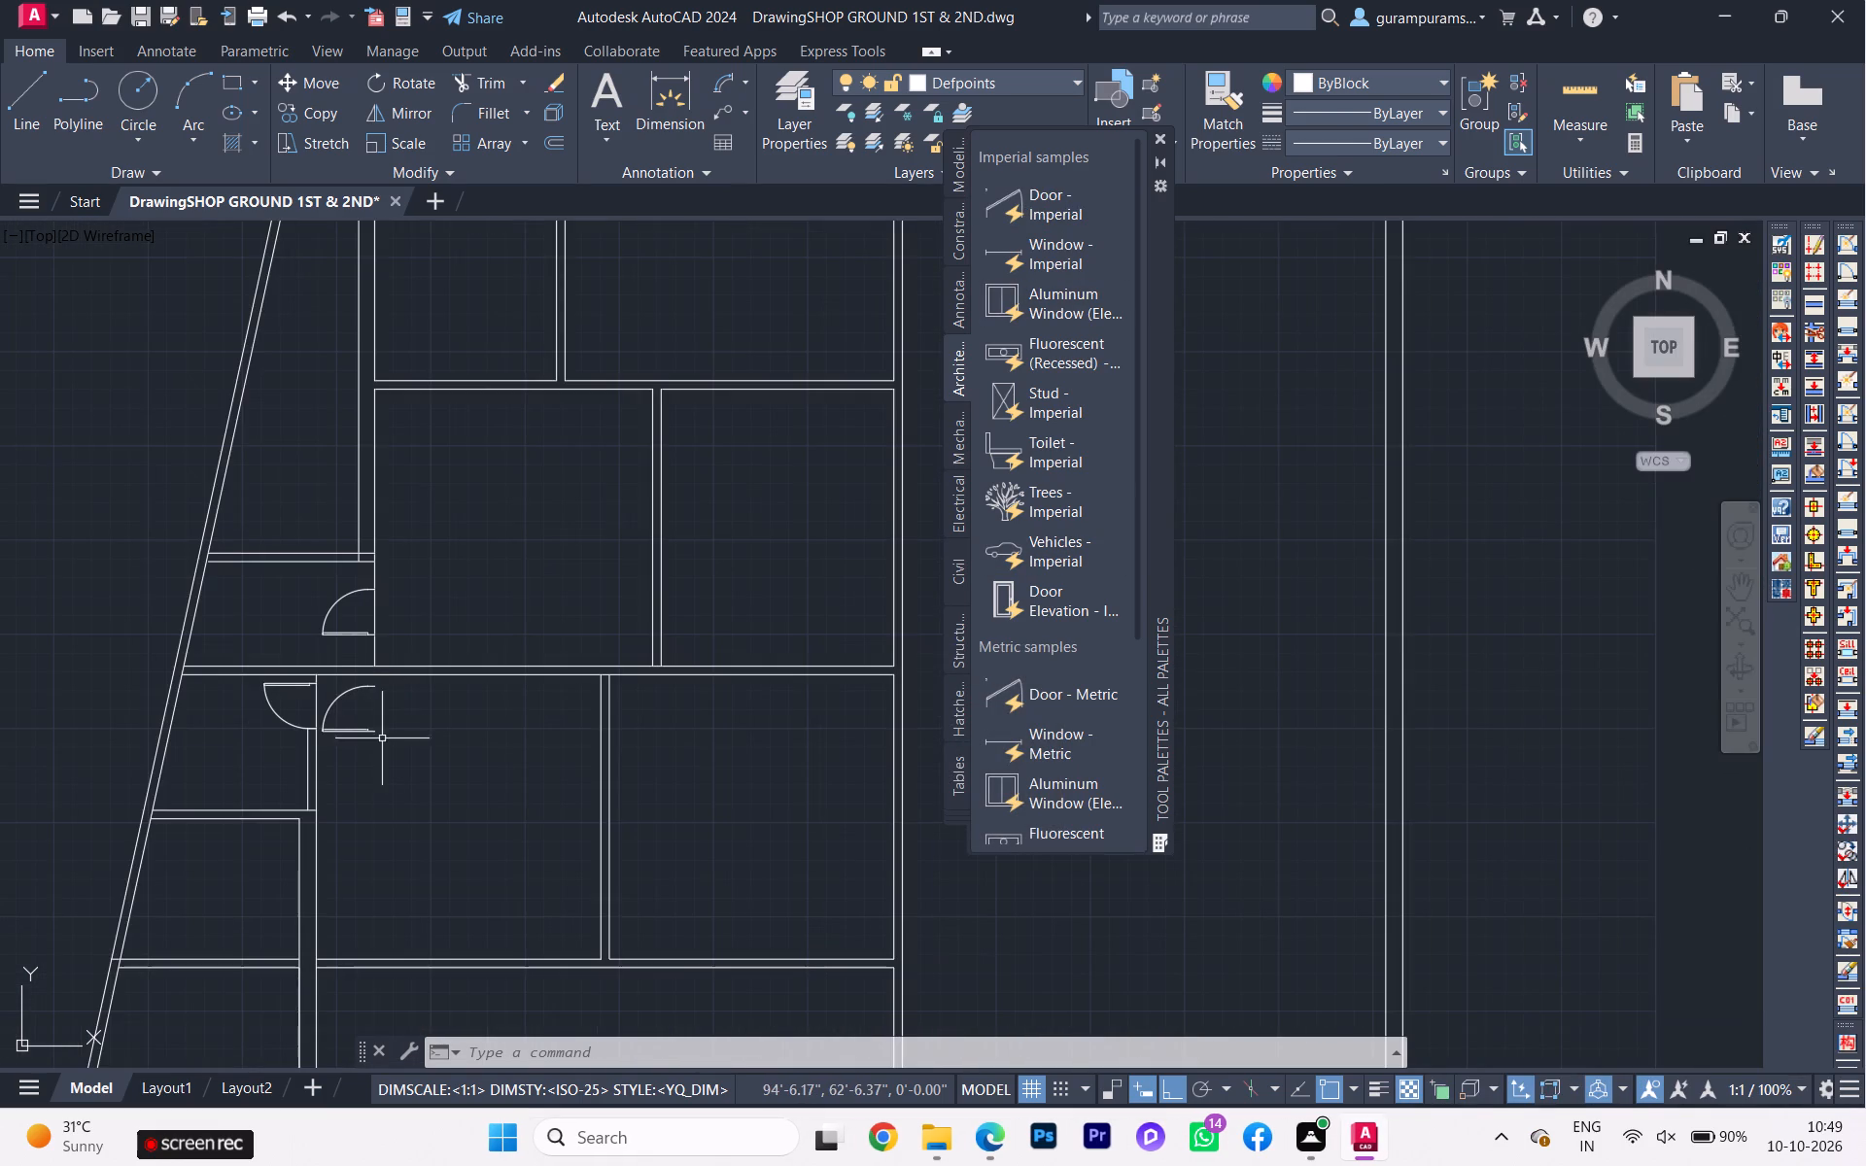
left_click(369, 733)
key("Delete")
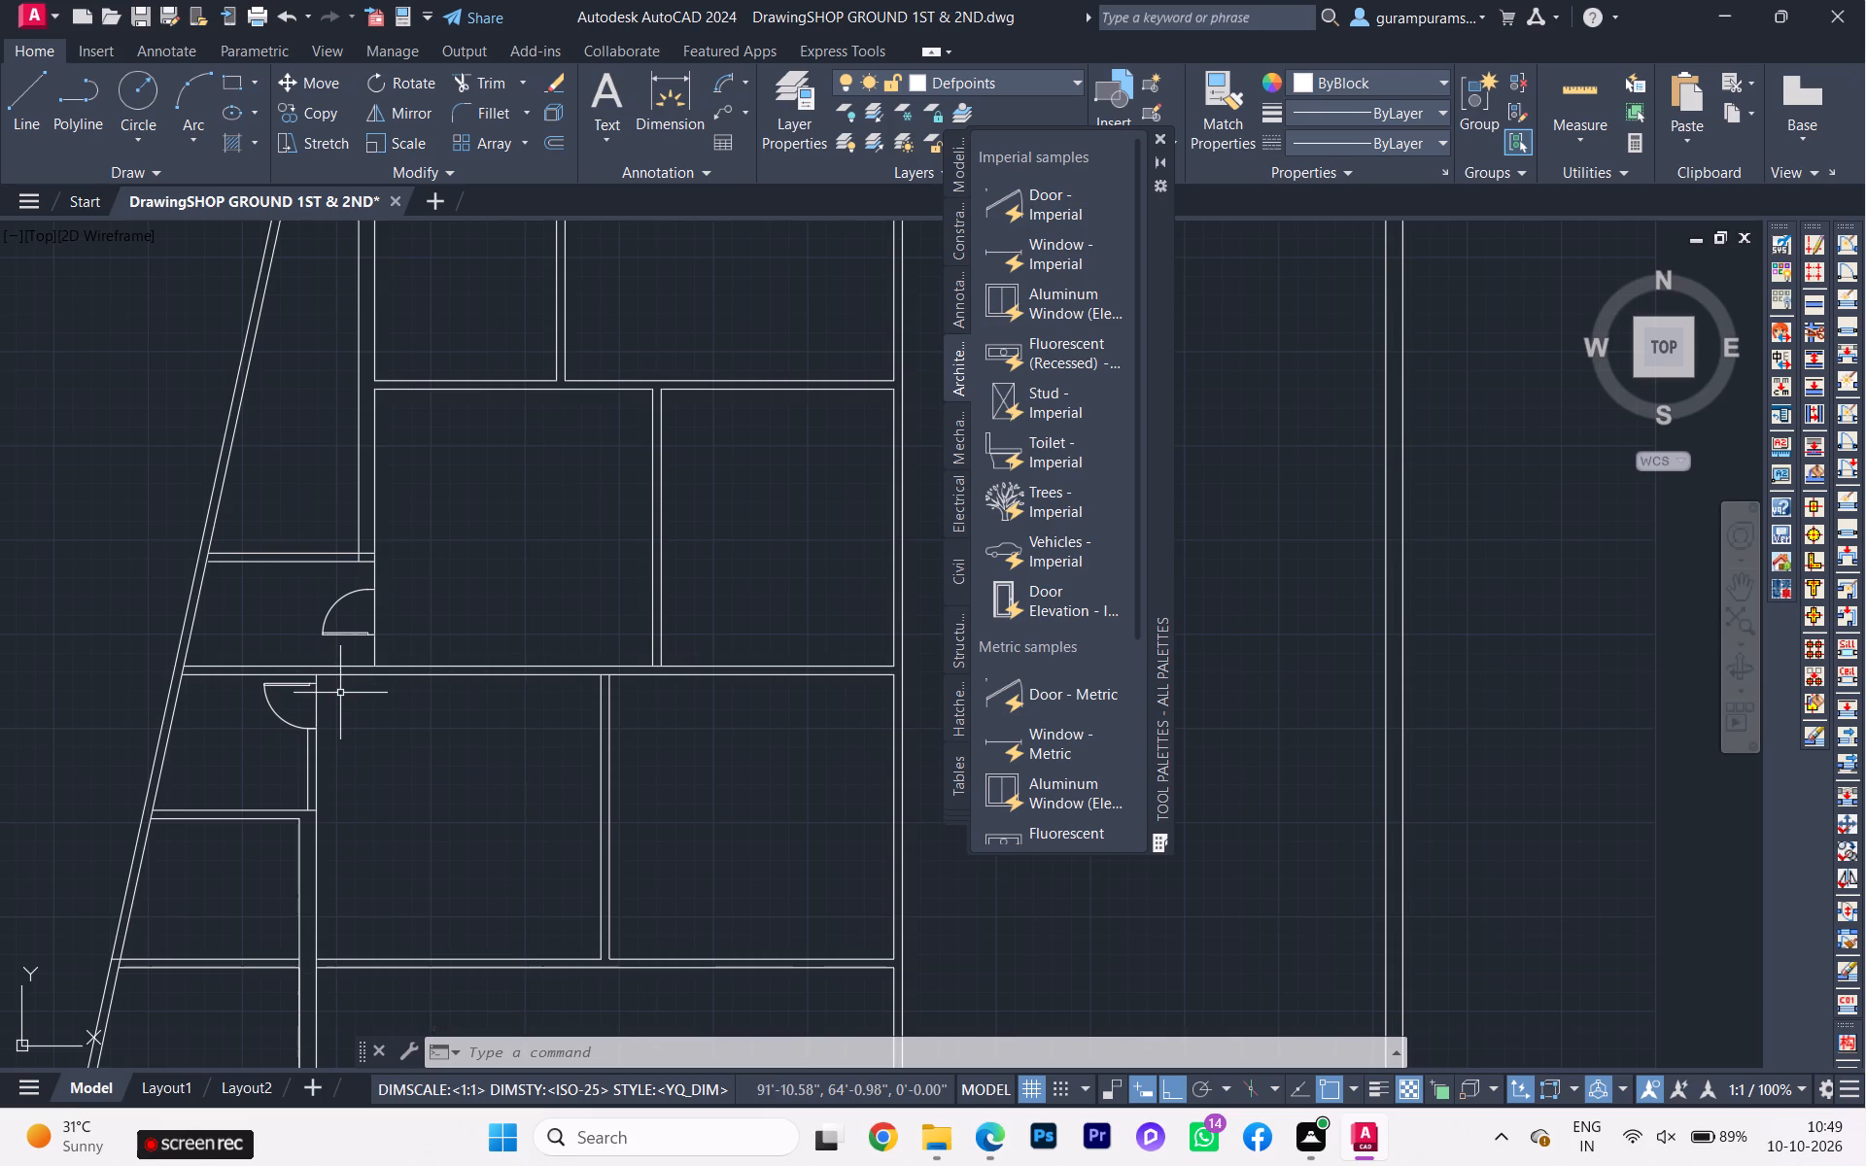
Compare the drawn bath doors and walls with the bath and balcony area of the reference plan image.
scroll(231, 766, "down", 1)
scroll(110, 740, "down", 2)
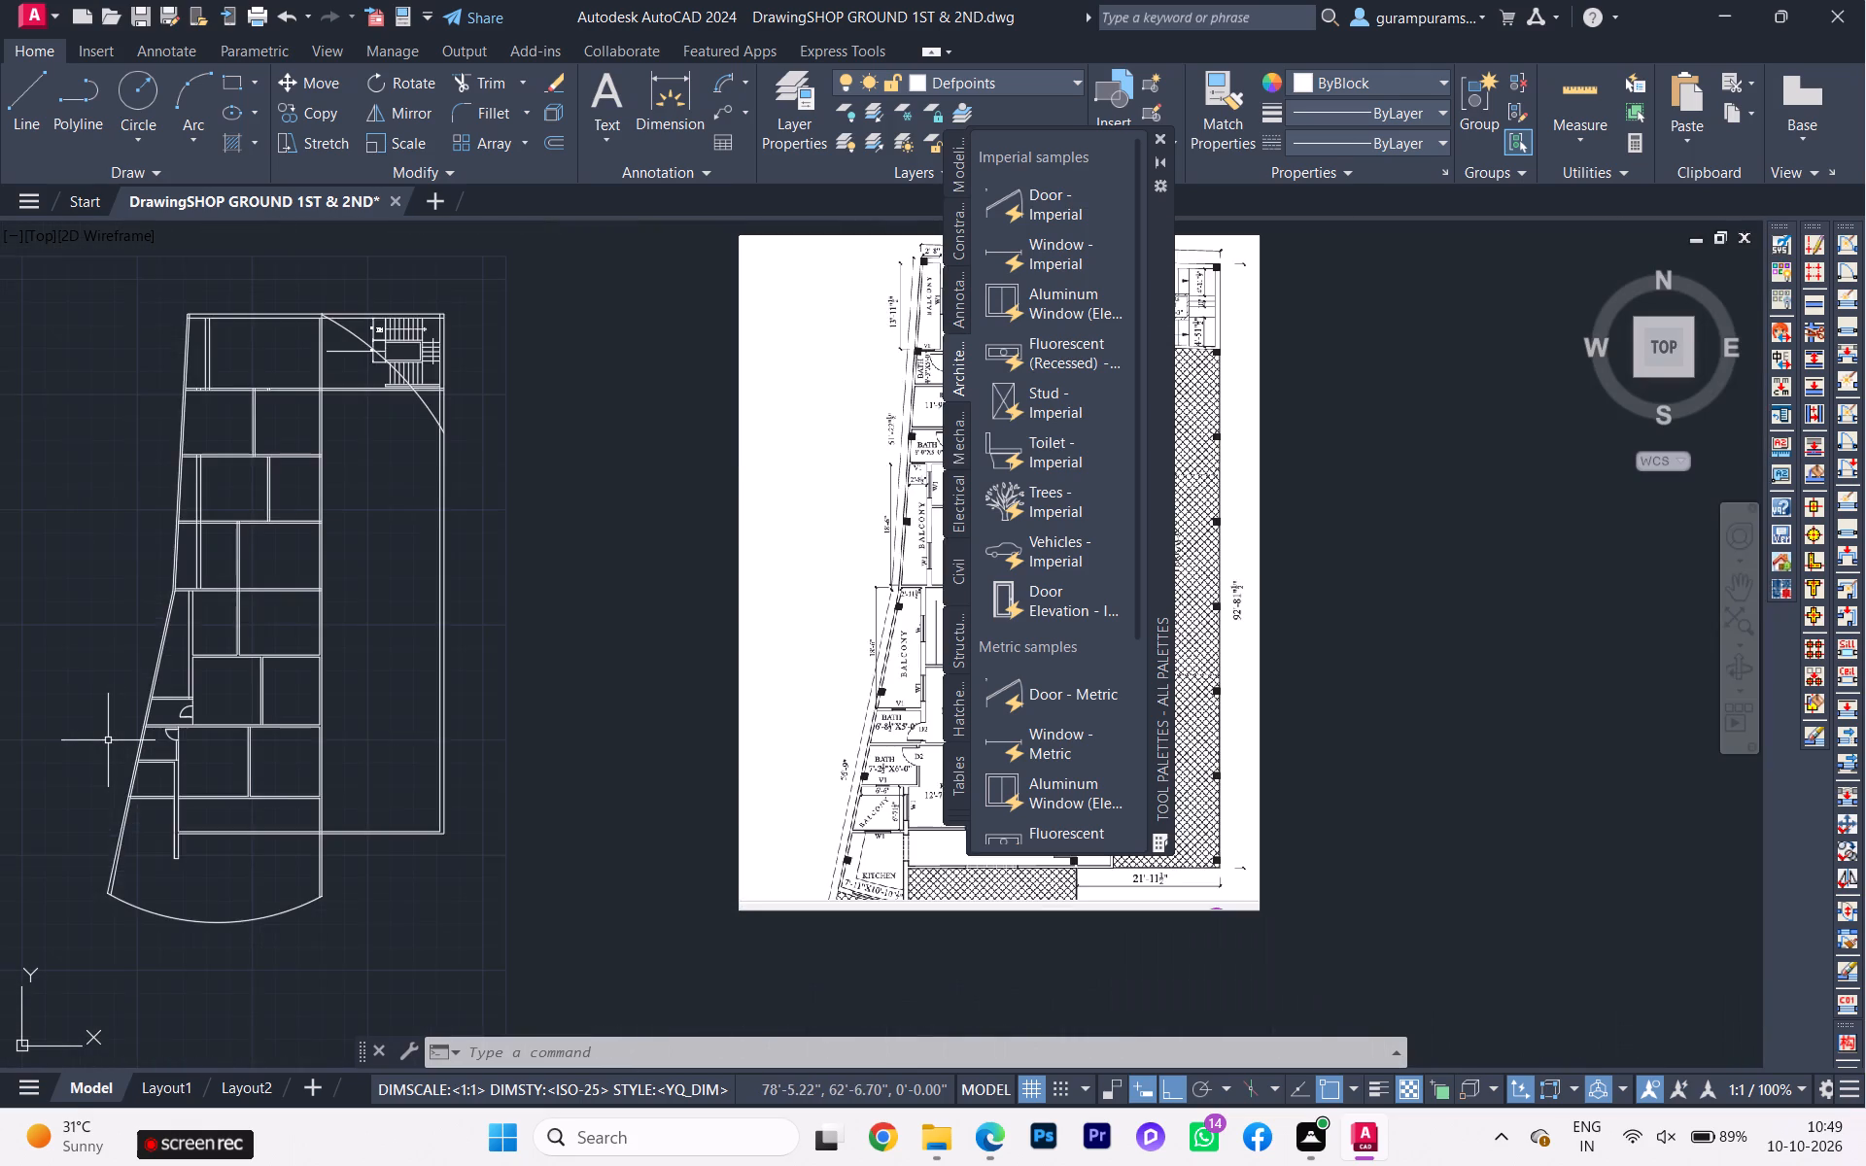
scroll(108, 740, "down", 1)
scroll(621, 726, "up", 2)
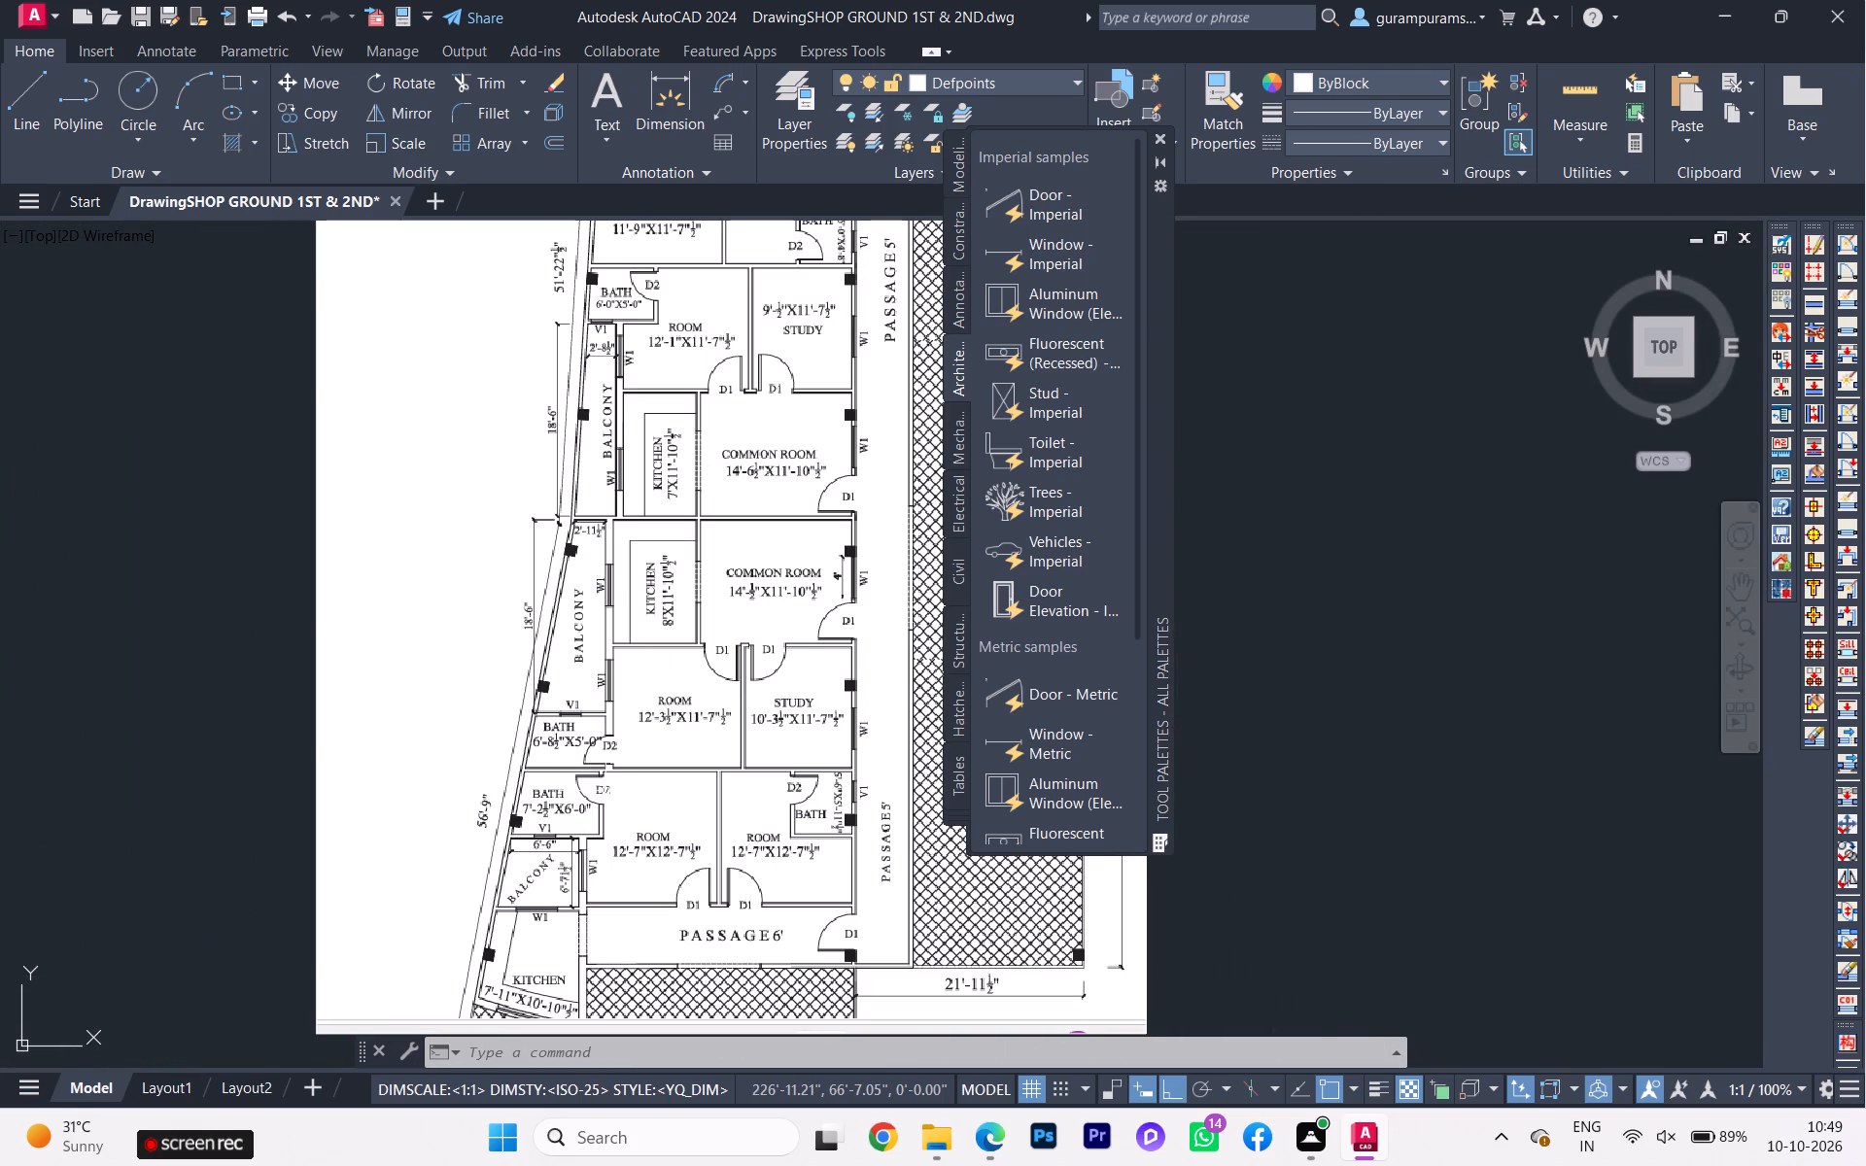
scroll(592, 838, "up", 1)
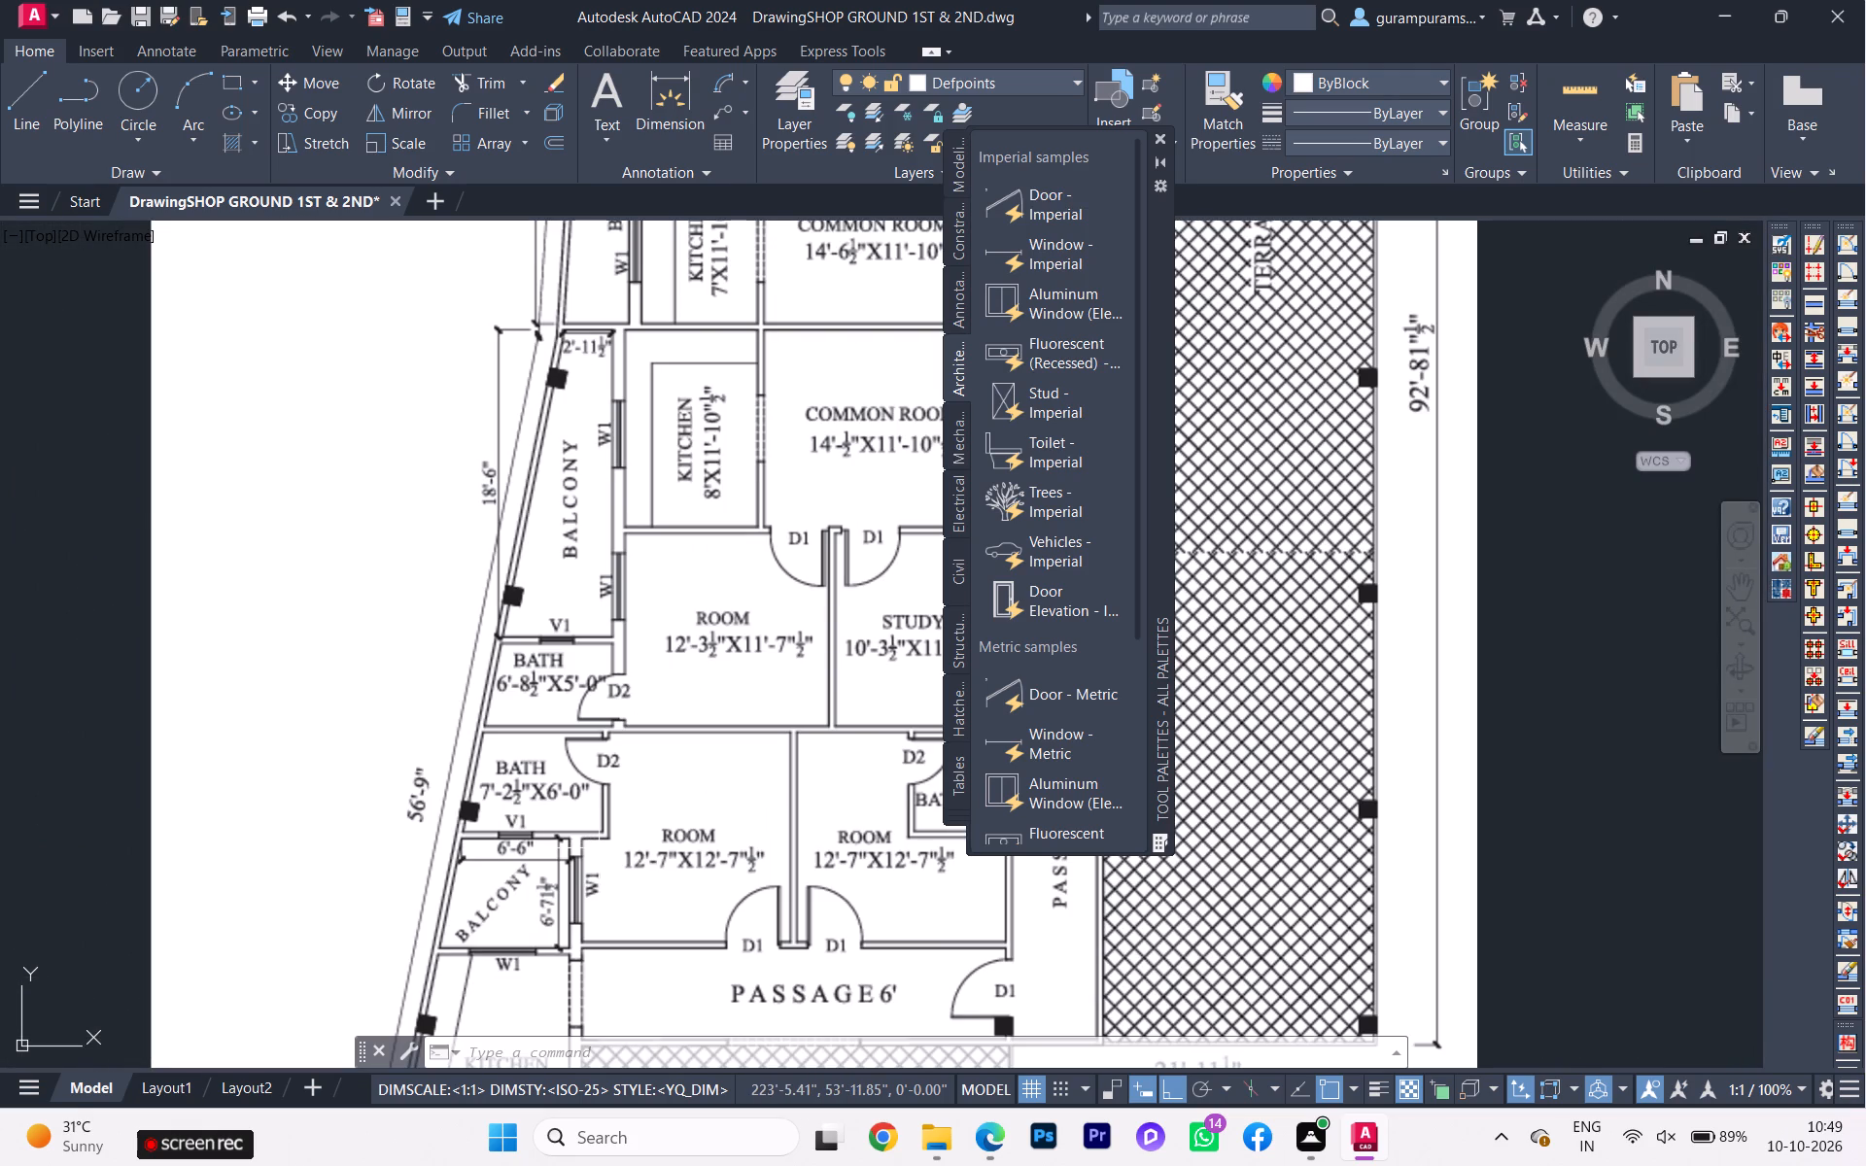
scroll(643, 837, "down", 1)
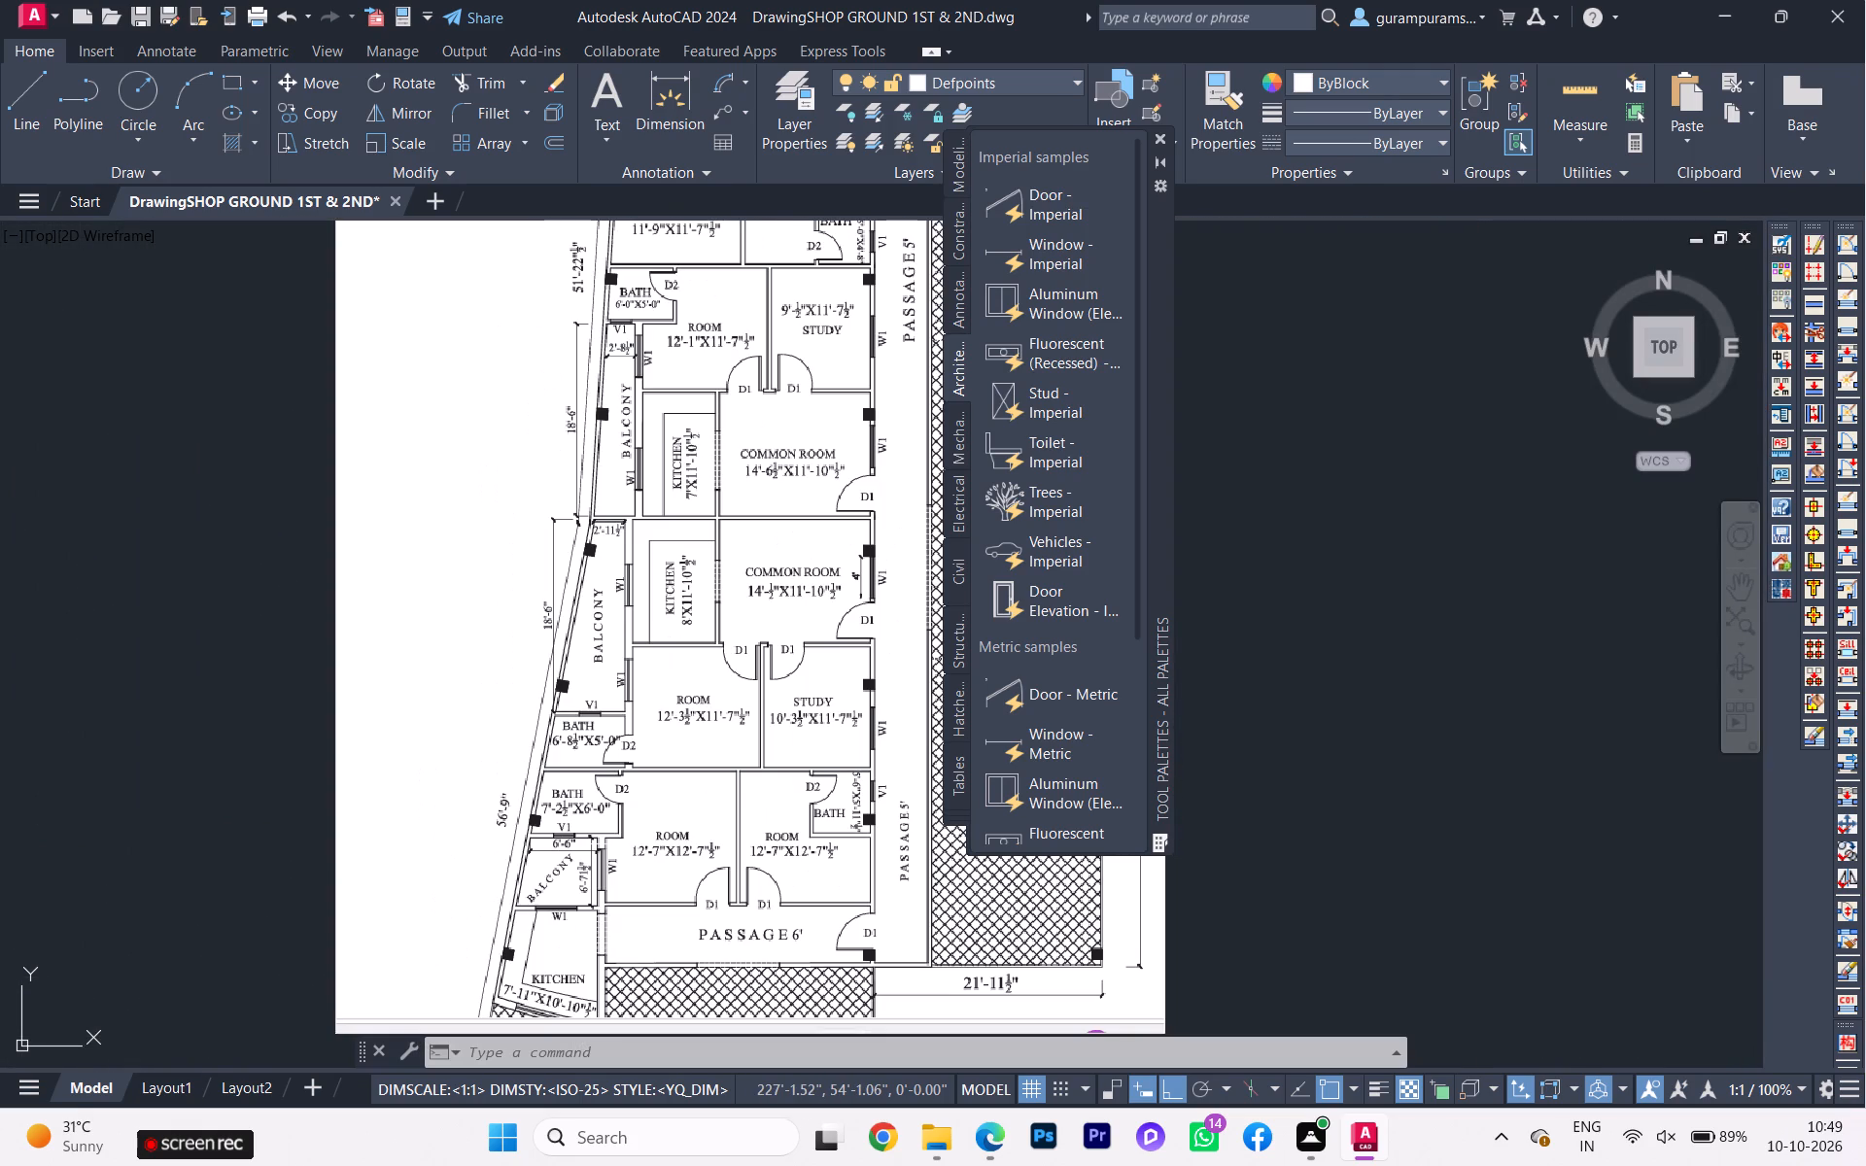
scroll(623, 847, "down", 1)
middle_click_drag(624, 846, 891, 834)
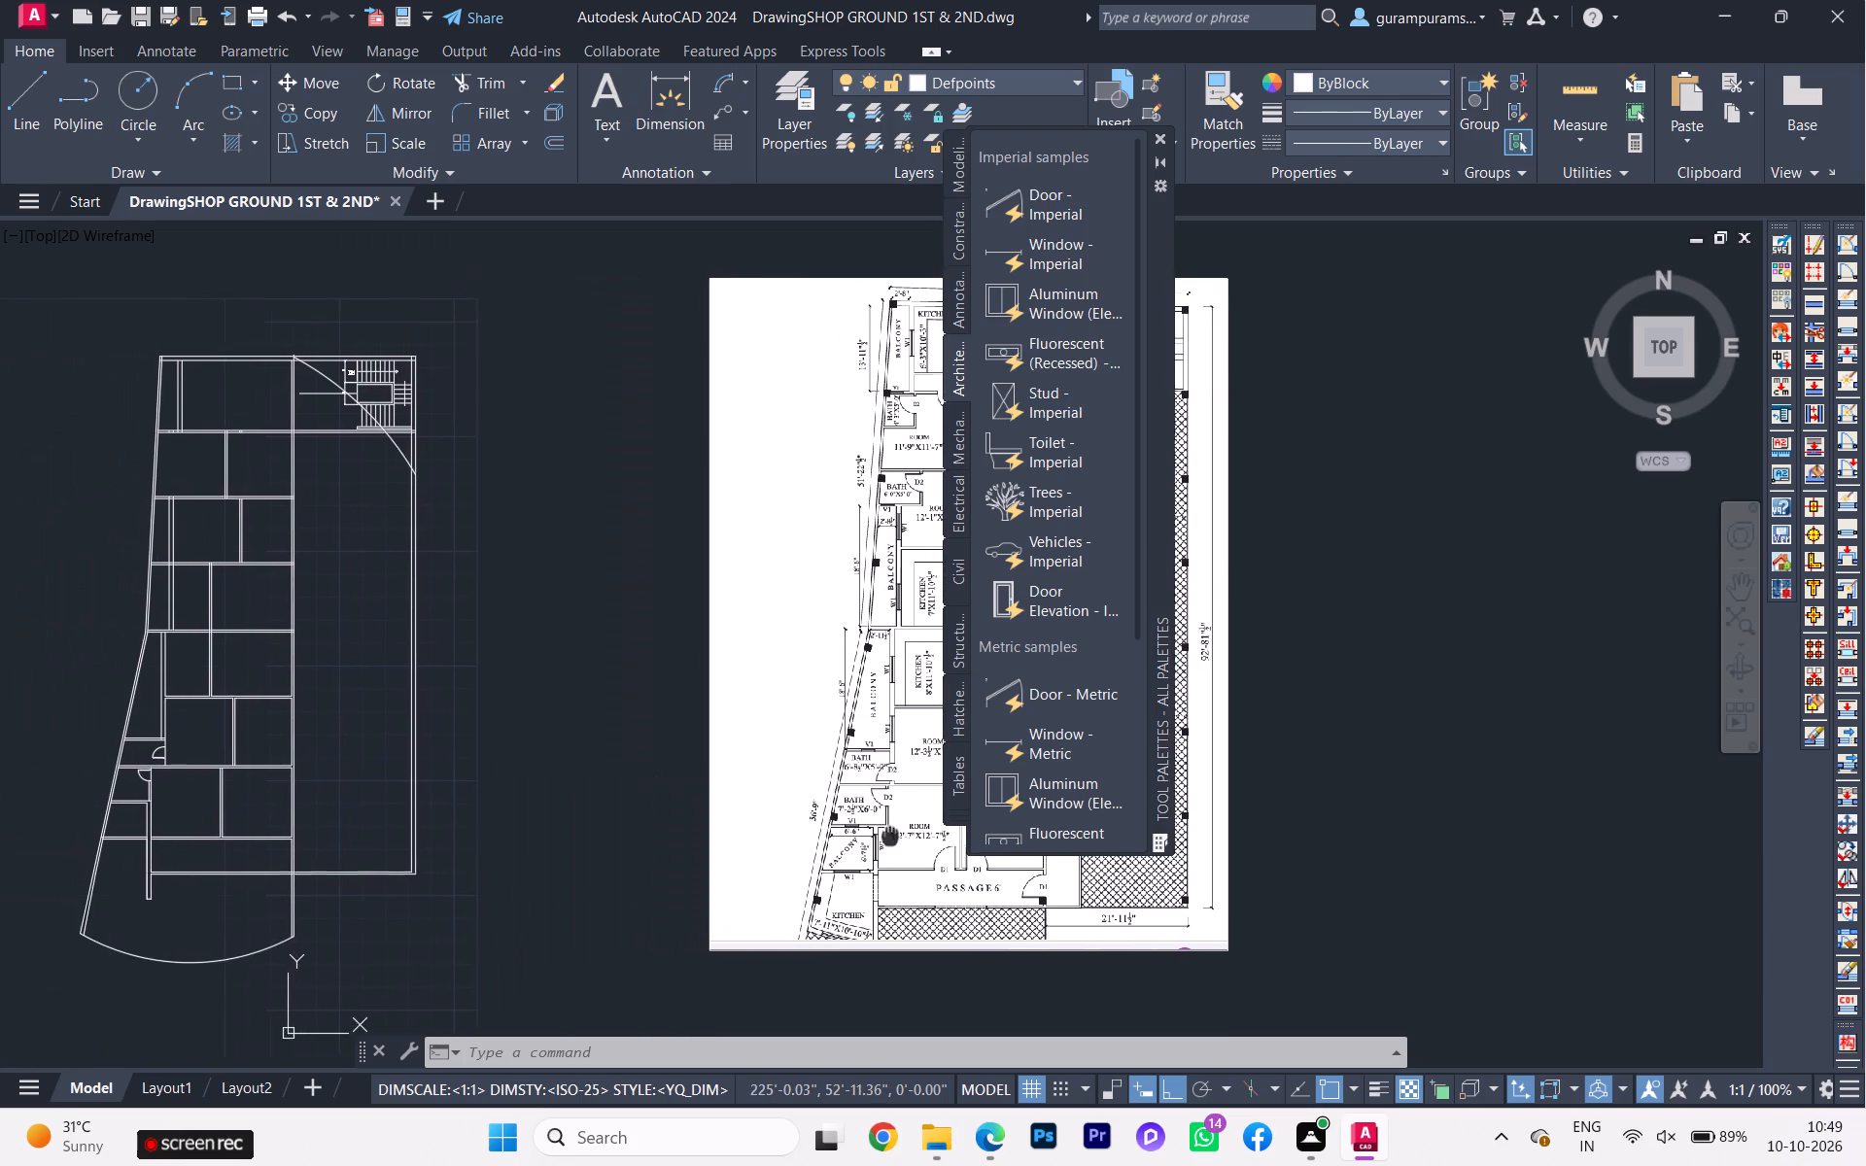
scroll(158, 751, "up", 5)
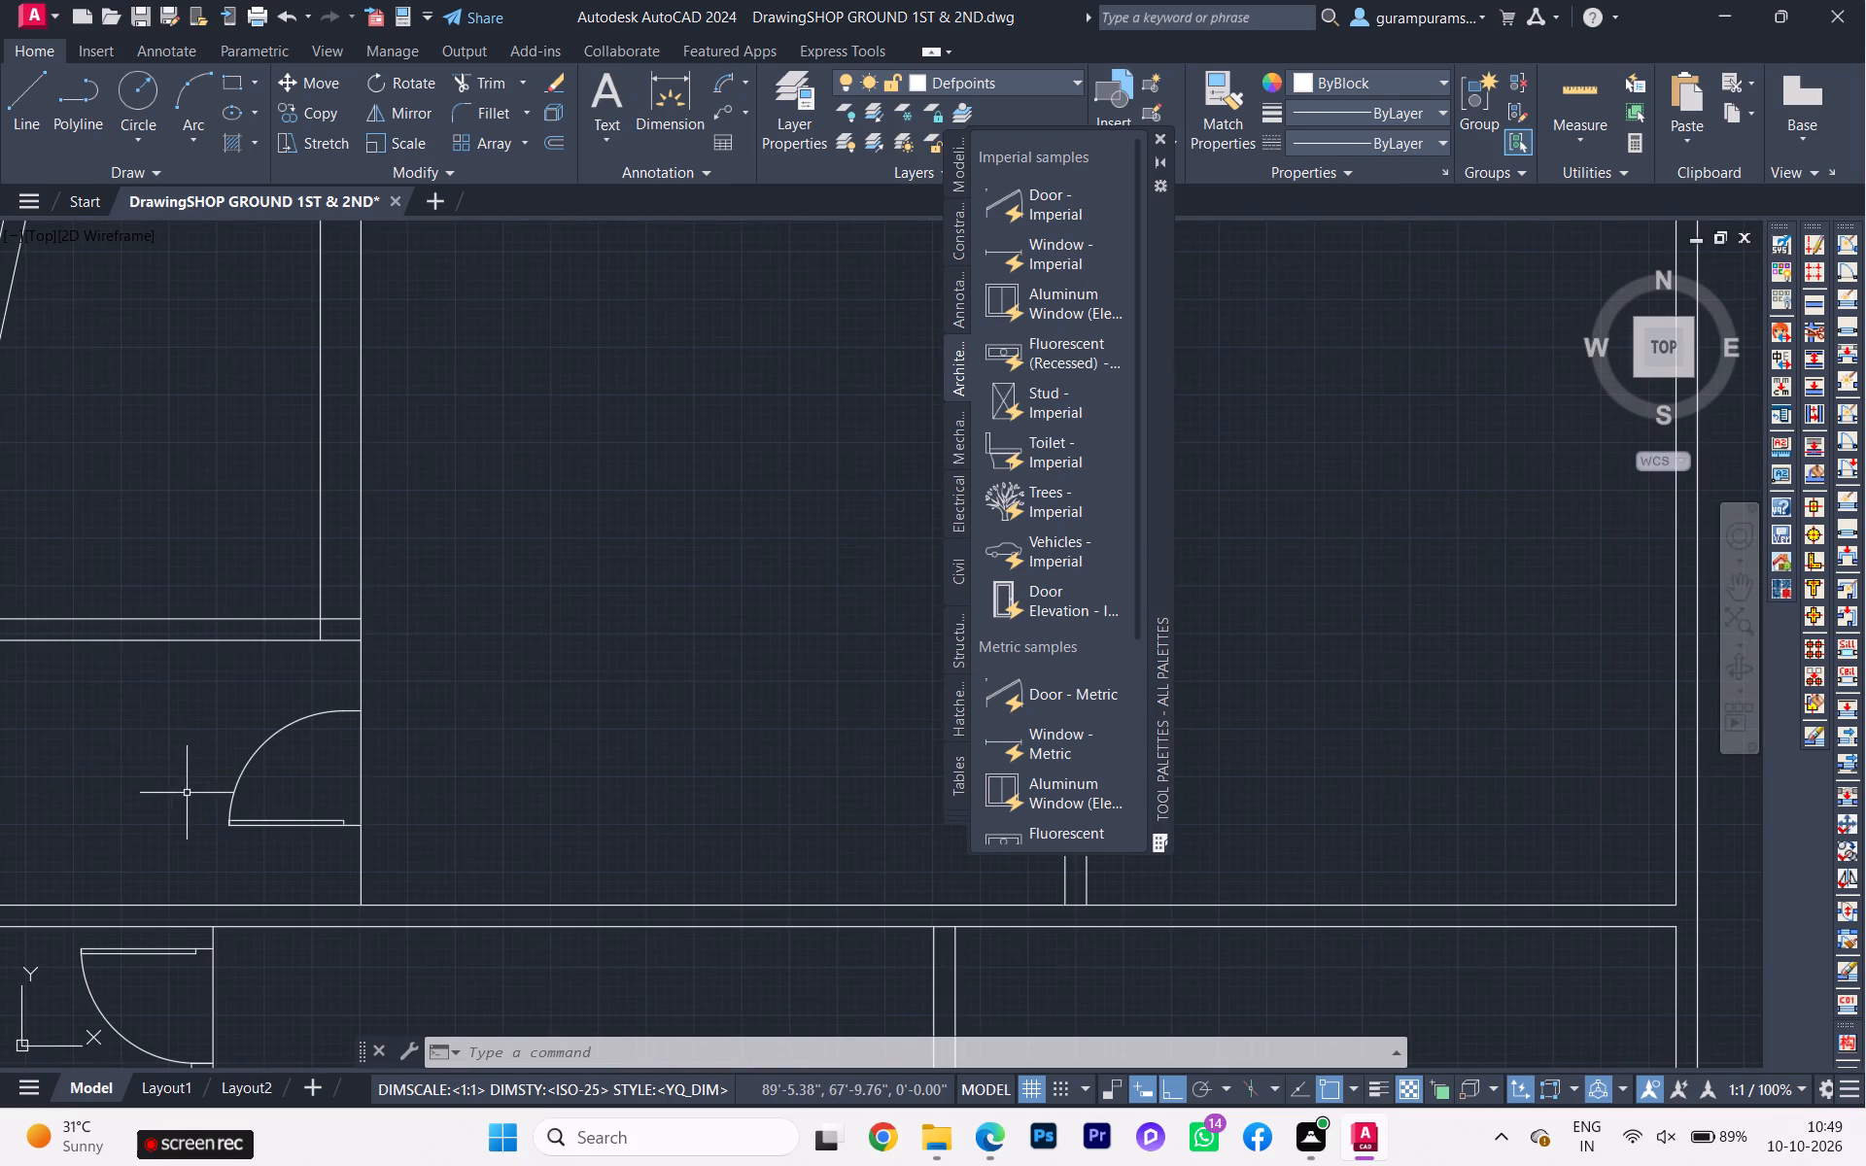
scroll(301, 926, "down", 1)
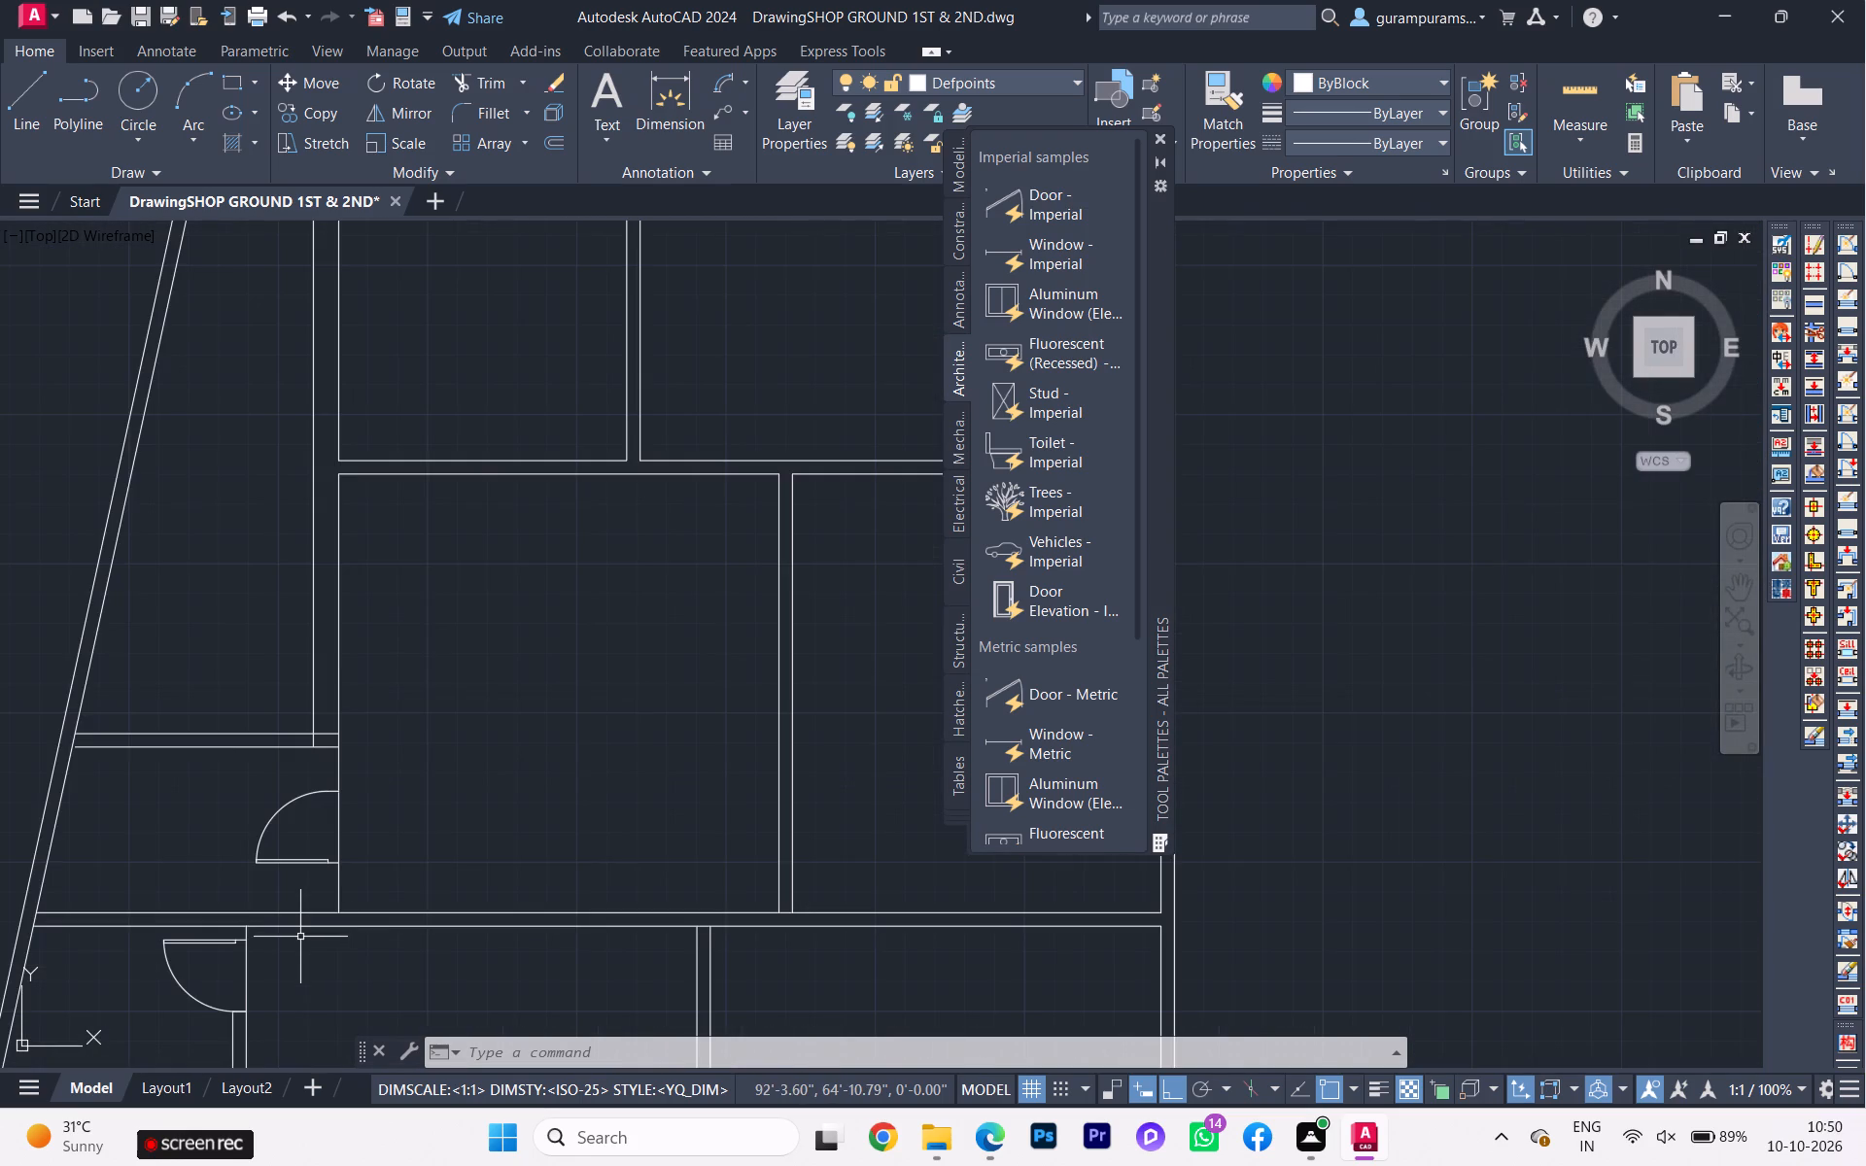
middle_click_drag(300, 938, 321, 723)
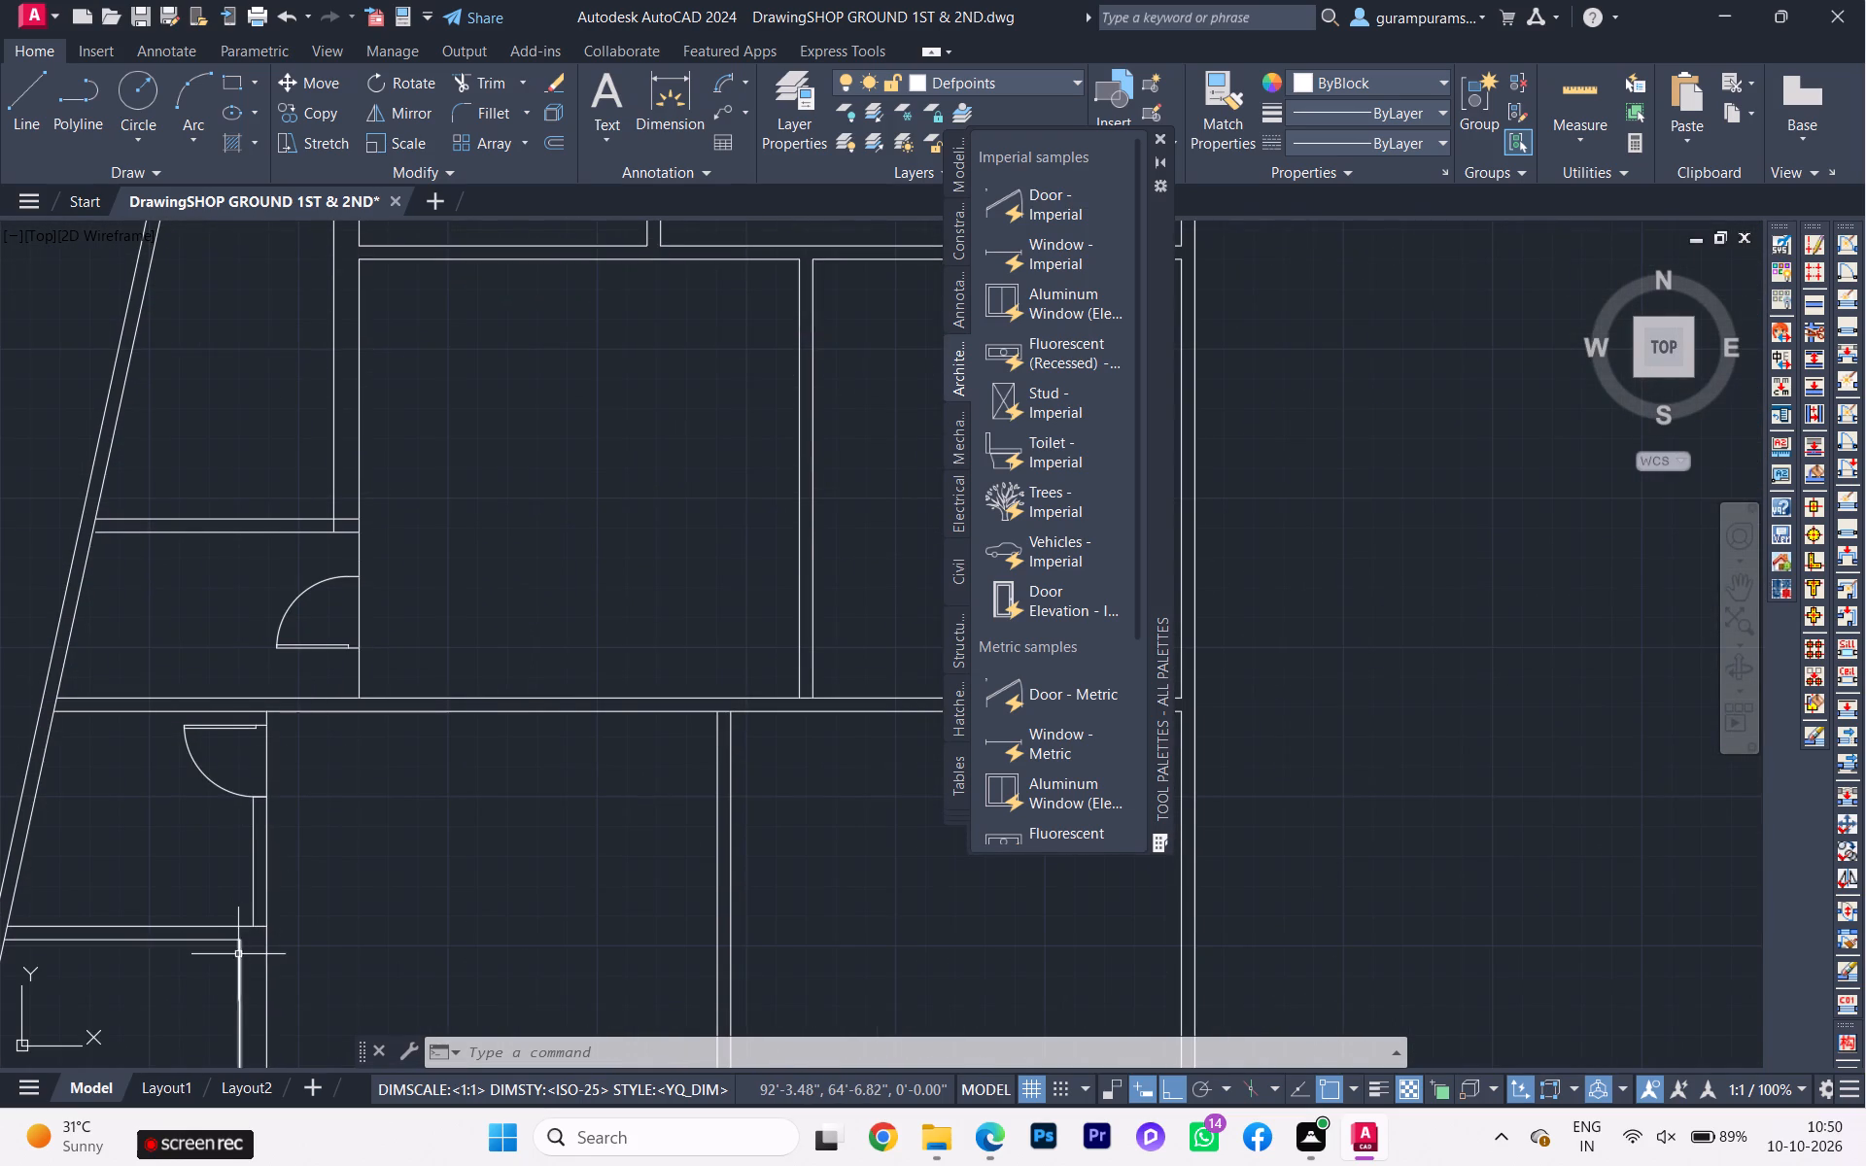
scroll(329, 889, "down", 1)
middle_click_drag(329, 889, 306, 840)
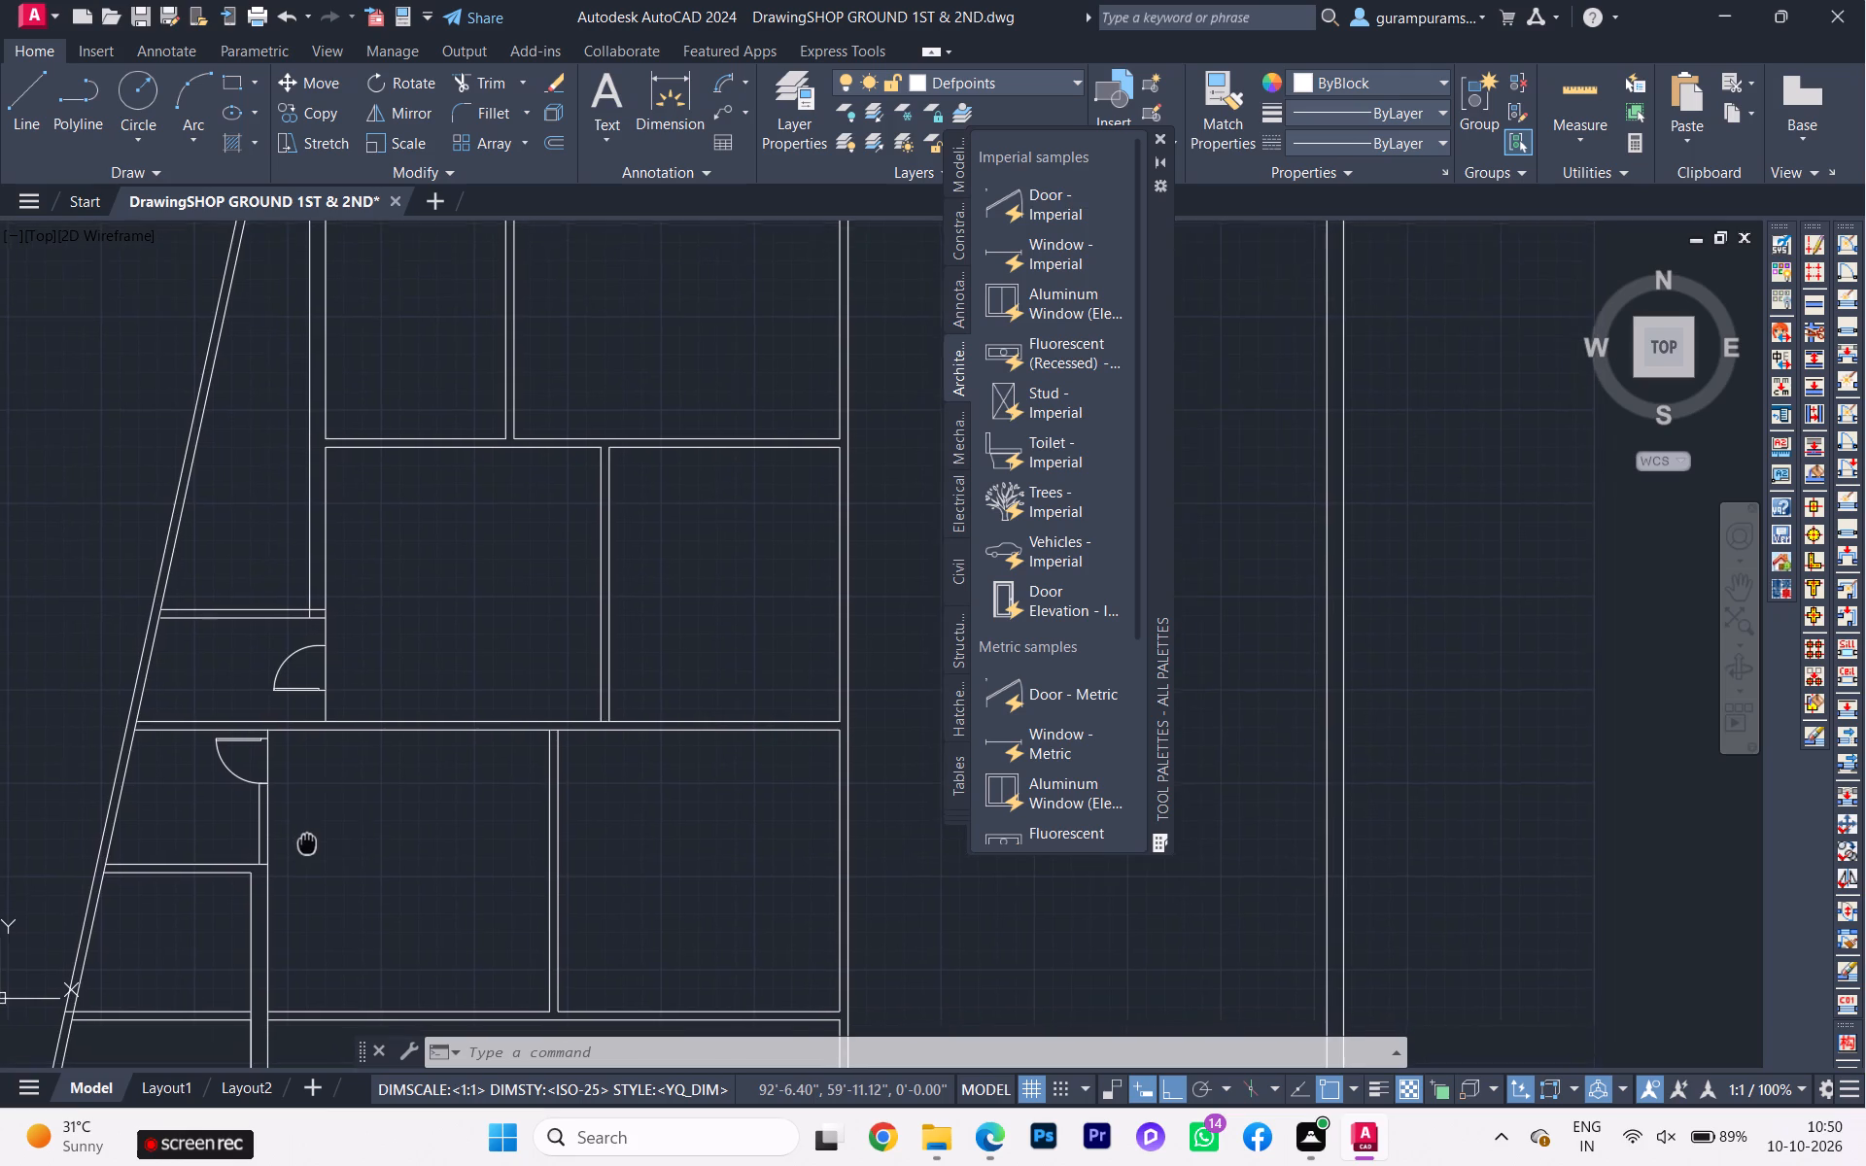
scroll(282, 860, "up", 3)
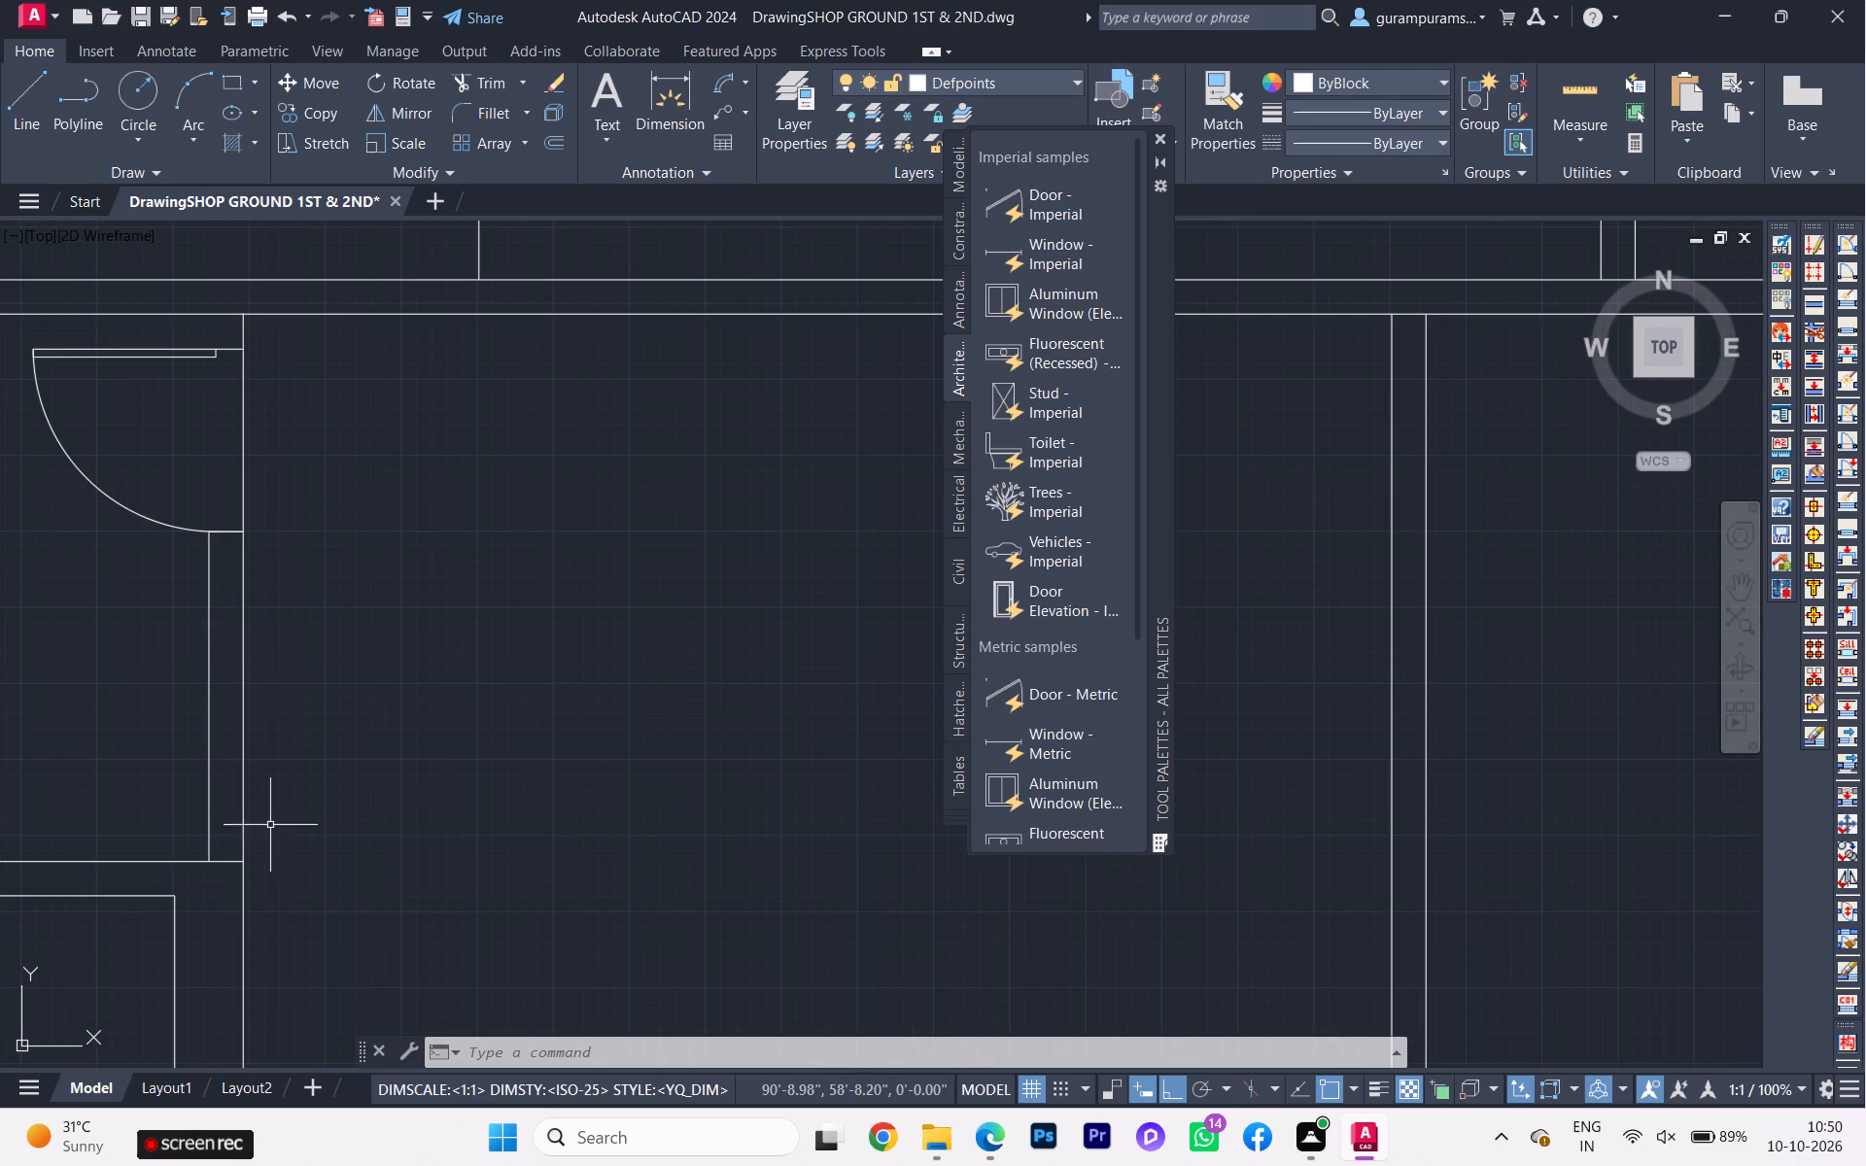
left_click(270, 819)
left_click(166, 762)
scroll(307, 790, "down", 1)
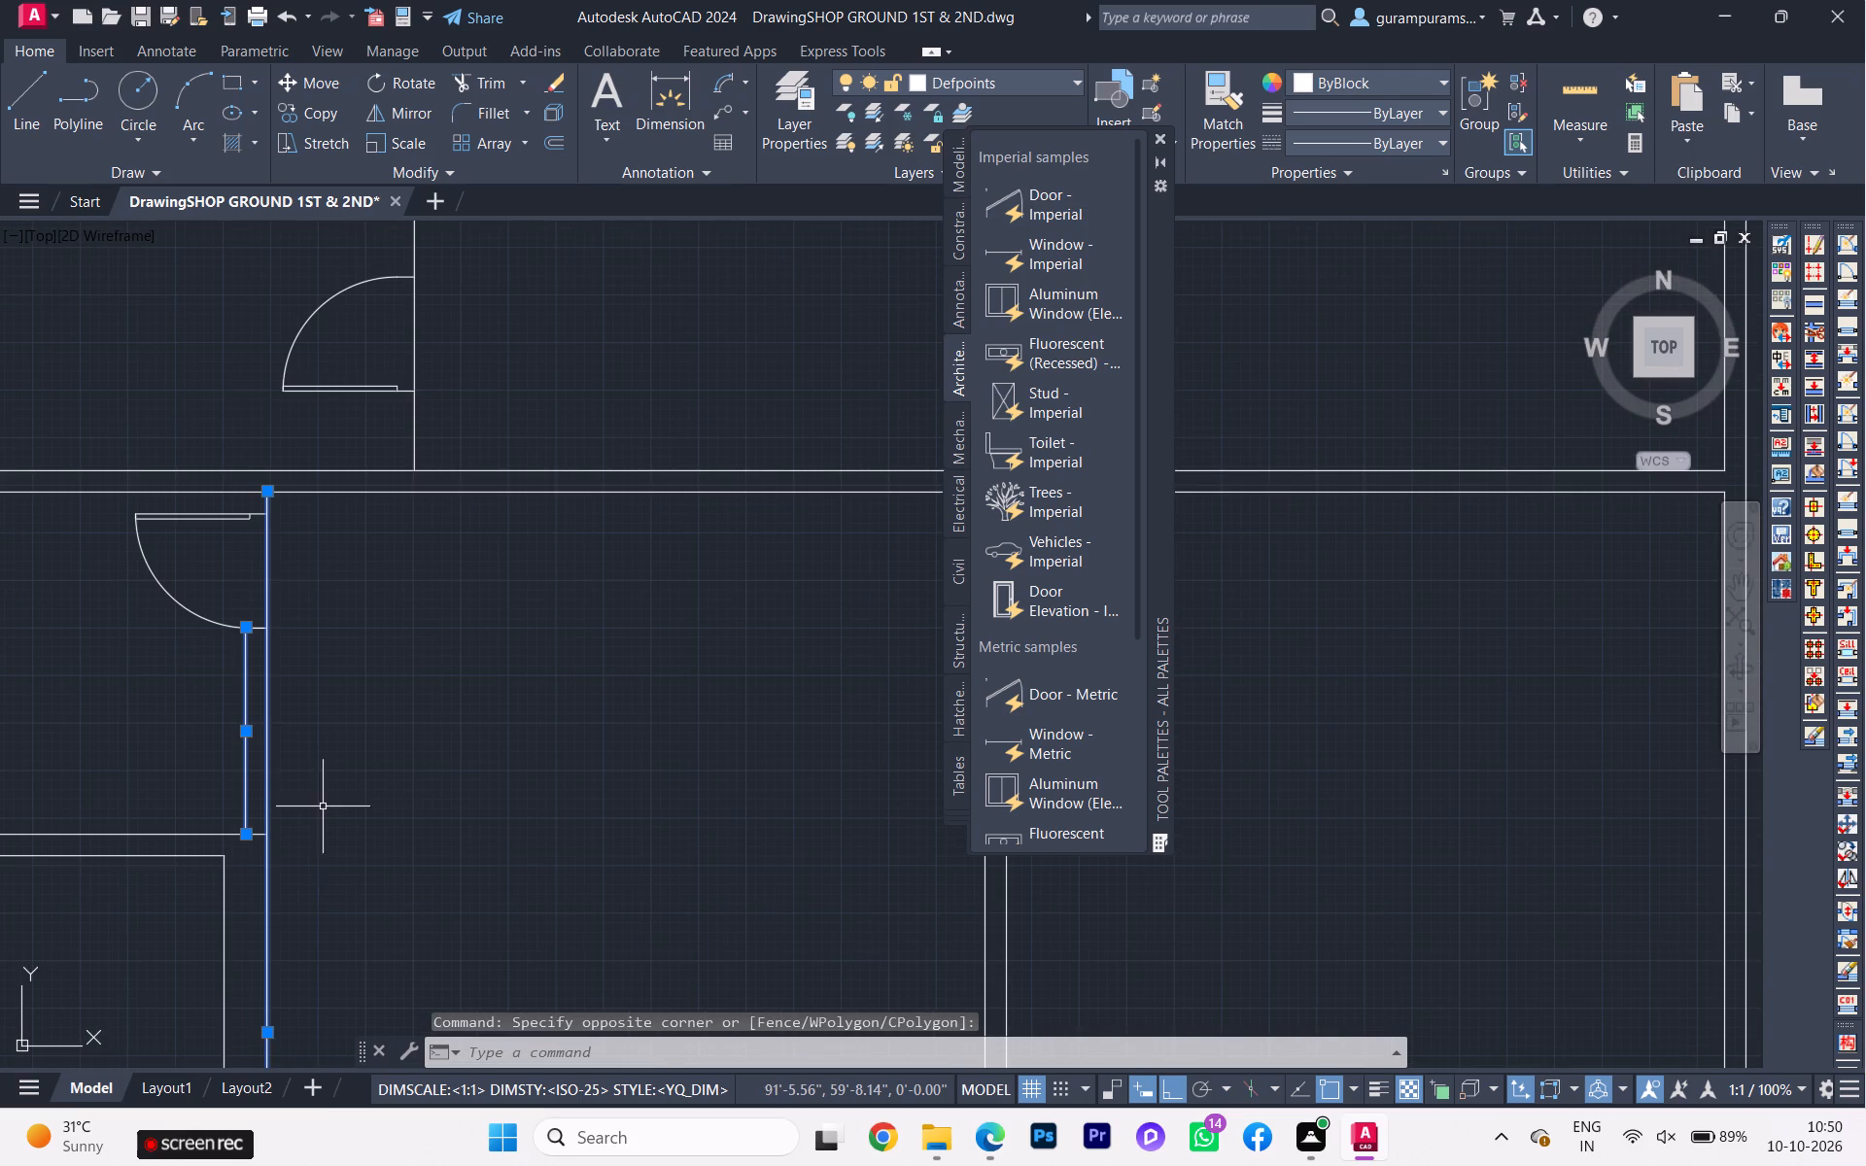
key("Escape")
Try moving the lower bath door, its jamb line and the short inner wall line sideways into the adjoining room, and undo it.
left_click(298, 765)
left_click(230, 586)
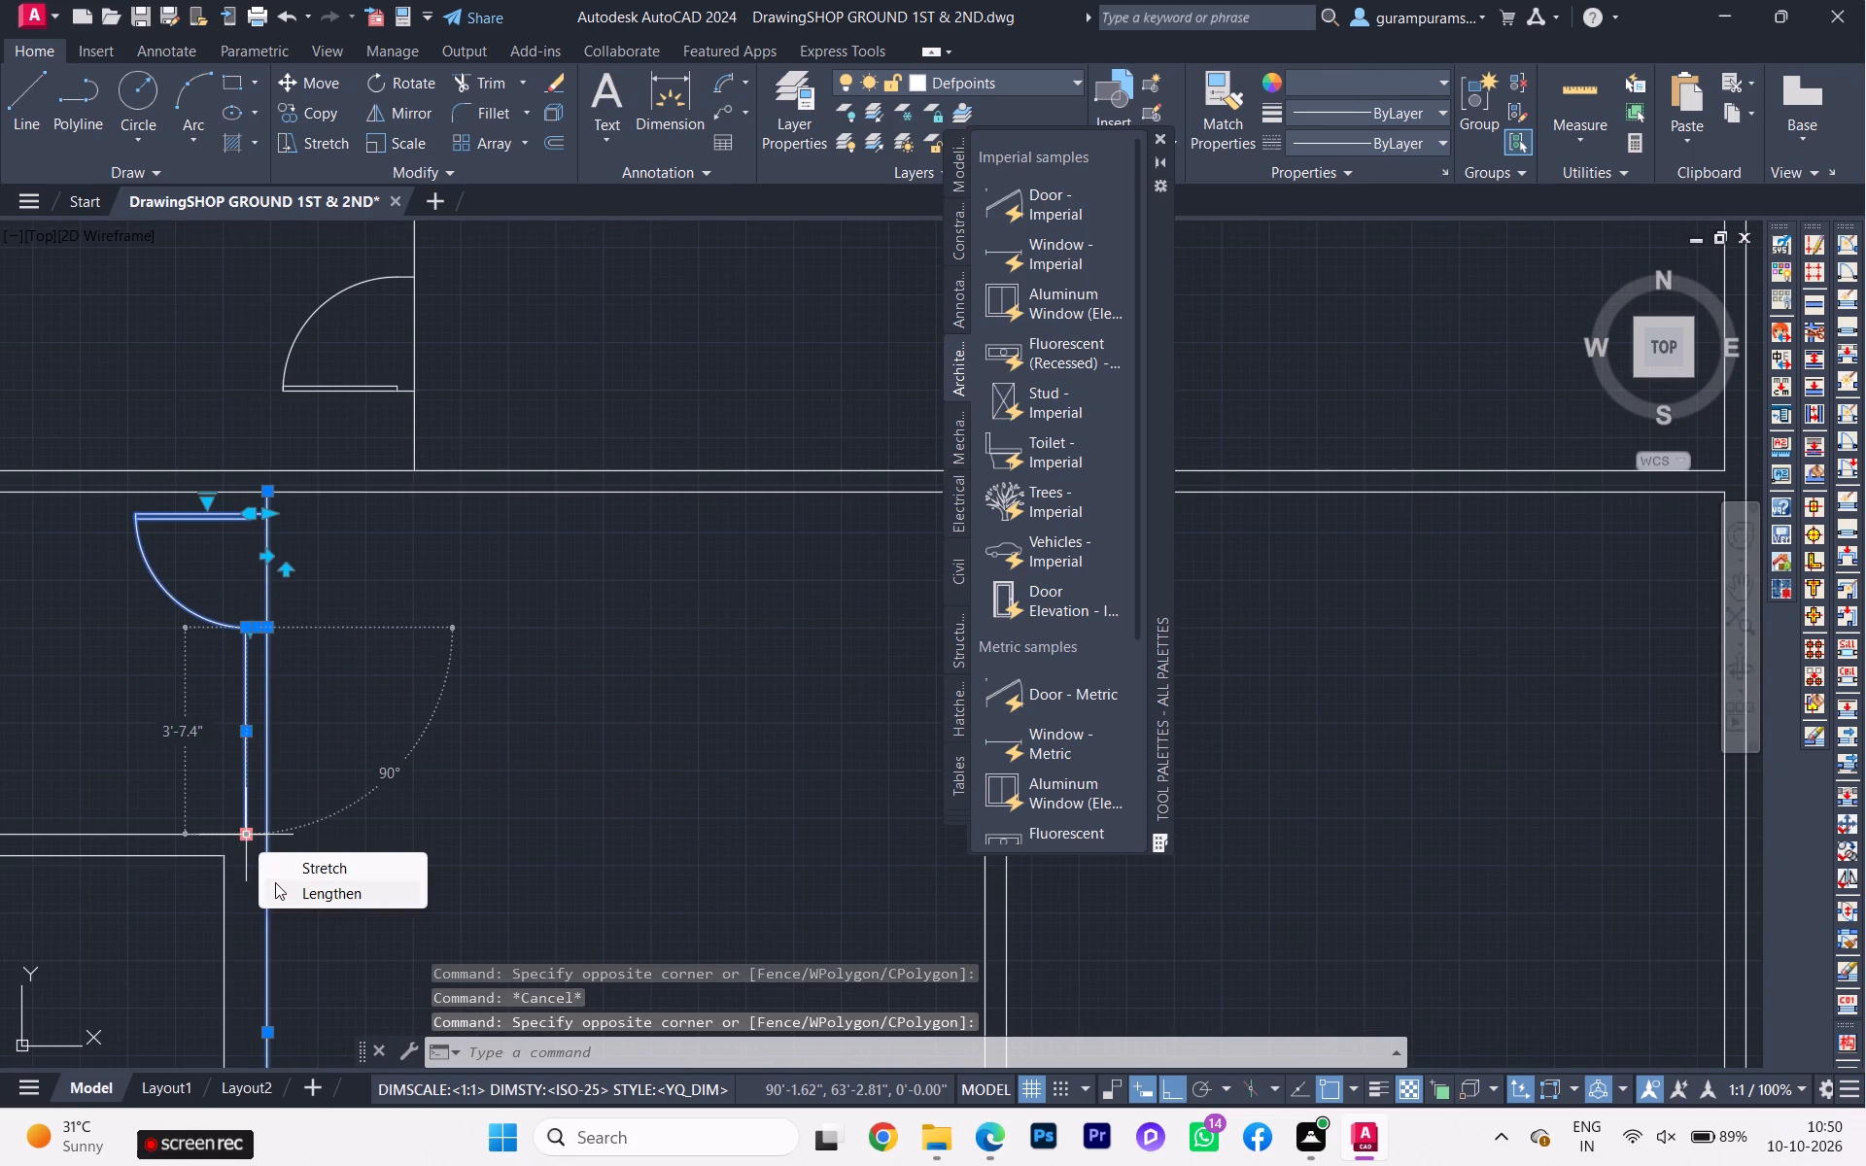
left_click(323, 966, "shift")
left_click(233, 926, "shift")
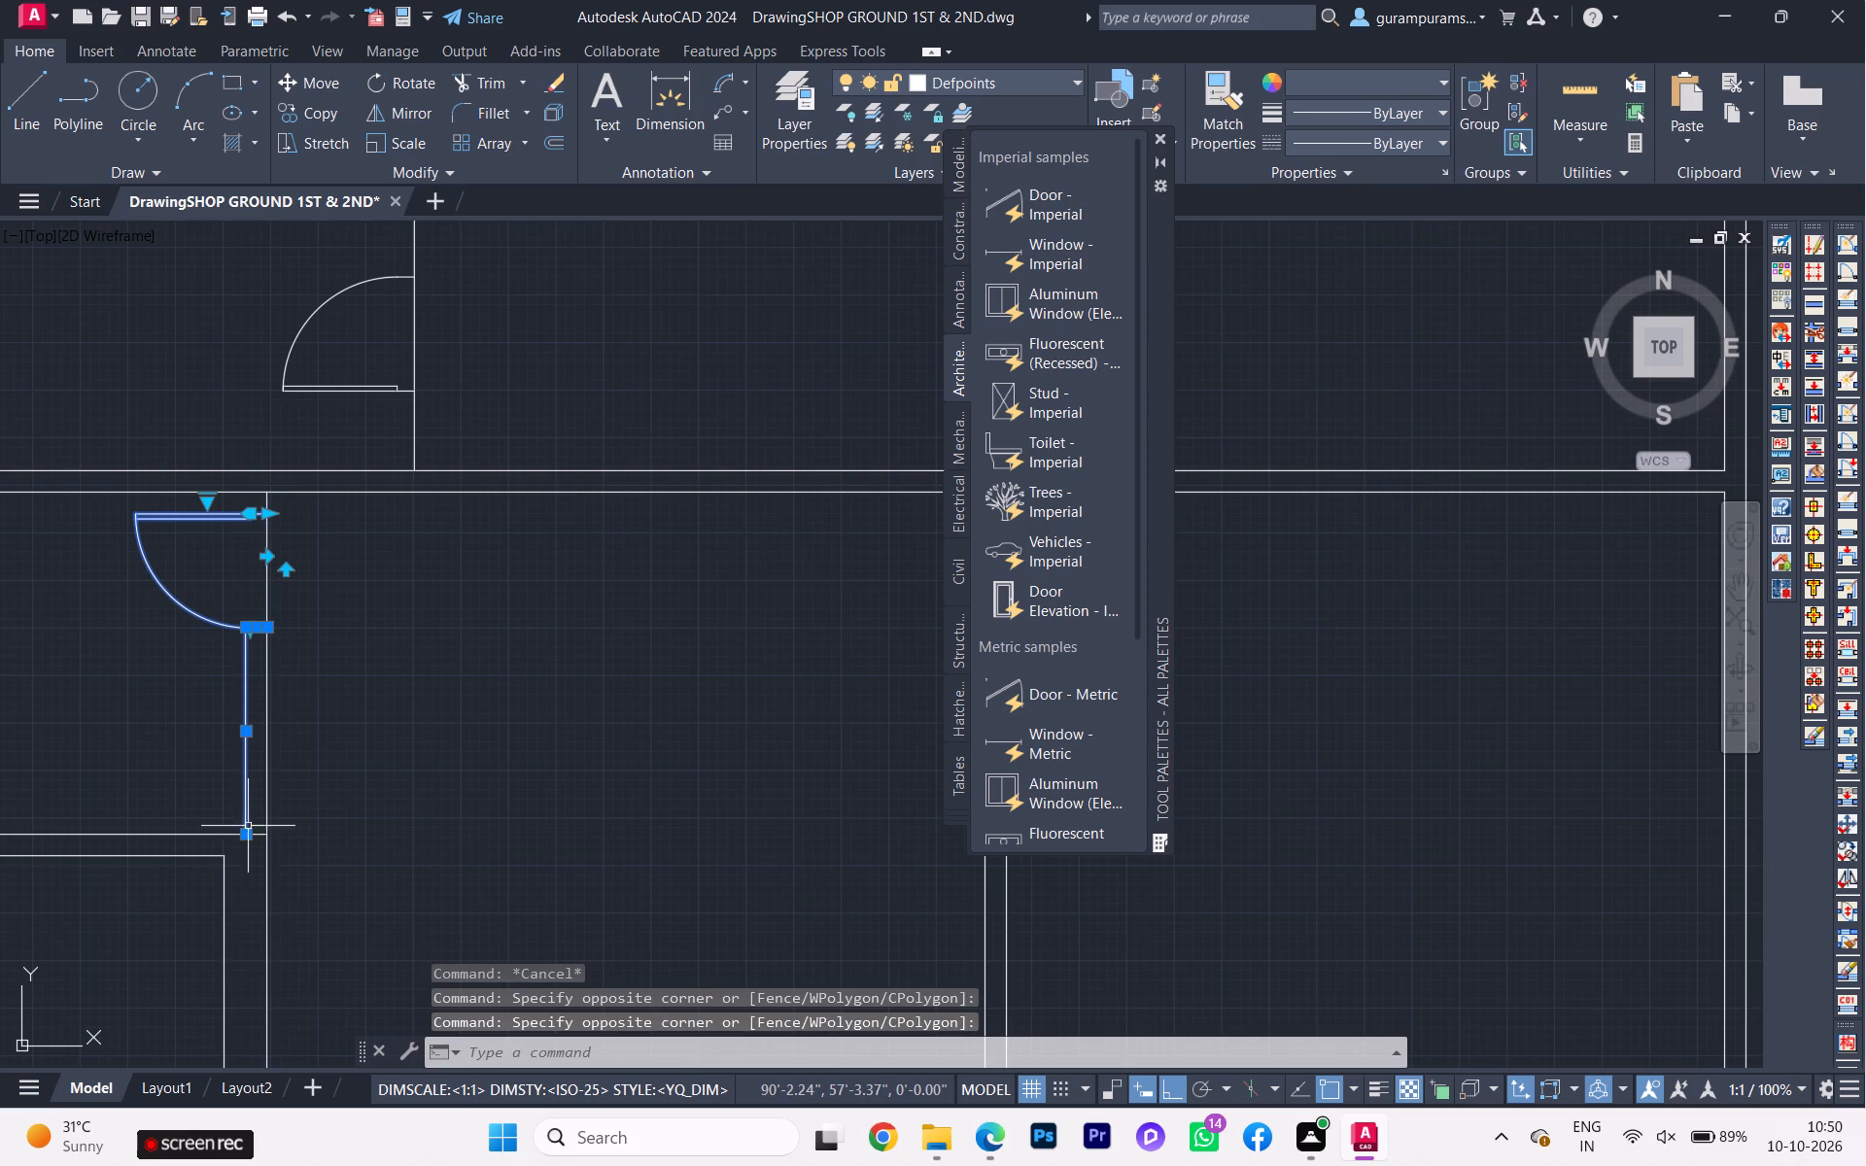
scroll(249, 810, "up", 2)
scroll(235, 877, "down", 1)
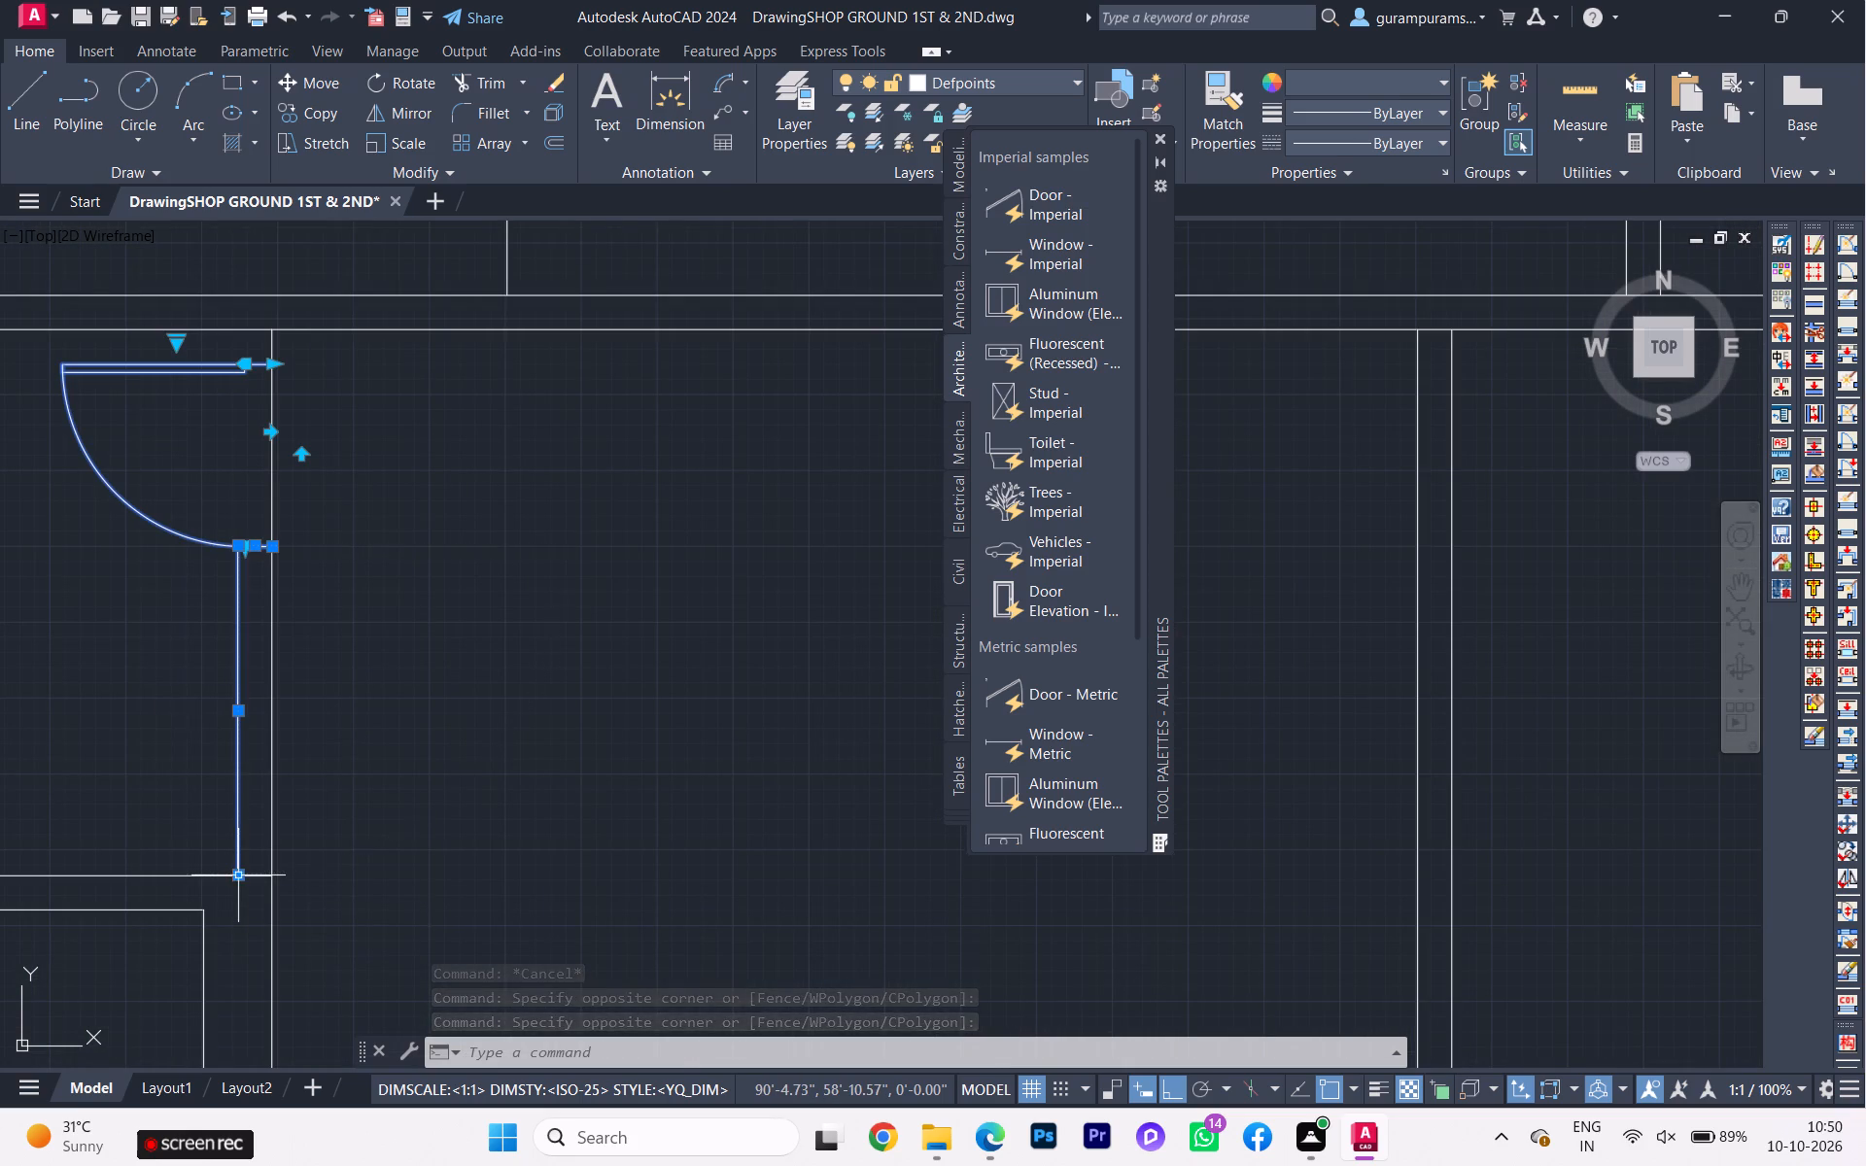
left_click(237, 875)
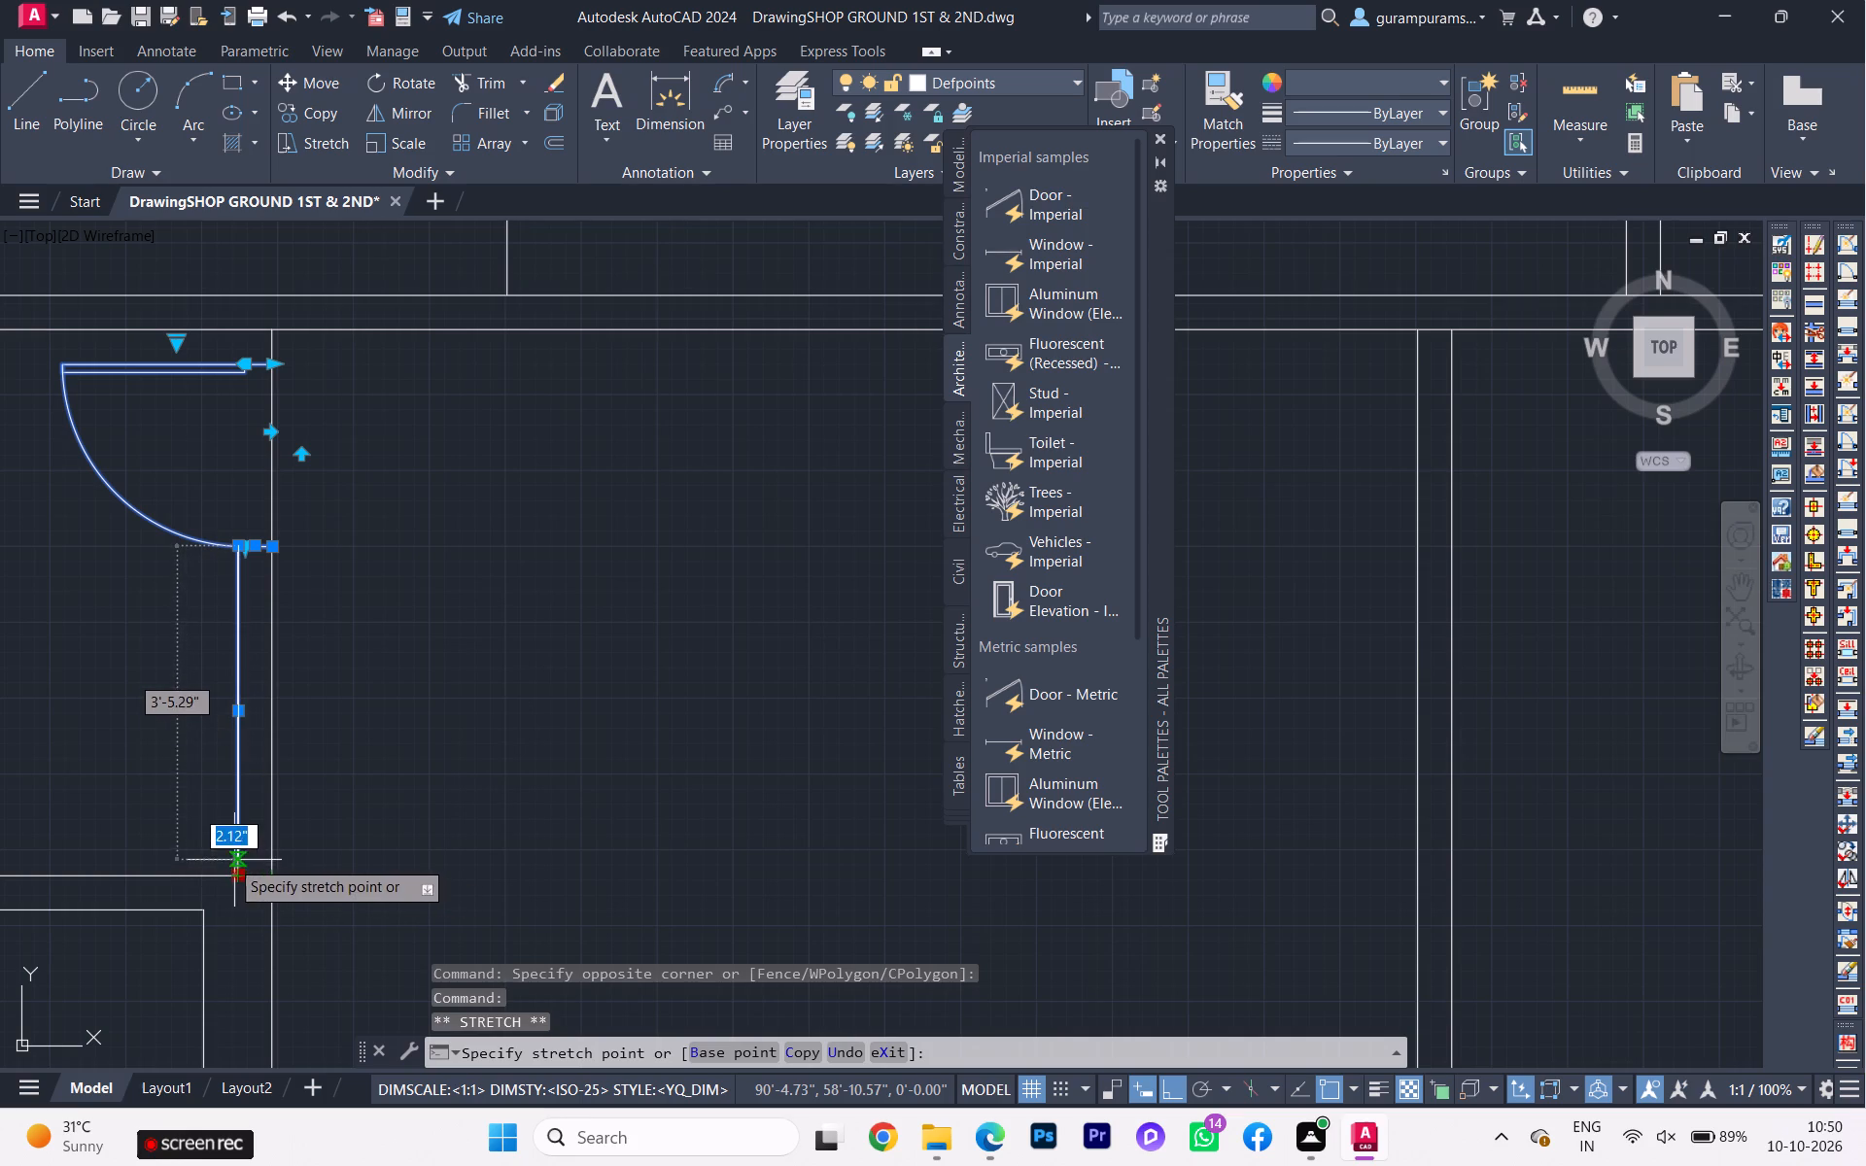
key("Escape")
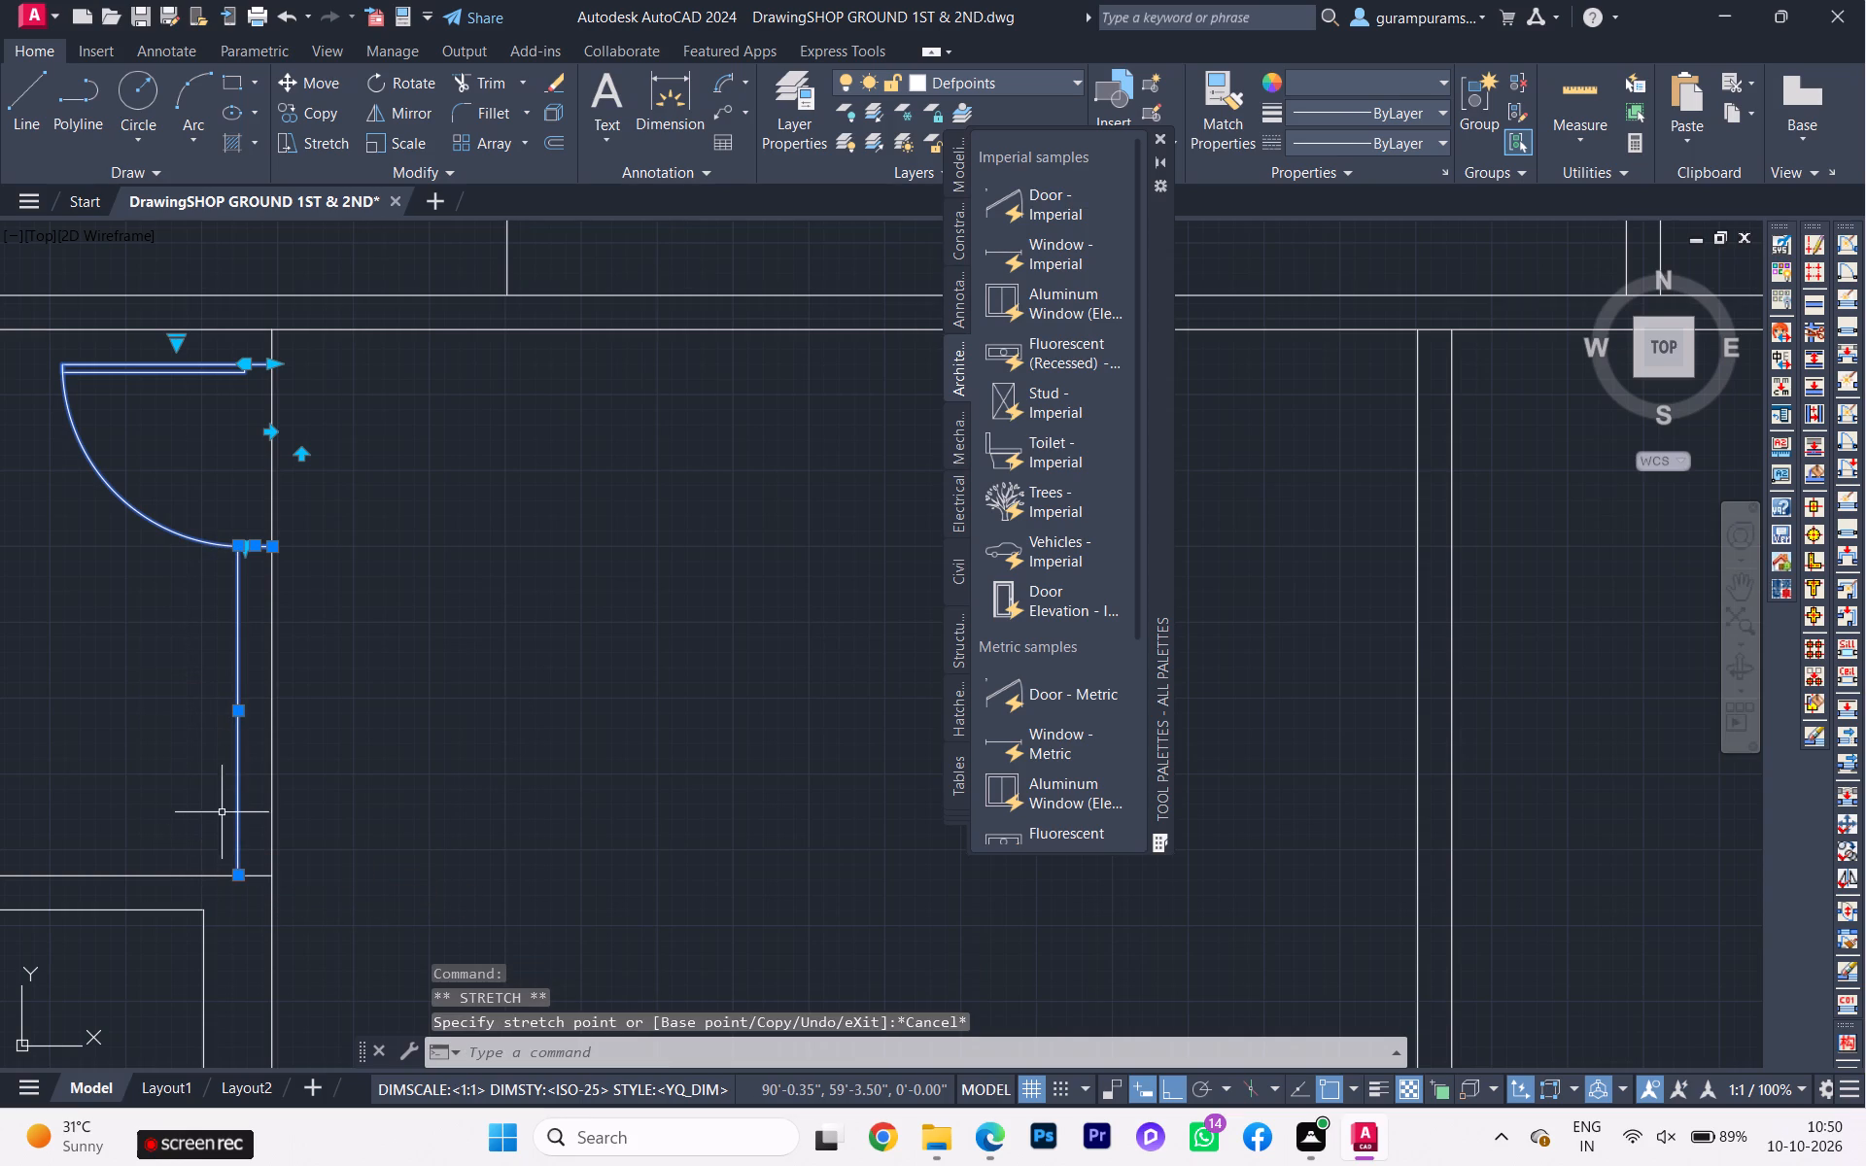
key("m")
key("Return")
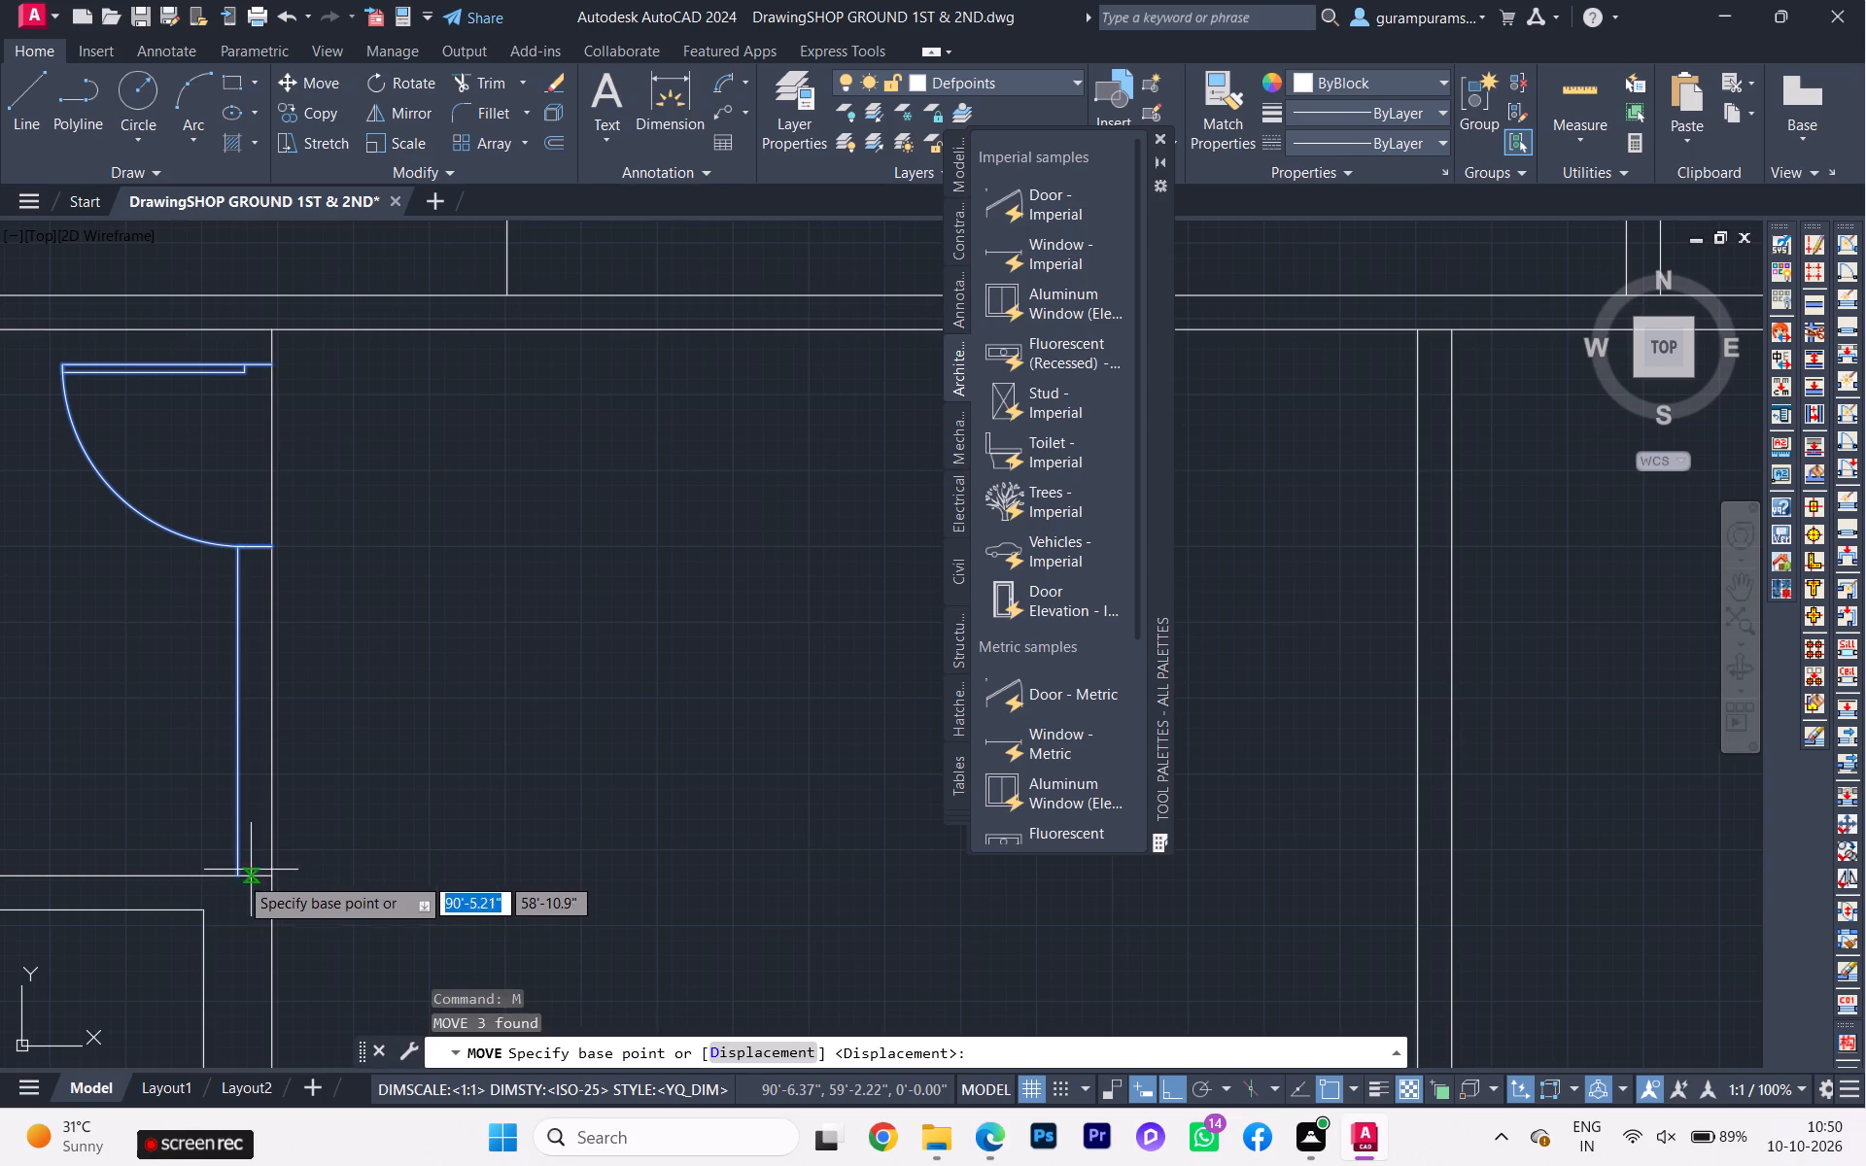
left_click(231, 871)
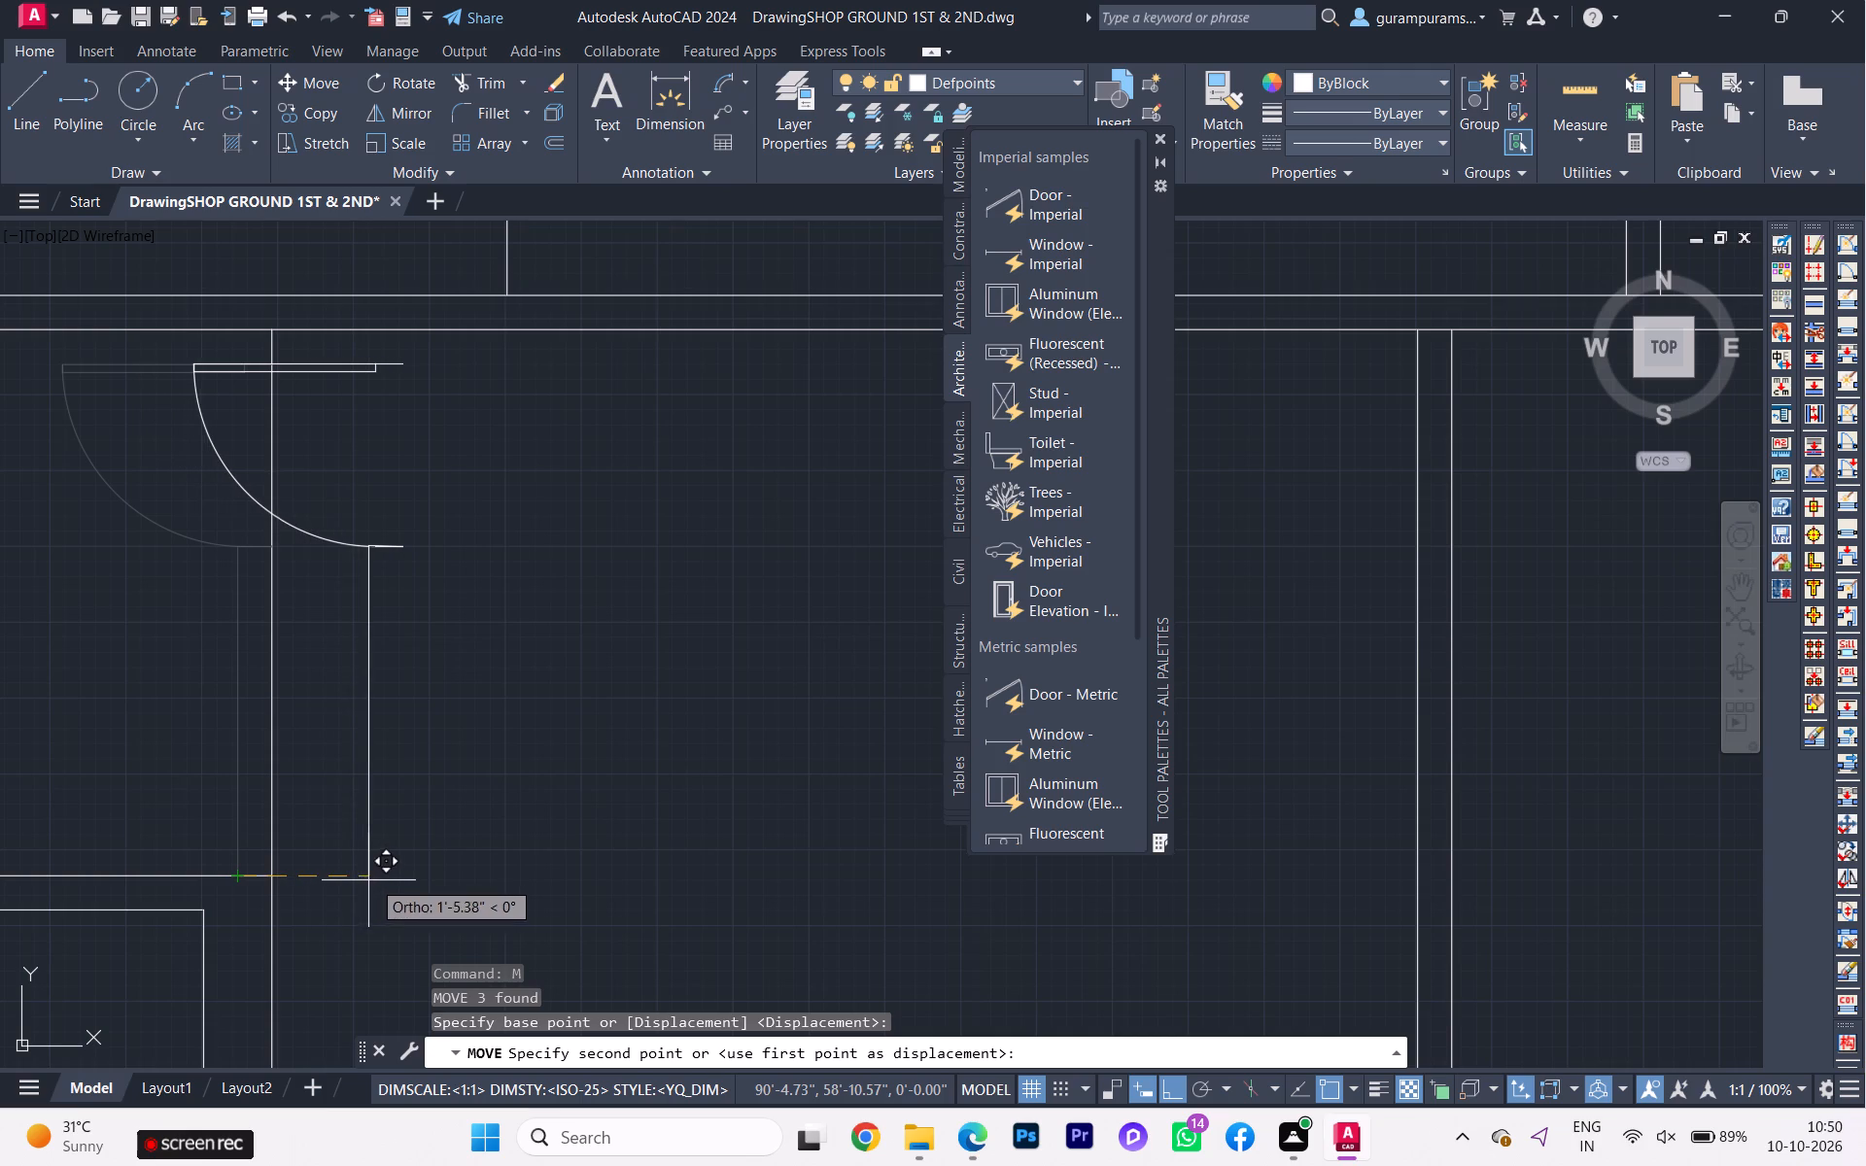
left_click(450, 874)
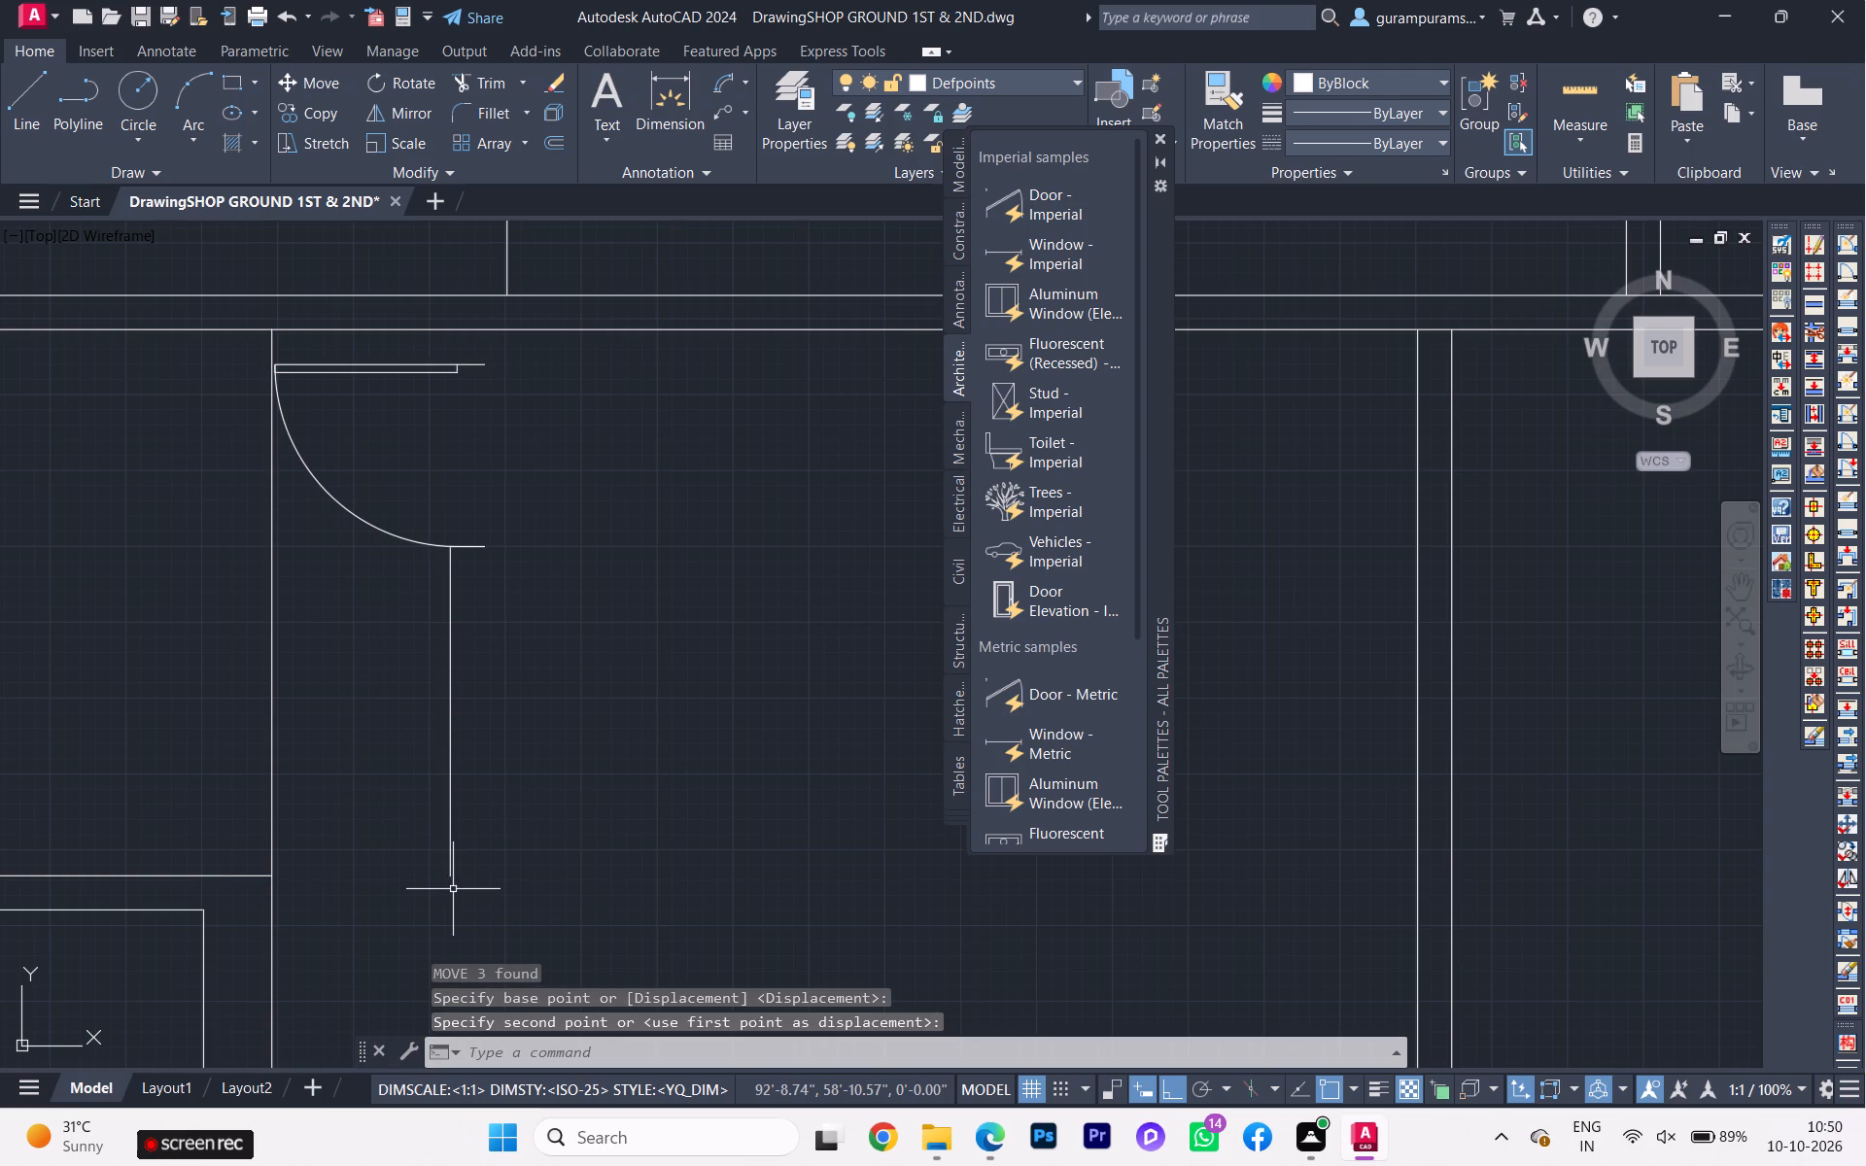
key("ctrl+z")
Move the lower bath door together with the short inner wall line below it about 1'-4.5" horizontally into the adjoining room.
left_click(234, 830)
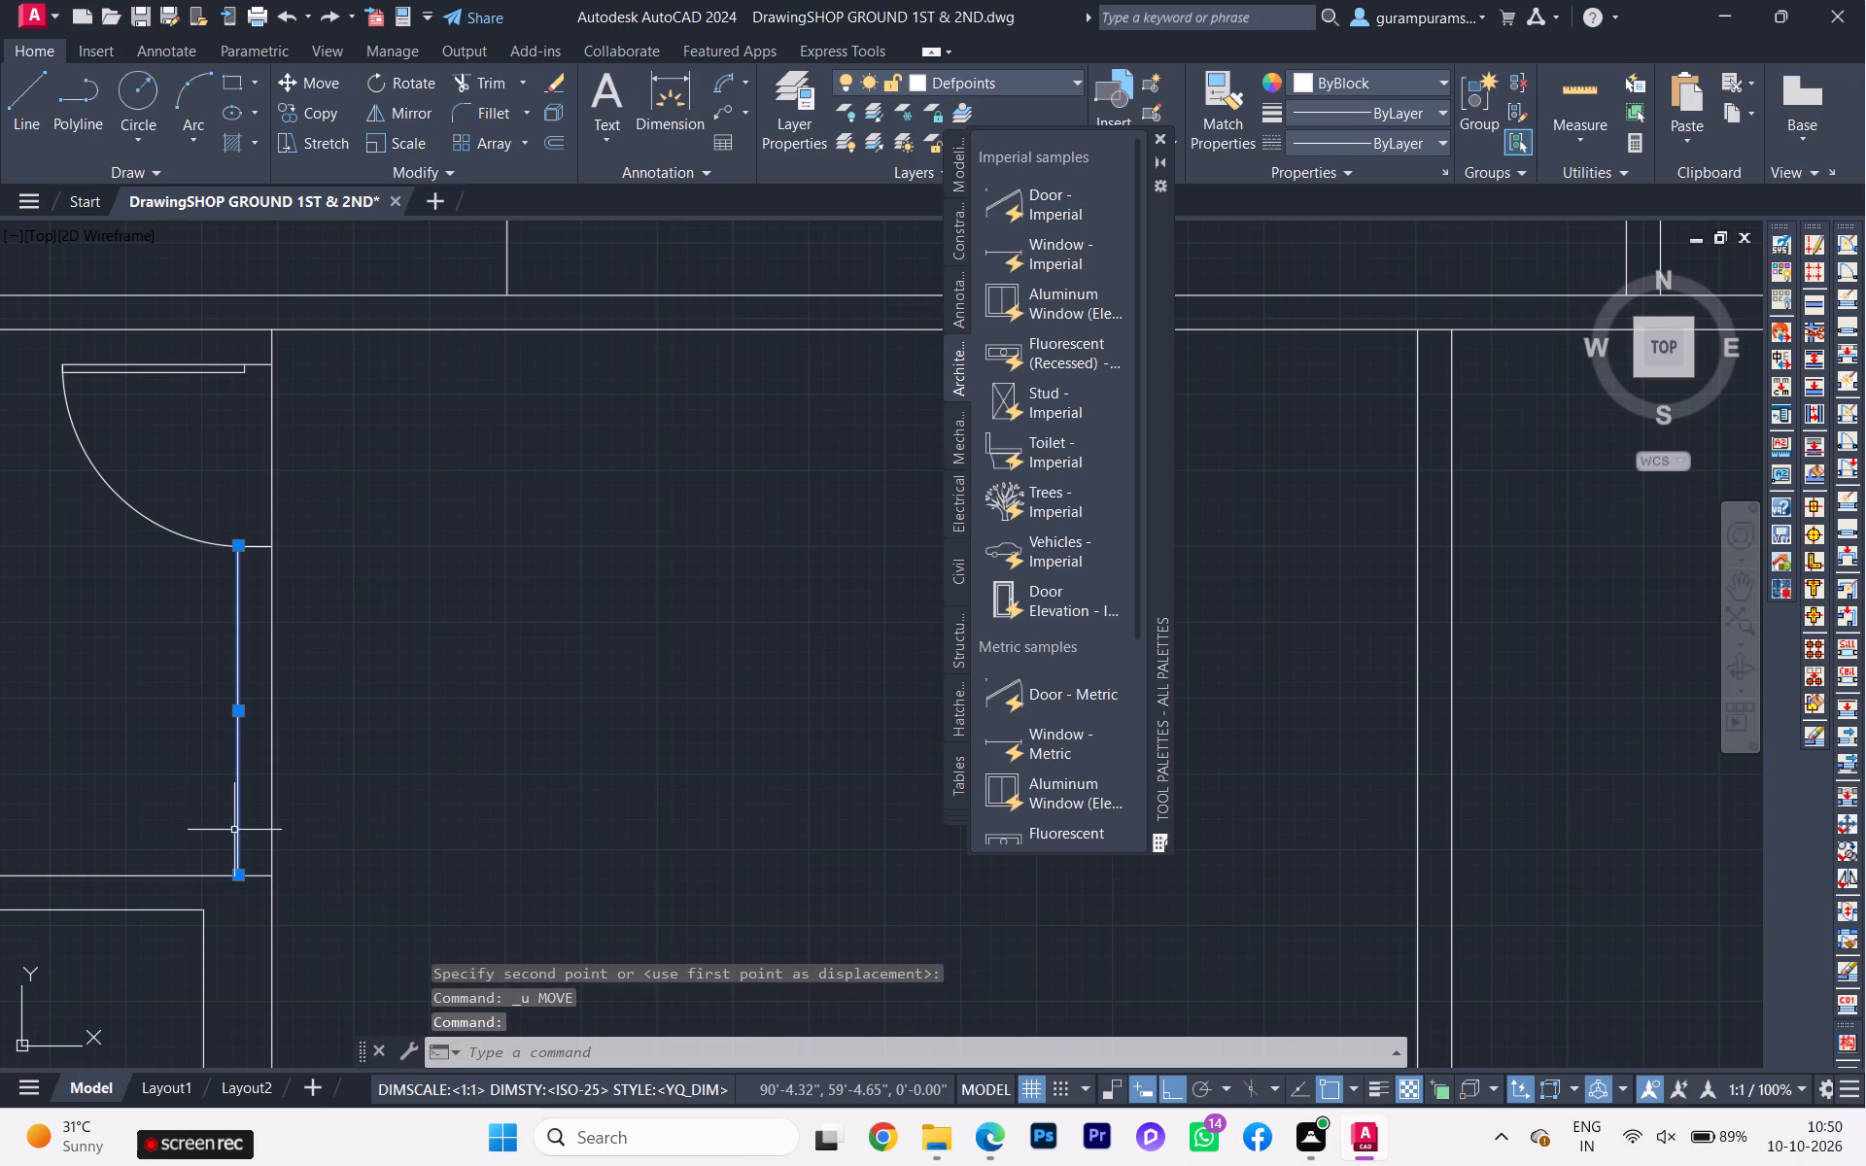
left_click_drag(205, 584, 206, 572)
left_click(166, 506)
key("m")
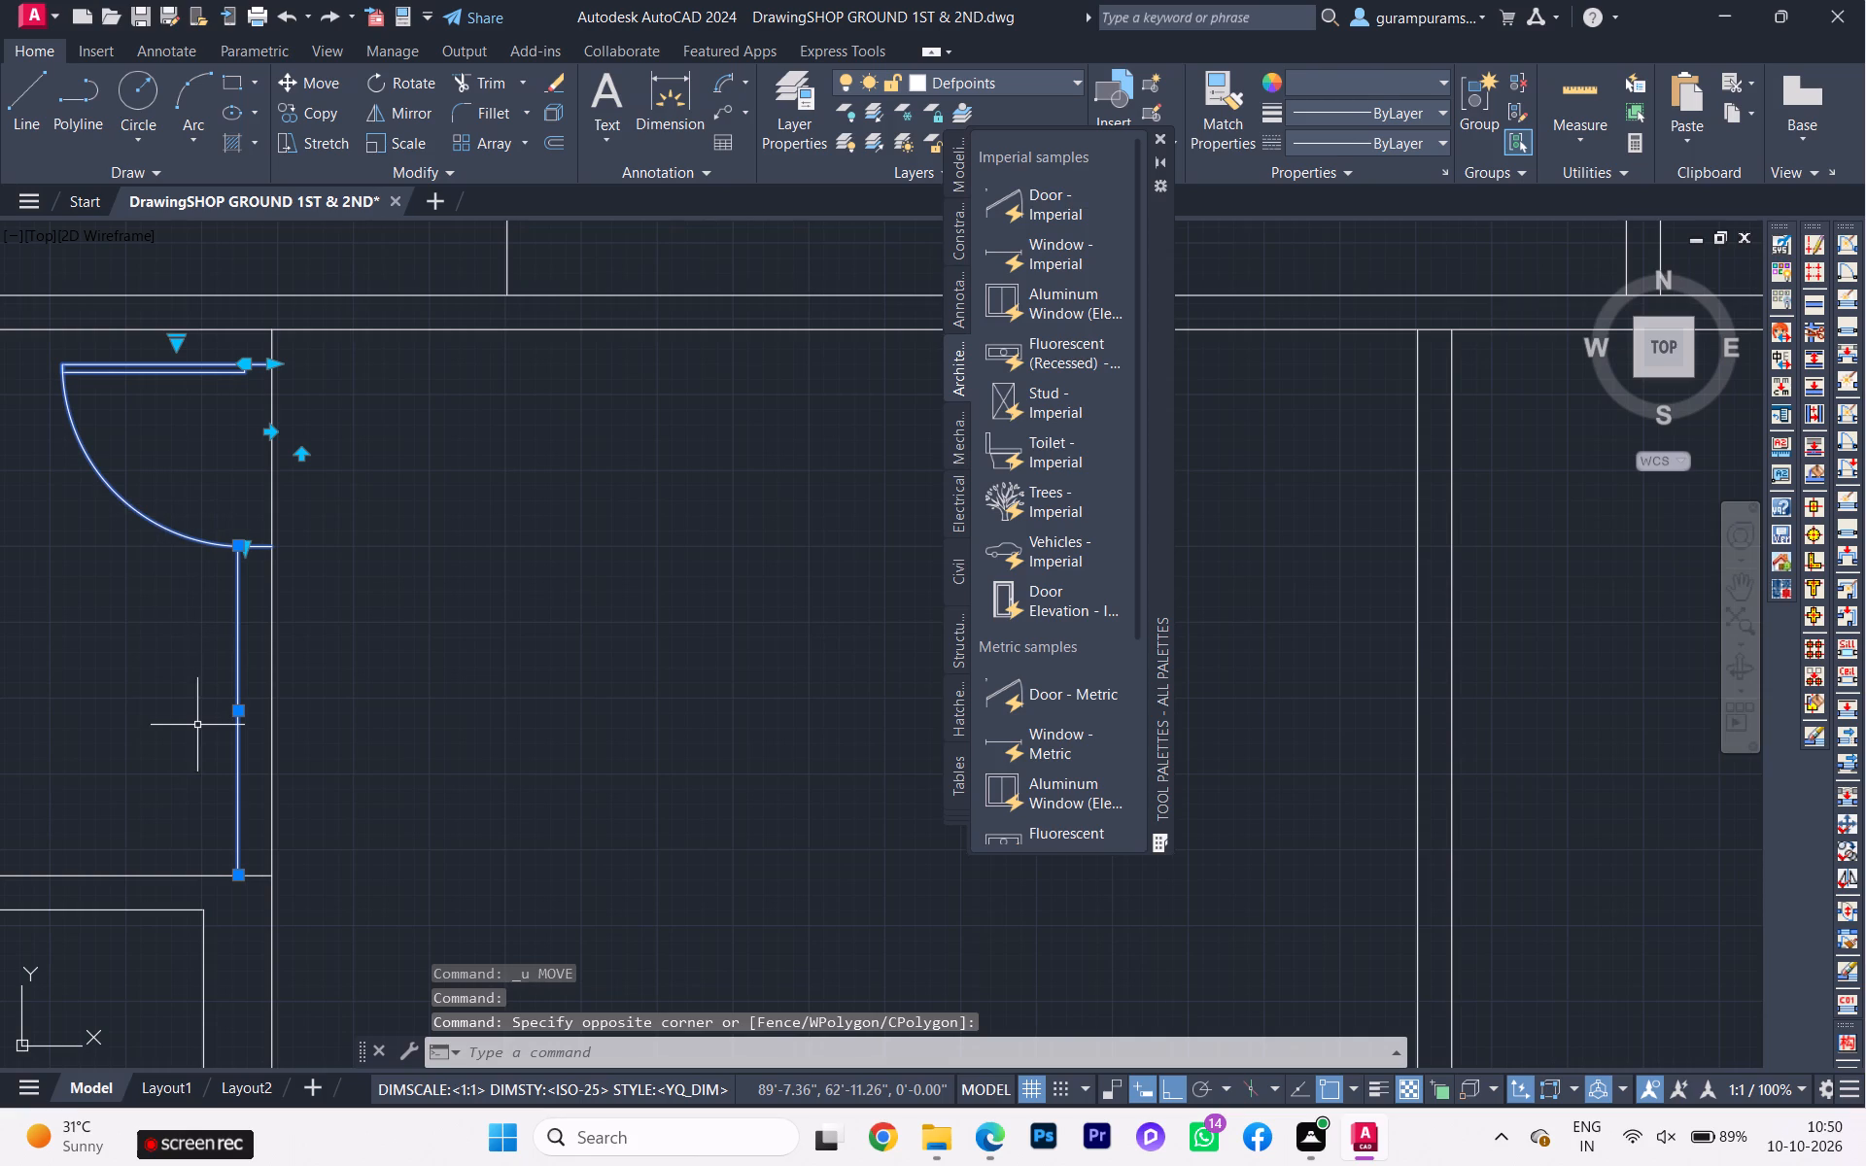
key("Return")
left_click(235, 874)
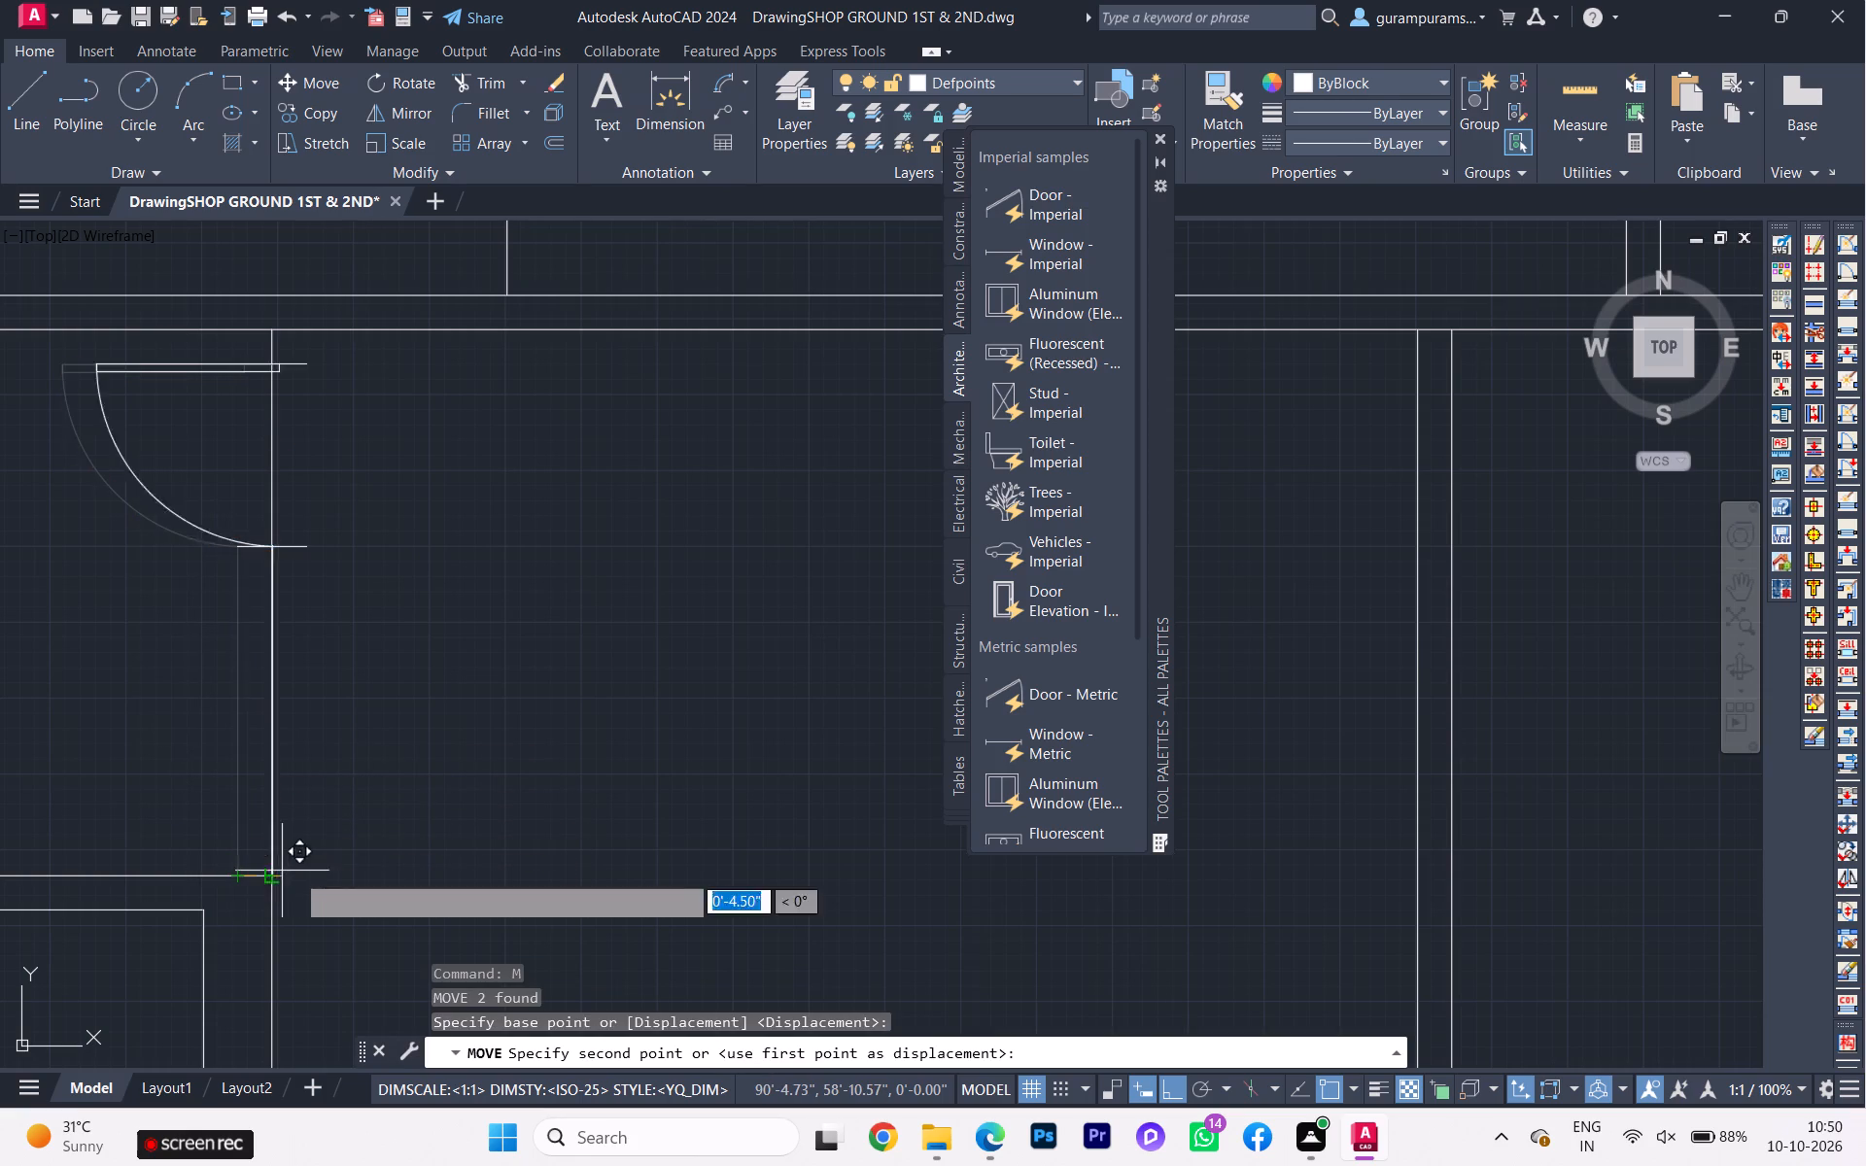
left_click(363, 876)
key("Escape")
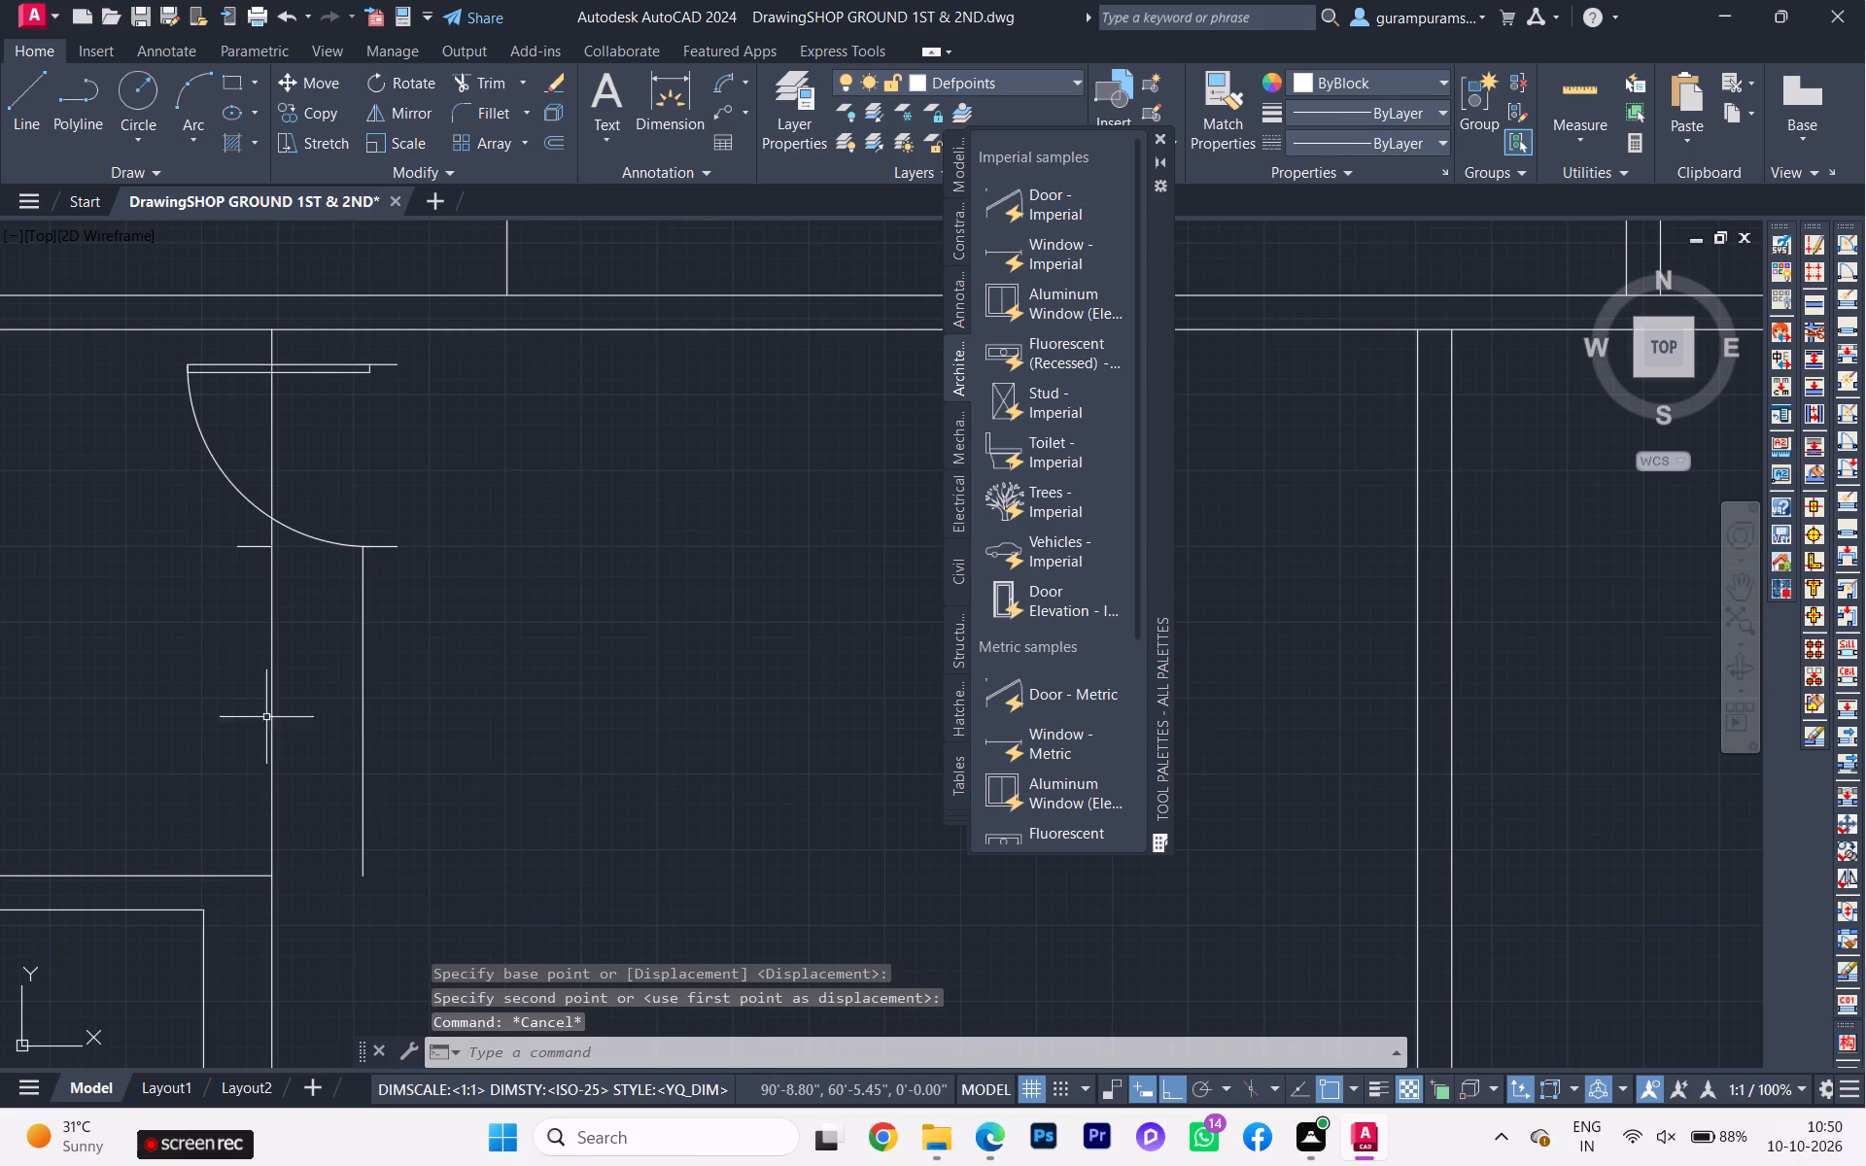
Shorten the long vertical wall line beside the lower bath from above, ending it level with the lower line of the bath's bottom wall.
left_click(272, 343)
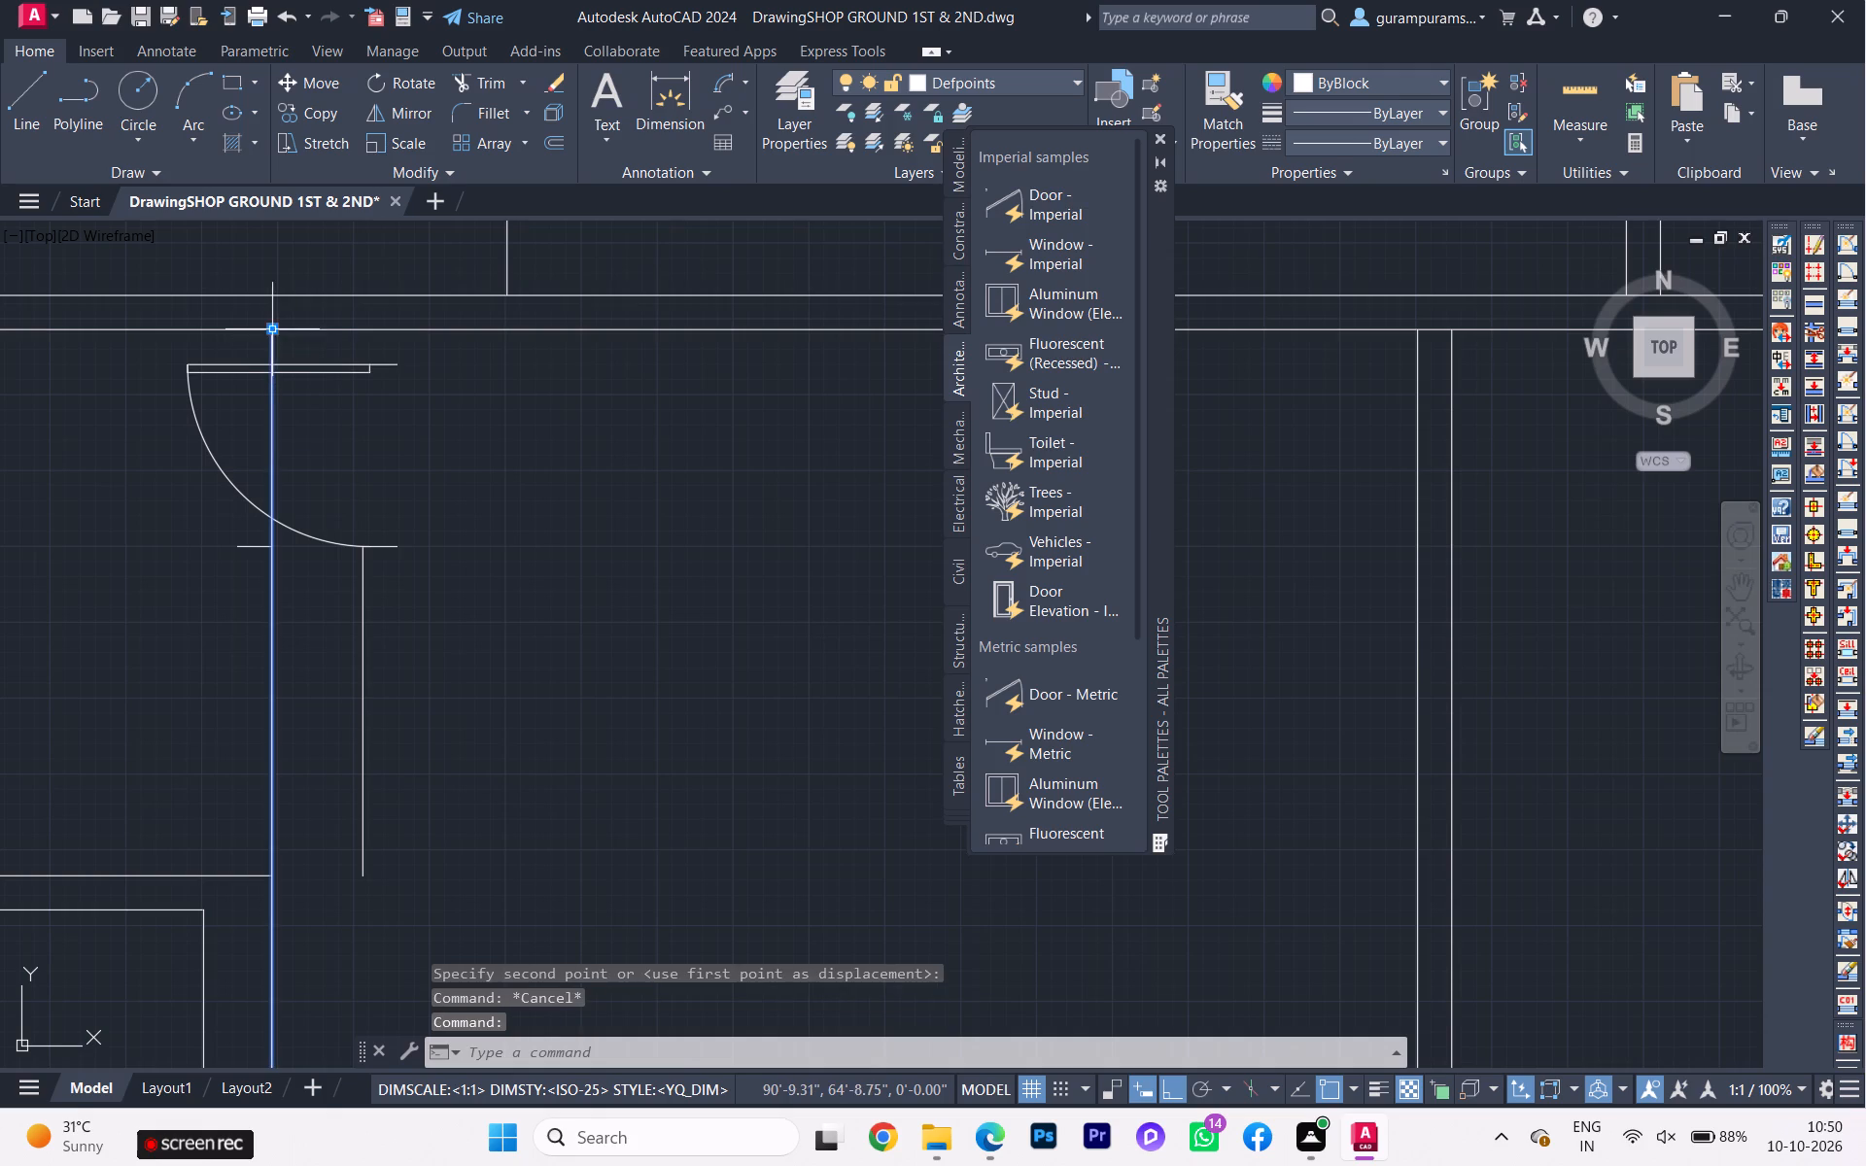
left_click(272, 327)
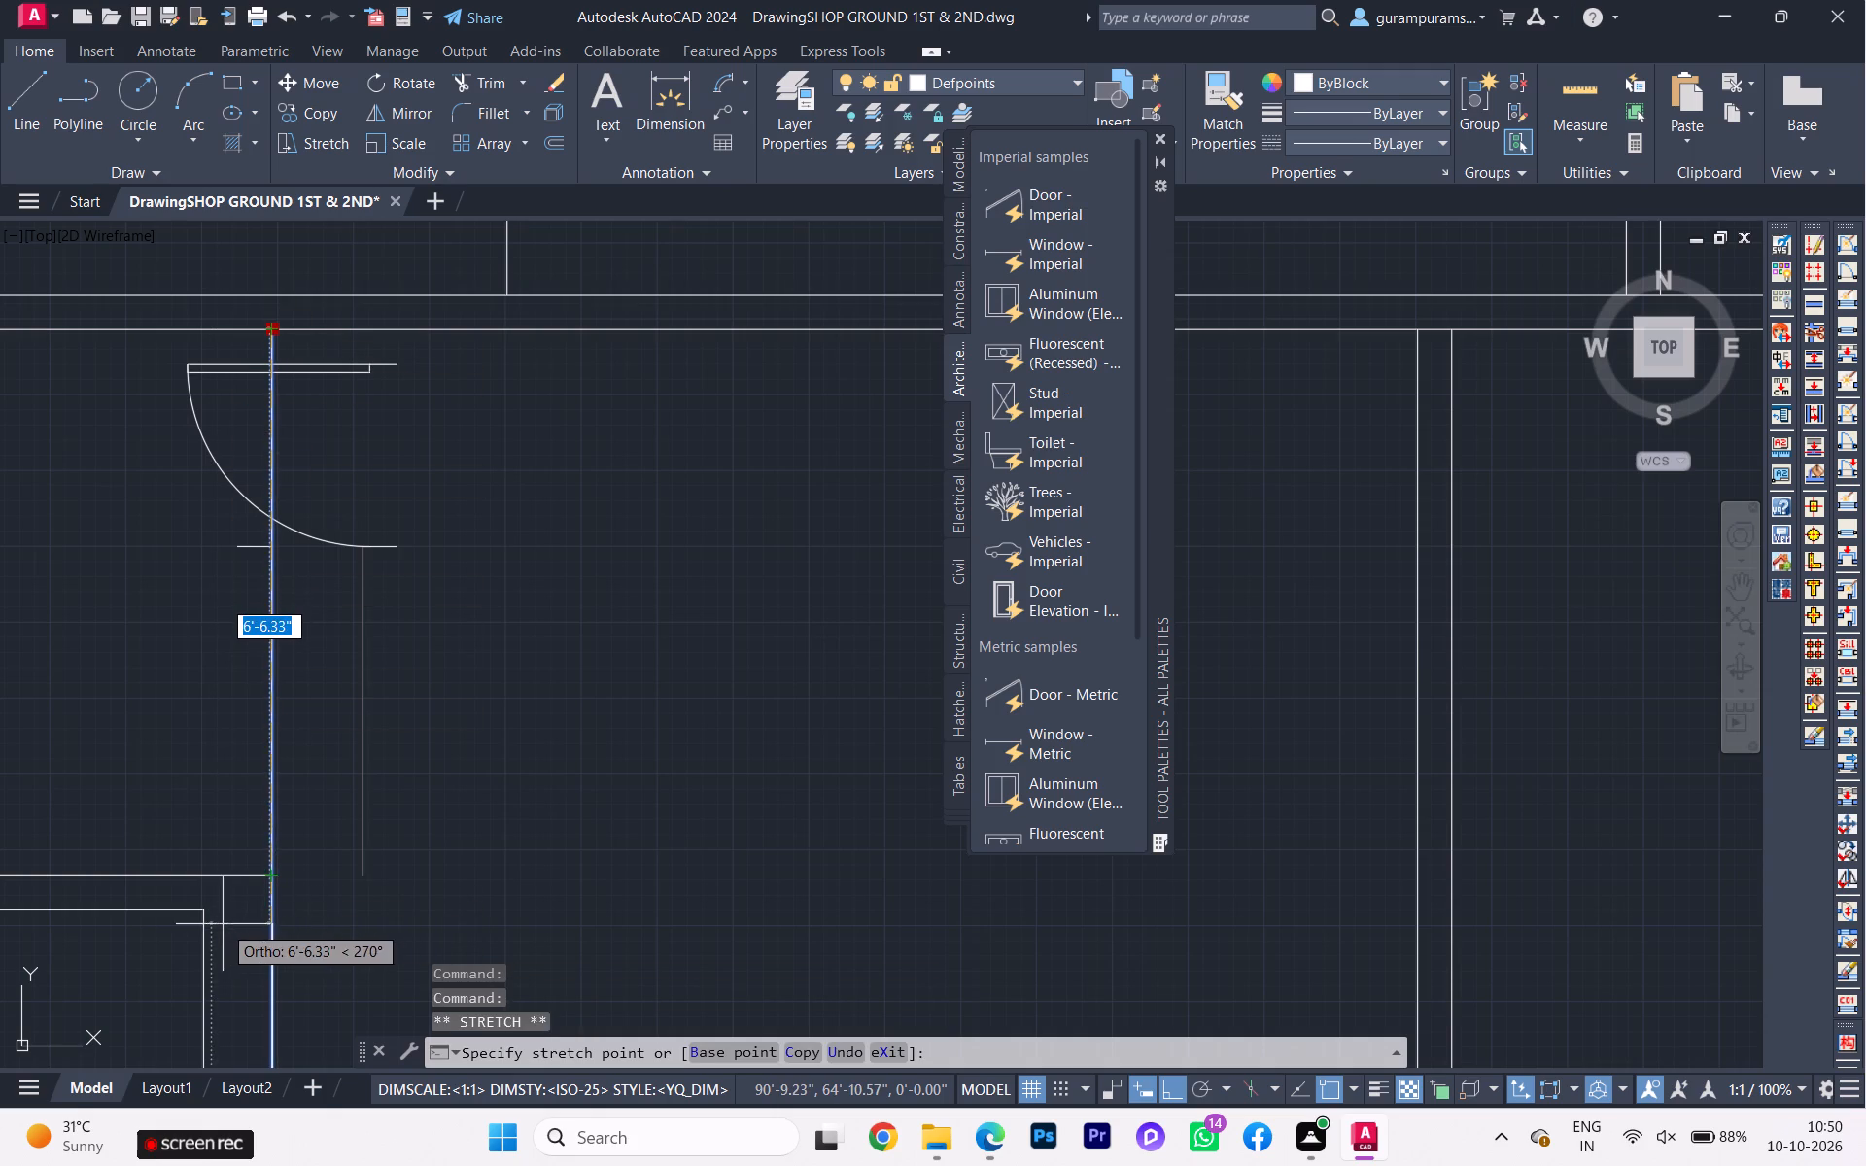
left_click(269, 911)
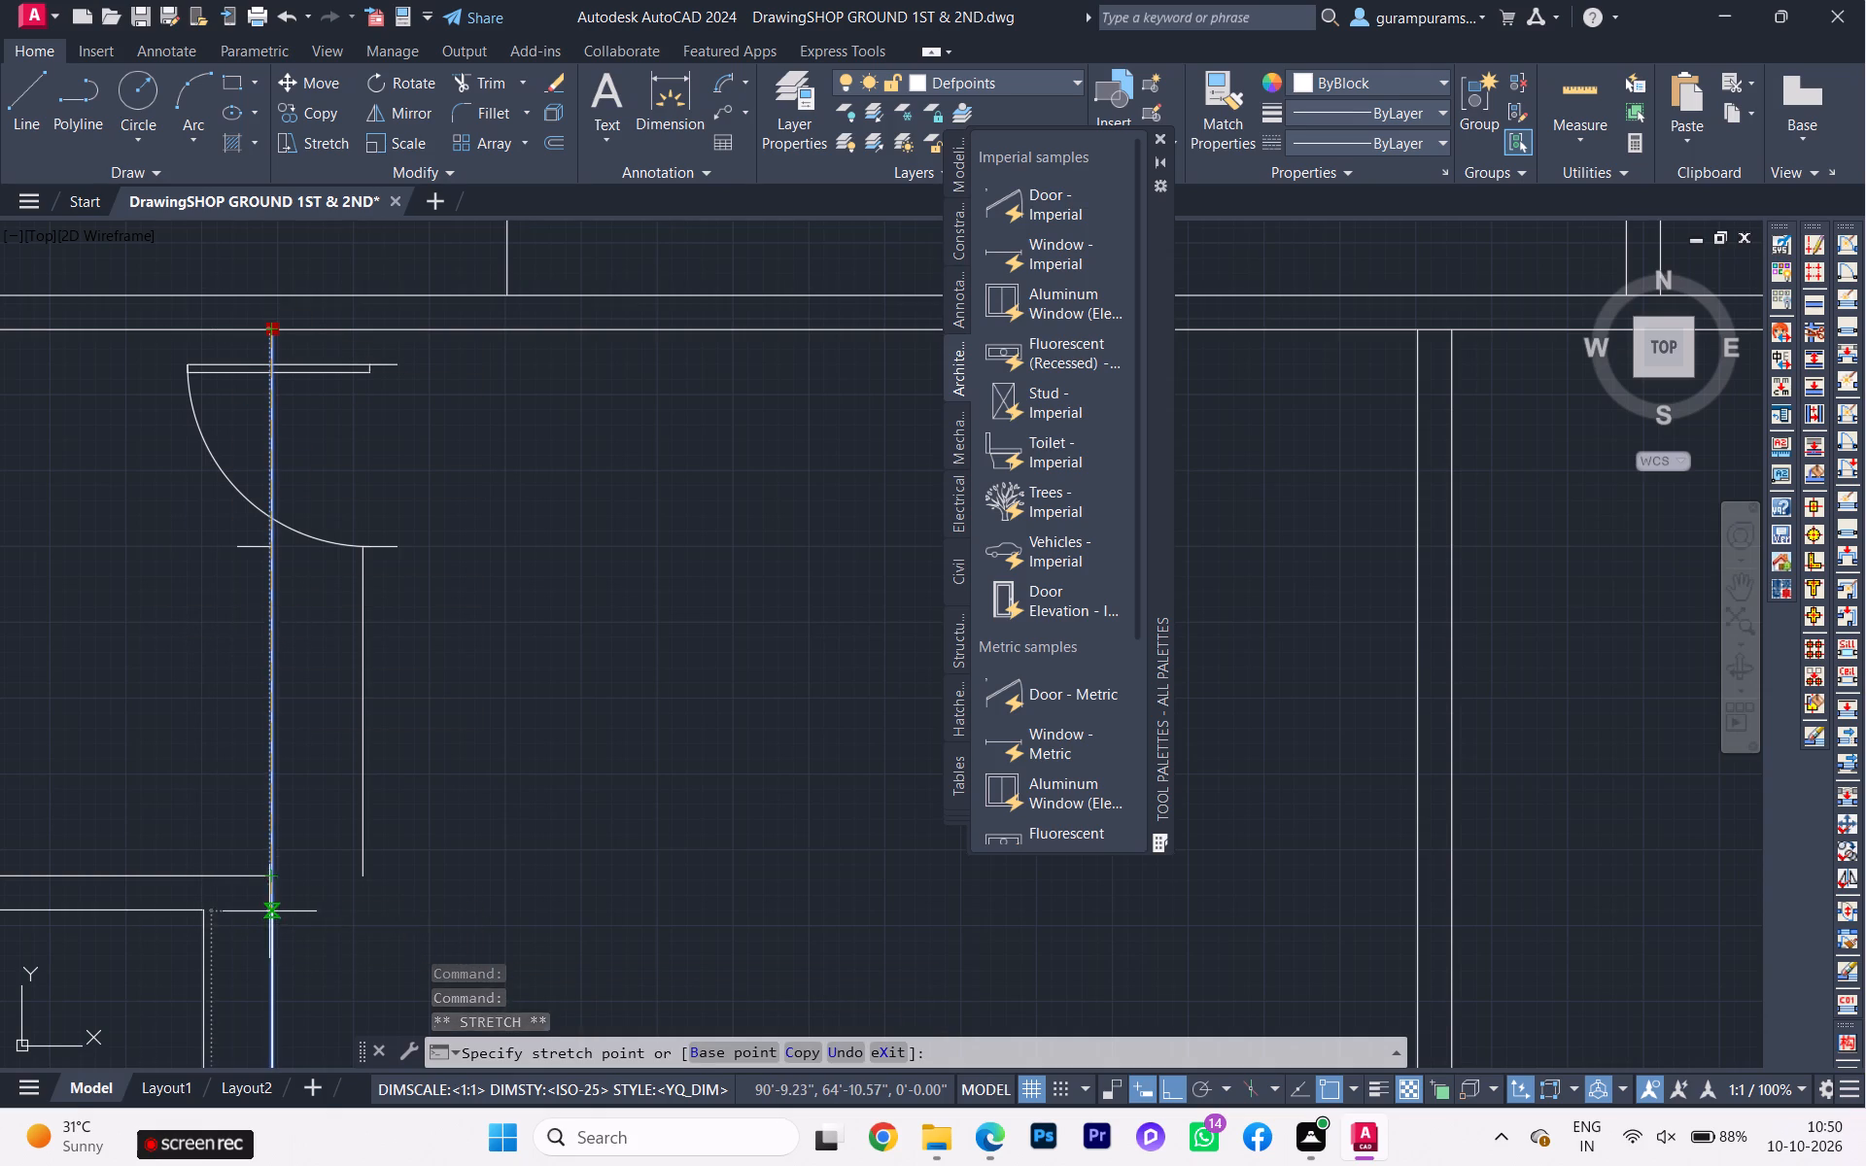
key("Escape")
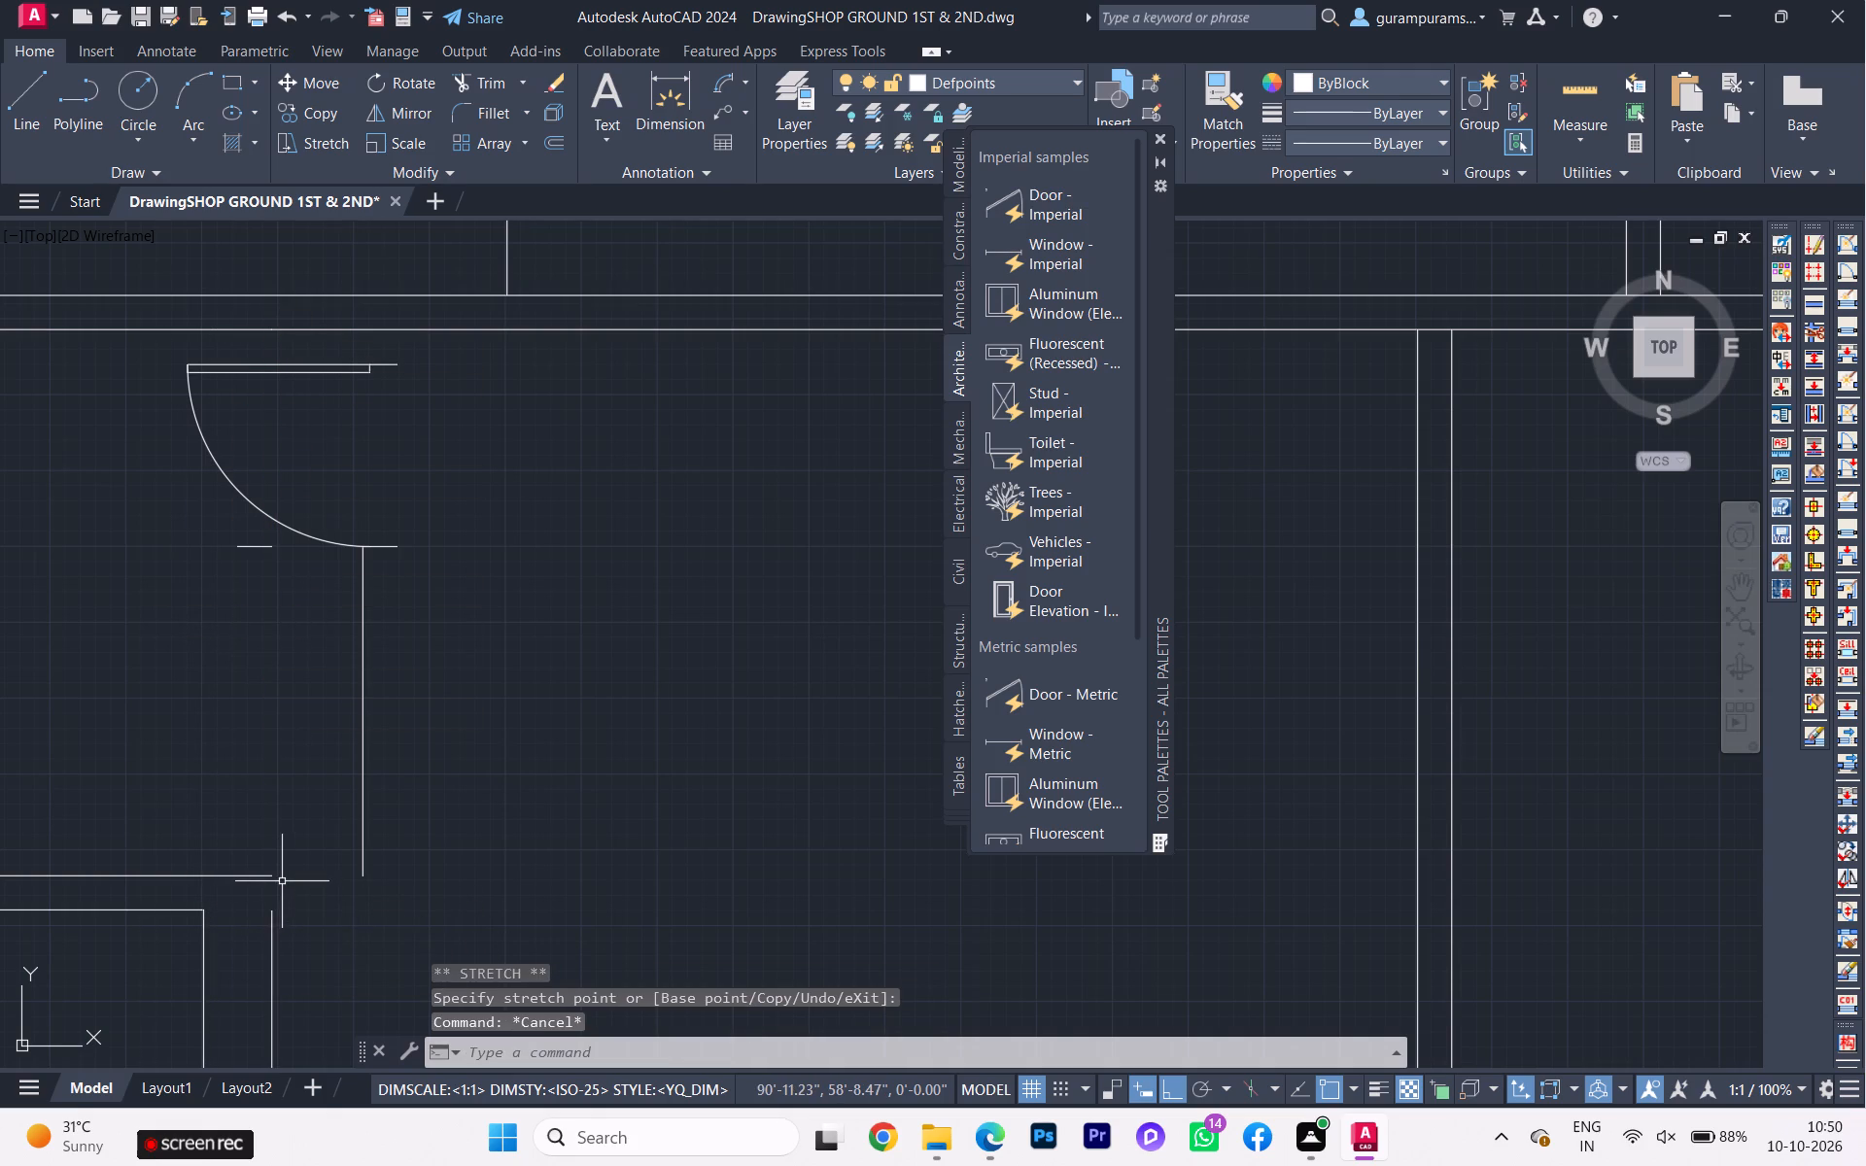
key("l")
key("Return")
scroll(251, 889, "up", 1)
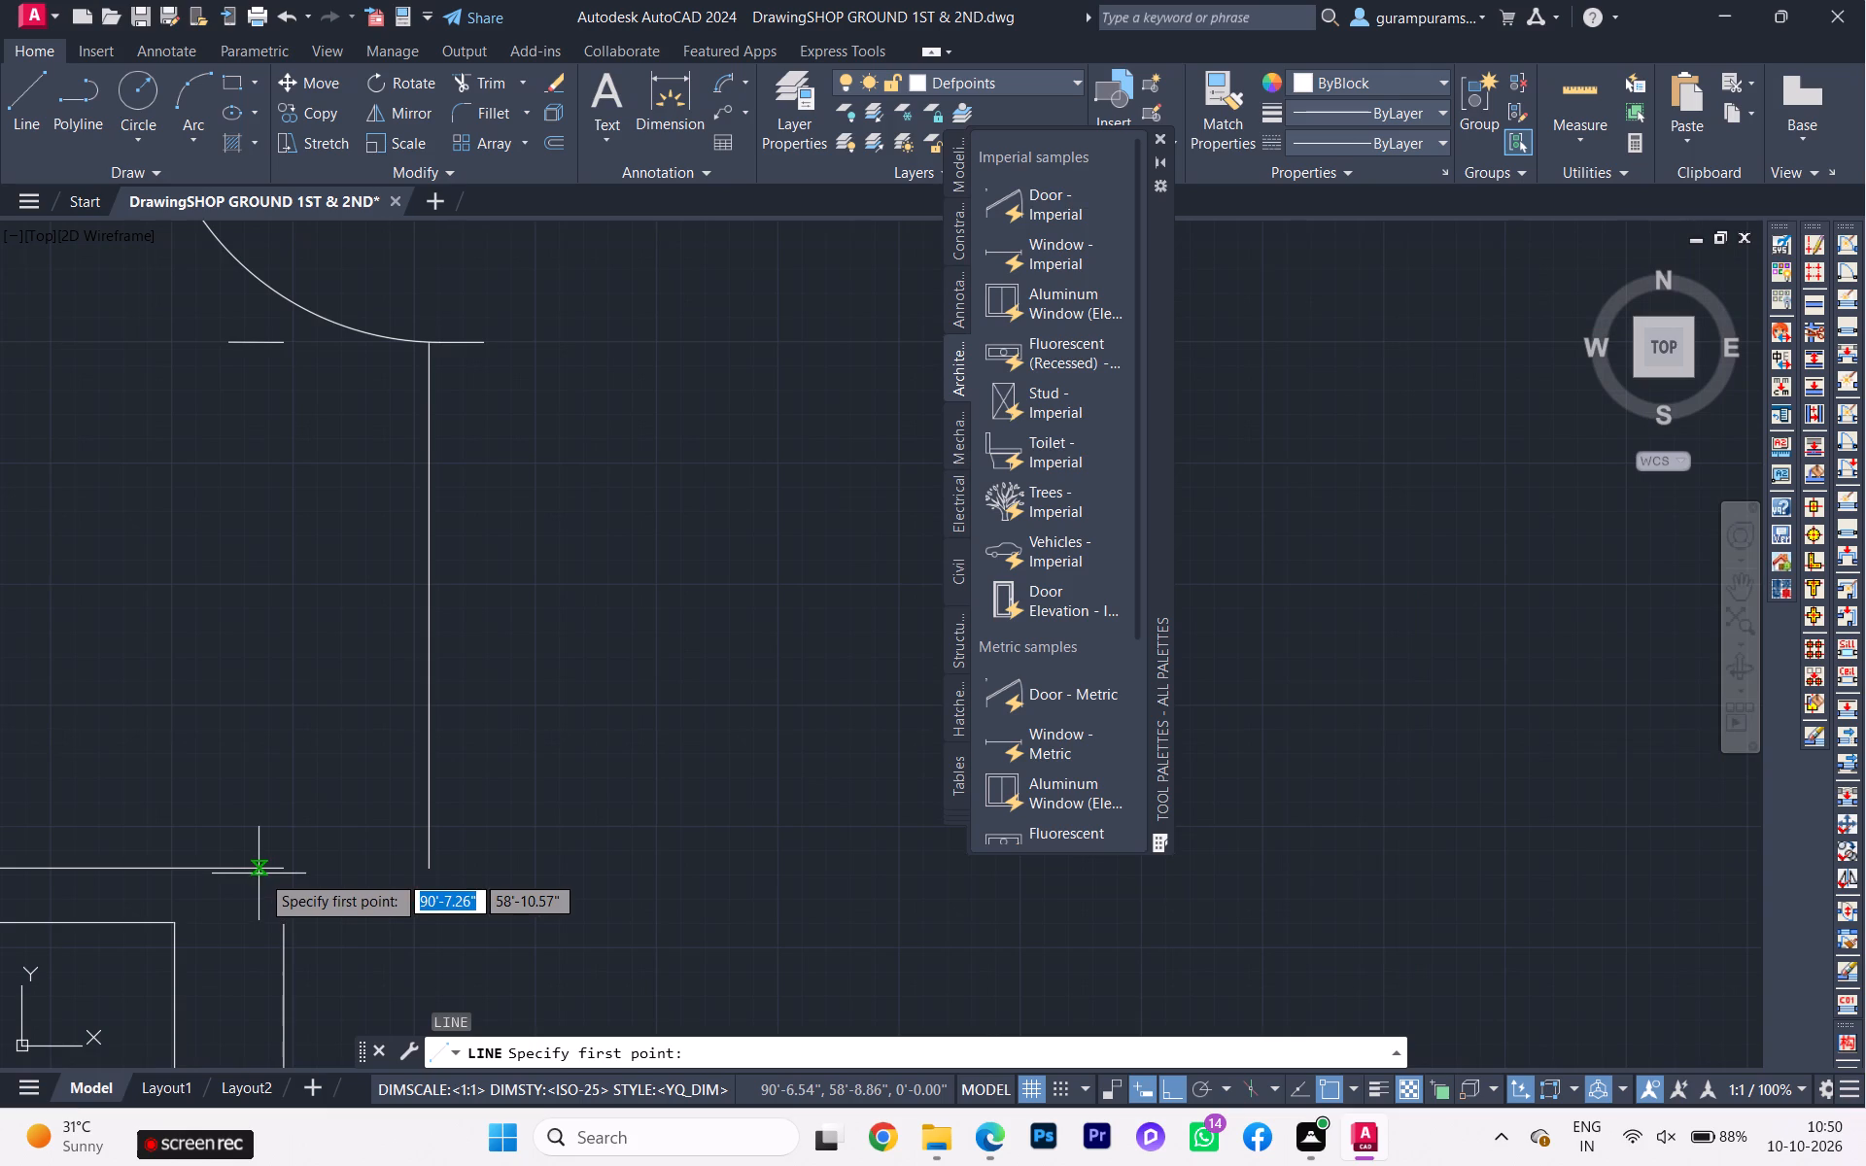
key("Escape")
Stretch the upper line of the bath's bottom wall about 12" to meet the lower end of the moved inner wall line.
left_click(270, 866)
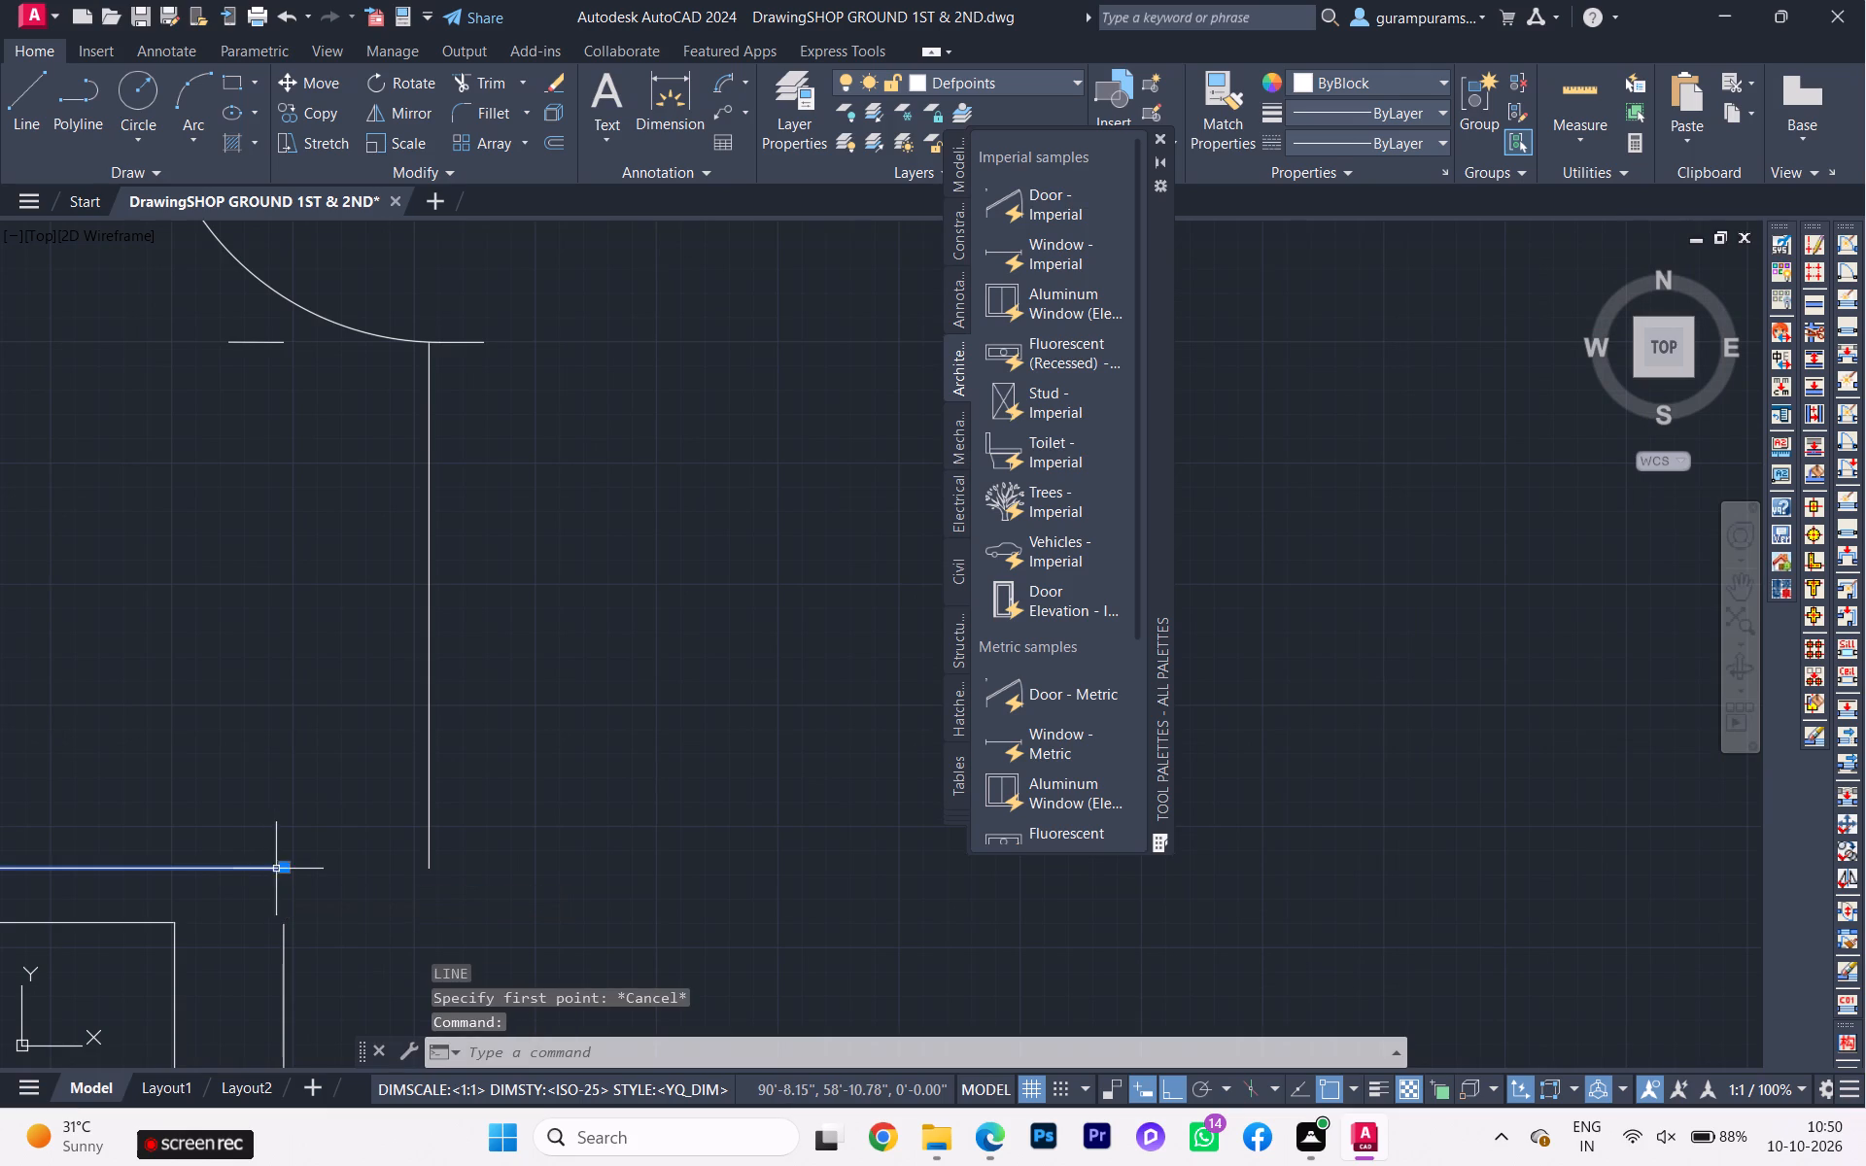
left_click(285, 874)
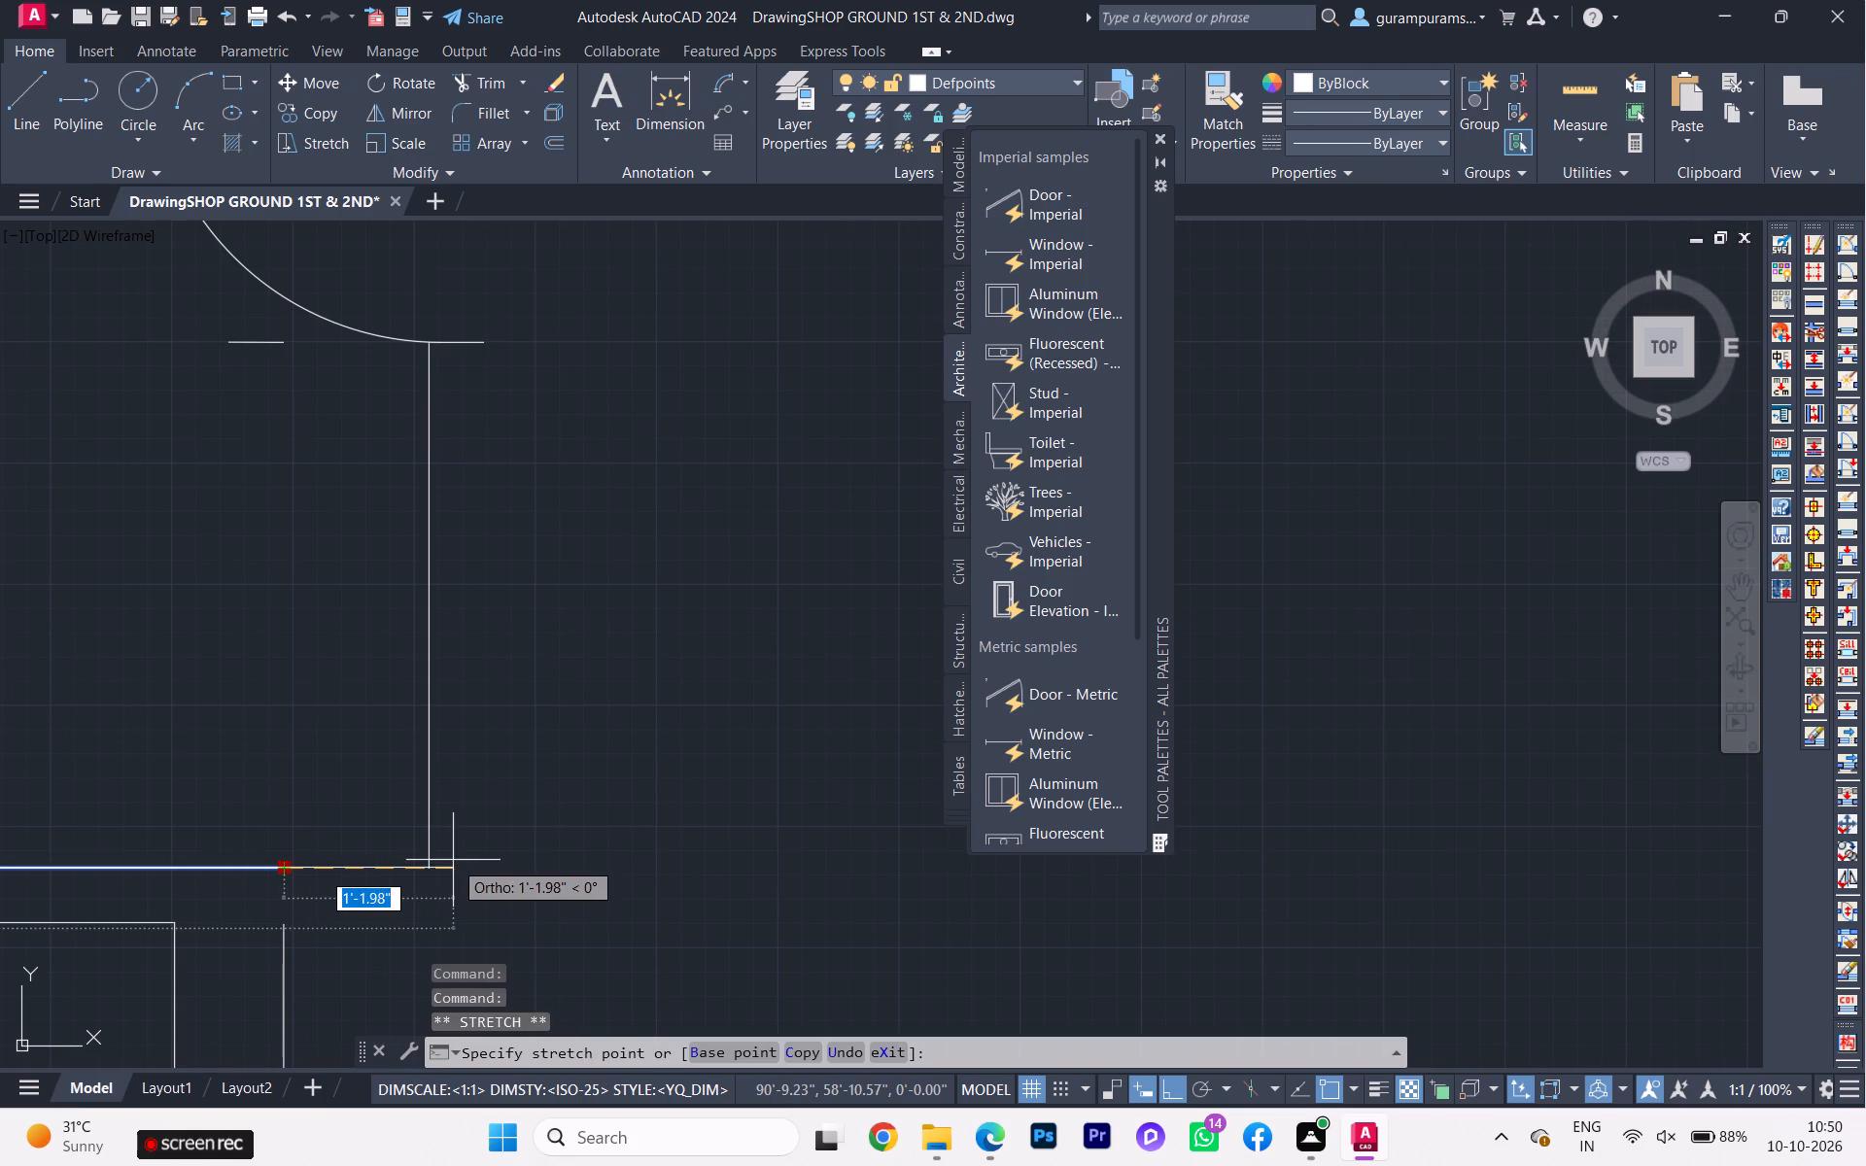
left_click(434, 864)
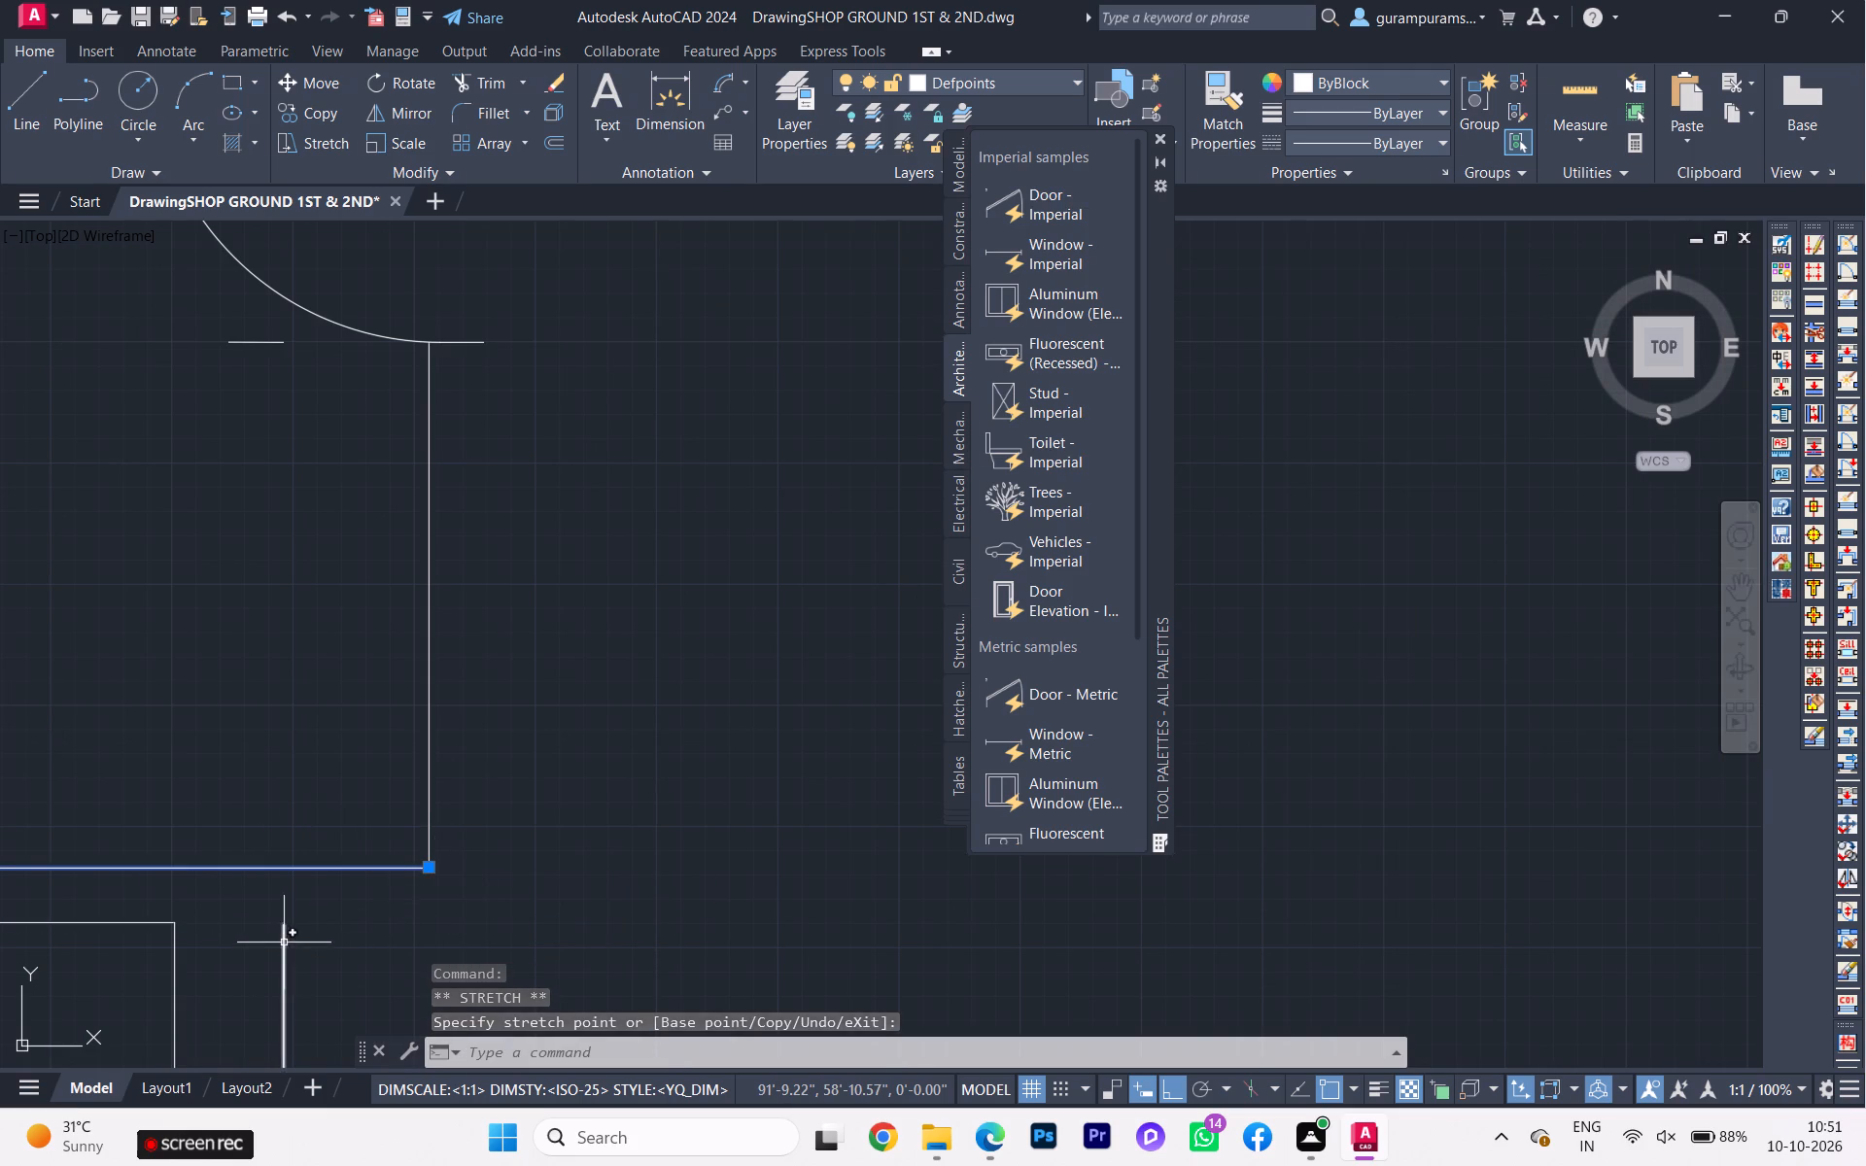
left_click(284, 943)
left_click(279, 917)
left_click(285, 921)
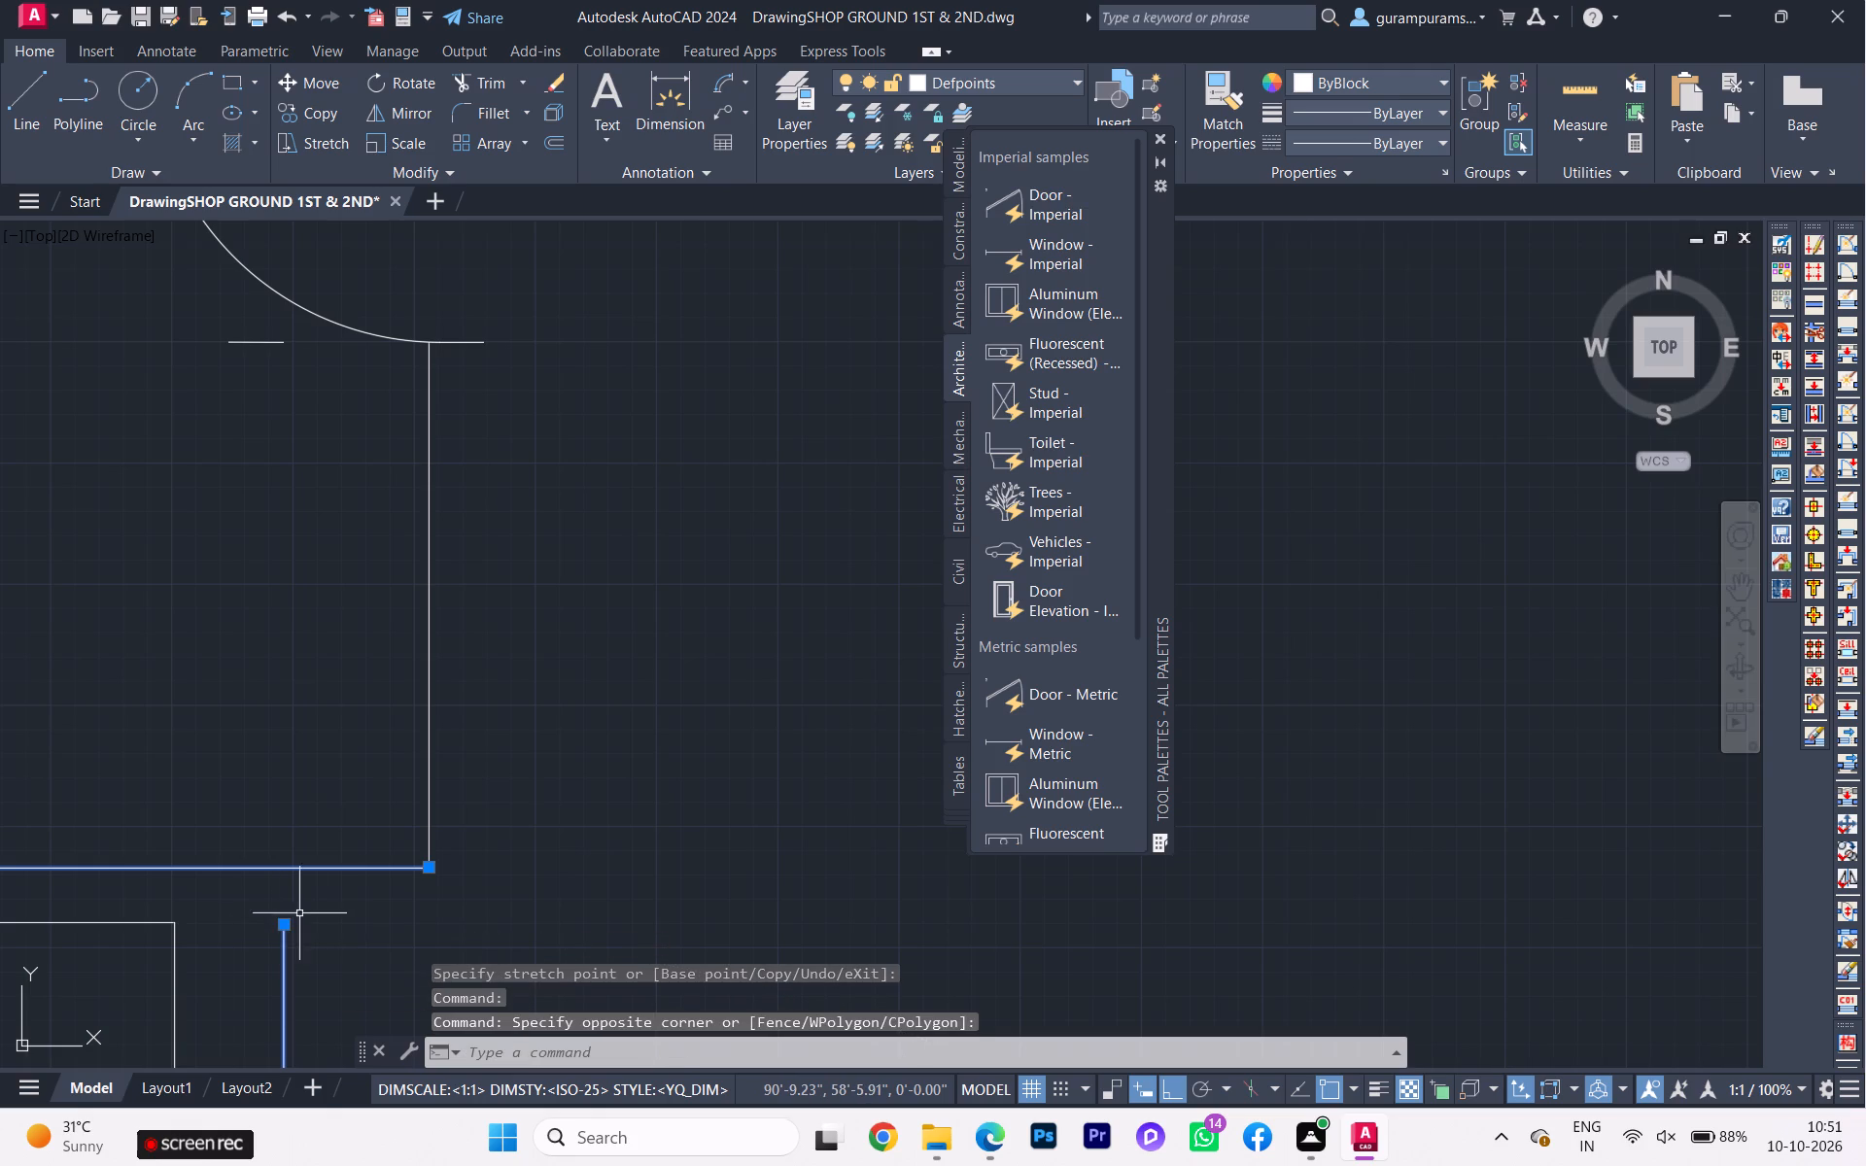
key("Escape")
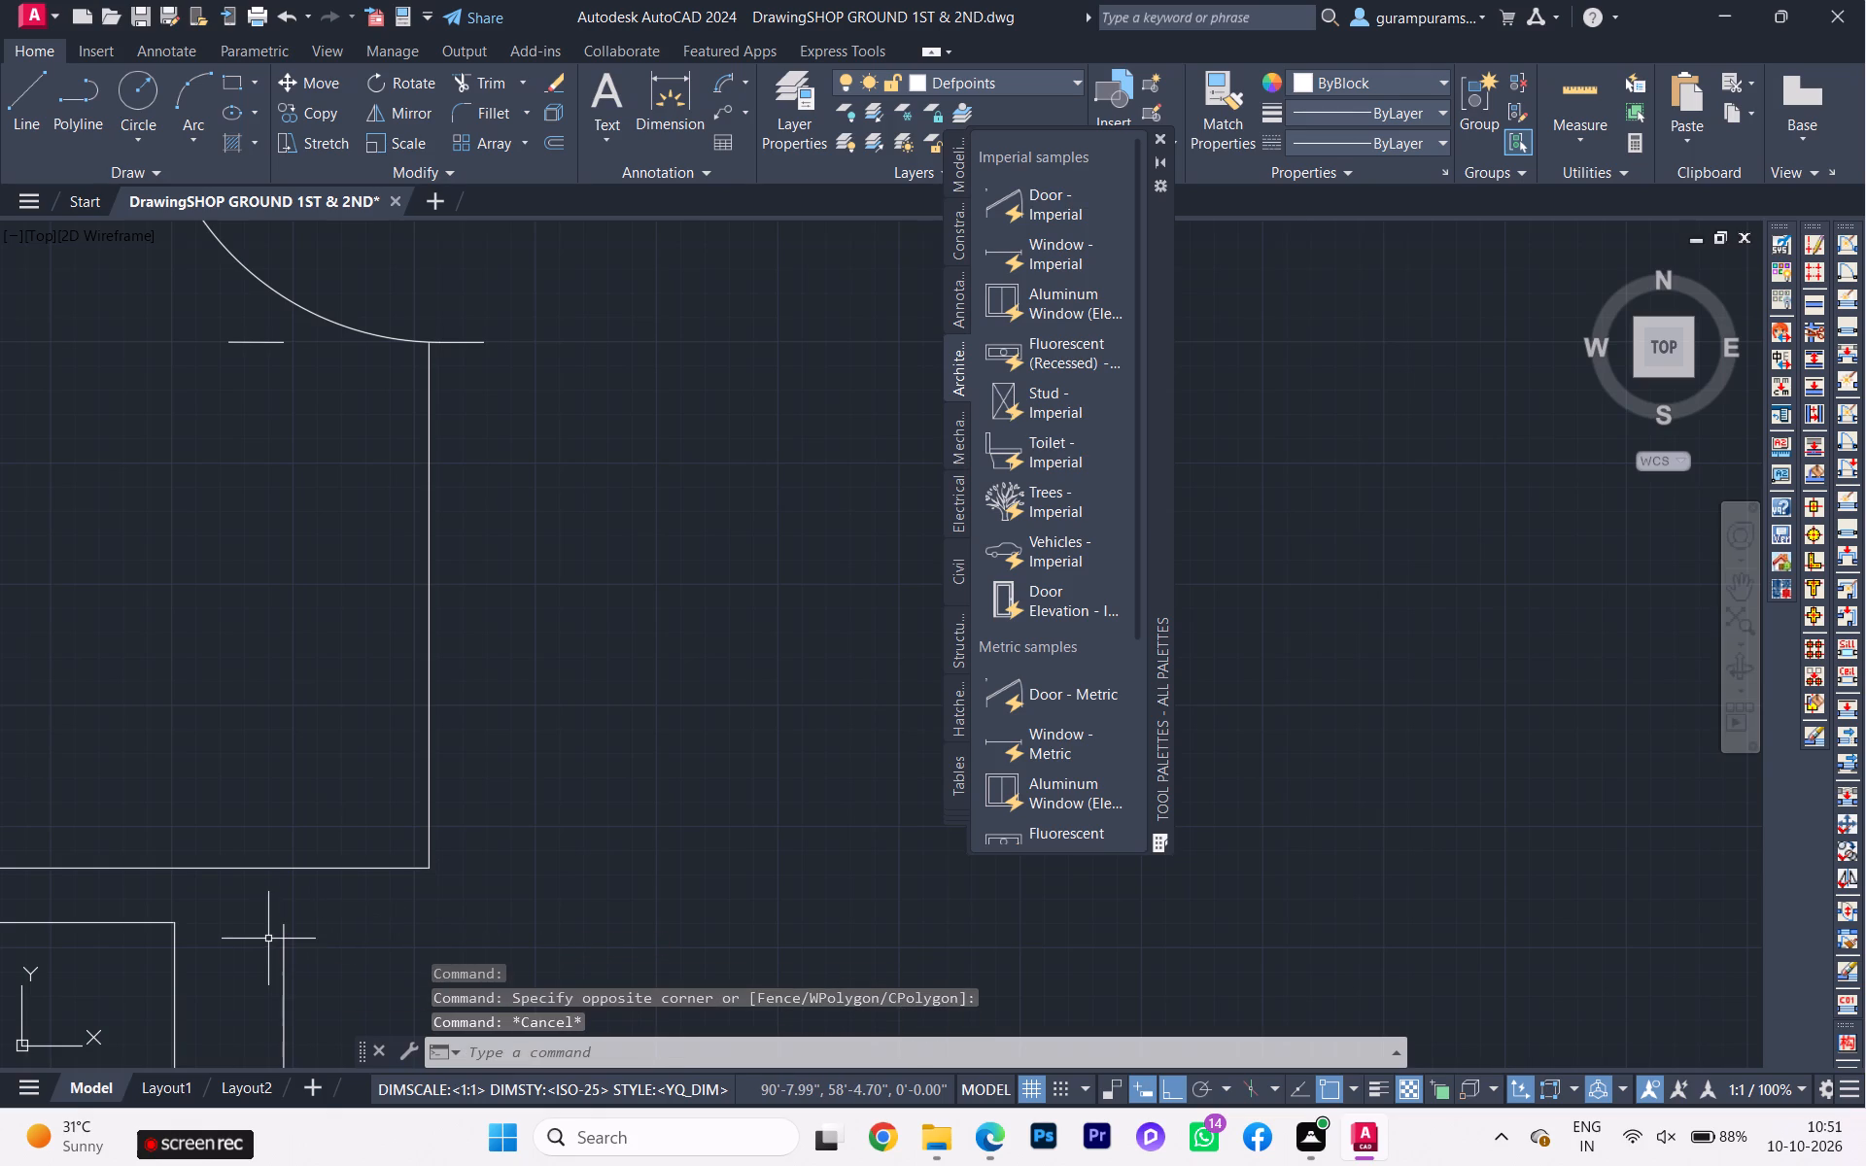
Draw the bath's outer wall line from the shortened wall's top end, about 16.5" across and about 6'-5" up to the cross wall above.
key("l")
key("Return")
scroll(270, 938, "up", 1)
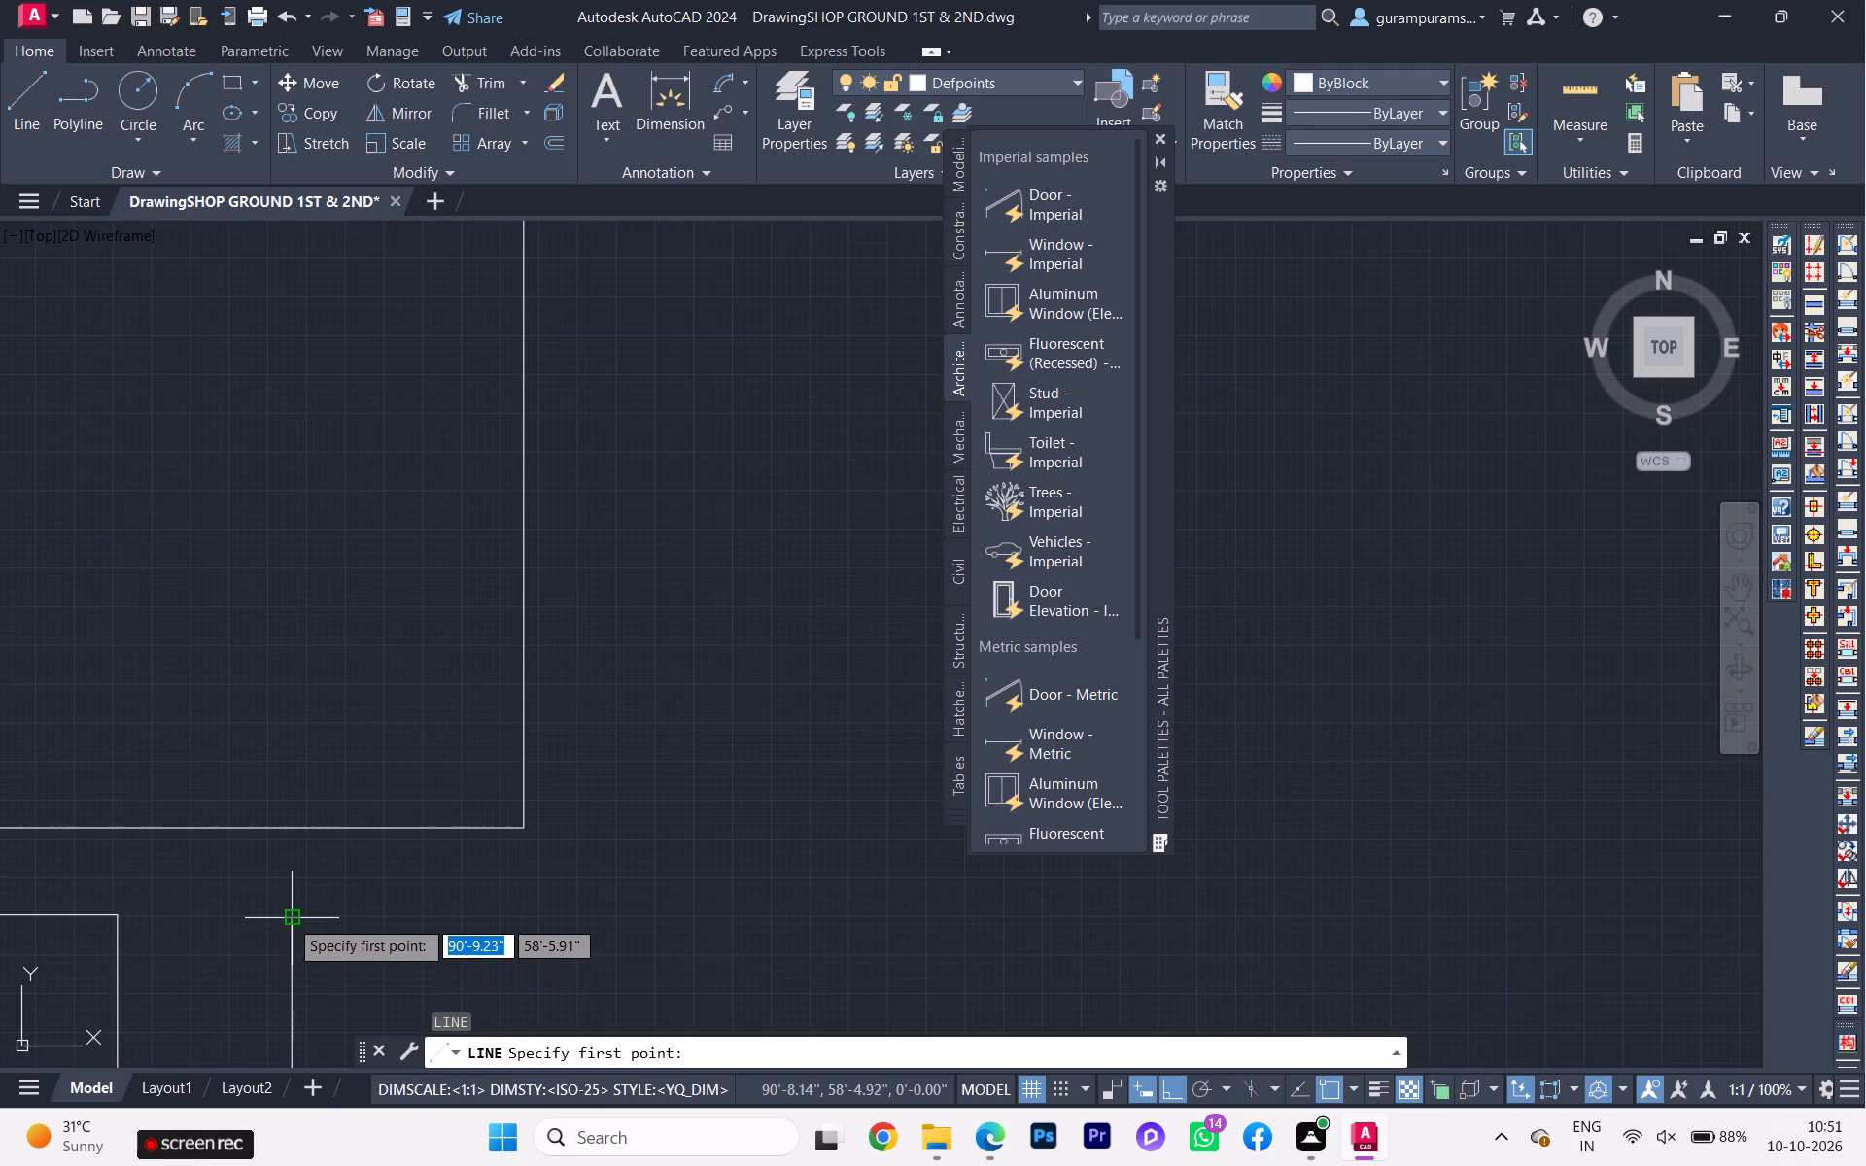
left_click(290, 925)
scroll(637, 913, "down", 1)
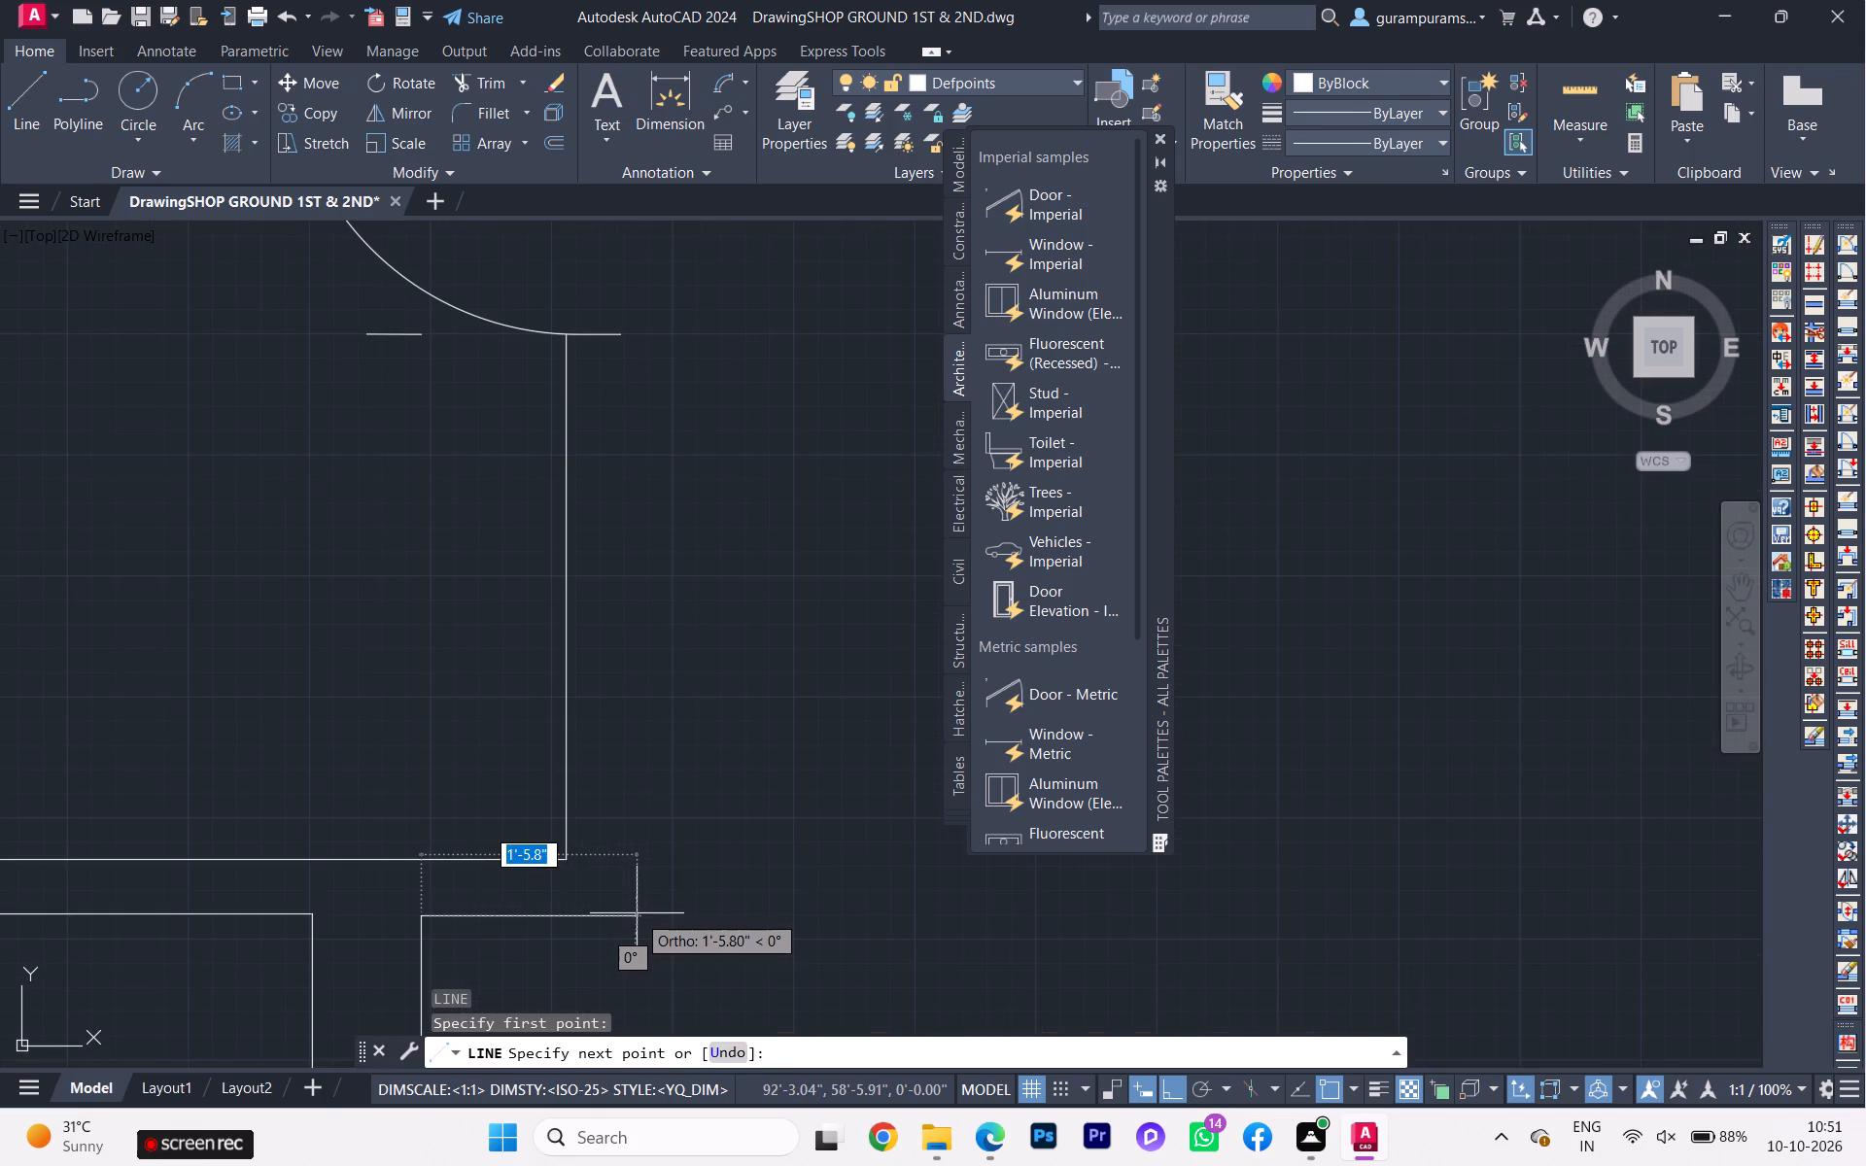
left_click(567, 920)
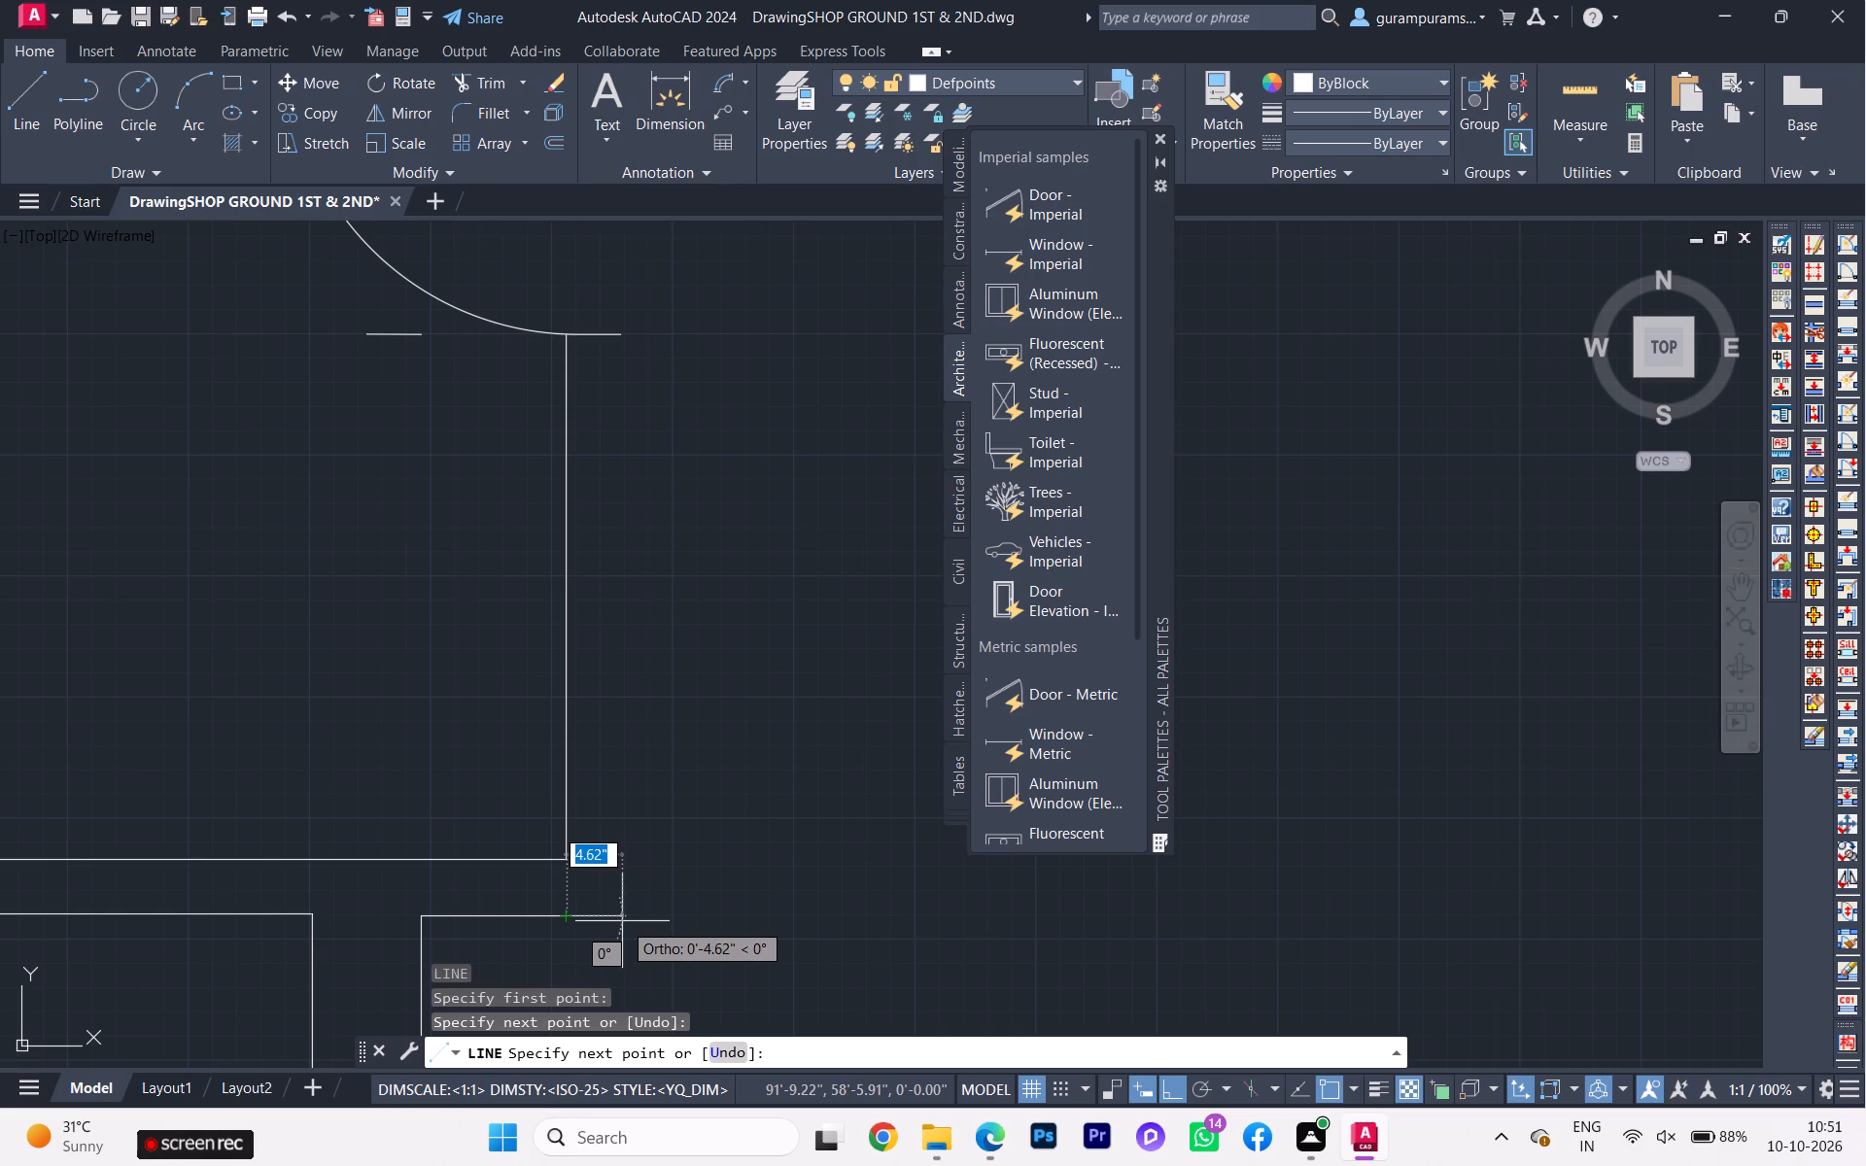
left_click(622, 921)
scroll(618, 793, "down", 2)
middle_click_drag(618, 793, 574, 925)
scroll(593, 907, "up", 1)
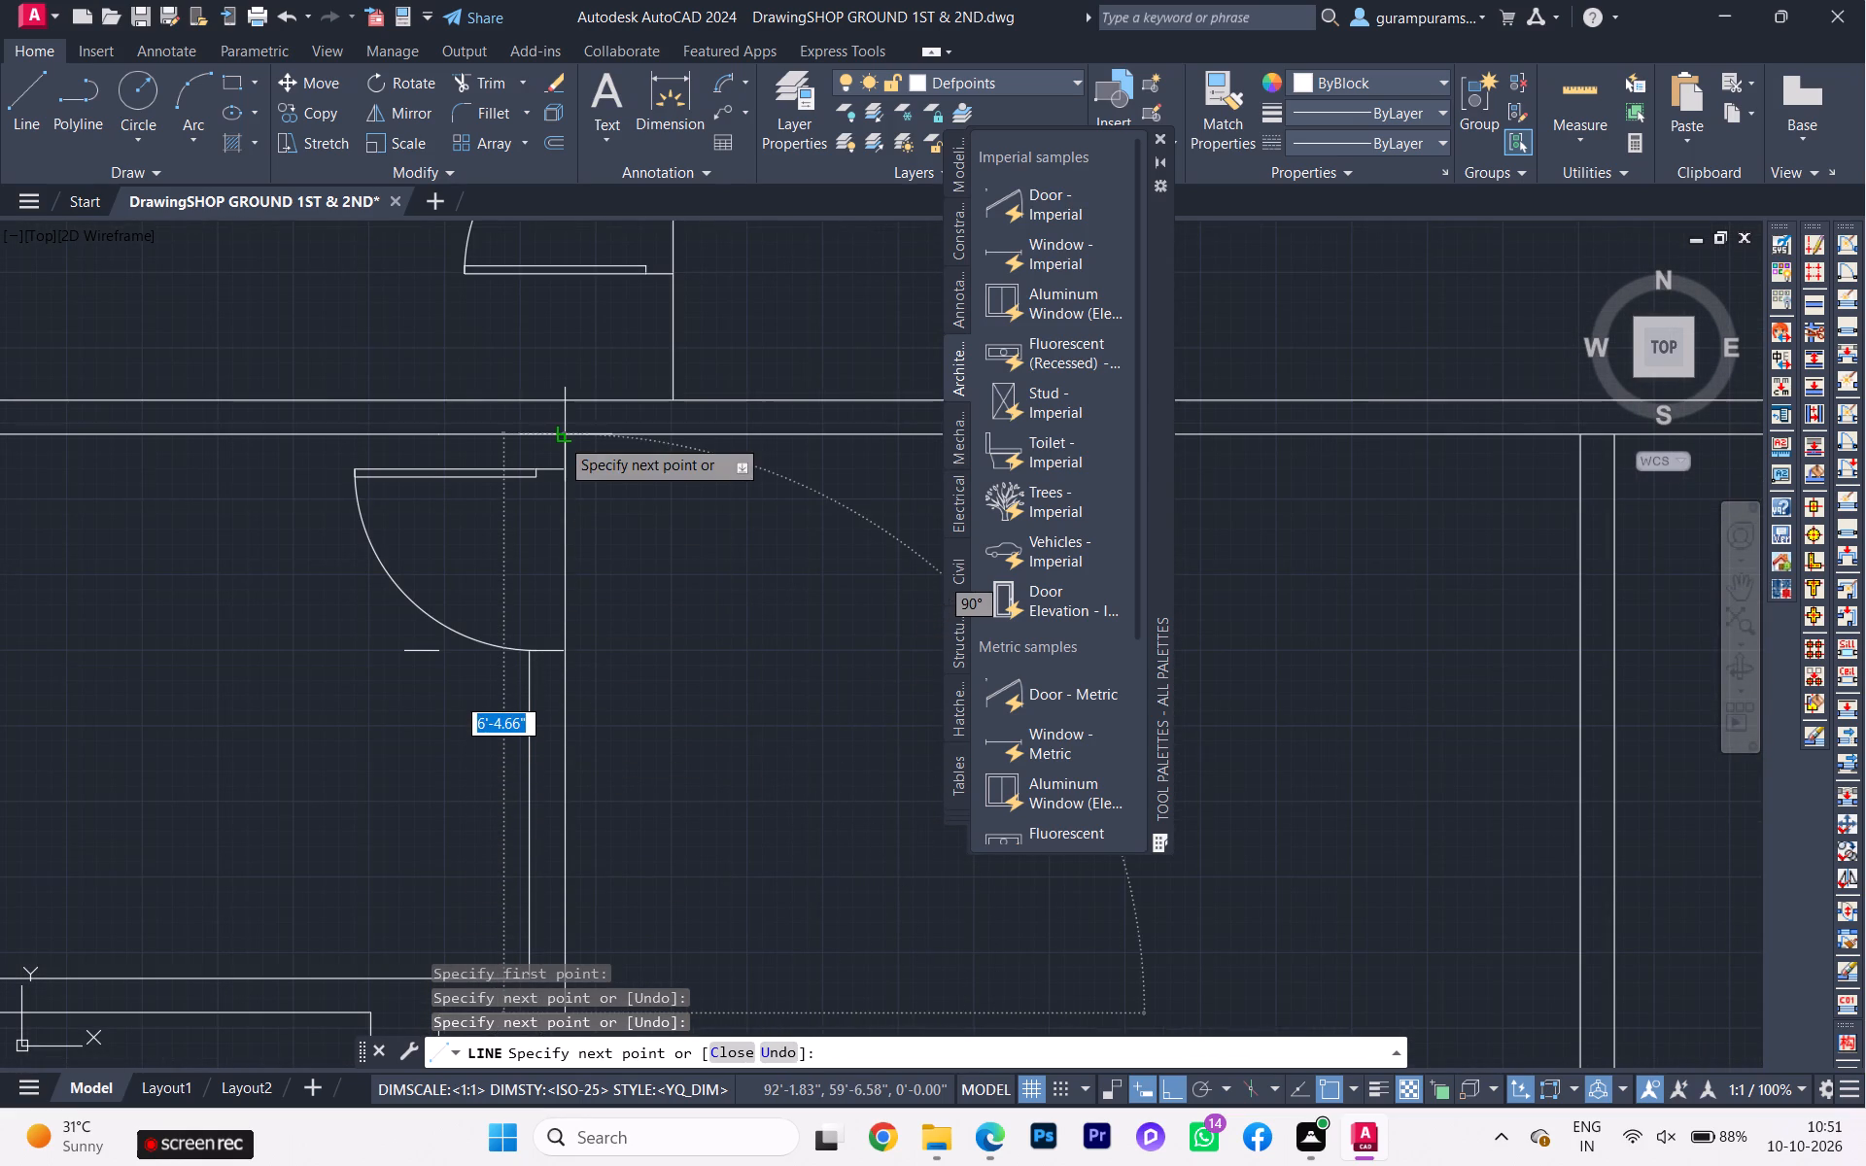
left_click(560, 429)
key("Escape")
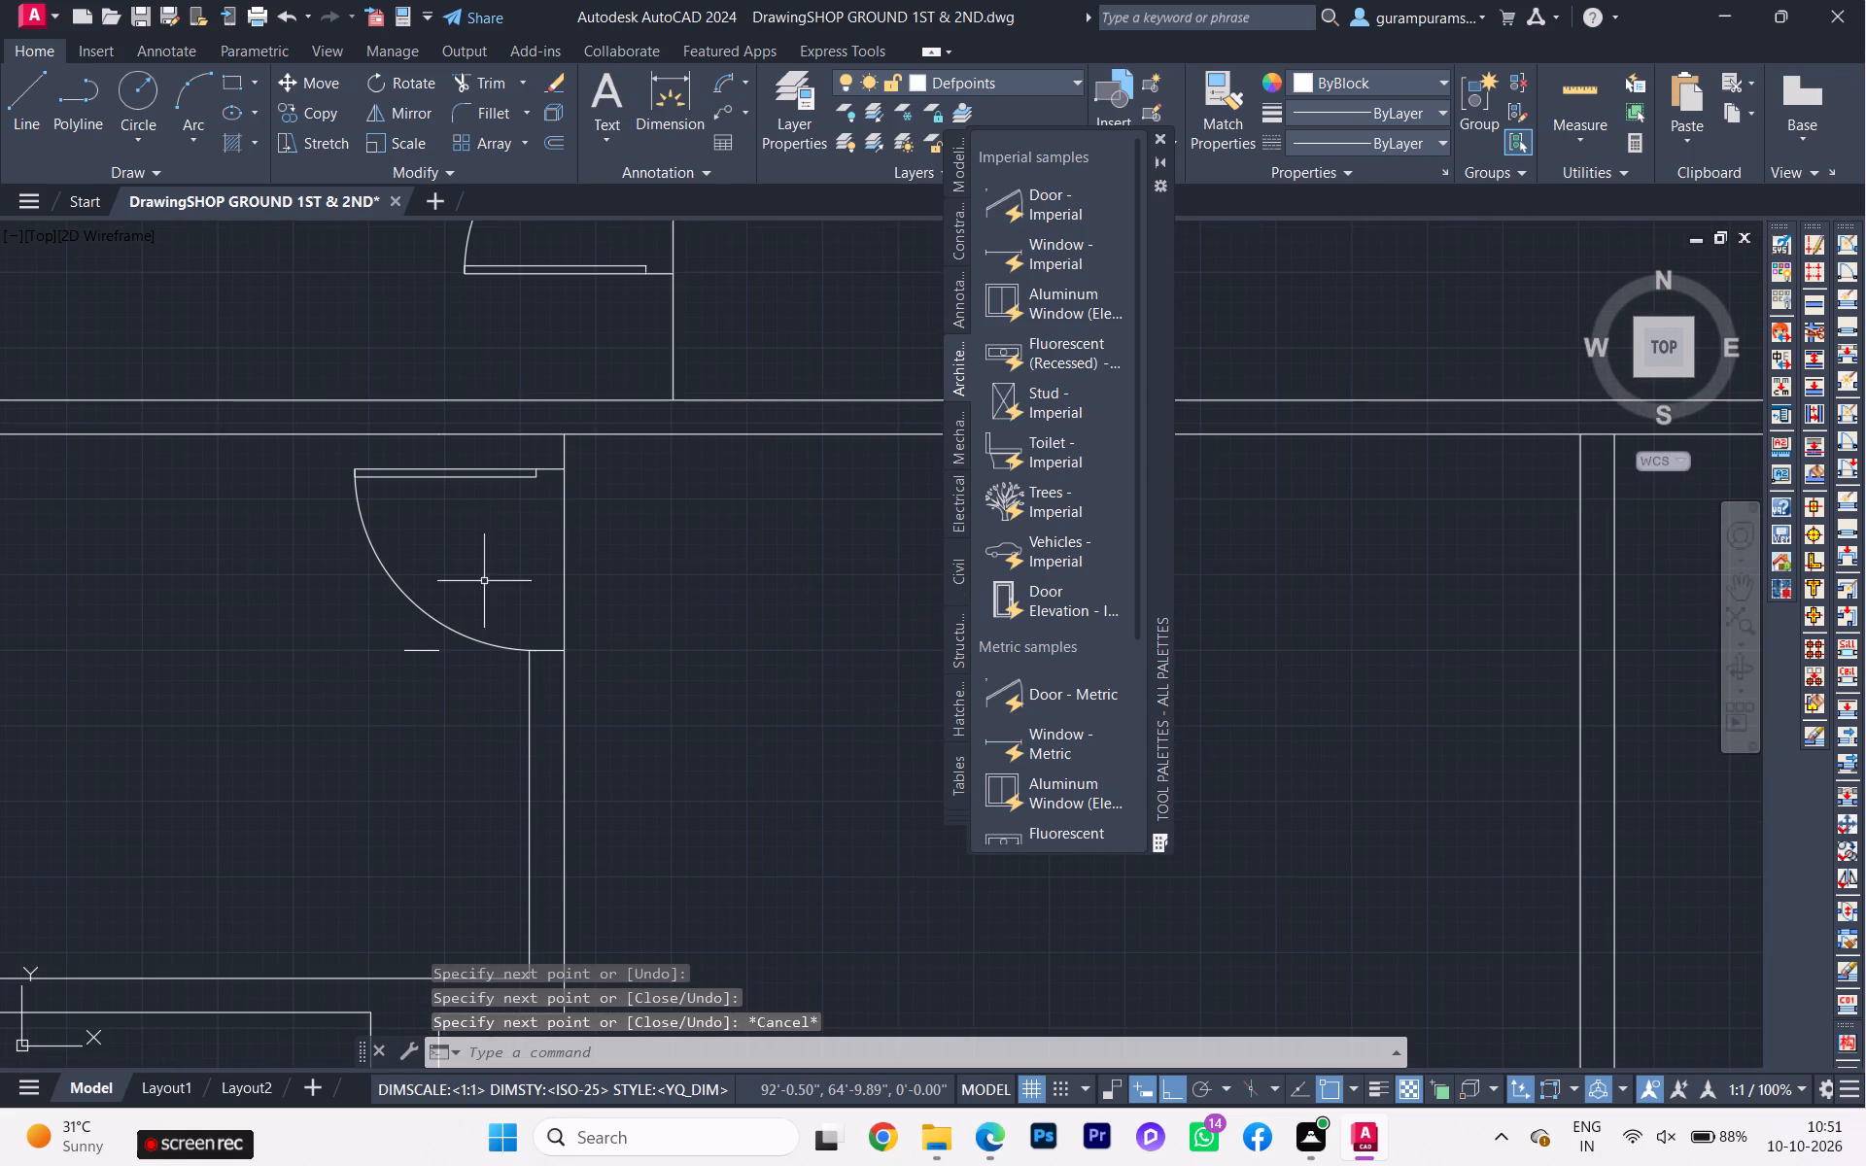
Trim away the leftover short jamb line below the moved lower bath door's swing.
key("t")
key("r")
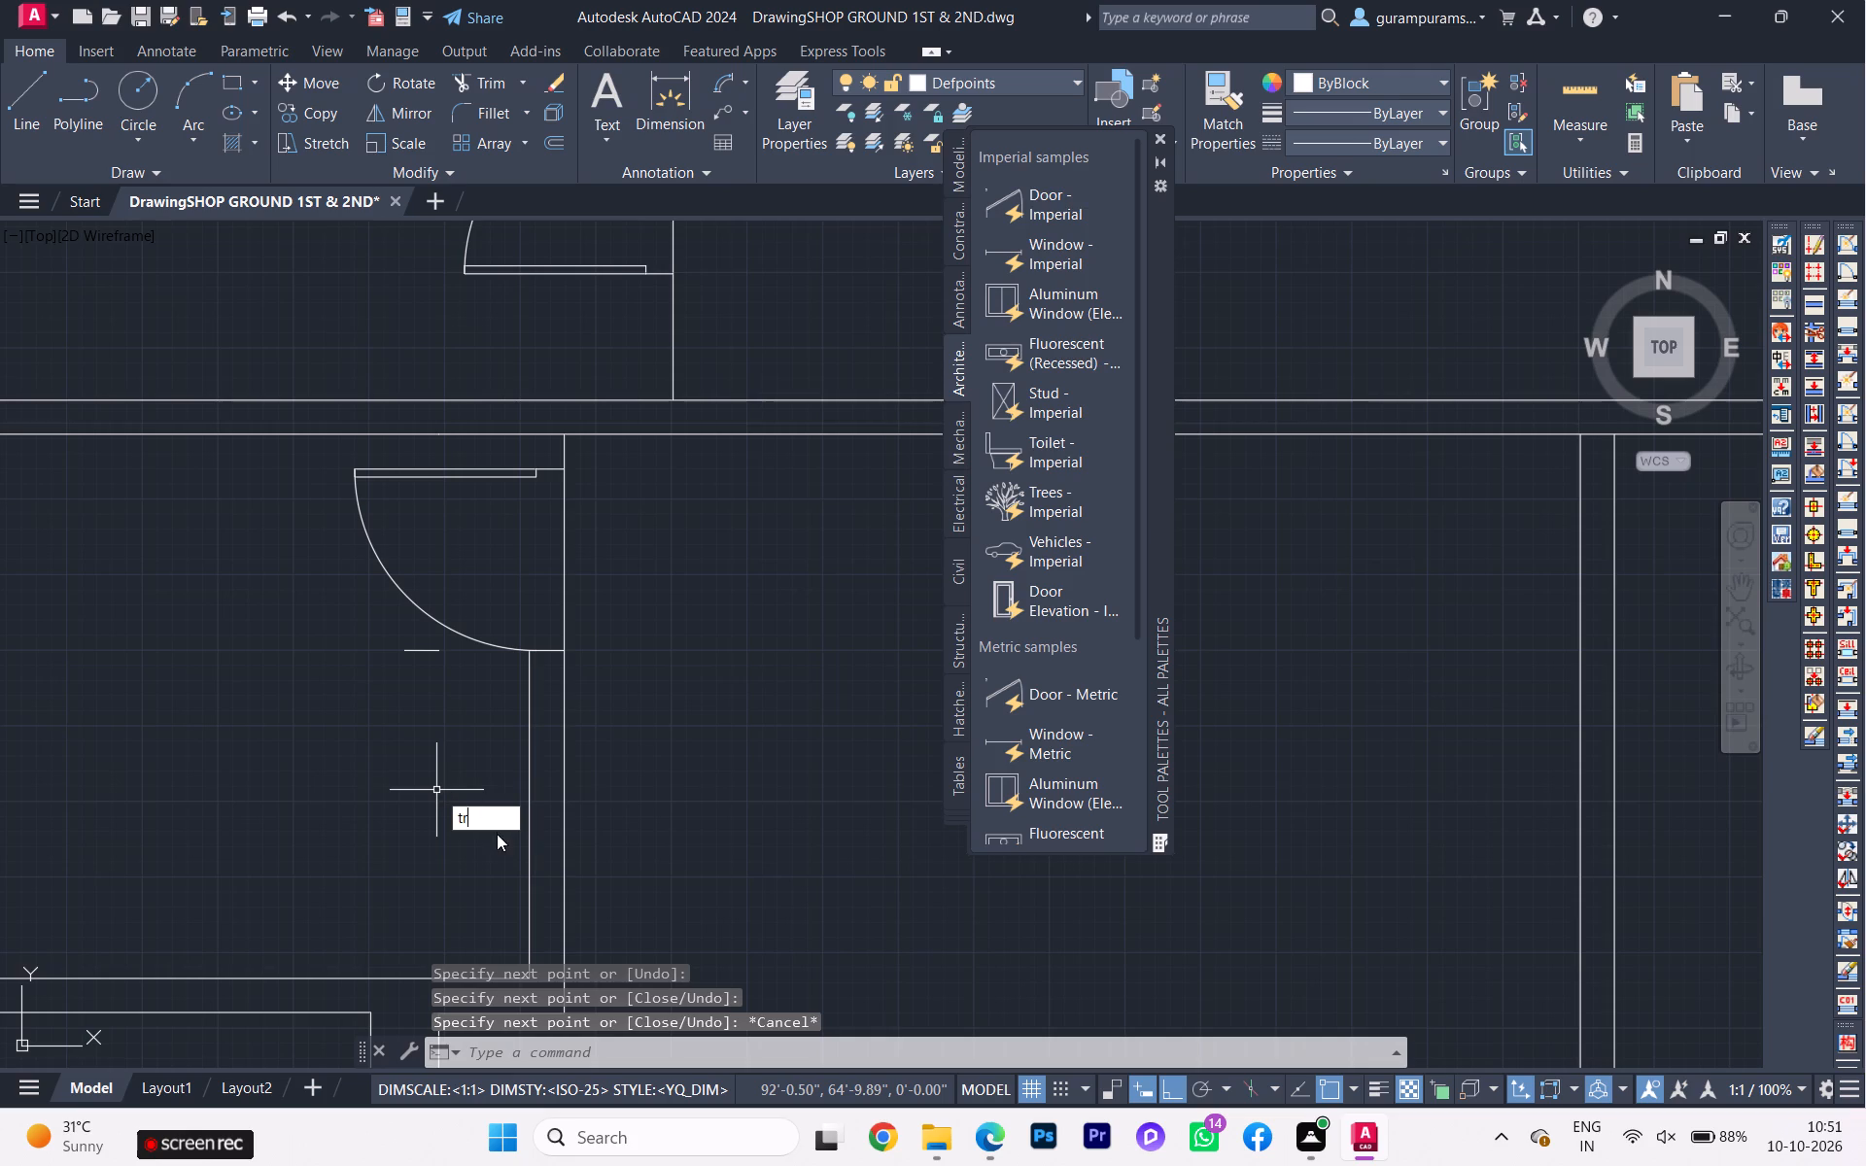
left_click(497, 834)
left_click(428, 645)
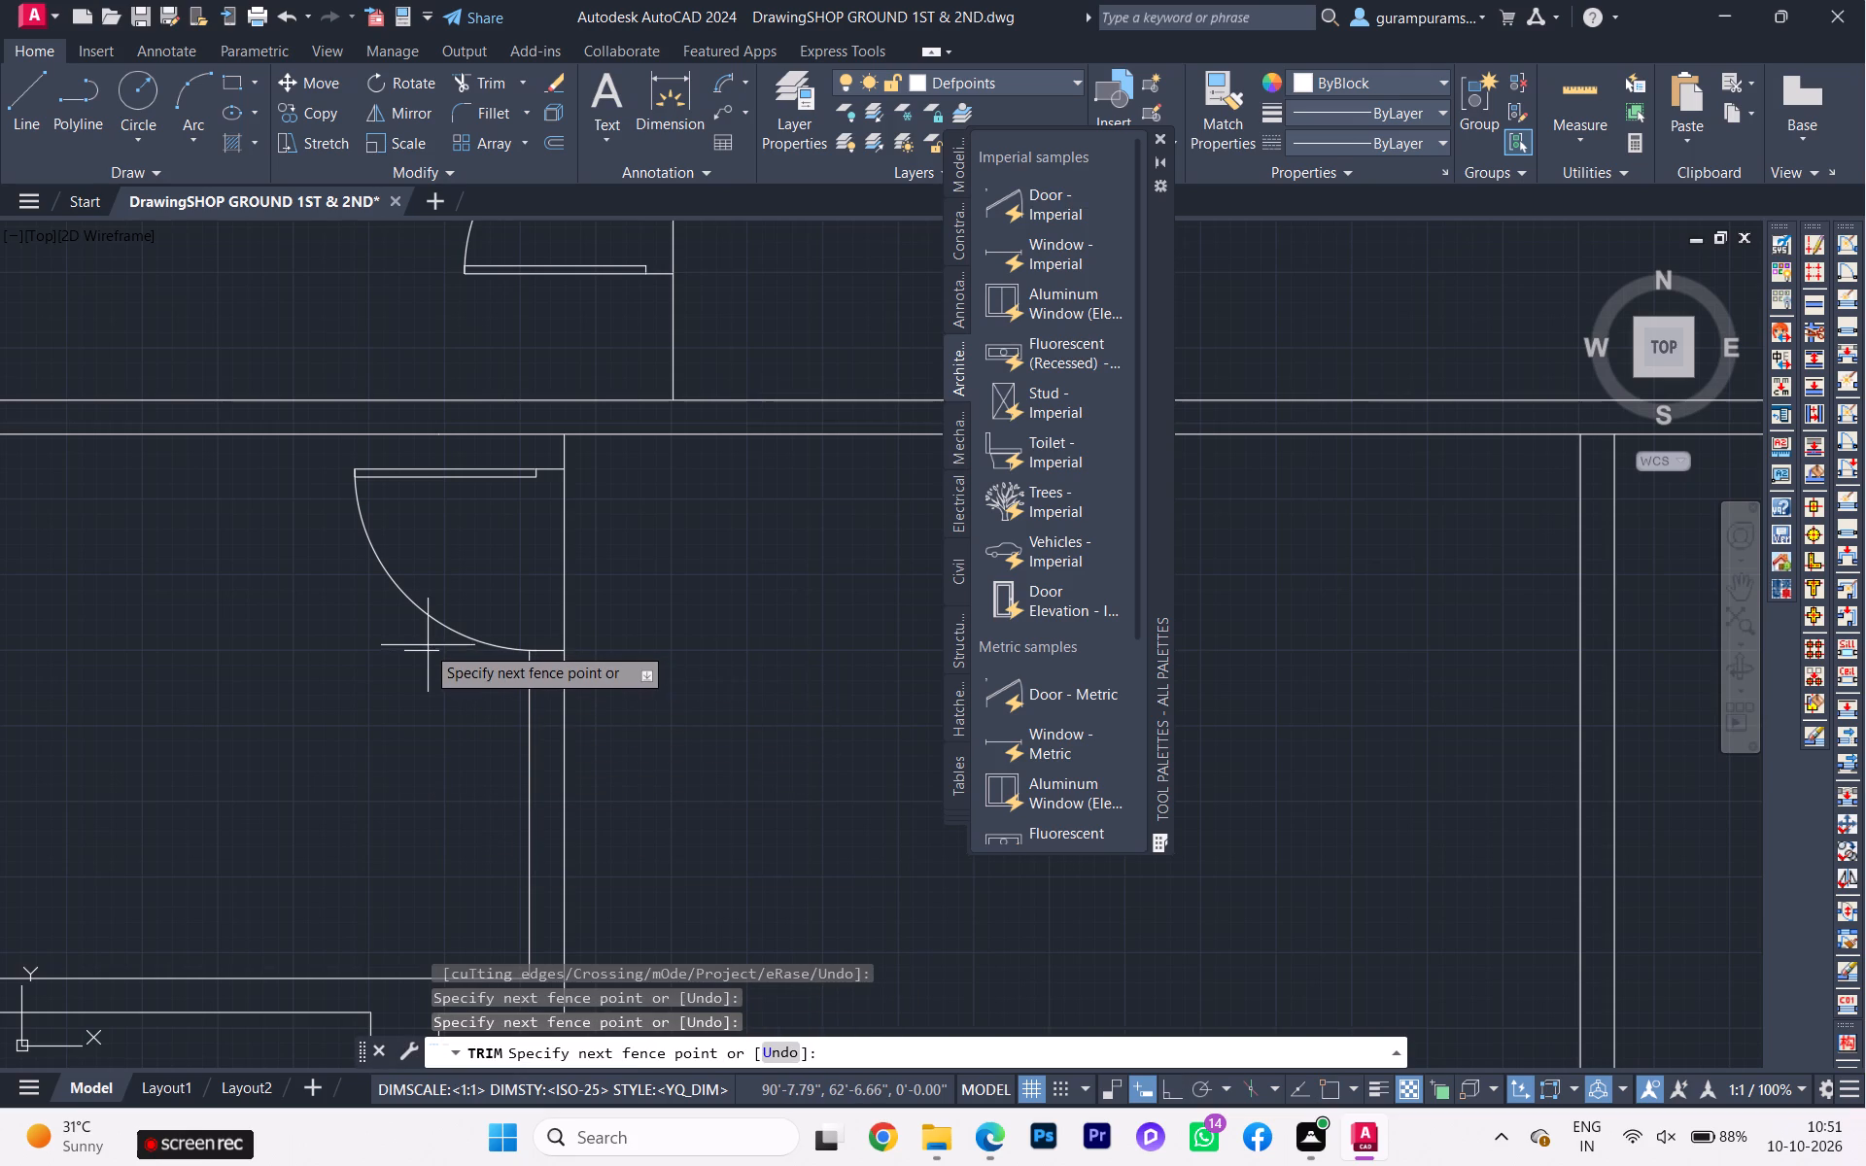
left_click(413, 655)
scroll(447, 696, "down", 1)
scroll(447, 696, "up", 1)
scroll(447, 696, "down", 4)
scroll(435, 707, "up", 1)
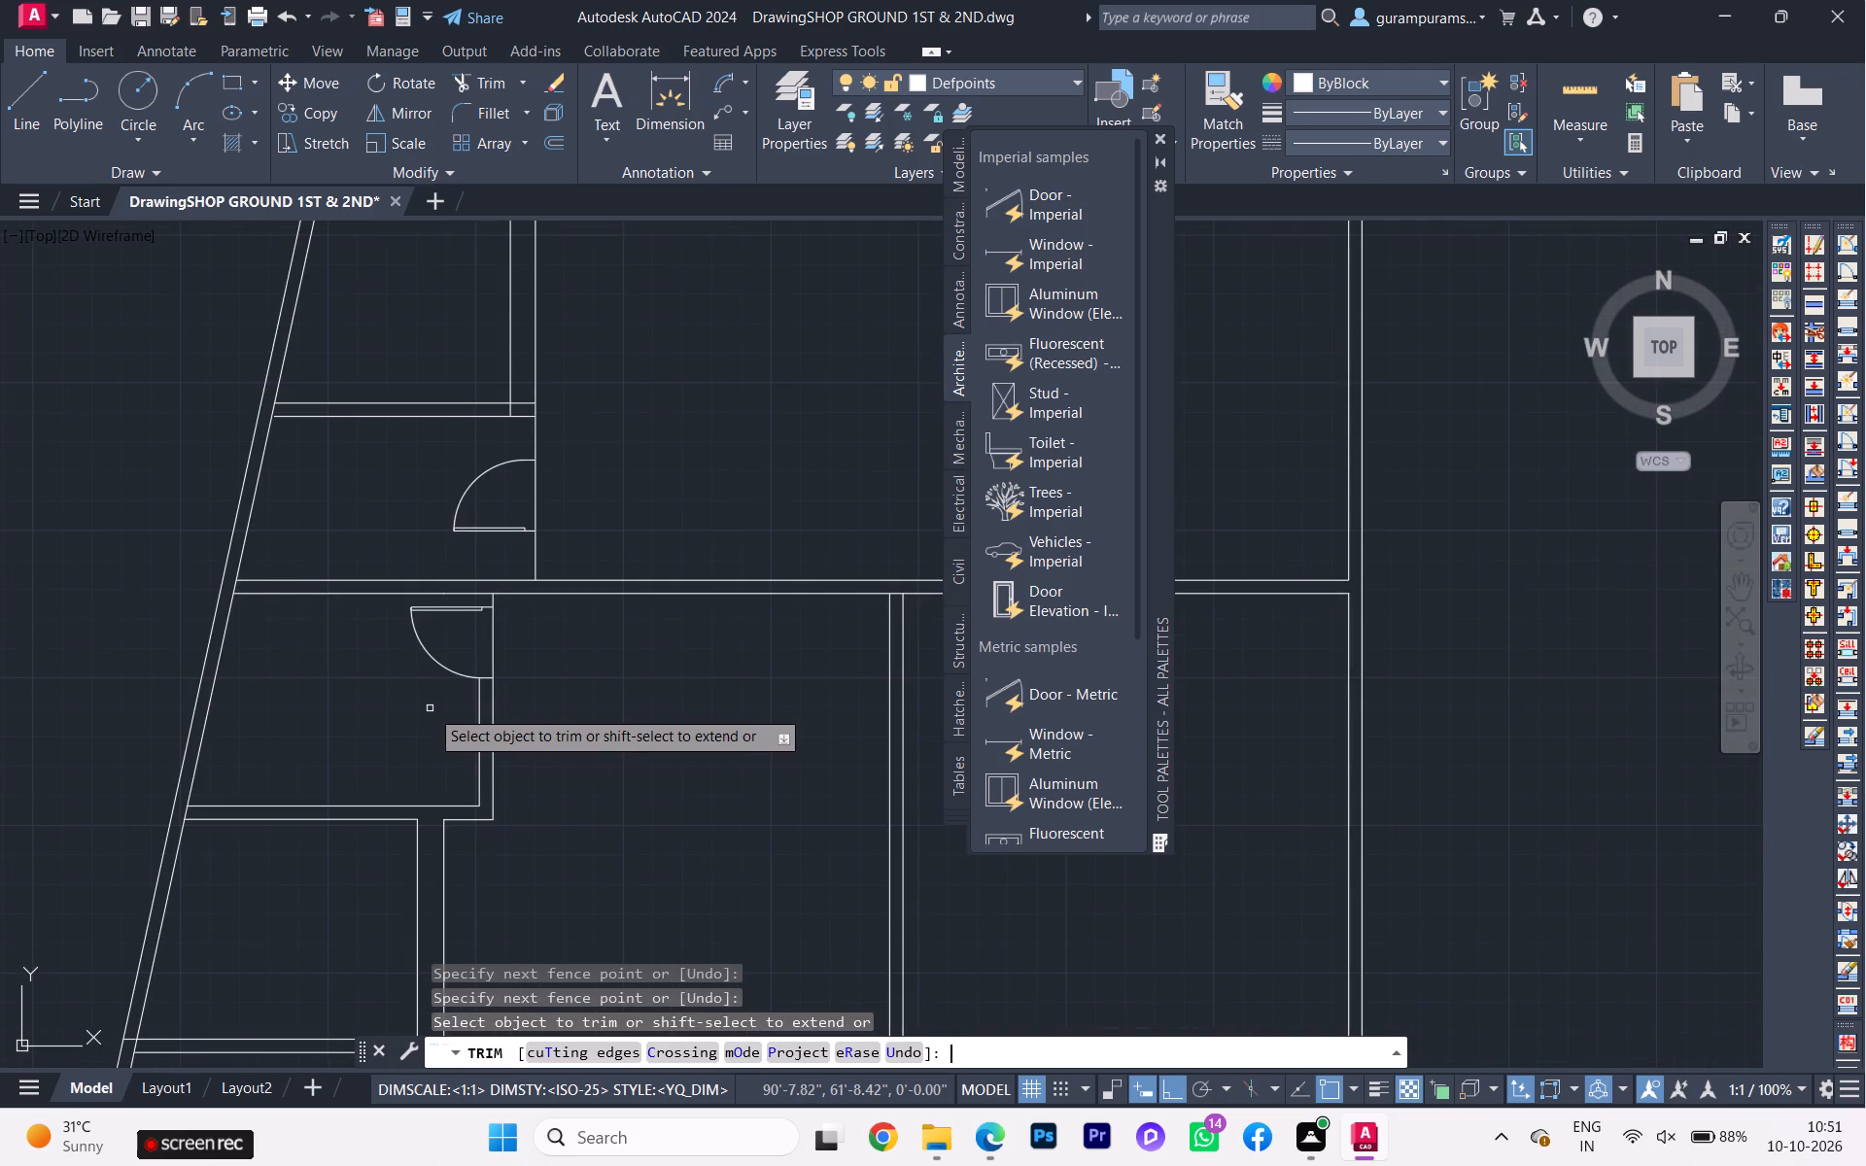
Close the tool palettes covering the reference floor plan.
scroll(405, 719, "down", 3)
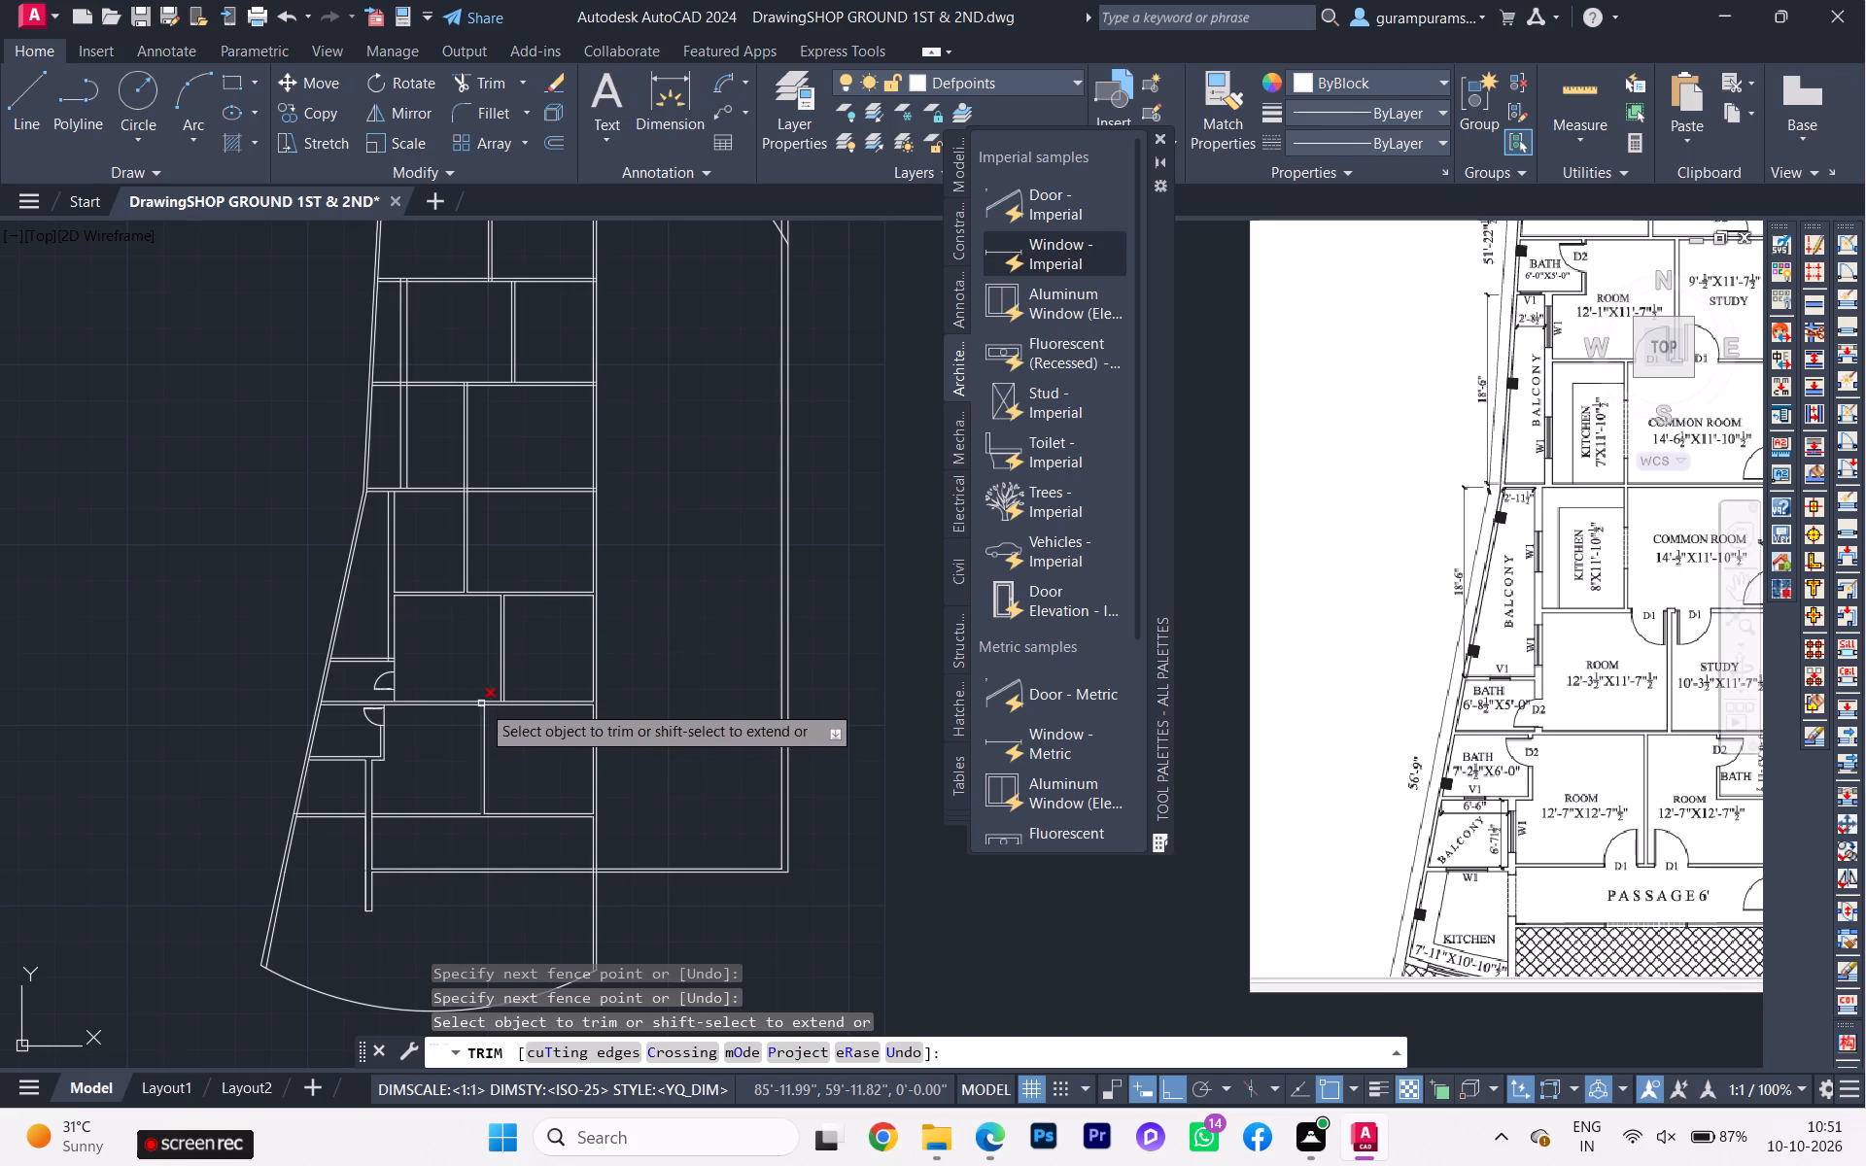
scroll(464, 754, "up", 1)
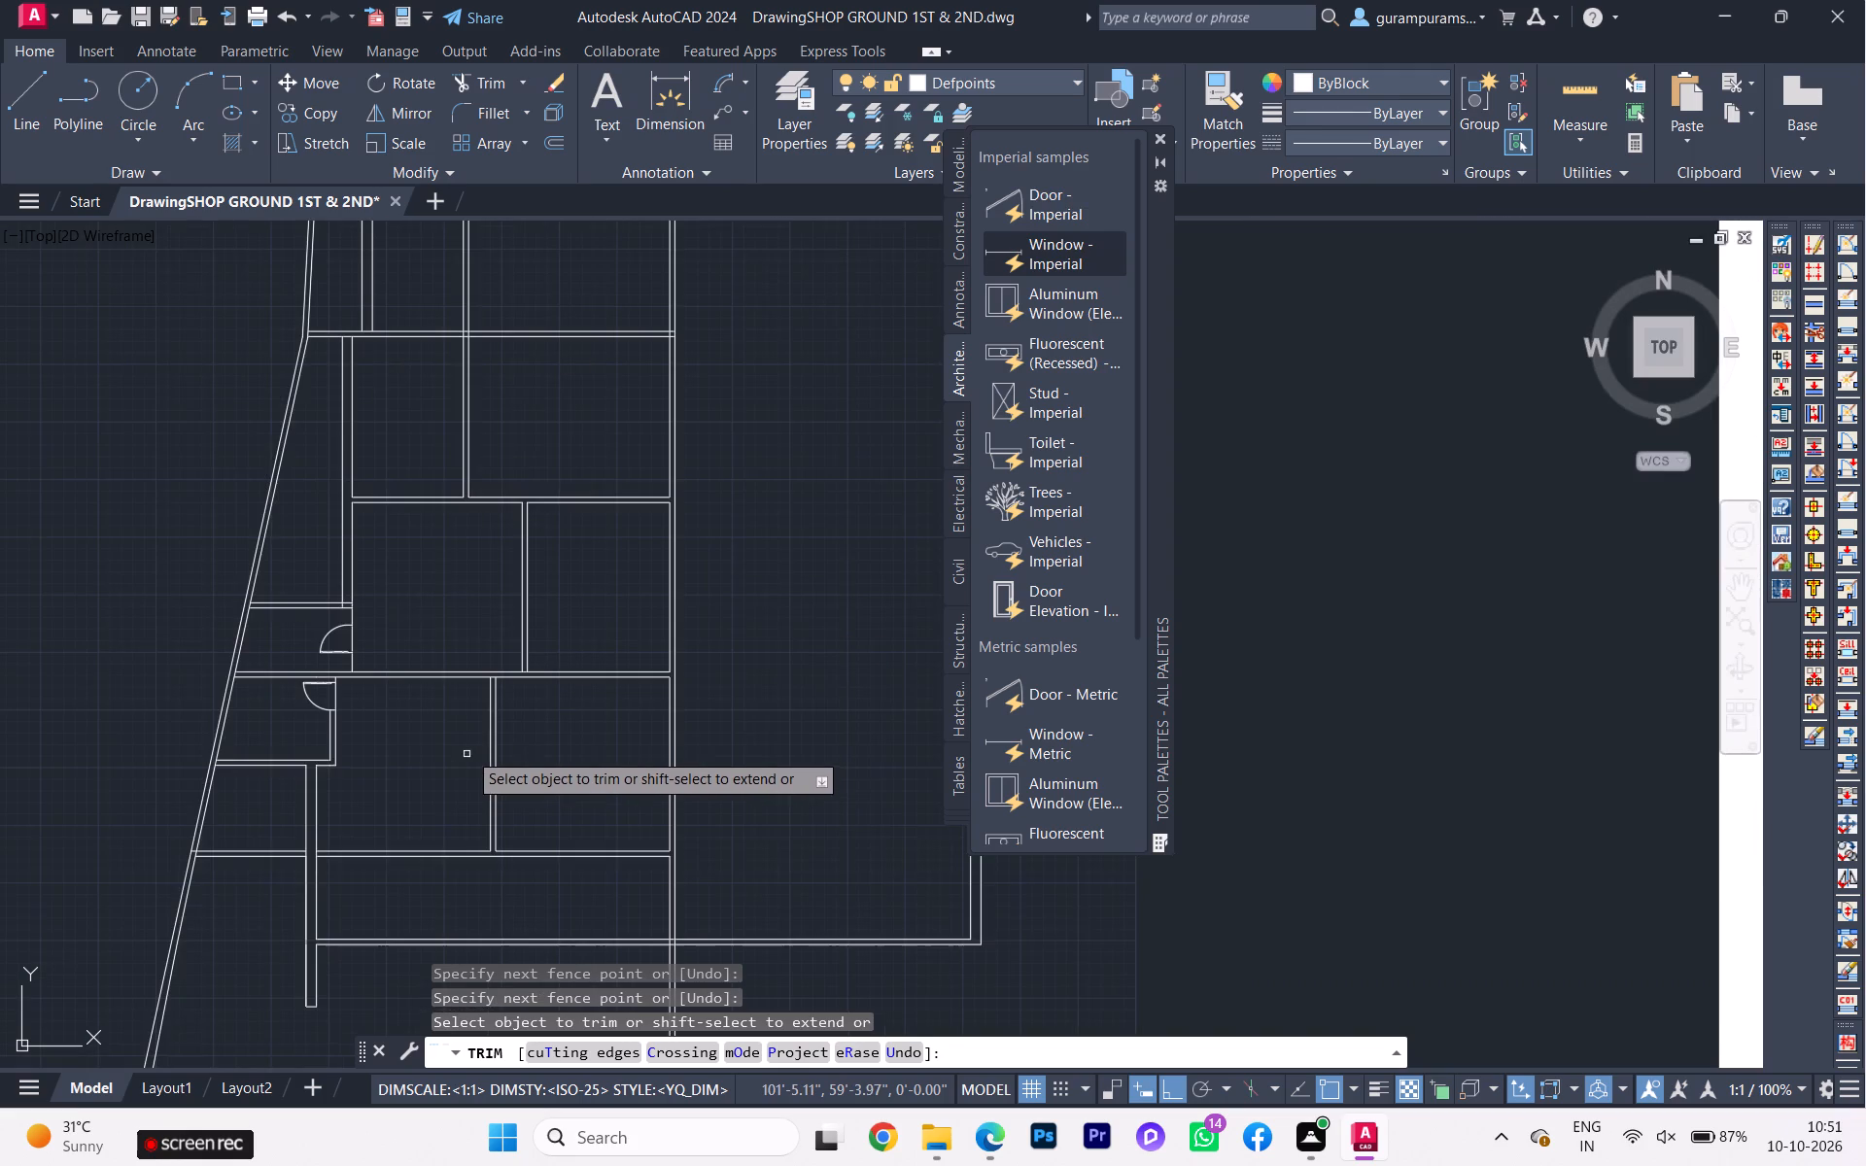
scroll(435, 744, "down", 2)
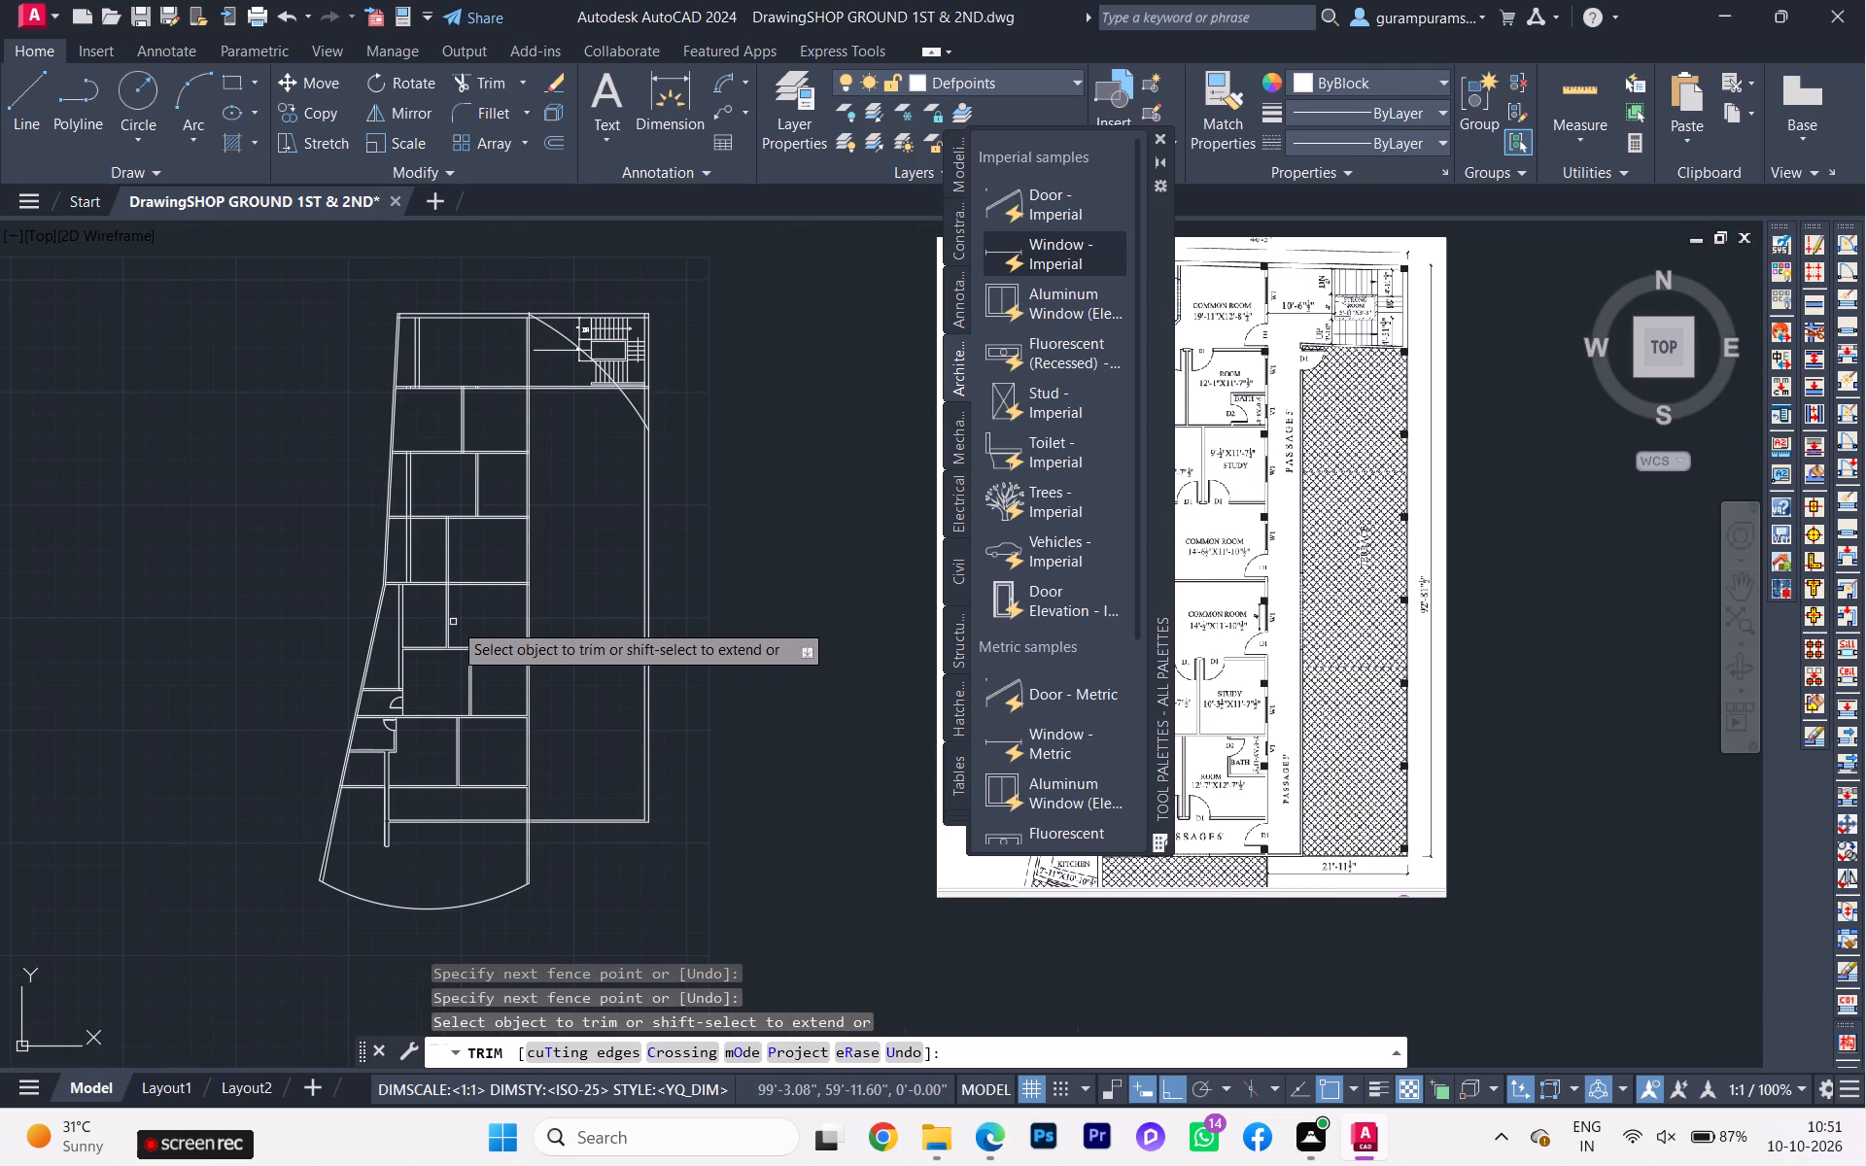
left_click(1167, 135)
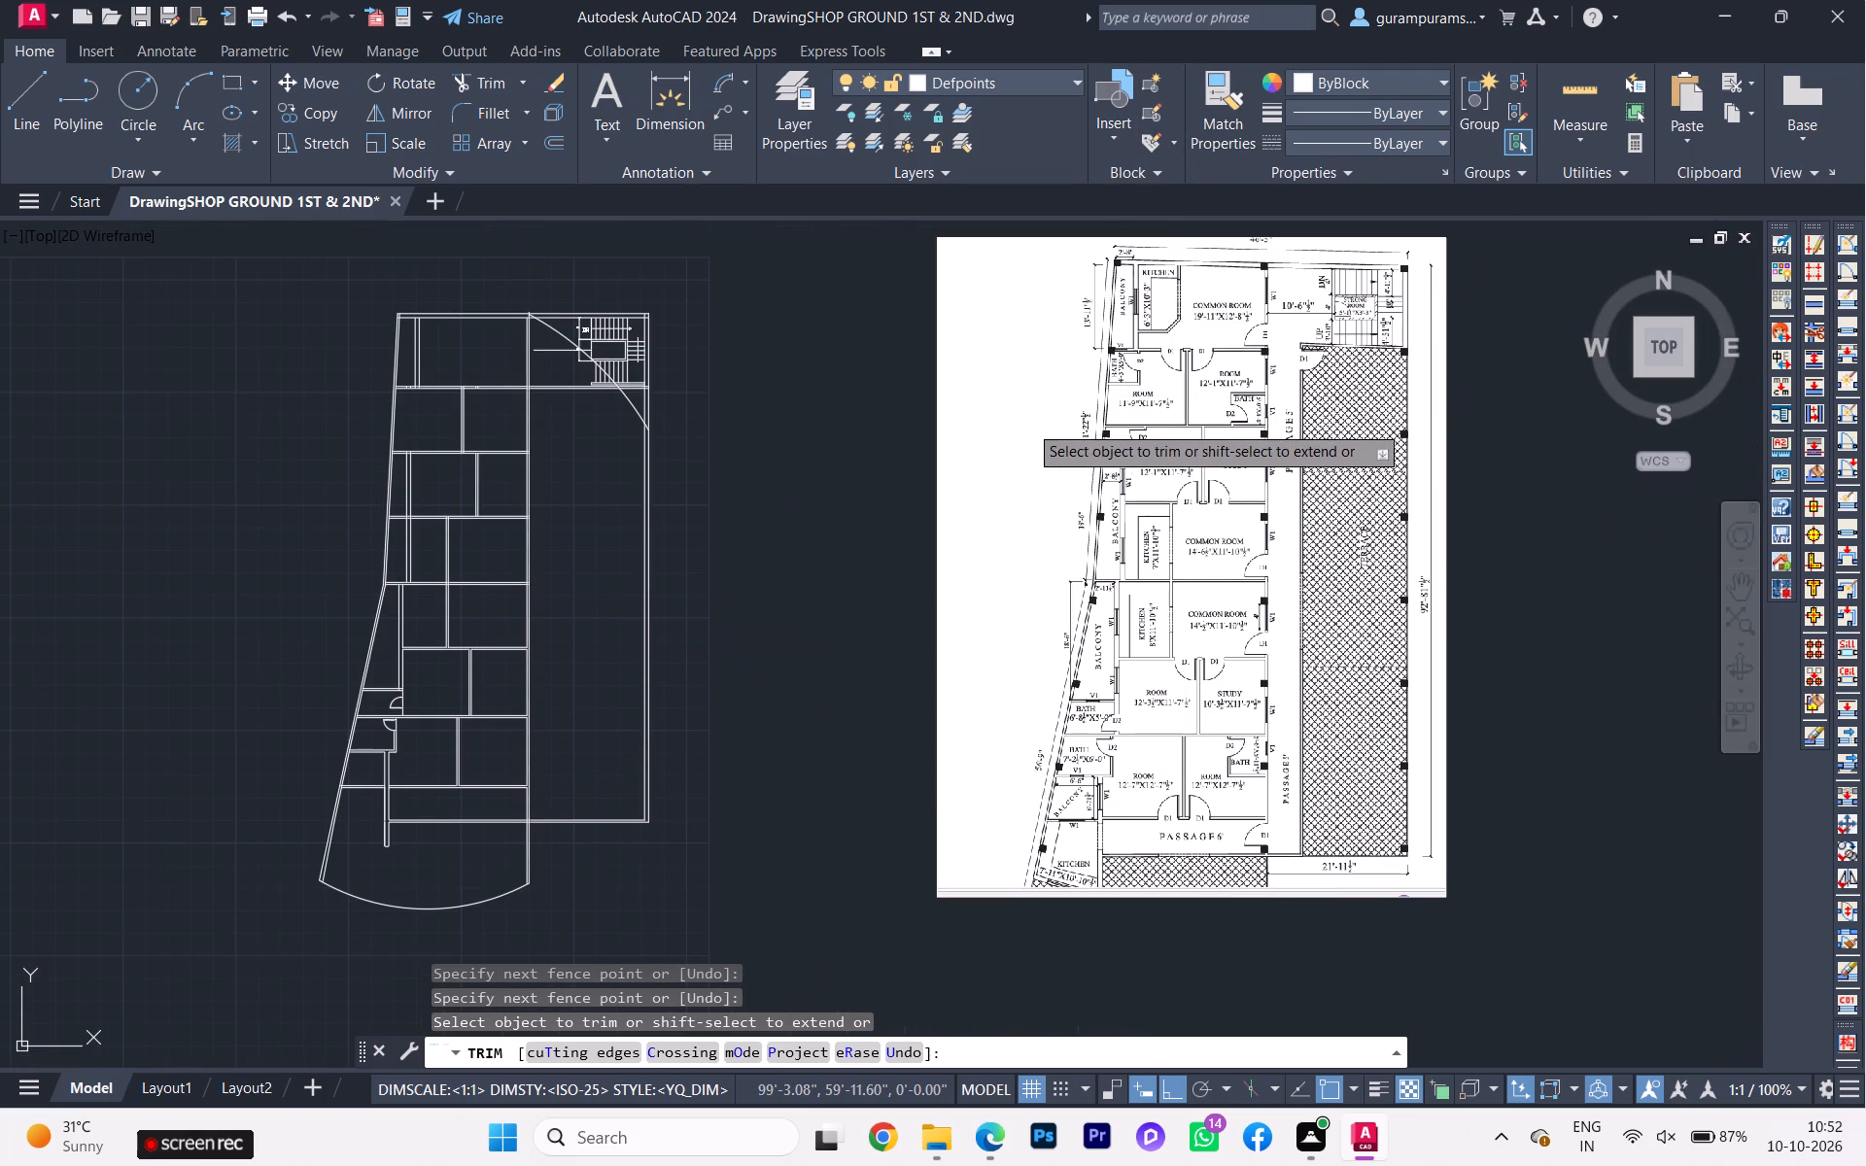
Erase the large leftover arc crossing the staircase in the upper part of the redrawn plan.
scroll(1147, 549, "up", 1)
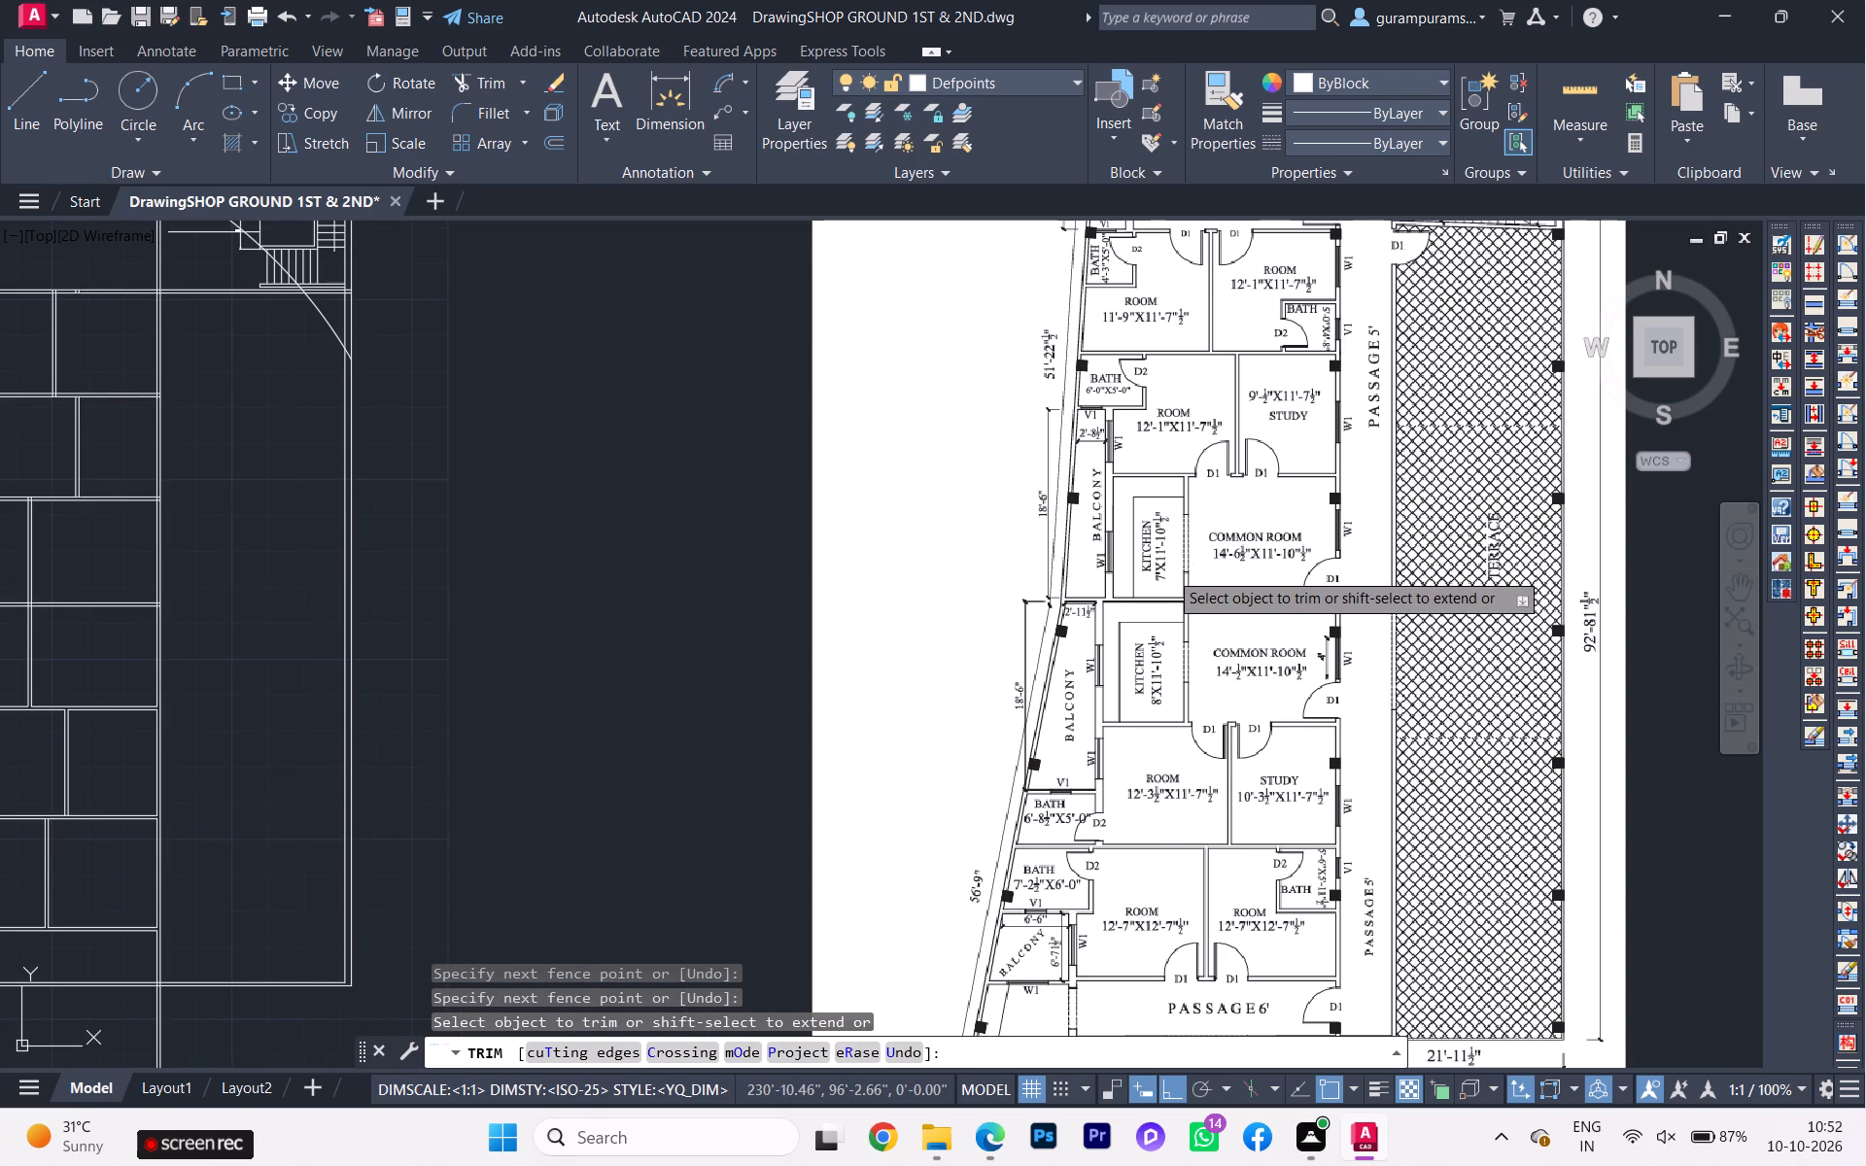
scroll(1172, 575, "down", 1)
scroll(1154, 325, "up", 1)
scroll(1157, 350, "down", 1)
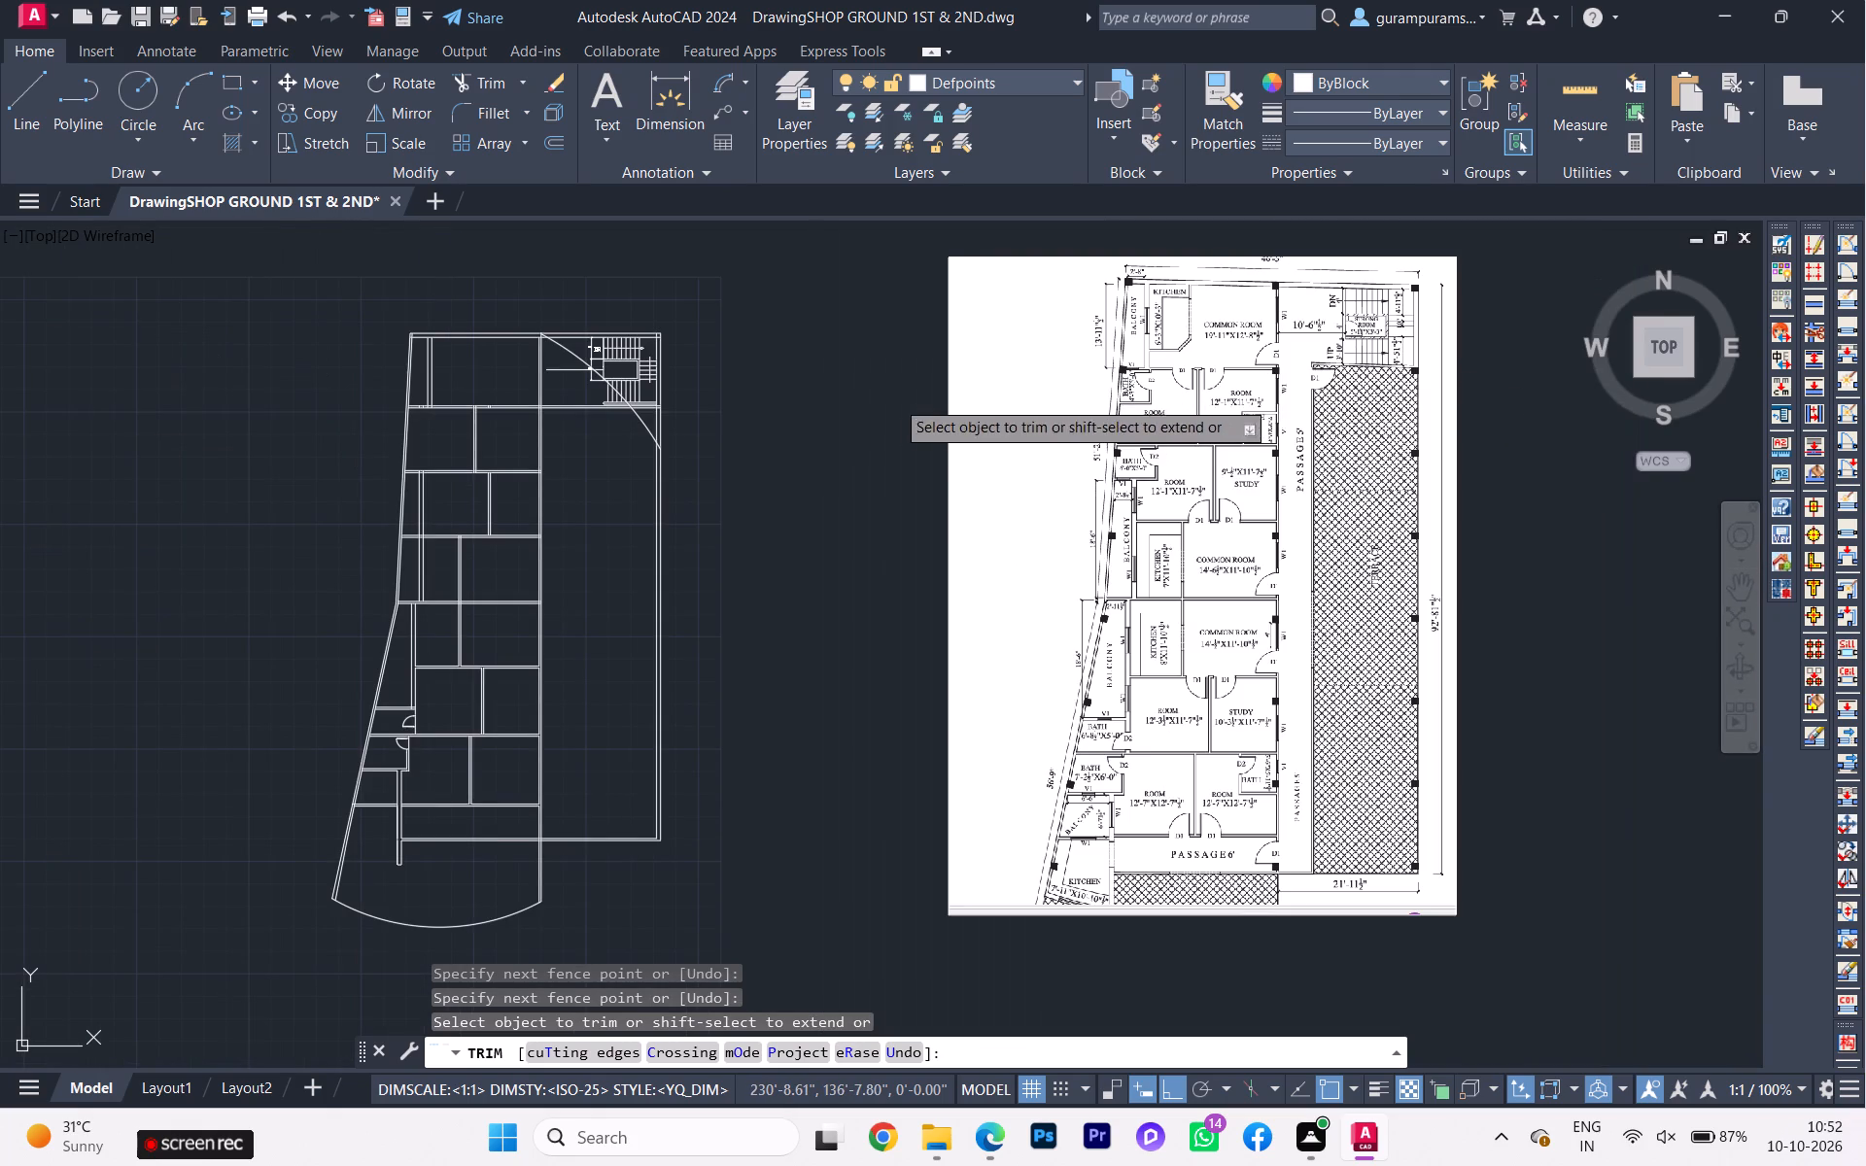
scroll(633, 415, "up", 2)
key("Escape")
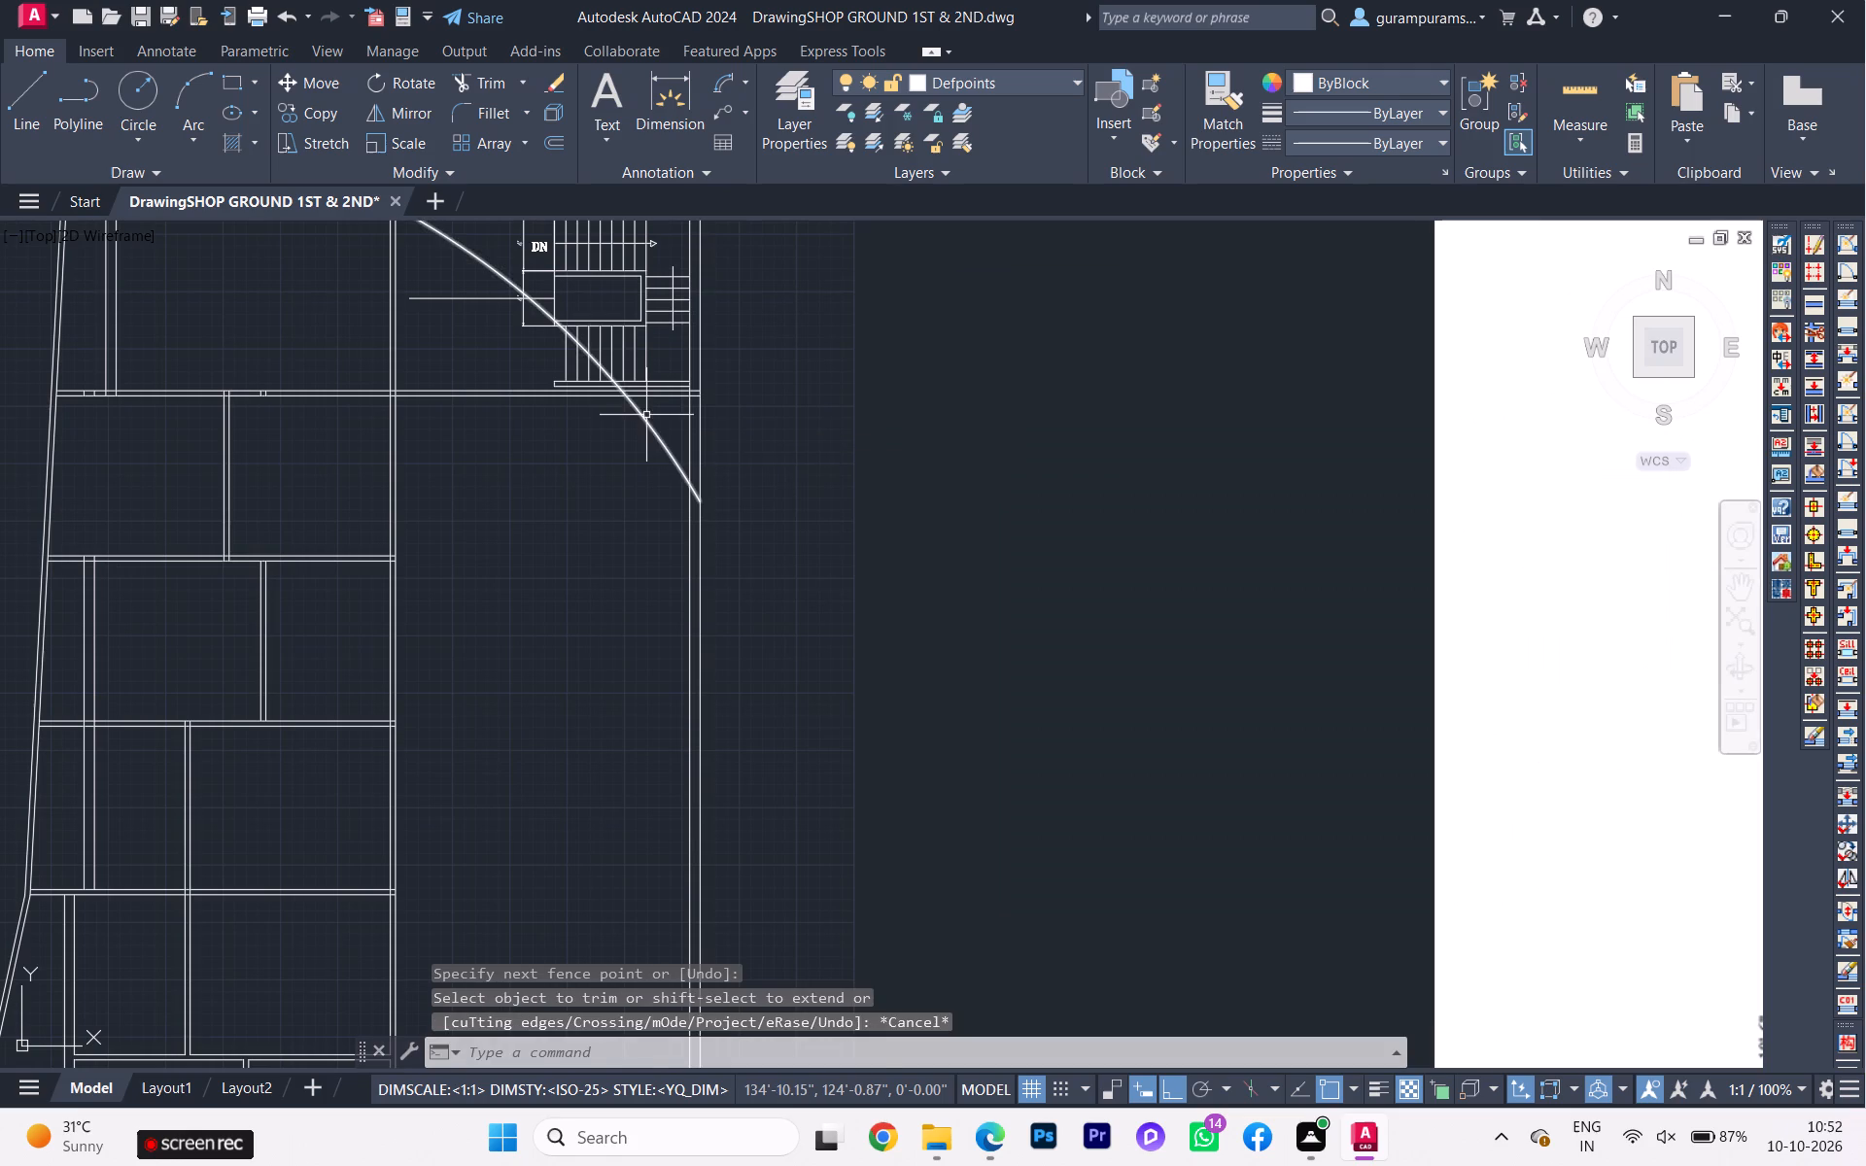
left_click(659, 409)
left_click(630, 427)
key("Delete")
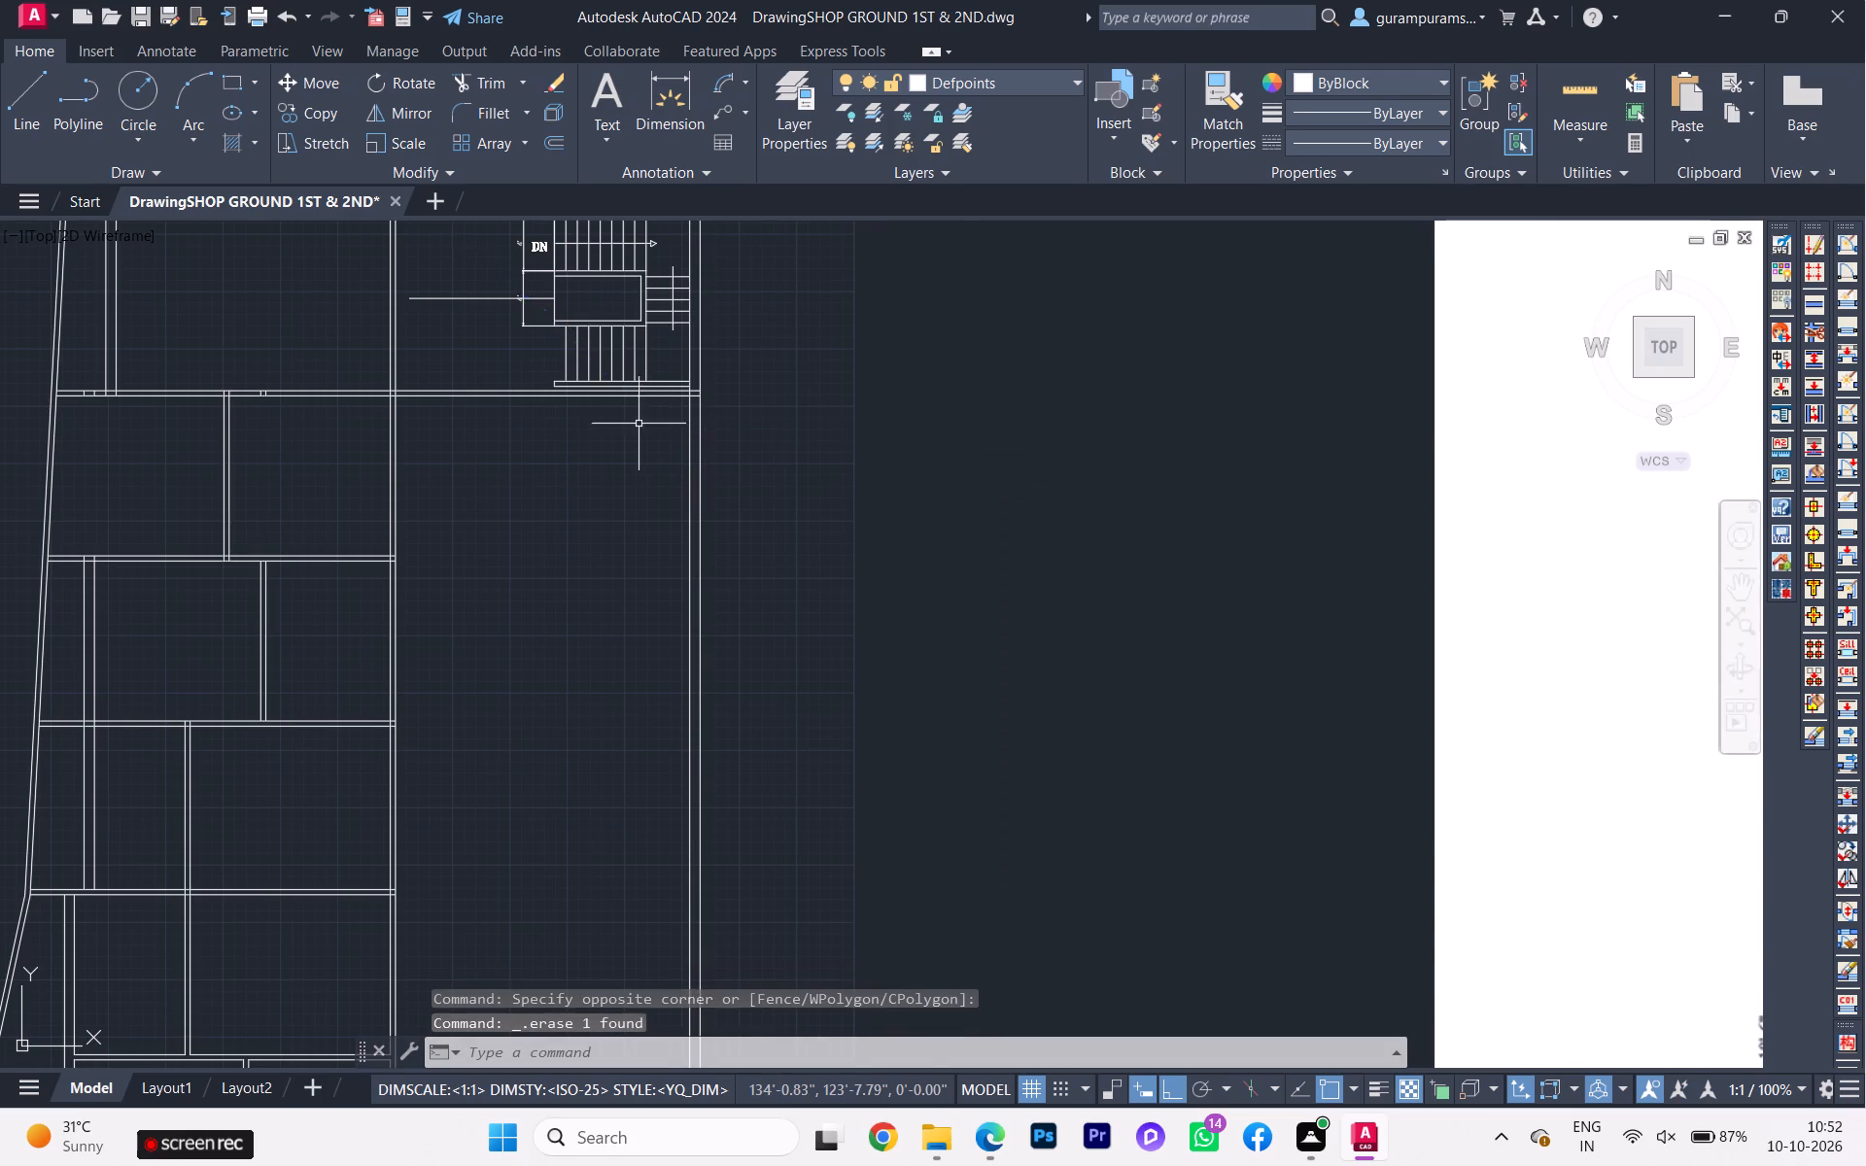
Trim the balcony wall's line ends and the two short leftover lines beside them out of the first cross wall below the stair.
scroll(648, 434, "down", 1)
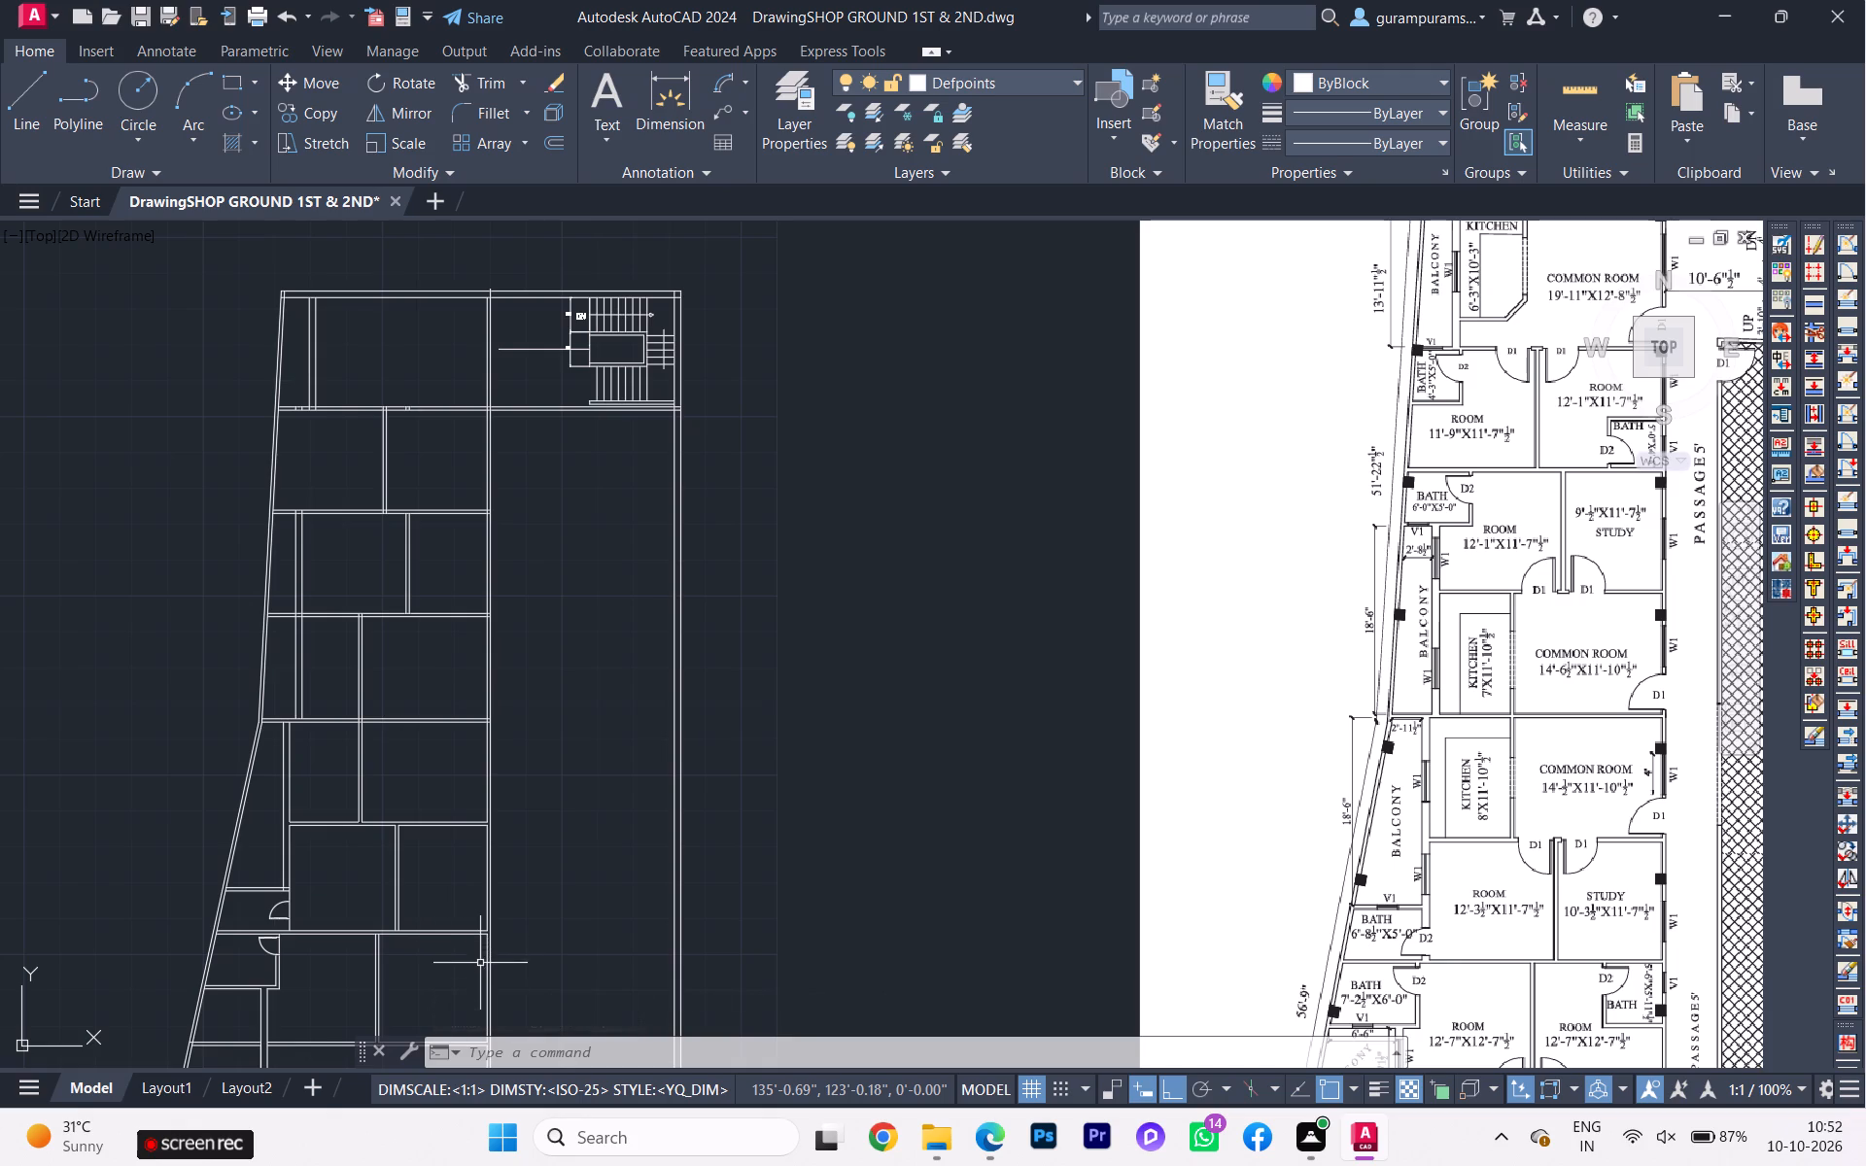
scroll(841, 962, "down", 1)
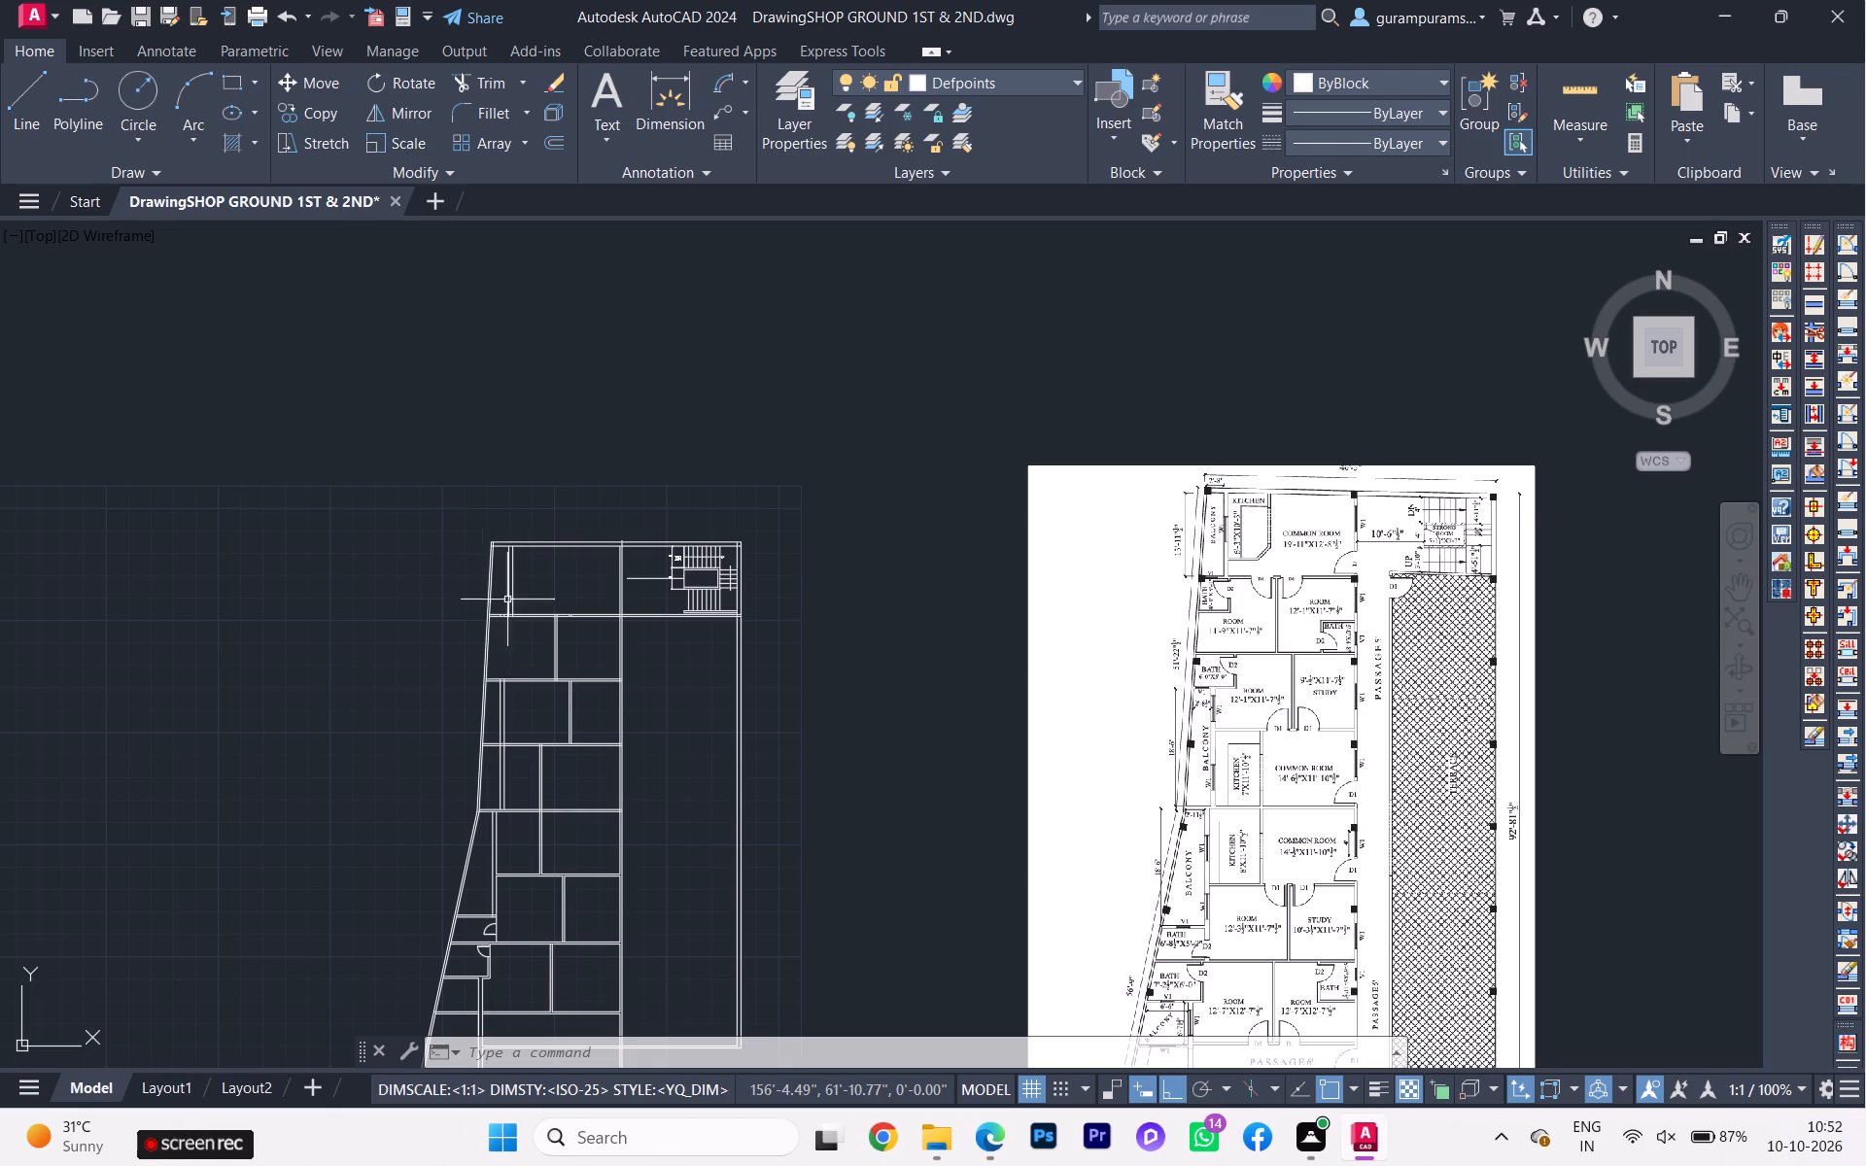
scroll(642, 612, "up", 2)
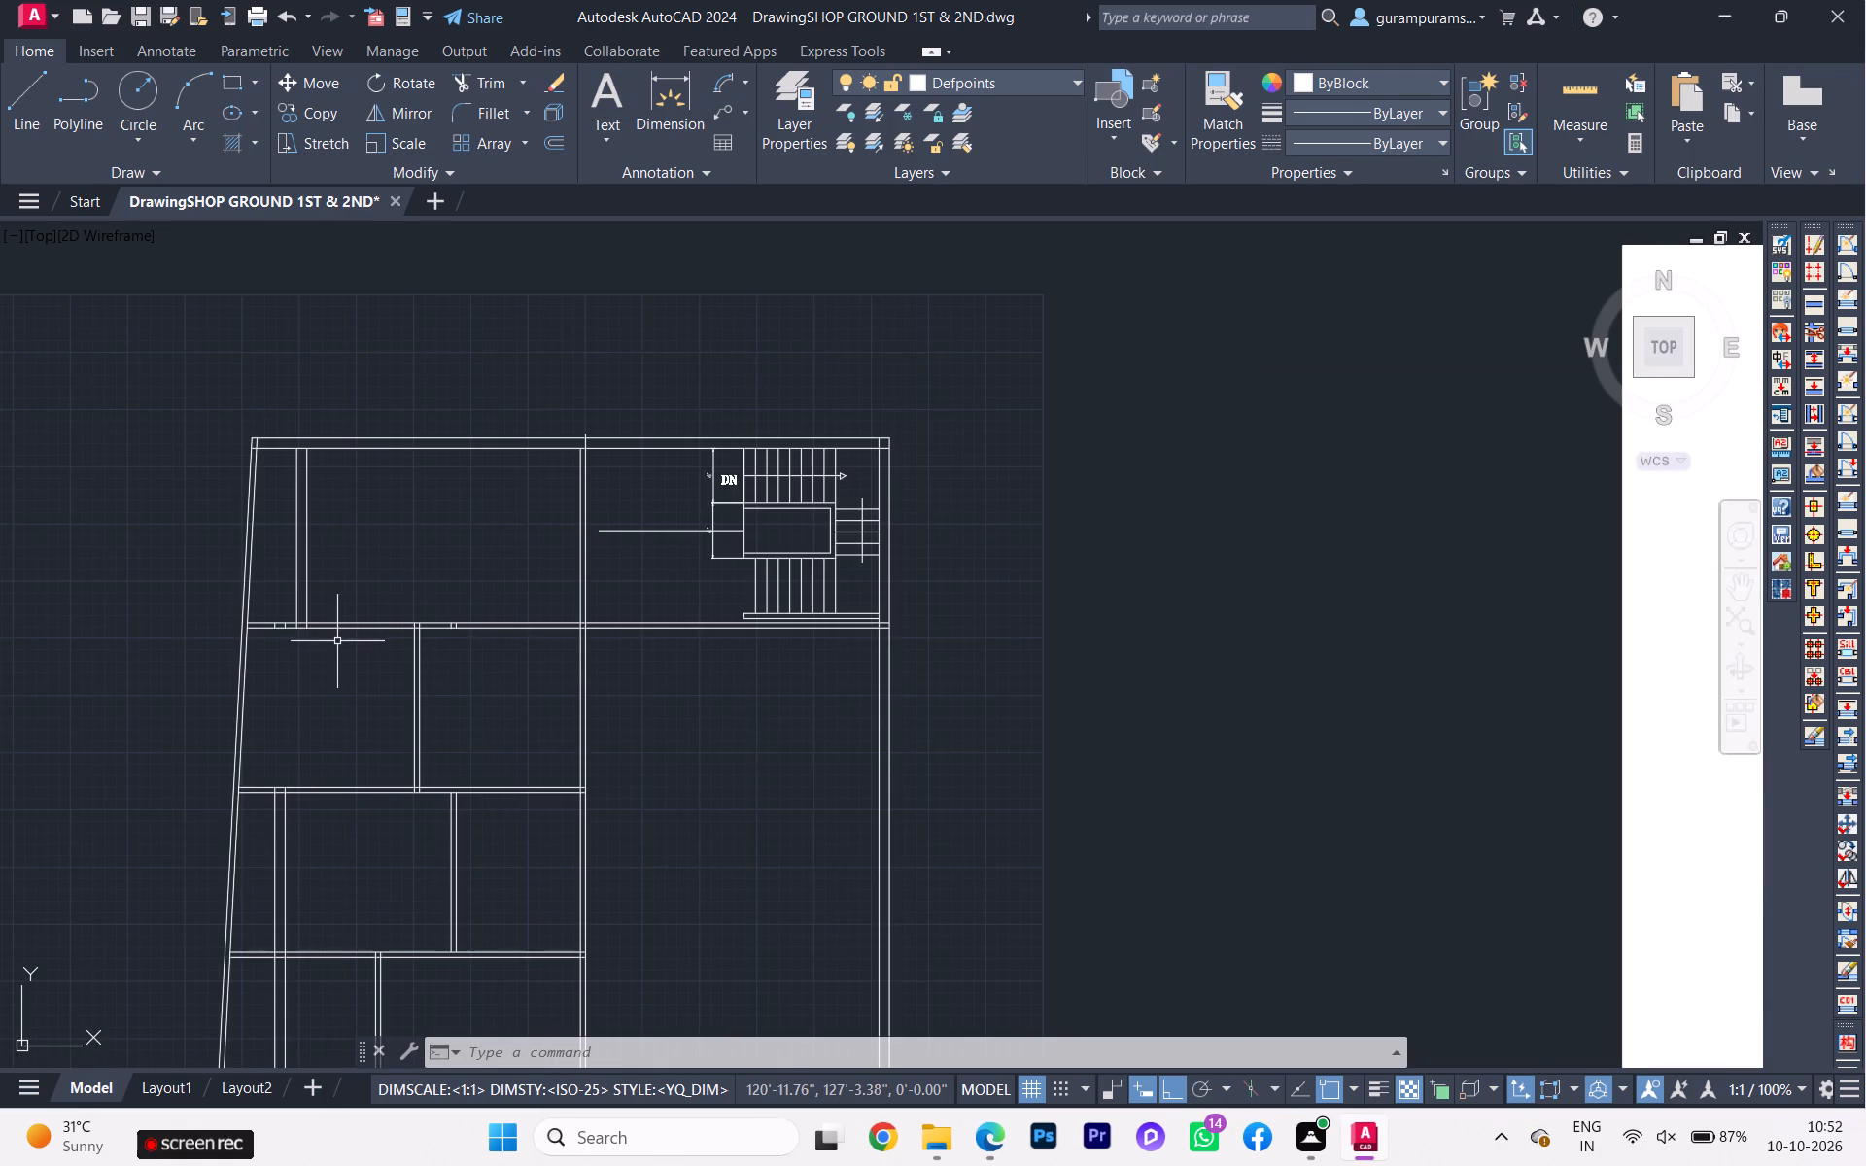
key("t")
key("r")
left_click(391, 703)
scroll(244, 612, "up", 5)
scroll(284, 618, "down", 1)
scroll(284, 618, "up", 1)
scroll(284, 618, "down", 1)
left_click(284, 618)
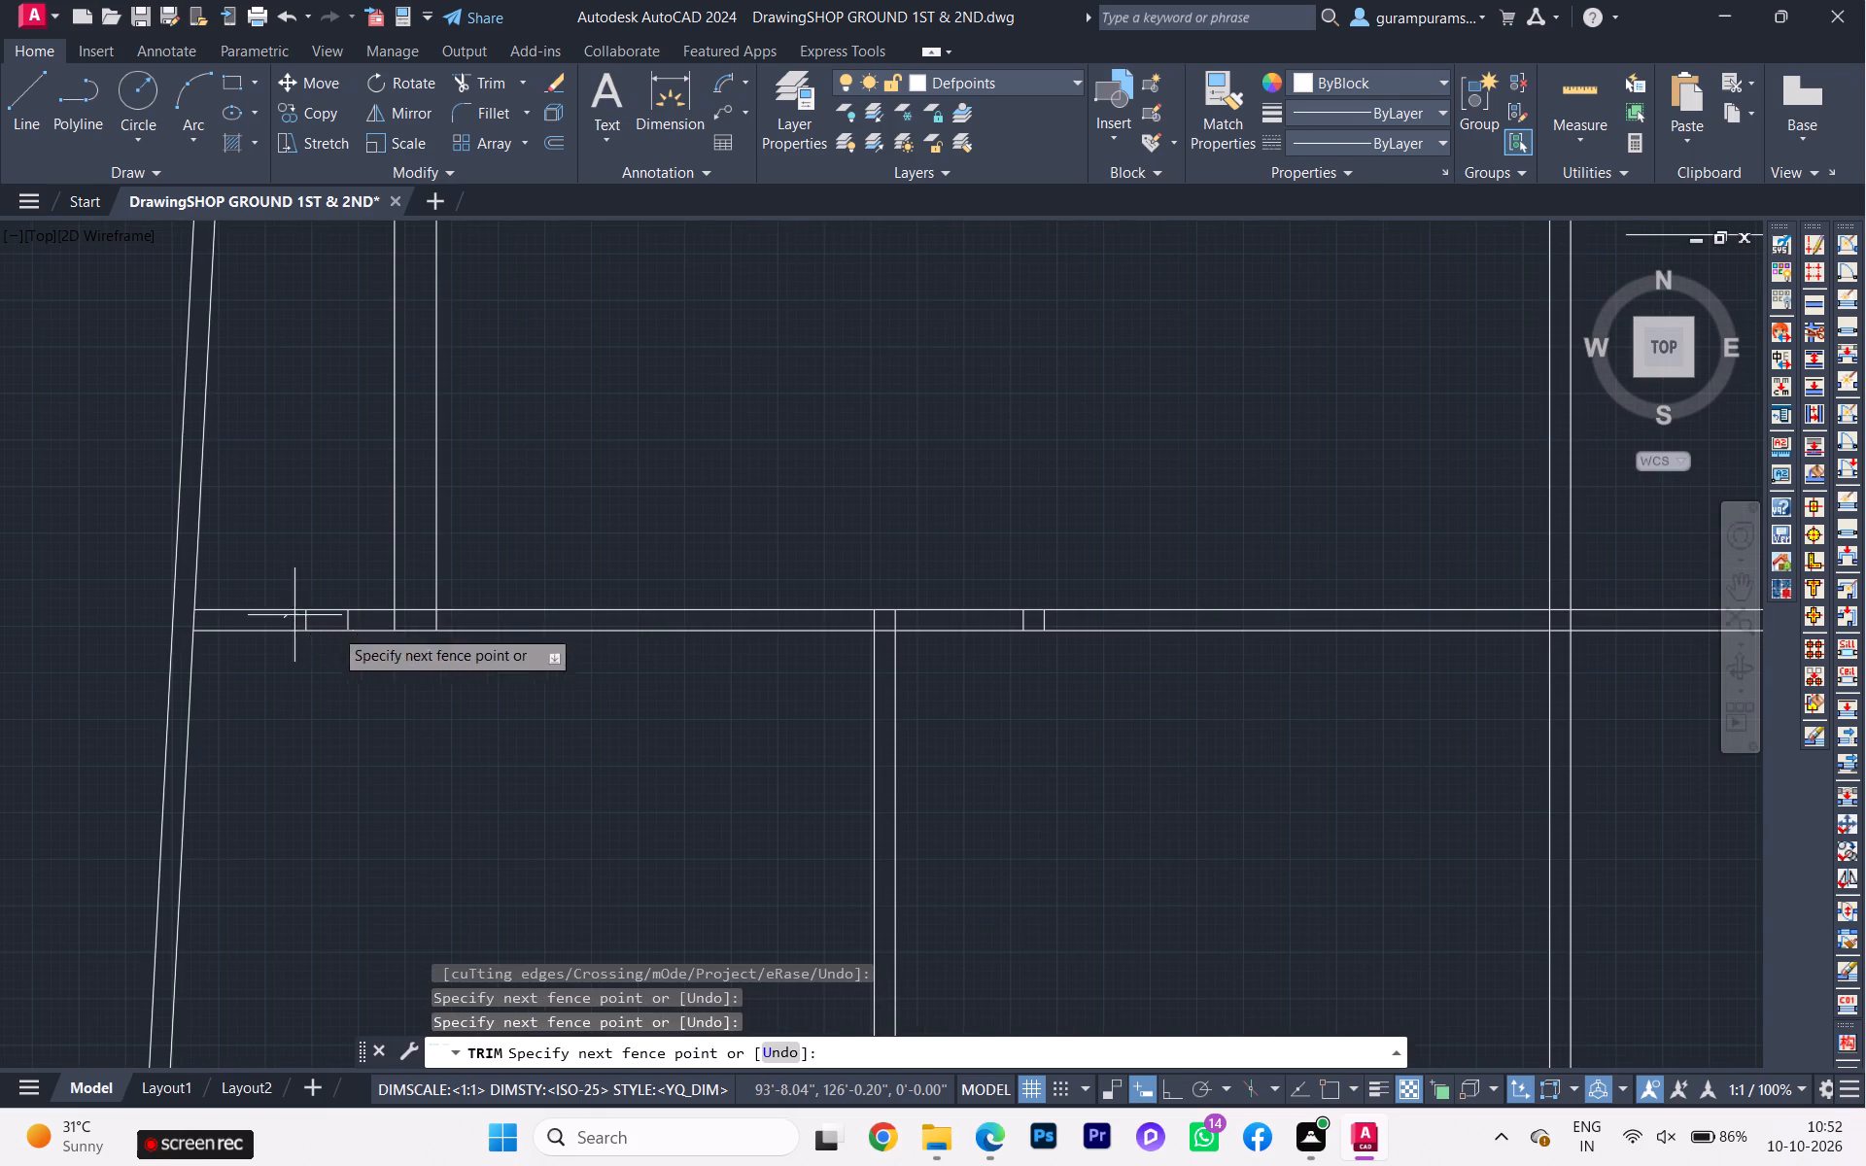
left_click(499, 623)
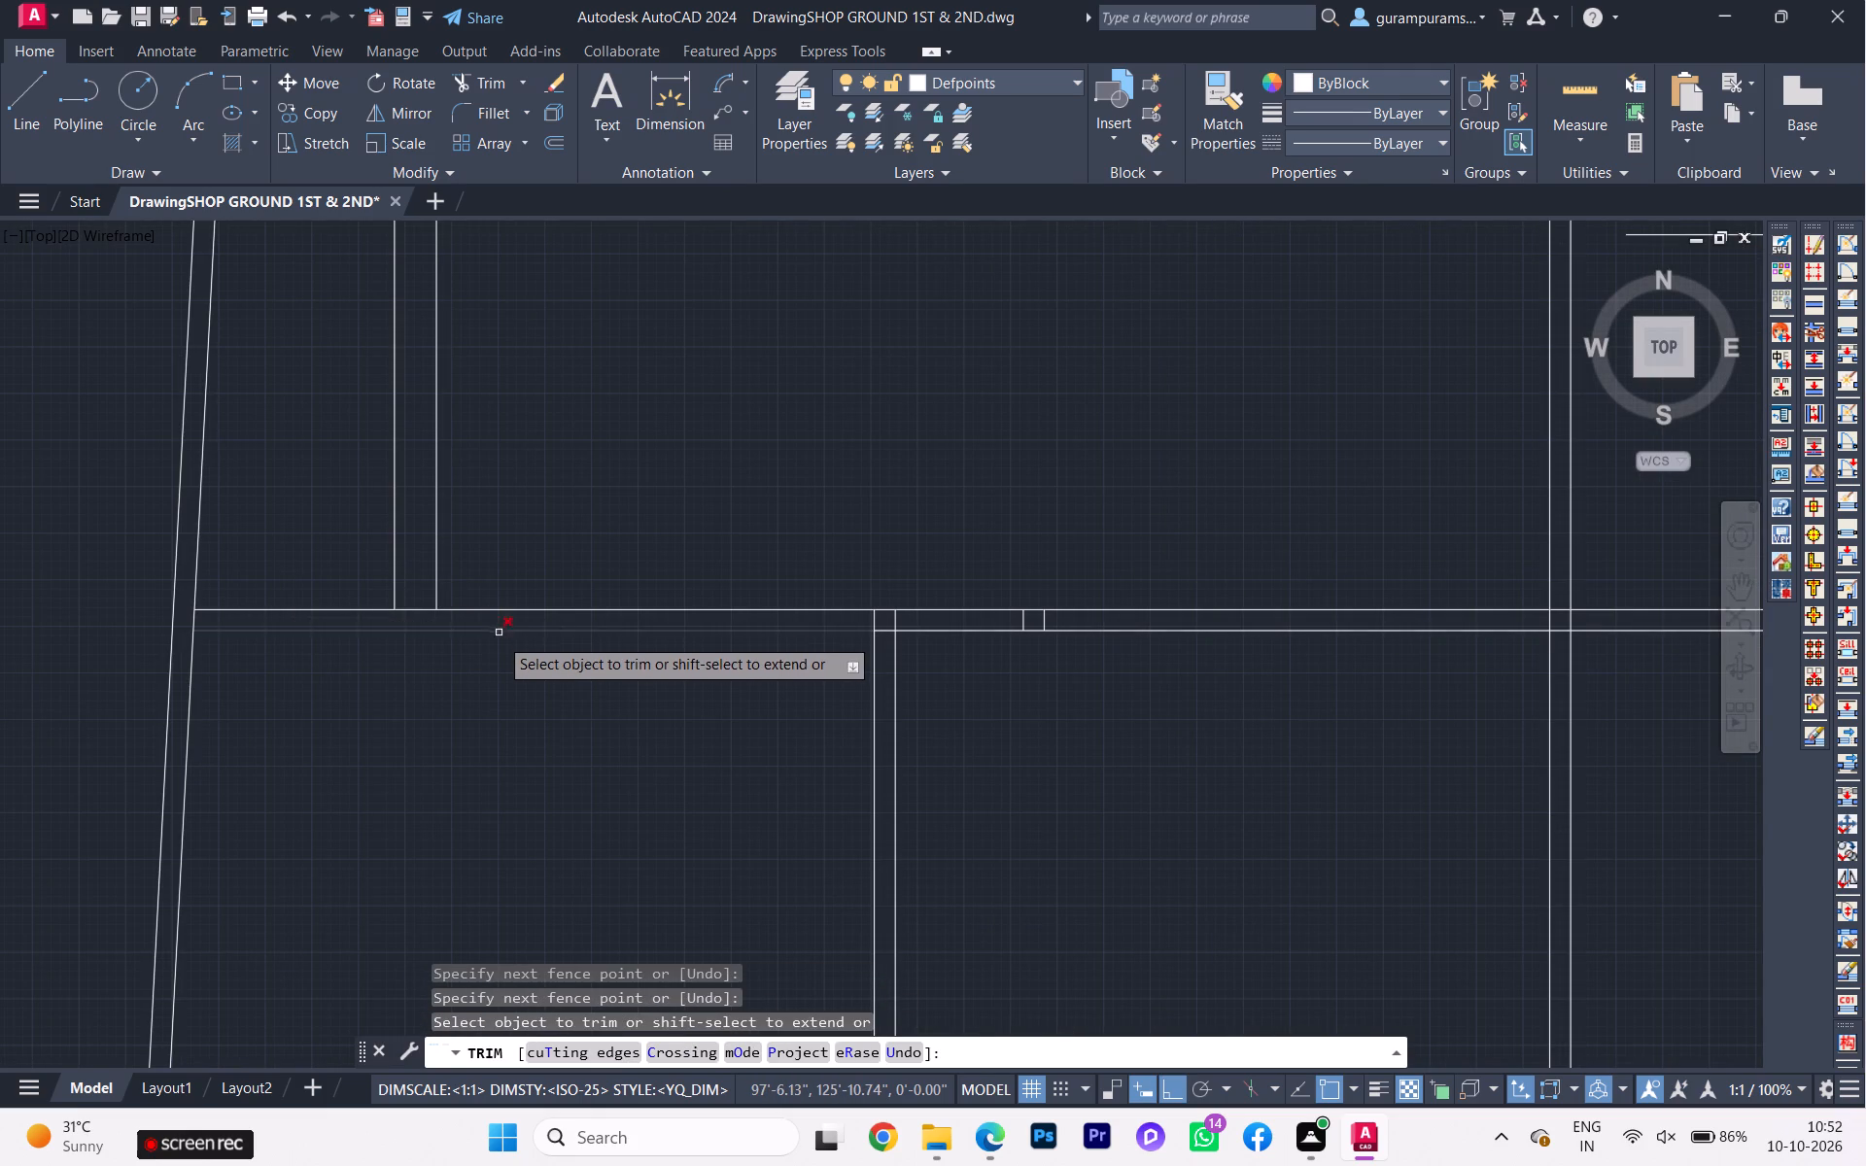
Trim the ends of the room partition's two lines out of the first cross wall, so the partition stops at its lower line.
scroll(503, 631, "up", 1)
scroll(1050, 657, "up", 1)
scroll(1036, 662, "down", 1)
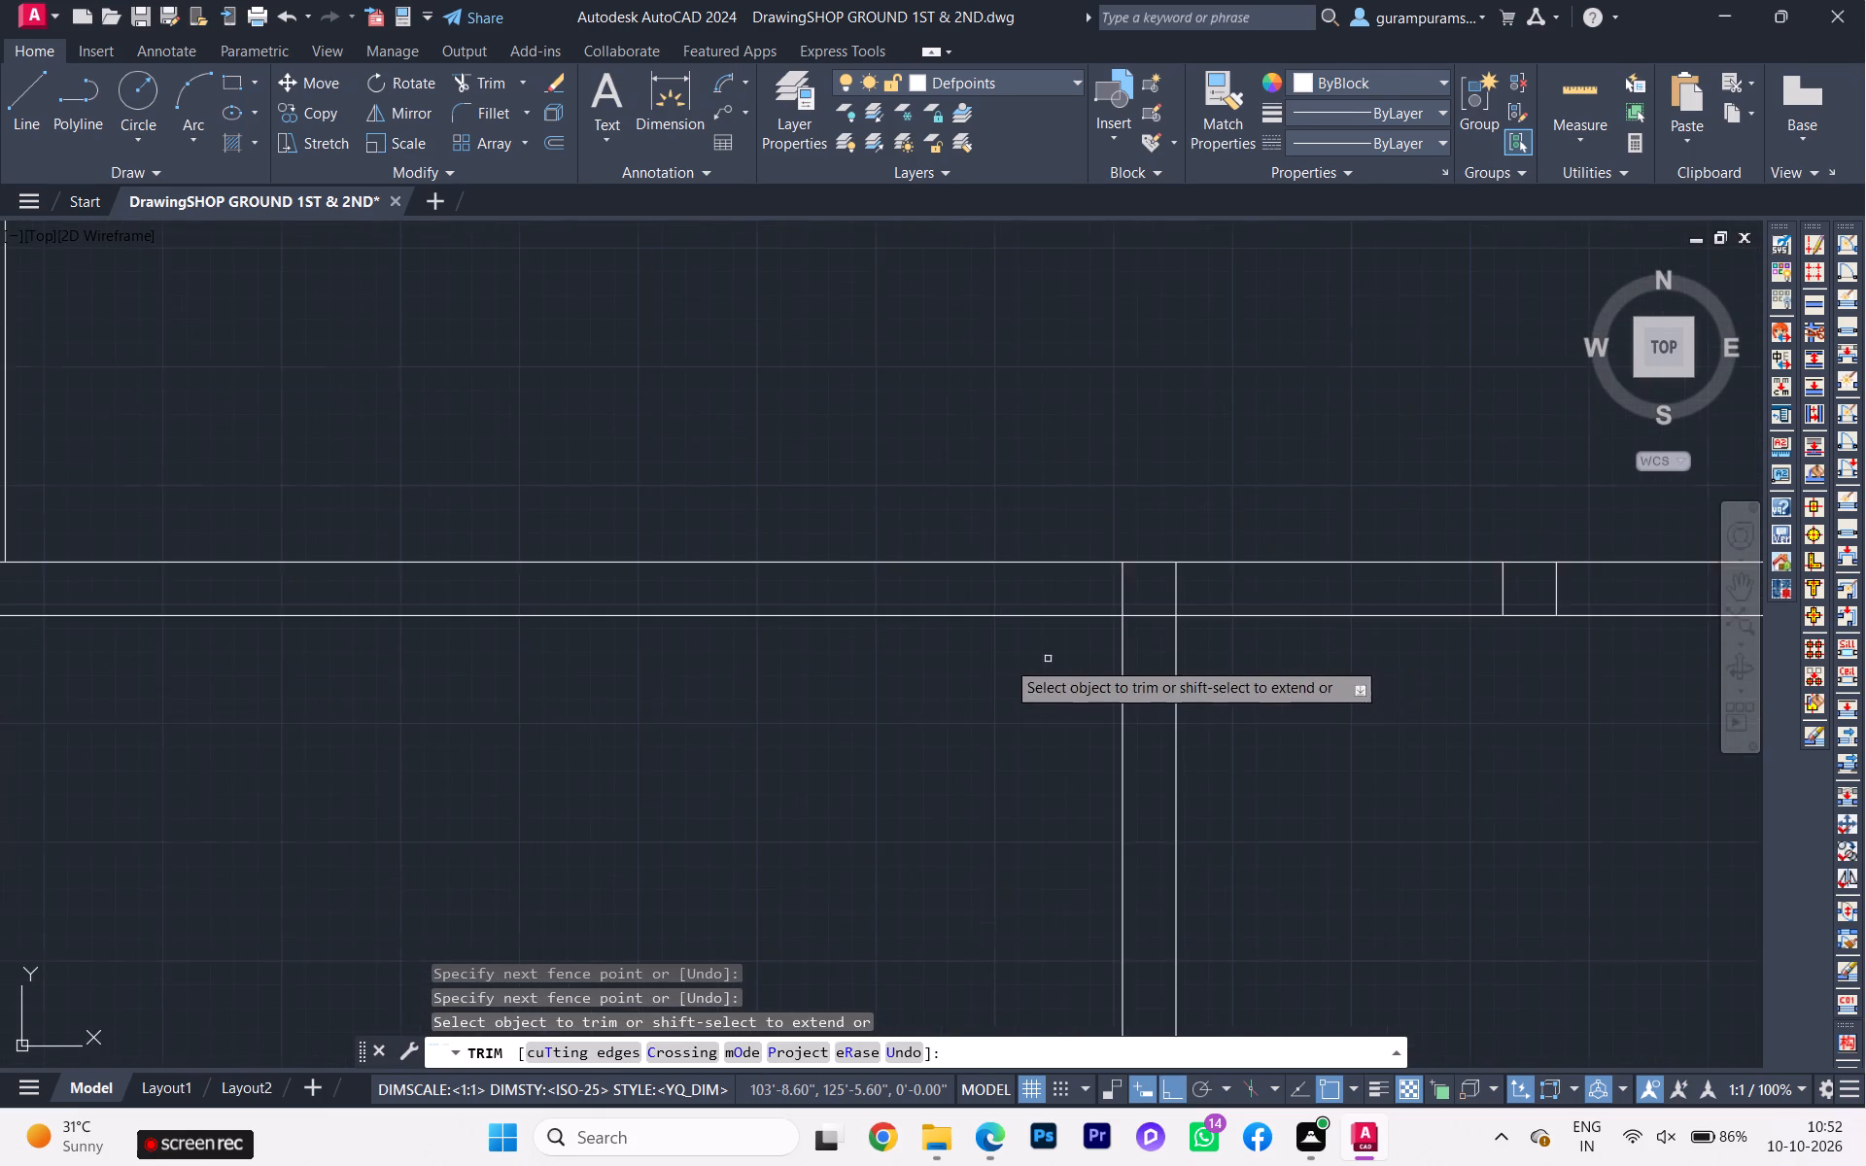
scroll(1001, 659, "down", 2)
scroll(1012, 637, "up", 1)
scroll(1012, 637, "down", 1)
scroll(1014, 637, "up", 1)
left_click(1002, 614)
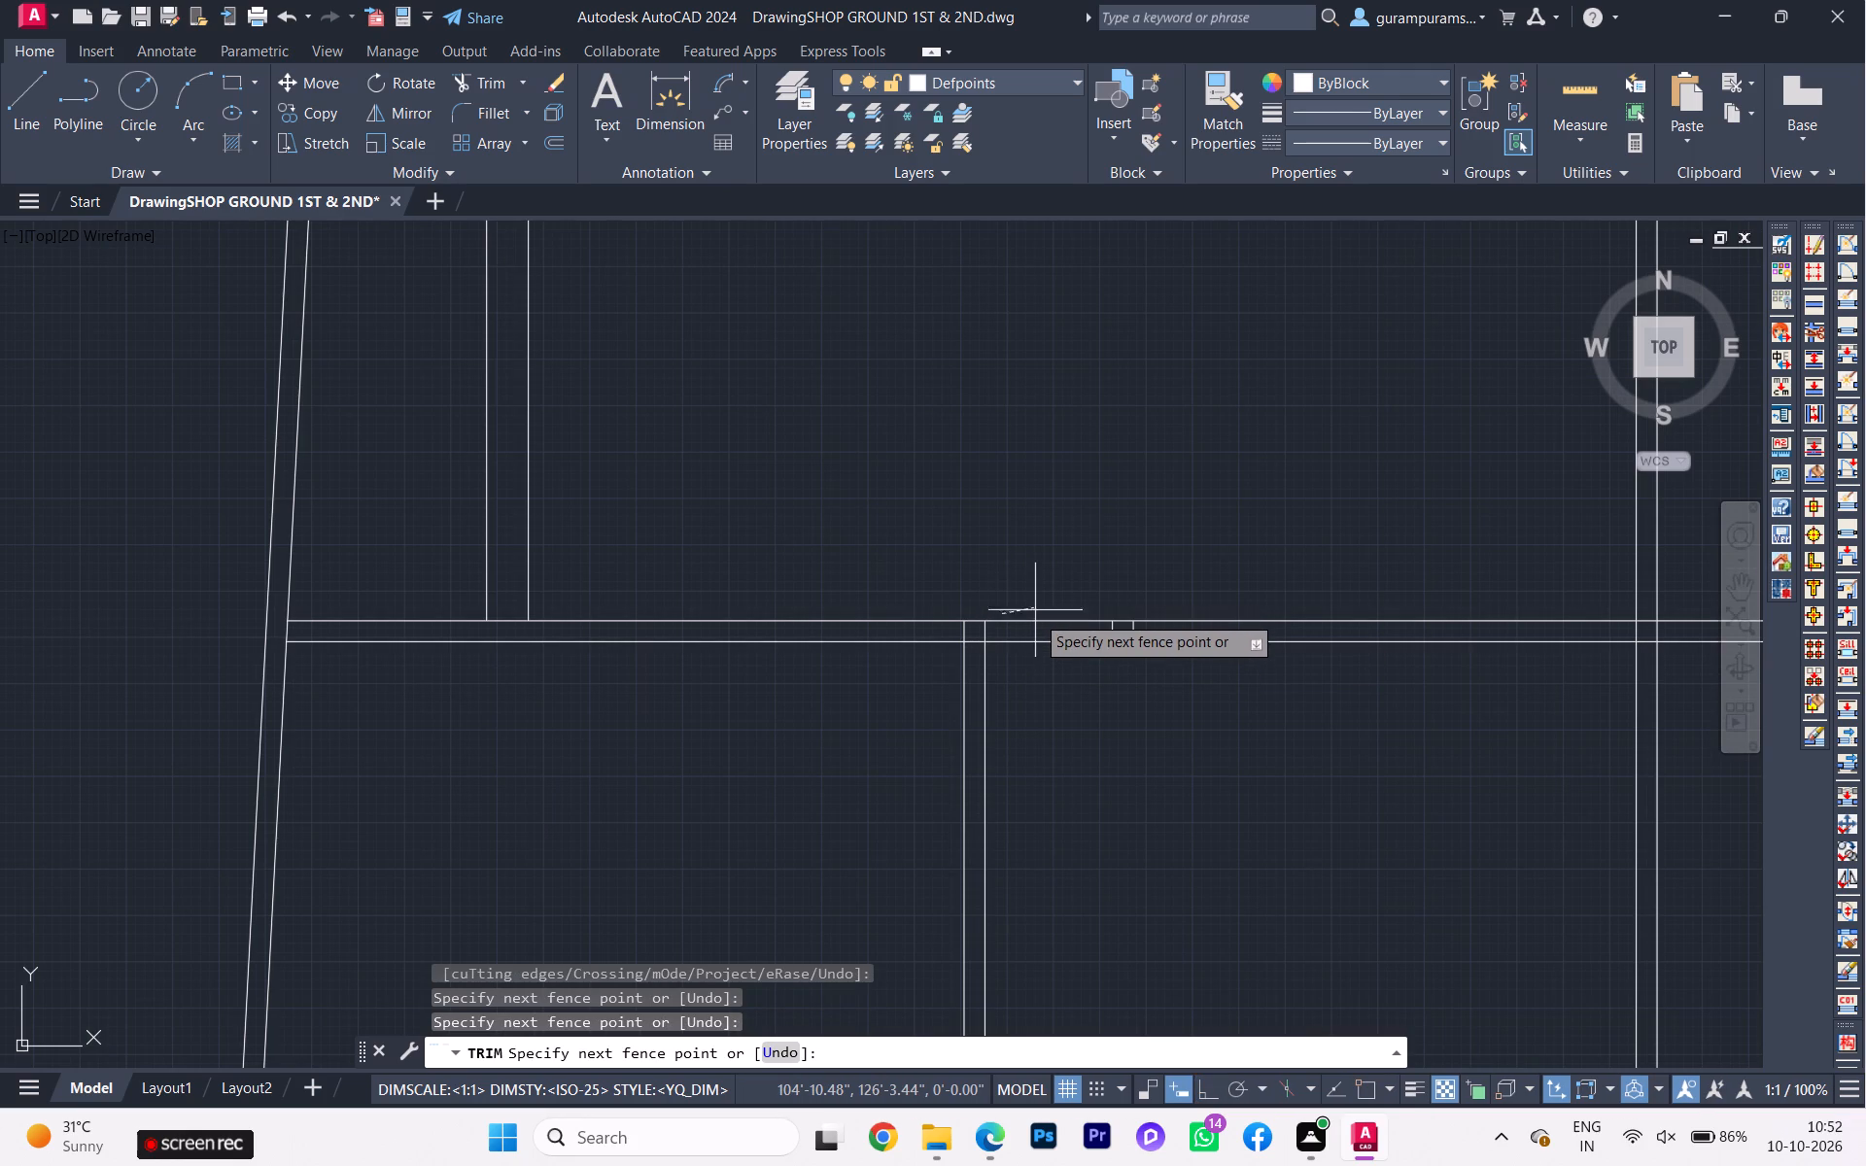
key("Escape")
key("space")
scroll(947, 652, "up", 3)
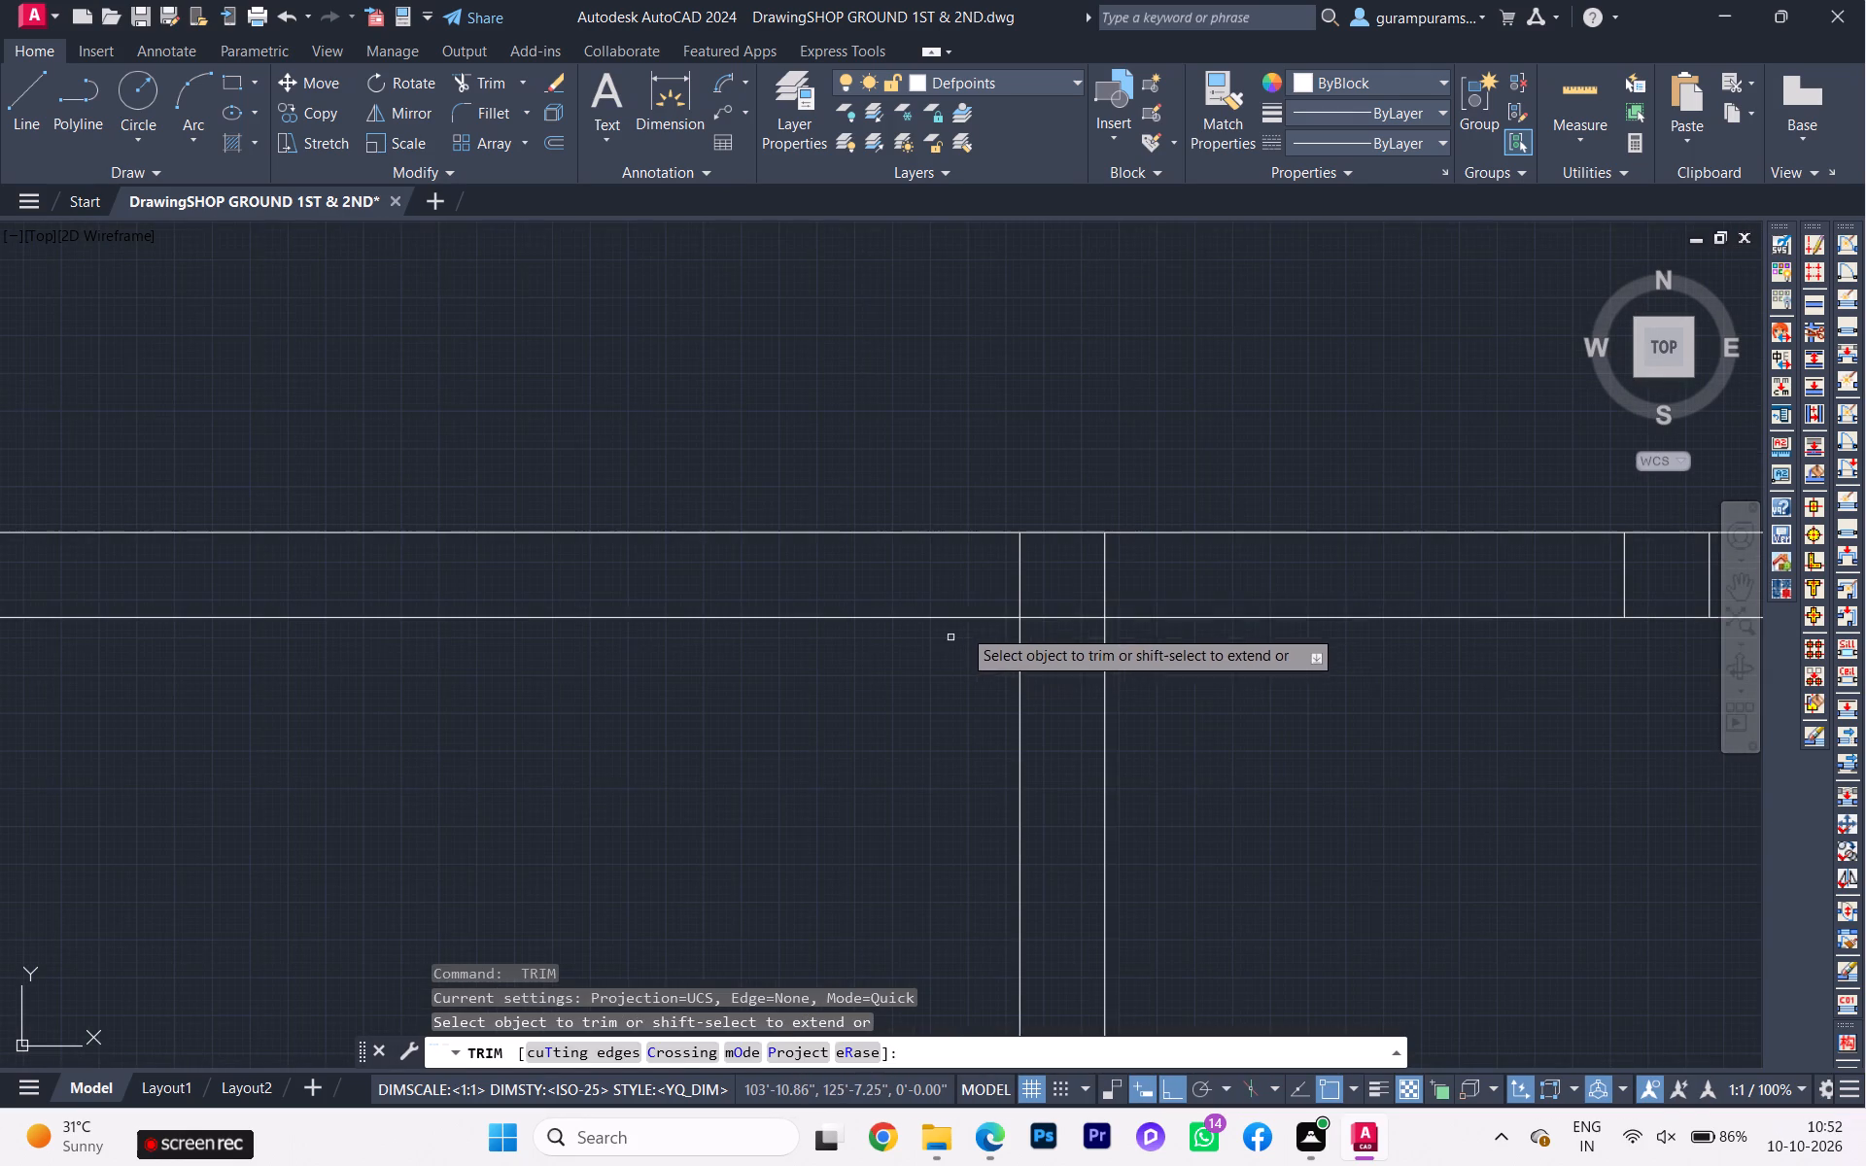
left_click(994, 588)
left_click(1190, 591)
scroll(1184, 592, "down", 1)
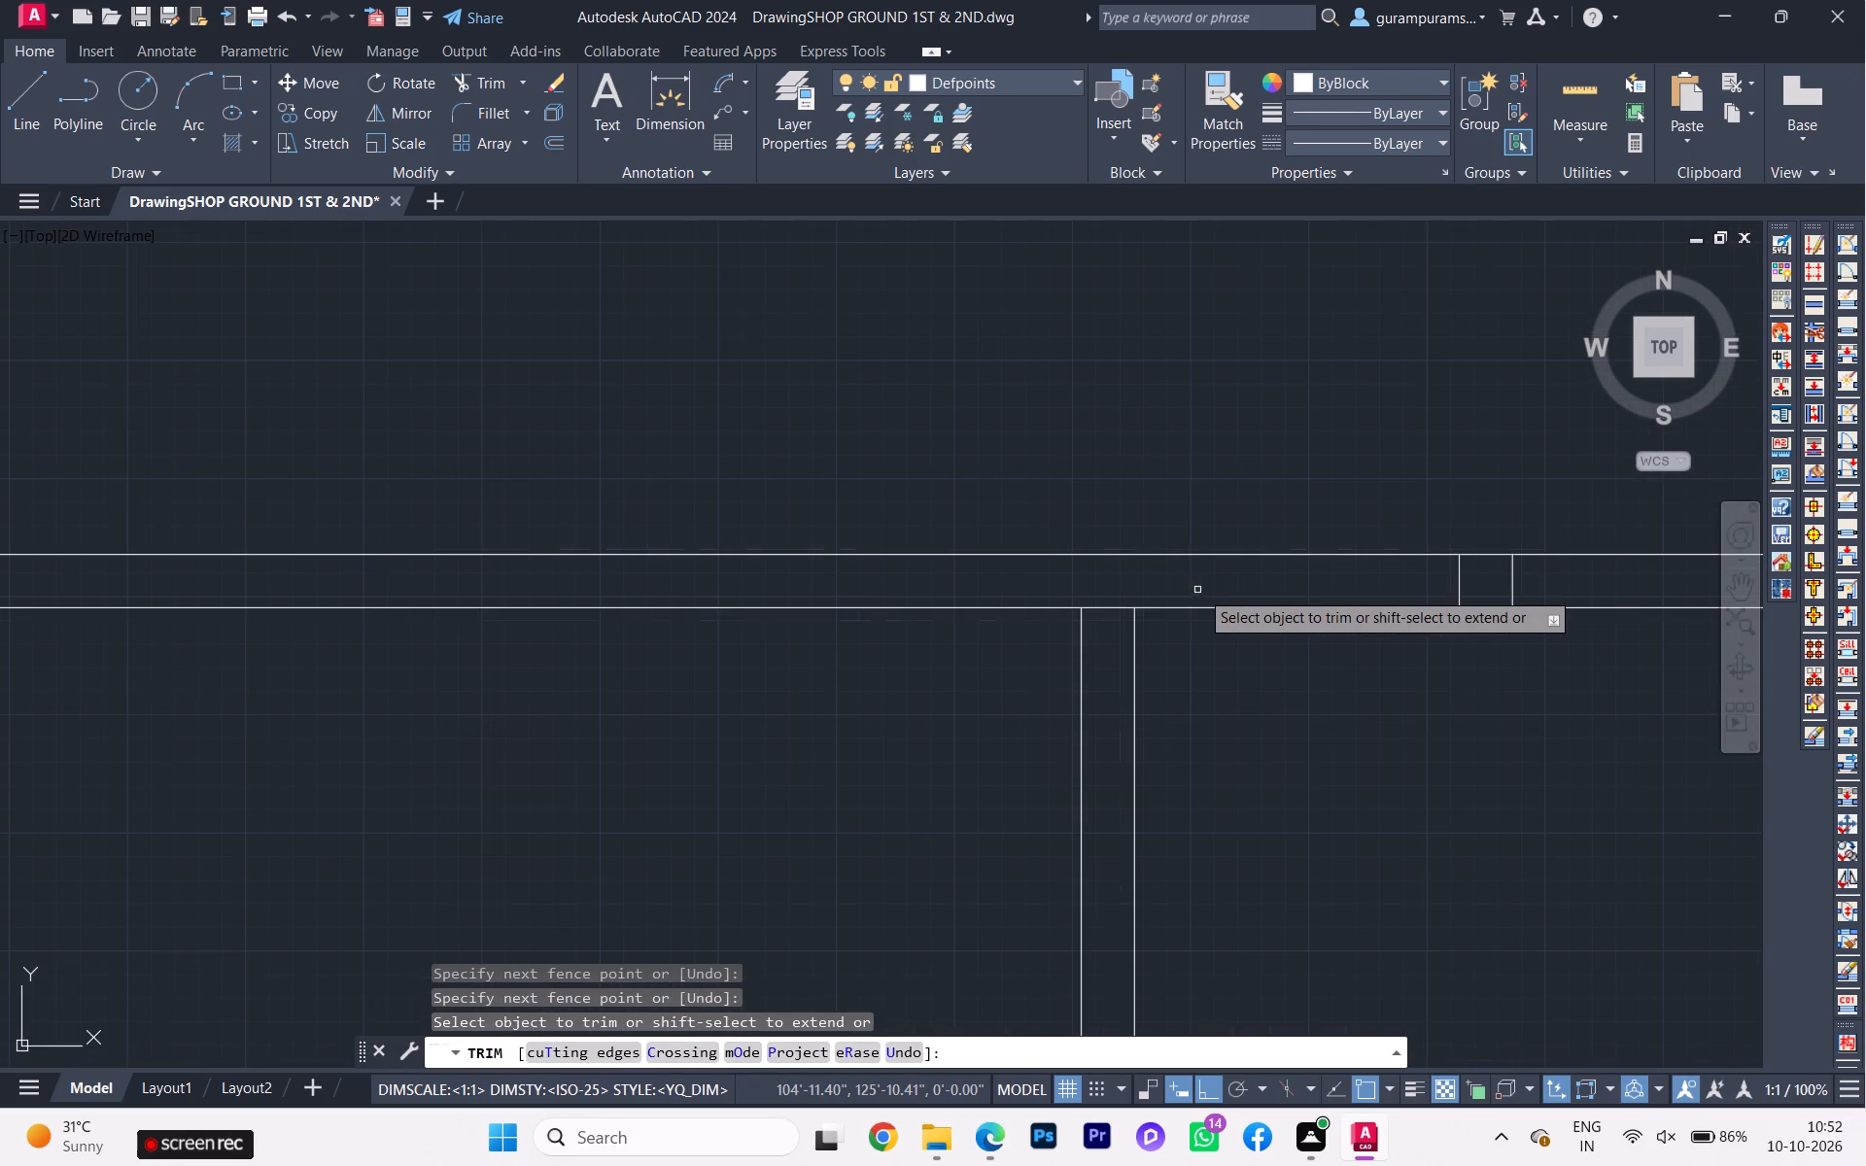
Trim away the two short leftover lines inside the first cross wall, between the room partition and the long passage wall.
left_click(1199, 590)
left_click(1530, 579)
scroll(717, 583, "down", 2)
scroll(613, 642, "down", 2)
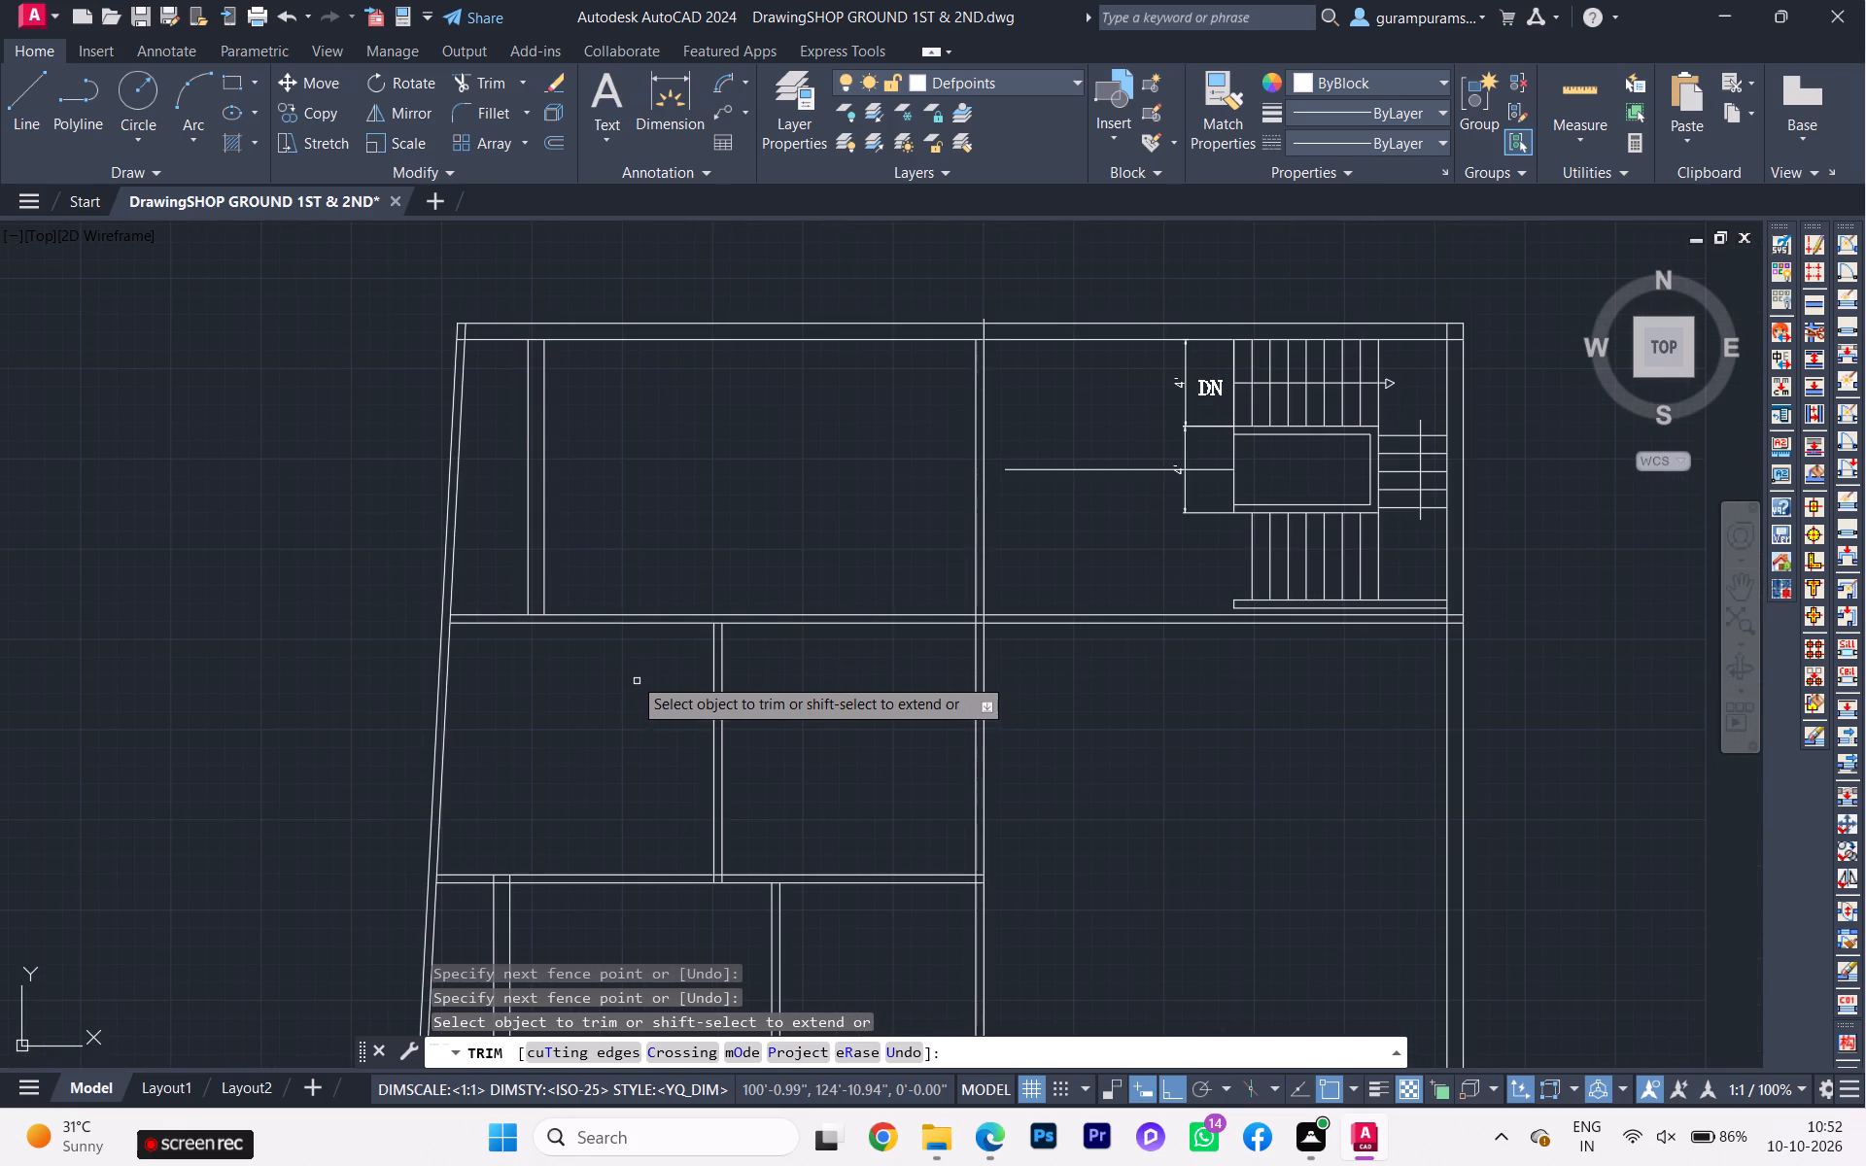
Trim the long passage wall's line out of the top outer wall and remove its short stub above the wall.
scroll(621, 673, "down", 1)
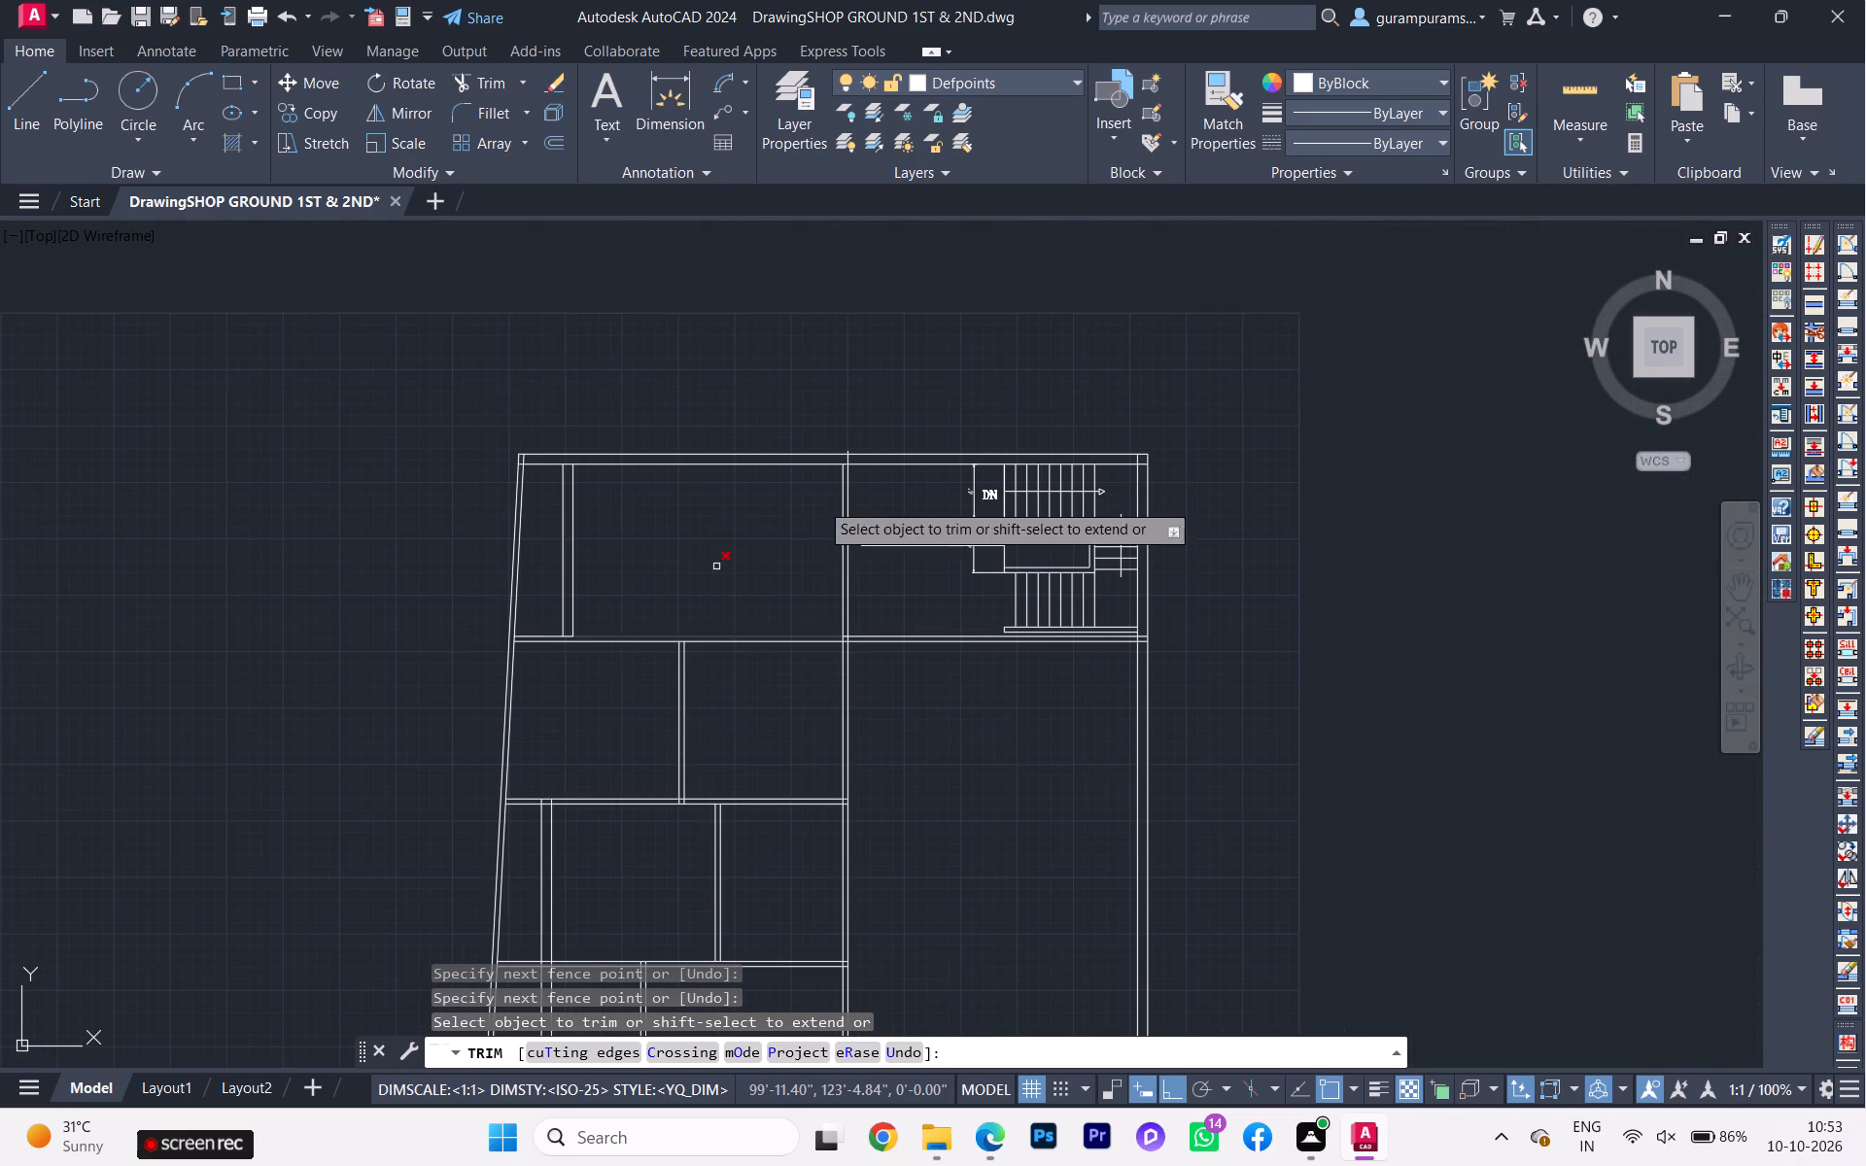
scroll(877, 451, "up", 3)
scroll(762, 486, "up", 2)
left_click(764, 470)
left_click(697, 468)
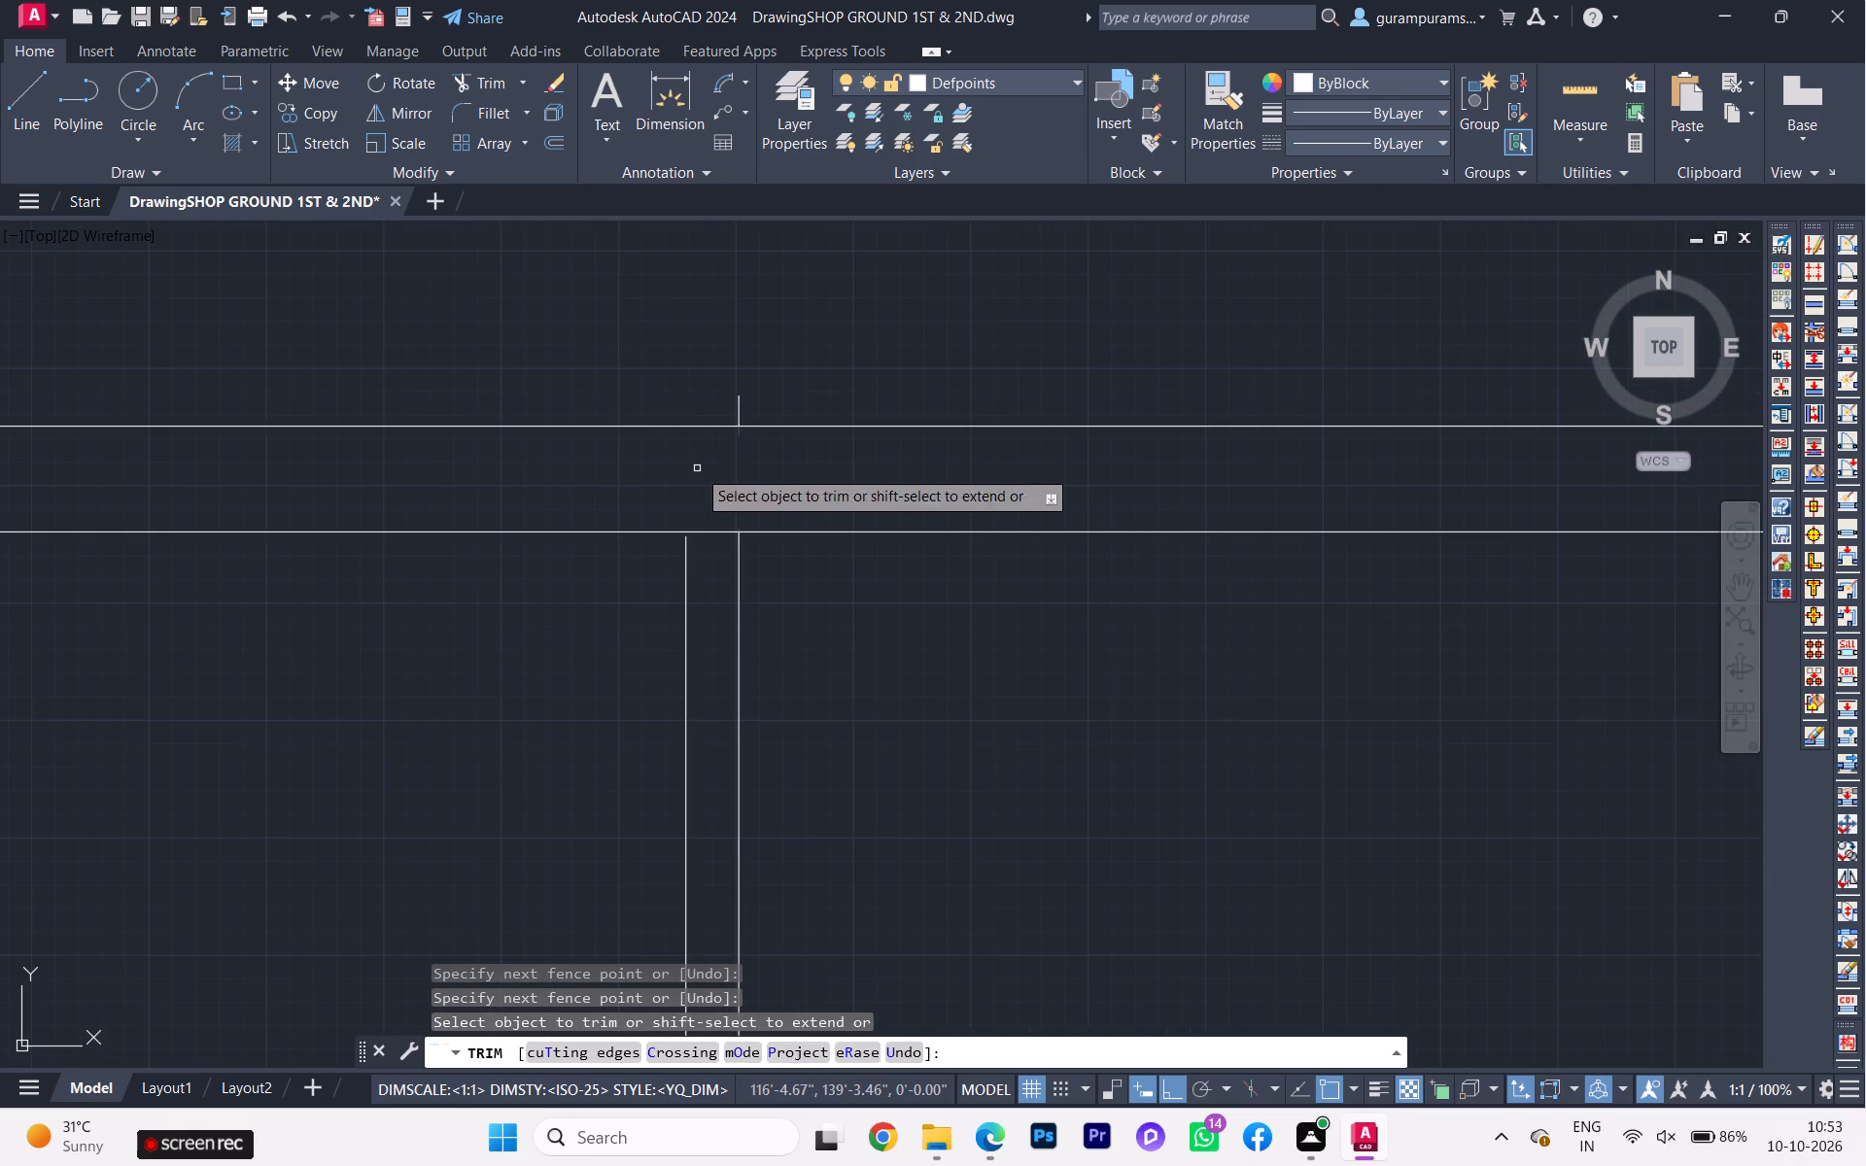
left_click(748, 412)
left_click(732, 400)
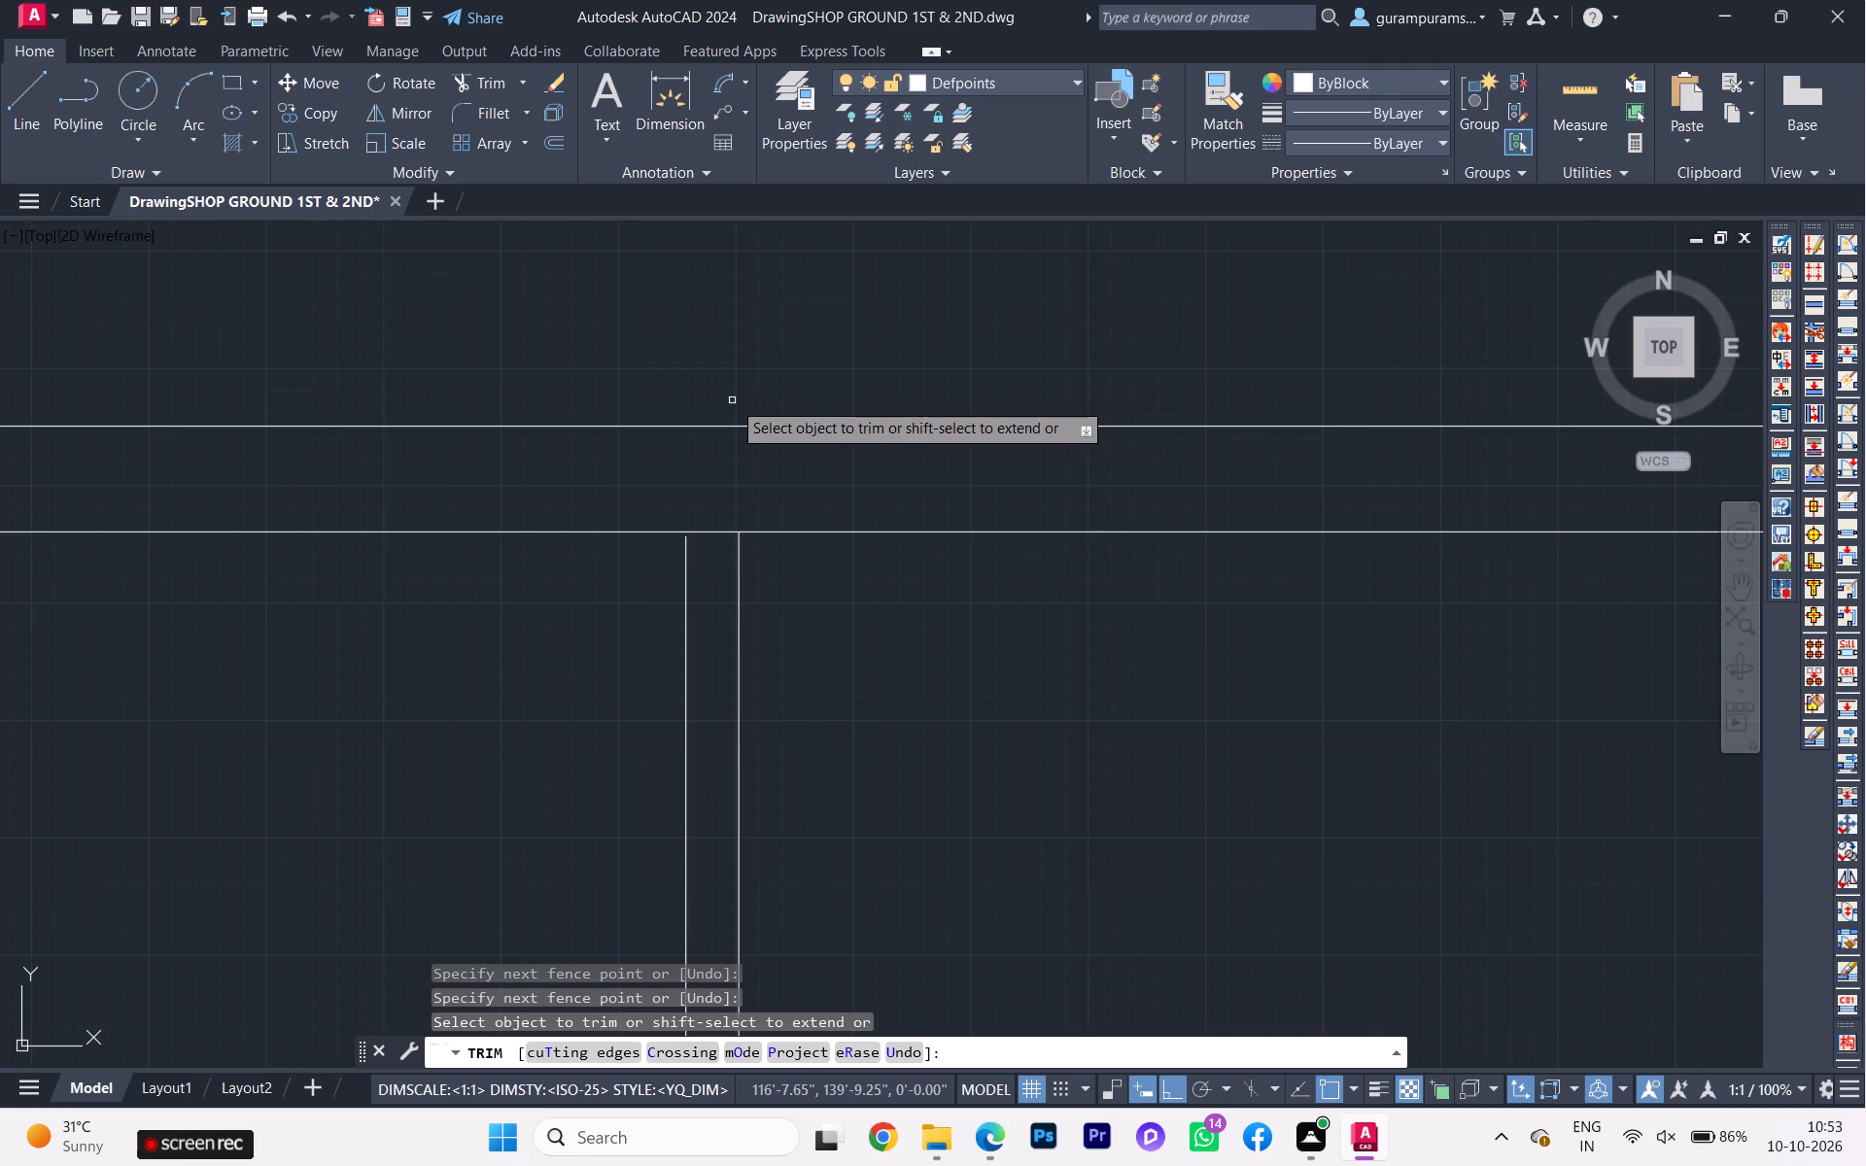
Examine the top outer wall, the staircase corner and the first cross wall for leftover lines.
scroll(744, 387, "down", 2)
scroll(713, 470, "up", 2)
scroll(714, 477, "down", 3)
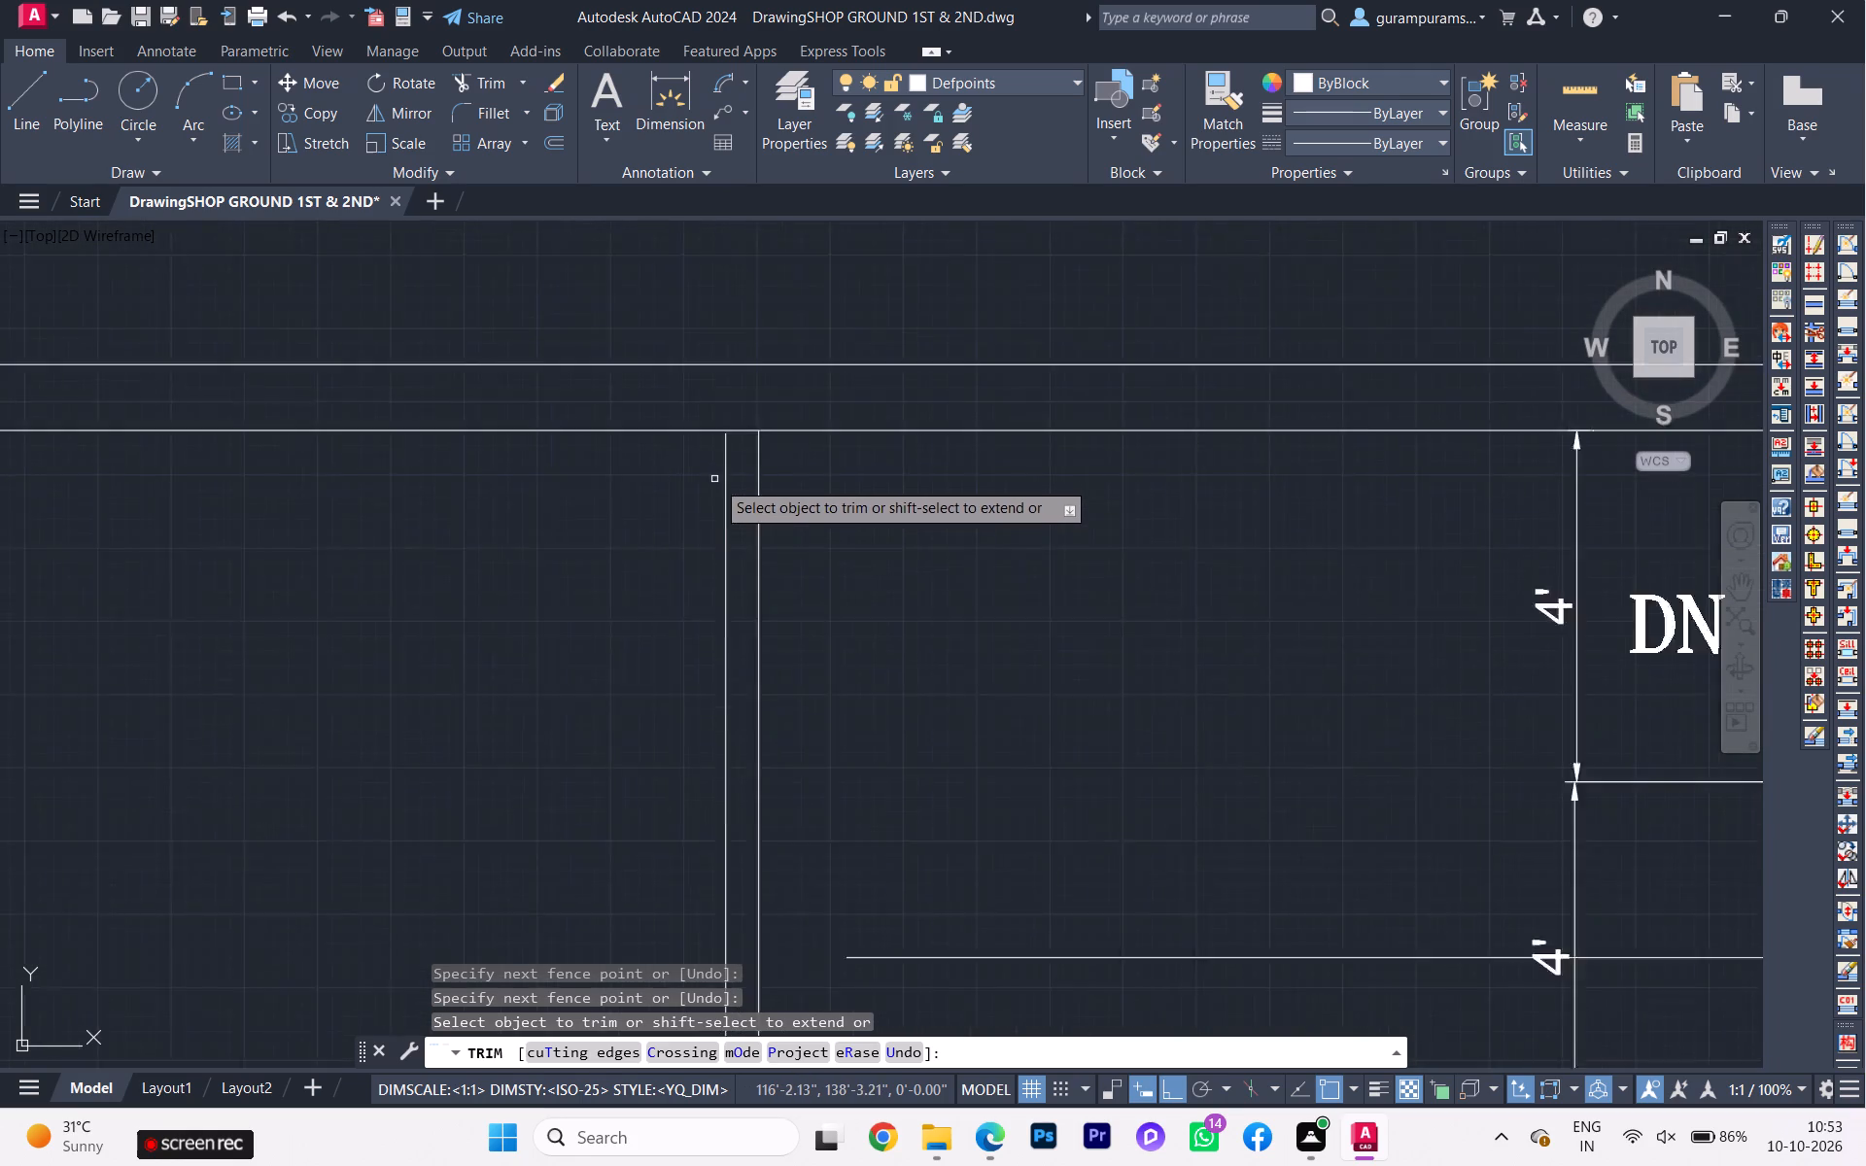
scroll(661, 558, "down", 1)
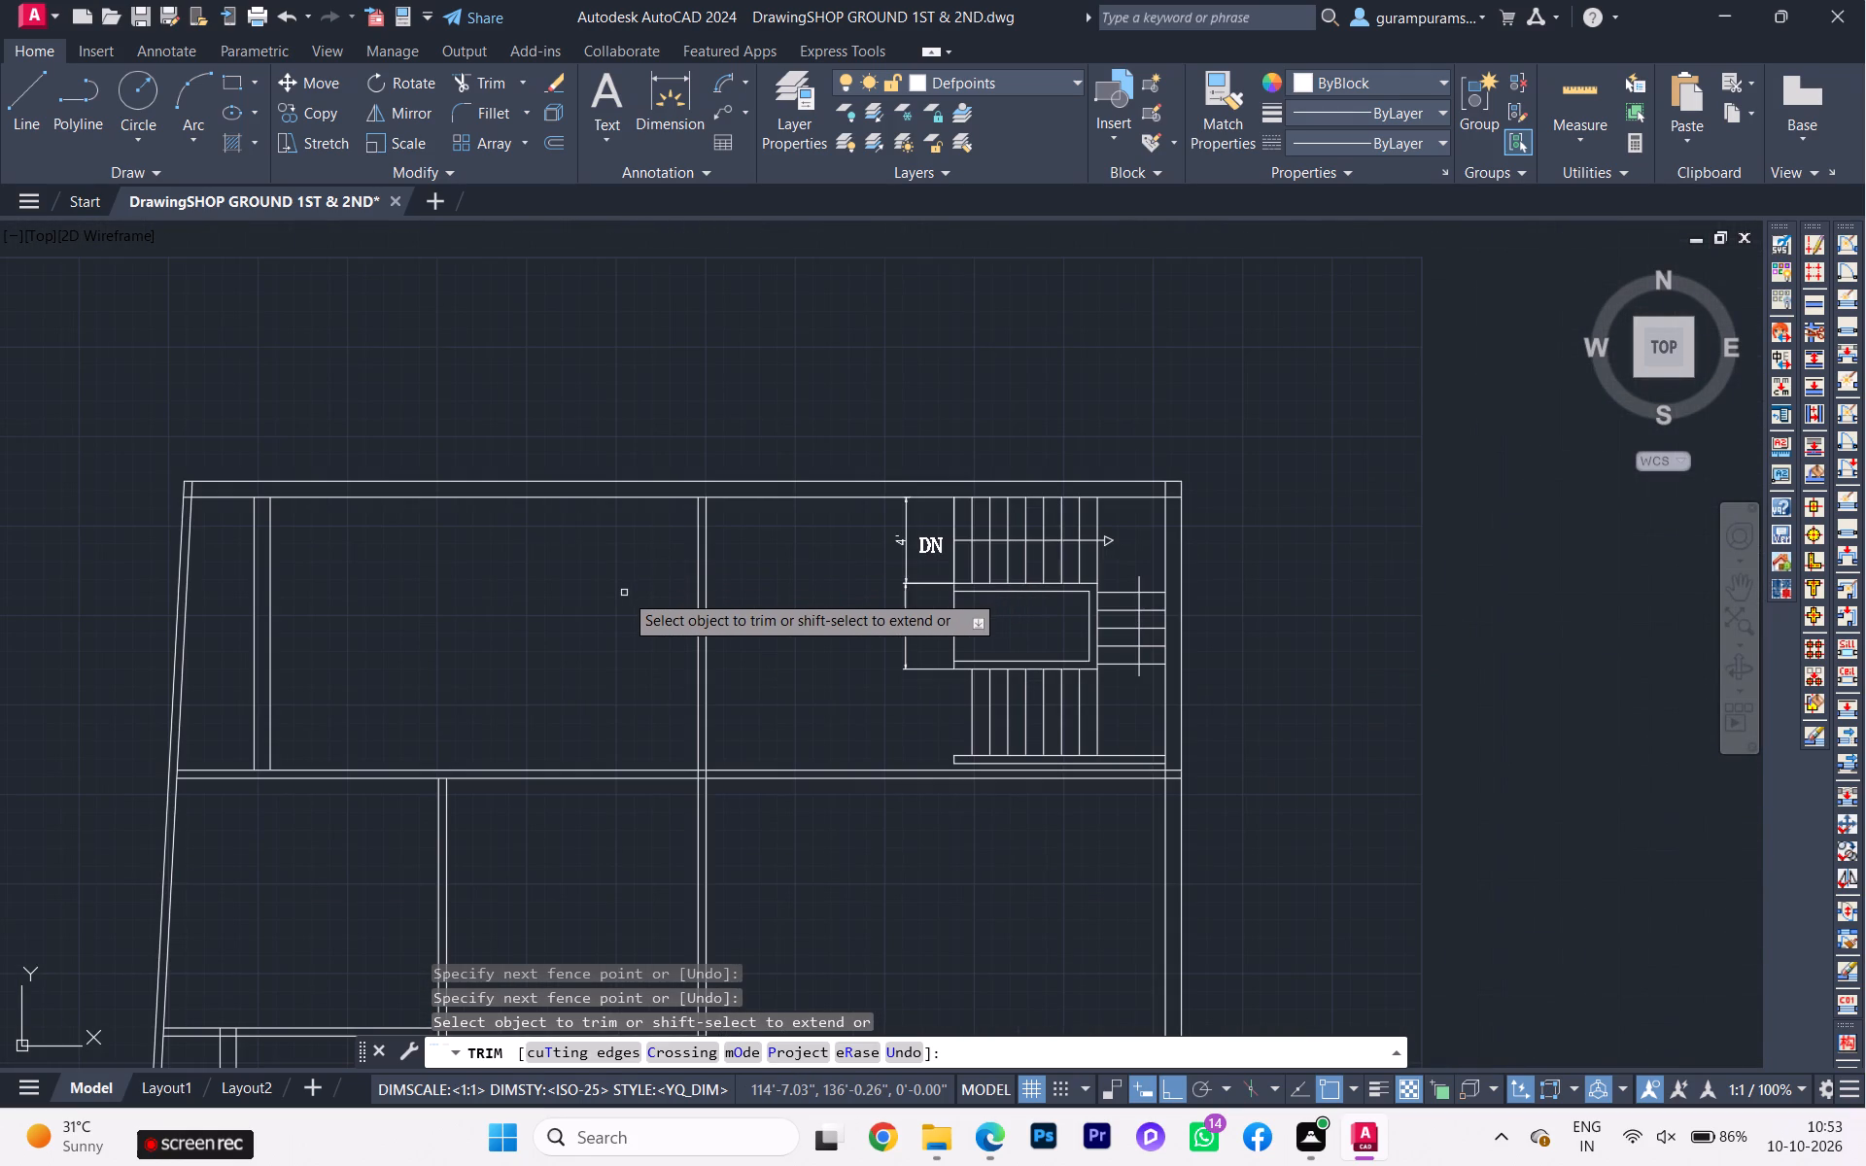
scroll(1136, 477, "up", 2)
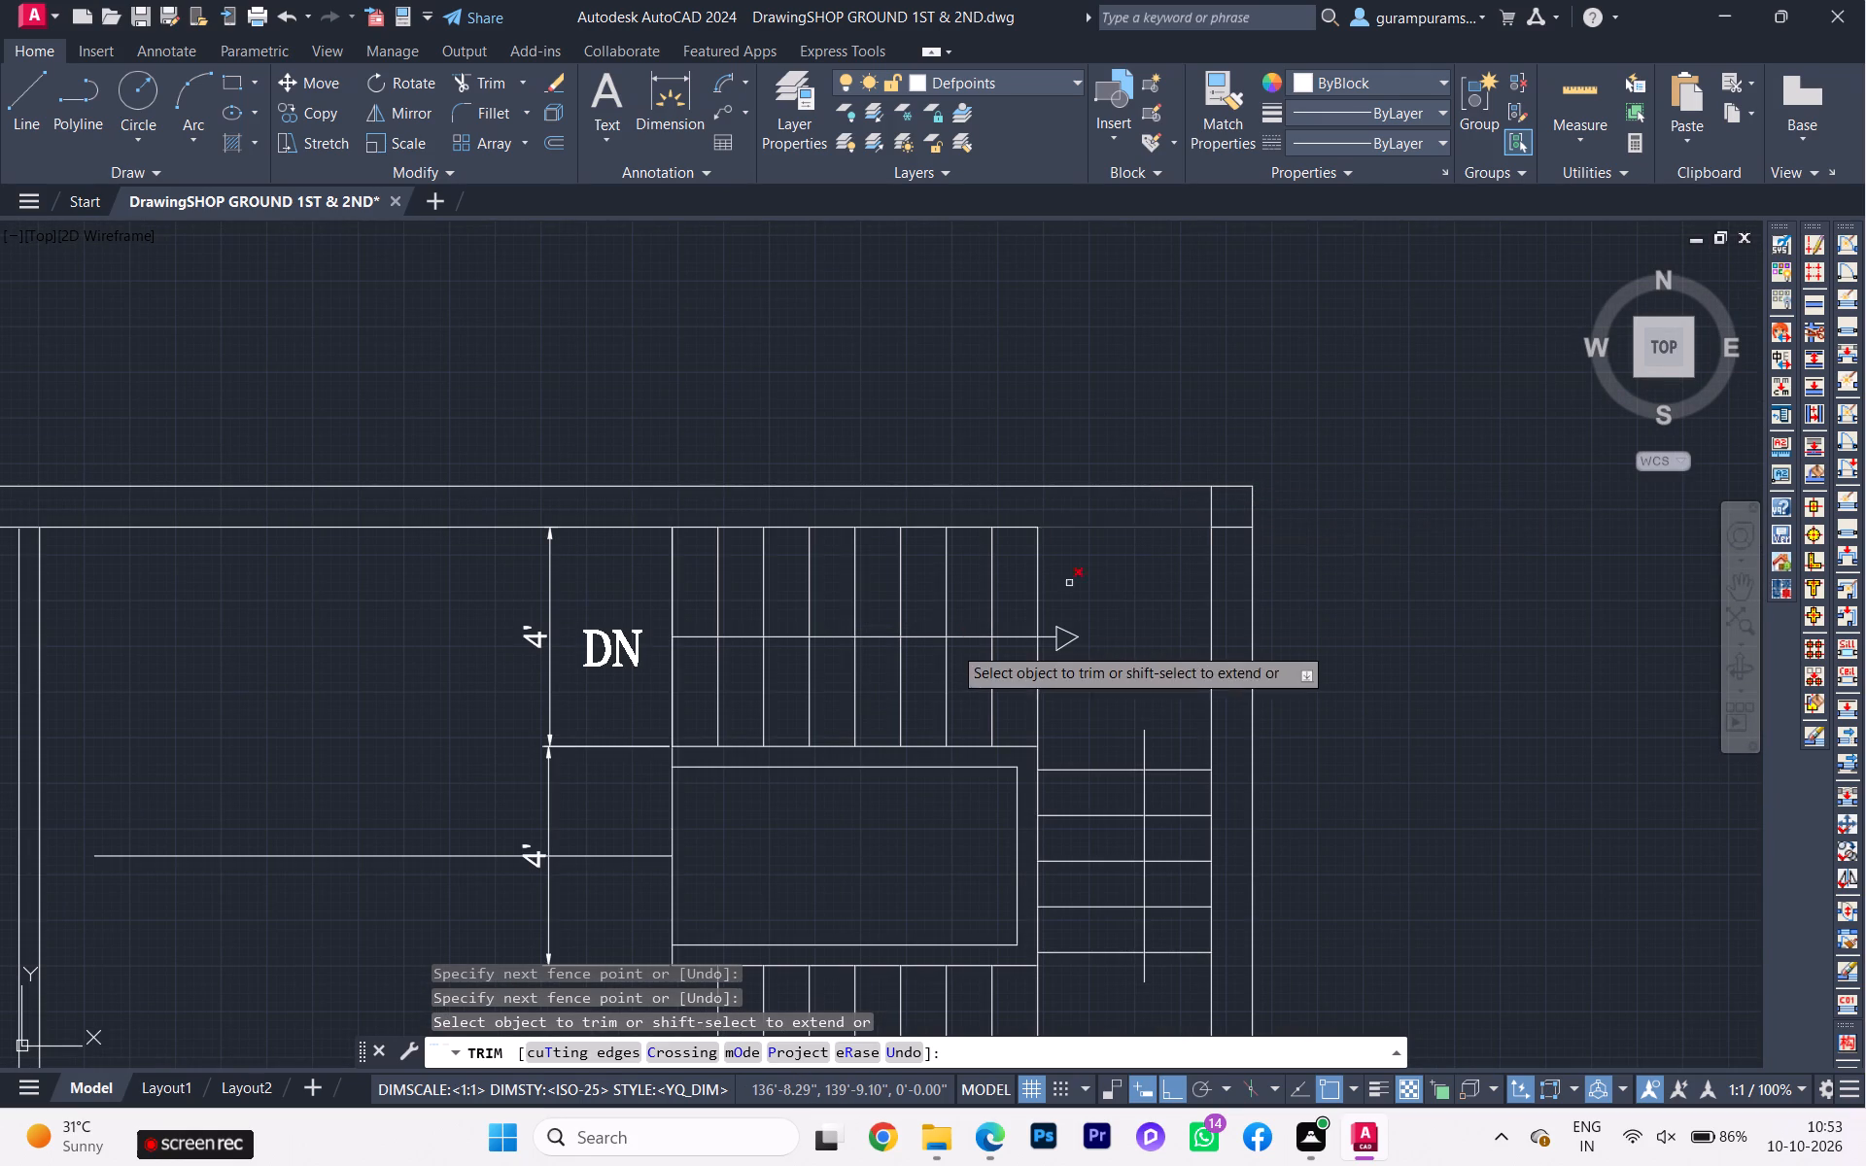
scroll(853, 636, "down", 1)
scroll(424, 698, "down", 1)
middle_click_drag(424, 698, 803, 507)
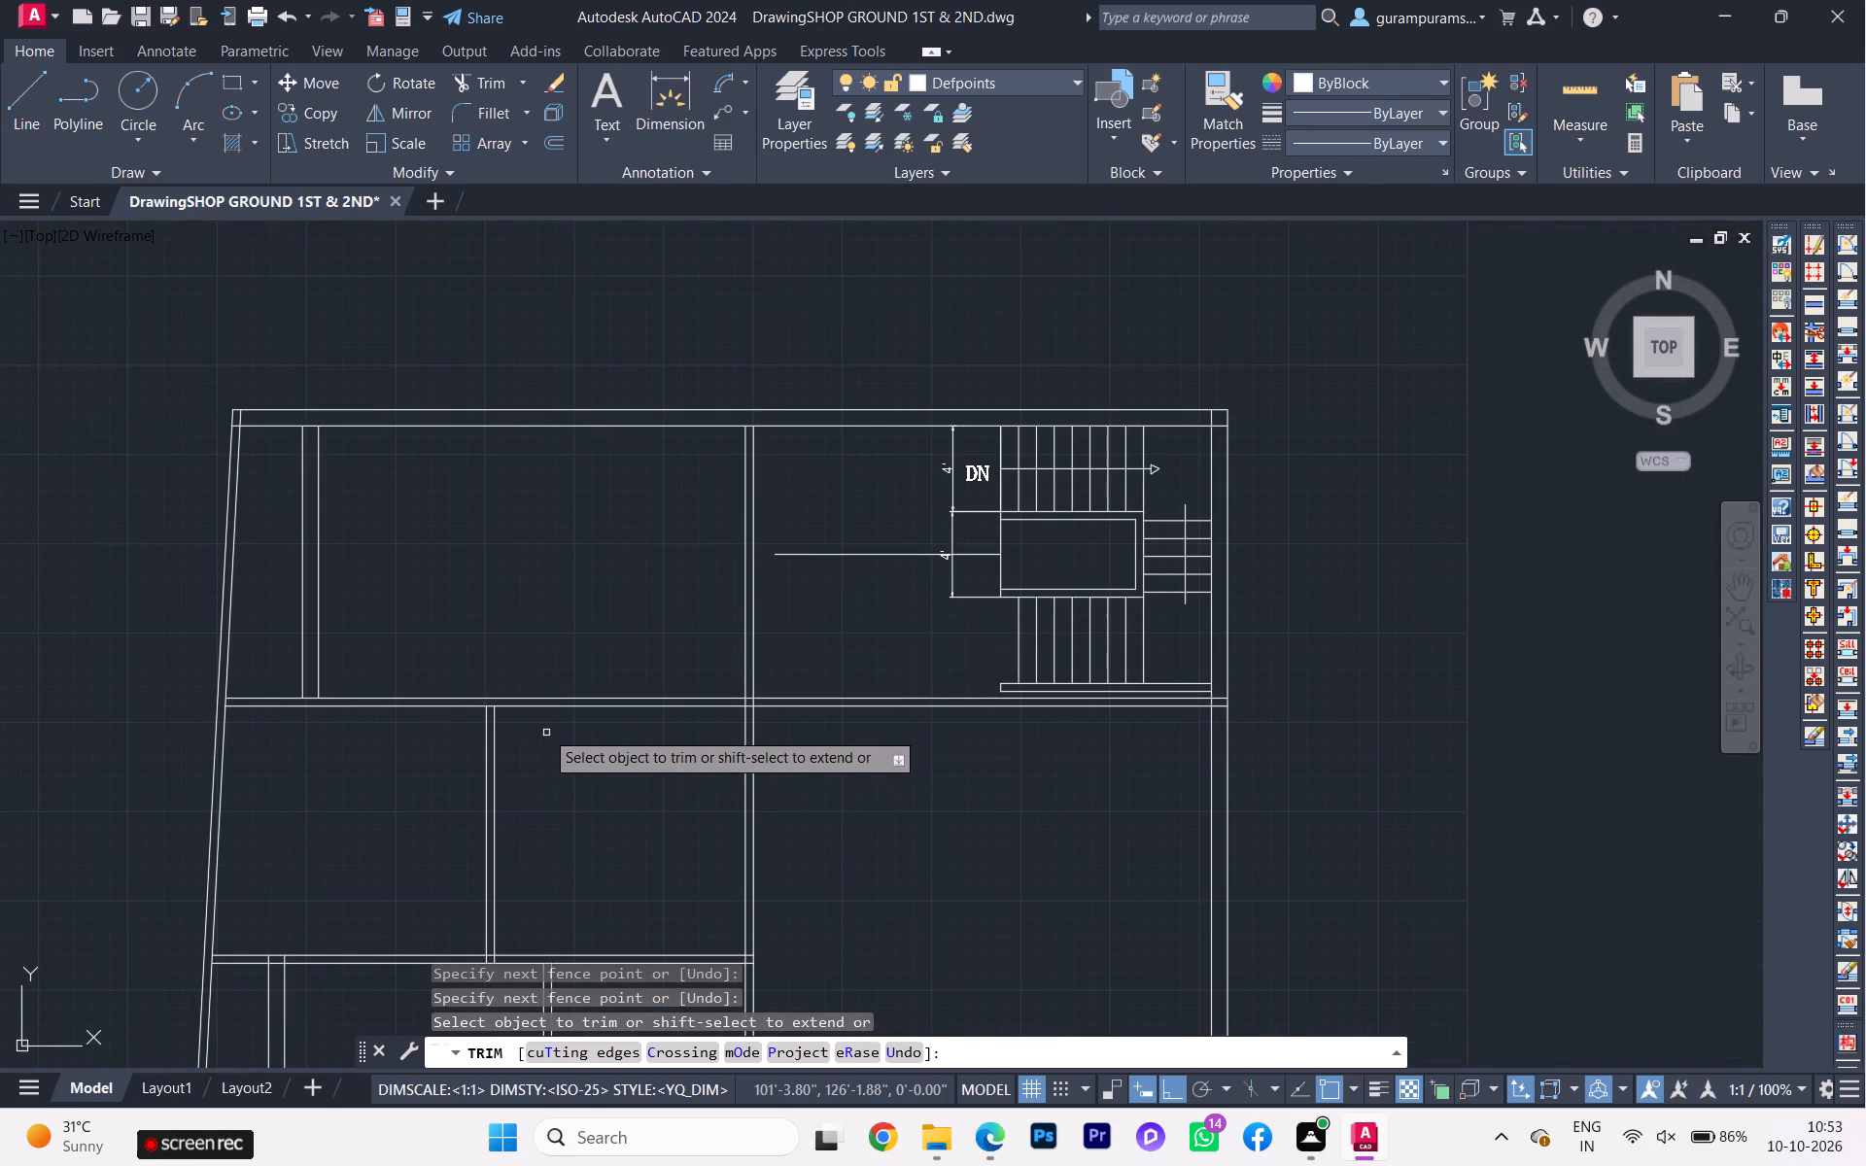
scroll(552, 803, "down", 2)
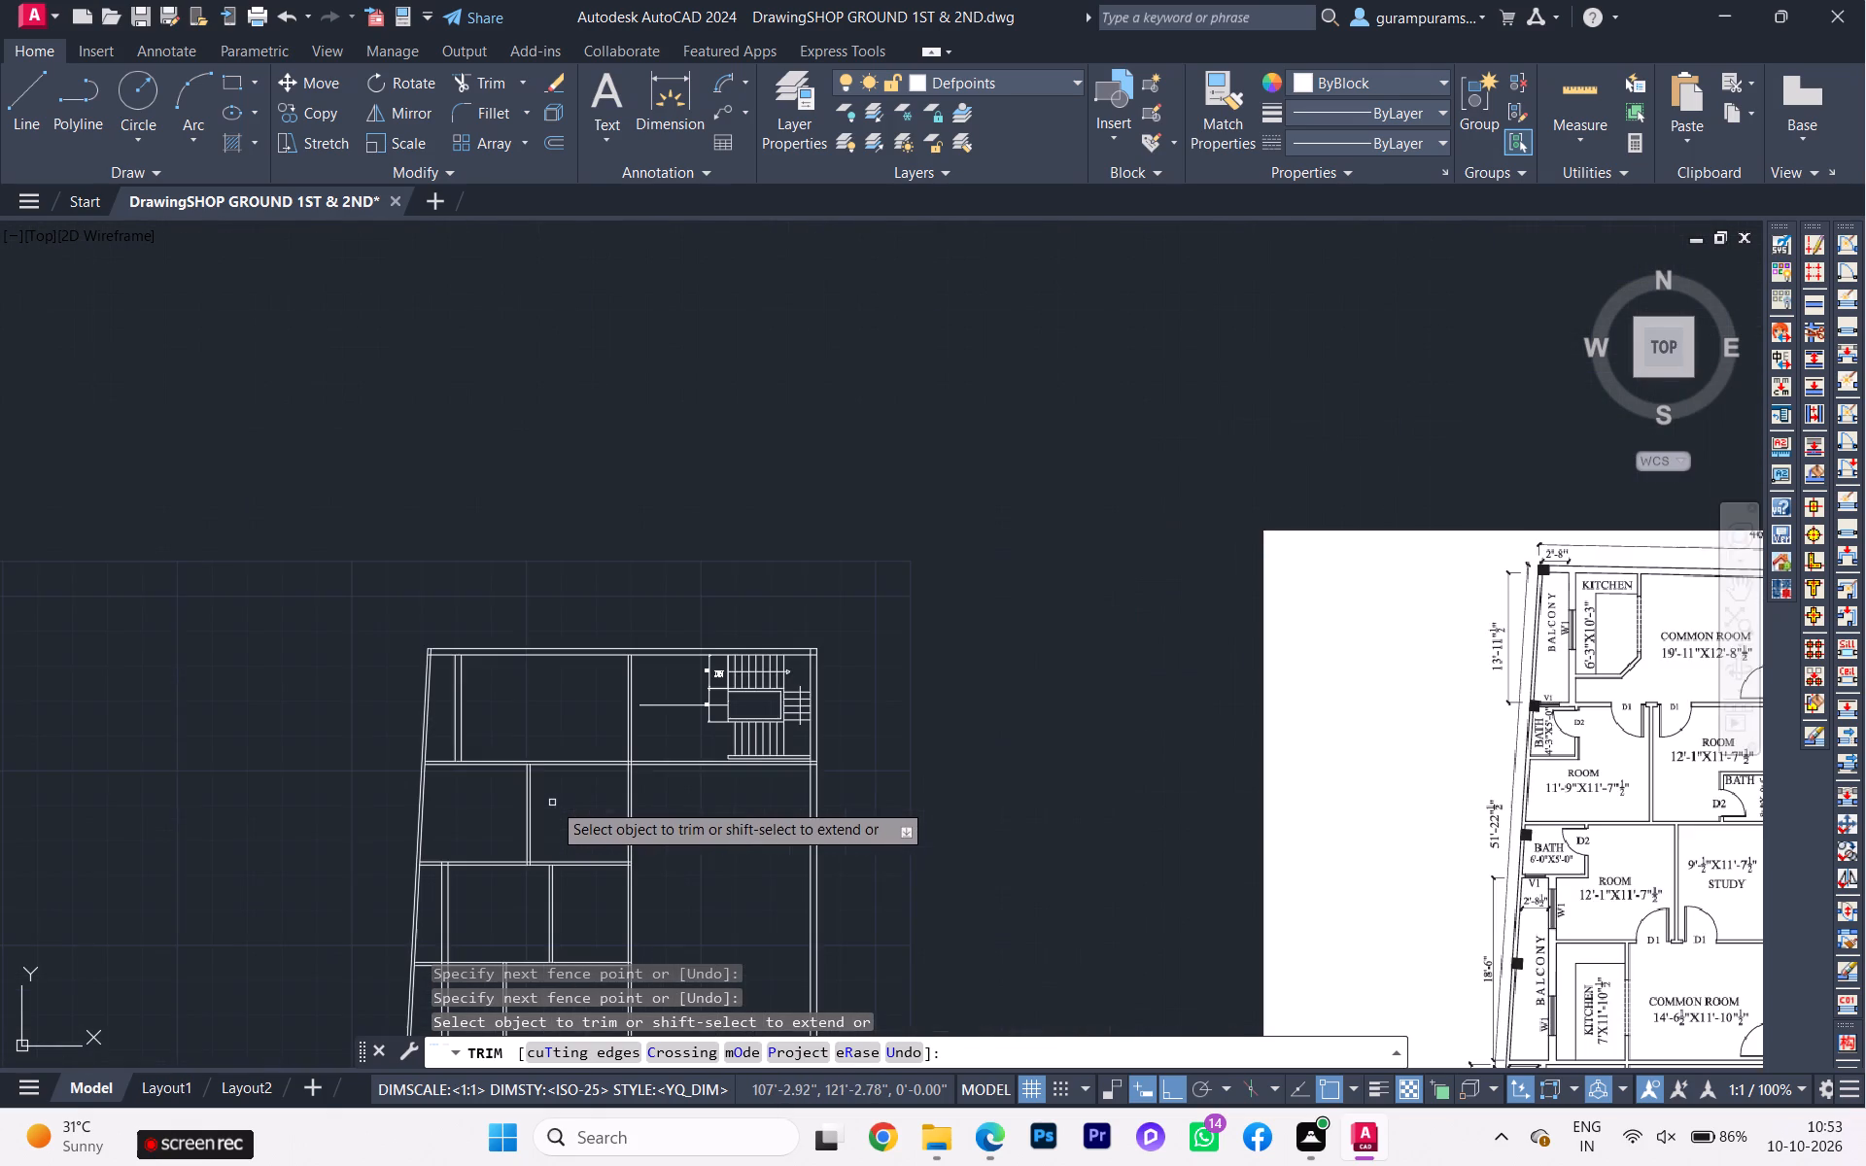
Trim the lower balcony wall's two line ends out of the second cross wall, ending them at its lower line.
middle_click_drag(552, 802, 576, 668)
scroll(444, 724, "up", 3)
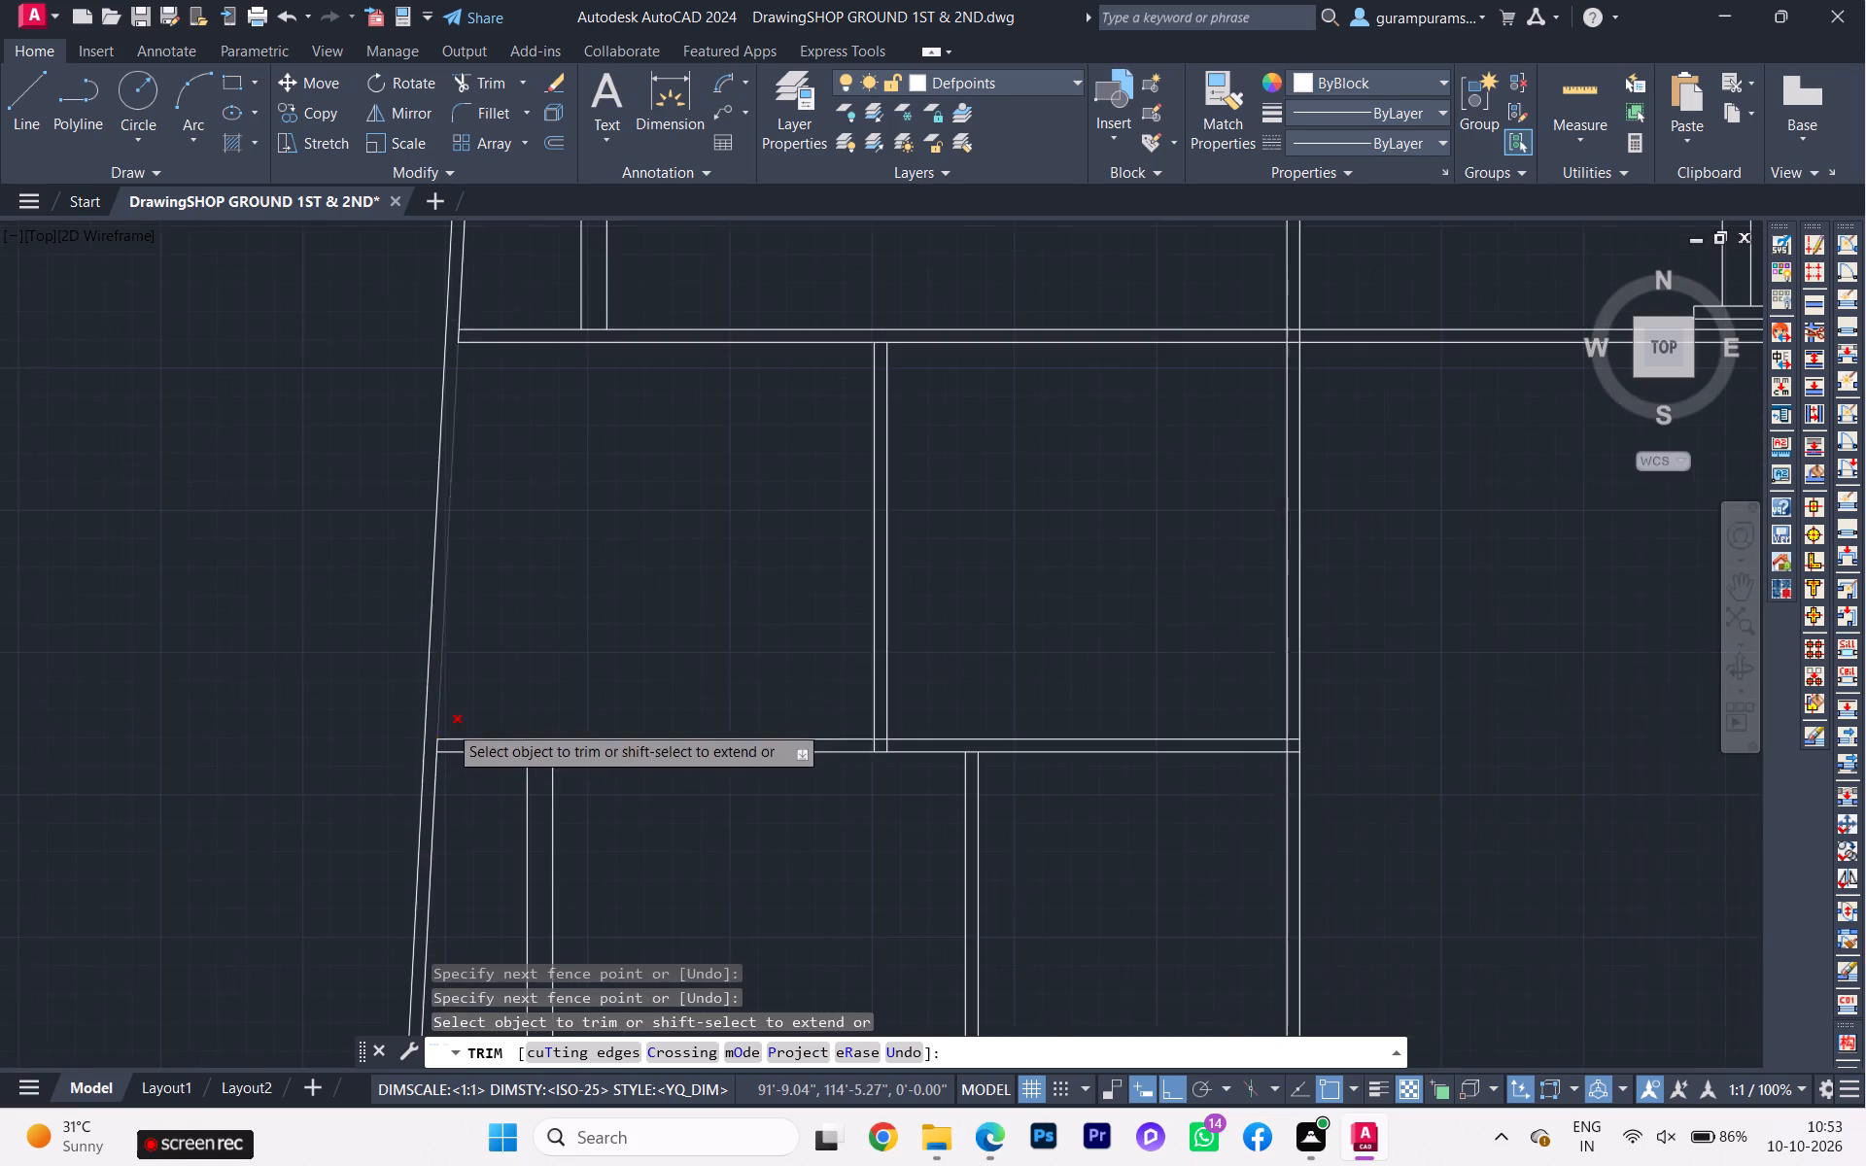
scroll(545, 802, "up", 3)
left_click(467, 592)
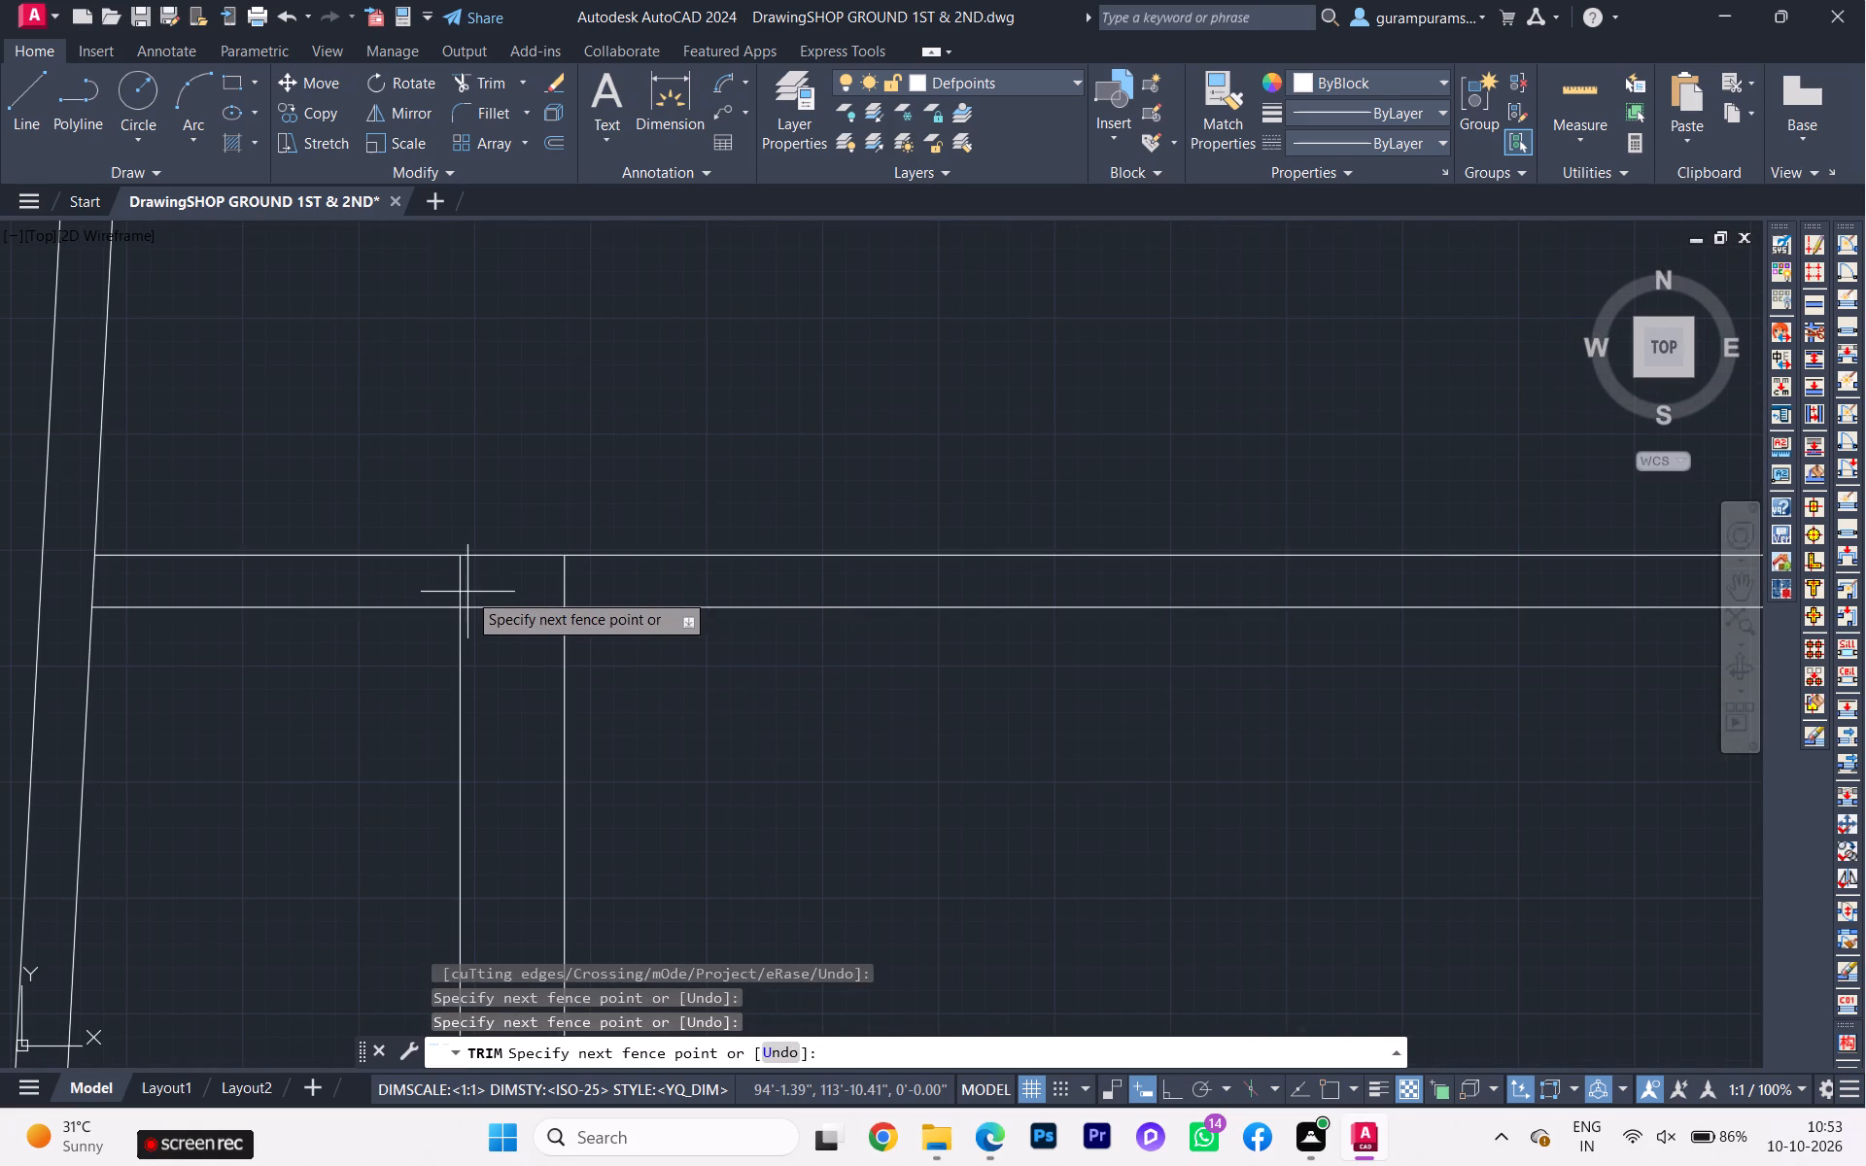
left_click(444, 590)
left_click(501, 584)
left_click(608, 597)
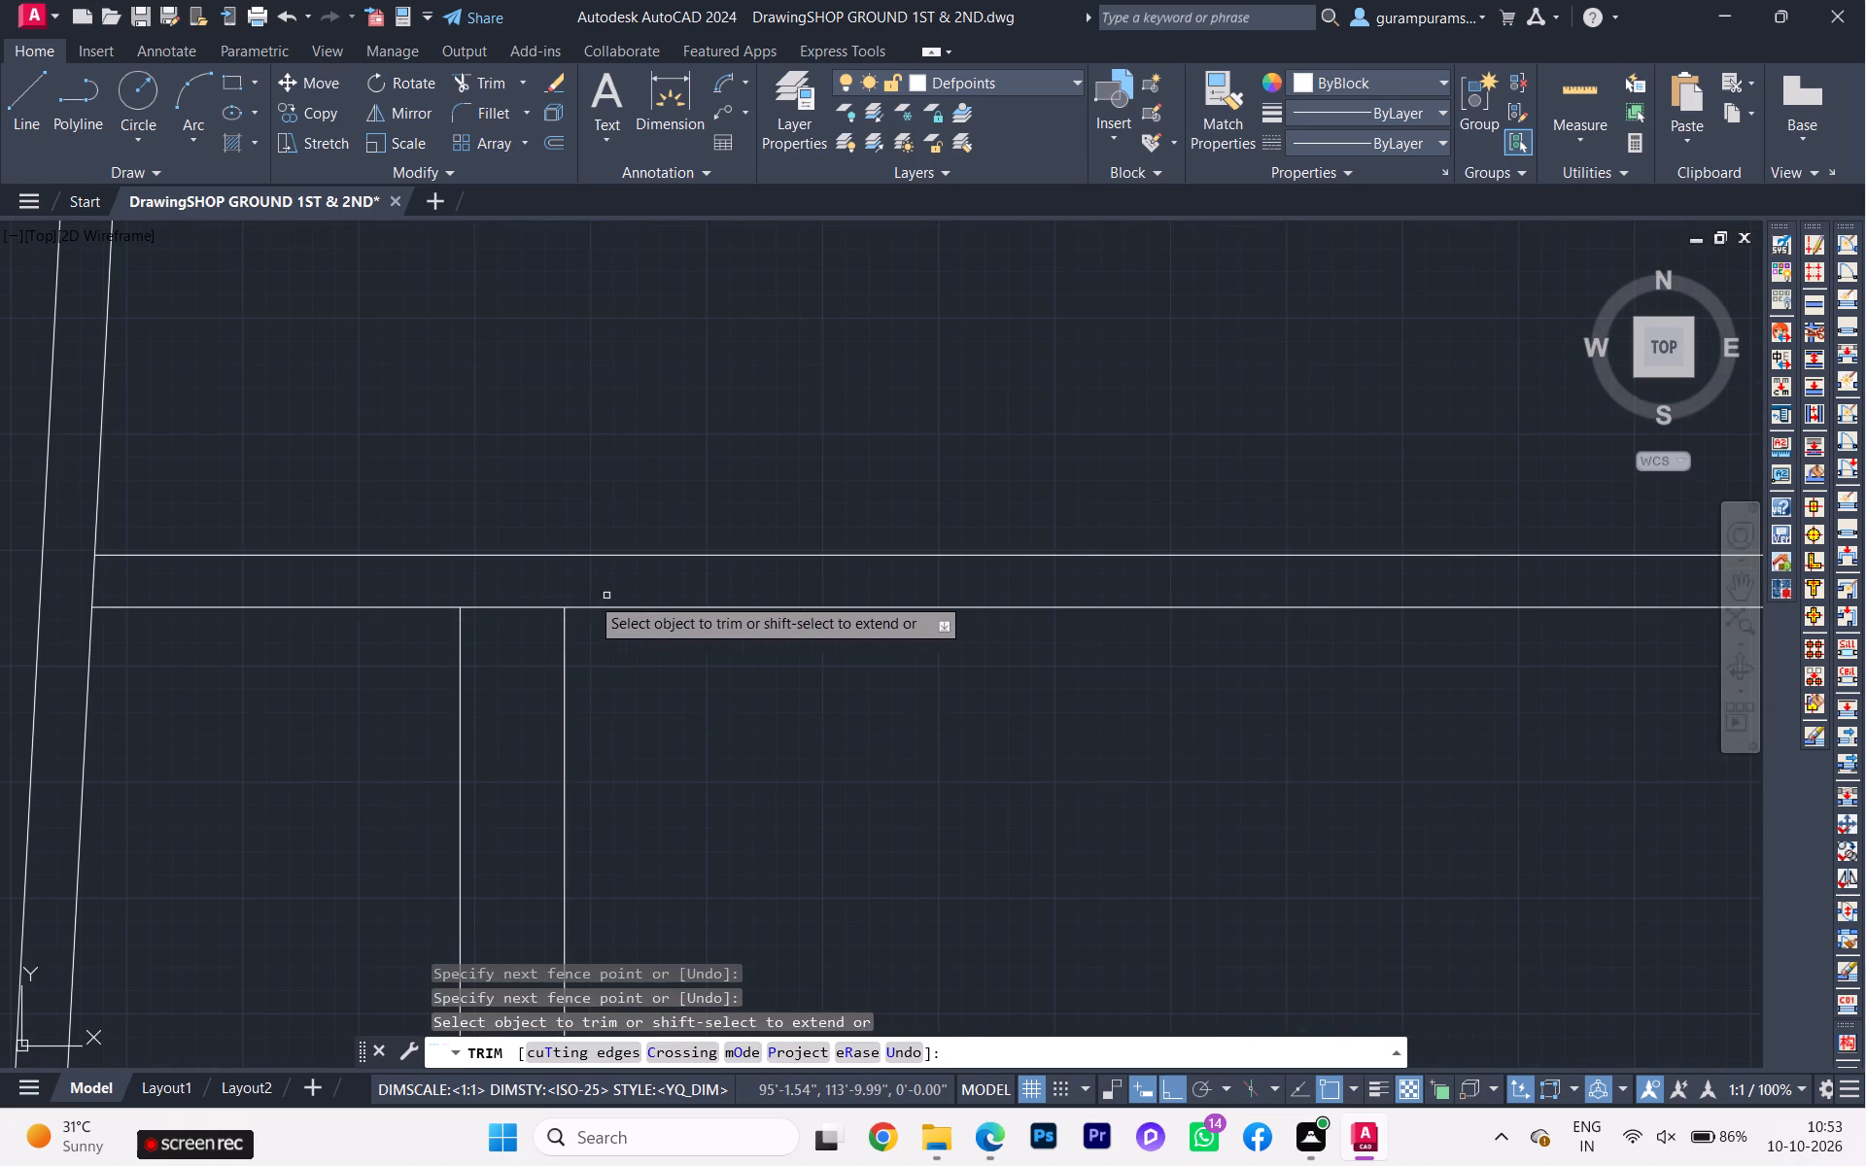
scroll(463, 691, "down", 1)
scroll(306, 698, "down", 2)
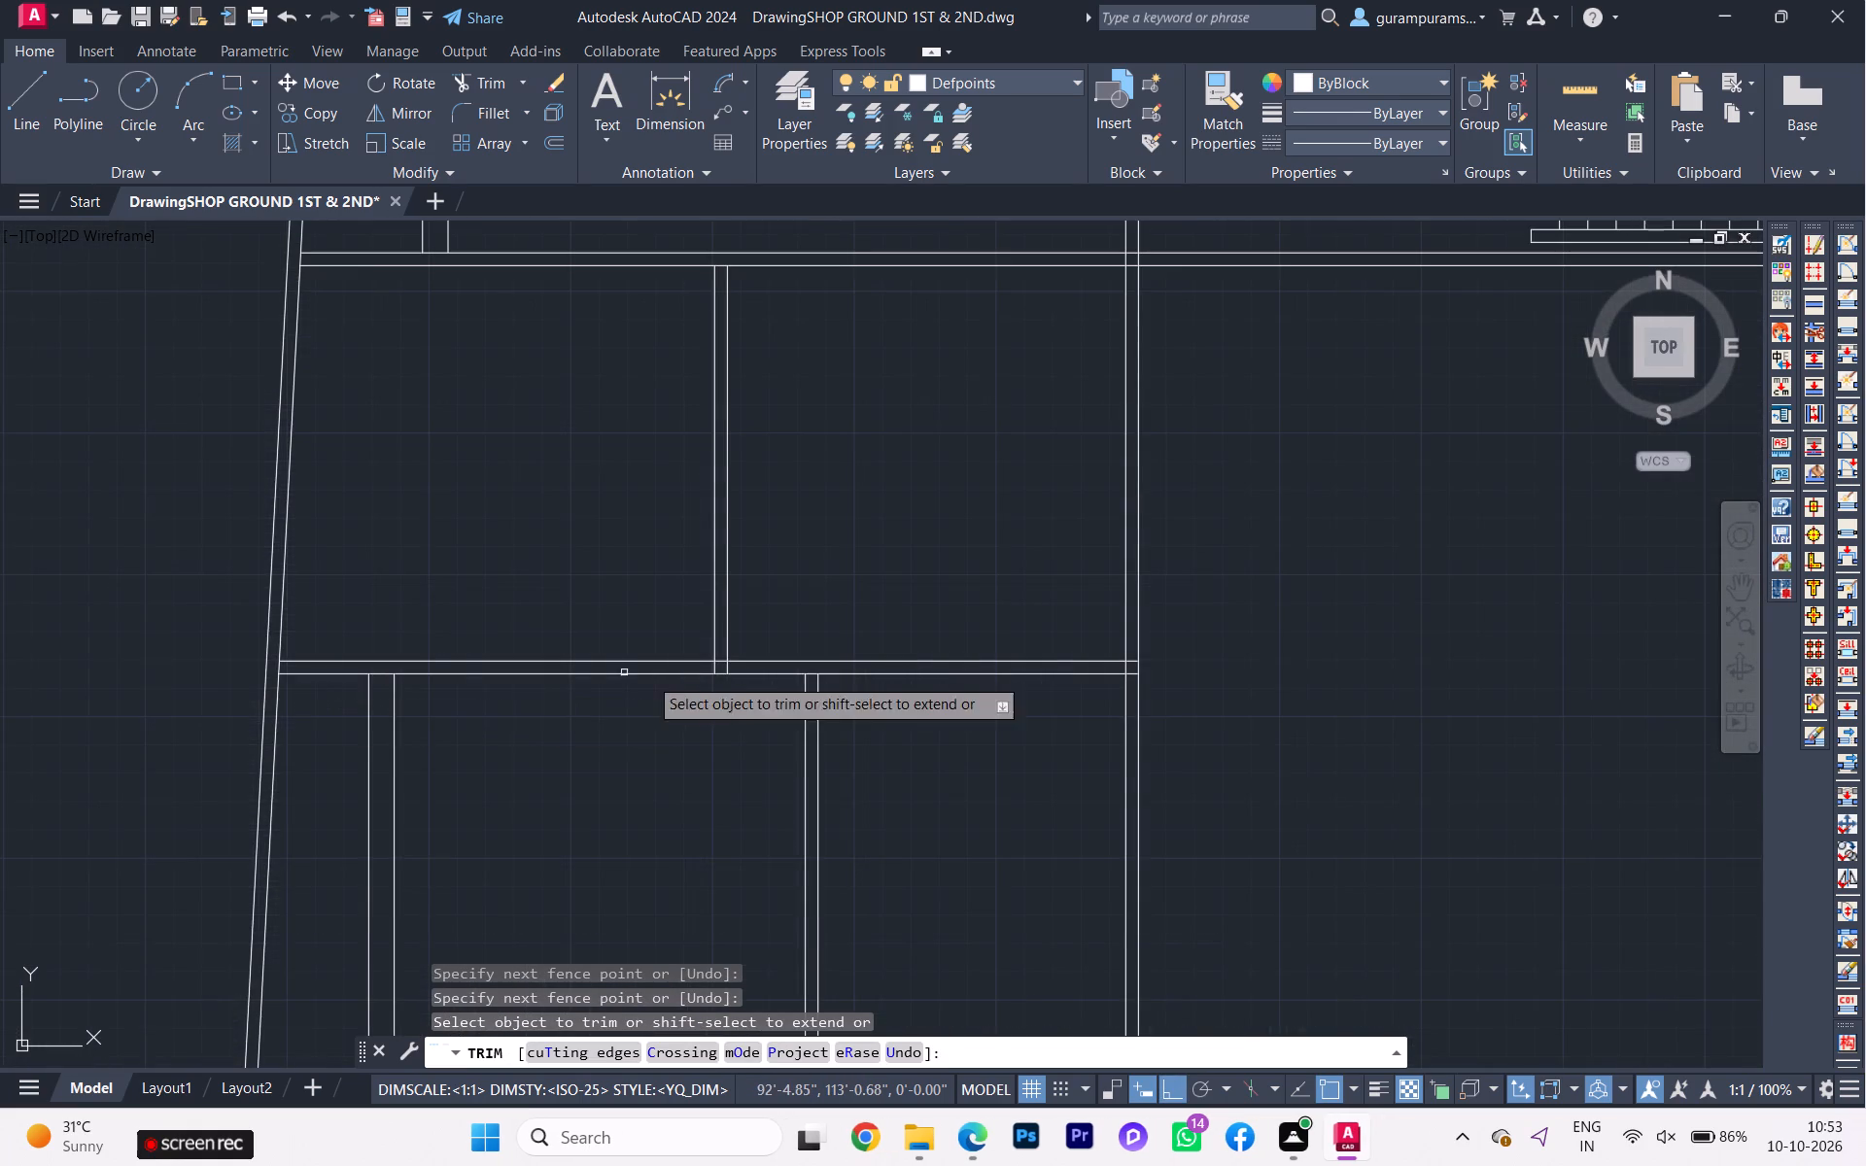
Trim the upper room partition's line ends inside the second cross wall and open the wall's upper line between the partition faces.
scroll(733, 662, "up", 3)
left_click(723, 689)
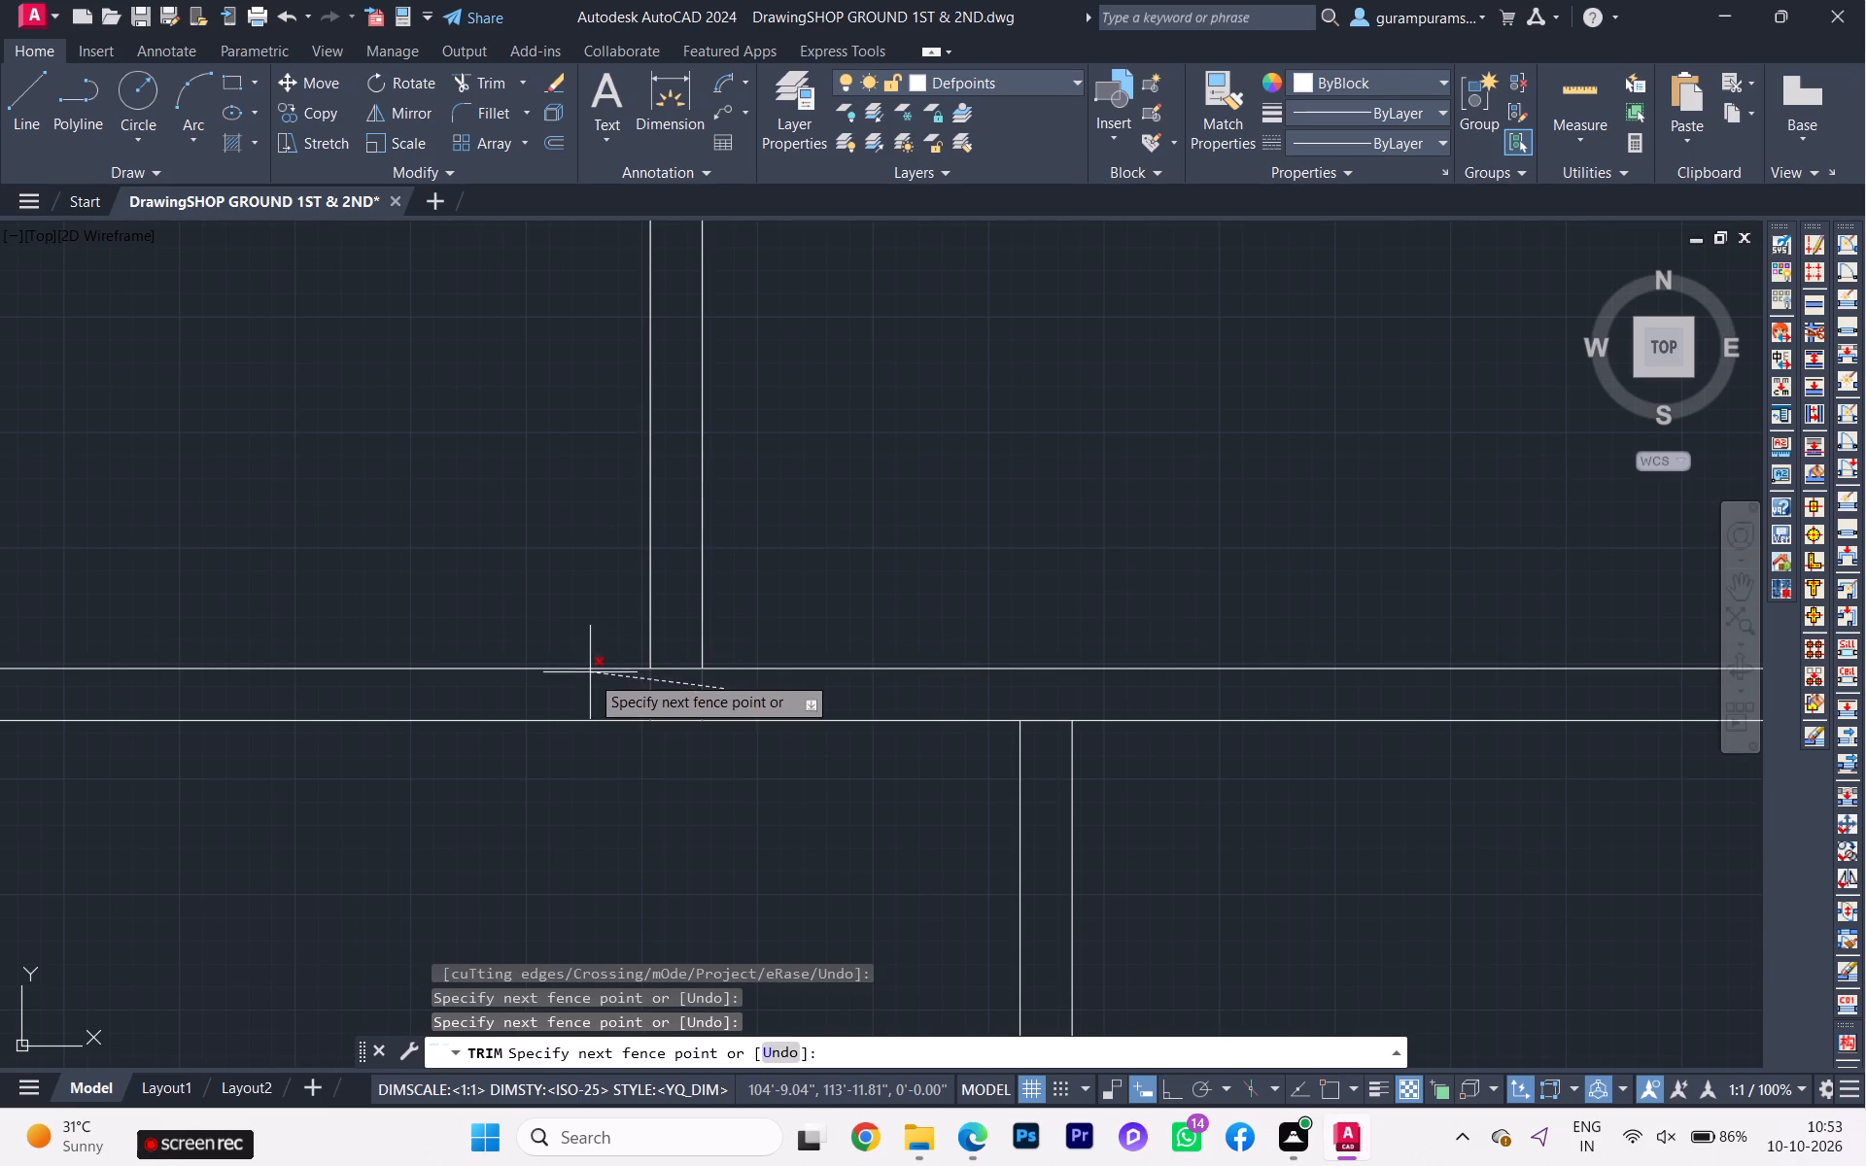
left_click(603, 681)
left_click(670, 664)
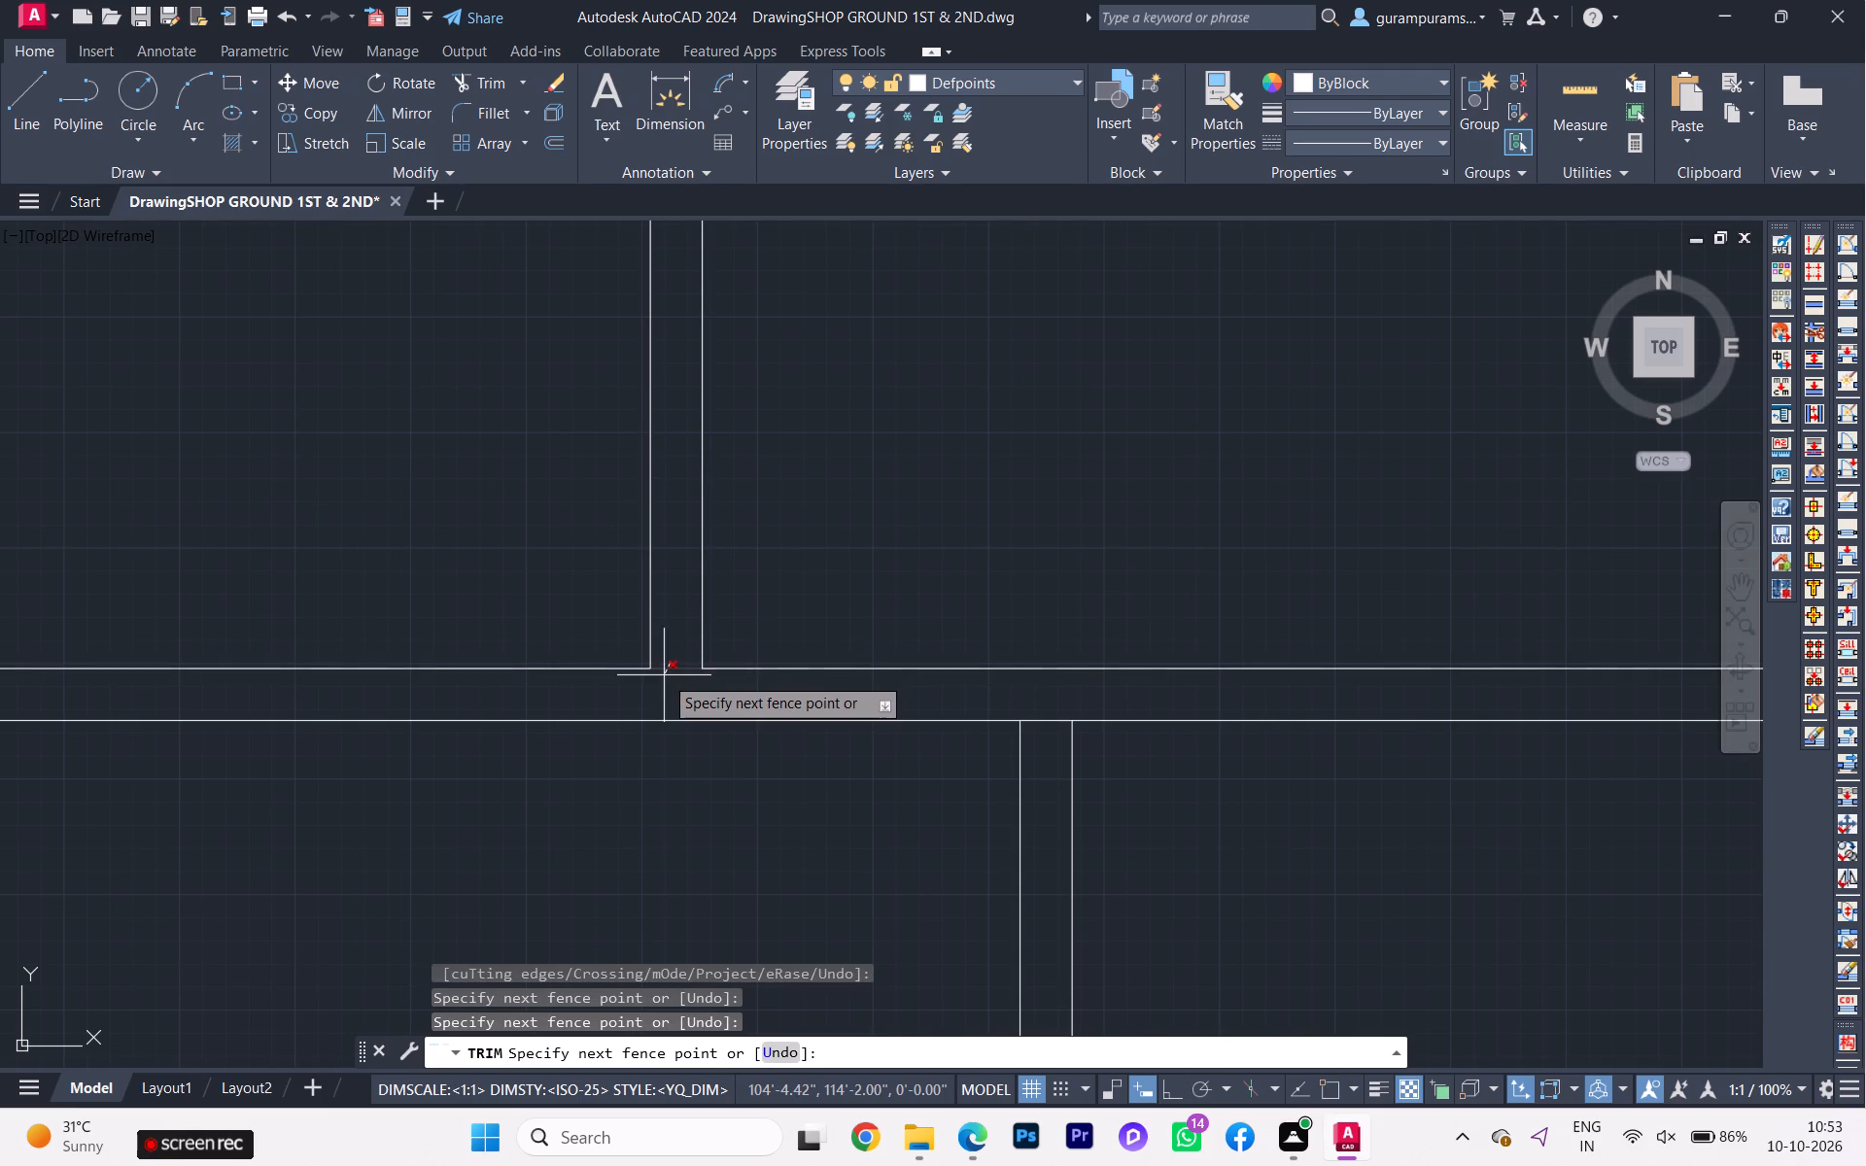
left_click(664, 675)
scroll(630, 690, "down", 2)
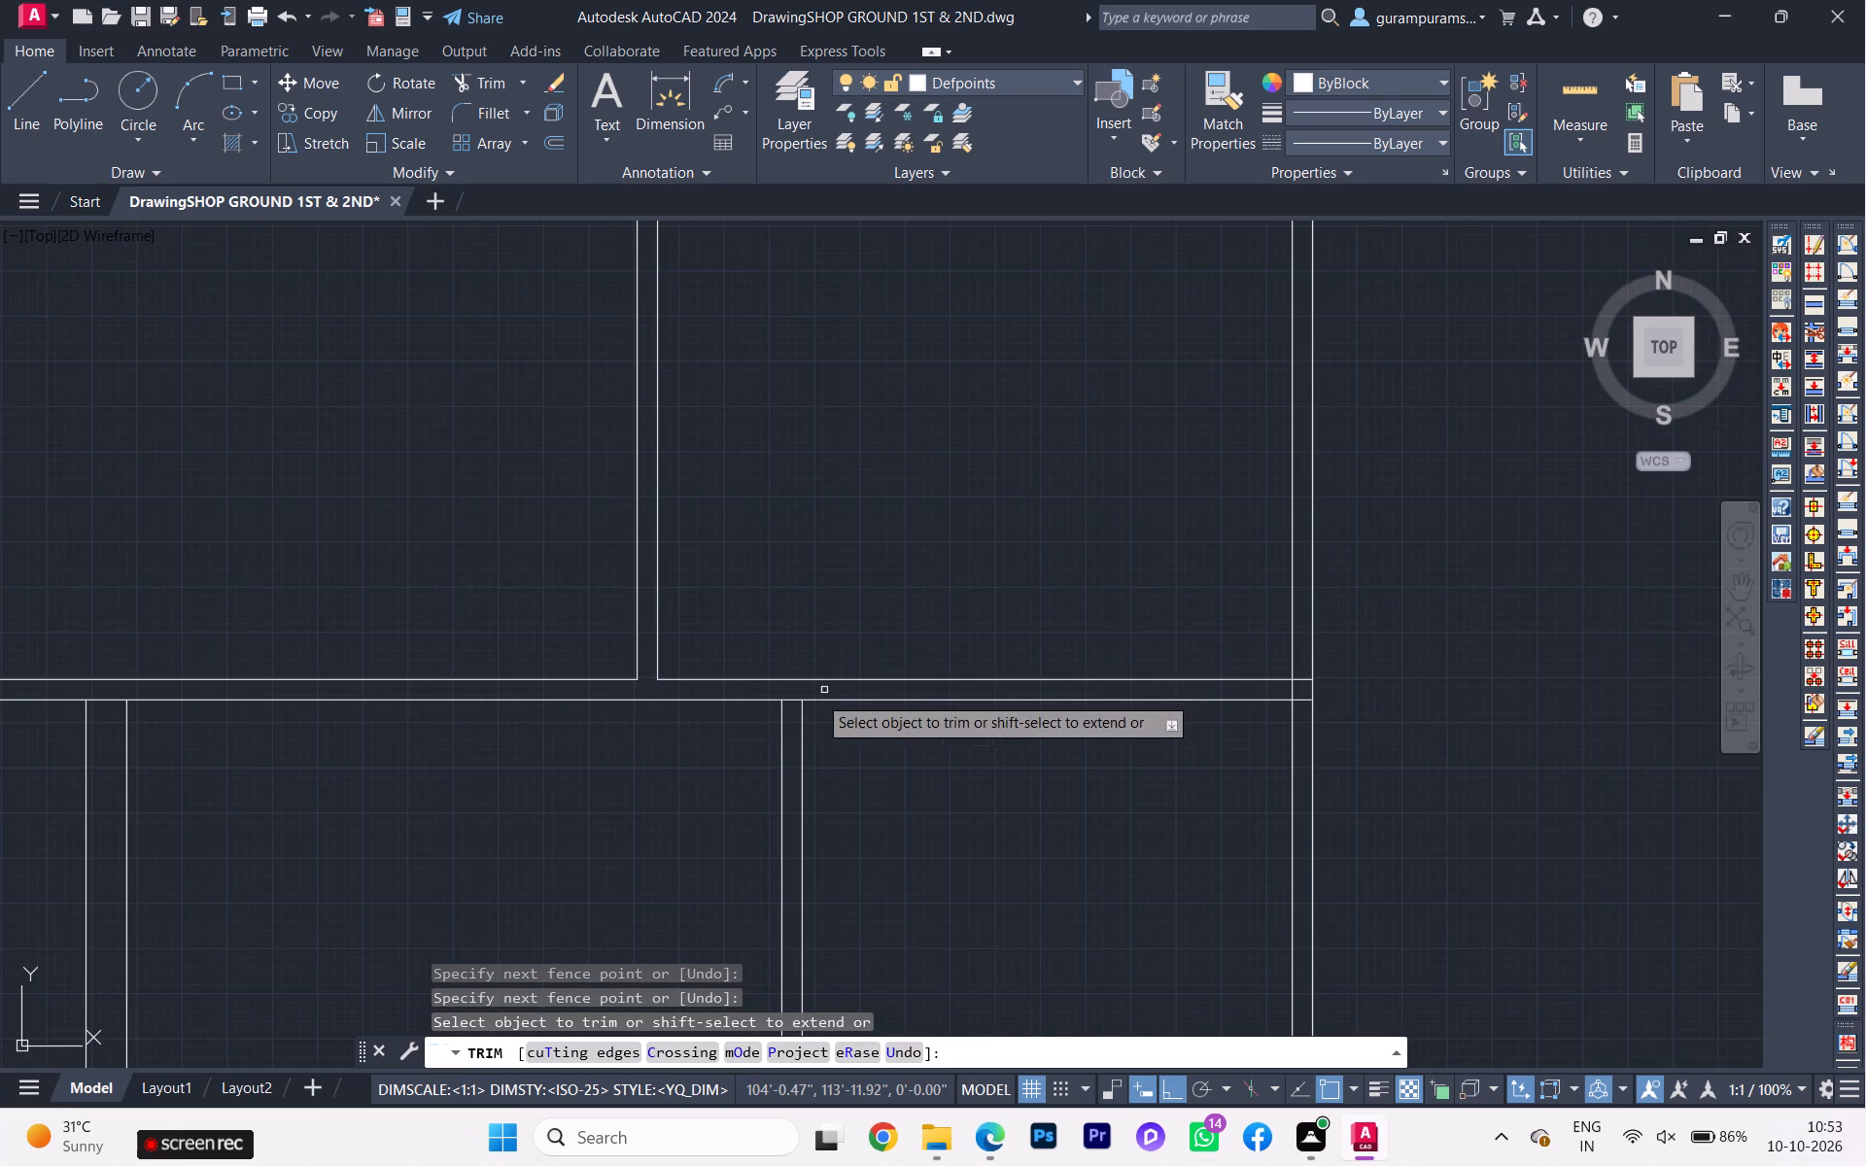
Trim the partition below the third cross wall so both its line ends stop at that wall's lower line.
scroll(644, 703, "down", 3)
scroll(616, 743, "up", 2)
scroll(613, 743, "down", 2)
middle_click_drag(611, 745, 558, 566)
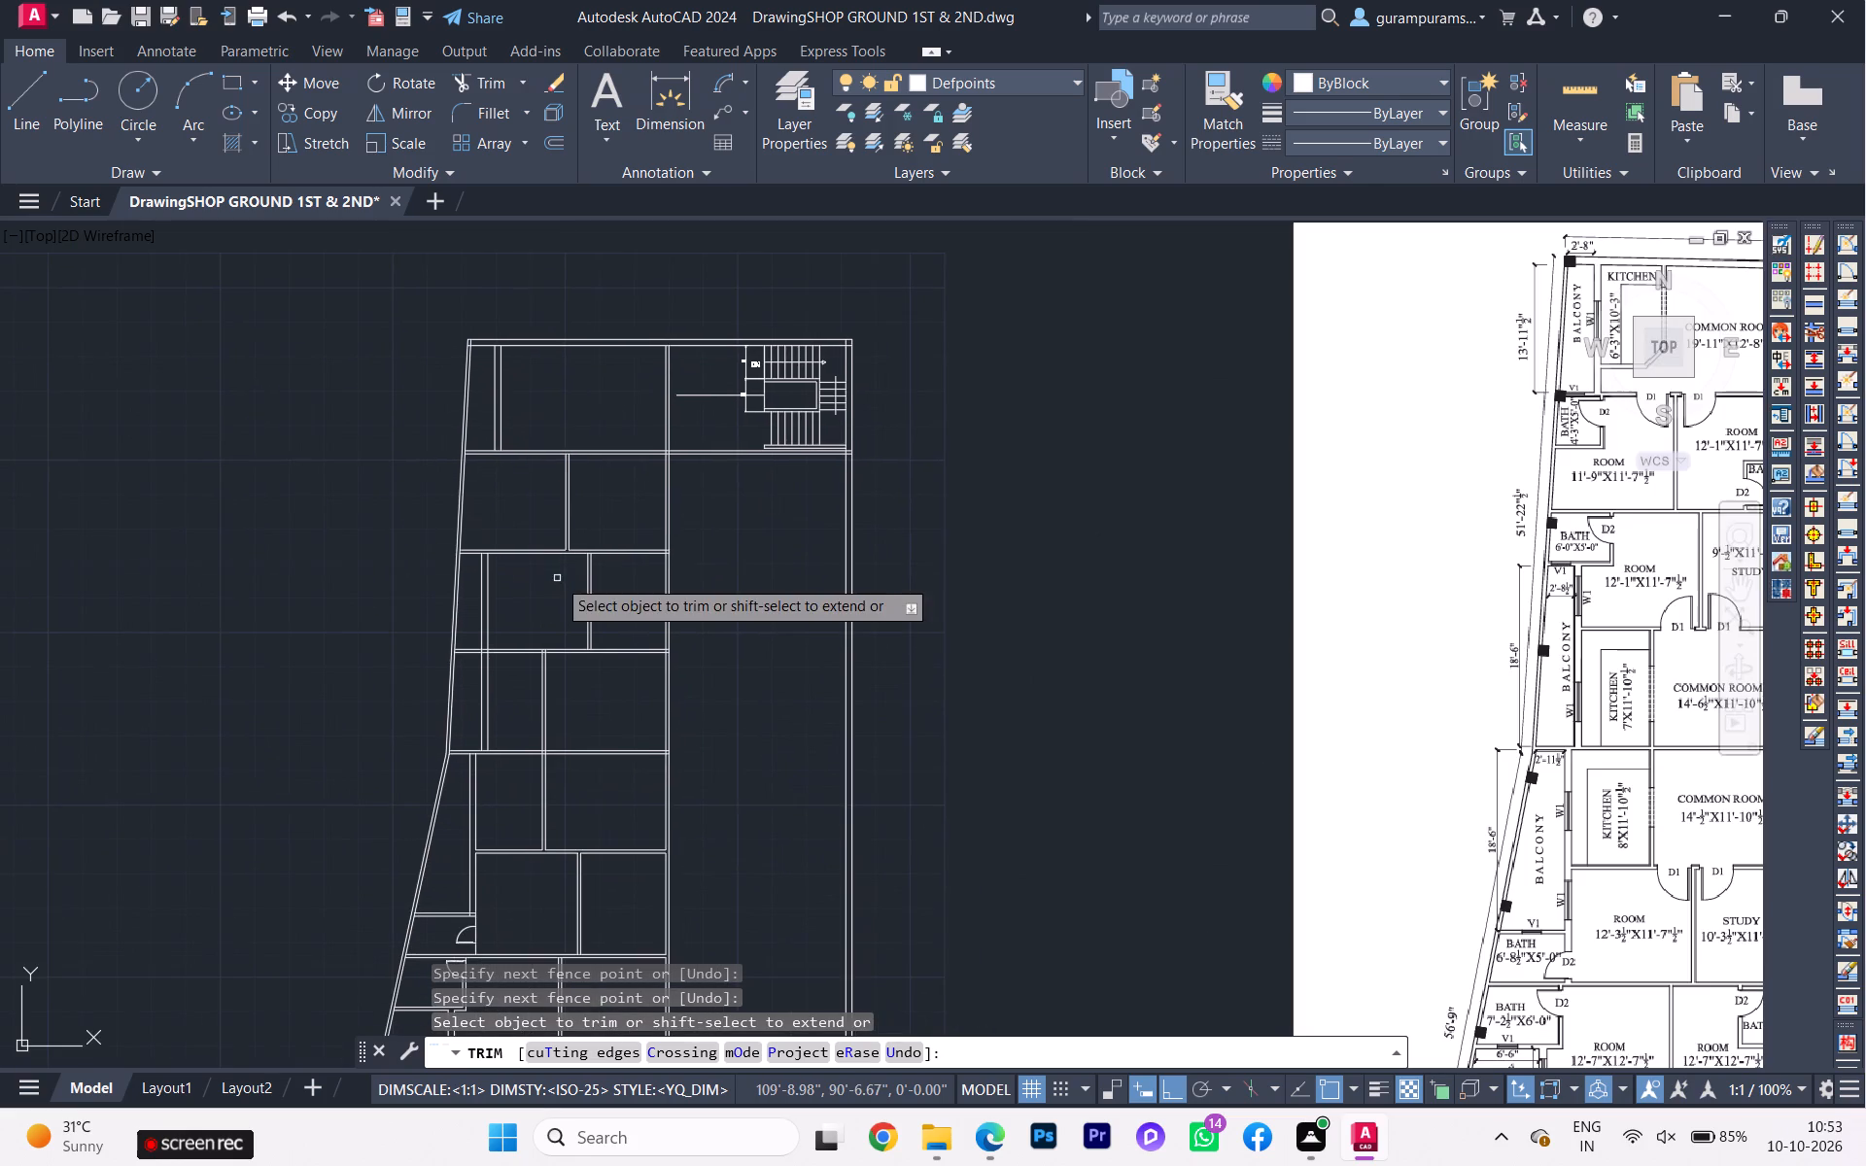
scroll(517, 683, "up", 2)
scroll(517, 683, "down", 1)
scroll(518, 682, "up", 1)
scroll(601, 604, "up", 7)
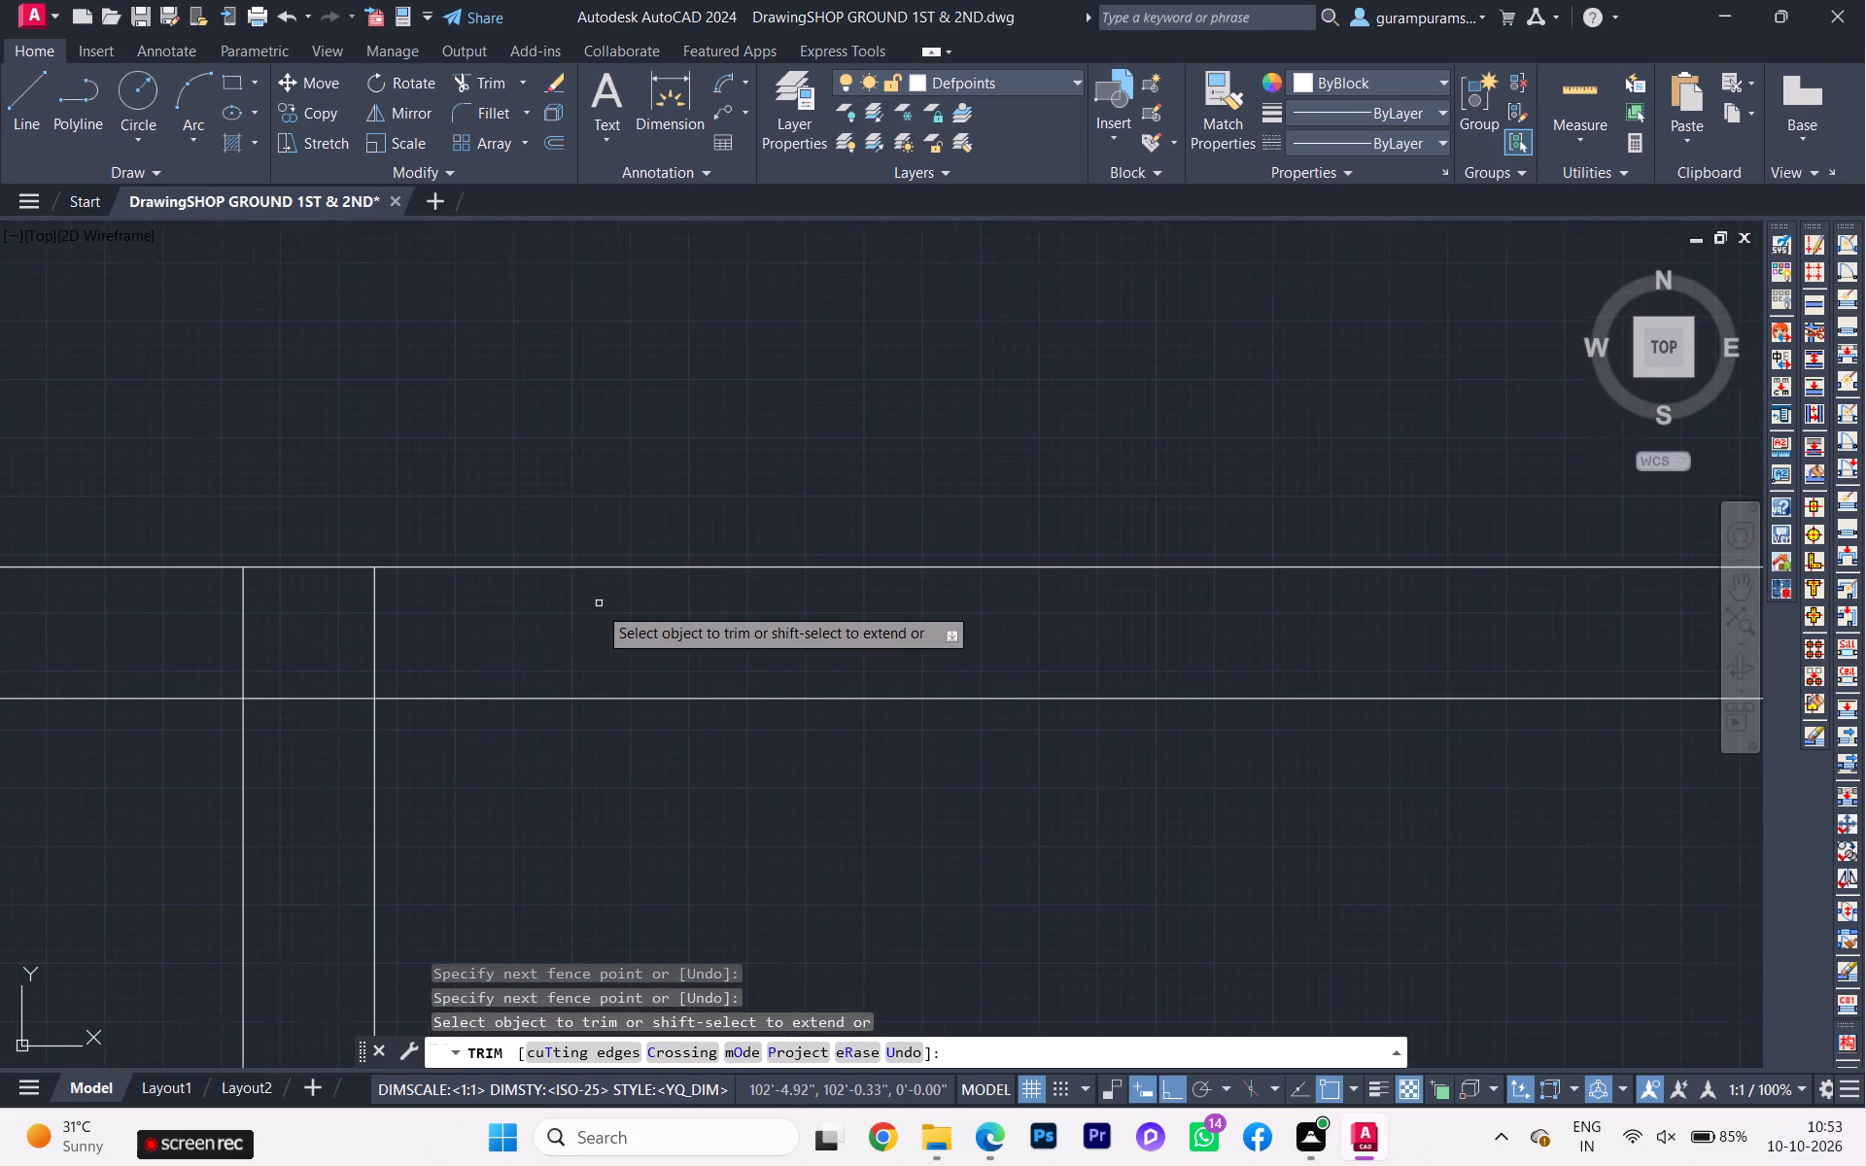
left_click(597, 605)
left_click(200, 616)
Trim the third cross wall's two line ends out of the long passage wall, ending them at its inner line.
scroll(377, 656, "down", 2)
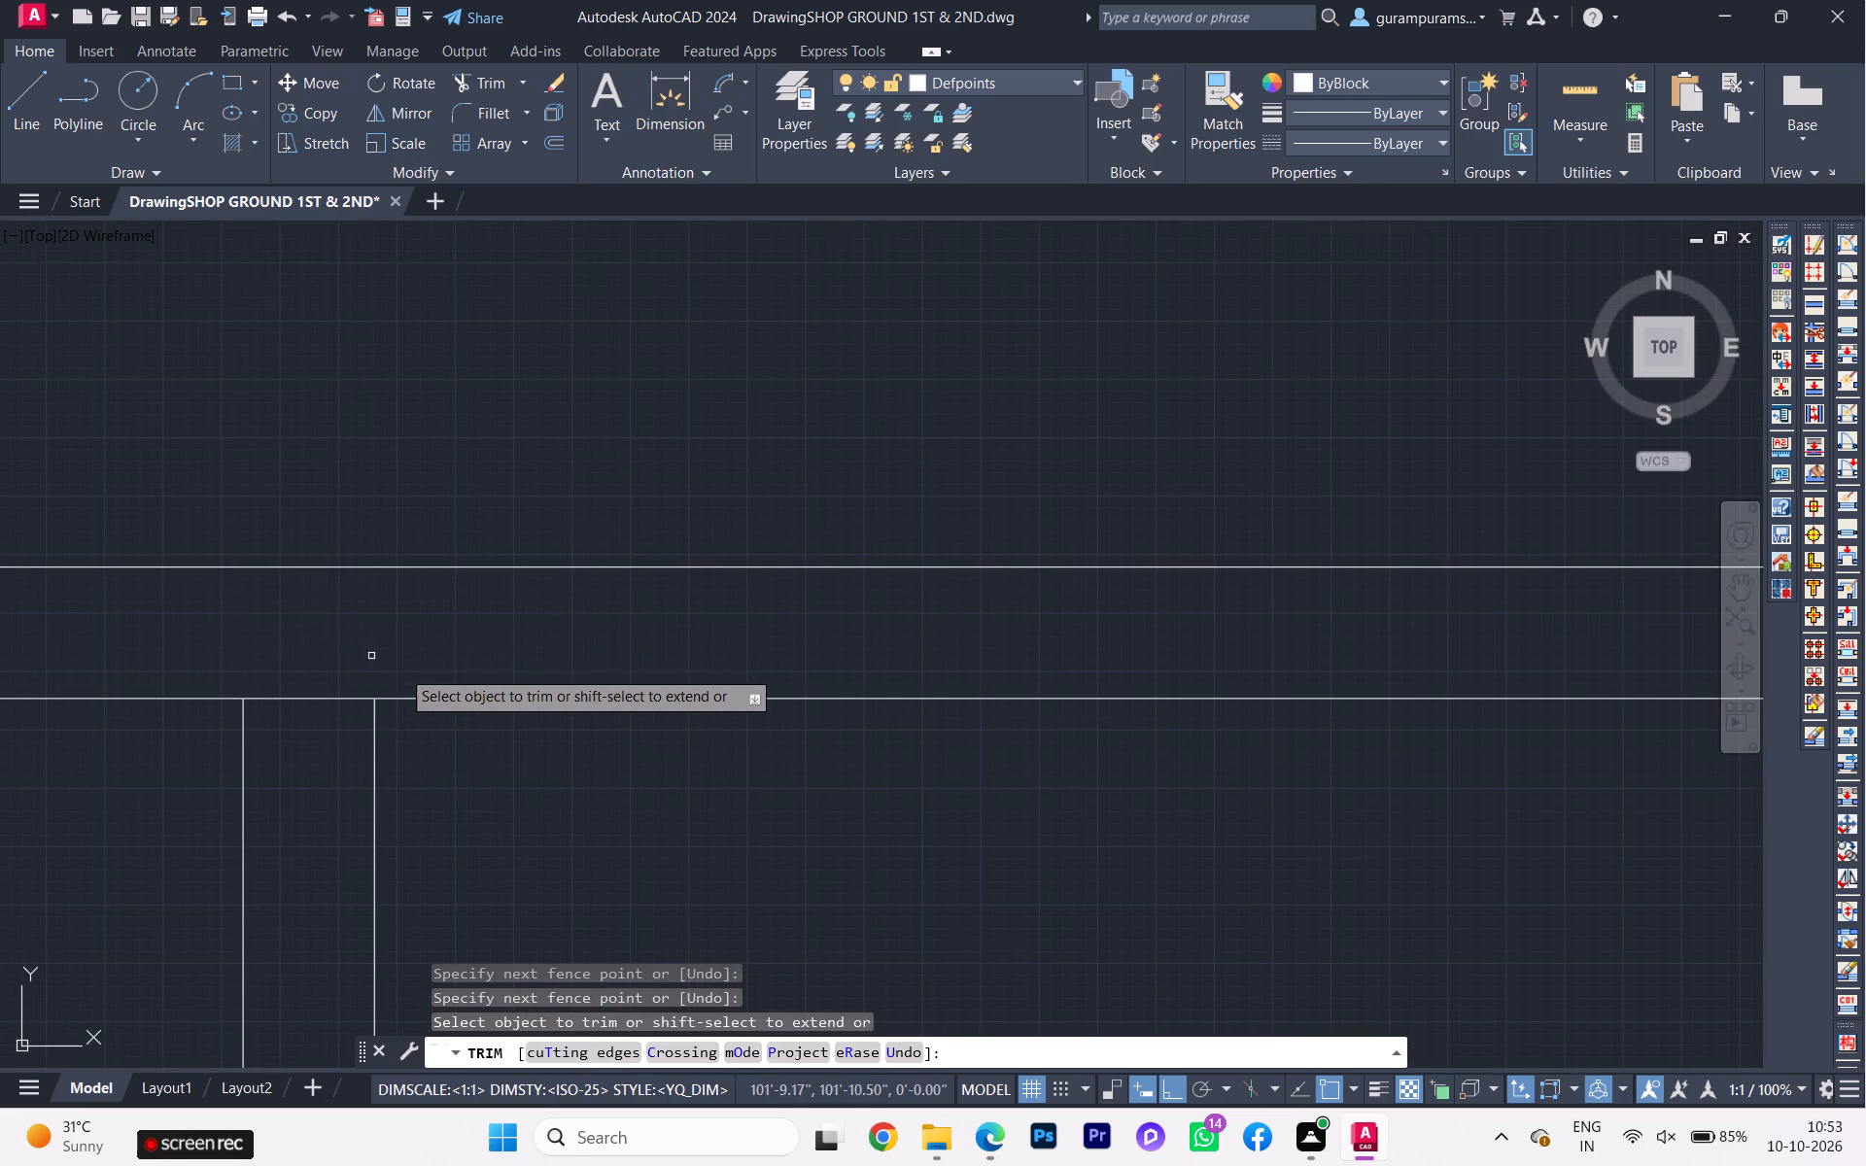
scroll(400, 669, "down", 1)
scroll(468, 727, "down", 4)
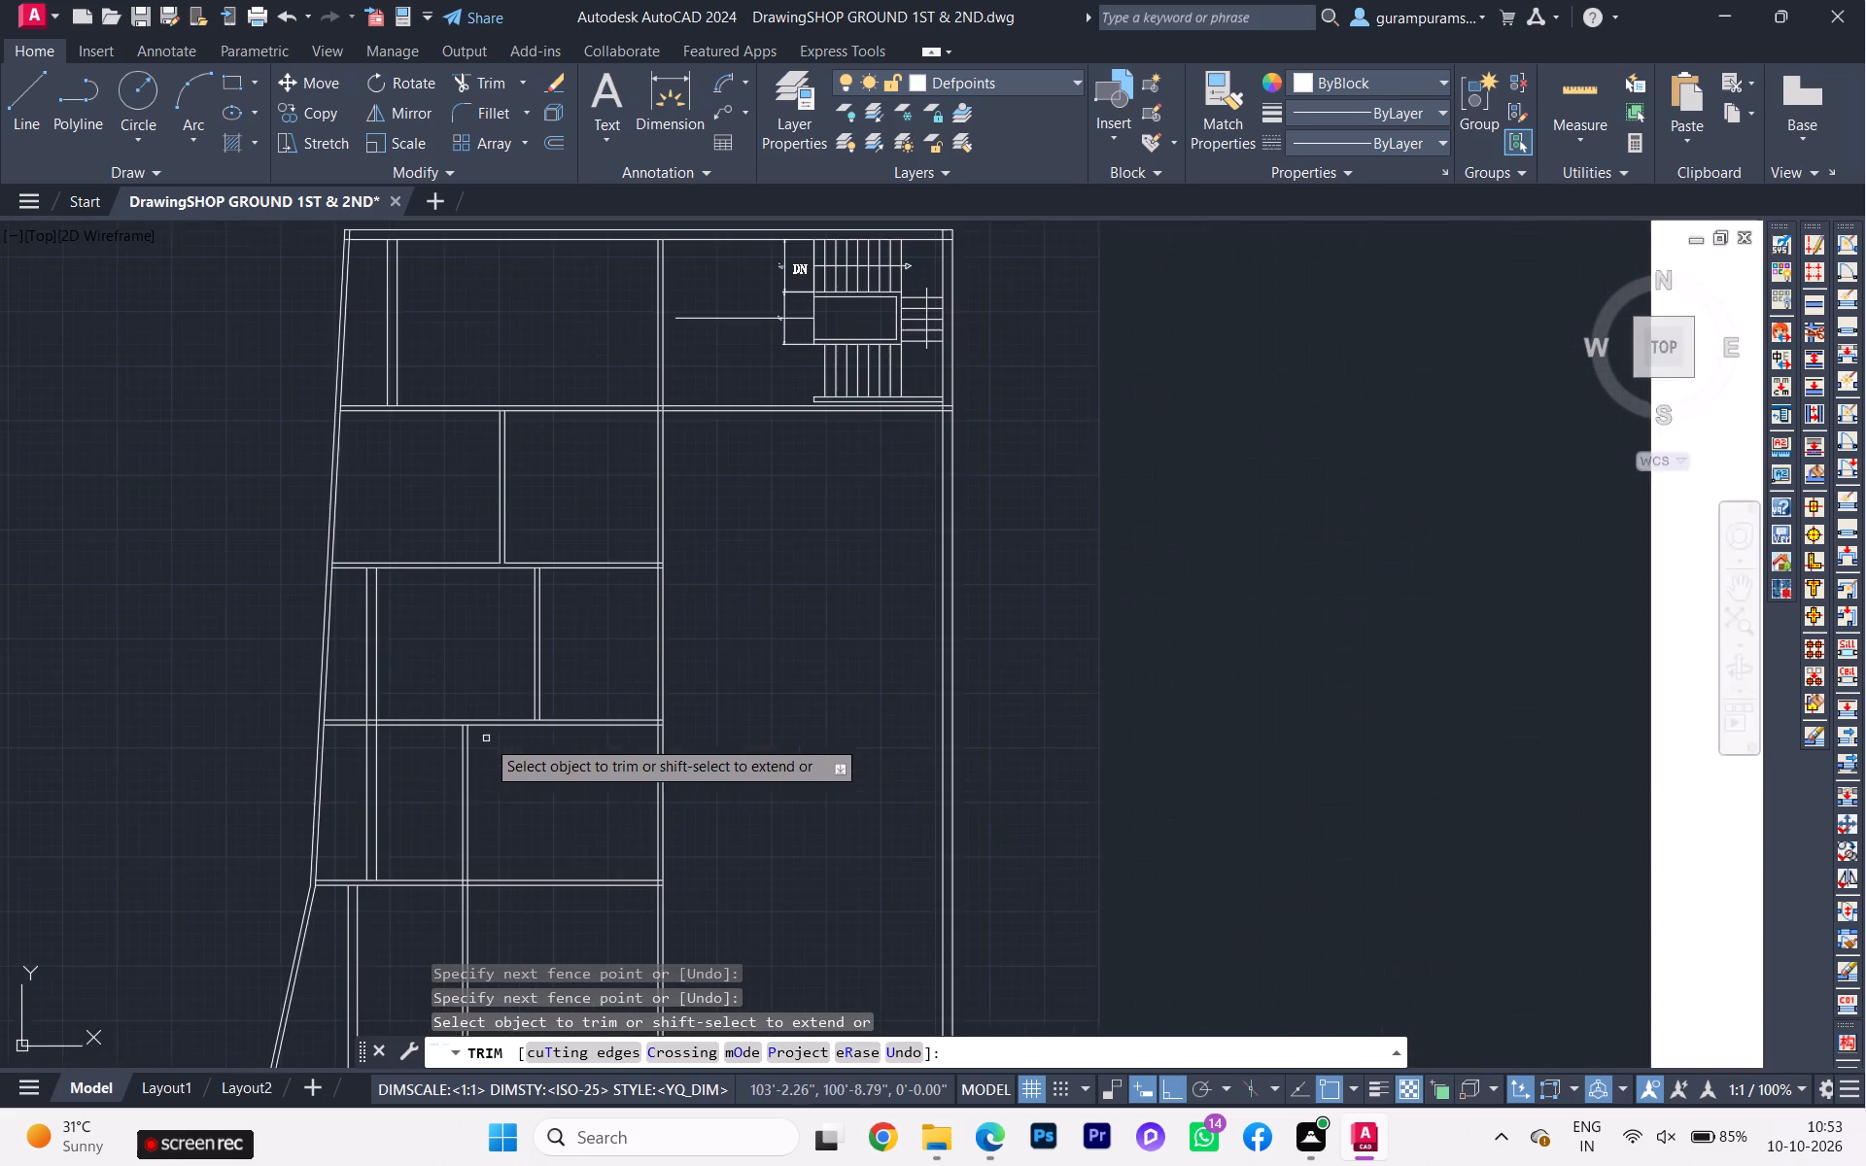
middle_click_drag(486, 738, 512, 501)
scroll(622, 476, "up", 5)
scroll(657, 496, "down", 1)
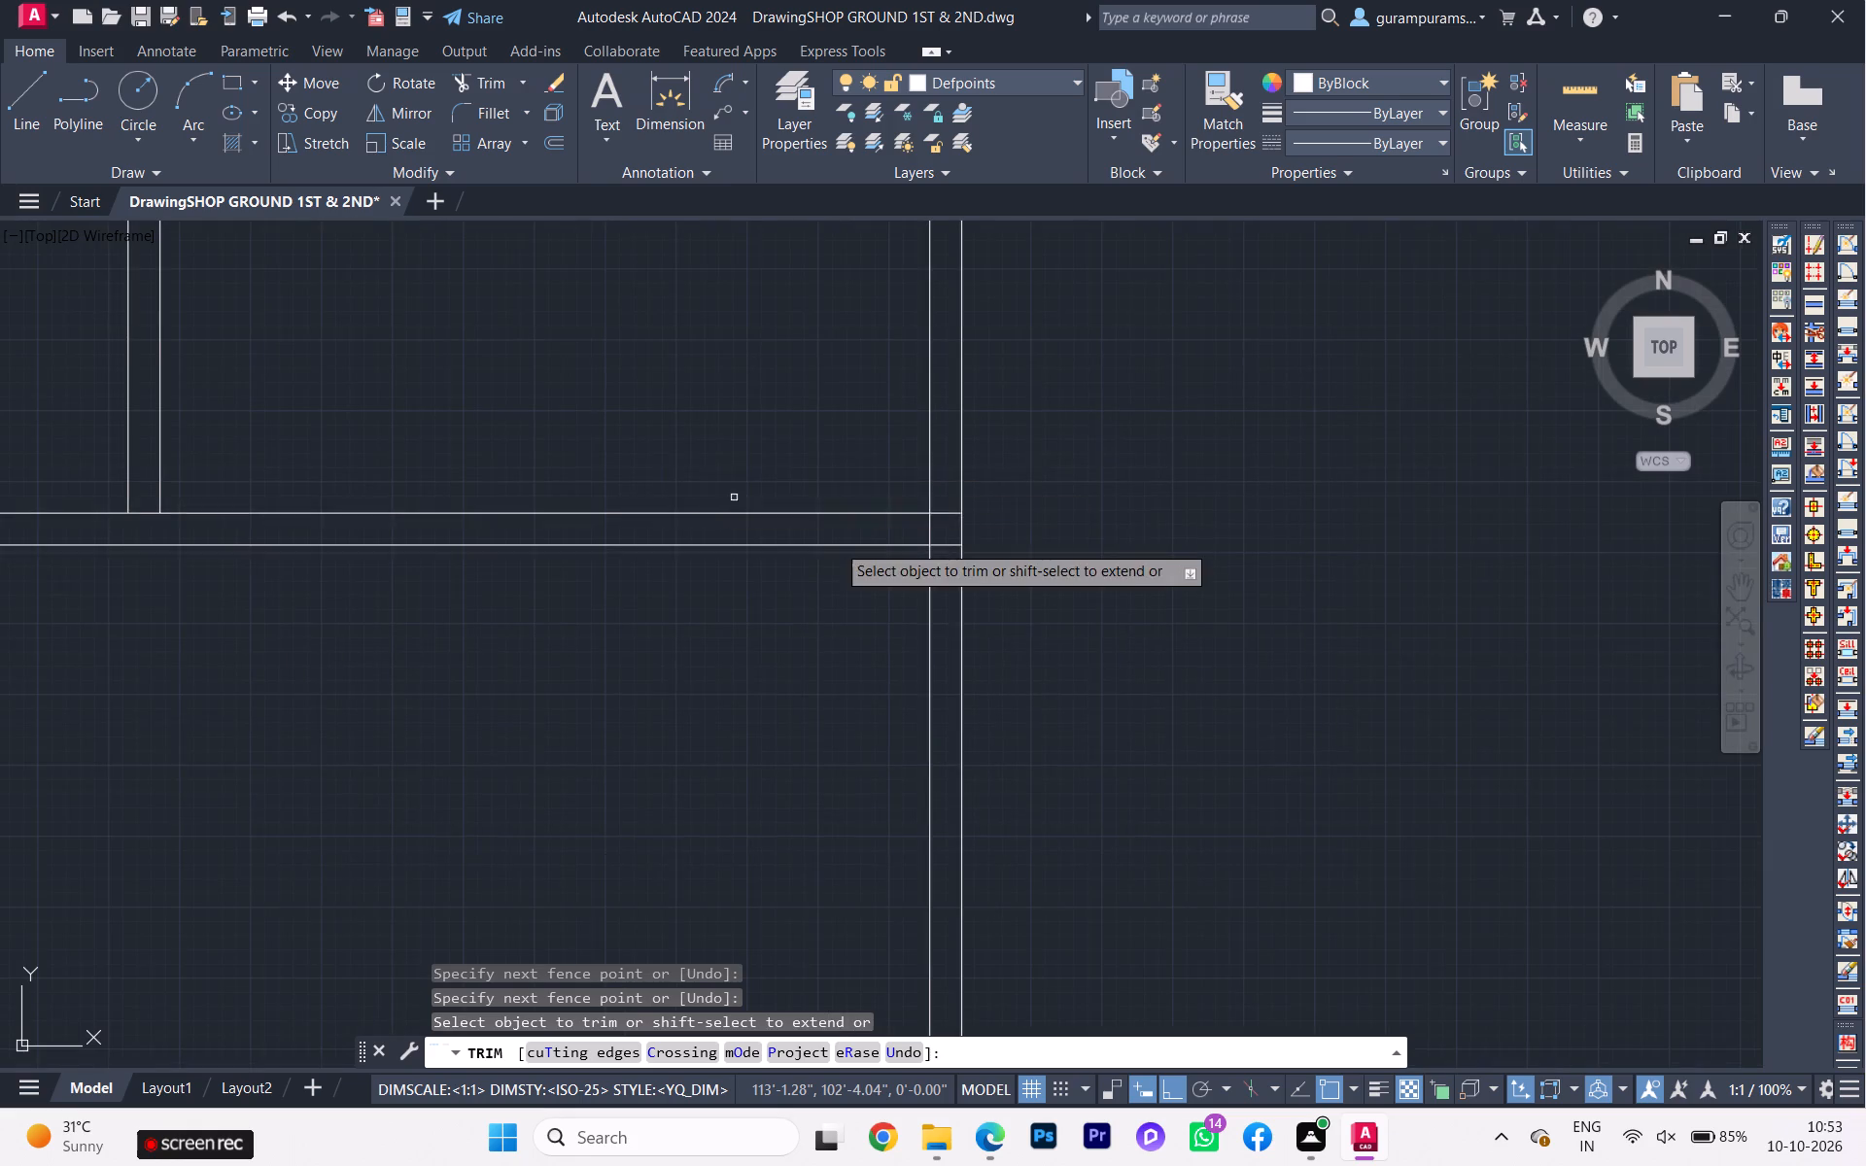
scroll(951, 526, "up", 3)
left_click(951, 451)
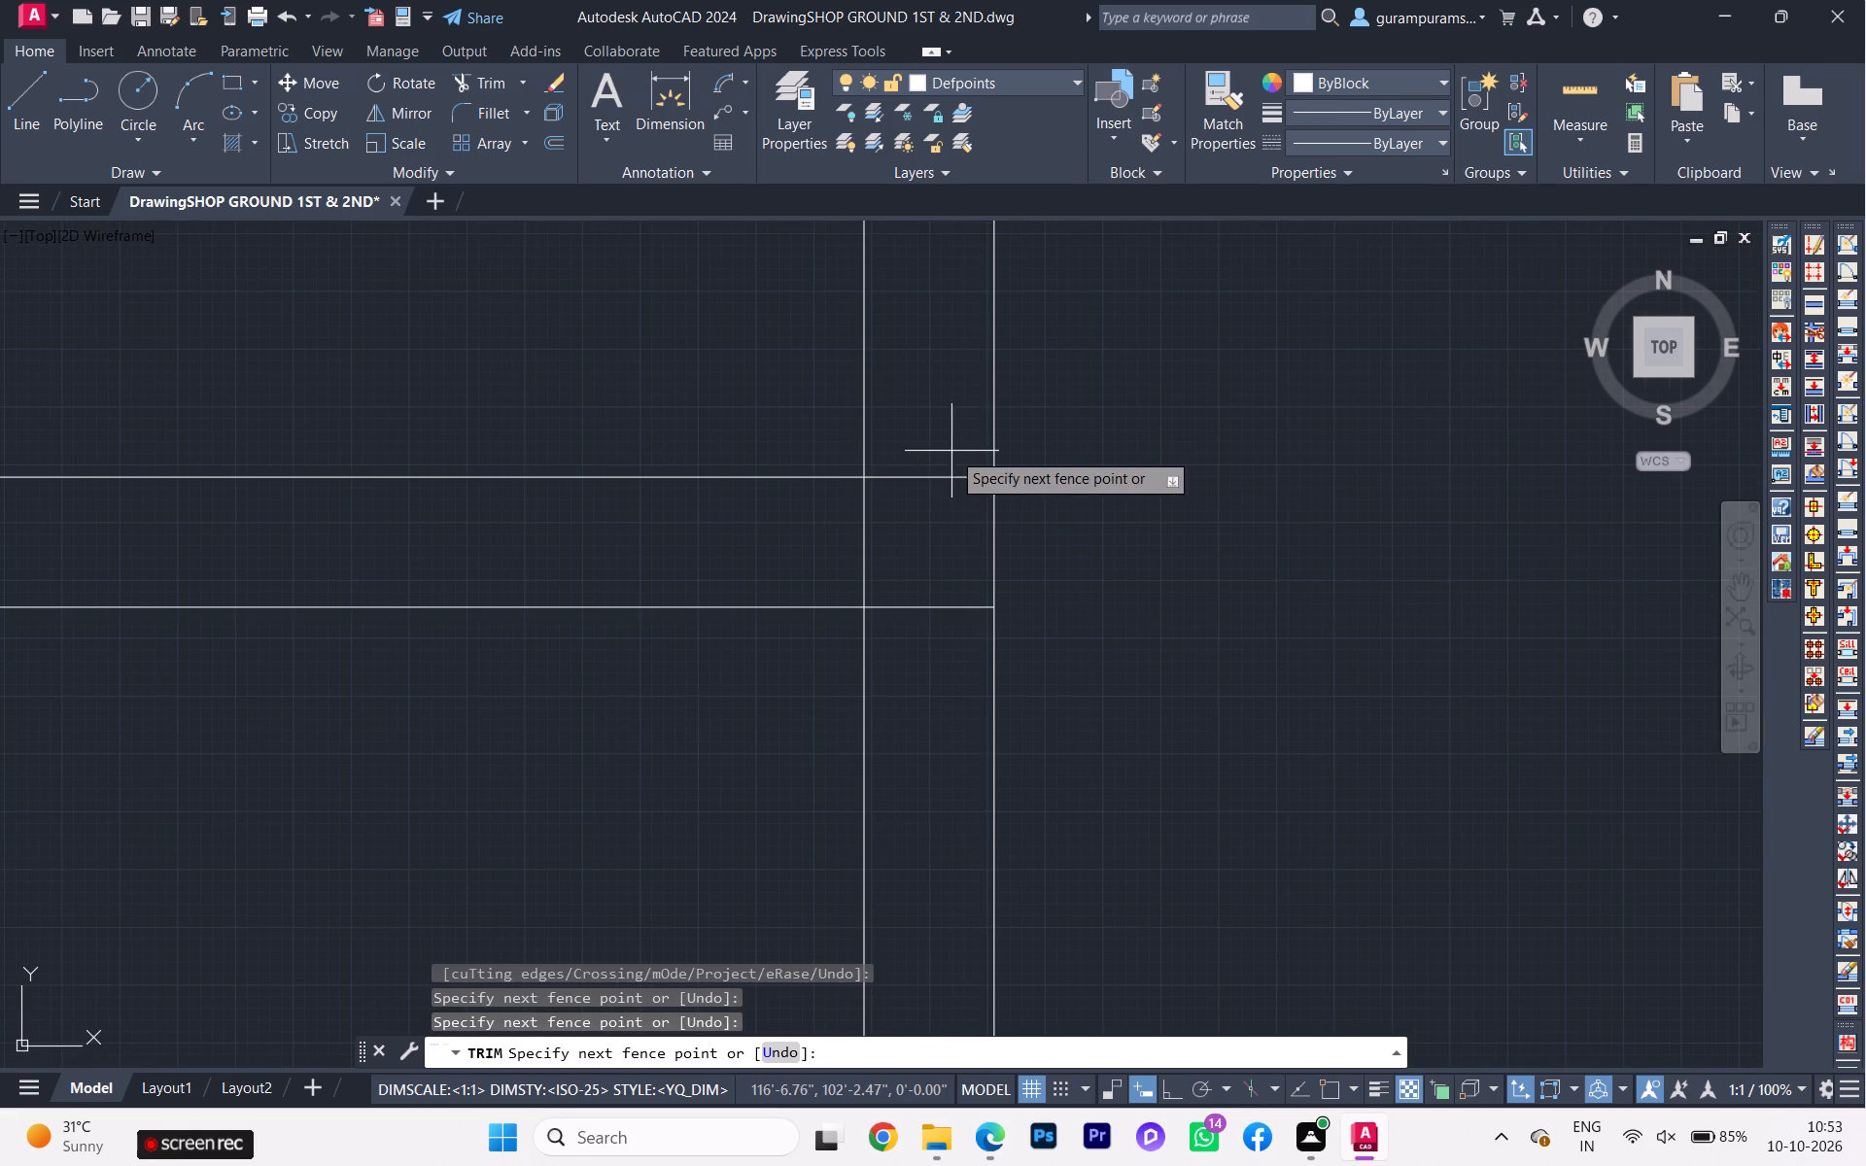
left_click(937, 649)
Trim the second cross wall's two line ends out of the long passage wall, ending them at its inner line.
scroll(904, 649, "down", 3)
scroll(700, 695, "down", 2)
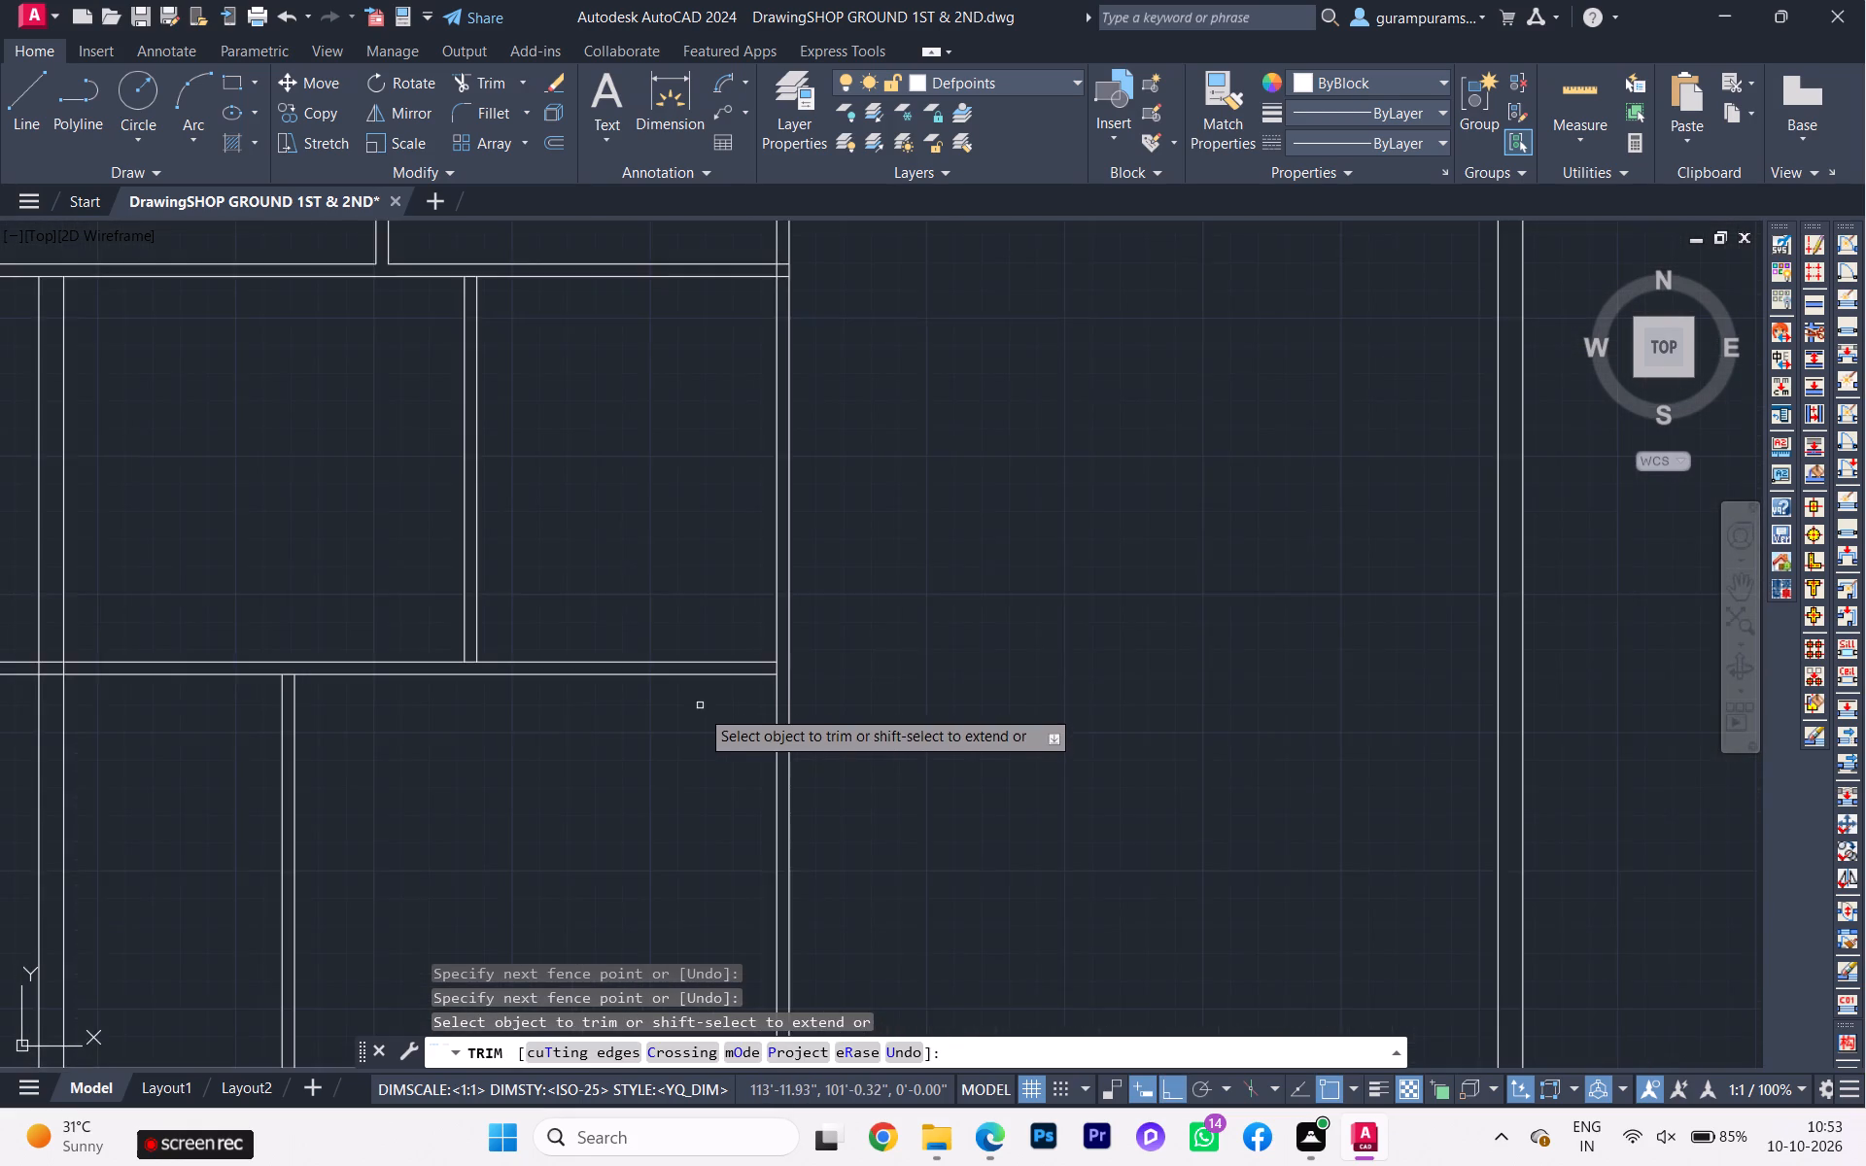
scroll(702, 711, "down", 2)
scroll(756, 557, "up", 3)
scroll(691, 494, "up", 2)
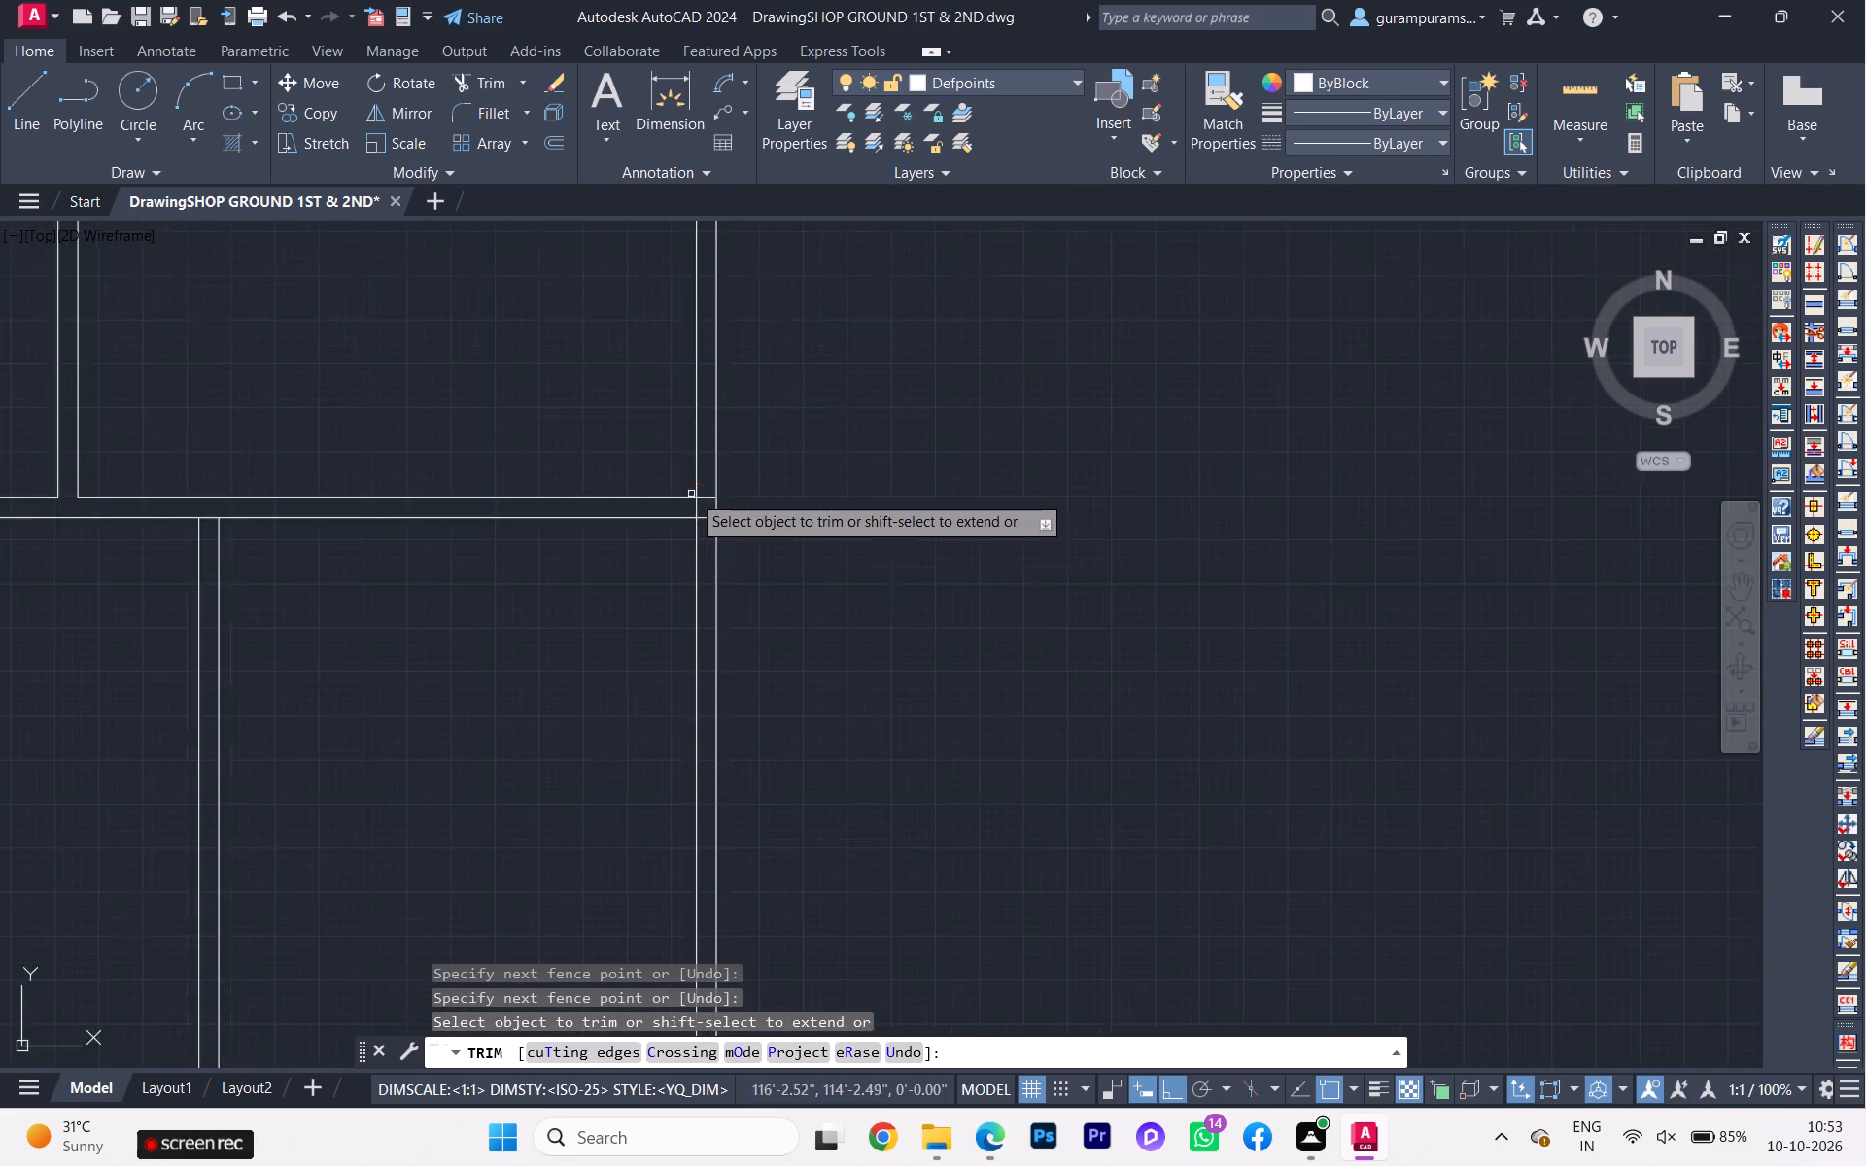
scroll(691, 495, "up", 2)
left_click(746, 493)
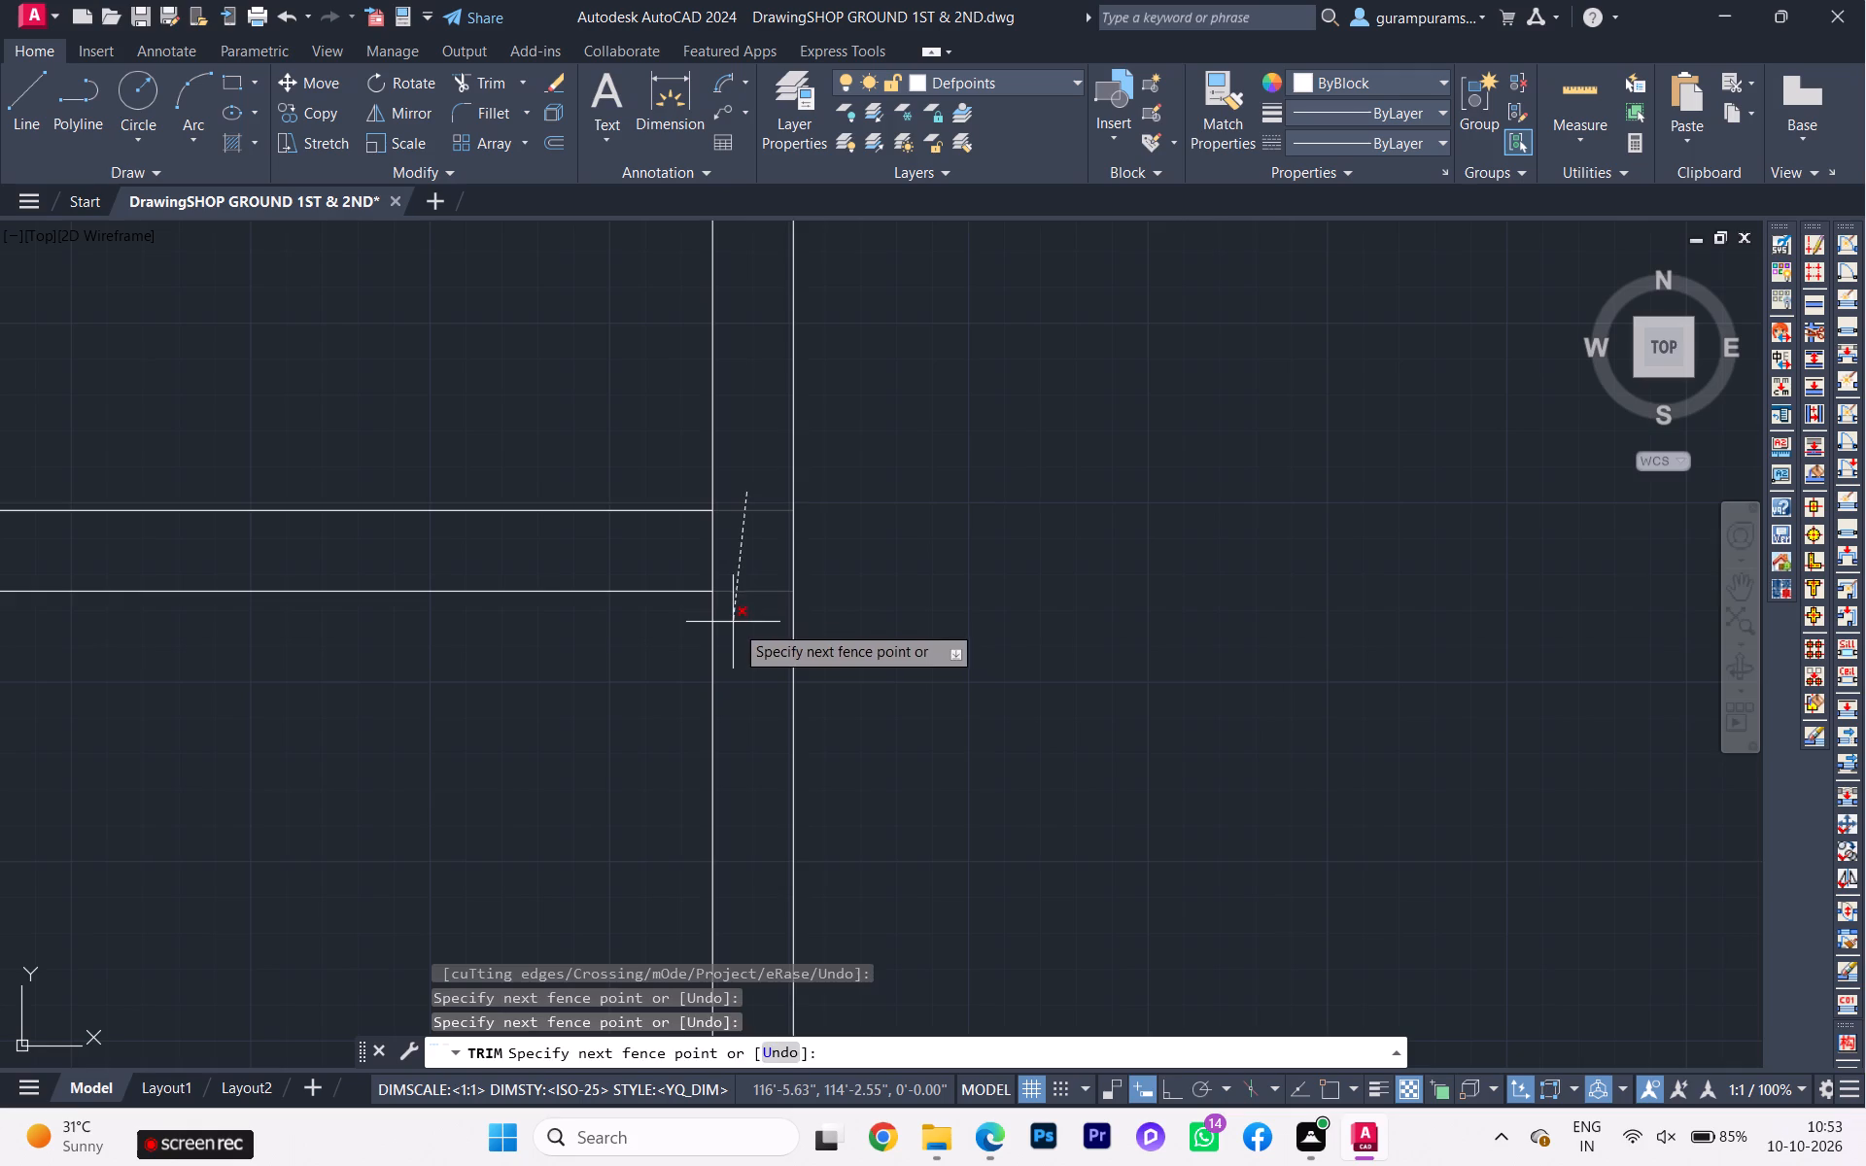
left_click(735, 624)
Open the crossing of the fourth cross wall and the room partition by trimming all four line segments inside the junction.
scroll(748, 575, "down", 6)
scroll(683, 621, "down", 2)
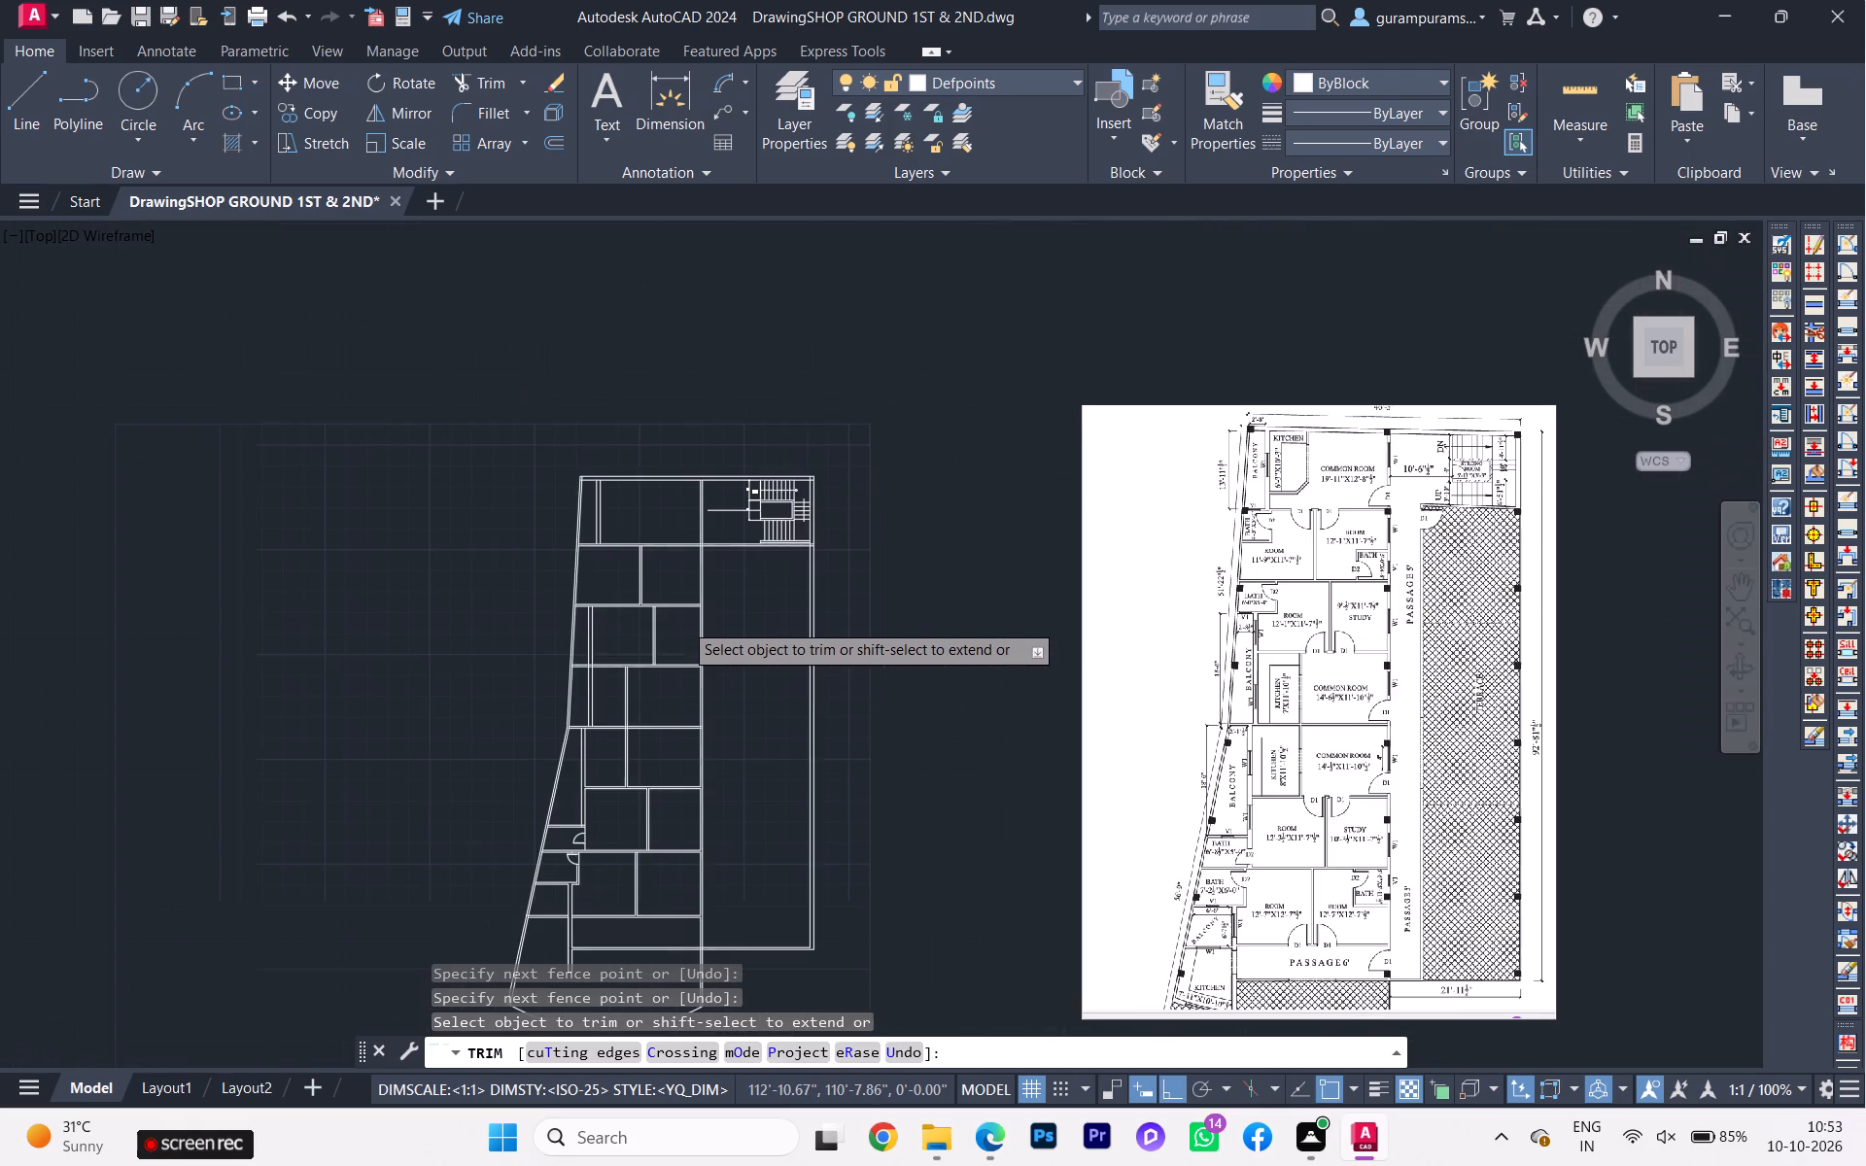
middle_click_drag(683, 622, 685, 368)
scroll(618, 444, "up", 3)
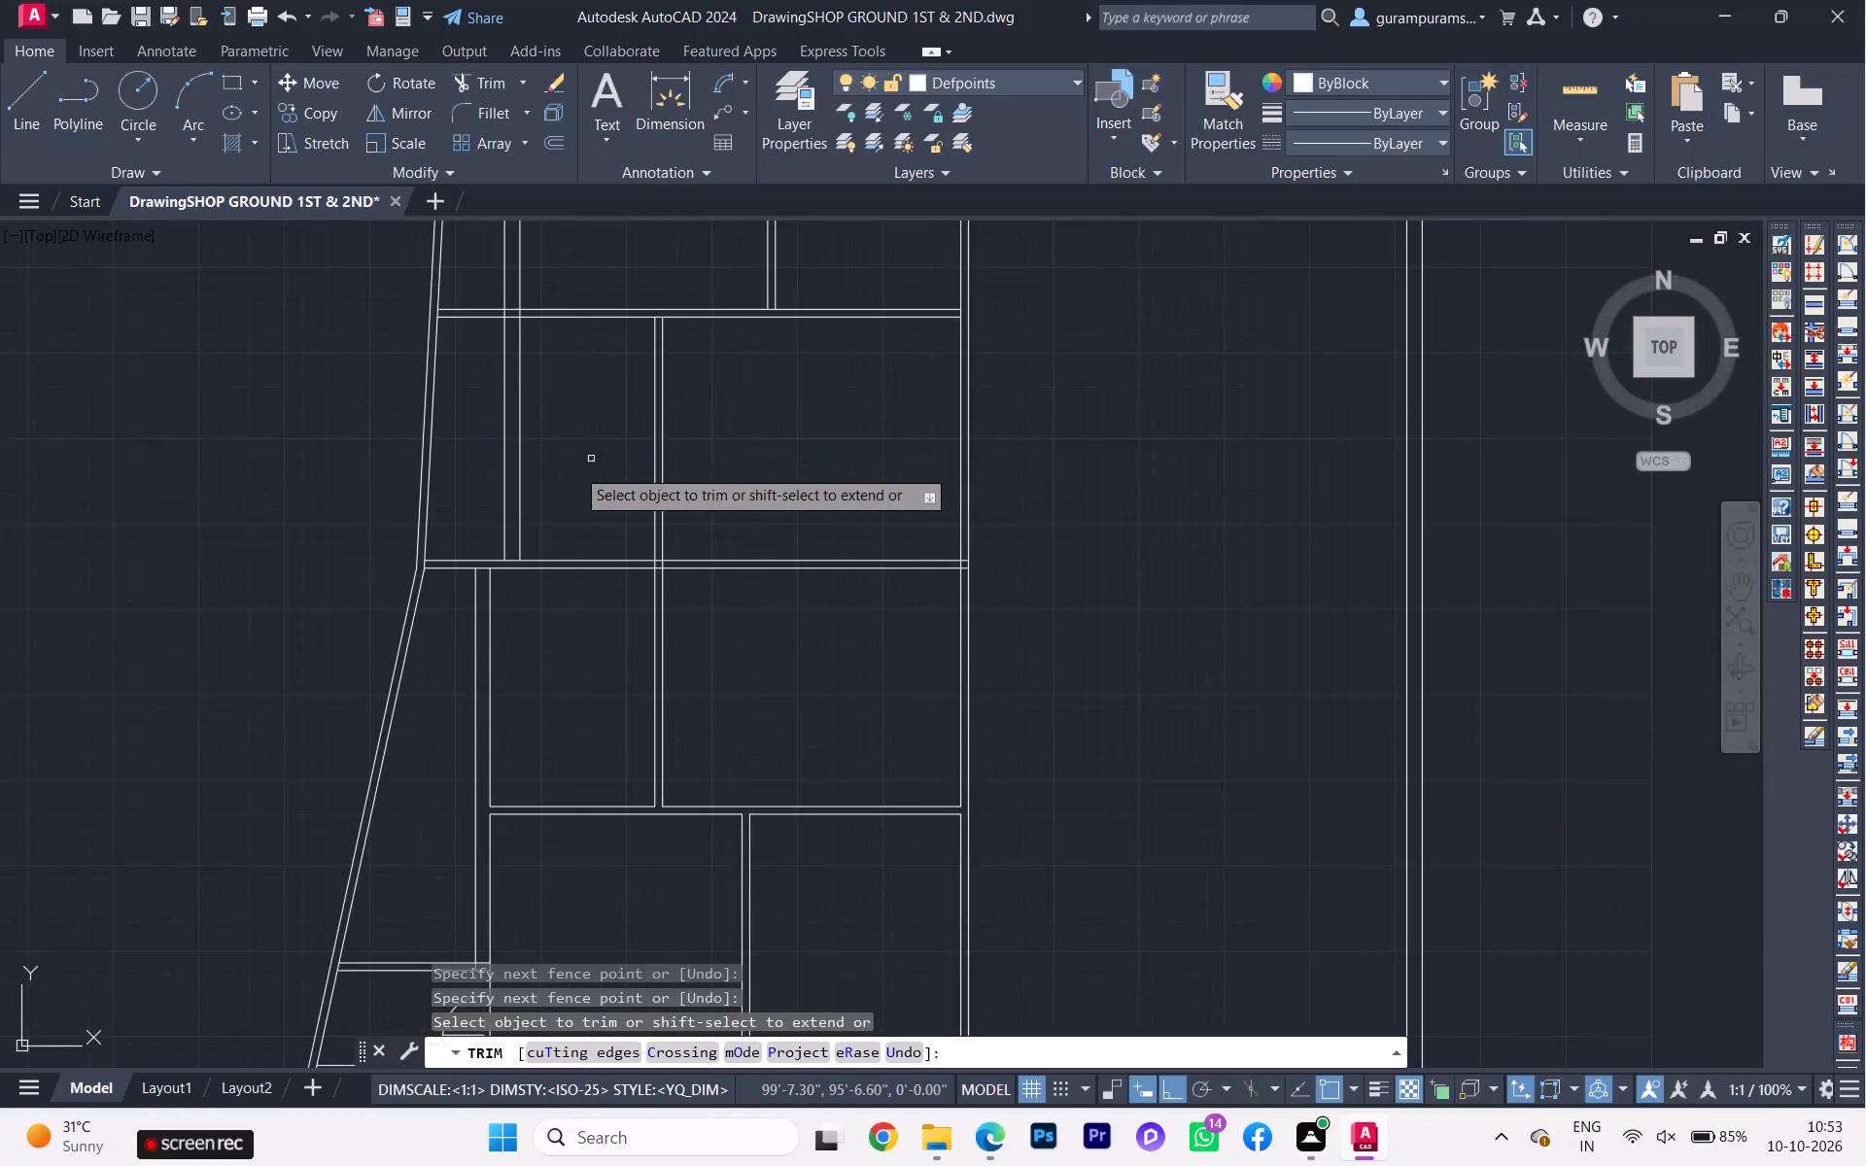
scroll(614, 531, "up", 3)
scroll(704, 558, "up", 1)
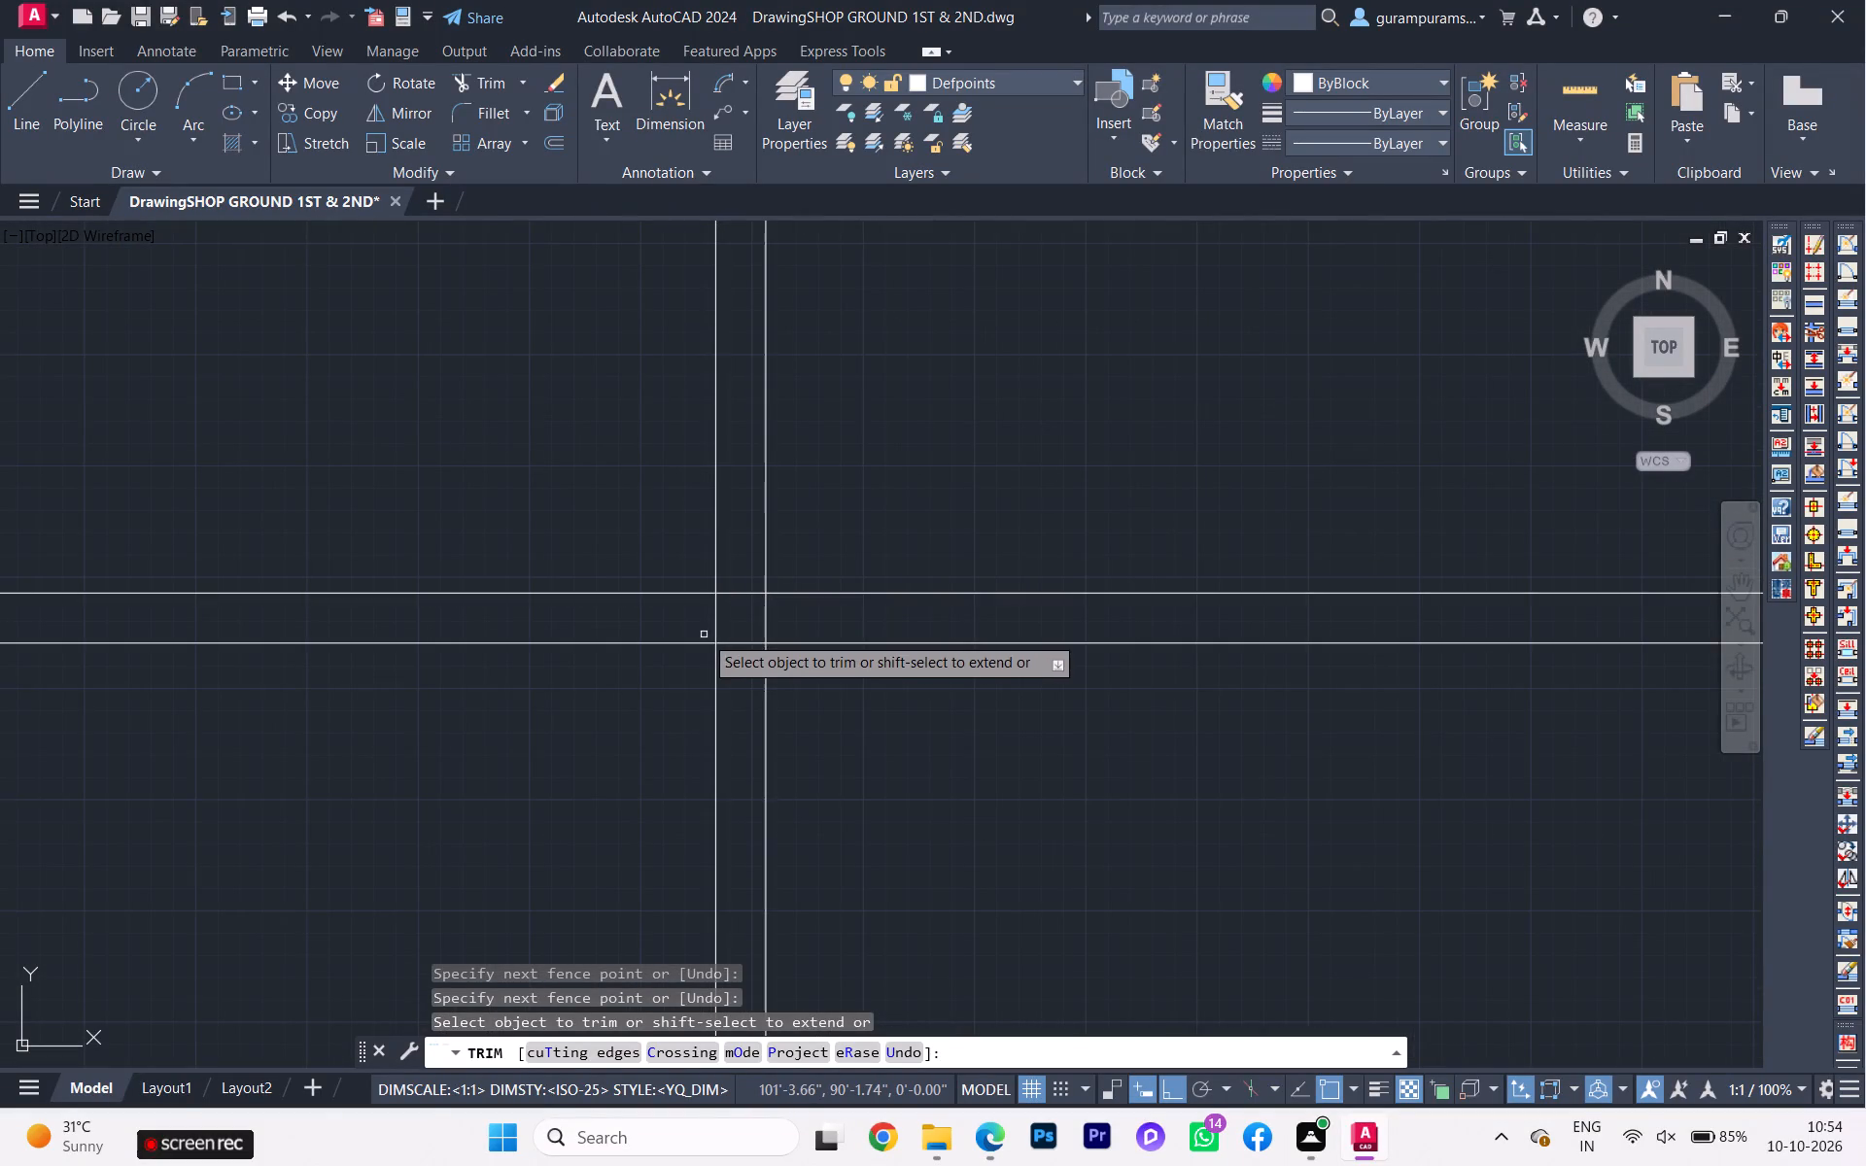
left_click(701, 631)
left_click(801, 623)
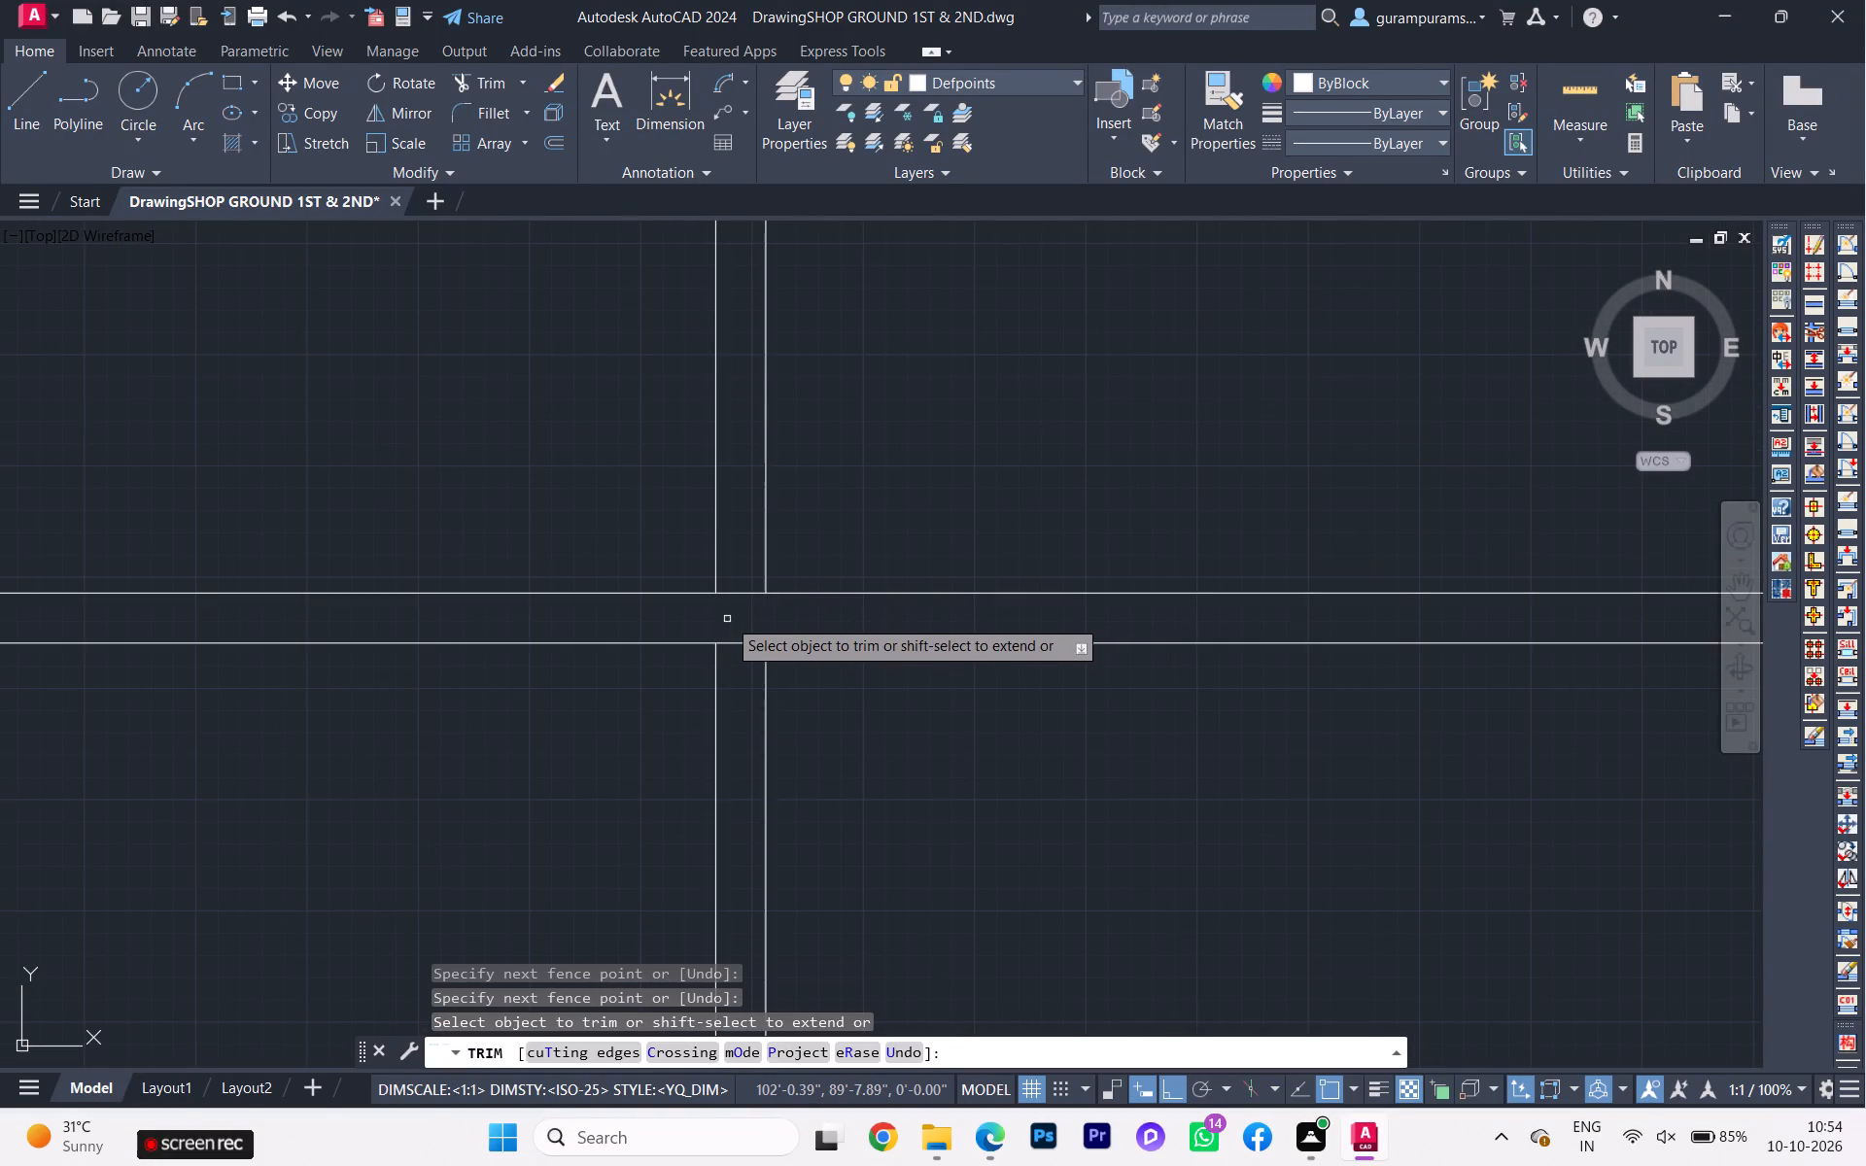
left_click(737, 590)
left_click(748, 655)
left_click(740, 630)
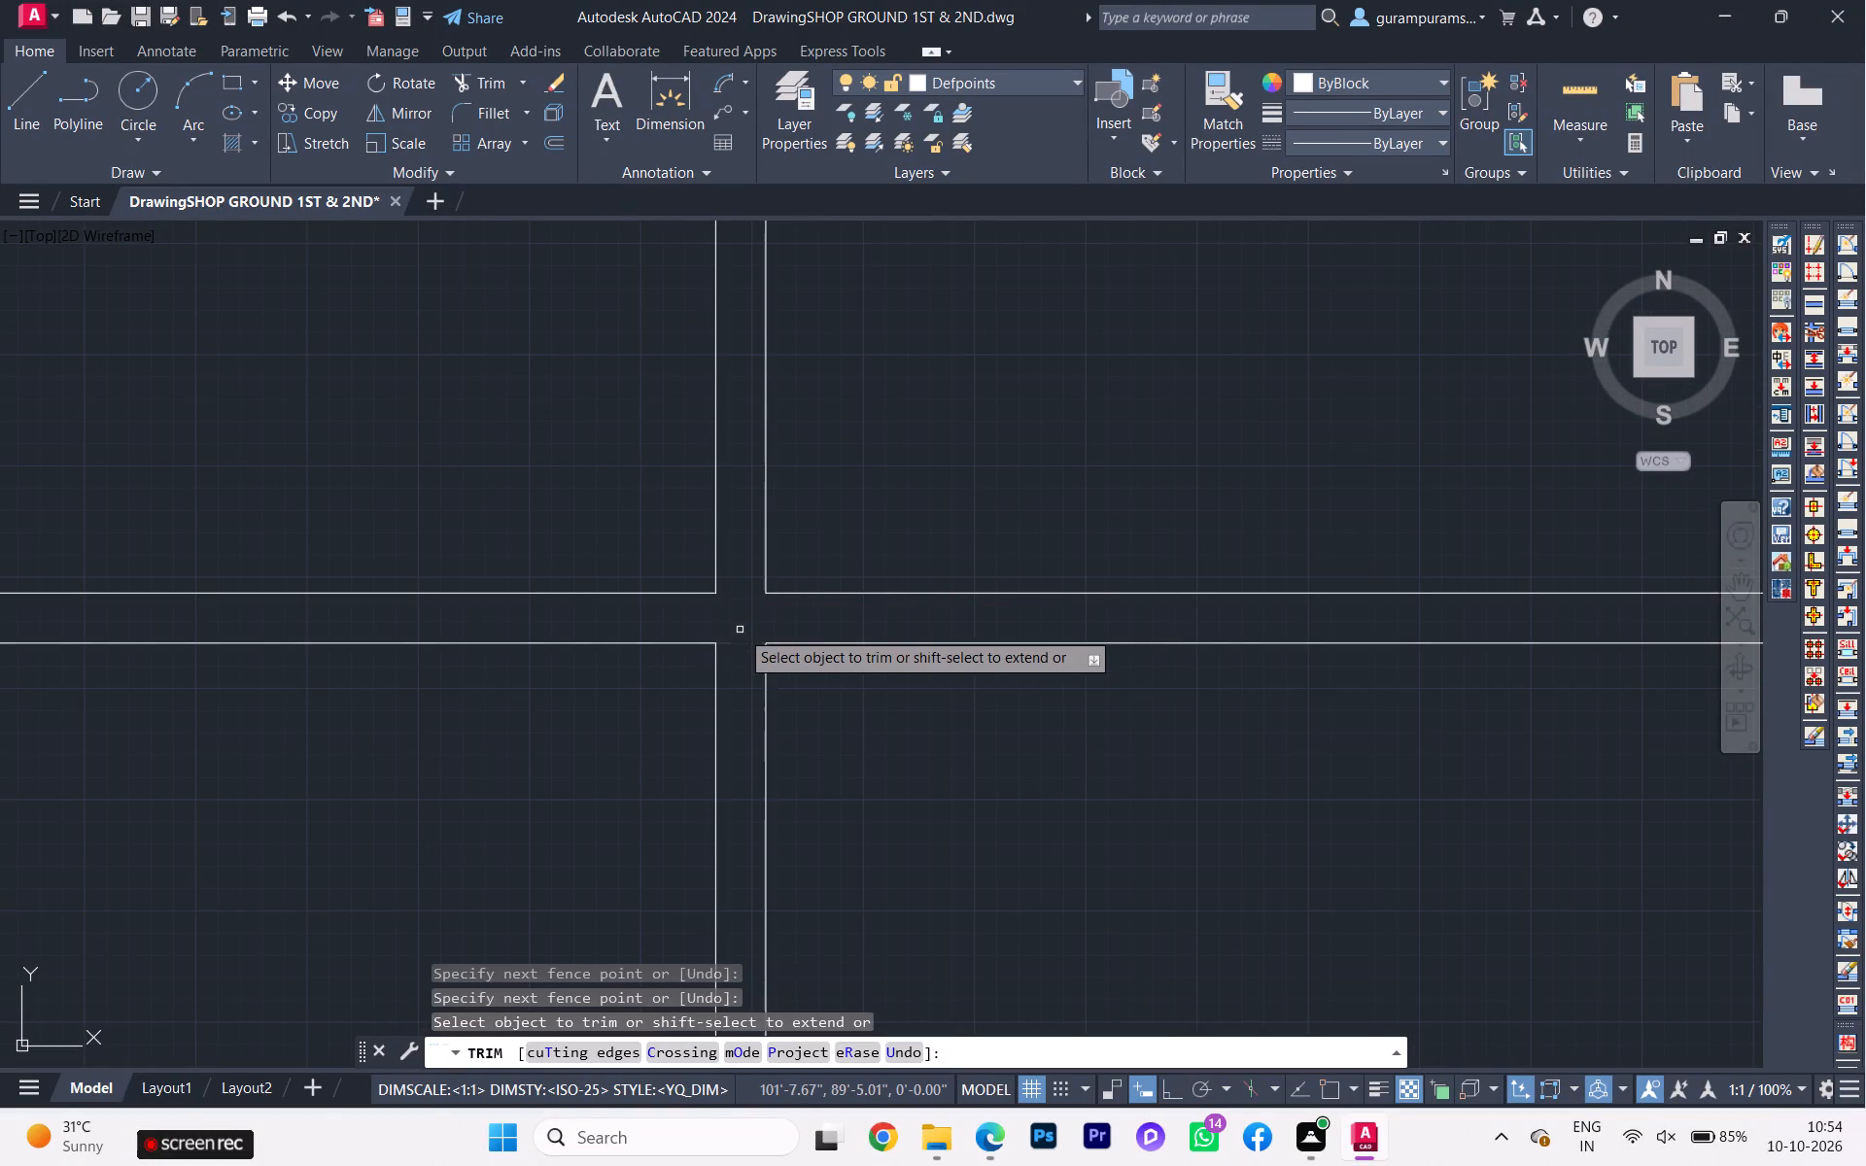
scroll(739, 630, "down", 2)
scroll(608, 647, "down", 2)
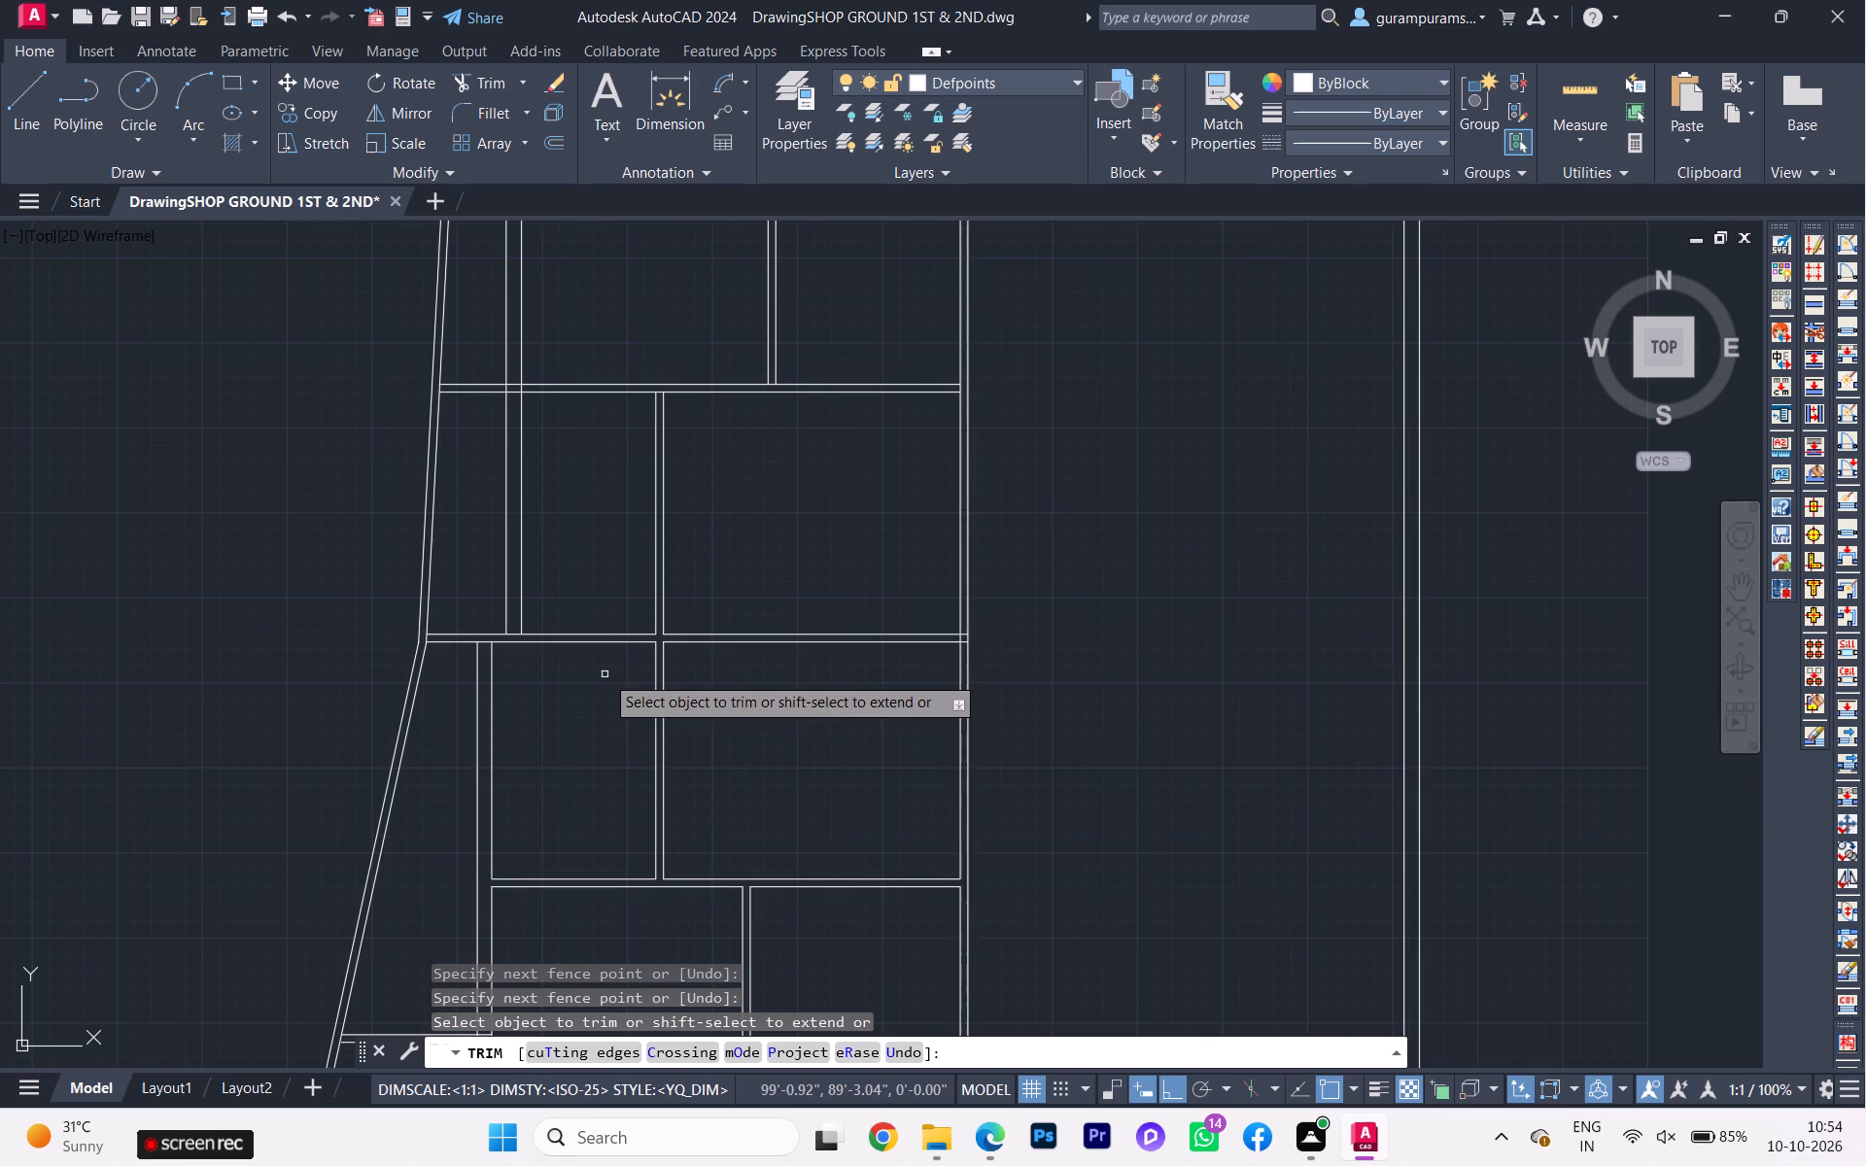
Trim the overlapping lines where the partition between the two common rooms meets the passage-side wall, leaving an open wall junction.
scroll(992, 639, "up", 5)
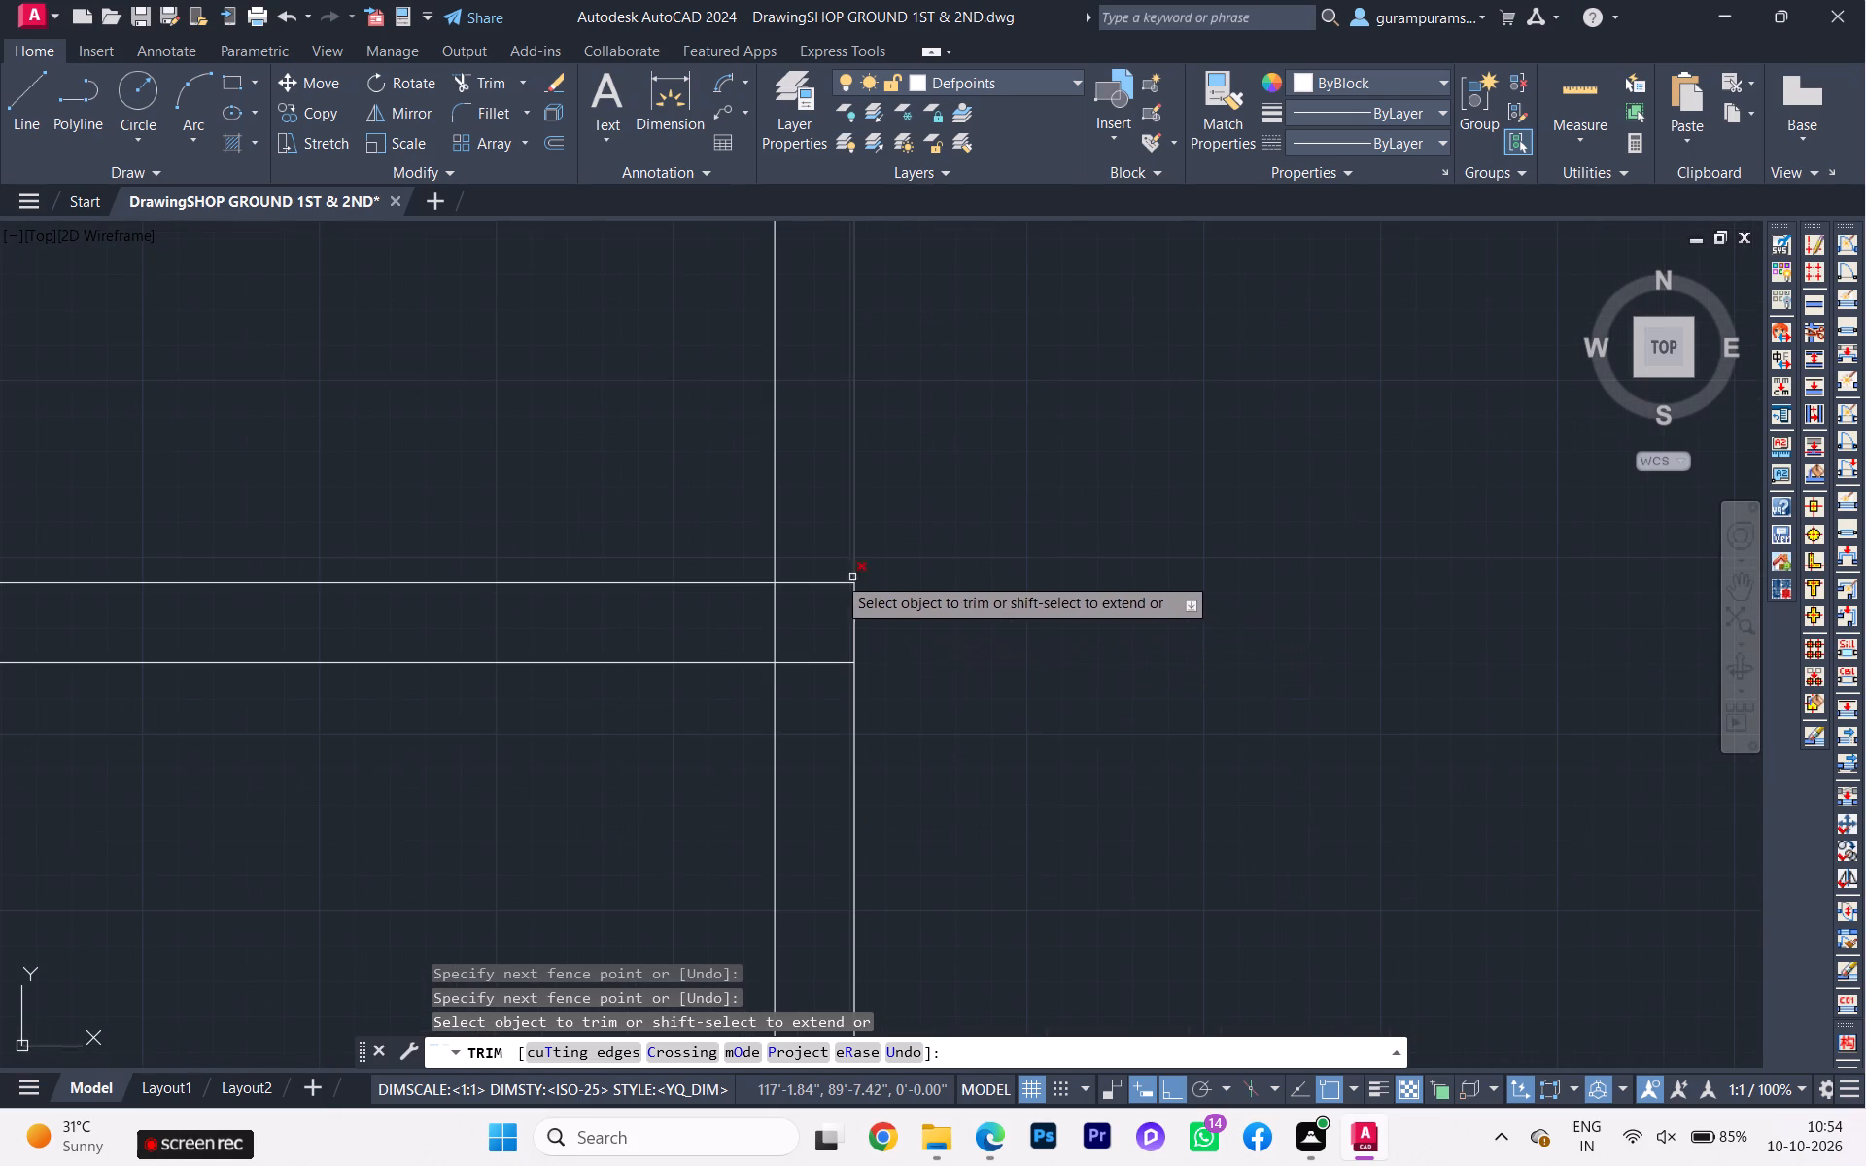
left_click(820, 564)
left_click(832, 670)
left_click(769, 619)
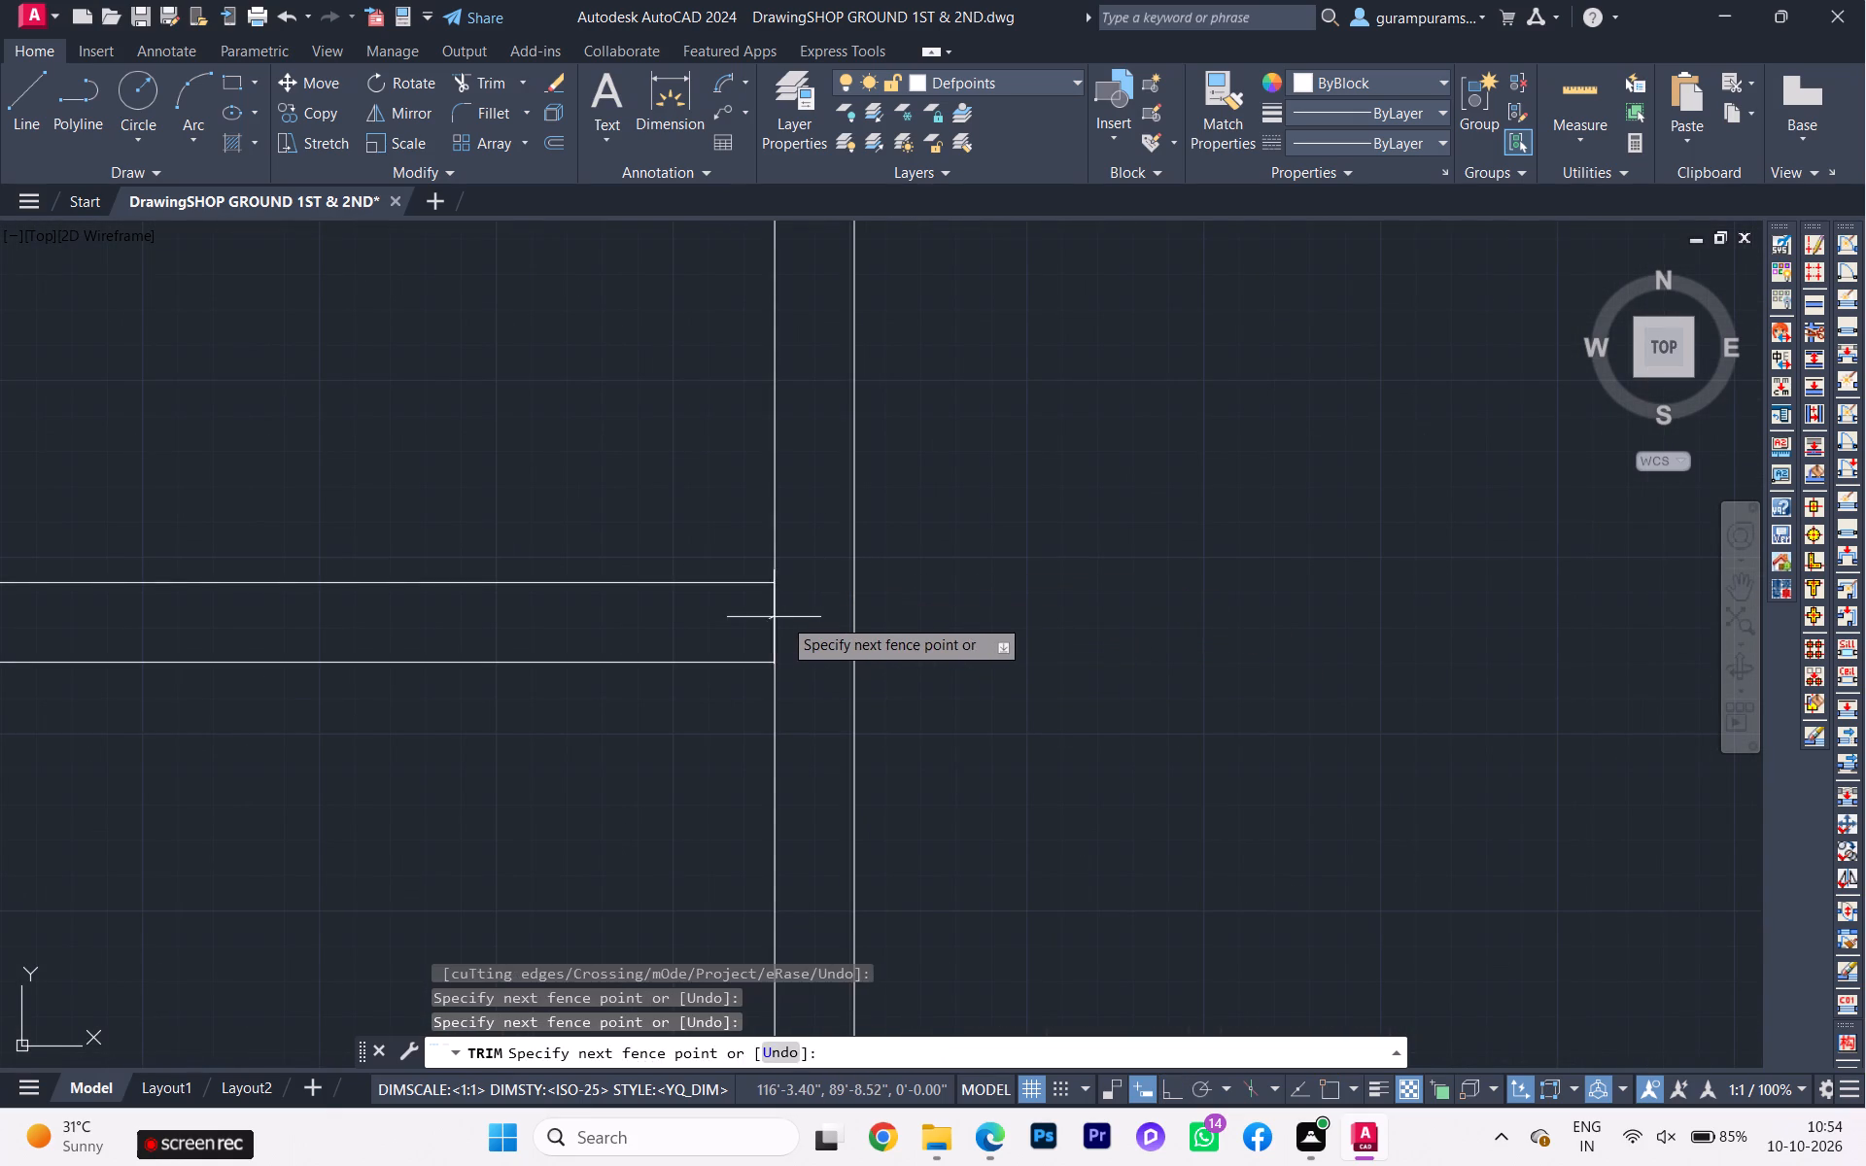
left_click(784, 616)
Examine the wall junctions from the common rooms down to the lower bathrooms and passage for lines still needing trimming.
scroll(795, 607, "down", 1)
scroll(795, 607, "up", 1)
scroll(797, 607, "down", 5)
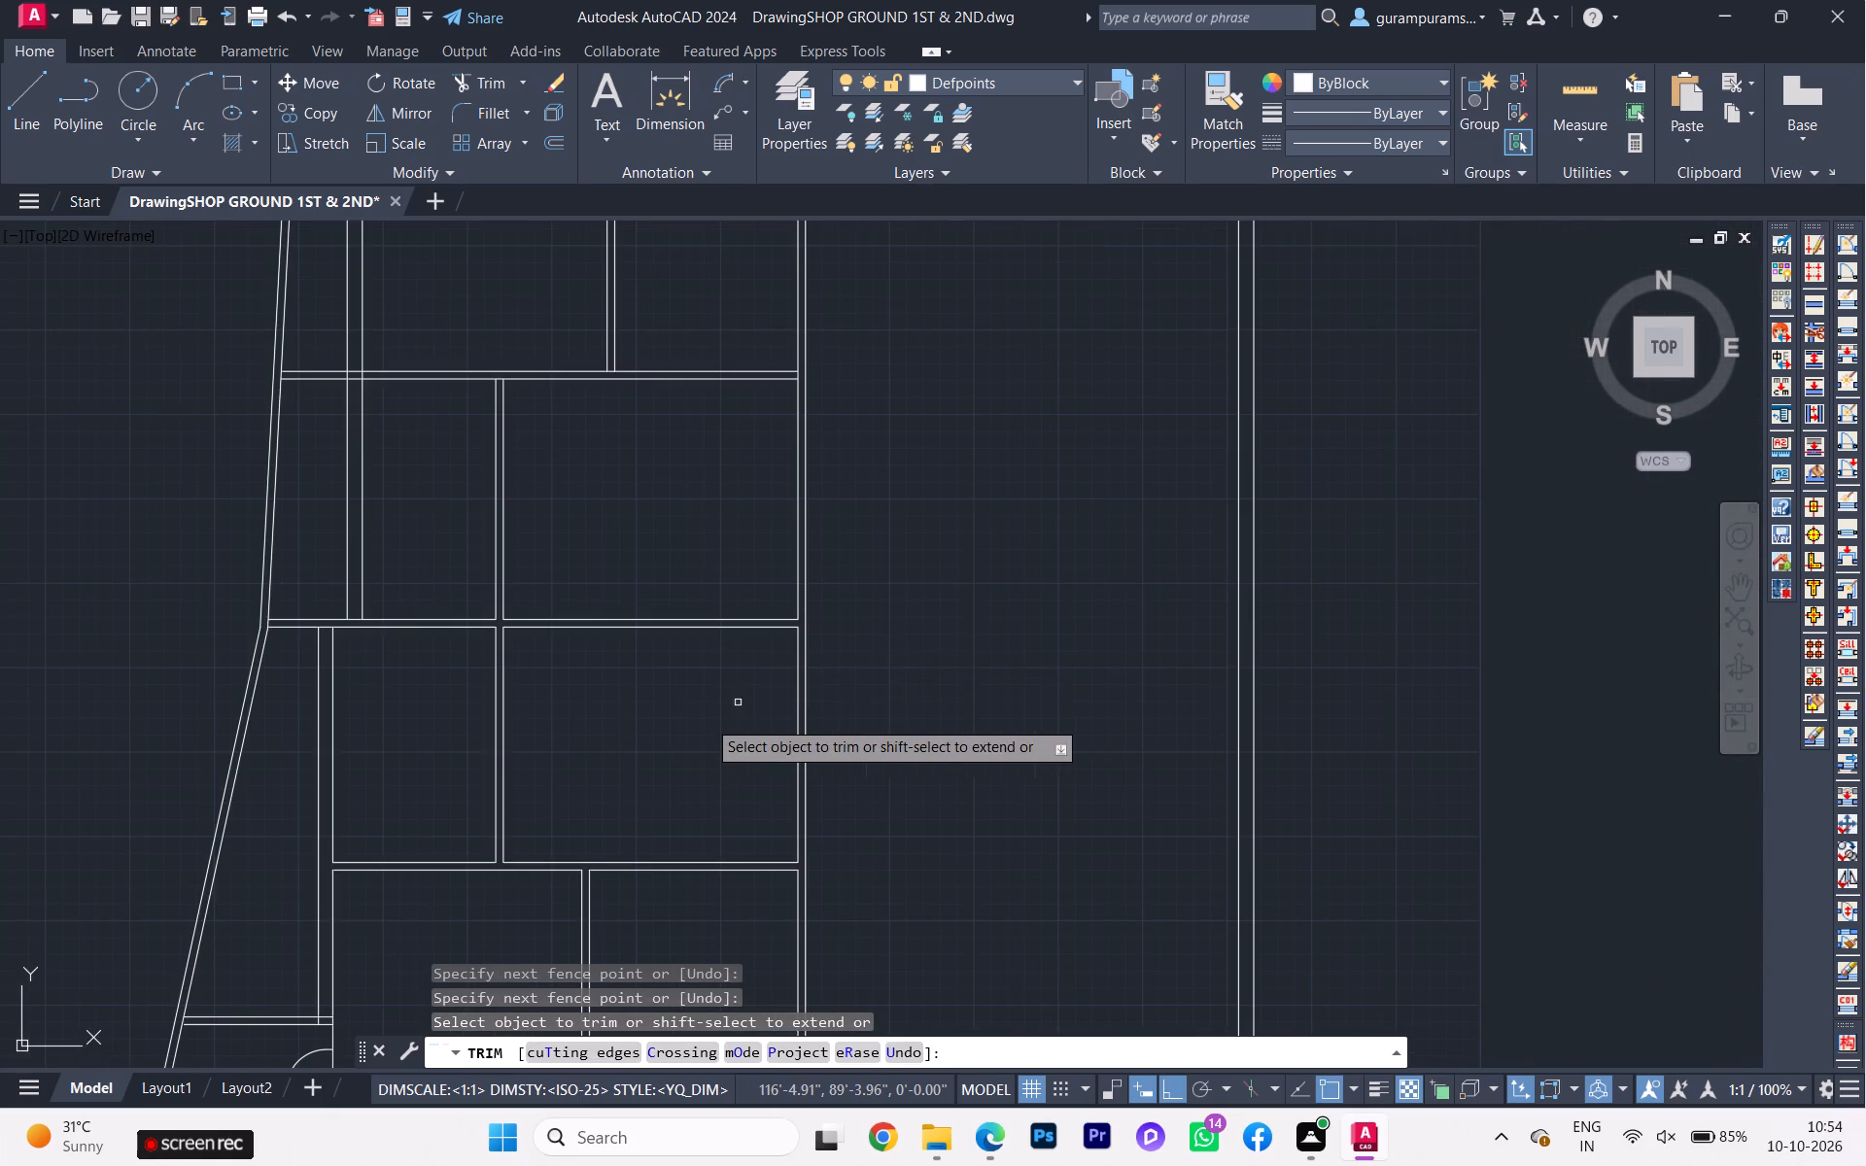
scroll(704, 720, "down", 3)
middle_click_drag(693, 723, 701, 579)
scroll(654, 566, "up", 4)
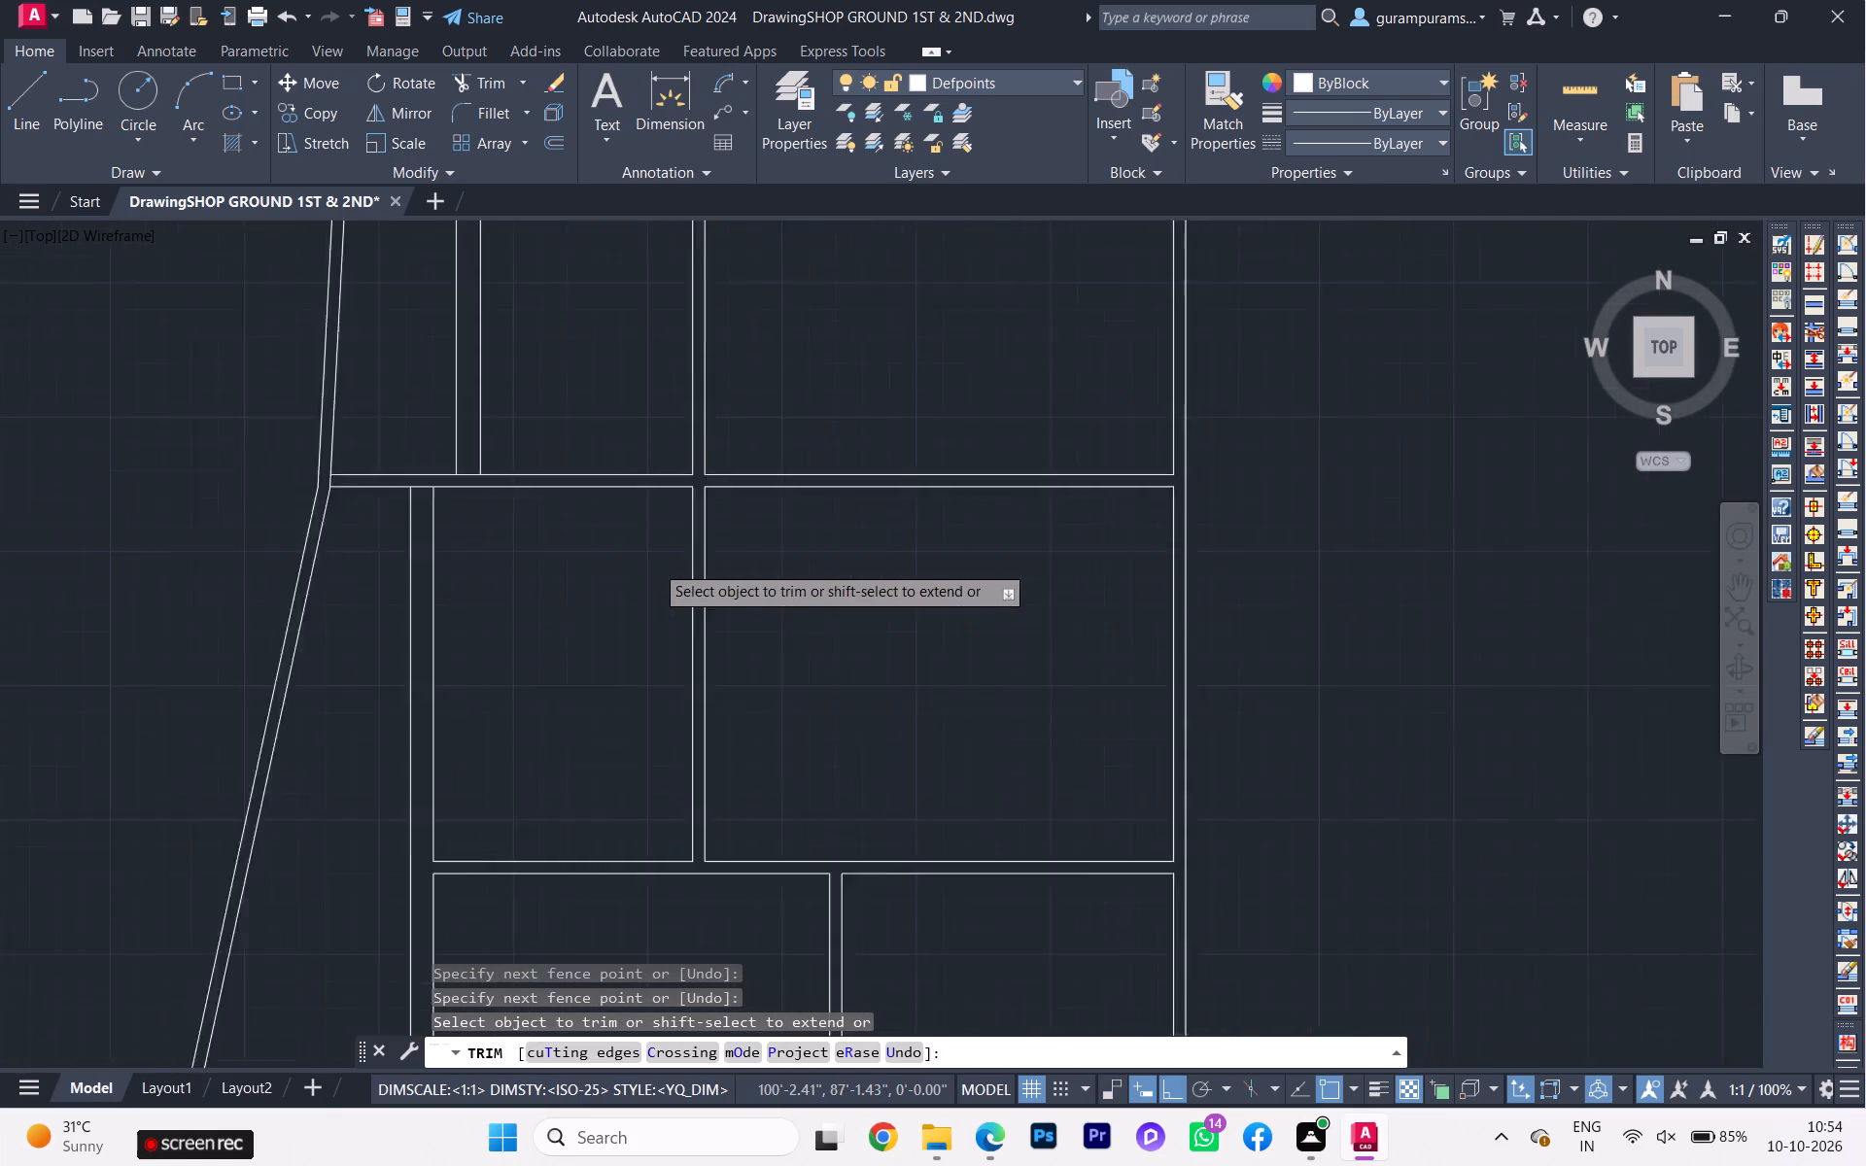
scroll(654, 564, "up", 1)
scroll(614, 546, "down", 1)
scroll(555, 600, "down", 2)
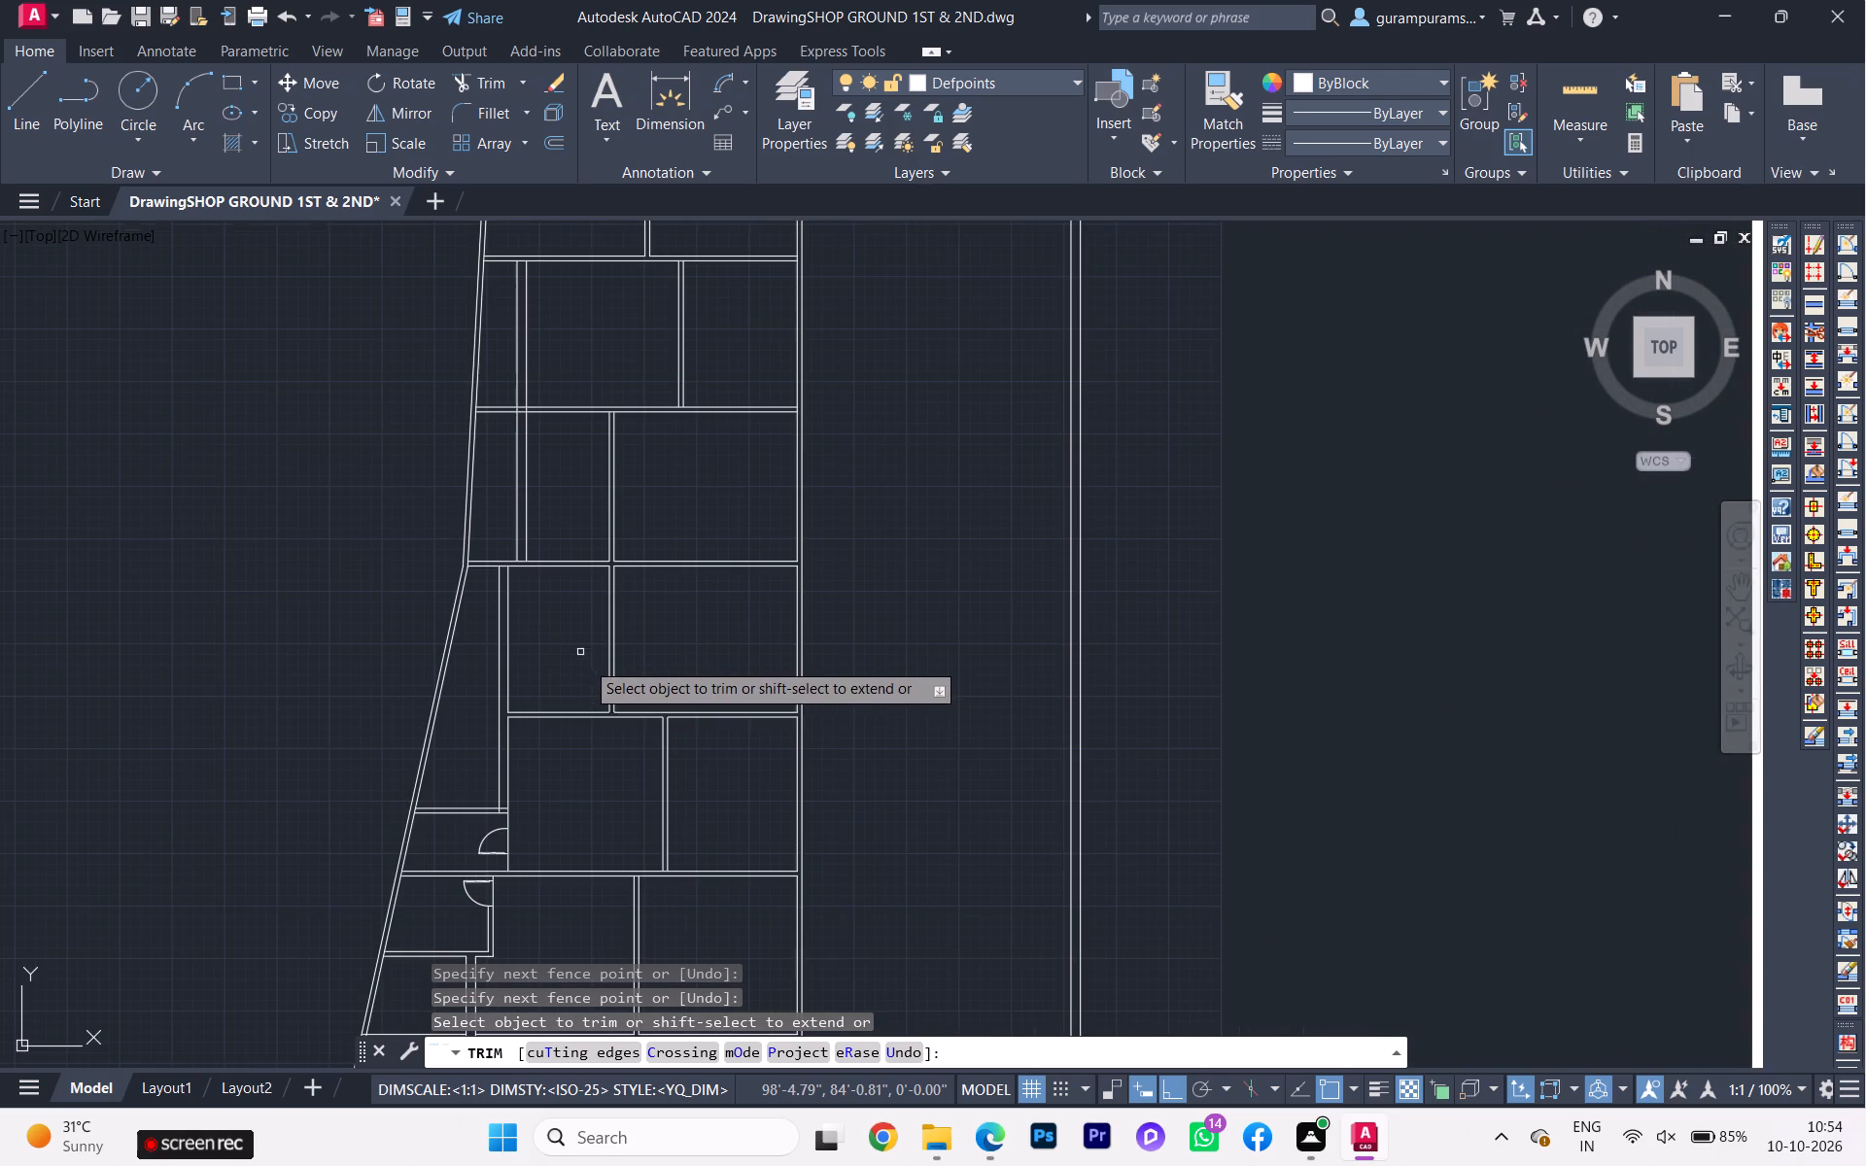
scroll(552, 809, "up", 4)
scroll(515, 823, "down", 3)
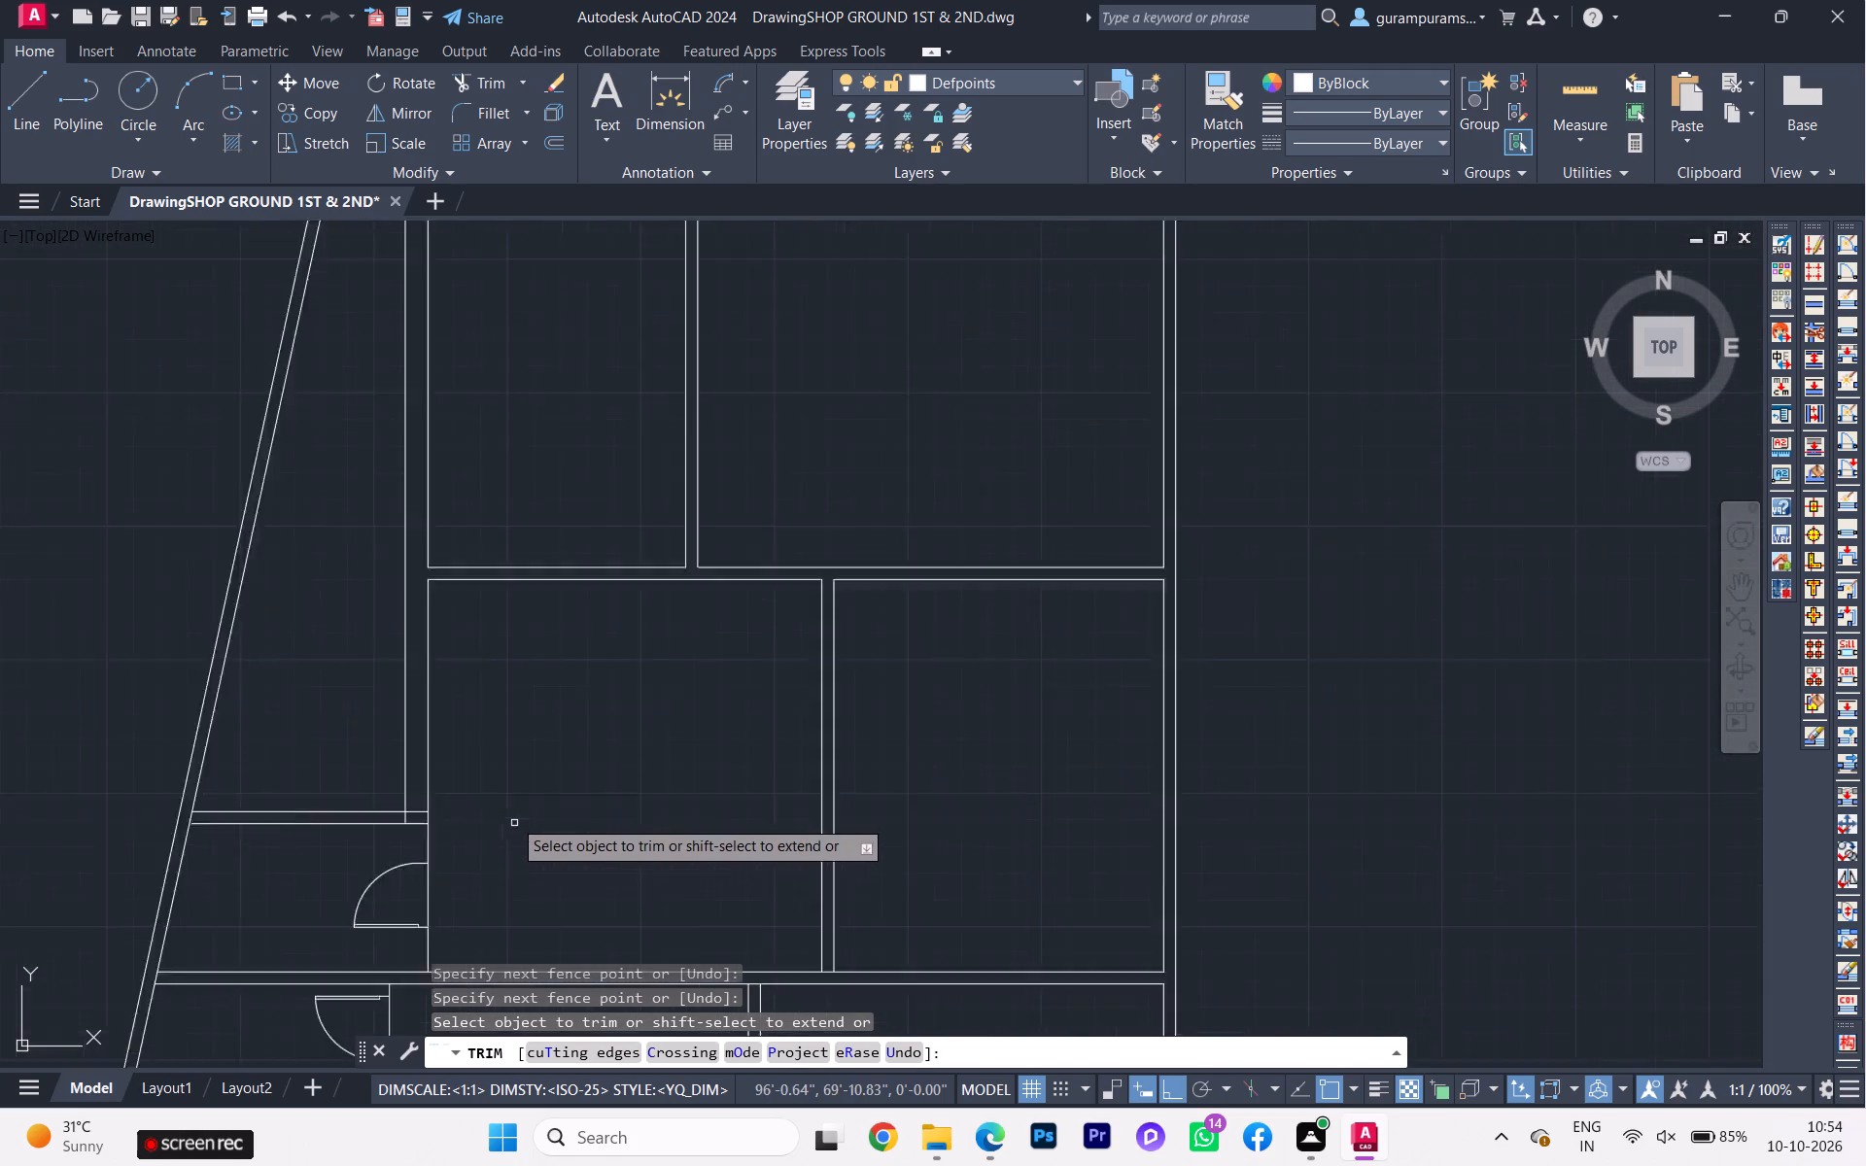
middle_click_drag(512, 810, 522, 514)
scroll(507, 571, "up", 3)
scroll(507, 571, "down", 1)
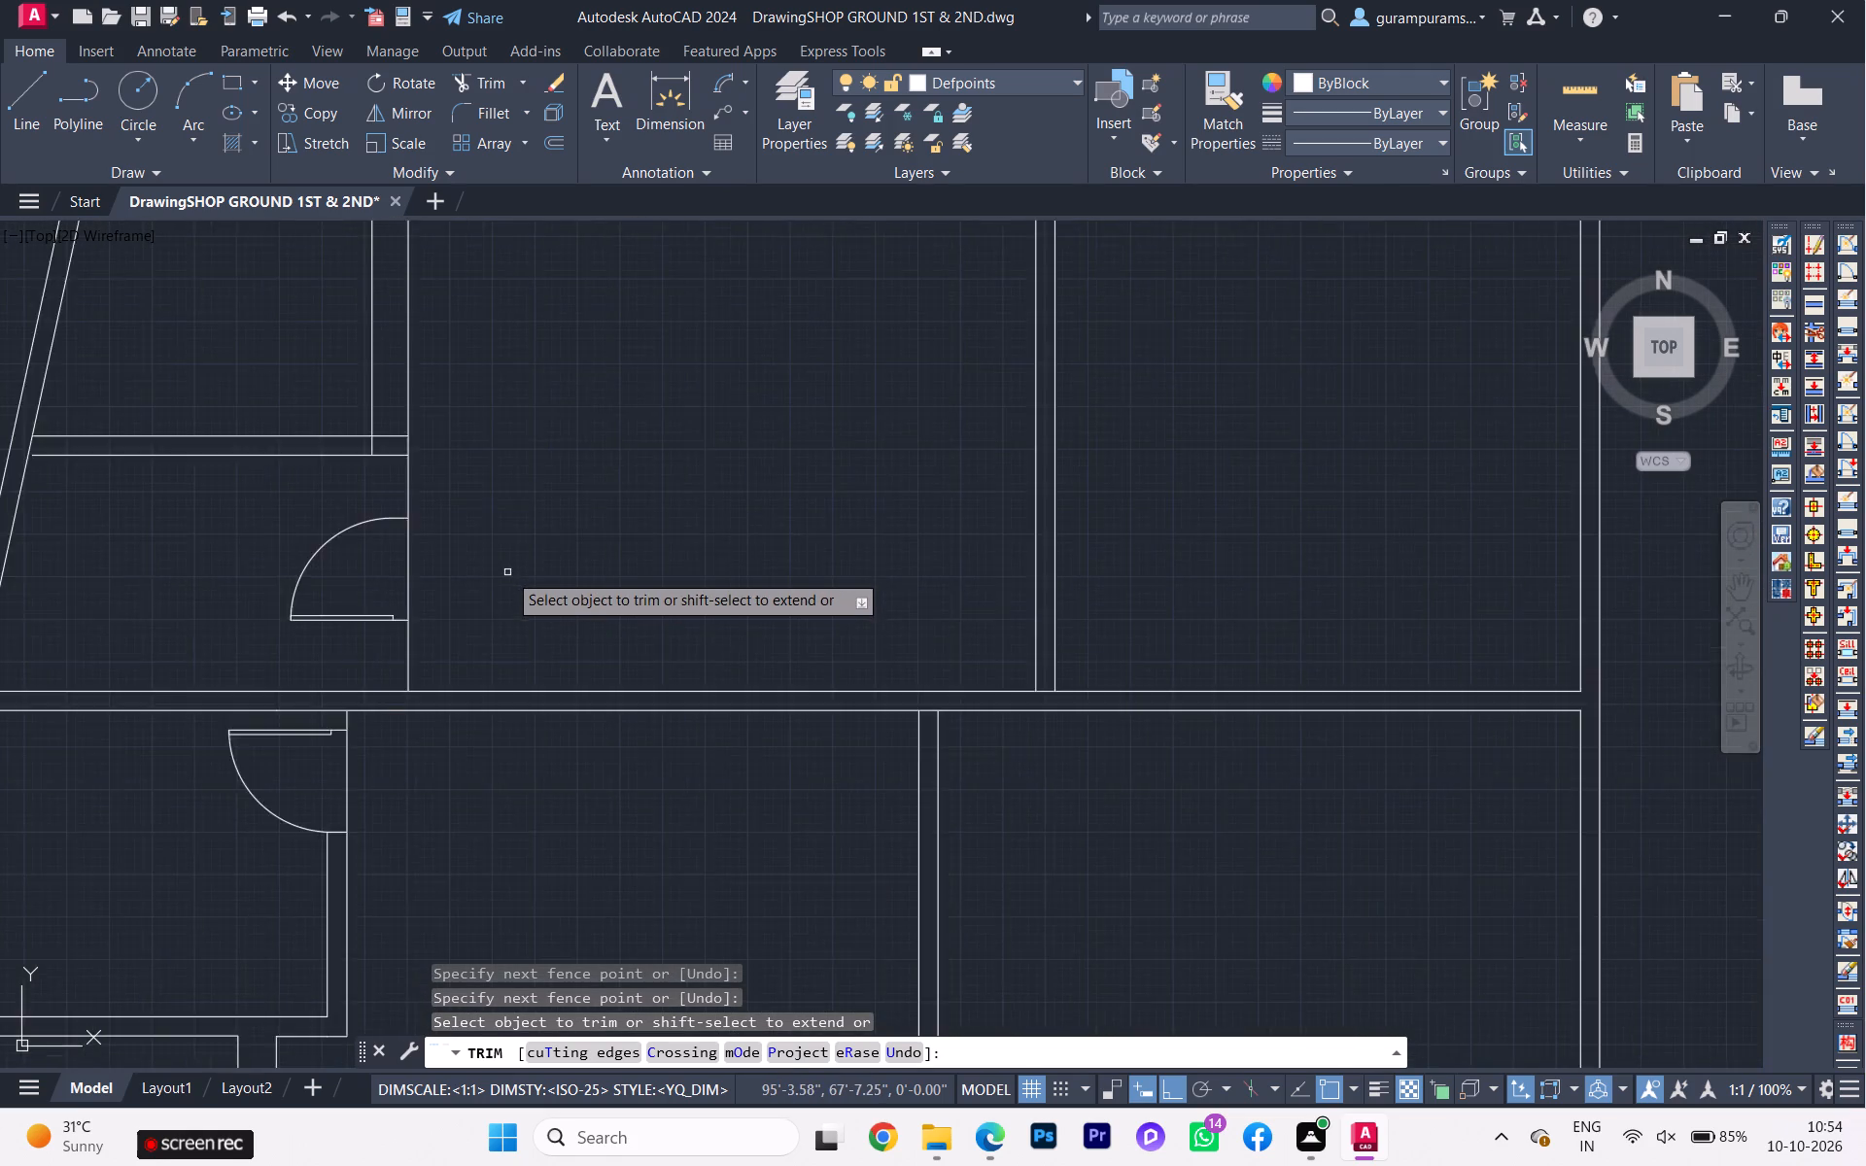
scroll(507, 574, "down", 3)
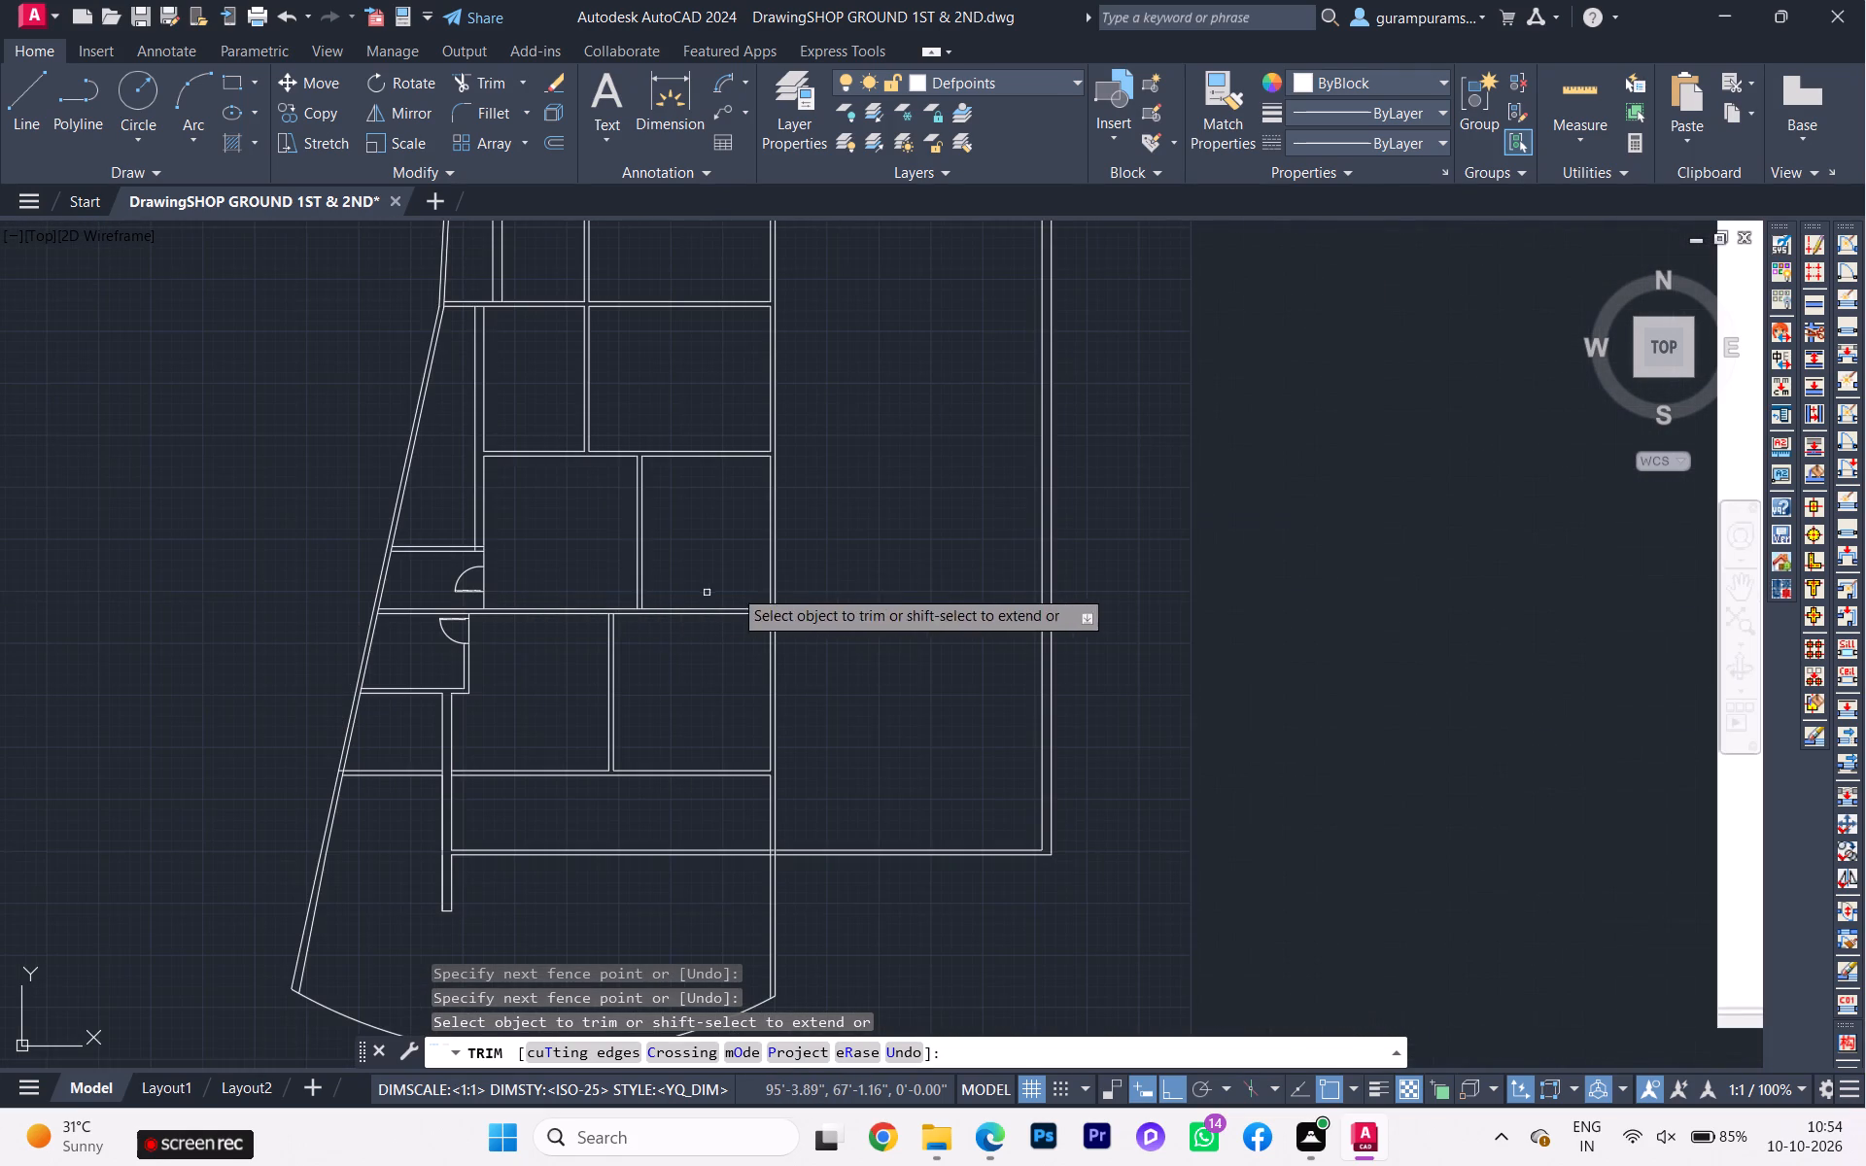
scroll(681, 750, "up", 1)
scroll(596, 661, "down", 1)
scroll(515, 489, "up", 3)
scroll(552, 463, "down", 2)
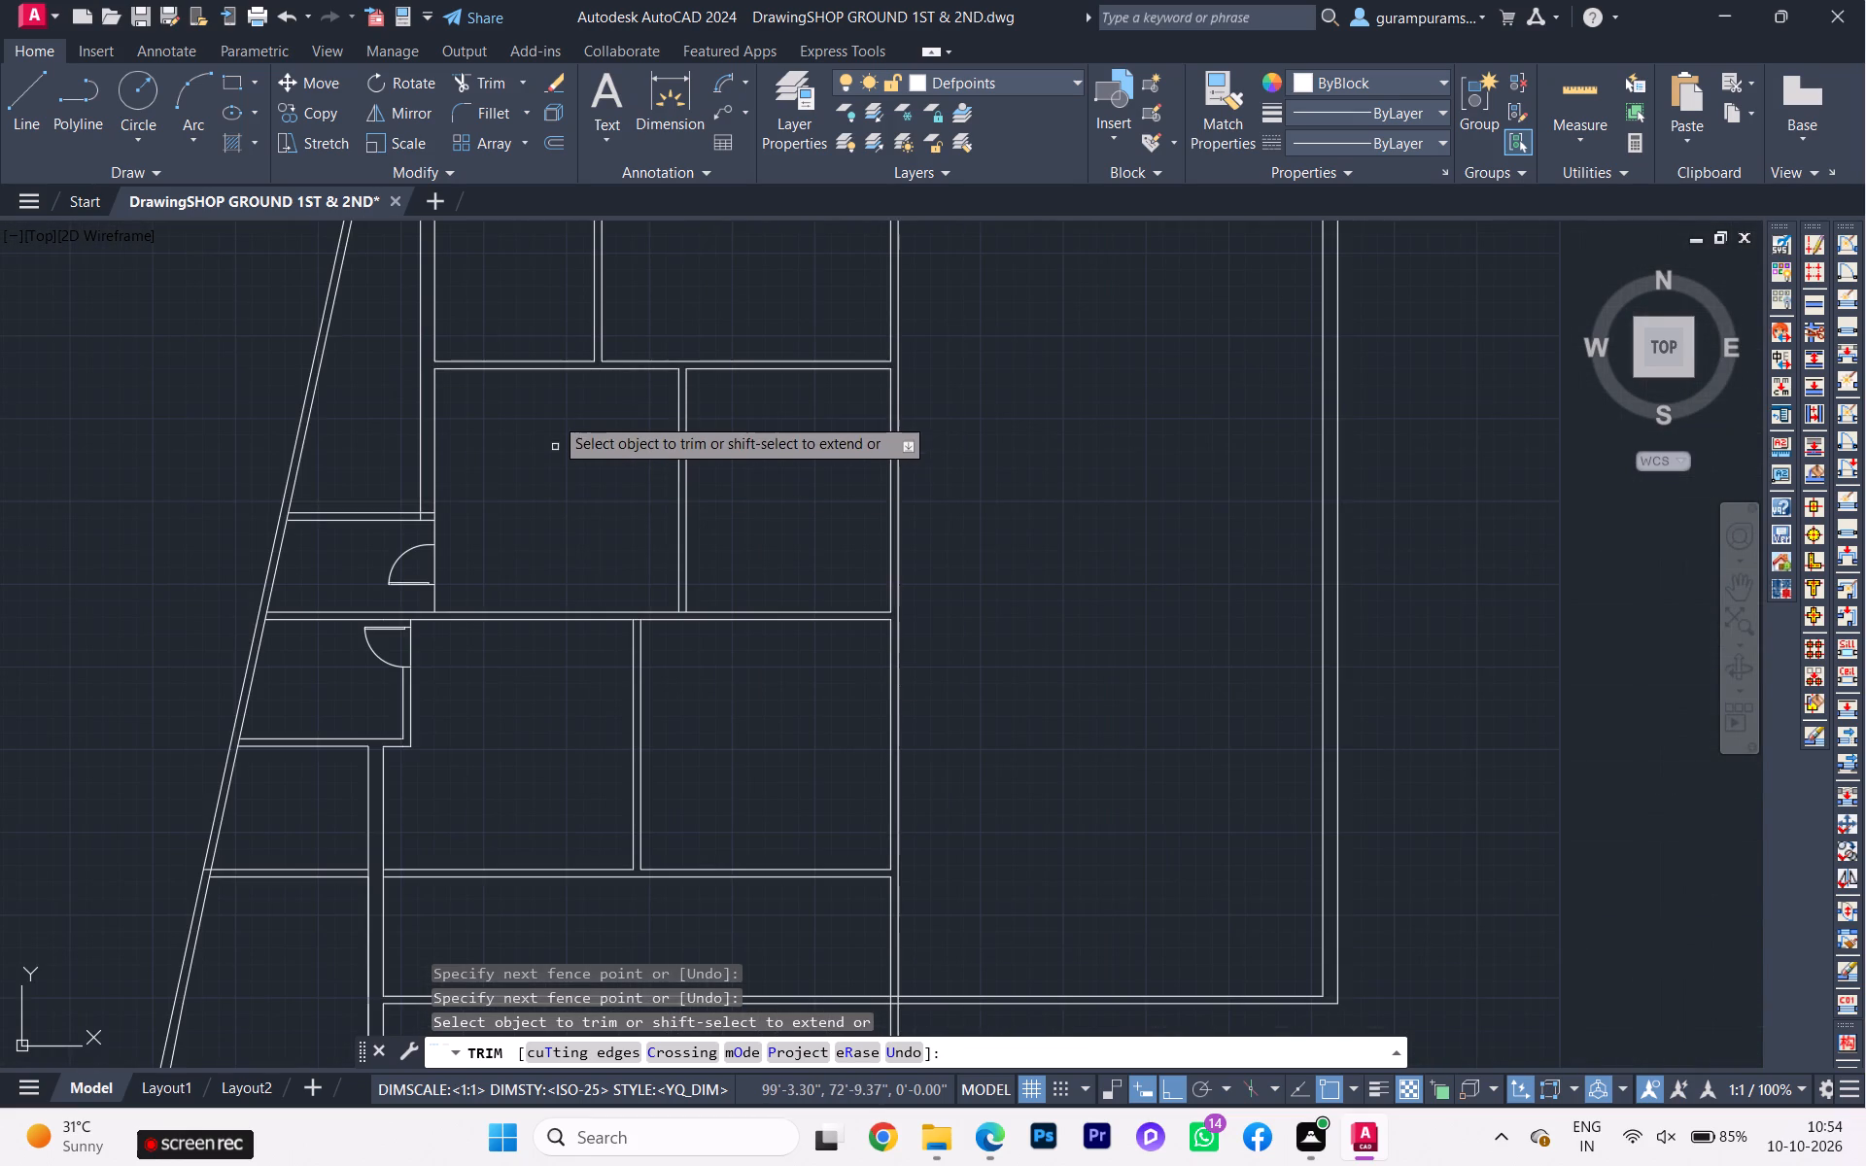
scroll(538, 423, "down", 1)
middle_click_drag(536, 423, 517, 457)
scroll(503, 466, "down", 1)
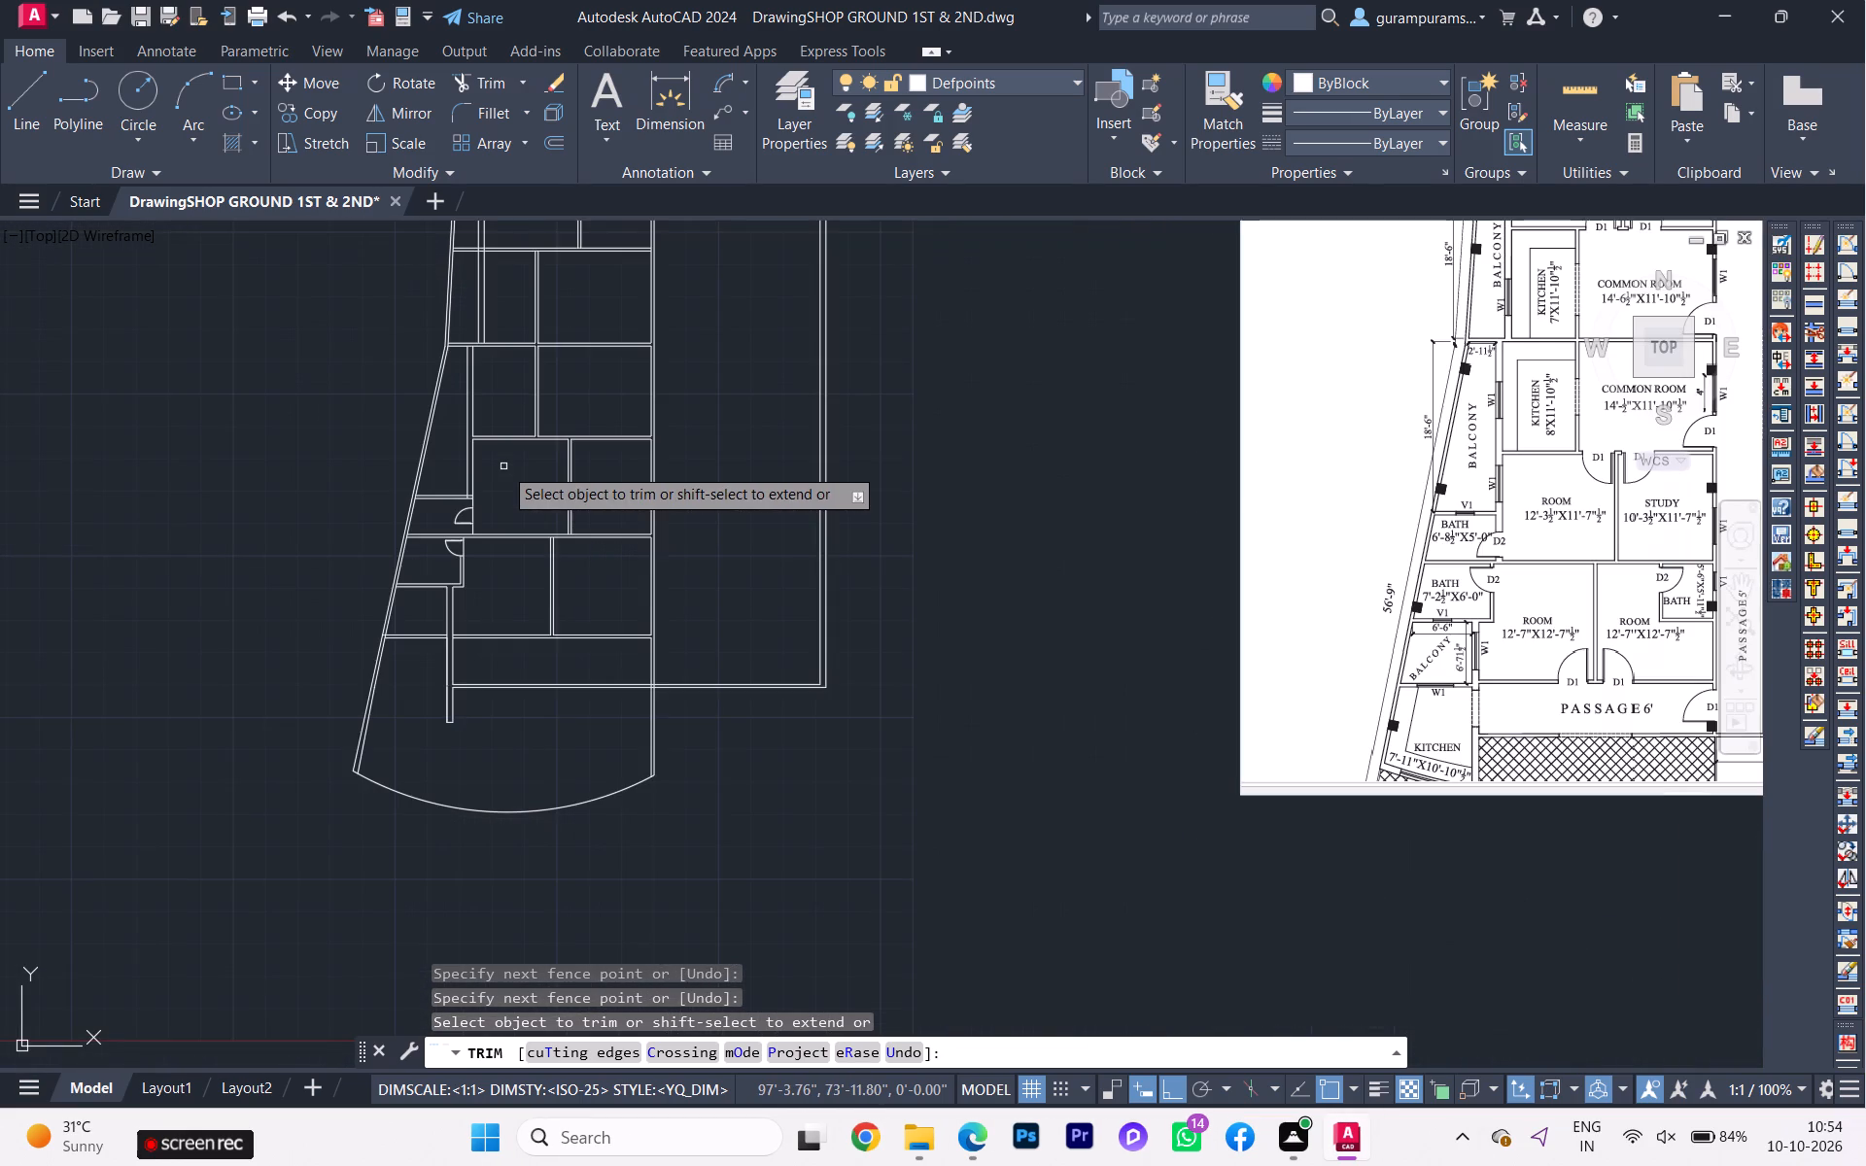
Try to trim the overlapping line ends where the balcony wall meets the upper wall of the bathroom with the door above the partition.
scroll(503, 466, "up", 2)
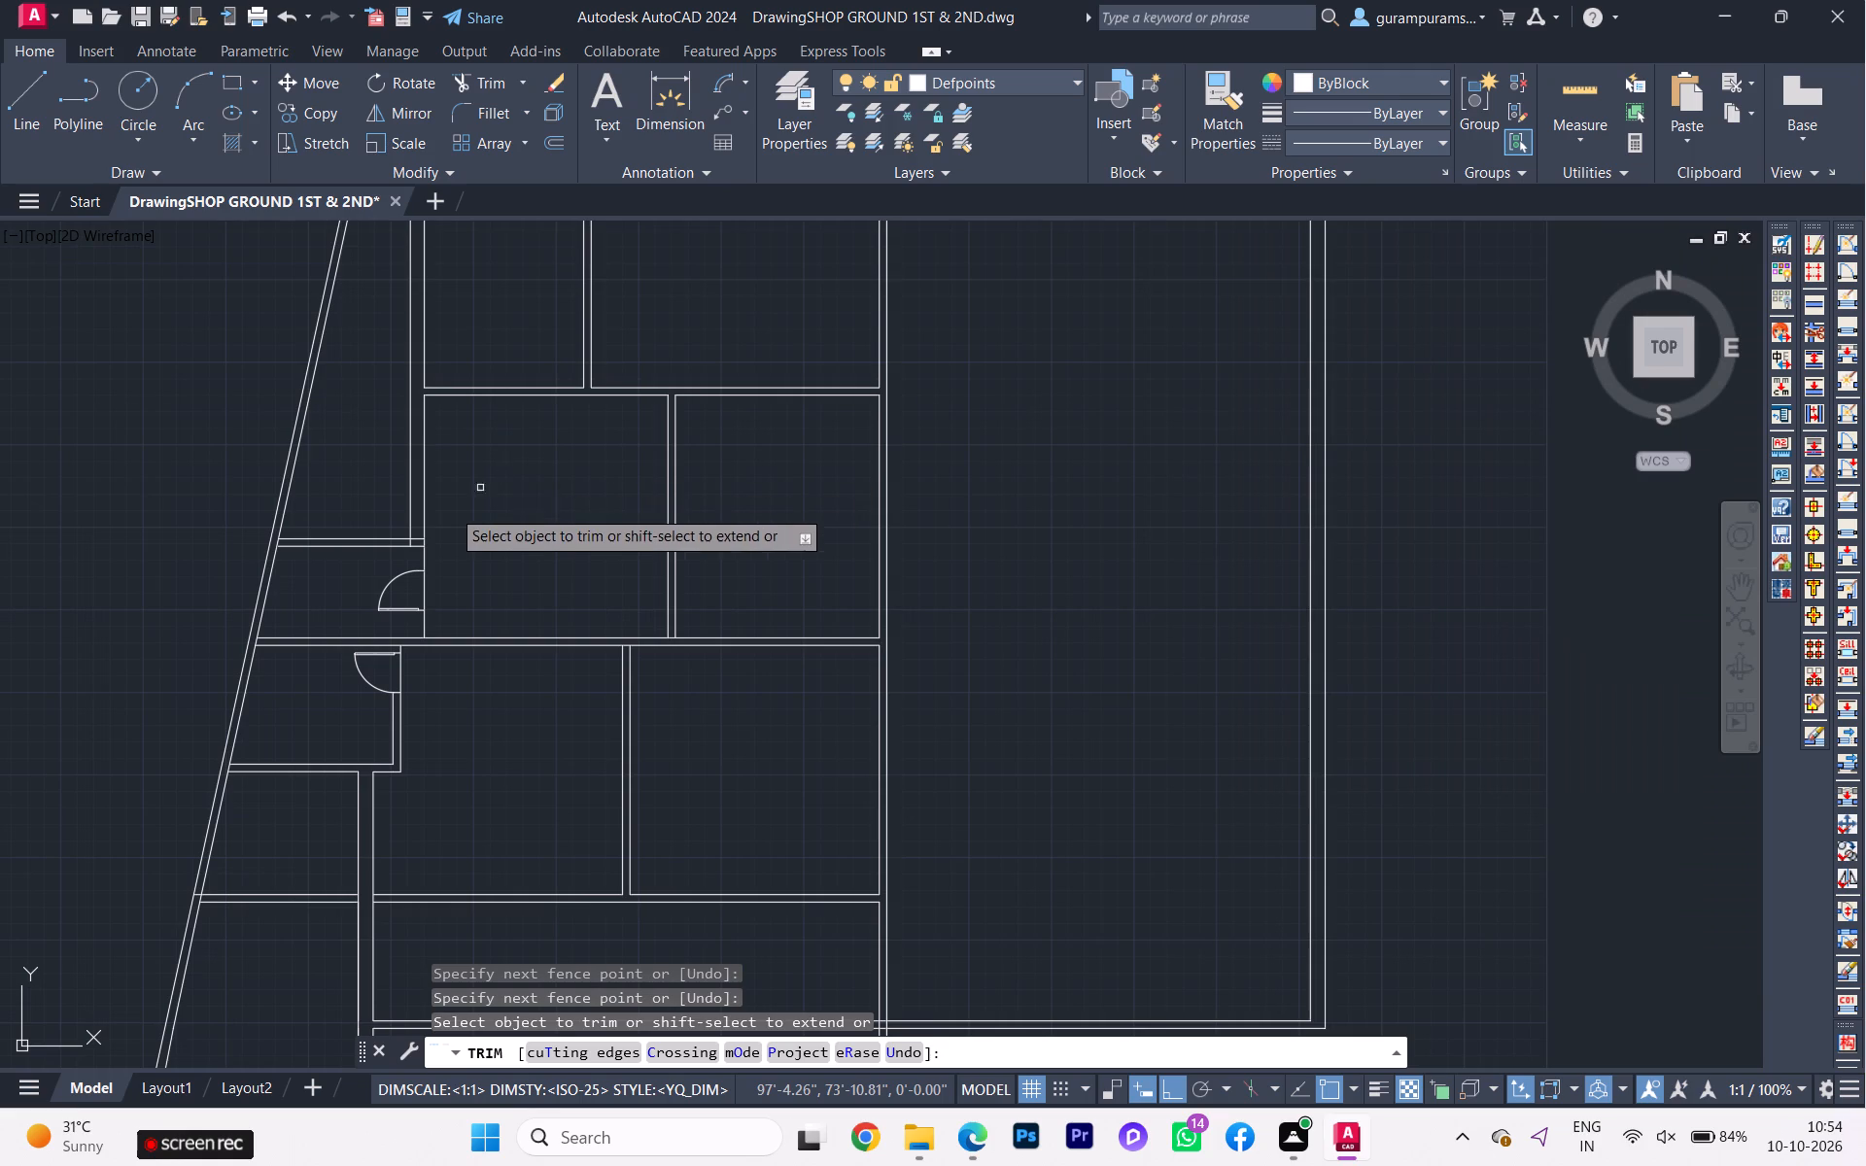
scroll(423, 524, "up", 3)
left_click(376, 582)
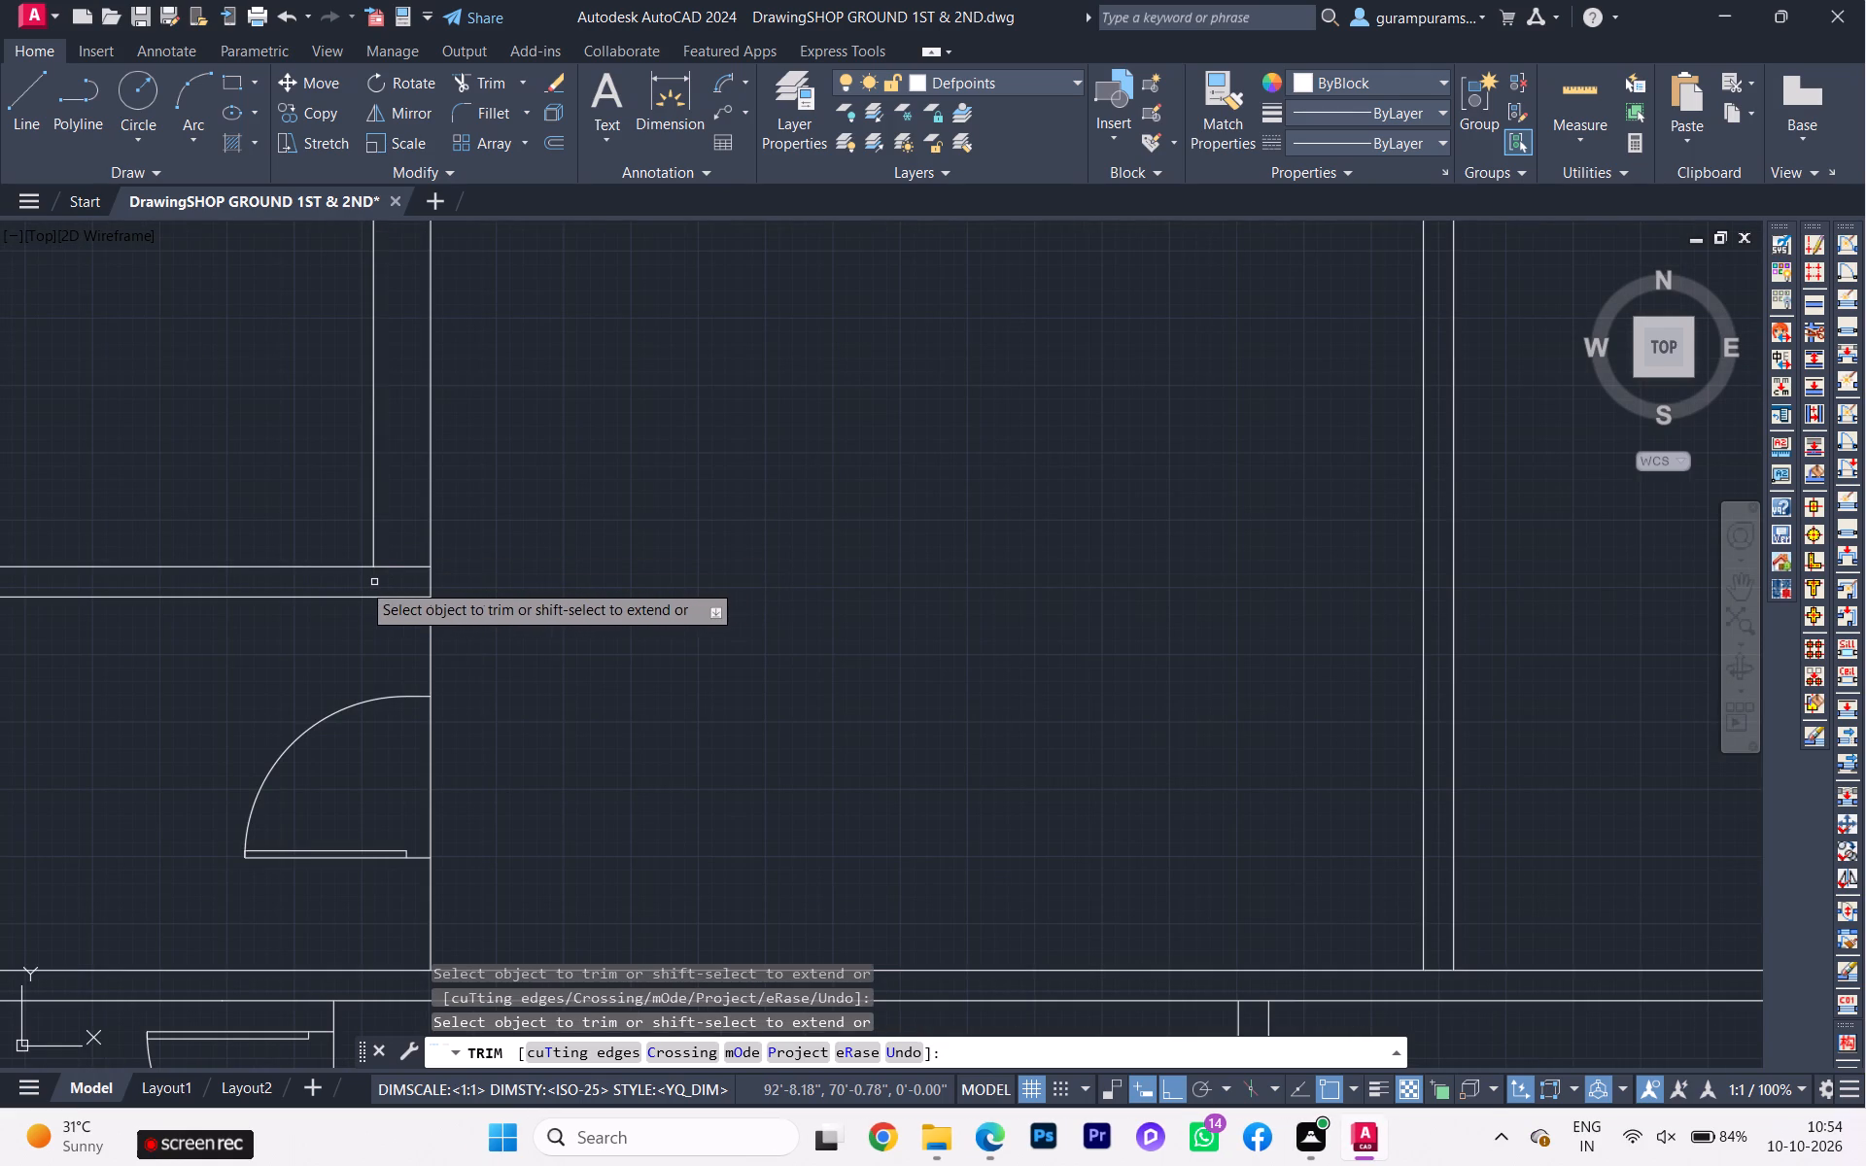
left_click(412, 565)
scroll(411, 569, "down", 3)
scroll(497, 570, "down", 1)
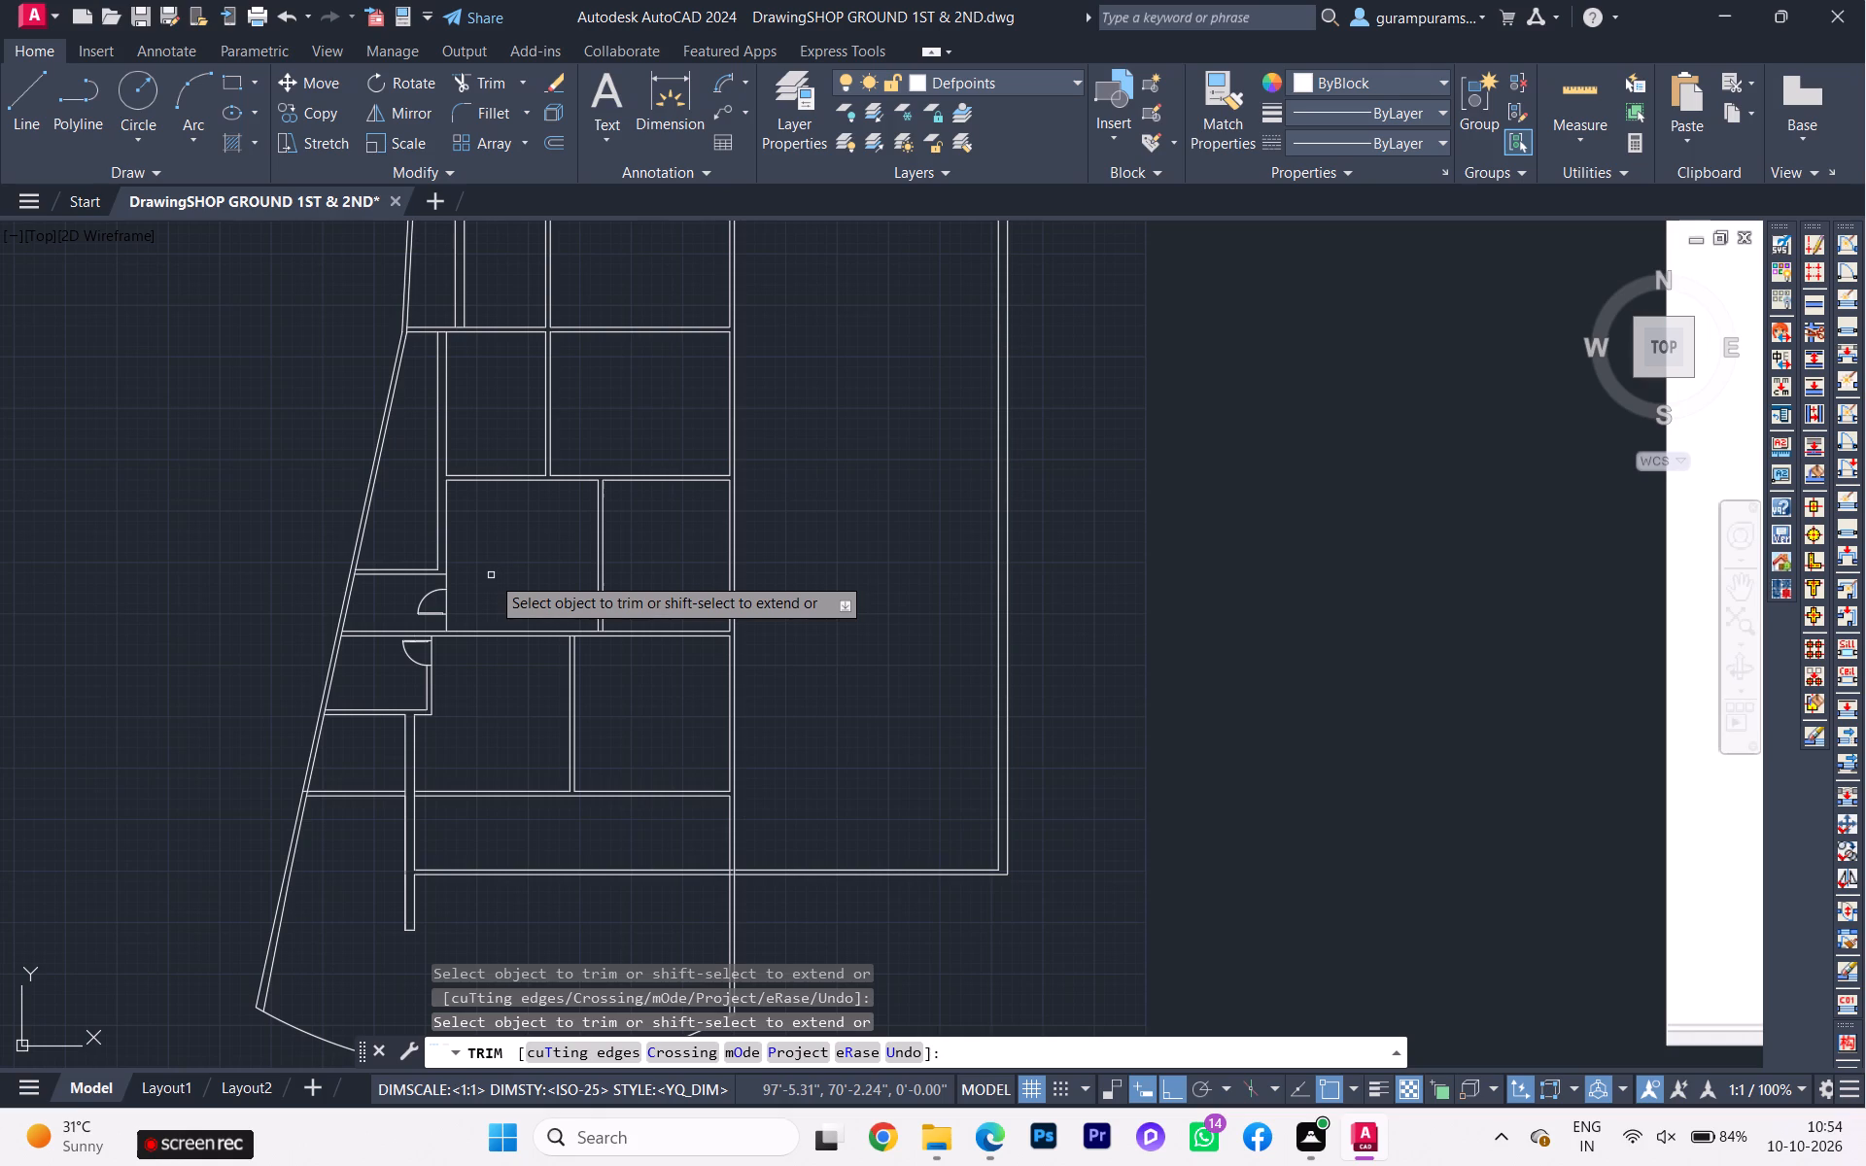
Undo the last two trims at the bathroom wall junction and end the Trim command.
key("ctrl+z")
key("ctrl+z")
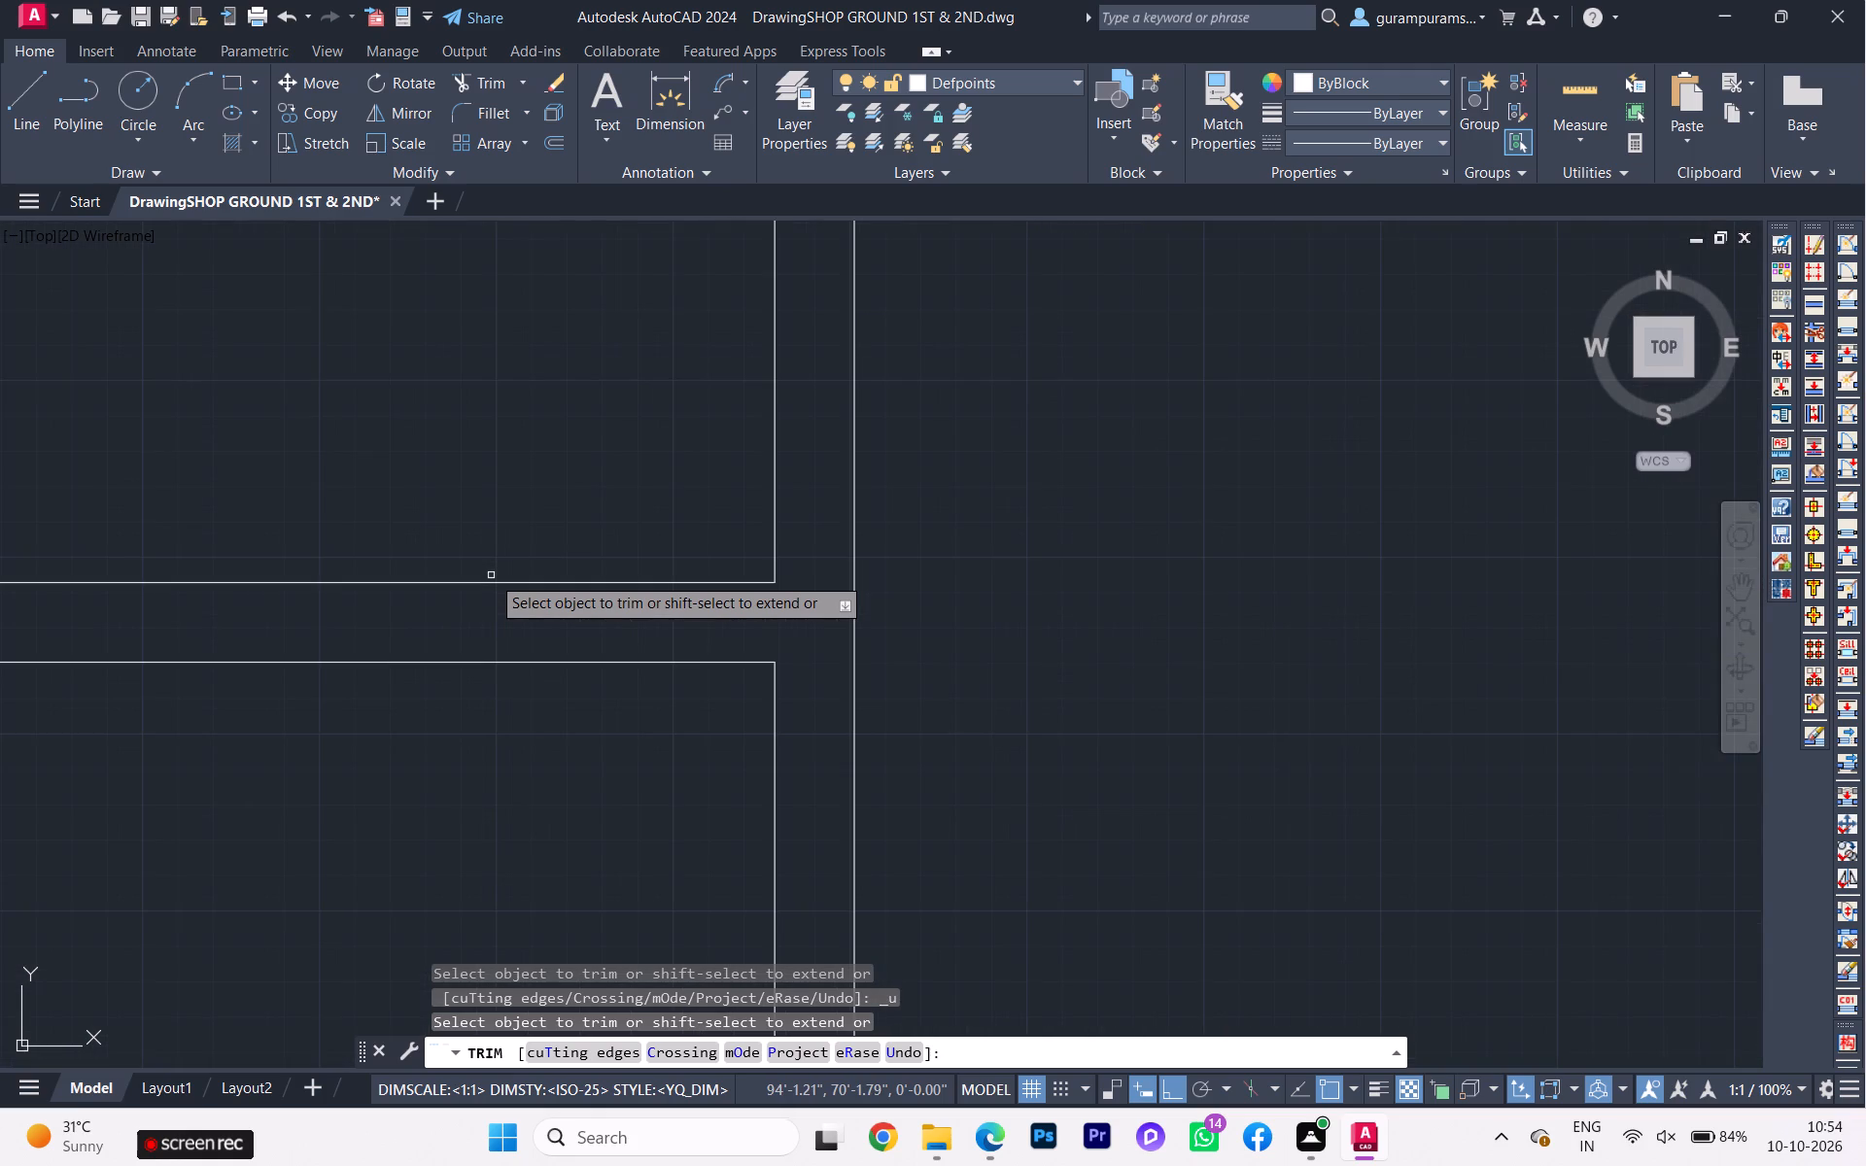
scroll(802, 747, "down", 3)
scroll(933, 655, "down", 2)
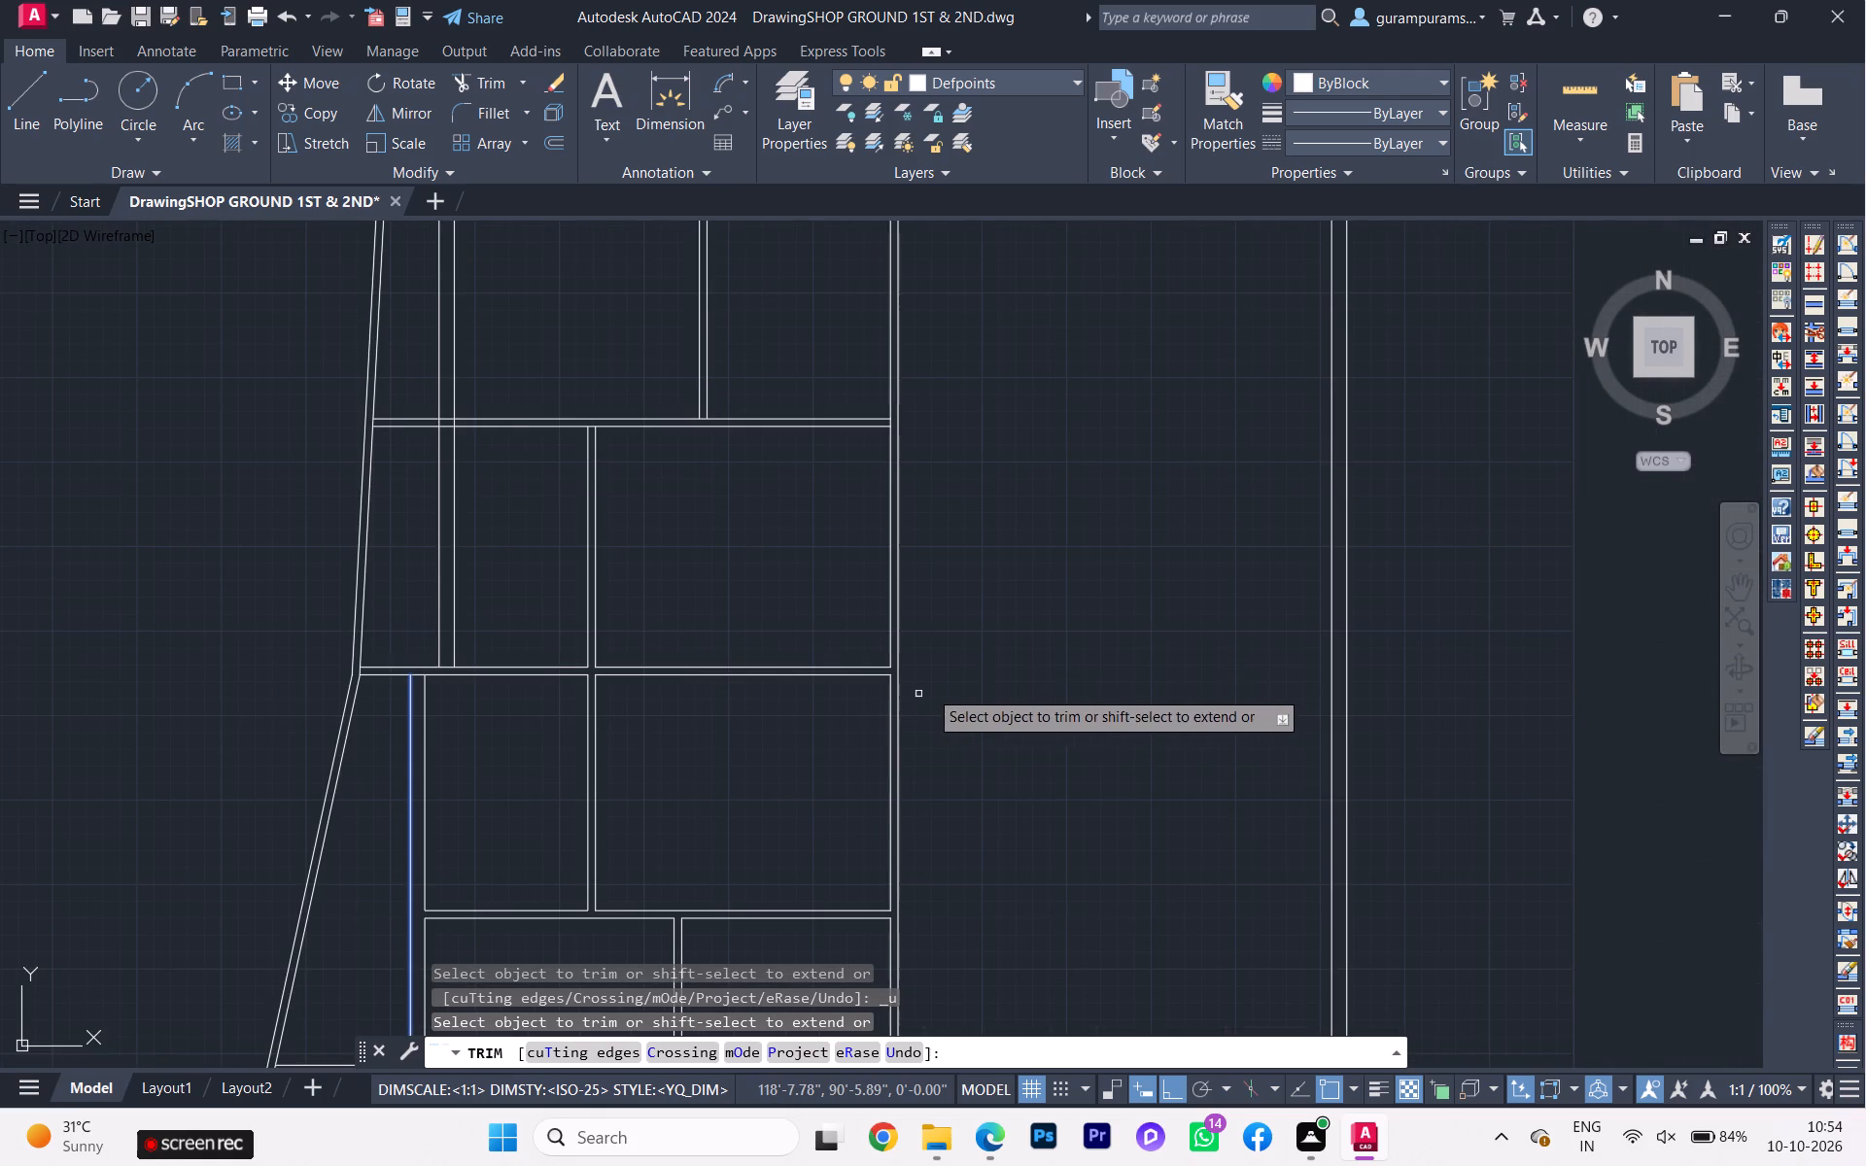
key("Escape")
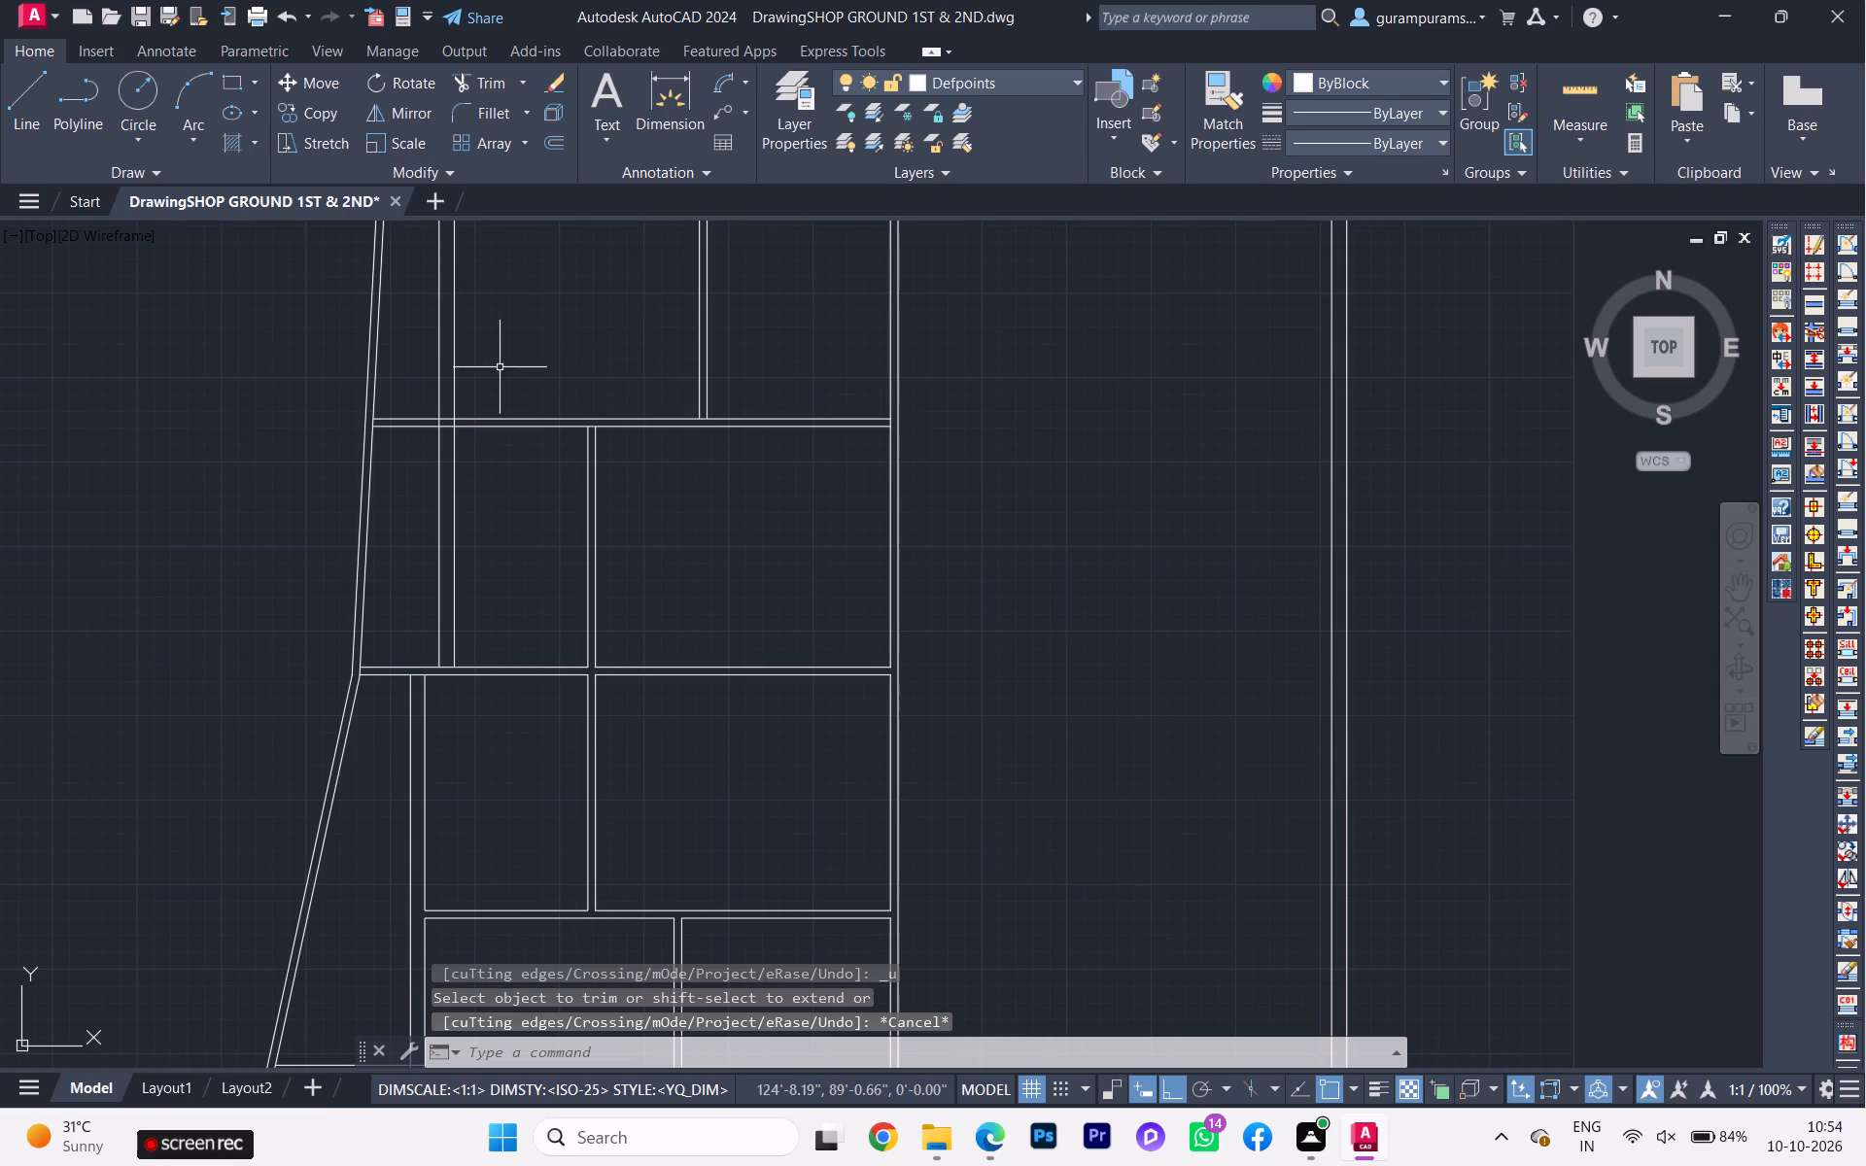
Compare the drawn wall layout with the reference floor plan image beside it.
scroll(453, 431, "up", 2)
scroll(475, 418, "down", 4)
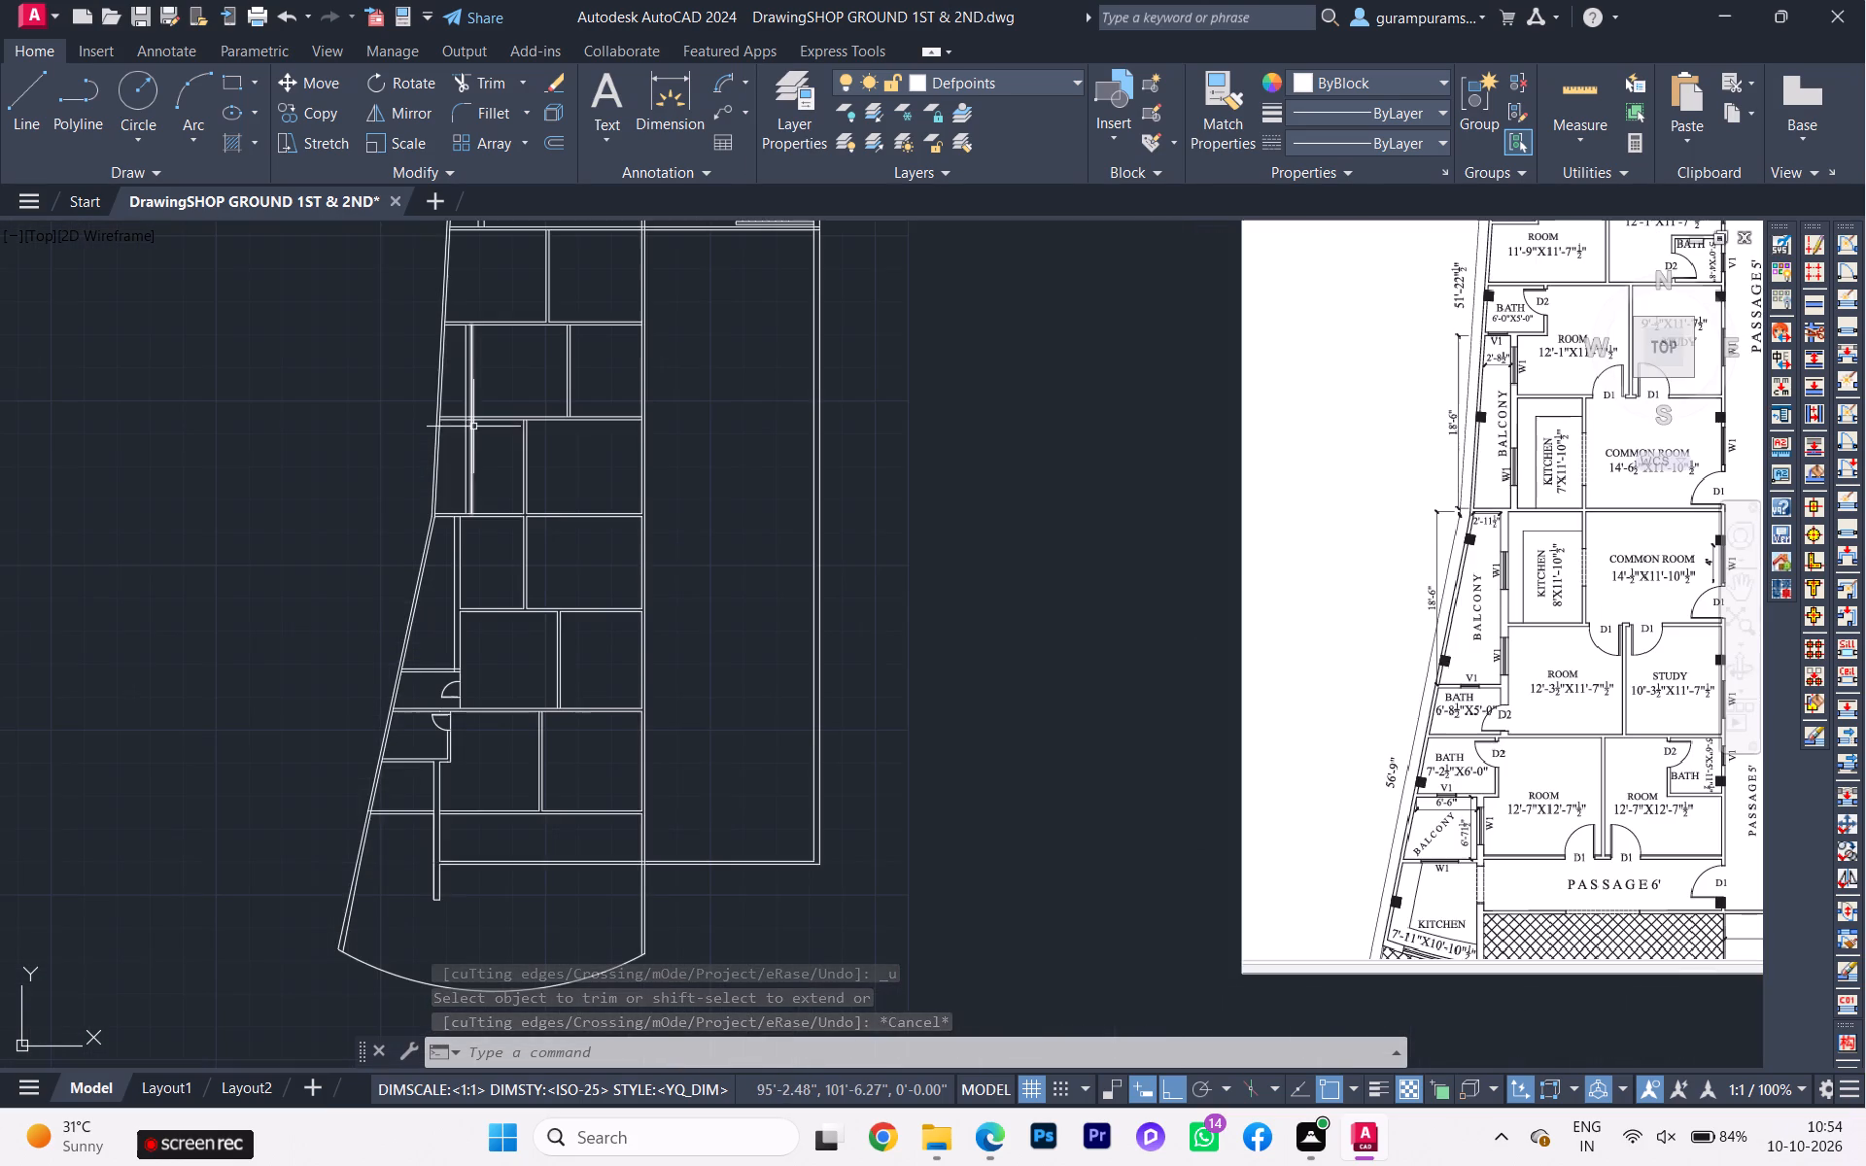
scroll(492, 396, "up", 2)
scroll(505, 369, "down", 1)
scroll(422, 411, "down", 1)
scroll(549, 501, "up", 2)
scroll(438, 506, "down", 2)
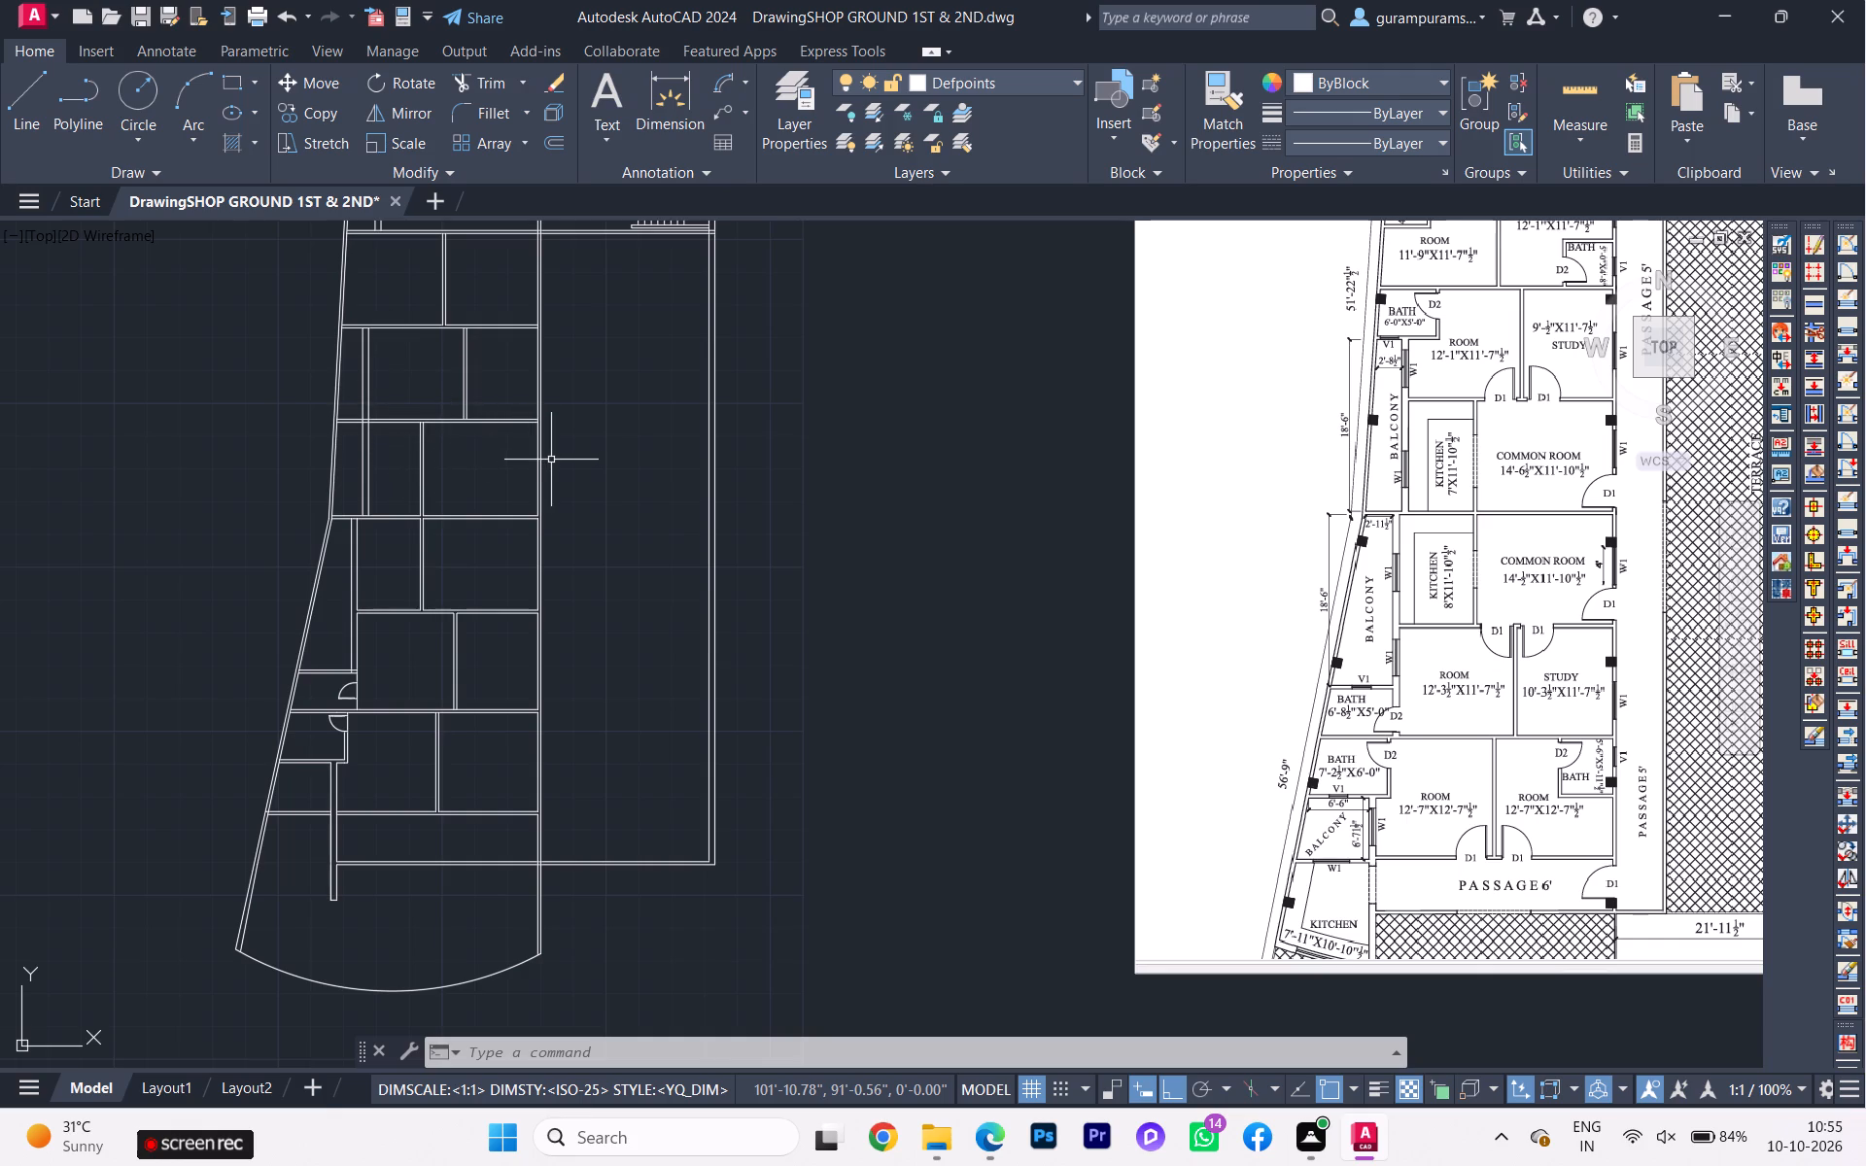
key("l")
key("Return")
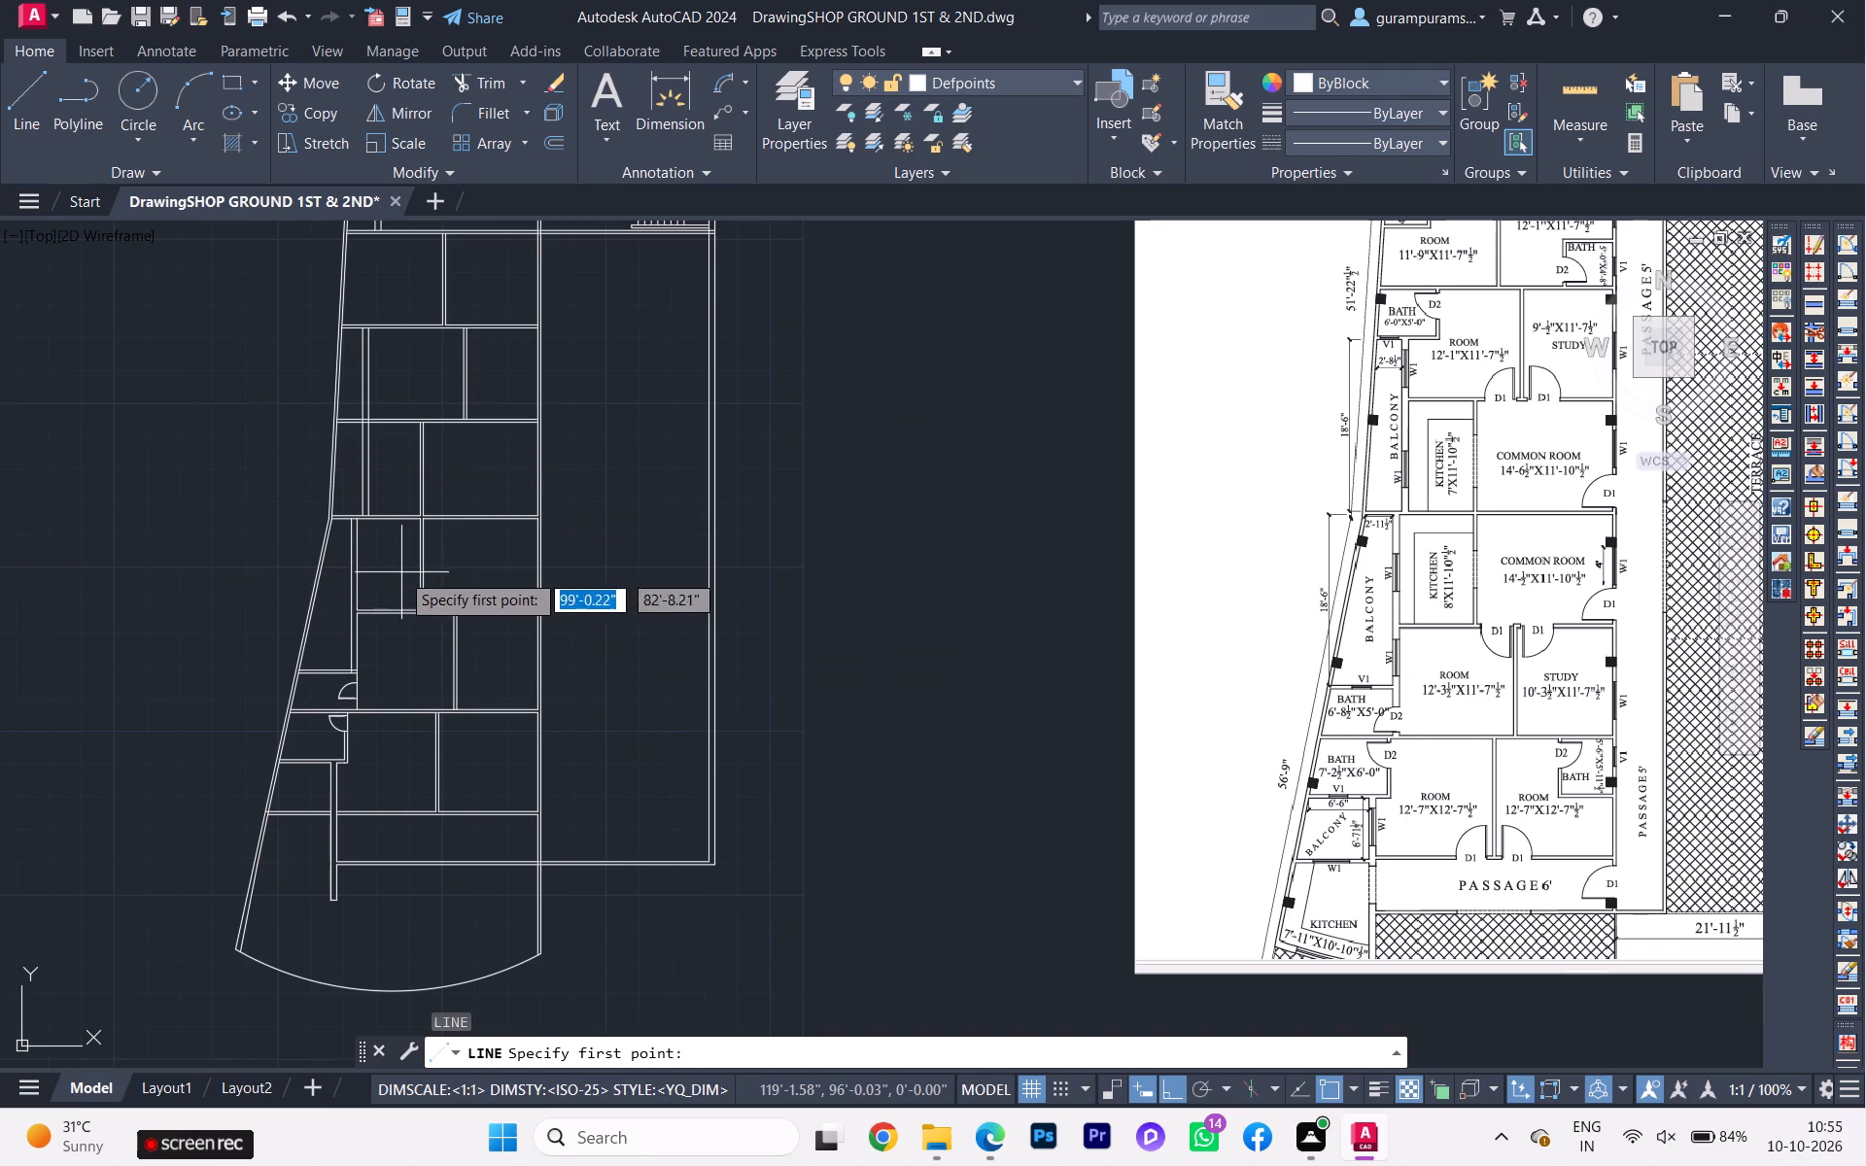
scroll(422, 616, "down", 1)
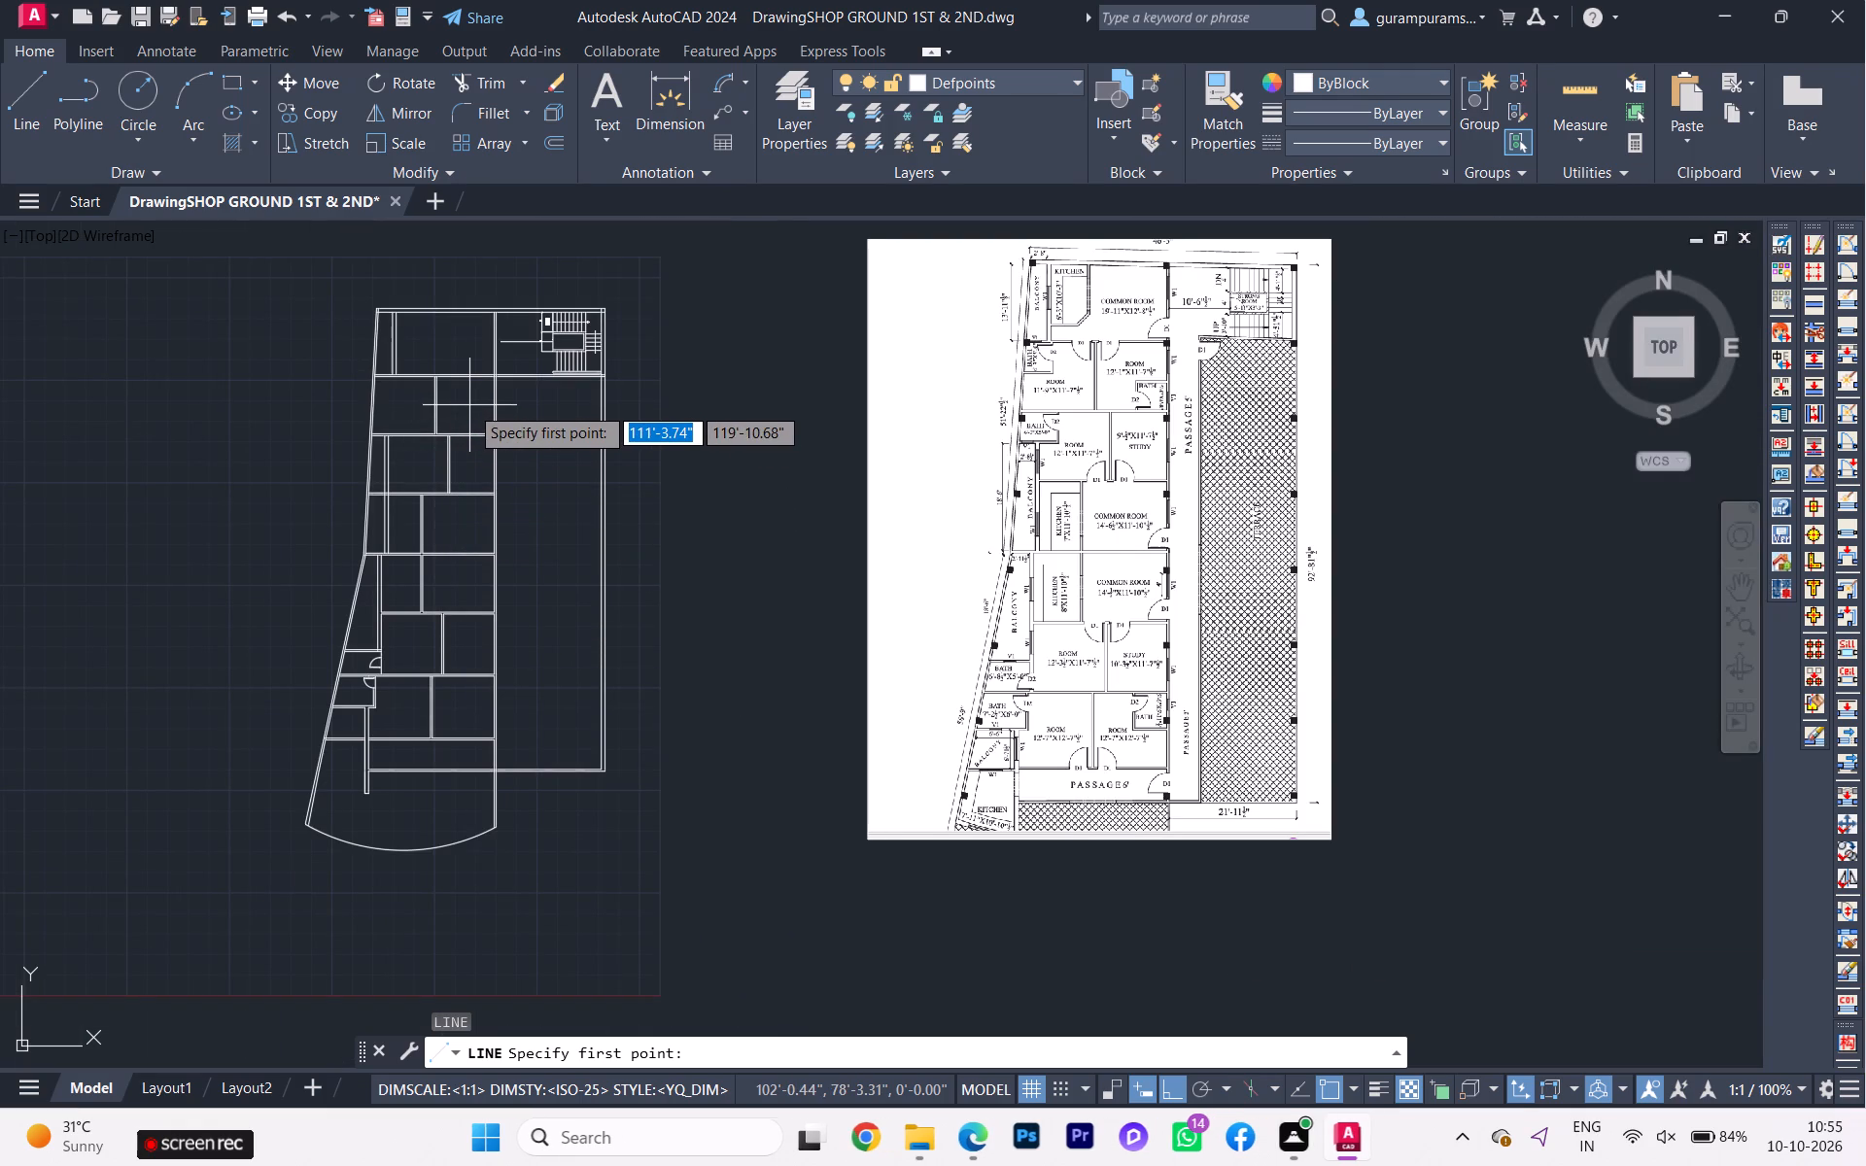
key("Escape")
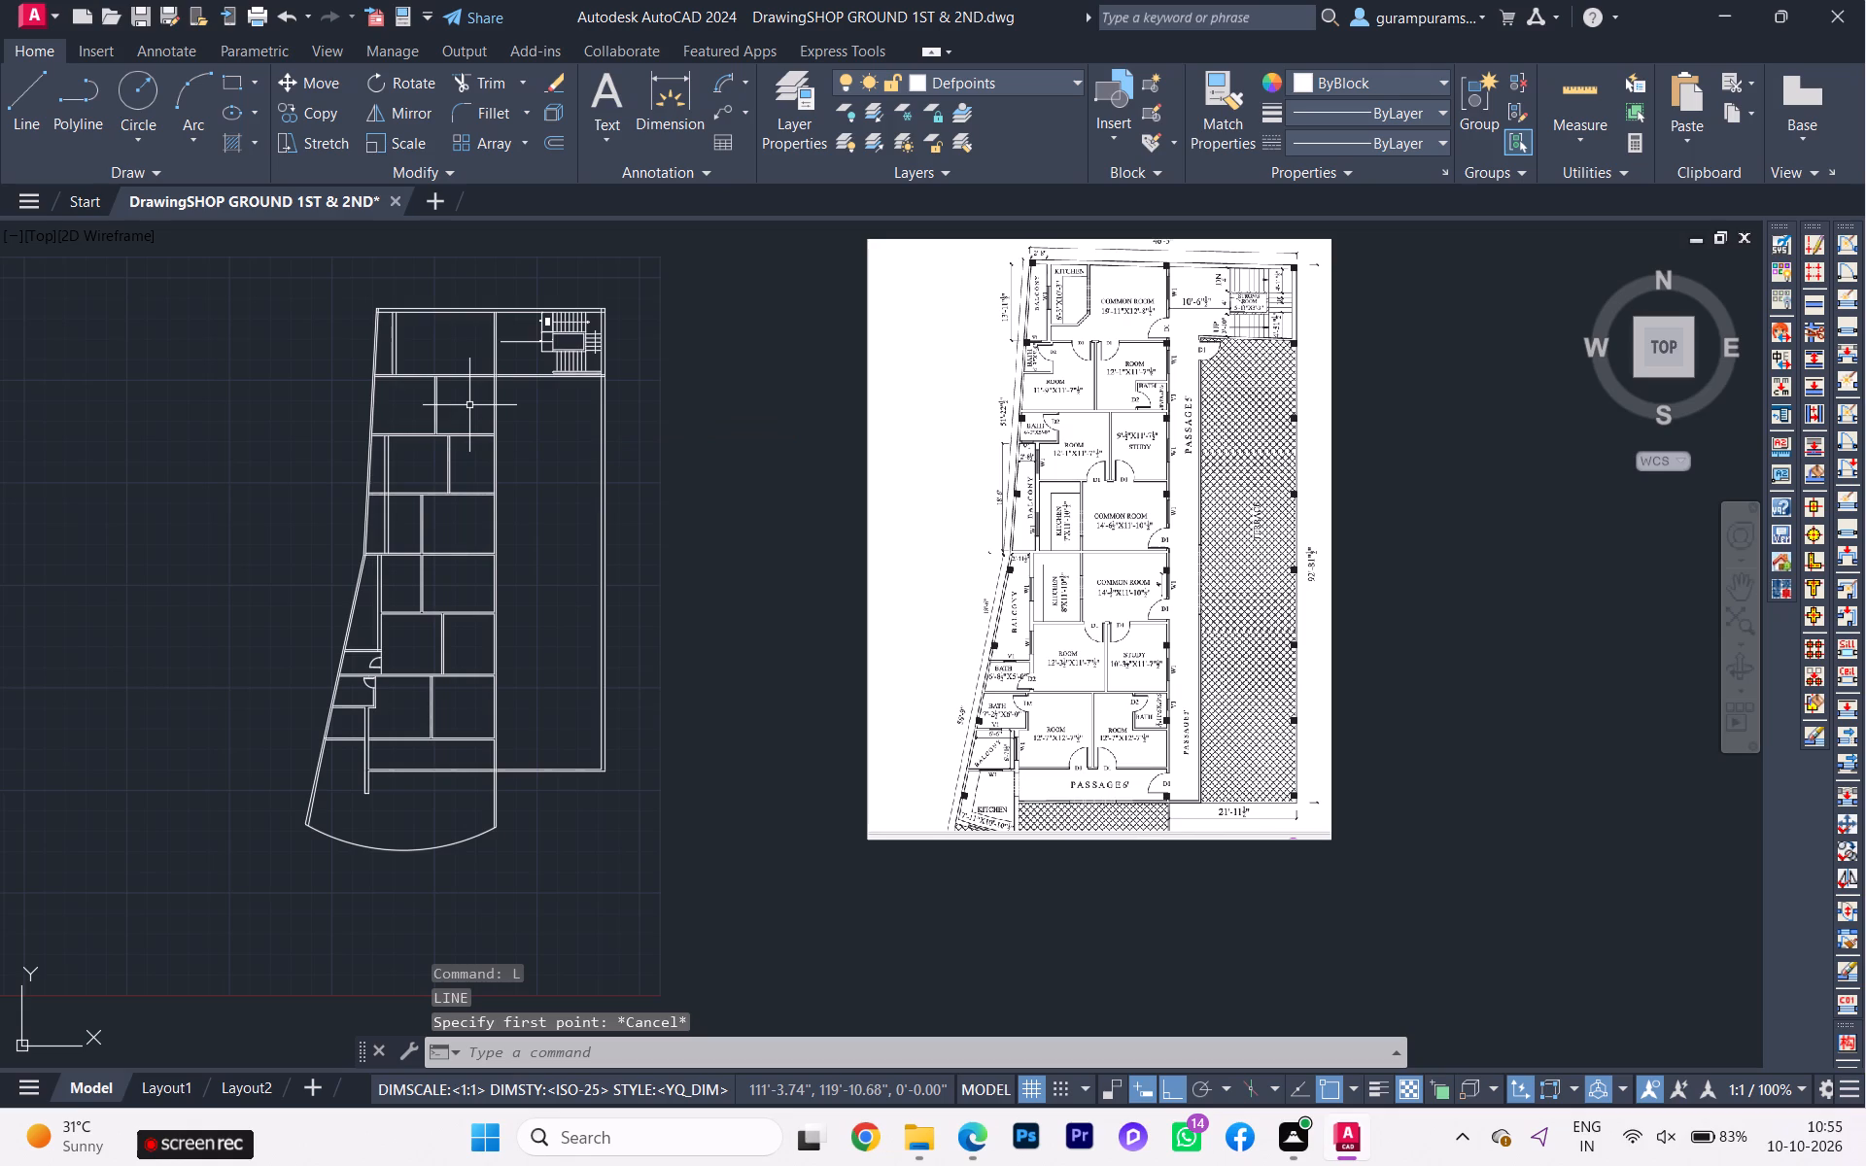
Extend the long wall between the rooms and the passage up to the plan's top exterior wall beside the staircase.
type("ex")
key("Return")
scroll(550, 303, "up", 2)
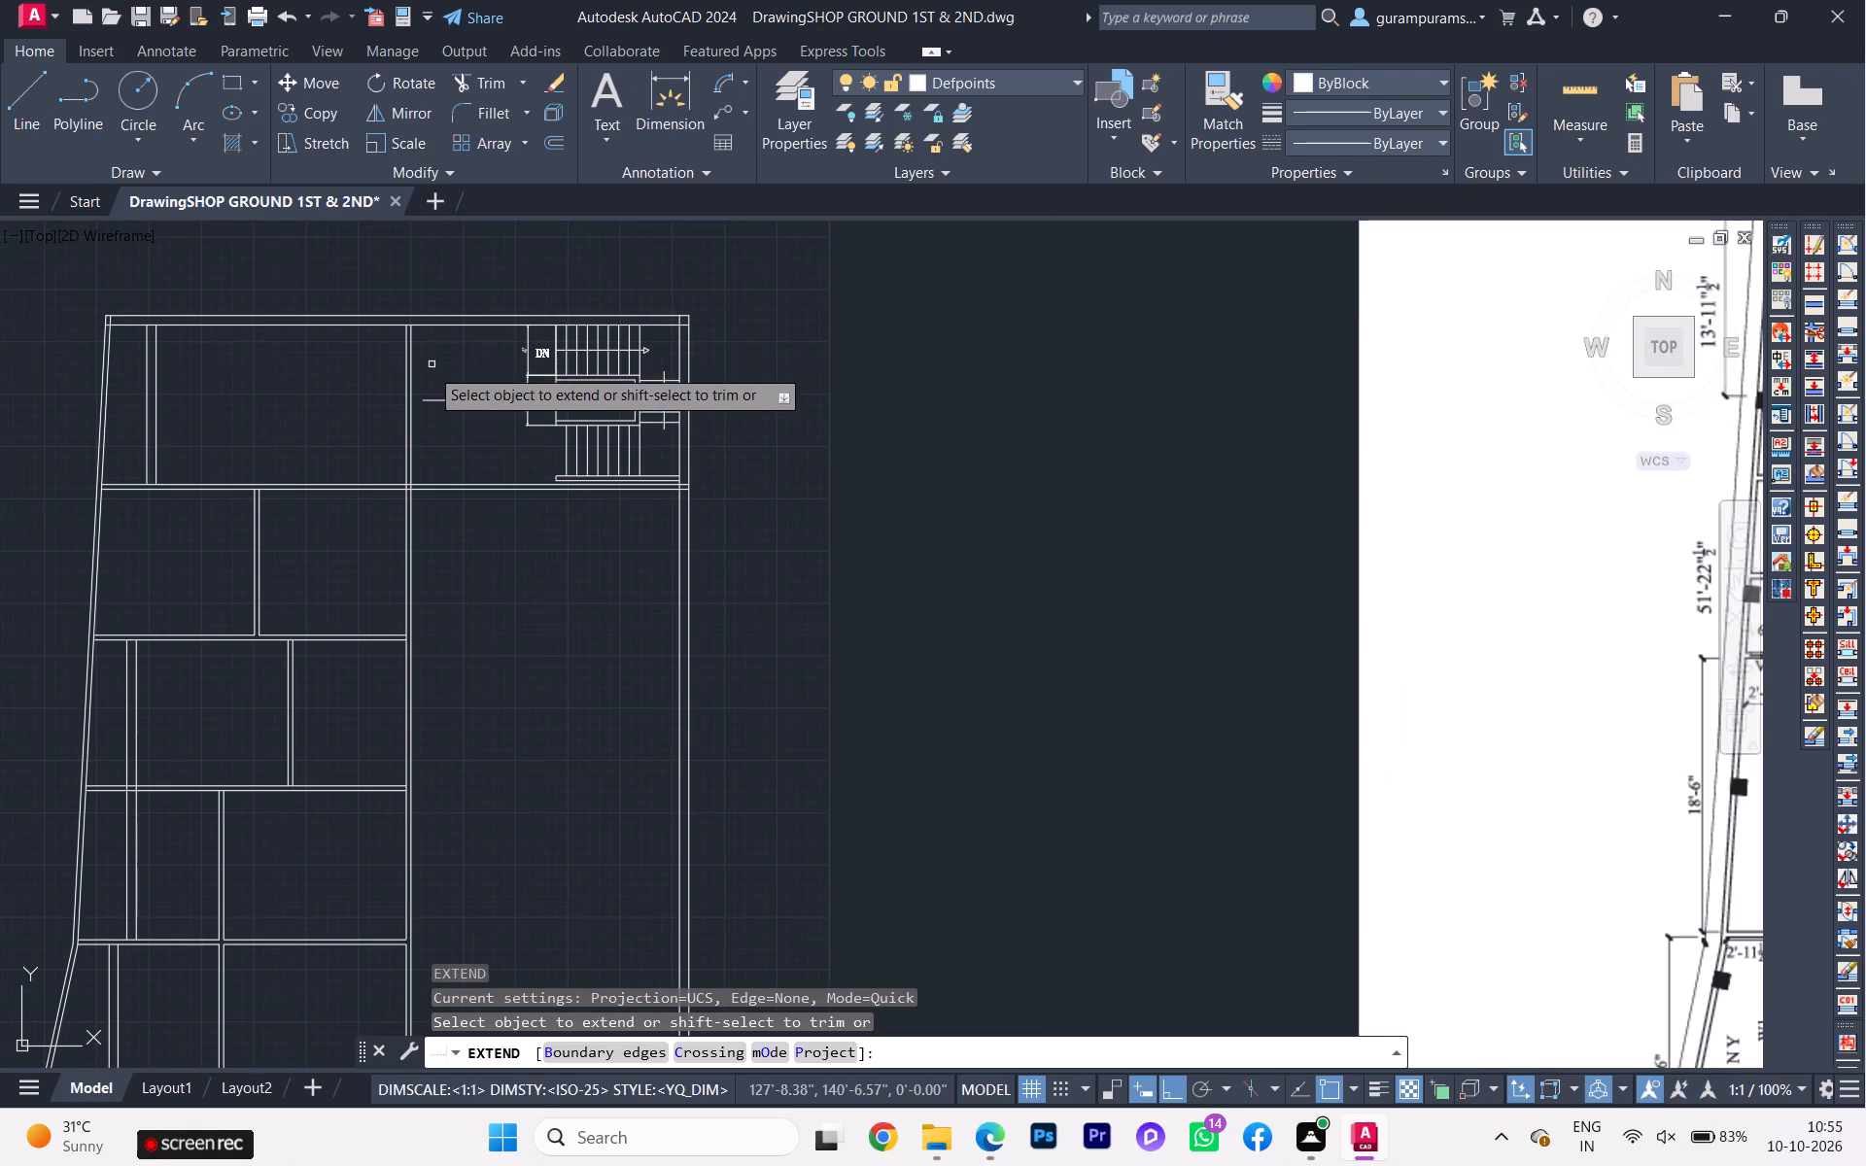
left_click(428, 358)
left_click(380, 356)
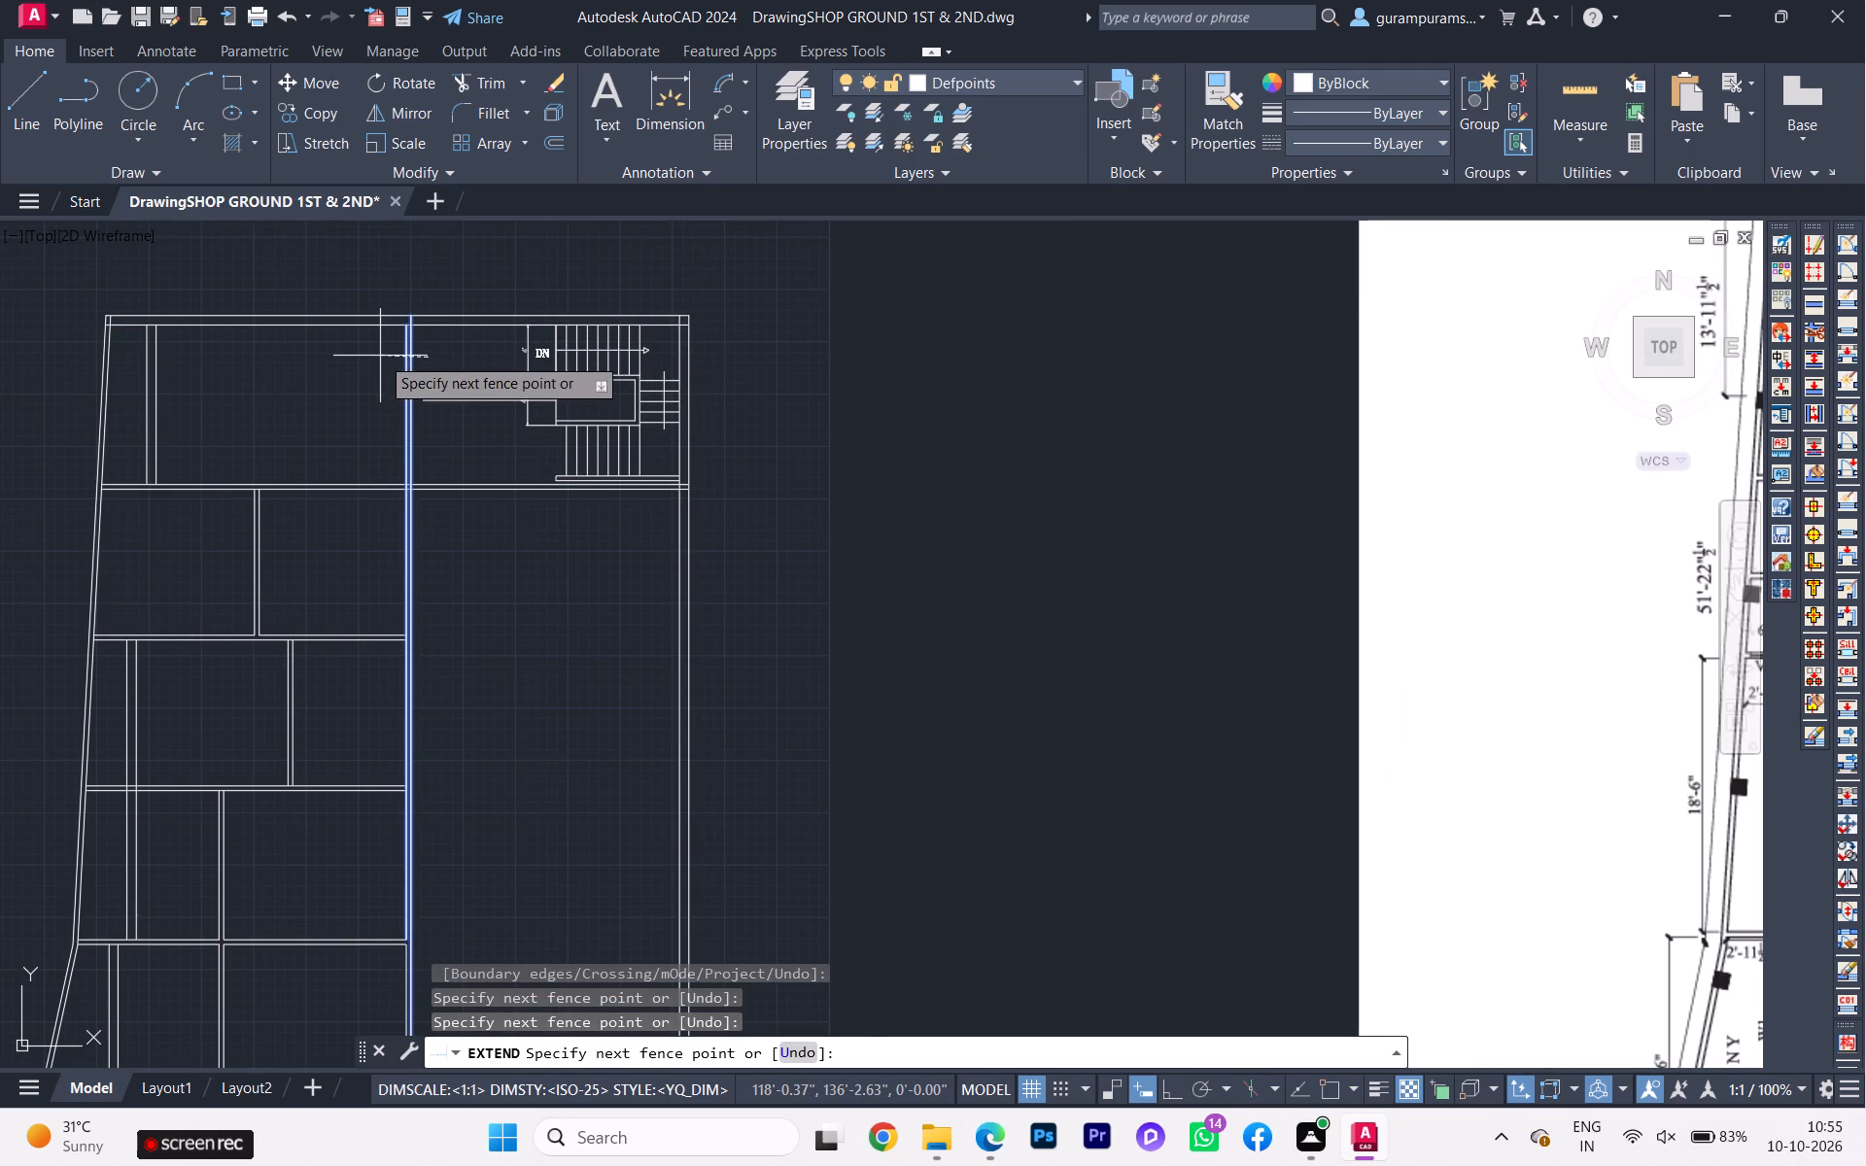
scroll(390, 344, "up", 4)
scroll(411, 337, "down", 5)
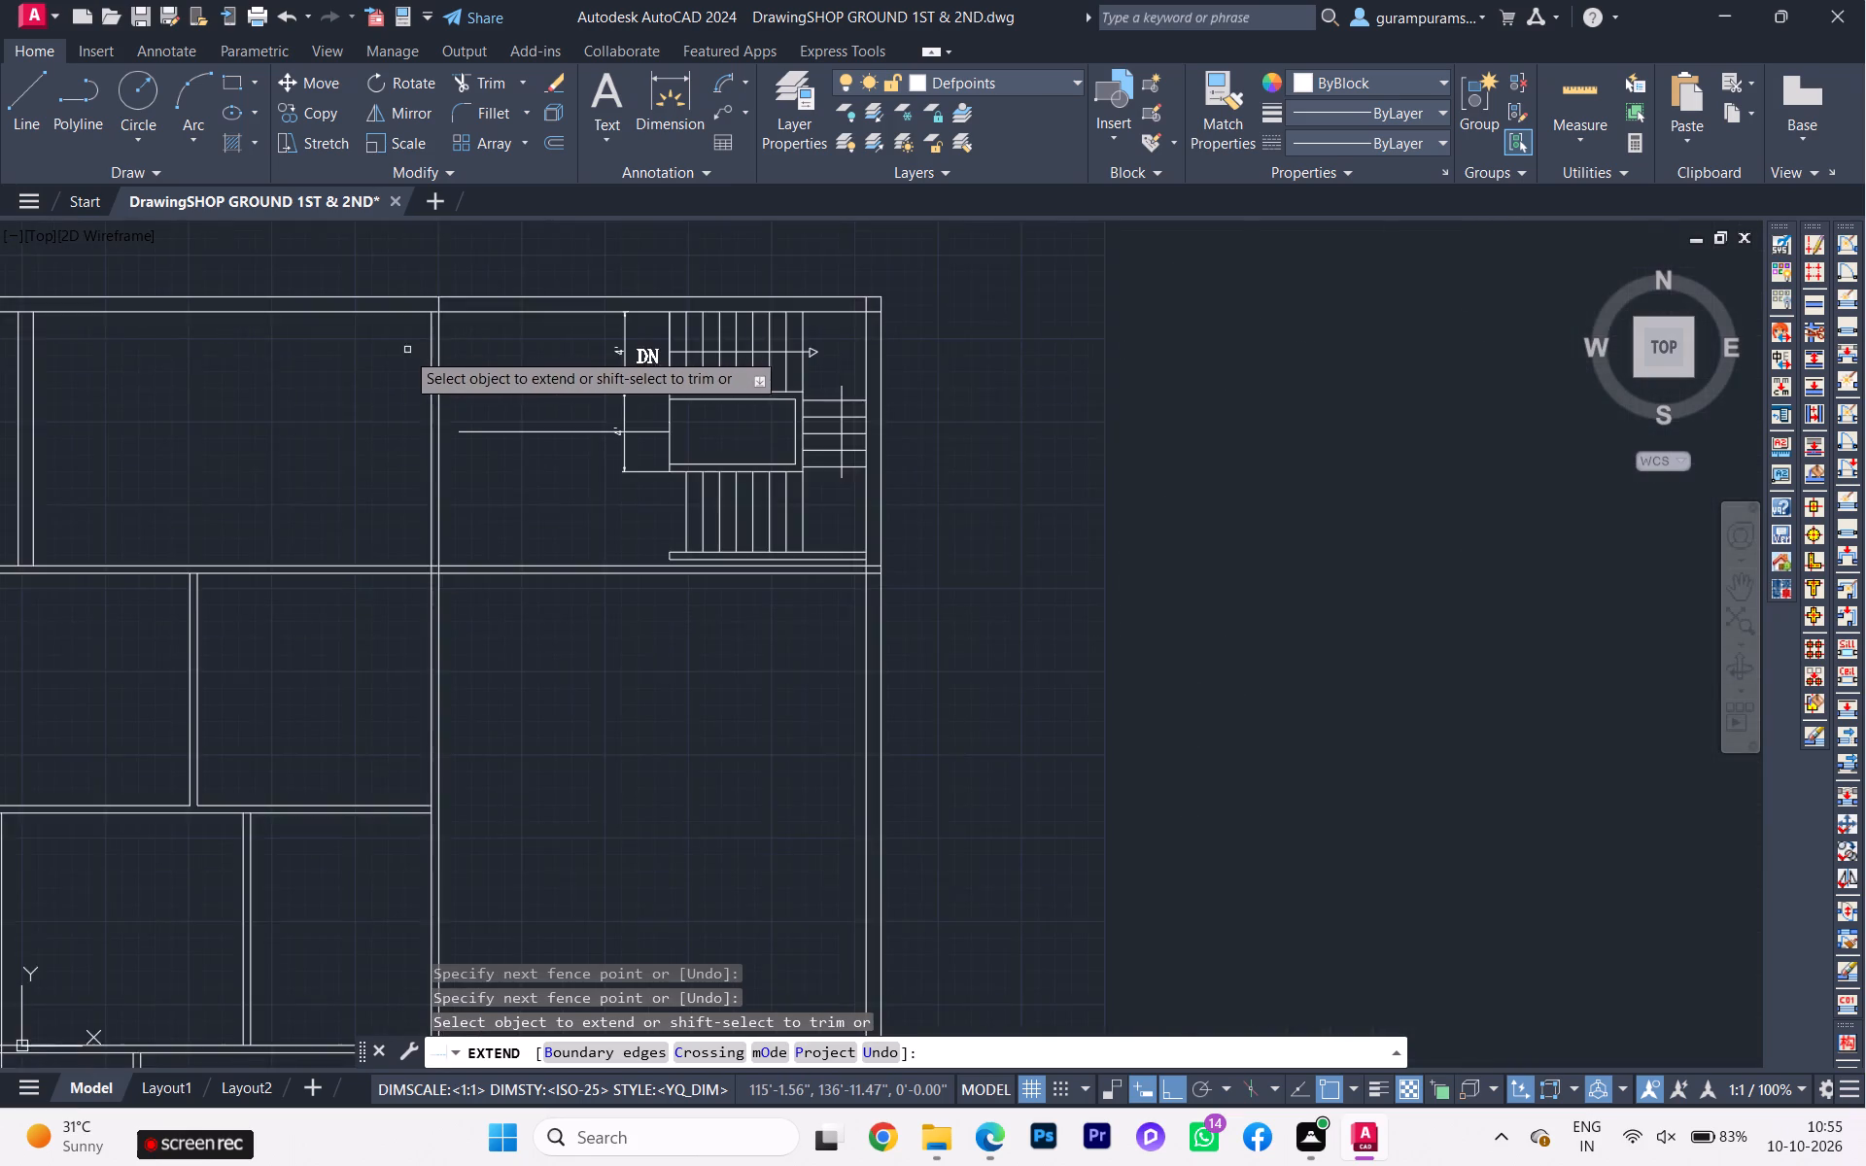
scroll(331, 381, "up", 2)
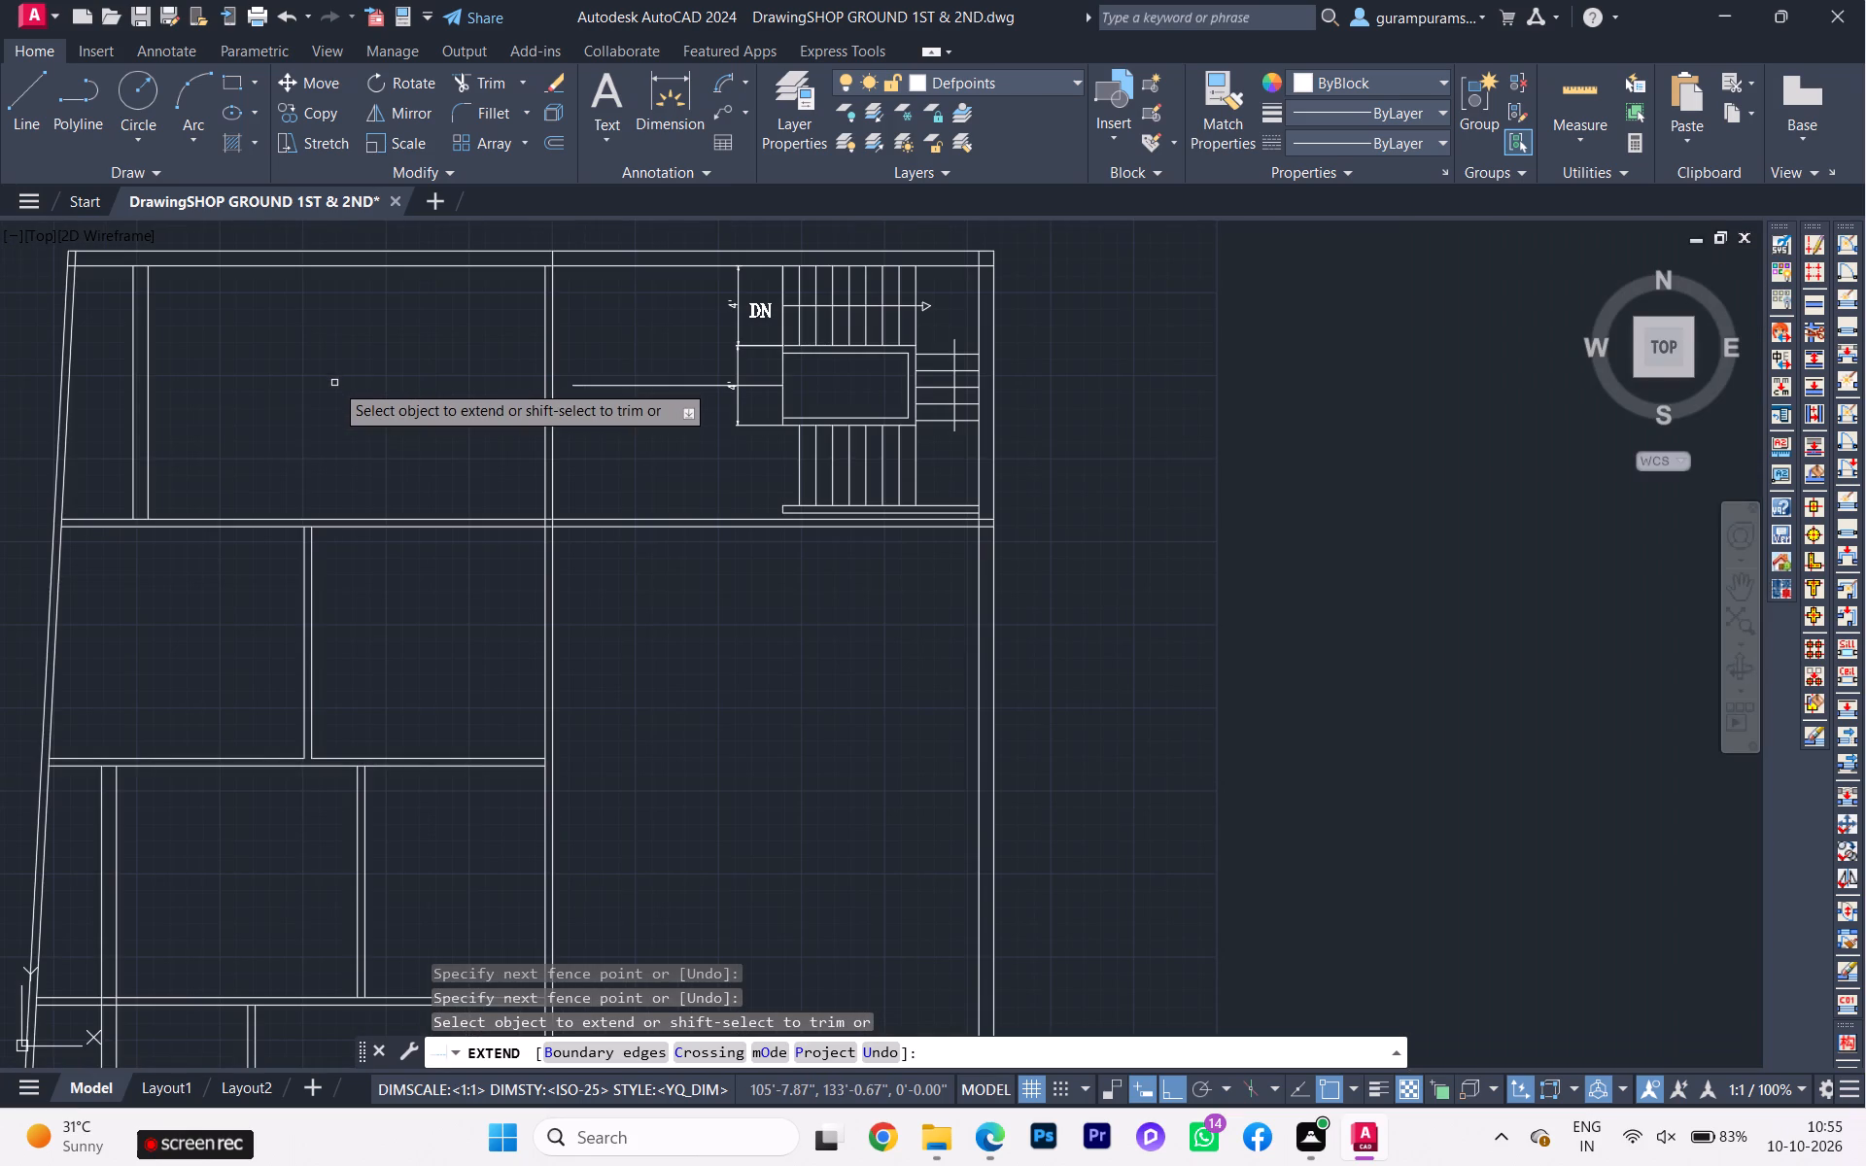
key("Escape")
Trim the part of the extended wall line that crosses between the two lines of the top exterior wall.
type("tr")
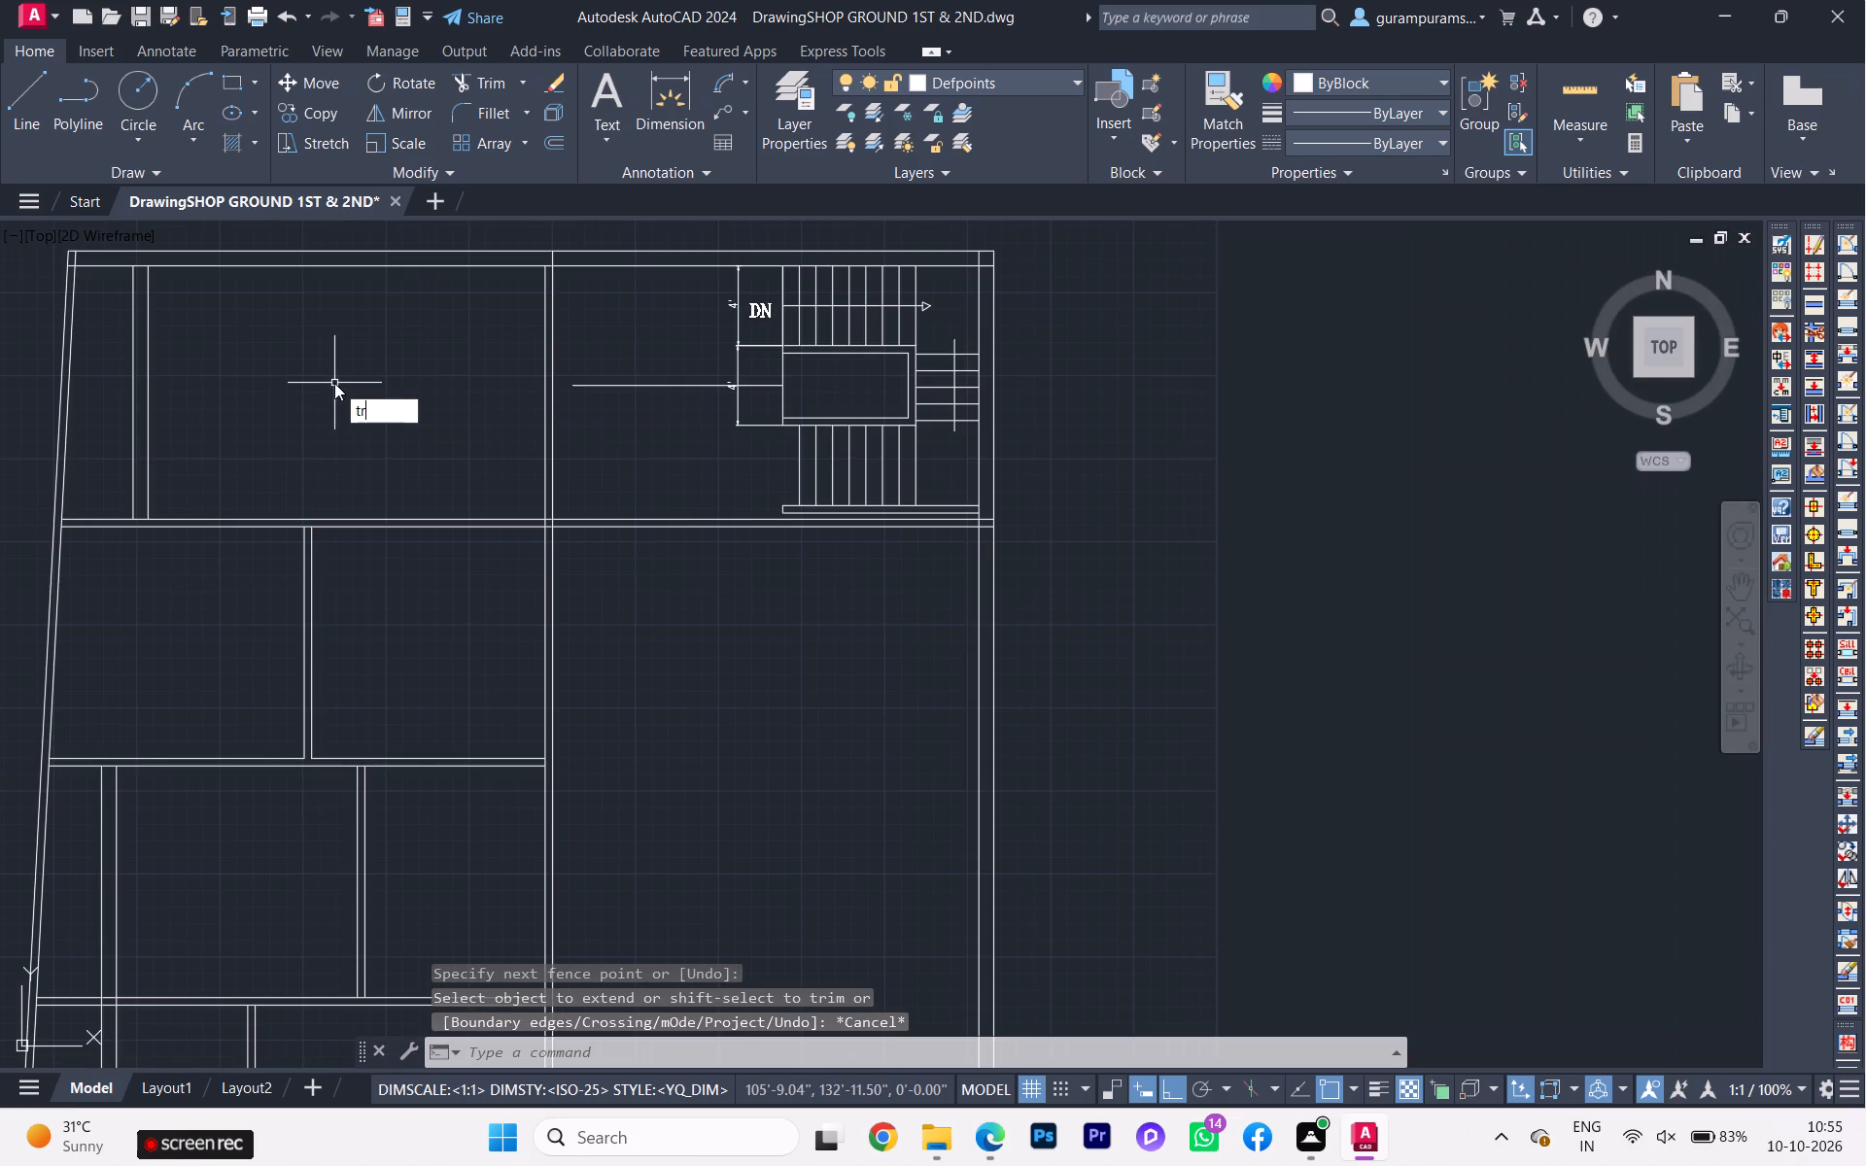
key("Return")
scroll(585, 253, "up", 3)
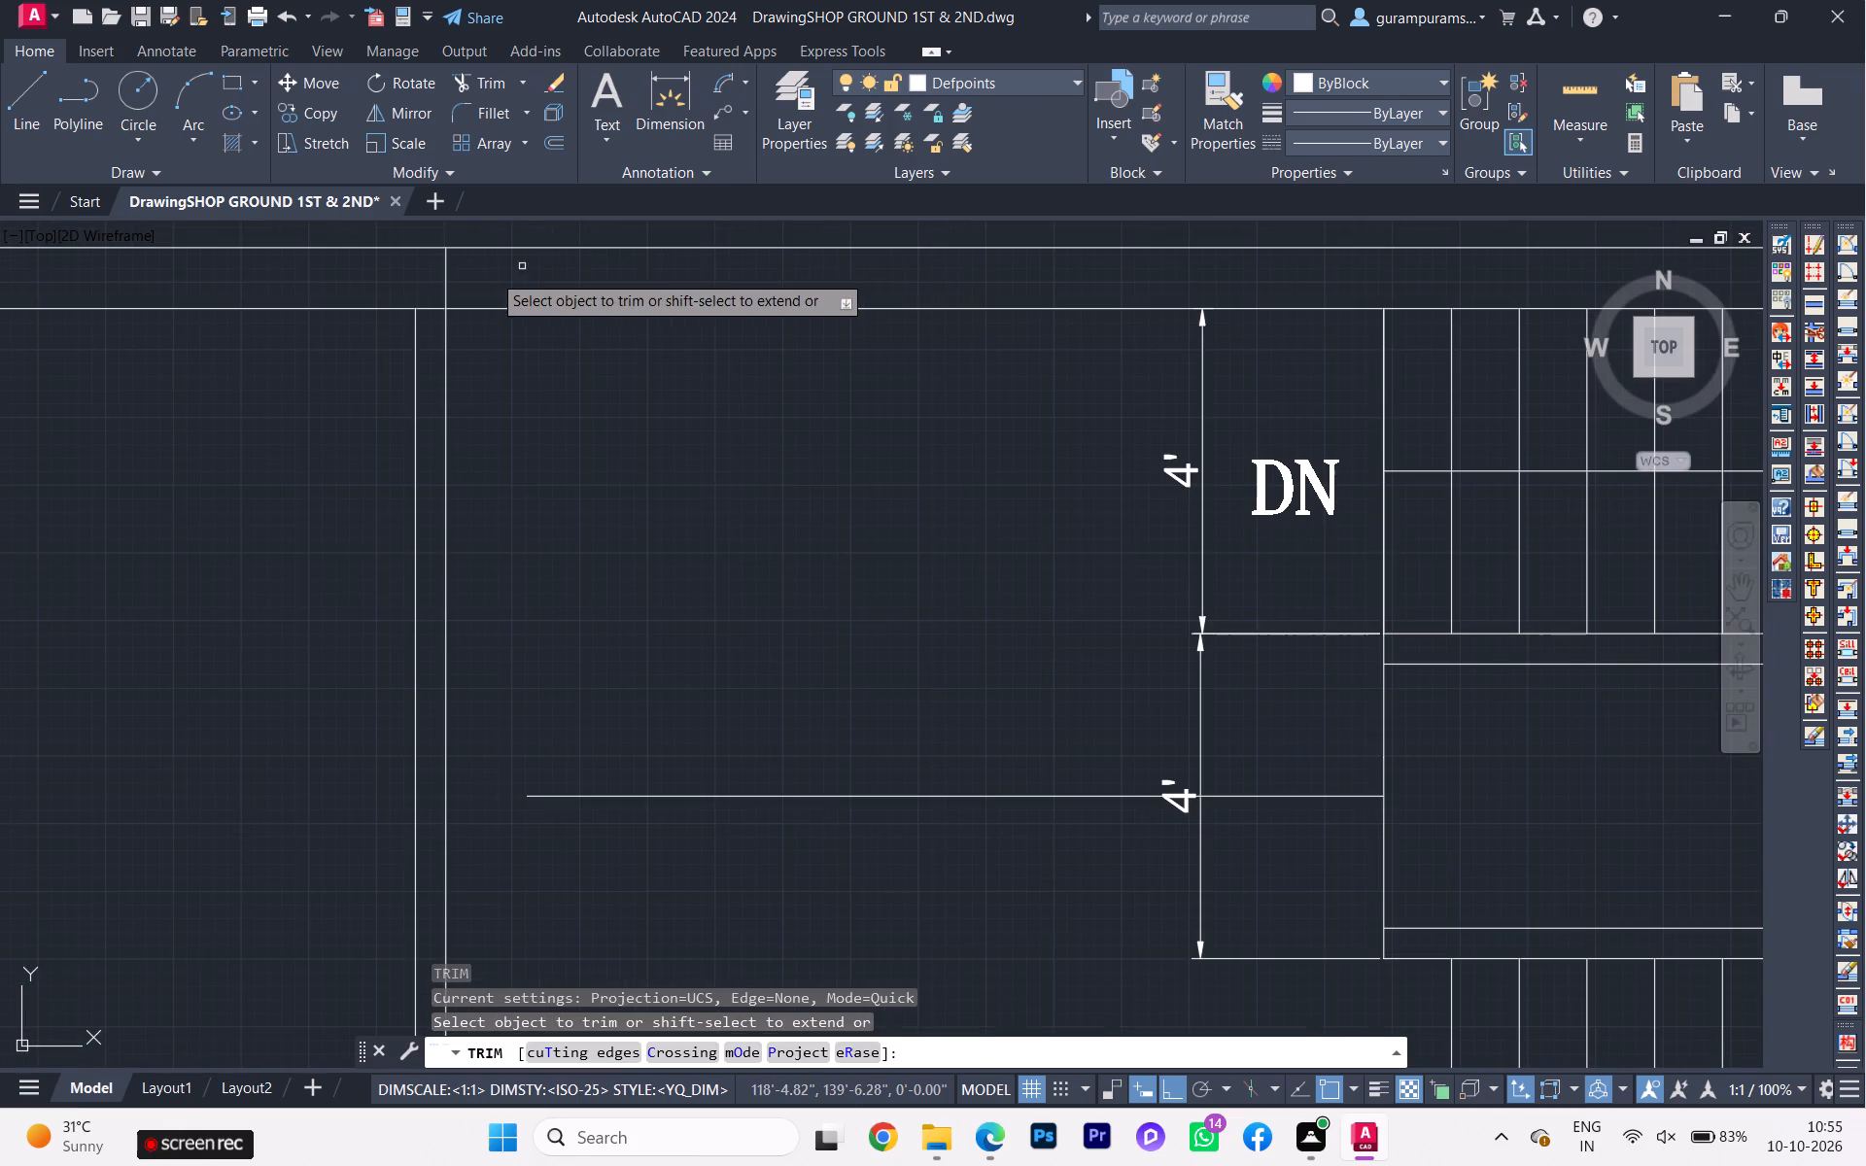
left_click(466, 274)
left_click(420, 286)
Compare the whole drawn wall layout with the reference floor plan image and end the Trim command.
scroll(430, 272, "down", 1)
scroll(431, 272, "up", 1)
scroll(434, 275, "down", 2)
scroll(473, 374, "down", 2)
scroll(492, 453, "down", 1)
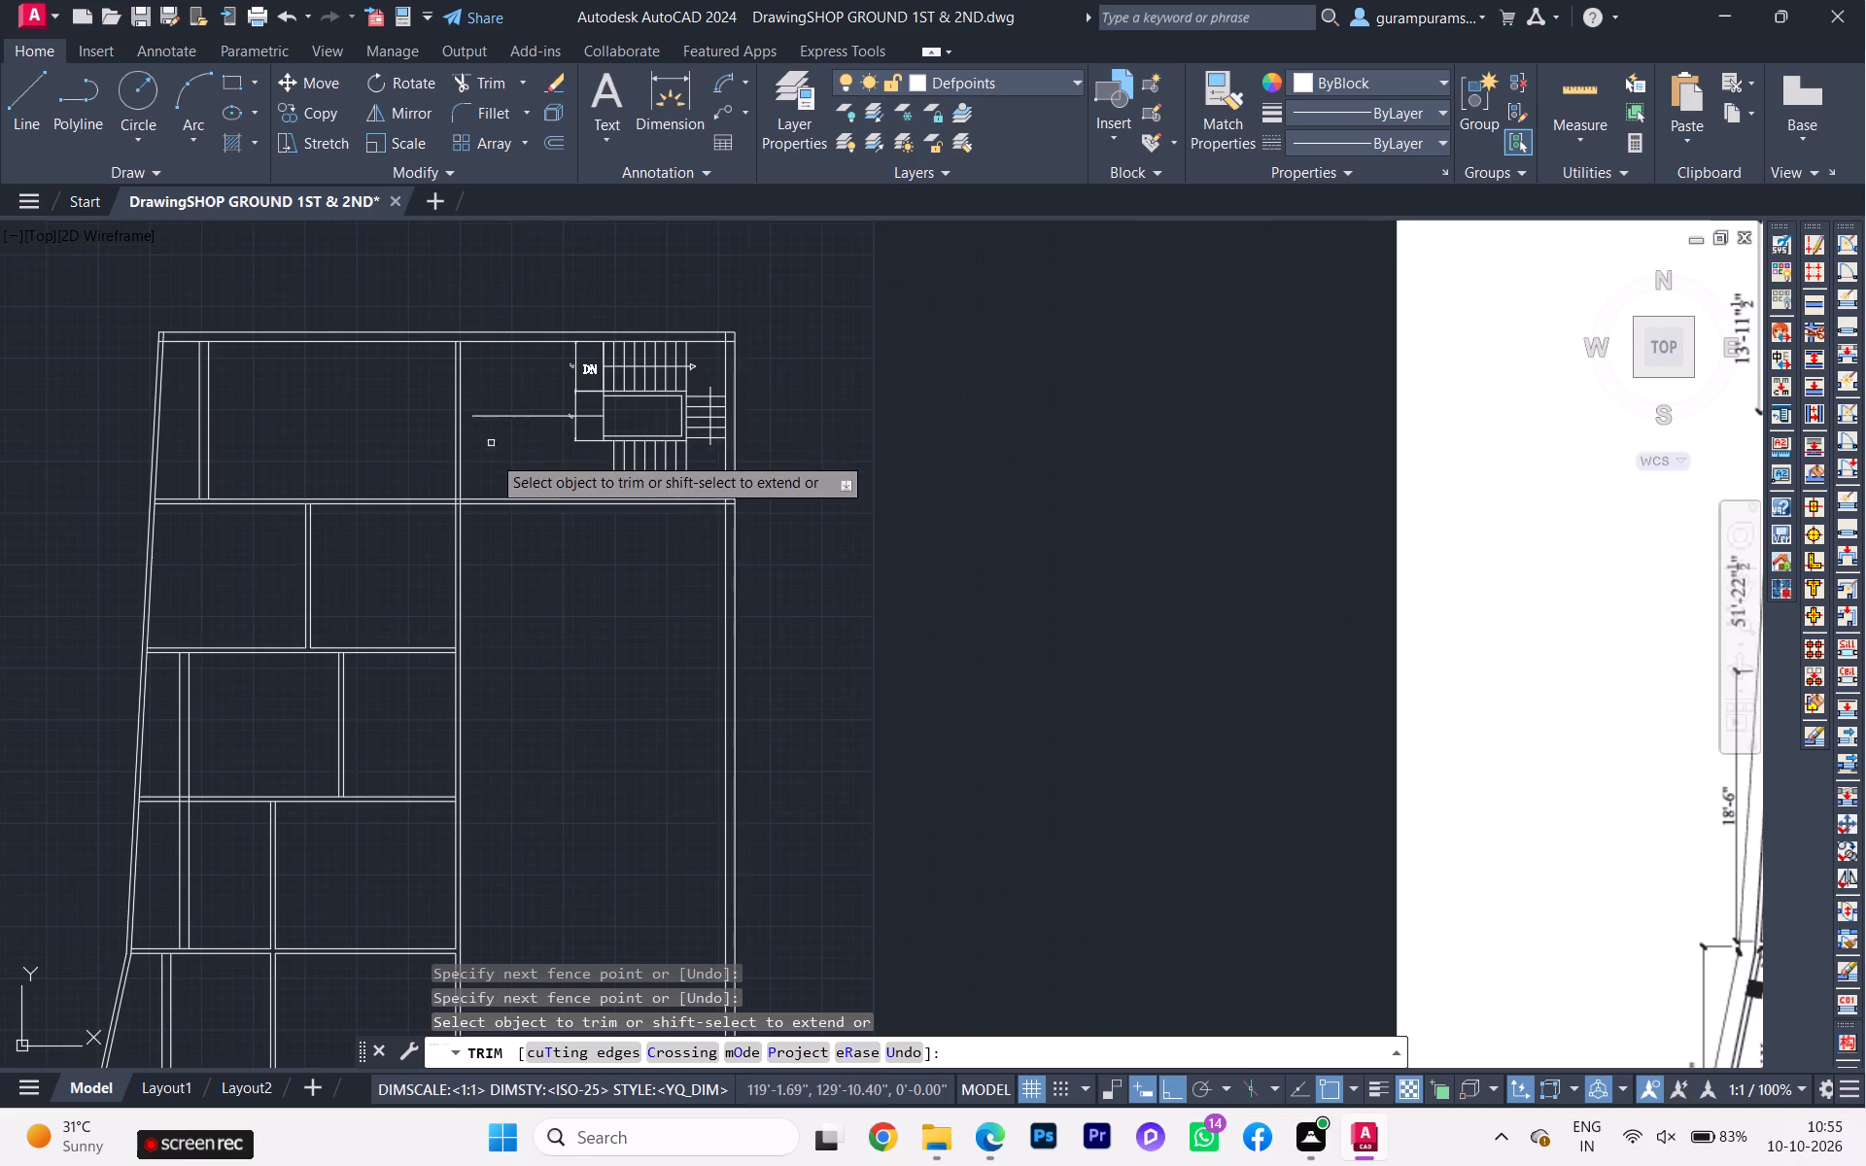
scroll(514, 569, "down", 1)
middle_click_drag(514, 569, 528, 499)
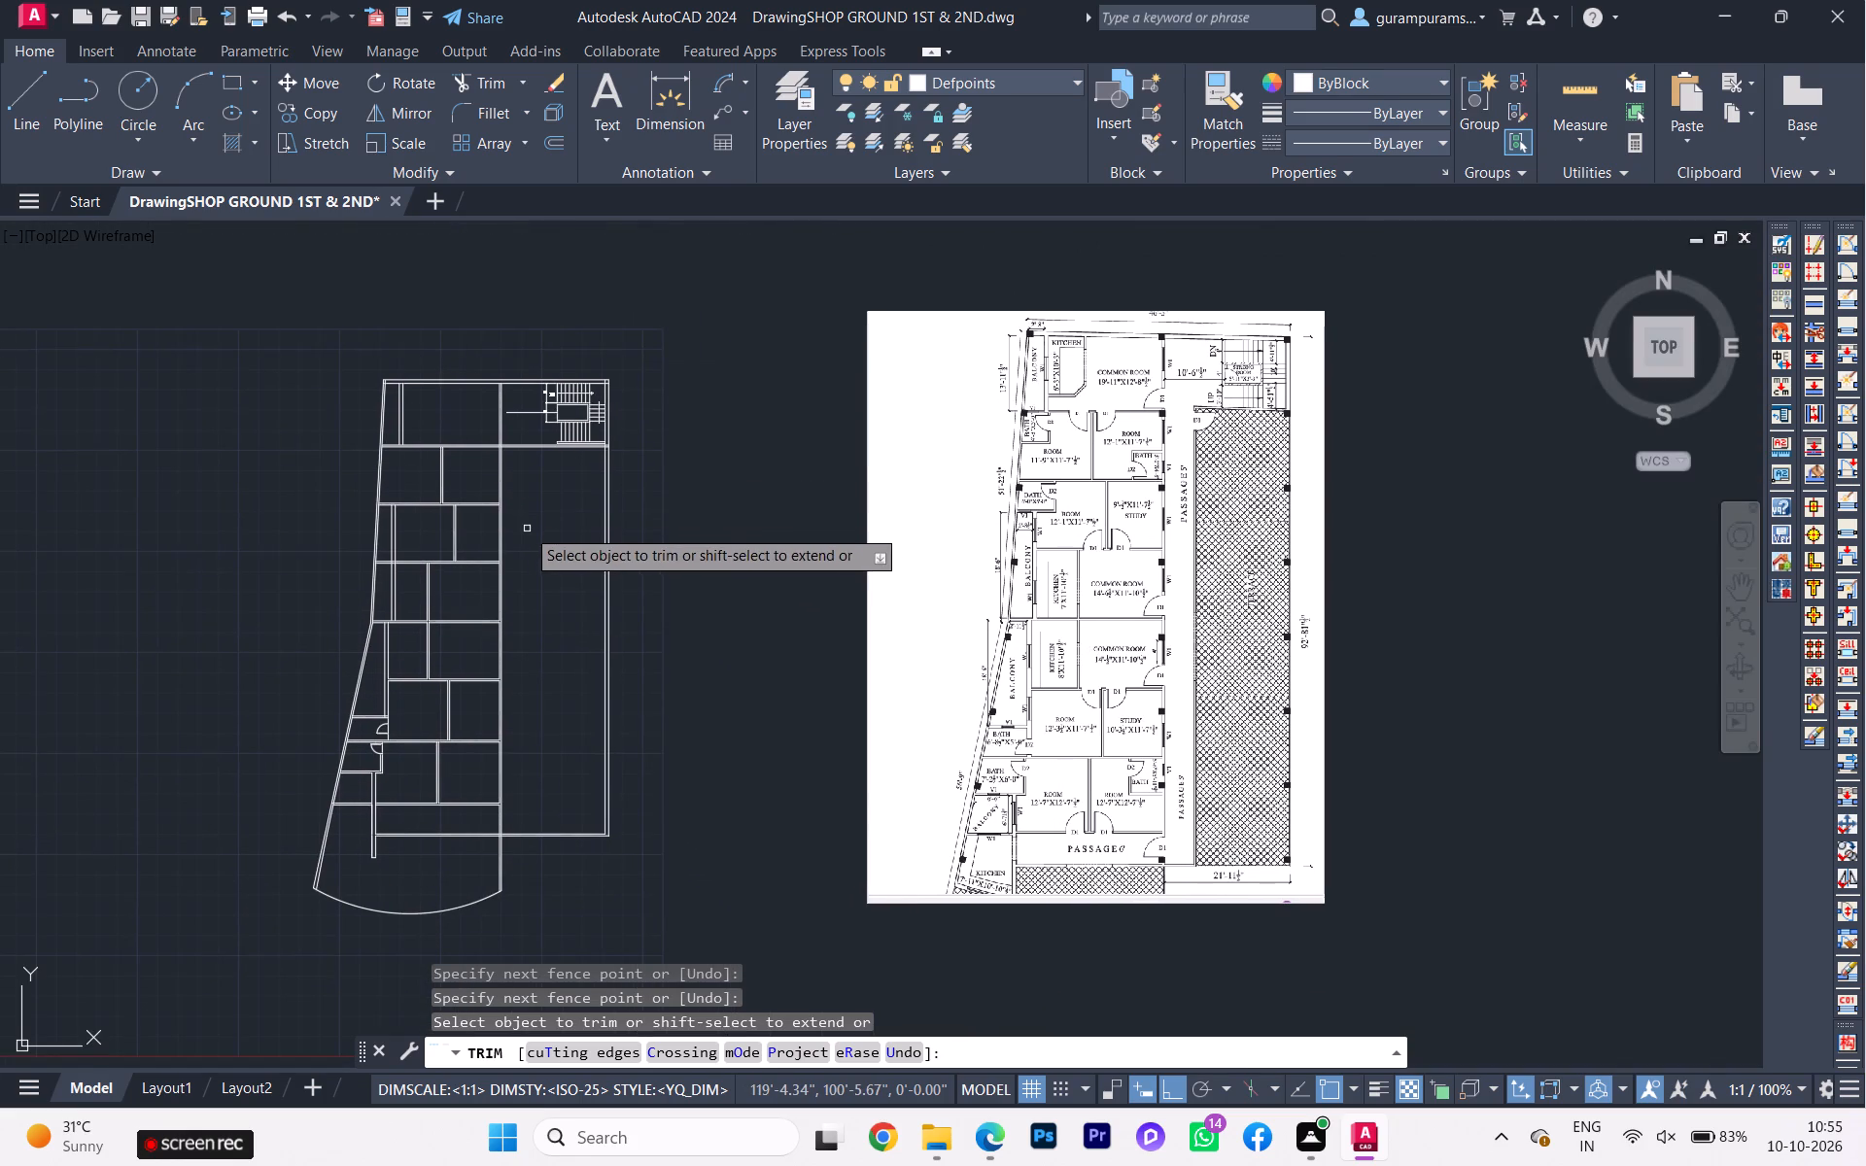
scroll(518, 493, "up", 3)
scroll(564, 484, "down", 2)
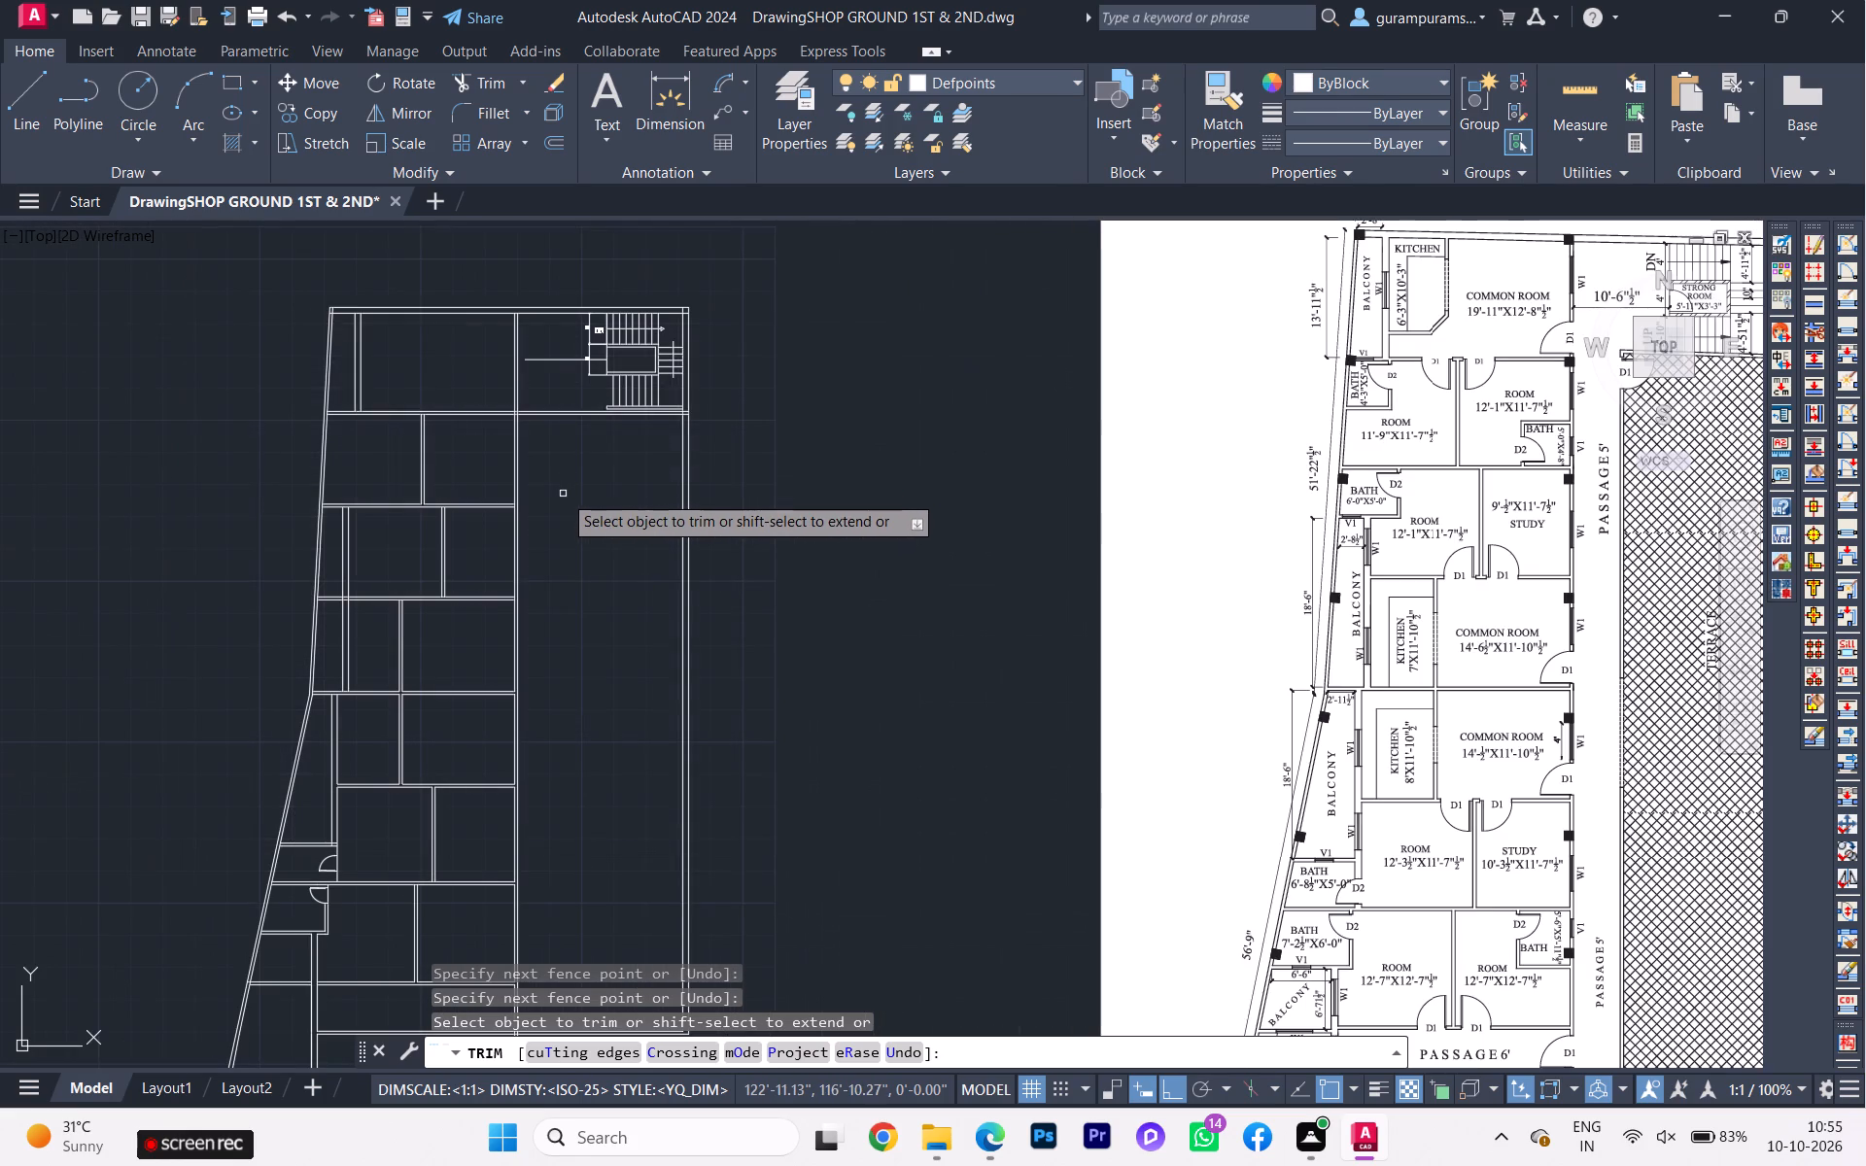
scroll(300, 509, "up", 1)
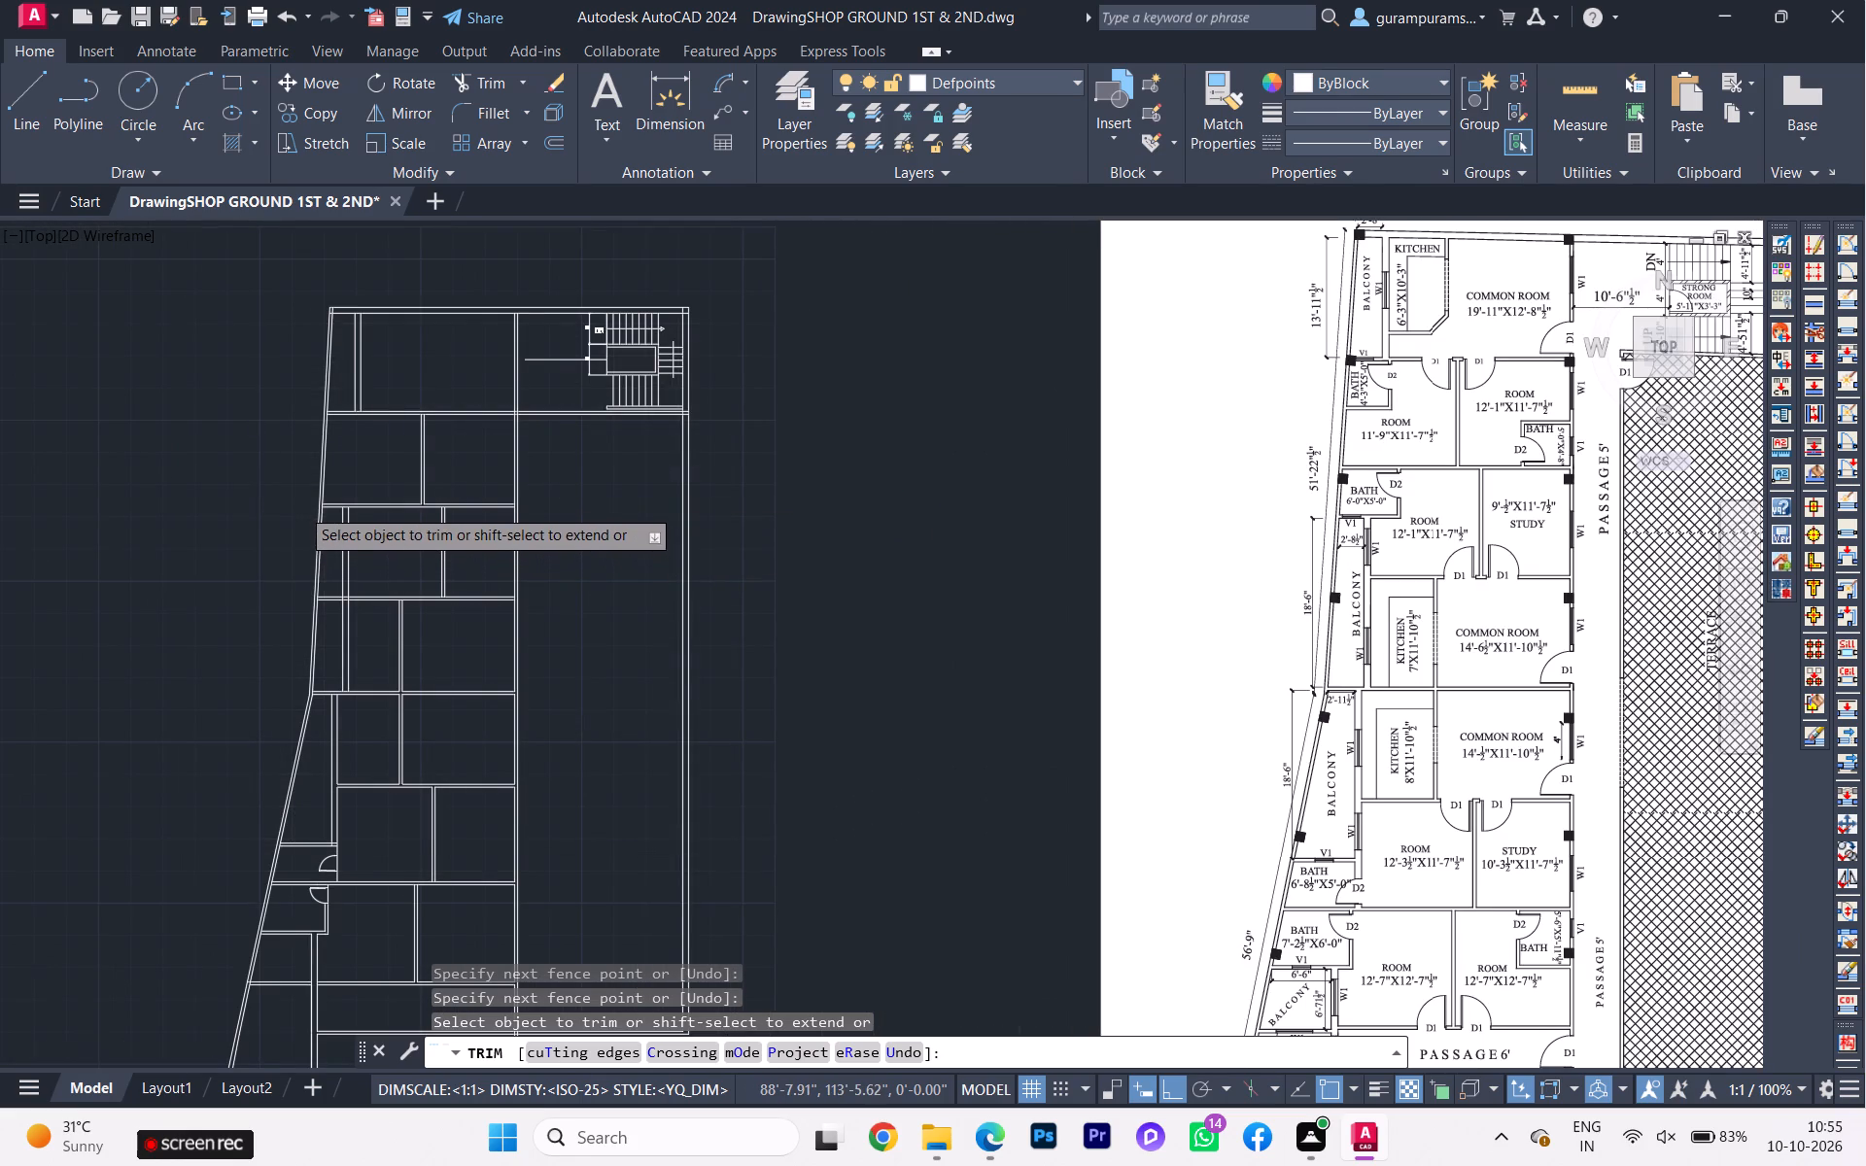
scroll(296, 510, "down", 3)
scroll(263, 571, "up", 1)
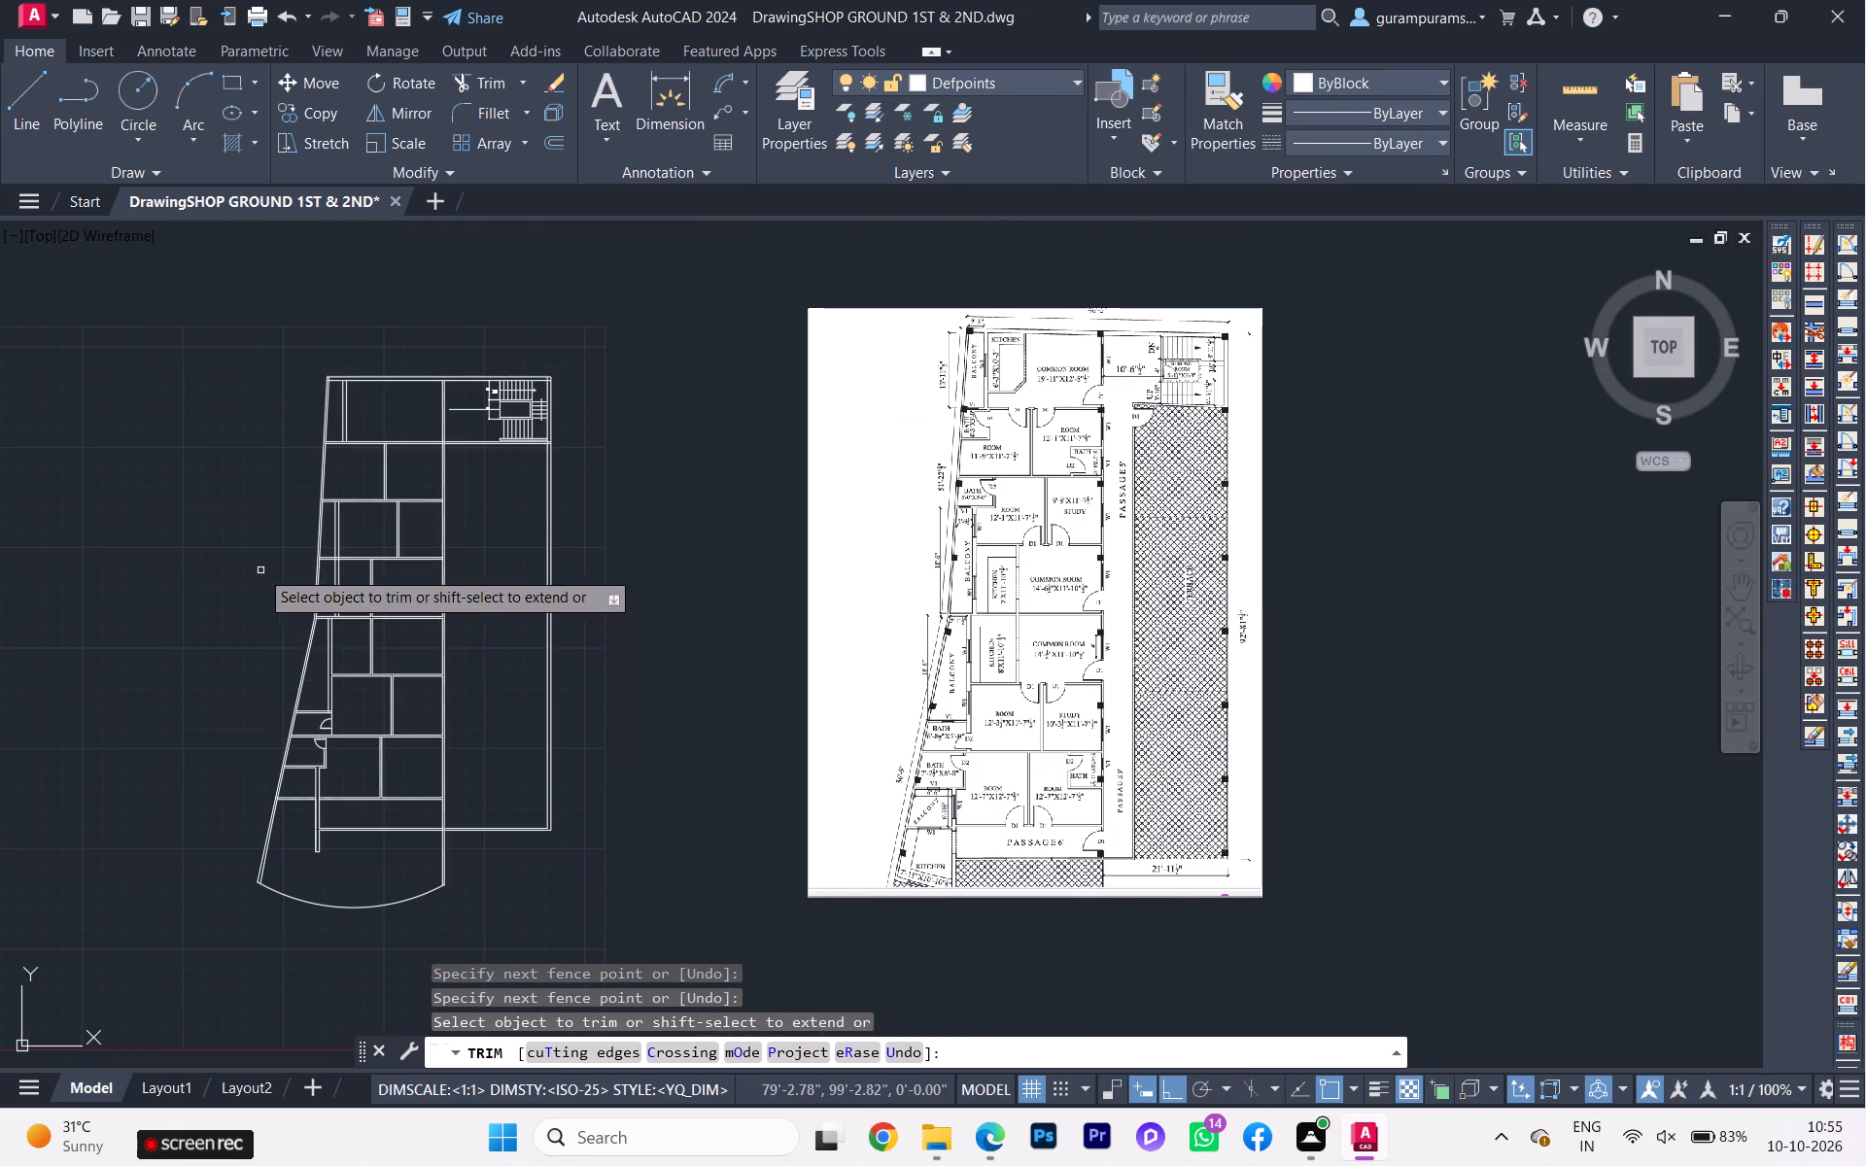
middle_click_drag(259, 567, 252, 519)
scroll(412, 437, "up", 2)
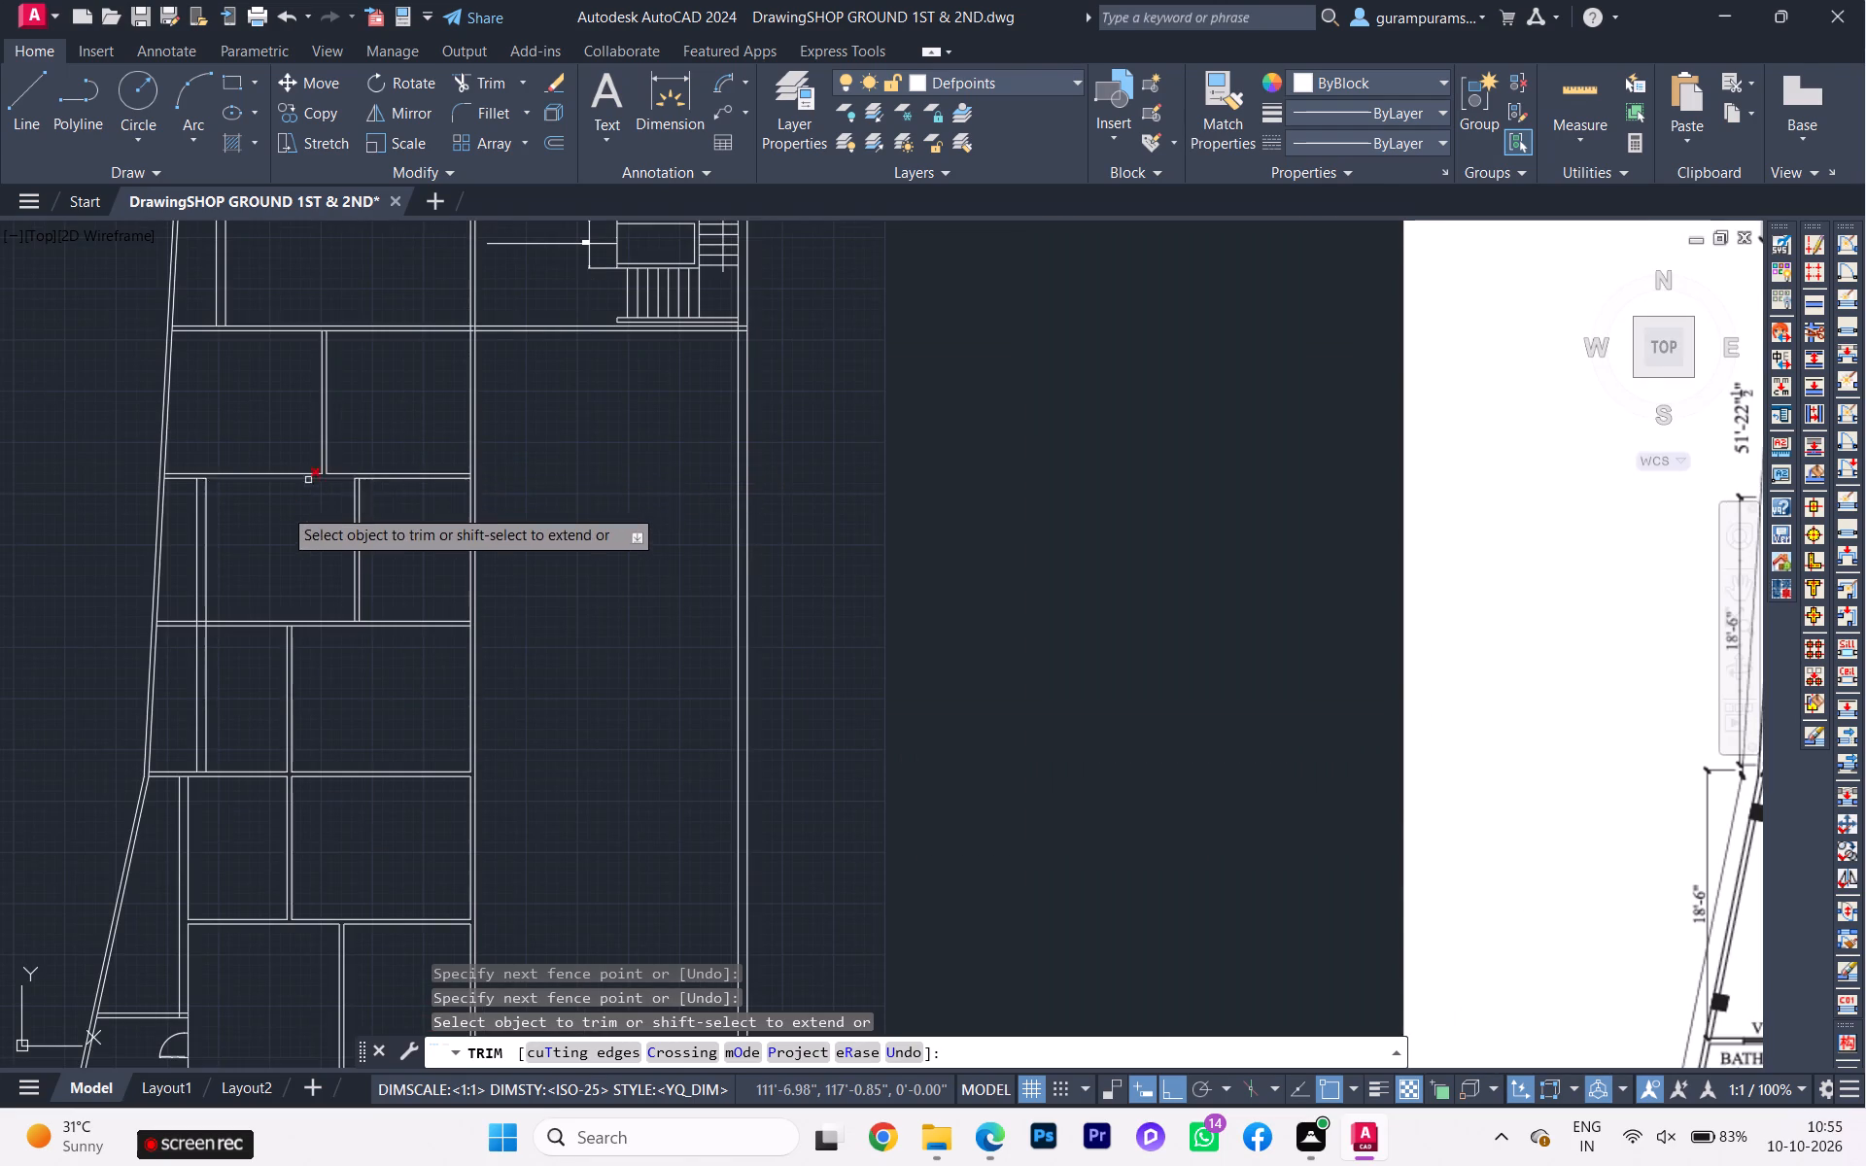
scroll(281, 509, "down", 2)
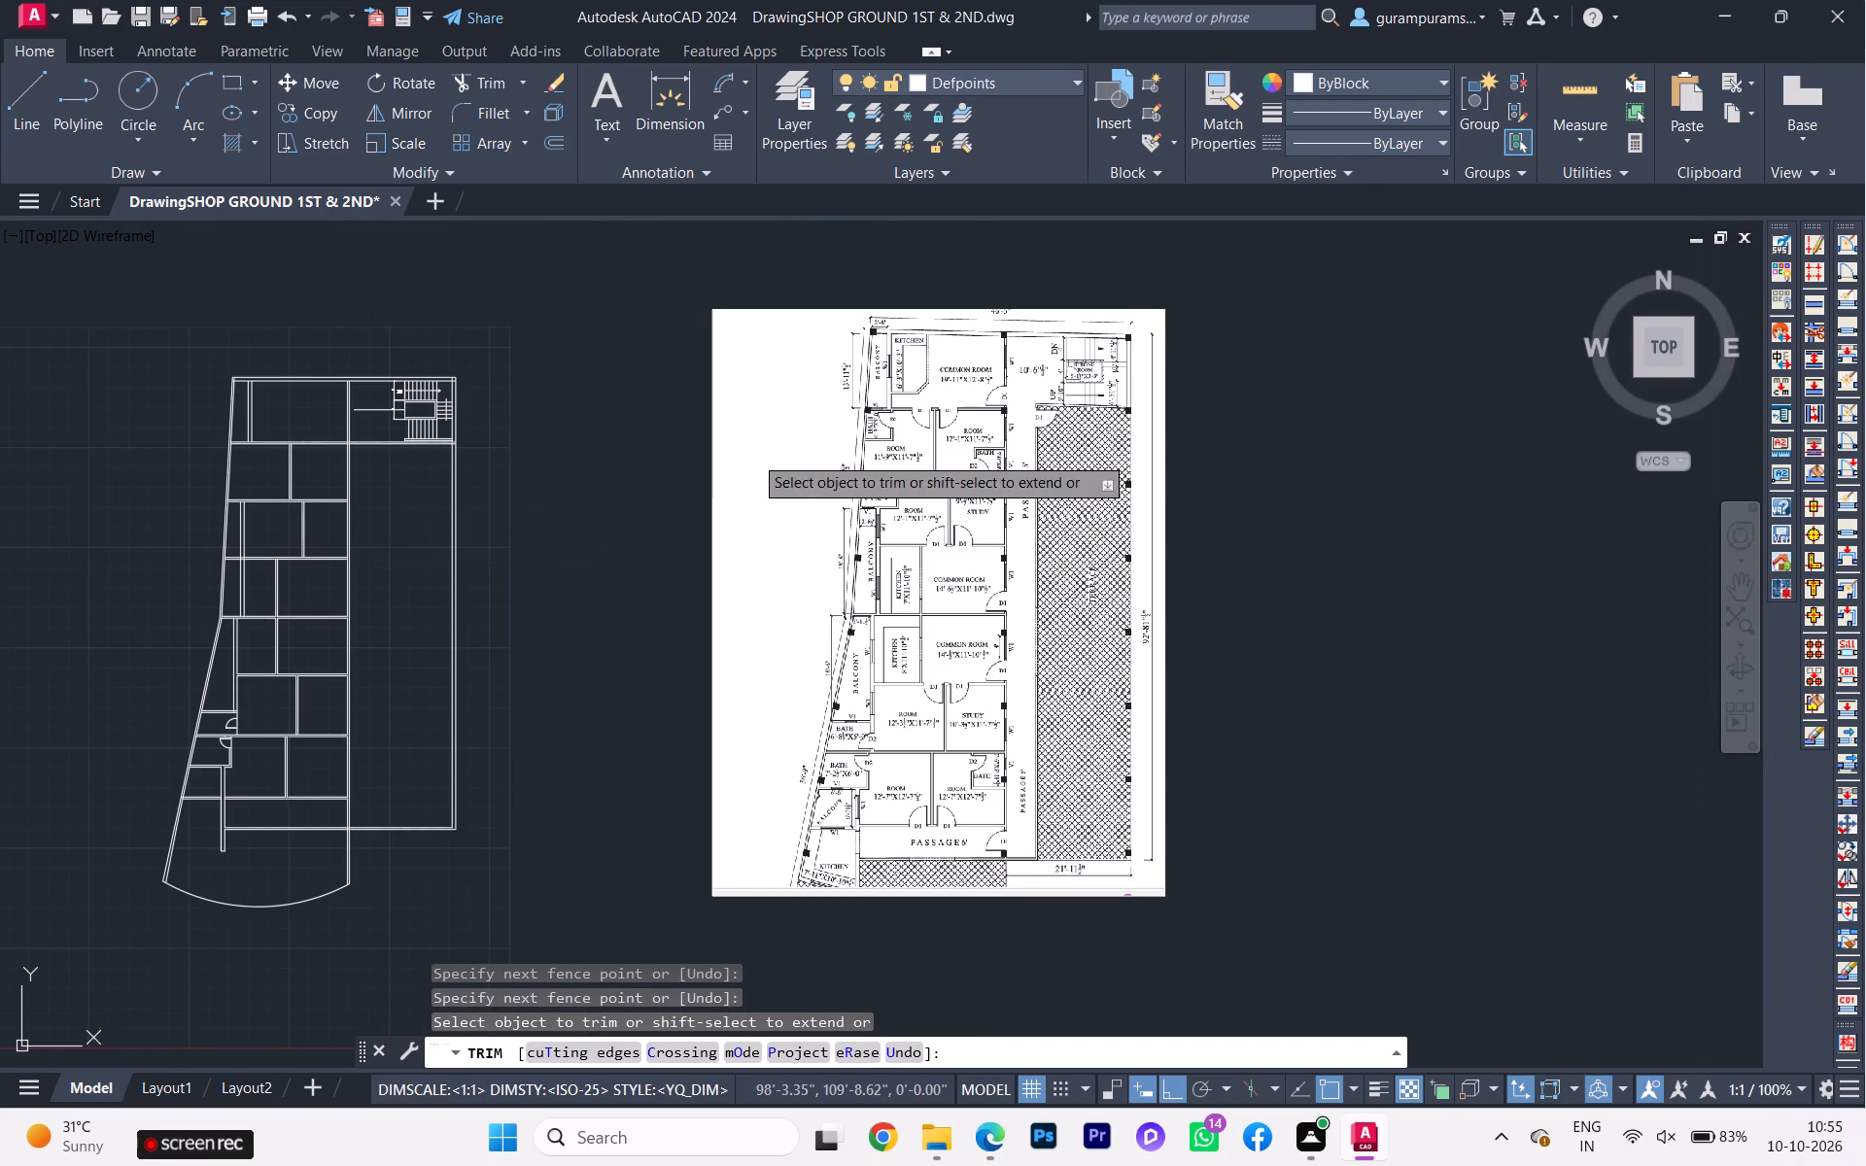
scroll(866, 425, "up", 1)
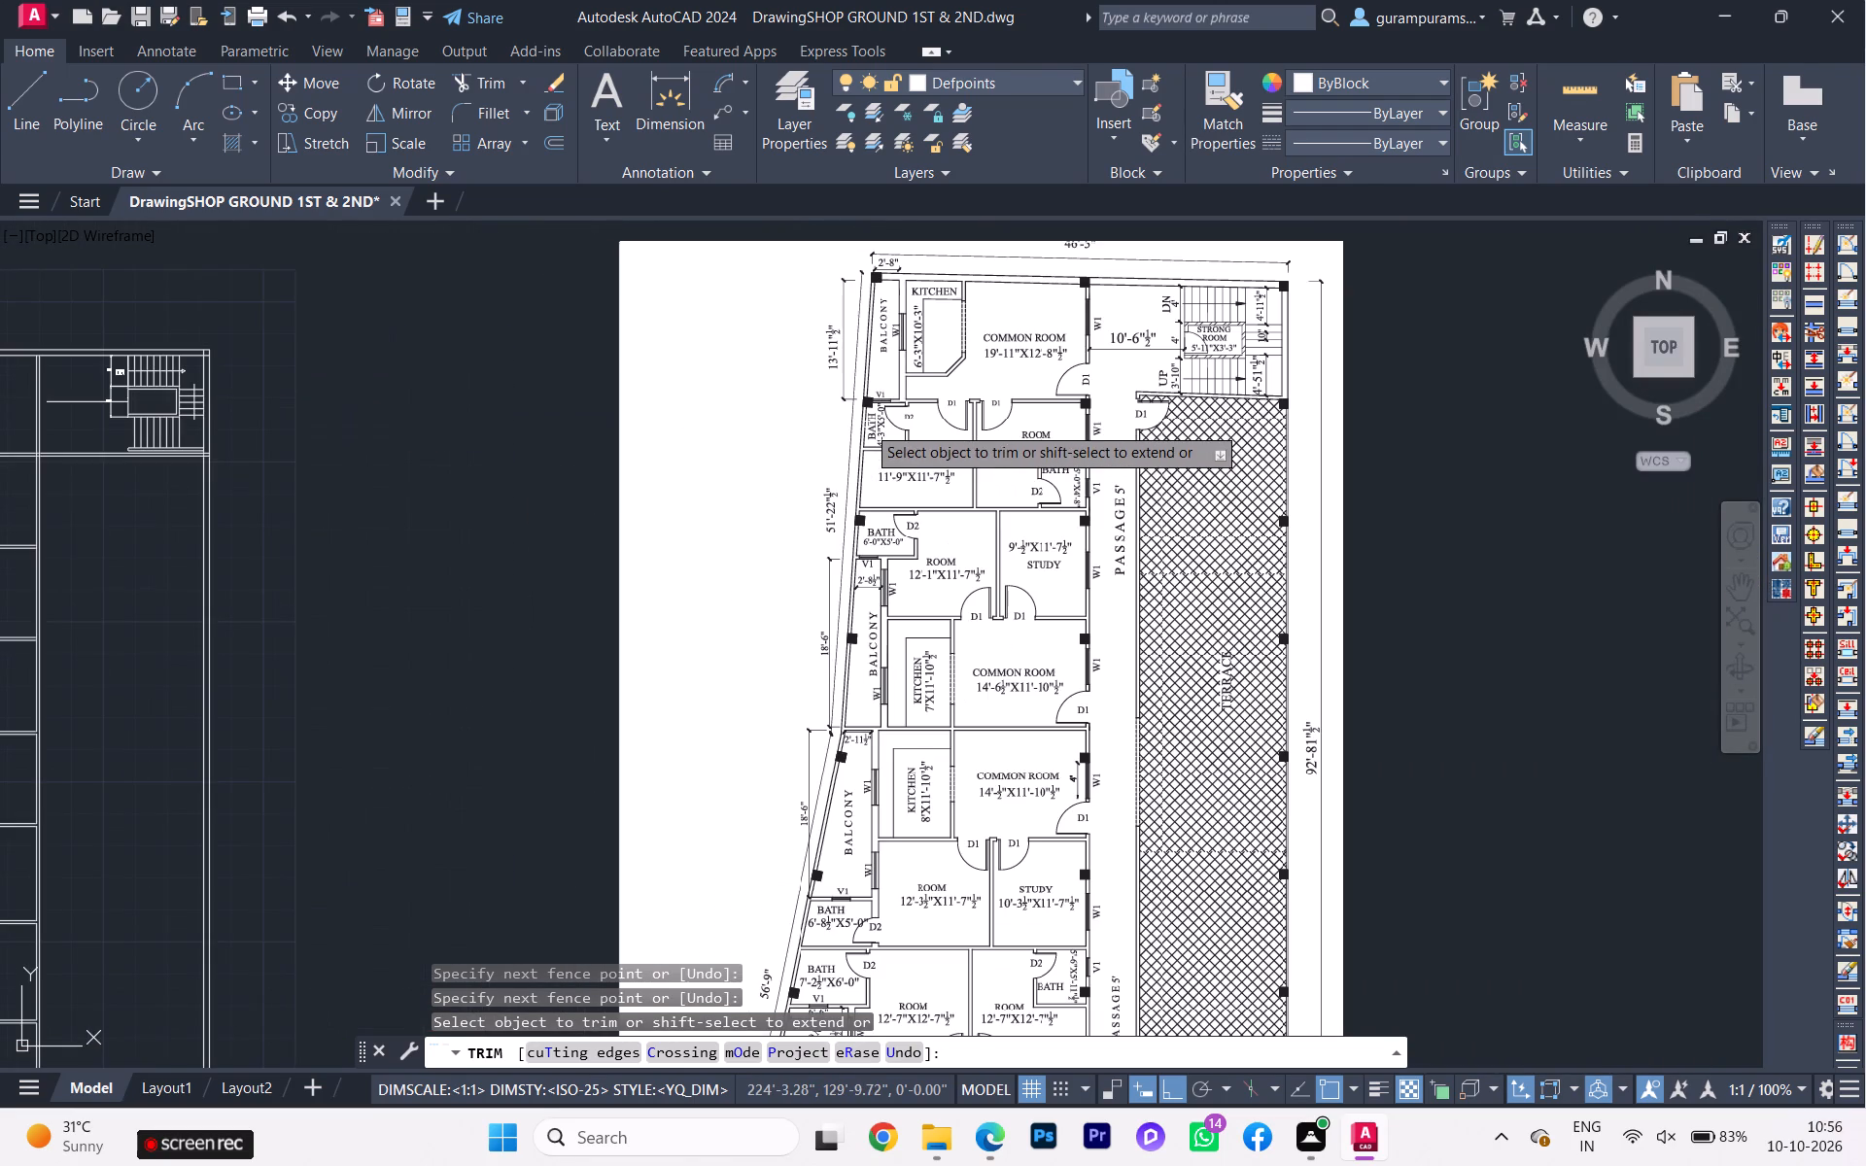
scroll(872, 433, "down", 1)
scroll(913, 407, "up", 2)
scroll(1068, 414, "down", 1)
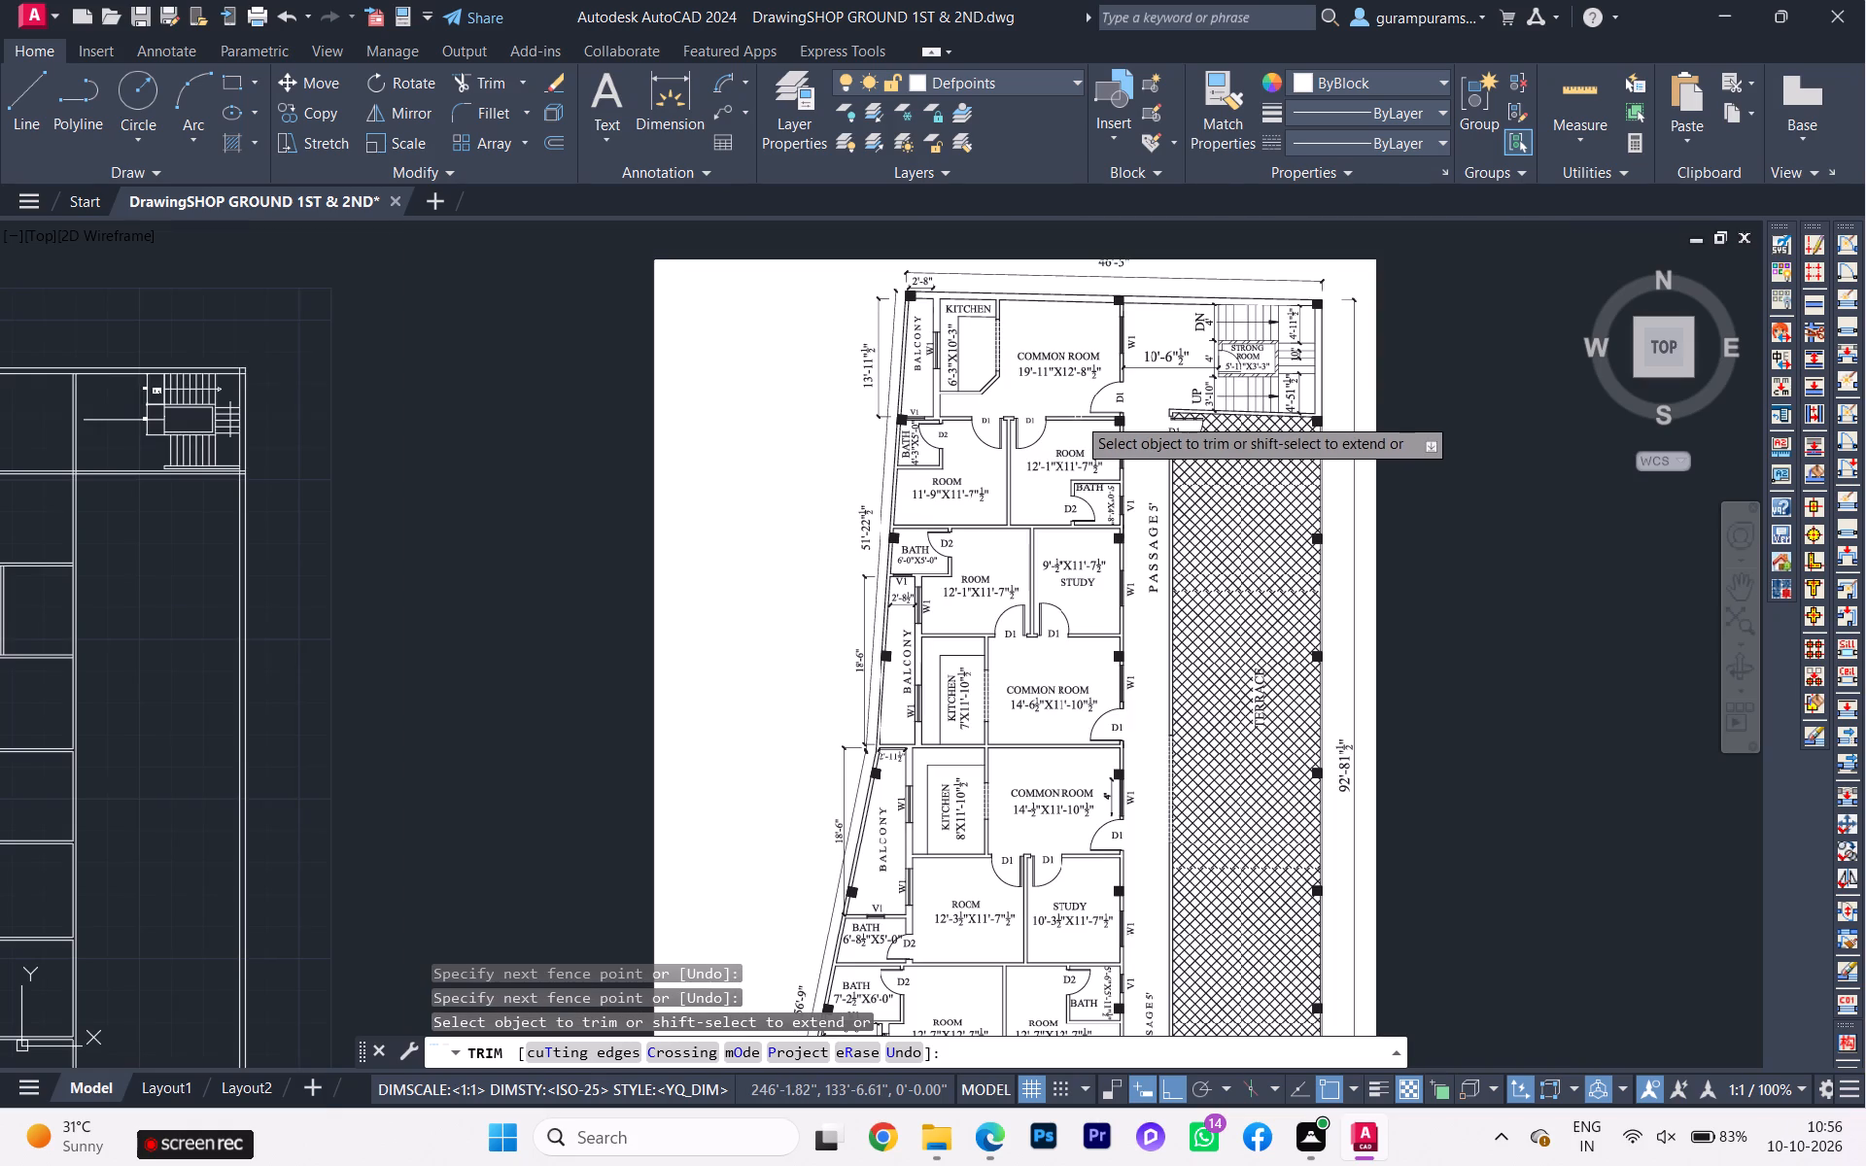
scroll(371, 486, "down", 1)
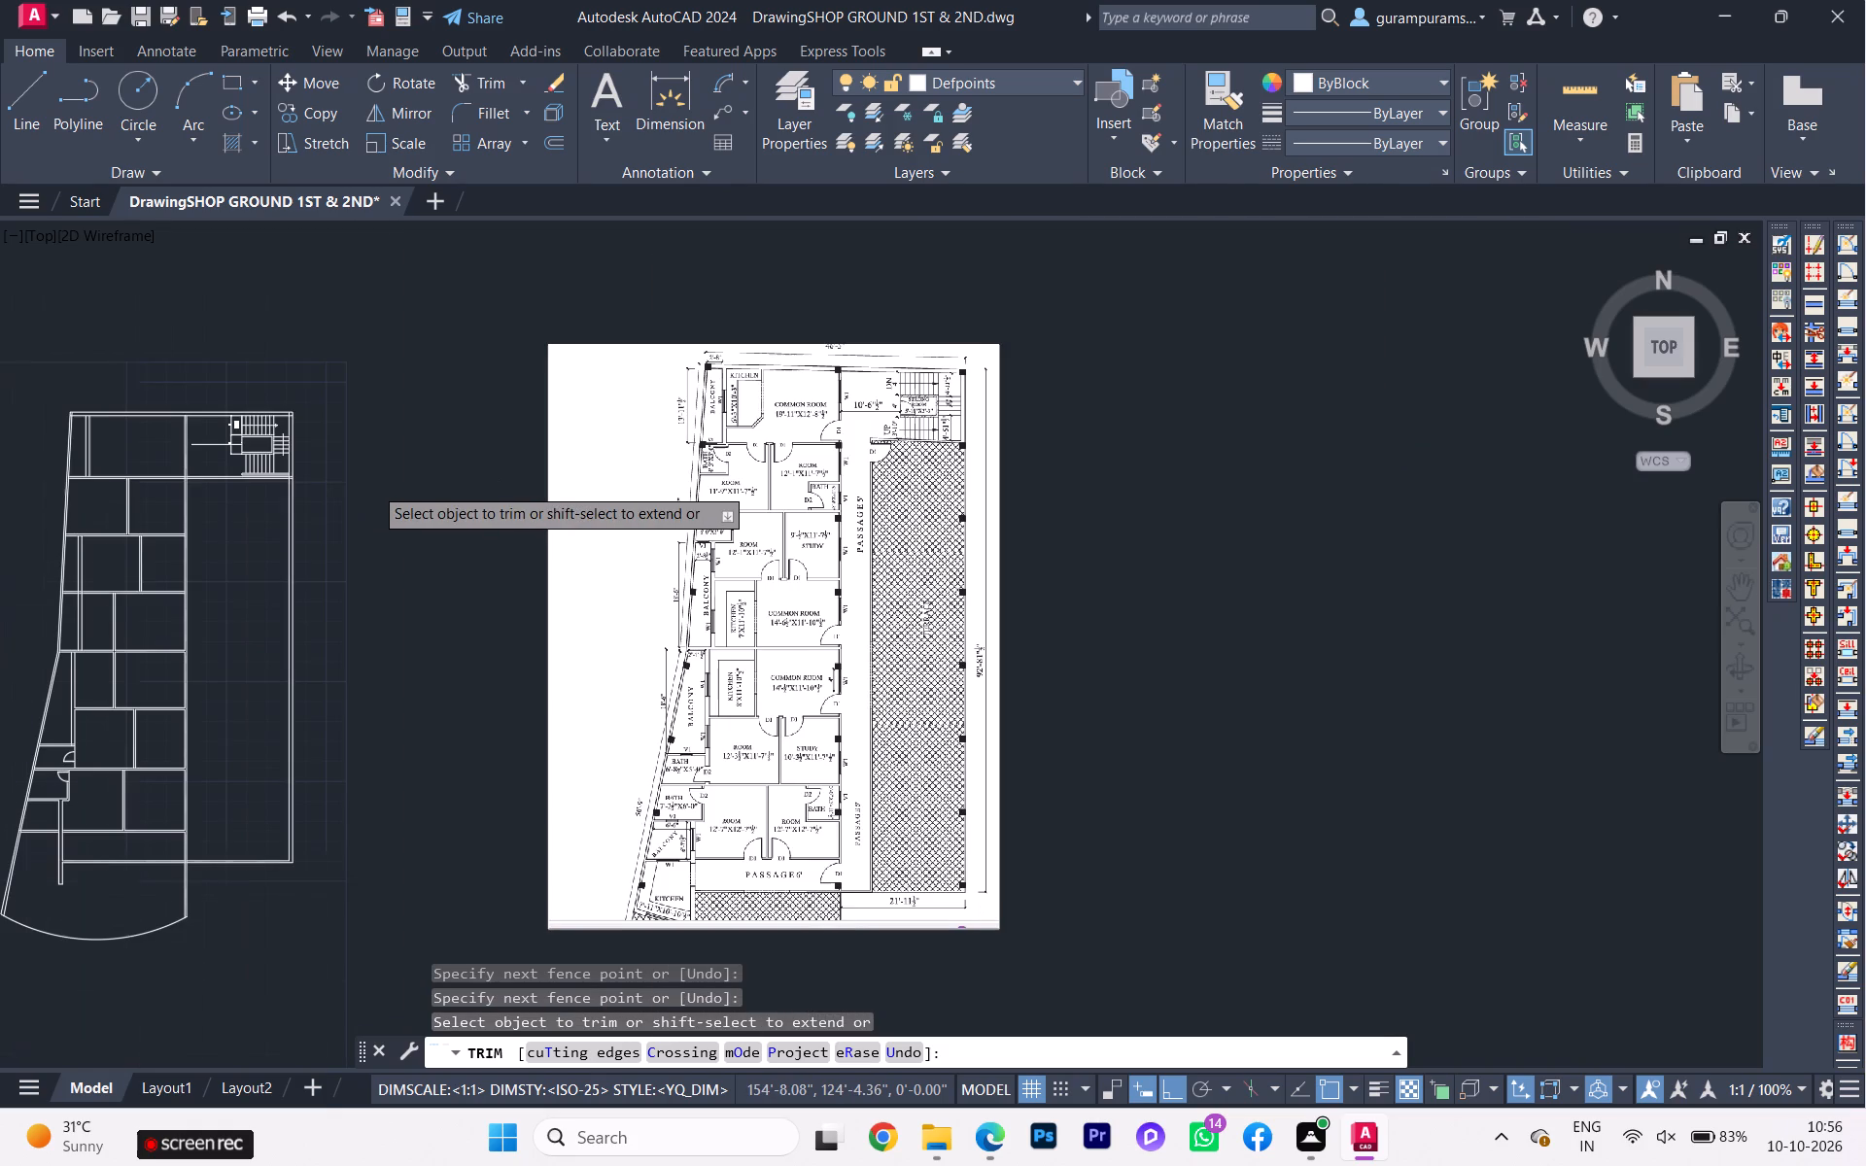
scroll(374, 486, "up", 1)
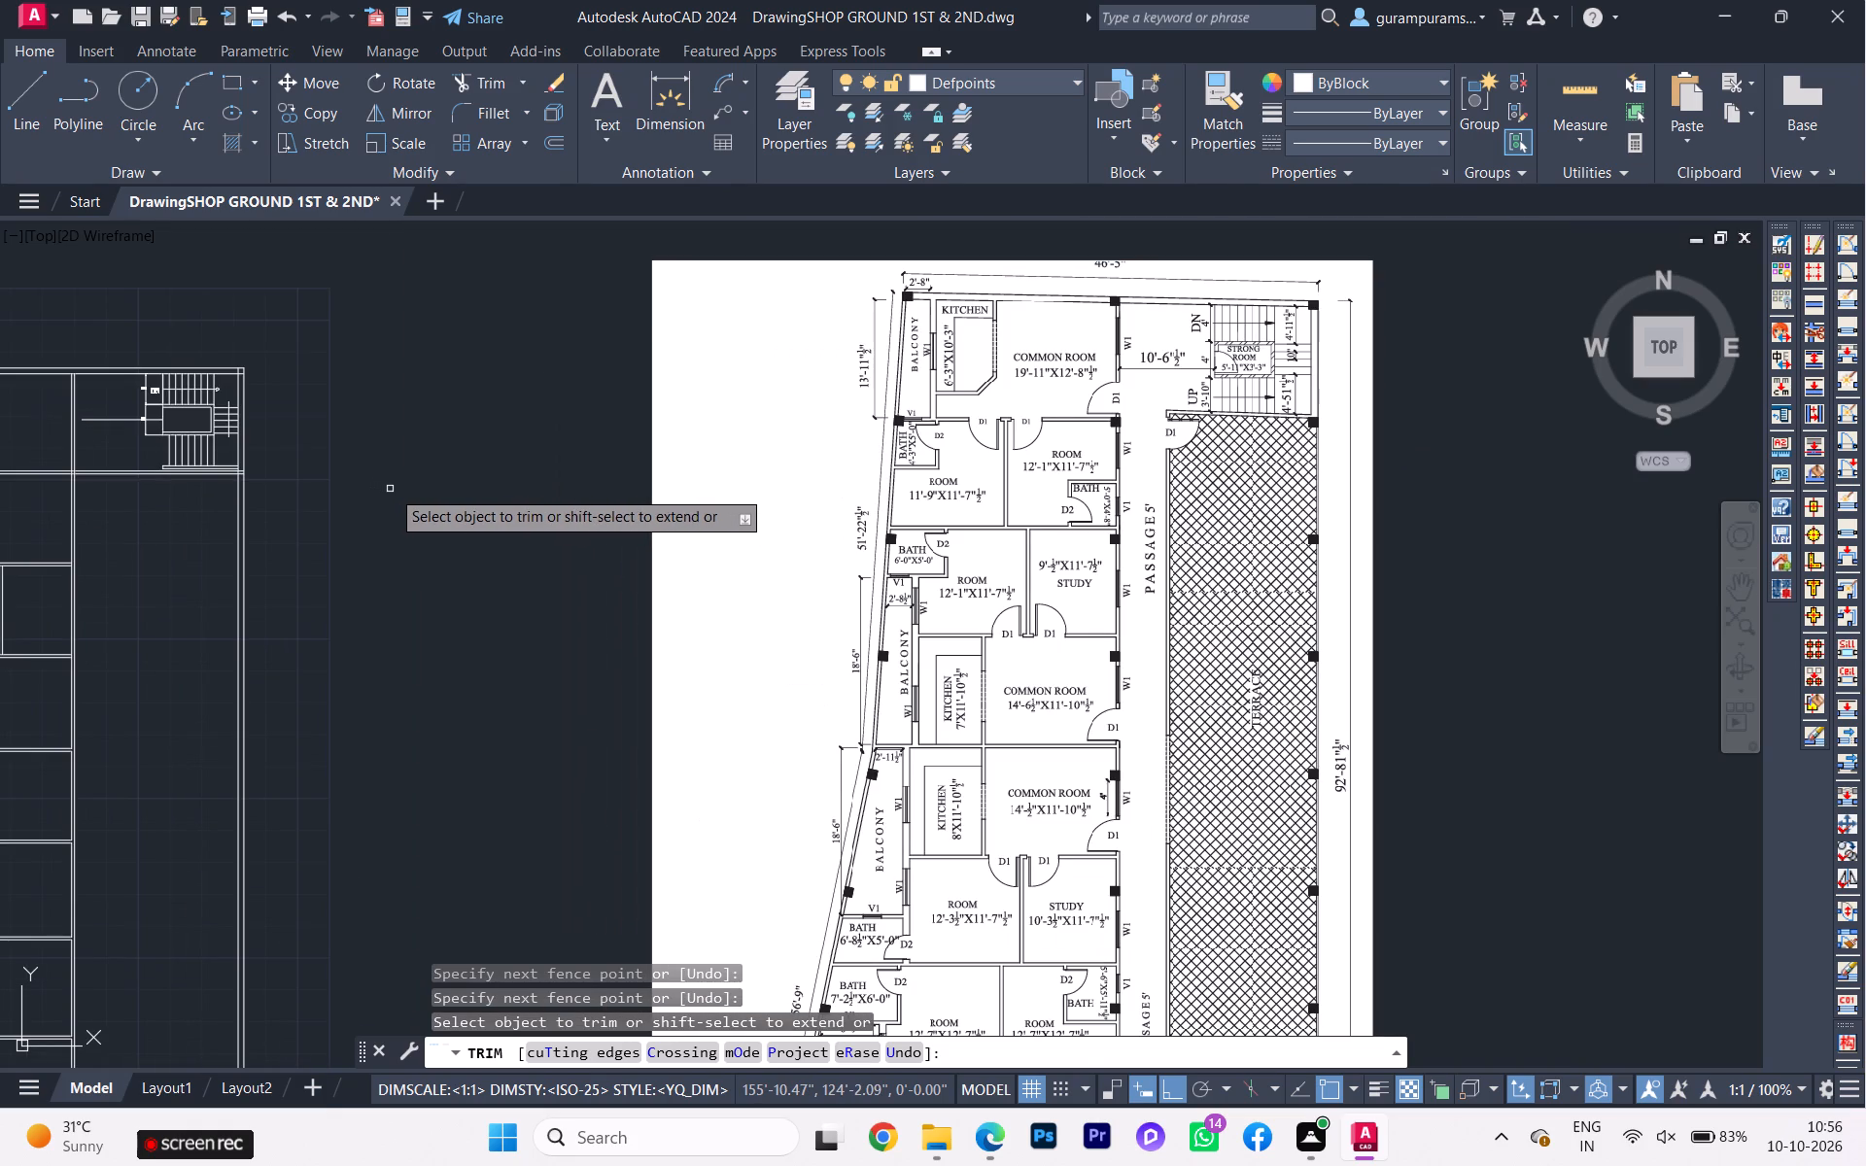
scroll(398, 491, "down", 1)
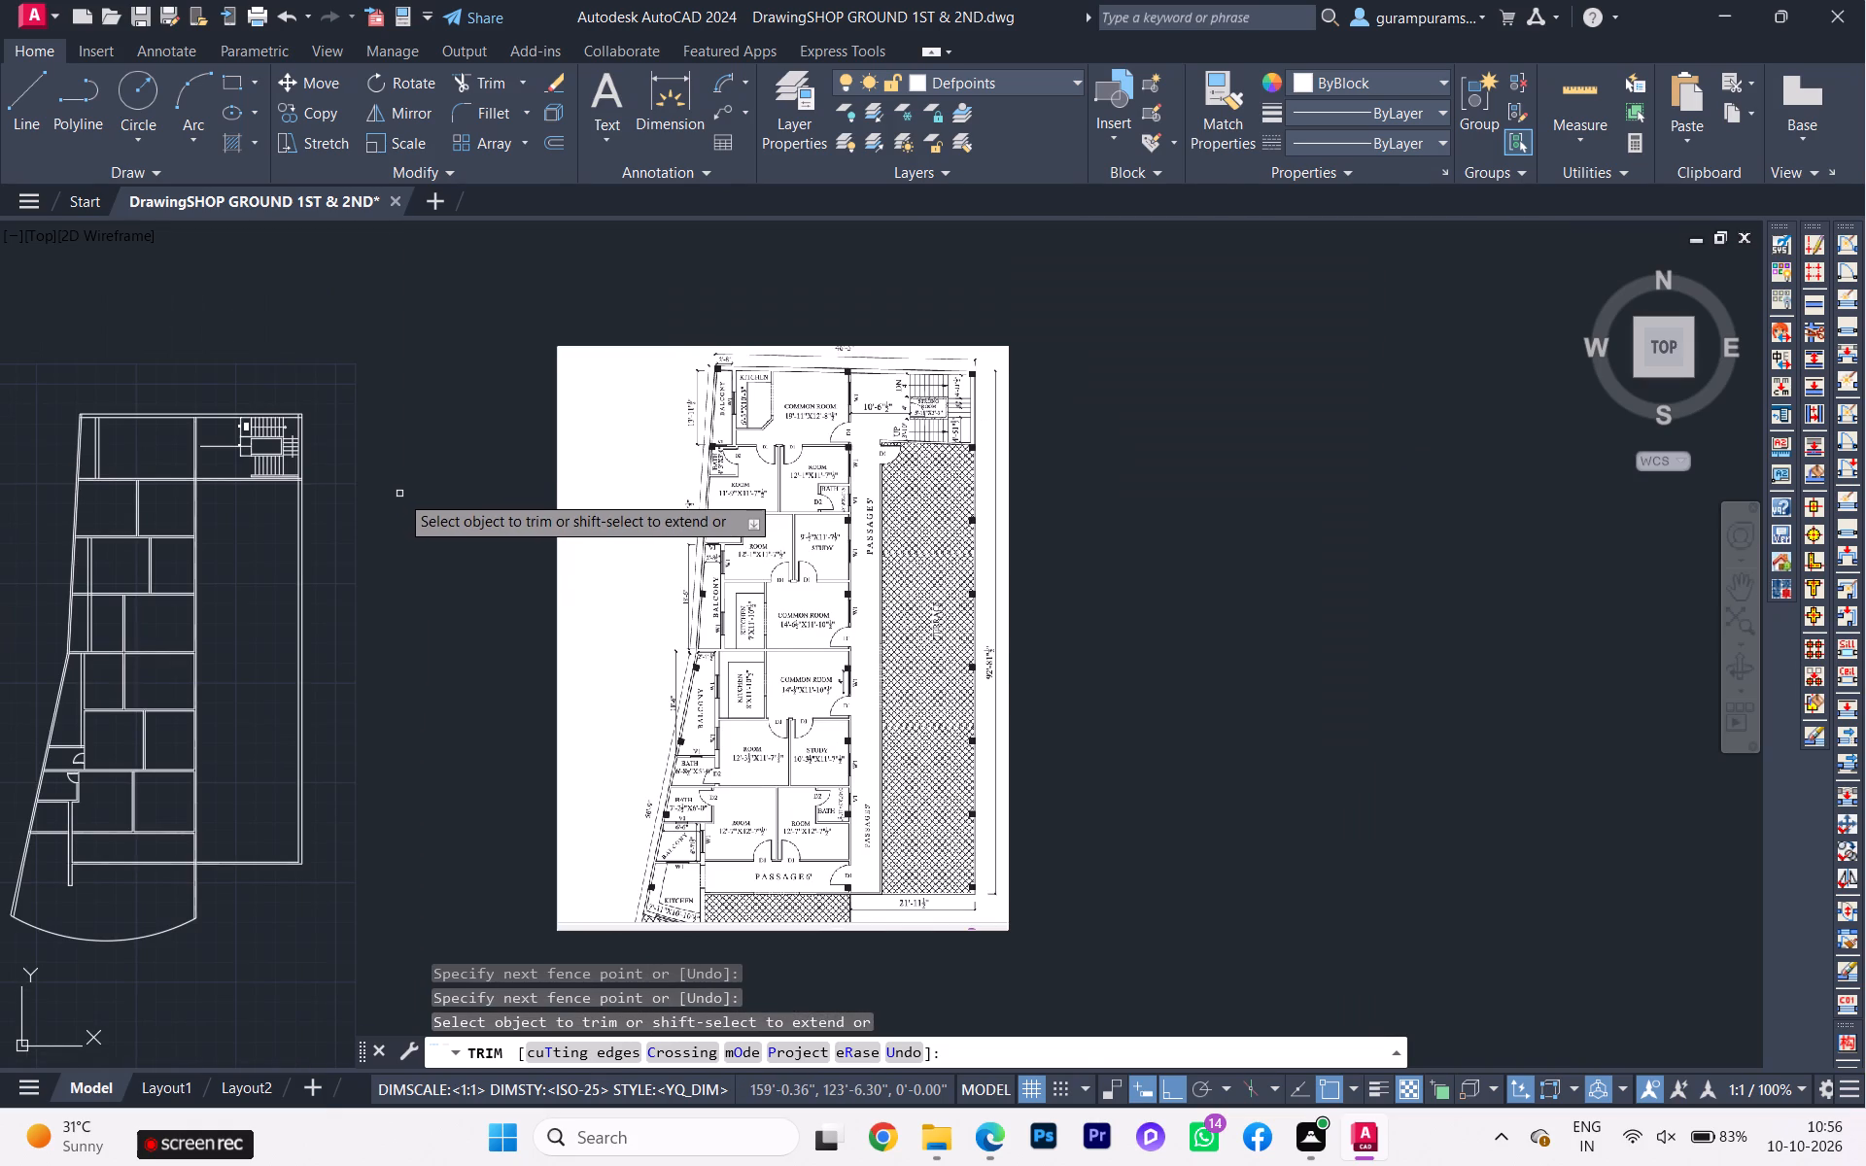
middle_click_drag(399, 493, 400, 457)
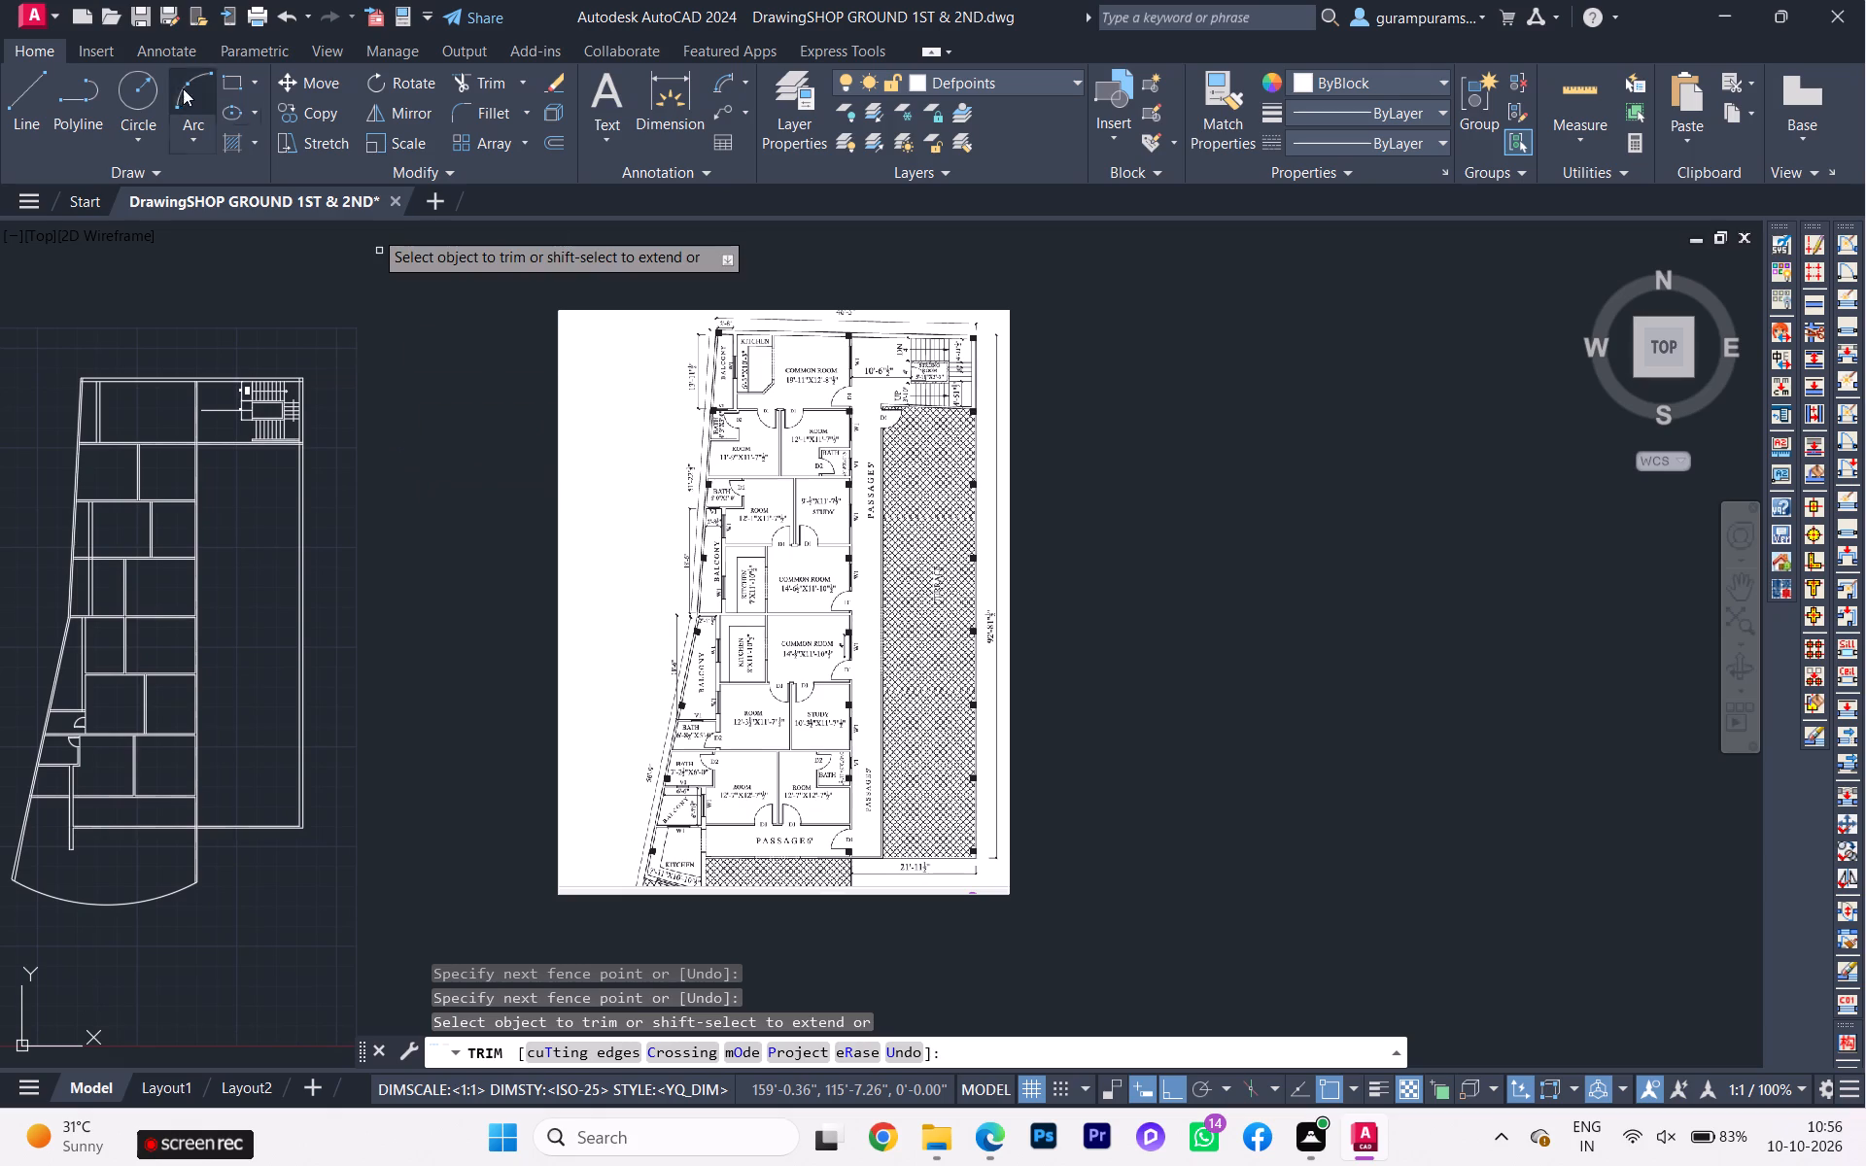
left_click(38, 52)
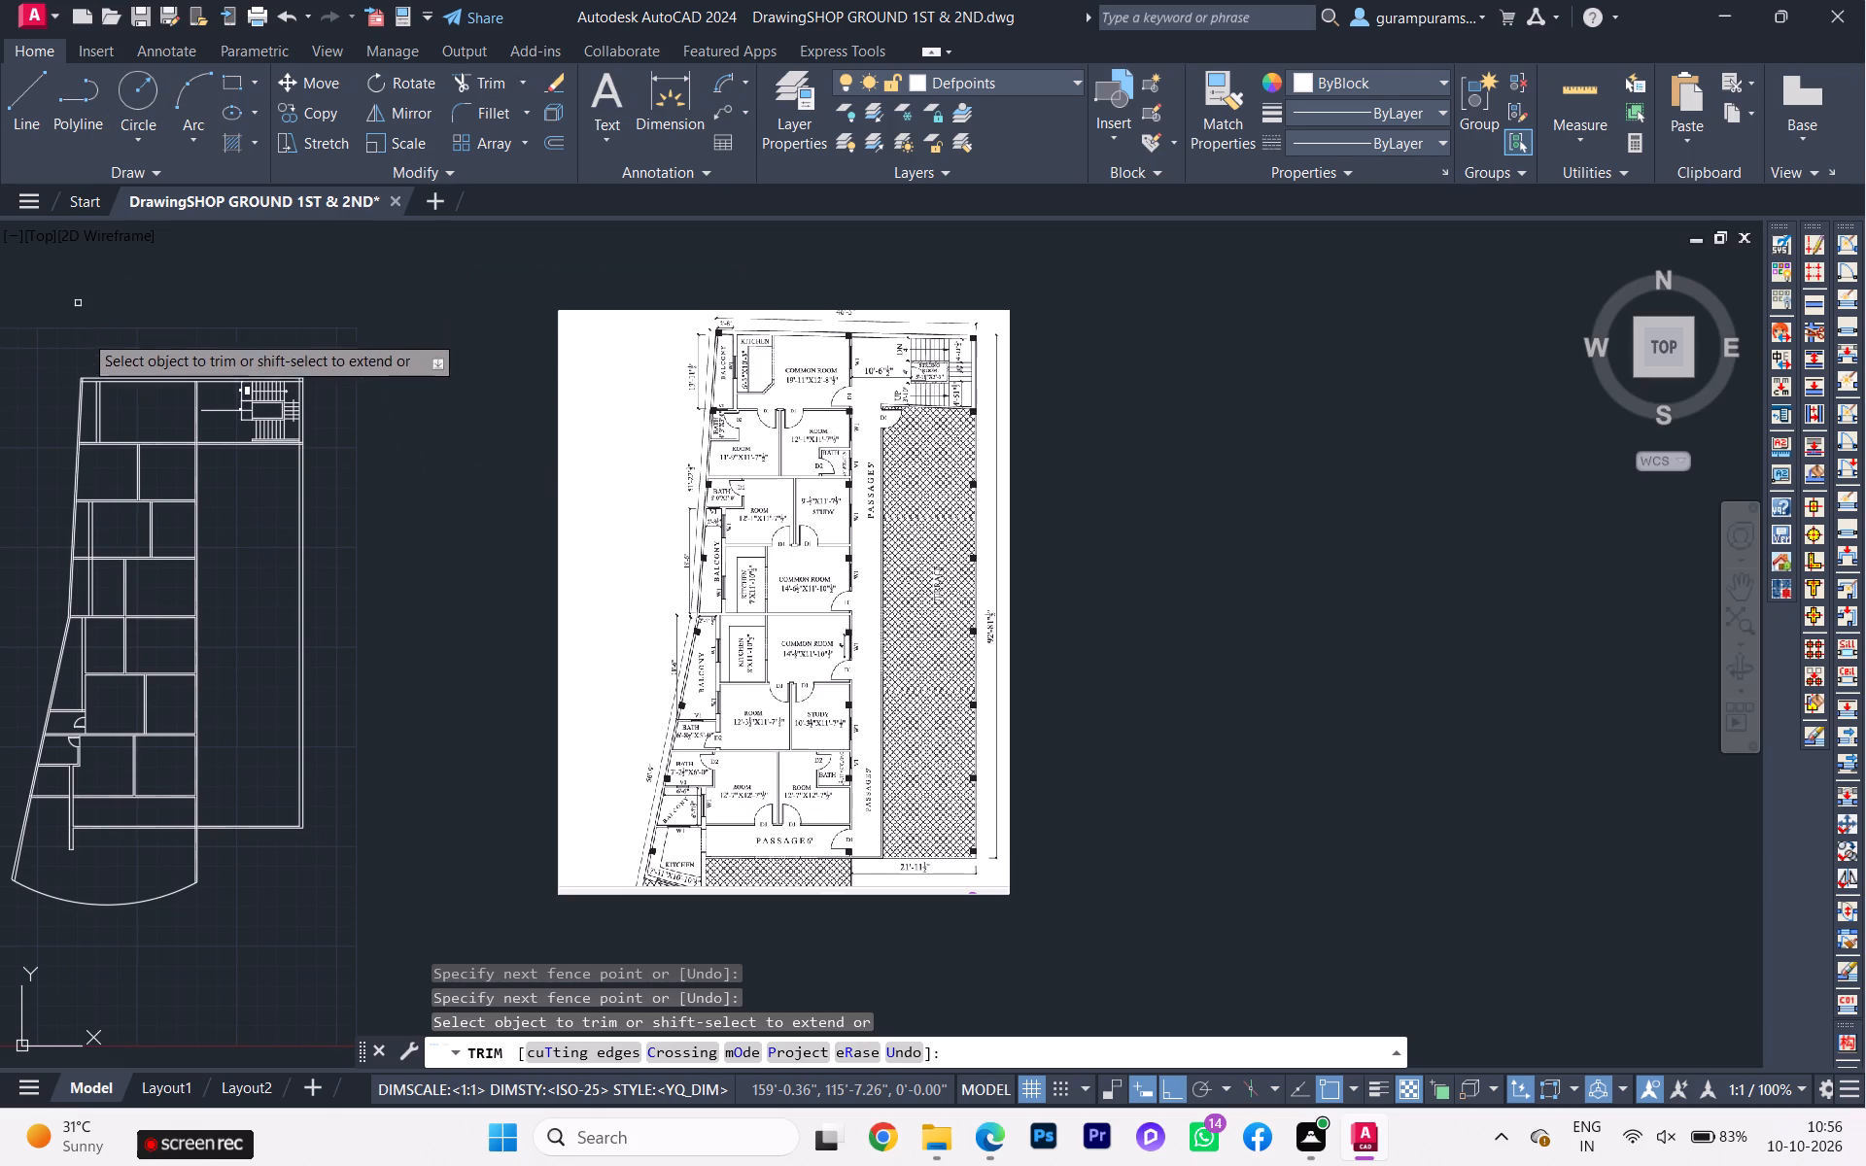
key("Escape")
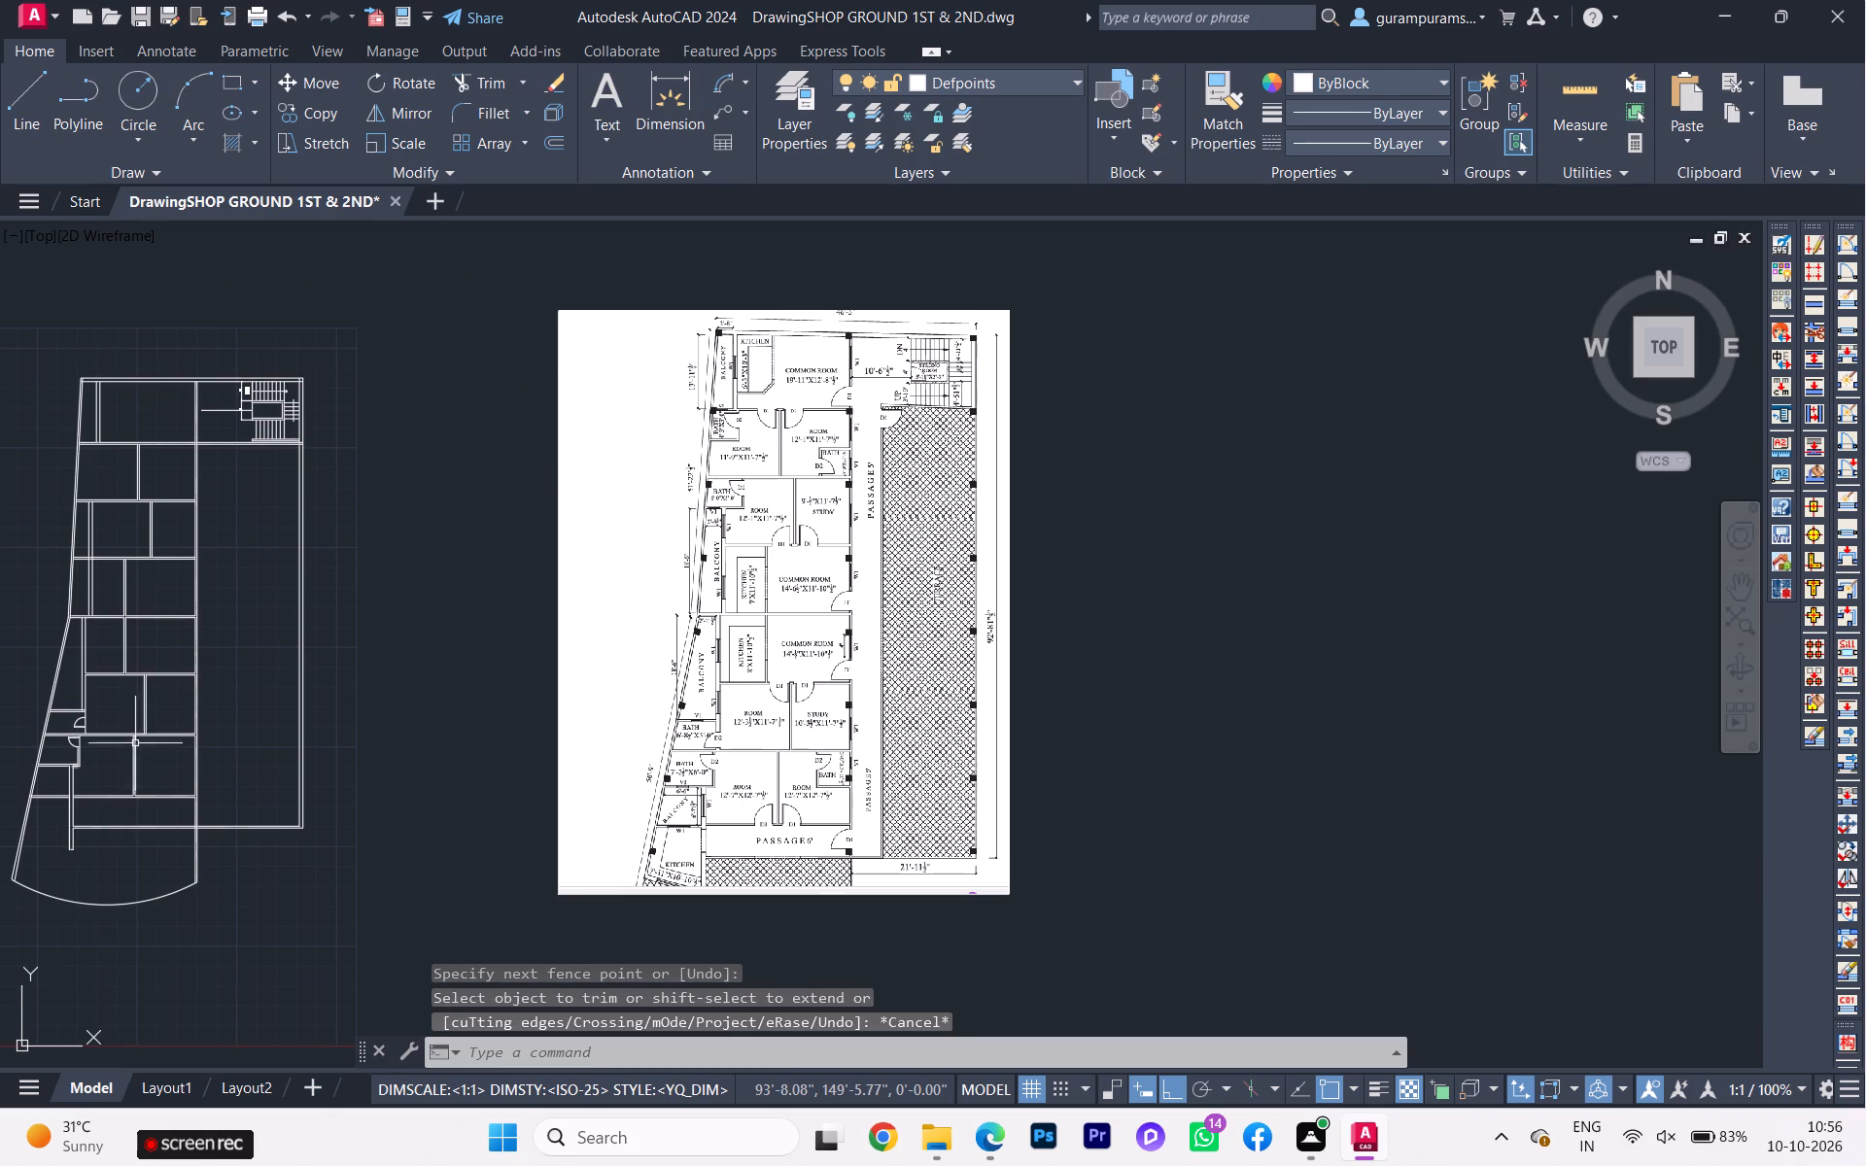
Examine the rooms, baths and door positions in the upper part of the reference plan against the drawn layout.
scroll(98, 737, "up", 2)
scroll(114, 733, "down", 1)
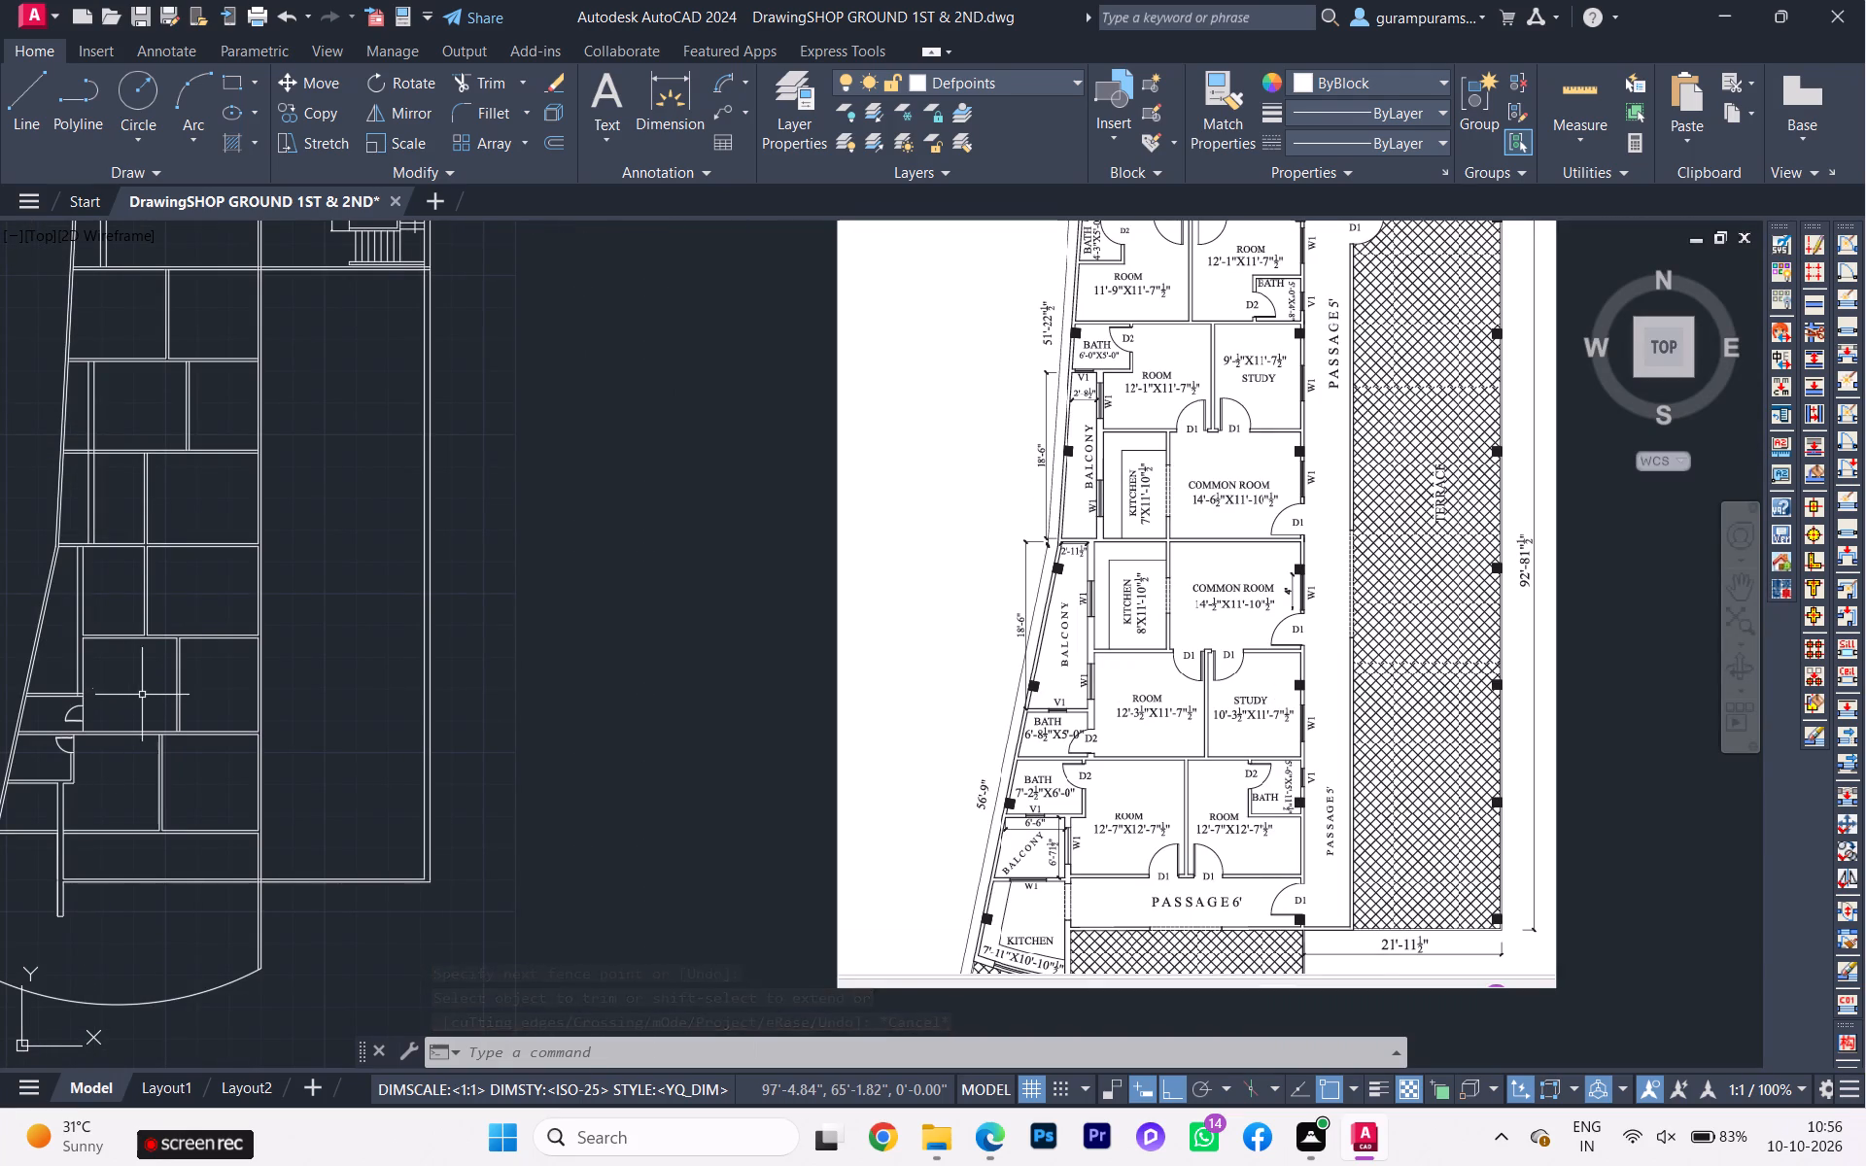
scroll(167, 703, "down", 1)
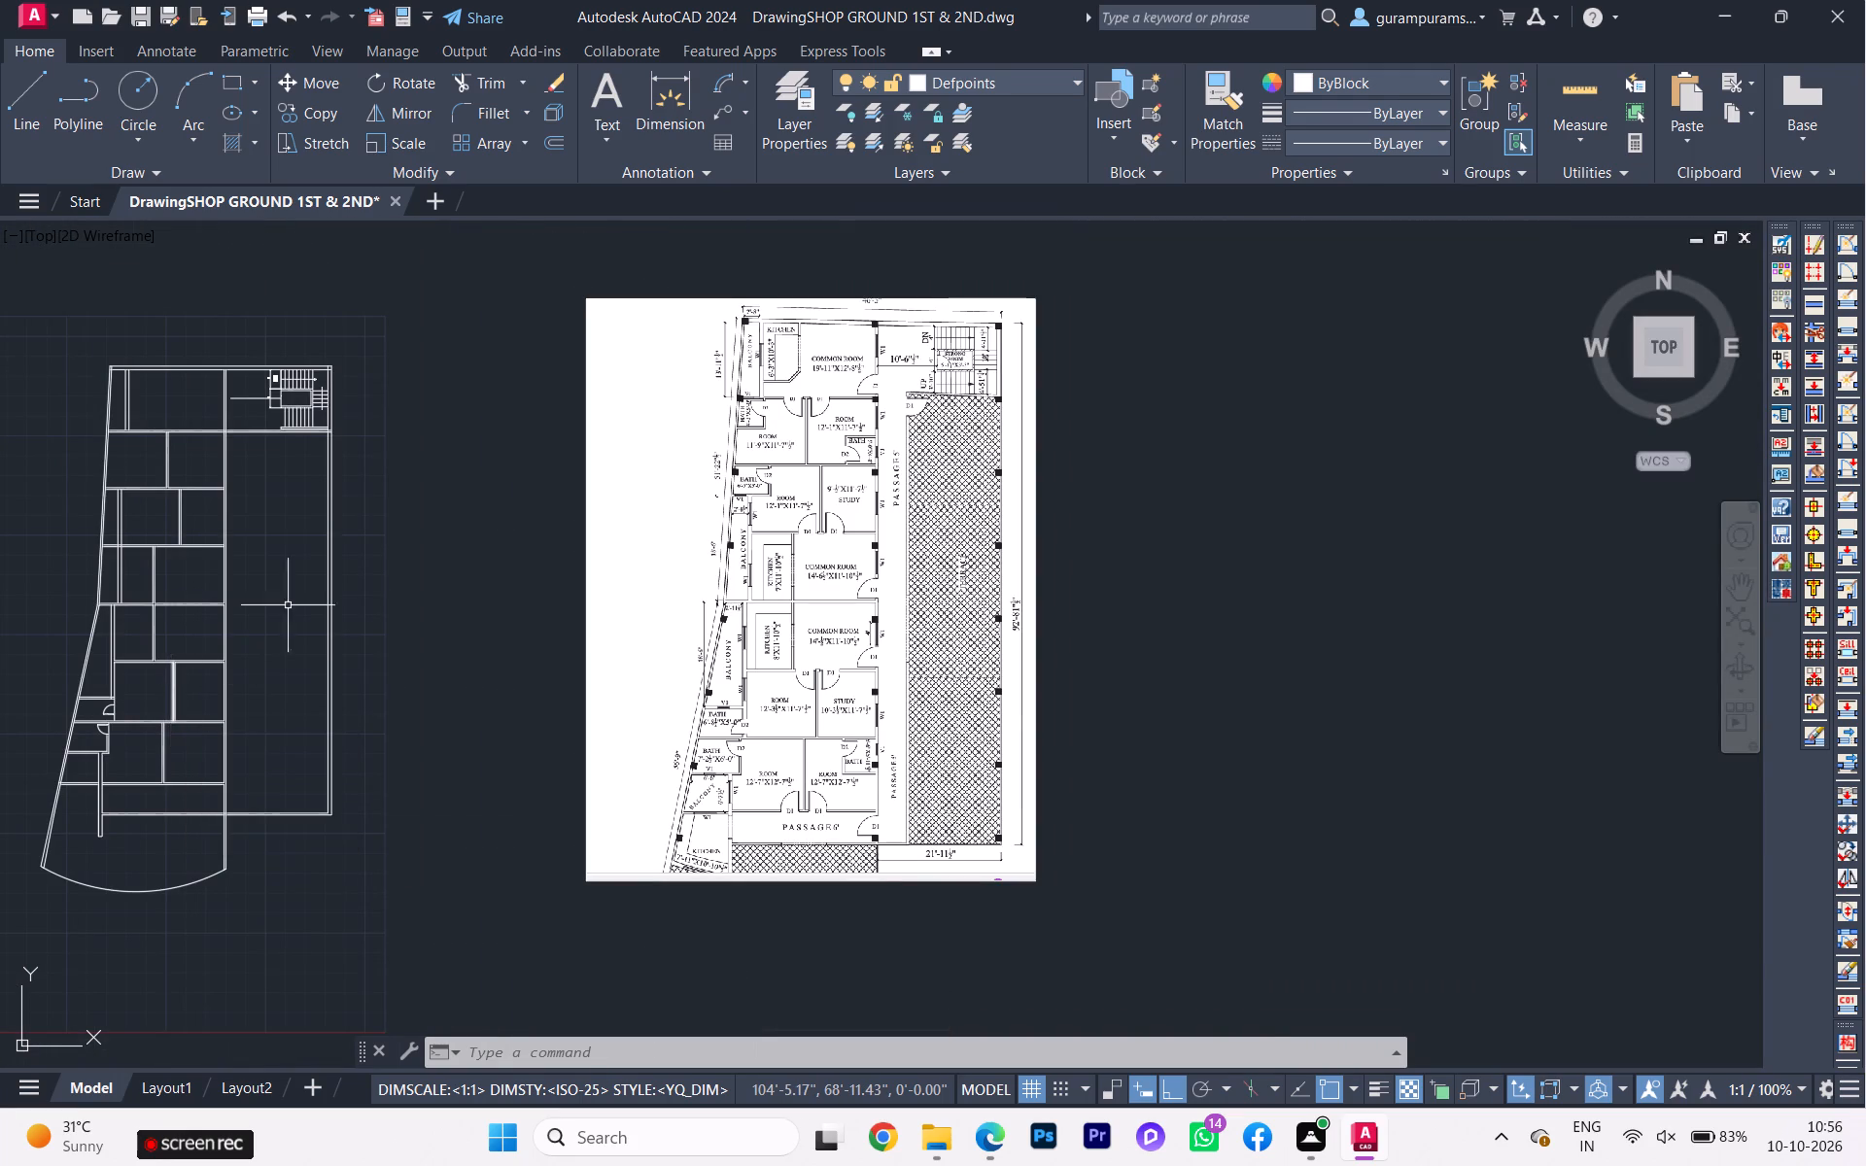
scroll(525, 502, "up", 1)
scroll(550, 542, "down", 1)
middle_click_drag(550, 542, 743, 525)
scroll(946, 415, "up", 3)
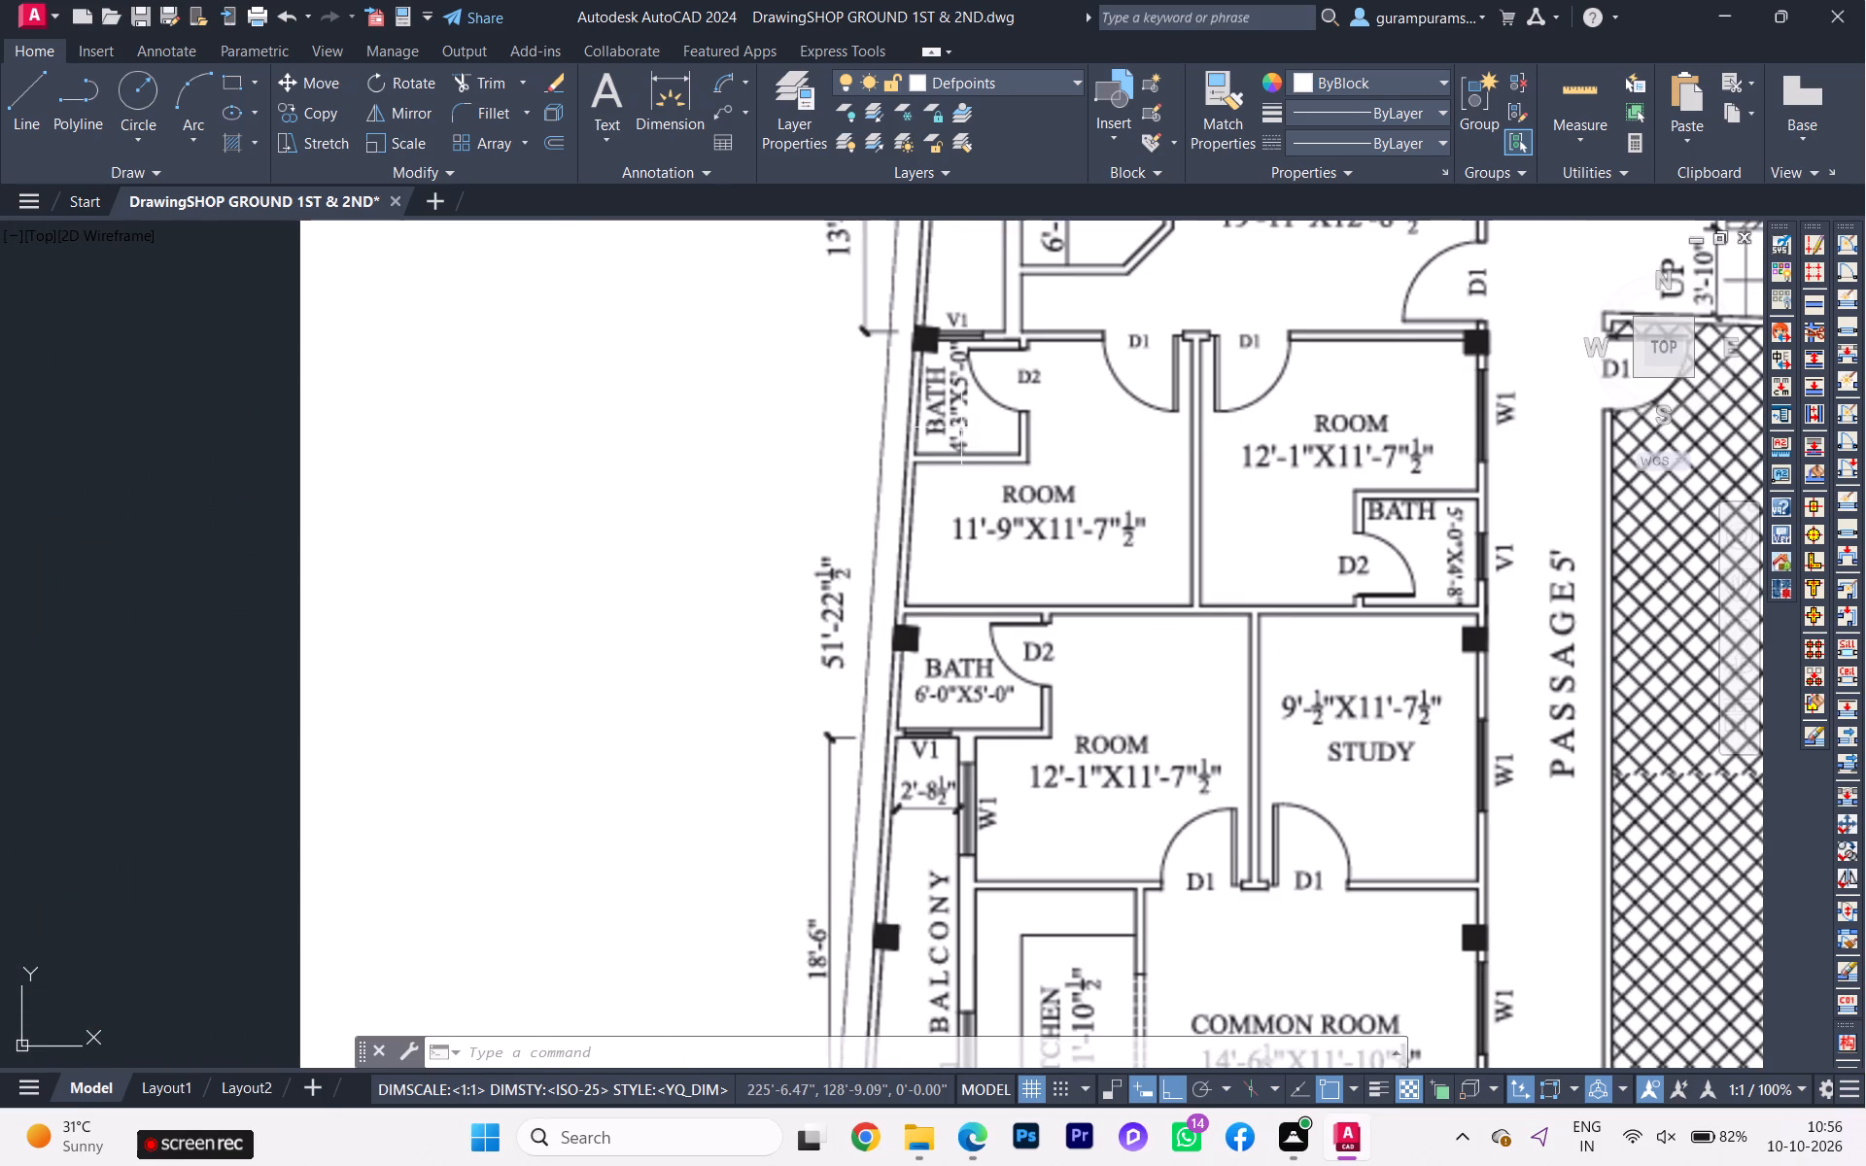
scroll(967, 432, "down", 1)
scroll(971, 440, "up", 1)
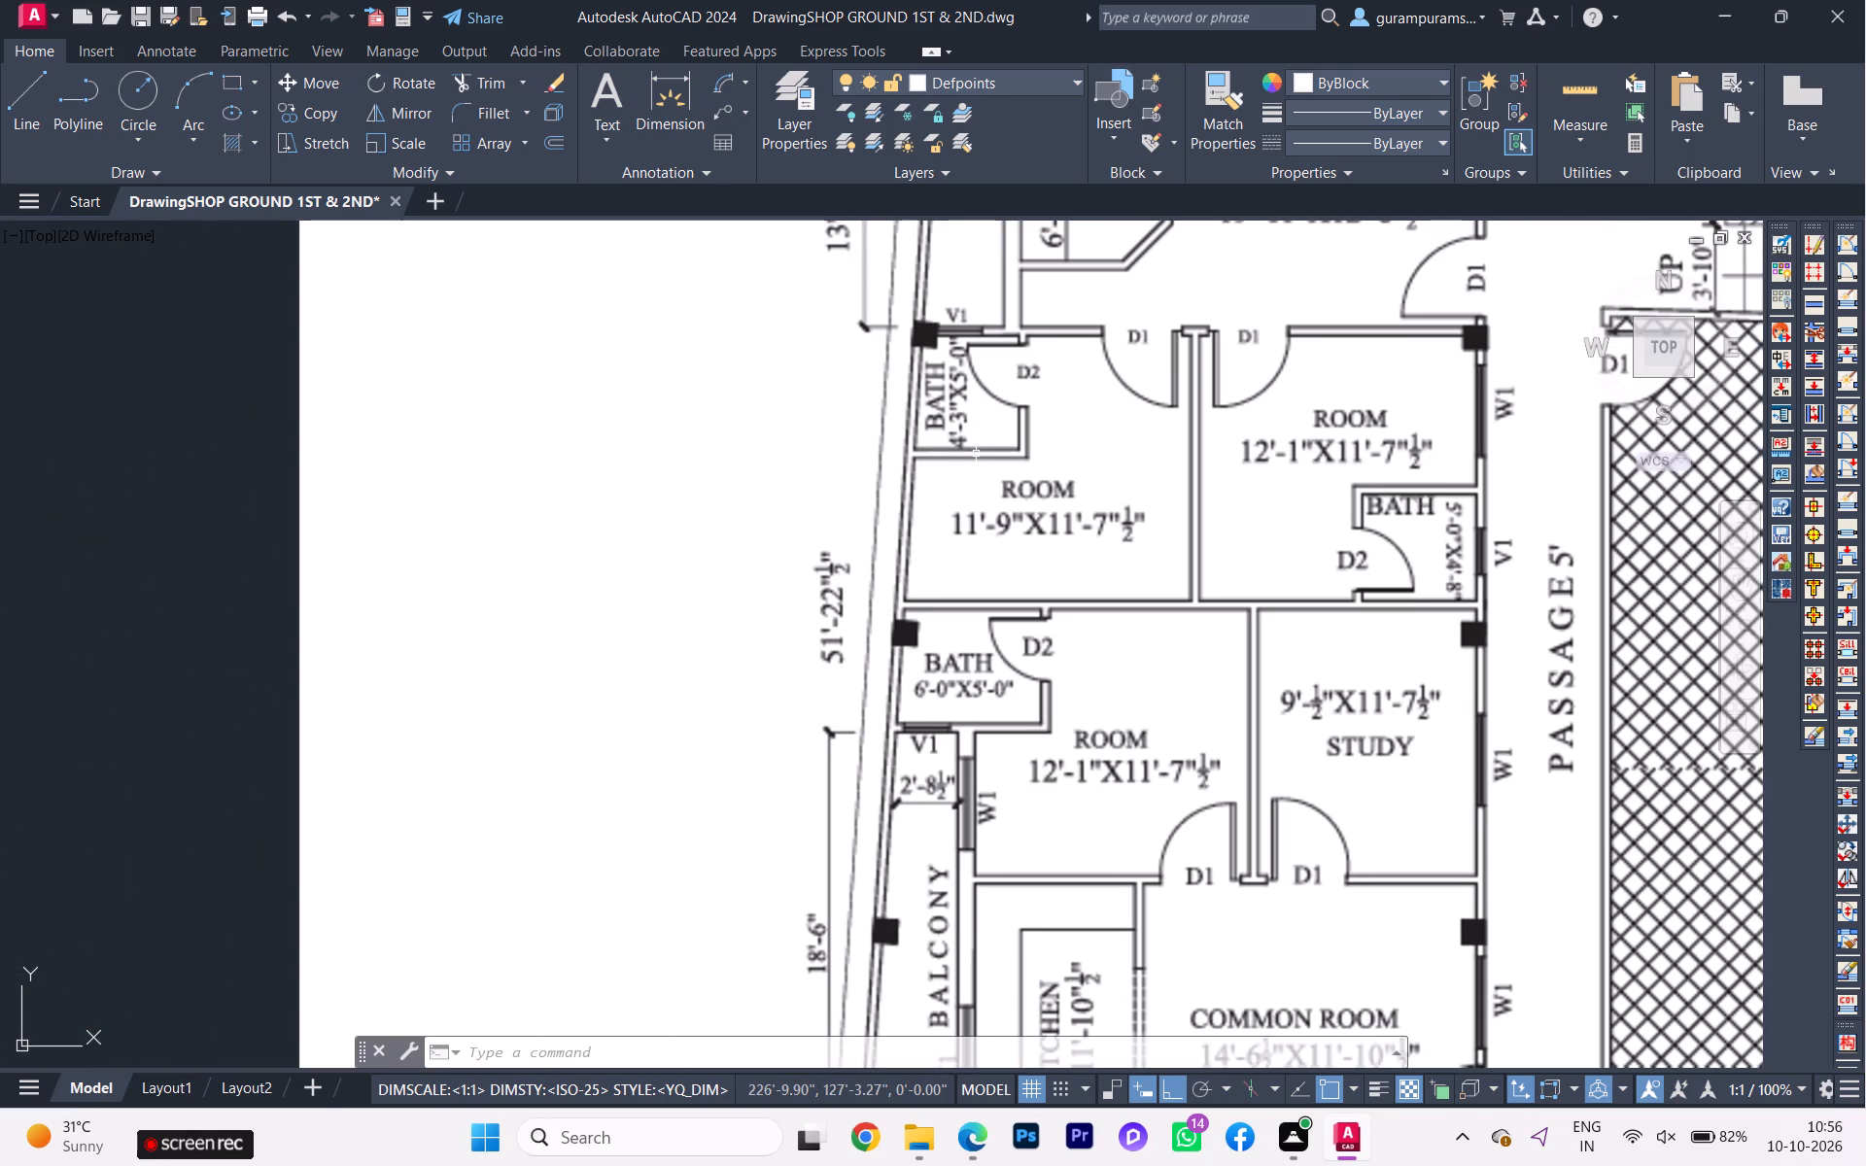
scroll(992, 463, "down", 1)
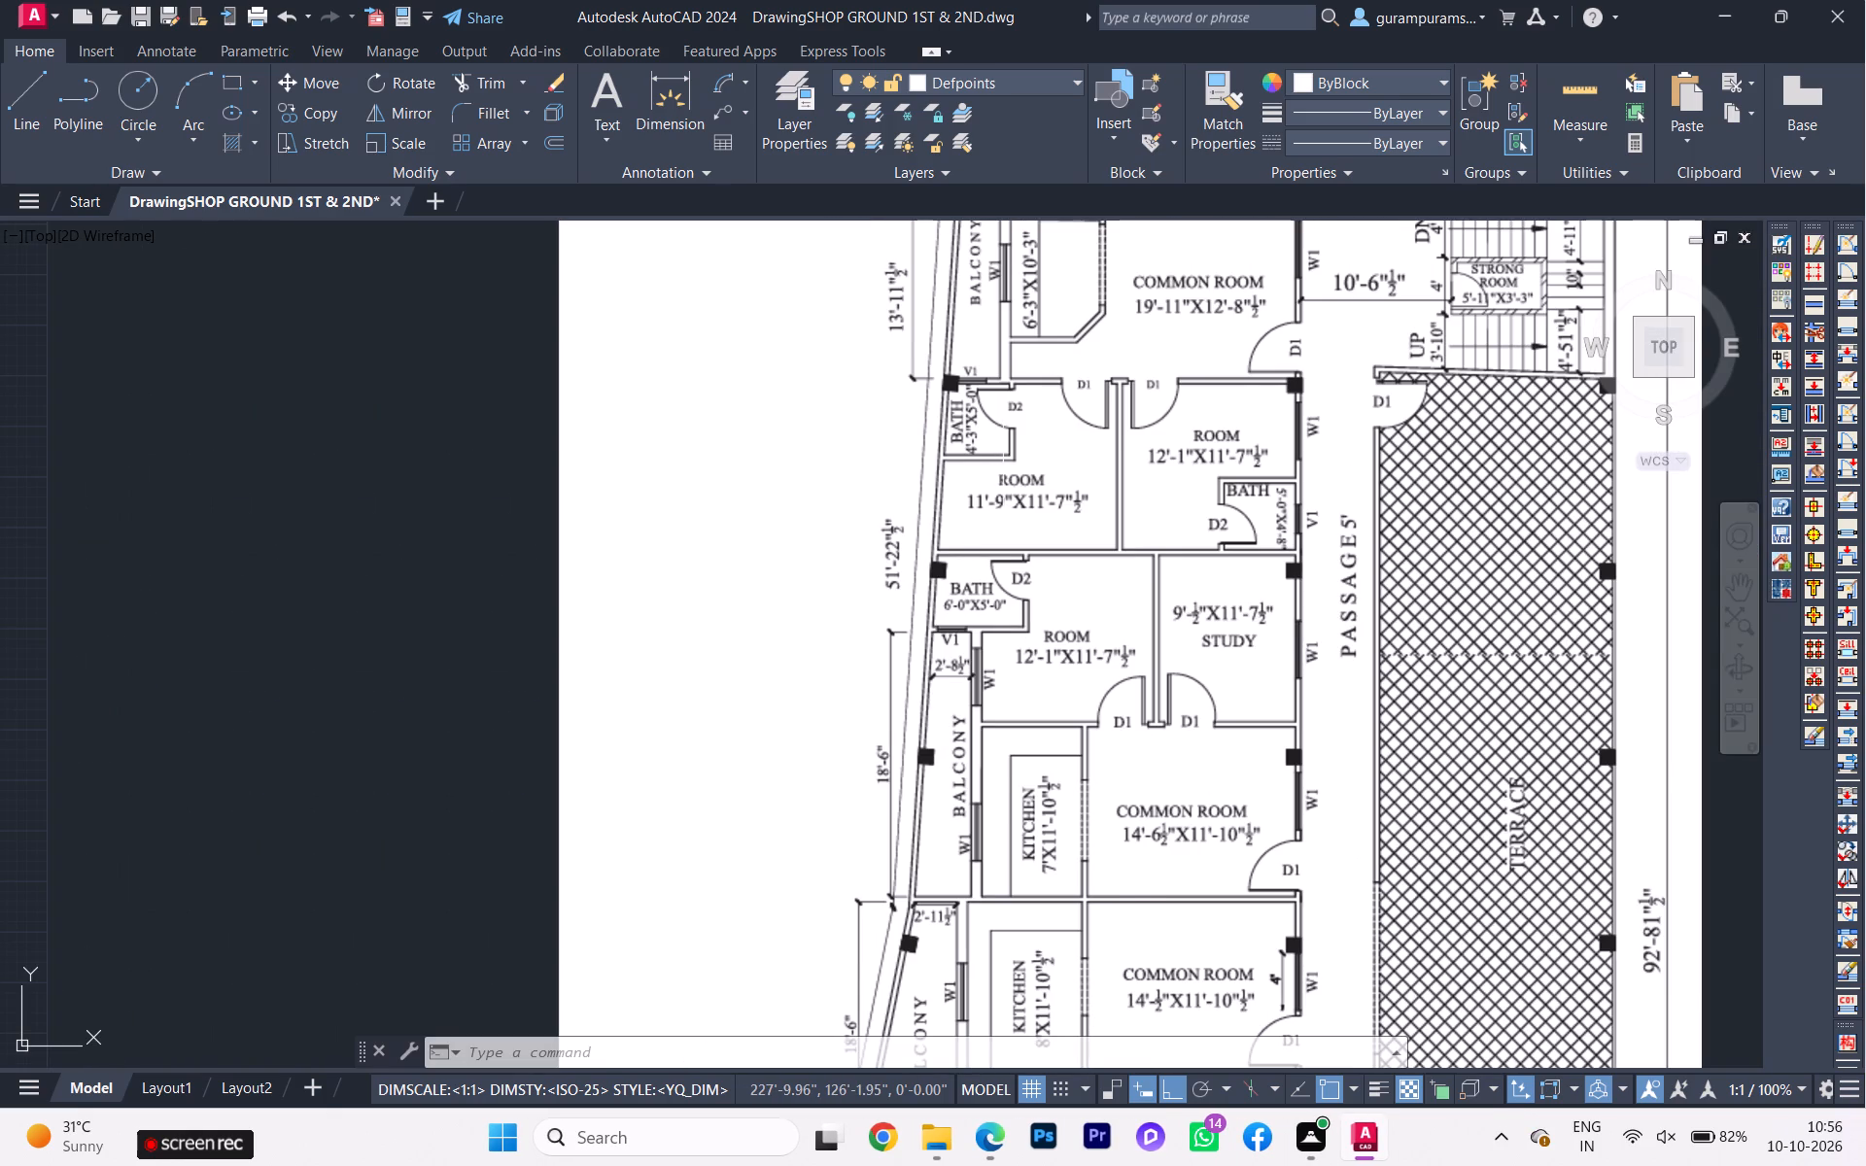
scroll(1003, 469, "down", 2)
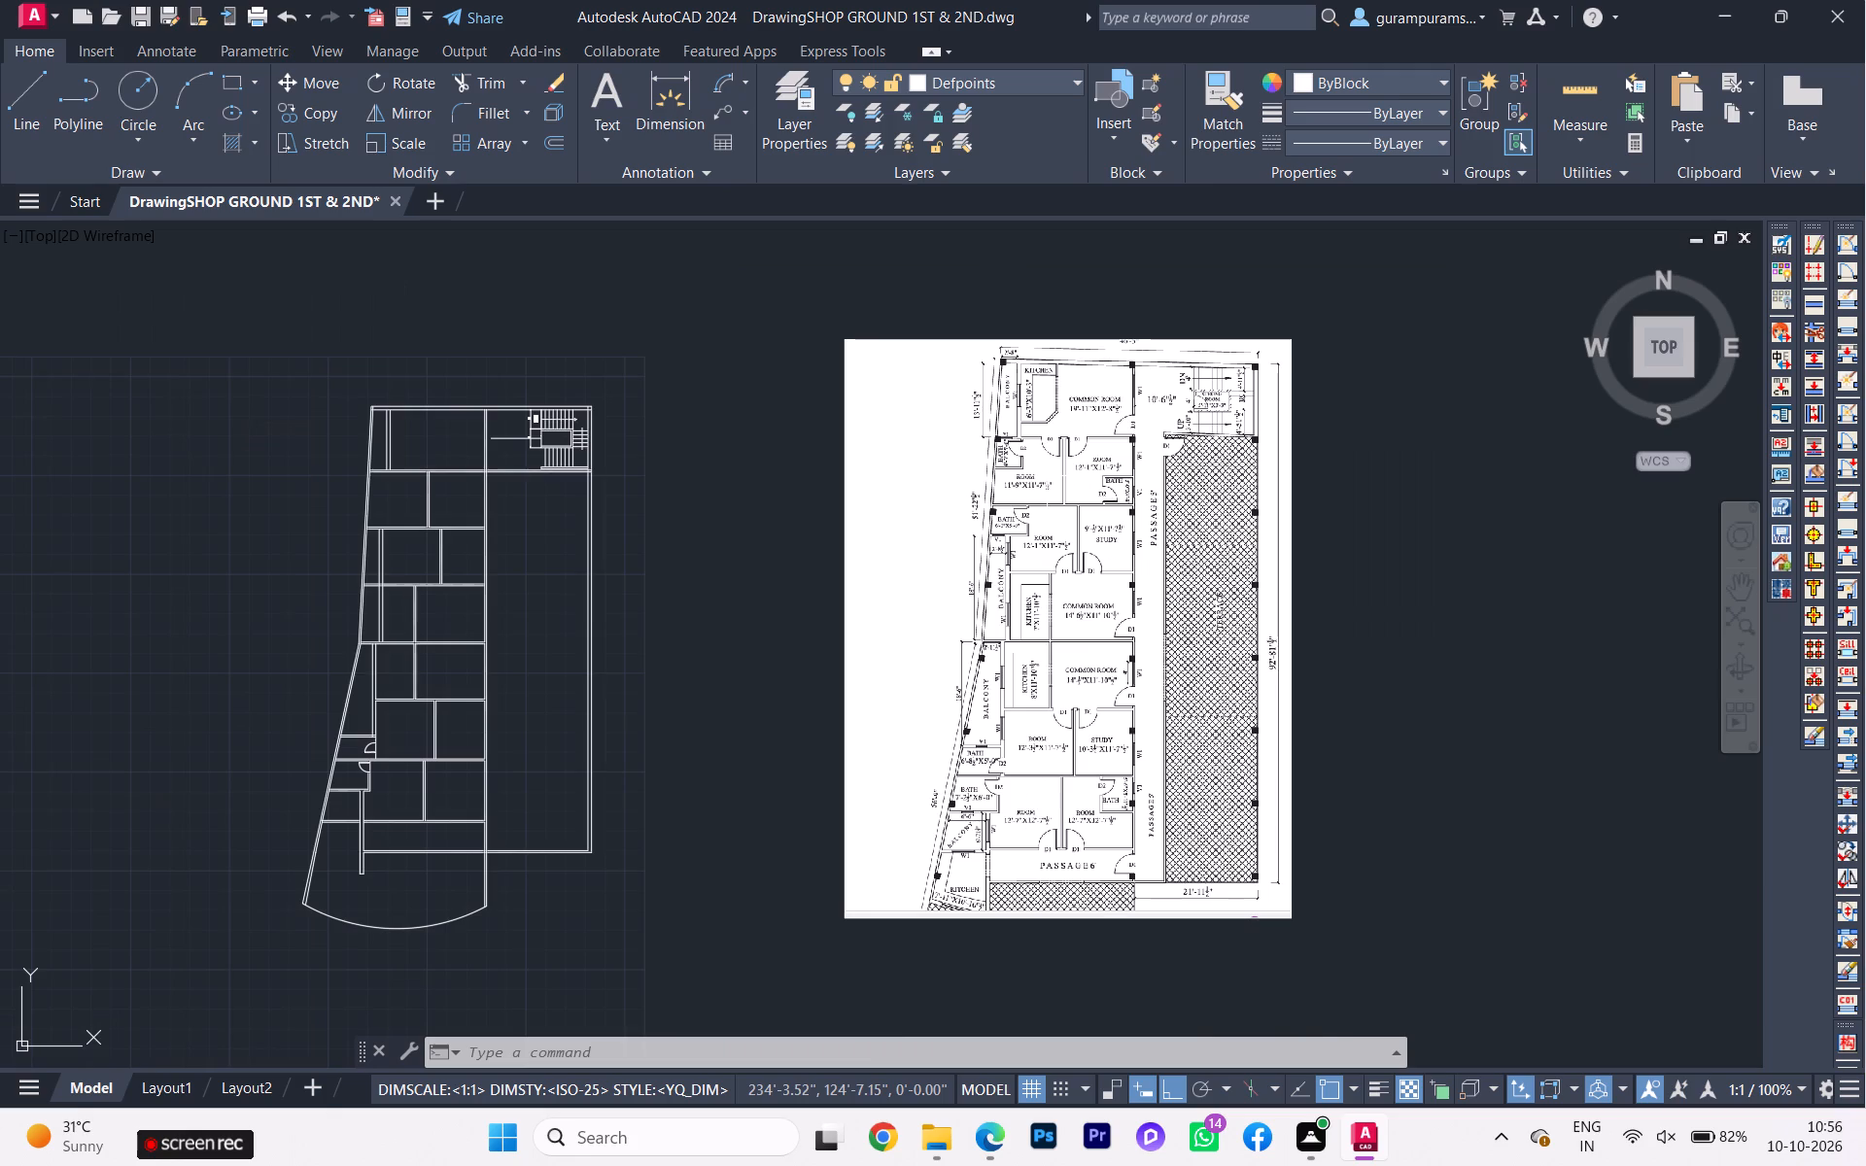
scroll(1050, 459, "up", 1)
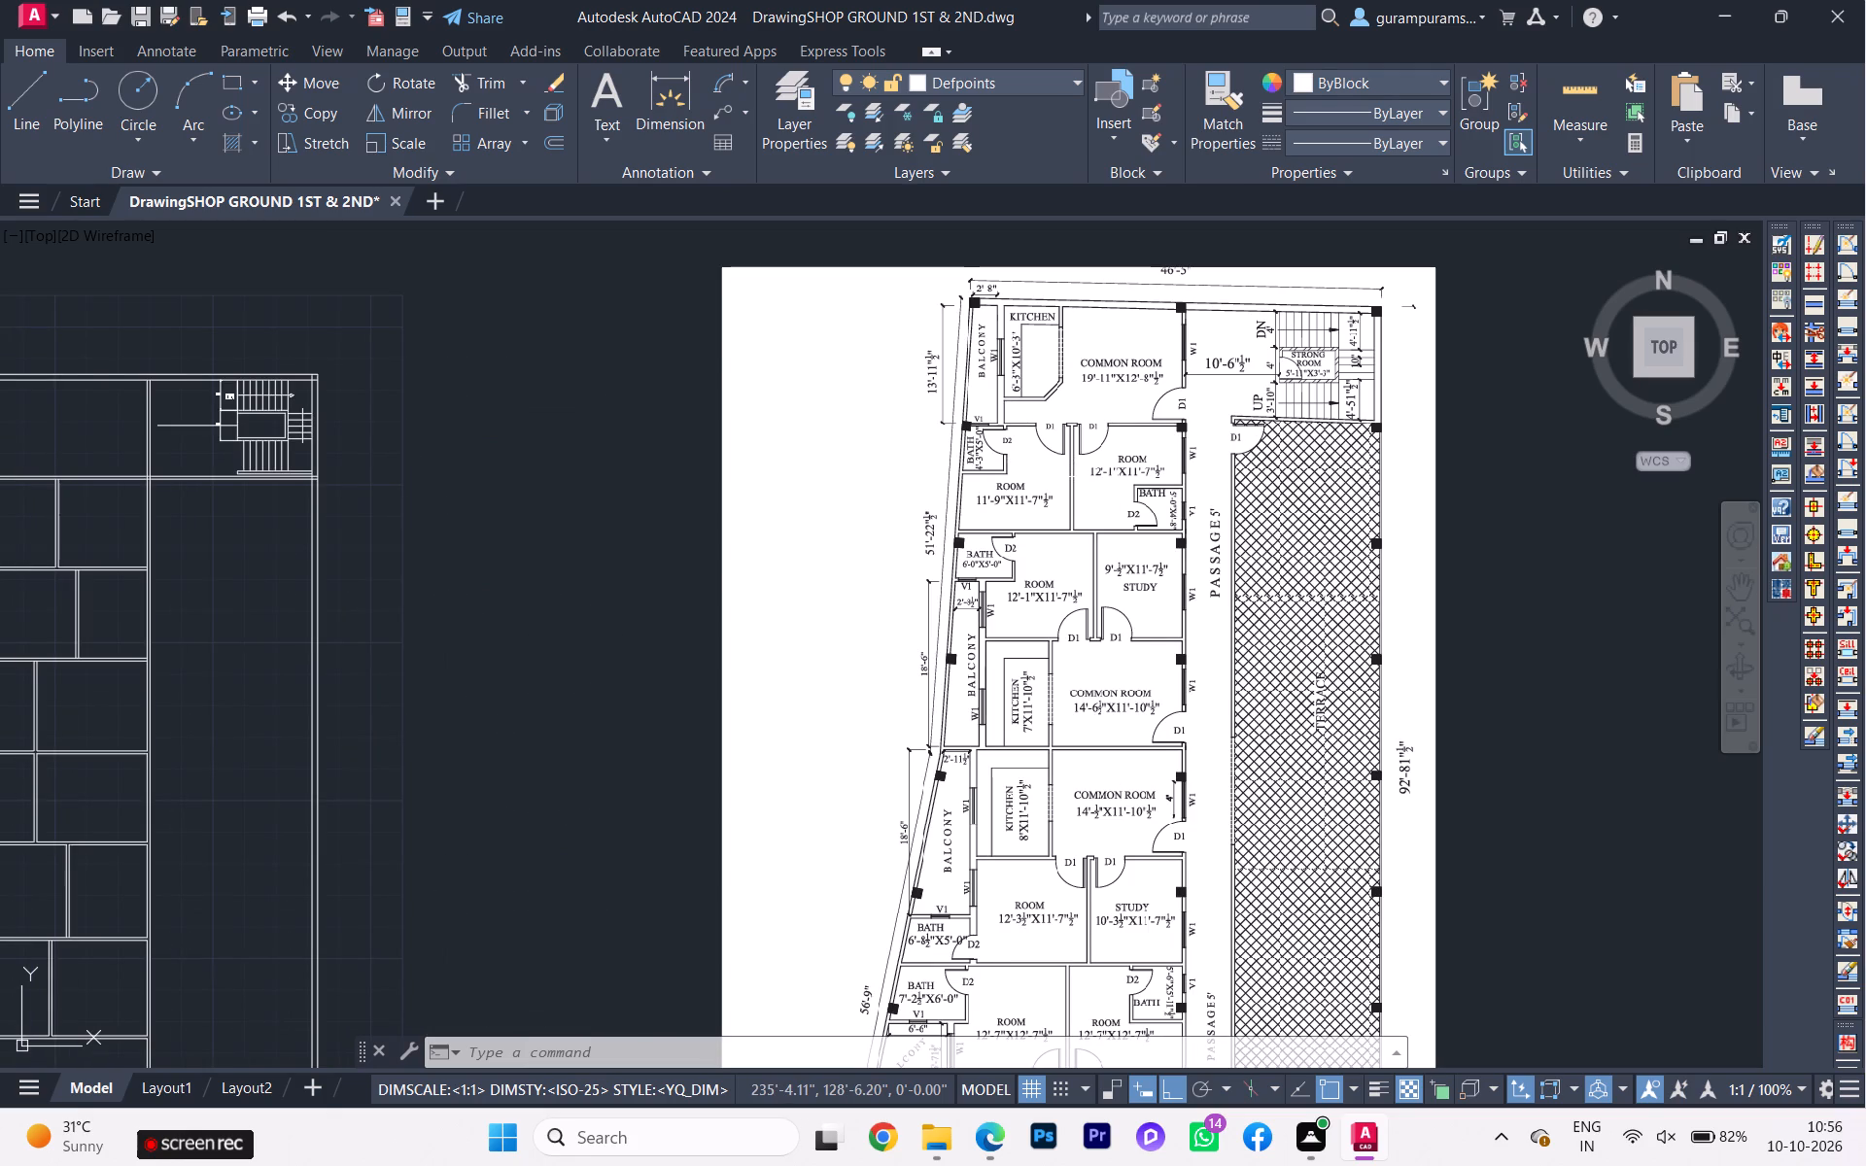
scroll(1119, 478, "down", 1)
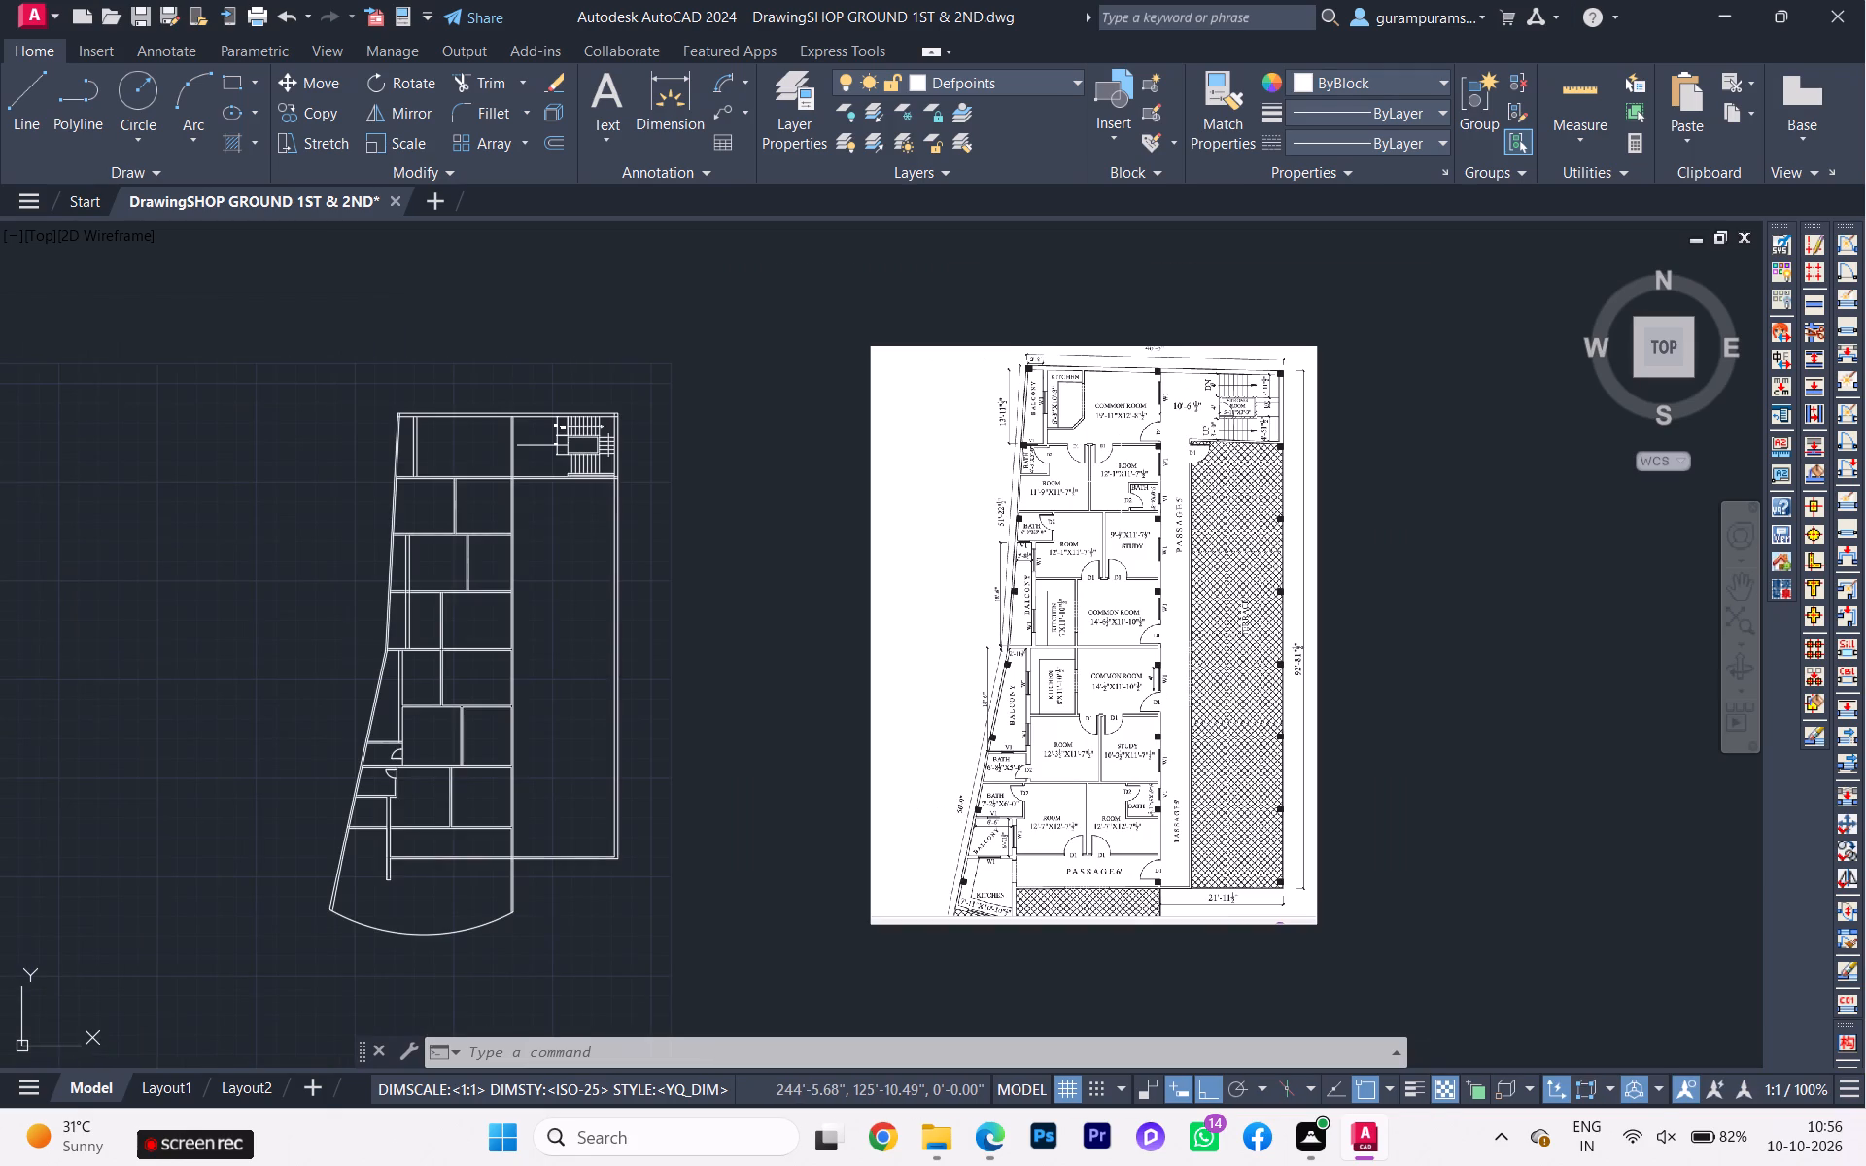
scroll(1102, 436, "up", 1)
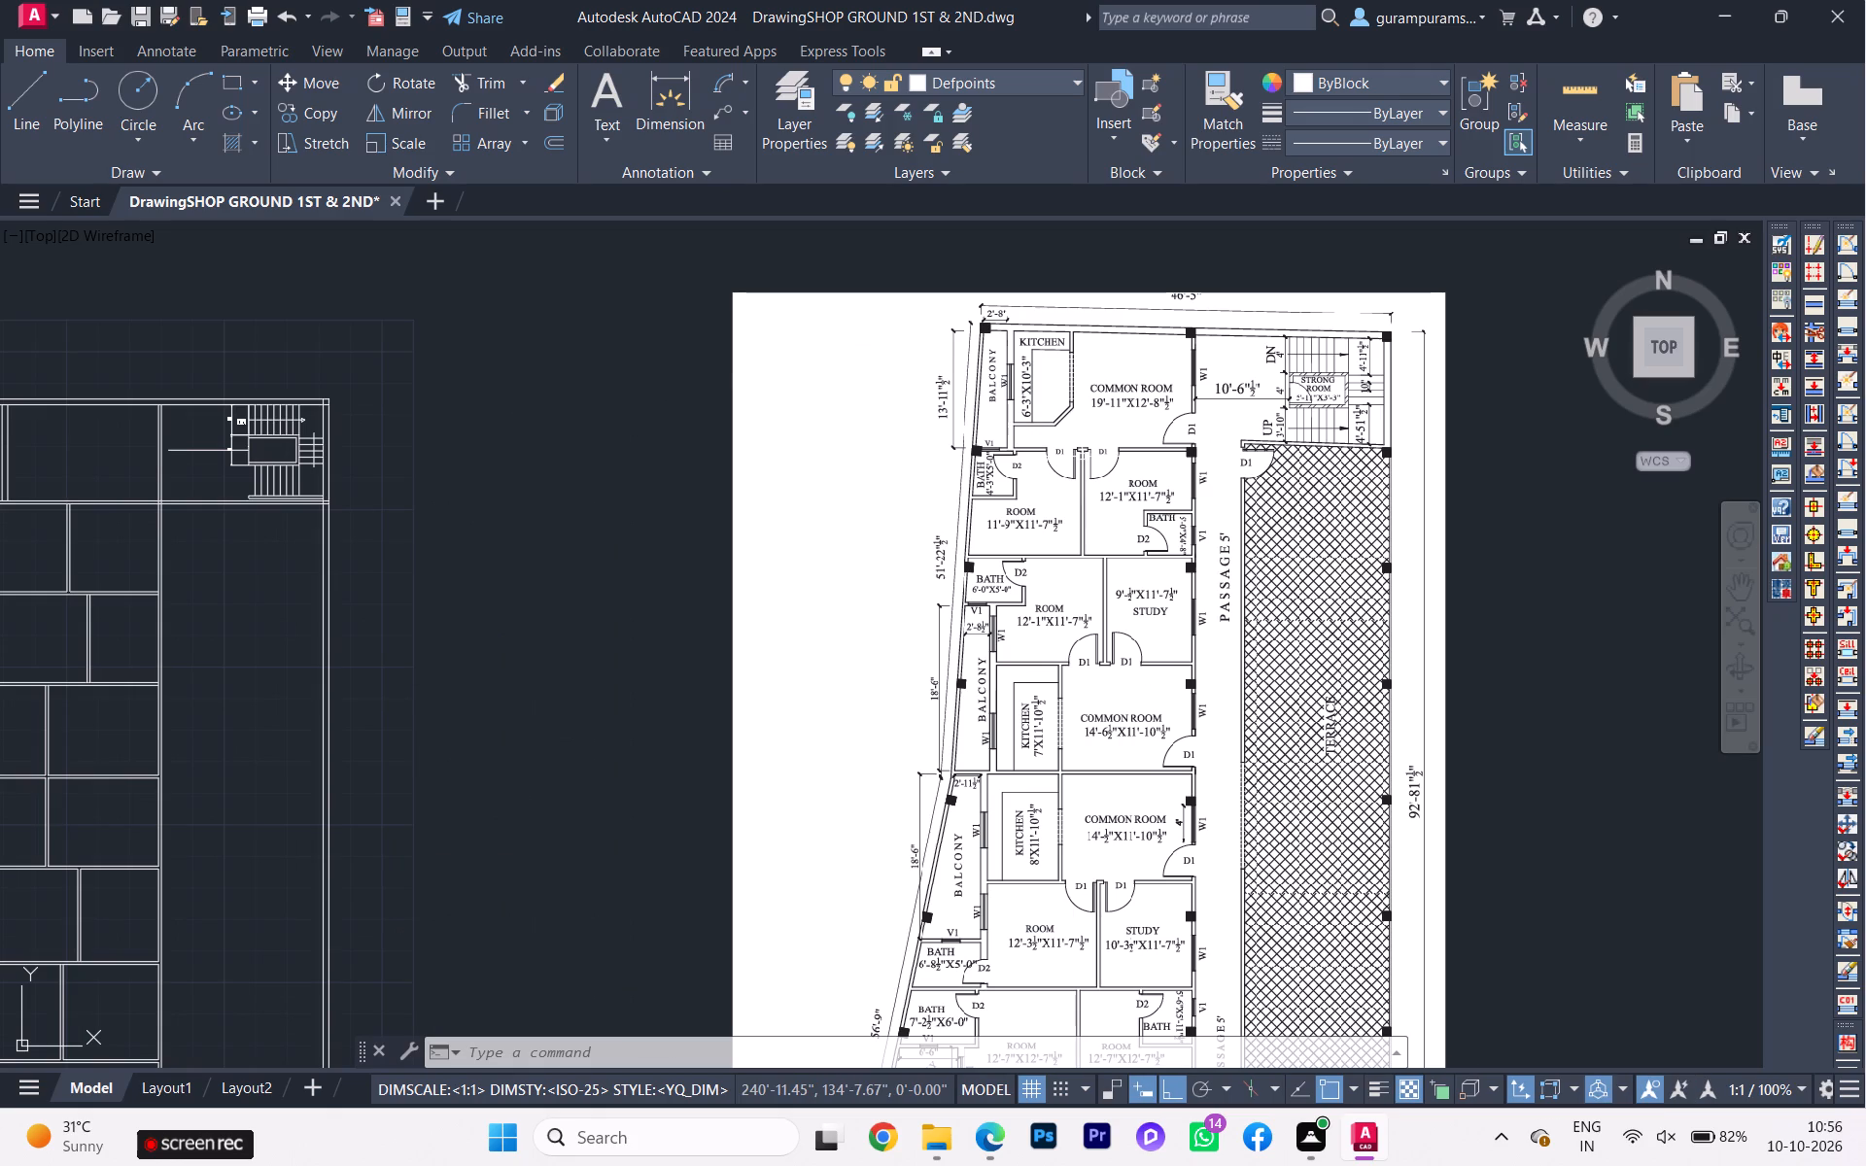
scroll(1082, 457, "down", 1)
scroll(487, 476, "up", 2)
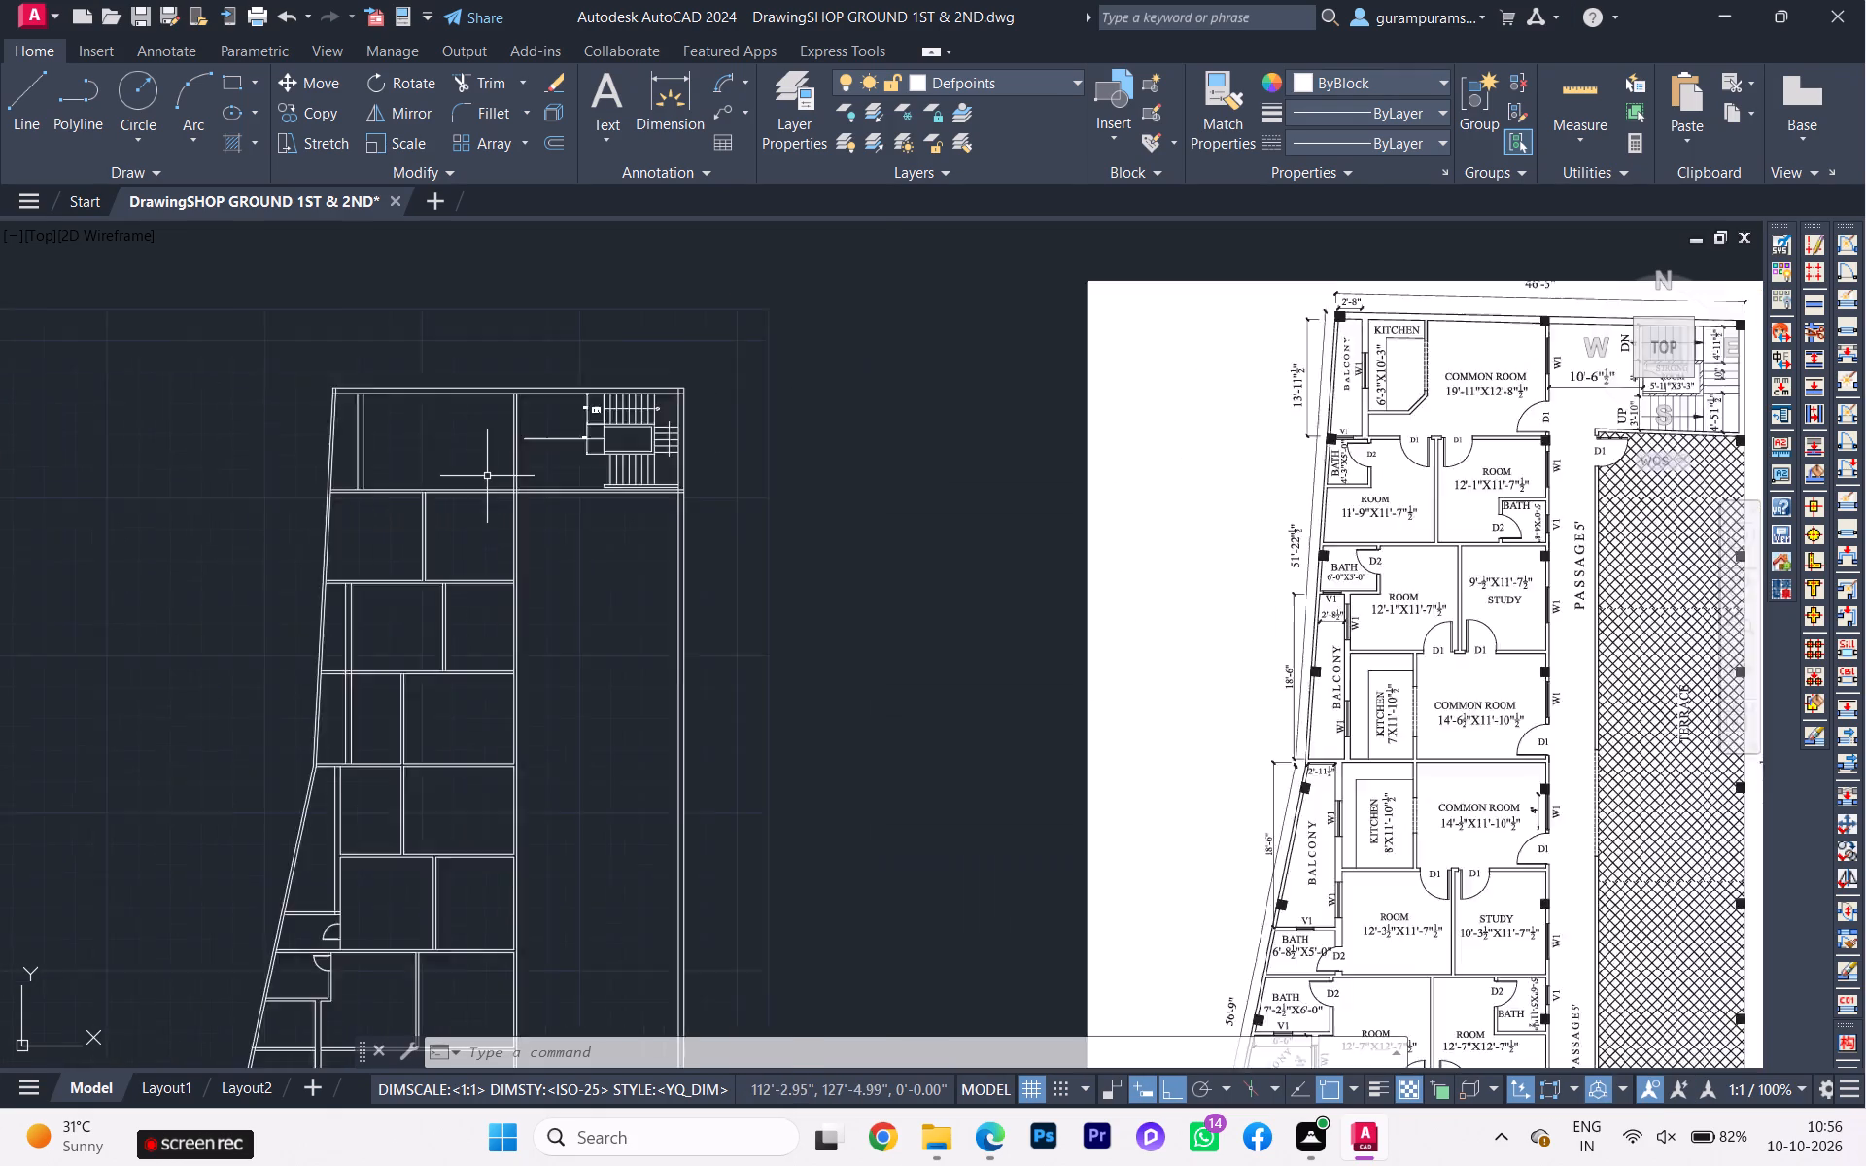
Copy the upper of the two bathroom doors near the slanted exterior wall straight up to just above the plan's top wall.
scroll(447, 624, "down", 2)
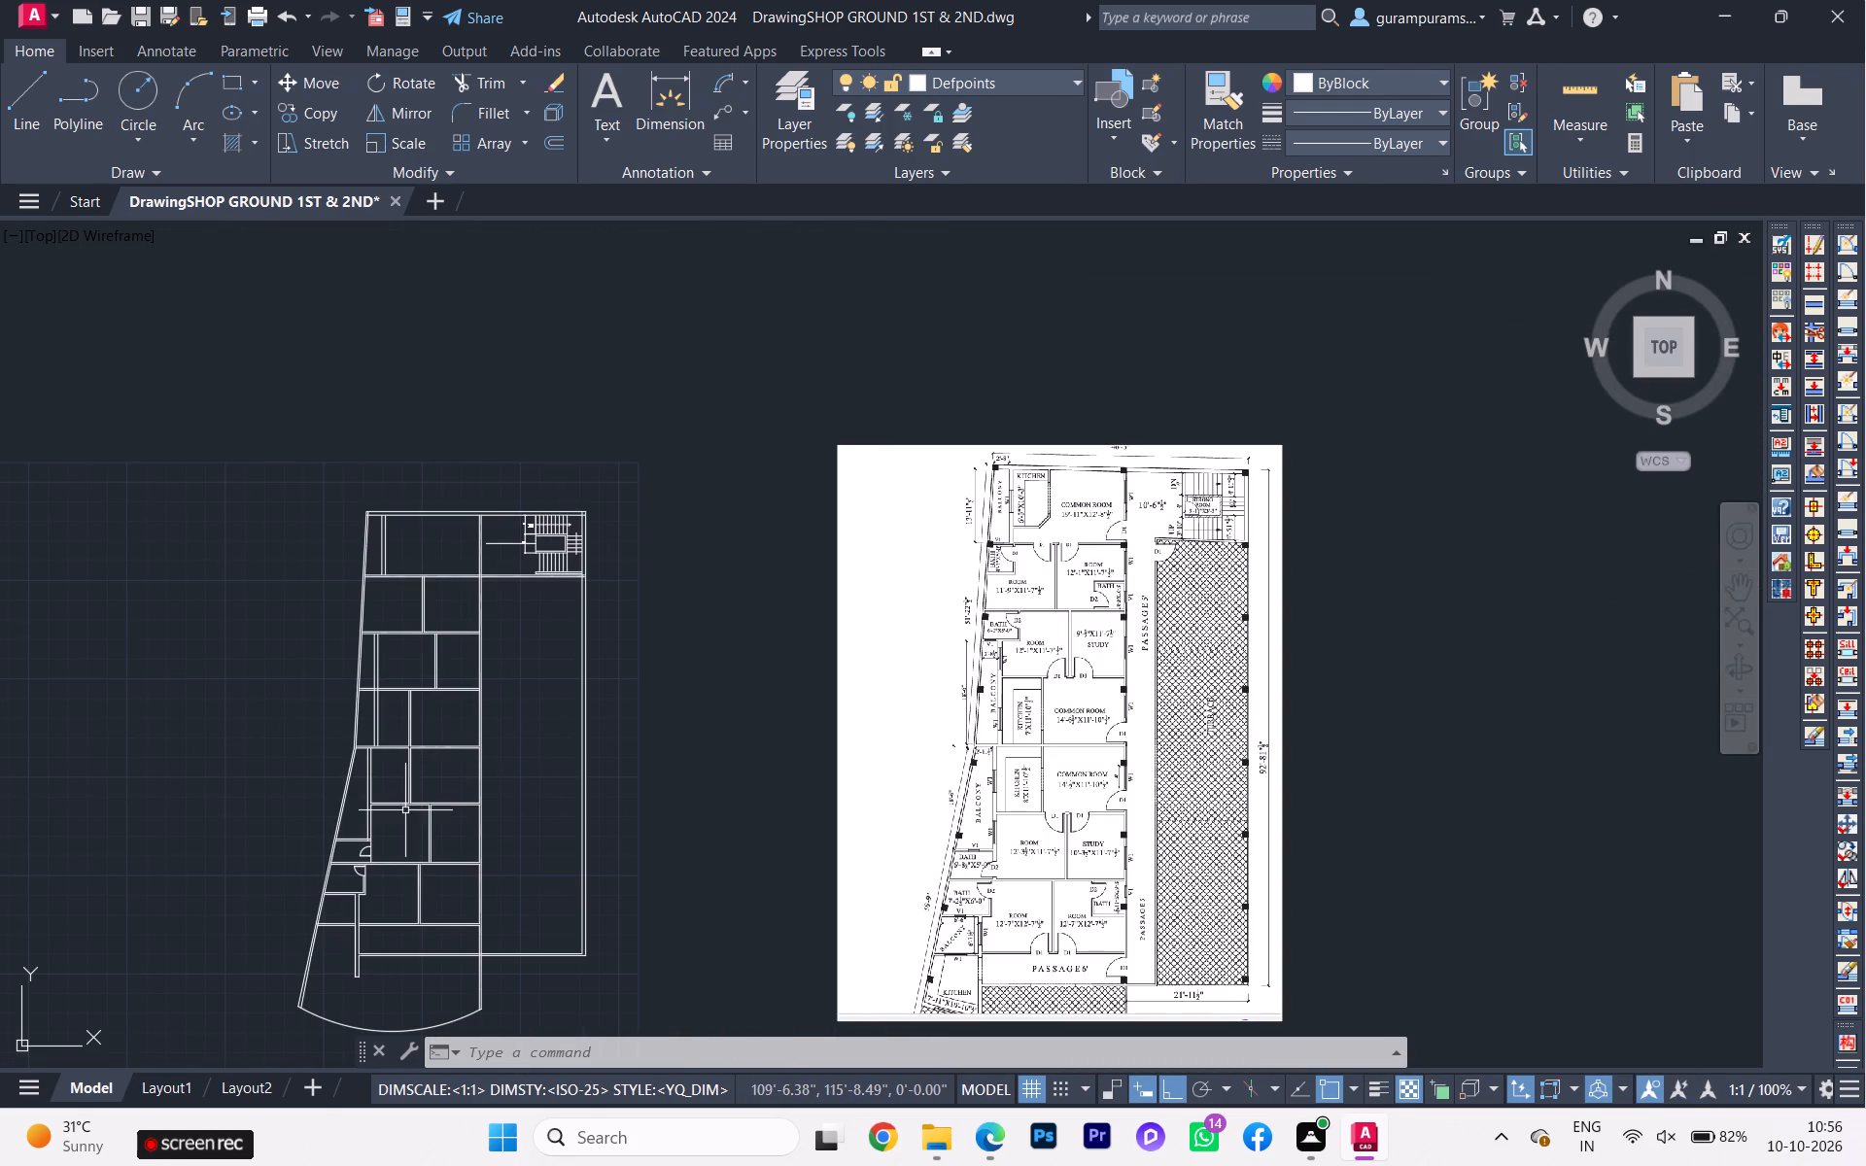
scroll(378, 845, "up", 2)
left_click(347, 872)
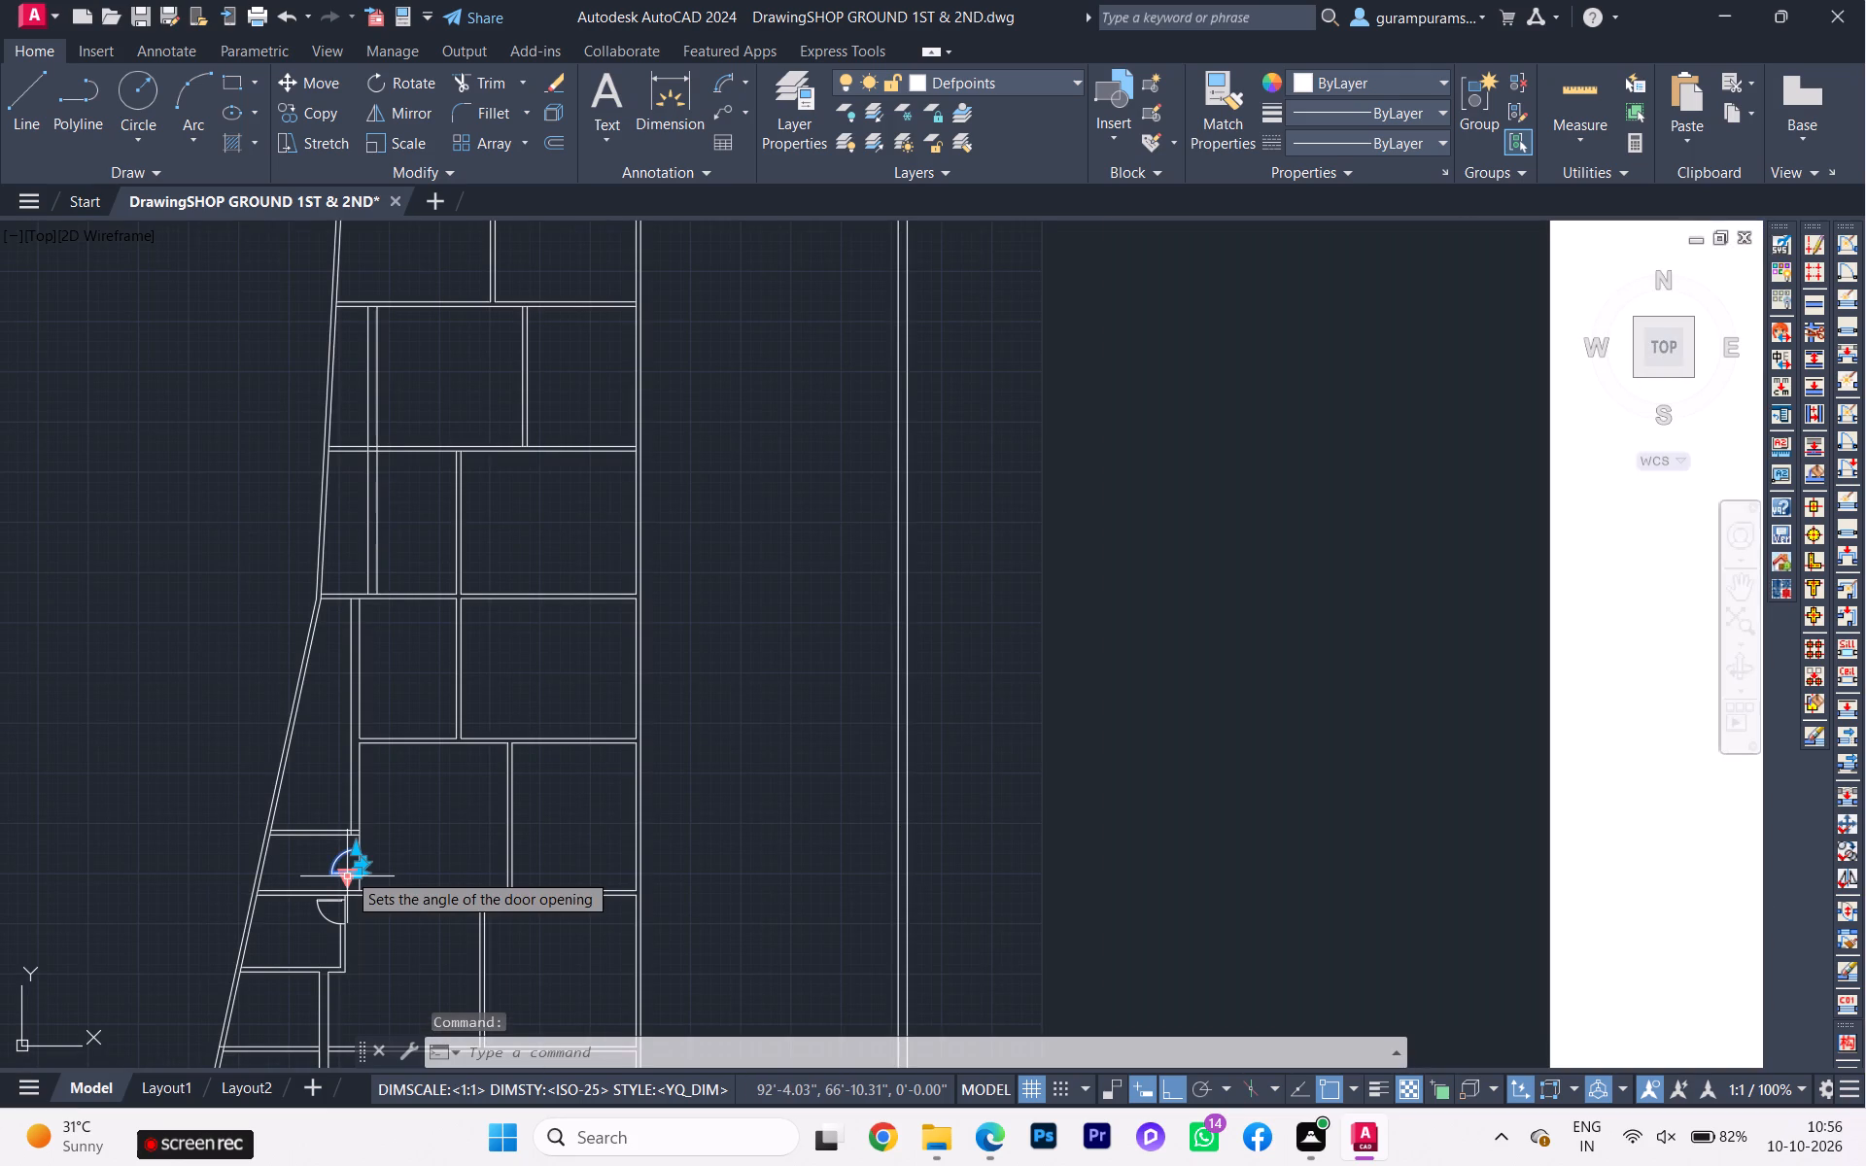
type("co")
key("Return")
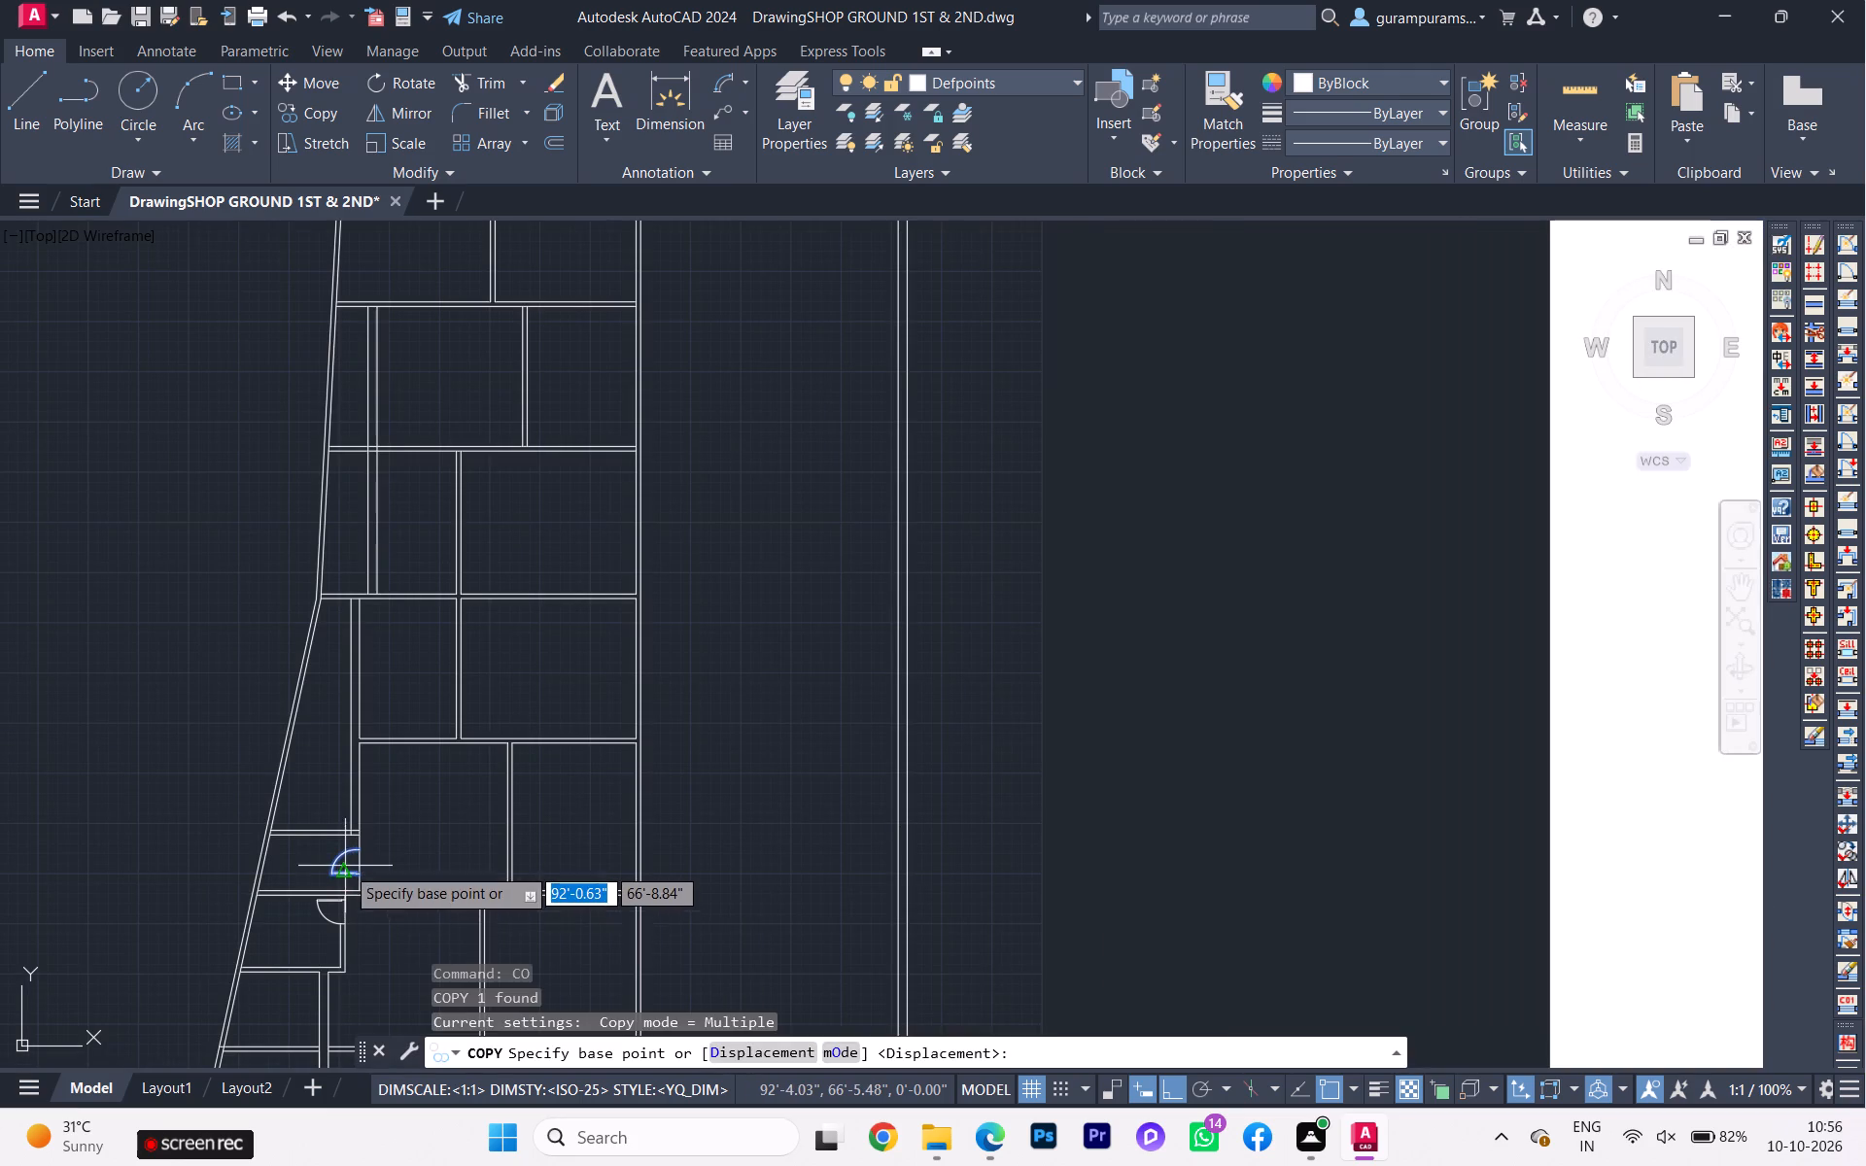
scroll(345, 866, "up", 1)
left_click(351, 857)
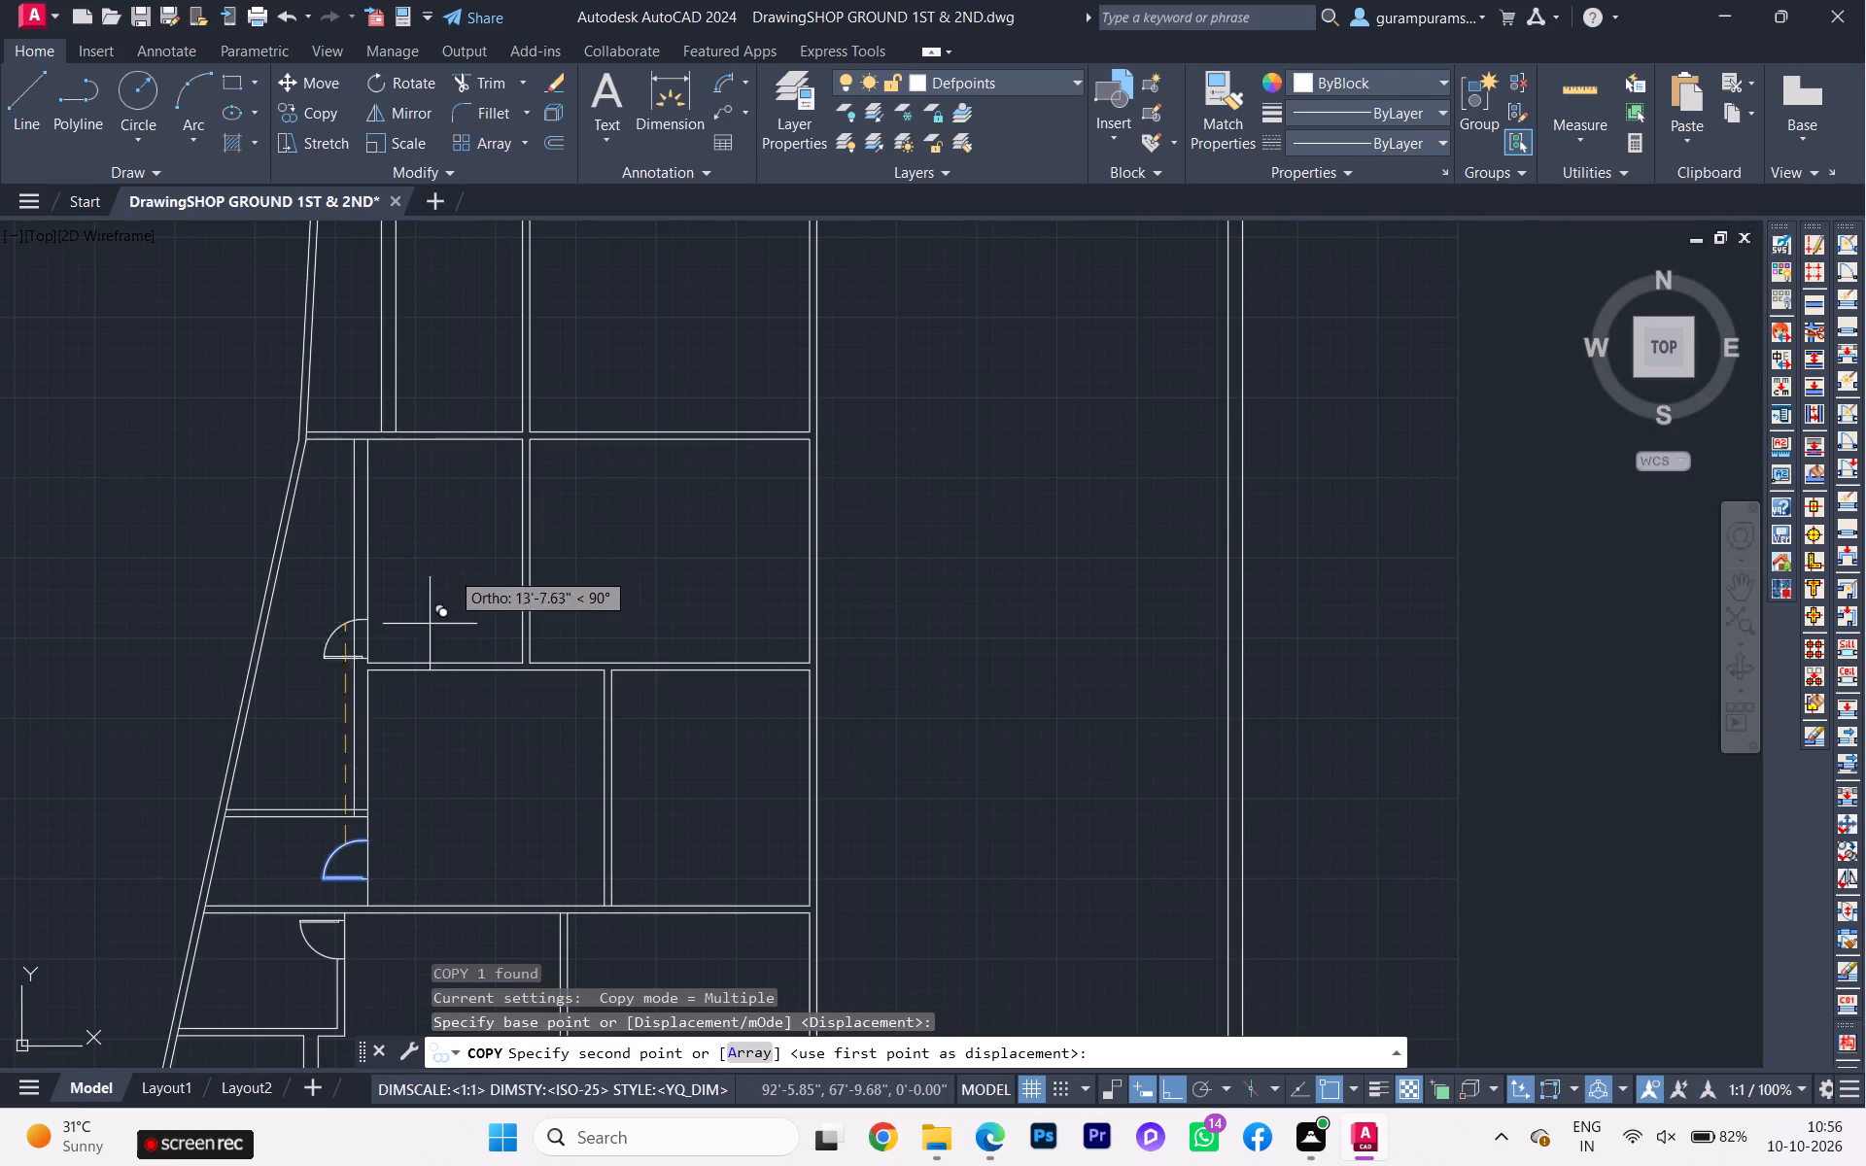
scroll(452, 567, "down", 1)
middle_click_drag(452, 567, 465, 952)
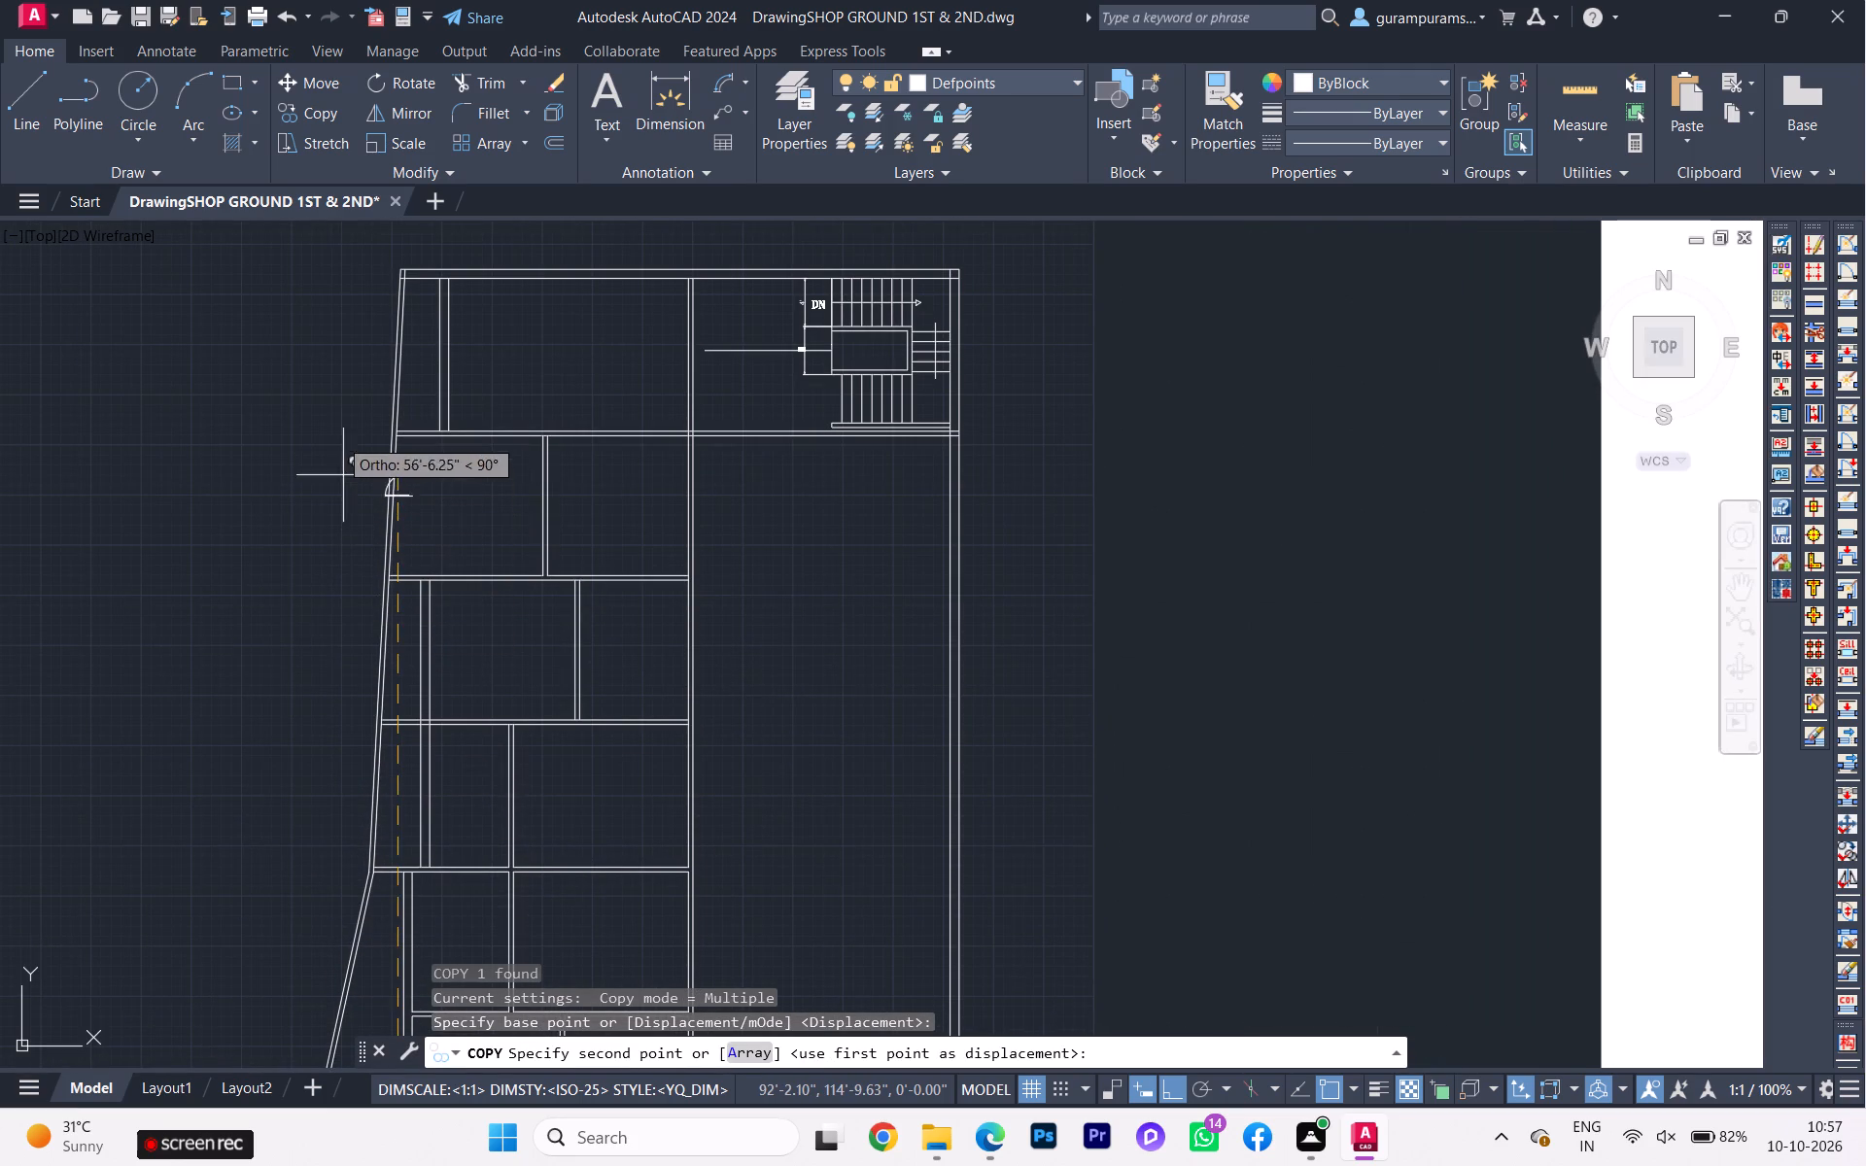
left_click(285, 233)
key("Escape")
Rotate the copied door above the plan's top wall by 90° counter-clockwise.
scroll(303, 280, "down", 1)
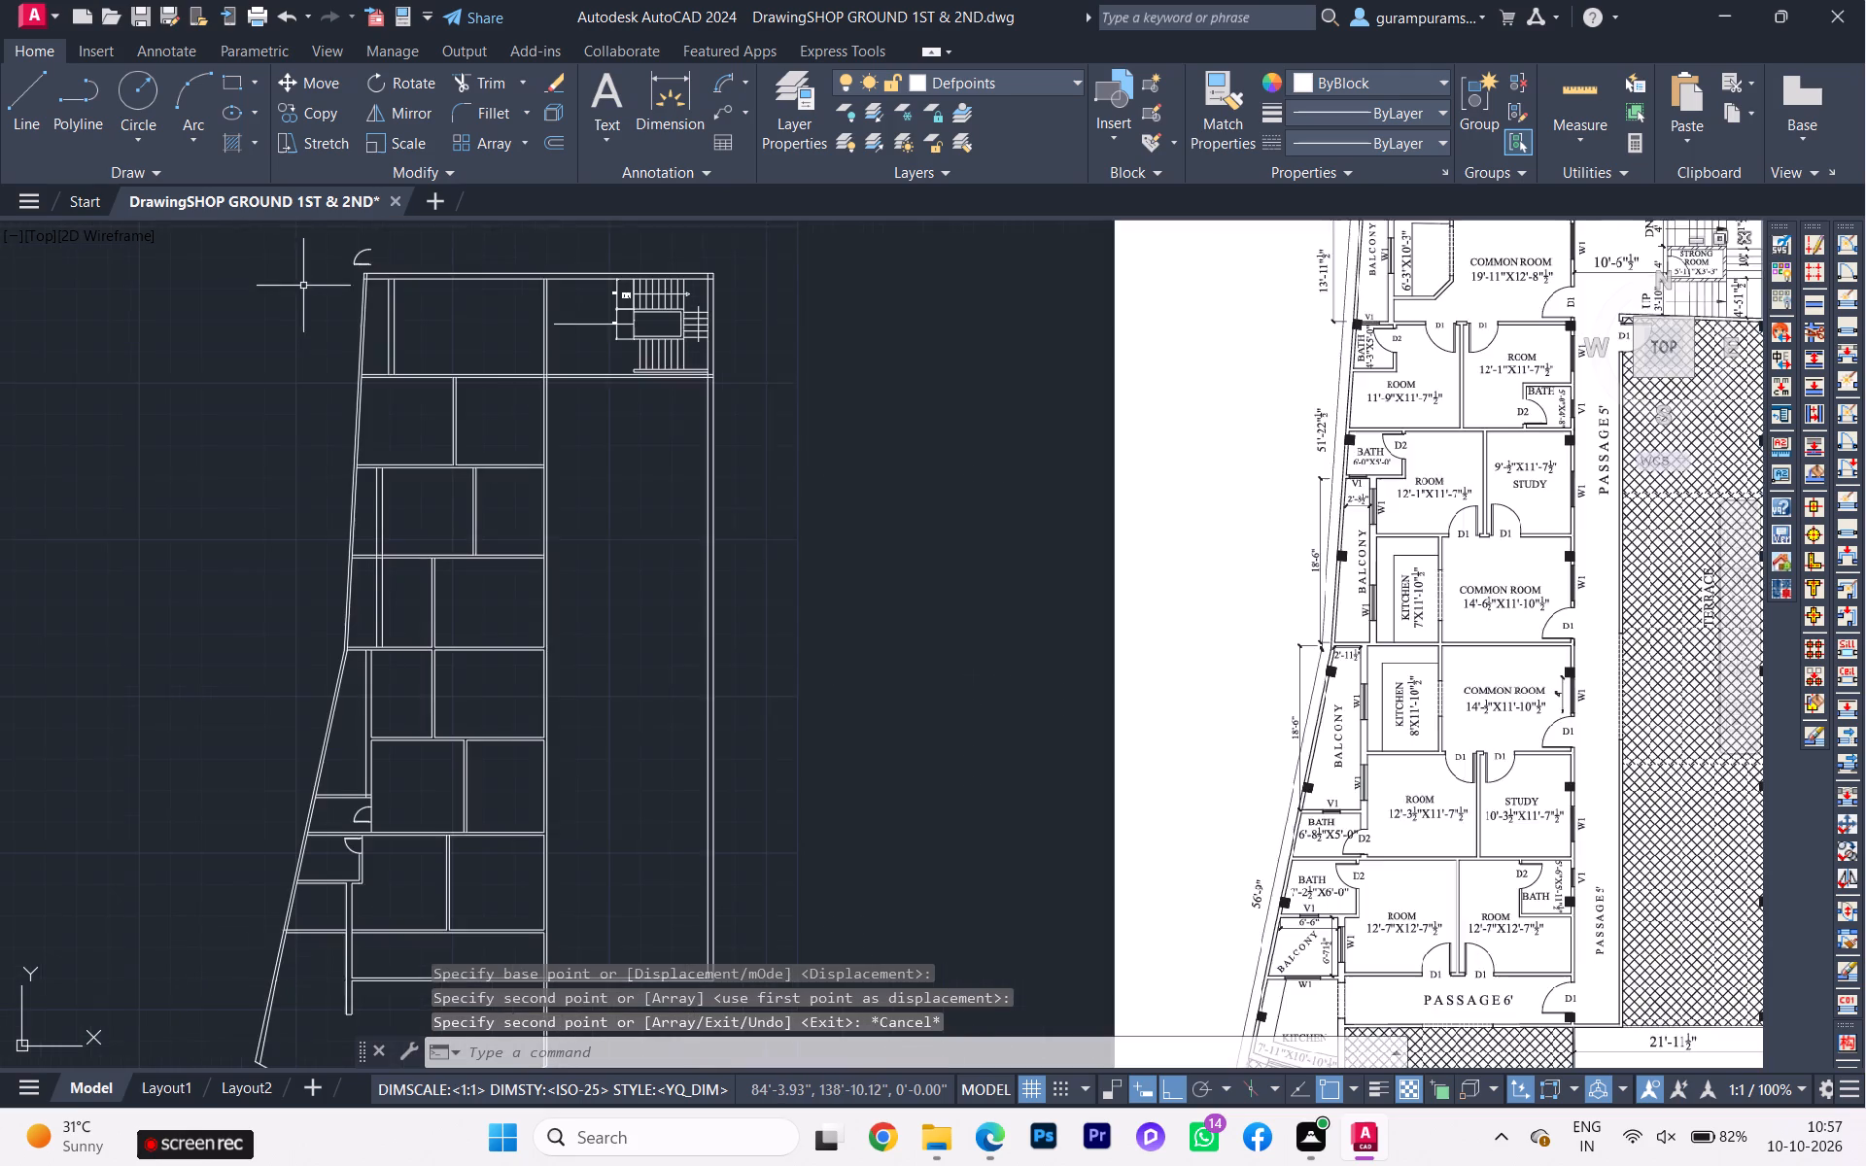
middle_click_drag(303, 289, 295, 480)
scroll(324, 439, "up", 3)
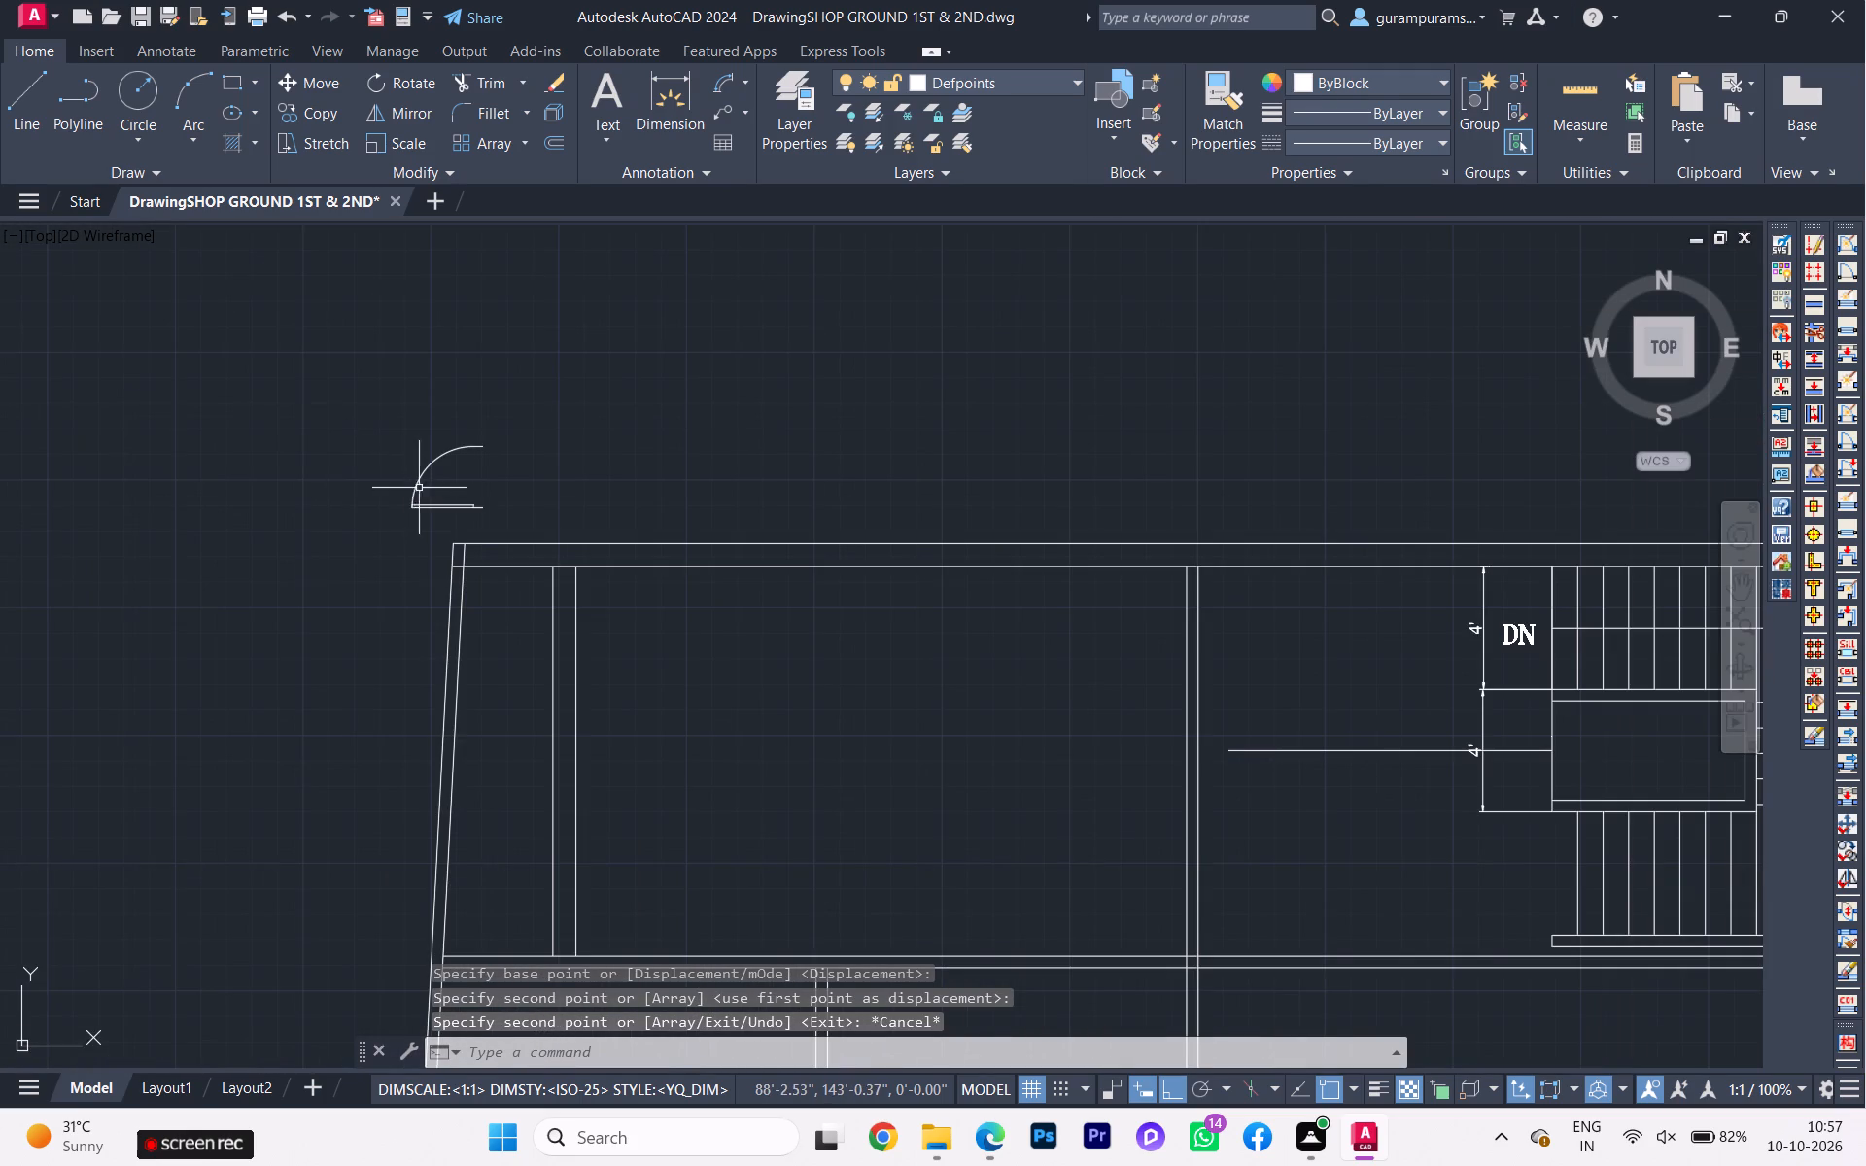
left_click(442, 526)
left_click(403, 442)
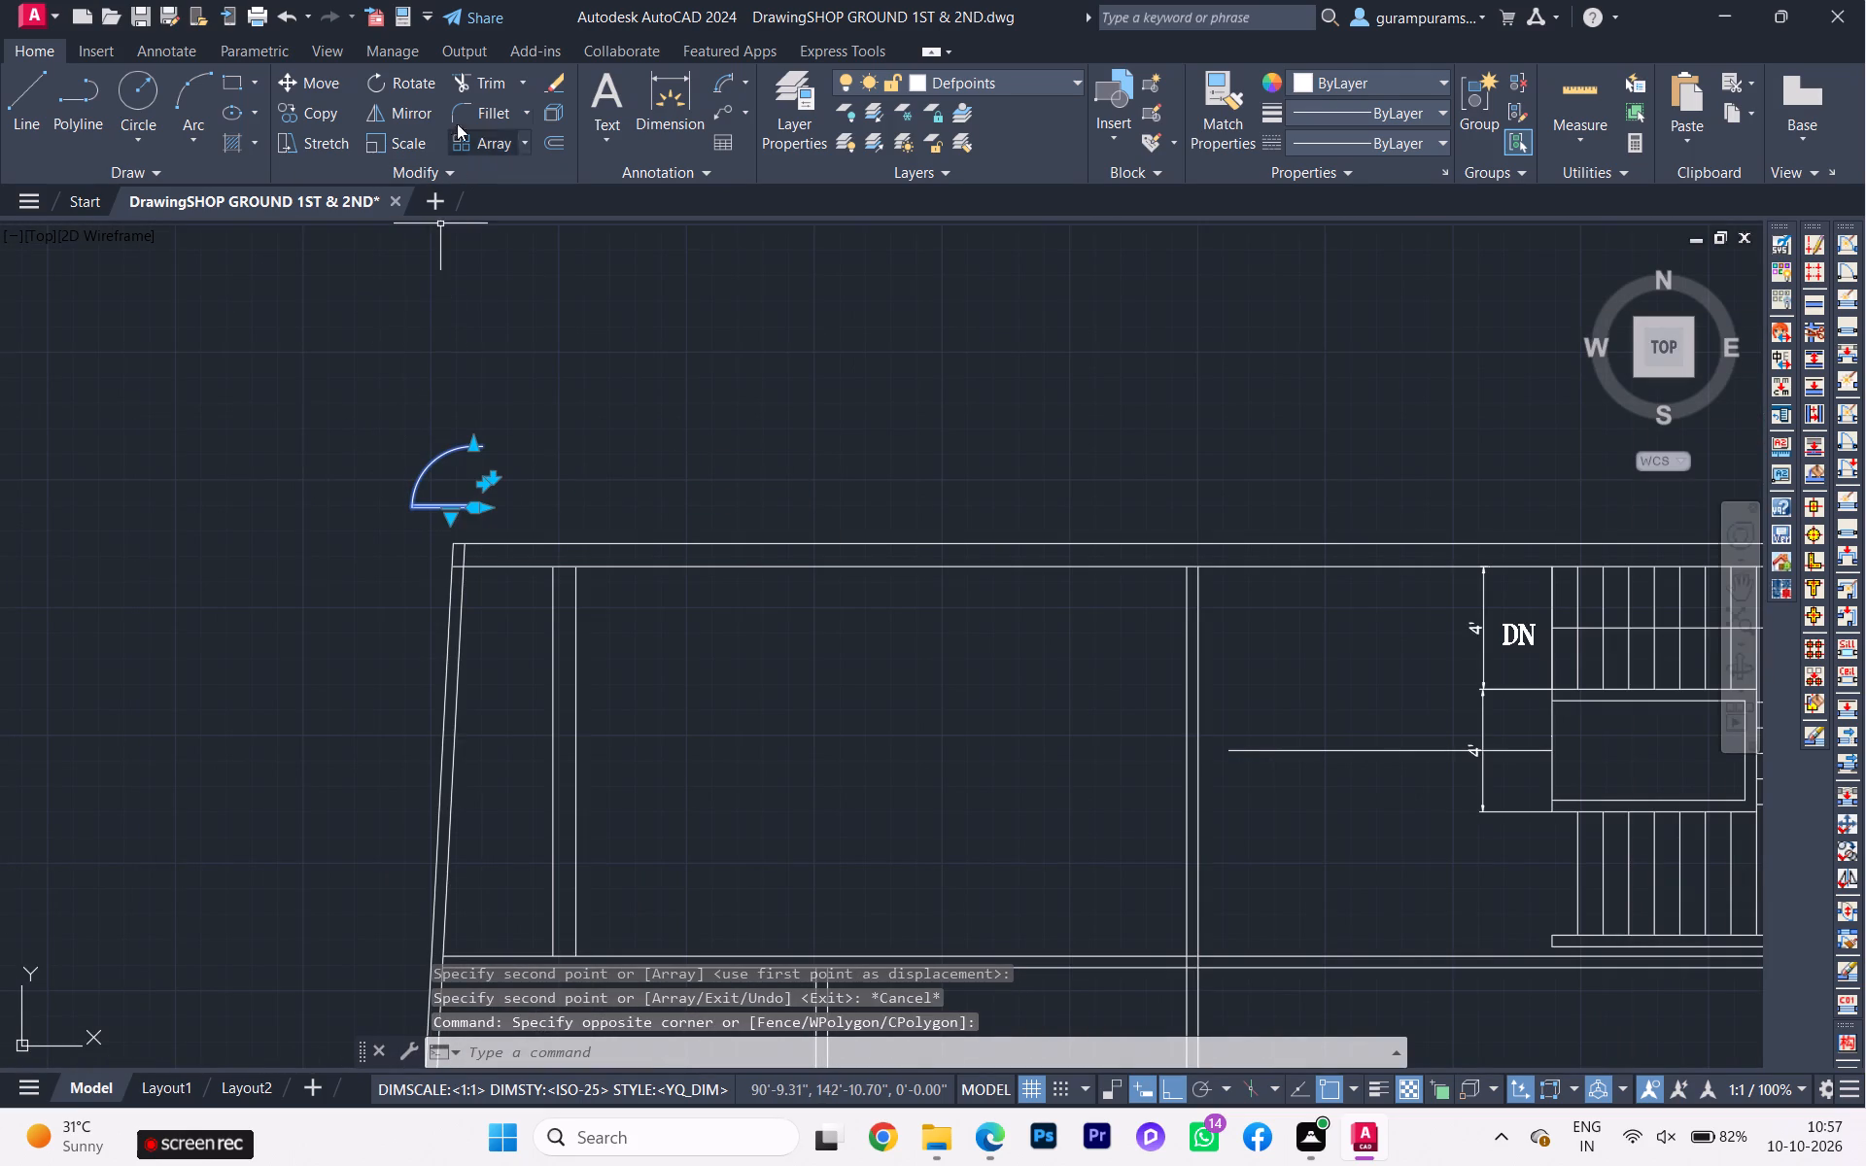
left_click(411, 81)
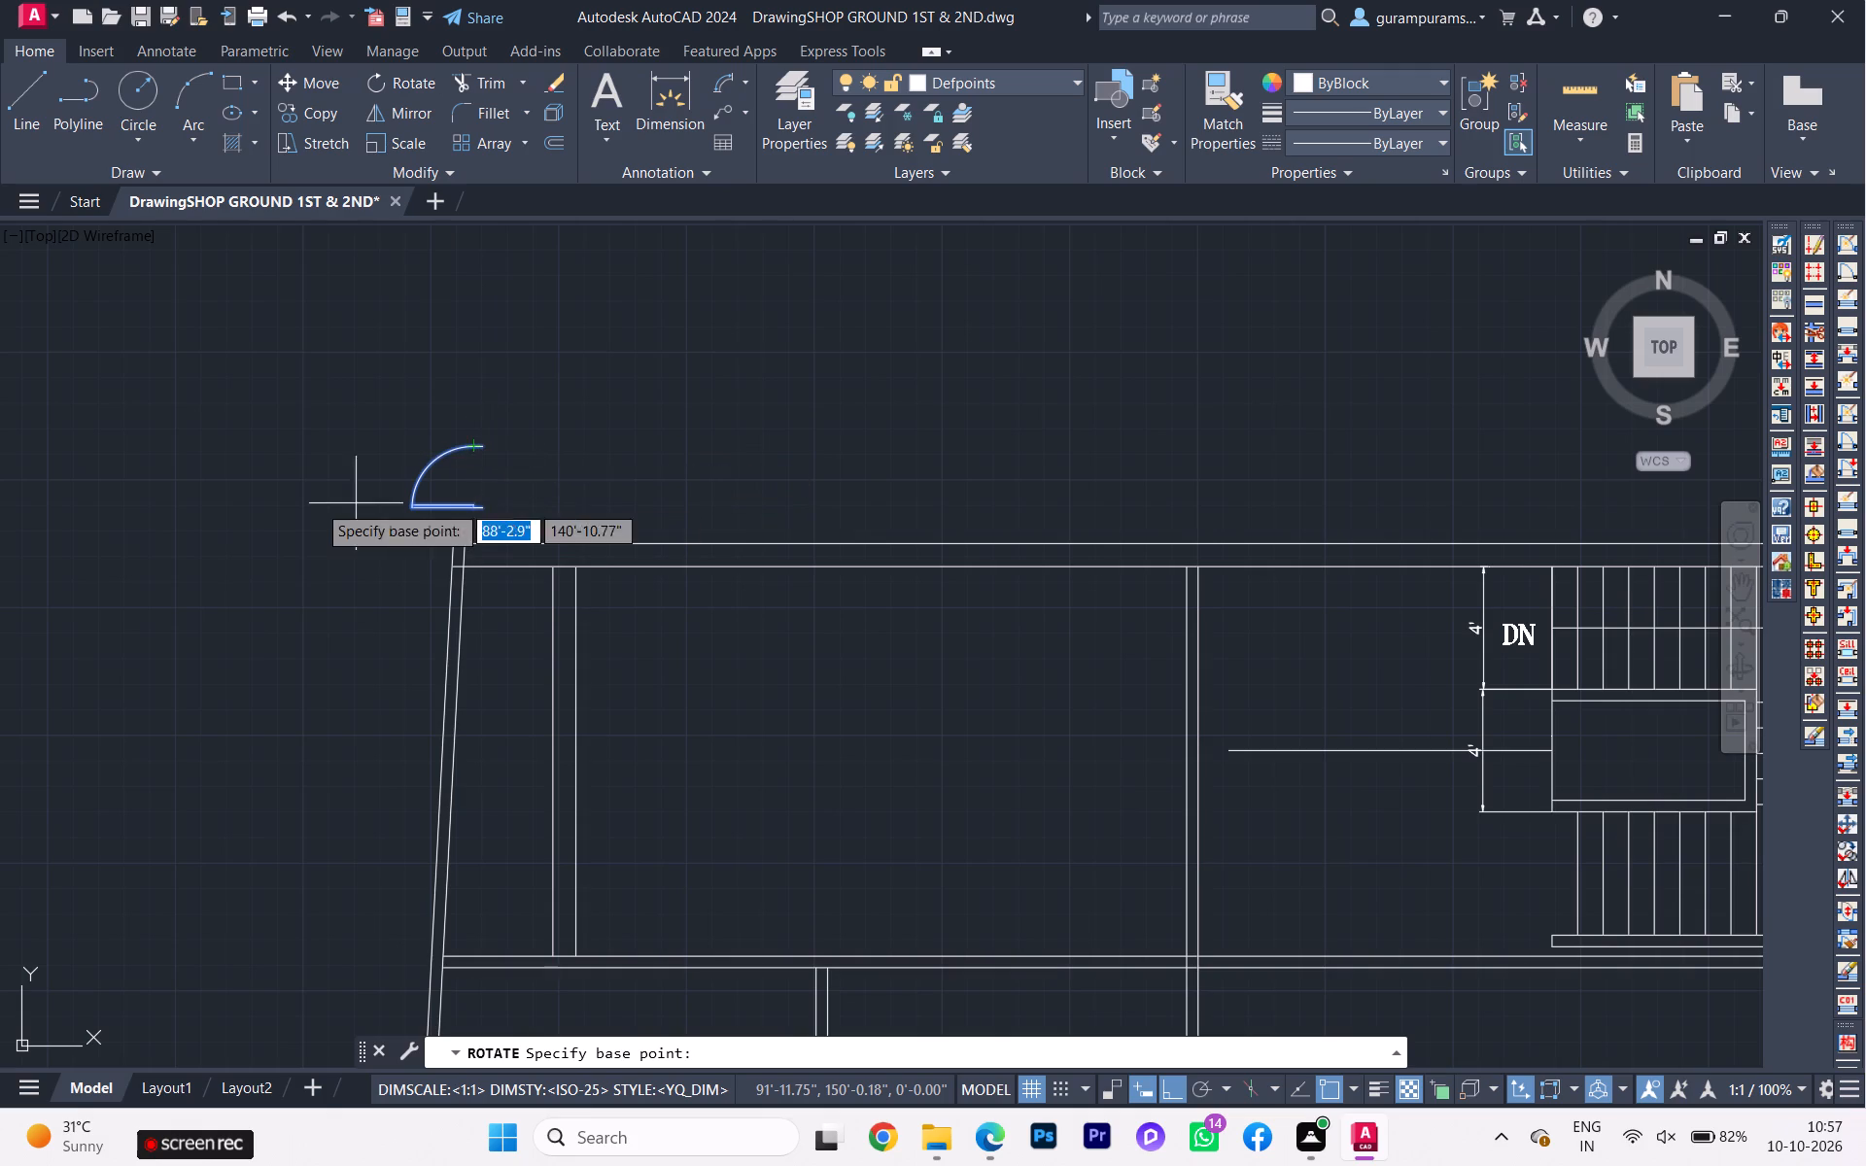
left_click(335, 448)
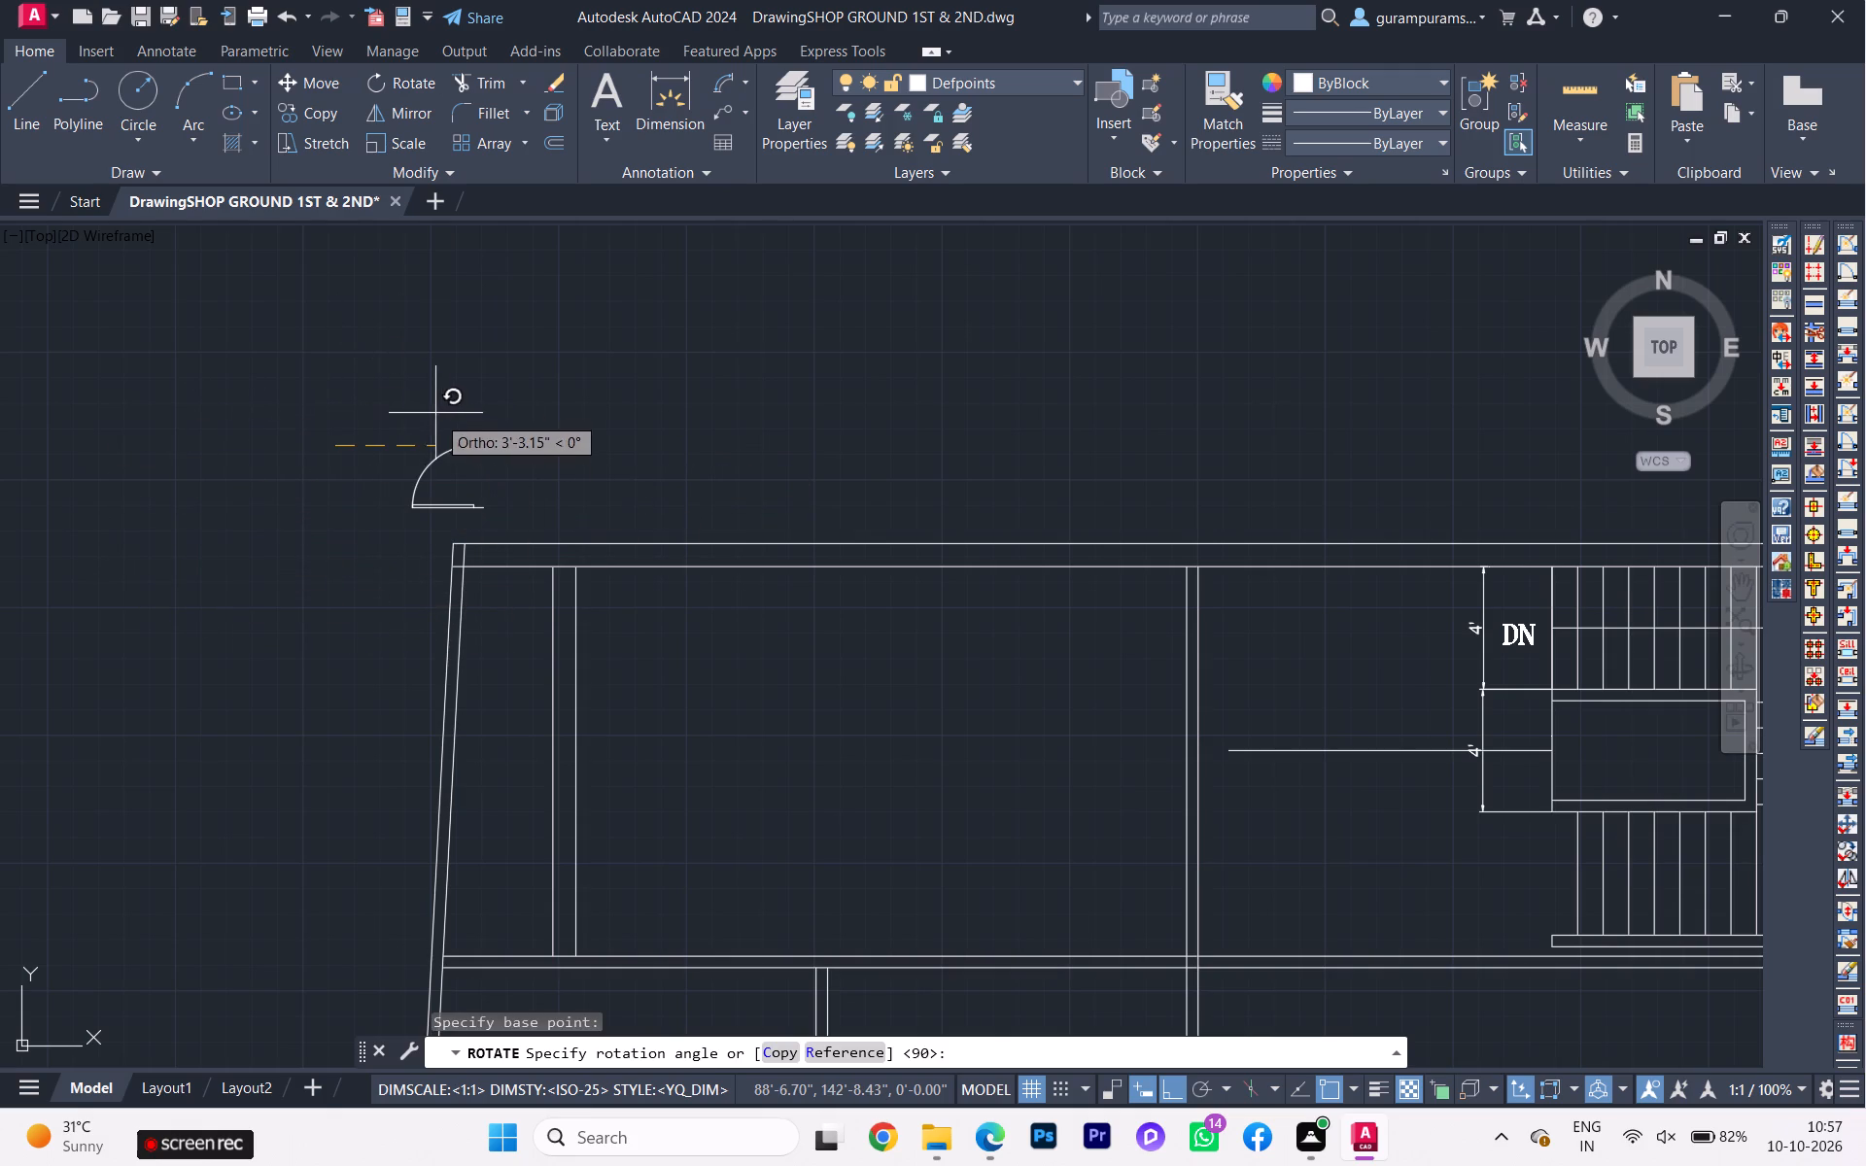
left_click(382, 316)
Move the rotated door onto the horizontal wall below the top common room, a little left of the vertical partition between the rooms.
scroll(222, 411, "down", 2)
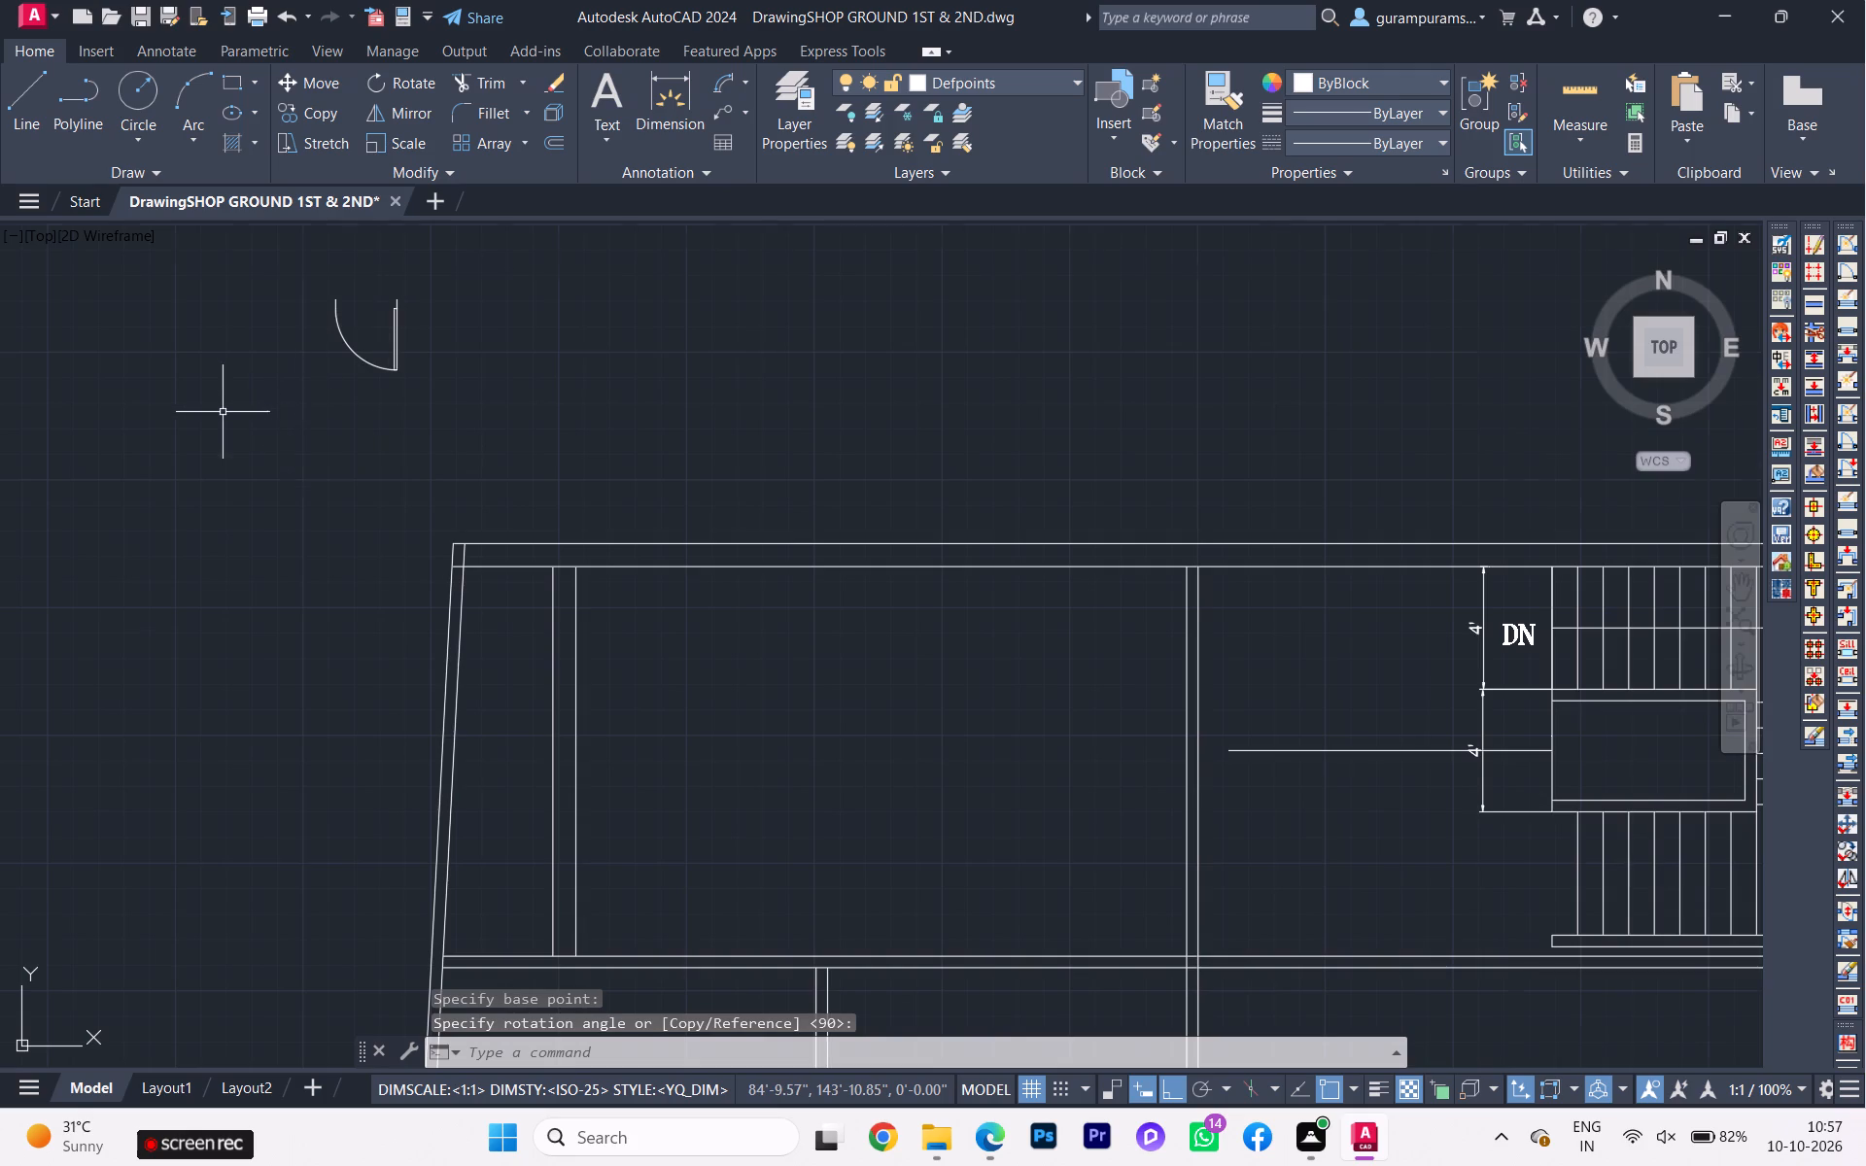
scroll(177, 453, "down", 1)
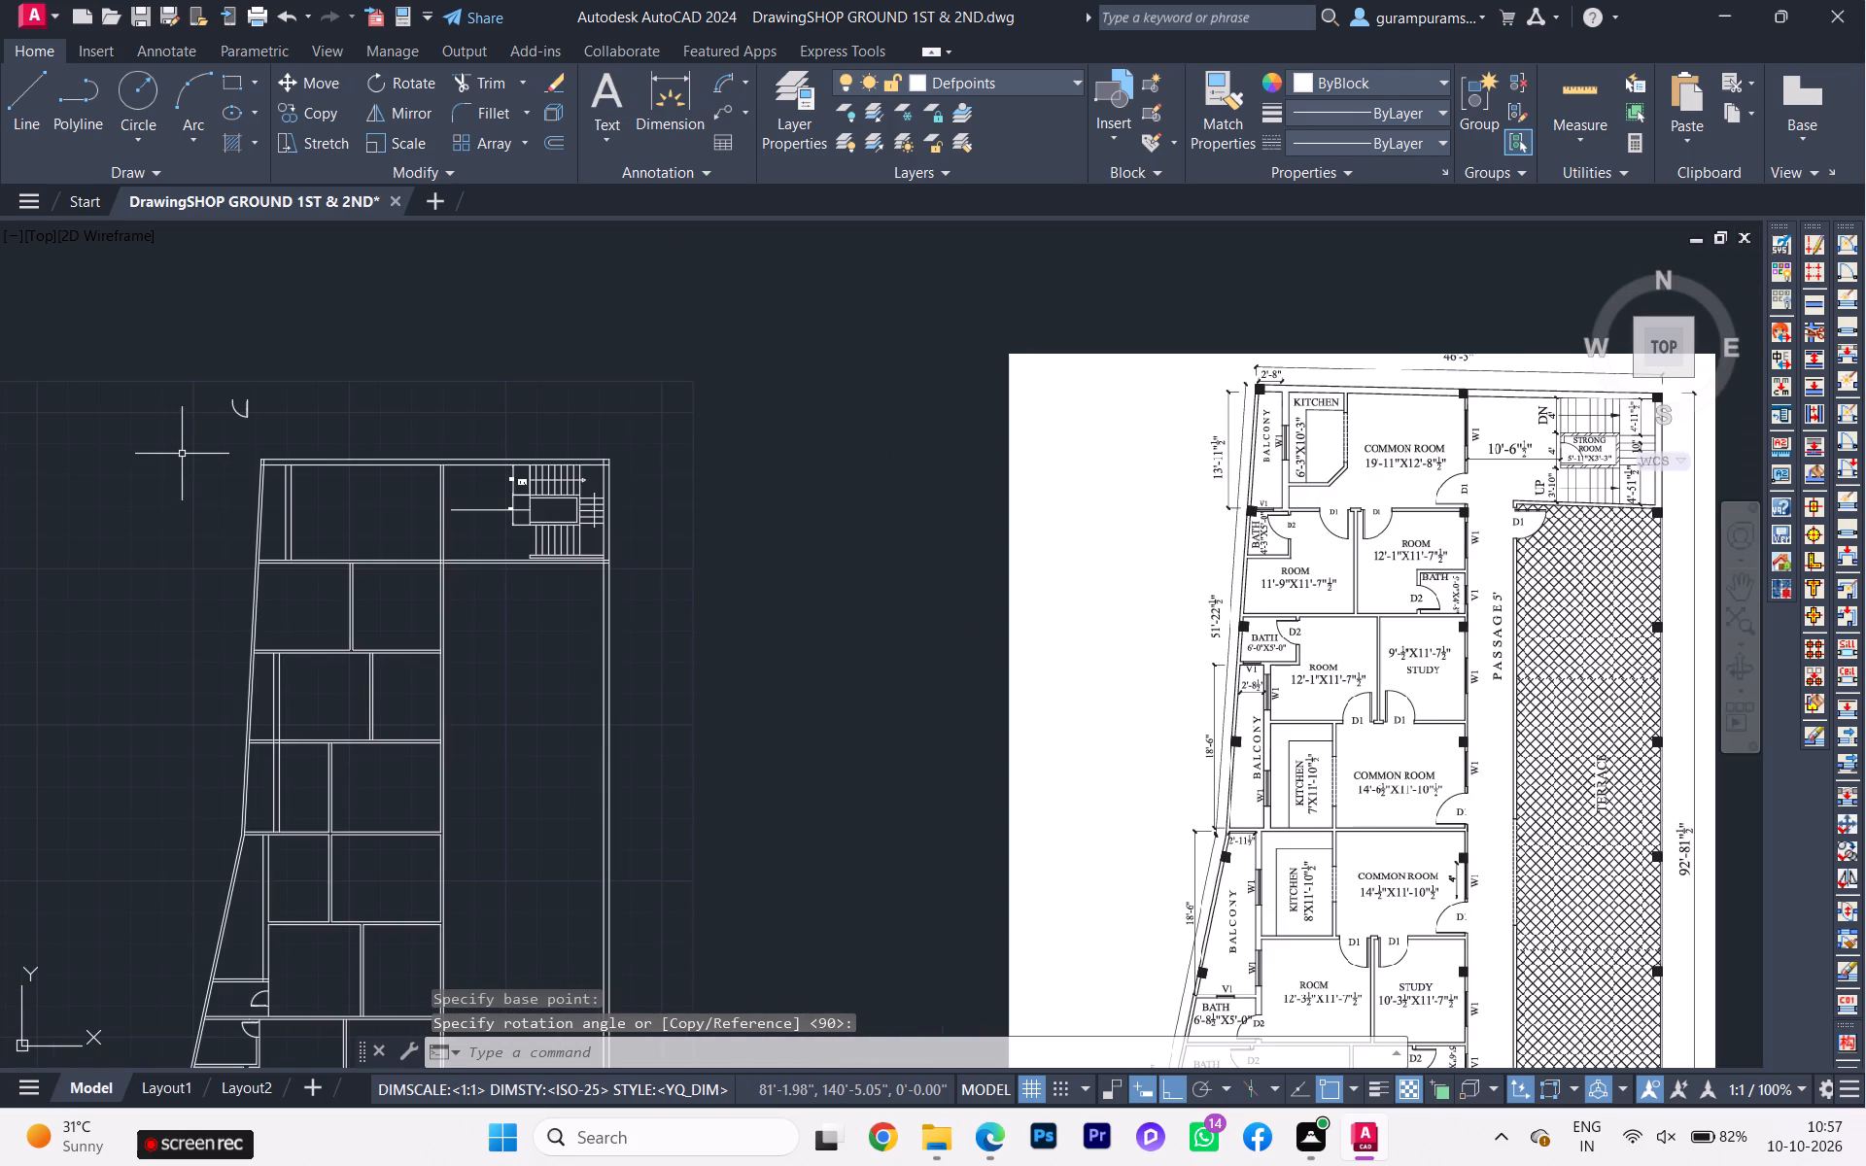
scroll(265, 437, "up", 3)
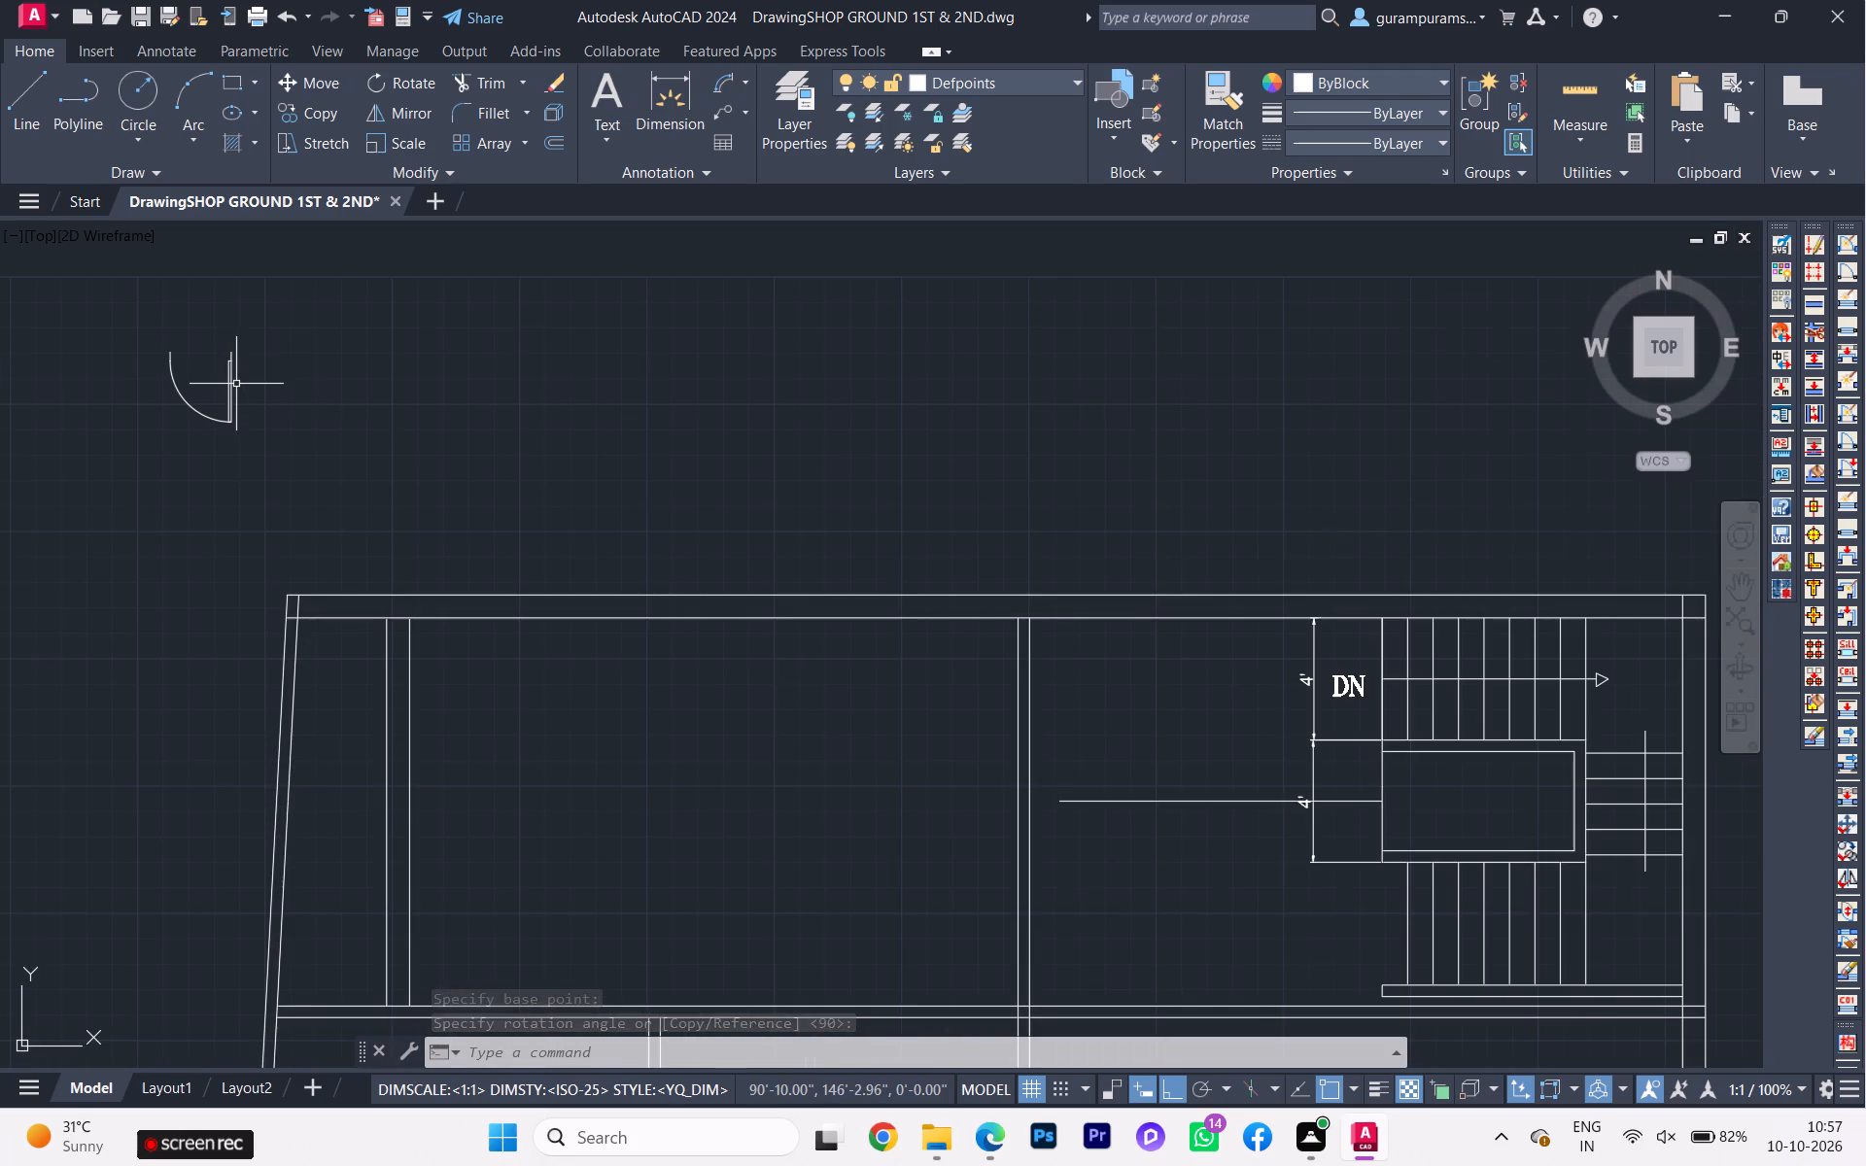
left_click(235, 384)
left_click(218, 384)
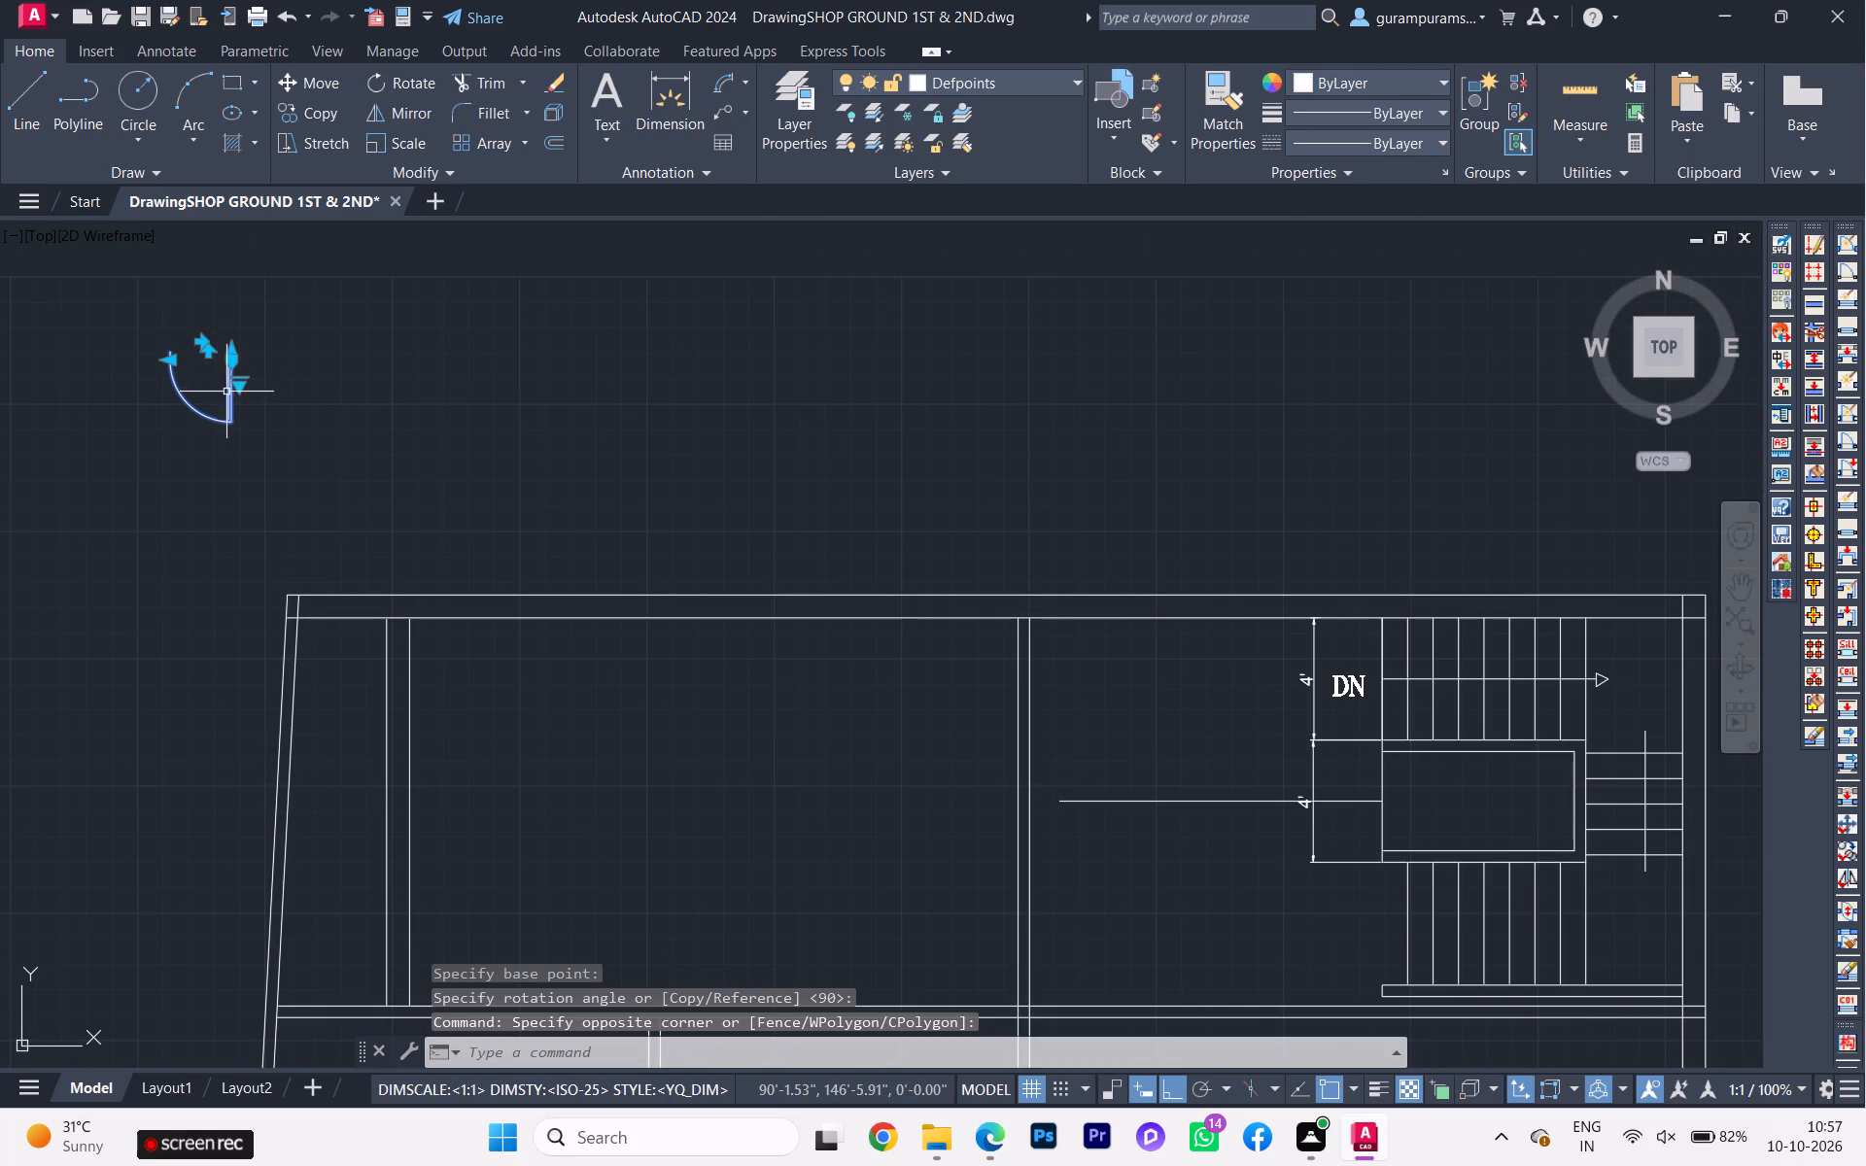
key("m")
key("Return")
scroll(245, 353, "up", 2)
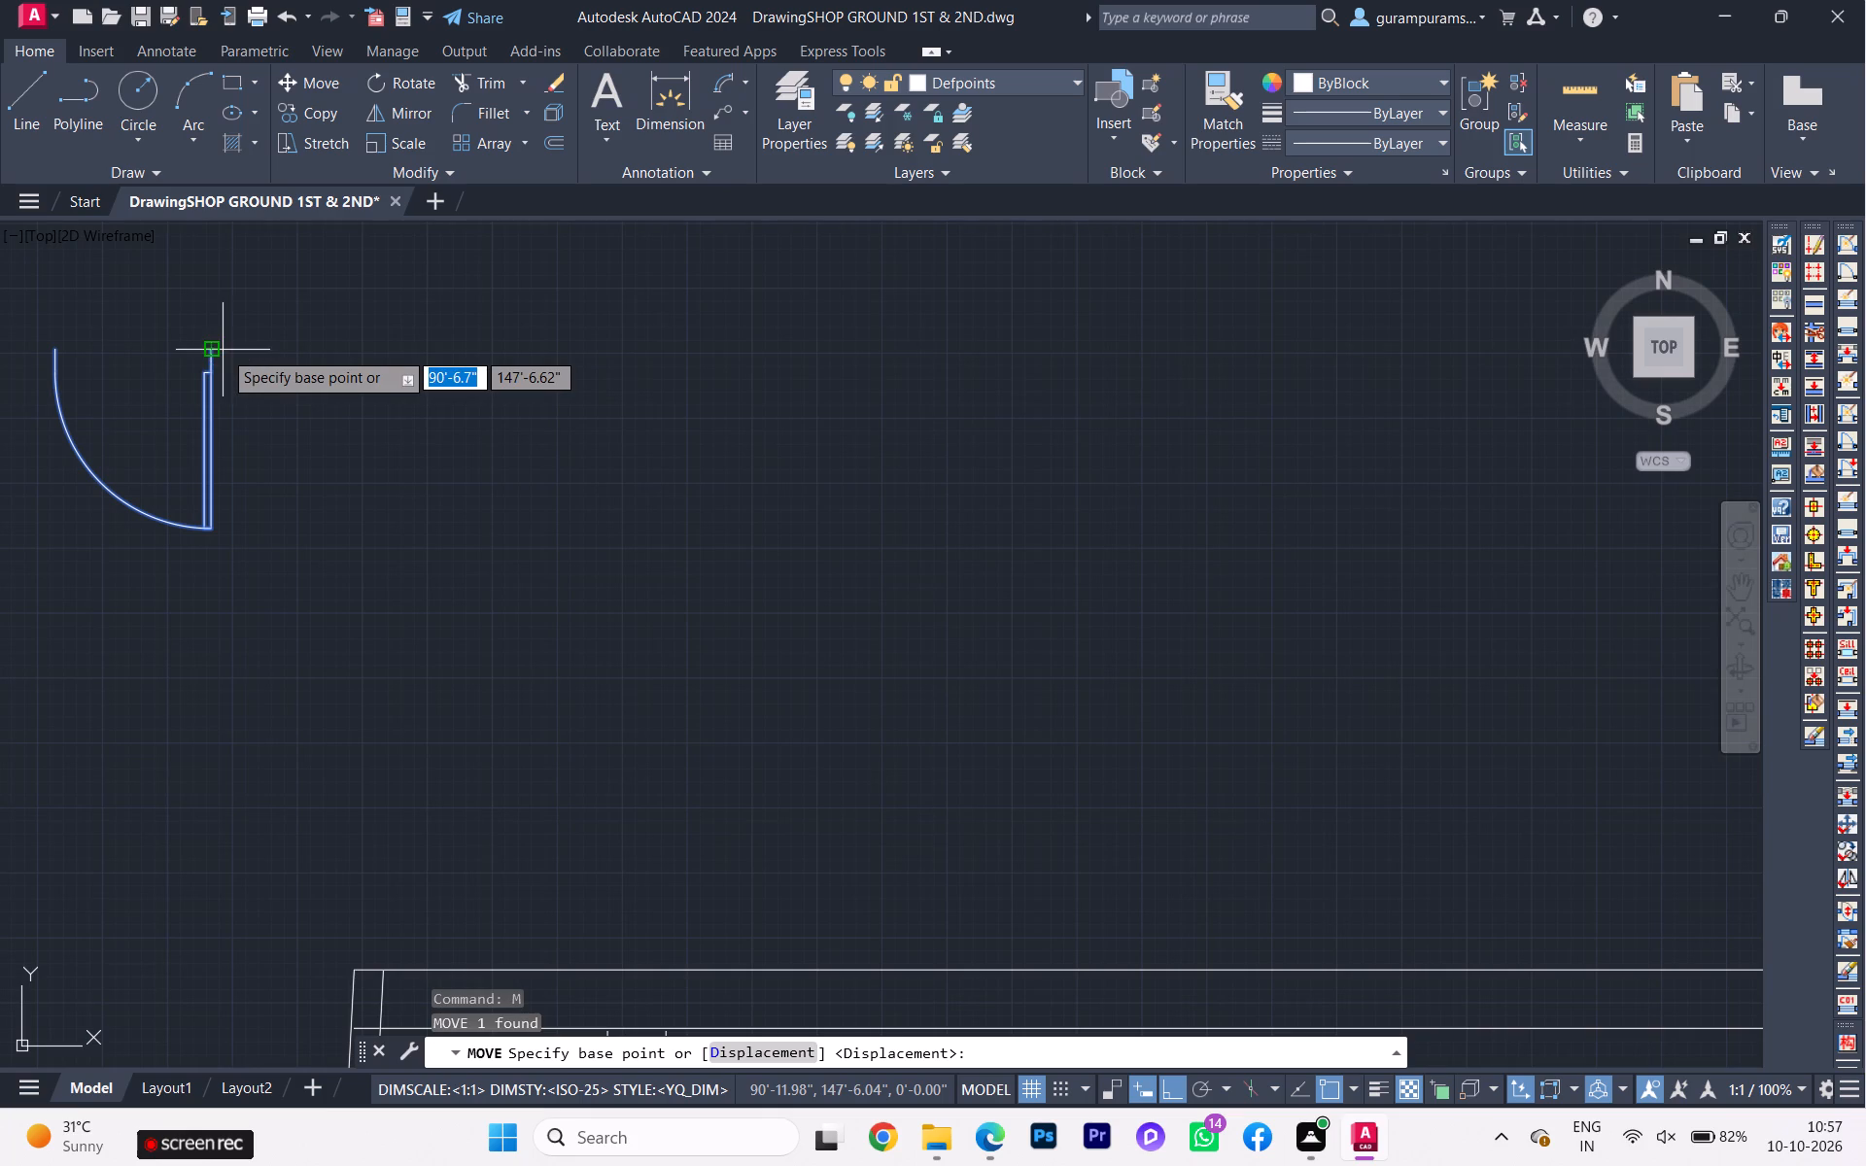
left_click(206, 350)
scroll(272, 465, "up", 1)
scroll(273, 467, "down", 3)
middle_click_drag(309, 517, 309, 516)
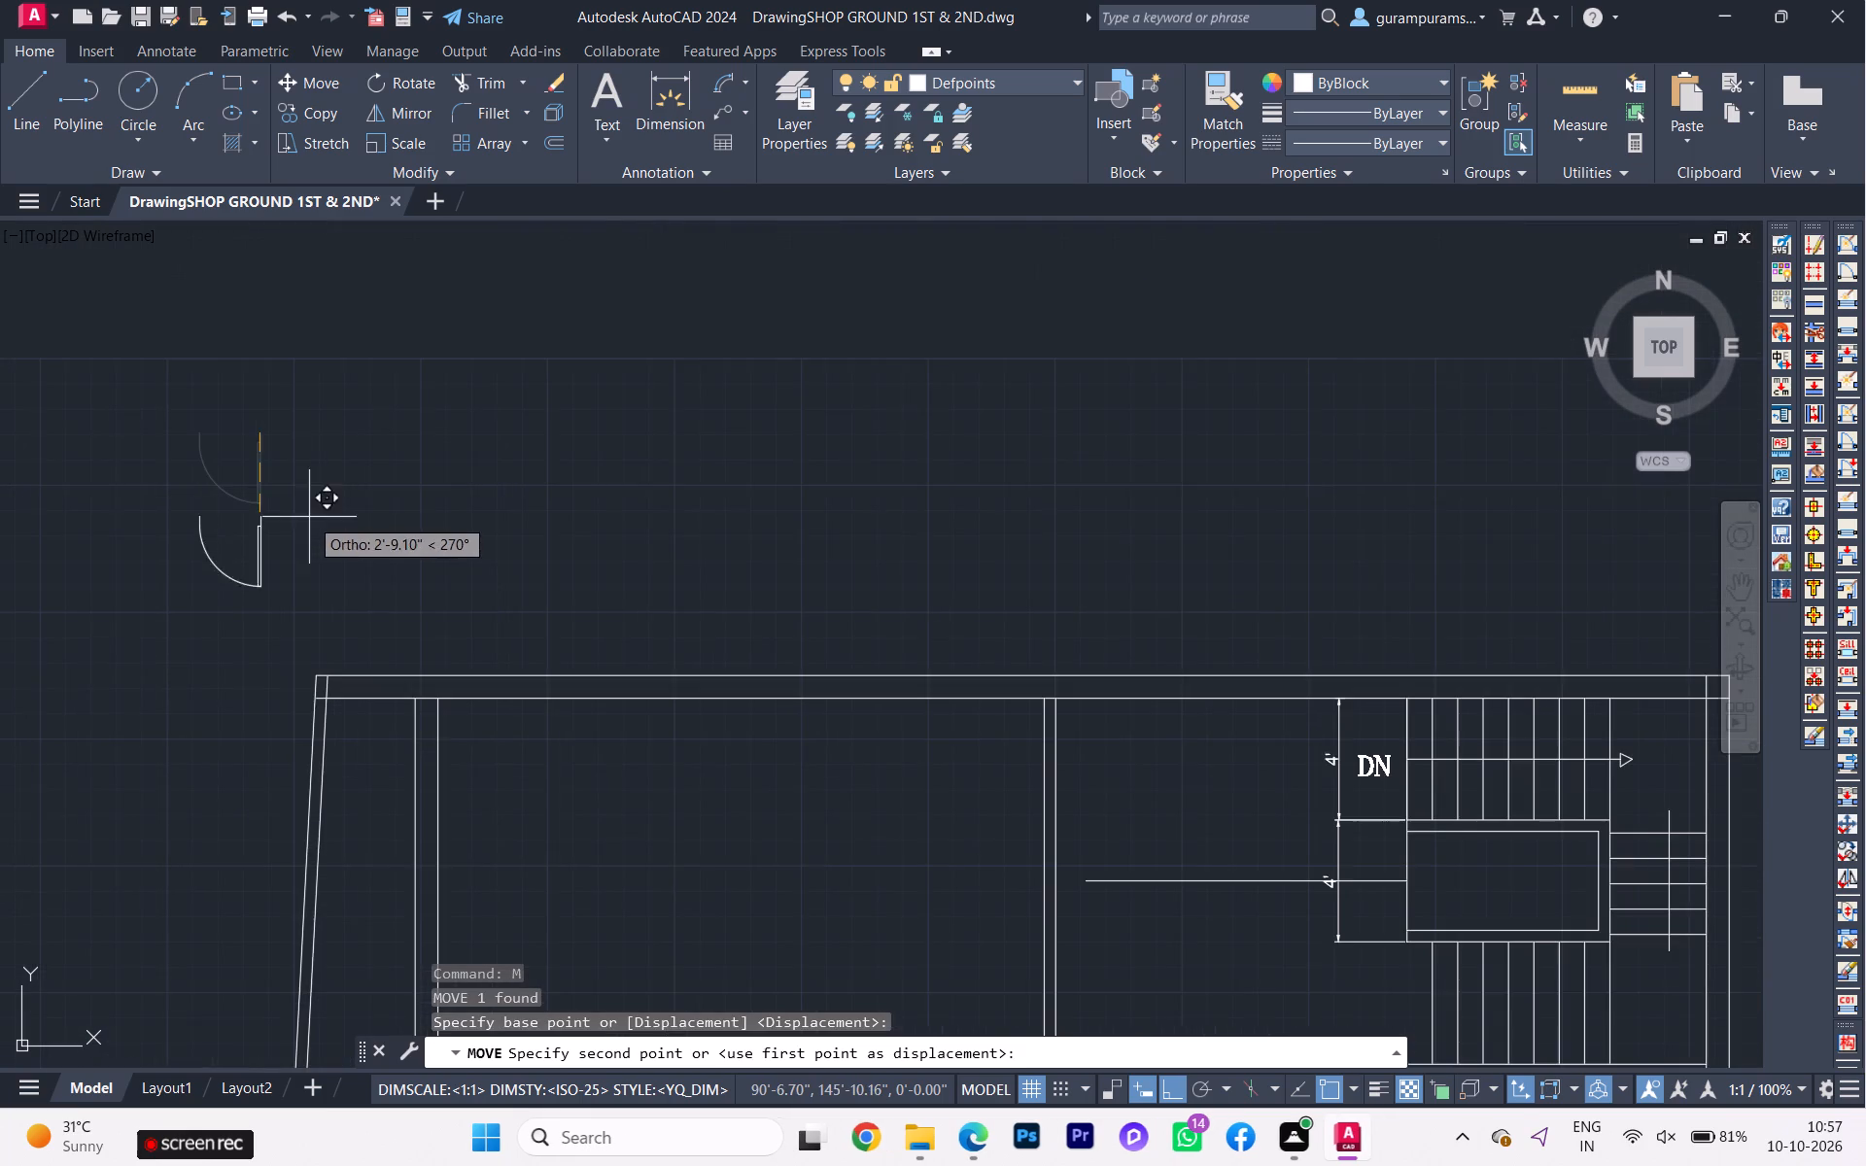
middle_click_drag(309, 516, 282, 402)
scroll(402, 799, "down", 2)
middle_click_drag(399, 806, 328, 635)
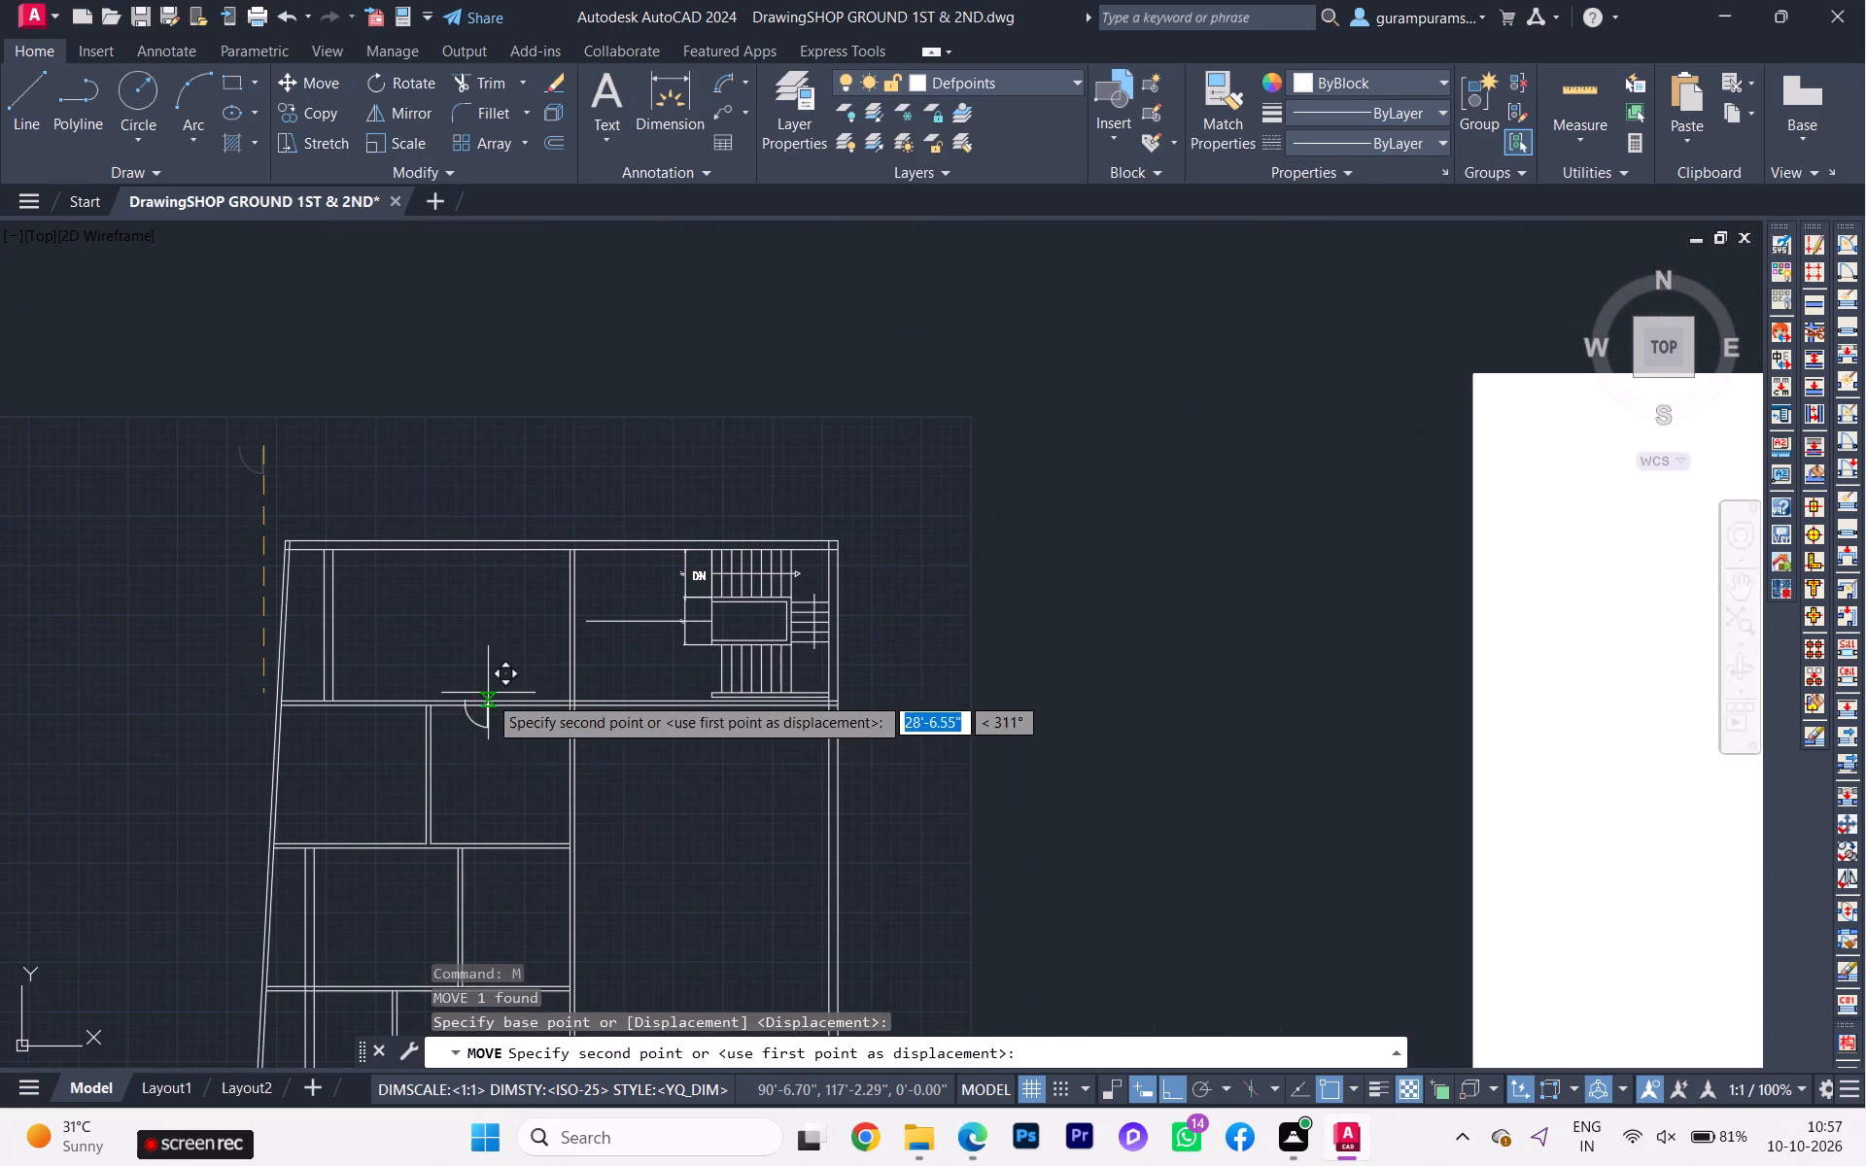
key("F8")
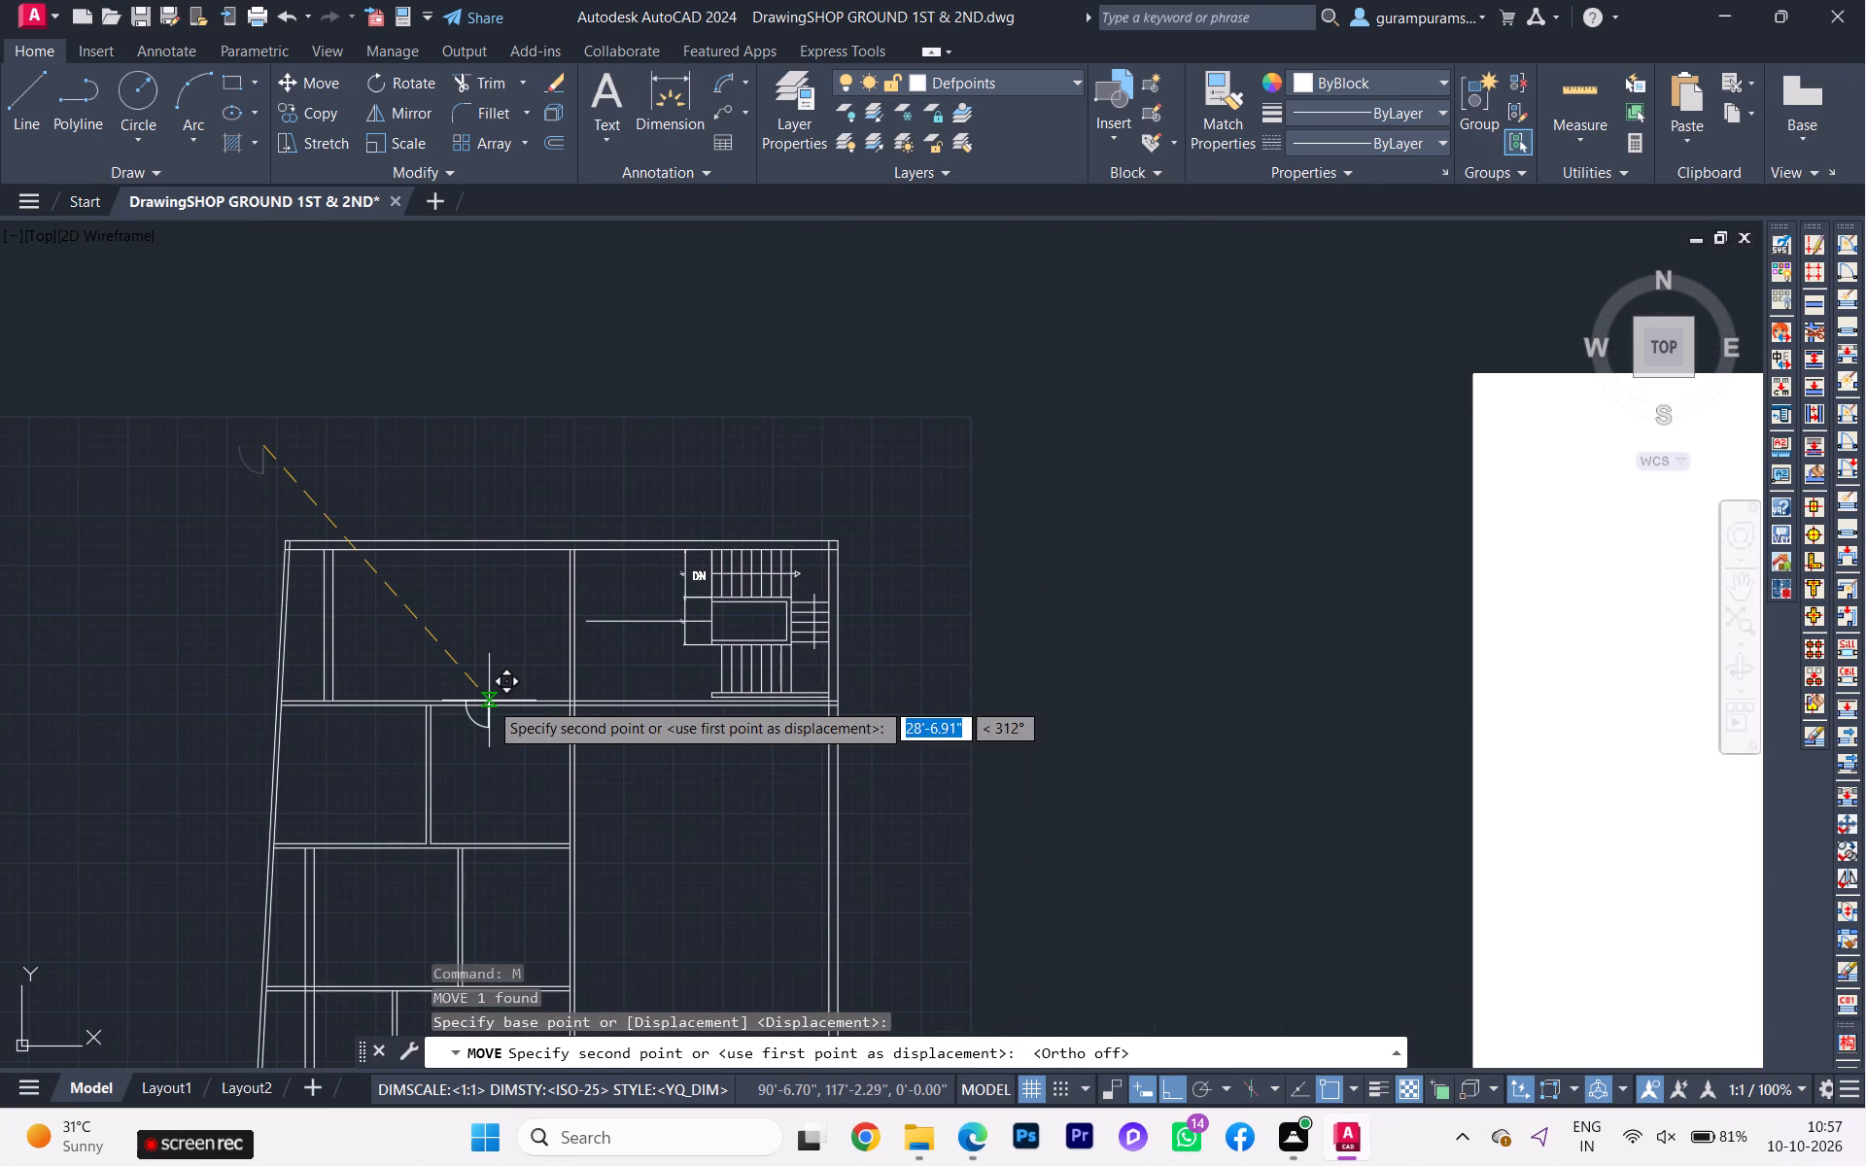
scroll(422, 691, "up", 3)
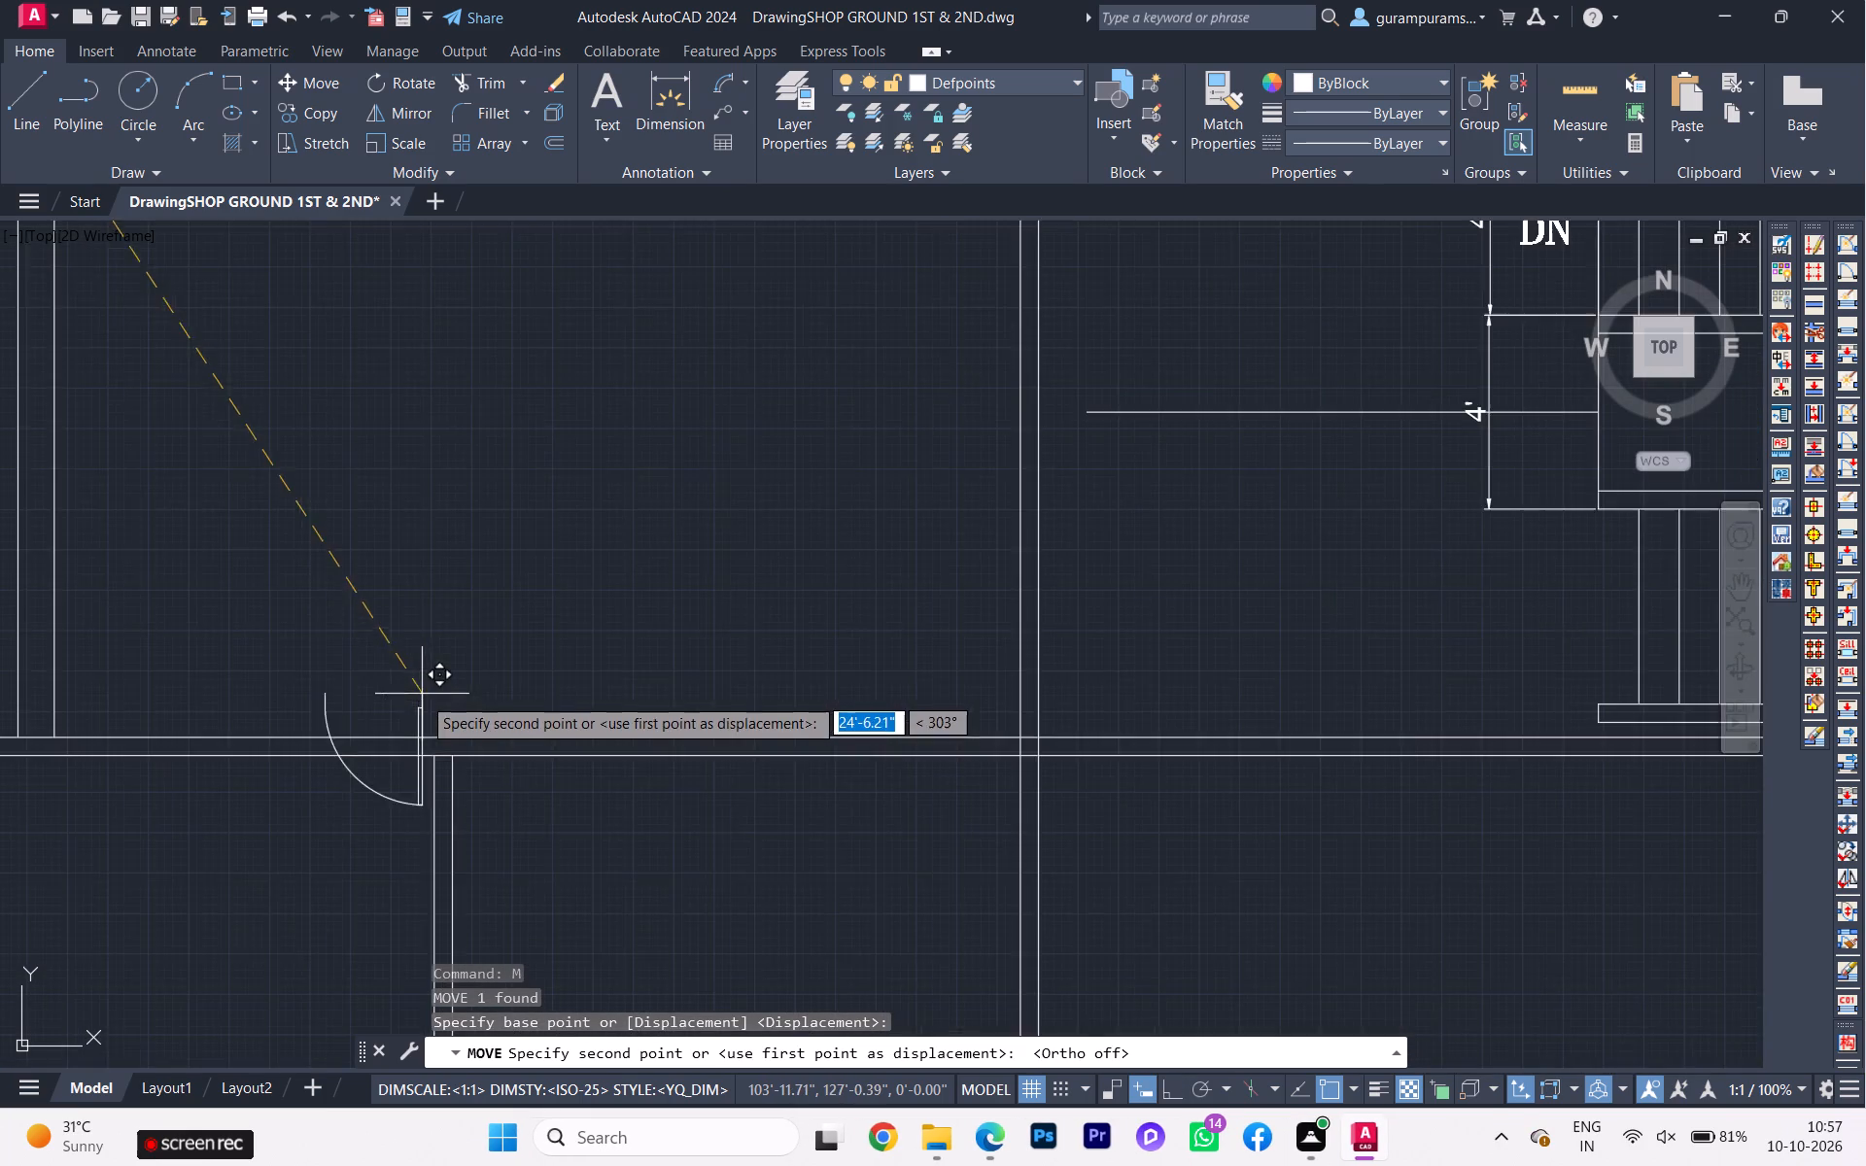
scroll(411, 731, "up", 3)
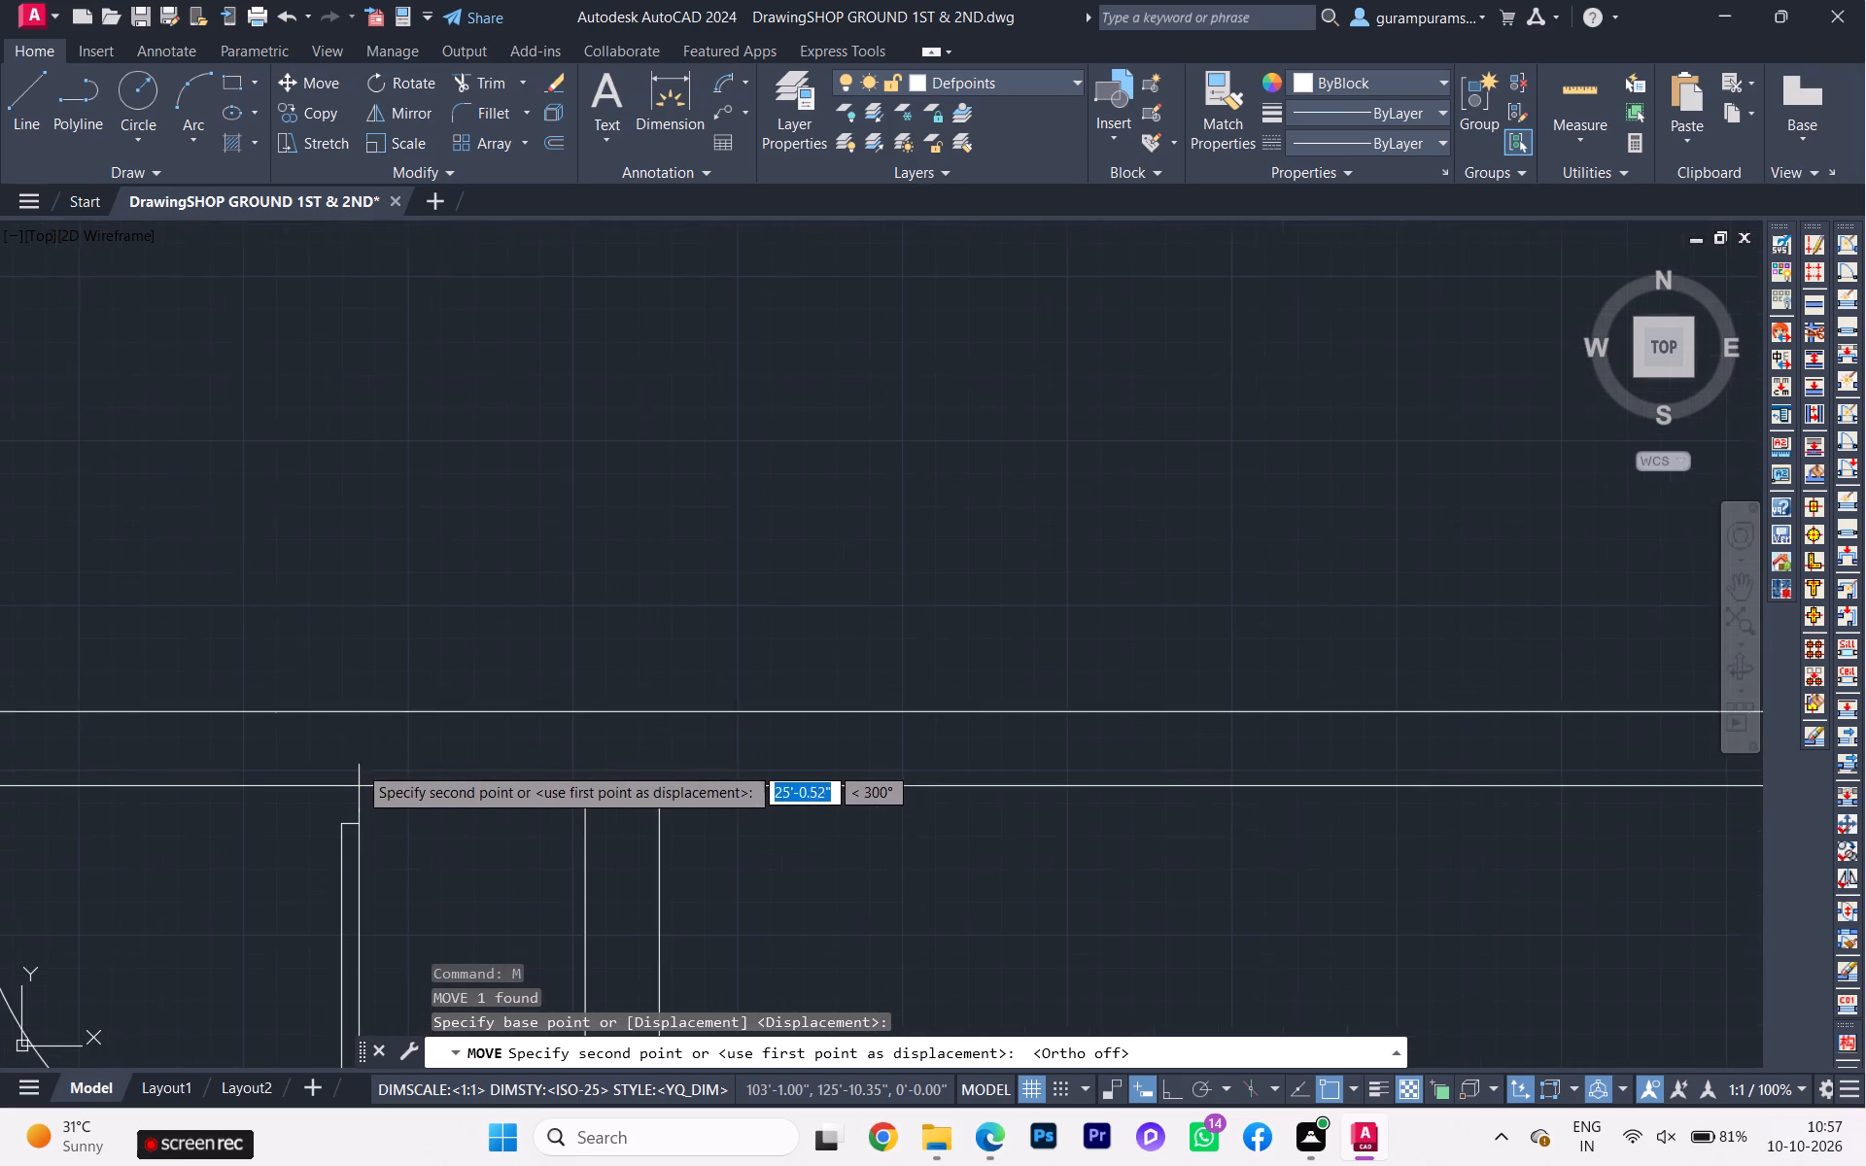
left_click(367, 711)
scroll(401, 642, "down", 2)
scroll(402, 640, "up", 2)
scroll(403, 639, "down", 5)
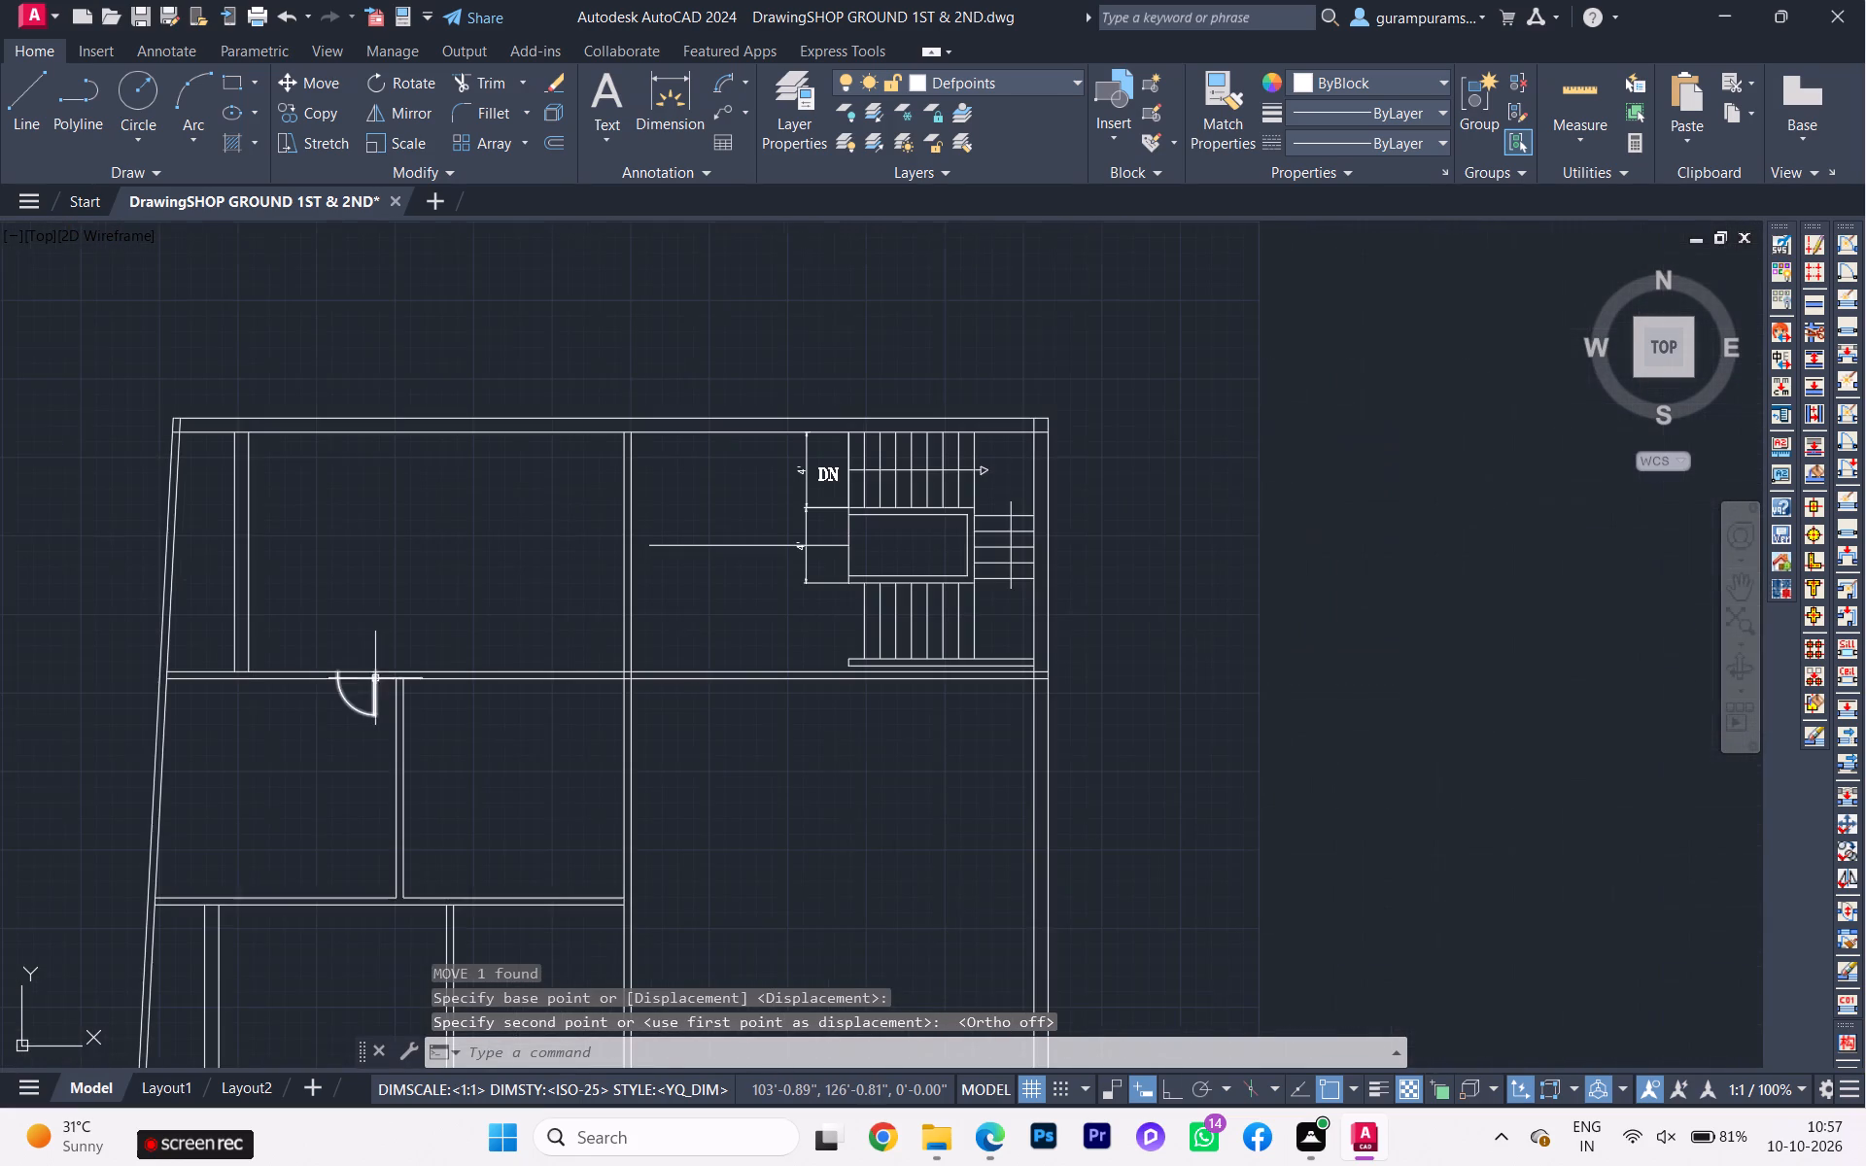
scroll(249, 724, "down", 2)
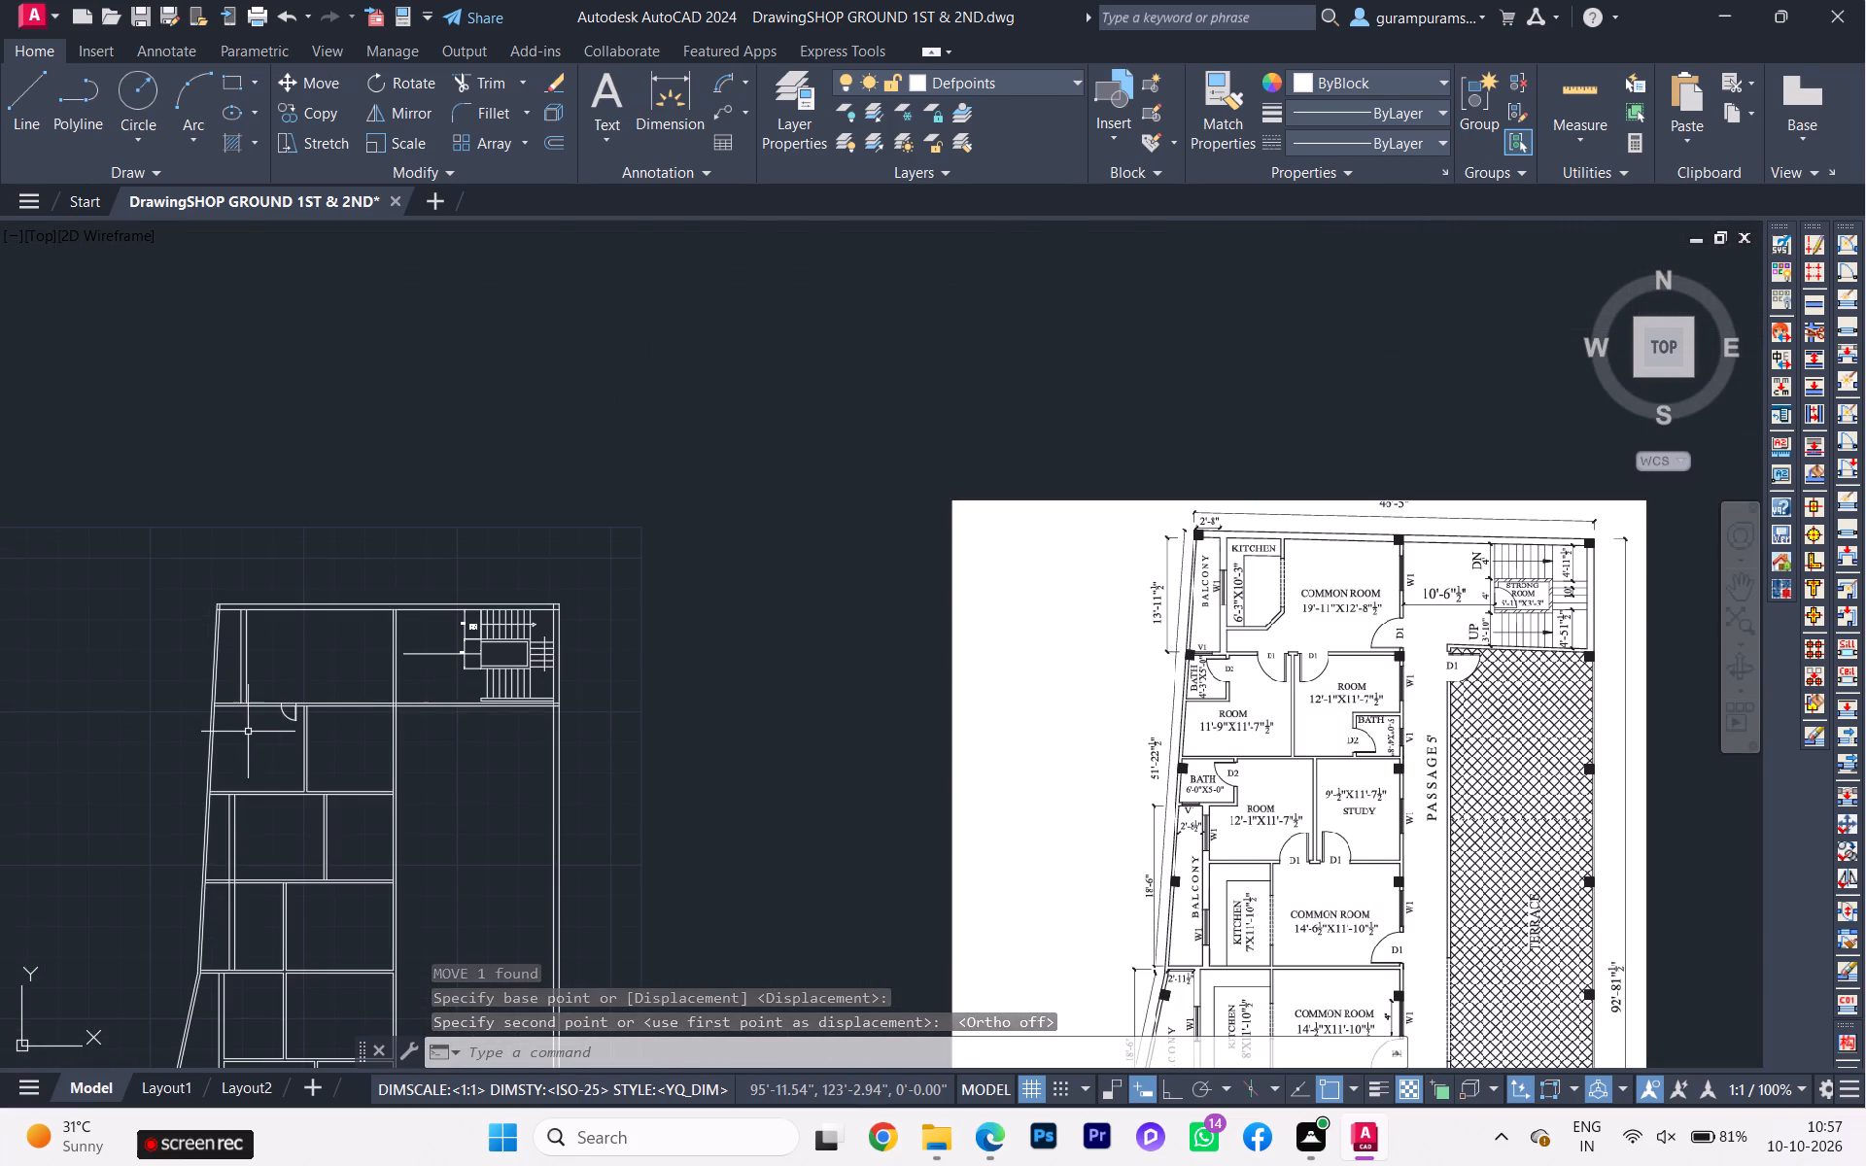
Move the door about 7.6 inches right along the horizontal wall, closer to the vertical partition.
scroll(334, 744, "up", 2)
scroll(261, 688, "up", 2)
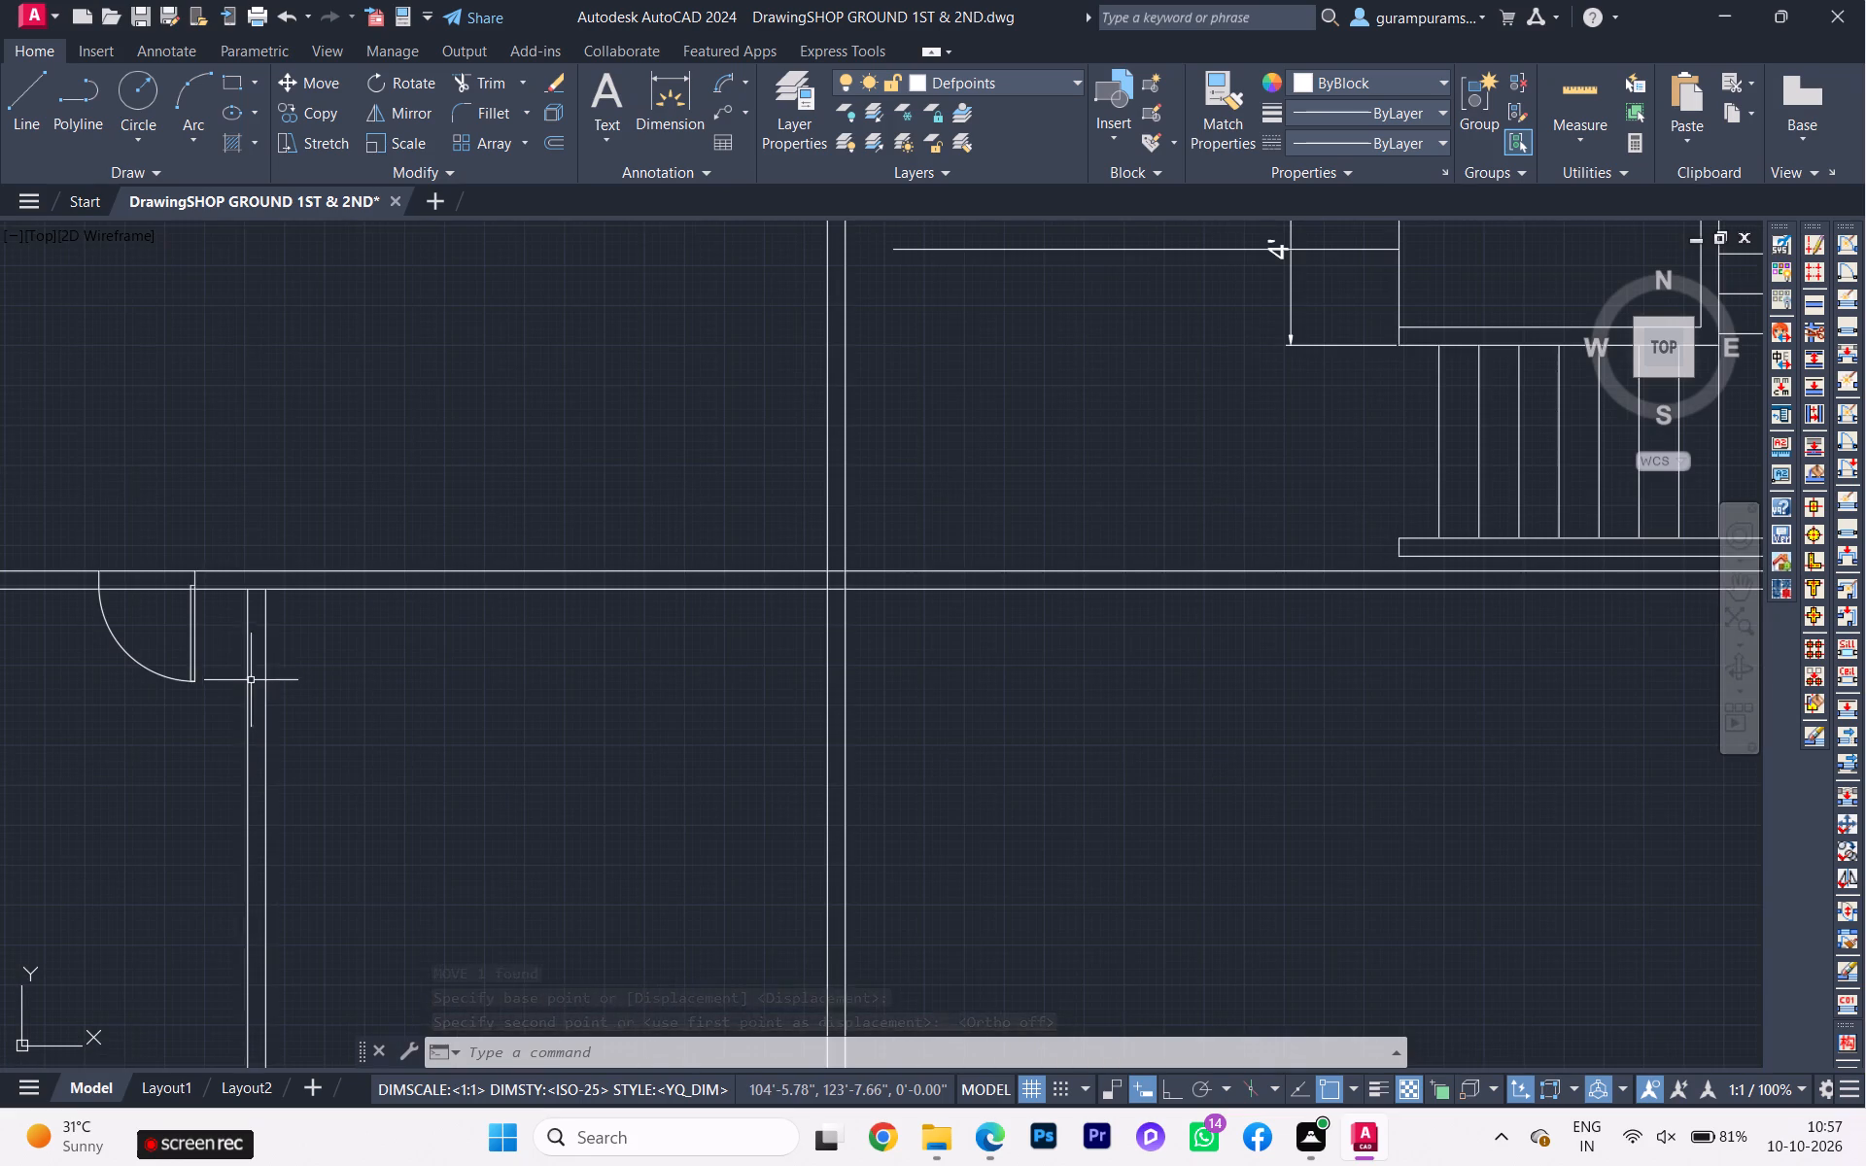
left_click(199, 653)
left_click(161, 648)
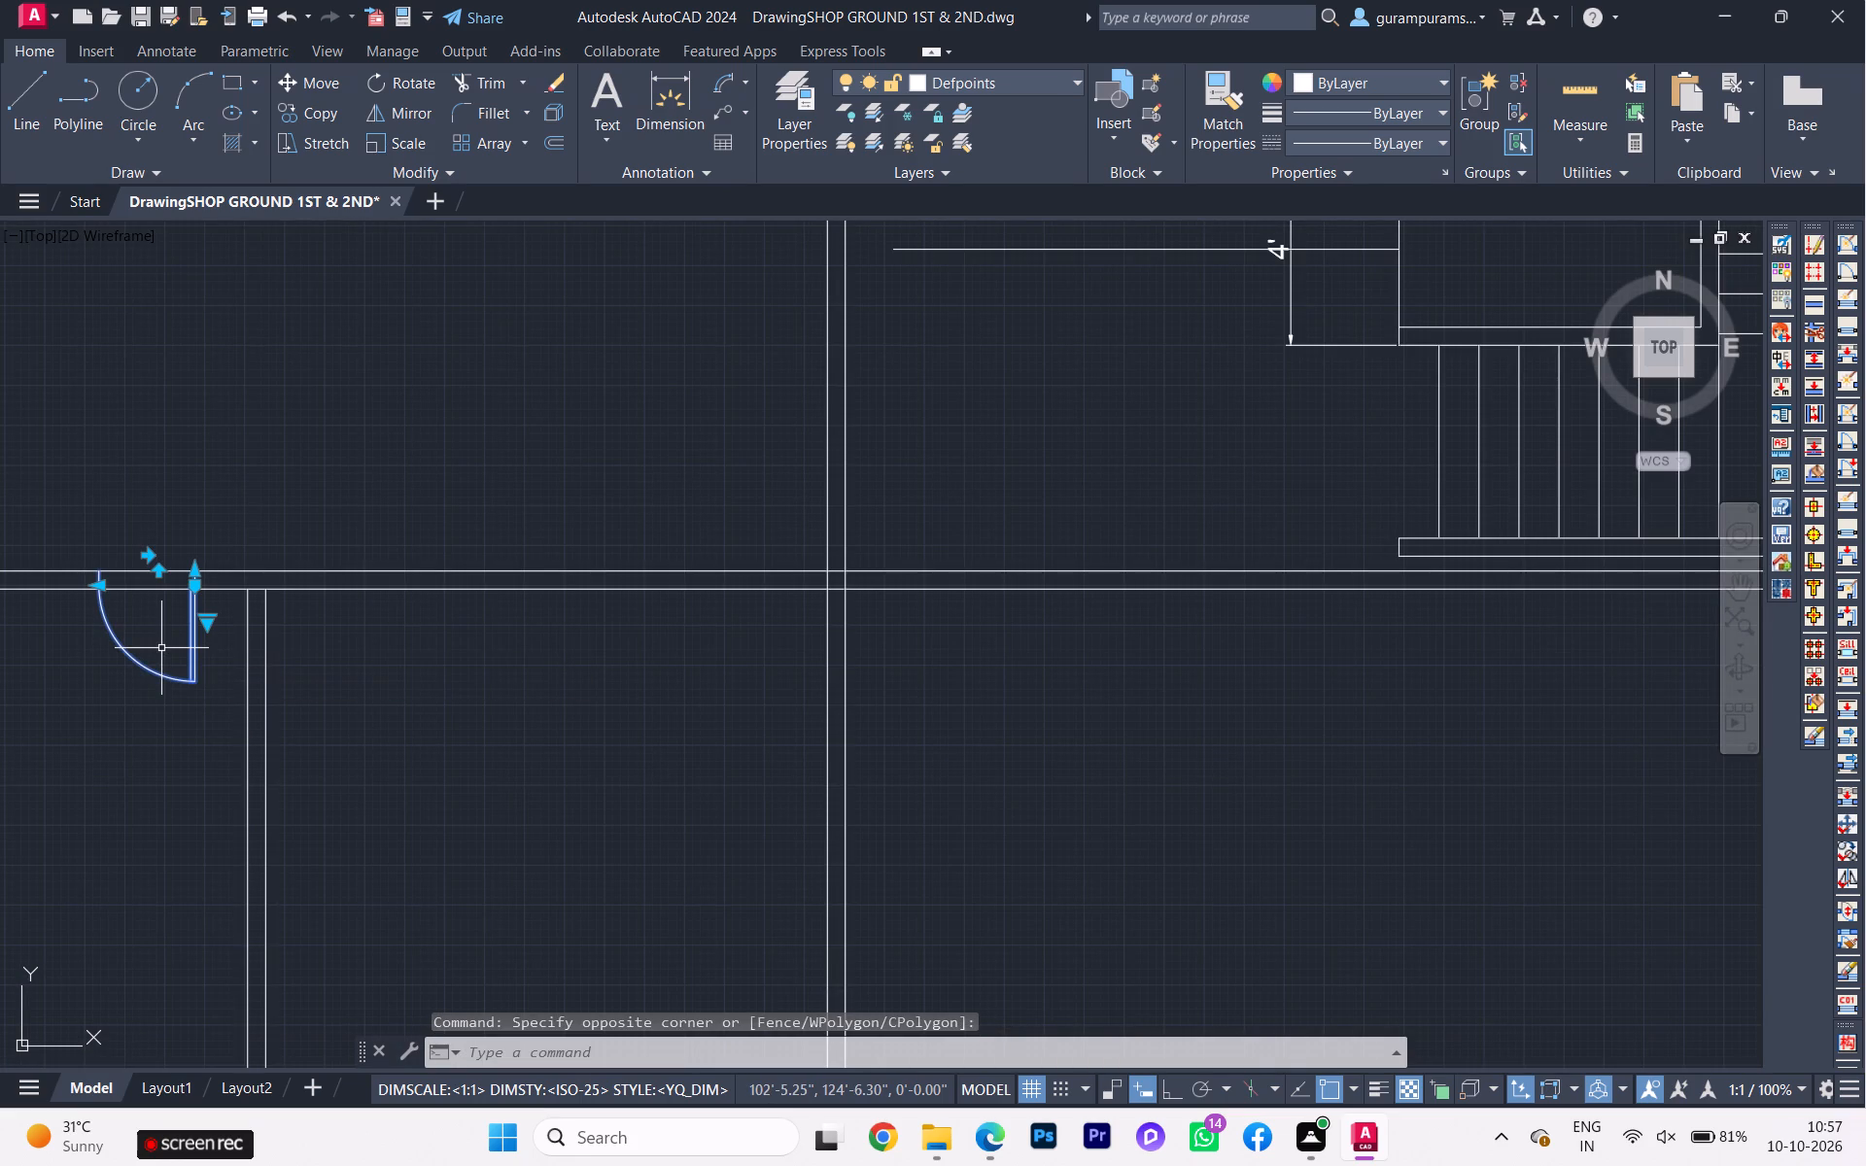
key("m")
key("Return")
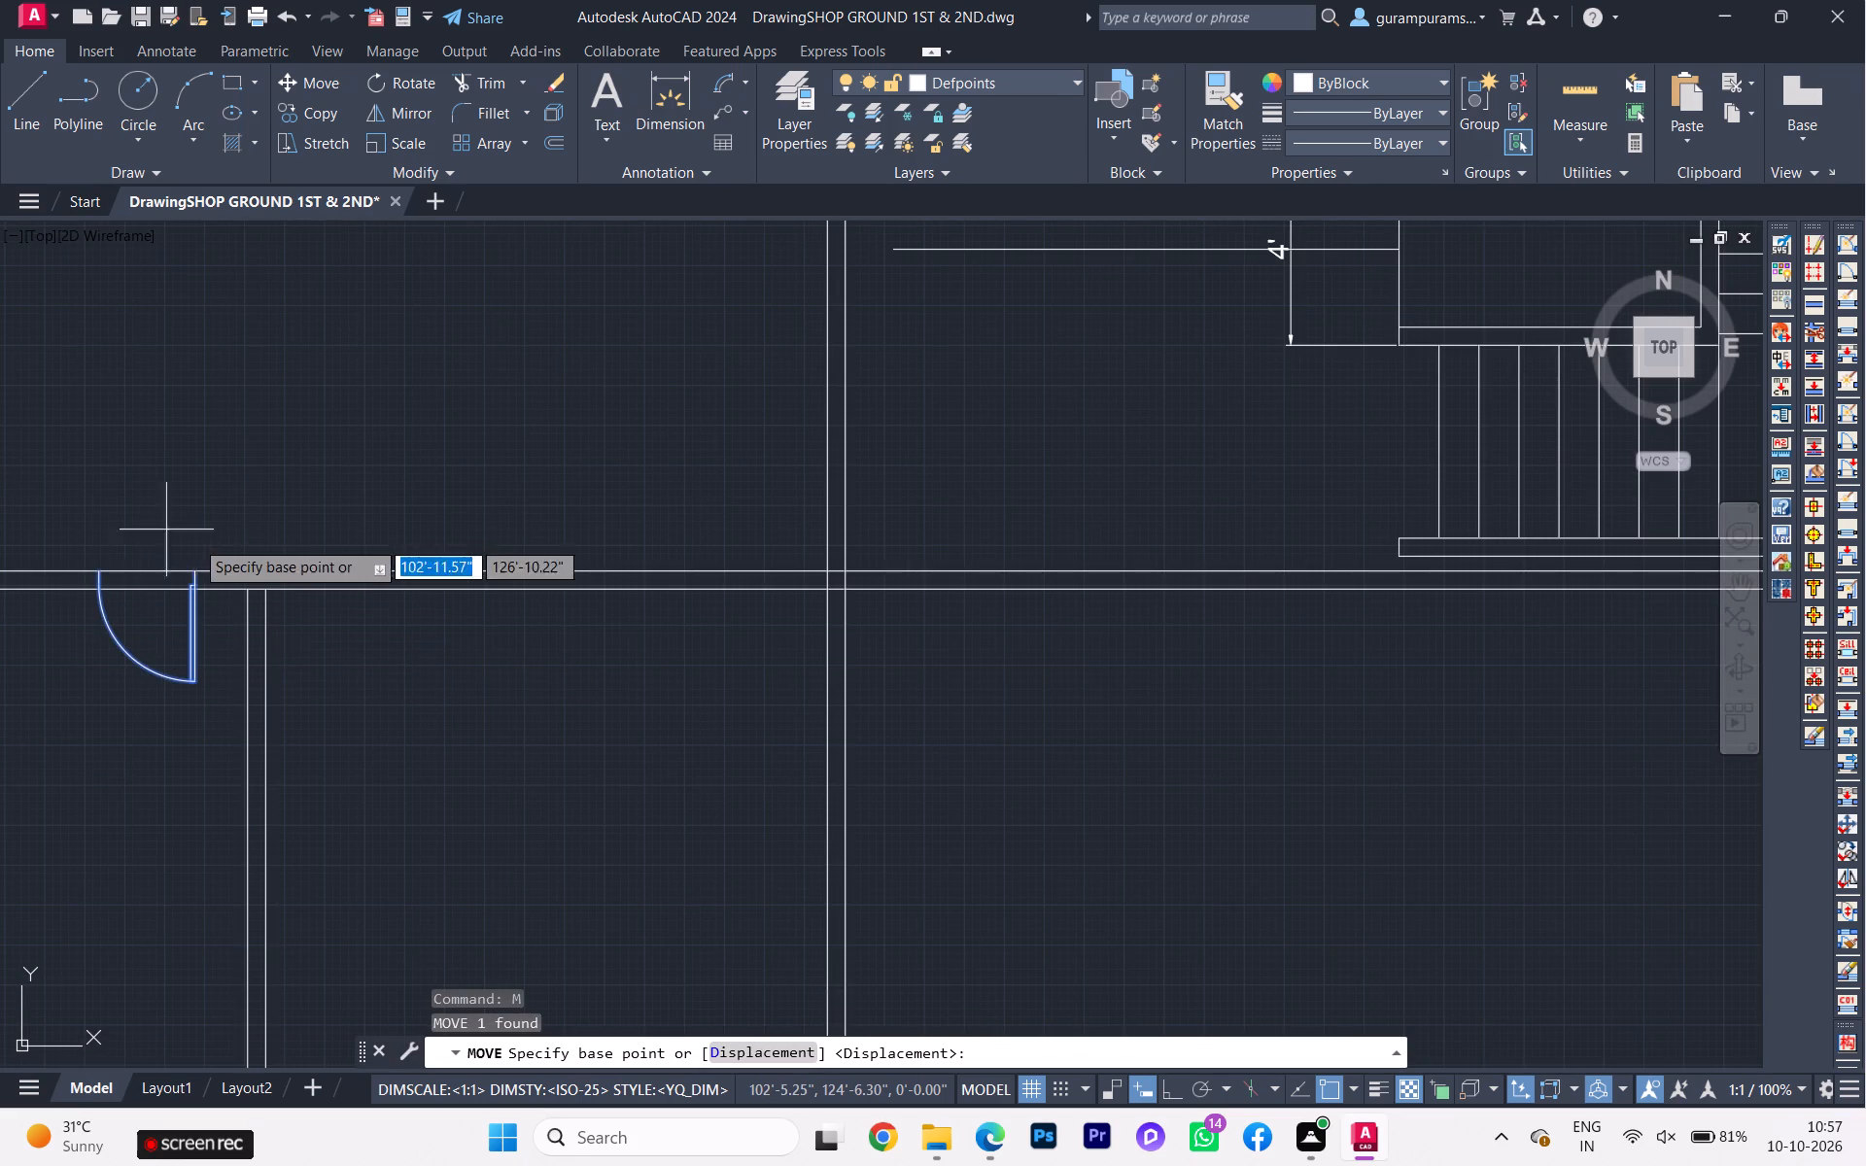
scroll(206, 566, "up", 3)
left_click(160, 585)
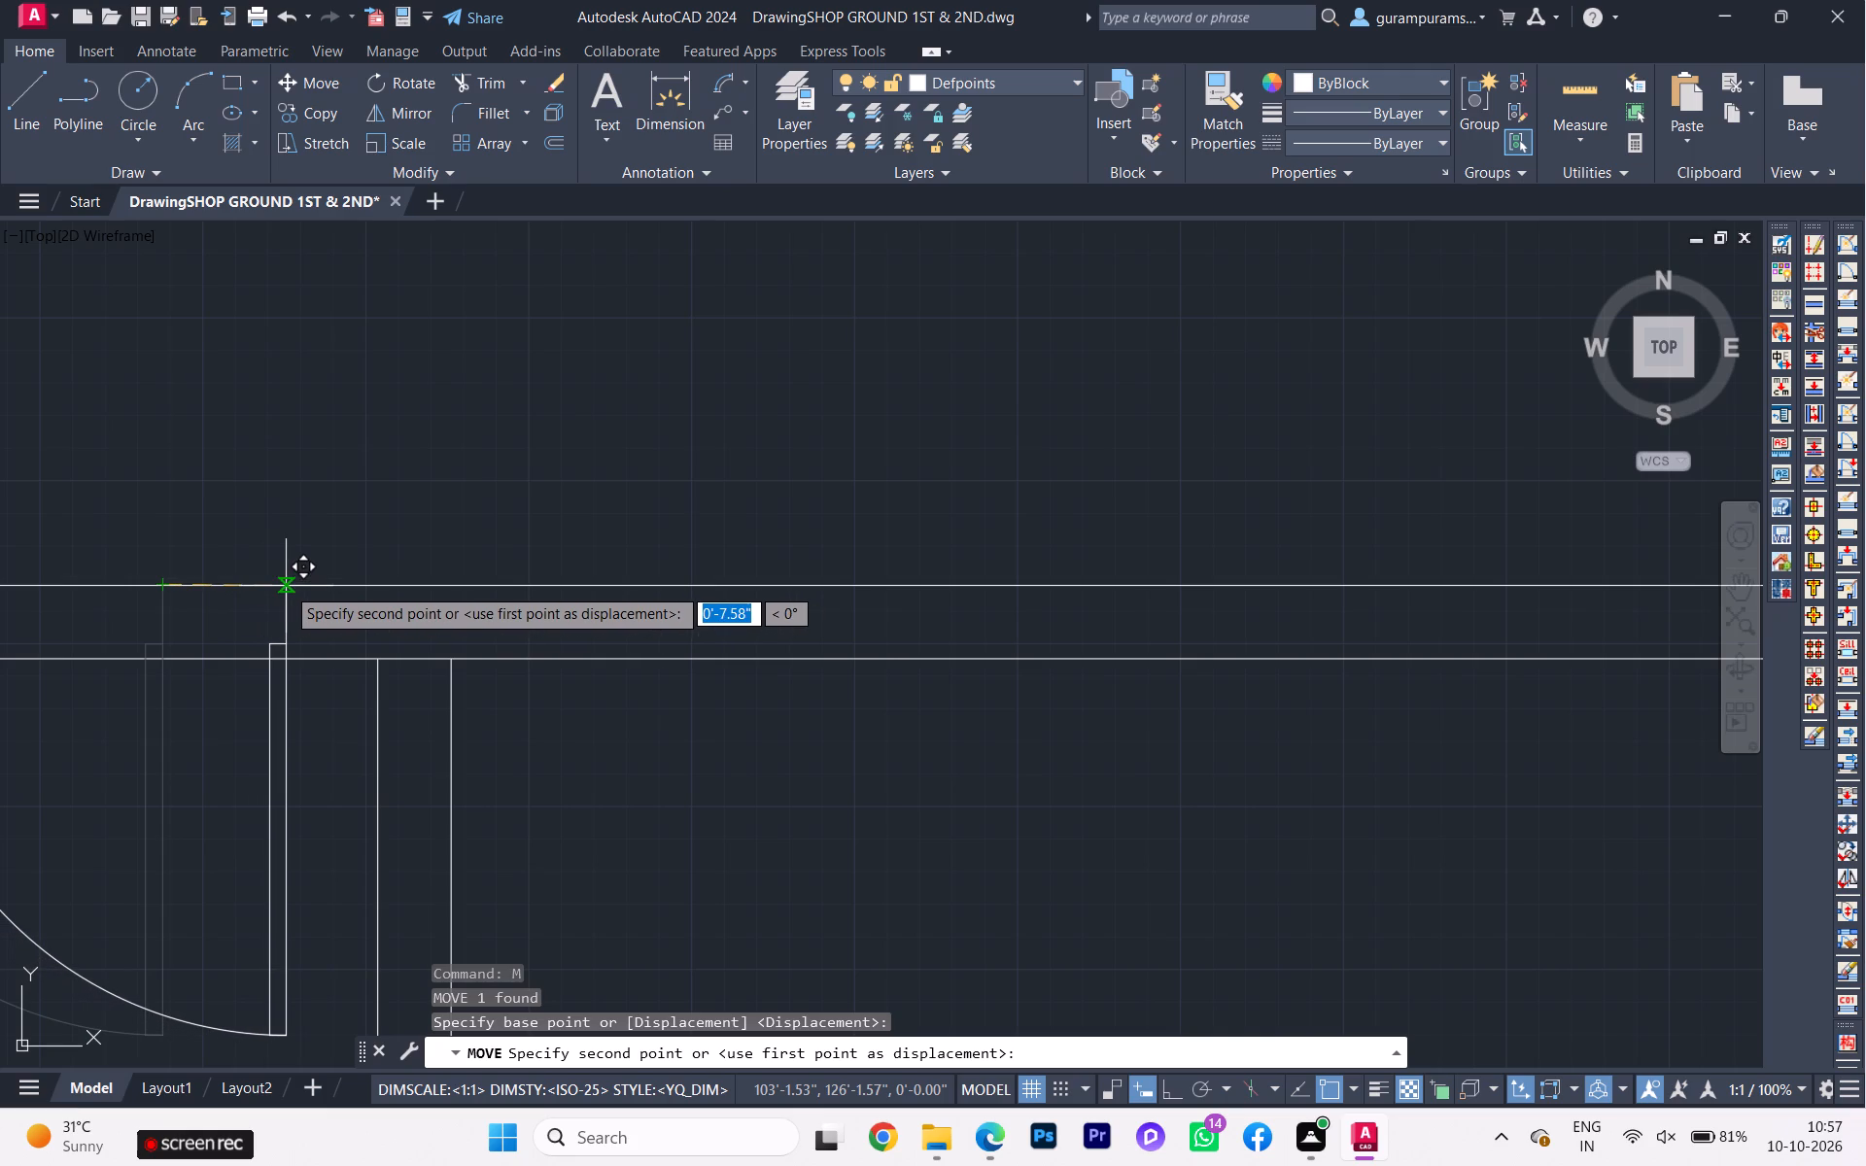
left_click(286, 586)
scroll(353, 589, "down", 2)
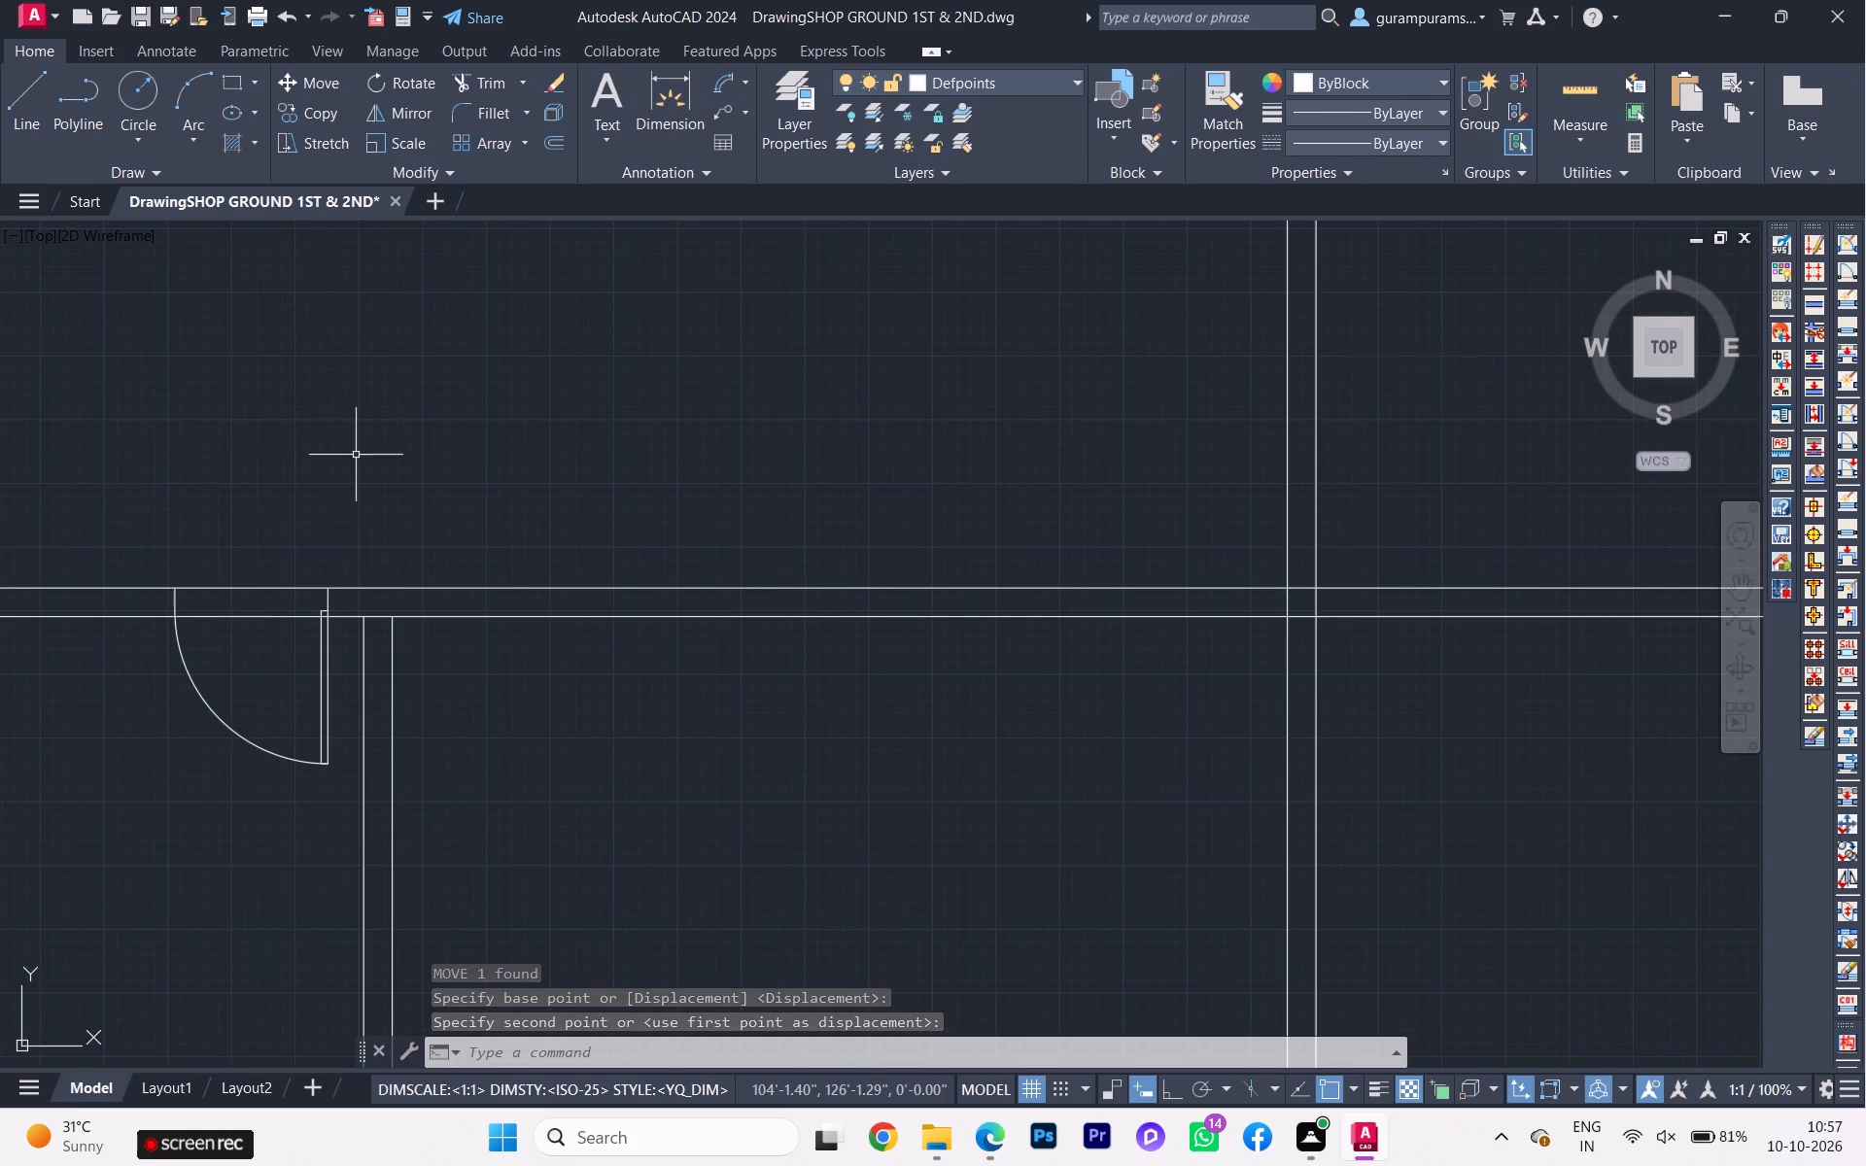
Draw two 4.5-inch jamb lines across the horizontal wall, one at each side of the door.
key("l")
key("Return")
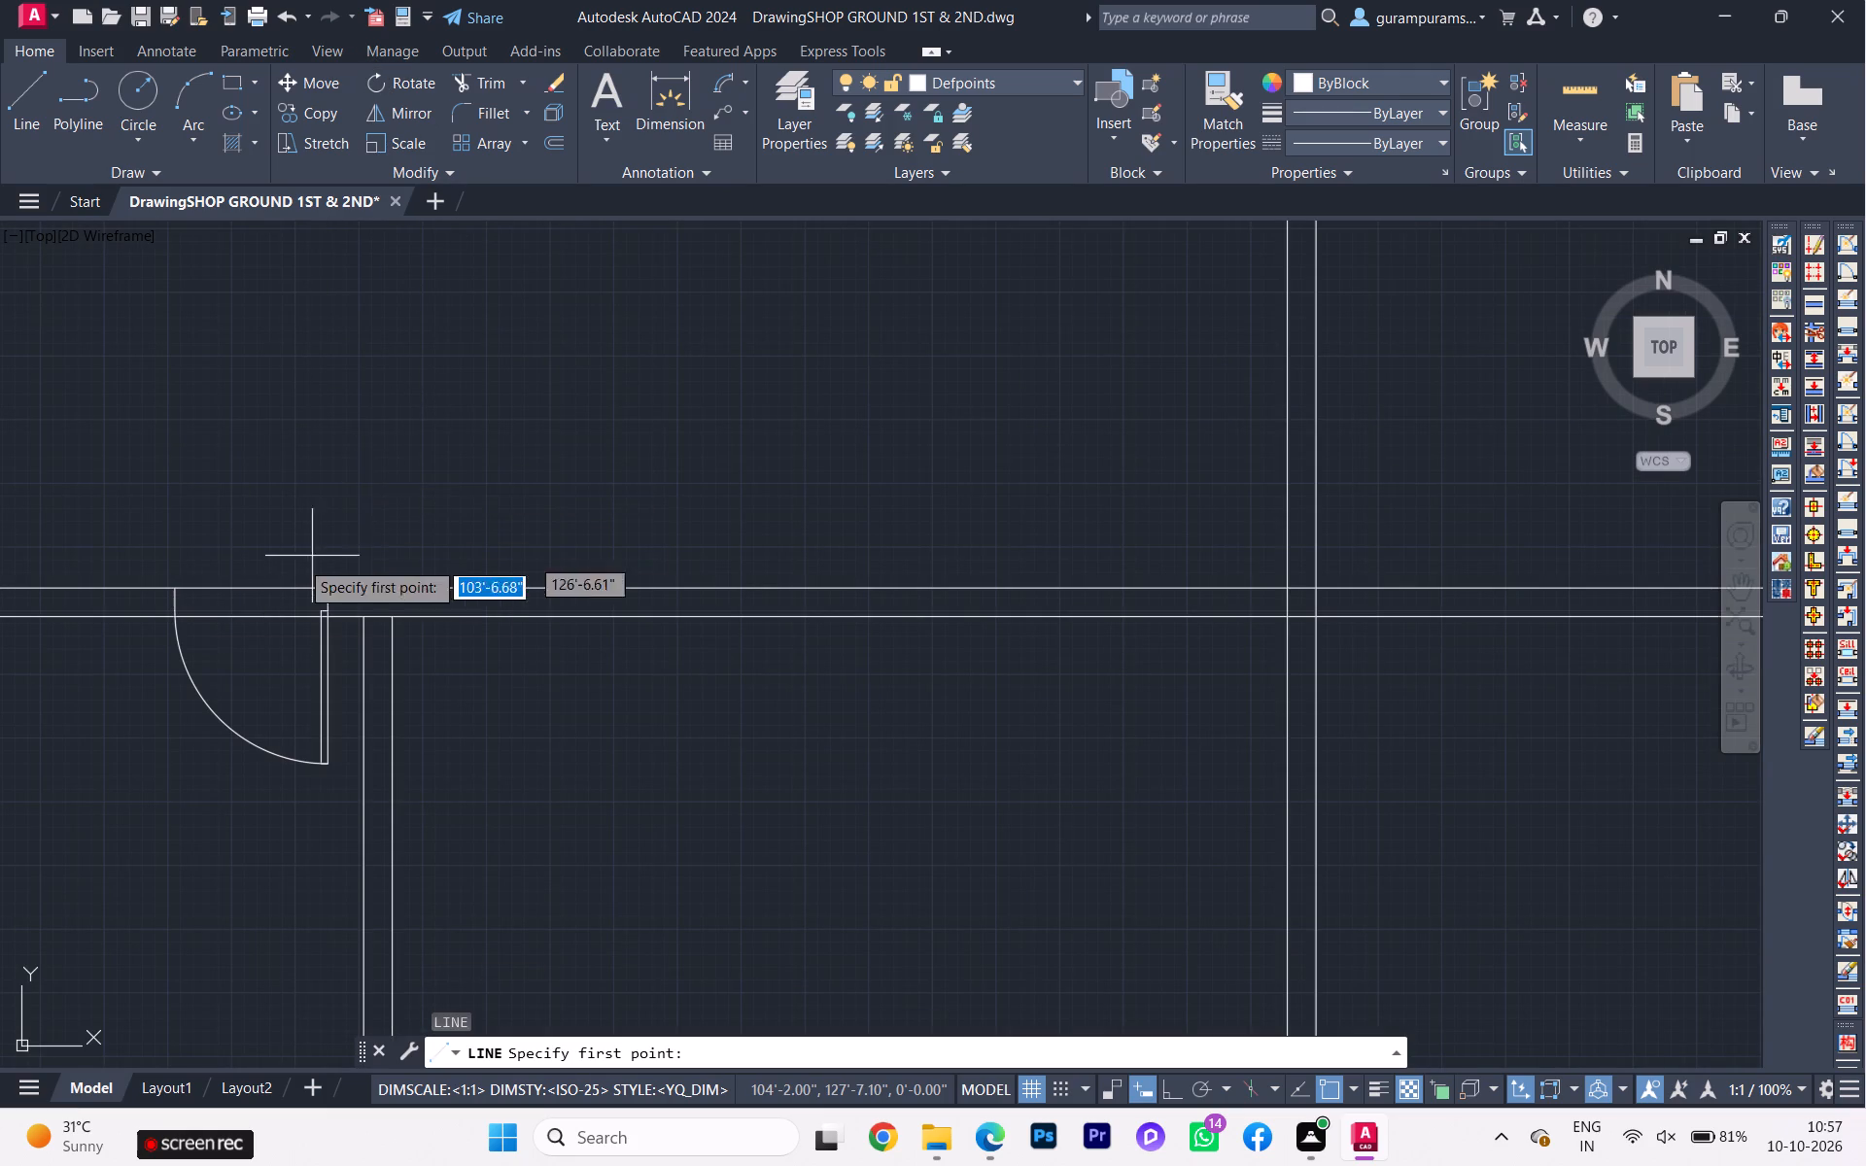
scroll(190, 595, "up", 3)
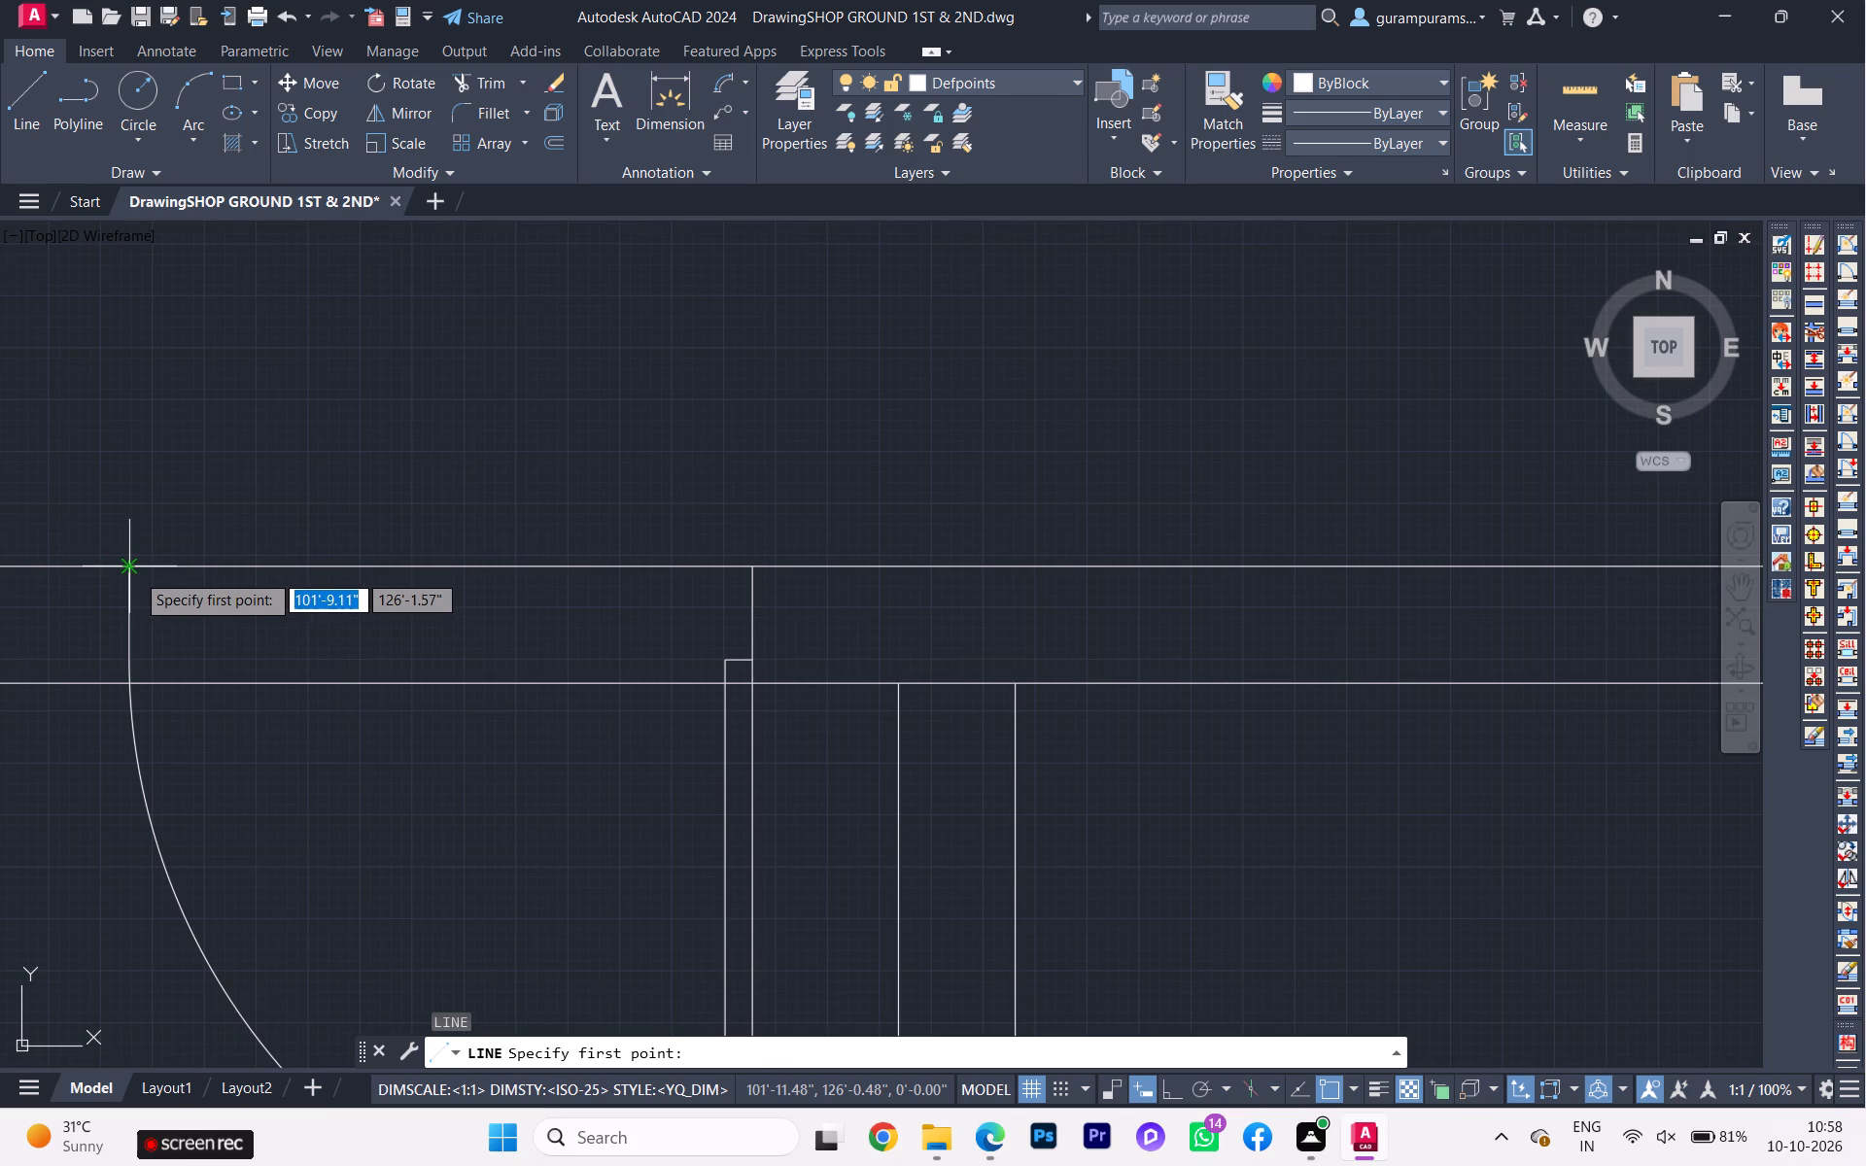
left_click(135, 572)
left_click(133, 688)
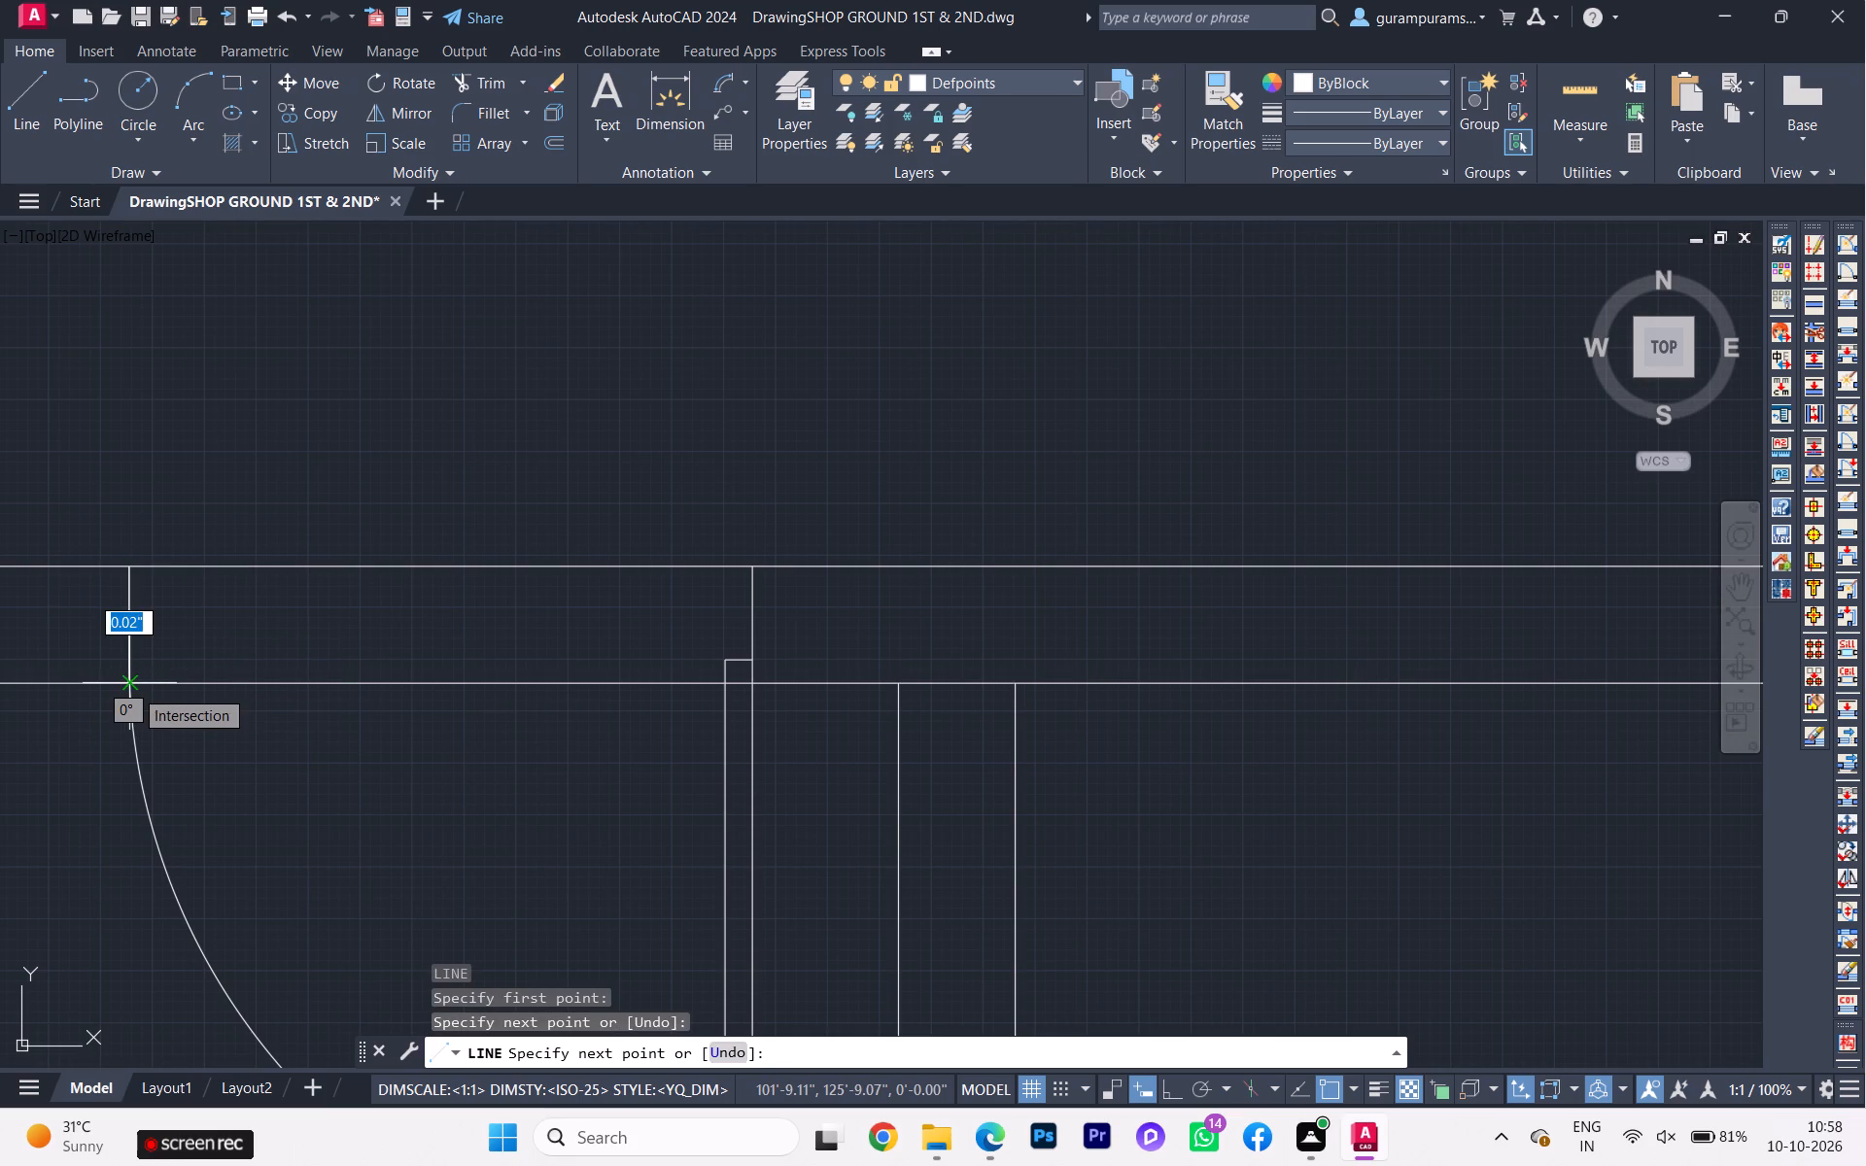
key("Escape")
key("space")
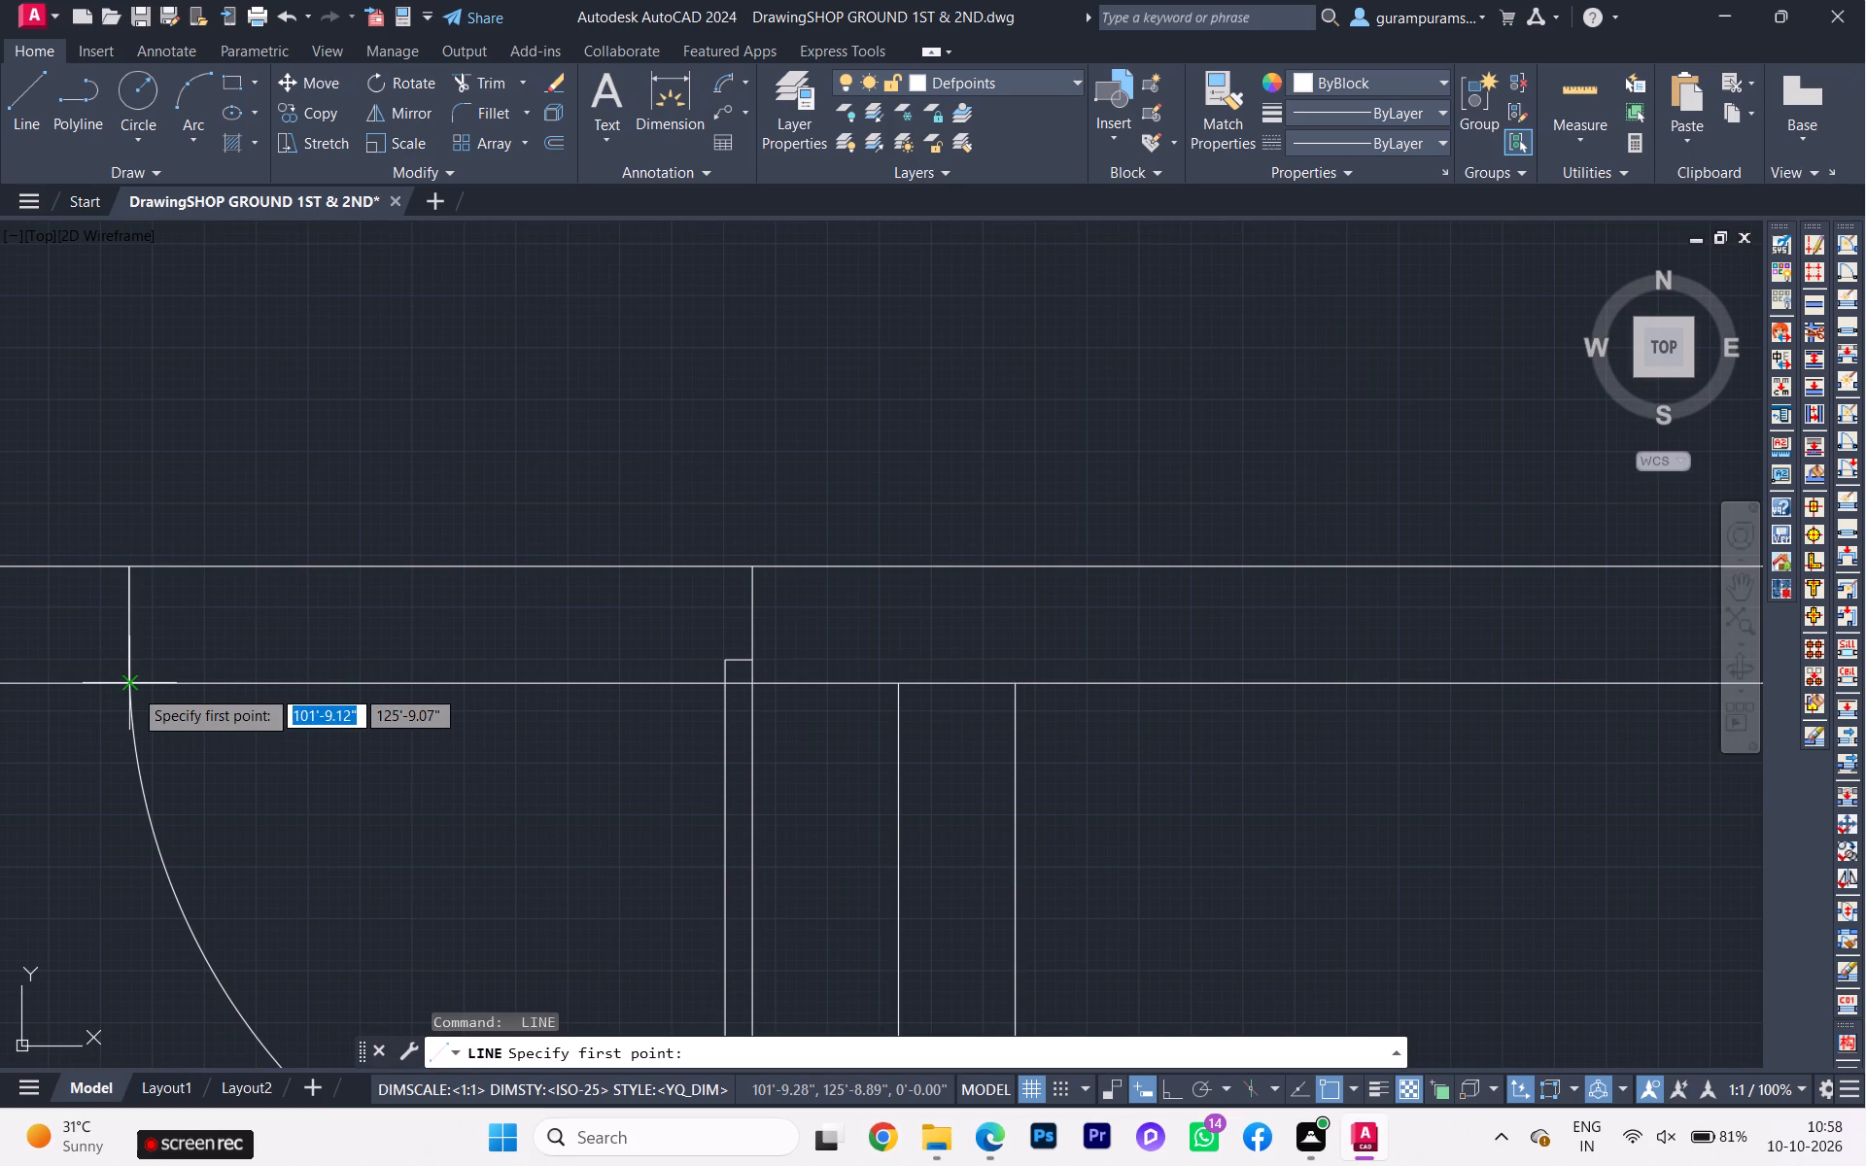
scroll(760, 580, "up", 1)
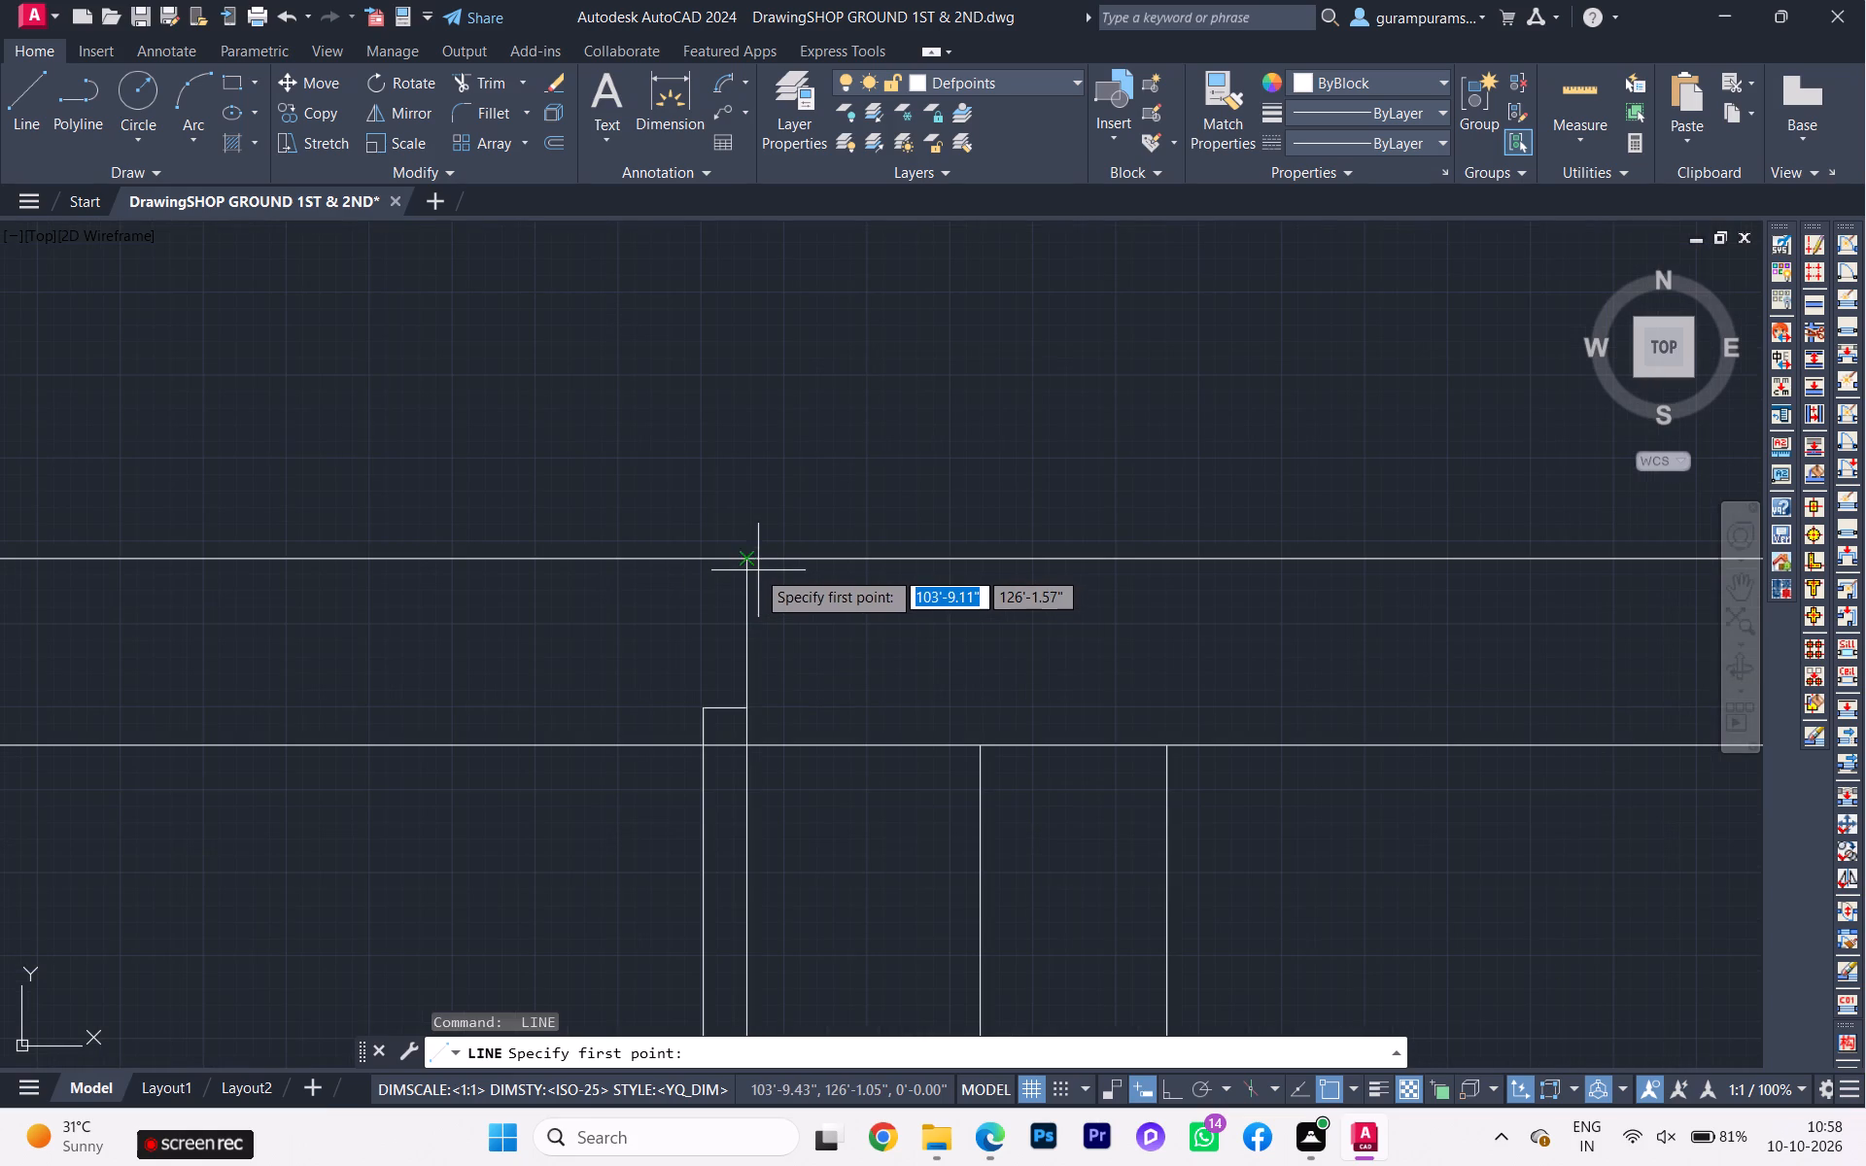
left_click(745, 567)
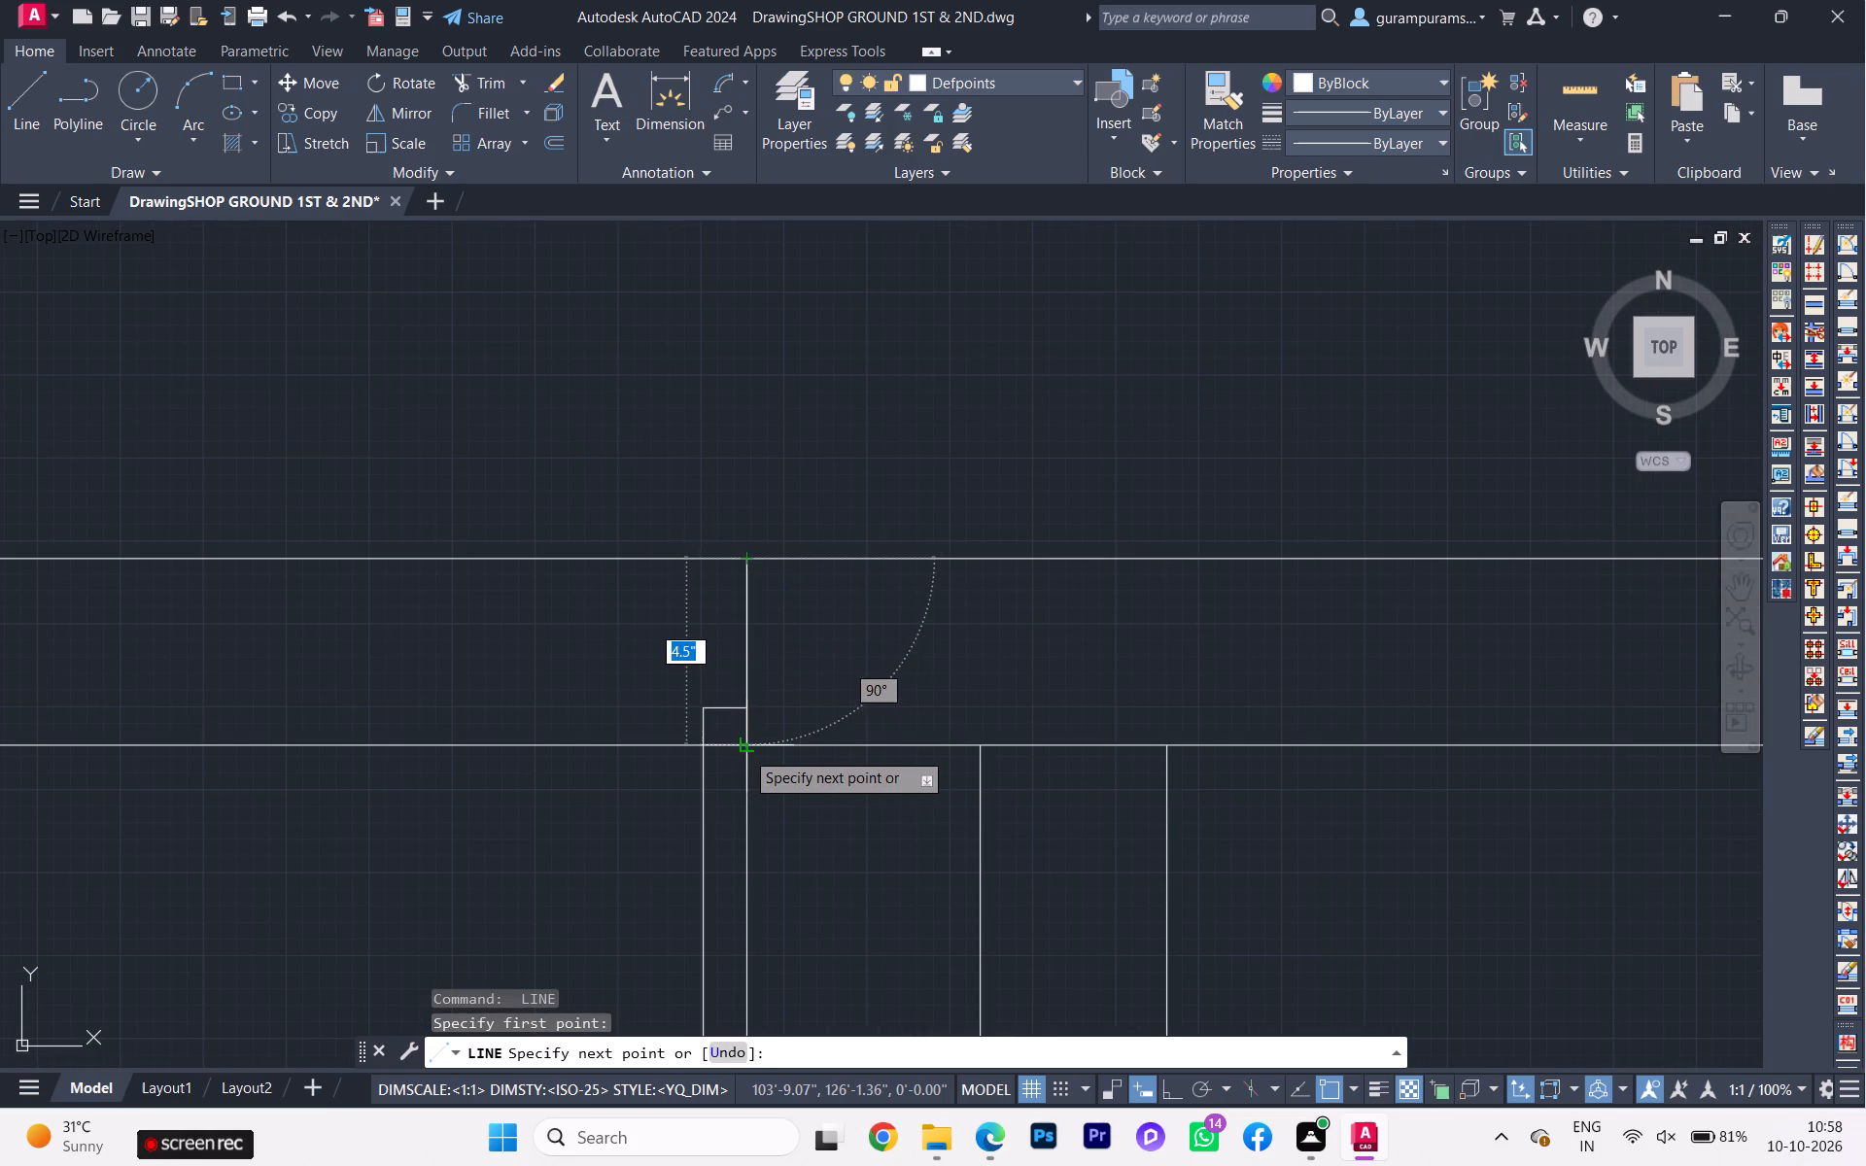
left_click(746, 749)
key("Return")
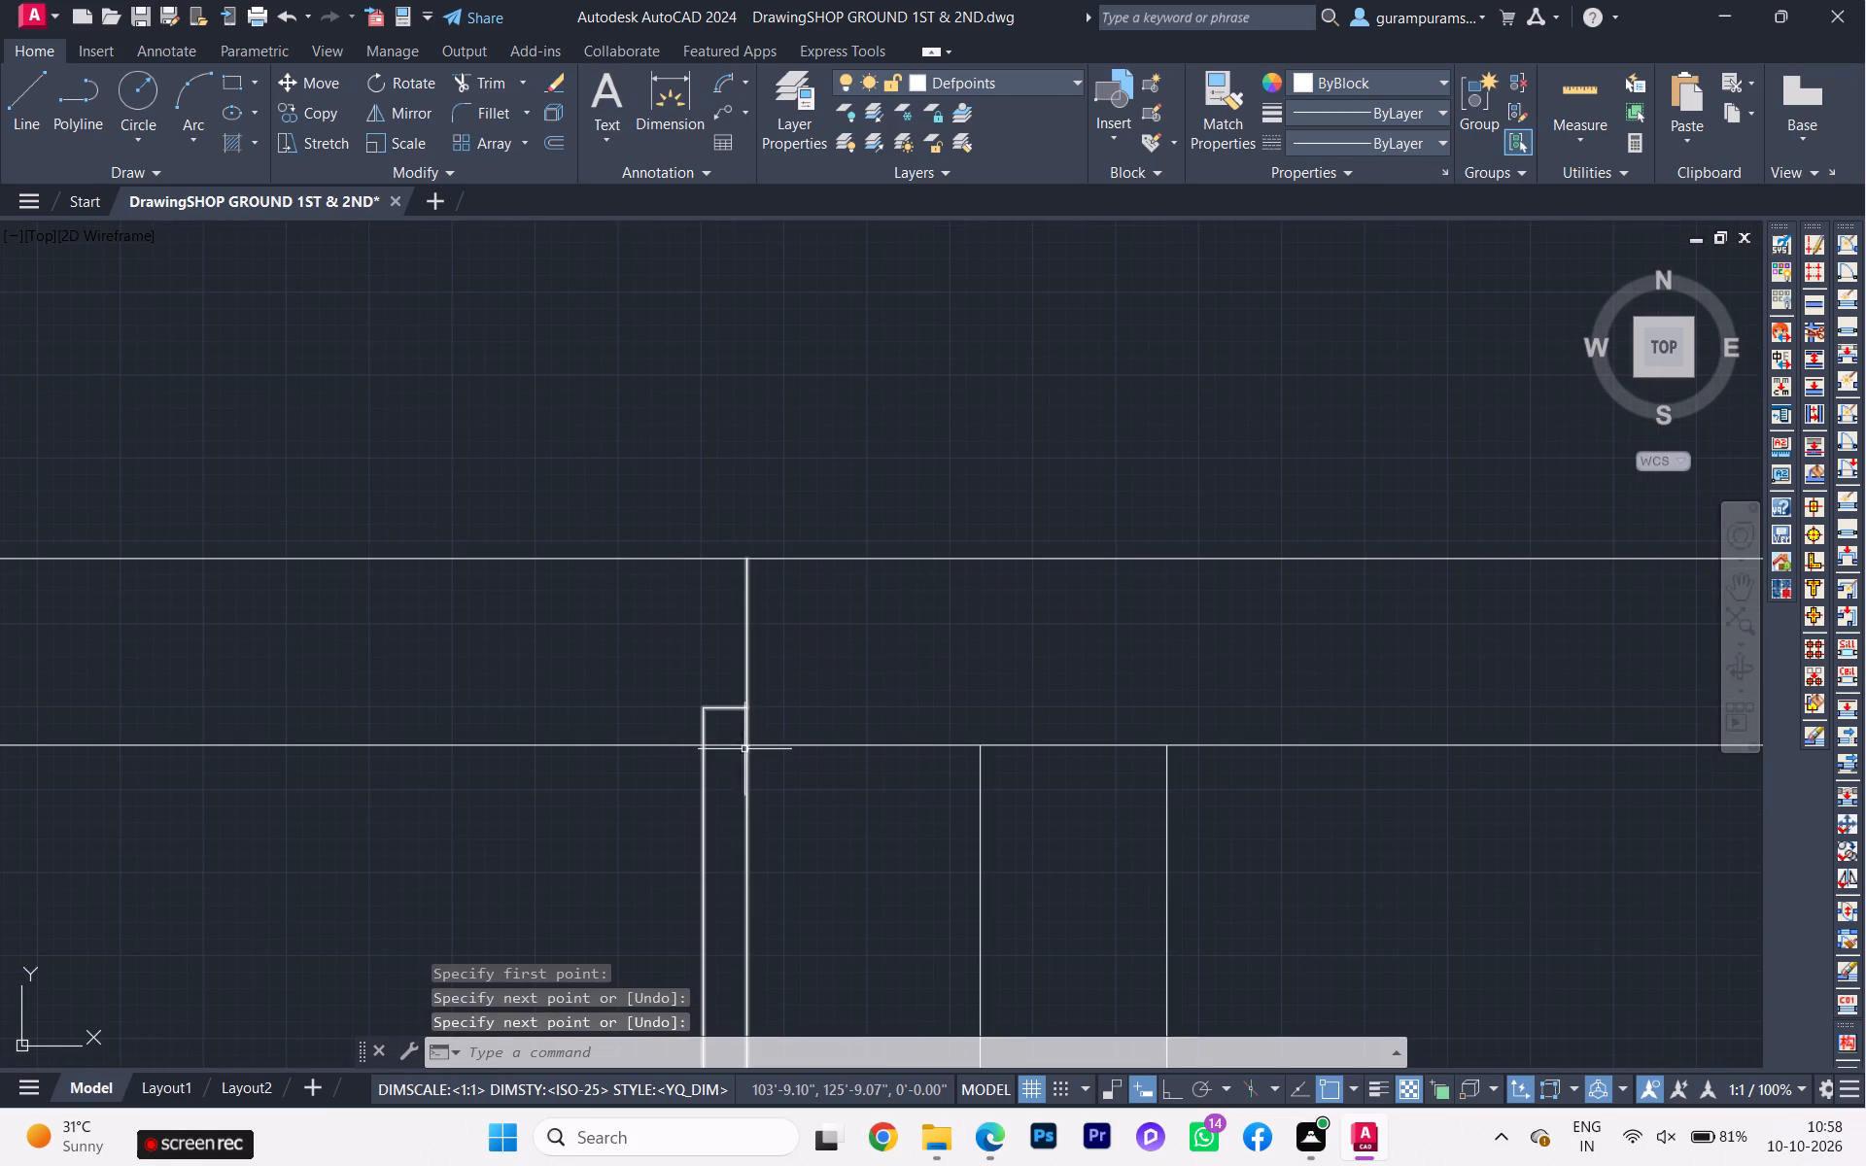
Trim both horizontal wall lines between the two jambs to open the doorway below the top common room.
scroll(544, 741, "down", 3)
scroll(437, 776, "down", 2)
middle_click_drag(427, 791, 370, 712)
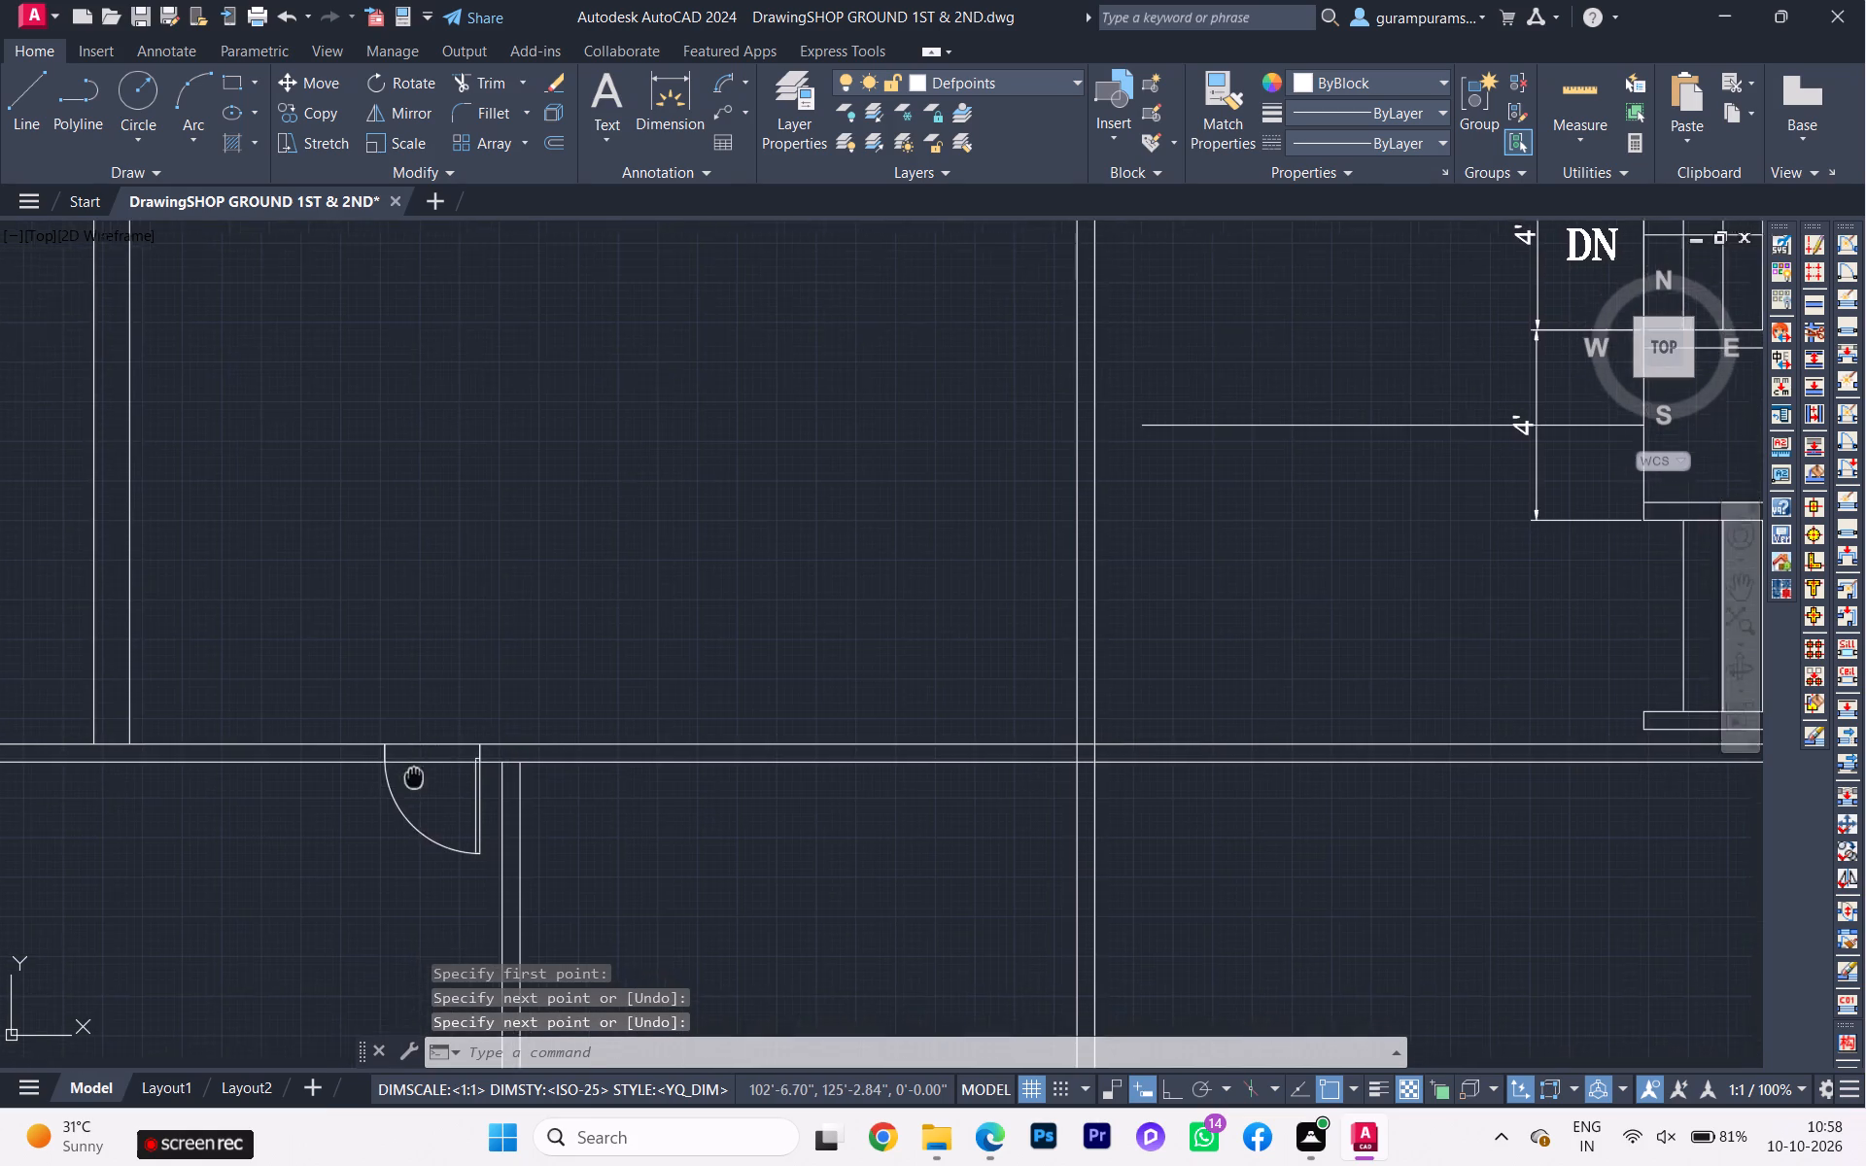
middle_click_drag(370, 712, 303, 614)
scroll(301, 608, "down", 3)
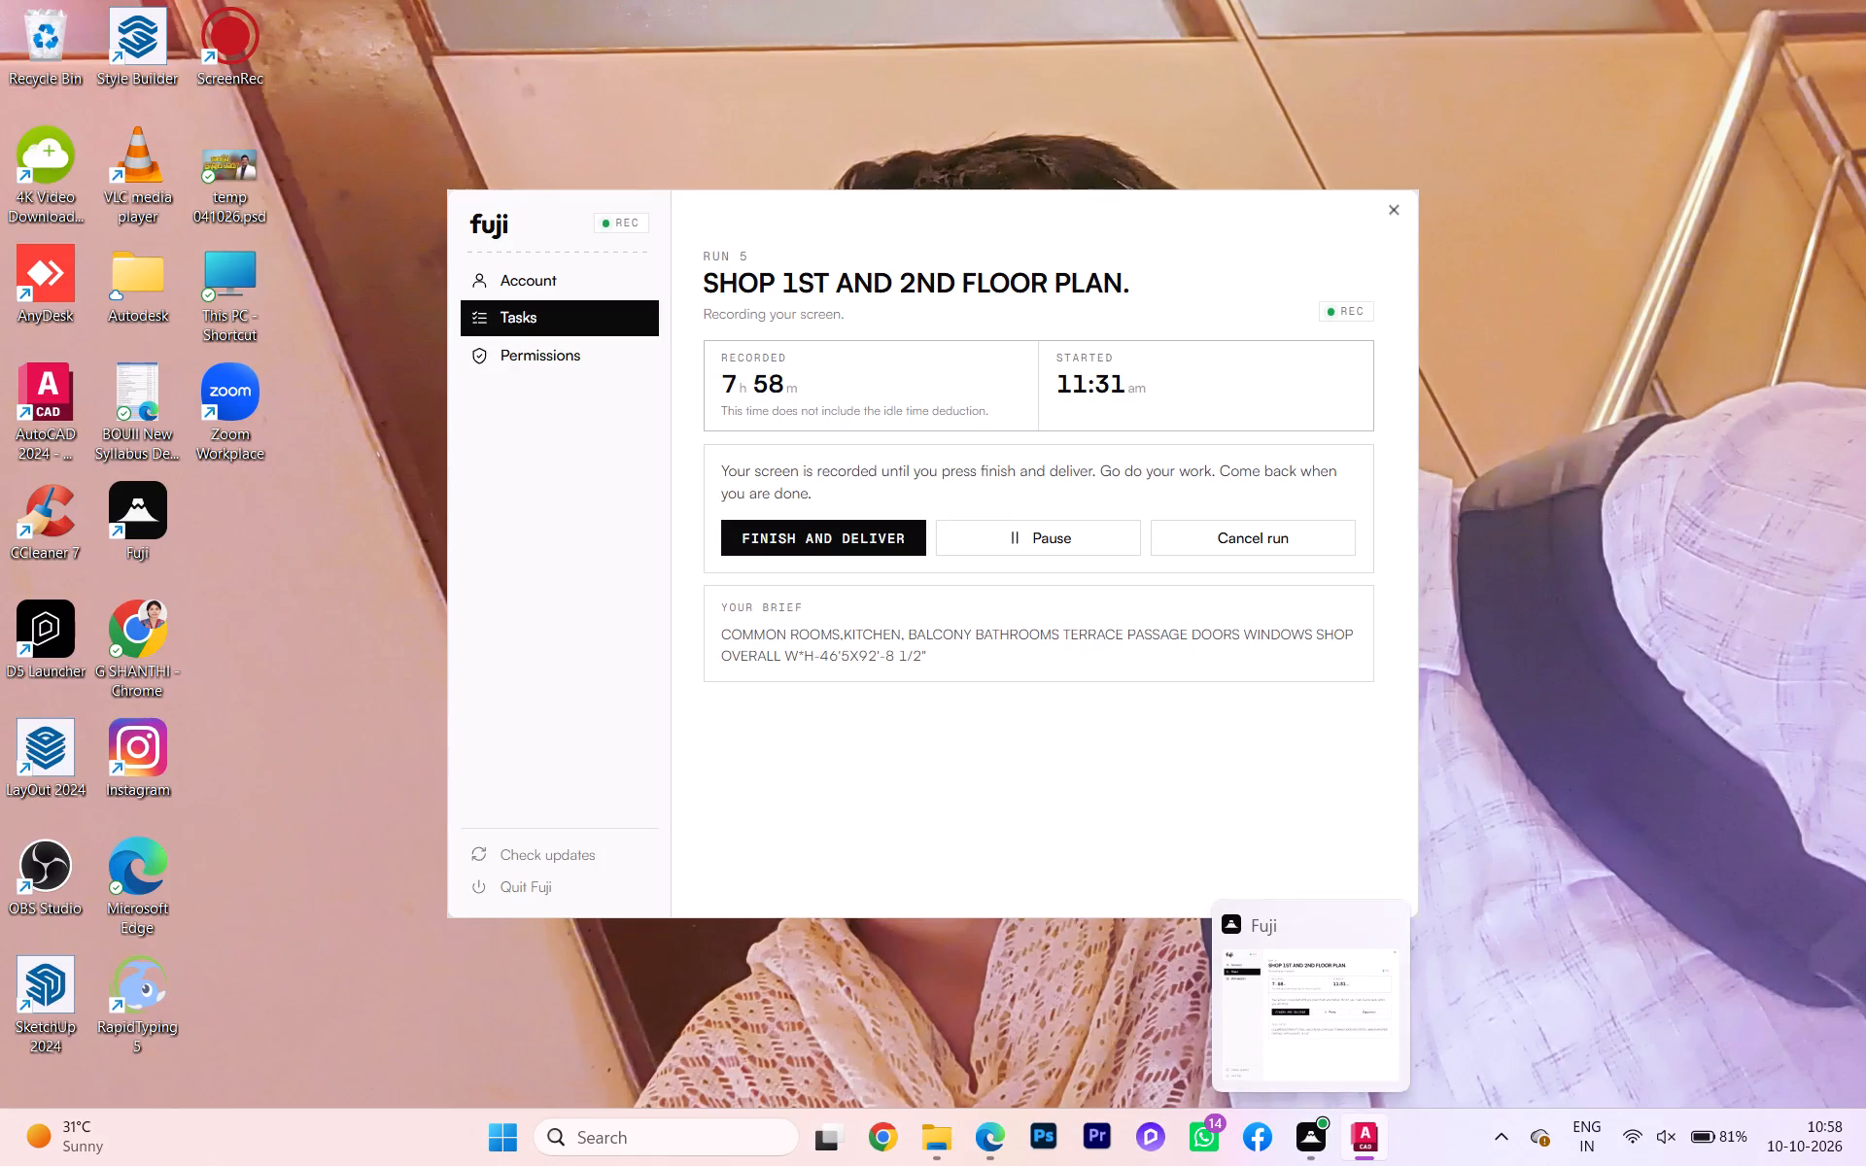
scroll(311, 587, "up", 2)
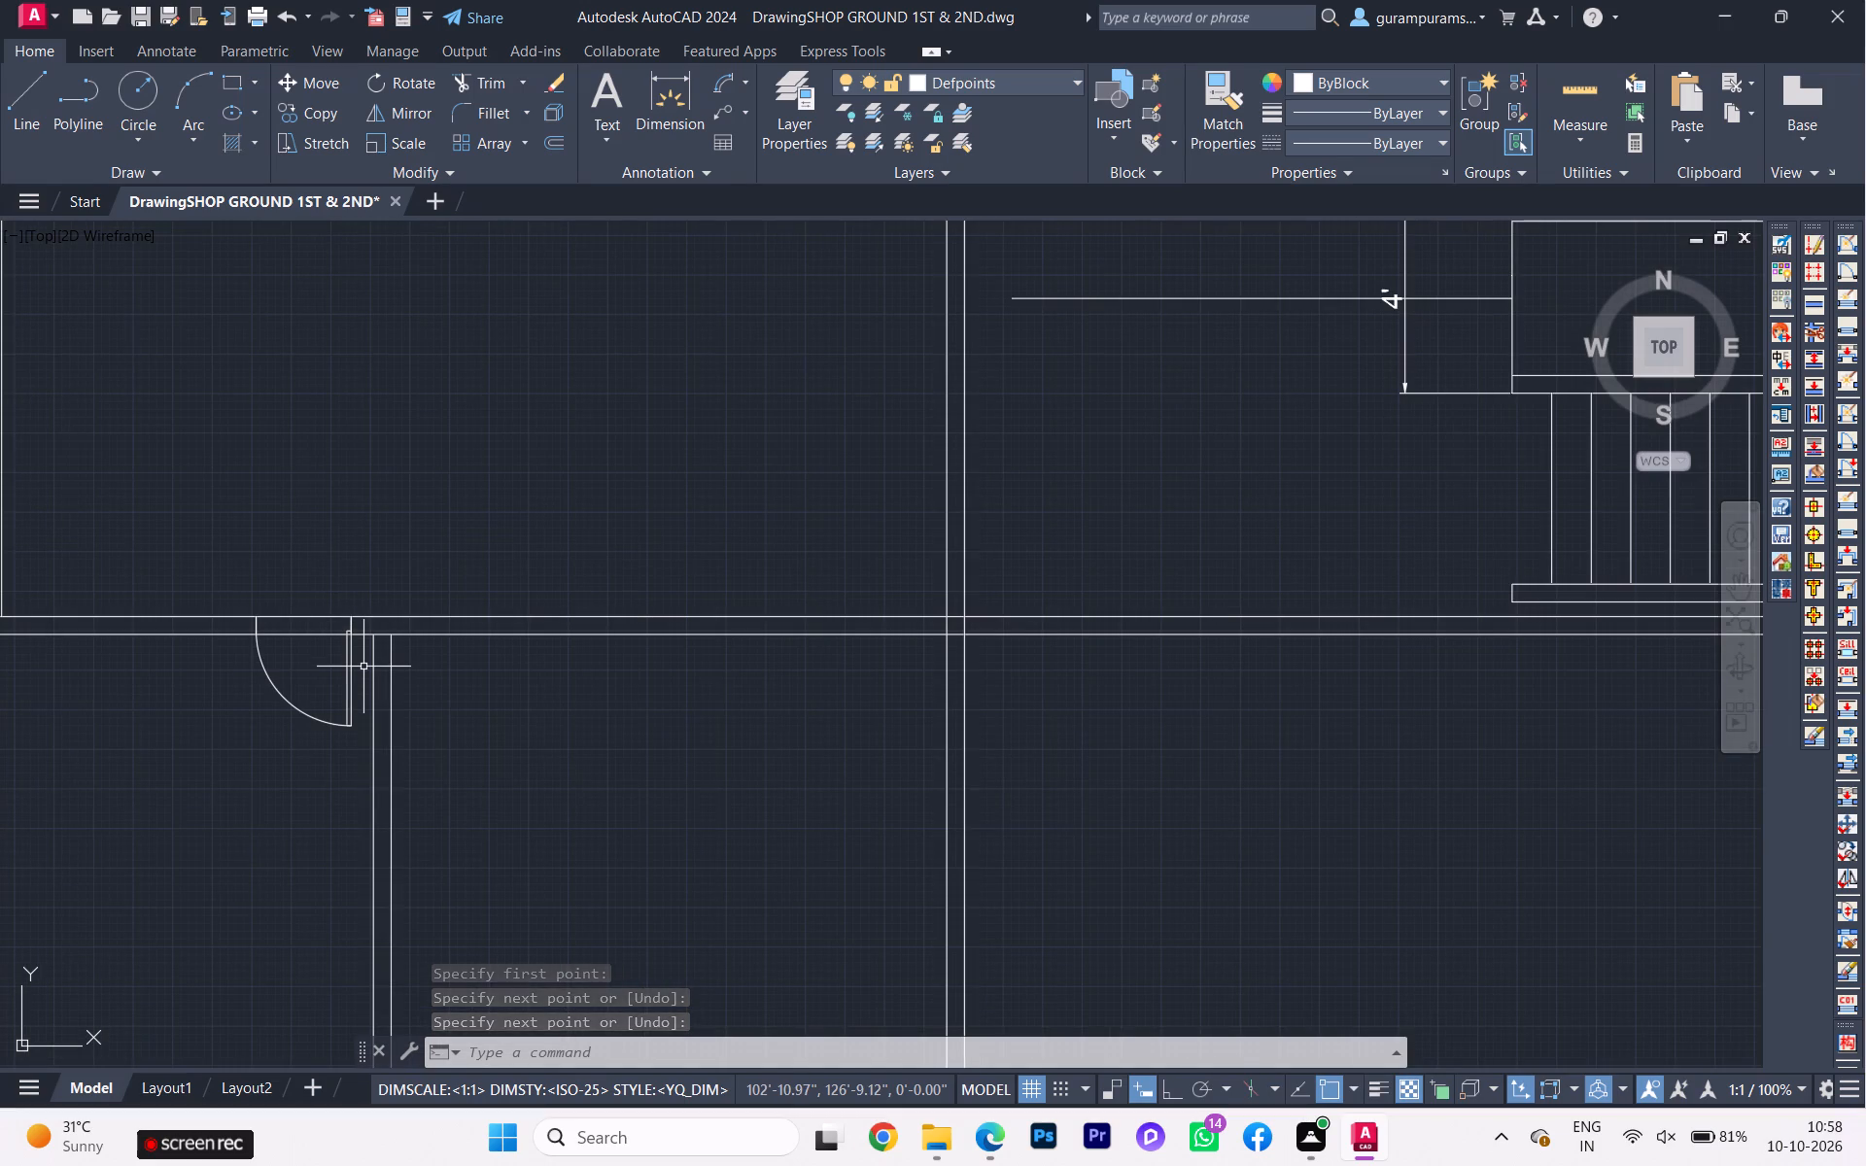
type("tr")
key("Return")
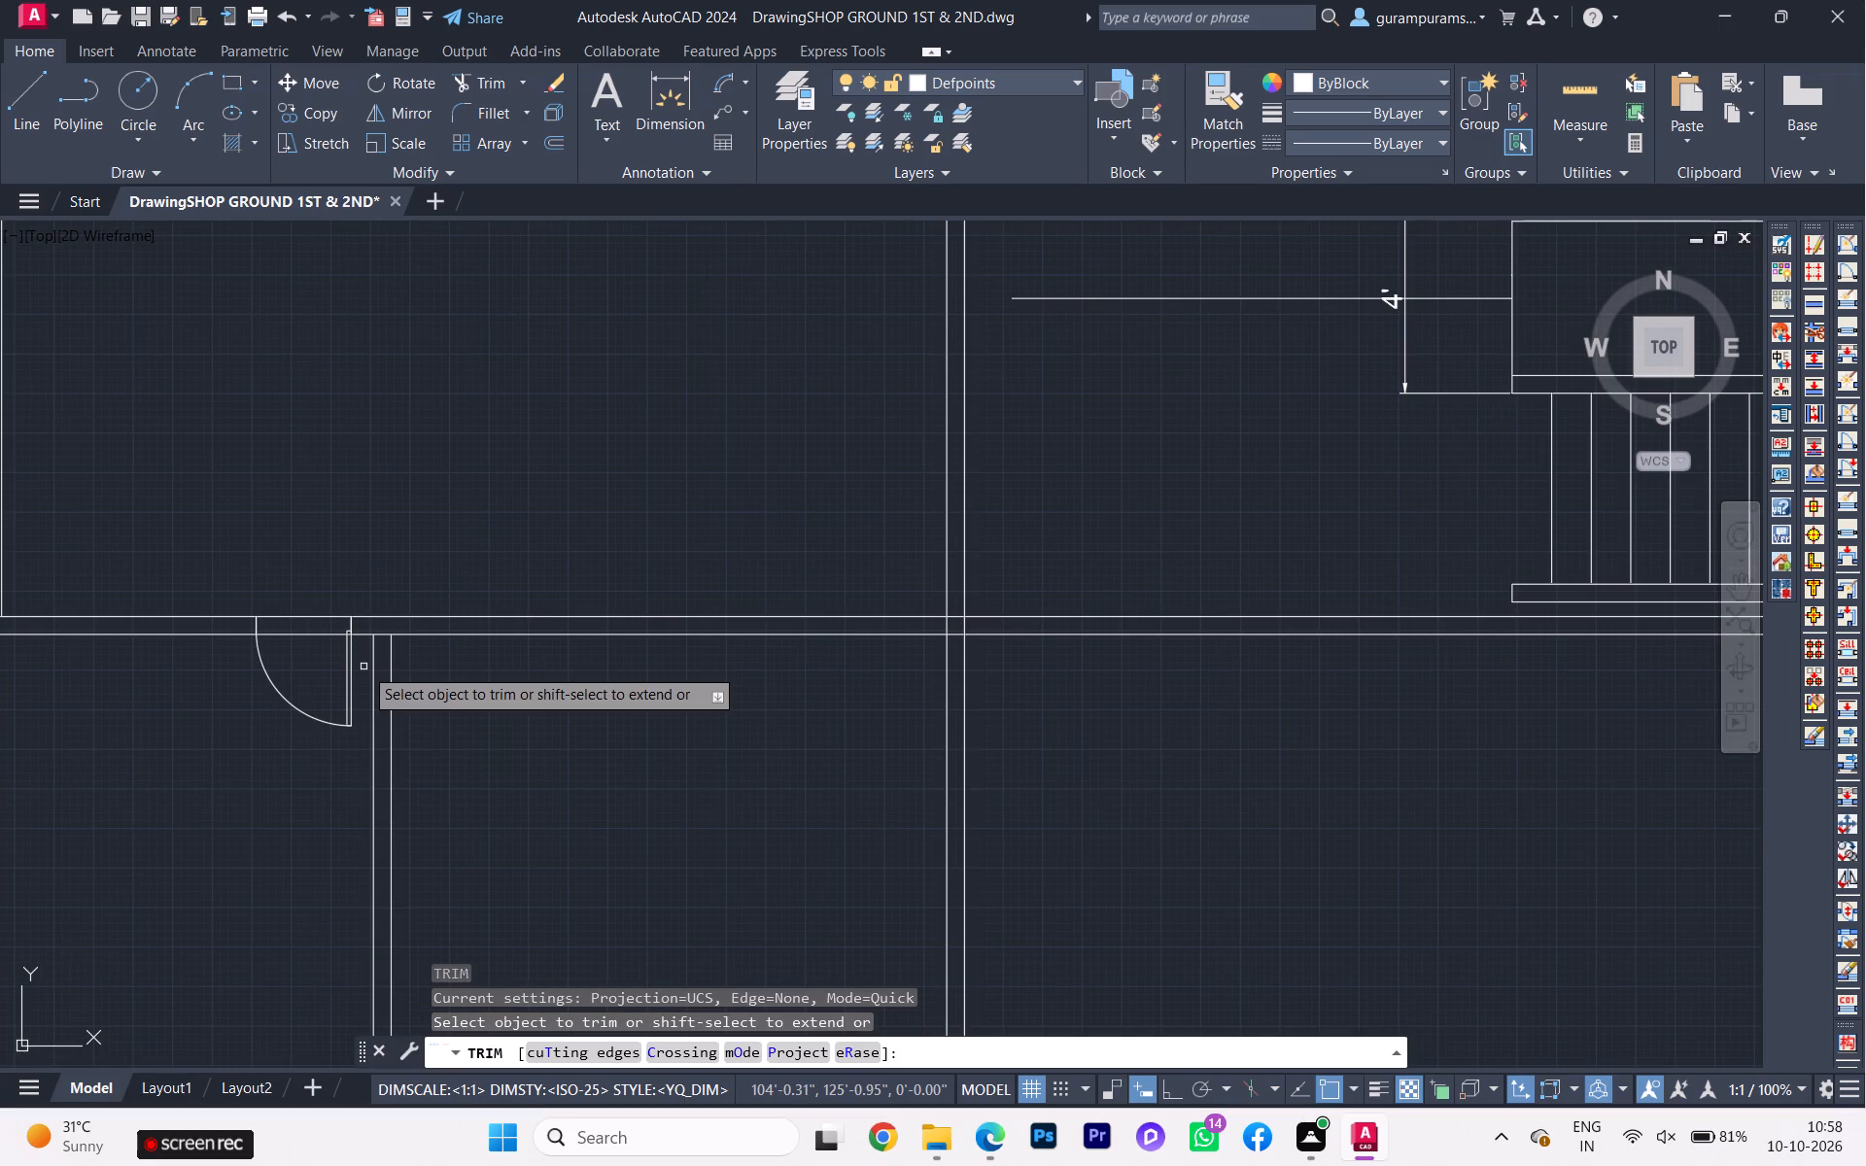
left_click(308, 630)
left_click(306, 644)
scroll(303, 646, "down", 2)
scroll(191, 694, "down", 2)
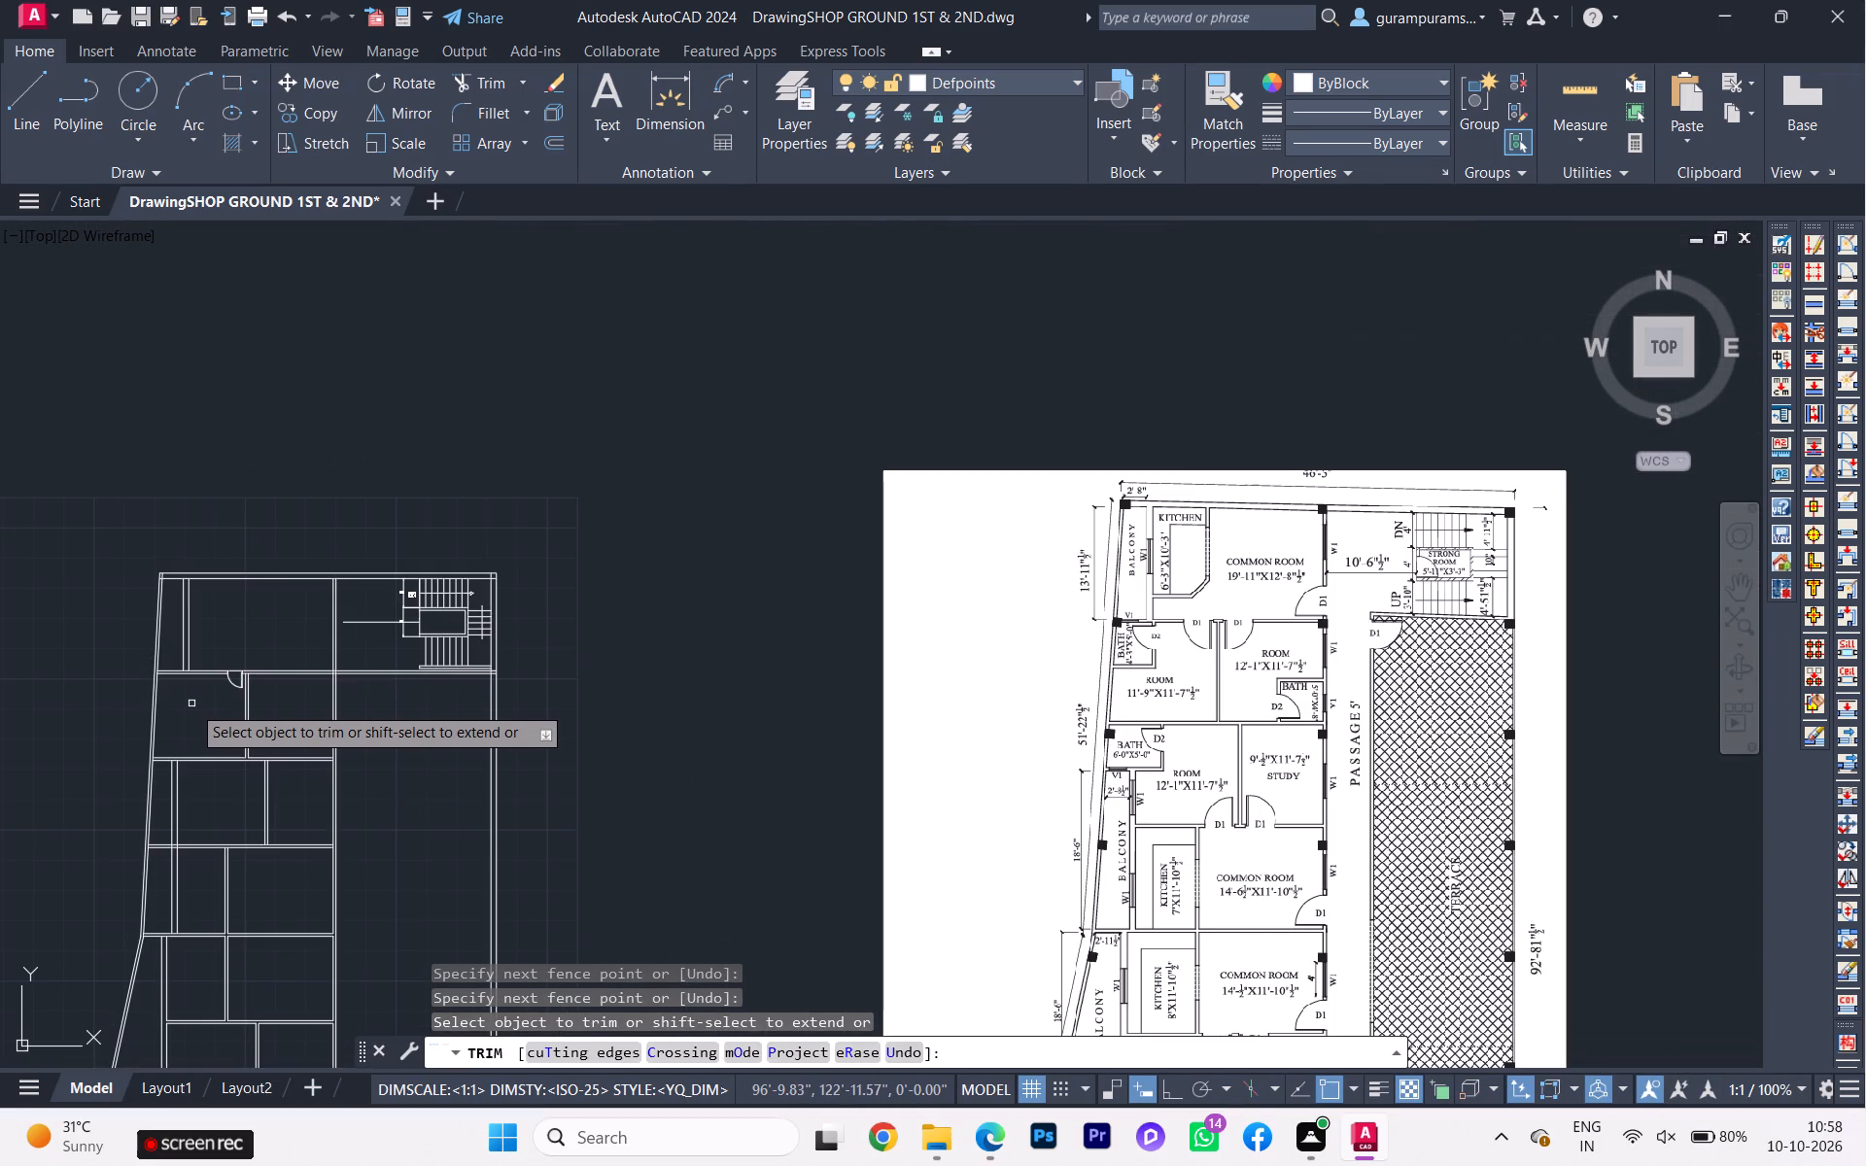
scroll(248, 676, "down", 1)
scroll(250, 670, "up", 6)
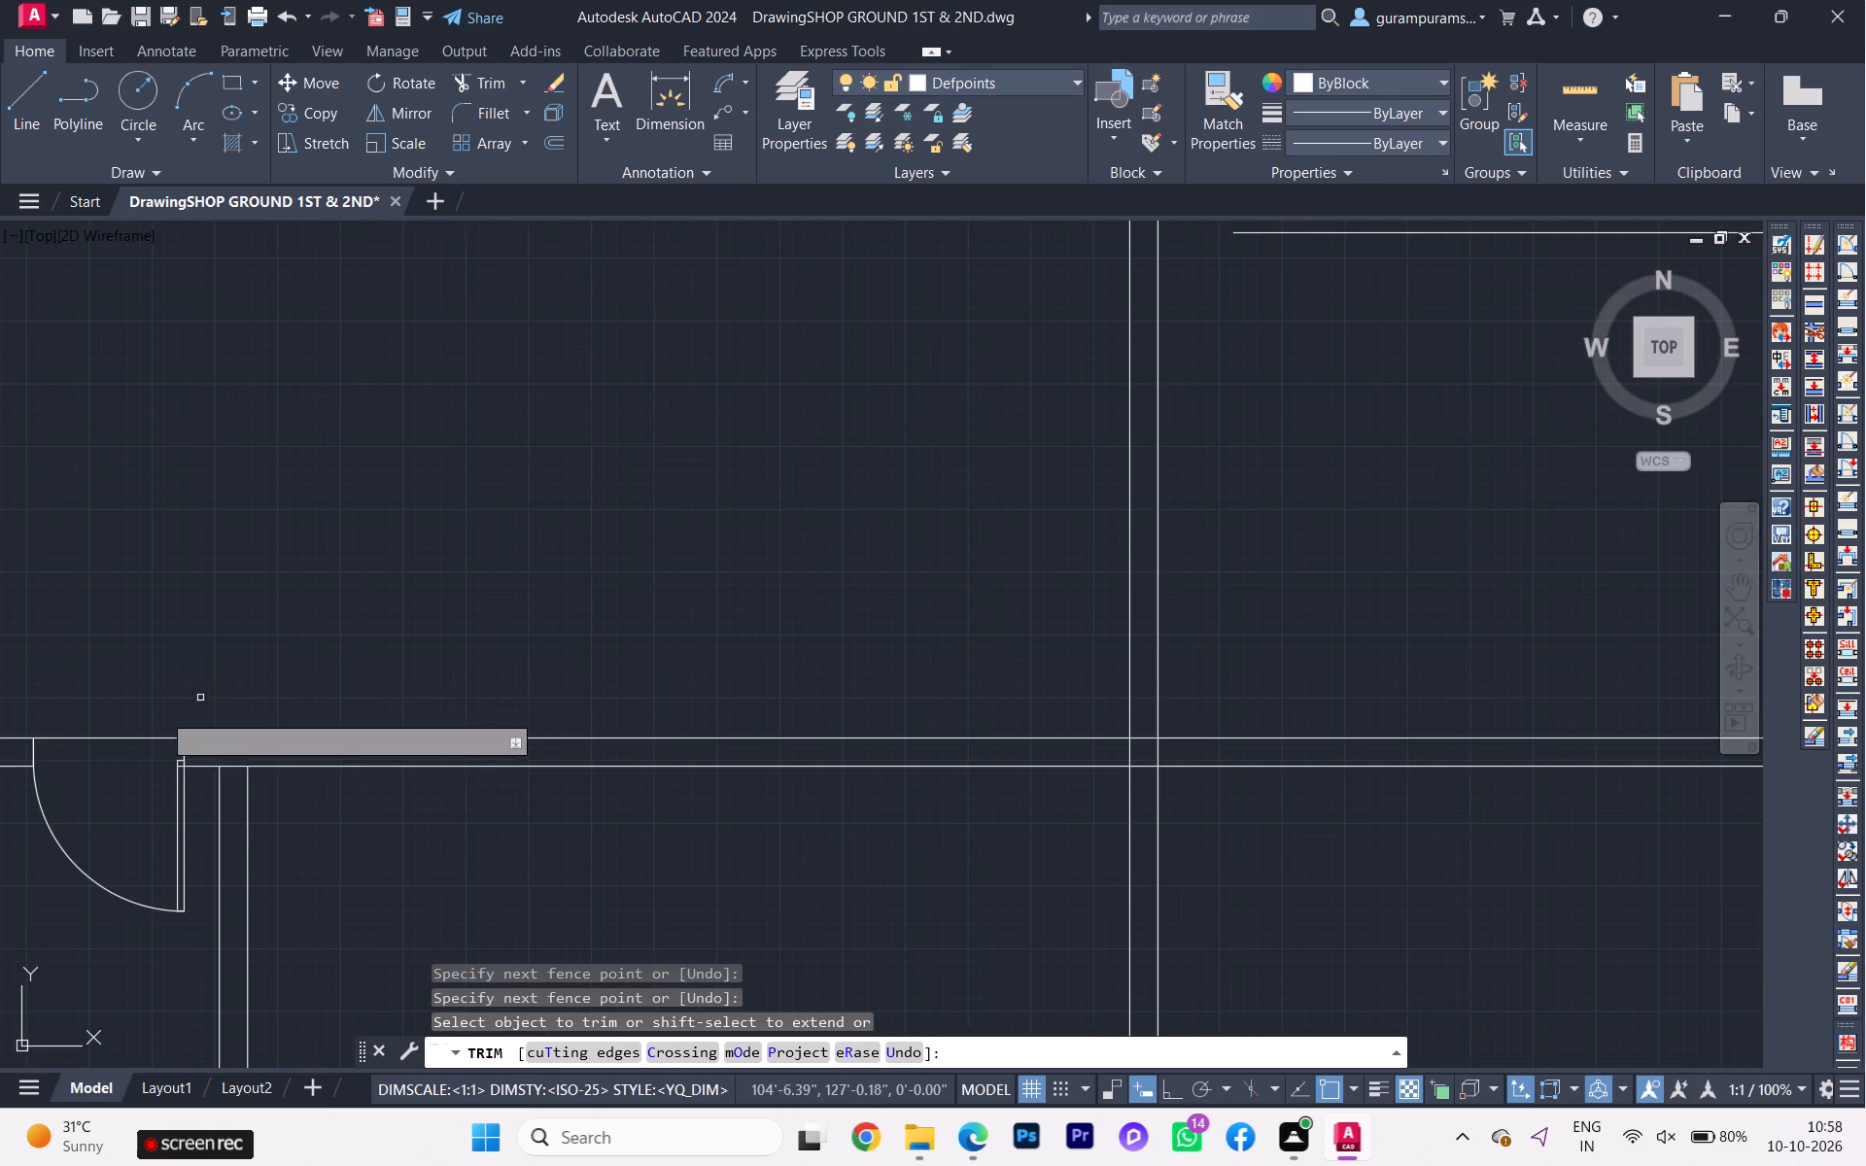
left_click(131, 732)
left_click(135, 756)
Mirror the door below the top common room about a vertical line through the adjacent partition, keeping the original door.
scroll(168, 669, "down", 3)
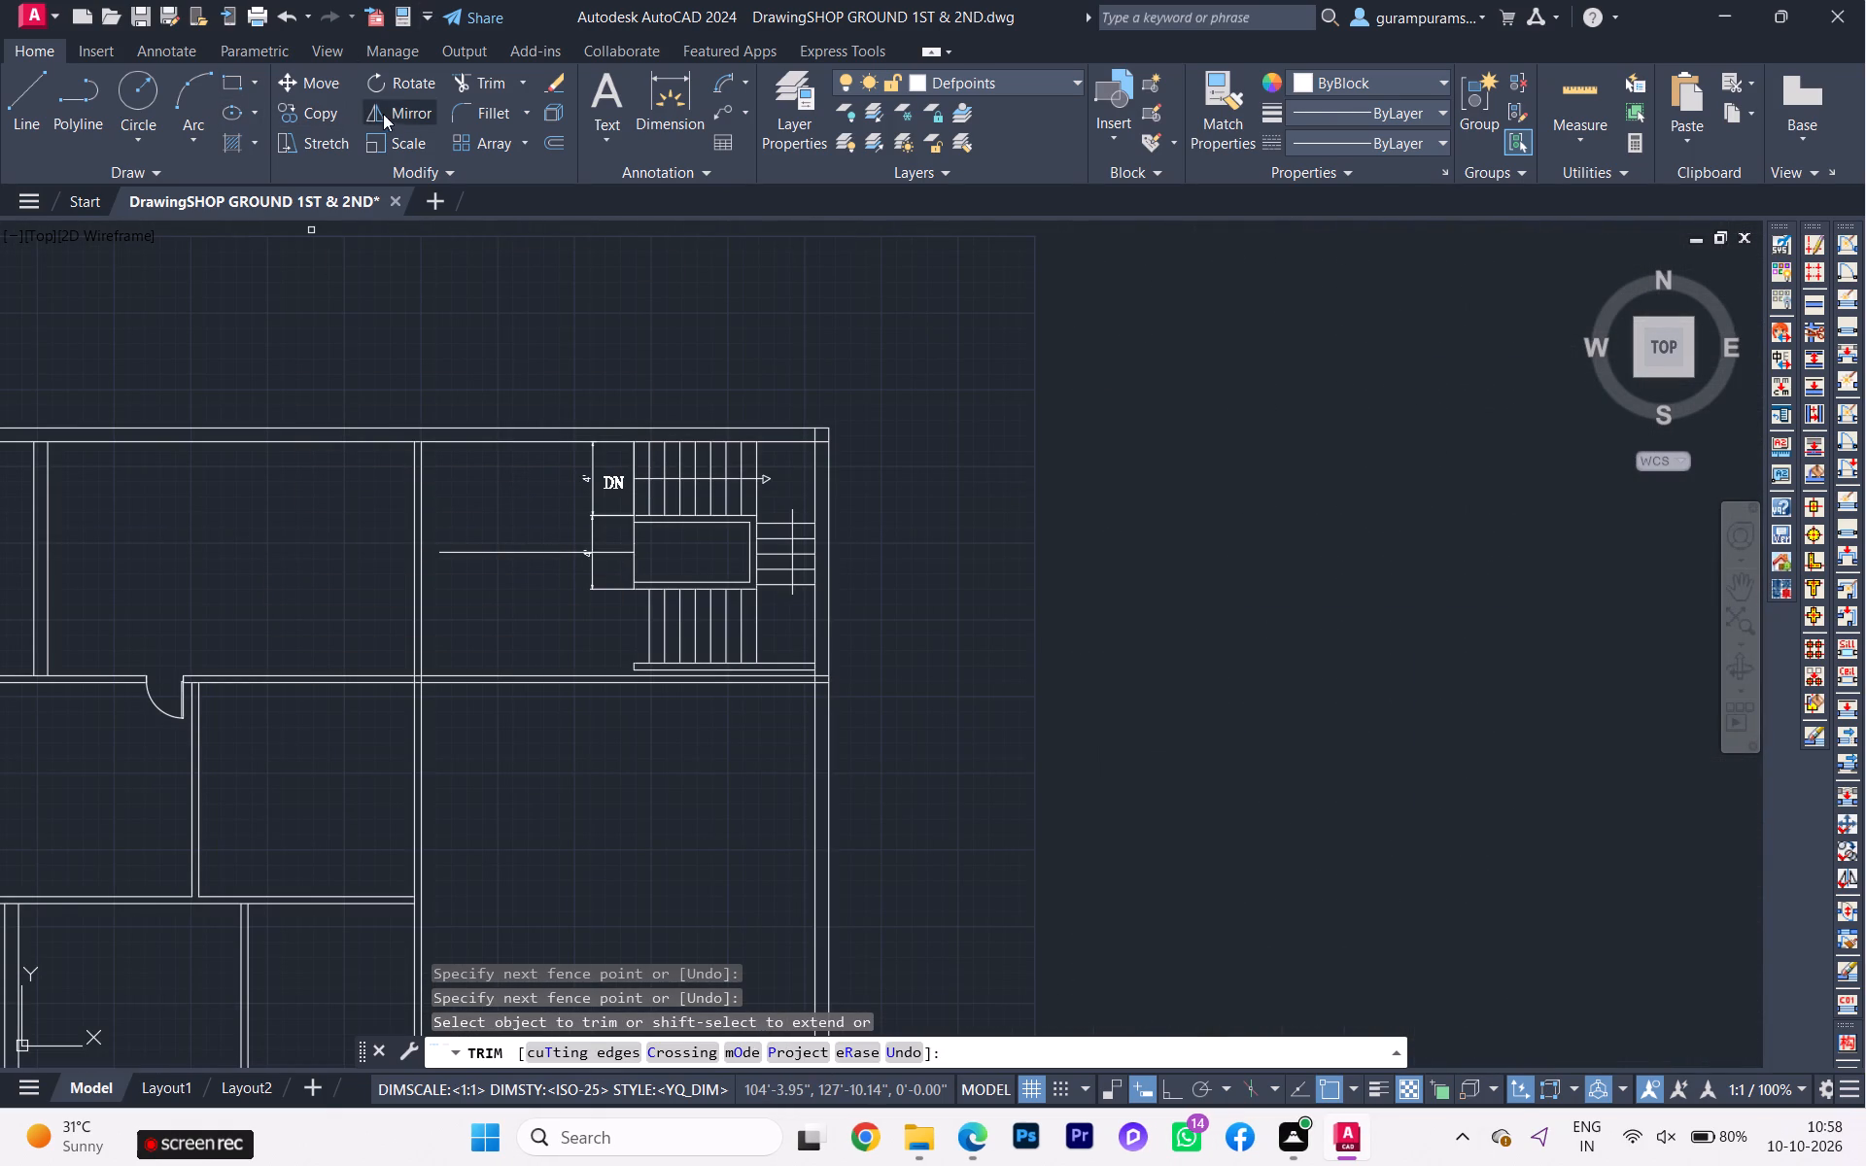
left_click(407, 104)
scroll(151, 688, "up", 2)
left_click(181, 751)
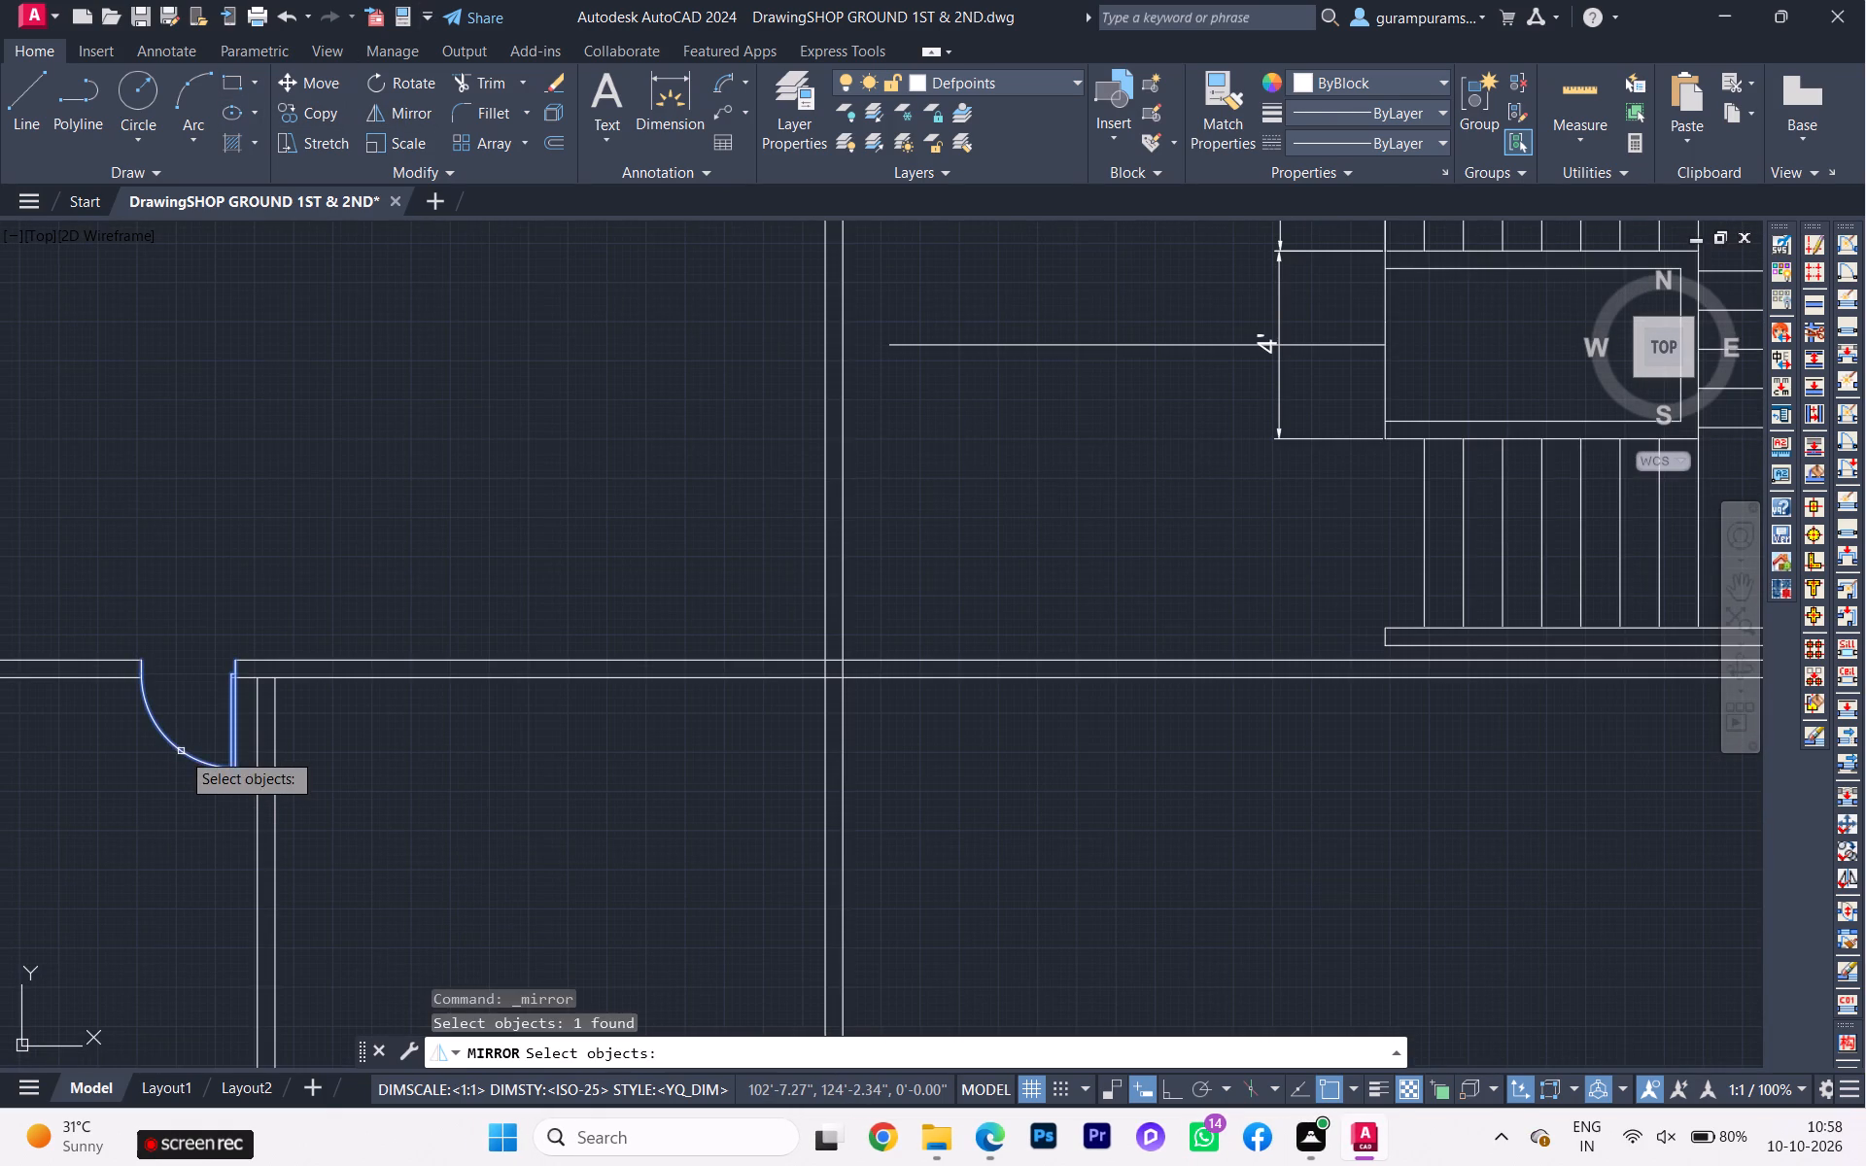
key("Return")
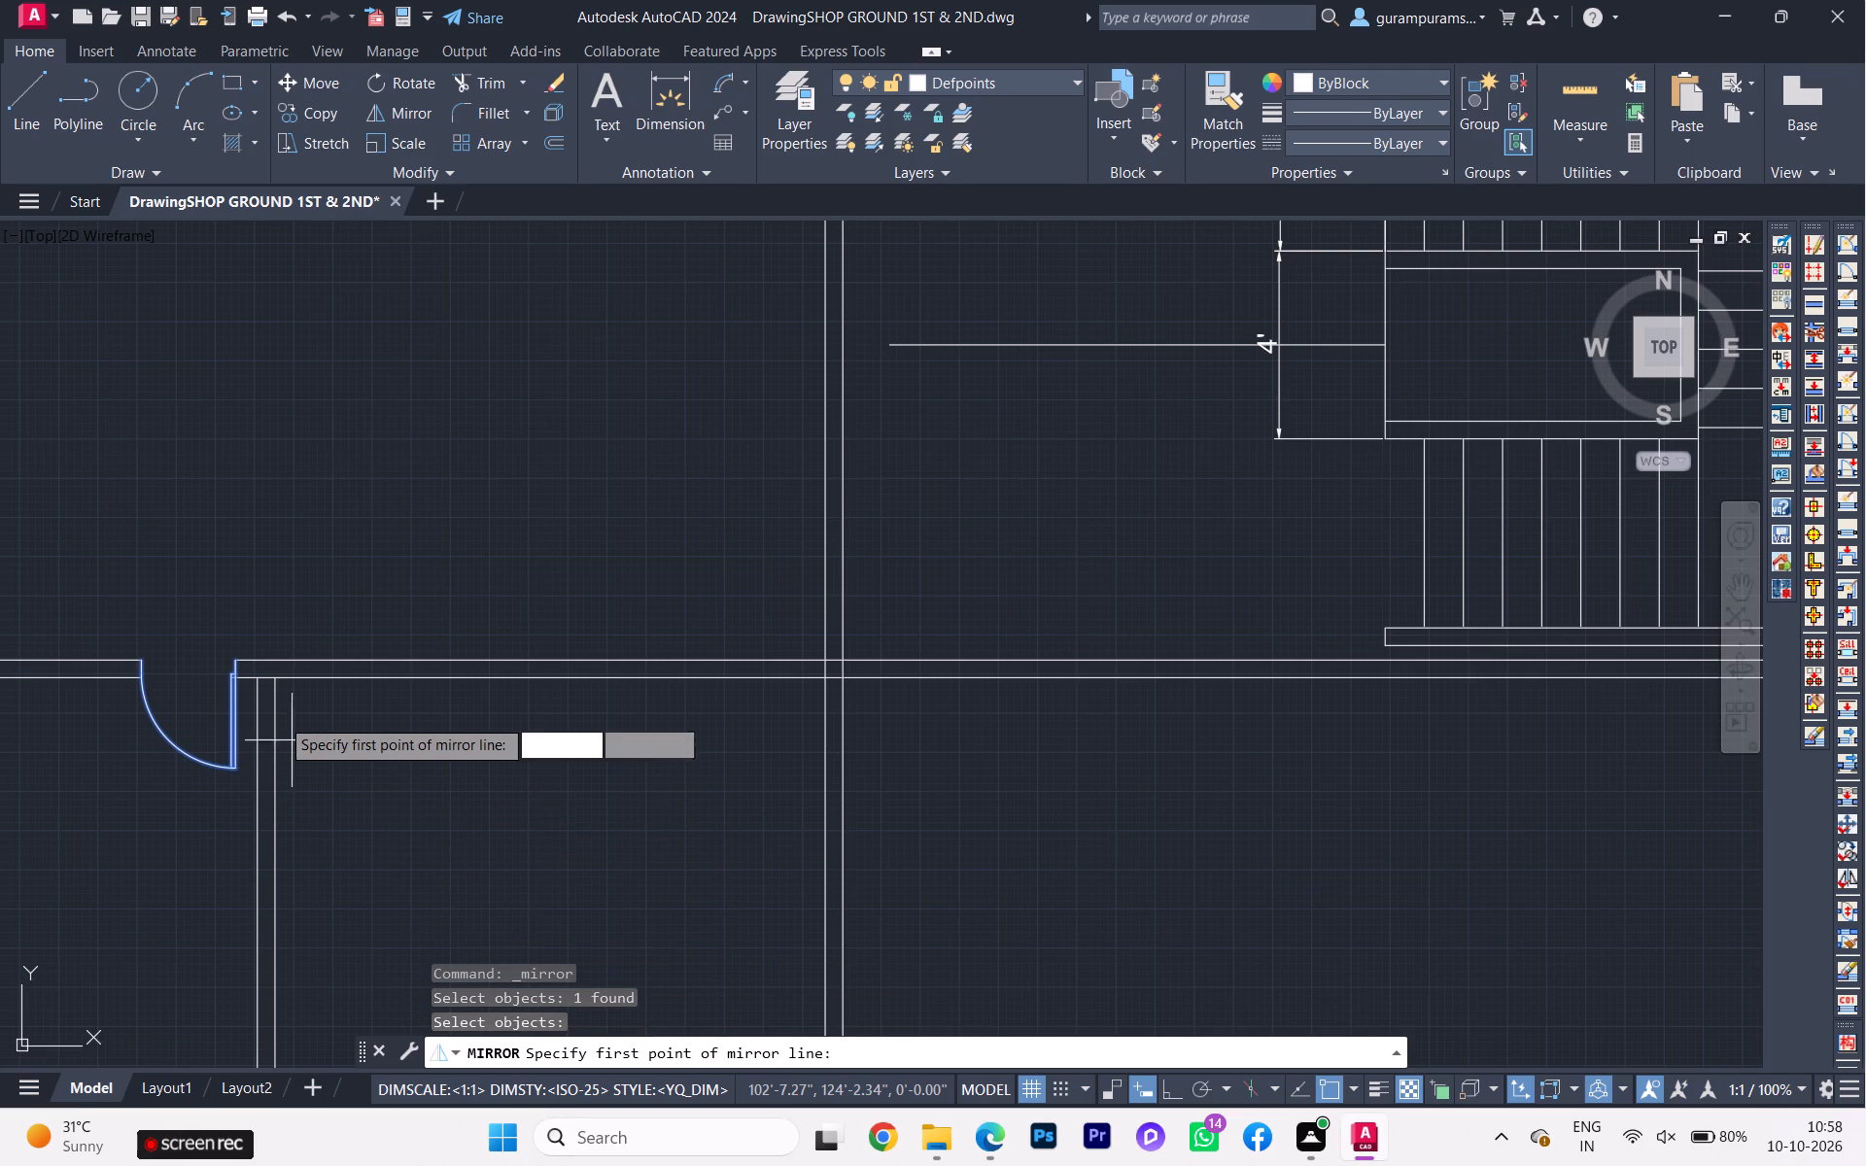
scroll(258, 681, "up", 2)
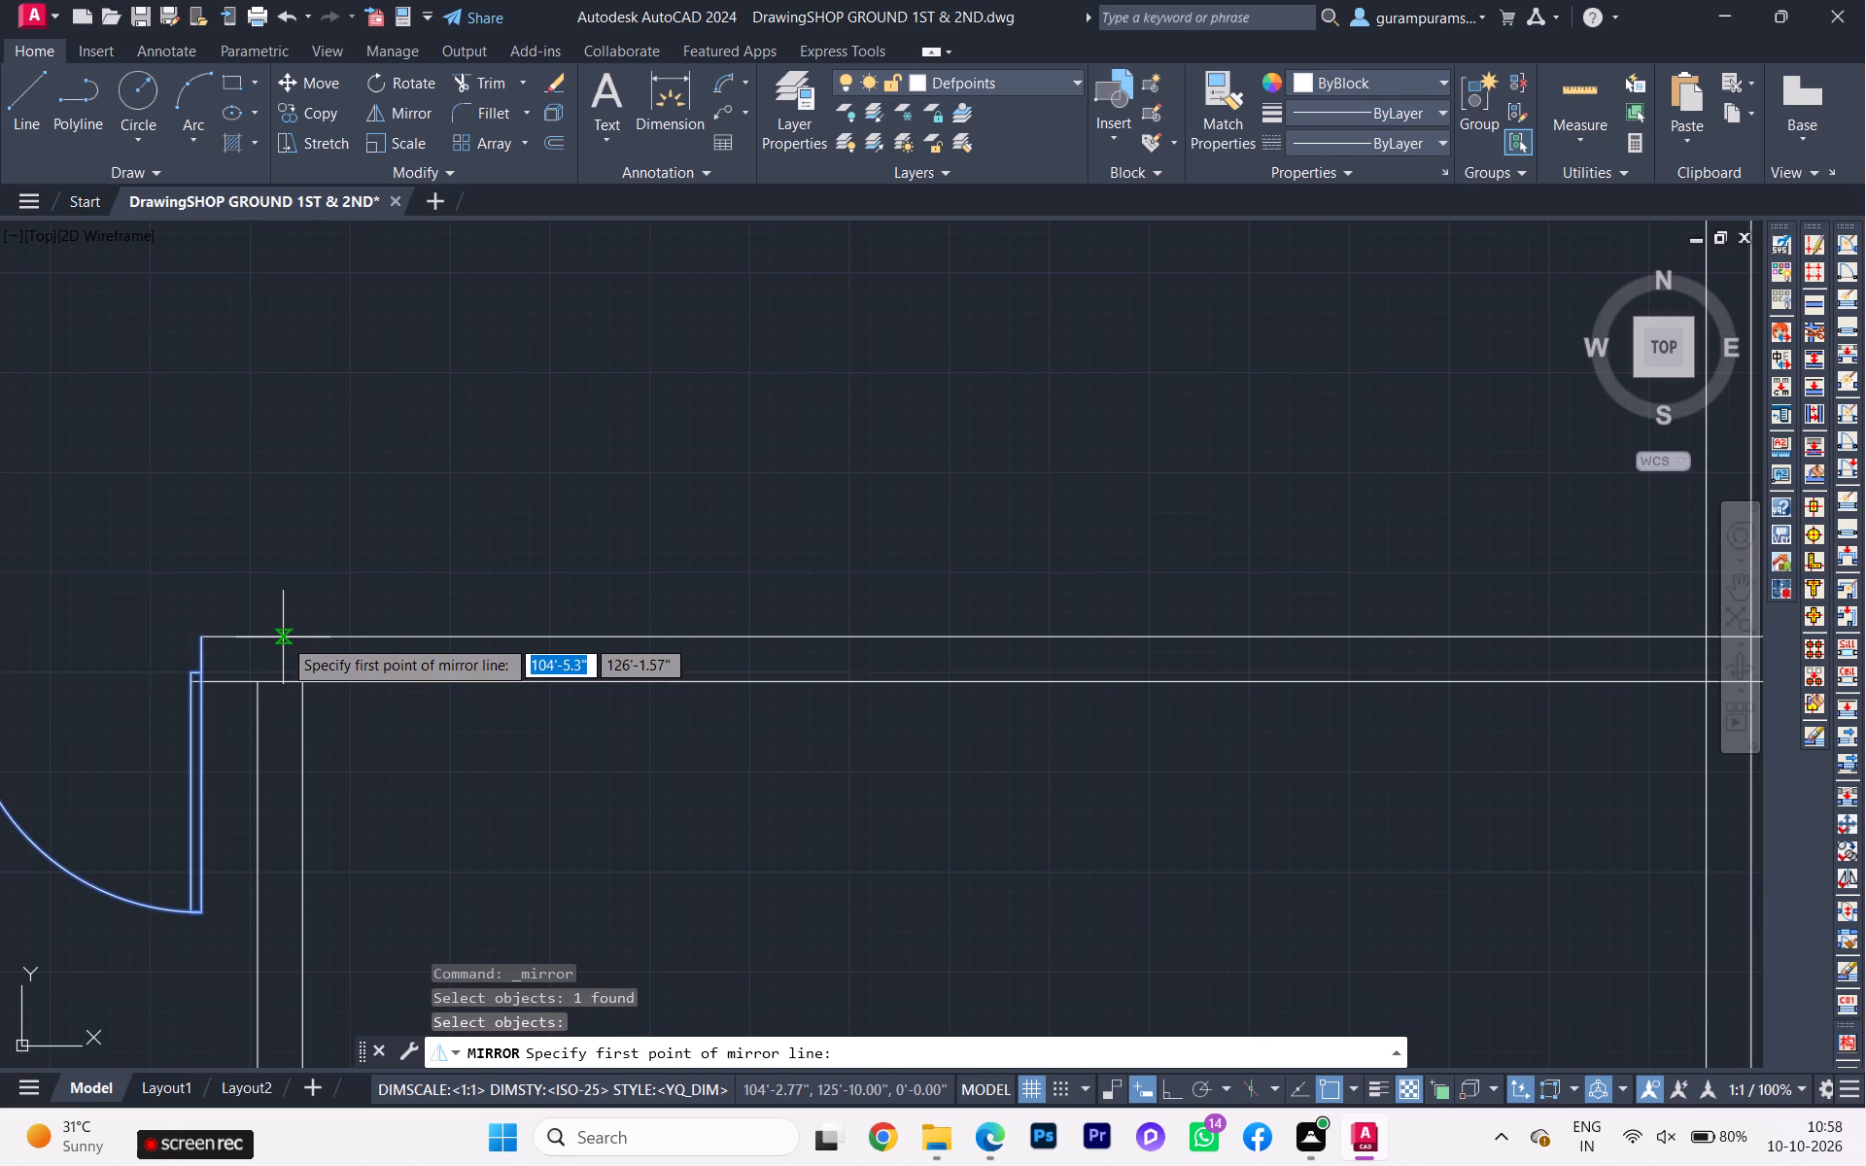
left_click(283, 637)
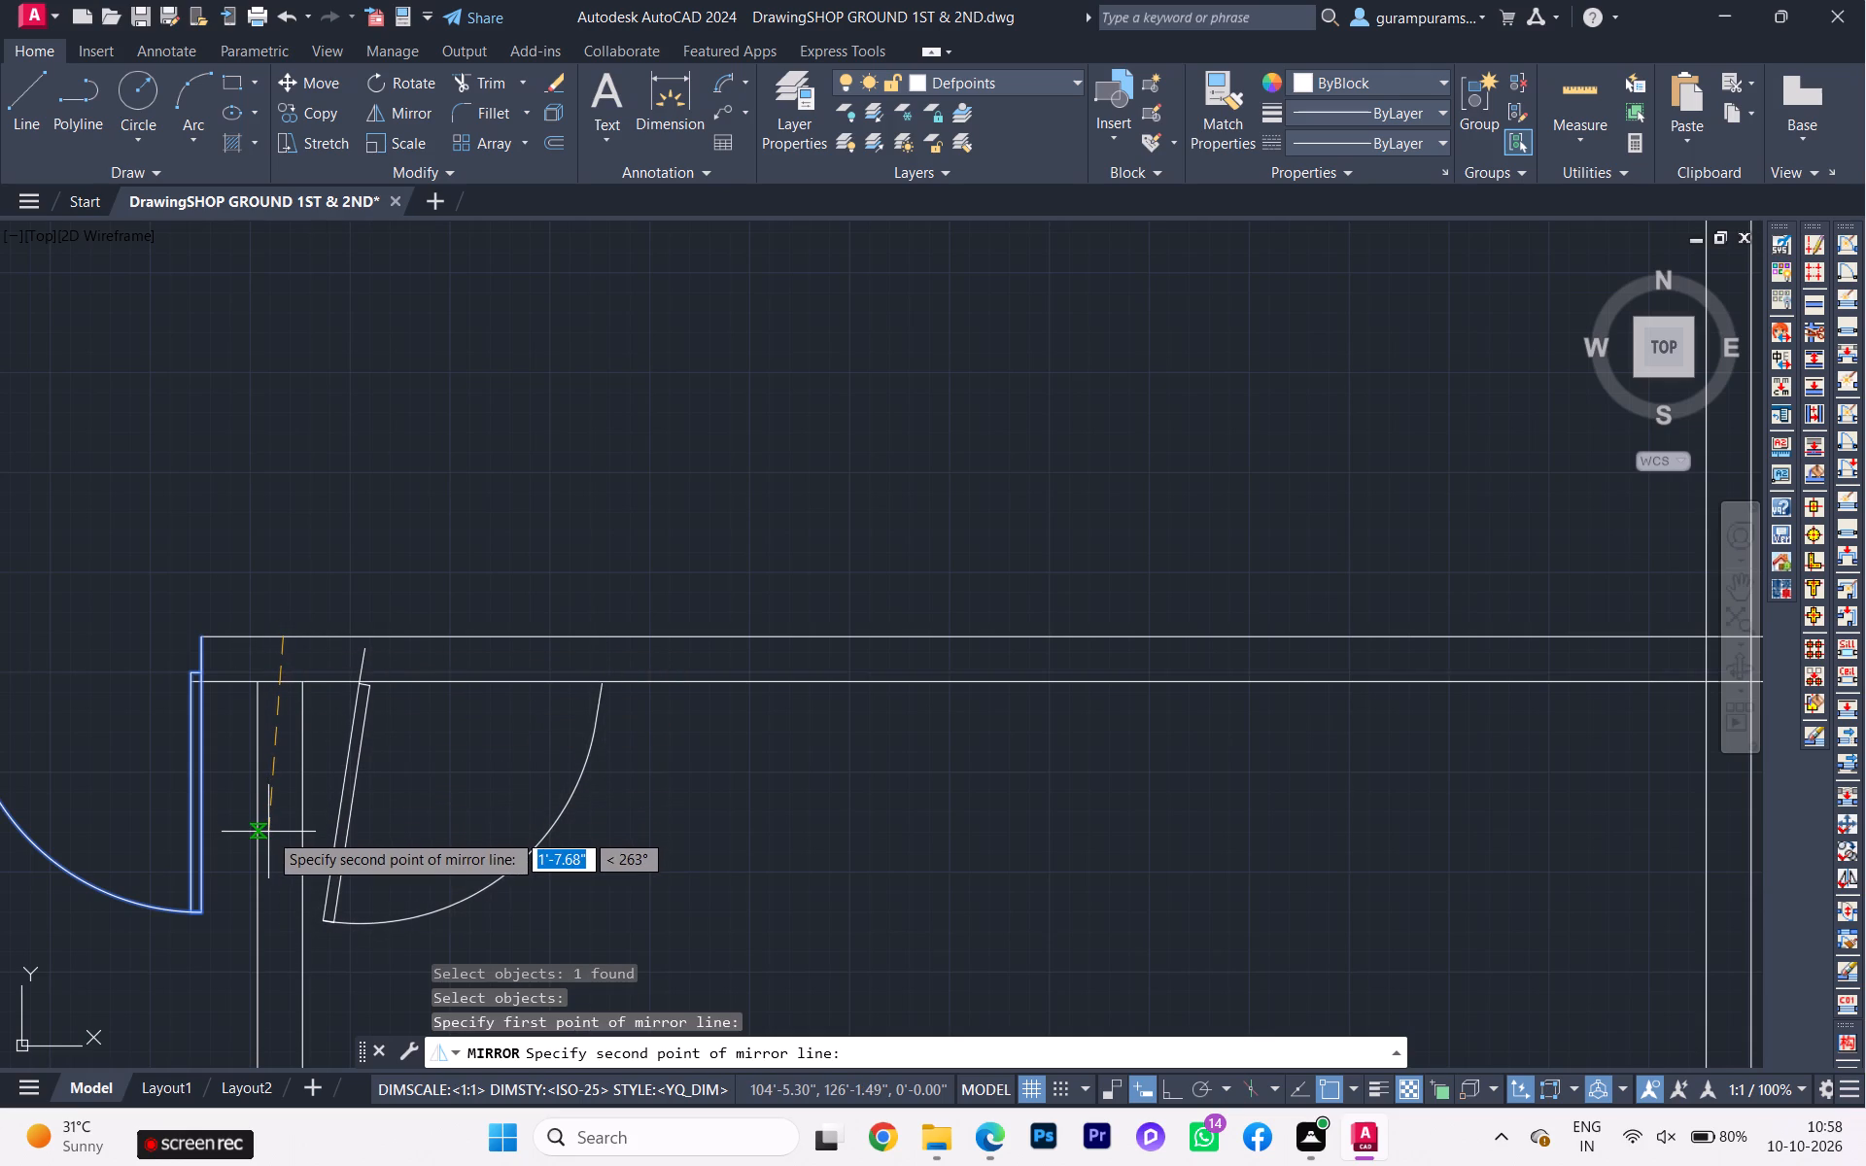
key("F8")
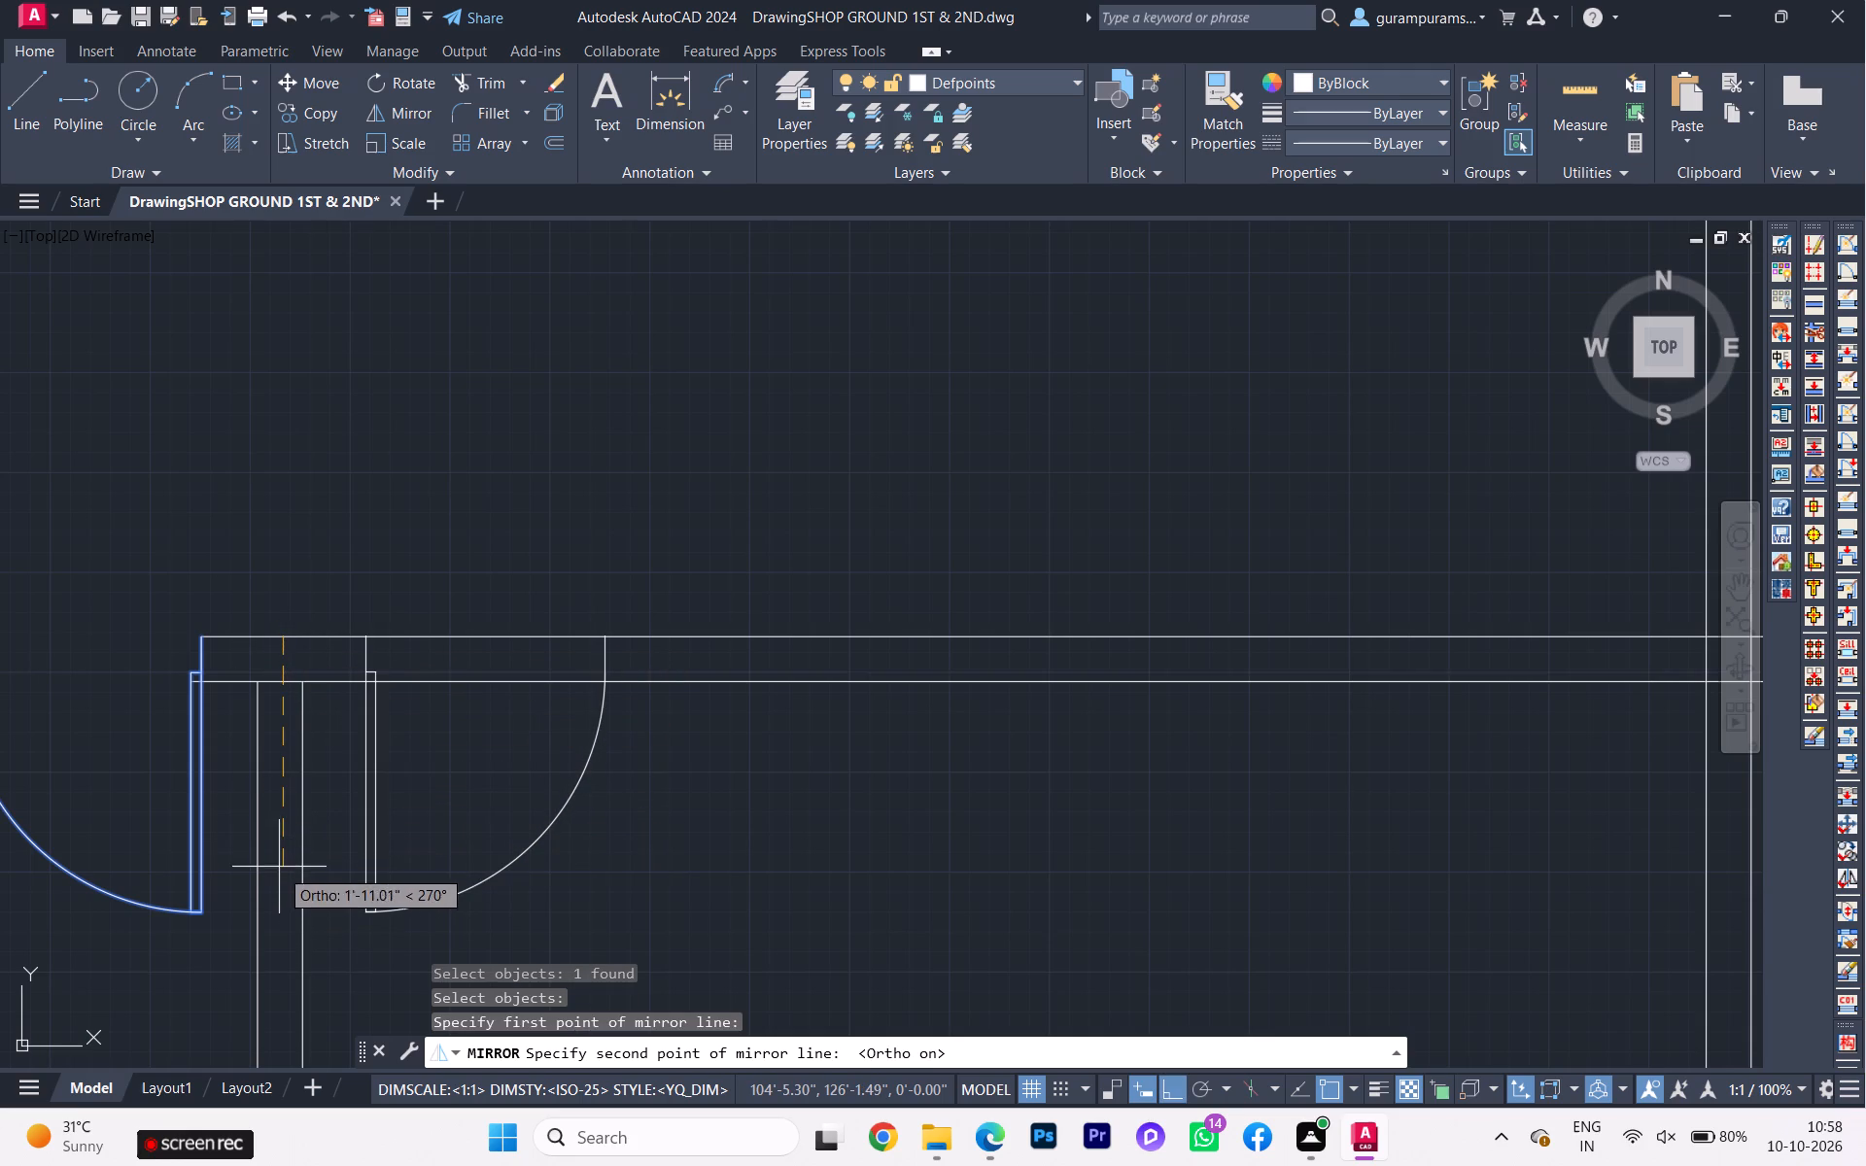
left_click(289, 911)
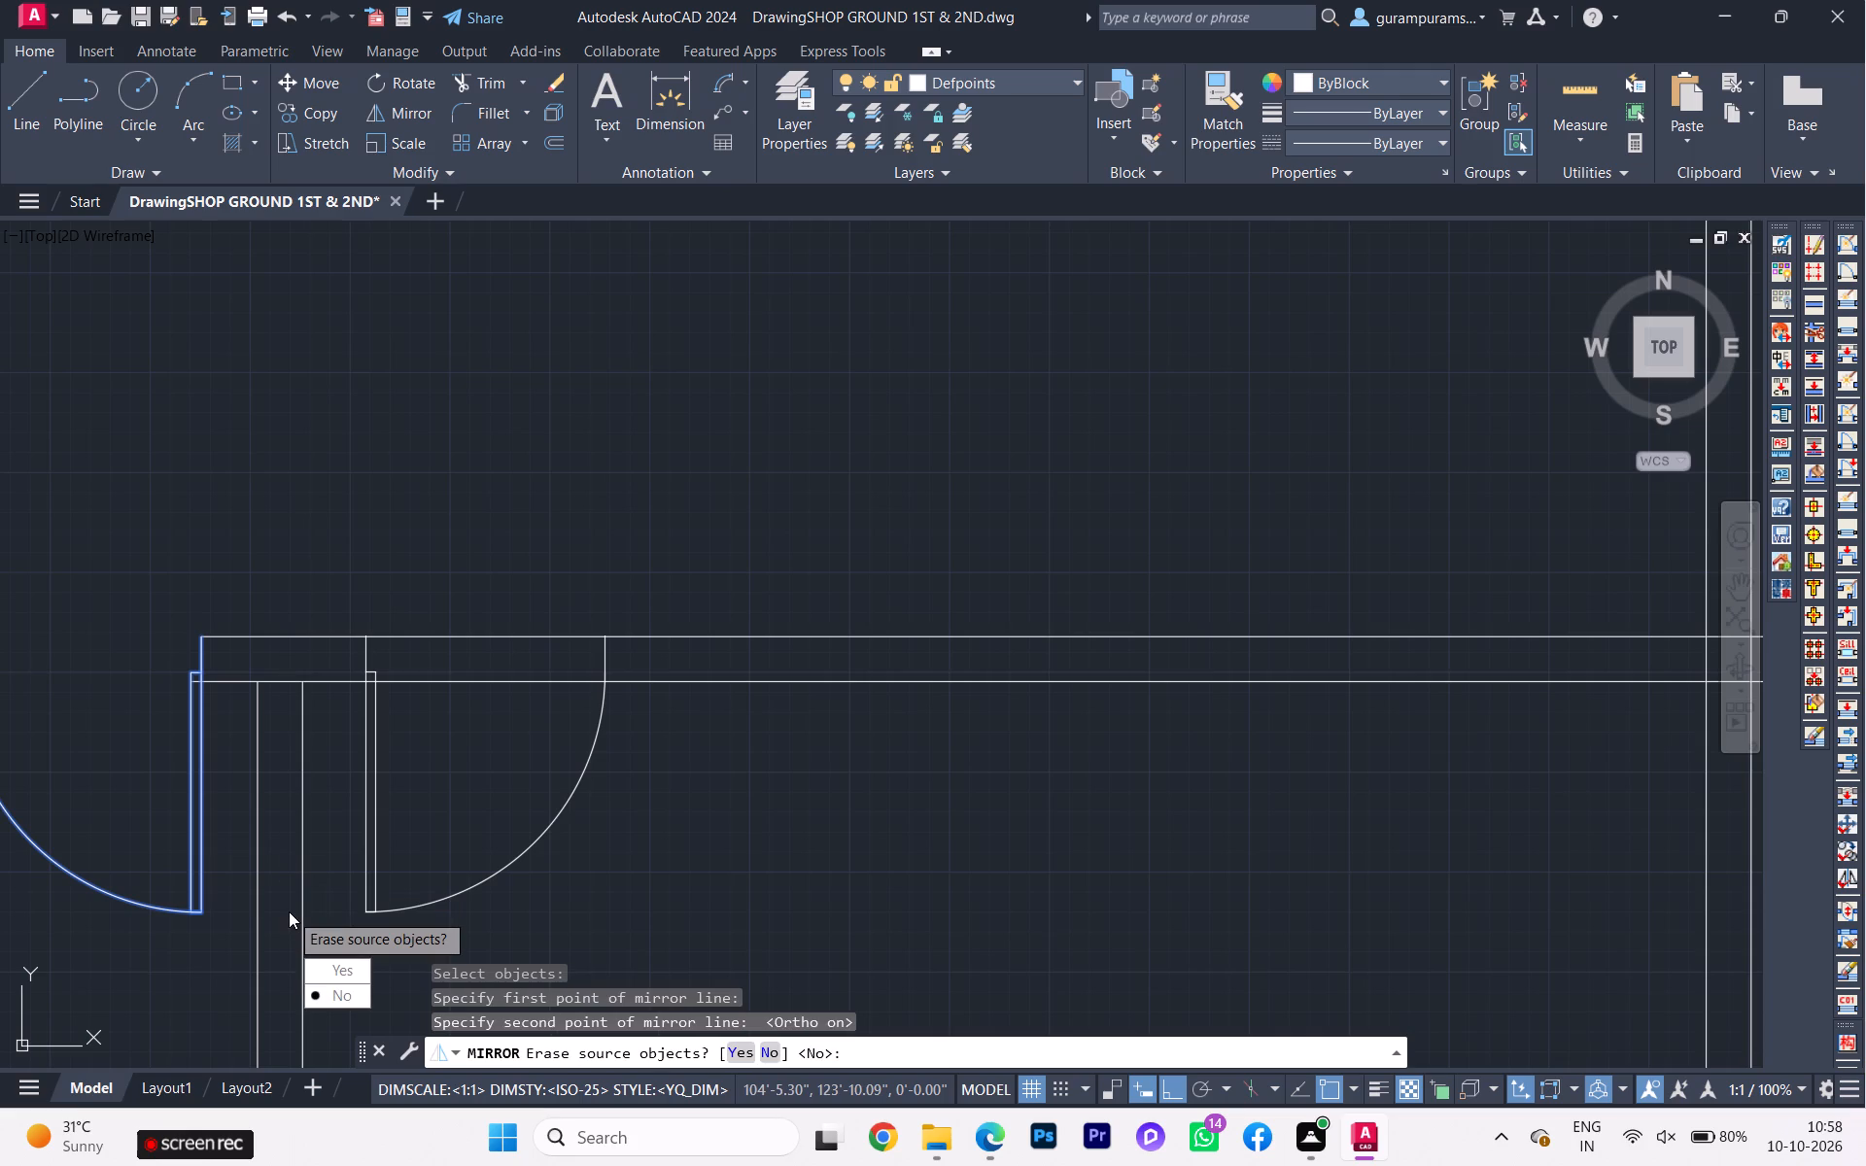
left_click_drag(355, 997, 289, 911)
scroll(259, 734, "down", 1)
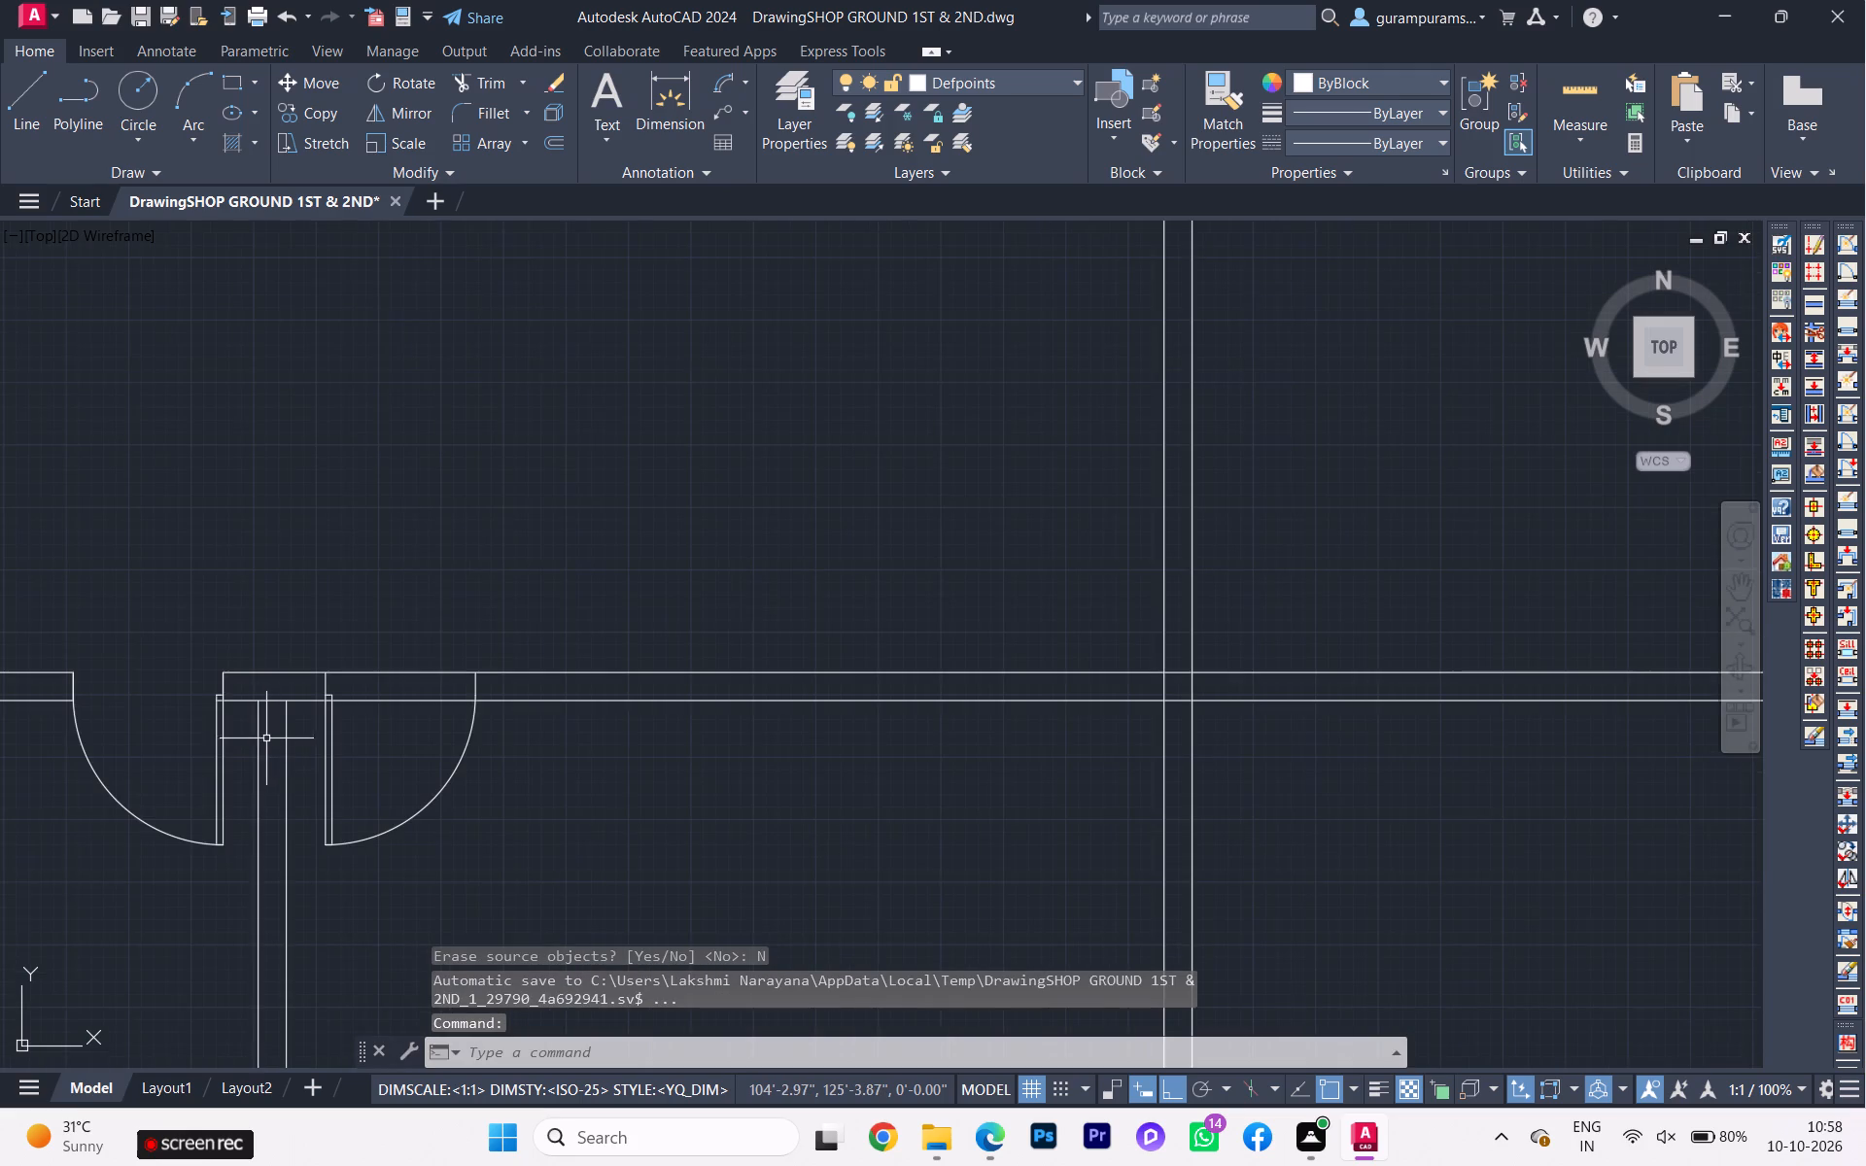
Draw two vertical jamb lines across the horizontal wall at the sides of the mirrored door, the hinge-side one about 4.9 inches long.
scroll(308, 712, "up", 2)
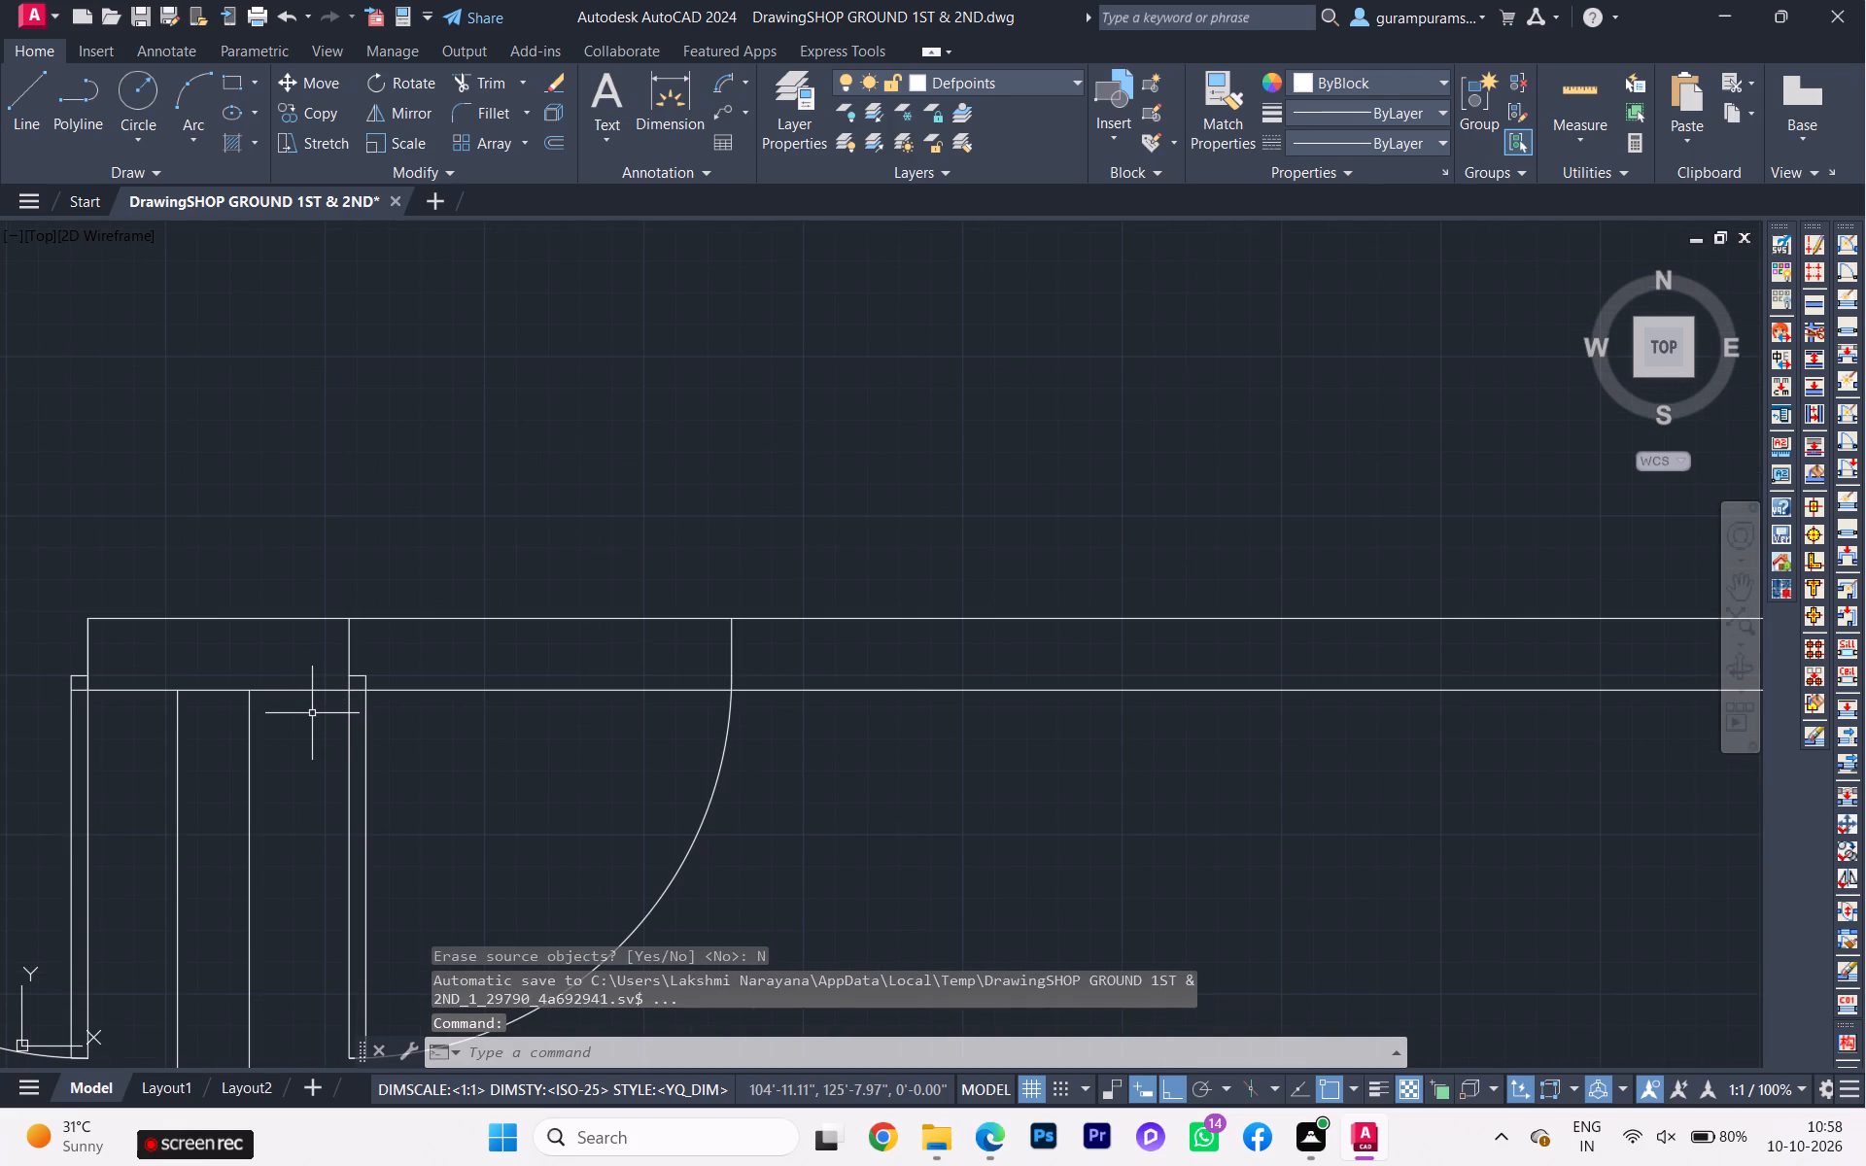
key("l")
key("Return")
scroll(361, 625, "up", 1)
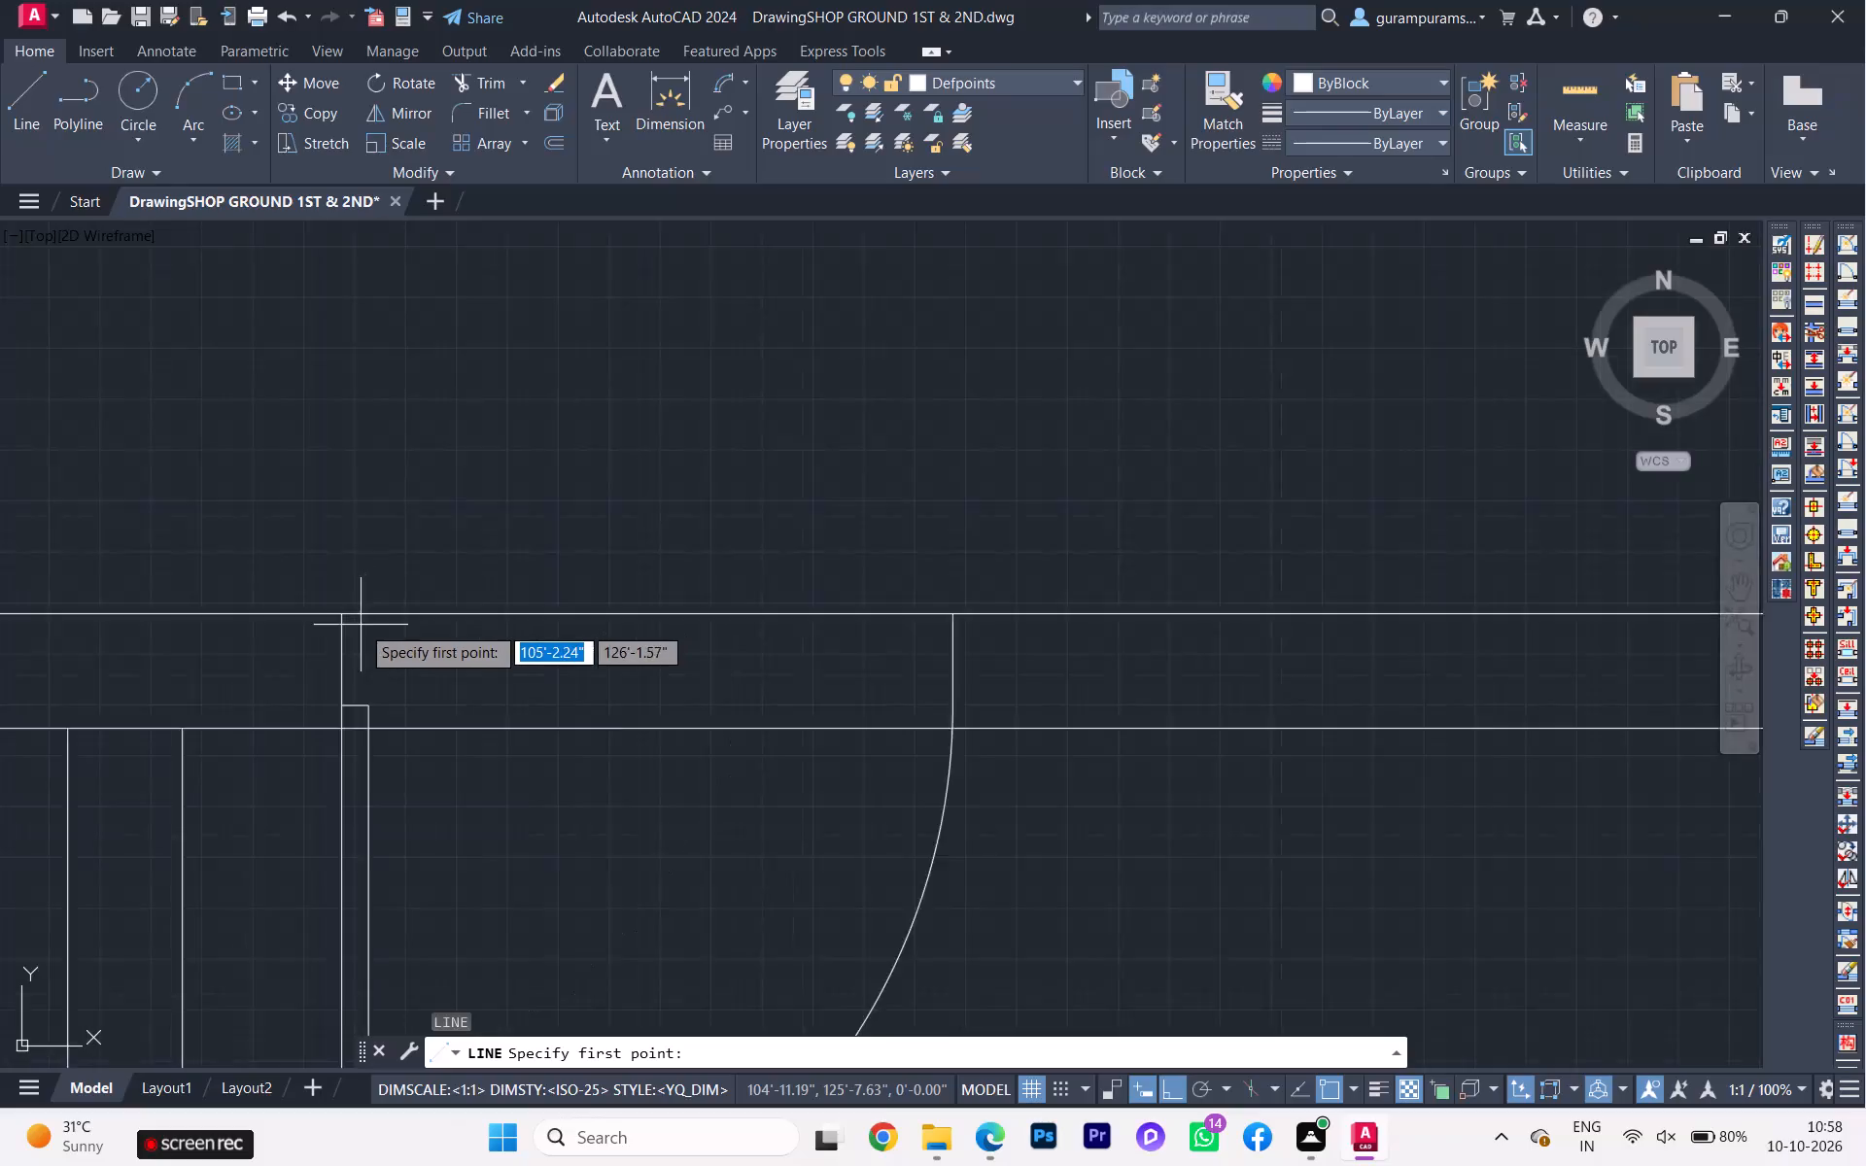
scroll(360, 626, "up", 1)
scroll(360, 626, "down", 1)
left_click(337, 610)
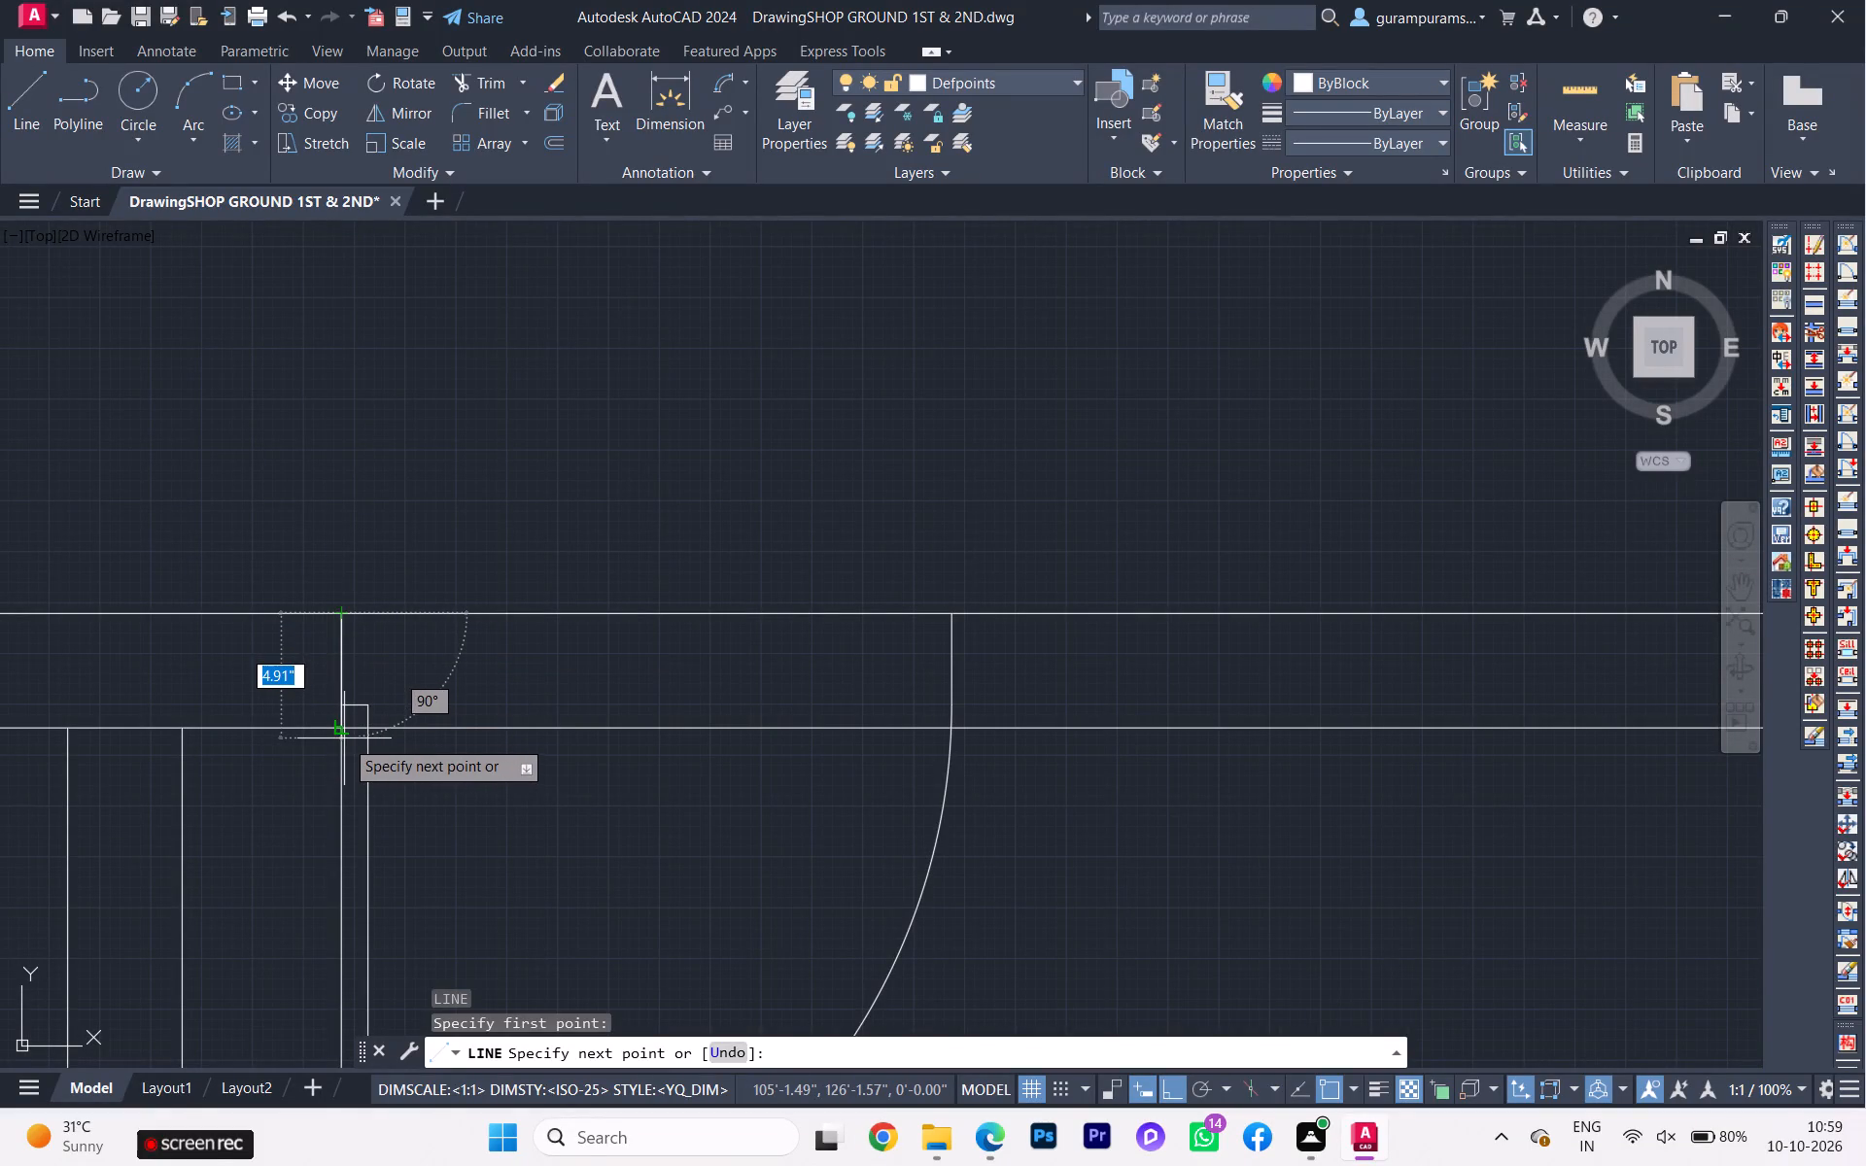
left_click(341, 738)
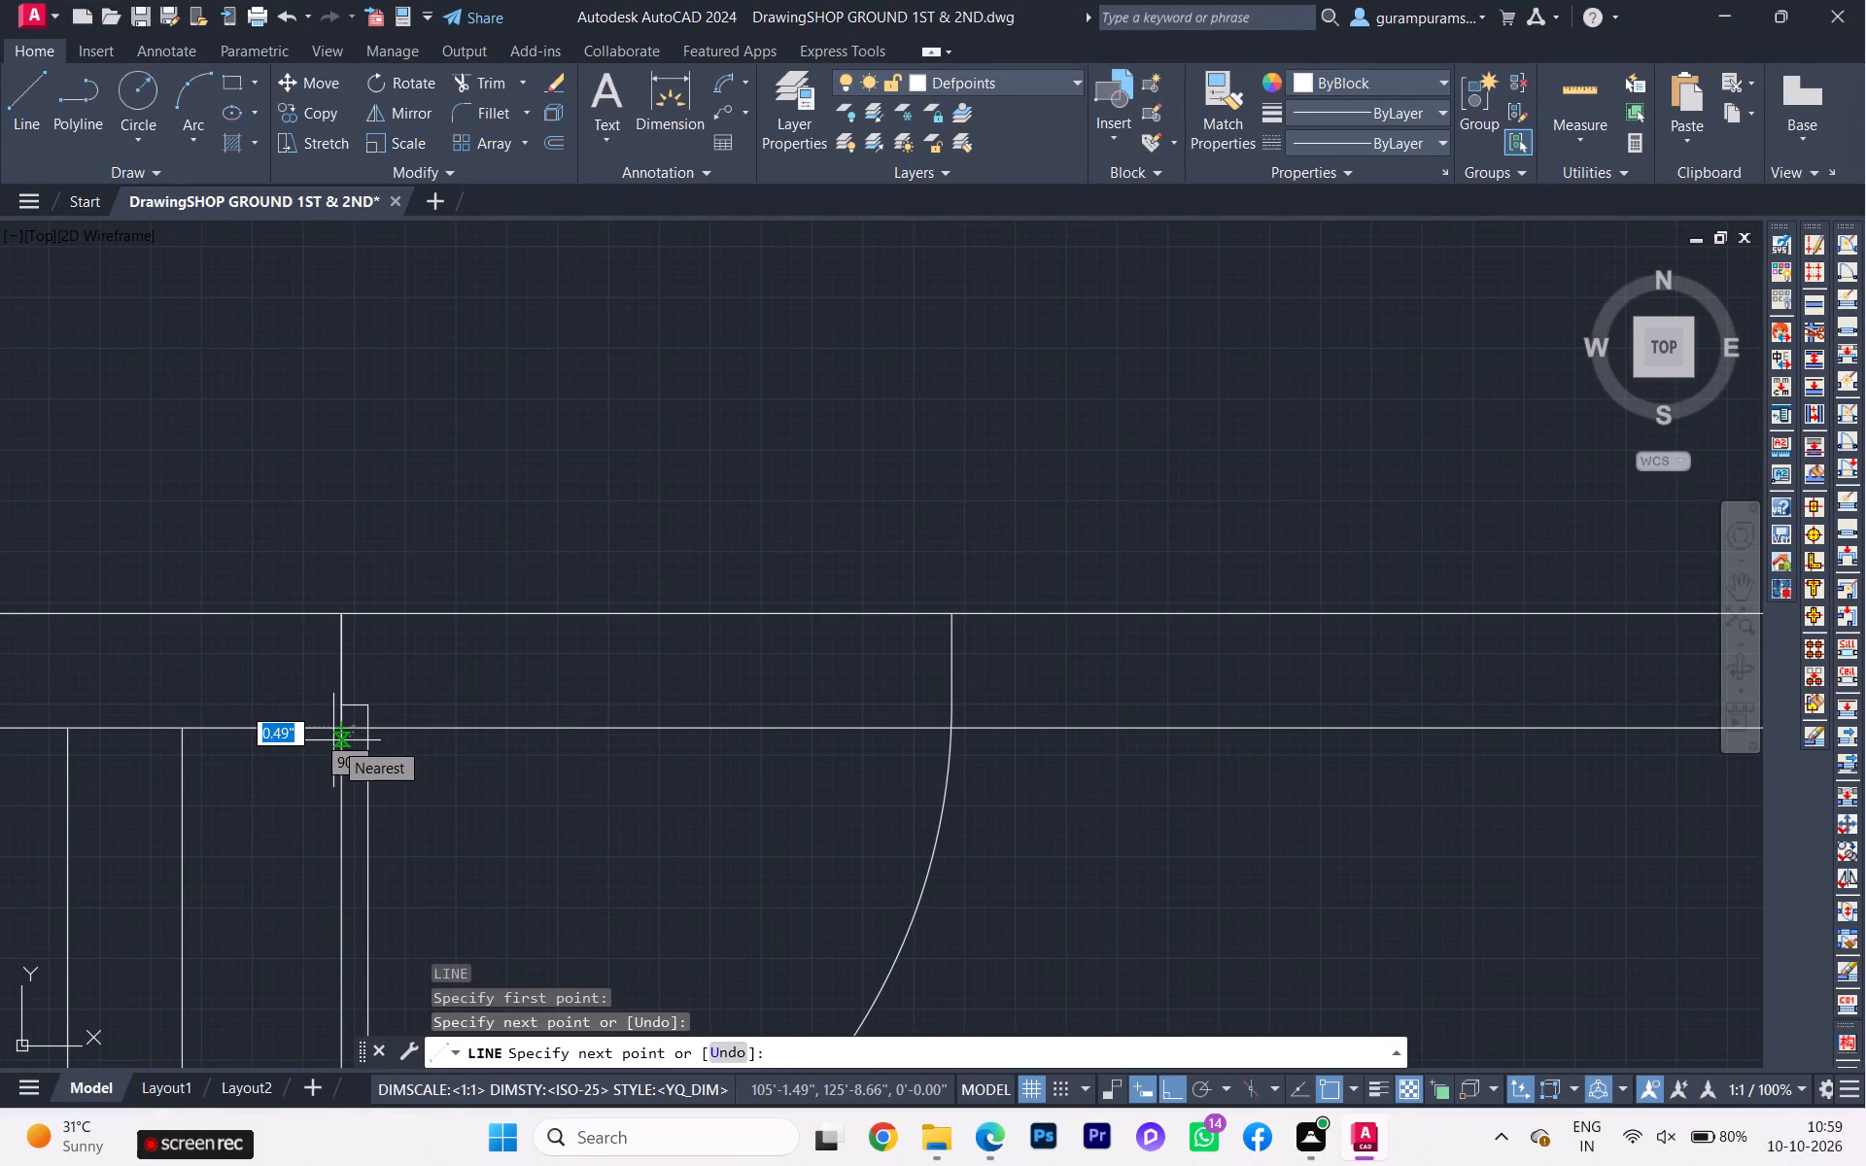
key("Return")
key("space")
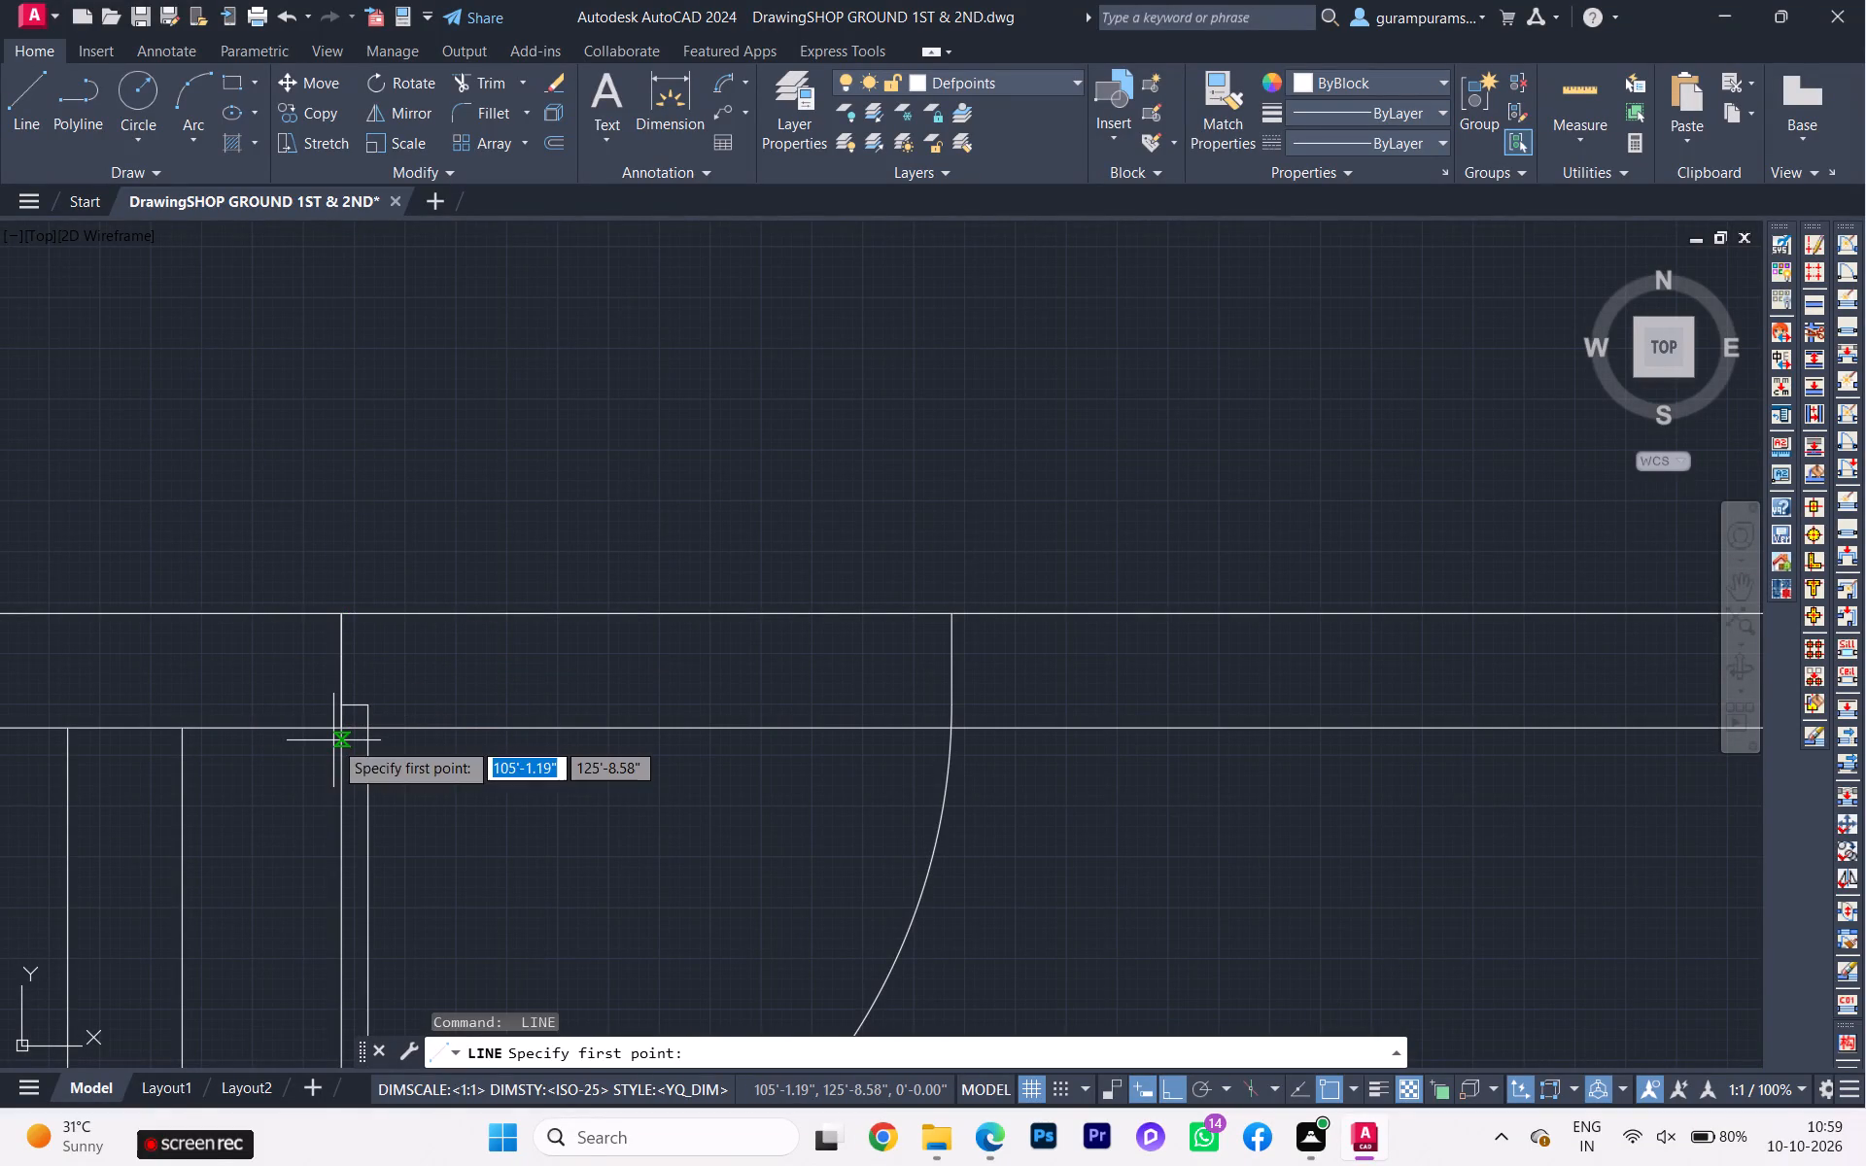
scroll(964, 662, "up", 1)
left_click(948, 583)
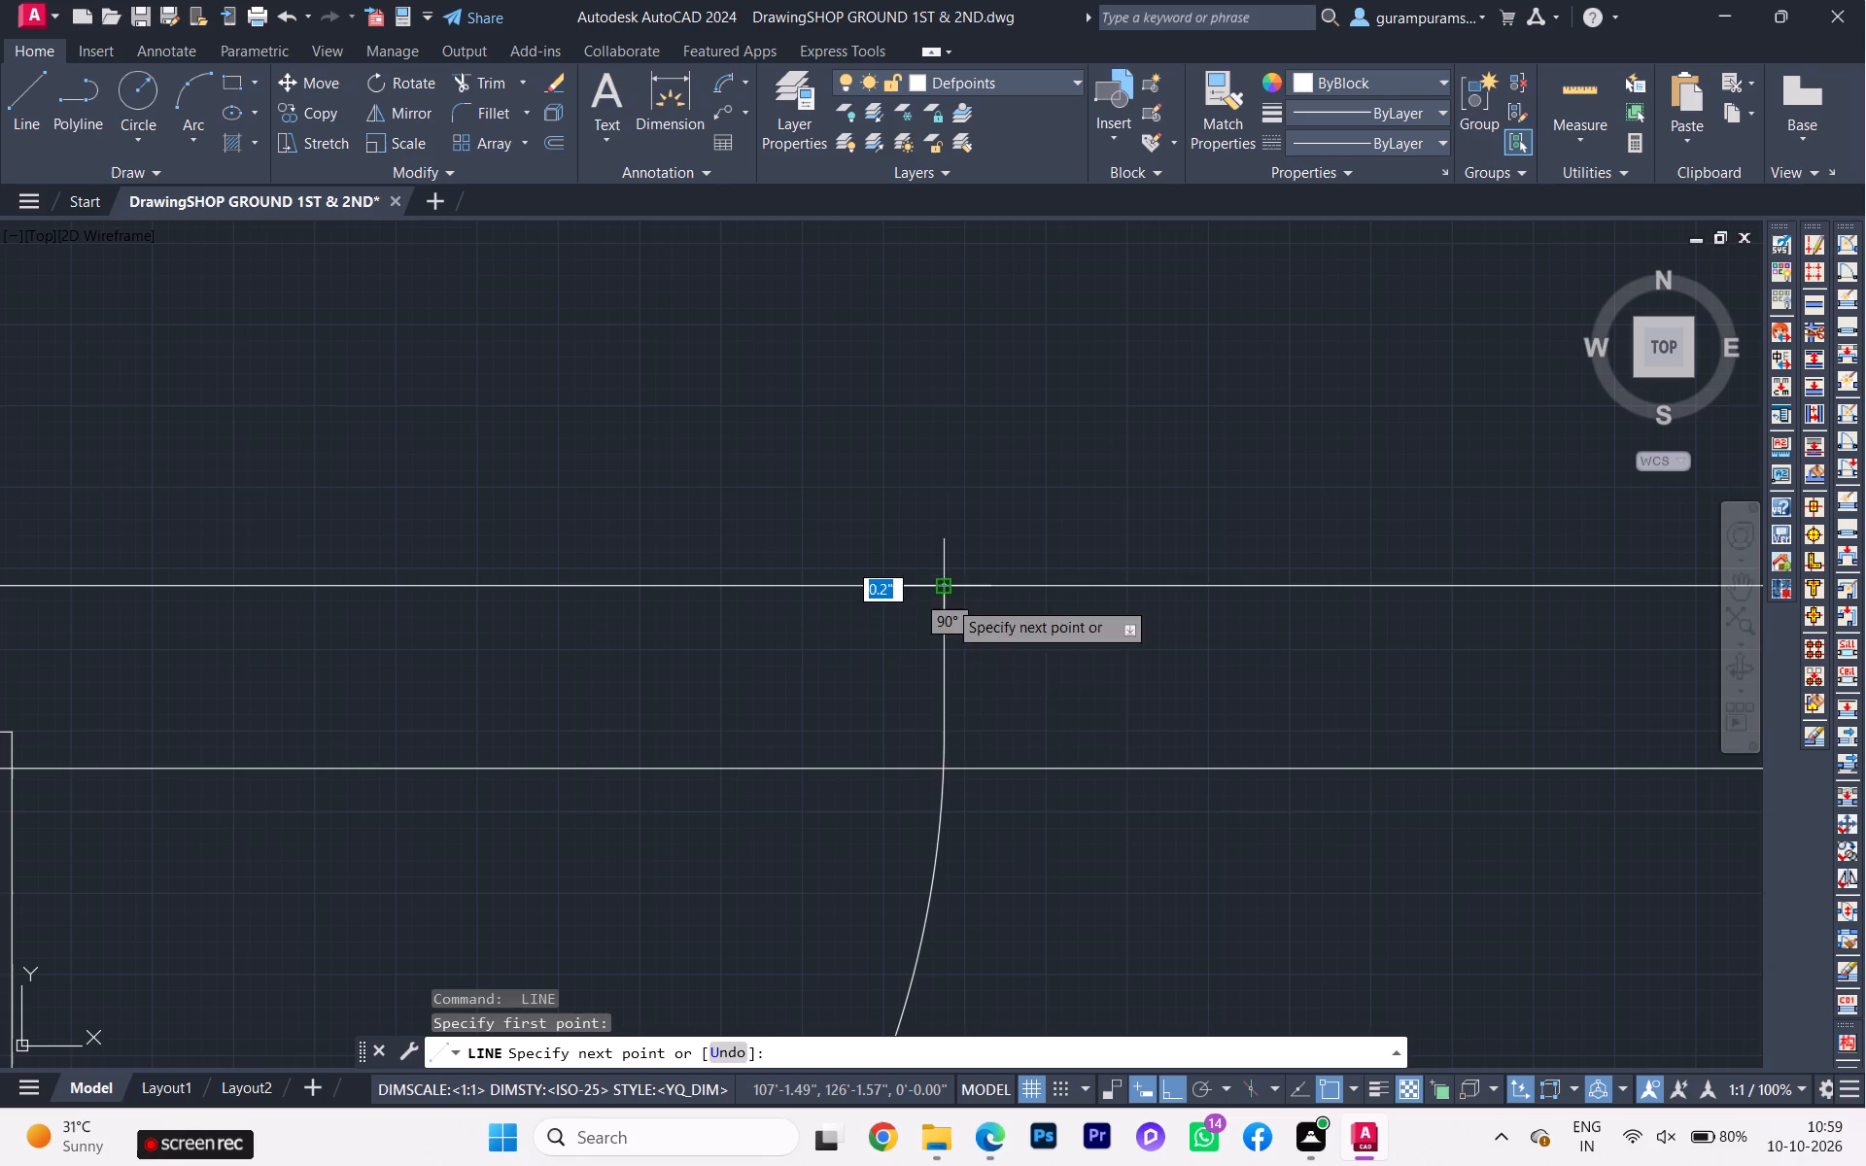
left_click(948, 772)
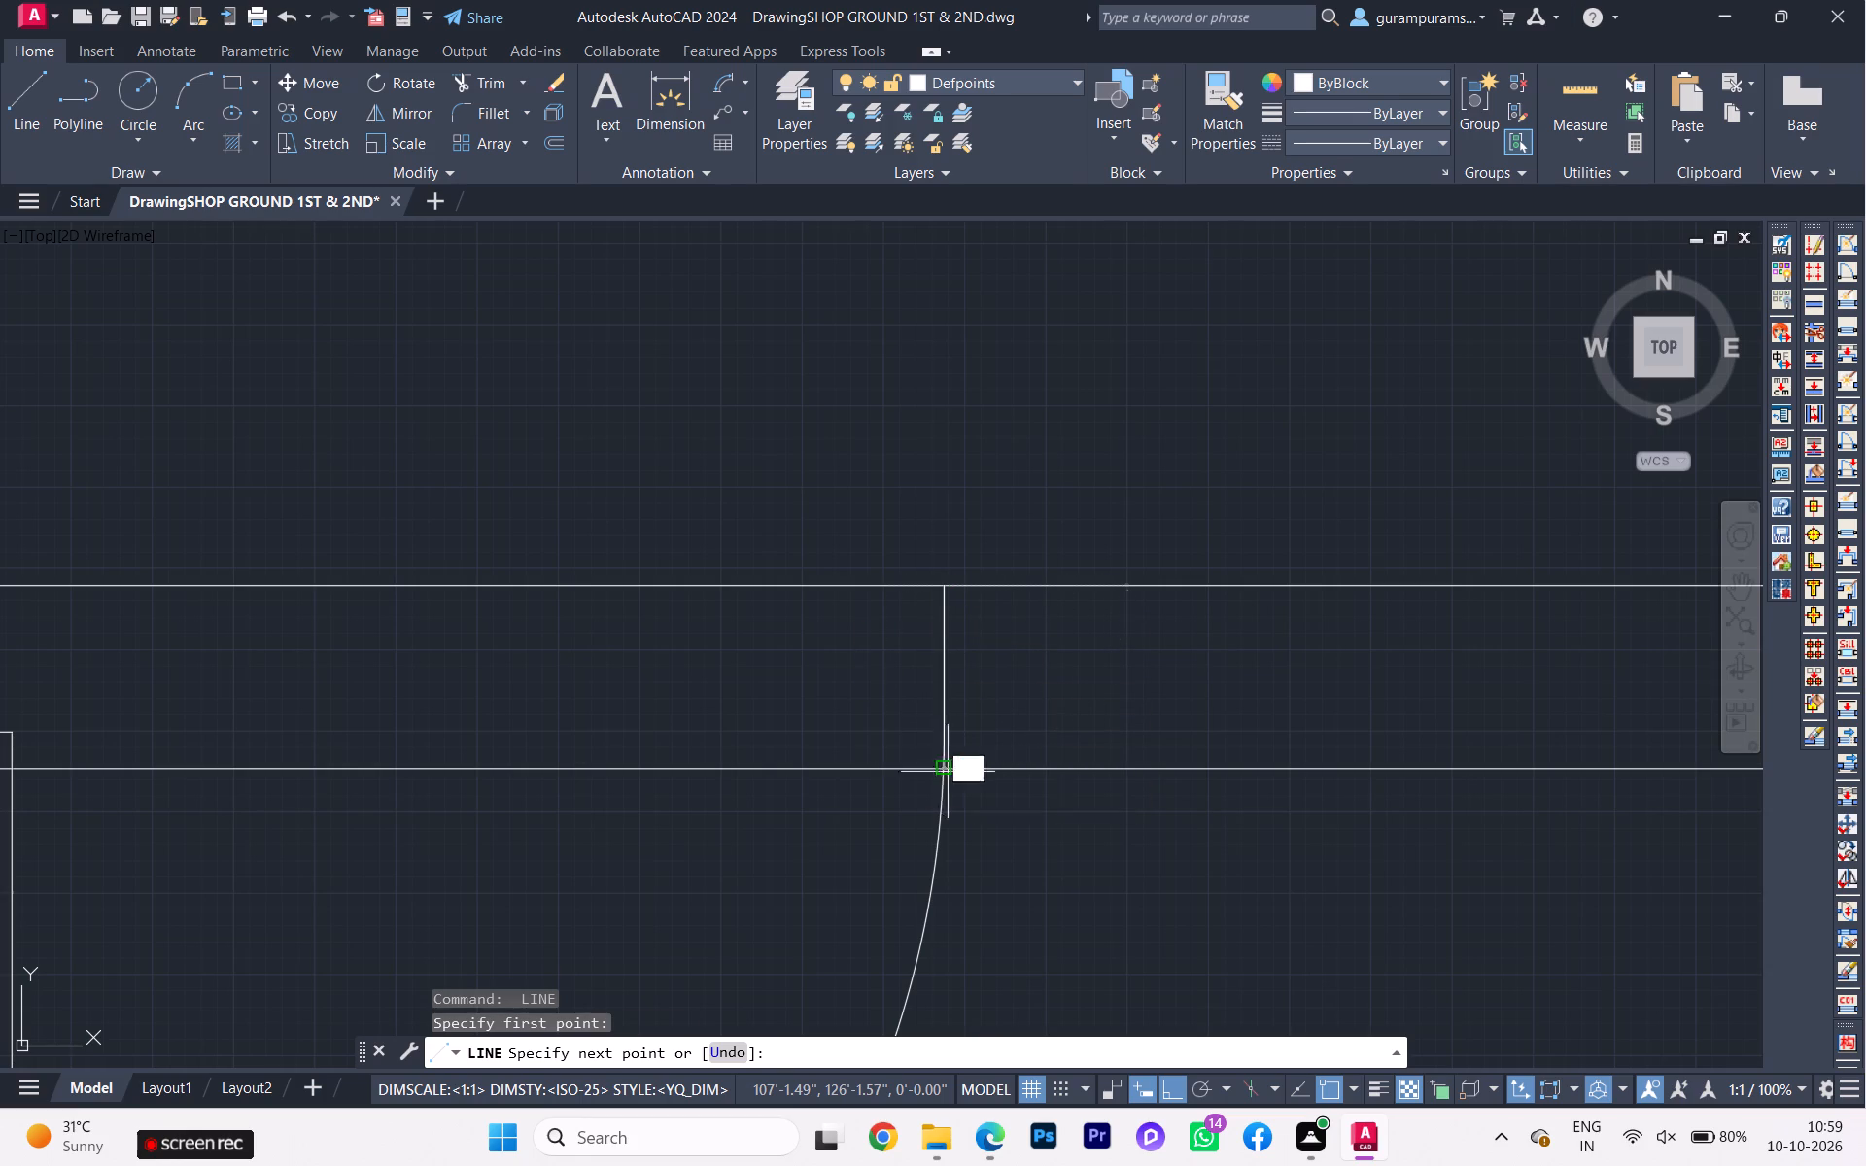
key("Return")
scroll(950, 797, "down", 2)
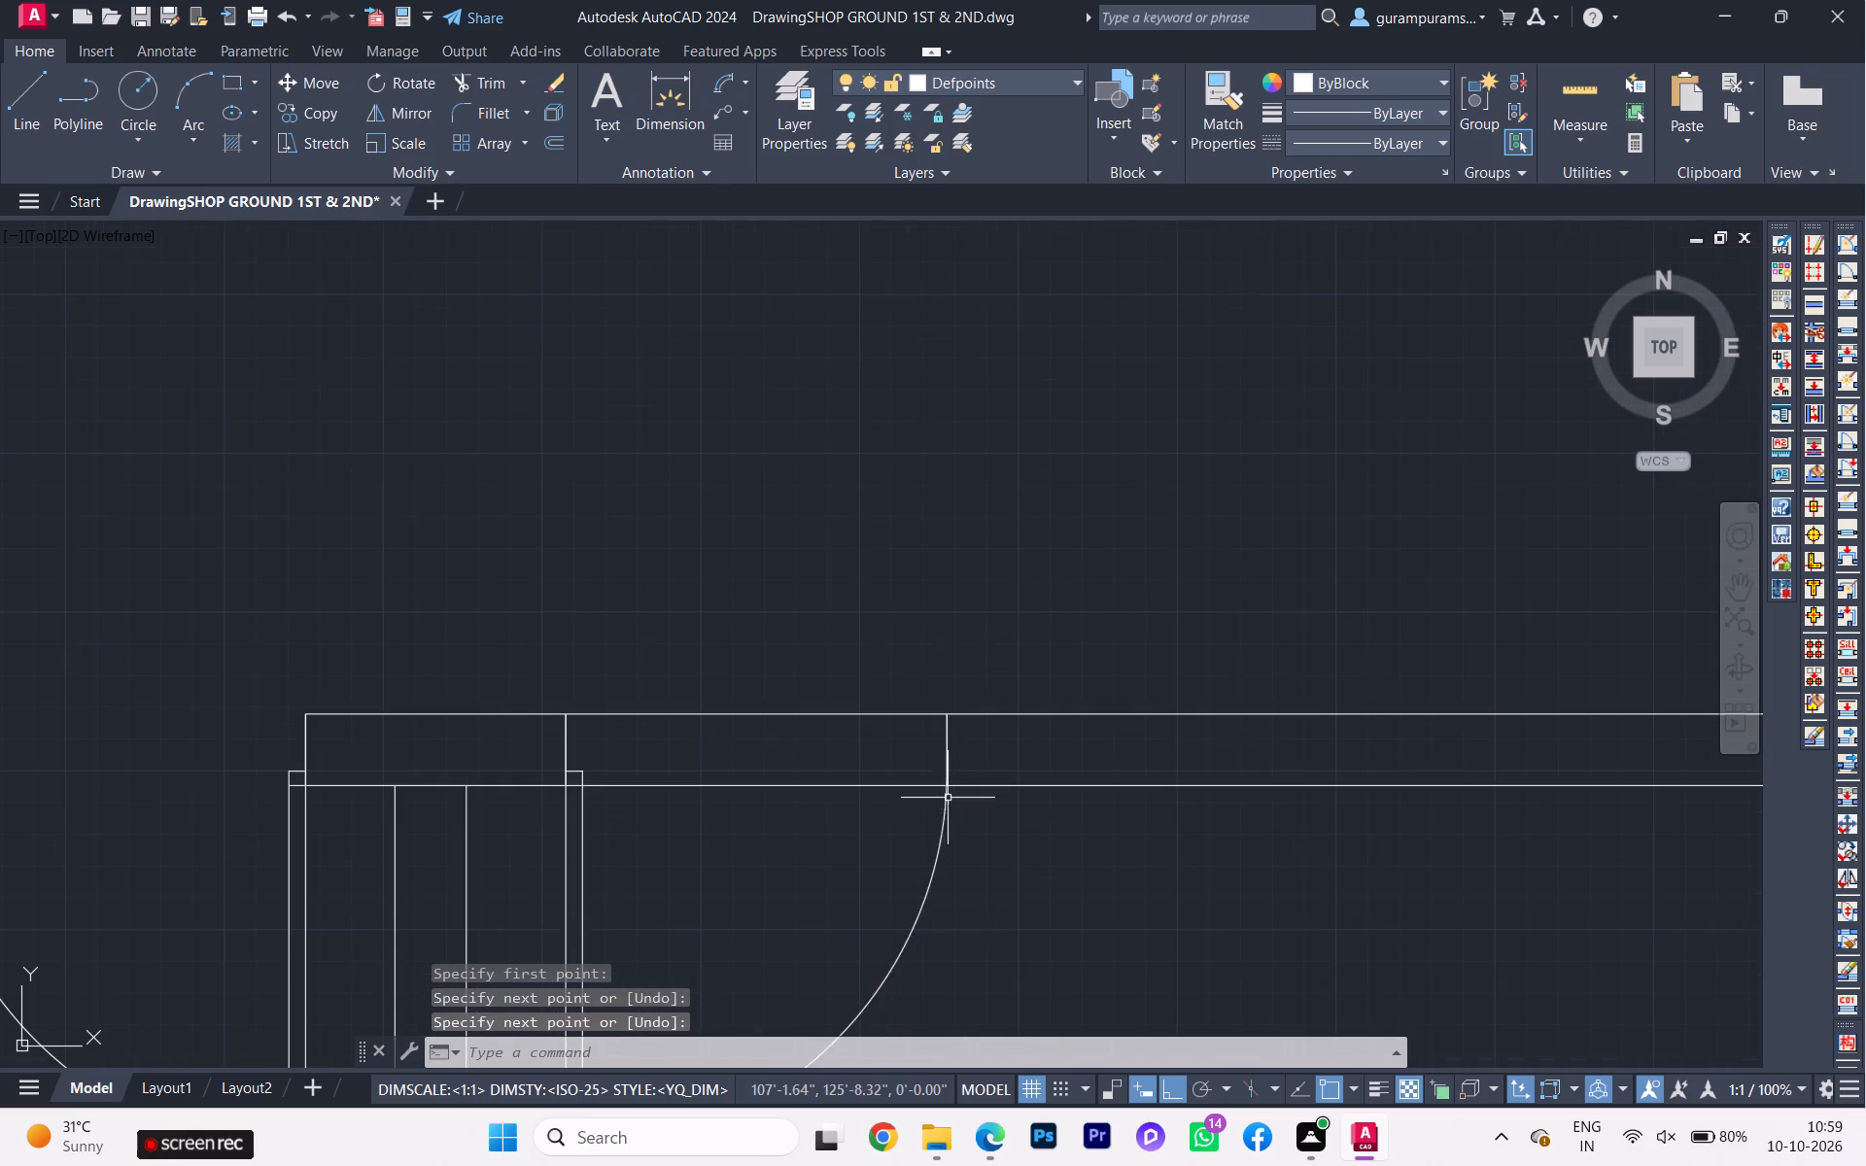
Trim both horizontal wall lines between the new jambs to open the doorway for the mirrored door.
type("tr")
key("Return")
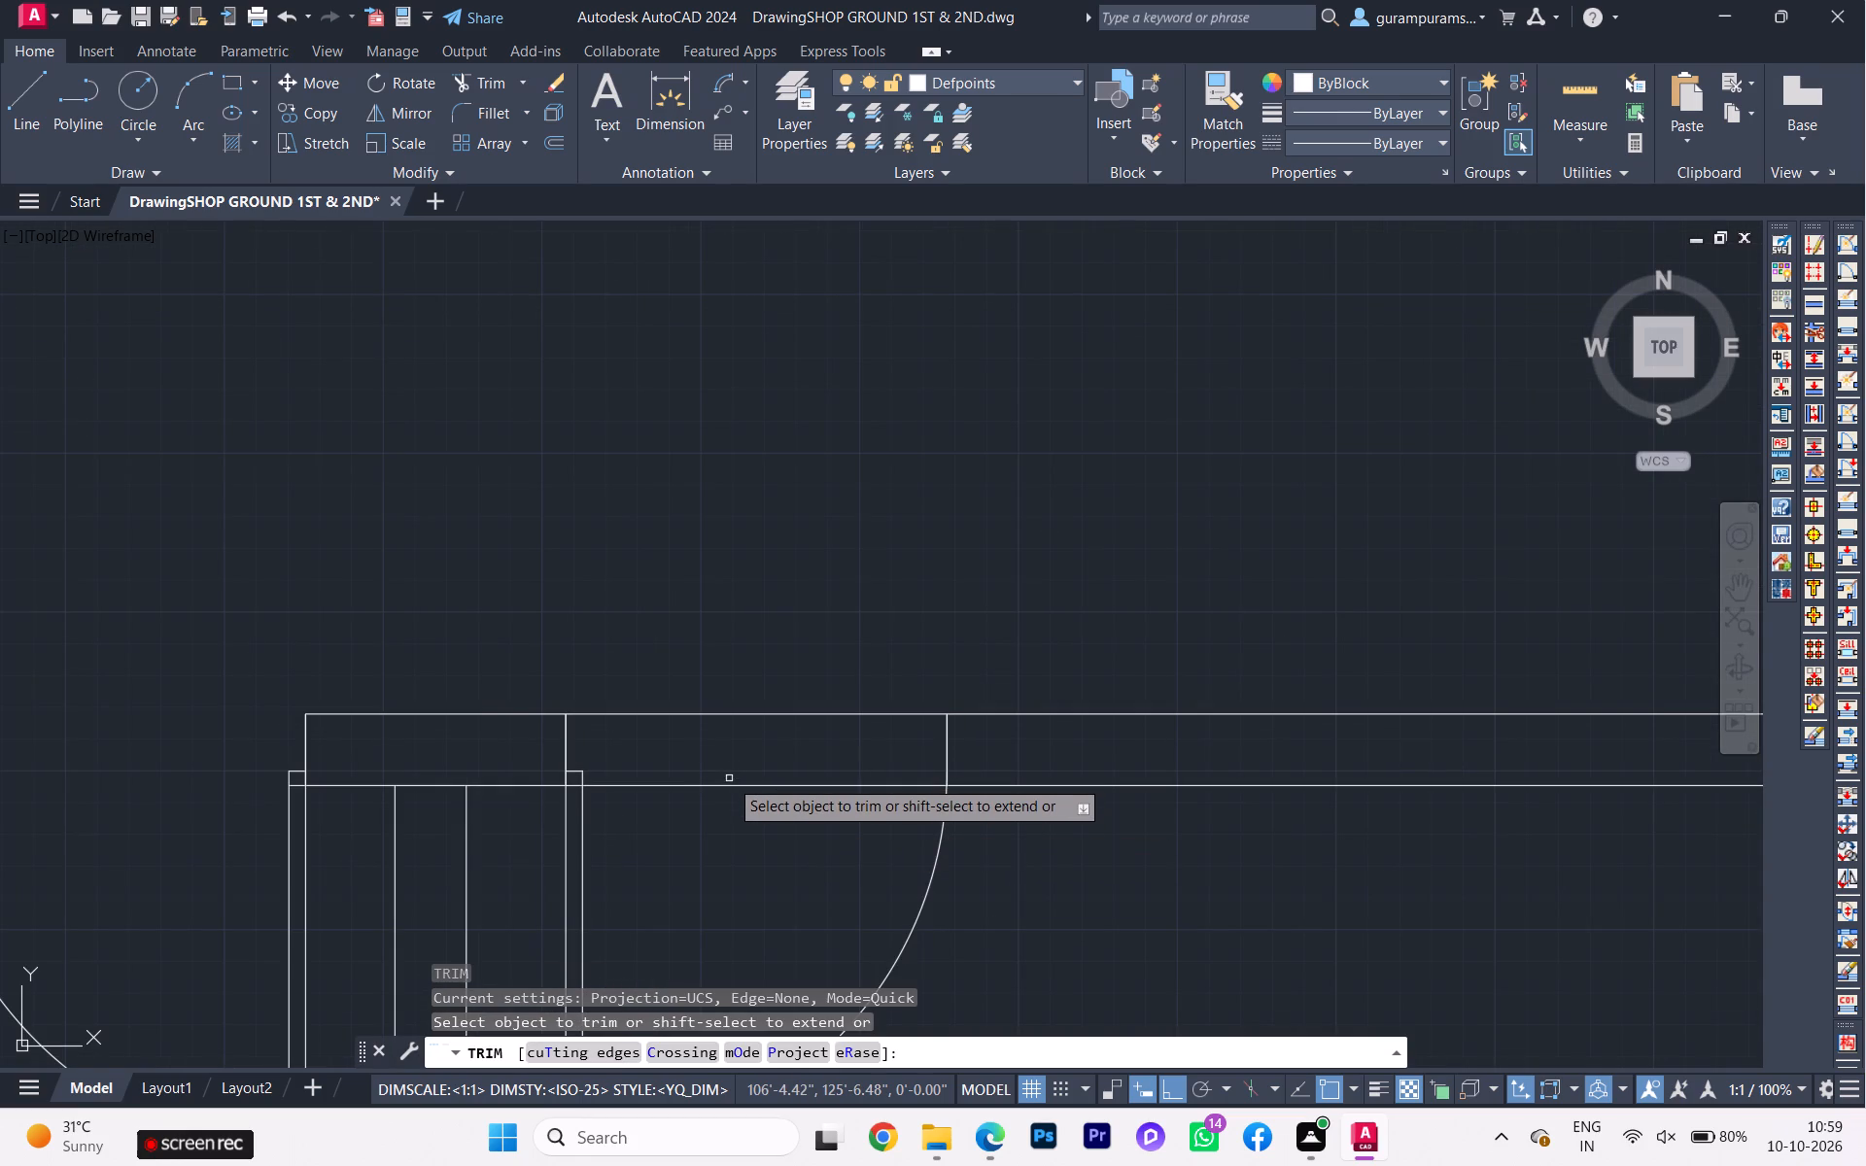
scroll(762, 776, "down", 2)
left_click(731, 795)
left_click(740, 737)
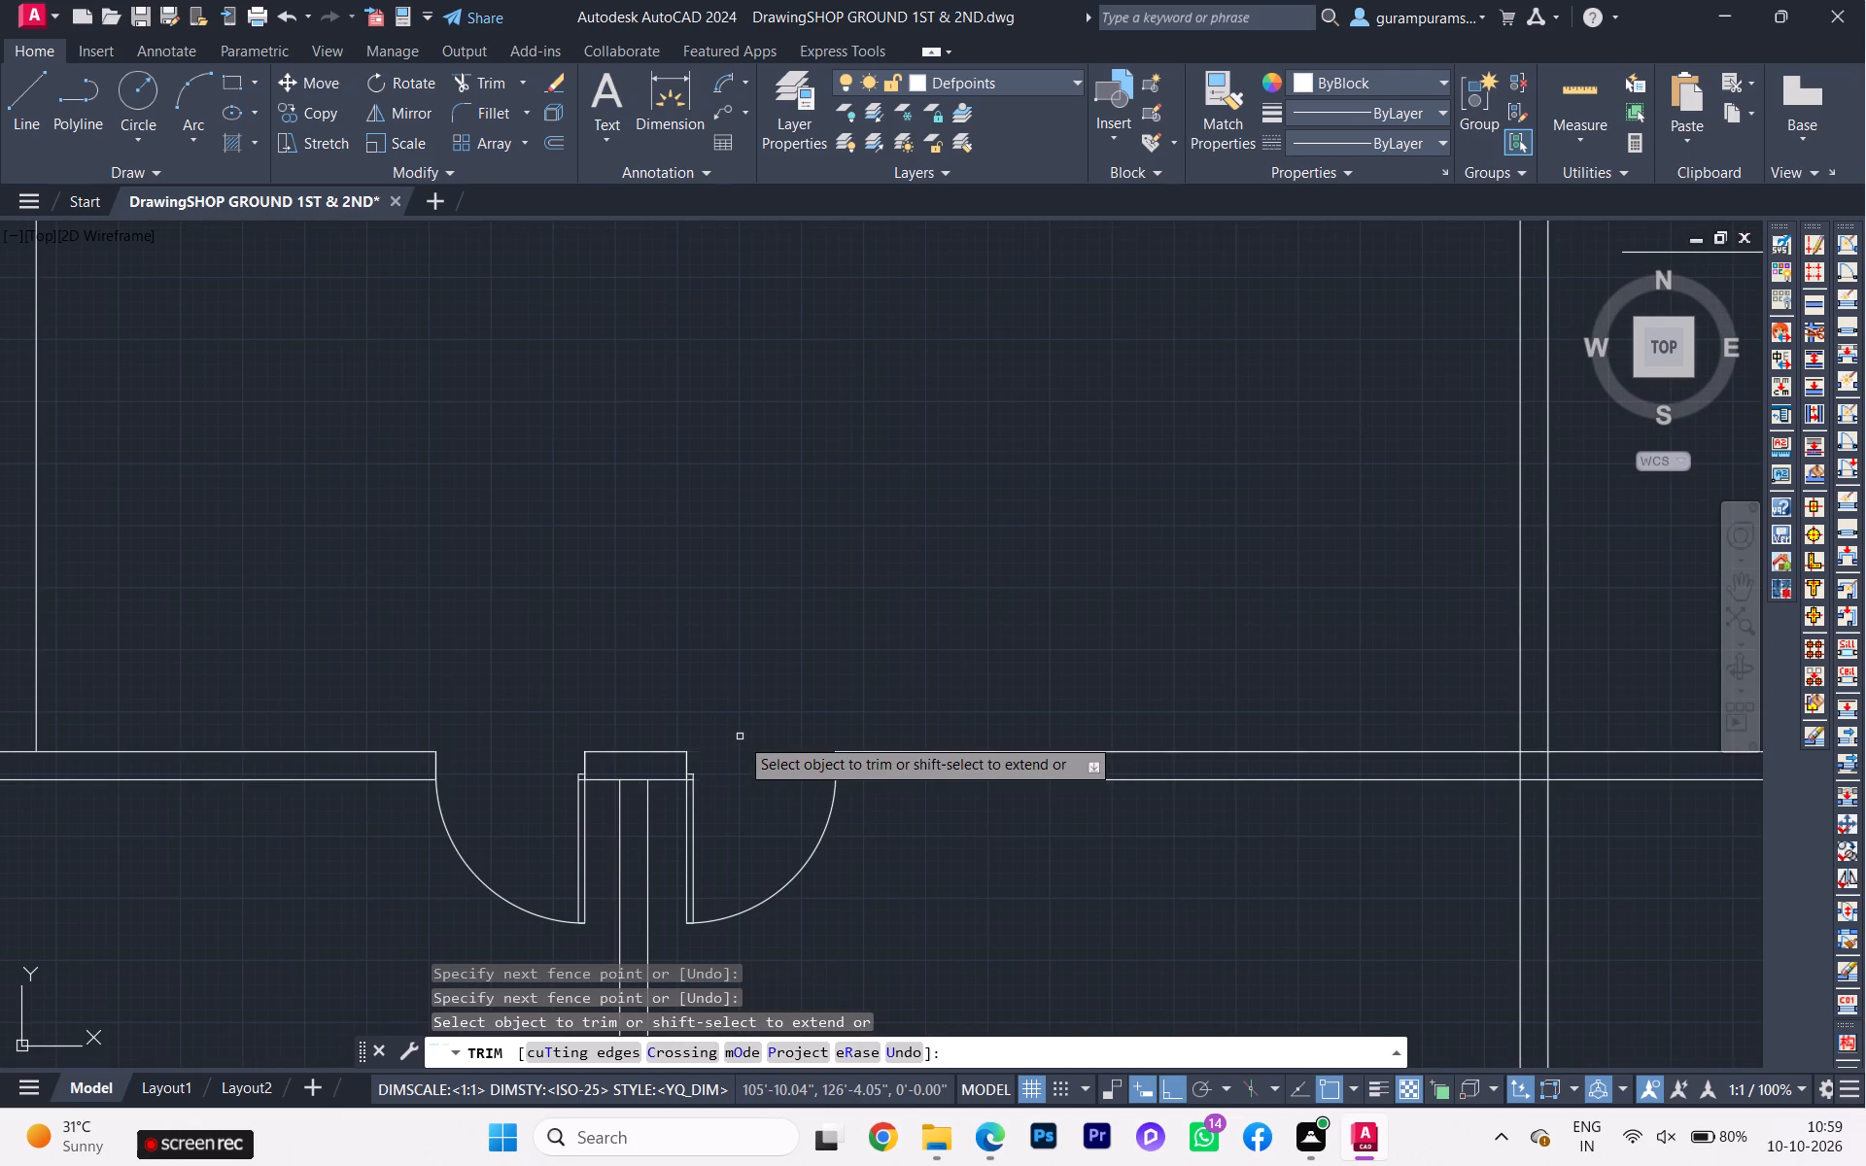
scroll(739, 746, "down", 3)
scroll(755, 842, "up", 3)
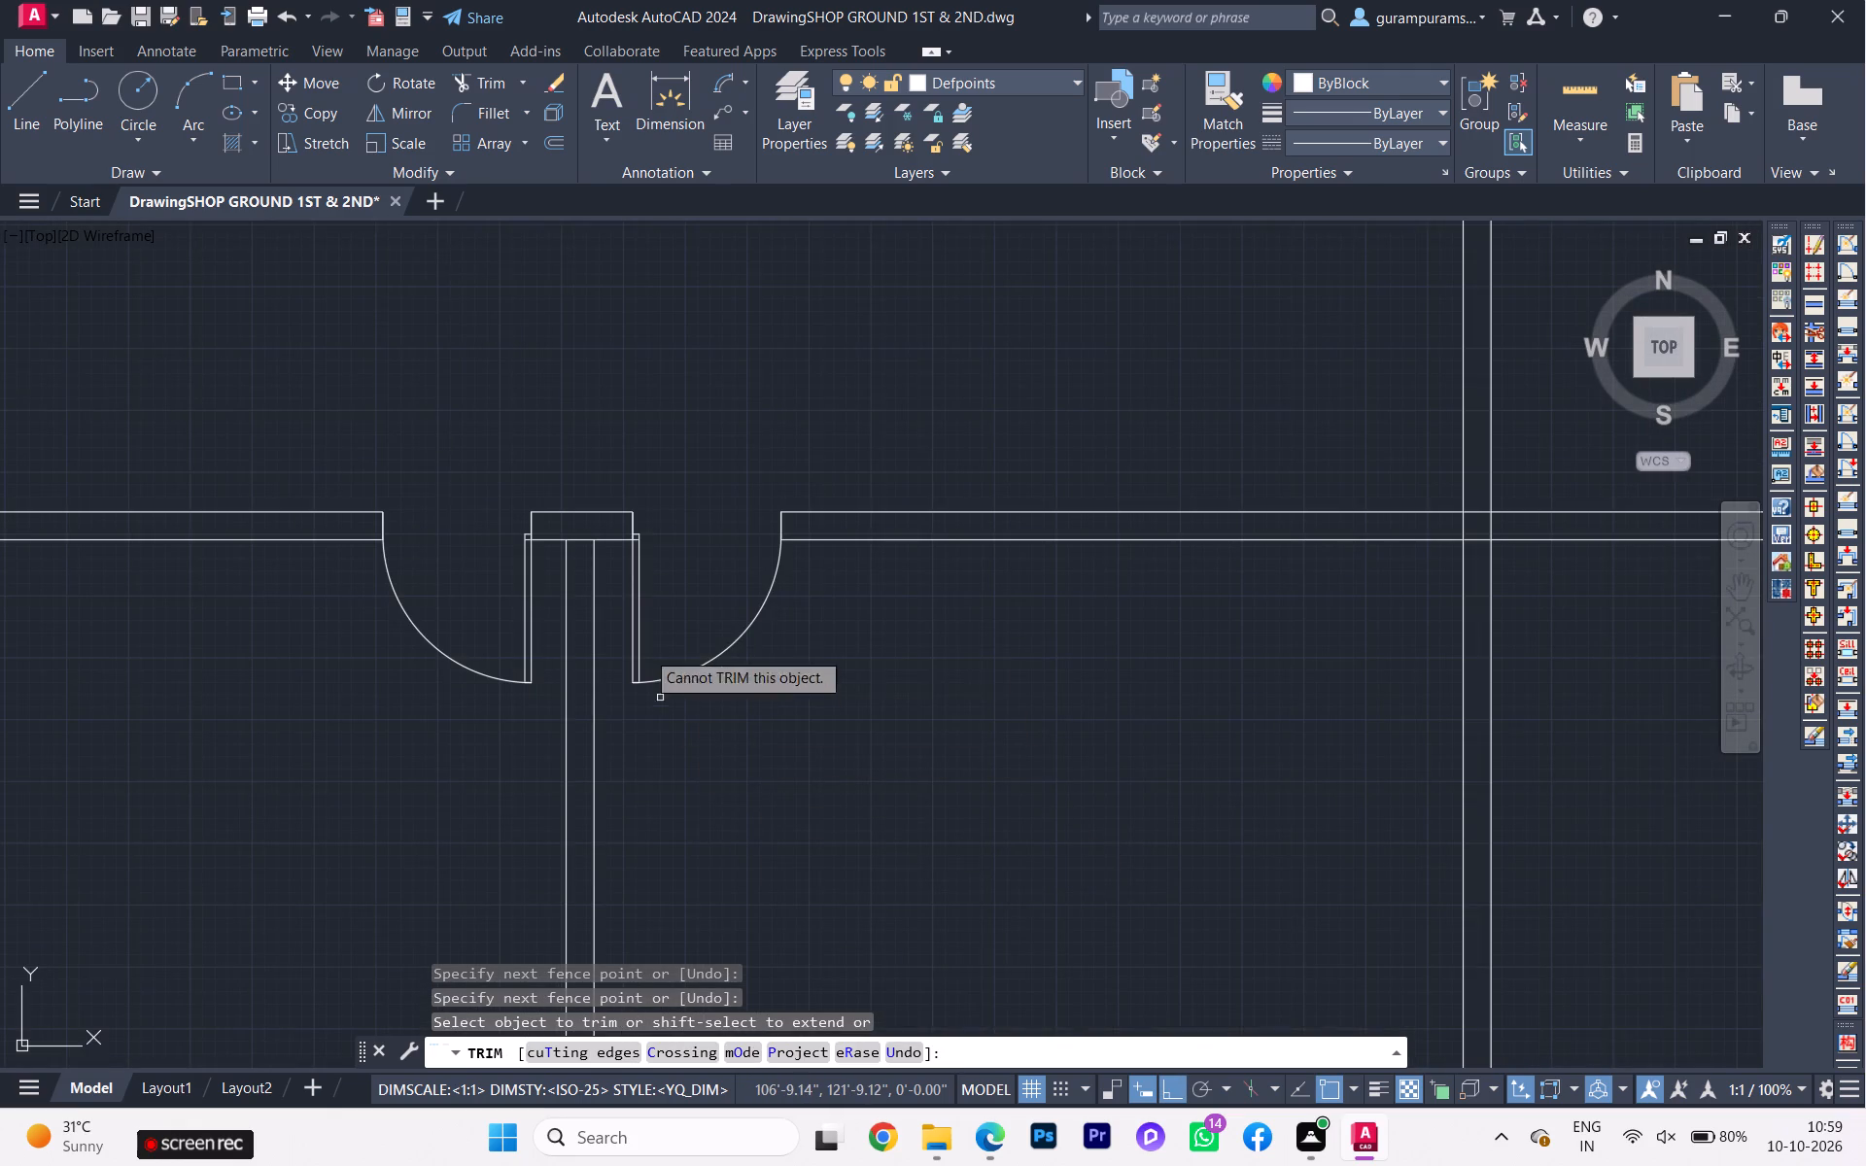
scroll(642, 600, "down", 1)
scroll(633, 694, "down", 1)
scroll(520, 714, "down", 1)
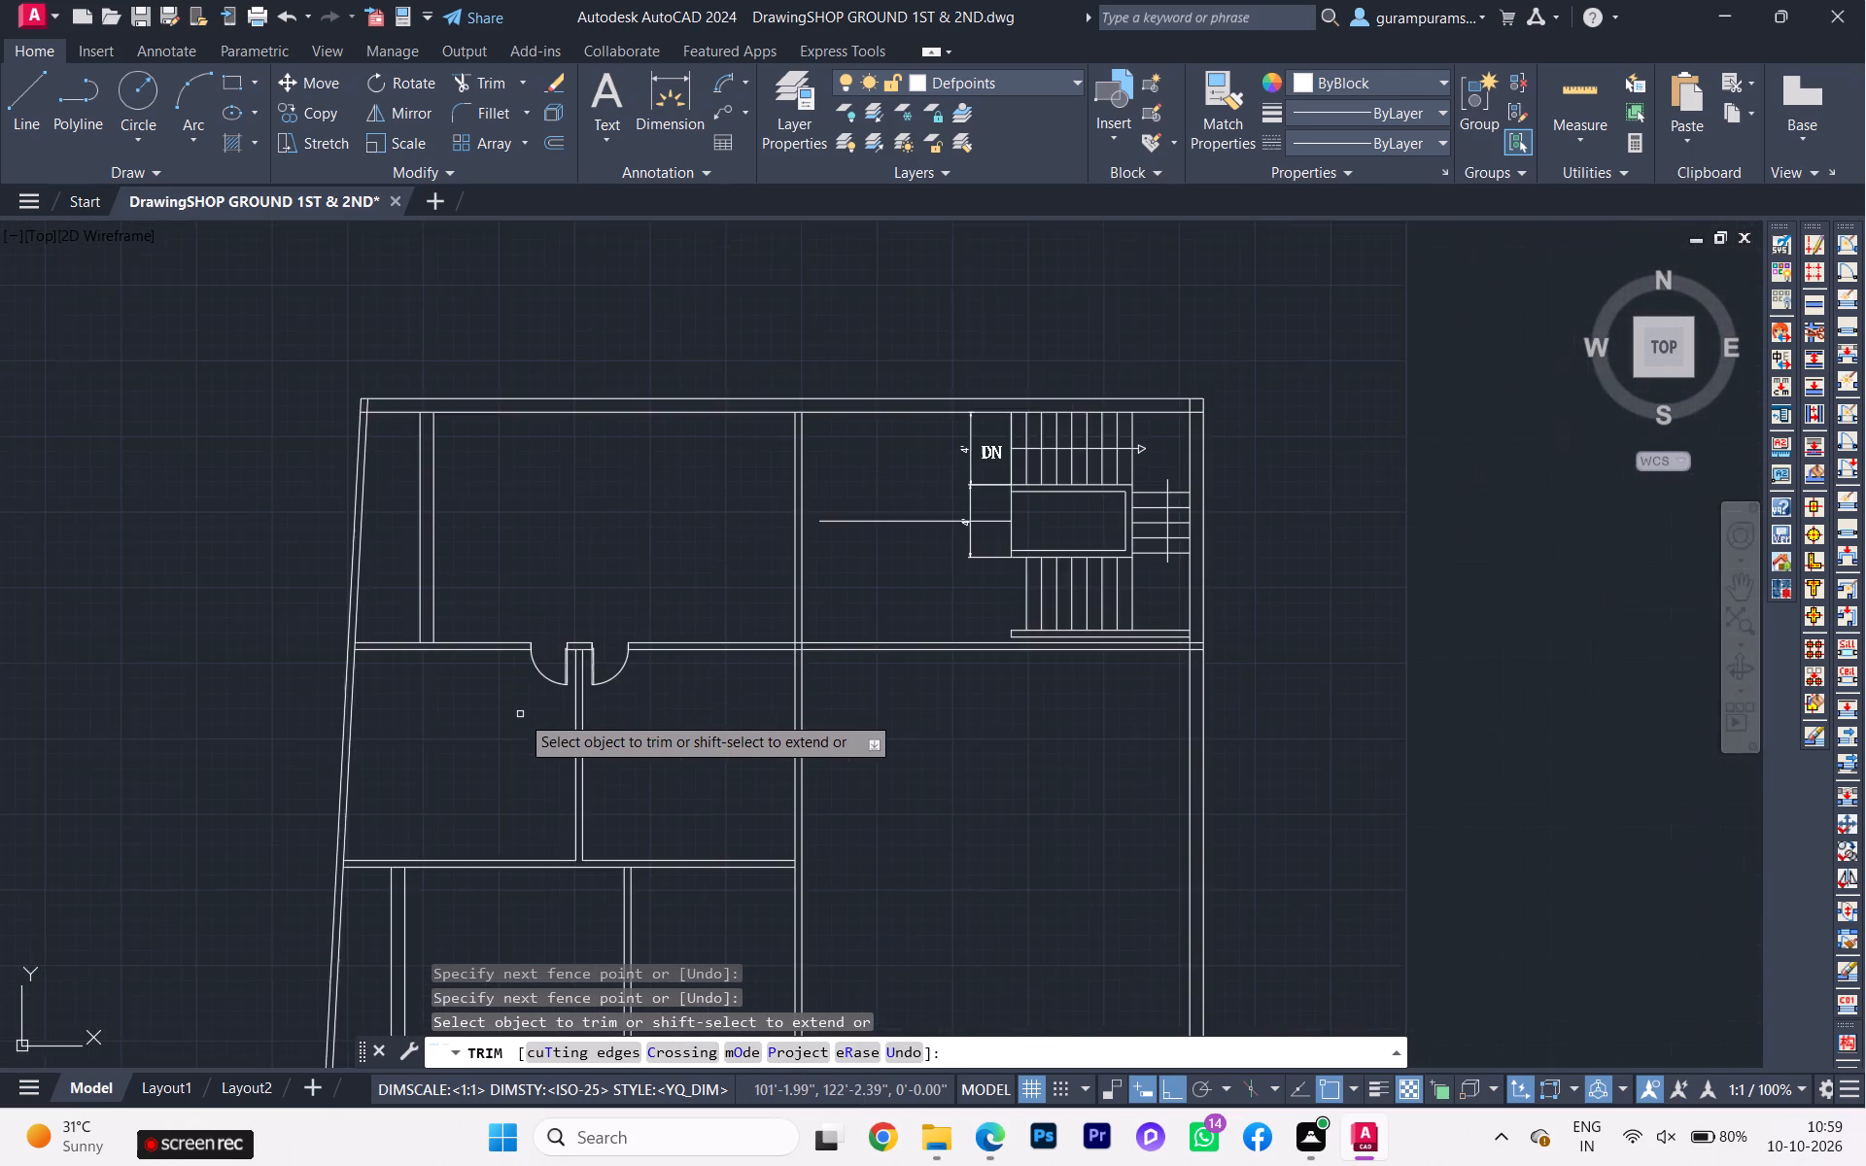
scroll(549, 713, "down", 1)
scroll(638, 743, "down", 1)
middle_click_drag(638, 743, 620, 685)
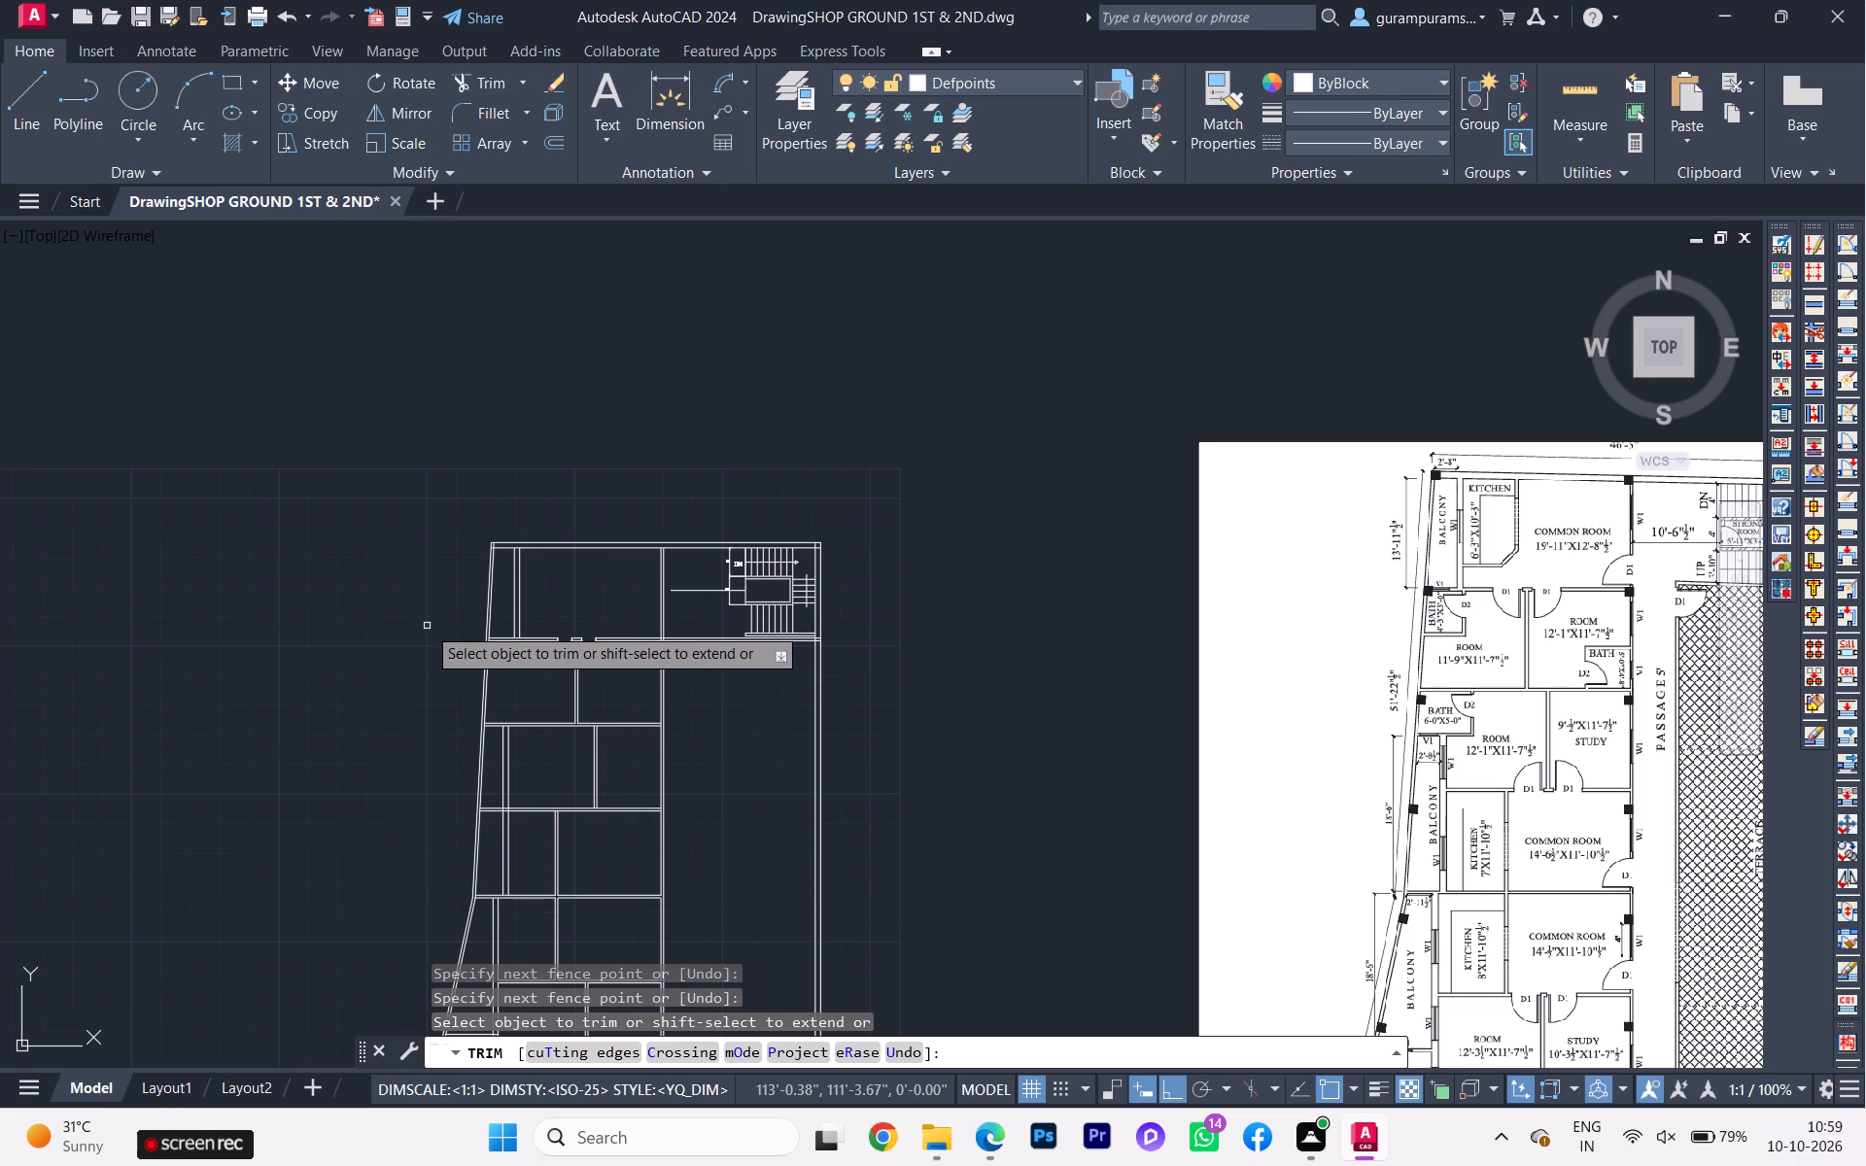
key("Escape")
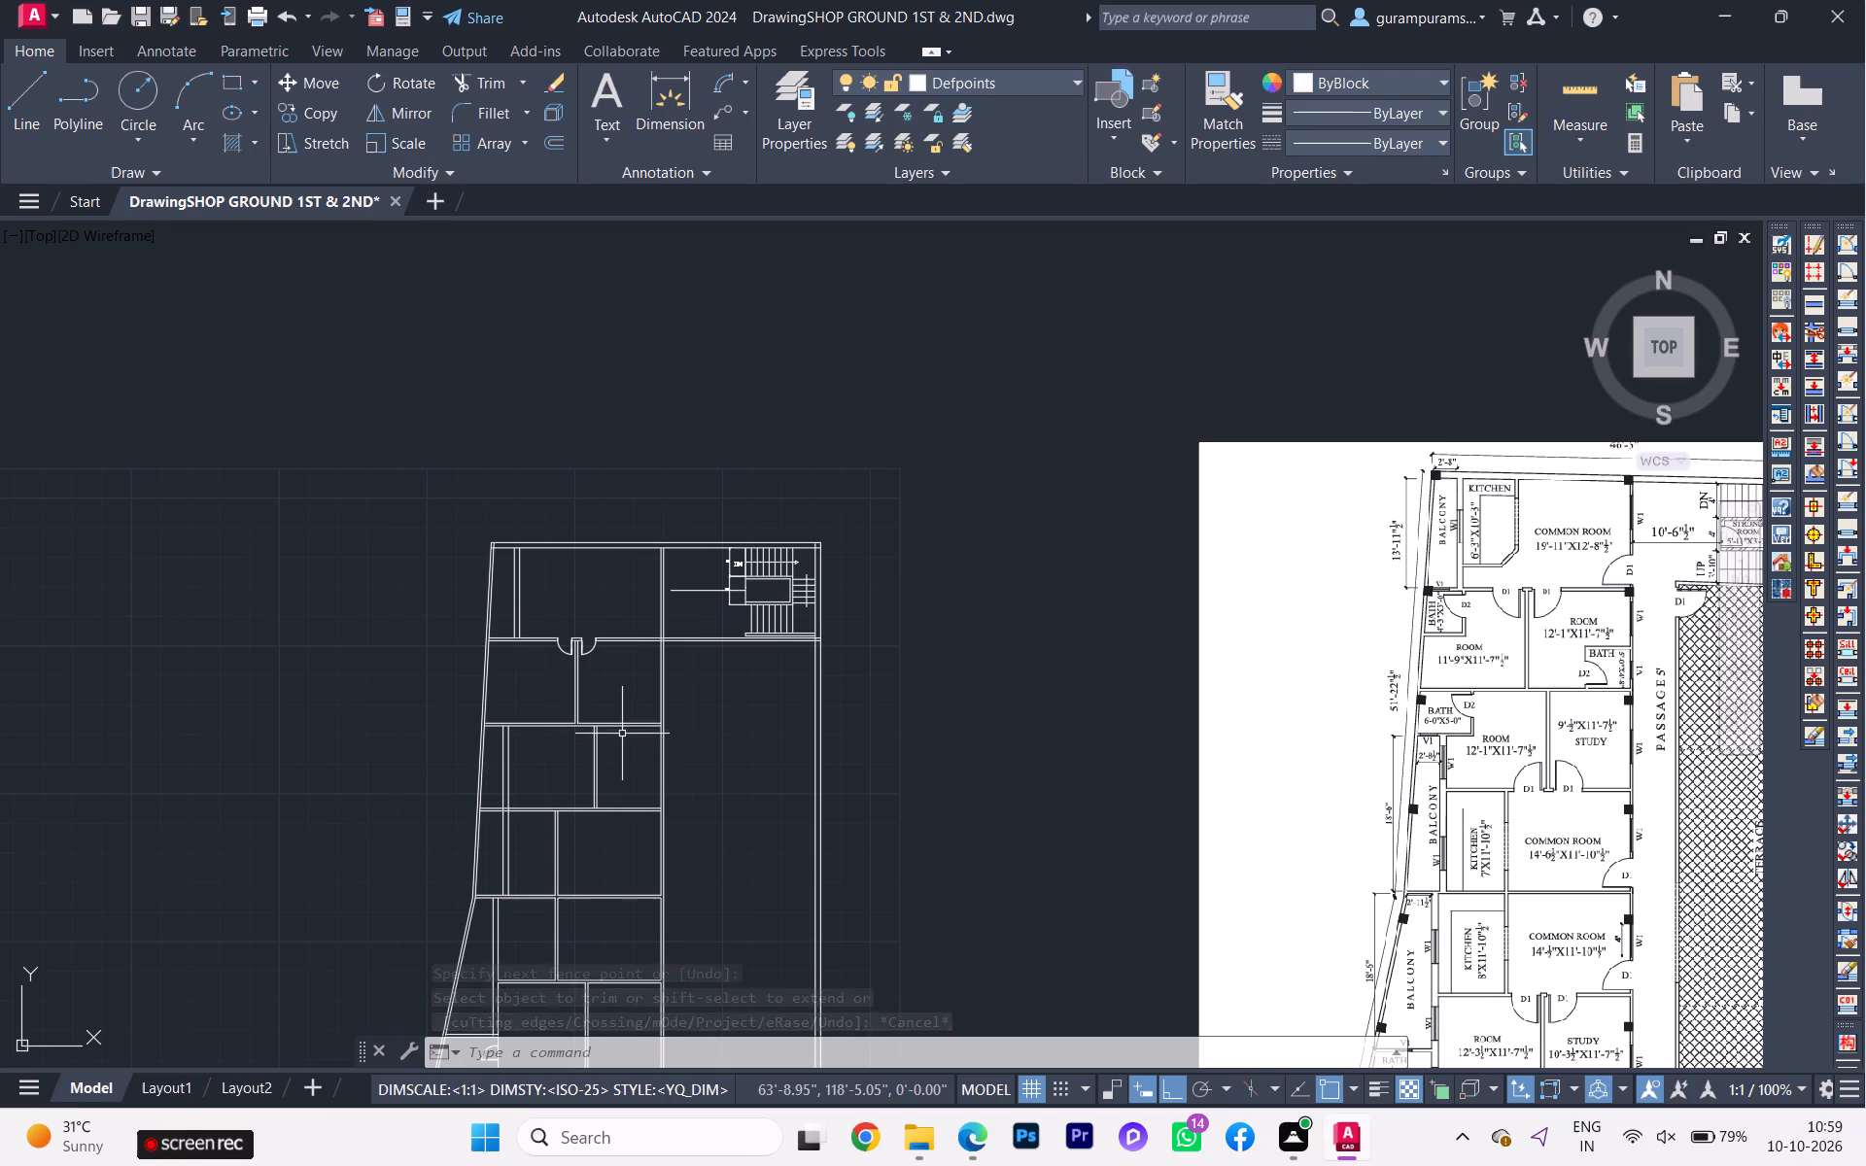
Copy both mirrored doors about 48'-11" straight down, just below the wall above the lower room and study.
scroll(602, 650, "up", 2)
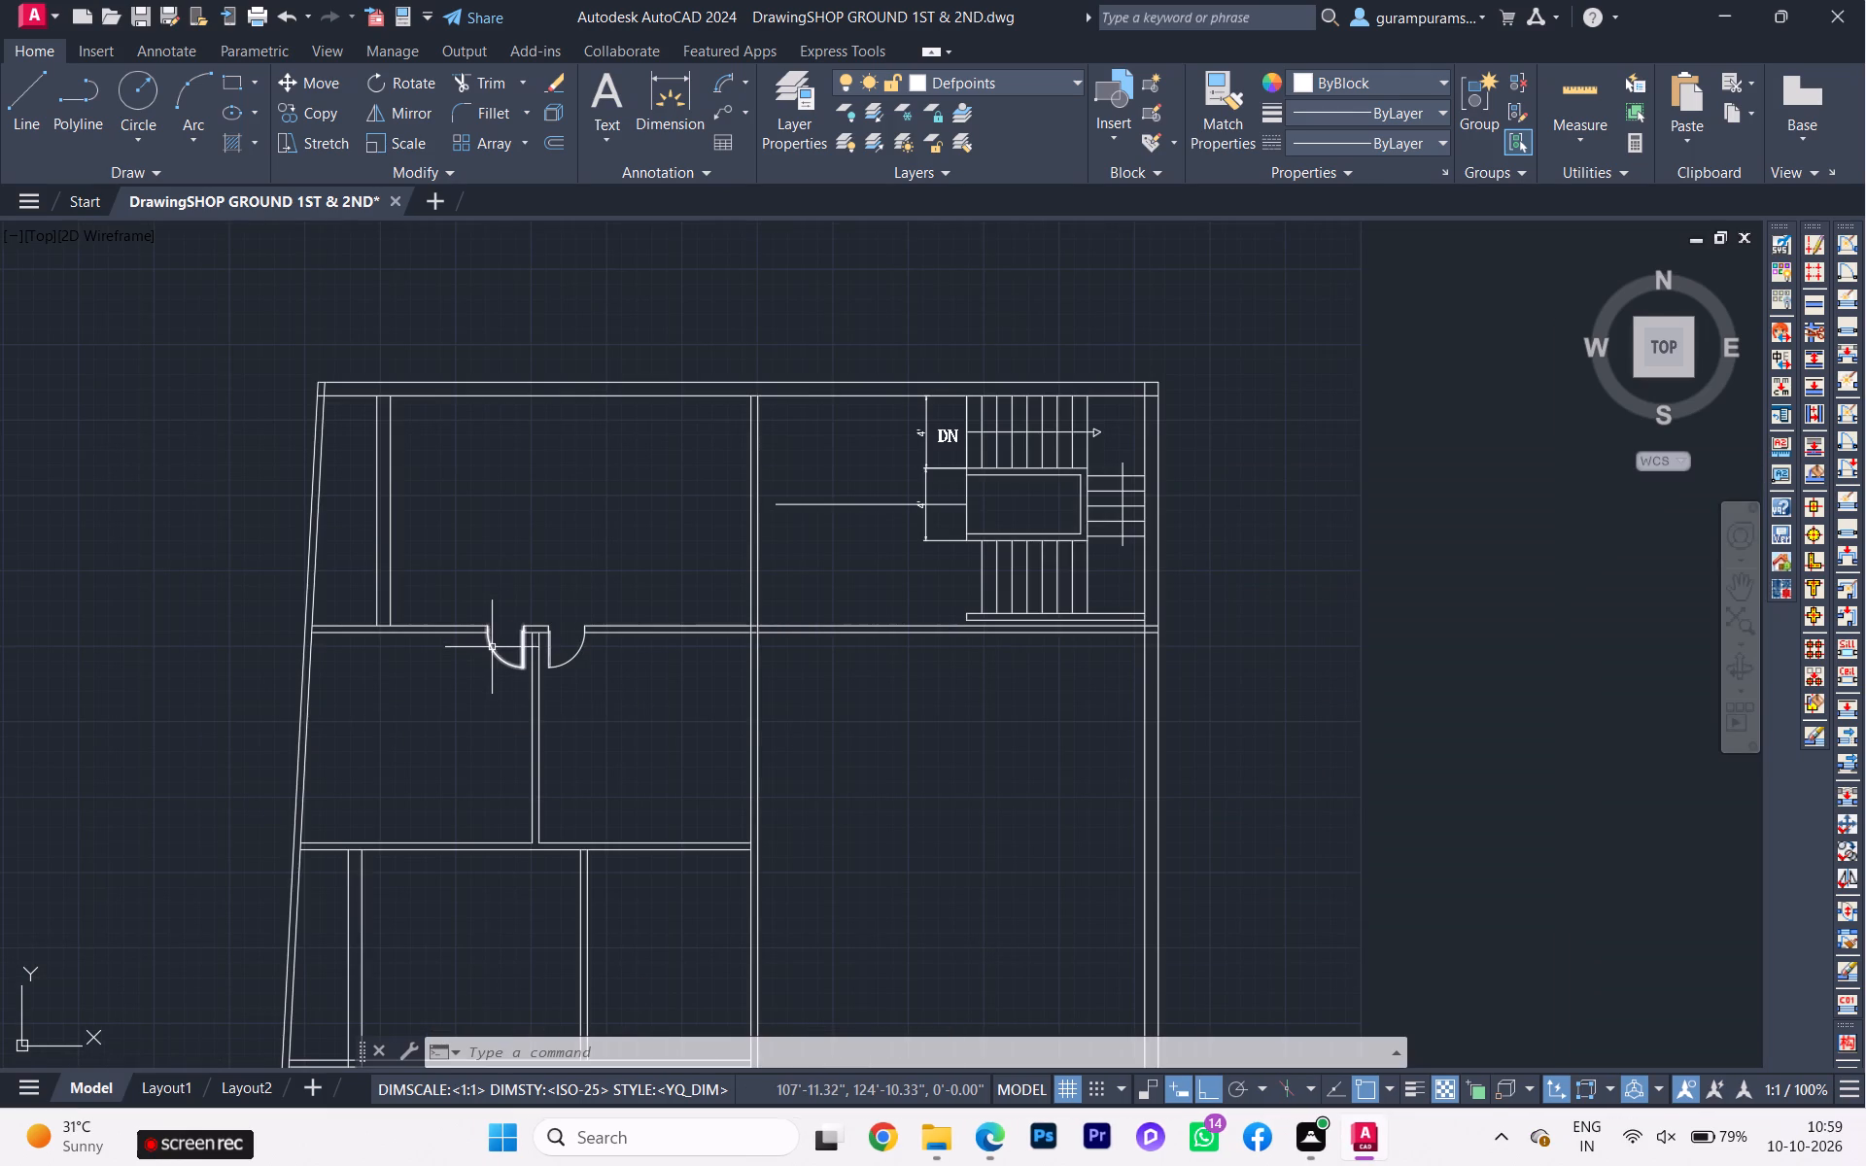
left_click(493, 646)
left_click(584, 652)
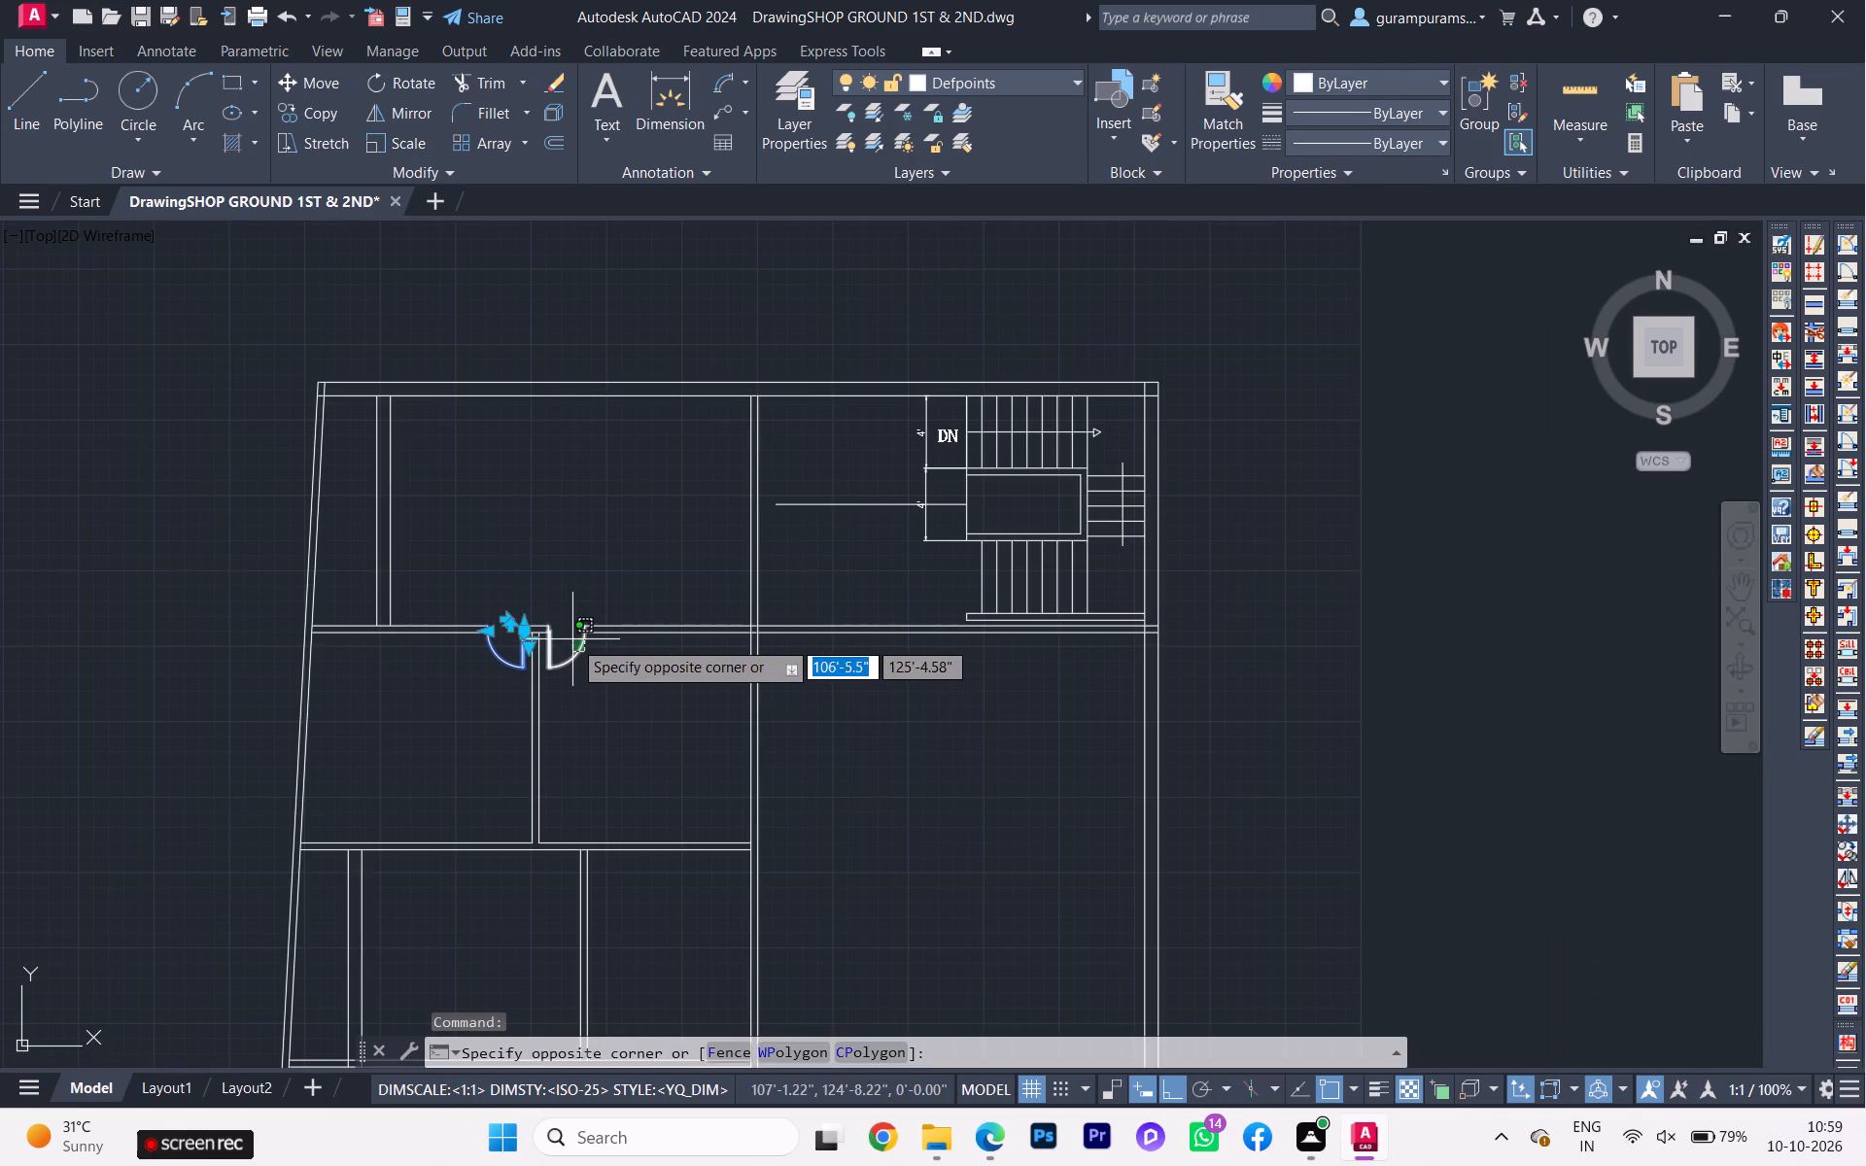
left_click(572, 639)
key("c")
key("o")
key("Return")
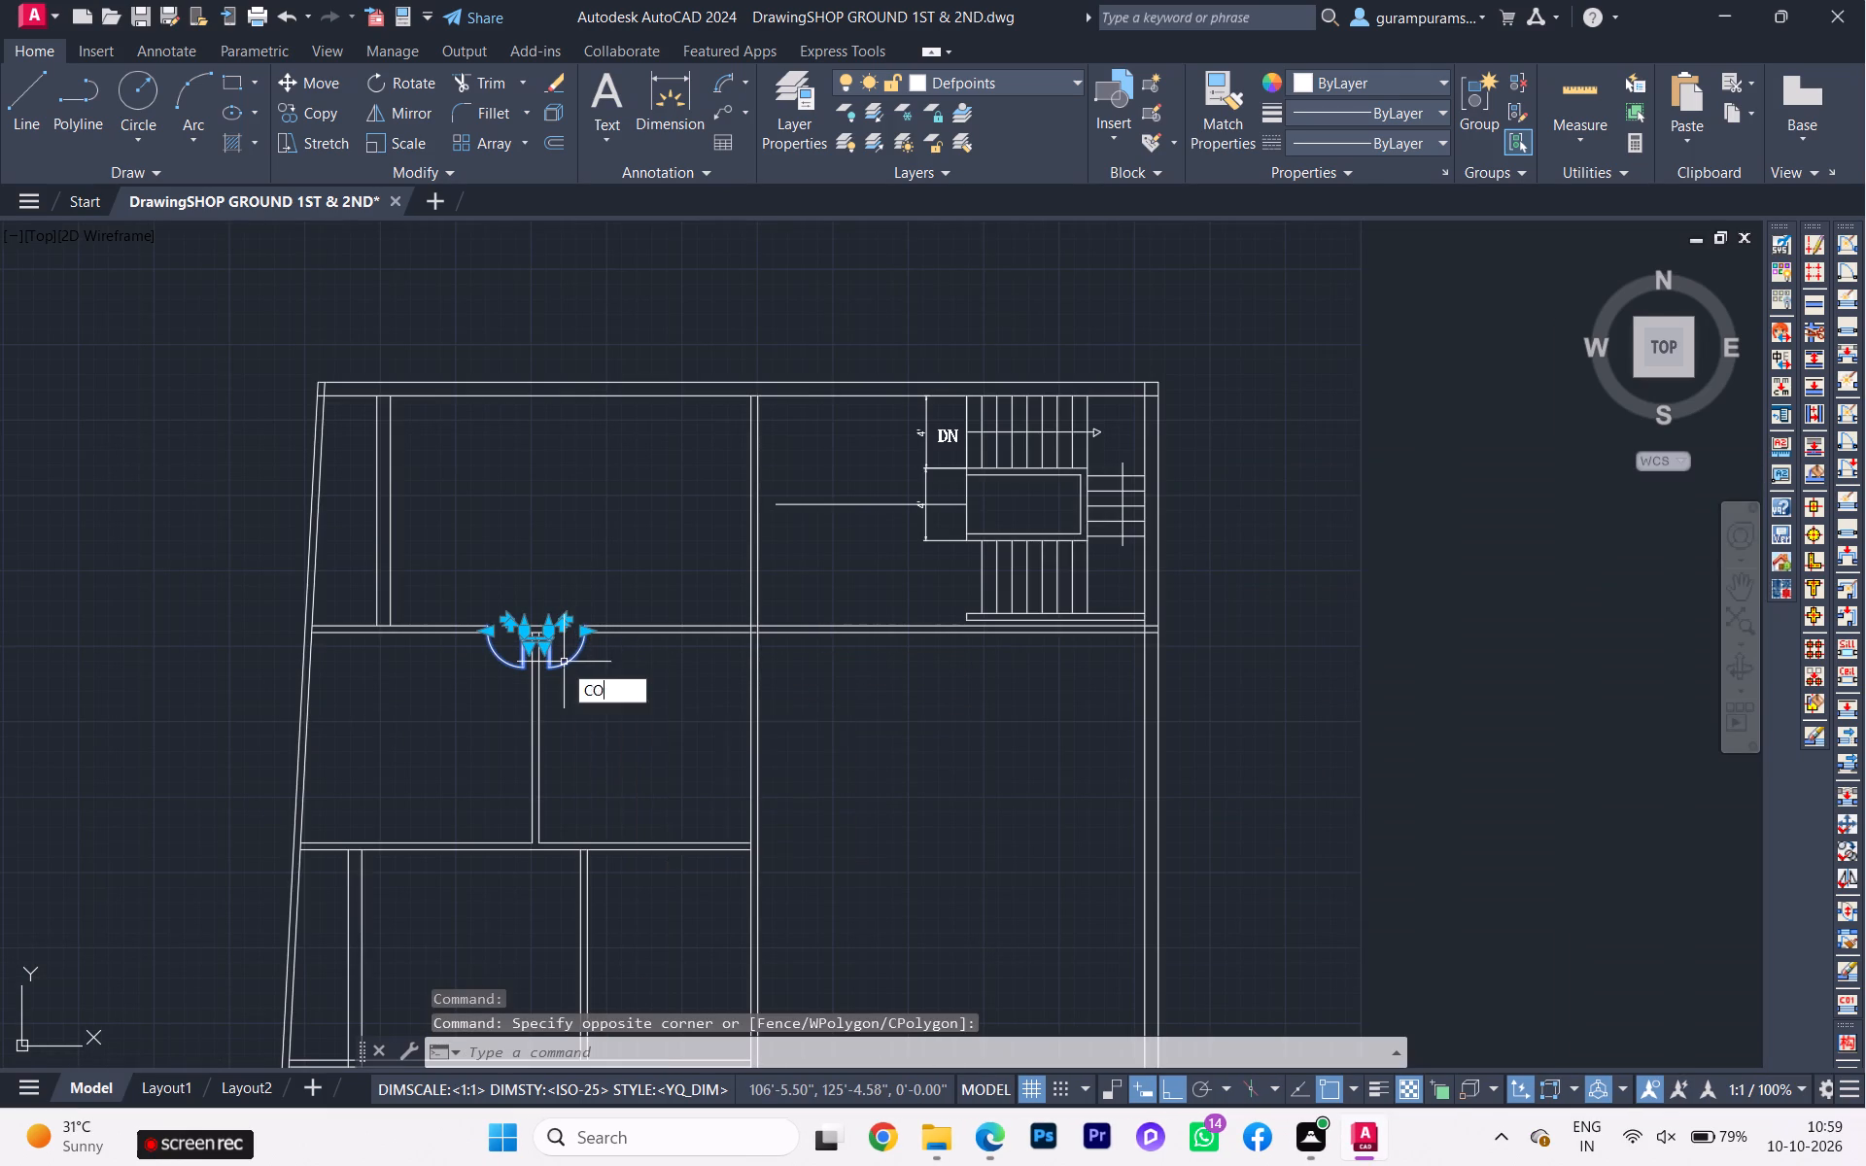
left_click(553, 668)
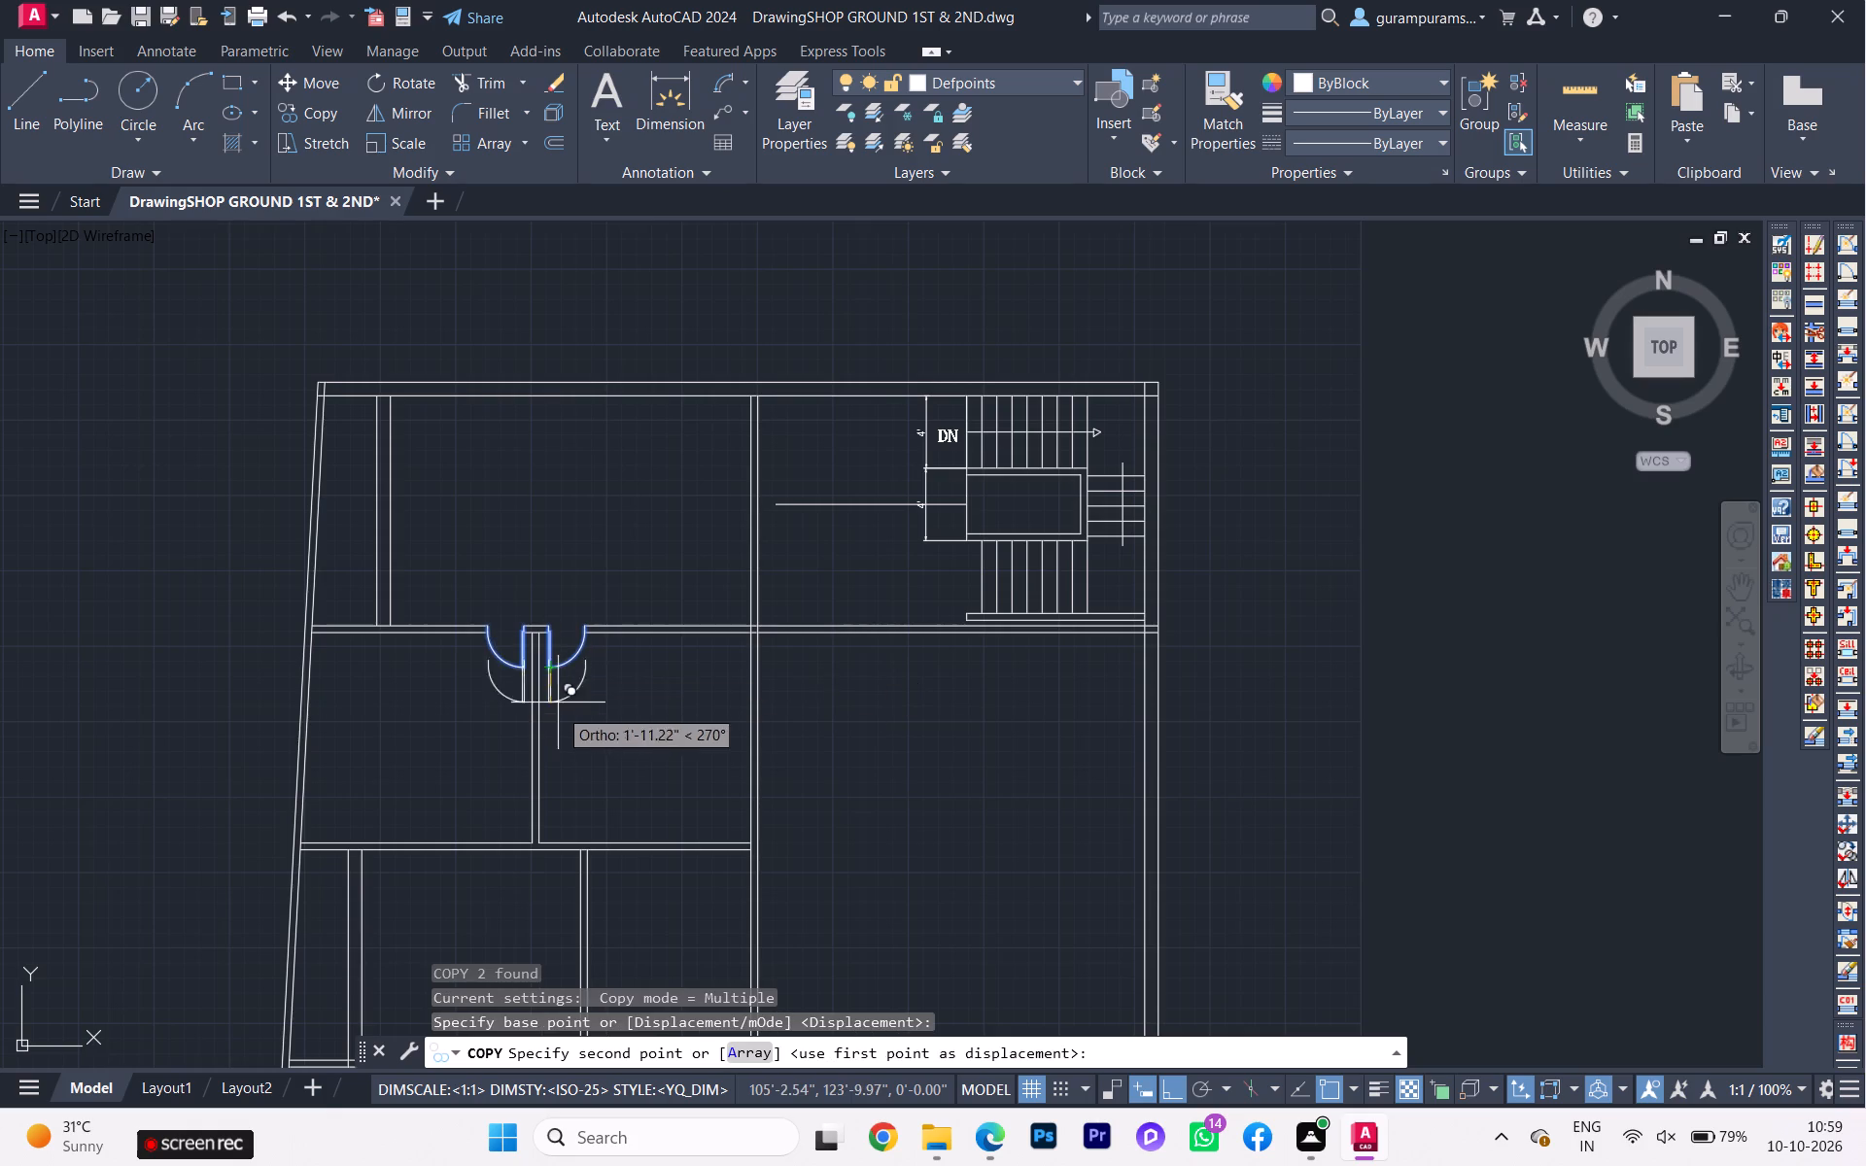
scroll(567, 738, "down", 1)
middle_click_drag(564, 743, 466, 401)
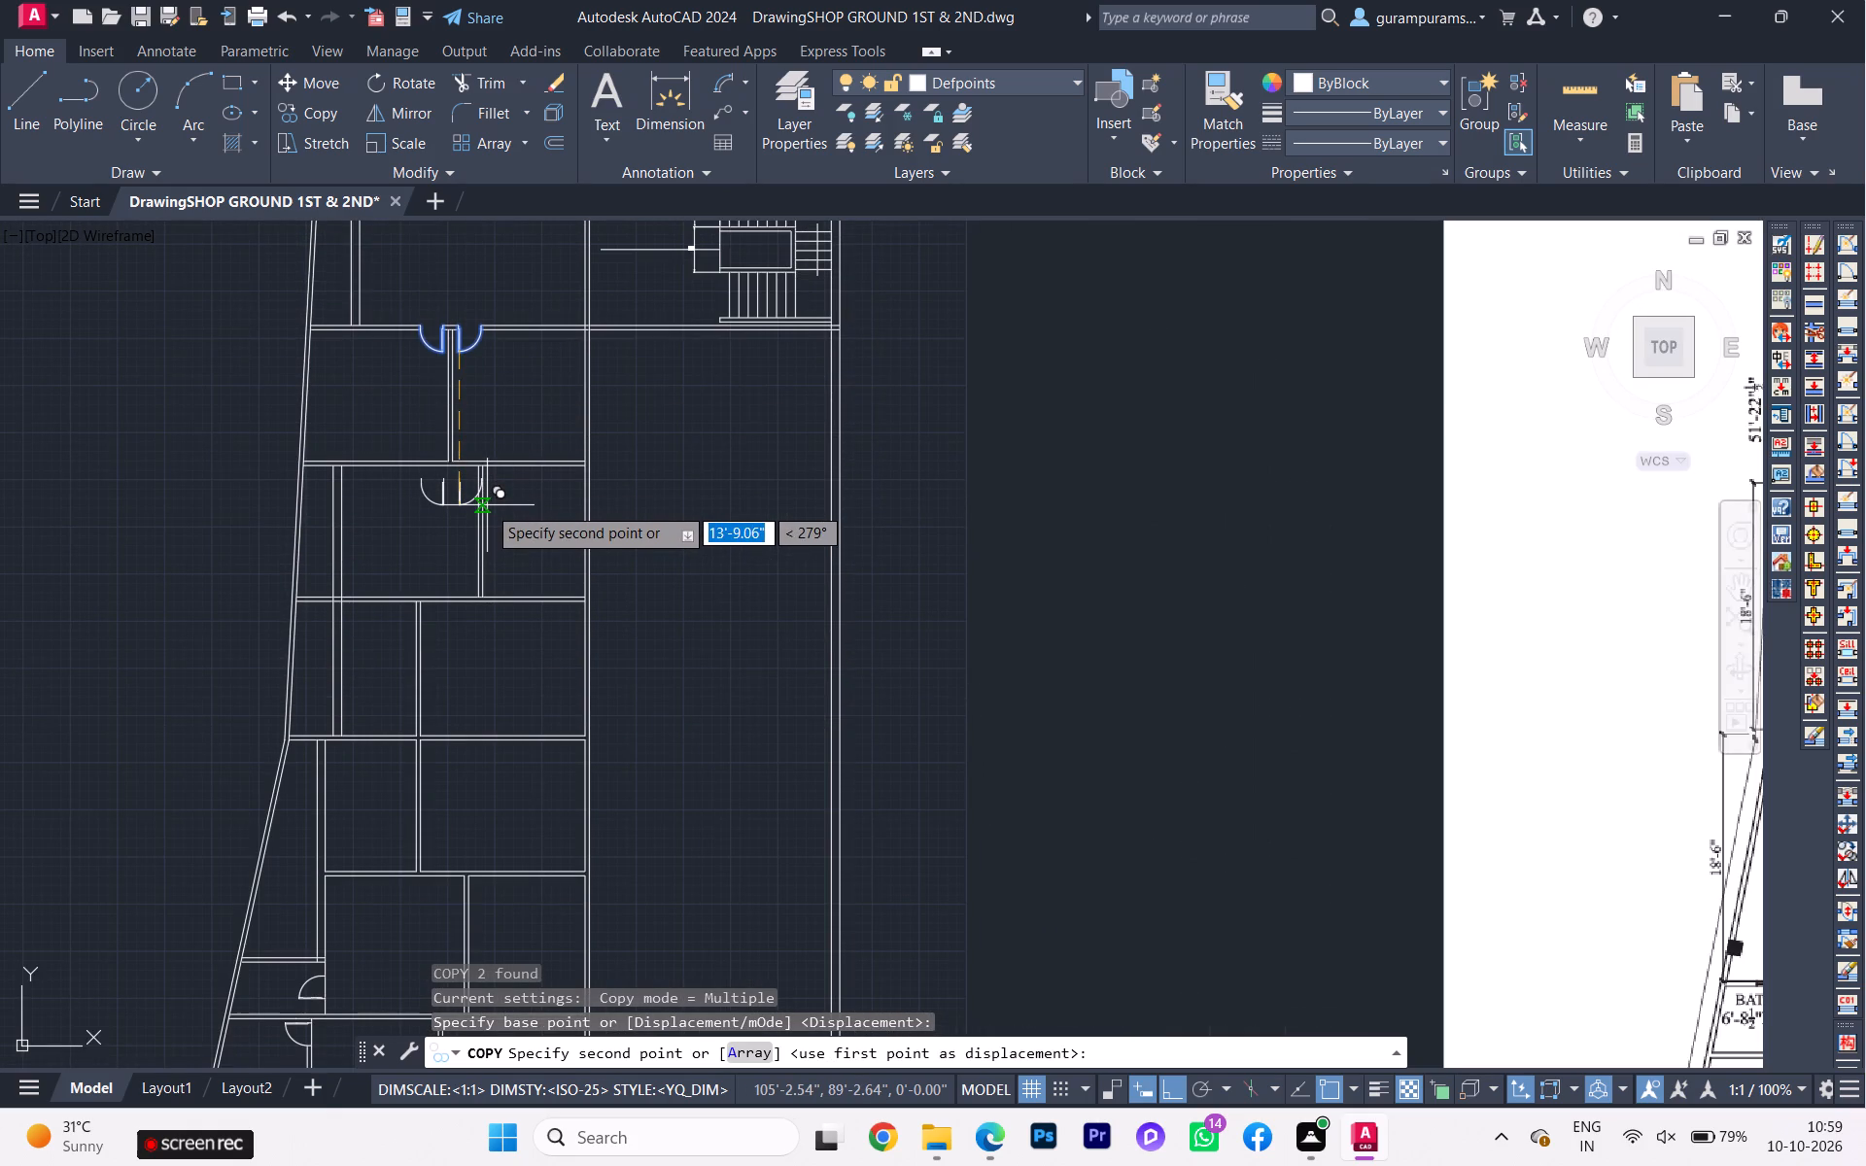
scroll(486, 595, "down", 2)
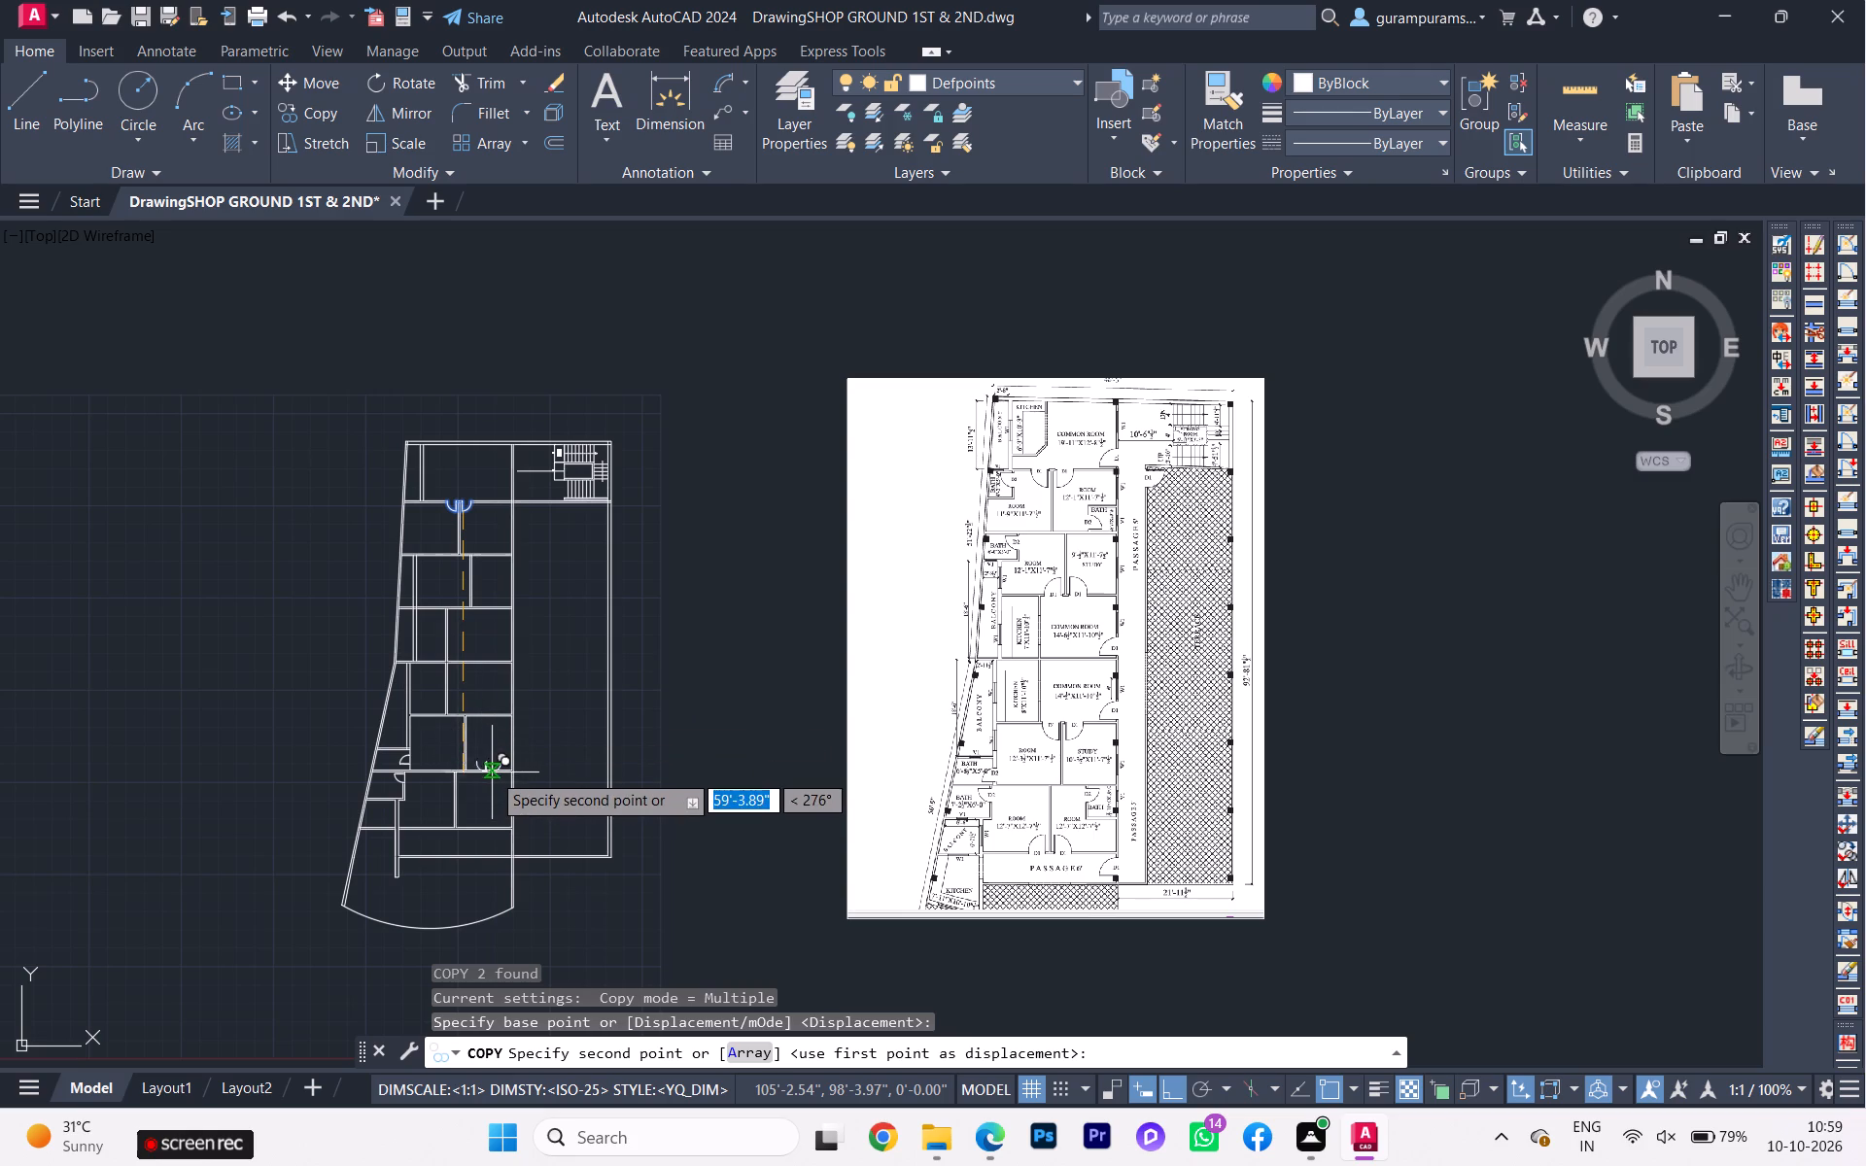
scroll(475, 737, "up", 4)
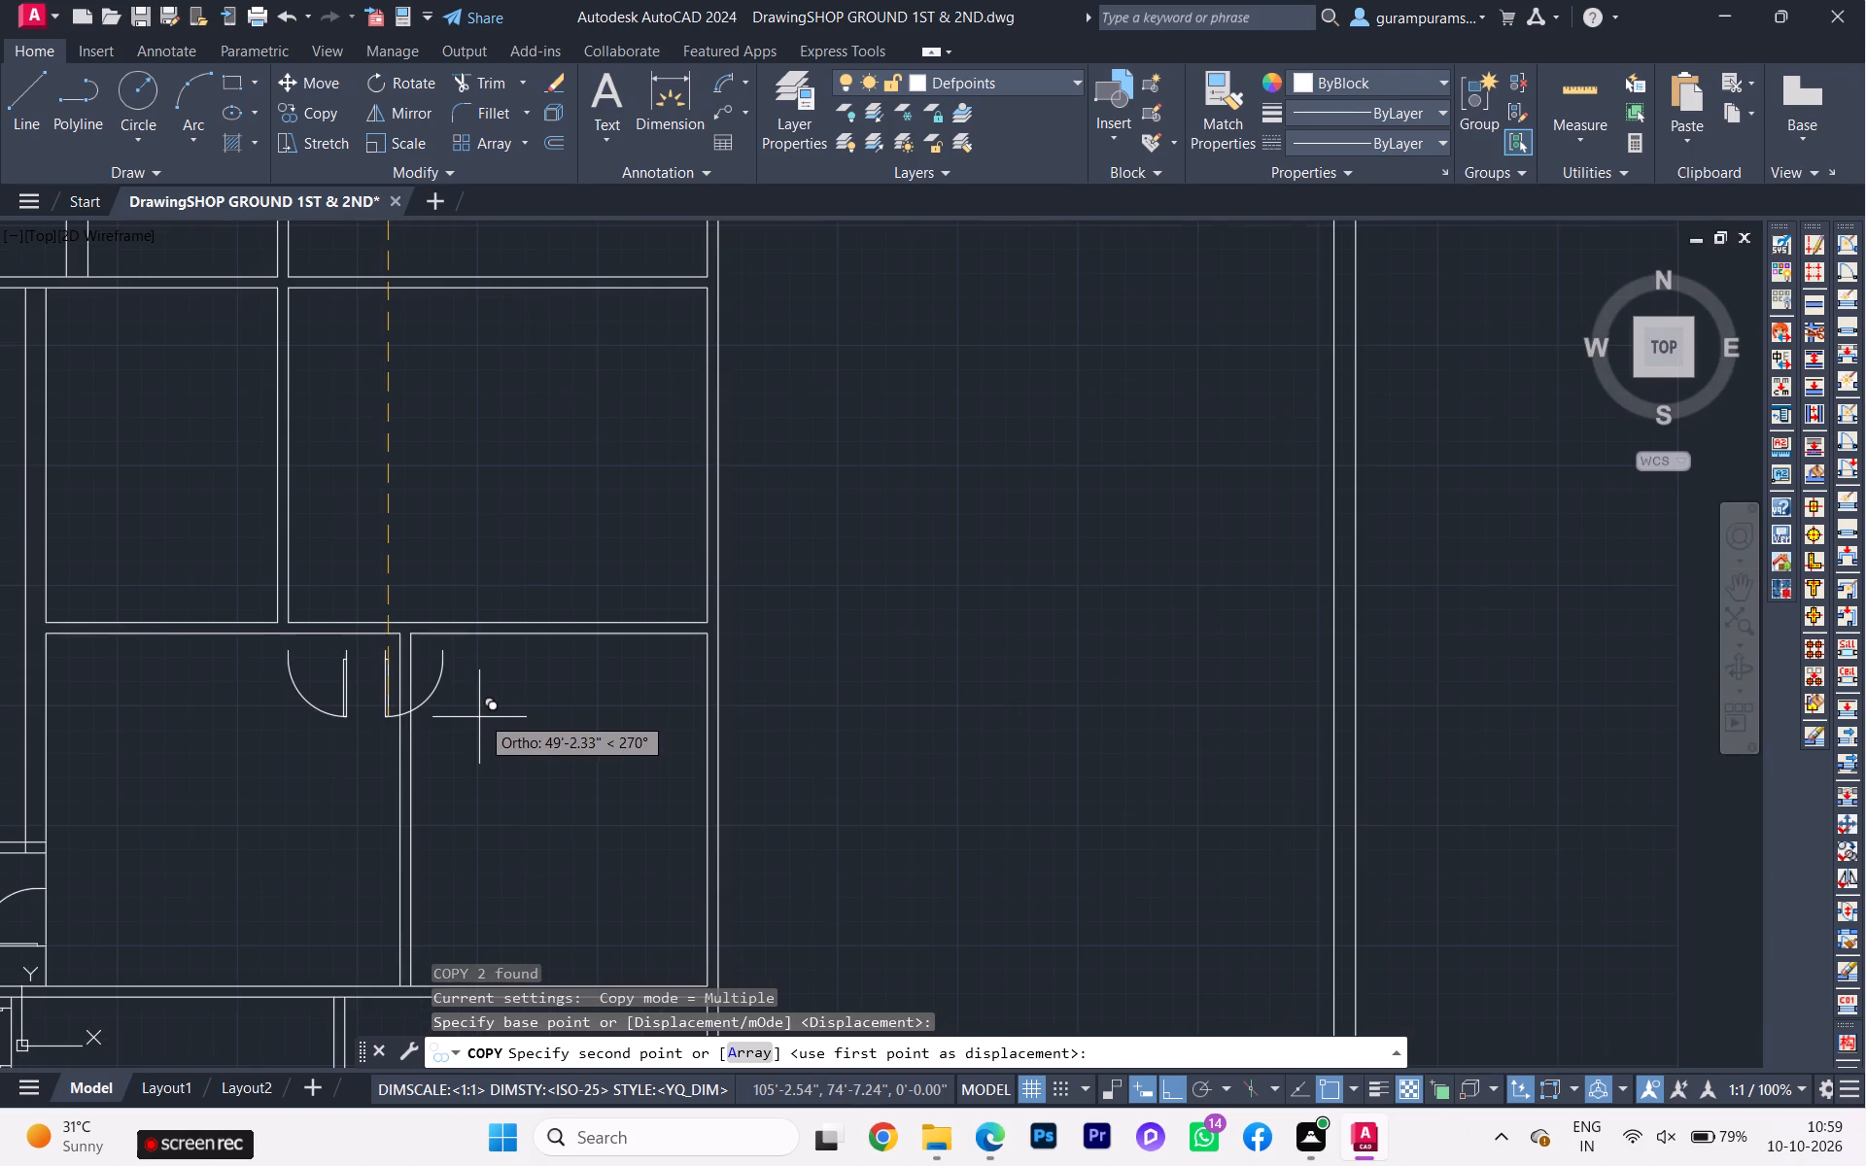
left_click(516, 708)
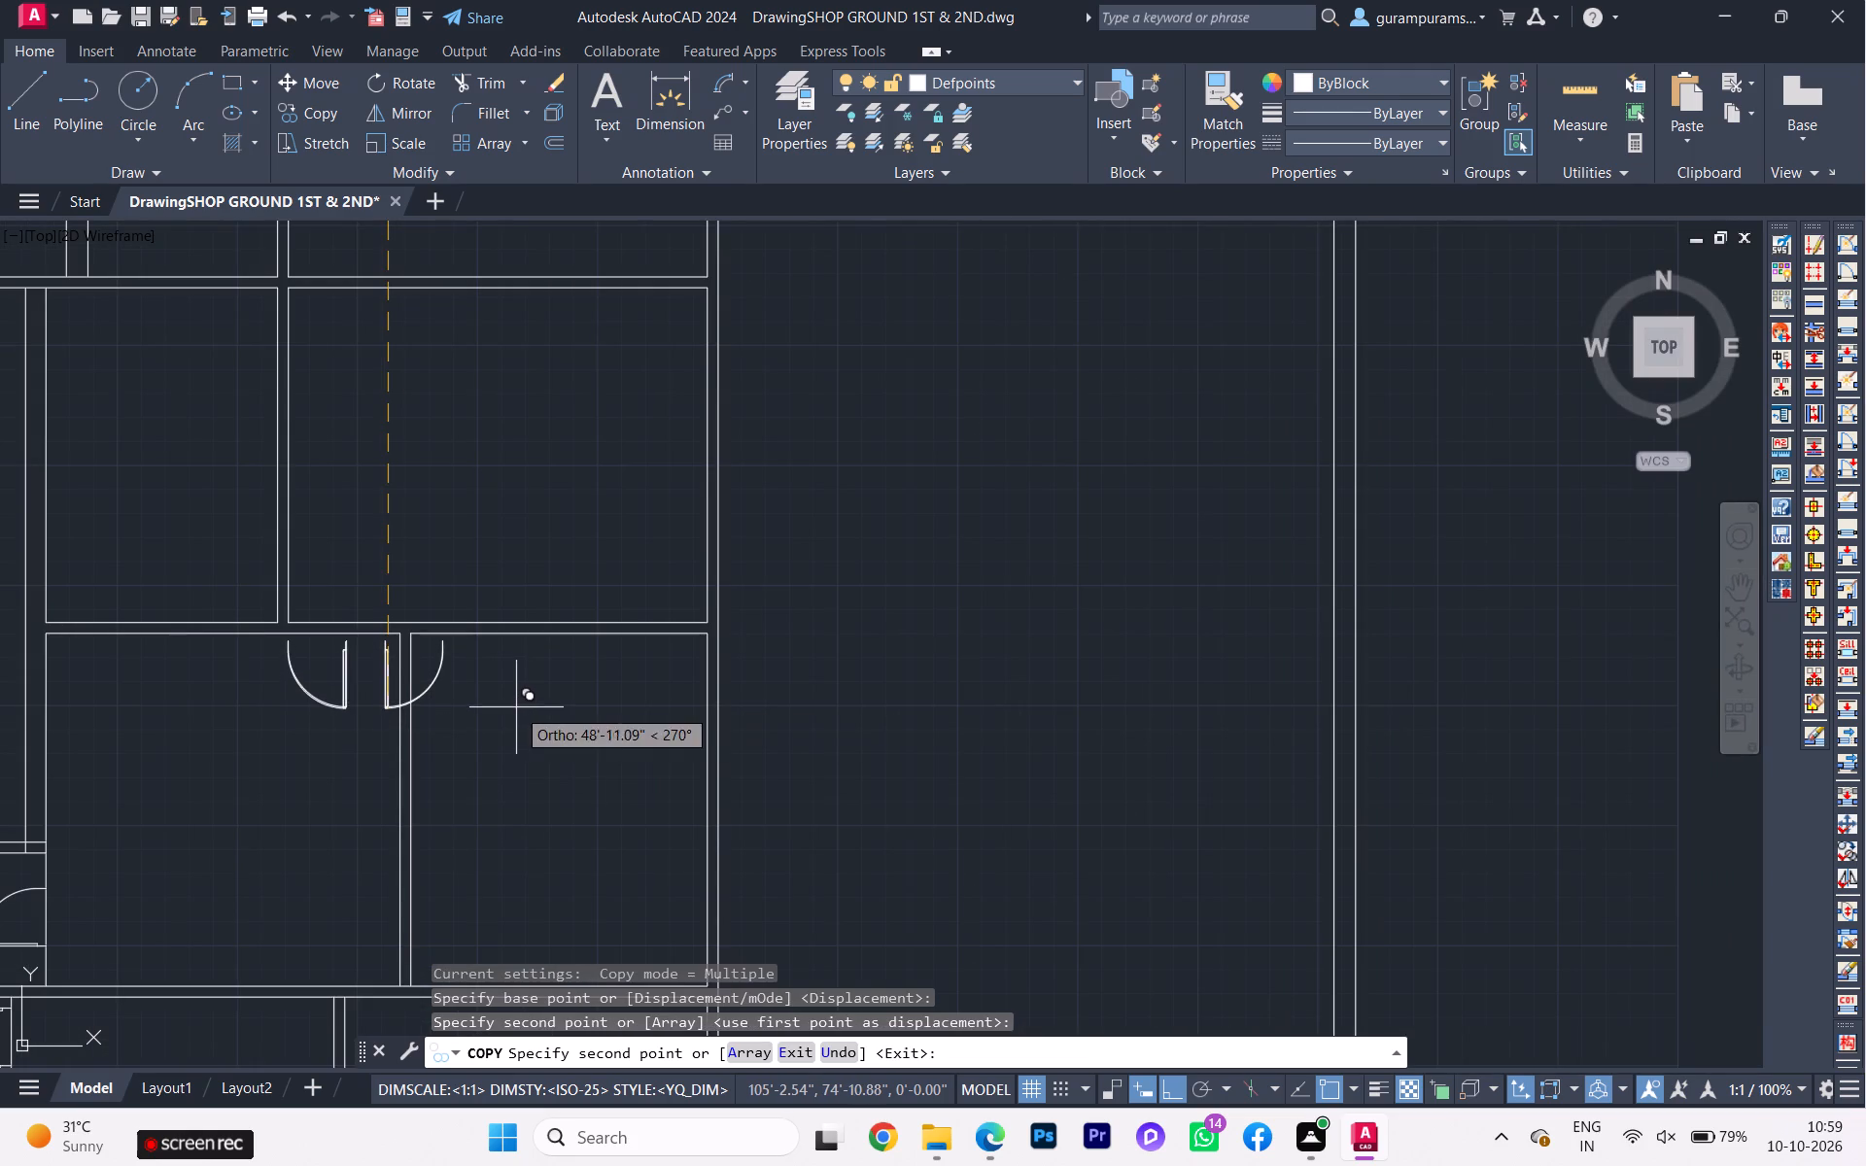
Place another copy of the door pair about 26'-1" below the originals, in the 14'-6½" × 11'-10½" common room under the study.
scroll(421, 716, "down", 3)
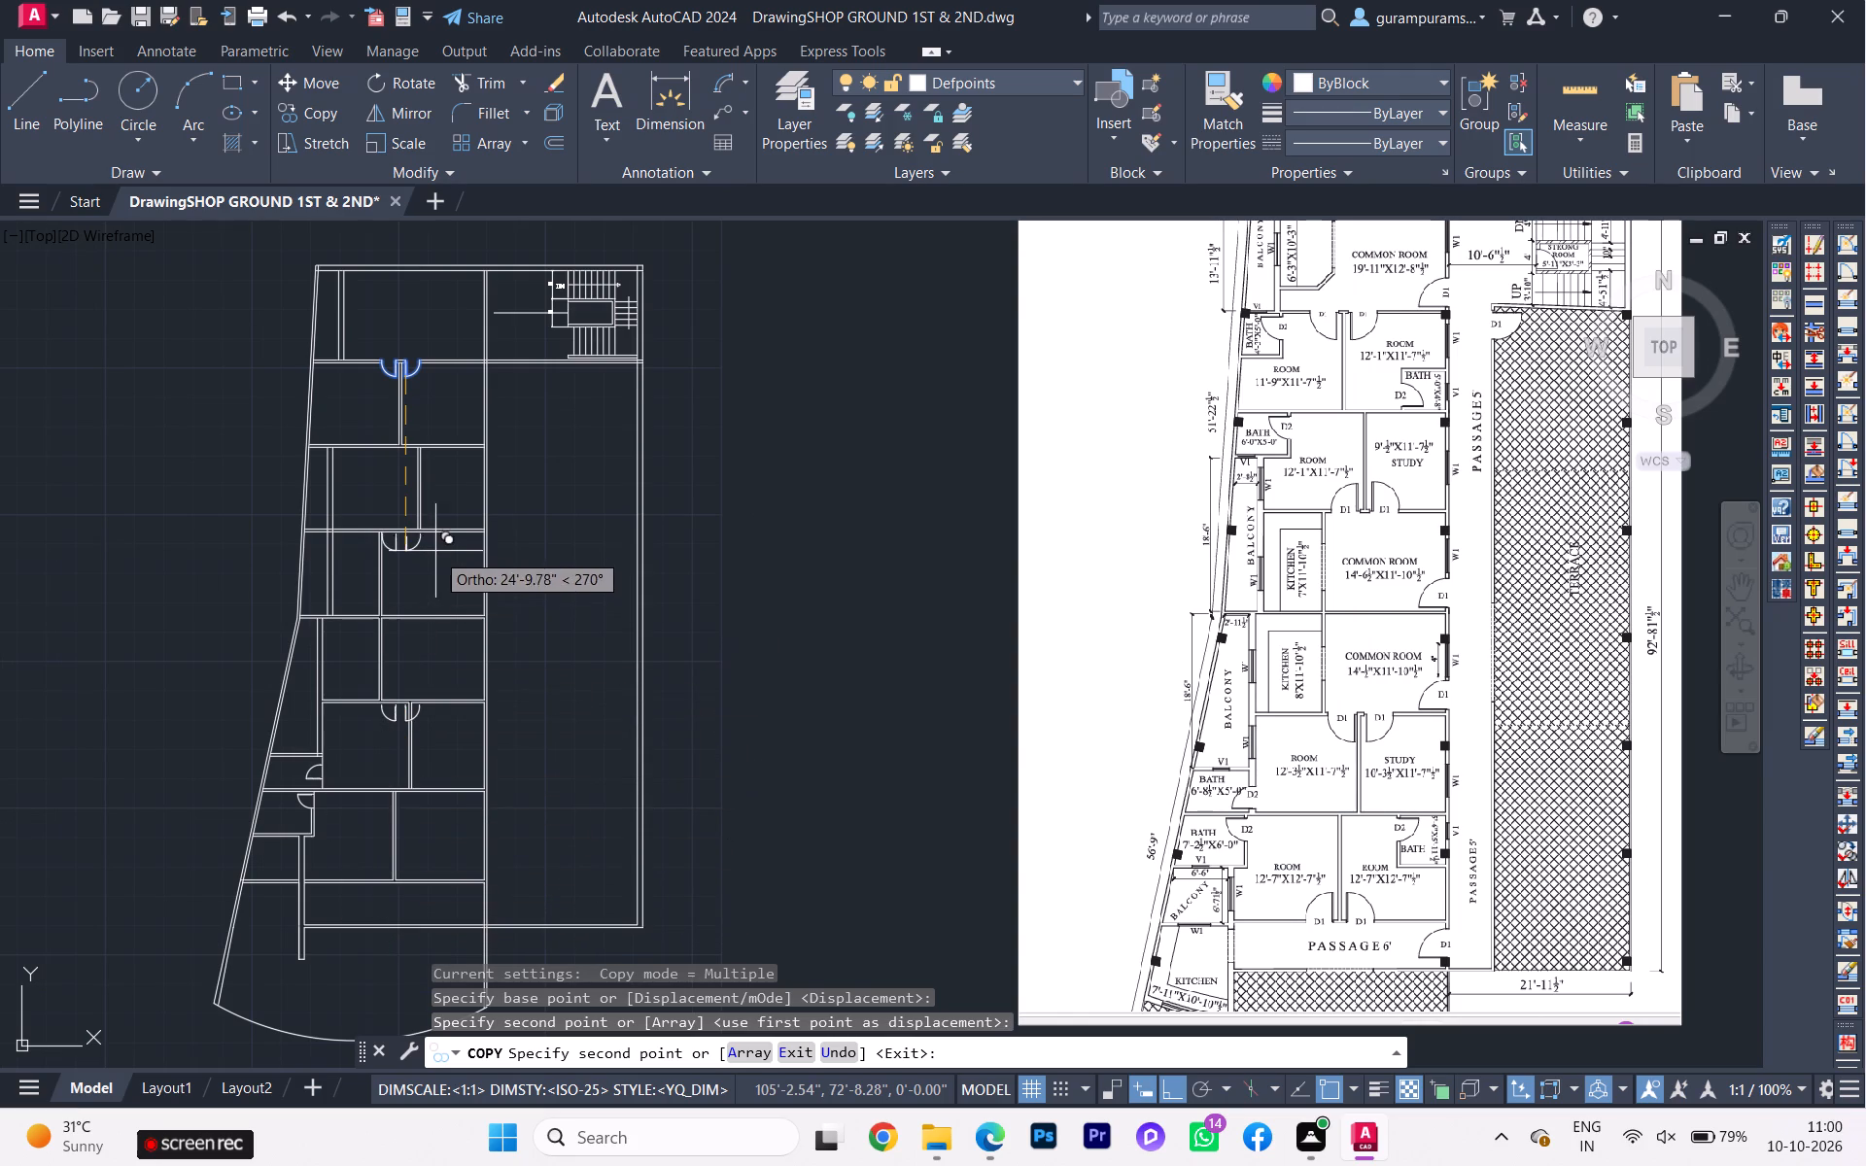
left_click(434, 560)
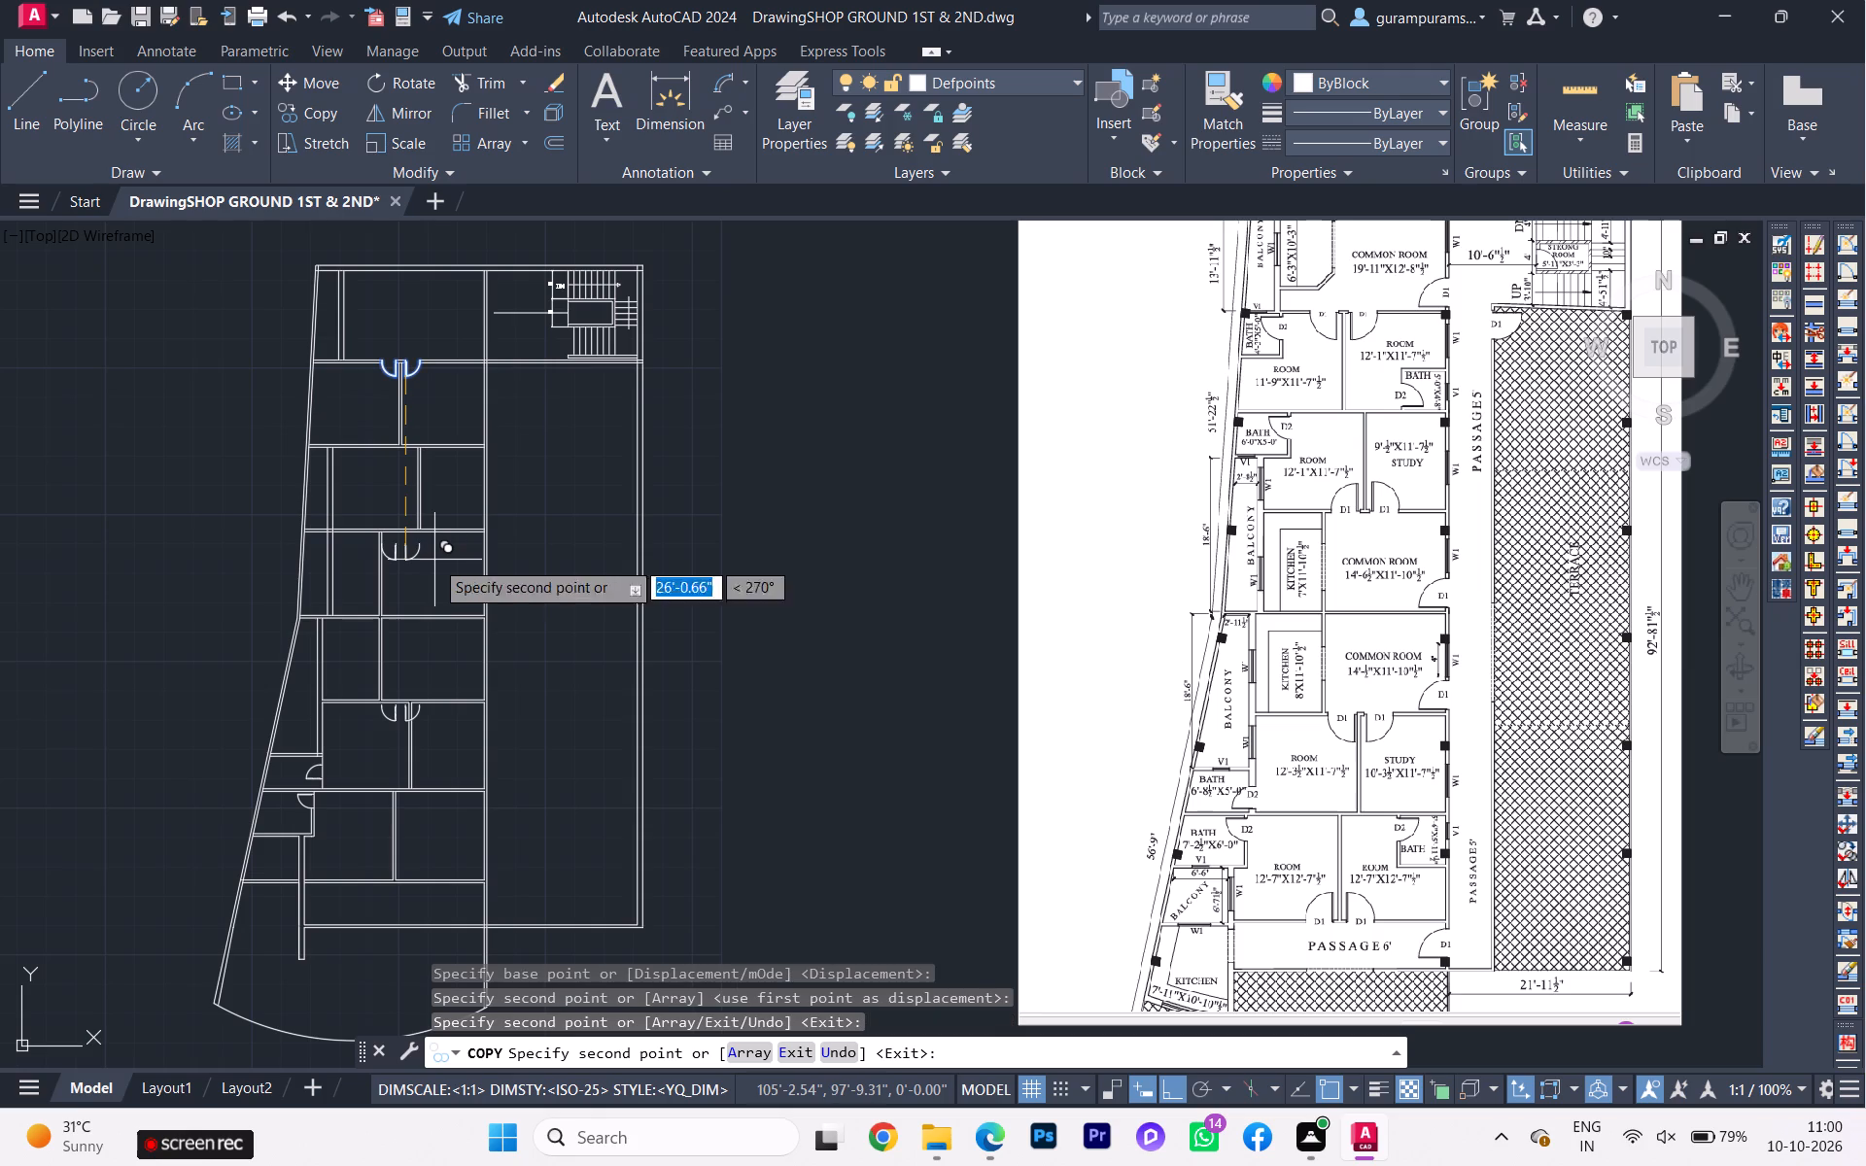
key("Escape")
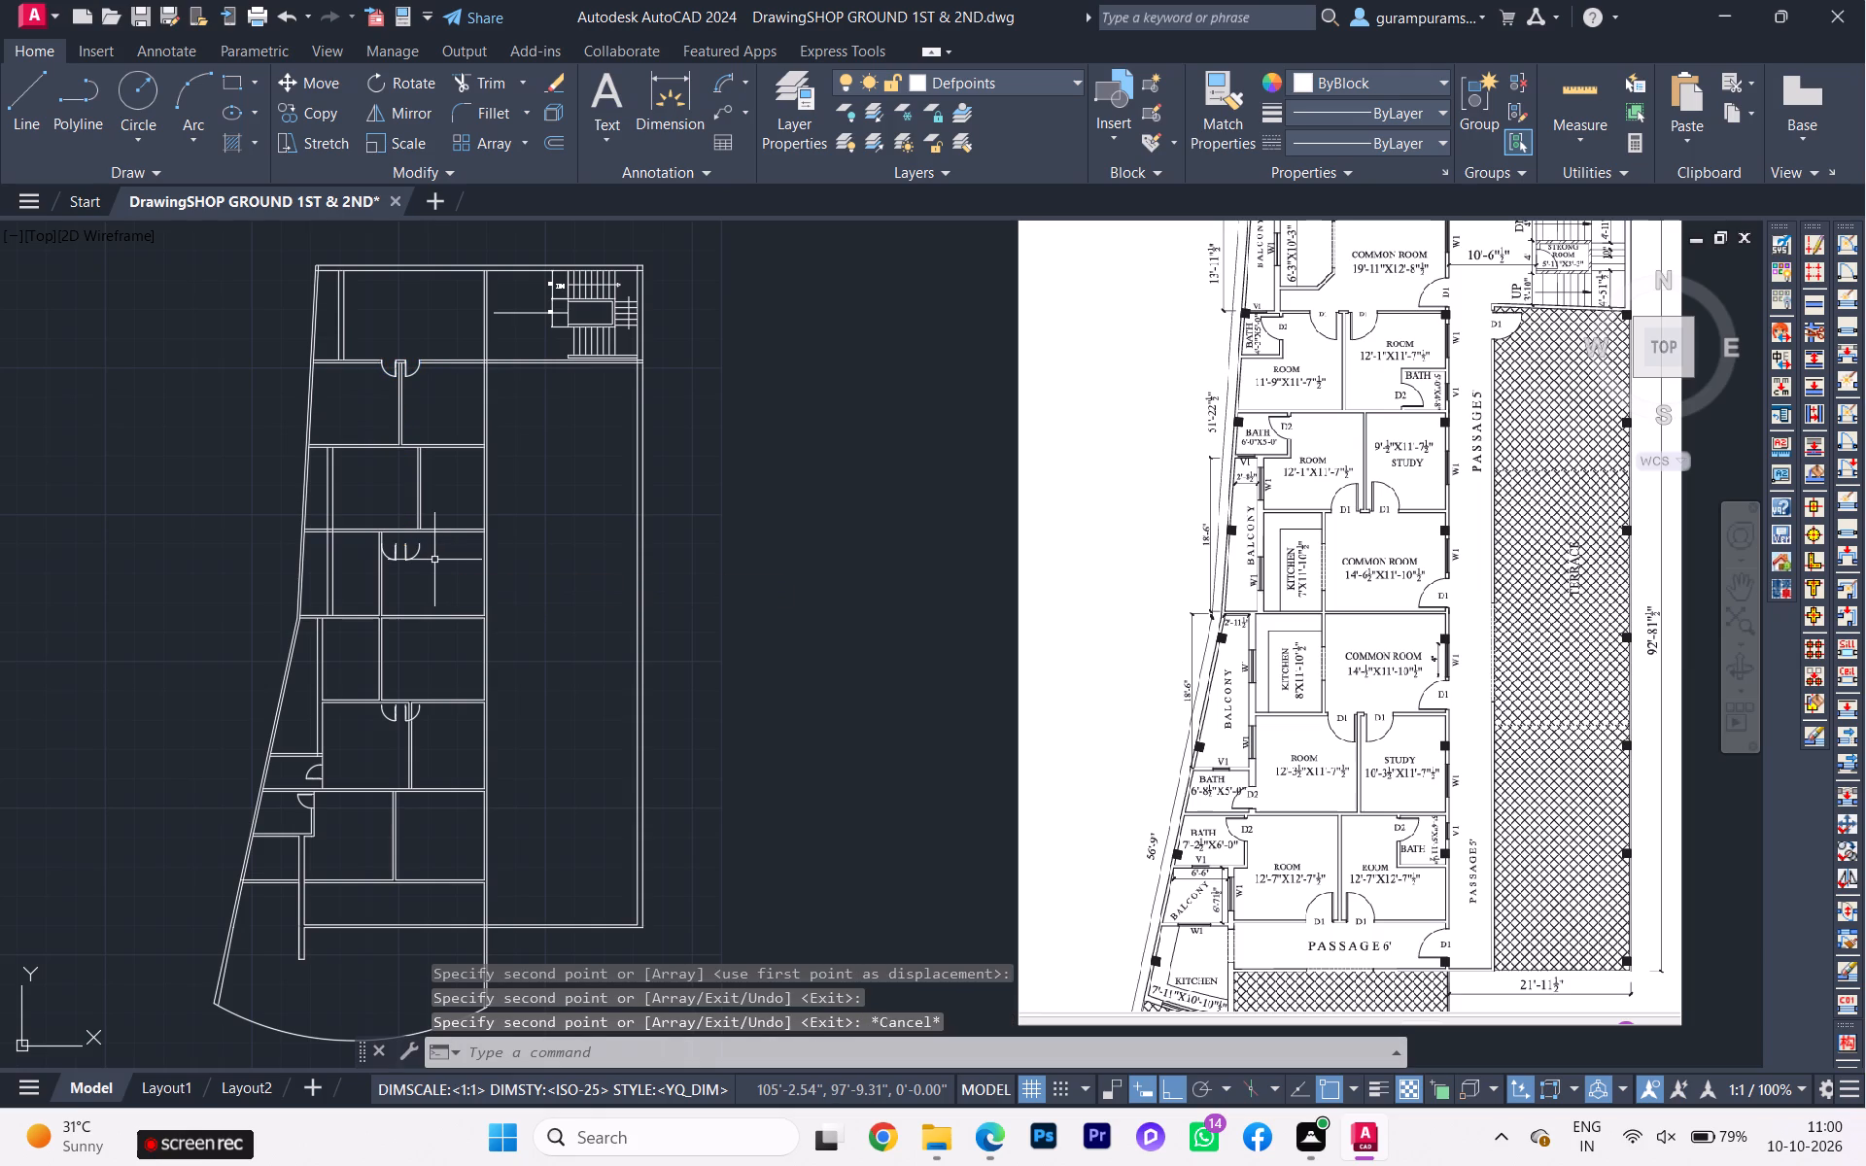
Mirror the door pair in the 14'-6½" × 11'-10½" common room across a horizontal line, erasing the source doors.
scroll(447, 595, "up", 2)
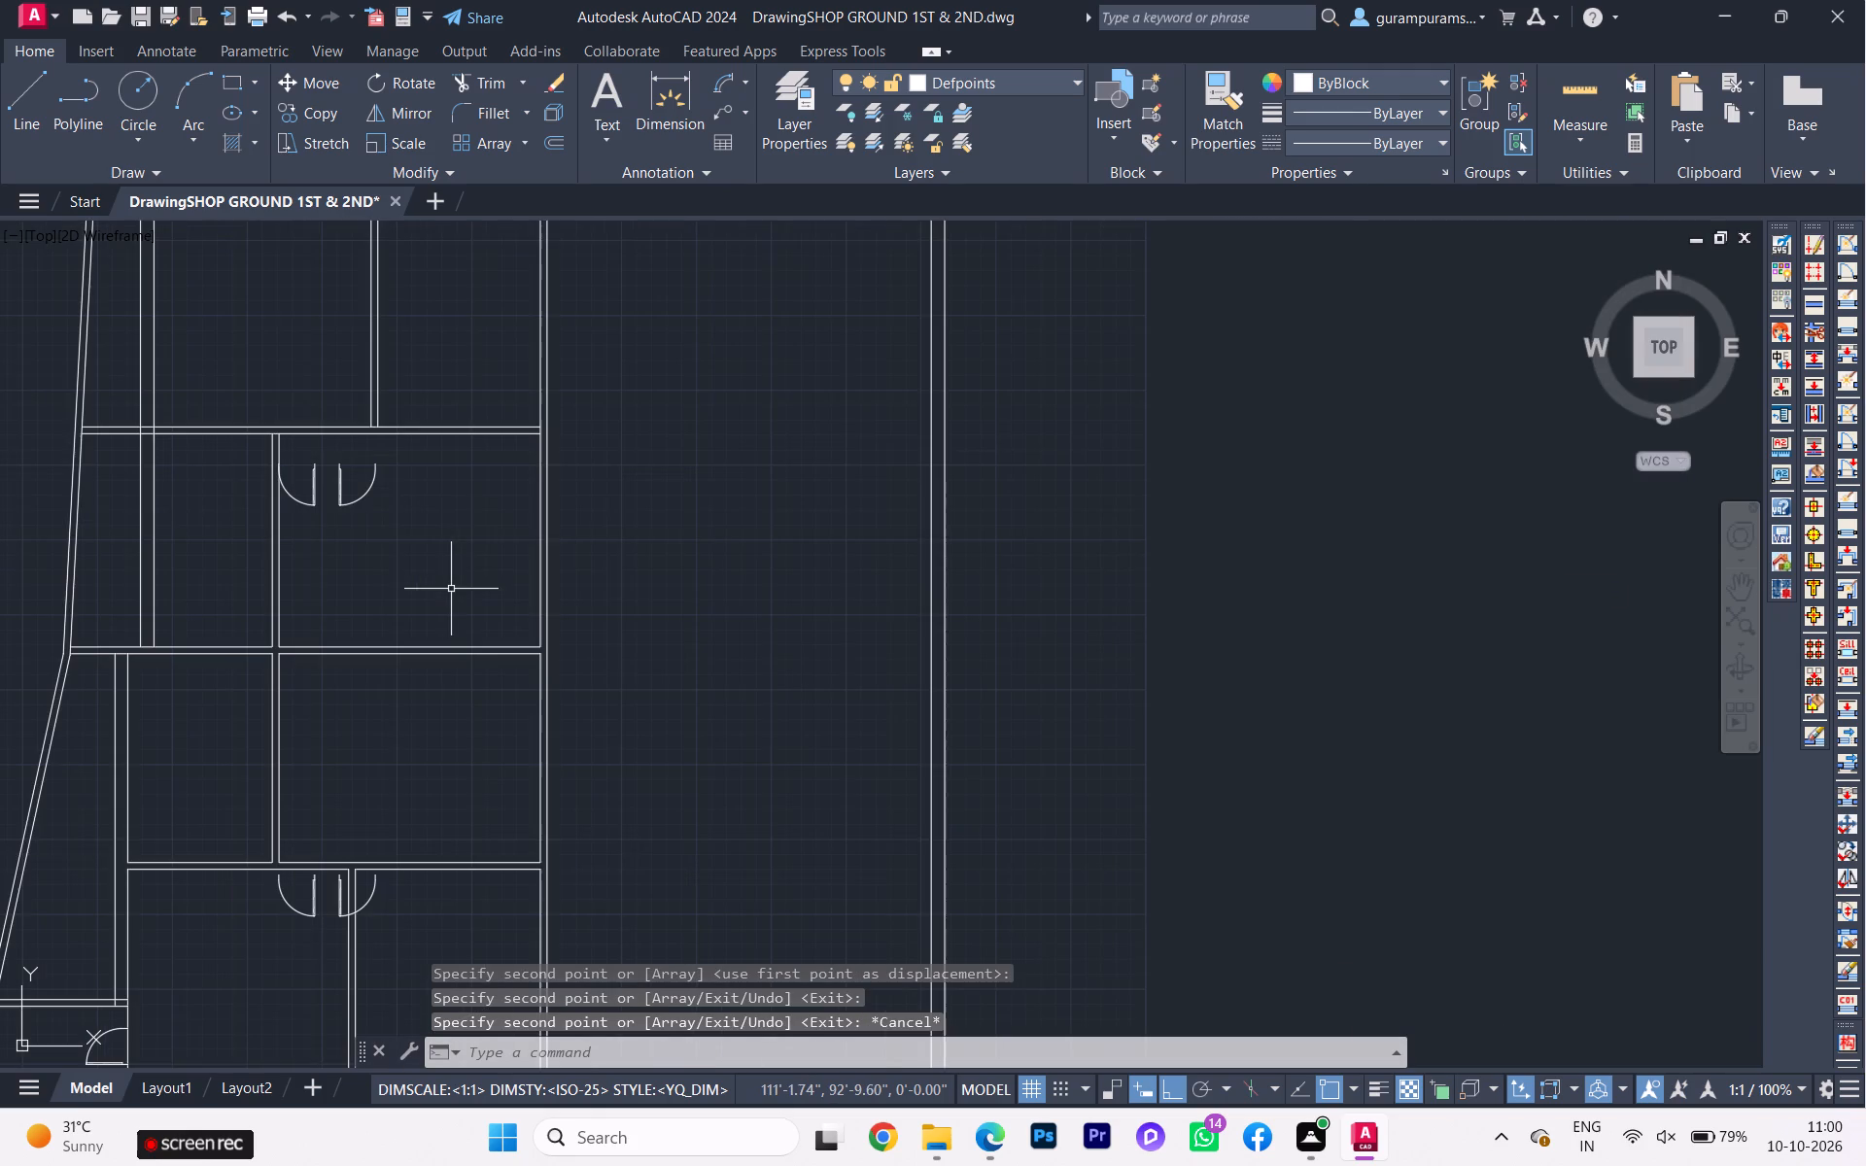
left_click(432, 558)
left_click(297, 463)
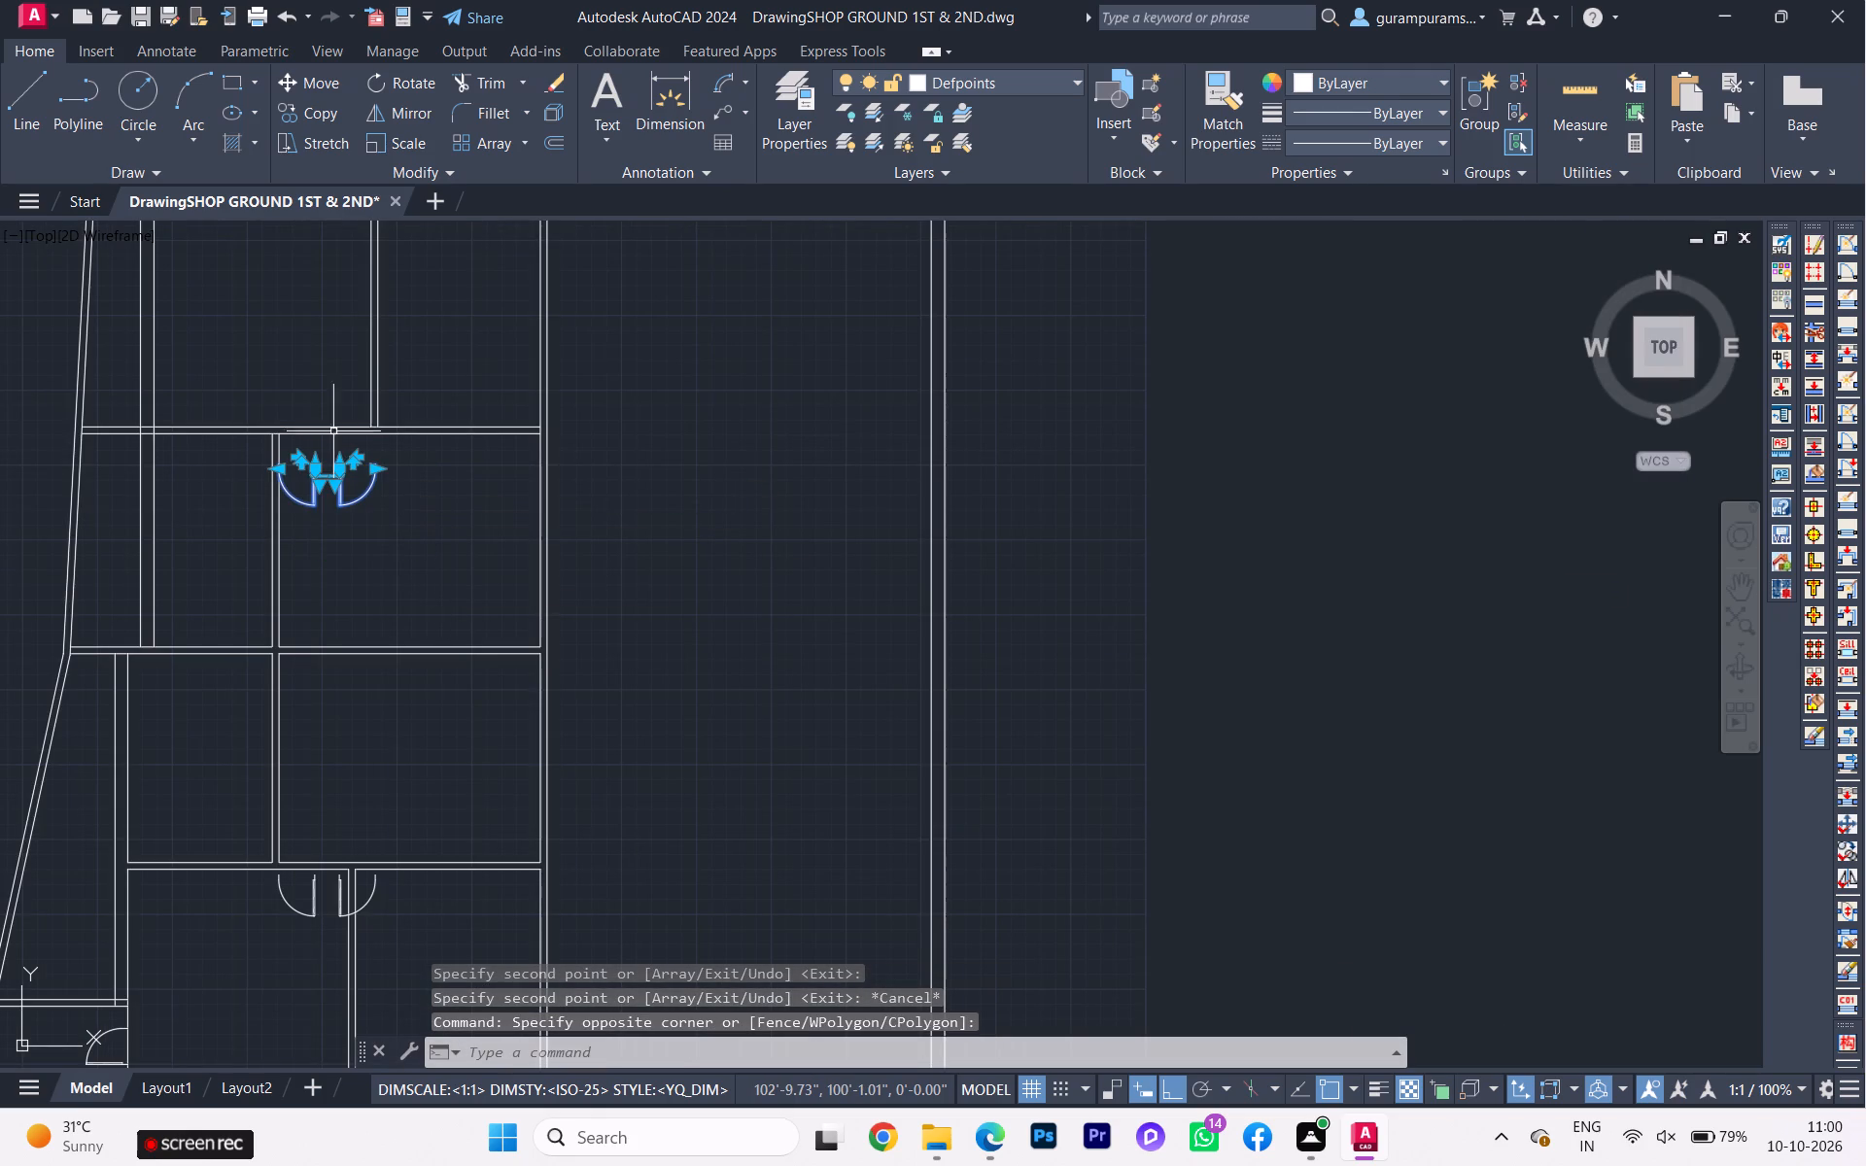
left_click(410, 116)
left_click(310, 529)
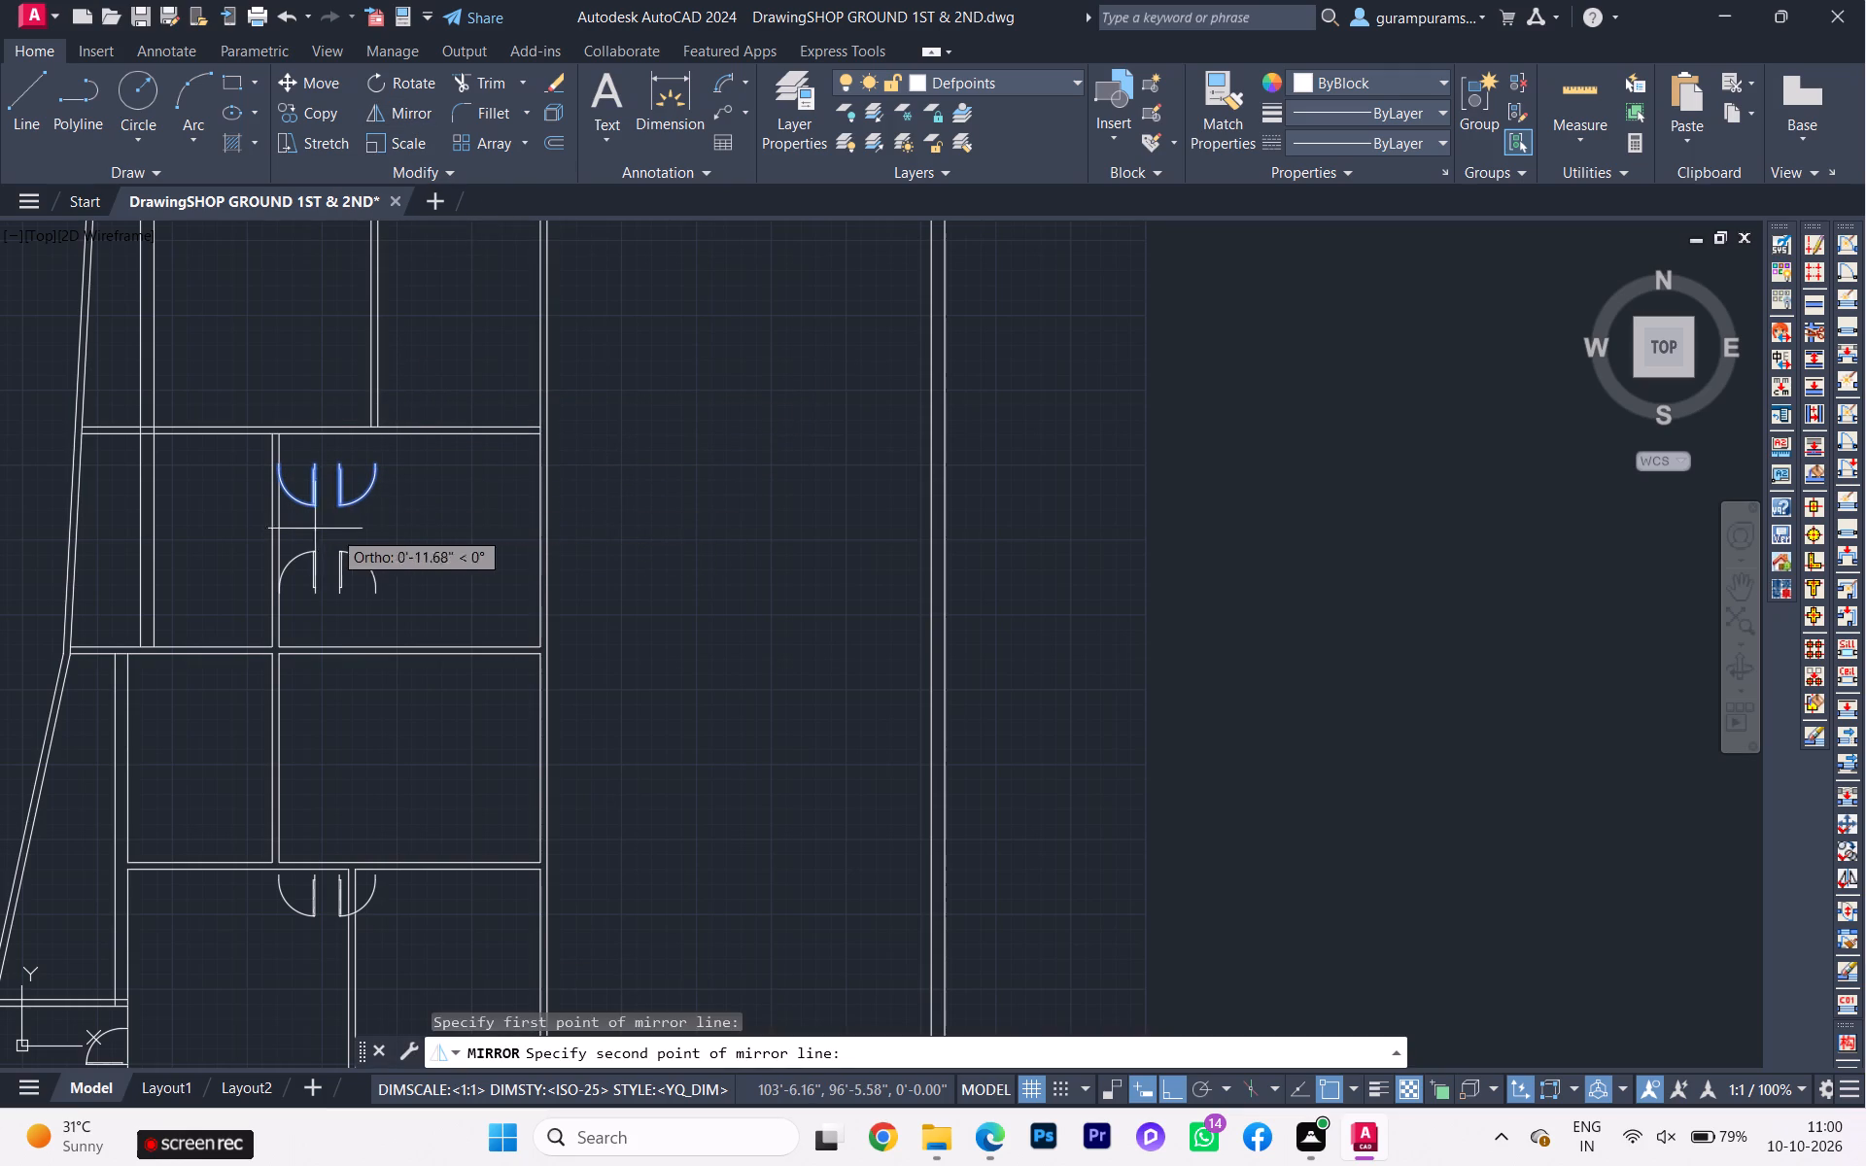
left_click(397, 532)
left_click_drag(450, 585, 397, 532)
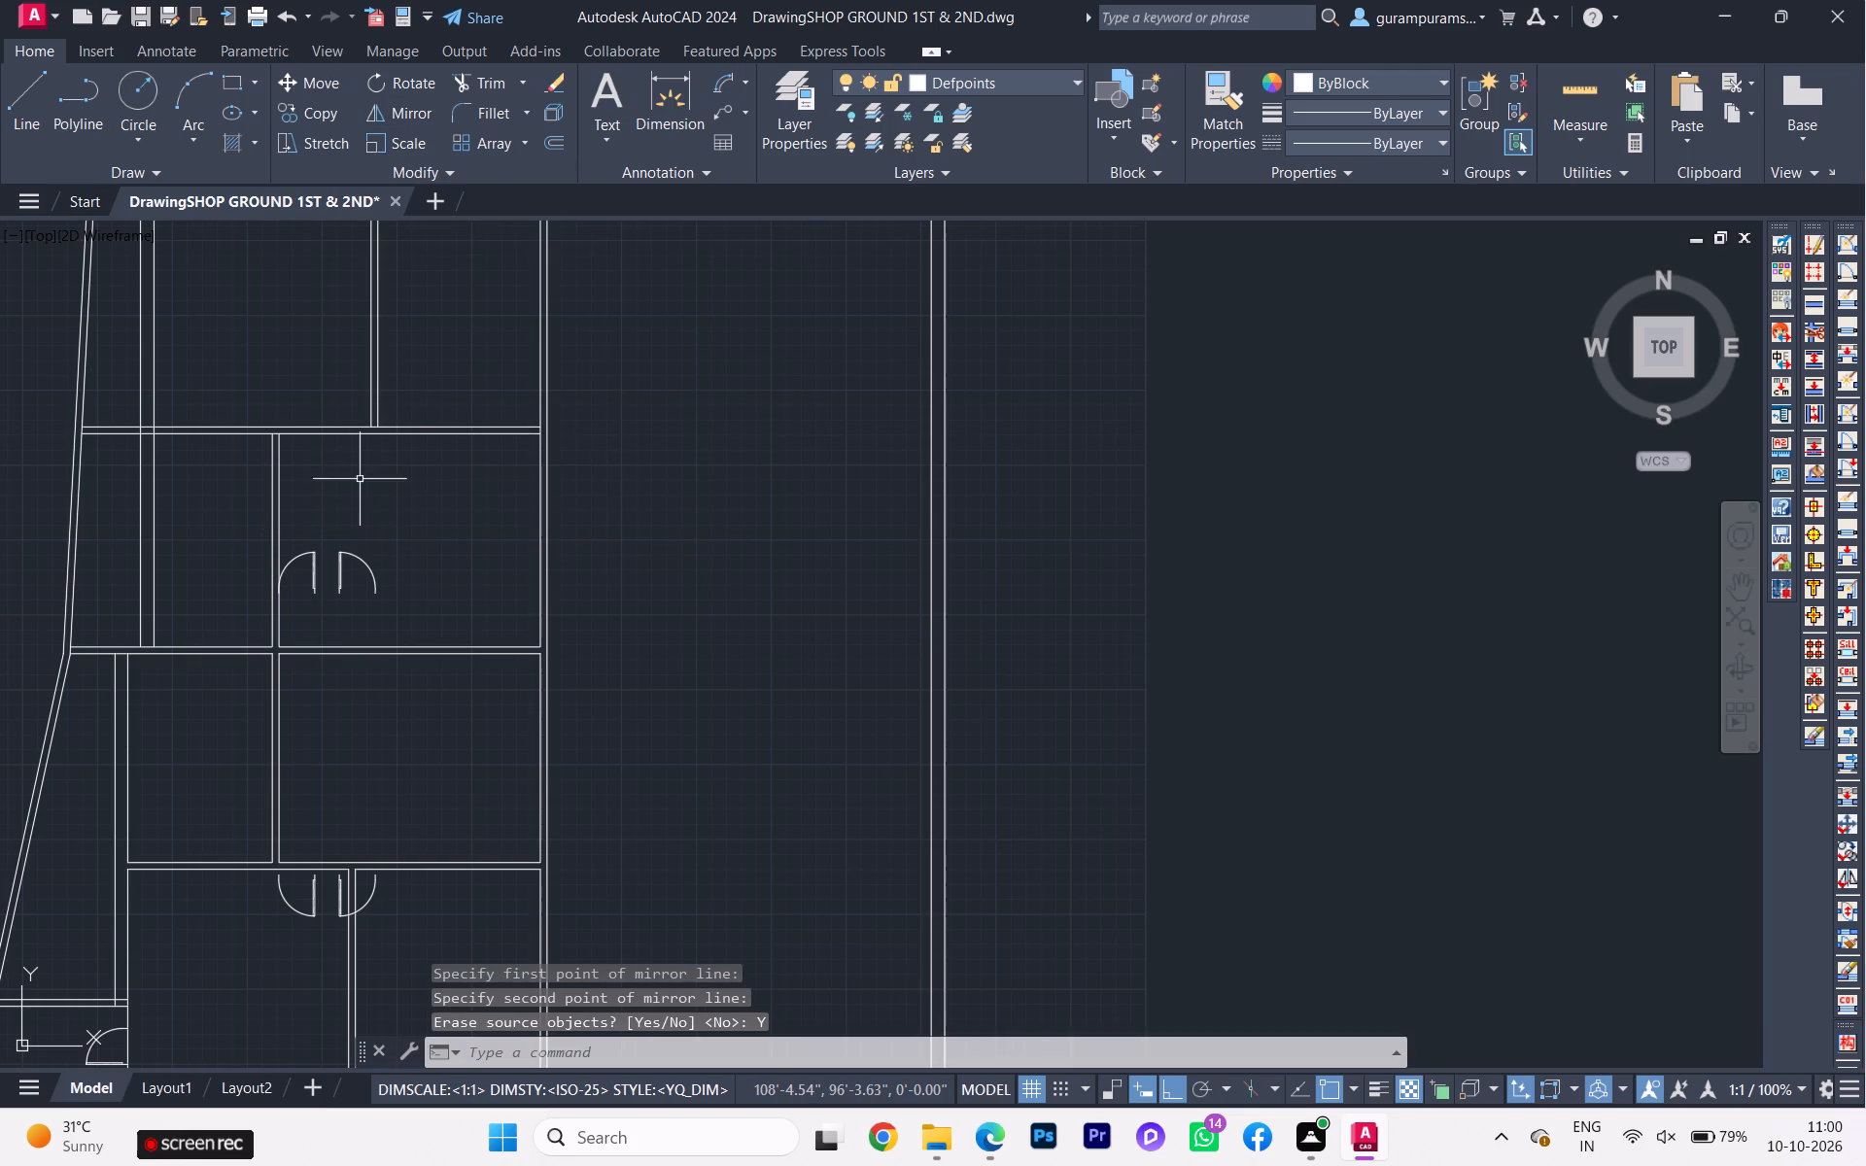
Move the mirrored door pair up onto the wall above the common room, one door on each side of the room–study partition.
scroll(340, 525, "down", 1)
left_click(348, 587)
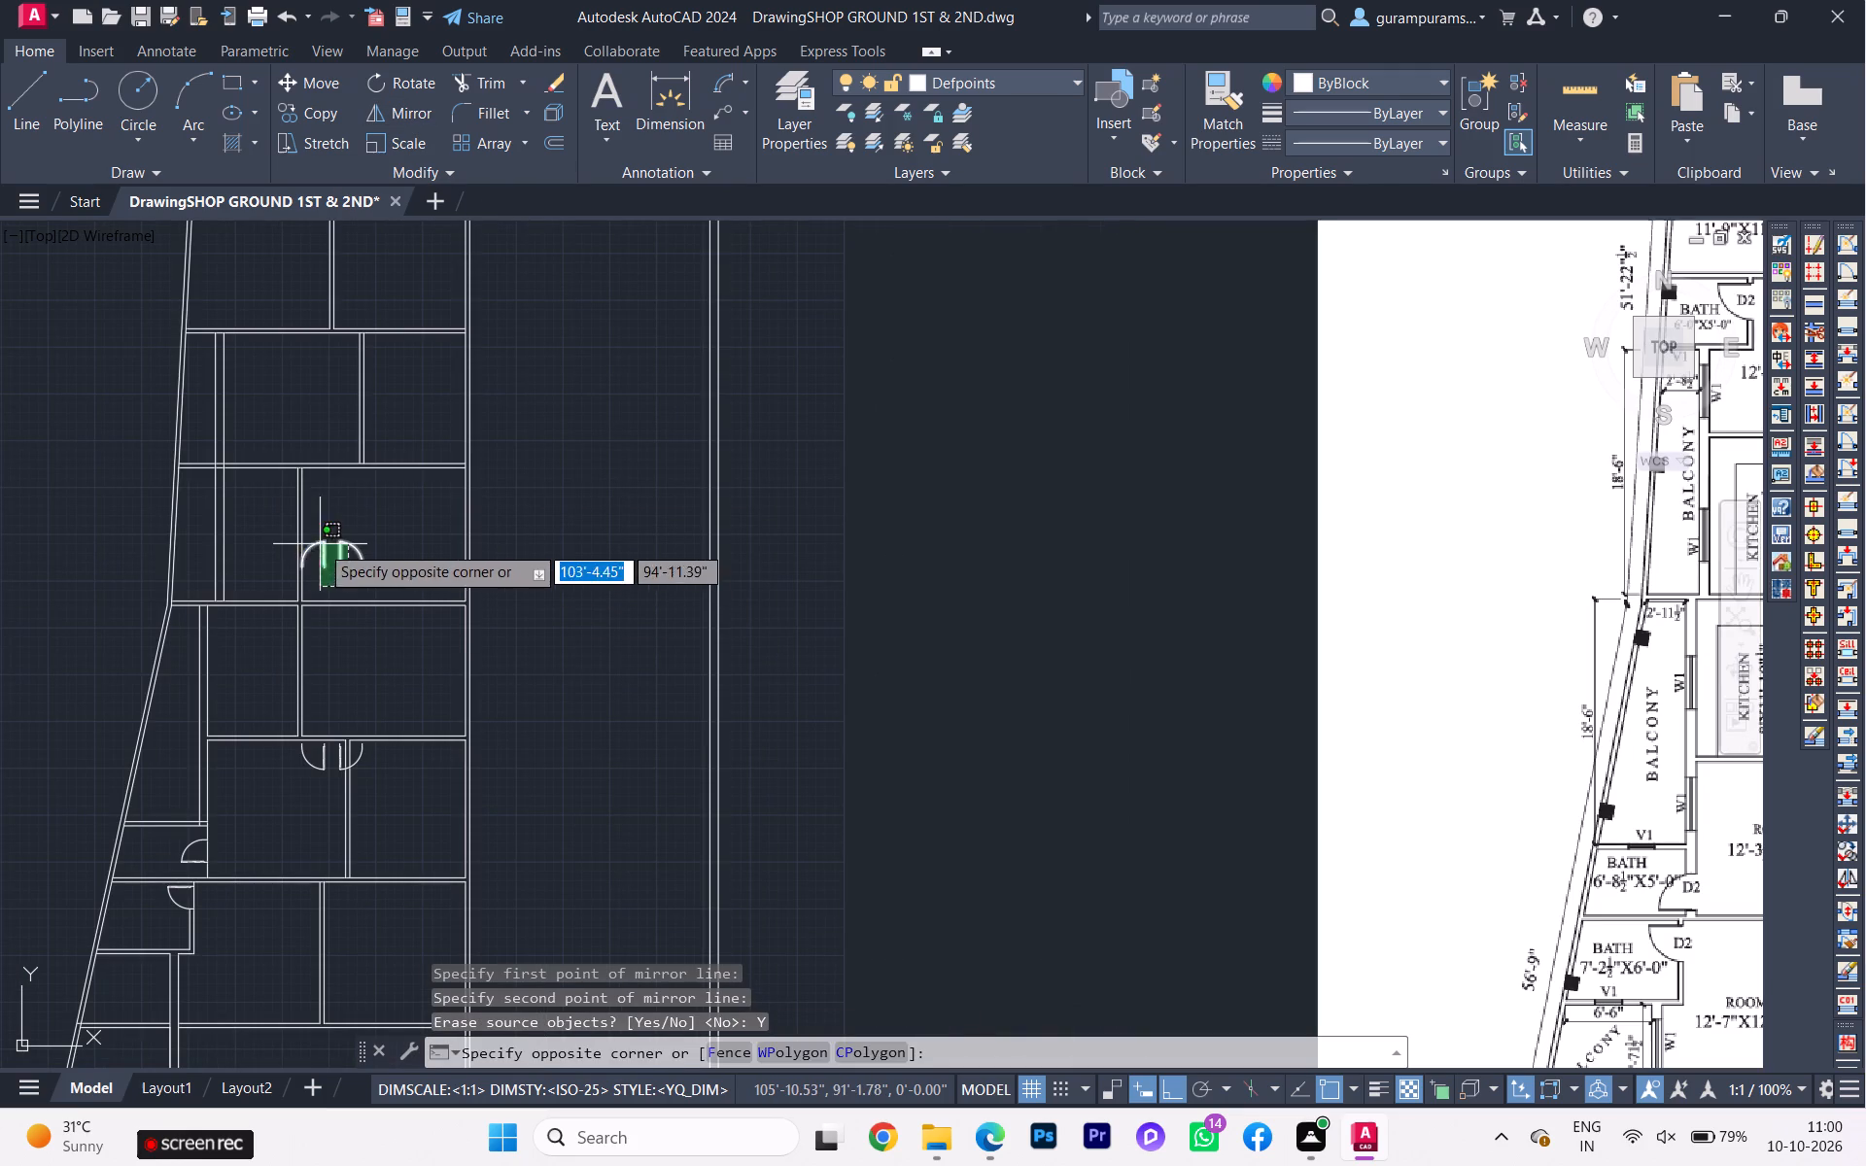
left_click(320, 544)
scroll(153, 478, "down", 1)
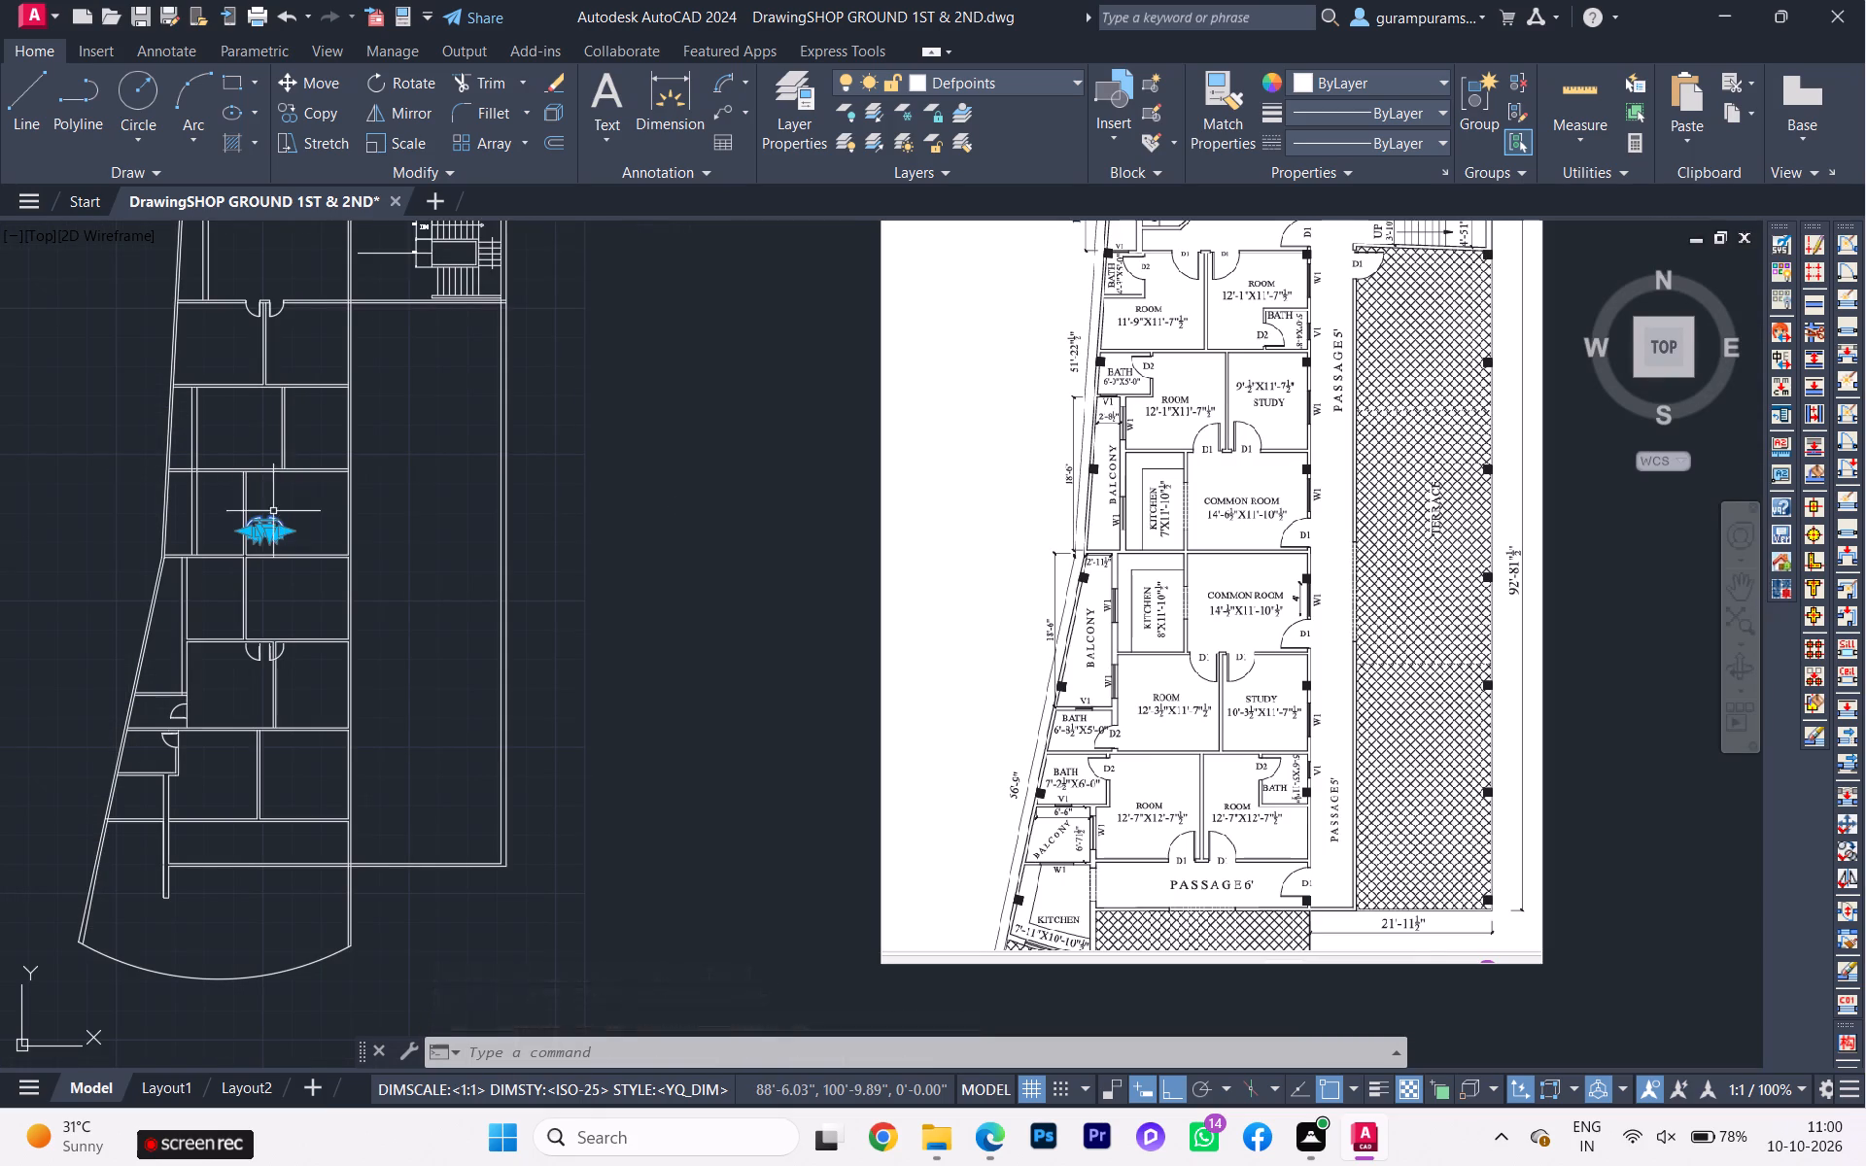
scroll(261, 521, "up", 4)
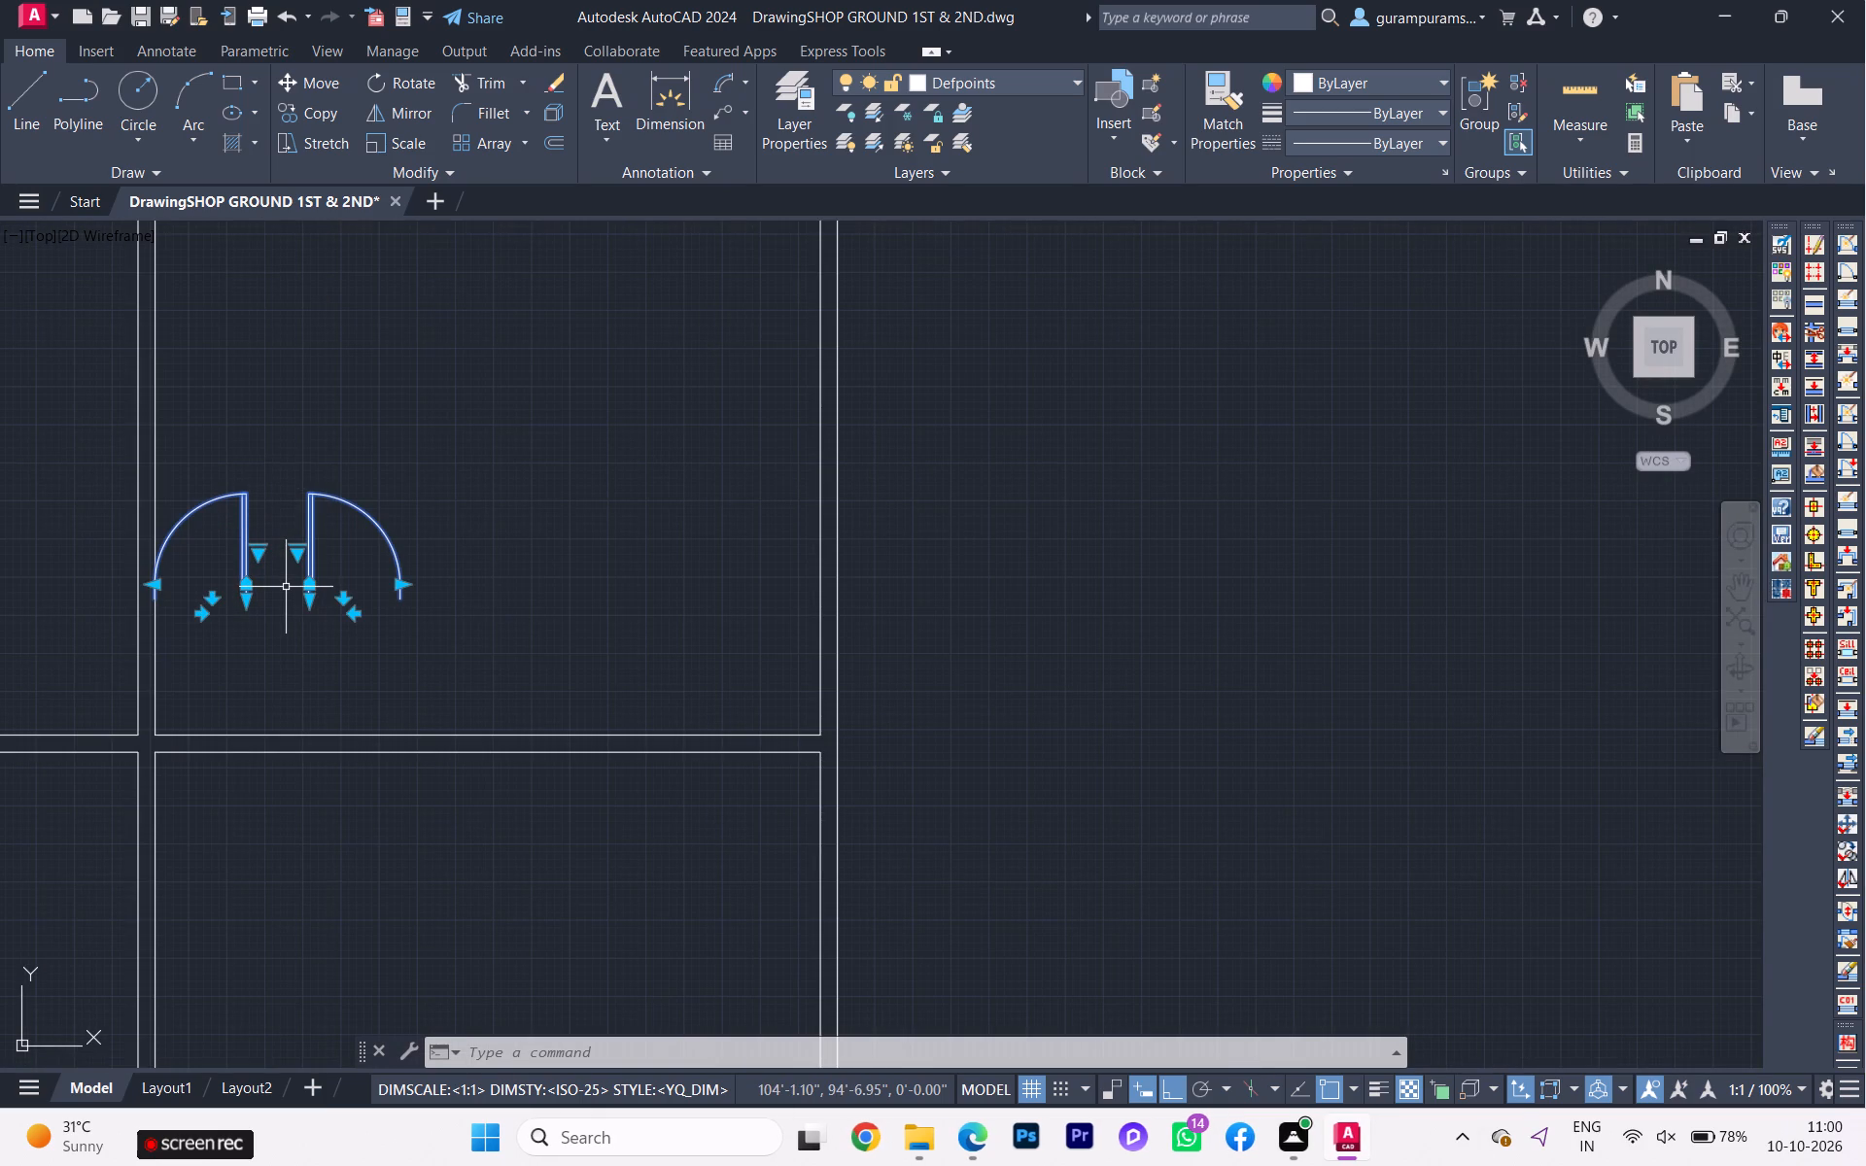
key("m")
key("Return")
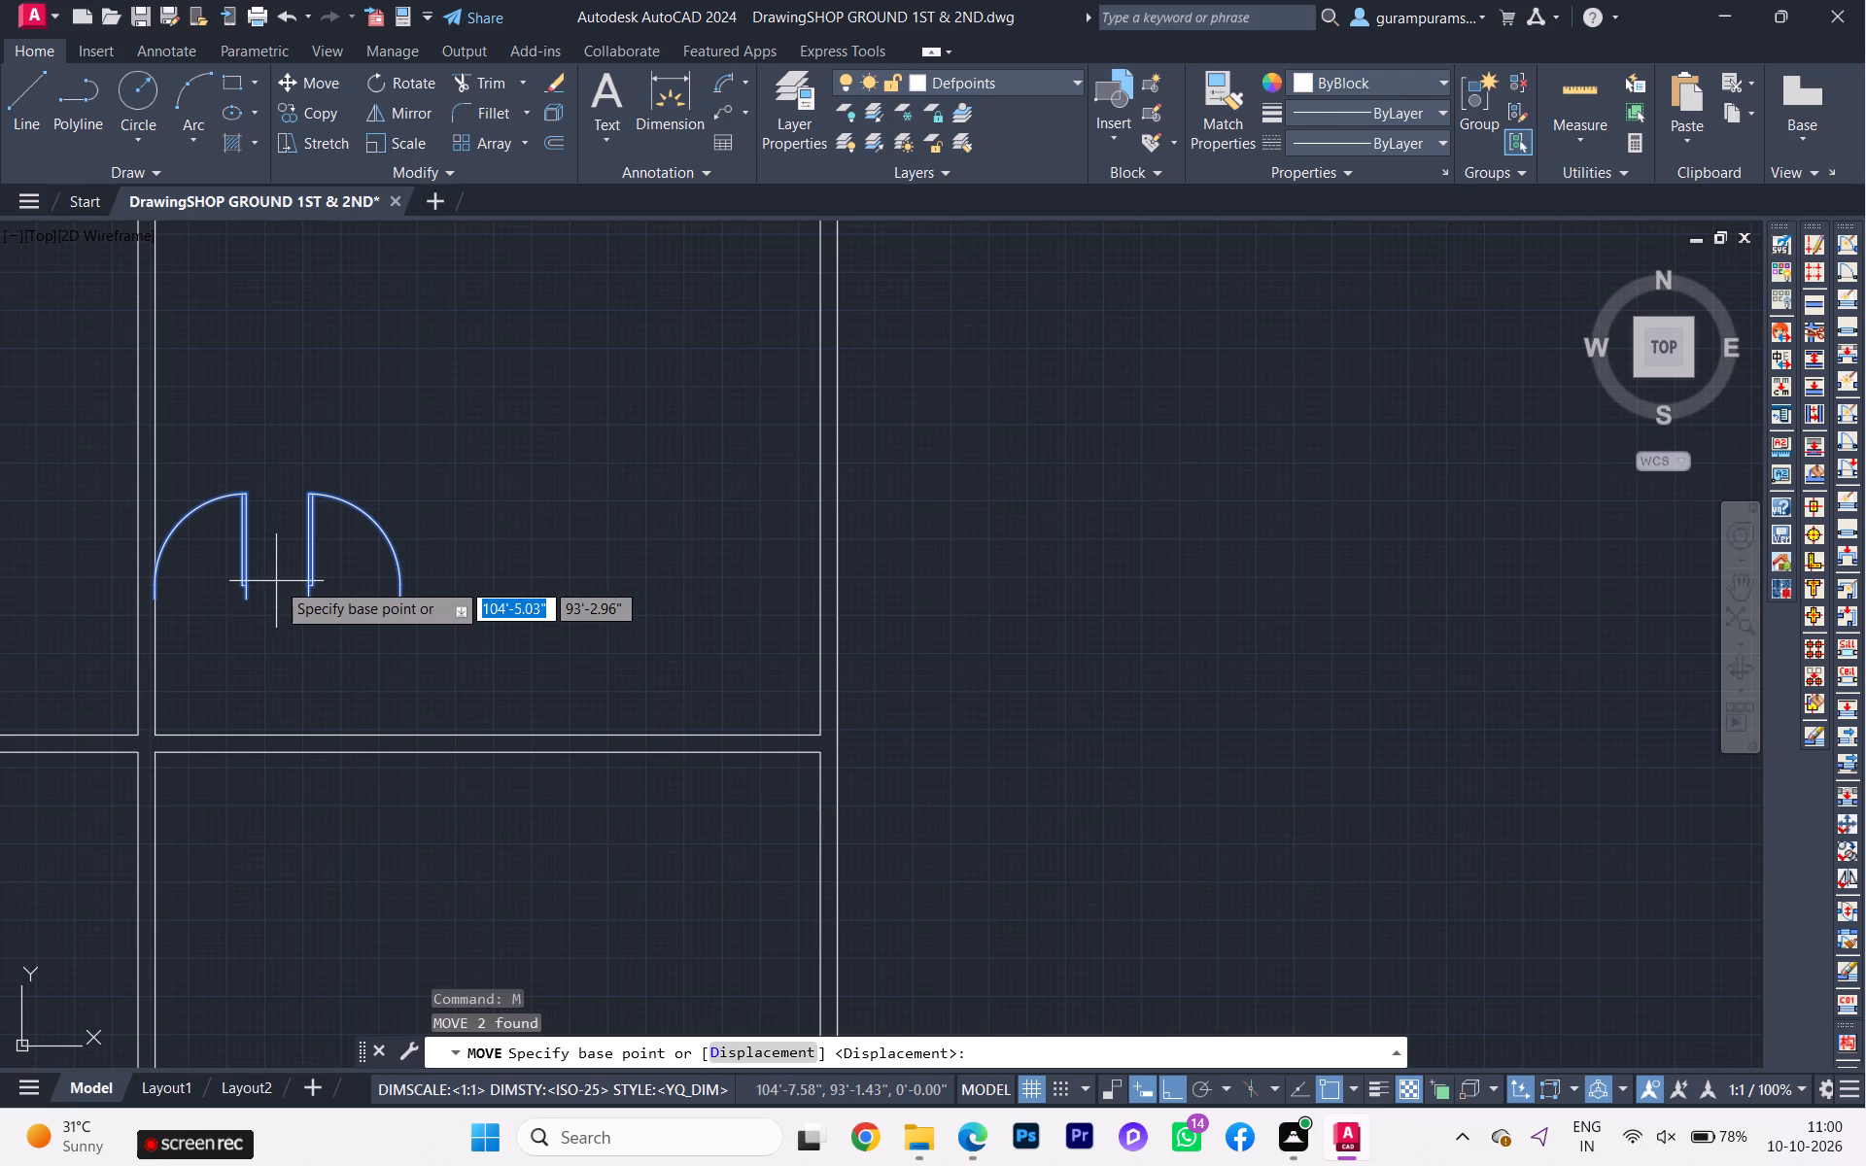
left_click(315, 602)
scroll(358, 540, "down", 2)
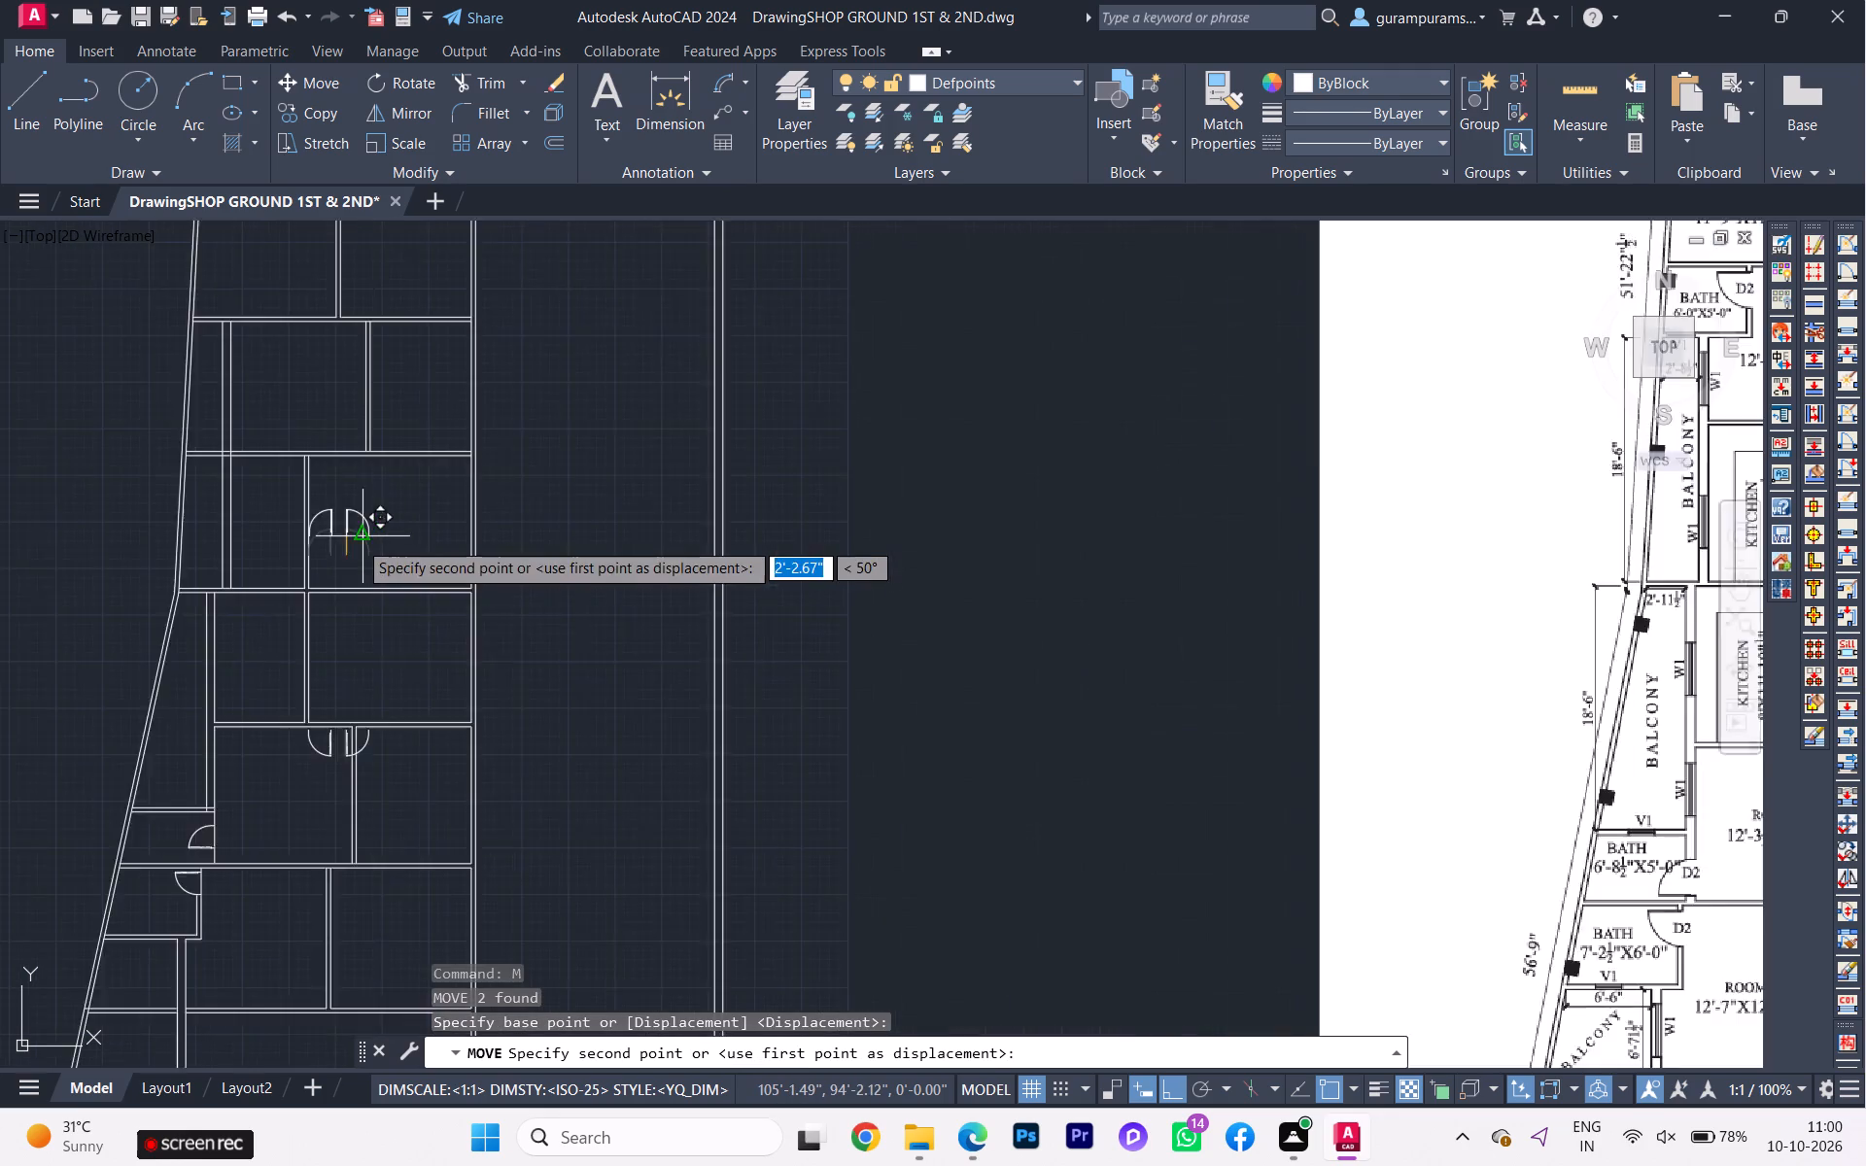
scroll(358, 540, "down", 2)
scroll(378, 489, "up", 2)
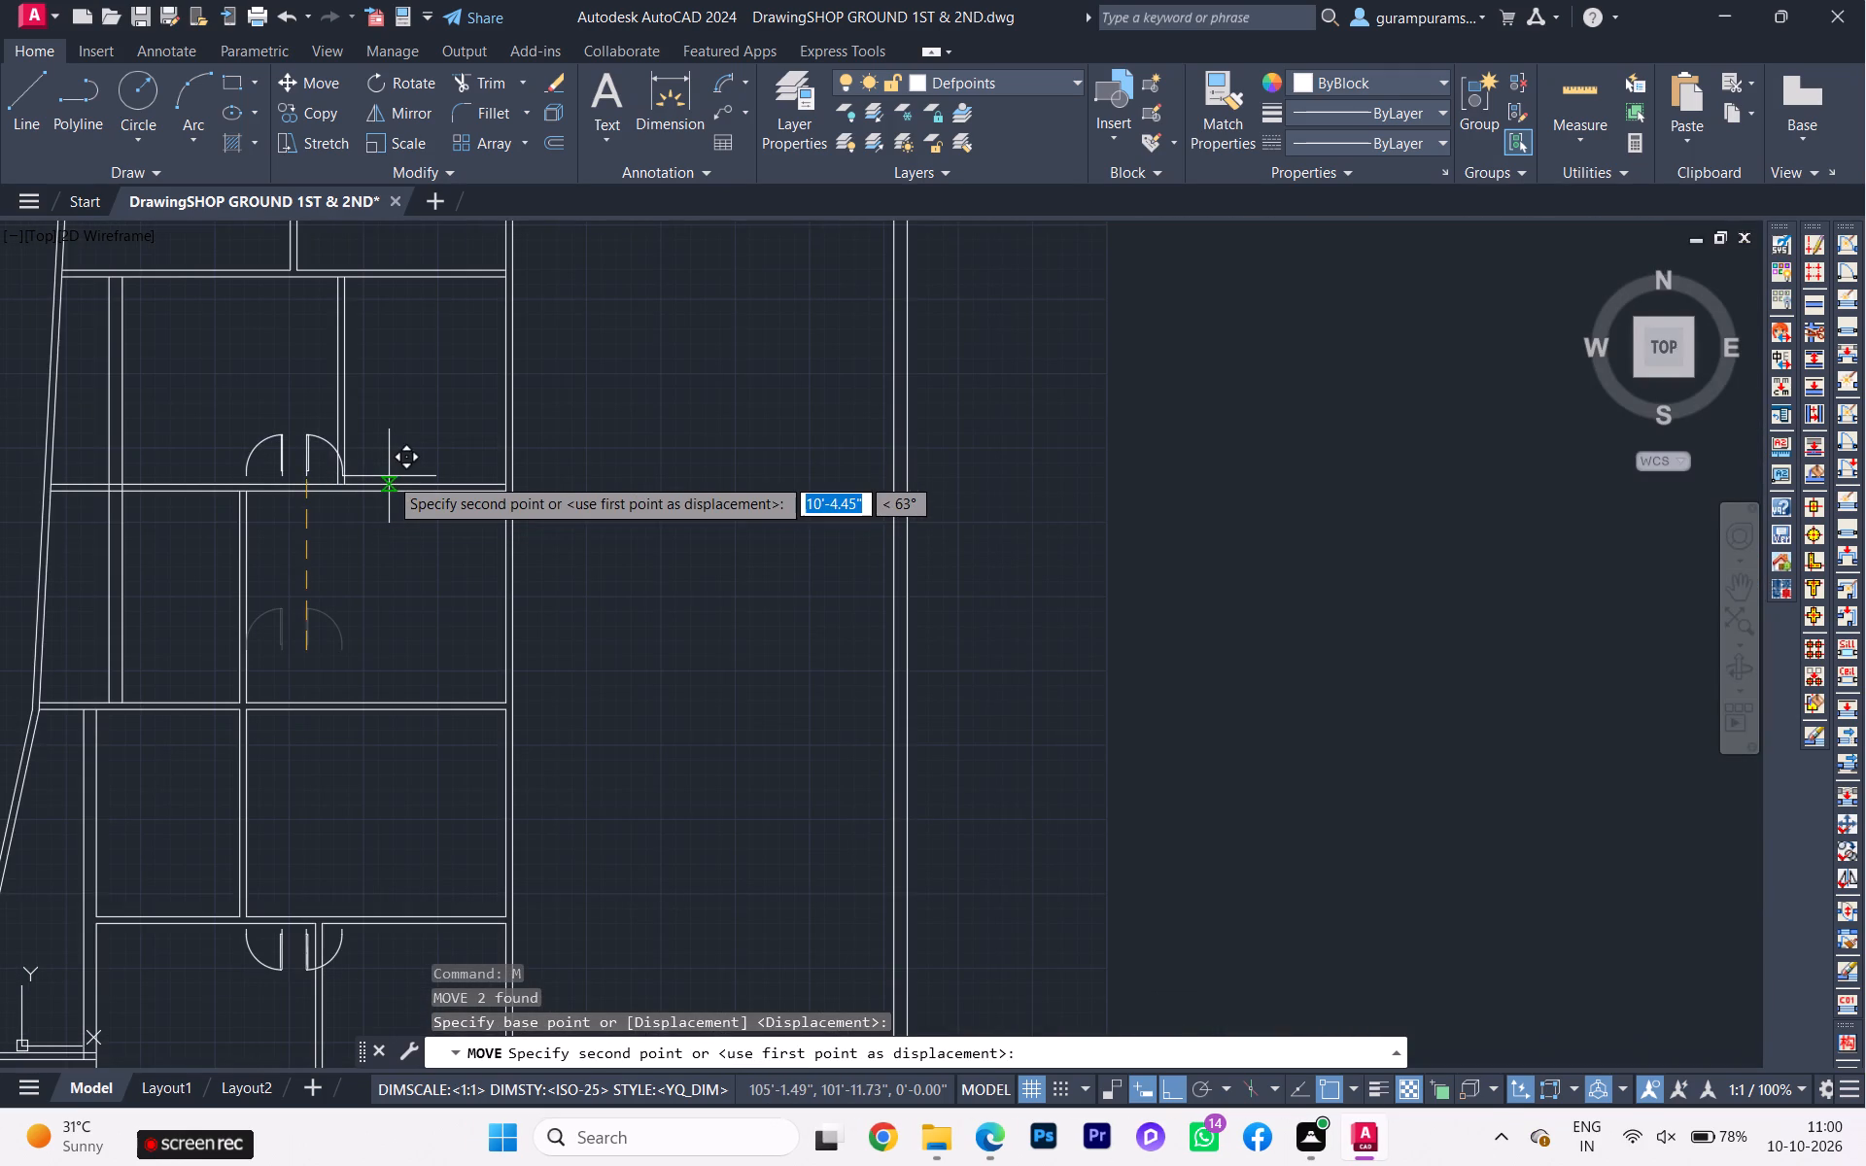
key("F8")
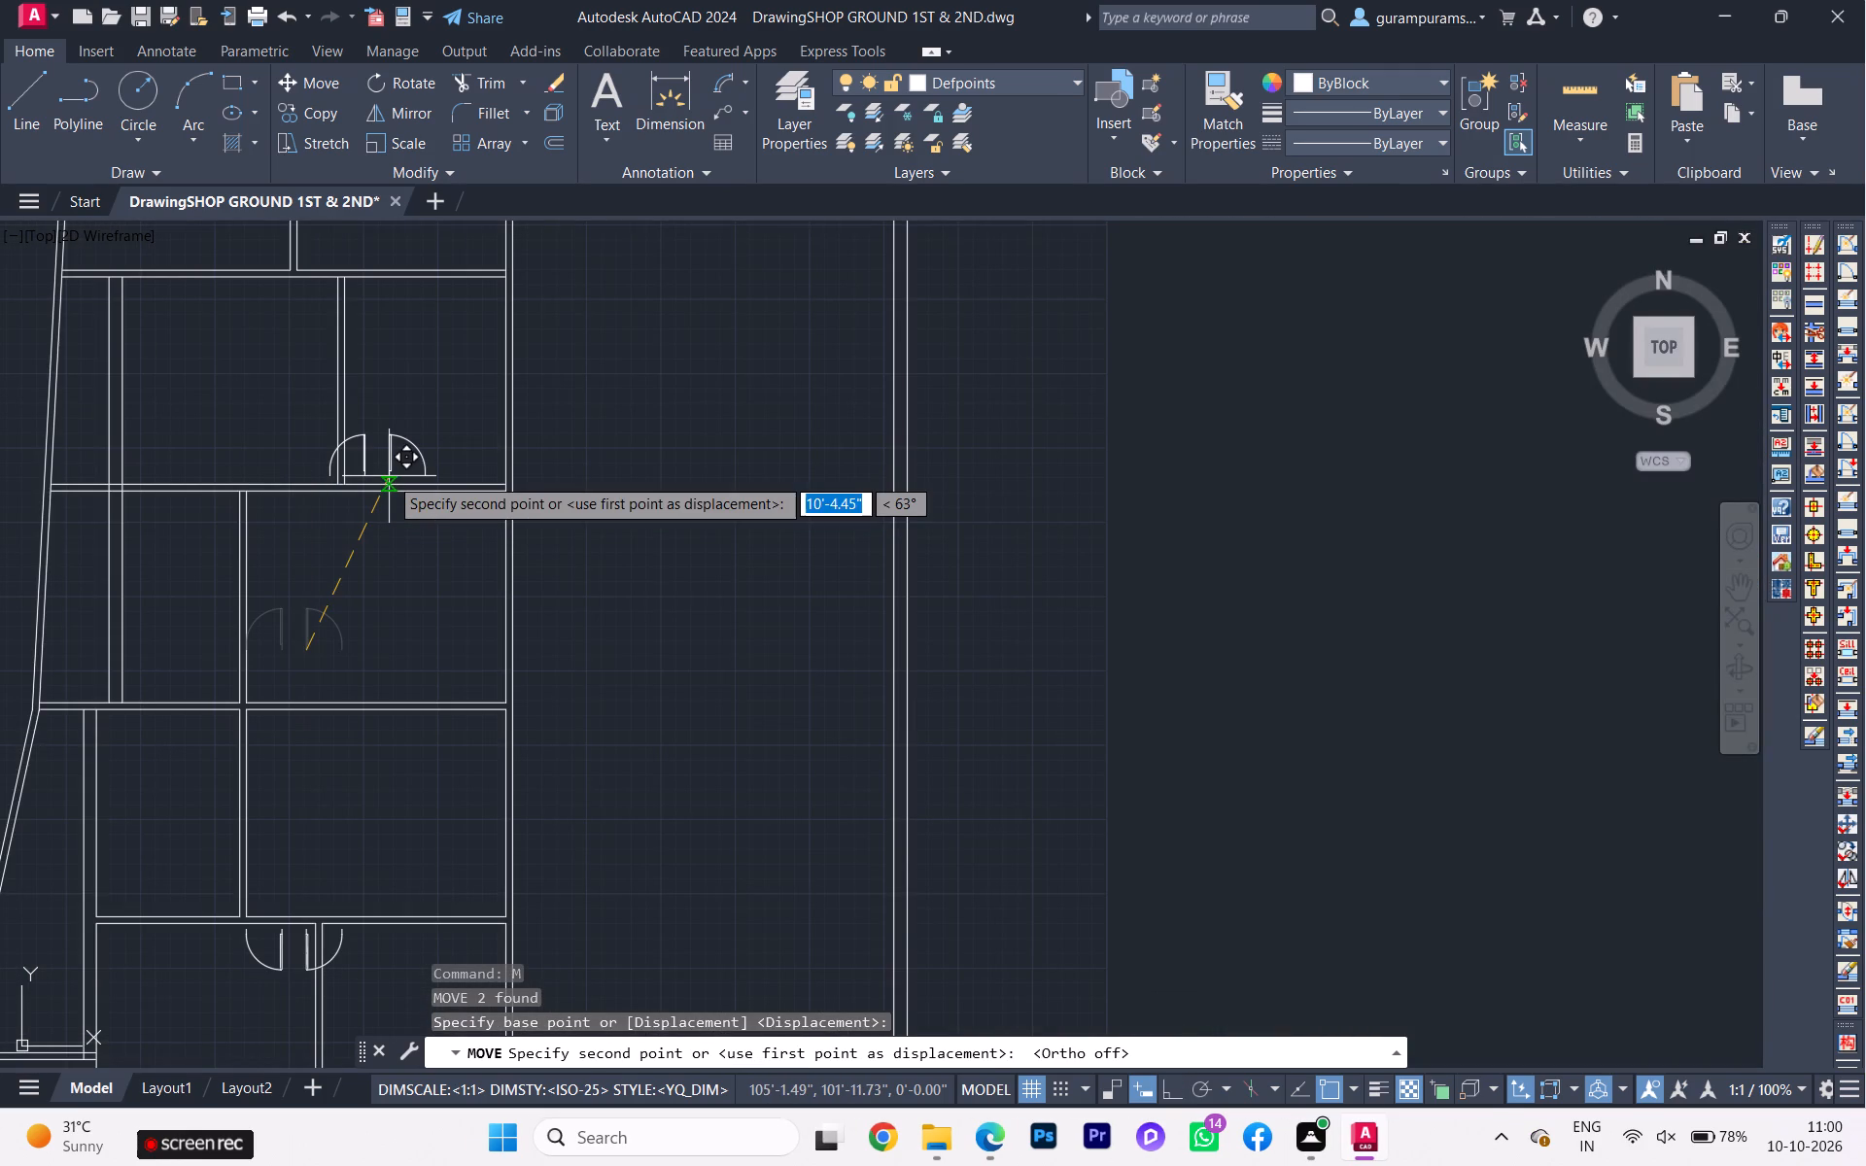
scroll(356, 482, "up", 2)
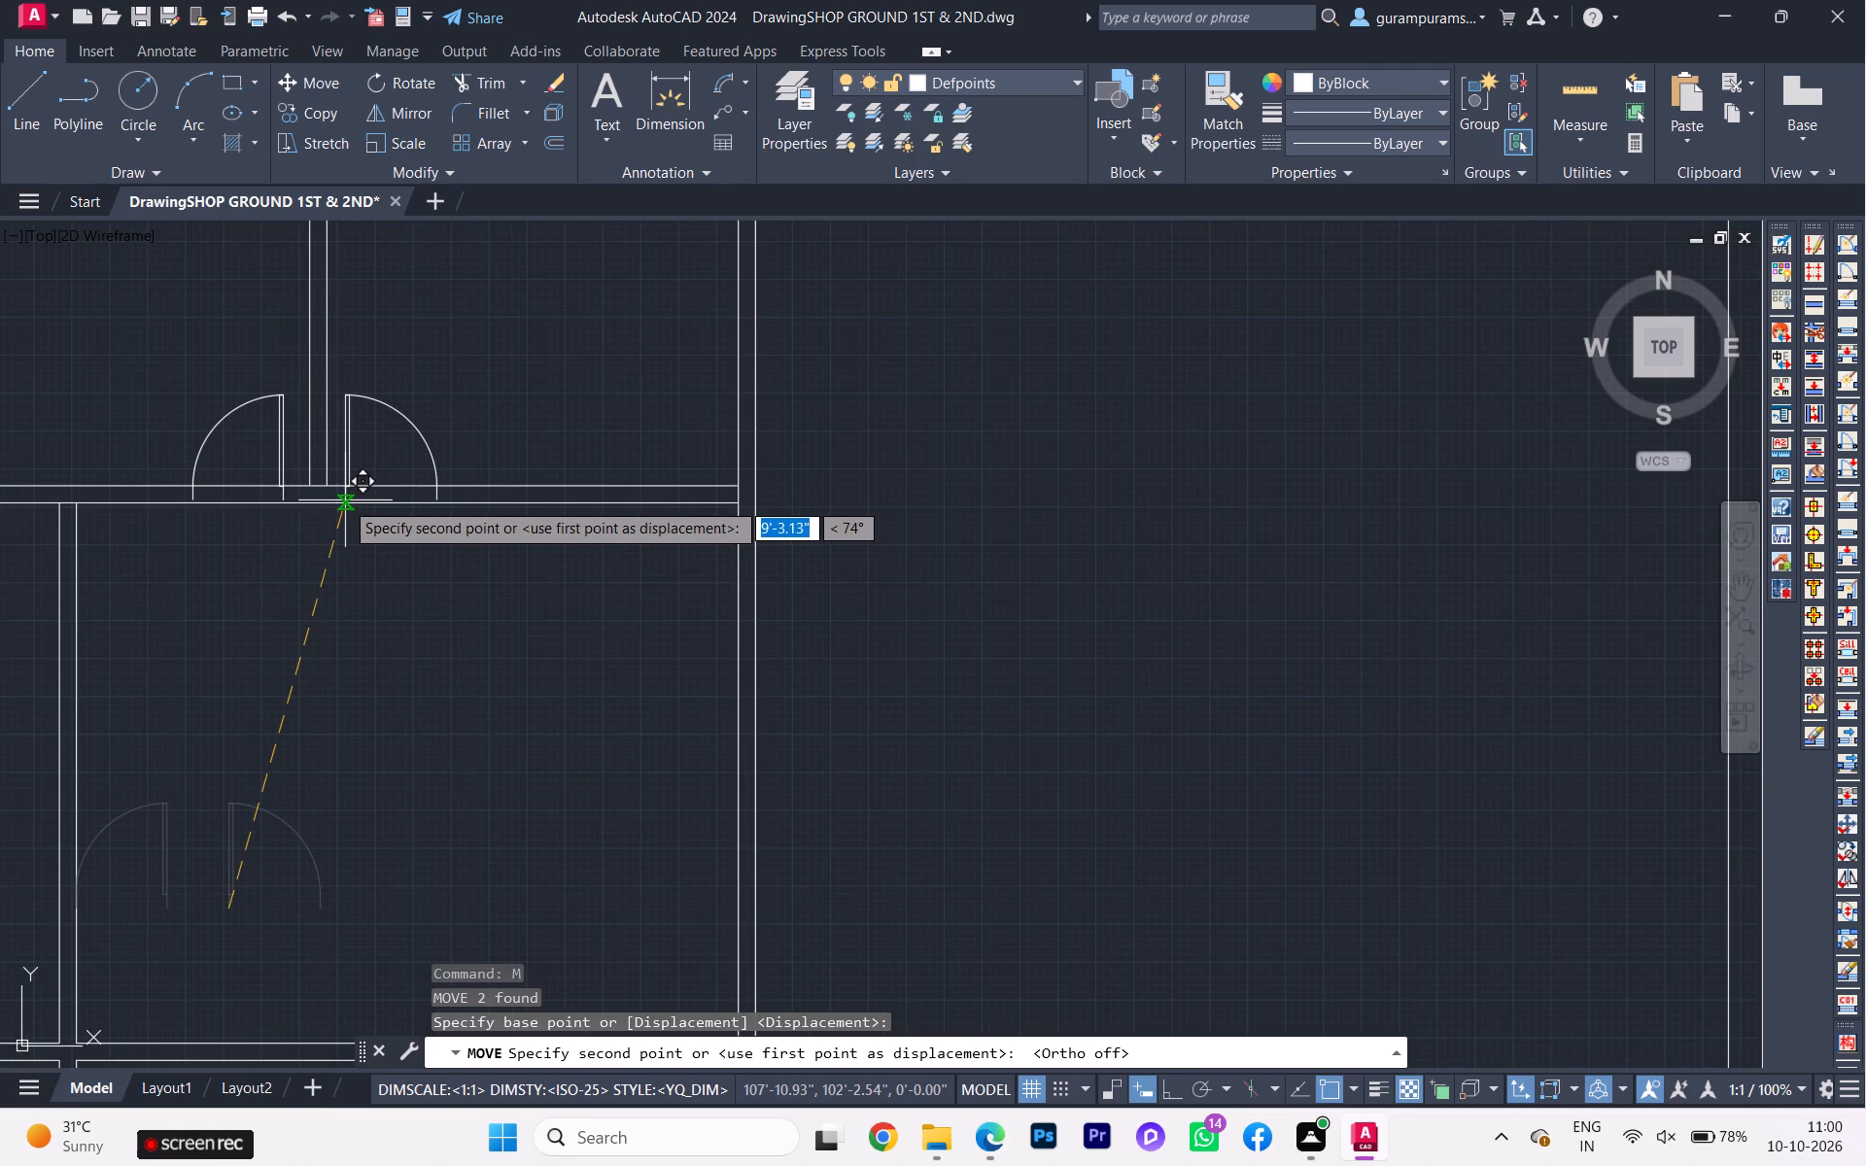
left_click(347, 503)
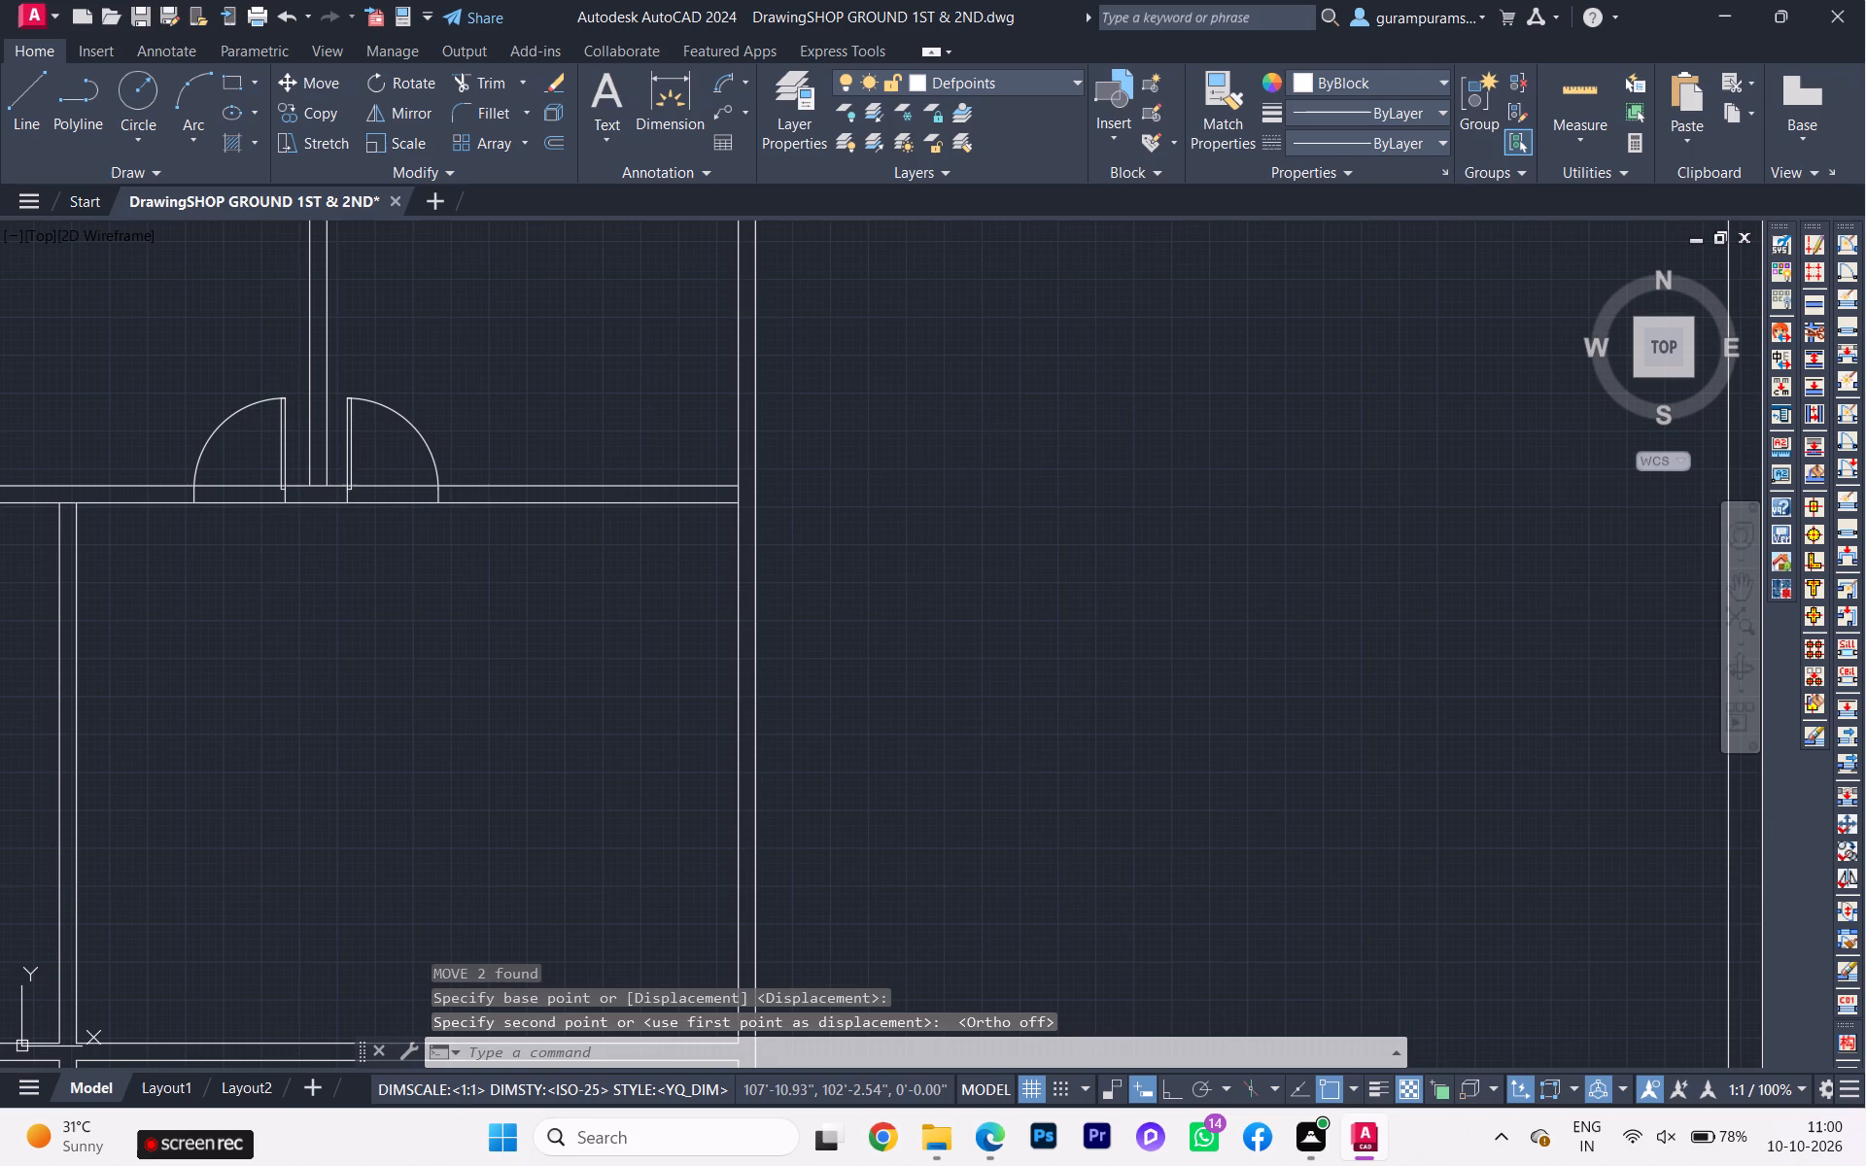
Draw two vertical jamb lines about 4.5 inches long across the wall at both sides of the study door.
scroll(397, 657, "down", 1)
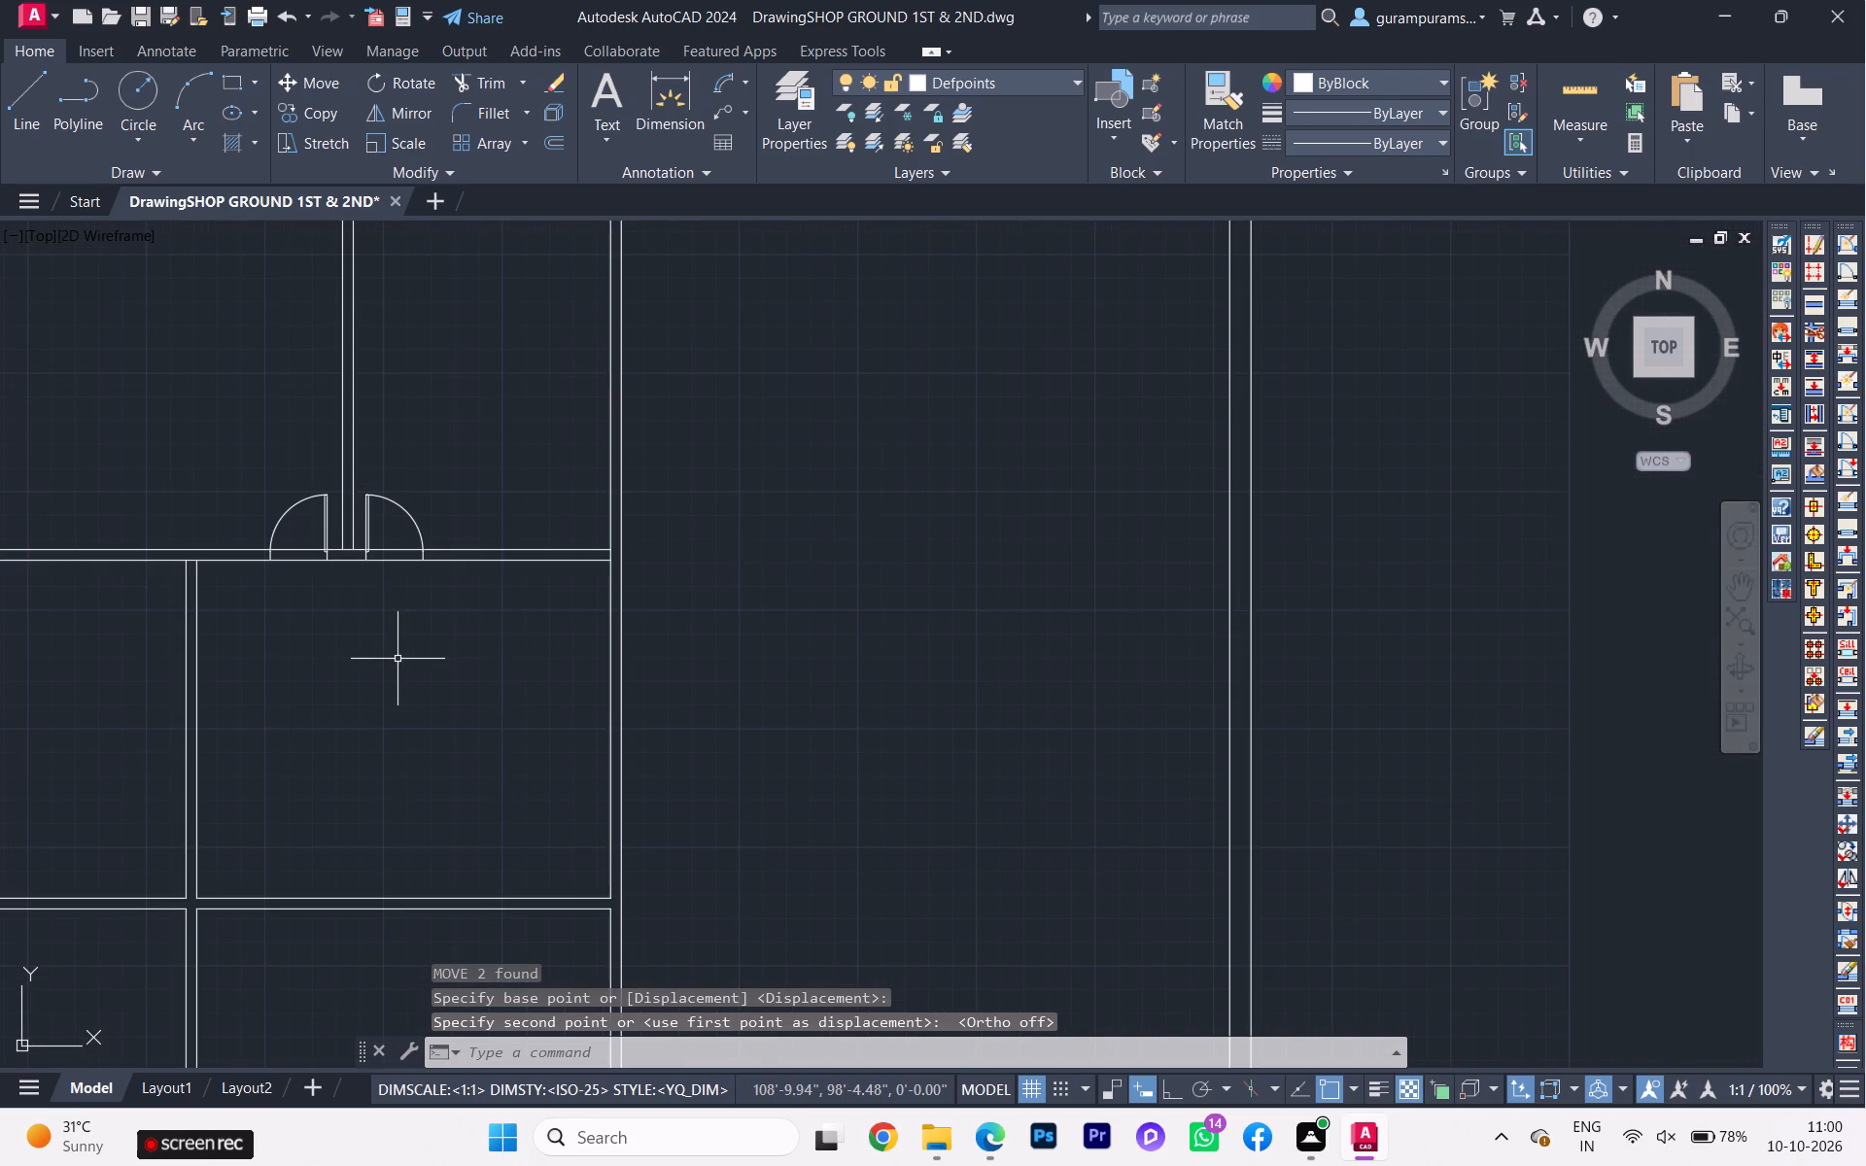
scroll(397, 660, "down", 1)
scroll(227, 631, "down", 1)
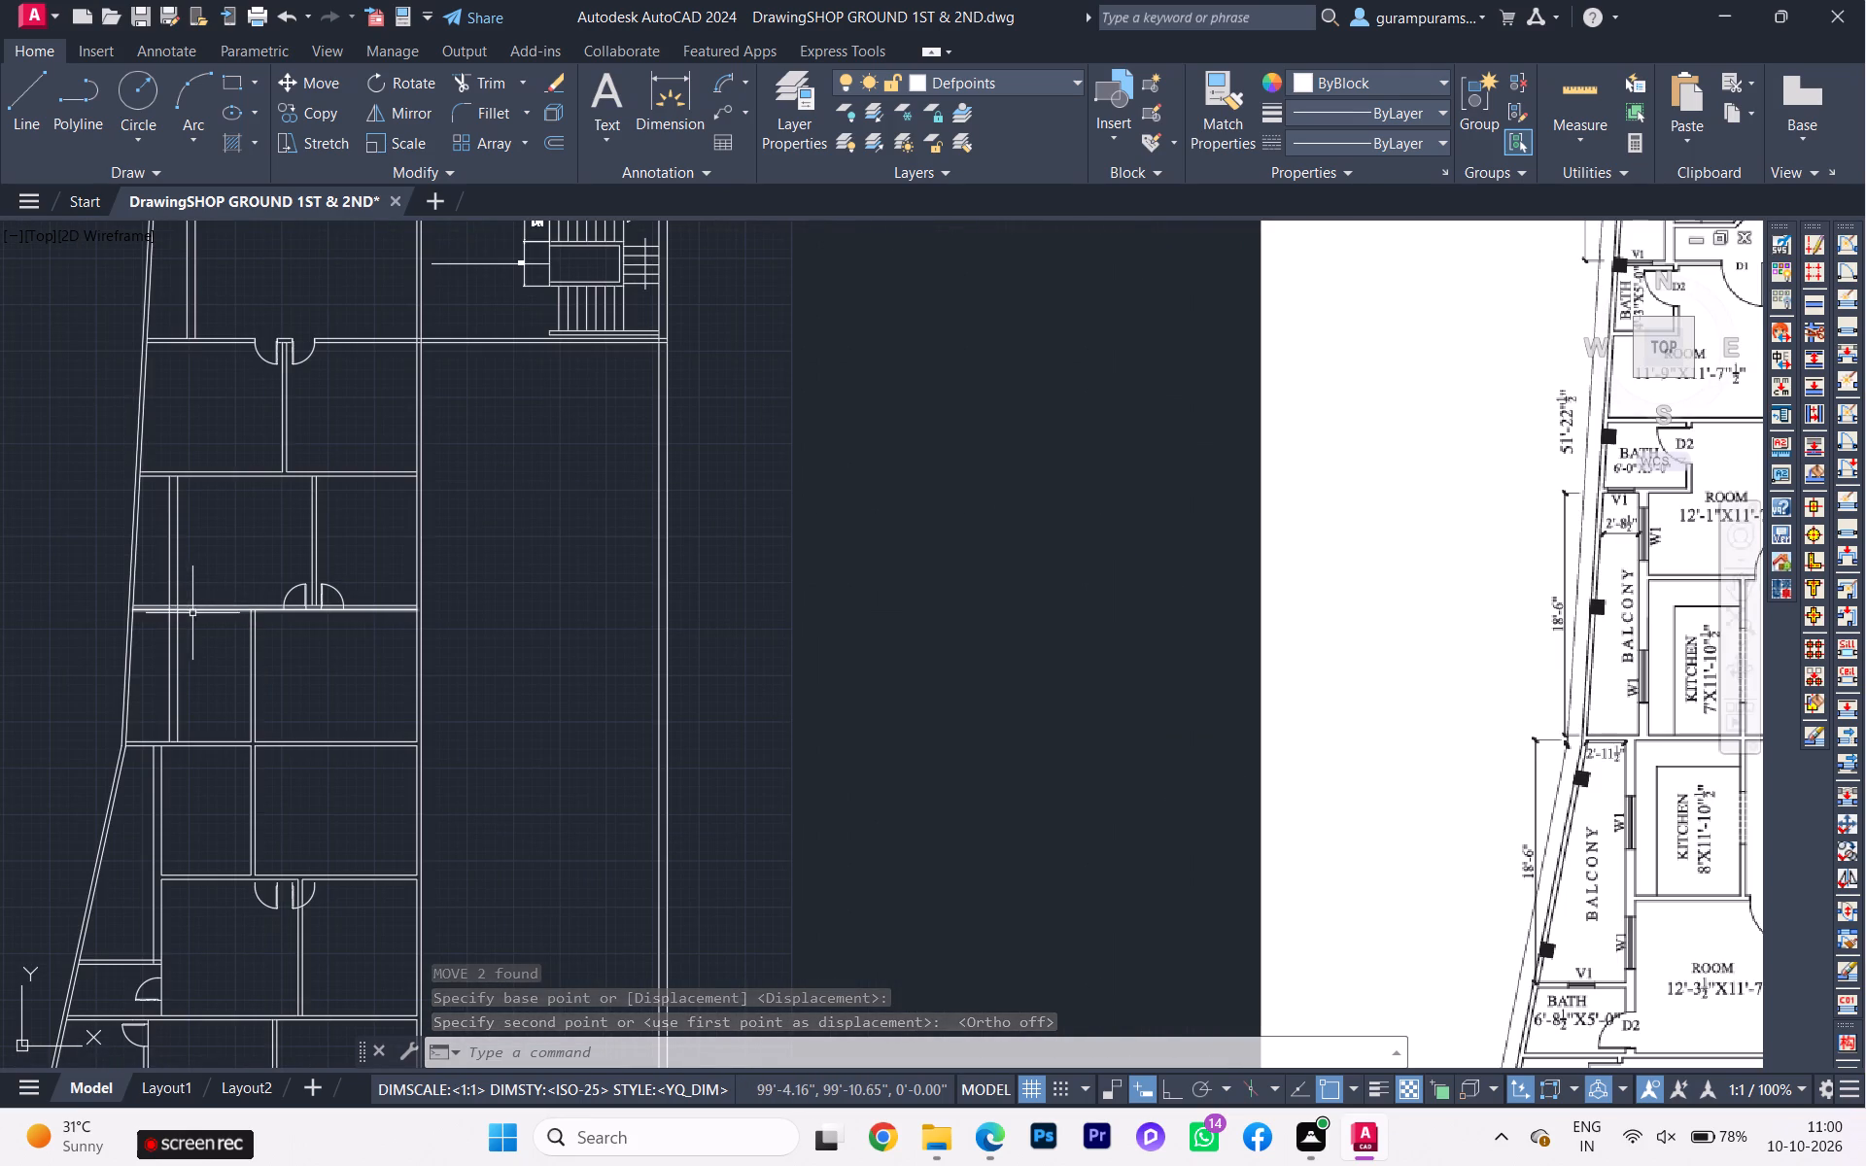
scroll(155, 598, "down", 1)
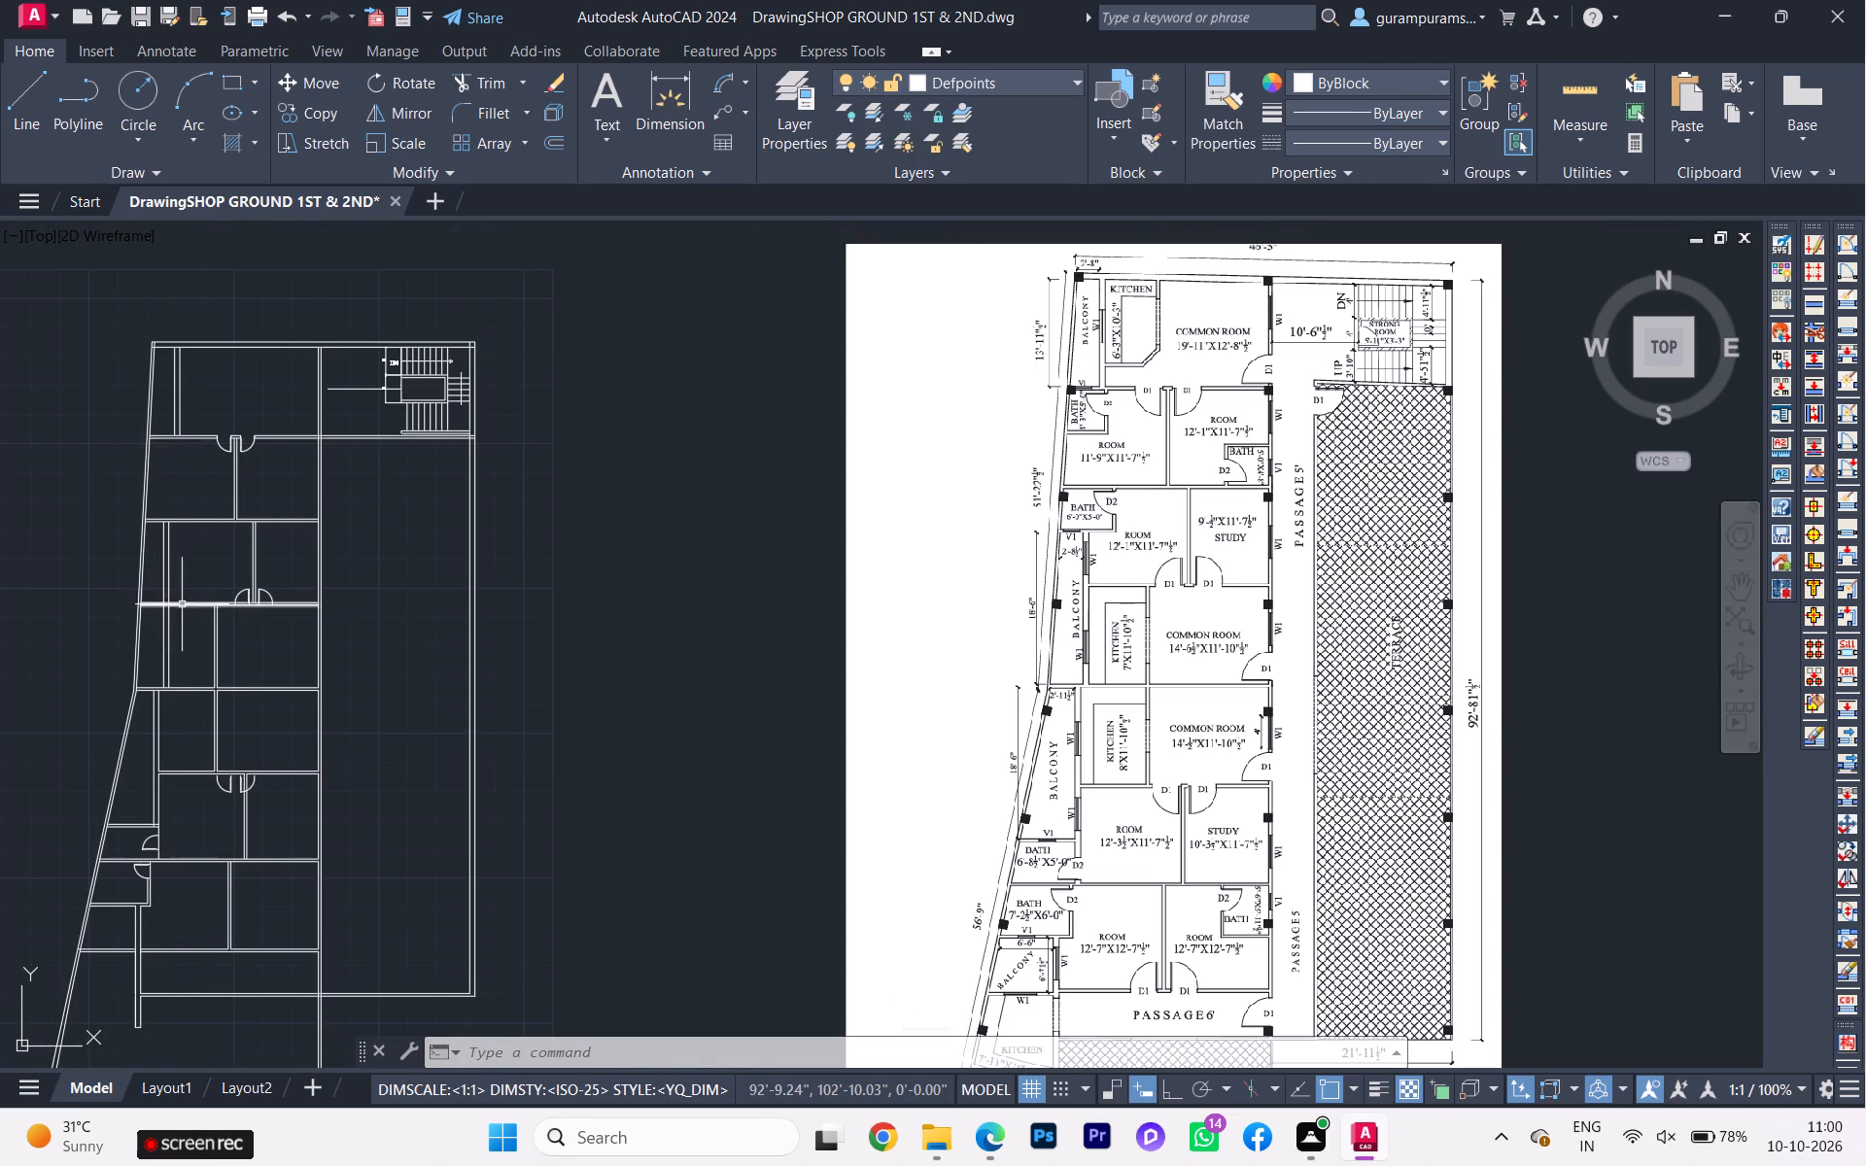
scroll(220, 615, "up", 4)
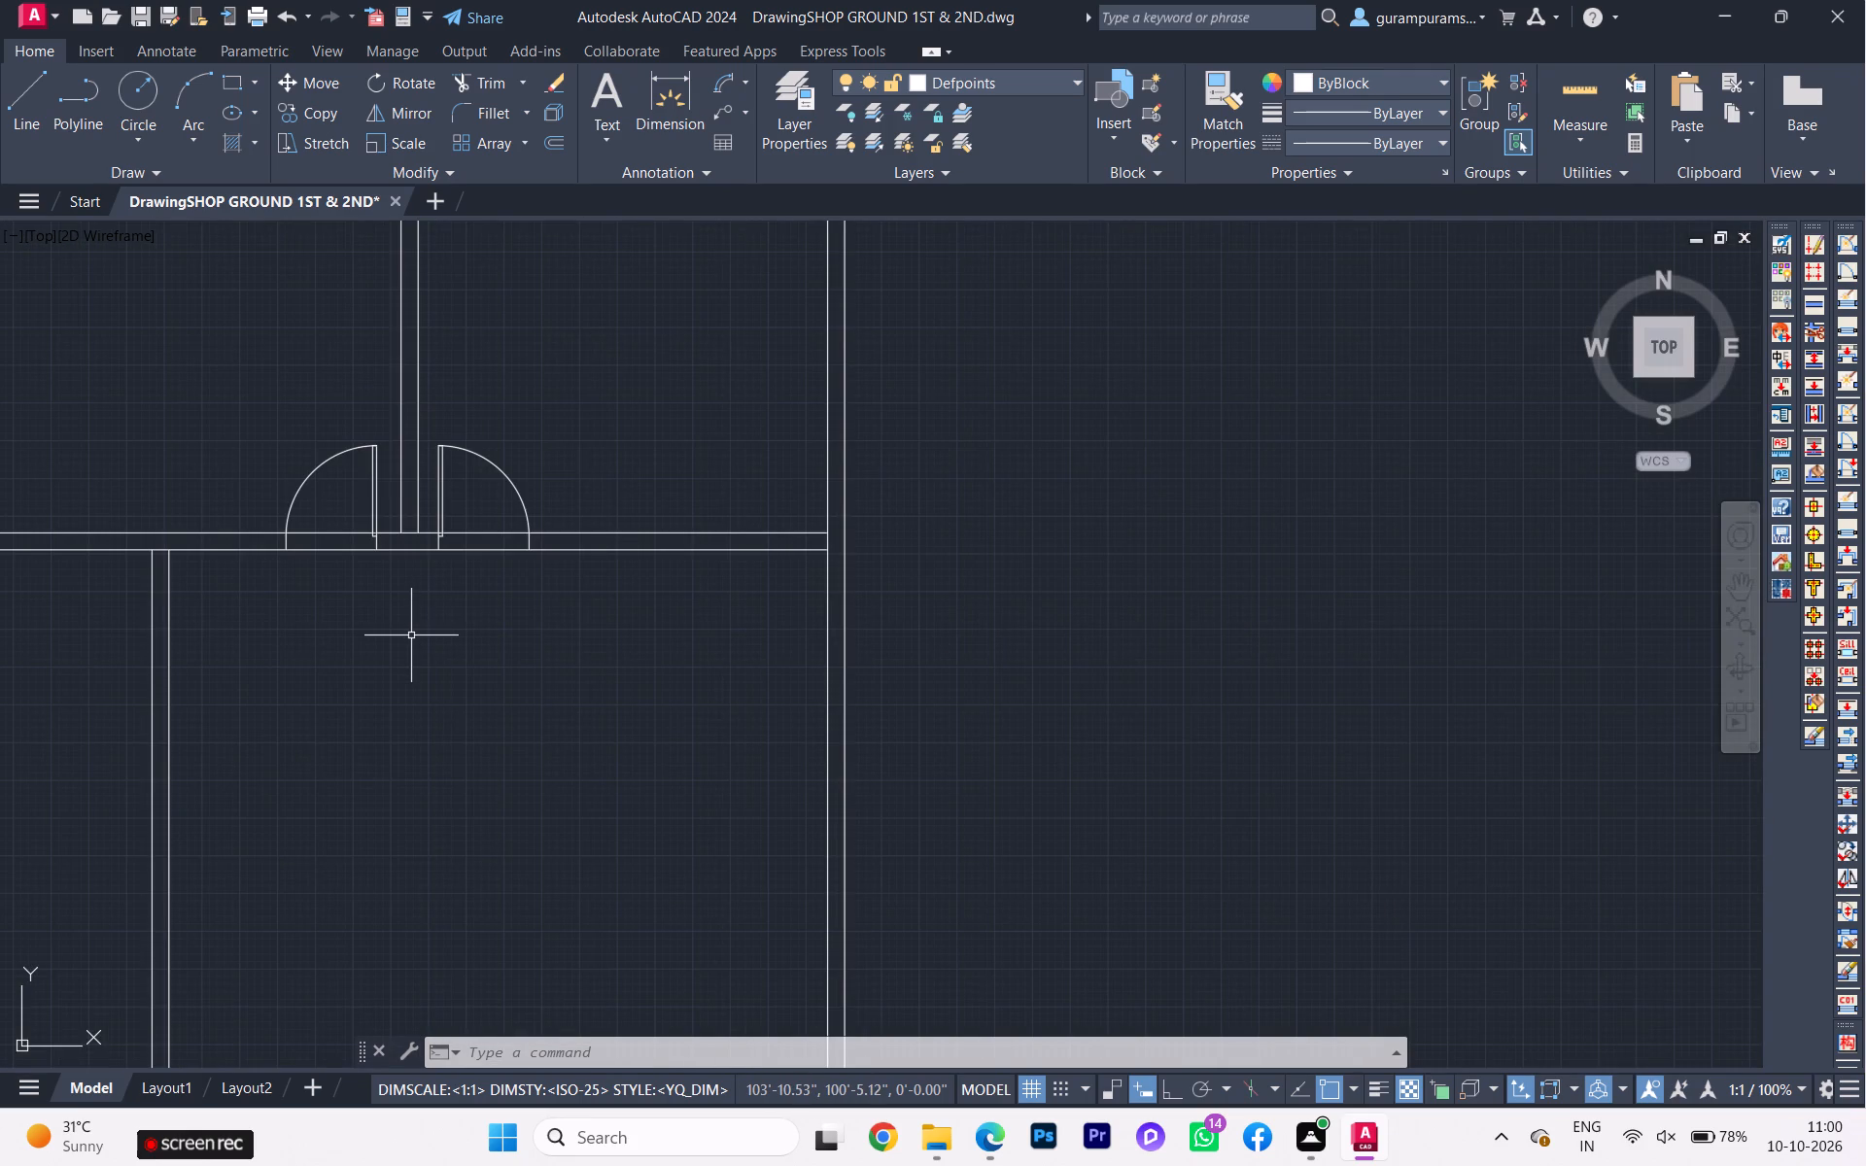
key("l")
key("Return")
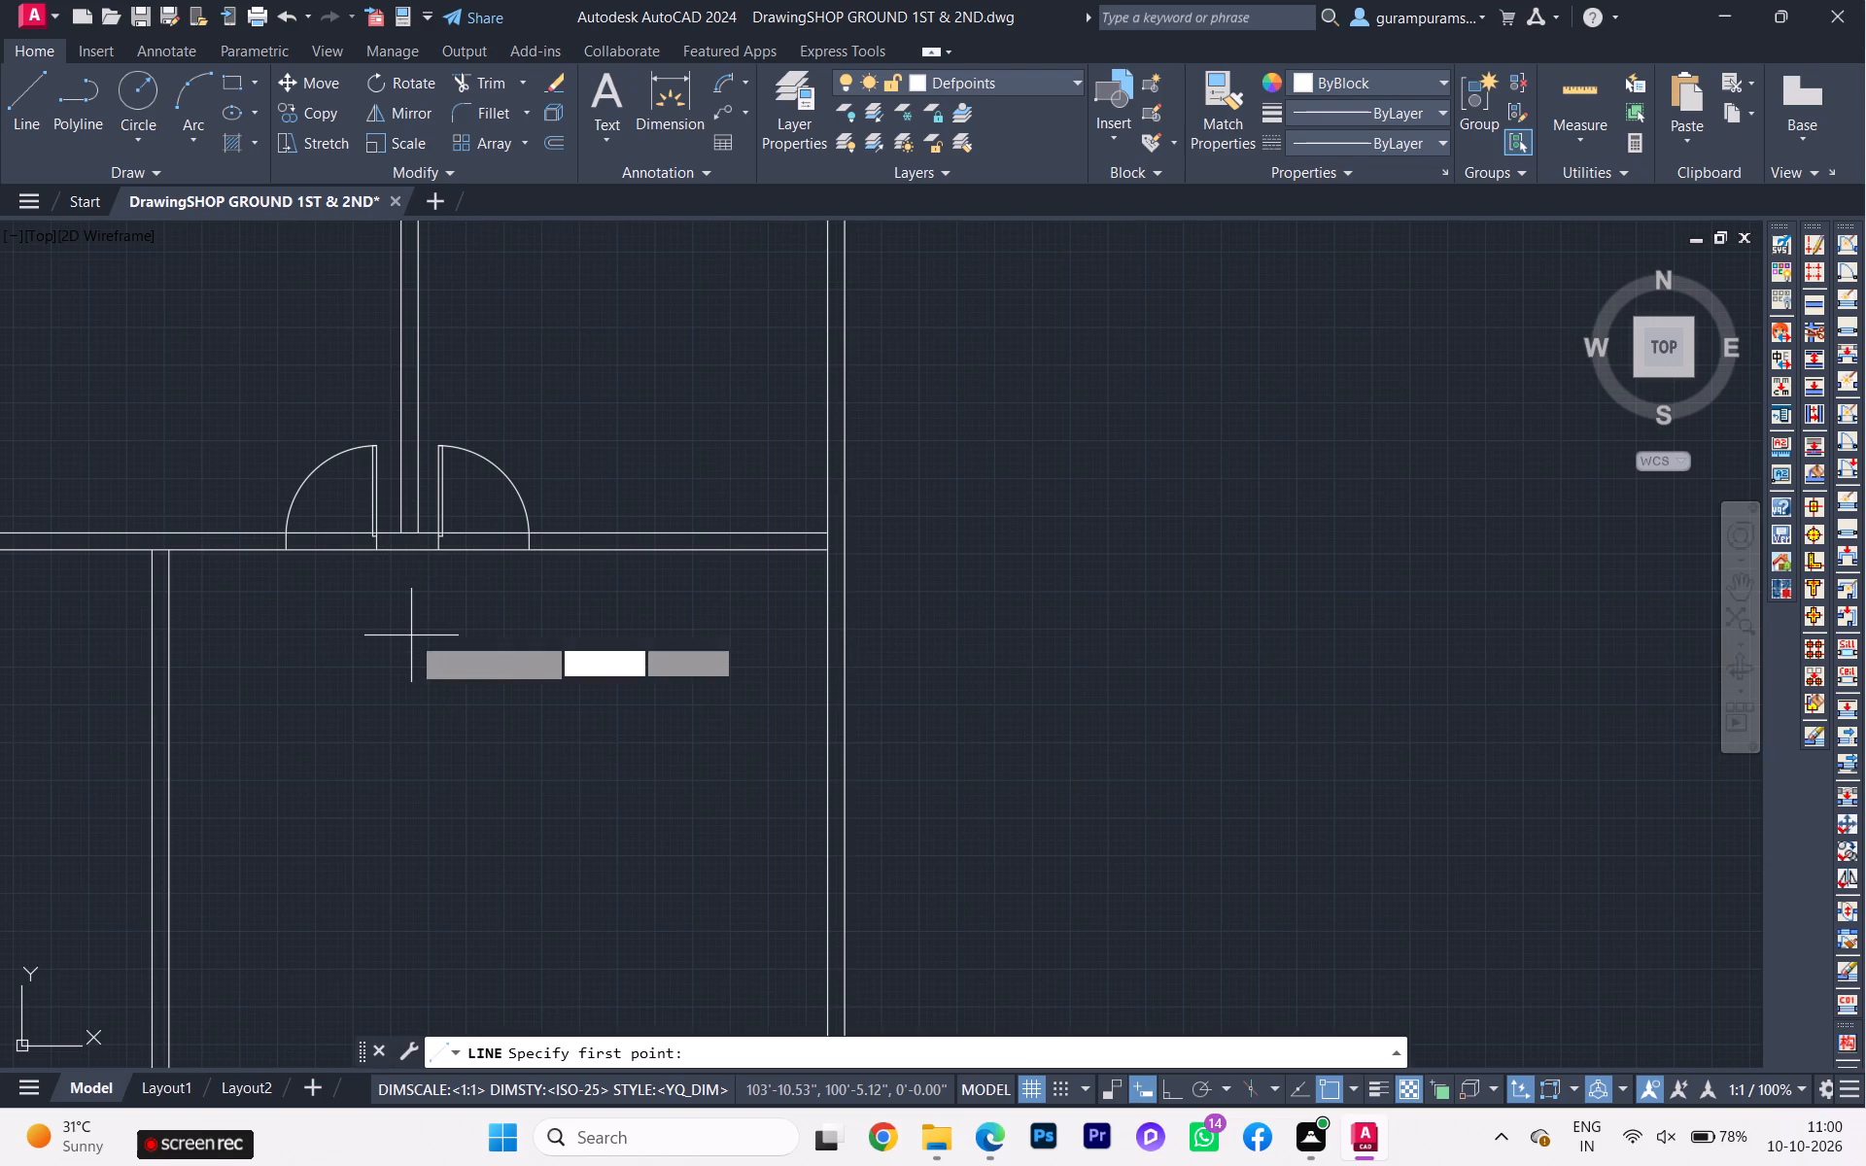
scroll(496, 556, "up", 3)
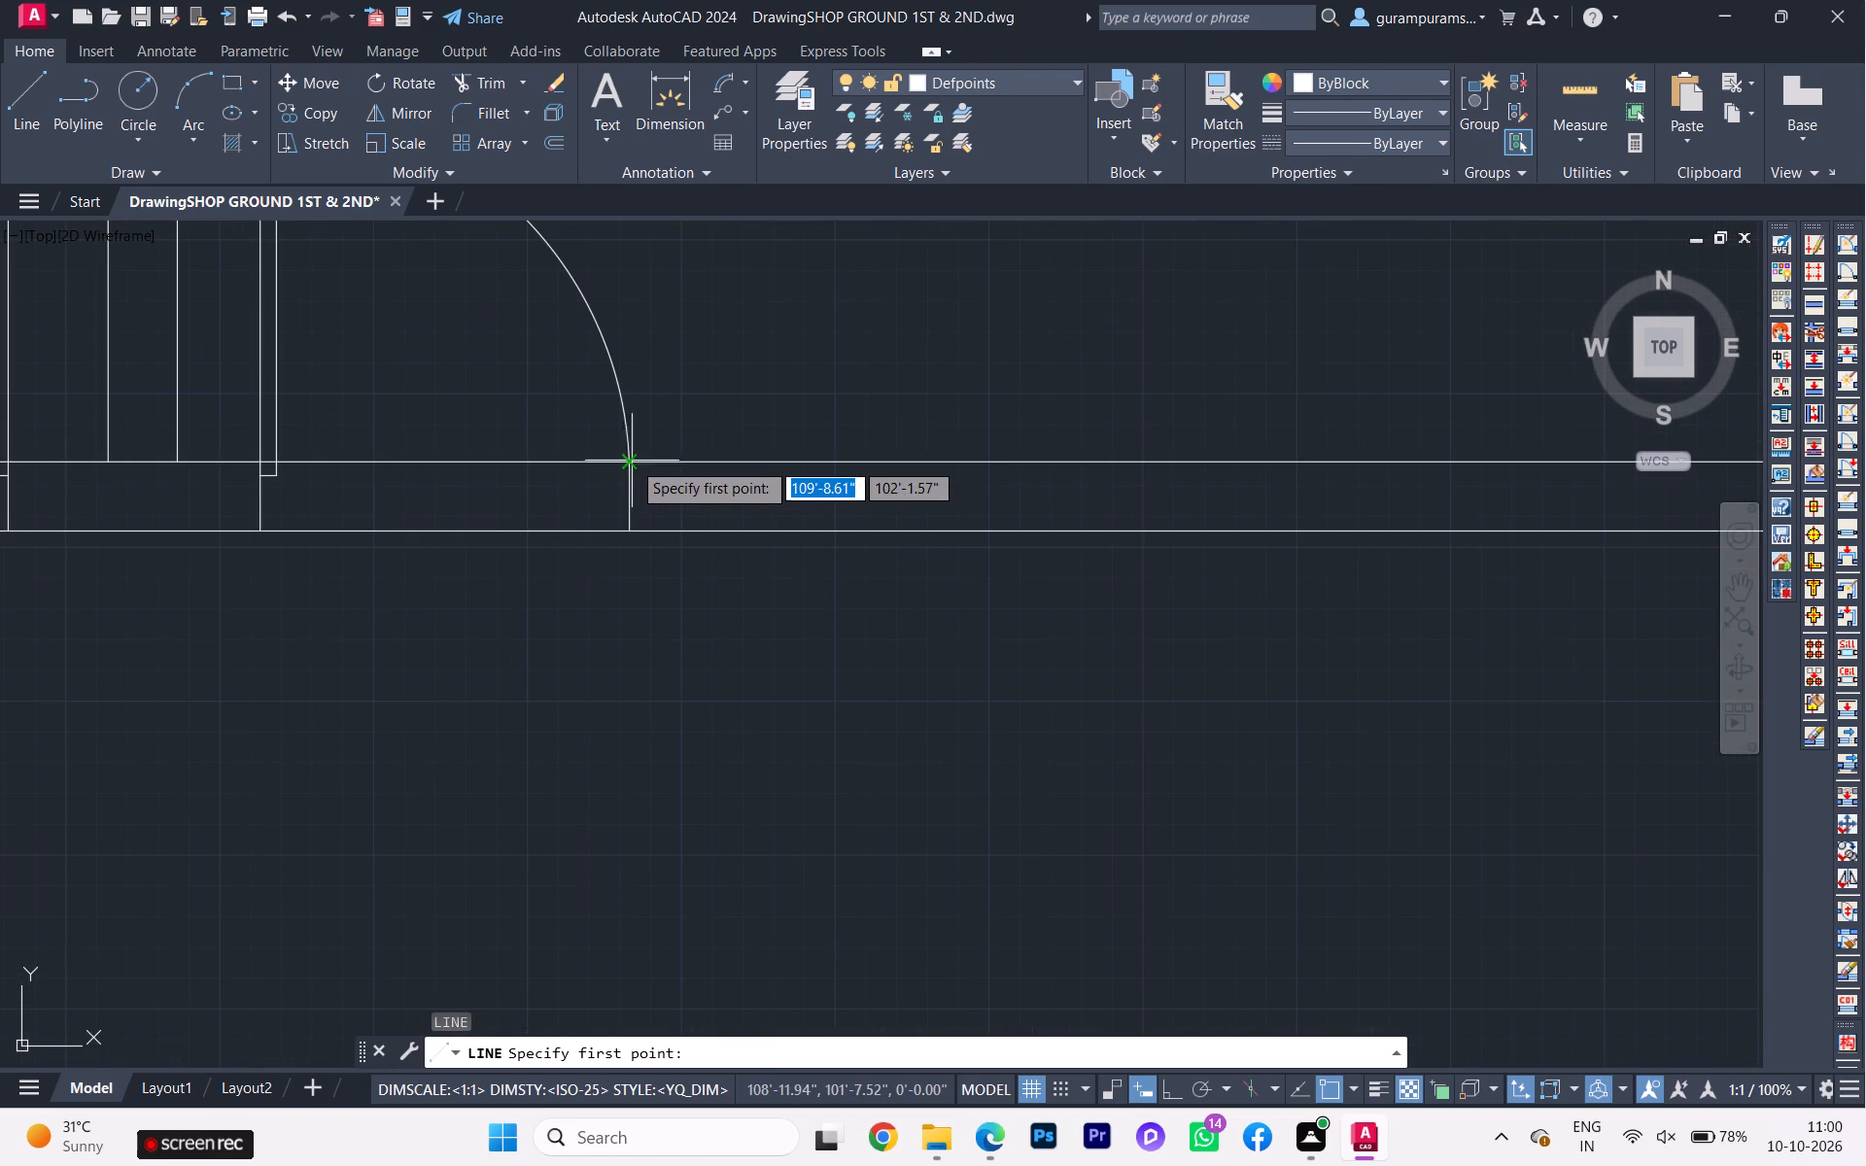
left_click(633, 461)
left_click(634, 533)
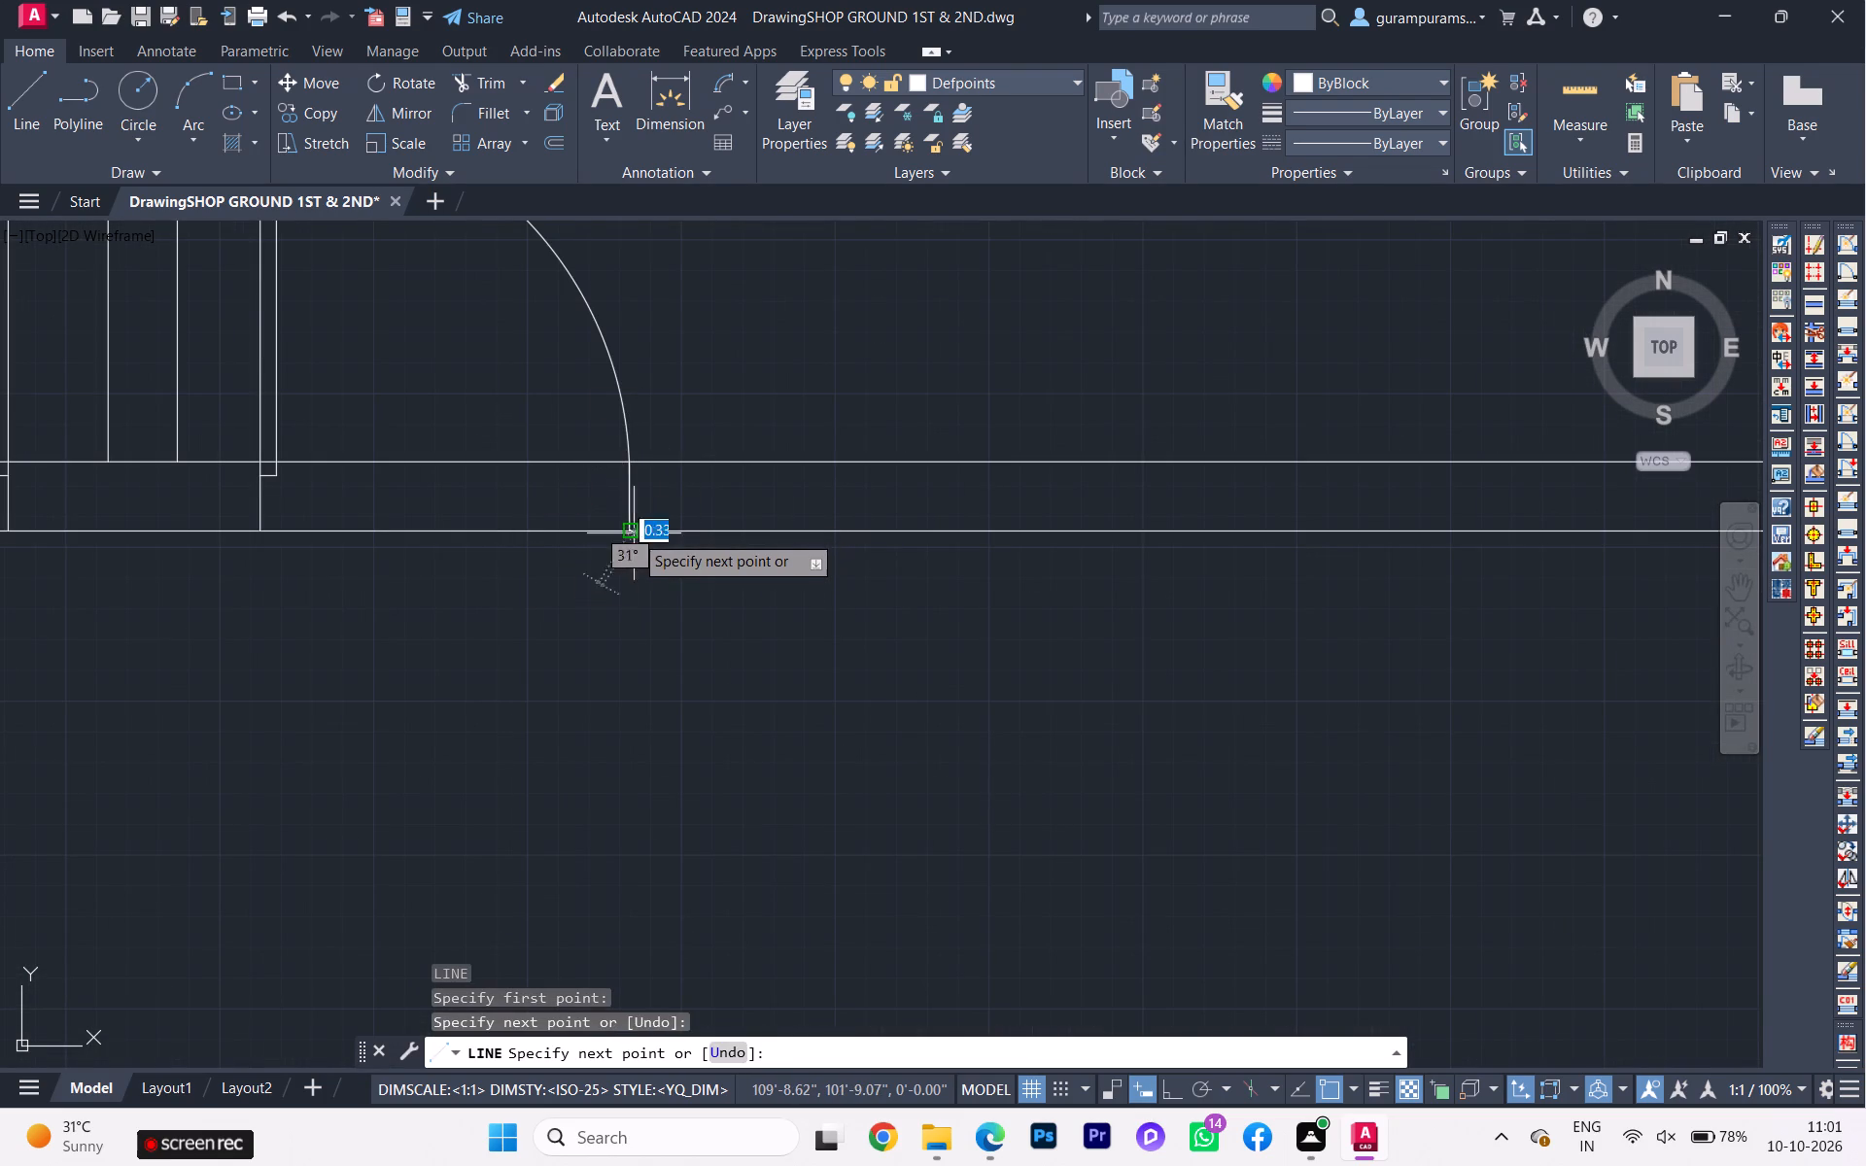
key("Return")
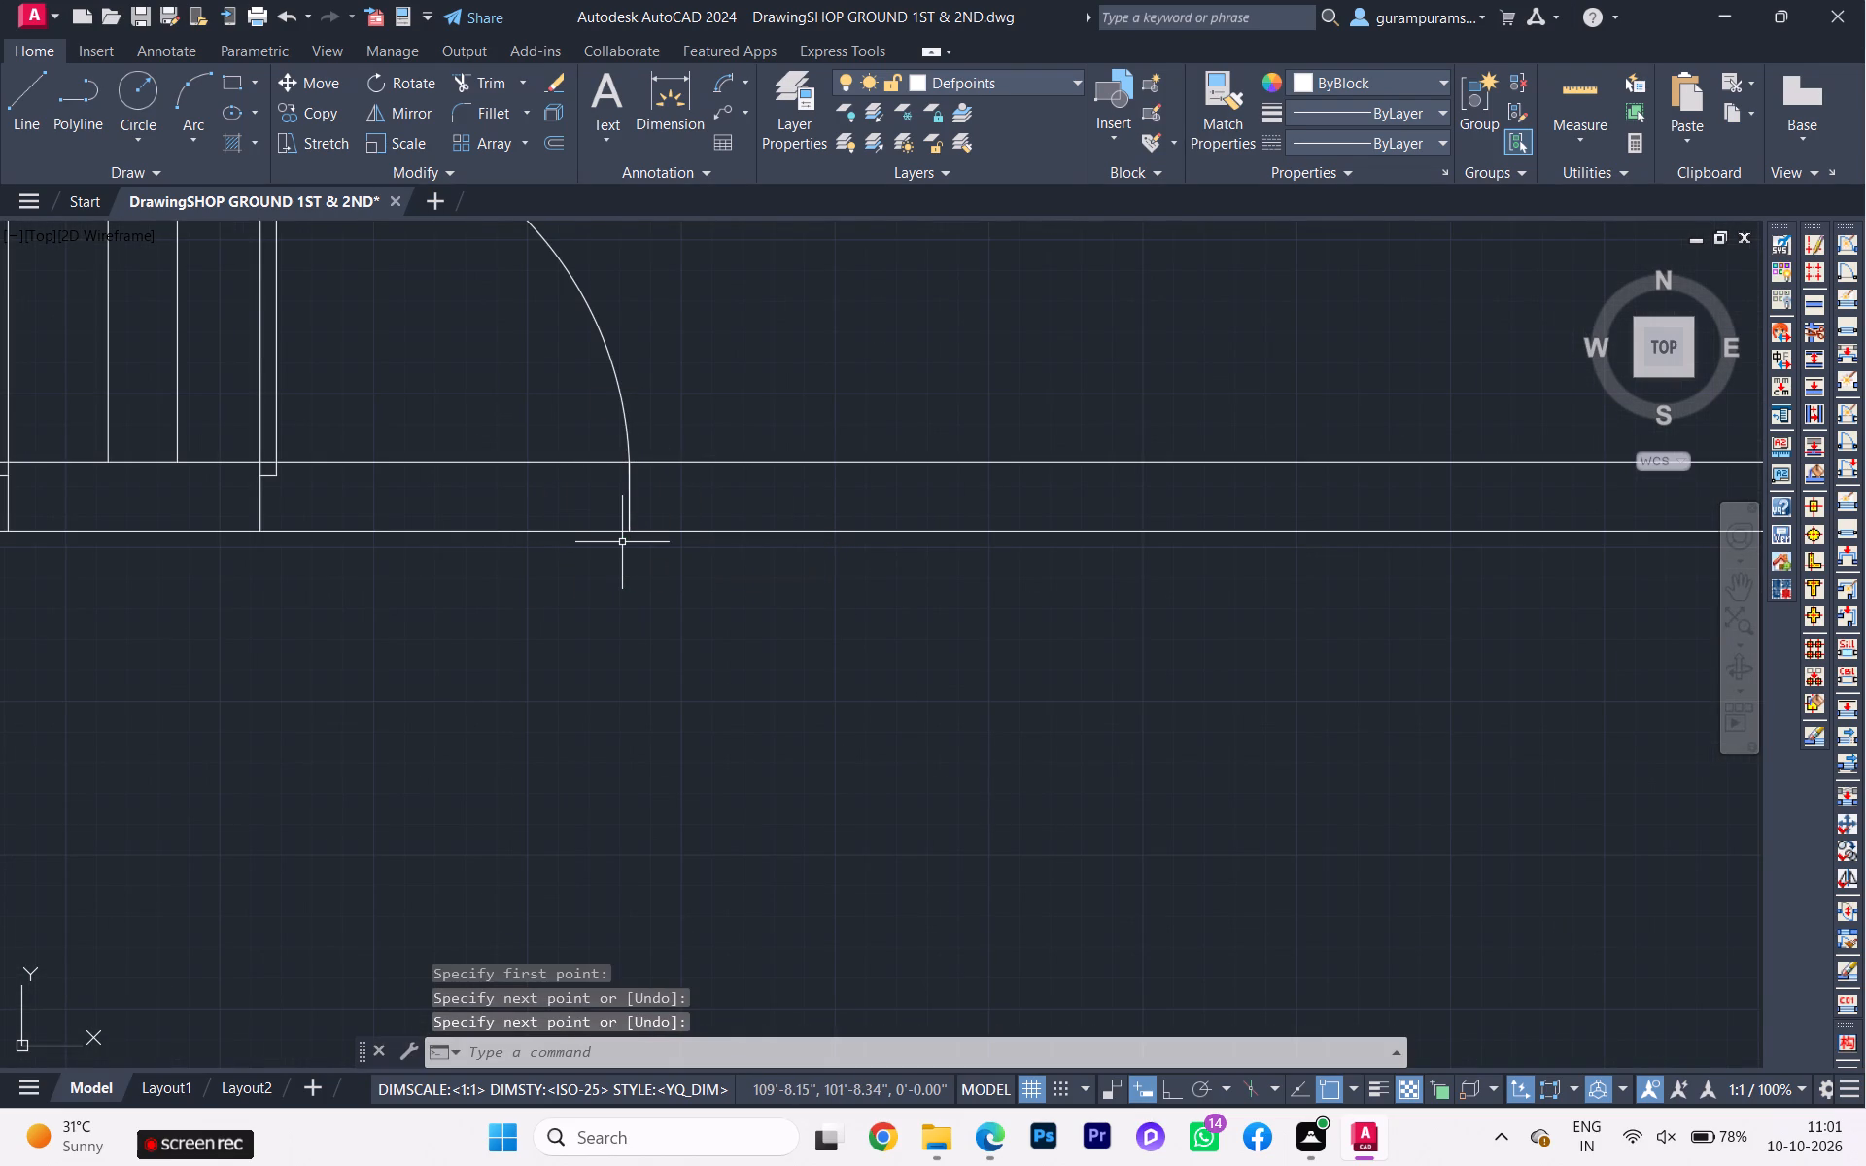
key("l")
key("Return")
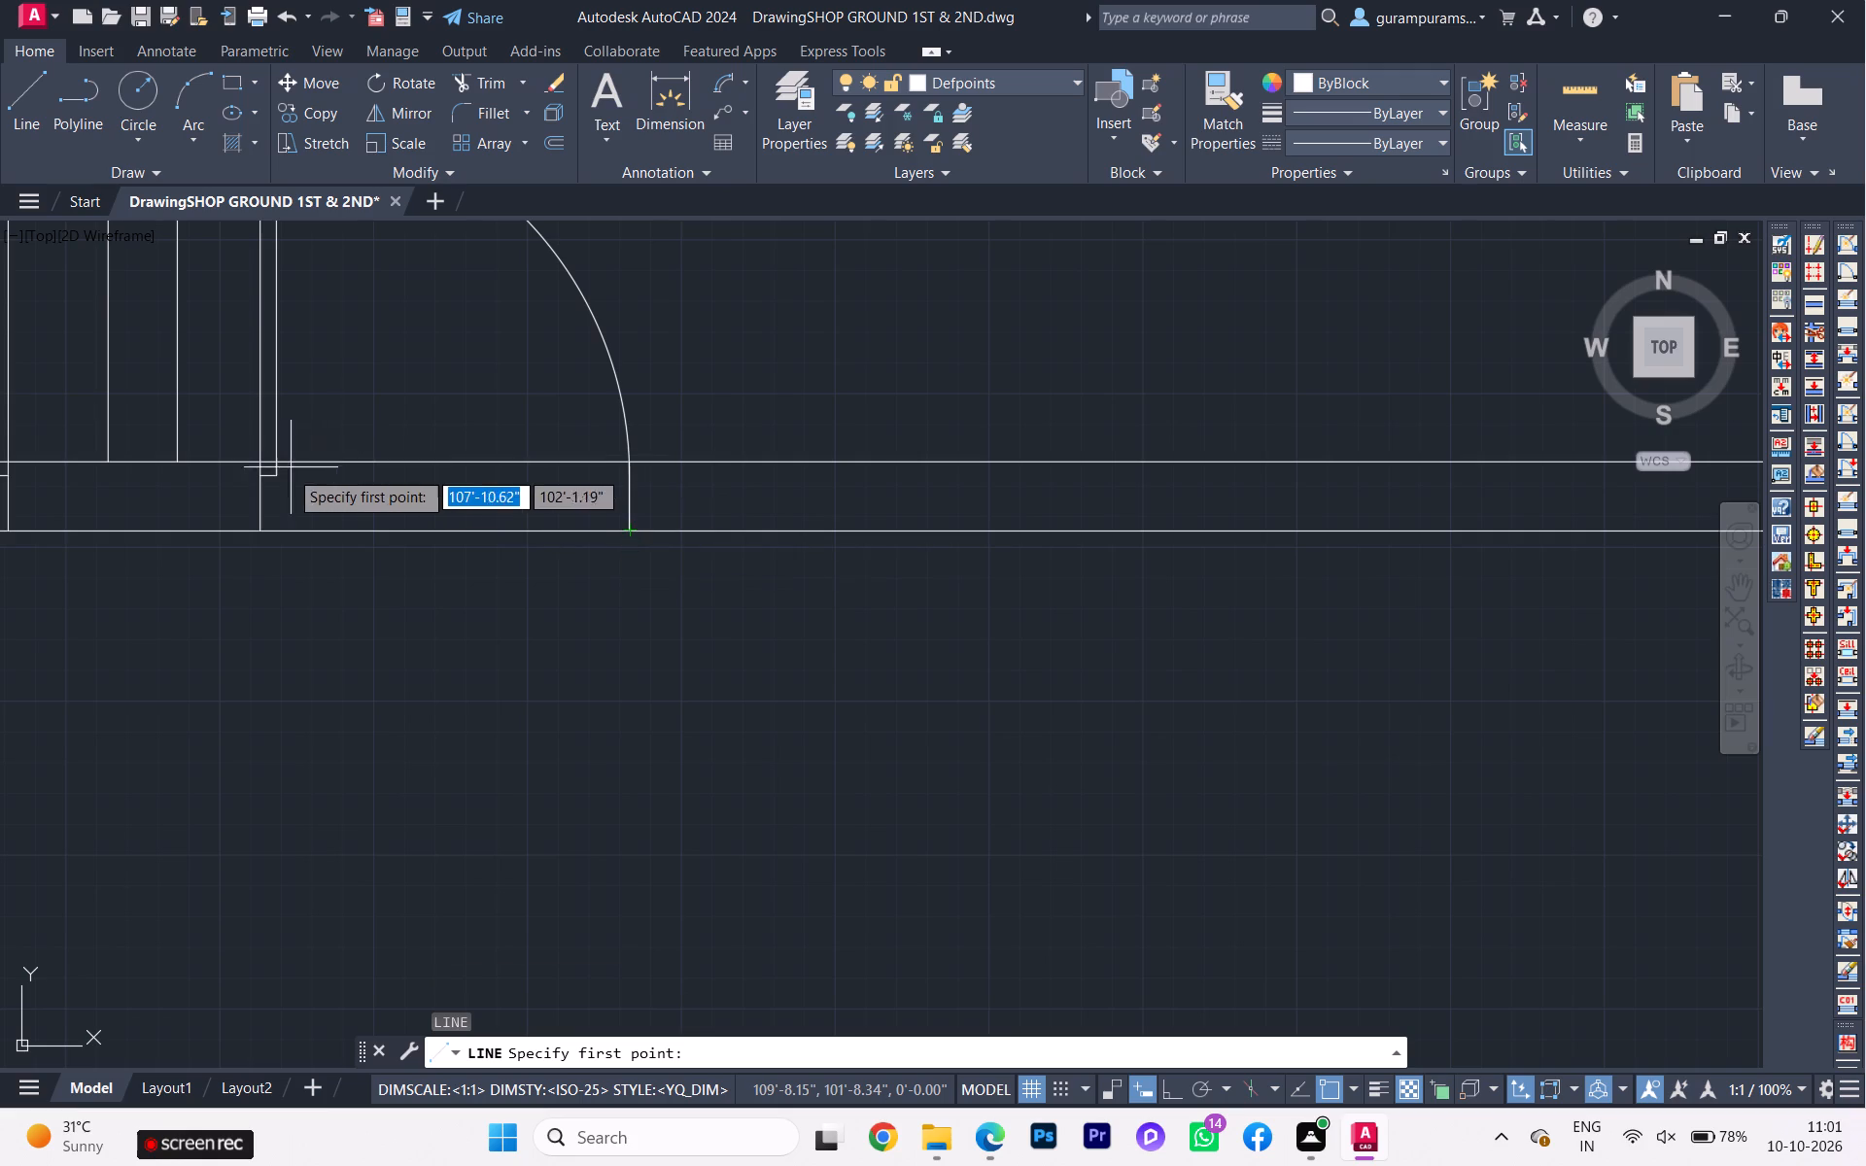
scroll(255, 475, "up", 3)
left_click(276, 413)
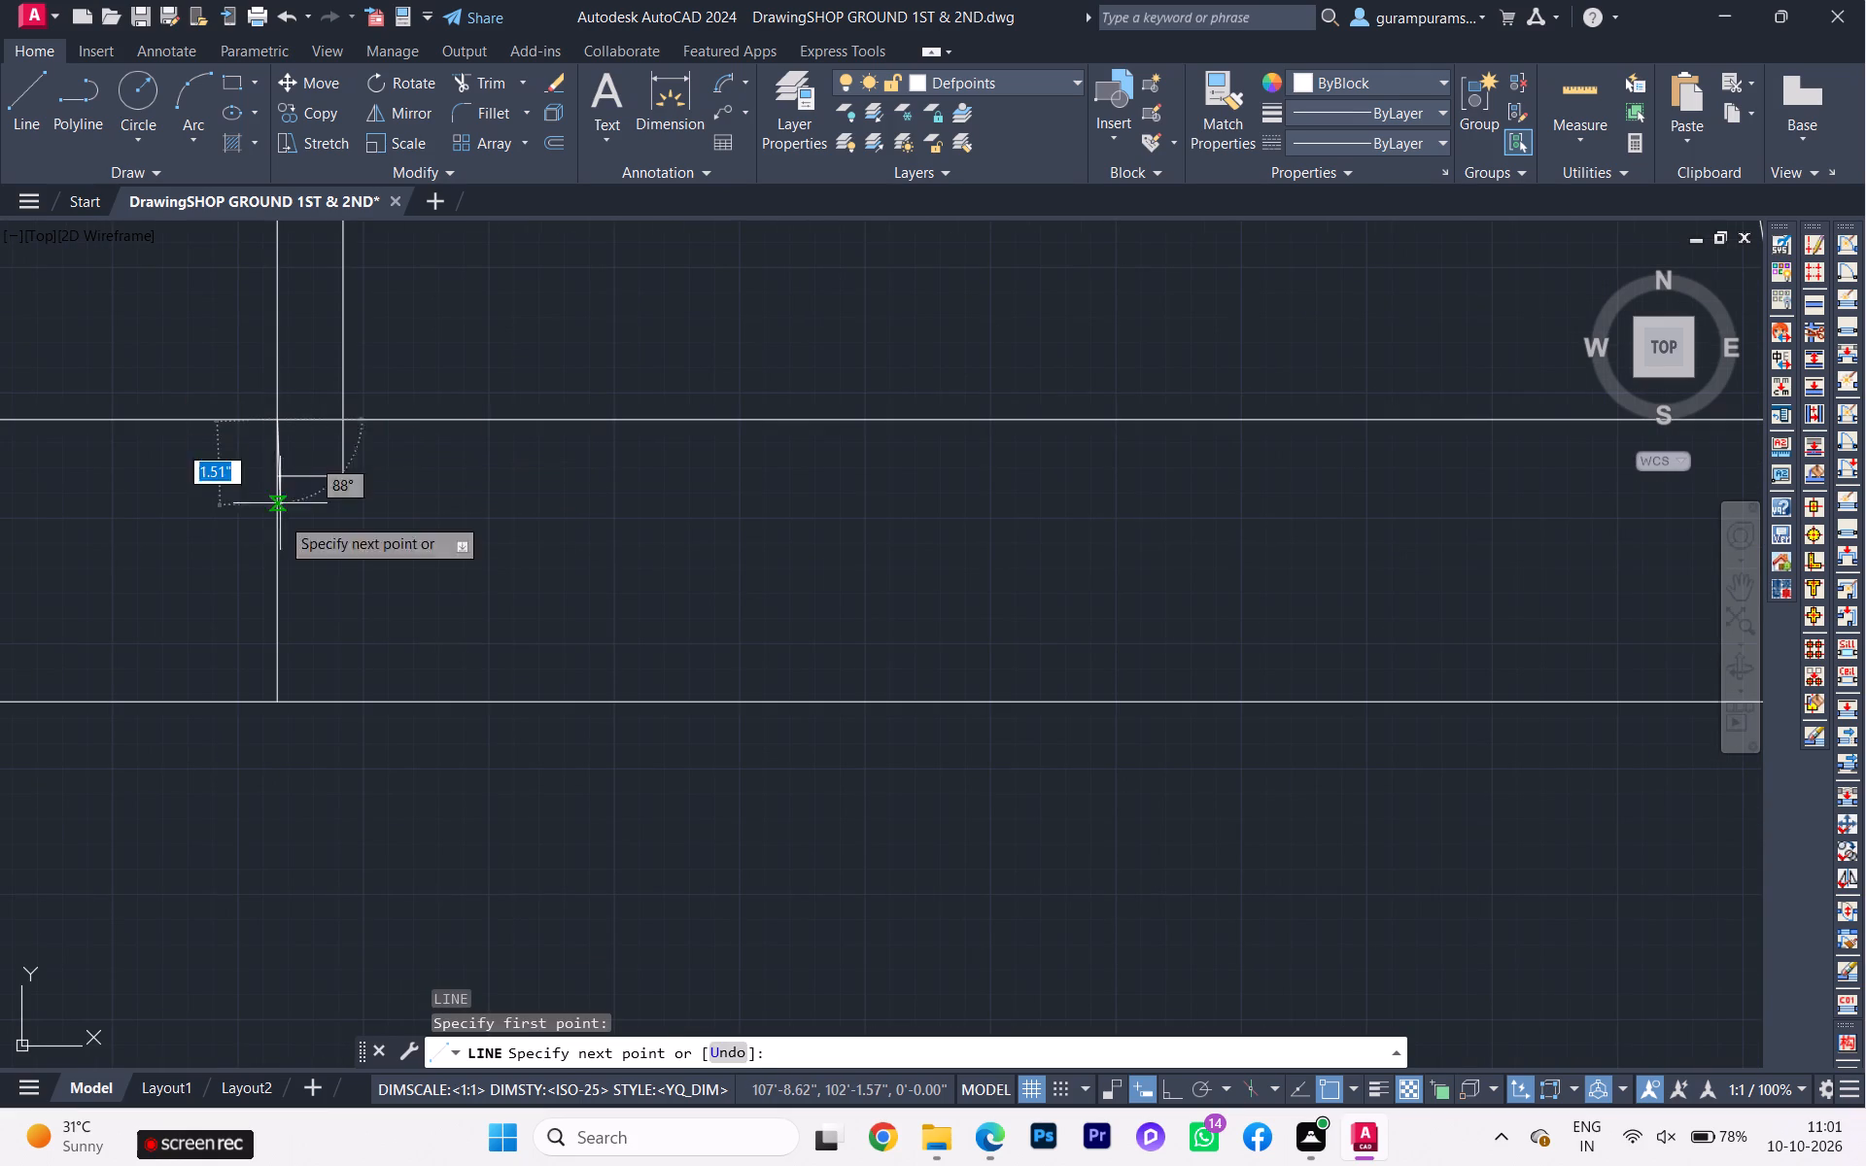
left_click(278, 705)
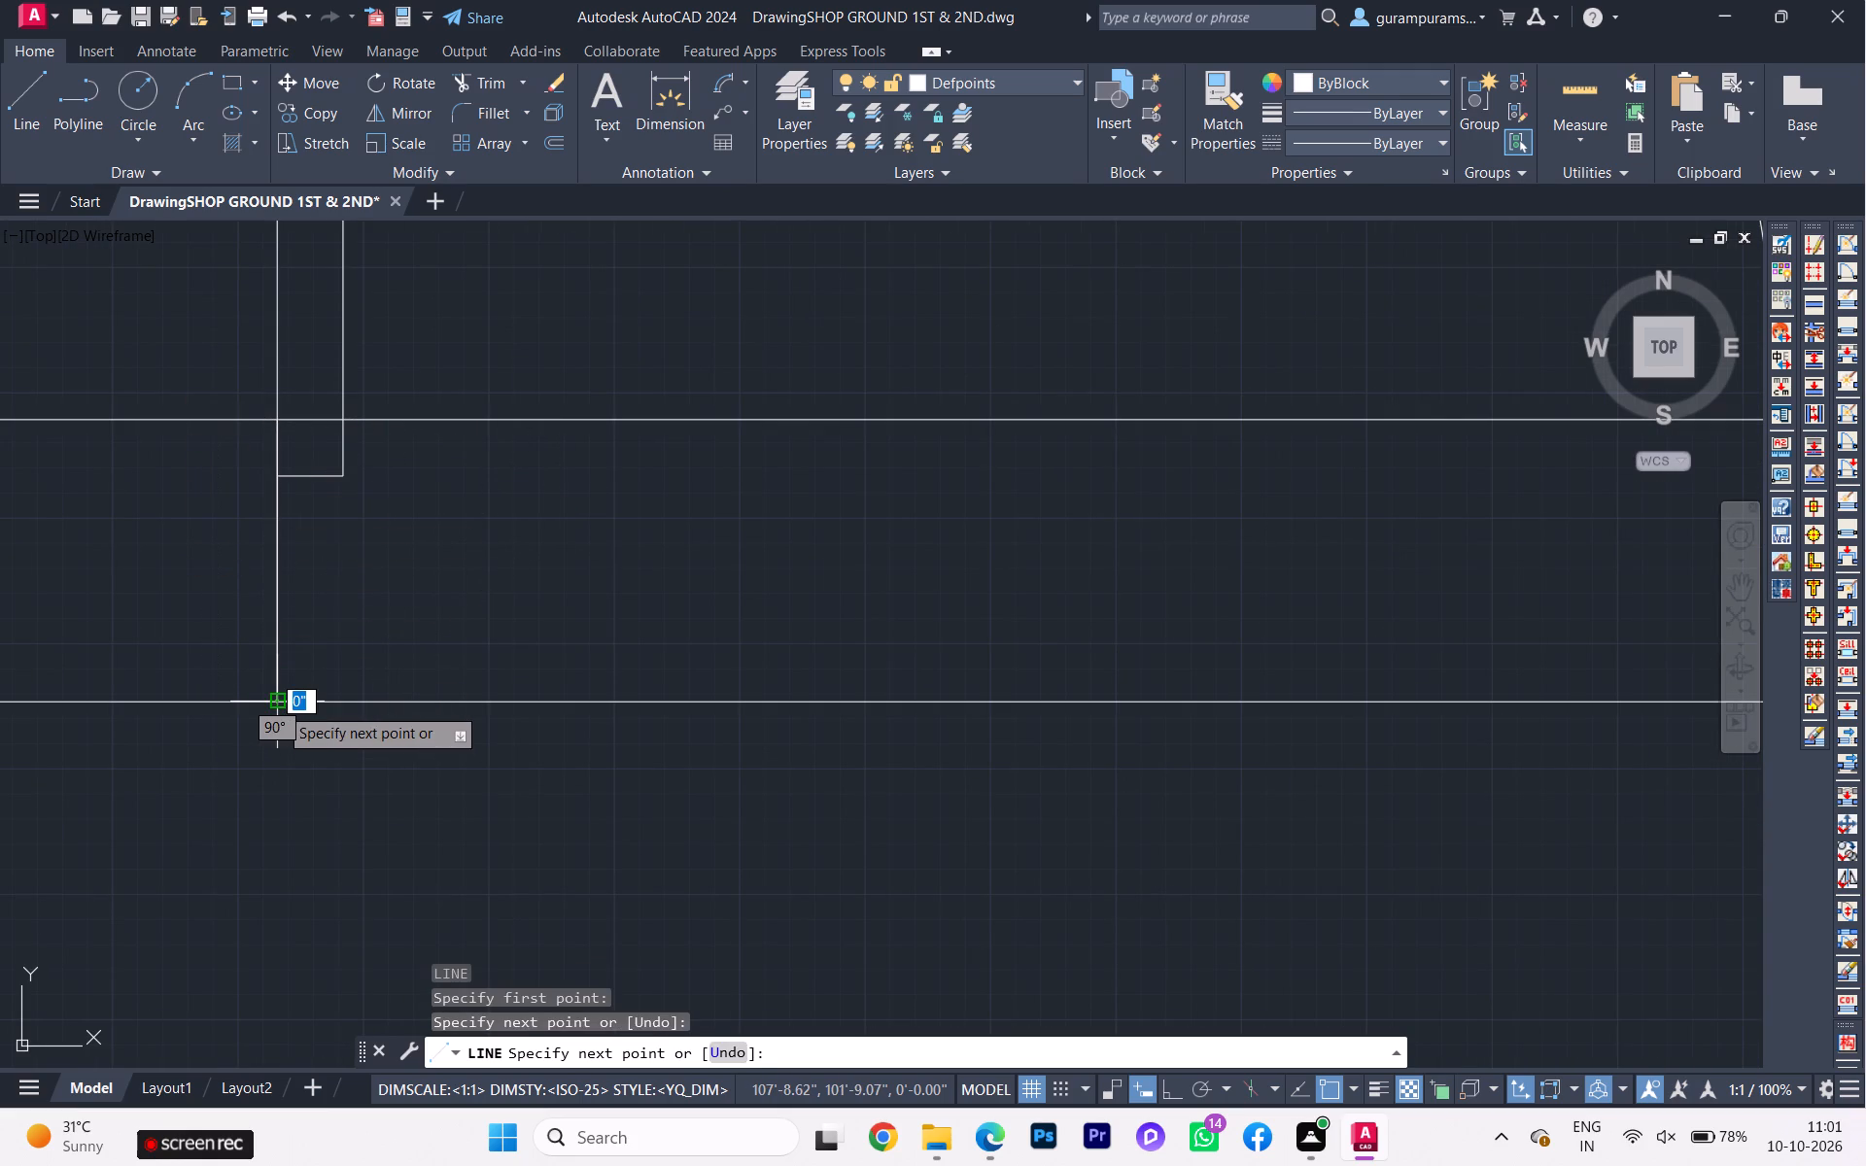
key("Return")
Draw two vertical jamb lines about 4.5 inches long across the wall at both sides of the 12'-1" × 11'-7½" room's door.
scroll(282, 694, "down", 3)
scroll(373, 702, "down", 2)
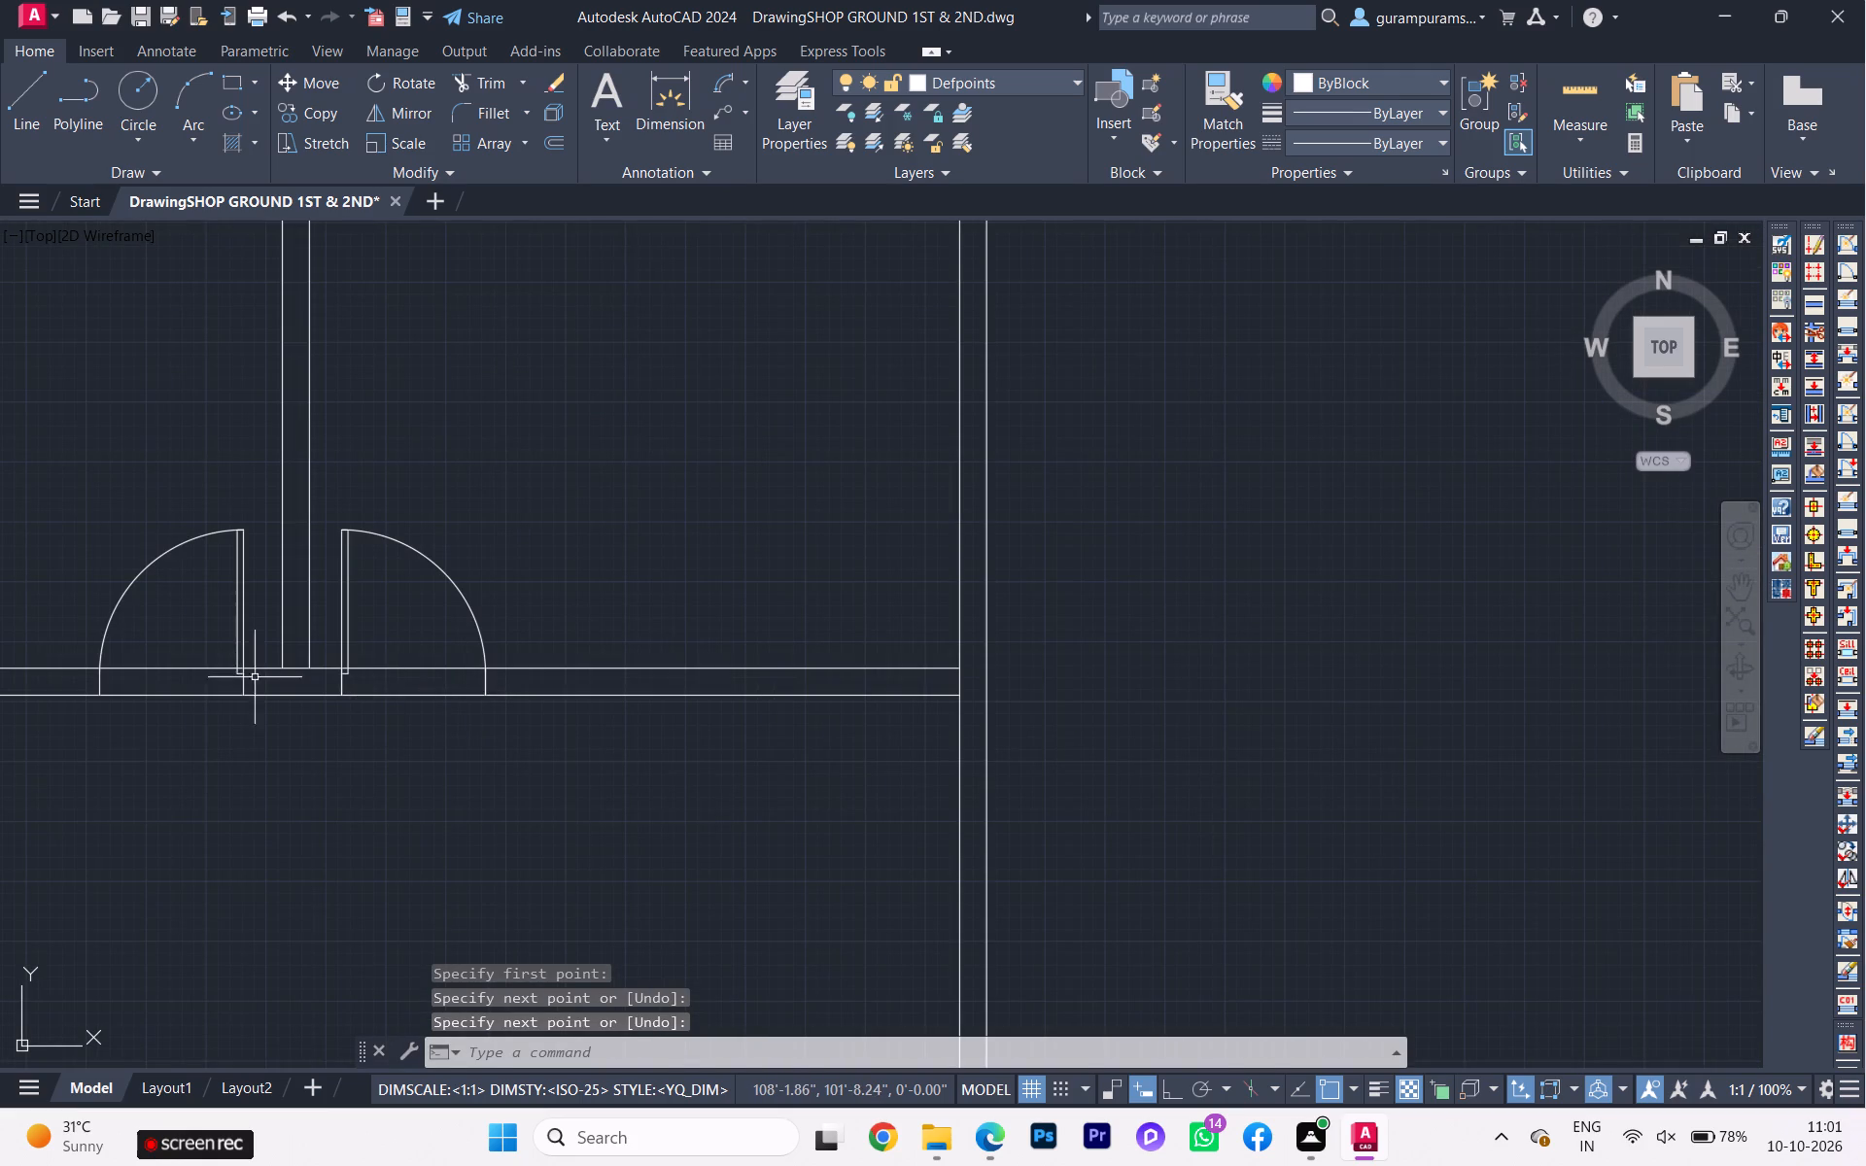
key("l")
key("Return")
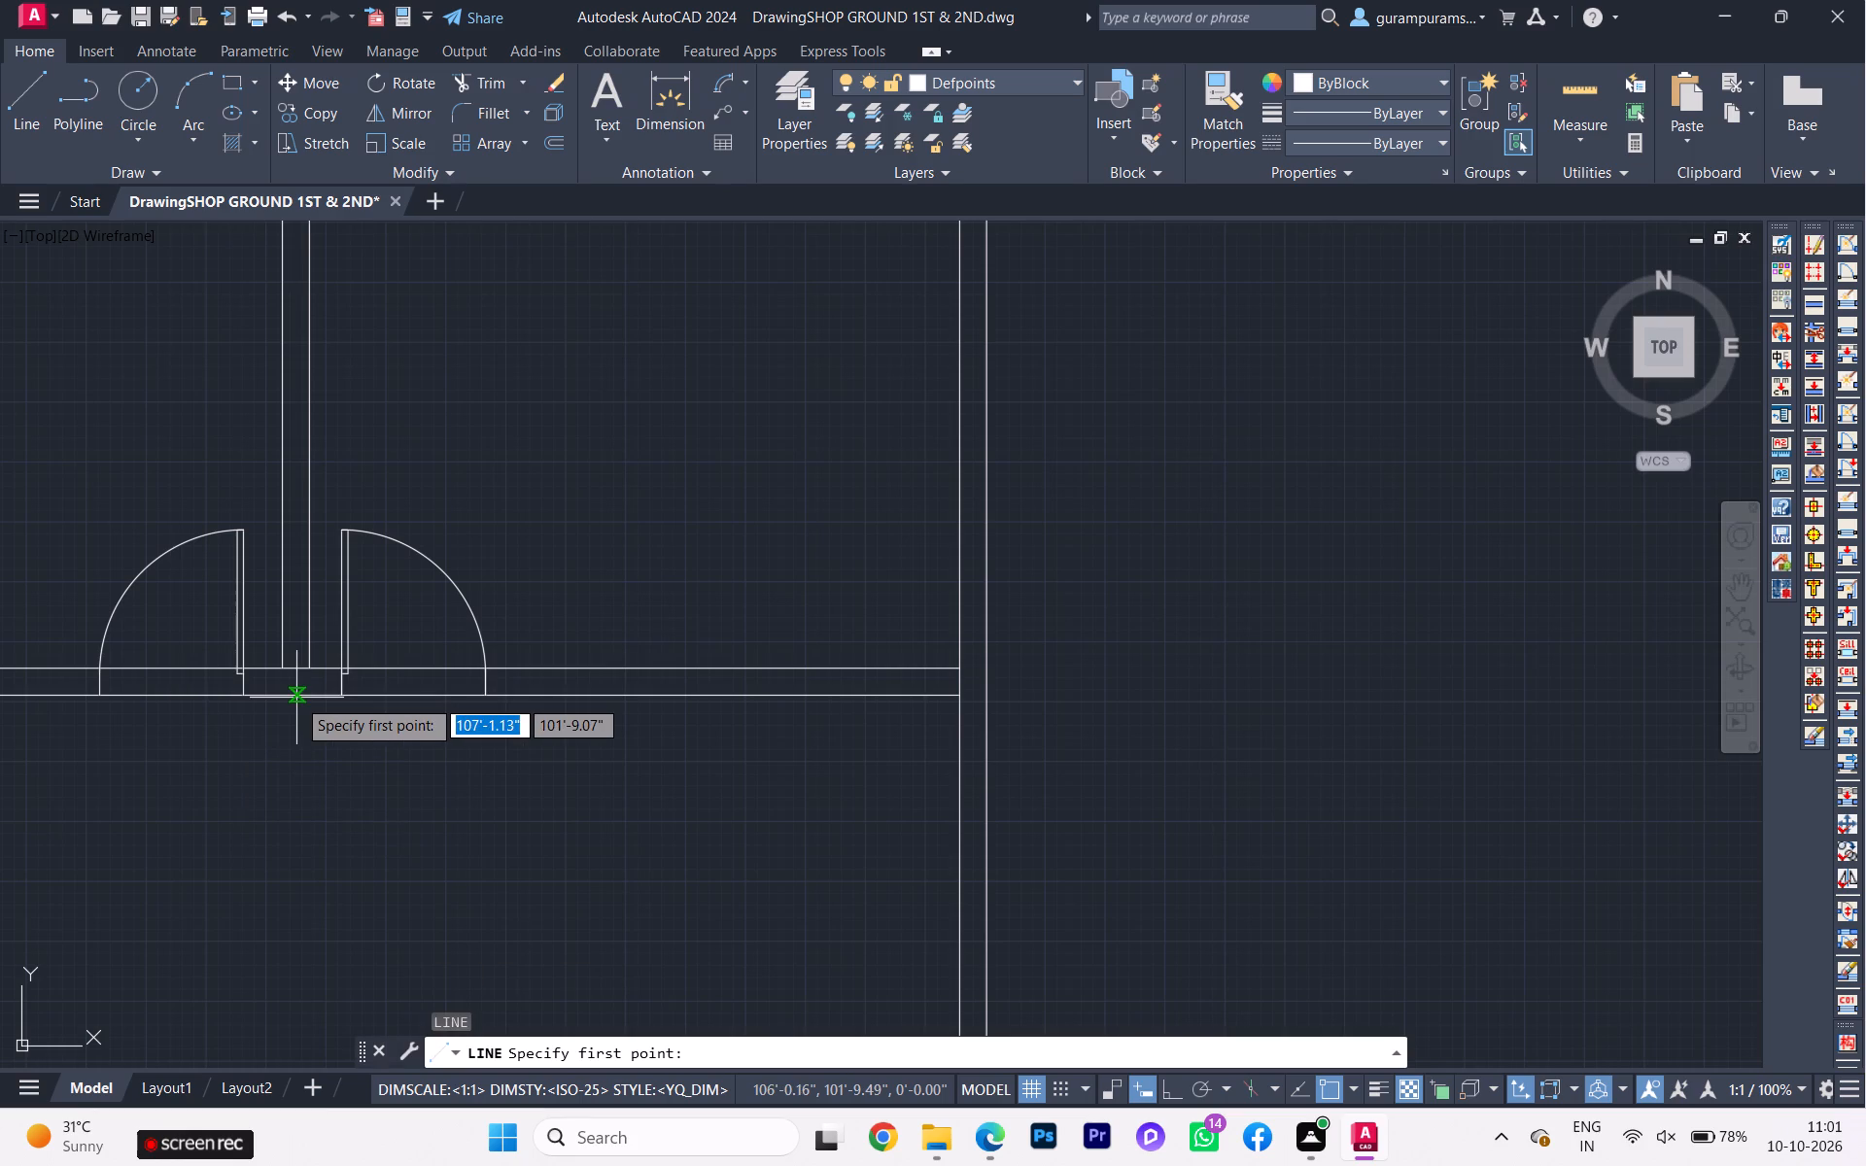
scroll(101, 694, "up", 3)
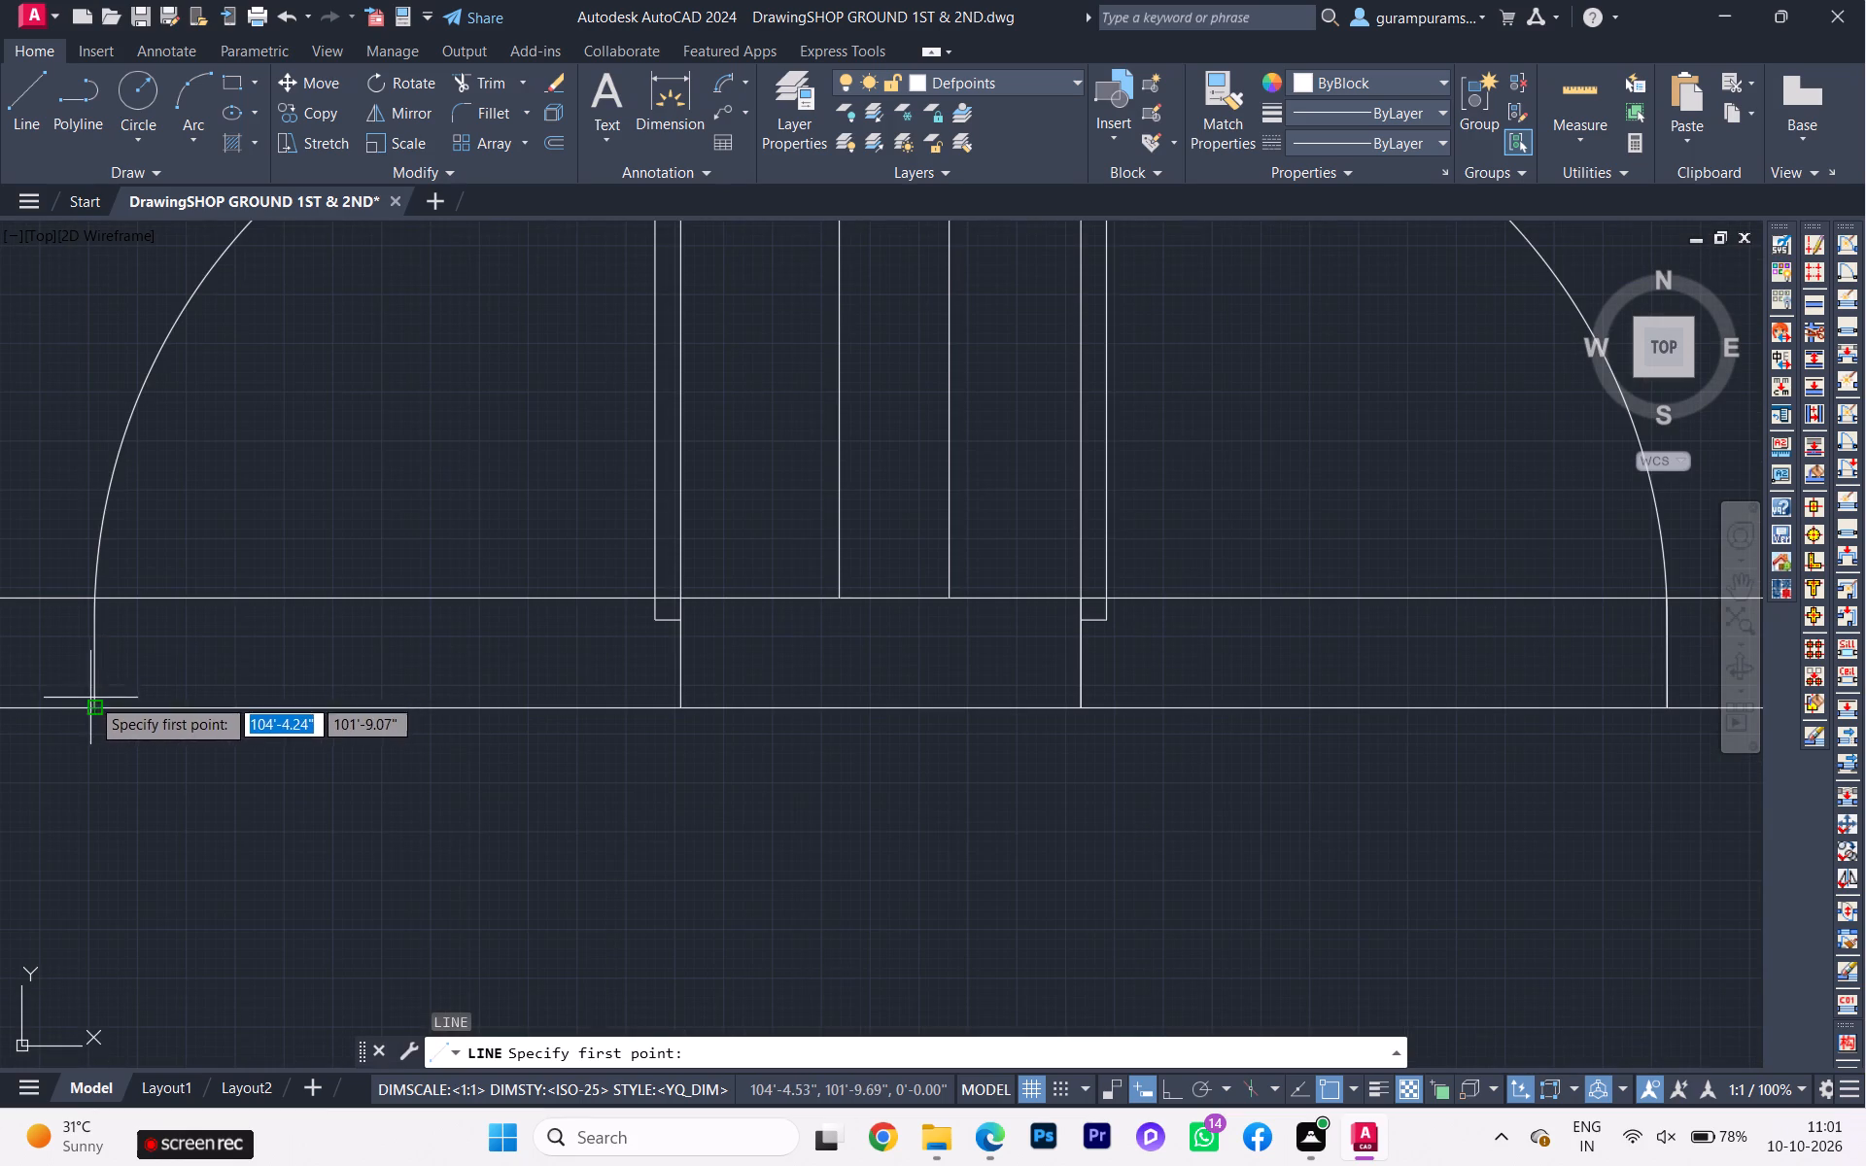
left_click(95, 706)
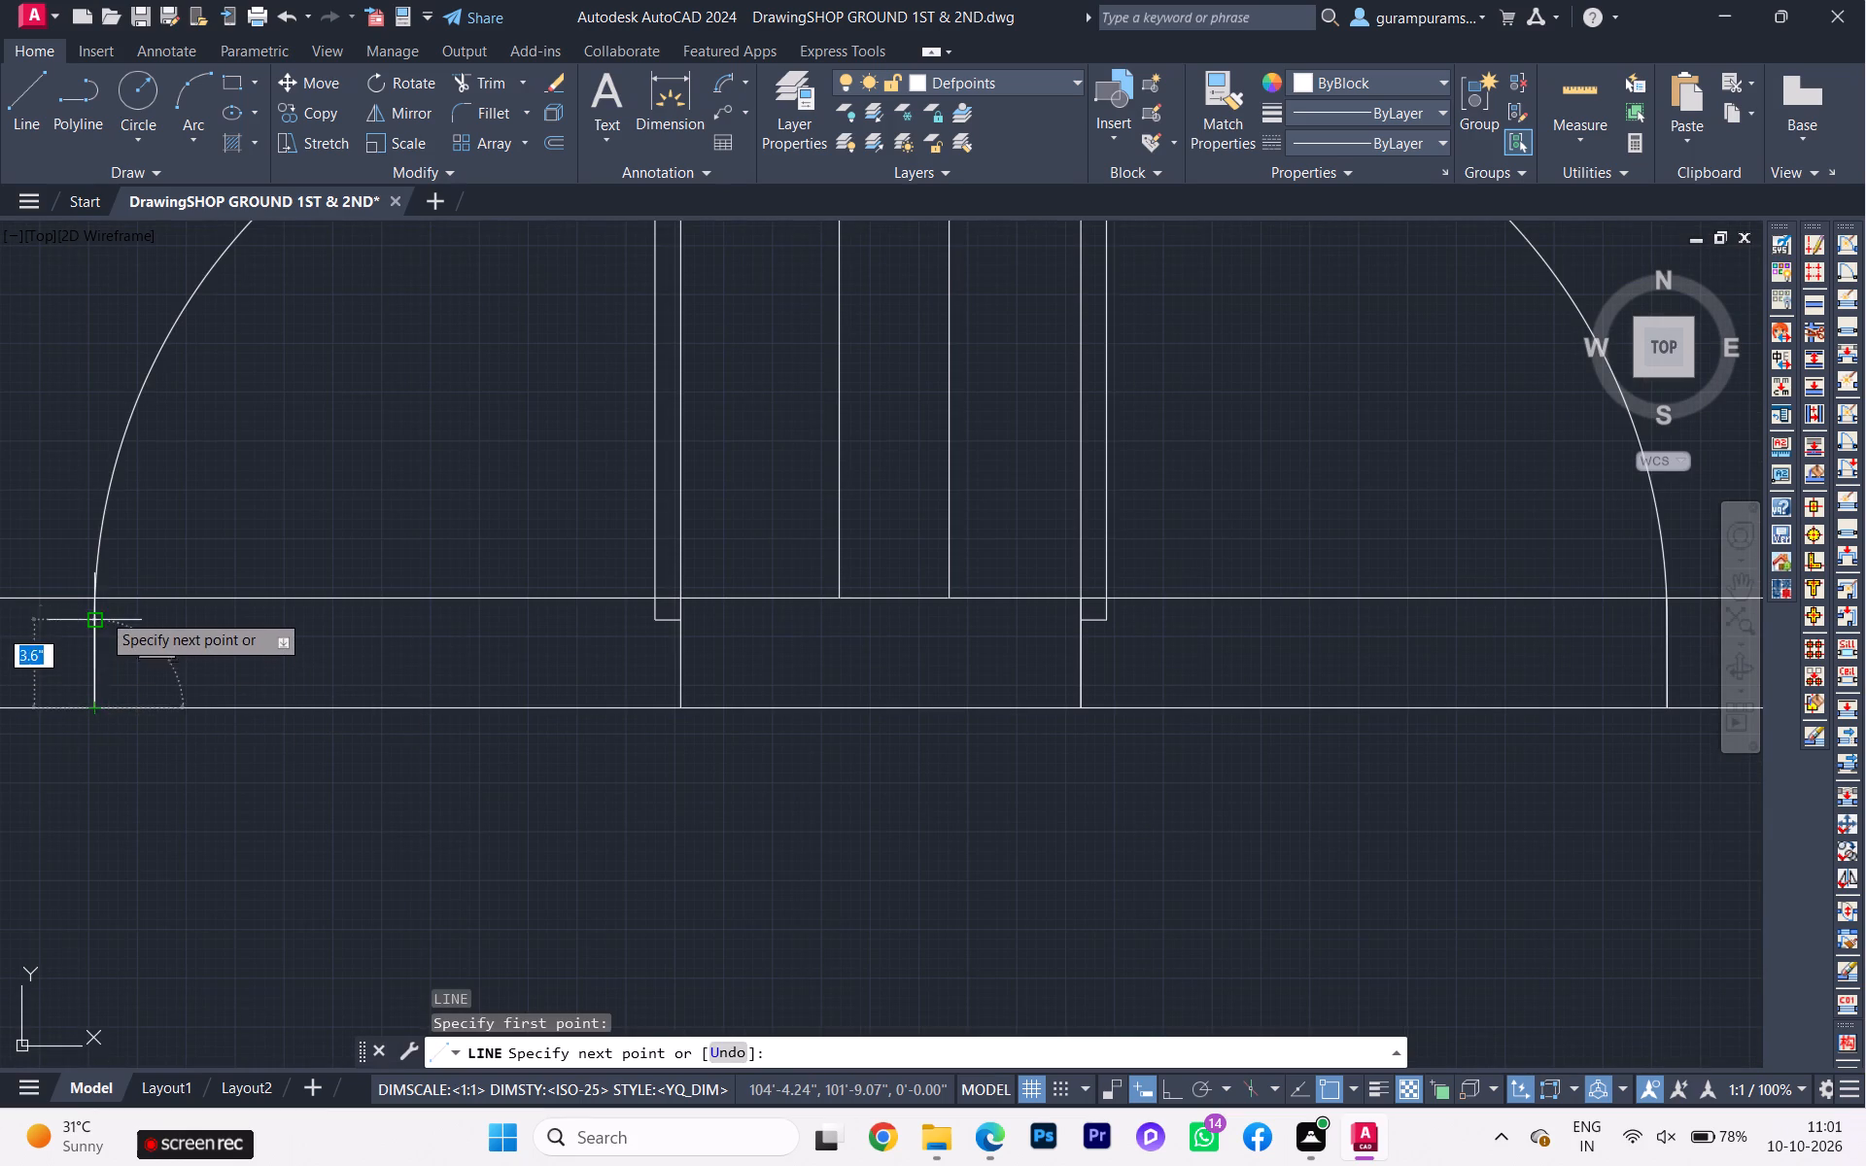
left_click(100, 591)
key("Return")
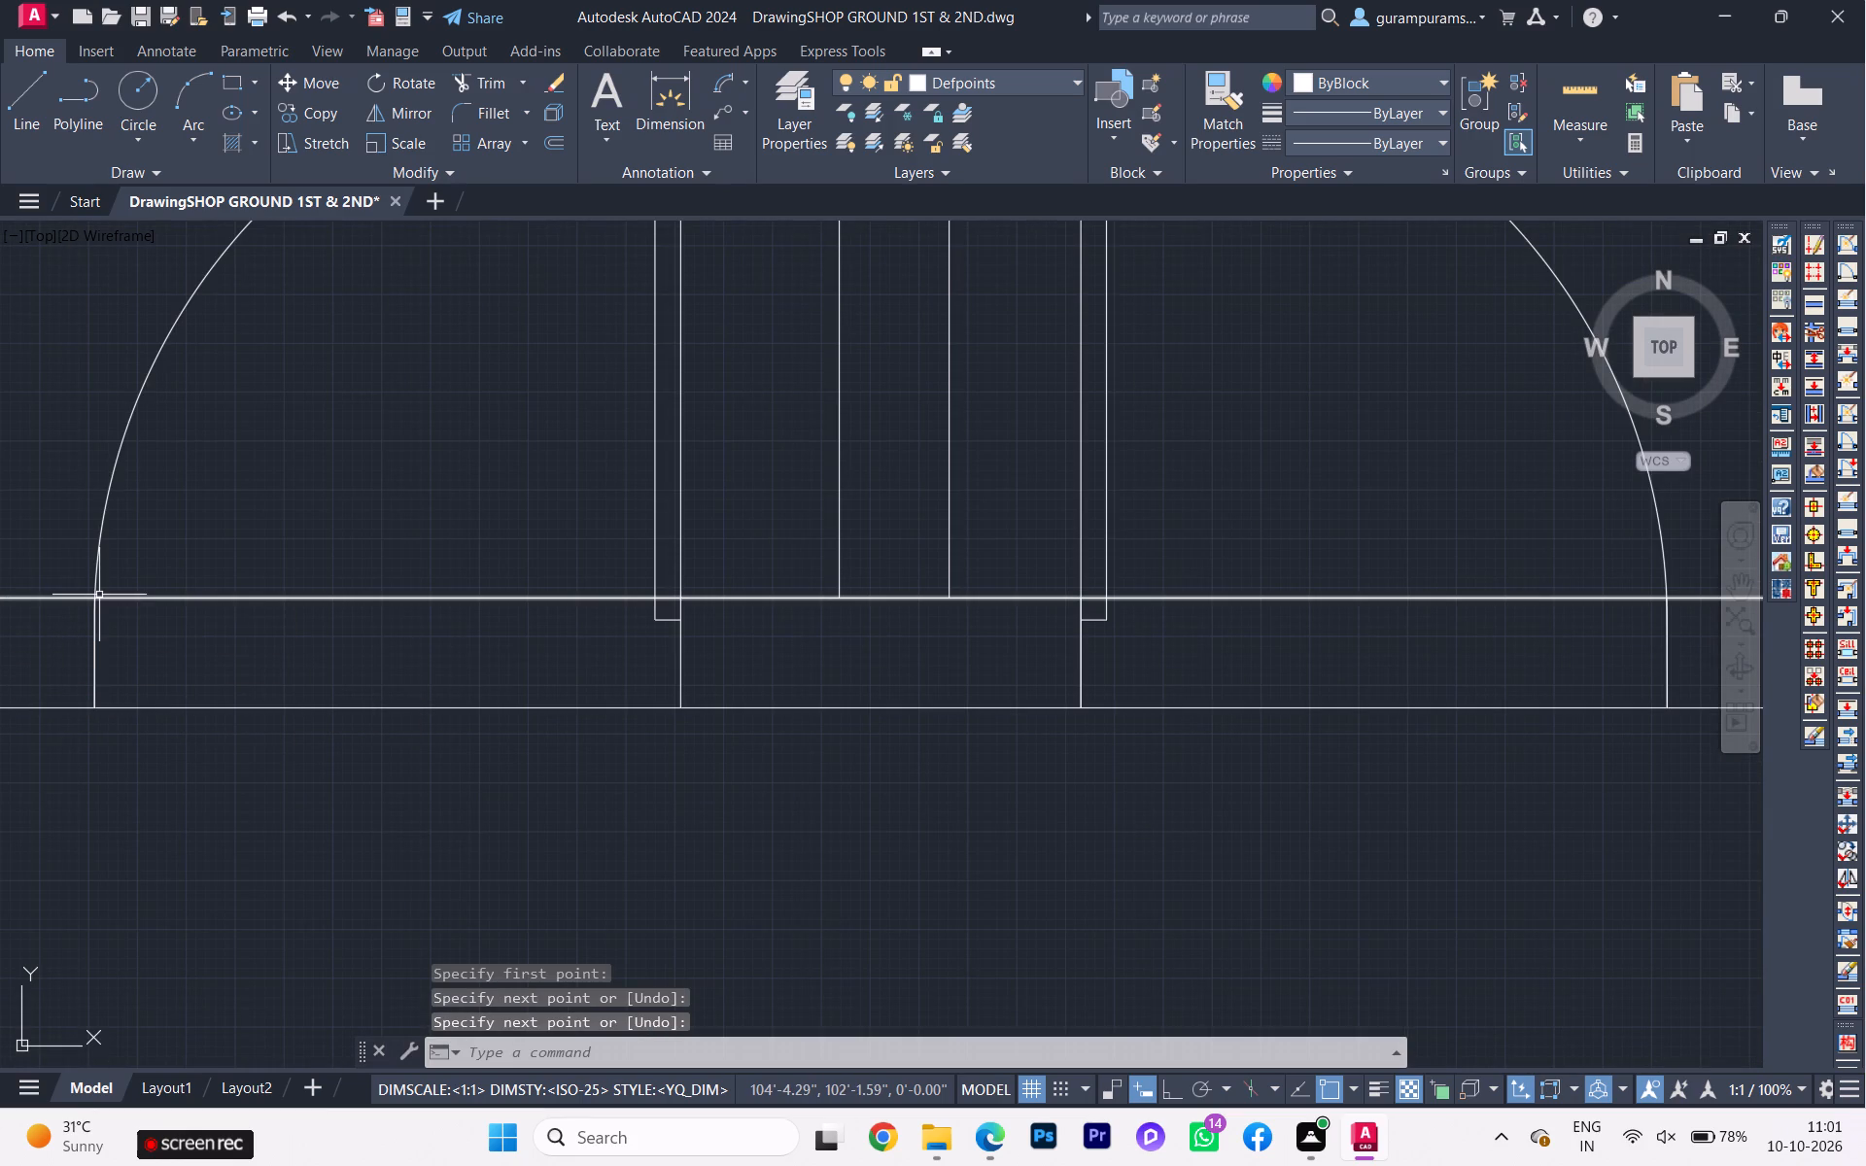
key("space")
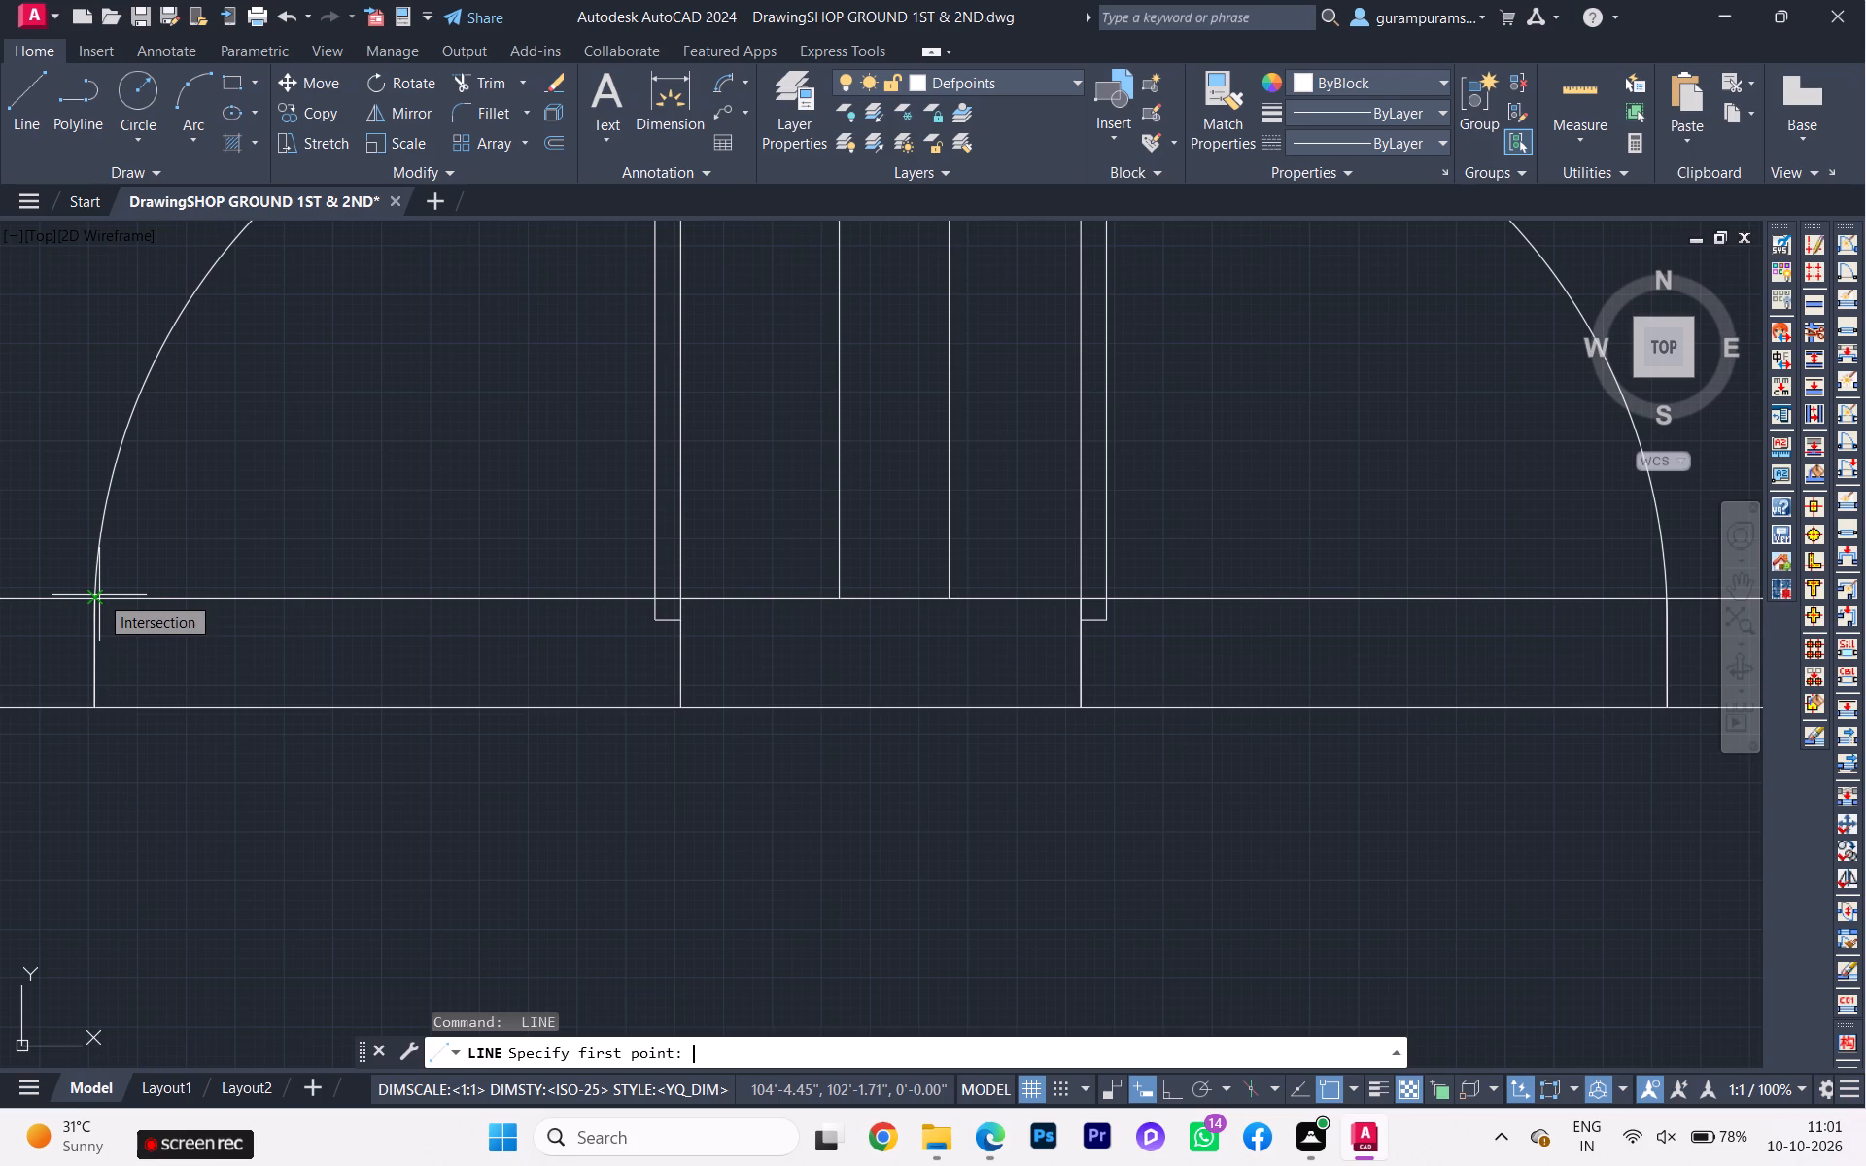
scroll(677, 600, "up", 2)
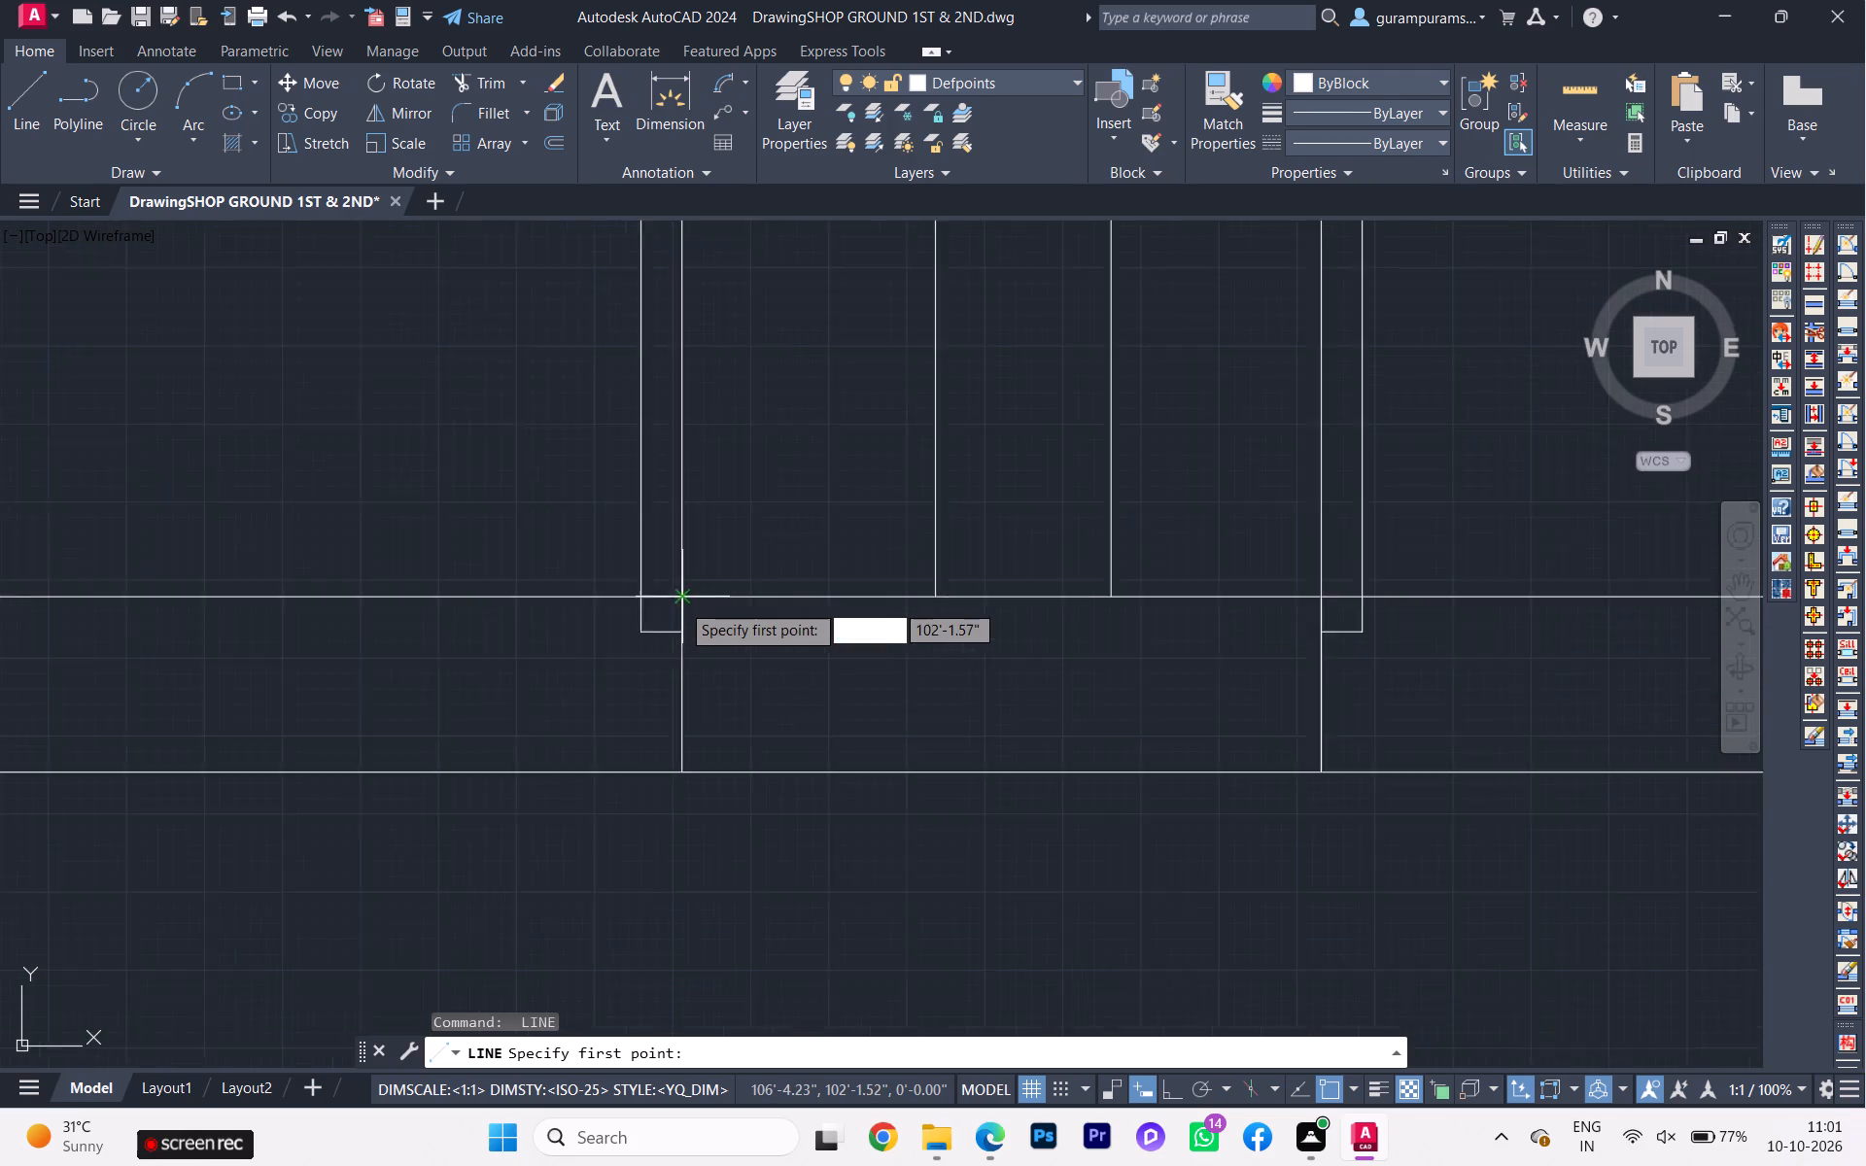
left_click(679, 593)
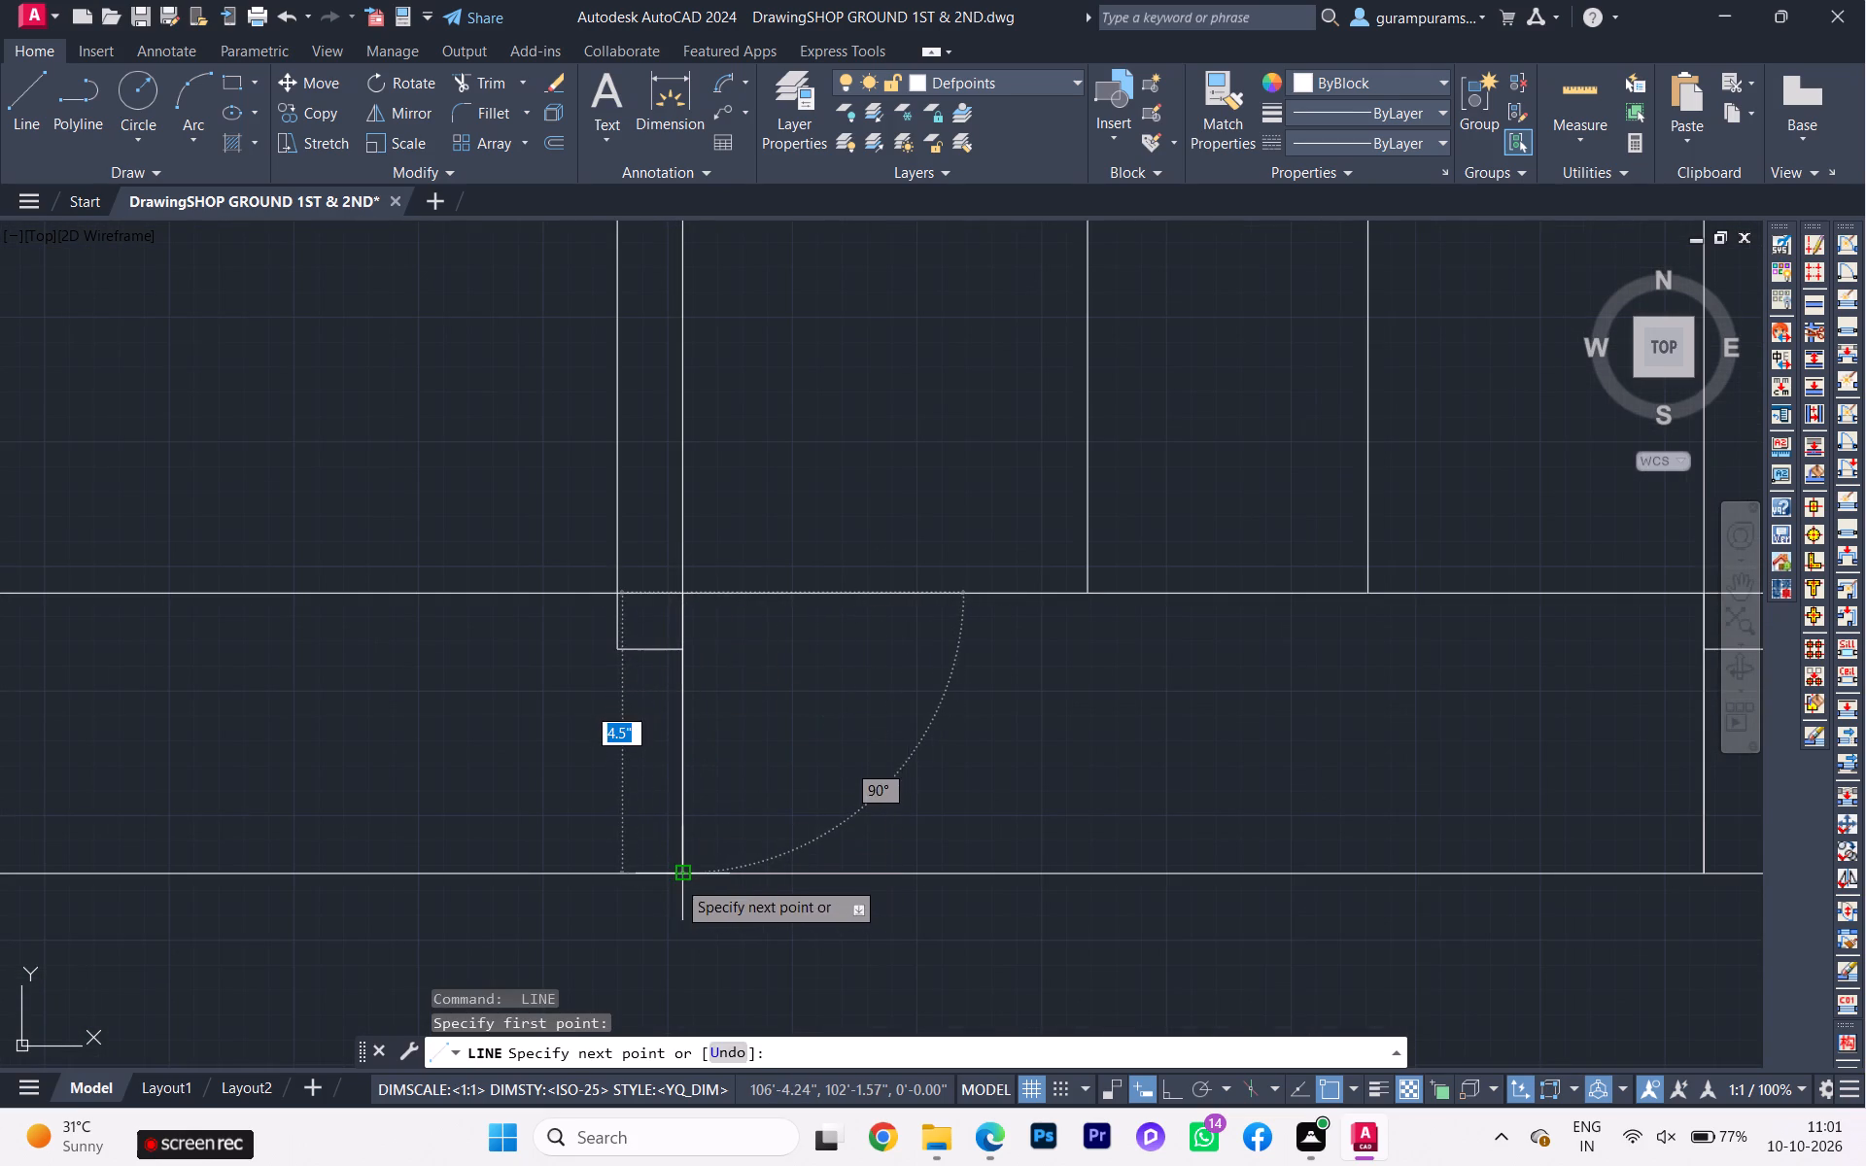
left_click(676, 879)
key("Return")
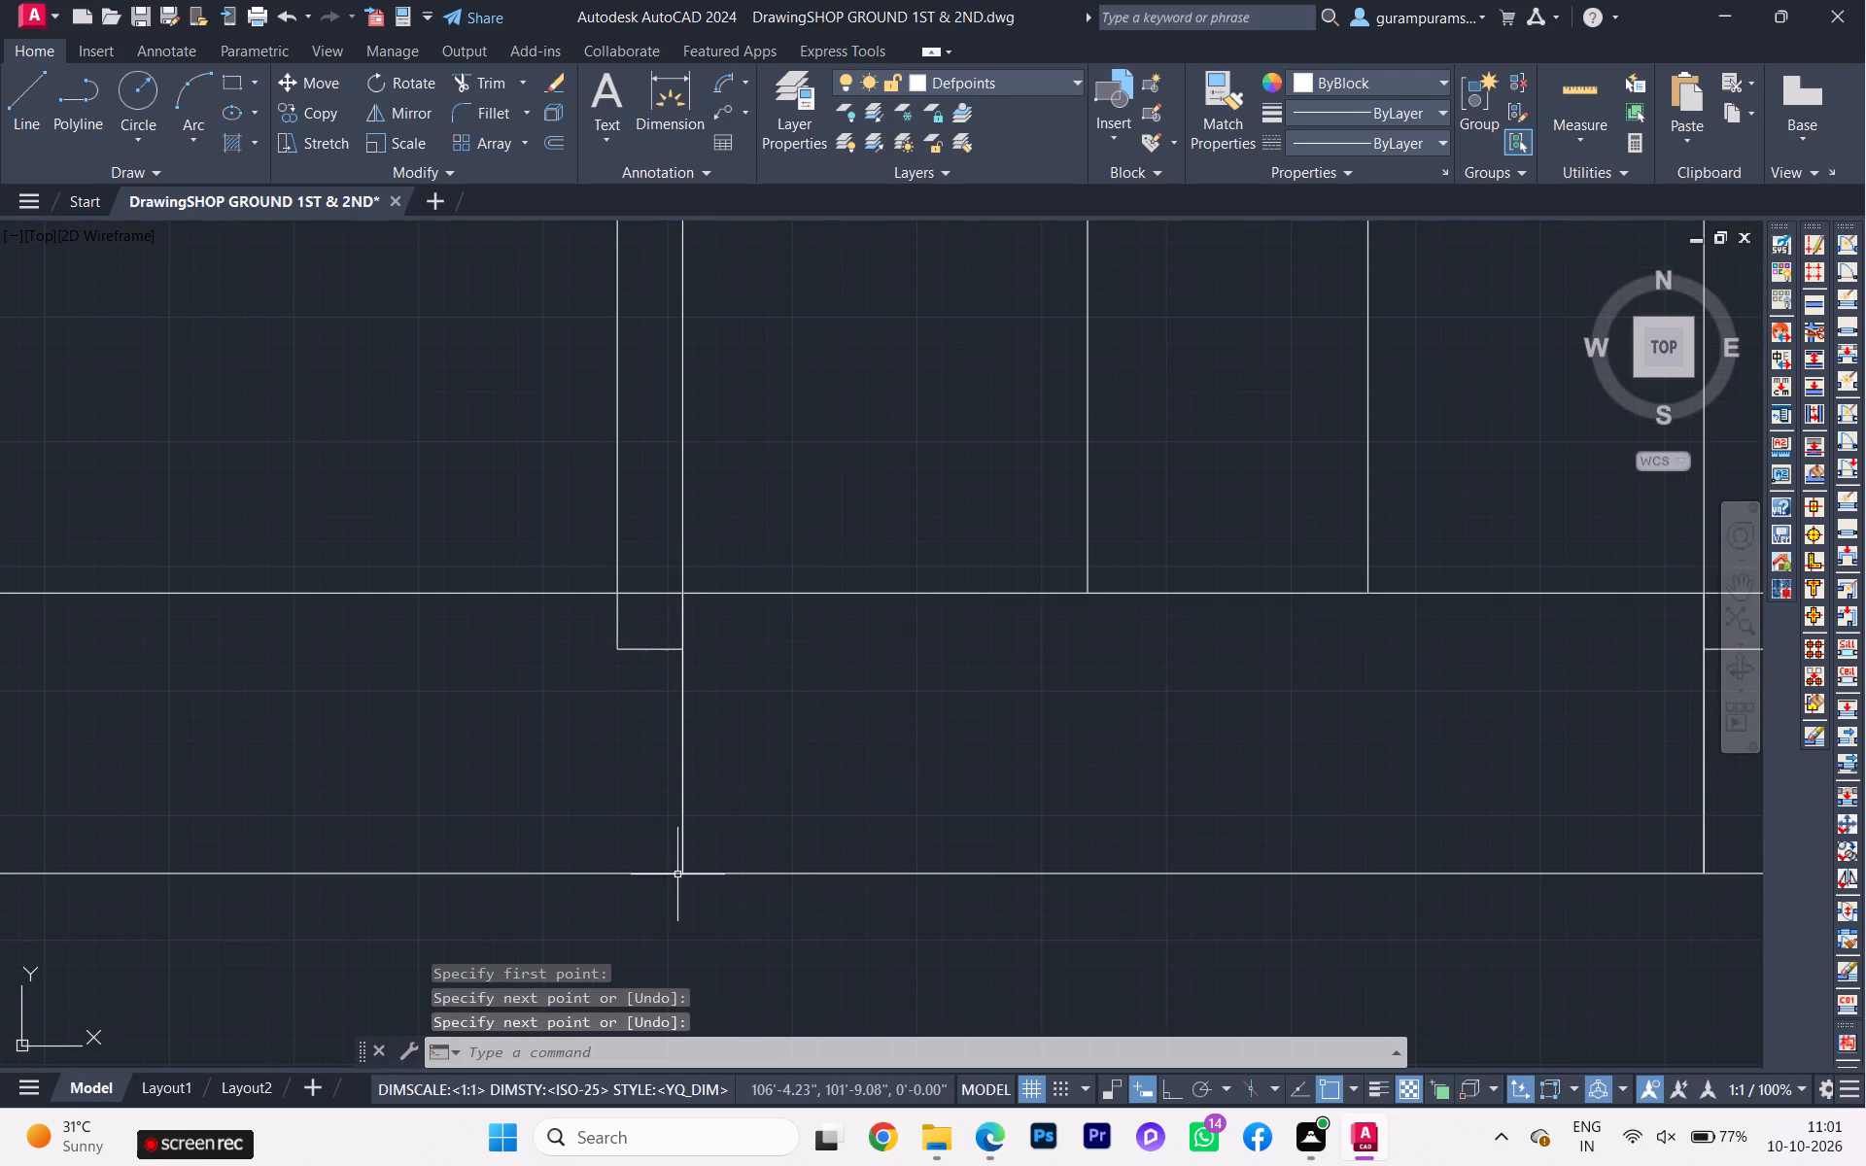
Trim both horizontal wall lines between the jambs of the 12'-1" × 11'-7½" room's door to open the doorway.
scroll(725, 881, "down", 3)
type("tr")
key("Return")
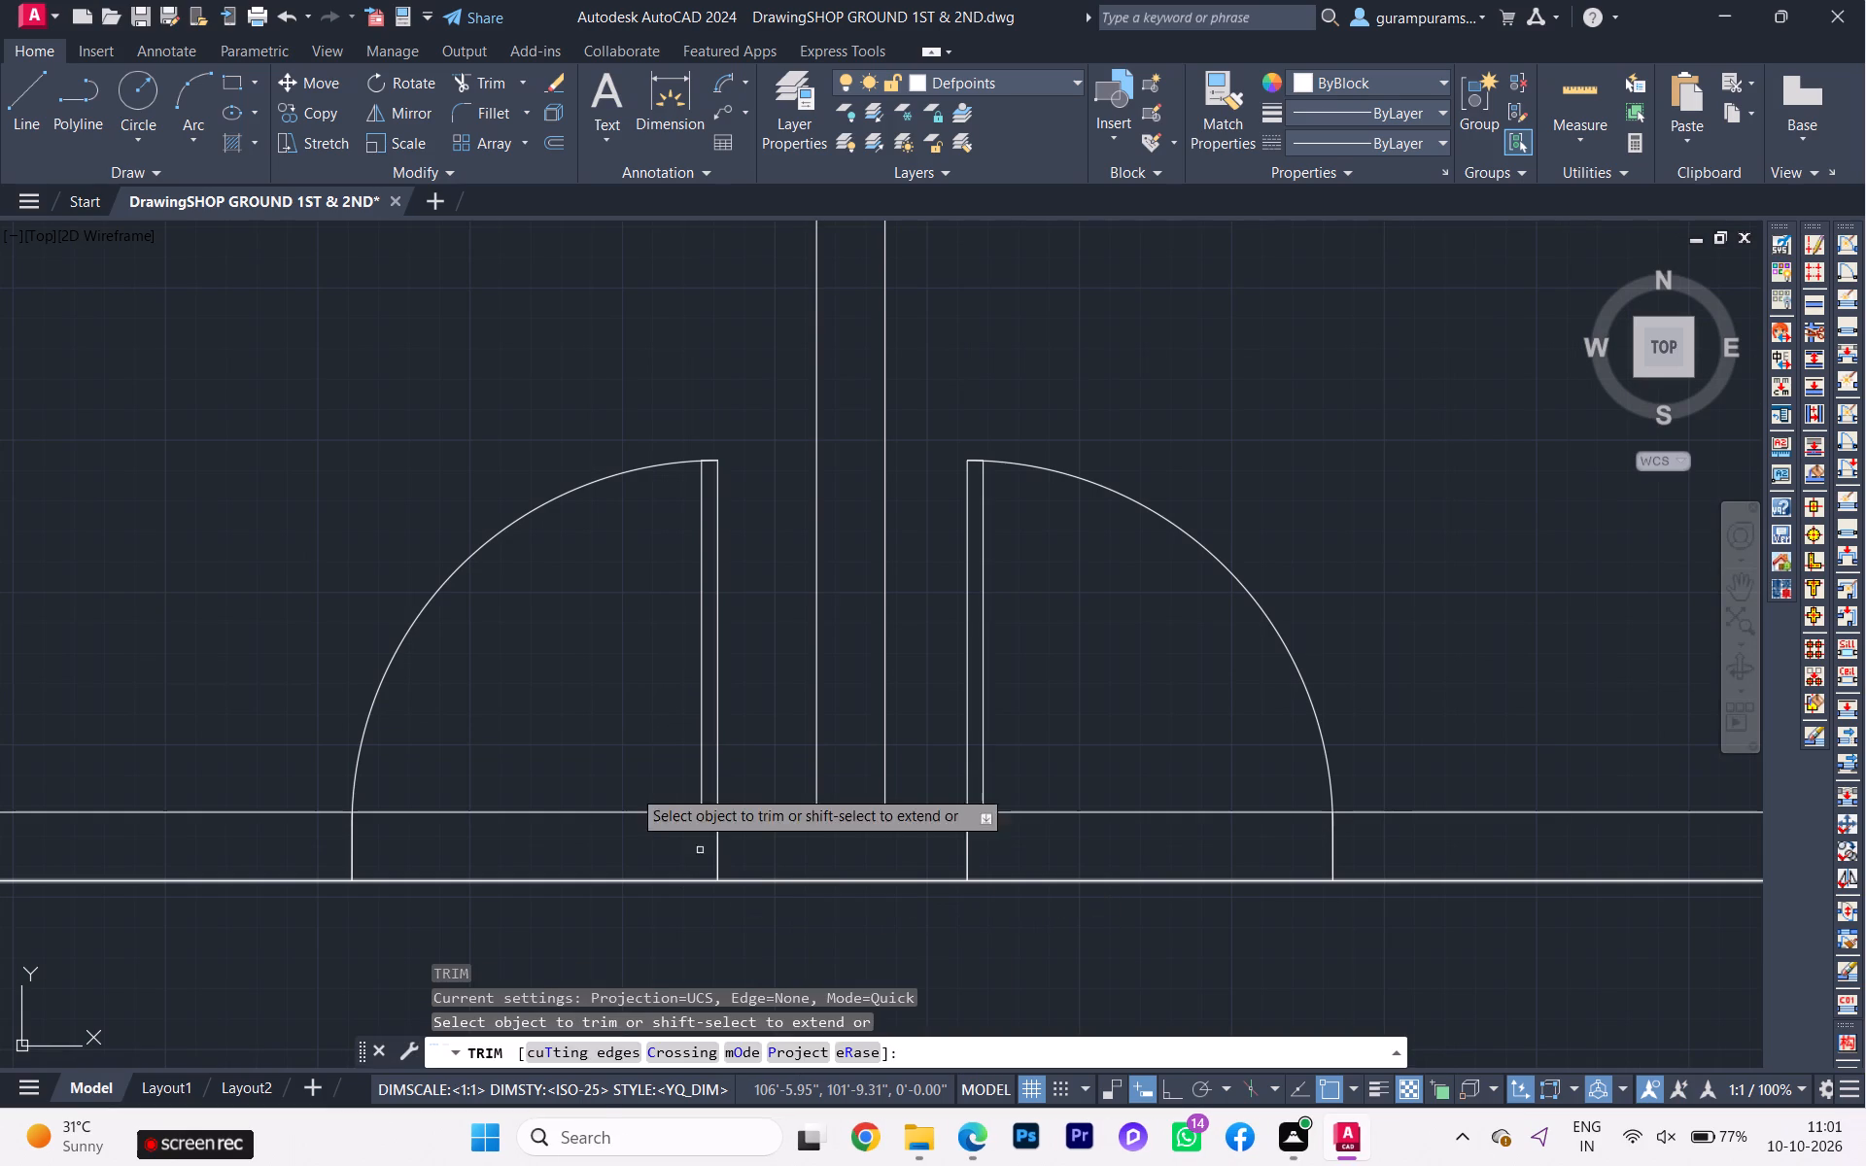
left_click(601, 755)
left_click(573, 944)
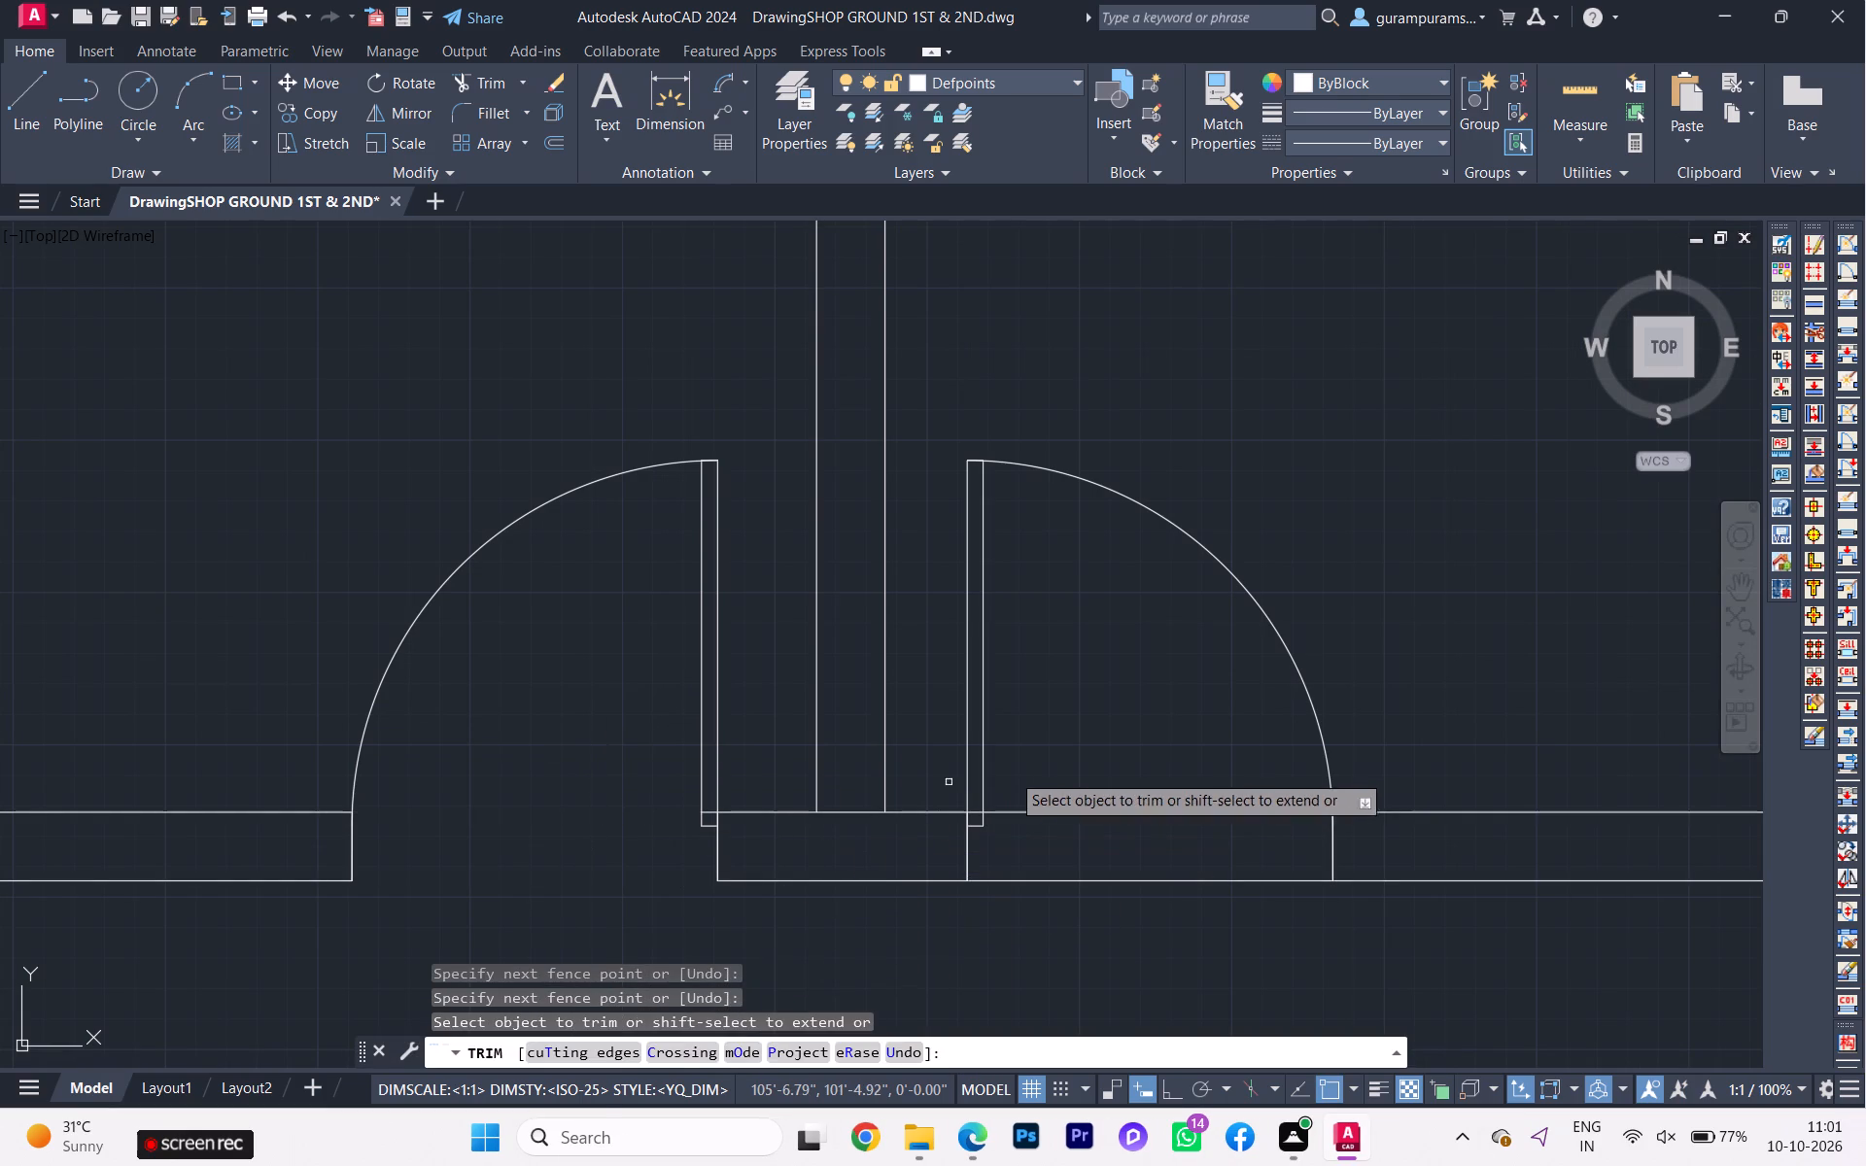
Trim both horizontal wall lines between the jambs of the study door to open its doorway.
left_click(1028, 768)
left_click(1056, 943)
scroll(532, 774, "down", 2)
scroll(532, 774, "up", 1)
scroll(532, 774, "down", 2)
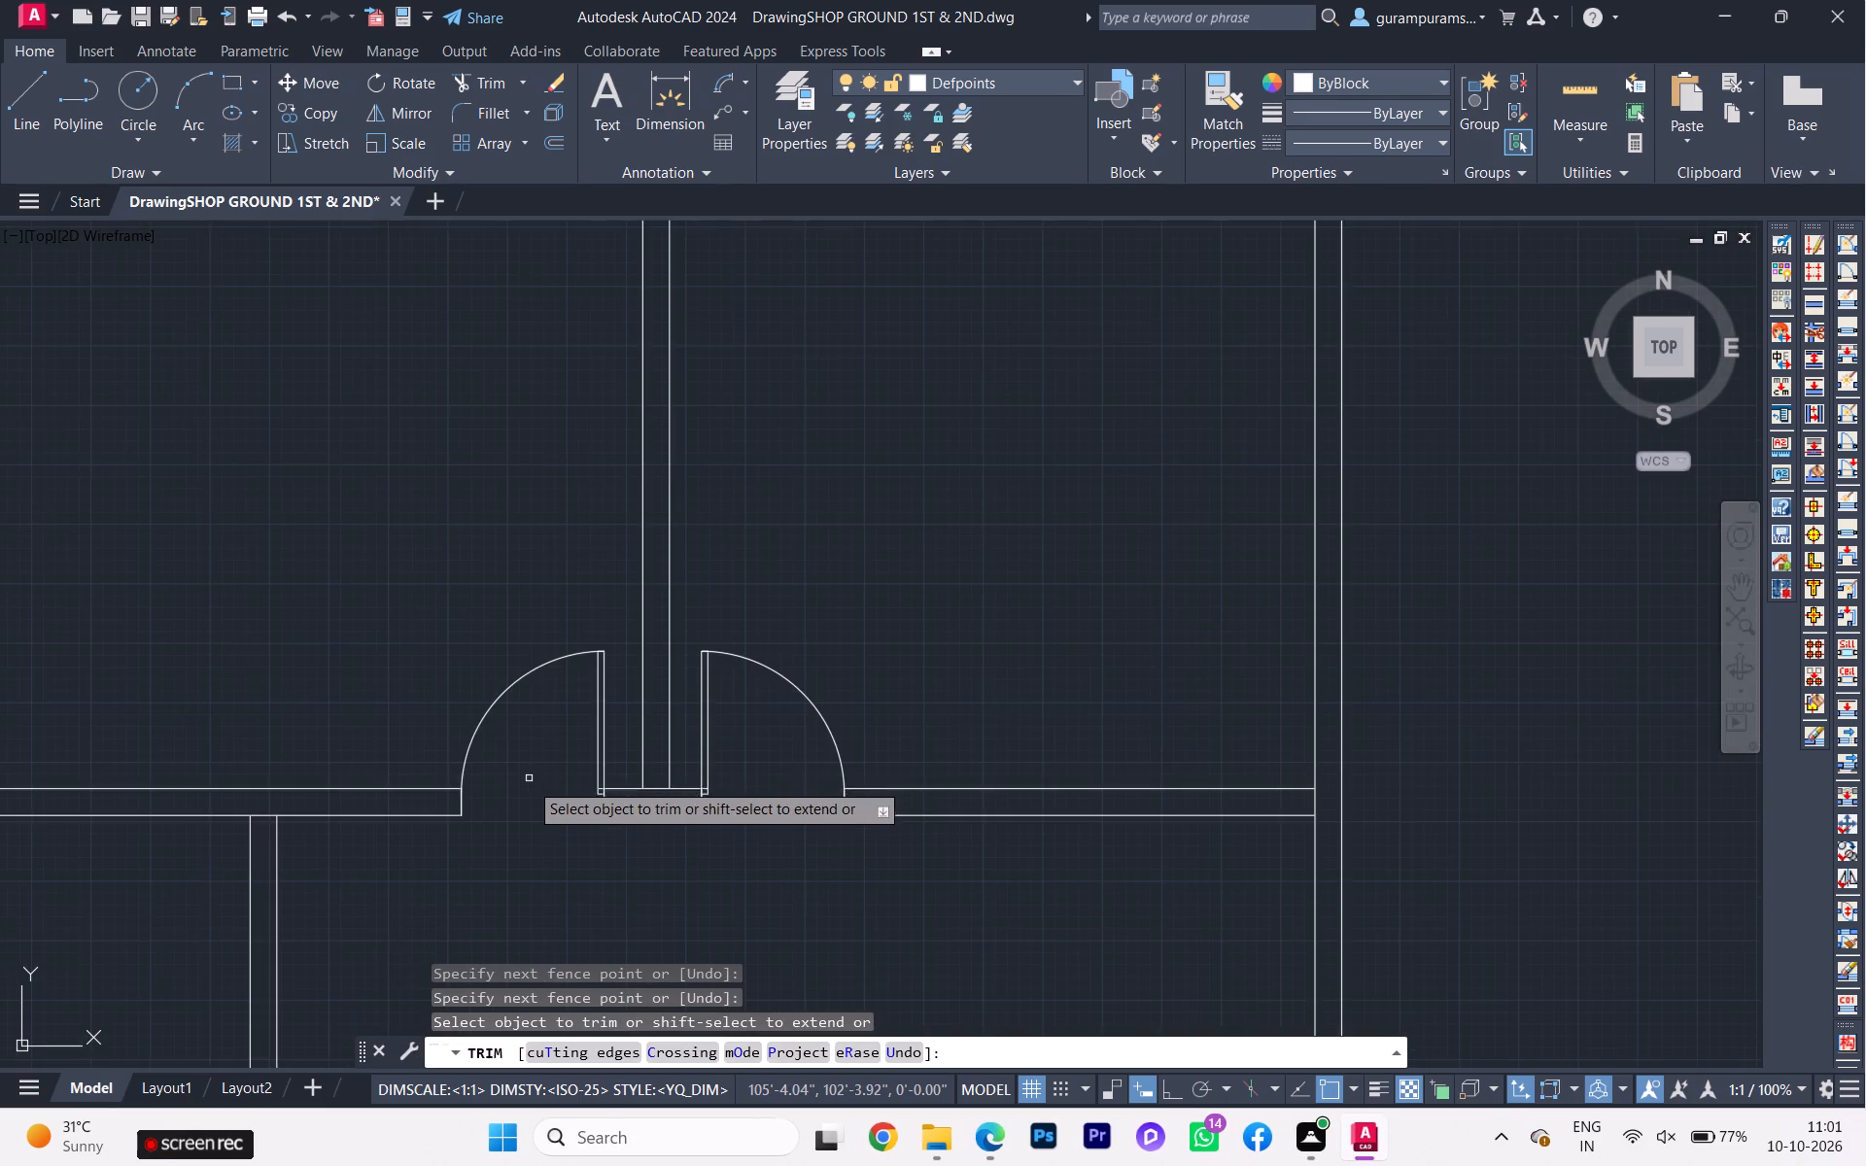
scroll(529, 781, "down", 2)
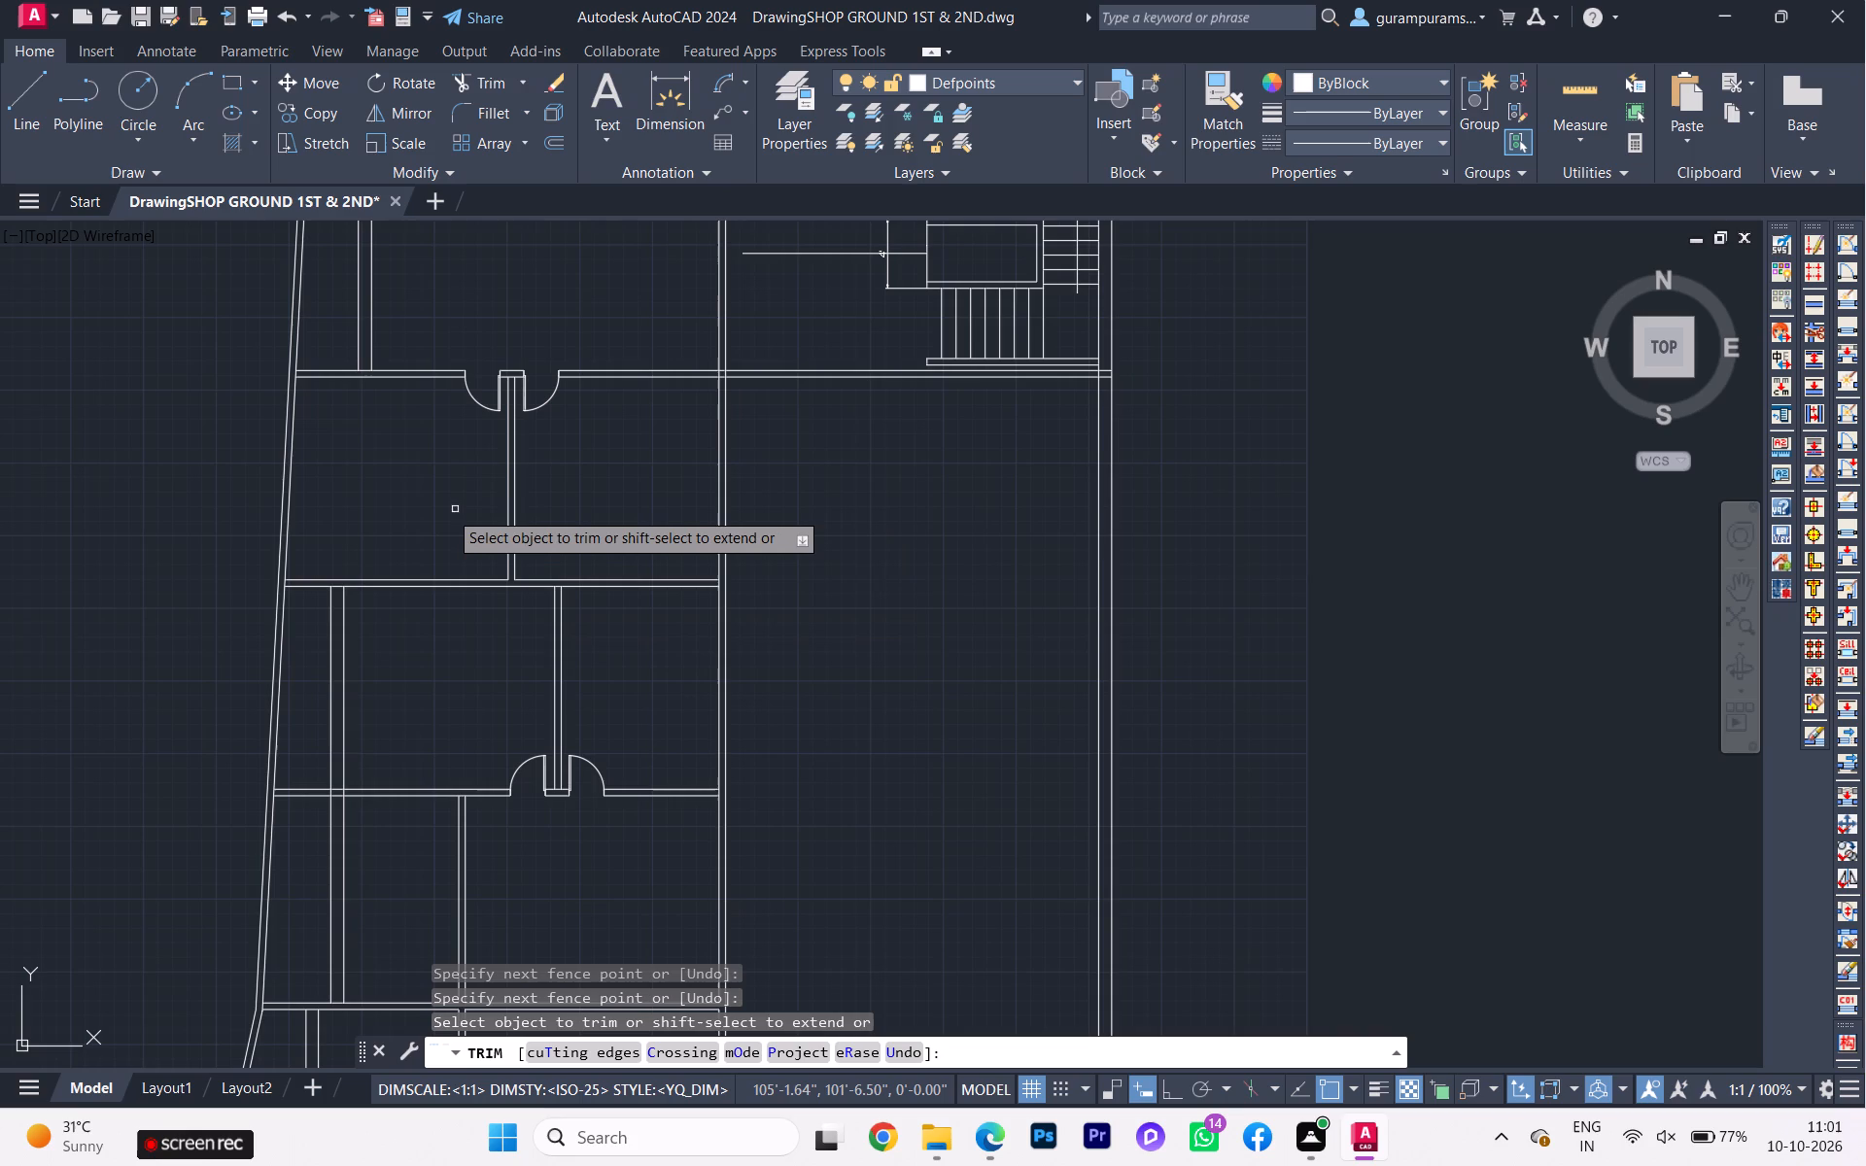
scroll(379, 510, "down", 1)
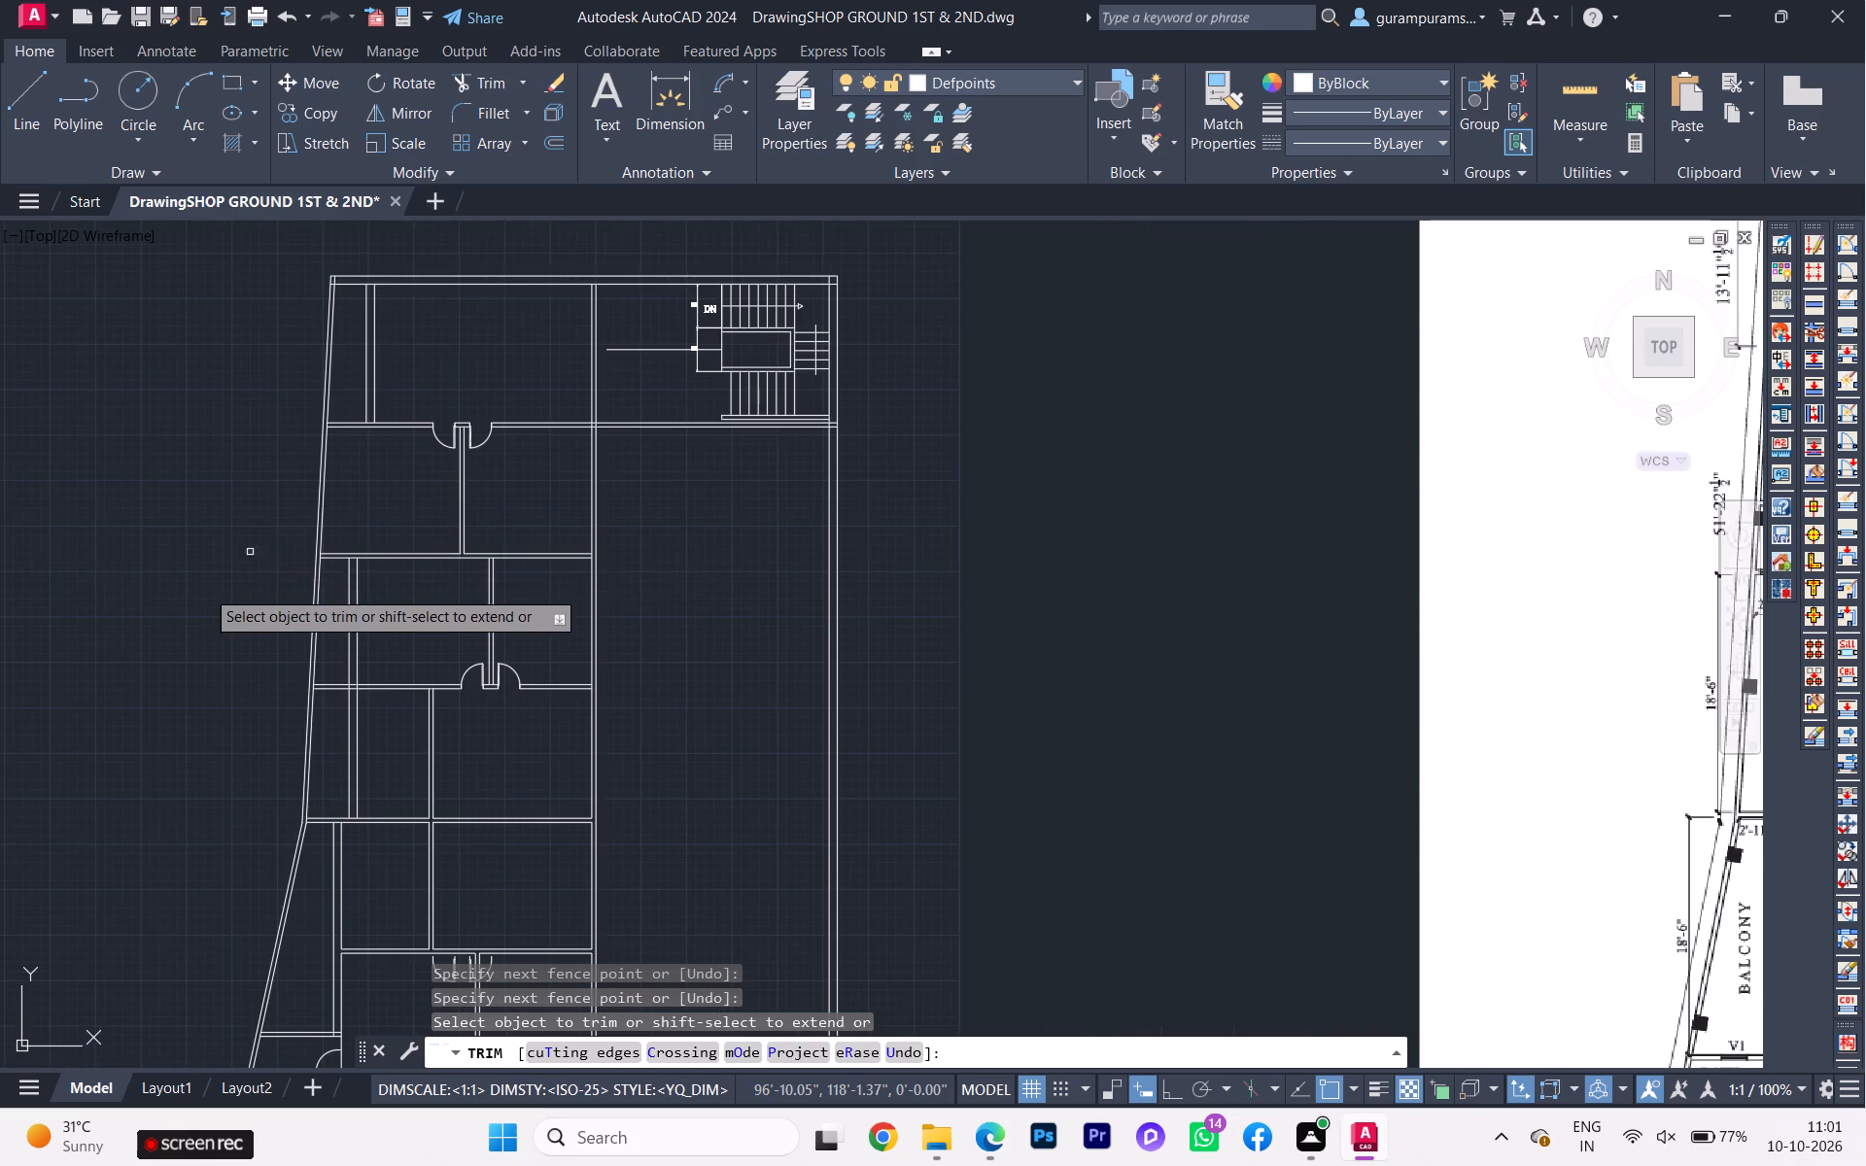
scroll(192, 595, "down", 1)
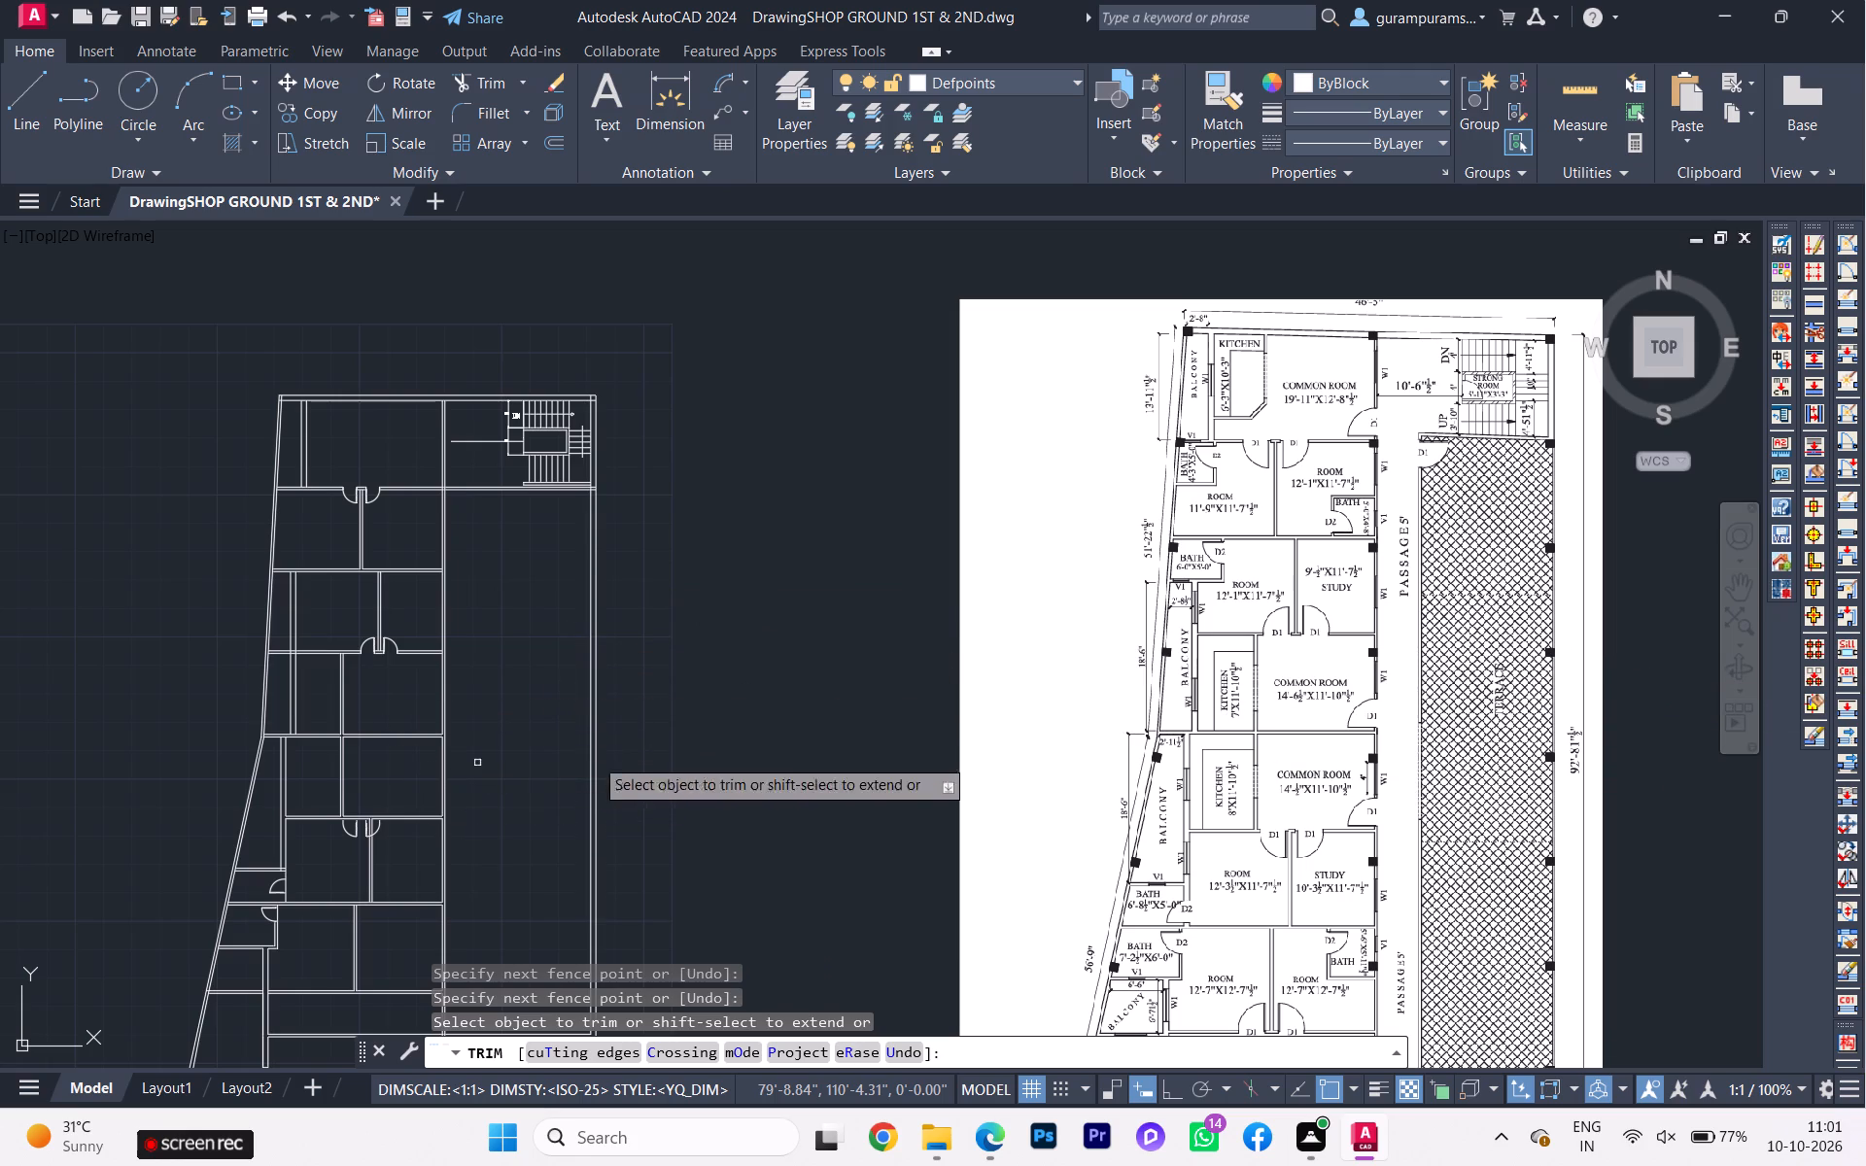
key("Escape")
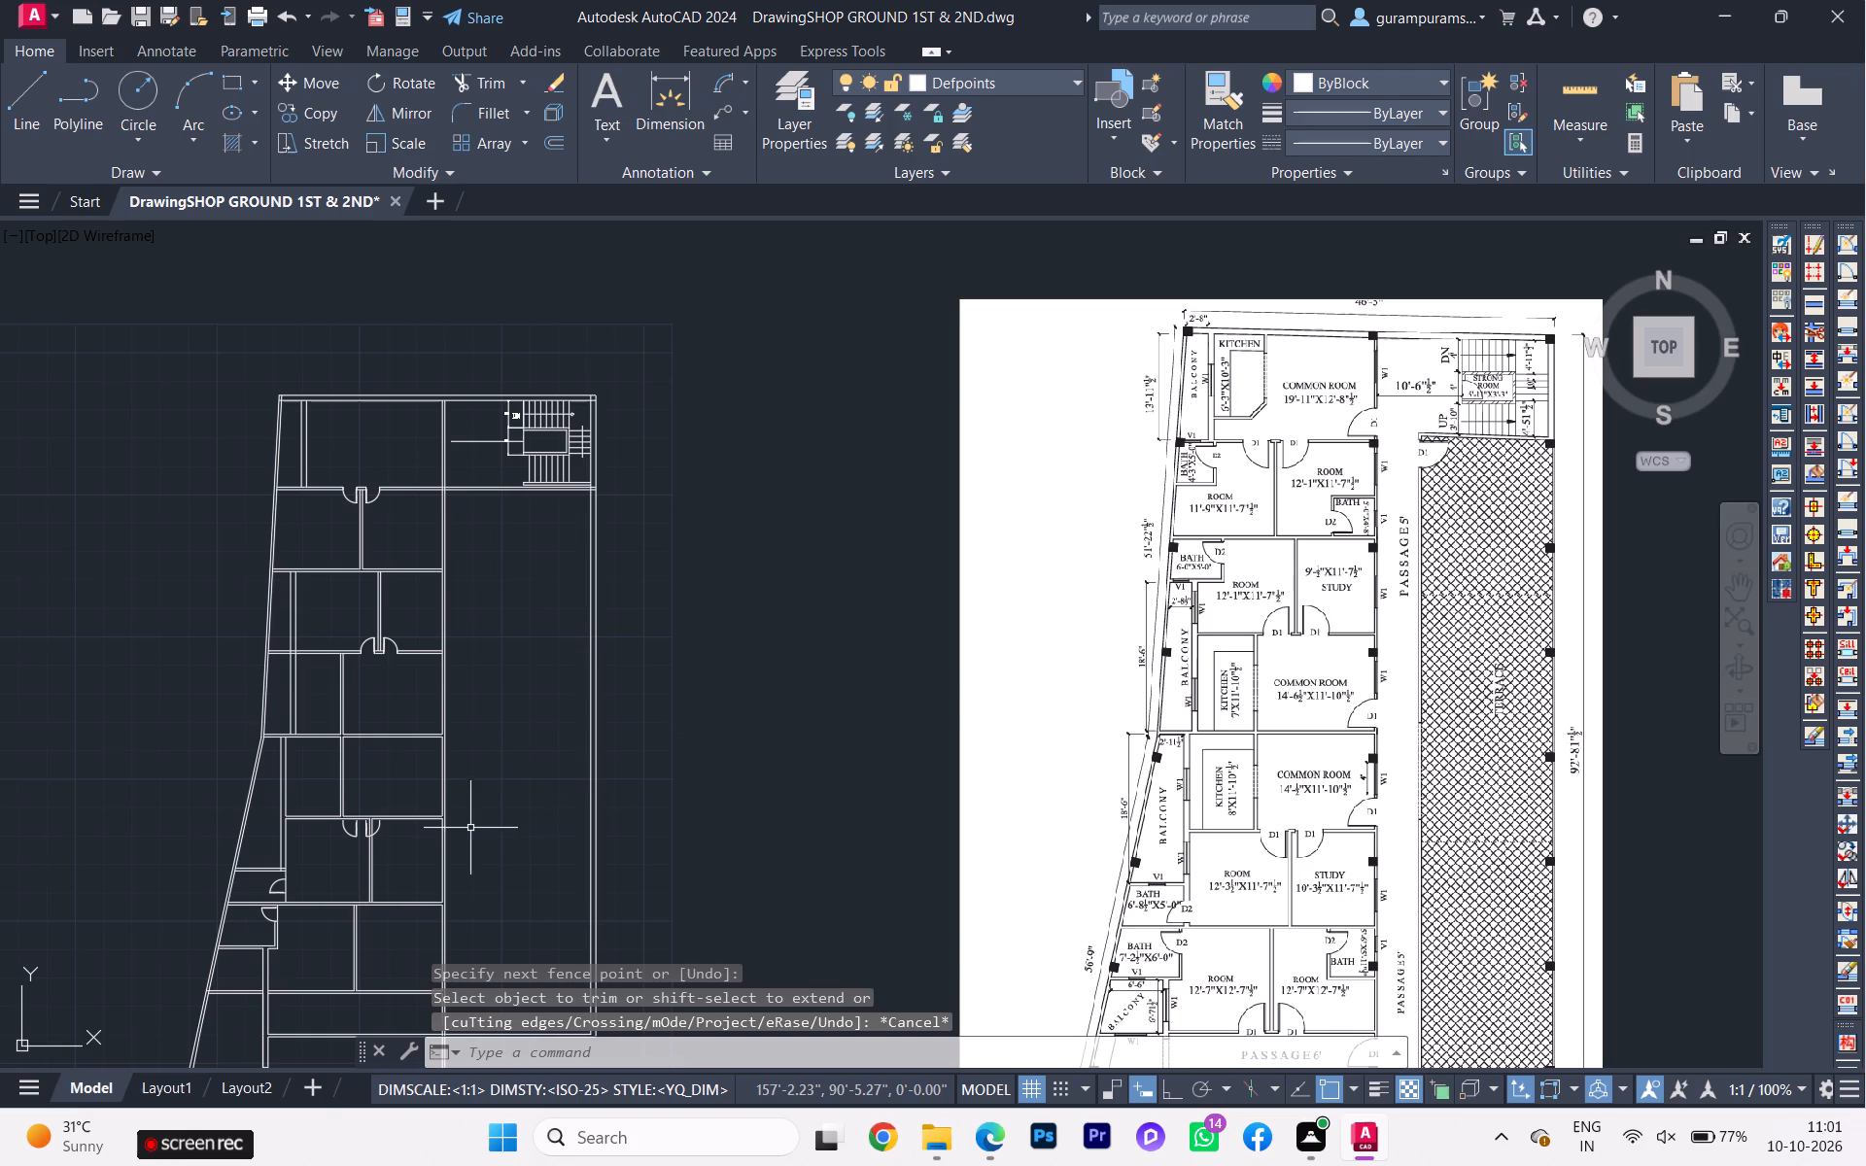
Move the lower mirrored door pair up onto the wall below the common room, one door on each side of the room–study partition.
scroll(367, 847, "up", 1)
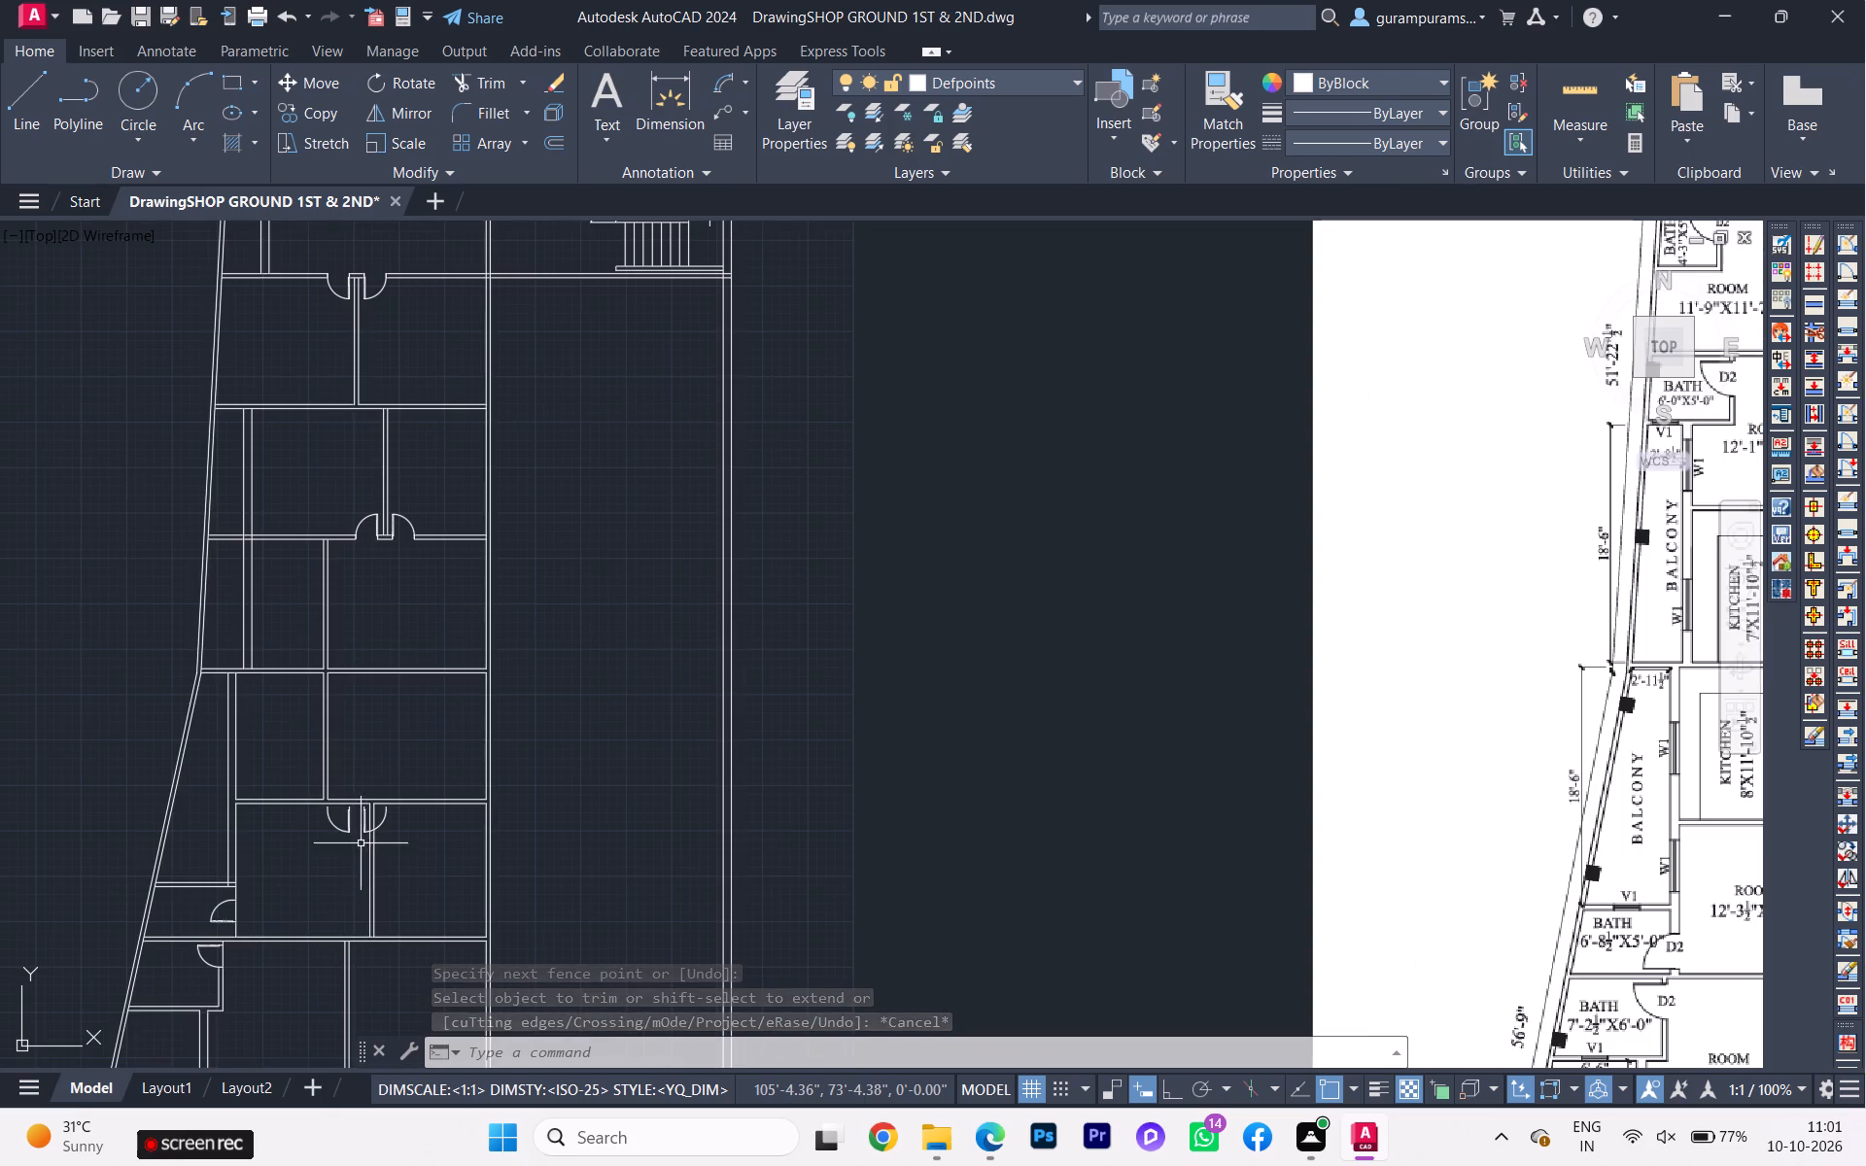
scroll(329, 826, "up", 2)
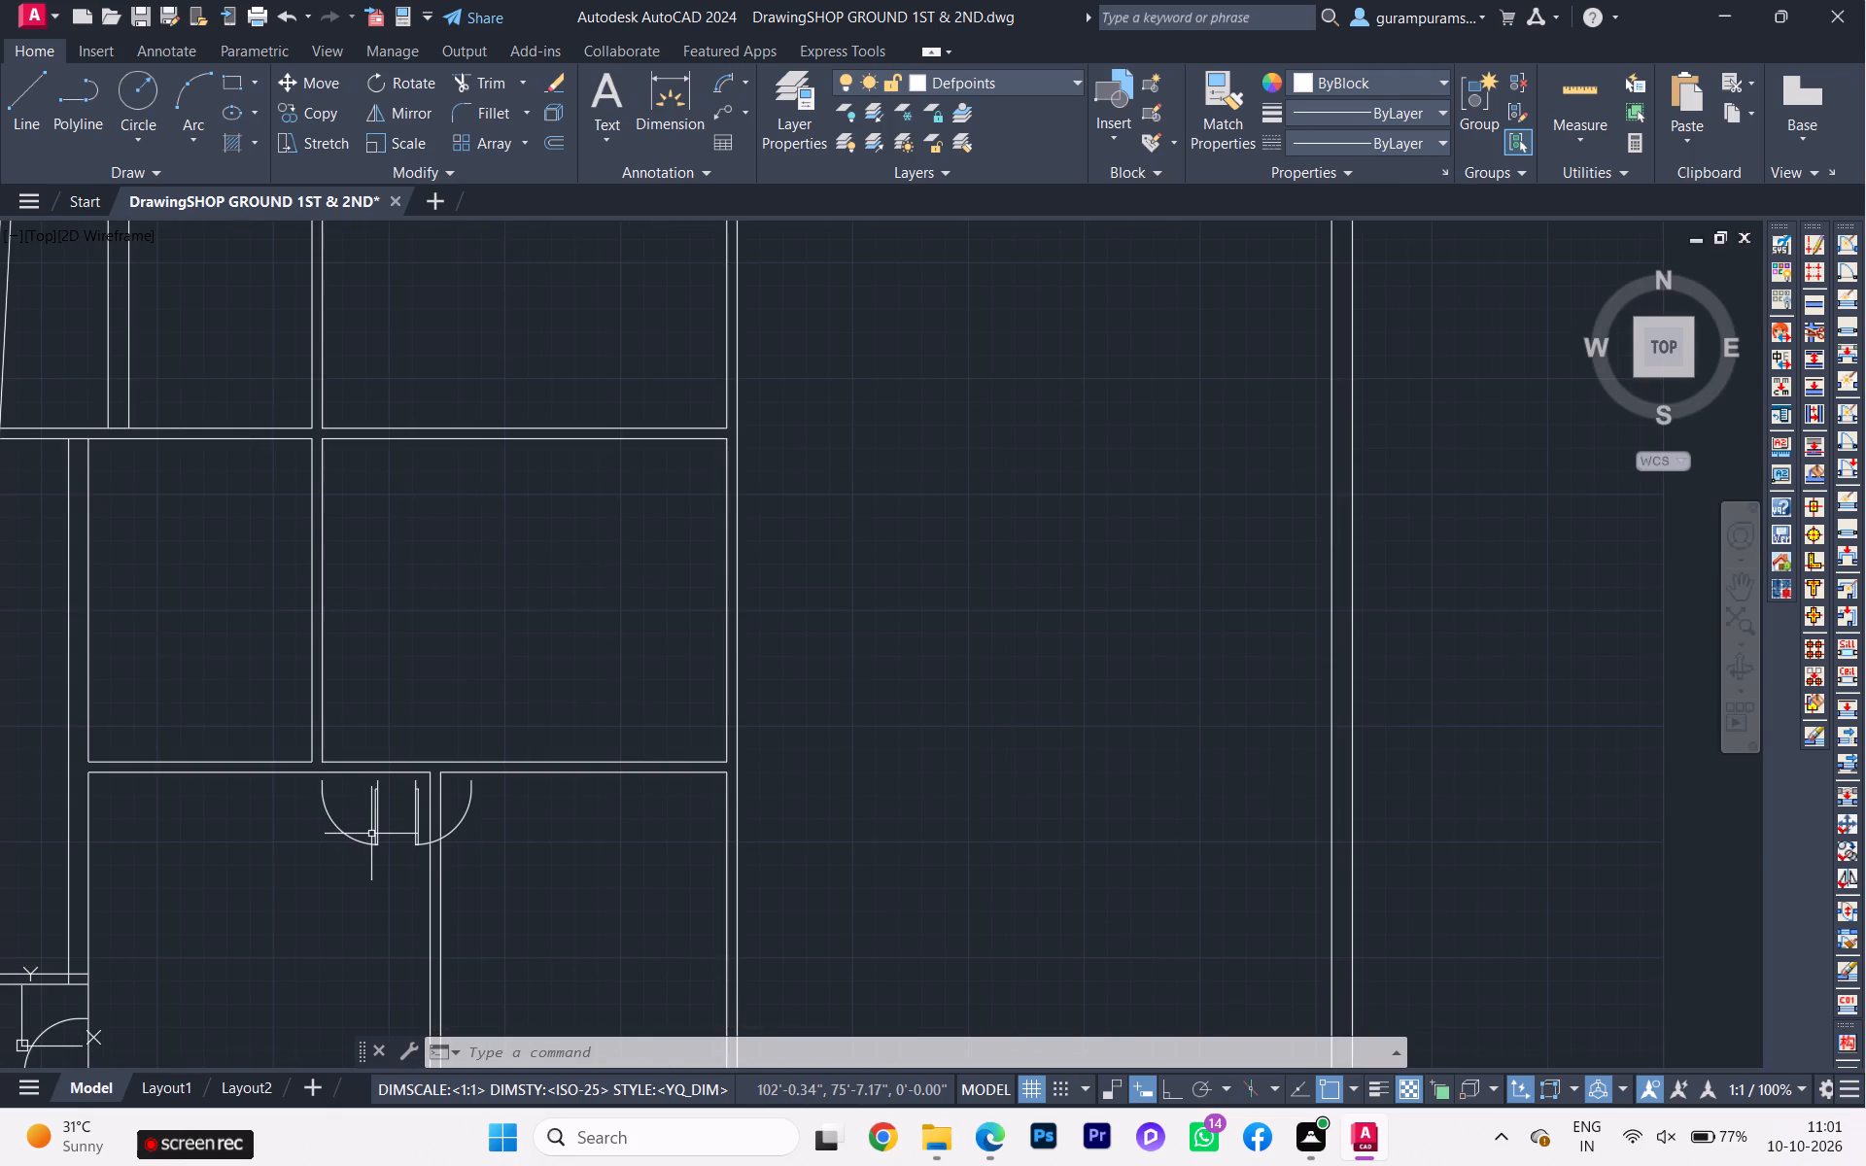
left_click(385, 828)
left_click(363, 813)
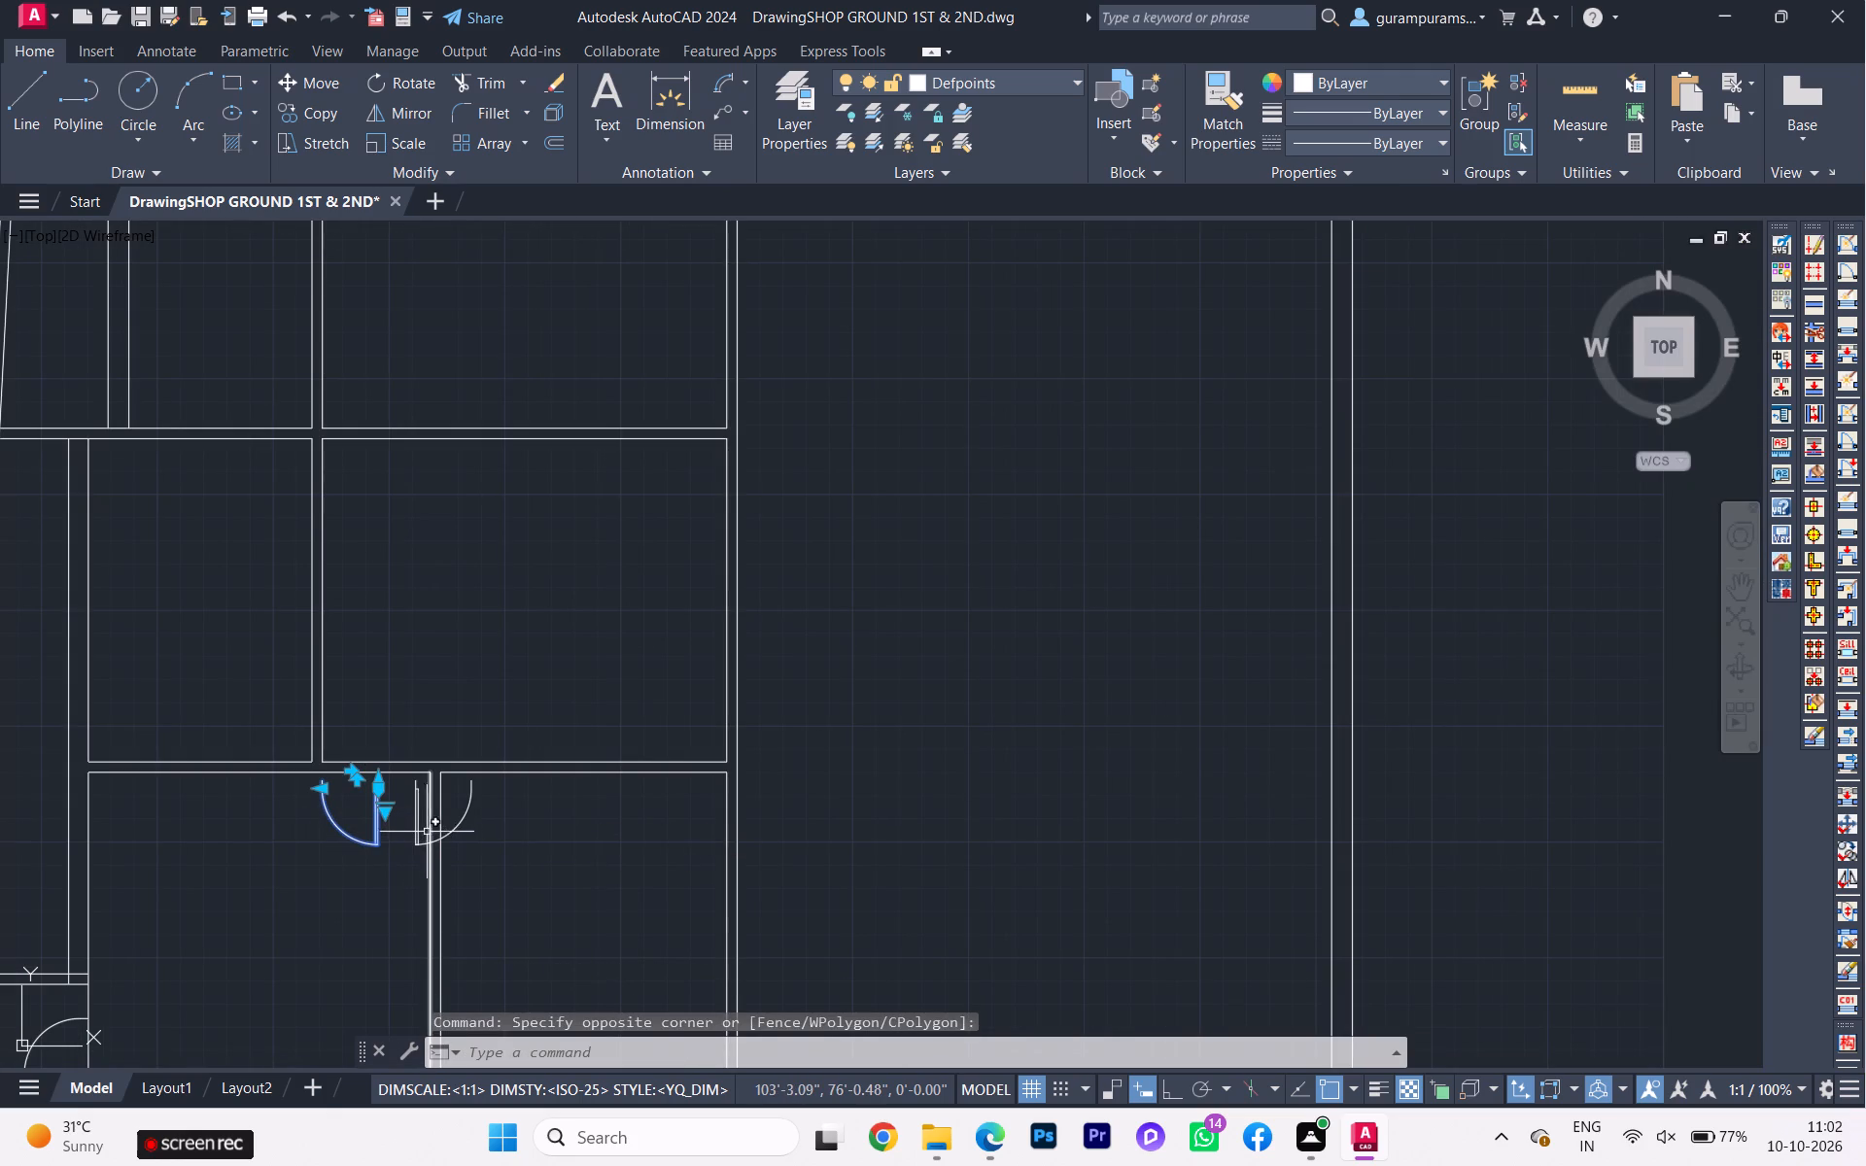
left_click(421, 821)
scroll(397, 811, "up", 2)
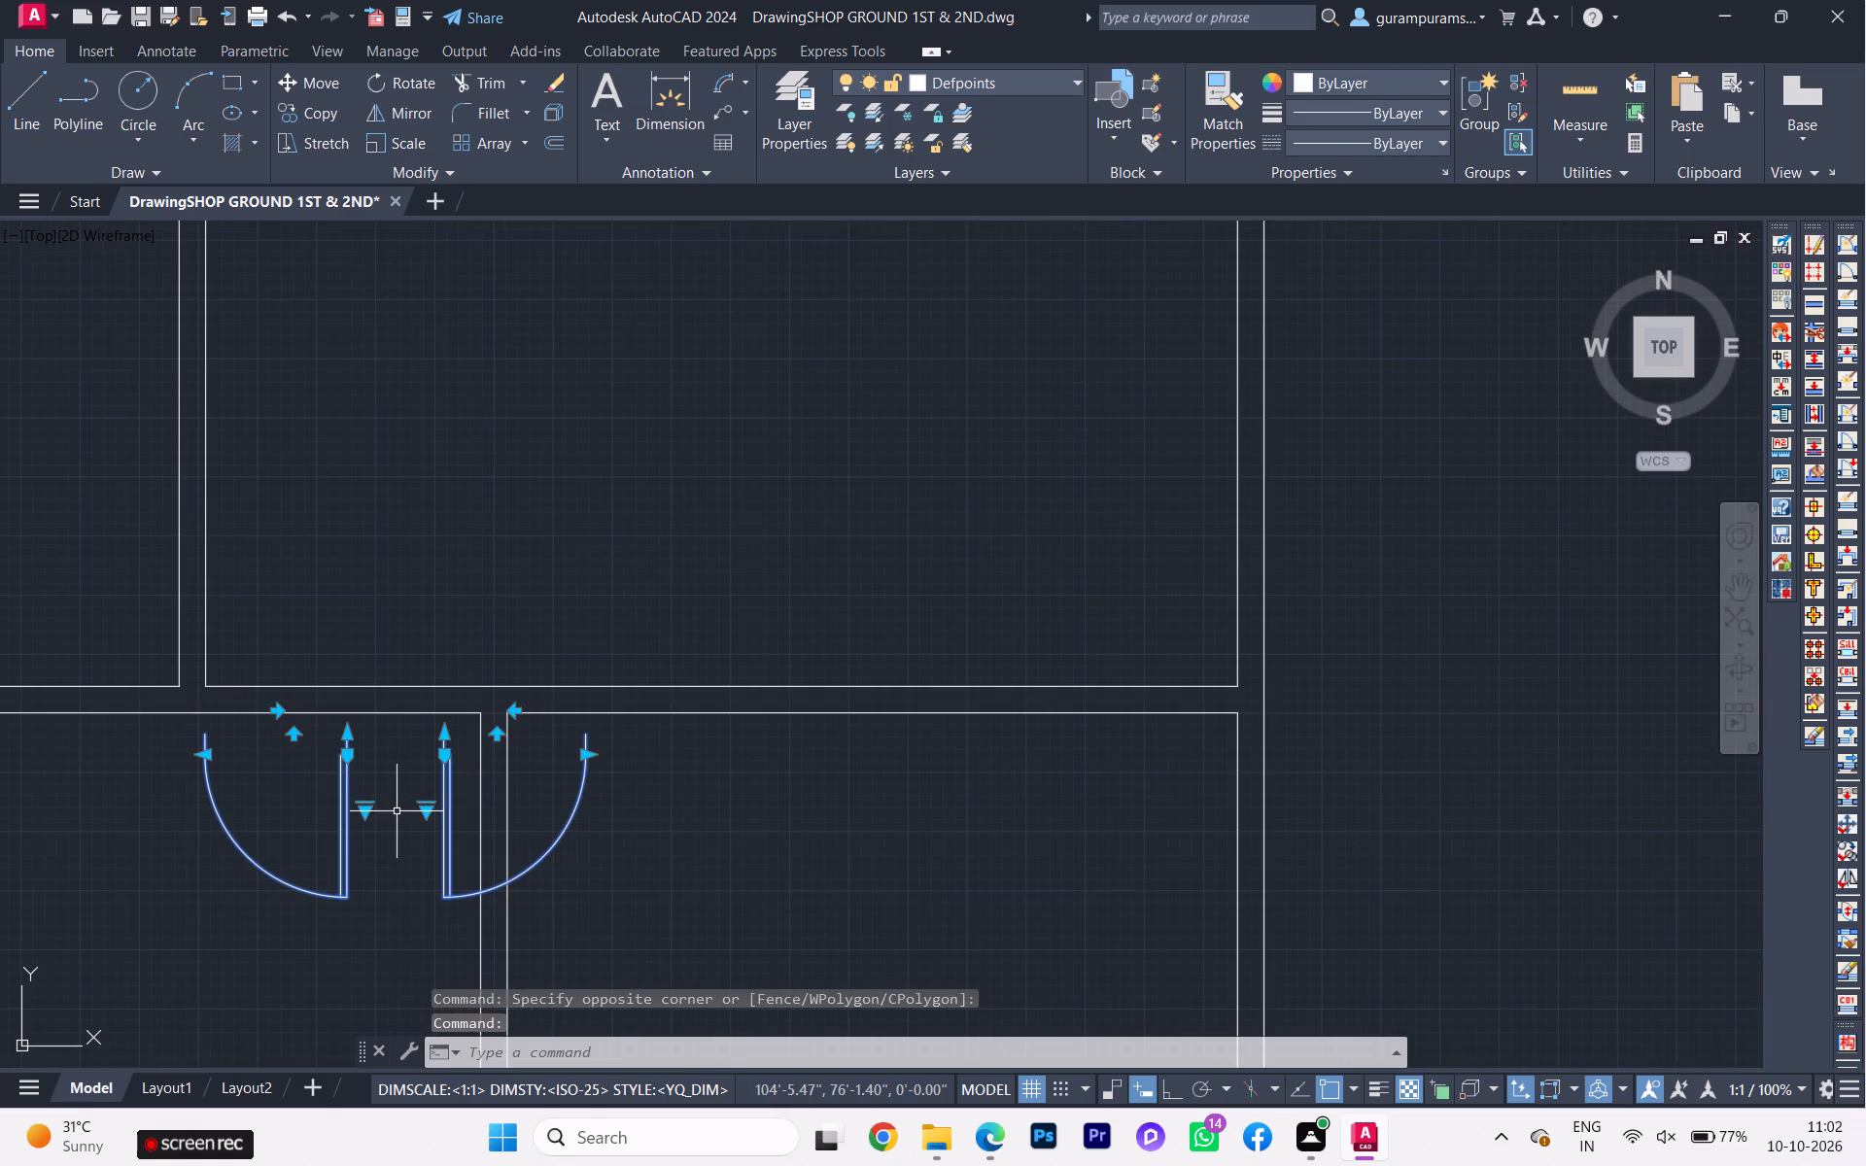
key("m")
key("Return")
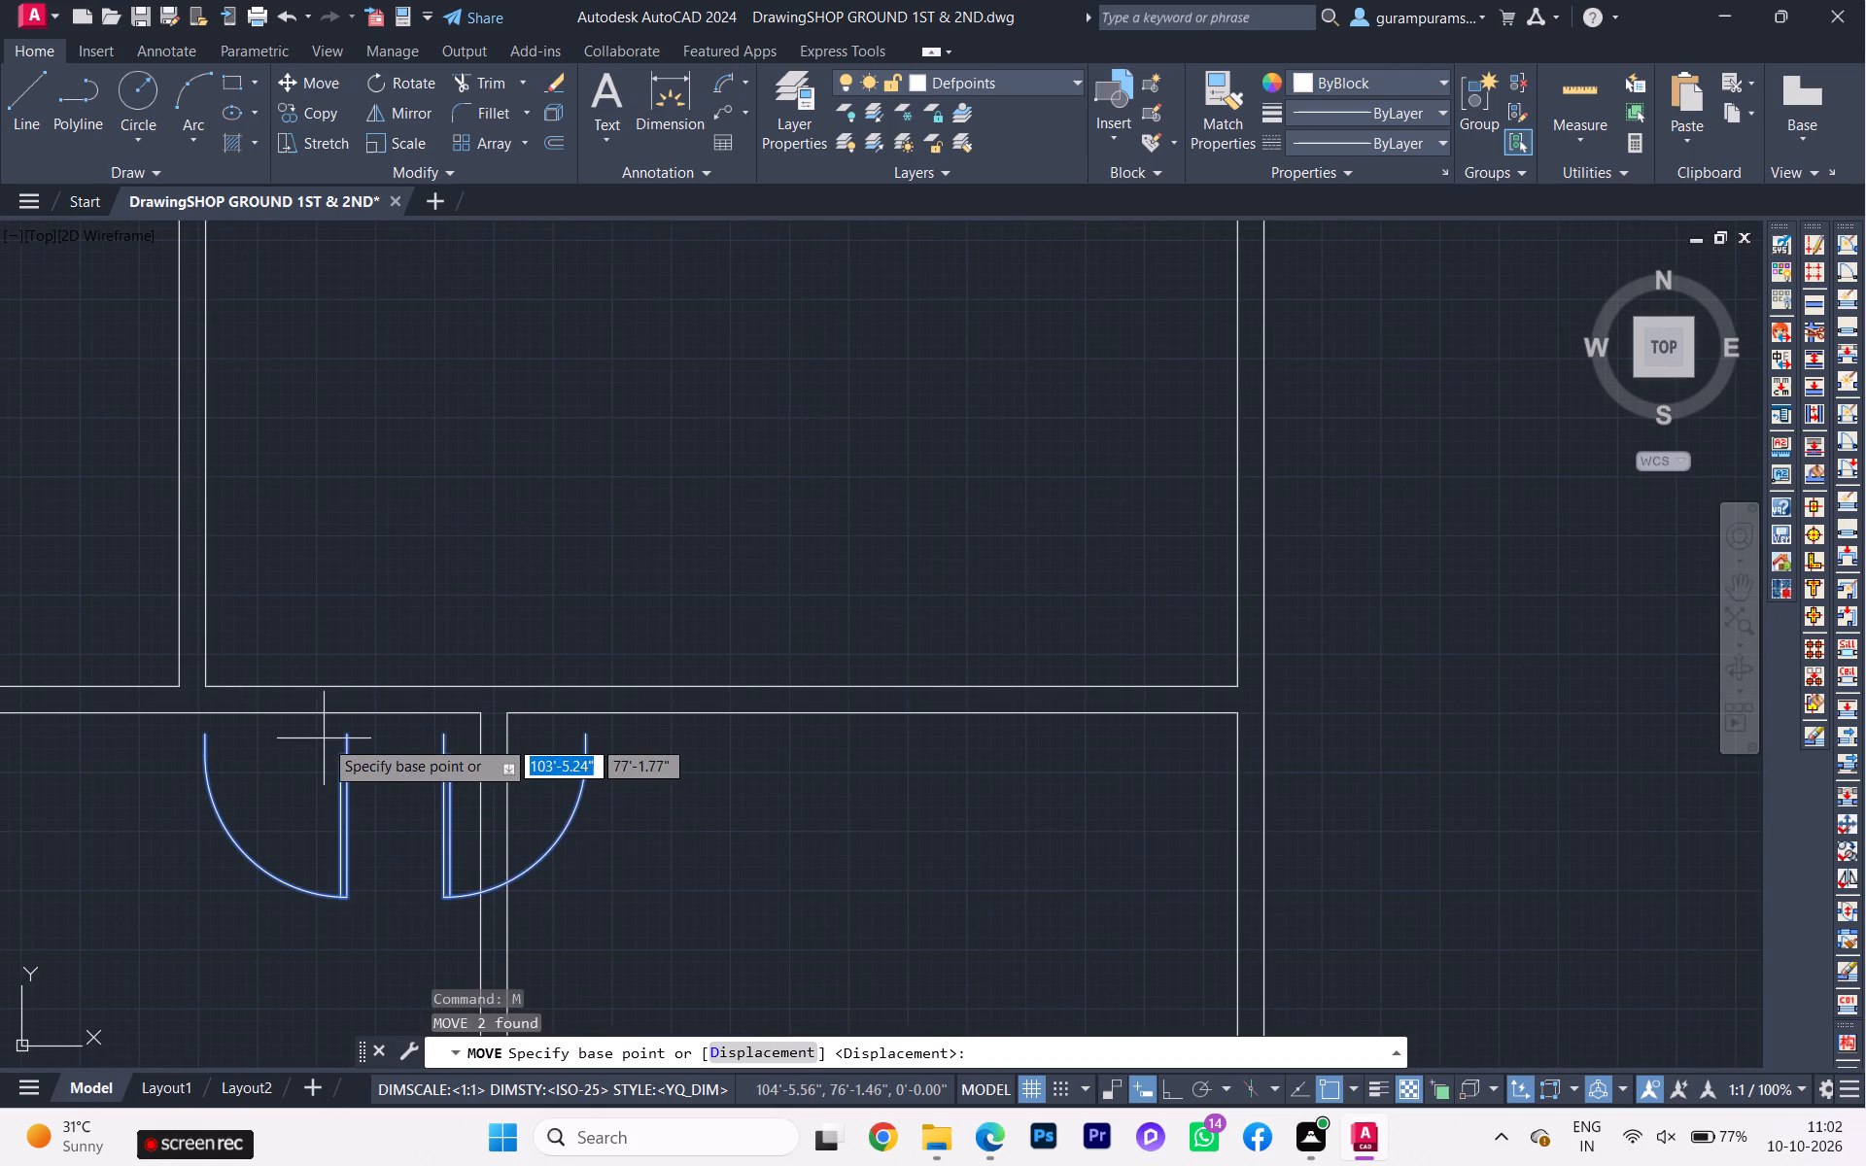
left_click(348, 737)
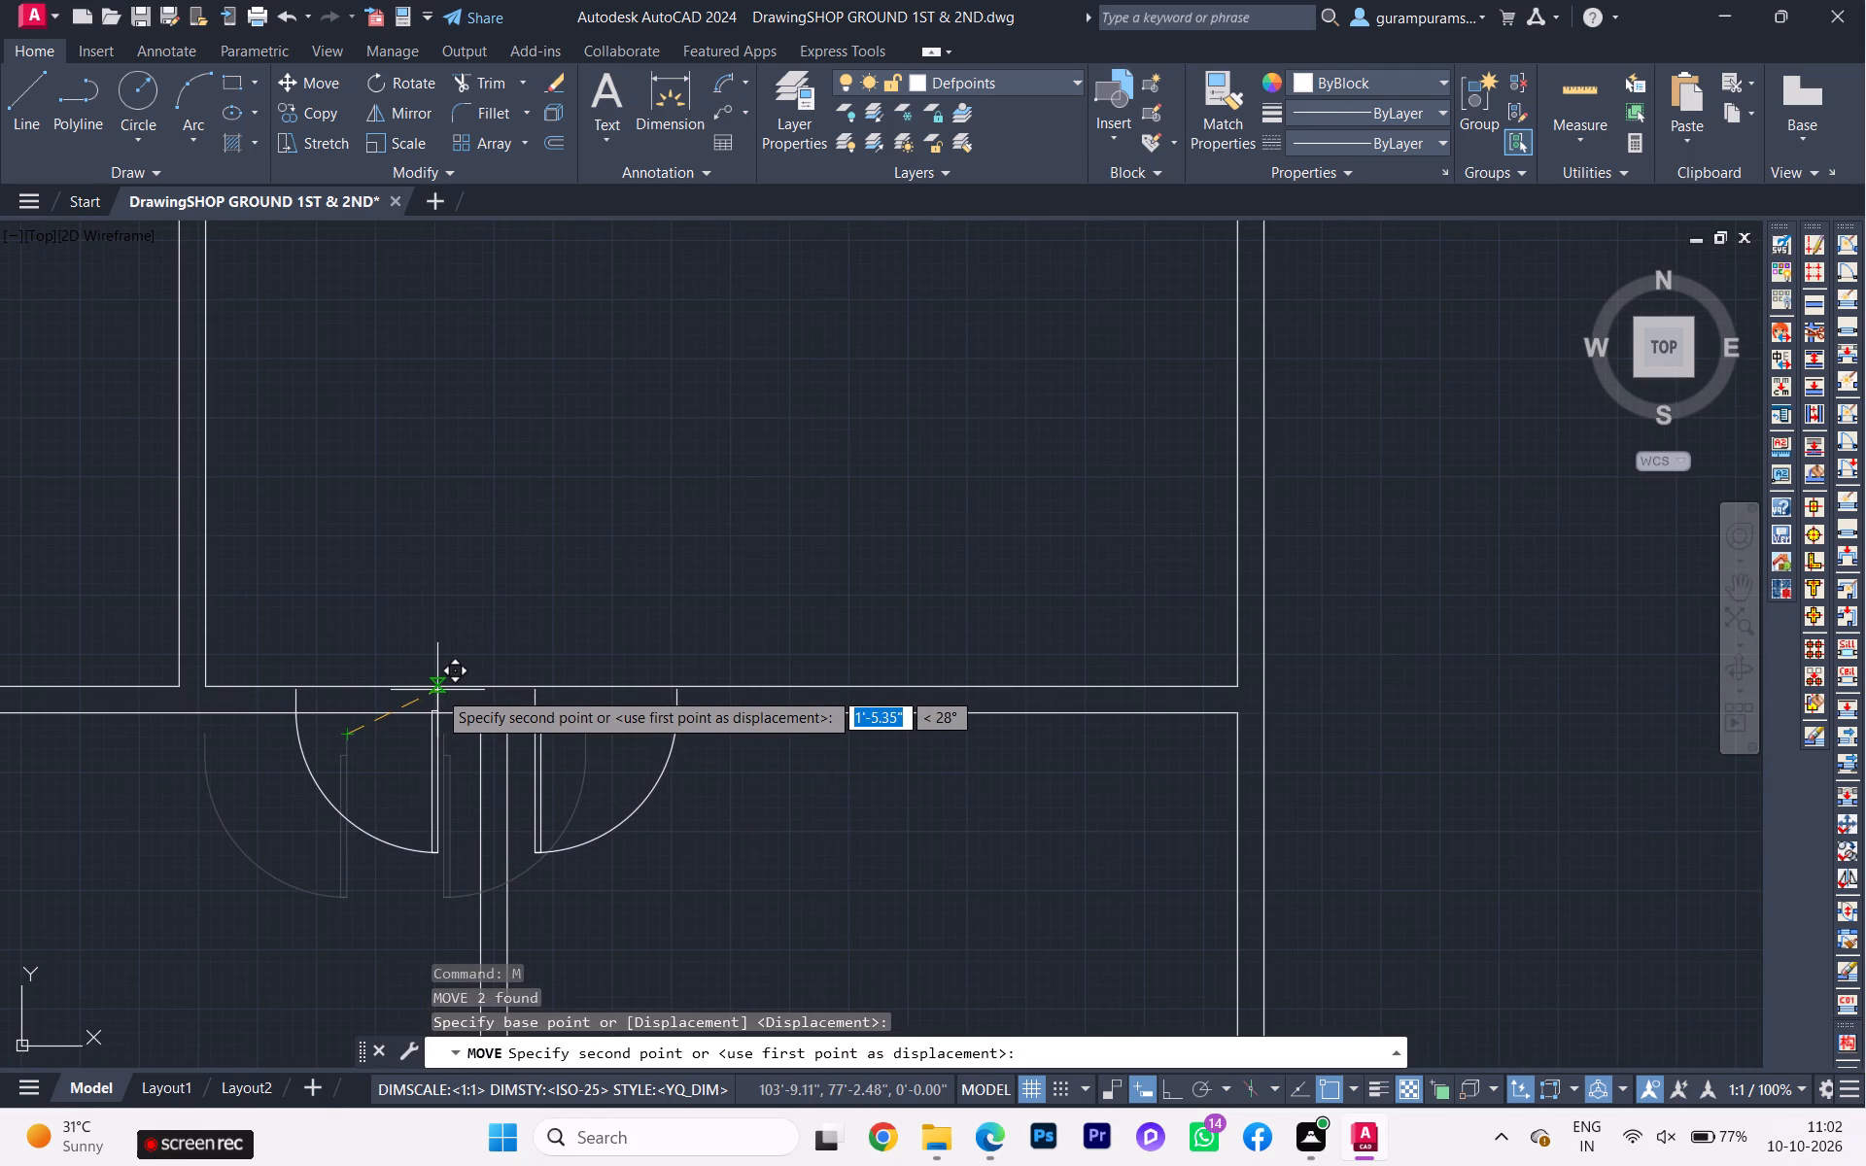
left_click(444, 689)
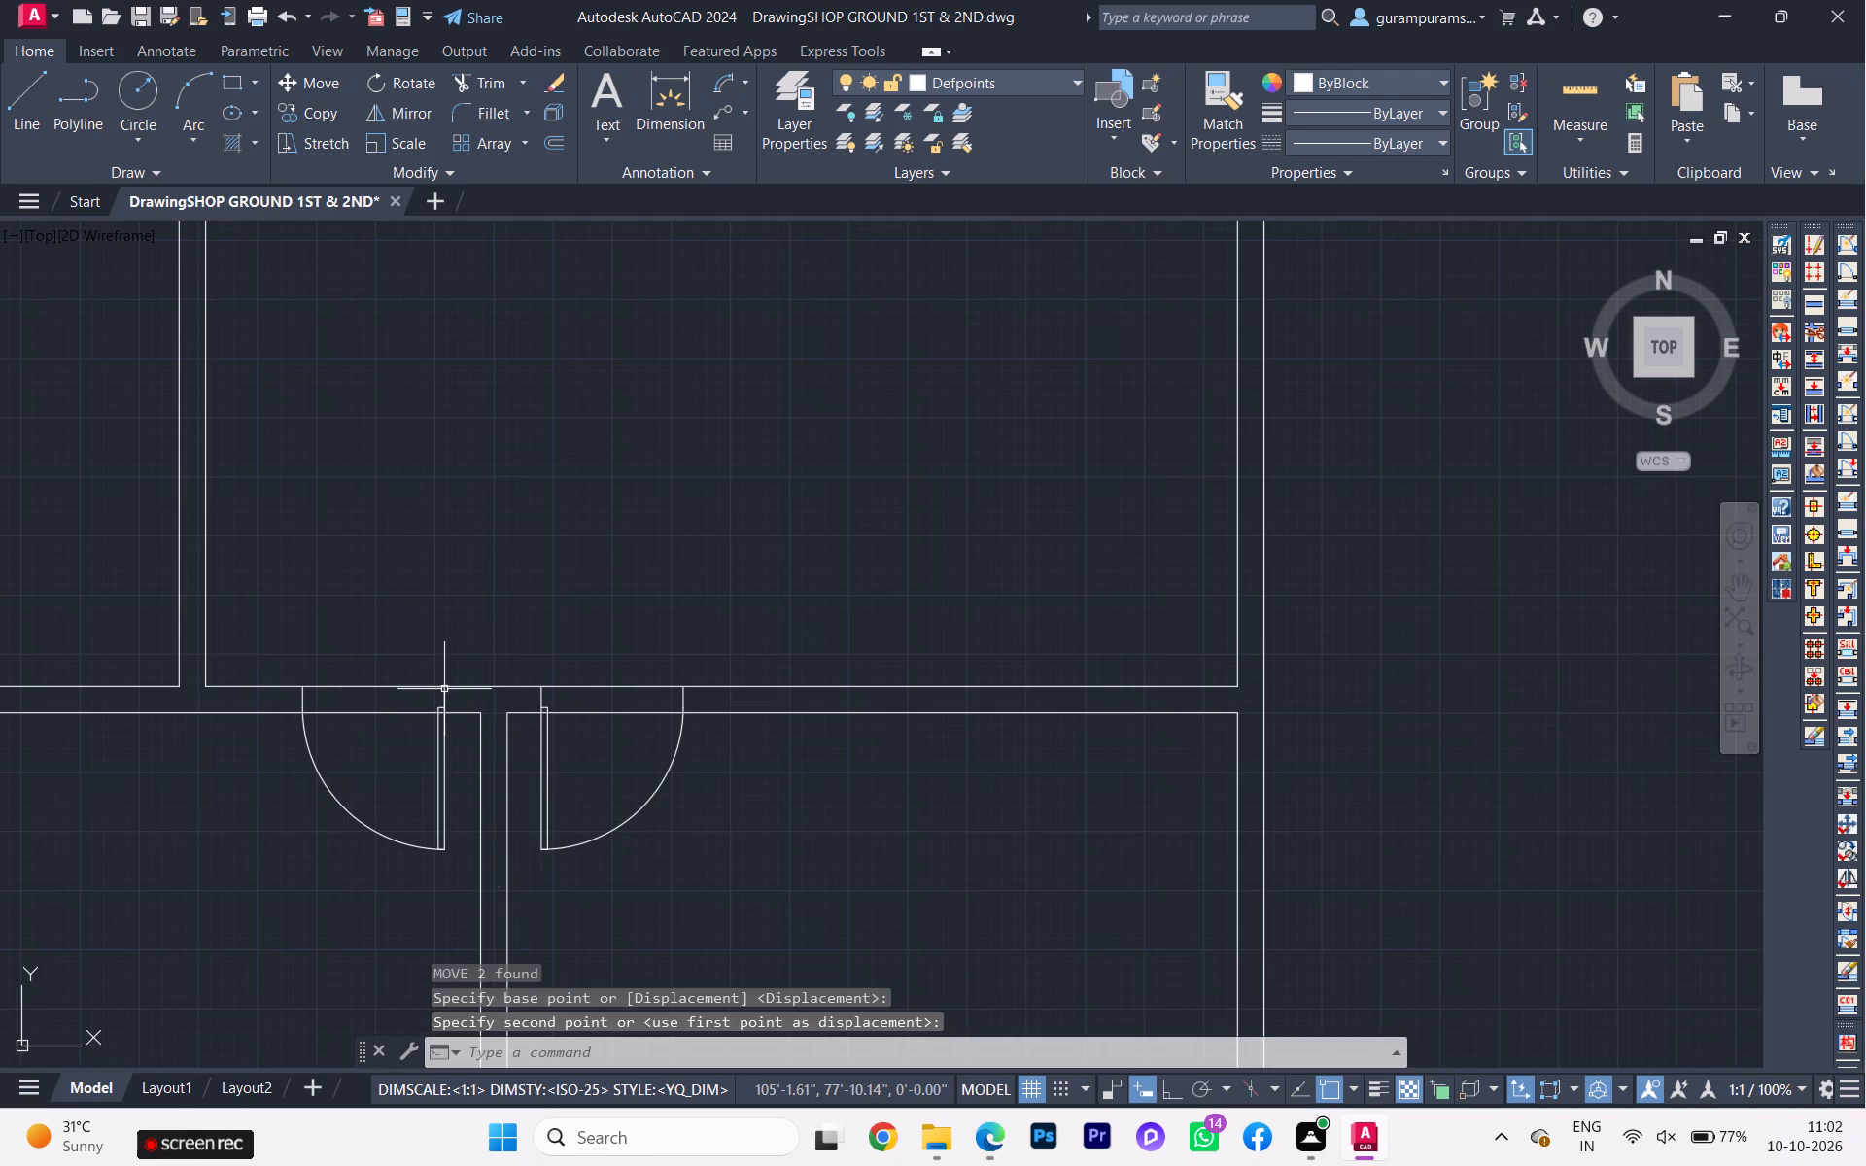
Draw two vertical jamb lines about 4.5 inches long across the wall at the hinge sides of the moved room and study doors.
scroll(436, 705, "down", 2)
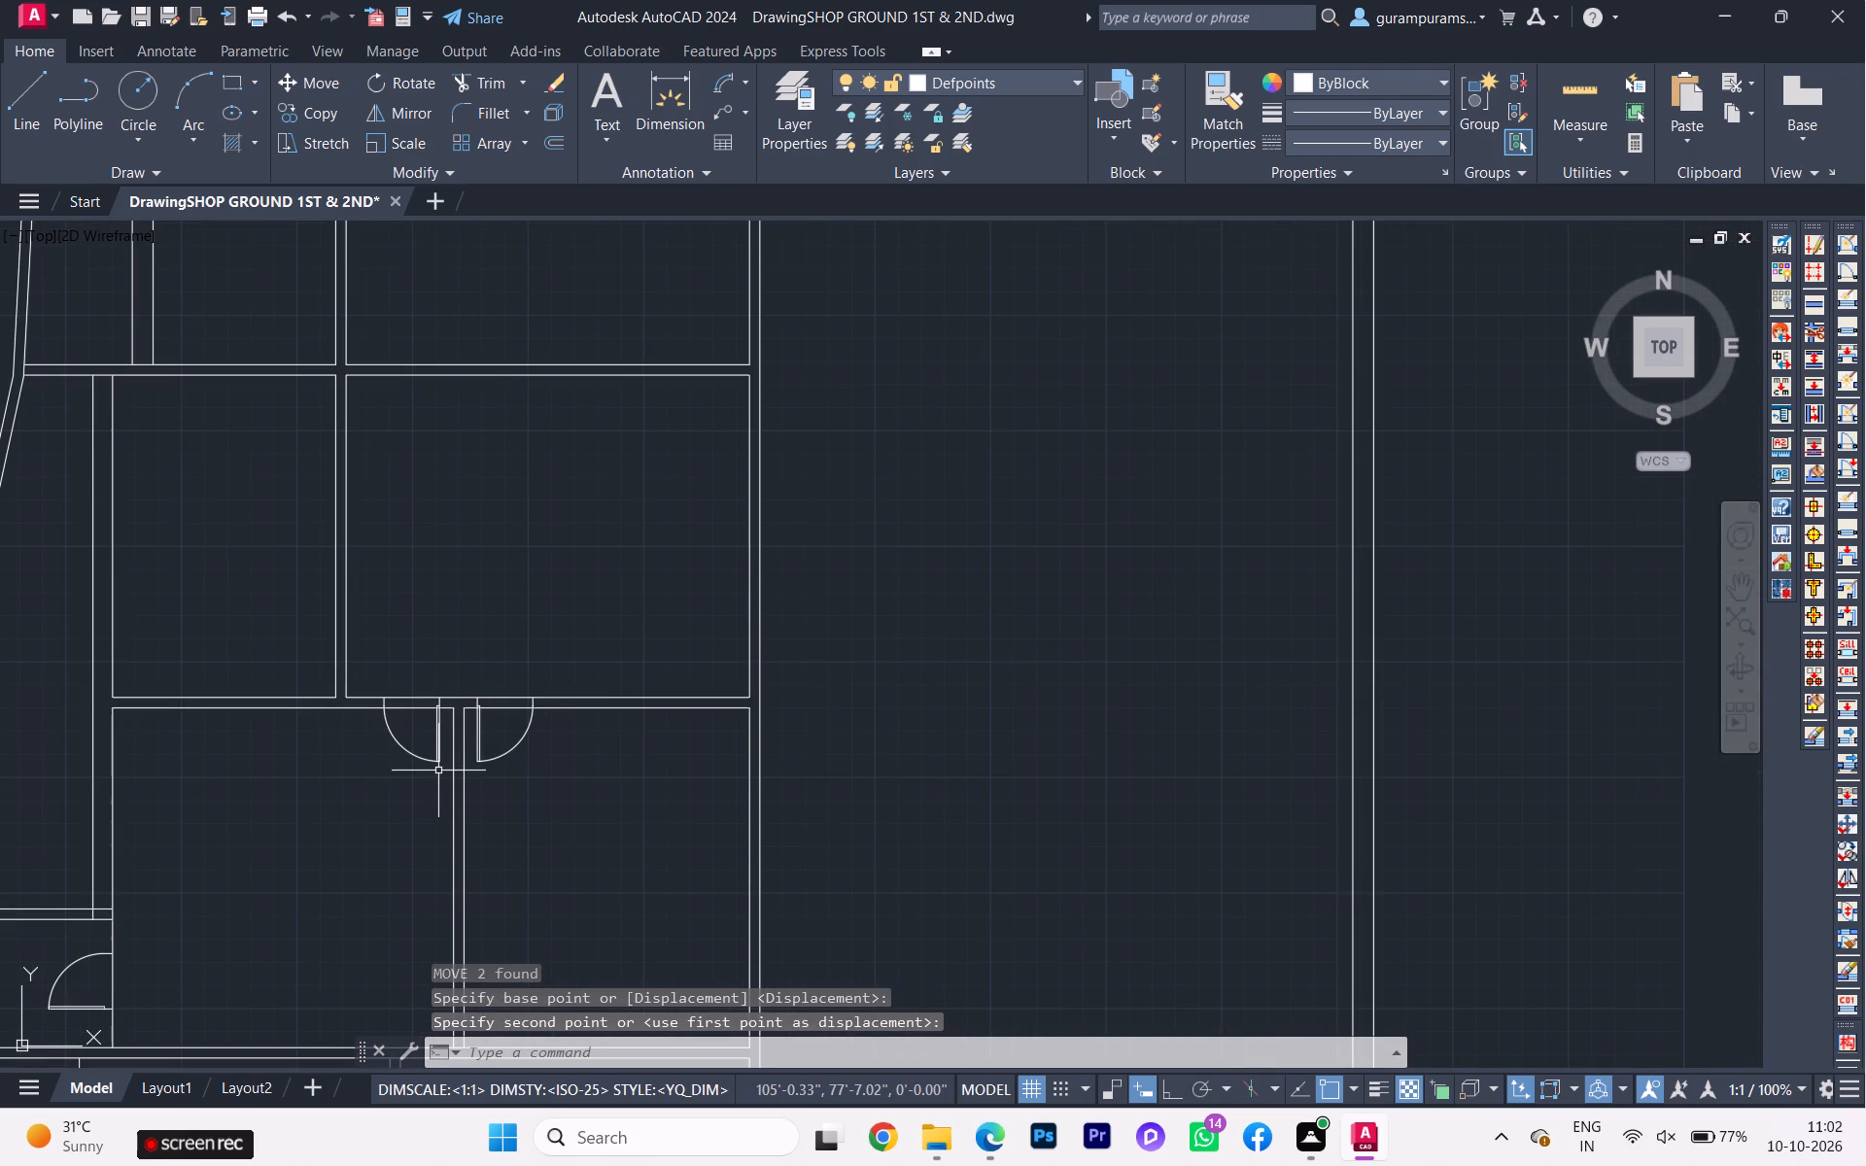
key("l")
key("Return")
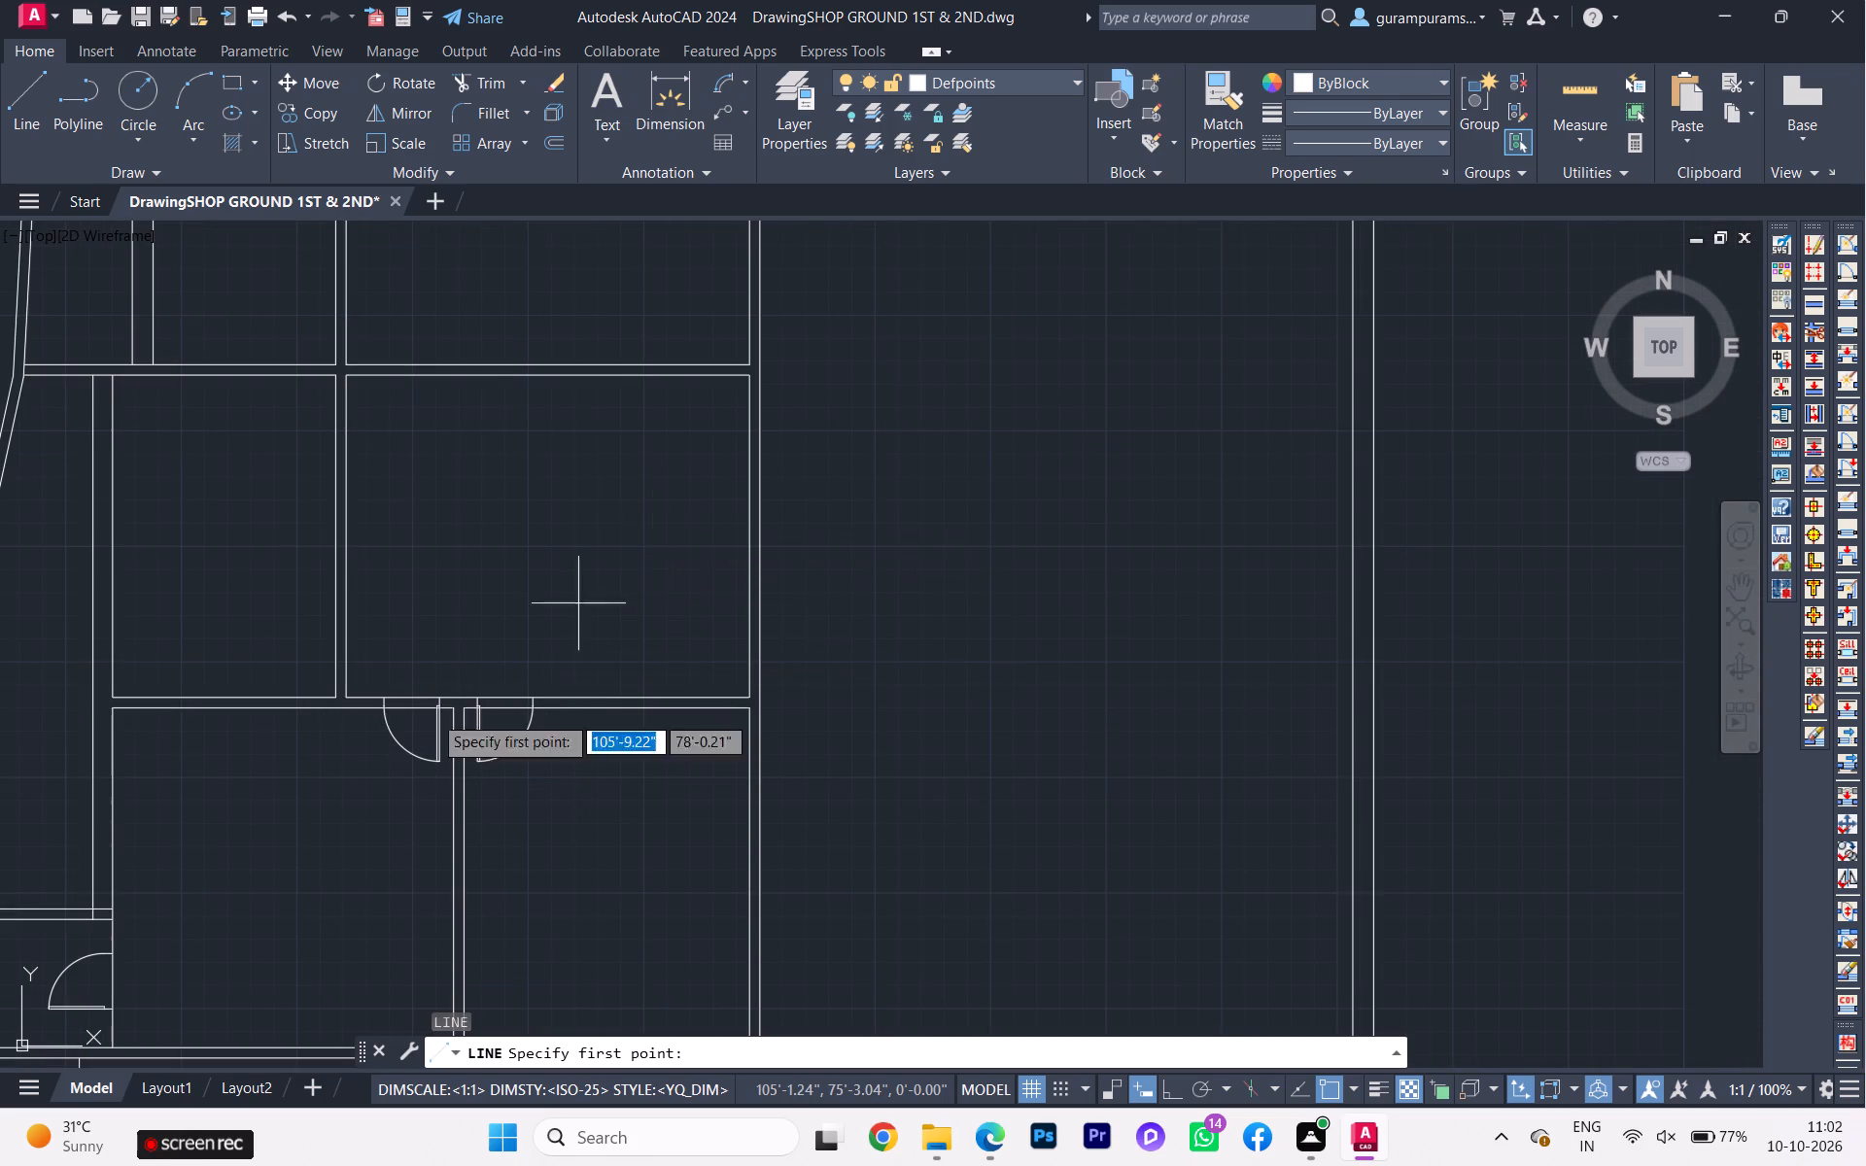
scroll(407, 728, "up", 4)
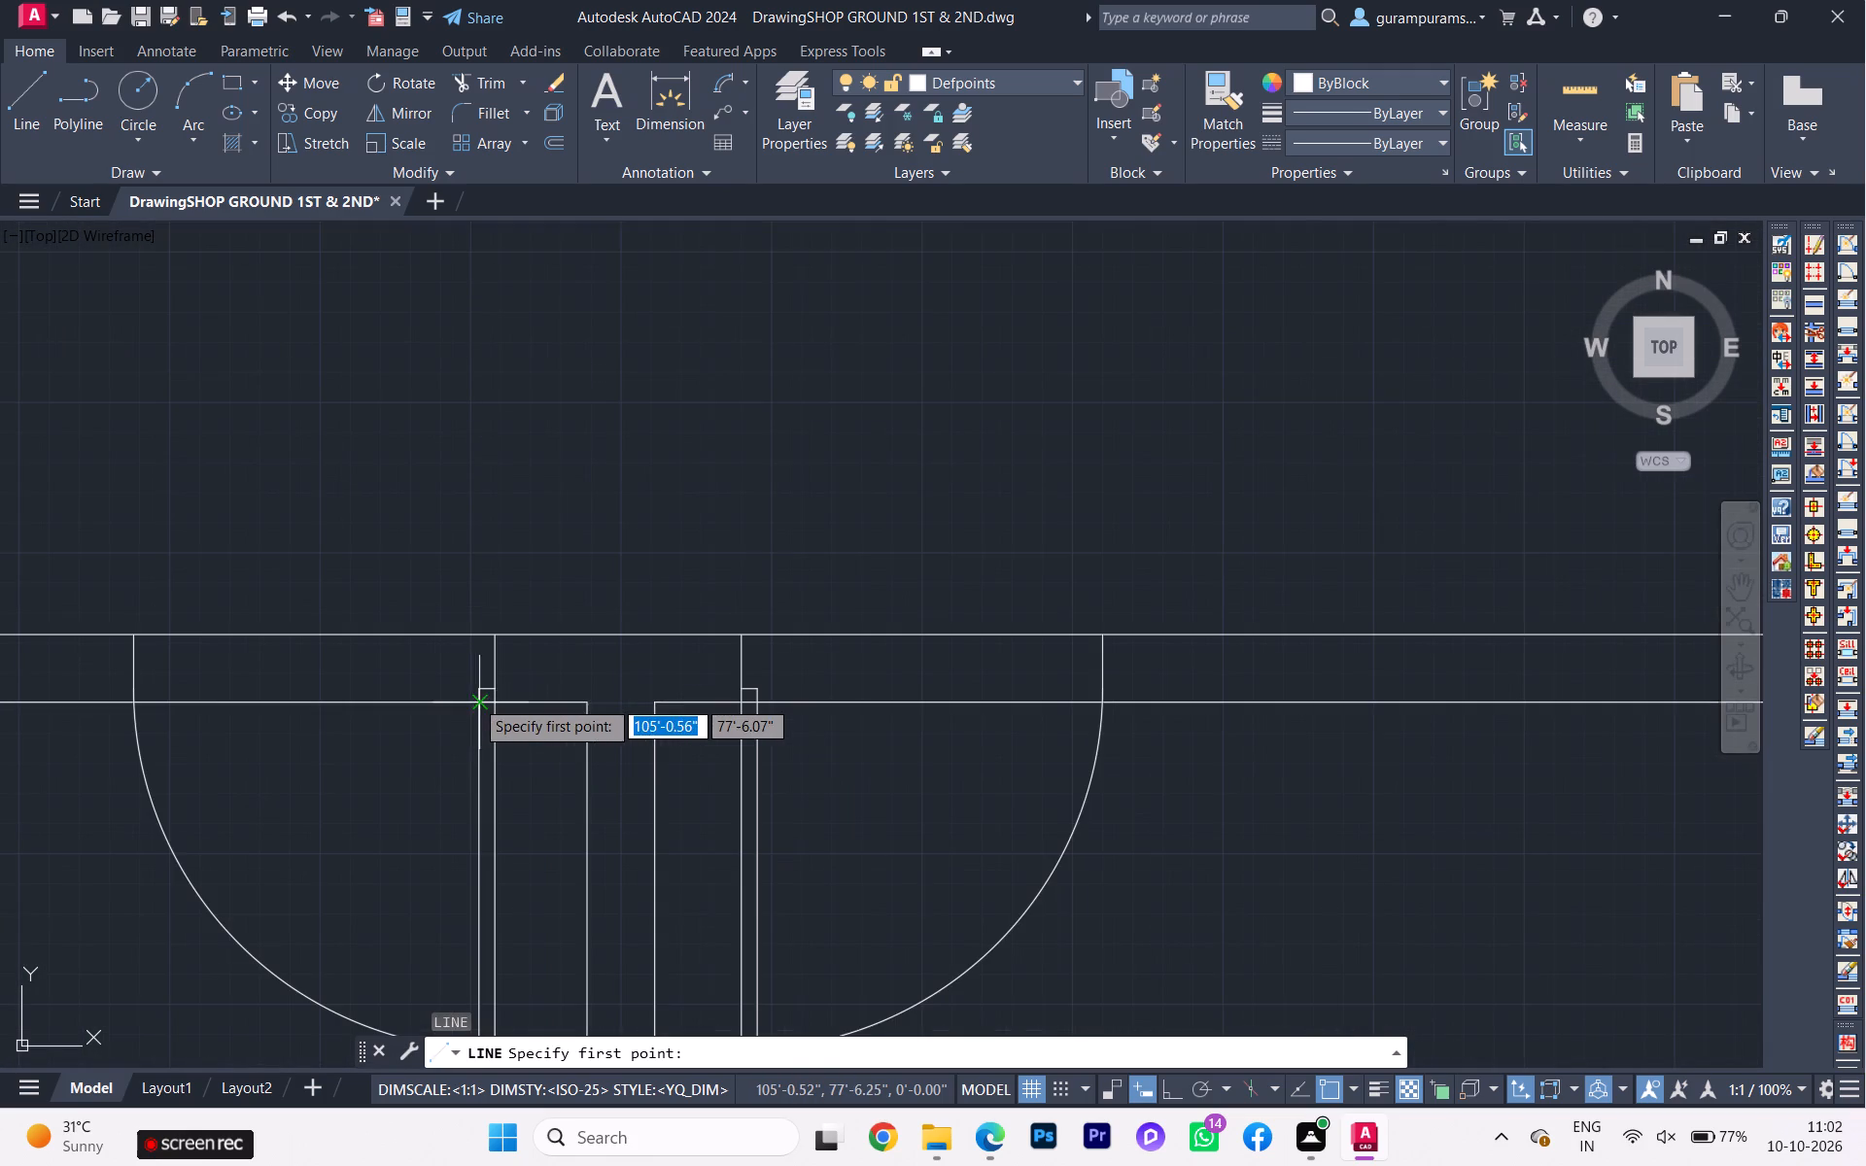
left_click(495, 642)
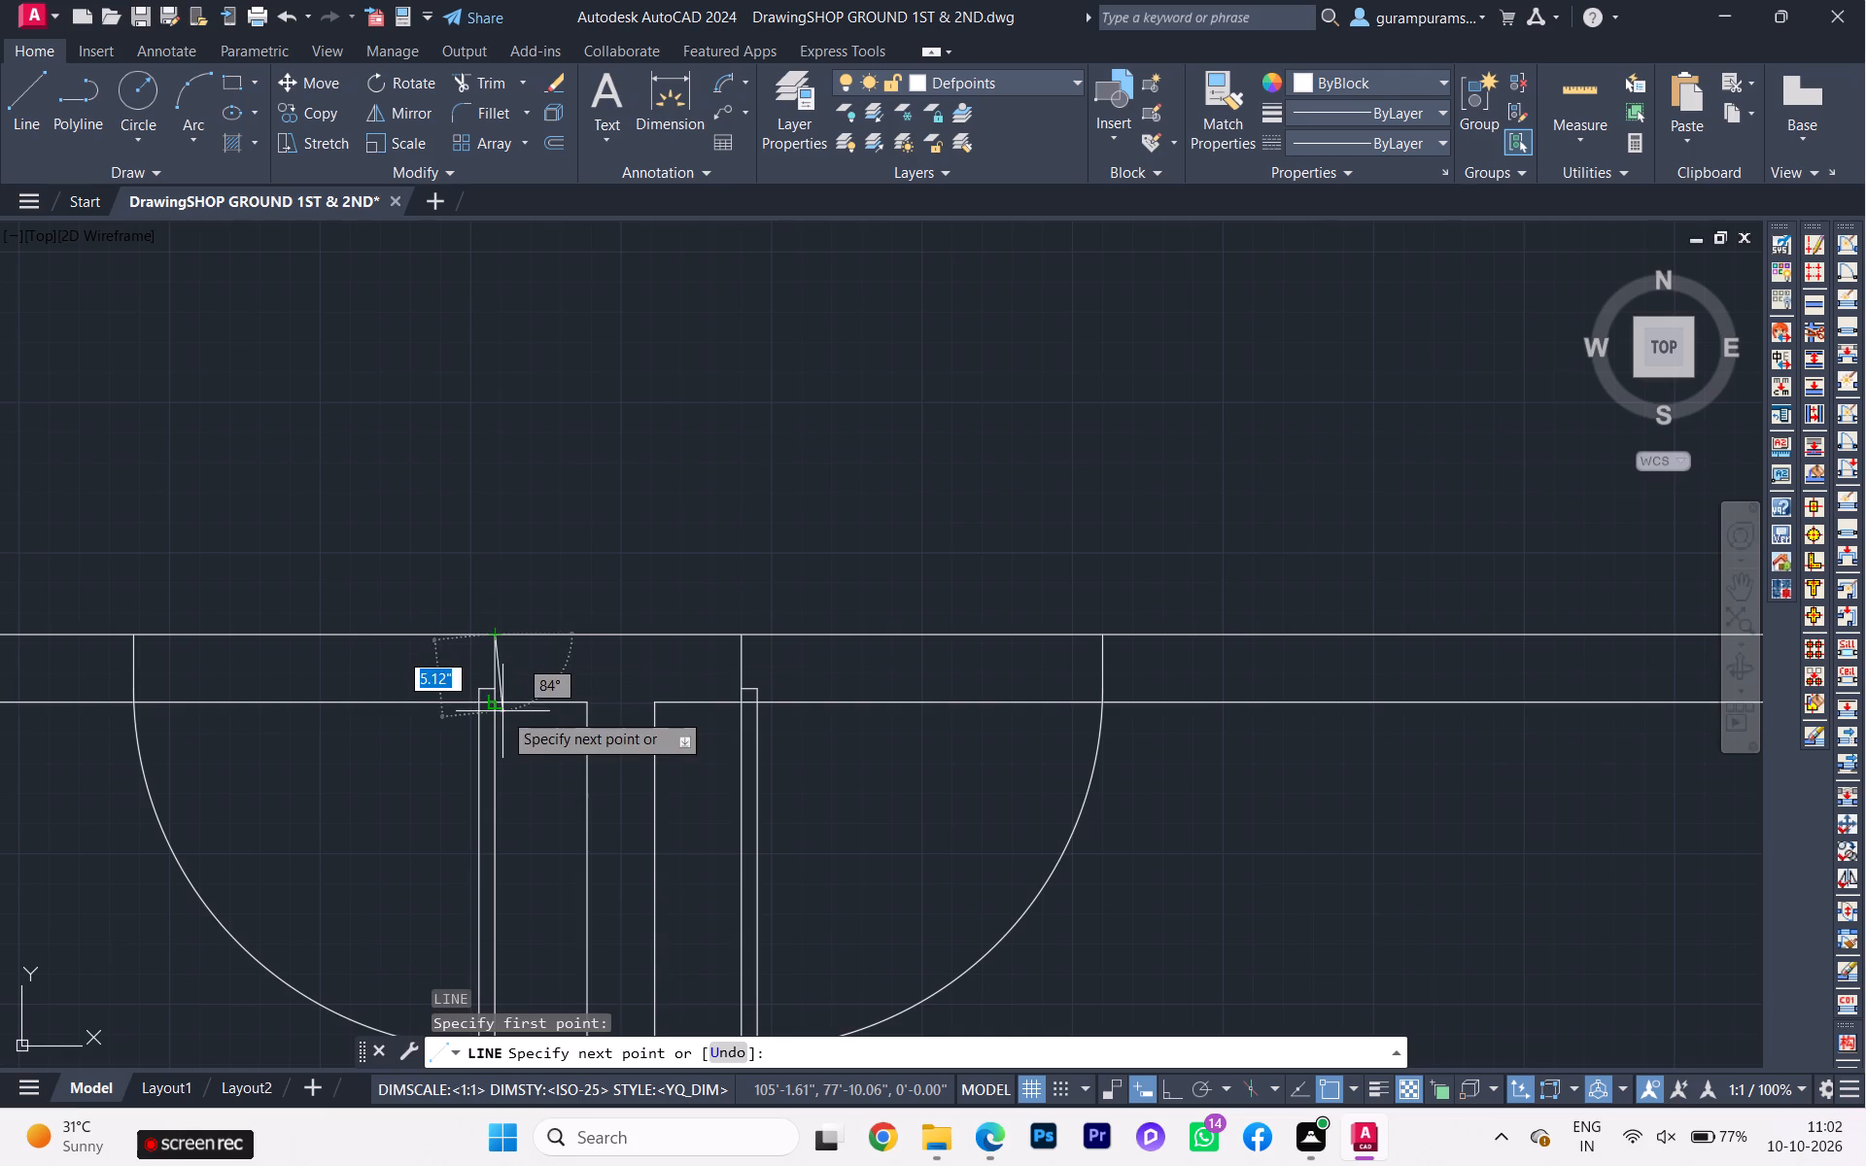
left_click(496, 703)
key("Escape")
key("space")
key("v")
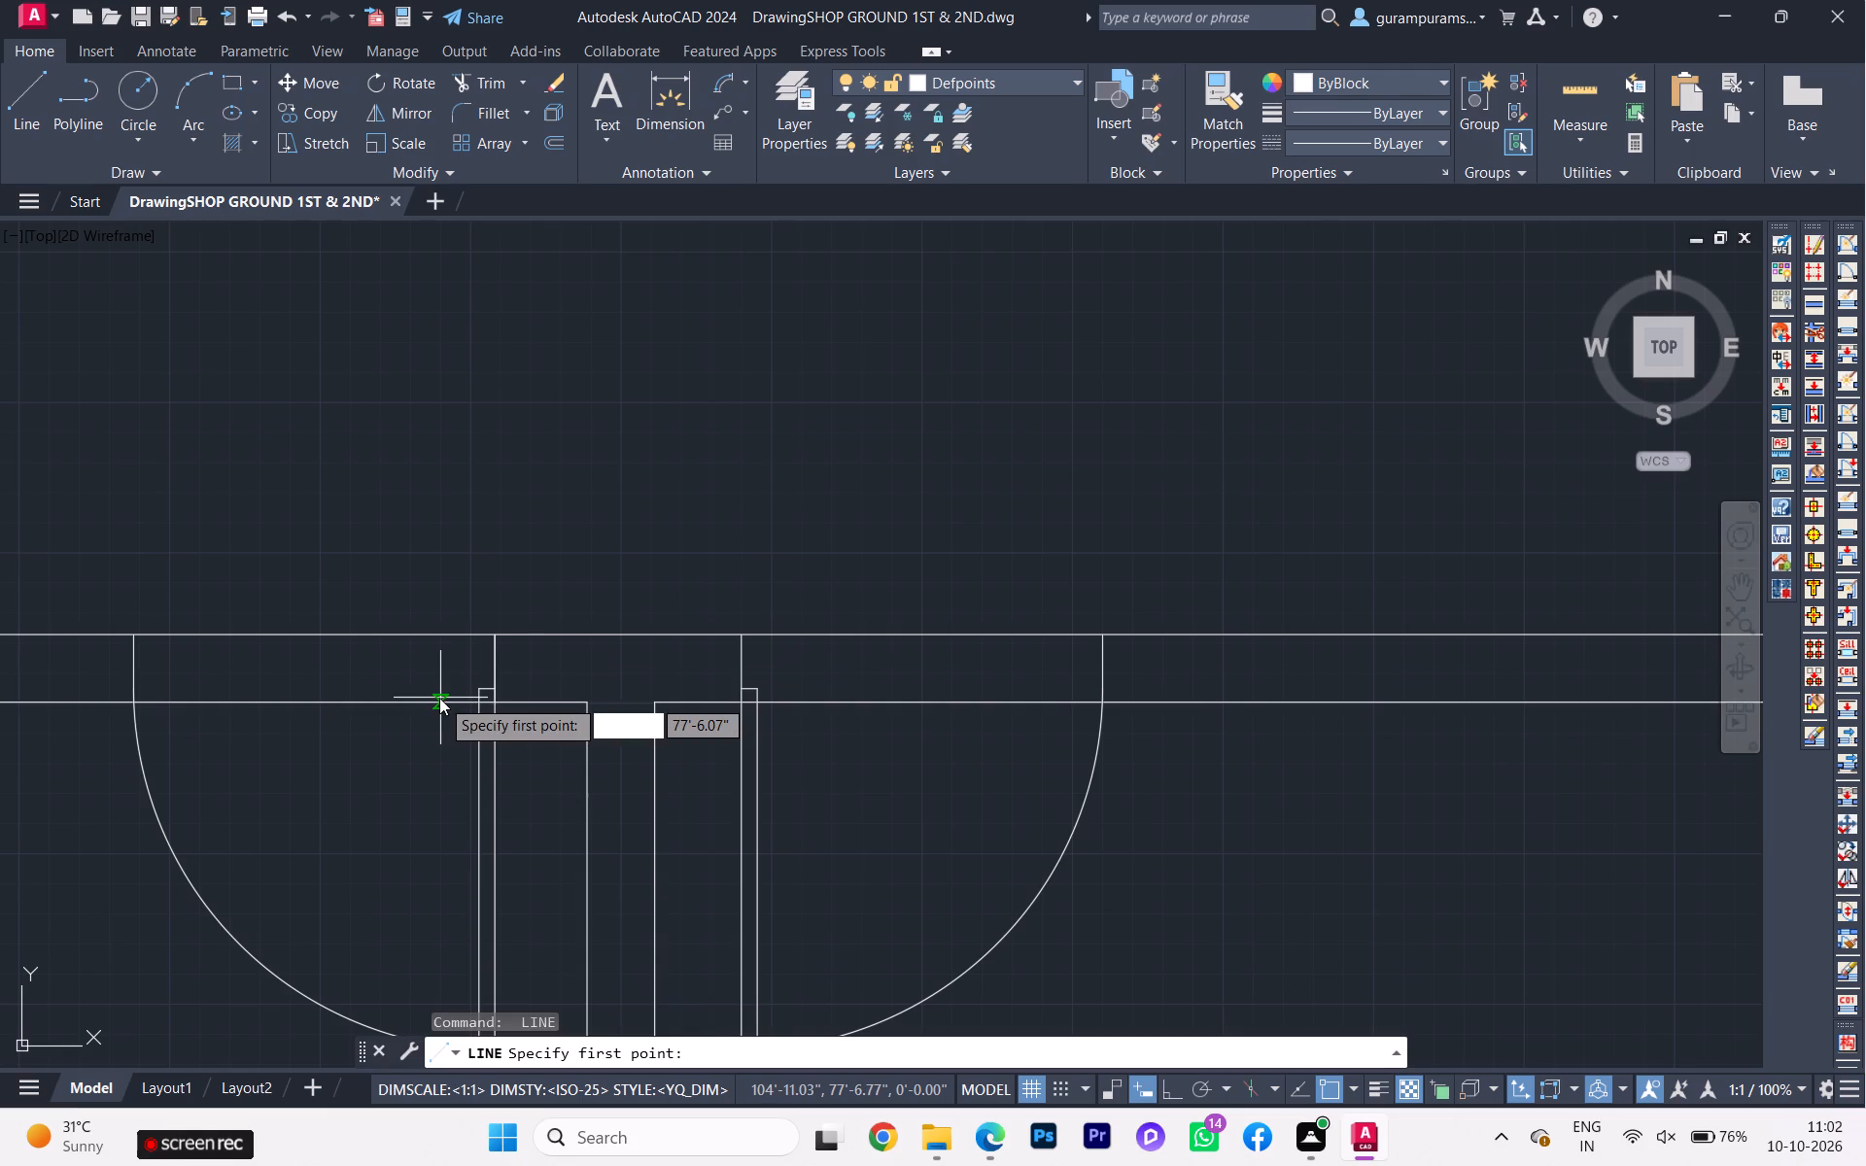
scroll(733, 634, "up", 1)
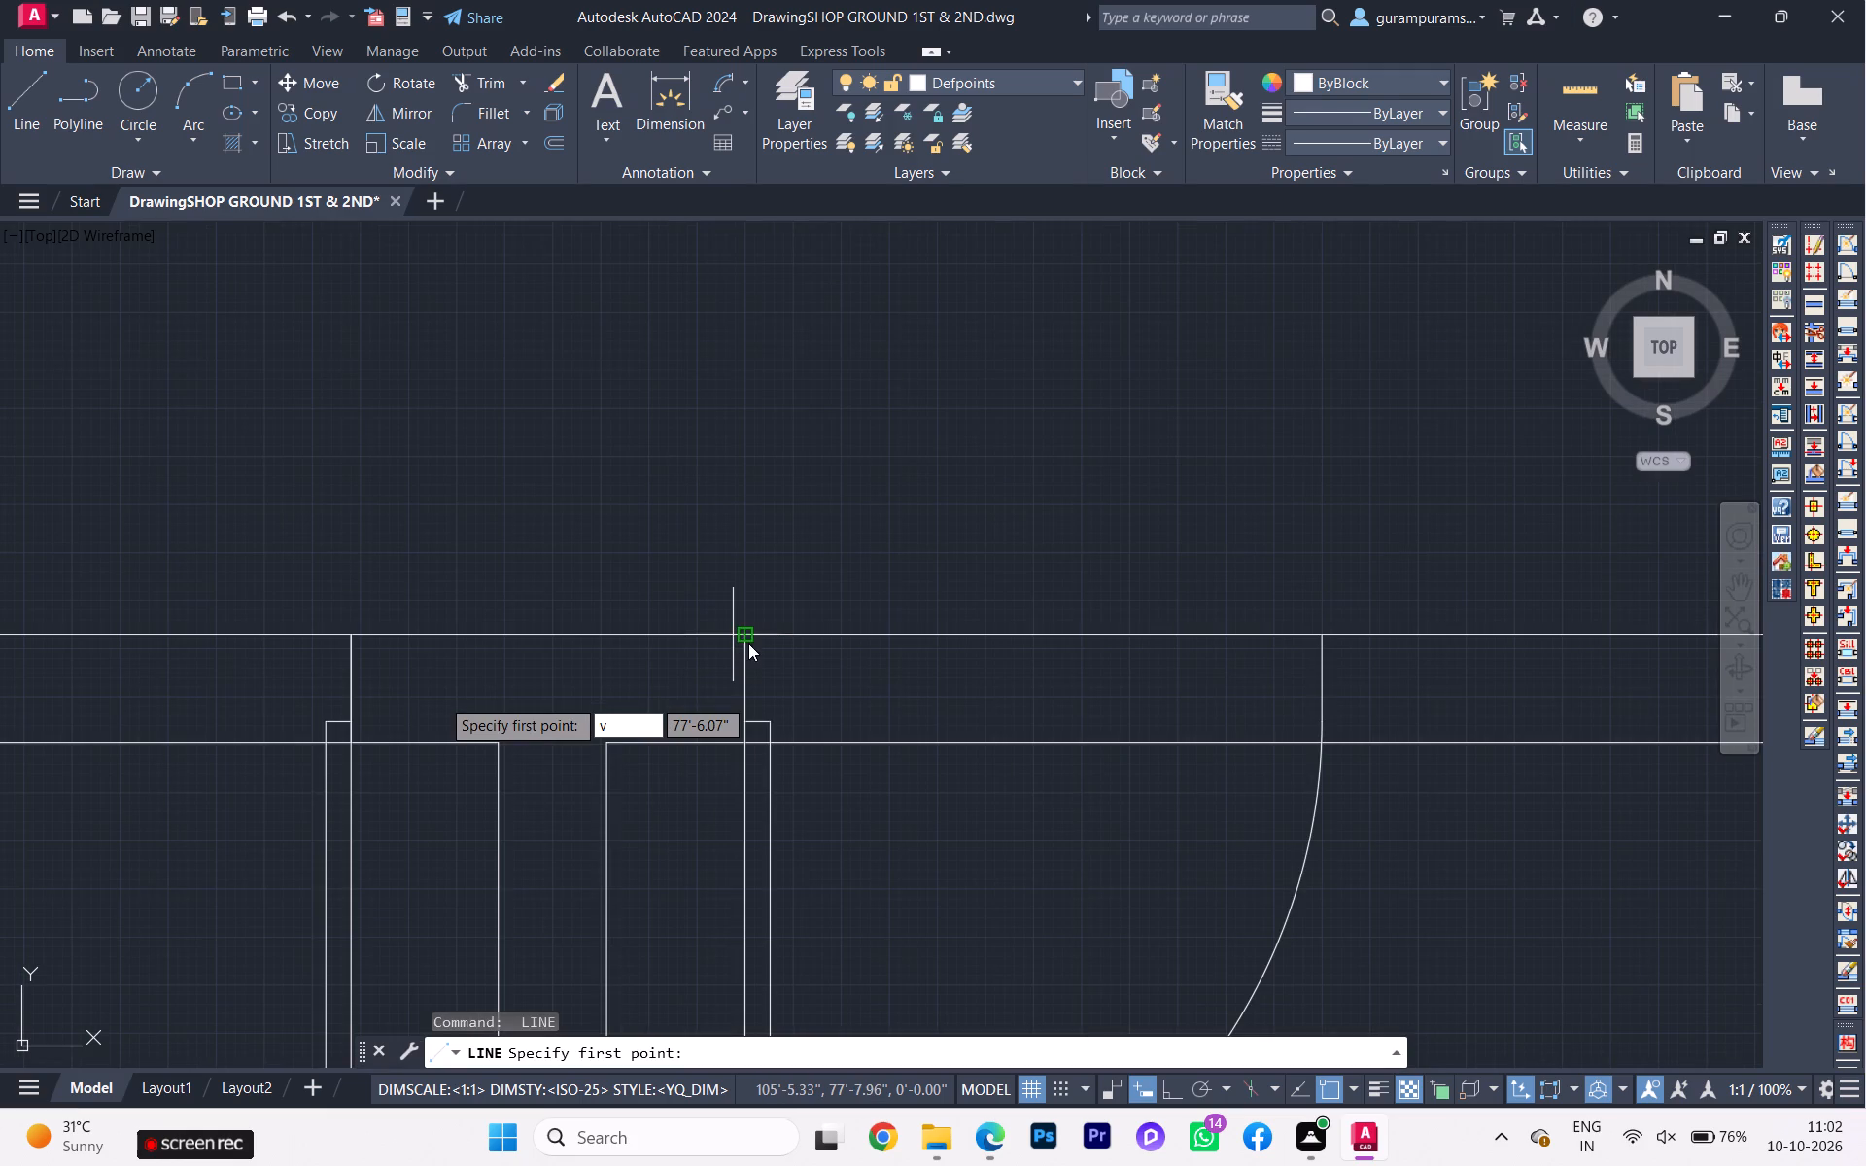
scroll(752, 641, "up", 1)
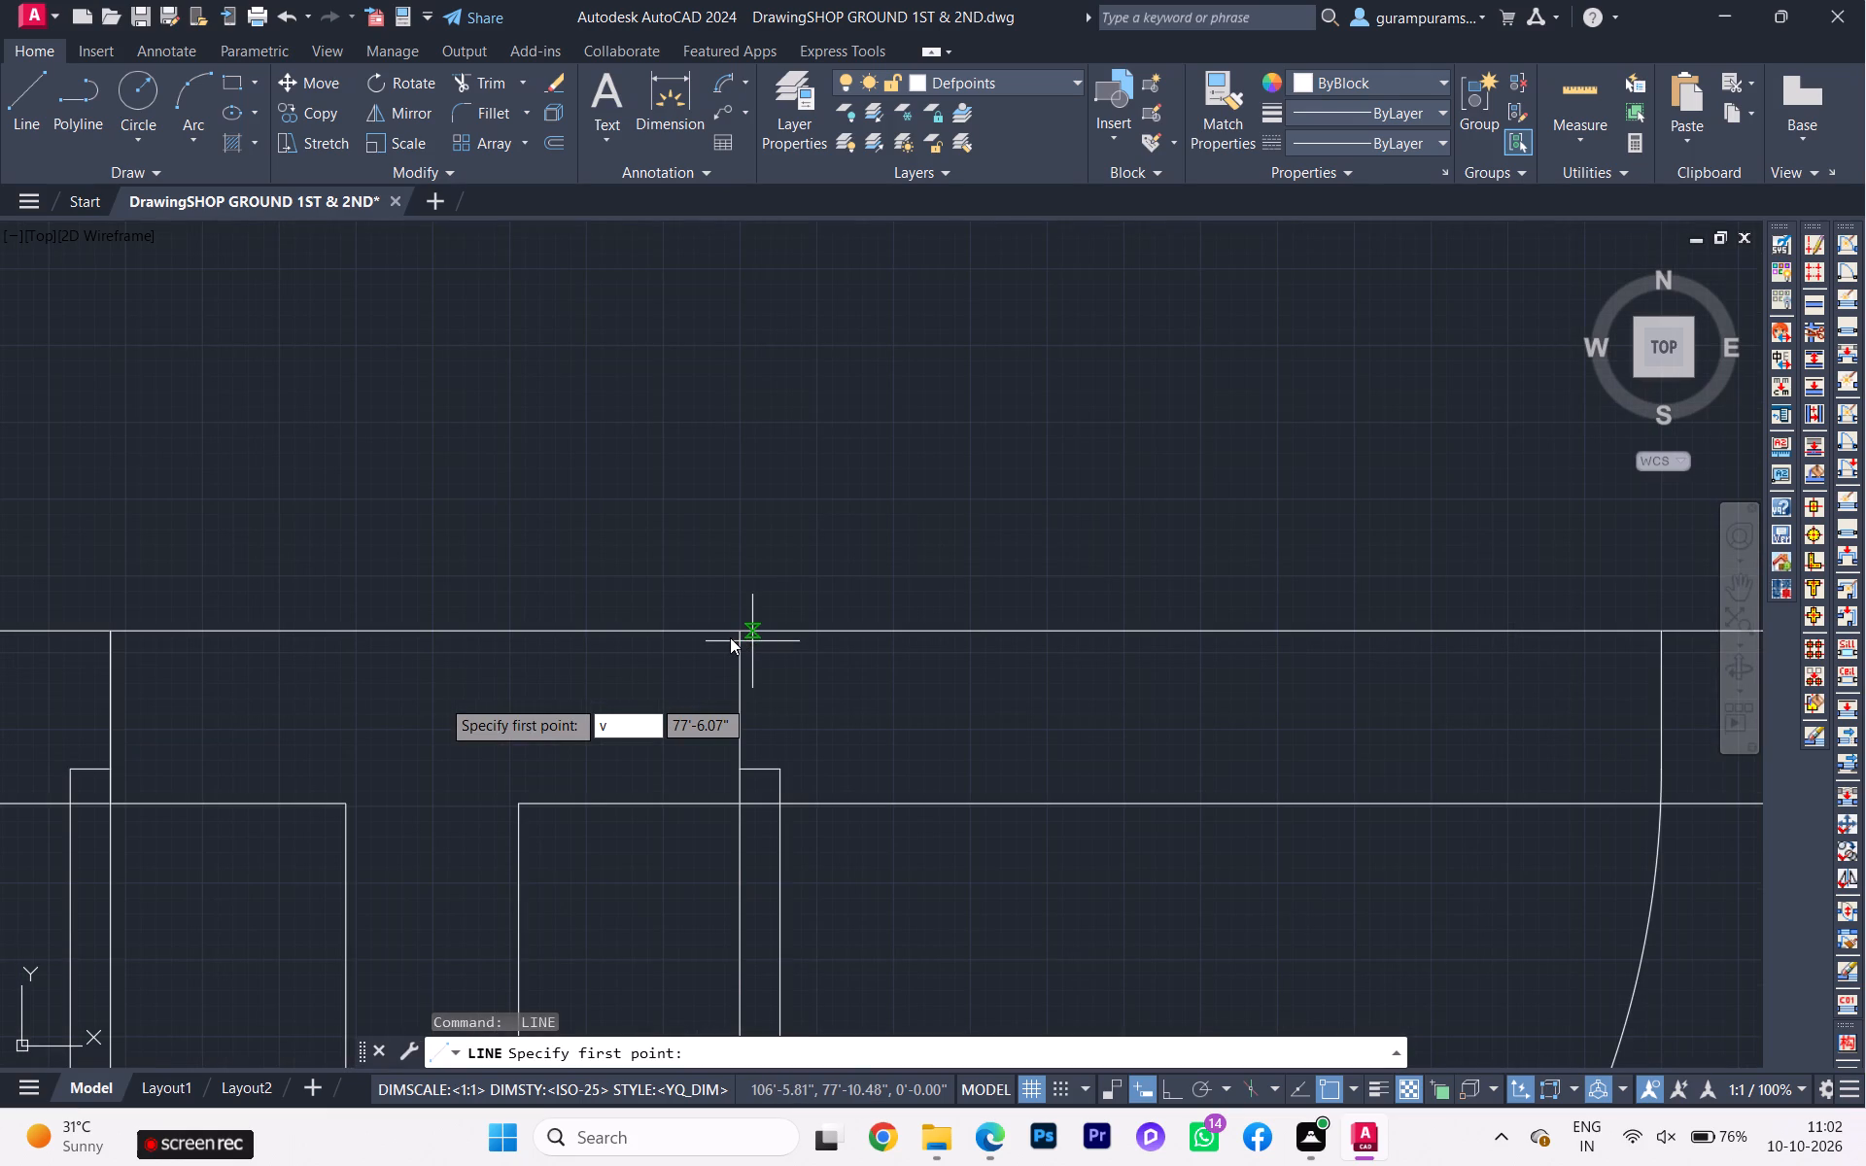
key("Escape")
key("space")
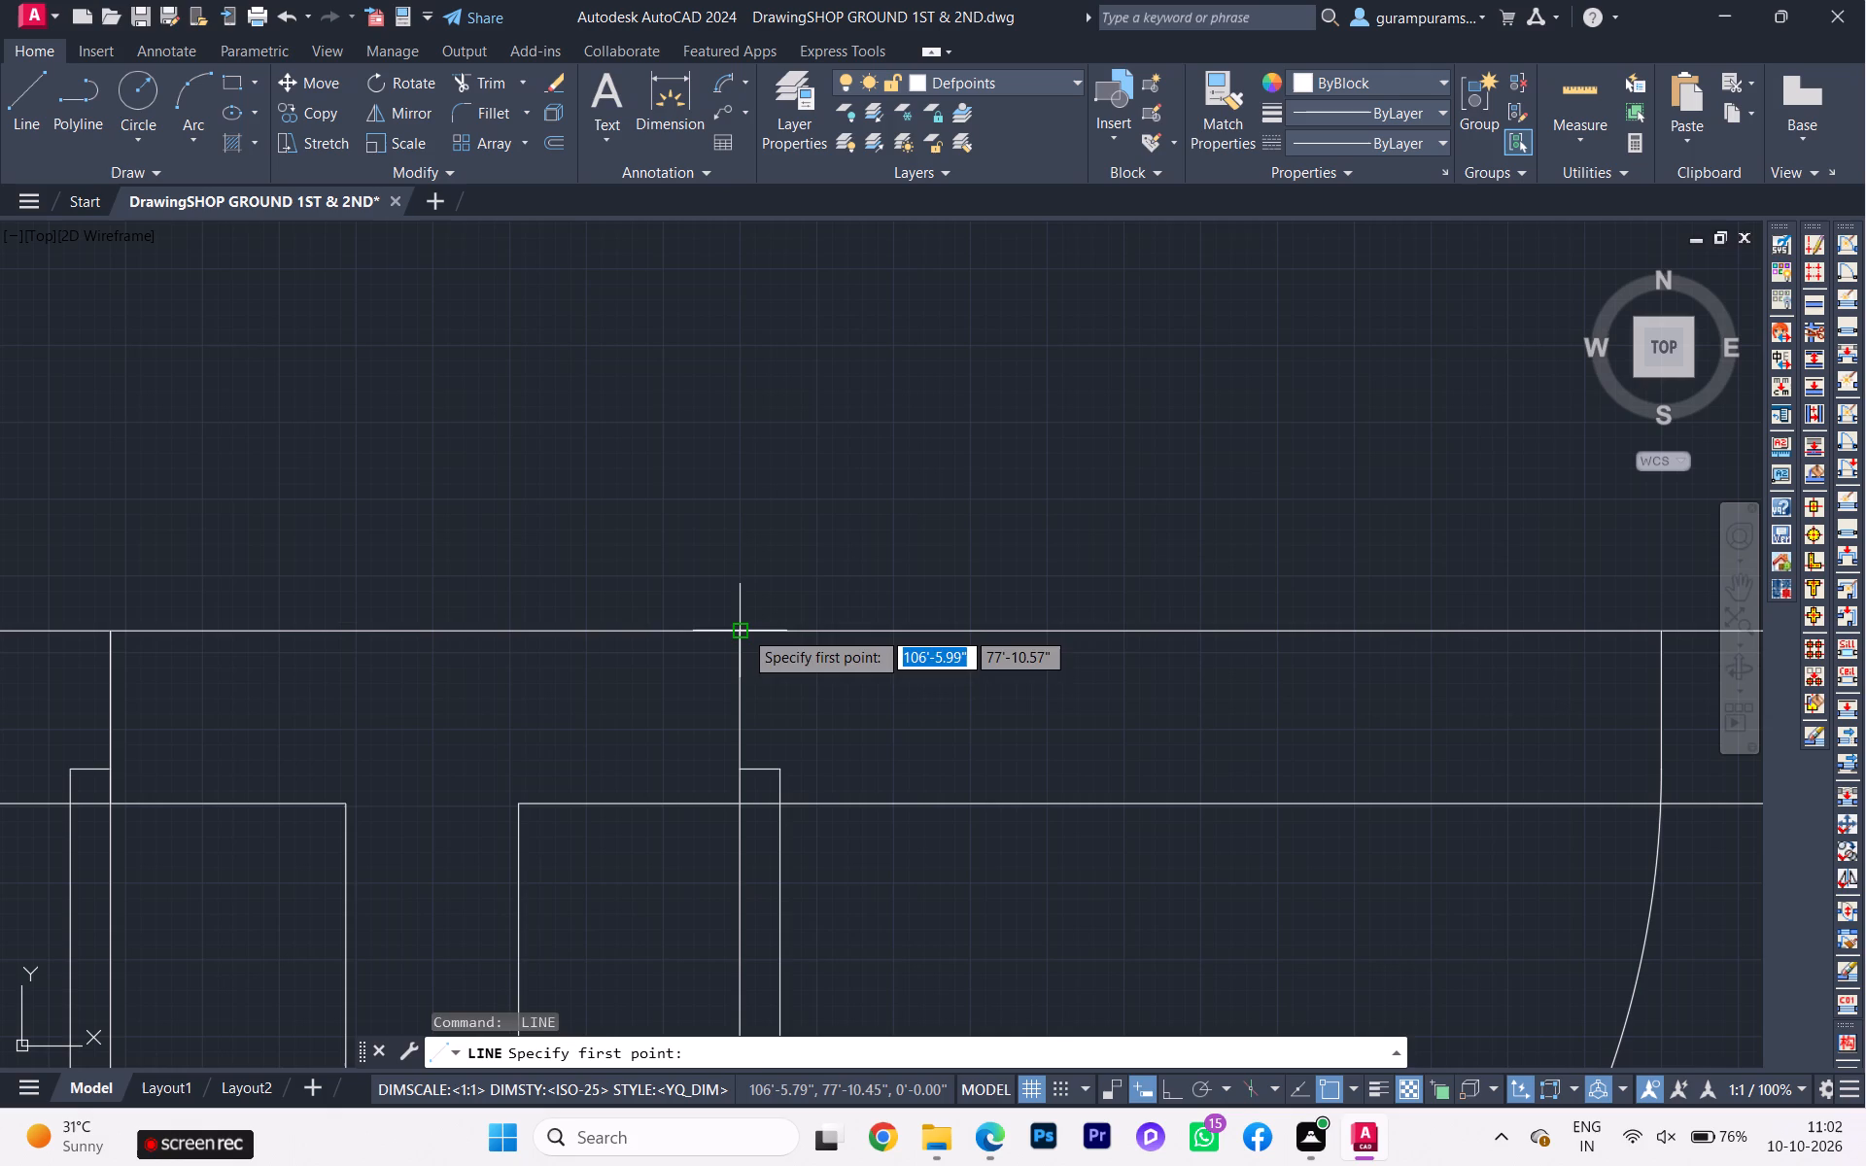
left_click(743, 630)
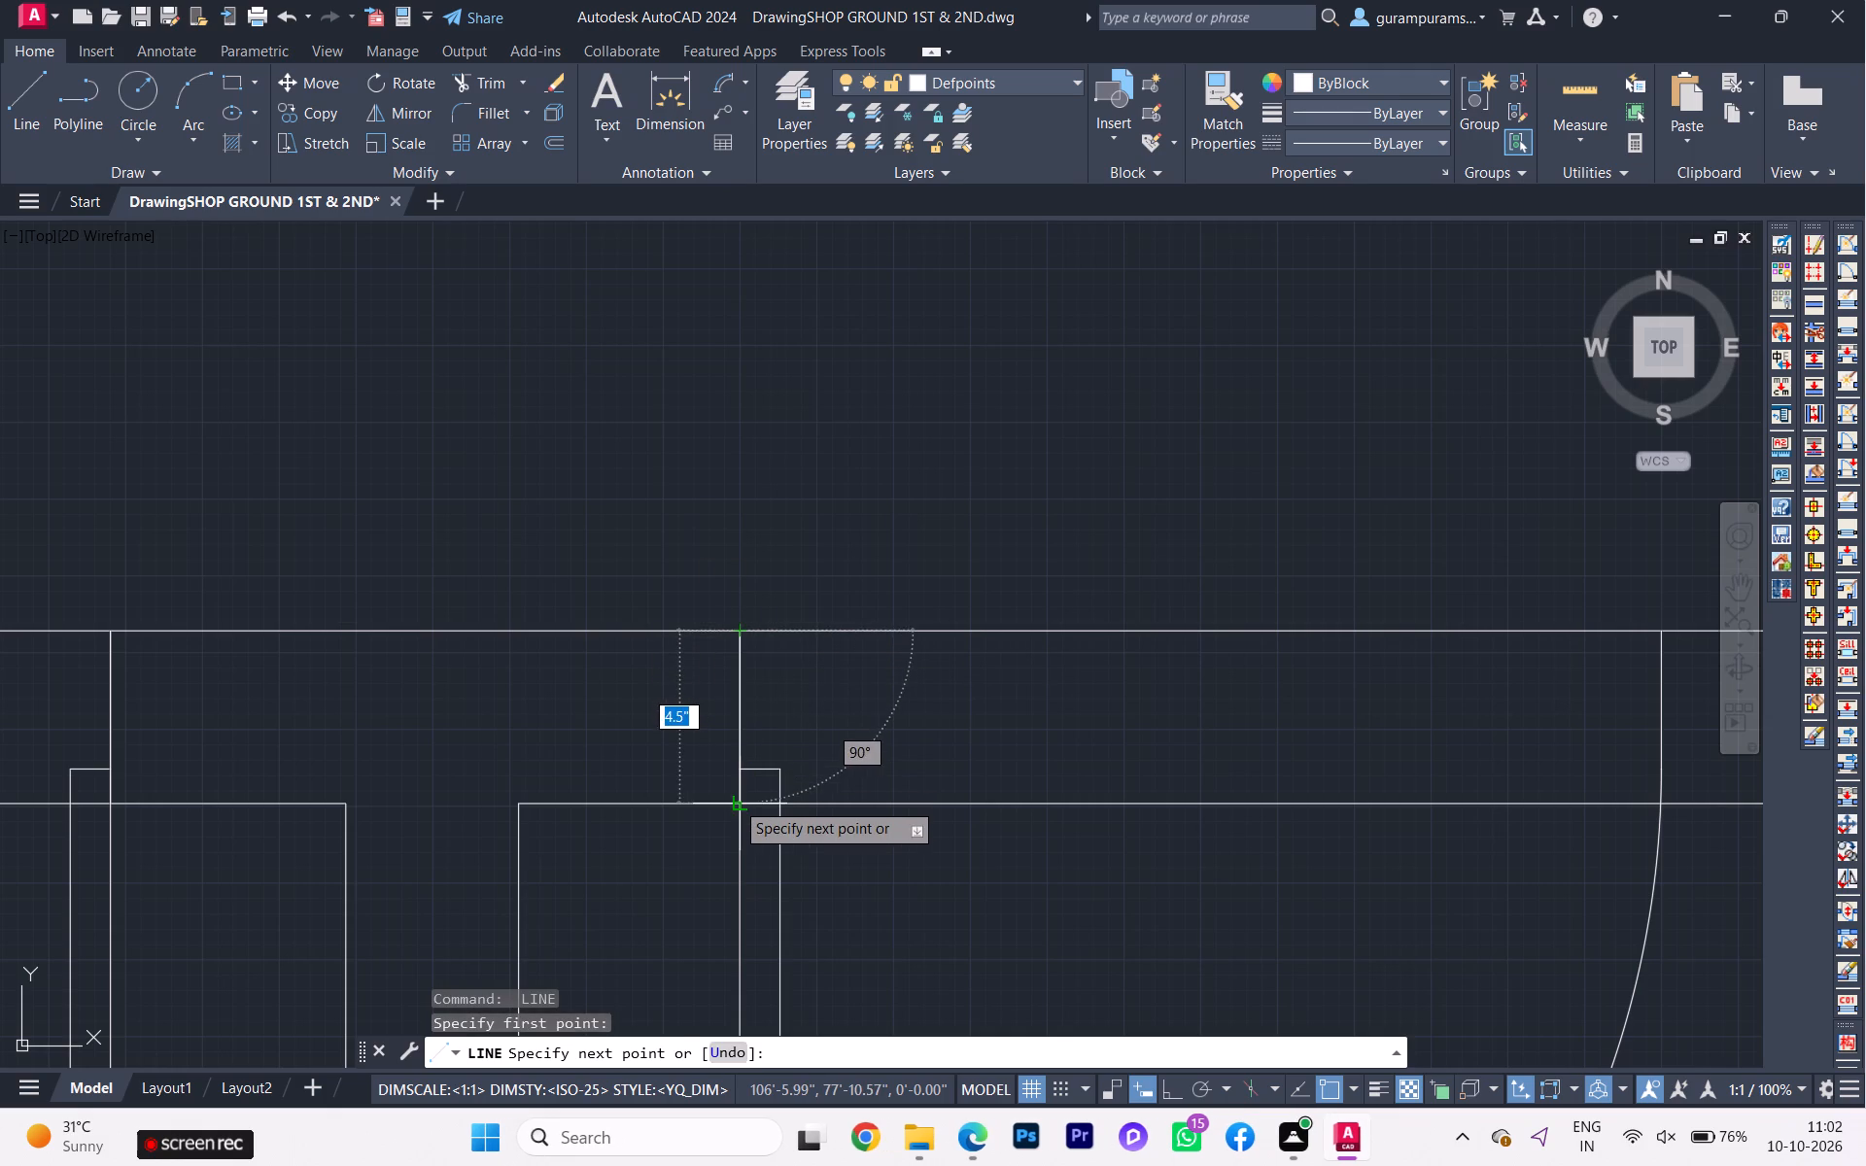
left_click(735, 801)
key("space")
Draw two vertical jamb lines about 4.5 inches long across the wall at the outer, latch sides of the study and room doors.
key("space")
scroll(662, 717, "down", 1)
scroll(662, 717, "up", 1)
scroll(662, 717, "down", 1)
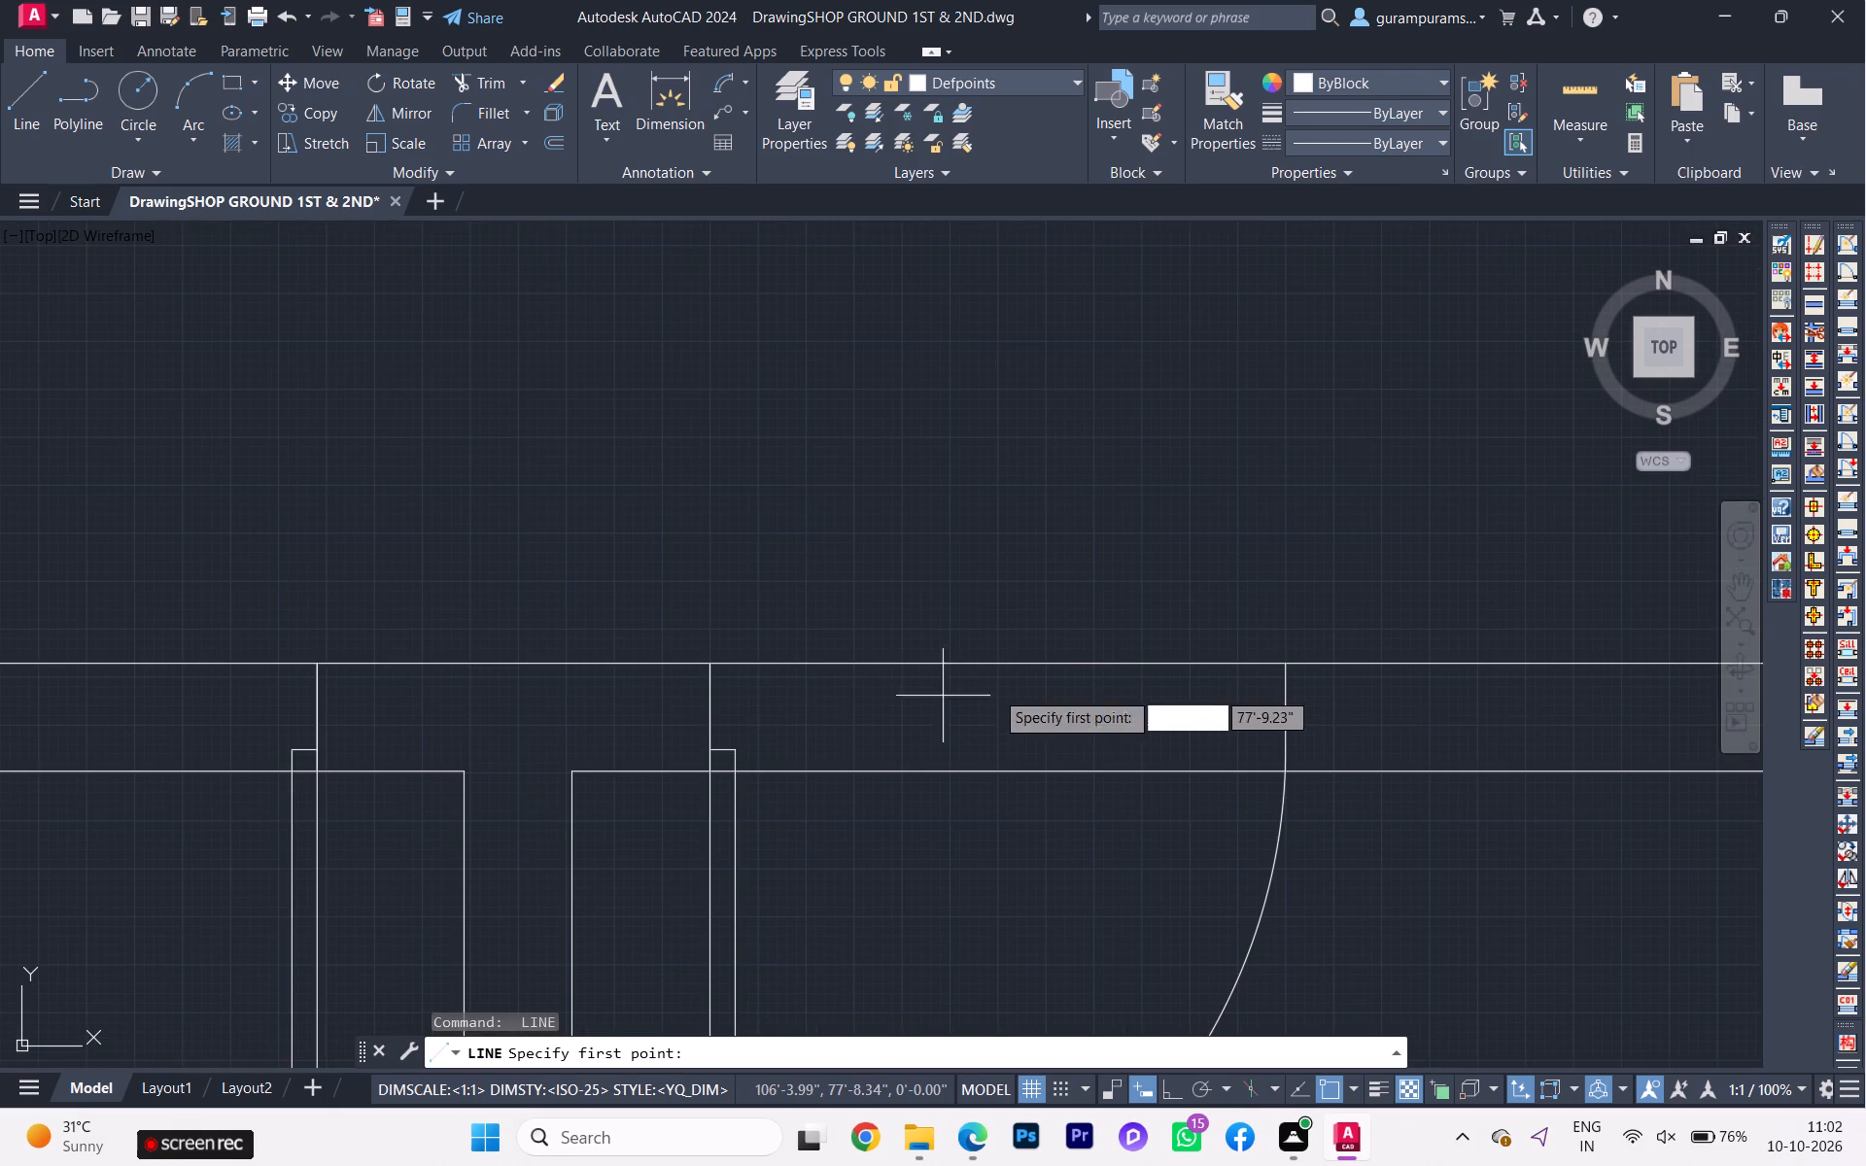
left_click(1290, 664)
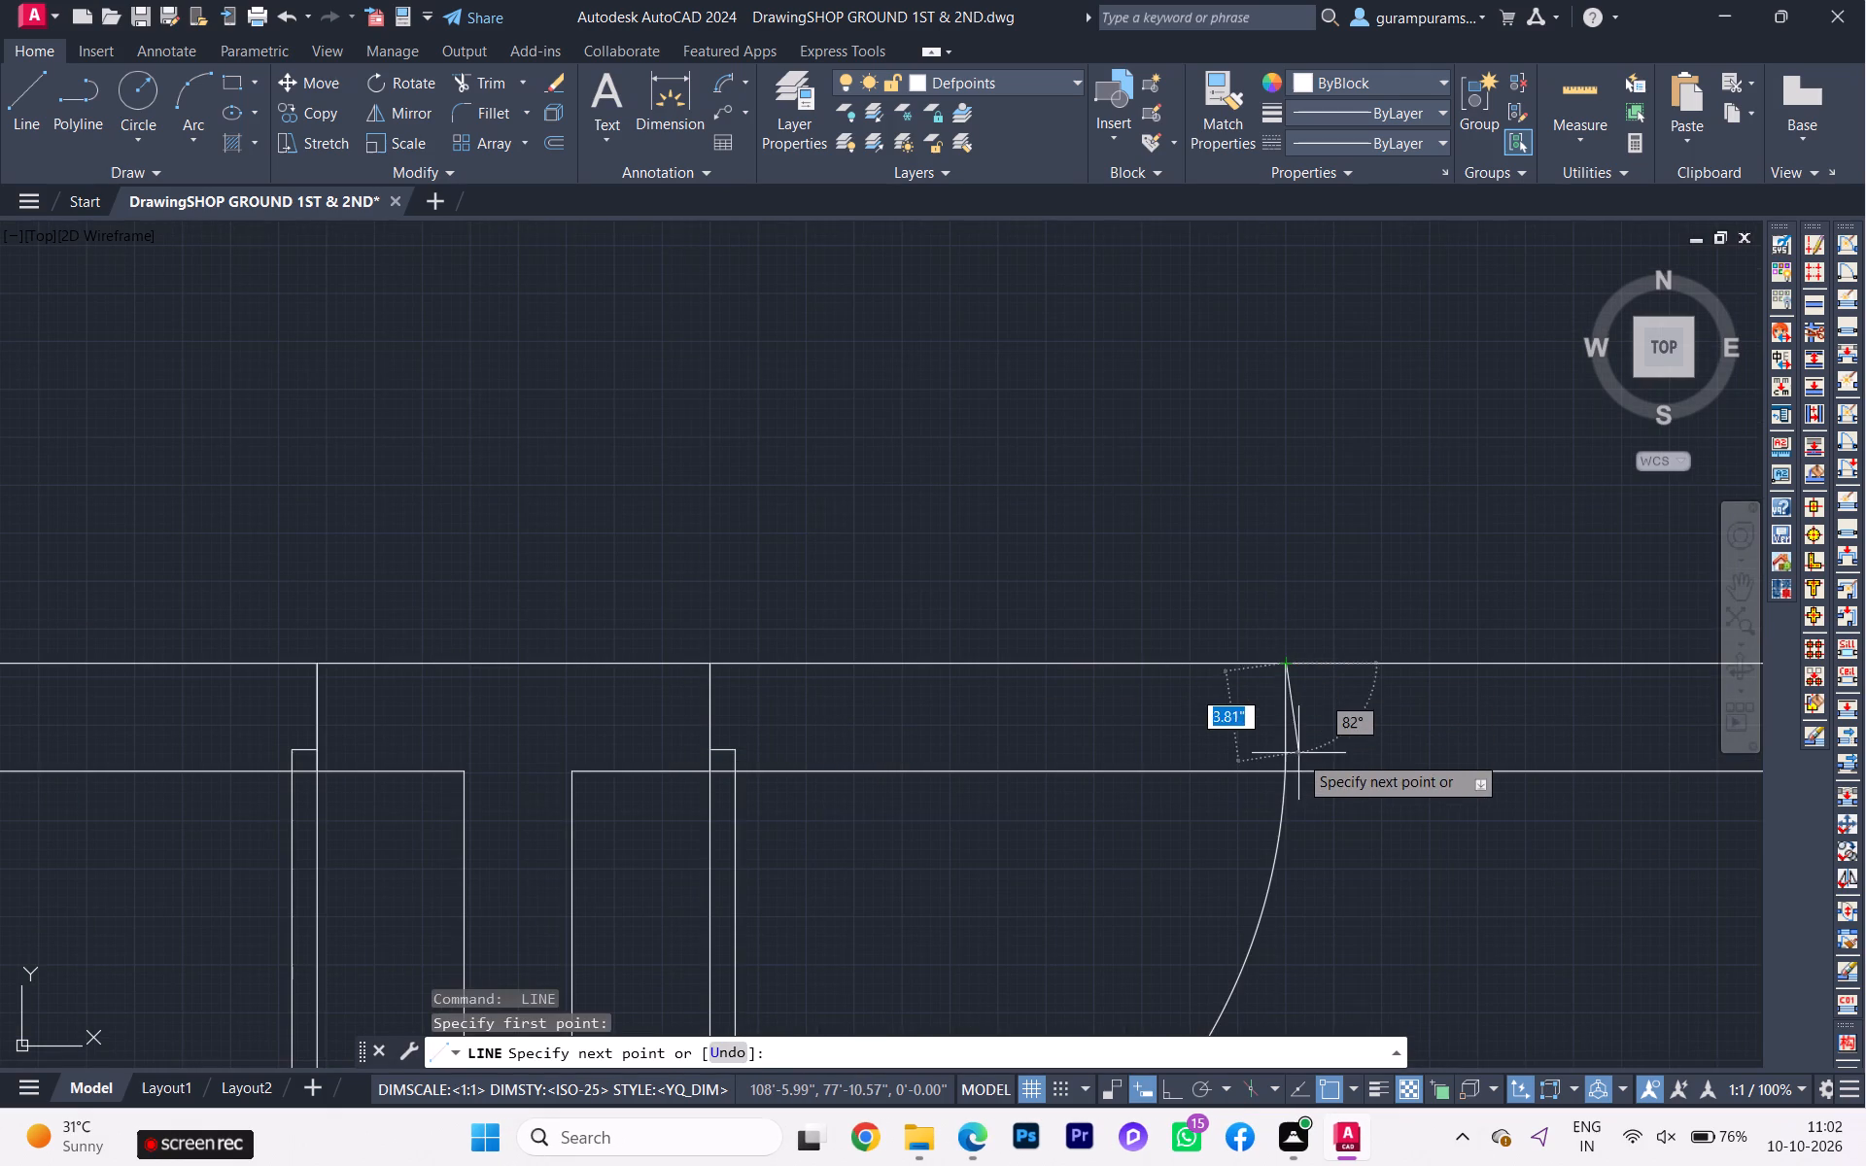
left_click(1290, 776)
key("space")
scroll(1300, 677, "down", 1)
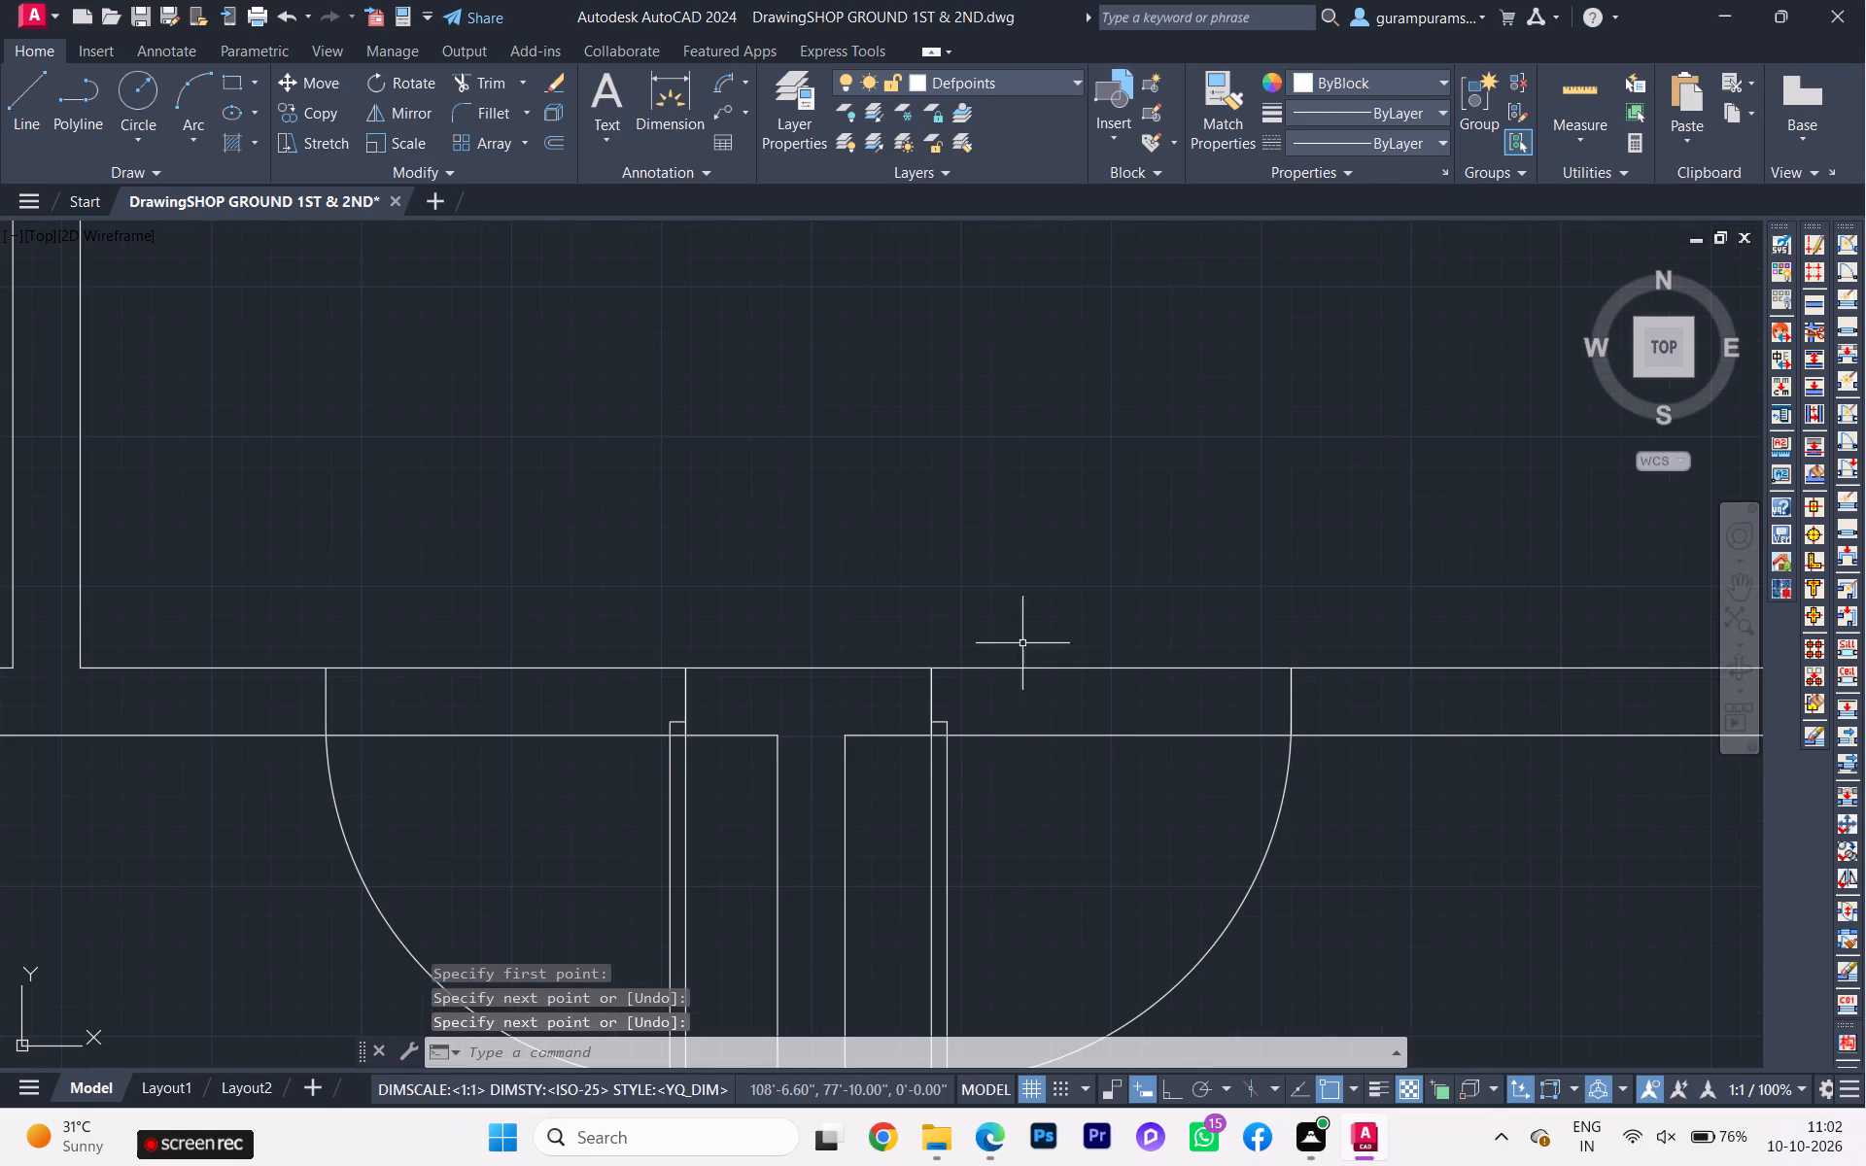
key("space")
left_click(327, 667)
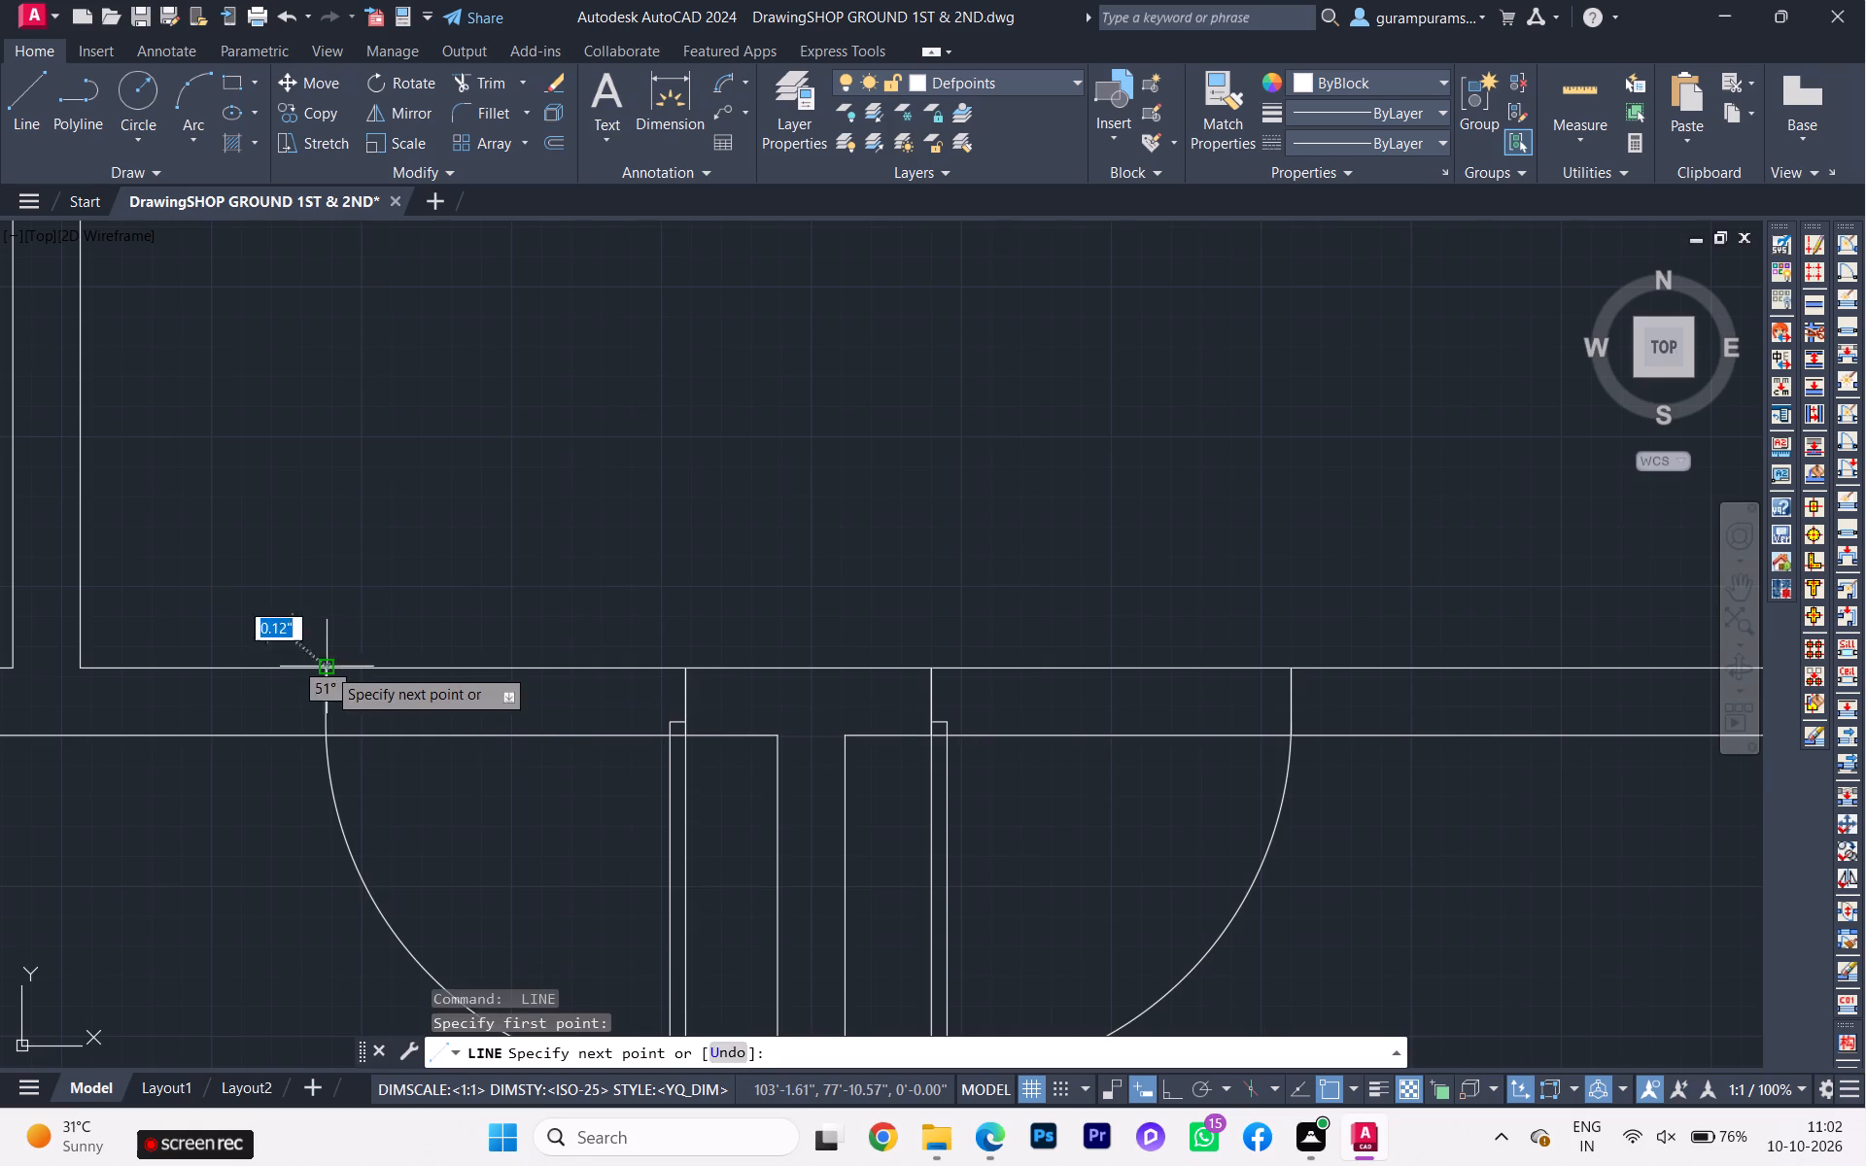
left_click(323, 741)
key("Escape")
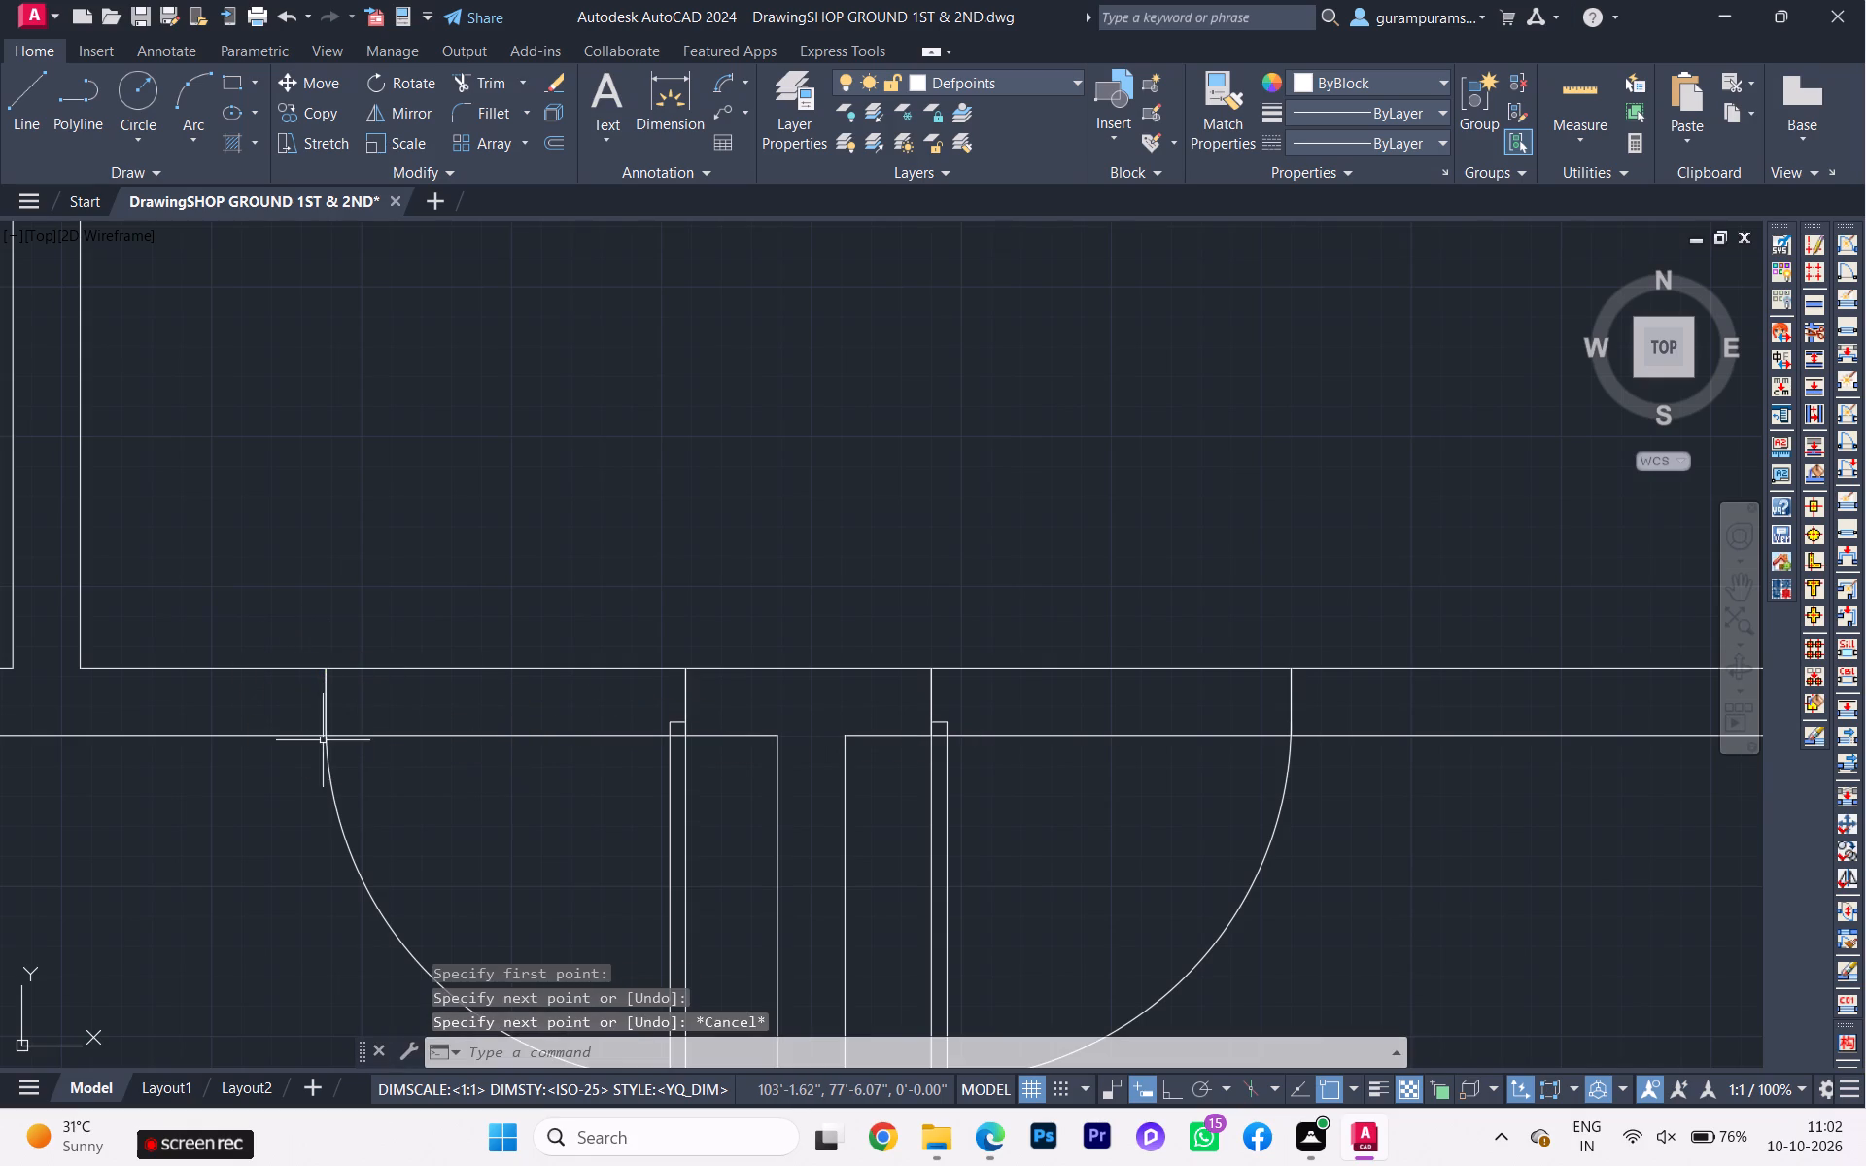
Trim both horizontal wall lines between the jambs of the room door and the study door to open both doorways.
type("tr")
left_click(419, 797)
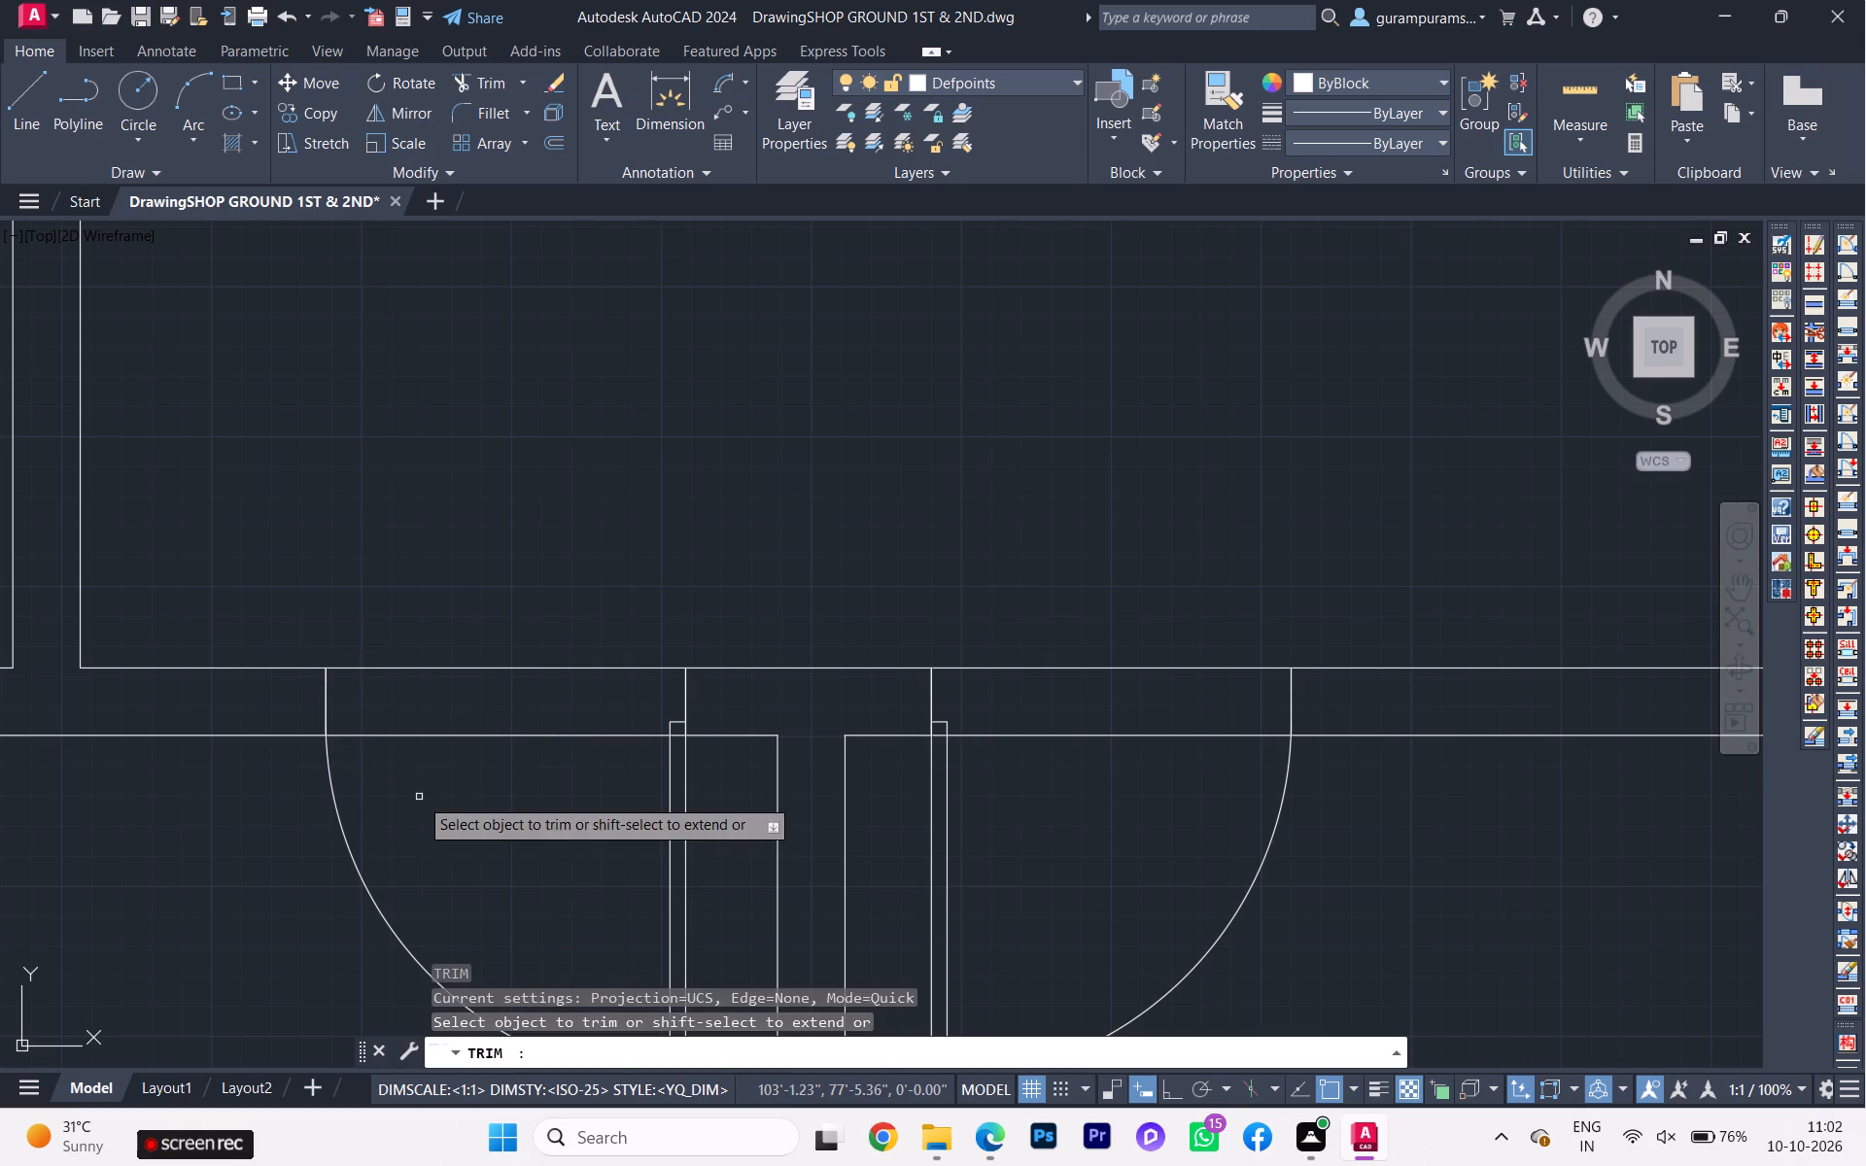
left_click(467, 769)
left_click(508, 614)
left_click(1037, 628)
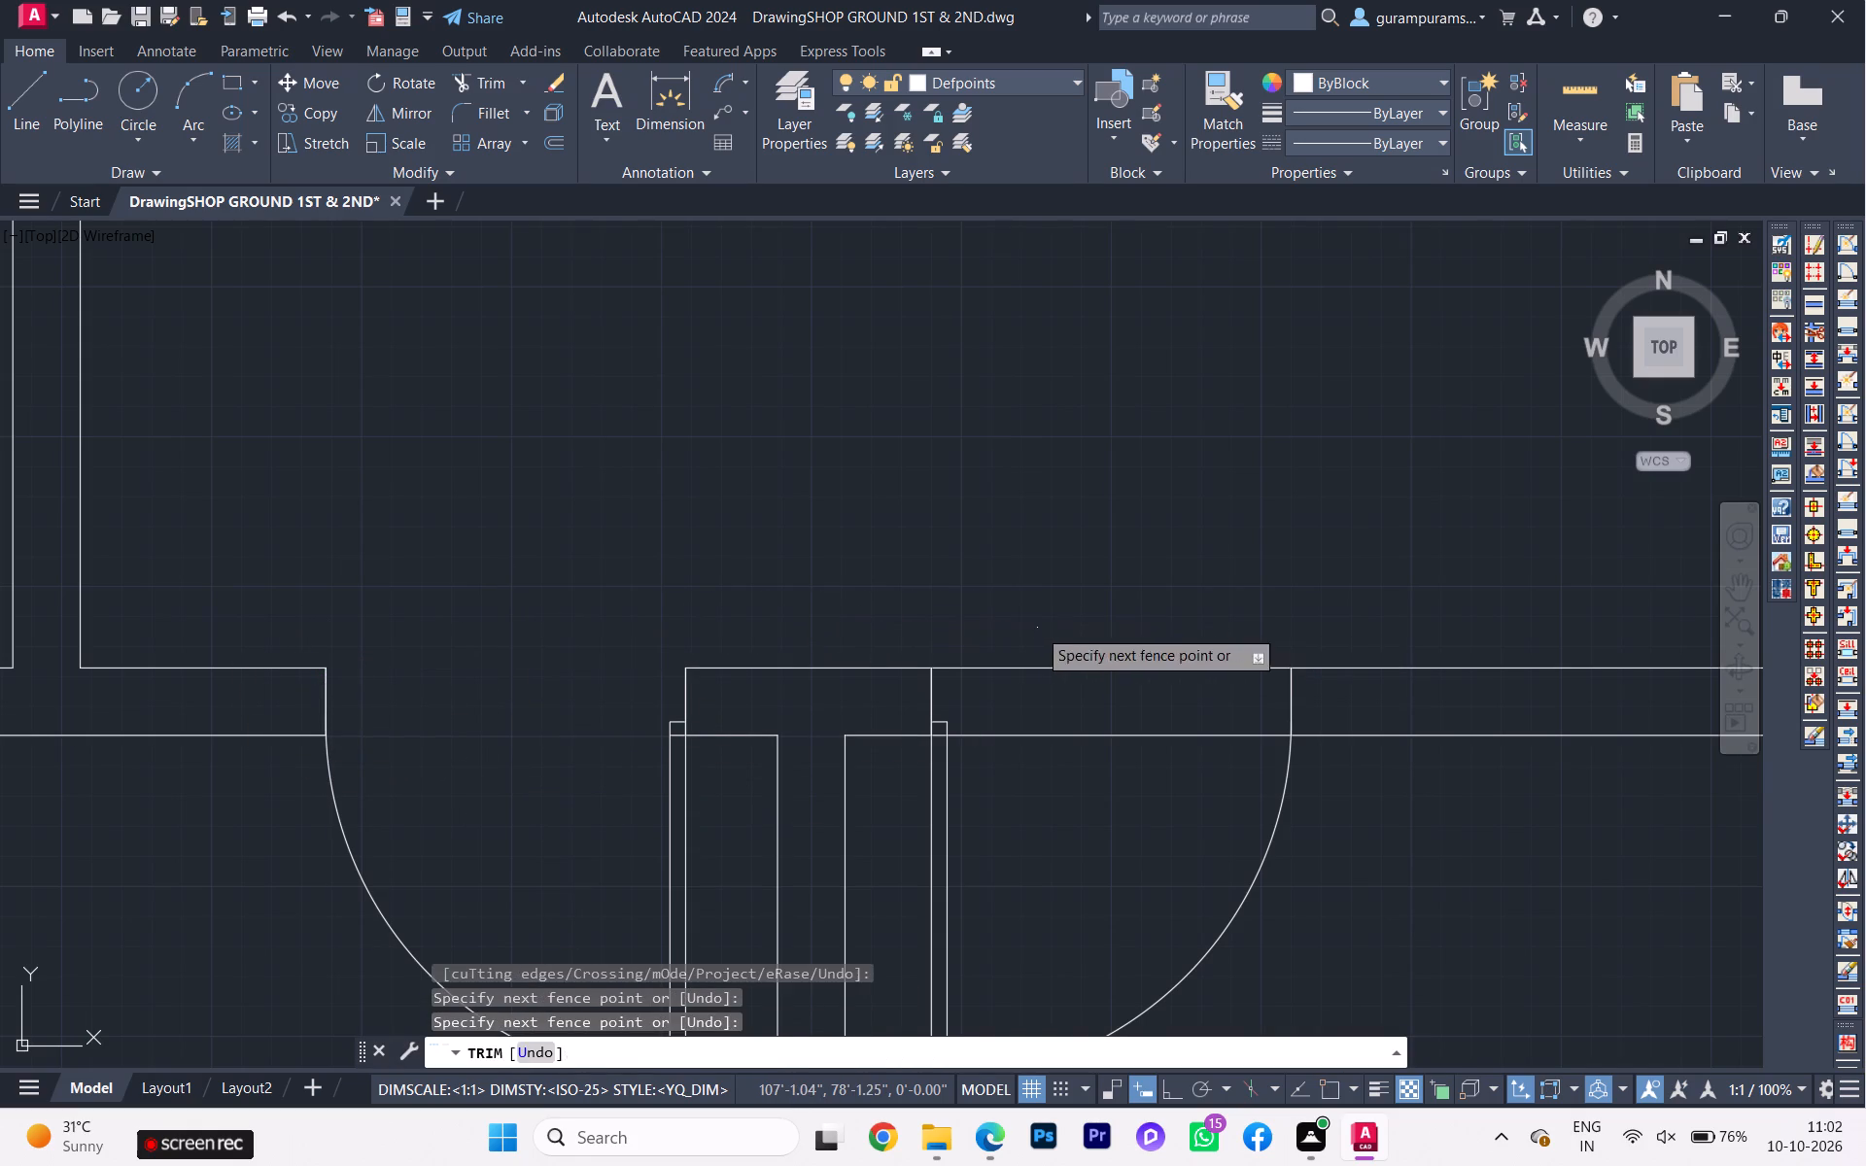
left_click(1057, 793)
scroll(721, 538, "down", 4)
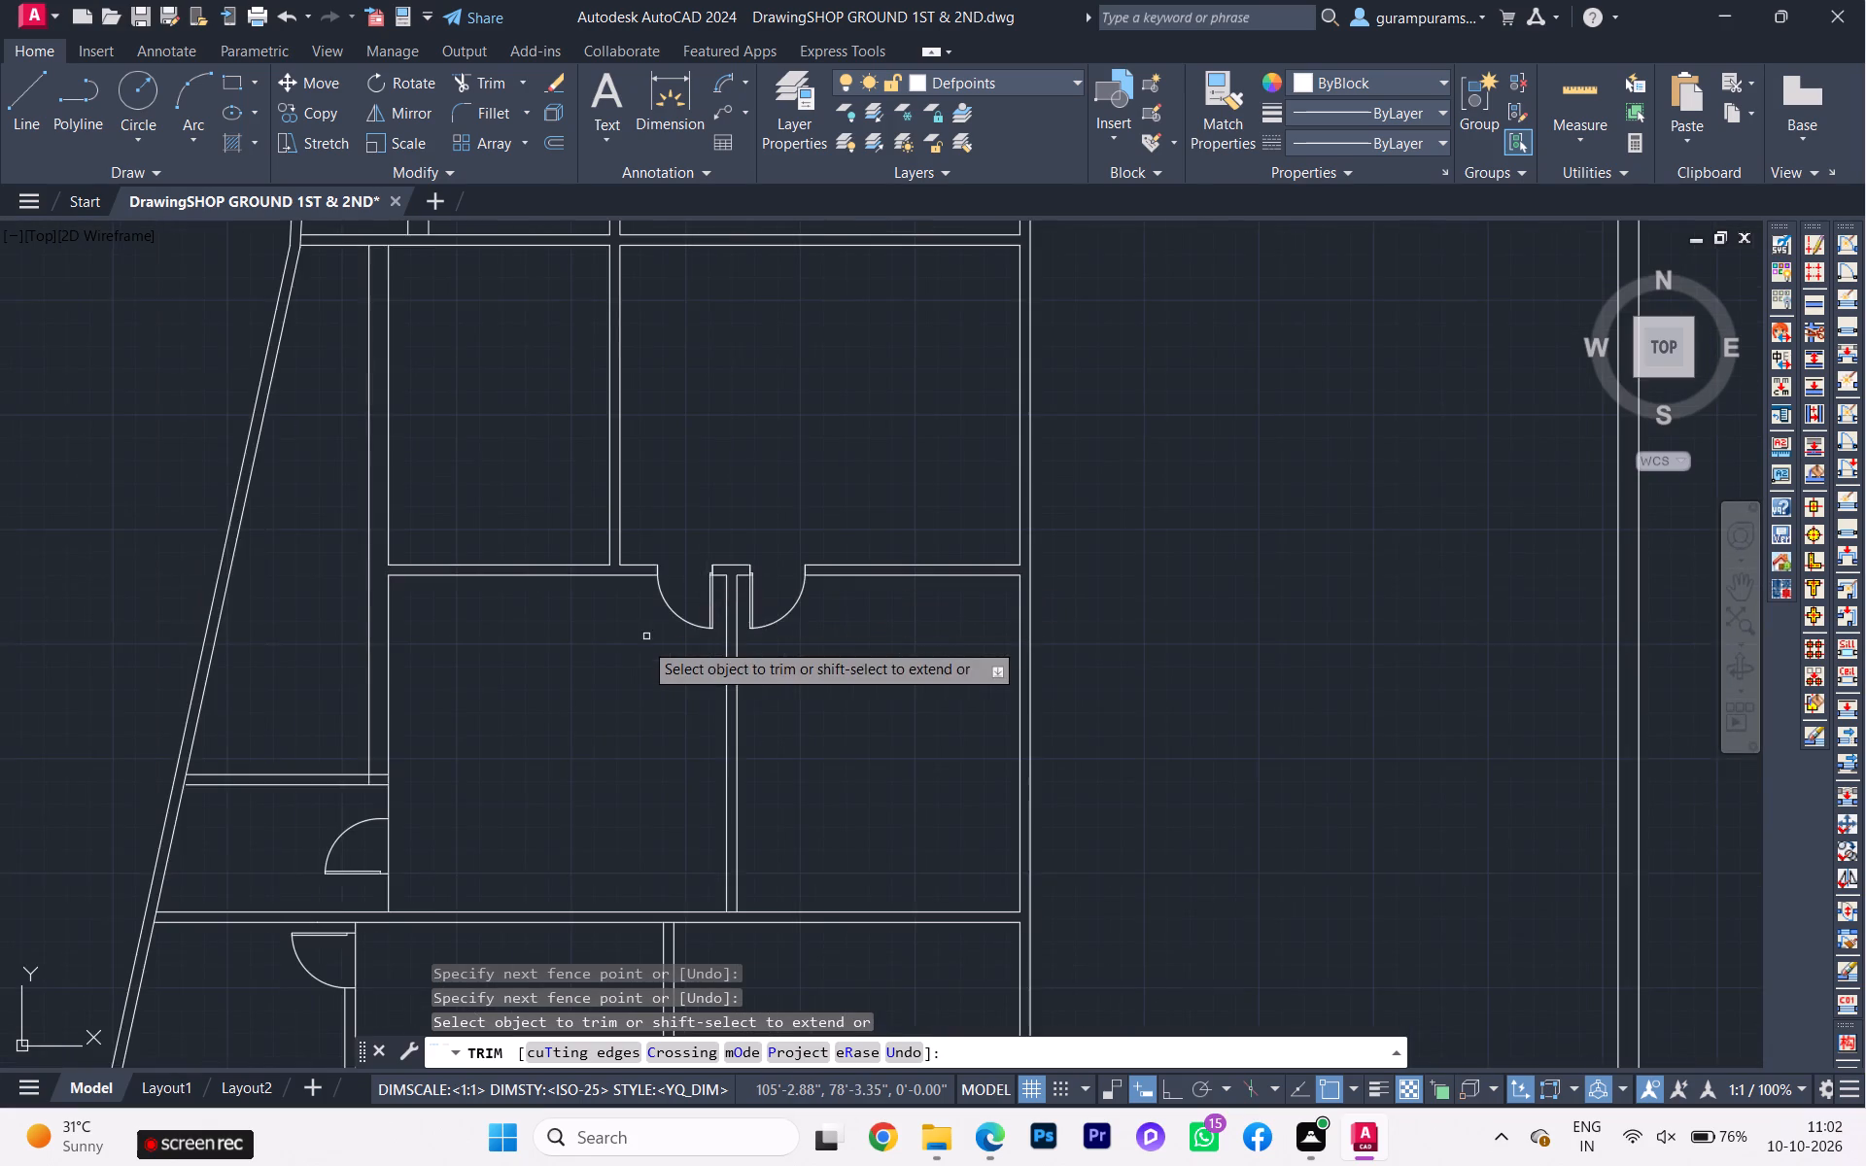
scroll(642, 643, "down", 3)
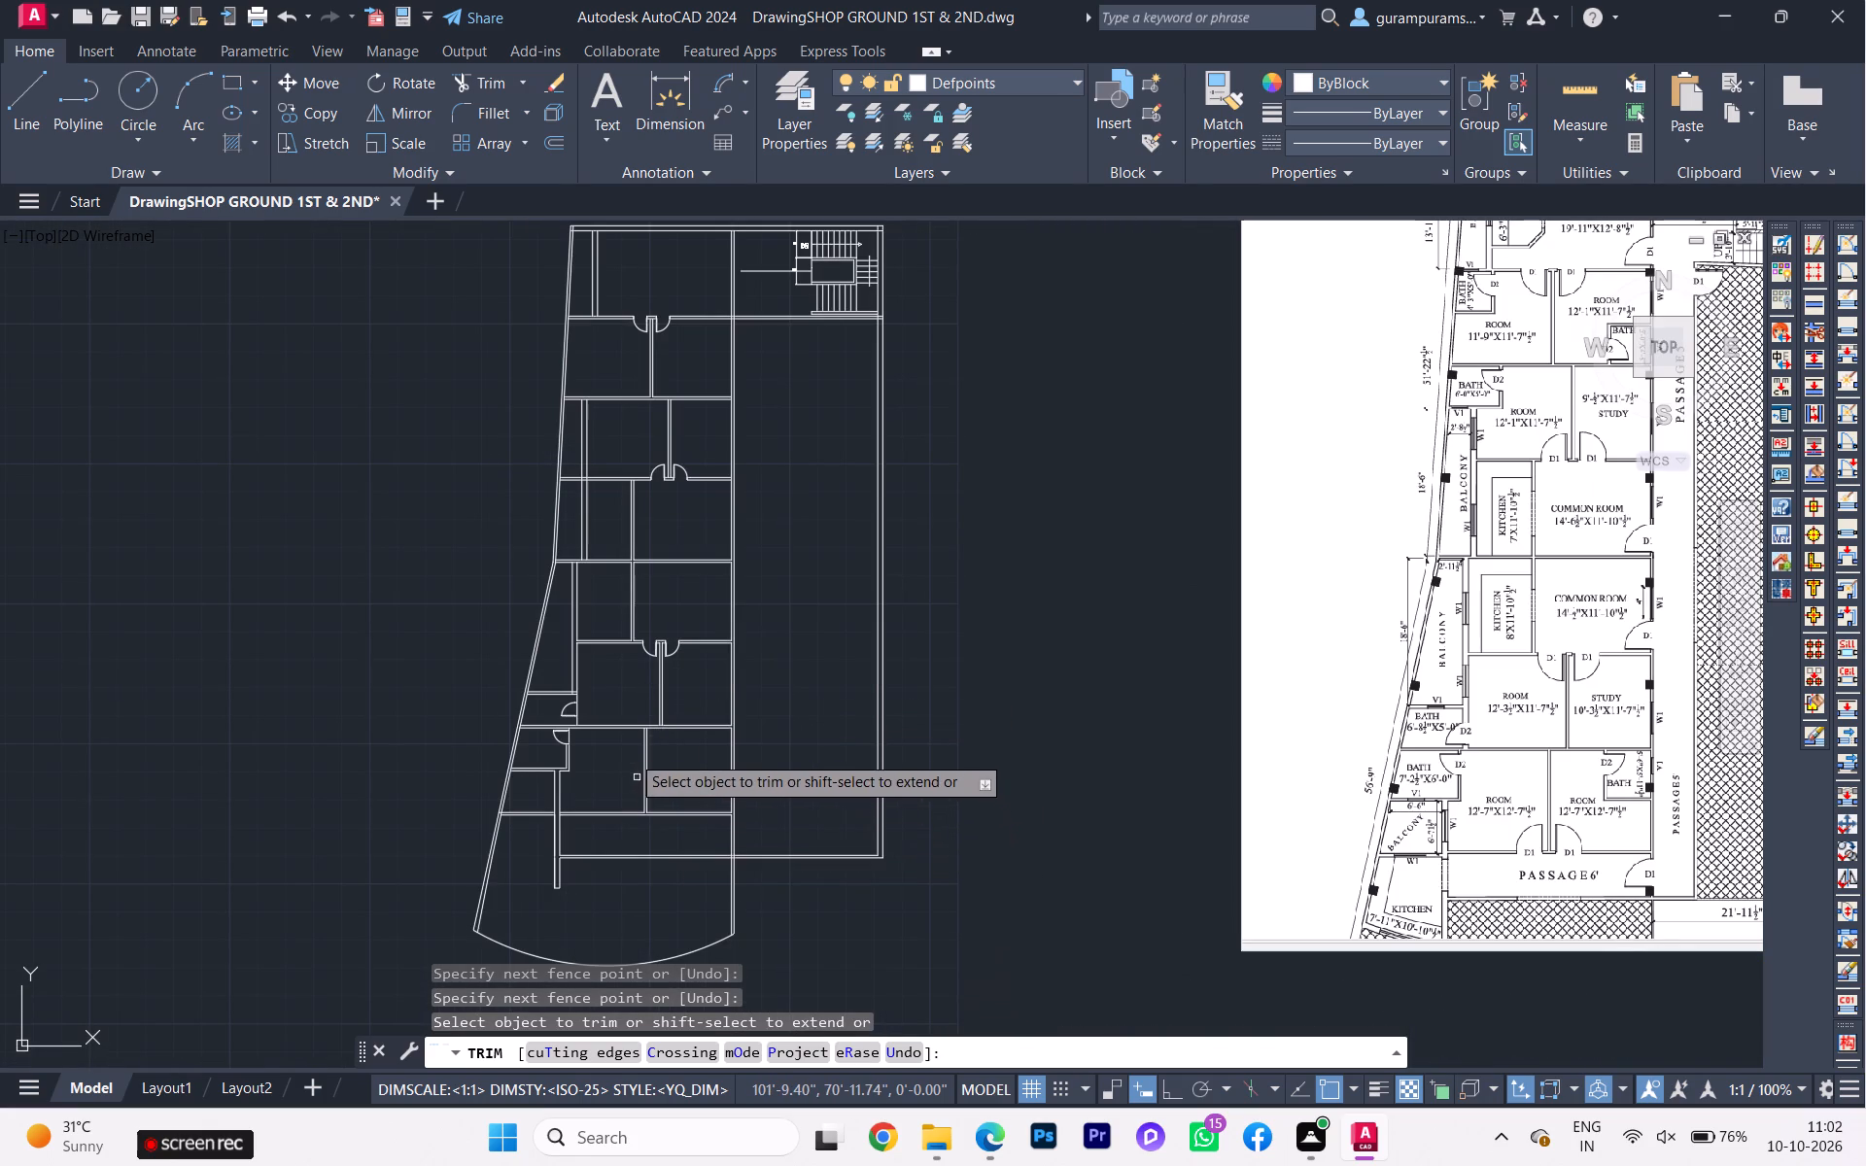
scroll(682, 488, "up", 2)
key("Escape")
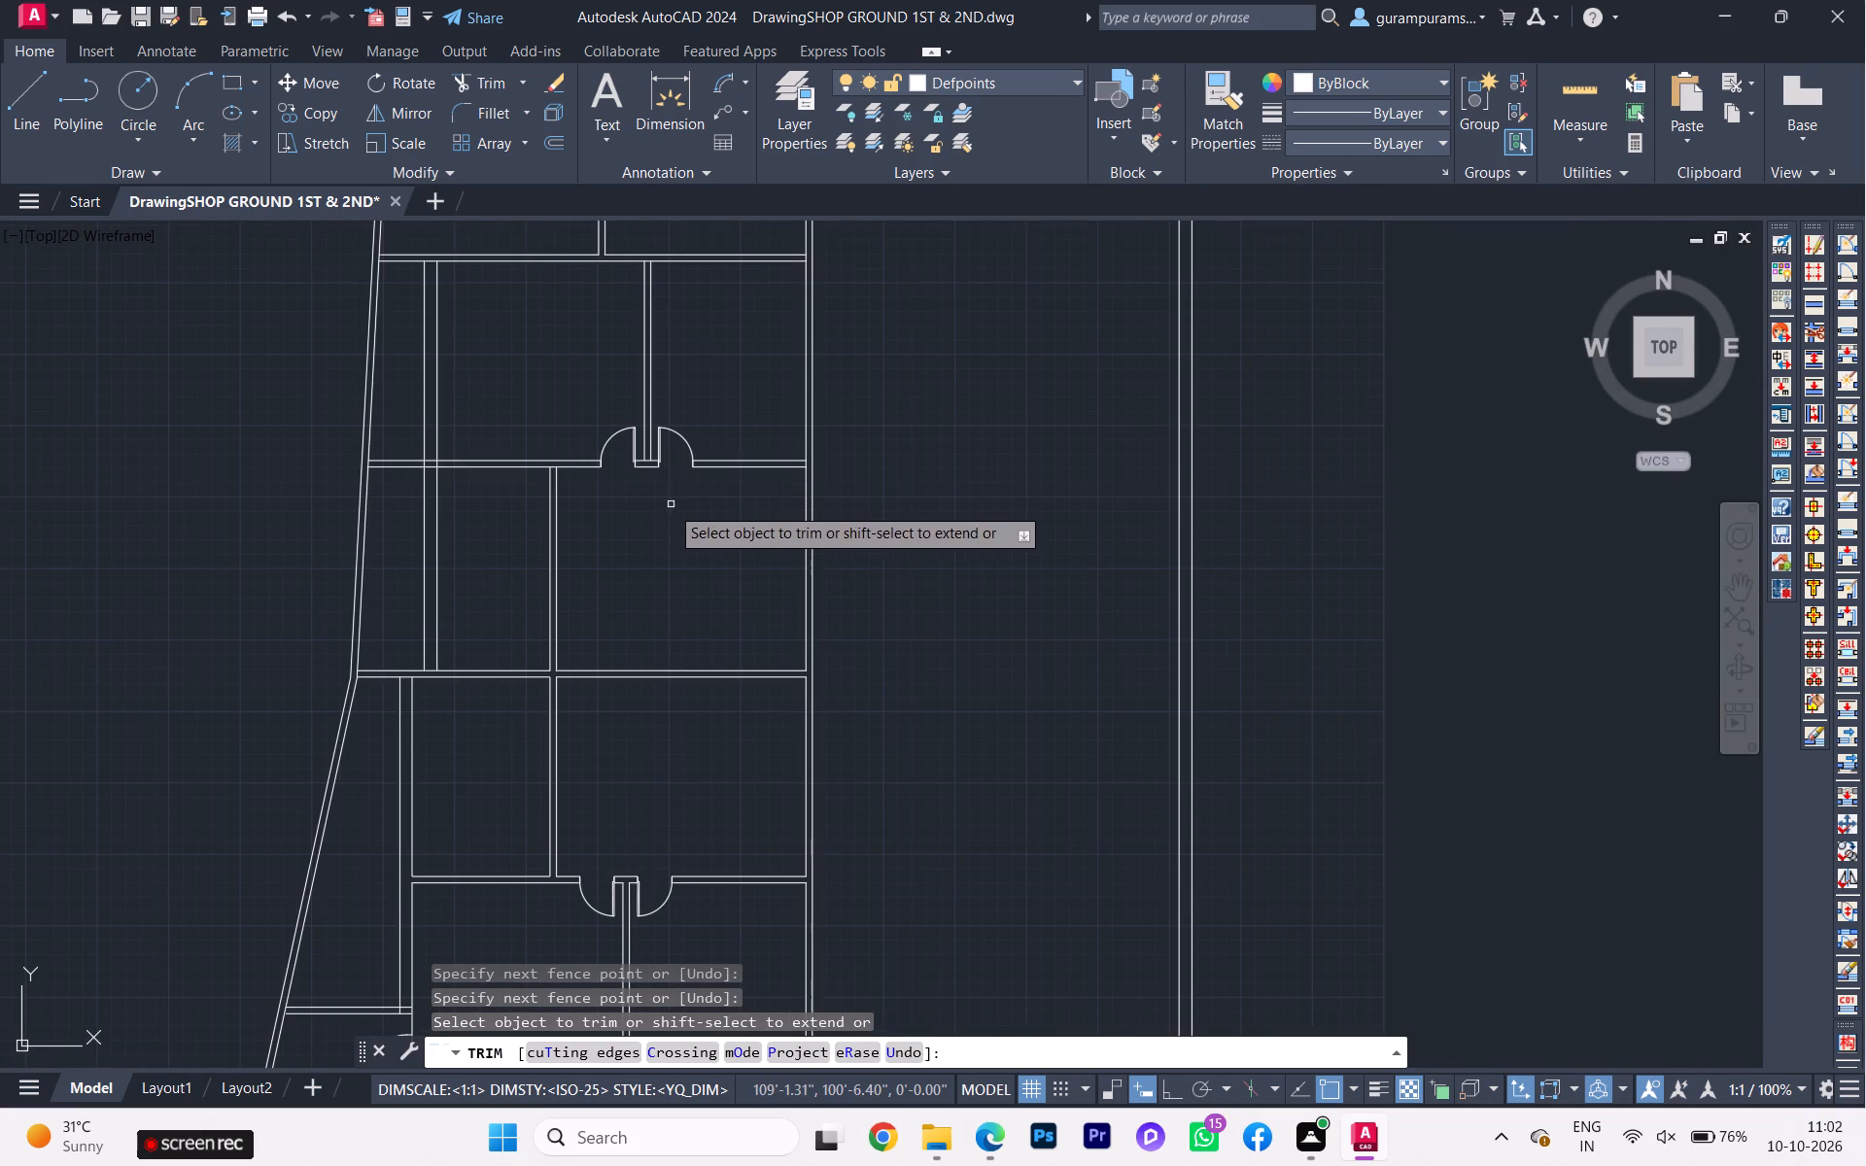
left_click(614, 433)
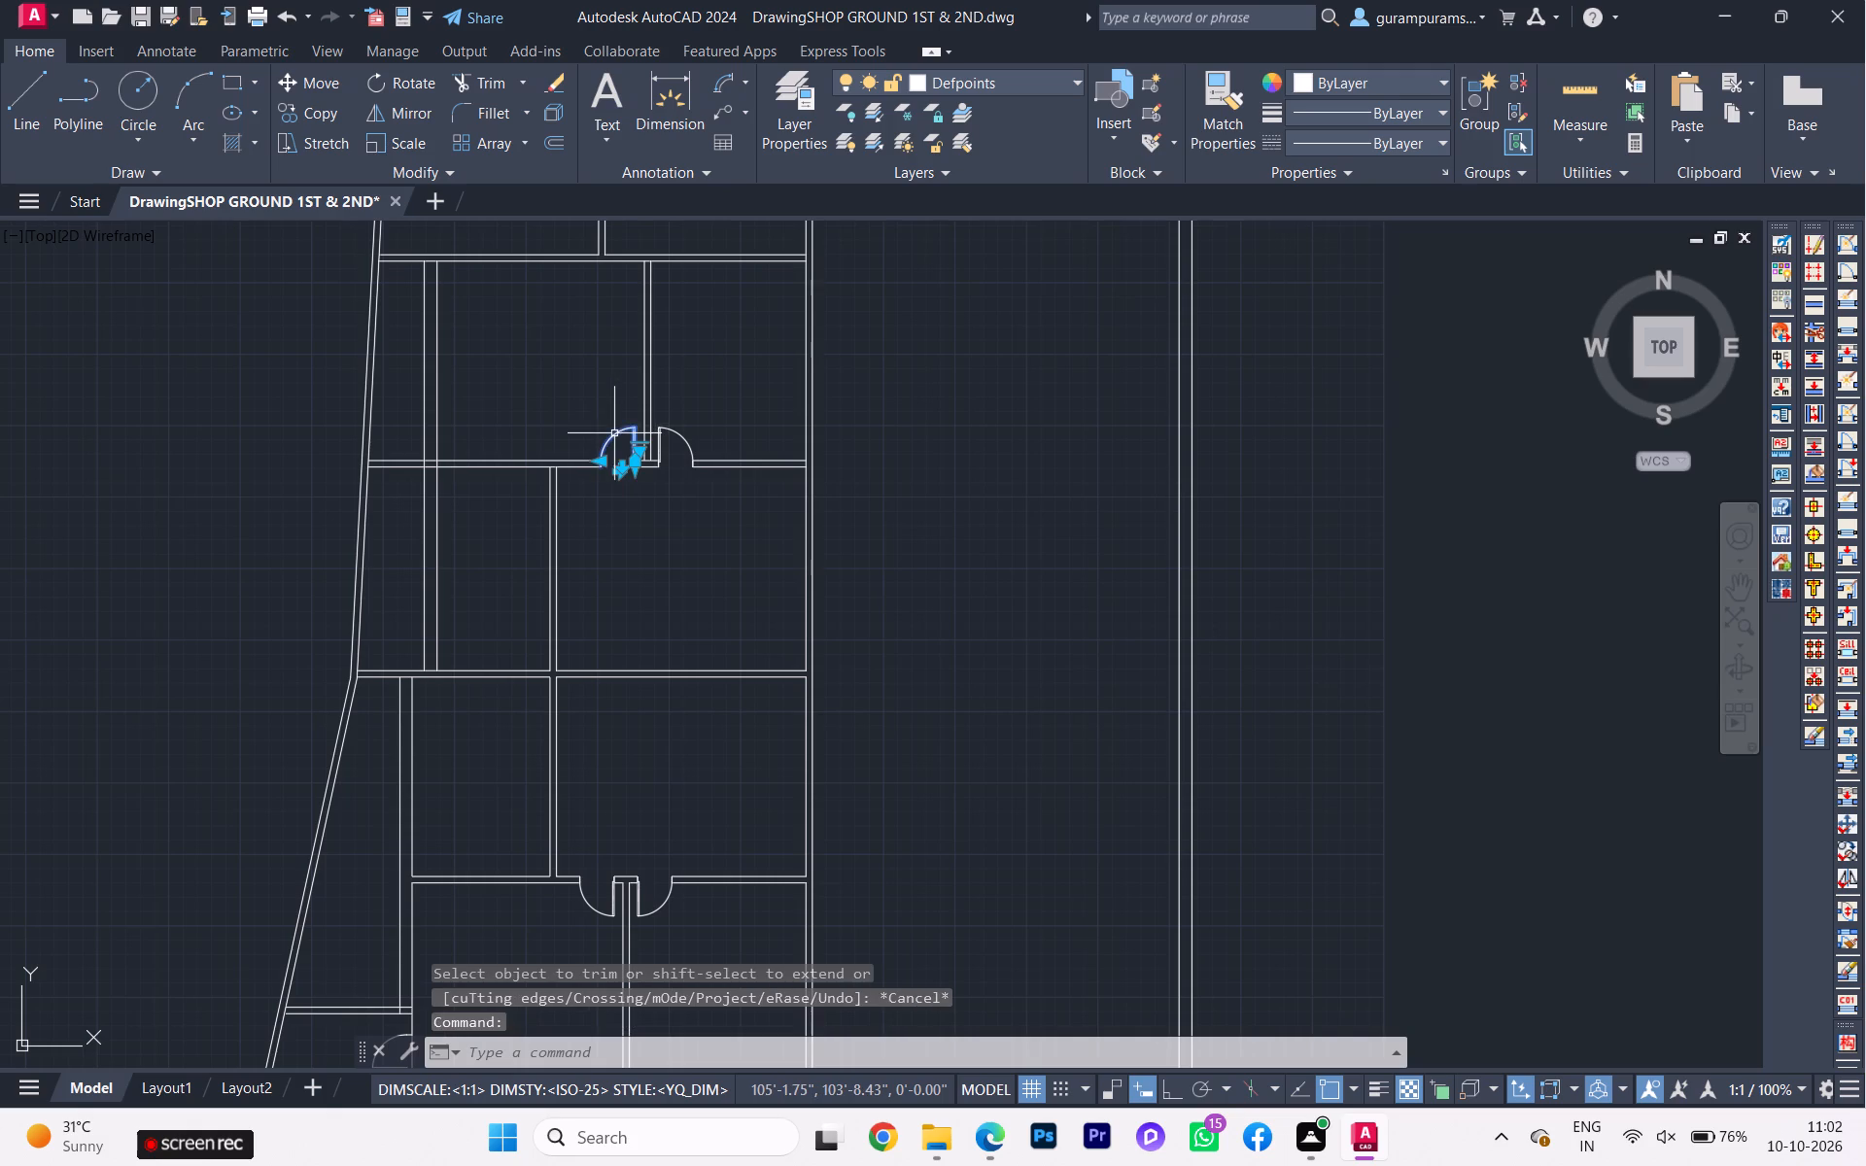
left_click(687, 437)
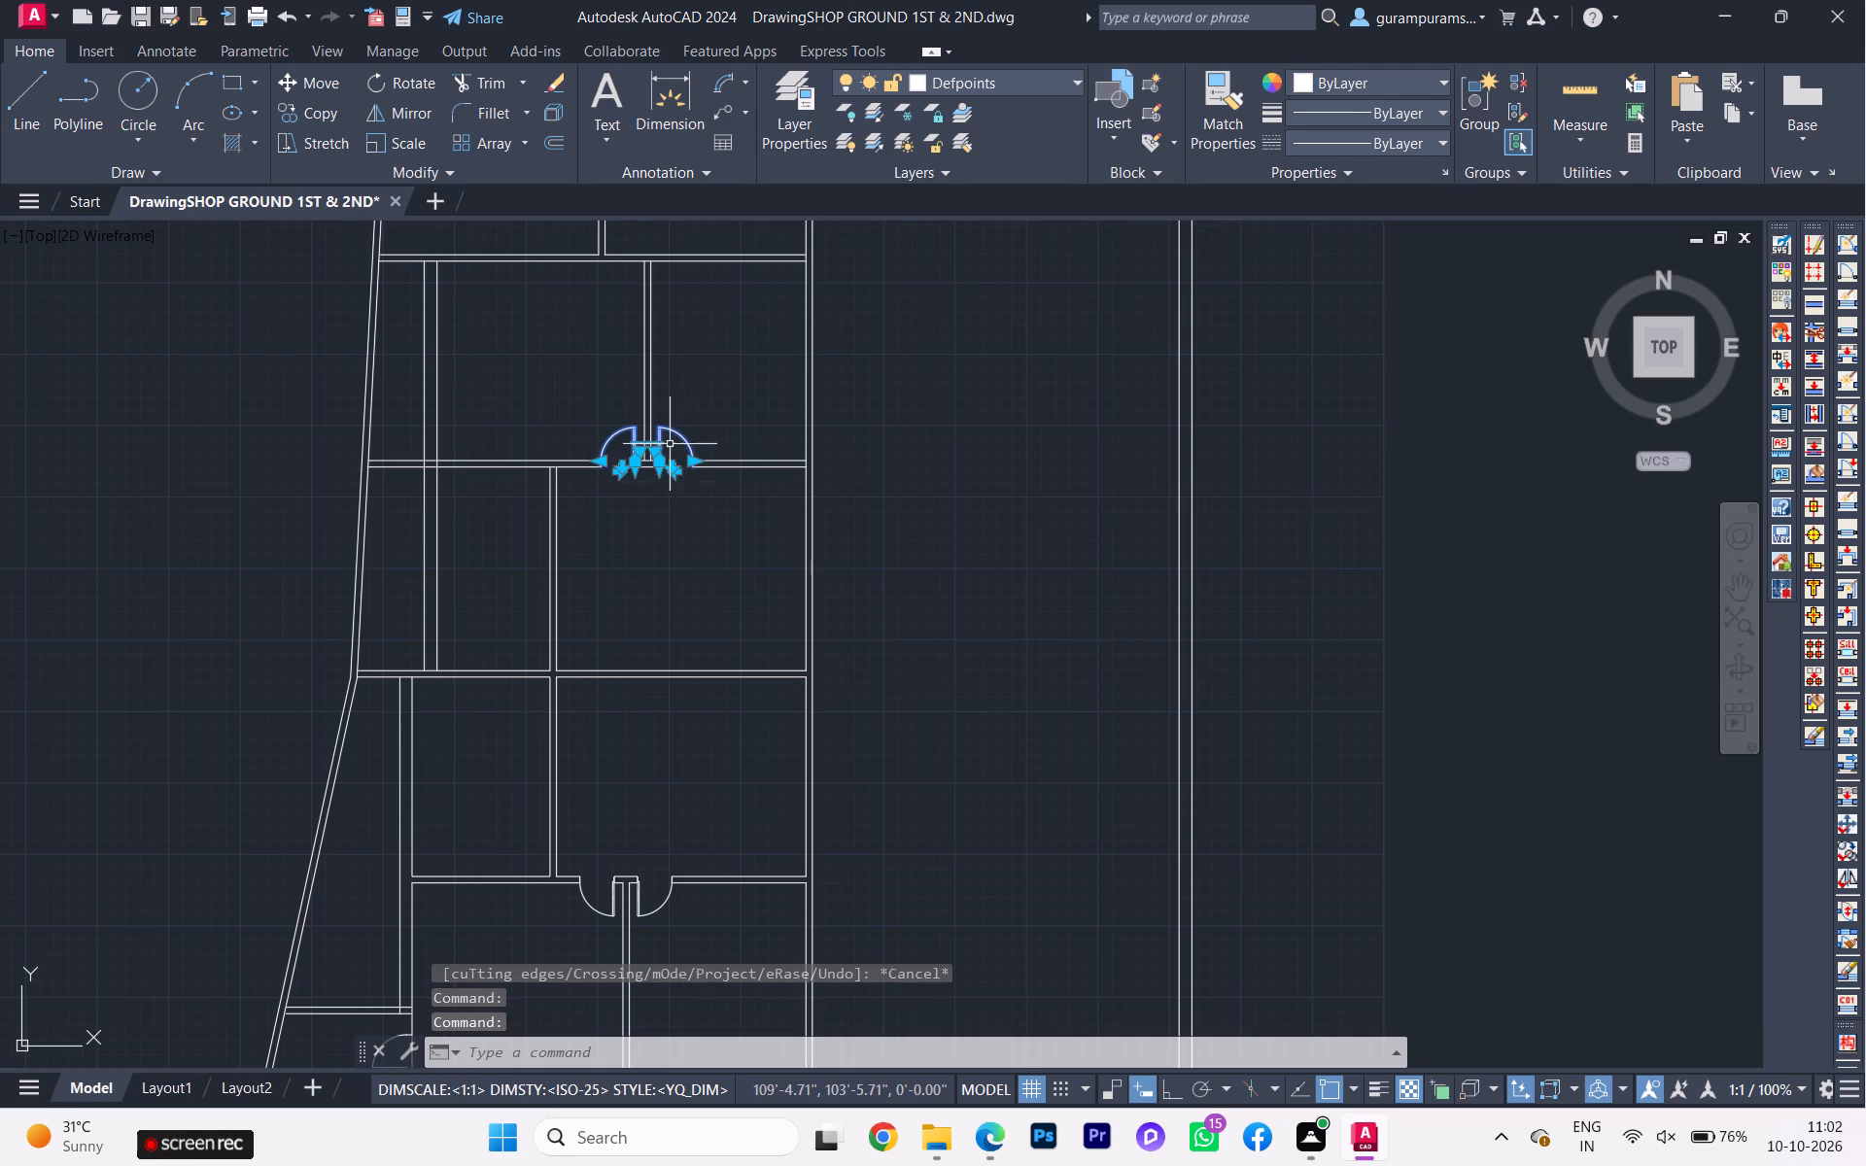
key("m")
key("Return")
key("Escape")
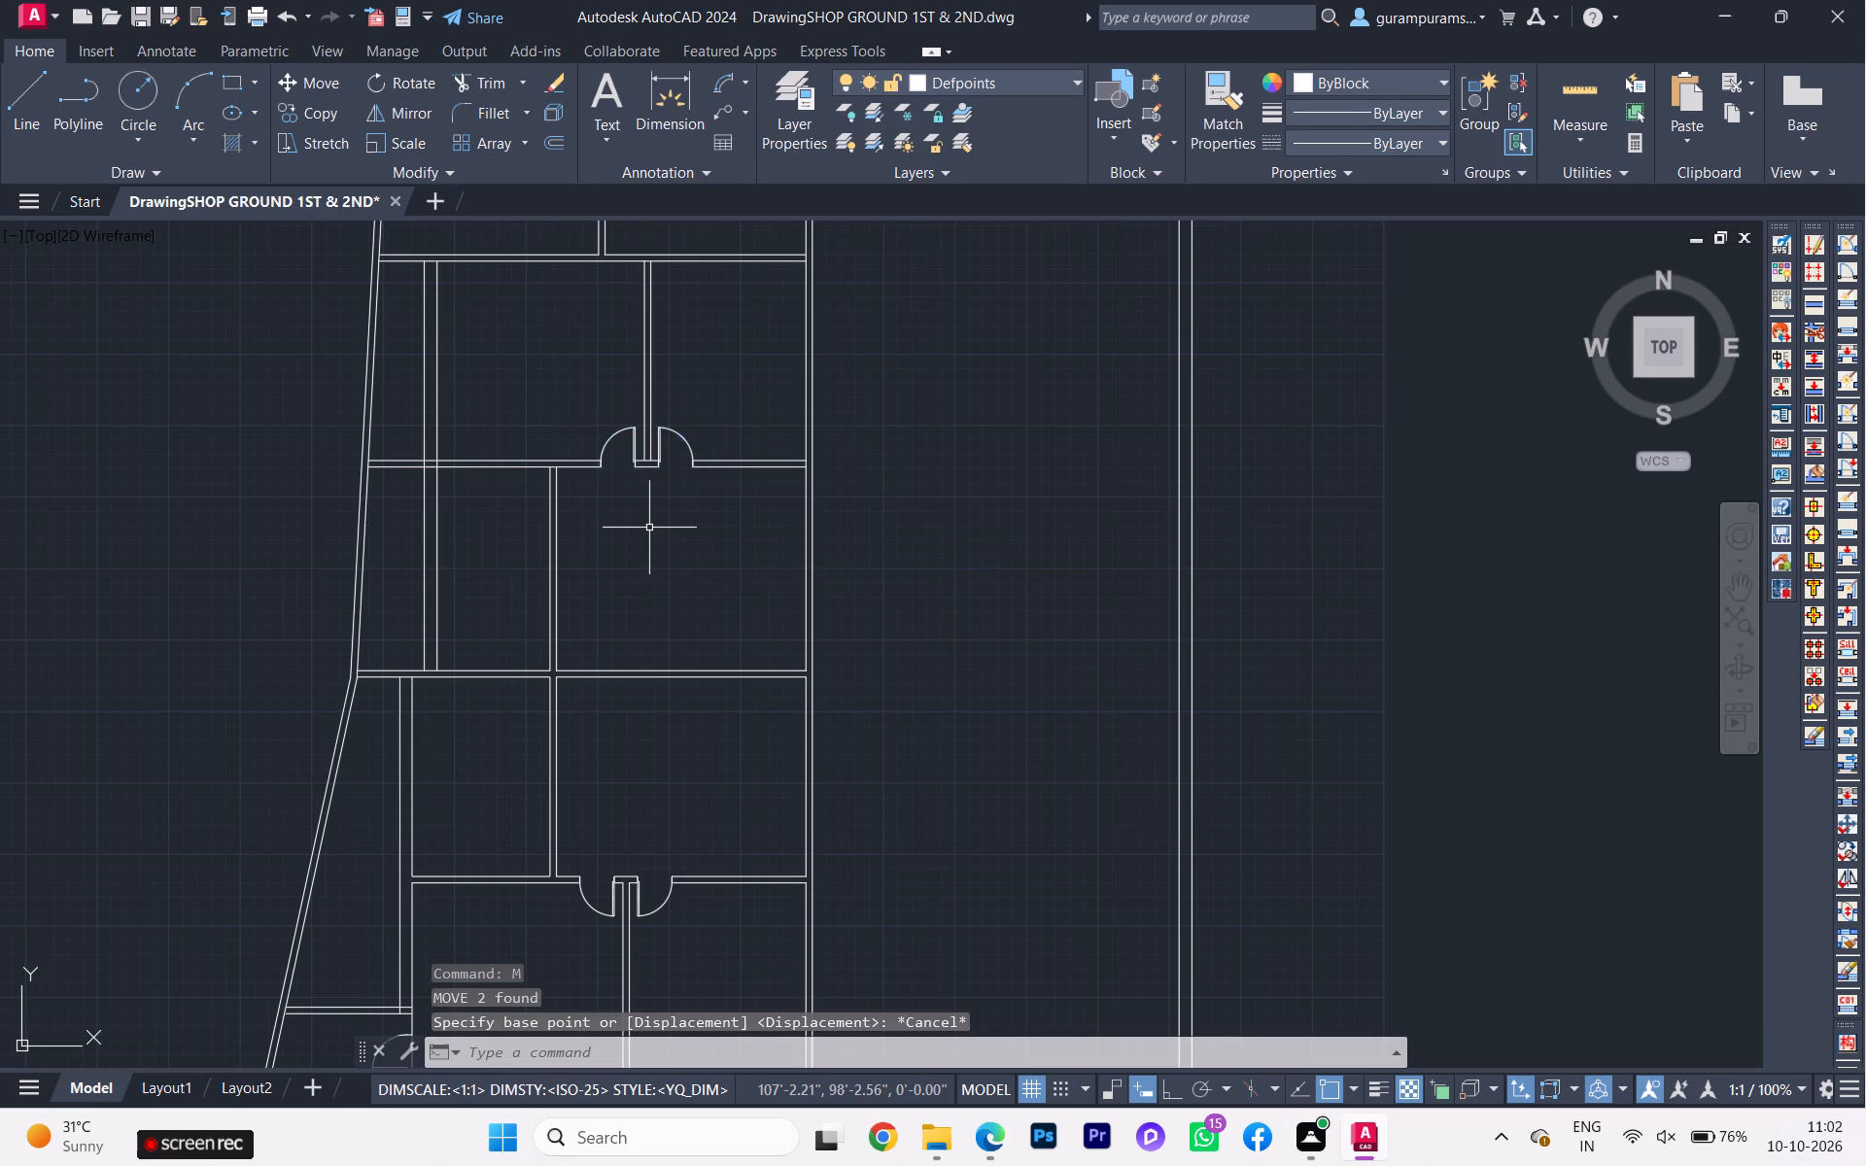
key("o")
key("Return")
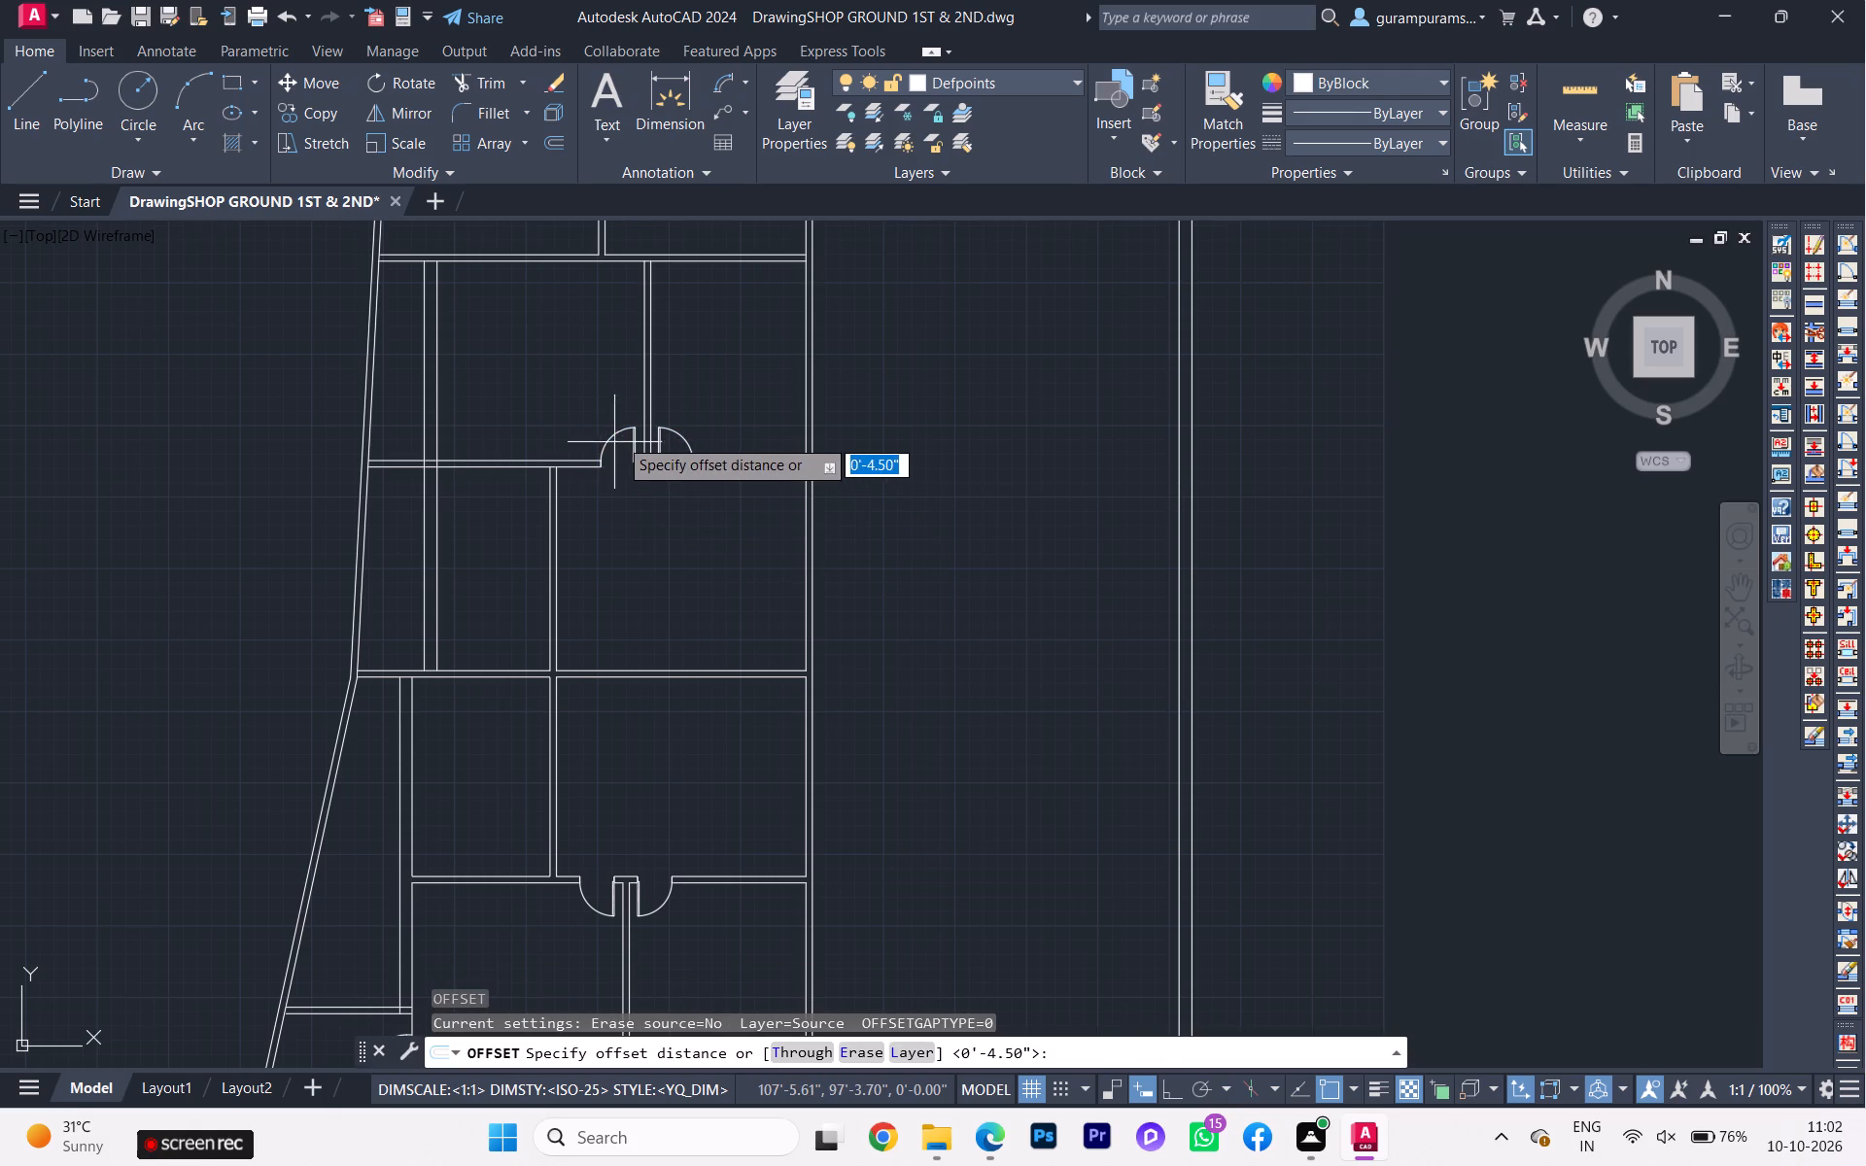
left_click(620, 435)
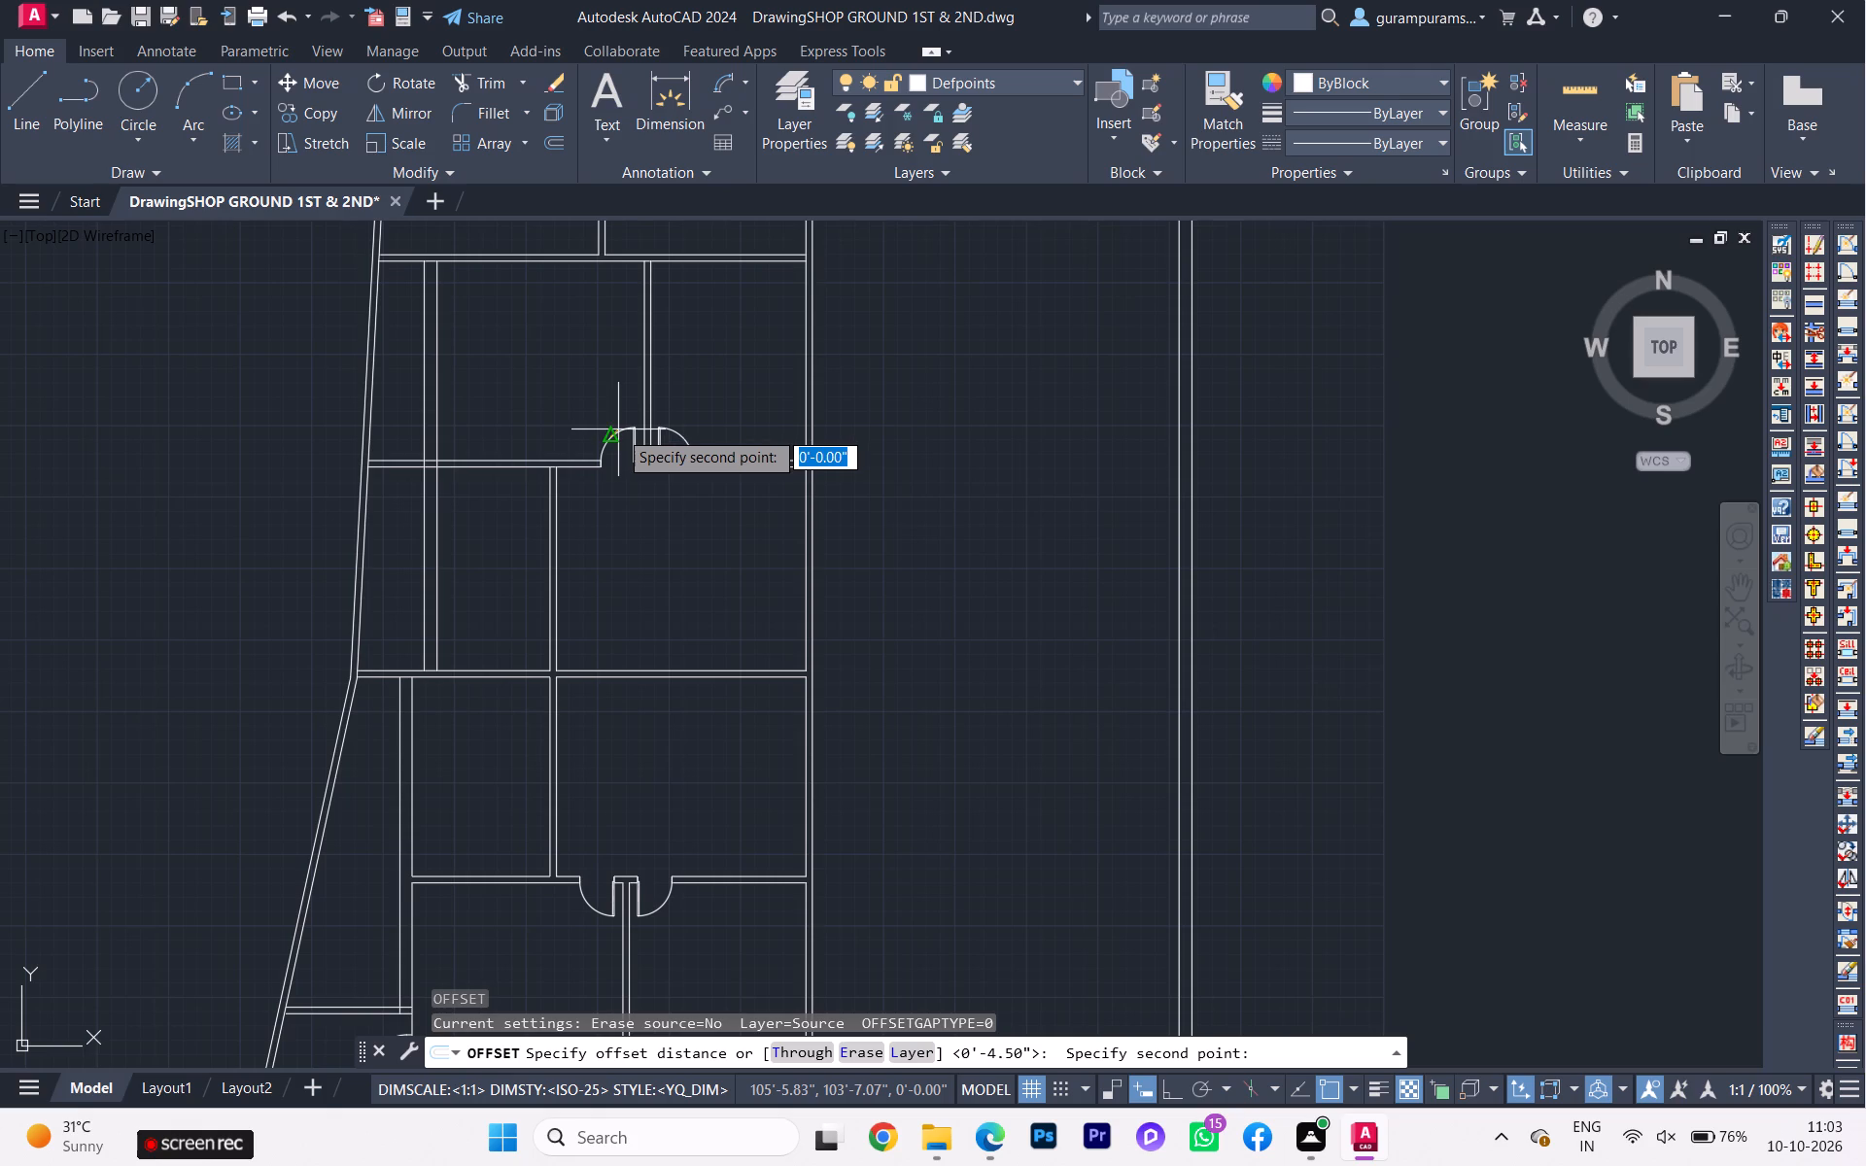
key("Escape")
Copy the upper room–study mirrored door pair onto the wall above the 6' passage, centred on the partition between the two lowest rooms.
type("co")
key("Return")
left_click(618, 429)
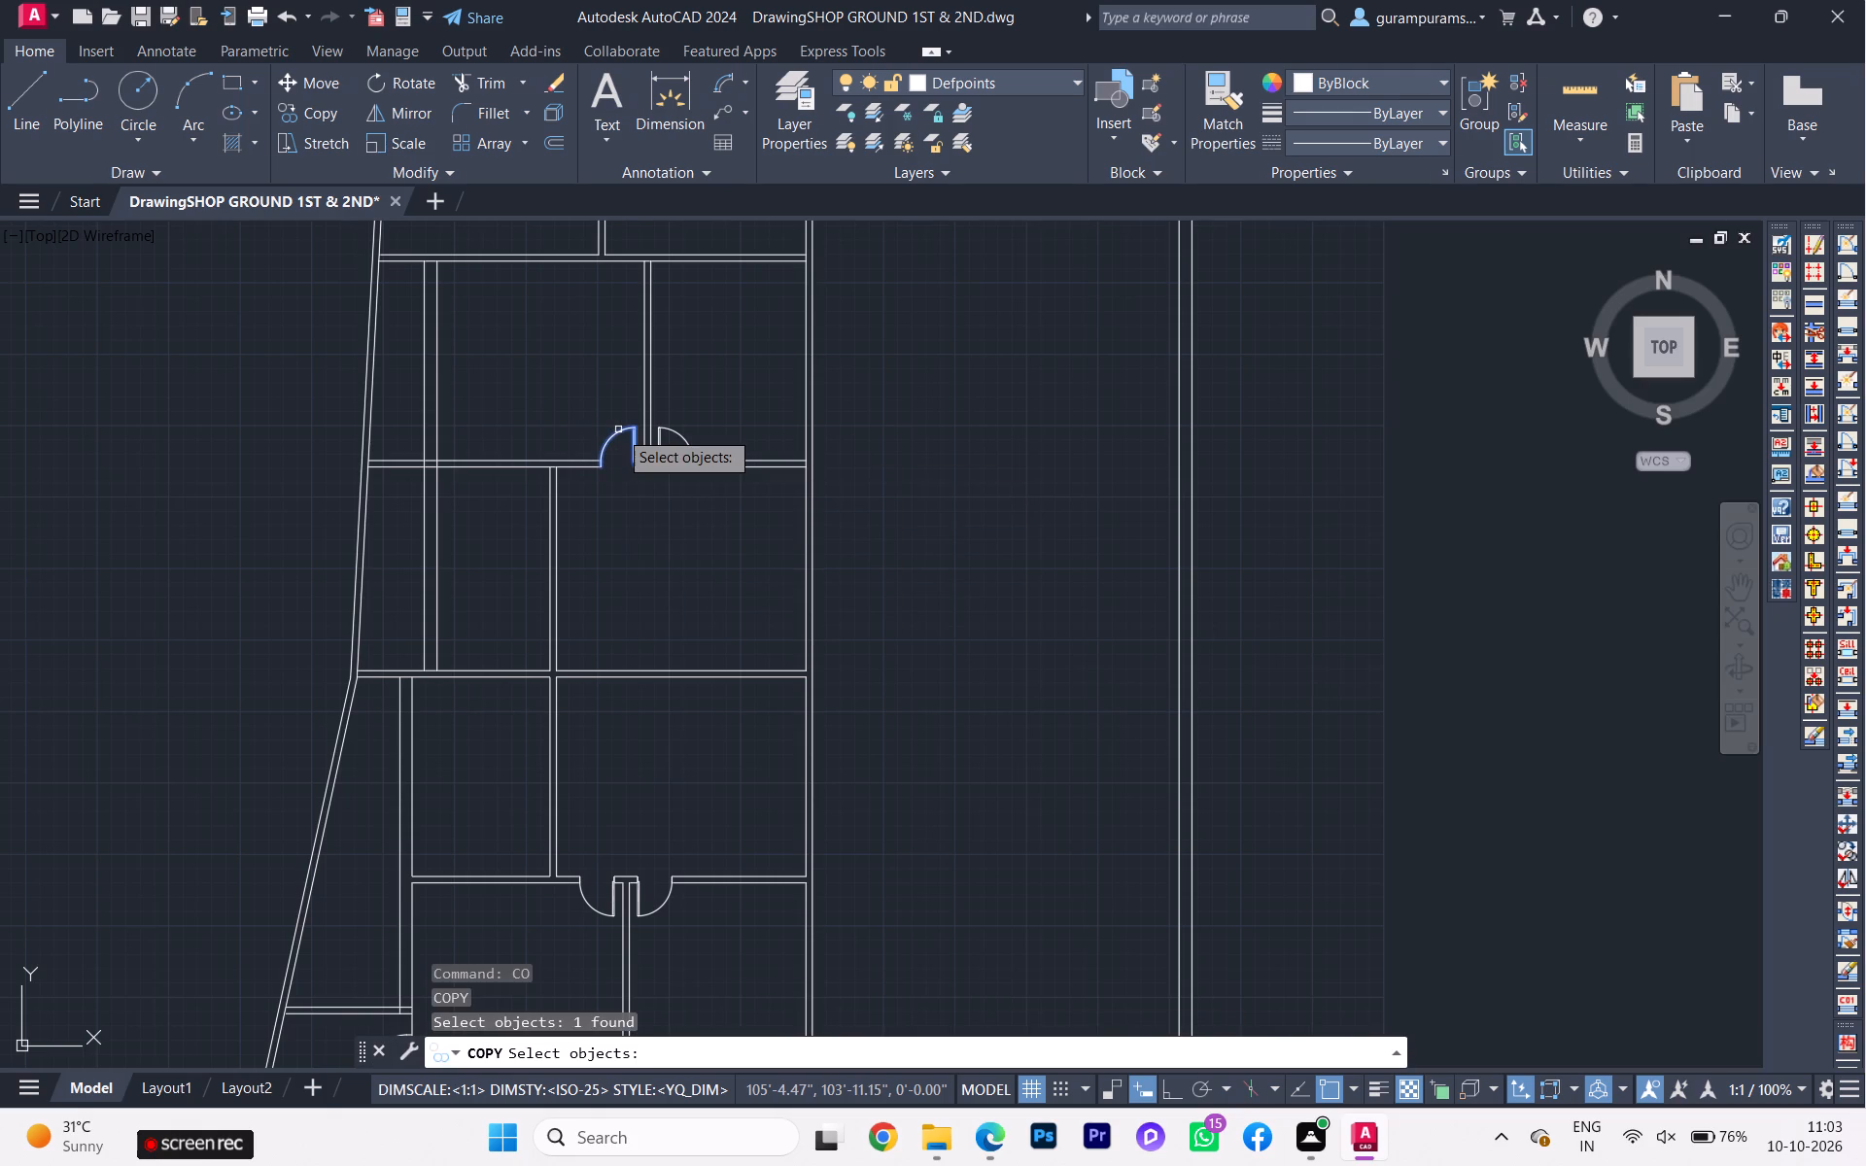
left_click(672, 431)
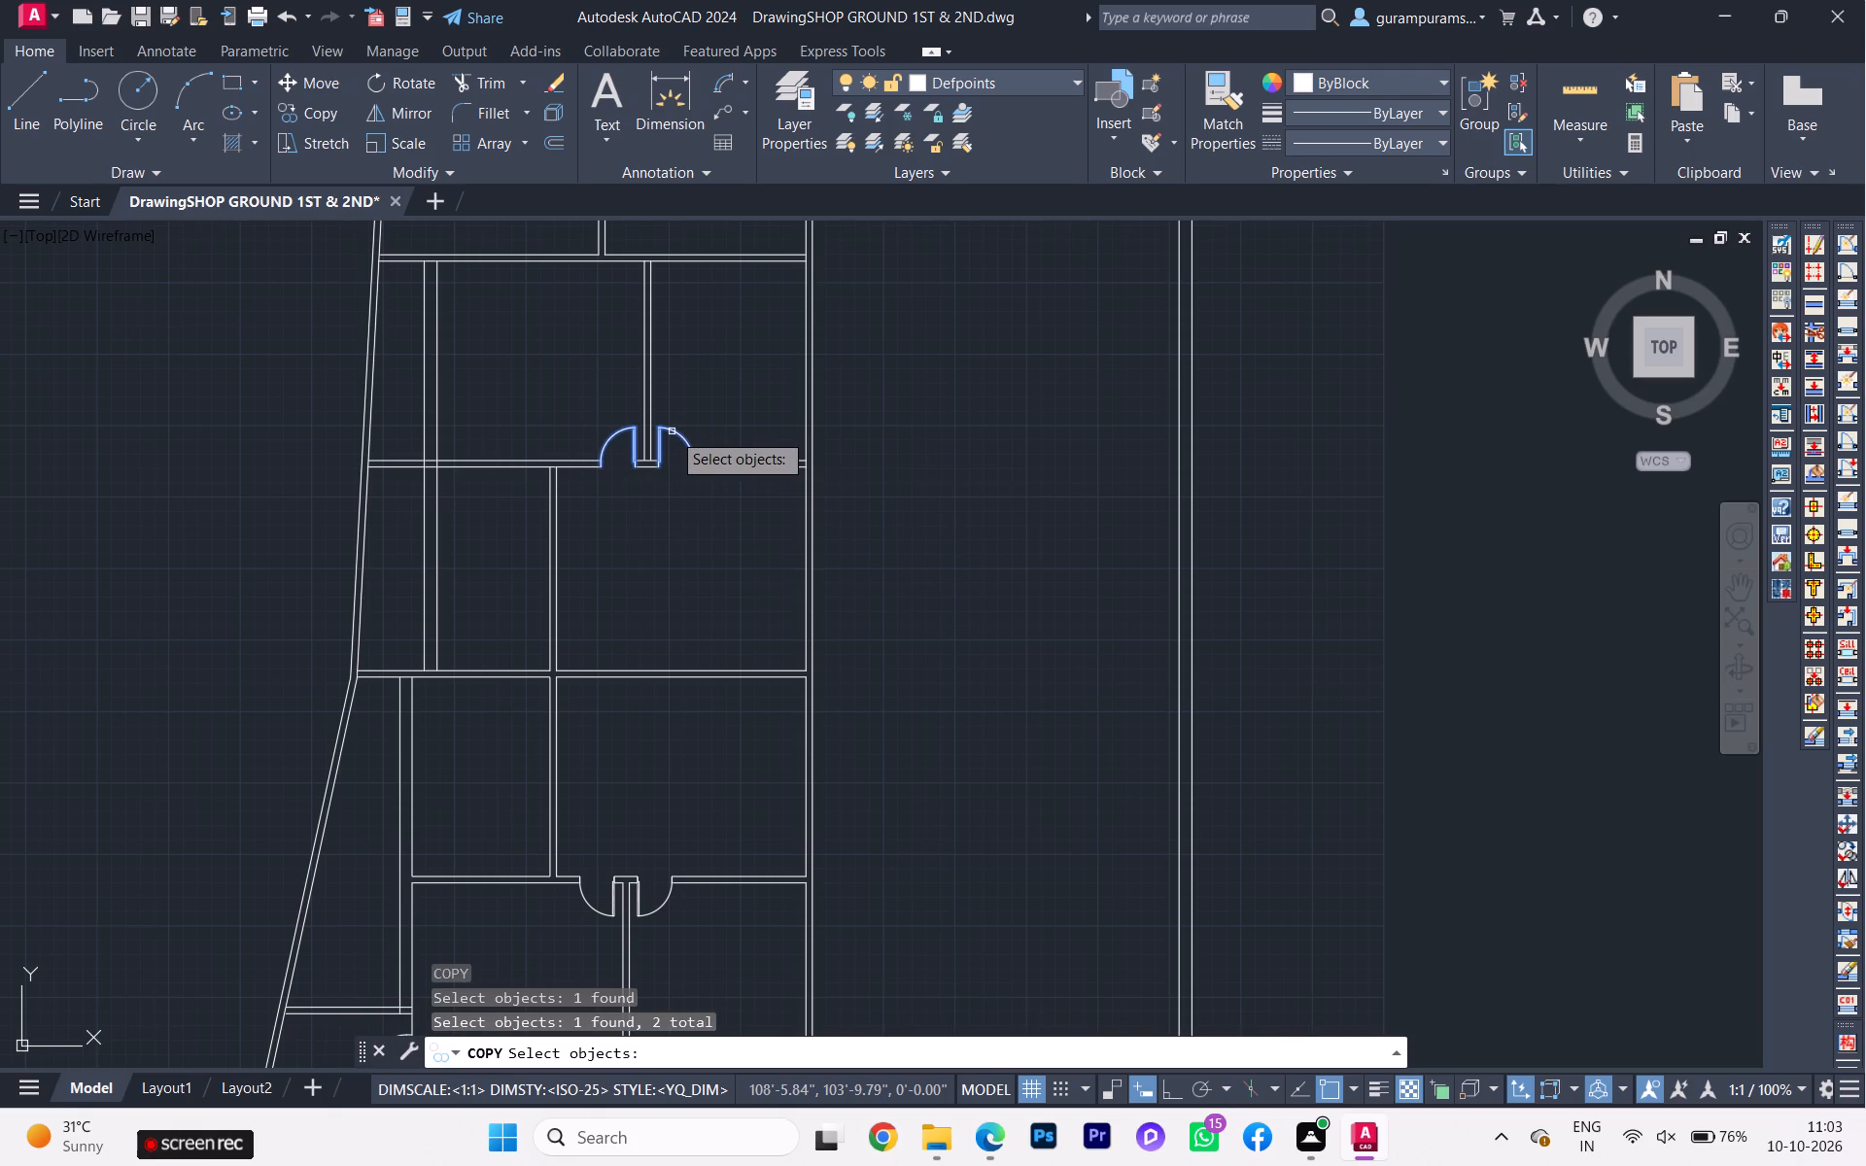
key("Return")
scroll(640, 465, "up", 3)
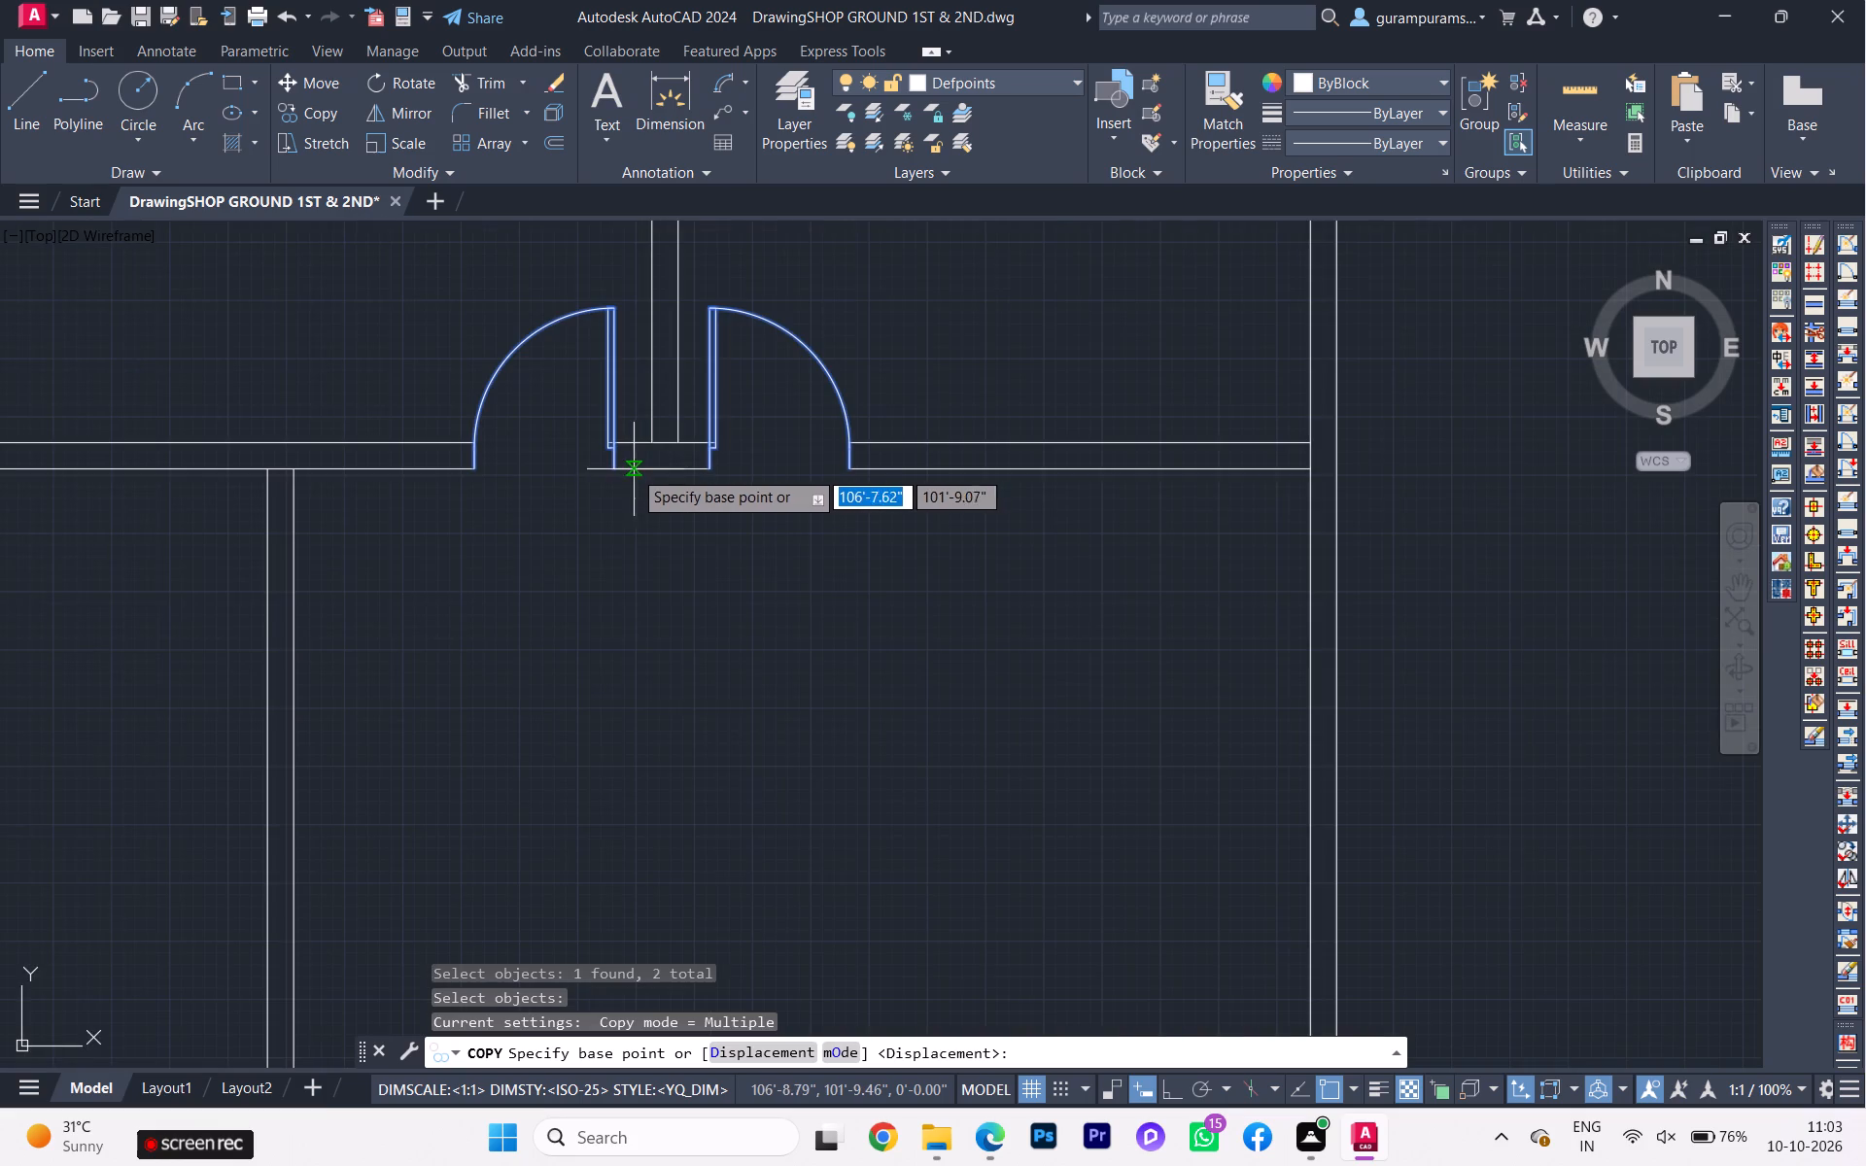
scroll(640, 466, "up", 1)
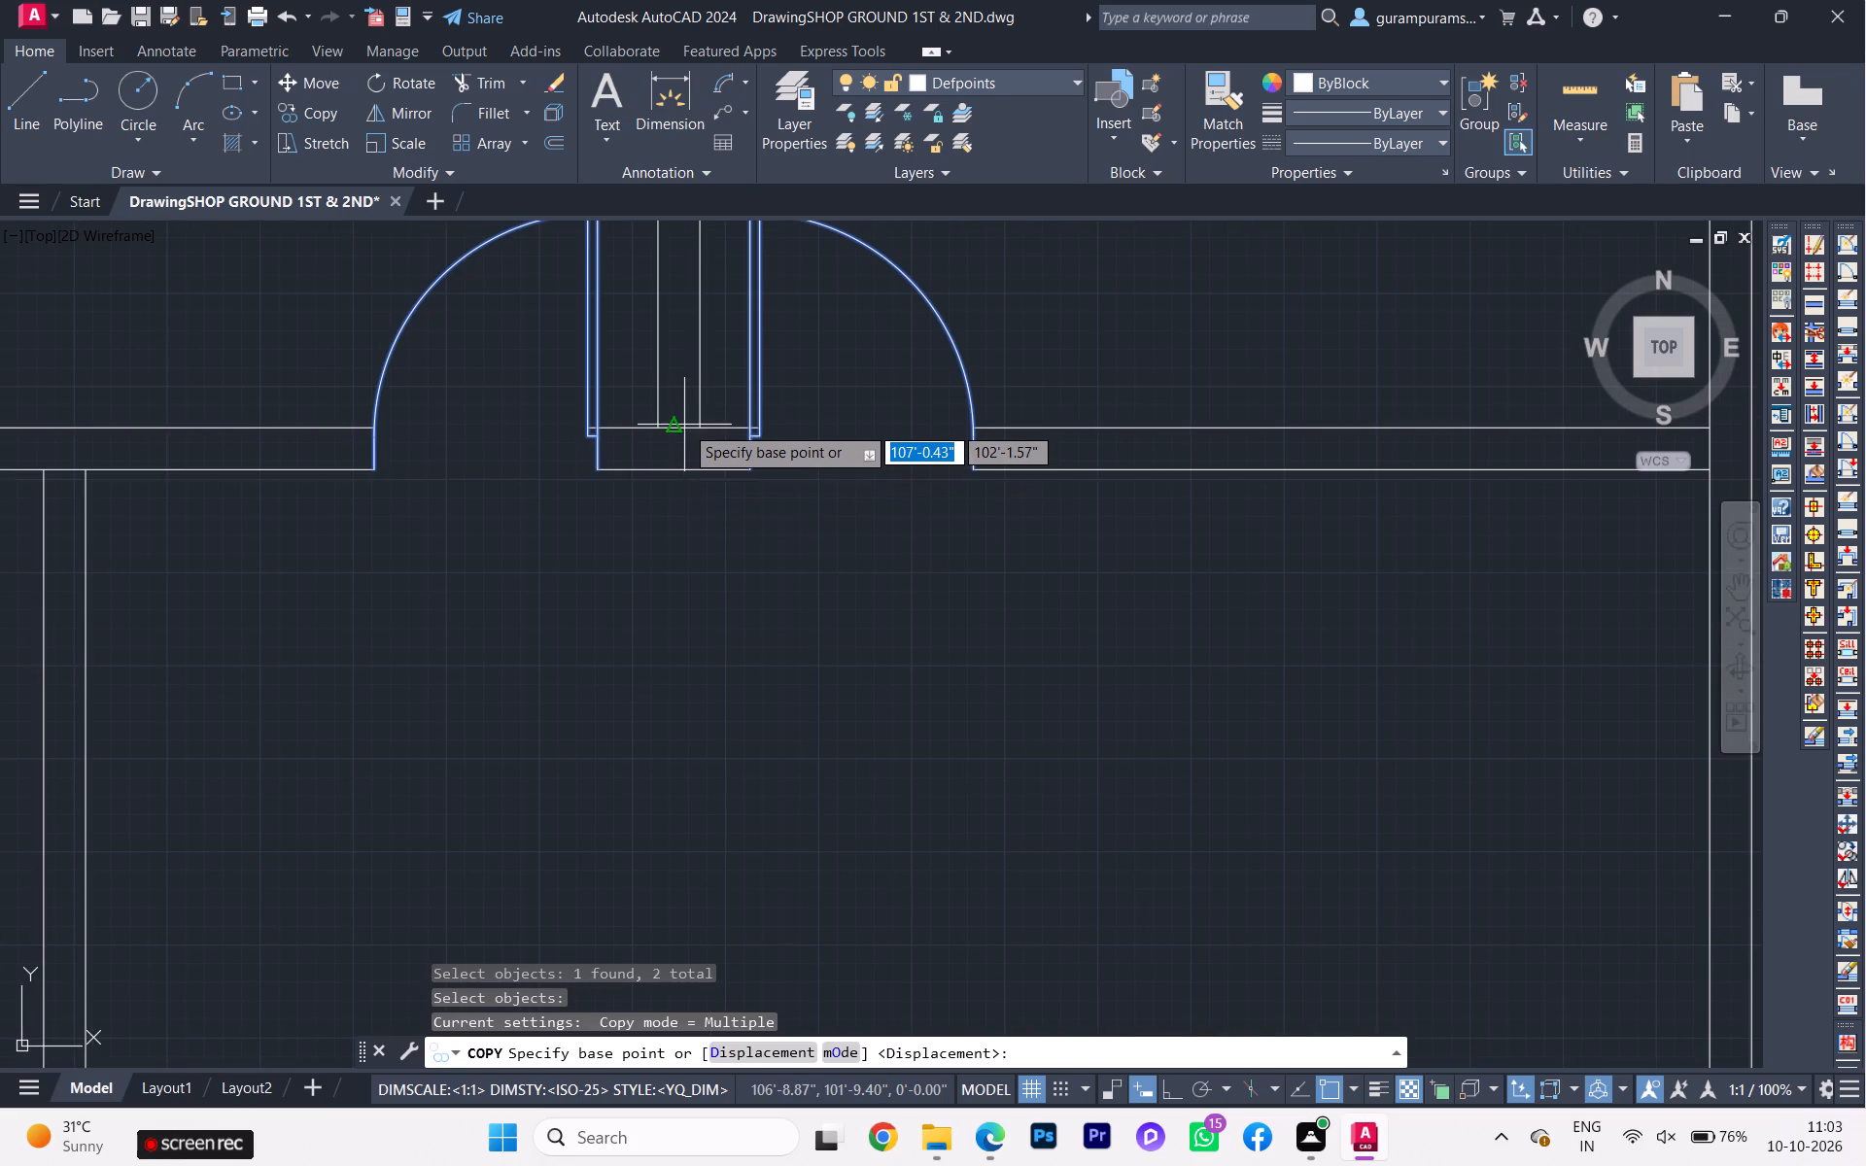
left_click(677, 429)
scroll(683, 545, "down", 6)
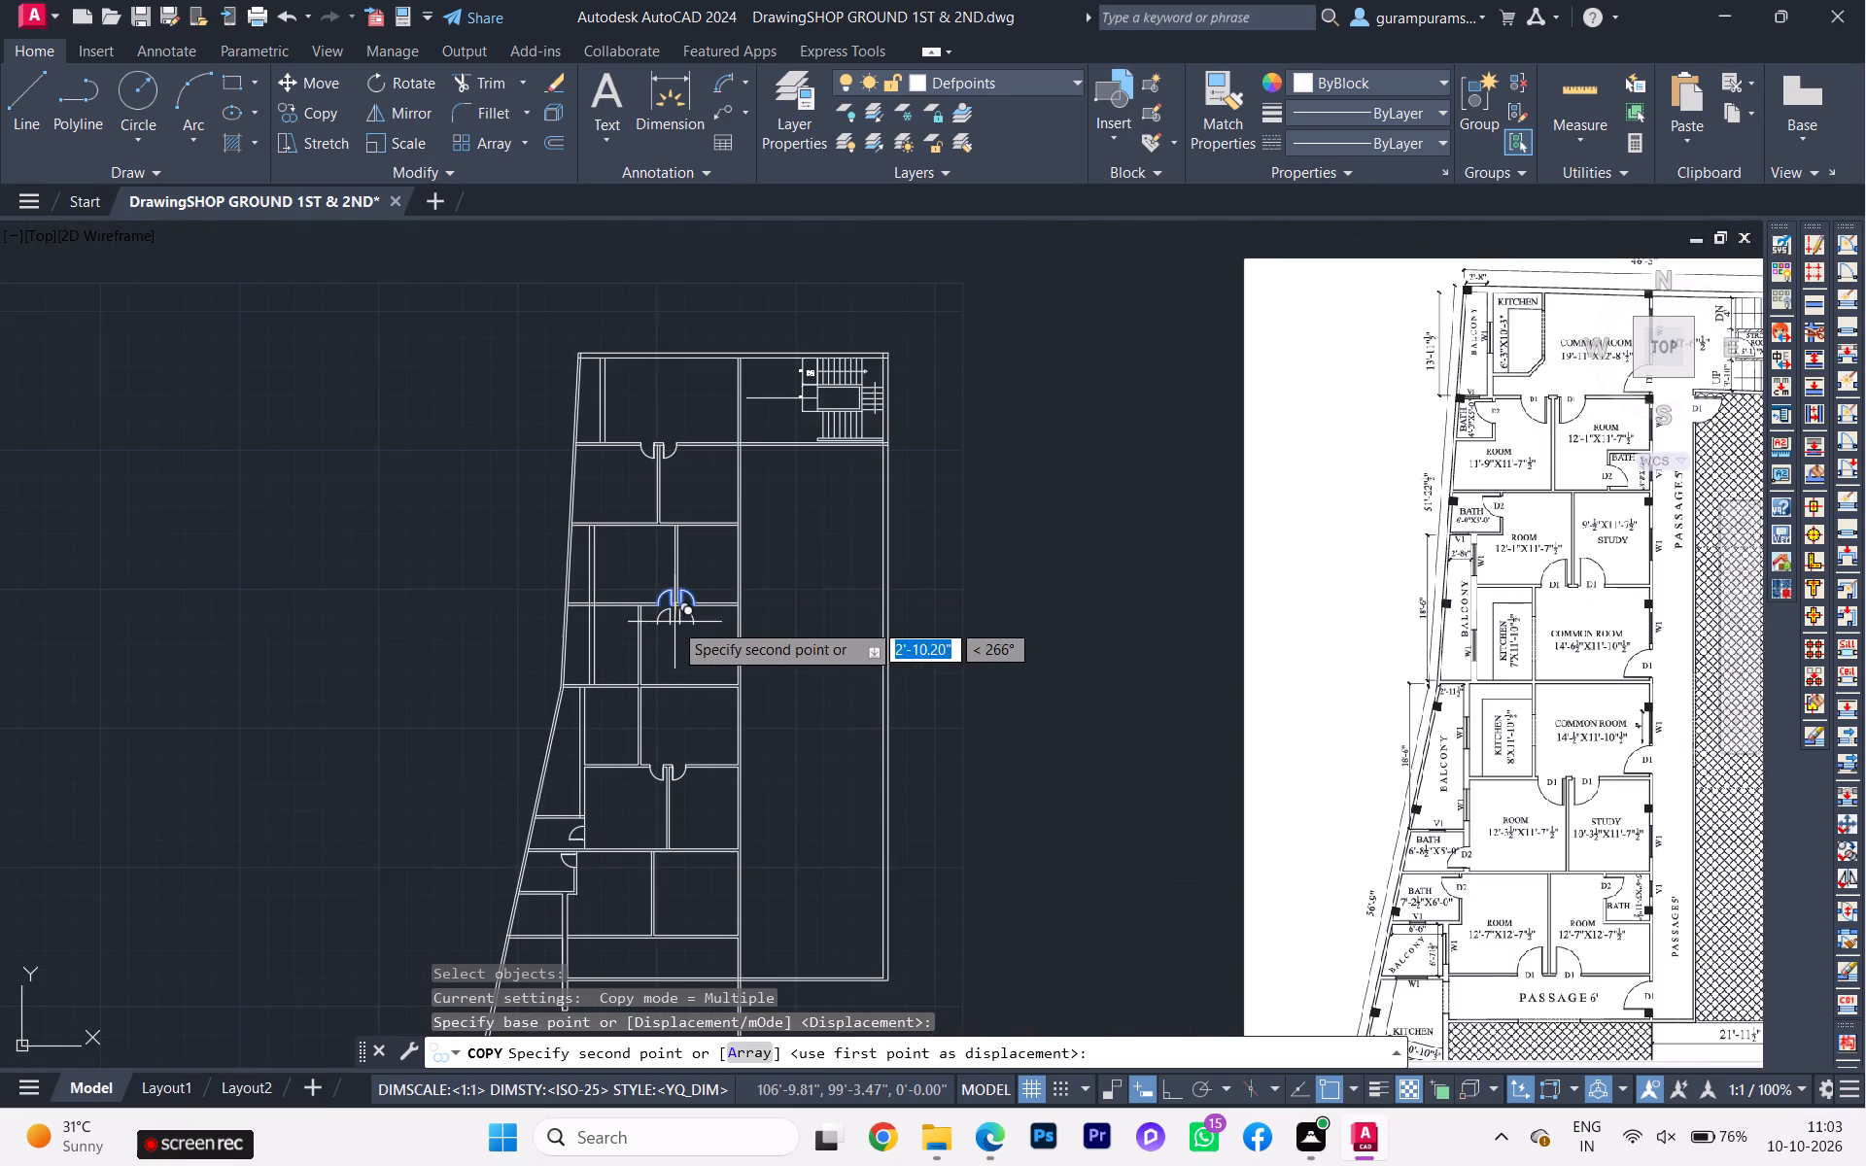
middle_click_drag(667, 620, 565, 340)
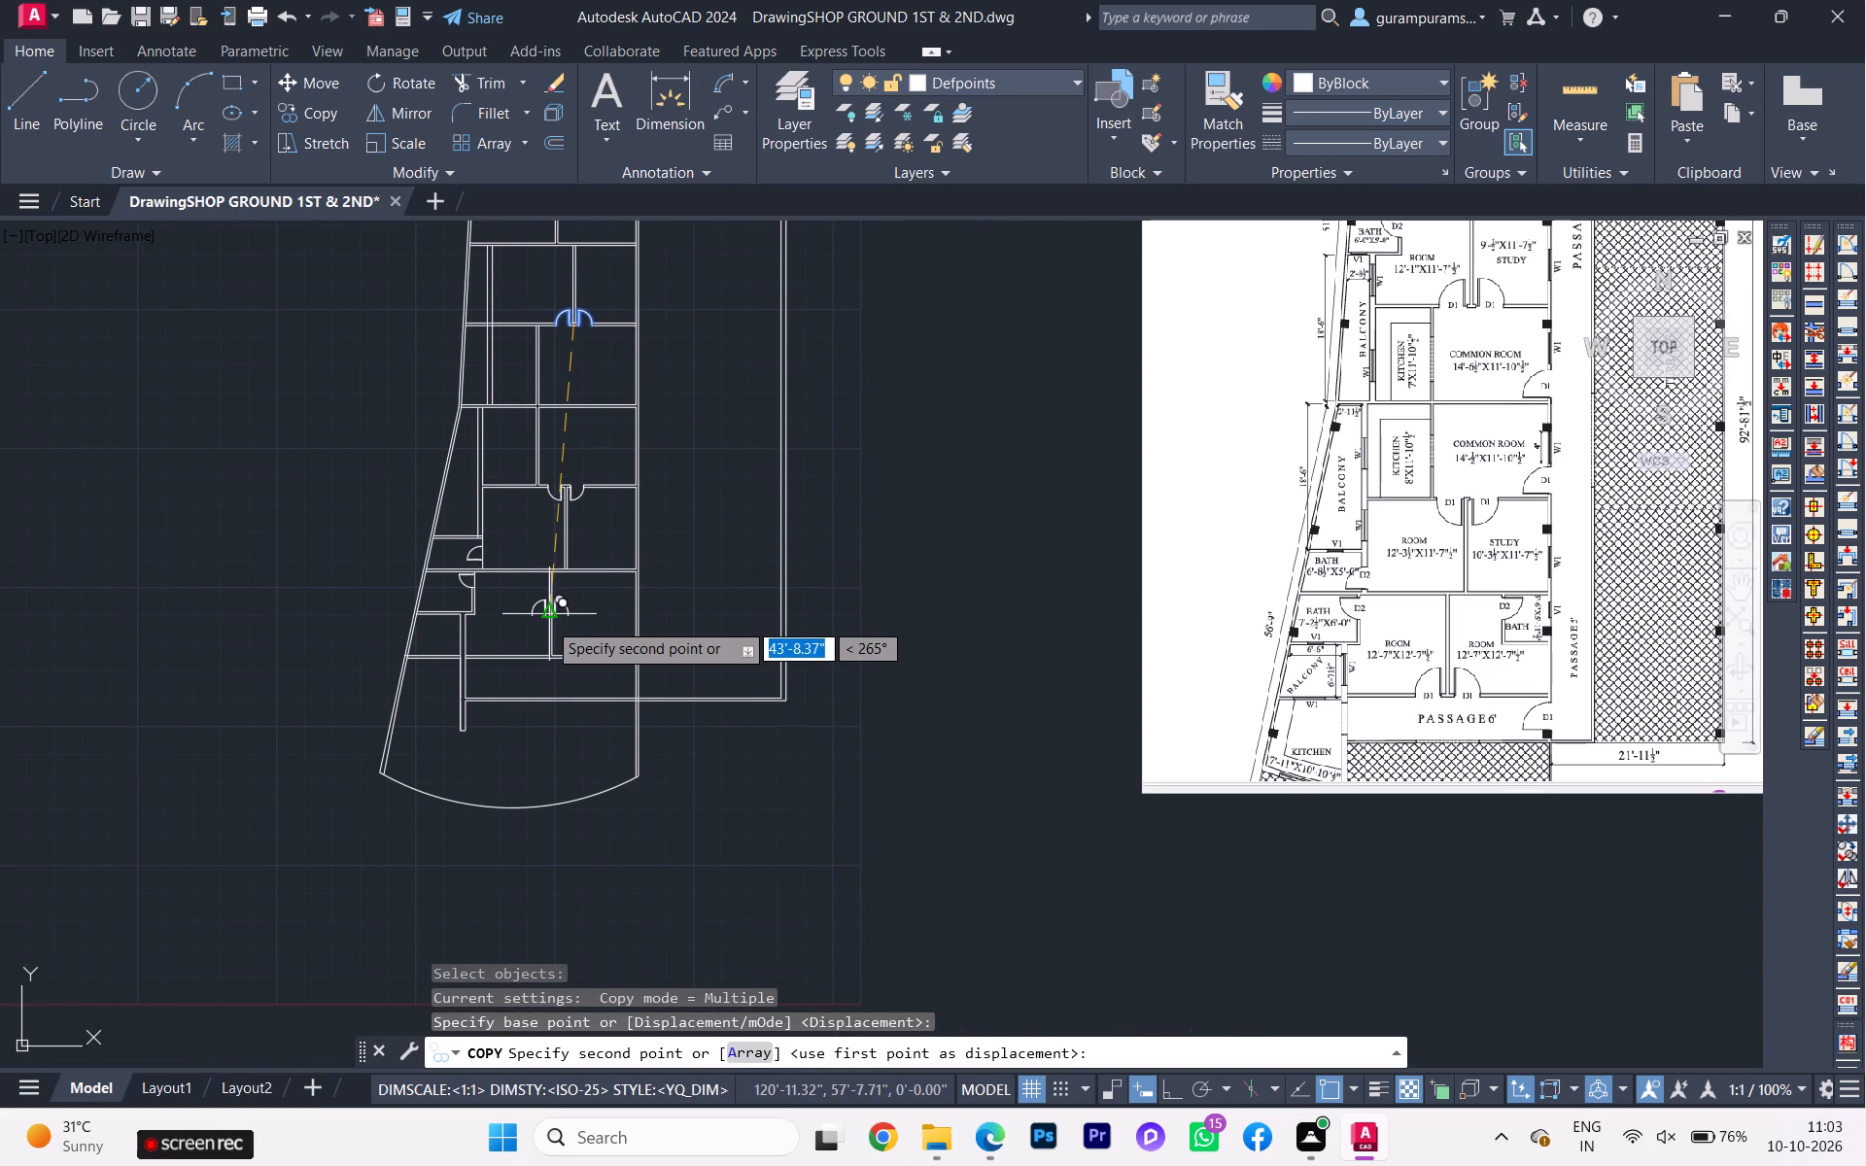
scroll(551, 670, "up", 3)
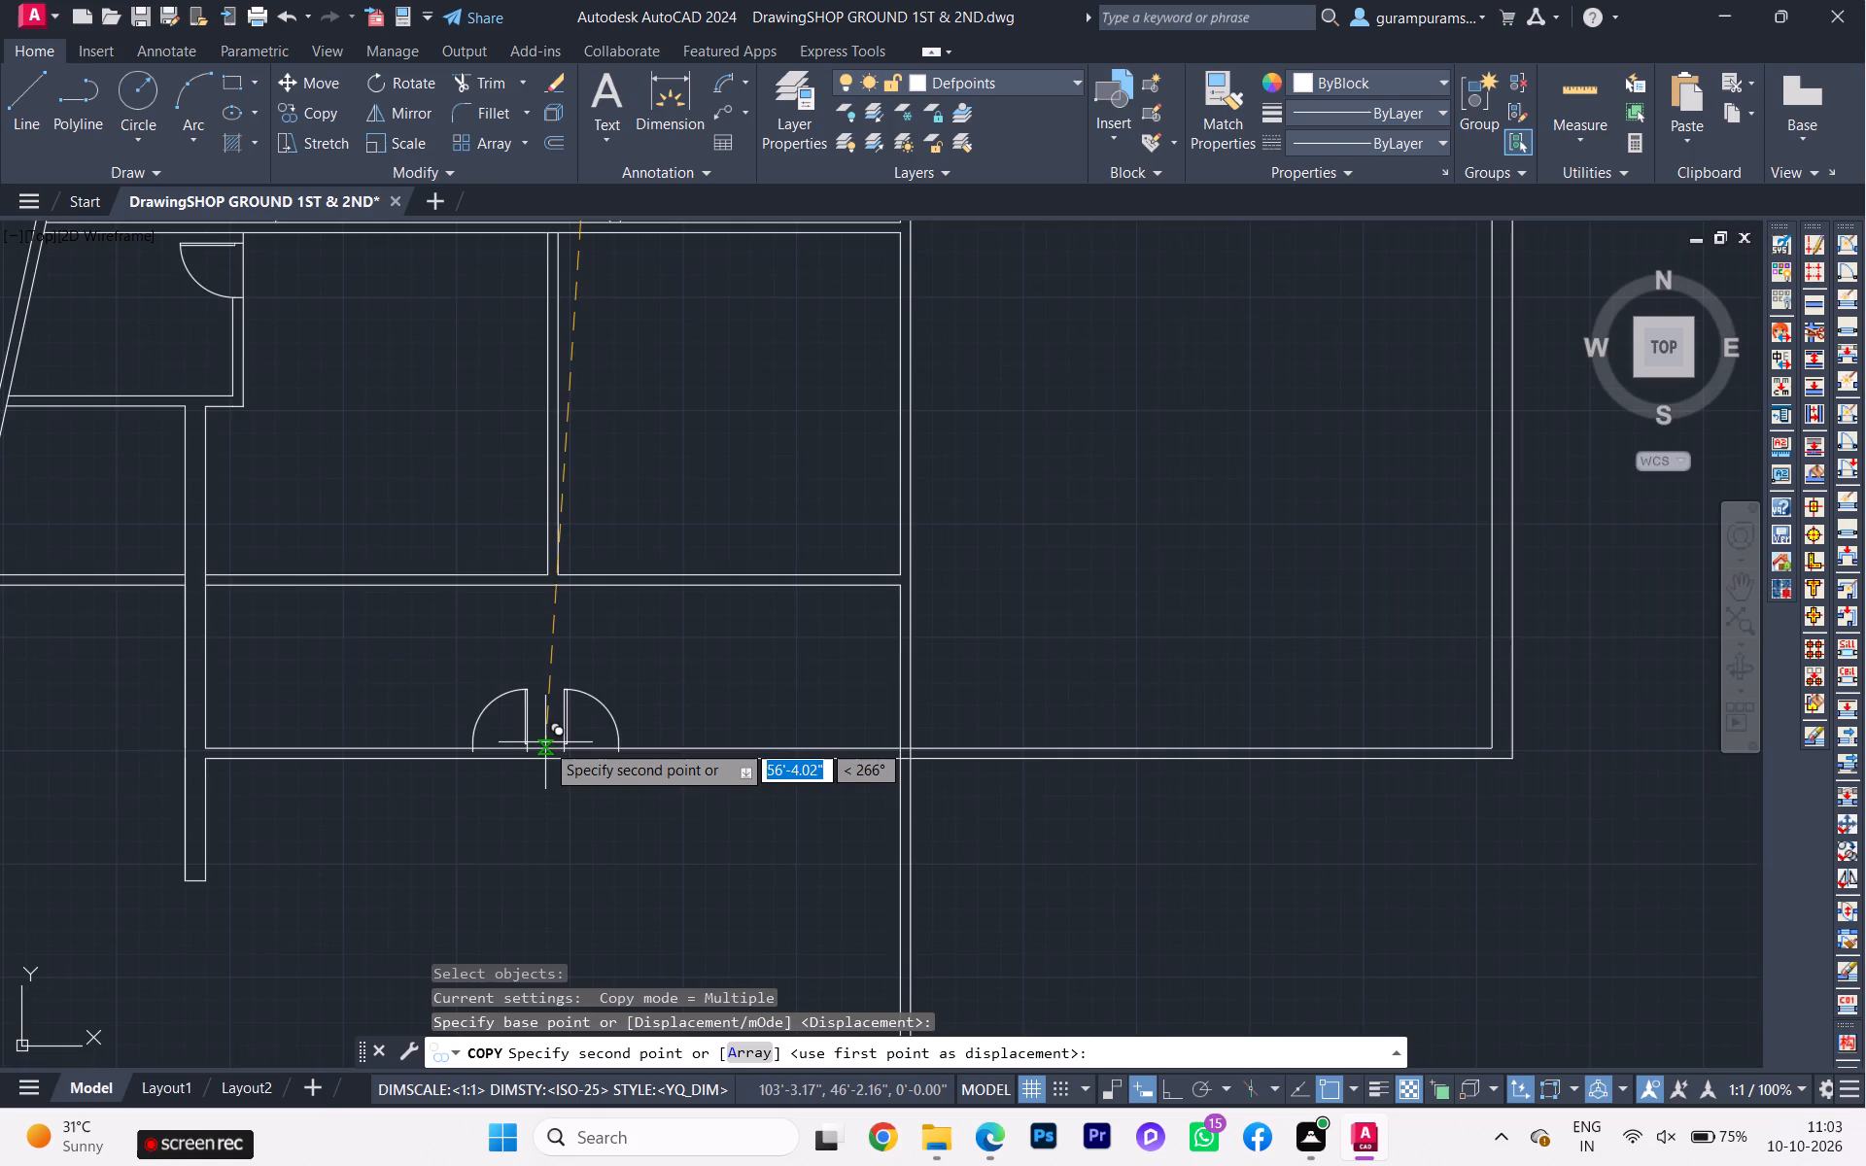
scroll(544, 741, "down", 3)
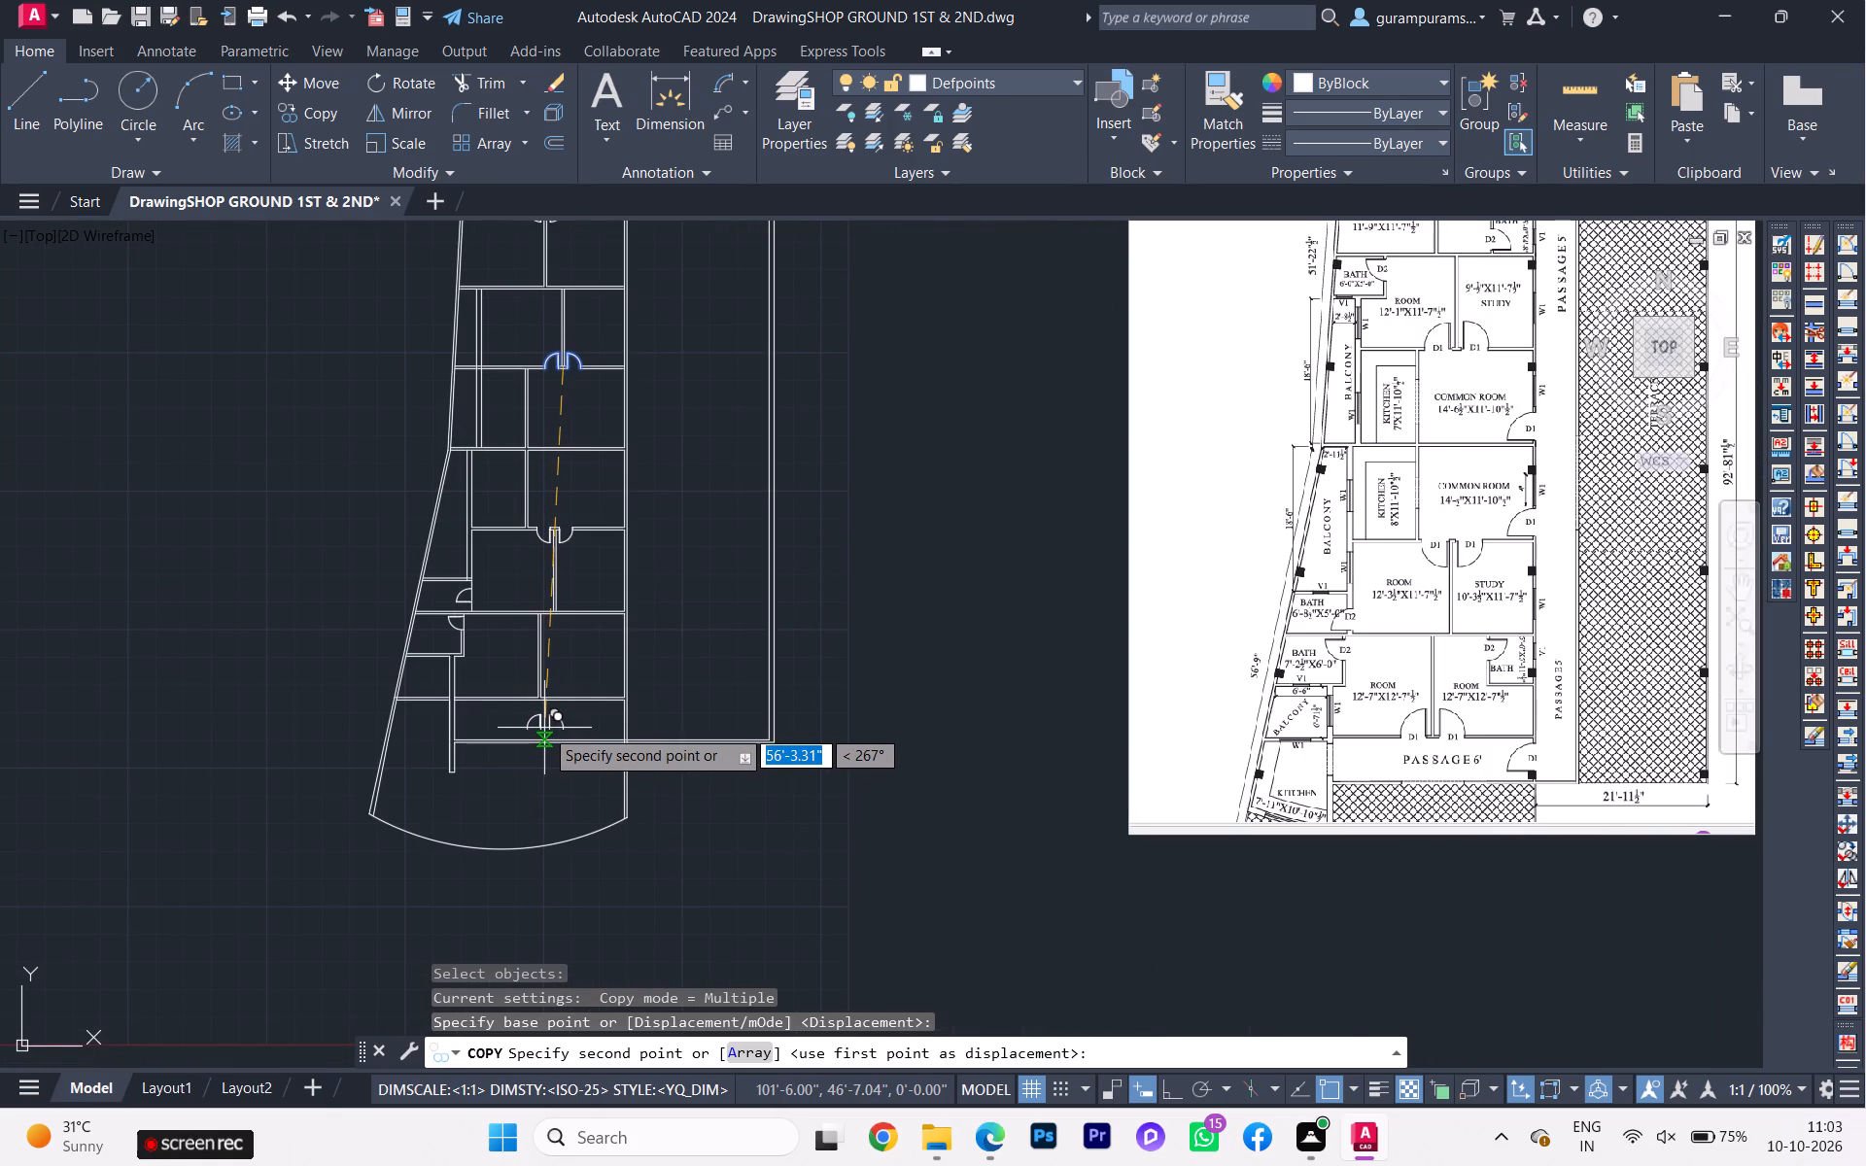
scroll(544, 729, "up", 2)
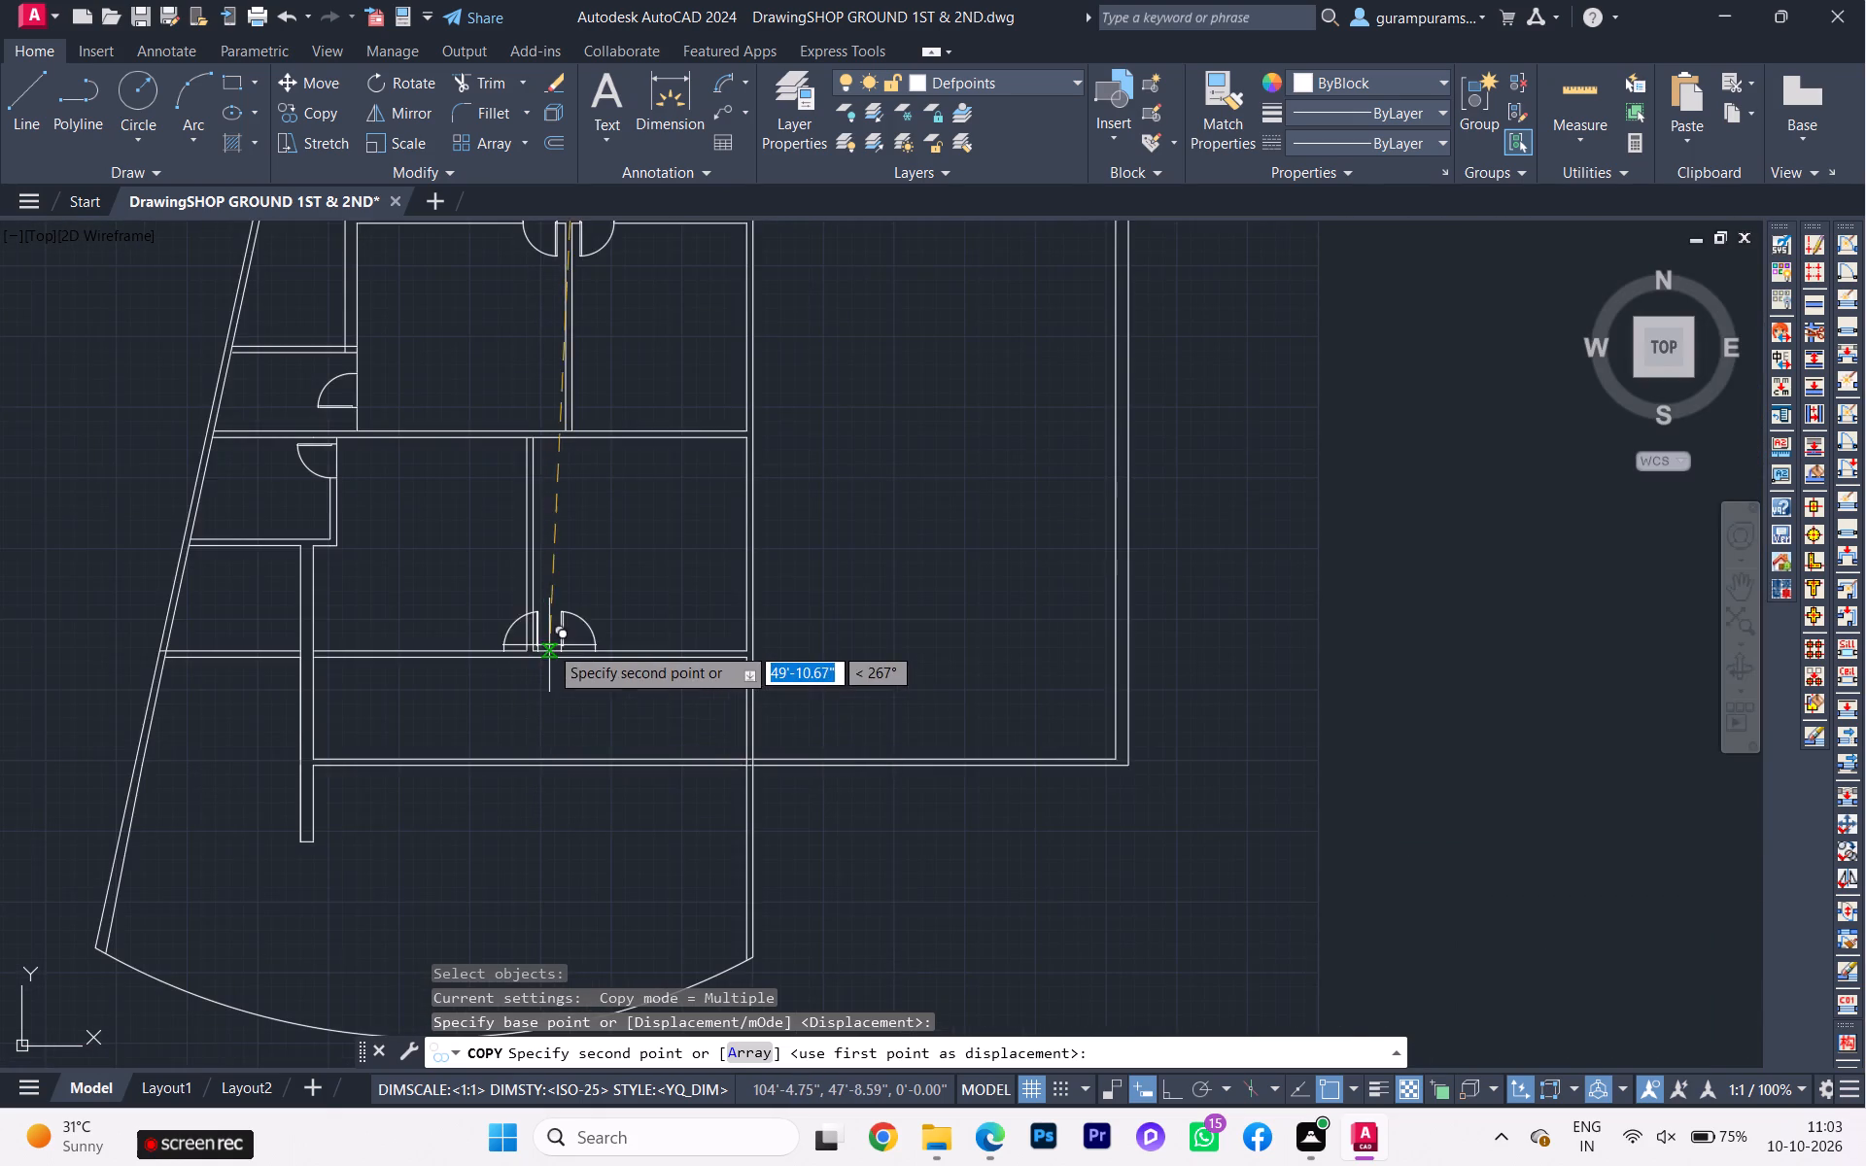
scroll(549, 645, "up", 1)
scroll(548, 645, "down", 1)
scroll(548, 646, "up", 4)
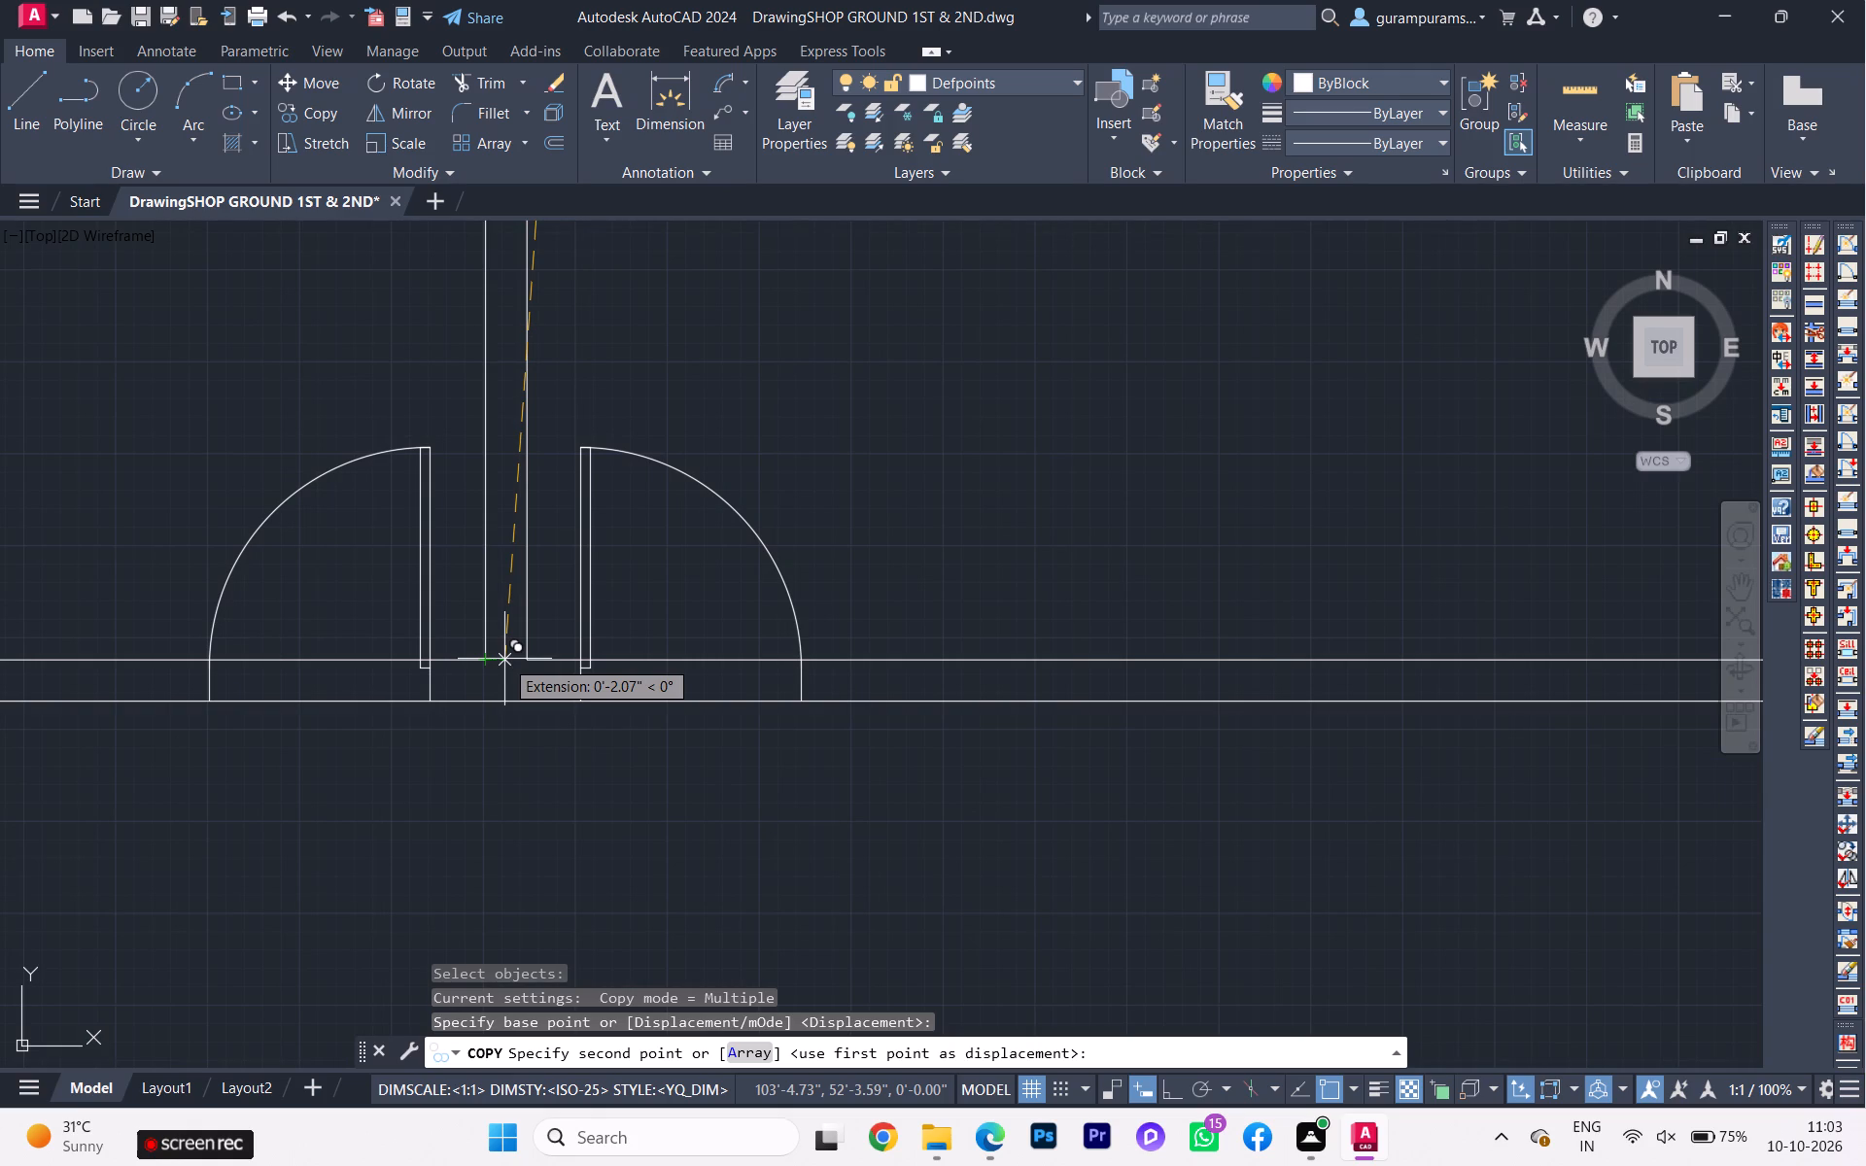
left_click(504, 659)
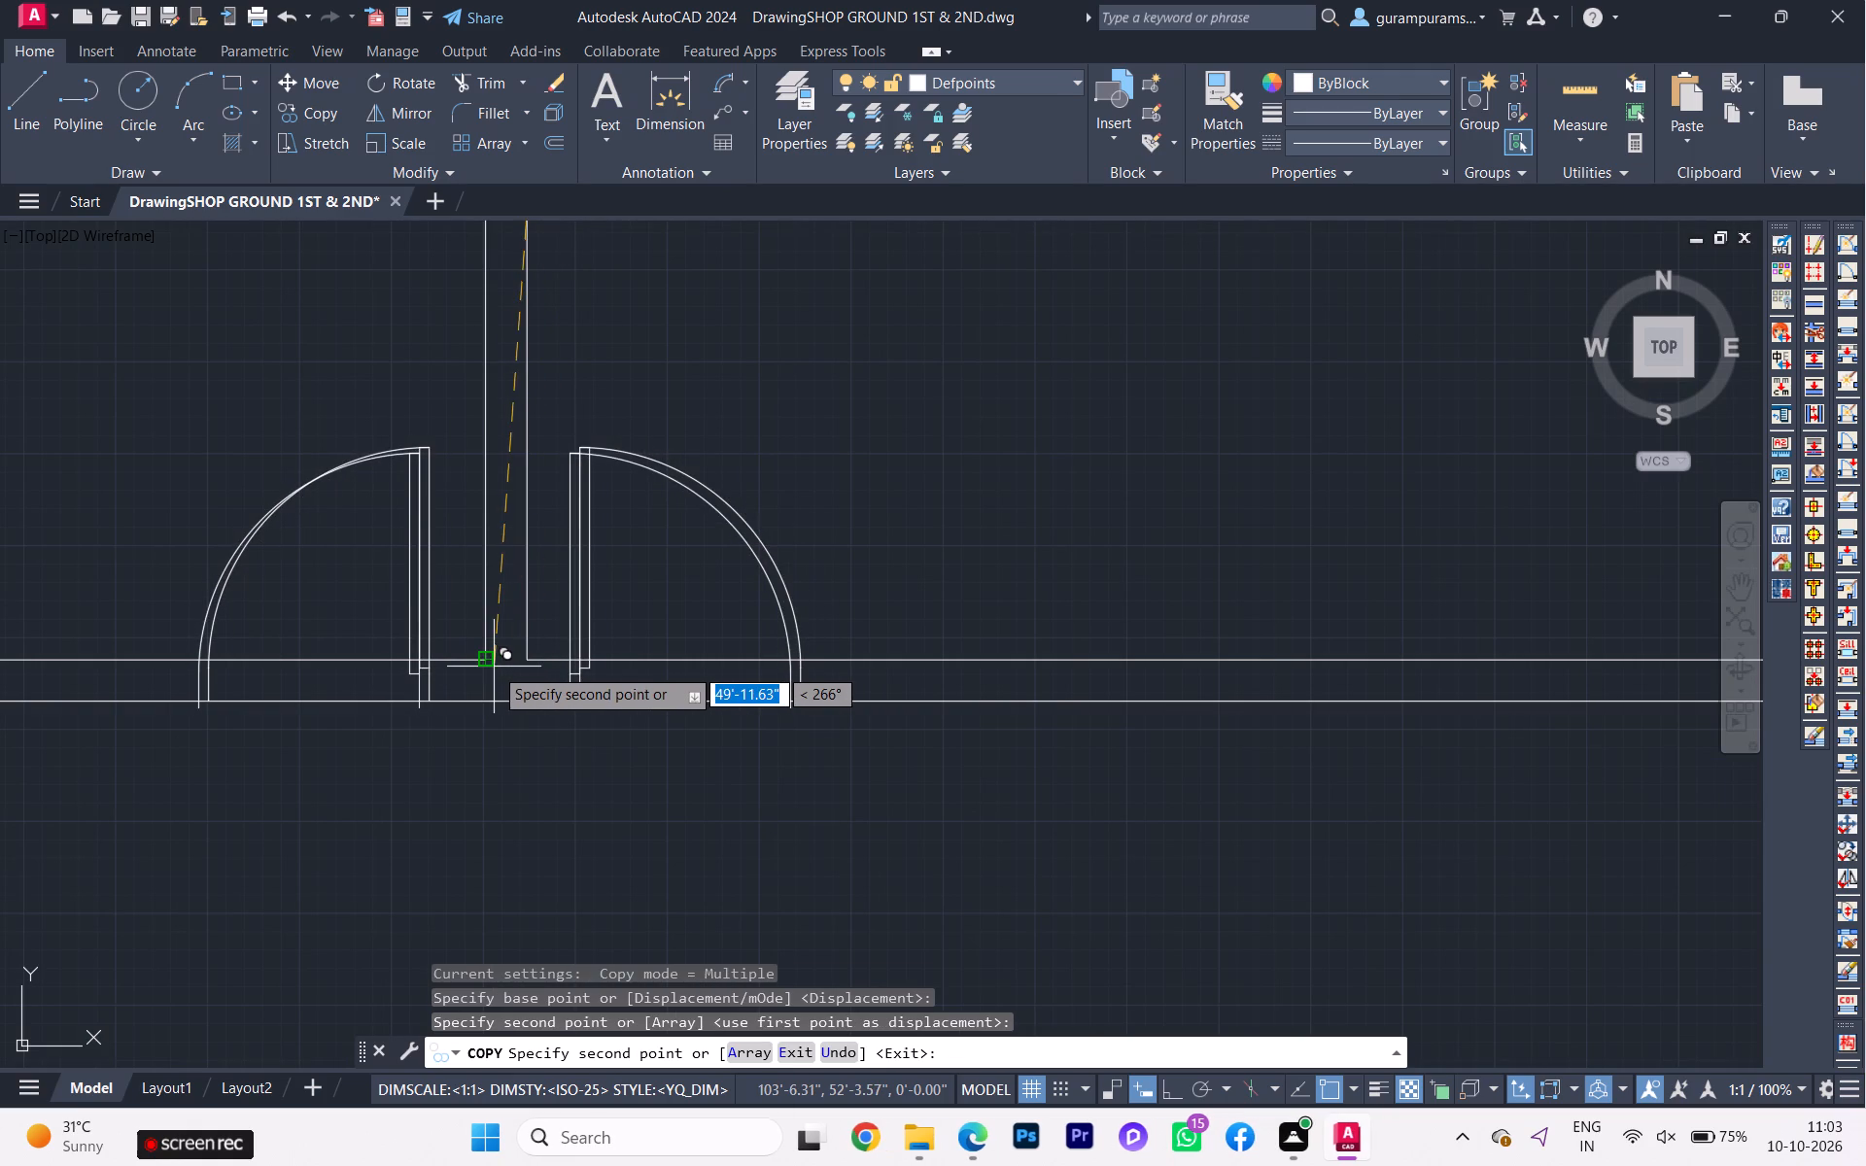
key("Escape")
Draw vertical 4.5-inch jamb lines across the passage wall at the west door's hinge side and the east door's latch side.
key("l")
key("Return")
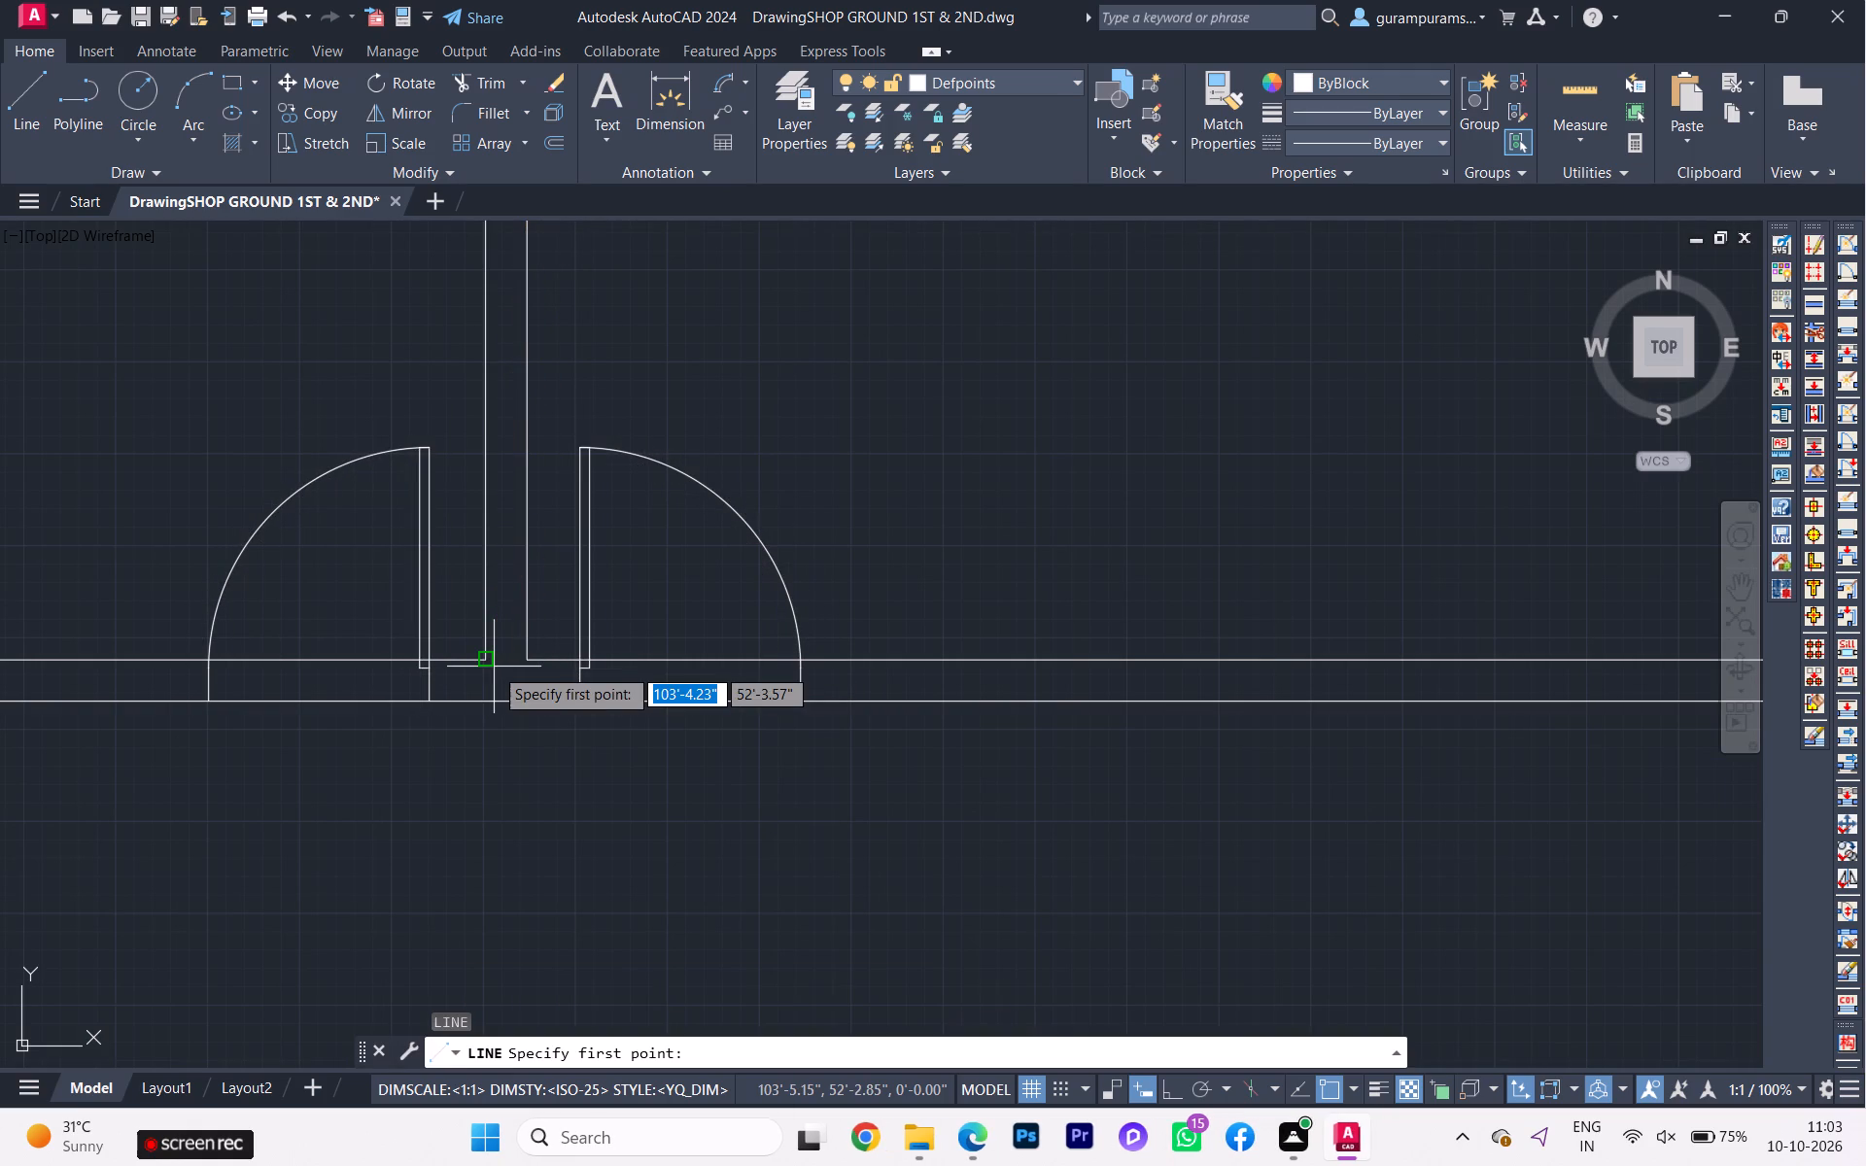
scroll(460, 676, "up", 4)
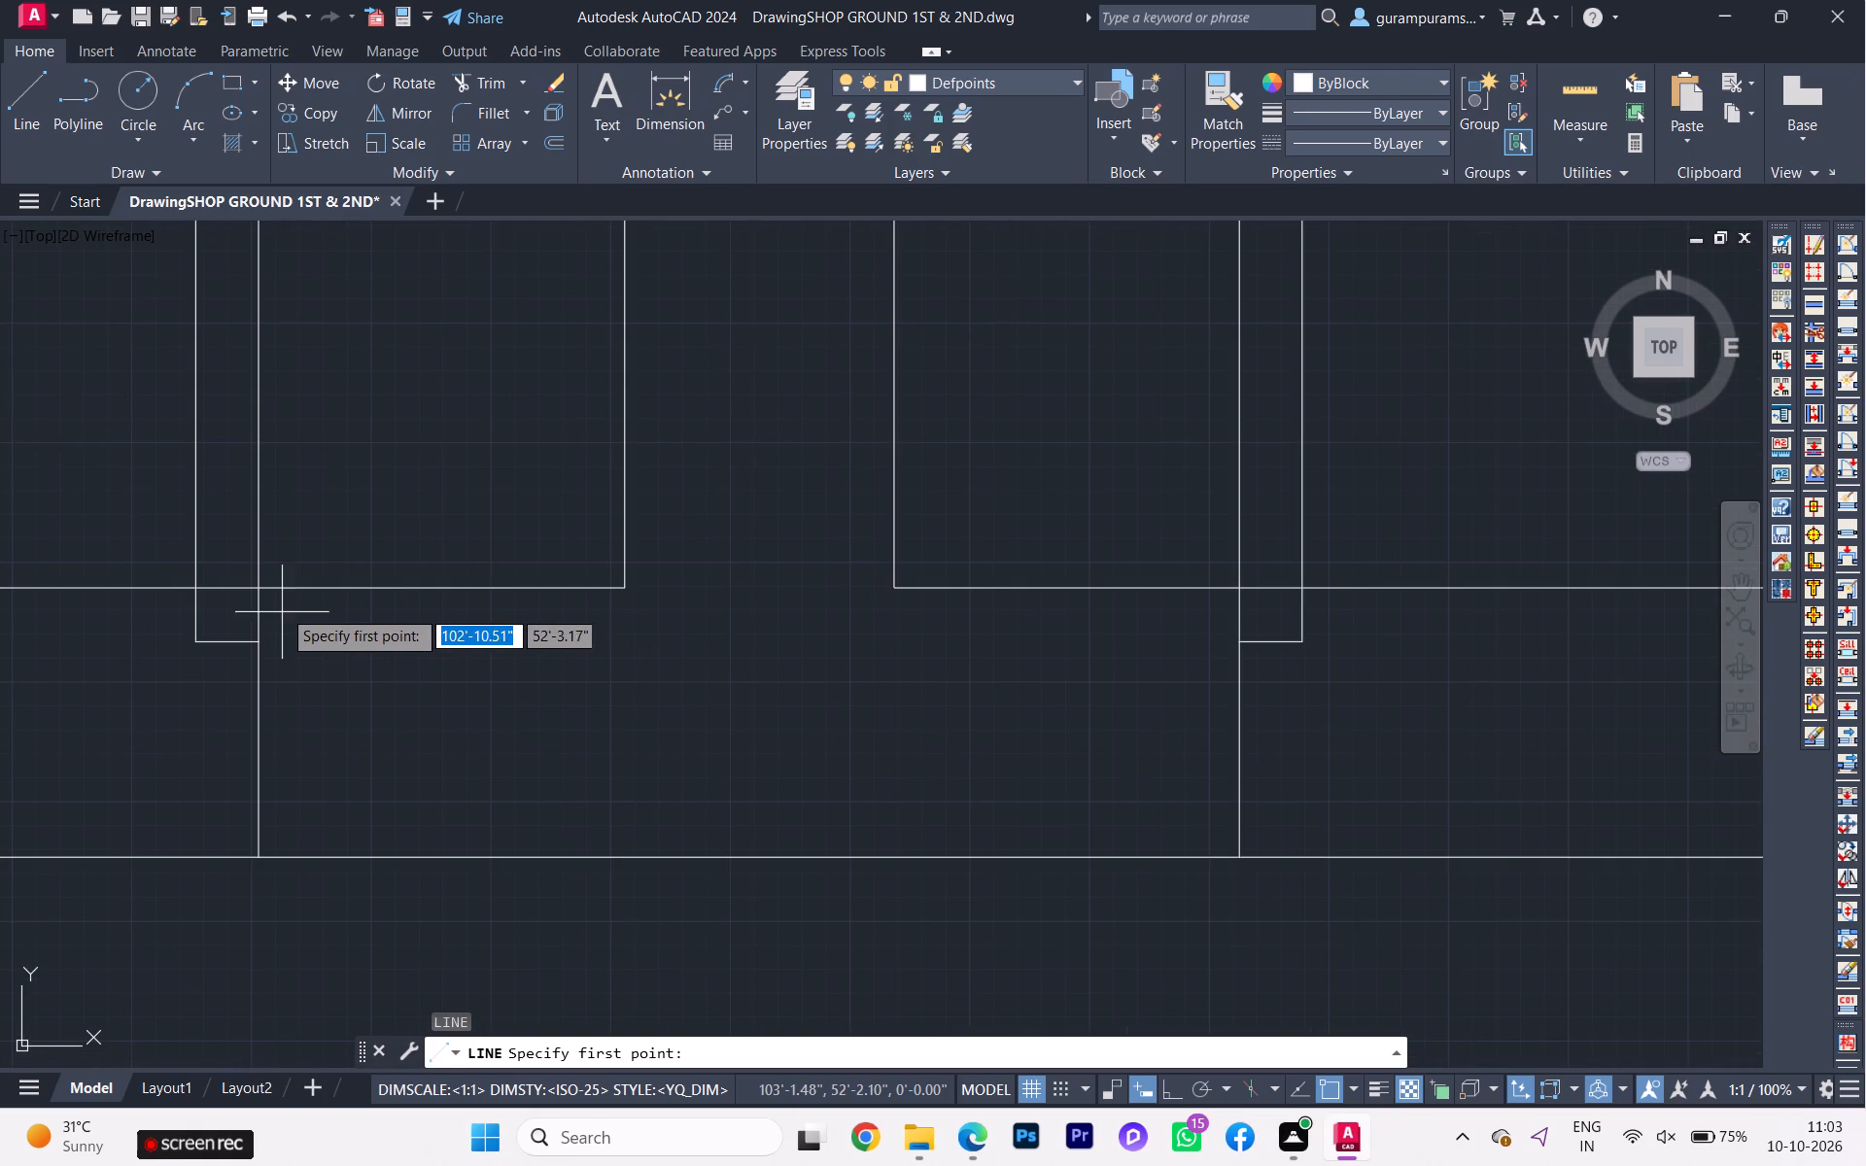
left_click(258, 594)
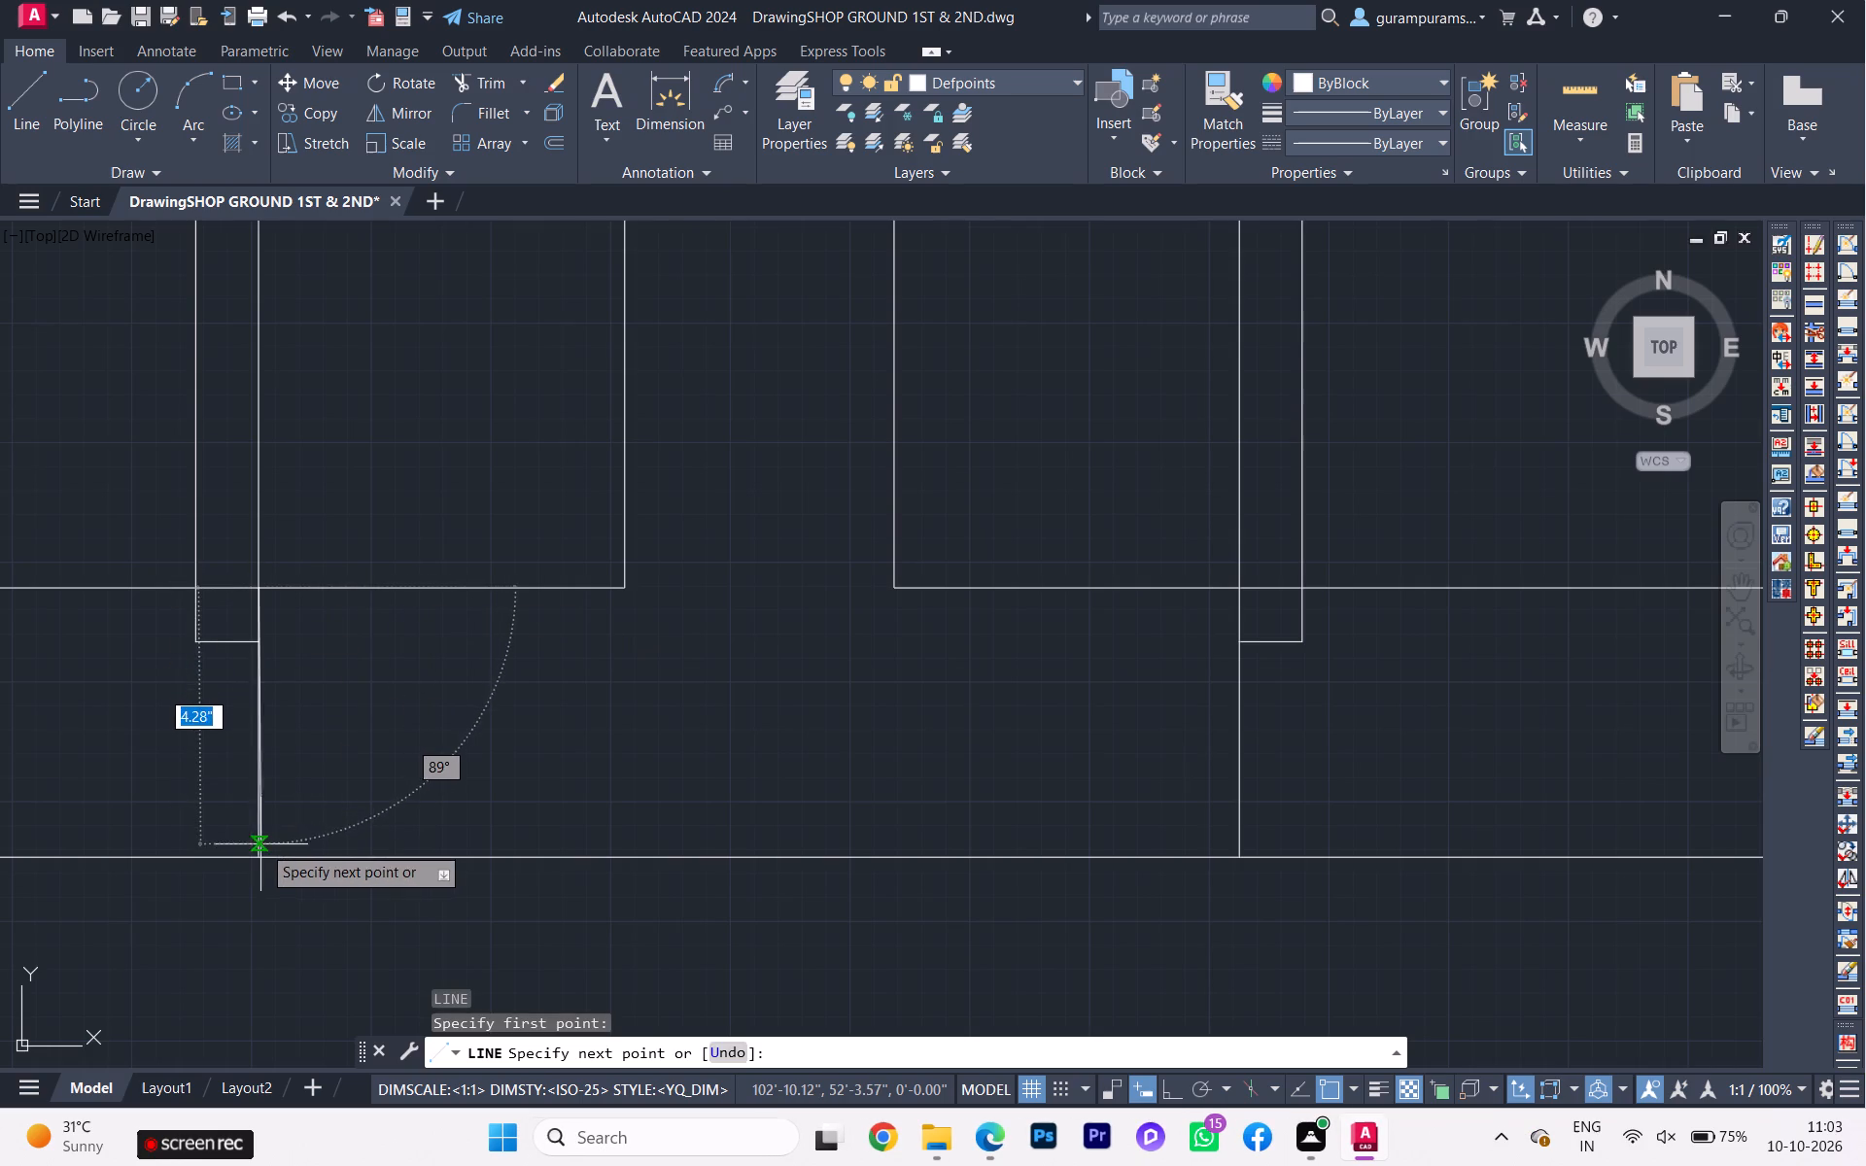
left_click(253, 861)
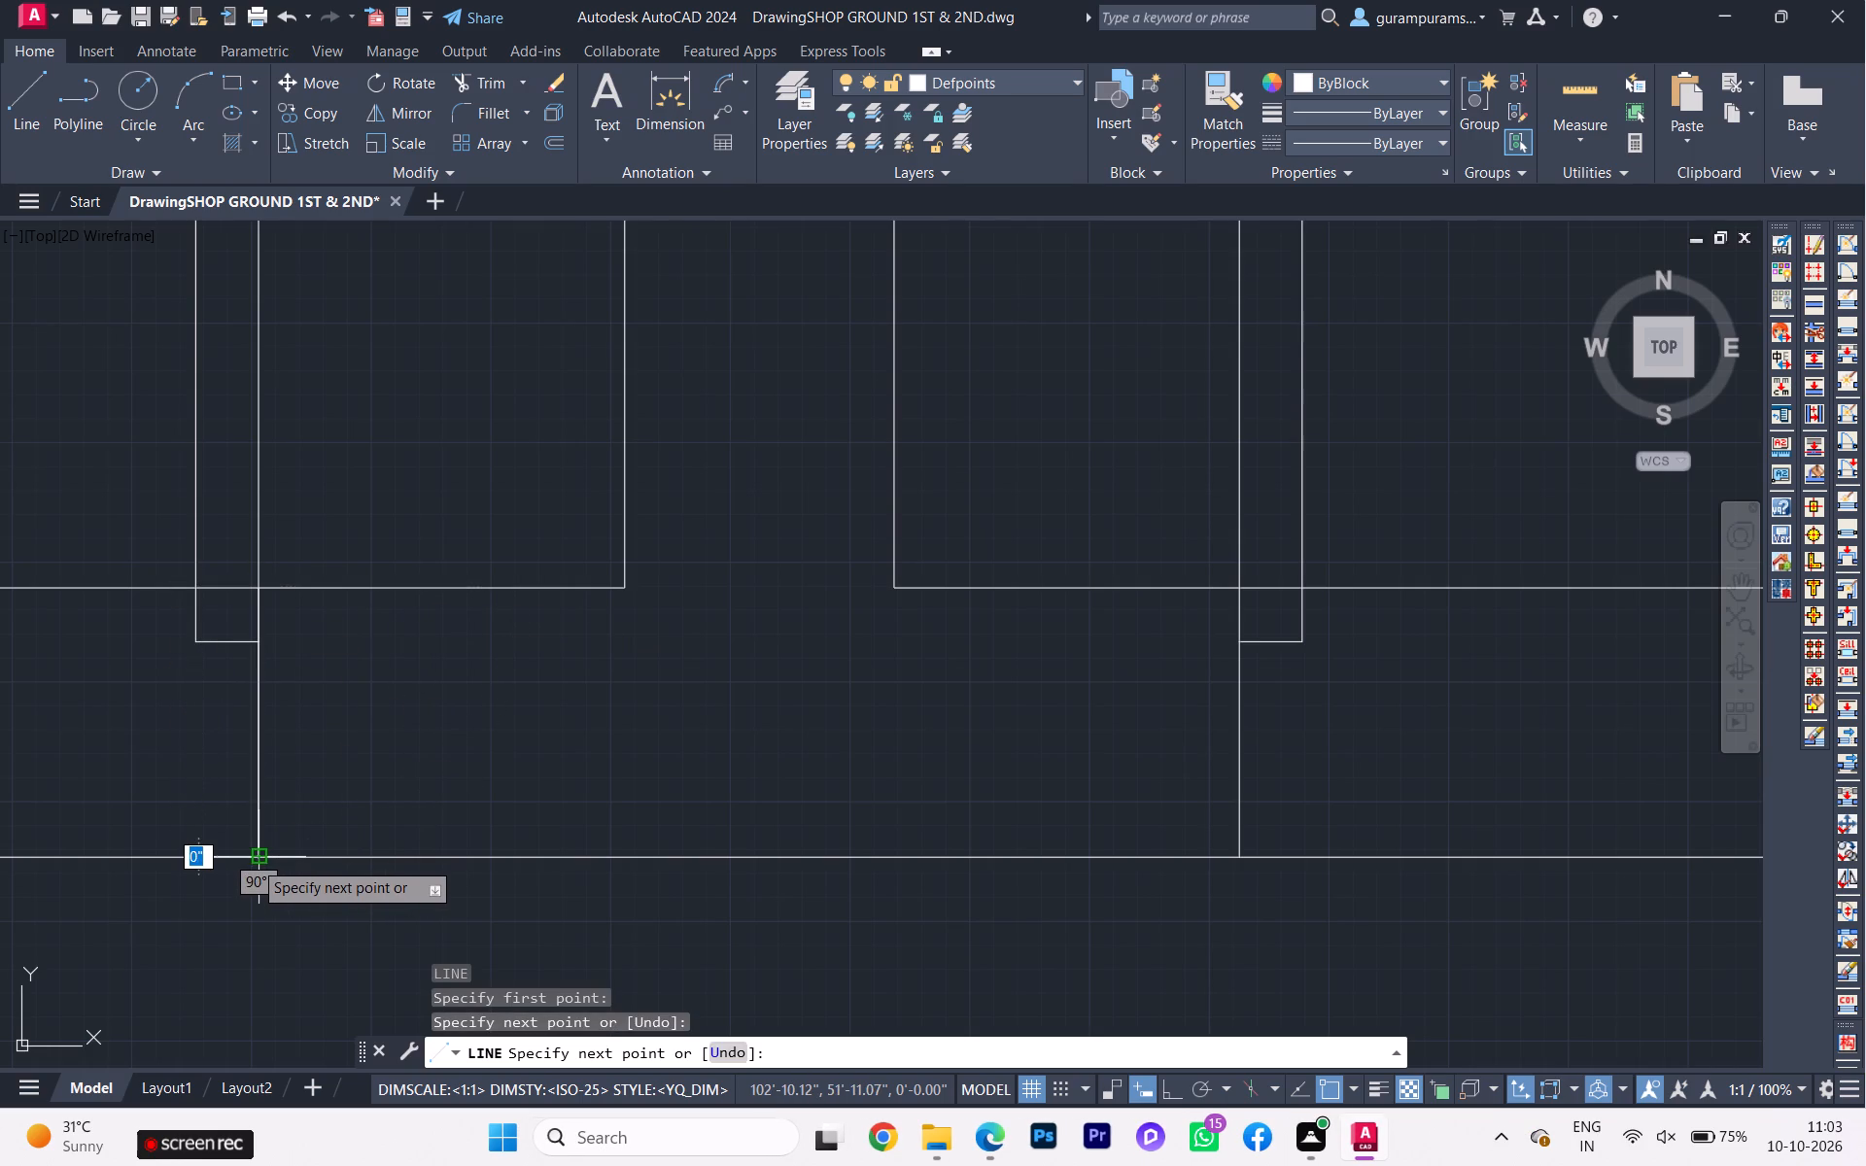
key("Escape")
key("space")
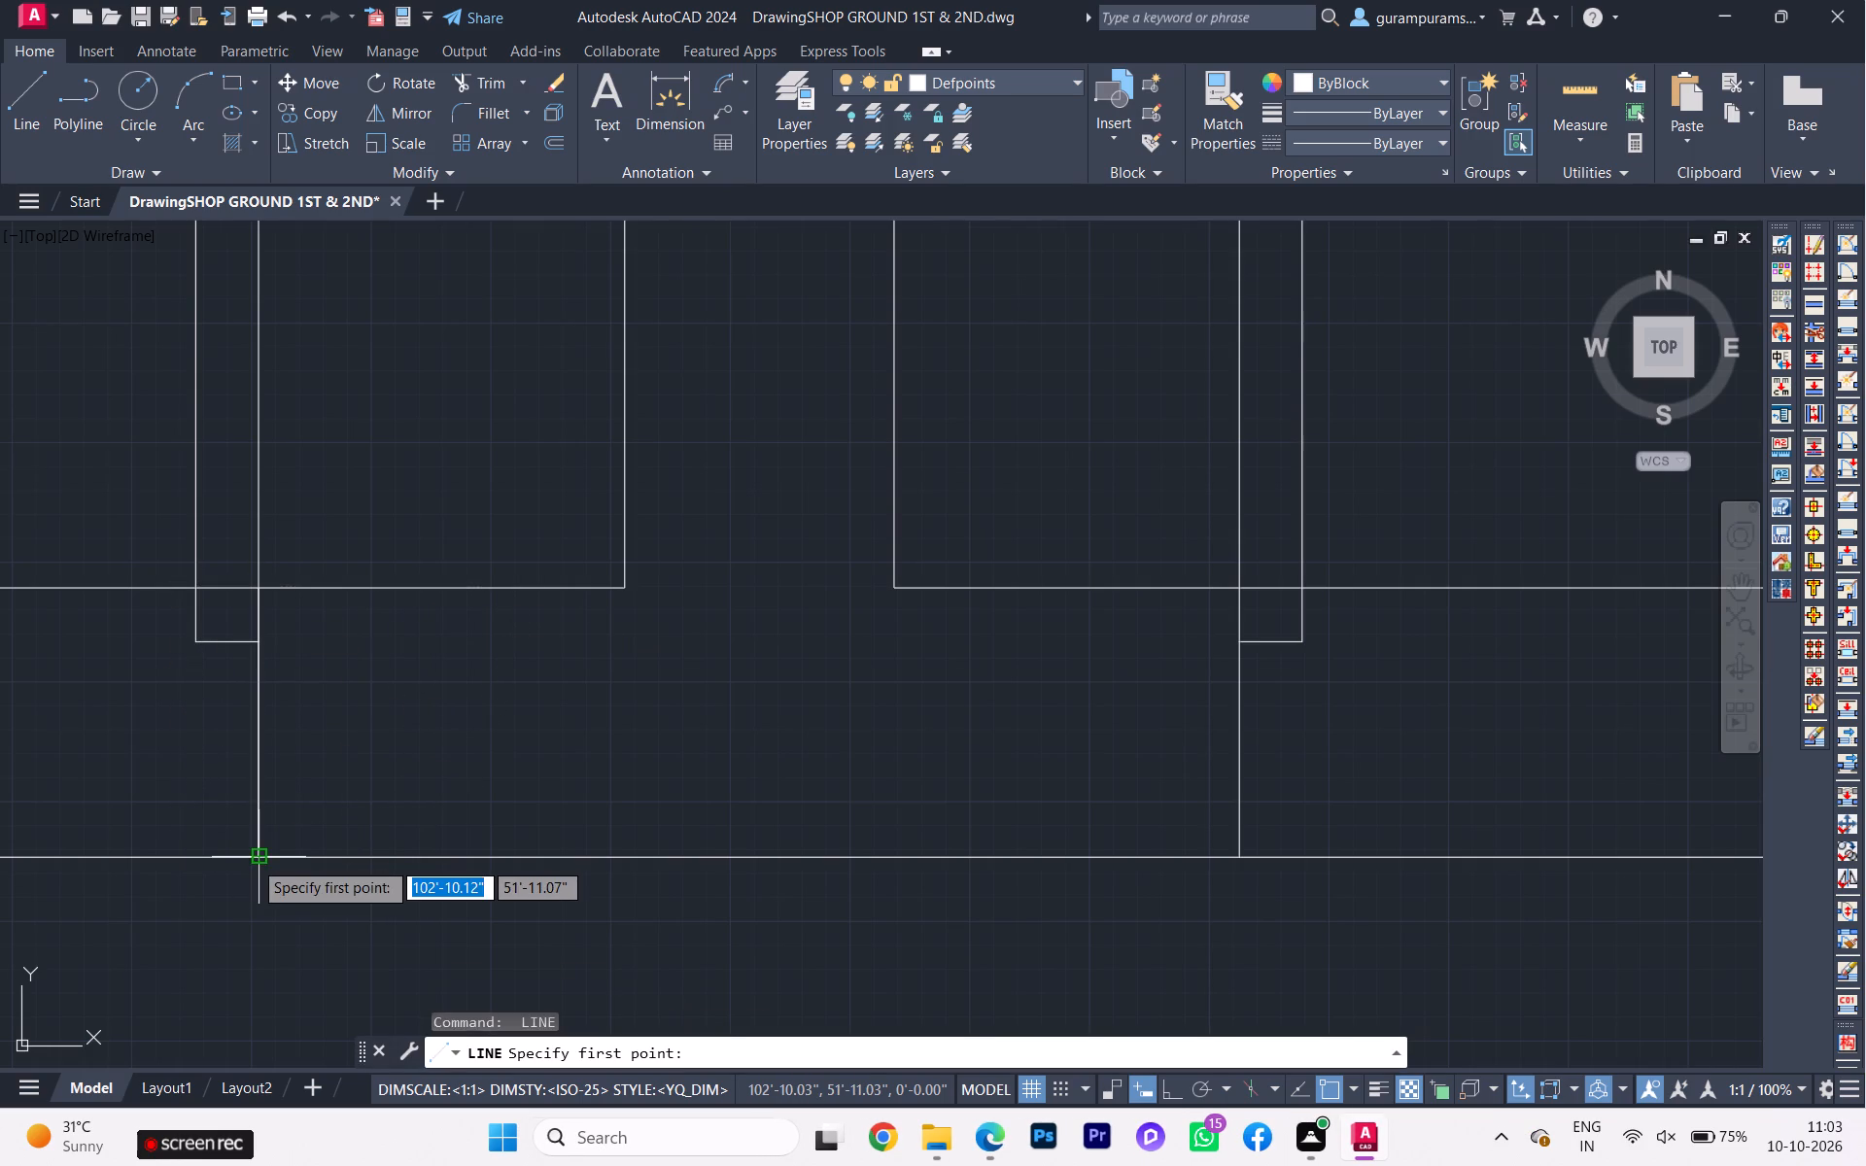
scroll(532, 805, "down", 3)
scroll(1006, 784, "up", 1)
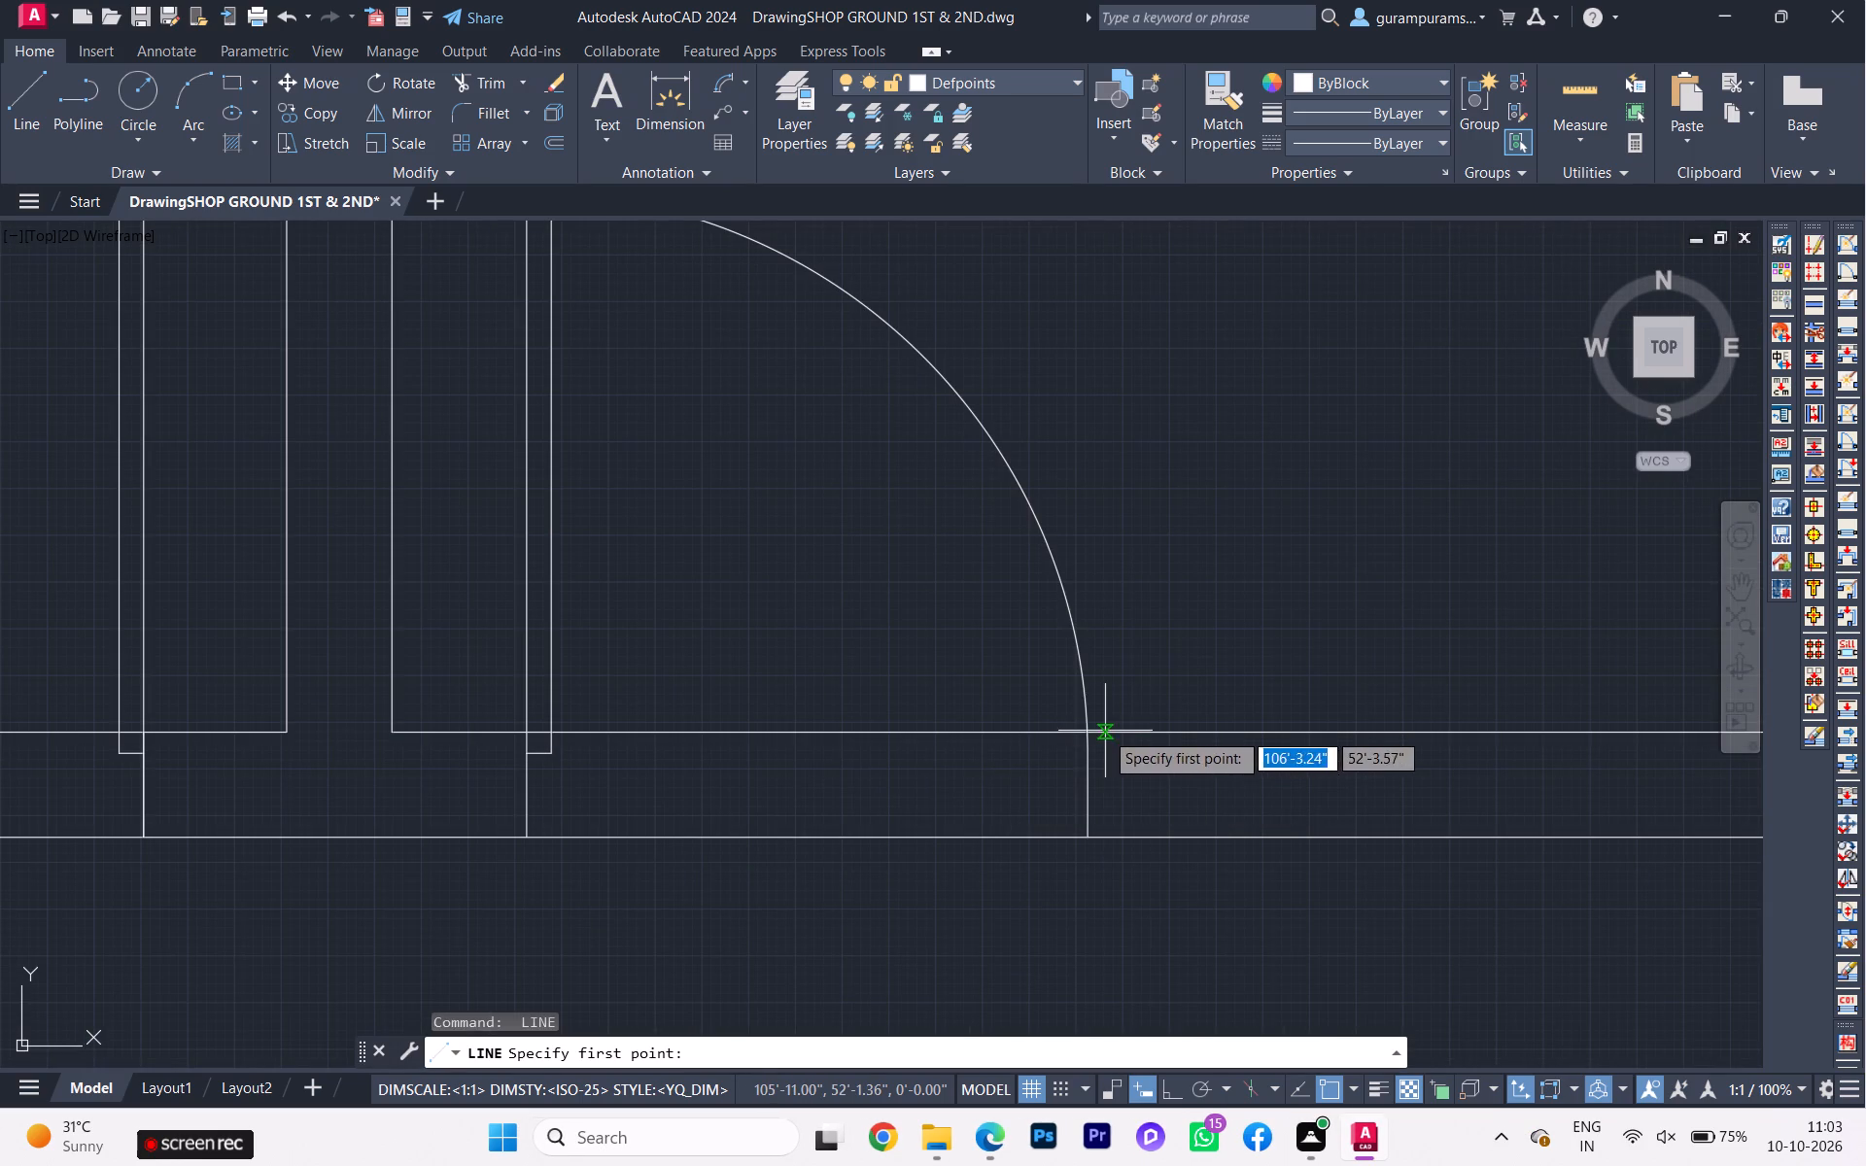
left_click(1088, 731)
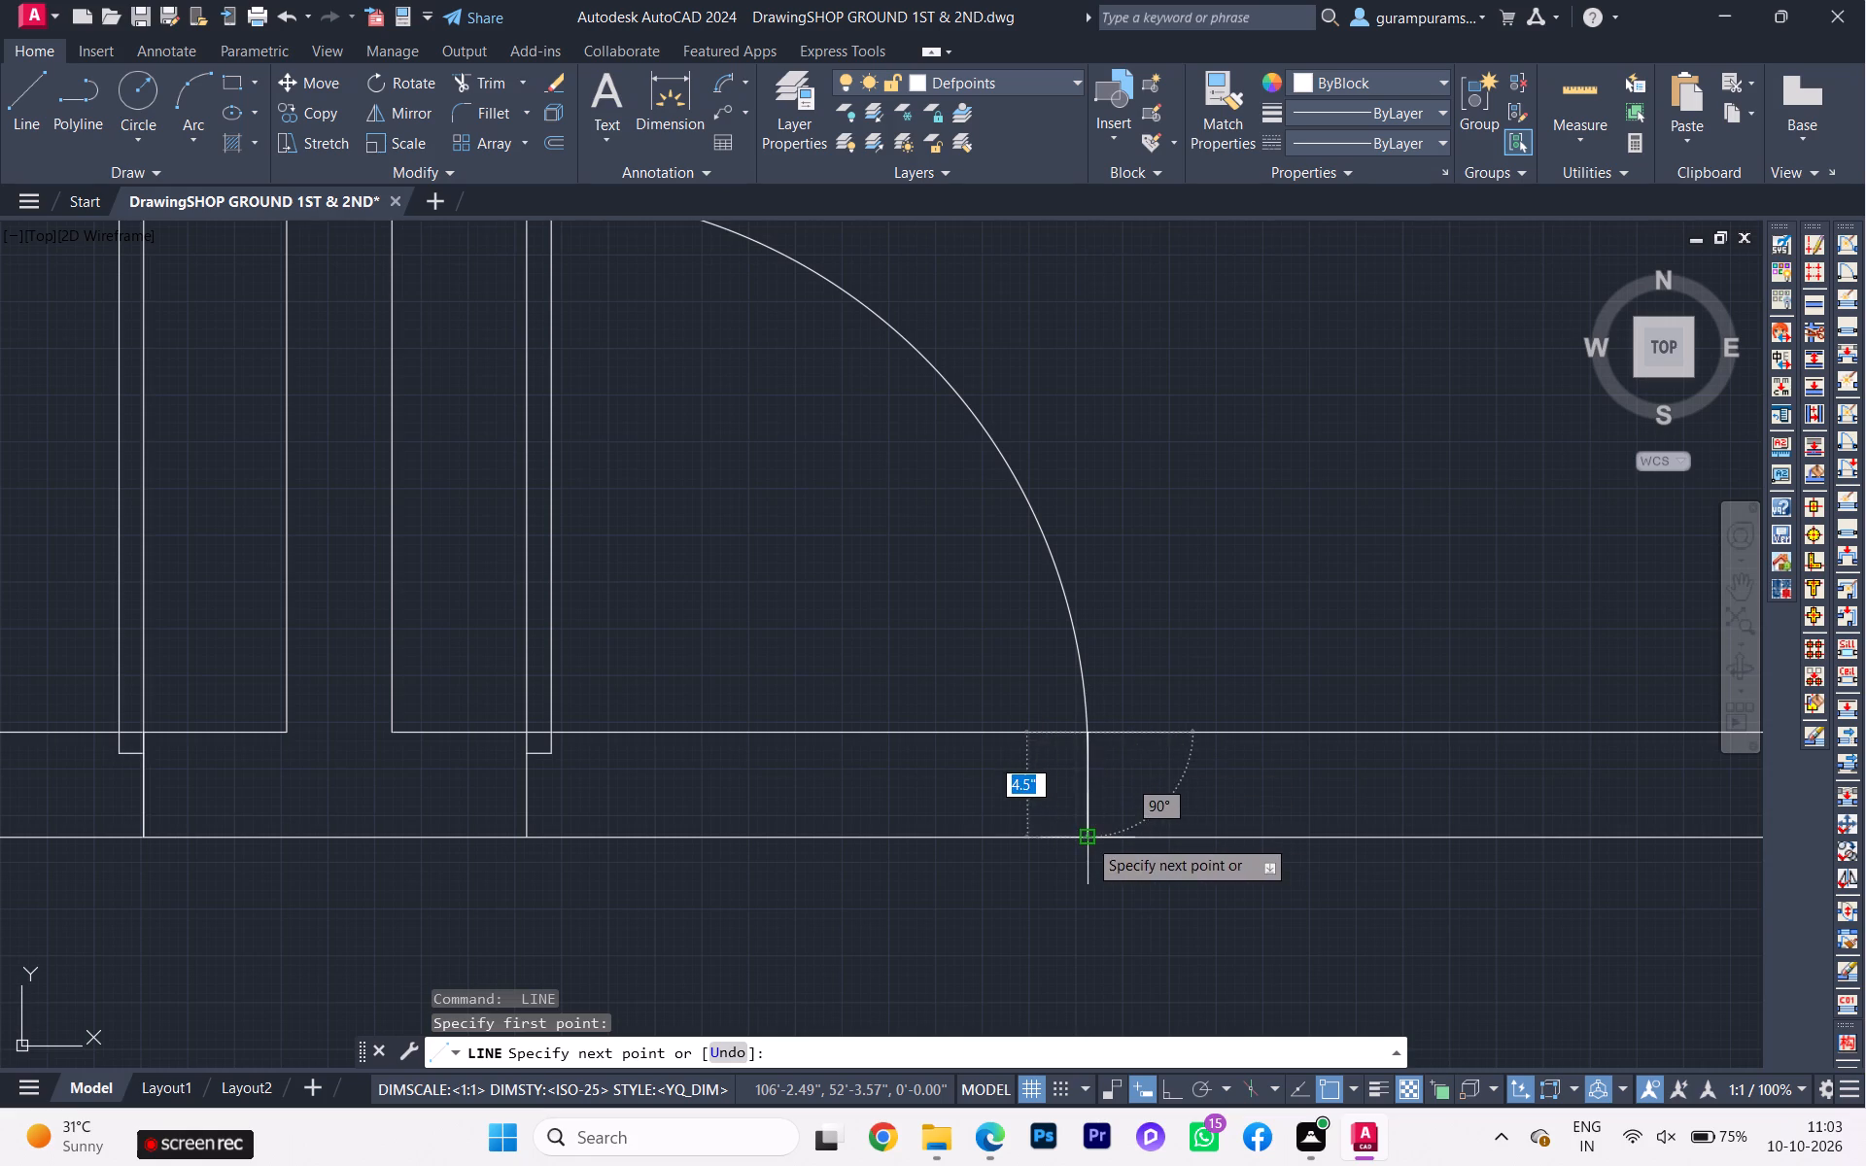
left_click(1088, 838)
key("Return")
Draw a vertical 4.5-inch jamb line across the passage wall at the west door's outer, latch side.
scroll(945, 806, "down", 4)
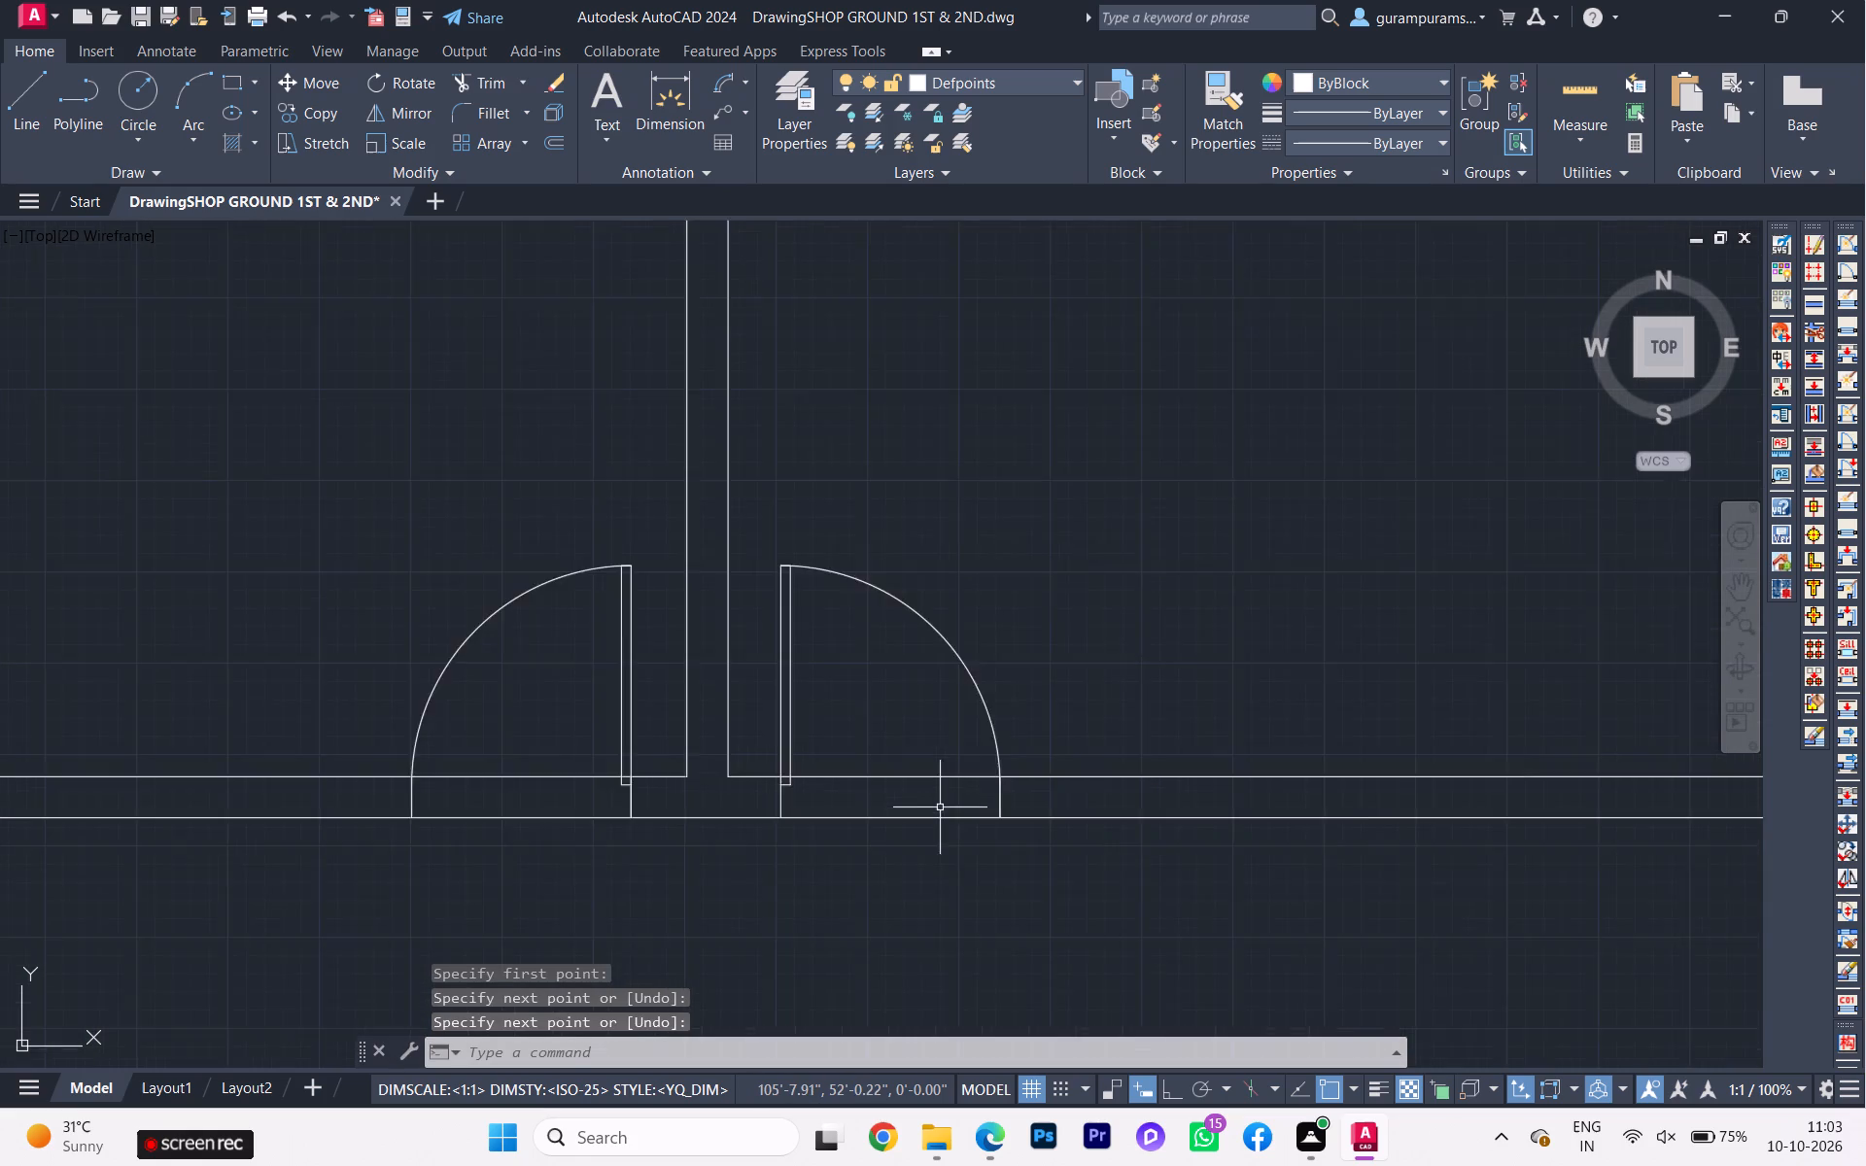
scroll(818, 842, "down", 1)
middle_click_drag(814, 844, 801, 790)
key("l")
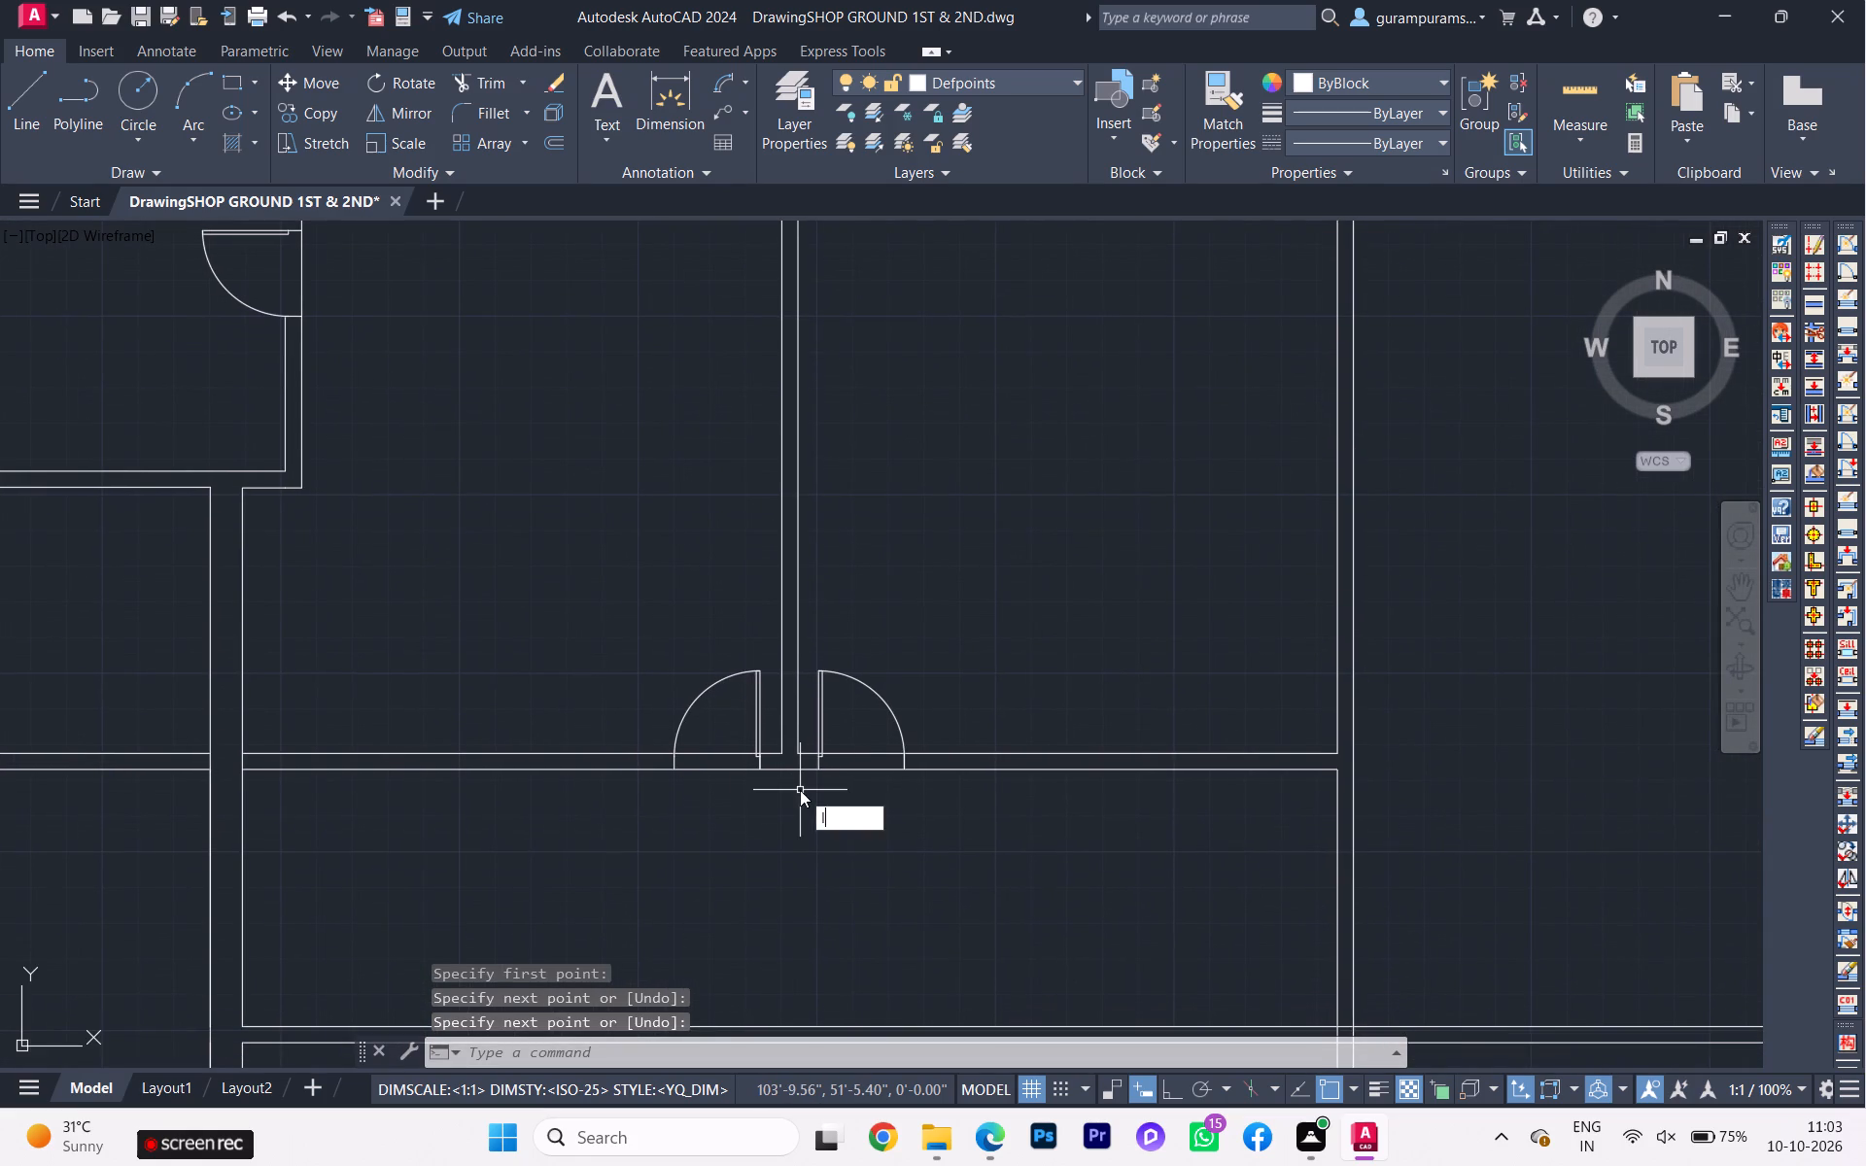
key("Return")
scroll(665, 761, "up", 6)
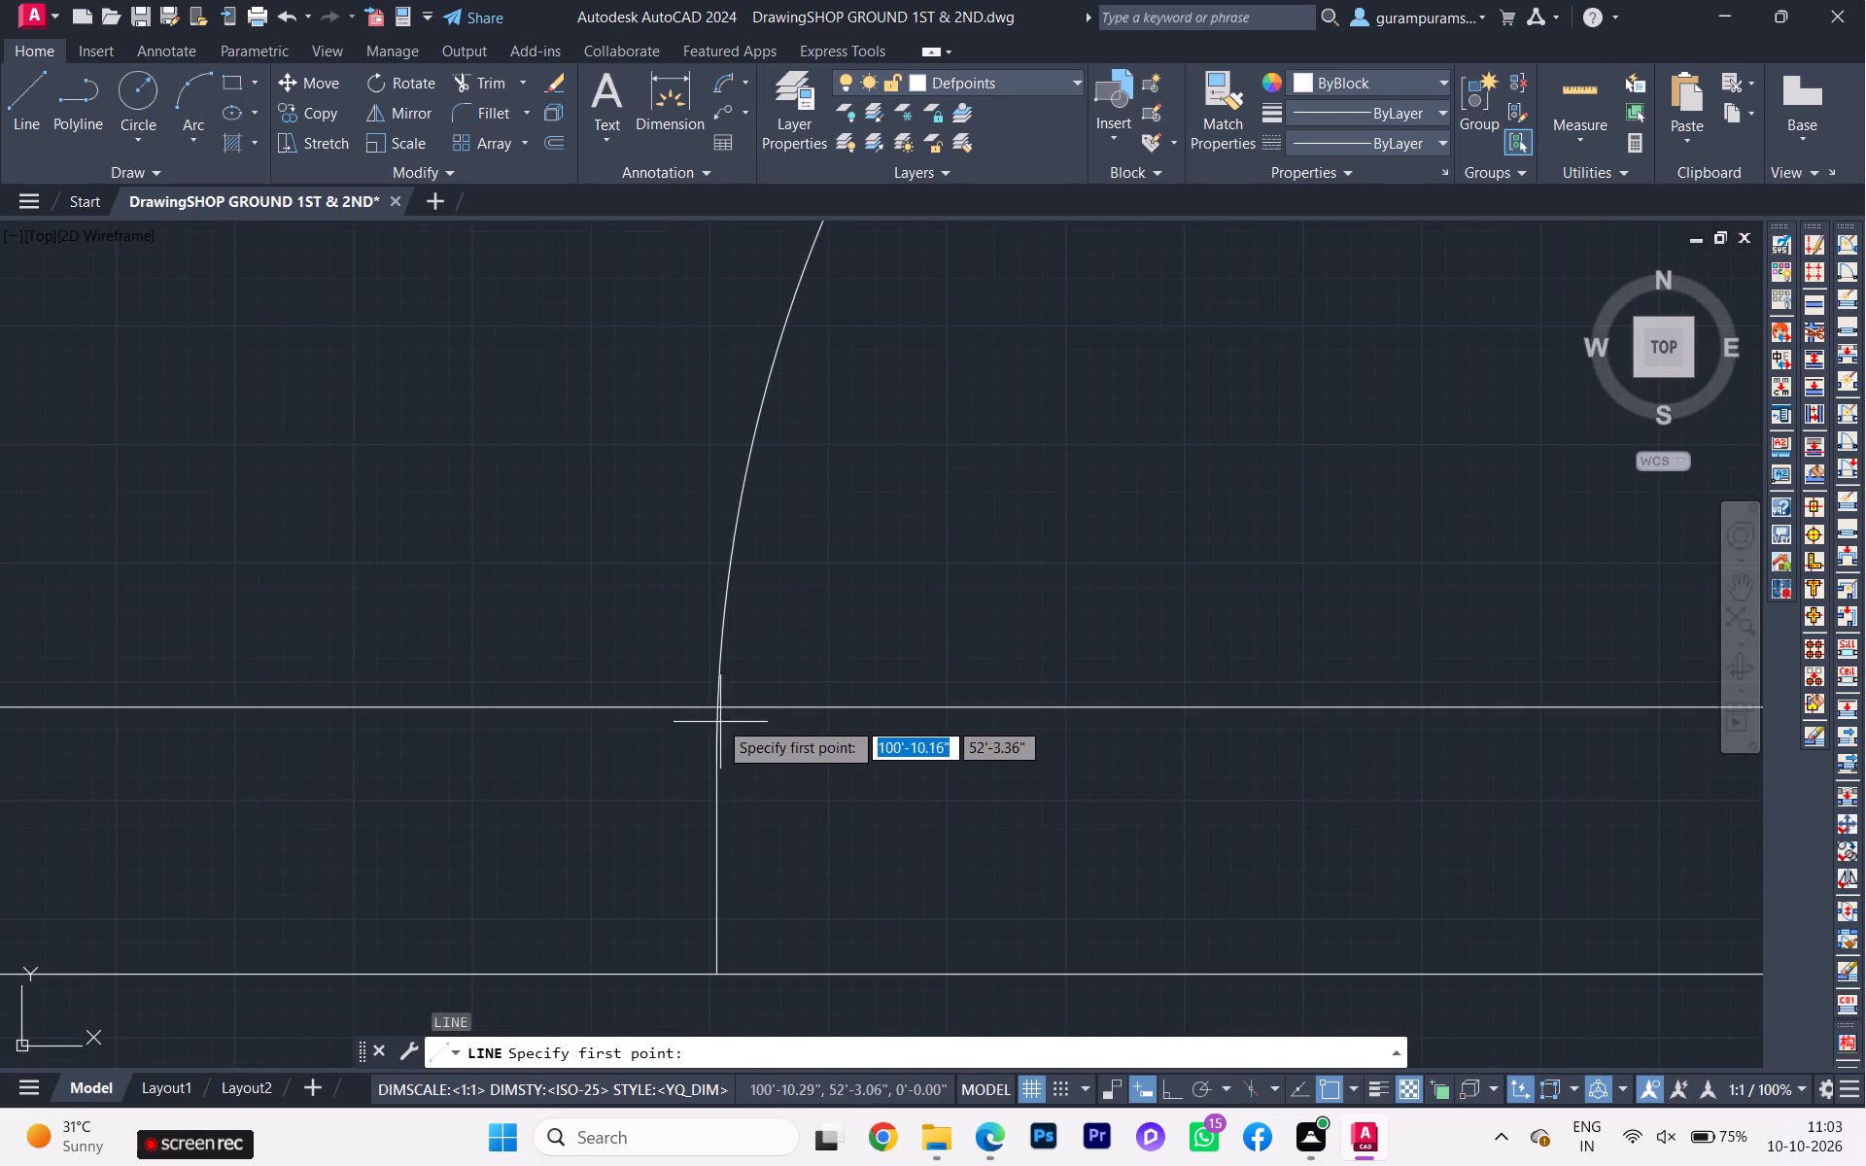
left_click(716, 708)
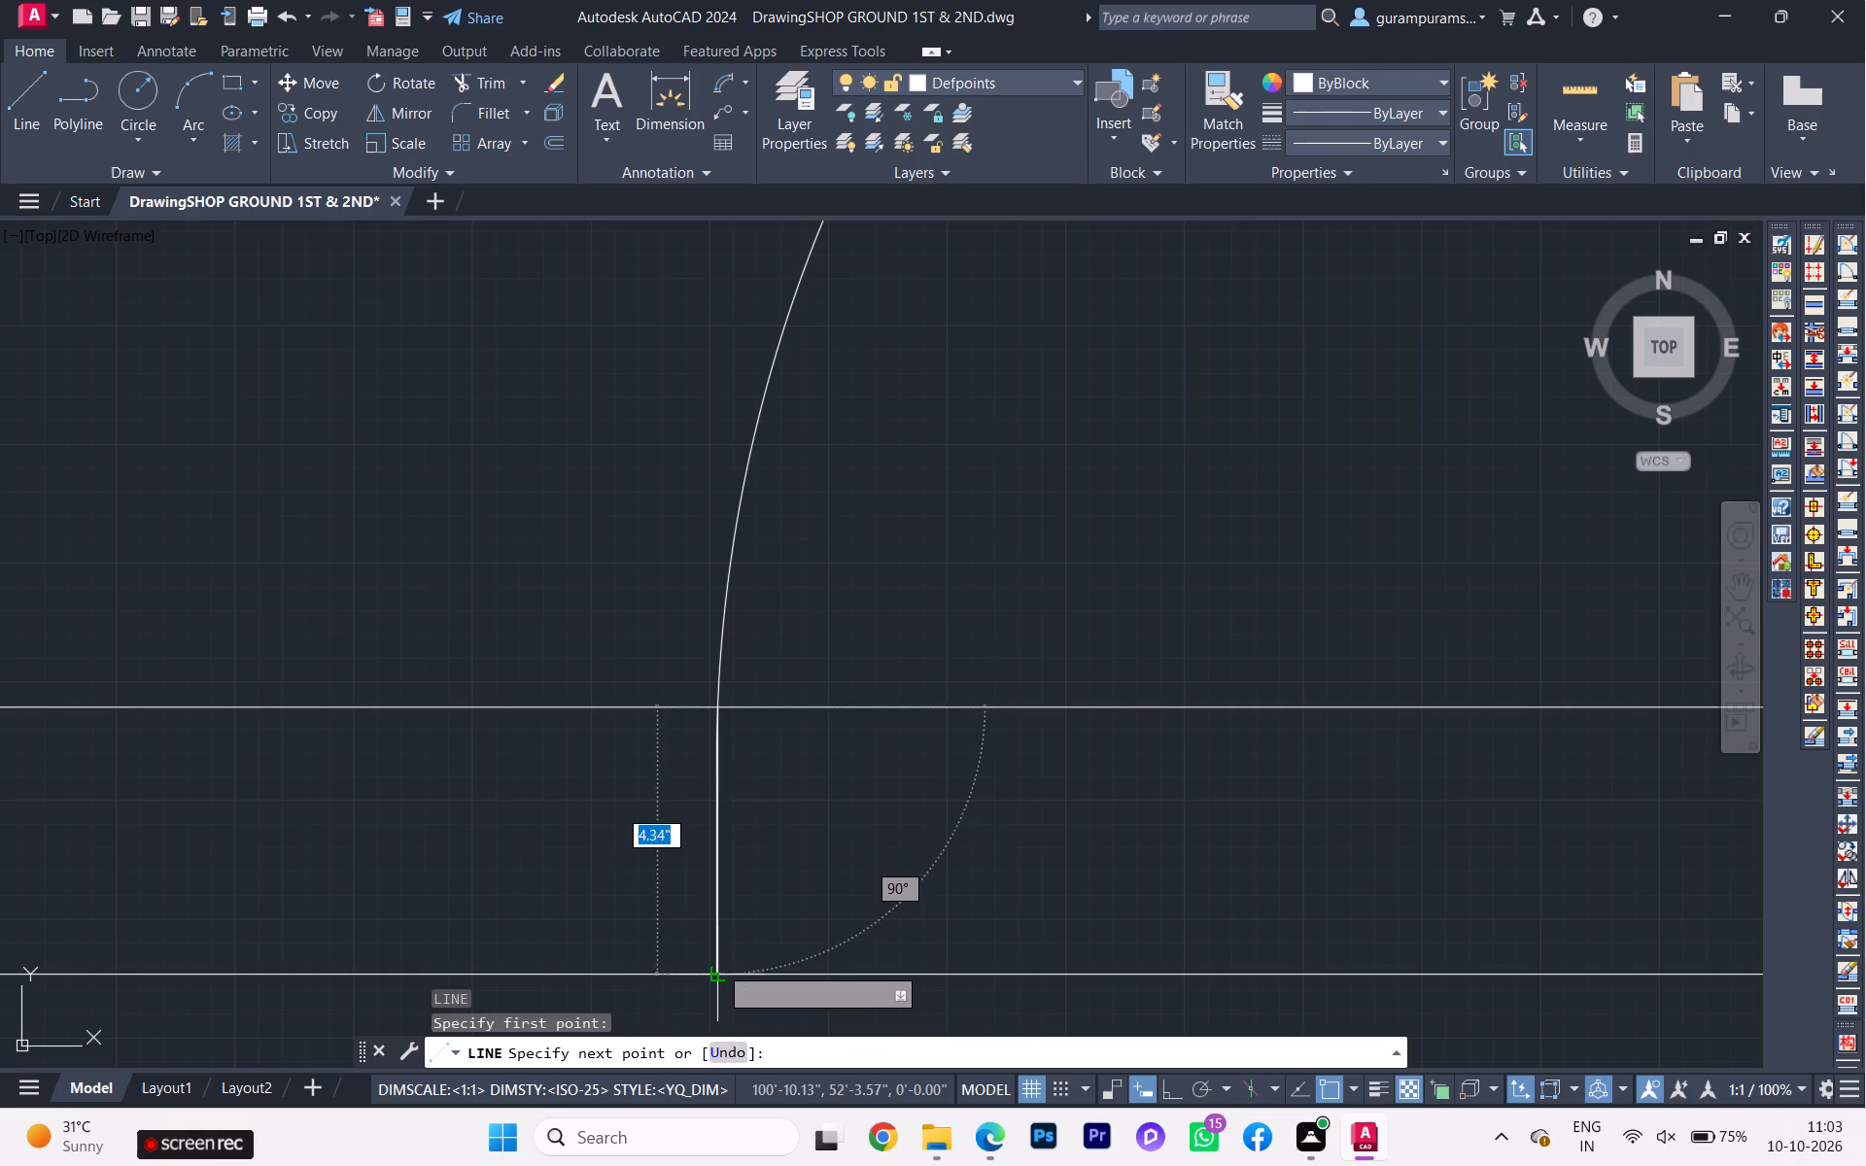
left_click(718, 964)
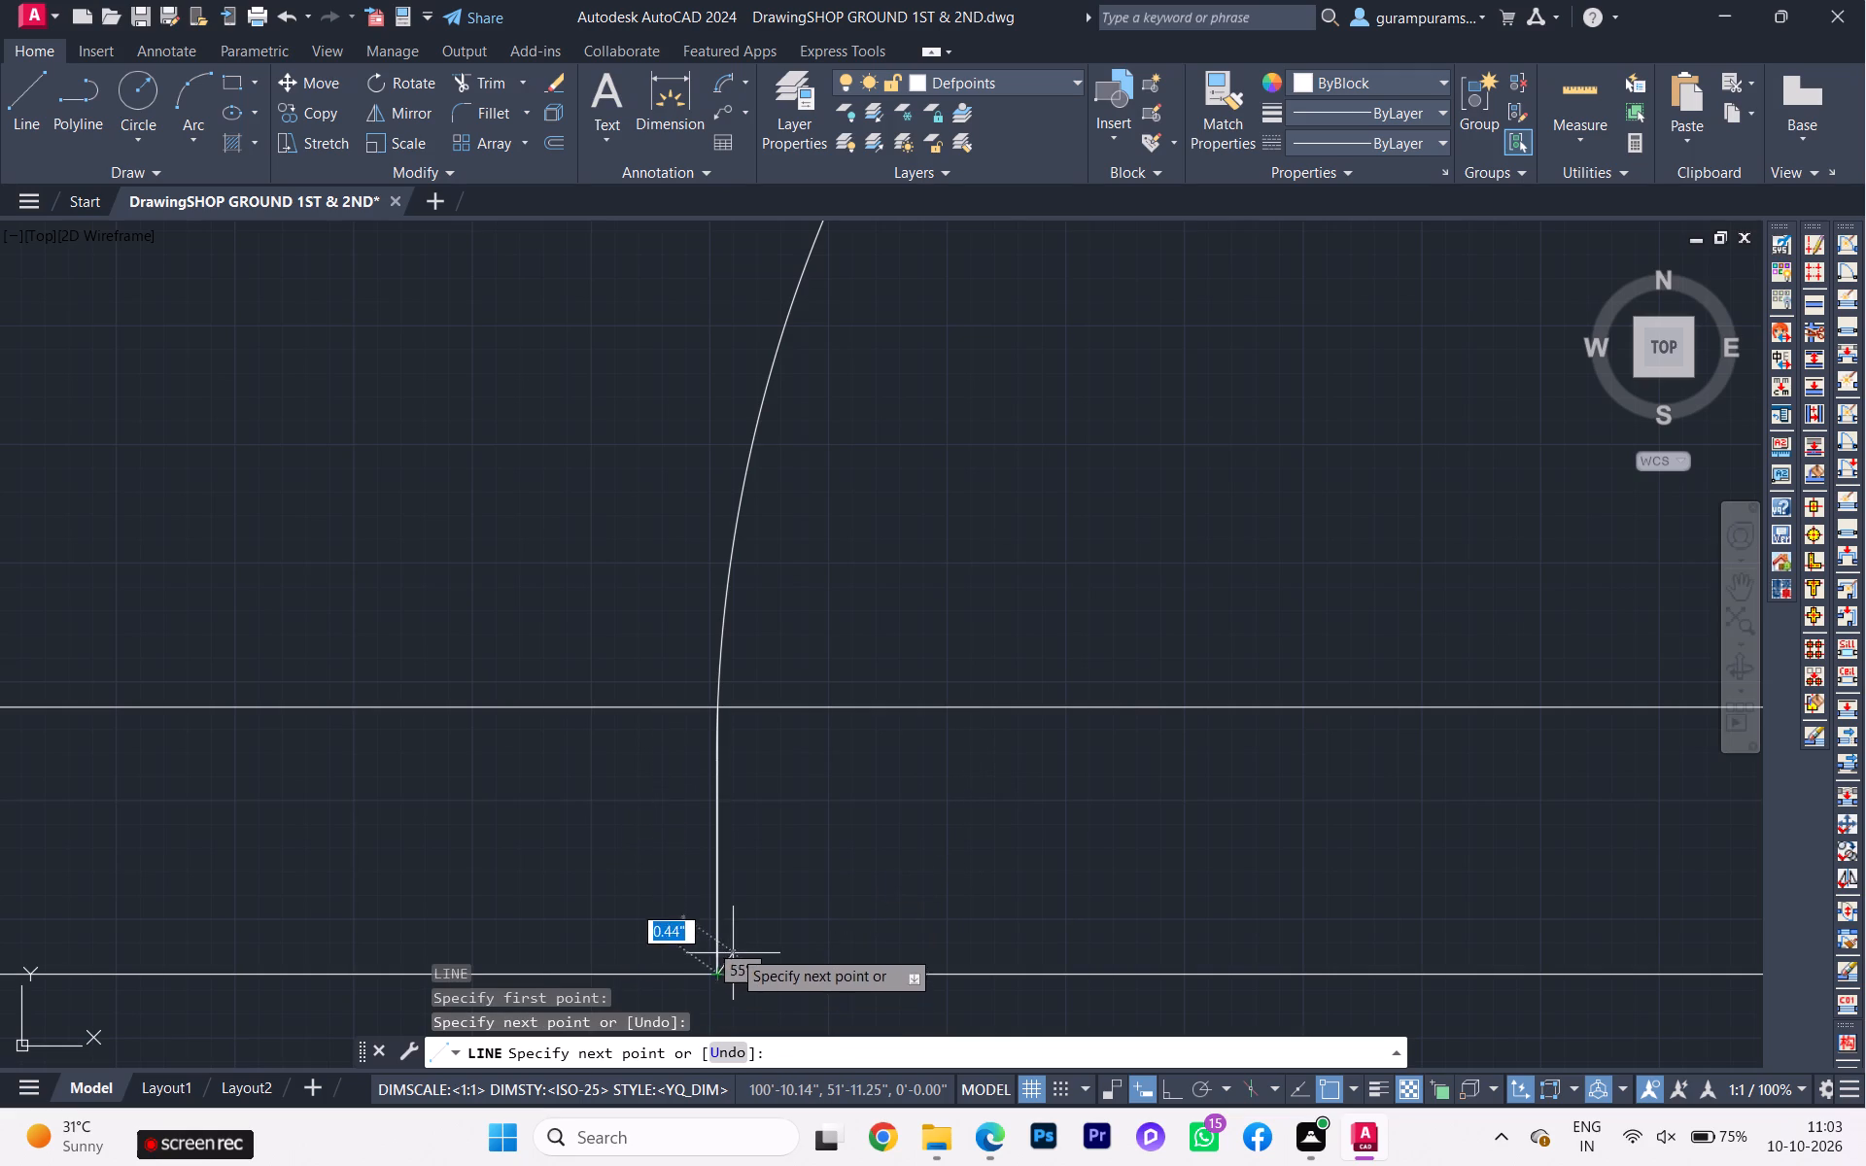
key("ctrl+z")
scroll(714, 973, "up", 2)
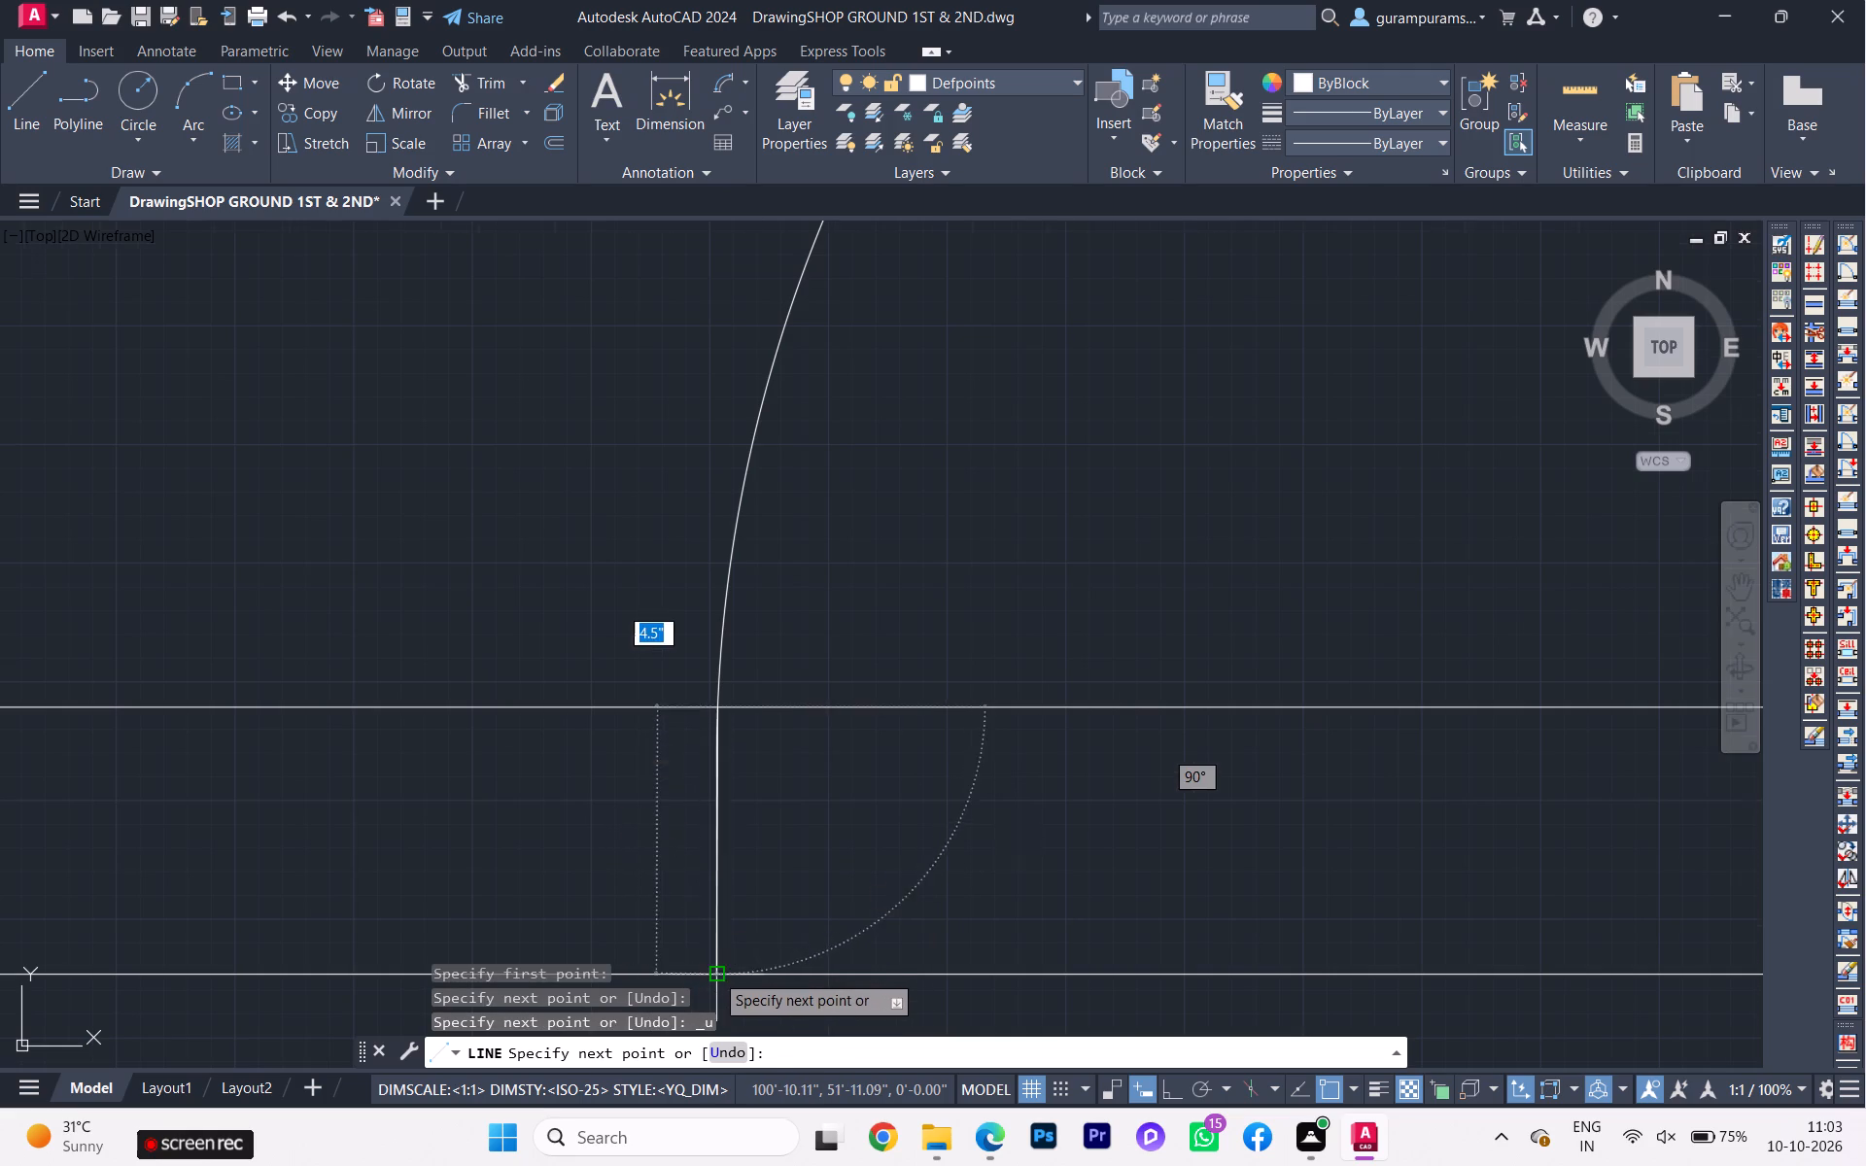
left_click(719, 968)
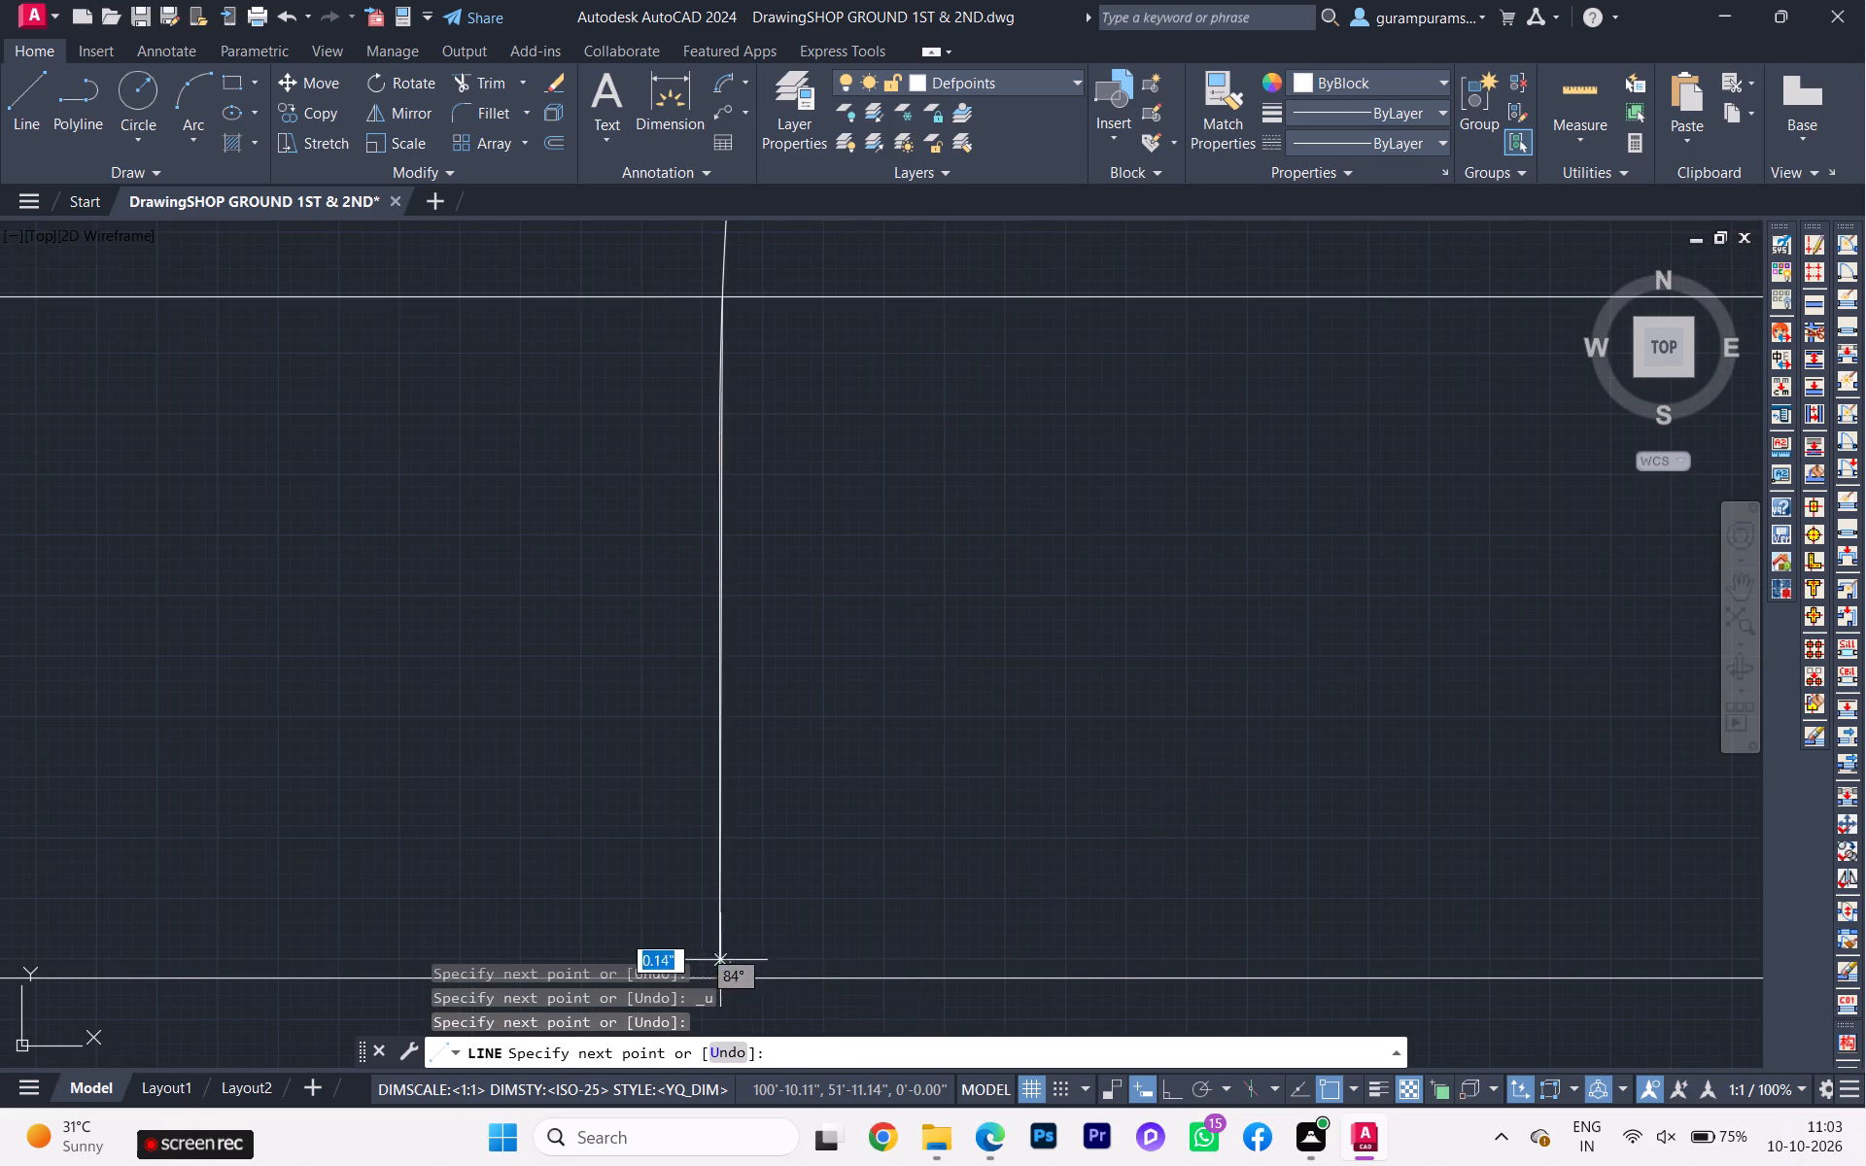
key("Escape")
Trim both horizontal lines of the passage wall between the jambs of each copied door to open the two doorways.
scroll(718, 642, "down", 4)
scroll(717, 642, "up", 2)
scroll(714, 642, "down", 5)
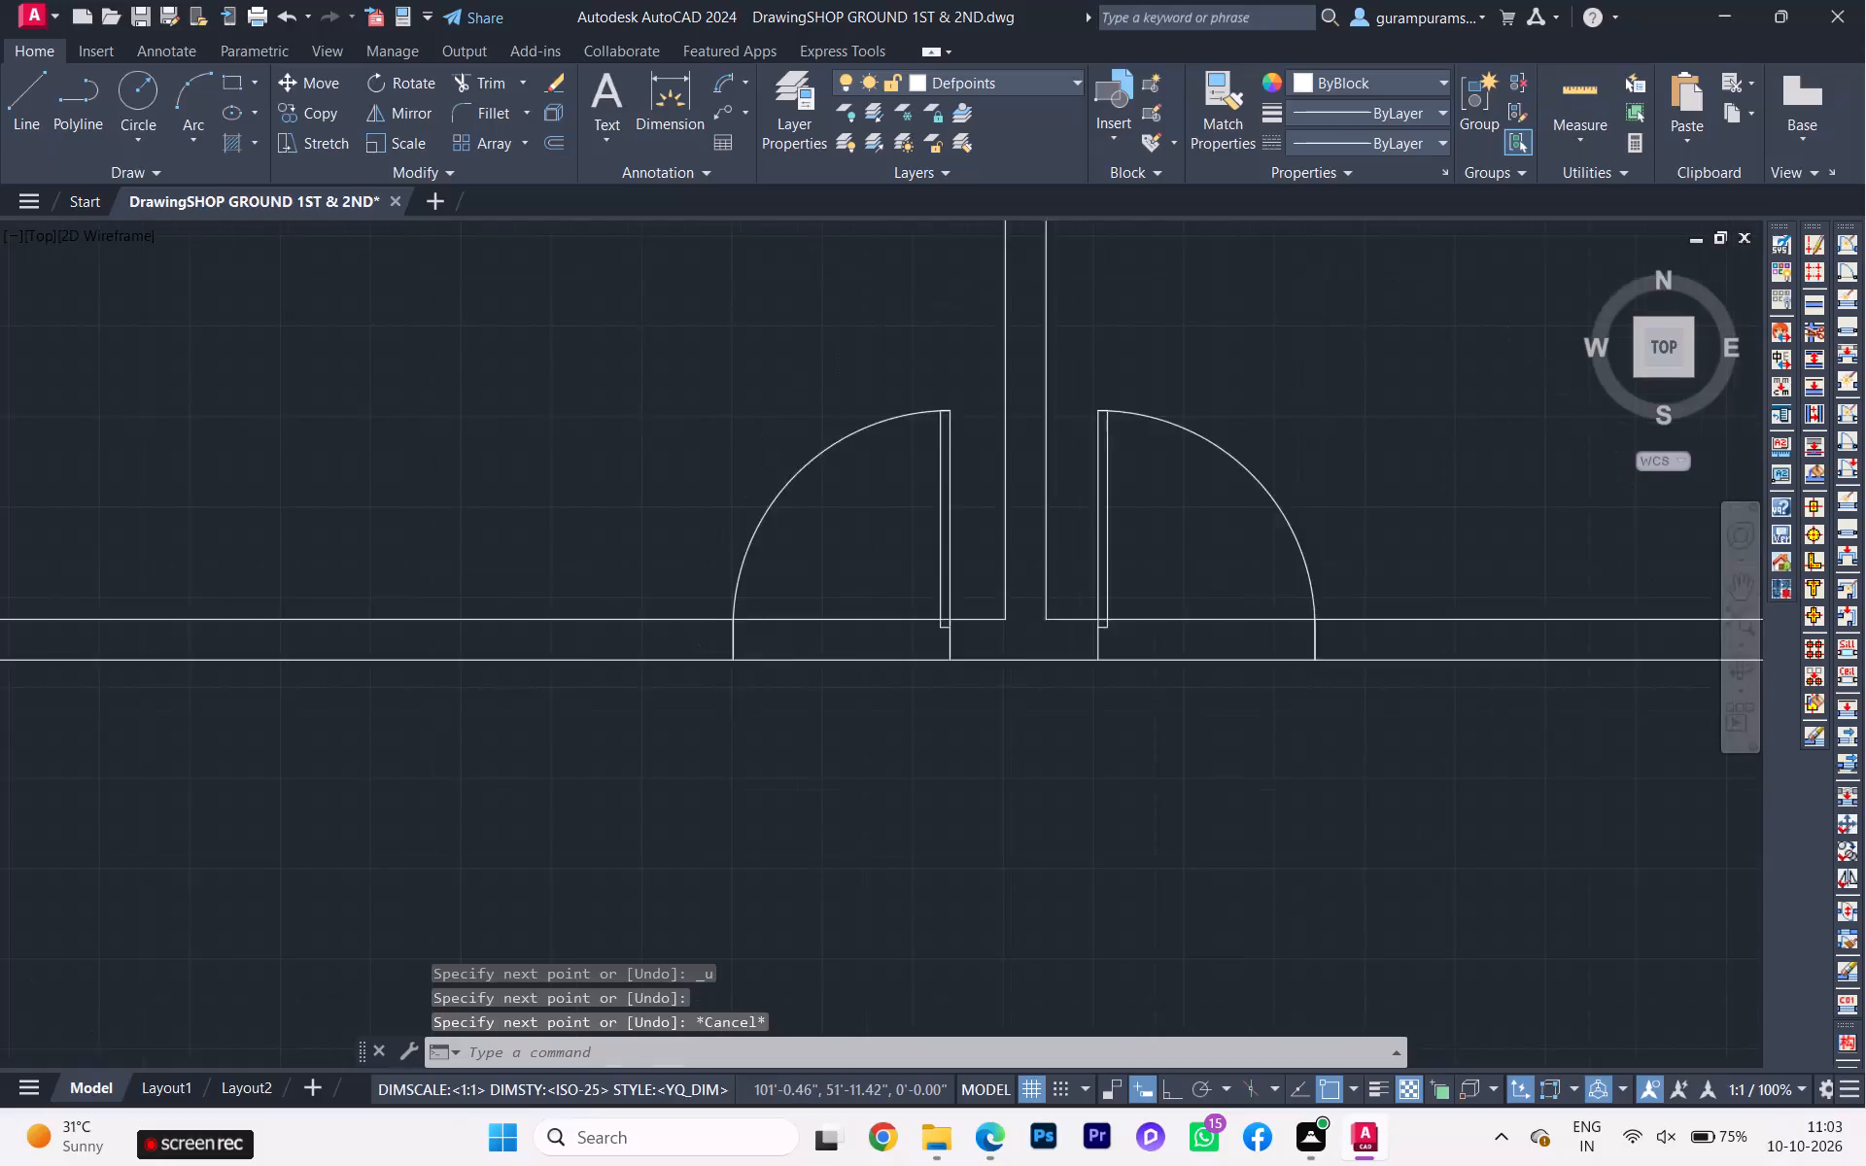
key("t")
key("r")
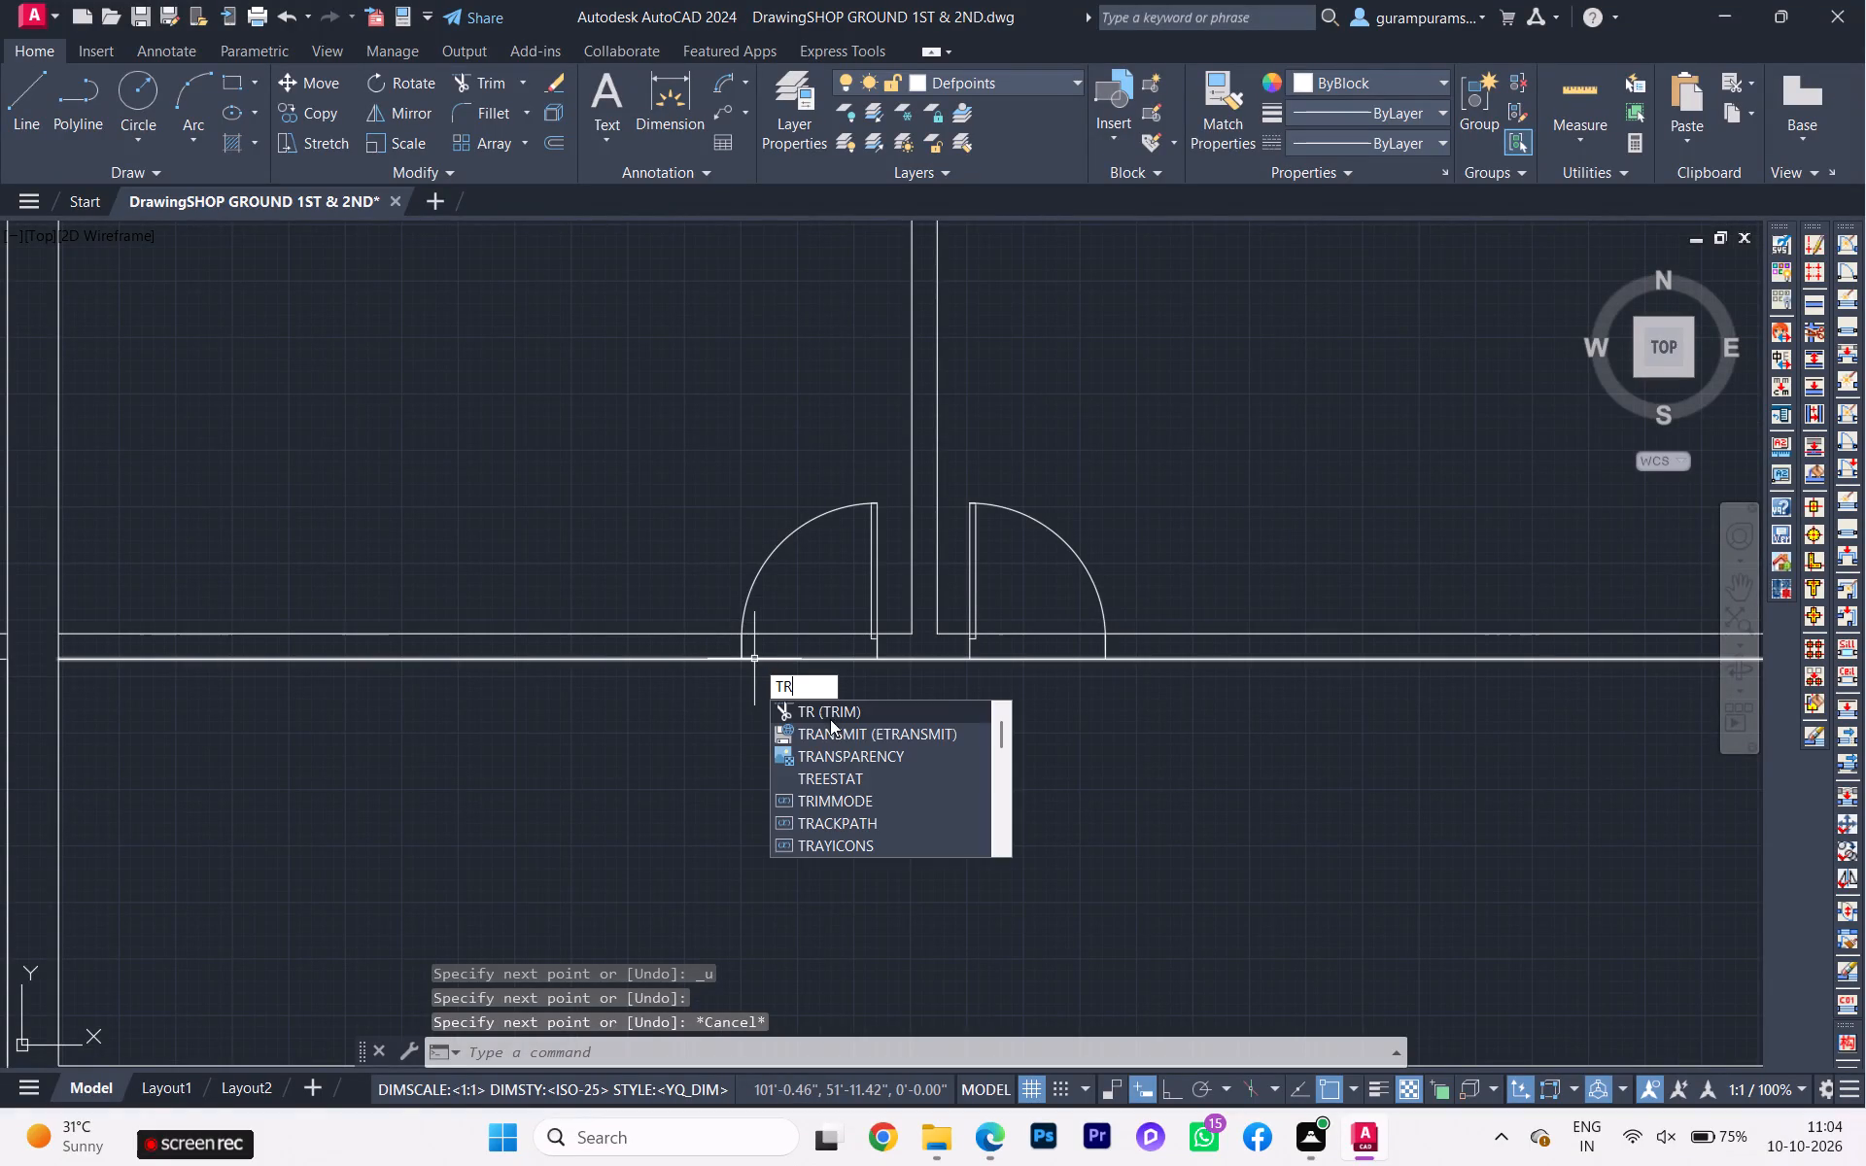
left_click(838, 710)
left_click(824, 673)
left_click(814, 609)
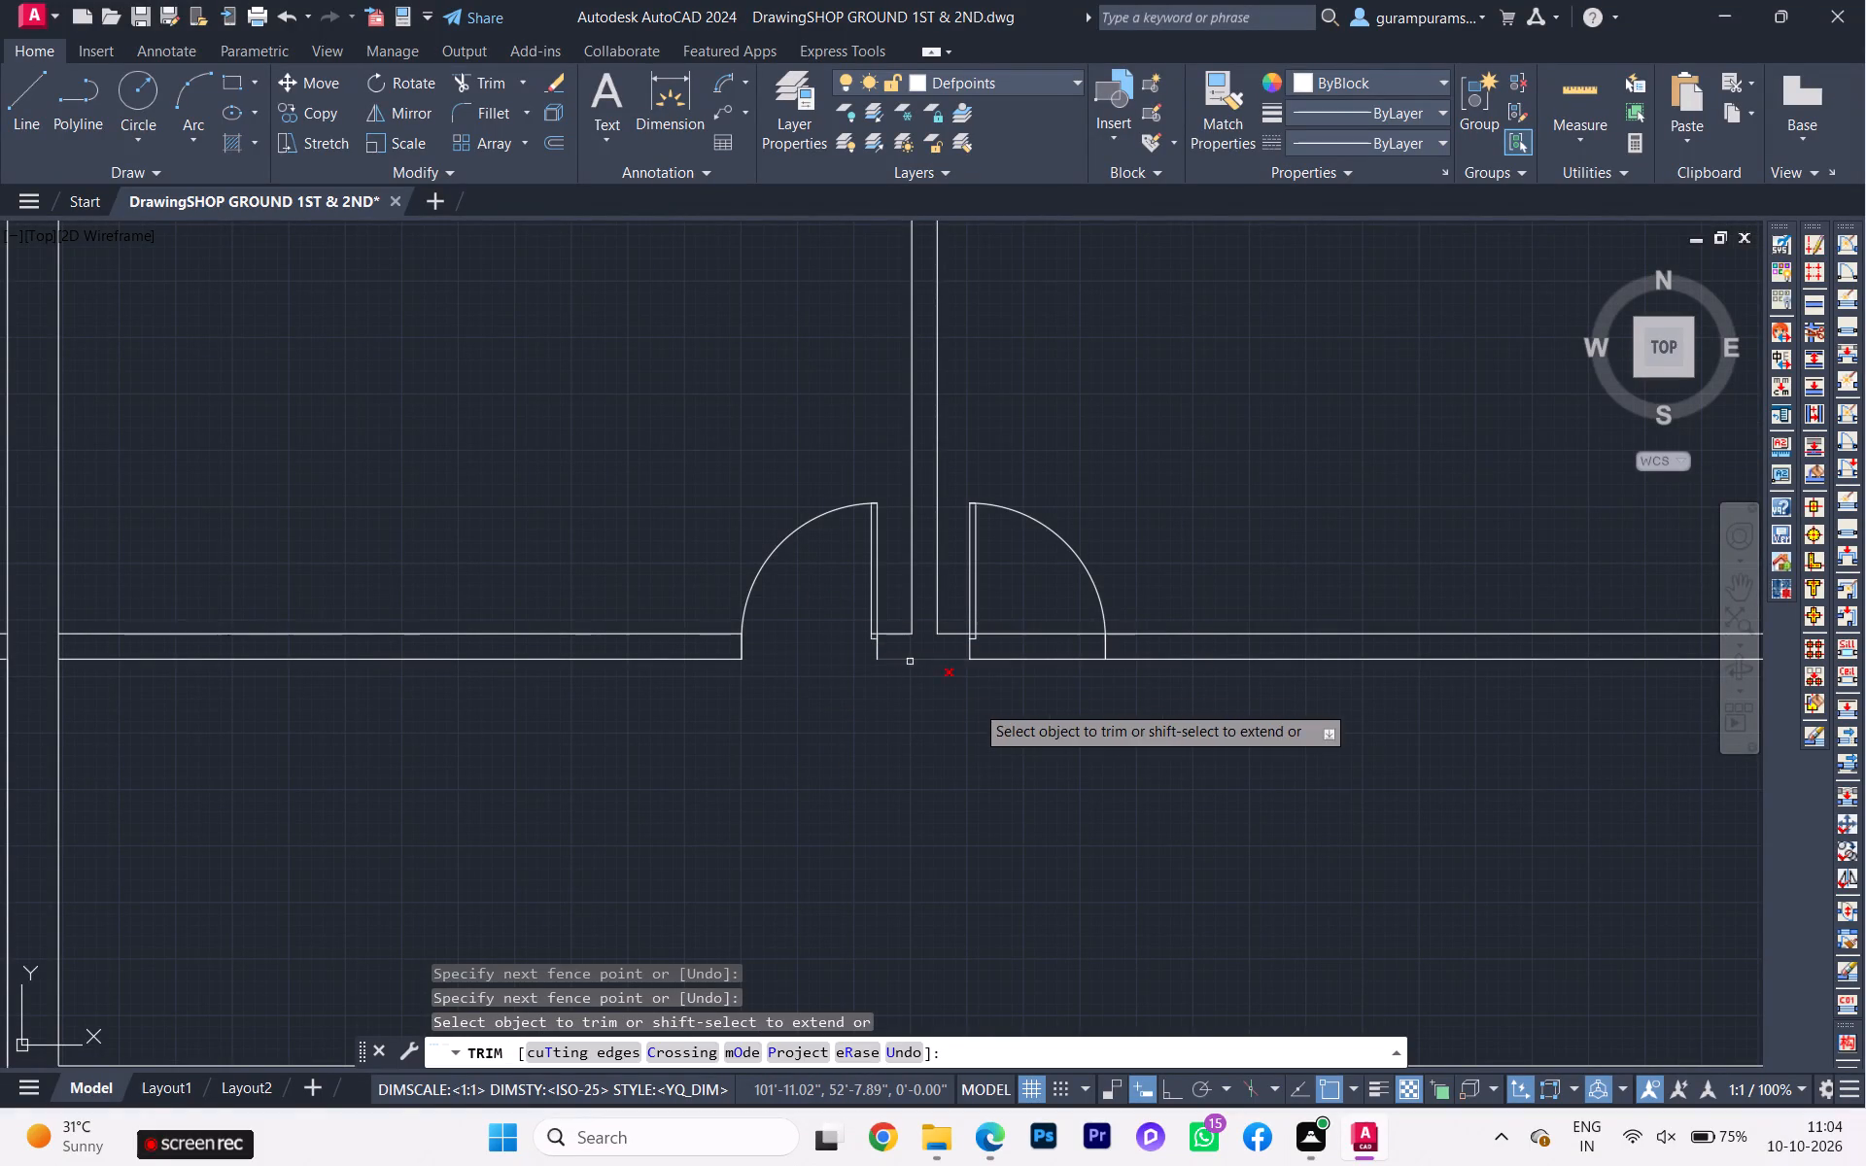
left_click(1018, 684)
left_click(1026, 607)
Compare the drawn floor plan with the reference plan image, examining the doors, baths and balconies of the lower rooms.
scroll(995, 654, "down", 4)
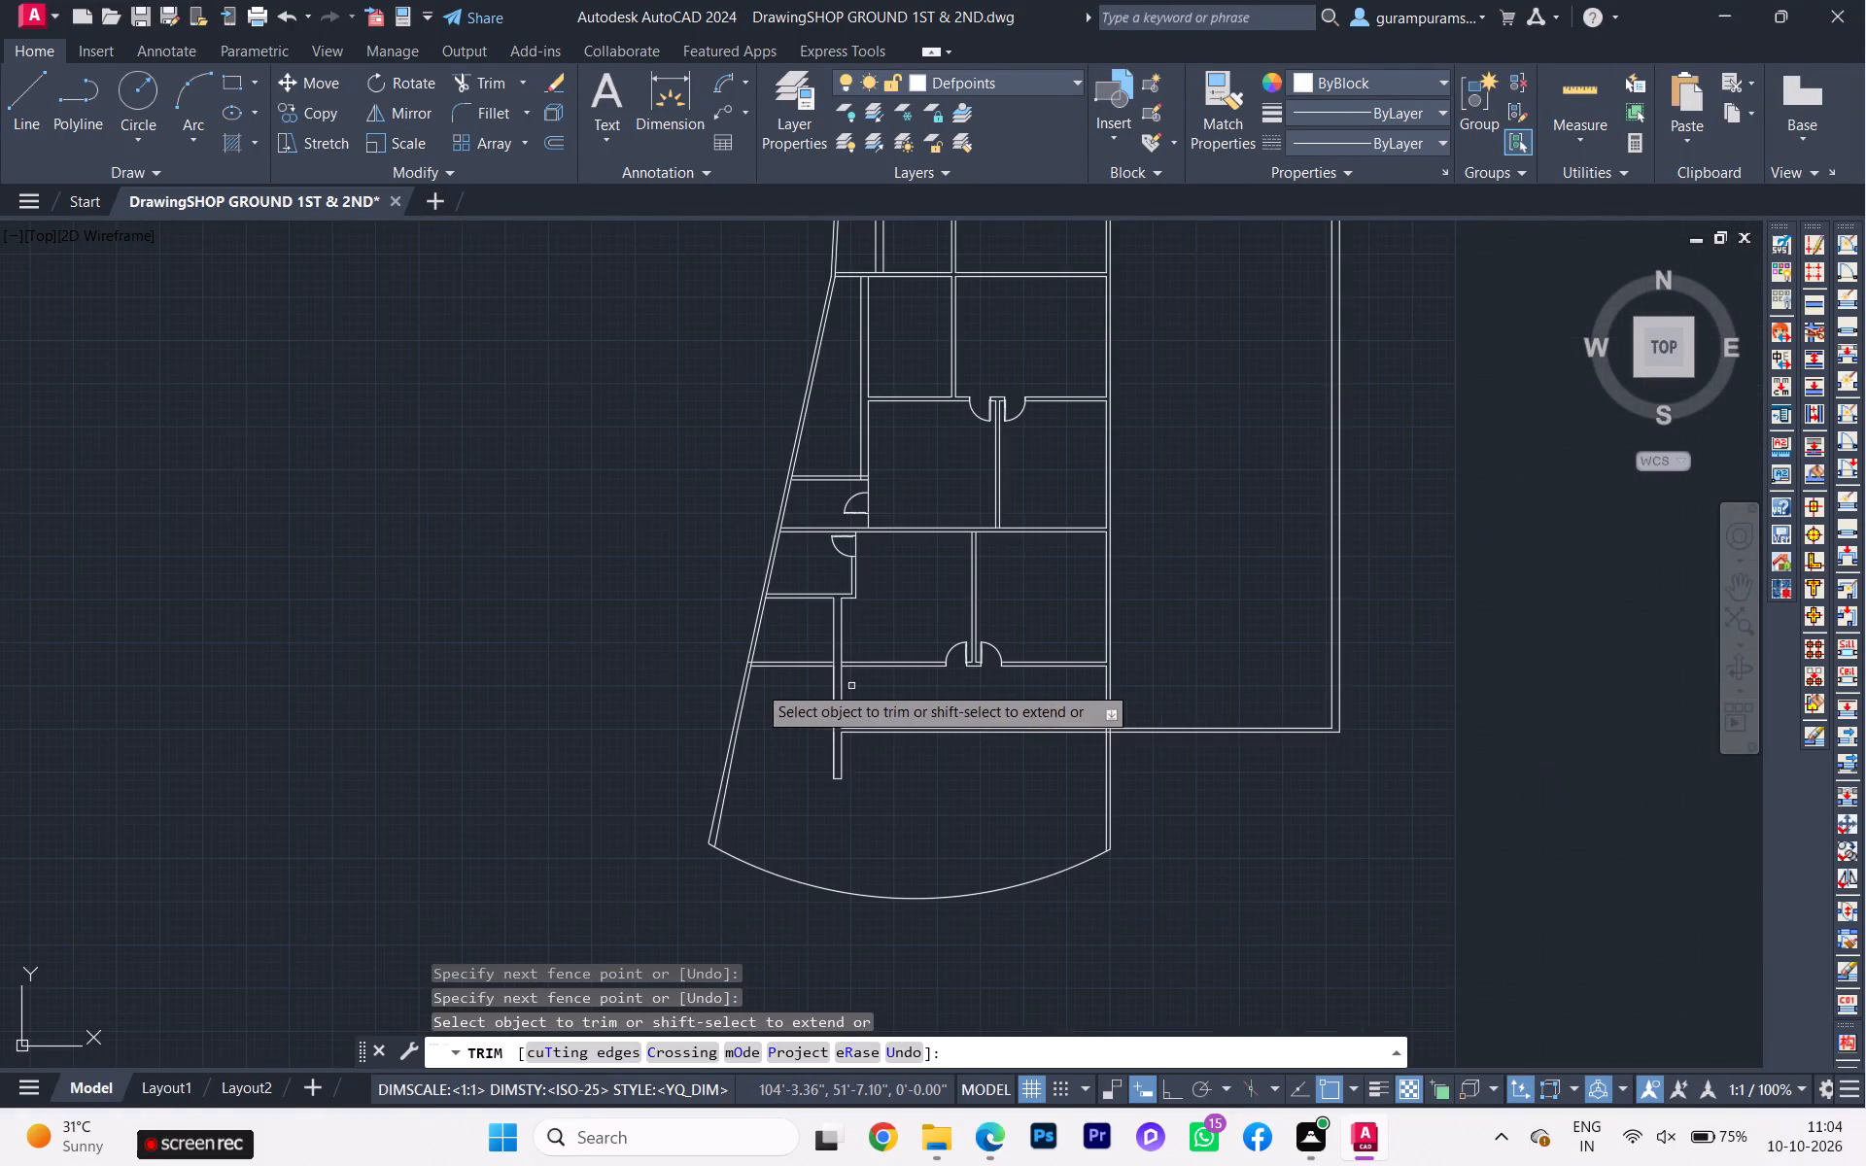
scroll(702, 683, "down", 1)
scroll(581, 549, "down", 1)
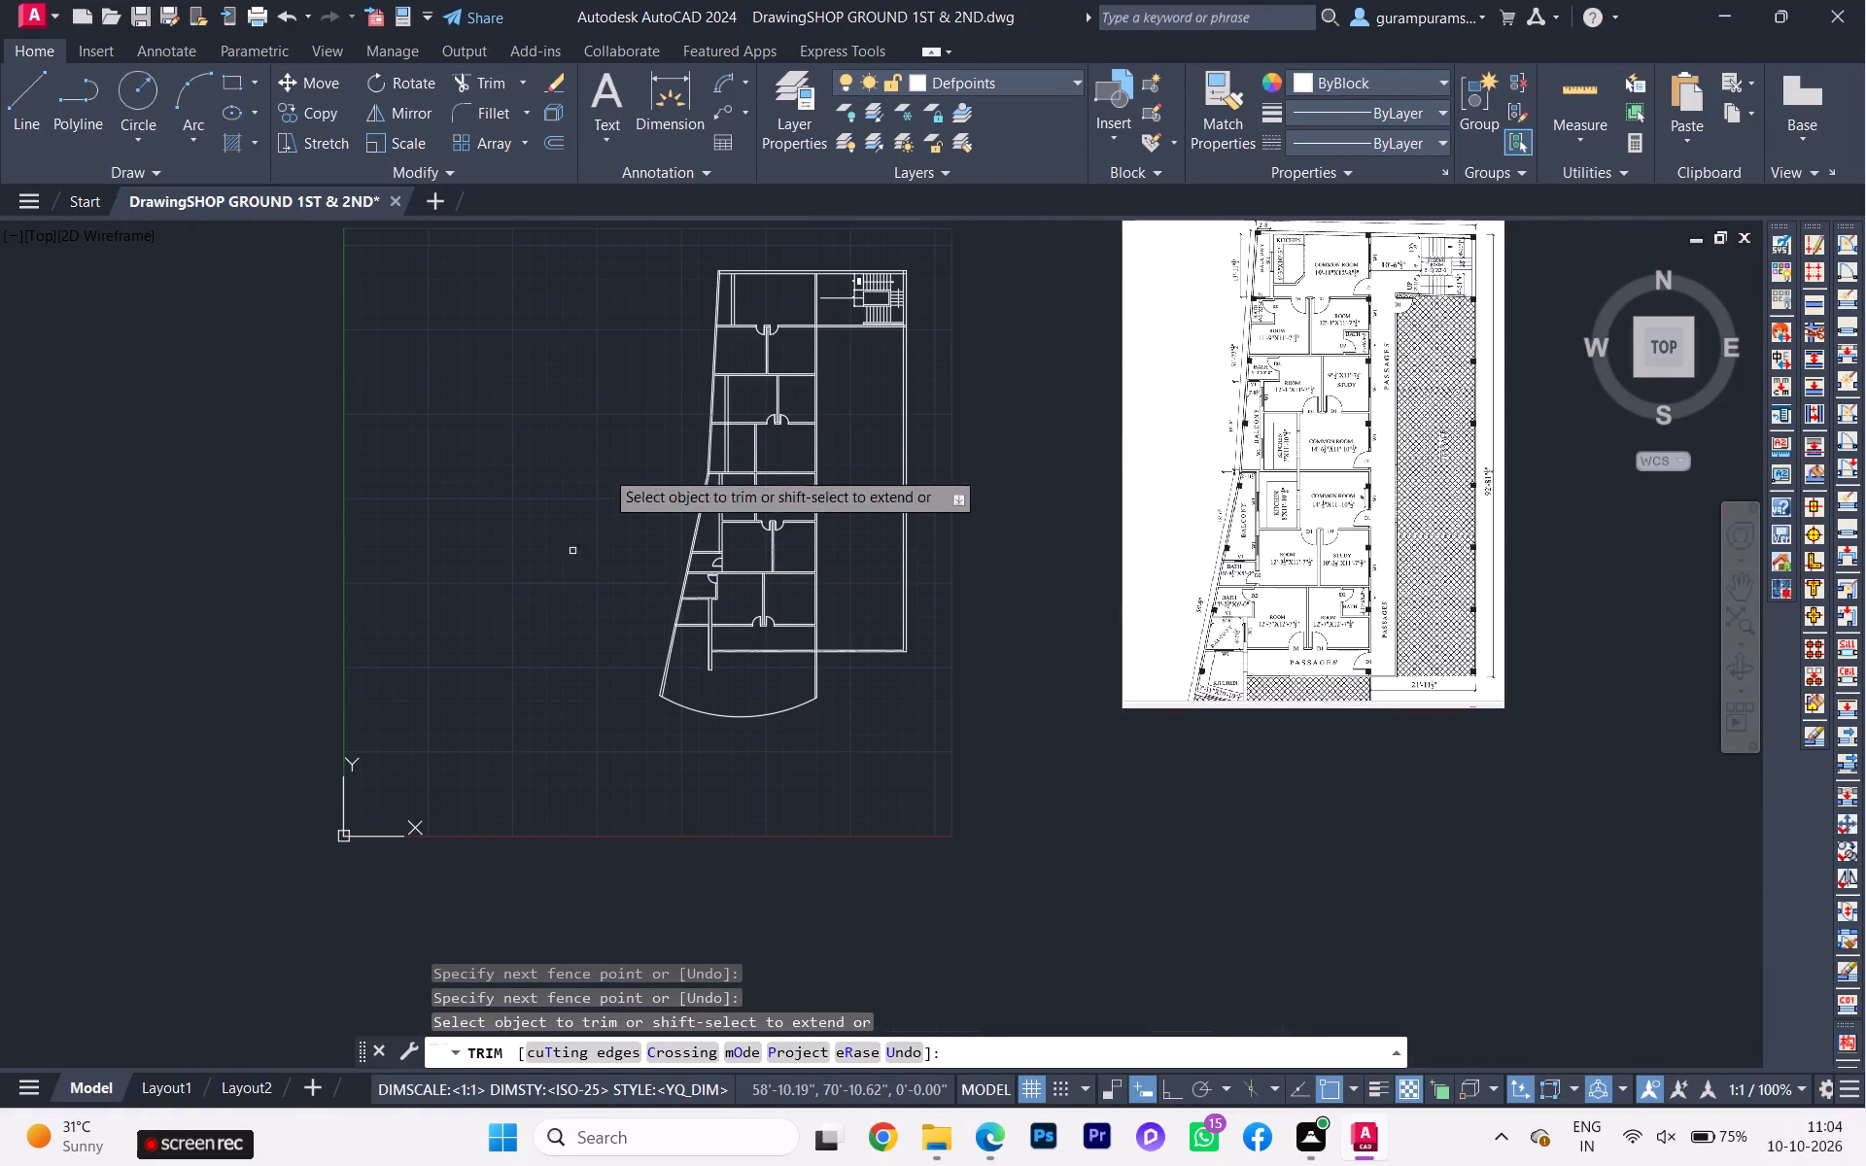
scroll(1334, 586, "up", 1)
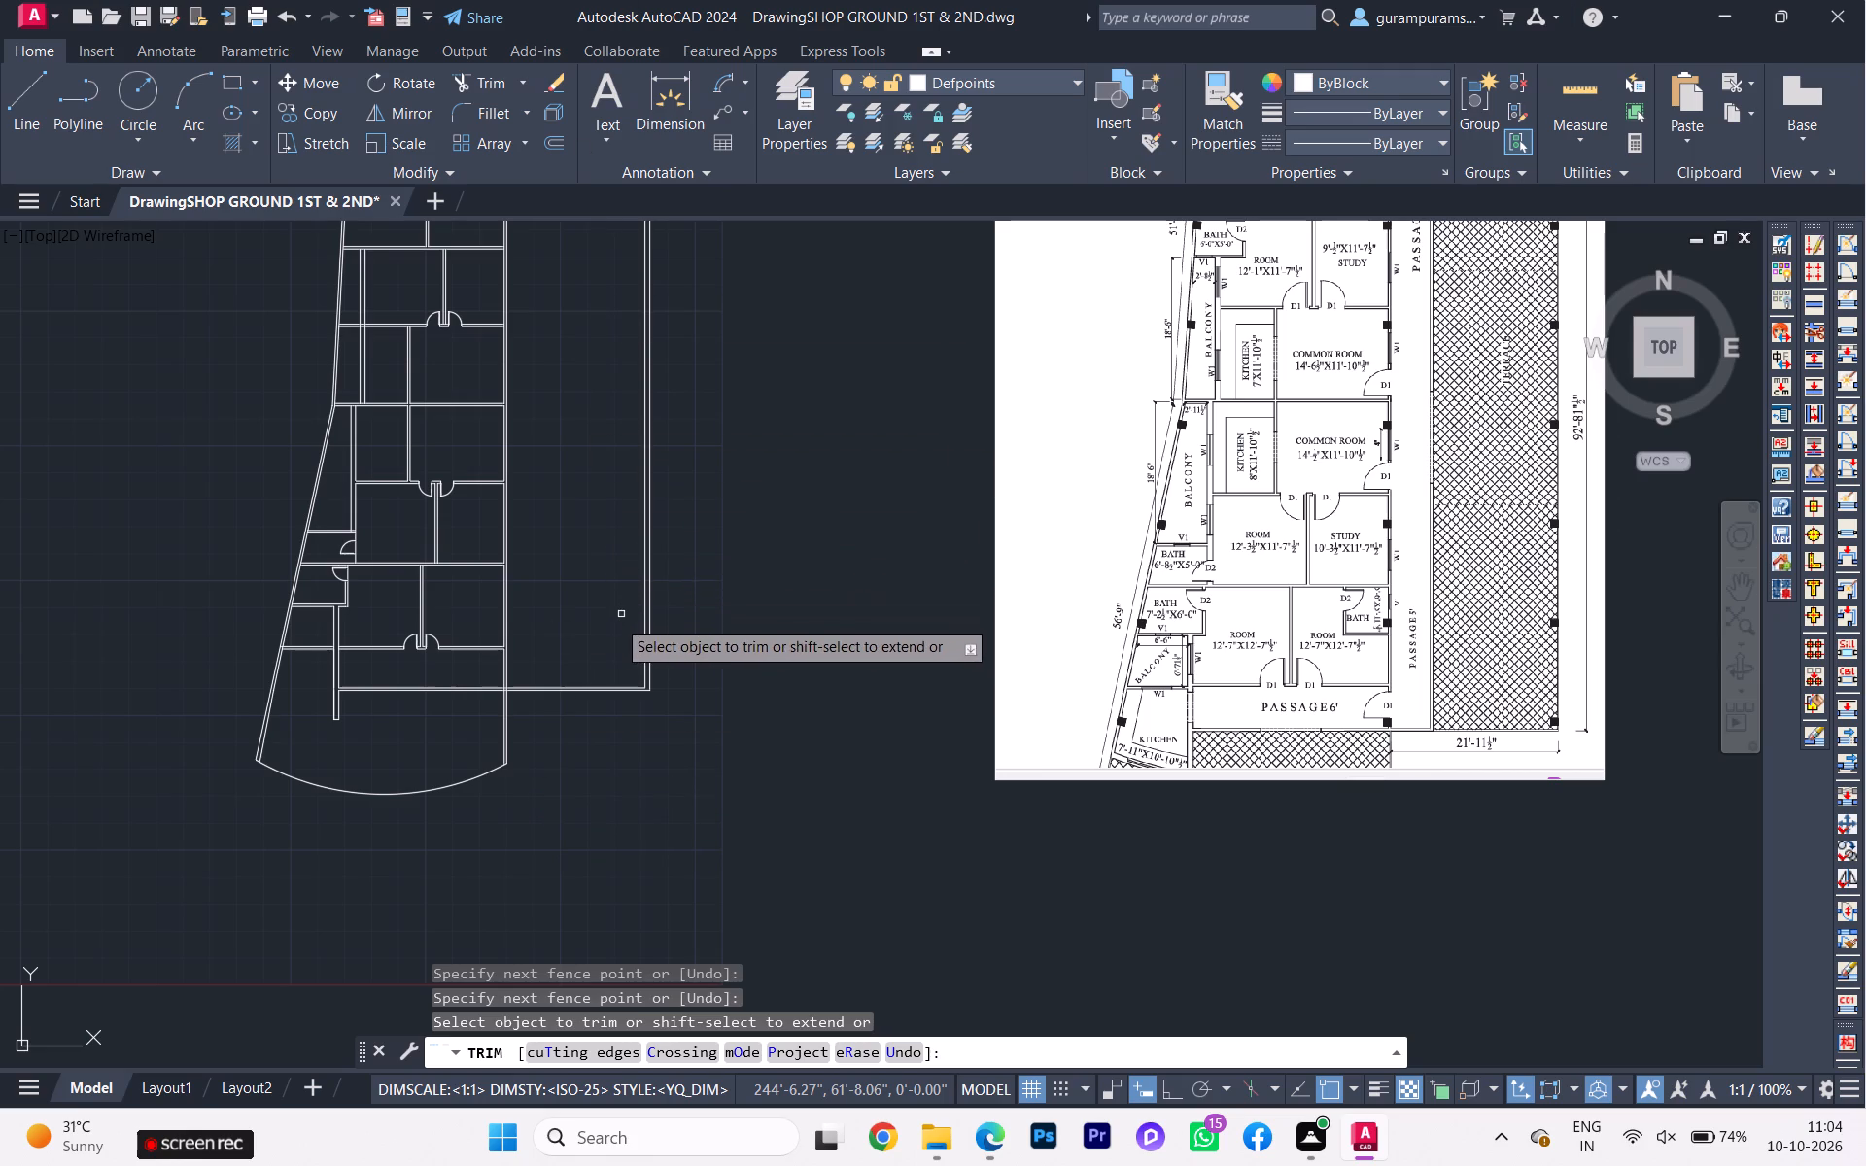
scroll(550, 398, "up", 2)
scroll(550, 396, "down", 1)
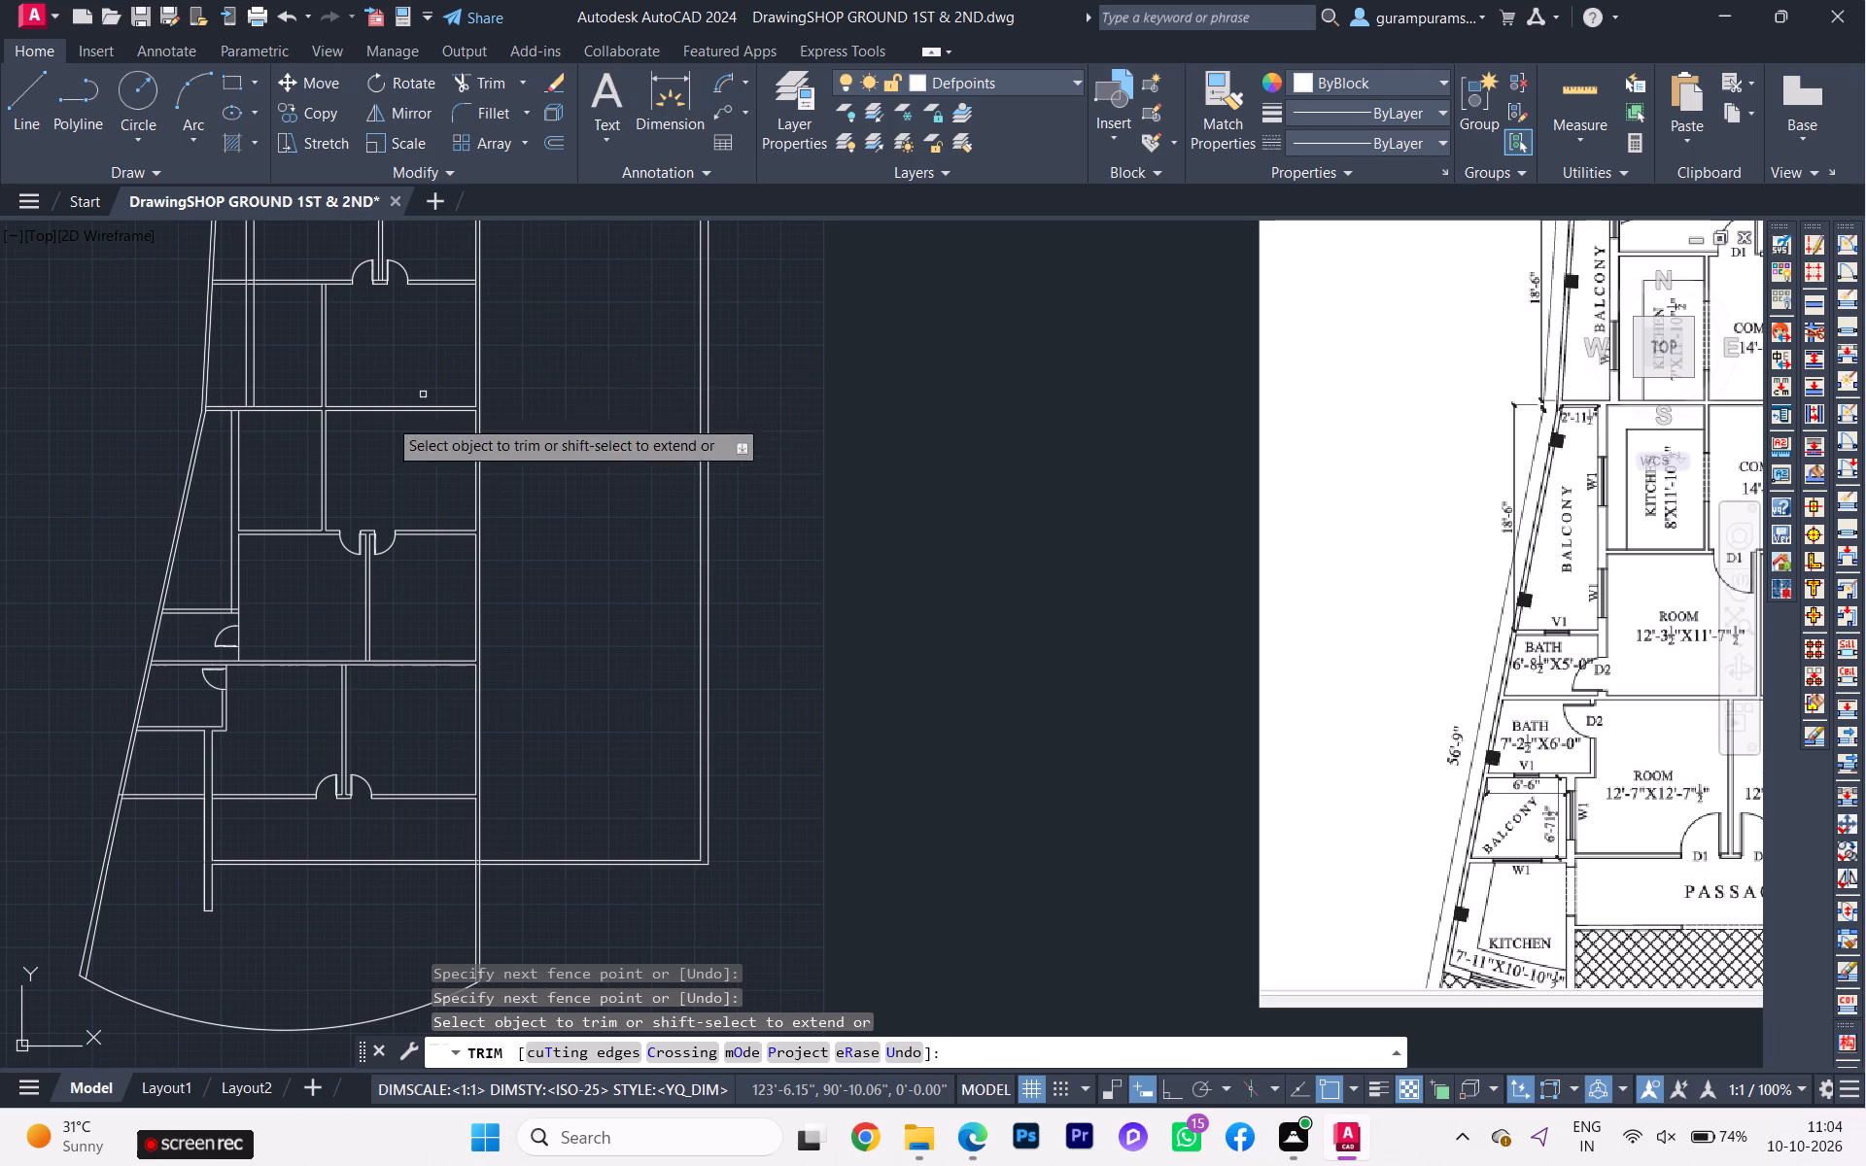
key("Escape")
scroll(435, 463, "down", 2)
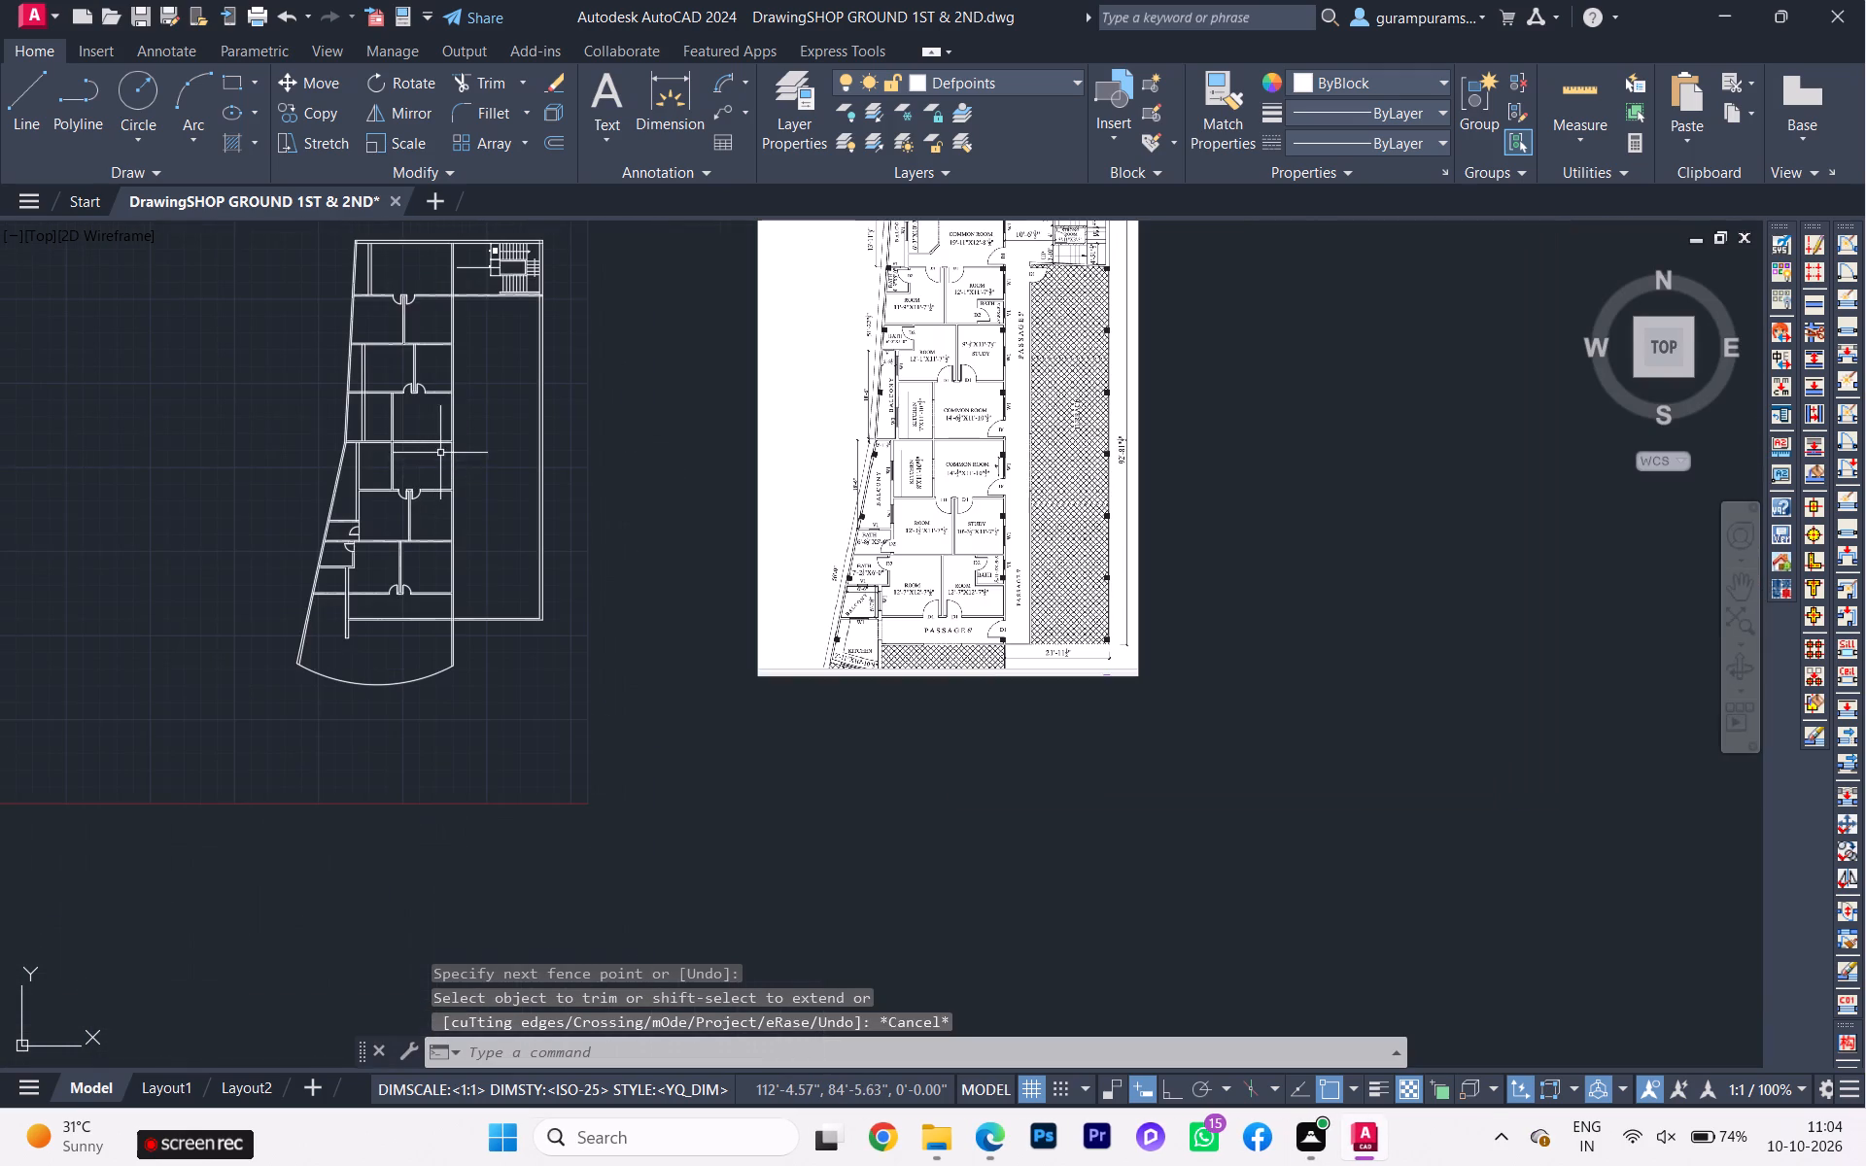
Insert a Door - Imperial block in the empty space east of the drawn floor plan.
scroll(1006, 339, "up", 2)
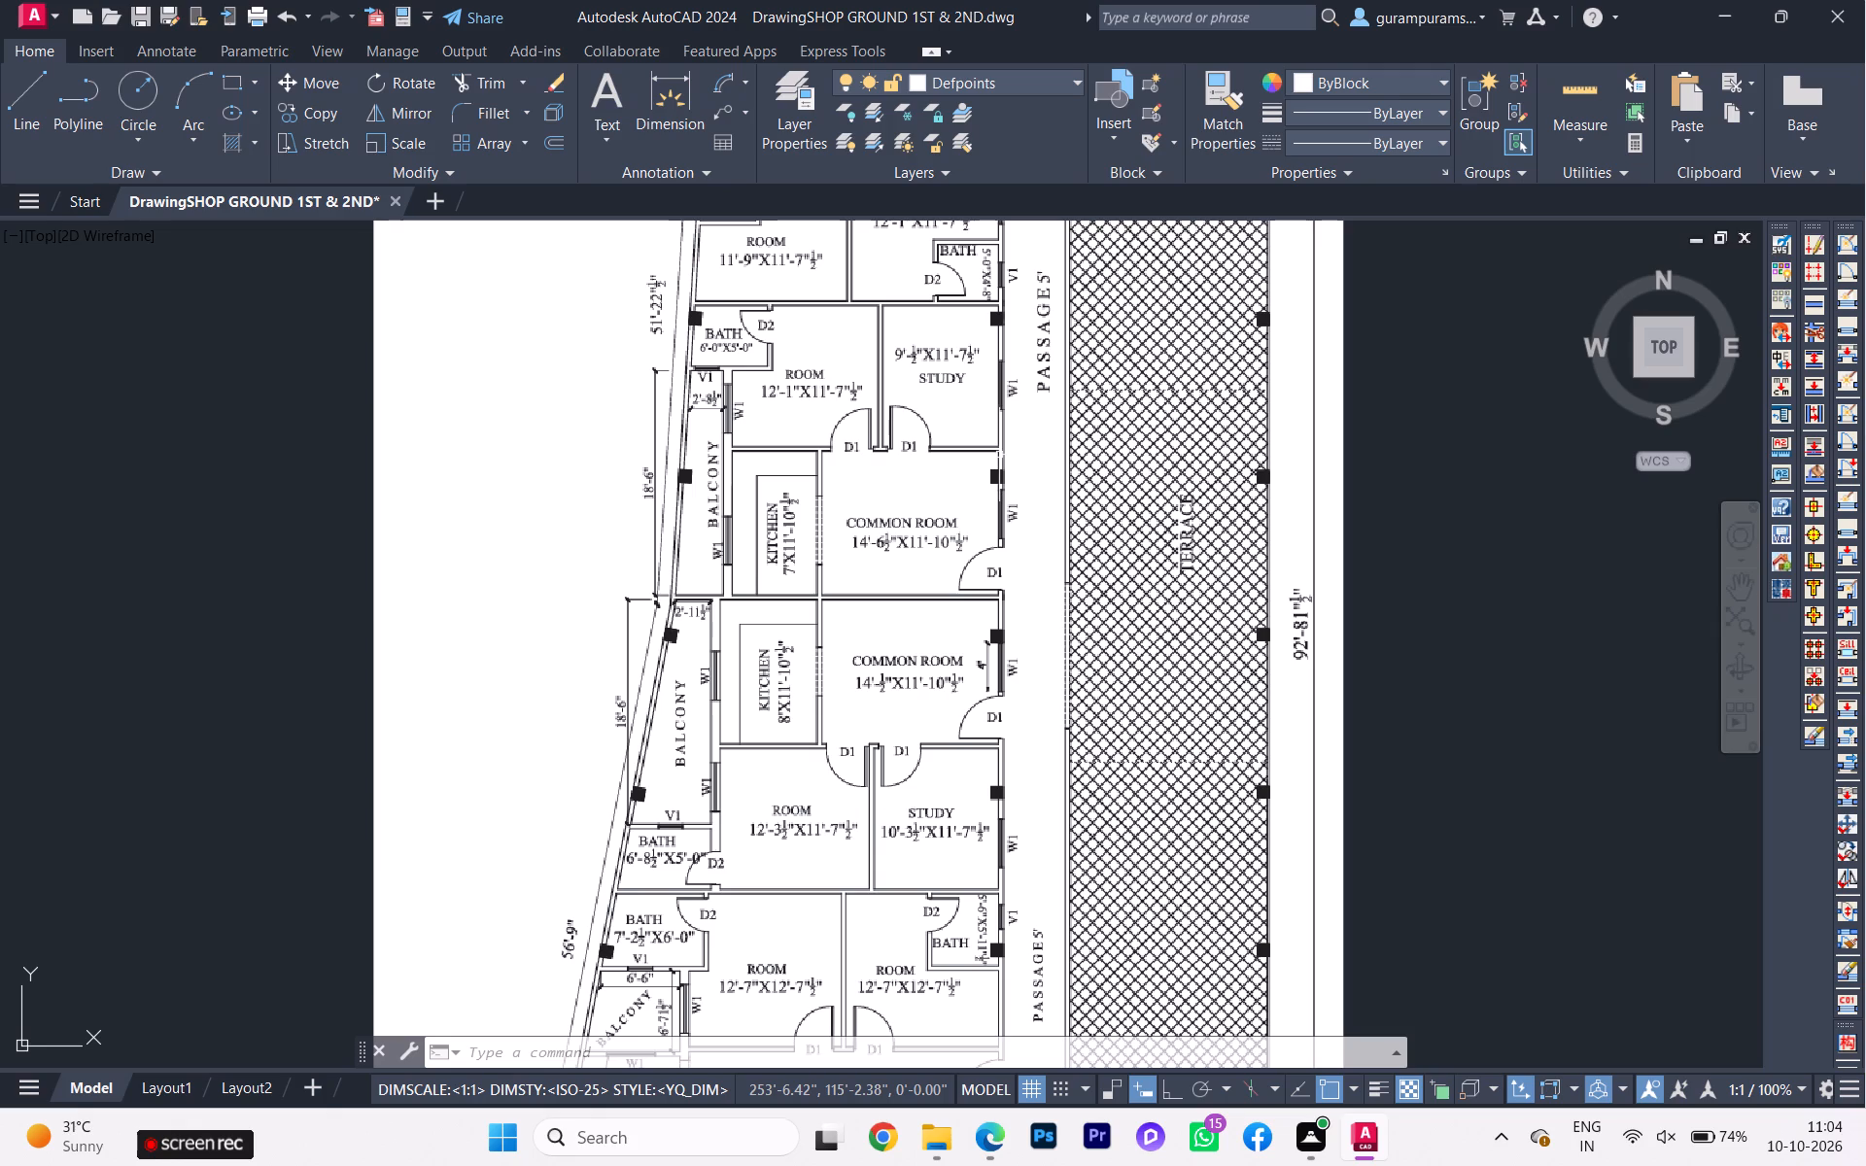
scroll(1000, 456, "down", 3)
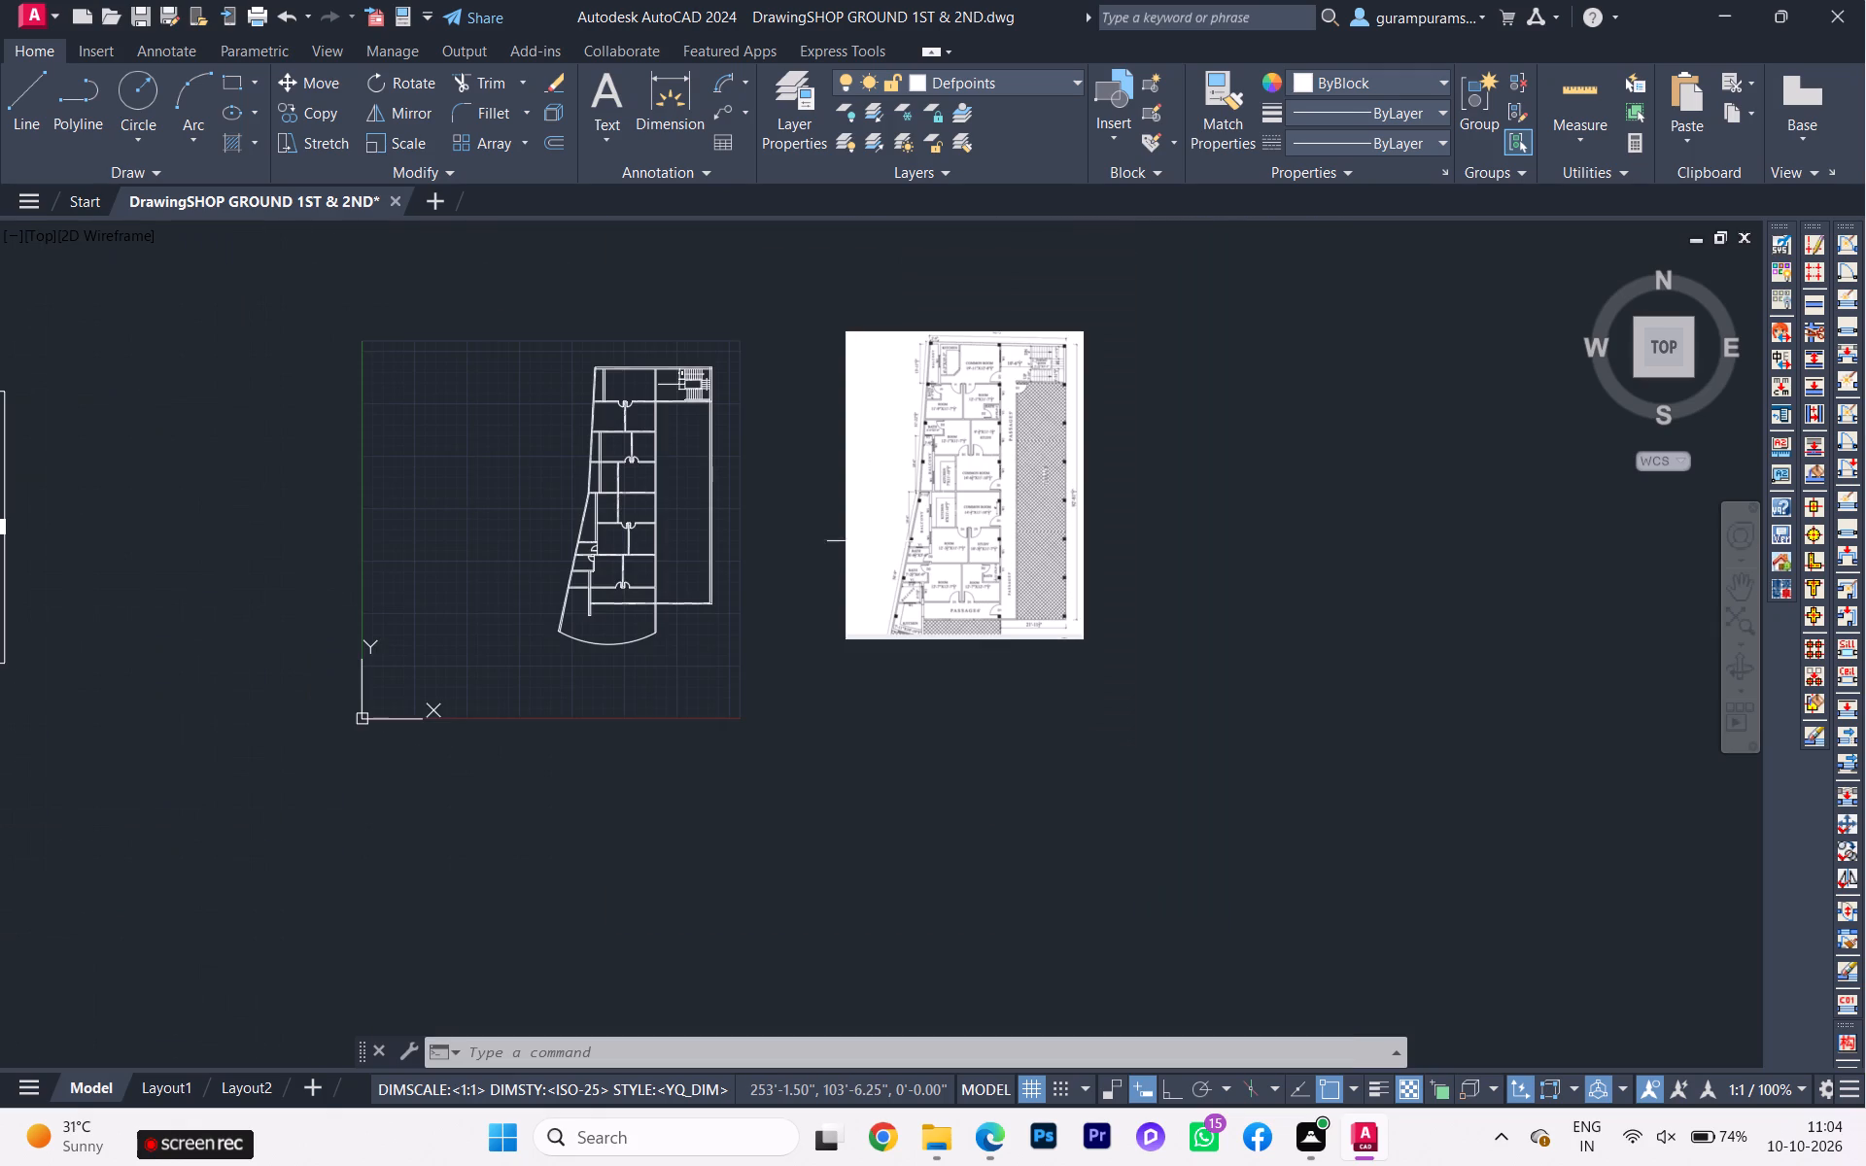
scroll(677, 483, "up", 2)
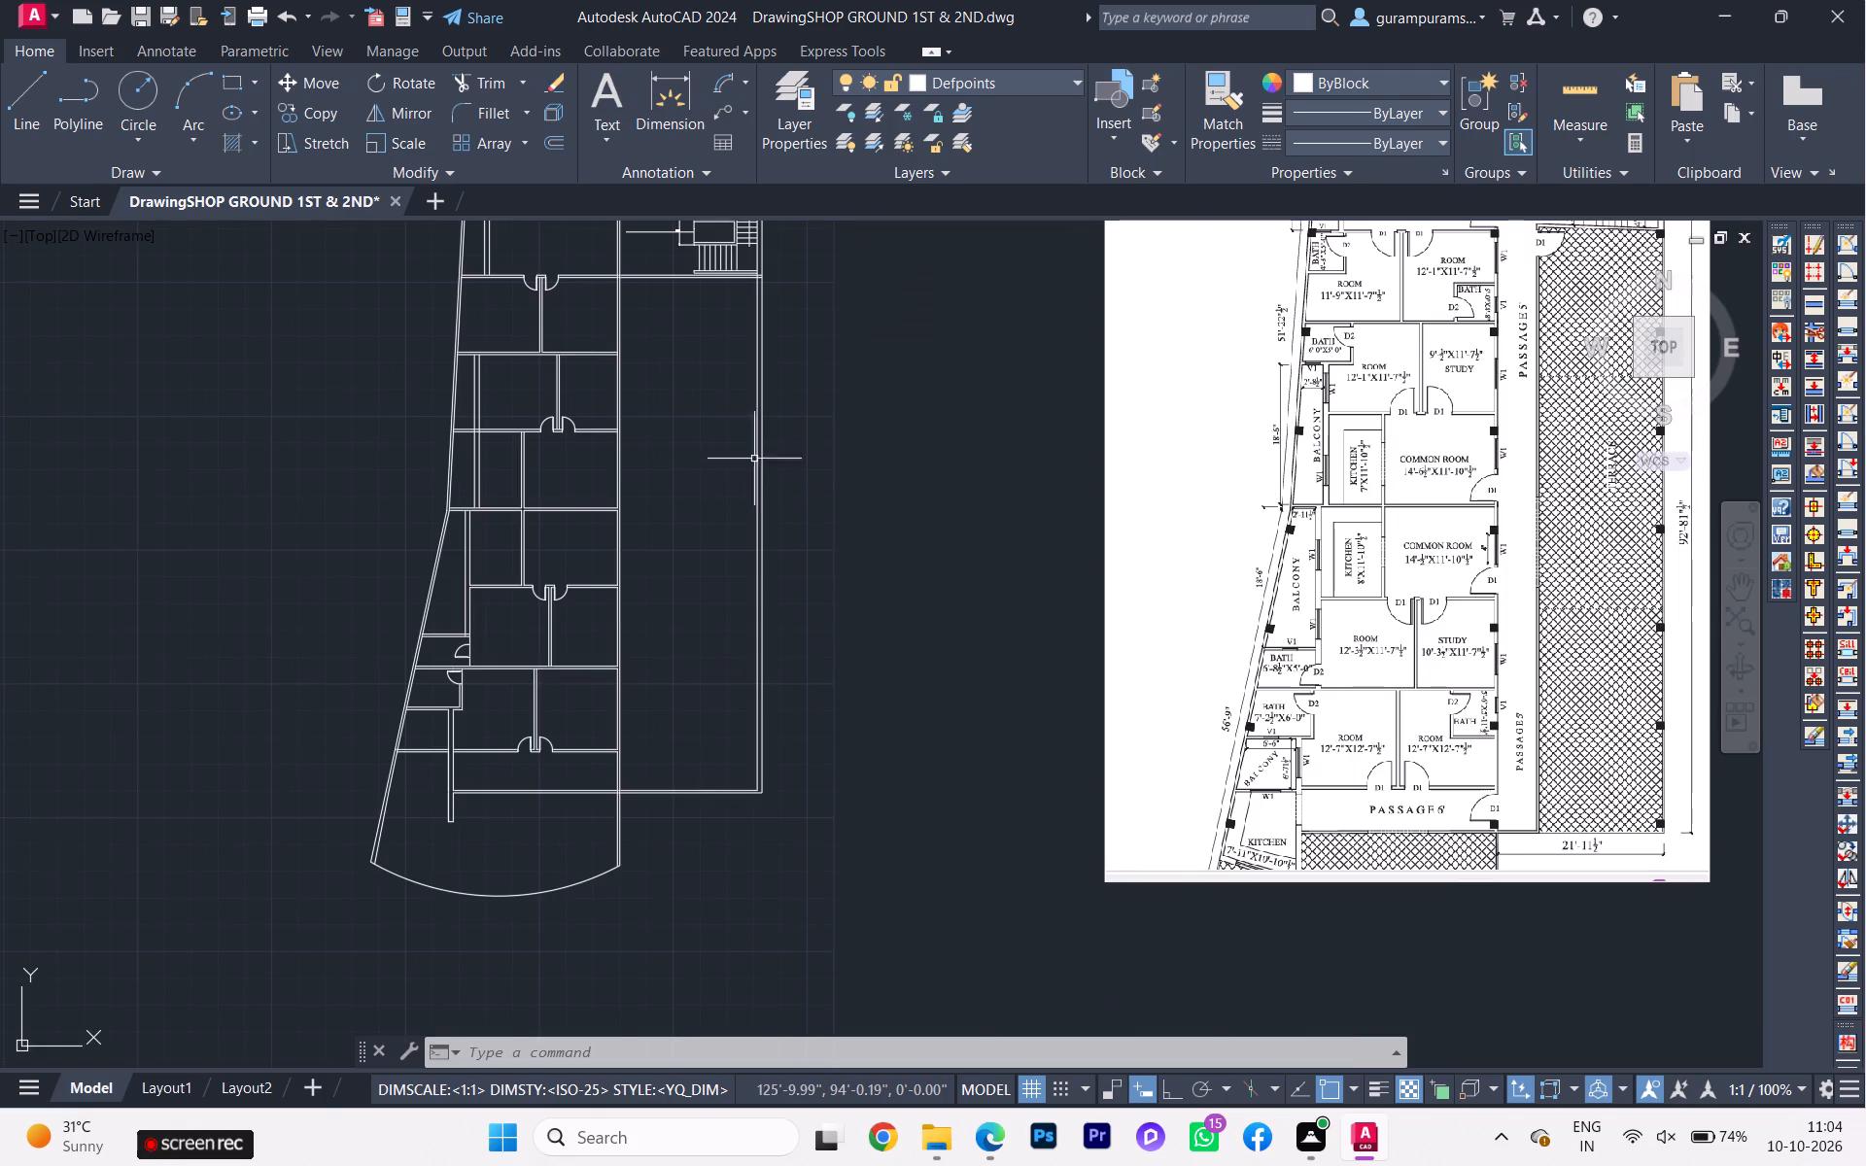
key("ctrl+3")
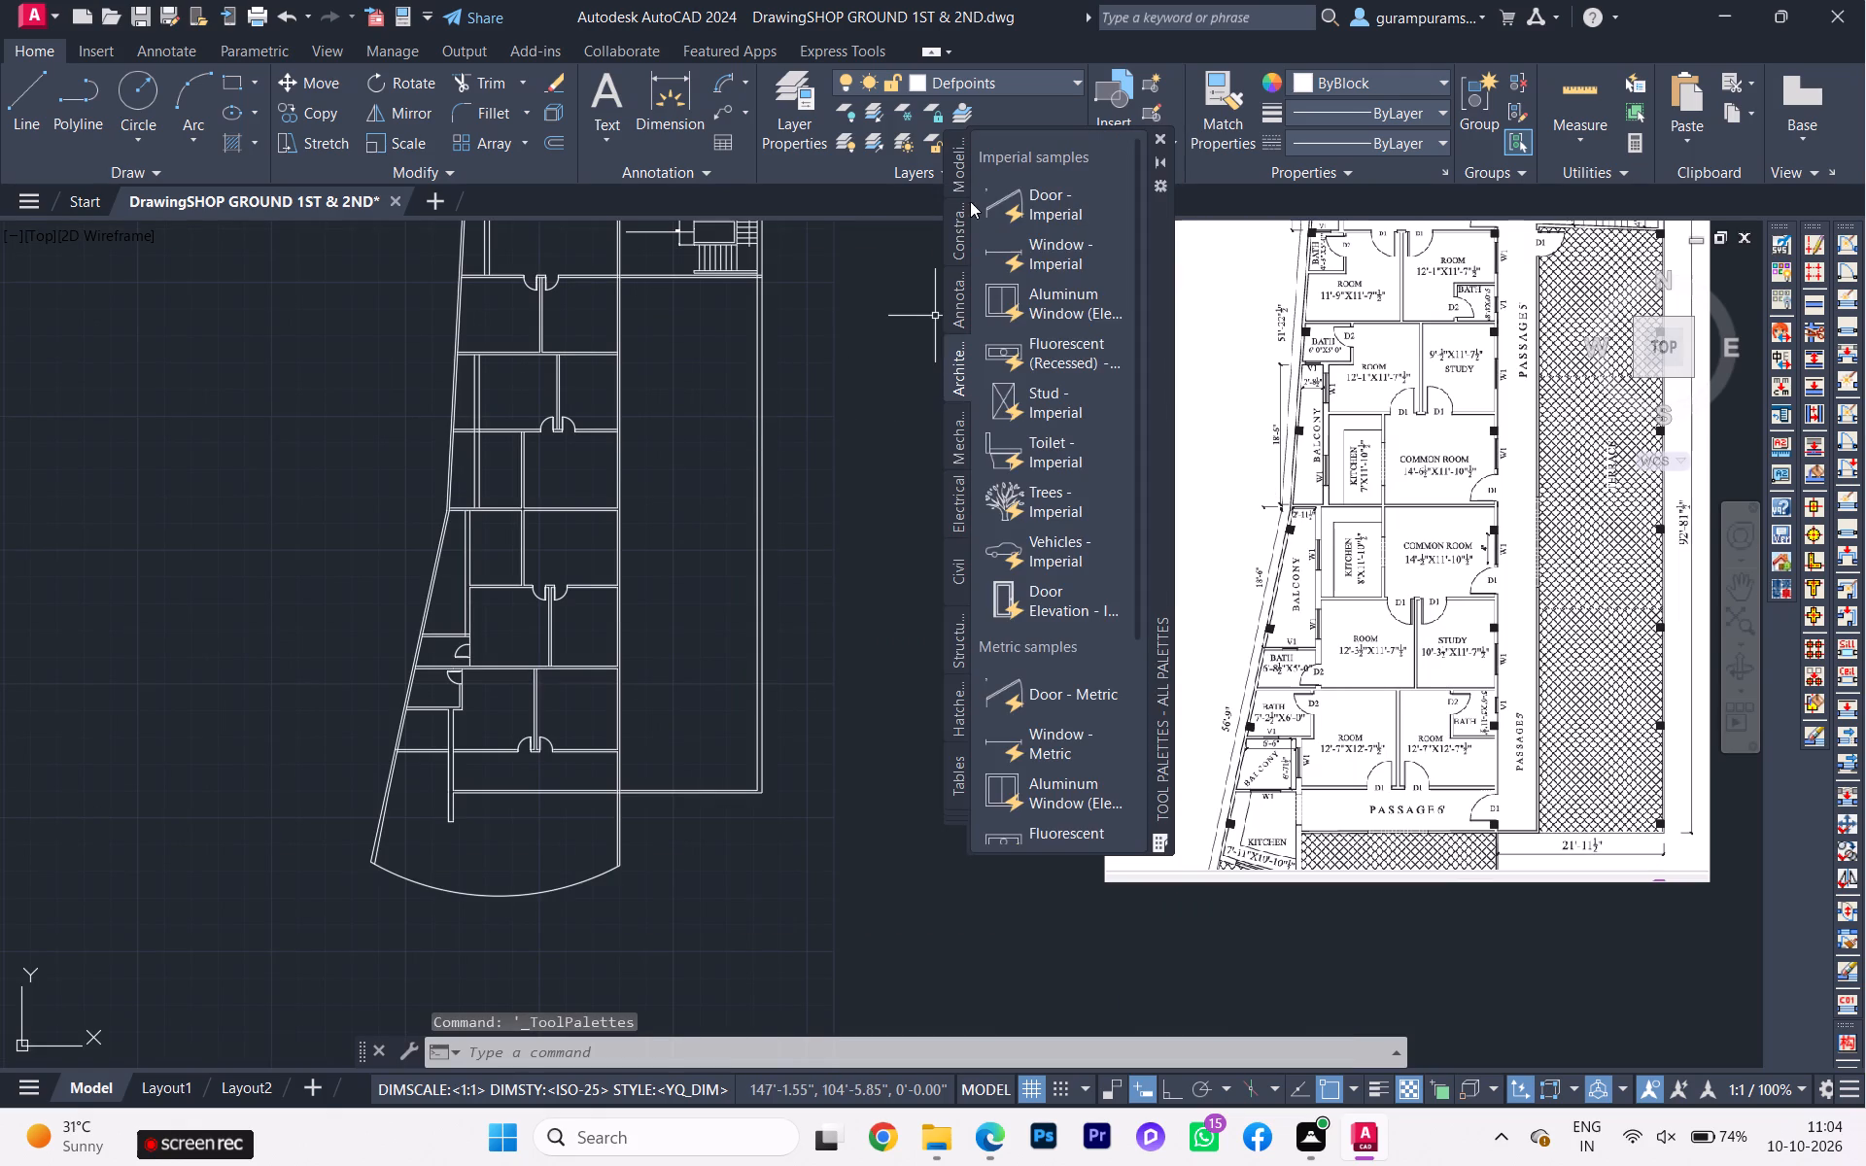
left_click(1007, 200)
left_click(864, 378)
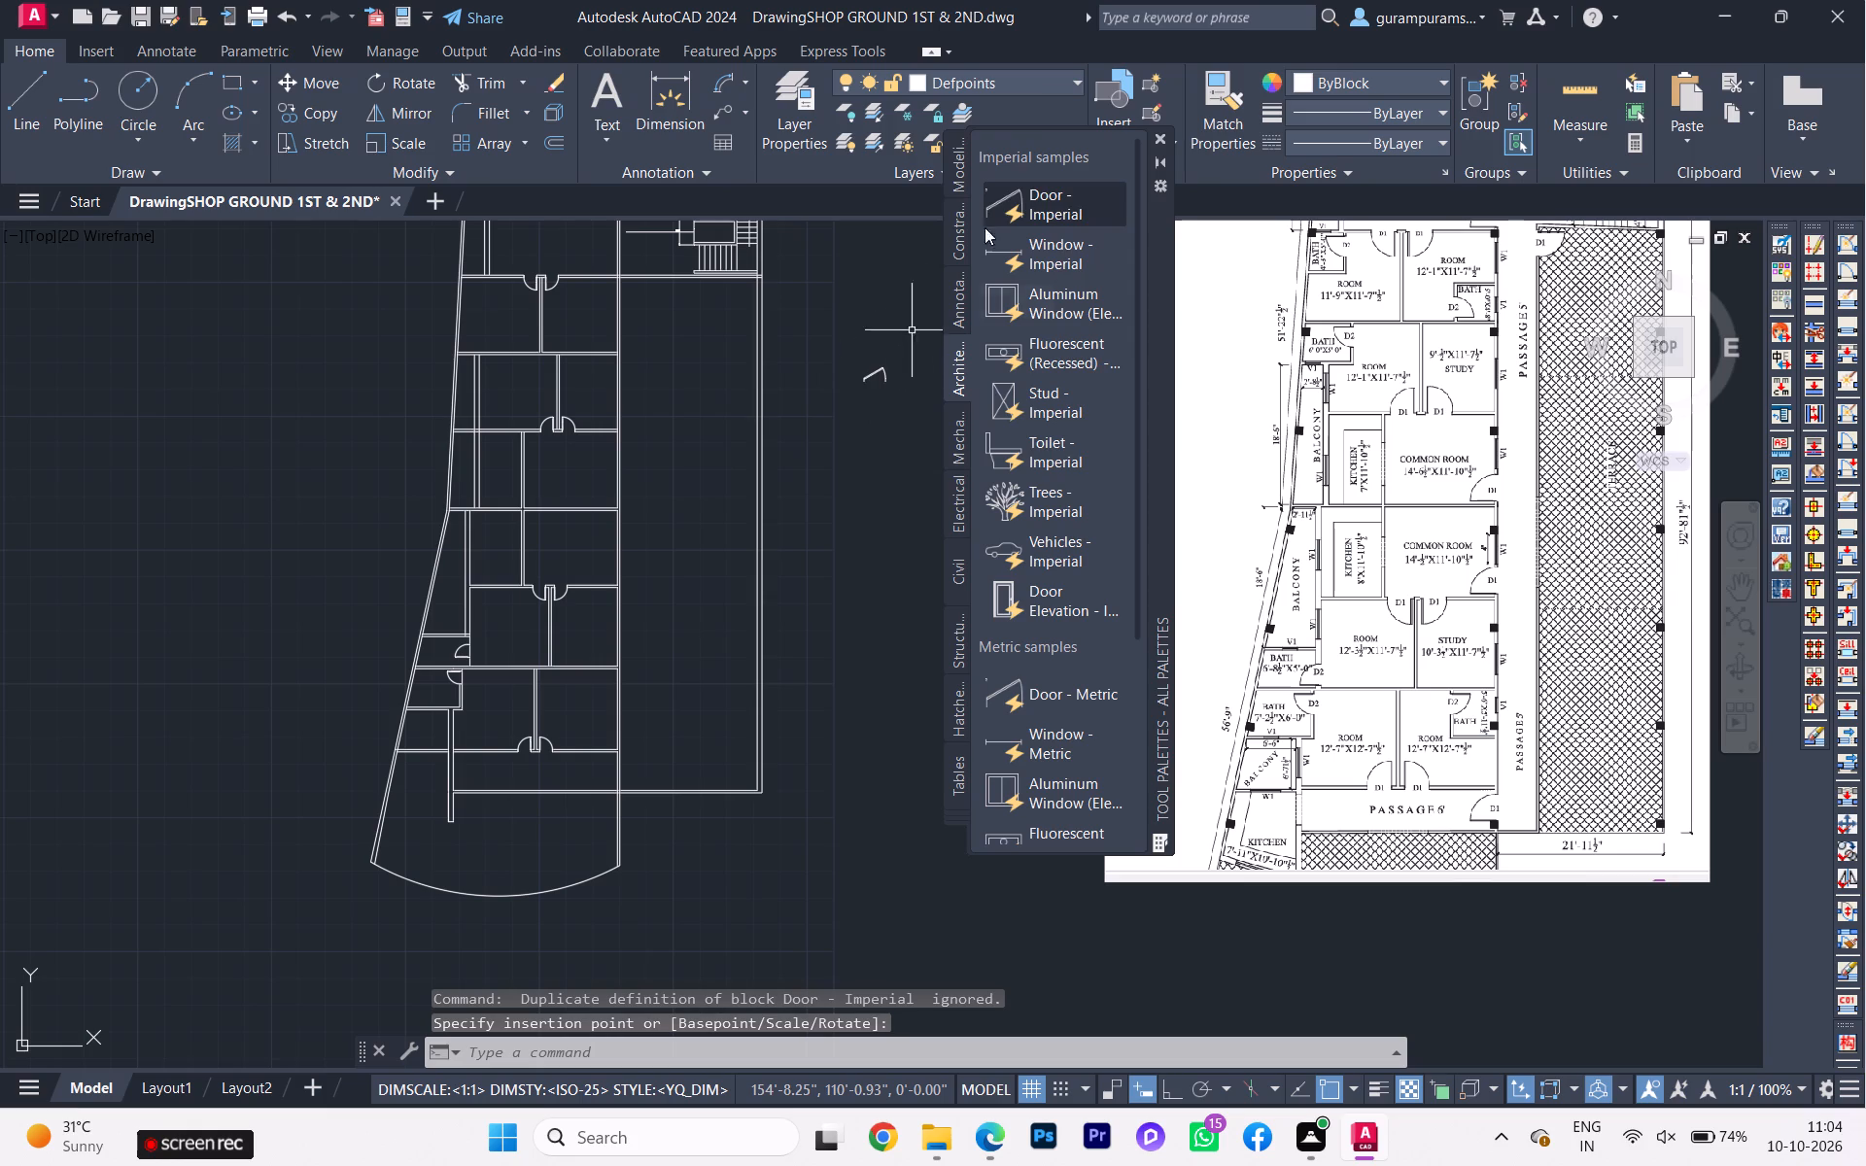
left_click(1158, 133)
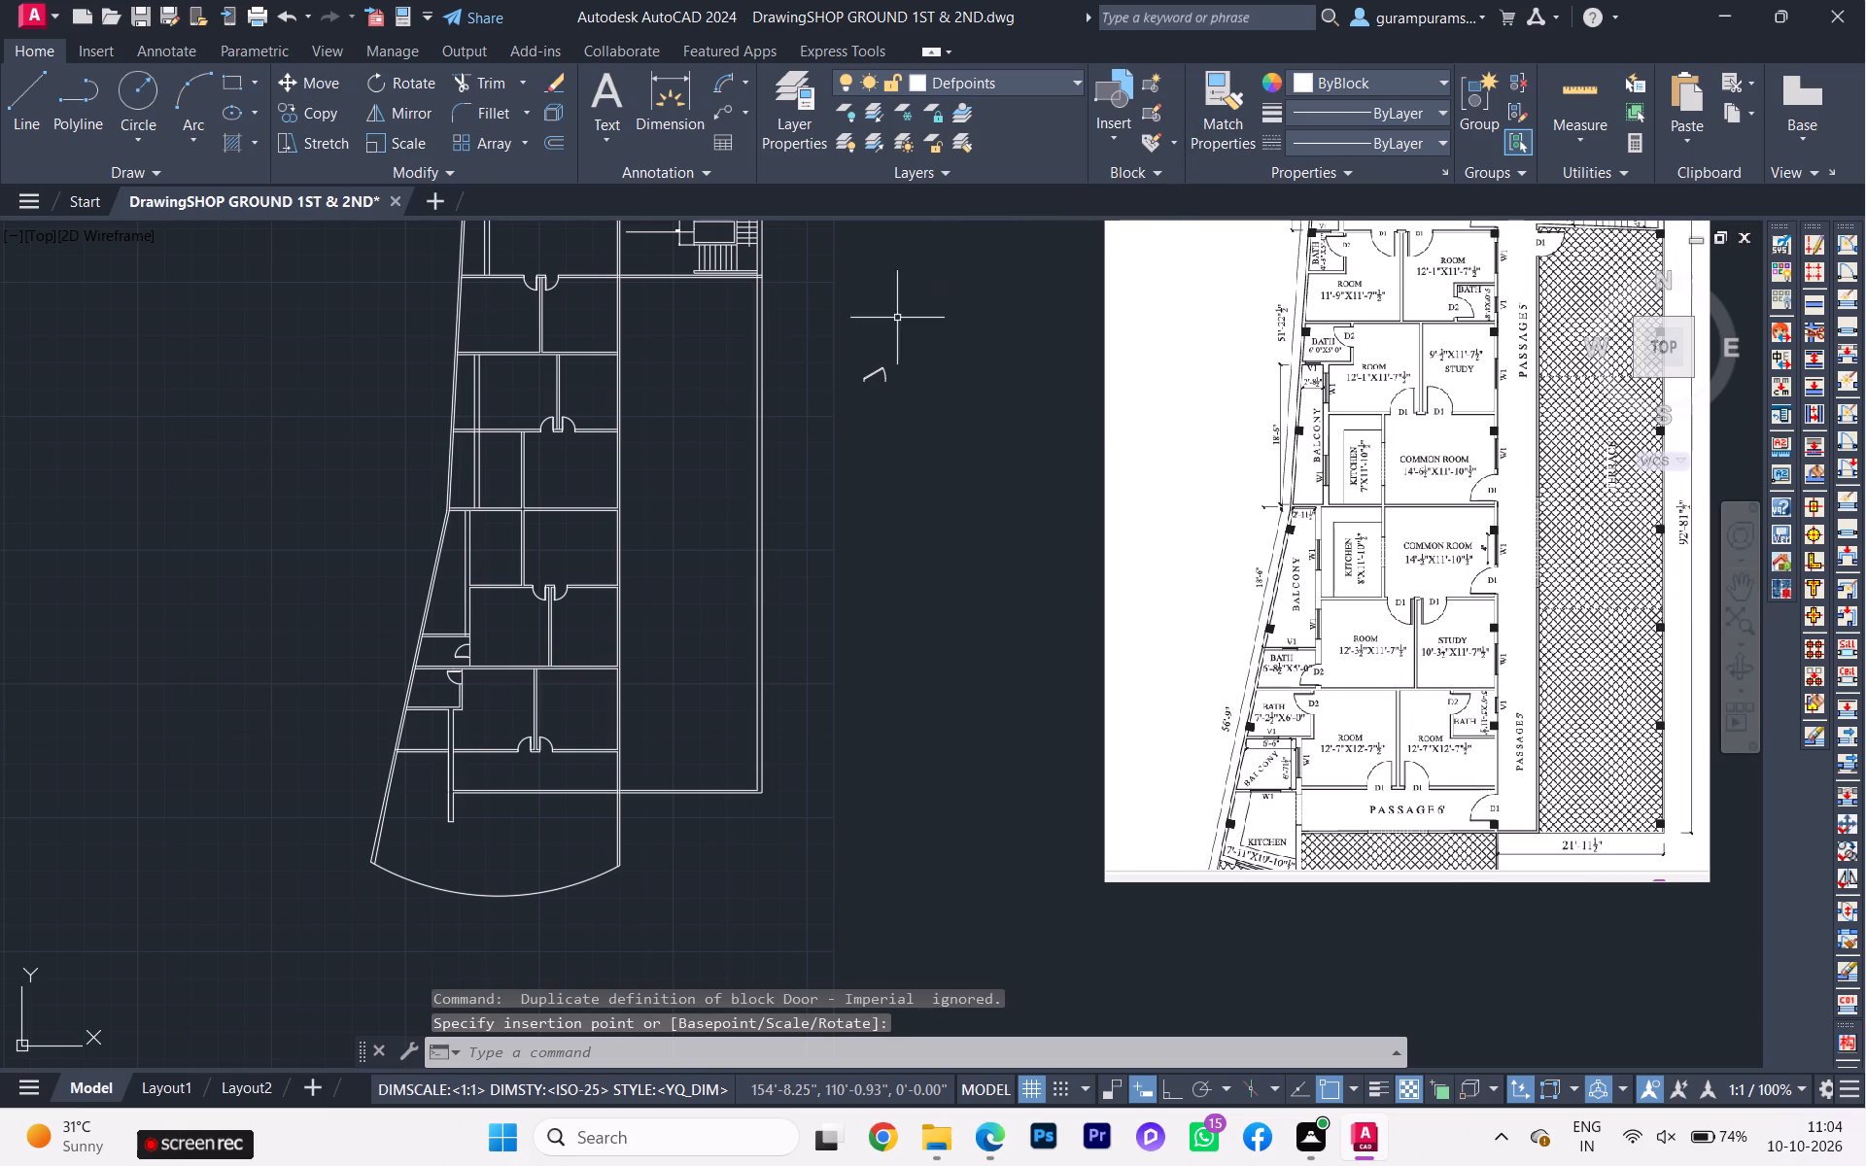
Set the inserted door block fully open, with its leaf perpendicular to the opening.
left_click(888, 394)
left_click(865, 357)
scroll(887, 377, "up", 5)
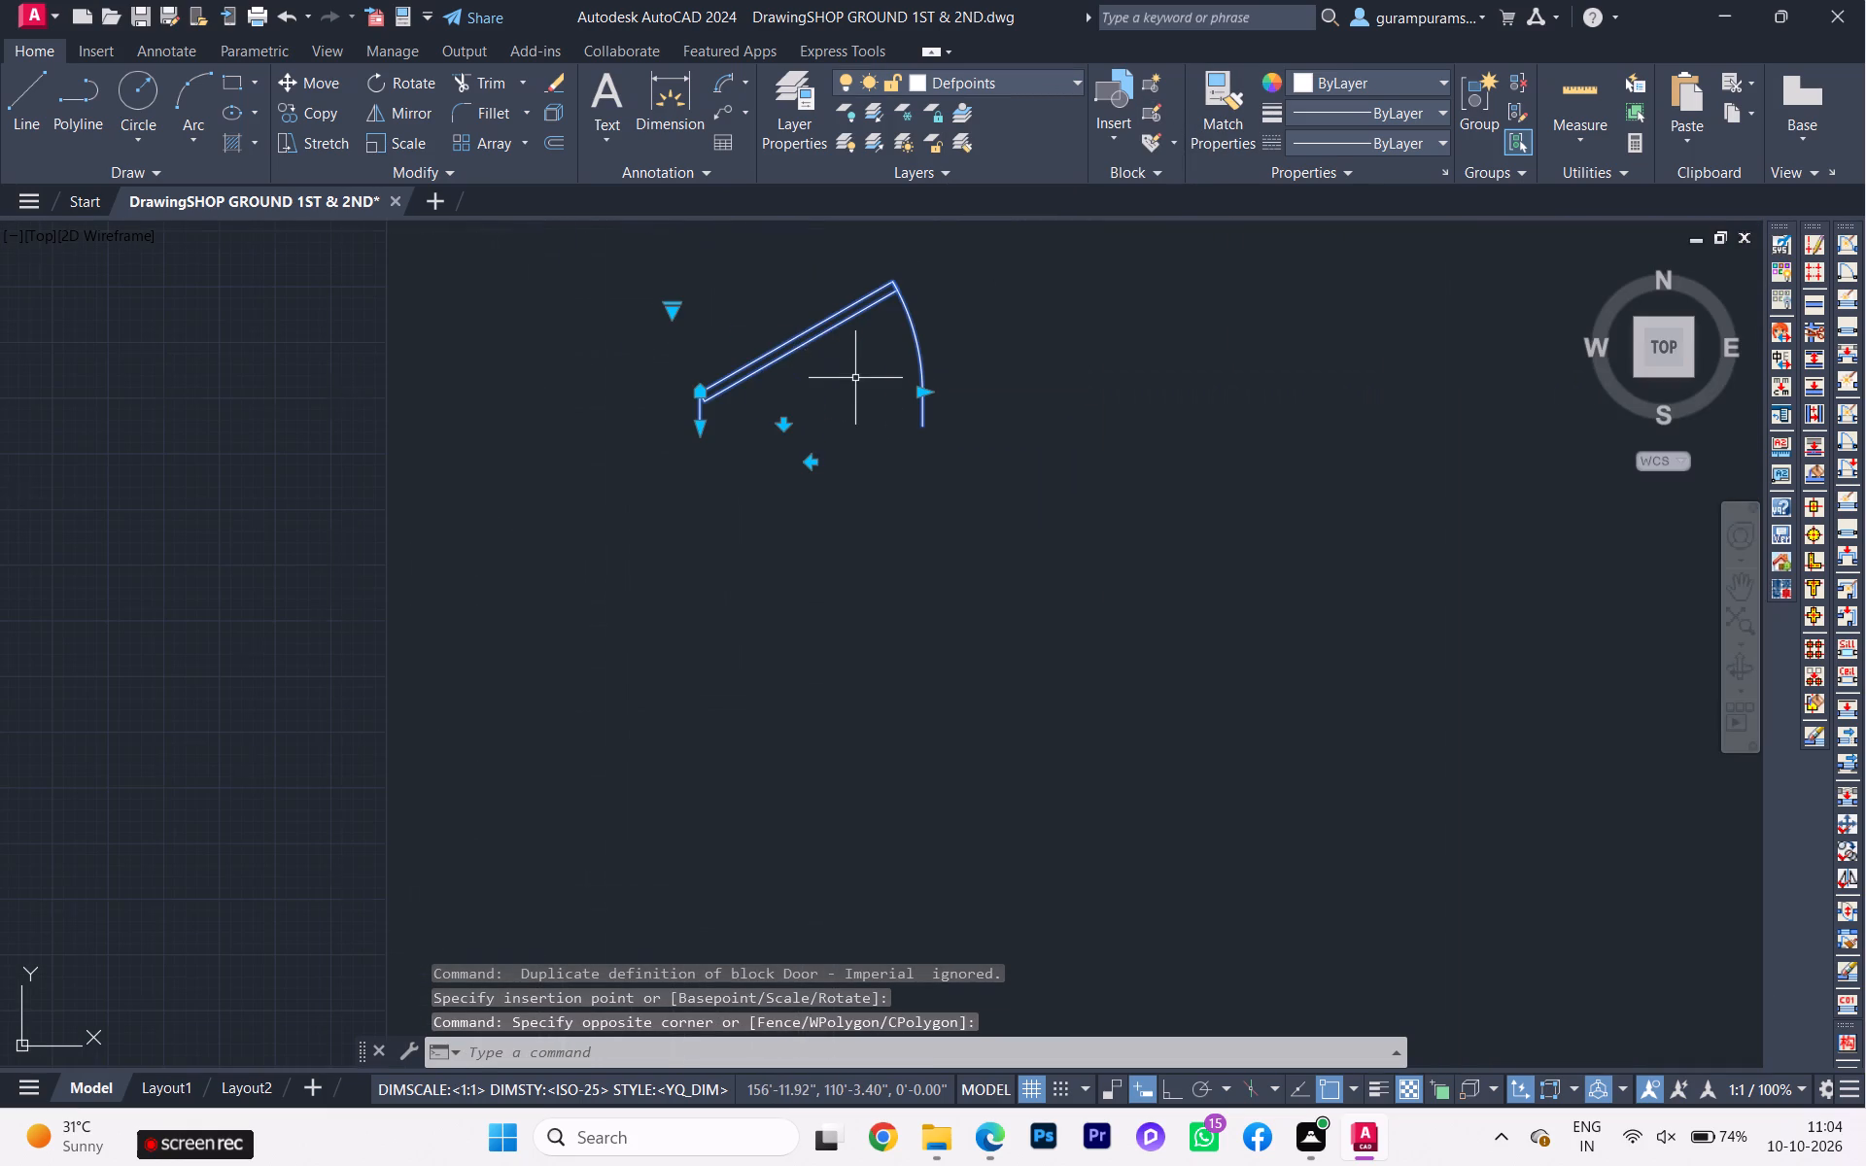
left_click(674, 311)
left_click(772, 395)
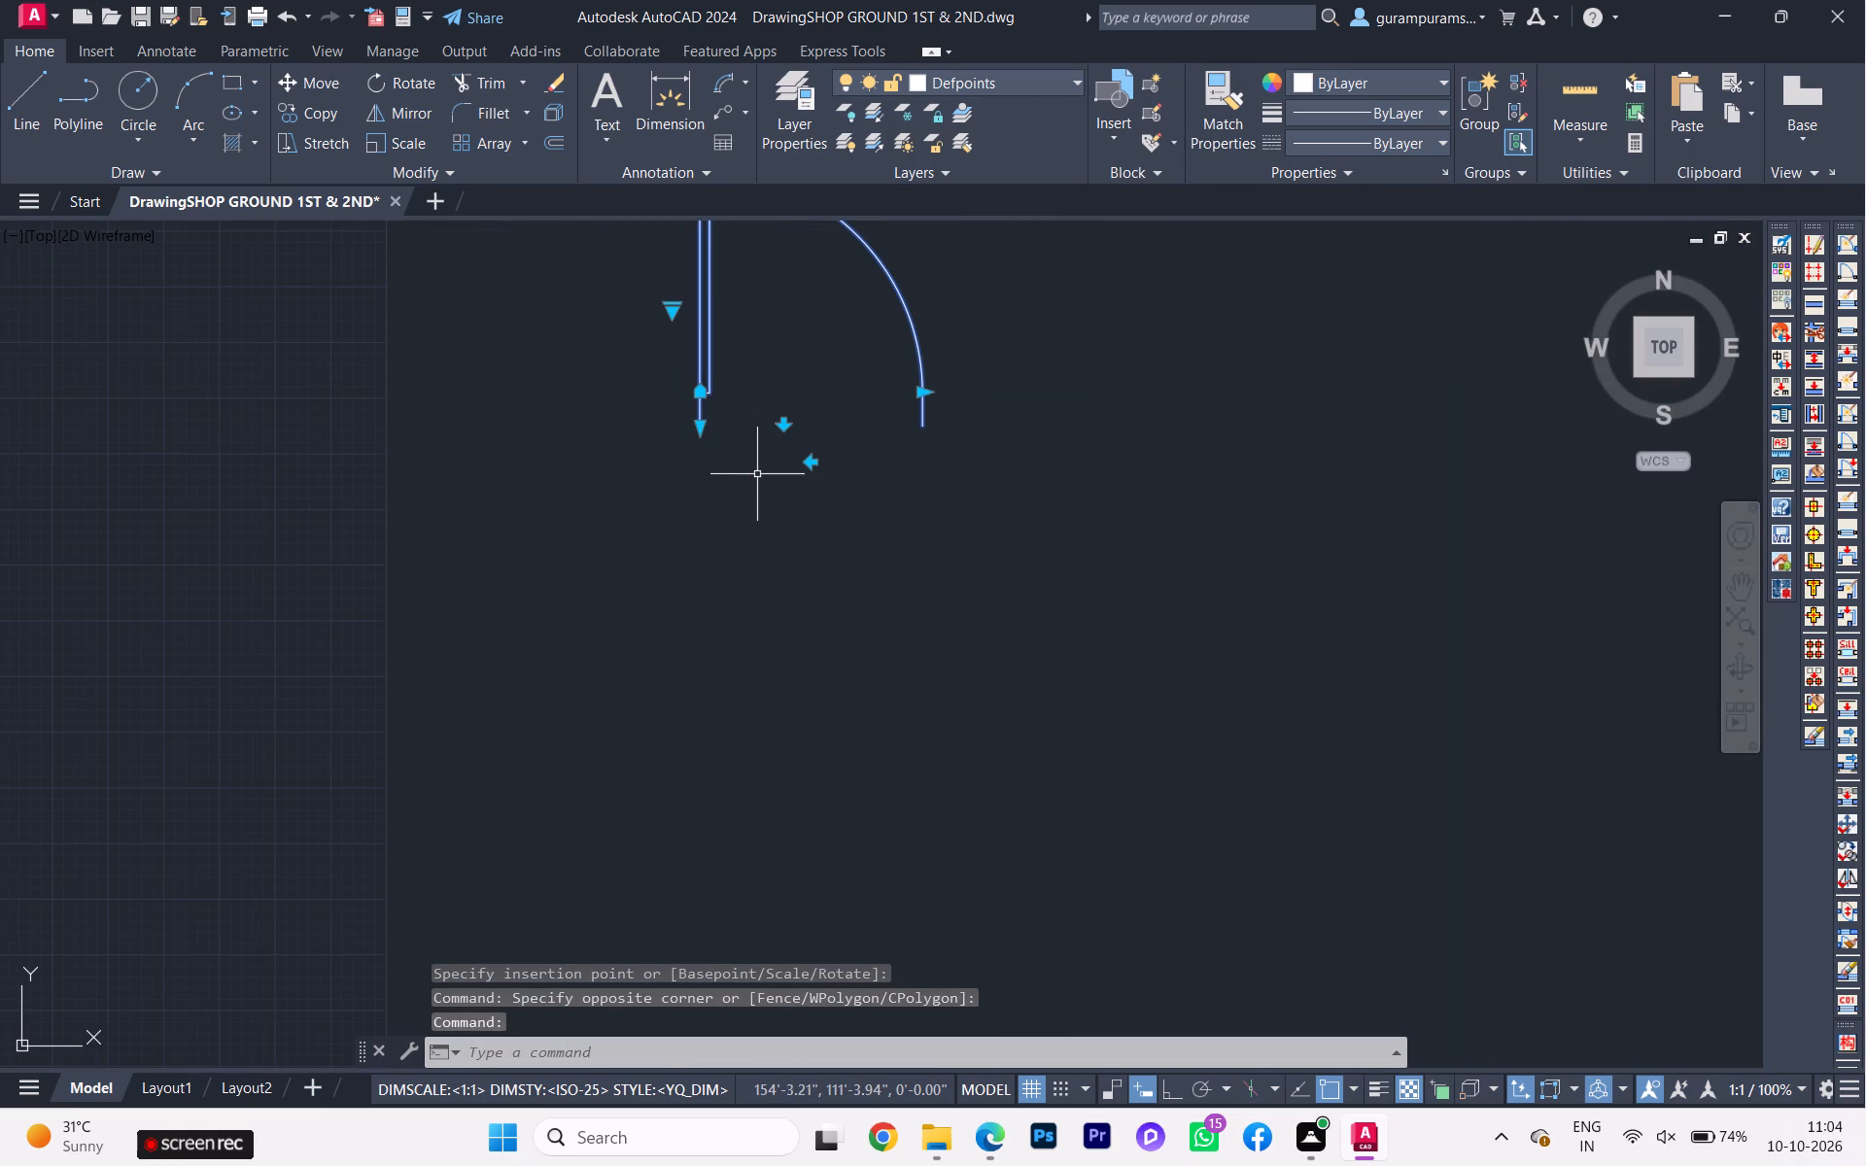
key("Escape")
Scale the door from its hinge-side base corner by reference, taking 2' as the reference length and 2'6" as the new length.
left_click(758, 438)
left_click(671, 378)
key("Escape")
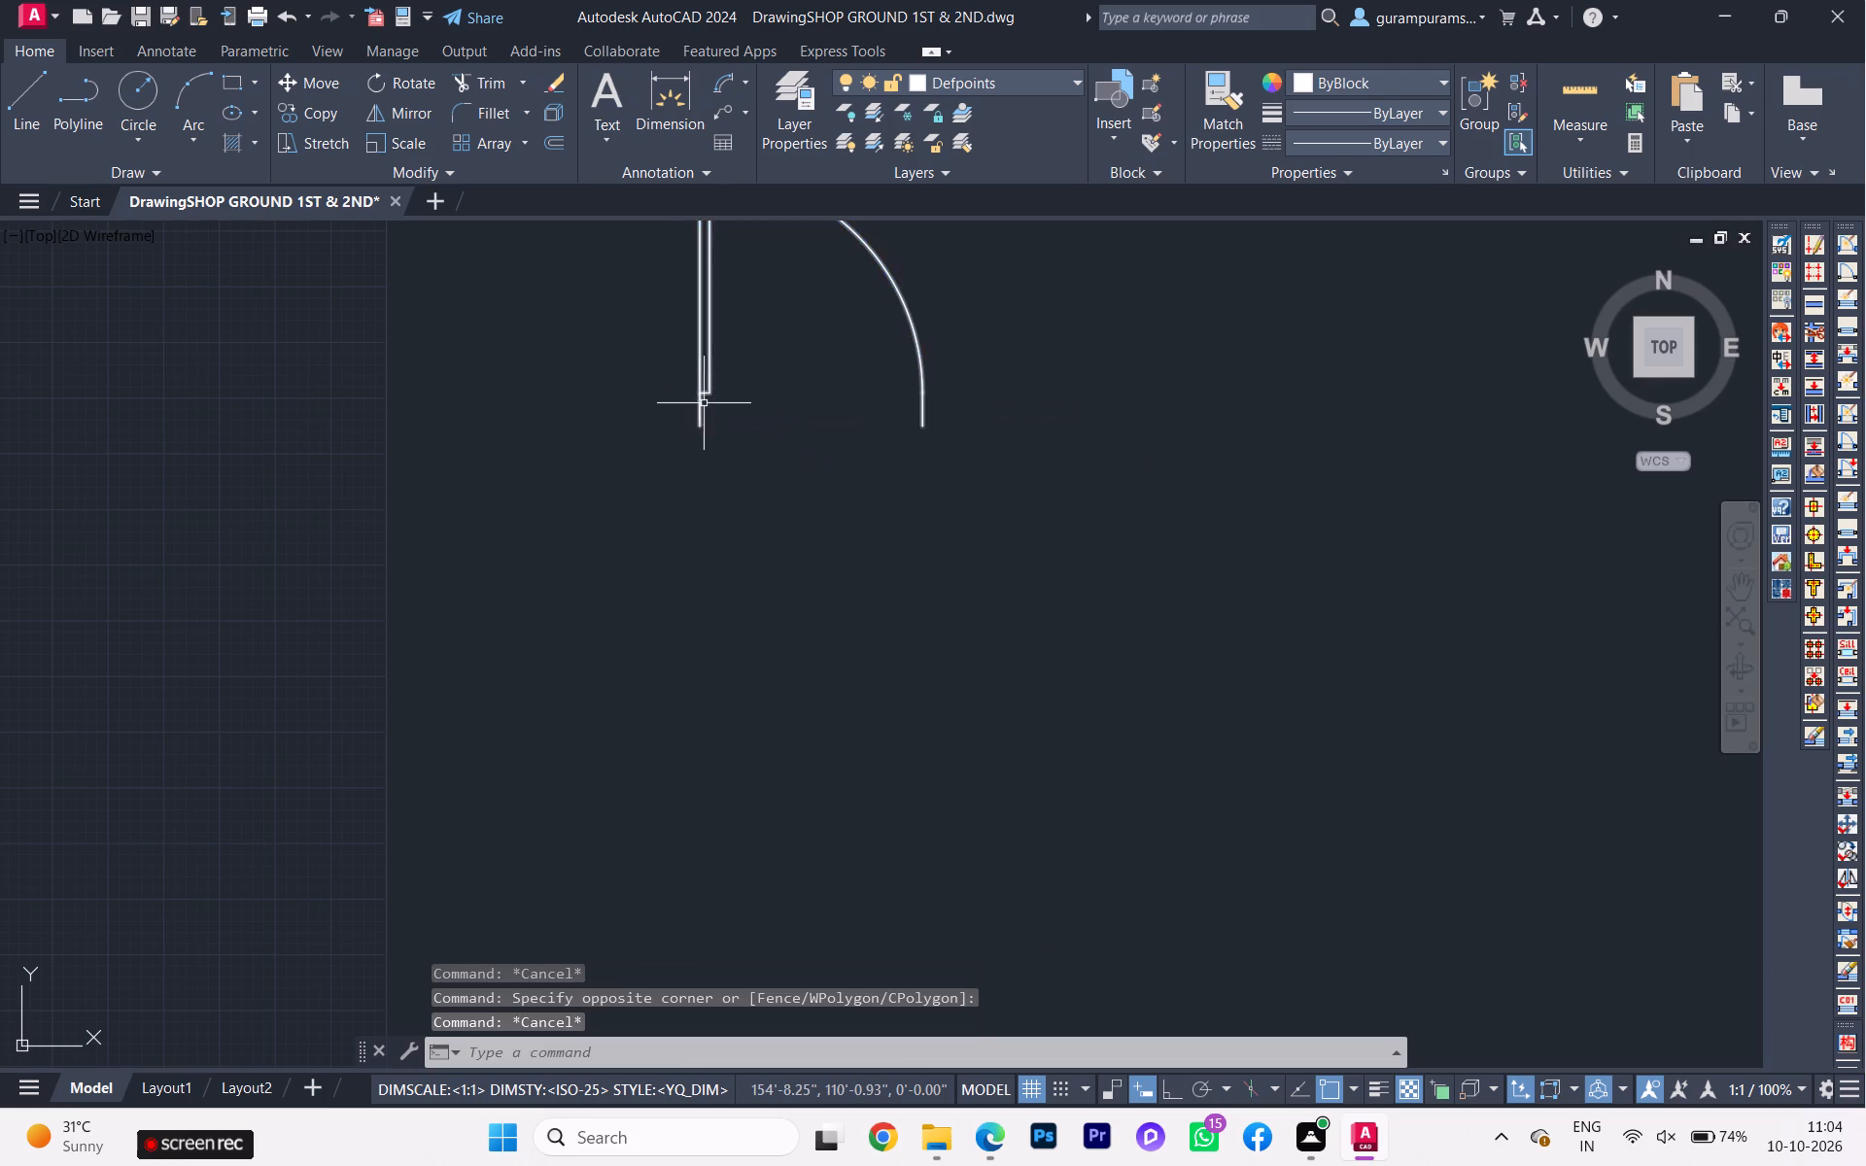
left_click_drag(771, 429, 769, 419)
left_click(667, 367)
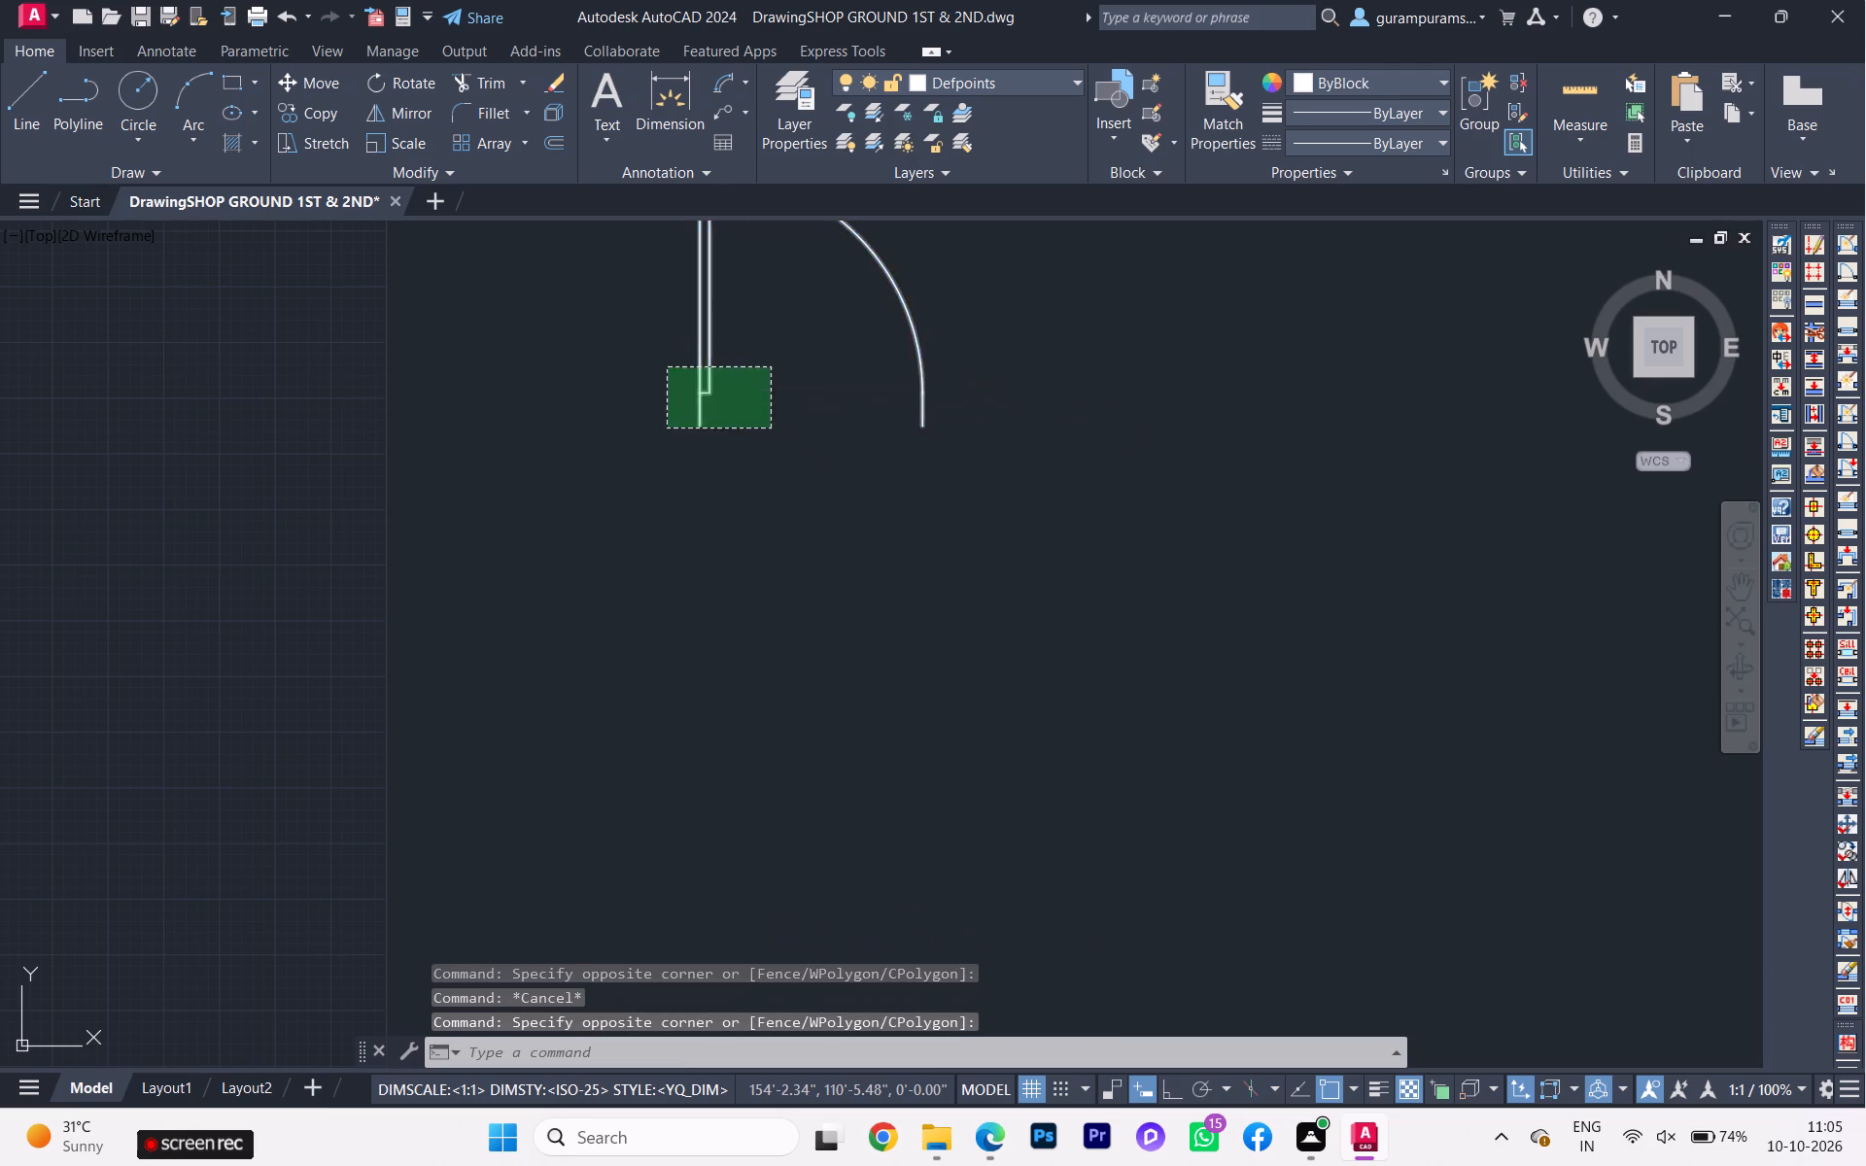
key("s")
key("c")
key("Return")
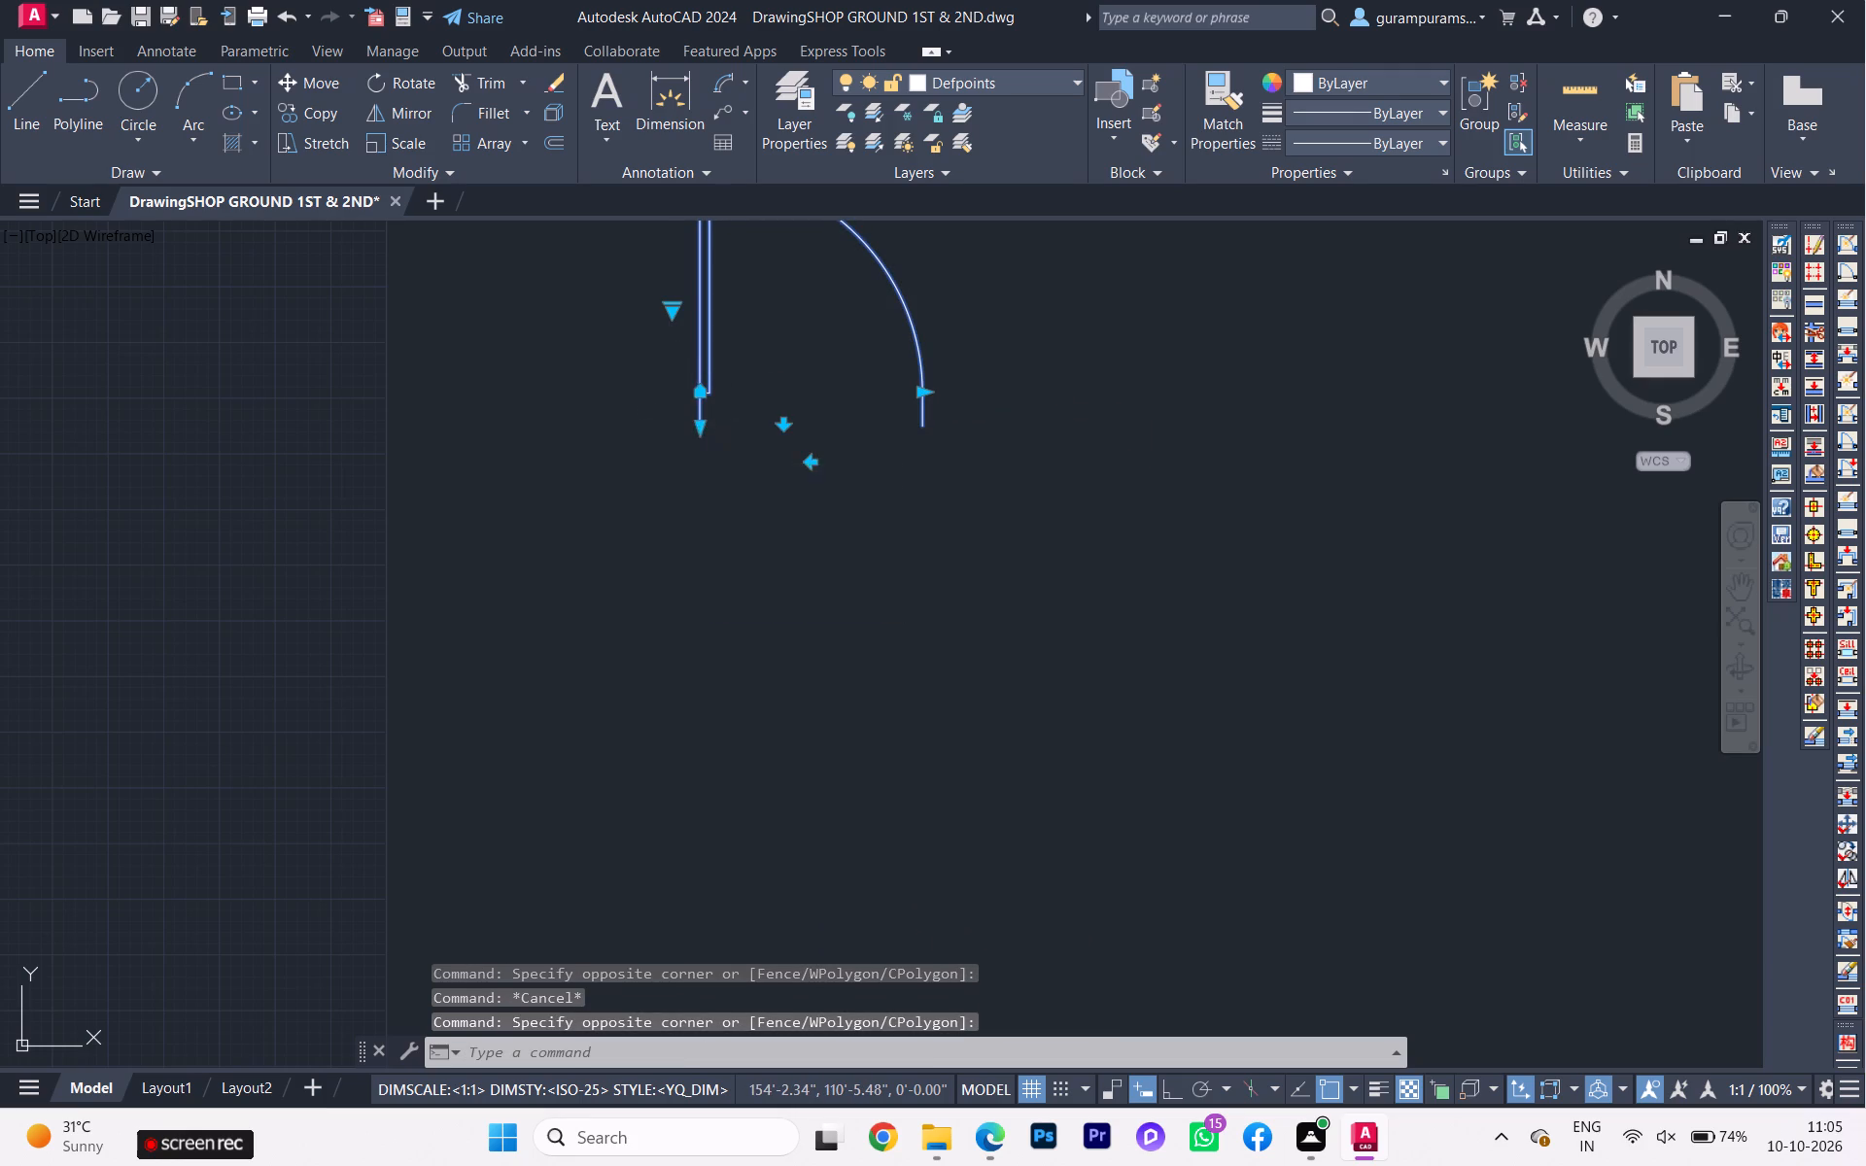
left_click(702, 426)
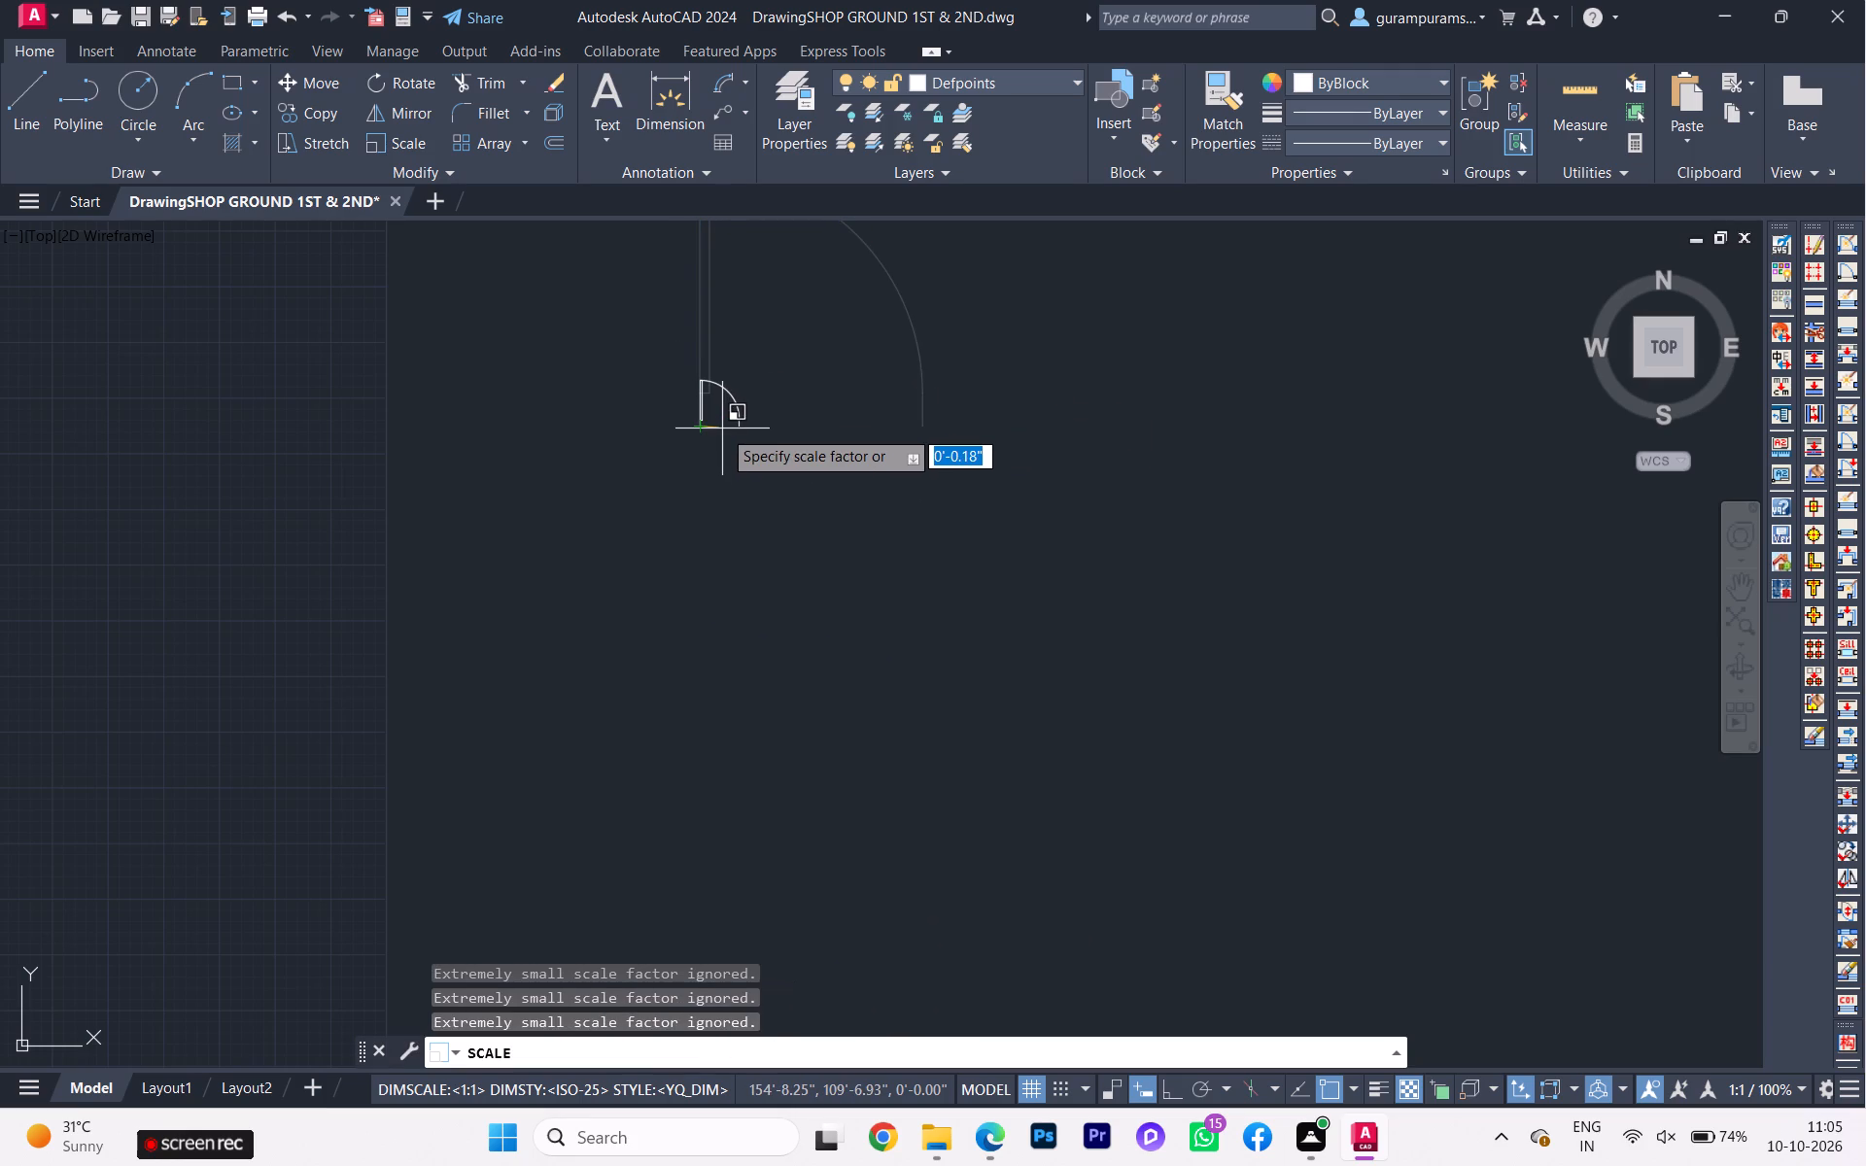
key("r")
key("Return")
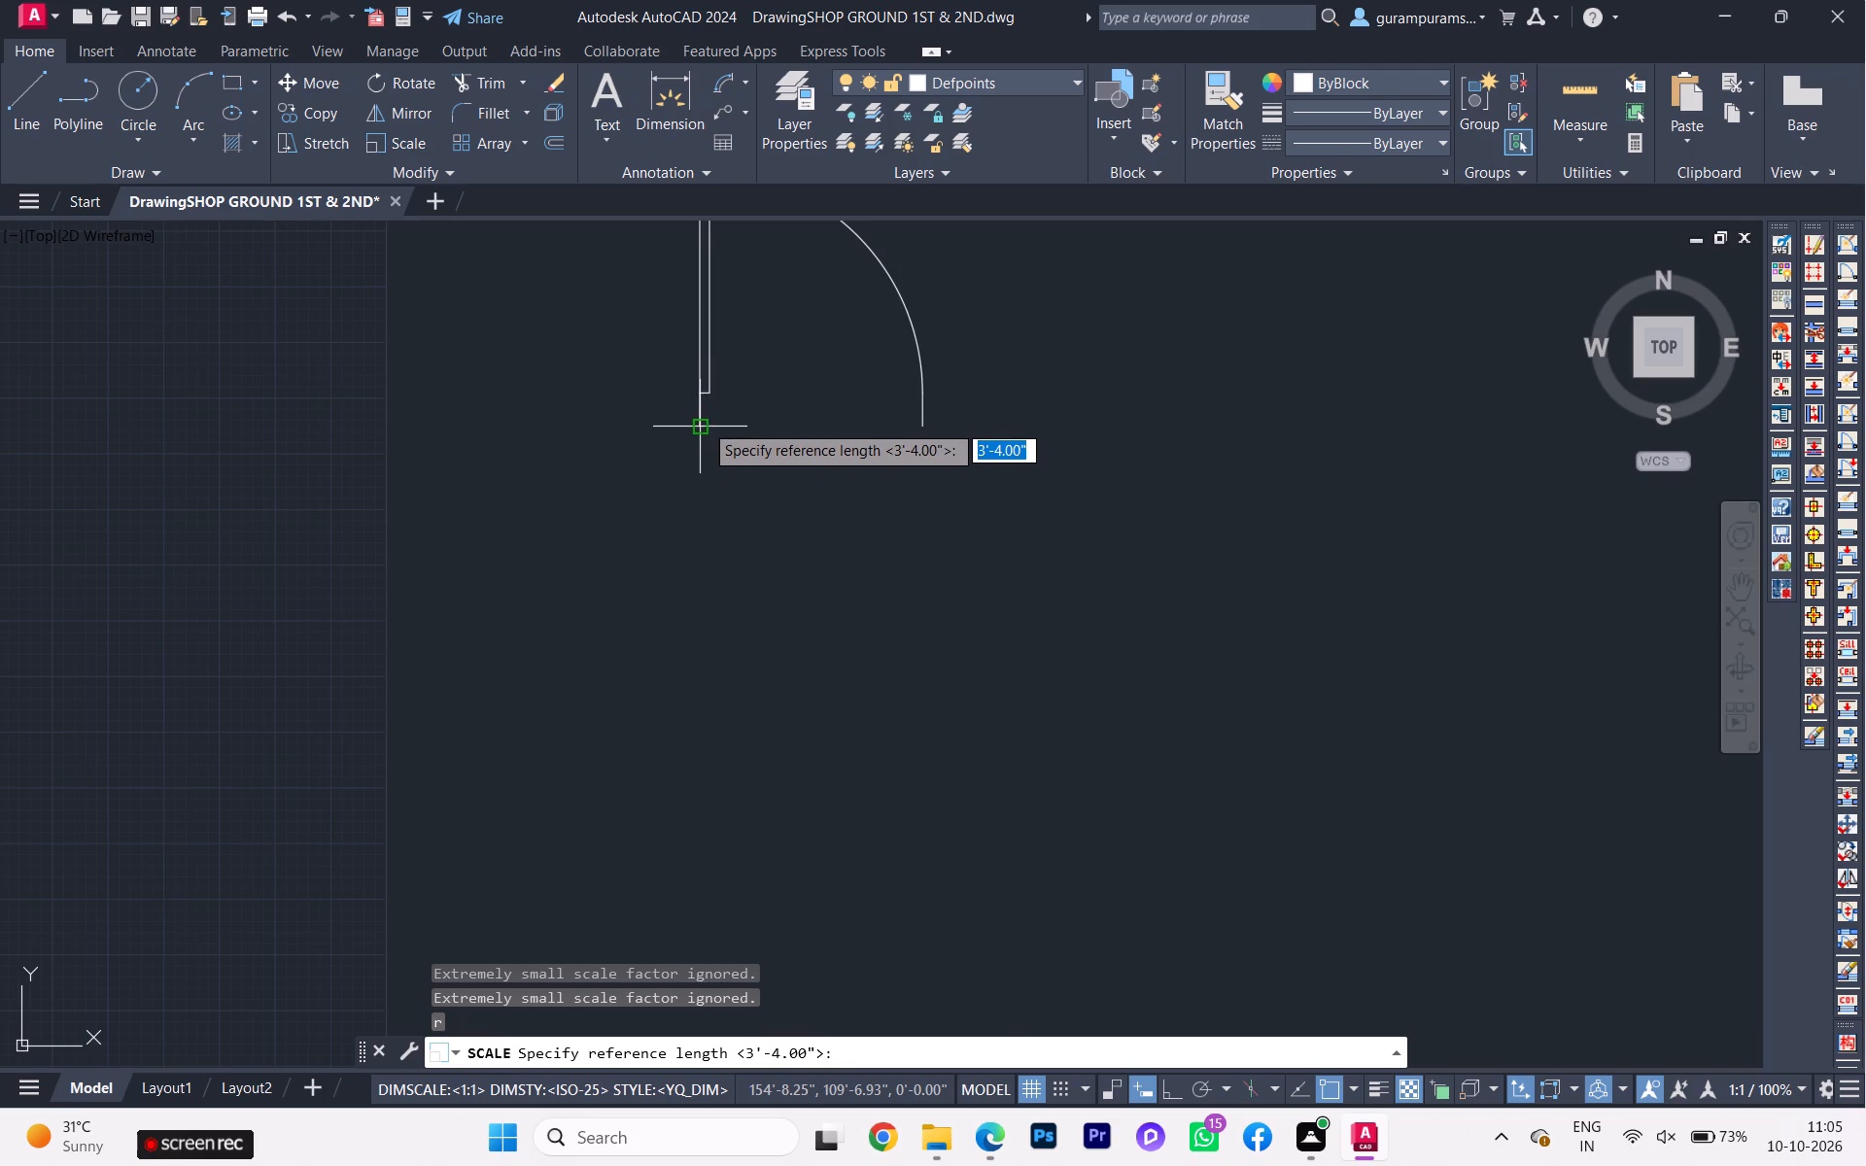
type("2'")
key("Return")
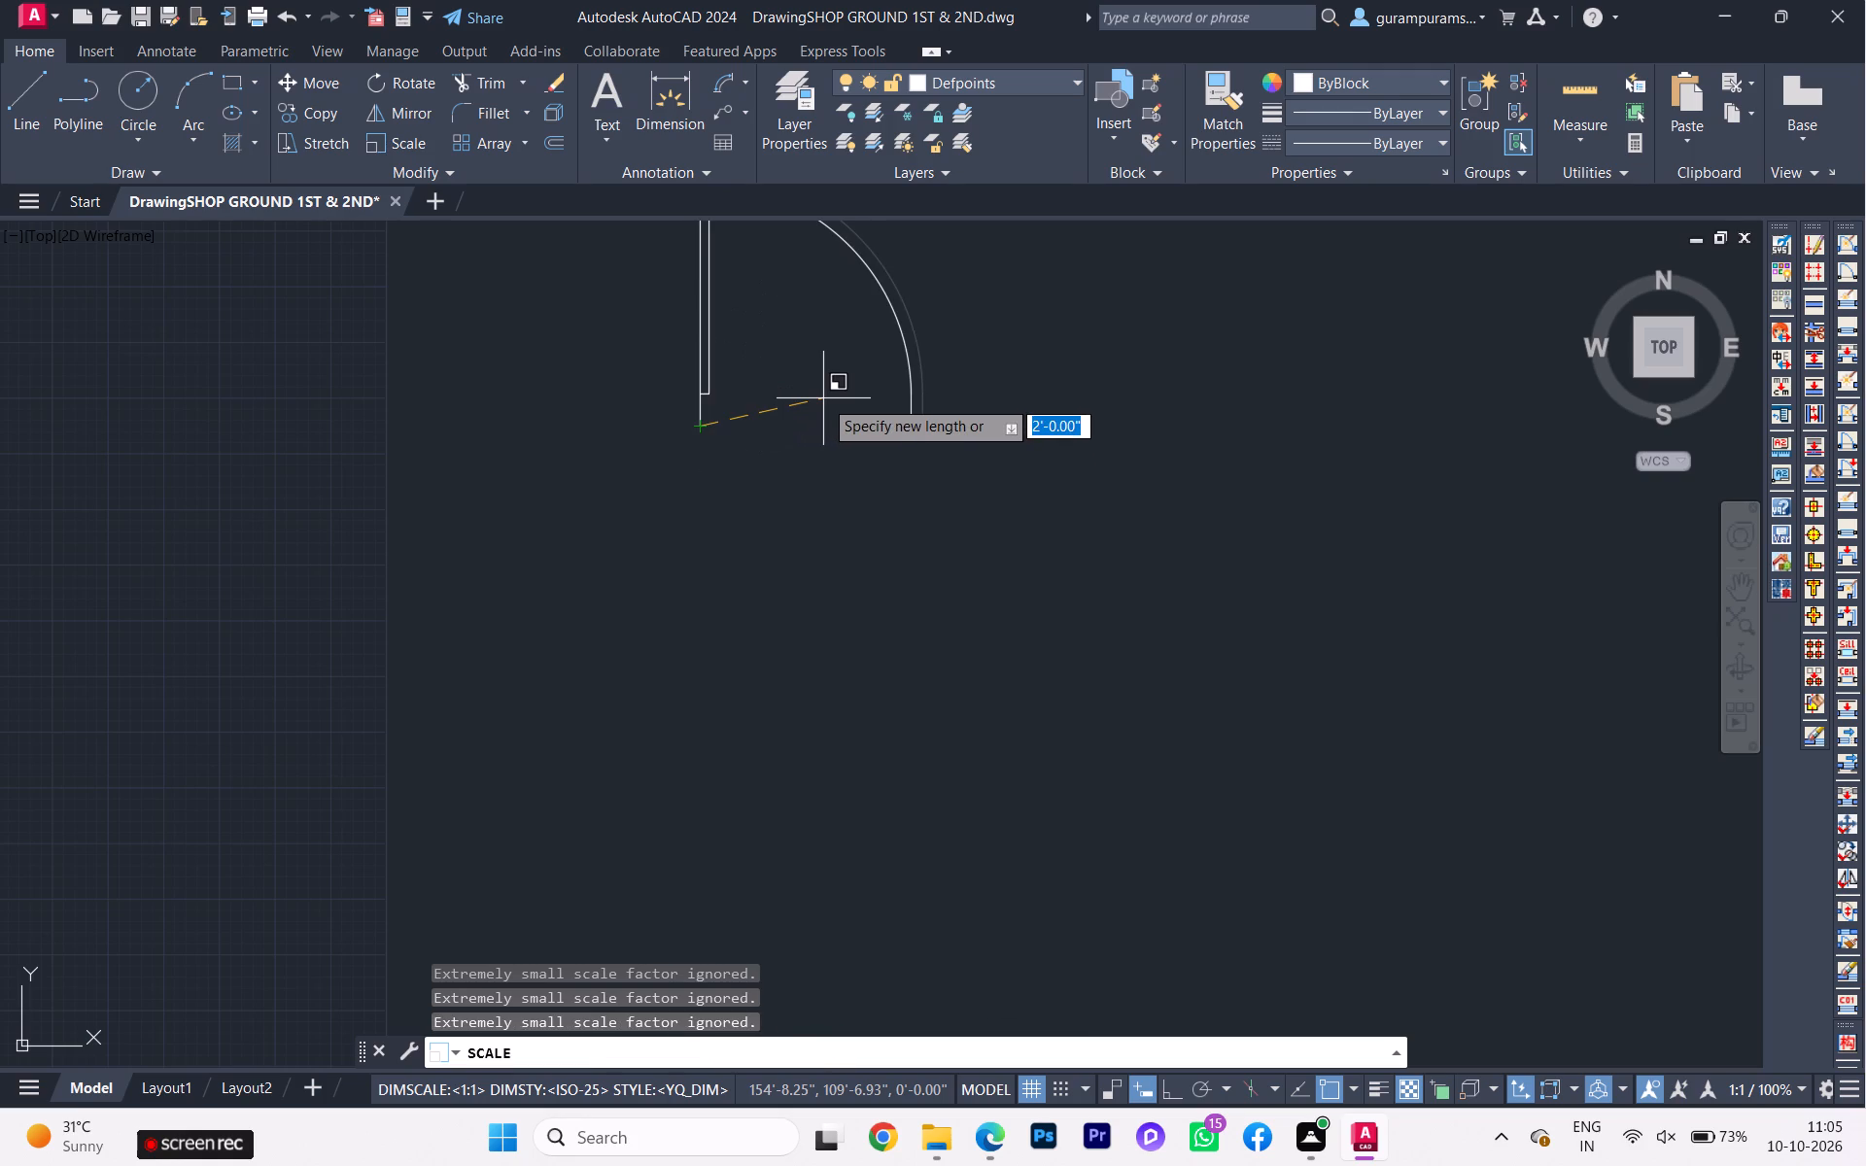
type("2'6")
key("Return")
Rotate the enlarged door 90 degrees counterclockwise with Ortho on, so its opening faces east.
scroll(845, 377, "down", 3)
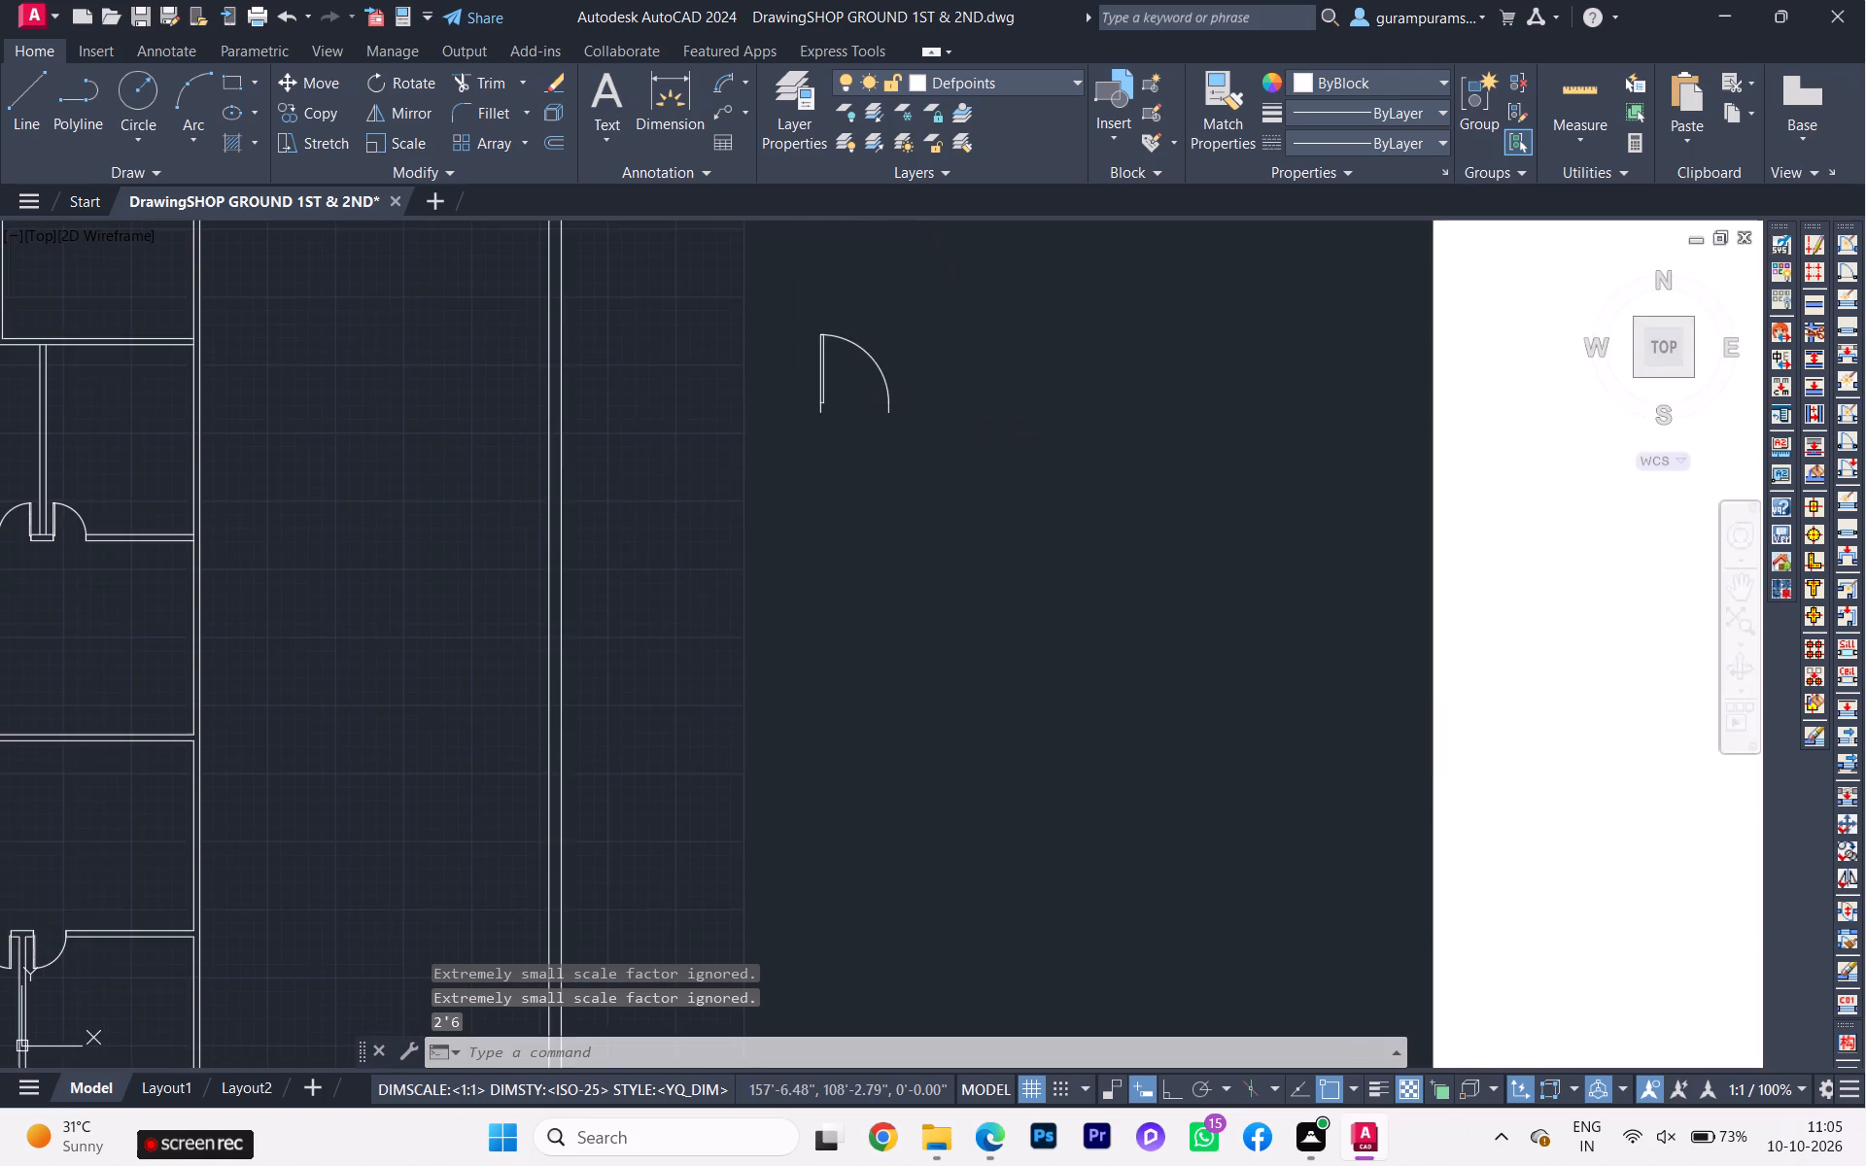
scroll(863, 454, "down", 2)
left_click(880, 454)
left_click(834, 392)
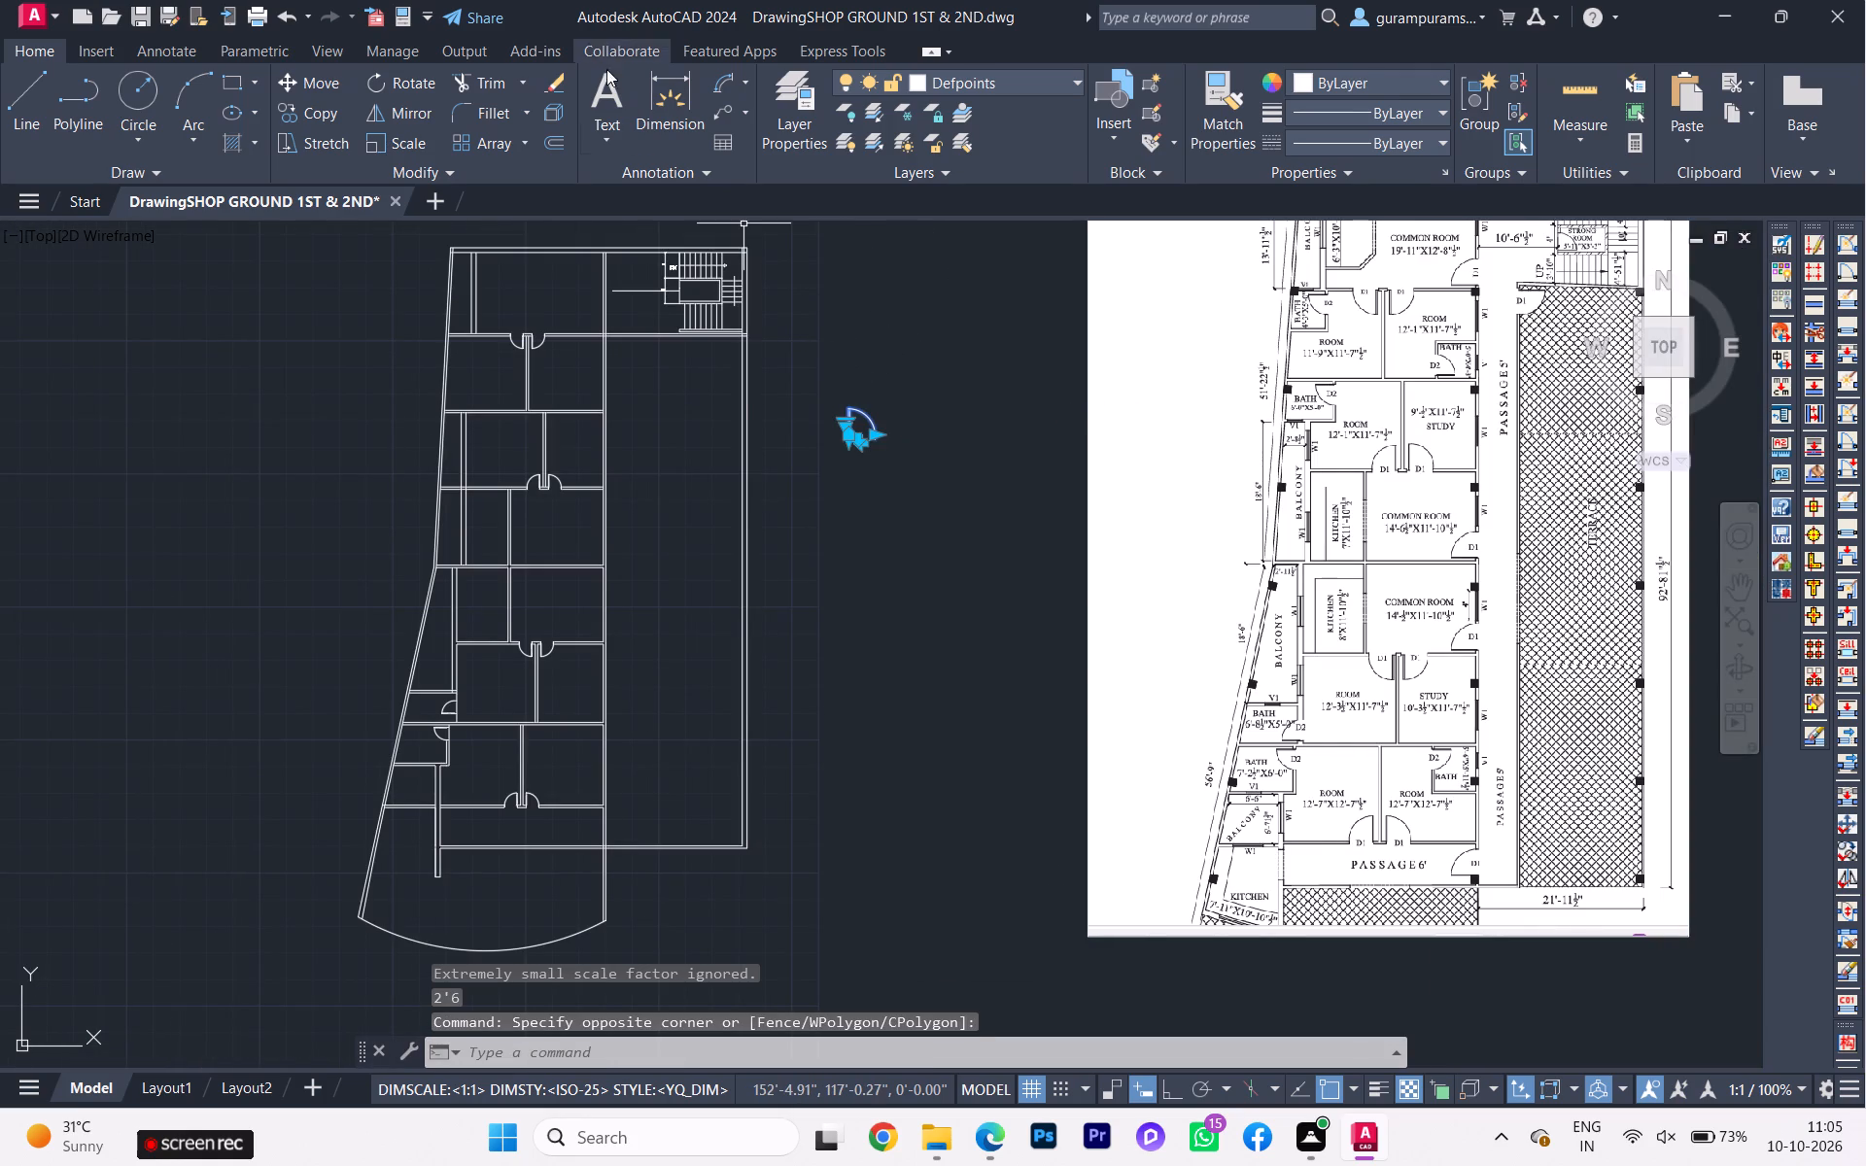
left_click(413, 79)
scroll(898, 393, "up", 1)
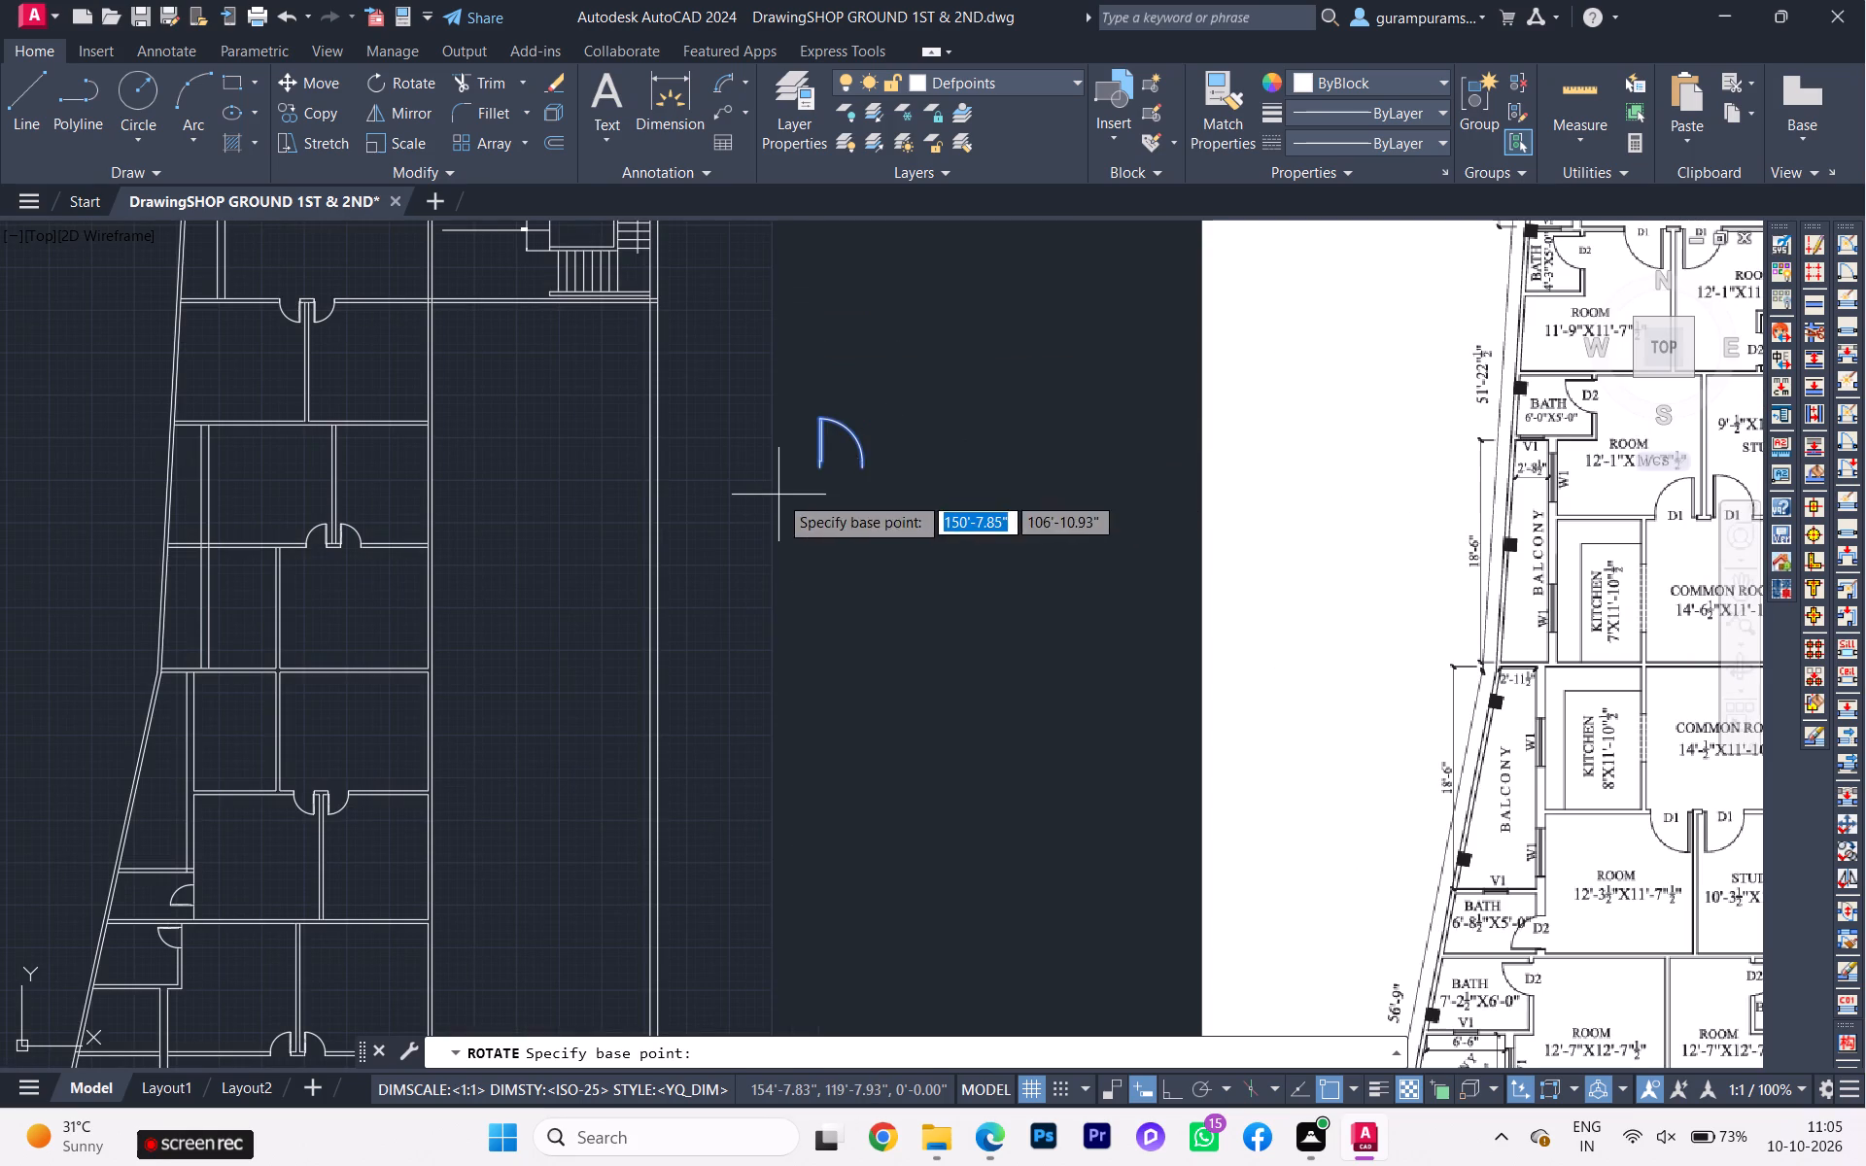
left_click(778, 495)
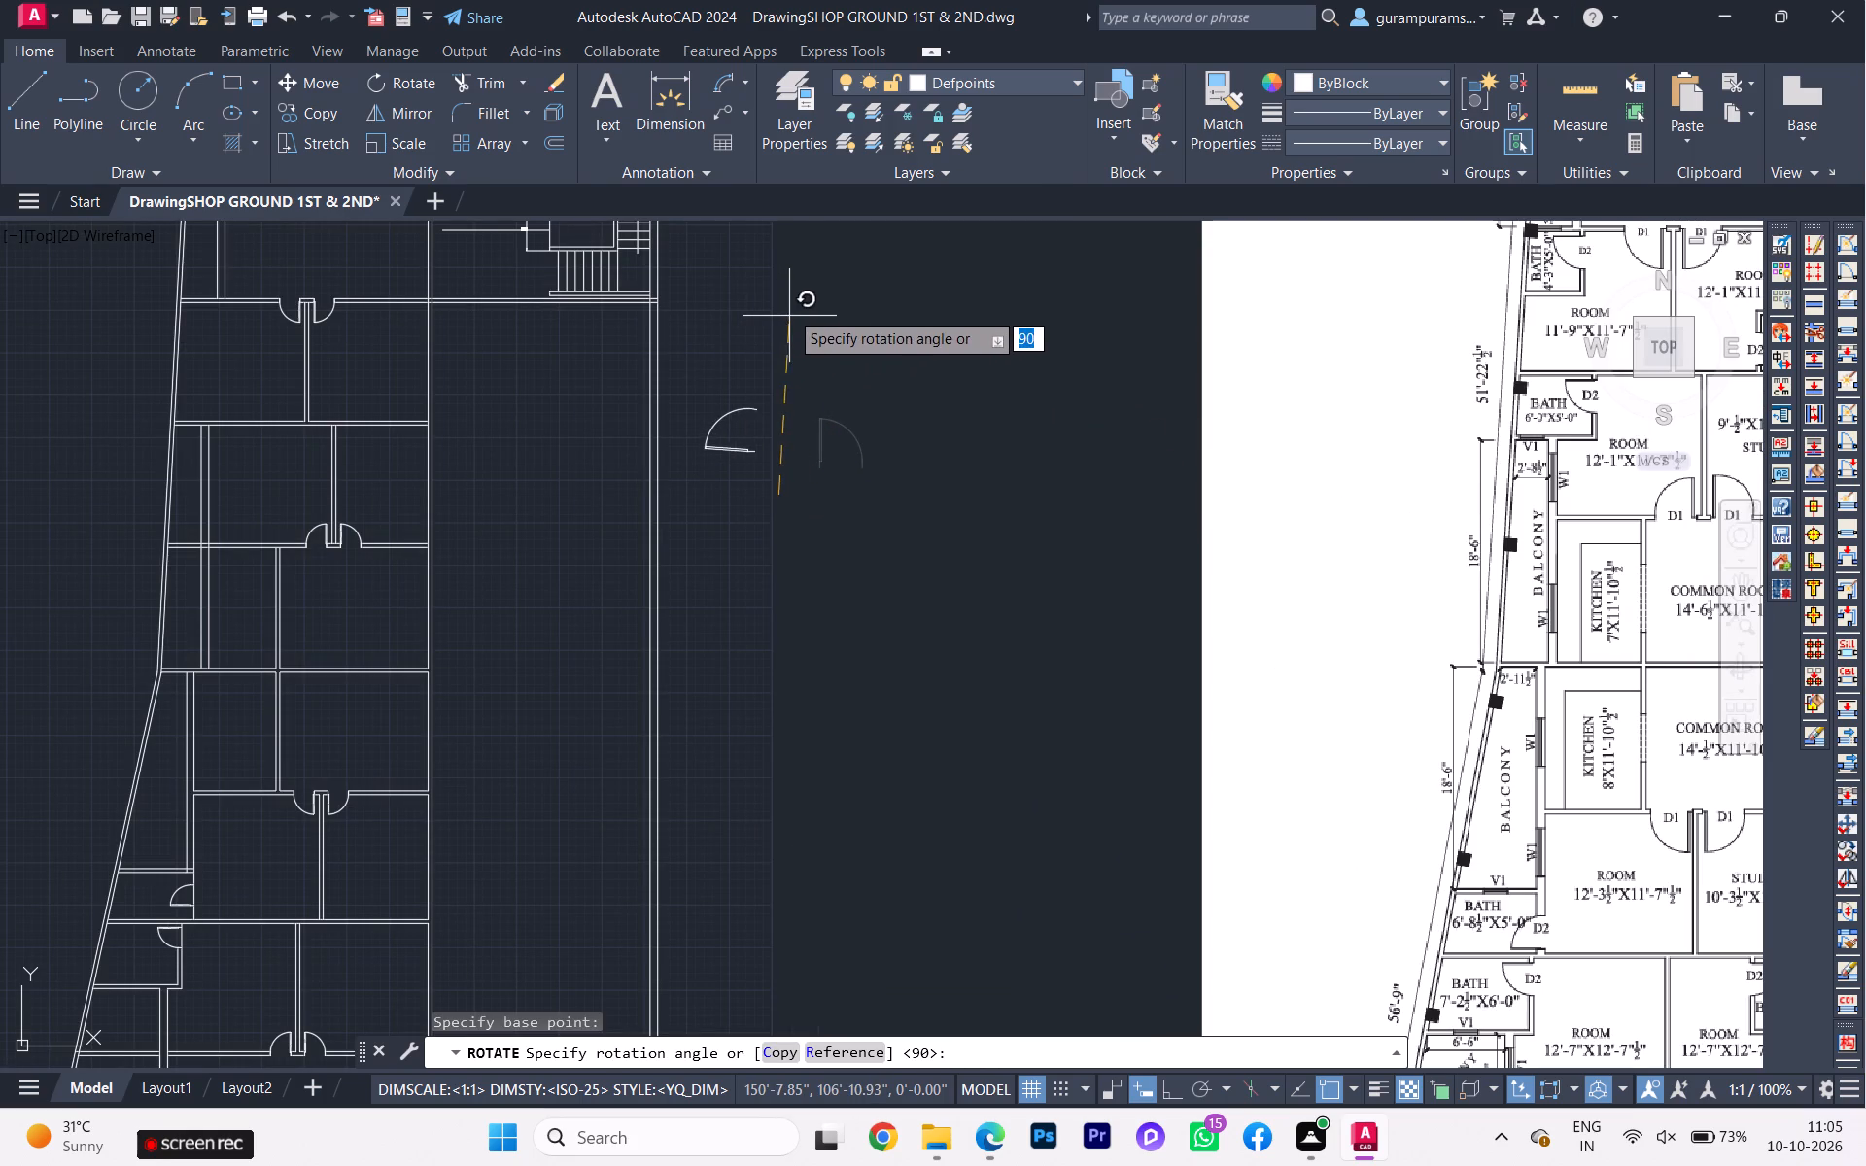
key("F8")
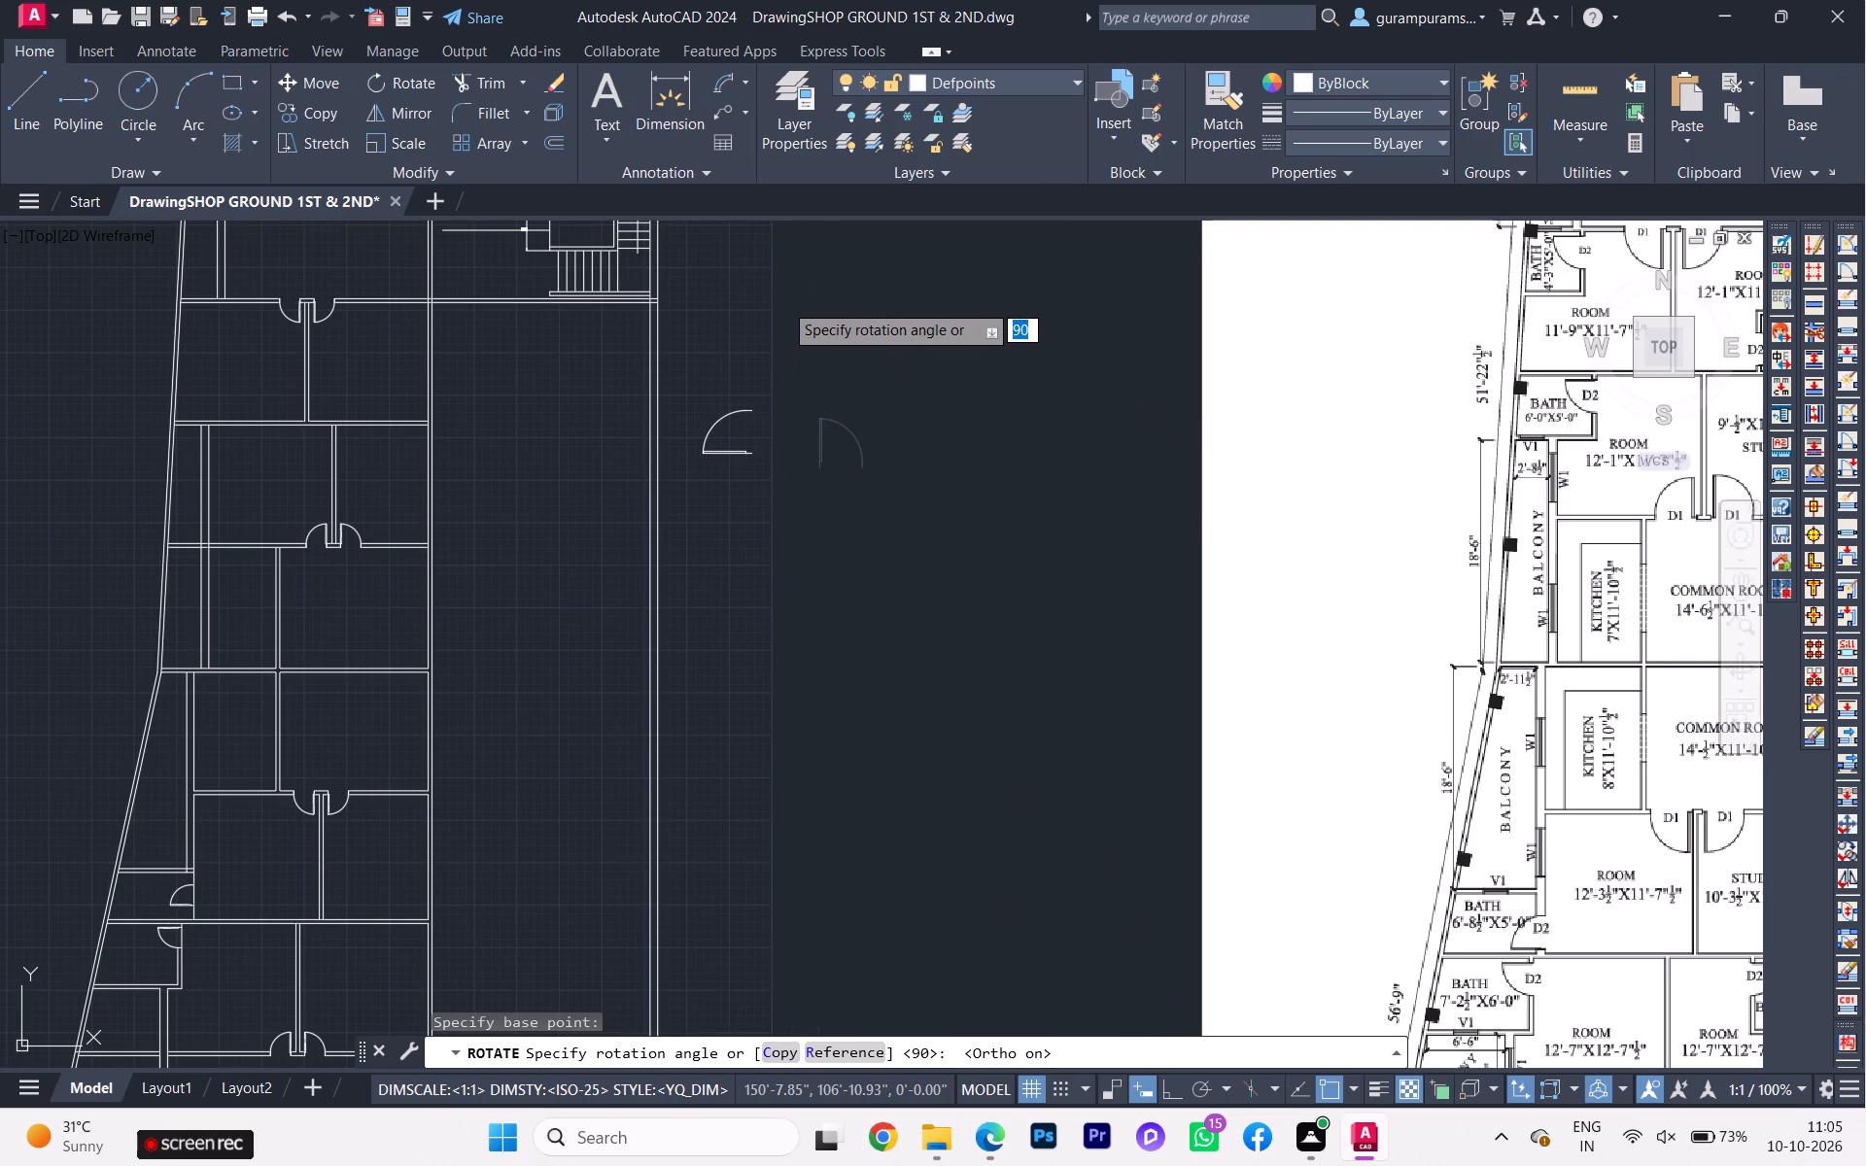
left_click(785, 304)
Examine the reference plan for the position and swing of the common room doors along the passage.
scroll(769, 452, "down", 1)
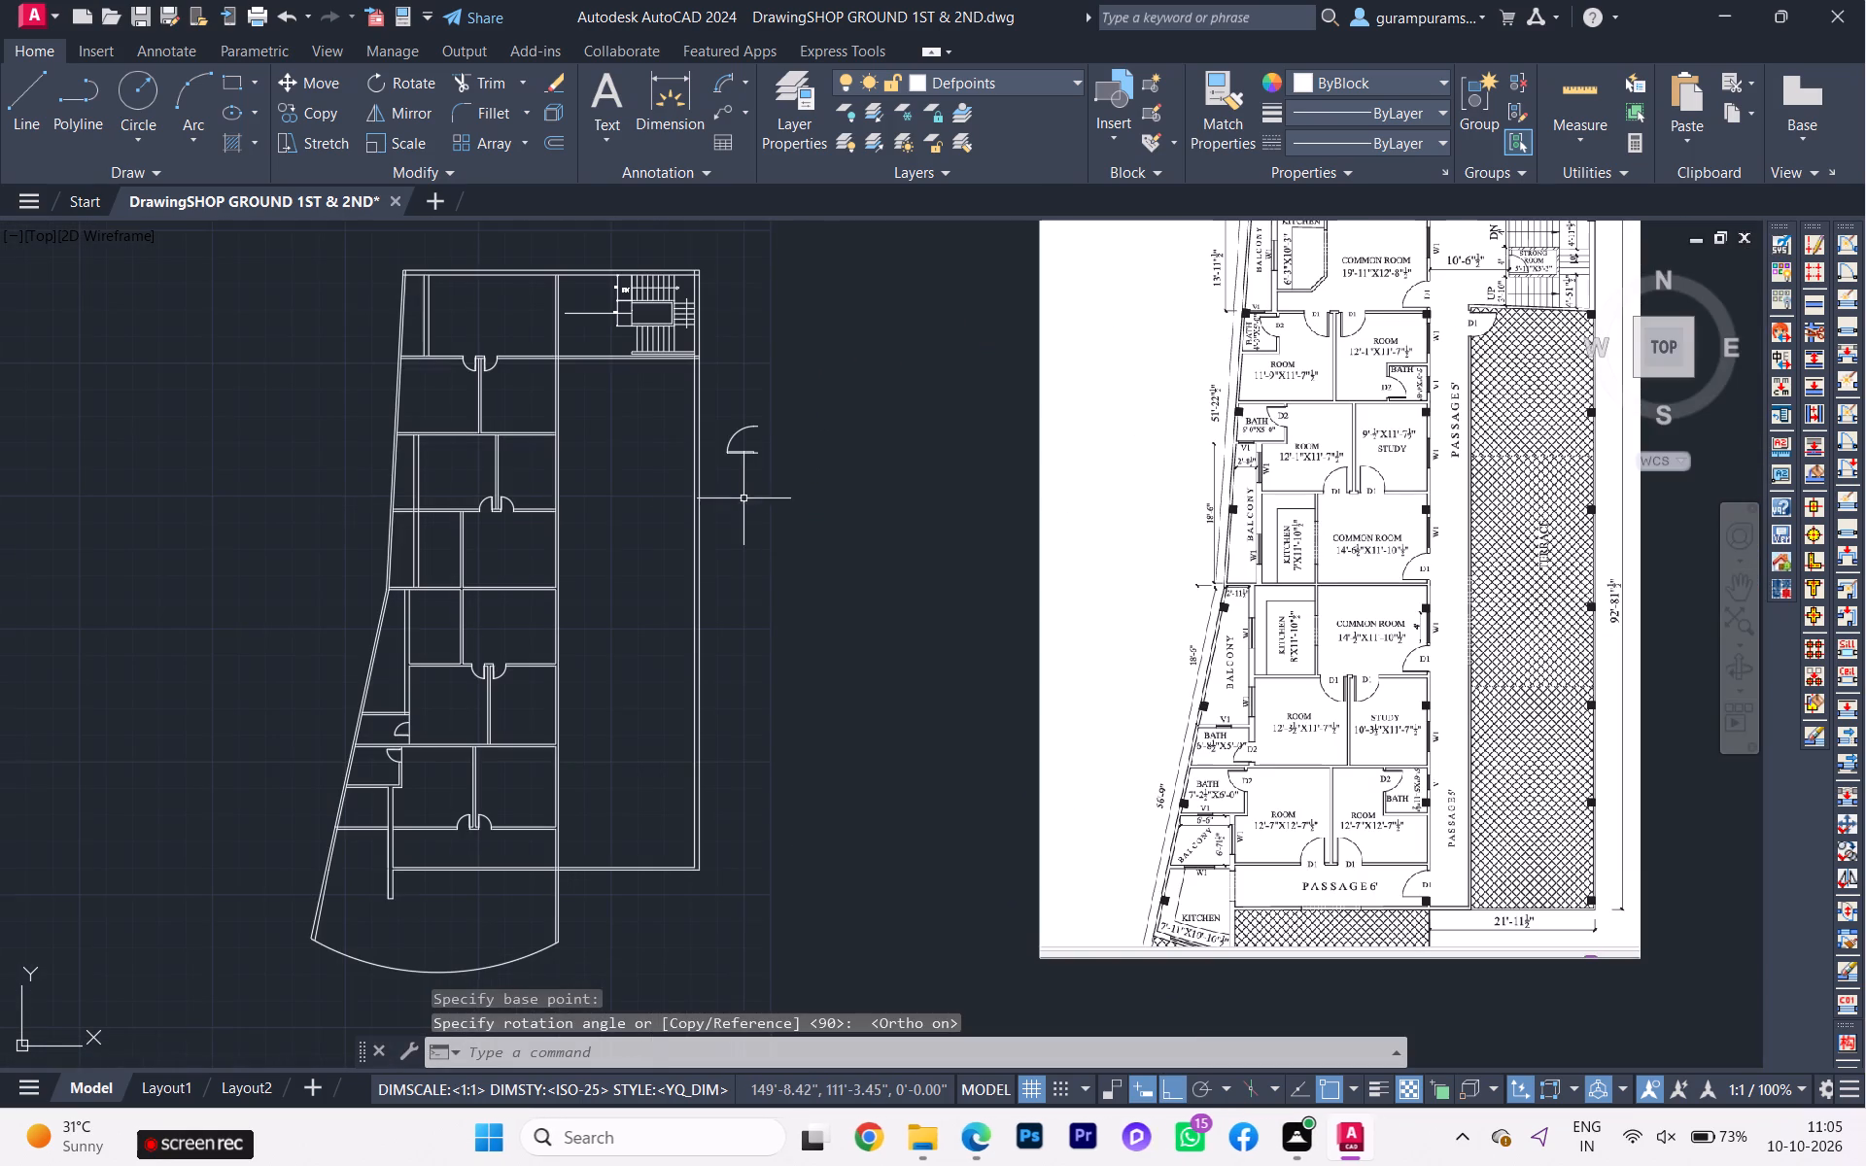
scroll(1164, 415, "down", 1)
middle_click_drag(1164, 416, 1157, 469)
scroll(1237, 427, "up", 2)
scroll(1373, 370, "down", 1)
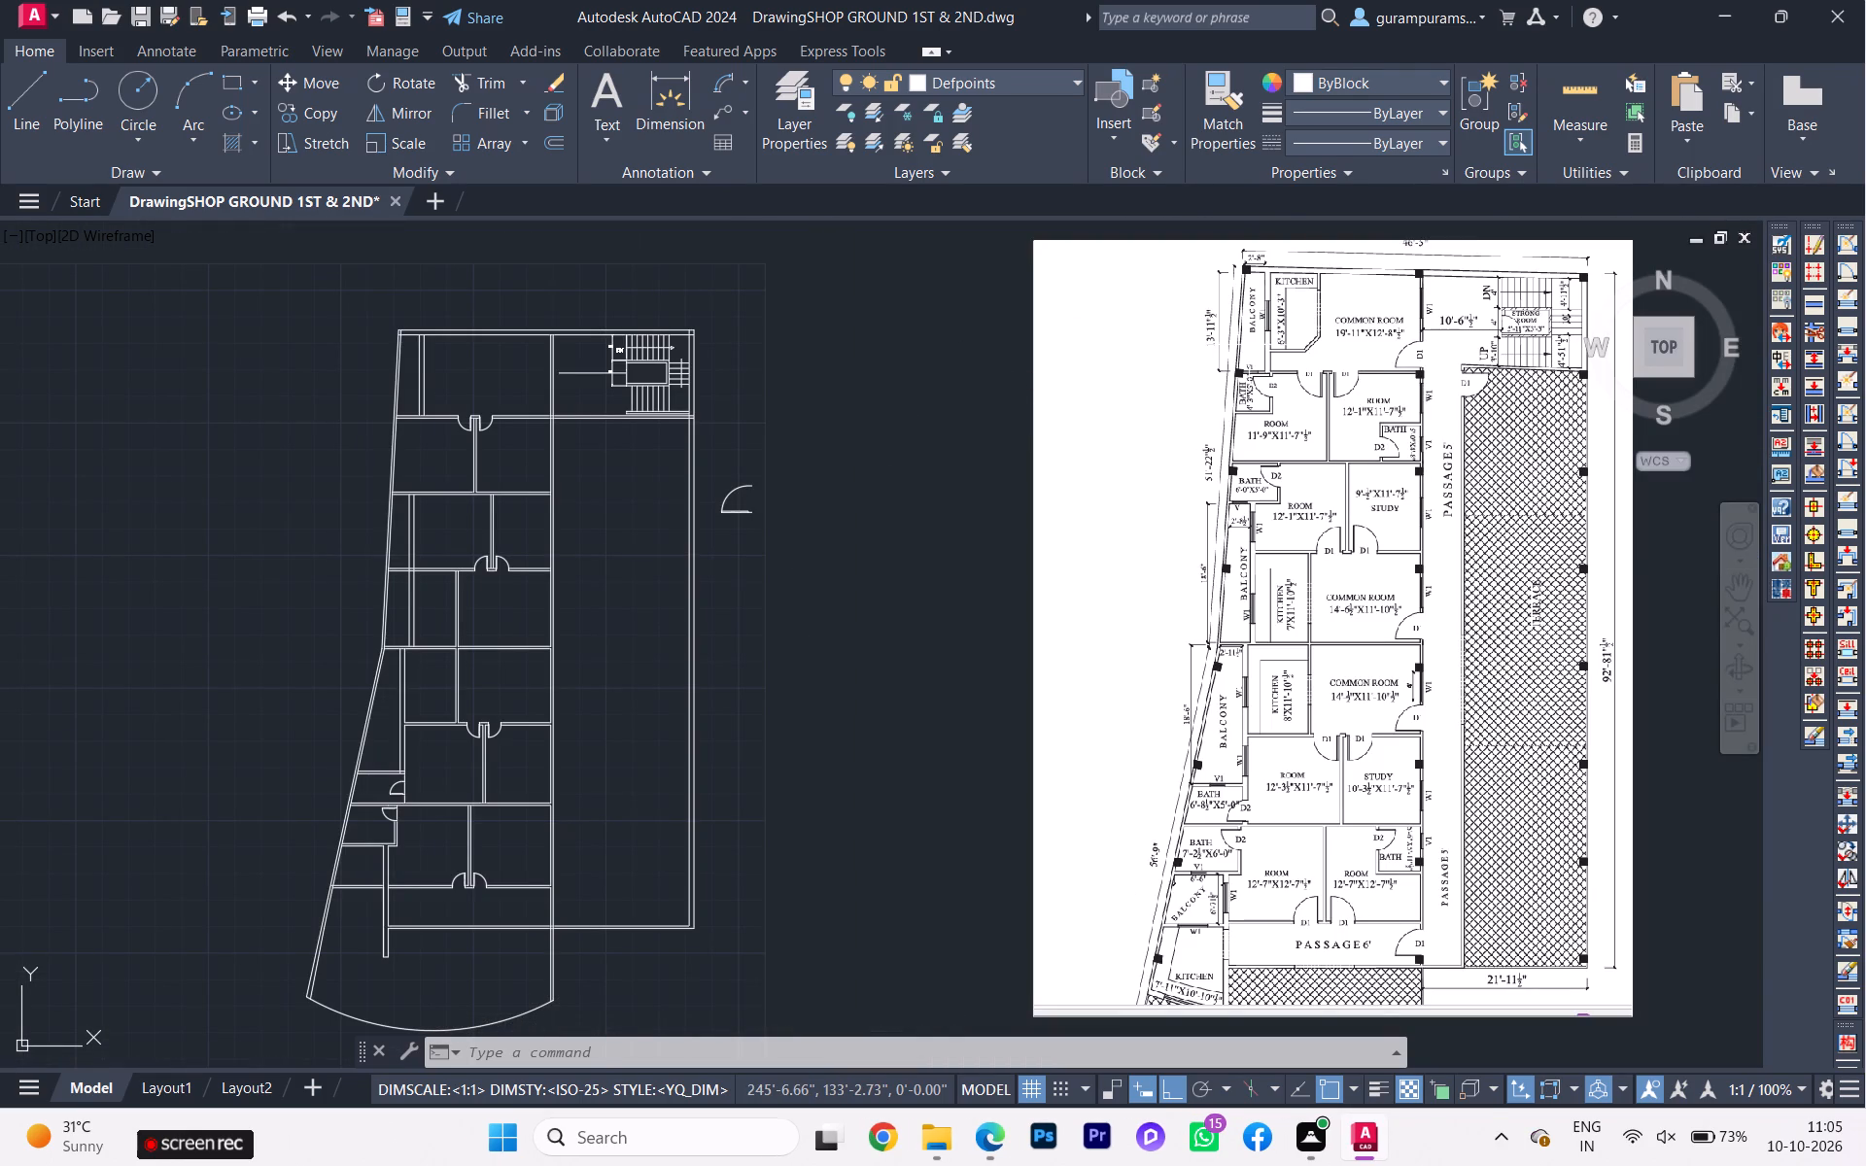
scroll(1389, 329, "up", 1)
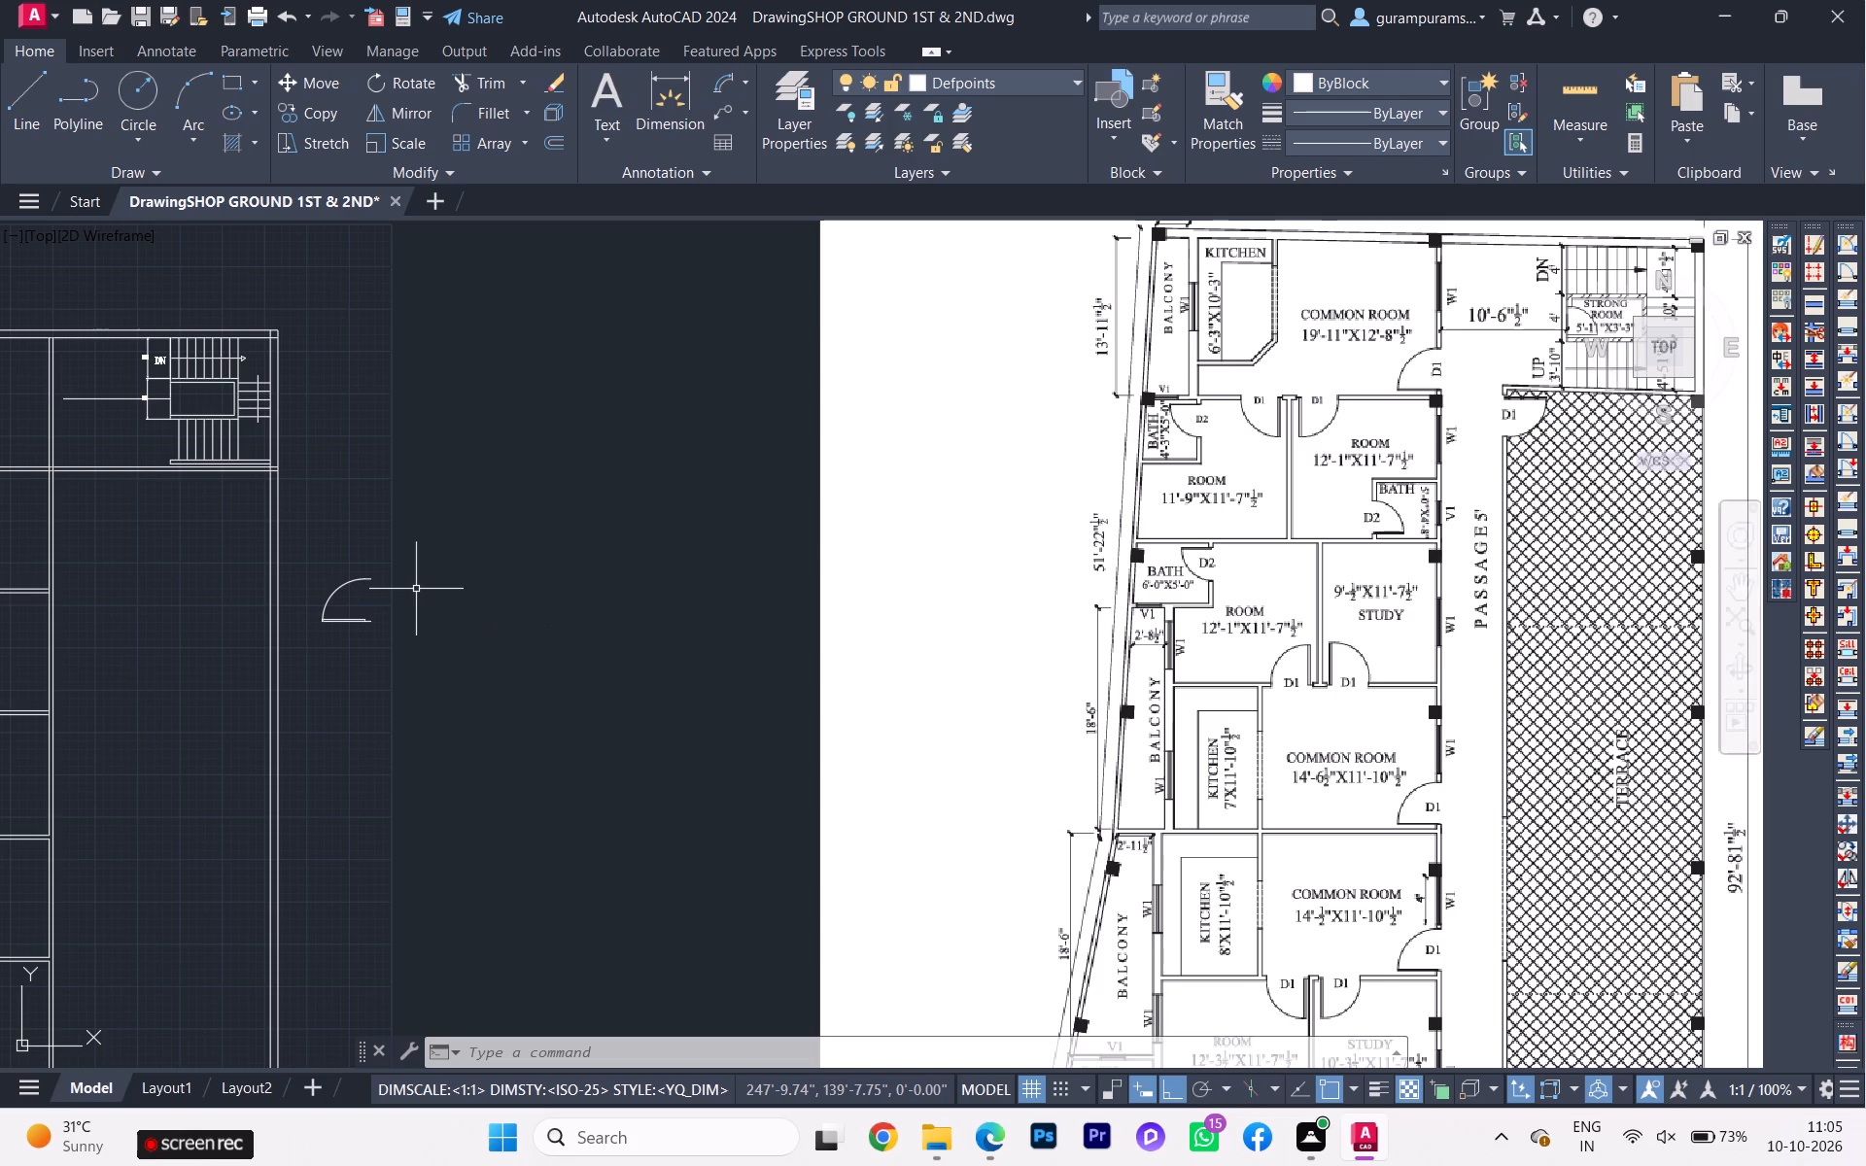
scroll(497, 573, "down", 1)
middle_click_drag(497, 573, 721, 564)
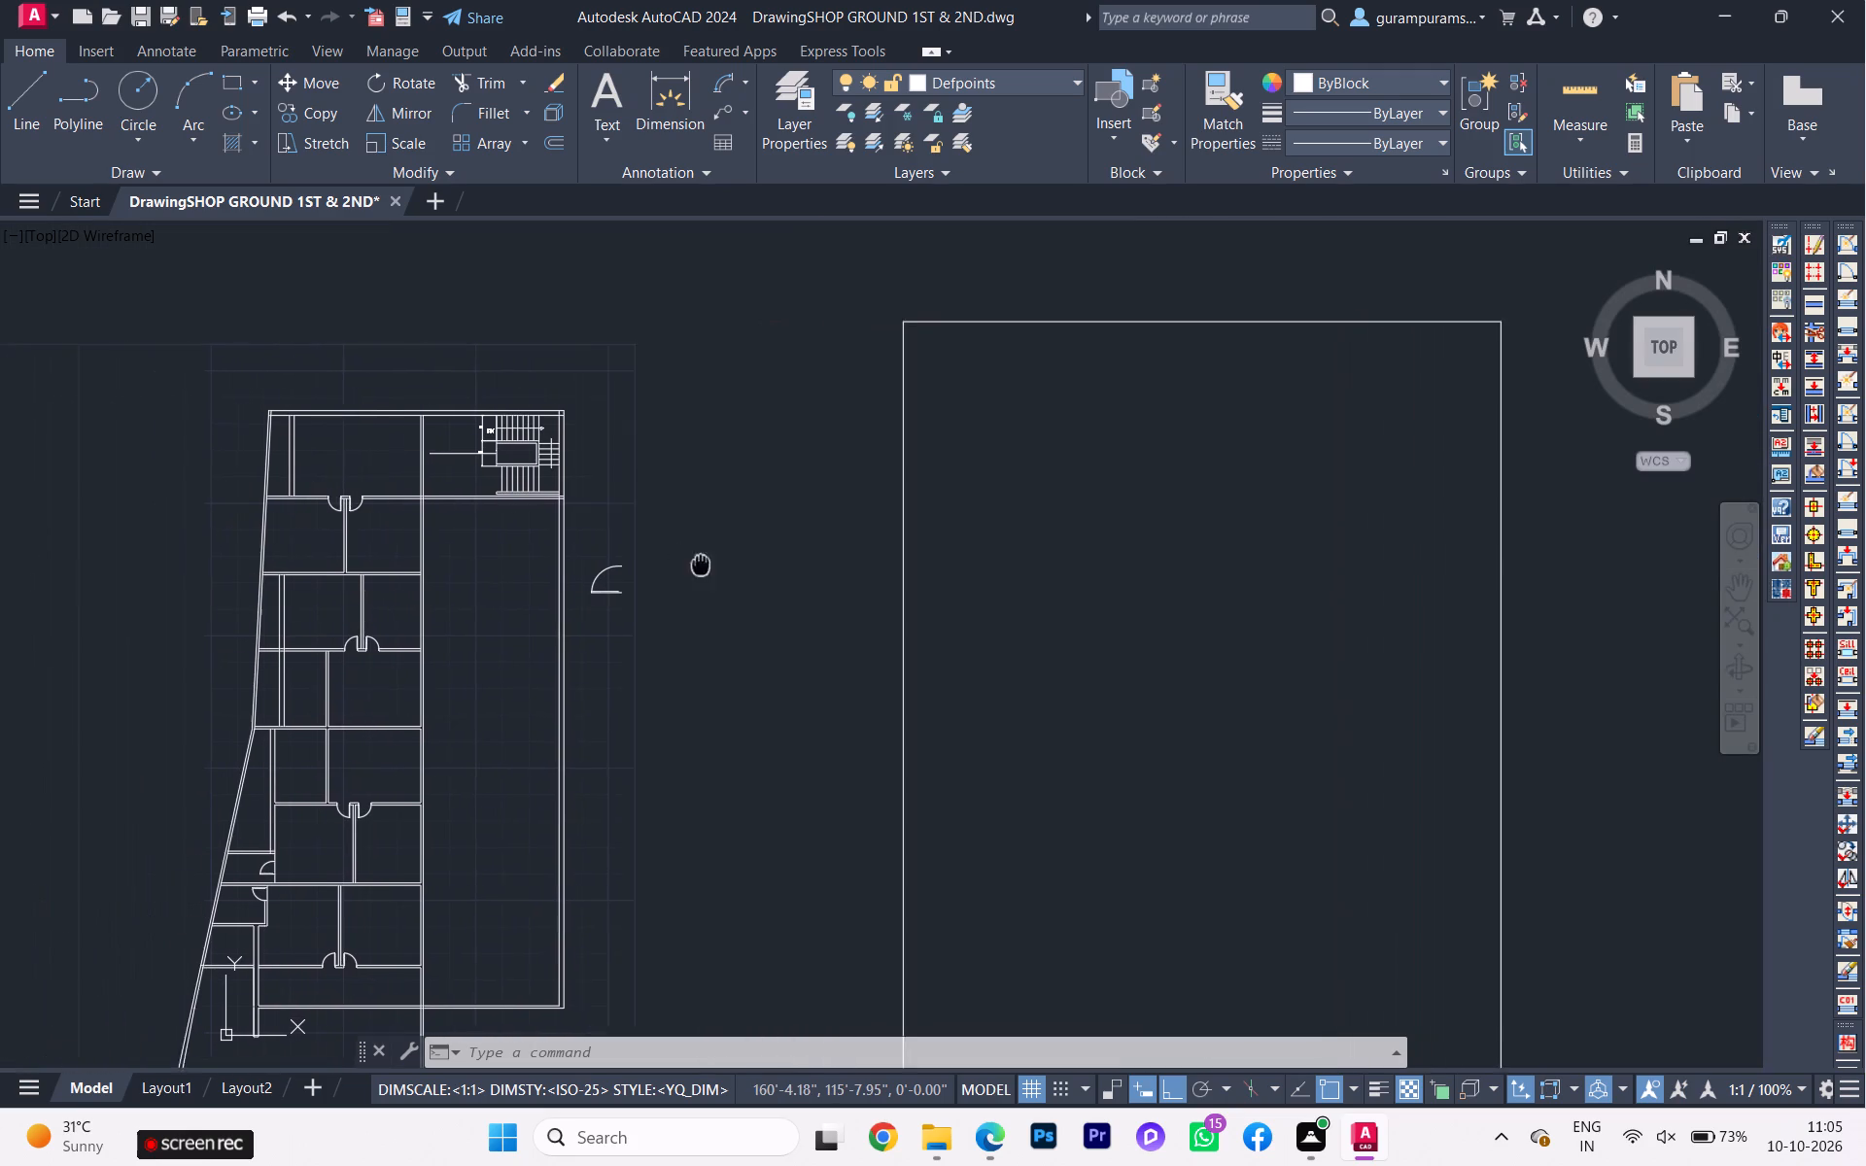
middle_click_drag(721, 564, 726, 565)
Move the rotated door onto the outer face of the top common room's east wall, just above the room's lower wall, with Ortho off.
left_click_drag(663, 605, 651, 596)
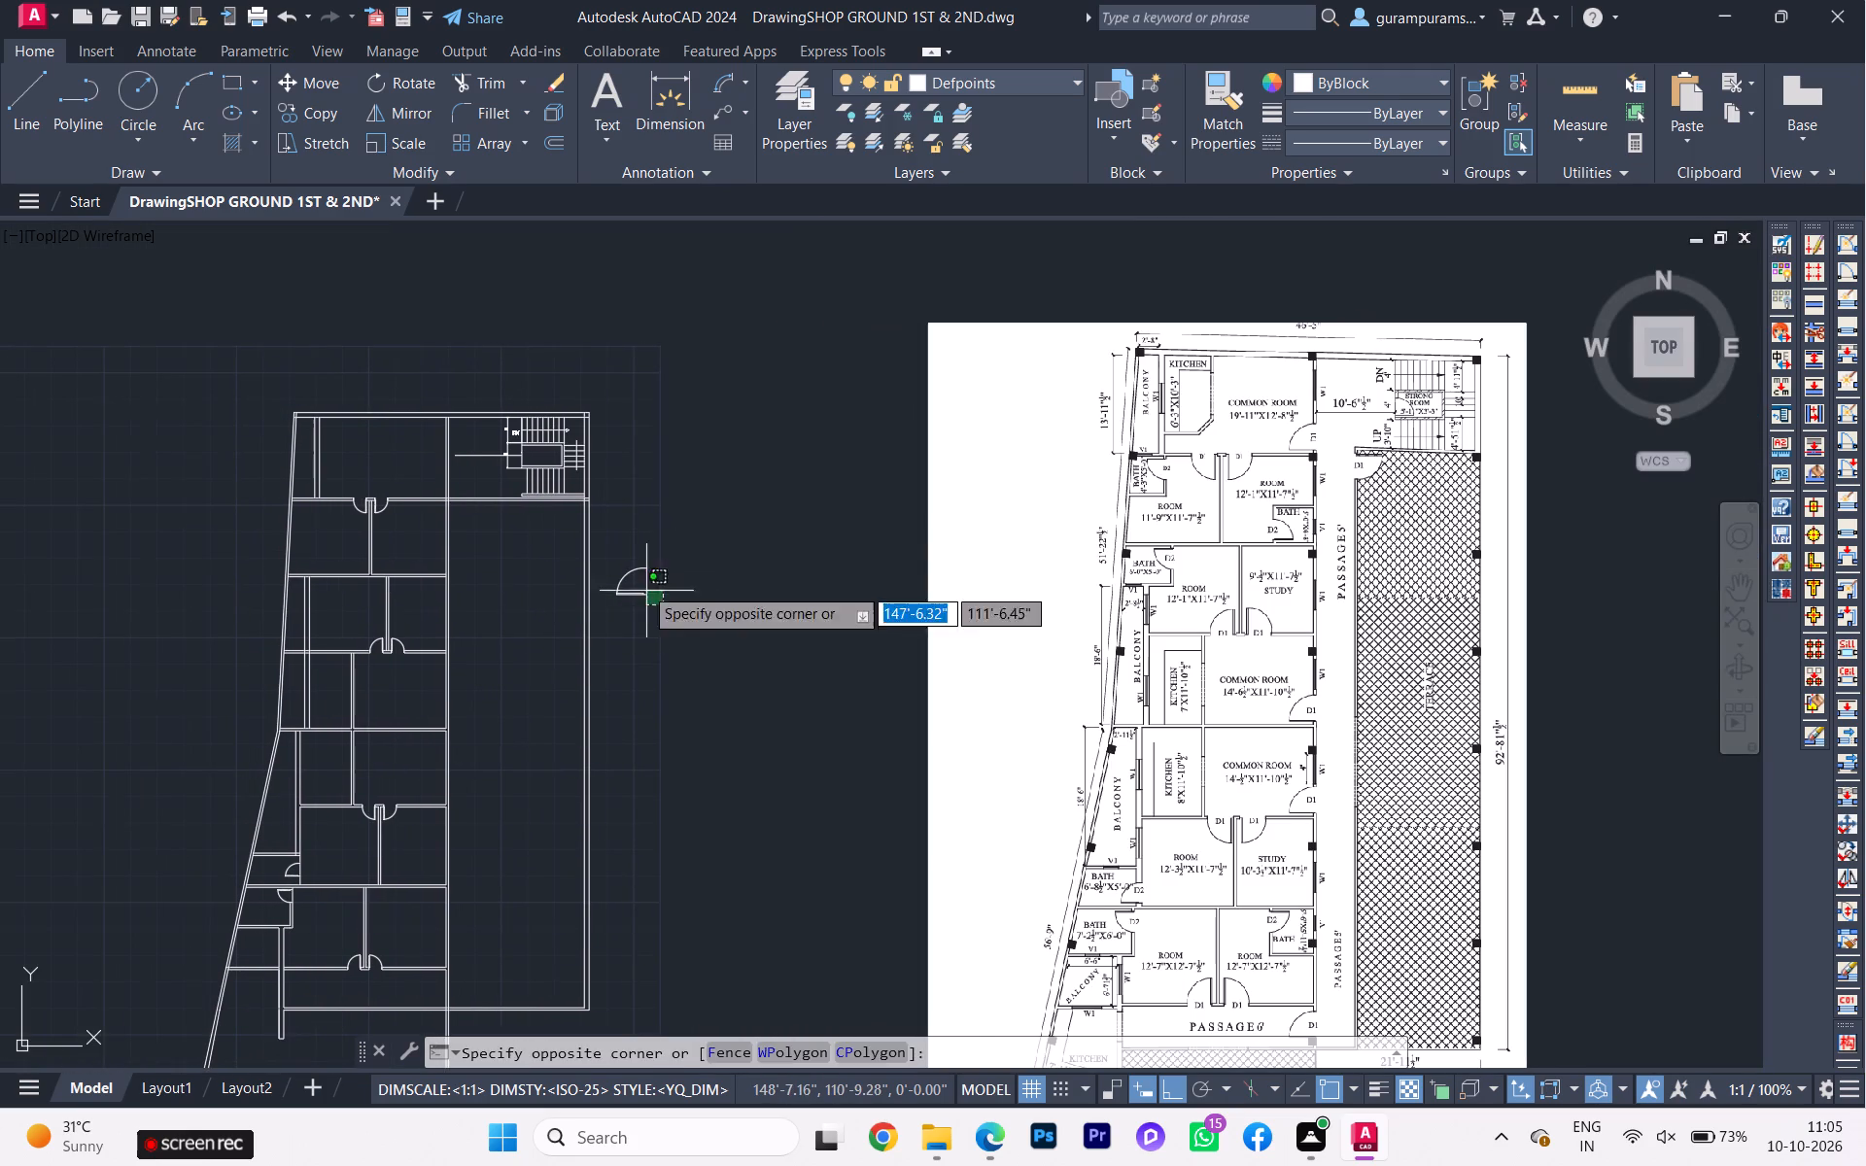
left_click(619, 547)
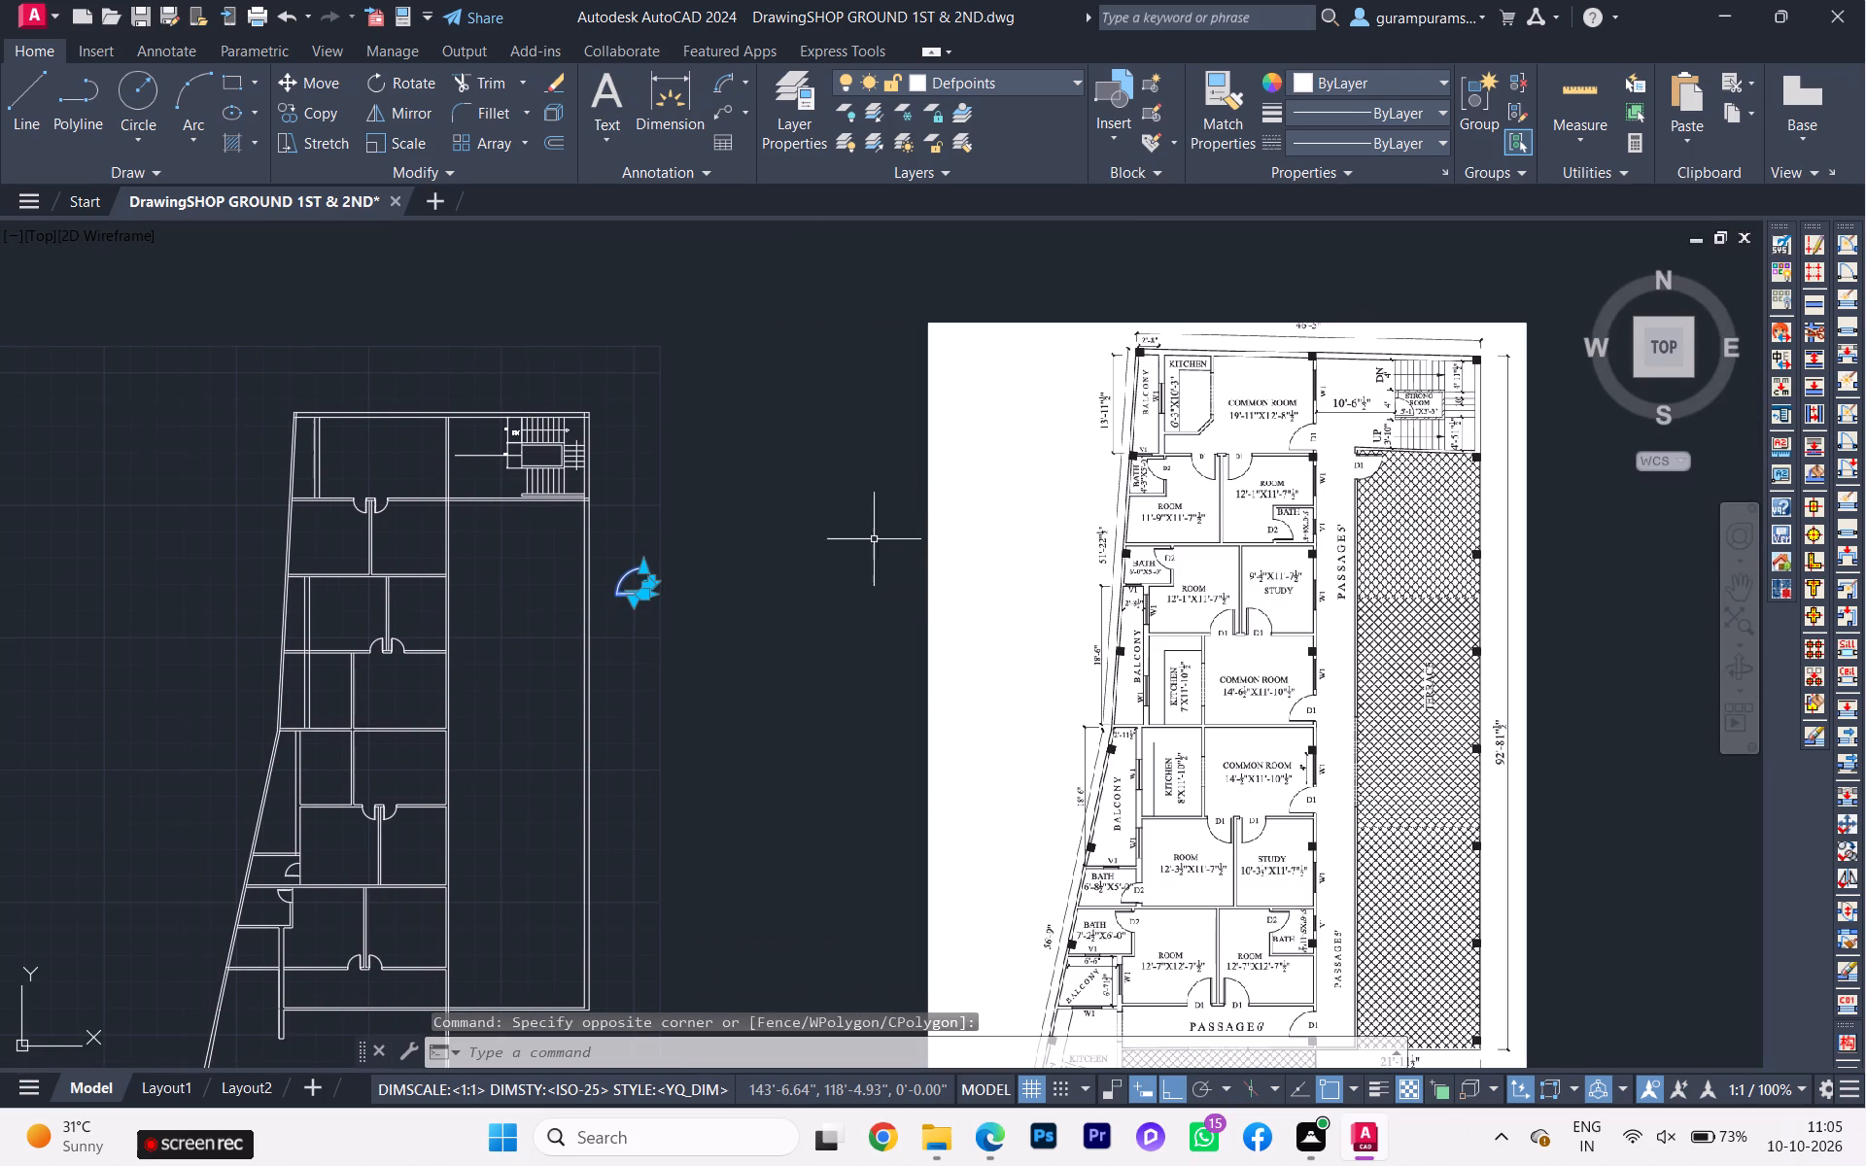
scroll(644, 566, "up", 1)
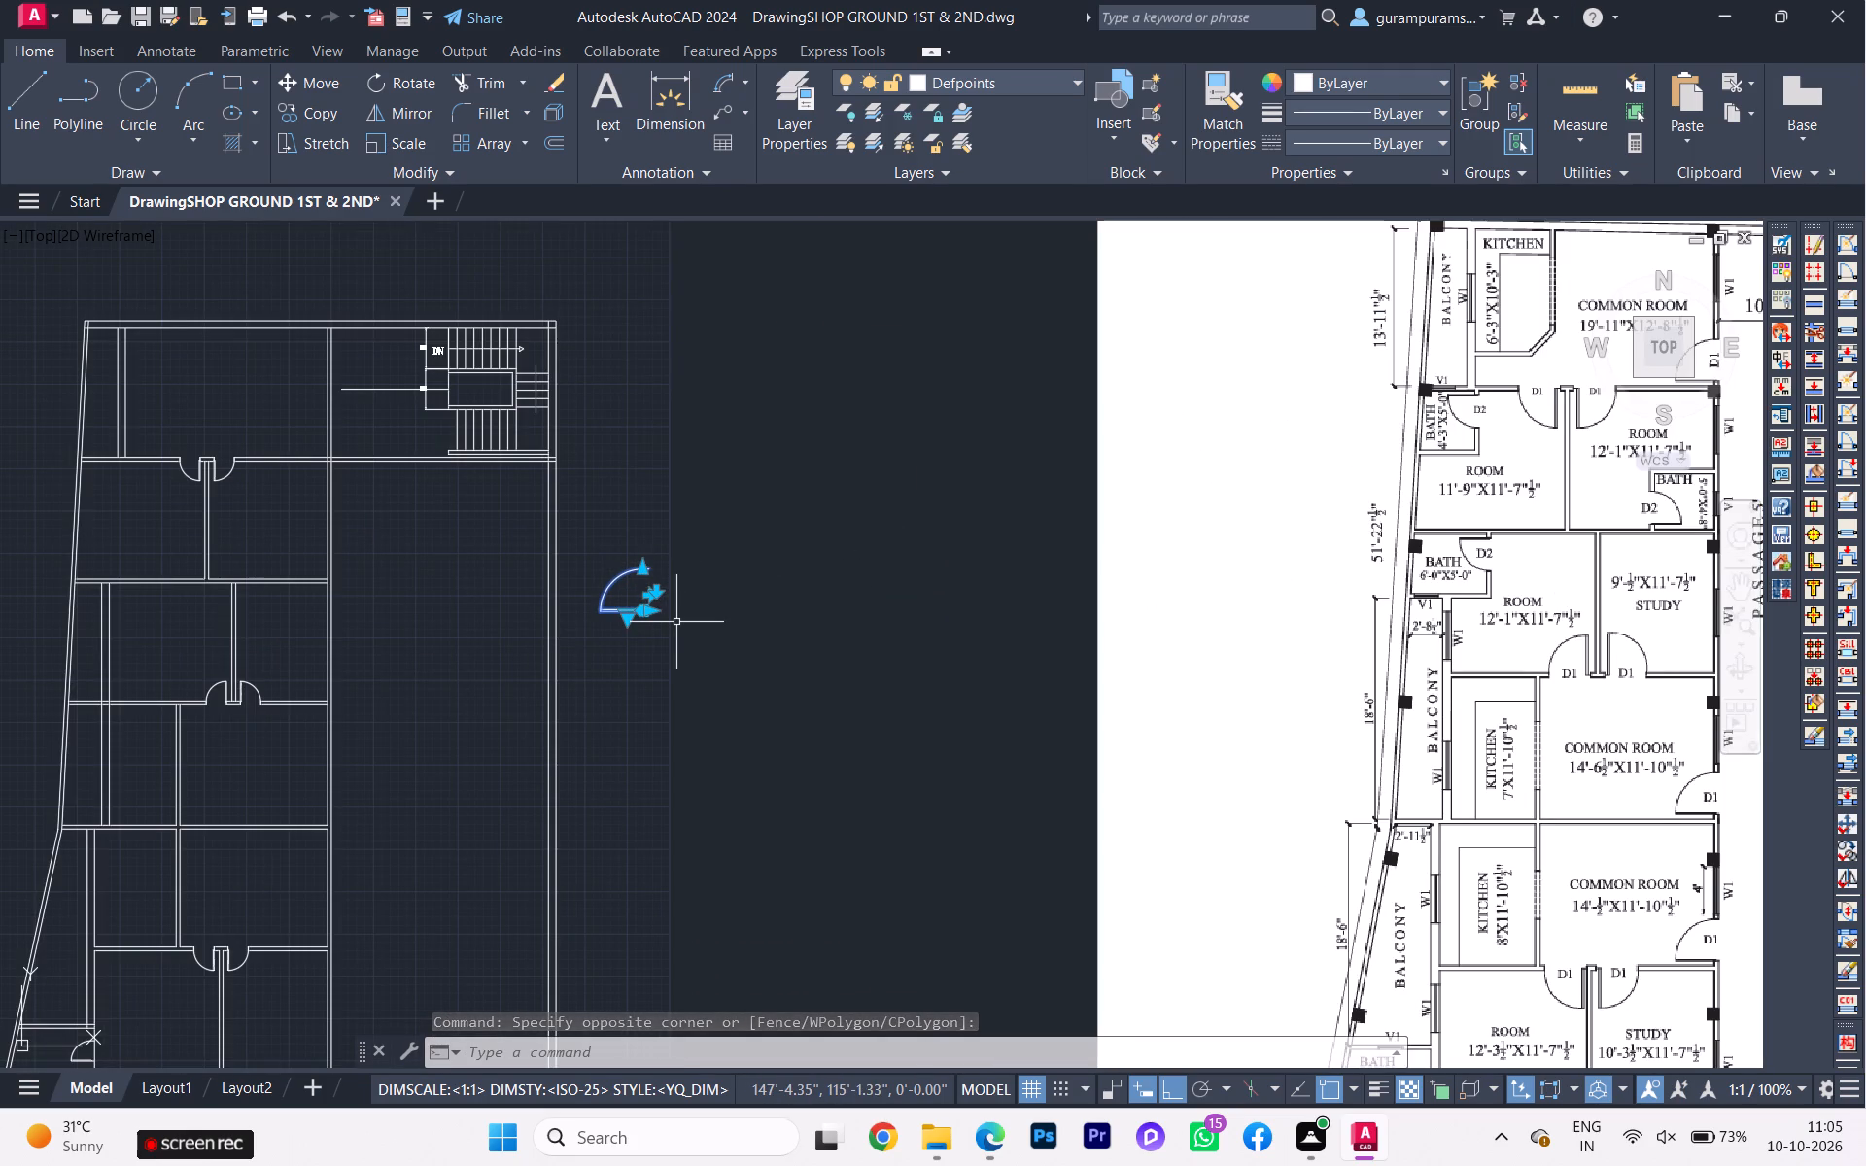
key("m")
key("Return")
scroll(794, 609, "up", 3)
left_click(152, 616)
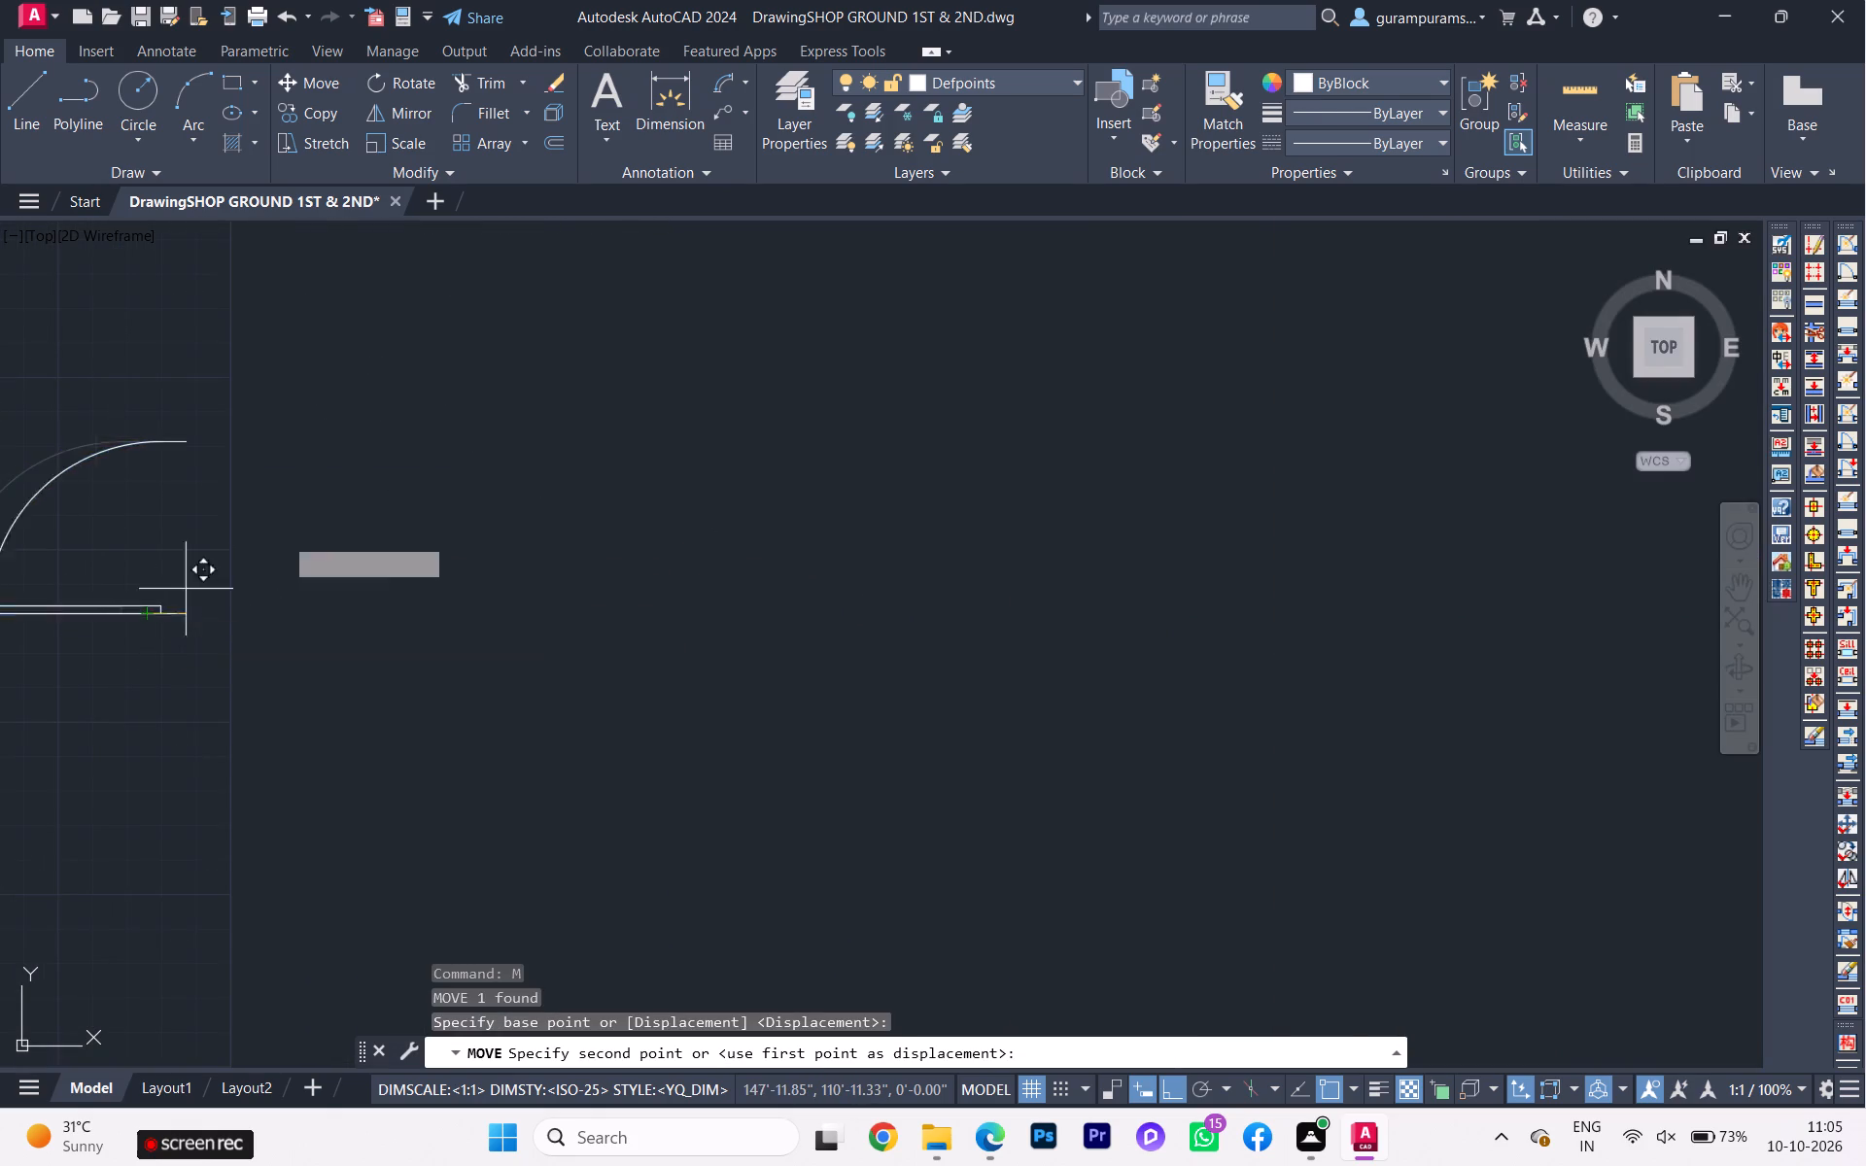
scroll(441, 522, "down", 3)
scroll(341, 449, "down", 1)
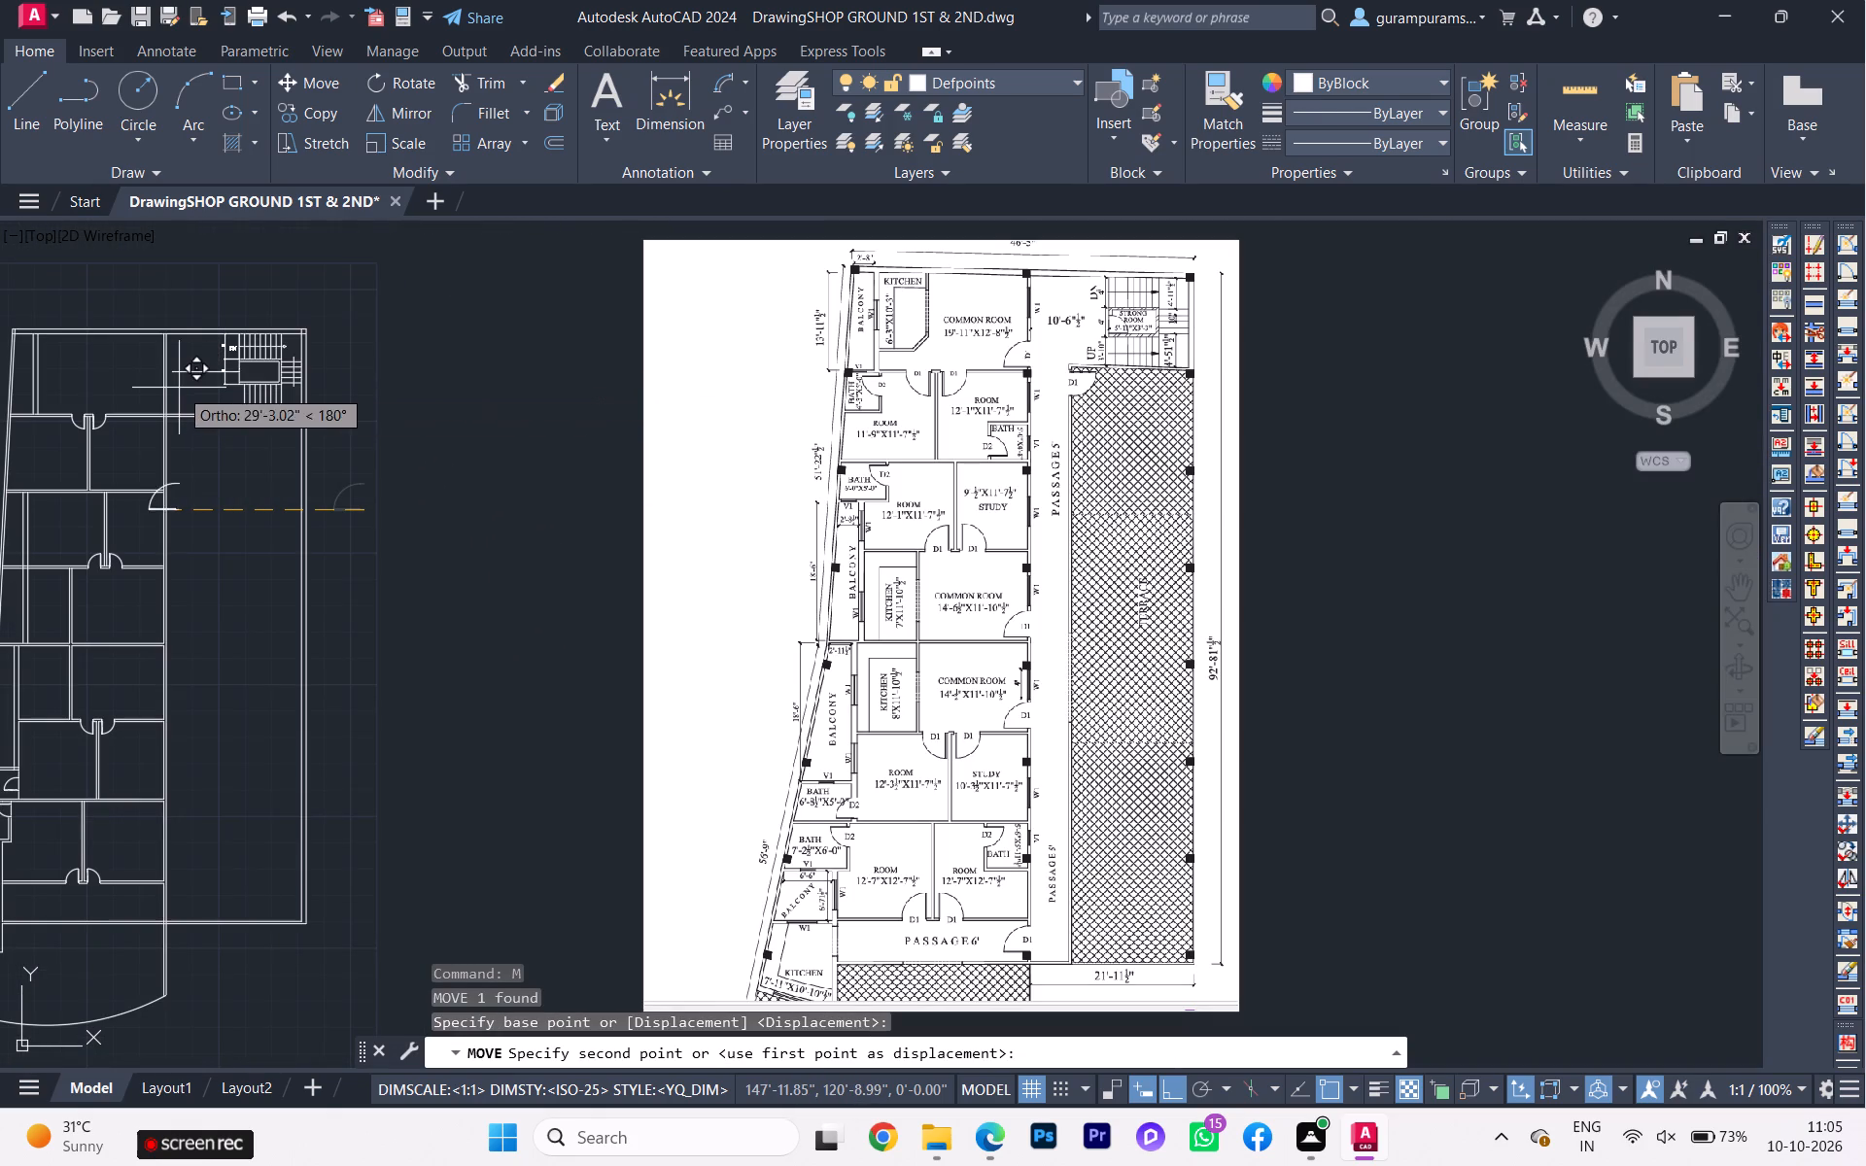
key("F8")
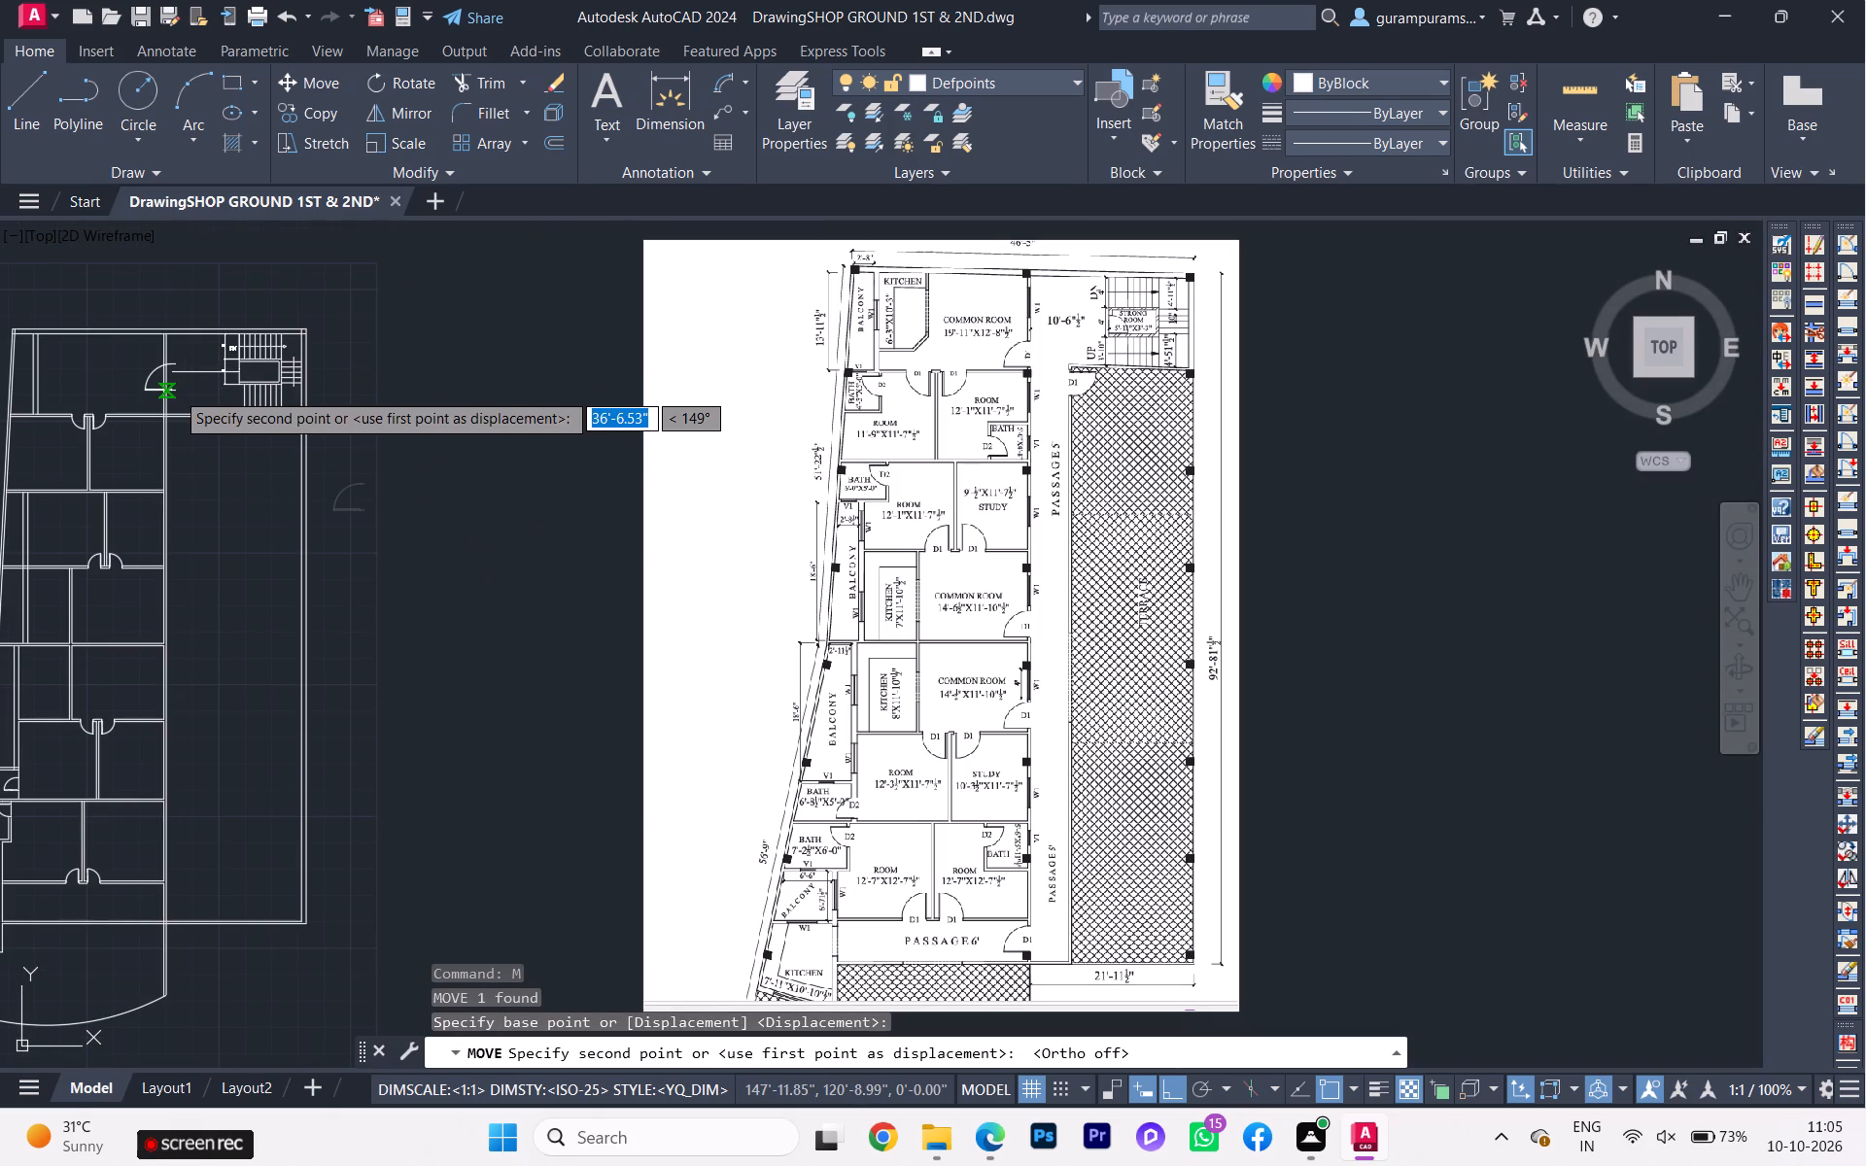
scroll(196, 401, "down", 1)
middle_click_drag(208, 428, 332, 572)
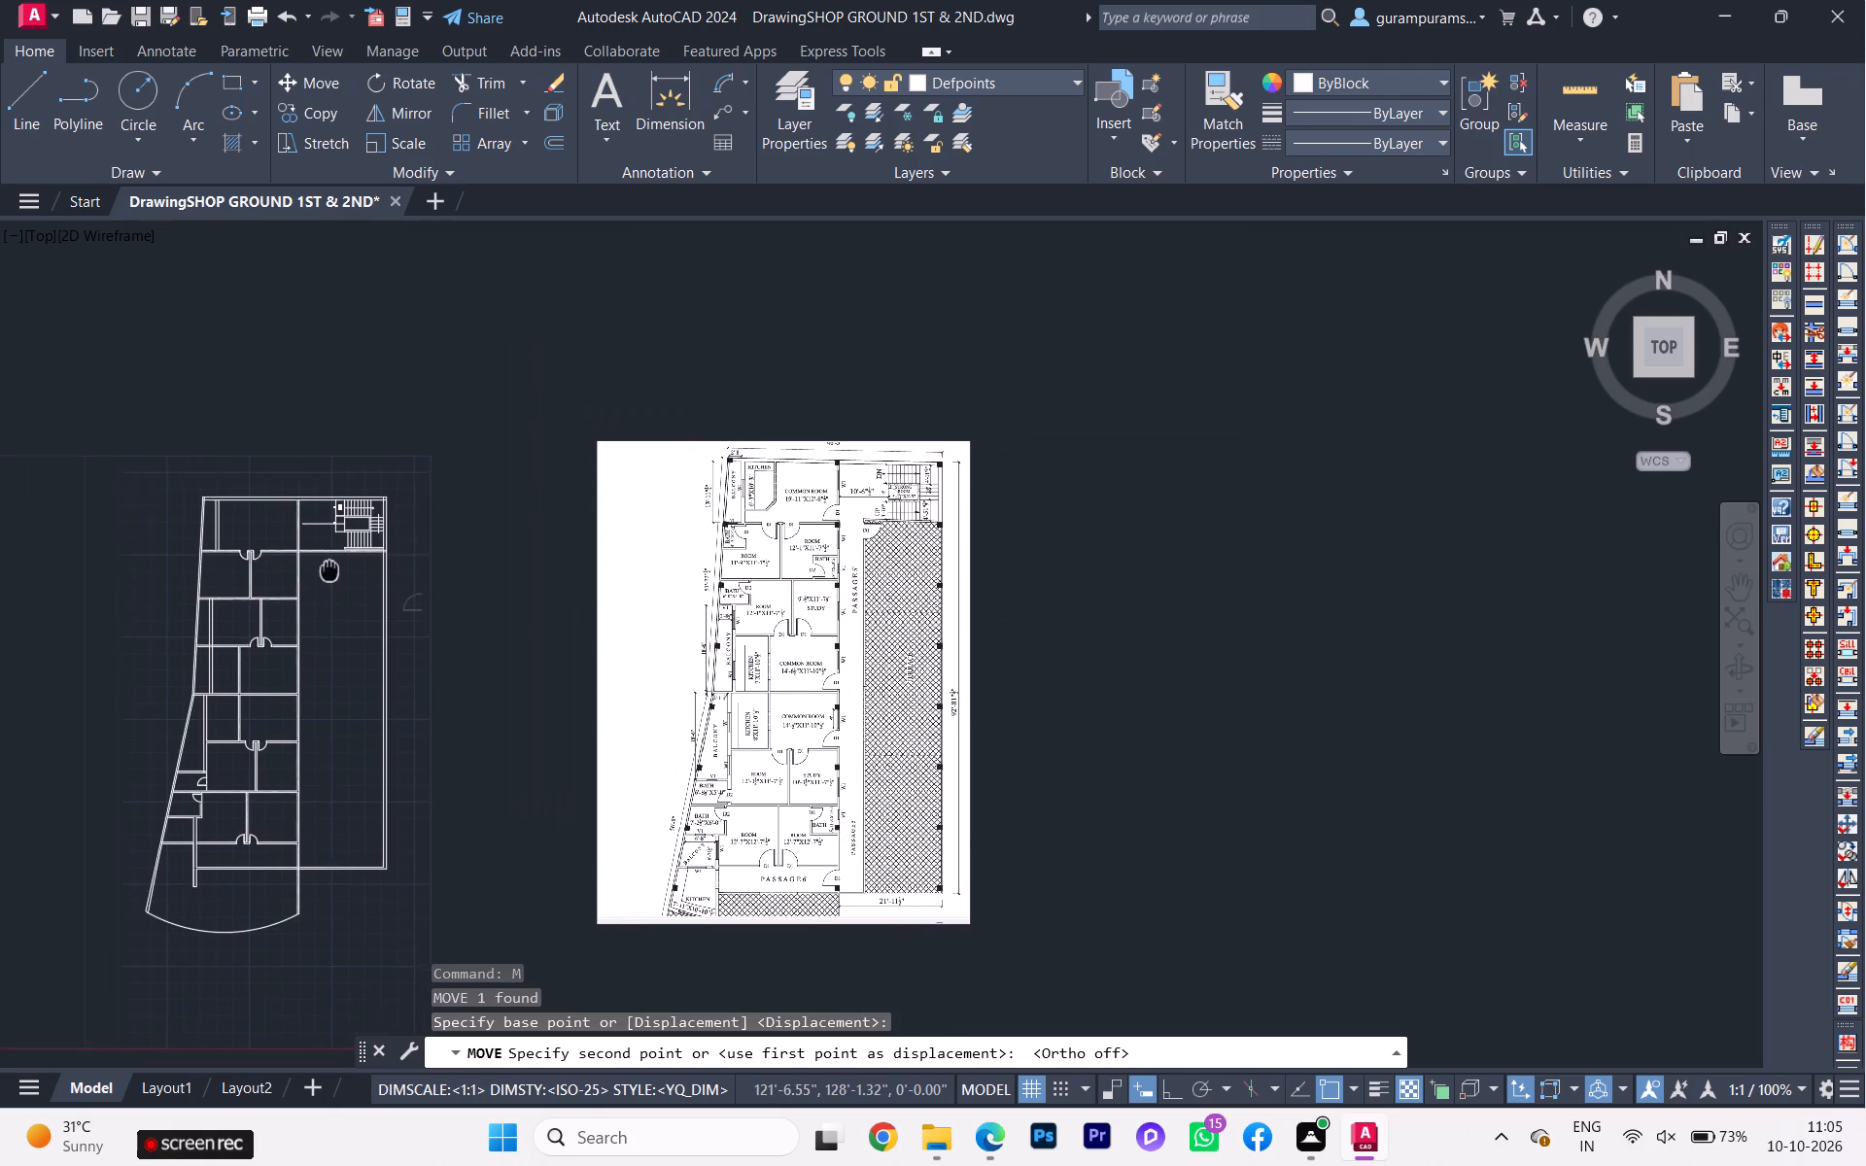
middle_click_drag(332, 572, 337, 576)
scroll(306, 537, "up", 6)
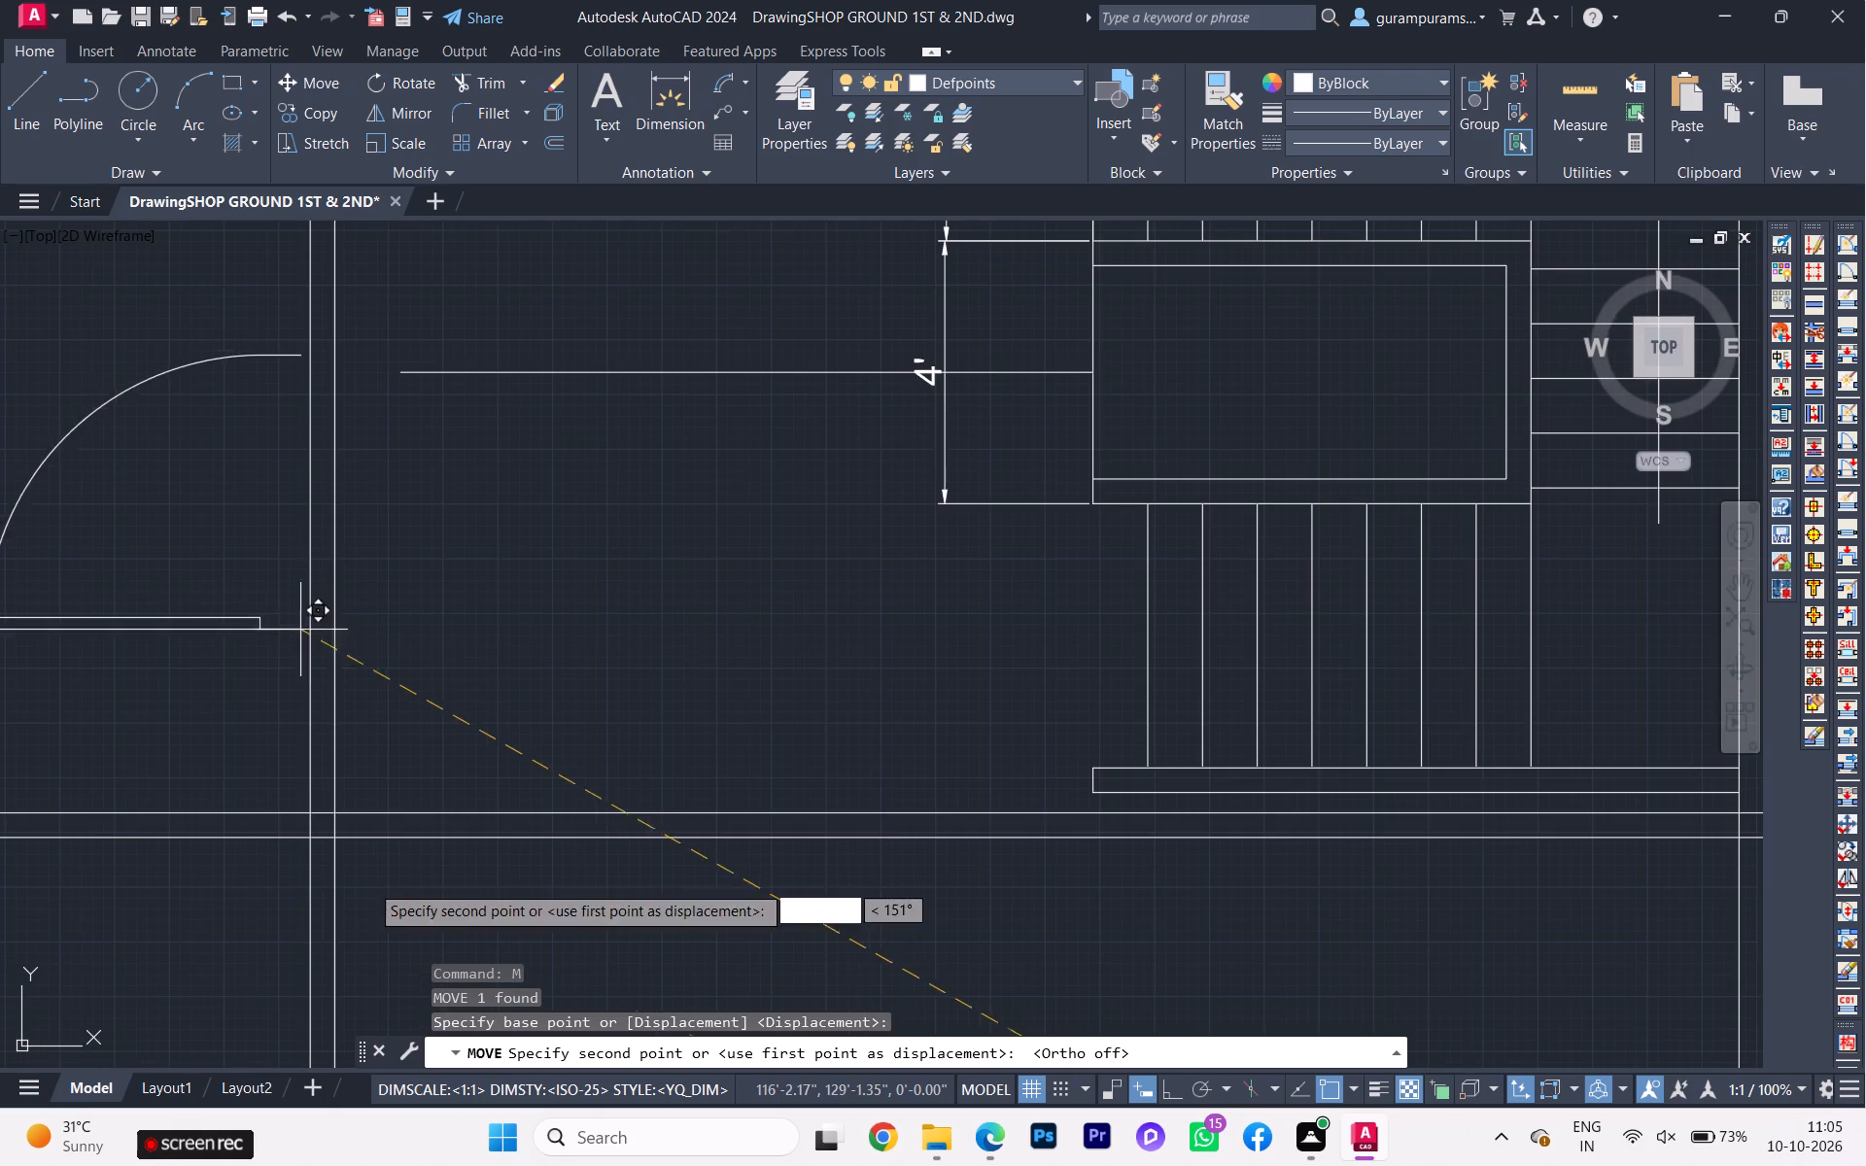
left_click(333, 769)
Copy the top common room's door about 36'-4" straight down the same wall face, just above the second common room's lower wall.
left_click(235, 773)
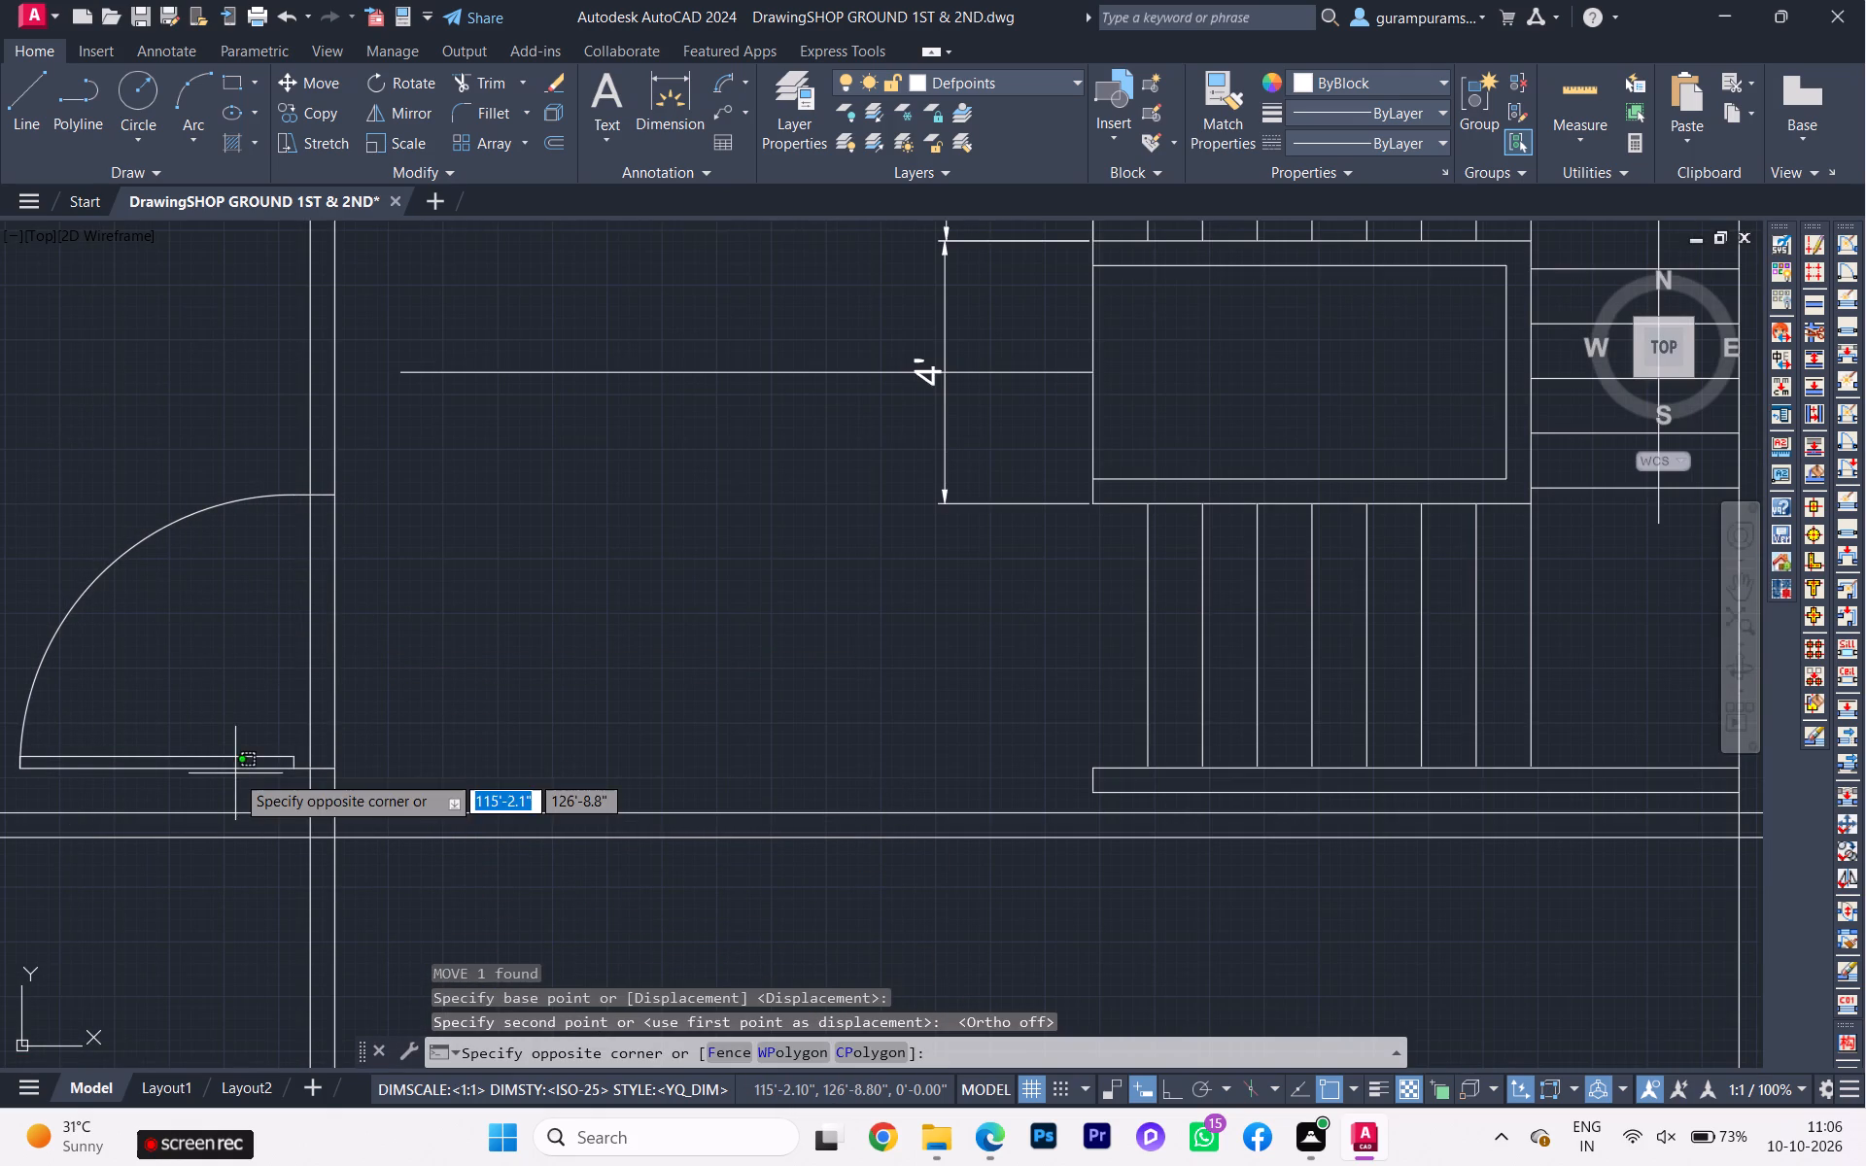
left_click(232, 748)
type("co")
key("Return")
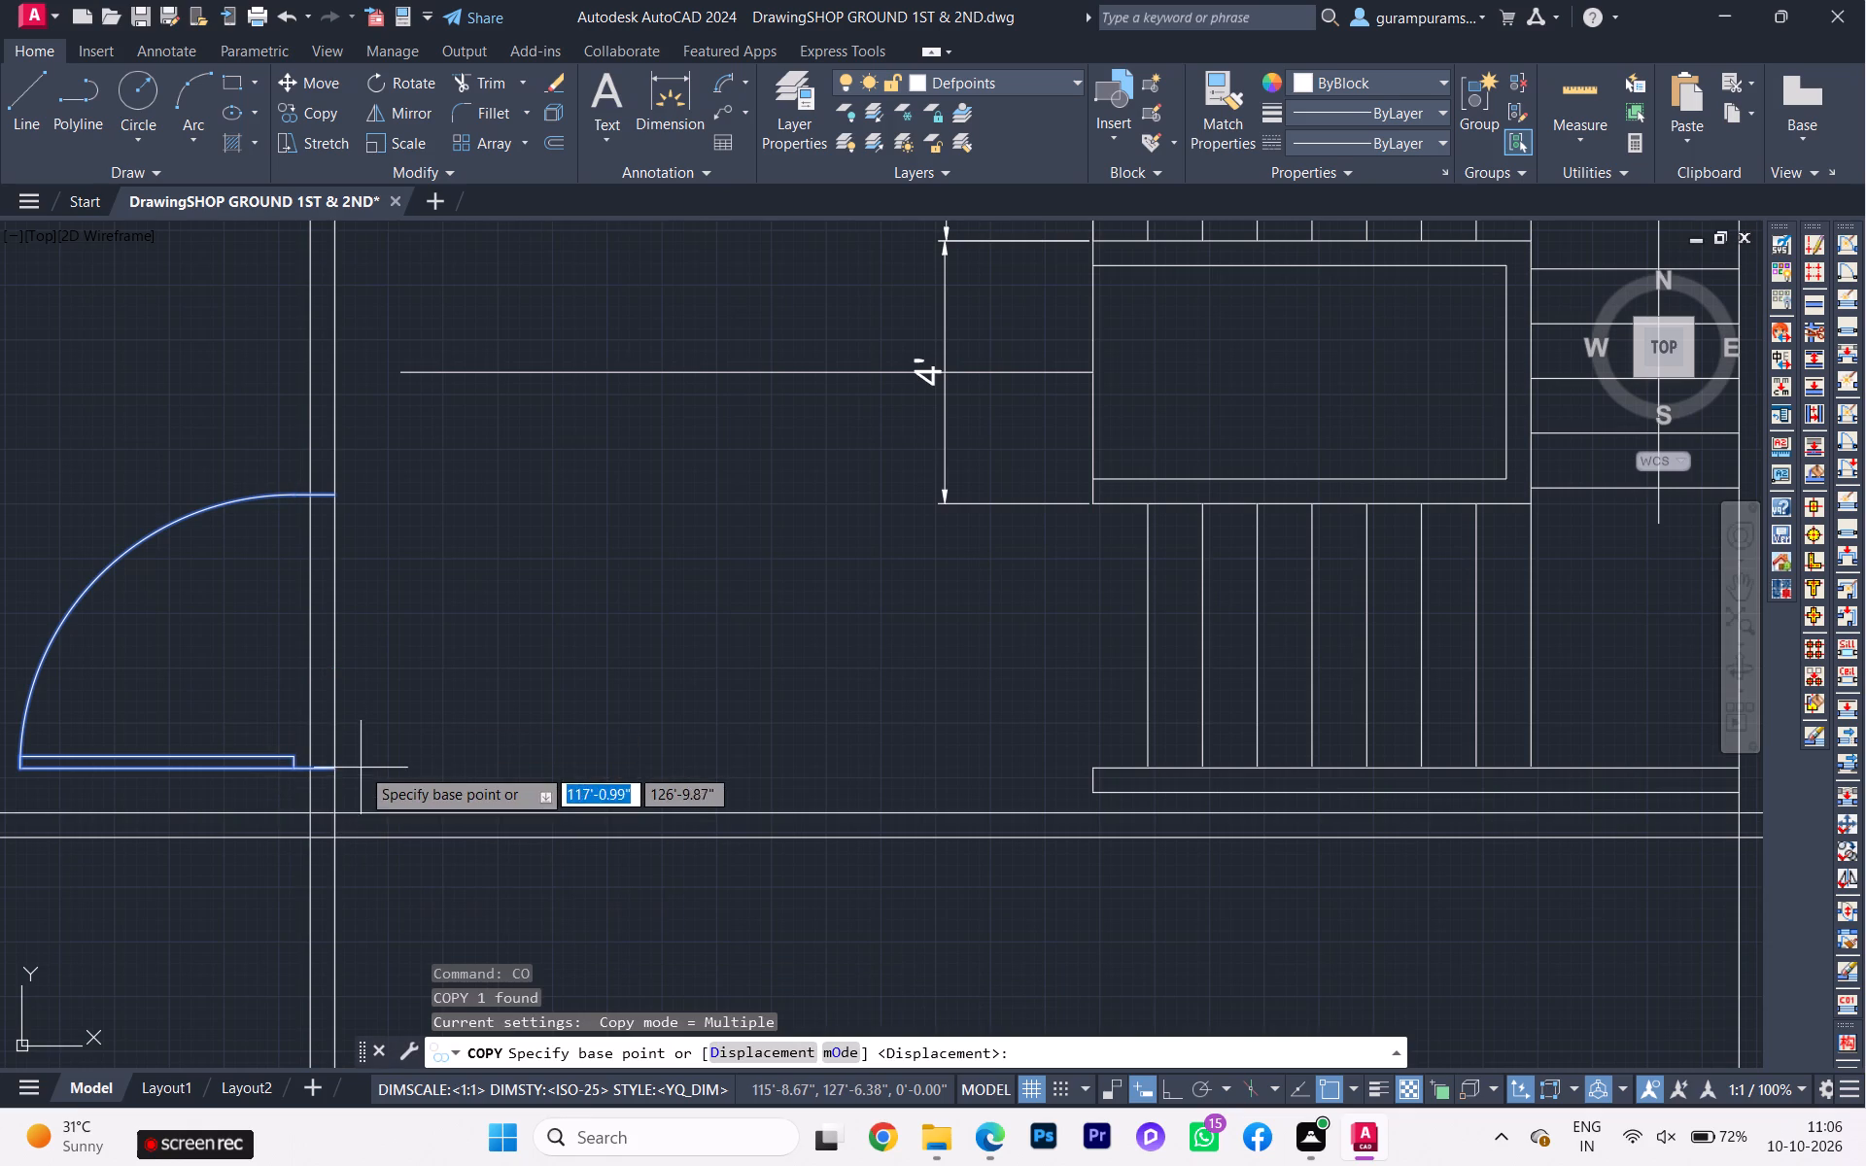
left_click(337, 764)
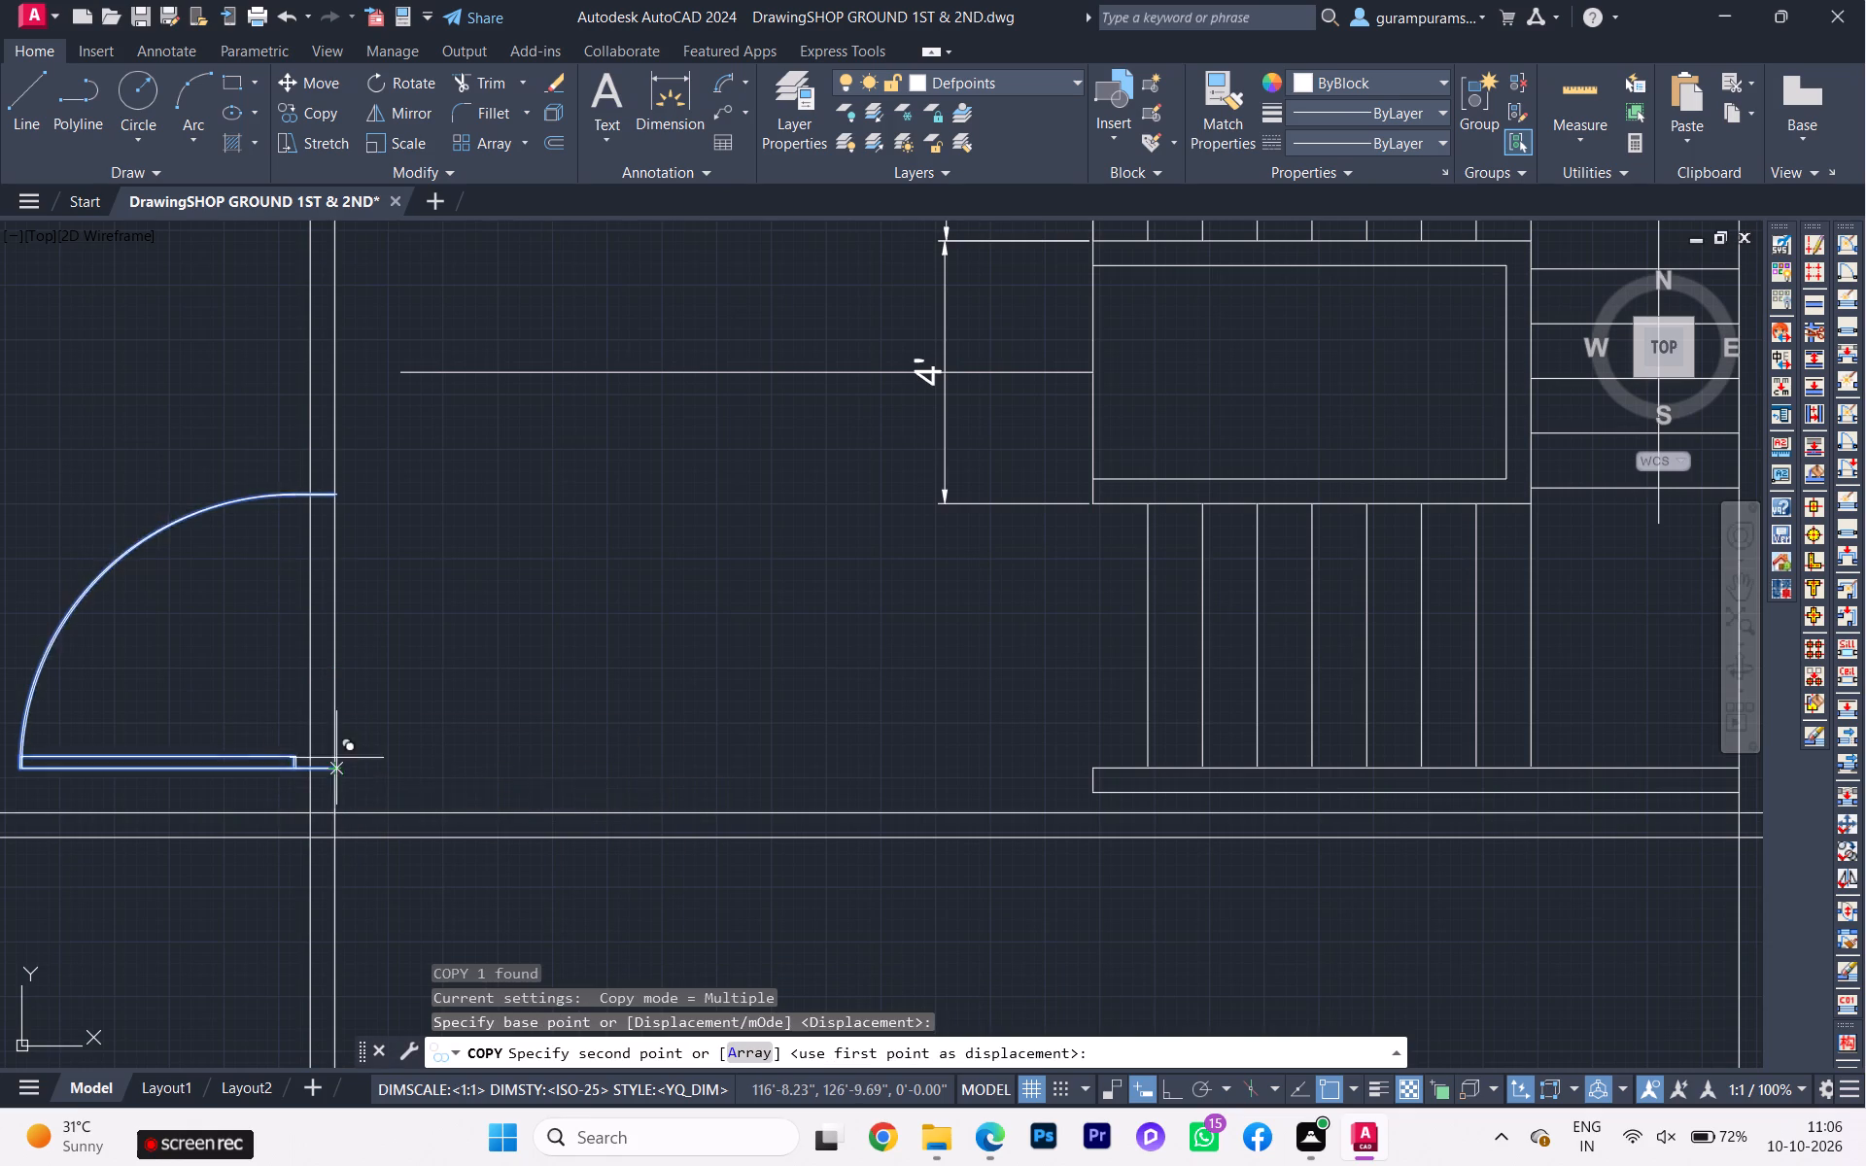
scroll(336, 693, "down", 5)
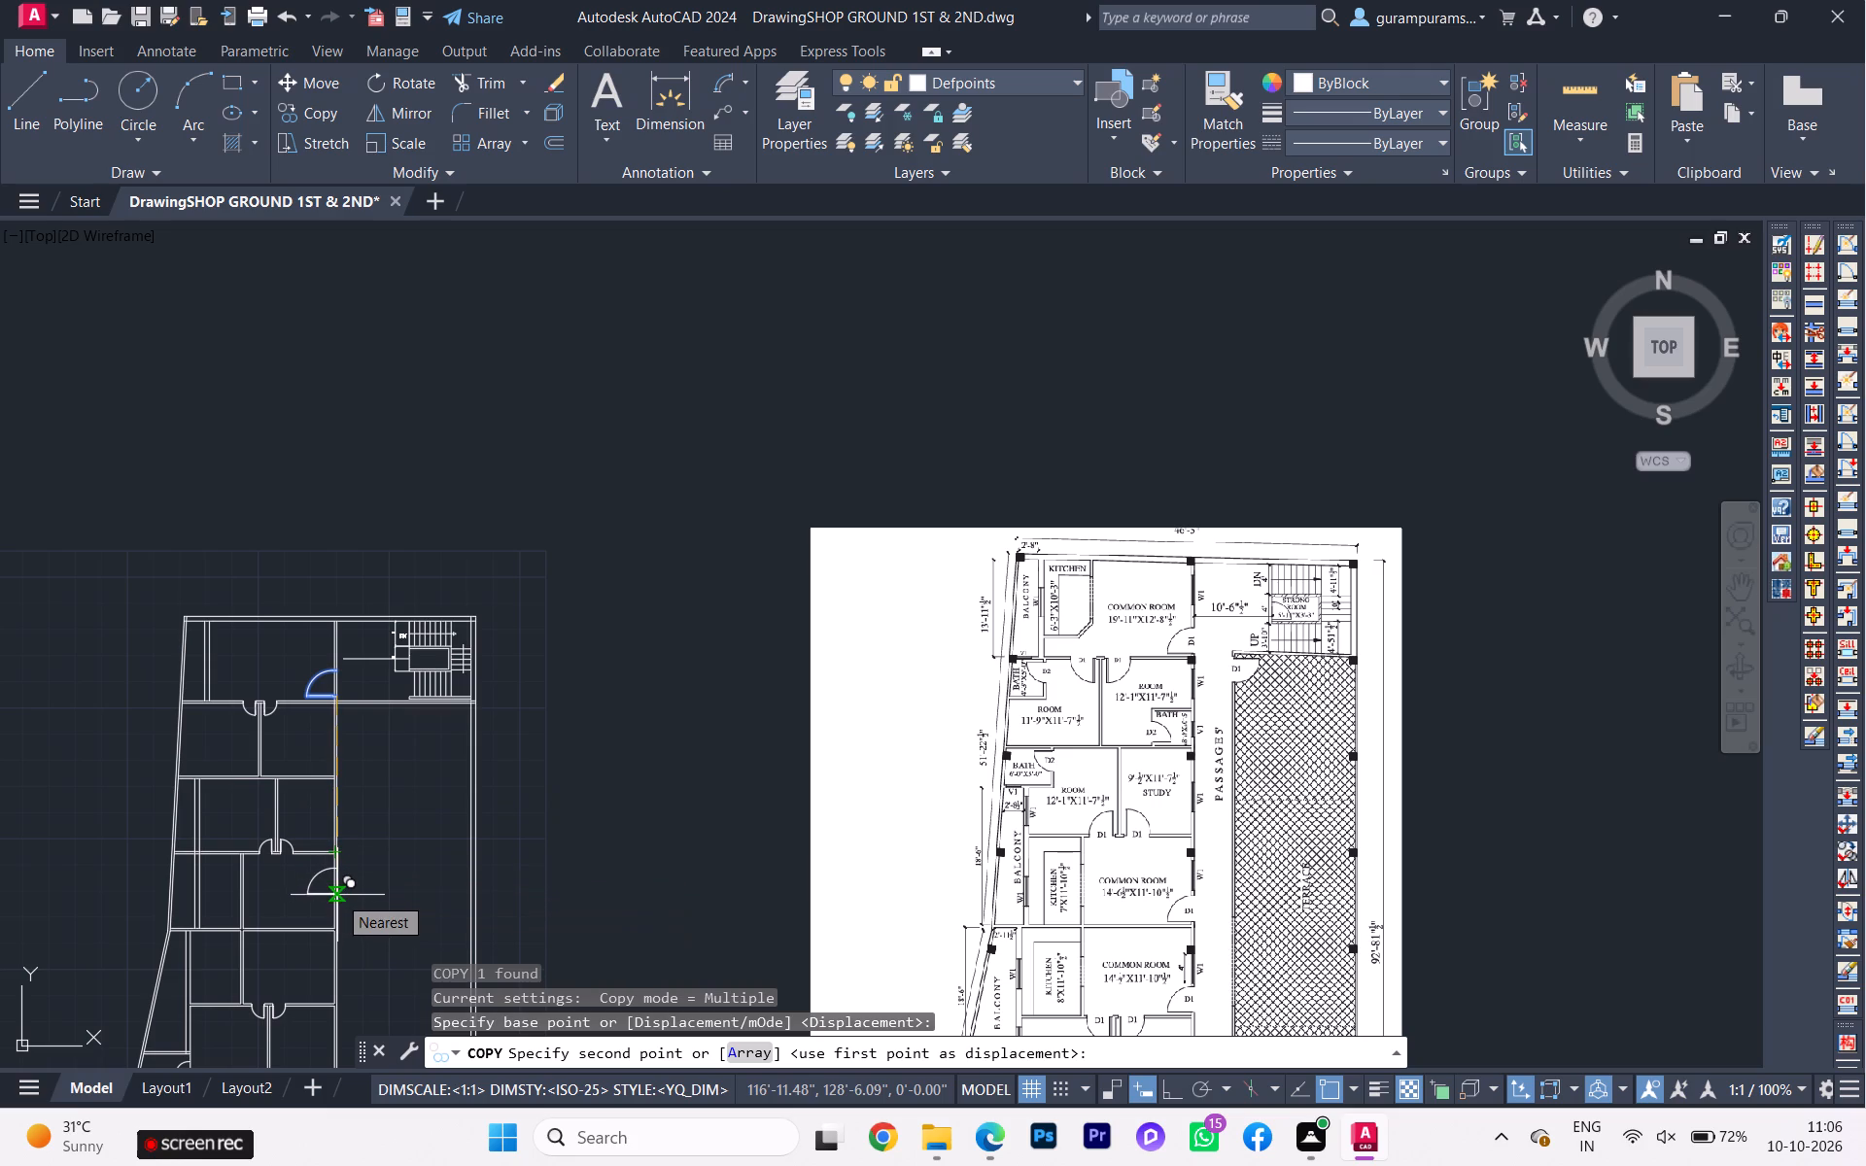
middle_click_drag(337, 895, 349, 767)
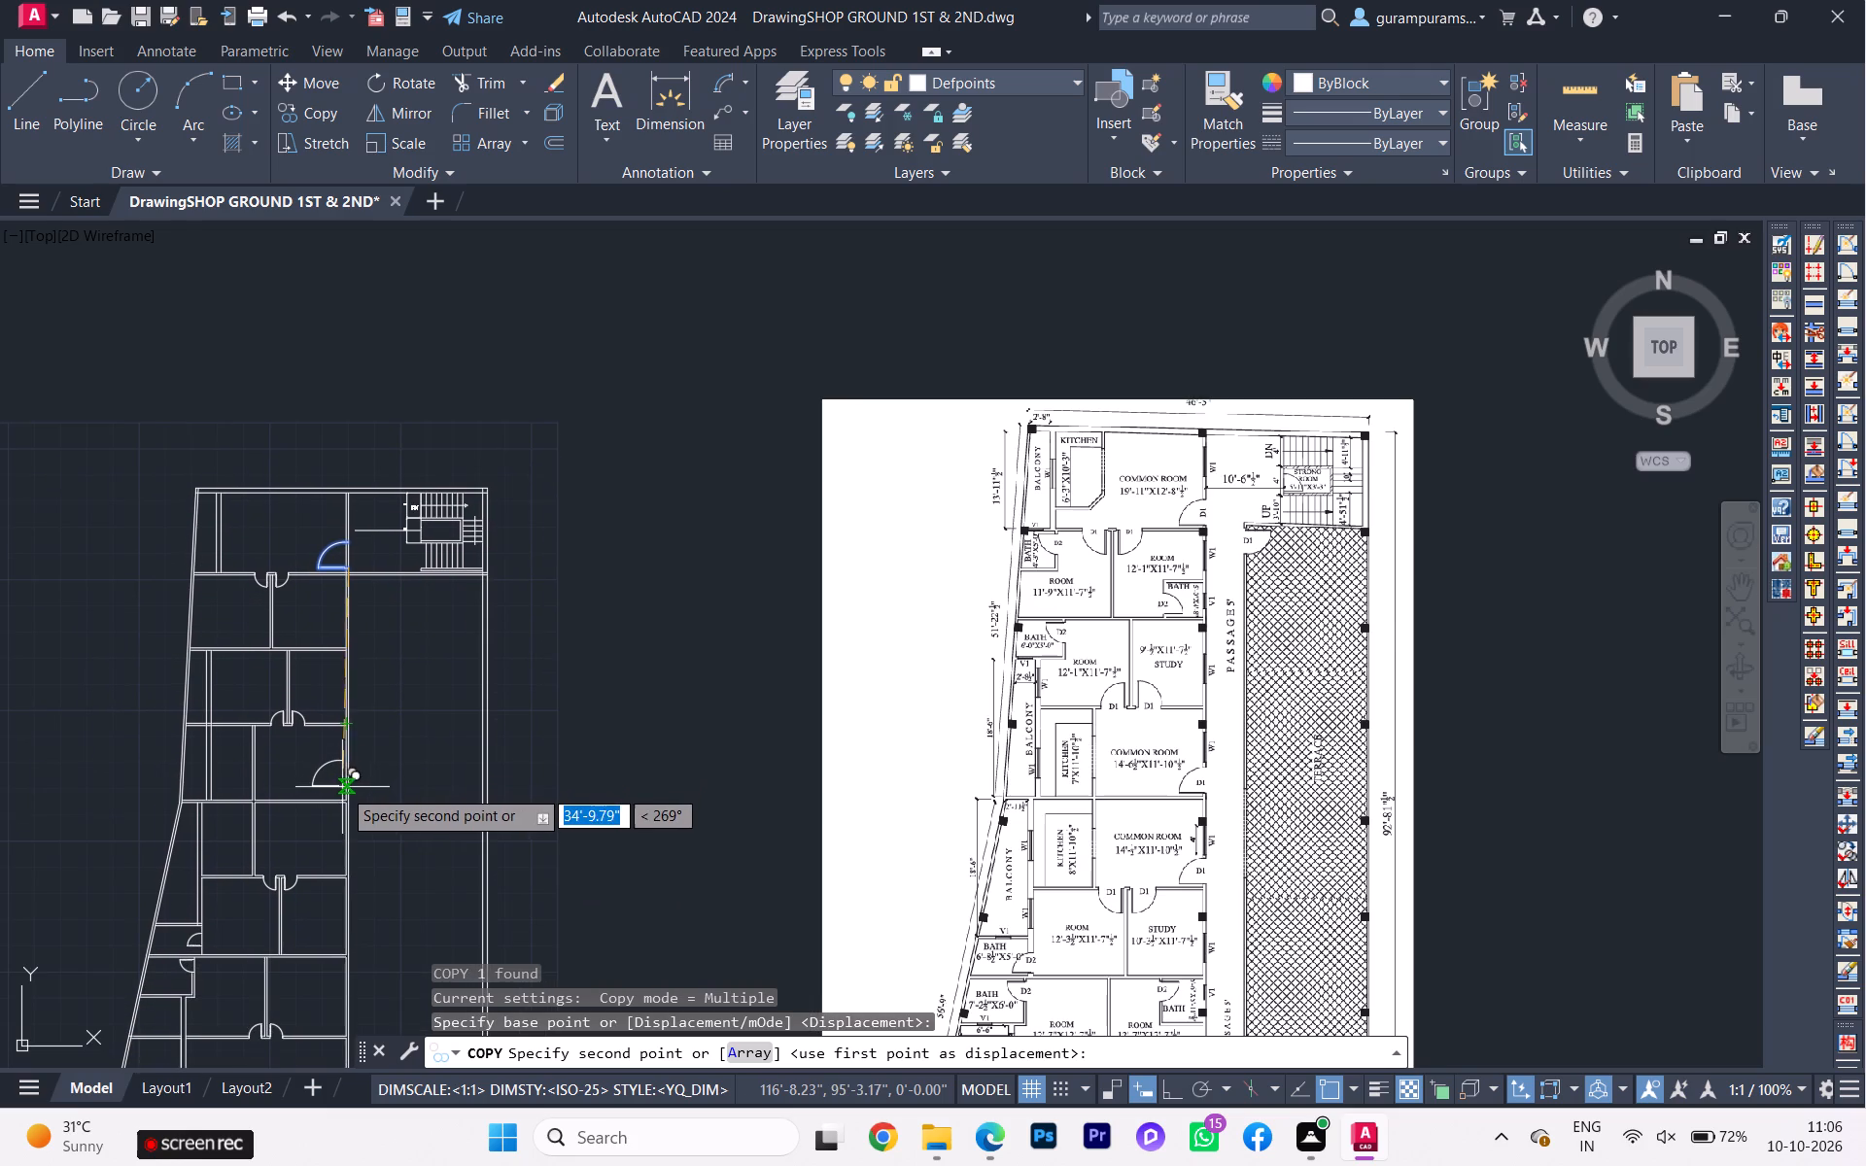
scroll(341, 788, "up", 4)
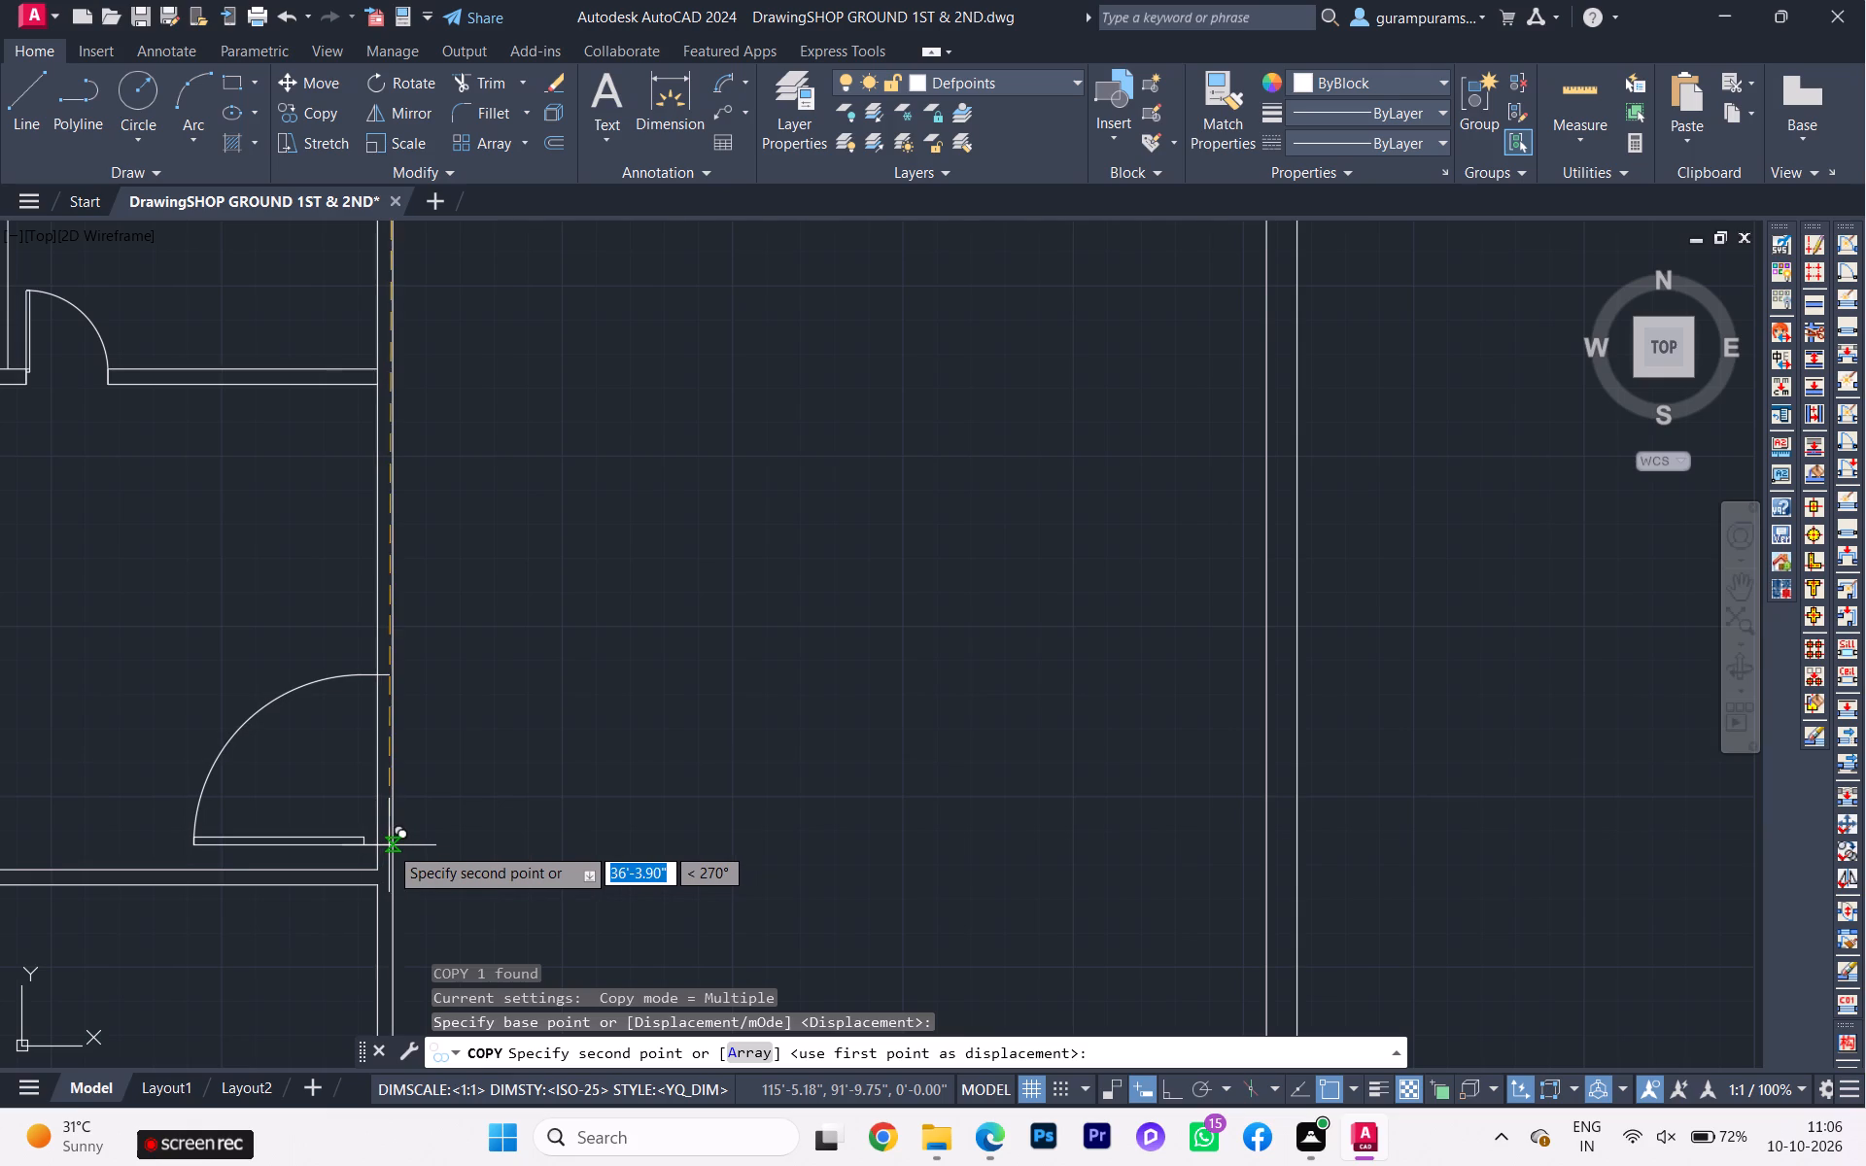
scroll(392, 842, "up", 2)
scroll(392, 842, "down", 1)
scroll(392, 842, "up", 1)
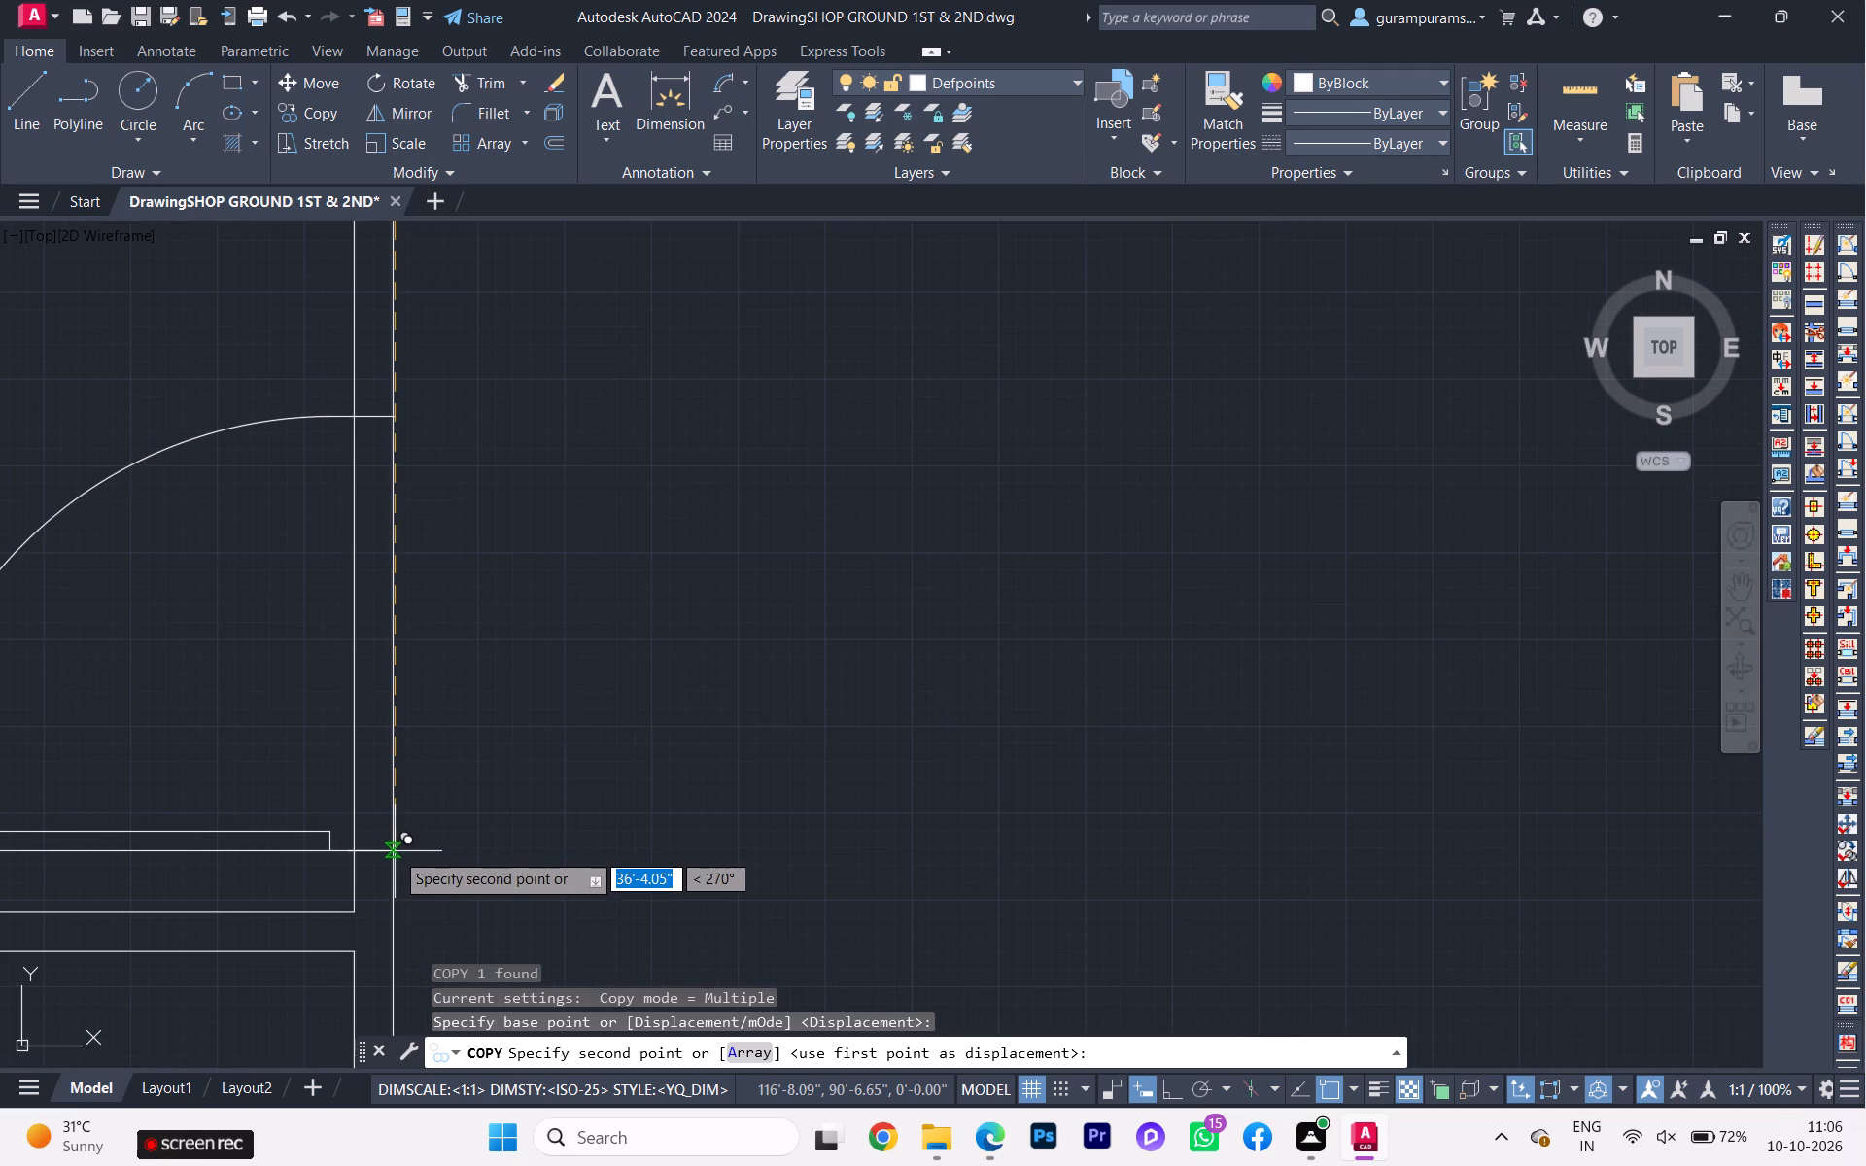
left_click(393, 852)
Place another door copy on the same wall face in the third common room, about 47'-5" below the original.
scroll(406, 679, "down", 3)
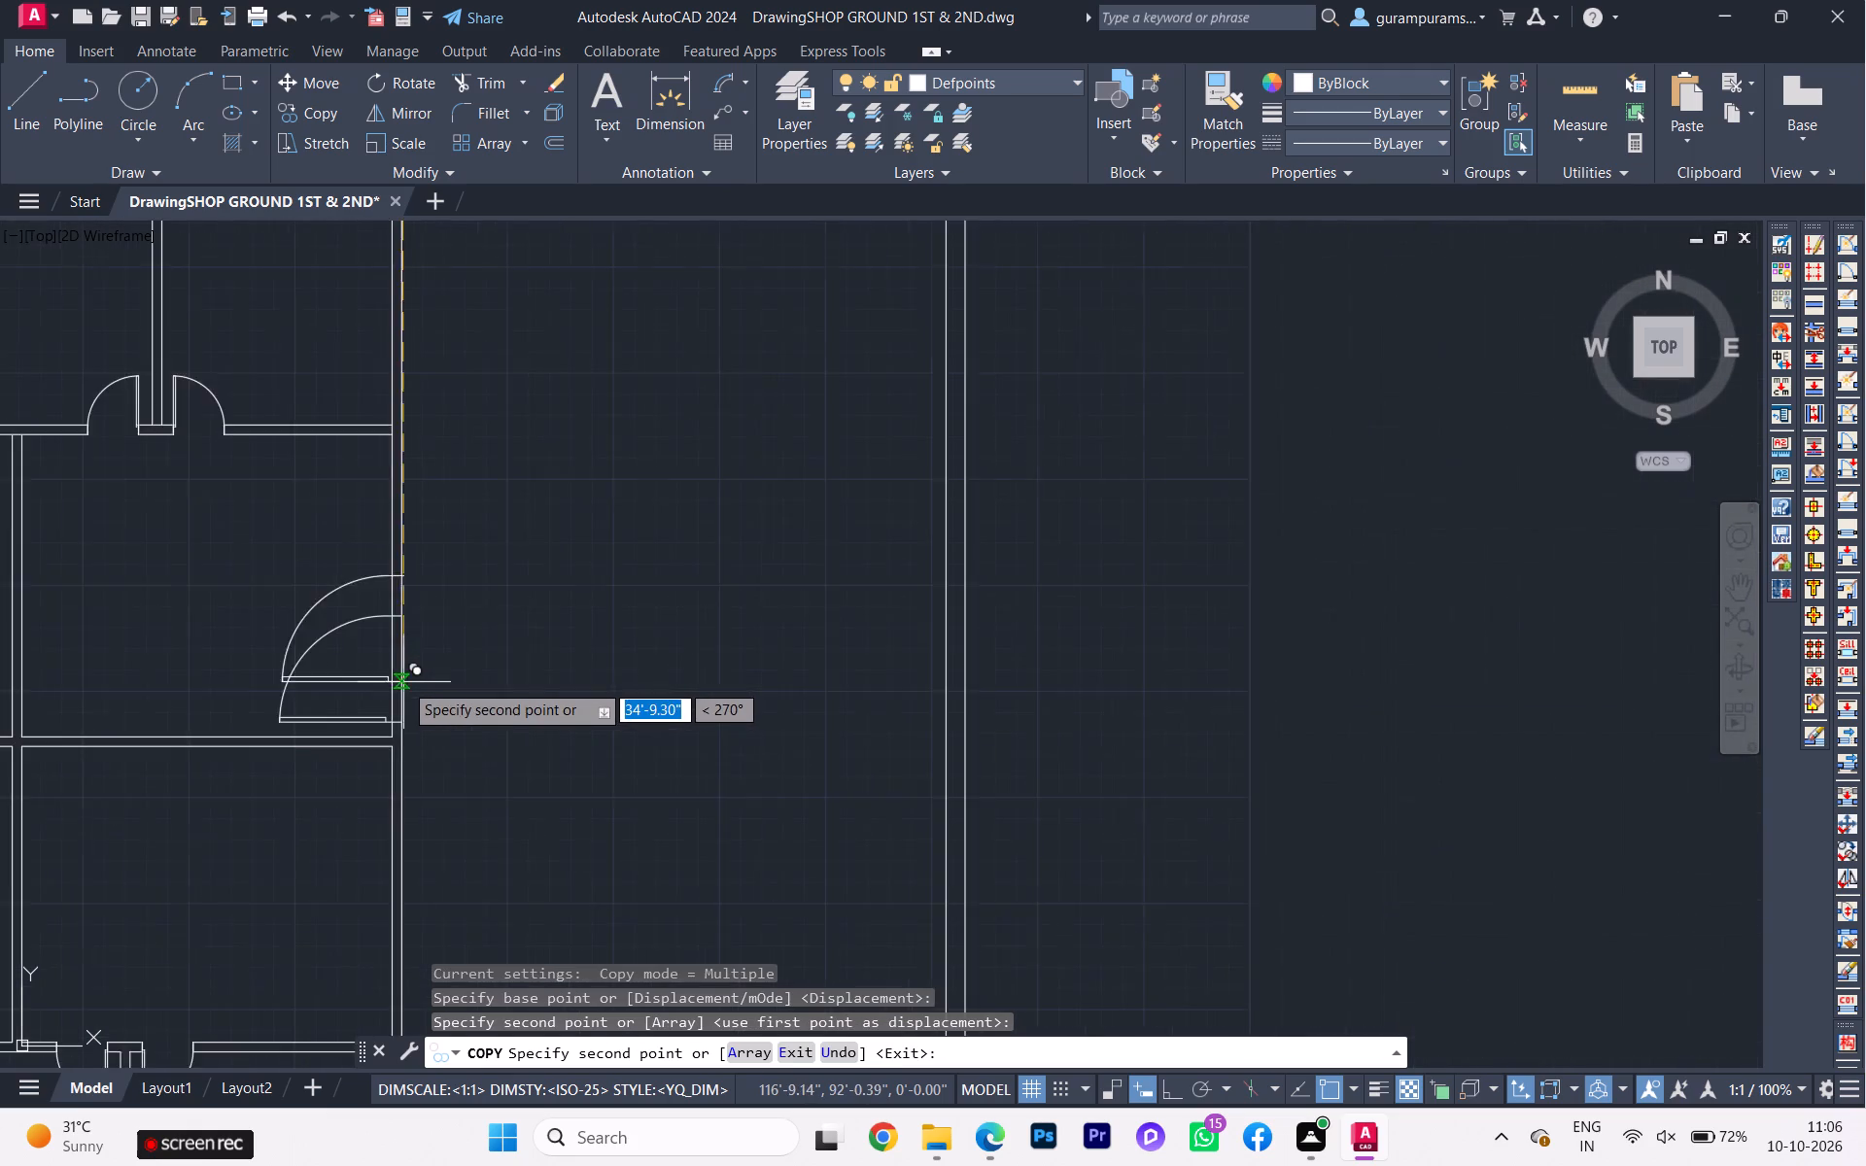
scroll(394, 678, "down", 3)
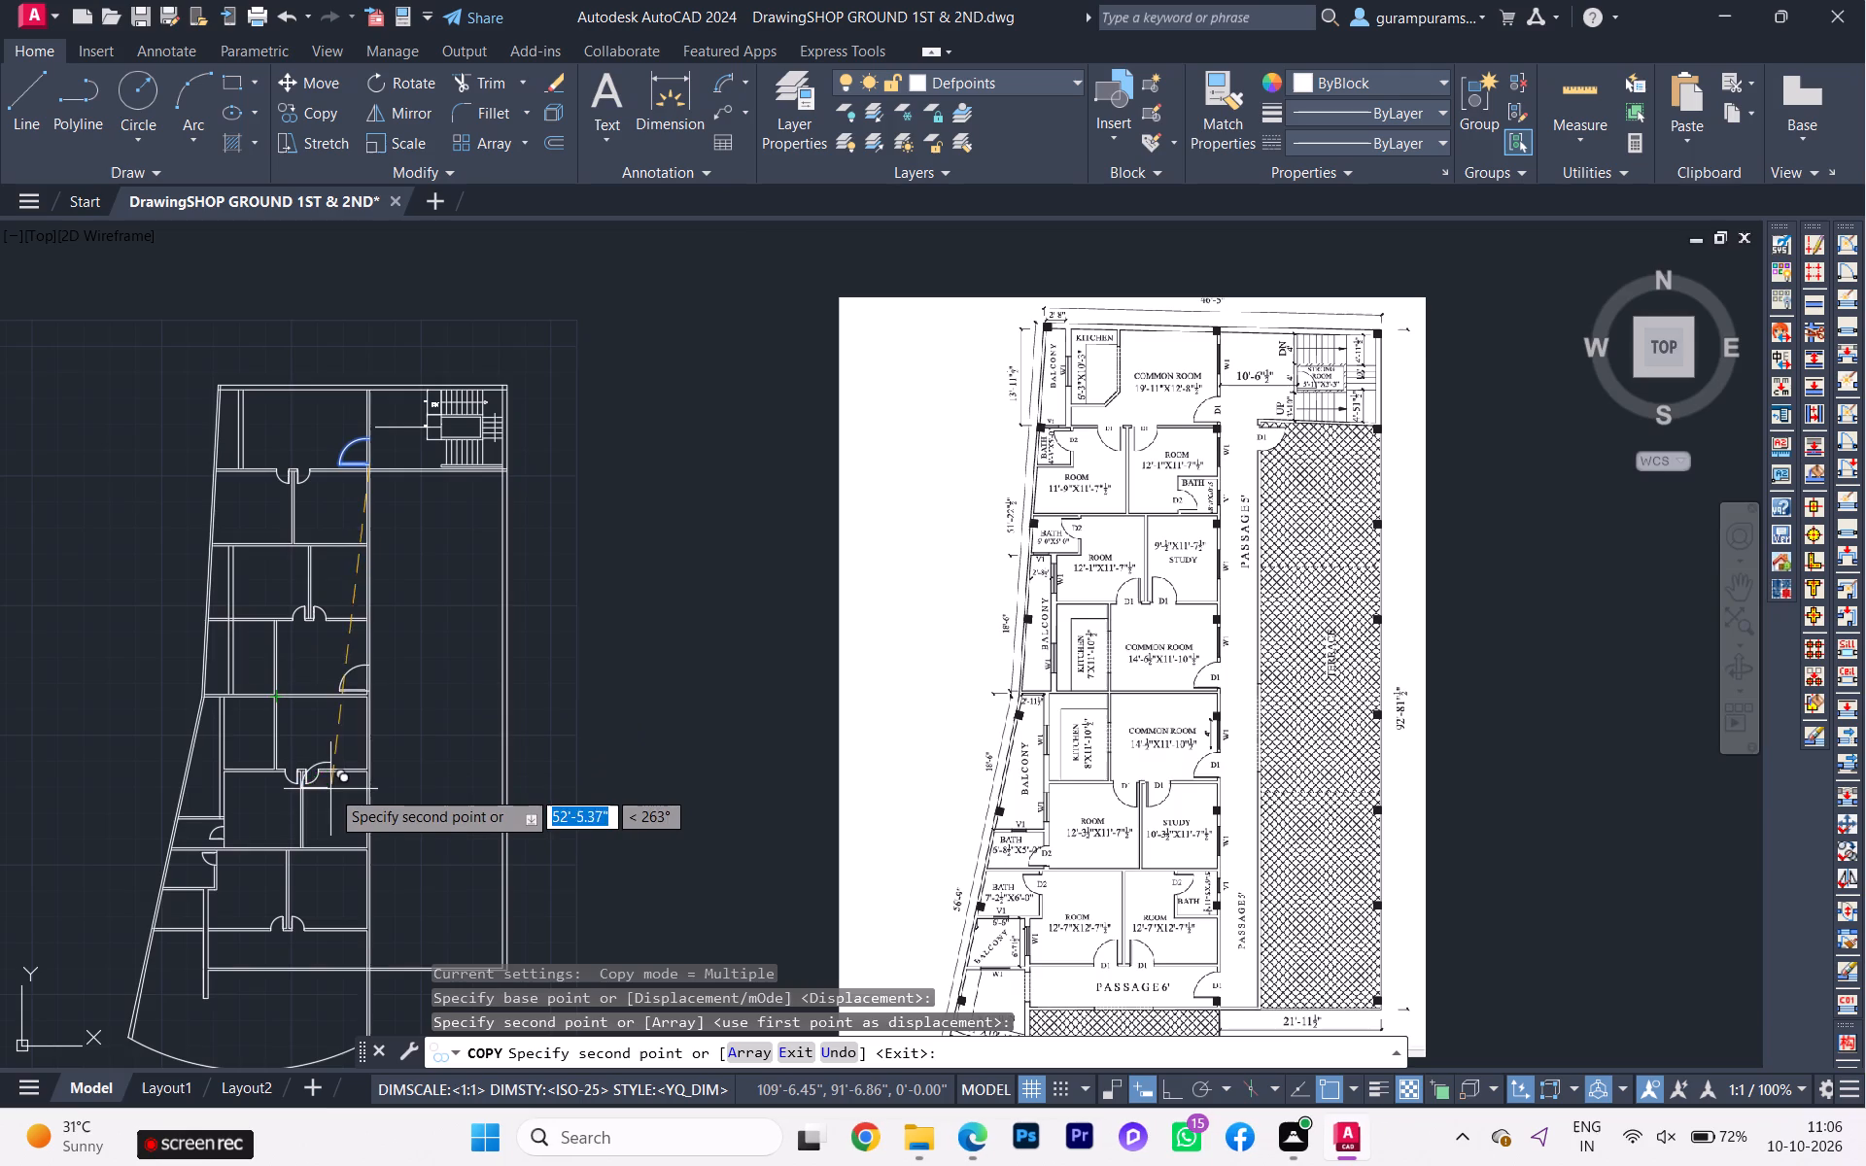
scroll(354, 787, "up", 4)
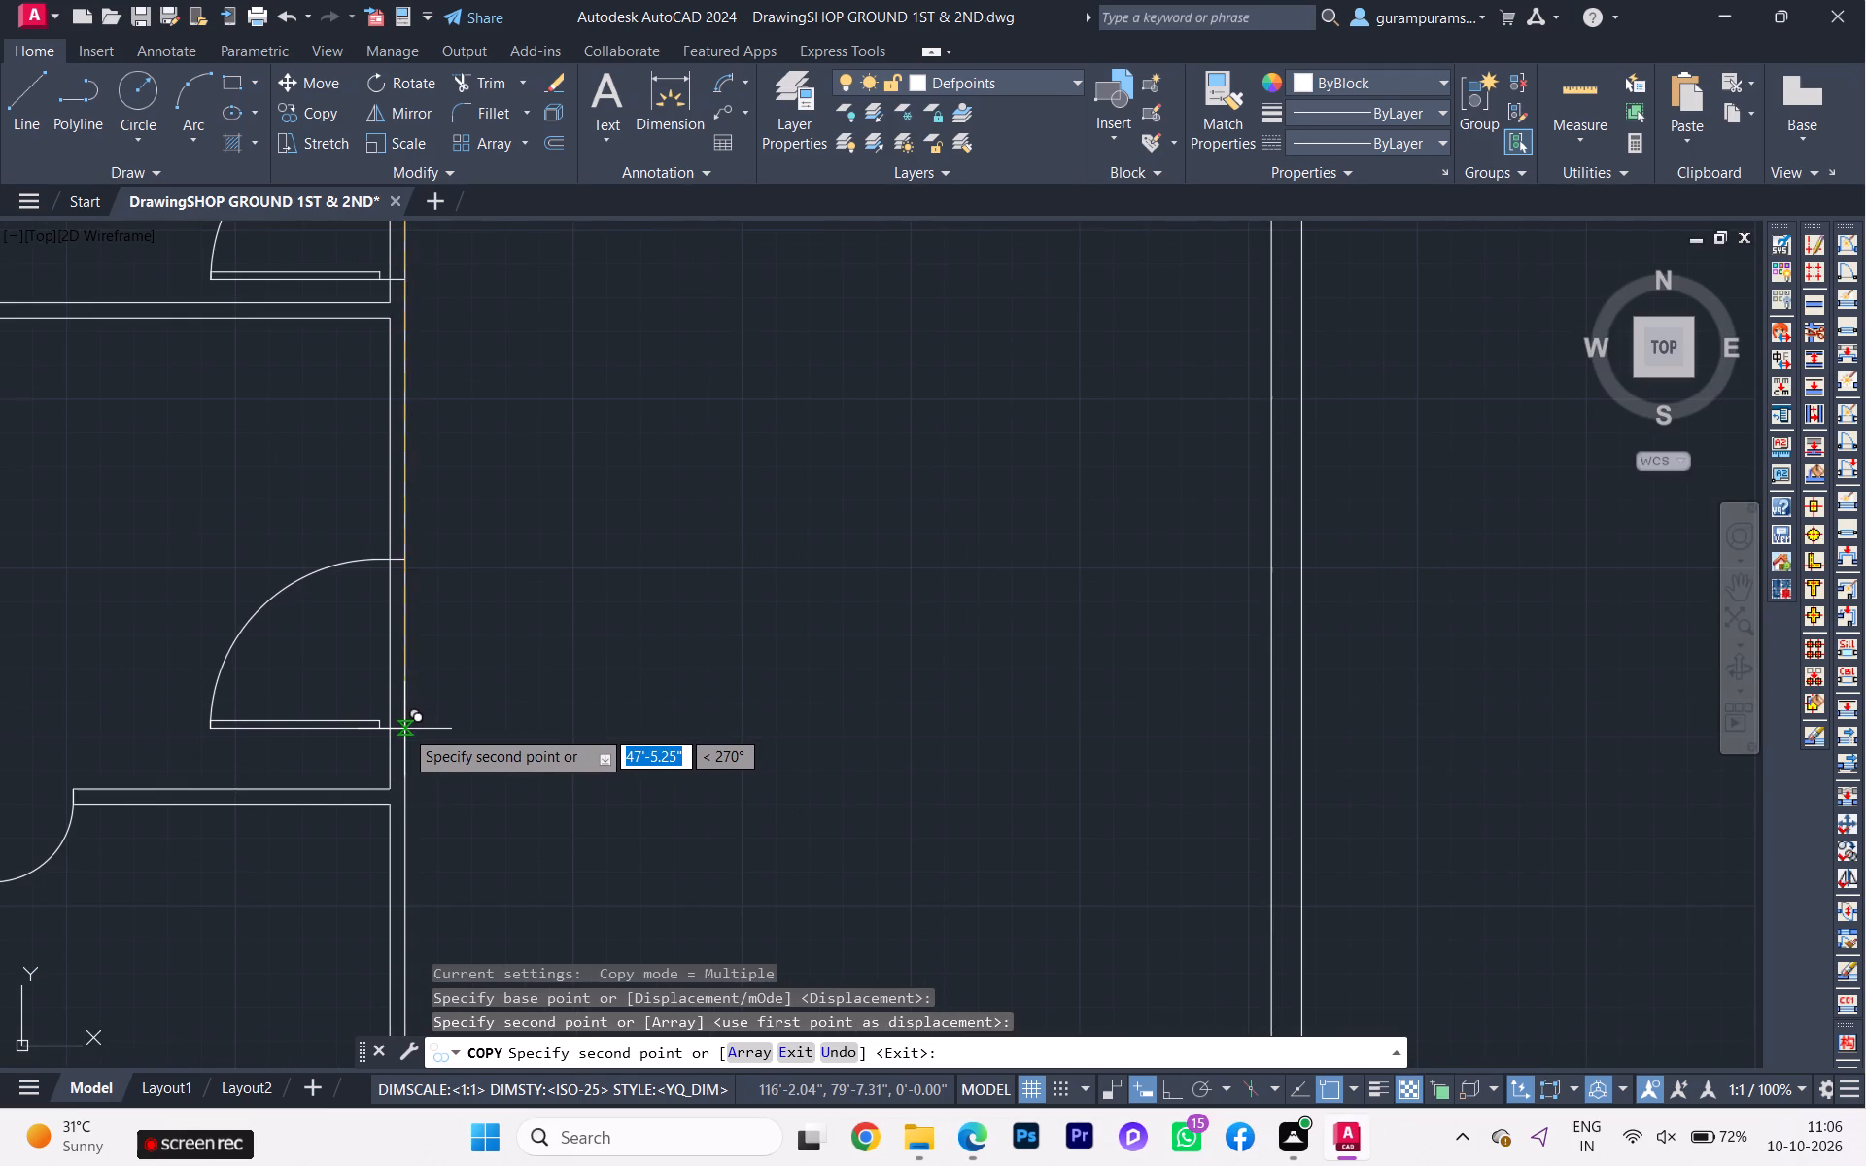
left_click(403, 729)
Place a last door copy at the 6' passage's east end, about 80'-5" below the original, and finish copying.
scroll(336, 693, "down", 3)
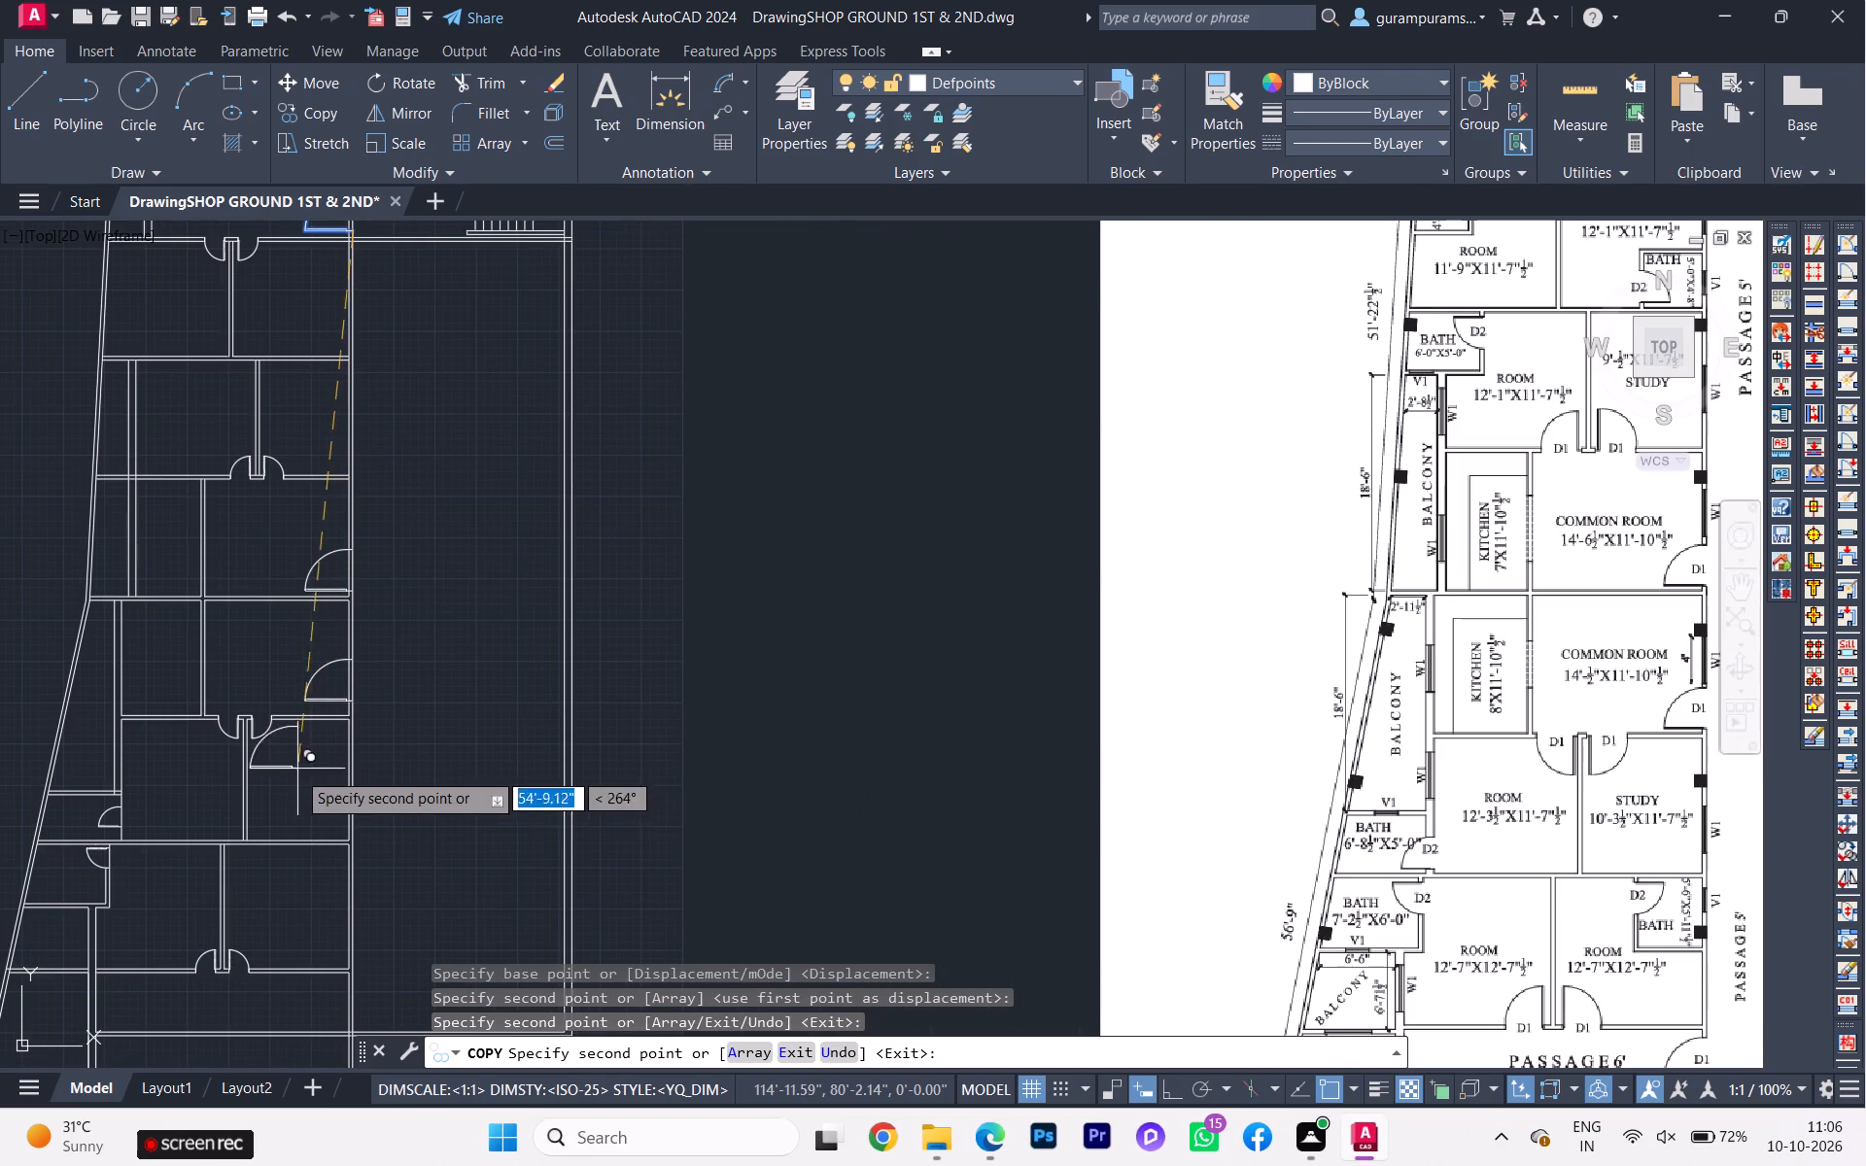
scroll(302, 810, "down", 1)
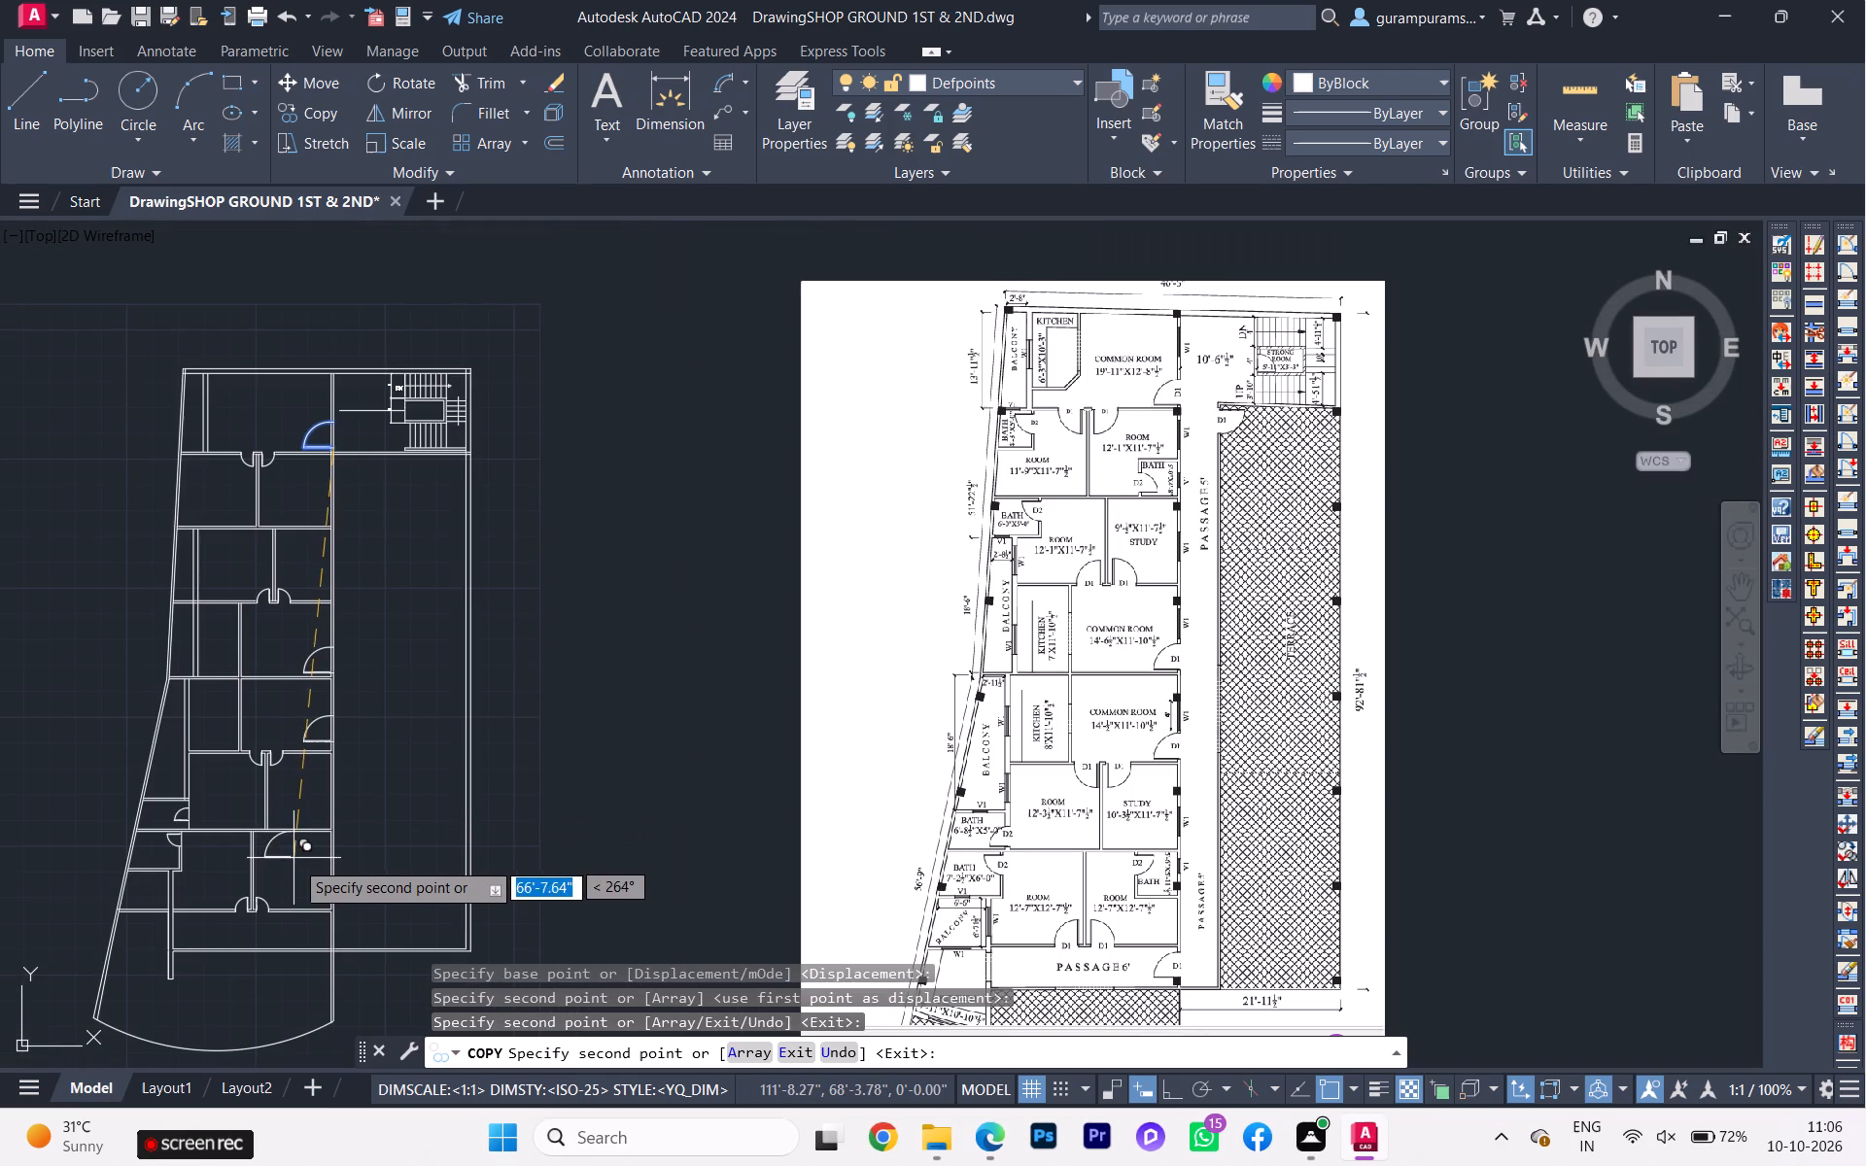
scroll(325, 955, "up", 4)
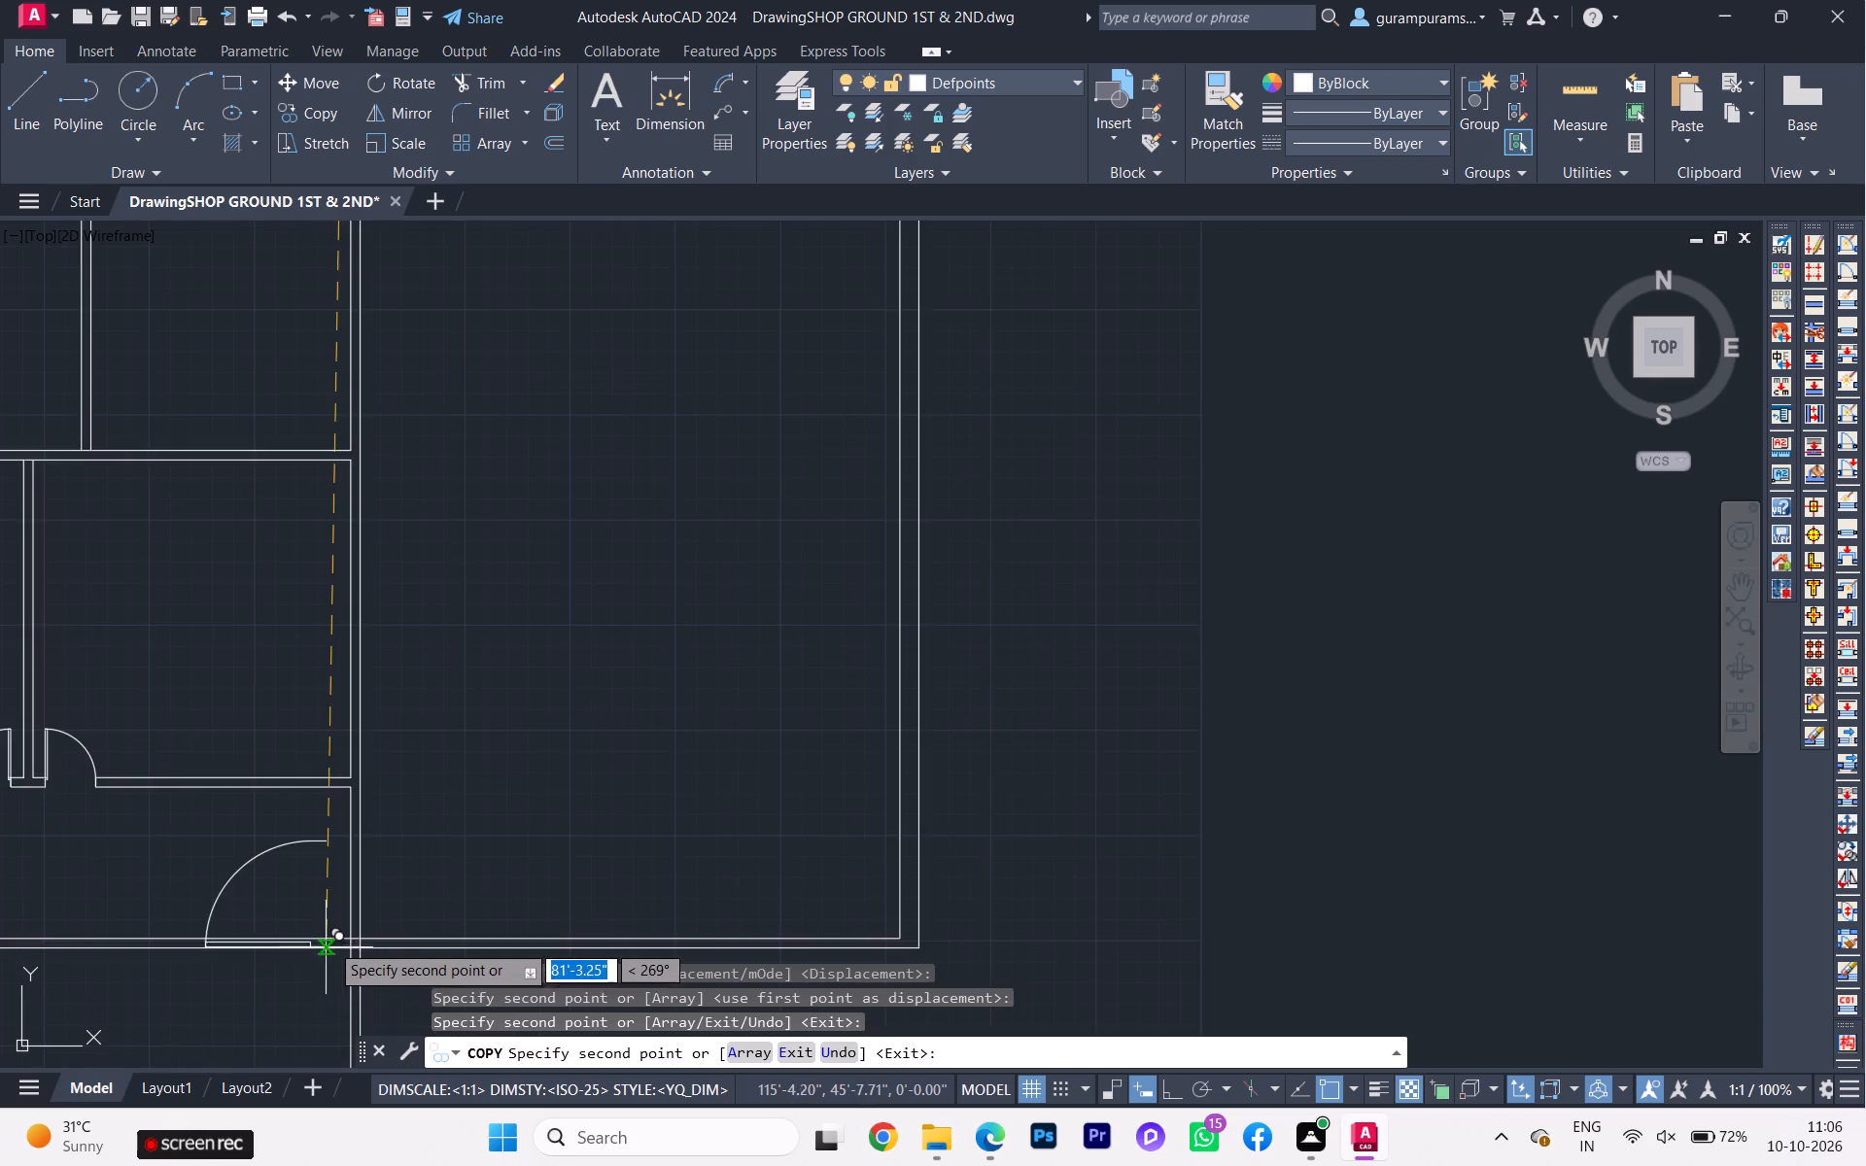
scroll(329, 941, "up", 2)
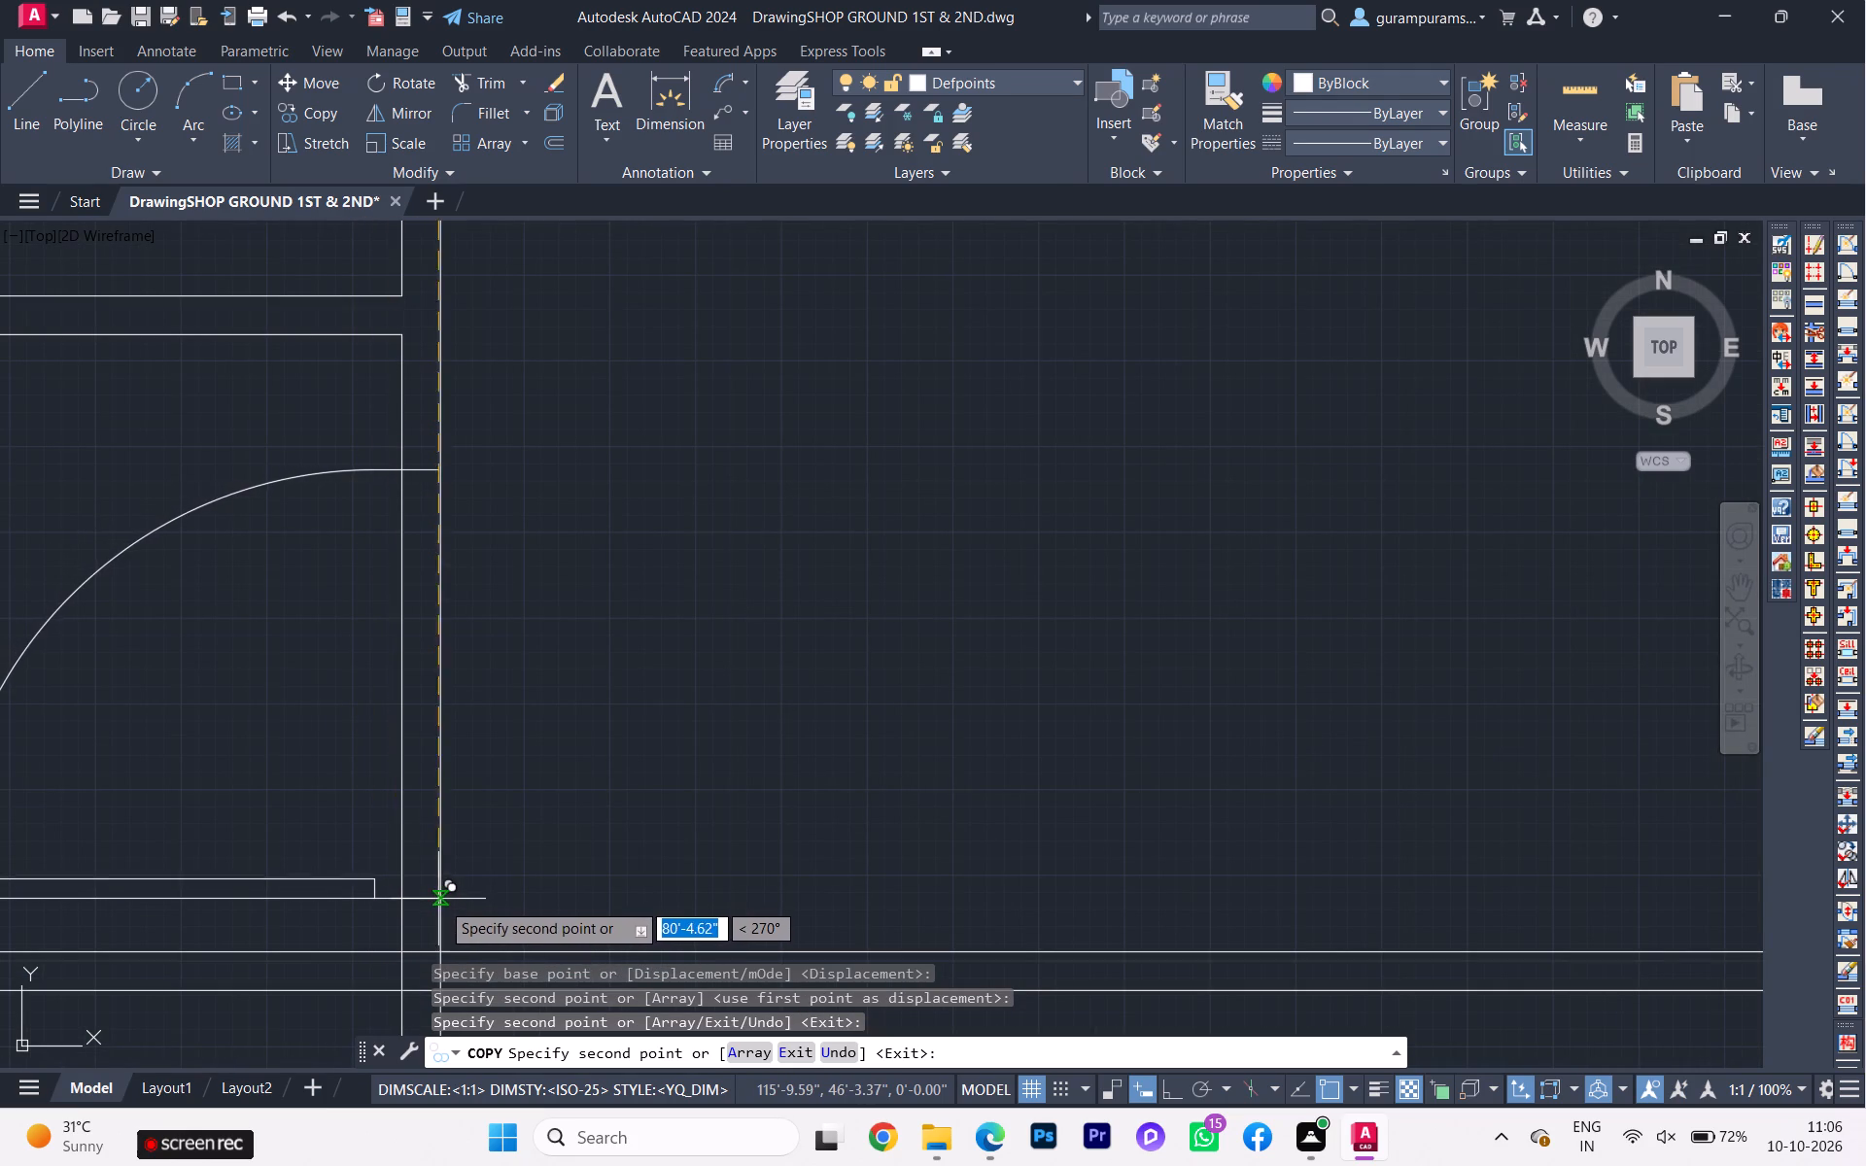
left_click(441, 902)
scroll(424, 865, "down", 4)
scroll(302, 867, "down", 2)
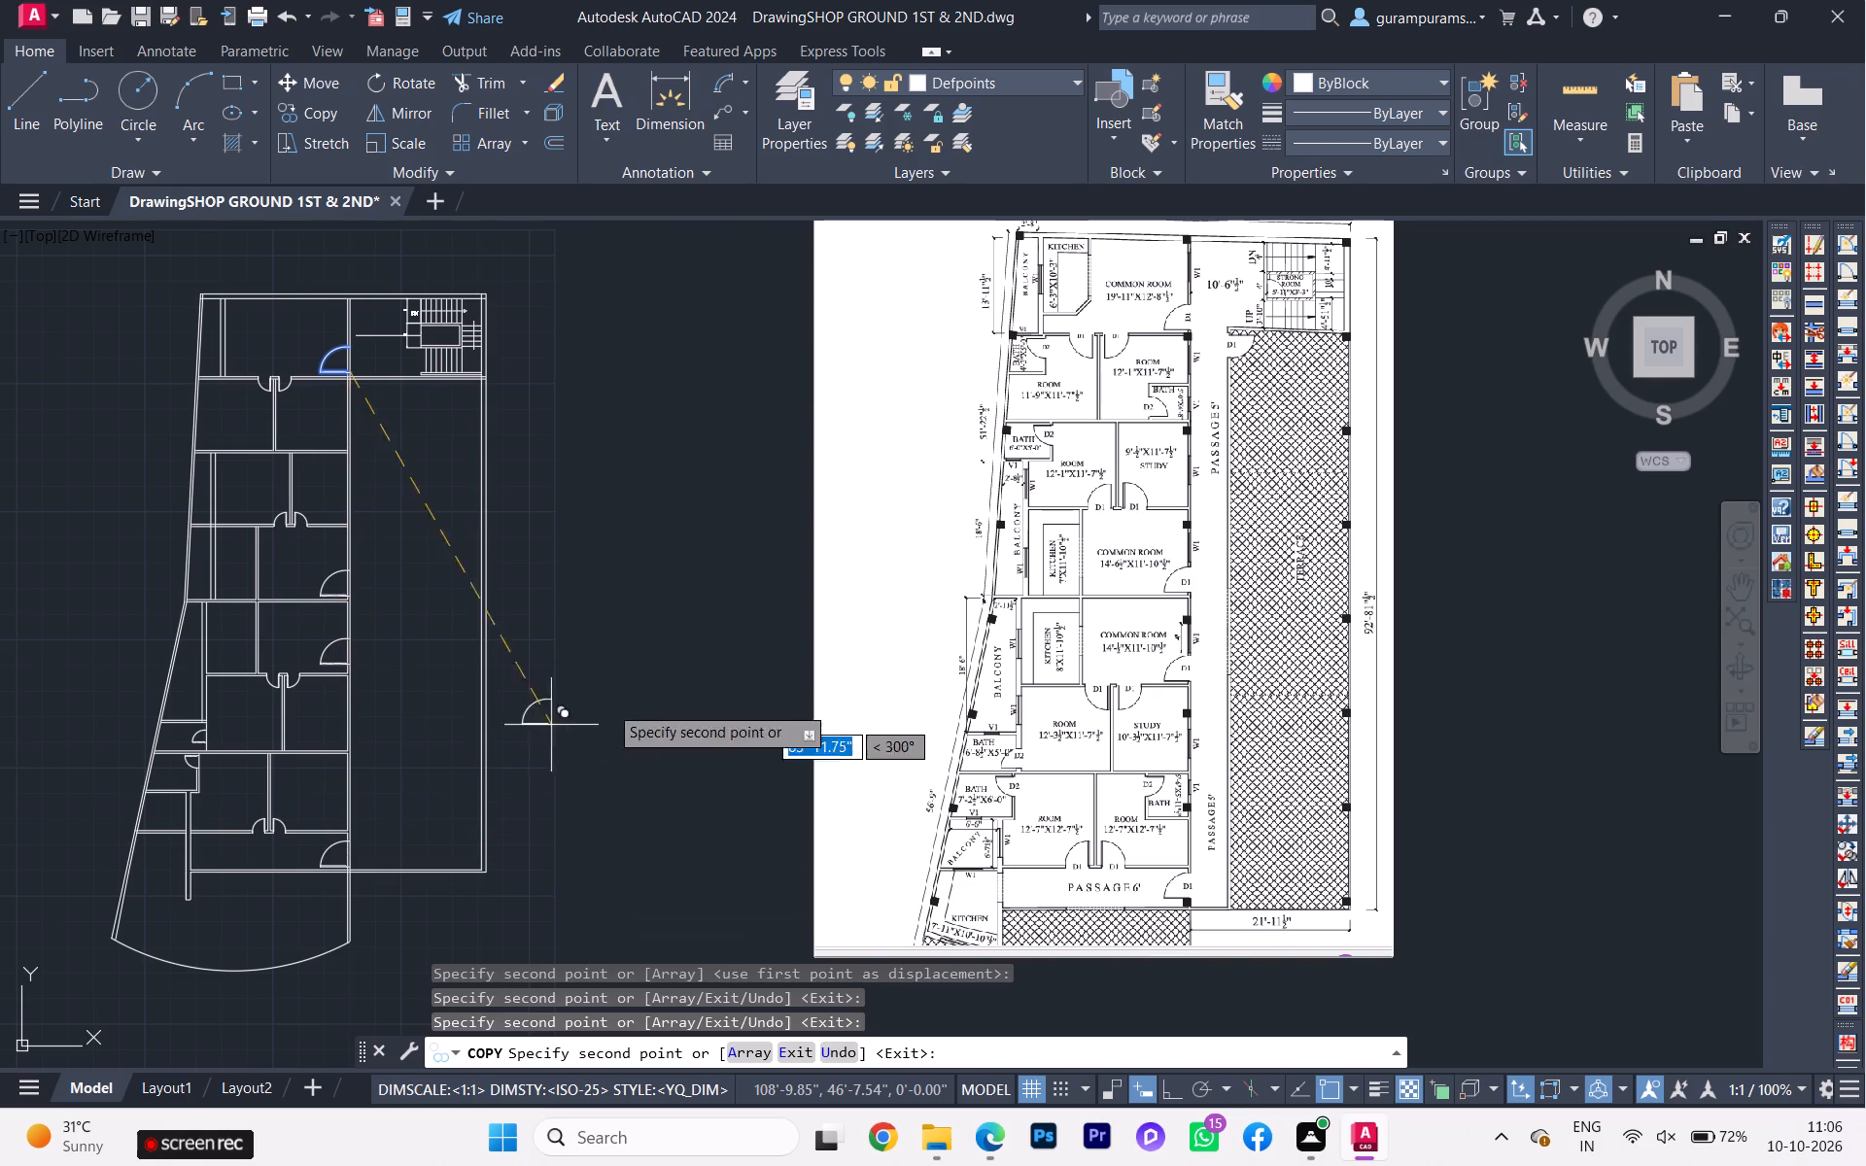
scroll(923, 662, "up", 2)
scroll(924, 667, "down", 2)
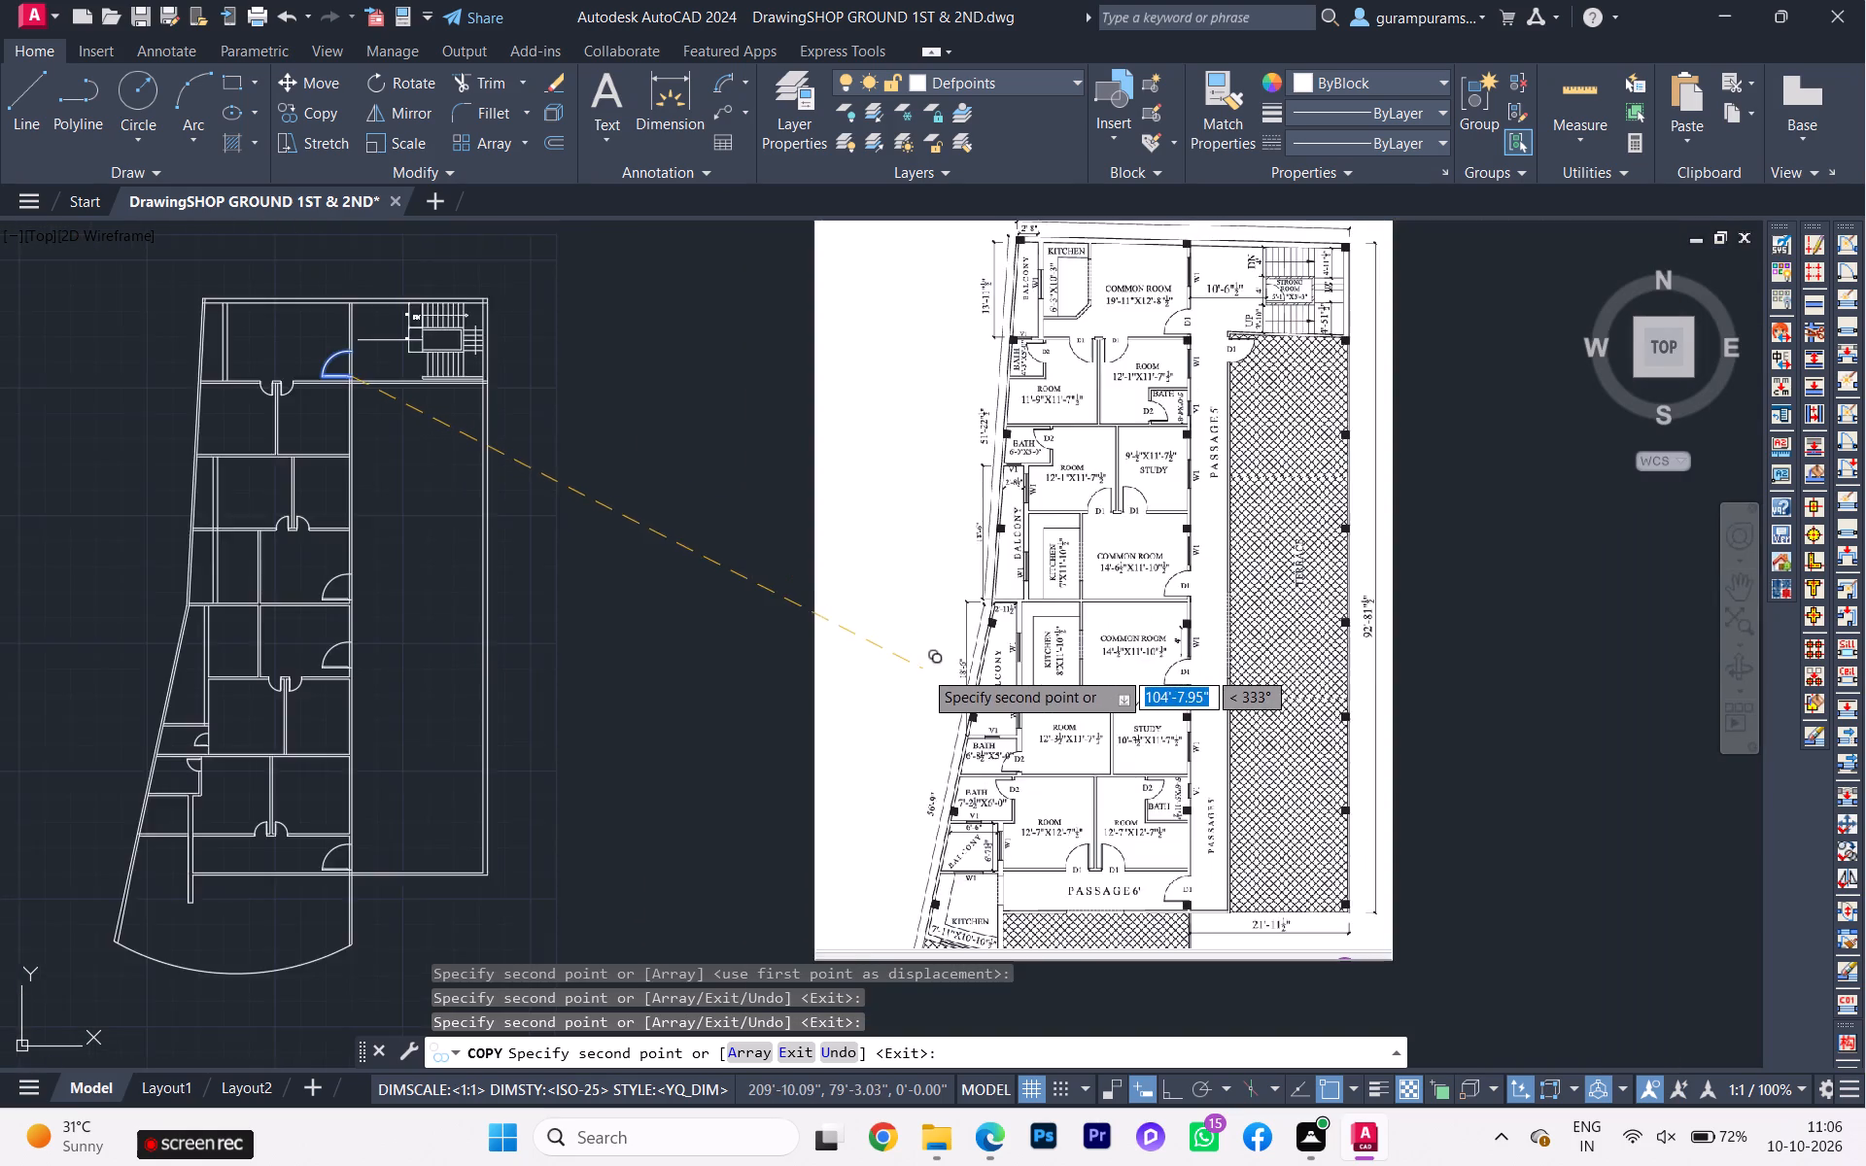
scroll(923, 669, "down", 2)
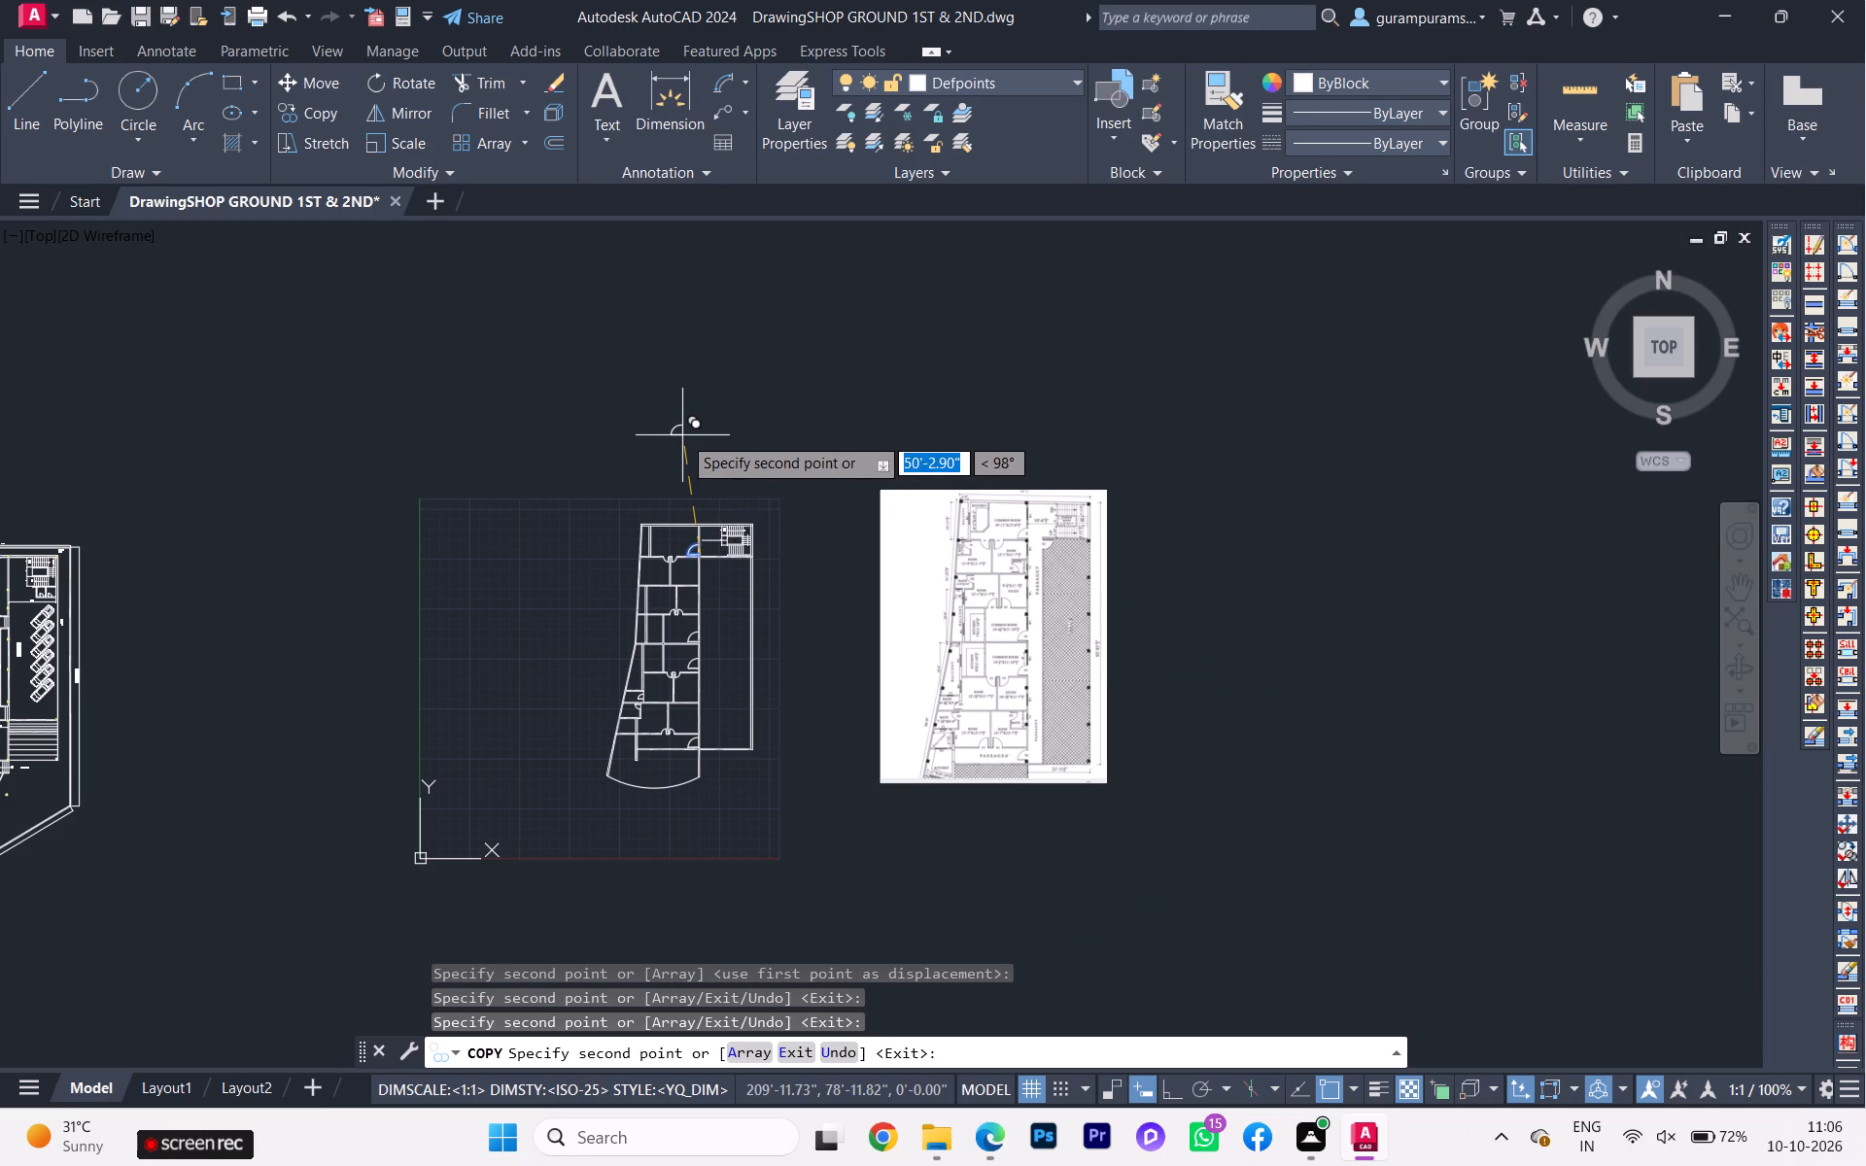
key("Escape")
Compare the drawn plan's stair area, rooms and door positions with the reference plan image.
scroll(677, 593, "down", 1)
scroll(680, 594, "up", 2)
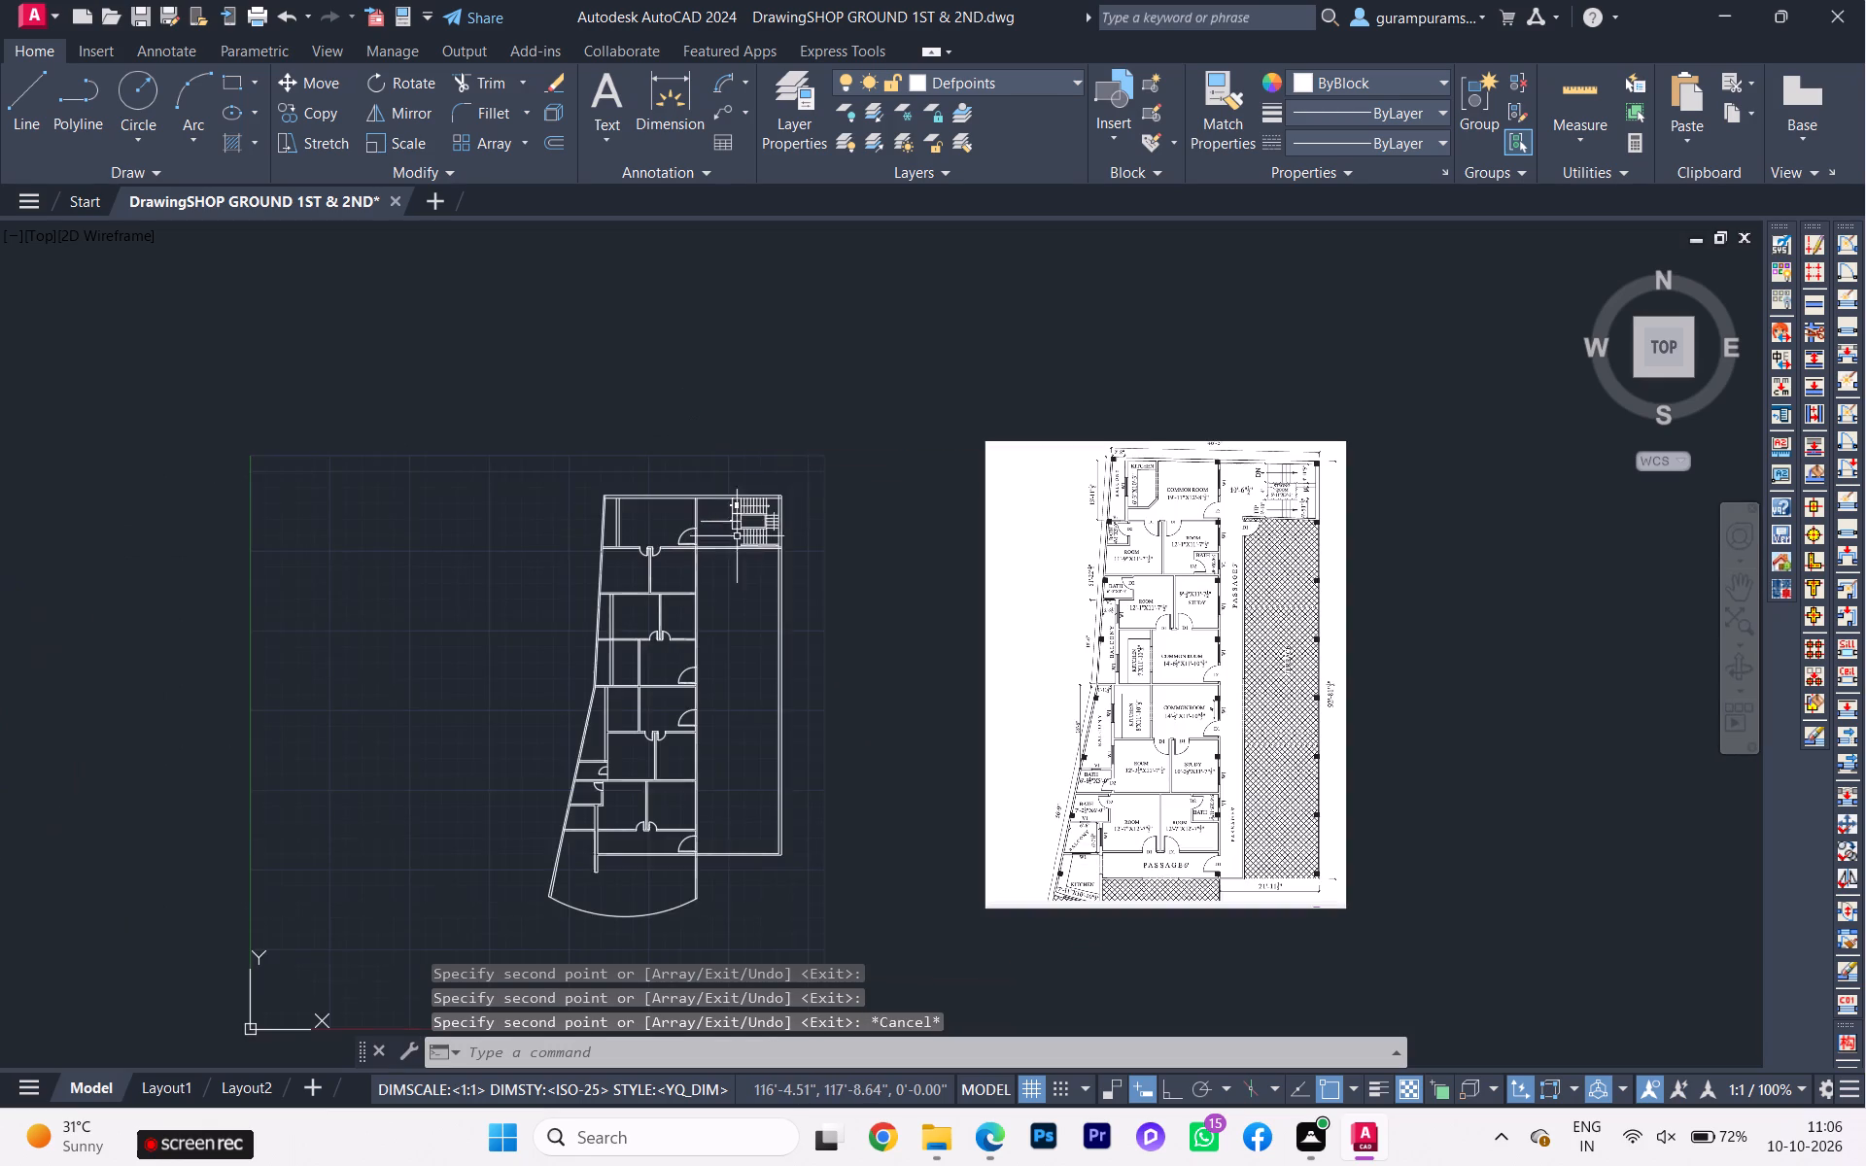
scroll(818, 464, "up", 1)
scroll(708, 504, "up", 3)
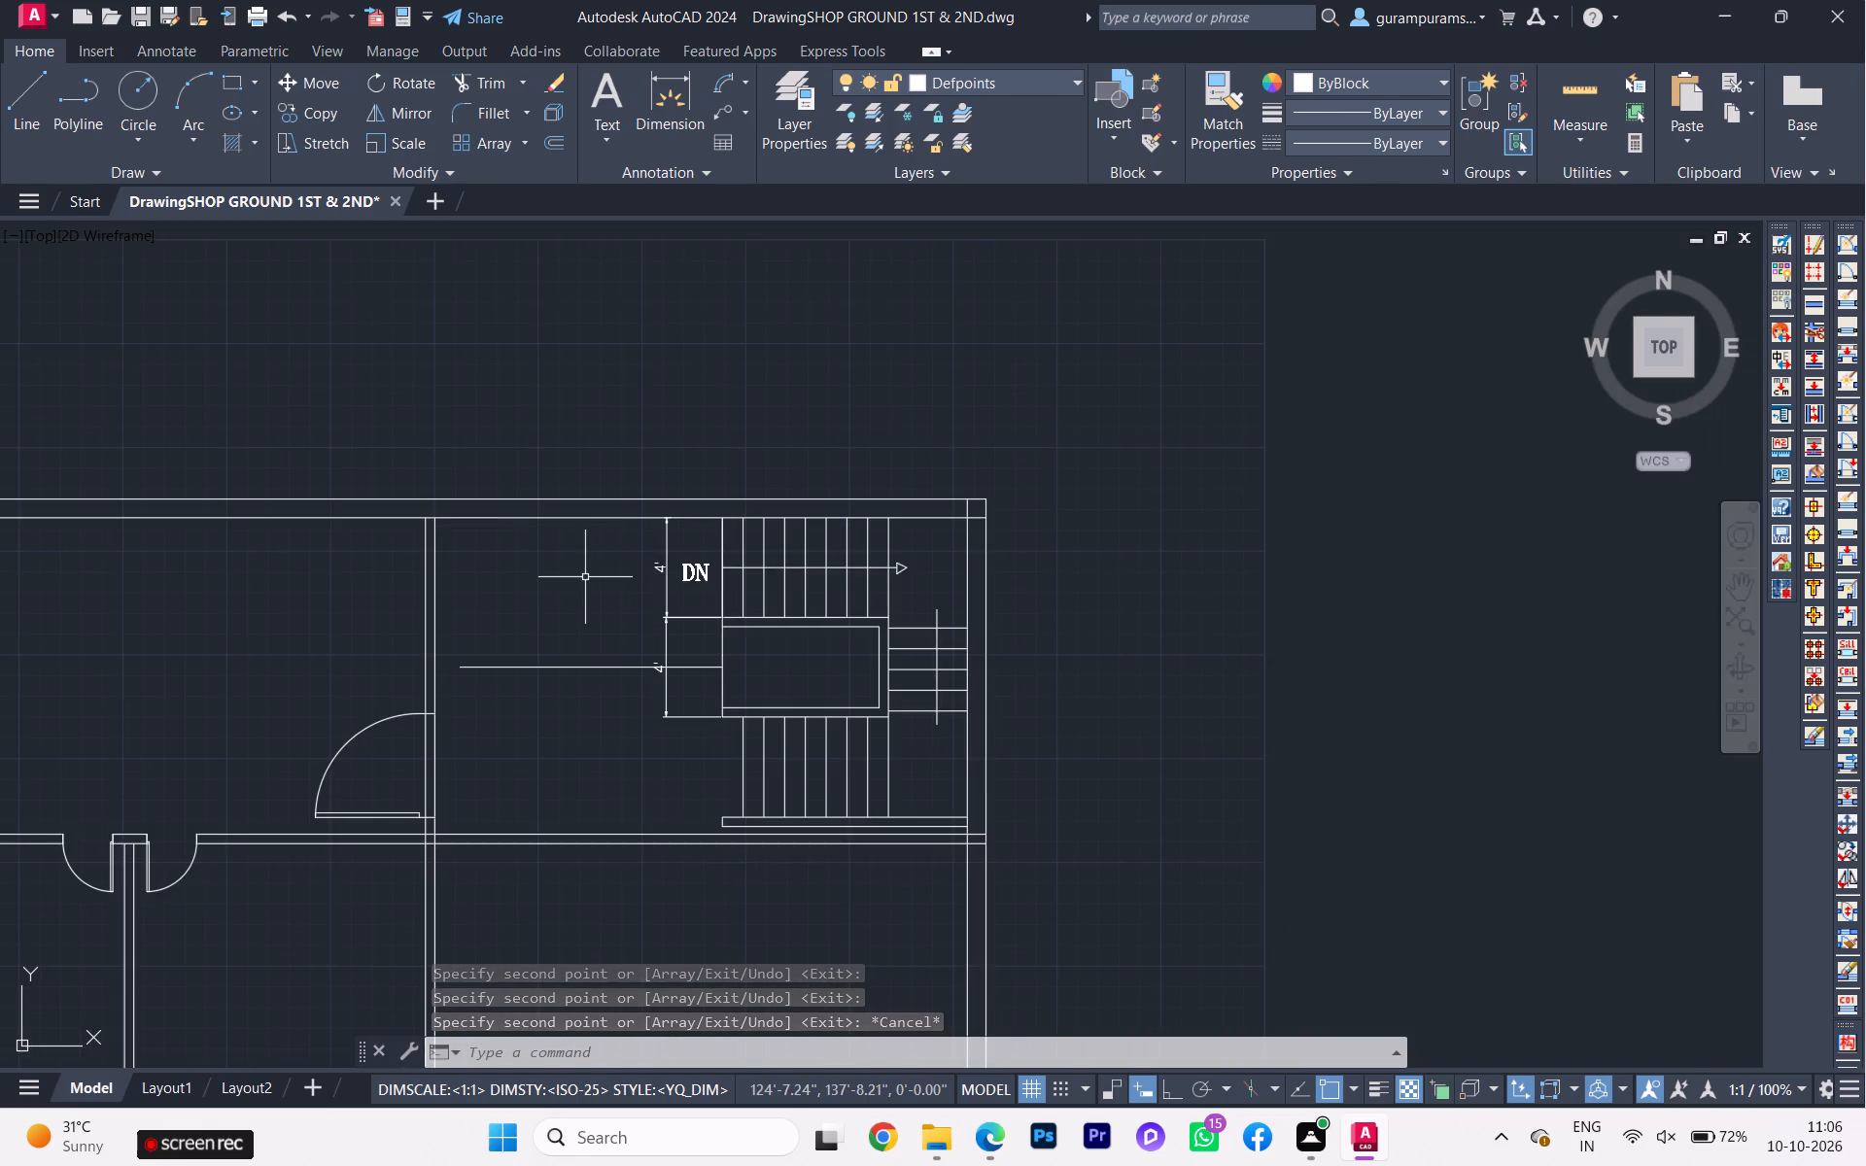
scroll(585, 578, "down", 2)
middle_click_drag(579, 585, 716, 417)
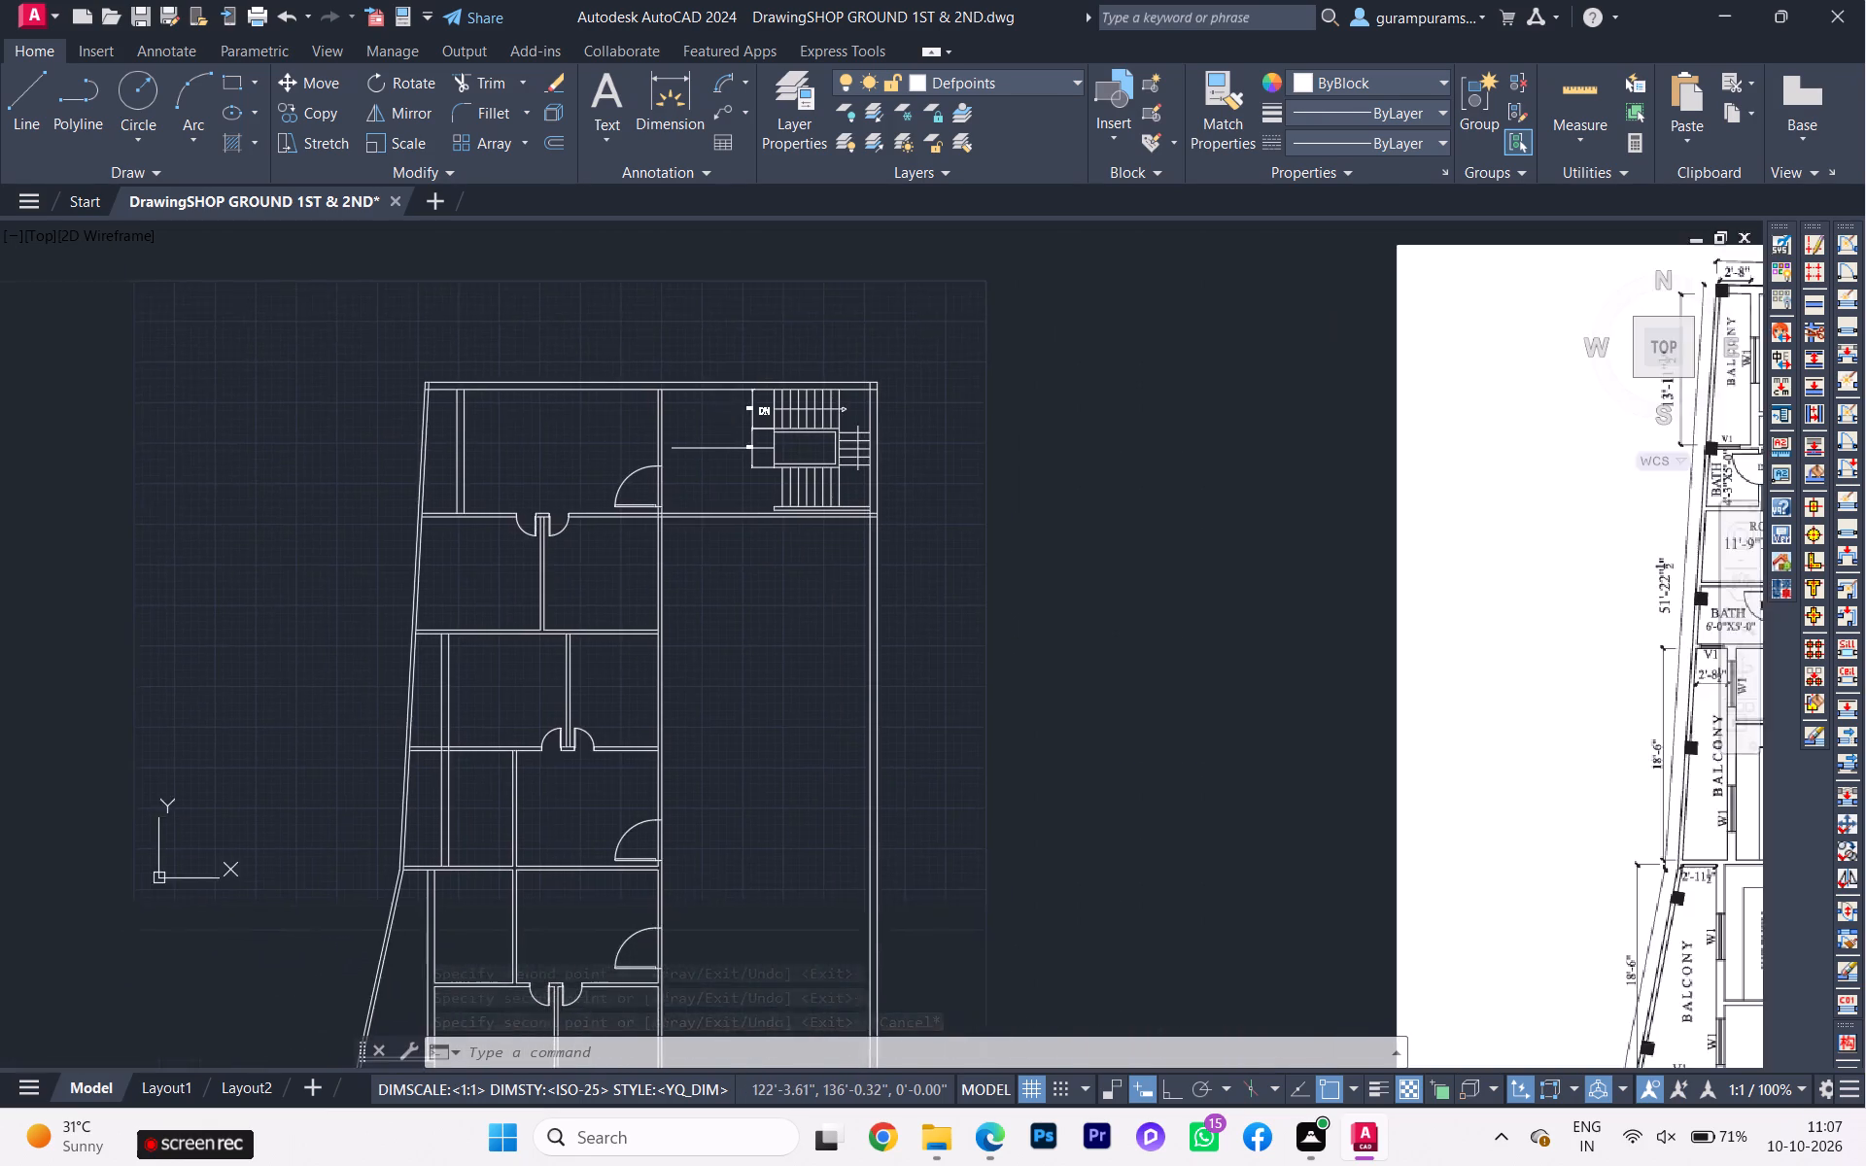
scroll(716, 417, "down", 1)
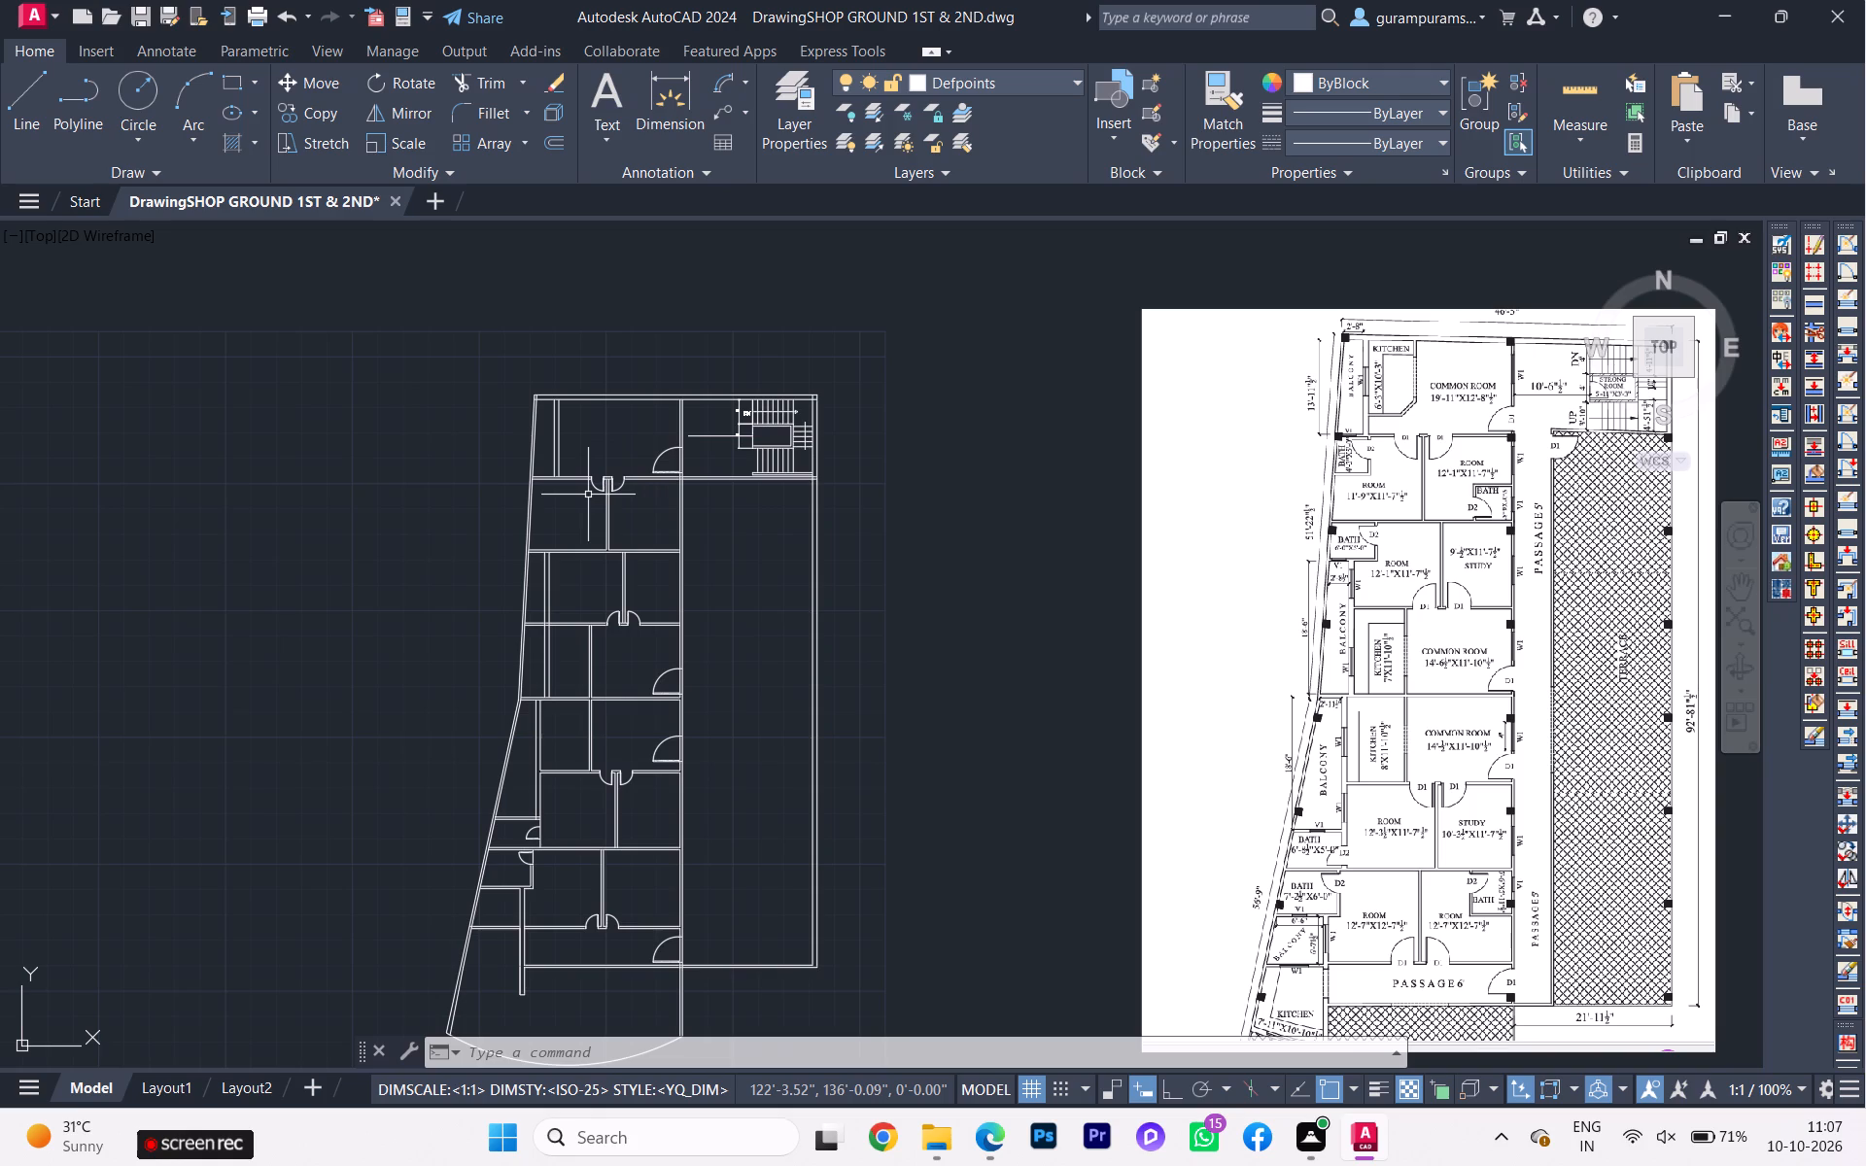
scroll(608, 510, "up", 1)
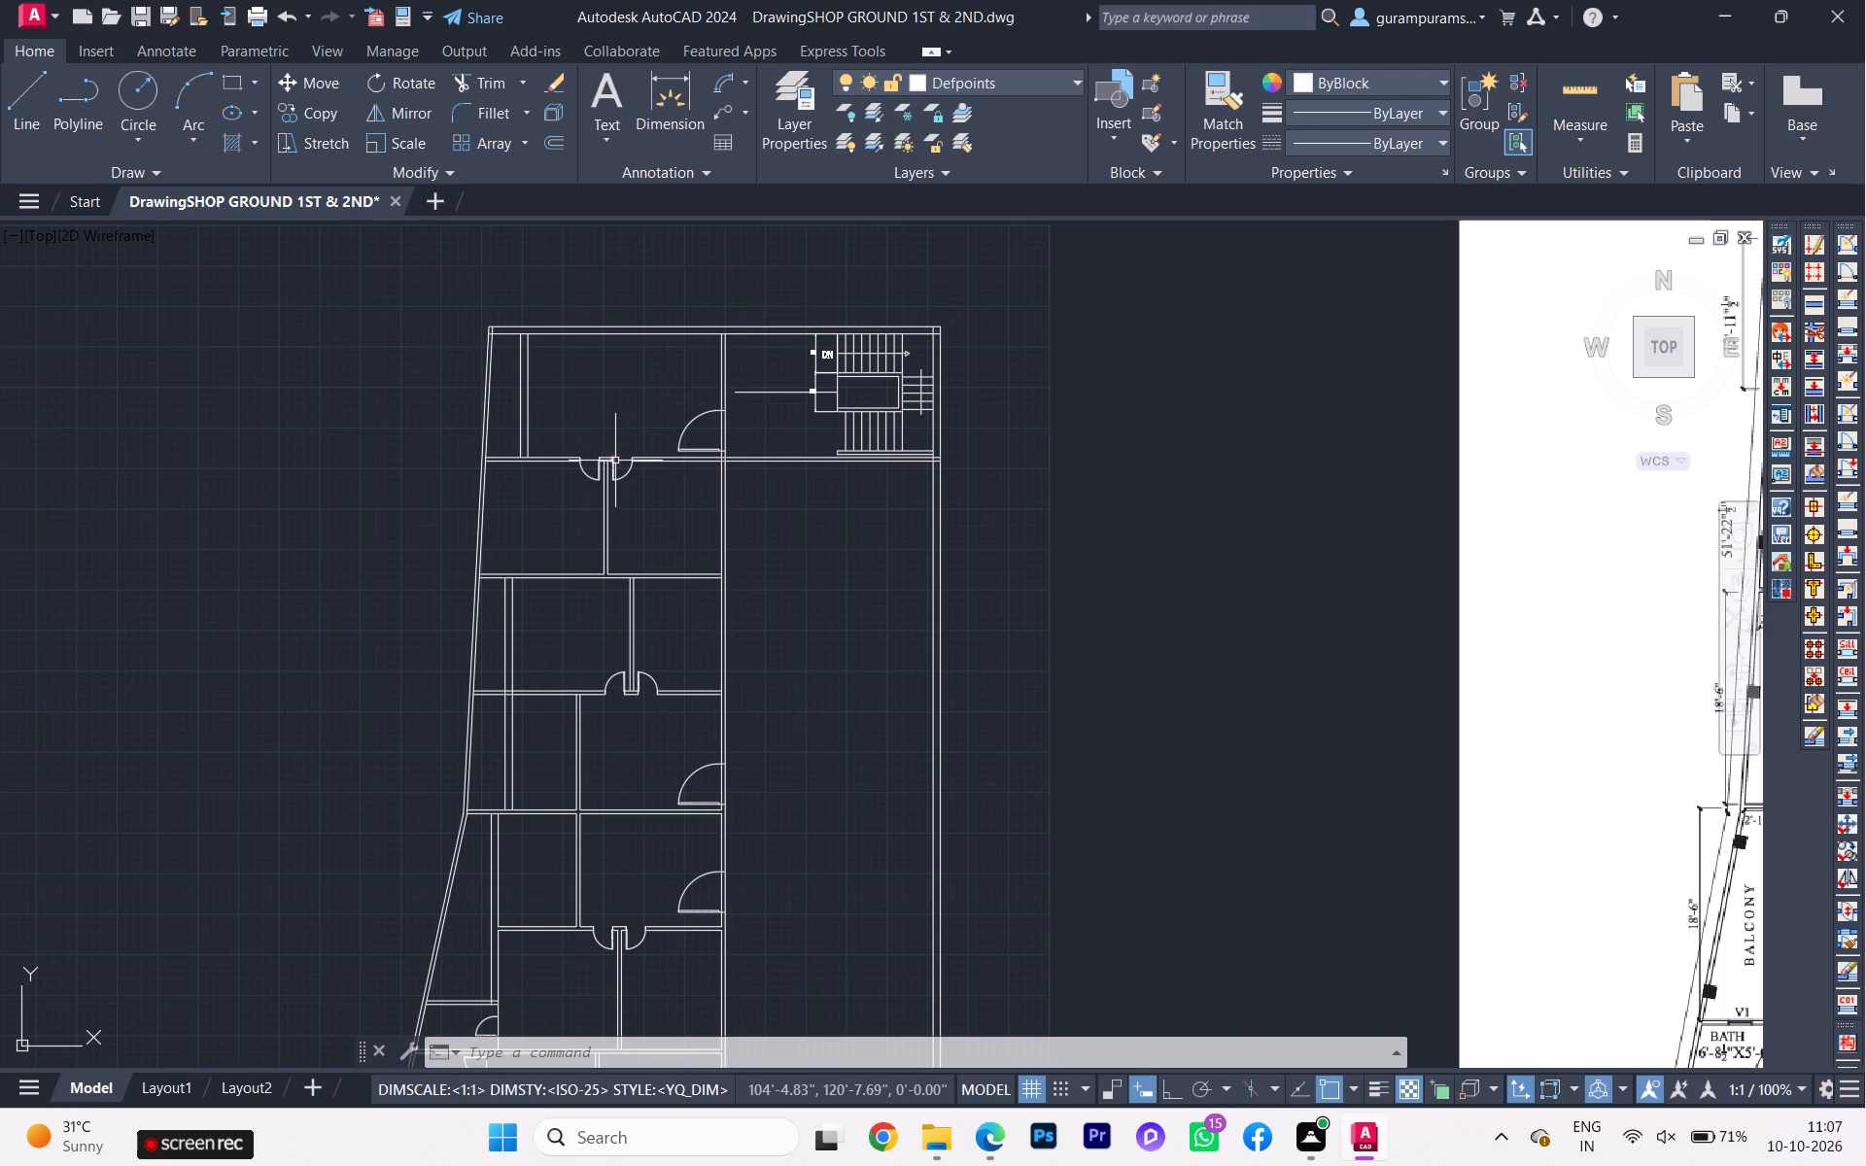
scroll(615, 461, "up", 1)
scroll(643, 477, "down", 2)
scroll(1539, 440, "up", 1)
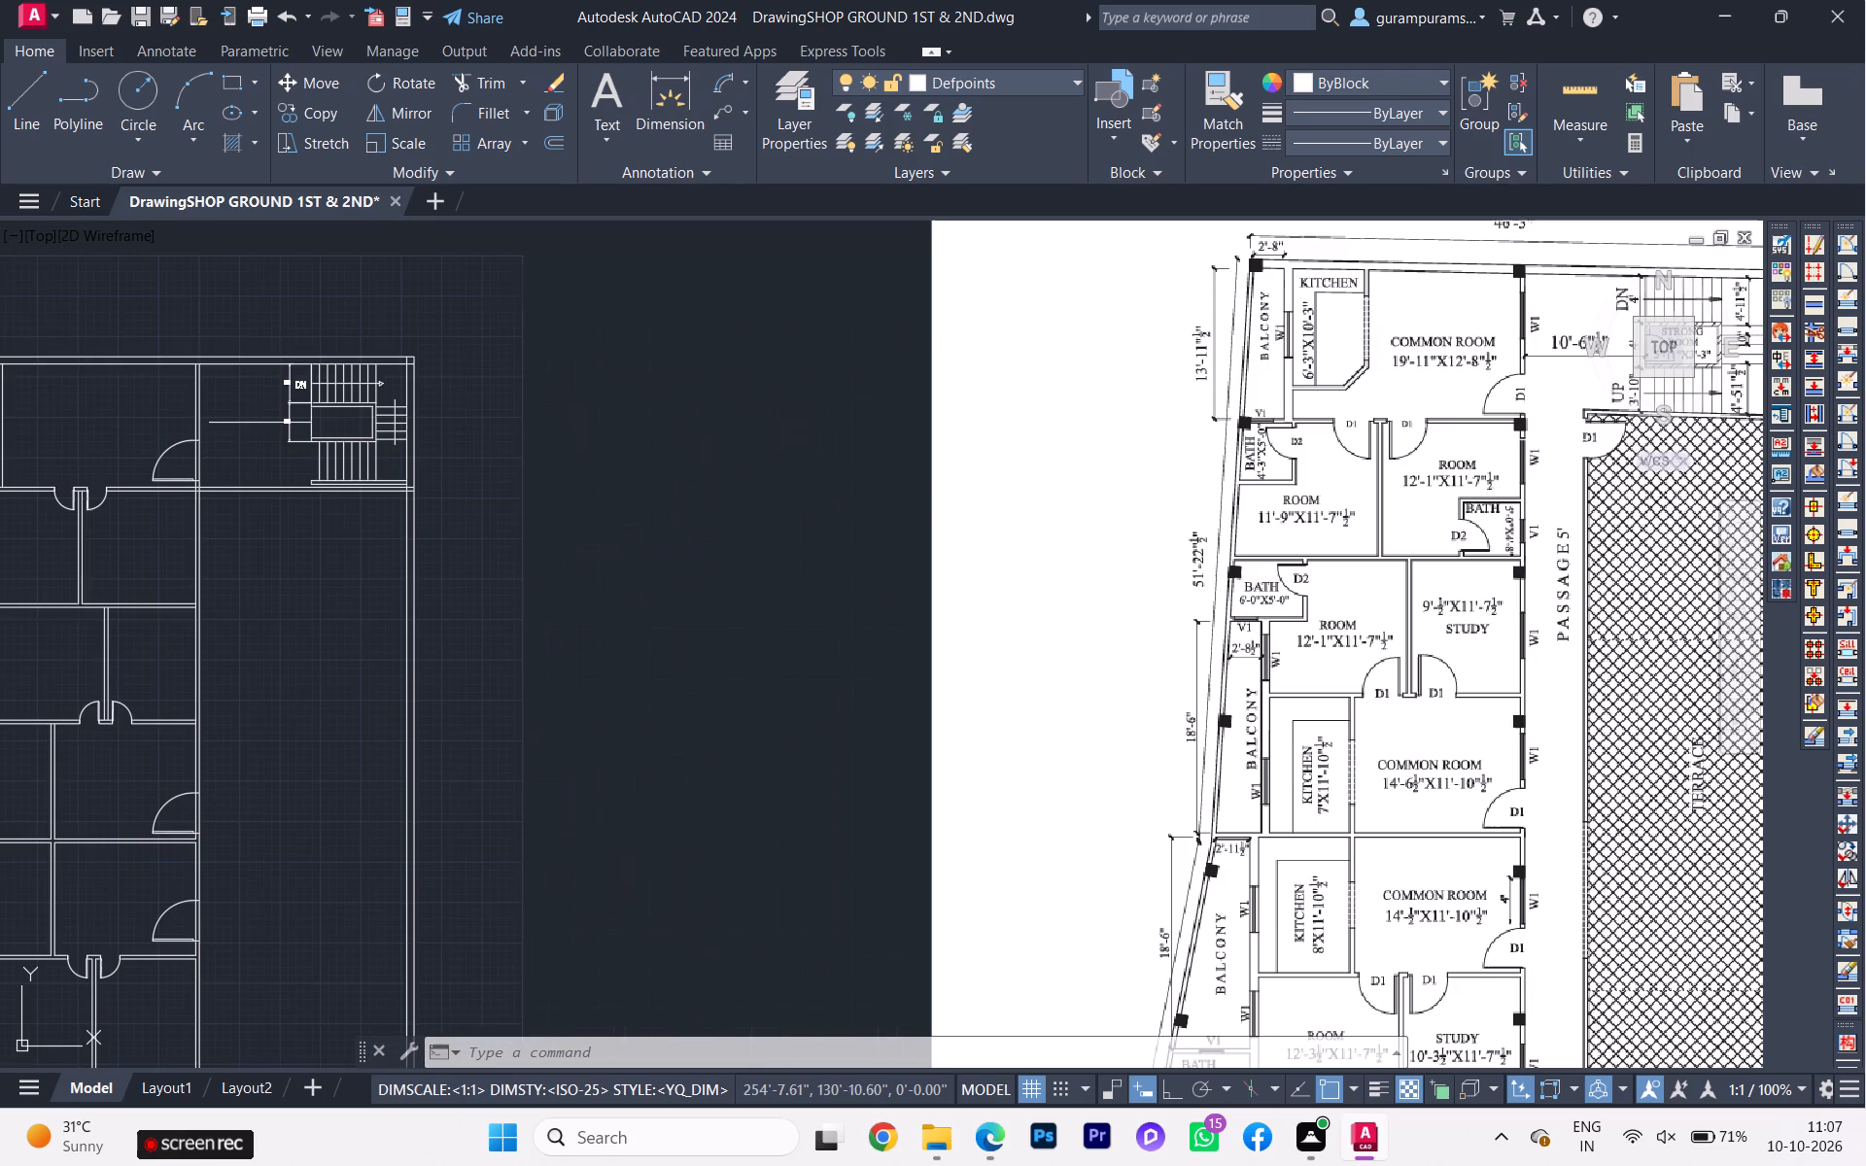
scroll(144, 518, "up", 1)
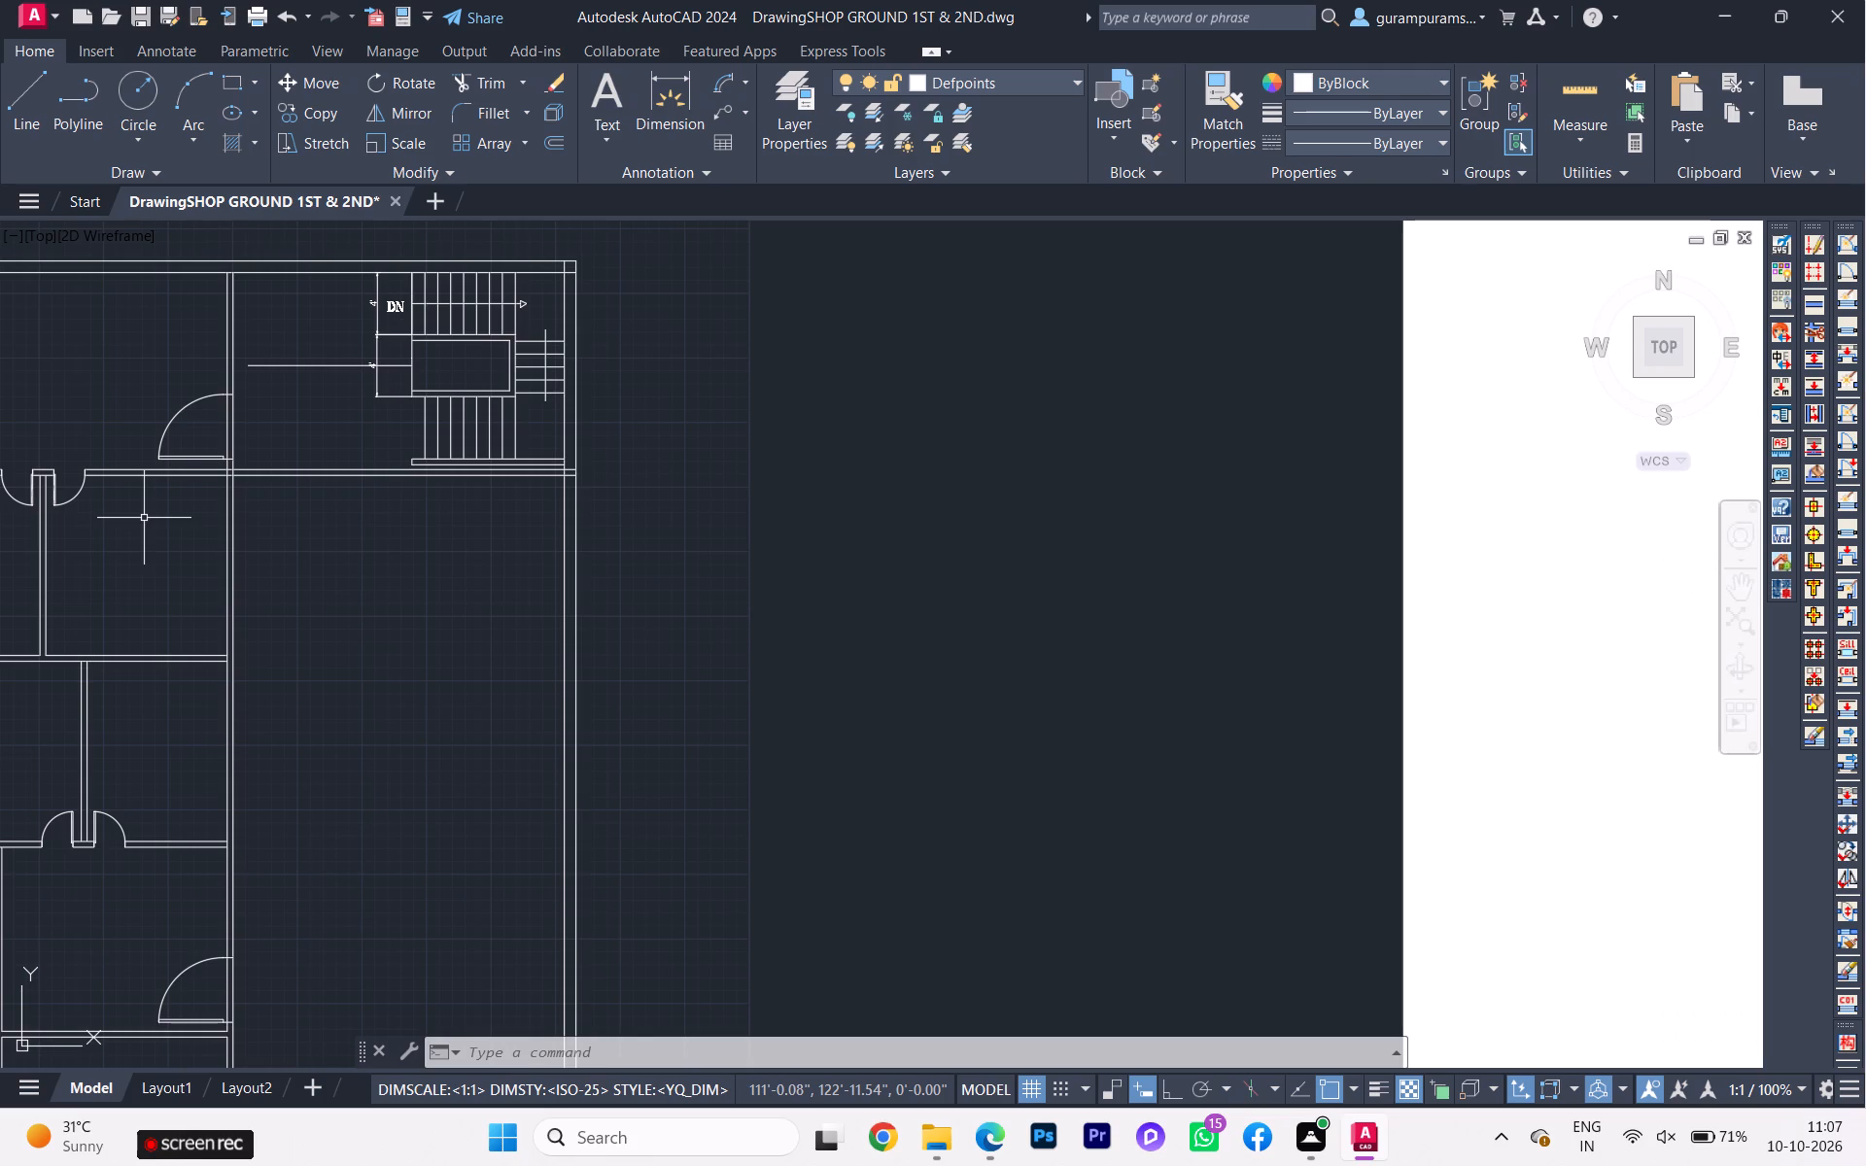
Draw a jamb line across the east wall's thickness at the upper edge of the top common room's door.
key("l")
key("Return")
scroll(251, 479, "down", 1)
middle_click_drag(262, 481, 275, 491)
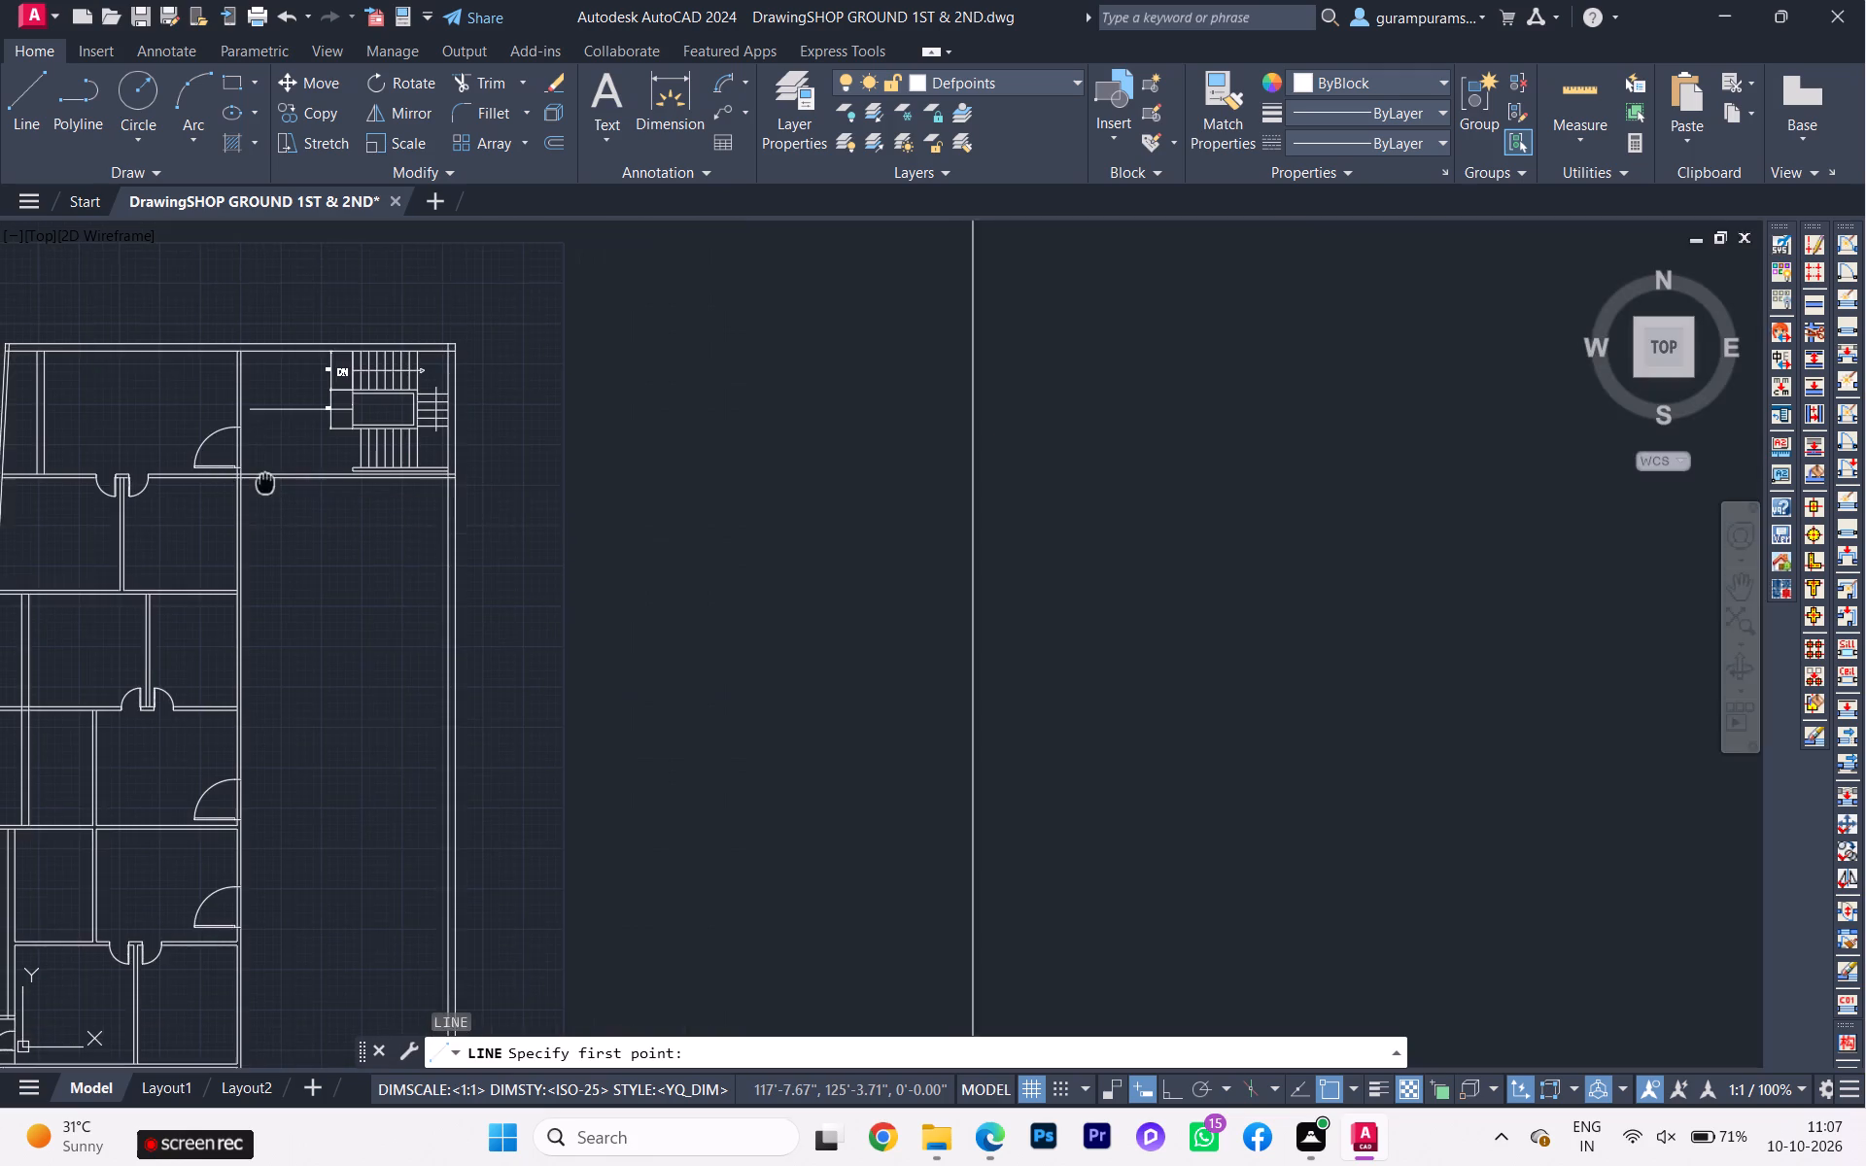
middle_click_drag(275, 491, 534, 515)
scroll(498, 471, "up", 6)
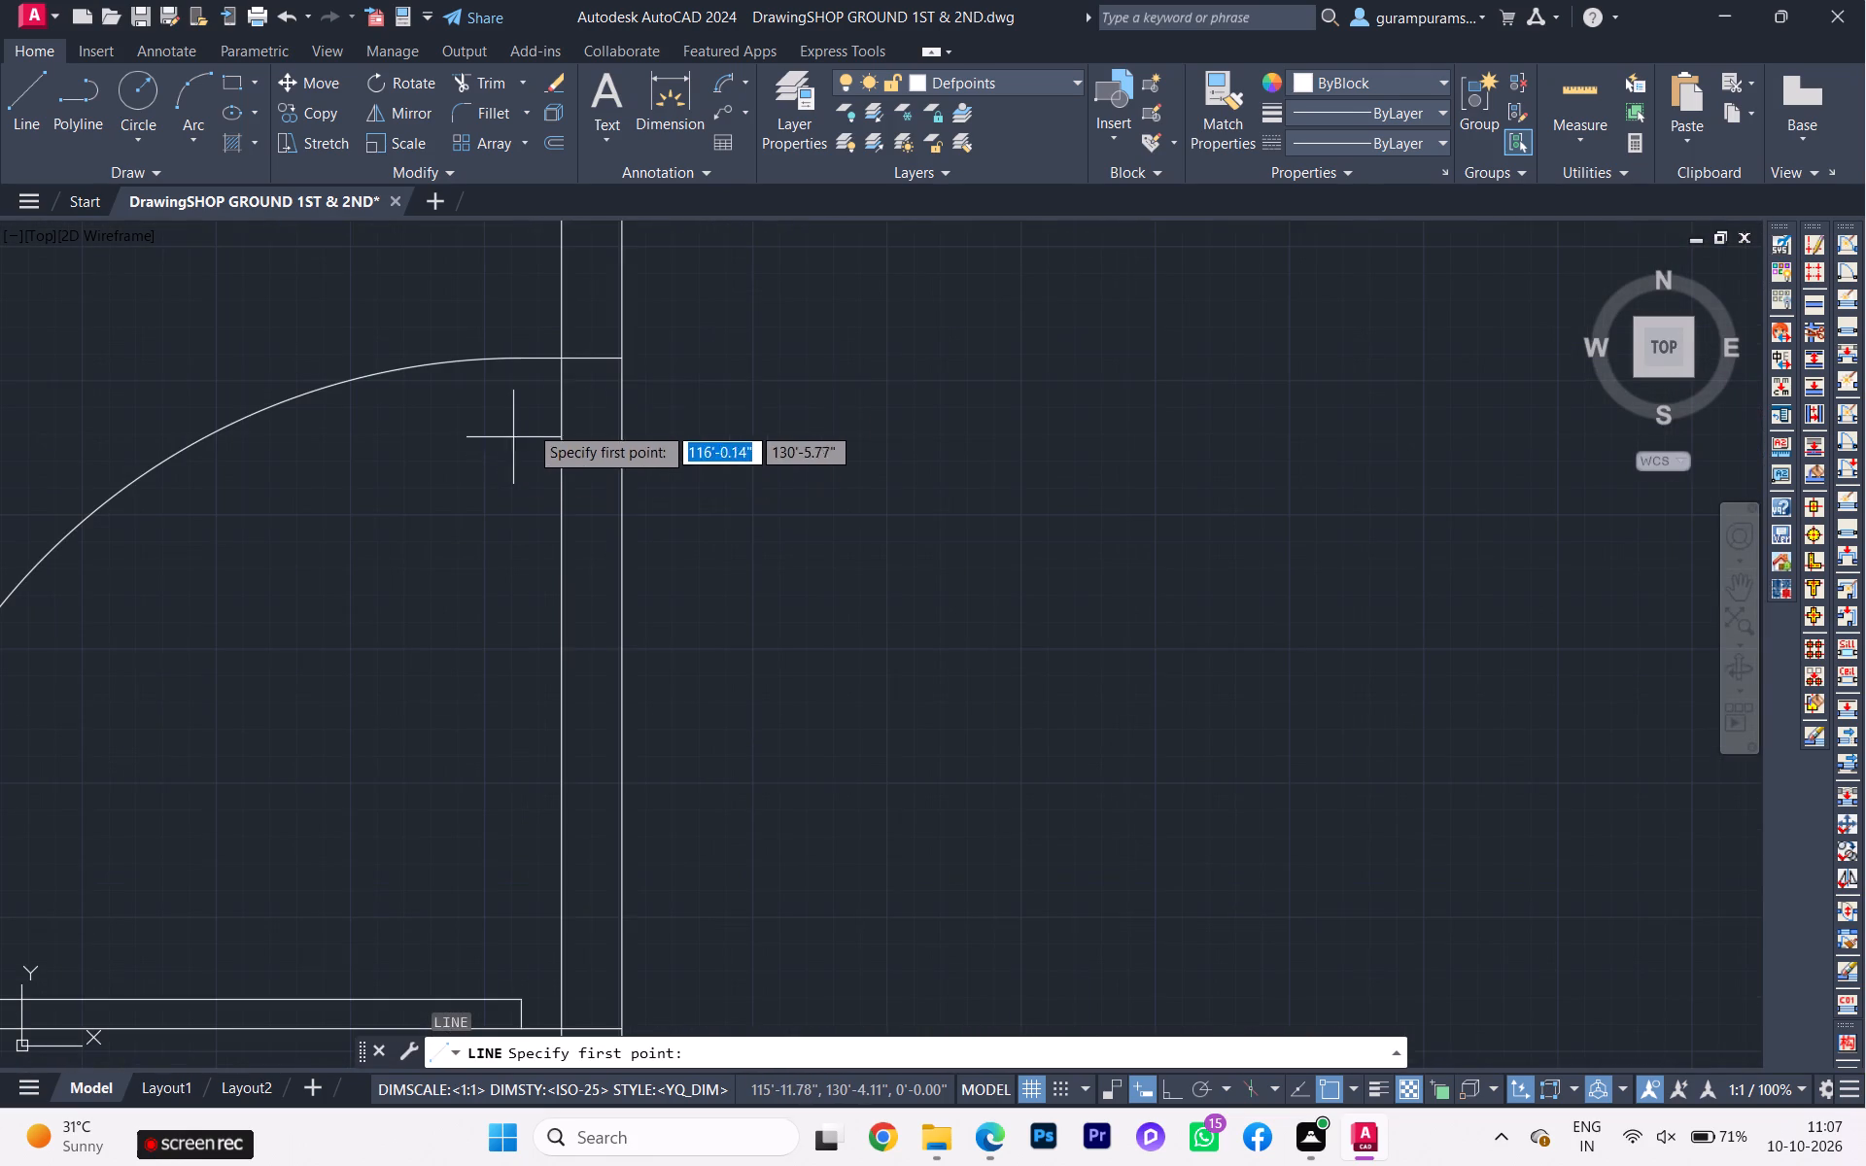
left_click(563, 360)
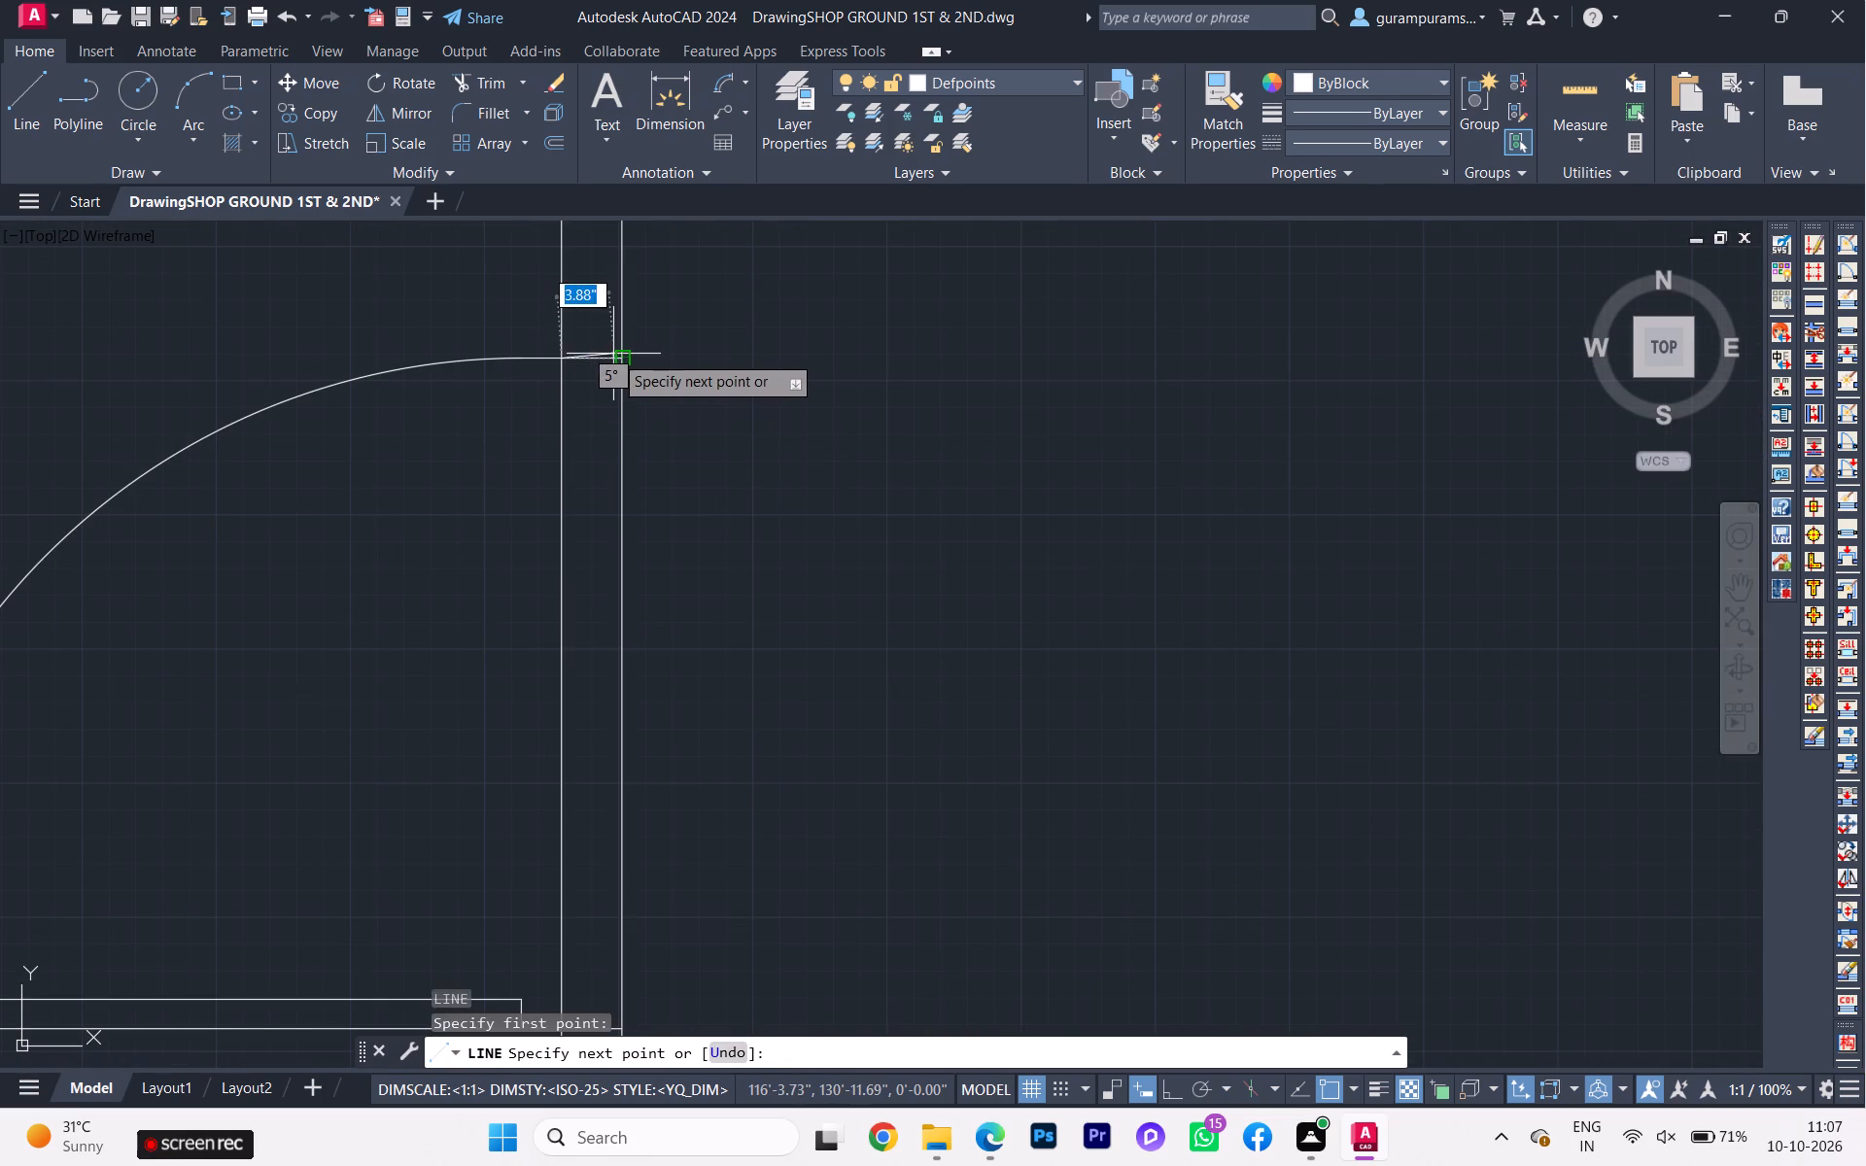
left_click(629, 359)
key("Escape")
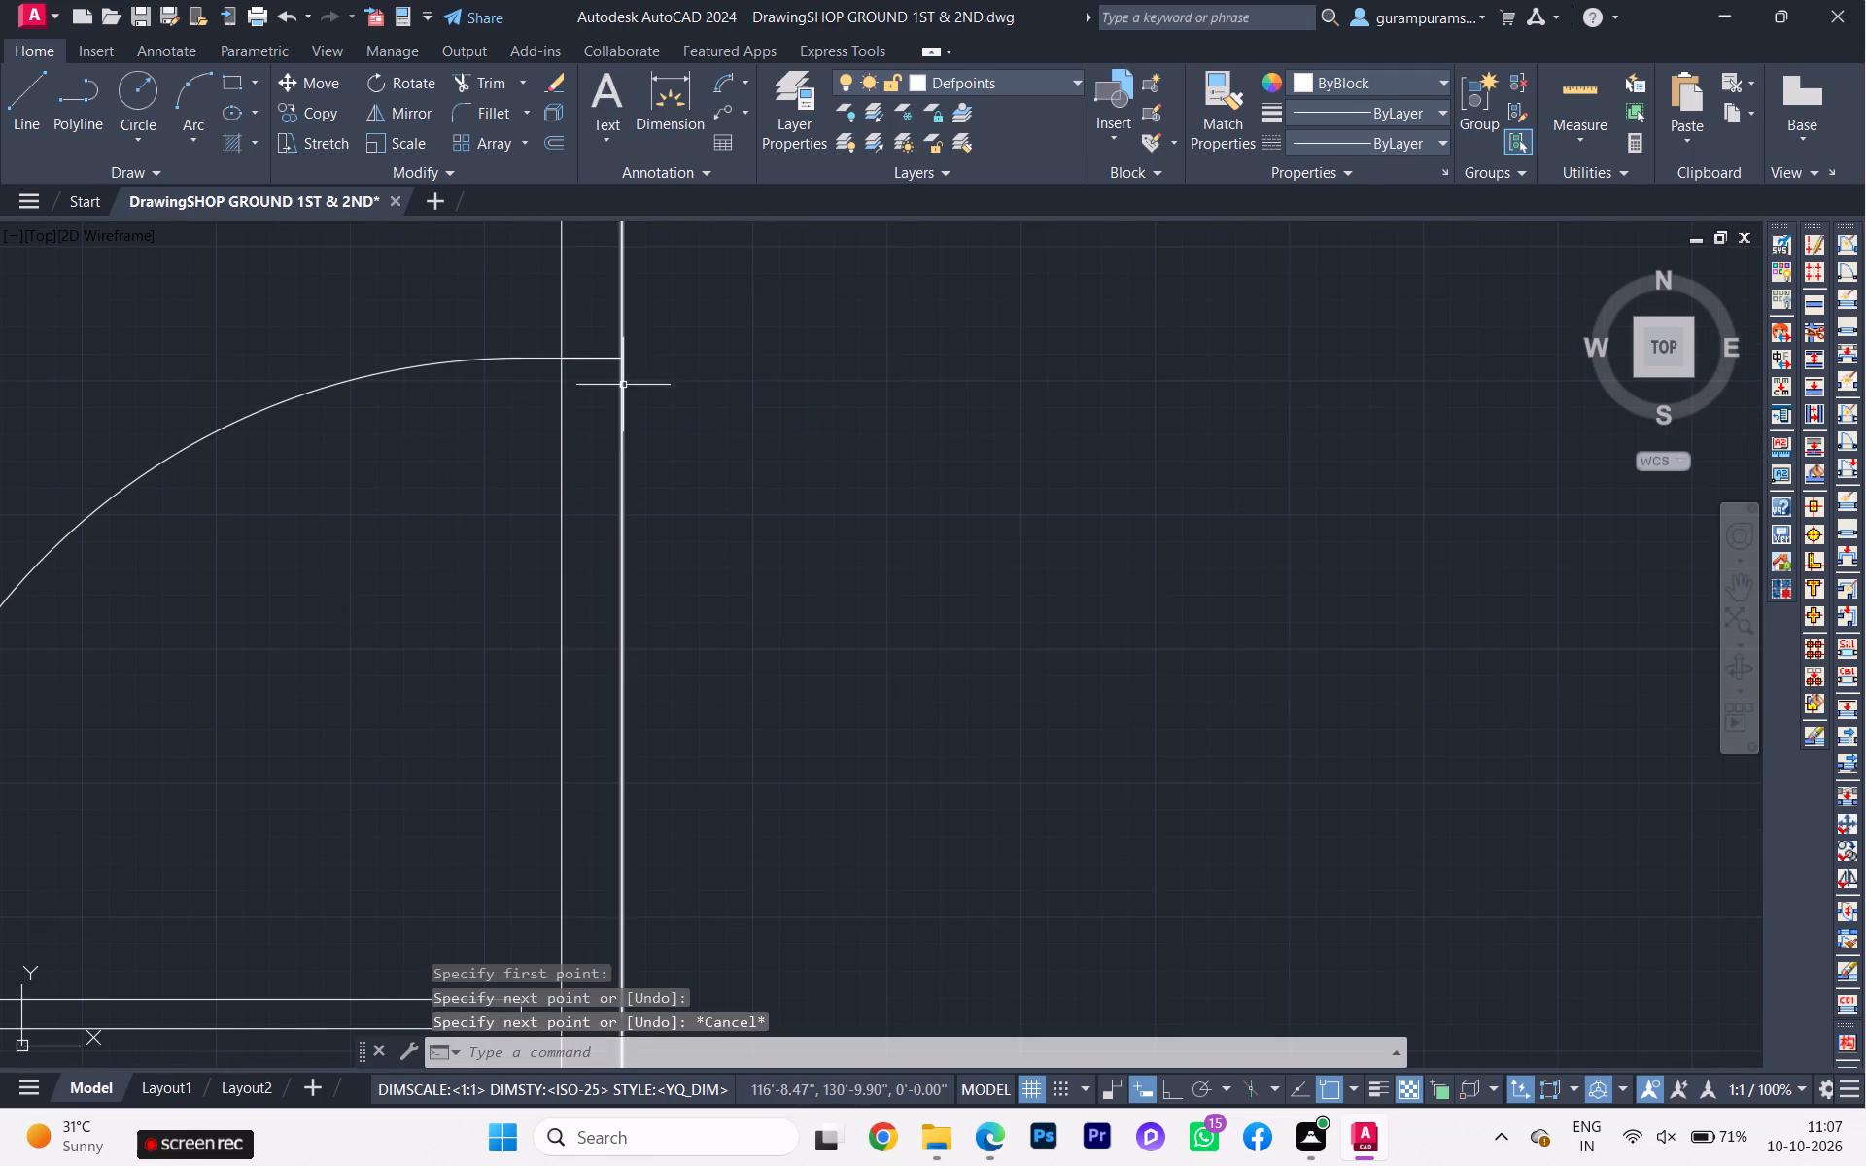
Draw a second jamb line across the wall's thickness at the lower edge of the top common room's door.
key("space")
scroll(593, 836, "down", 1)
middle_click_drag(594, 836, 594, 835)
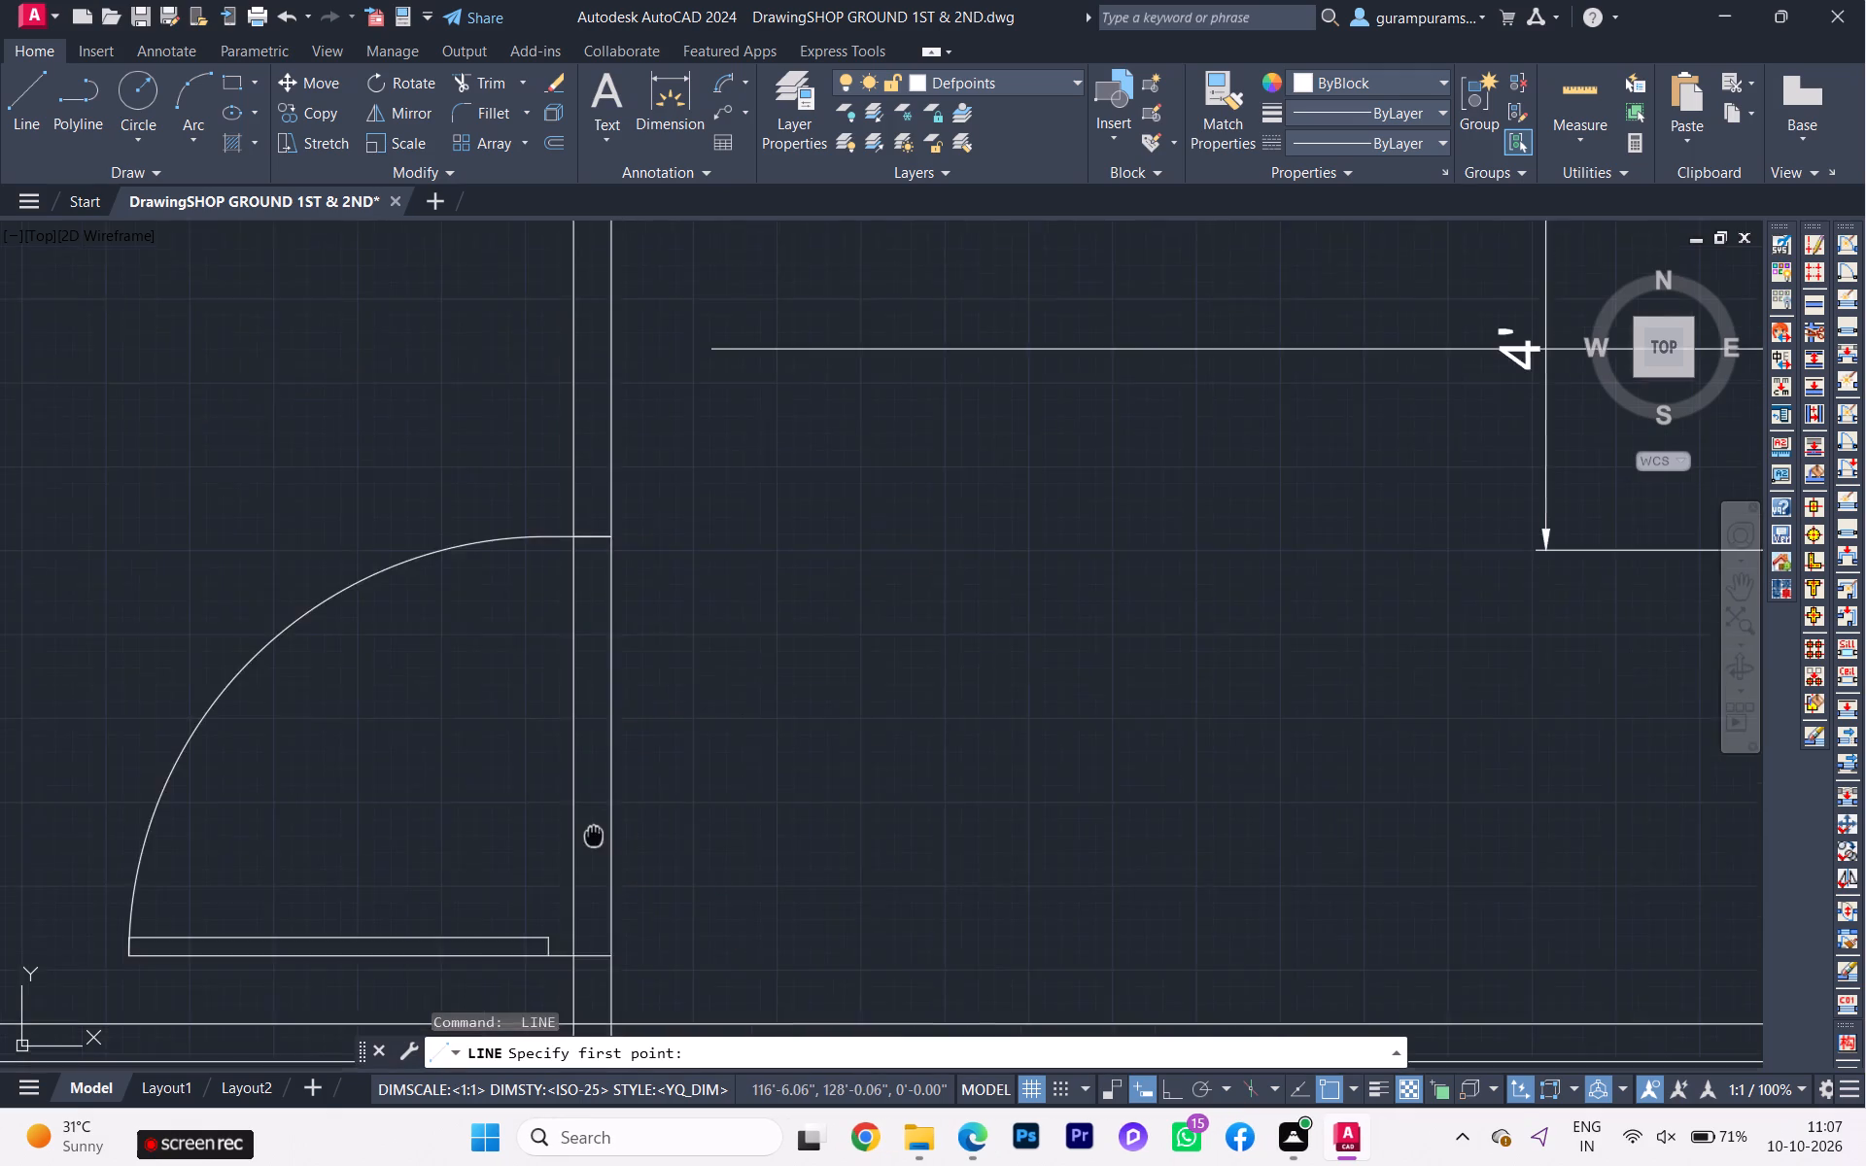
middle_click_drag(594, 835, 605, 686)
scroll(589, 836, "up", 2)
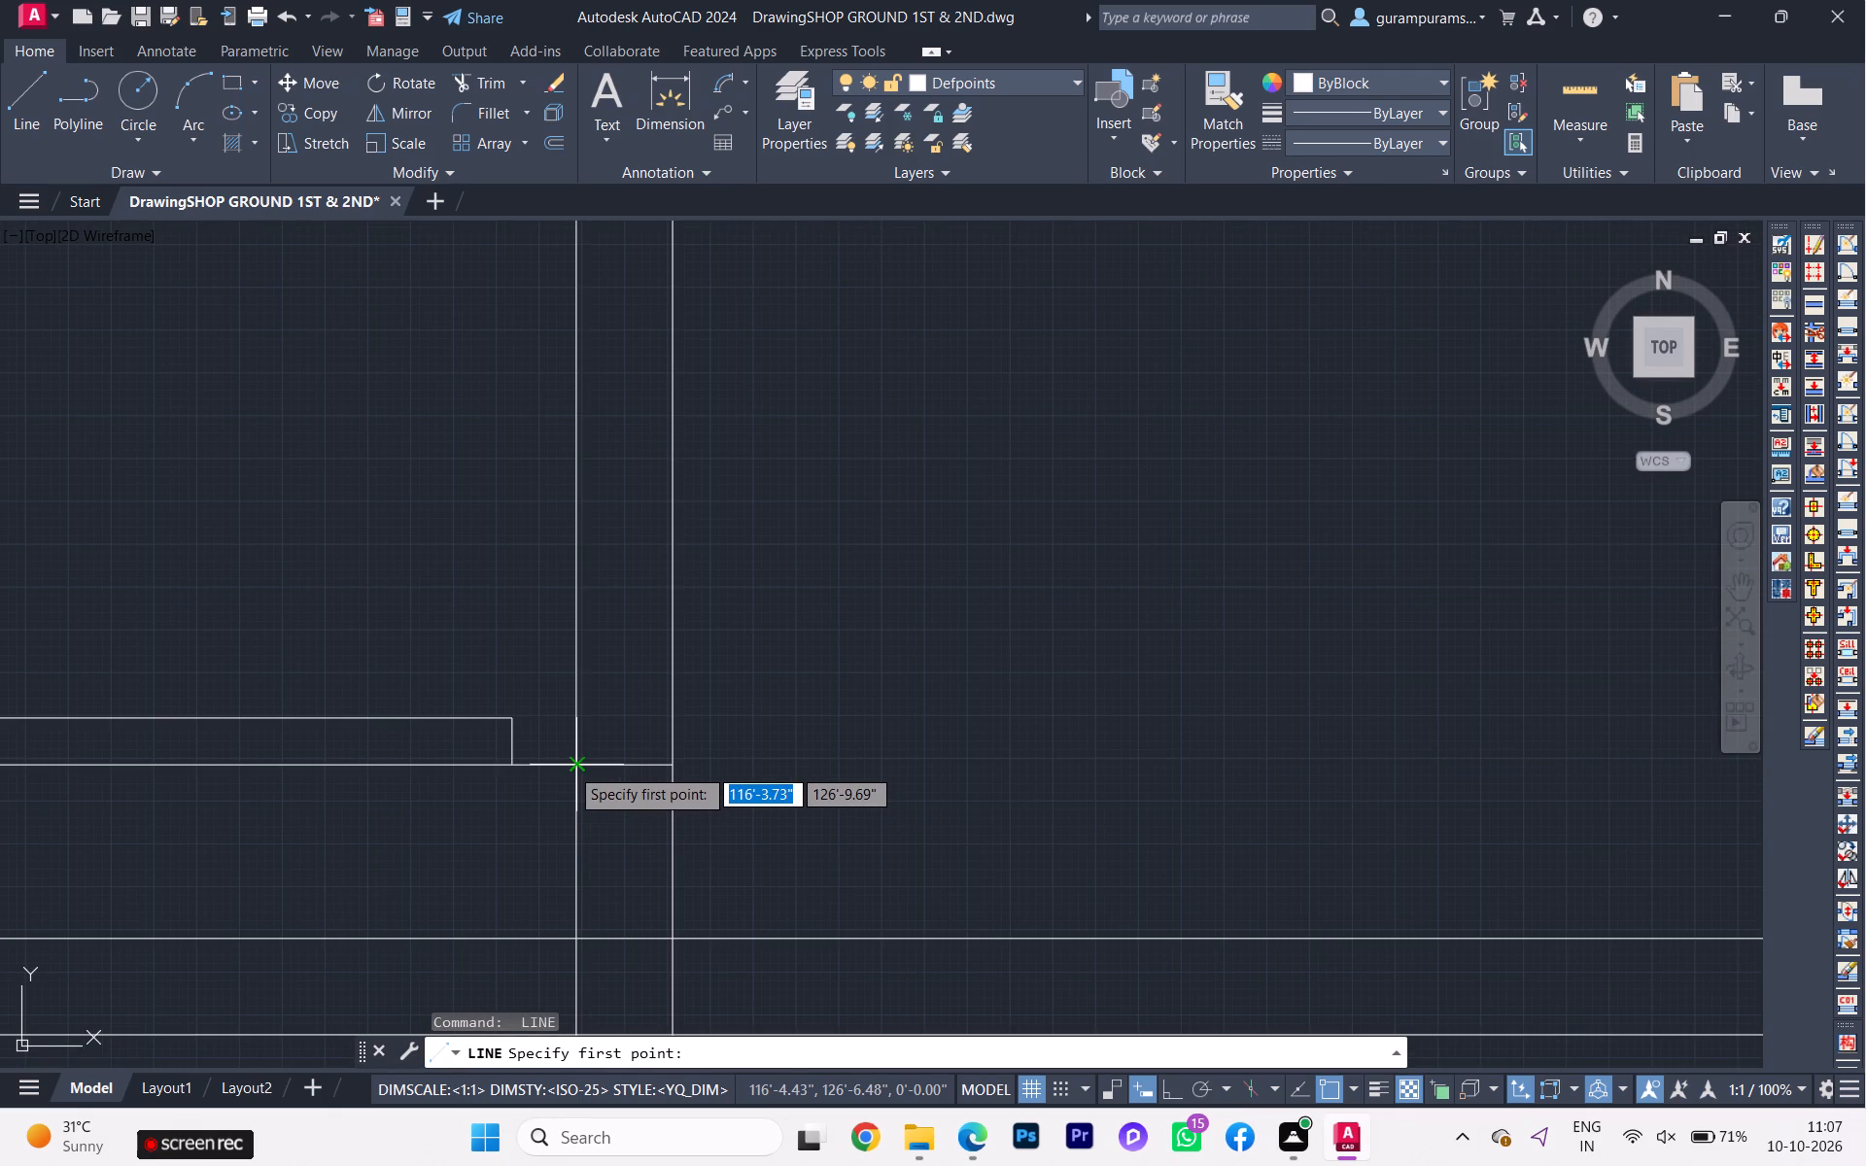
left_click(578, 766)
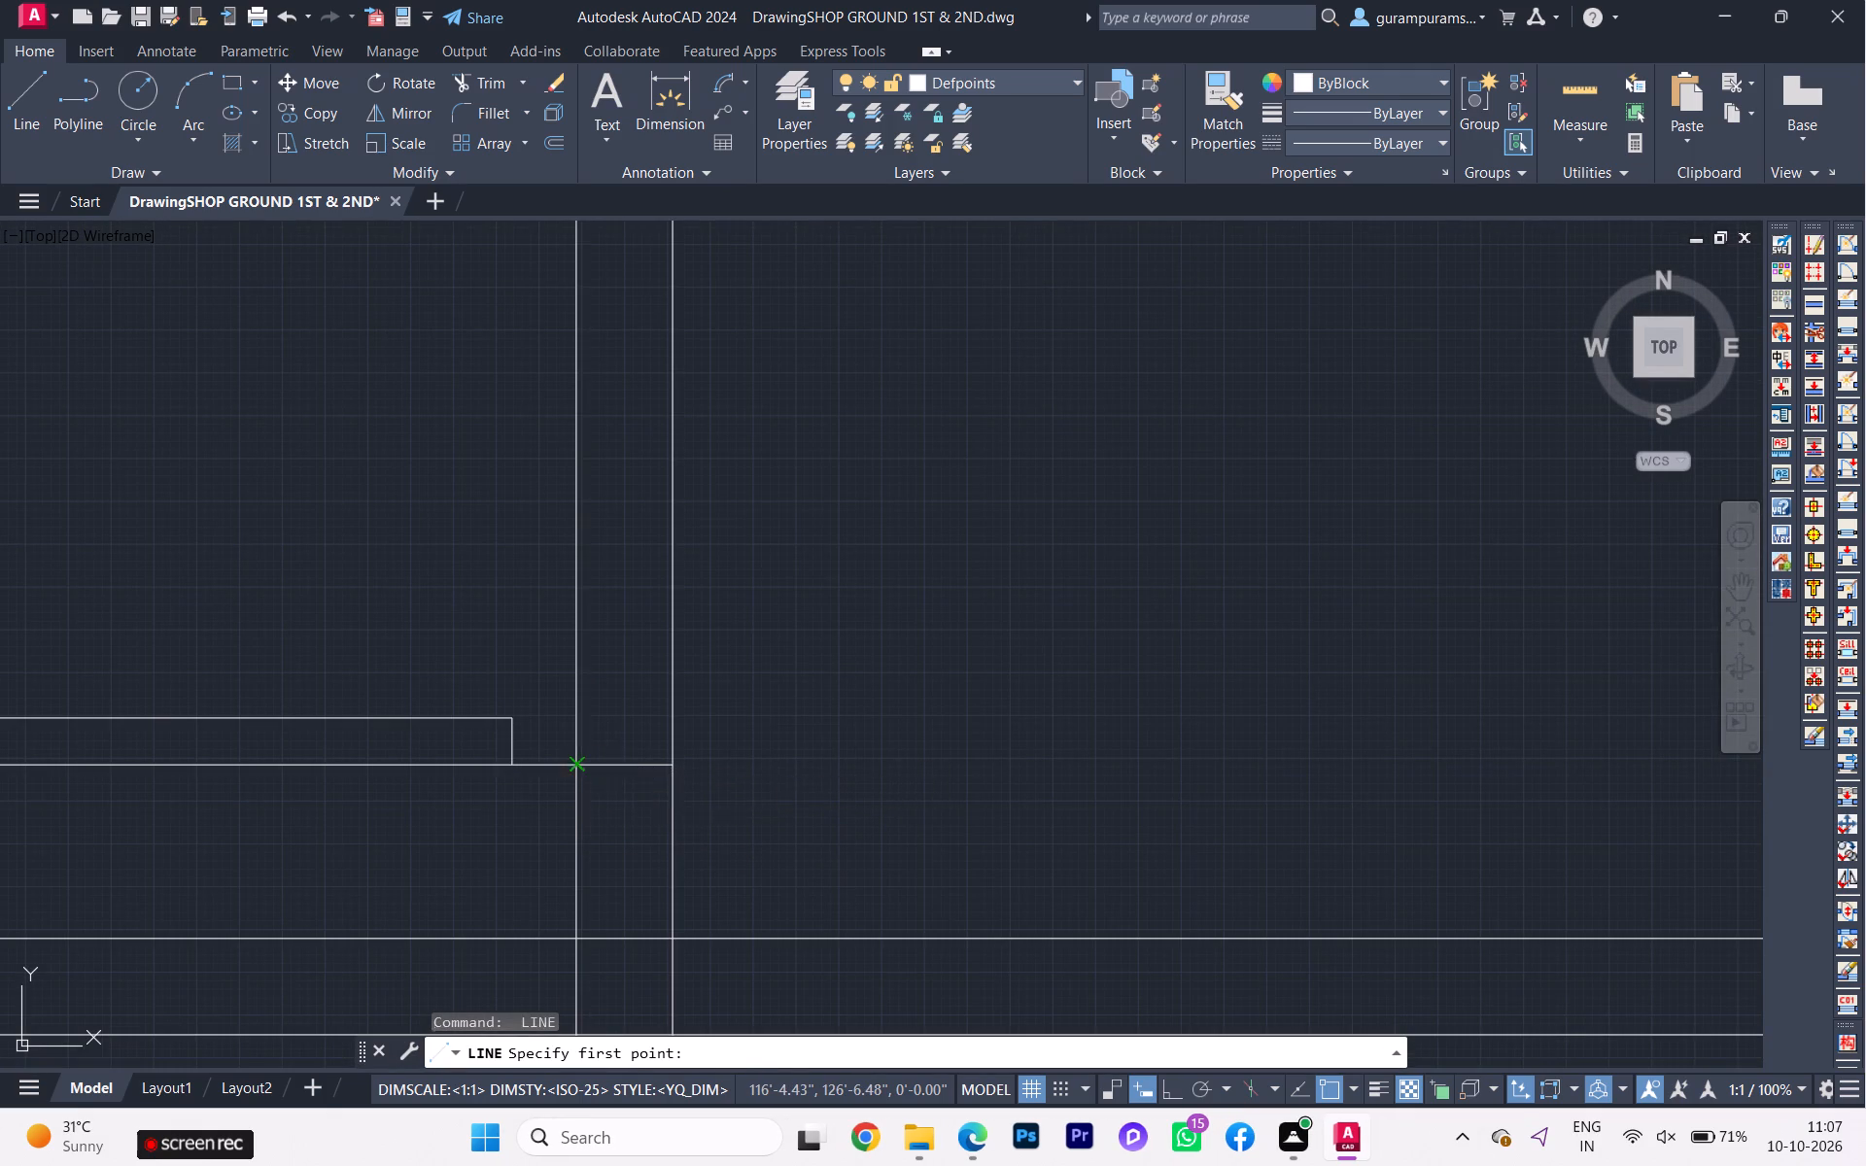
left_click(674, 763)
key("space")
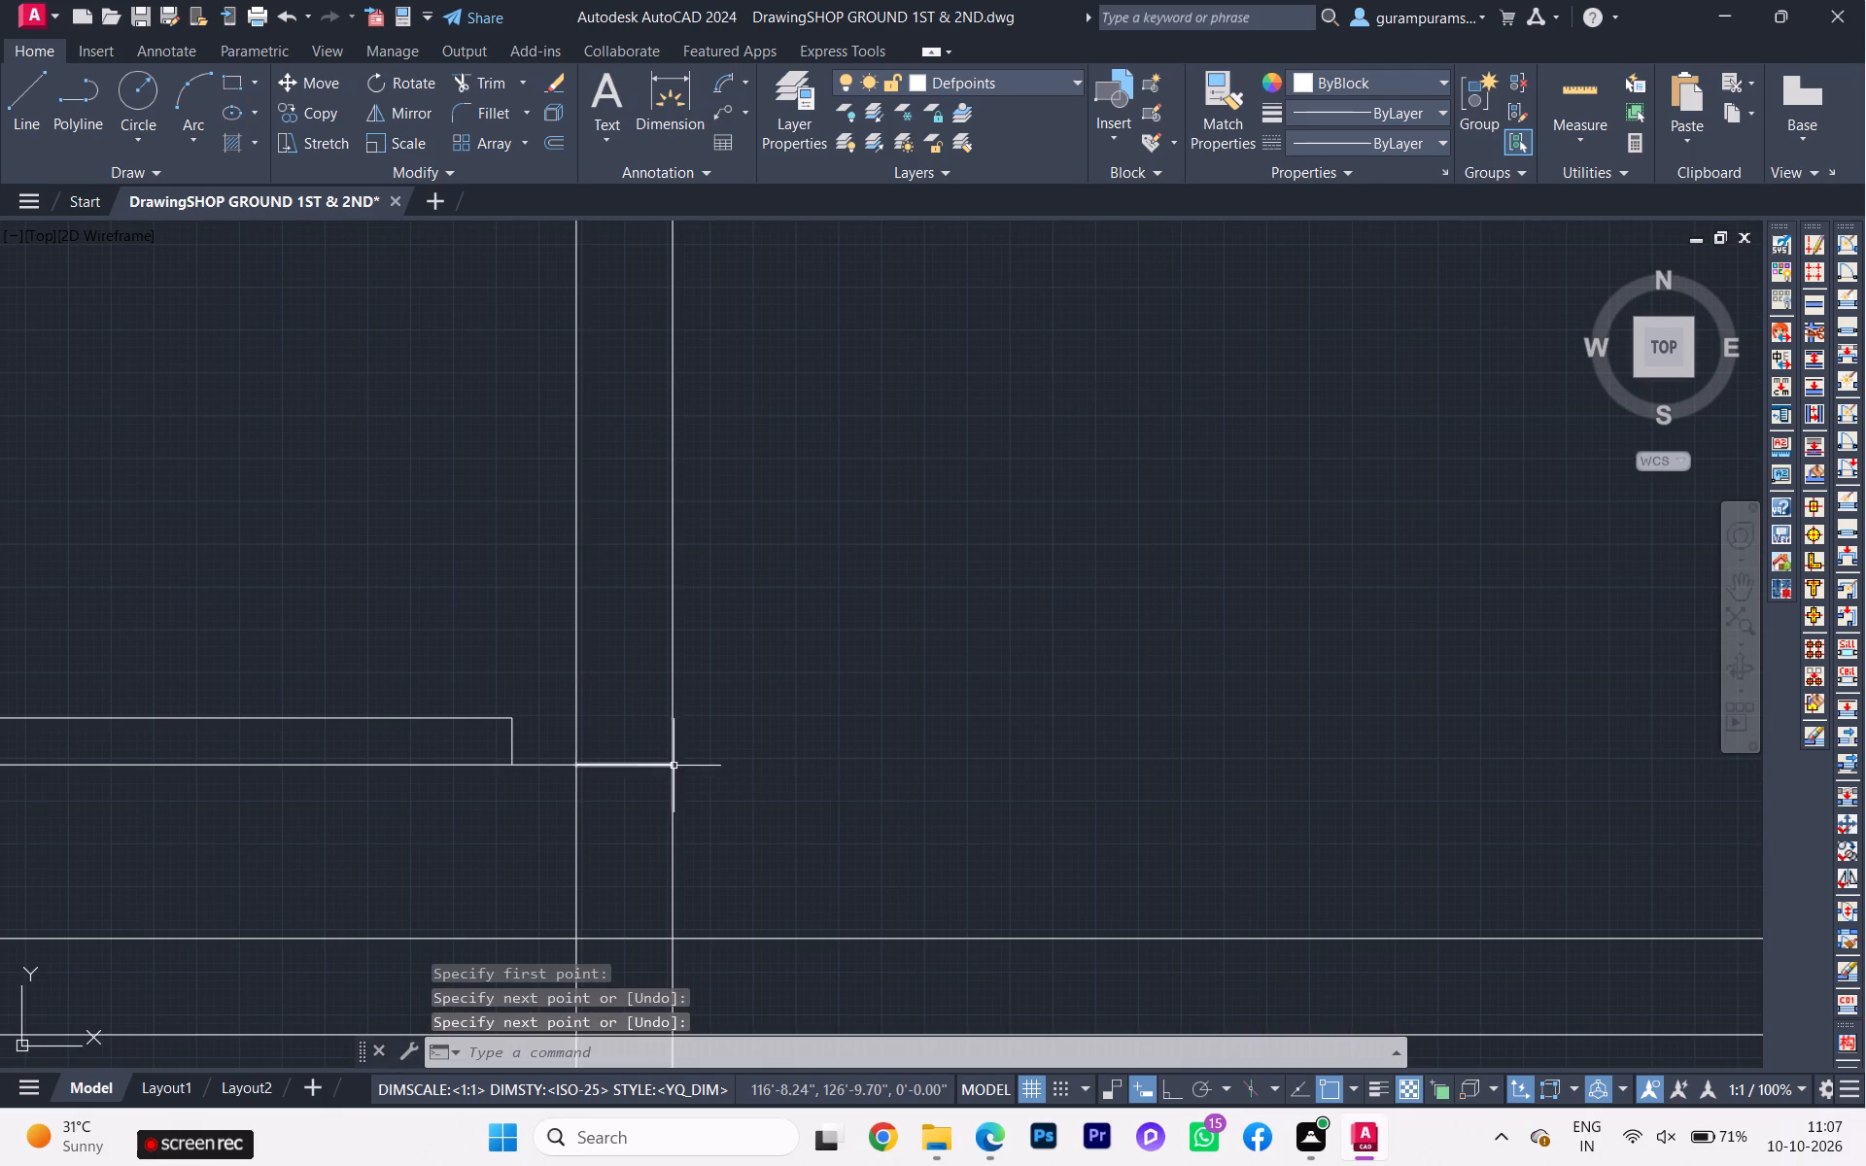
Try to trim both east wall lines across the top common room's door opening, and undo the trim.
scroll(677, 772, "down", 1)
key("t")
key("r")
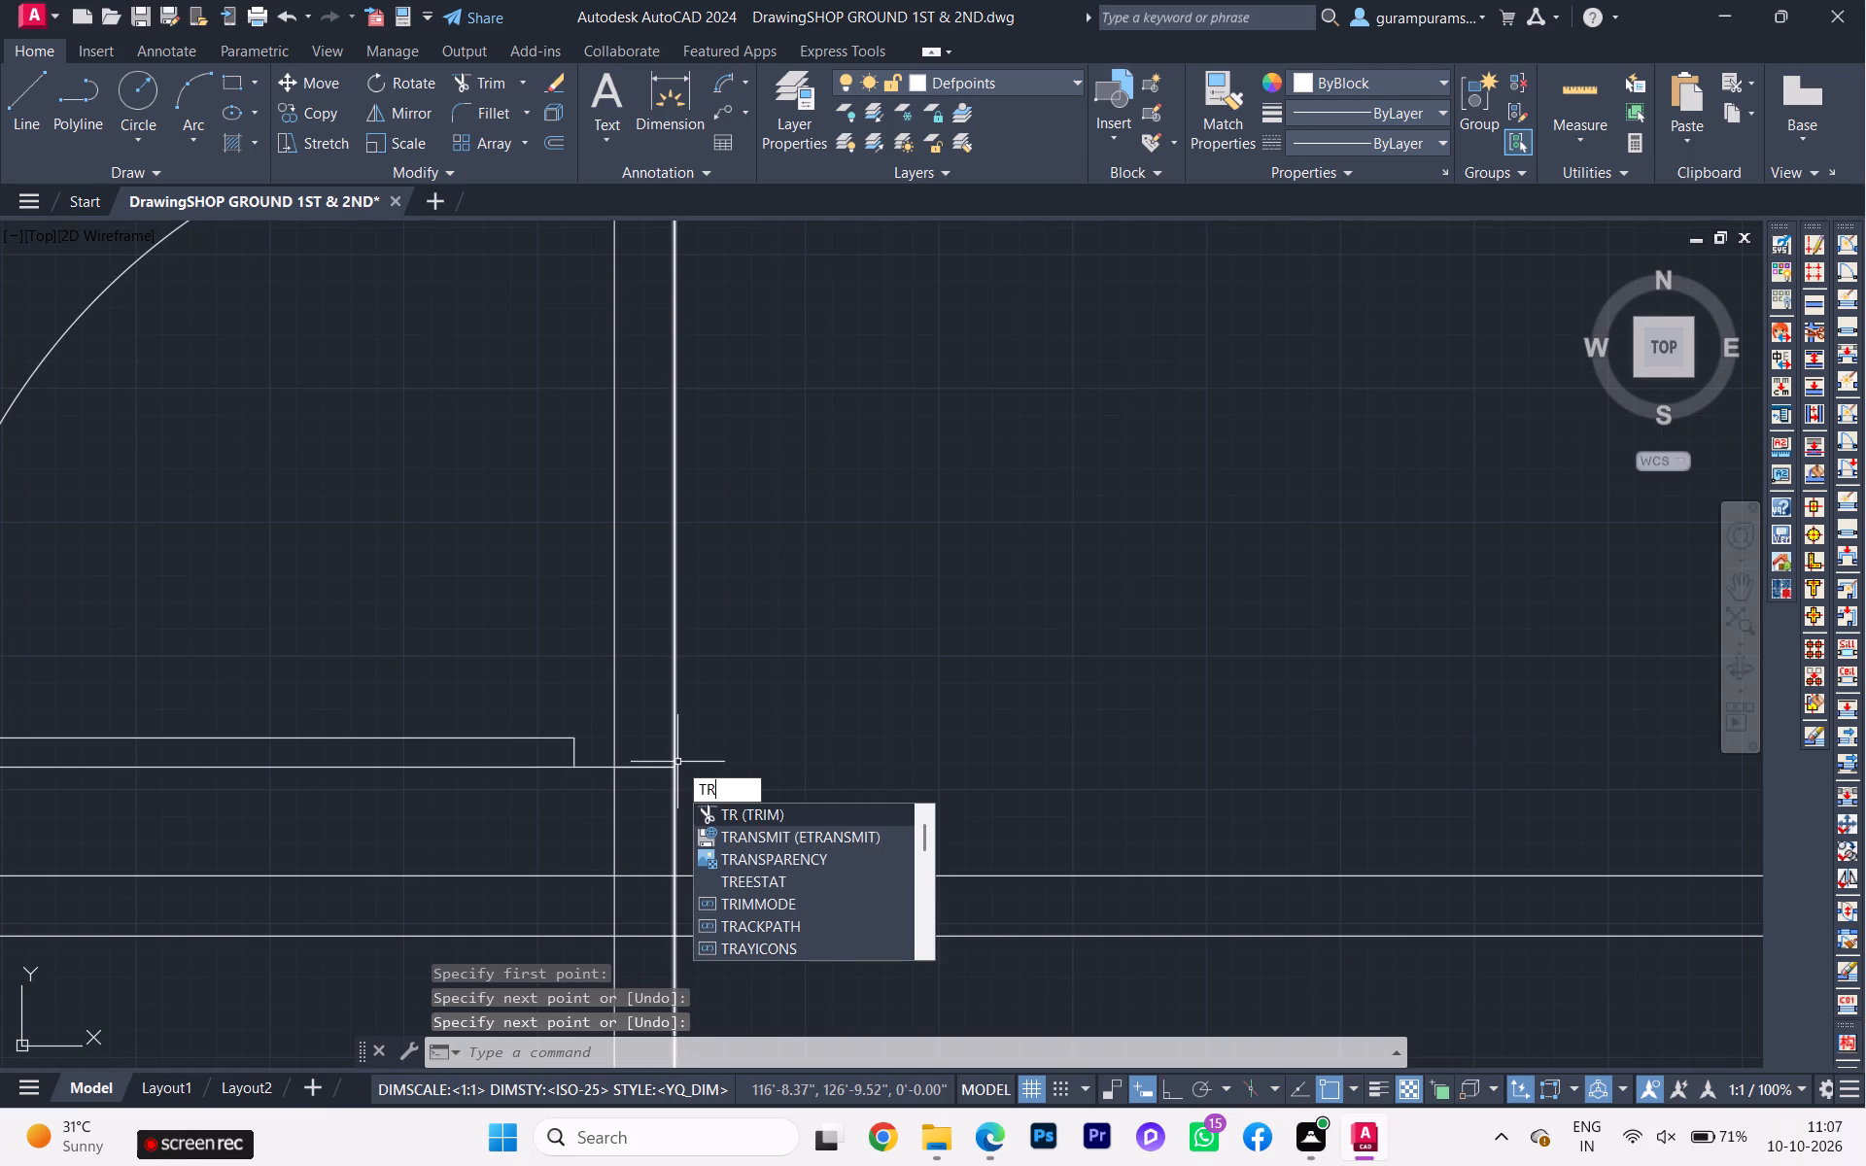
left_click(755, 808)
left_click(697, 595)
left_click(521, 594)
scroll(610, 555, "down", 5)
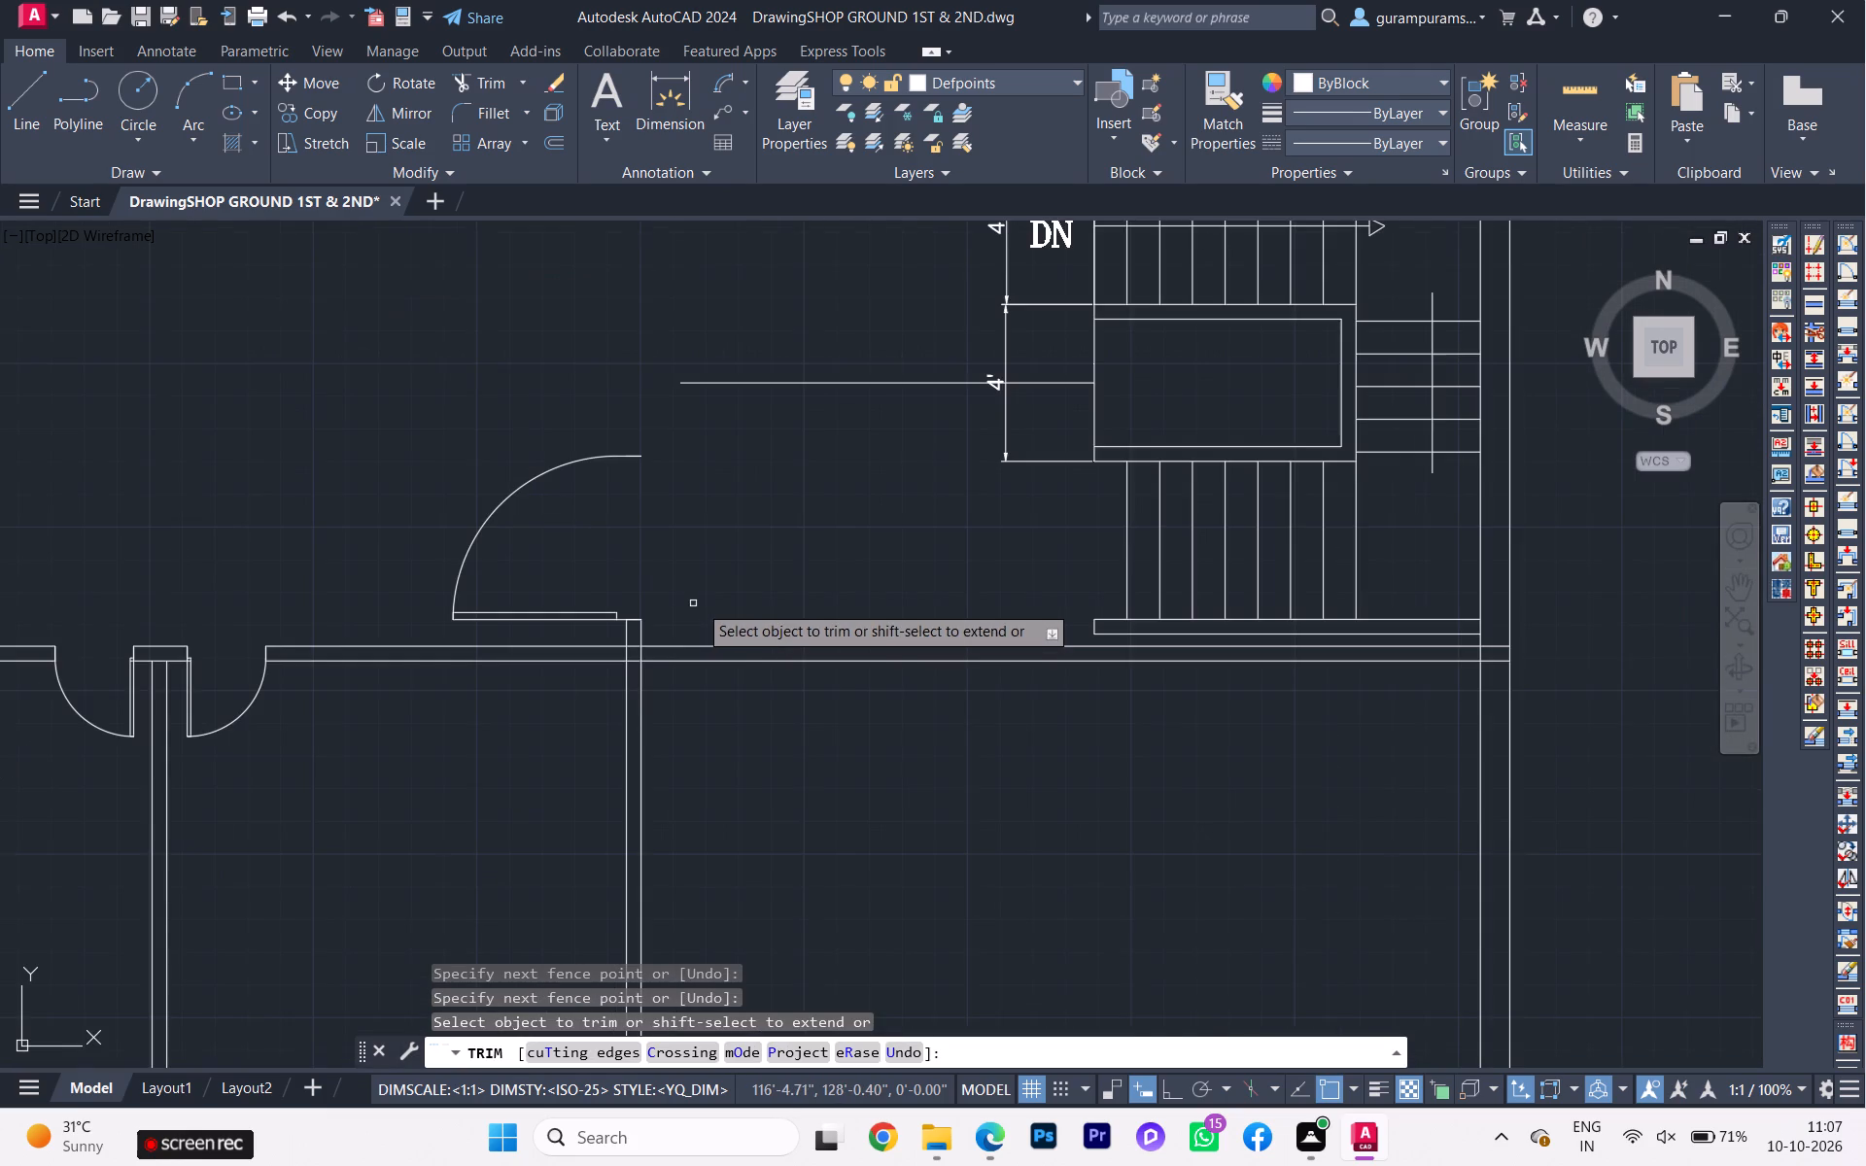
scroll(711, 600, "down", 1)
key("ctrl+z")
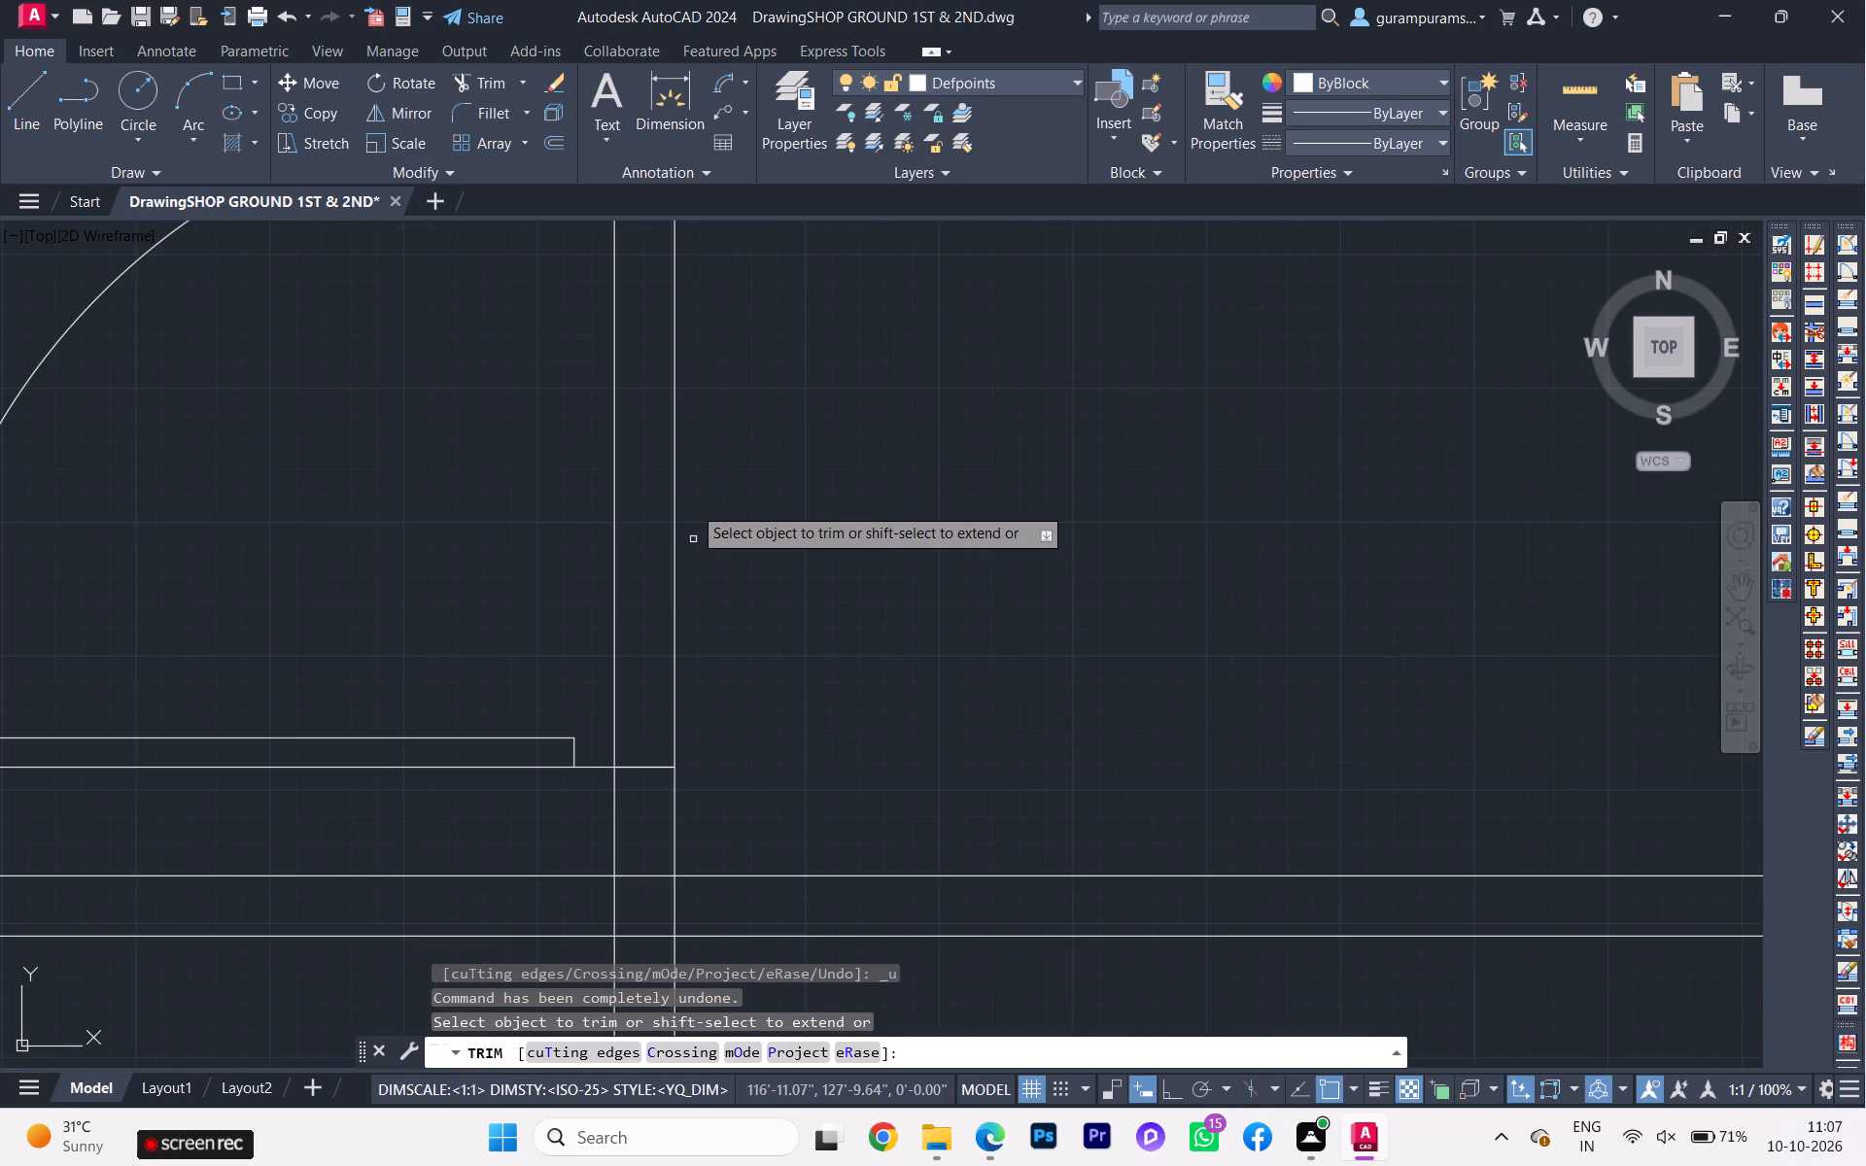
Draw a jamb line about 4.5 inches long across the east wall's thickness at the upper edge of the top common room's door.
scroll(692, 508, "down", 2)
middle_click_drag(699, 527, 678, 744)
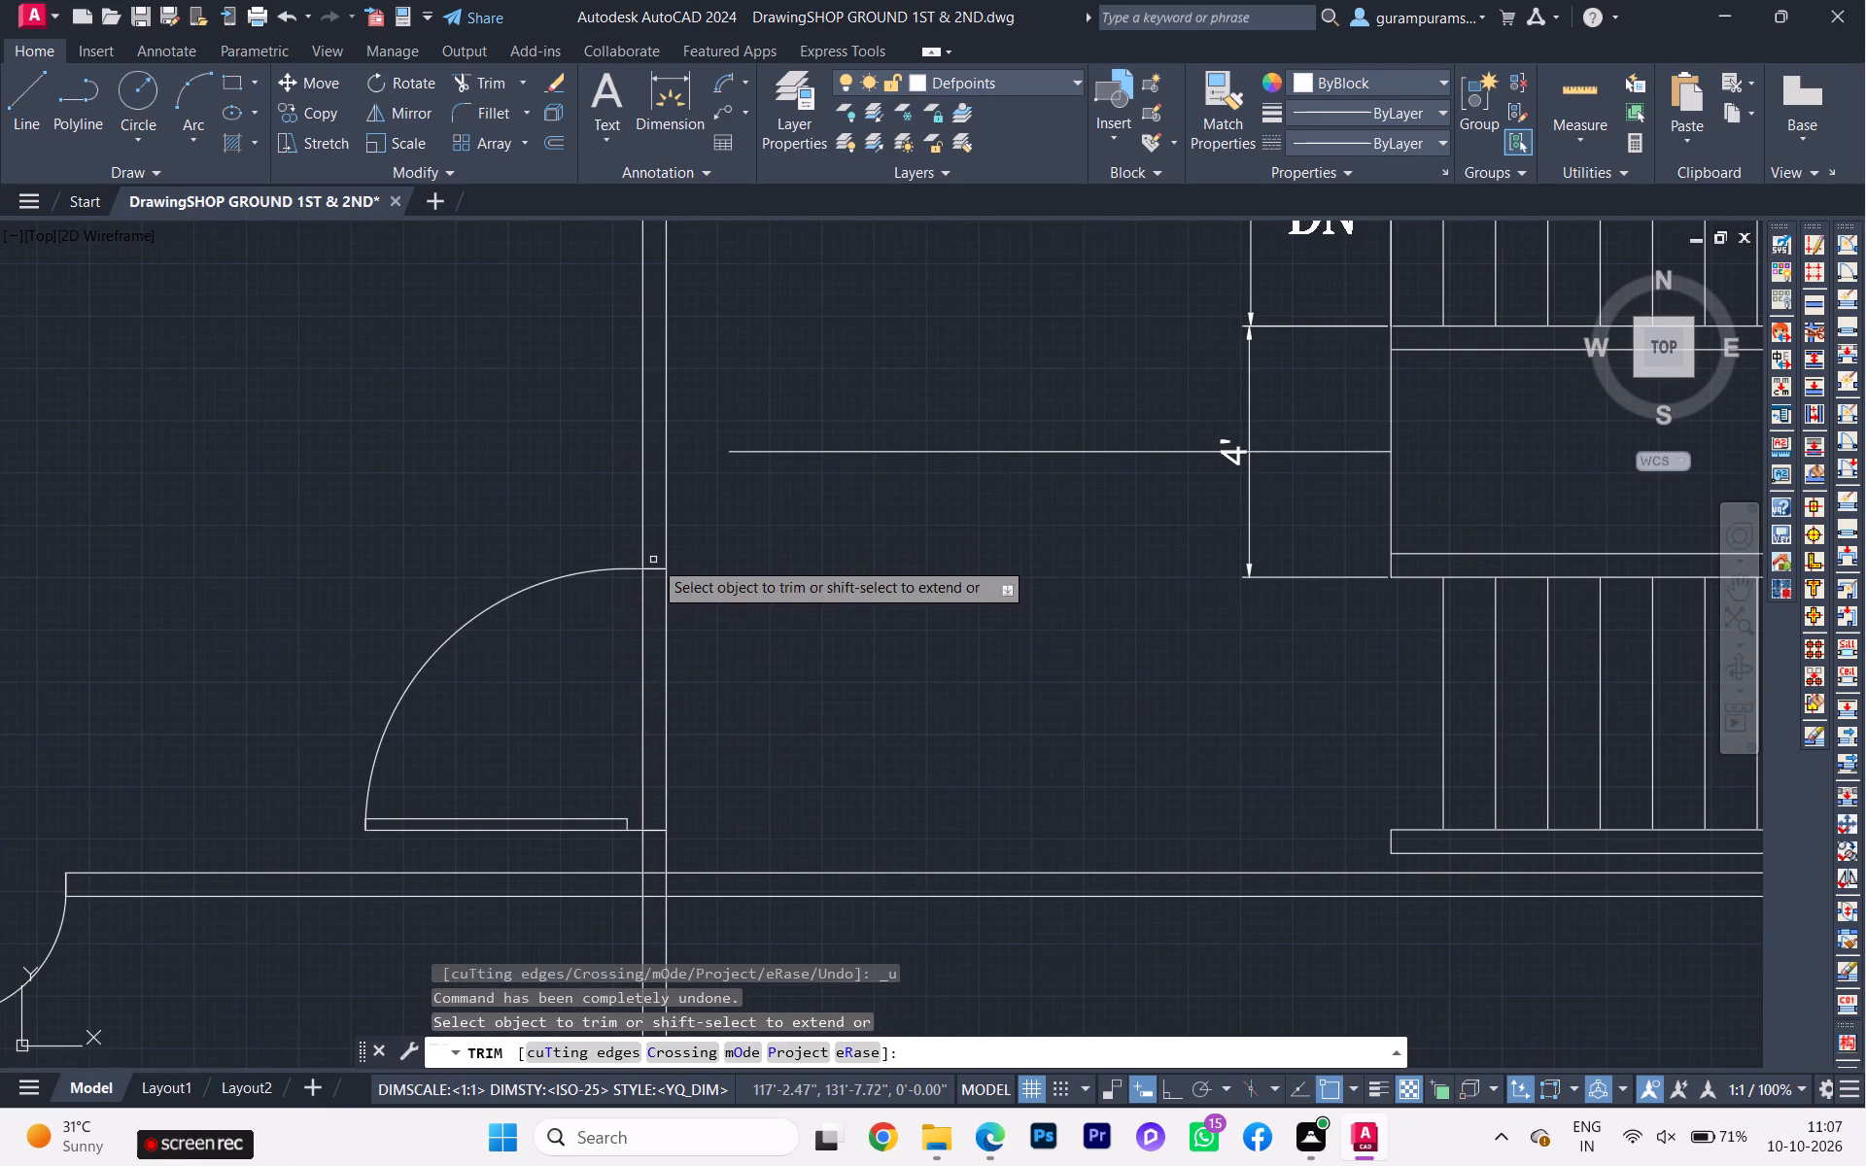
key("Escape")
key("l")
key("Return")
scroll(643, 541, "up", 2)
scroll(645, 627, "up", 1)
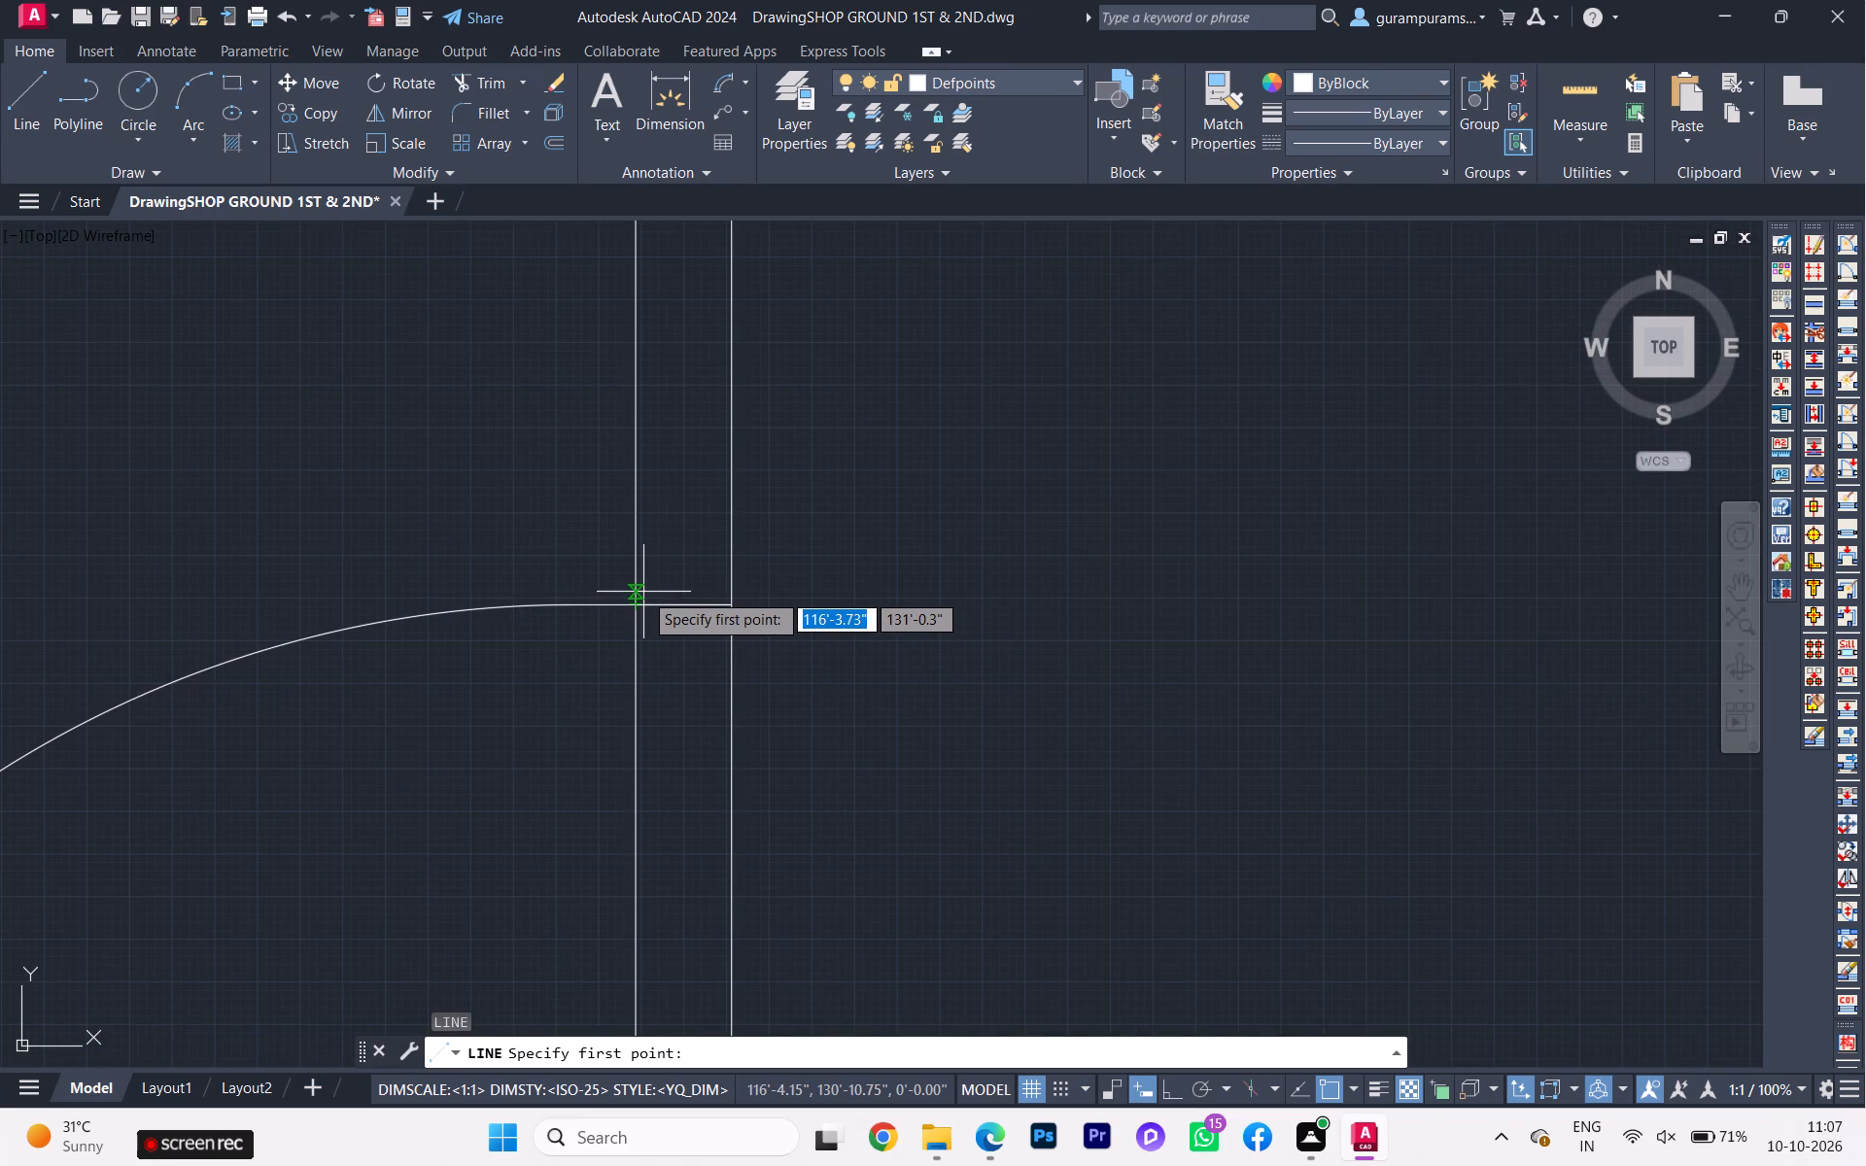
scroll(643, 591, "up", 2)
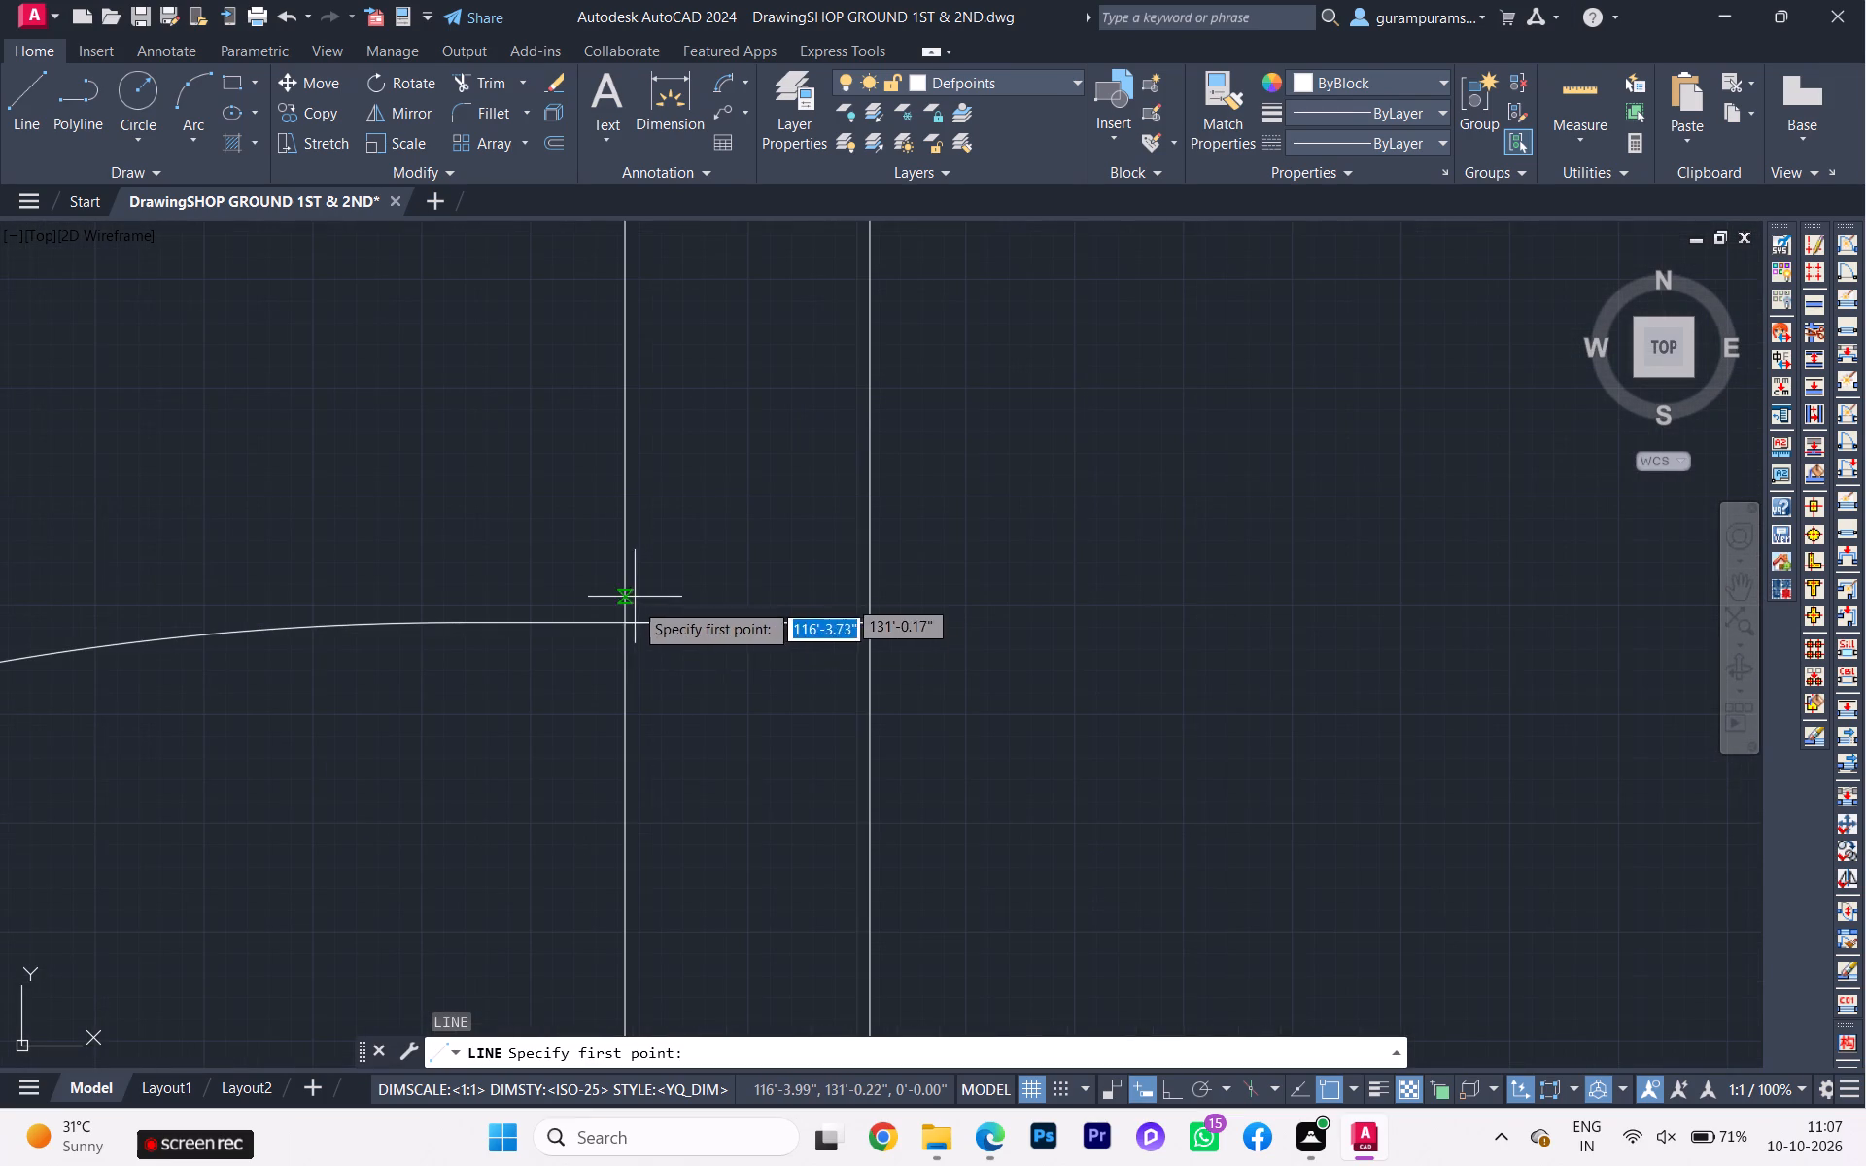
left_click(627, 625)
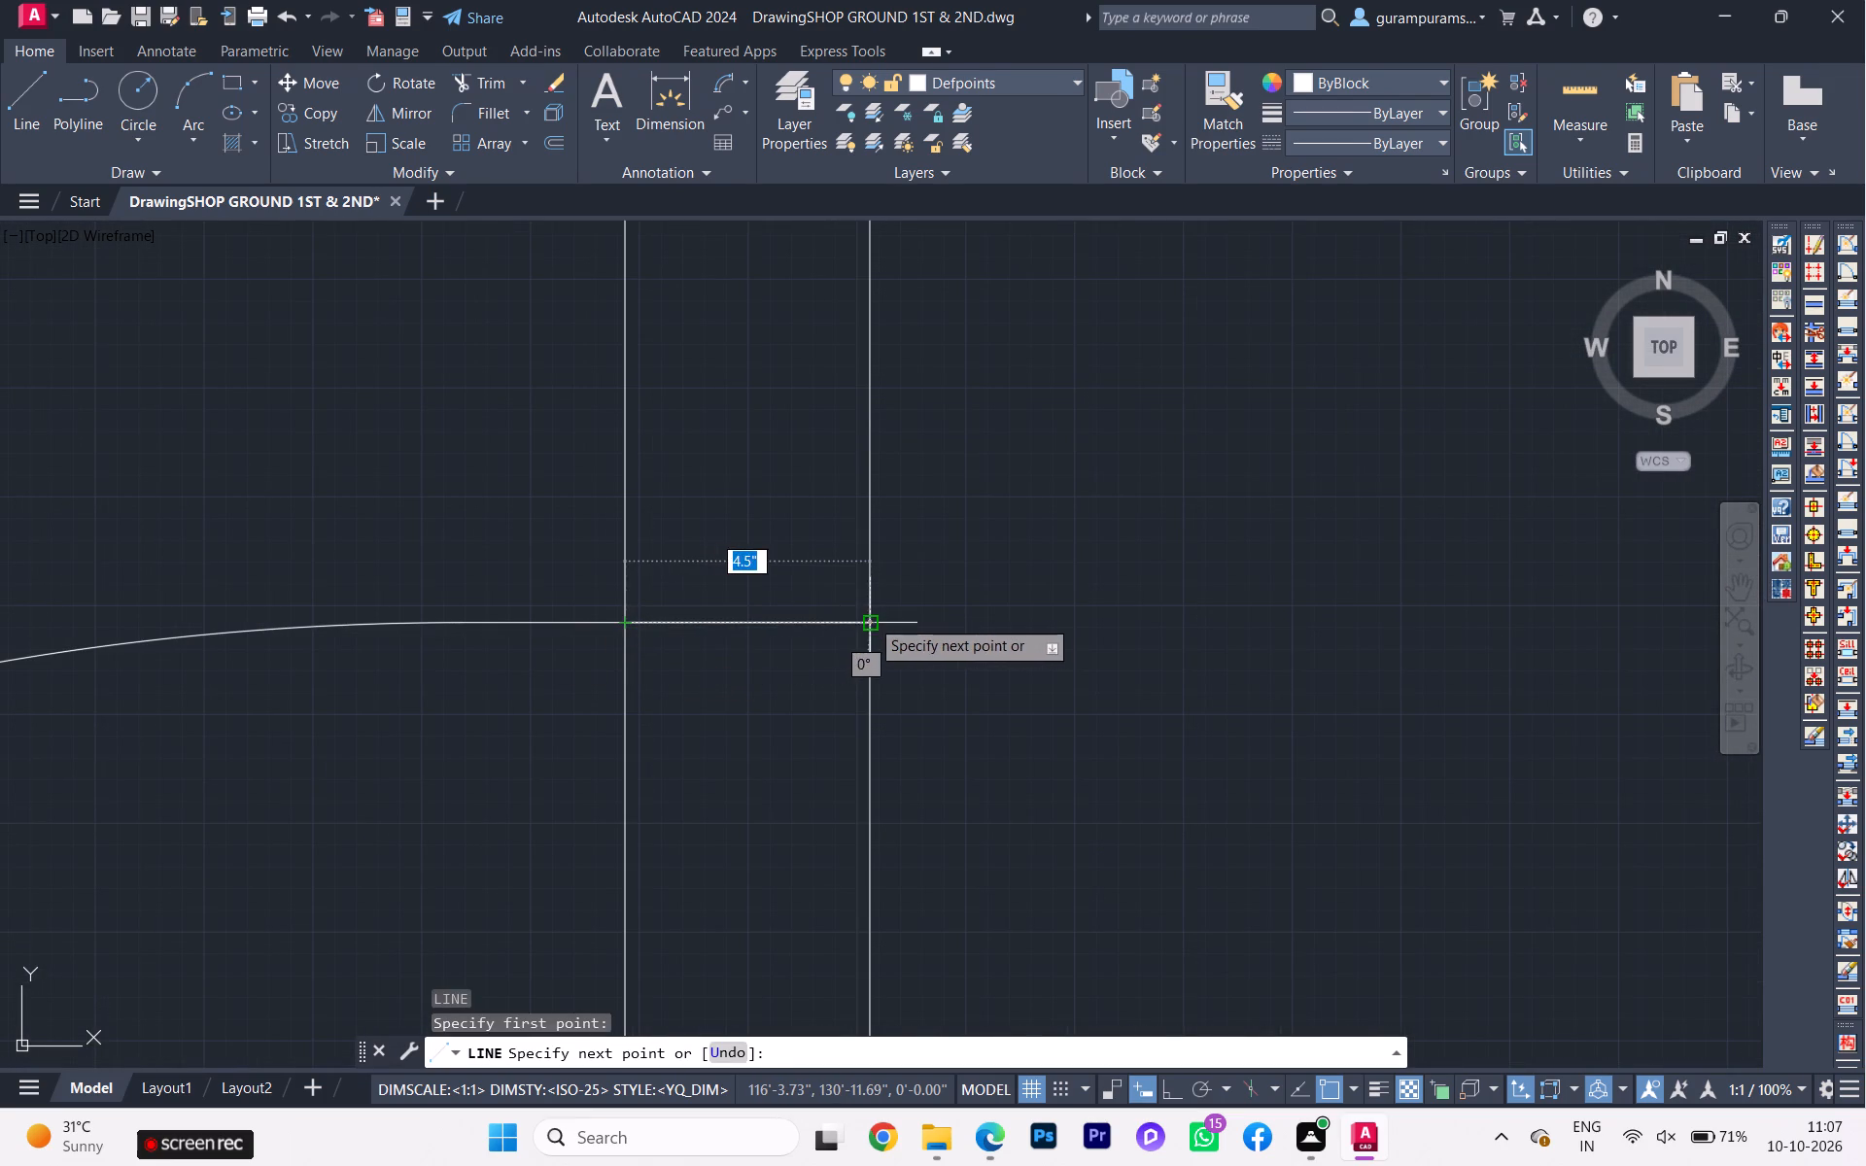
left_click(876, 623)
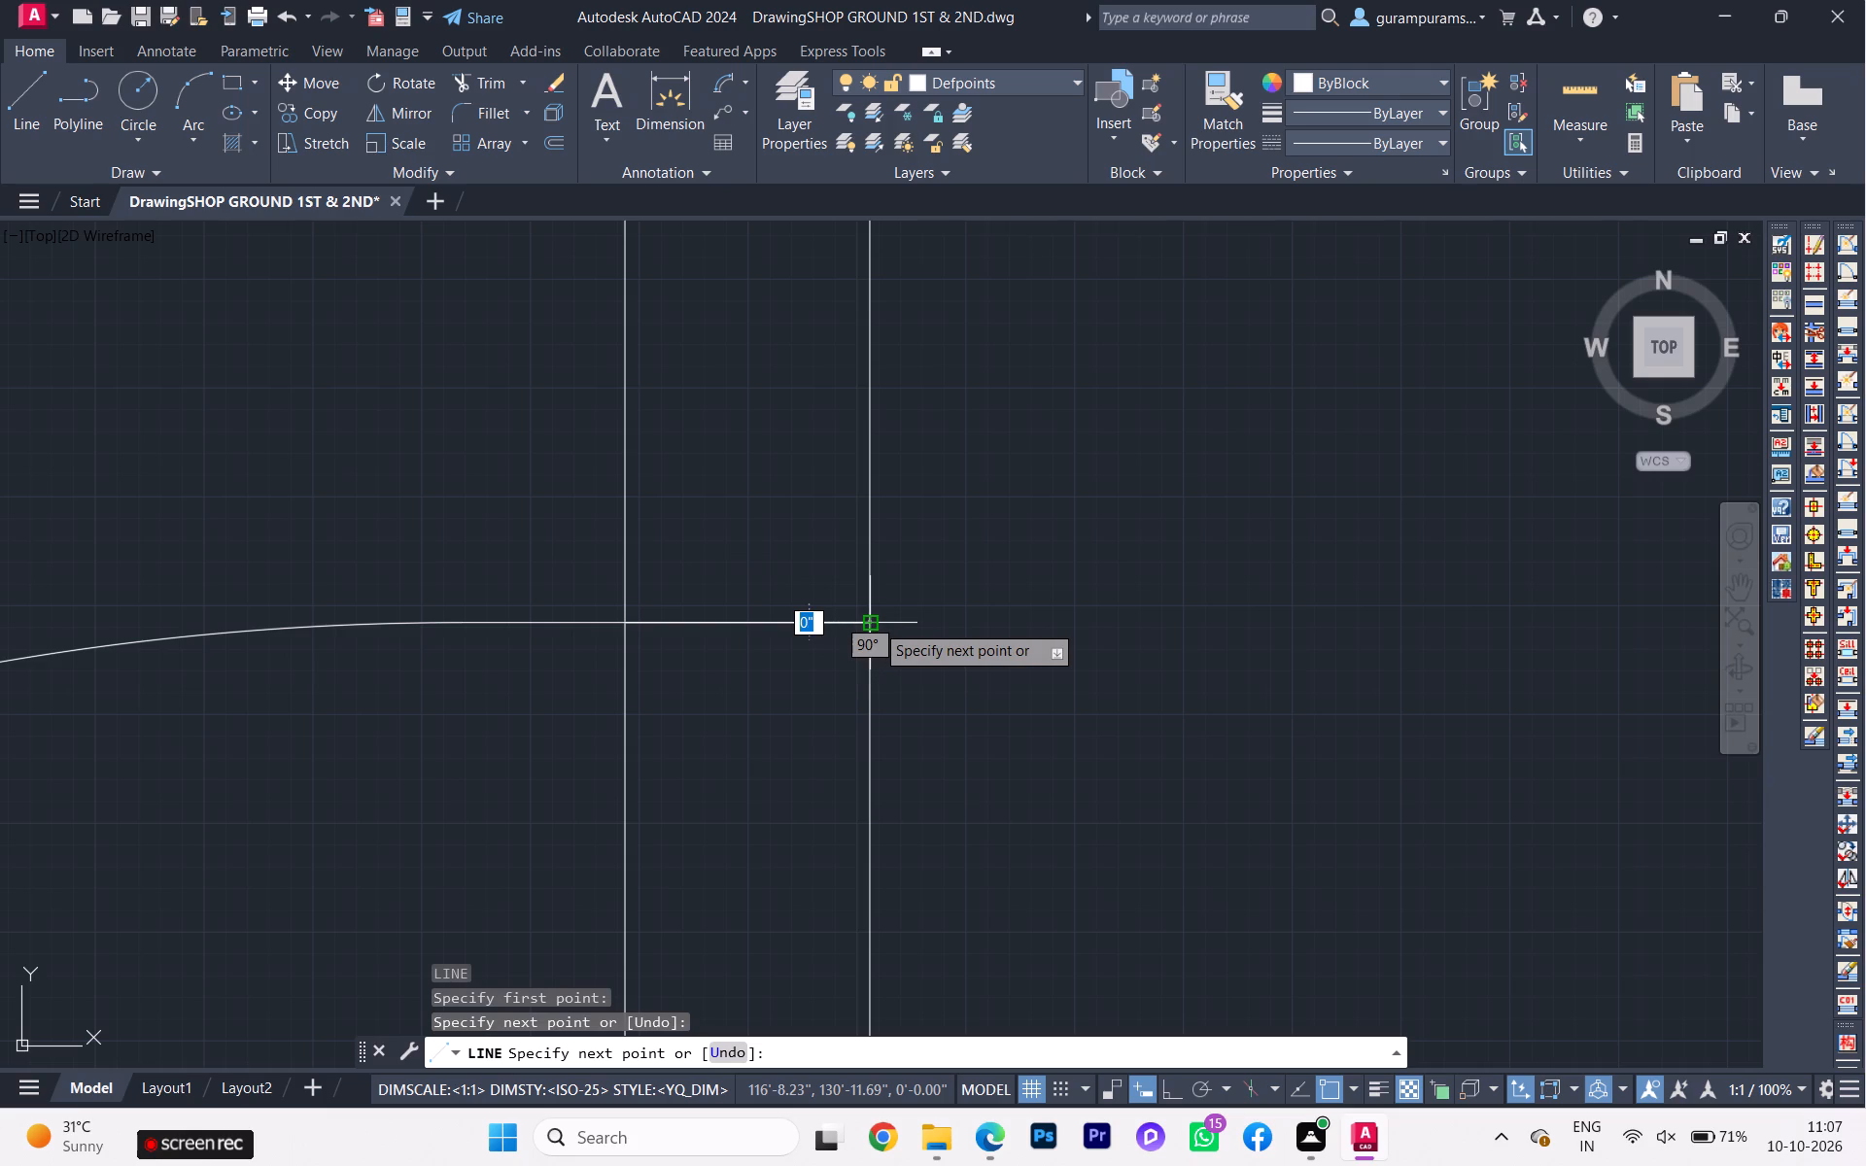
key("Return")
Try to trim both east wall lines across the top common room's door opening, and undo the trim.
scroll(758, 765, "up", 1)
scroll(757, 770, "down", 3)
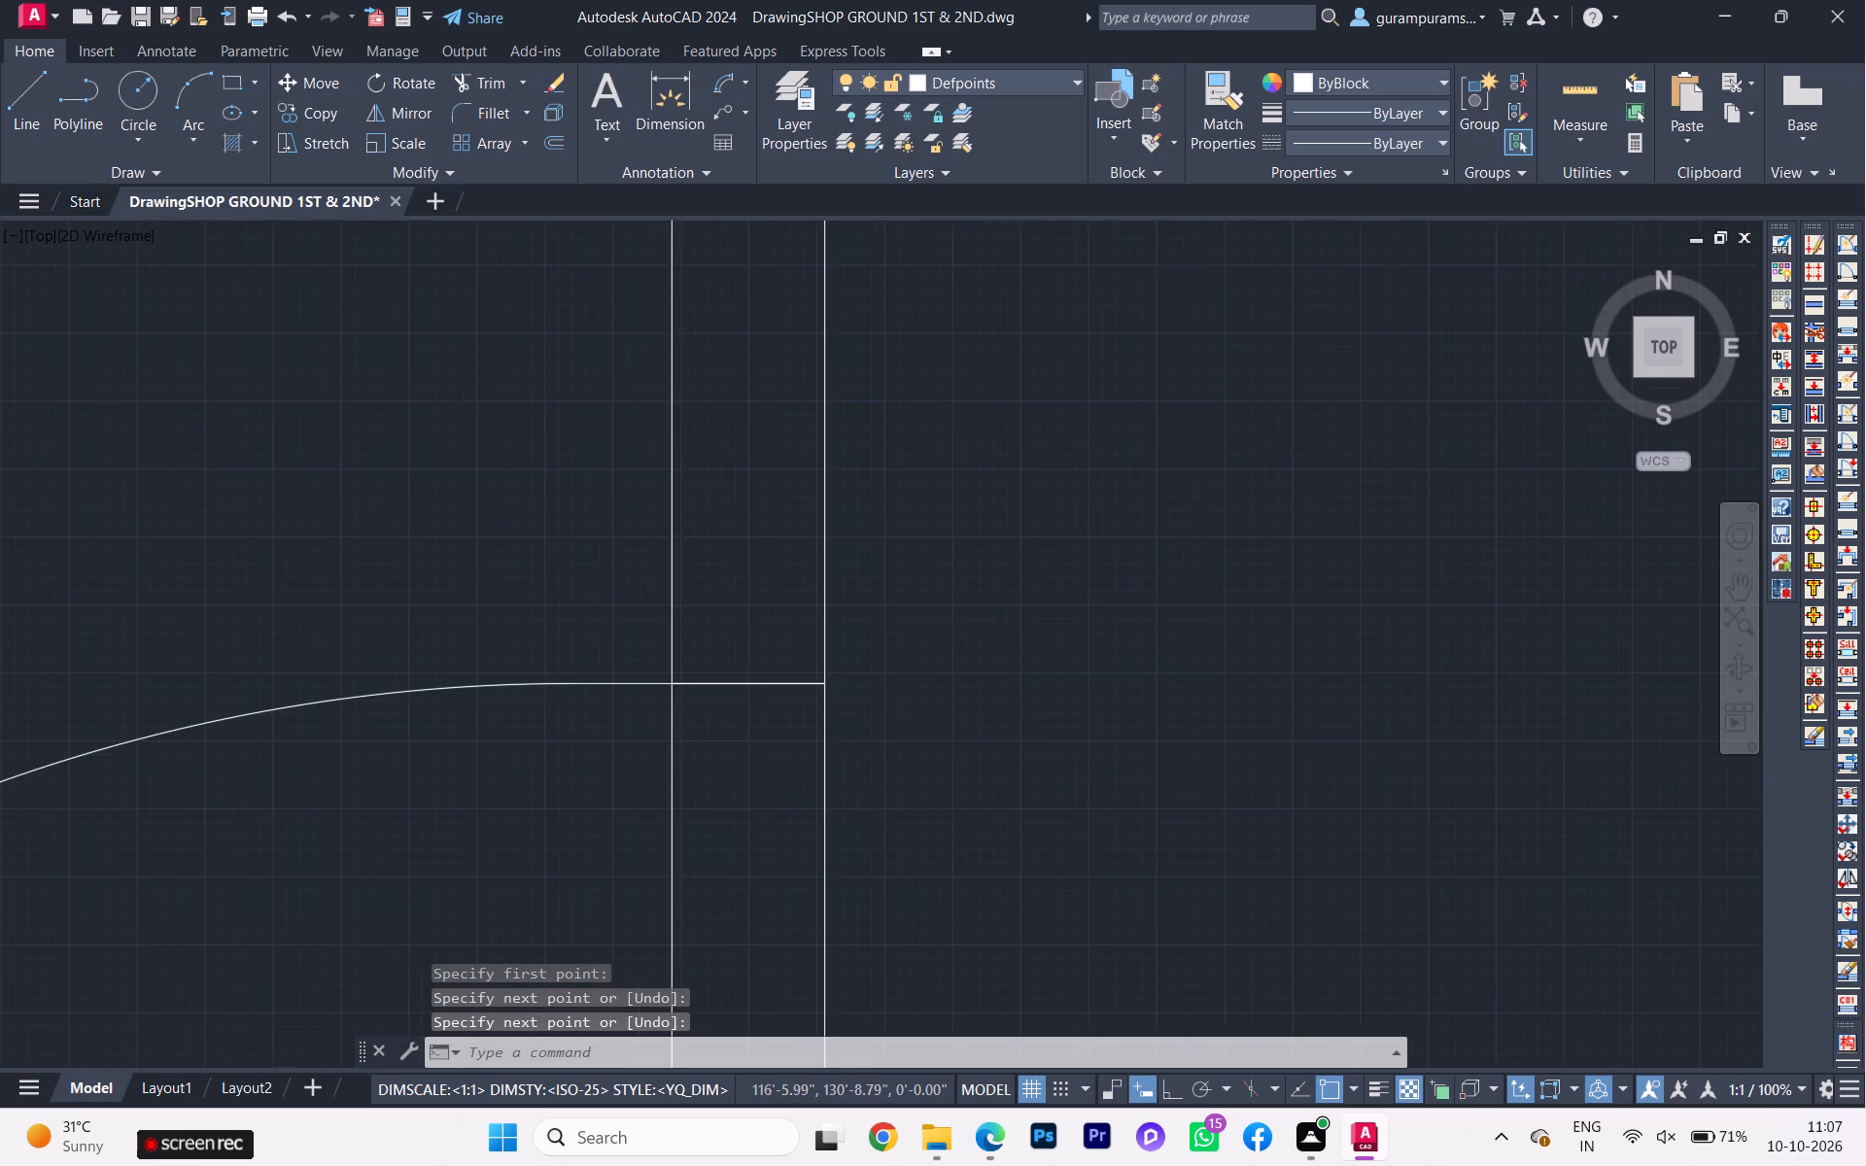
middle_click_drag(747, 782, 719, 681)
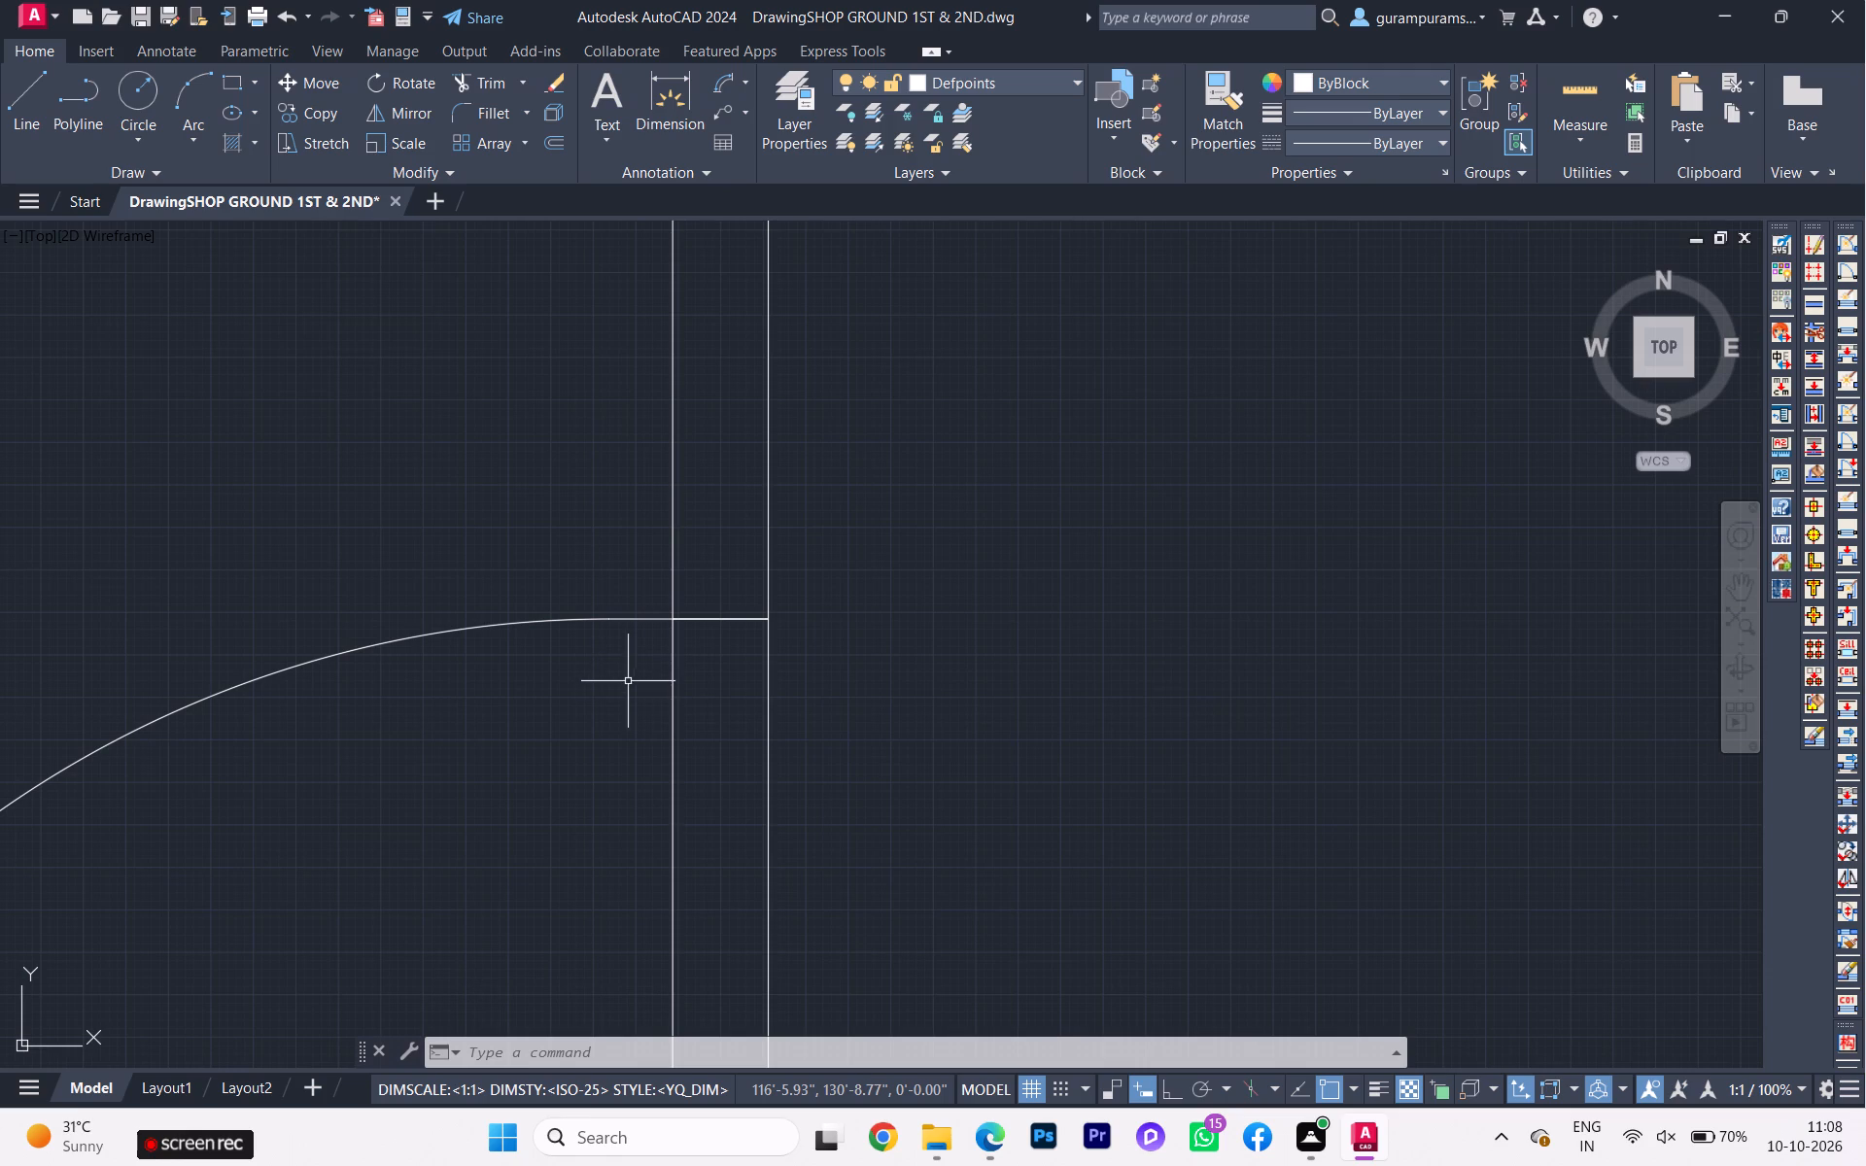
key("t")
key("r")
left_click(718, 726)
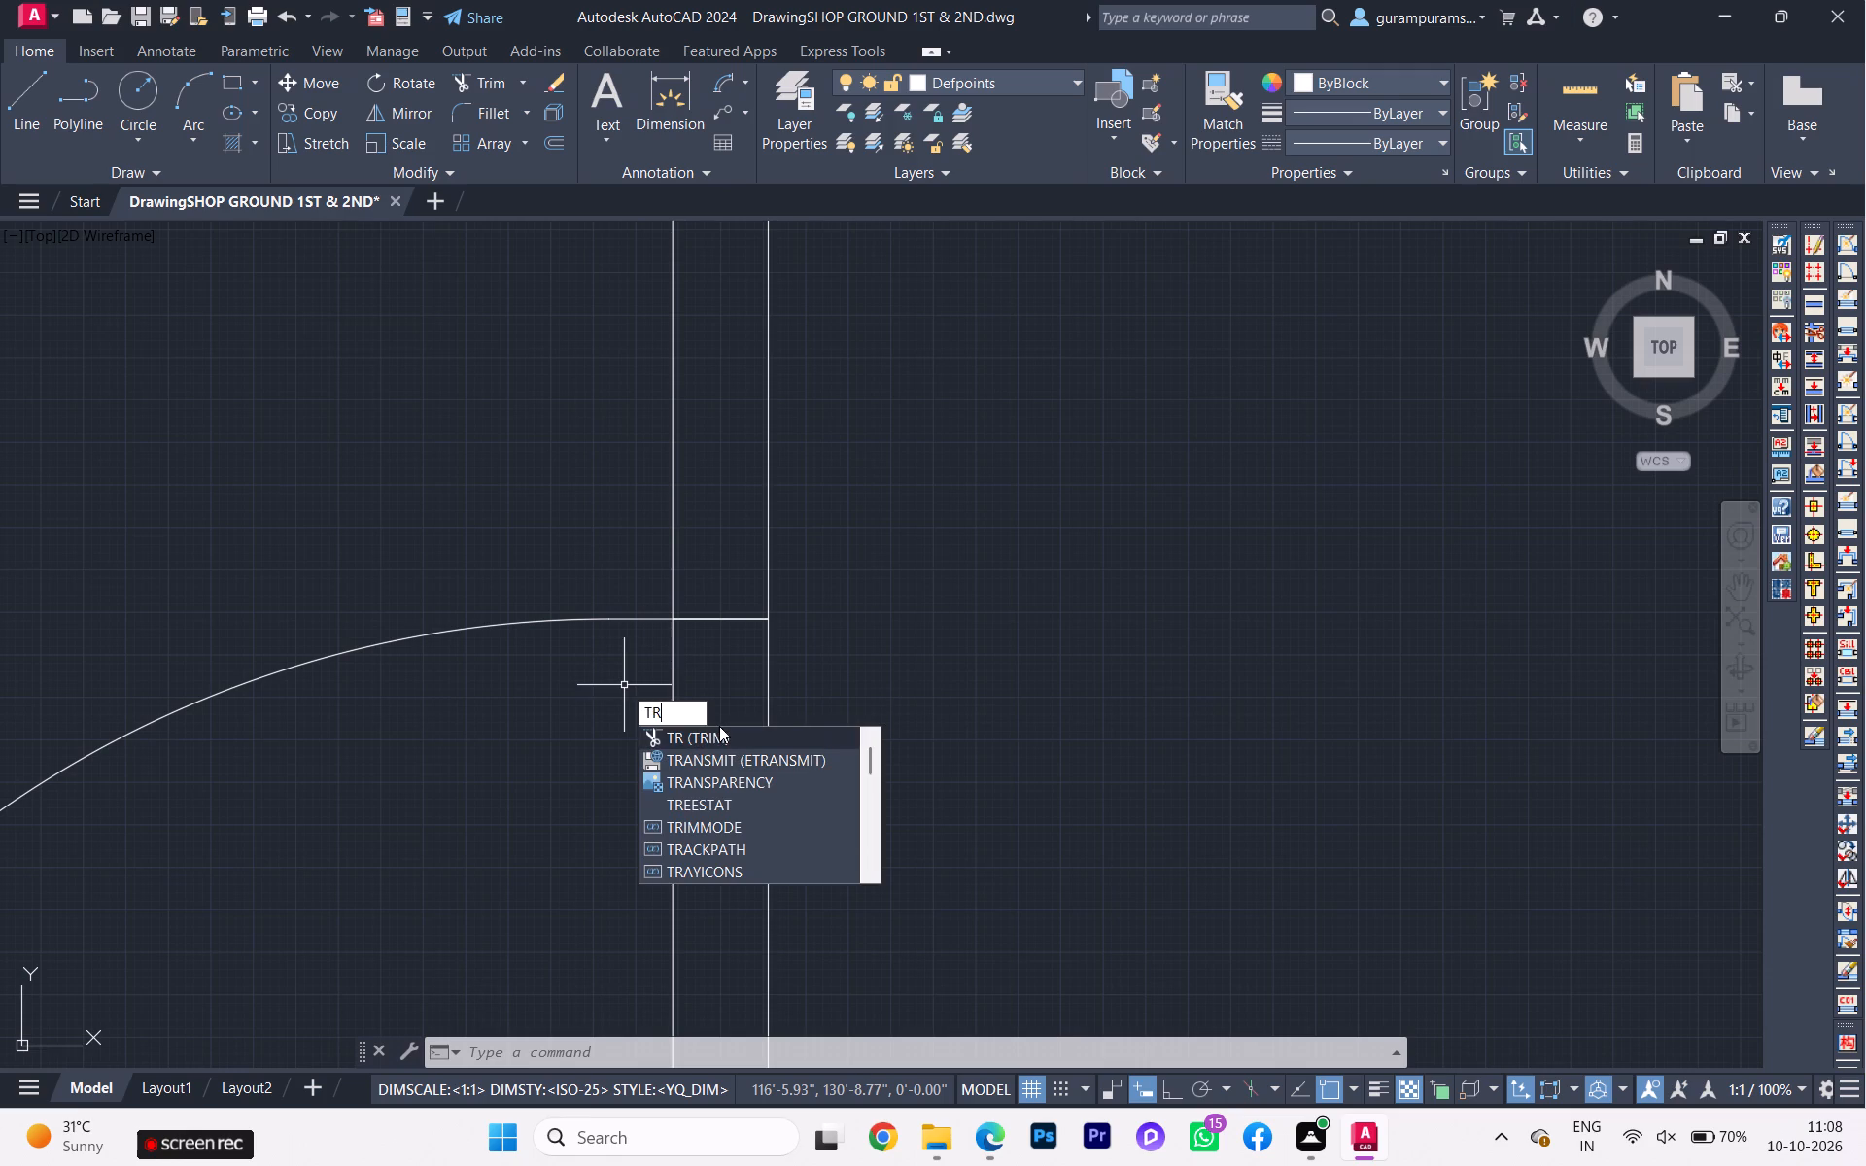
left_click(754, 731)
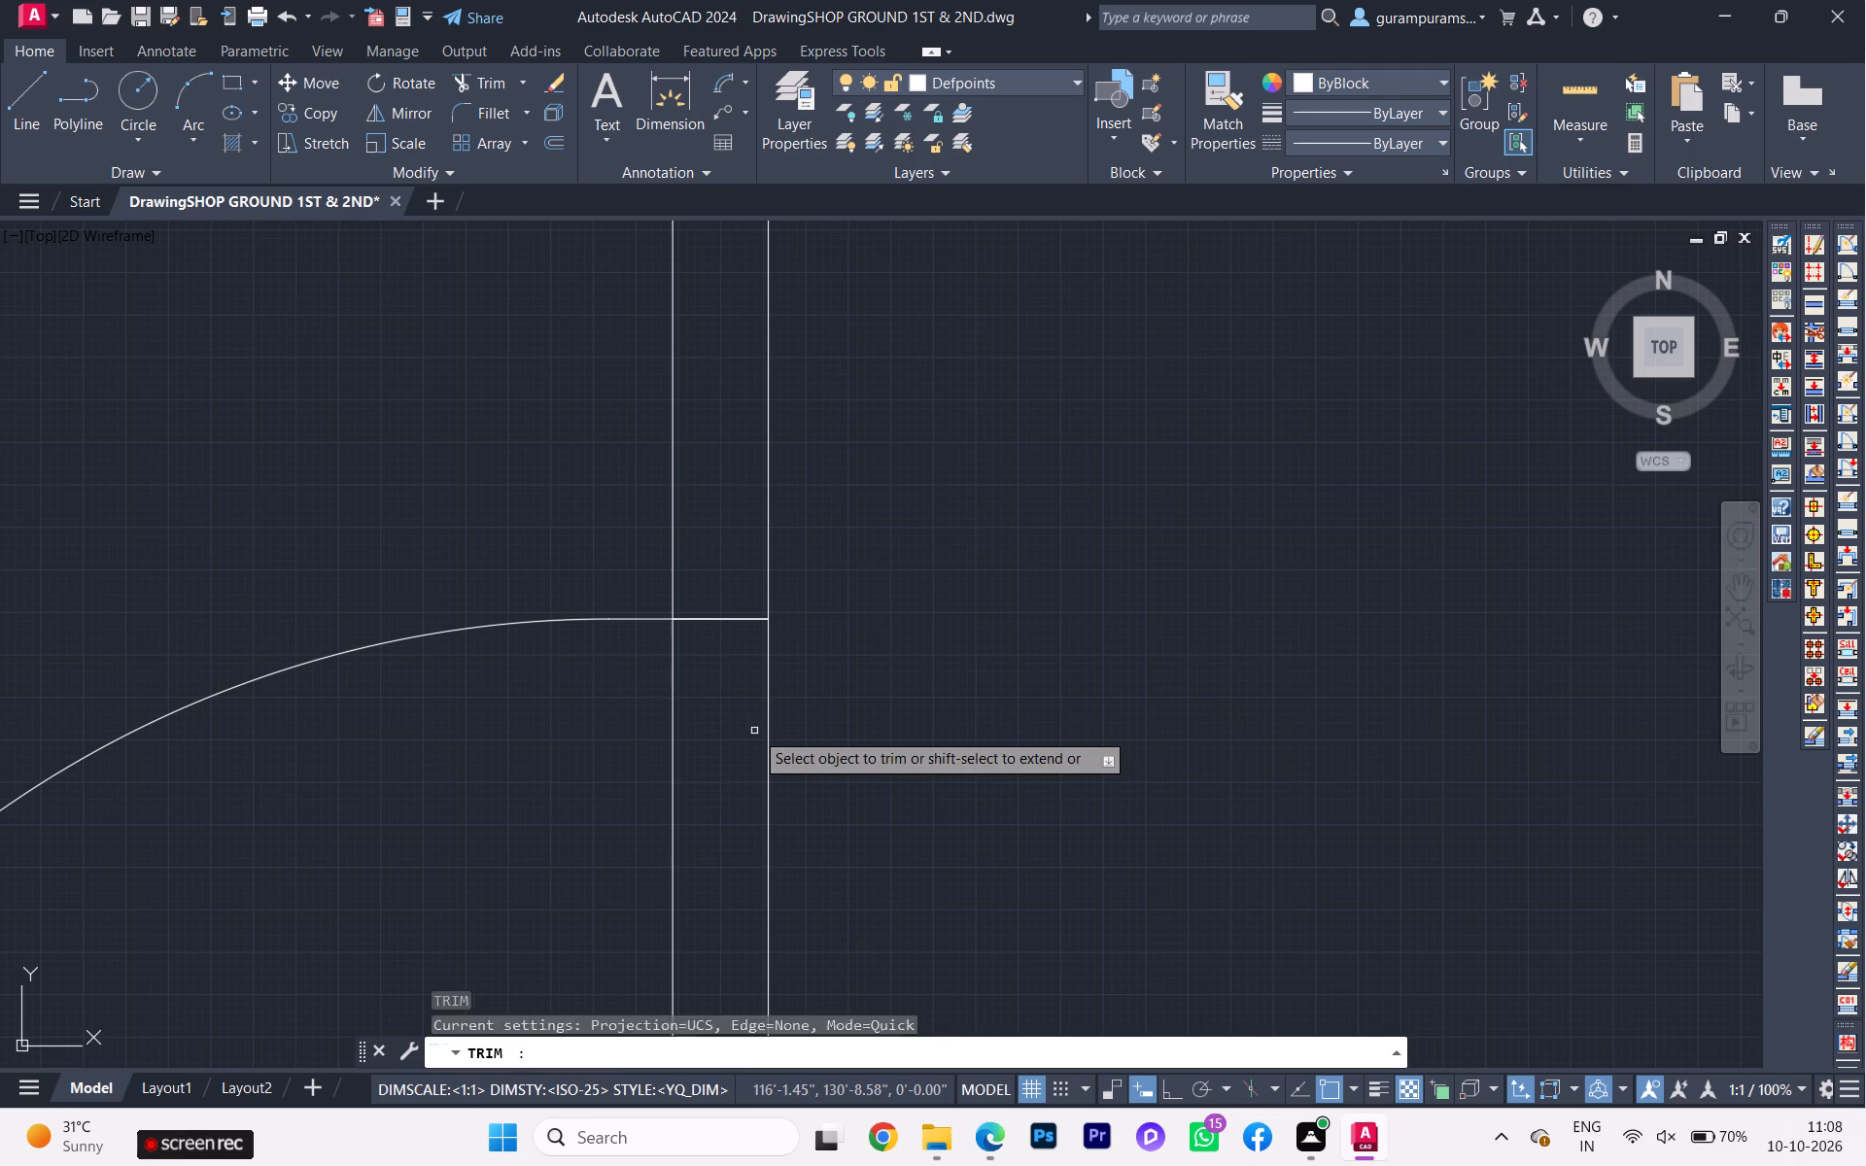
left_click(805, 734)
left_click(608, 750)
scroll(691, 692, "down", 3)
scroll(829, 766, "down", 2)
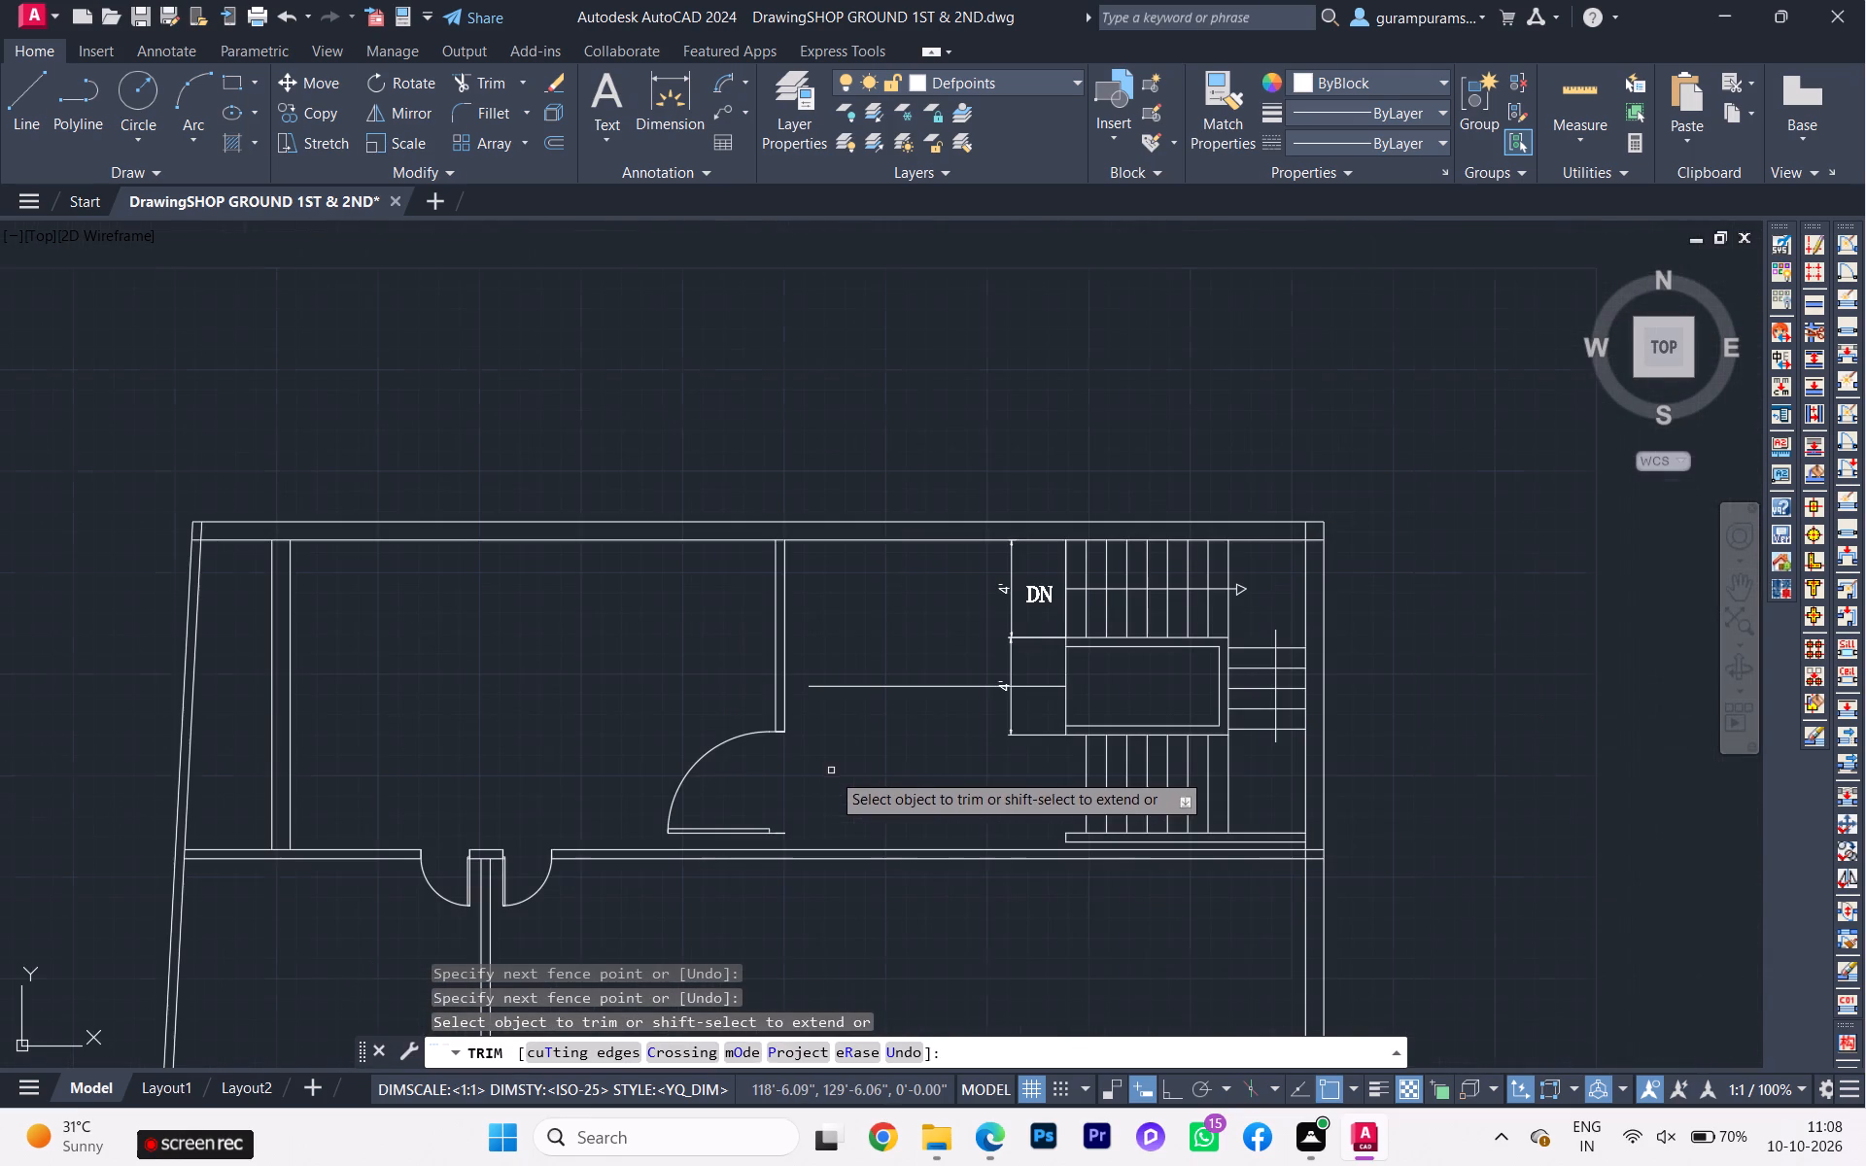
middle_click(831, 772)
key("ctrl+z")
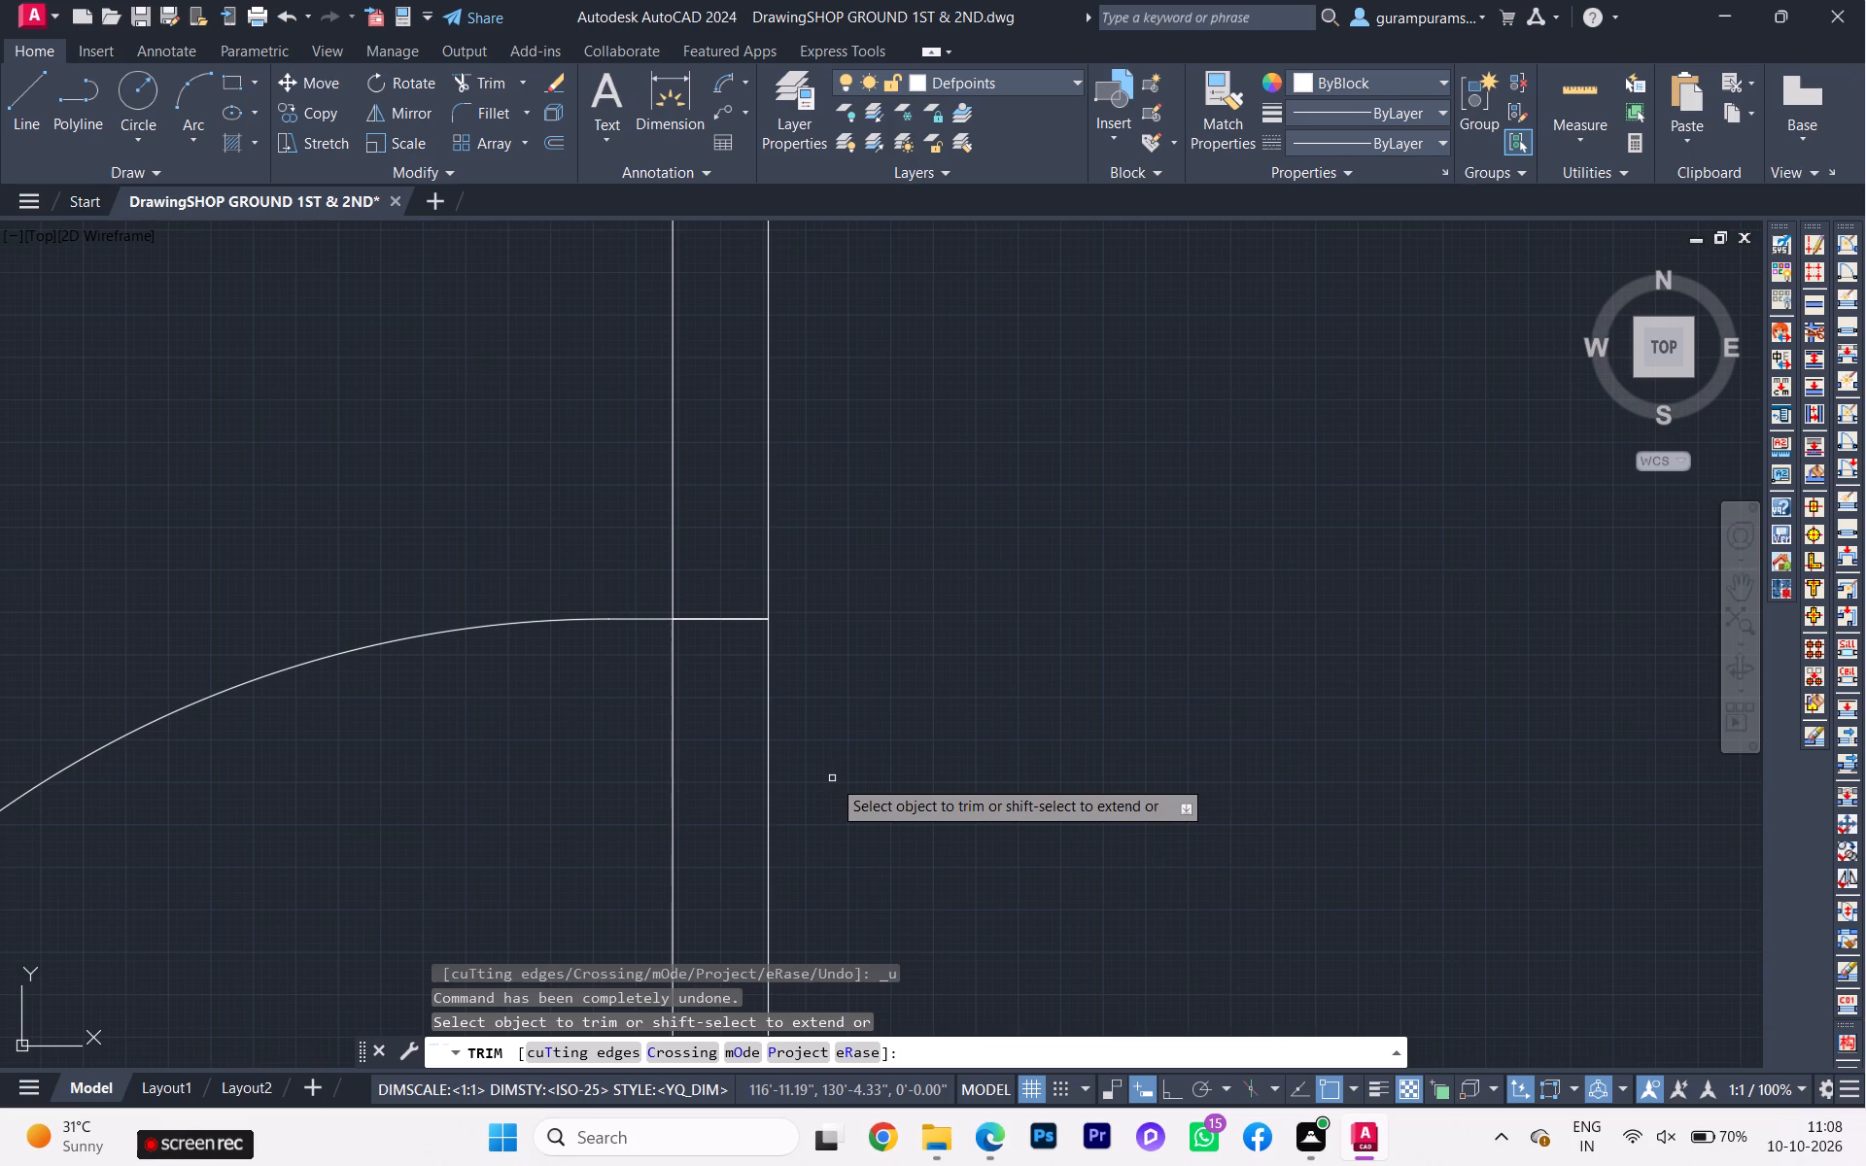
Compare the drawn plan's door openings, rooms and passage side with the reference plan image.
scroll(838, 776, "down", 1)
middle_click_drag(838, 776, 775, 569)
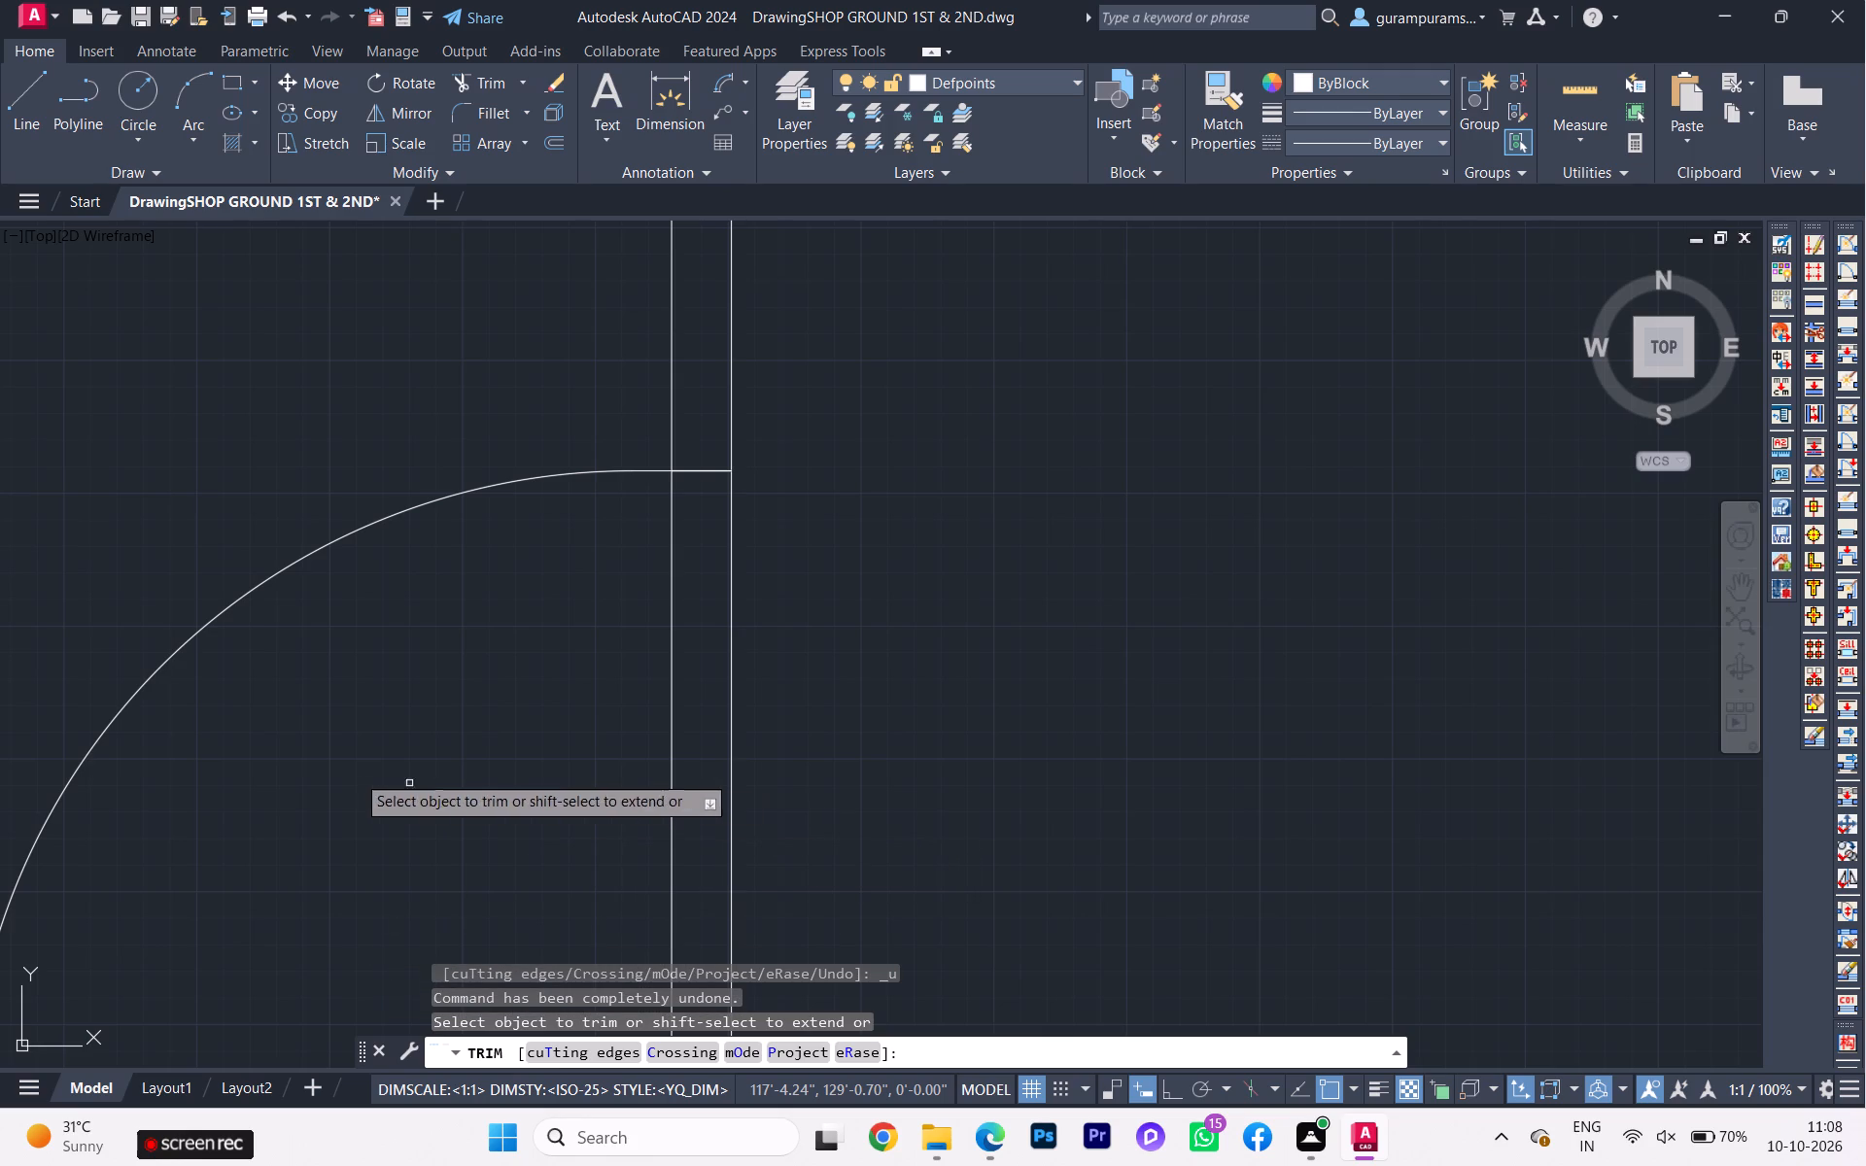
scroll(307, 784, "down", 2)
middle_click_drag(321, 804, 282, 667)
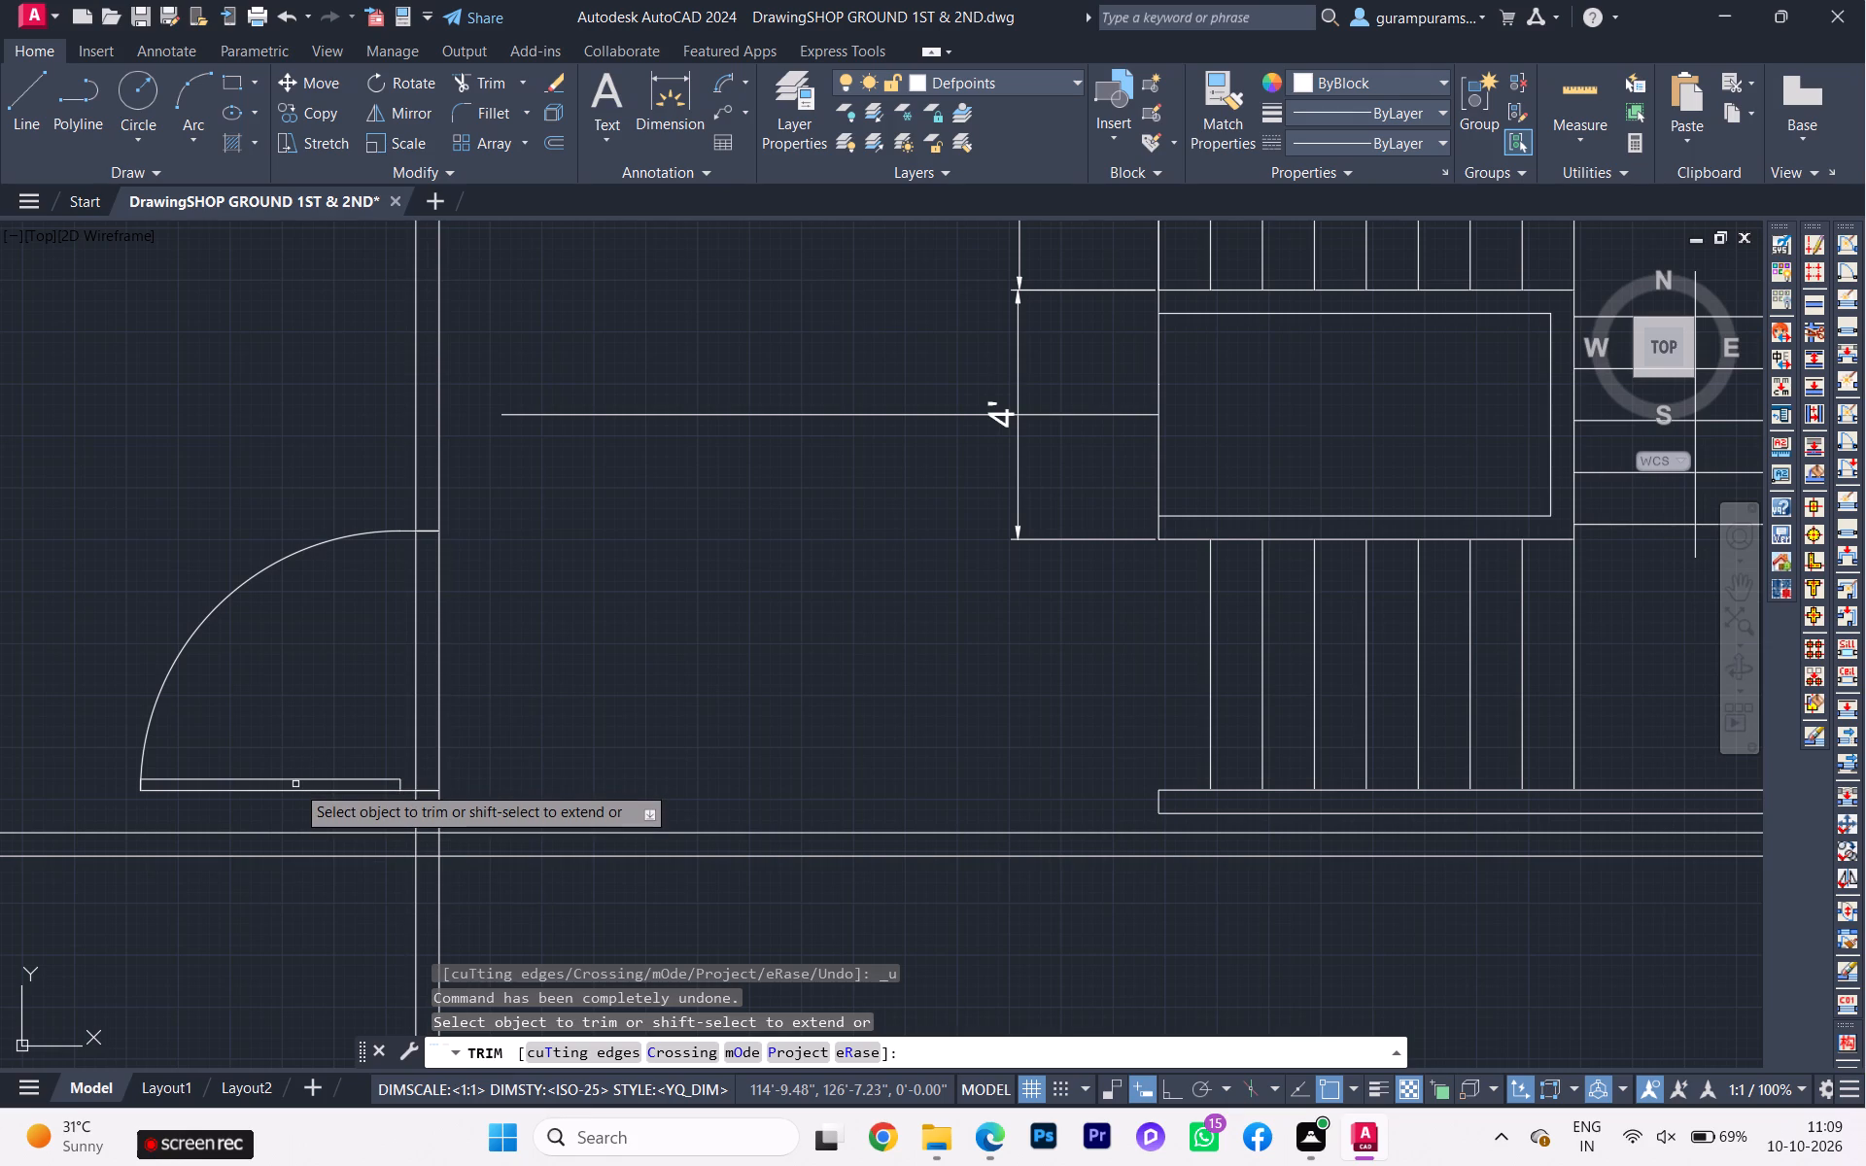
scroll(295, 785, "down", 1)
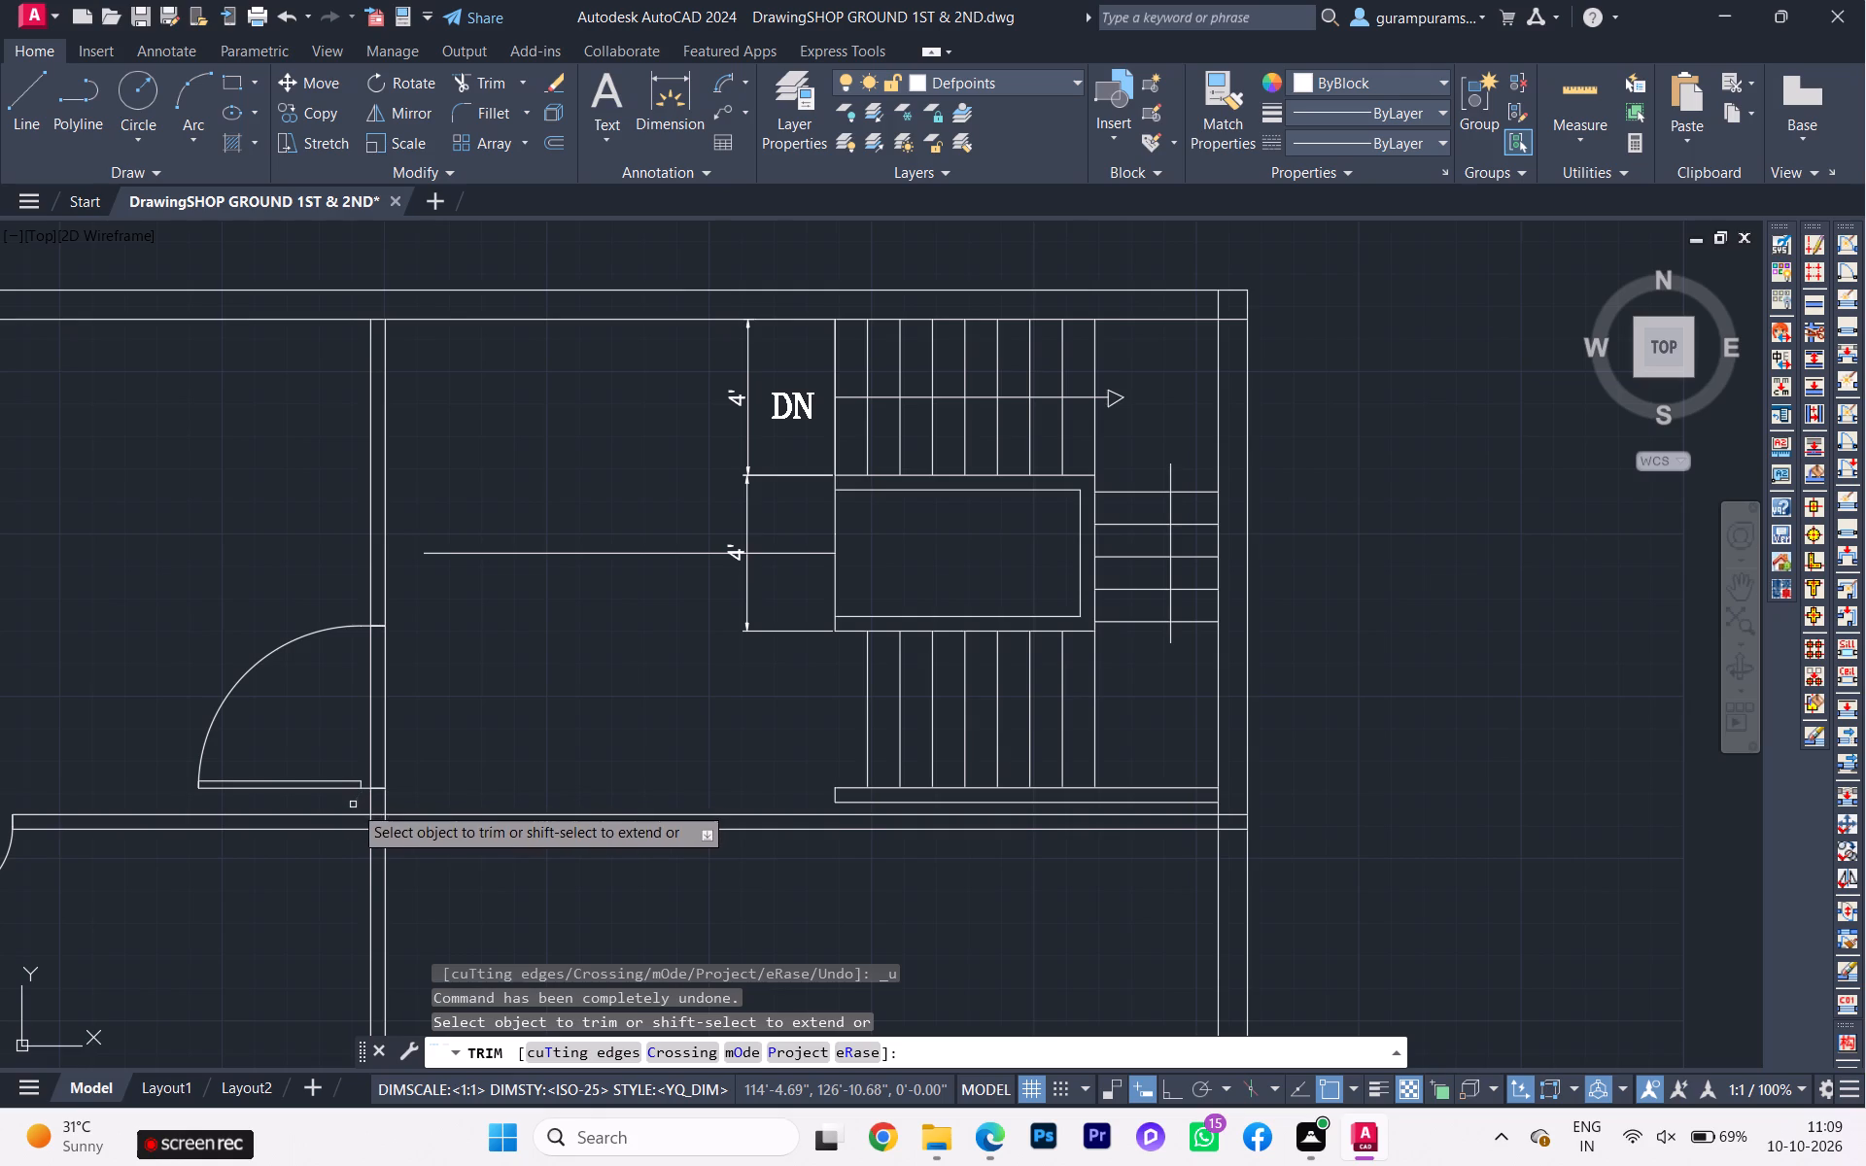
scroll(278, 805, "down", 1)
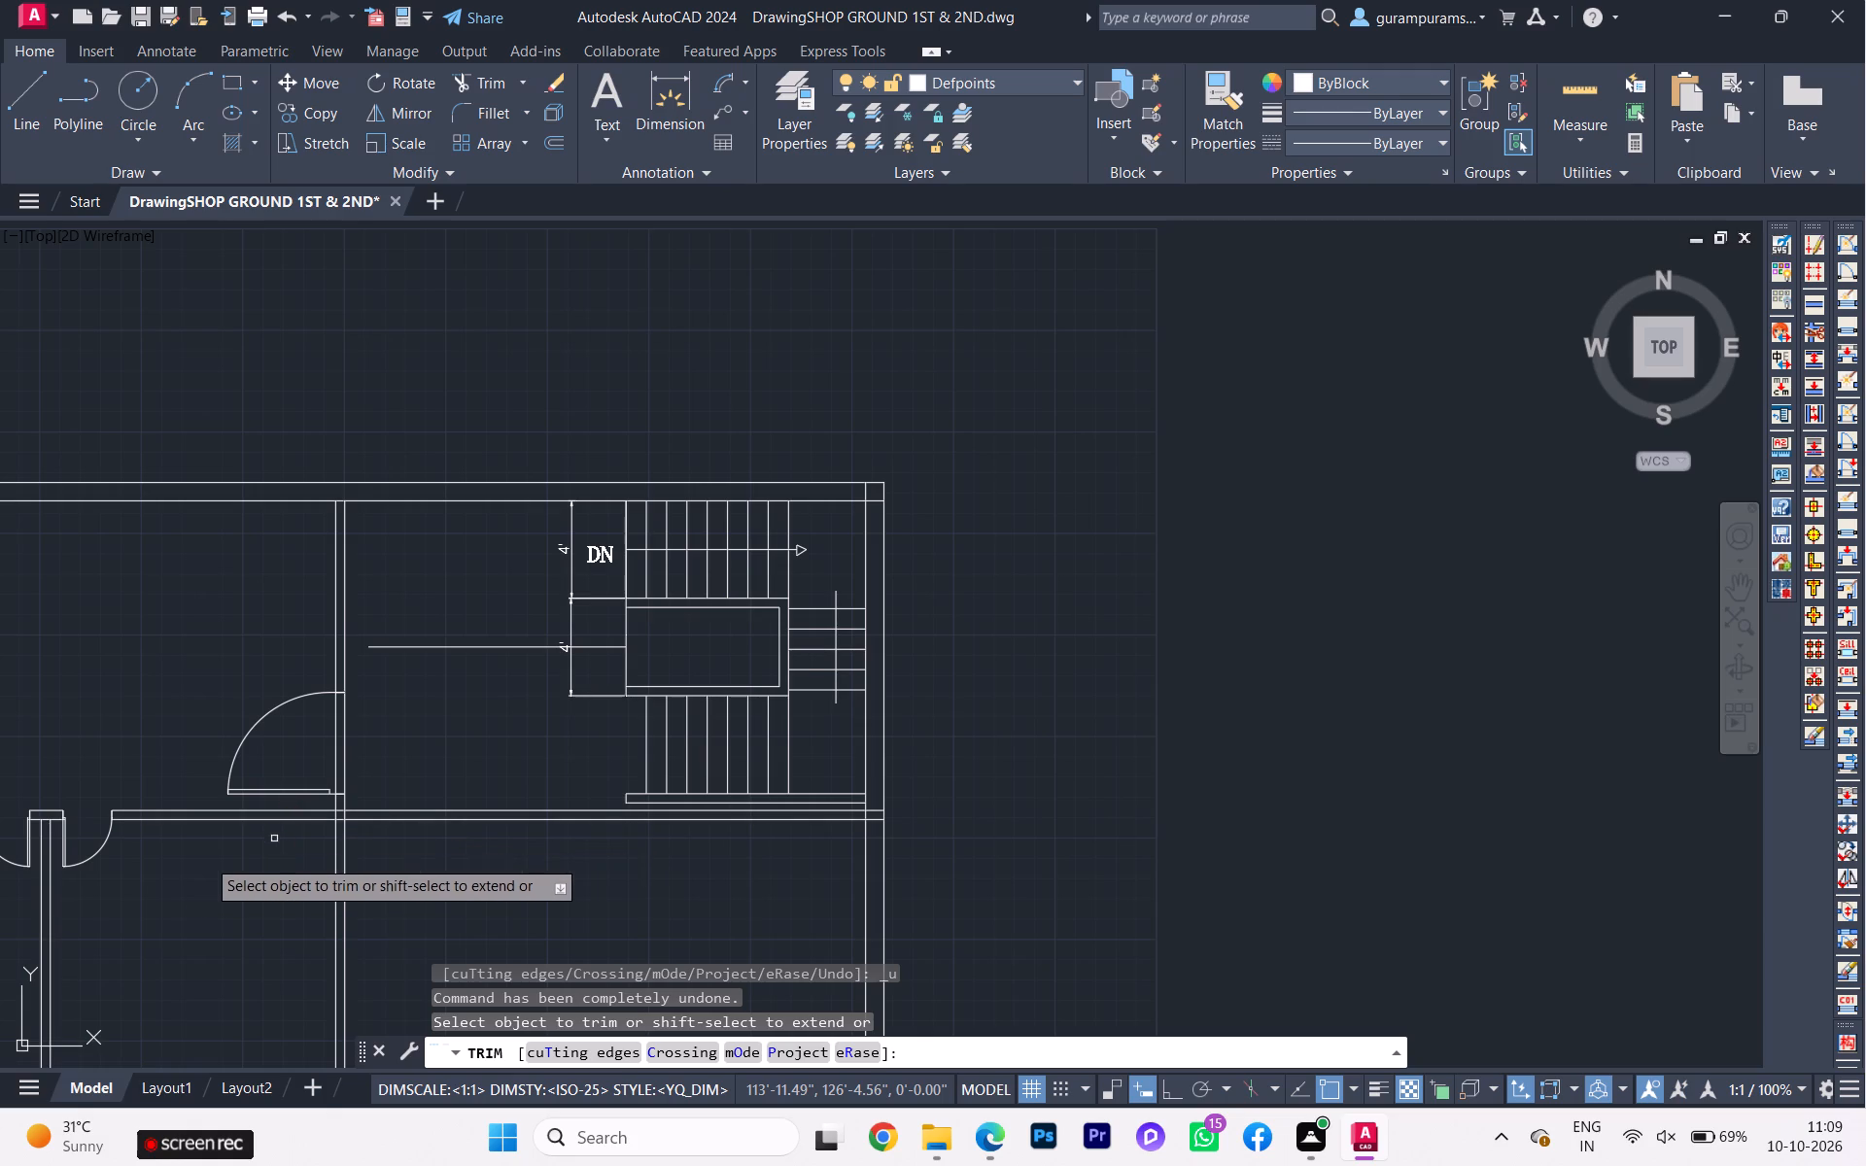
scroll(567, 702, "down", 2)
middle_click_drag(483, 785, 500, 632)
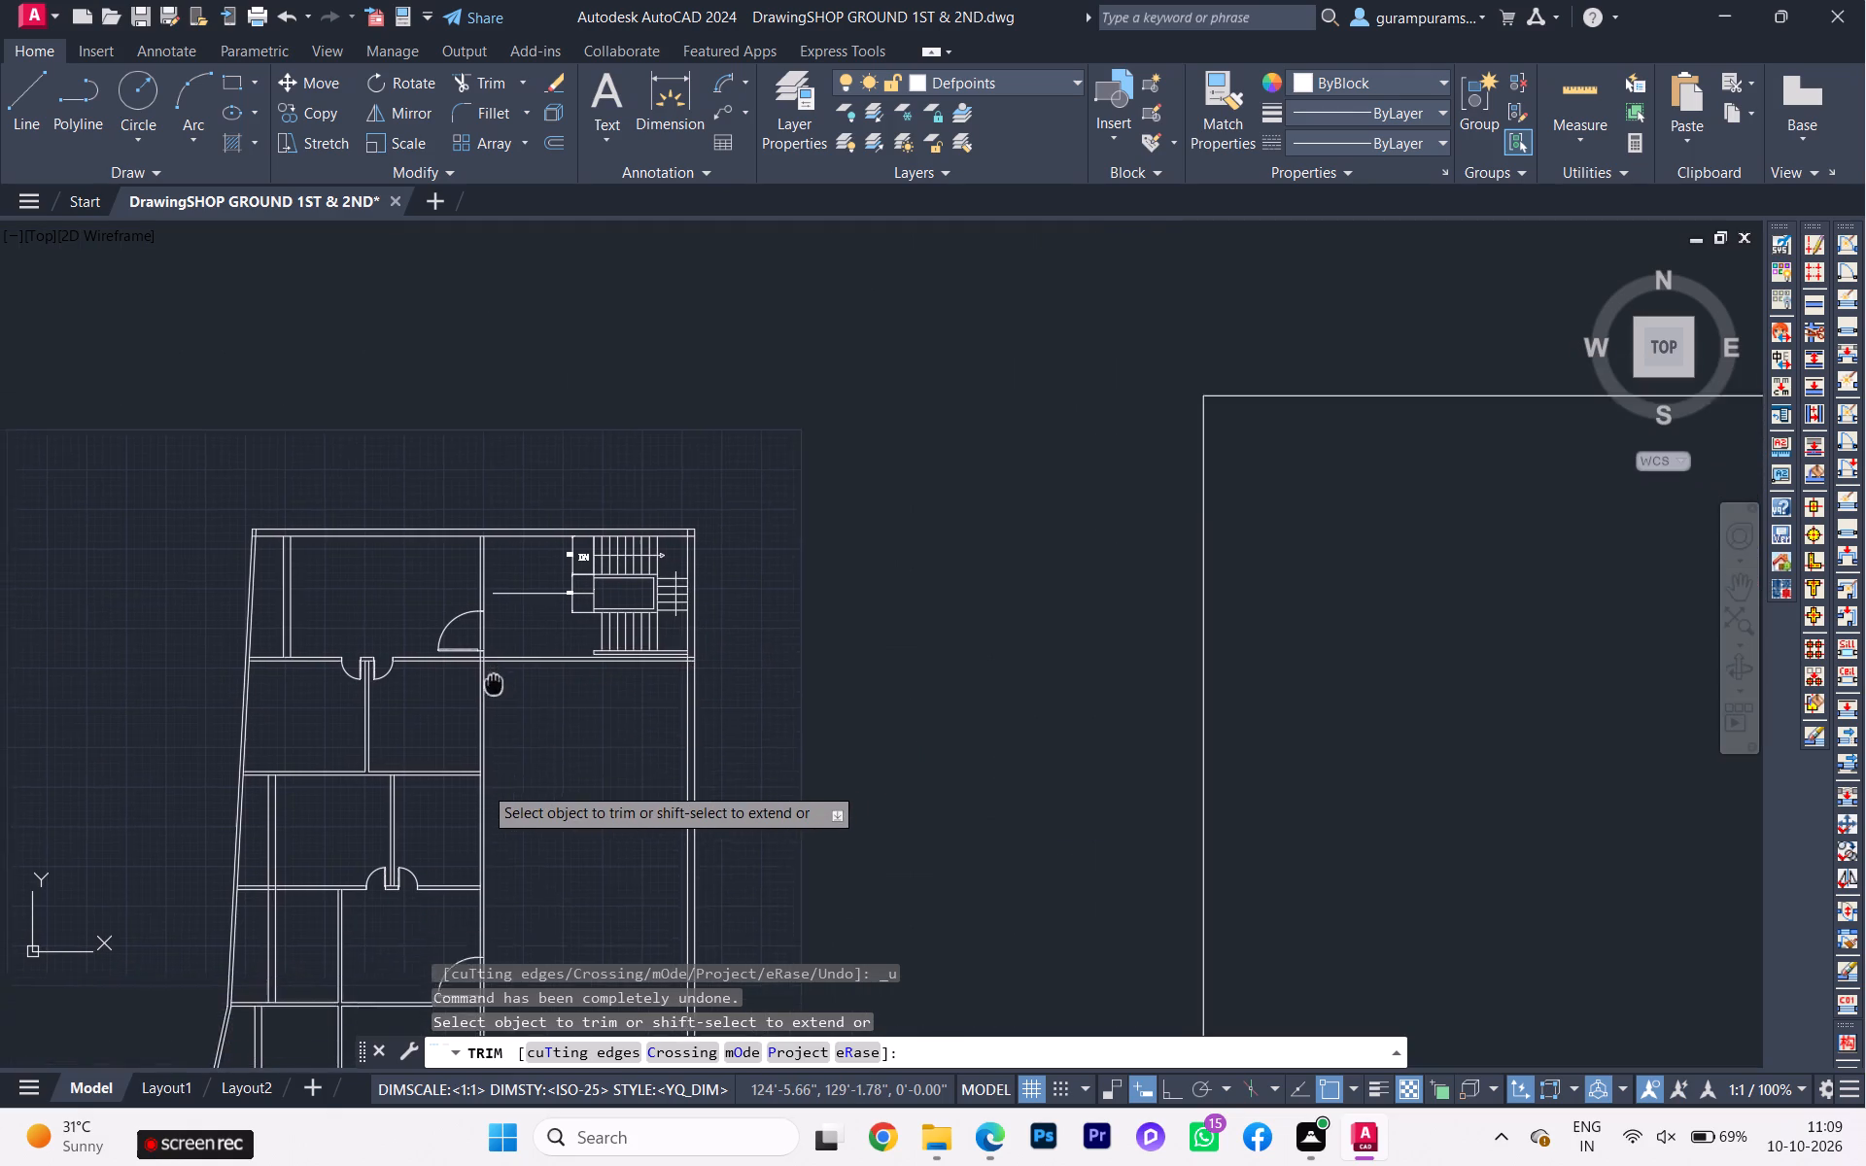
middle_click_drag(500, 632, 496, 526)
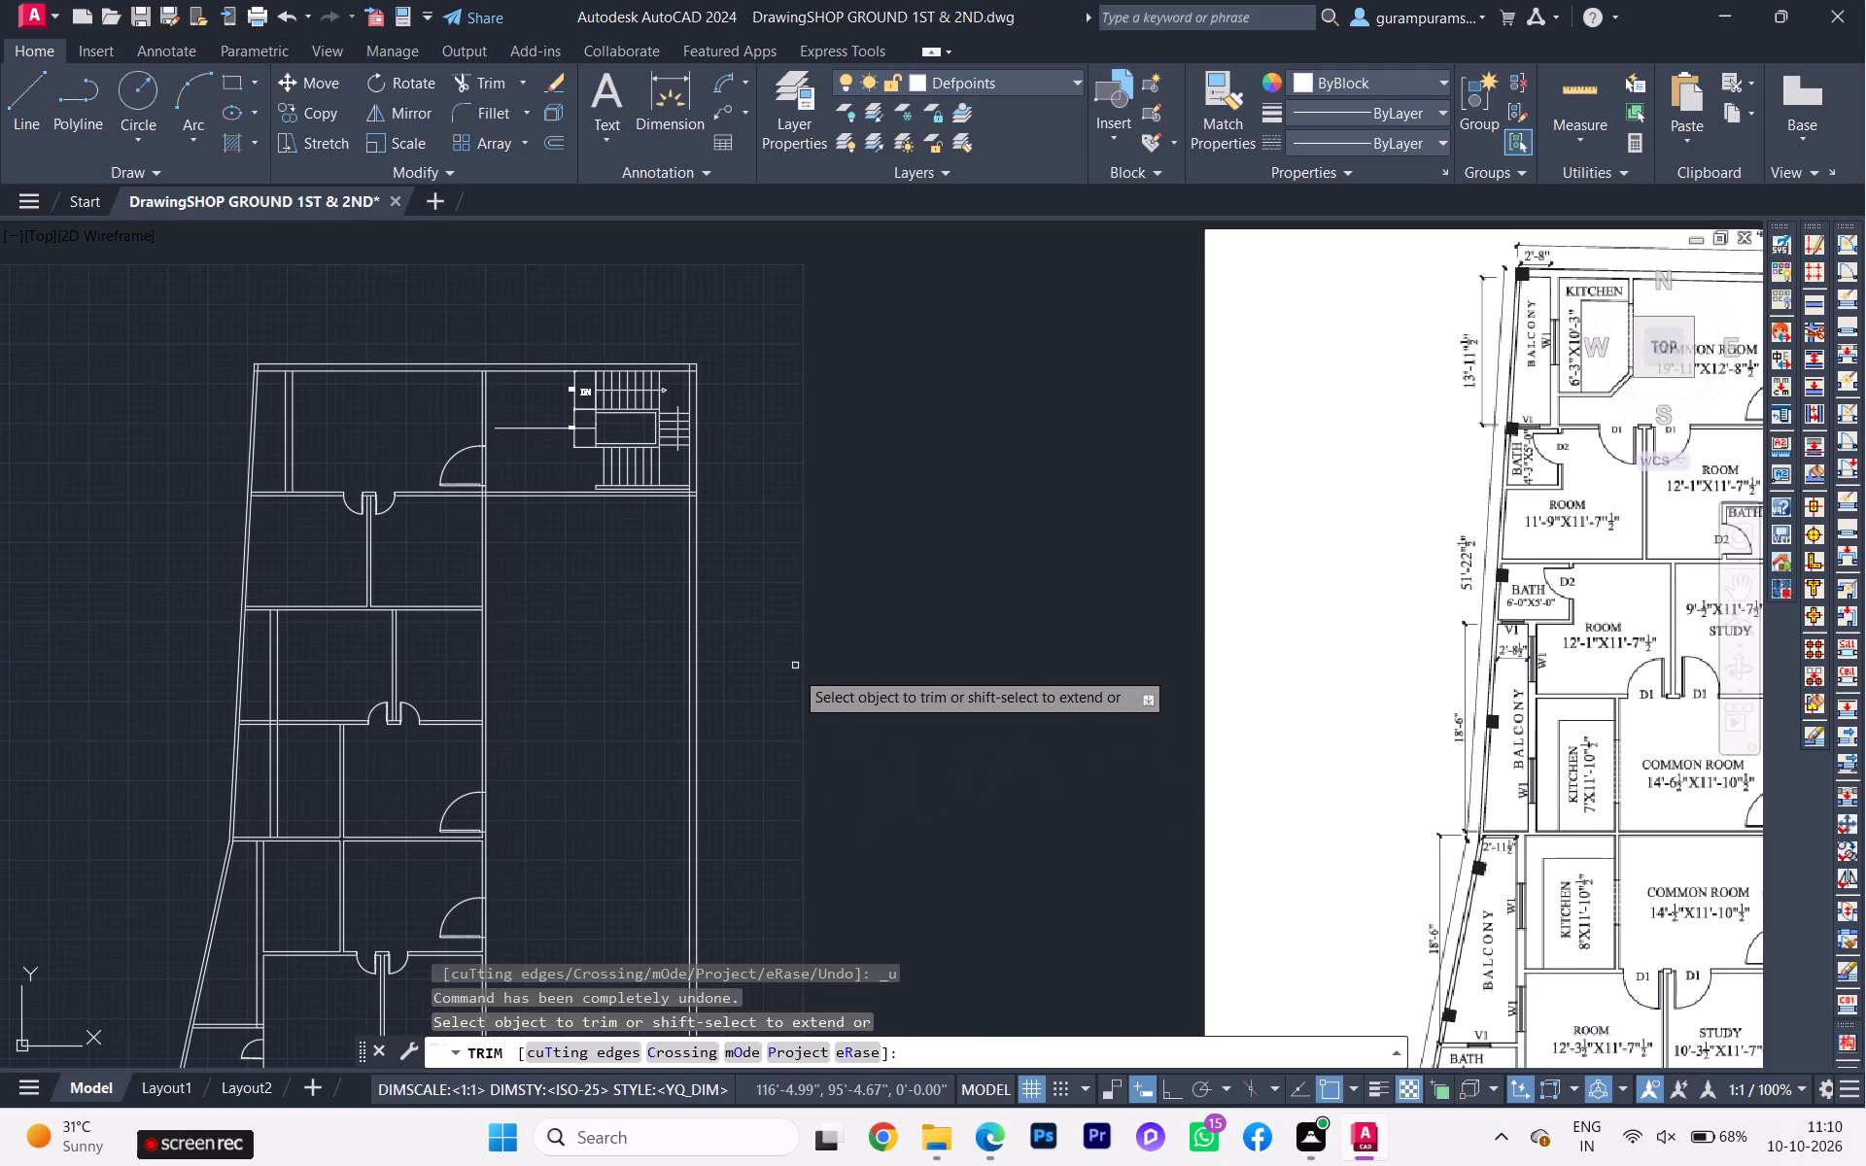
key("Escape")
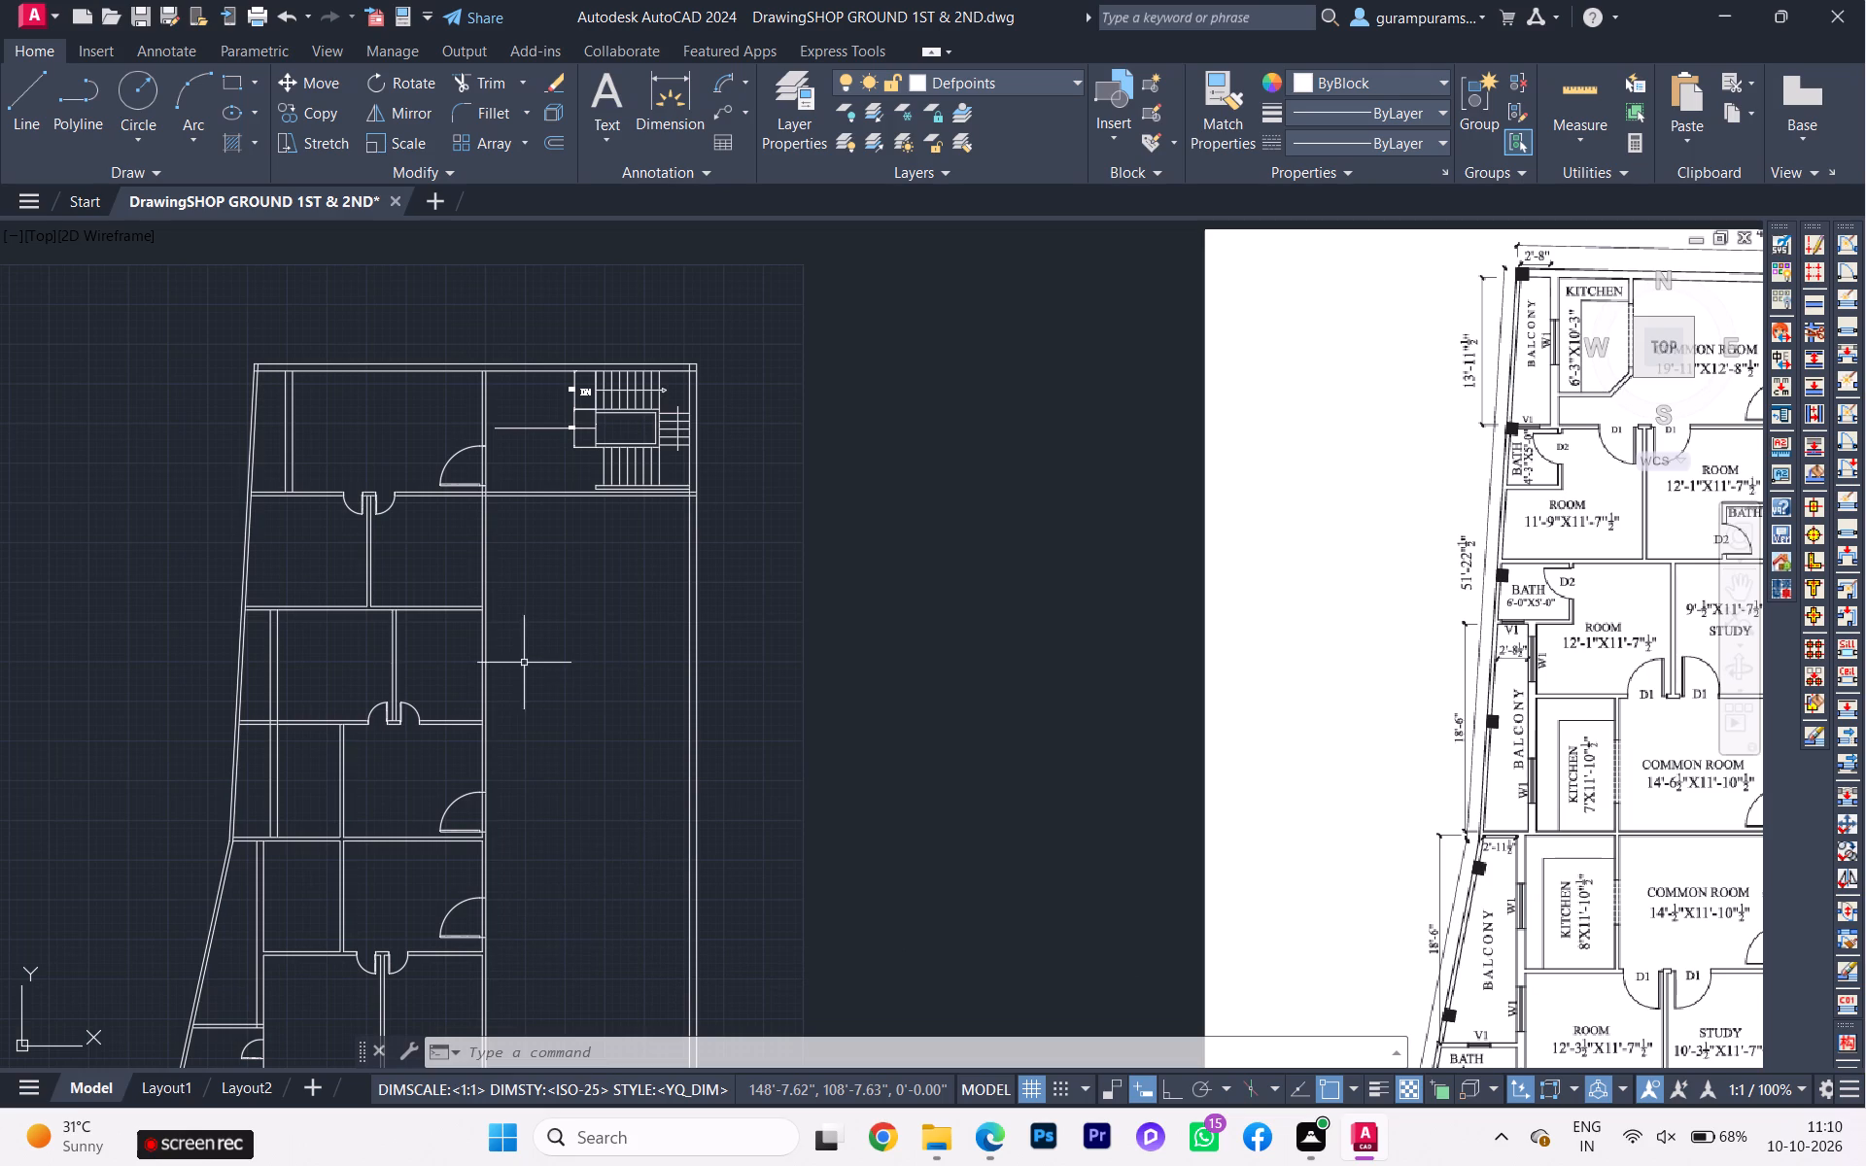
scroll(1559, 445, "down", 1)
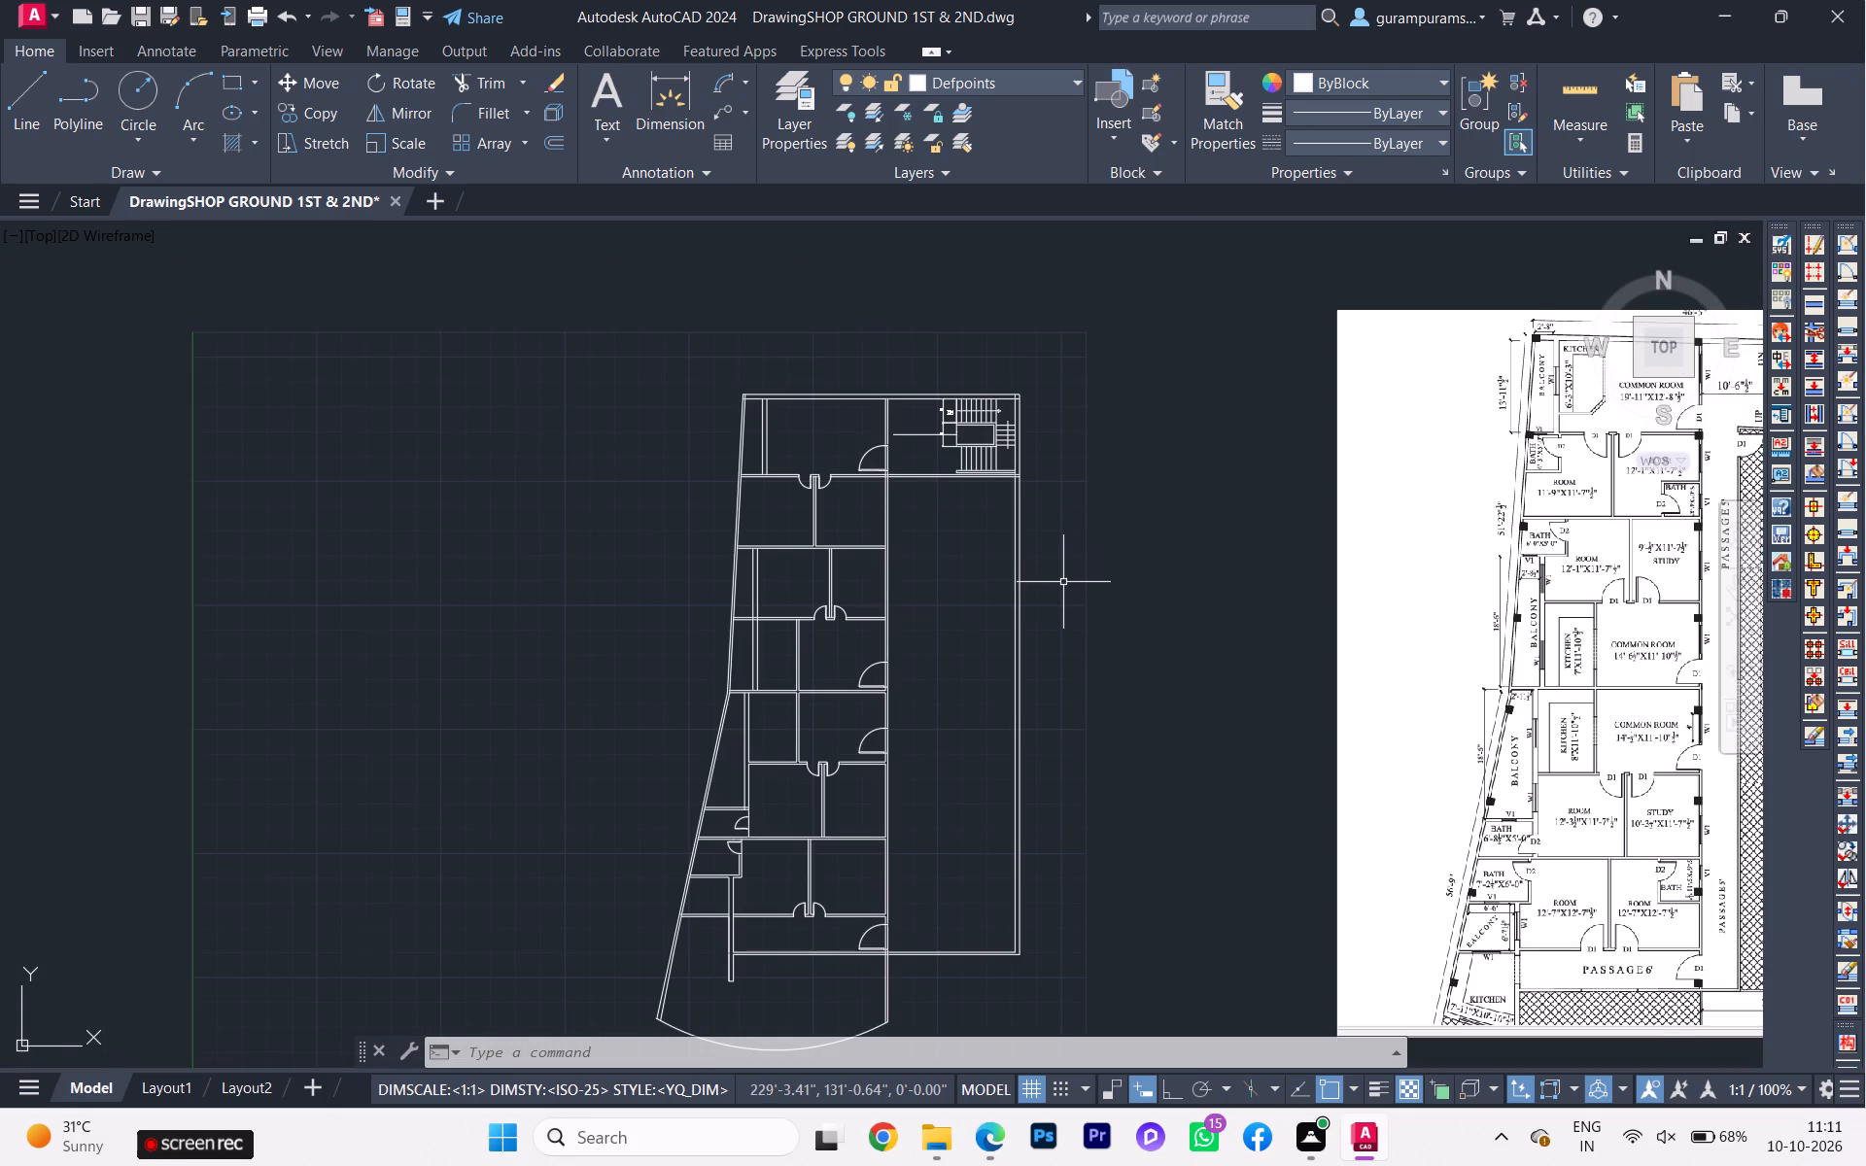
scroll(956, 566, "up", 1)
scroll(737, 503, "down", 1)
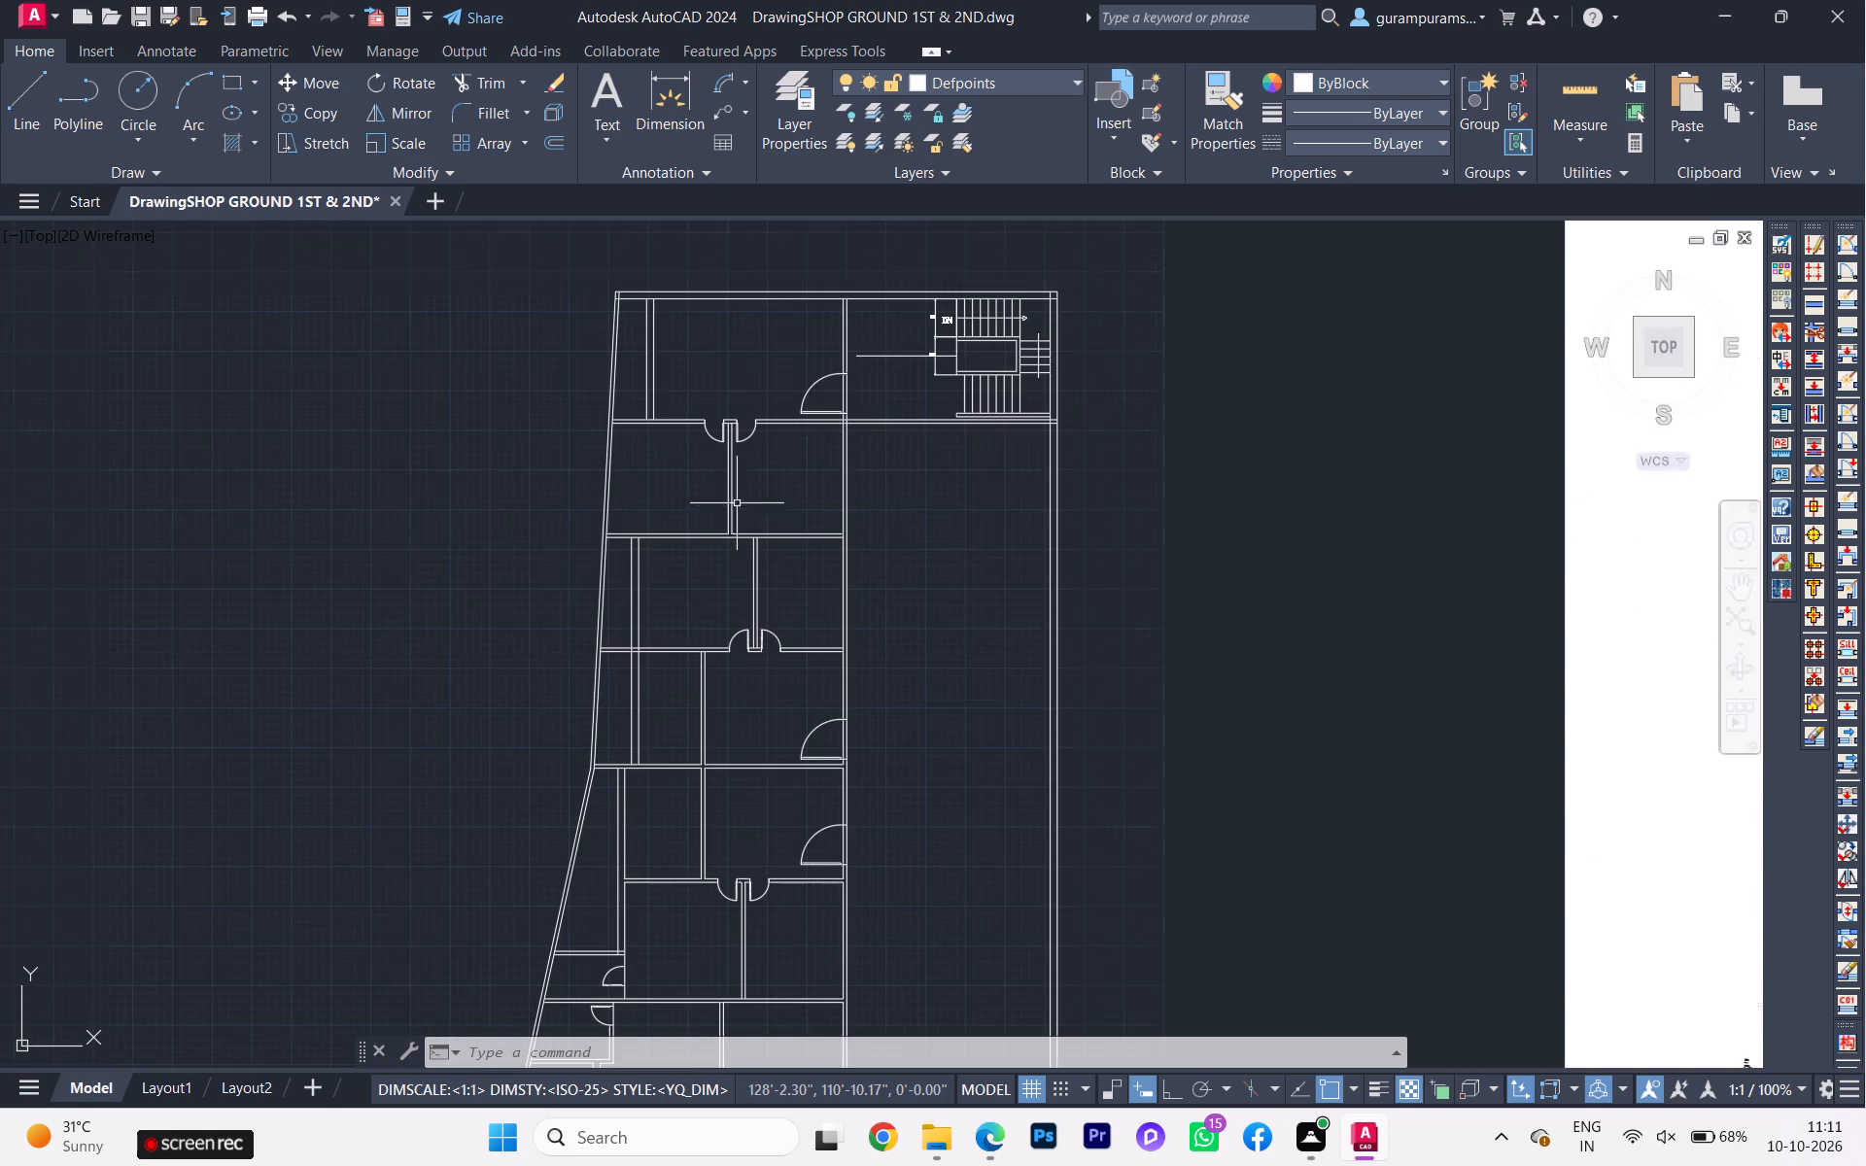
scroll(1252, 532, "up", 1)
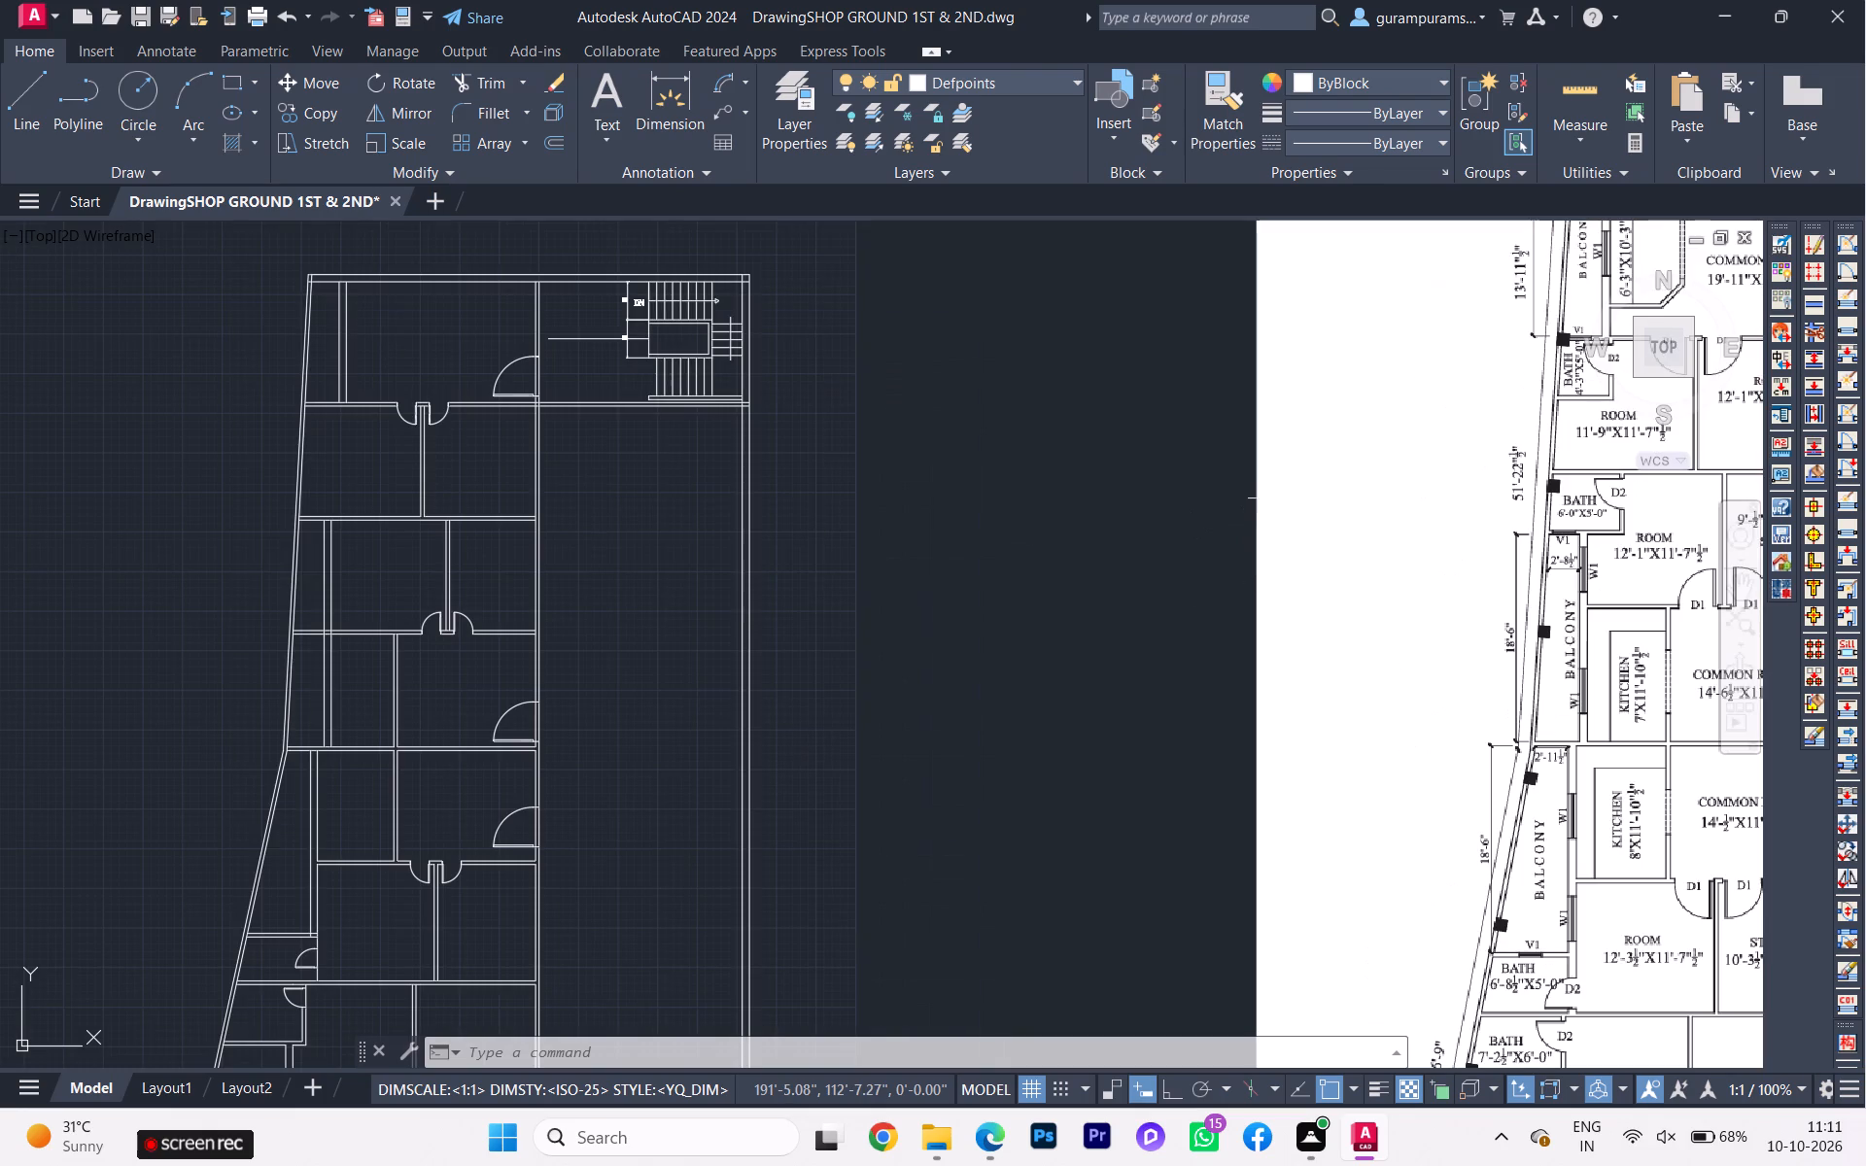
scroll(1479, 429, "up", 1)
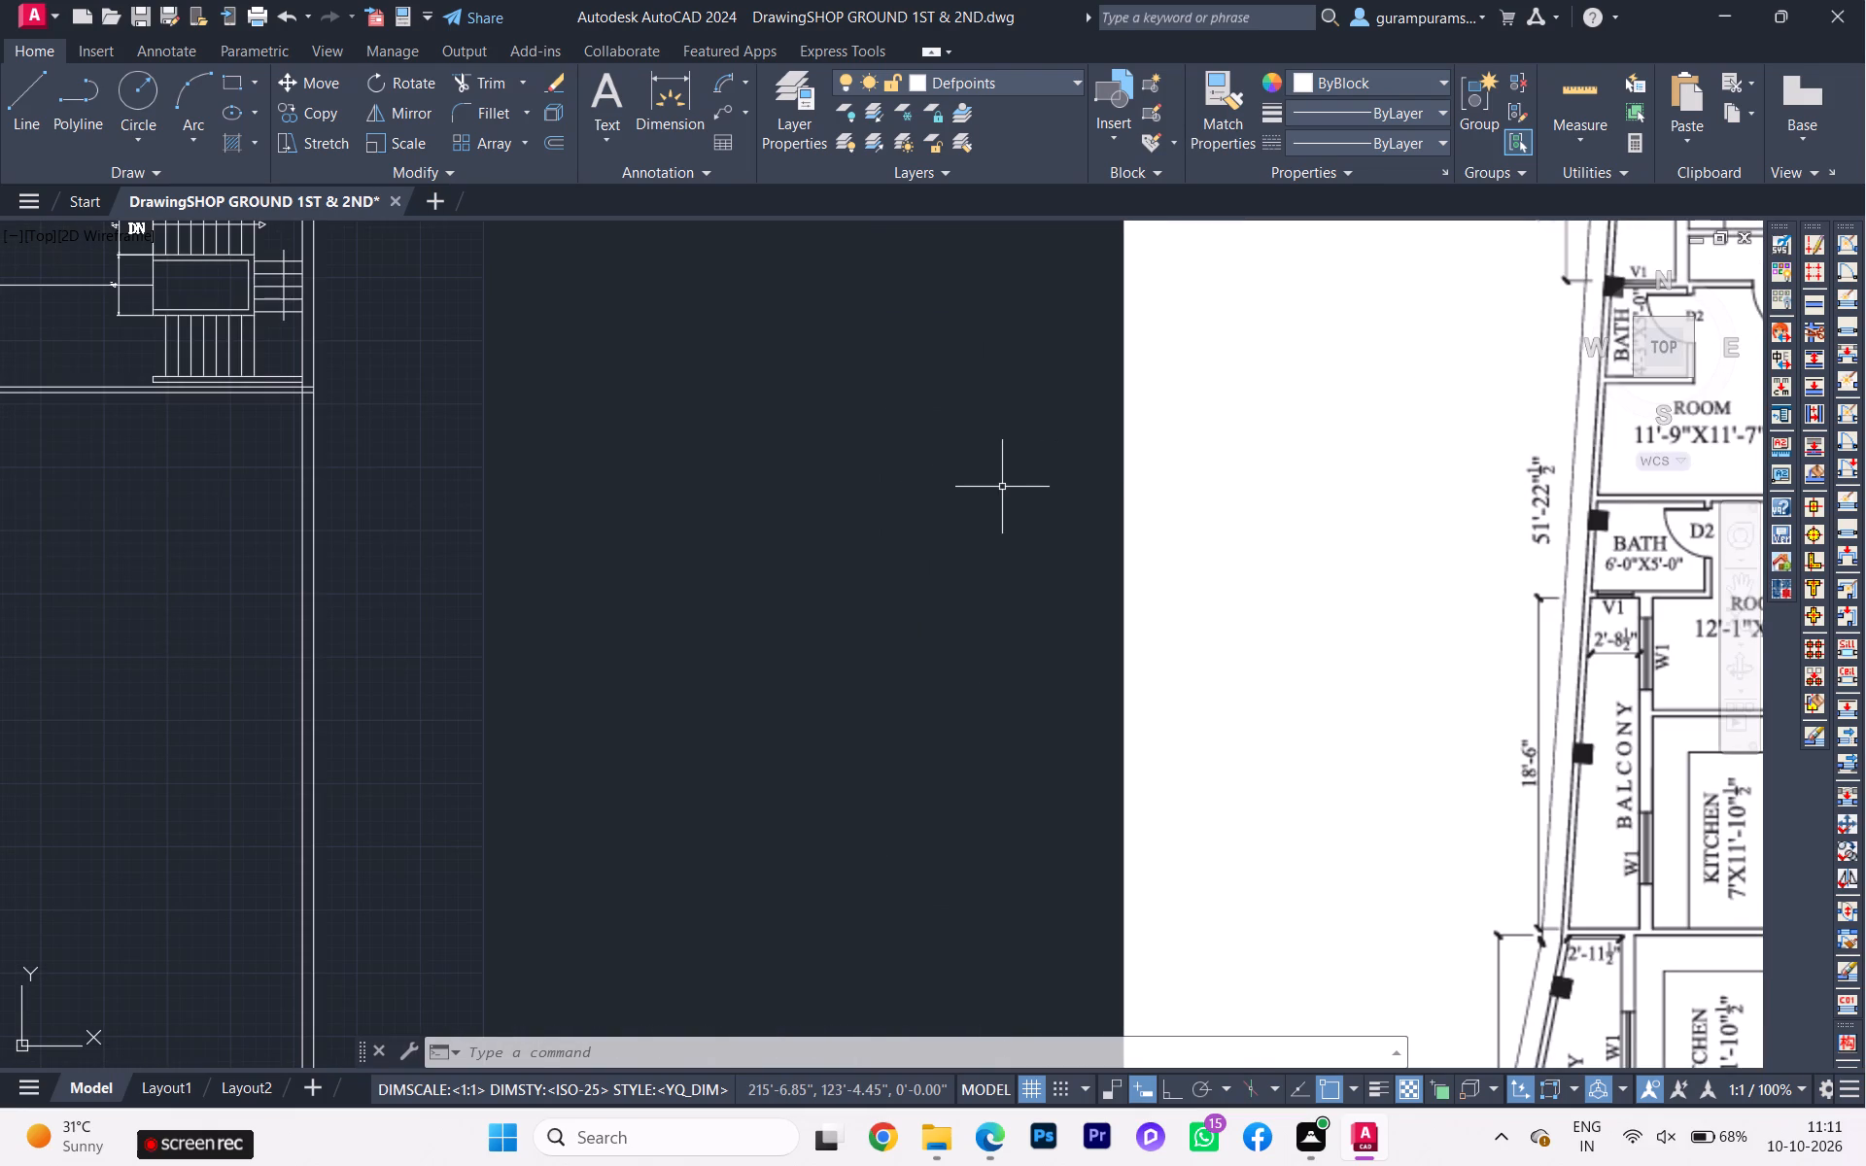
scroll(957, 496, "down", 1)
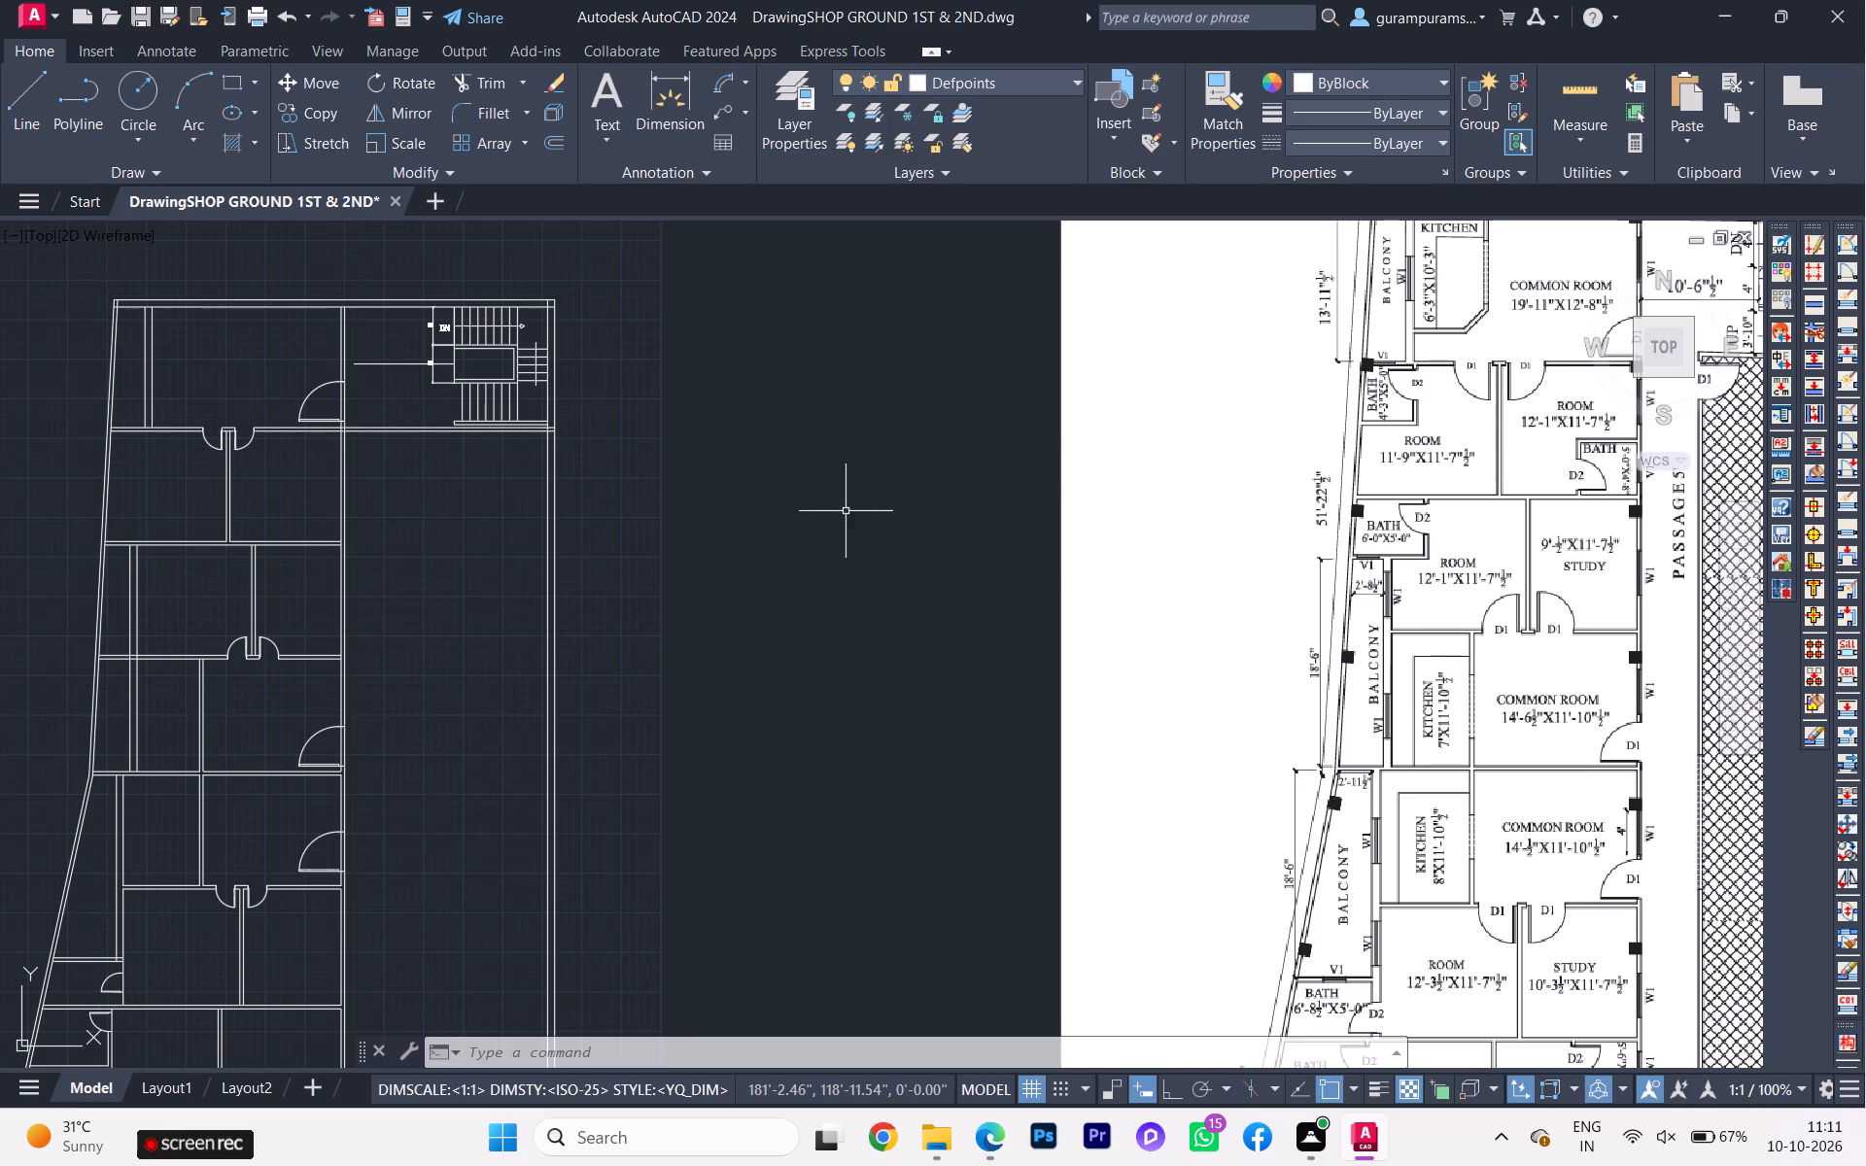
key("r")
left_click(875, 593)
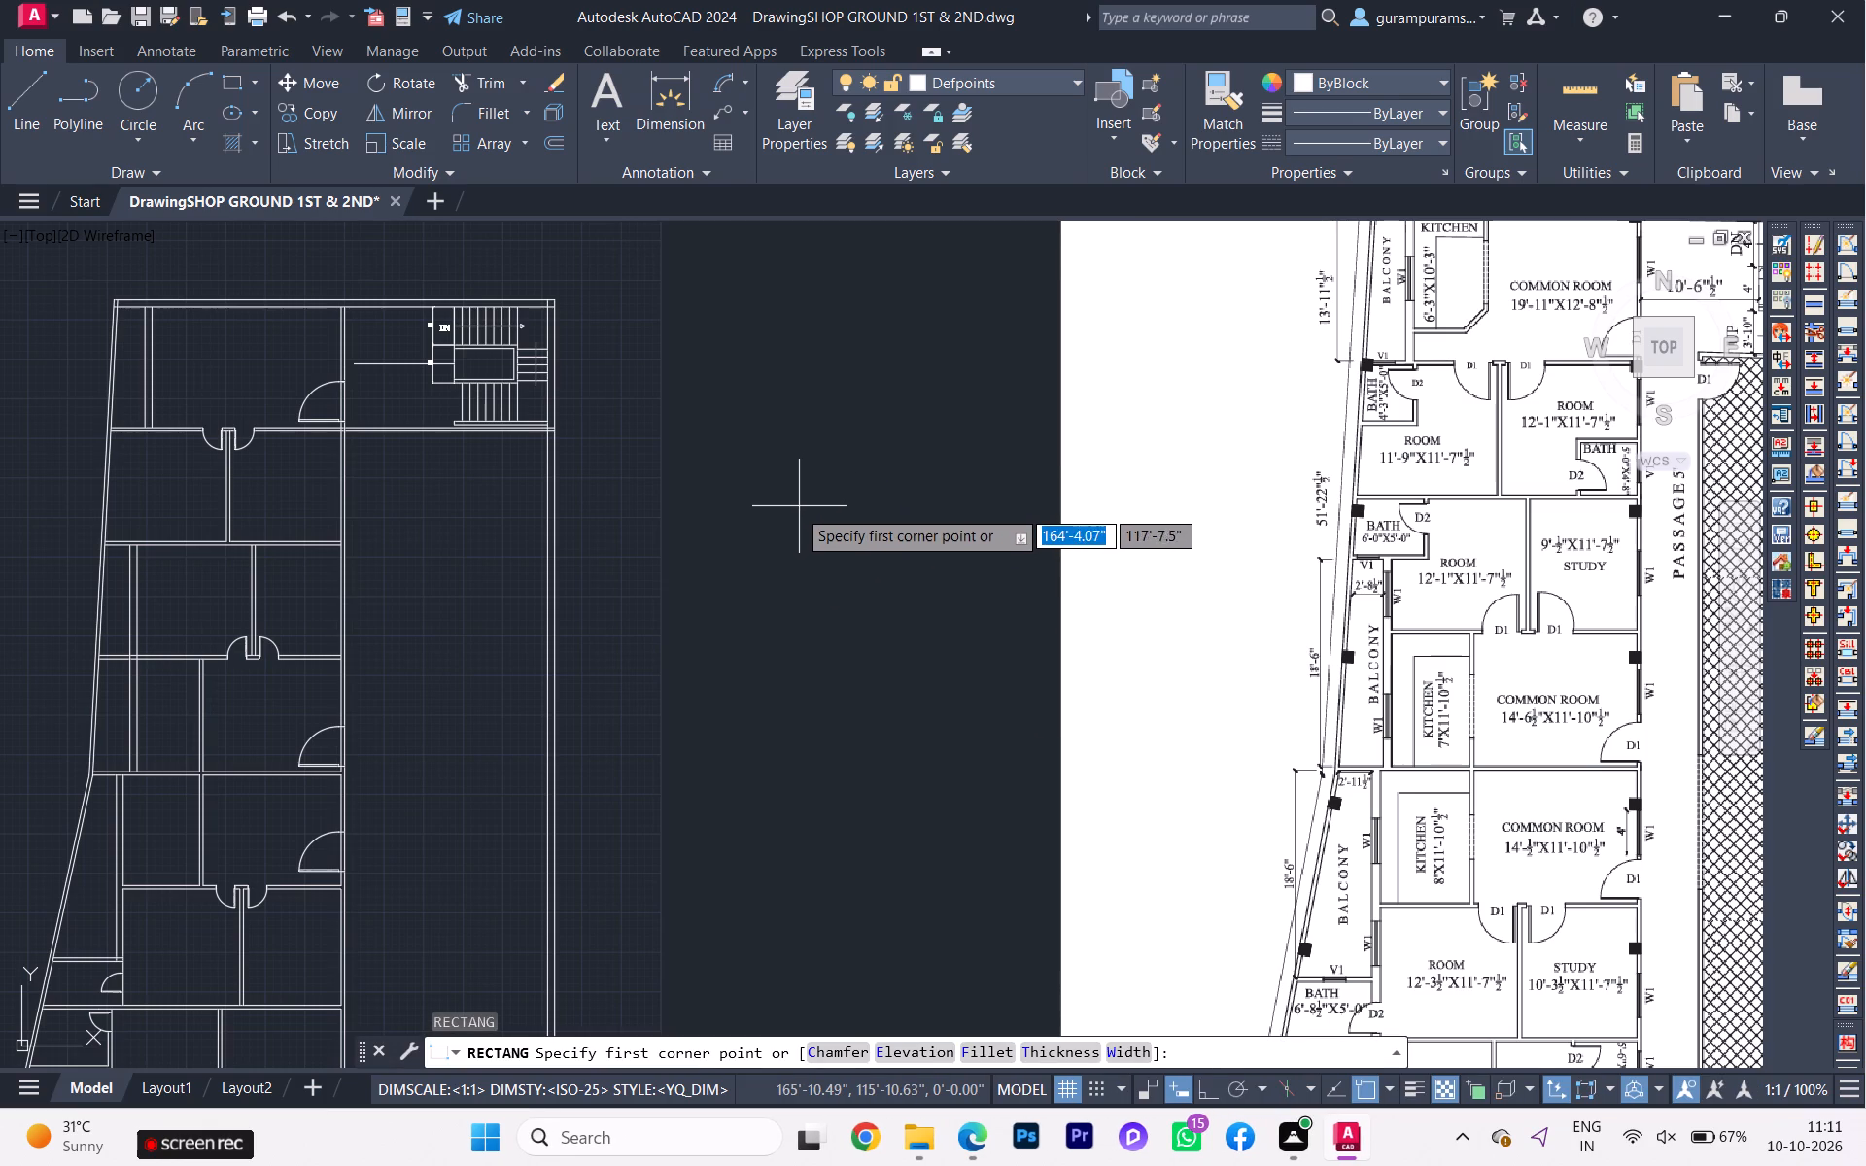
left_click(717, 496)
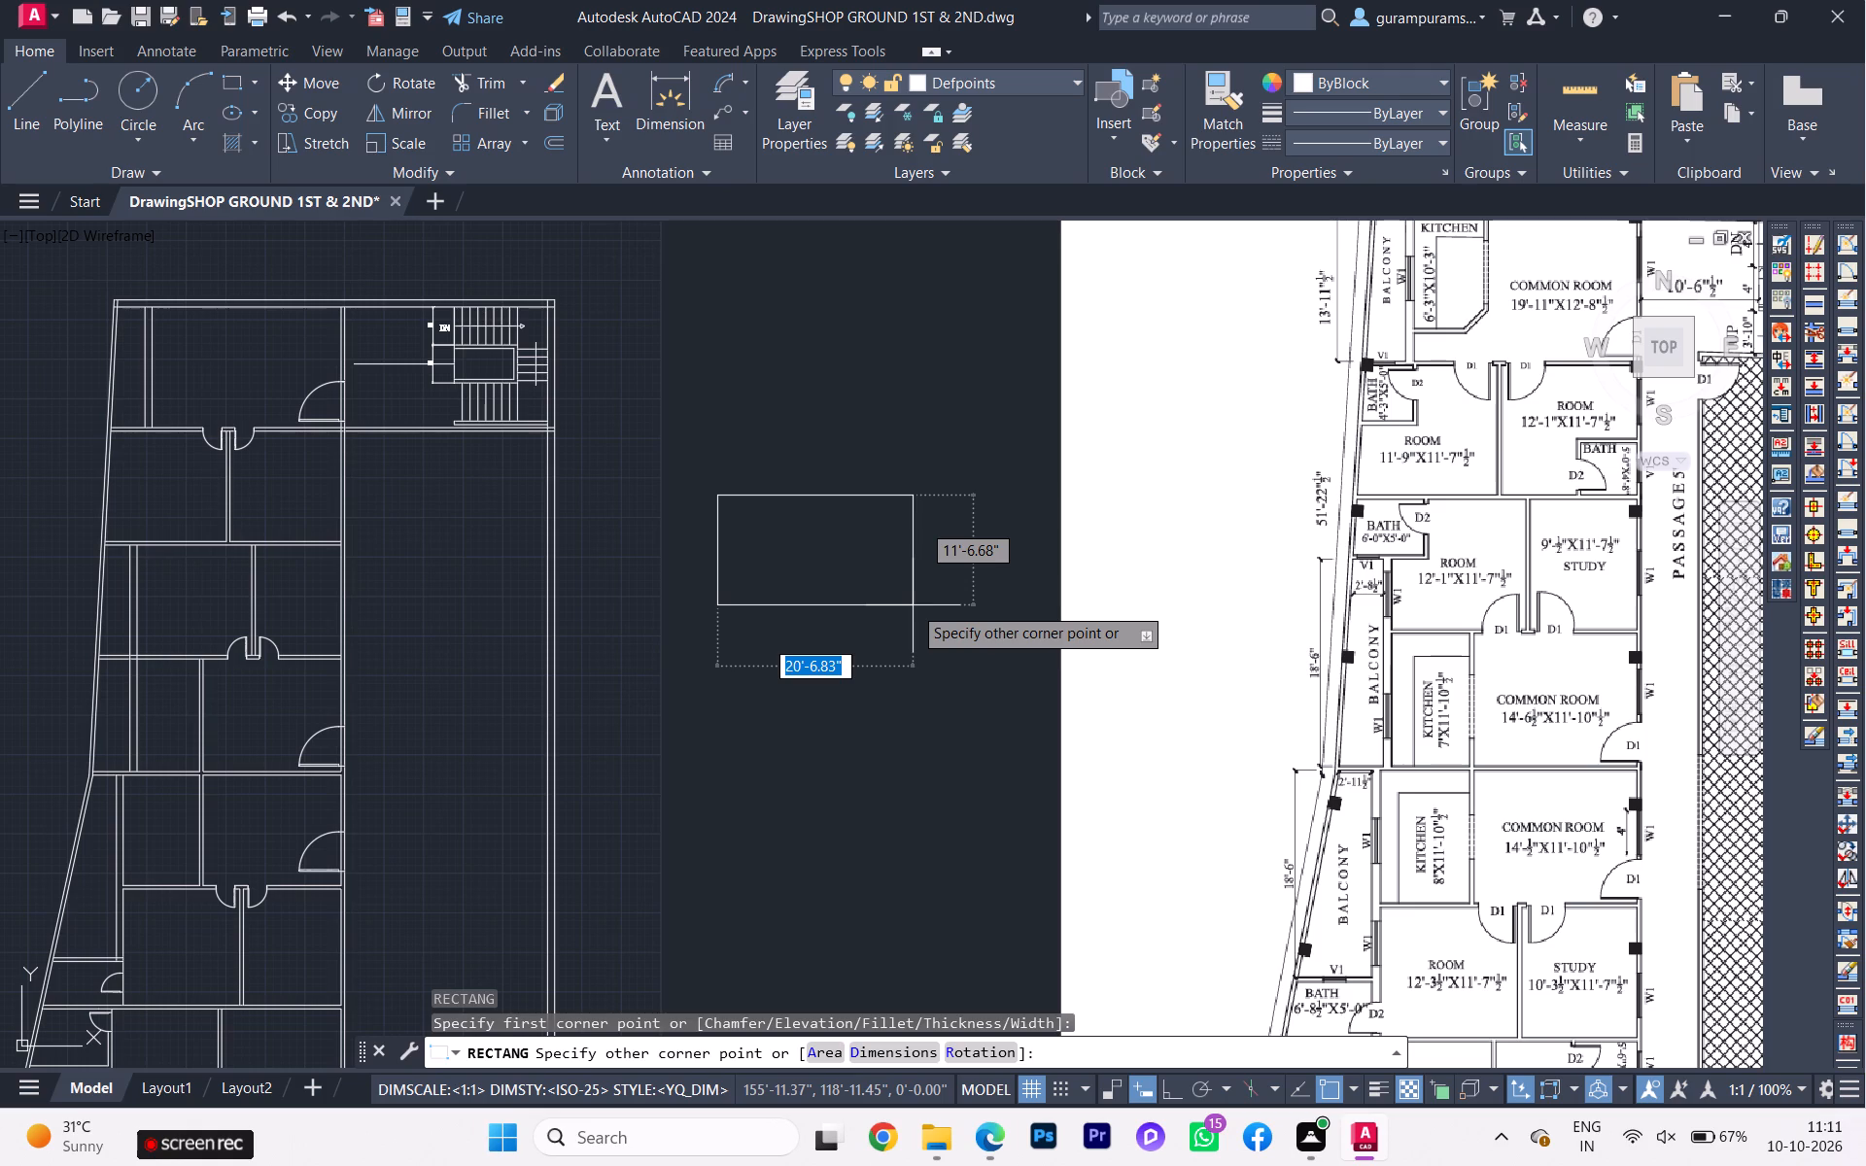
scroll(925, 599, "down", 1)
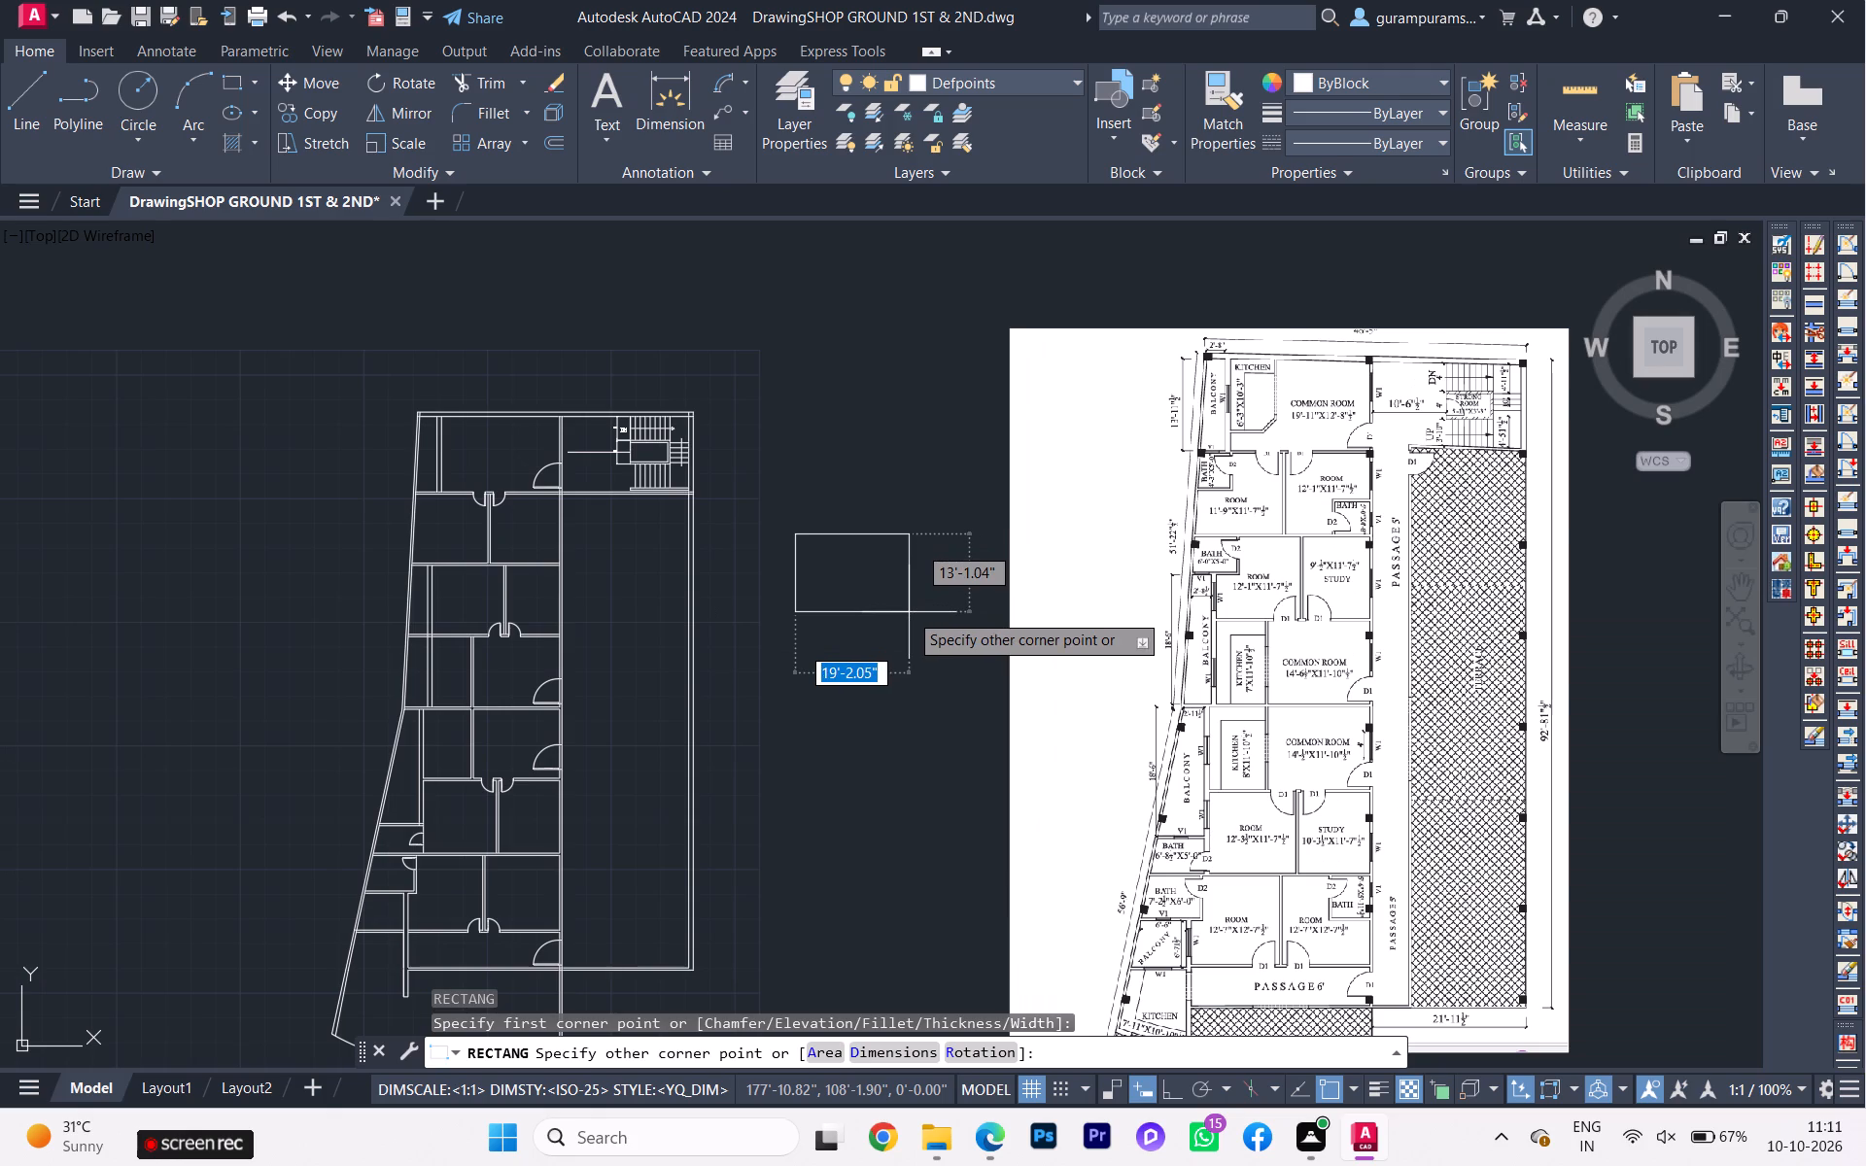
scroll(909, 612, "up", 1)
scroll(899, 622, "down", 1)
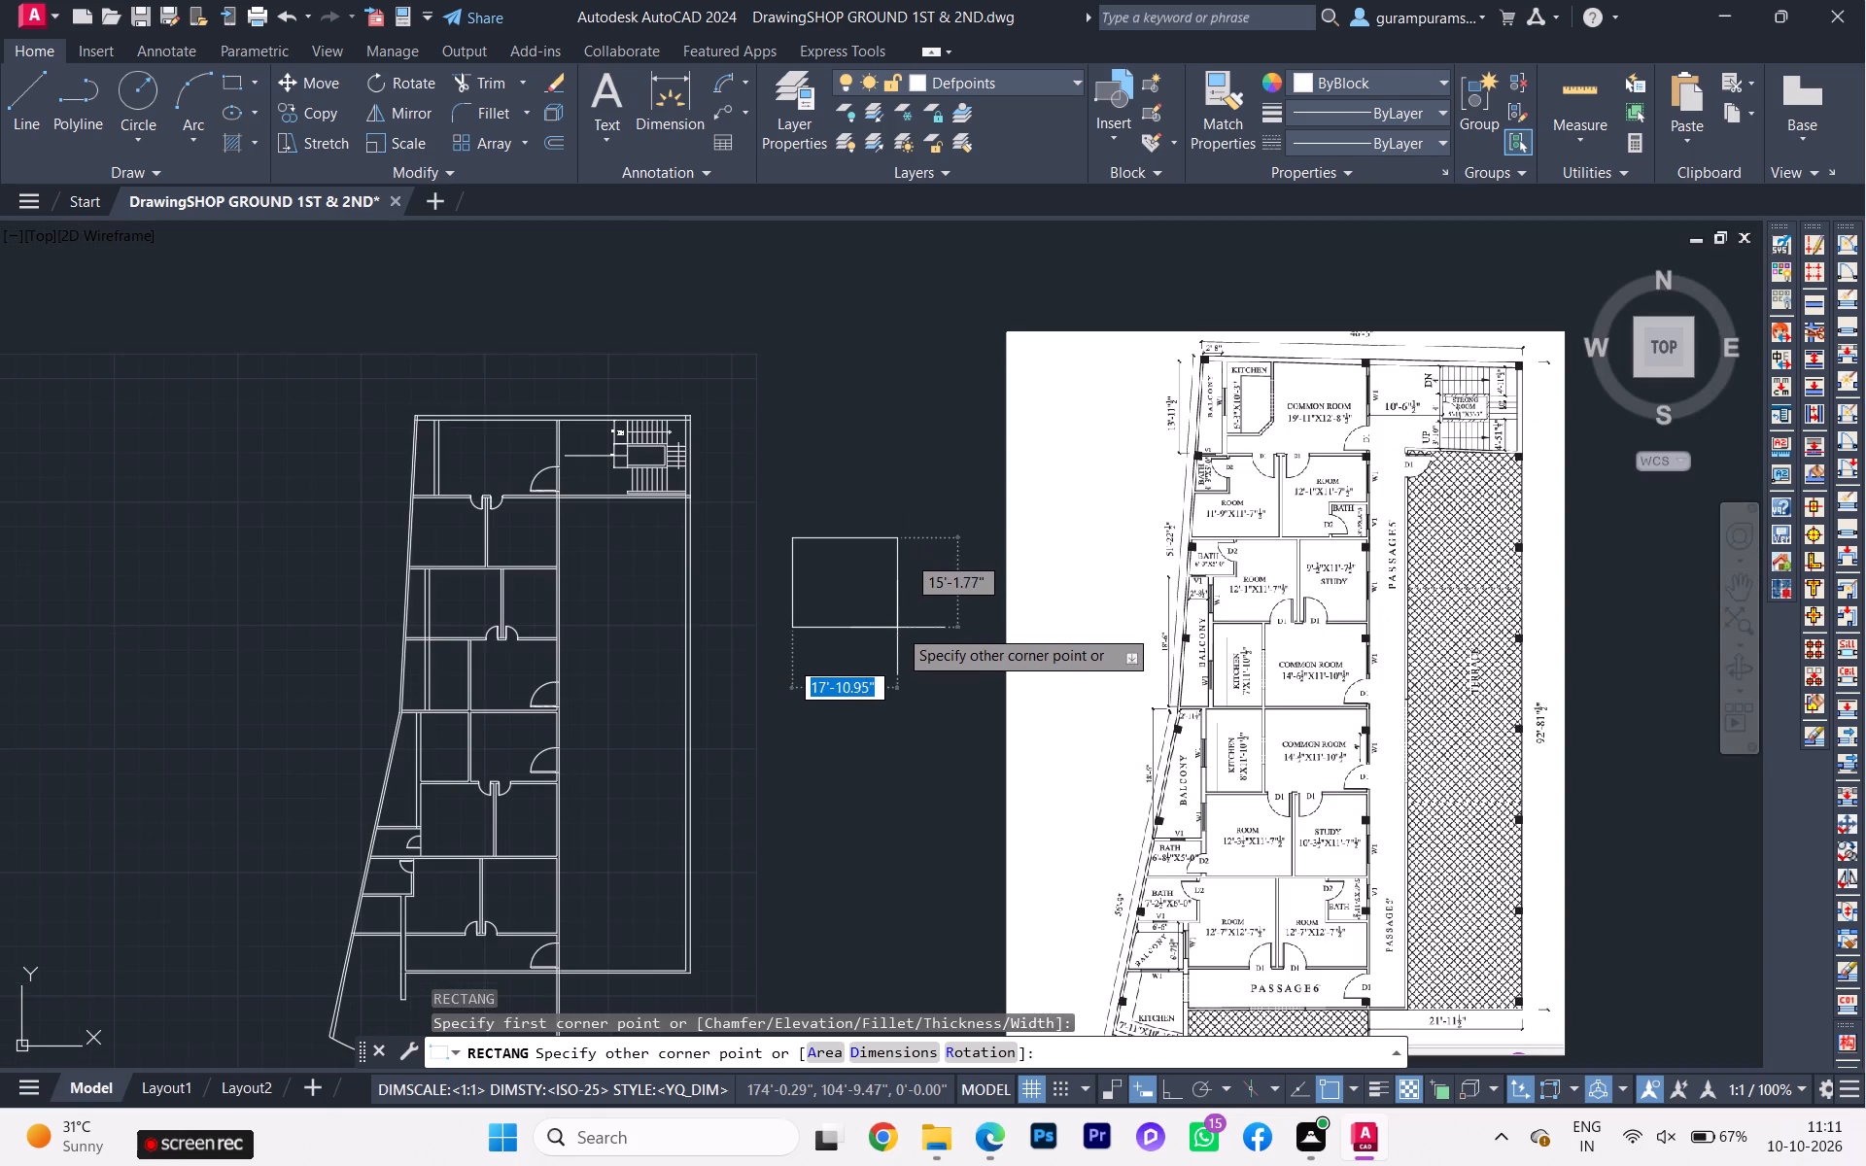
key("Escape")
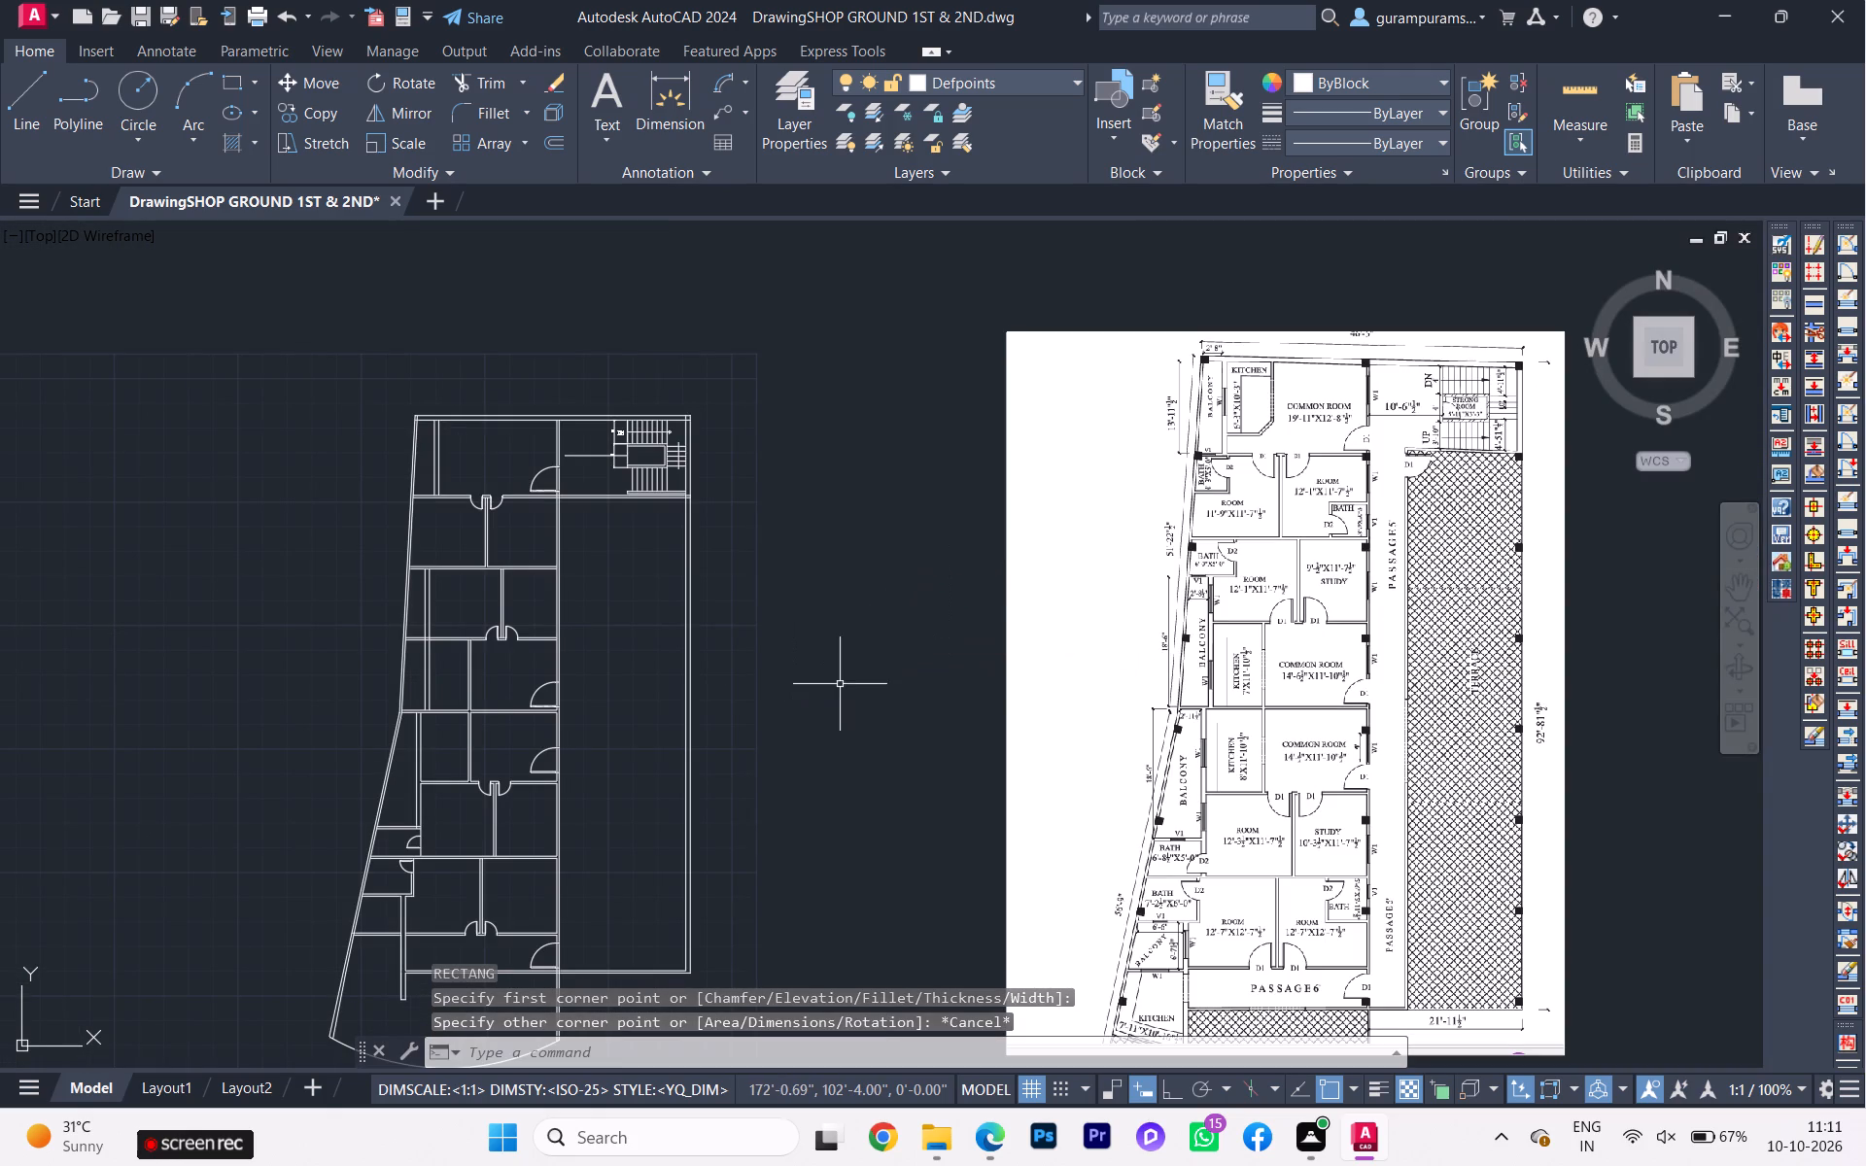
Make WALLS the current layer.
scroll(584, 634, "up", 1)
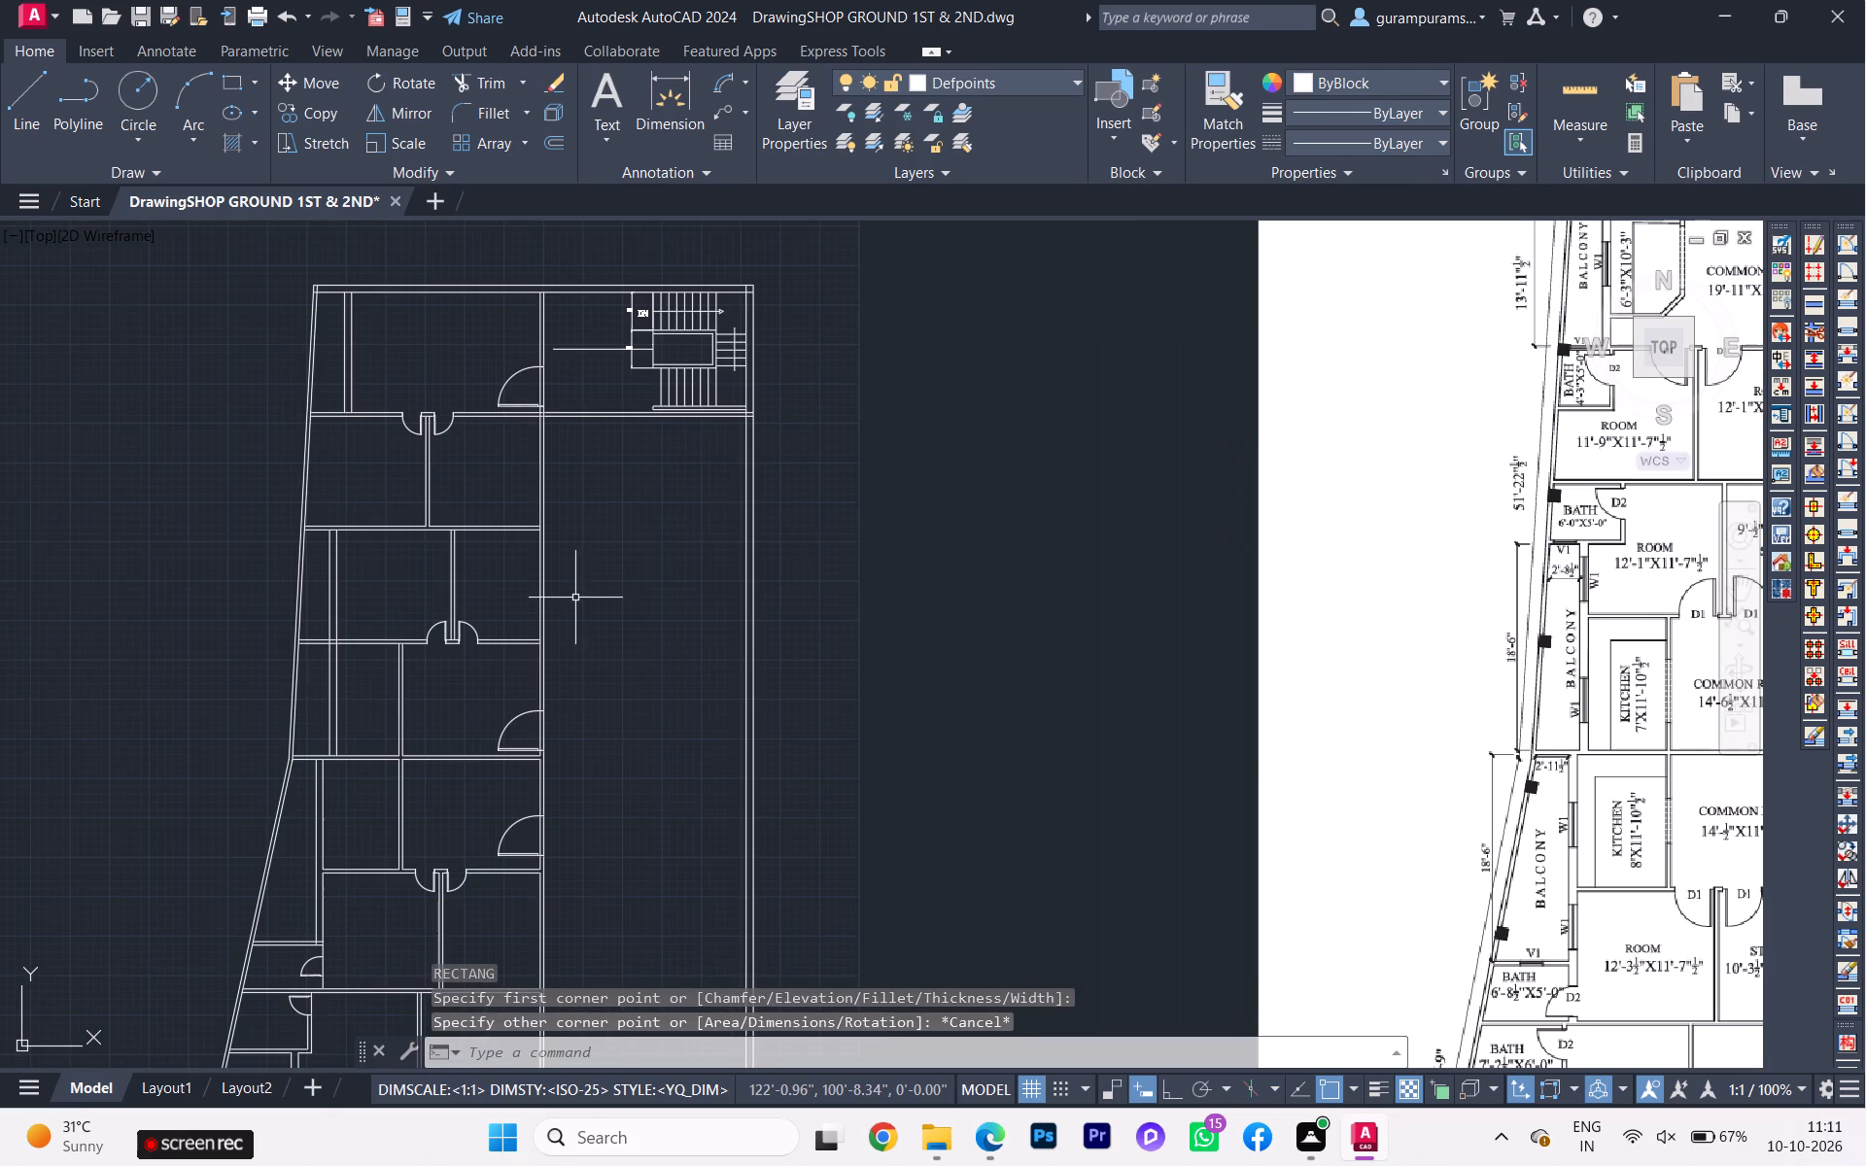
left_click(1030, 75)
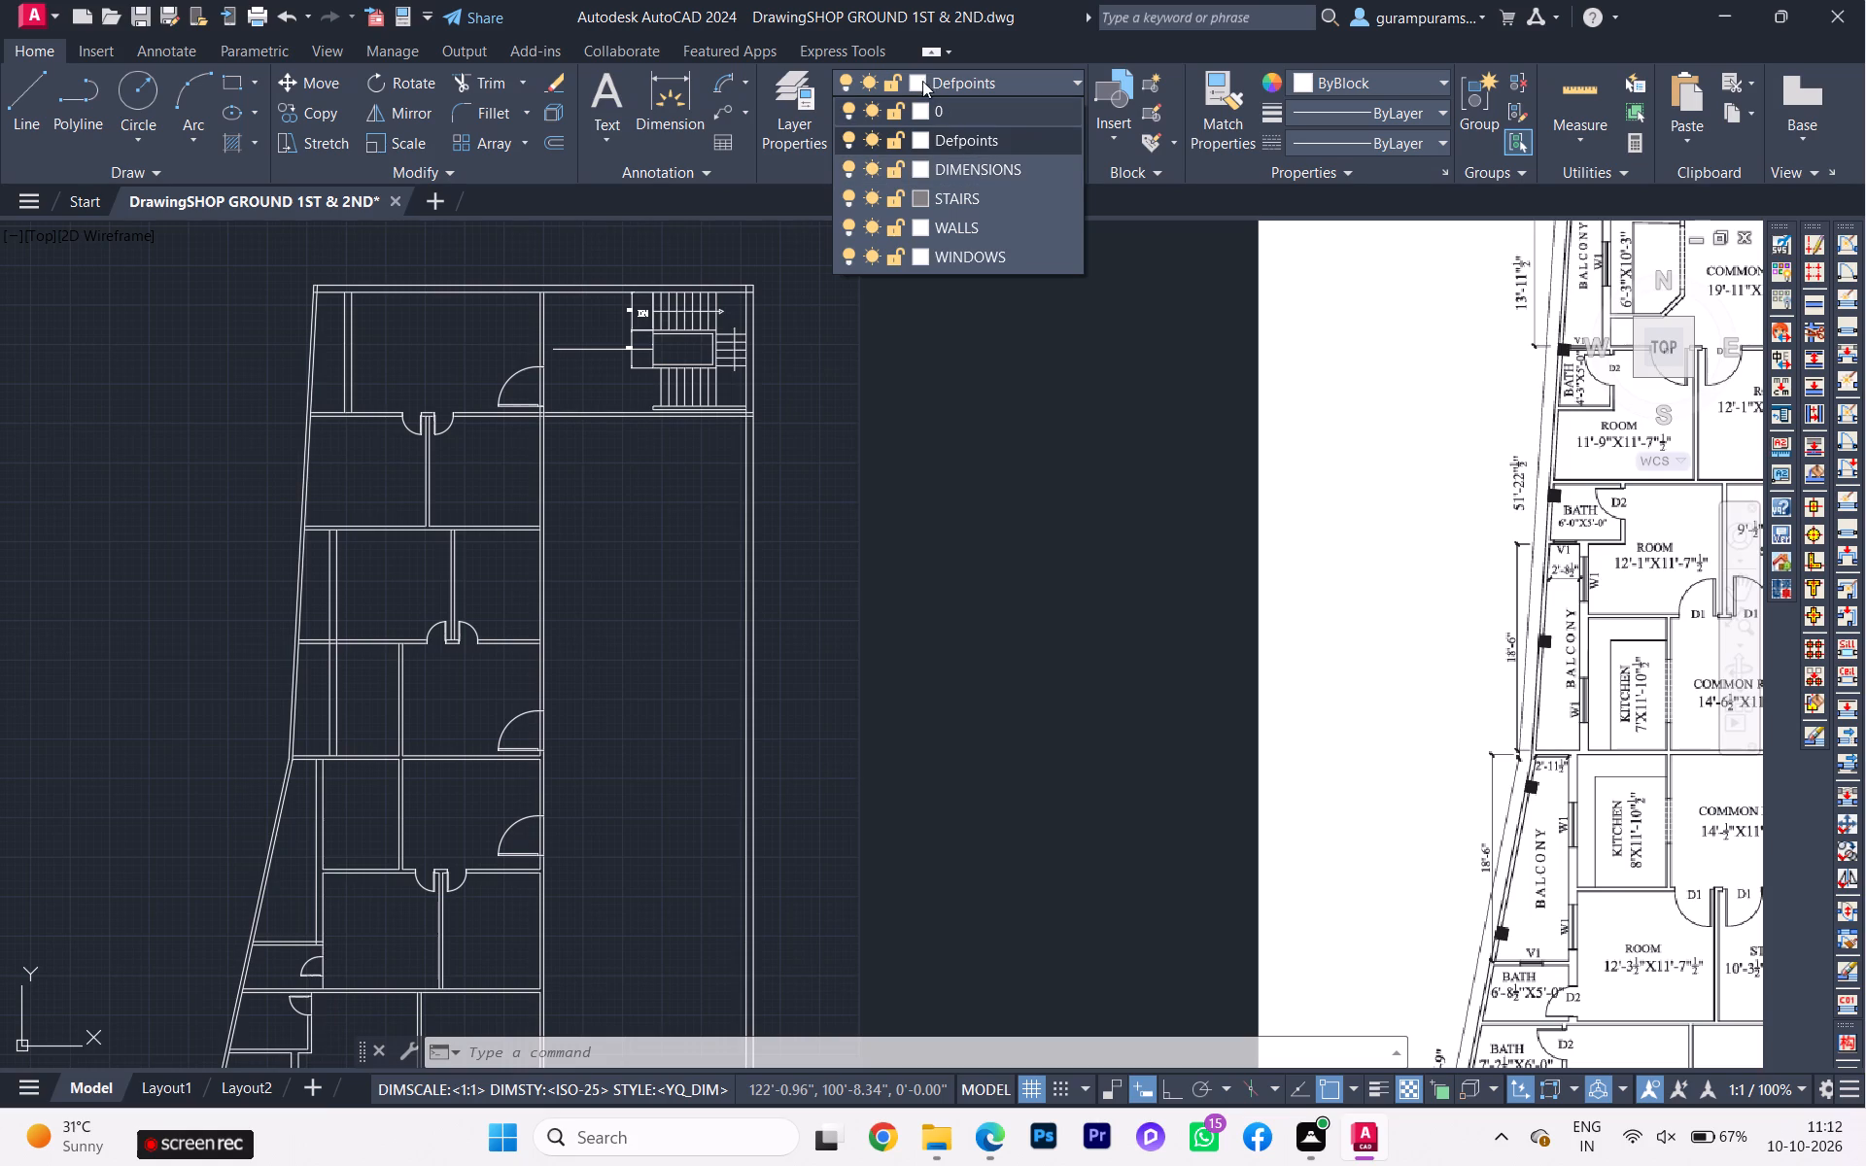
left_click(813, 95)
left_click(799, 132)
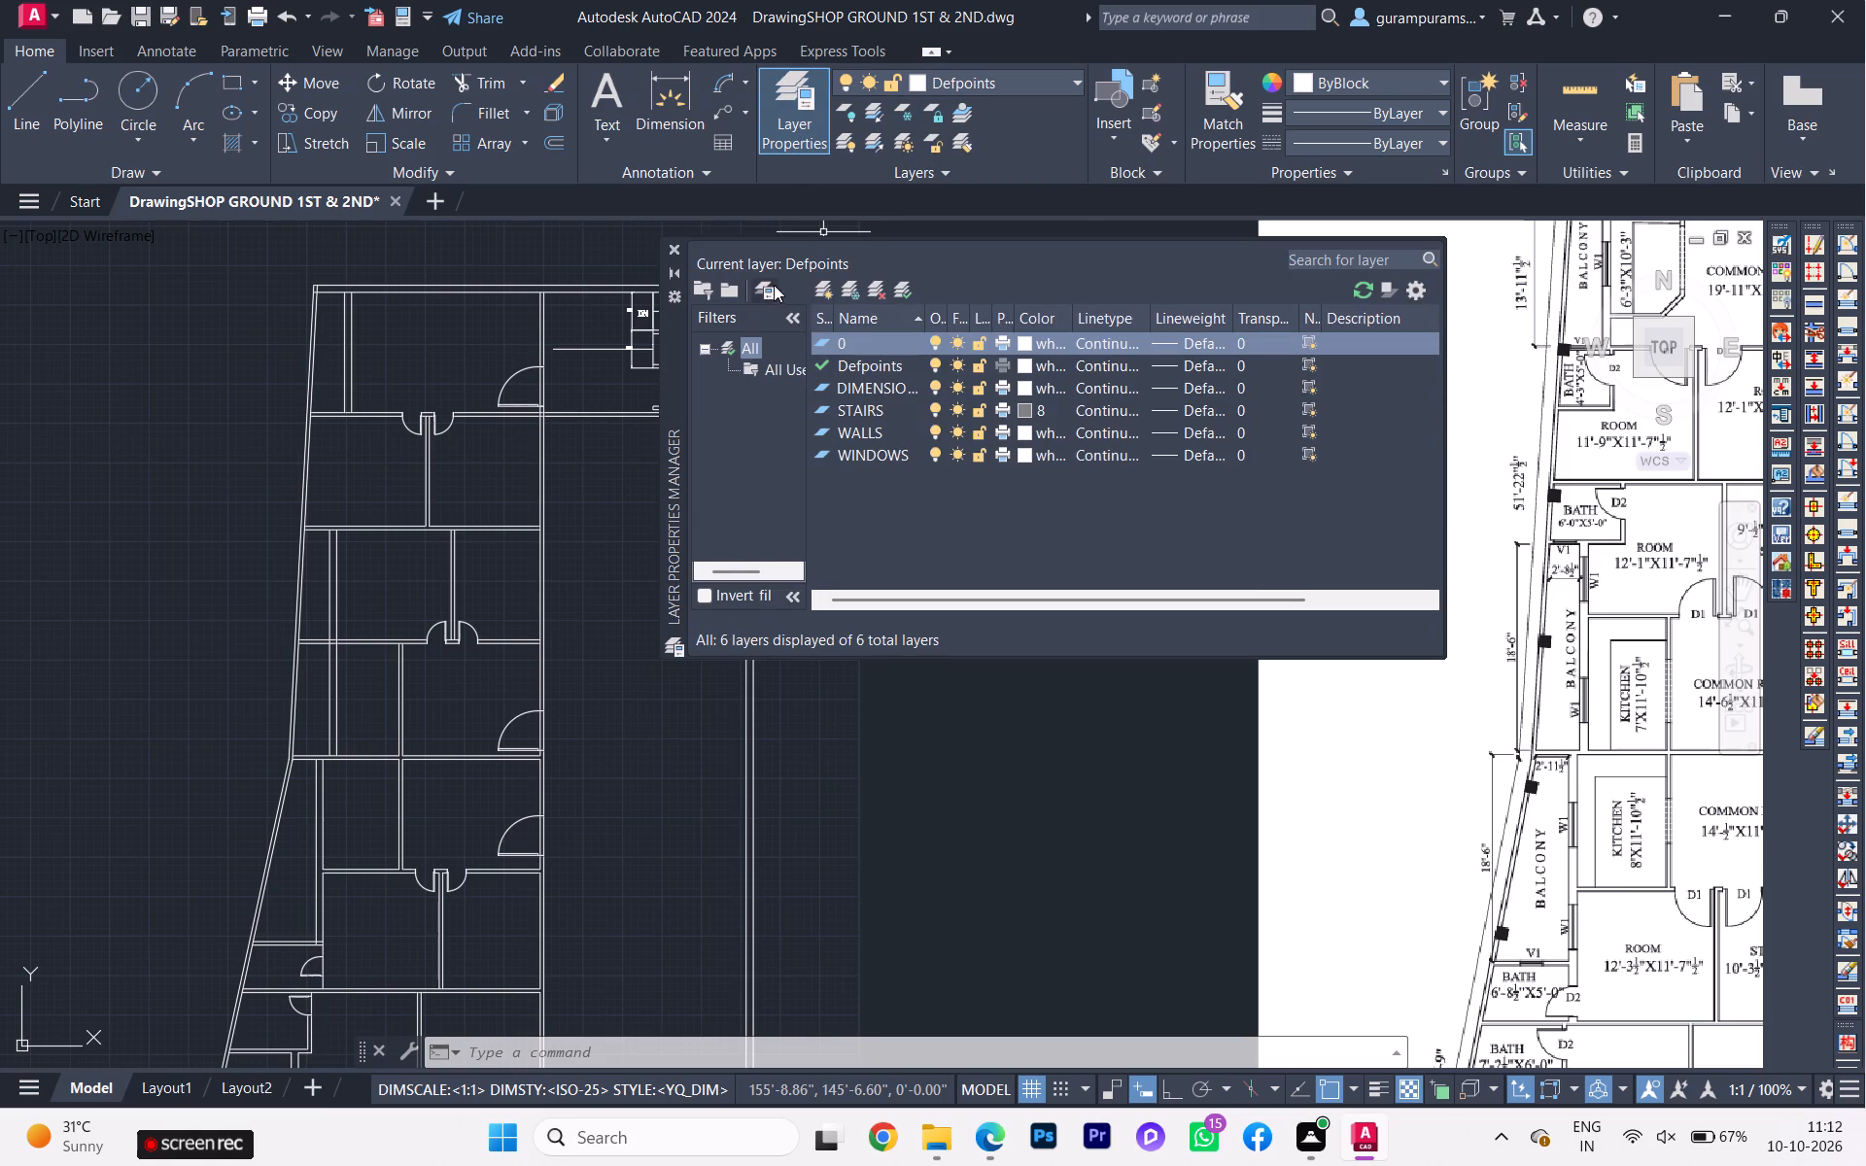
left_click(691, 239)
left_click(679, 251)
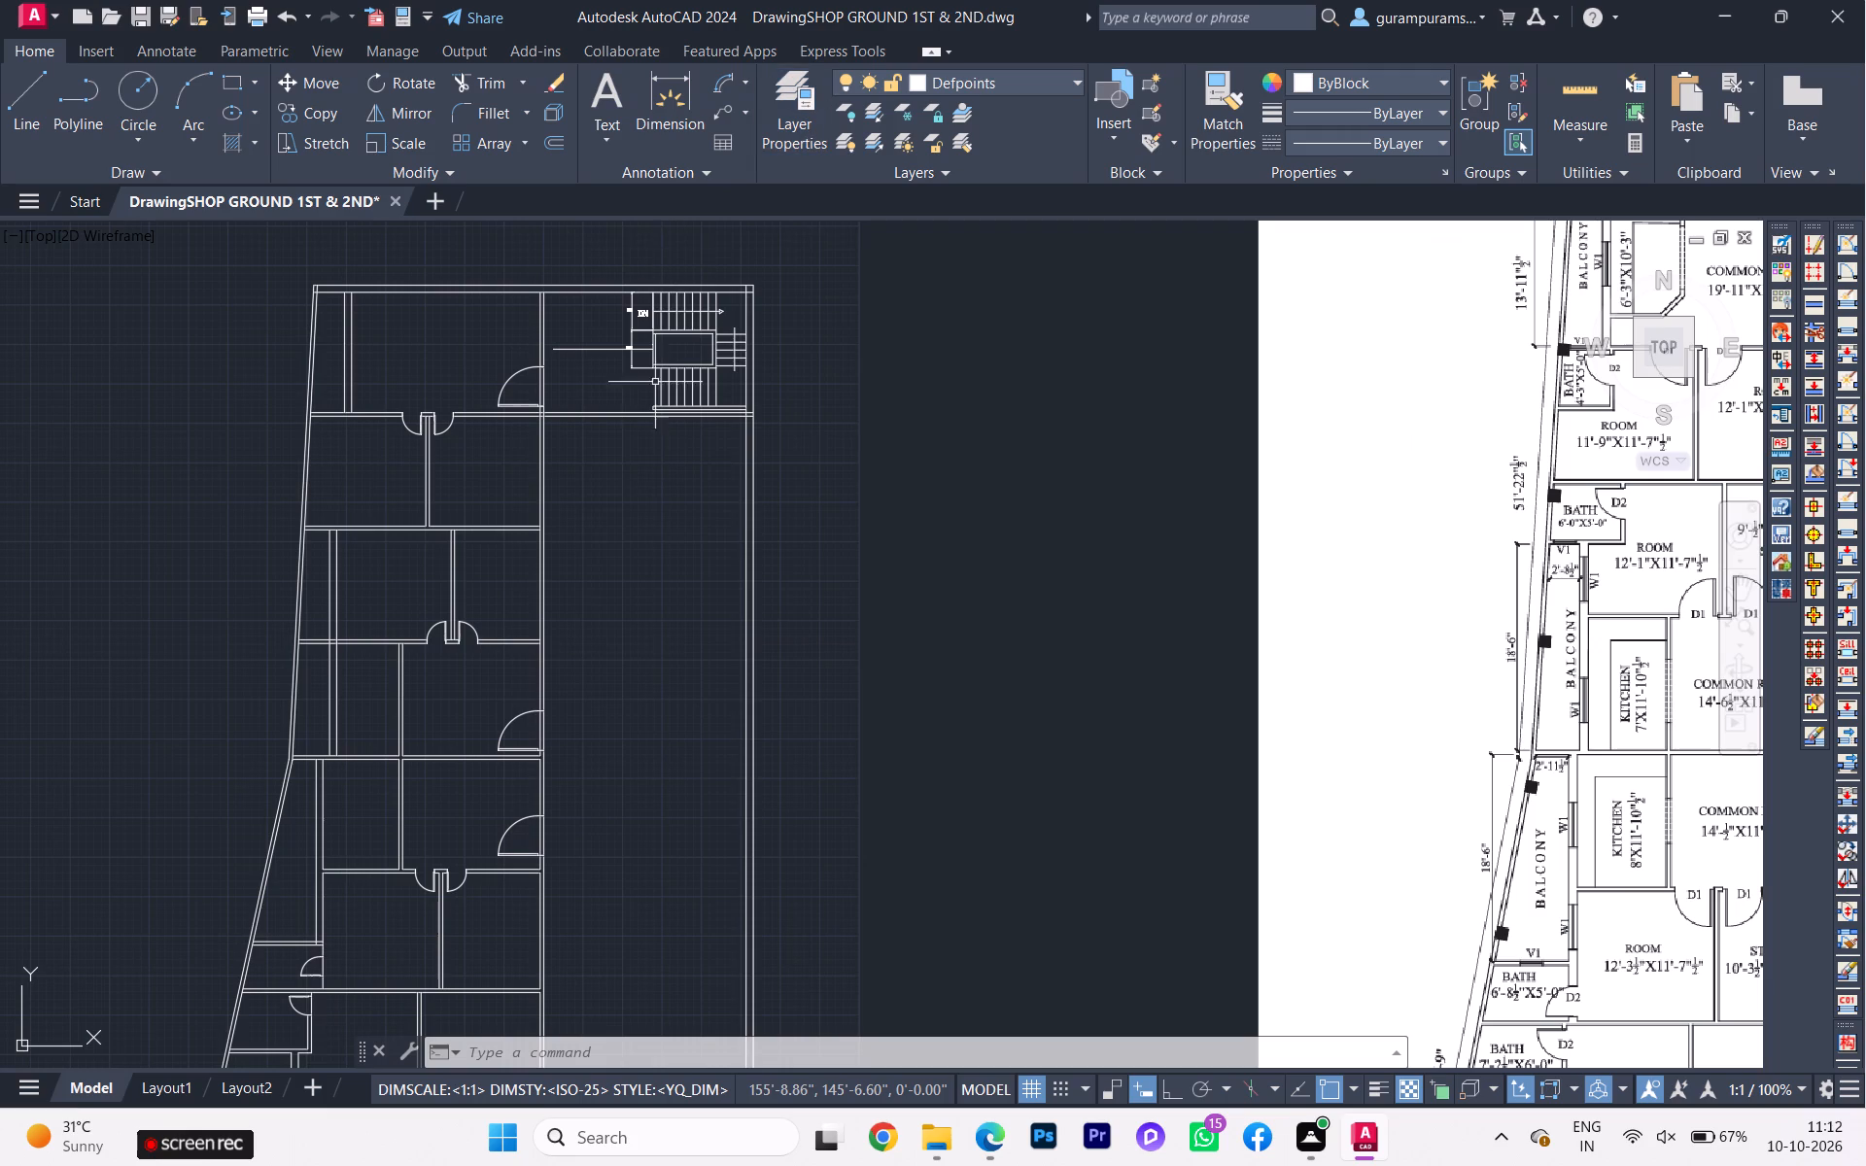
left_click(1019, 83)
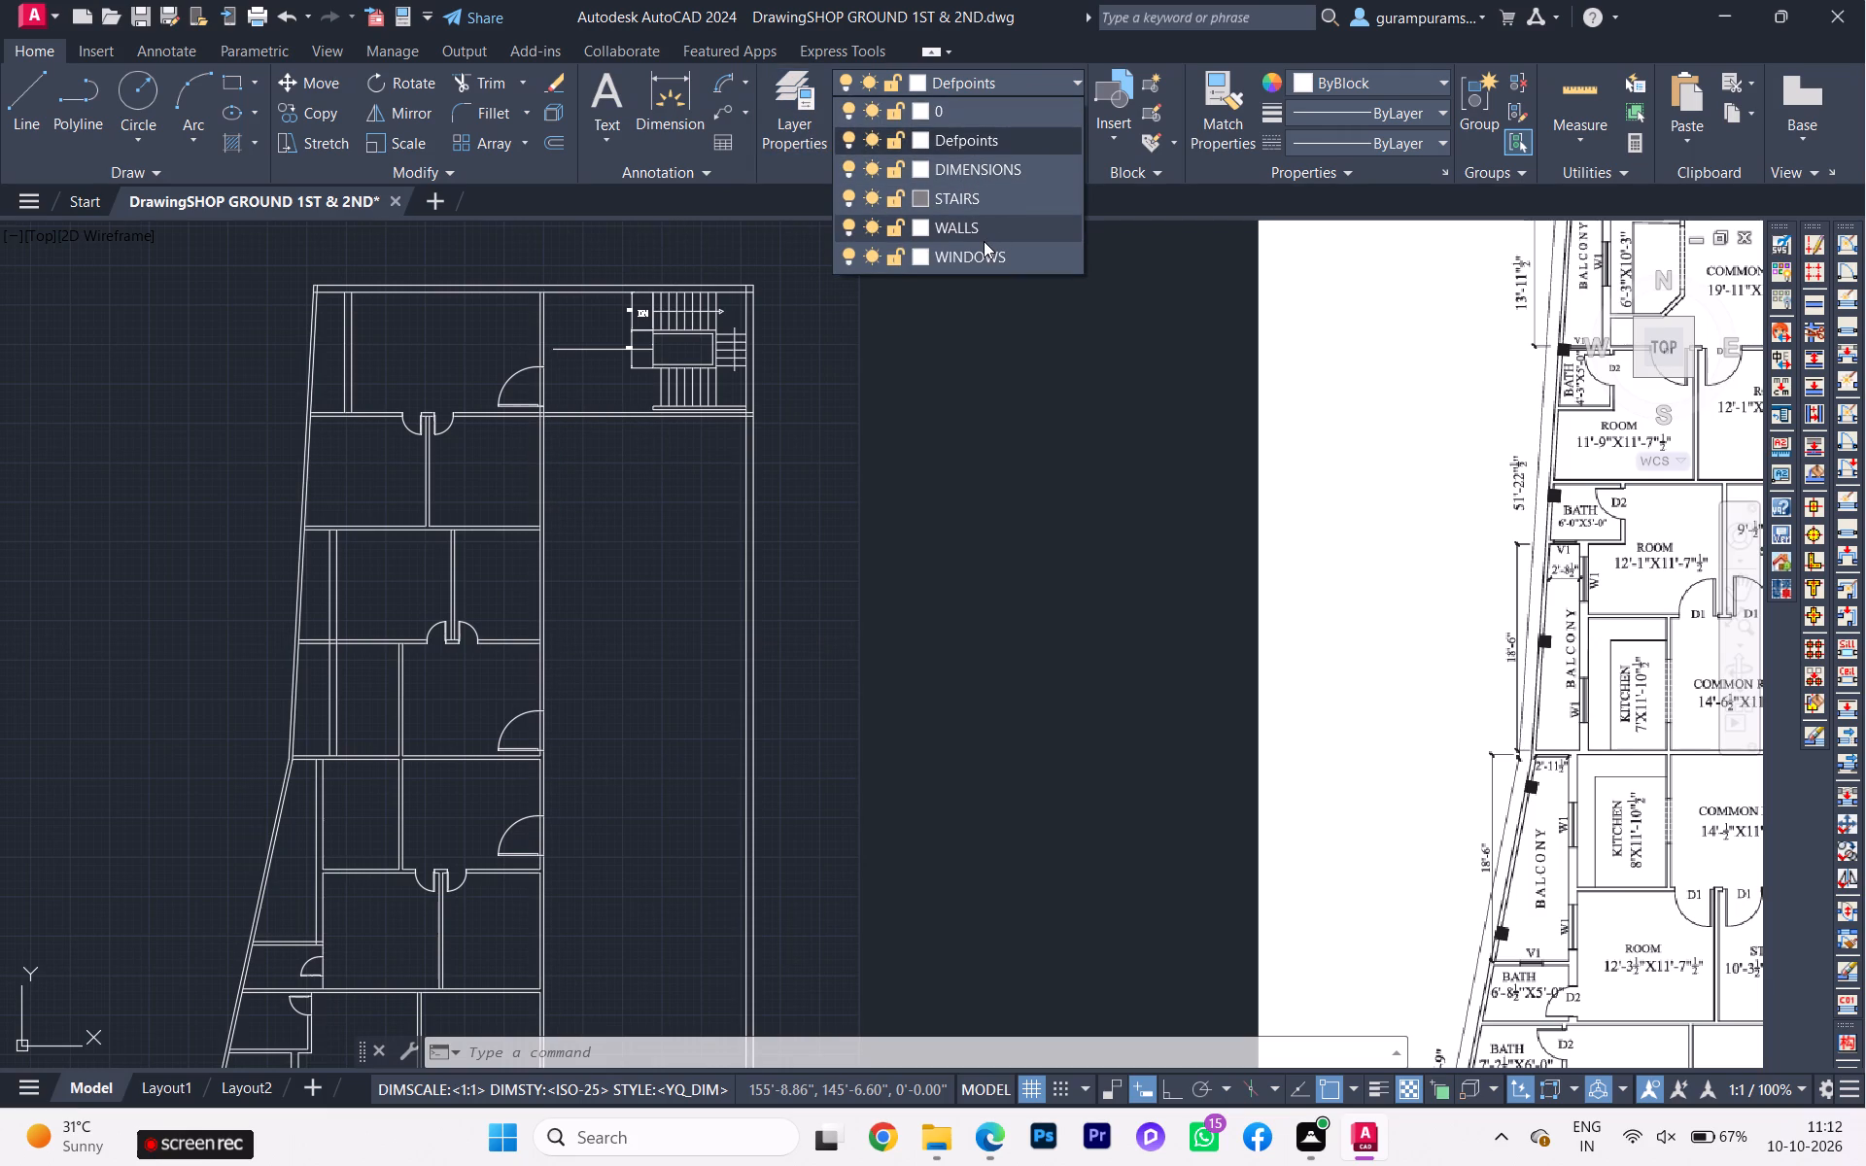
left_click(976, 230)
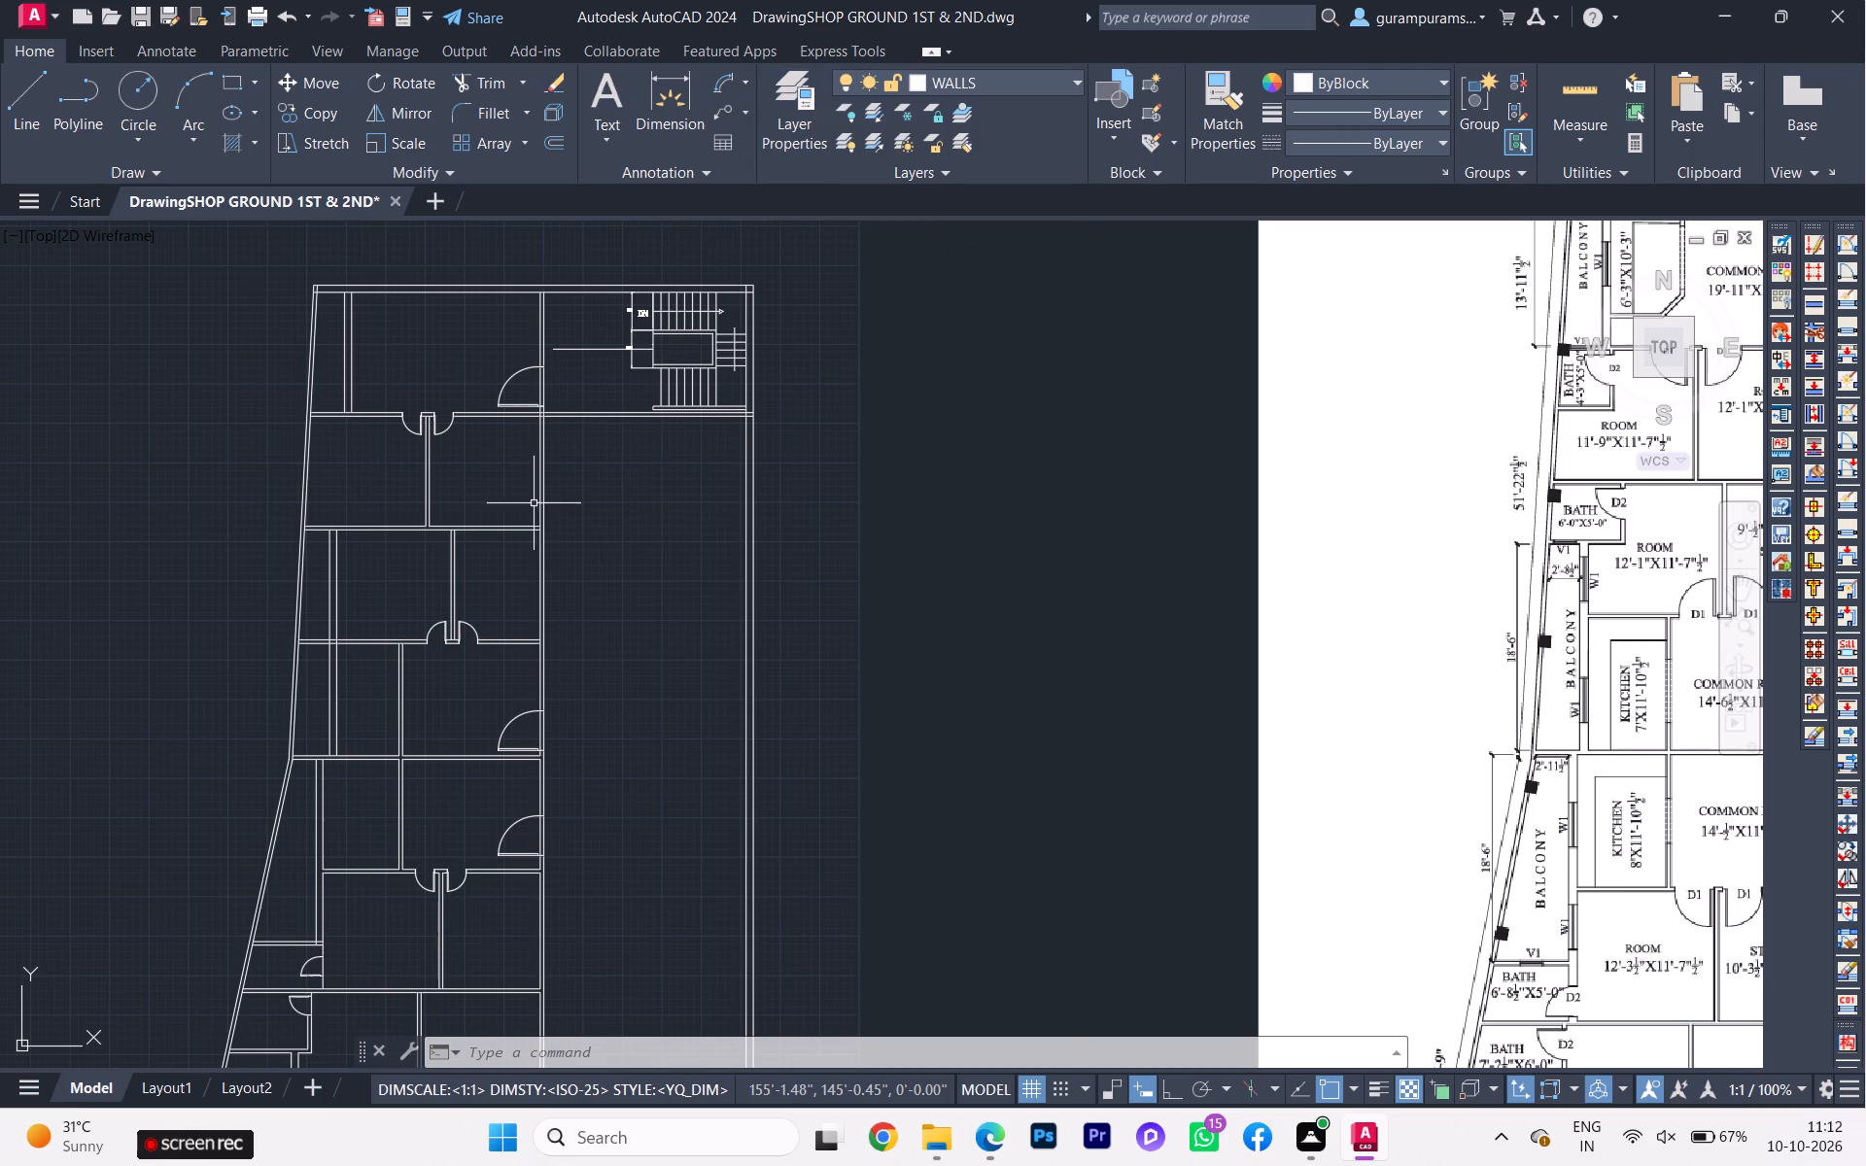
Draw a 4'3" wide by 5' high rectangle for the bath in the lower east corner of the room below the top common room.
scroll(344, 530, "up", 2)
scroll(359, 536, "down", 3)
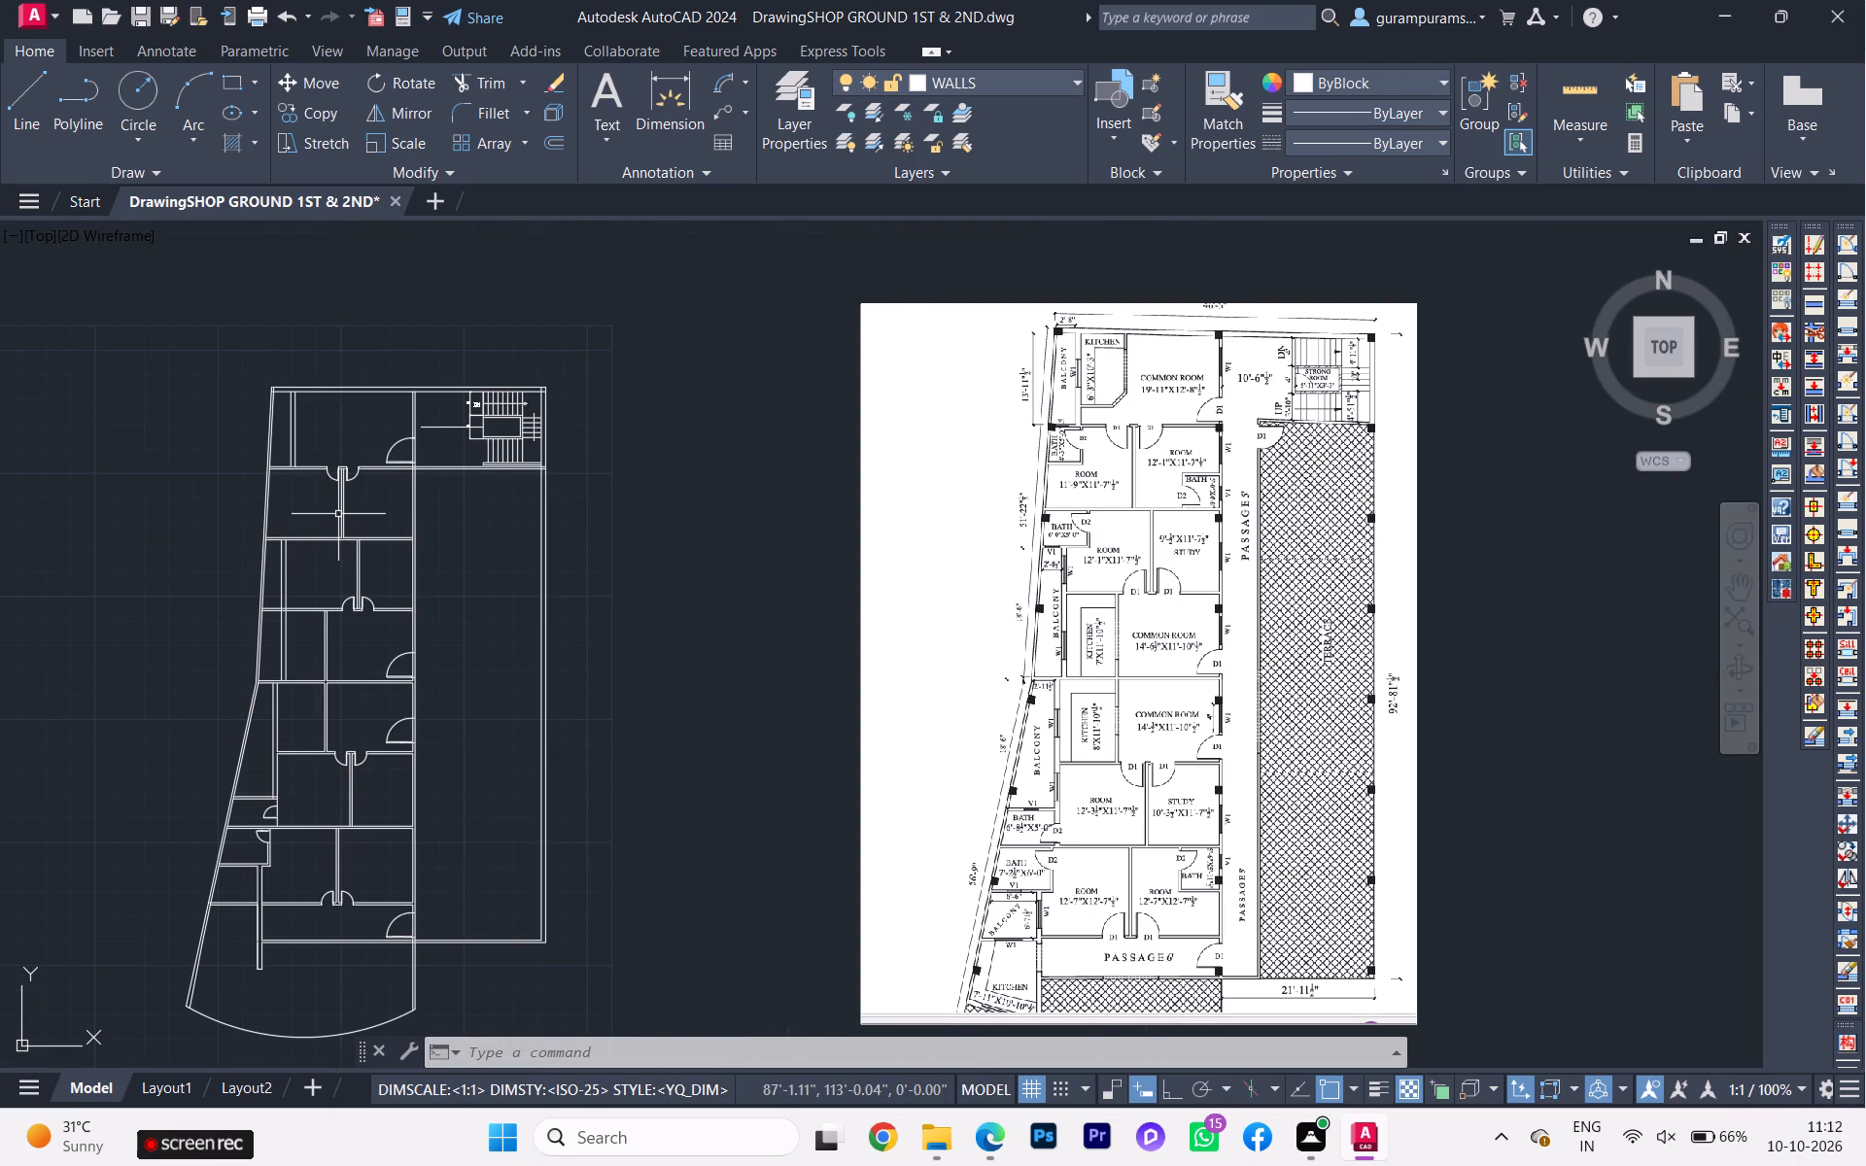
scroll(355, 516, "up", 2)
key("l")
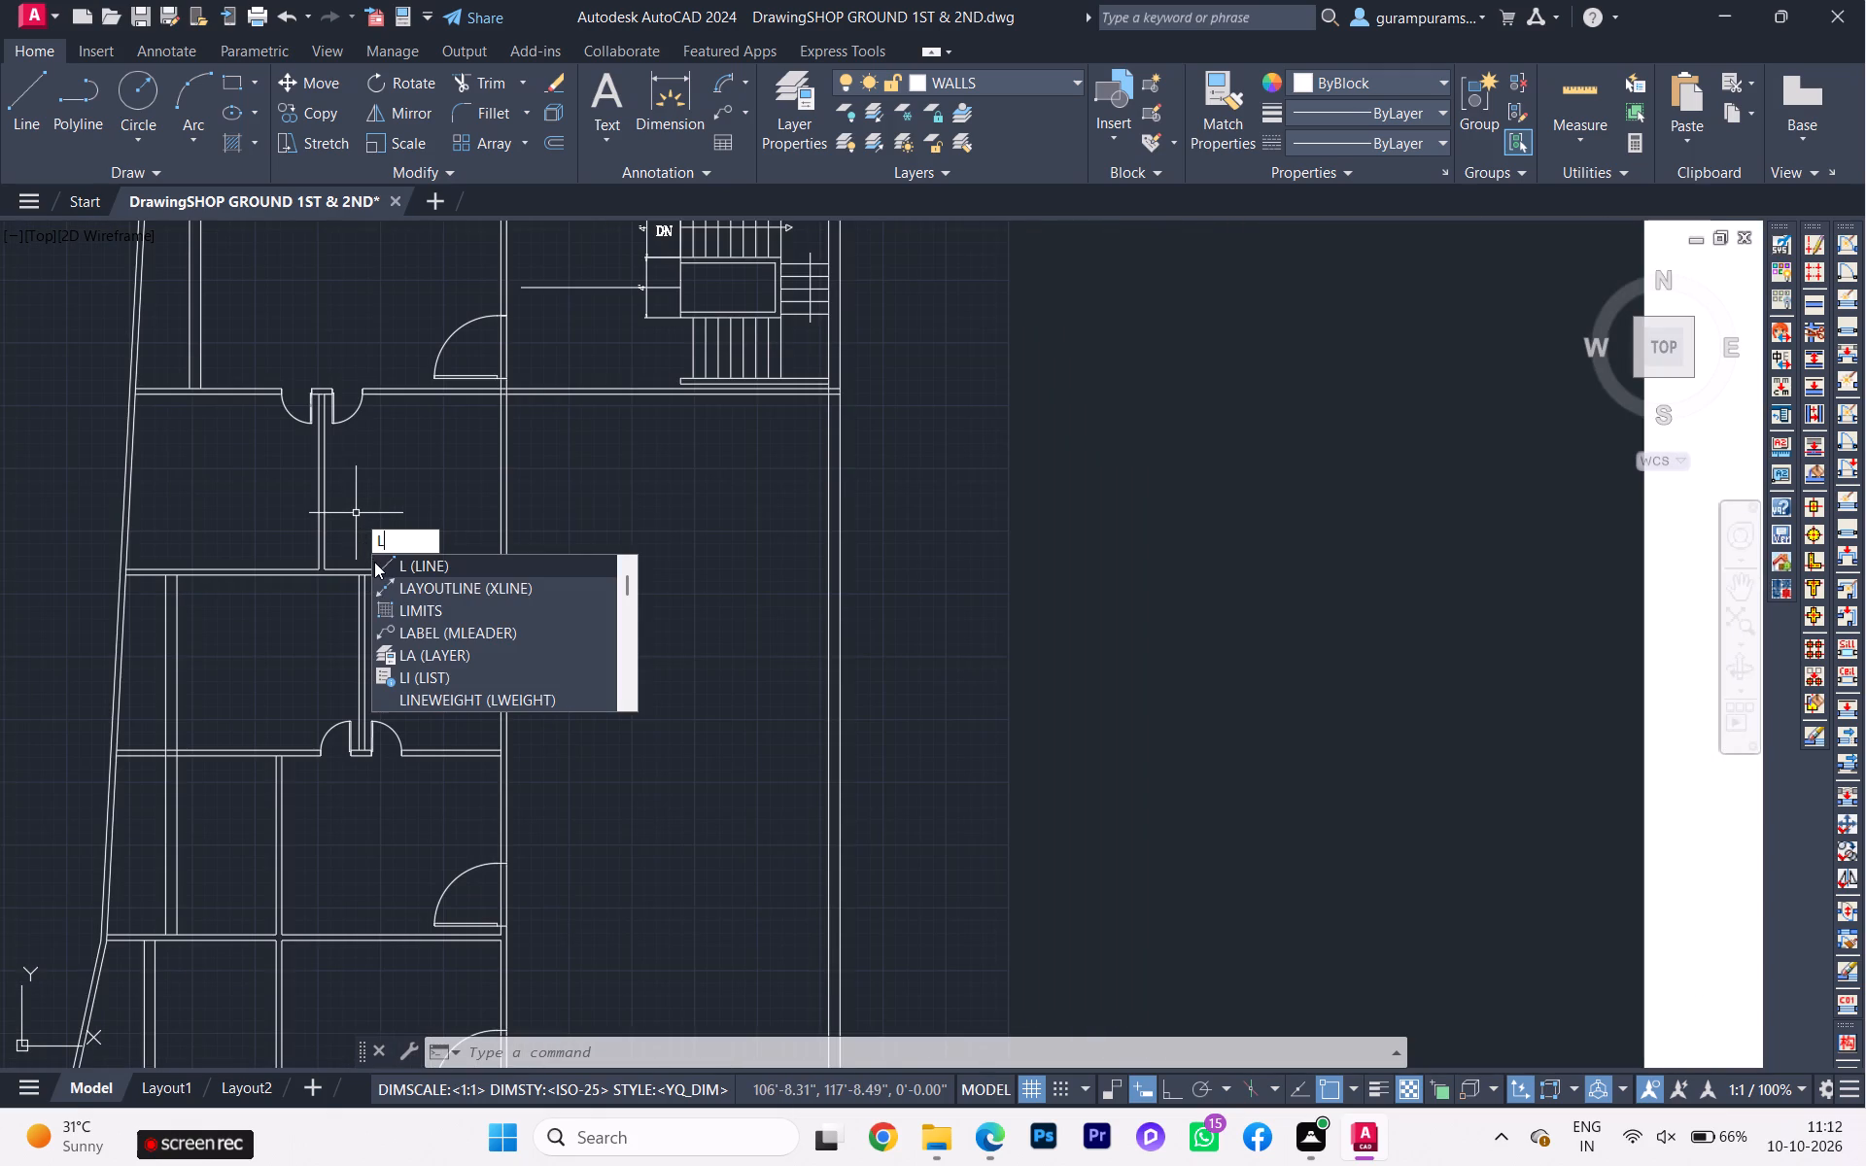
key("Escape")
type("re")
key("c")
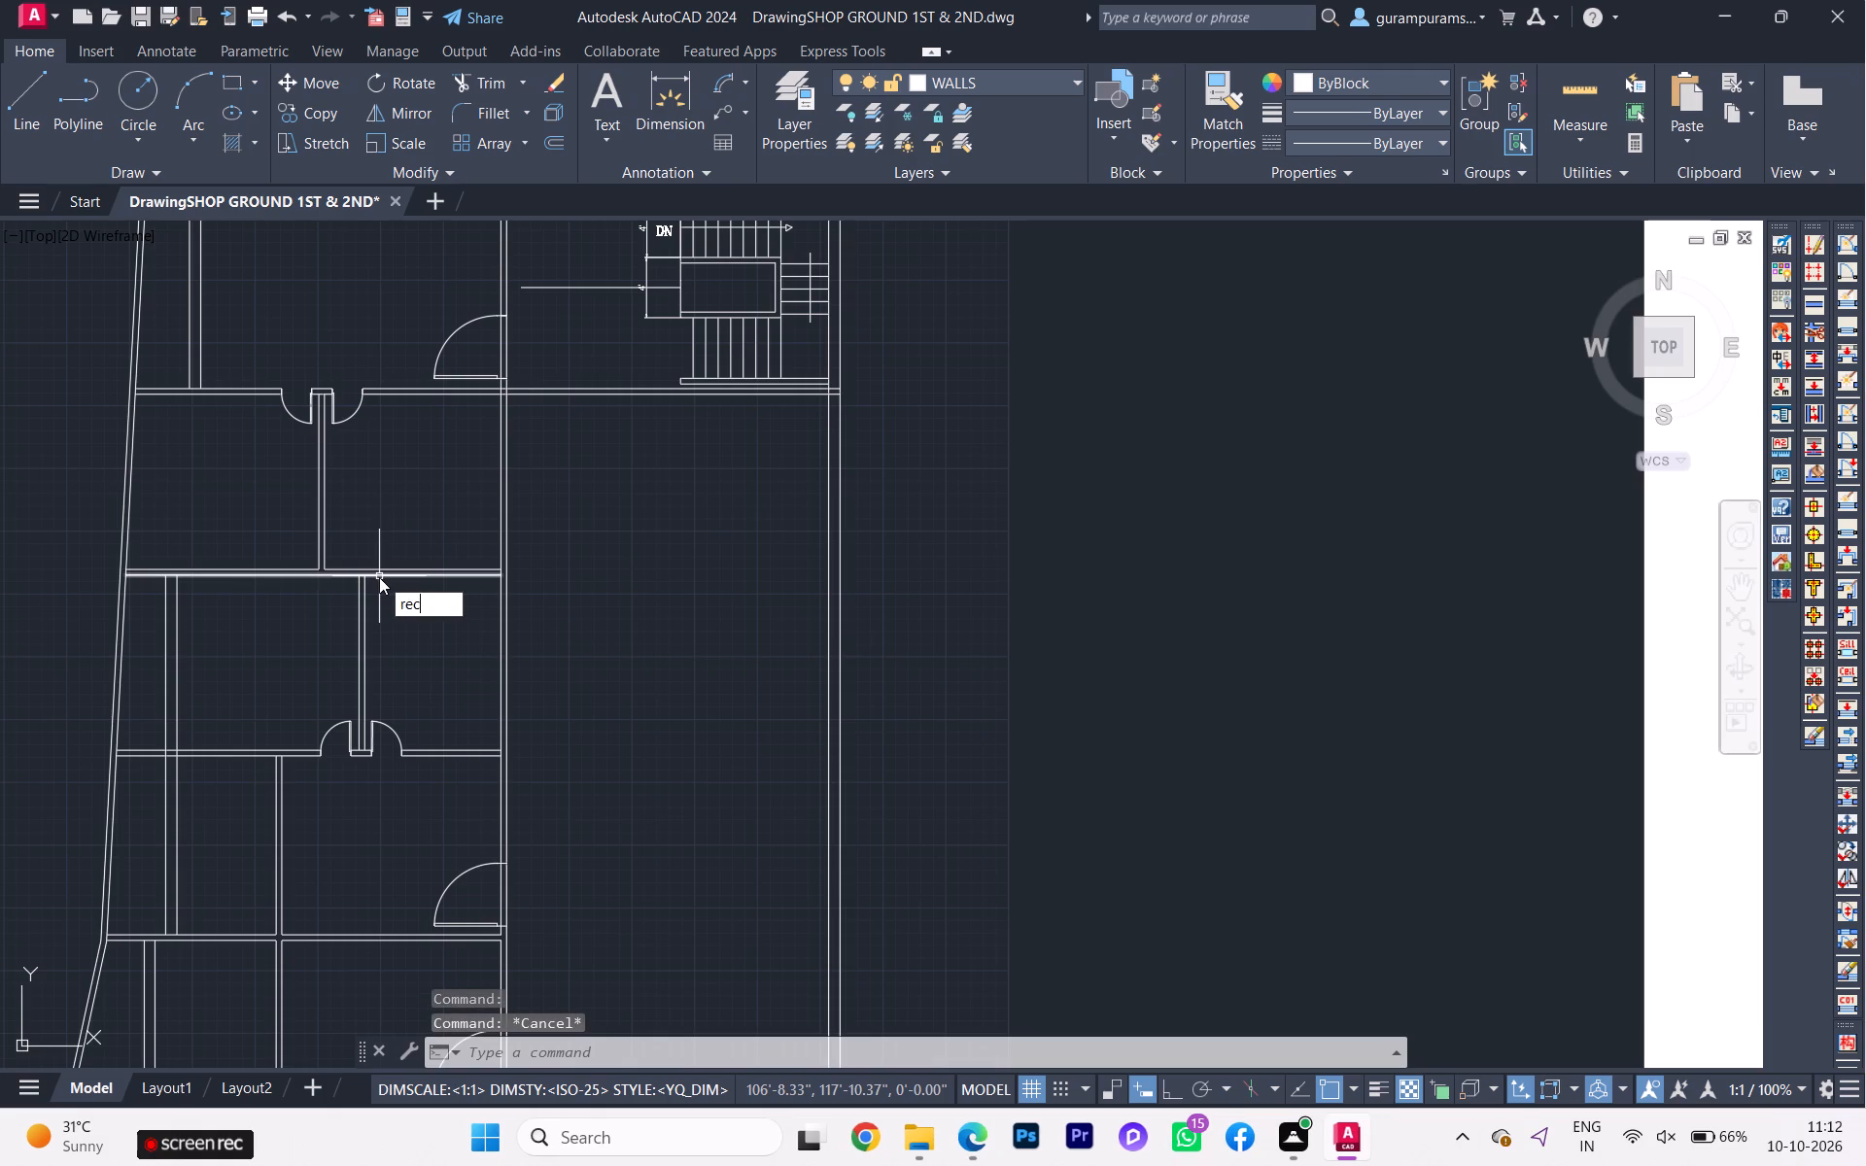
key("Return")
scroll(423, 553, "up", 2)
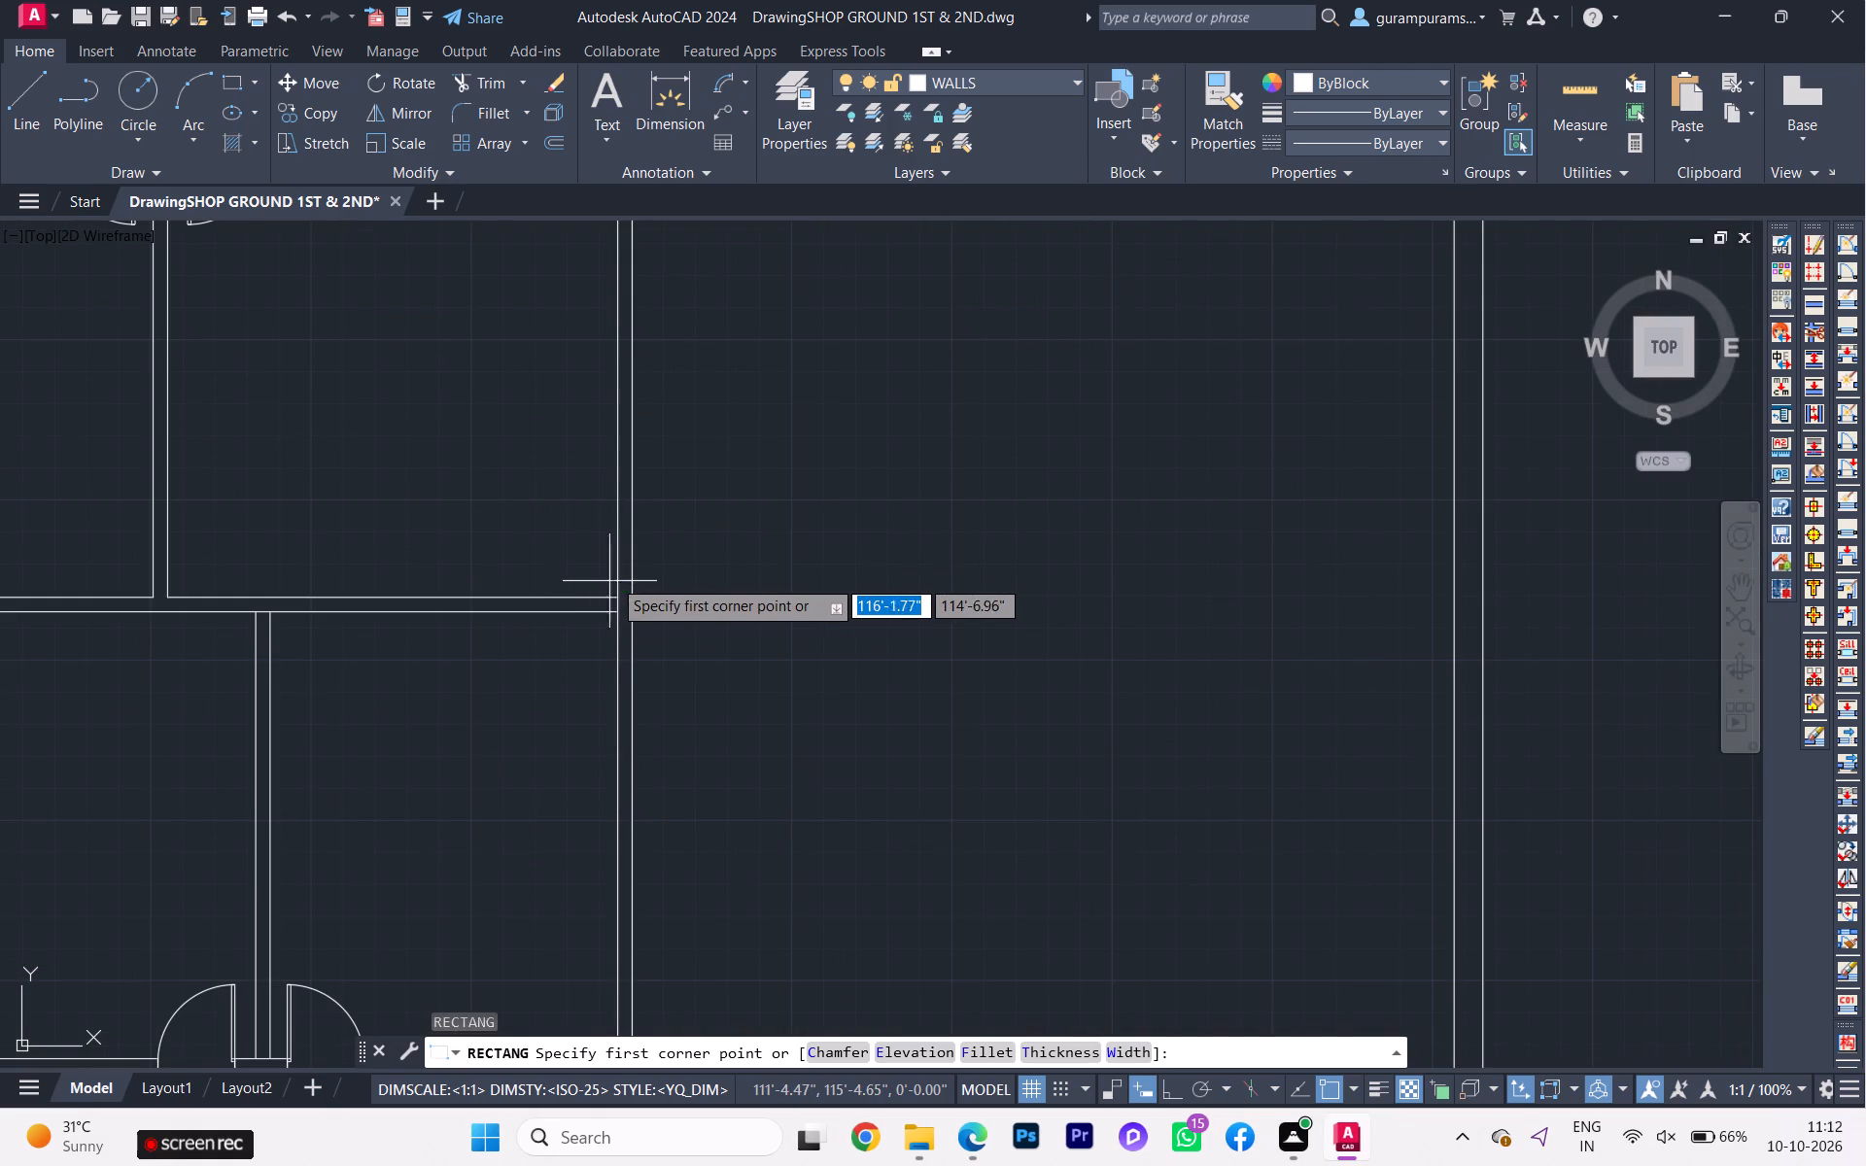
left_click(613, 603)
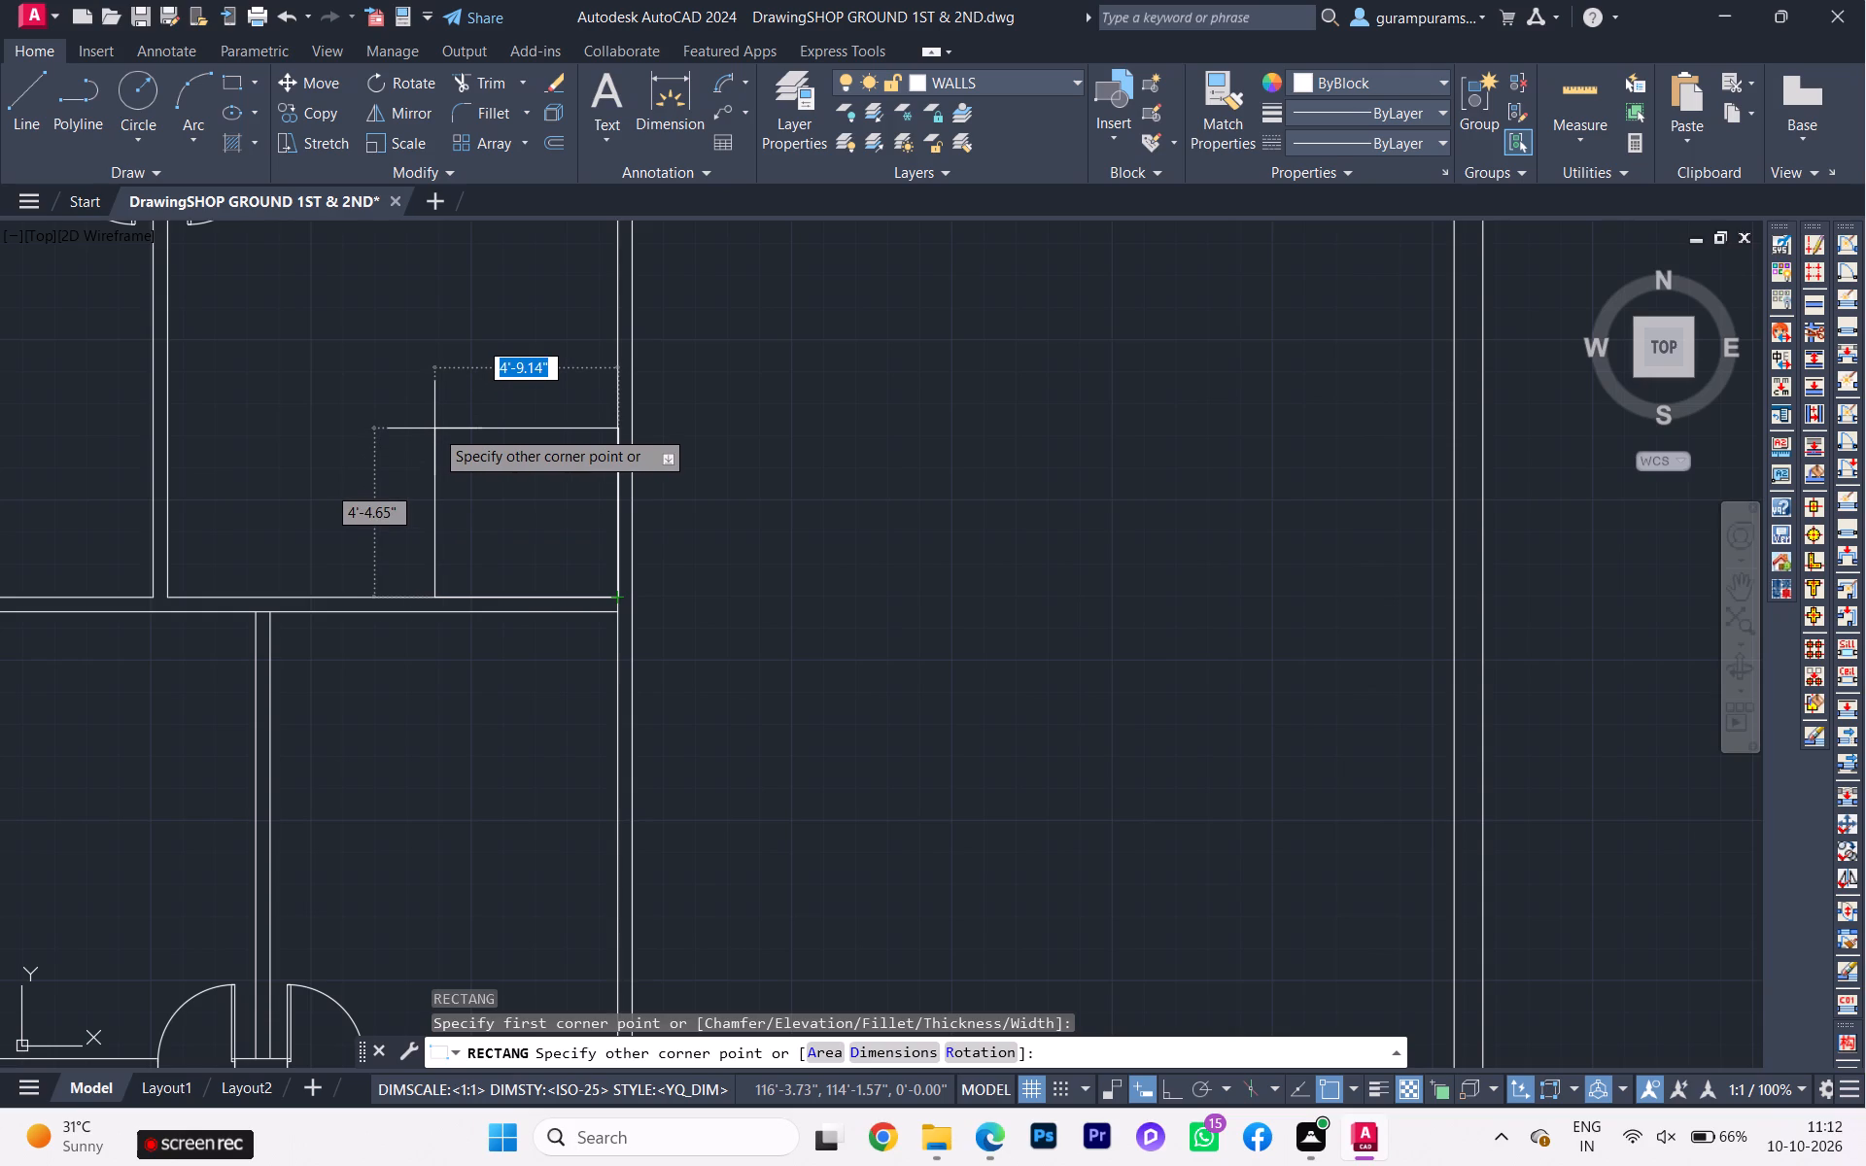
key("4")
type("'3")
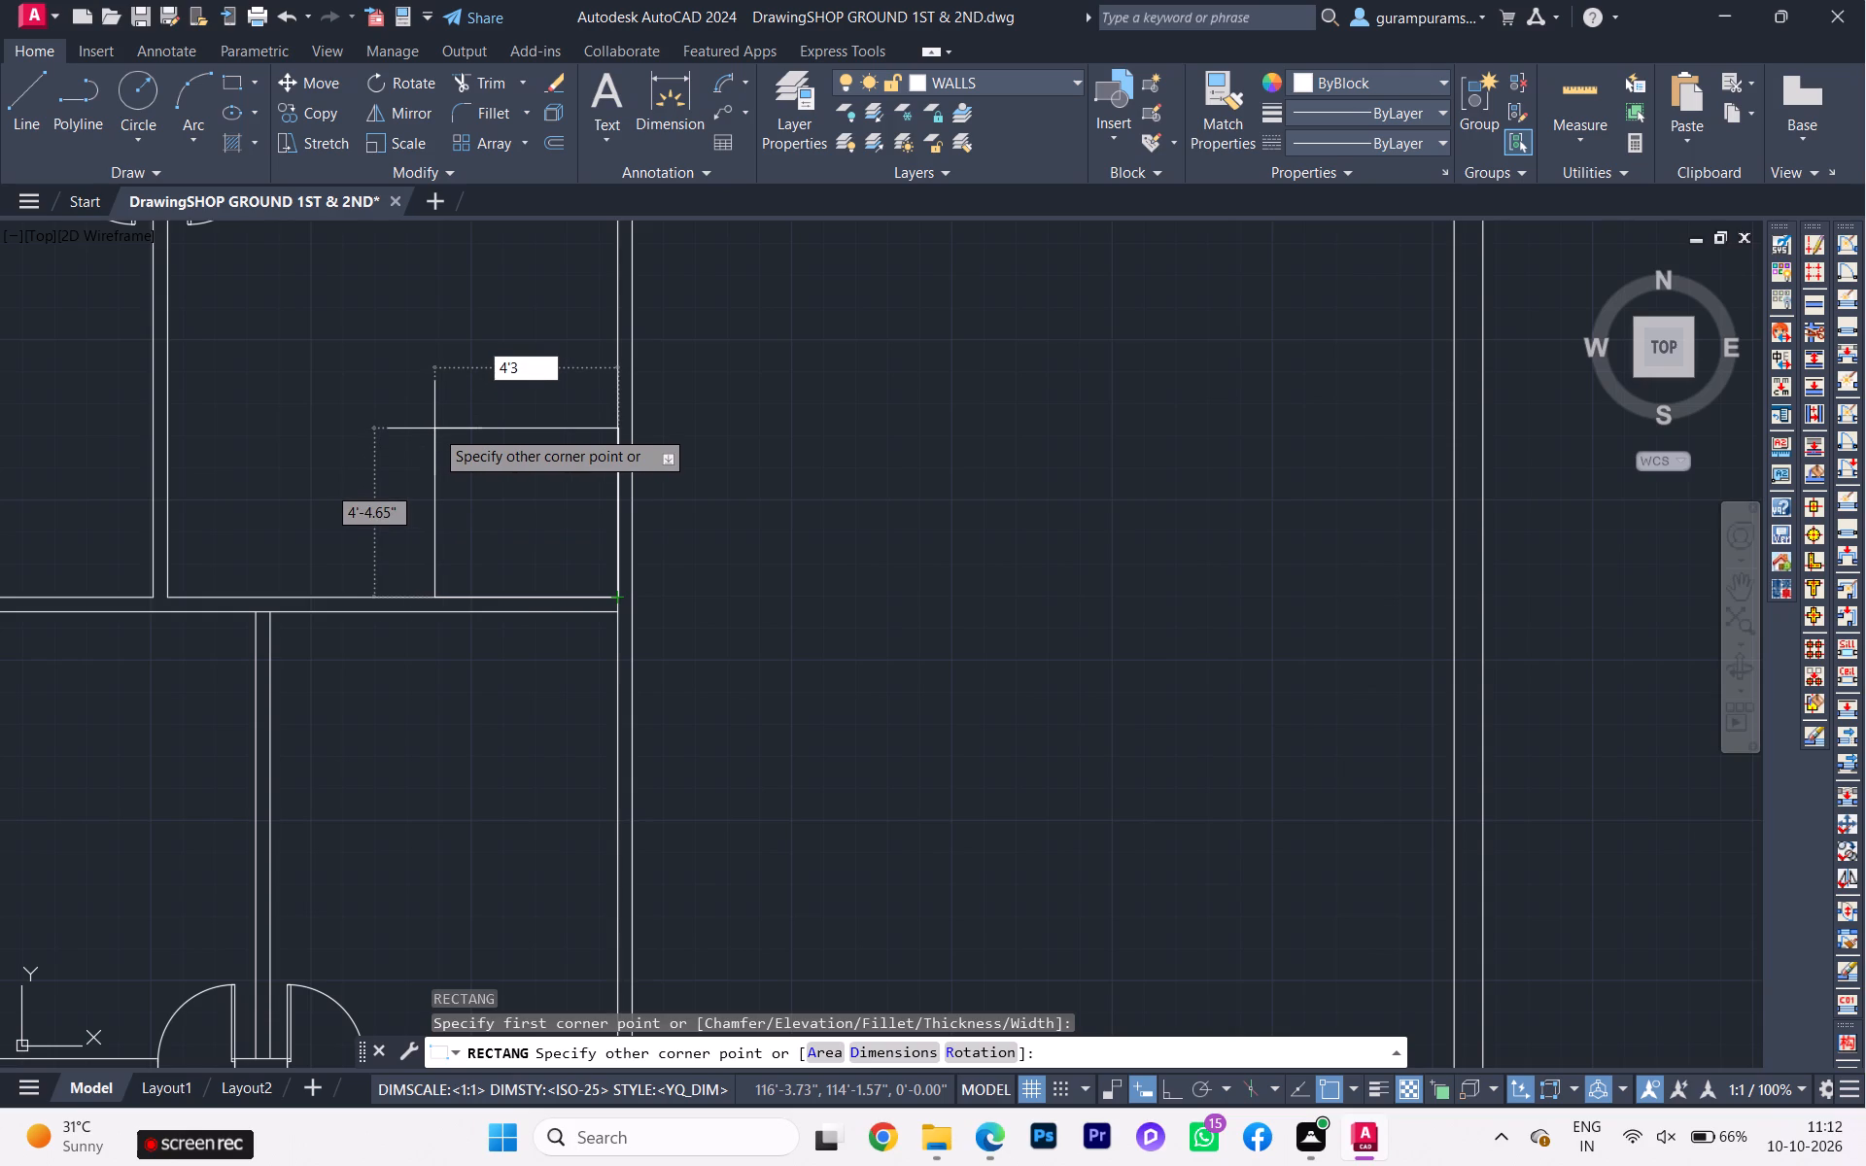
key("Tab")
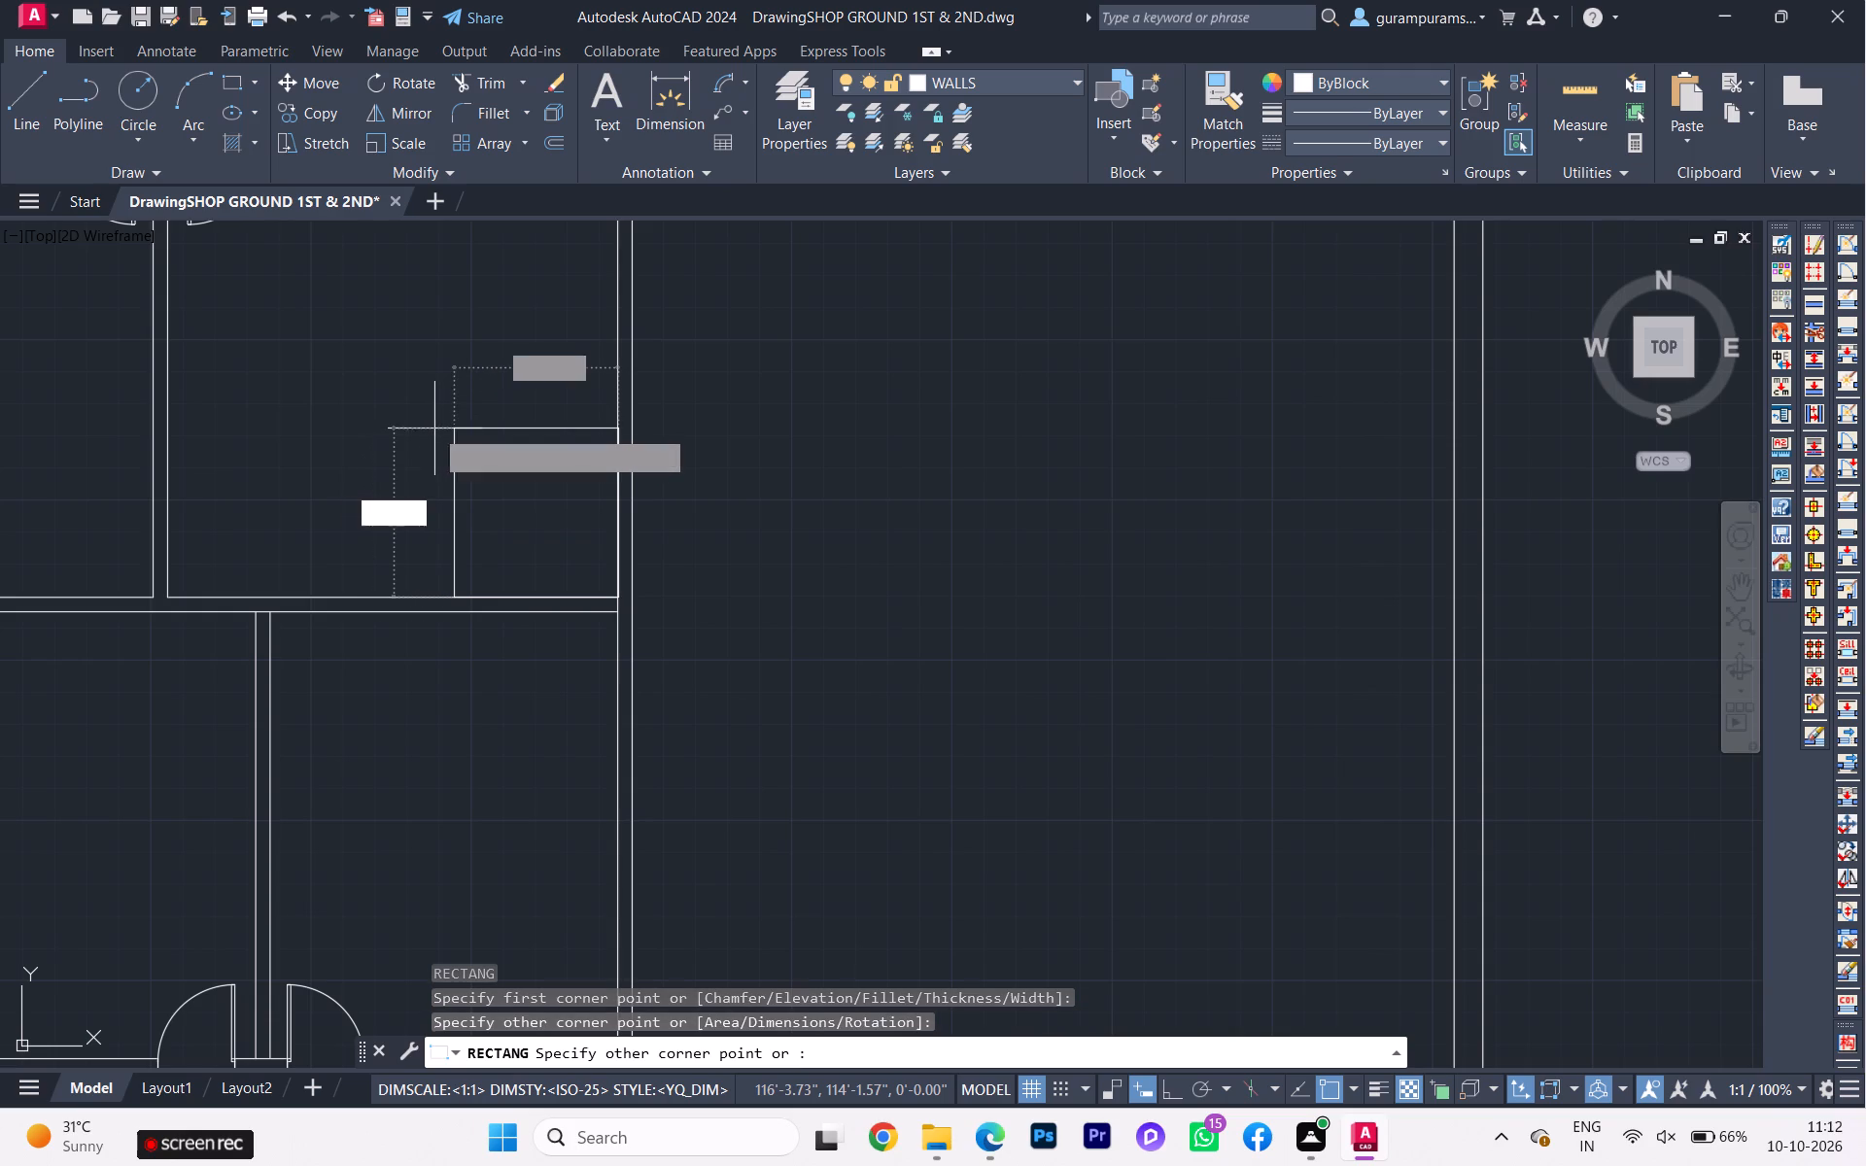
type("5'")
key("Return")
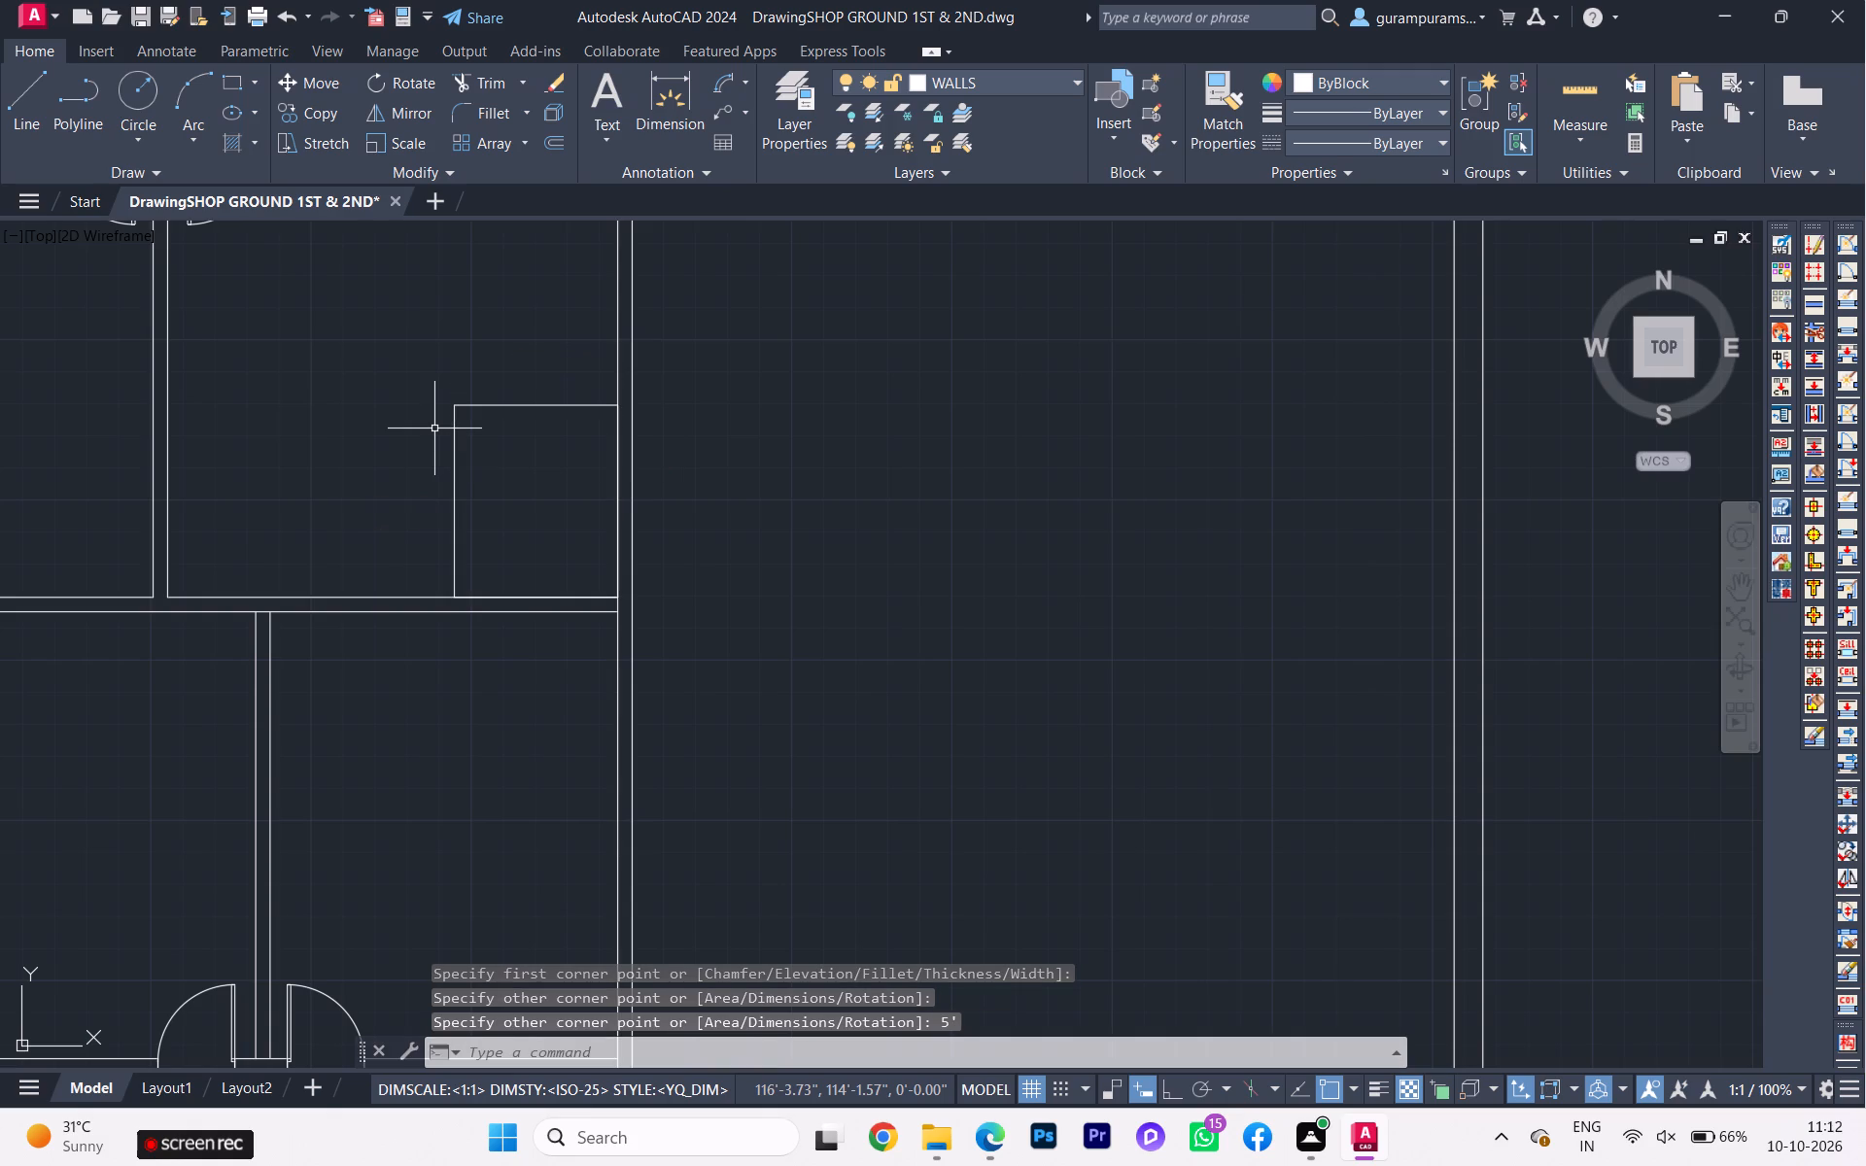
Offset the bath rectangle 4.5 inches outward to form its walls.
scroll(427, 456, "down", 2)
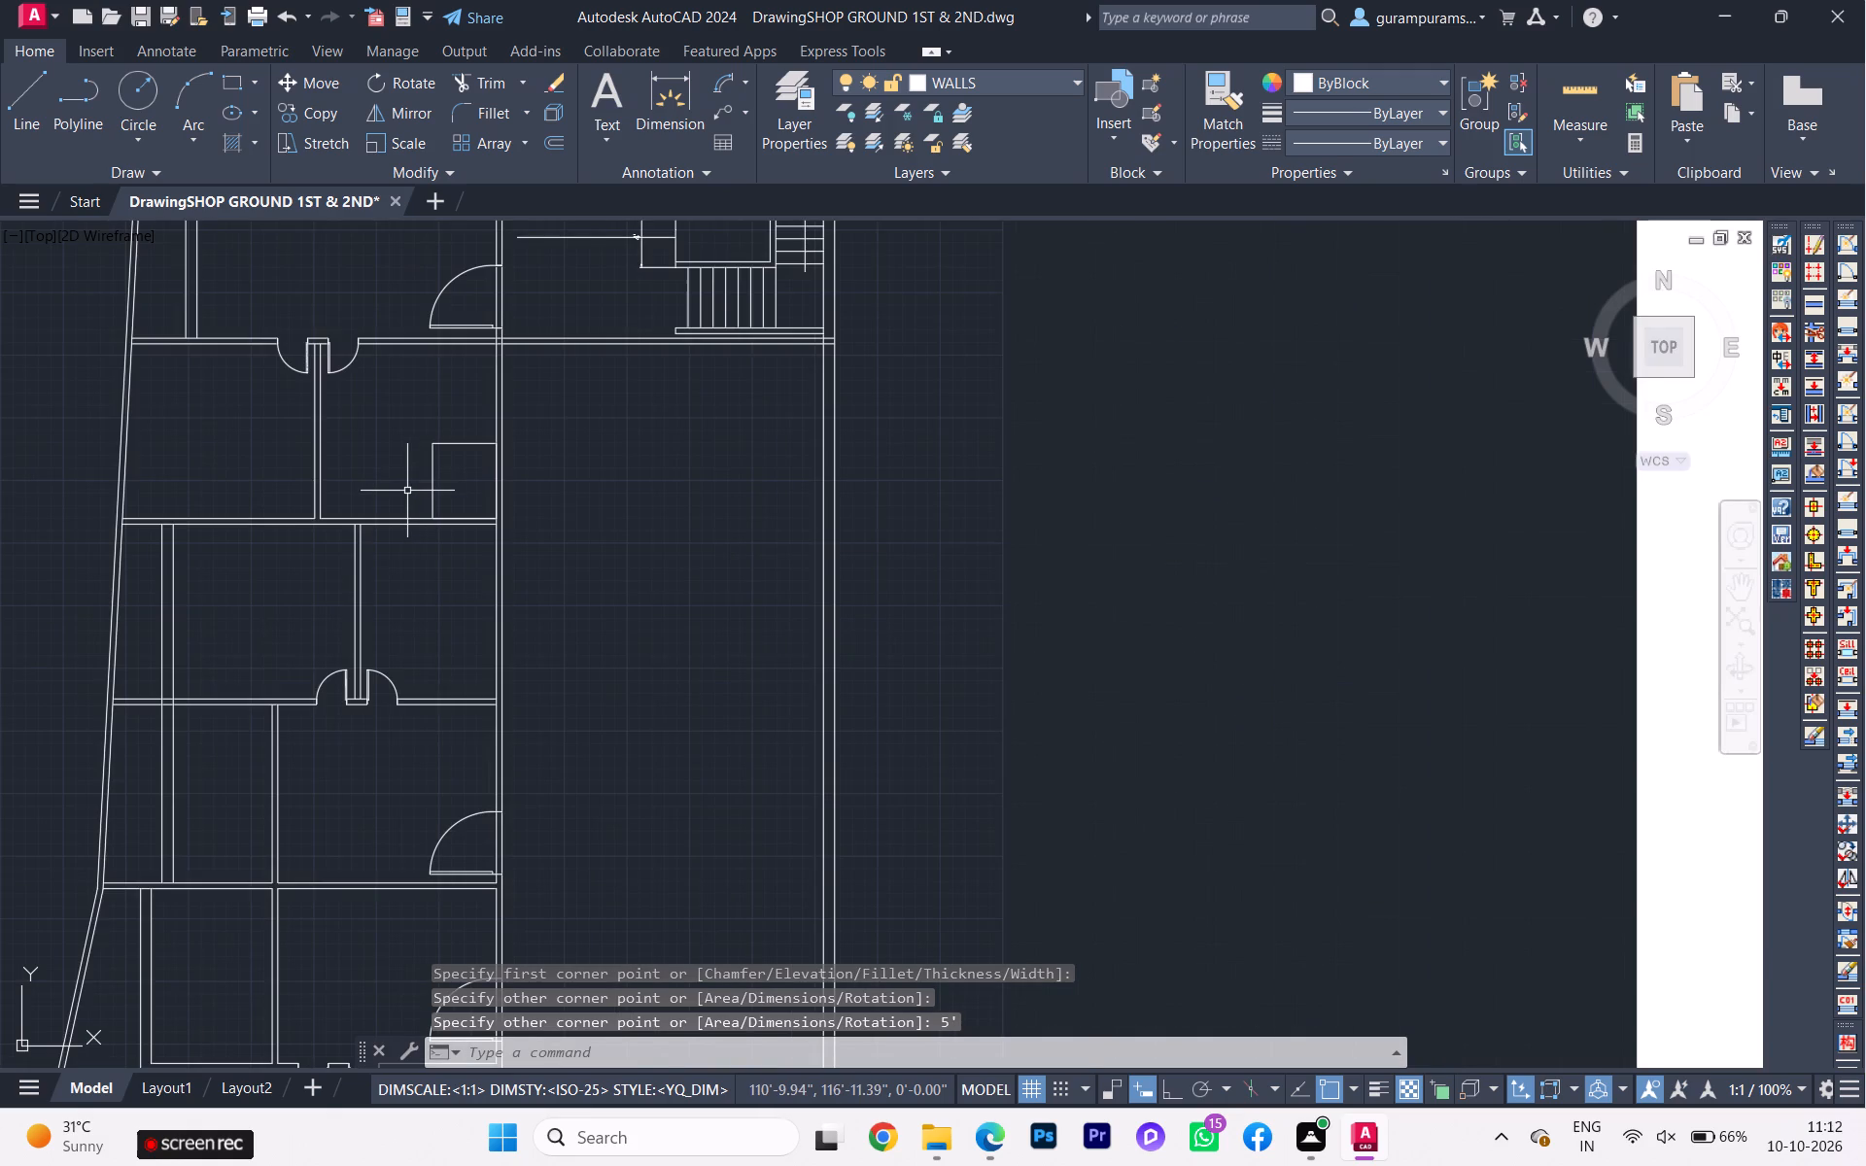
scroll(407, 491, "down", 1)
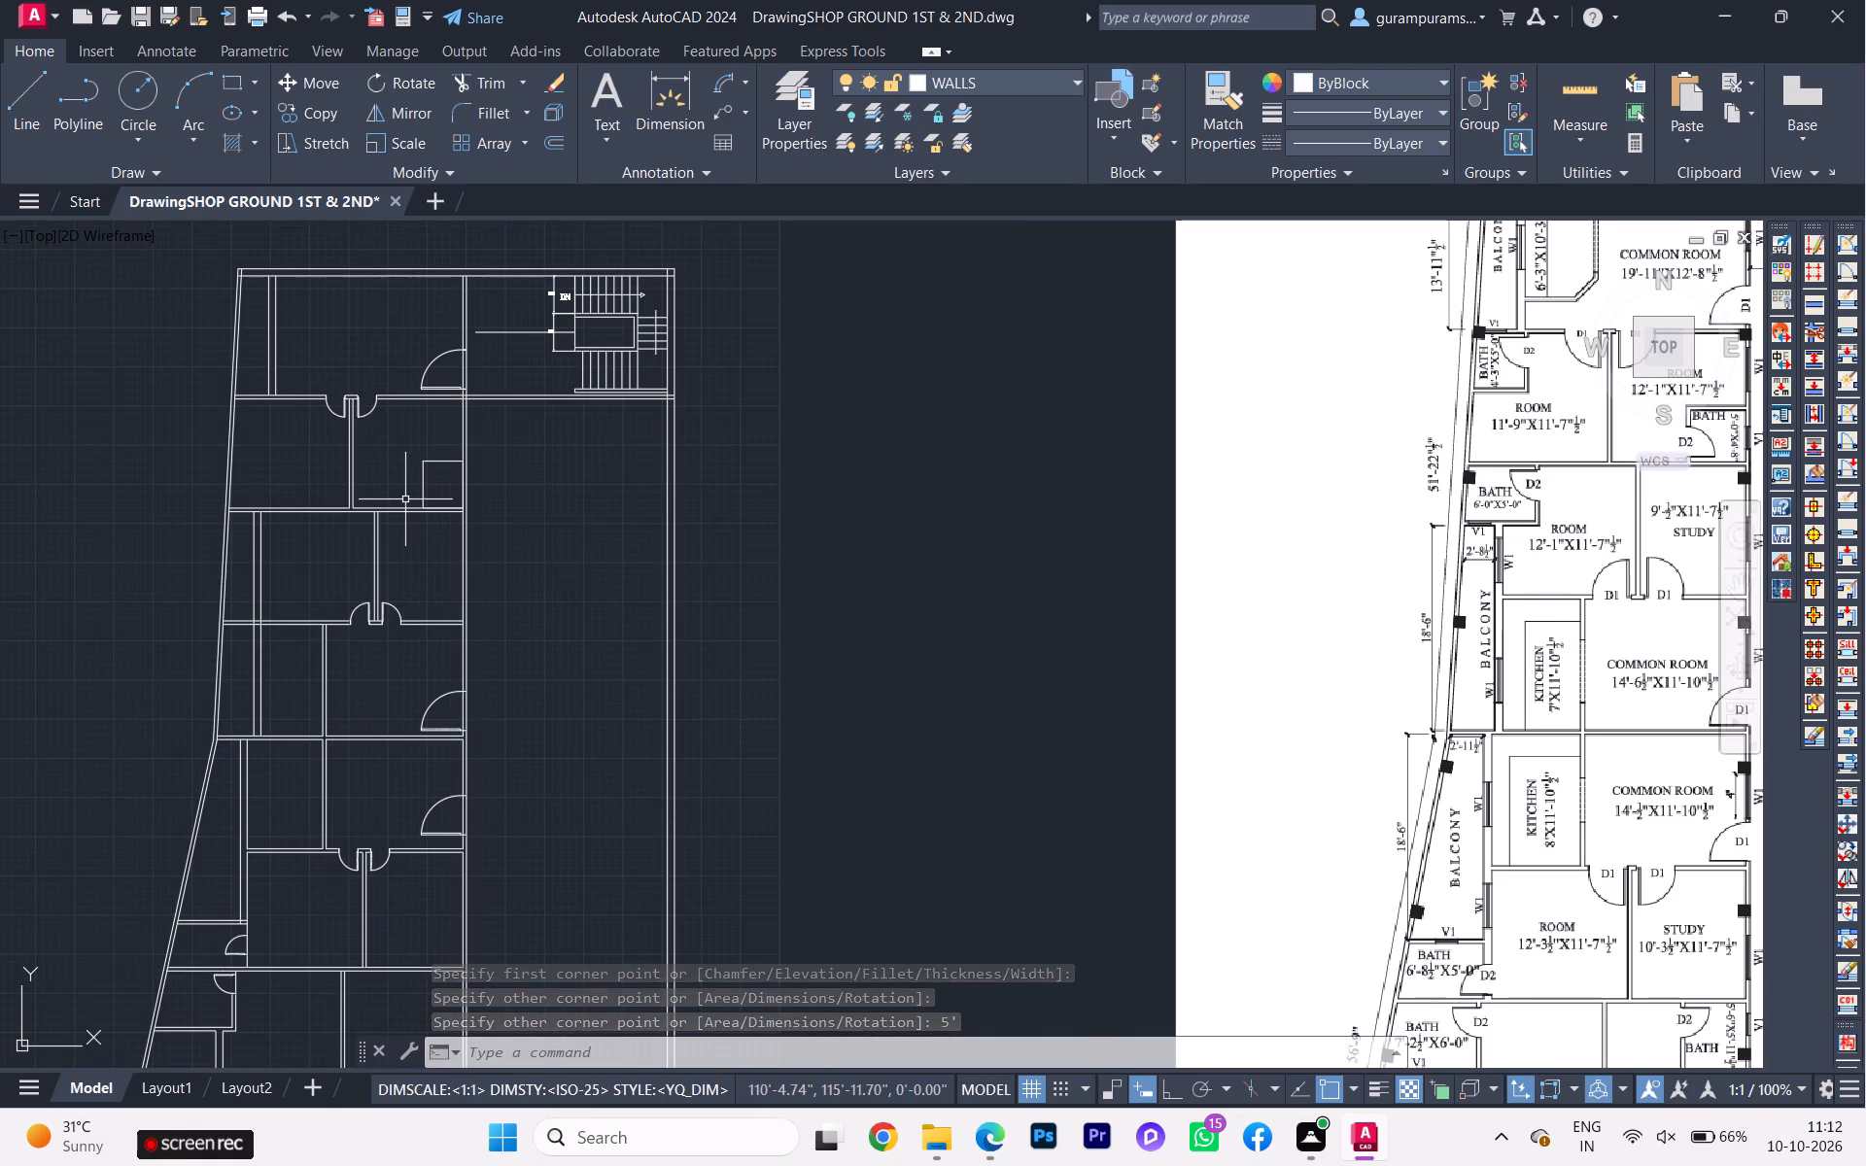
scroll(404, 499, "down", 1)
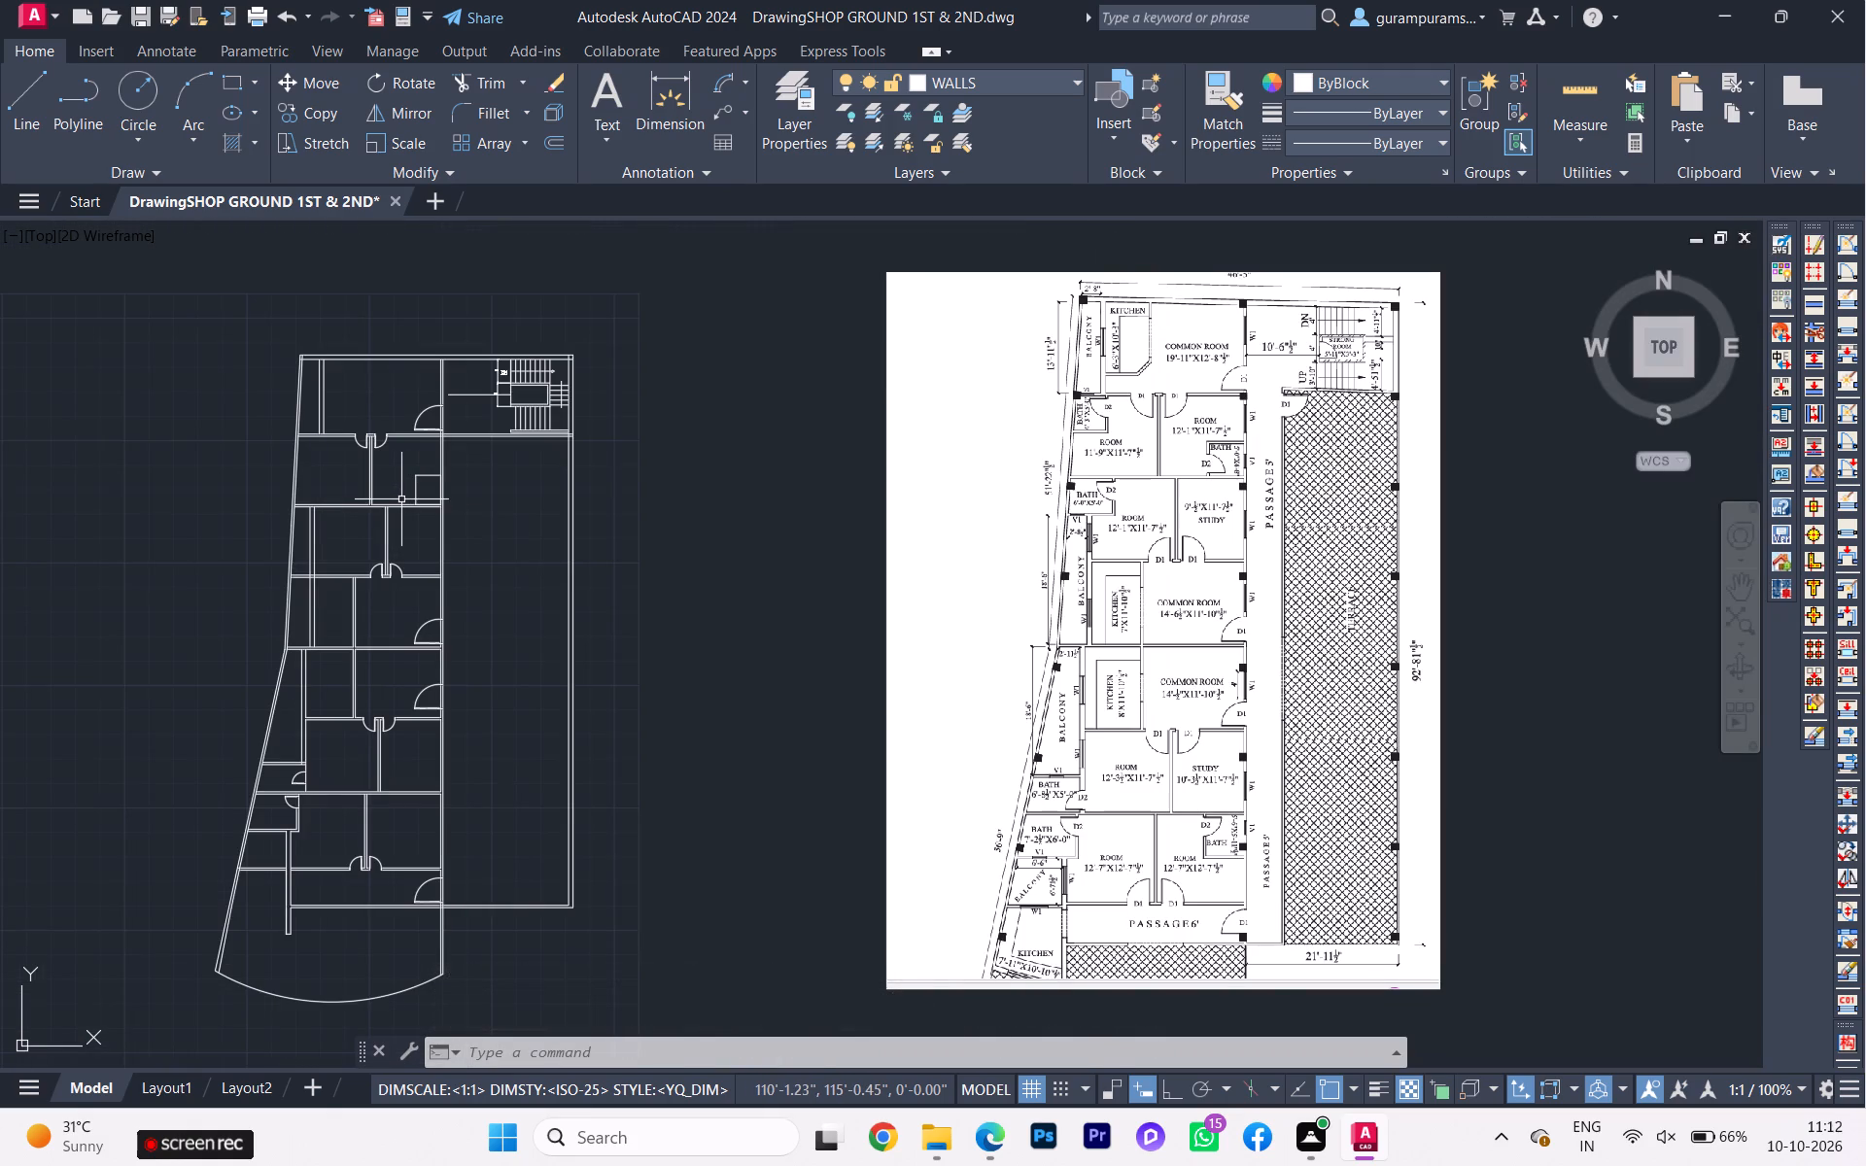
scroll(416, 483, "up", 1)
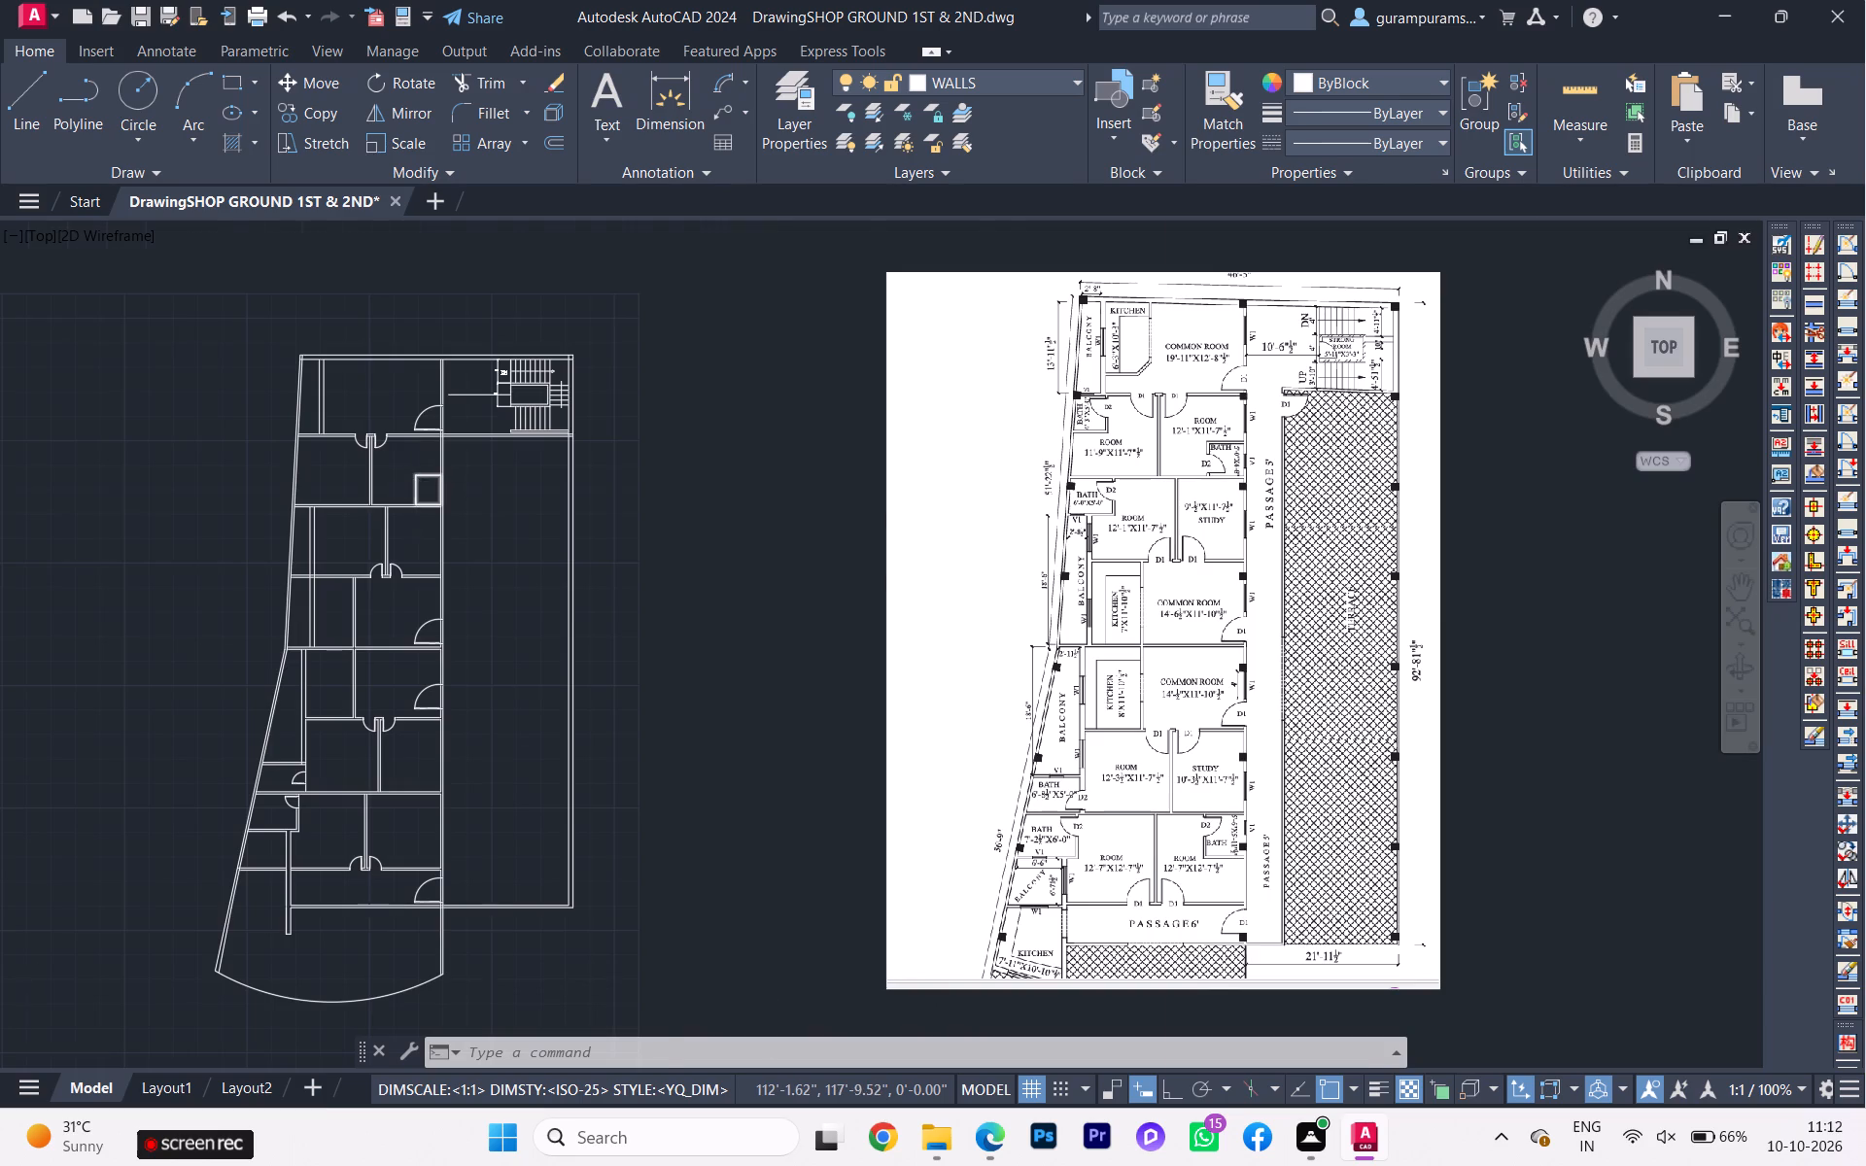
scroll(416, 483, "up", 3)
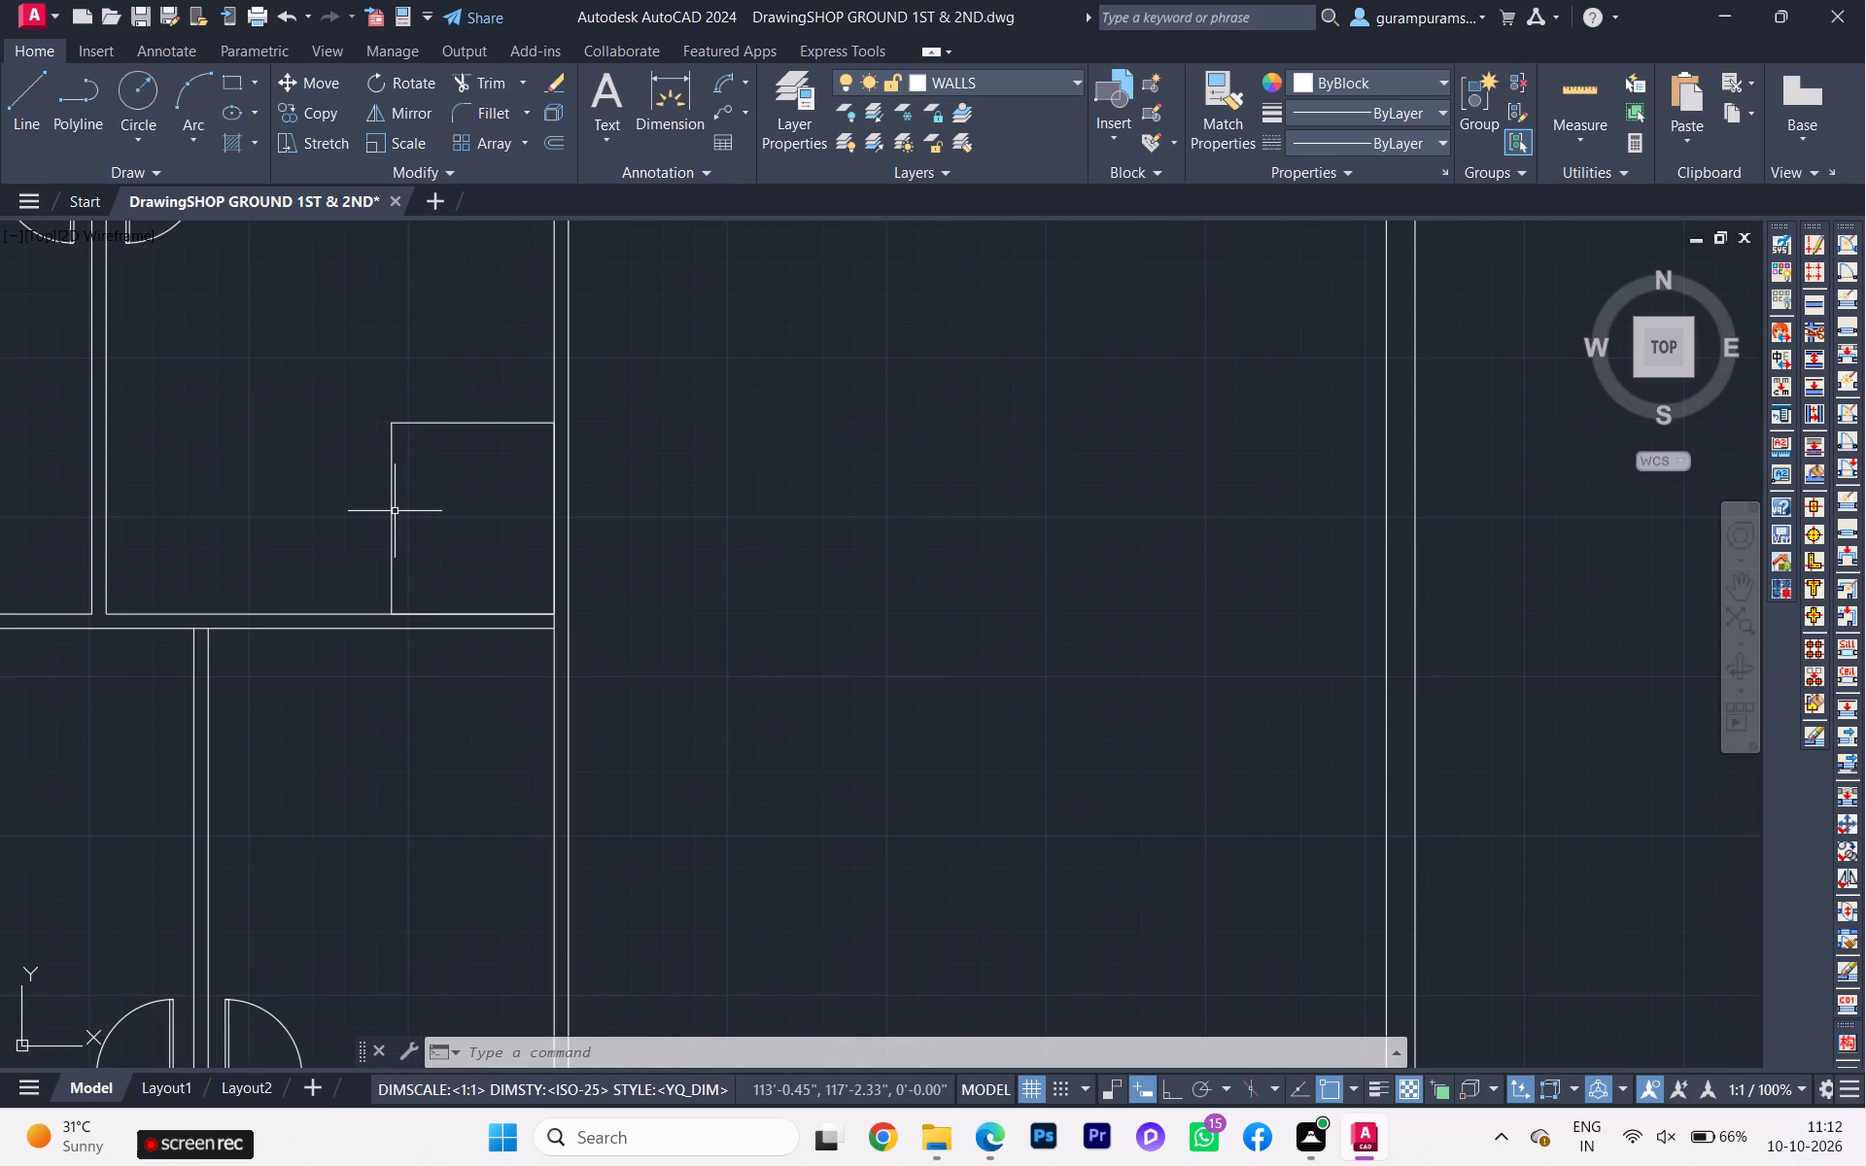
left_click(412, 524)
left_click(355, 490)
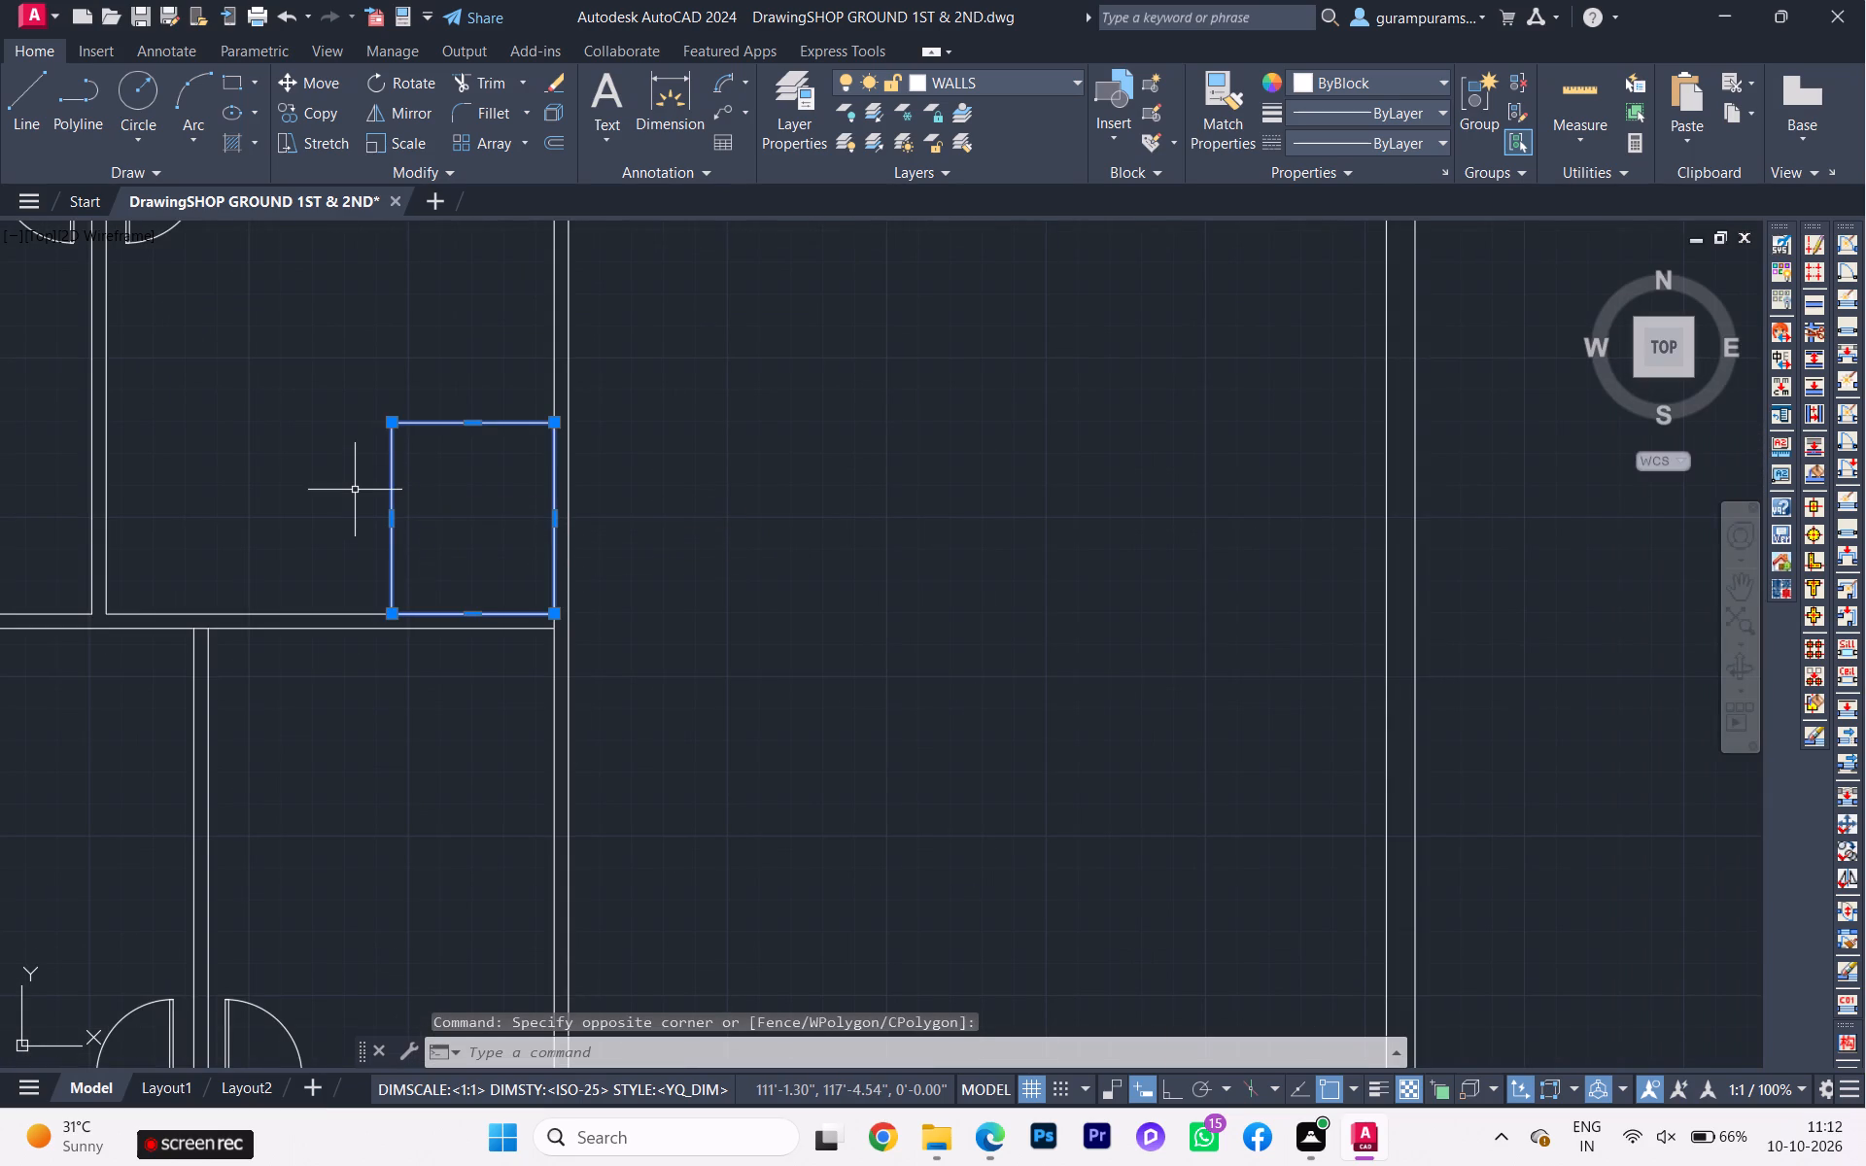
key("o")
key("Return")
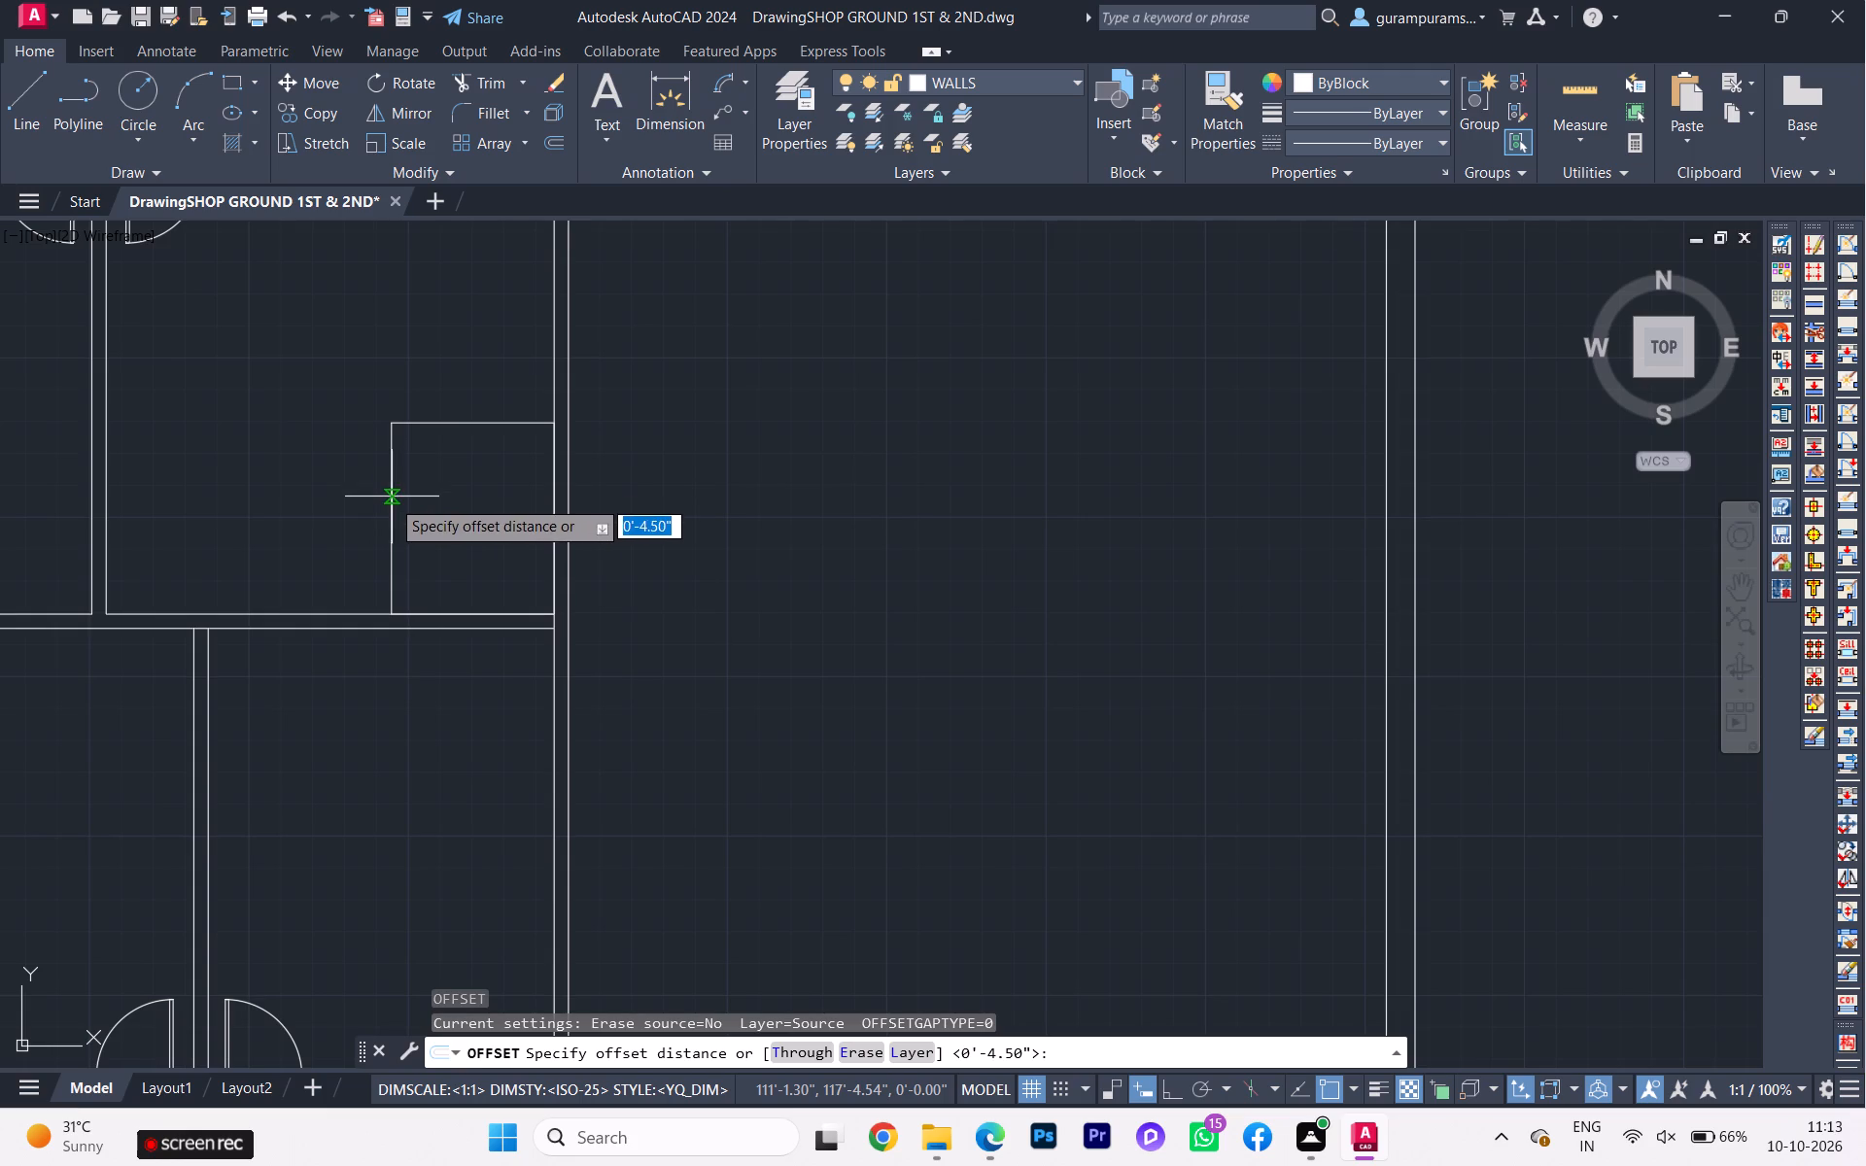
left_click(391, 498)
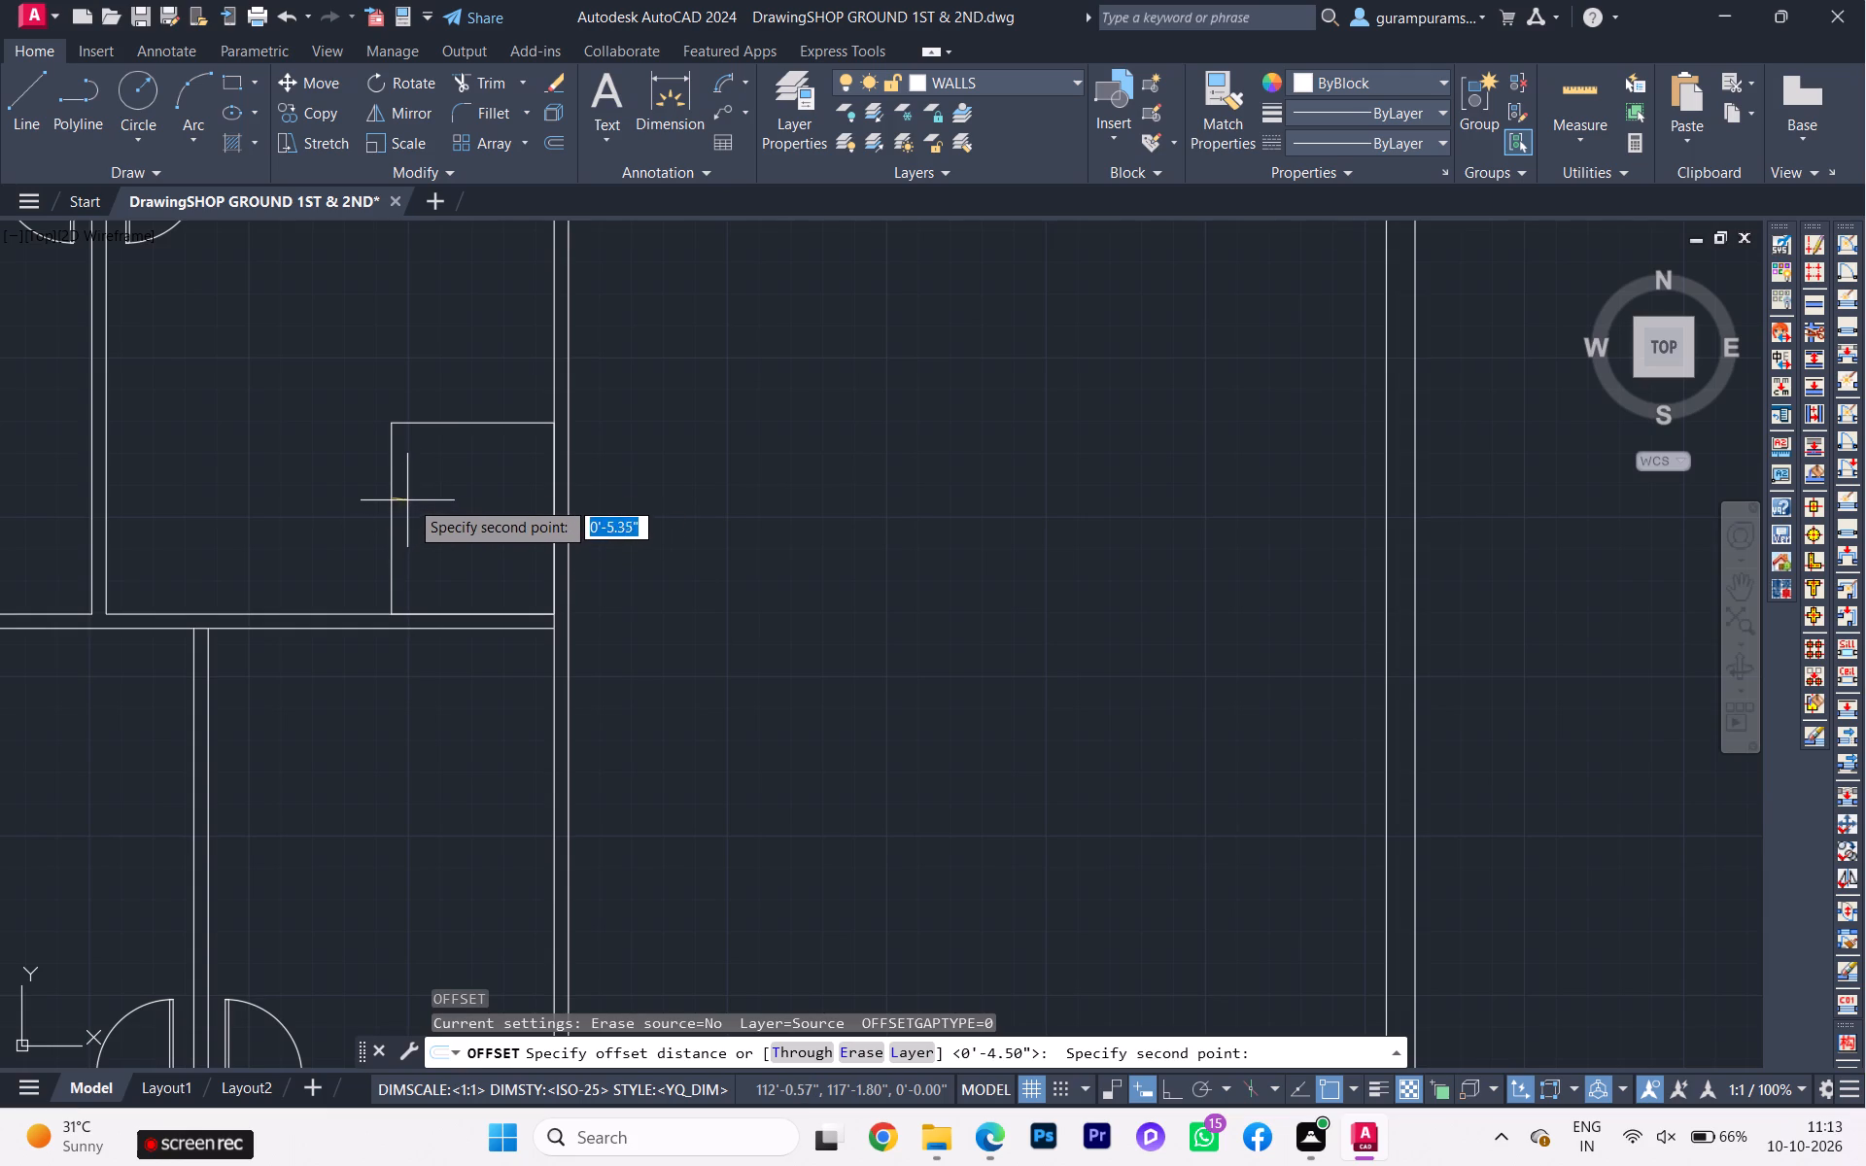
scroll(422, 496, "up", 1)
key("F8")
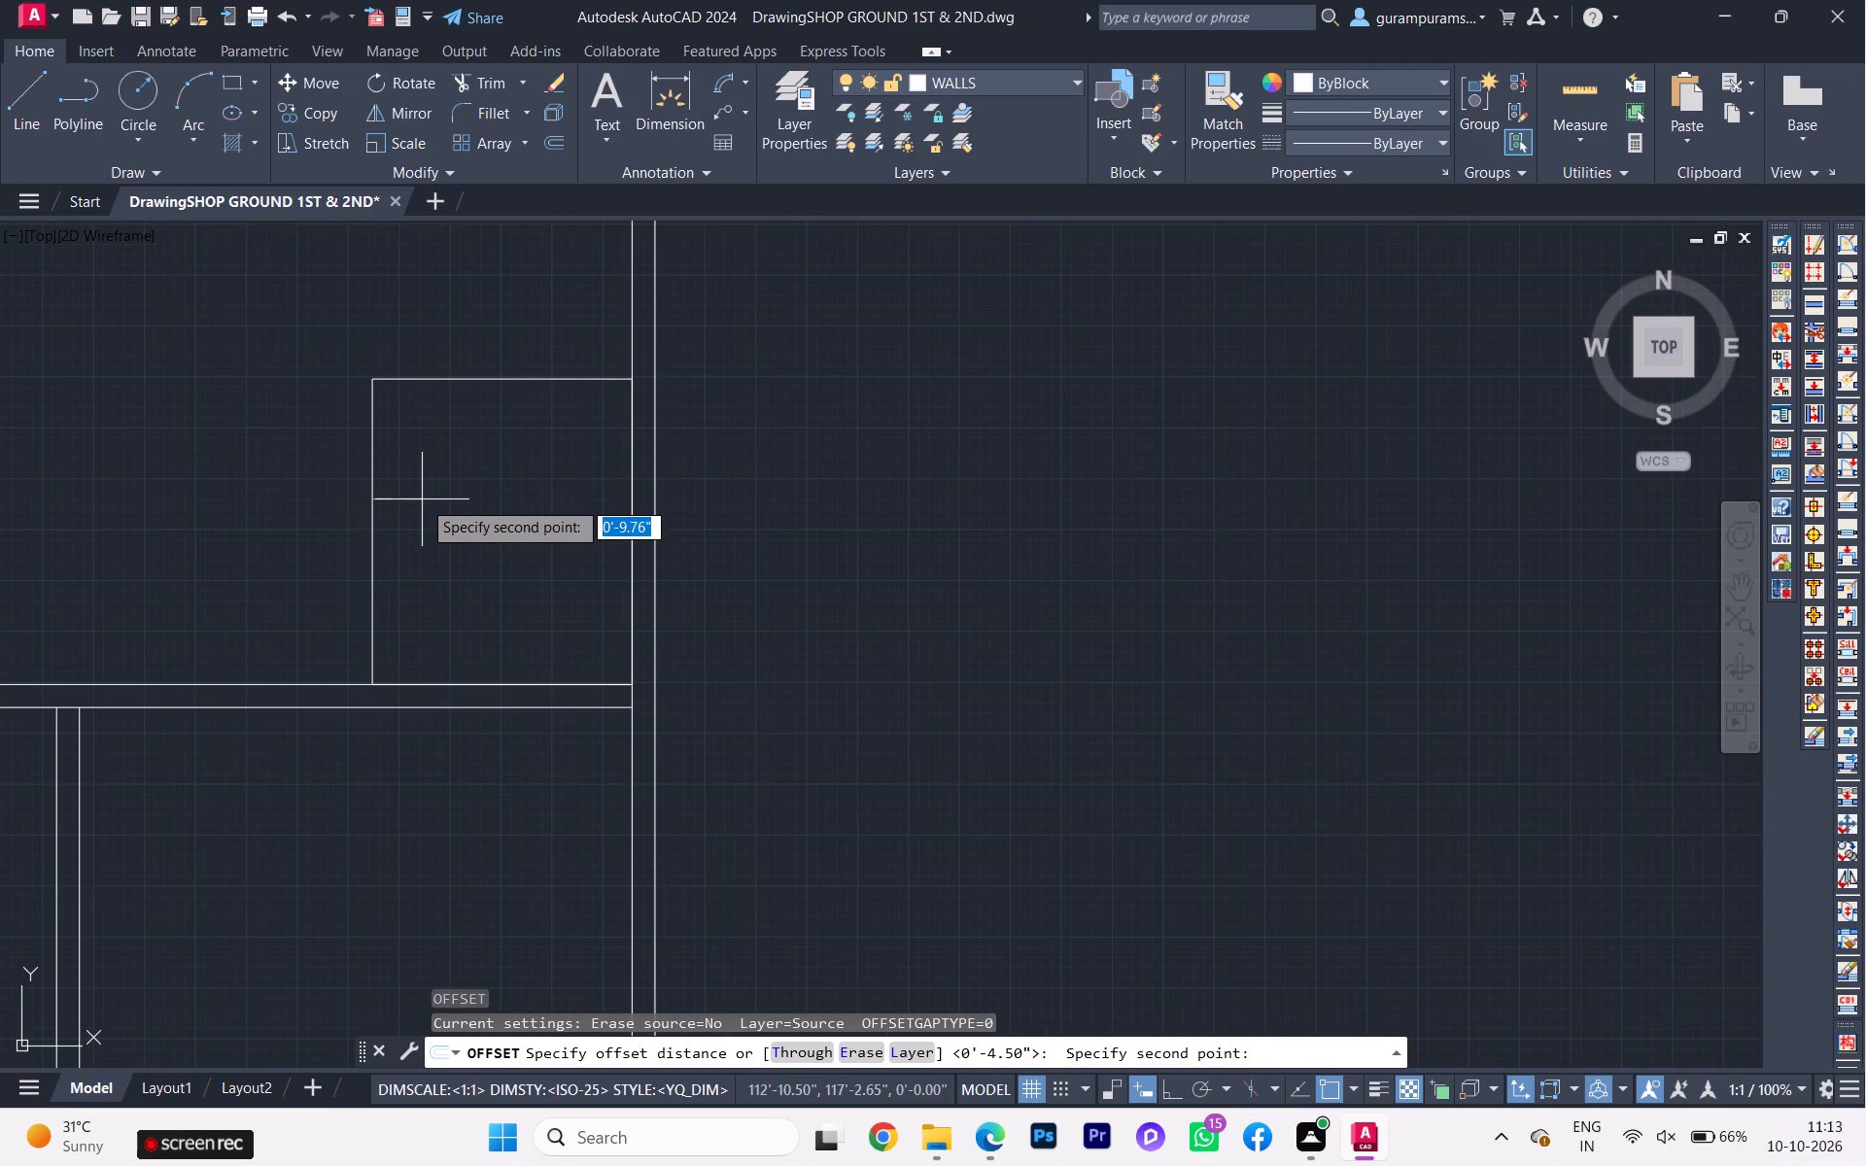
type("4.5")
key("Return")
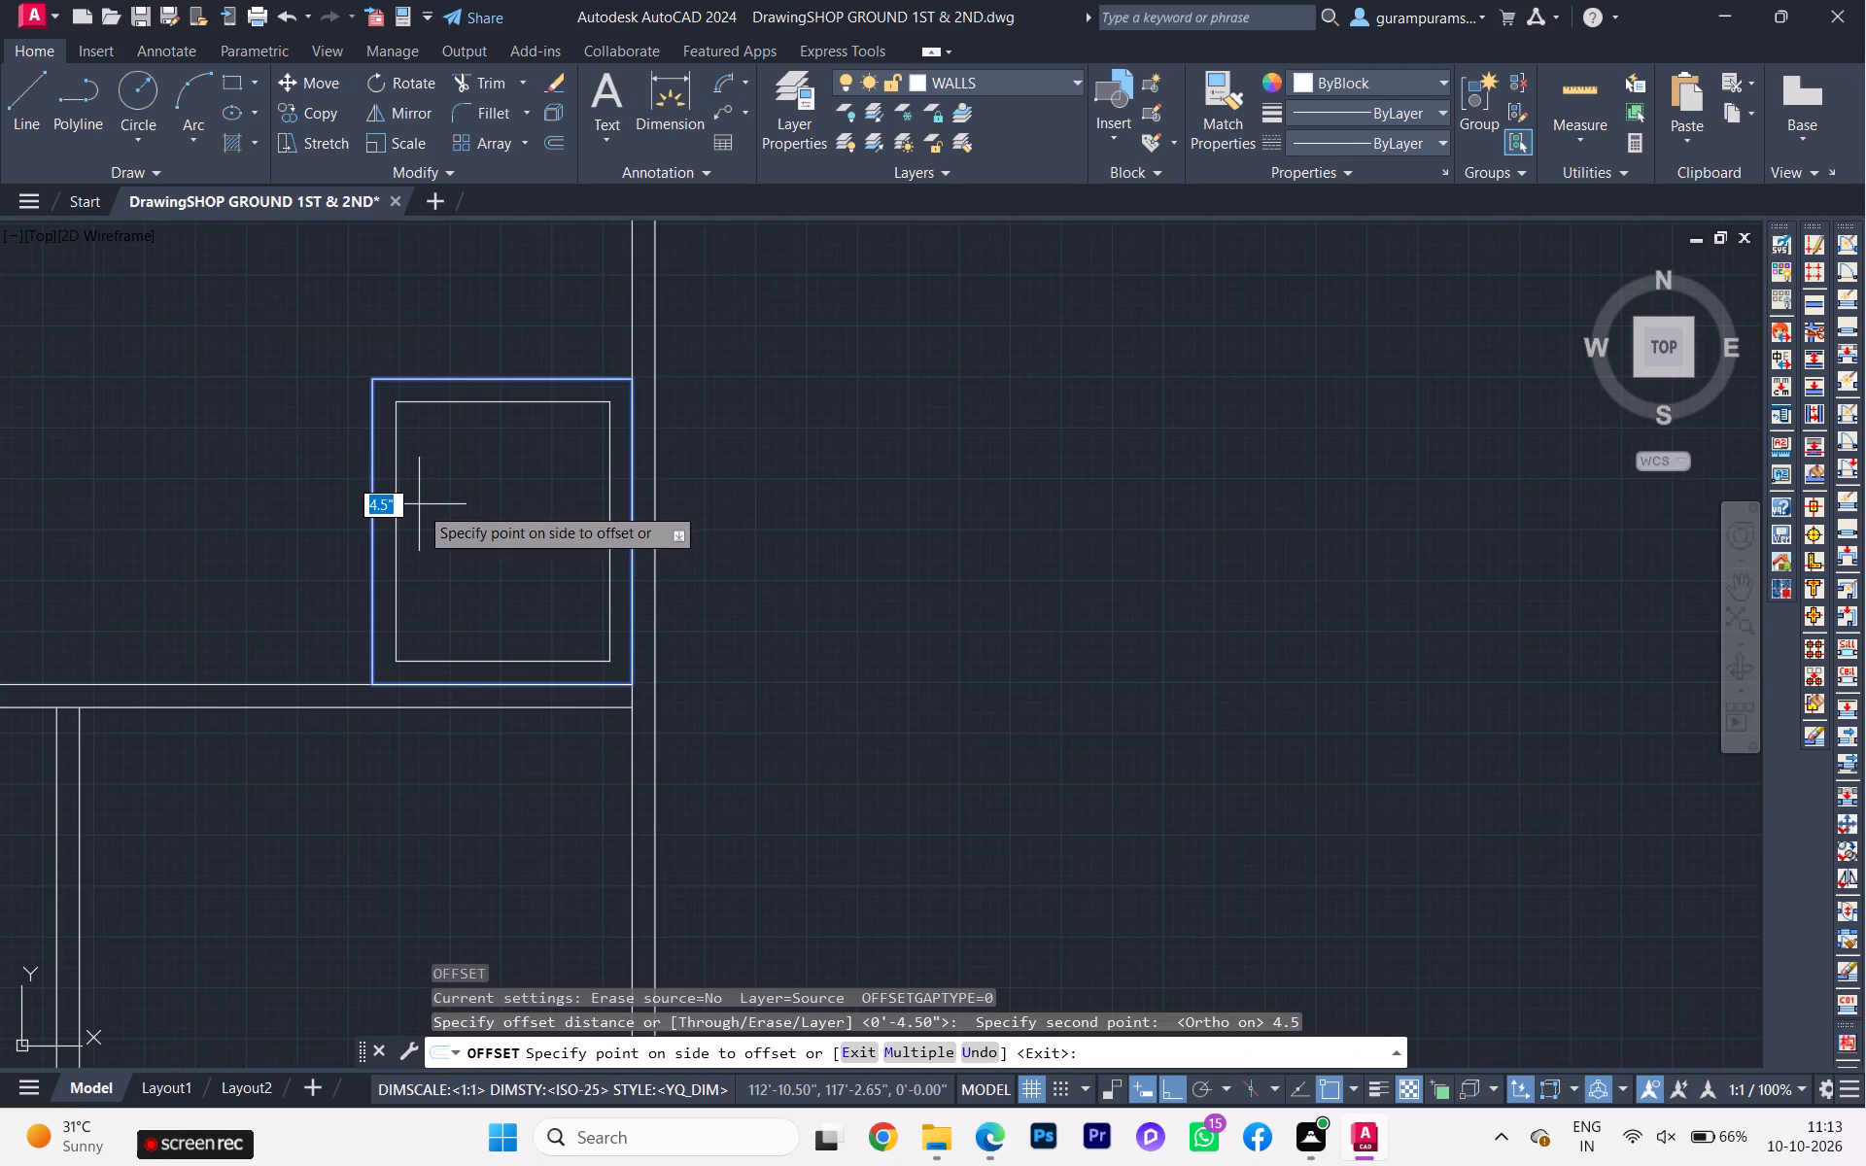
left_click(349, 522)
scroll(388, 504, "down", 3)
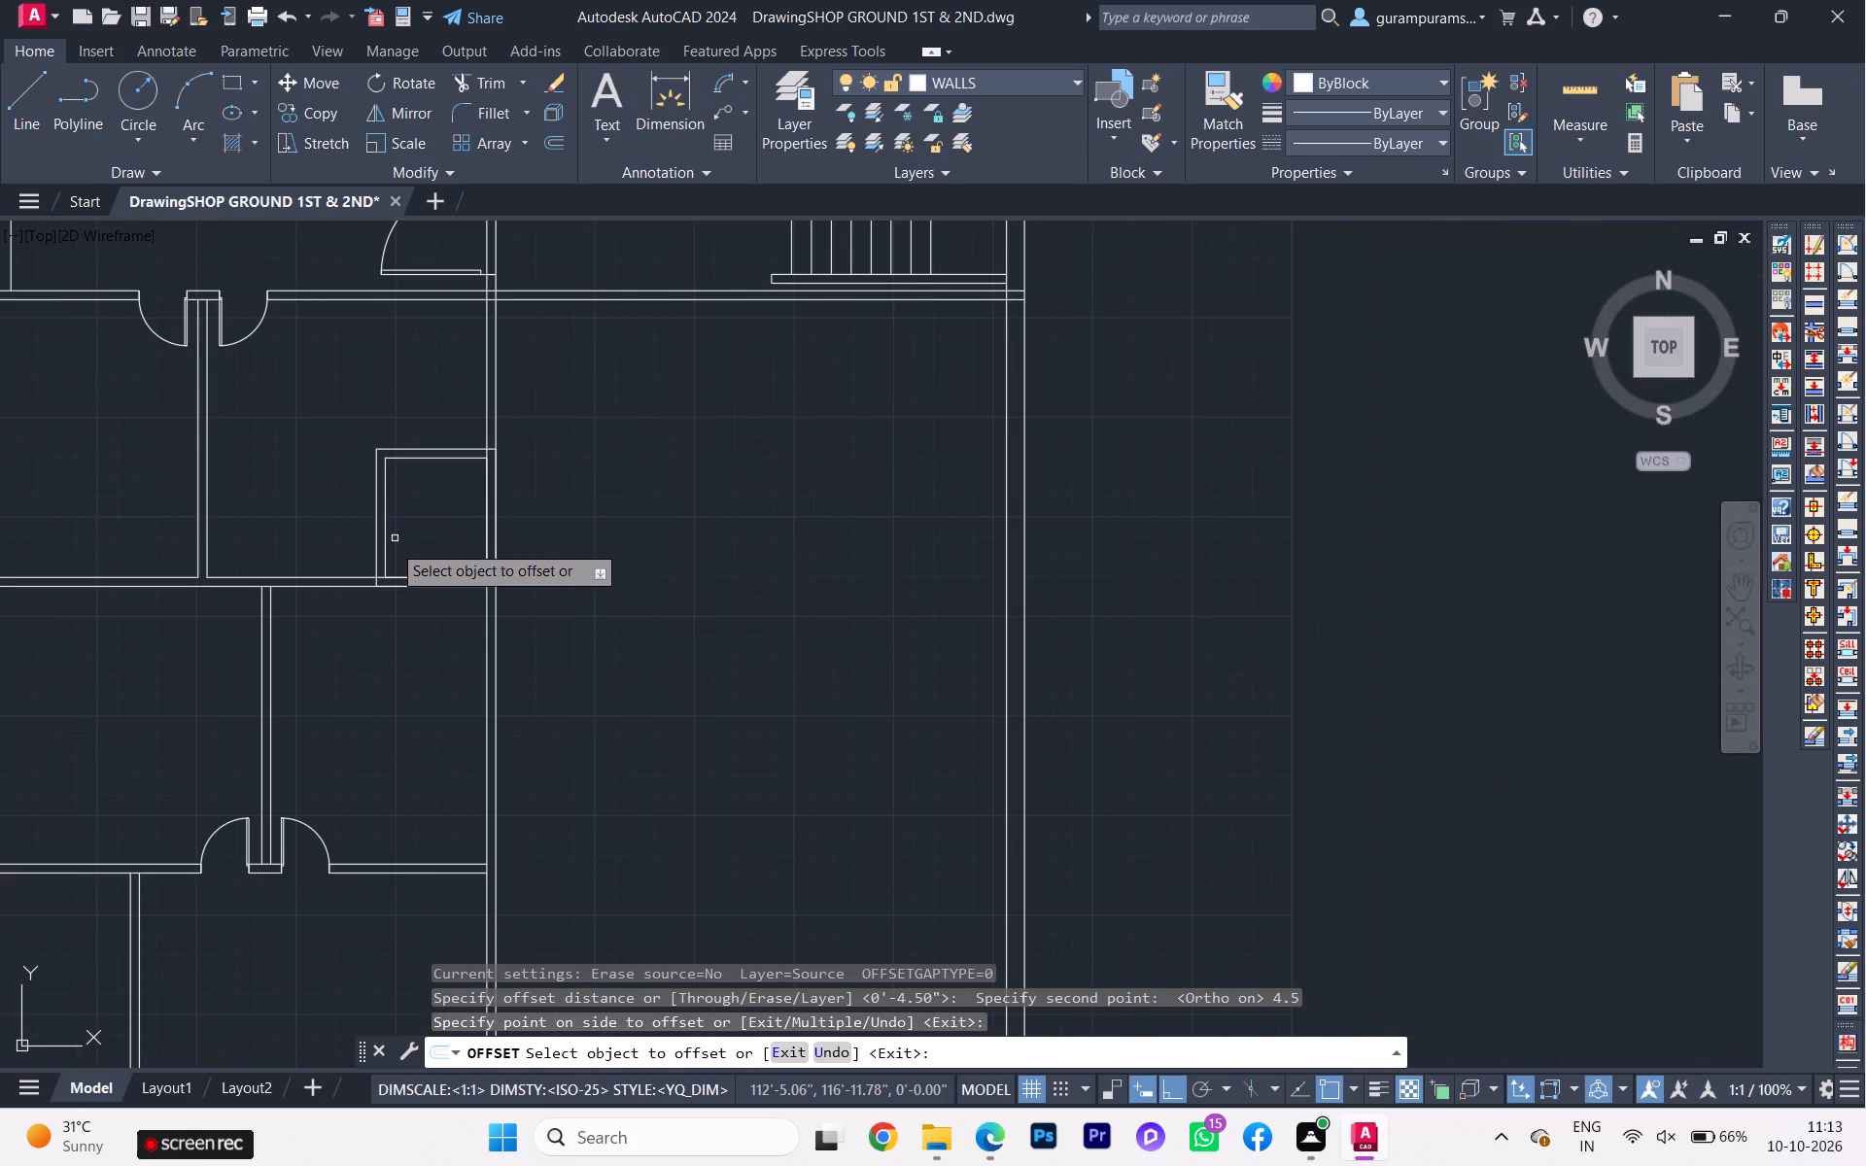
key("Escape")
Delete the pair of doors at the lower end of the partition between the 12'-1" room and the upper study.
scroll(383, 549, "up", 2)
scroll(381, 551, "down", 3)
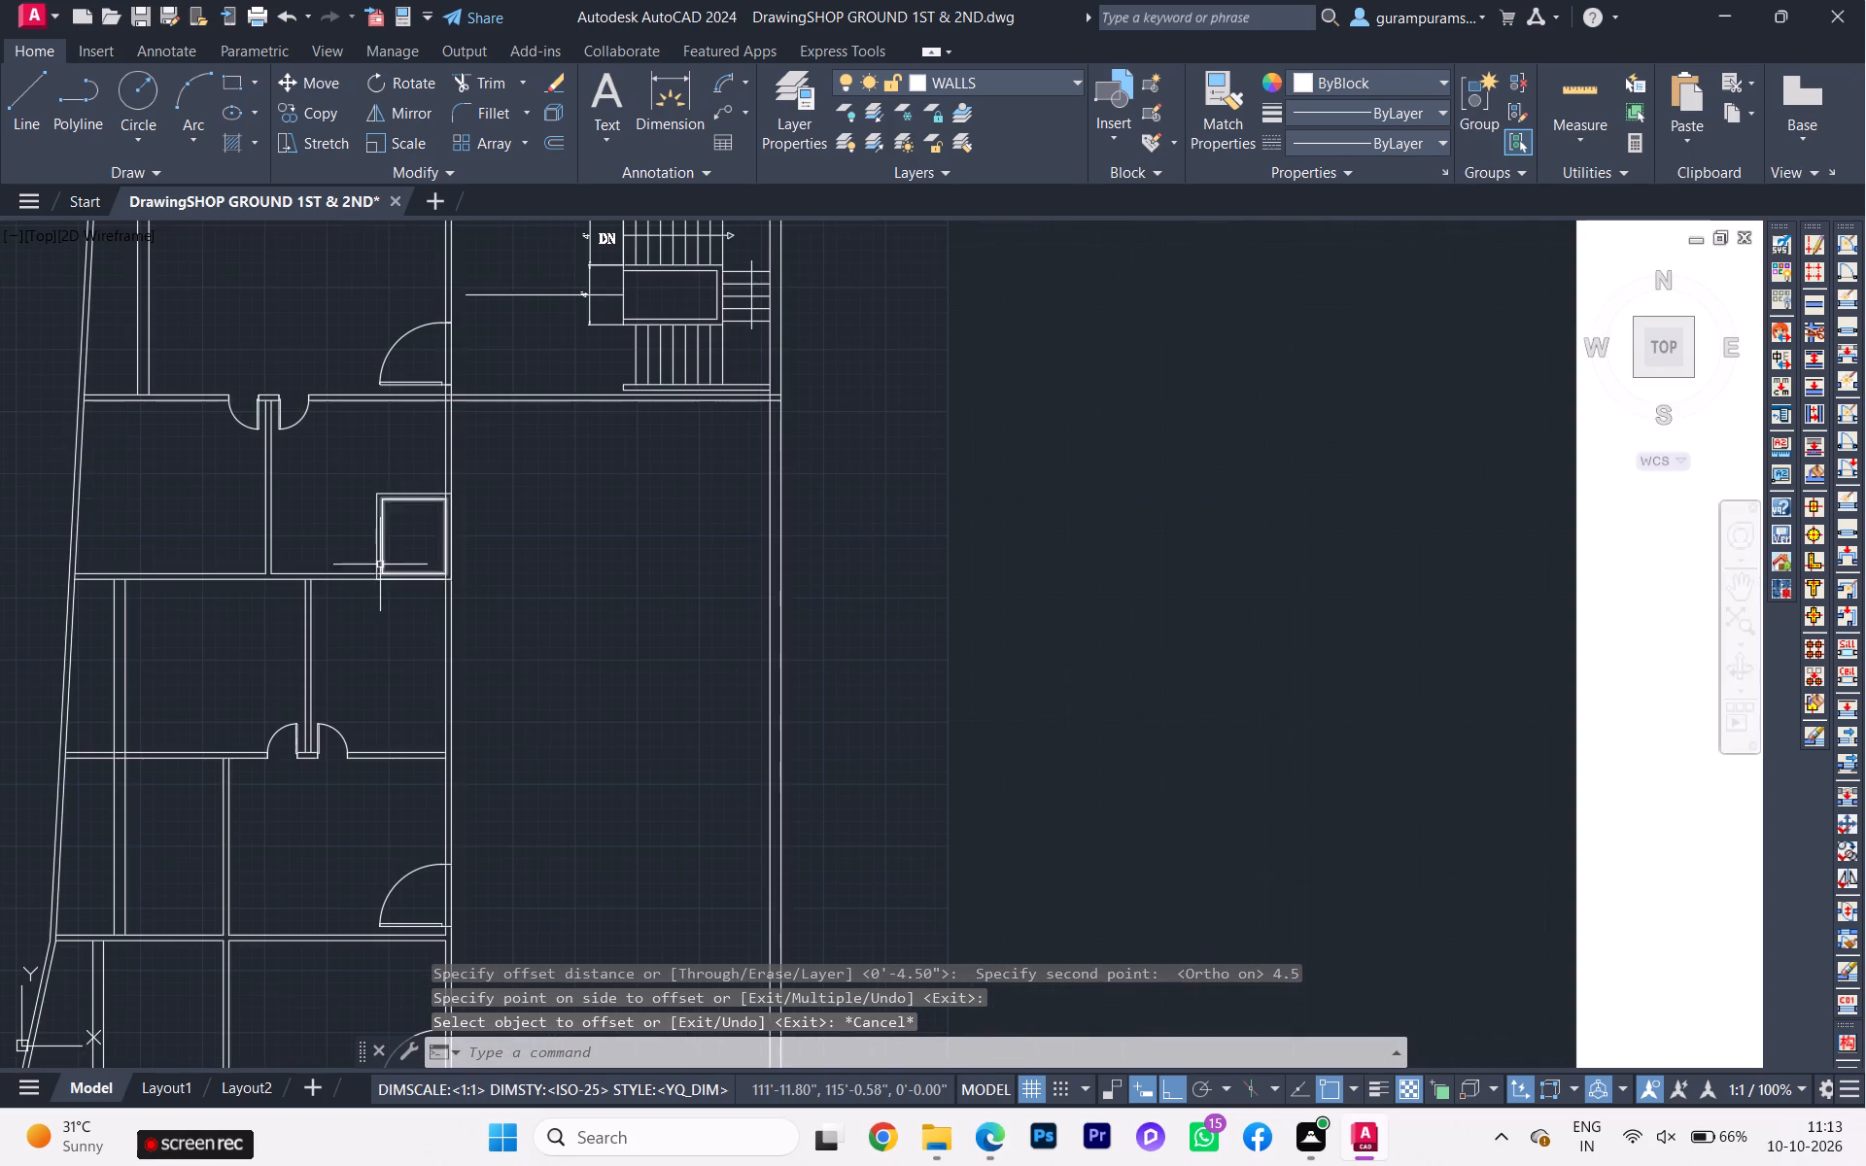
scroll(328, 719, "up", 1)
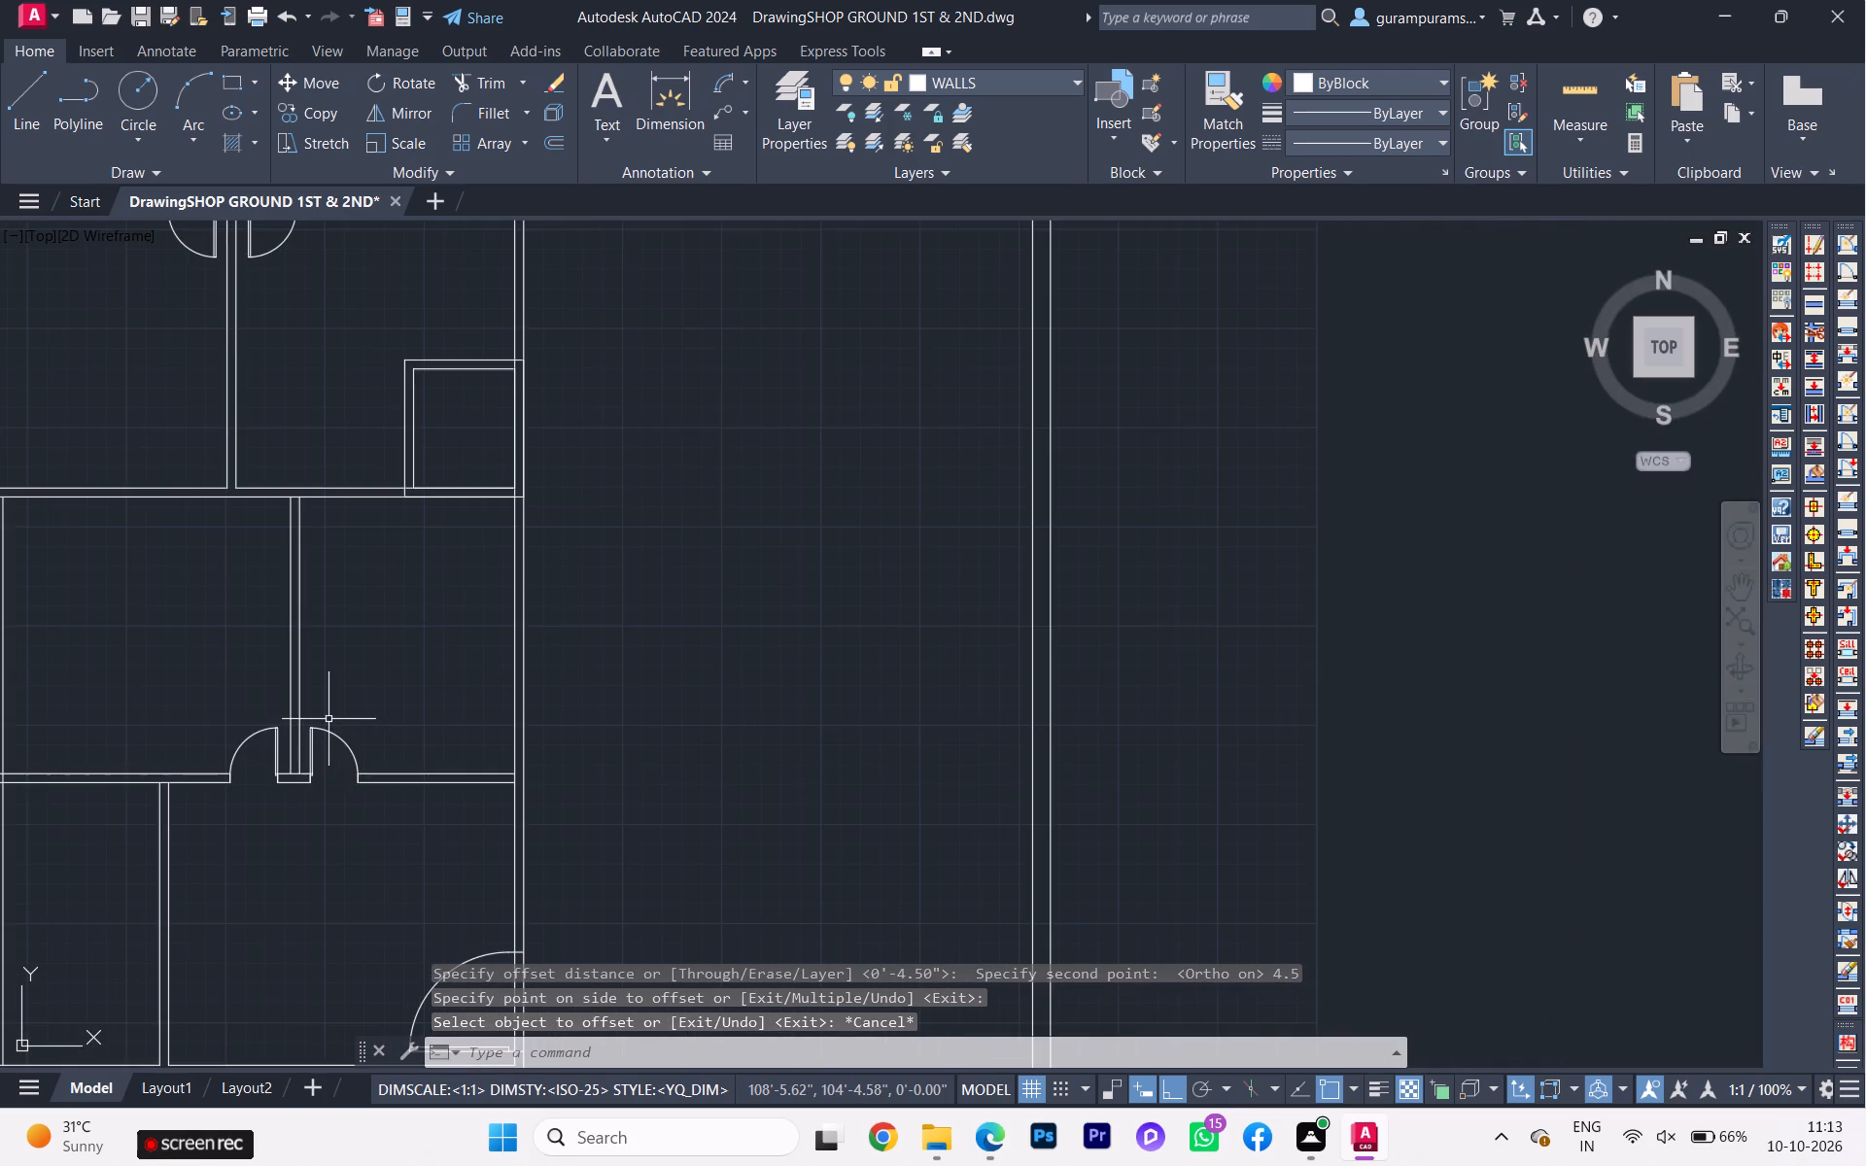
scroll(328, 719, "down", 2)
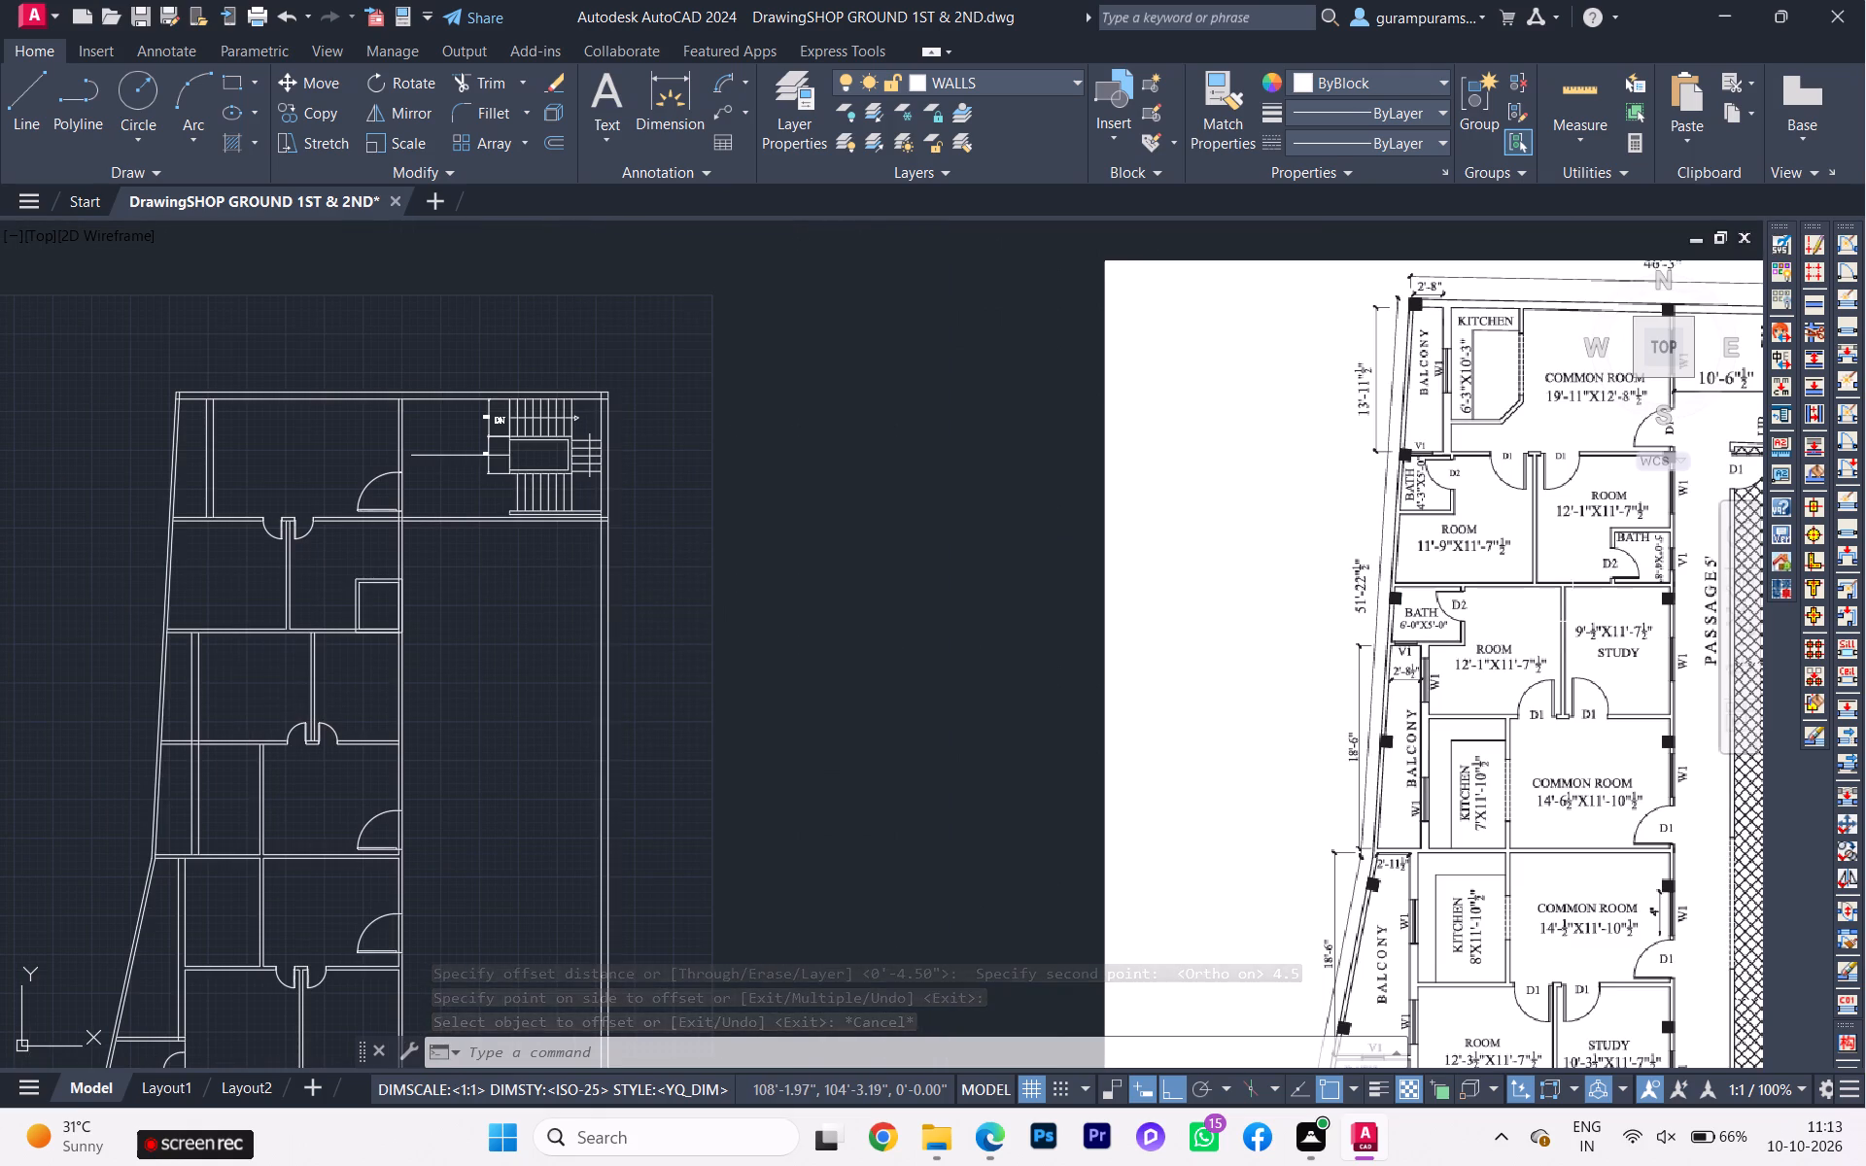
scroll(325, 750, "up", 2)
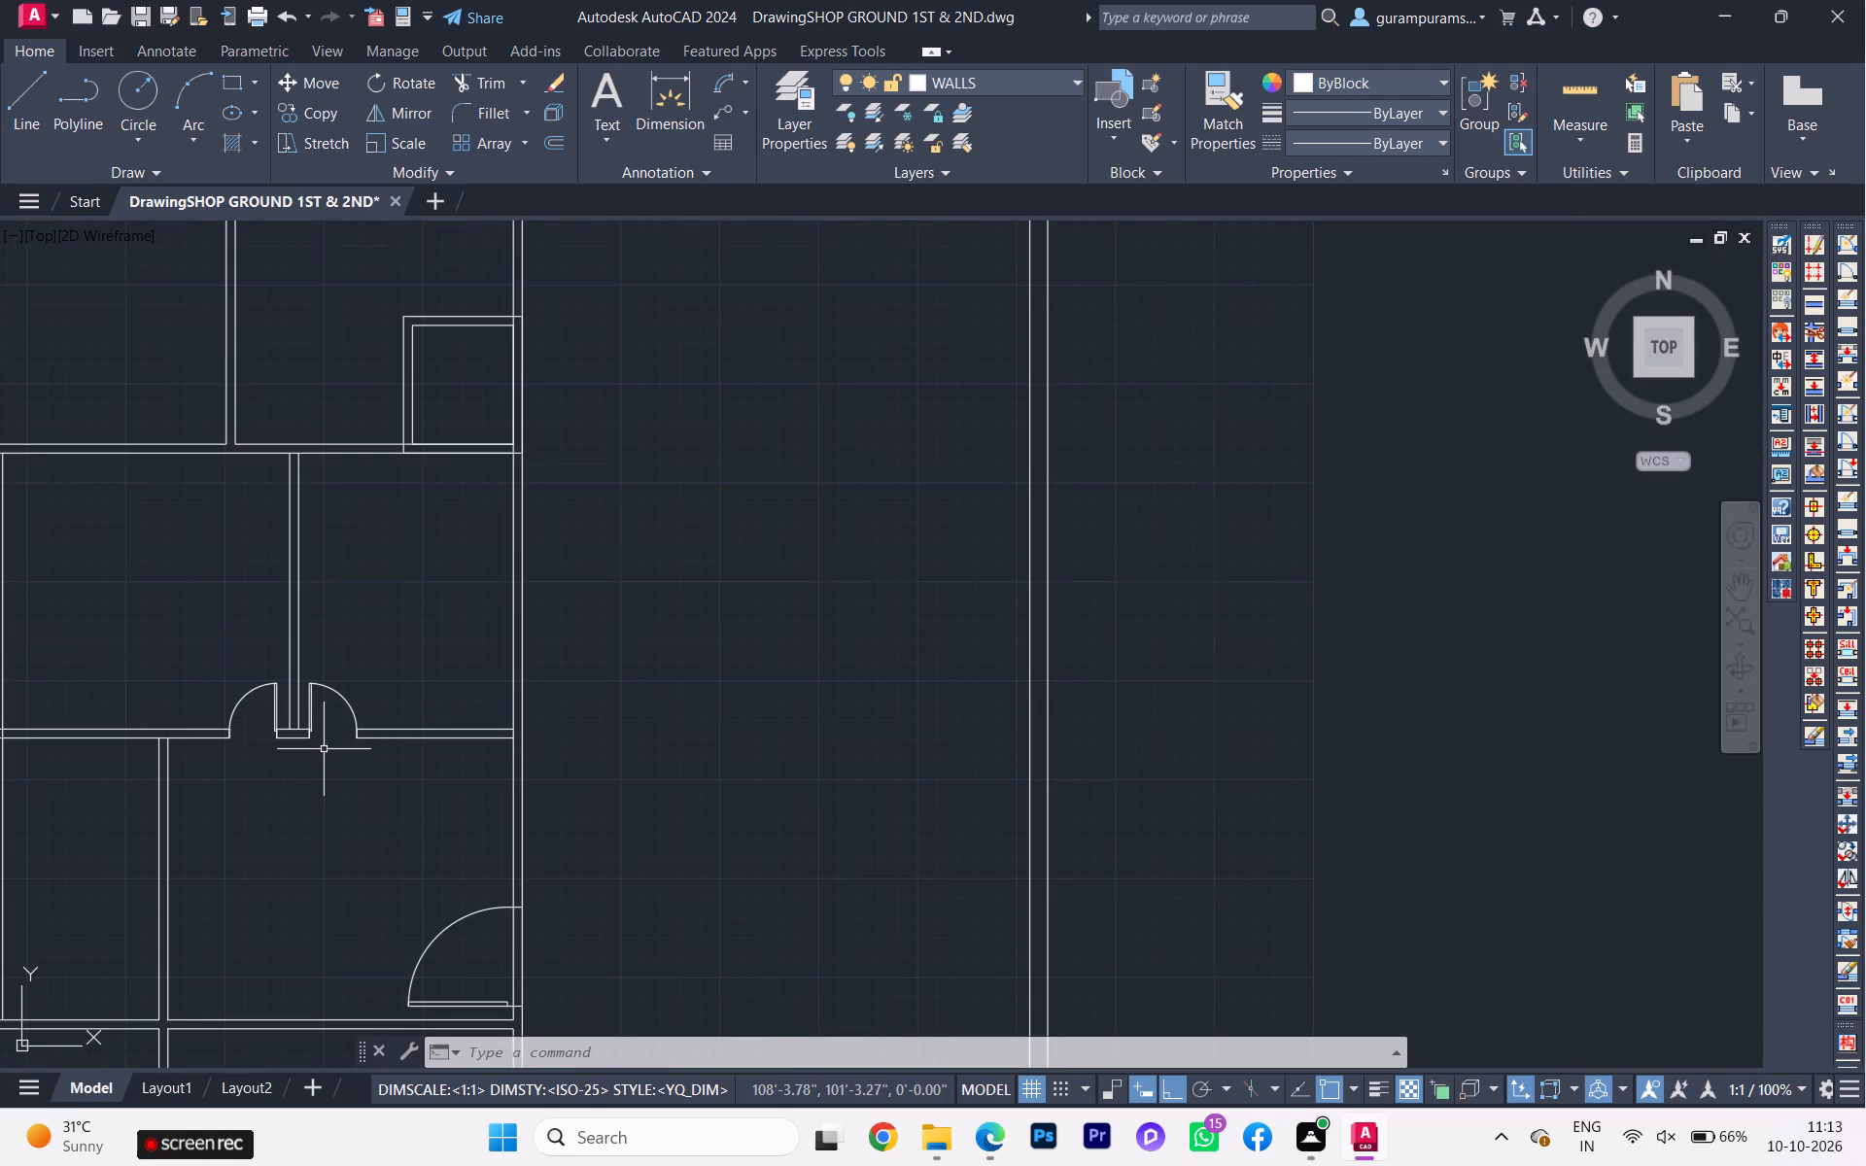
scroll(318, 732, "down", 2)
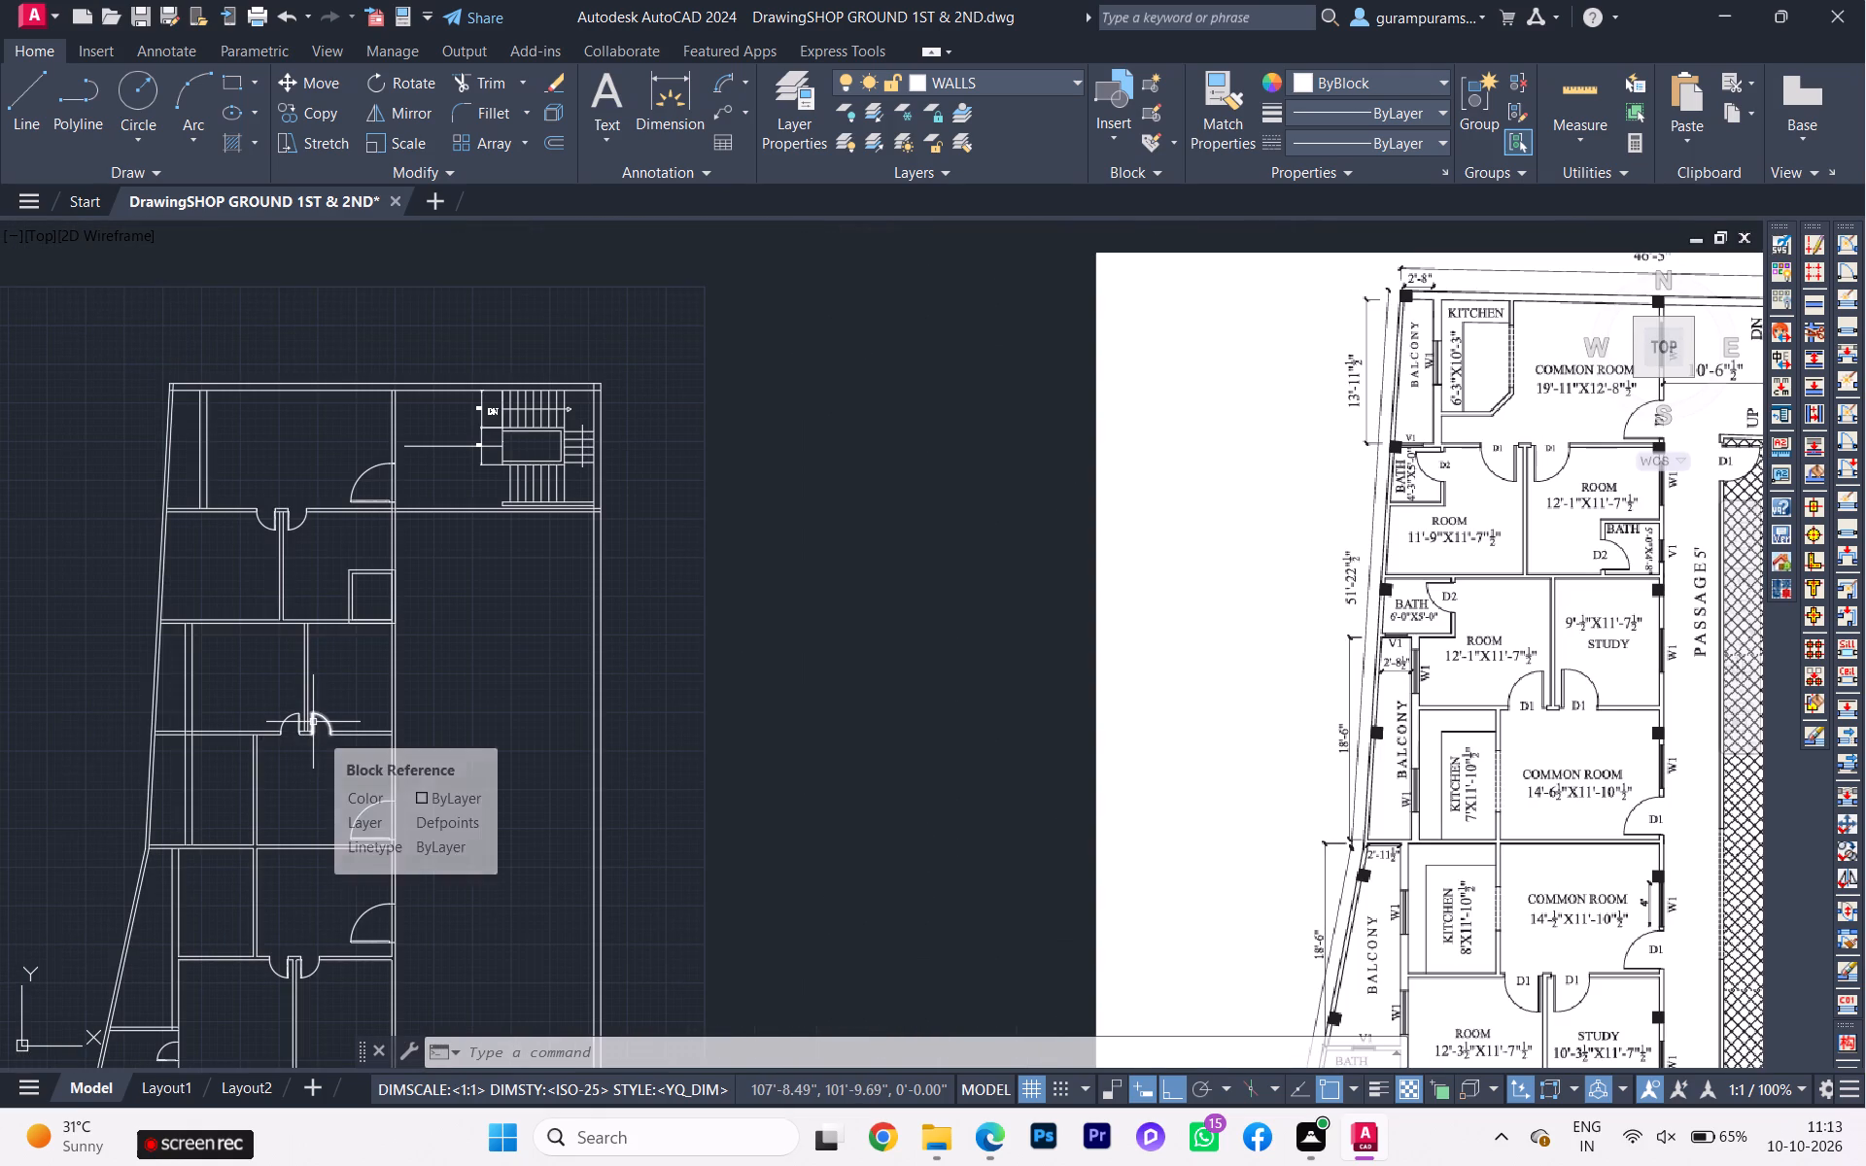
scroll(313, 722, "up", 2)
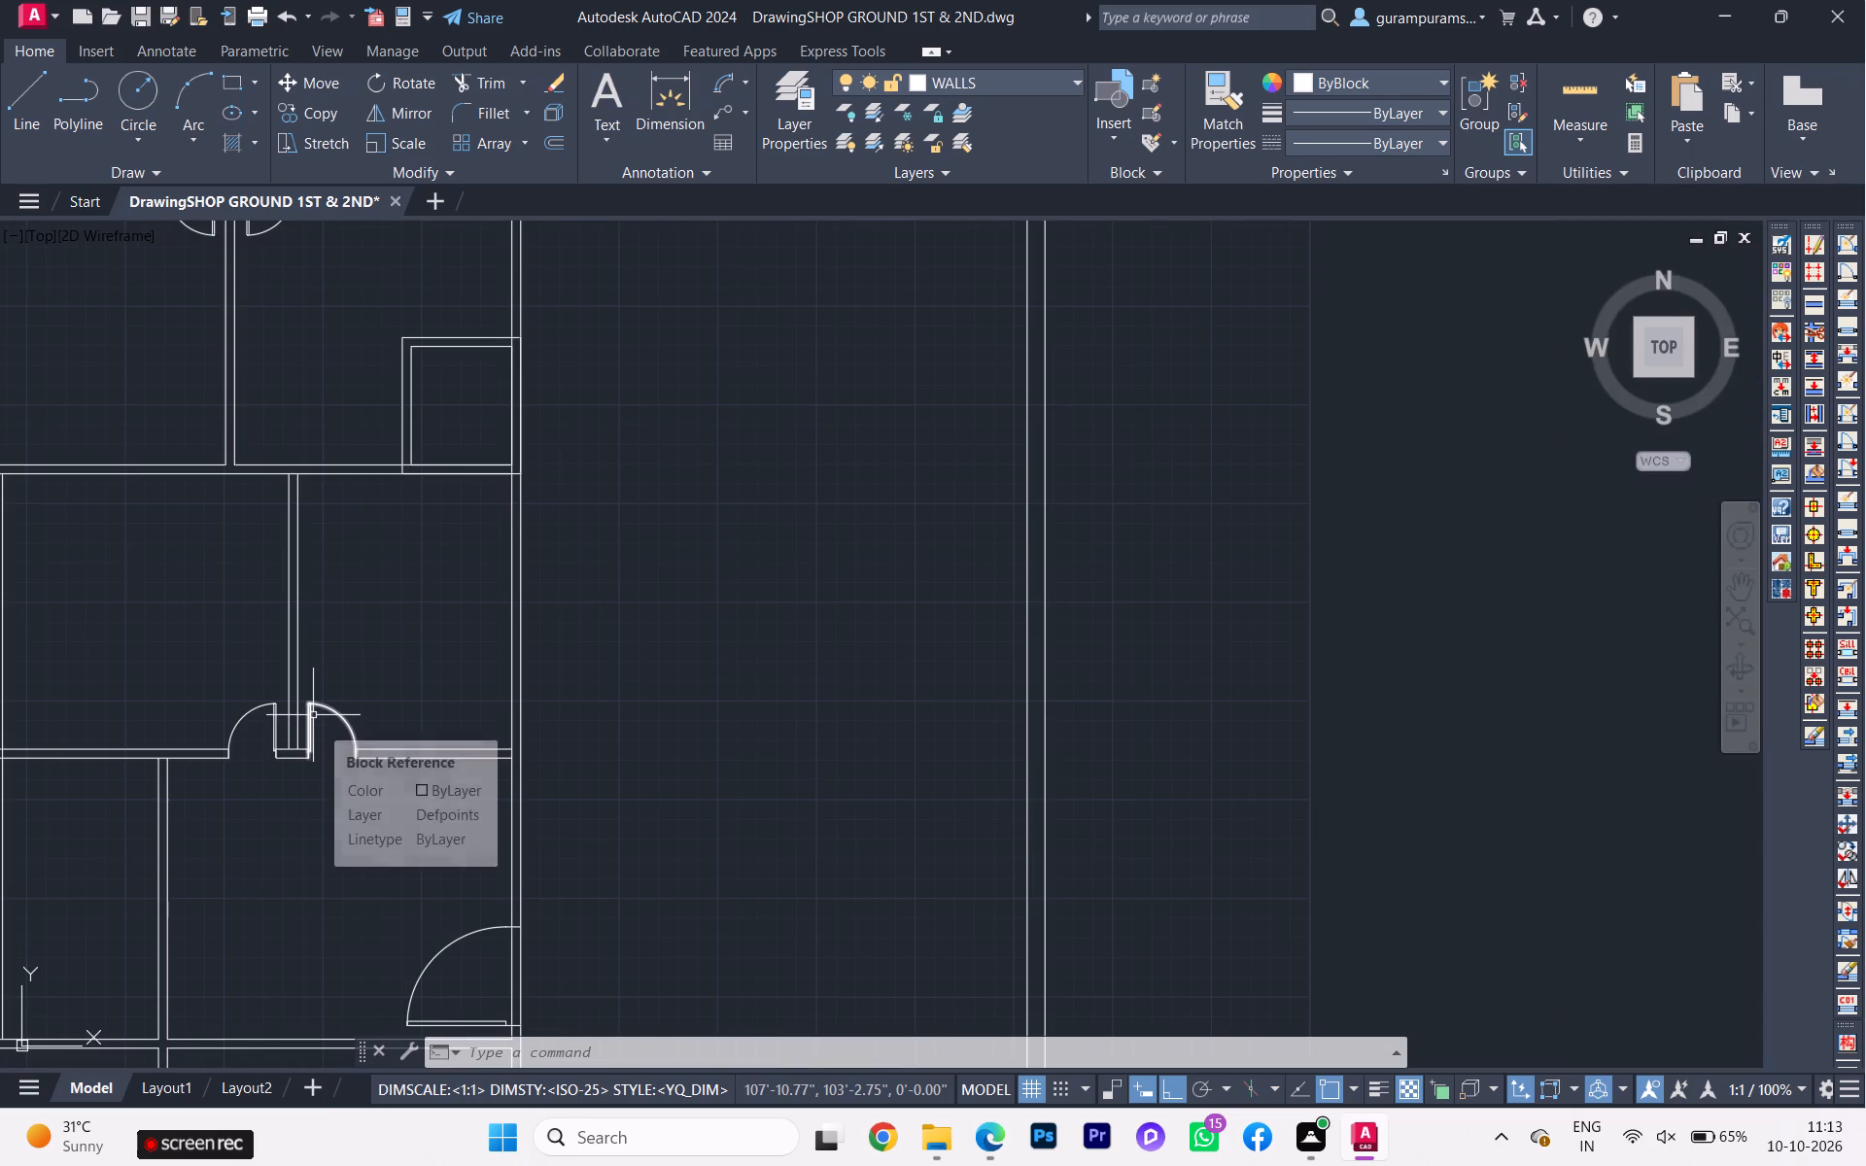
left_click(313, 715)
left_click(245, 710)
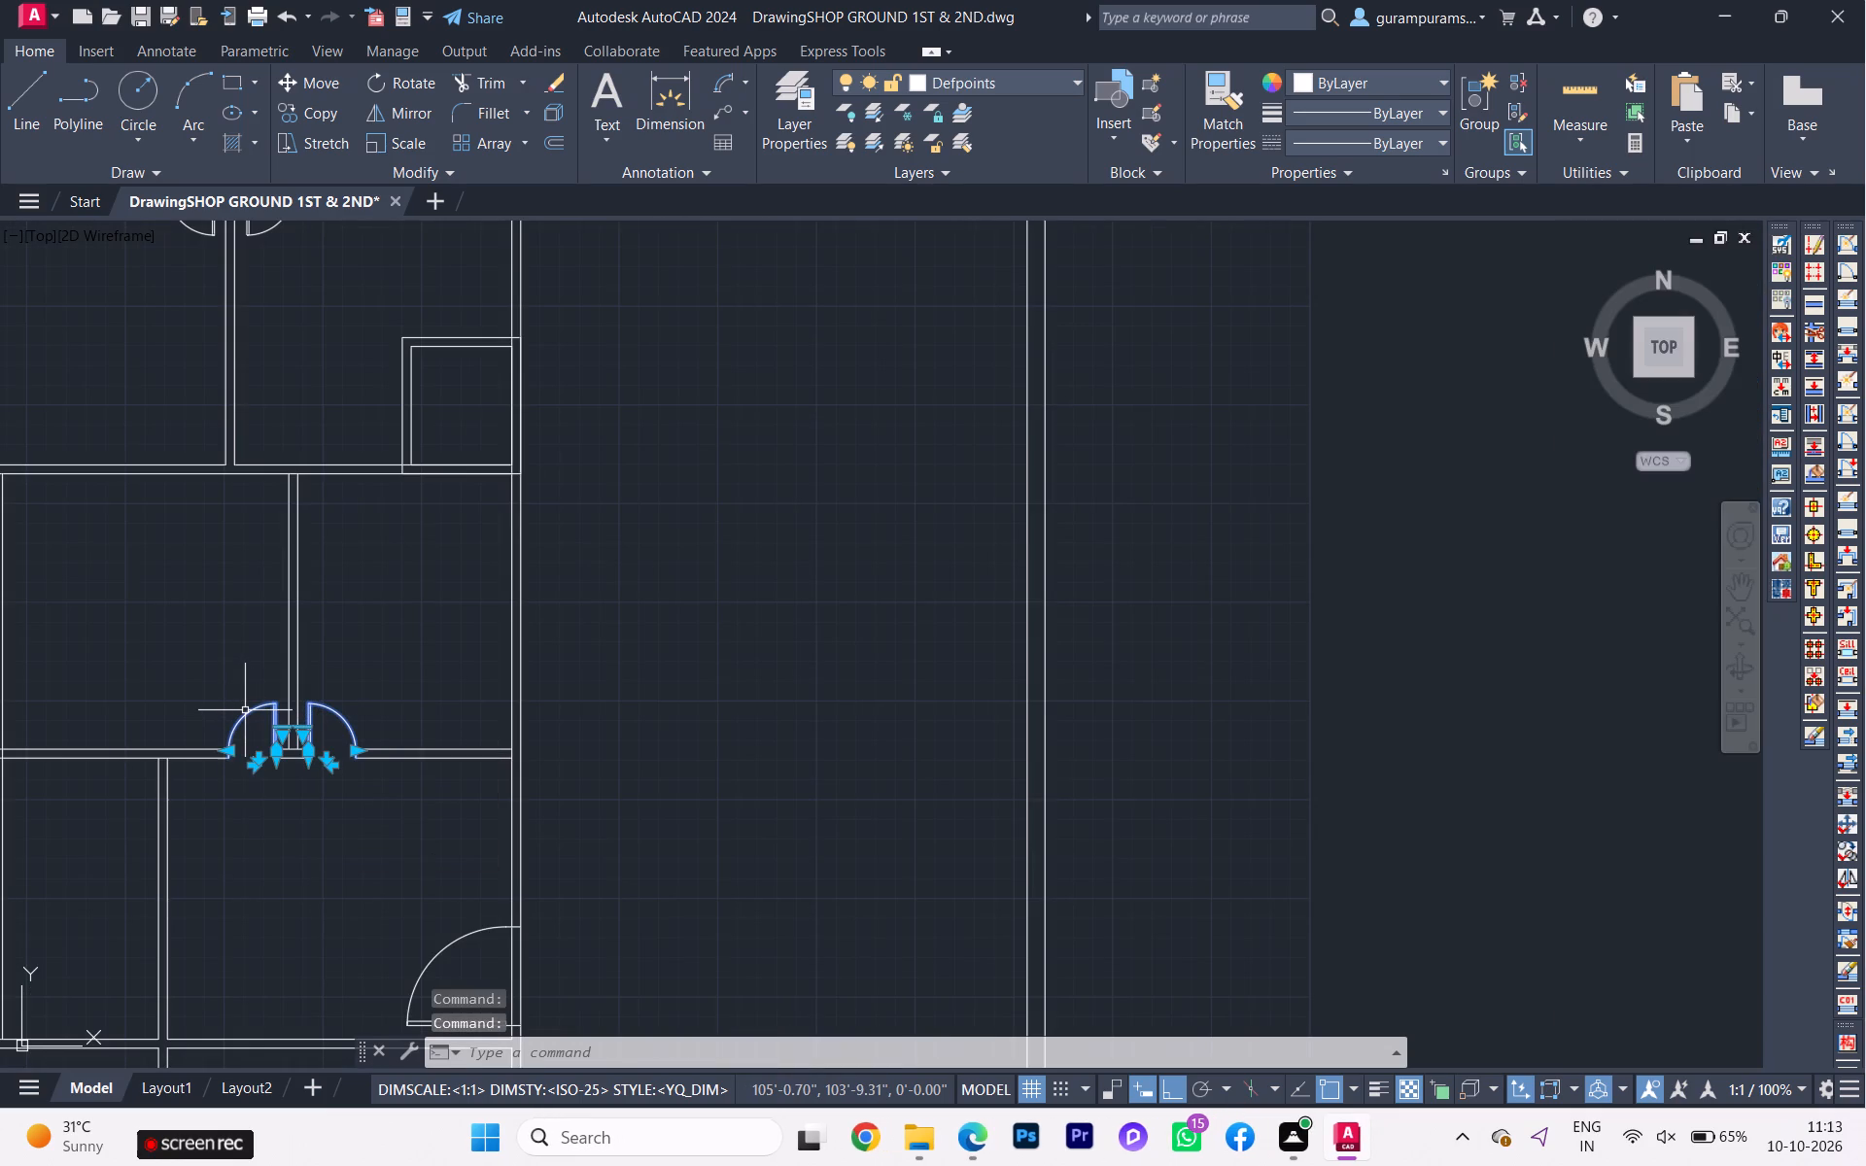
key("Delete")
Delete the pair of doors at the upper end of the partition between the two rooms below the top common room.
scroll(255, 698, "down", 2)
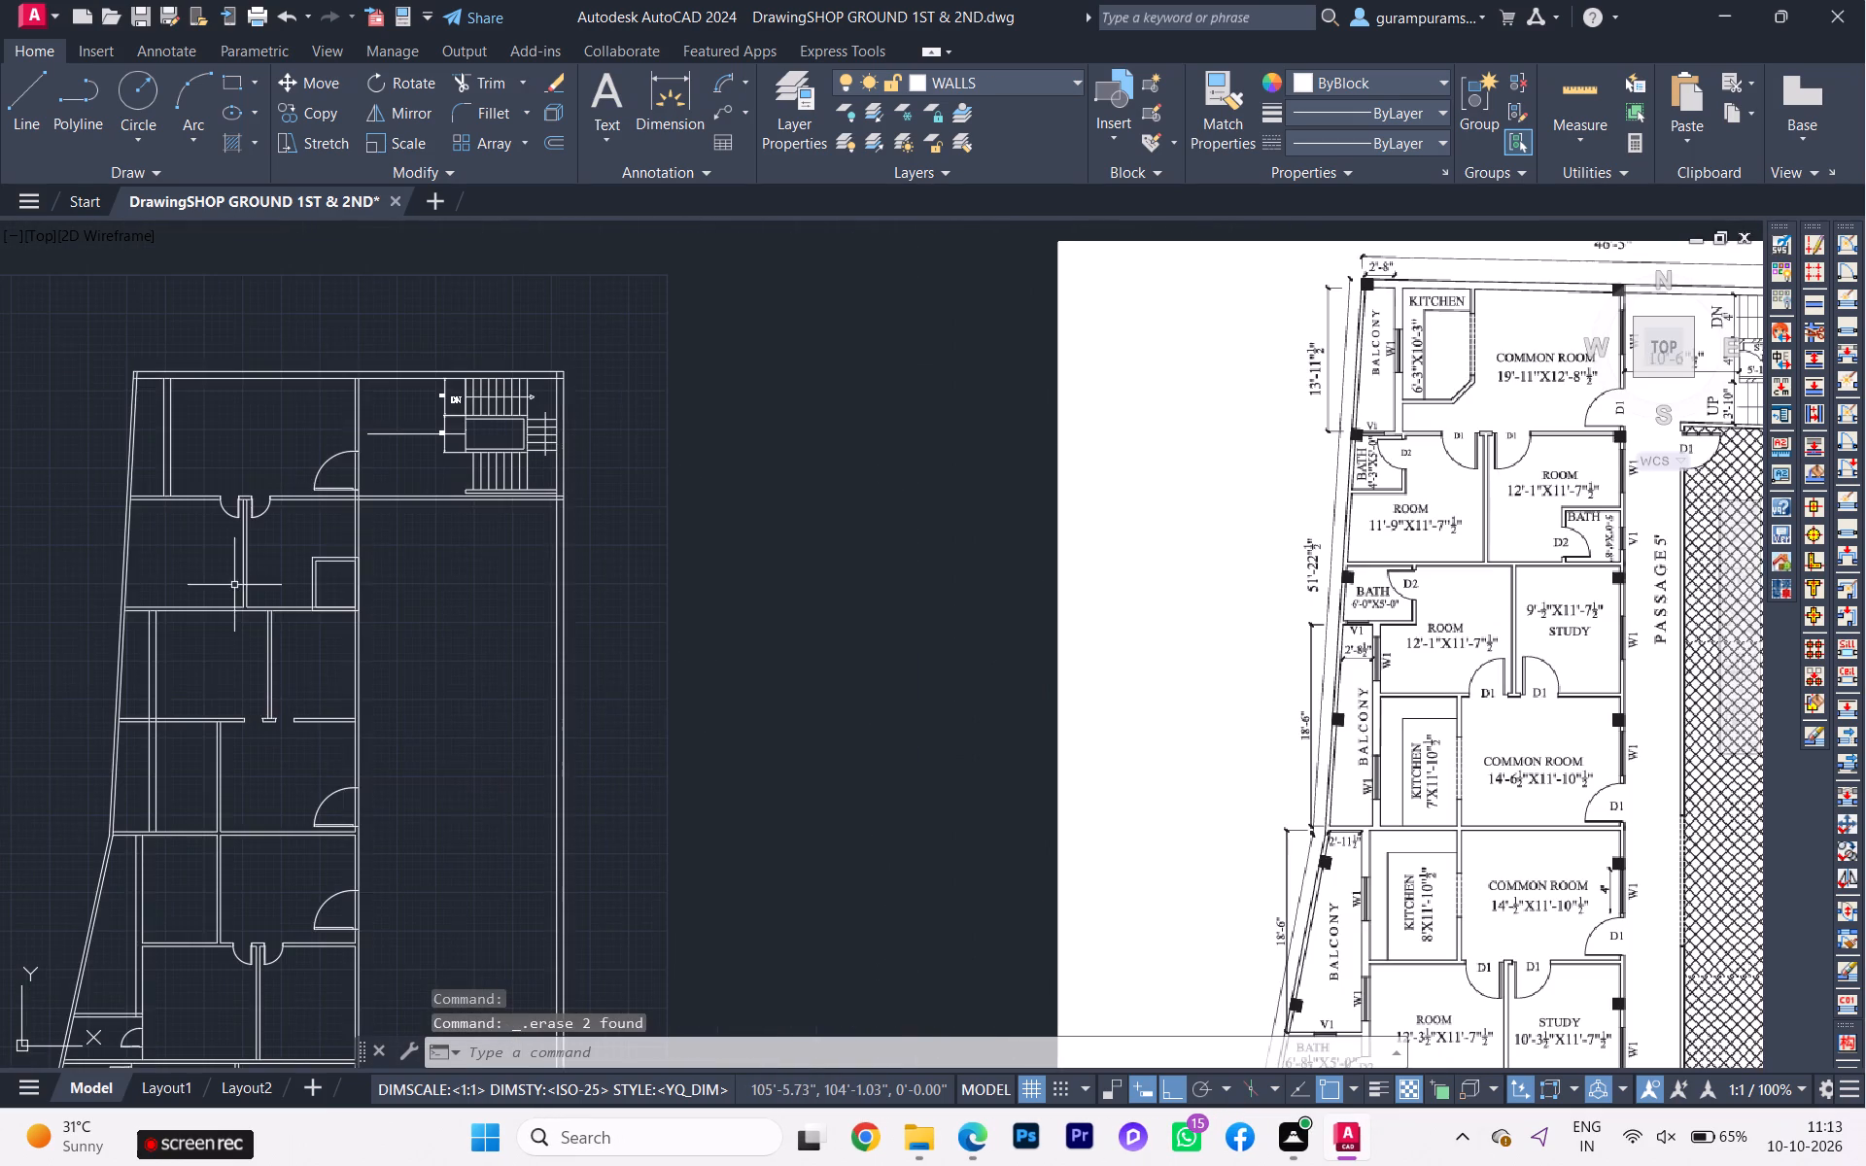
scroll(256, 502, "up", 2)
left_click(262, 532)
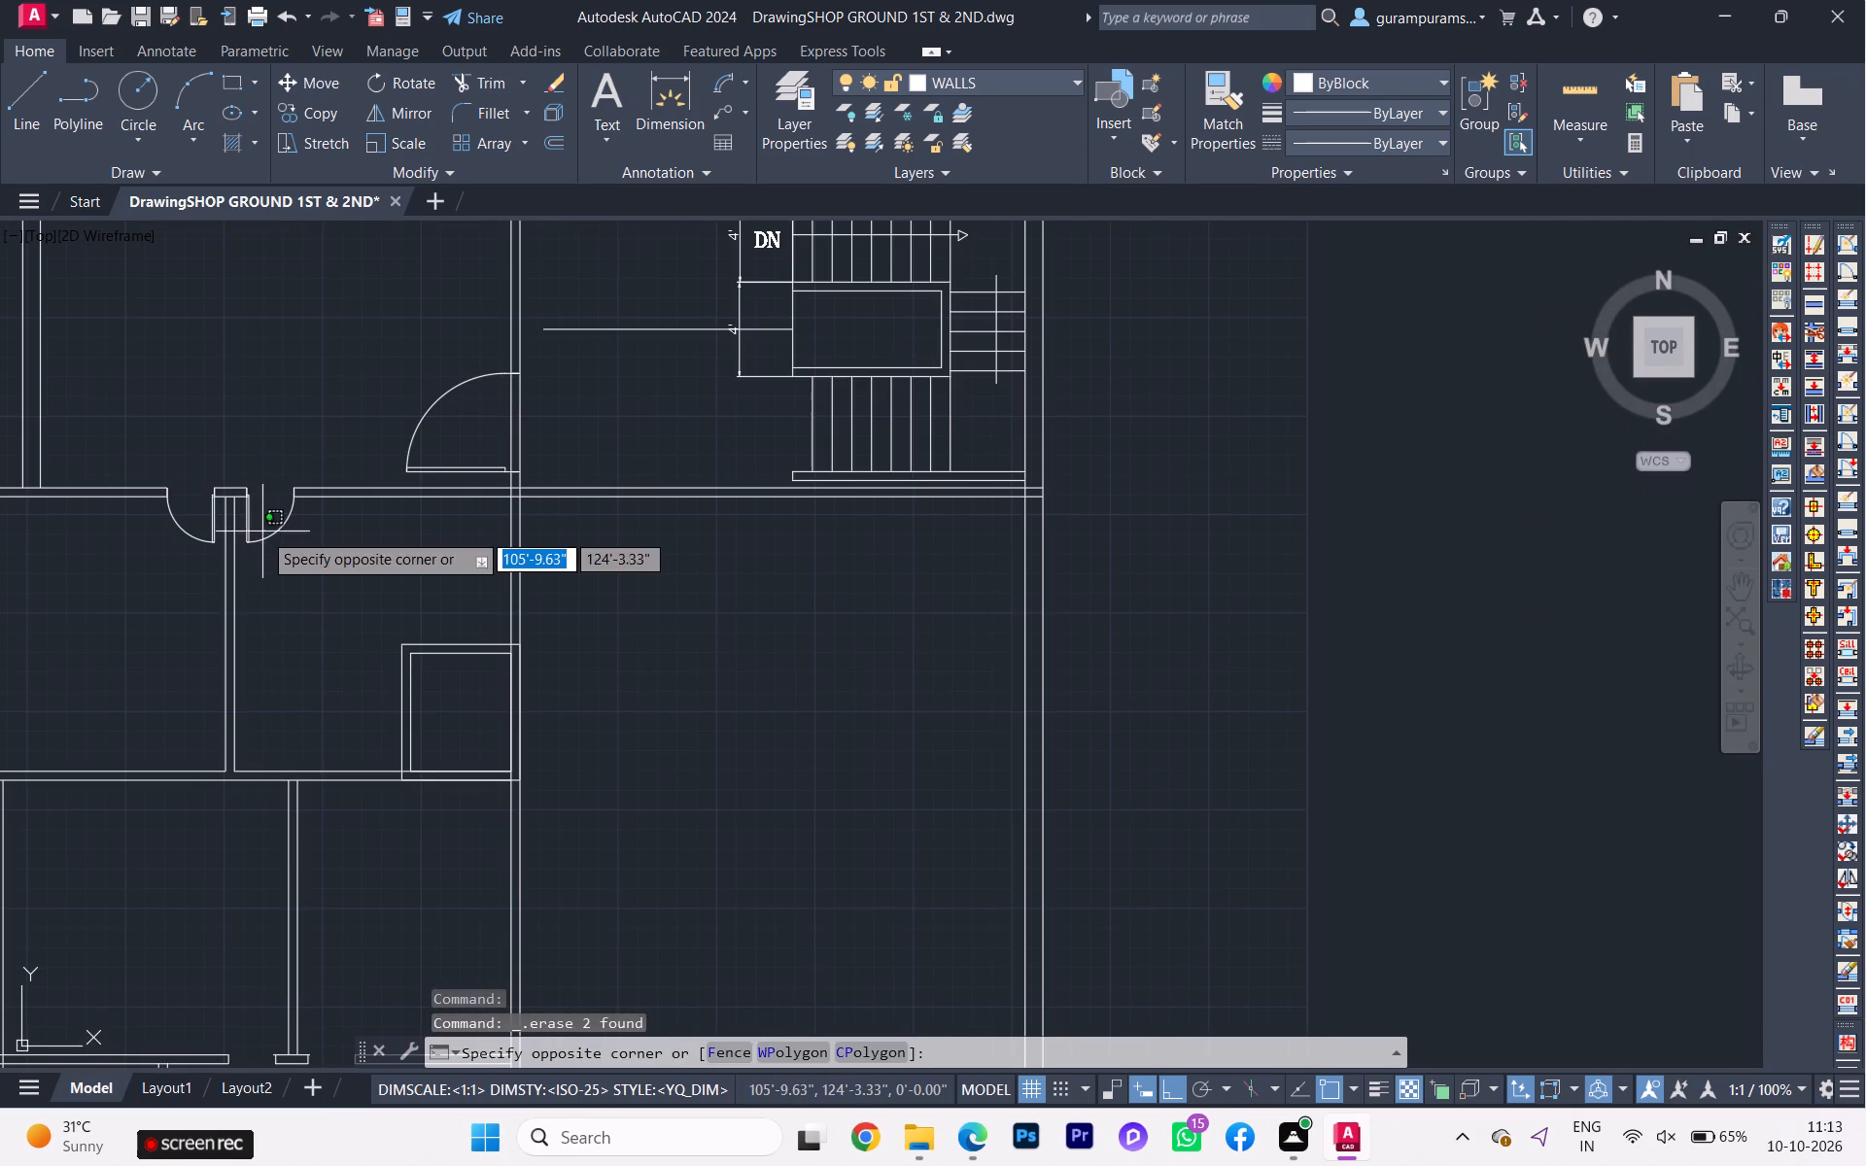
left_click(261, 538)
left_click(176, 520)
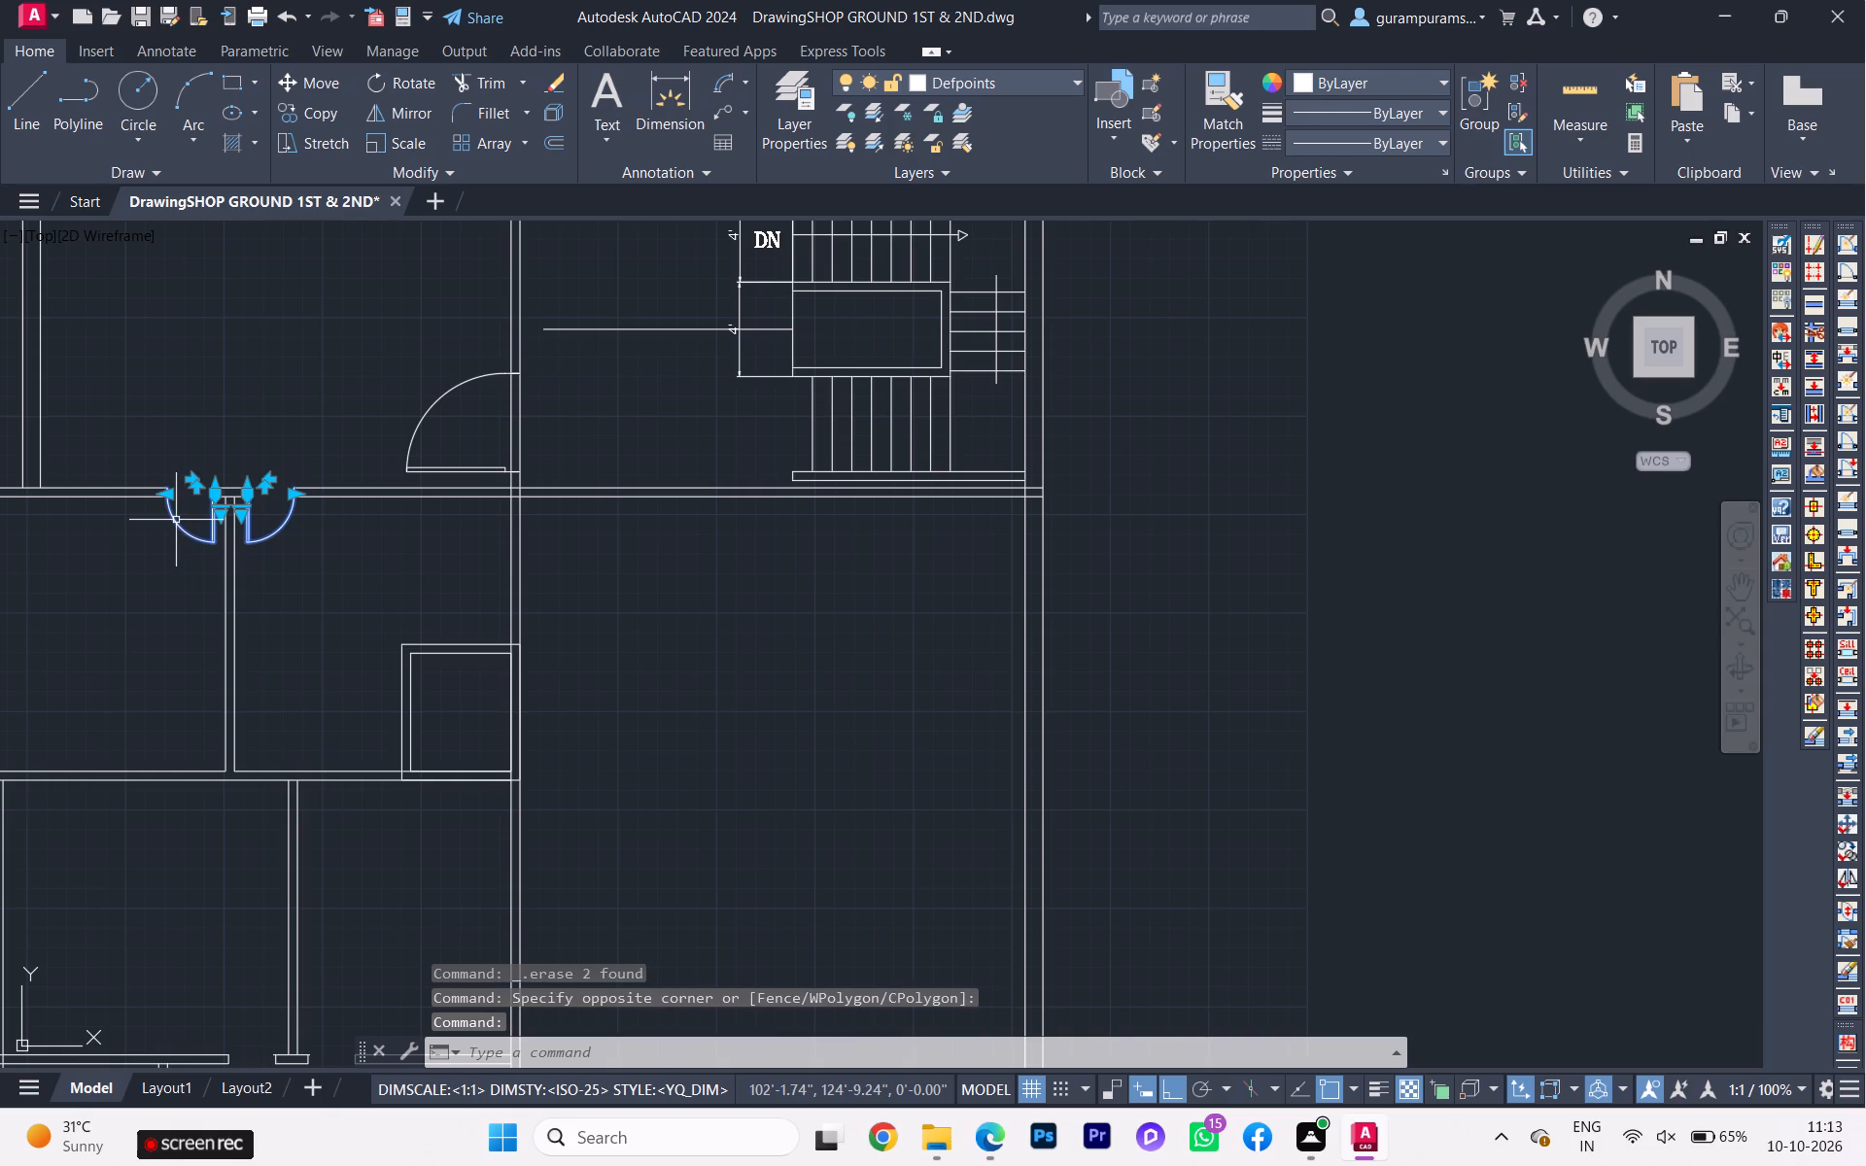
key("Delete")
Delete the pair of doors above the 12'-3½" room and lower study, and the pair below the two 12'-7" rooms.
scroll(205, 561, "down", 2)
middle_click_drag(208, 567, 277, 336)
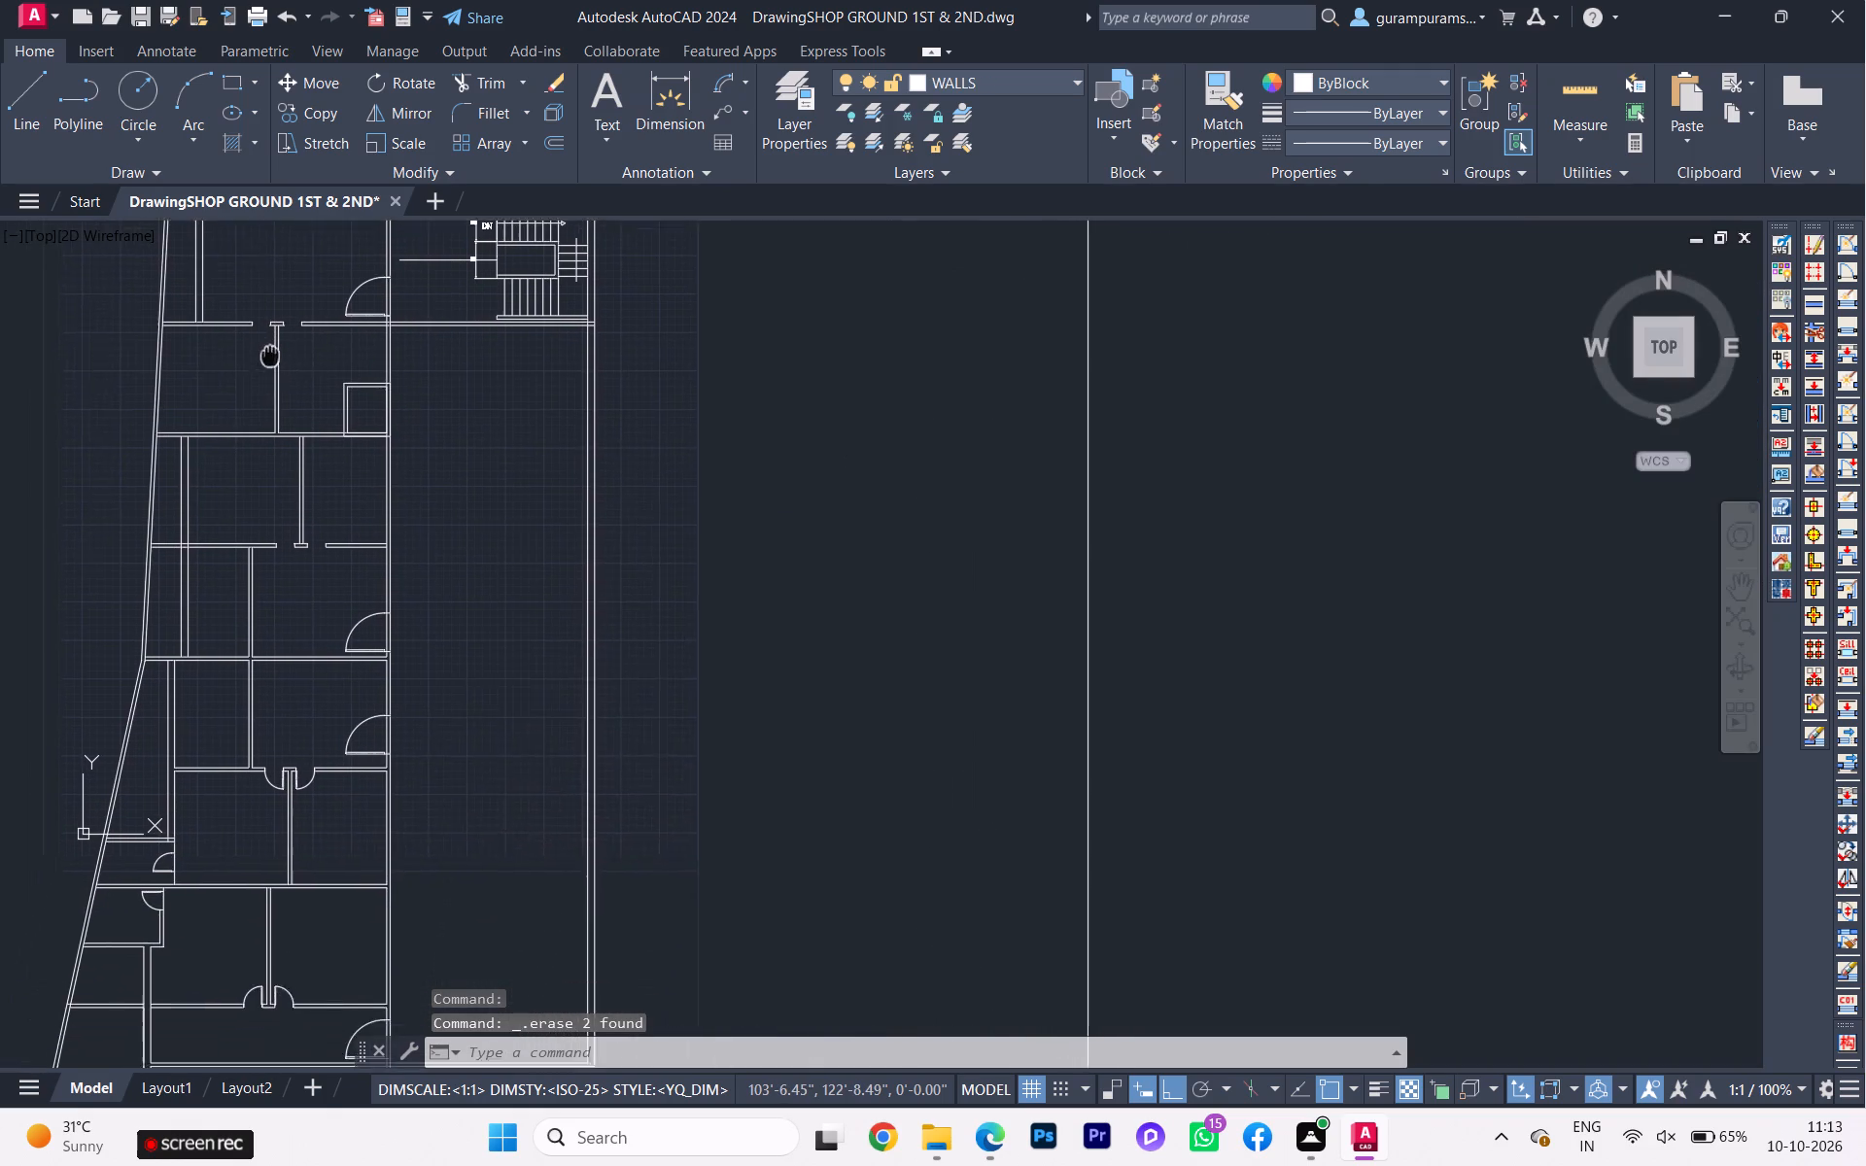
scroll(316, 757, "up", 2)
left_click(304, 794)
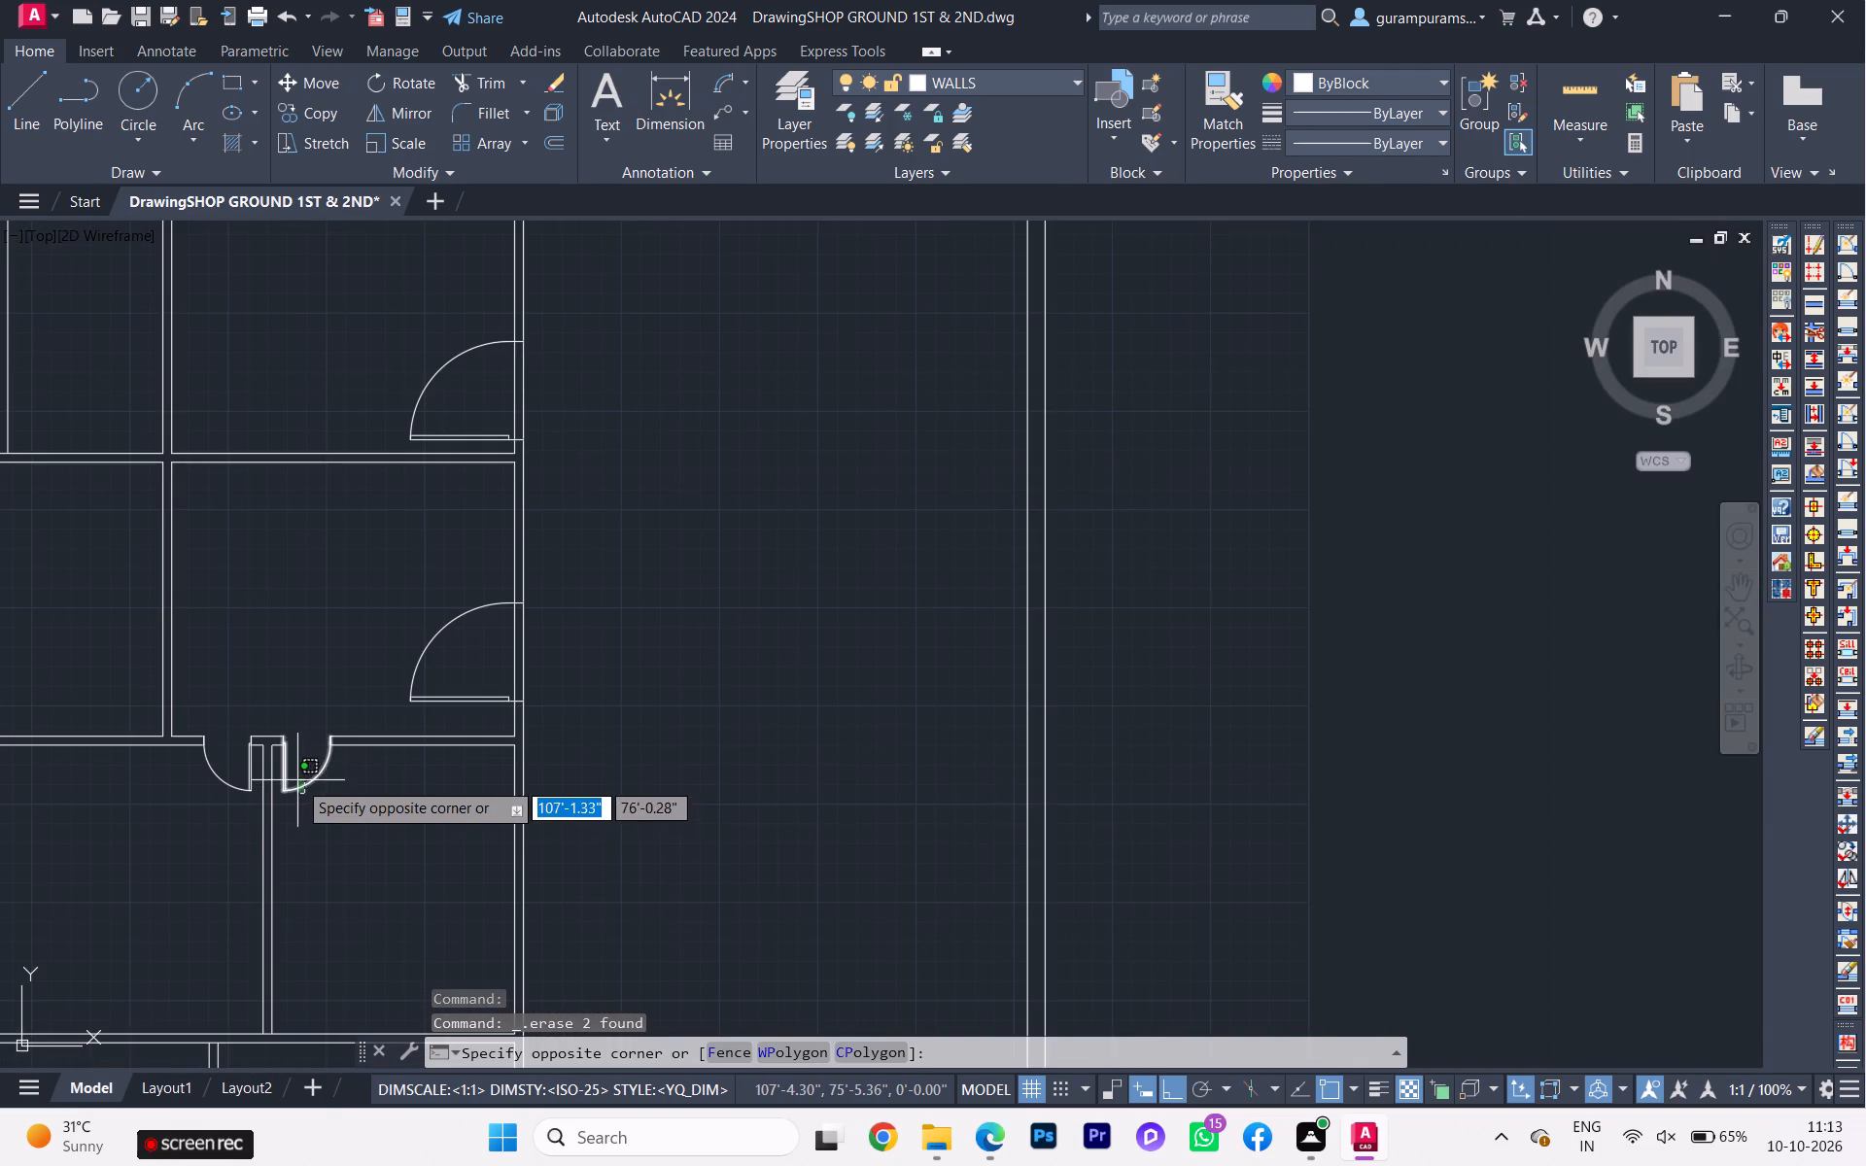
left_click(291, 720)
left_click(214, 766)
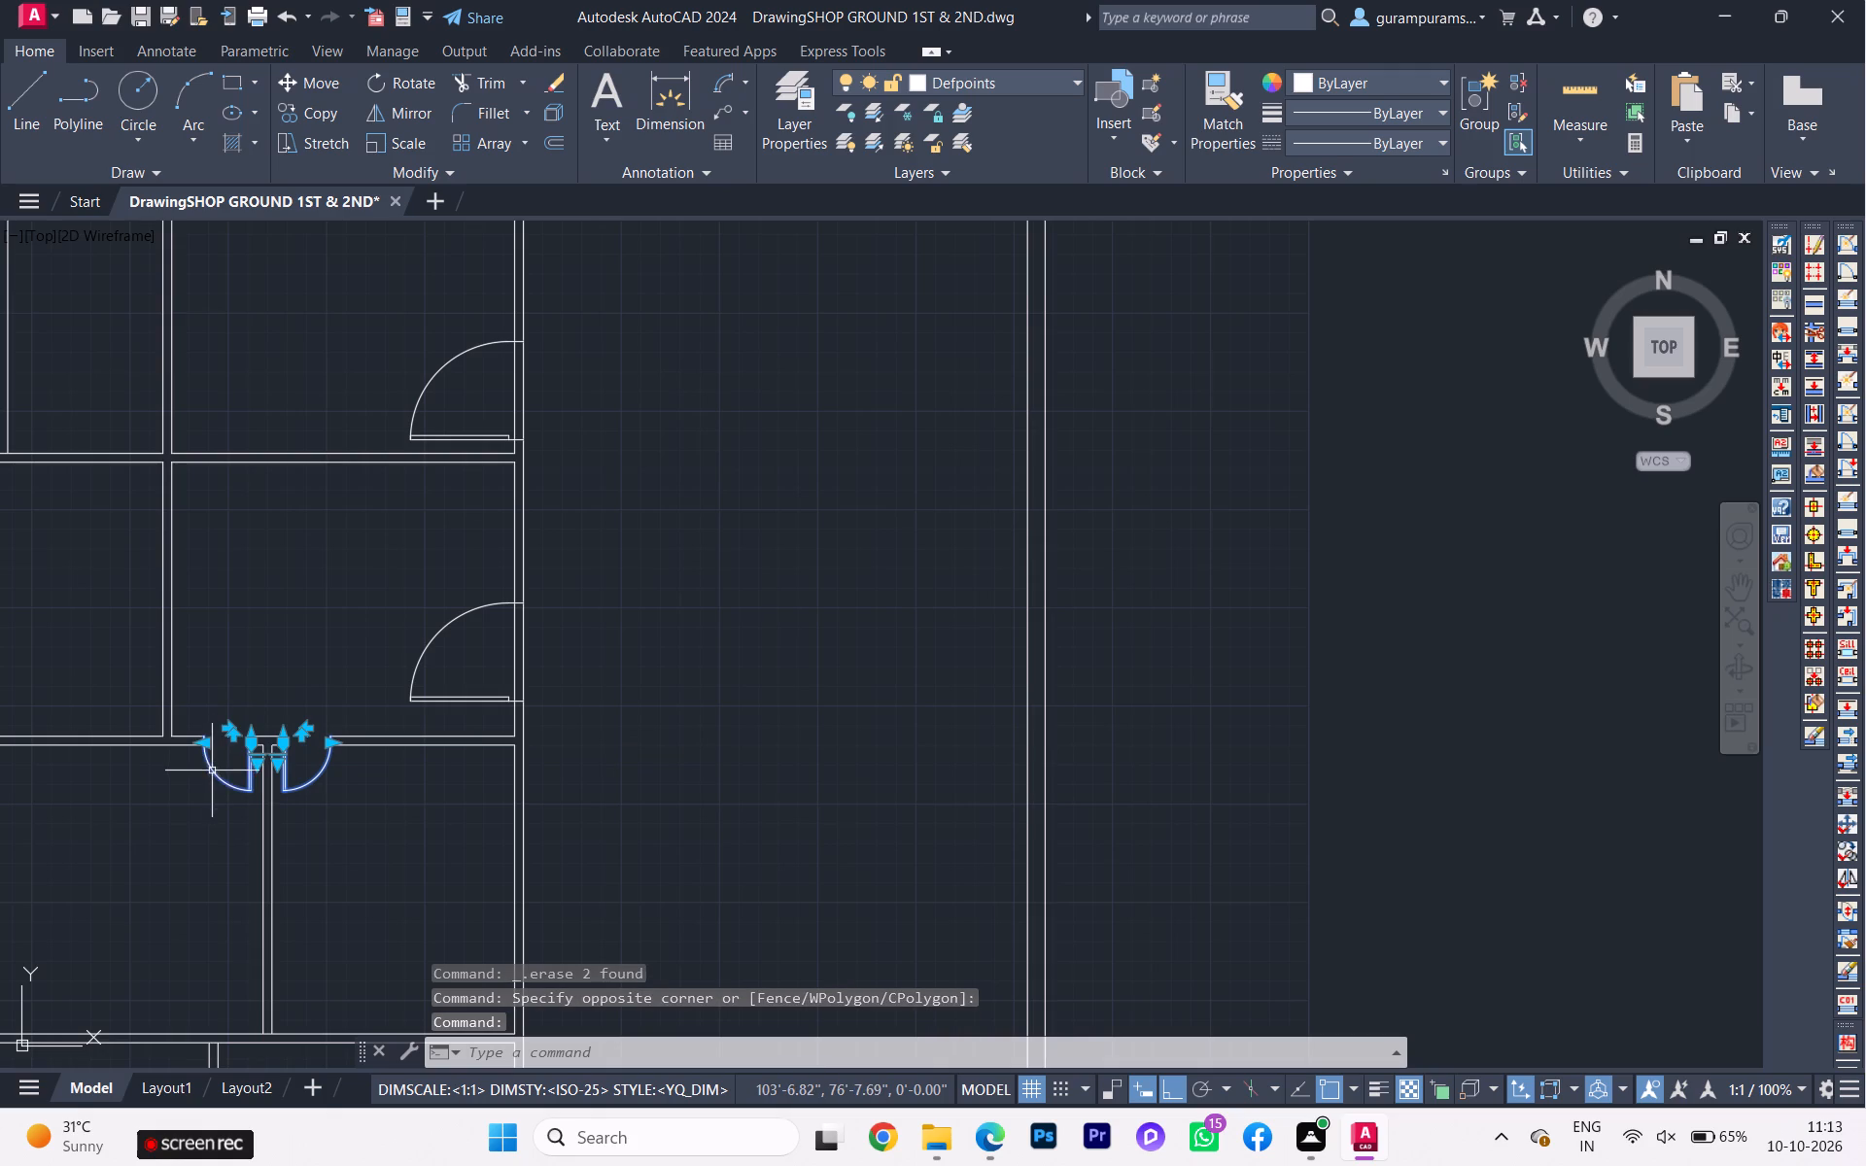
scroll(216, 788, "up", 1)
scroll(217, 788, "down", 1)
middle_click_drag(226, 784, 276, 317)
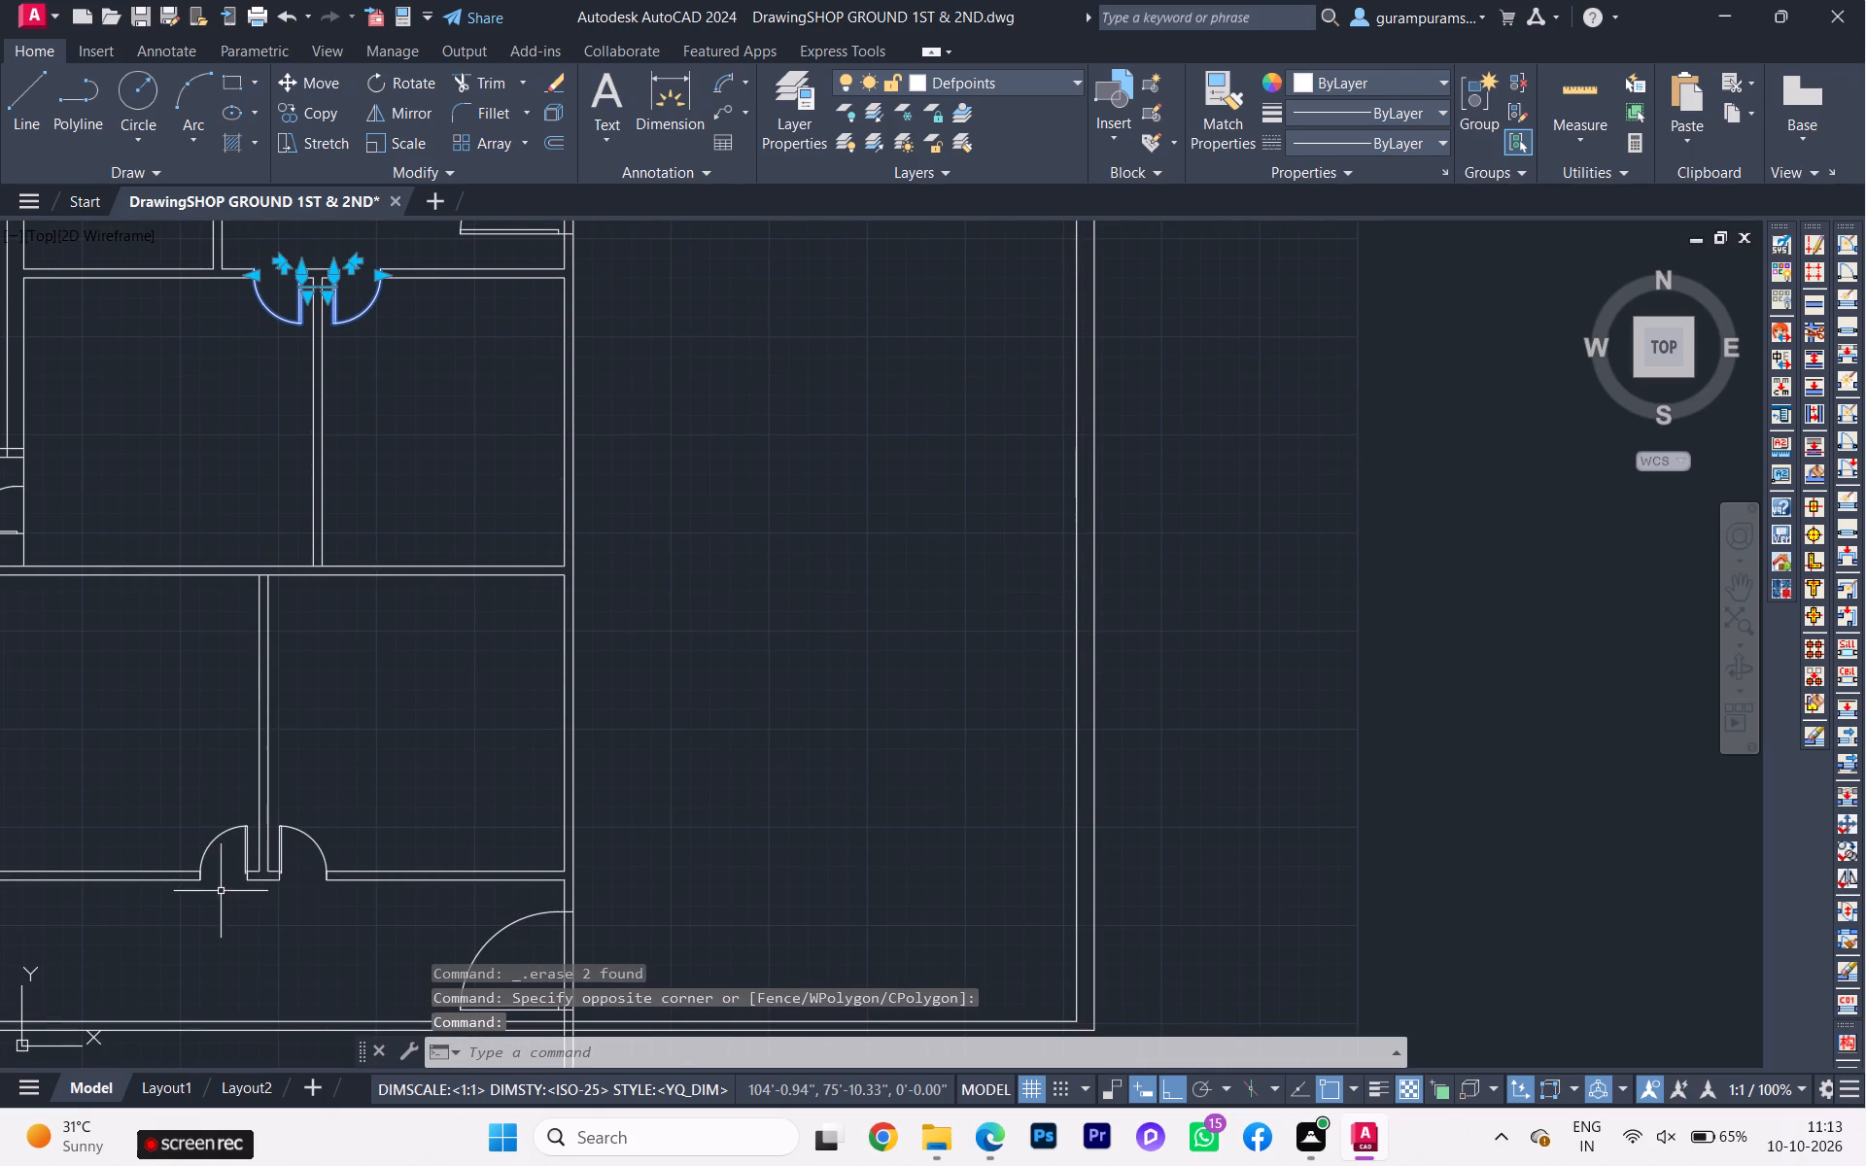
left_click(213, 865)
left_click(195, 820)
left_click(290, 837)
left_click(287, 797)
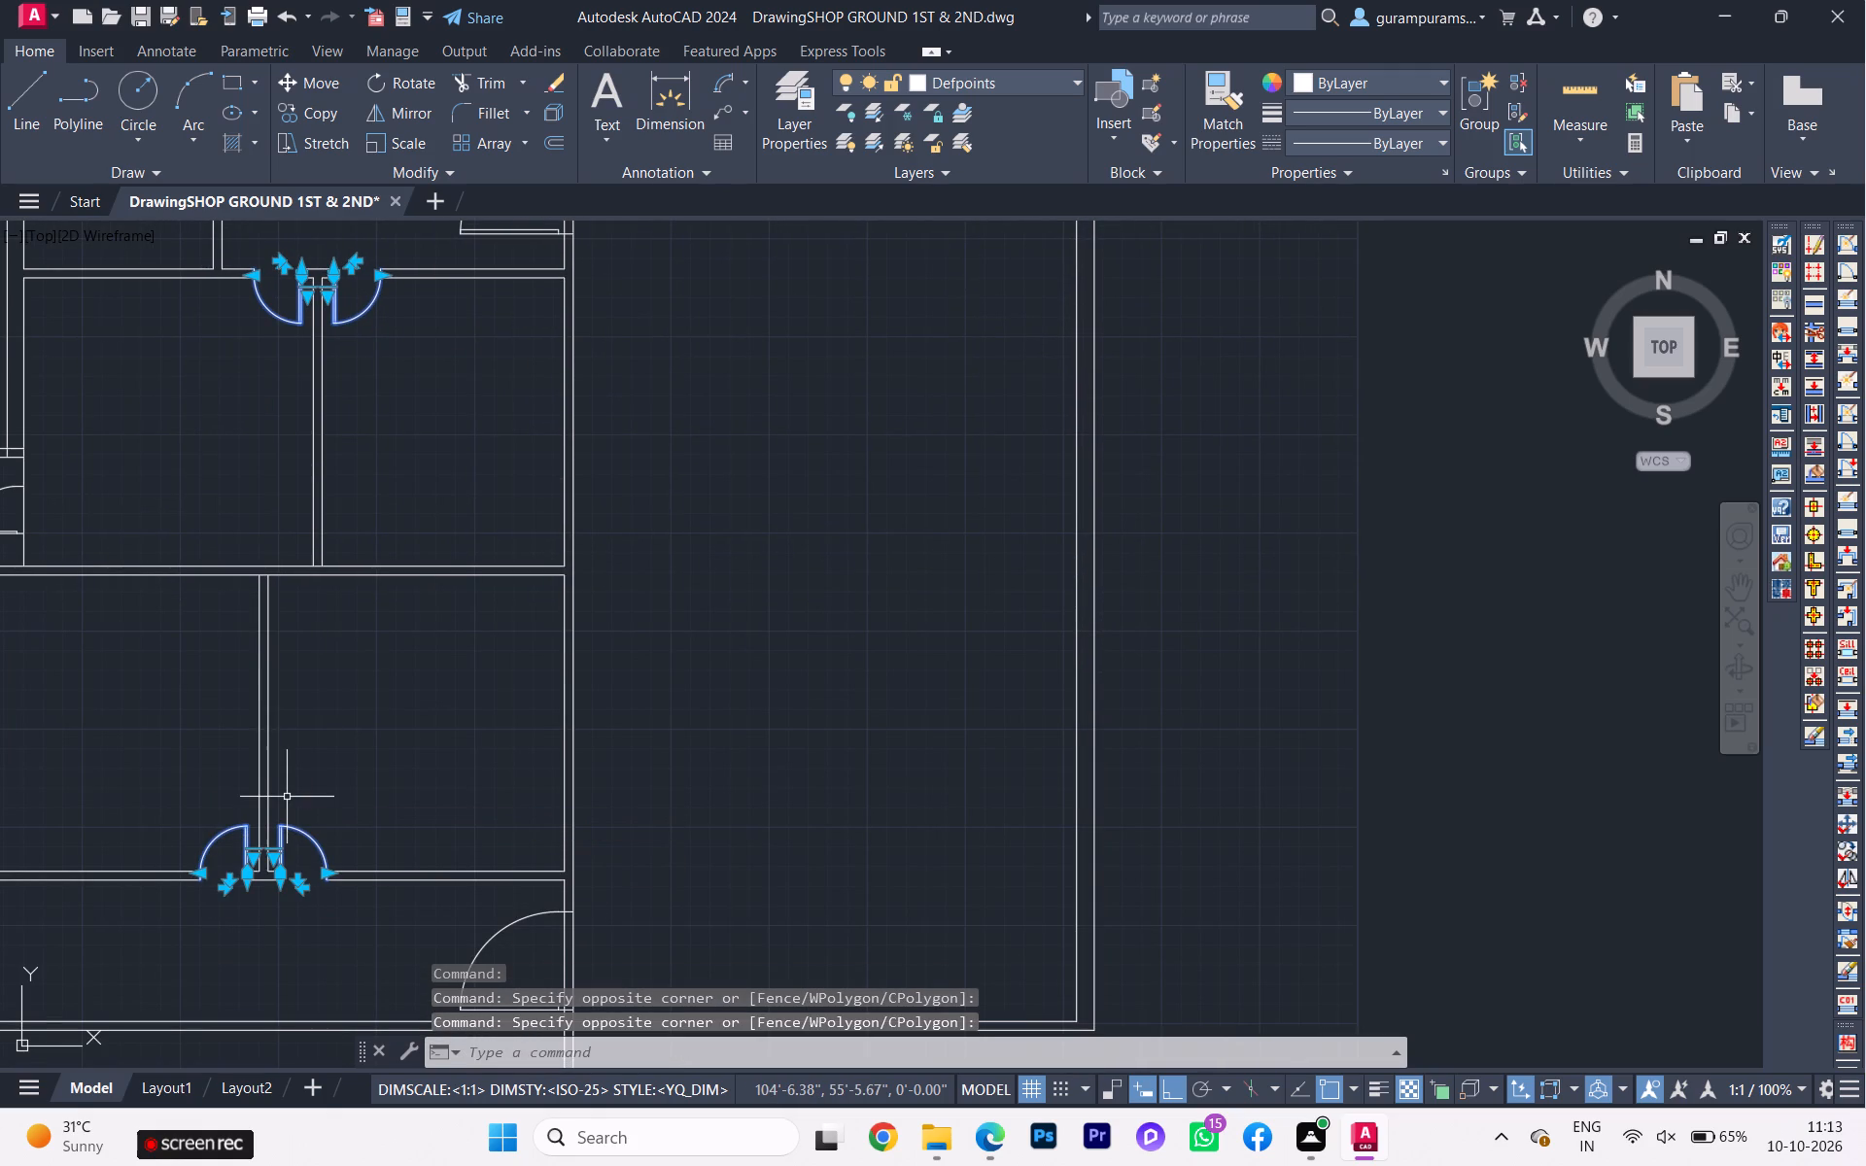
key("Delete")
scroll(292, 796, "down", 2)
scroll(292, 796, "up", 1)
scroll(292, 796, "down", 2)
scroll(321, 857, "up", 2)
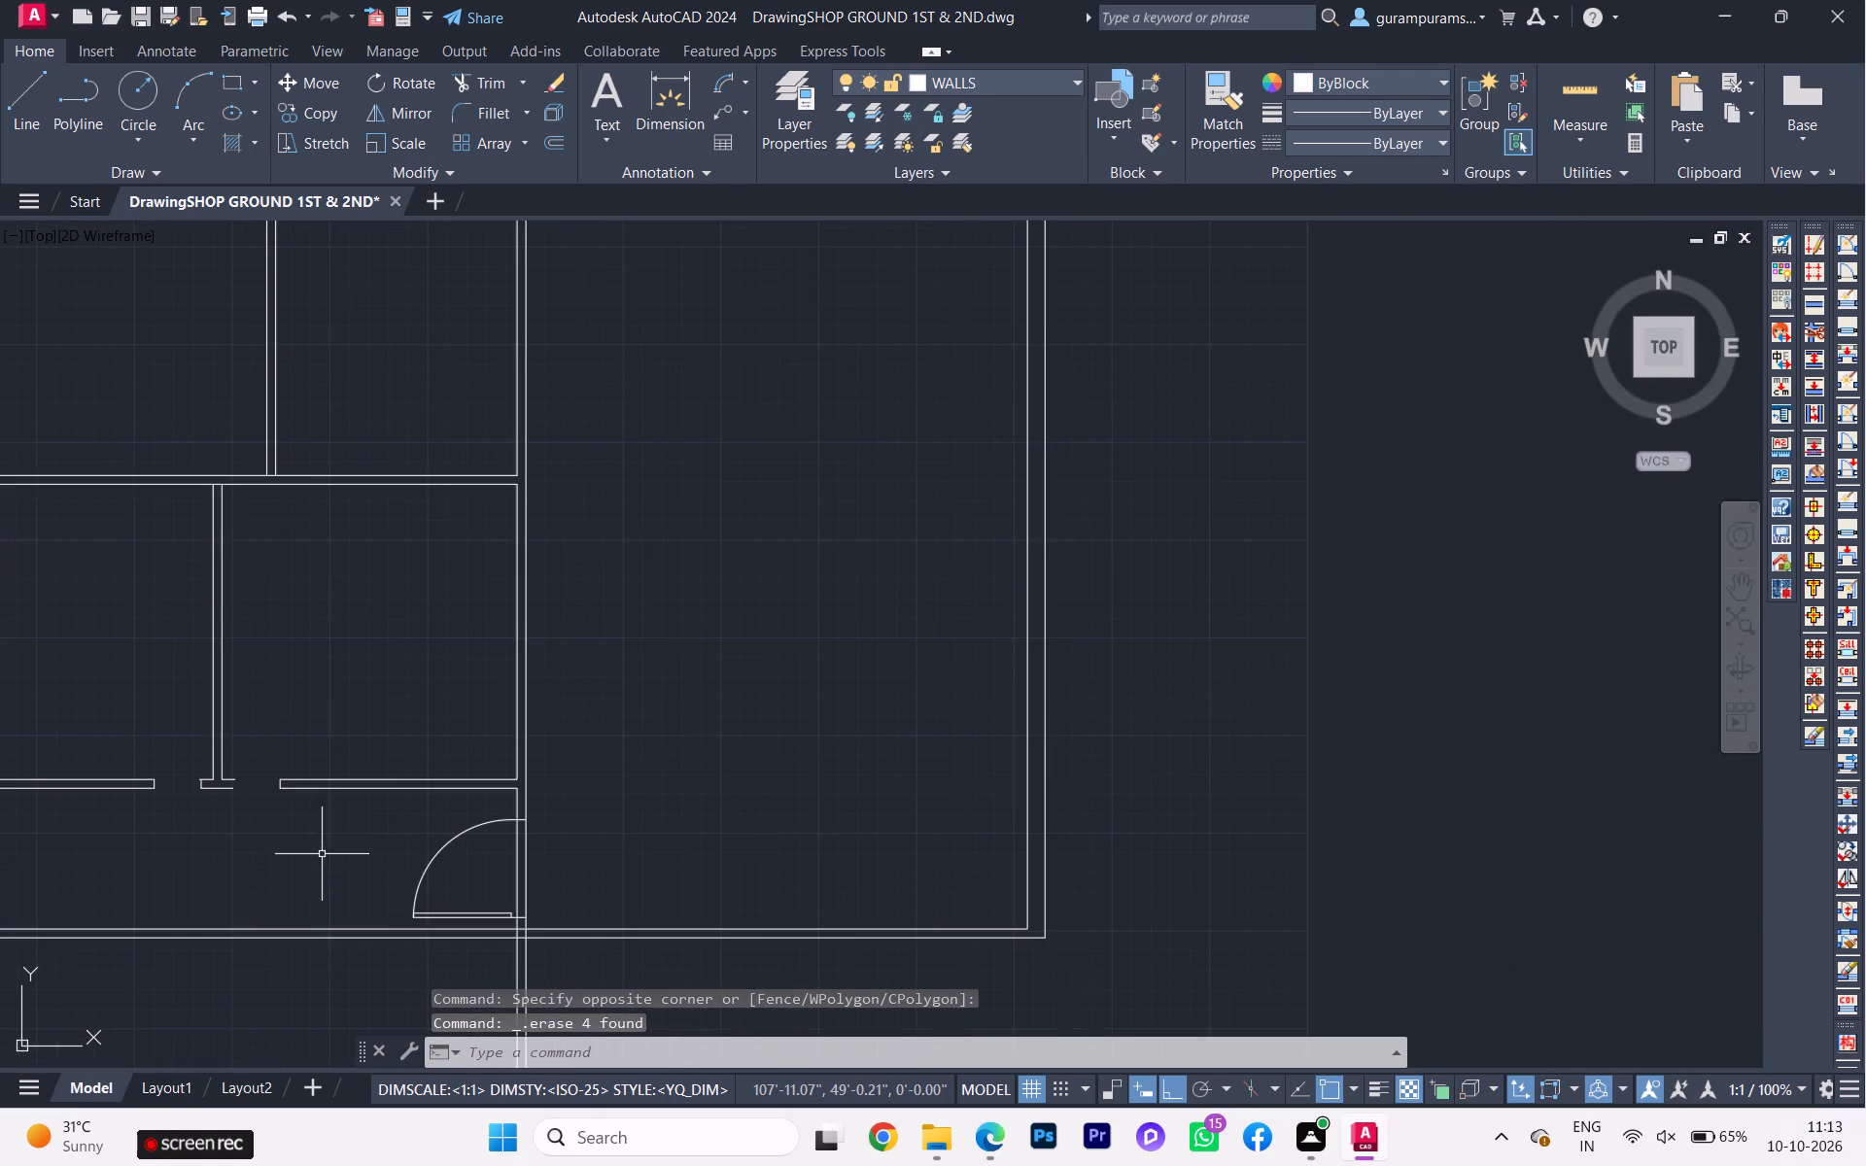
Copy the door at the east end of the lowest passage to the empty space east of the building outline.
left_click(445, 861)
left_click(407, 837)
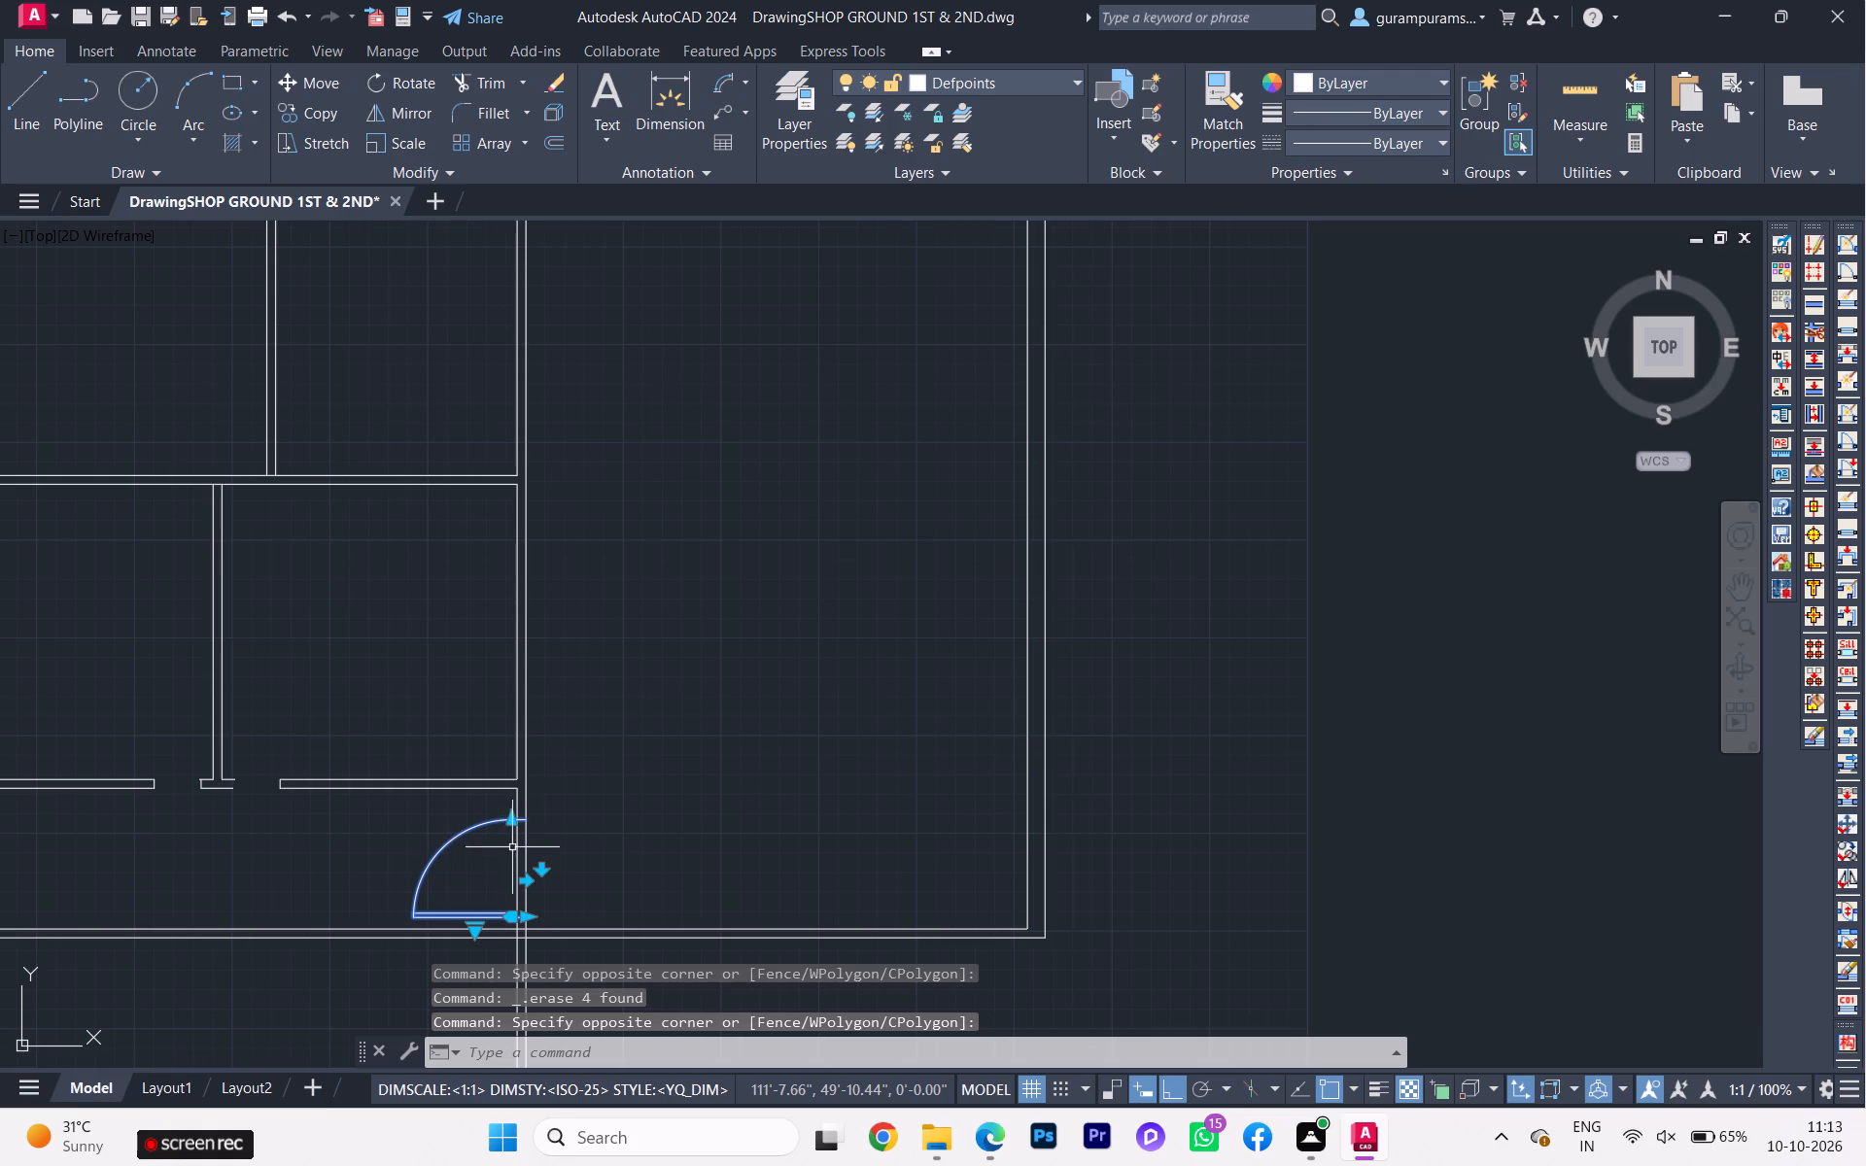
key("c")
key("o")
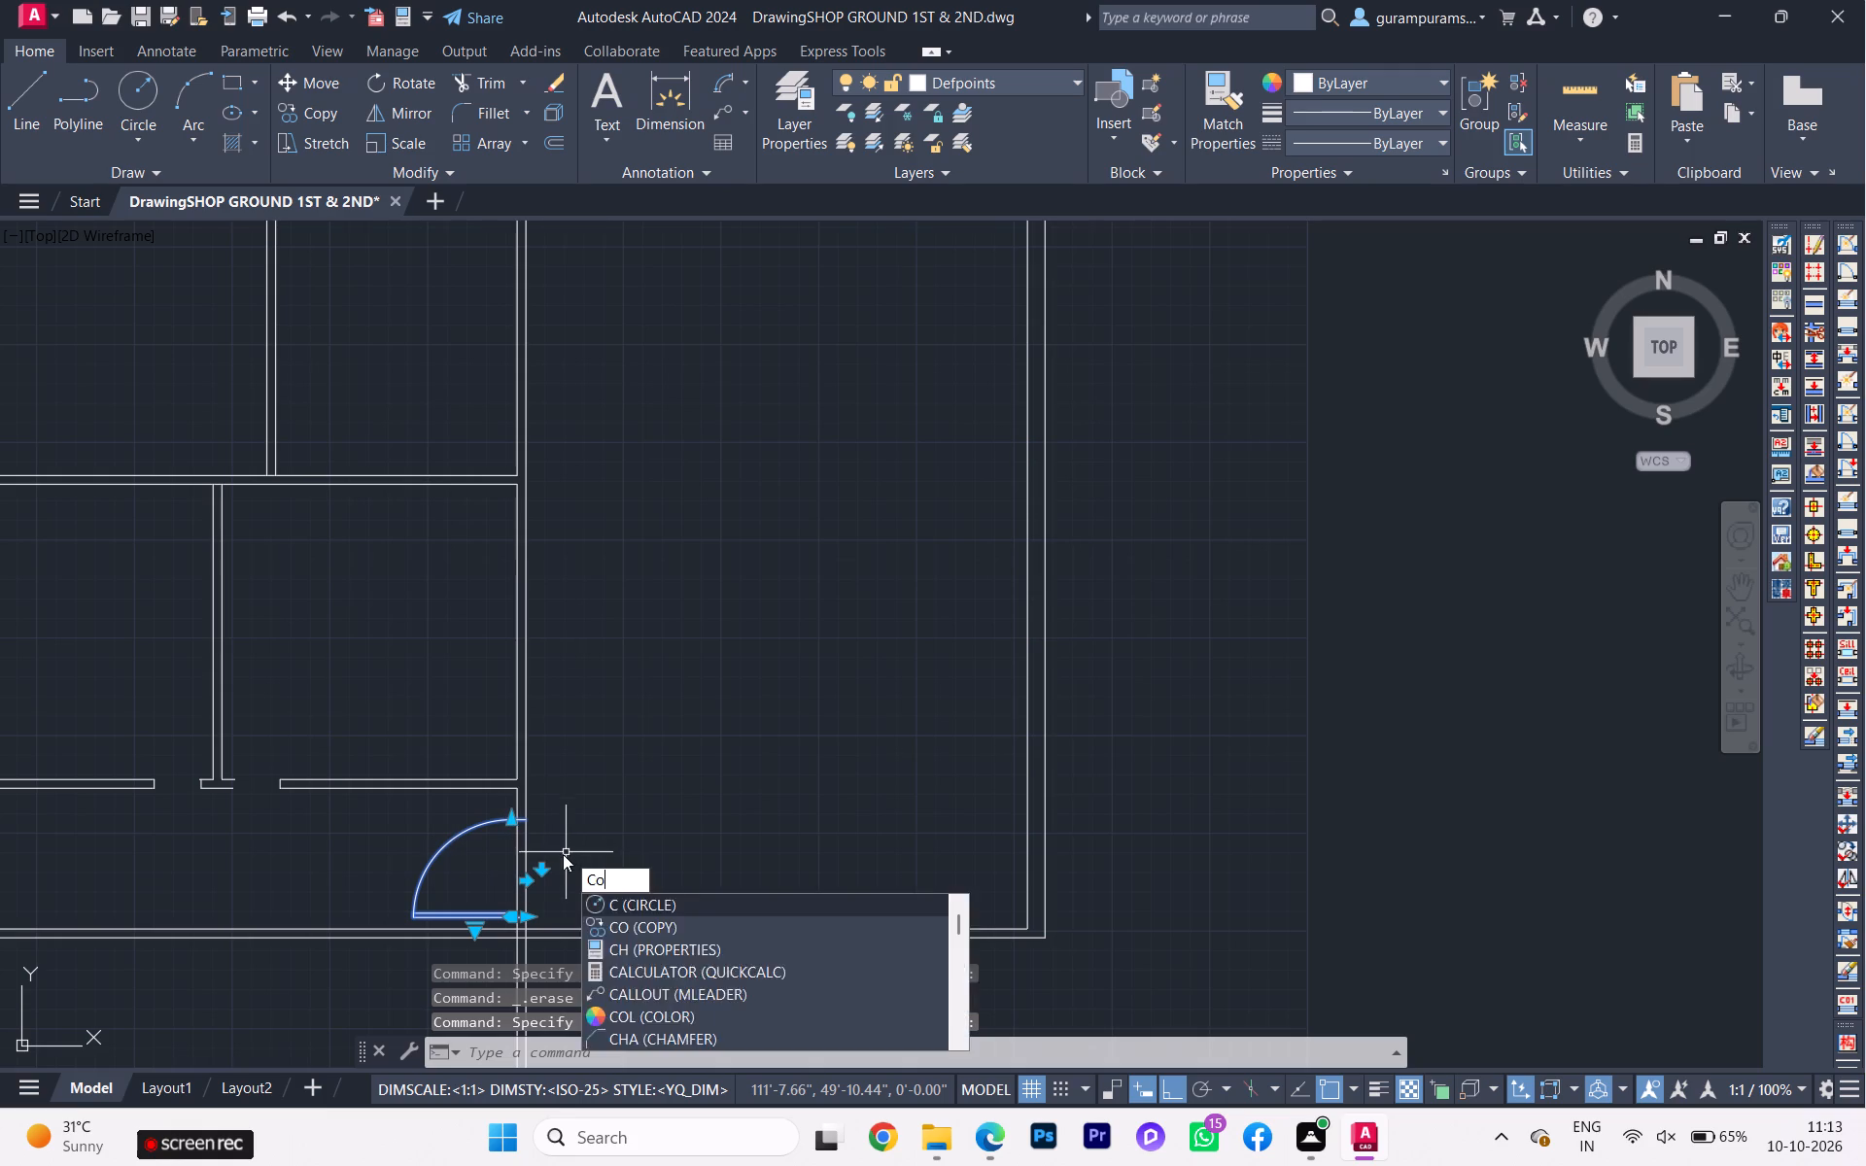
key("Return")
scroll(561, 858, "down", 1)
left_click(539, 892)
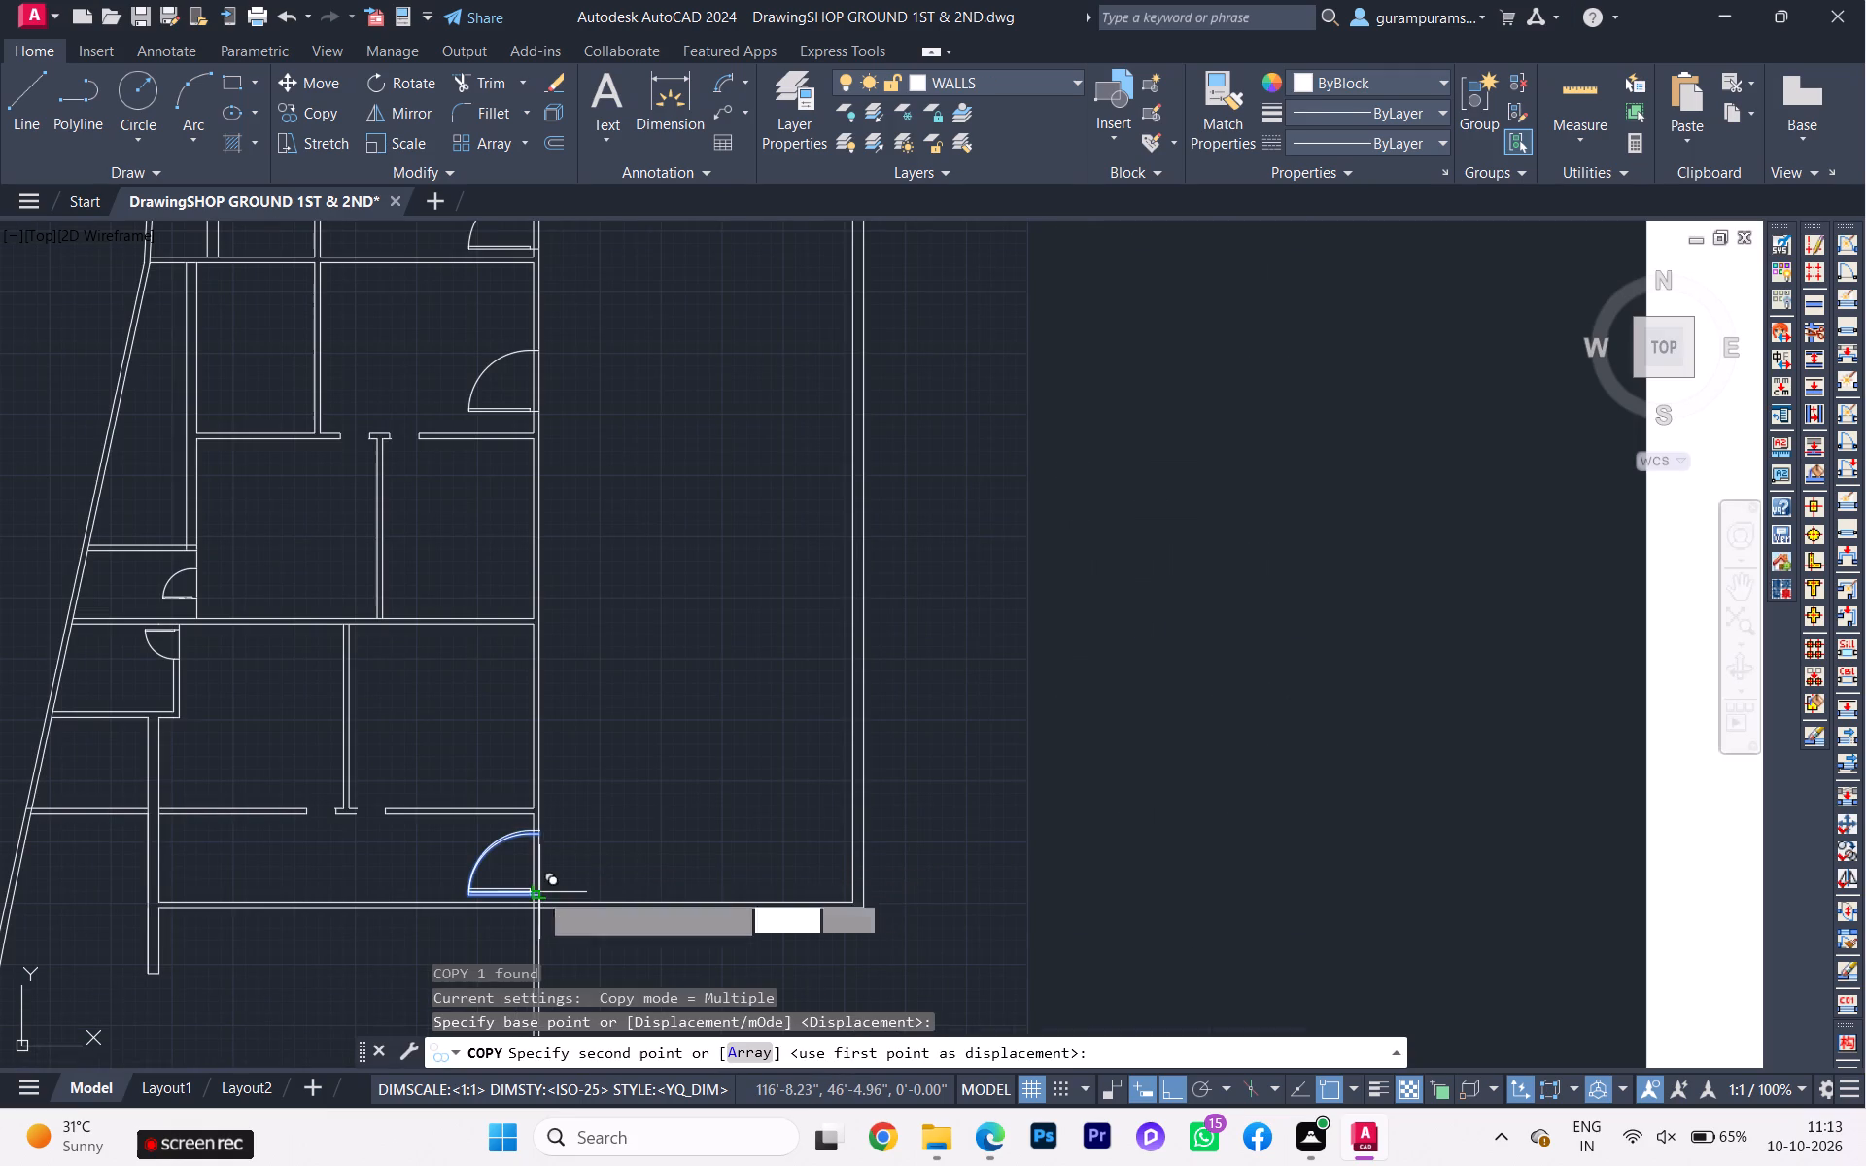
left_click(986, 845)
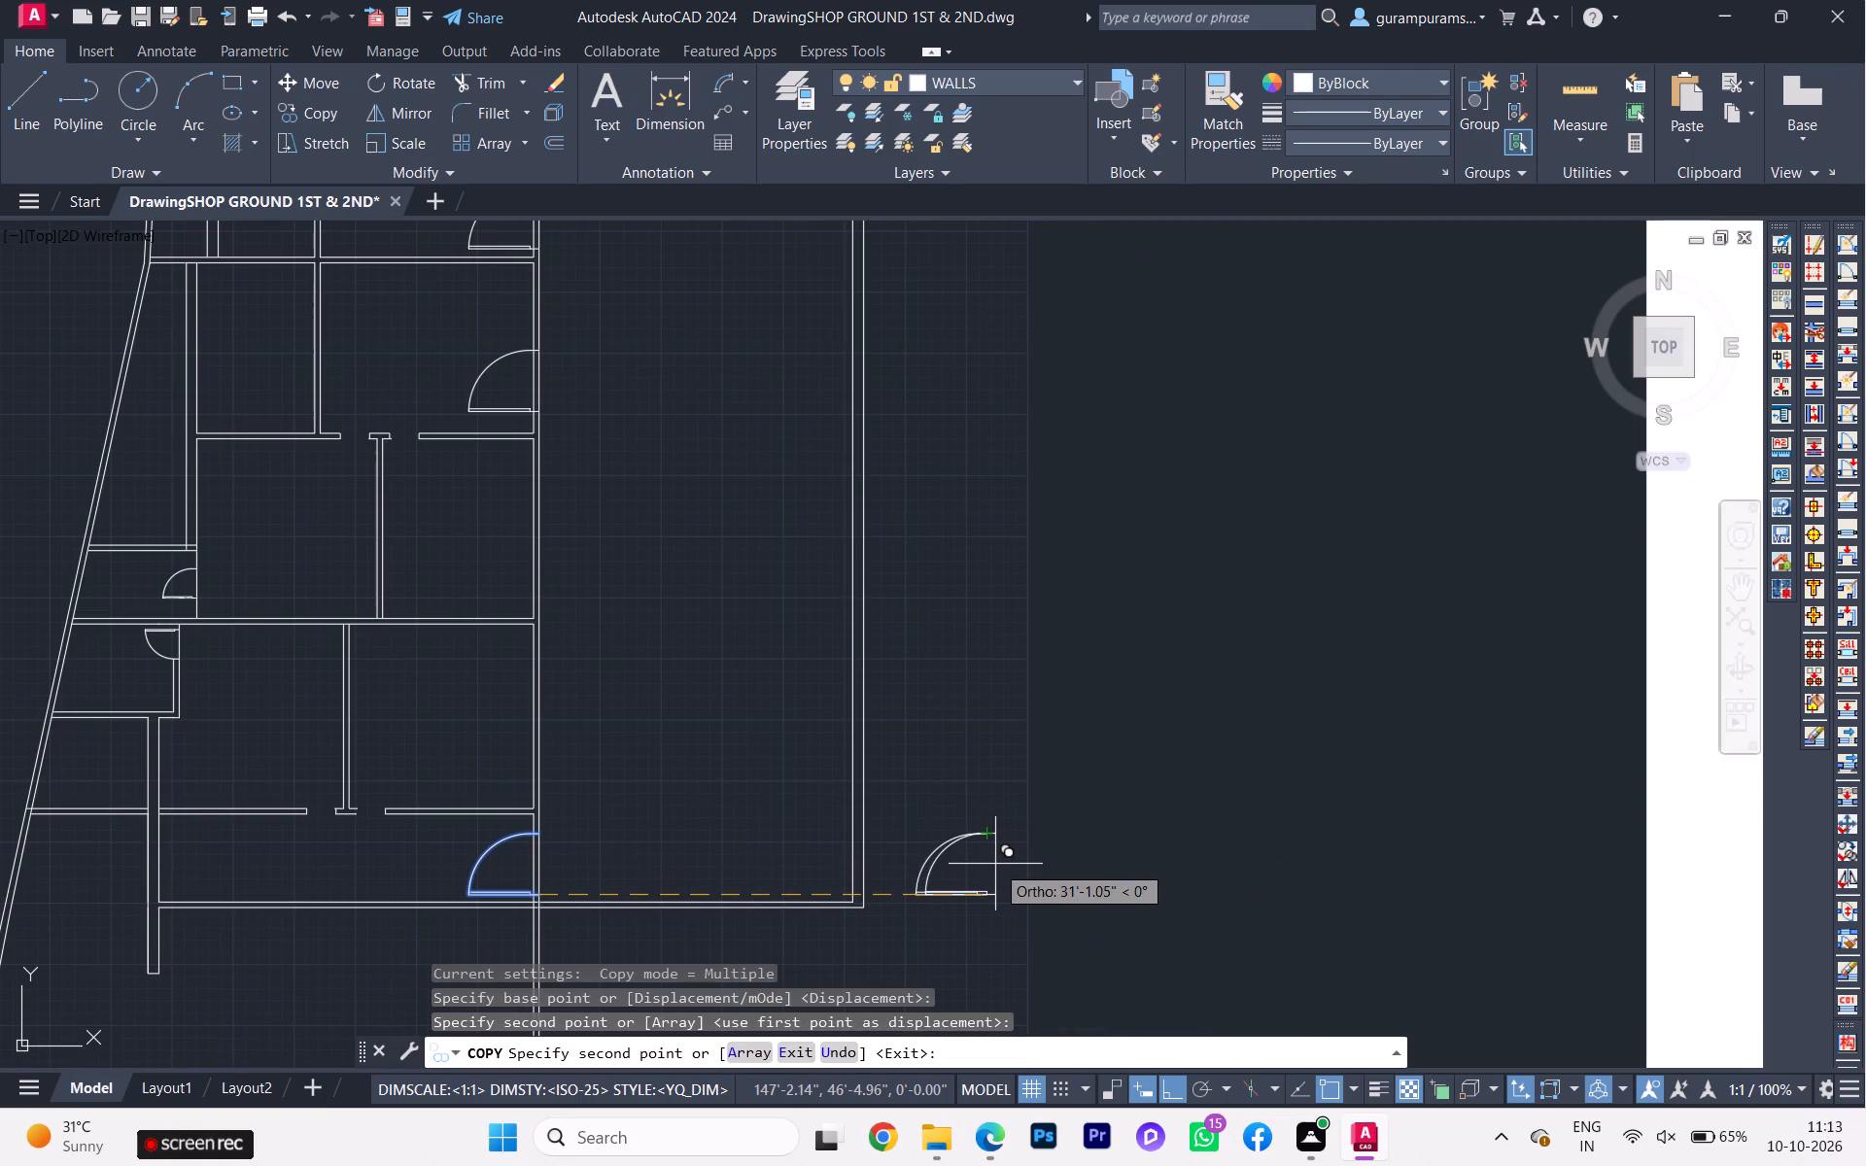
key("Escape")
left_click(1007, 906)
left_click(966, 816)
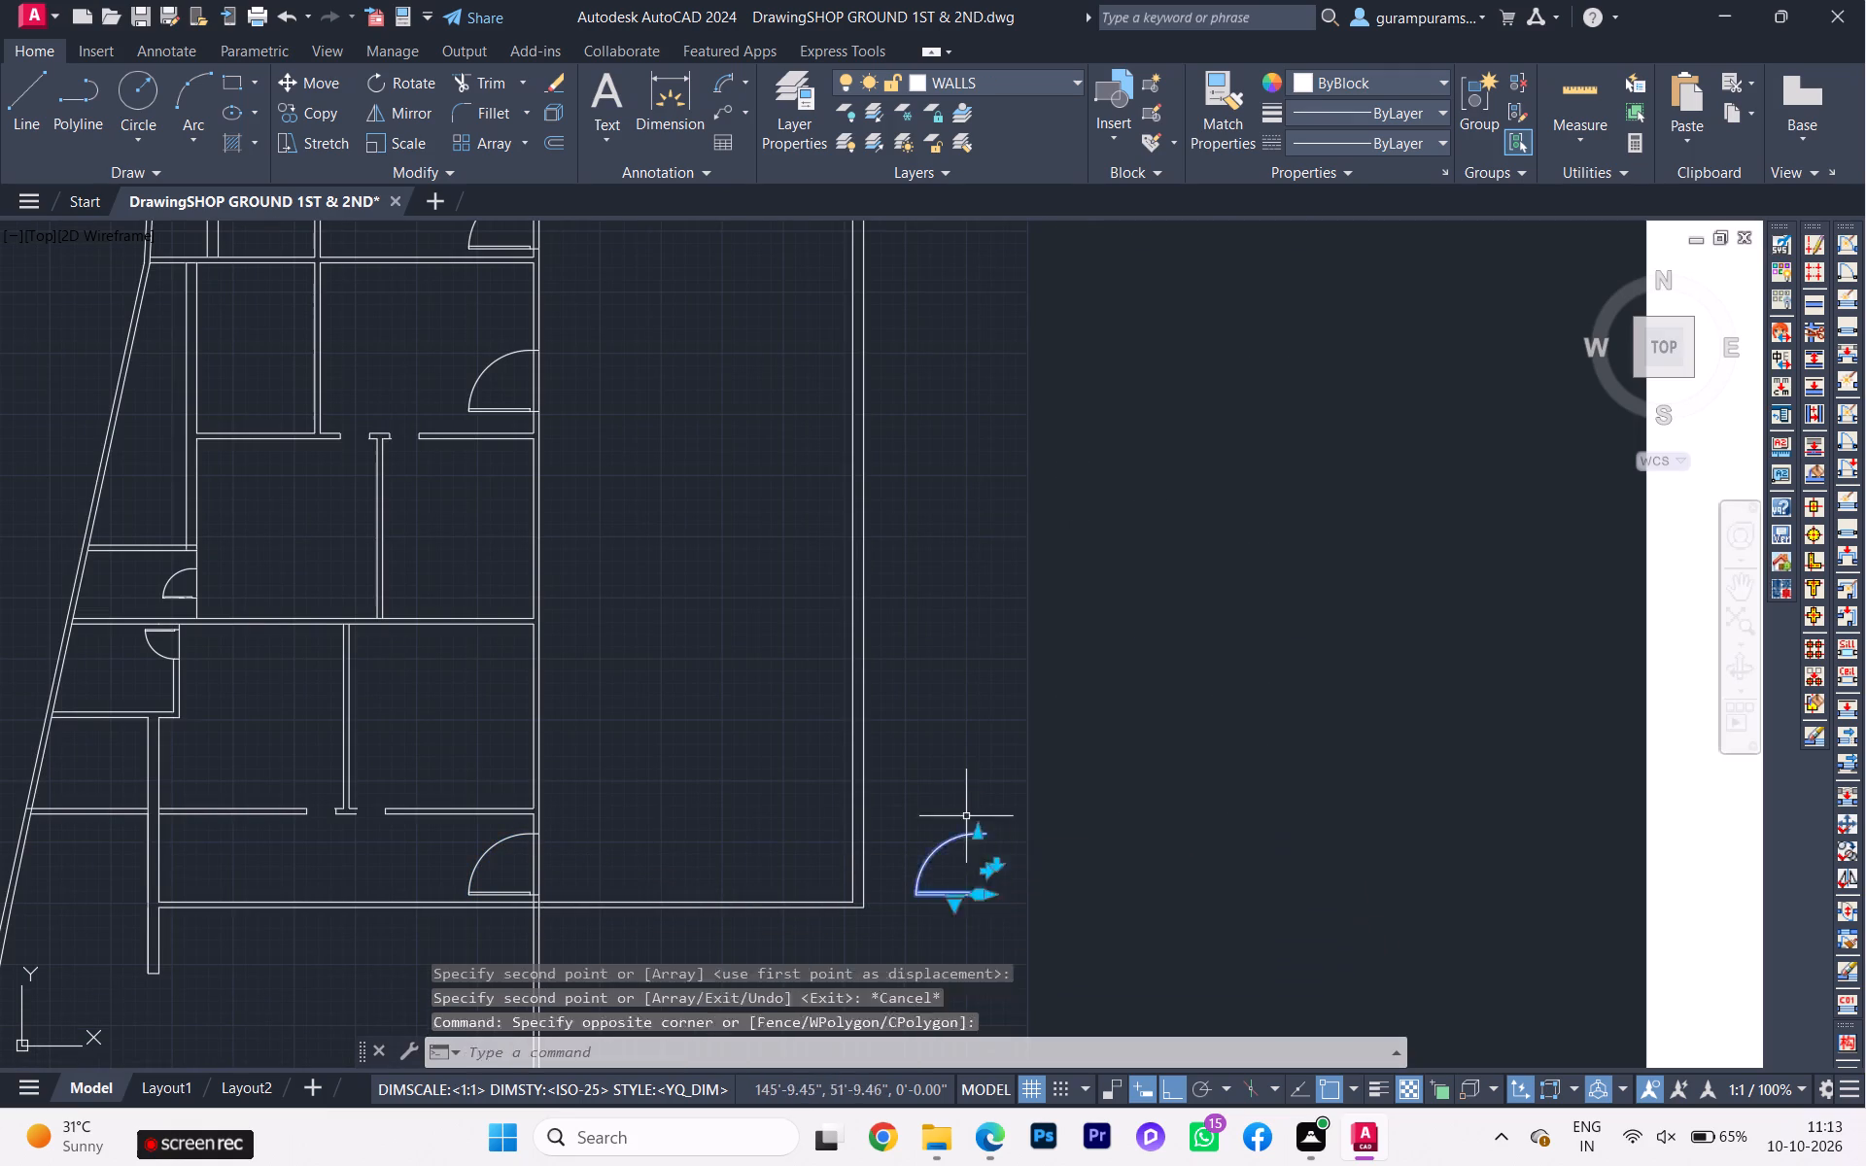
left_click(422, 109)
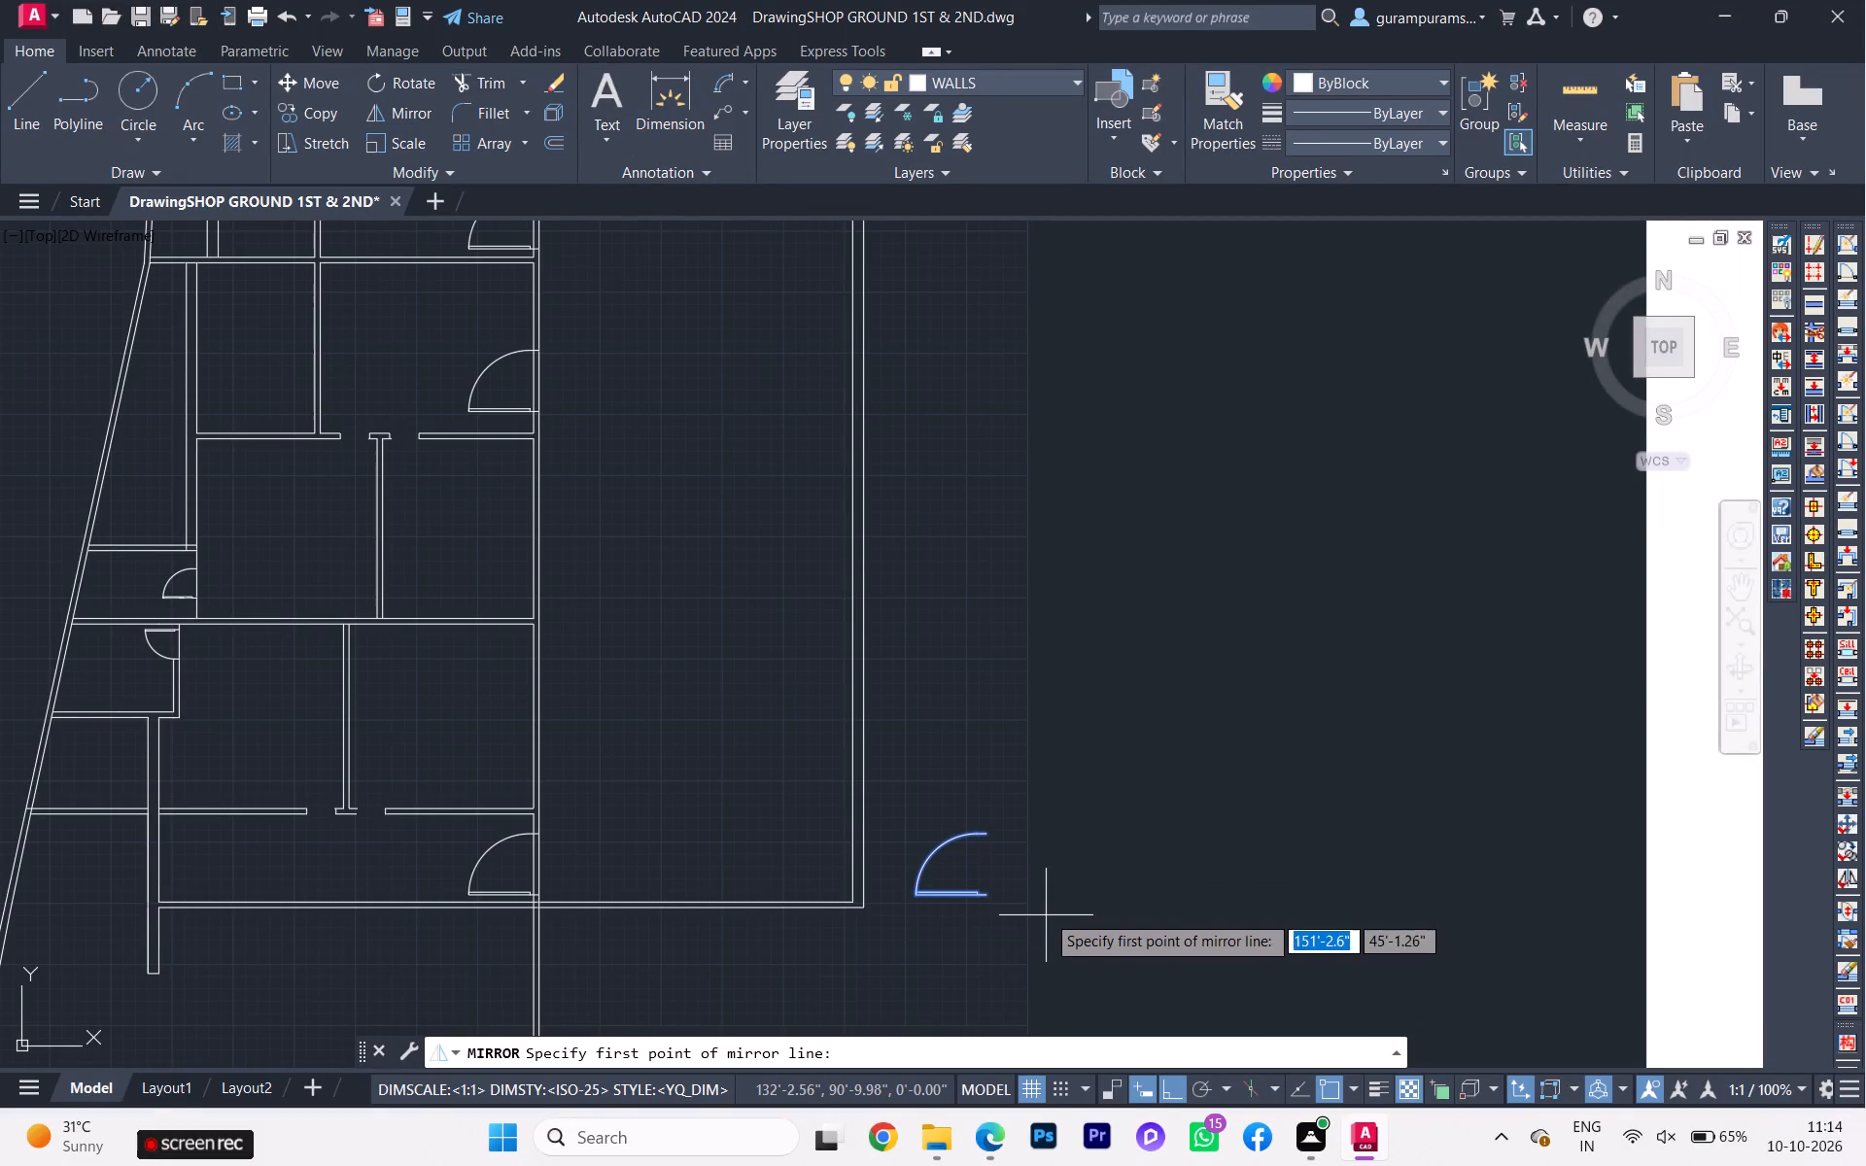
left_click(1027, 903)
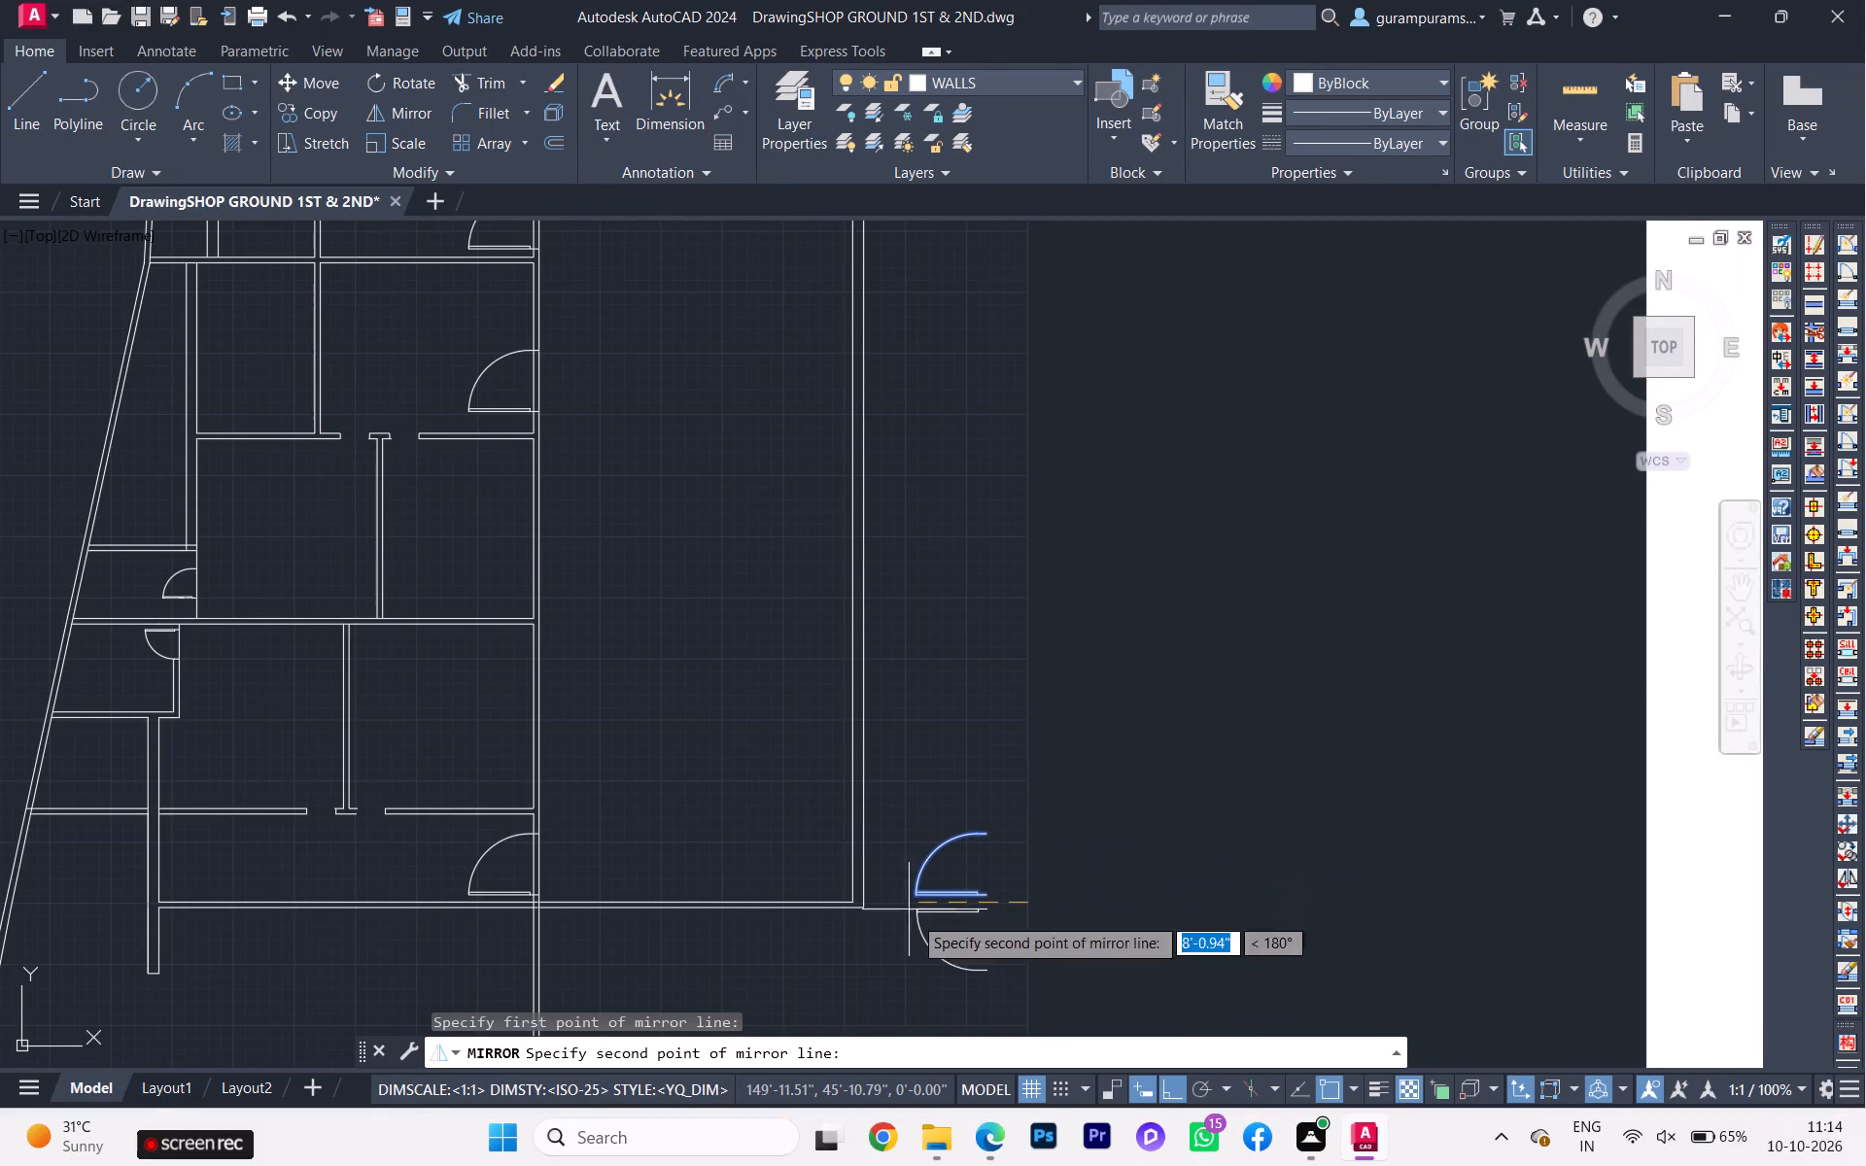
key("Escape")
Rotate the copied door outside the plan by 90 degrees.
left_click(418, 84)
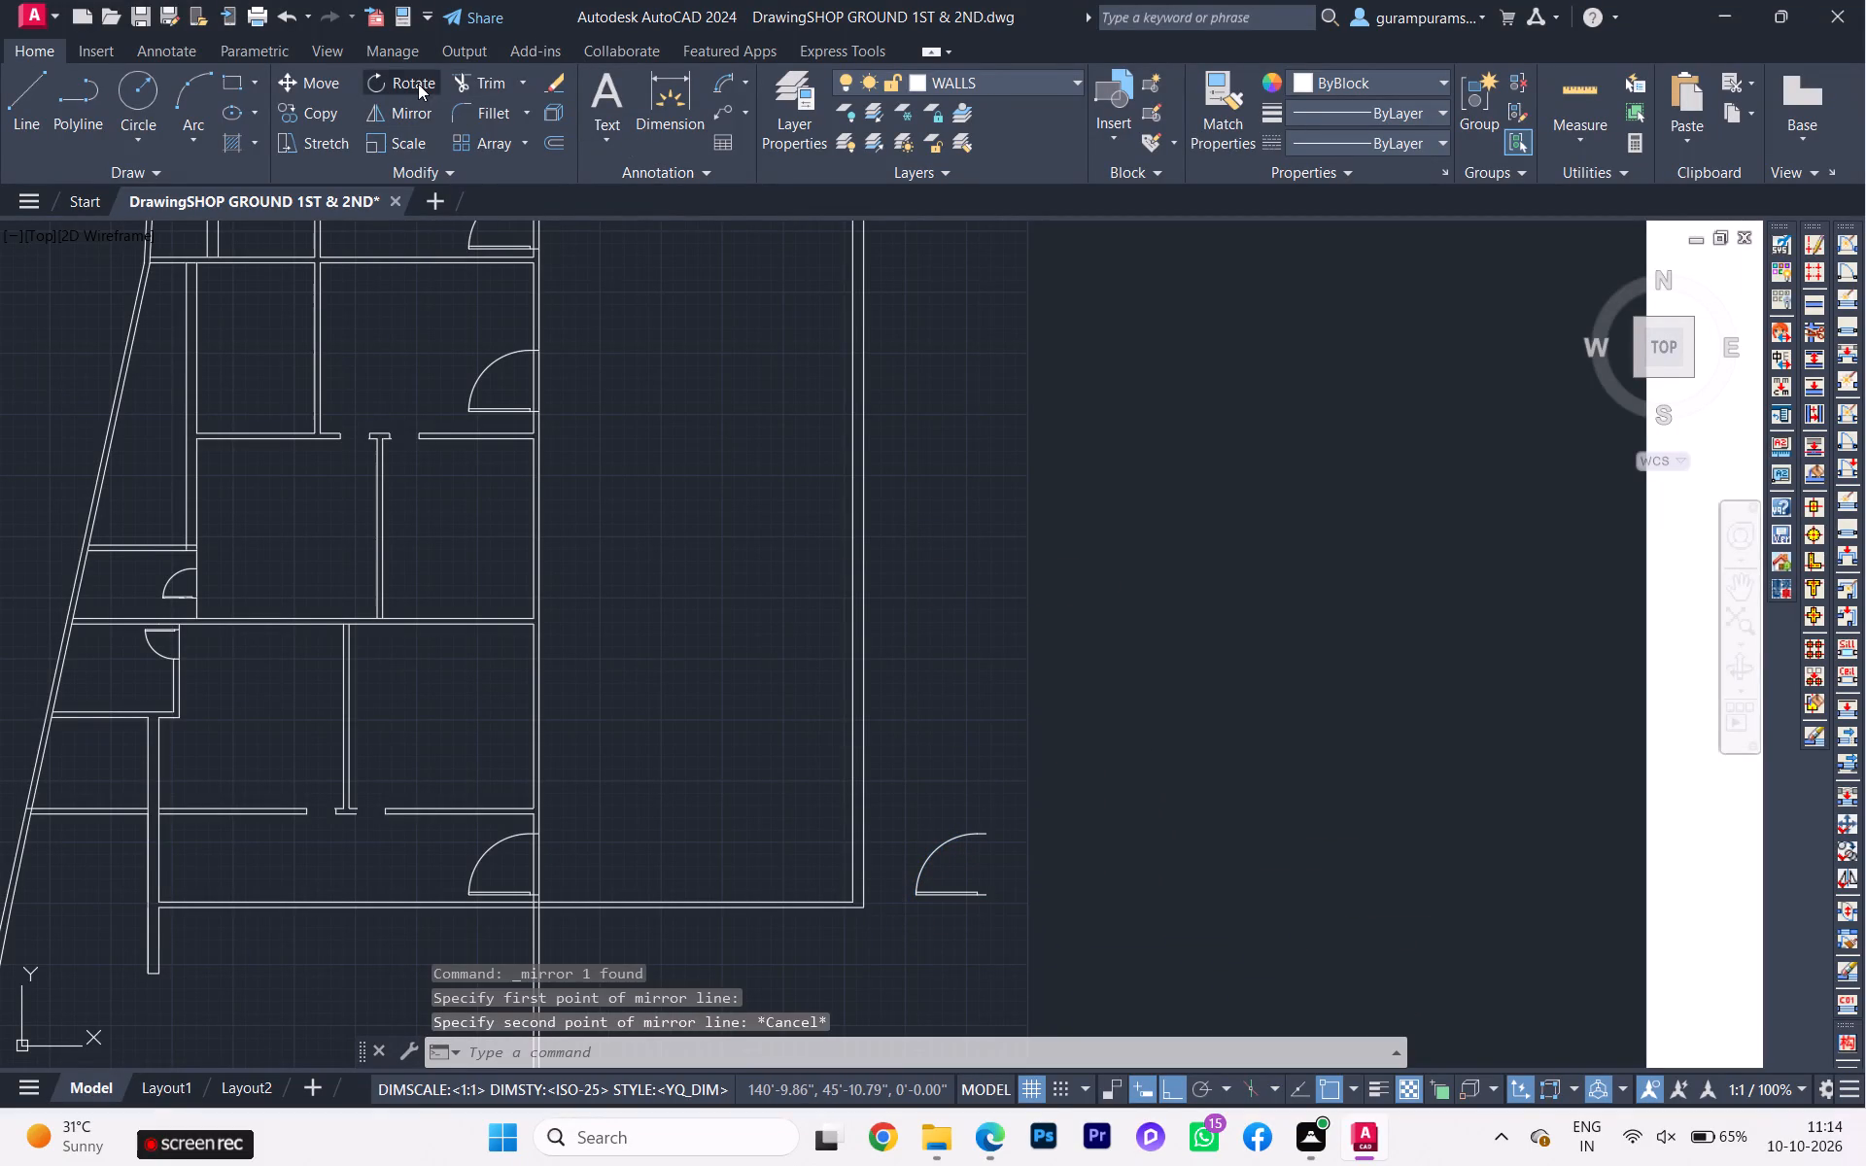
left_click(960, 910)
left_click(949, 874)
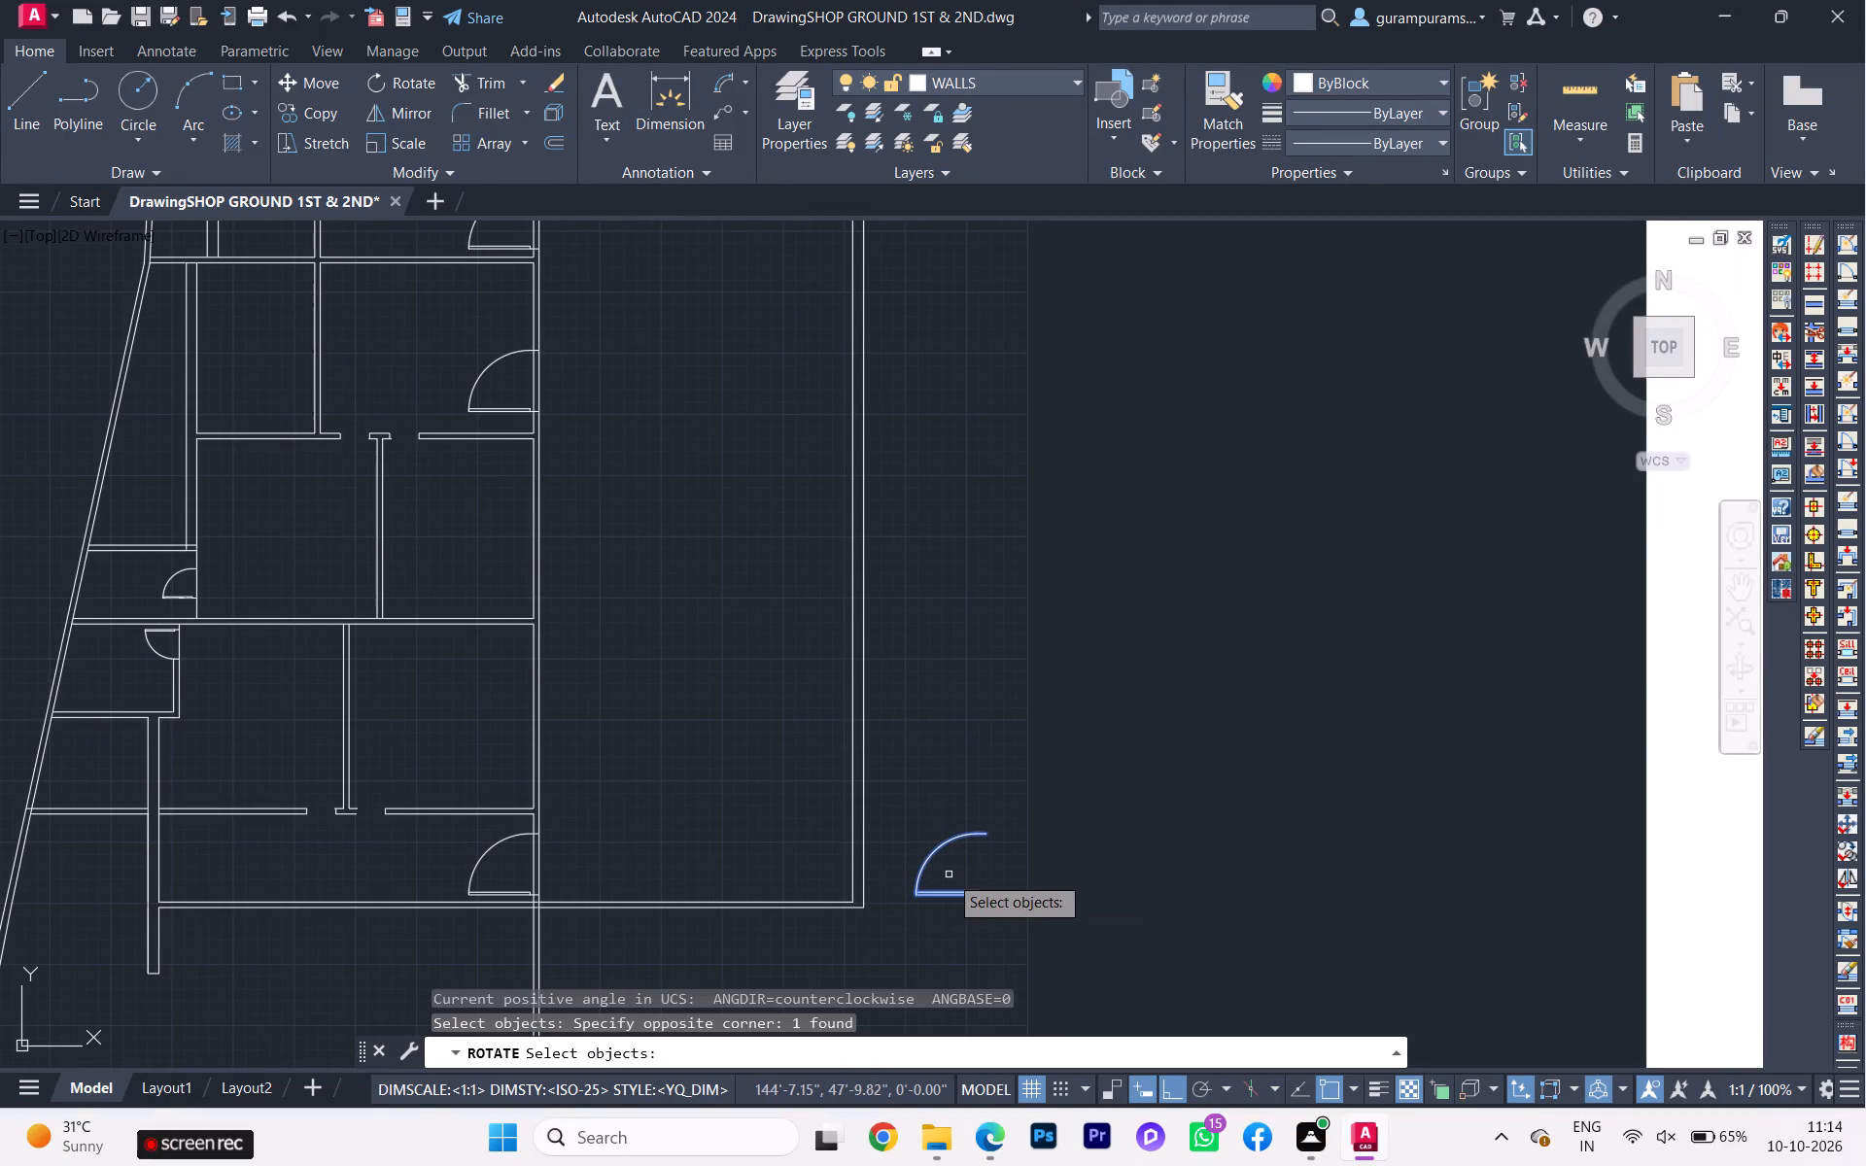
key("Return")
left_click(1030, 896)
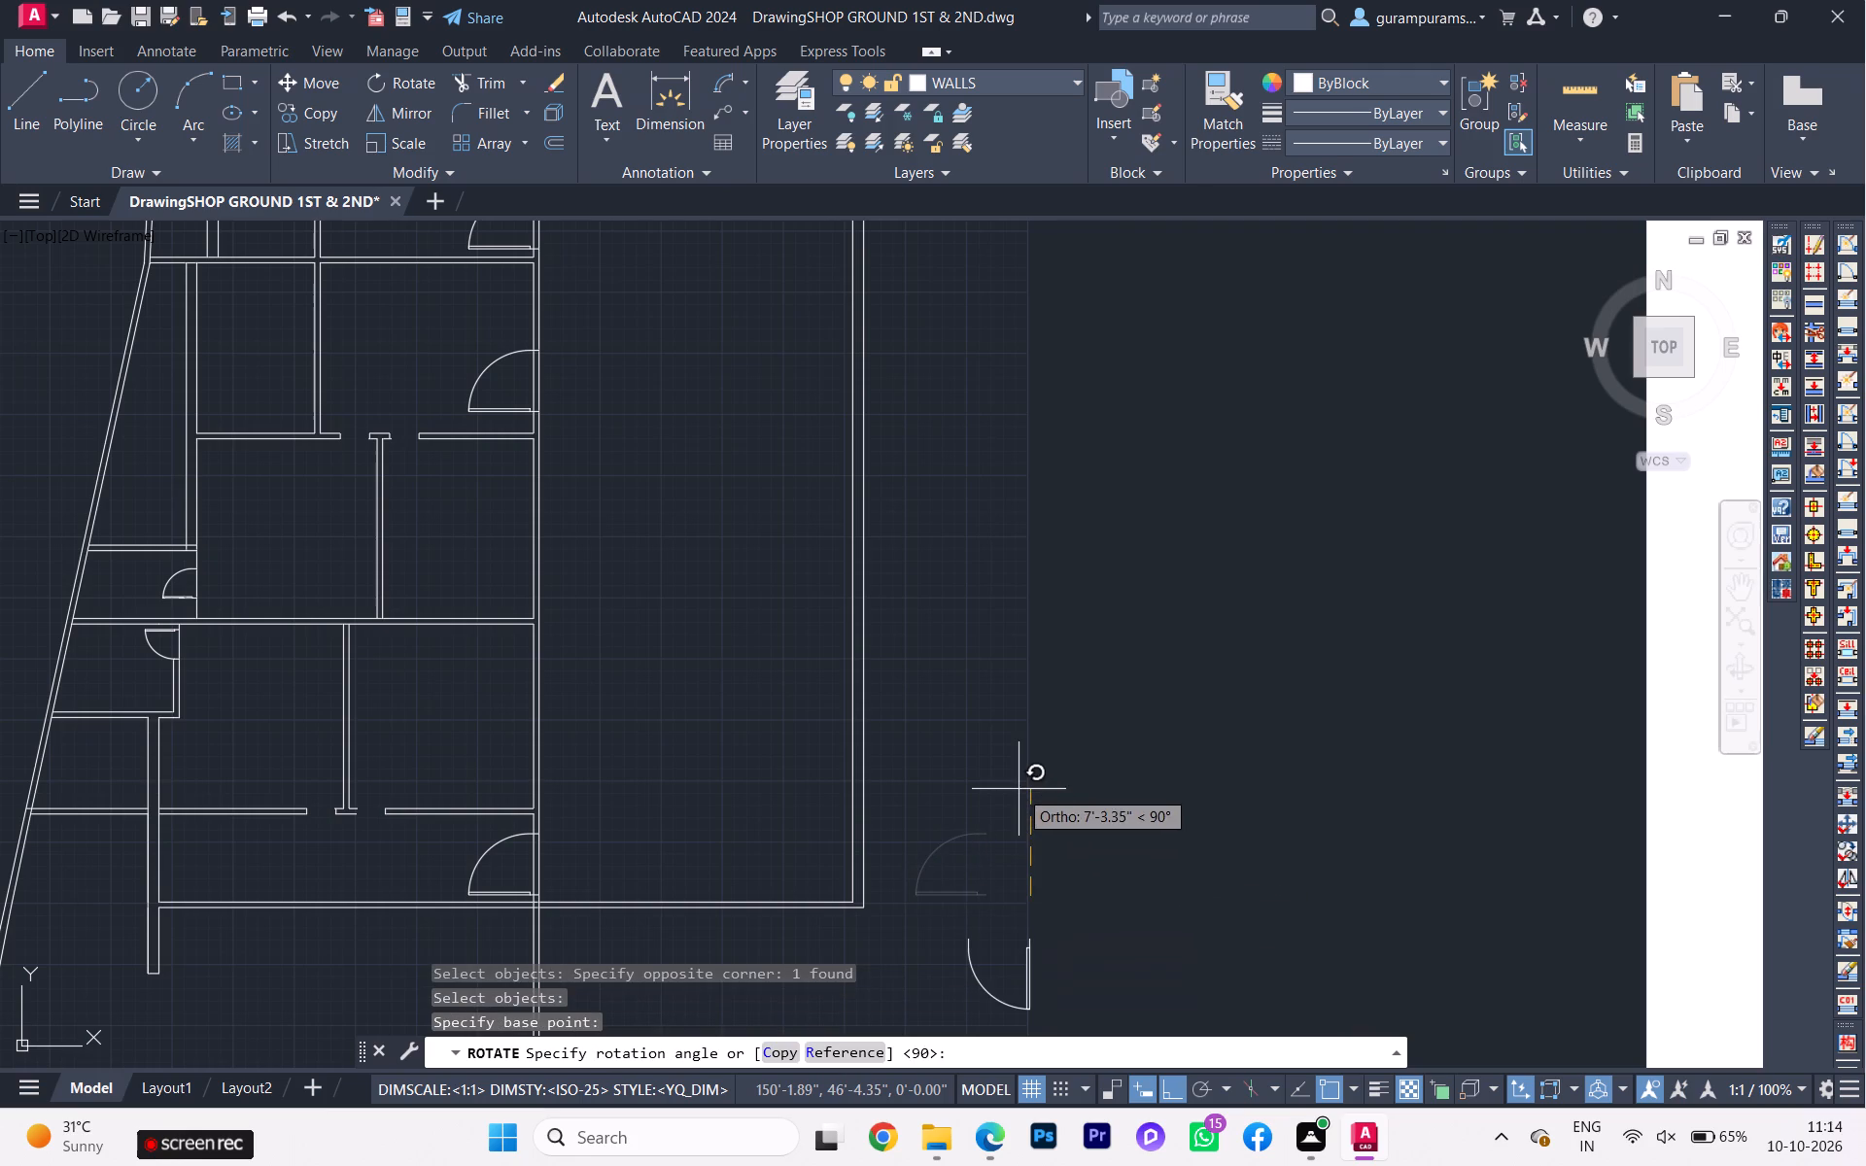
left_click(1019, 789)
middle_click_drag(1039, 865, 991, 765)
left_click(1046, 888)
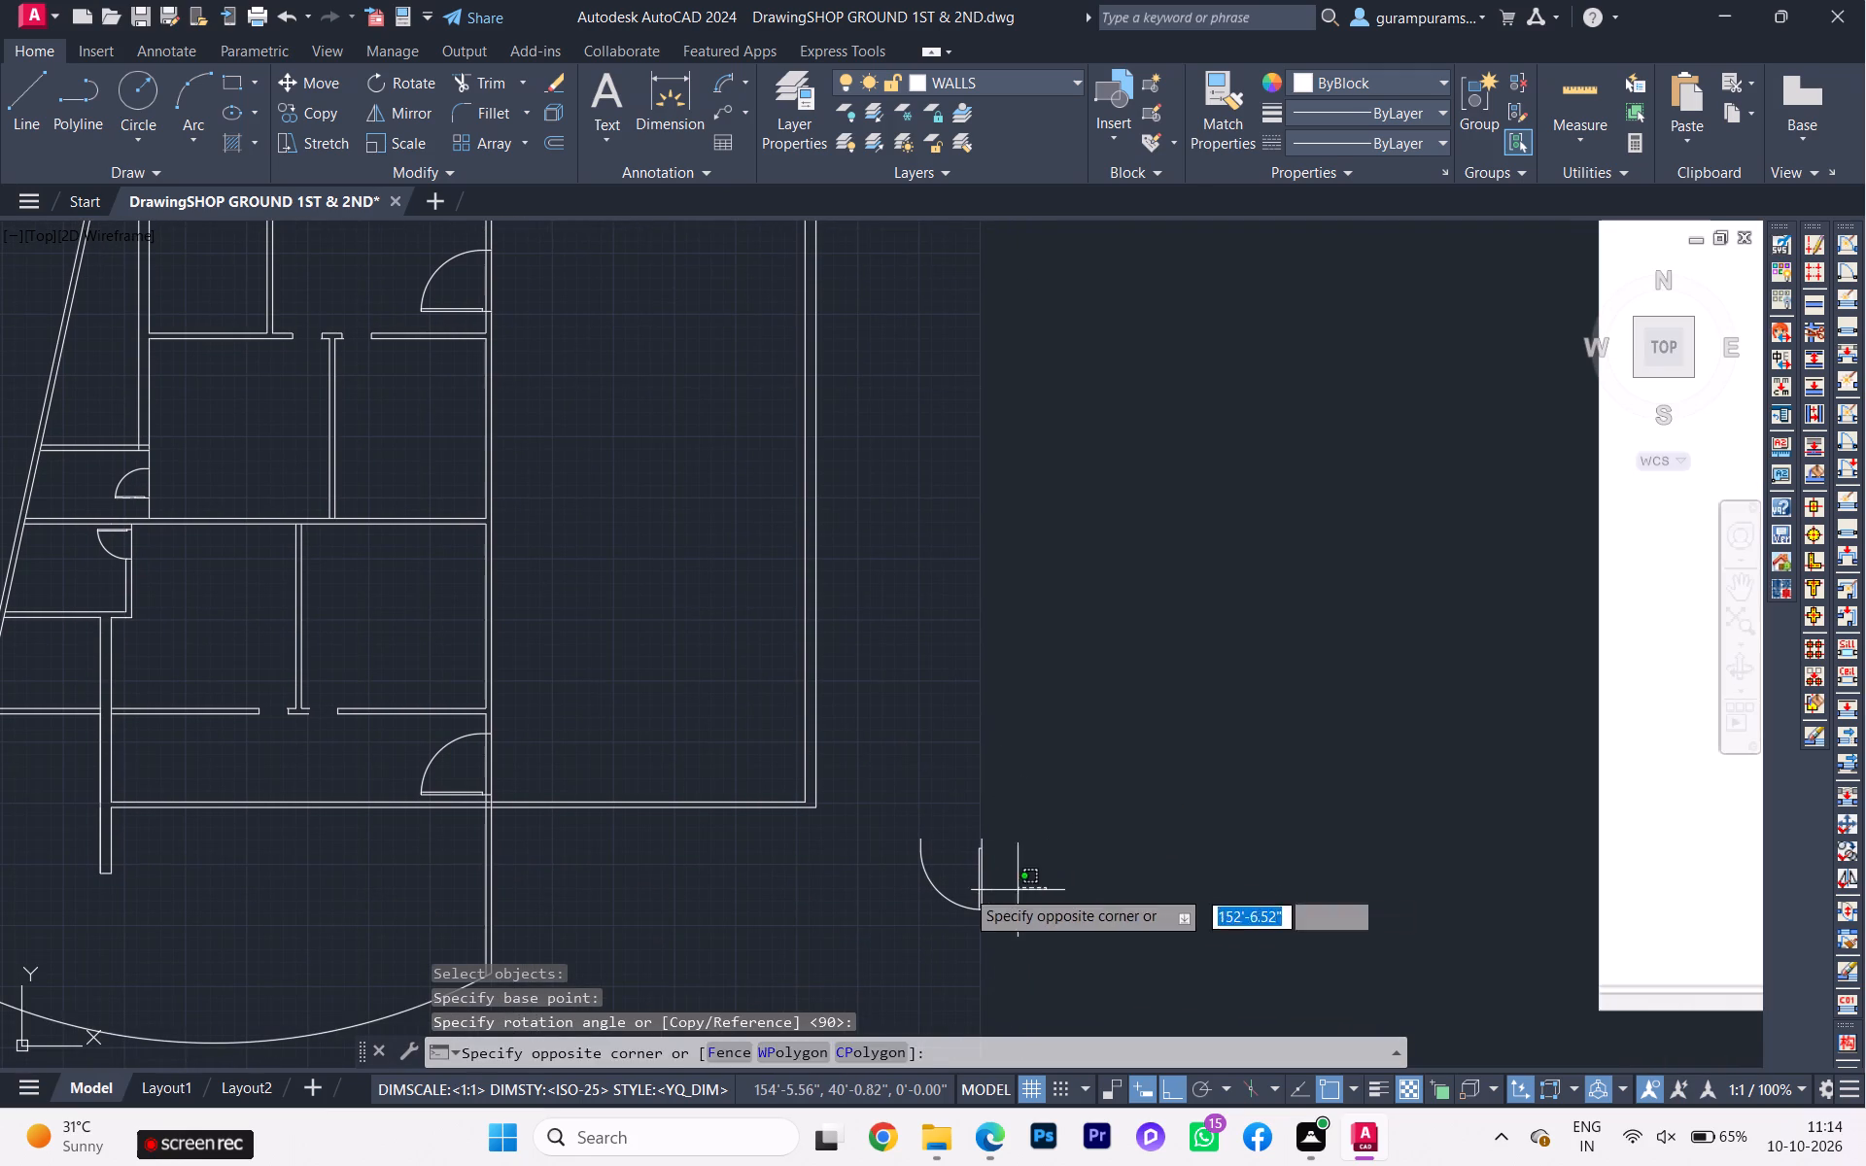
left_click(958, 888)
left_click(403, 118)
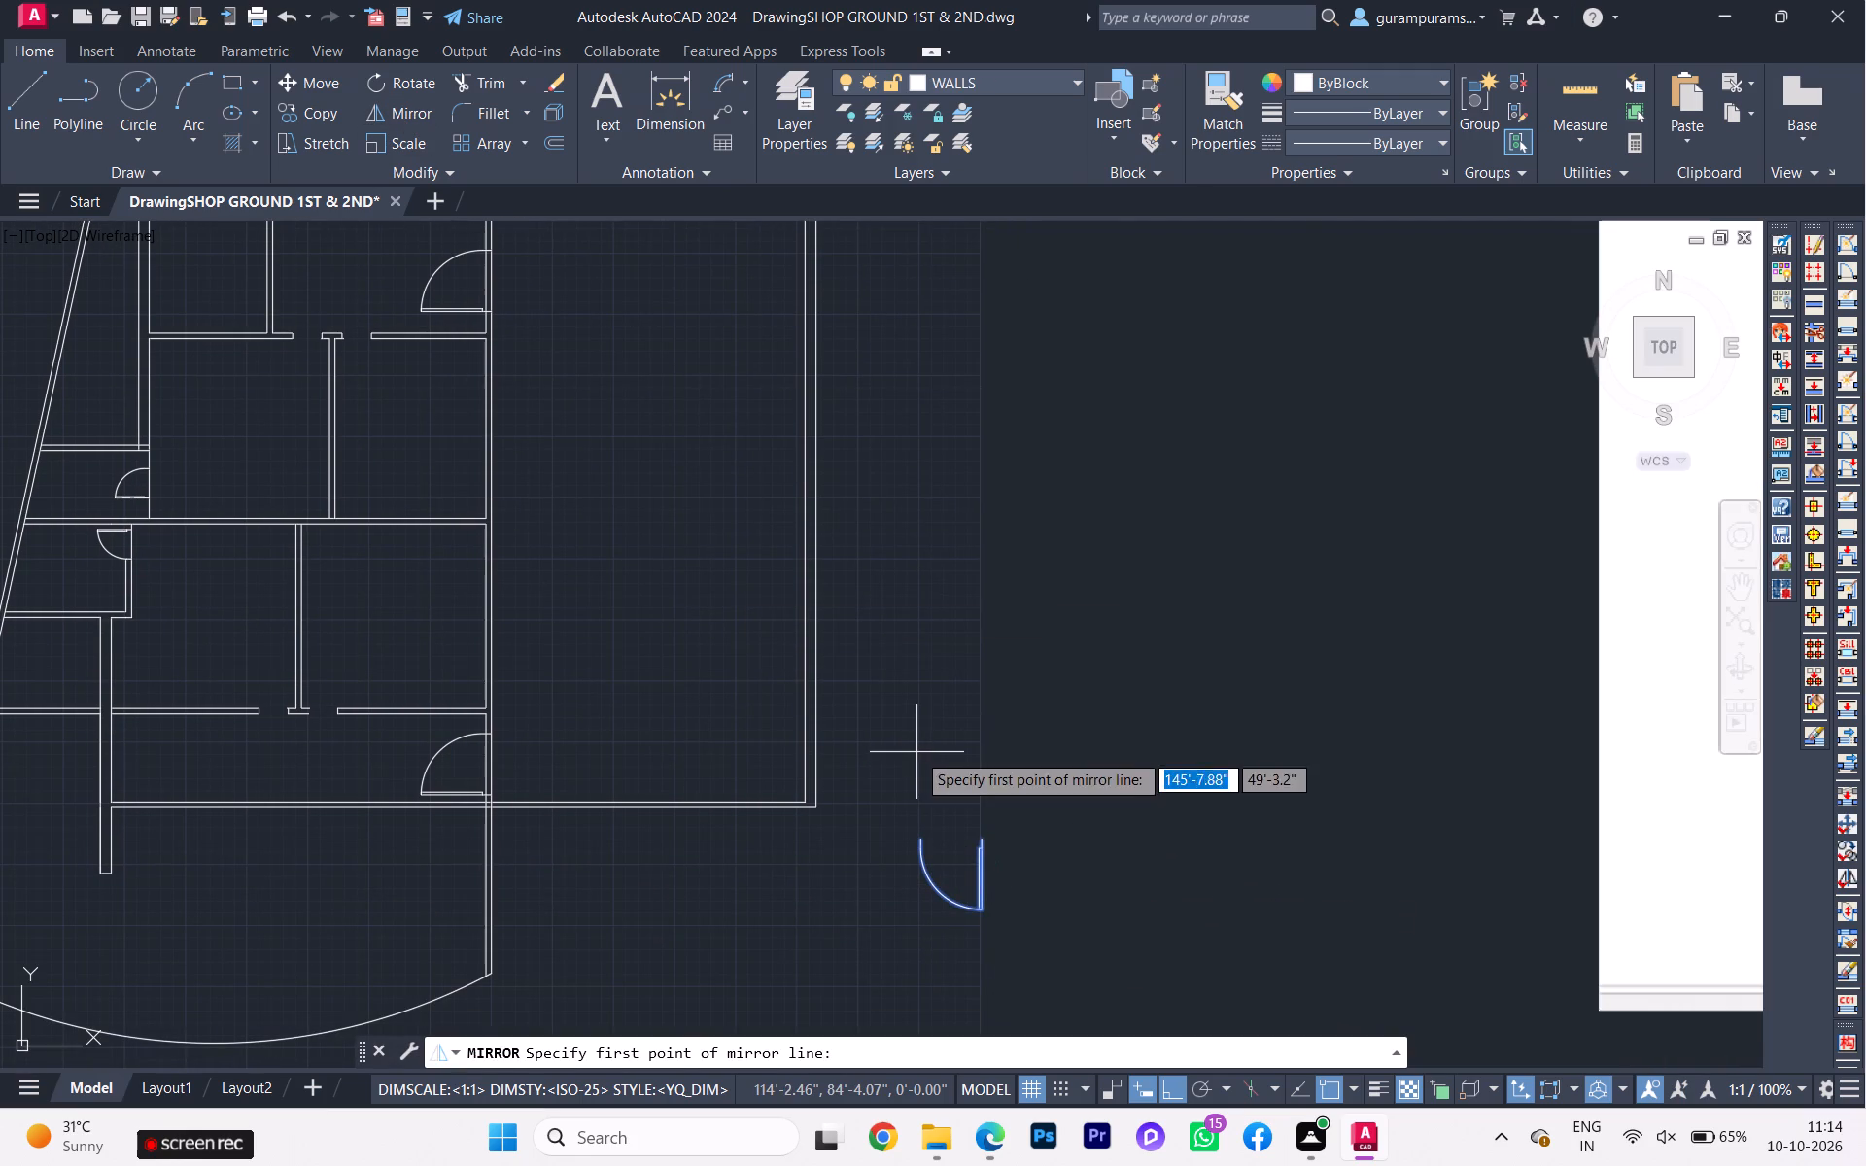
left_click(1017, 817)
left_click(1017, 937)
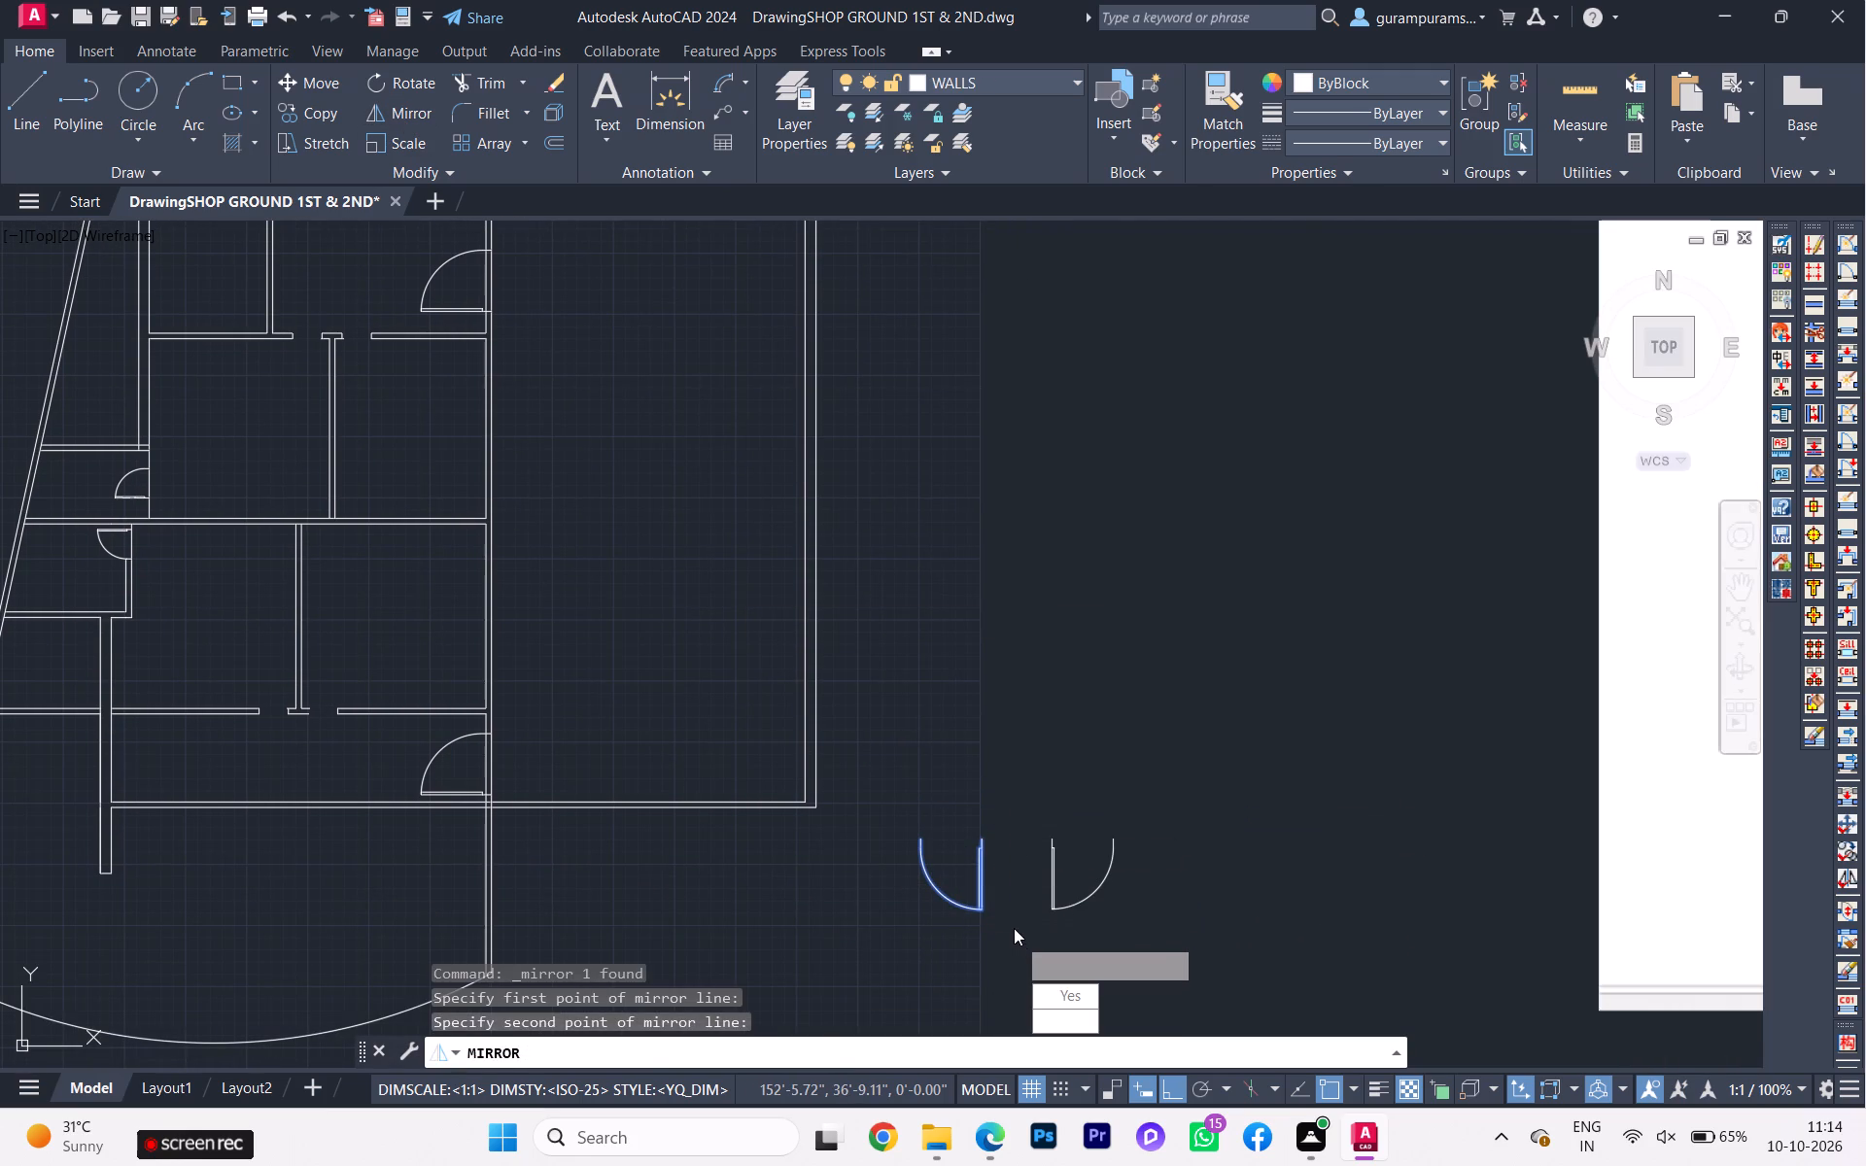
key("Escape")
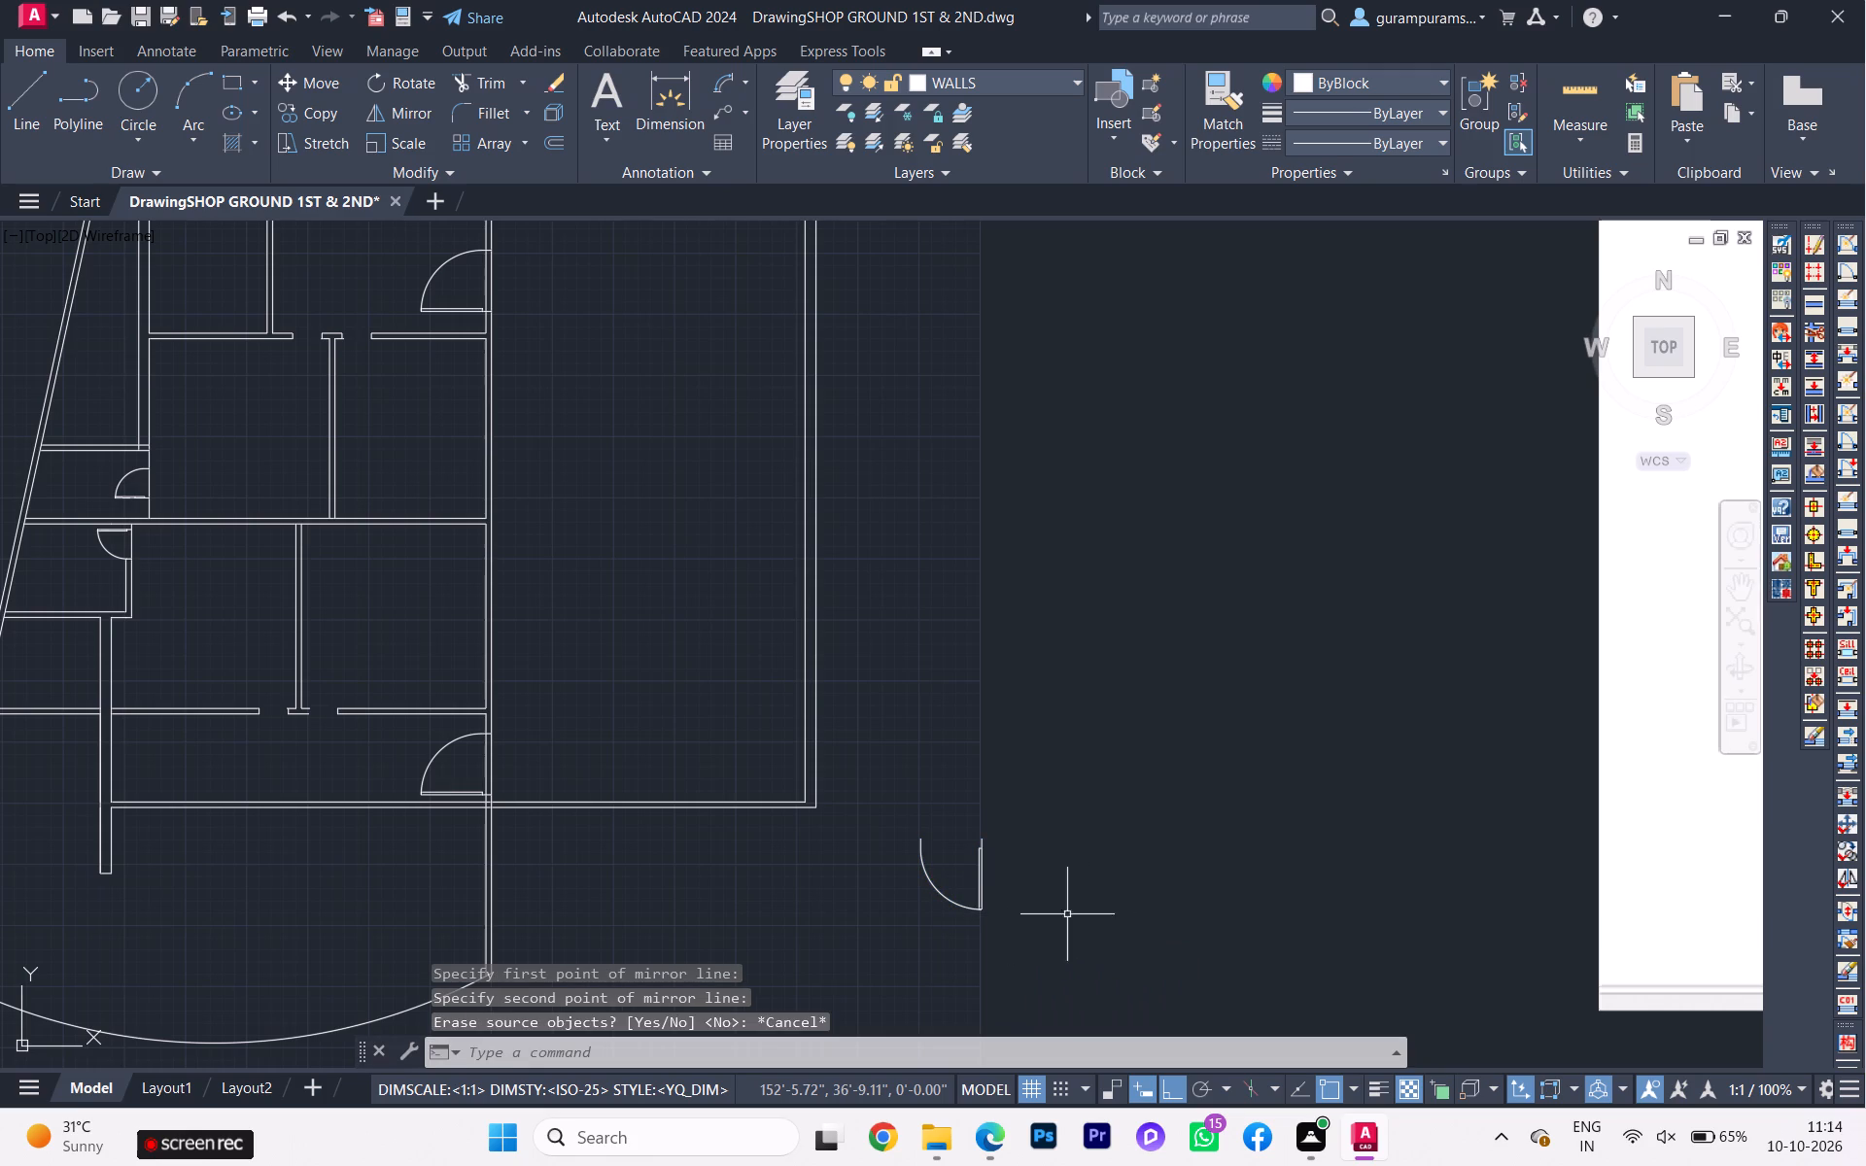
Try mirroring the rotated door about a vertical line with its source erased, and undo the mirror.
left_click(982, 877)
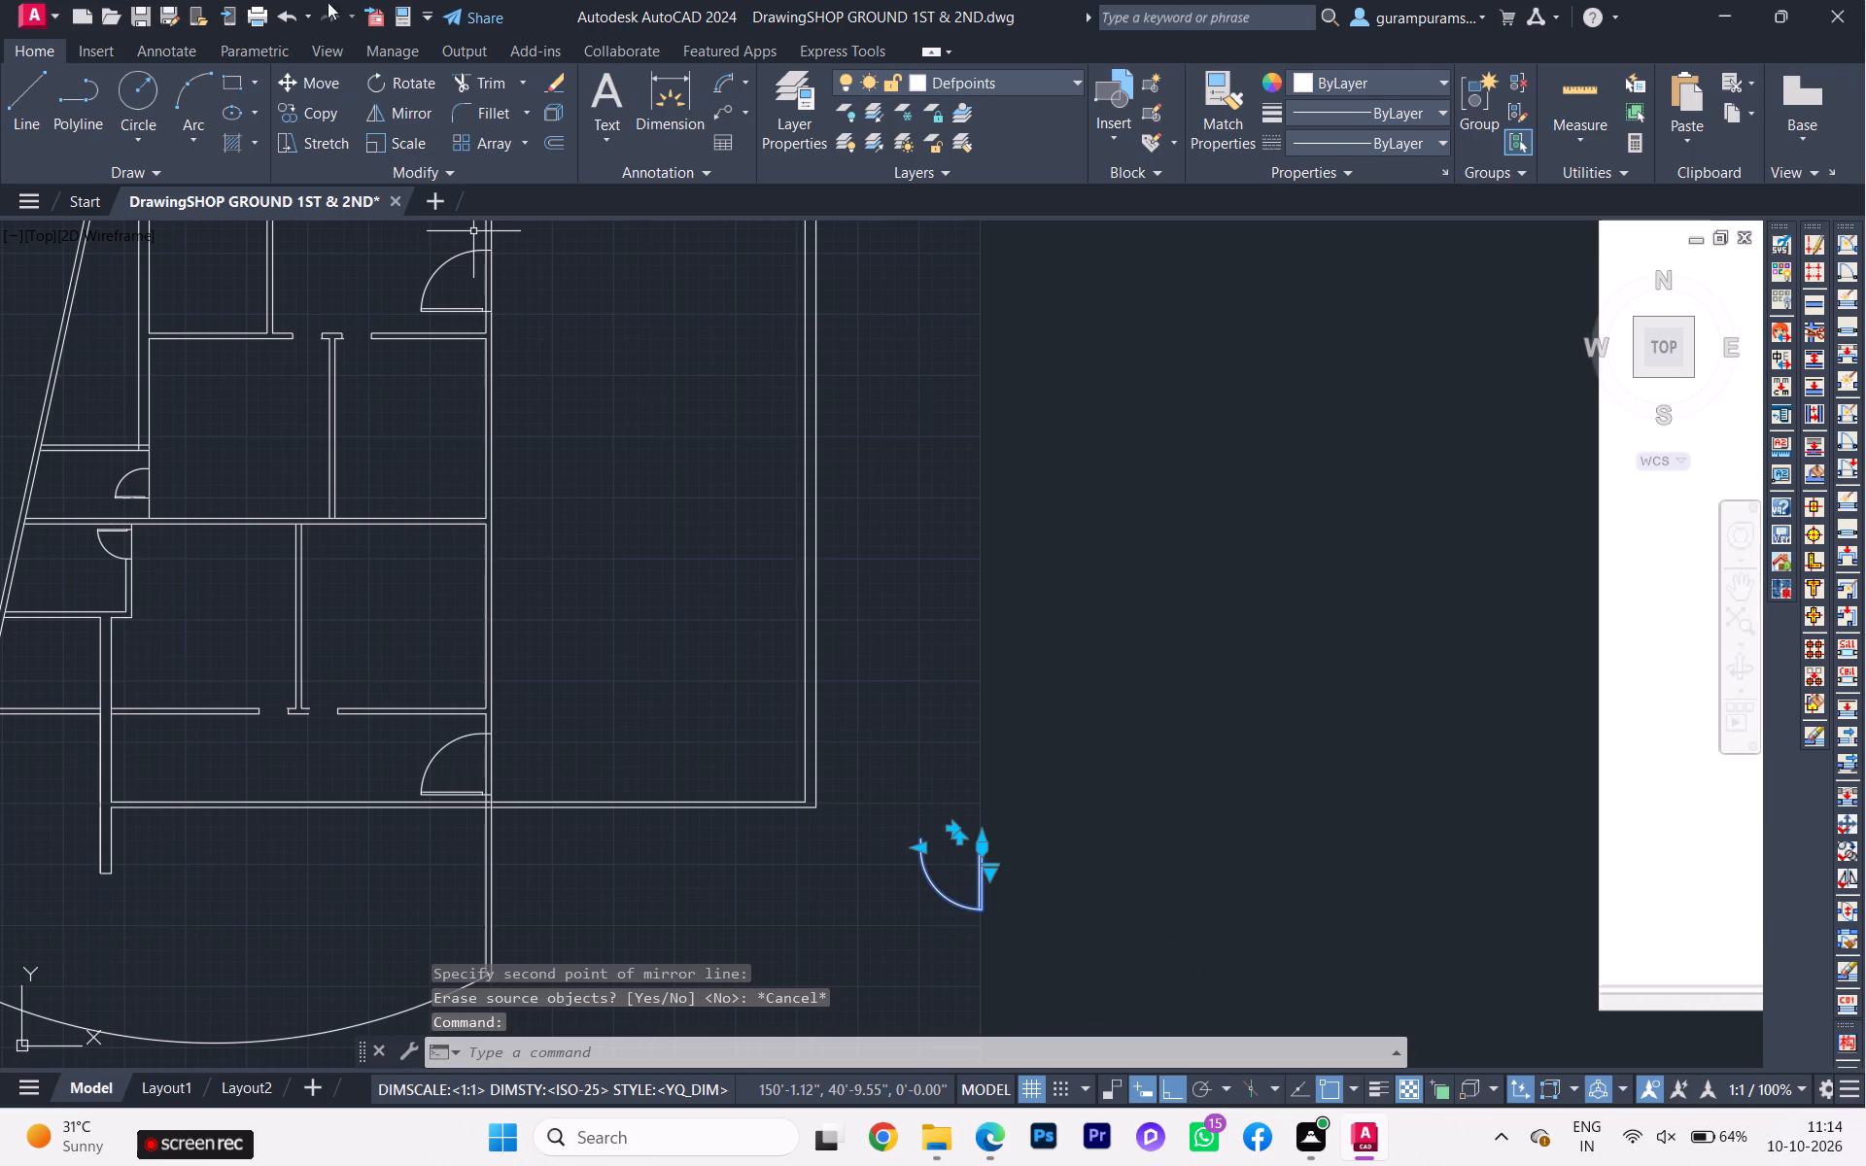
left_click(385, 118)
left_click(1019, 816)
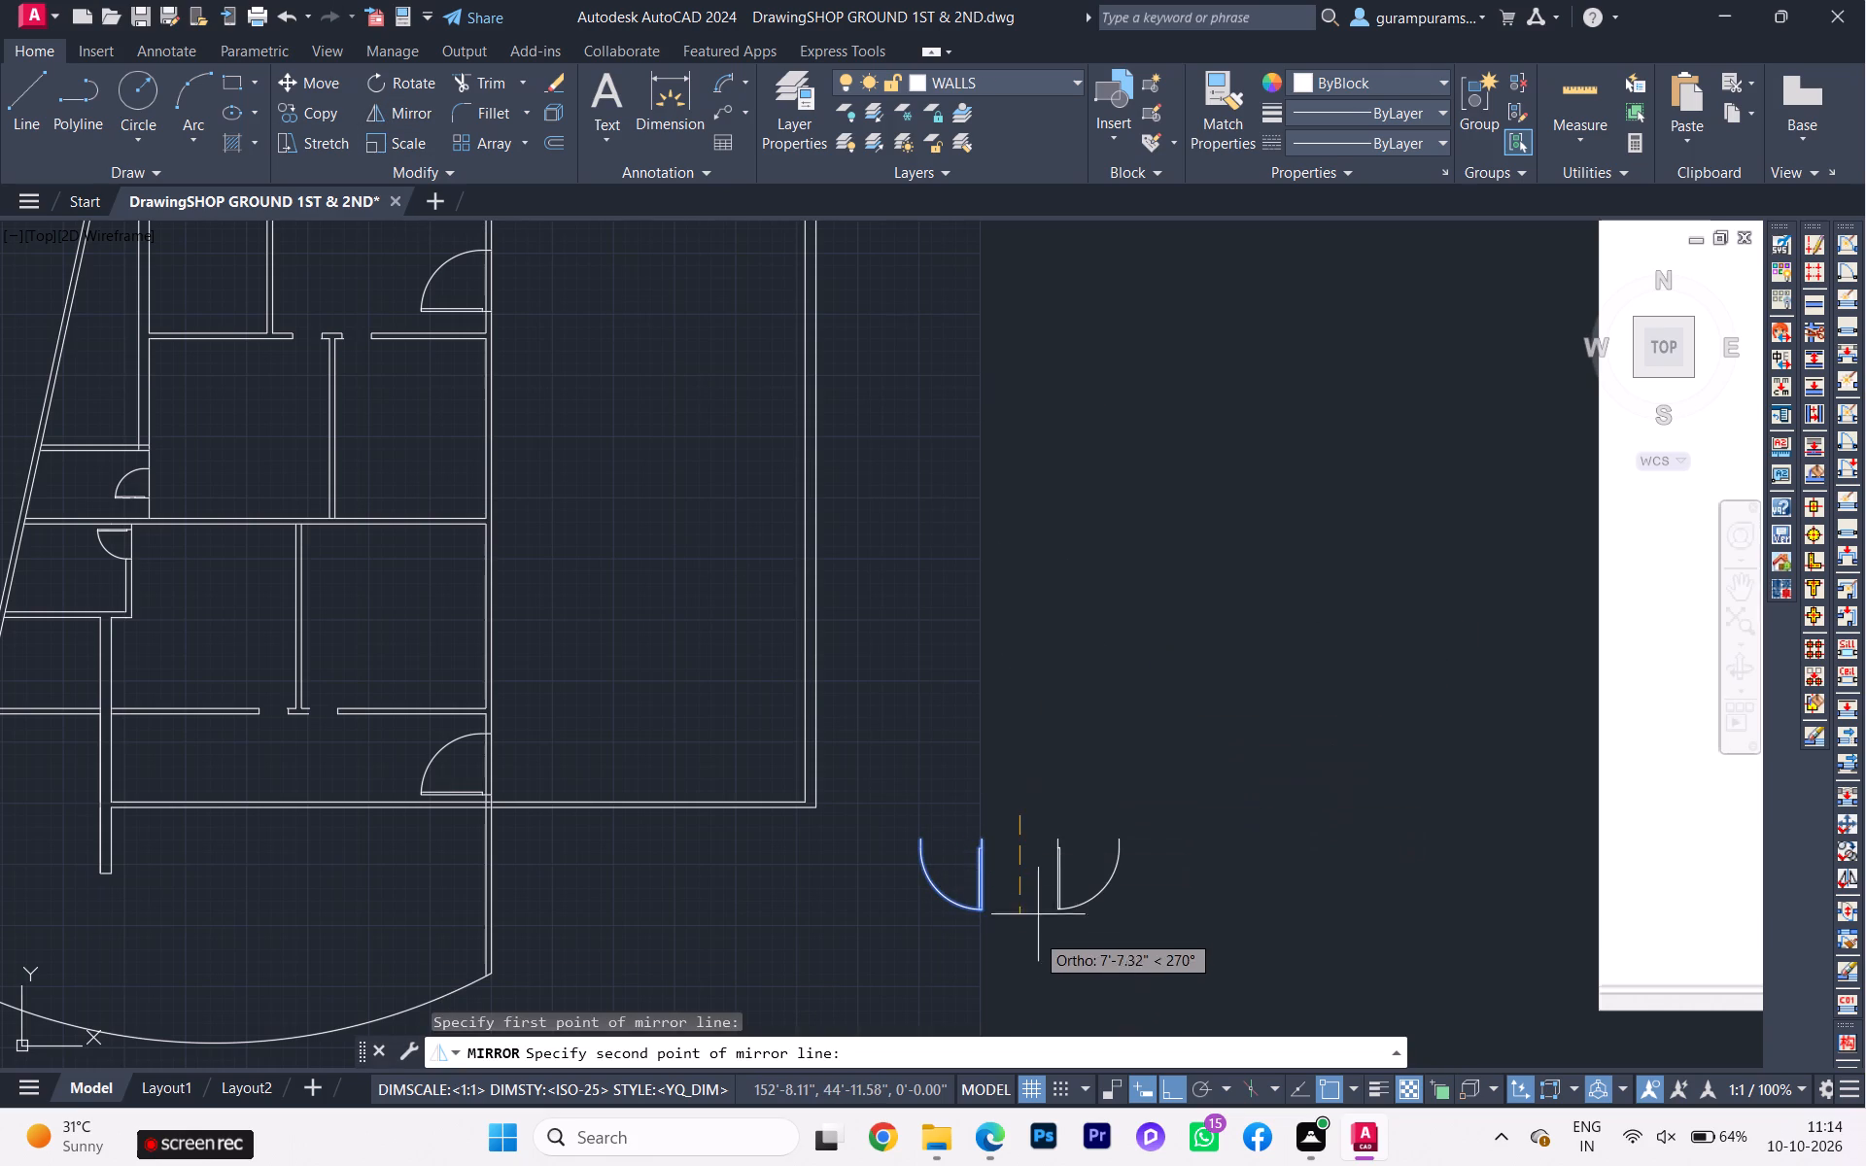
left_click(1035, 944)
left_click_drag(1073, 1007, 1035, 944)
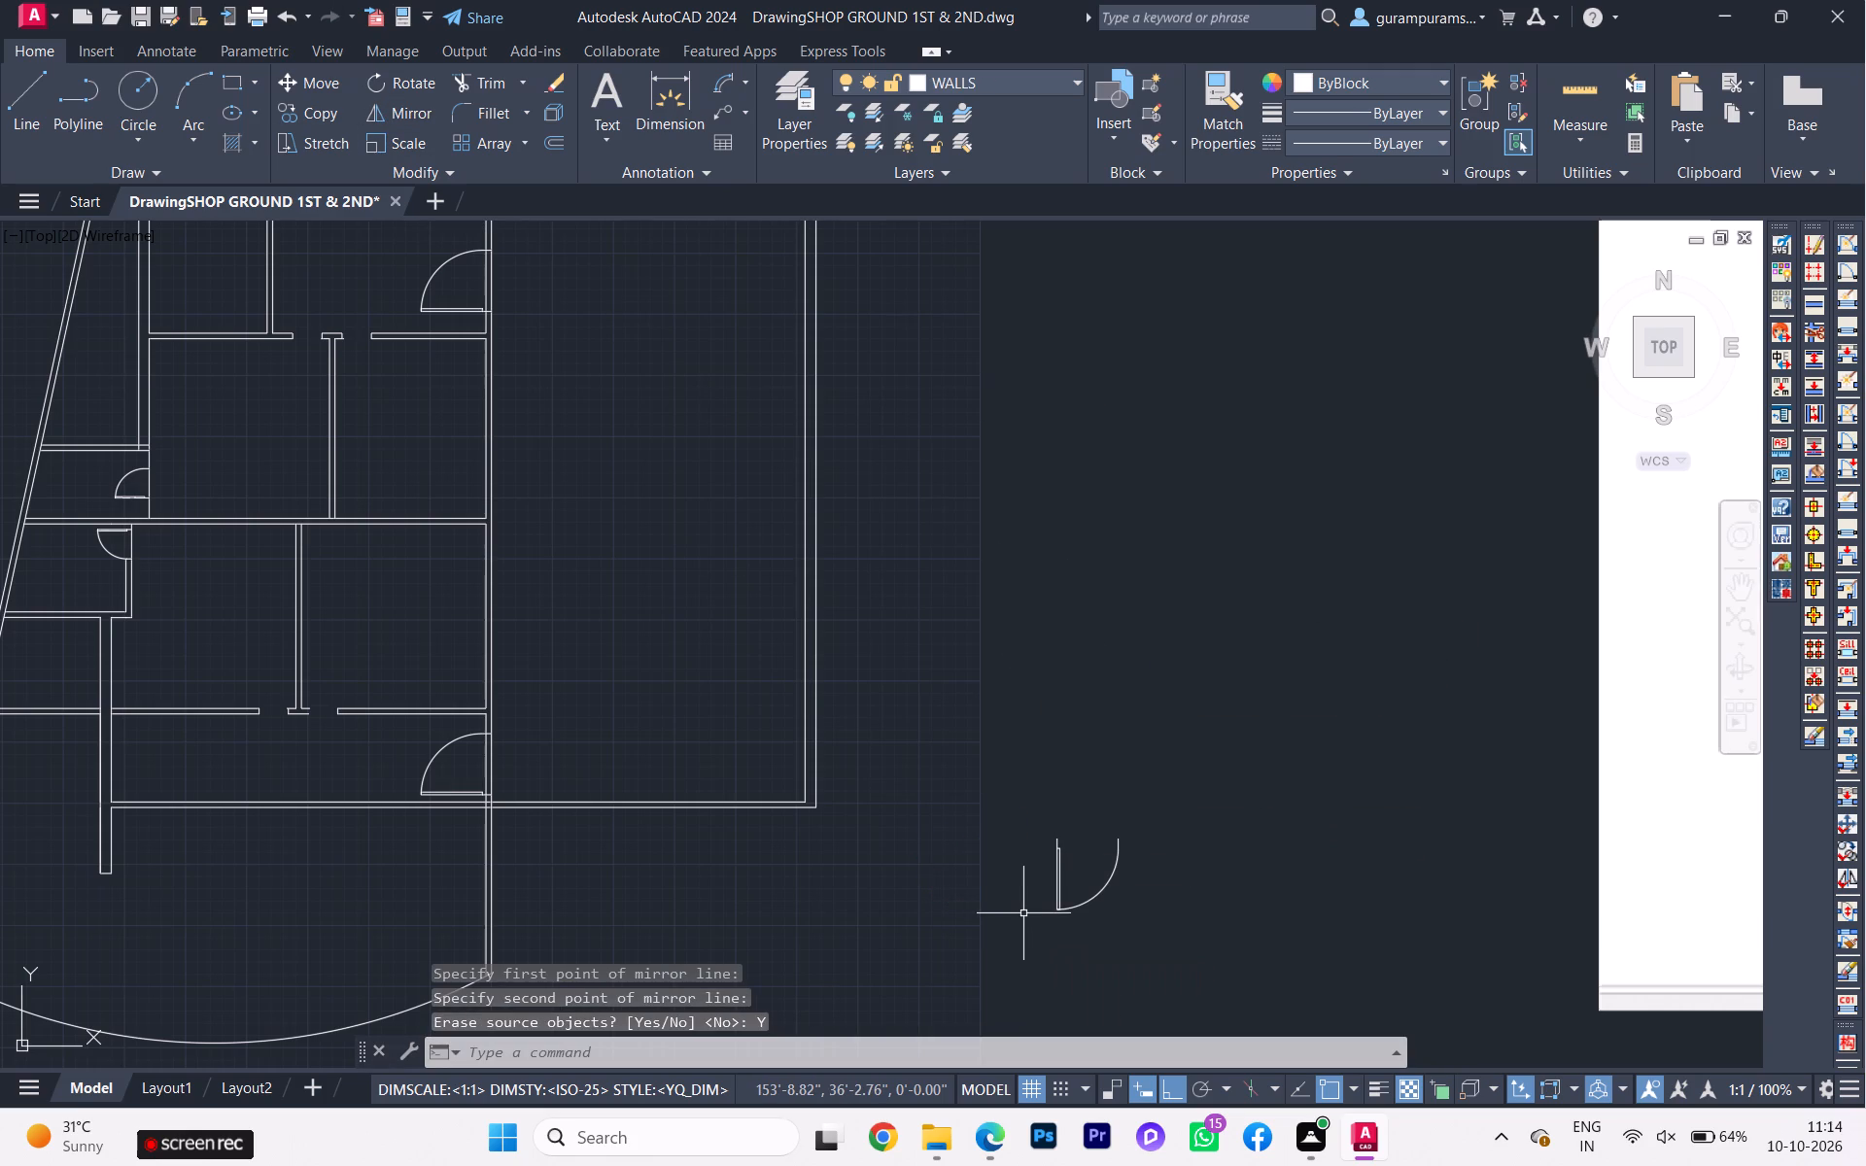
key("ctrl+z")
Mirror the rotated door about a vertical line to its east, keeping the original, to form a facing pair.
left_click(1034, 900)
left_click(975, 867)
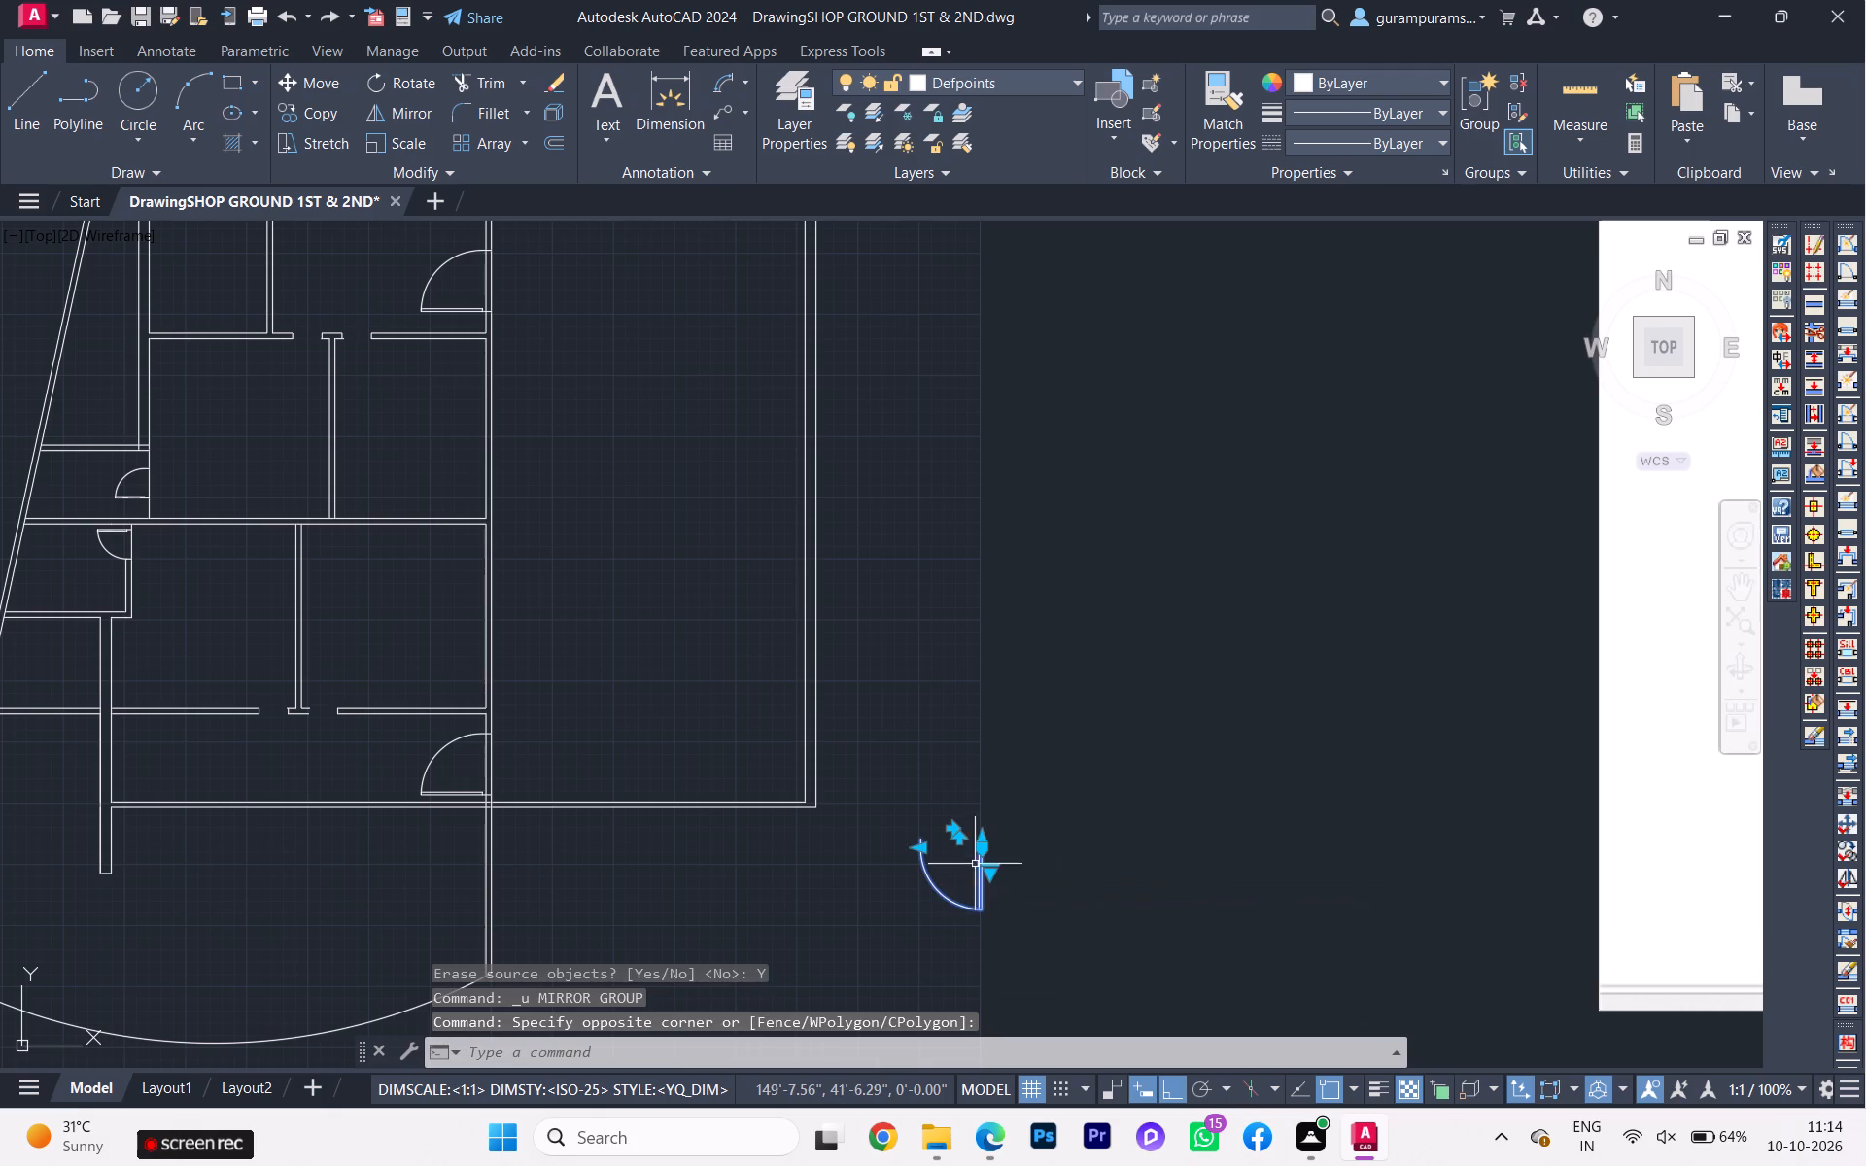
left_click(416, 119)
left_click(1057, 831)
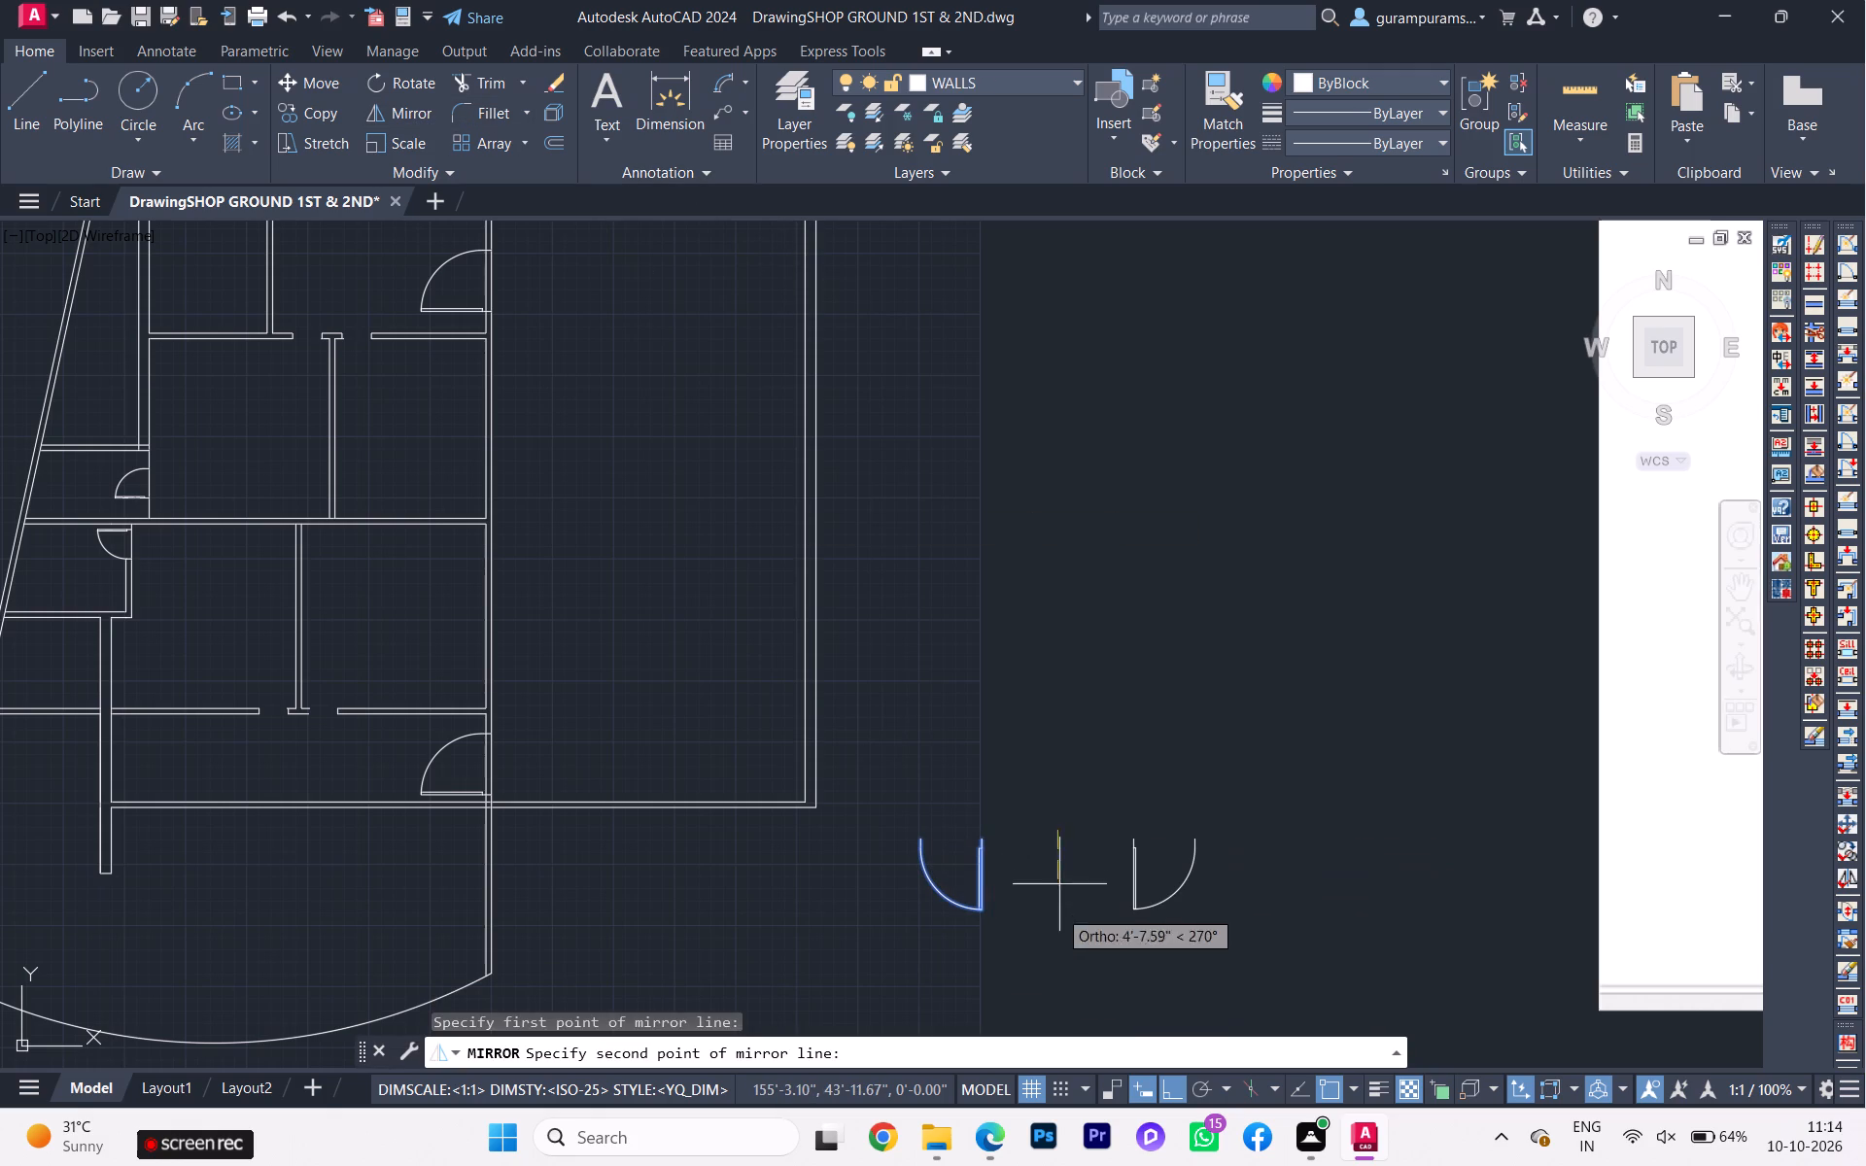
left_click(1057, 941)
left_click_drag(1115, 1027, 1057, 941)
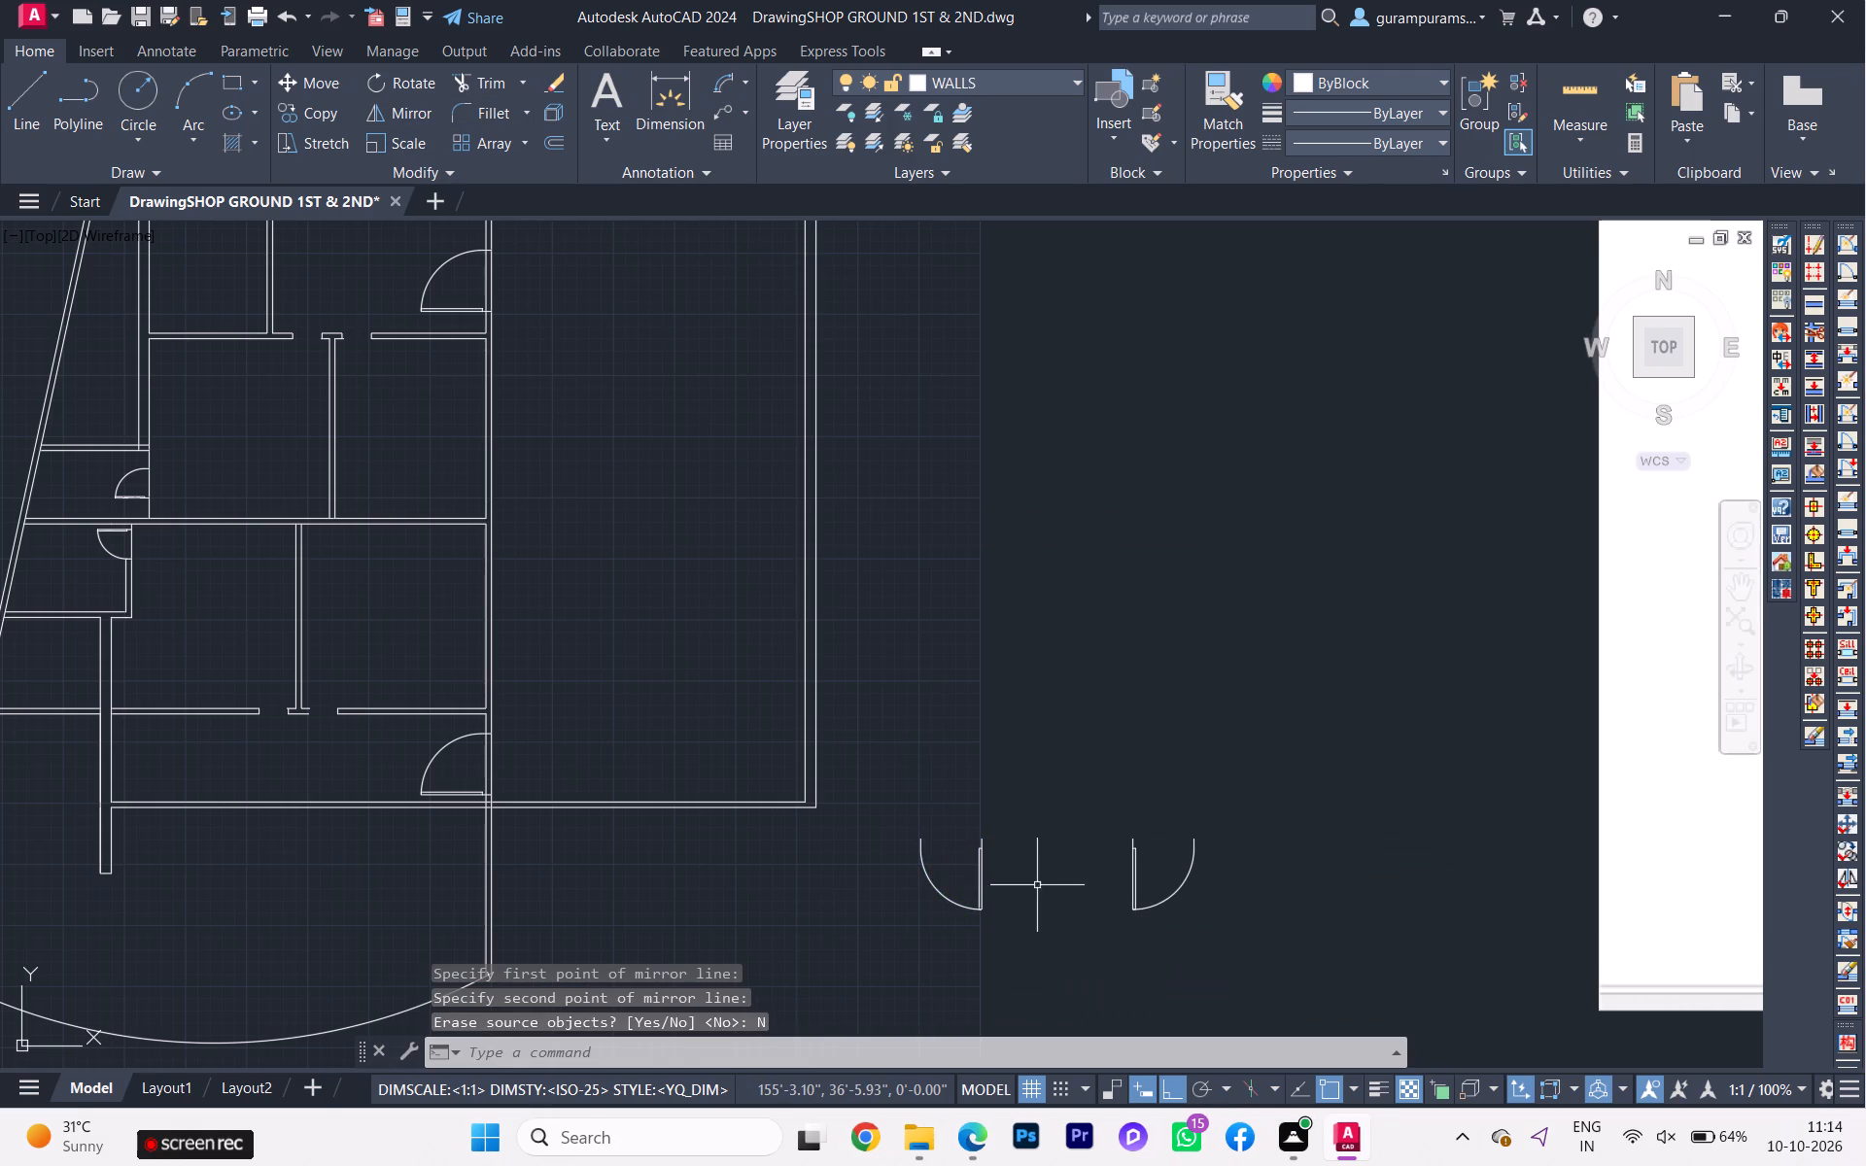
left_click(1037, 880)
key("Escape")
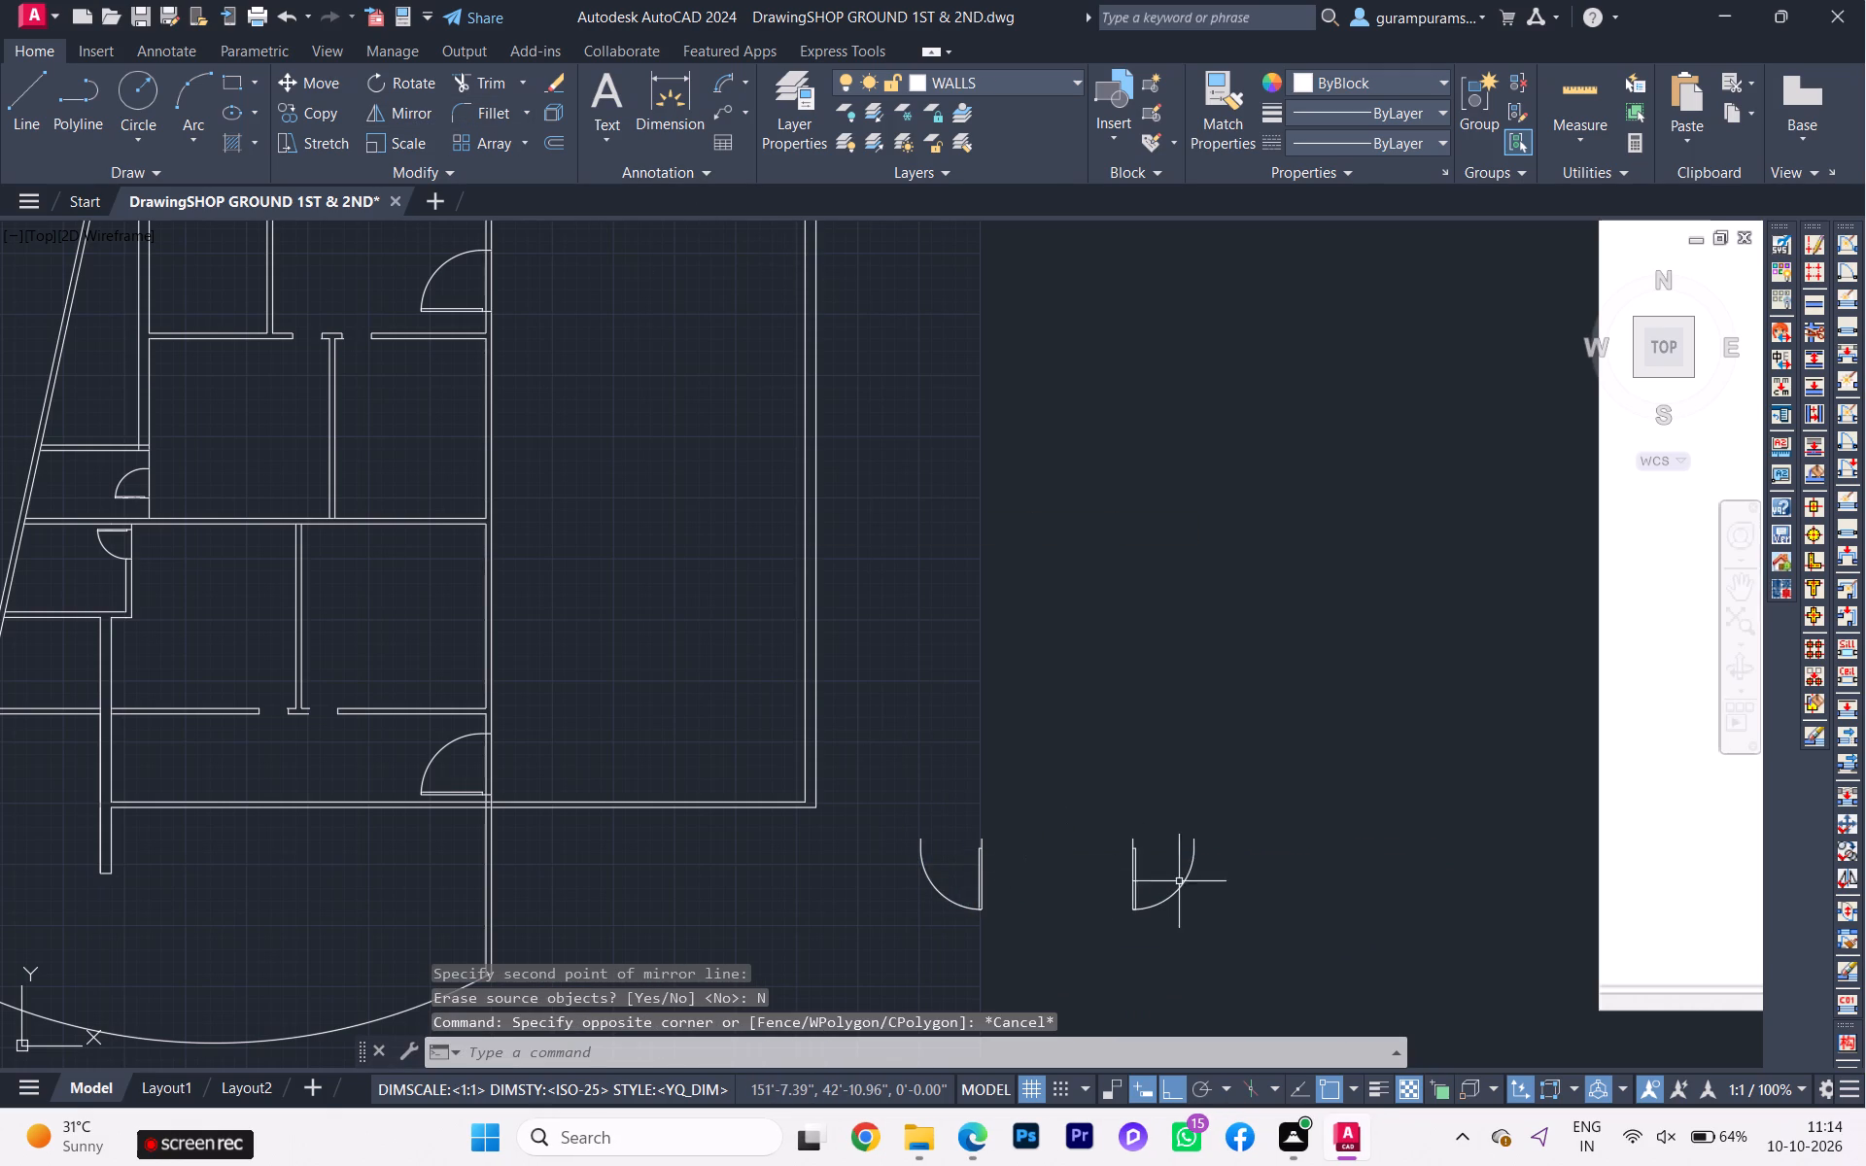
Mirror both doors about a horizontal line through their upper ends, keeping the originals, to form a second pair above.
left_click(1206, 885)
left_click(932, 854)
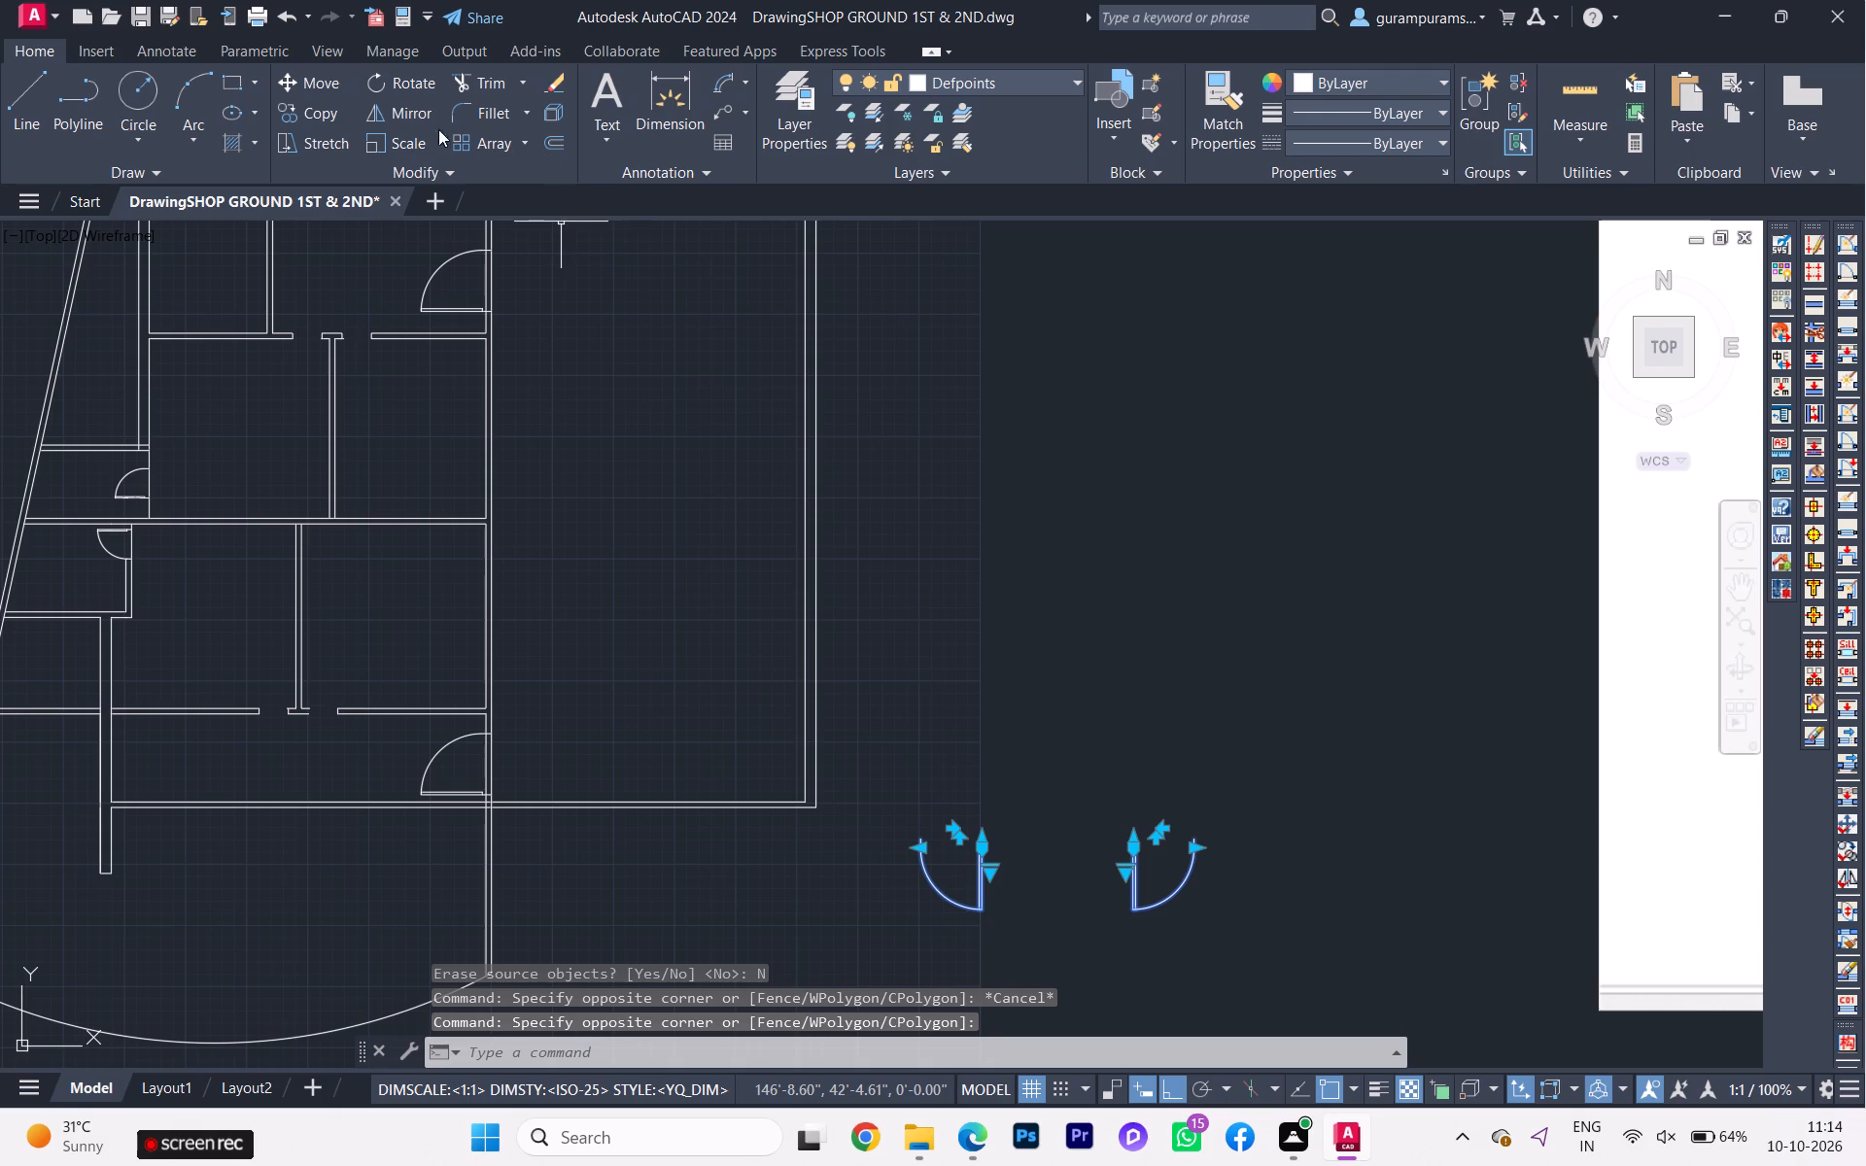
left_click(415, 117)
left_click(1023, 849)
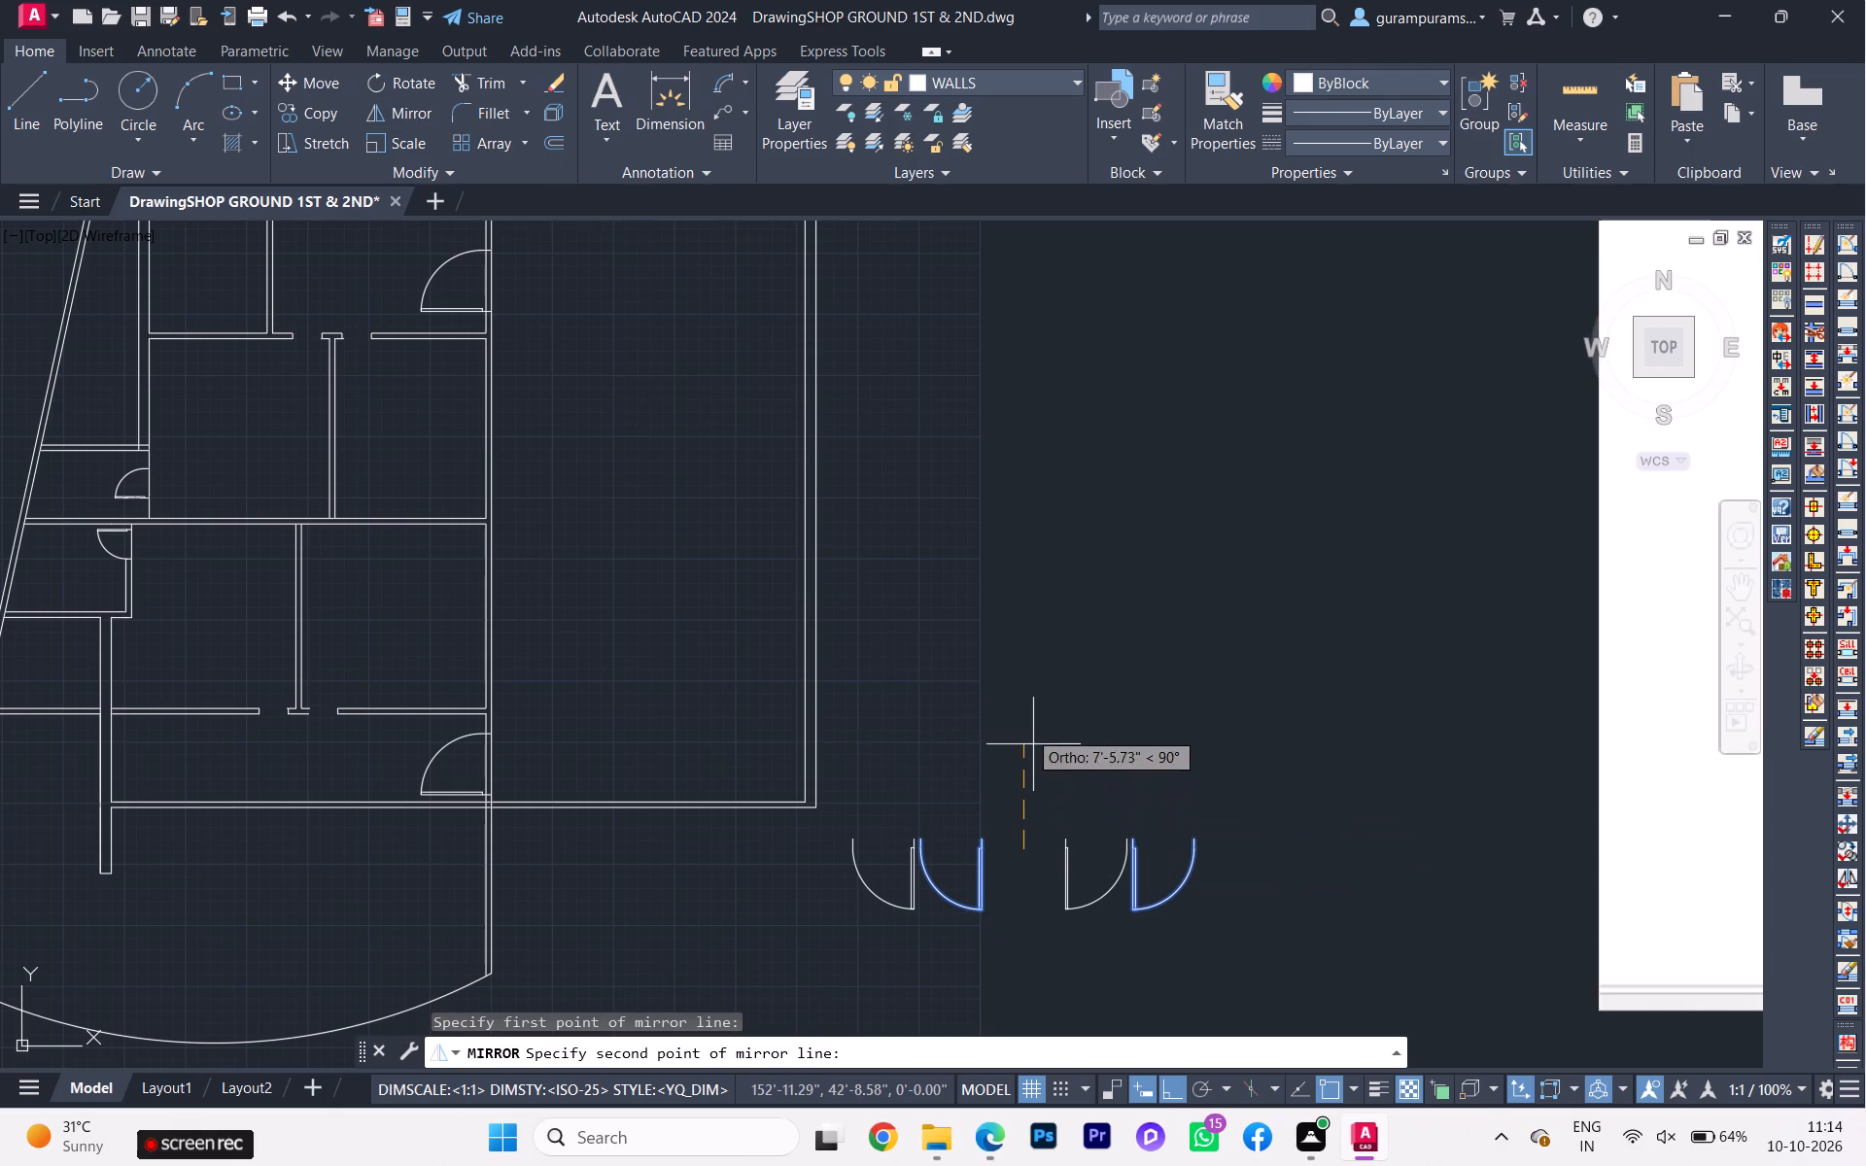
left_click(1045, 867)
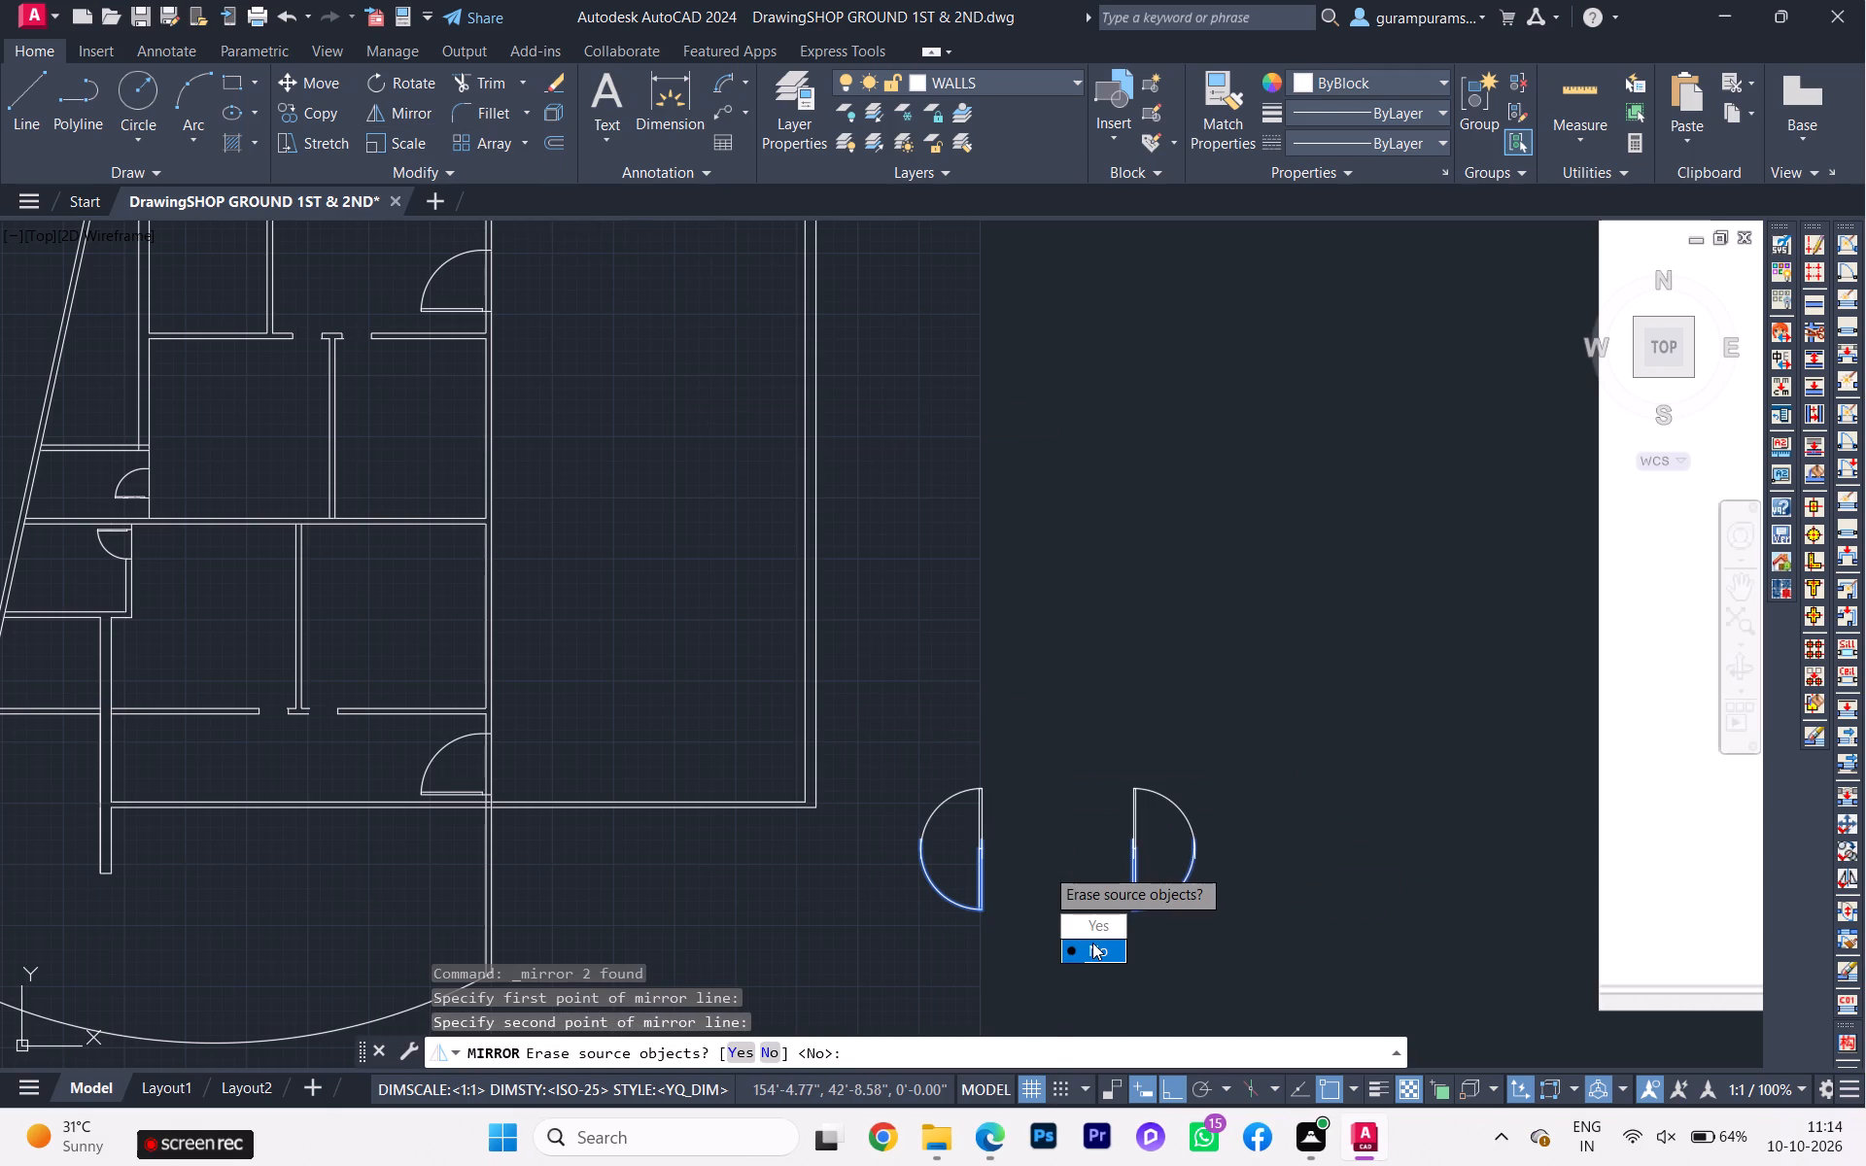
left_click_drag(1092, 943, 1046, 867)
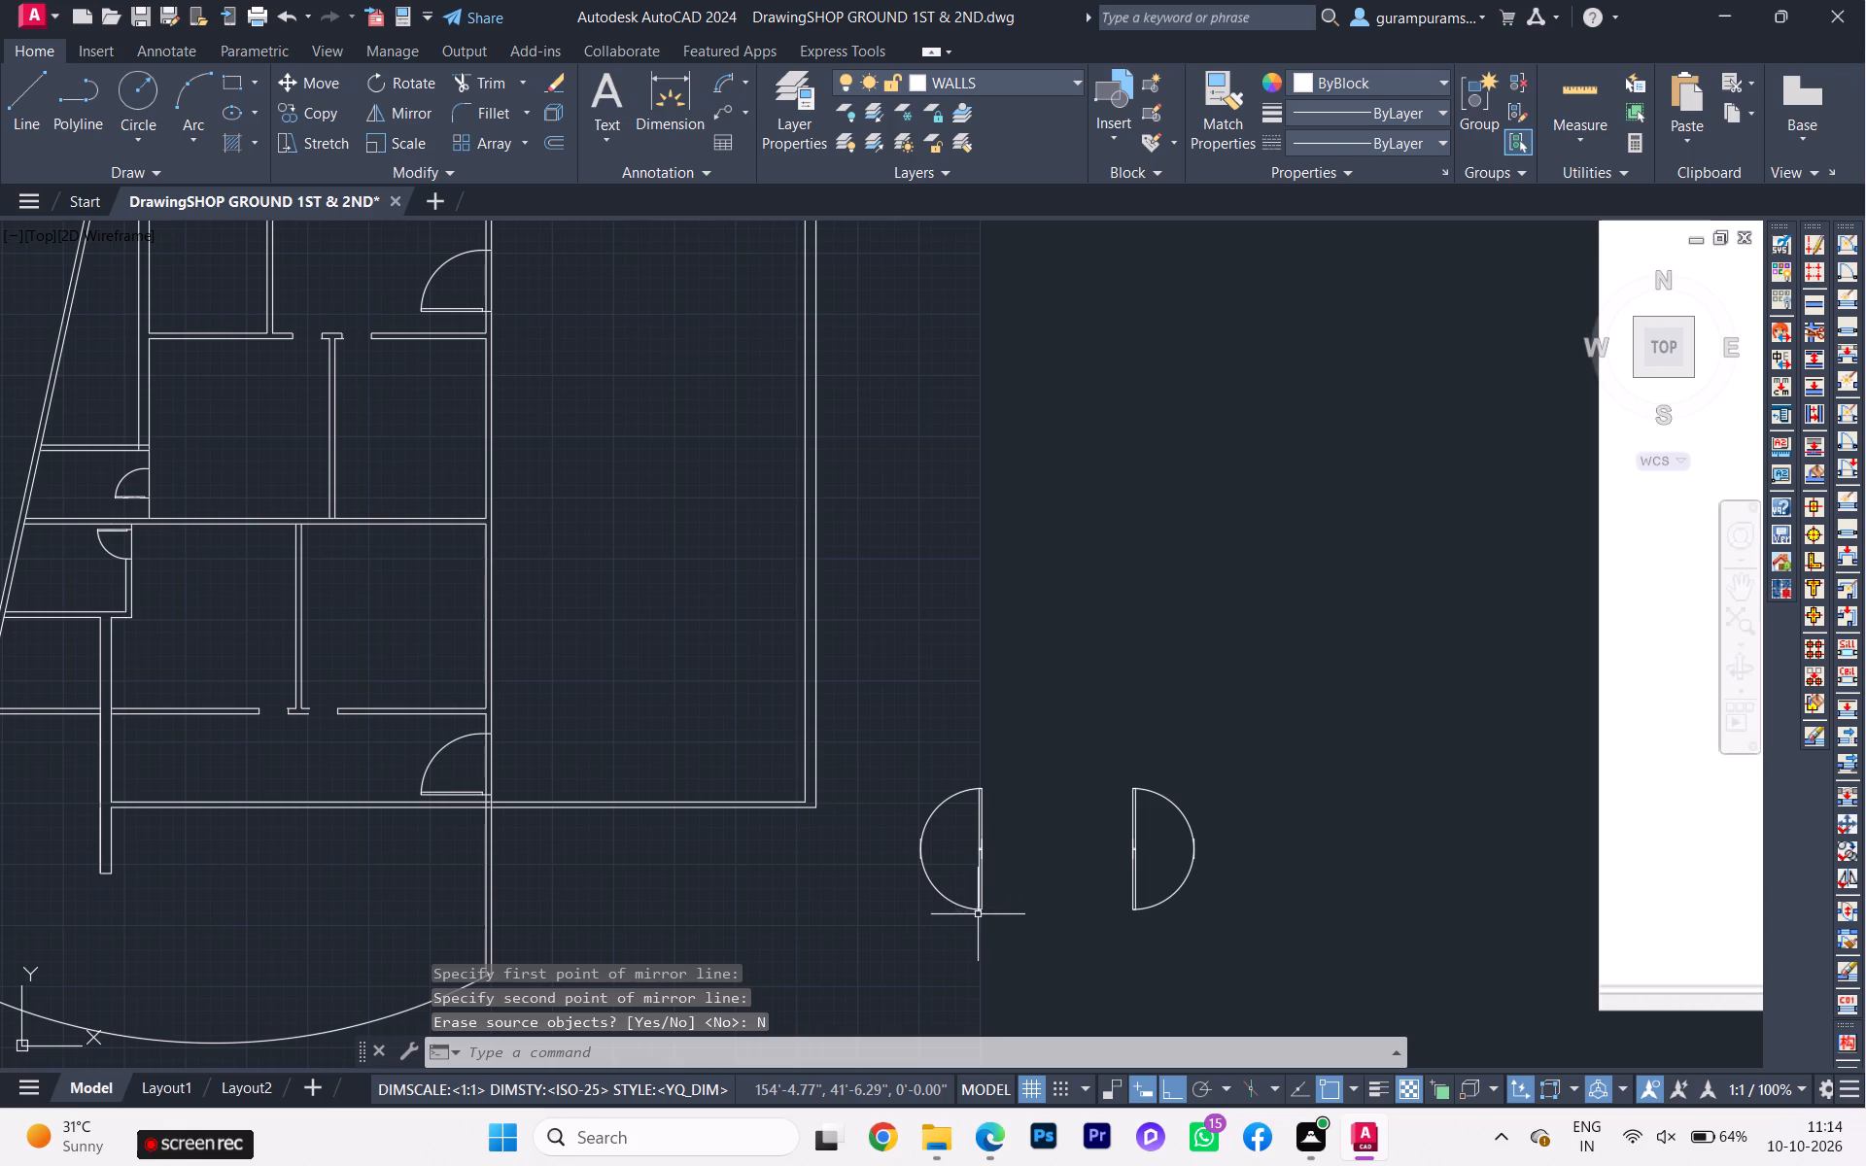
Move the lower pair of doors with Ortho off into the two rooms below the top common room, either side of their partition.
left_click(976, 908)
left_click(1137, 895)
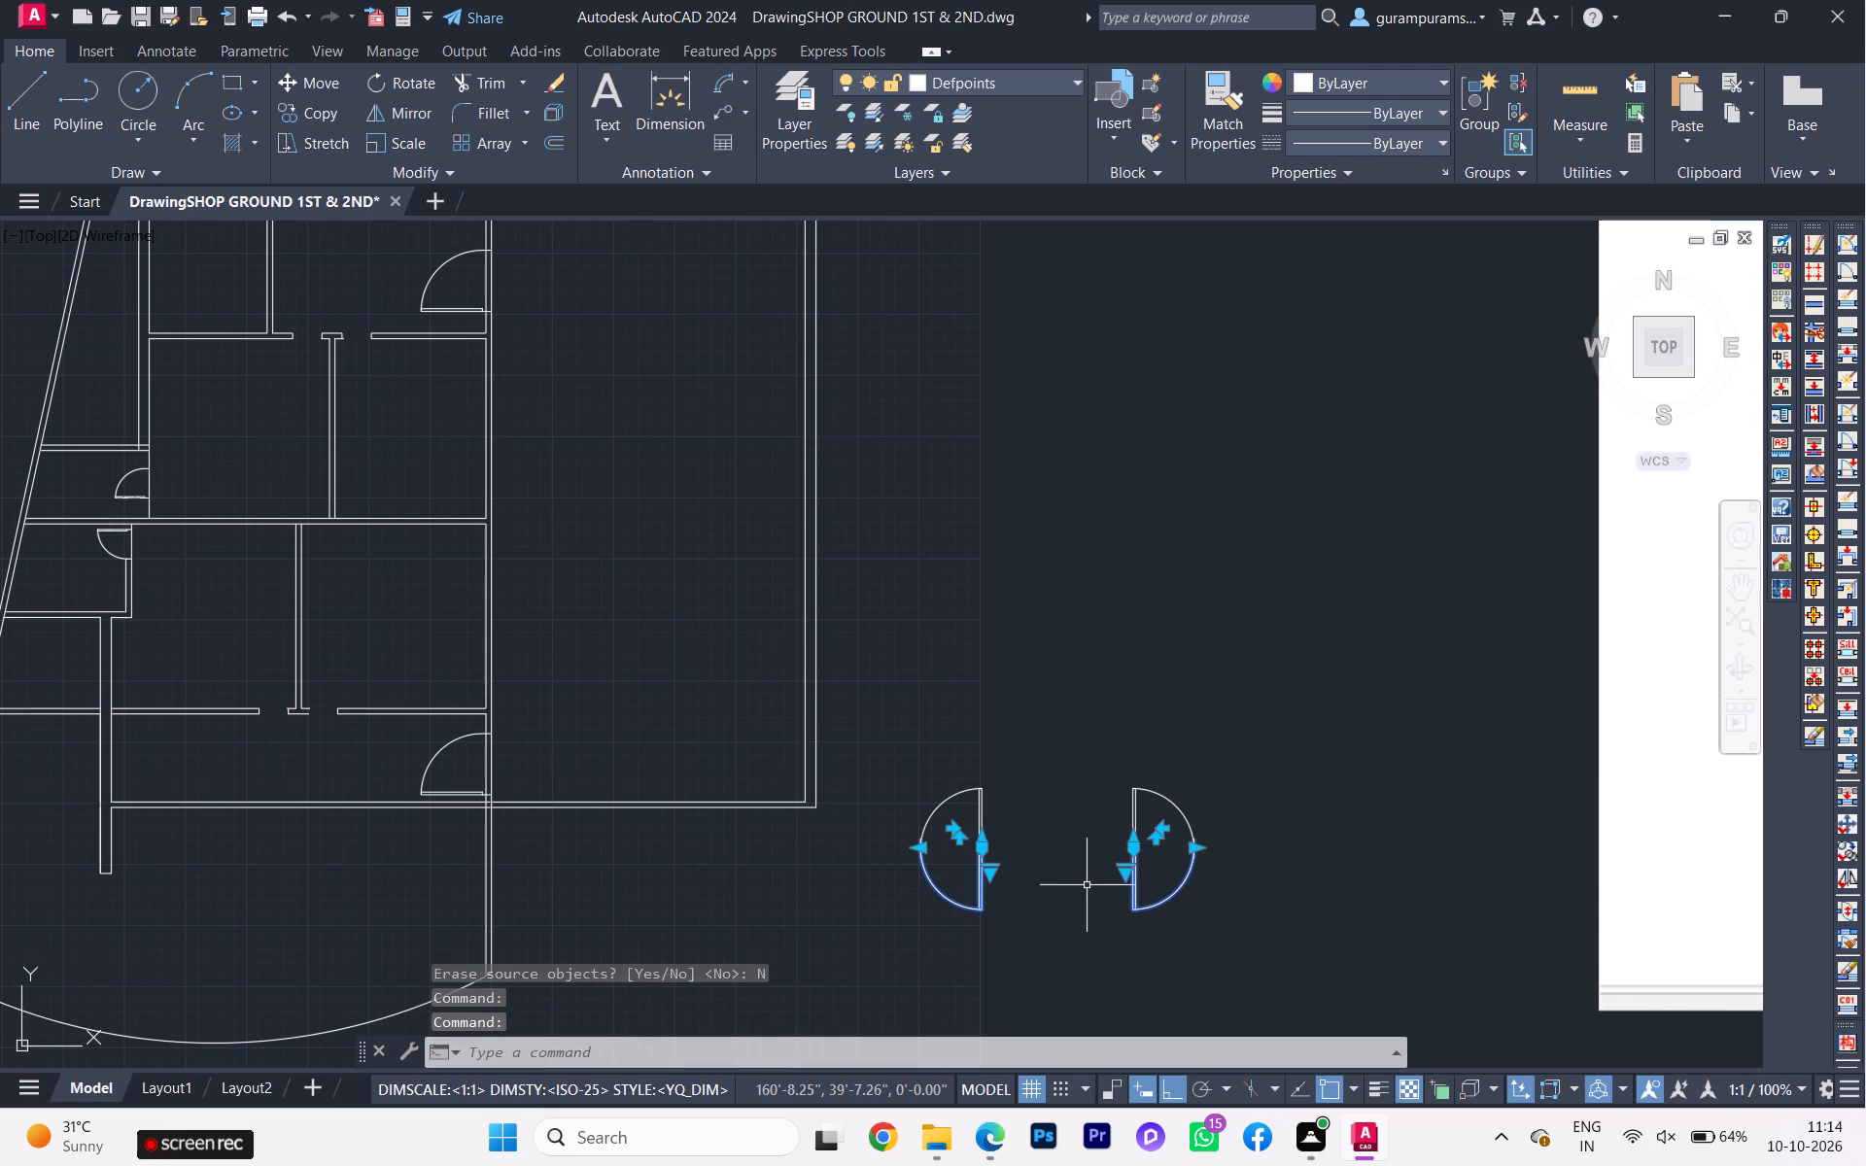
key("m")
key("Return")
scroll(1035, 876, "up", 1)
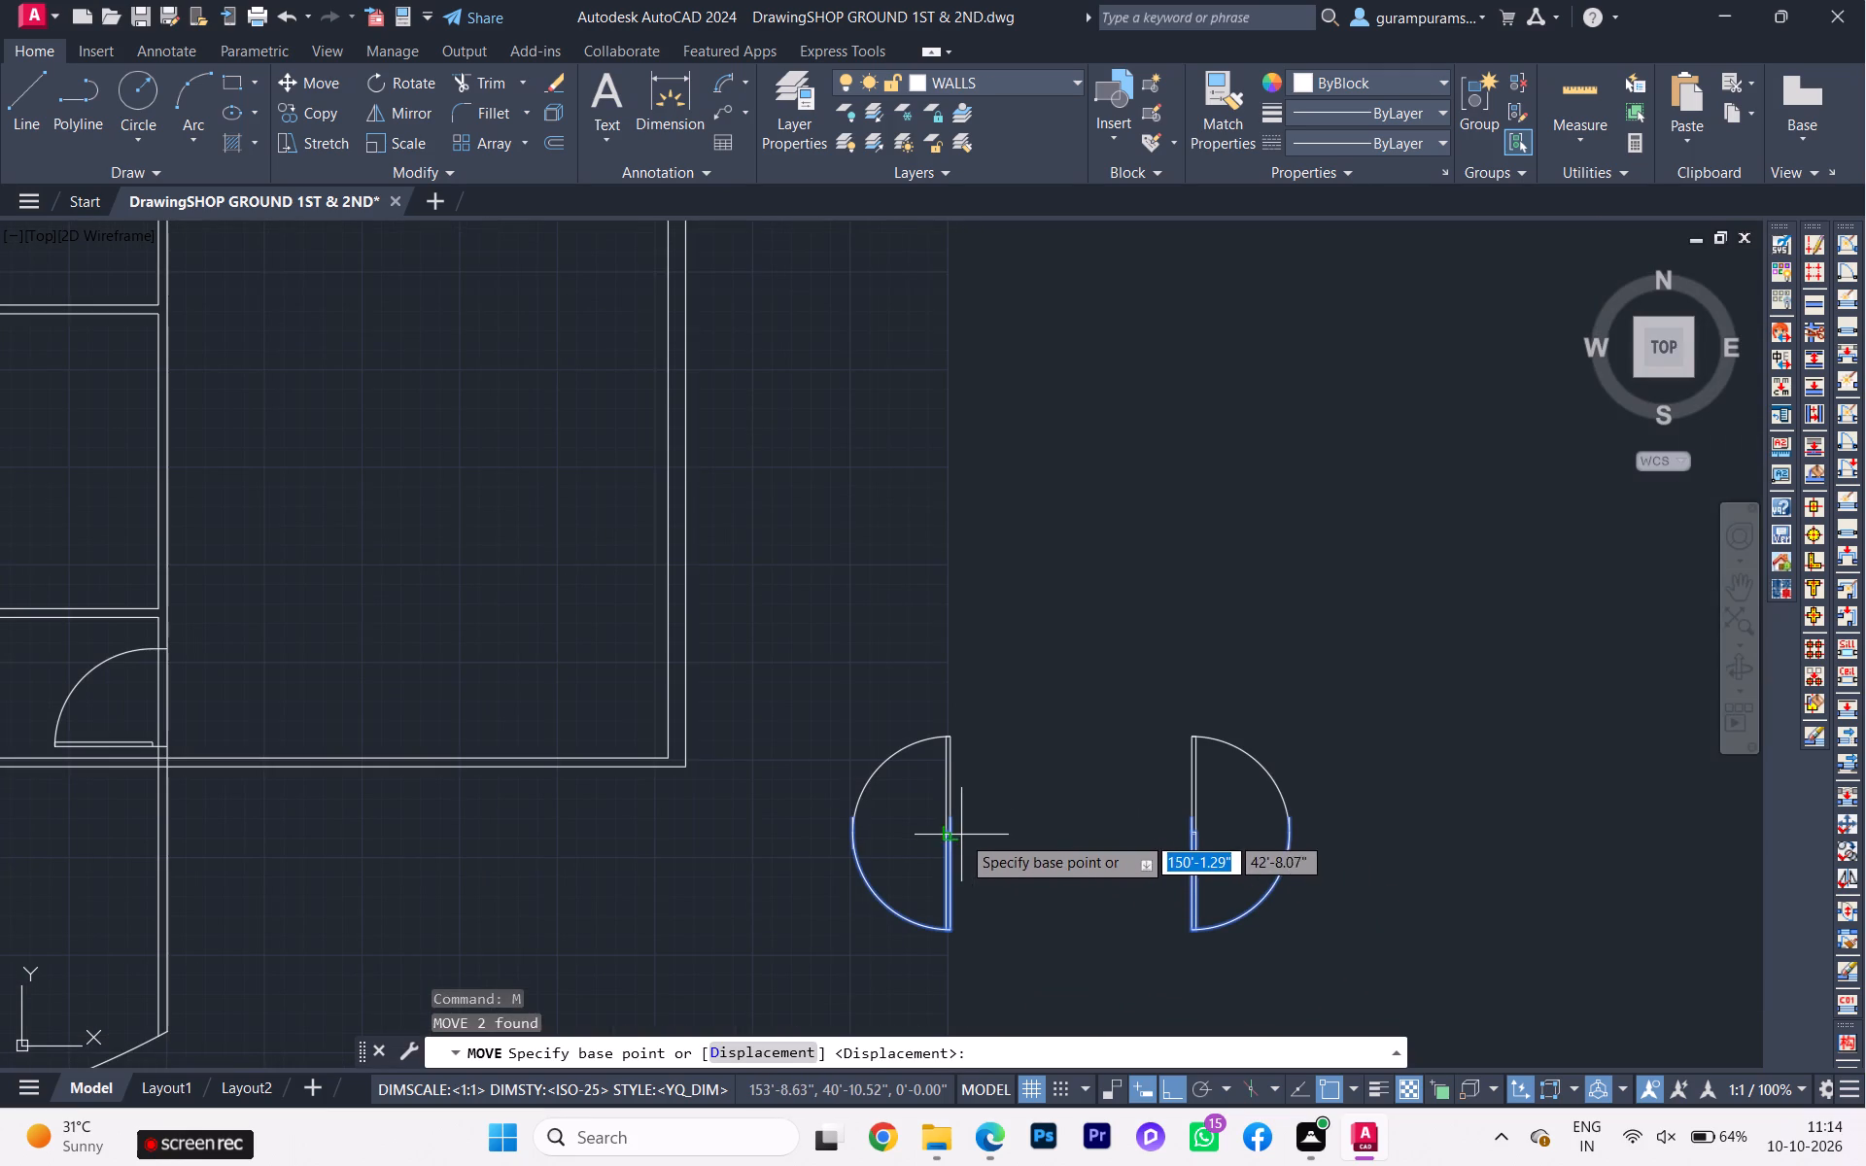
left_click(954, 819)
scroll(1000, 839, "down", 4)
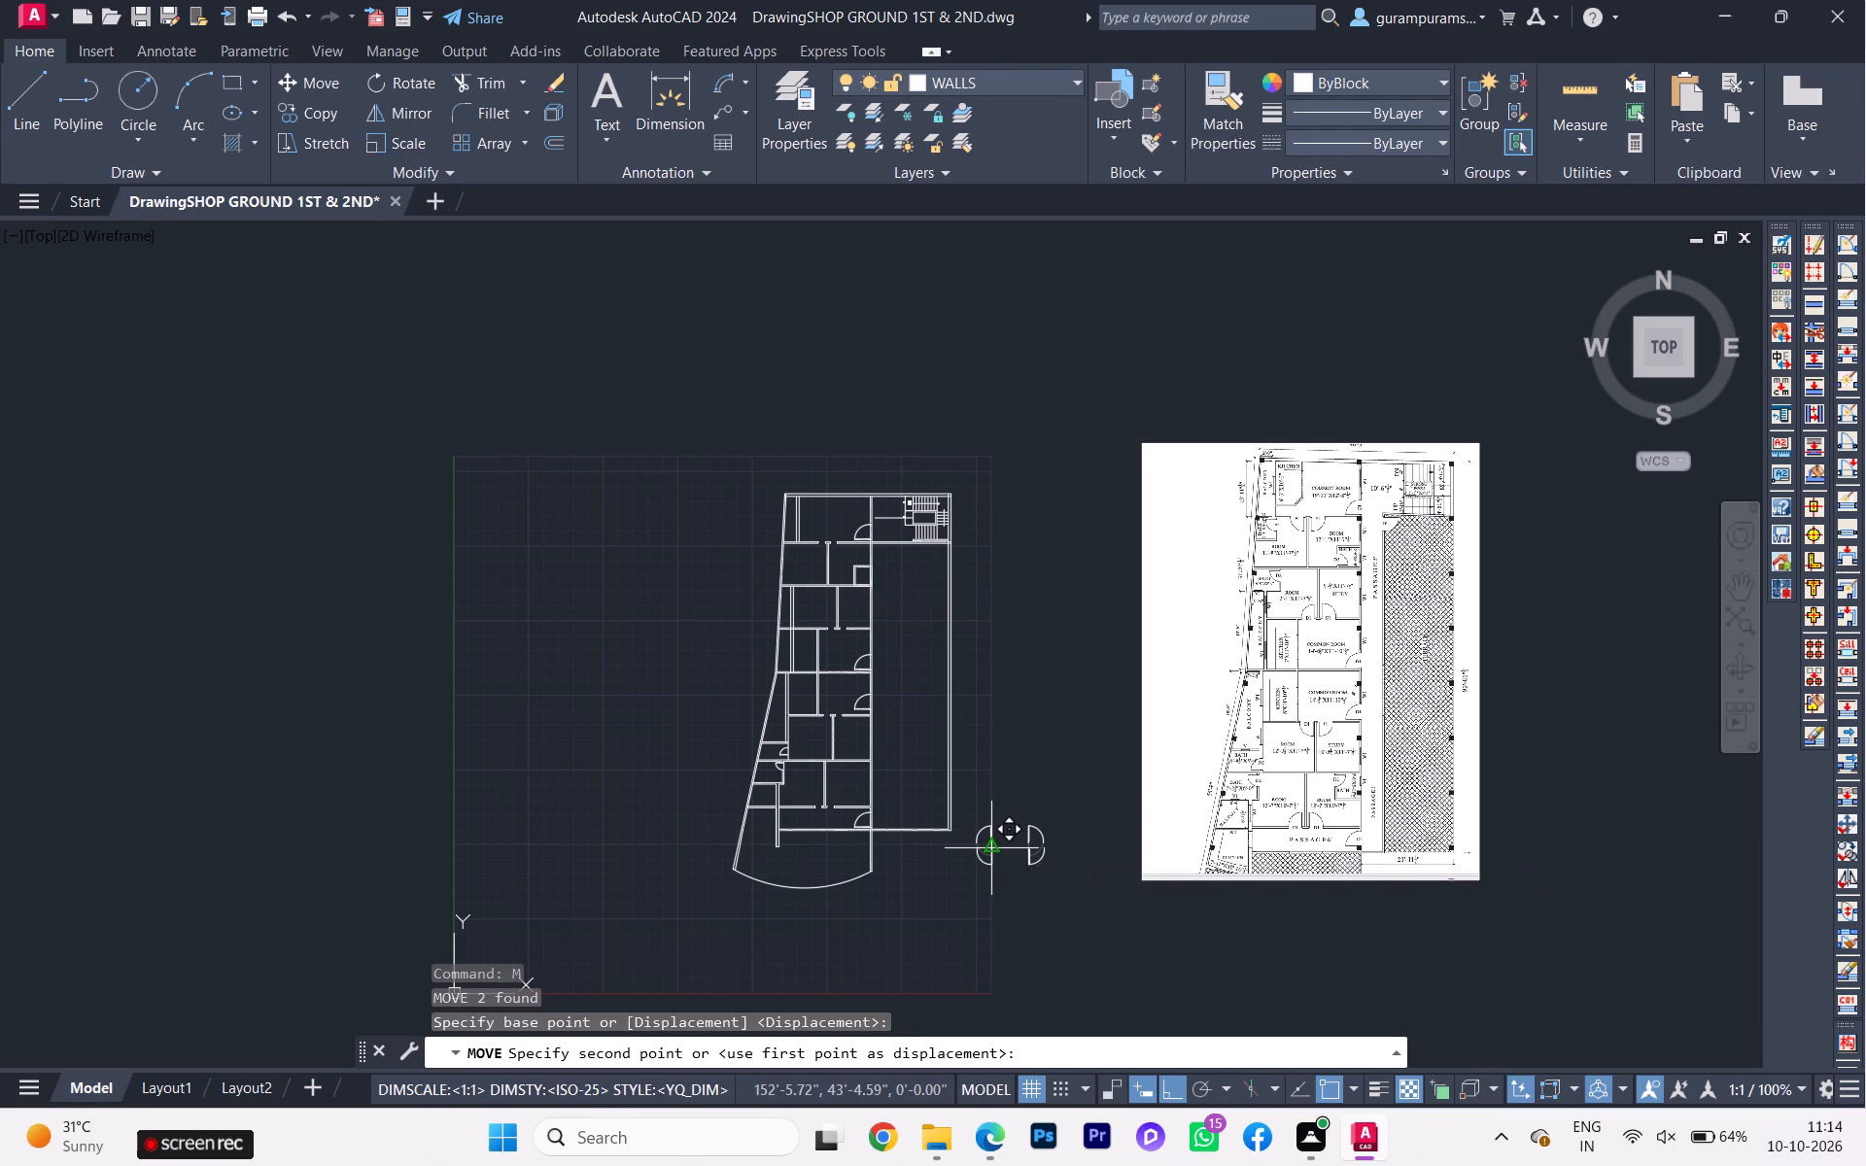
scroll(835, 598, "up", 4)
scroll(744, 486, "down", 4)
middle_click_drag(755, 497, 766, 618)
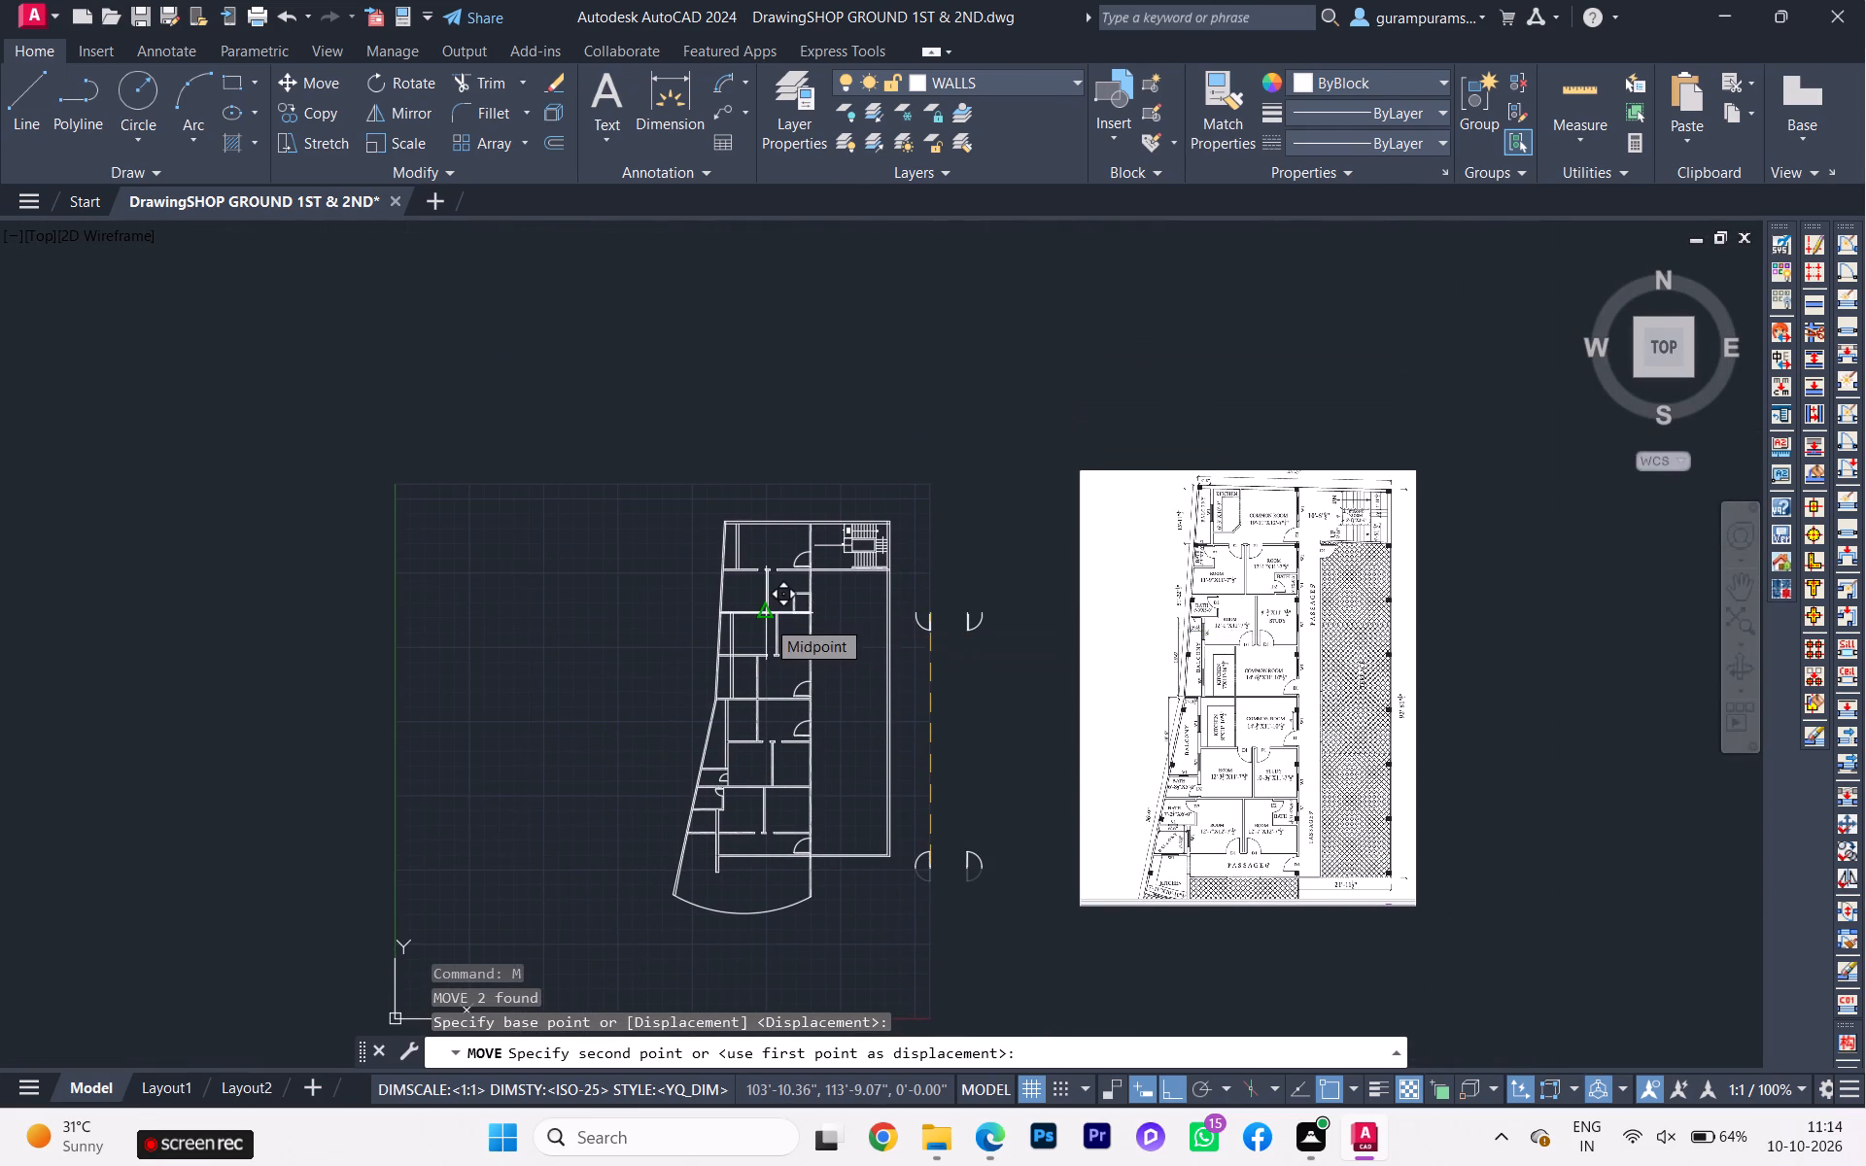
key("F8")
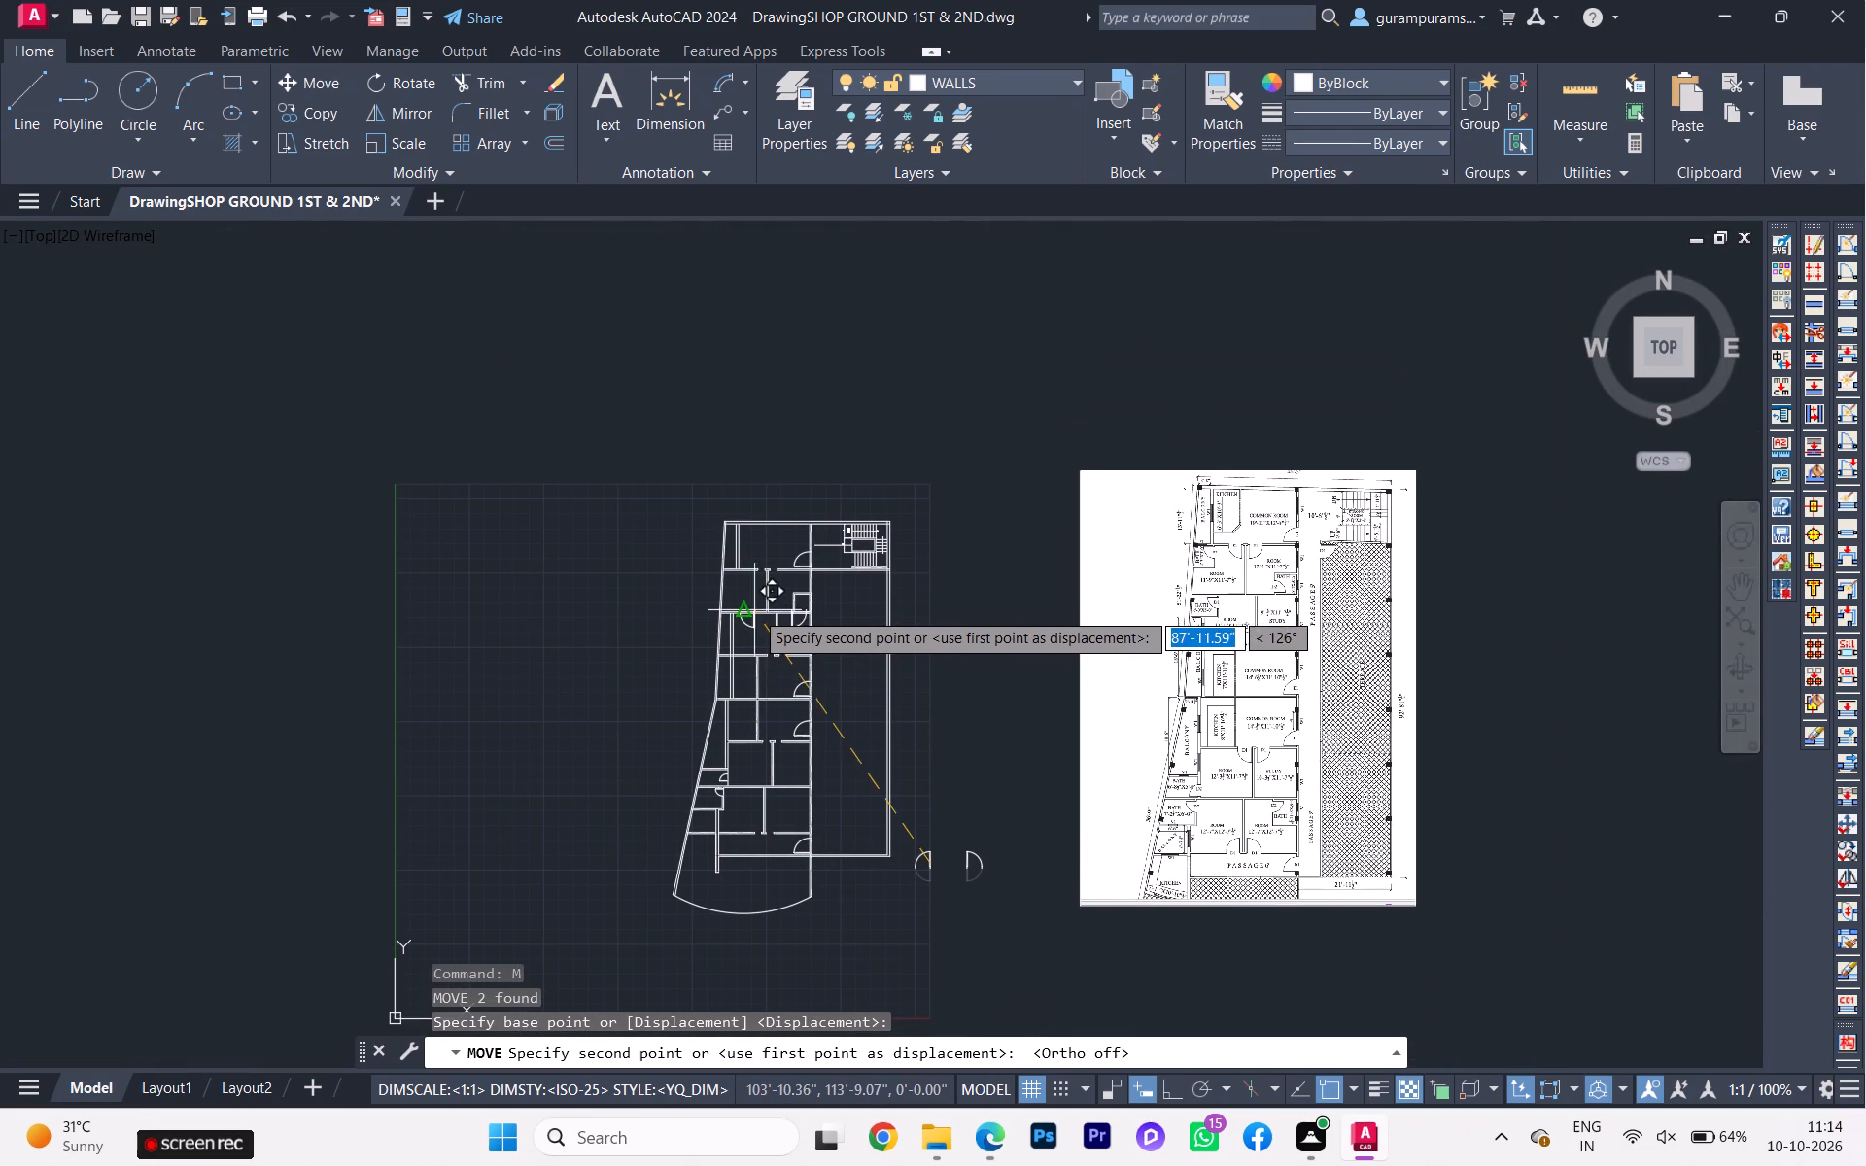
scroll(769, 597, "up", 3)
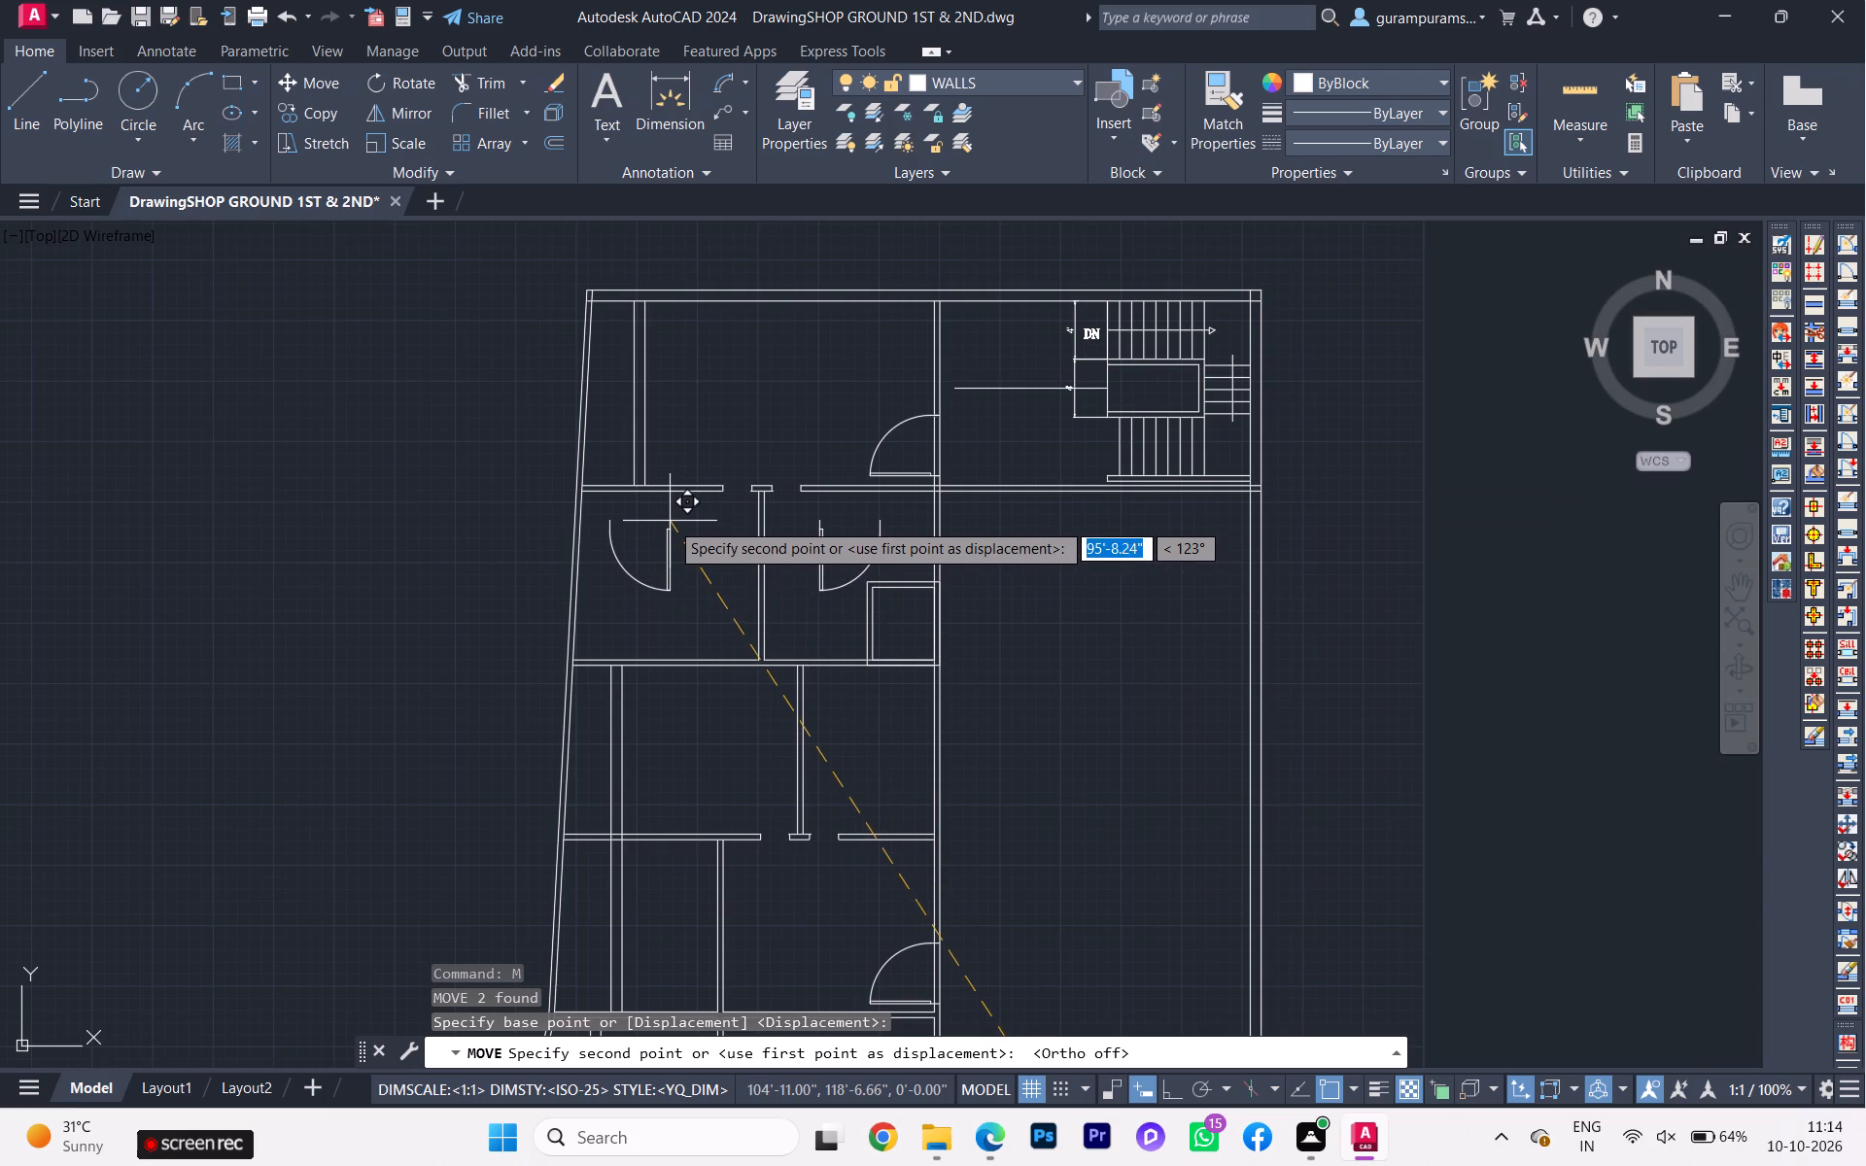
left_click(676, 524)
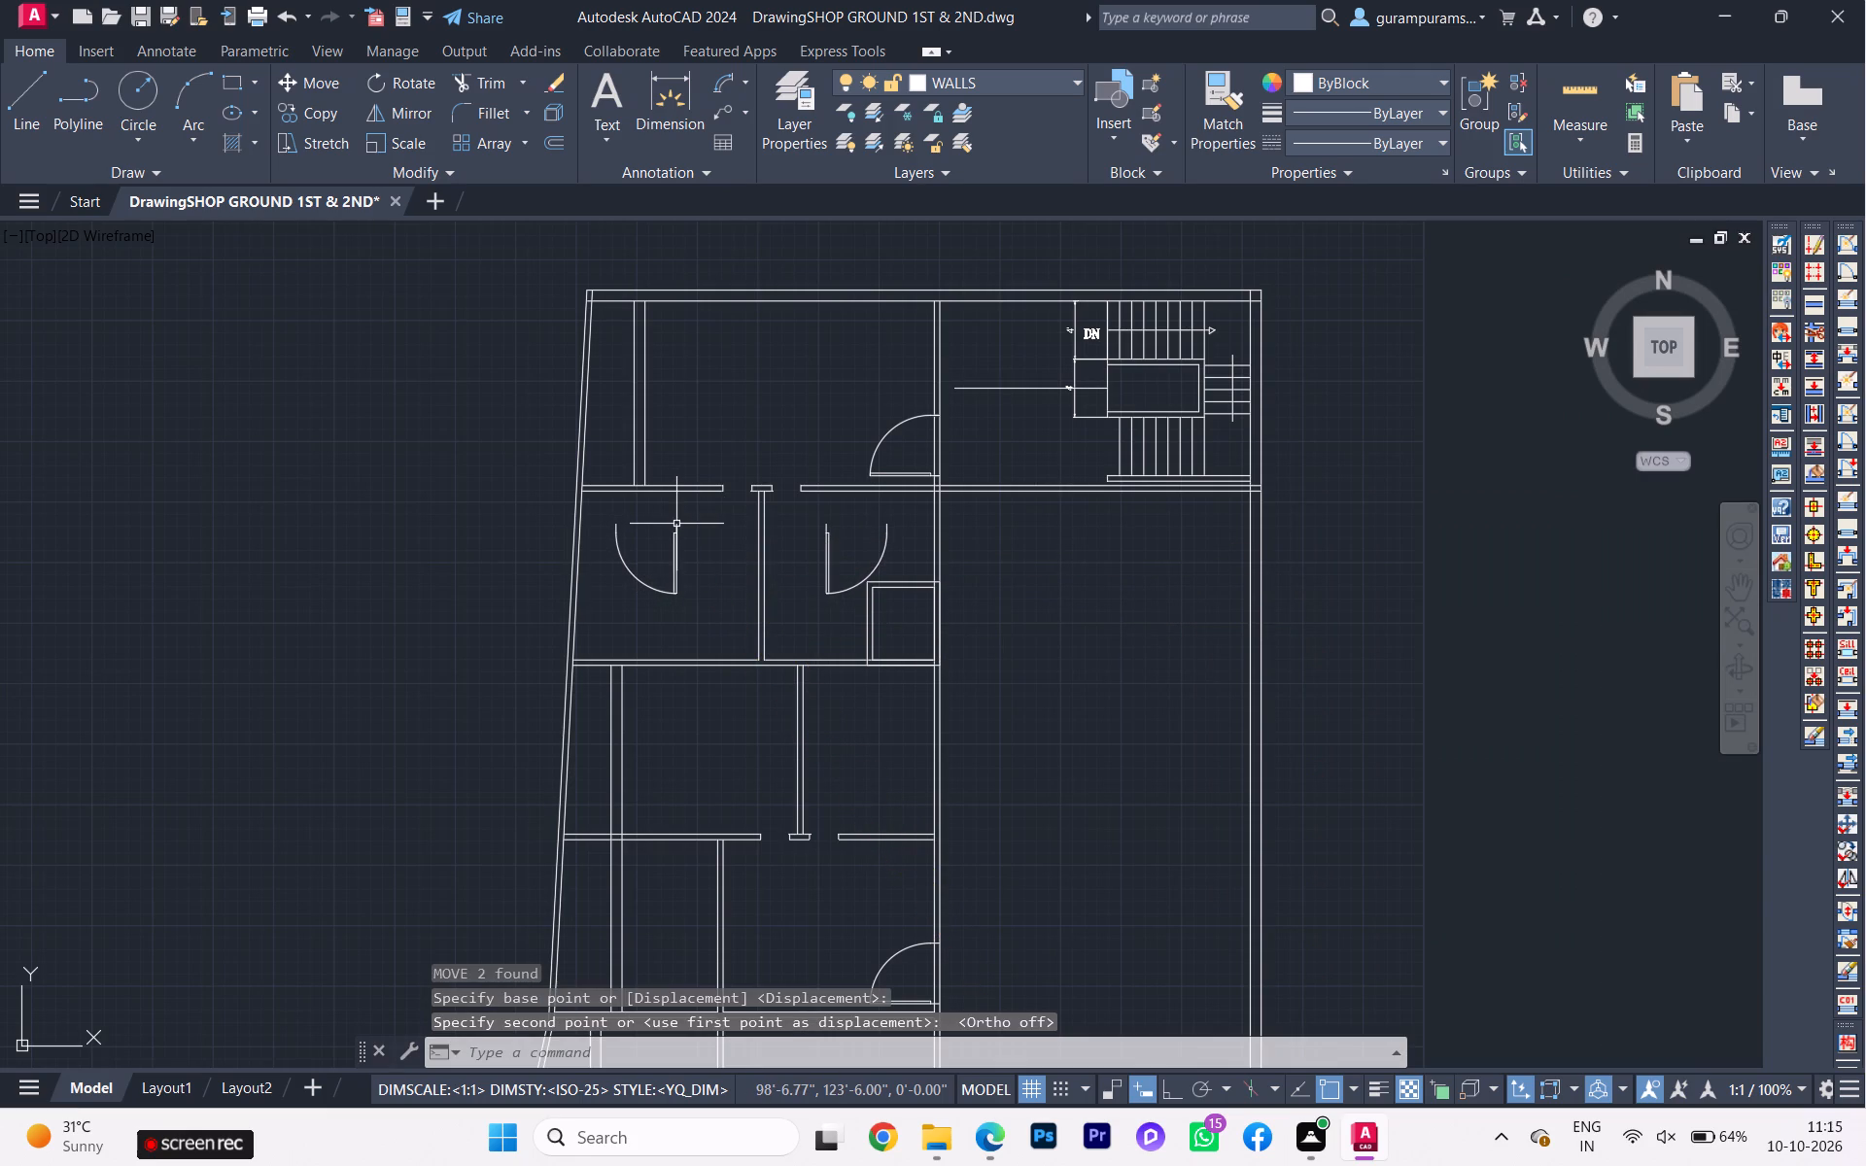
Move the western loose door by its upper hinge corner to the near upper corner of the short wall stub above the partition.
scroll(707, 512, "up", 3)
left_click(671, 555)
left_click(605, 538)
key("m")
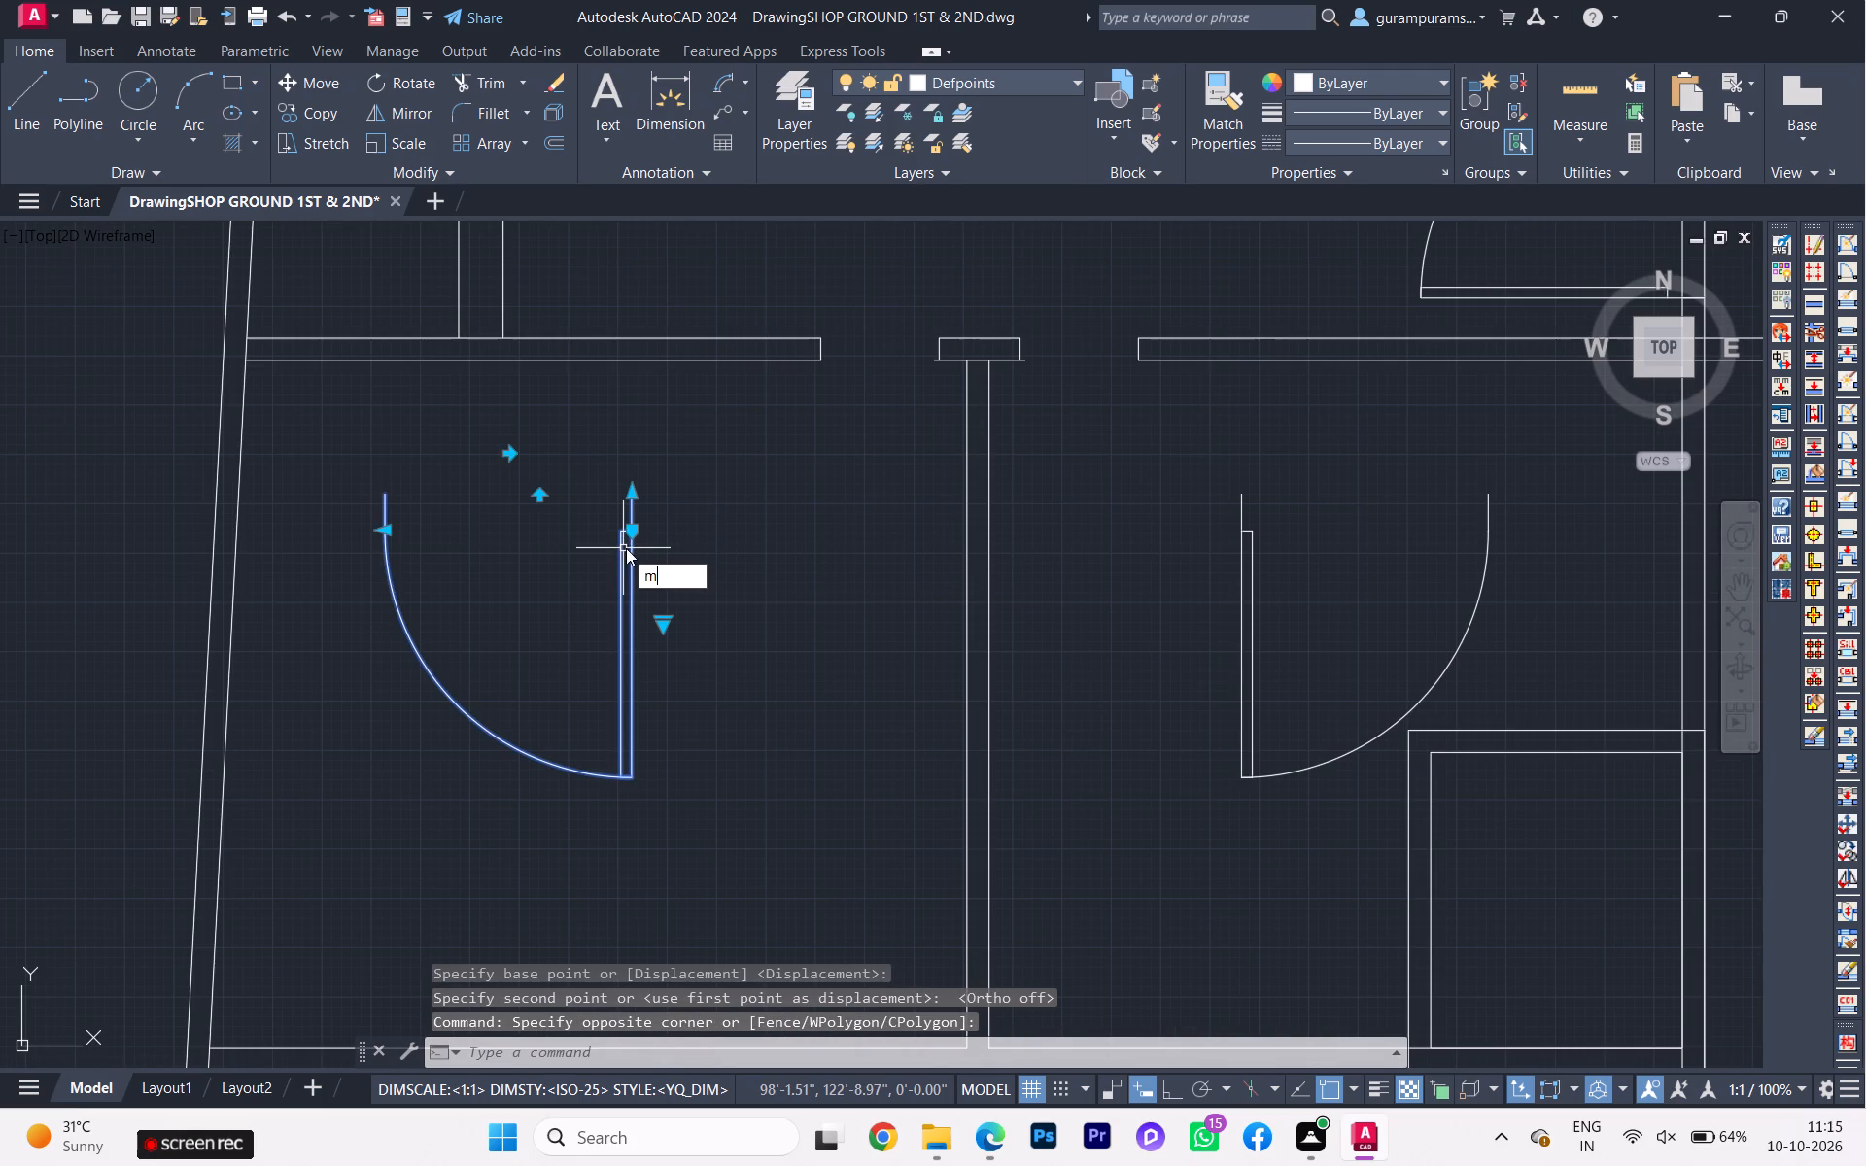
key("Return")
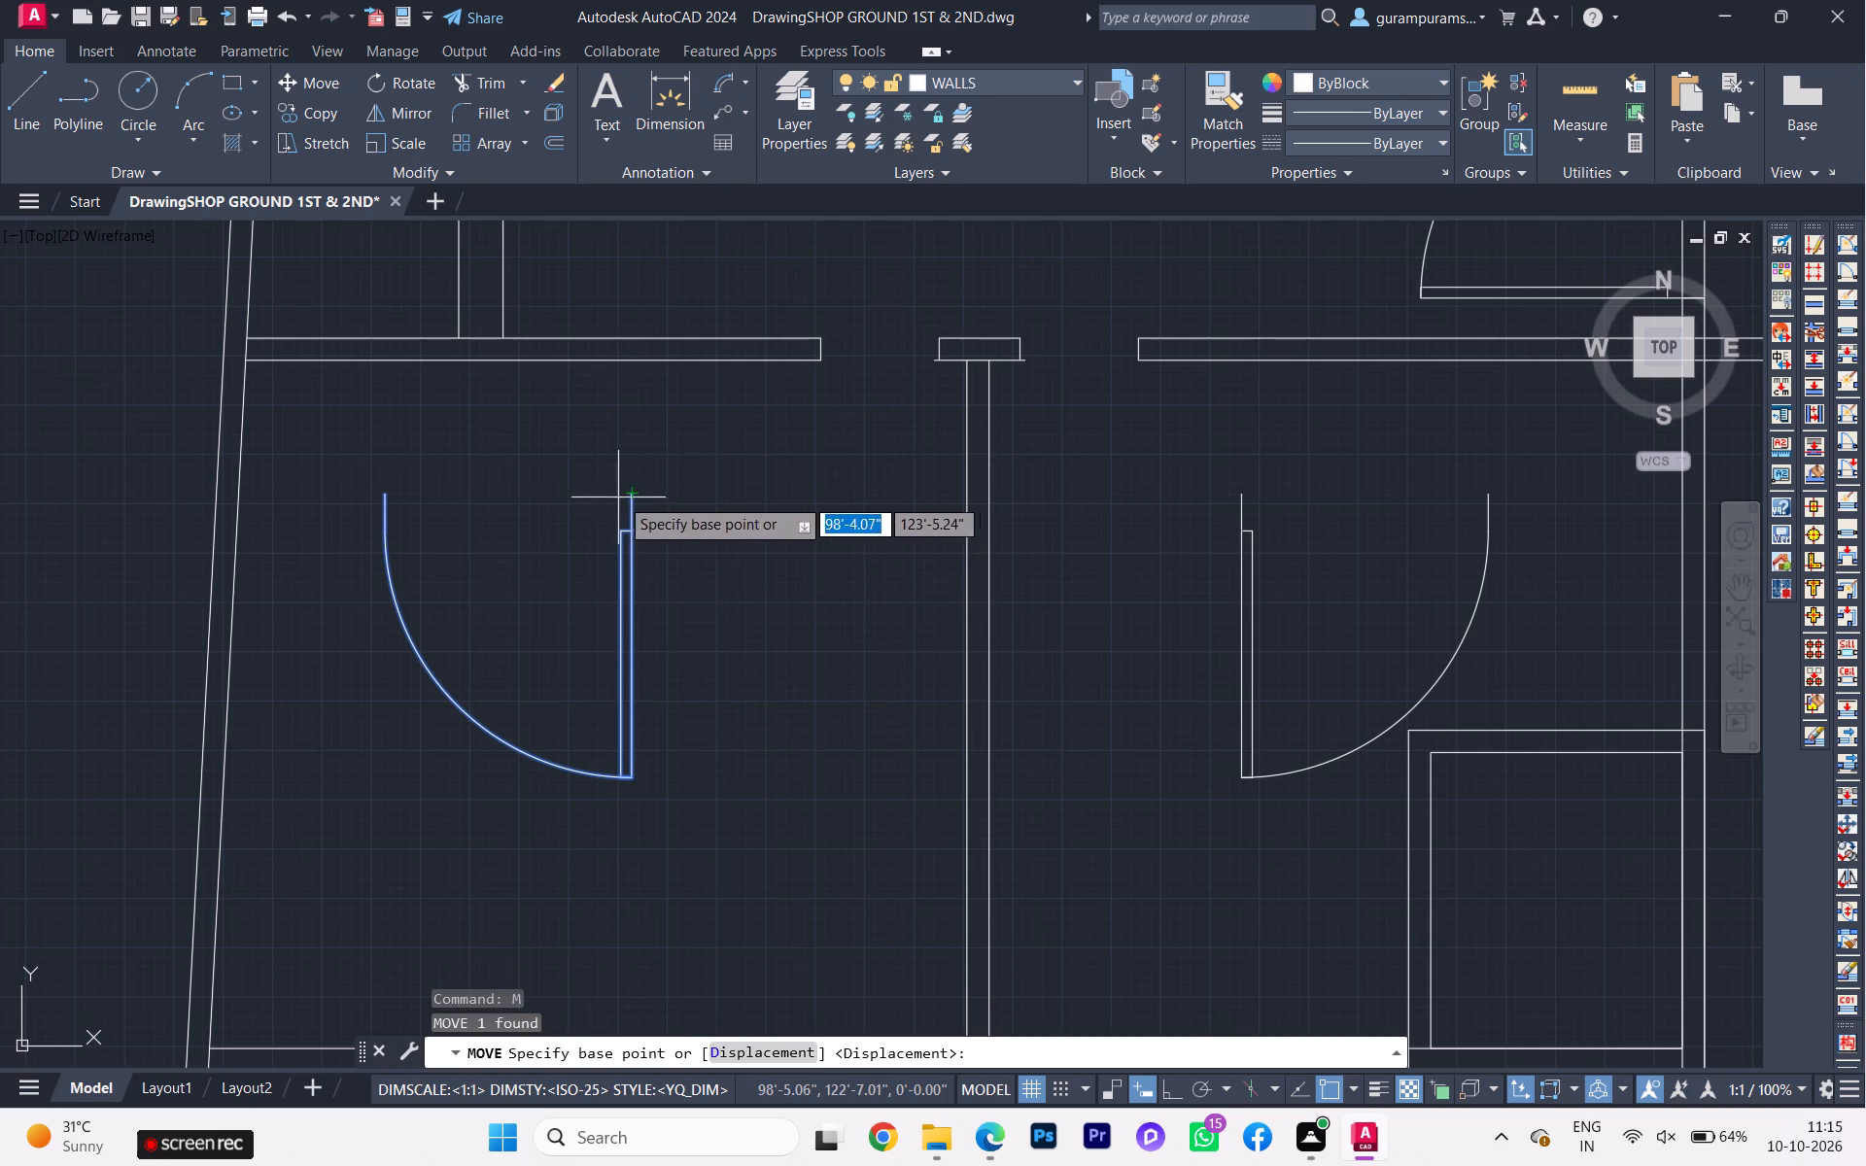
left_click(639, 495)
scroll(914, 350, "up", 3)
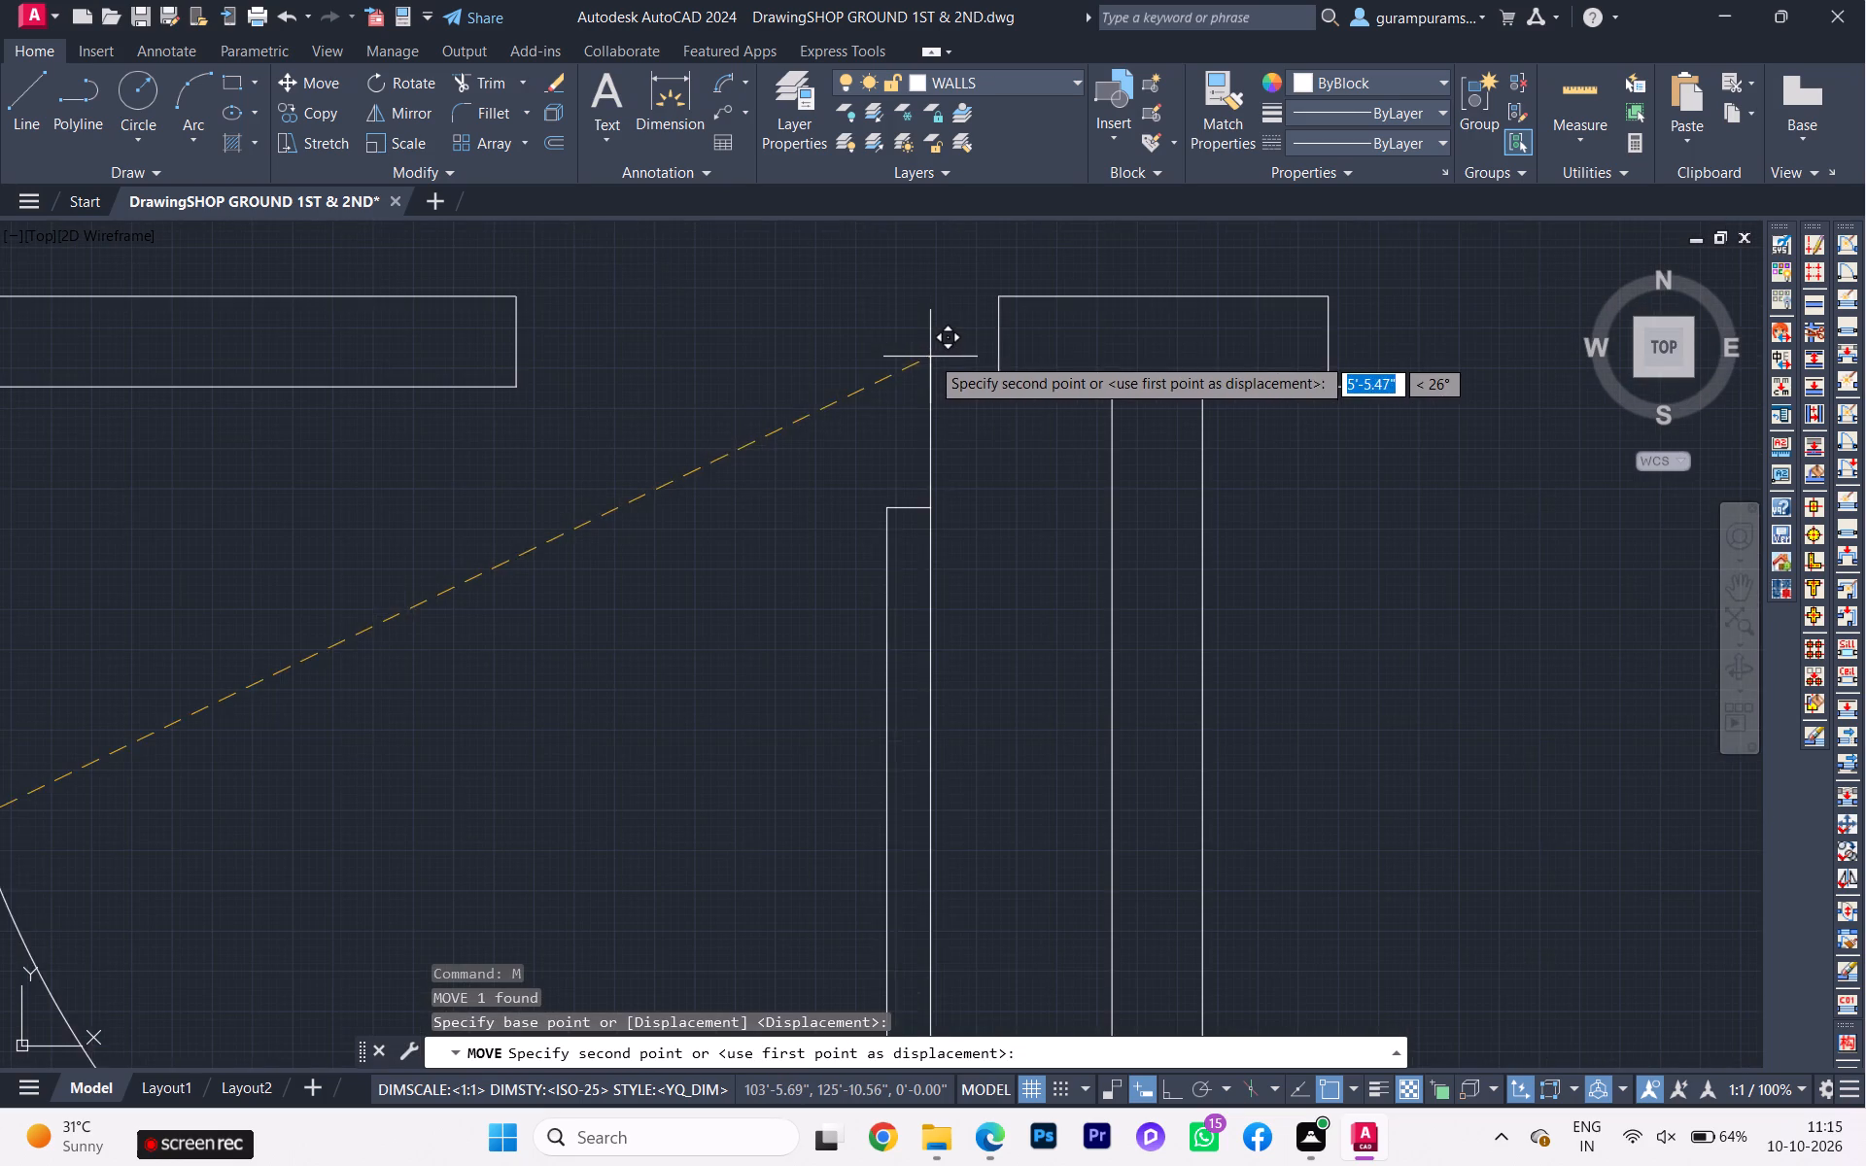
left_click(1000, 308)
scroll(904, 367, "down", 4)
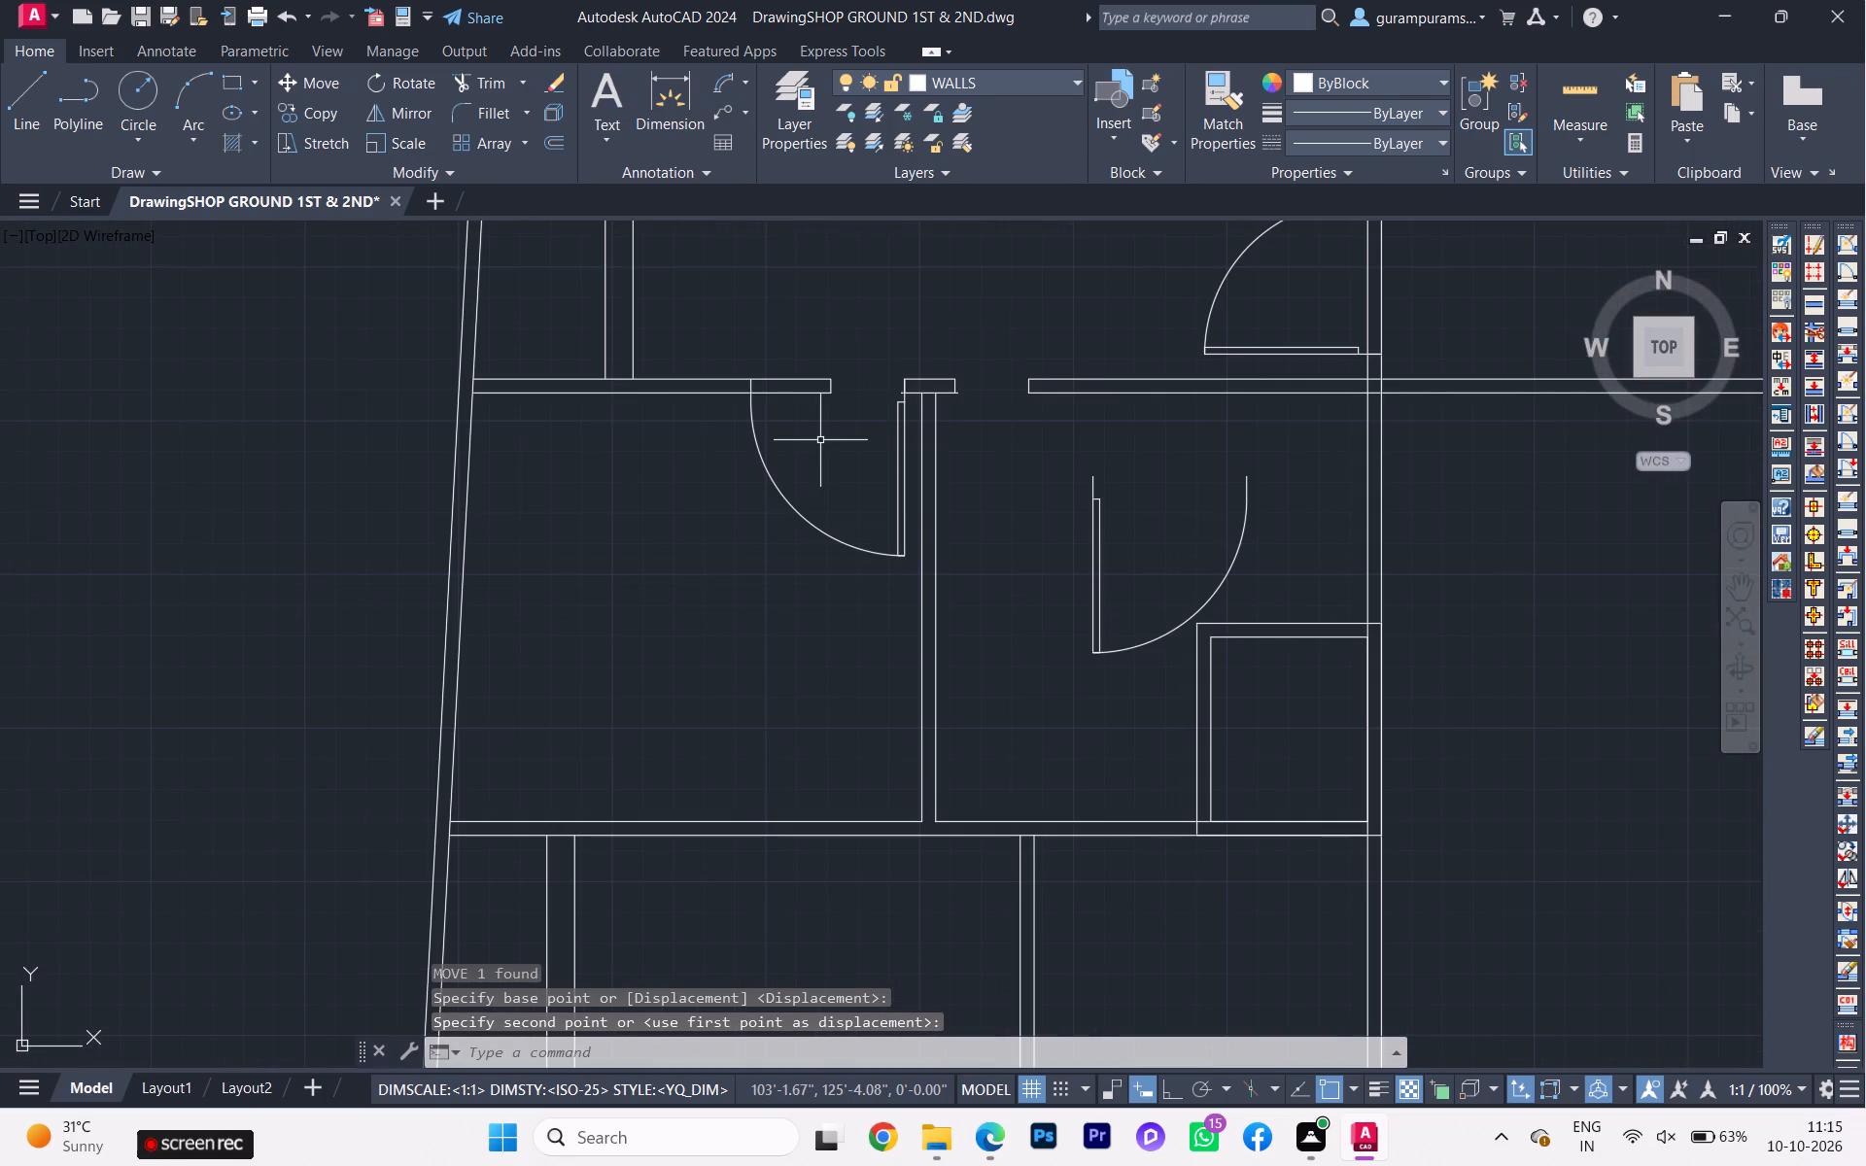
scroll(888, 478, "down", 1)
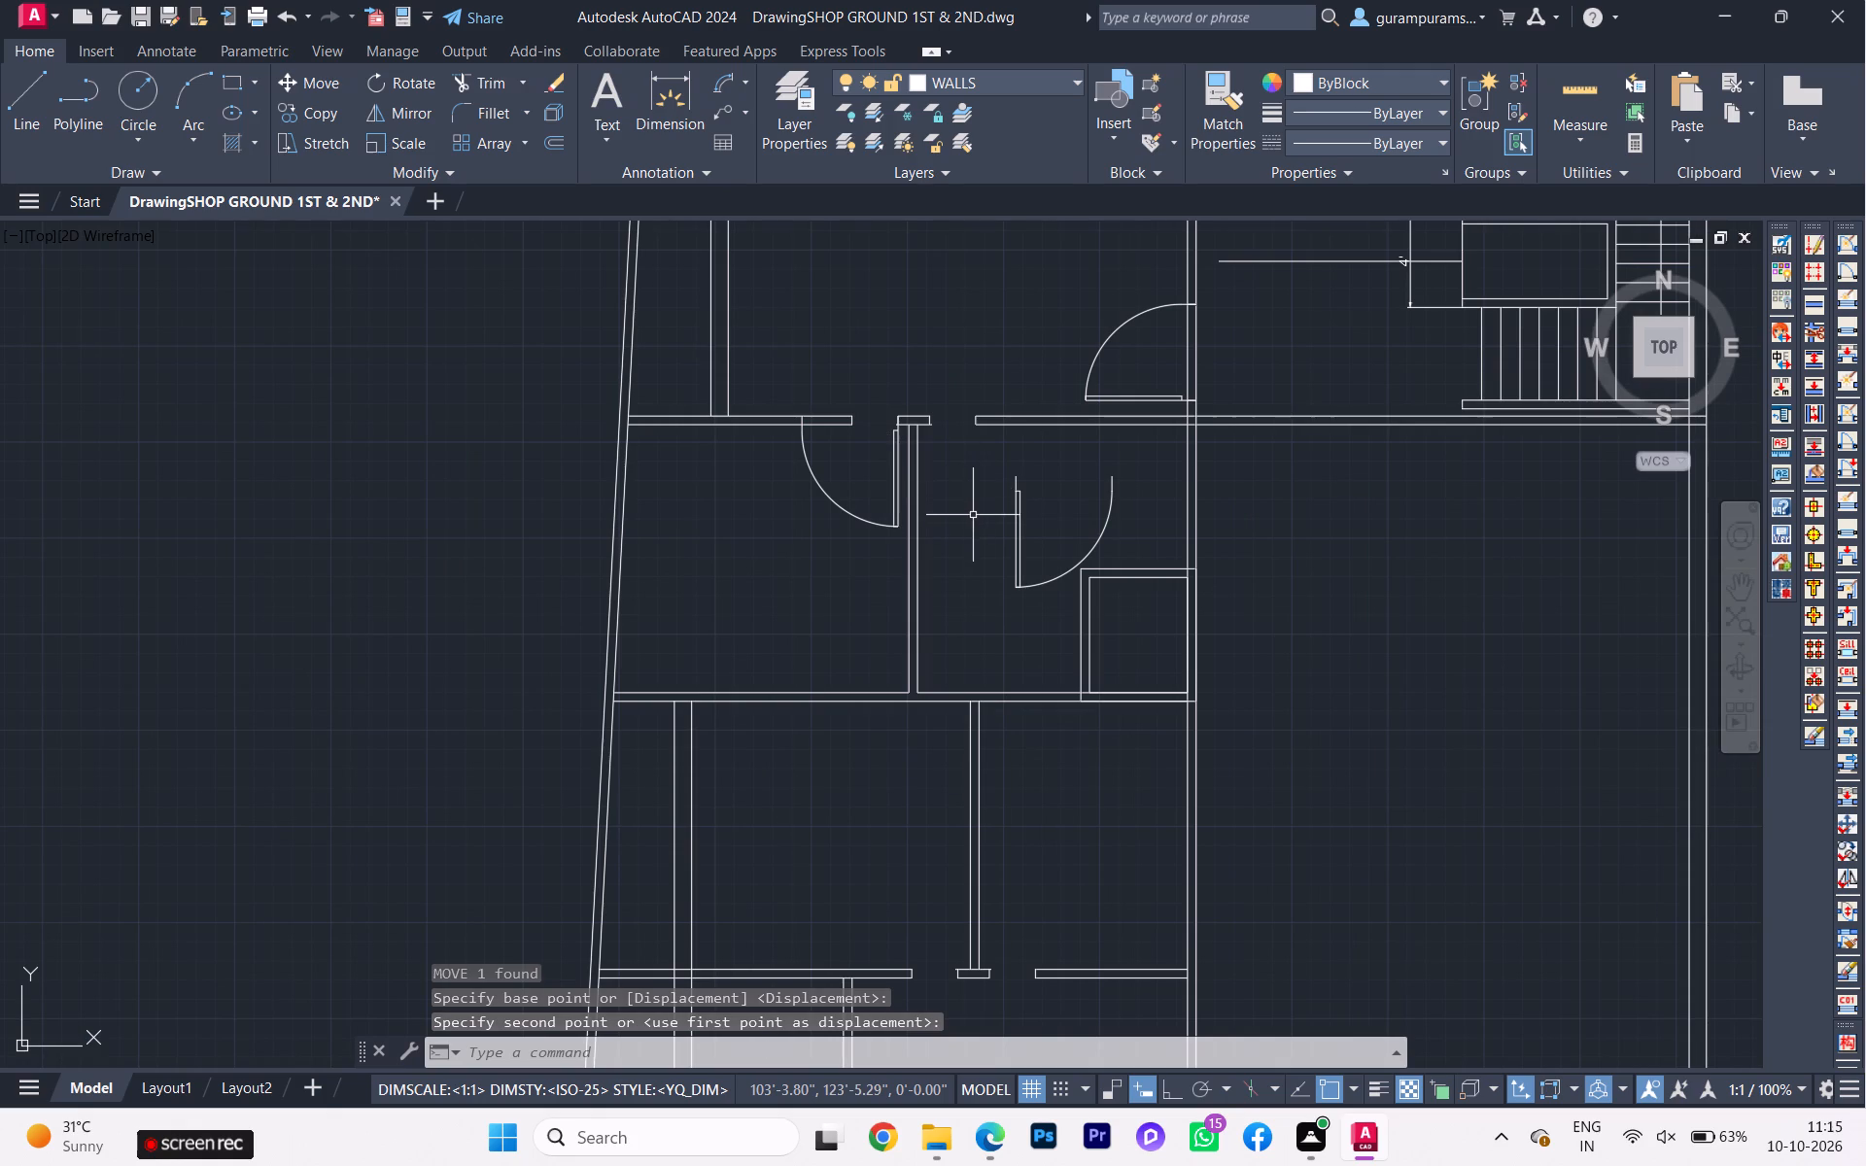
Measure the width of the door just placed at the wall stub with a linear dimension, without placing it.
left_click(1027, 517)
left_click(990, 503)
scroll(1040, 490, "up", 2)
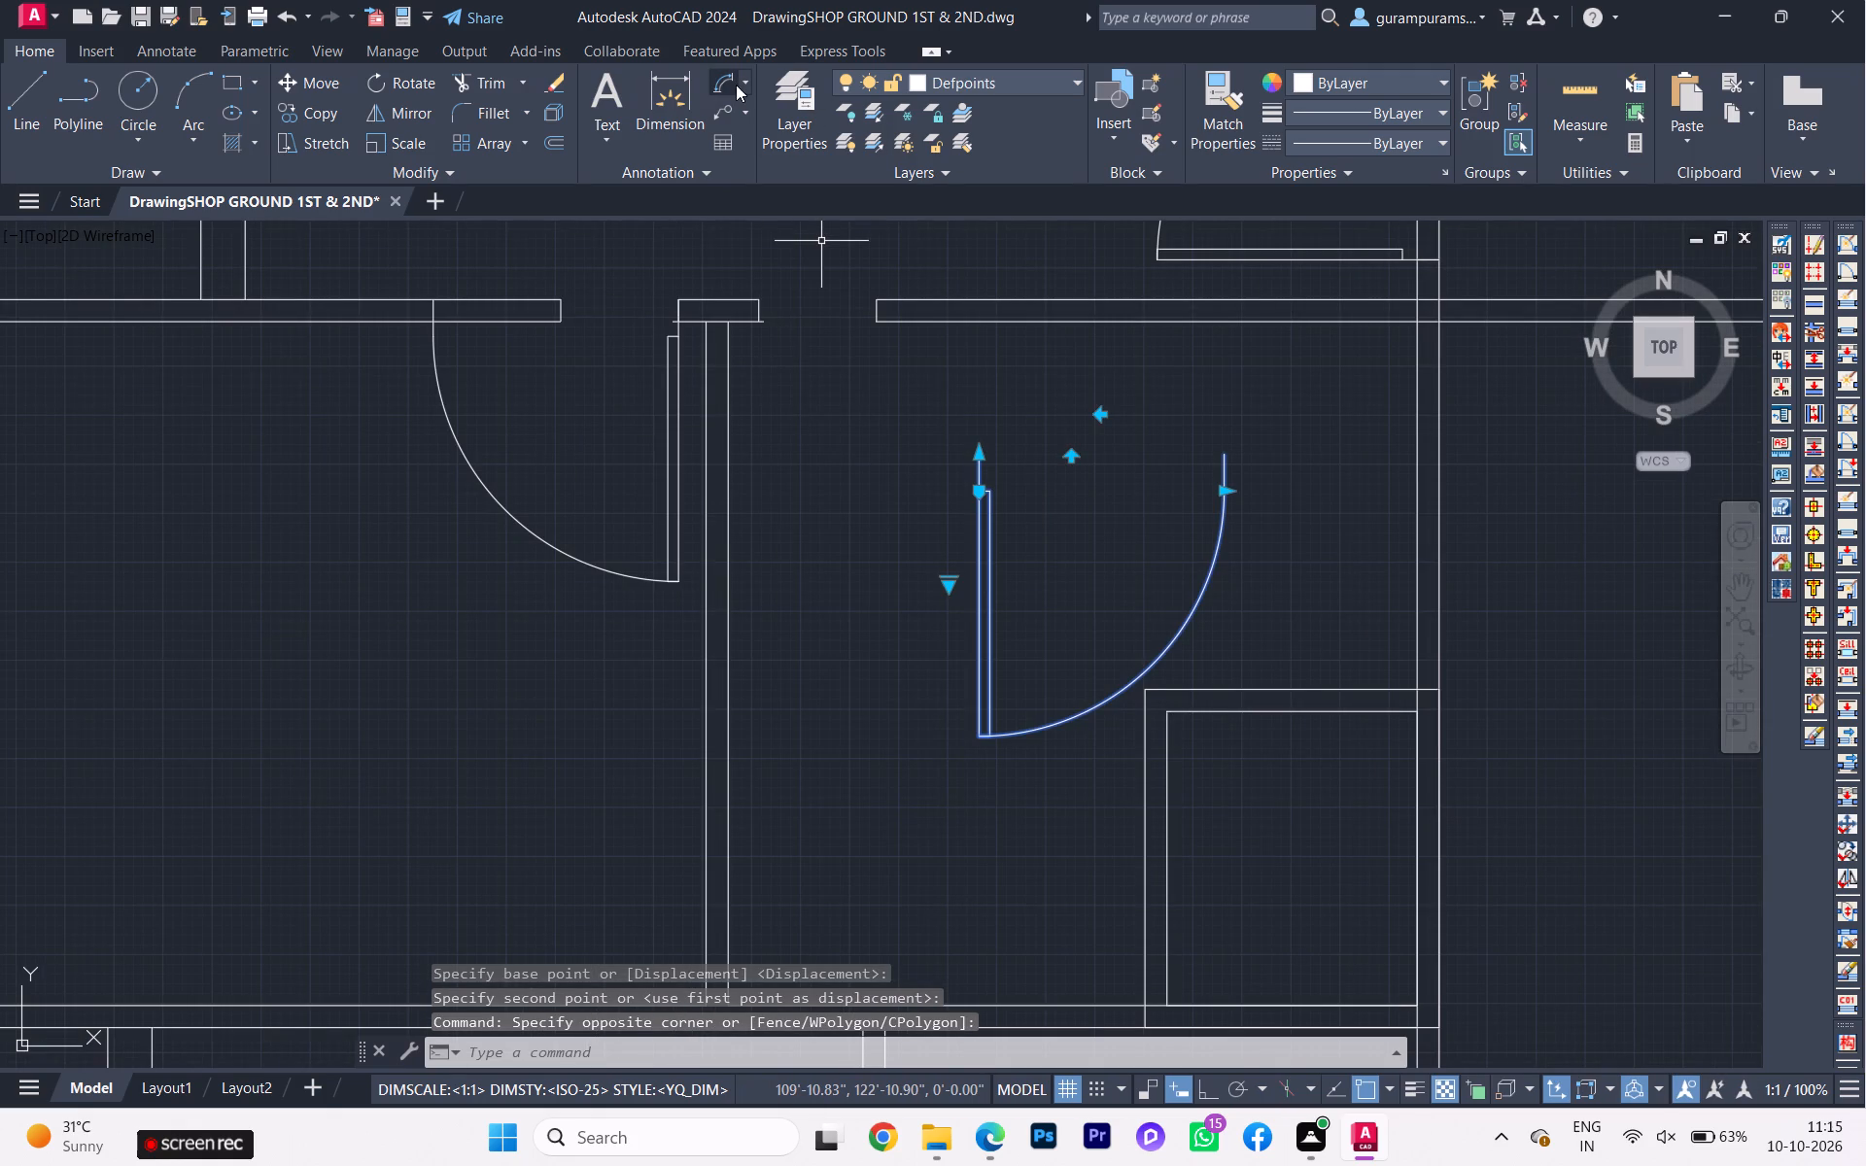
left_click(739, 85)
left_click(740, 127)
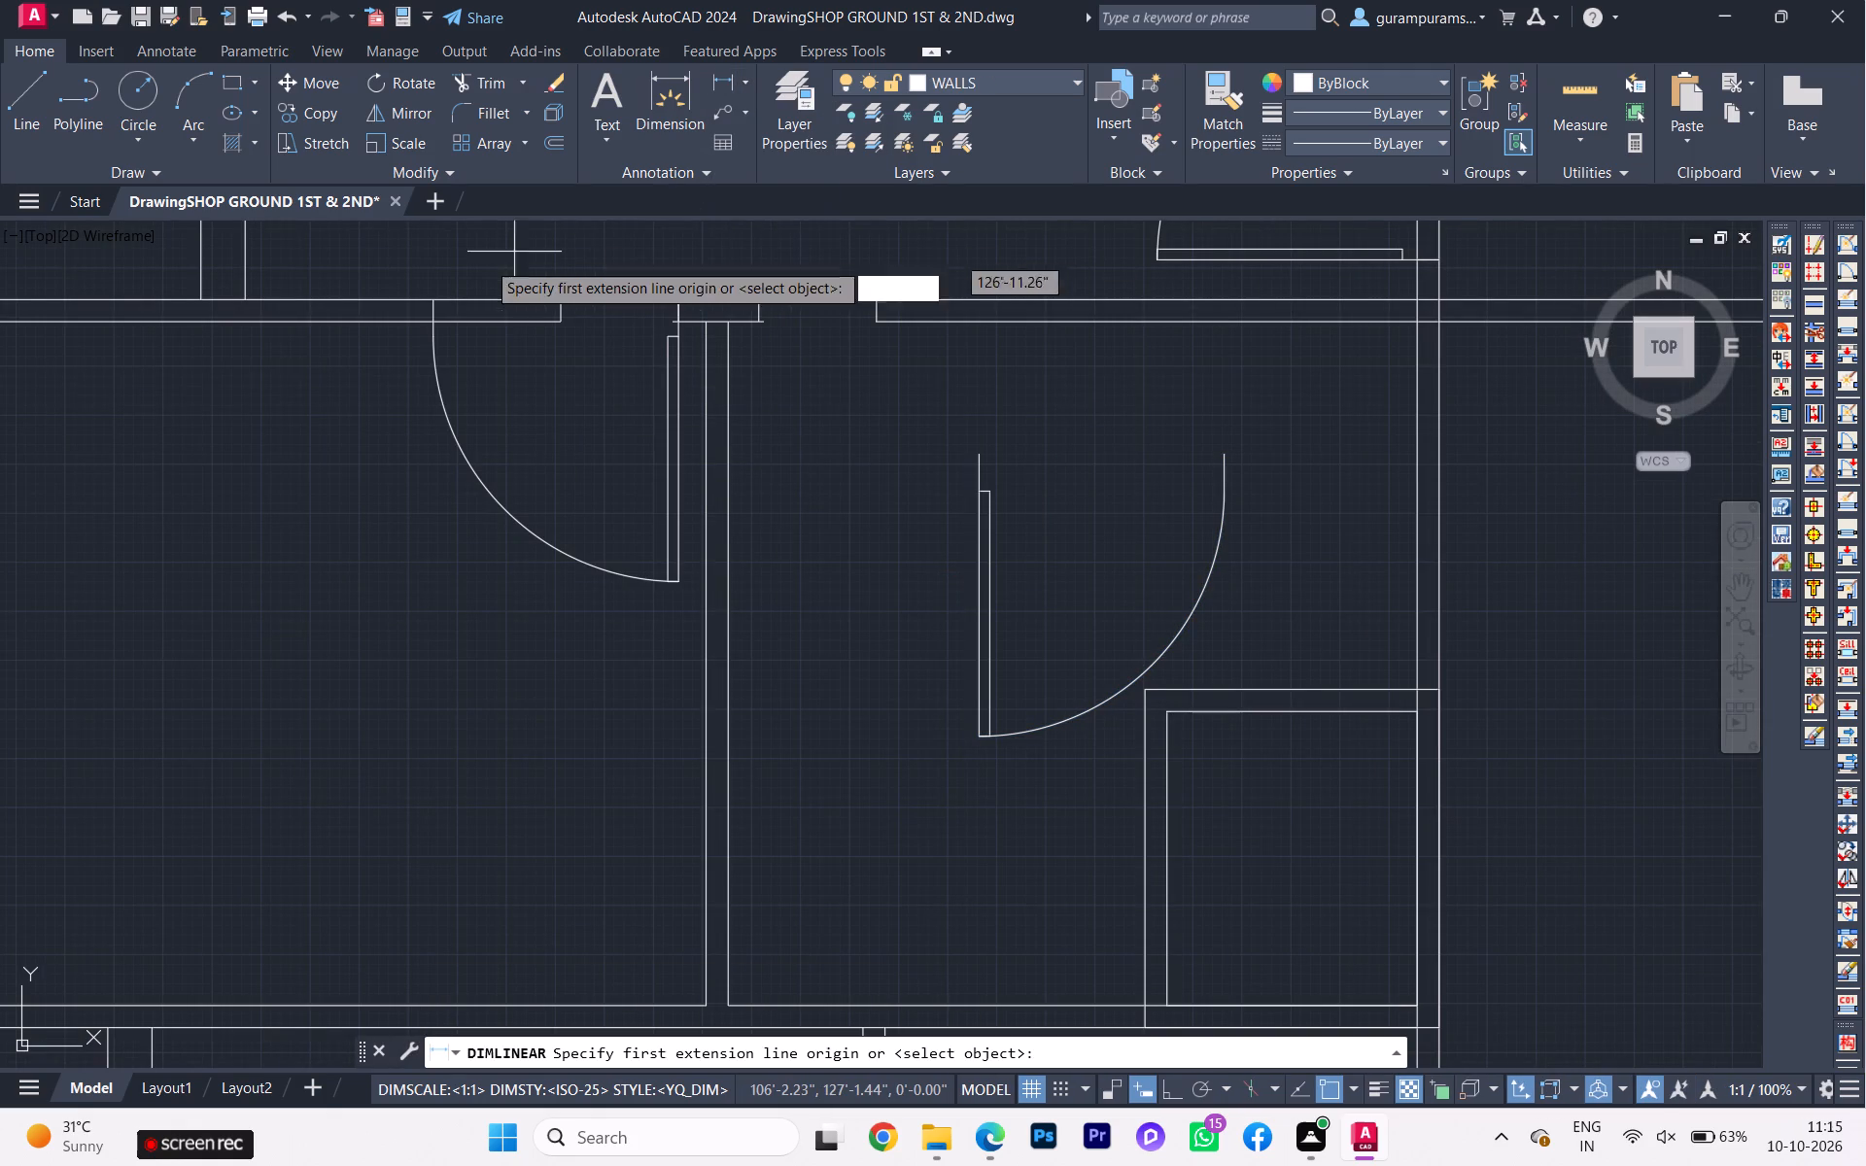
left_click(429, 300)
left_click(677, 308)
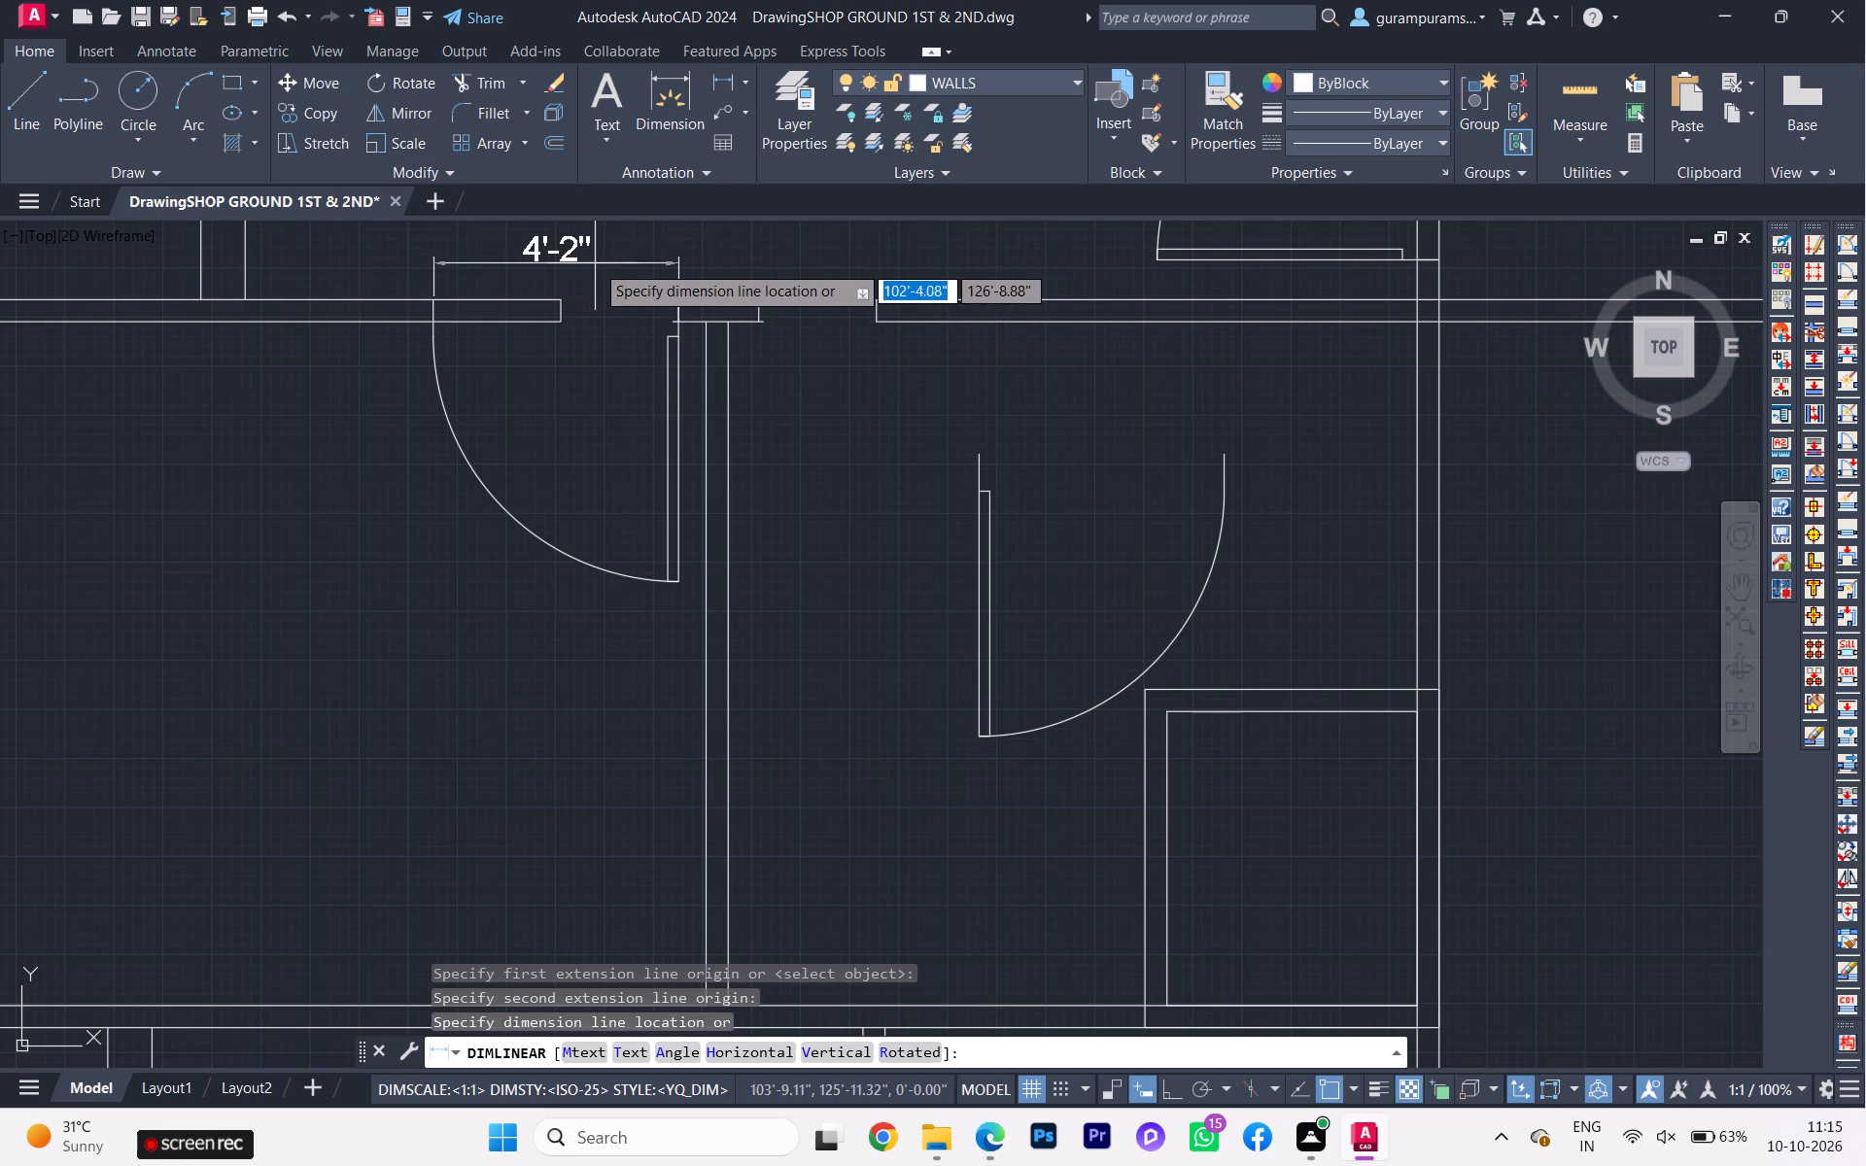
key("Escape")
Measure the width of the southernmost door in the corridor wall with a linear dimension, without placing it.
scroll(574, 281, "down", 2)
scroll(504, 329, "down", 2)
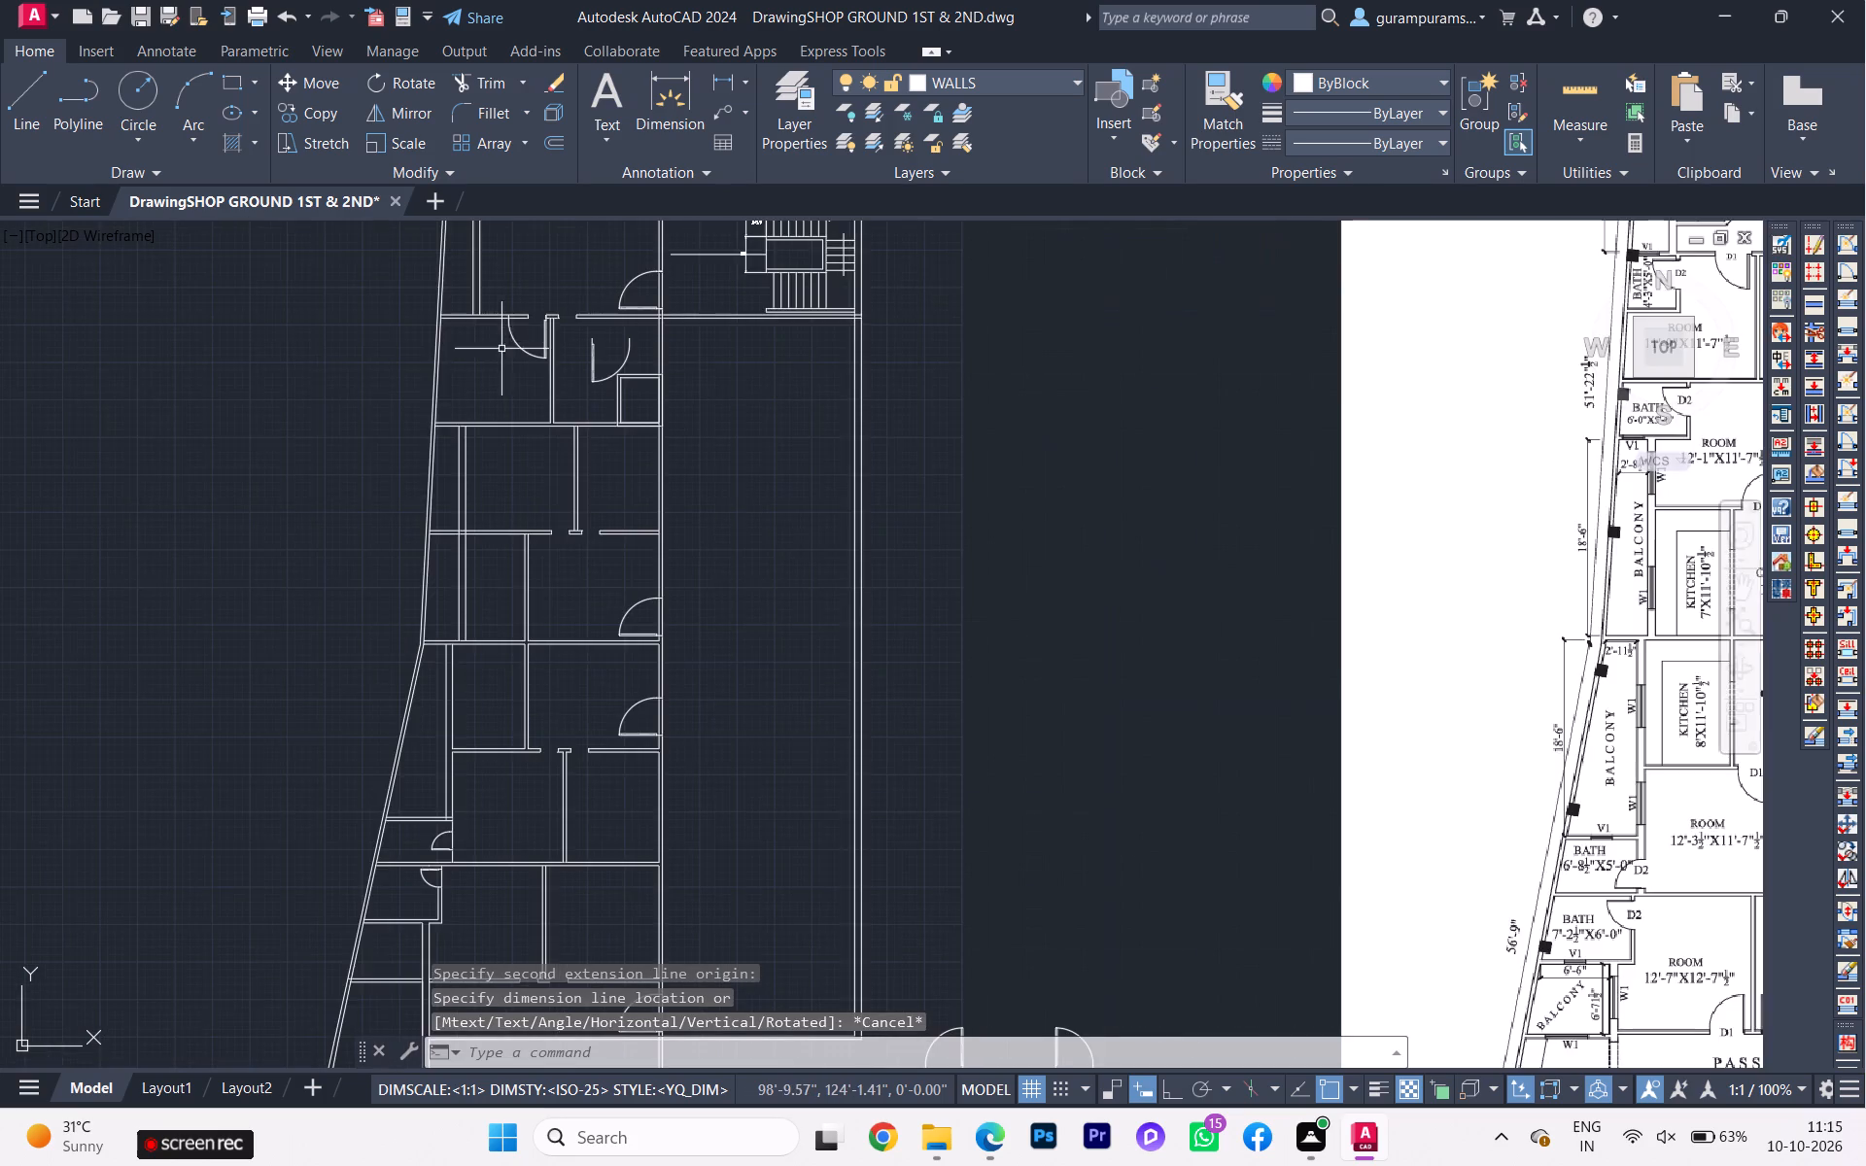
scroll(516, 367, "down", 2)
scroll(651, 640, "up", 2)
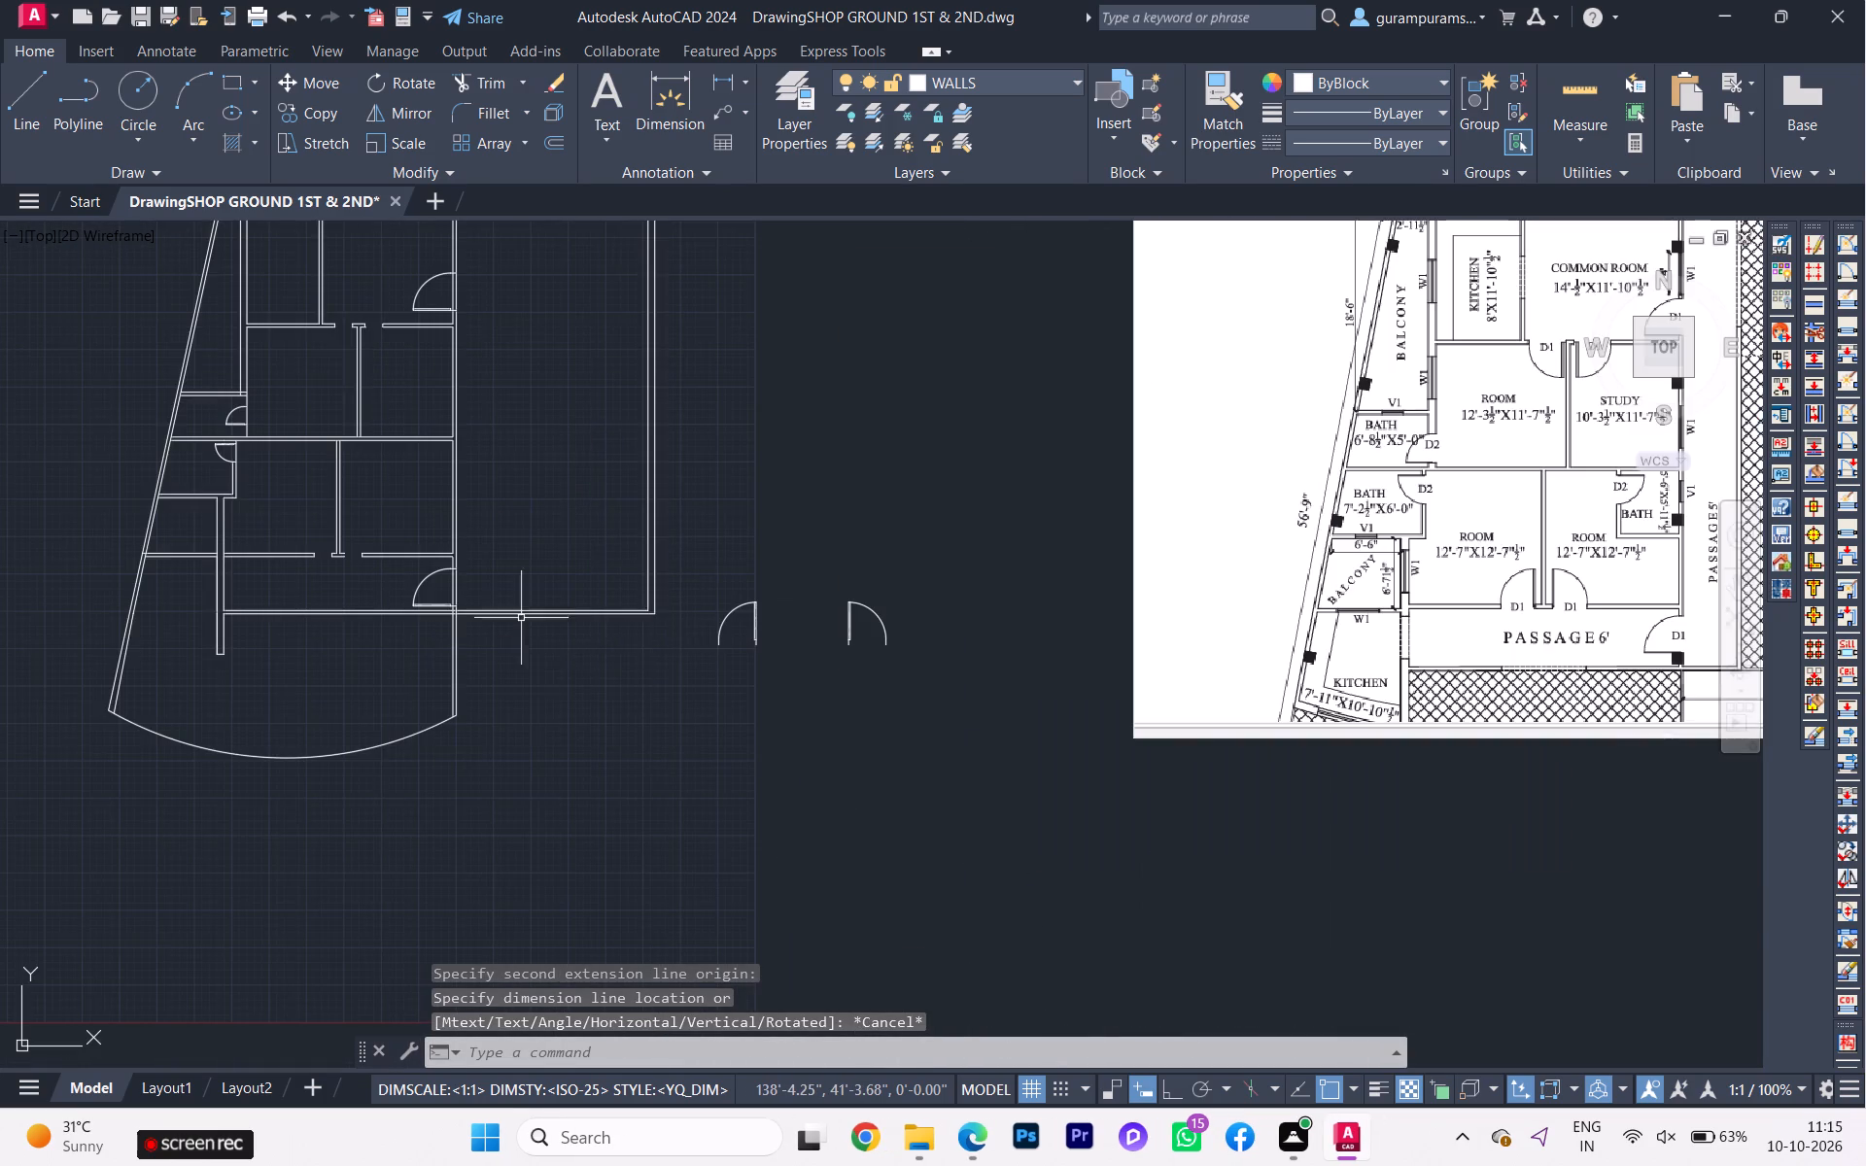
scroll(491, 565, "up", 3)
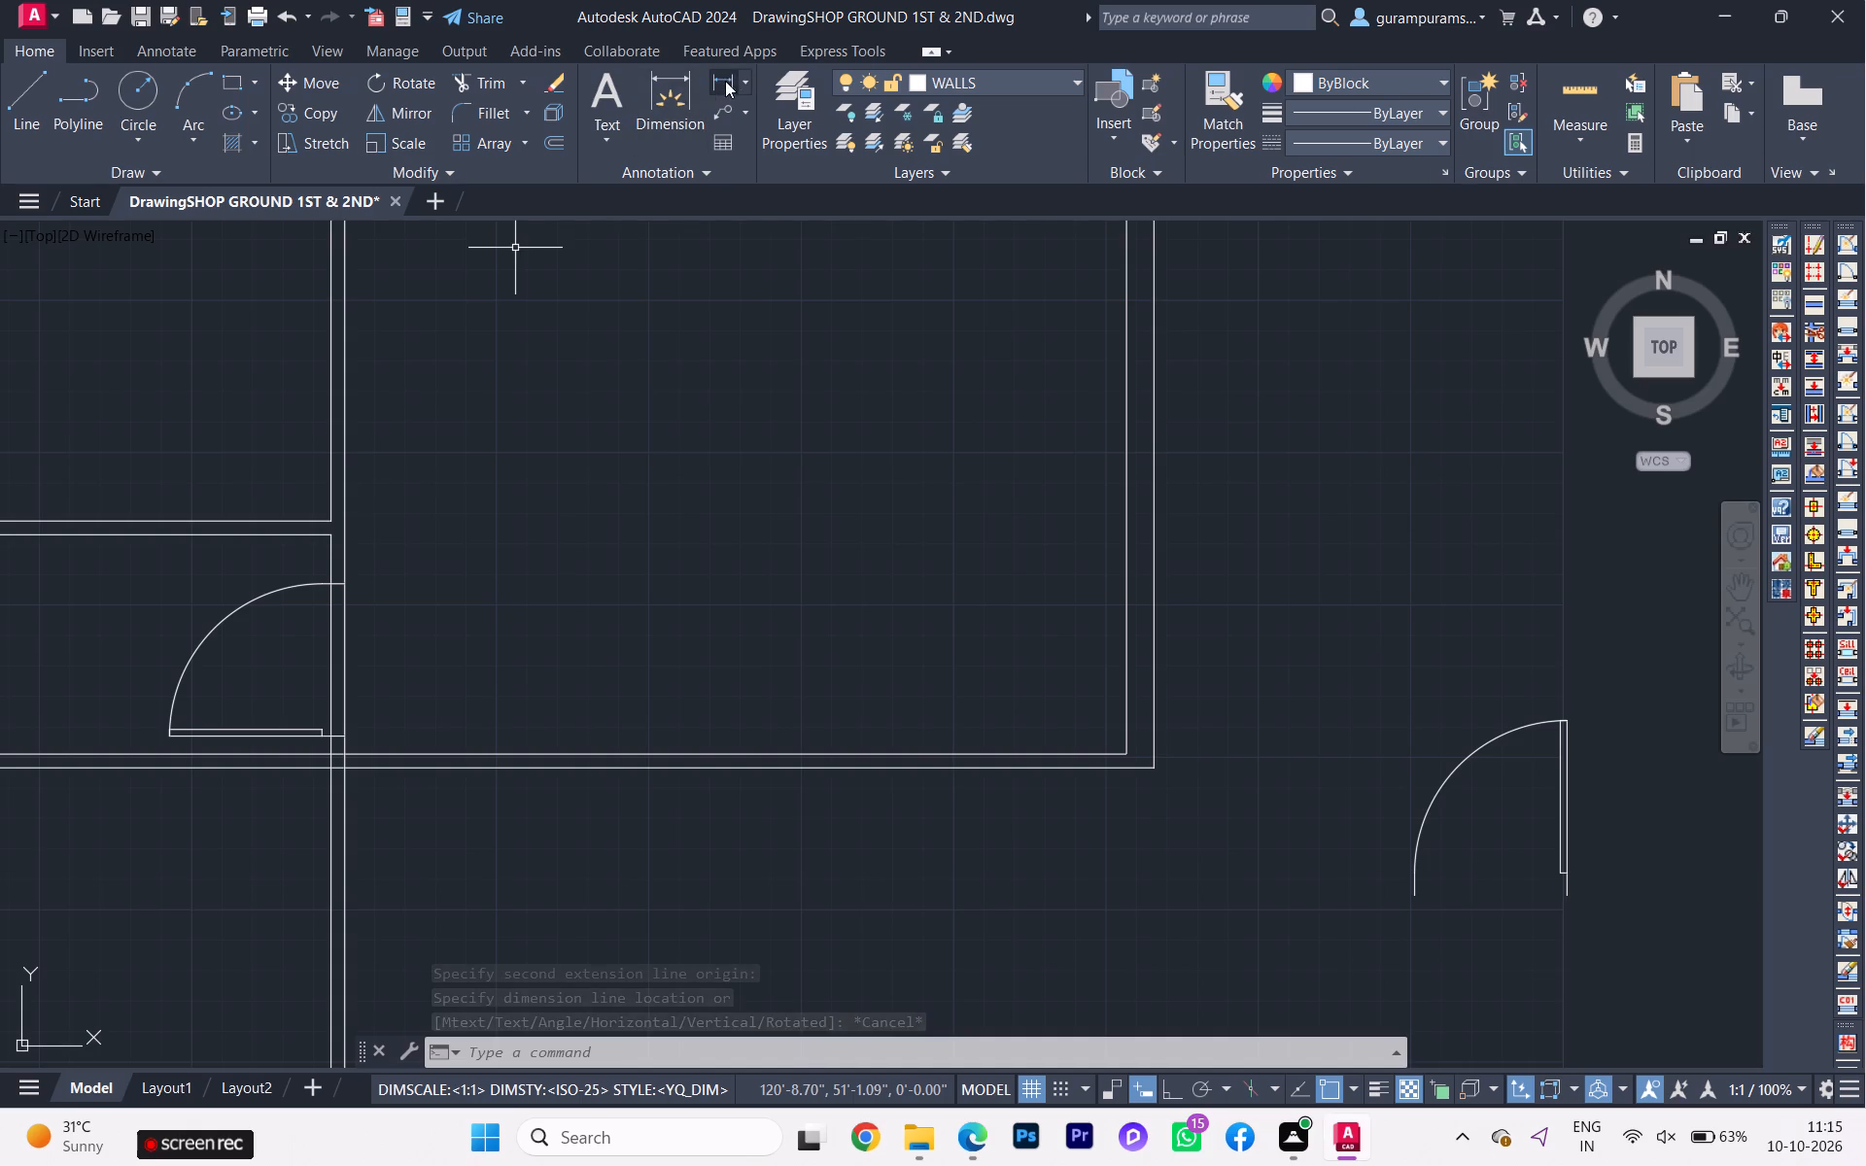
left_click(725, 81)
left_click(343, 593)
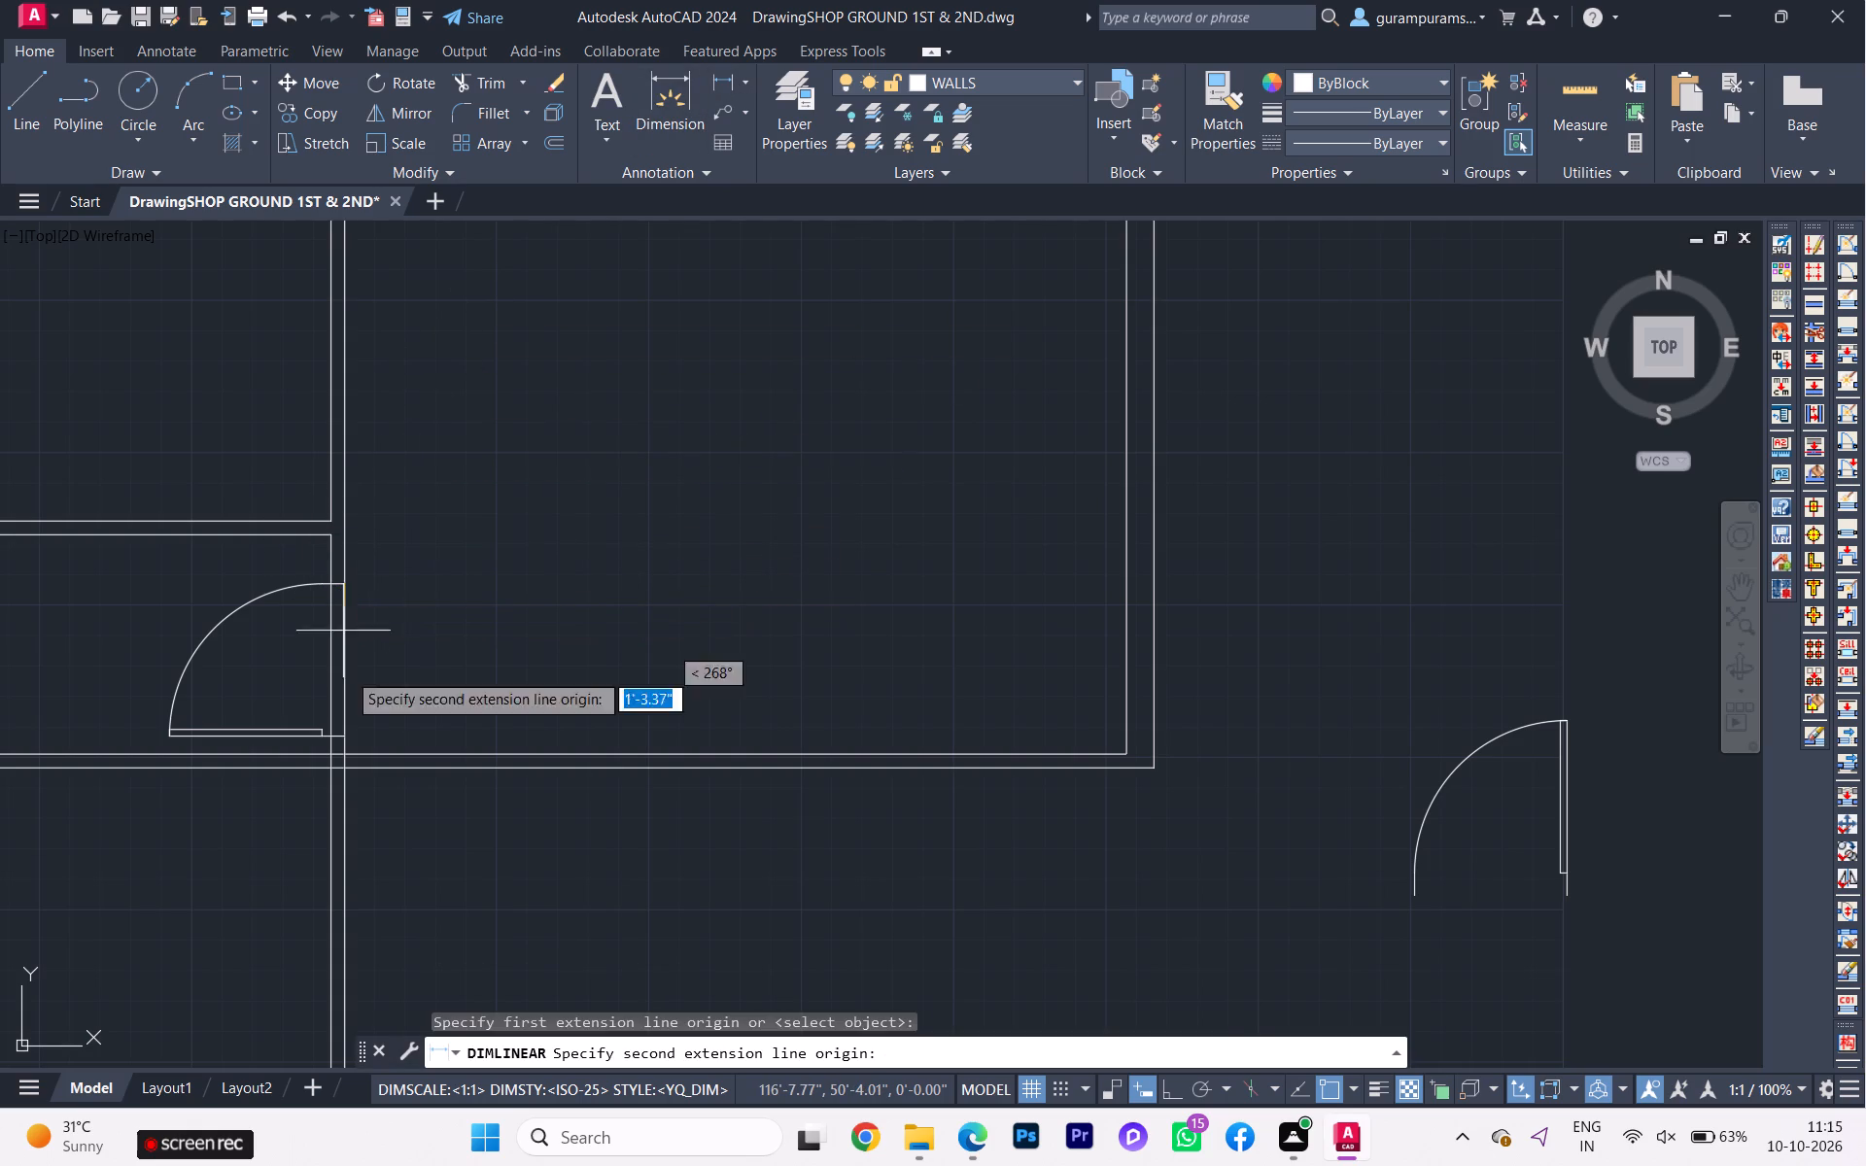
left_click(338, 739)
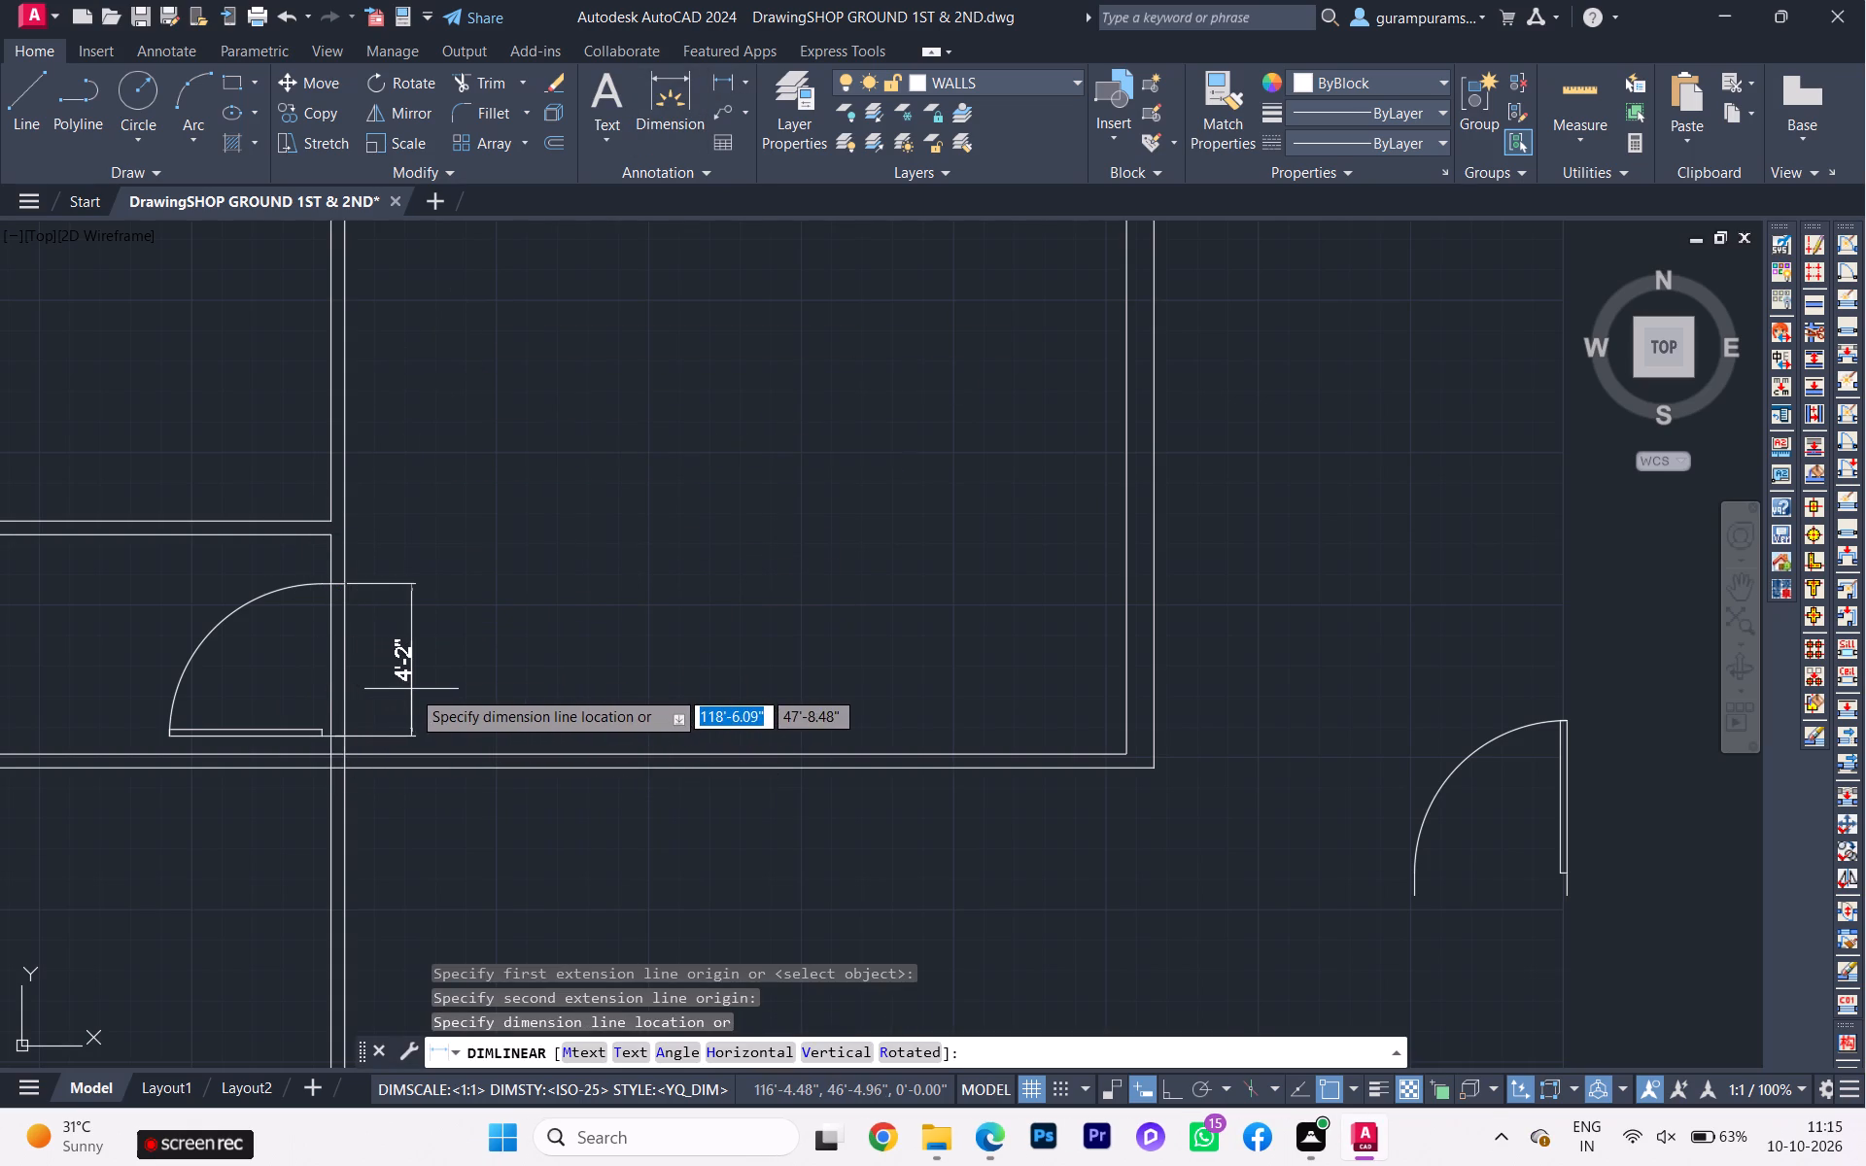
key("Escape")
Erase the three lower doors along the long corridor wall.
scroll(486, 683, "down", 4)
scroll(490, 676, "up", 1)
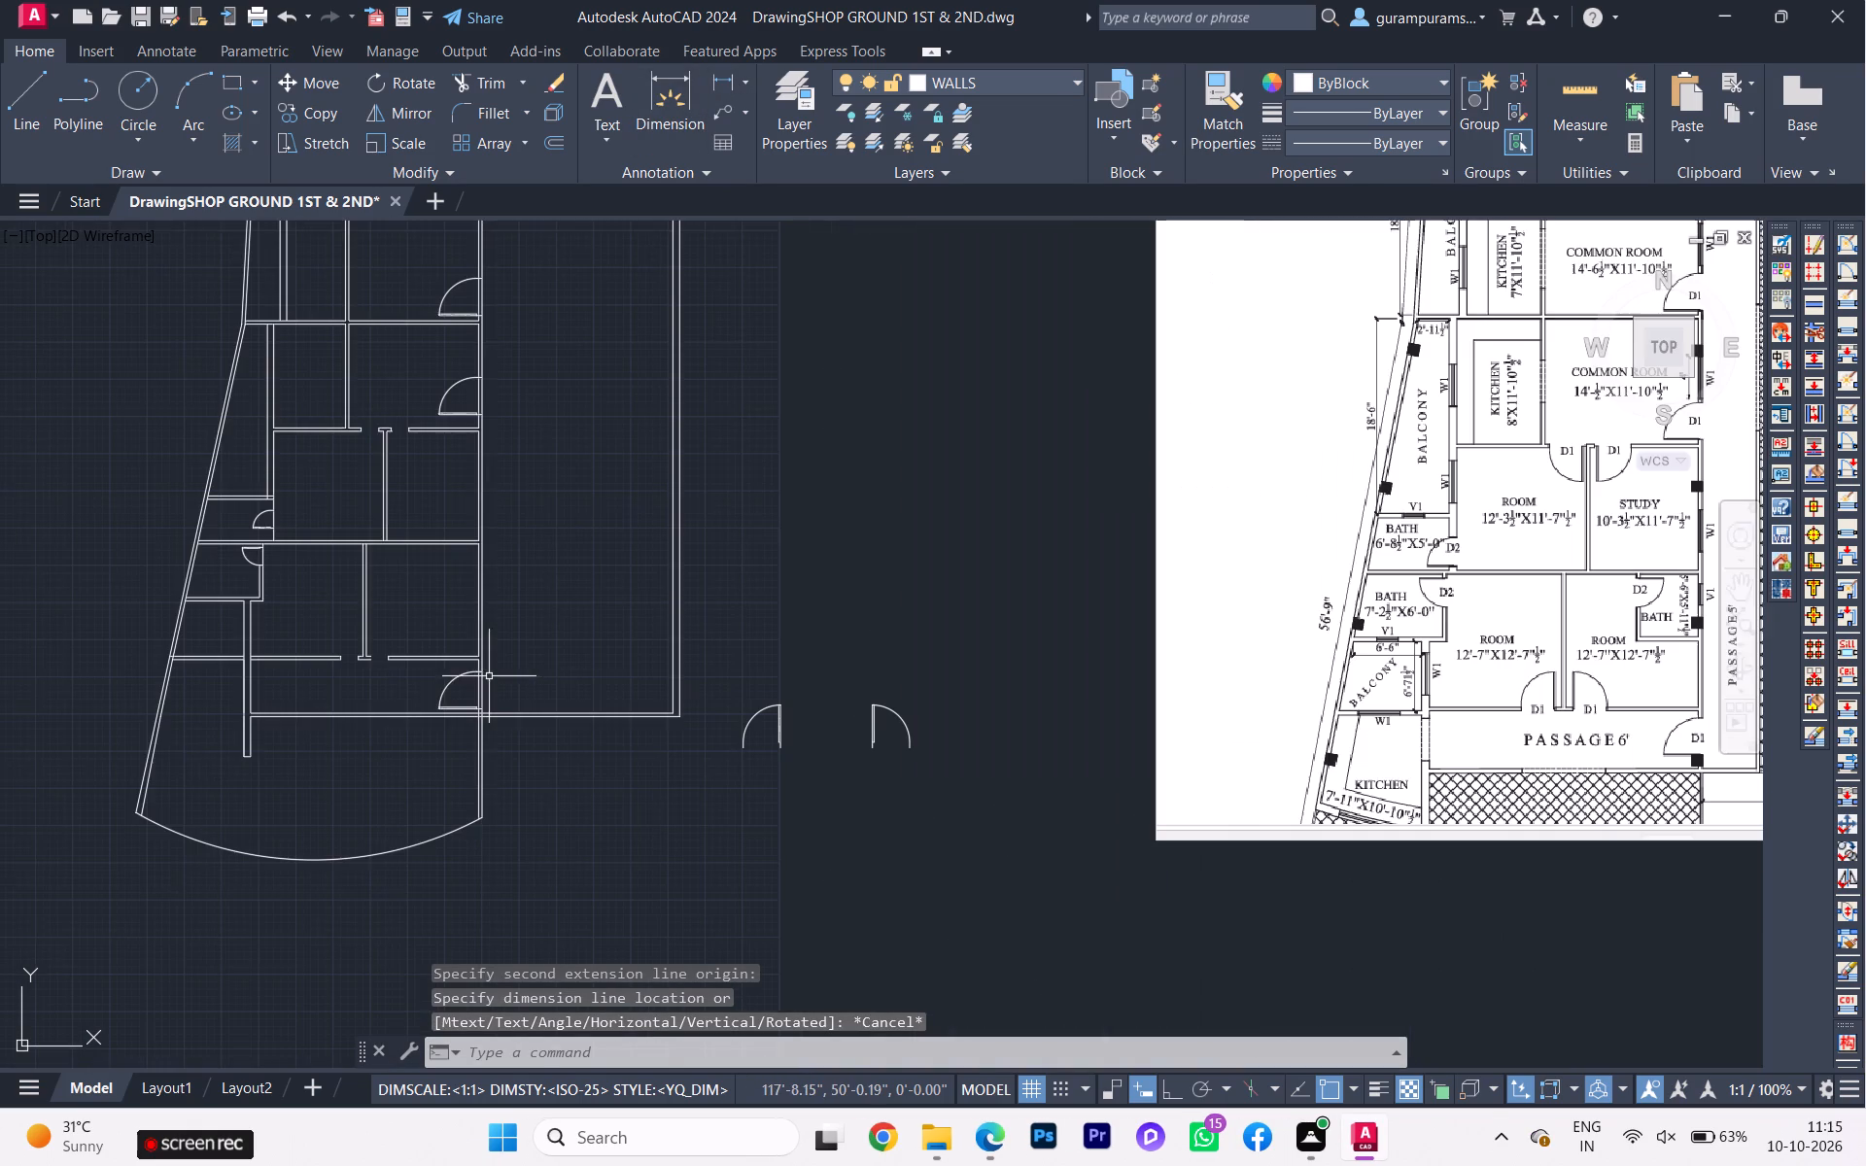
left_click(455, 688)
left_click(420, 677)
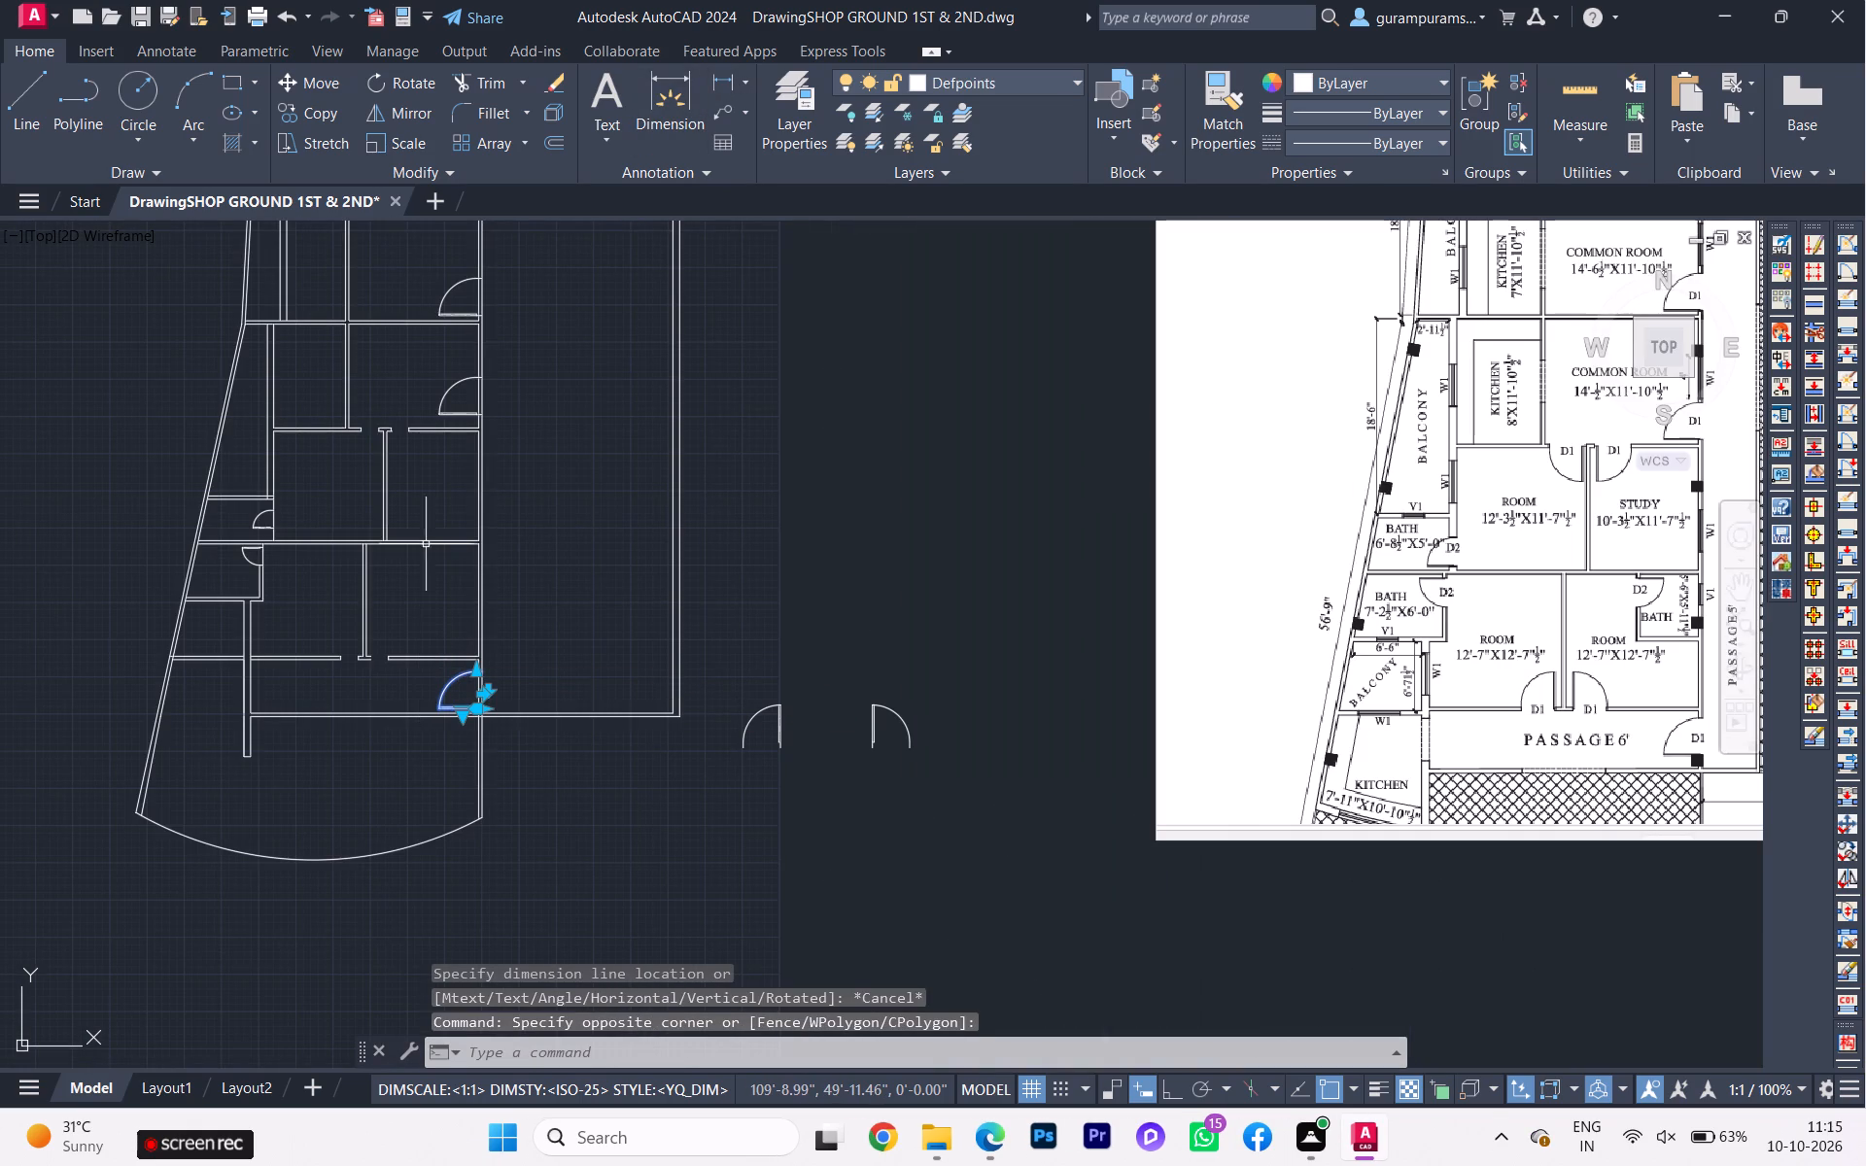
left_click(456, 391)
left_click(447, 382)
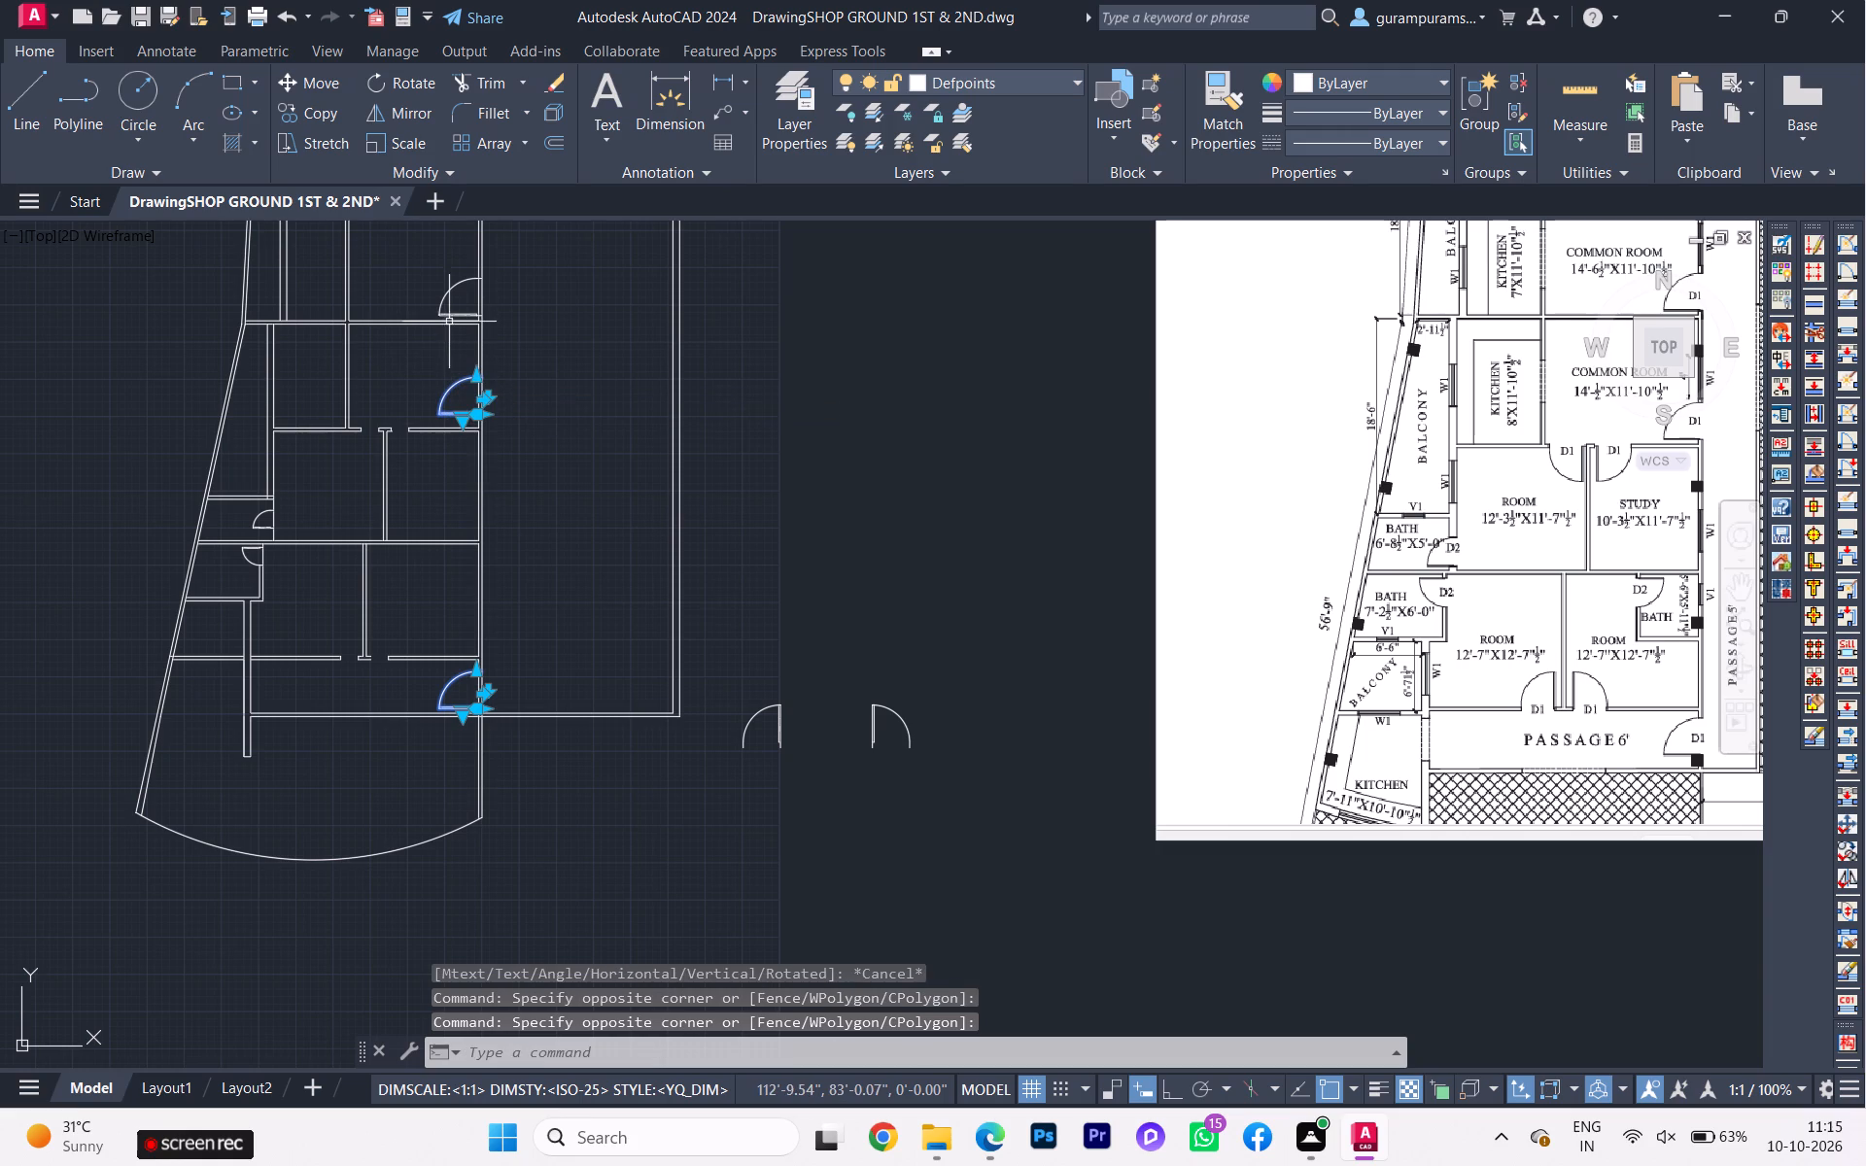
left_click(451, 296)
left_click(416, 278)
scroll(648, 489, "up", 1)
scroll(647, 501, "down", 2)
scroll(647, 505, "up", 1)
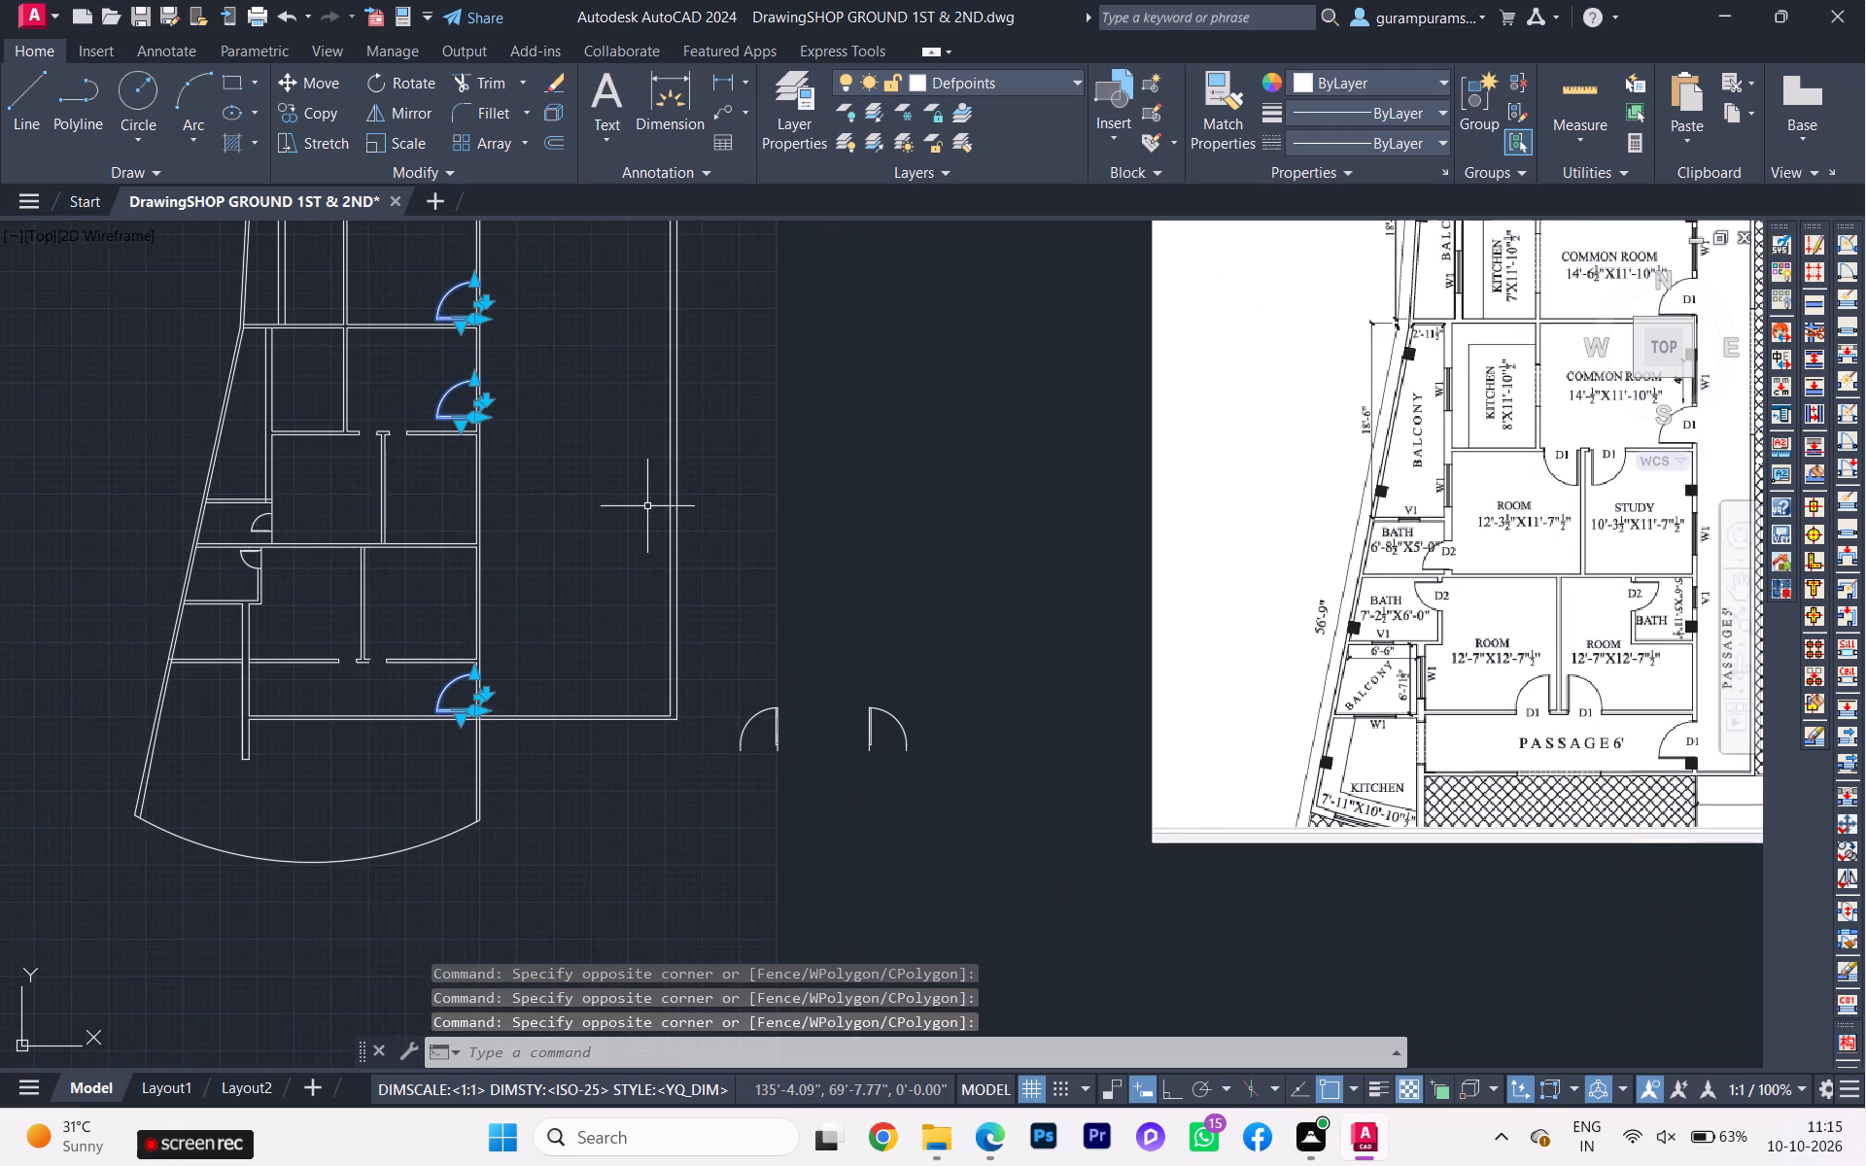
key("Delete")
Erase the two spare doors lying outside the plan, east of its lower end.
scroll(658, 541, "down", 2)
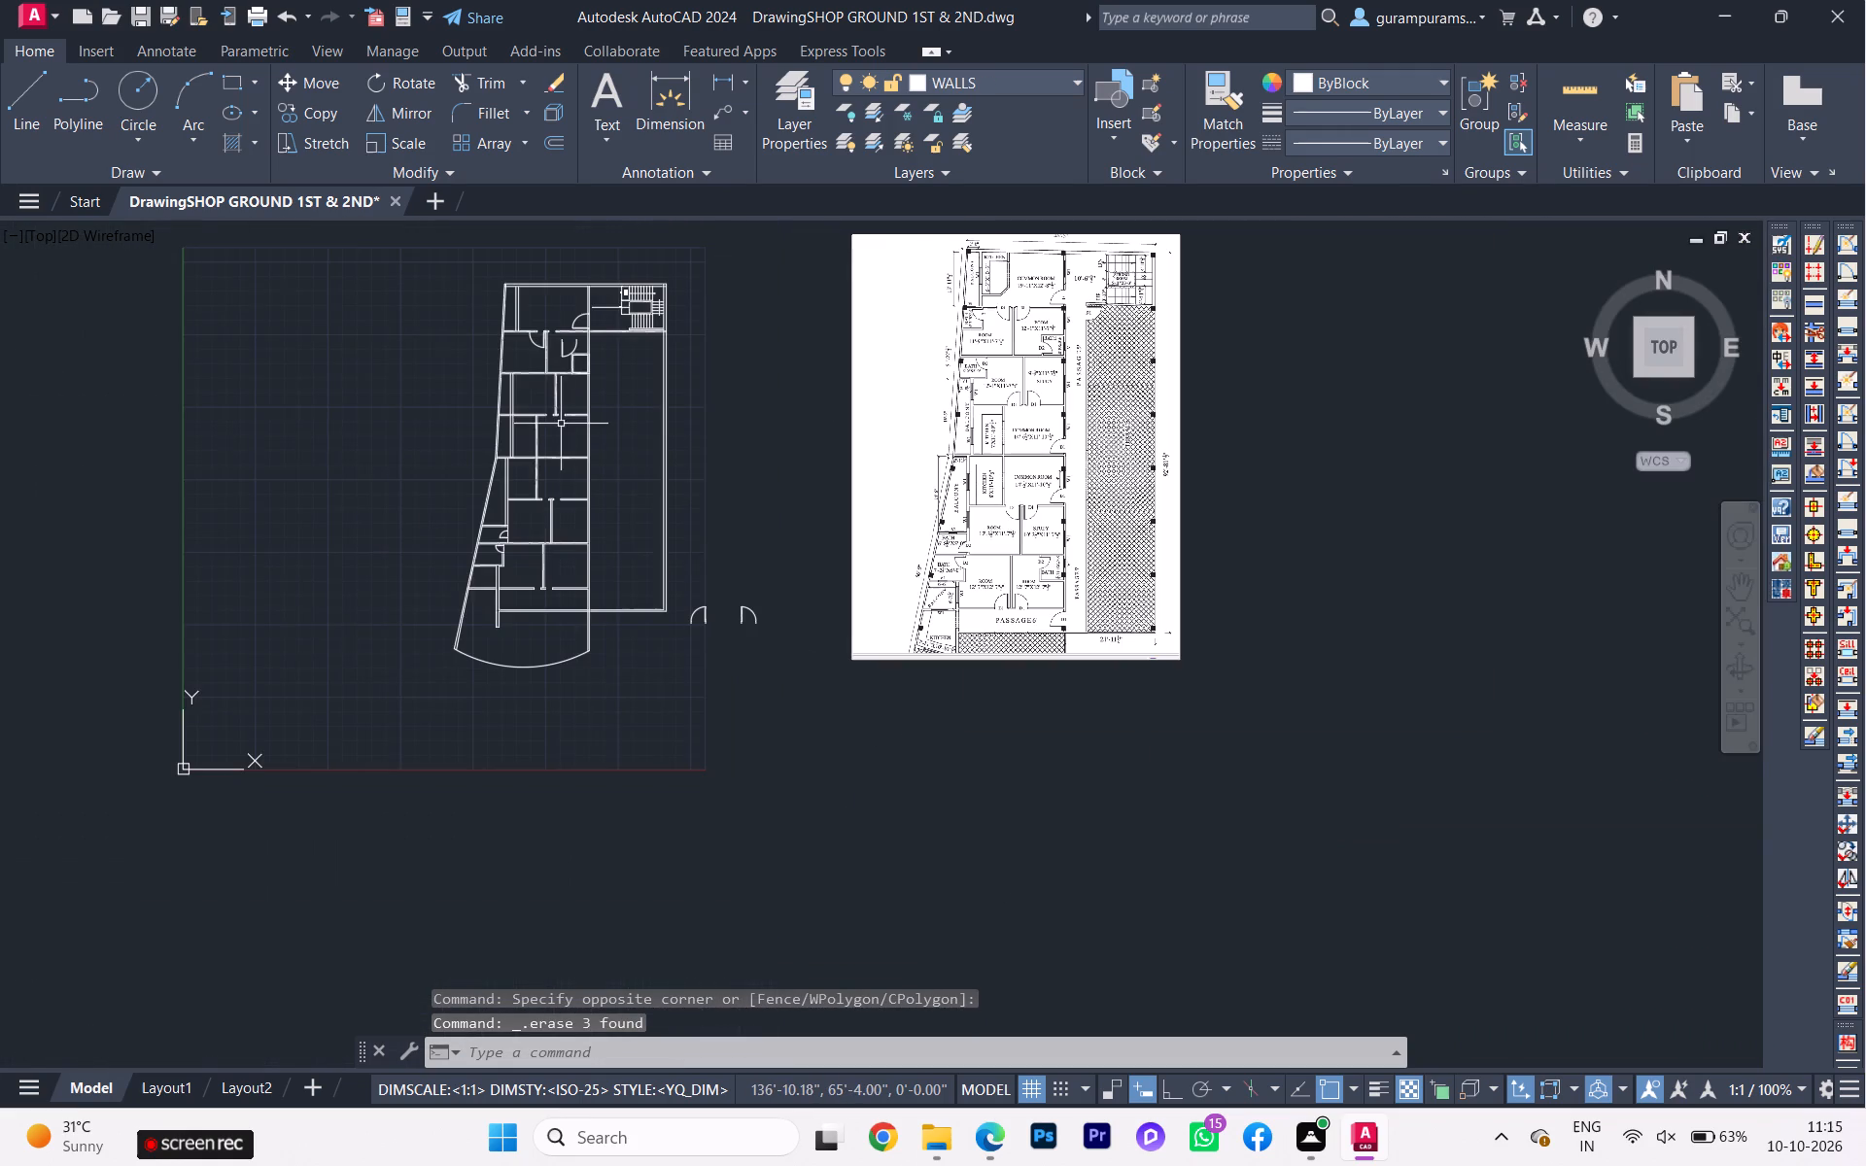
scroll(563, 378, "up", 3)
scroll(820, 685, "down", 3)
middle_click_drag(806, 701, 784, 655)
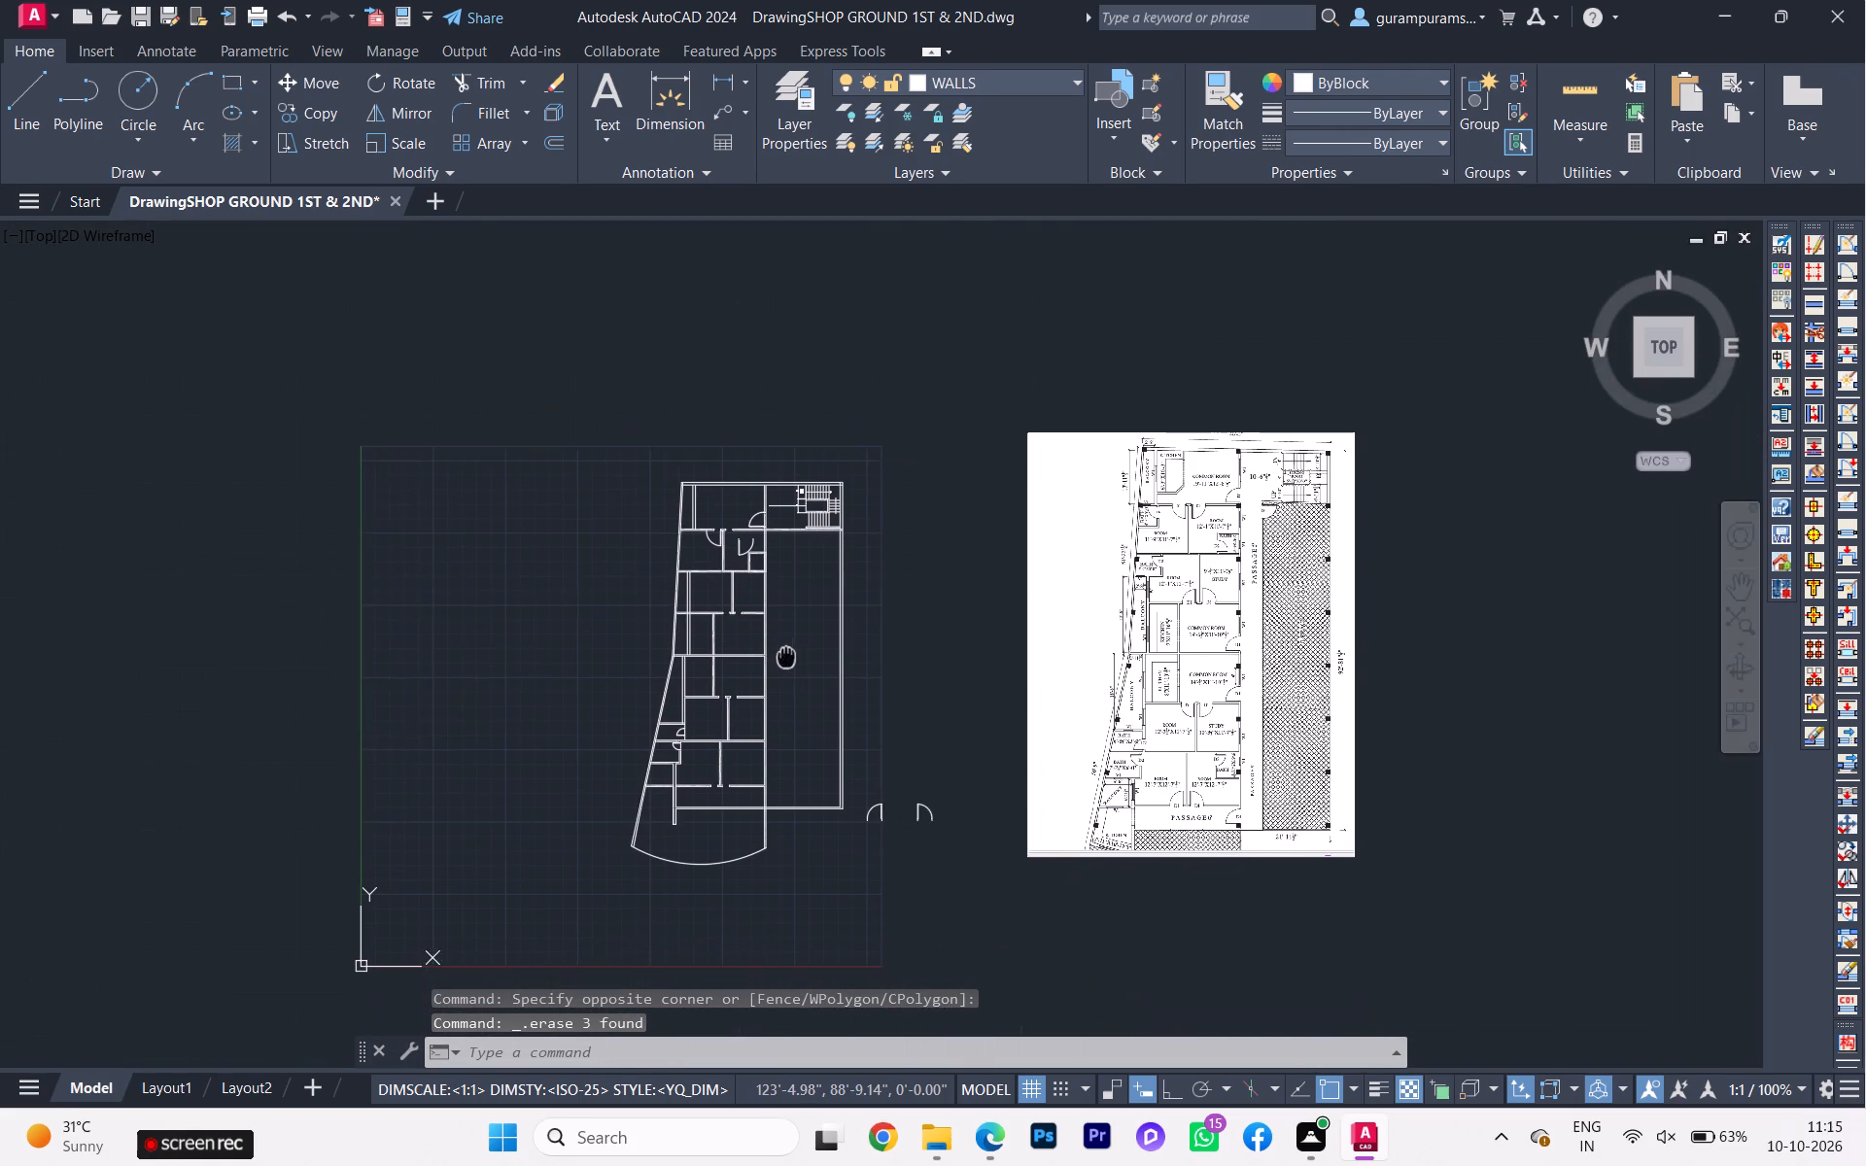
left_click(913, 825)
left_click(856, 802)
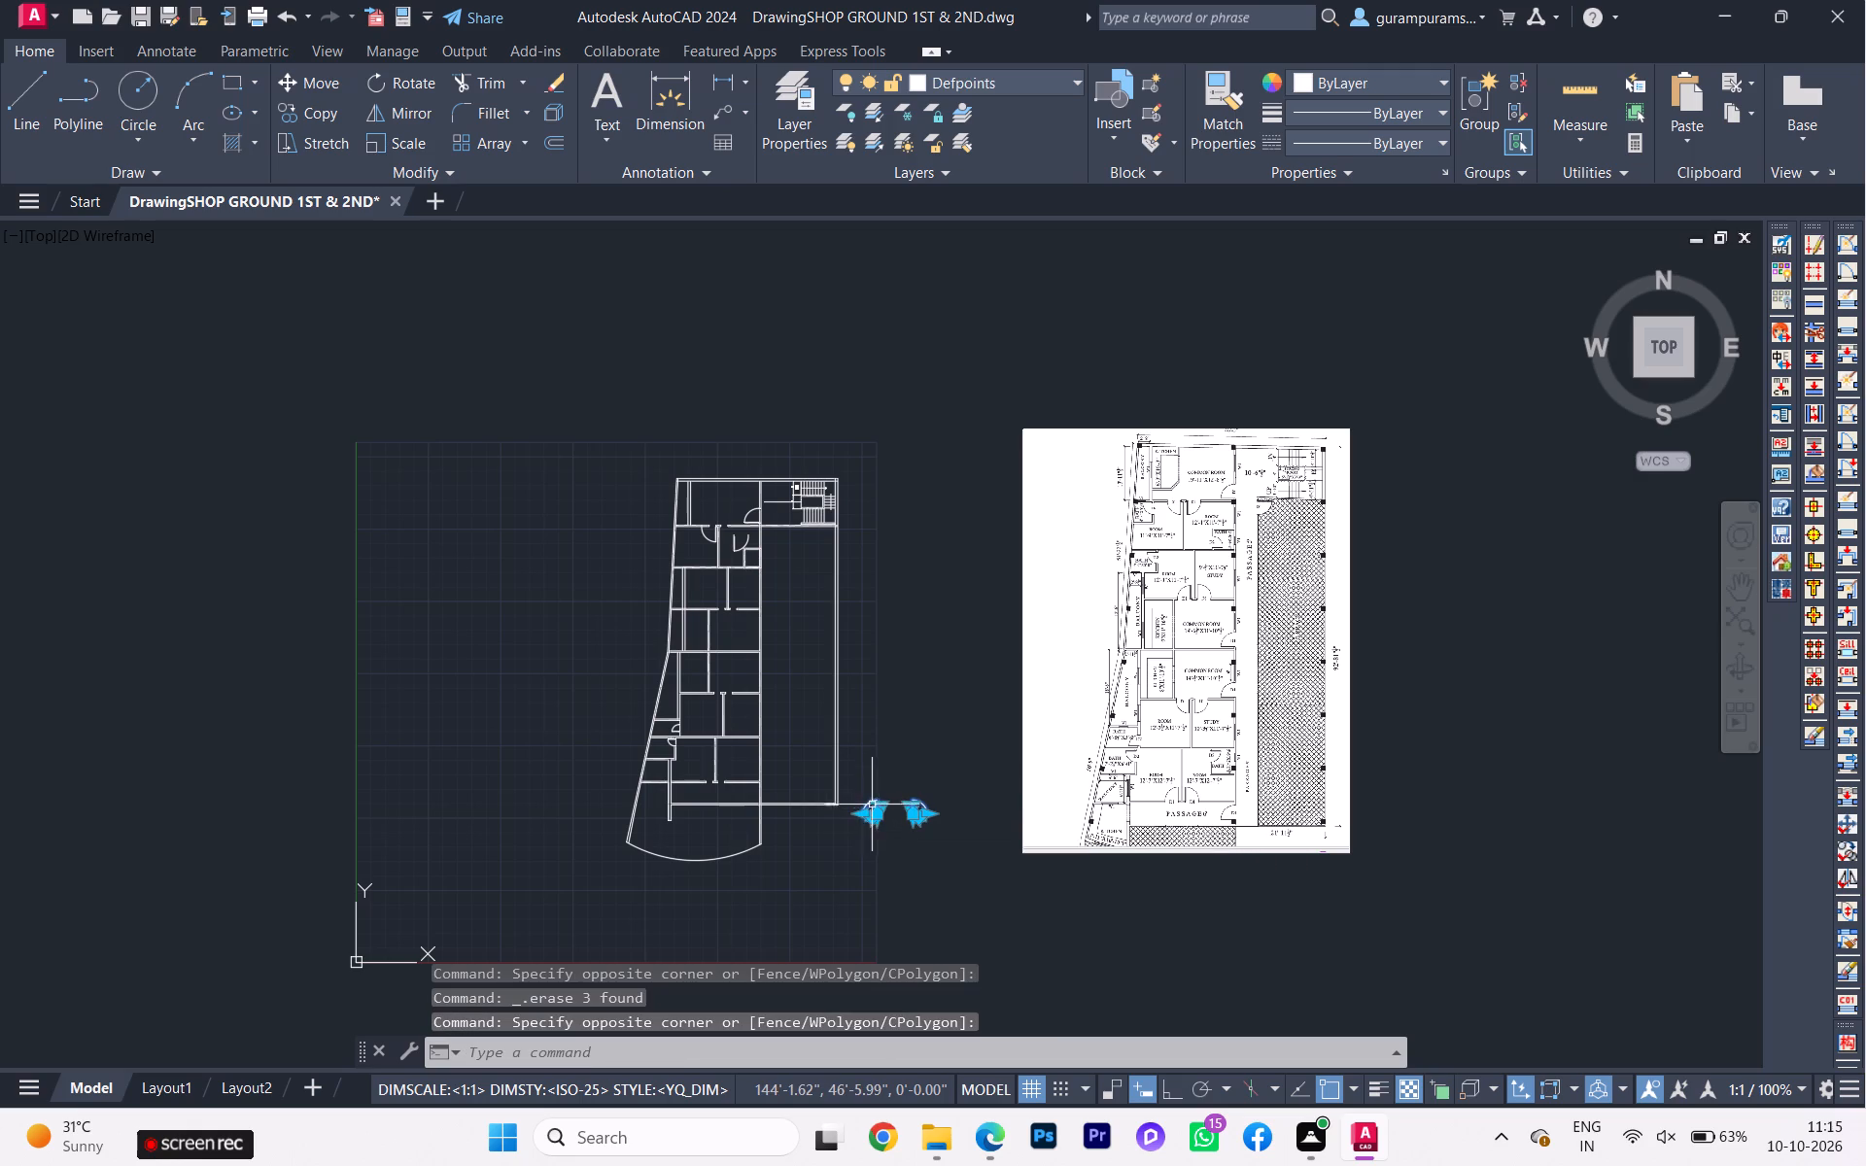
key("Delete")
Erase the top common room's door and the loose door in the room below it, east of the partition.
scroll(779, 490, "up", 3)
scroll(688, 529, "up", 1)
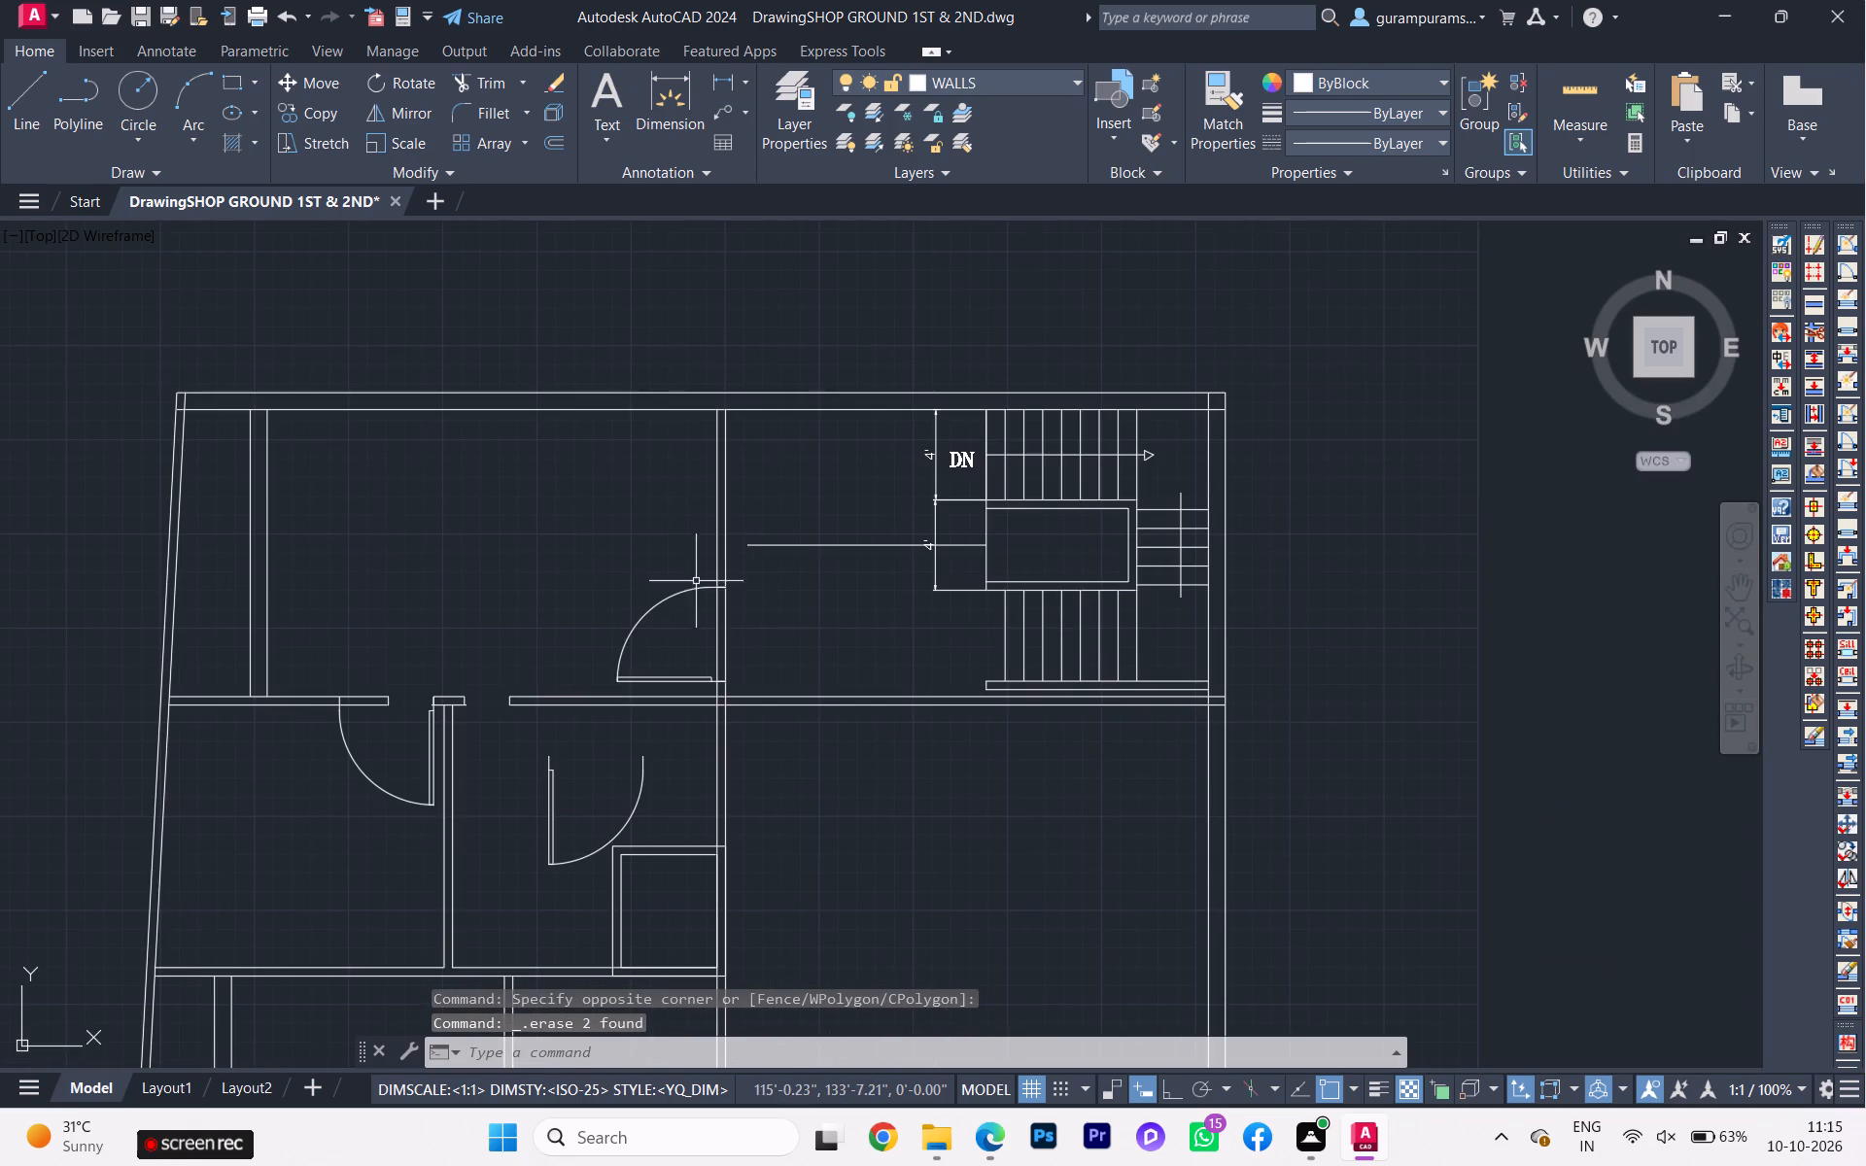
left_click(696, 611)
left_click(654, 583)
key("Delete")
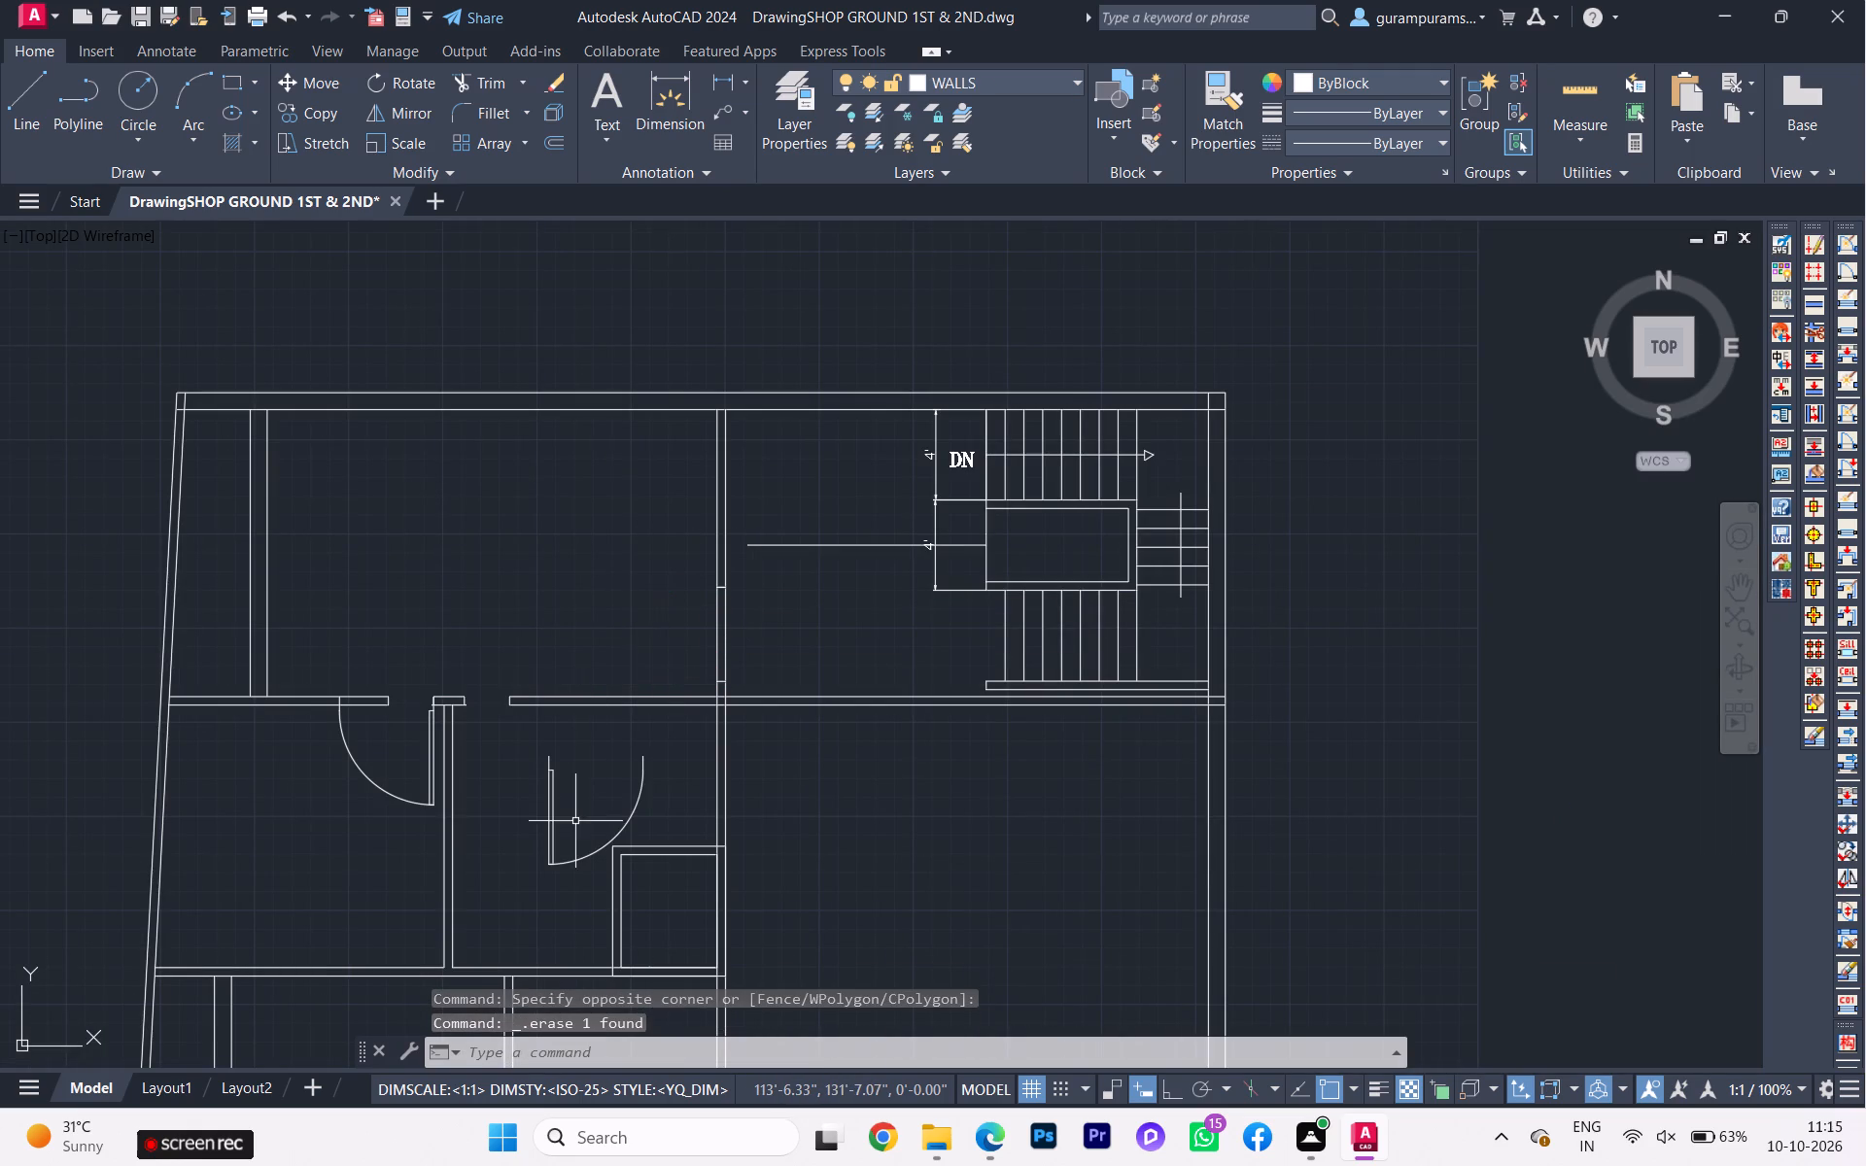
left_click(557, 820)
left_click(537, 806)
key("Delete")
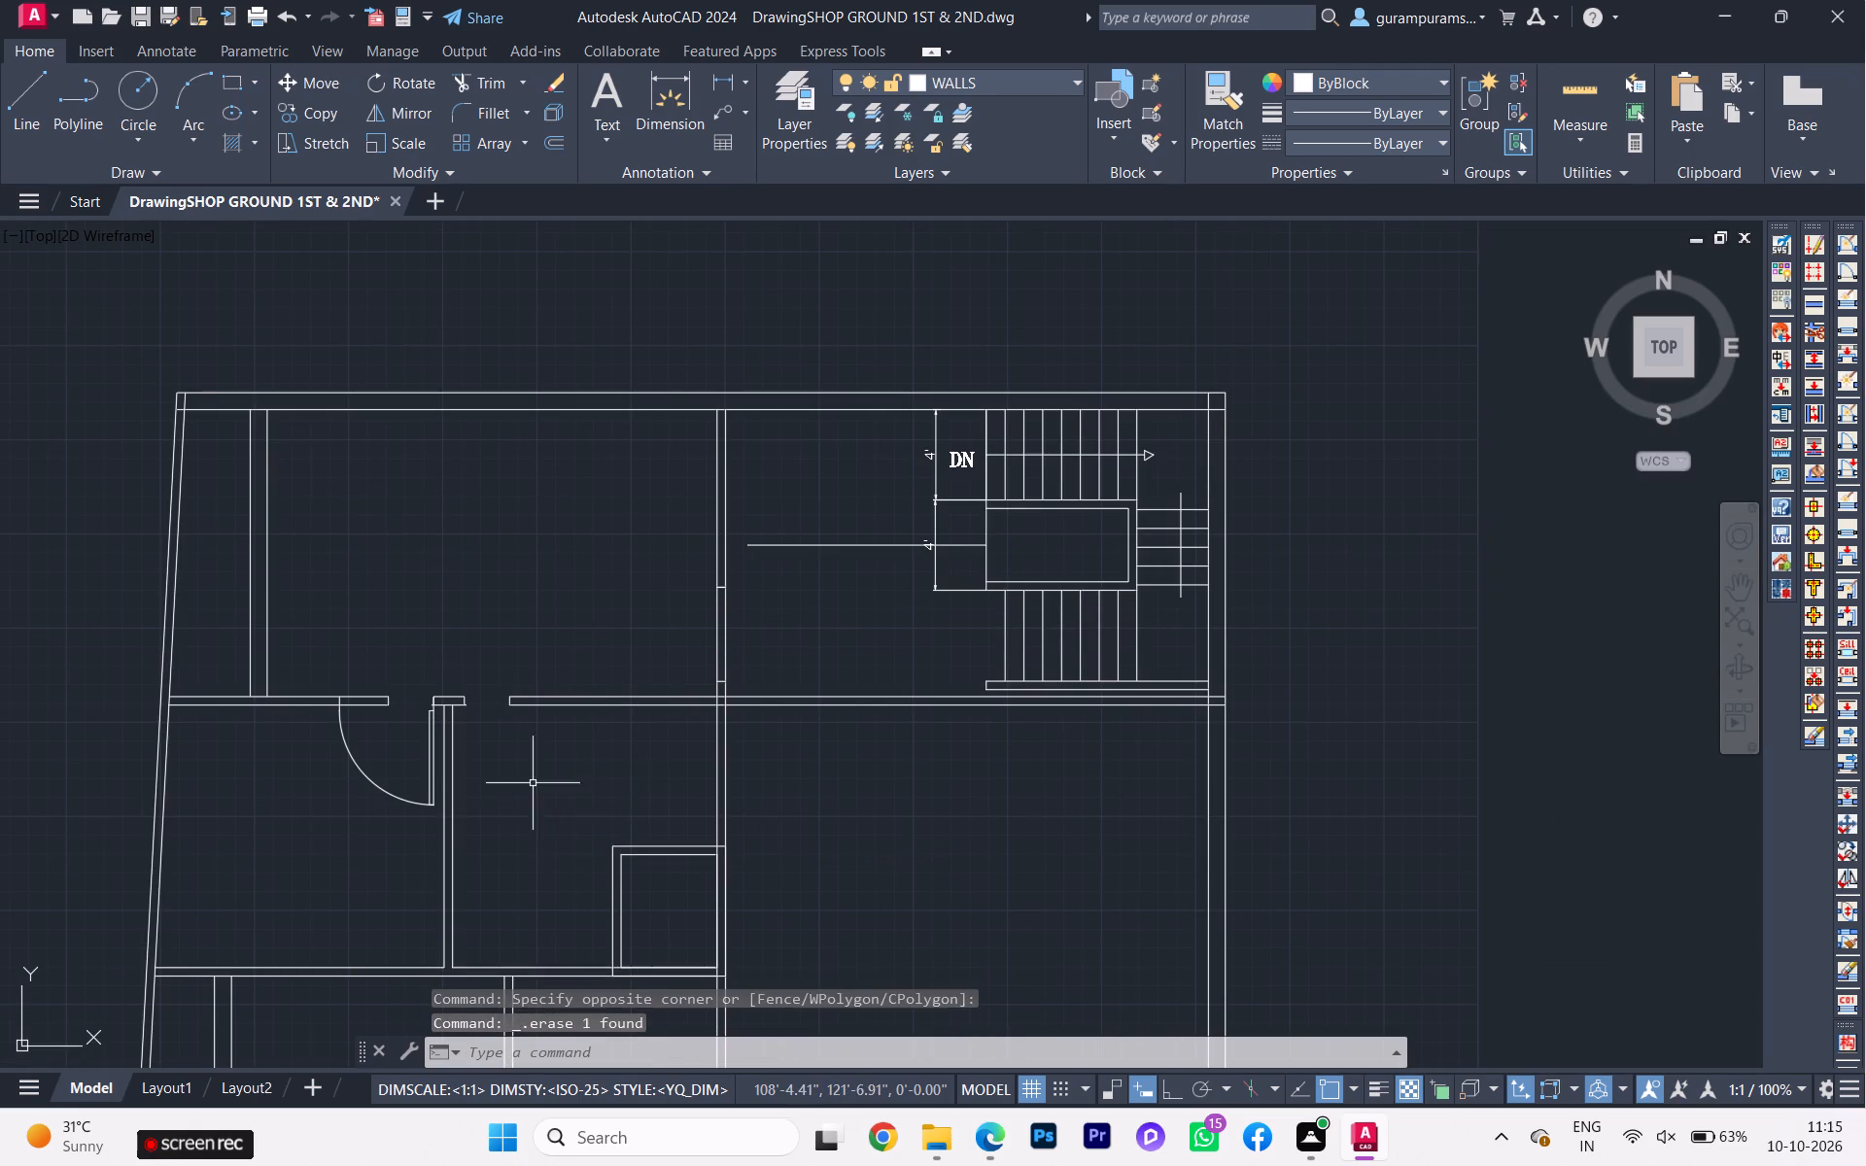
Scale the remaining door at the wall stub from its upper hinge corner, using its full width as reference and 2'6" as new length.
scroll(425, 754, "up", 3)
left_click(480, 704)
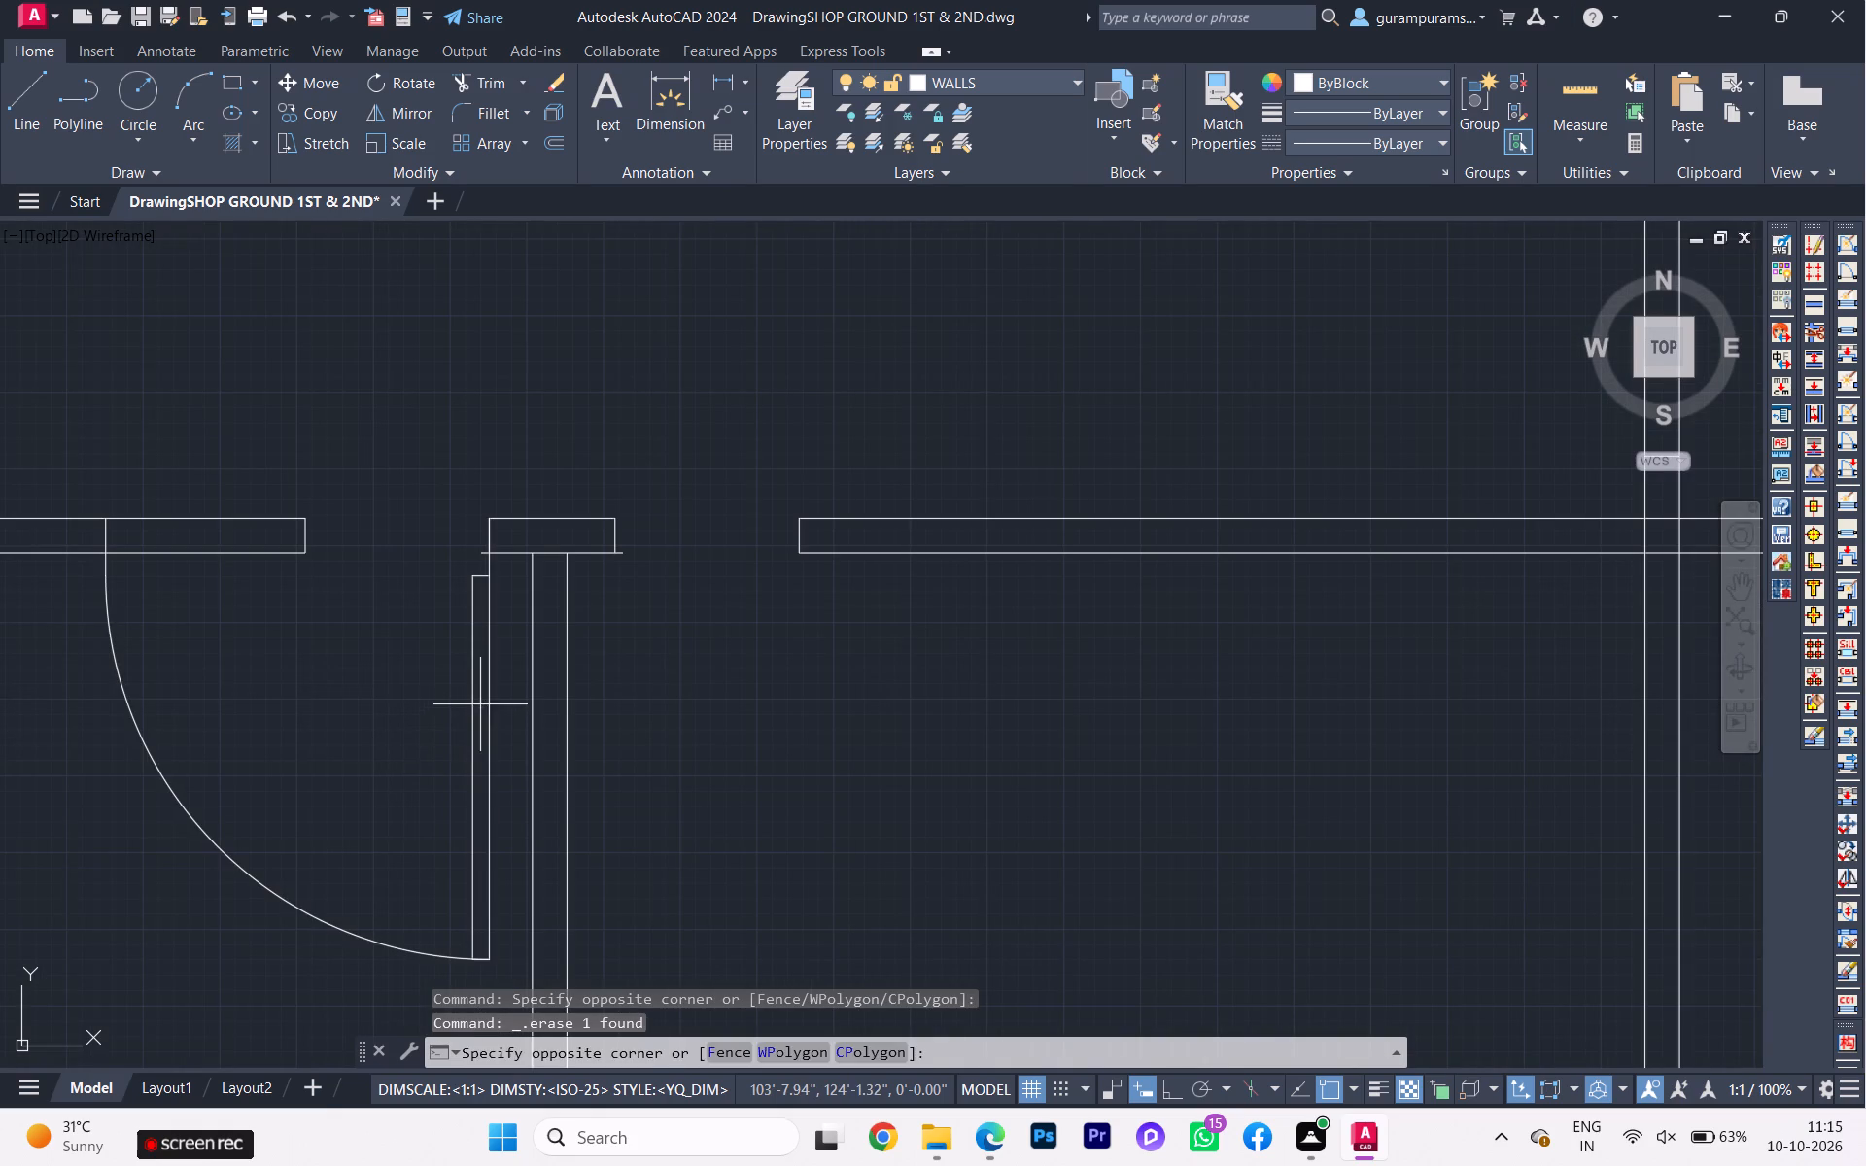
left_click(461, 694)
key("s")
key("c")
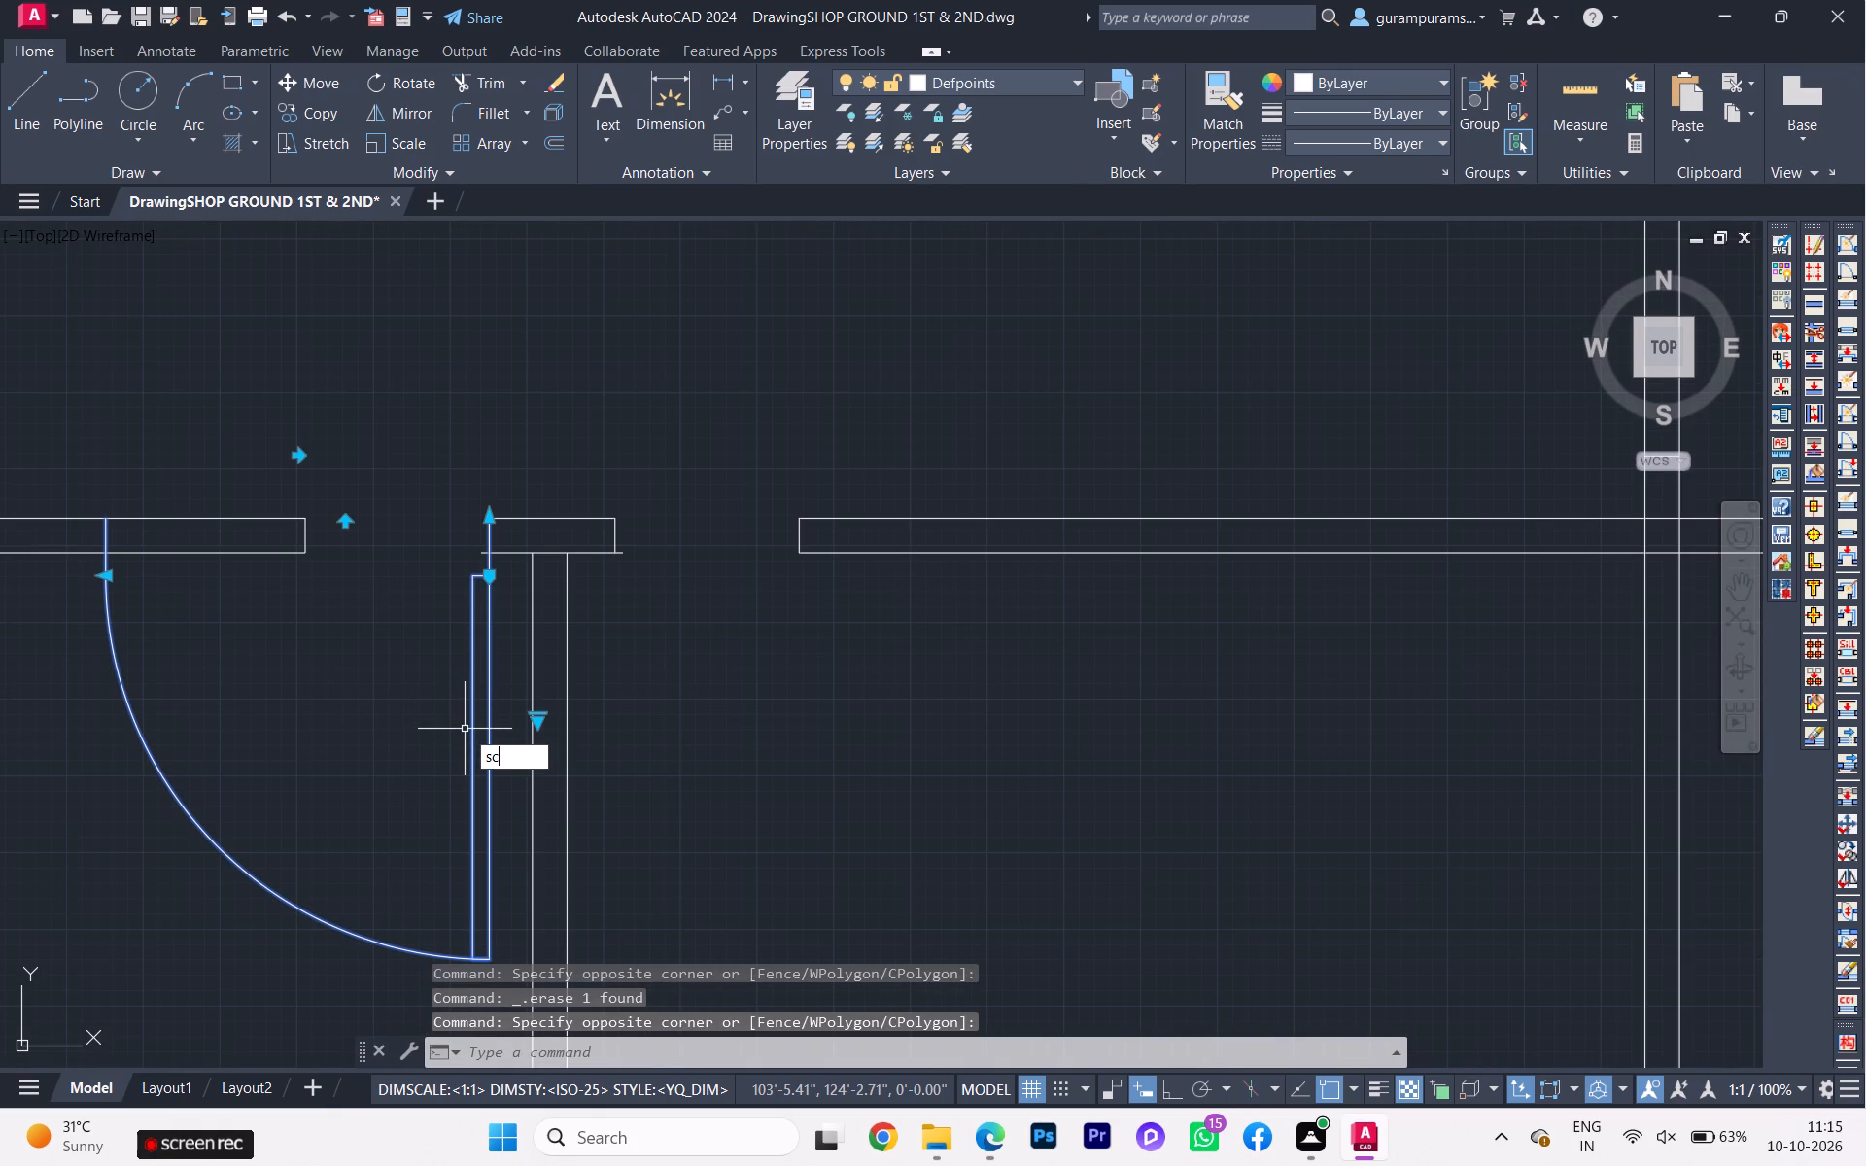
key("Return")
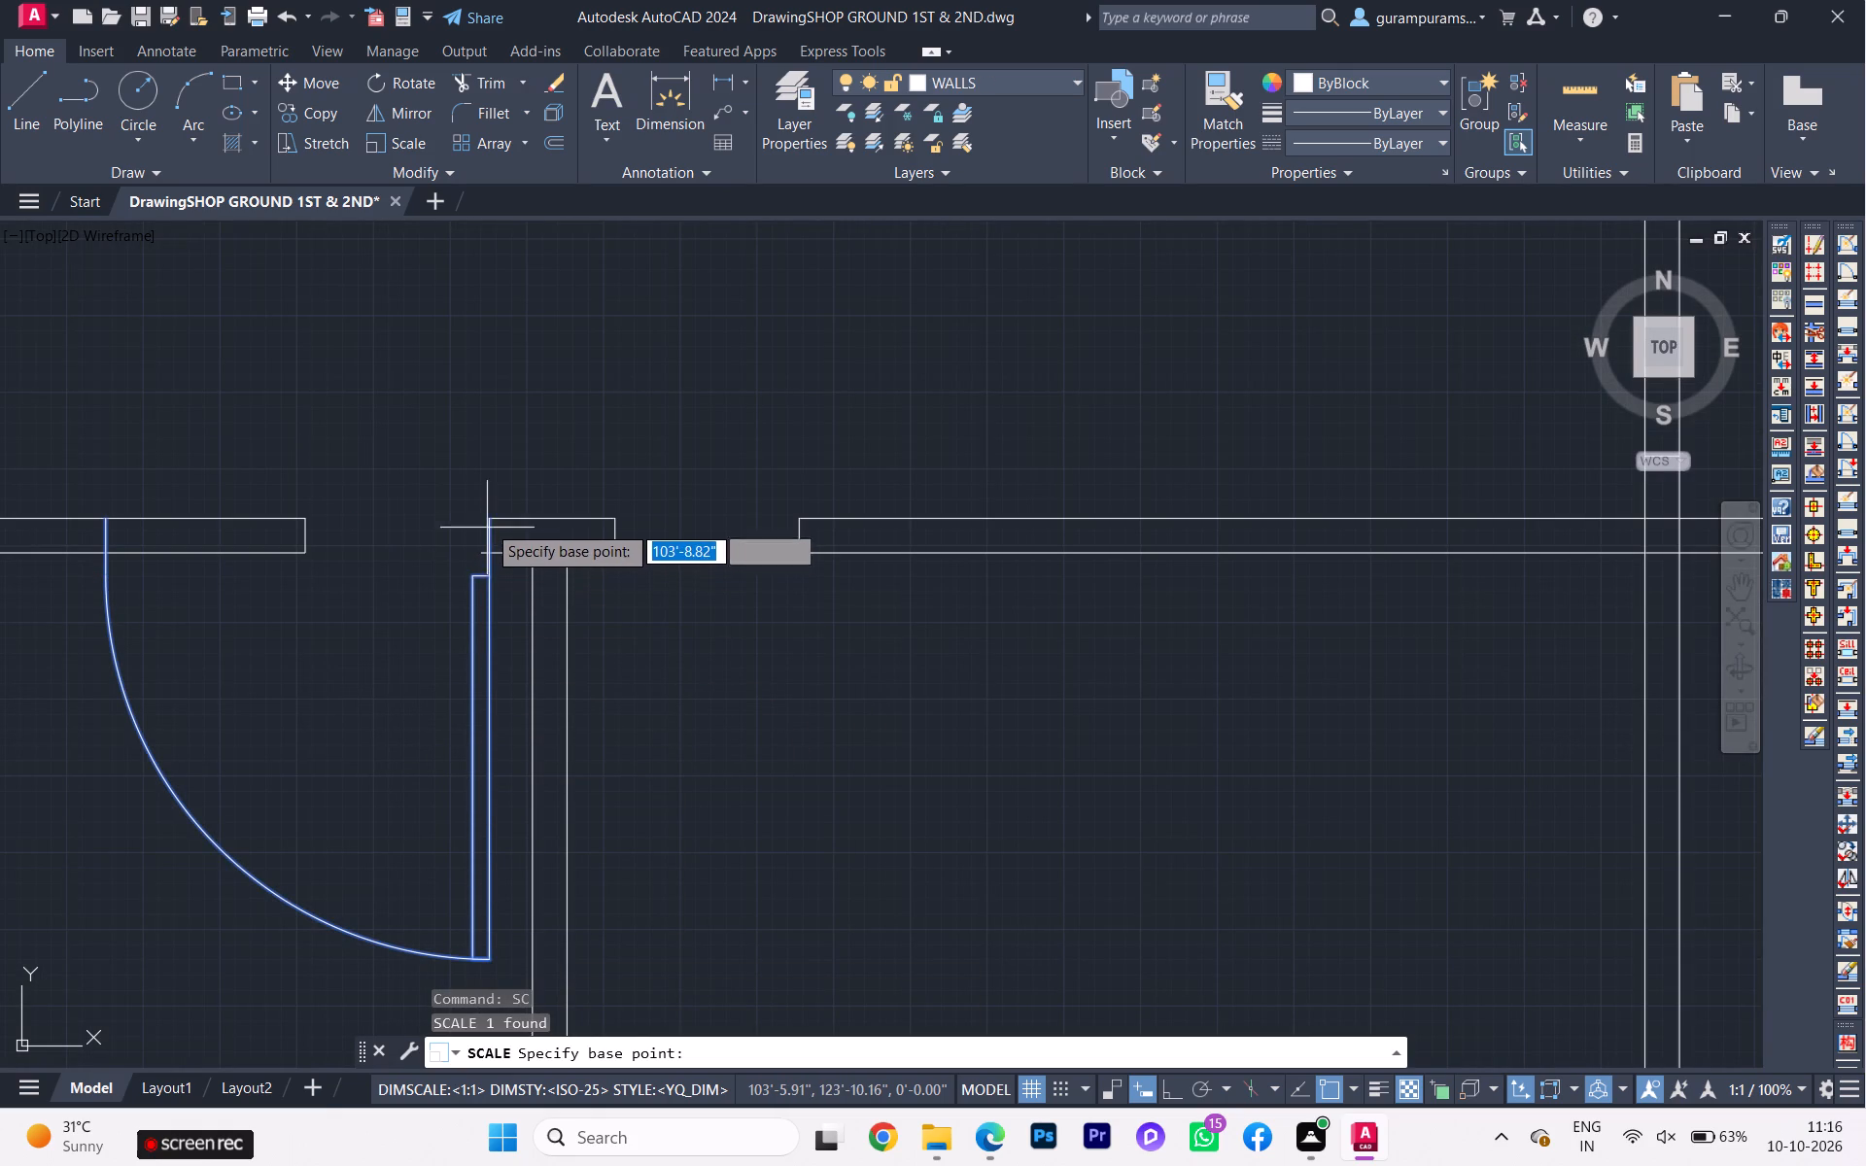
left_click(487, 520)
key("r")
key("Return")
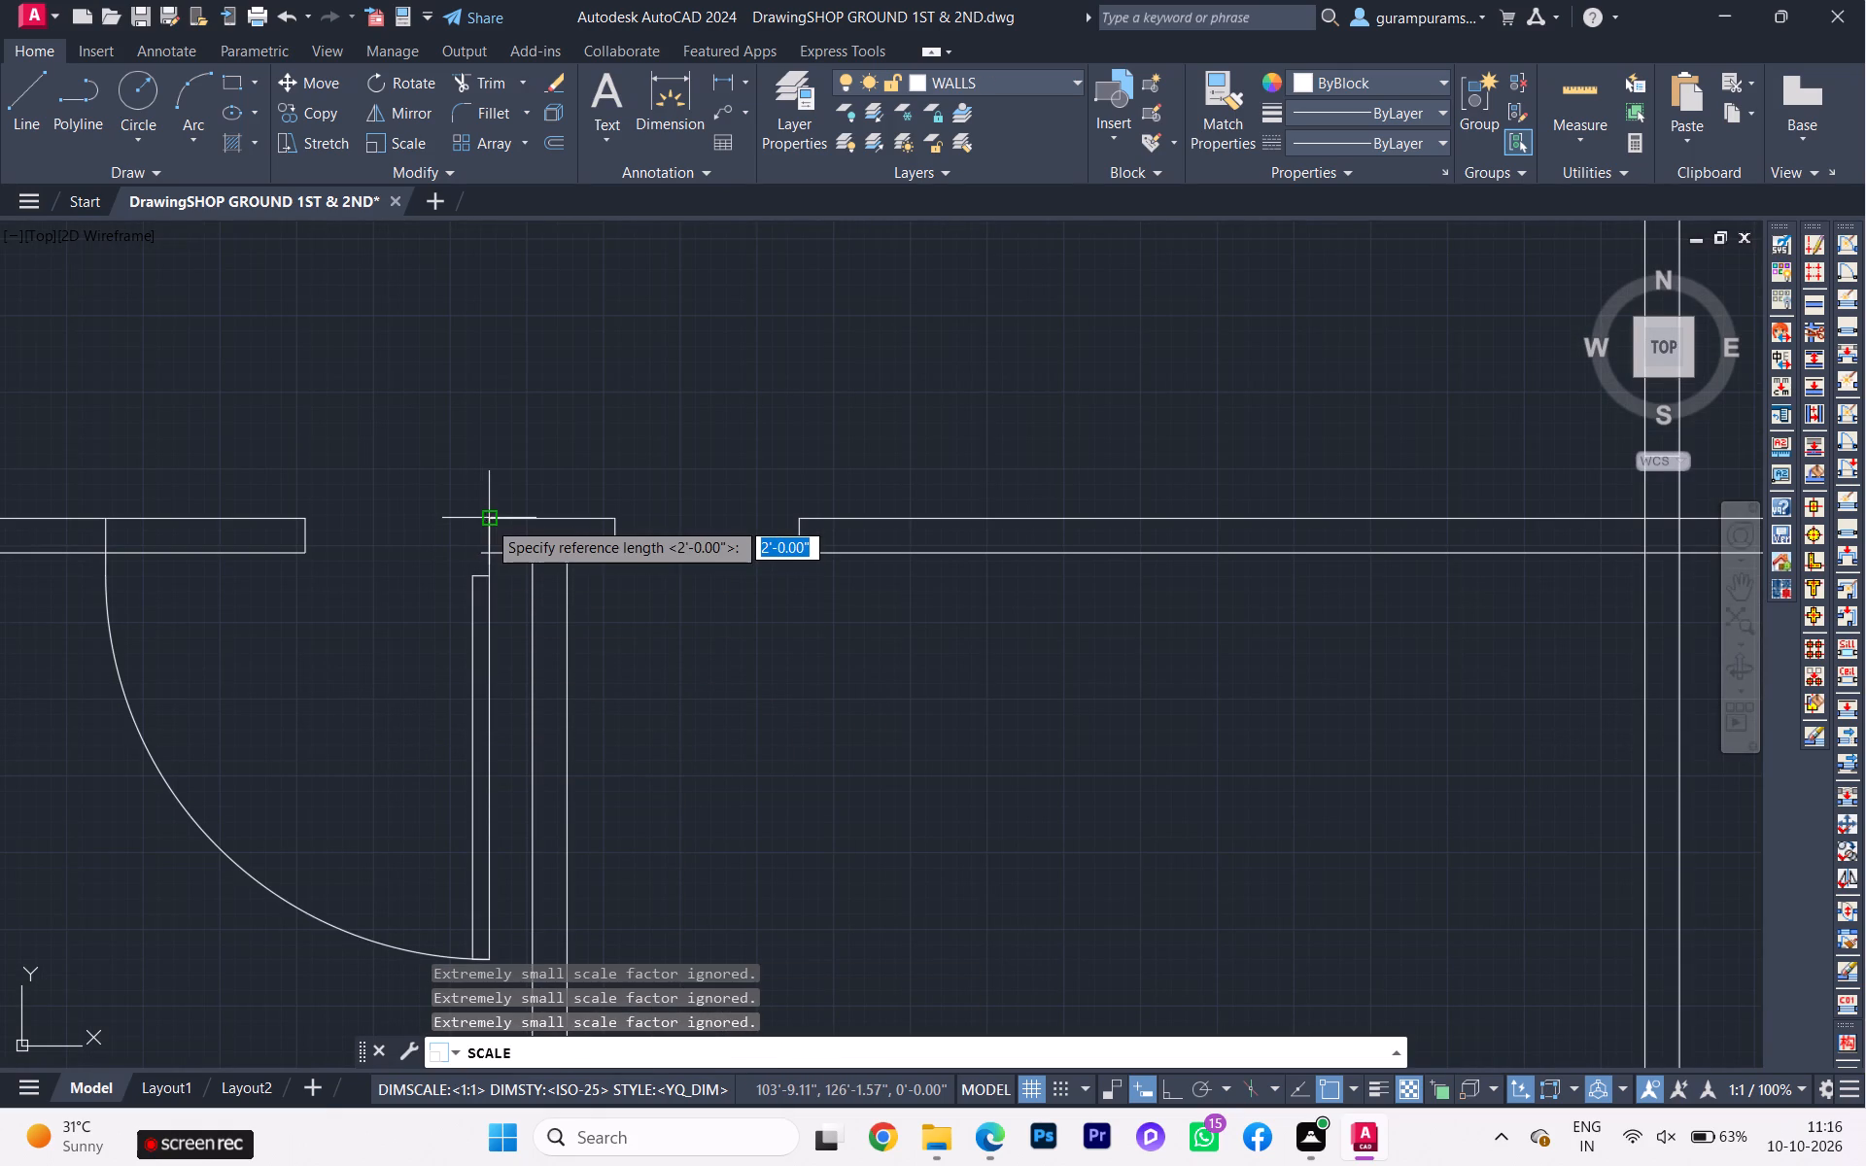
left_click(489, 520)
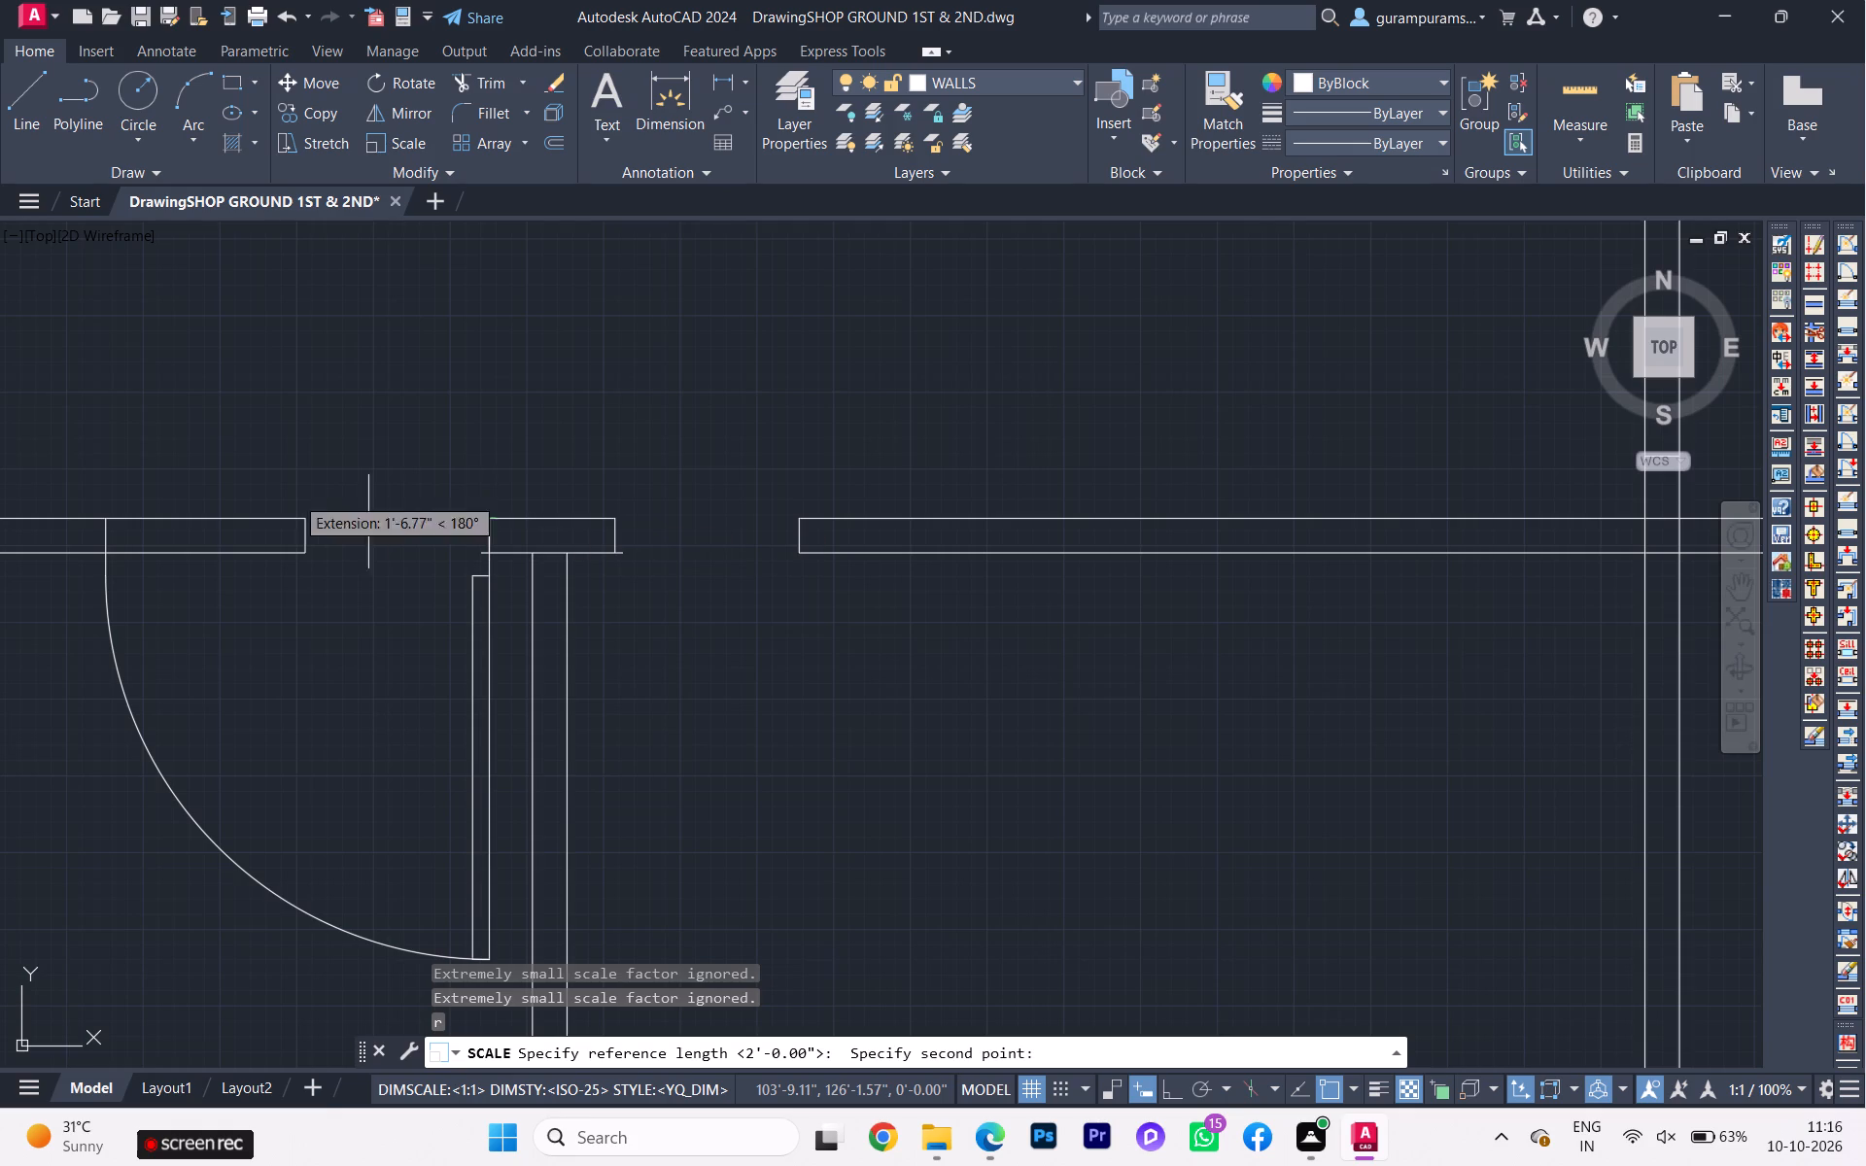
left_click(103, 517)
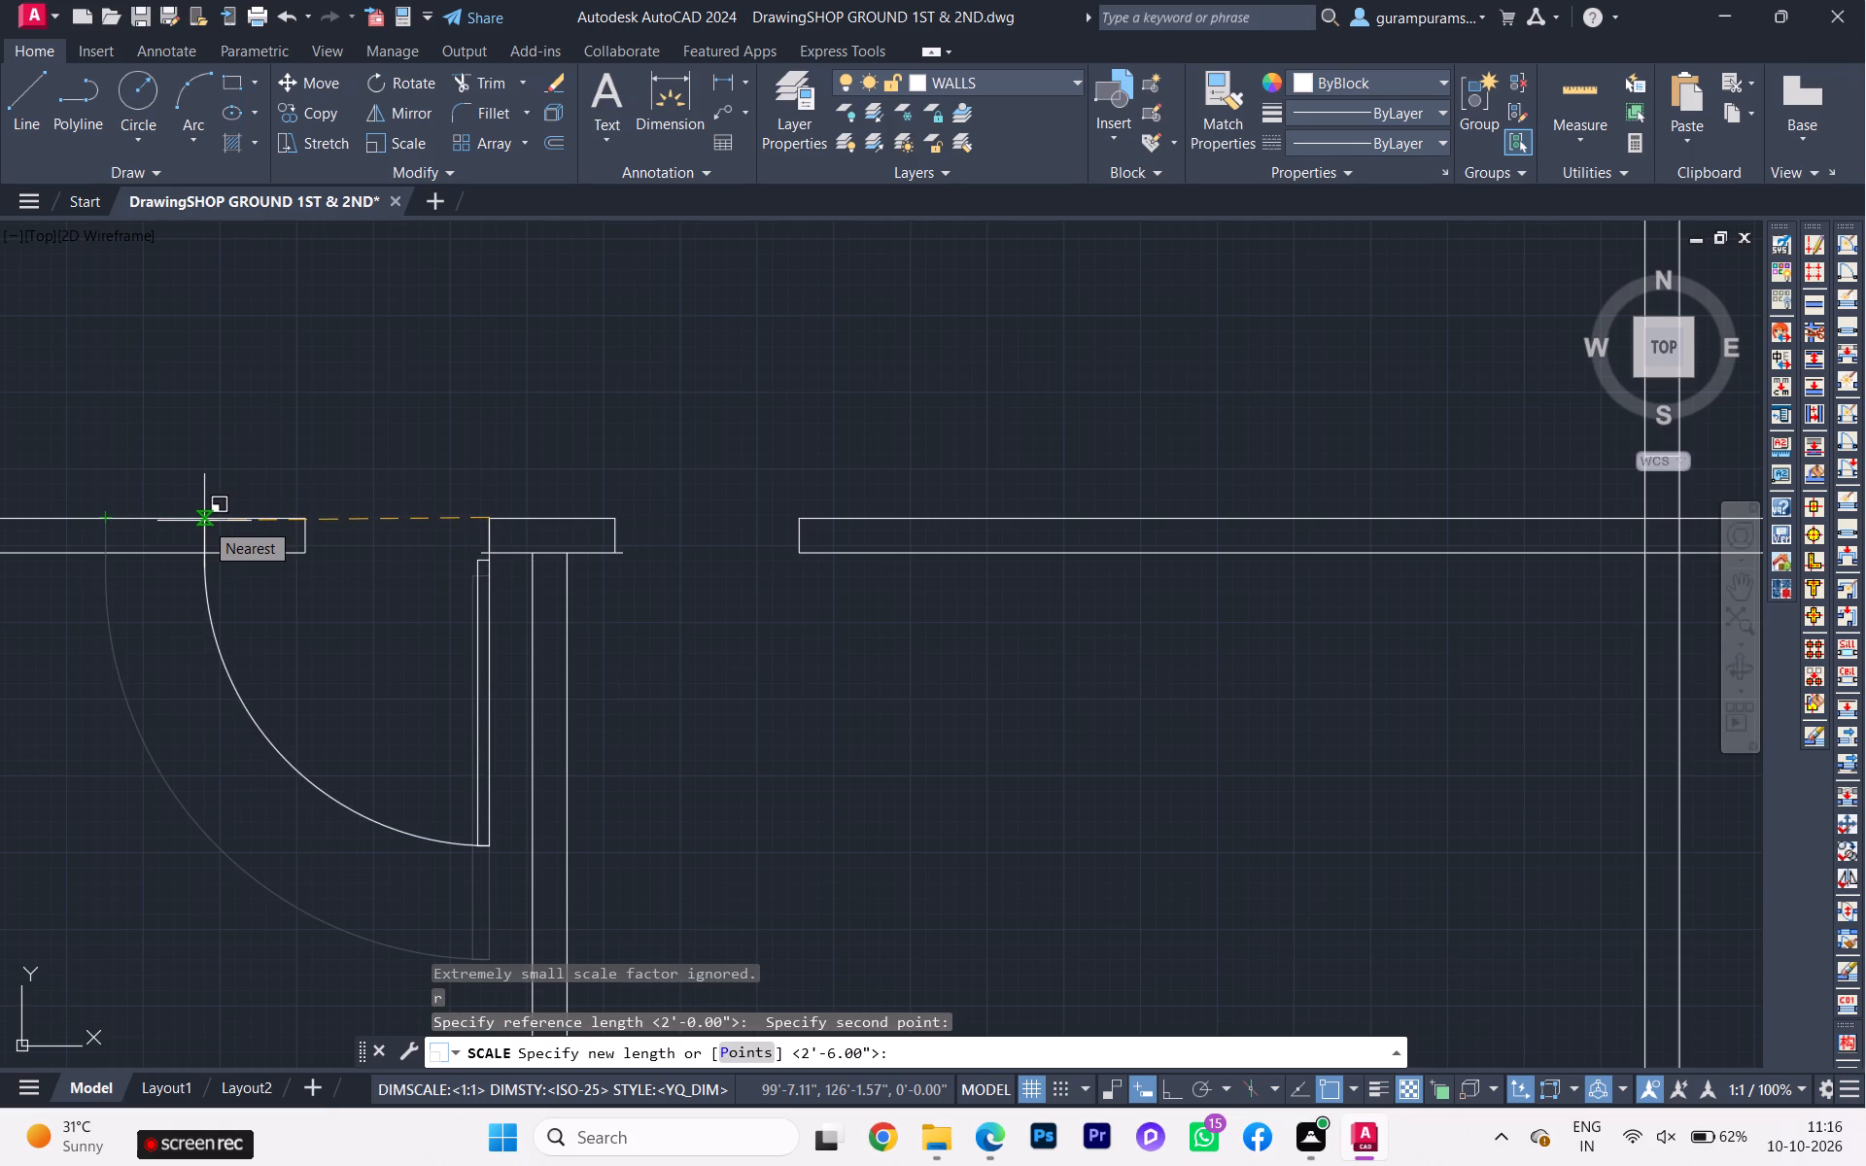
type("2'")
key("6")
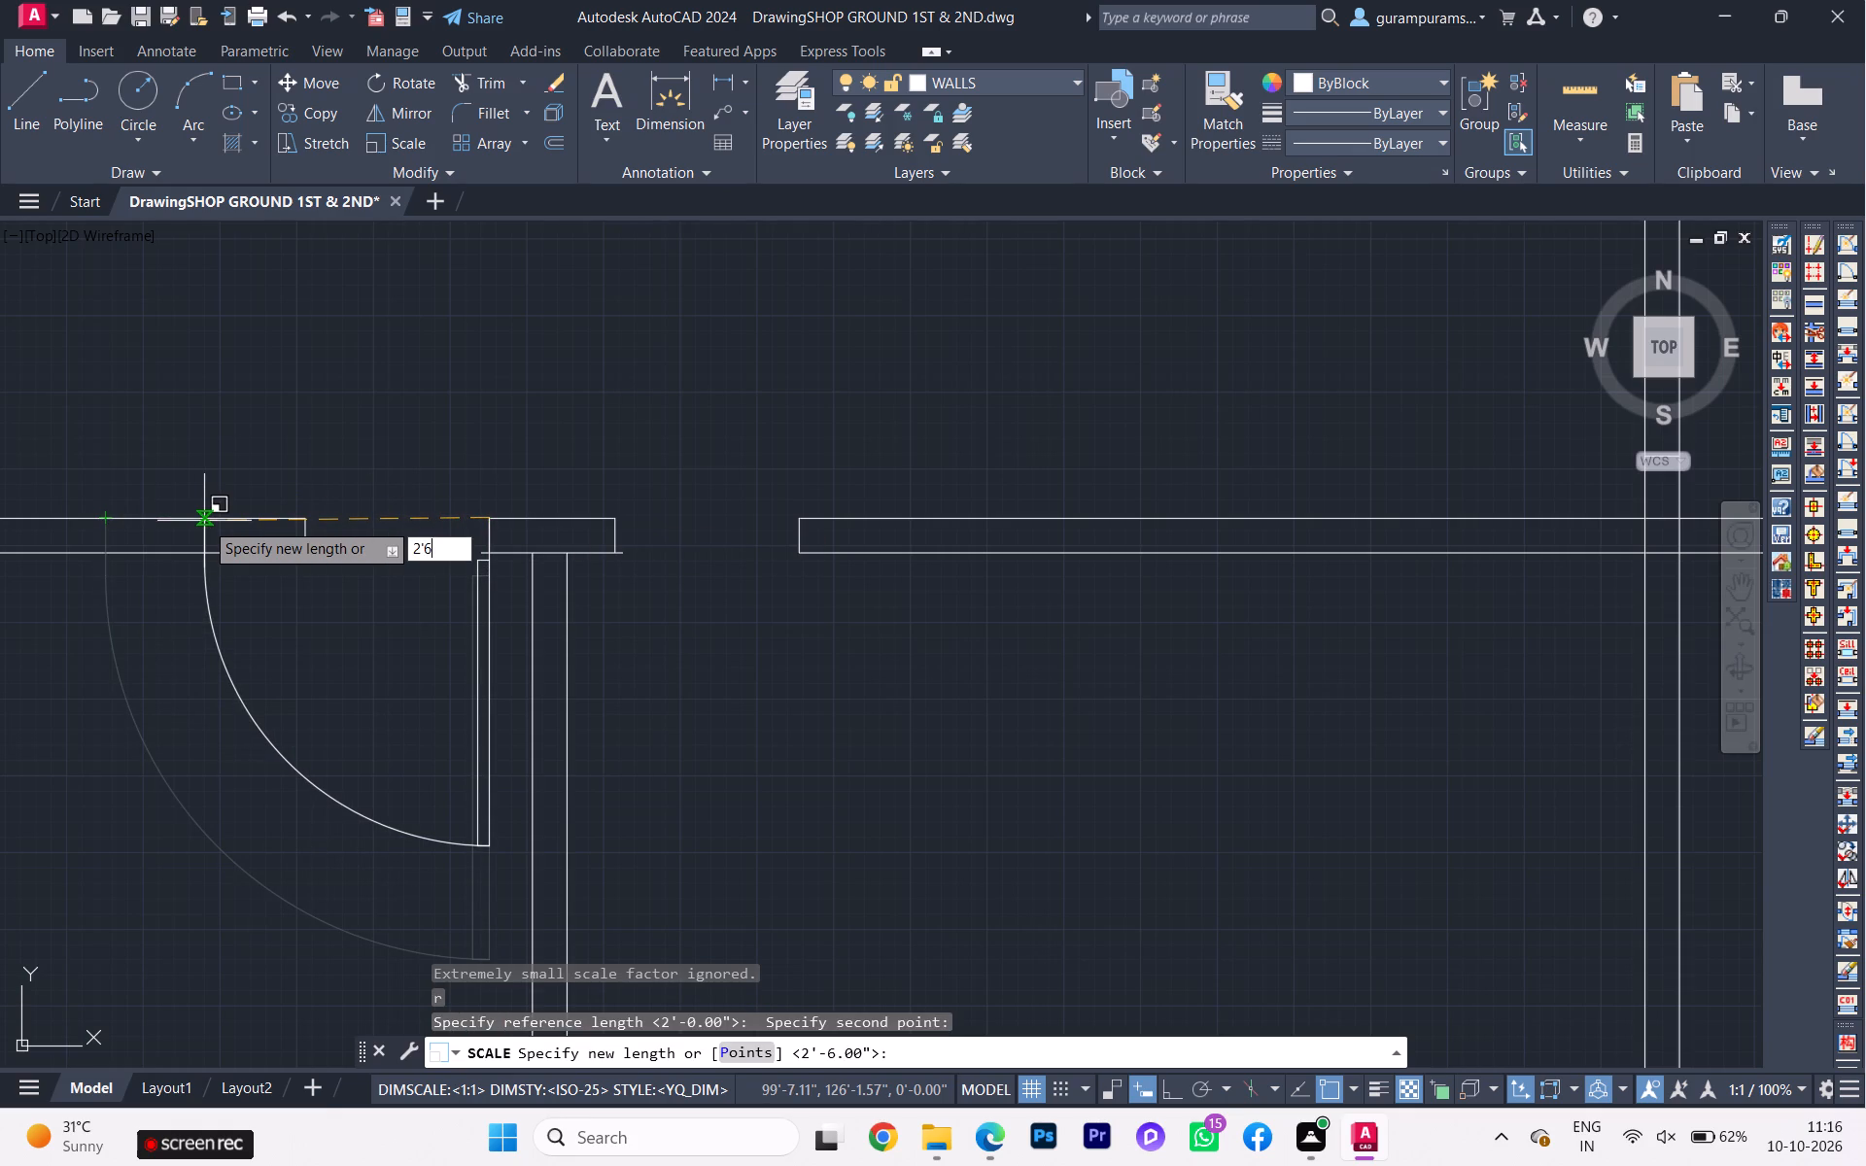
key("Return")
Mirror the scaled door about the wall stub's vertical centreline, keeping the original, so a matching door fills the opening east of it.
scroll(312, 469, "down", 1)
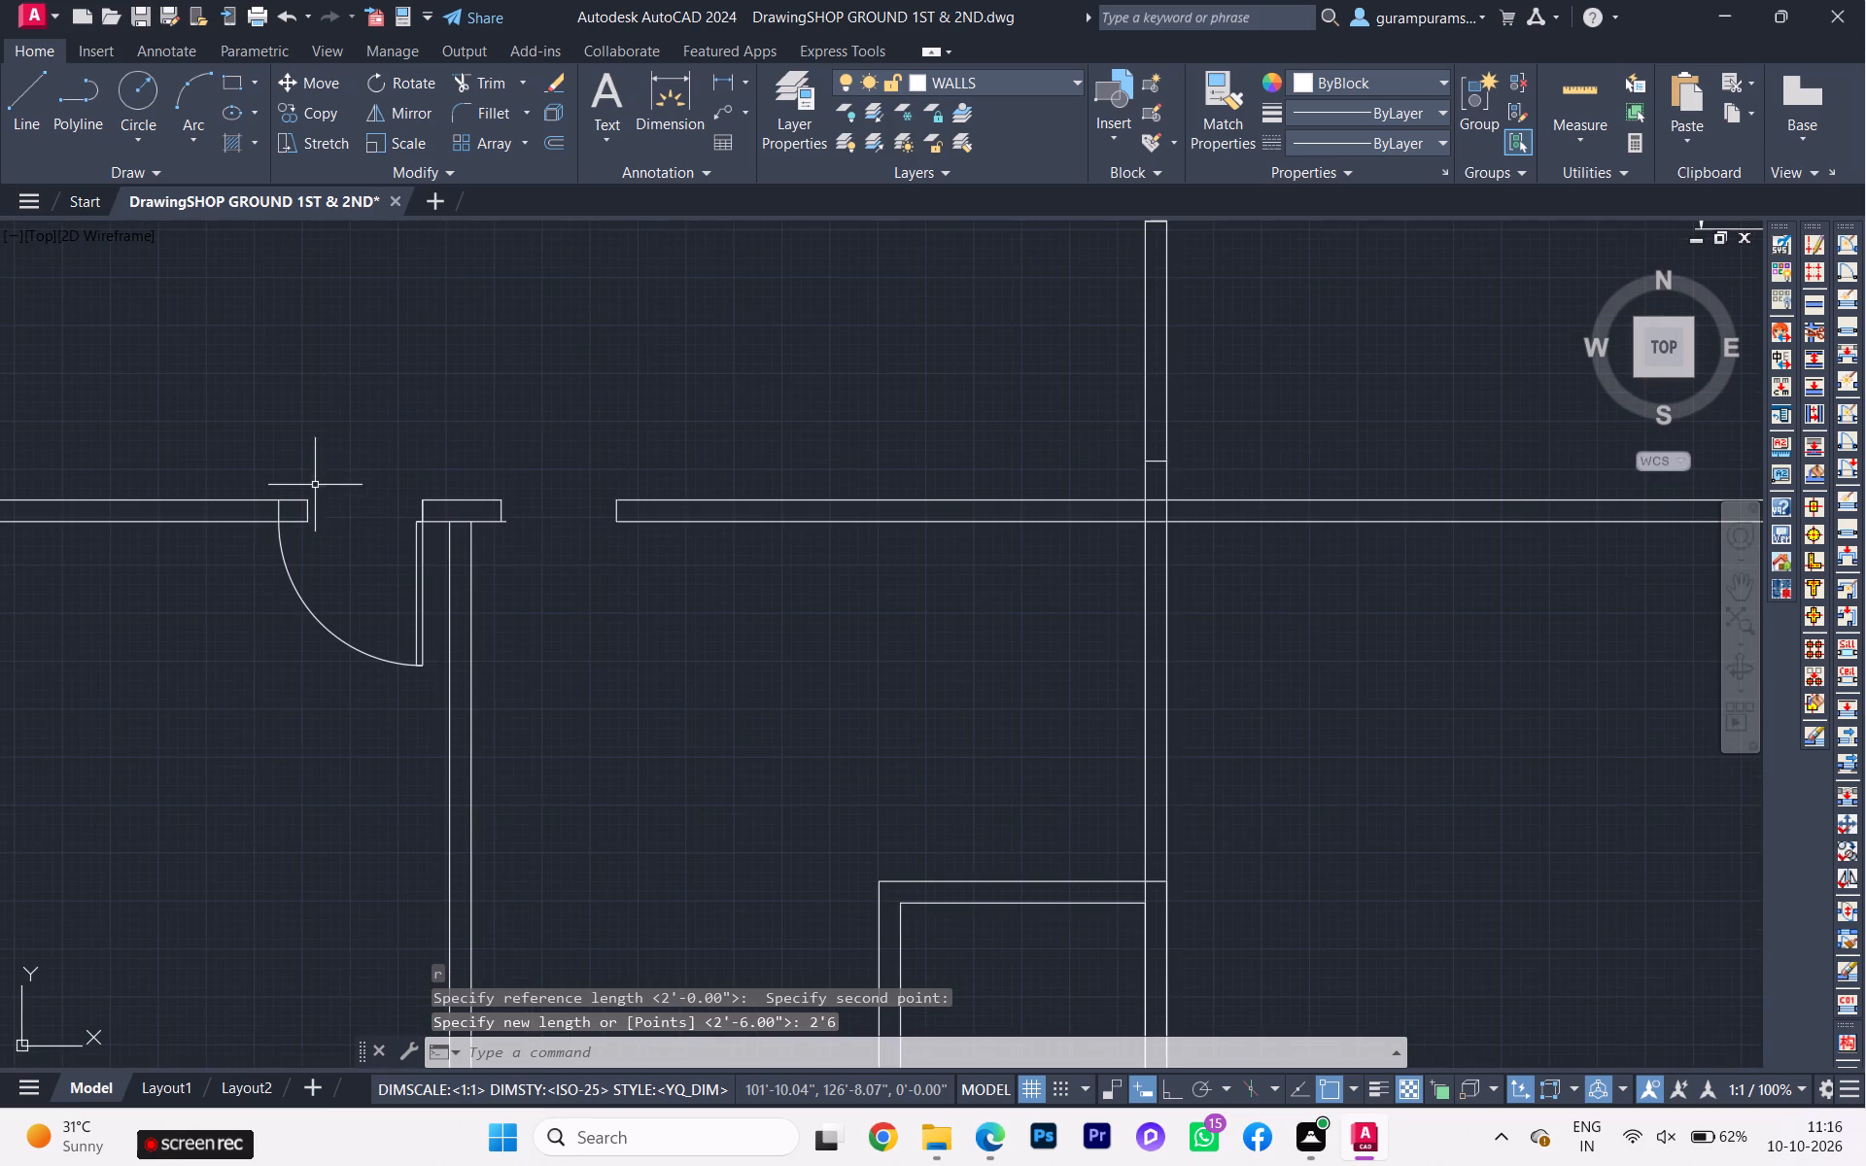
left_click(426, 562)
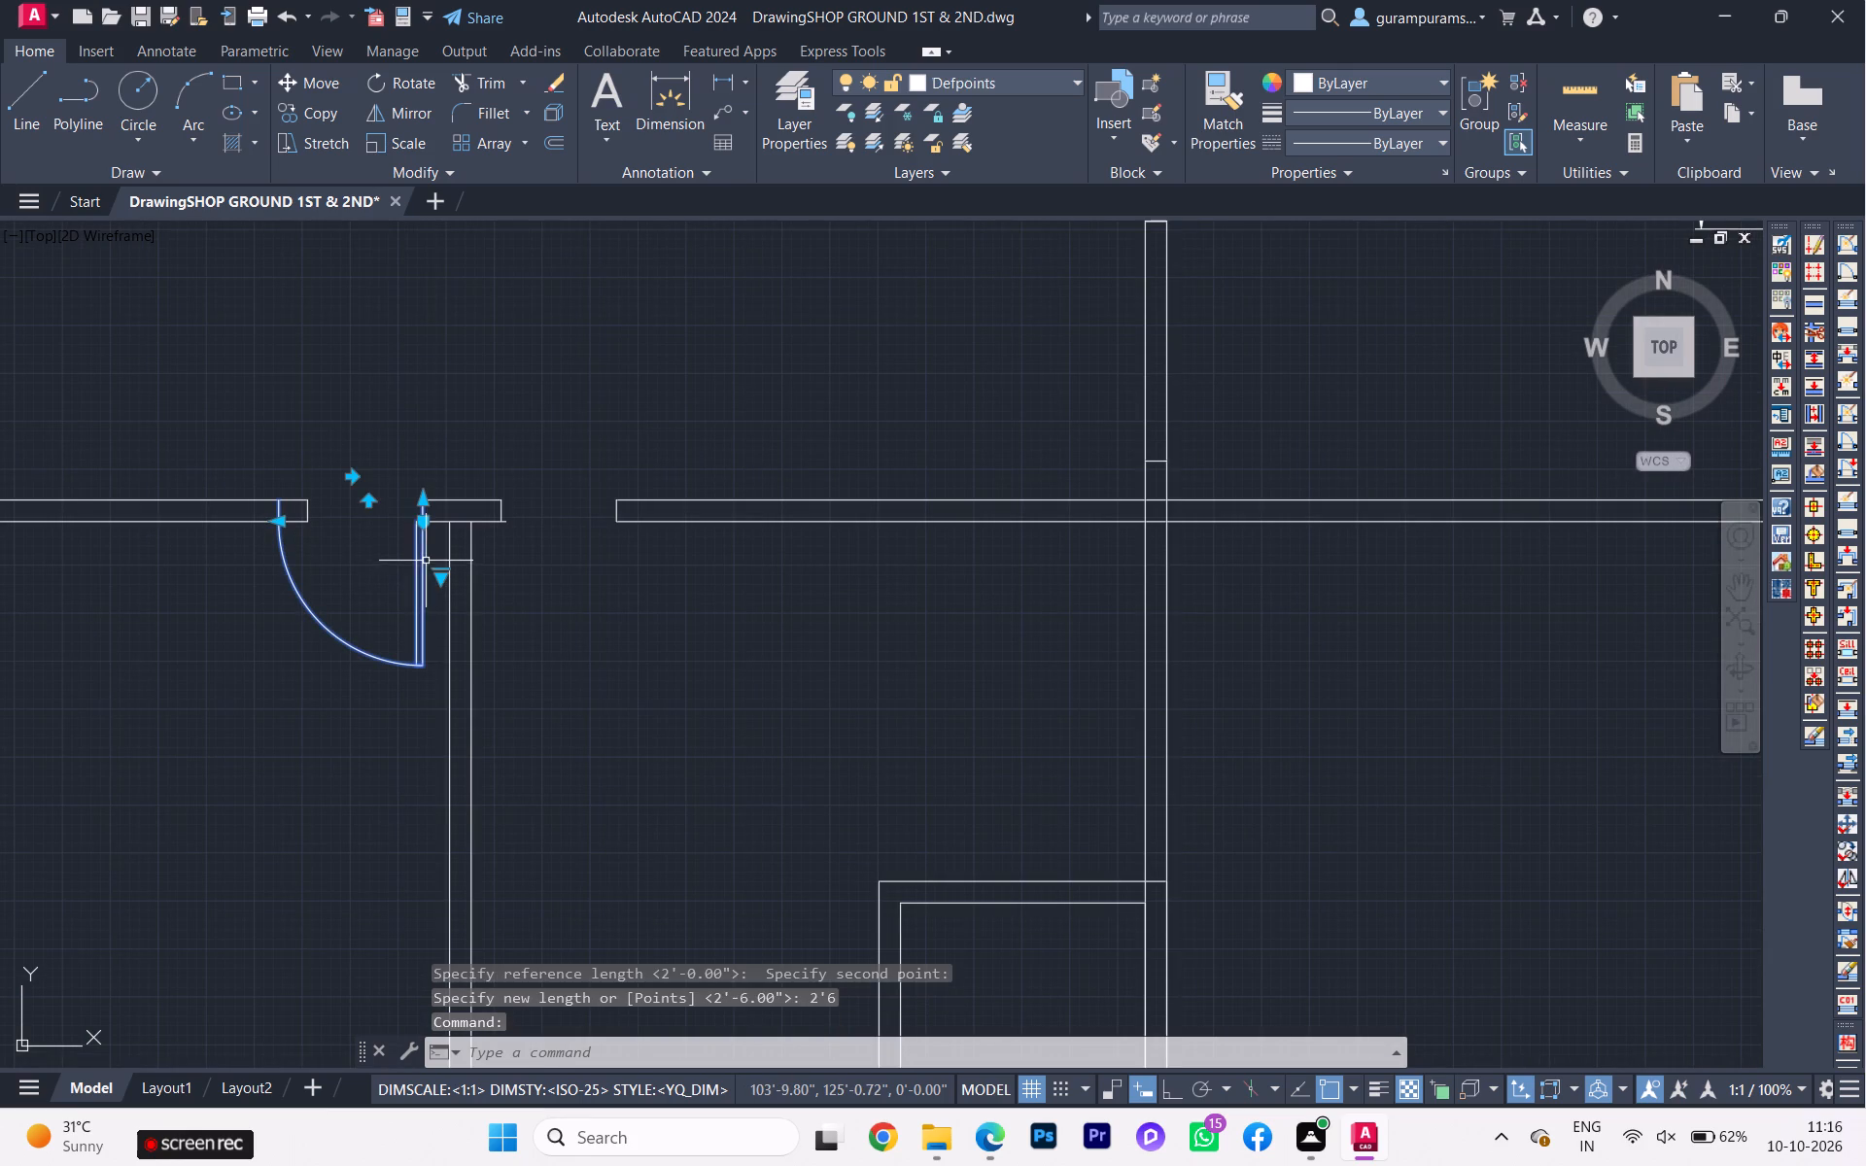
left_click(408, 113)
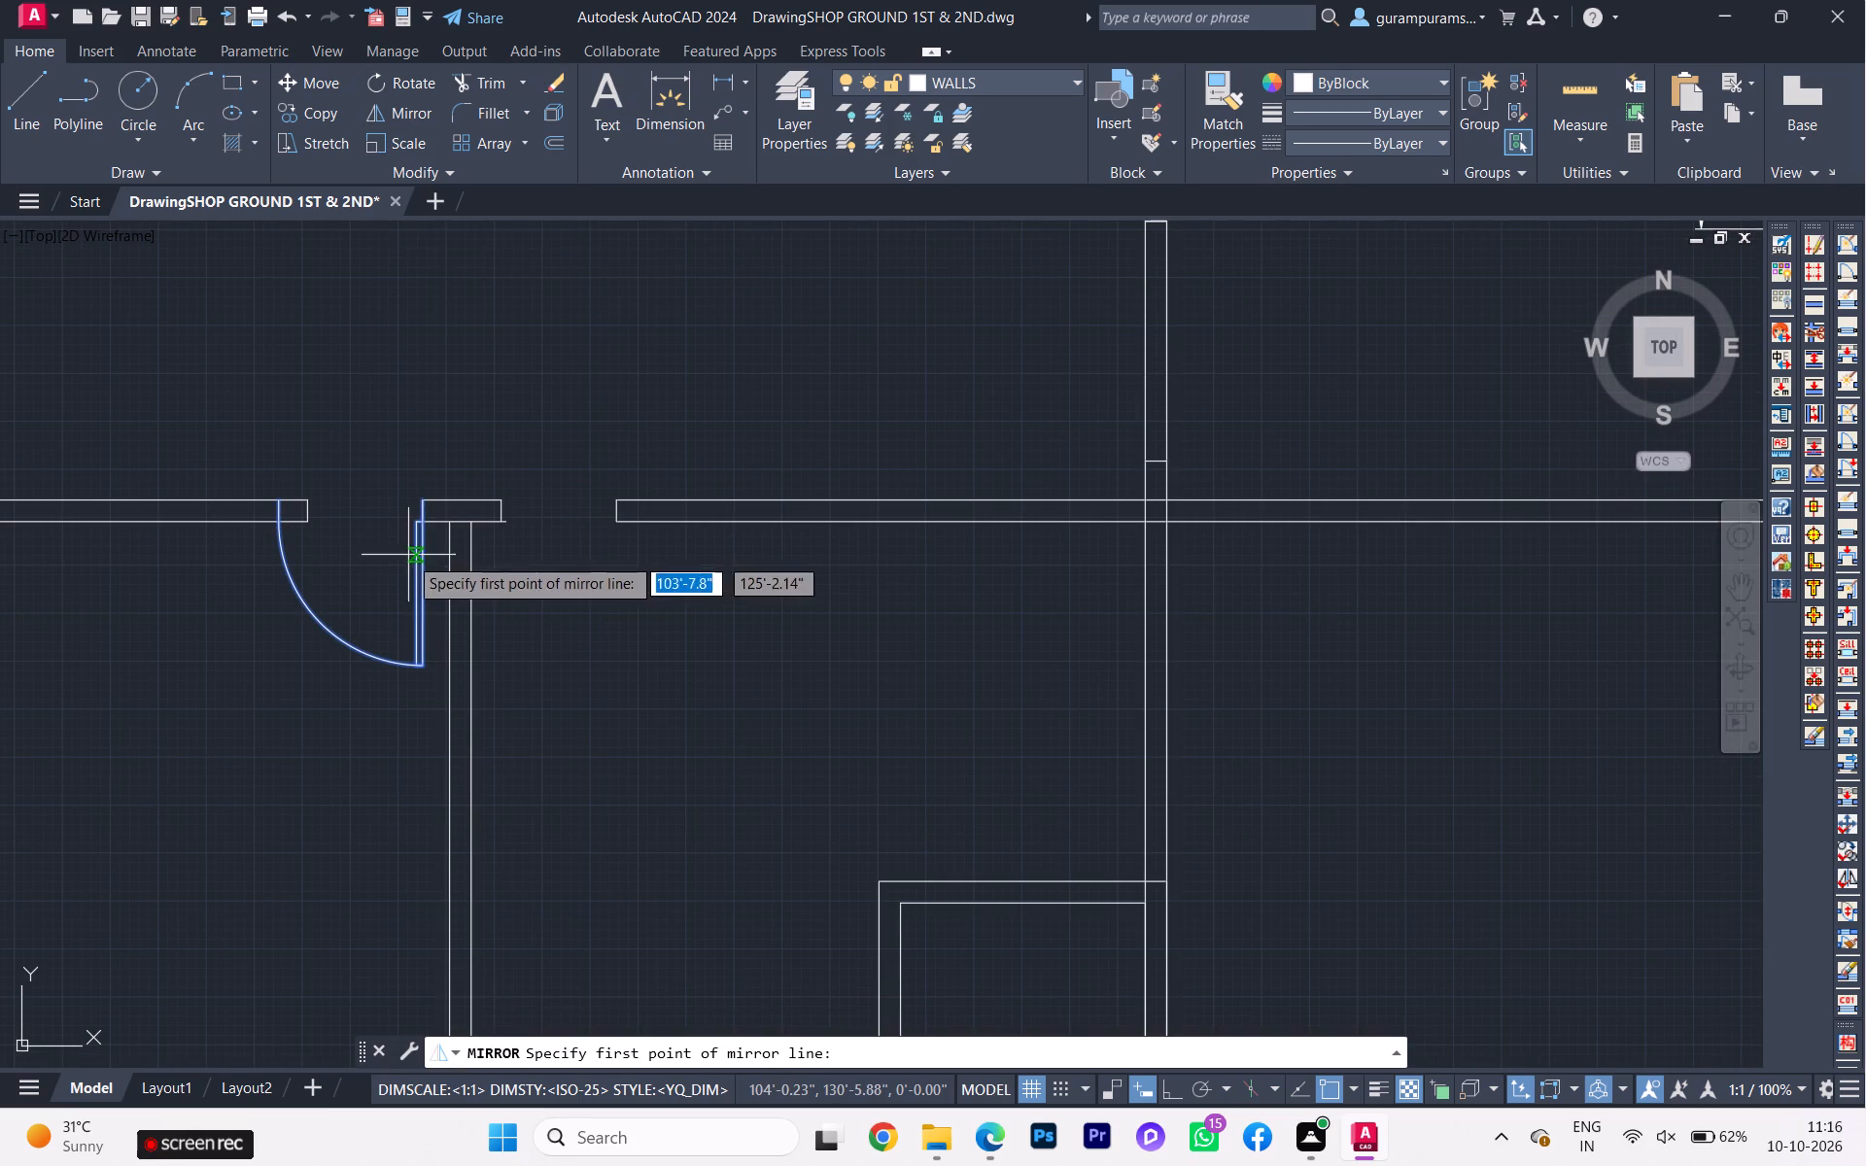
scroll(414, 491, "up", 1)
left_click(493, 506)
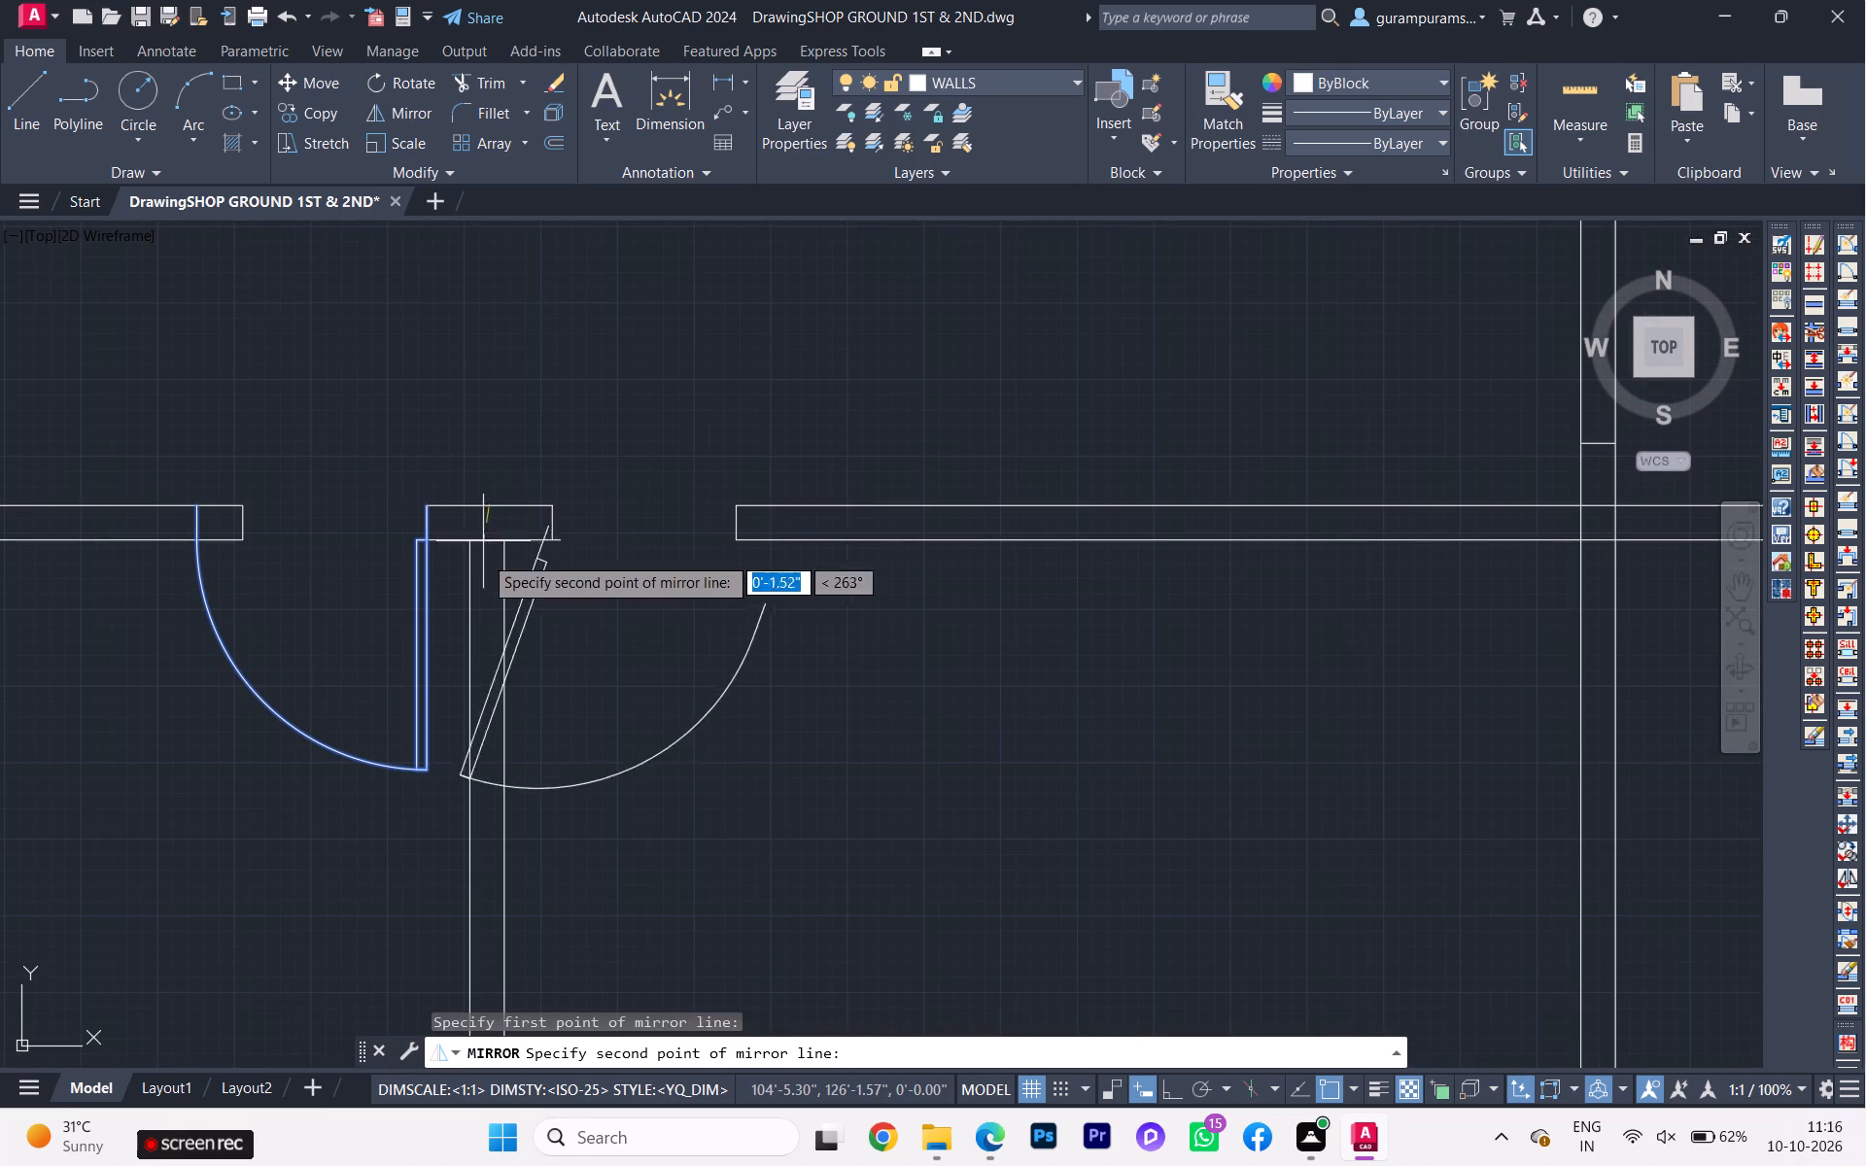
key("F8")
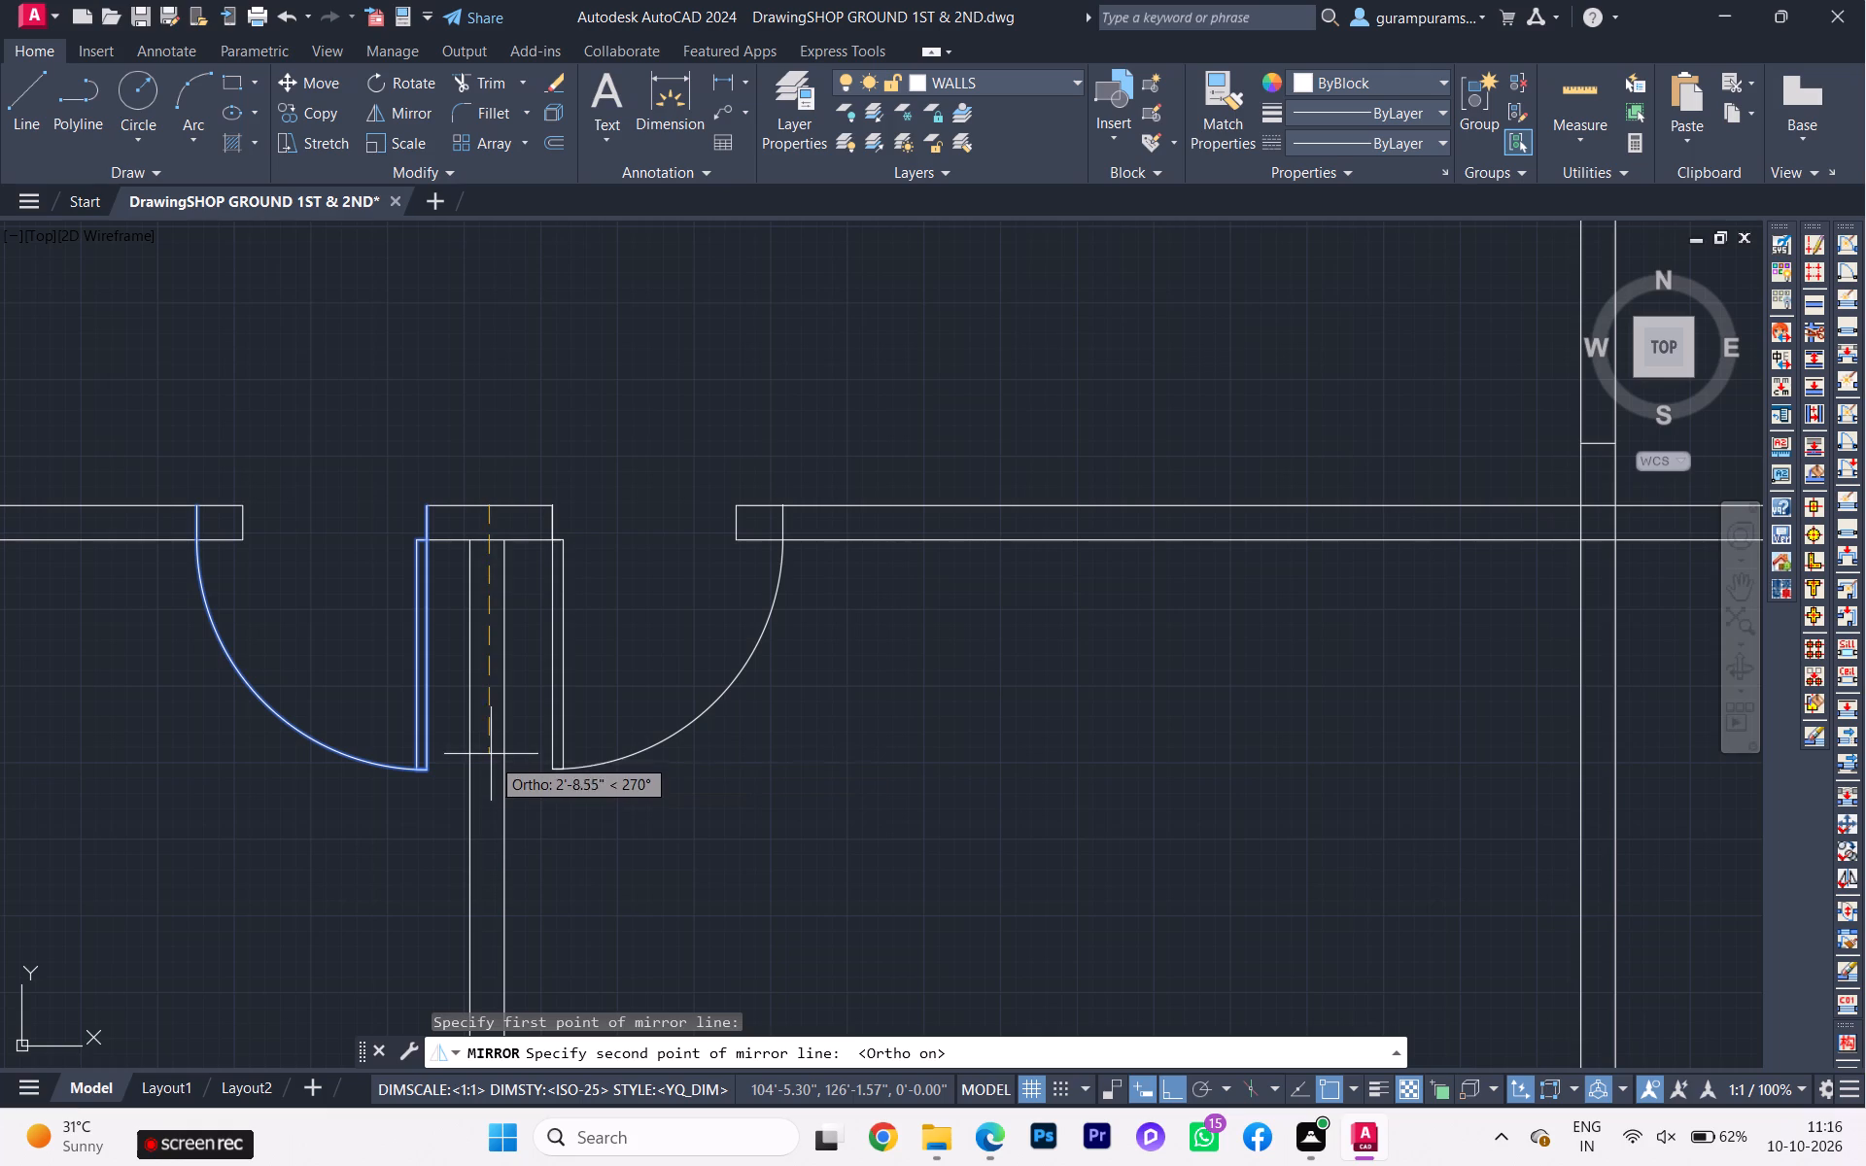
left_click(490, 761)
left_click_drag(539, 840, 490, 761)
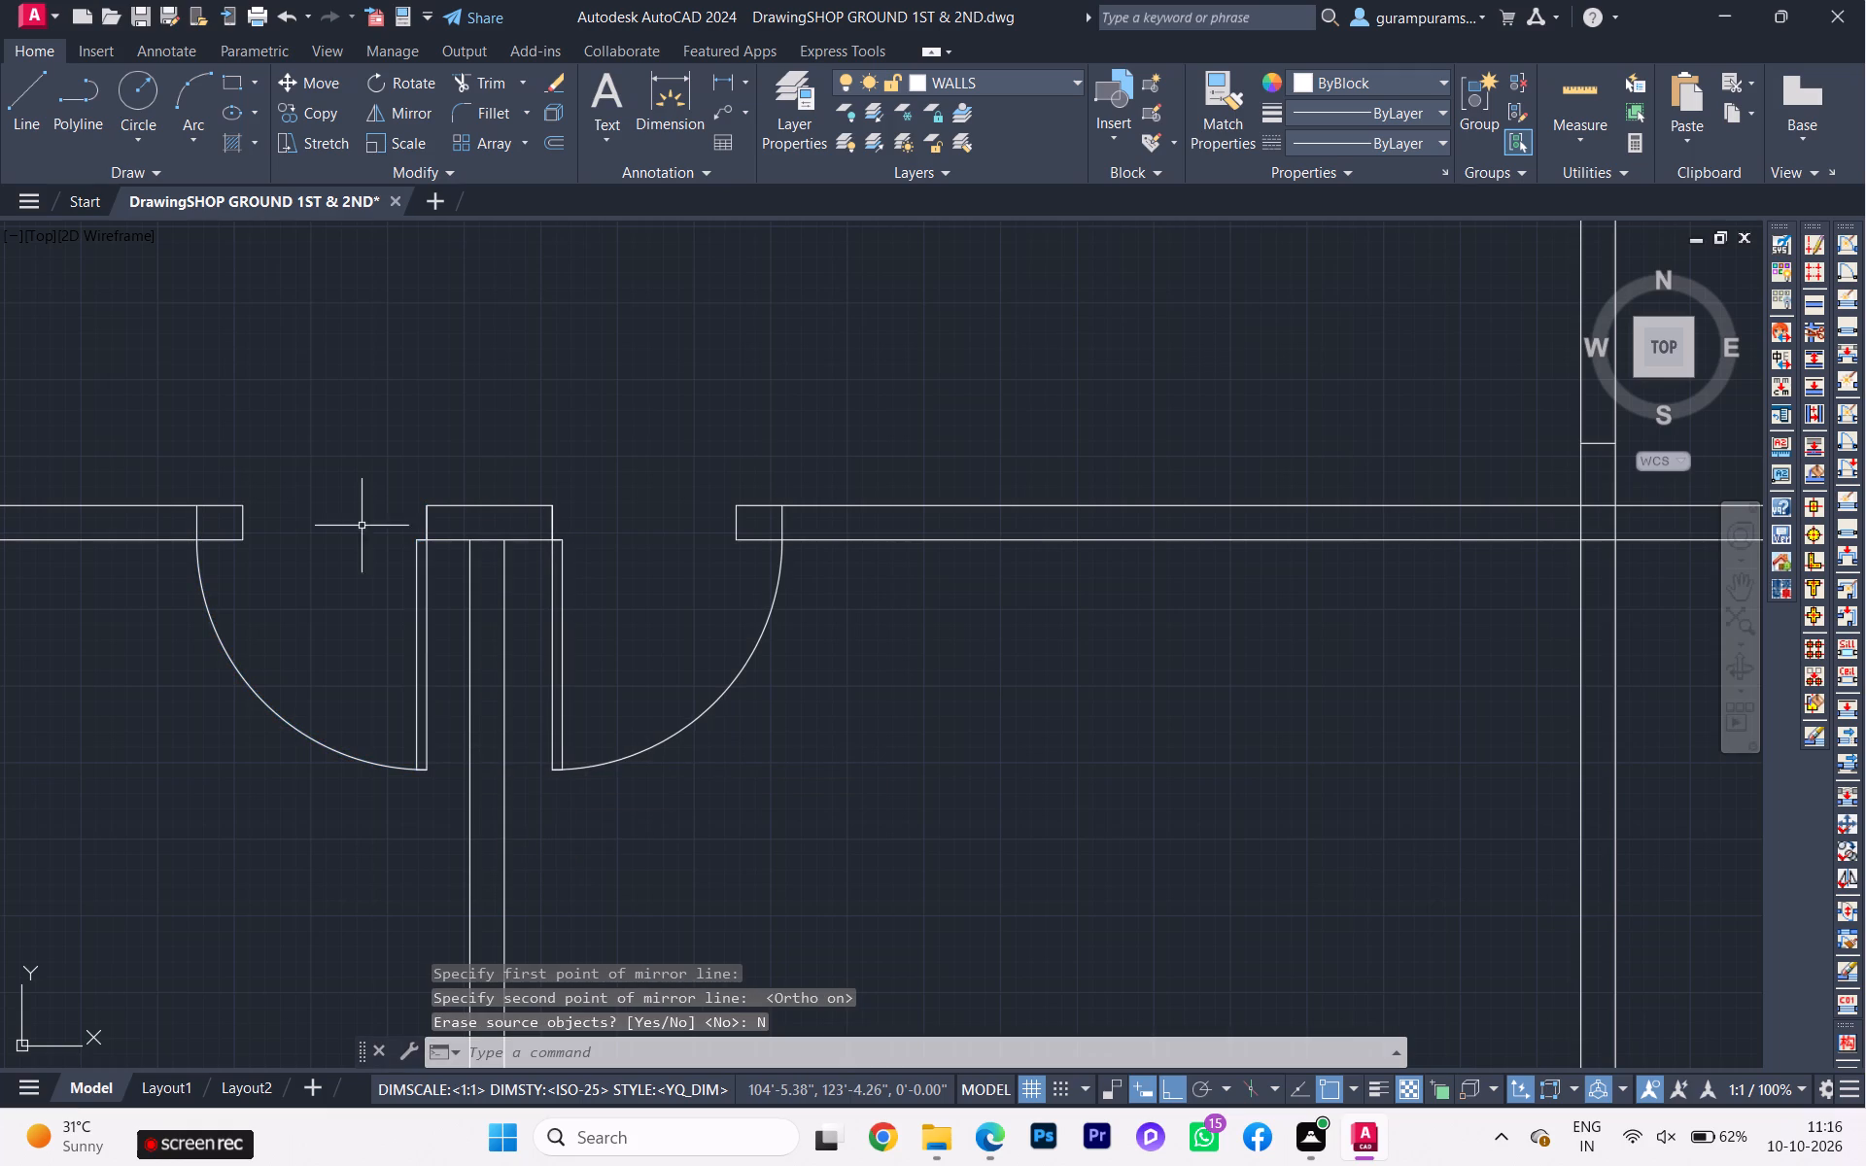
Copy both doors from the stub's bottom midpoint to the matching wall stub below the lower common room.
scroll(450, 576, "down", 1)
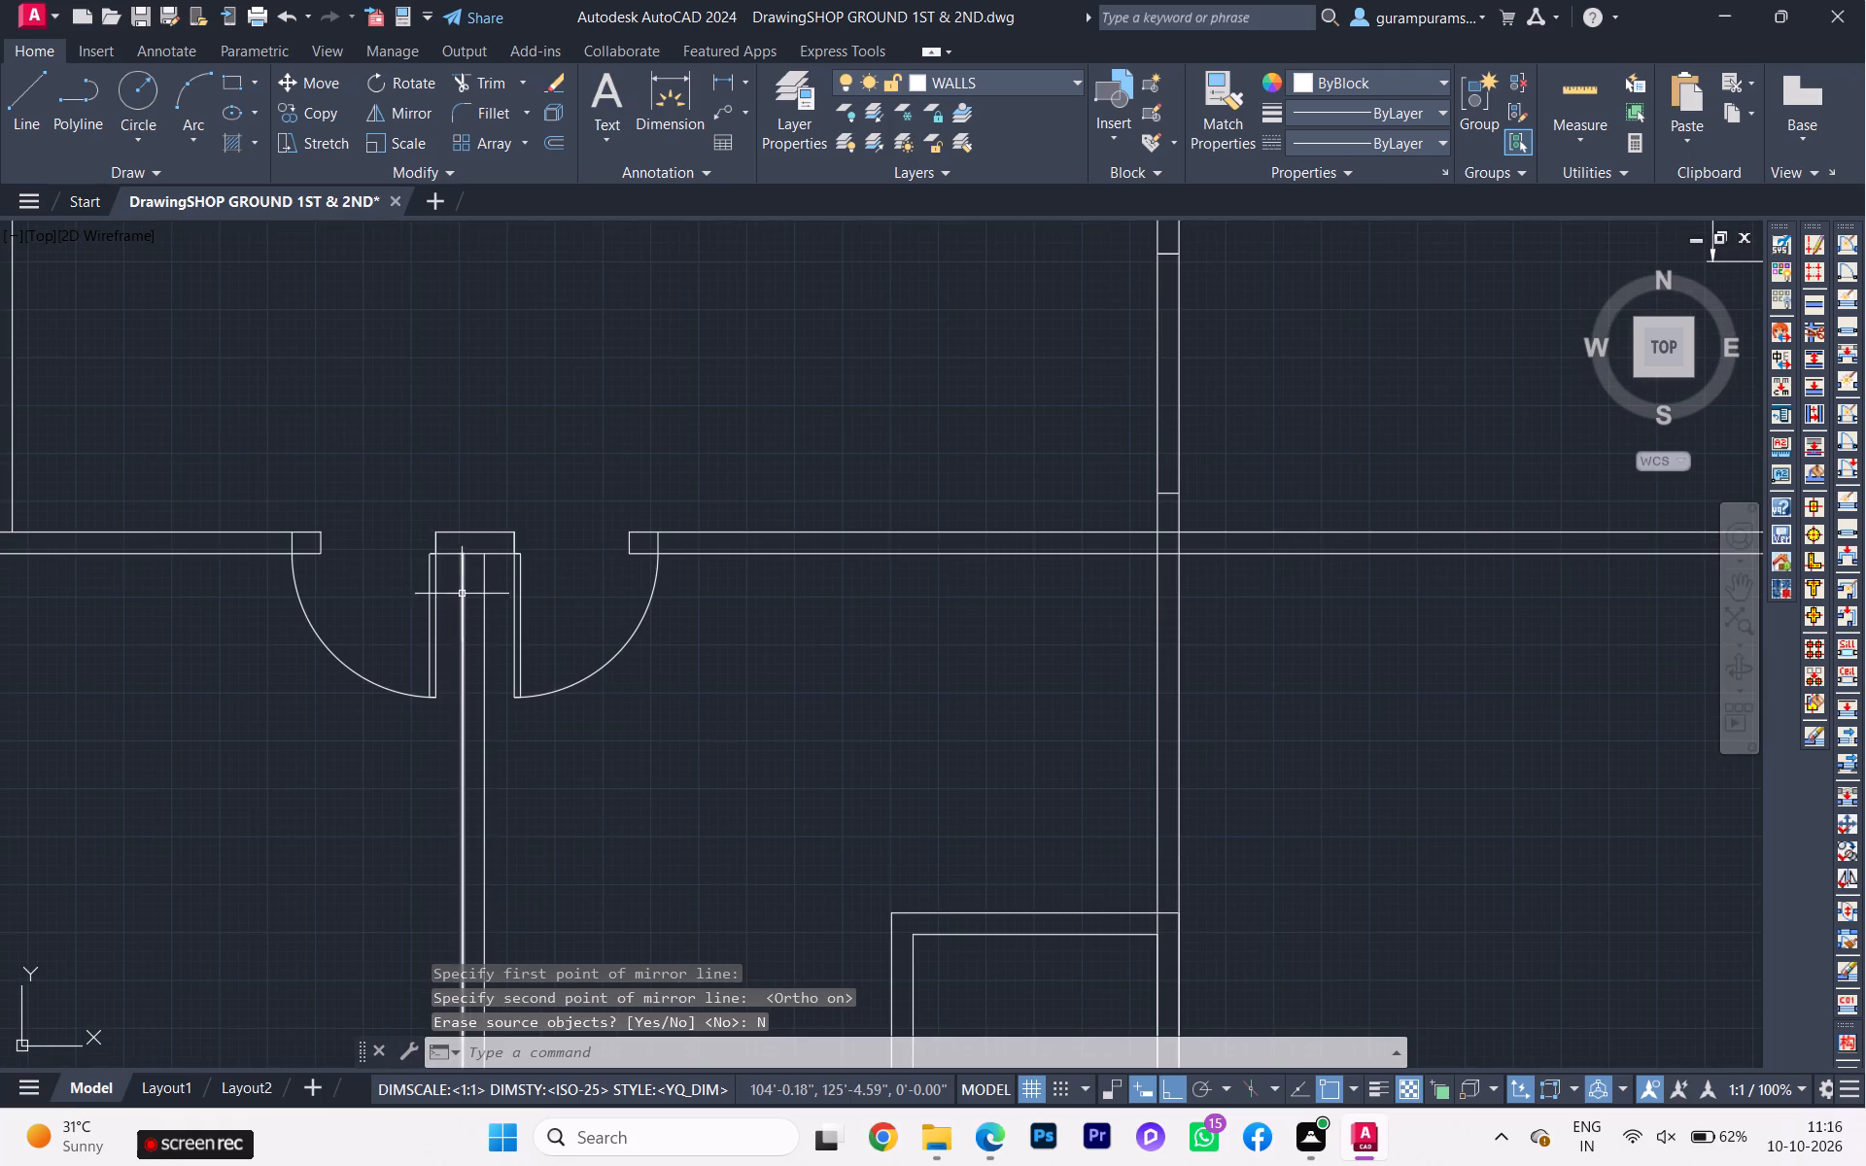
scroll(598, 540, "up", 2)
scroll(610, 559, "down", 1)
scroll(530, 605, "down", 2)
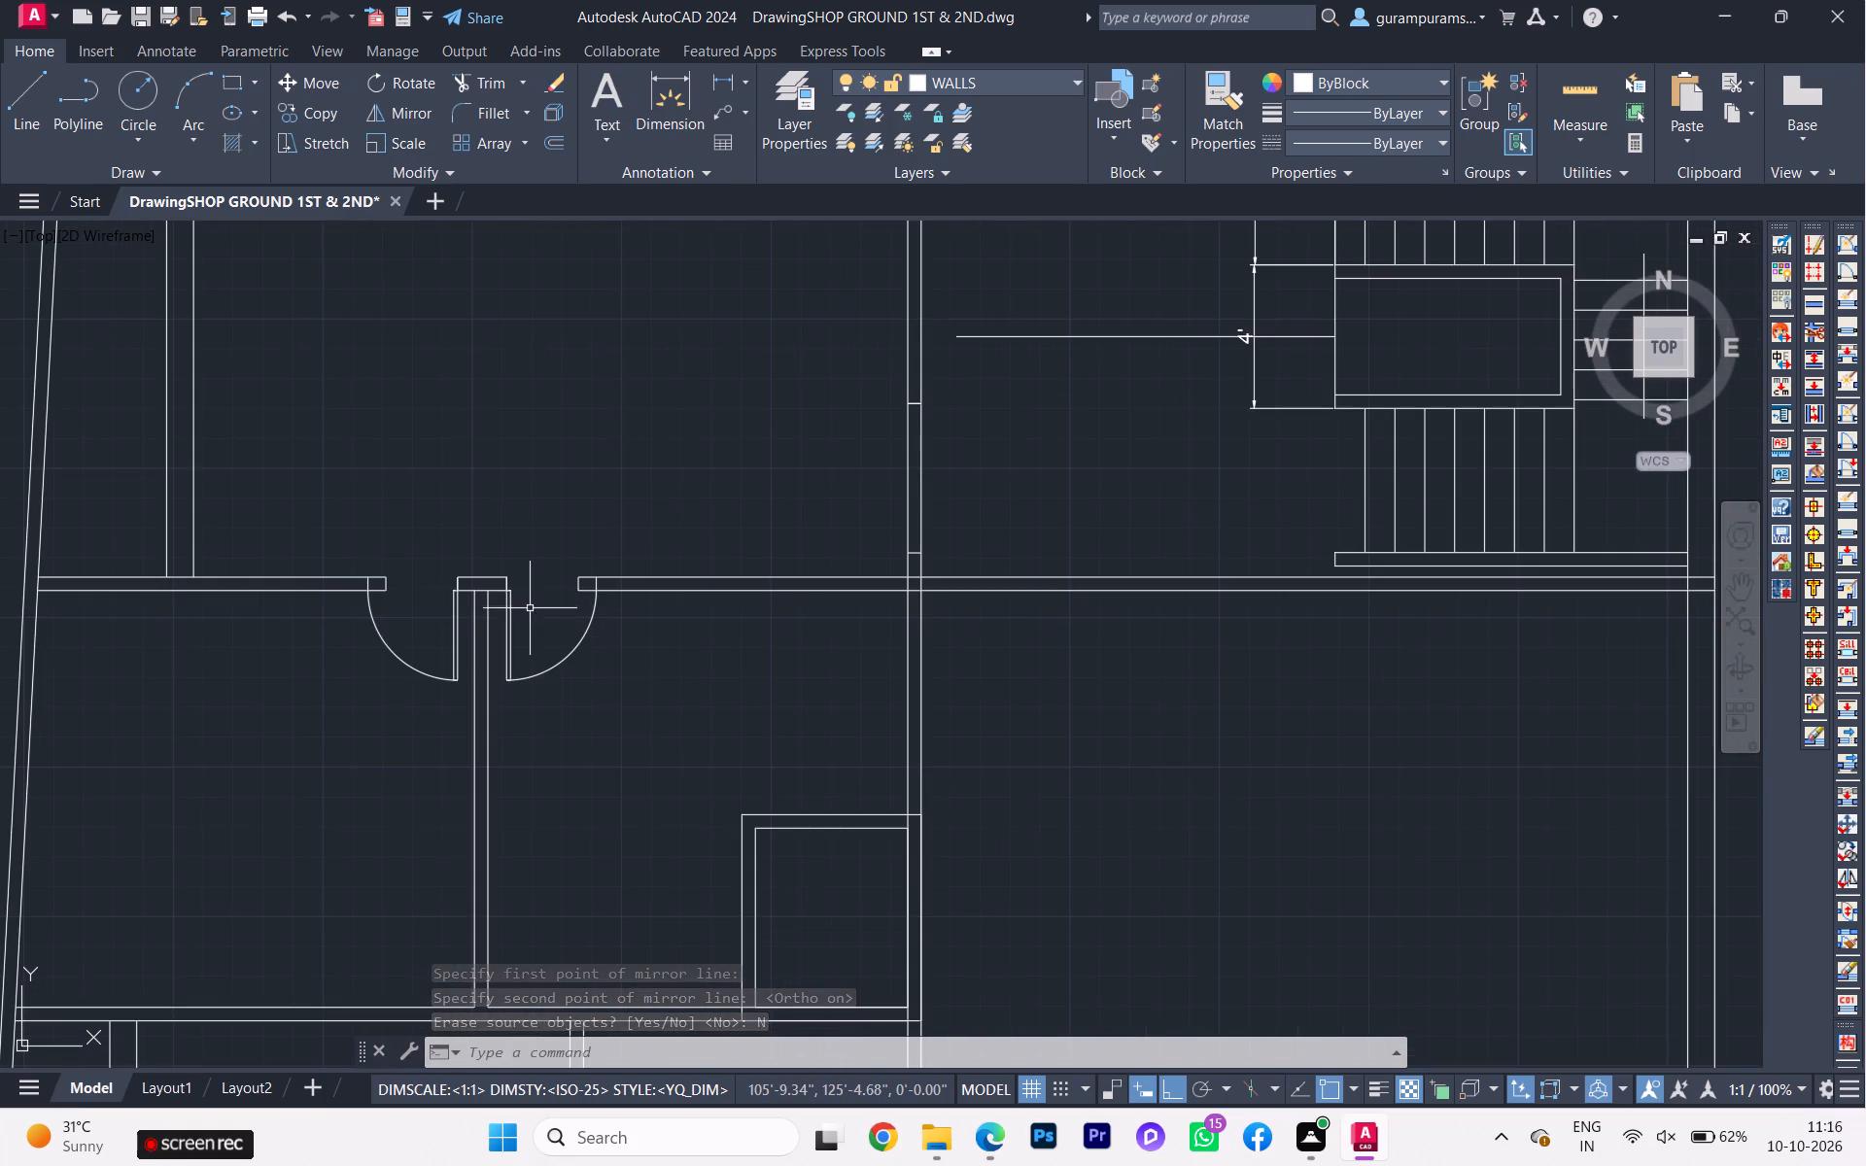
scroll(396, 609, "down", 2)
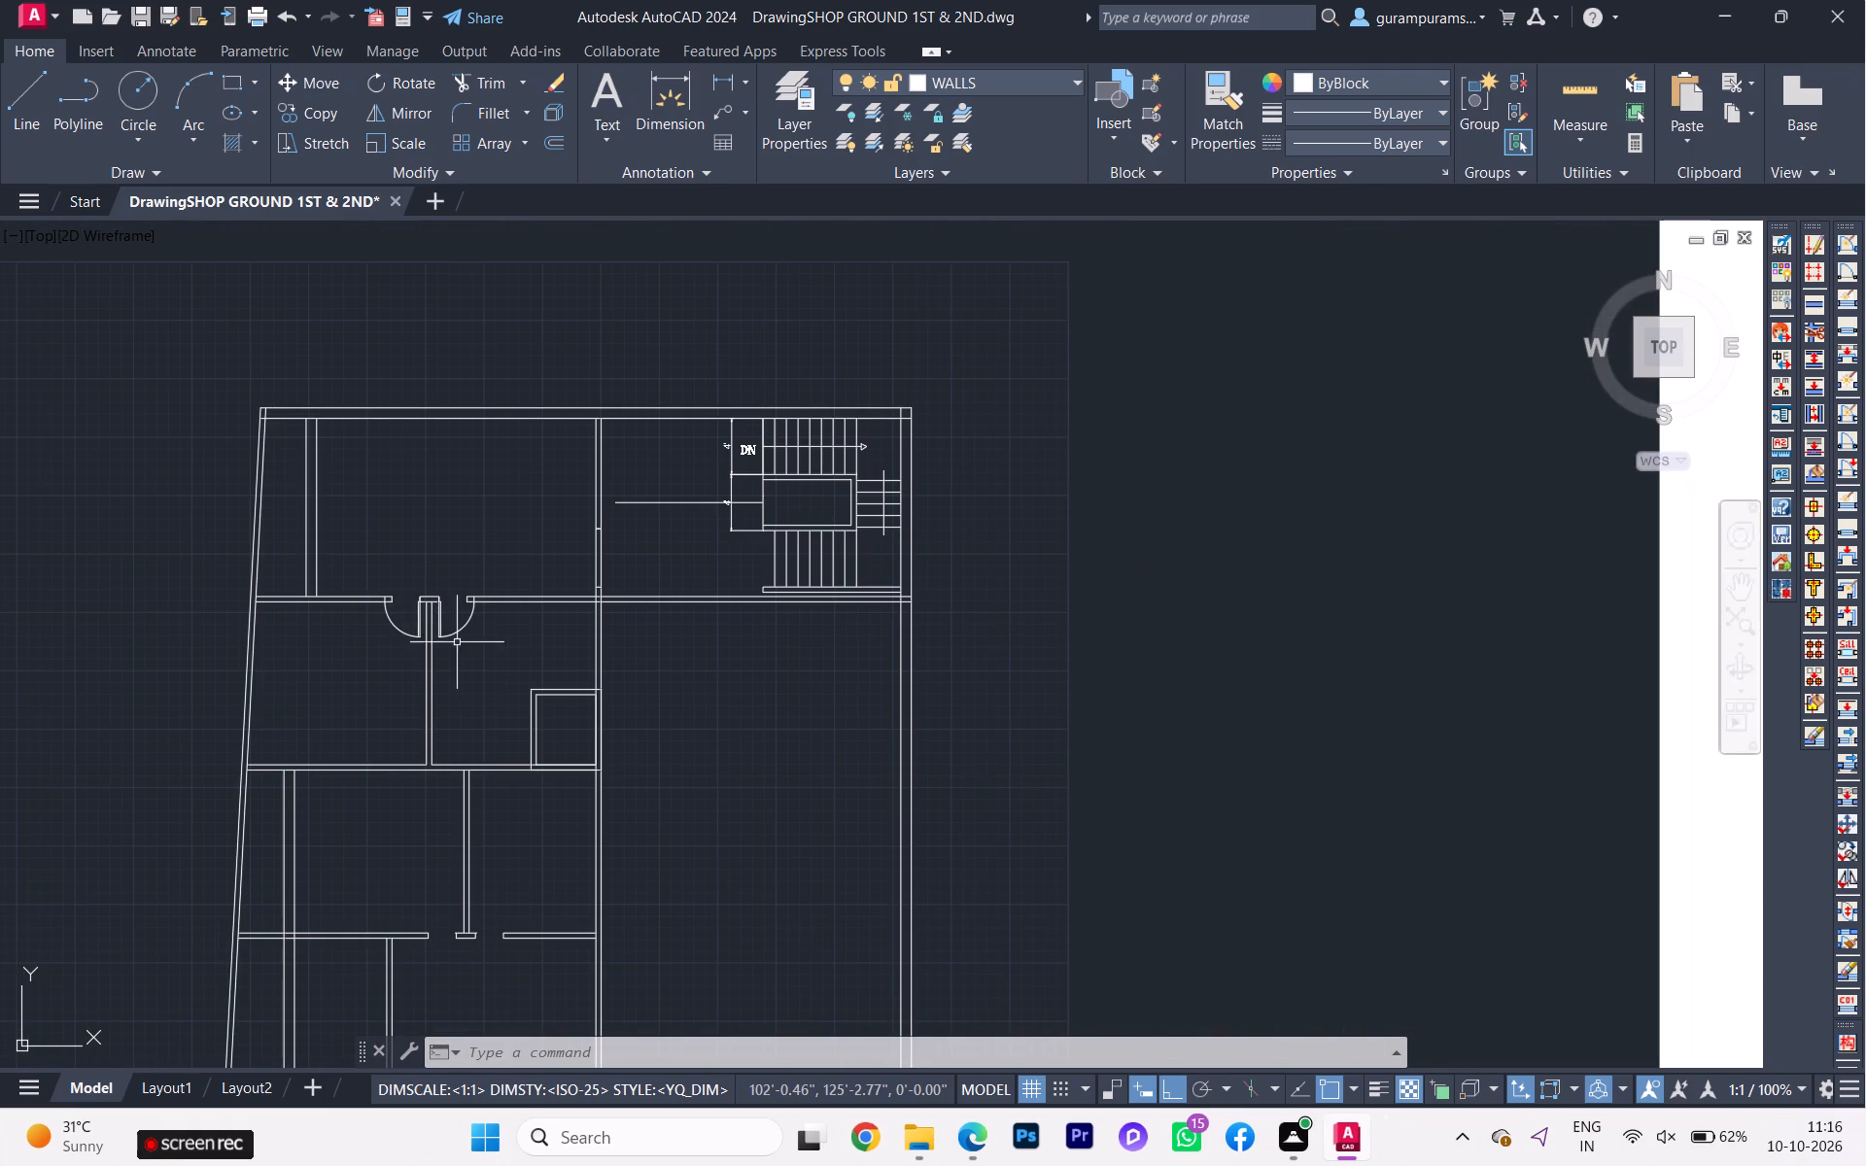
left_click(468, 627)
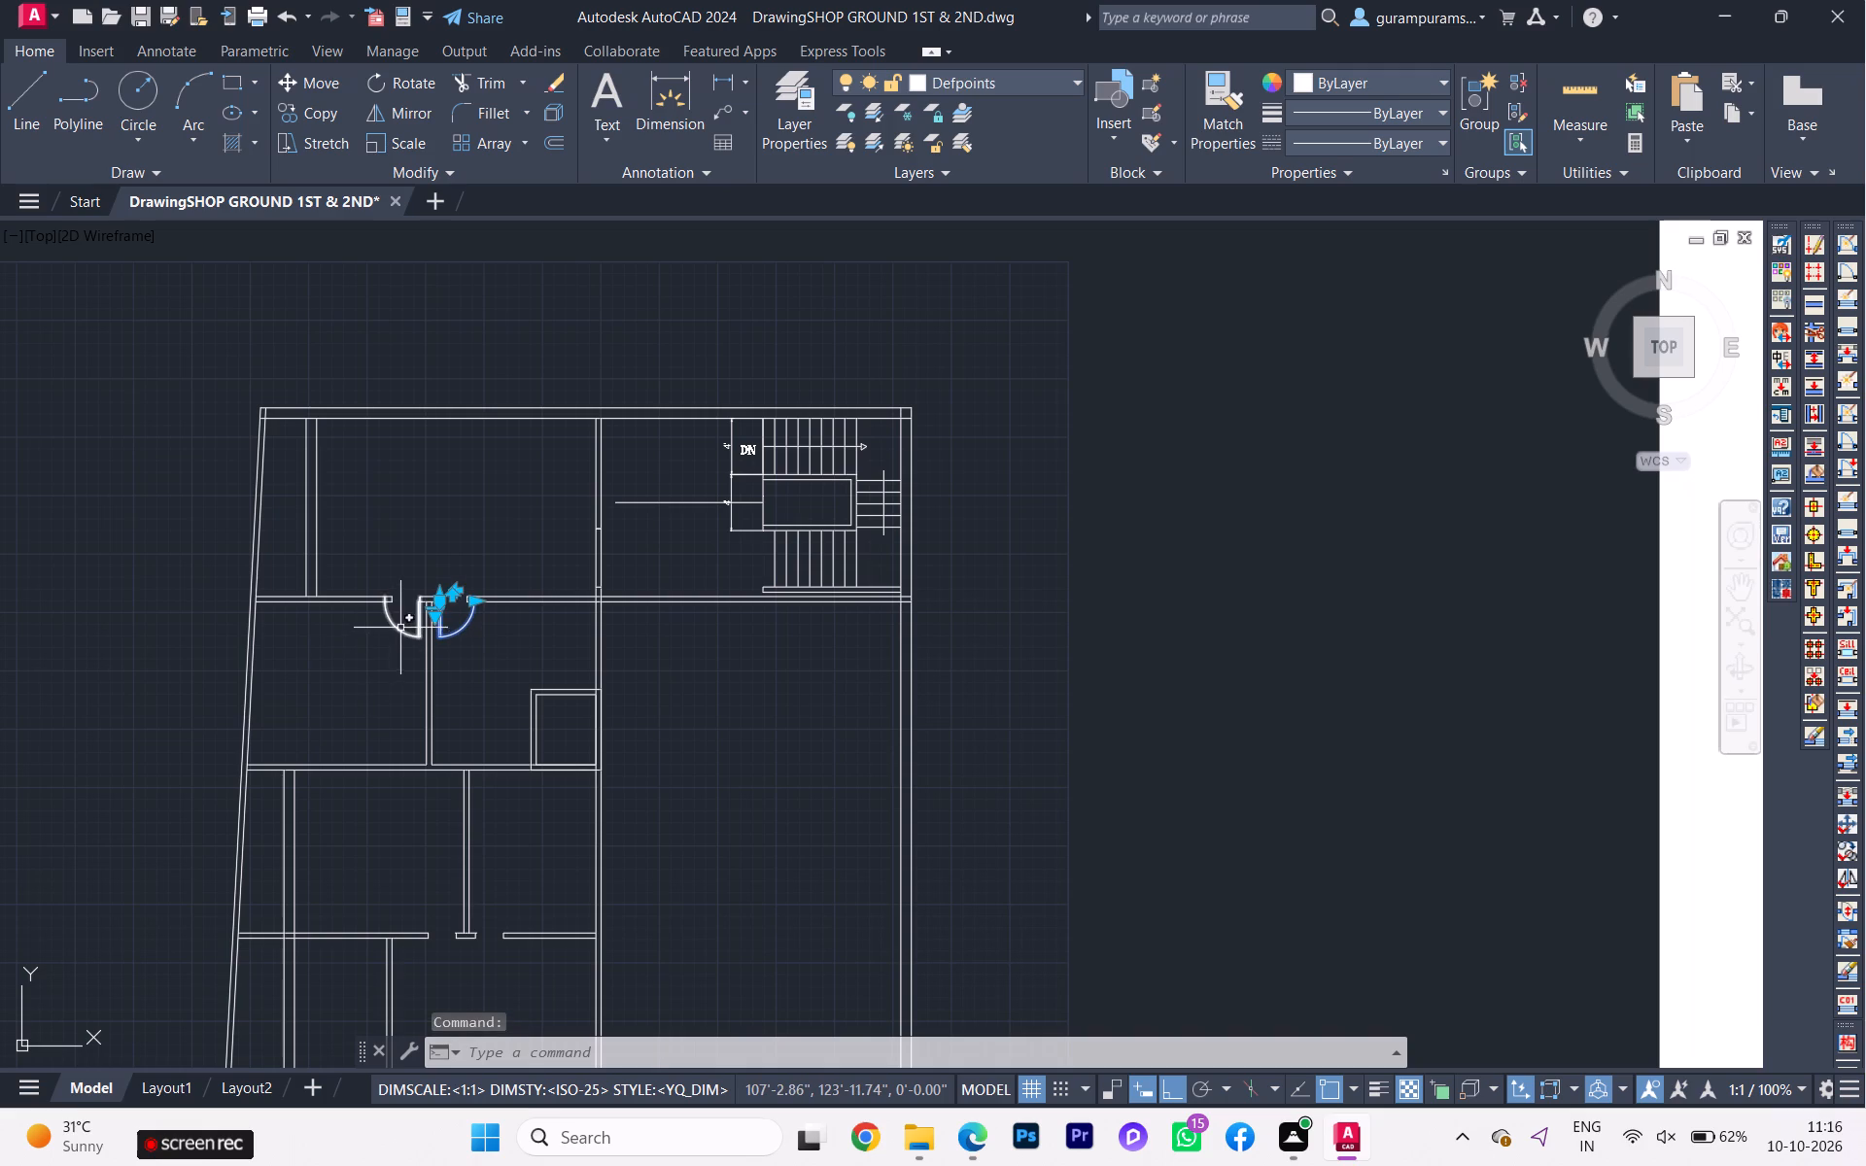
left_click(391, 633)
left_click(397, 620)
left_click(389, 628)
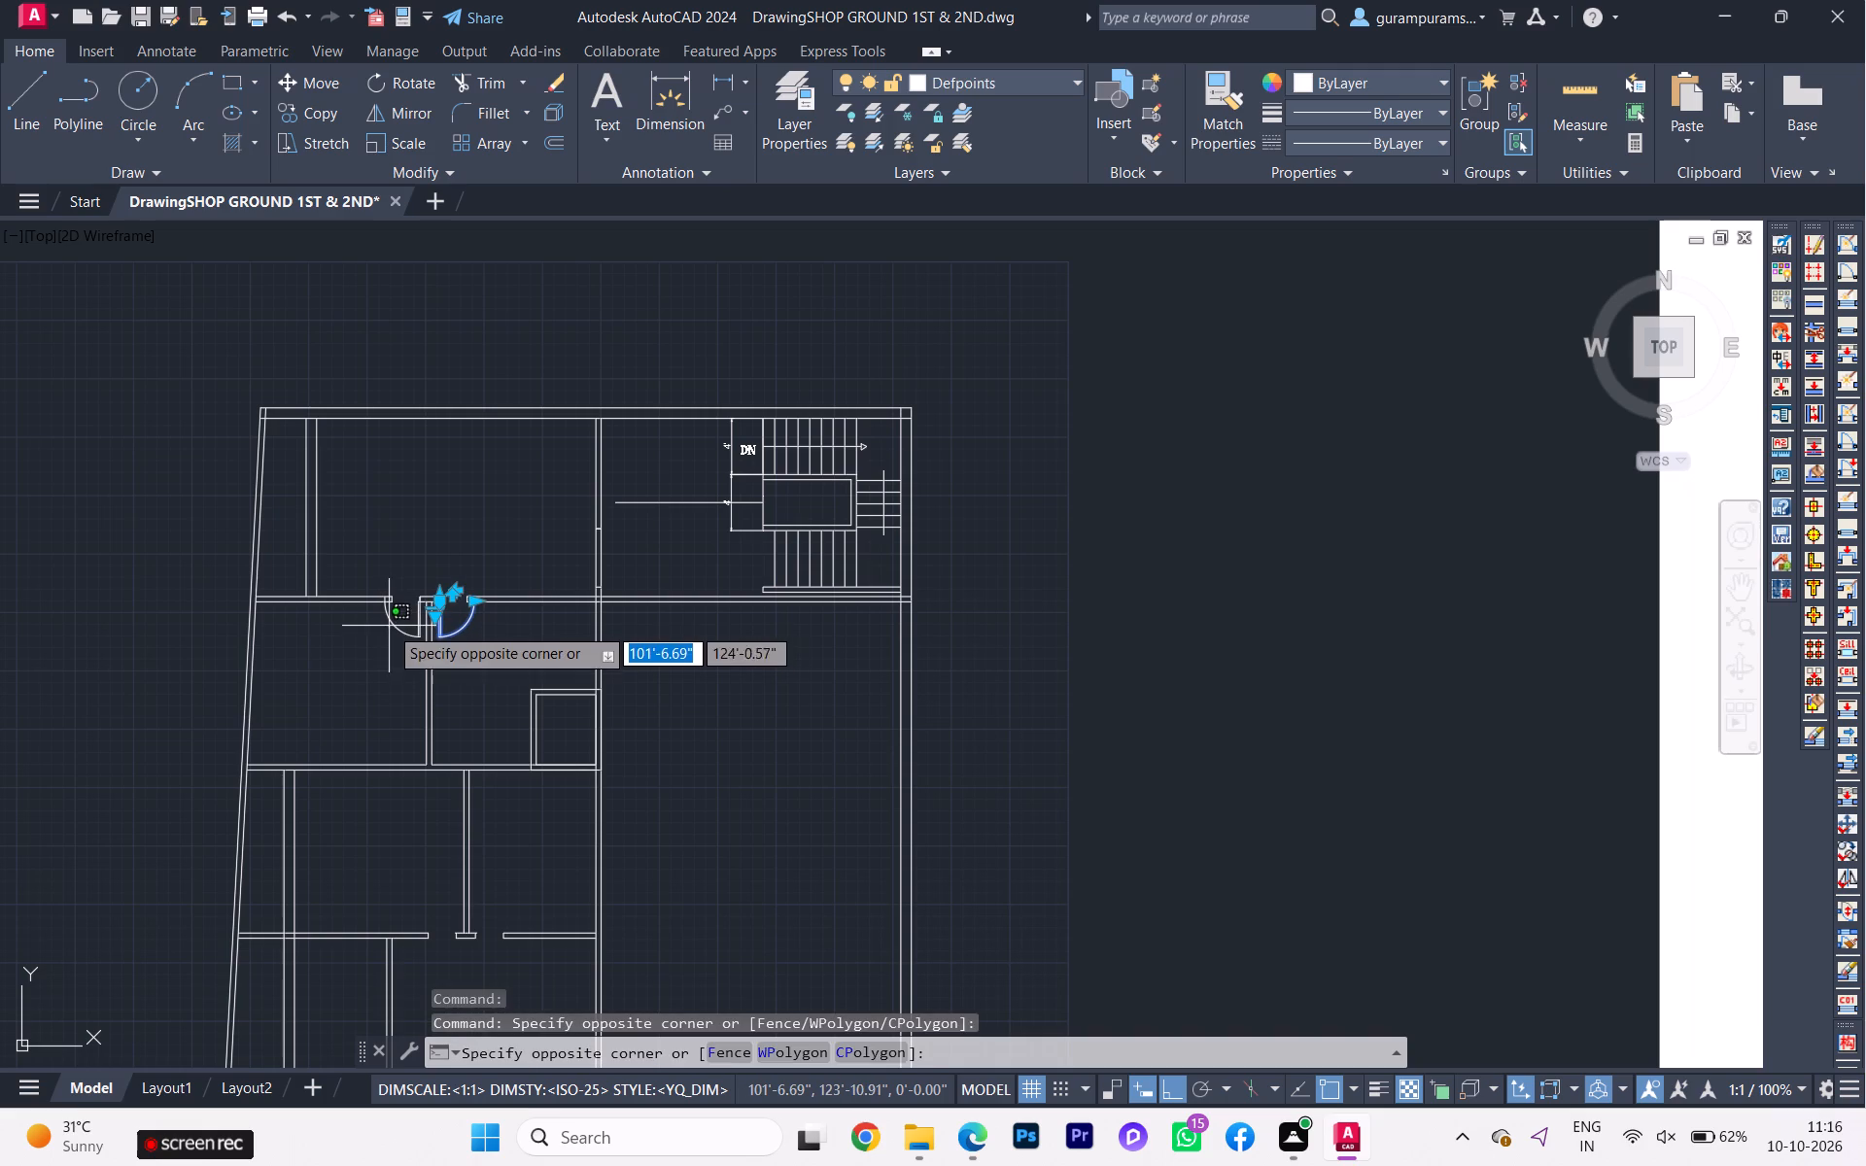
left_click(389, 617)
scroll(396, 621, "up", 1)
scroll(396, 621, "down", 1)
scroll(396, 621, "up", 1)
key("c")
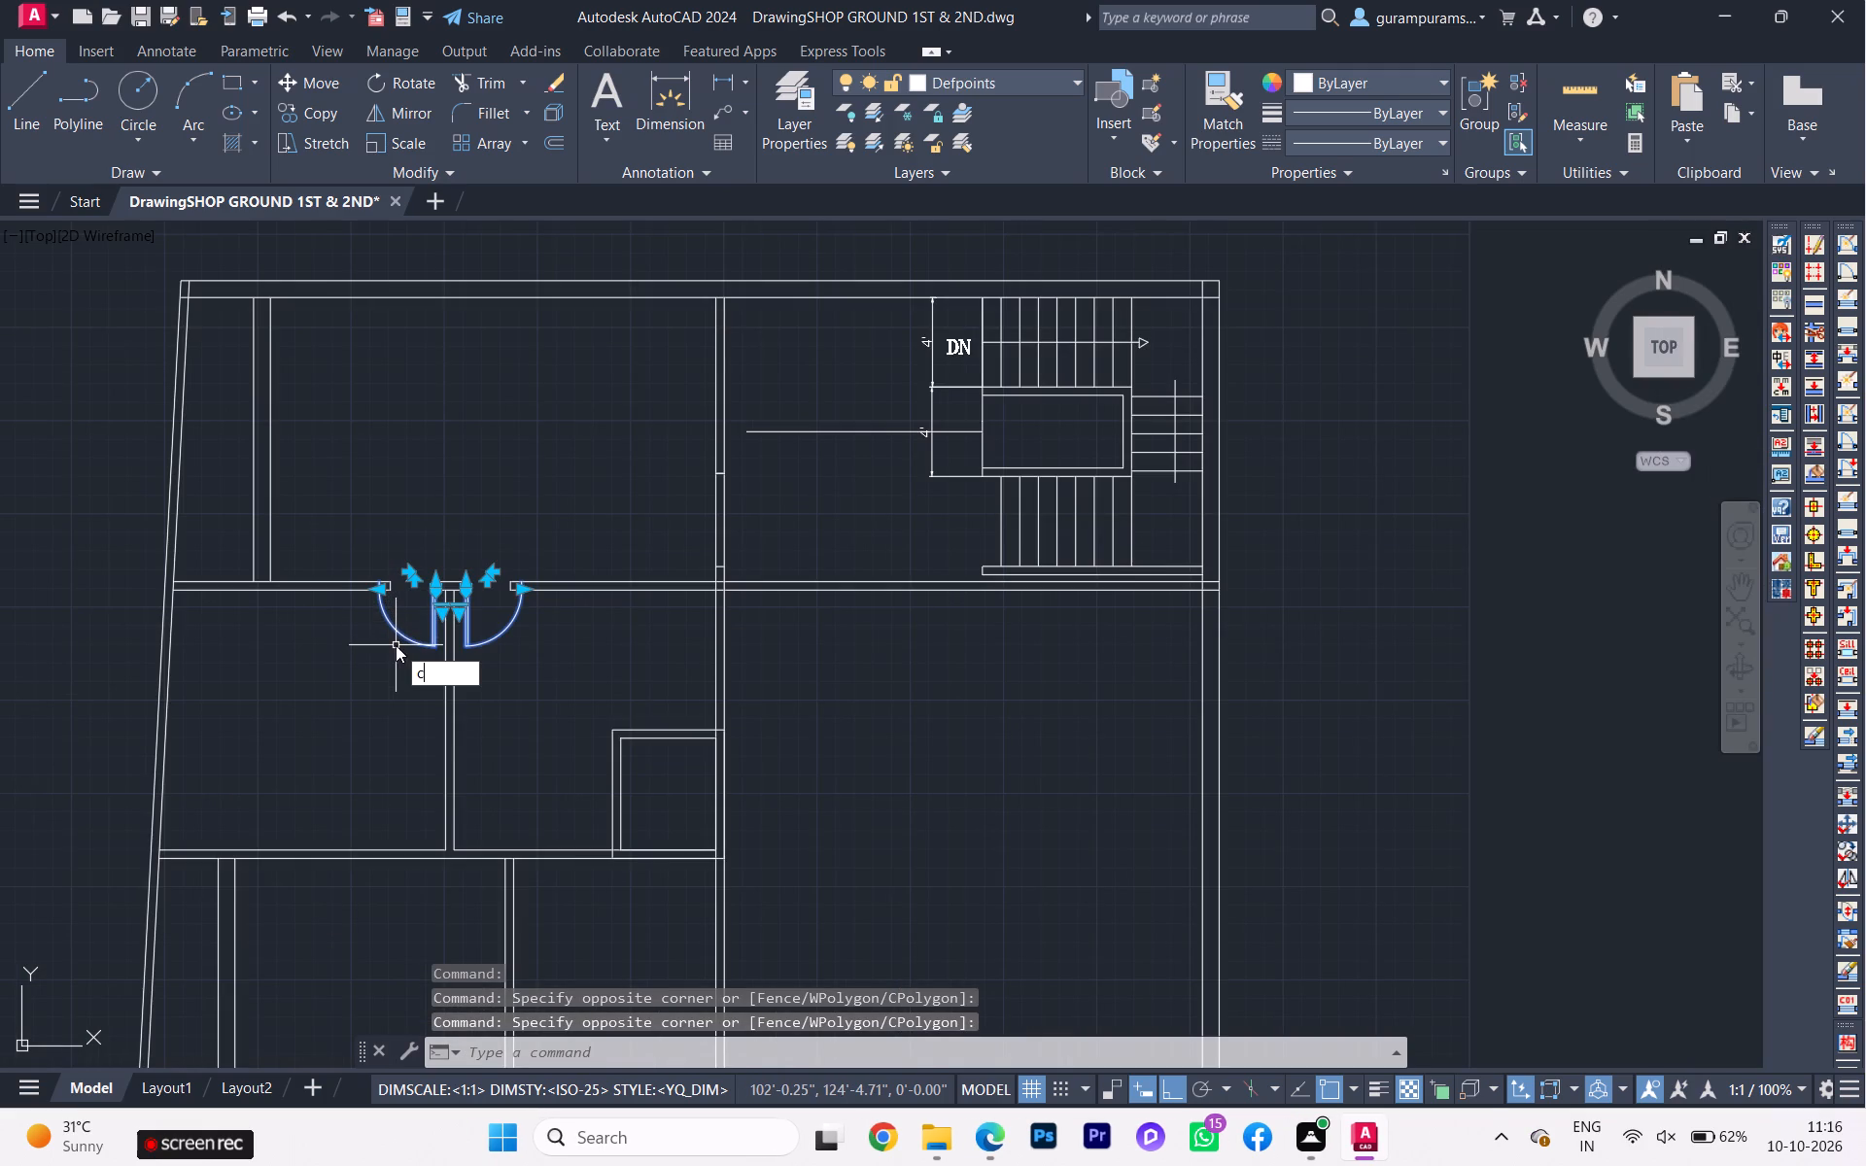
key("o")
key("Return")
scroll(422, 610, "up", 2)
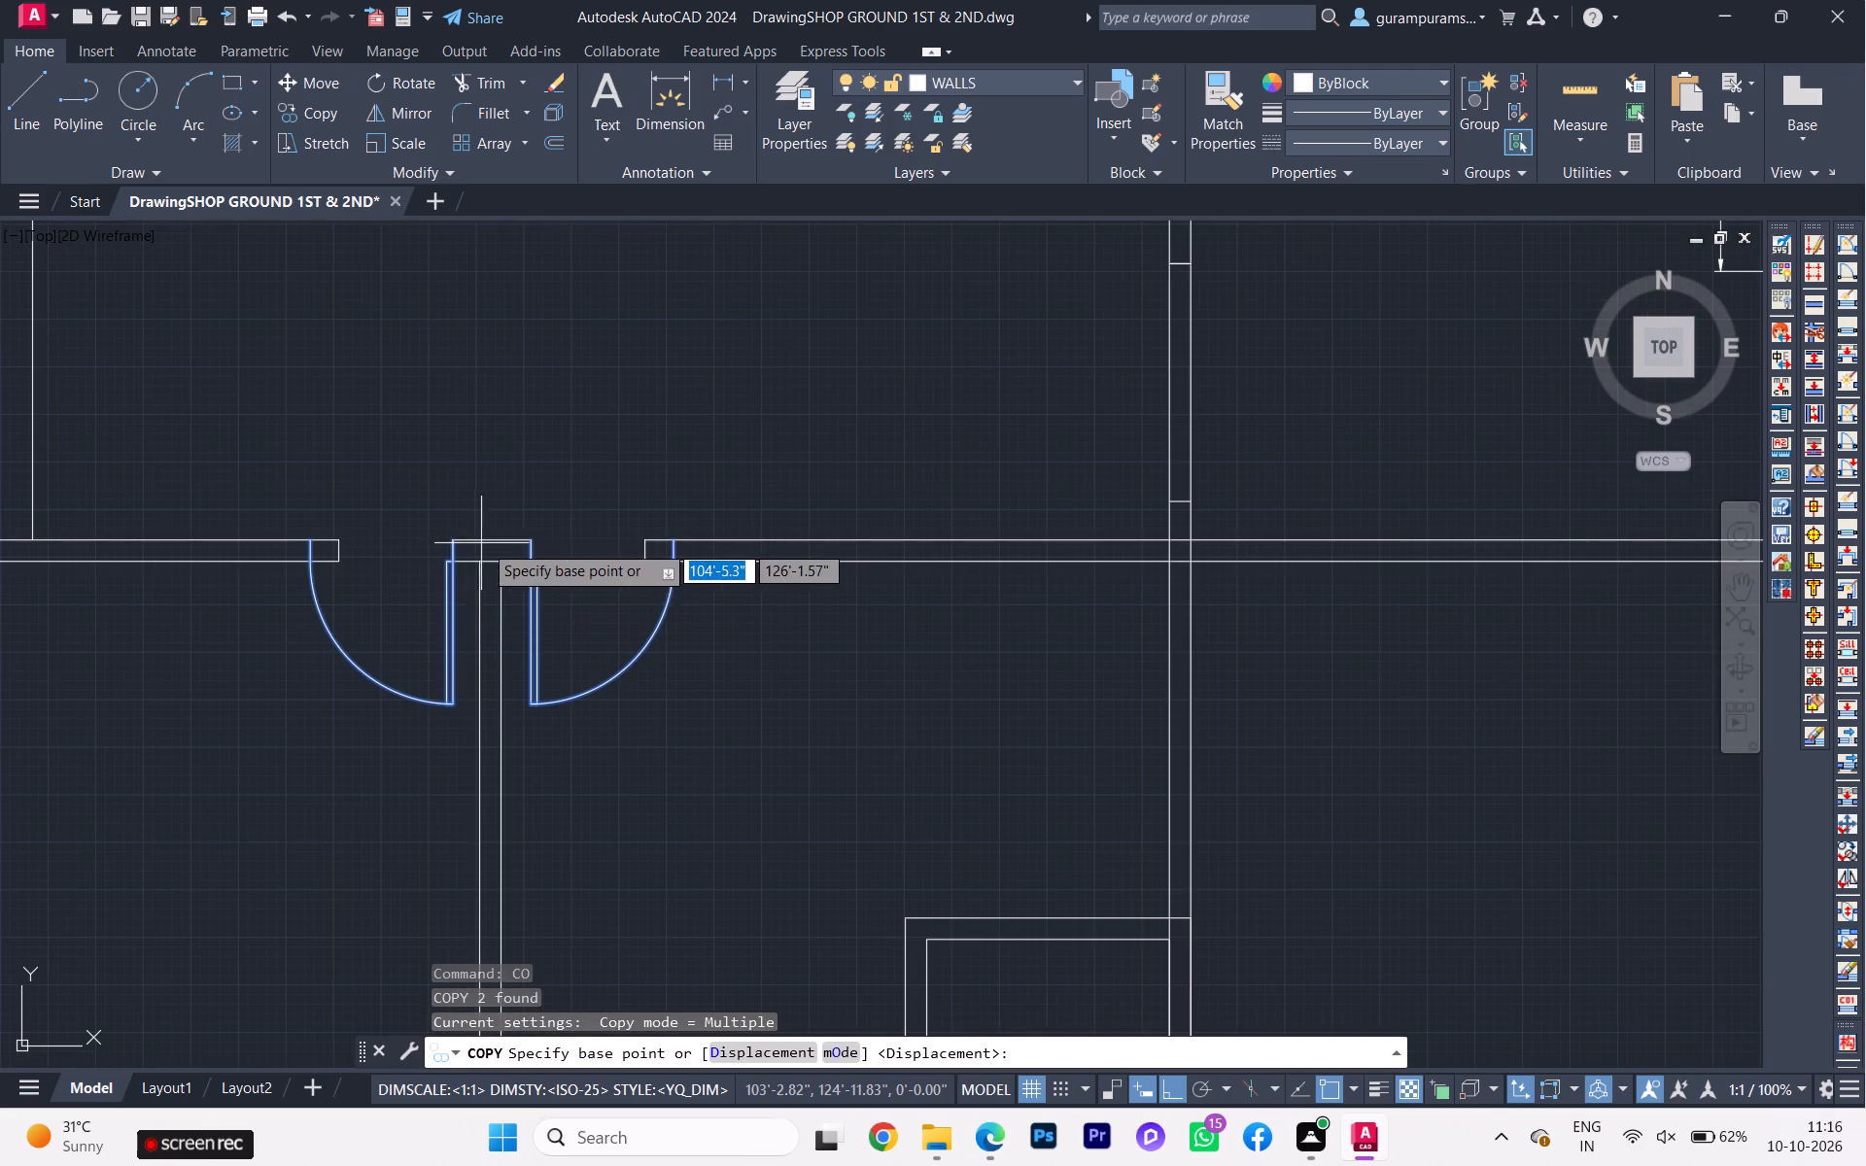
left_click(493, 564)
scroll(491, 555, "down", 3)
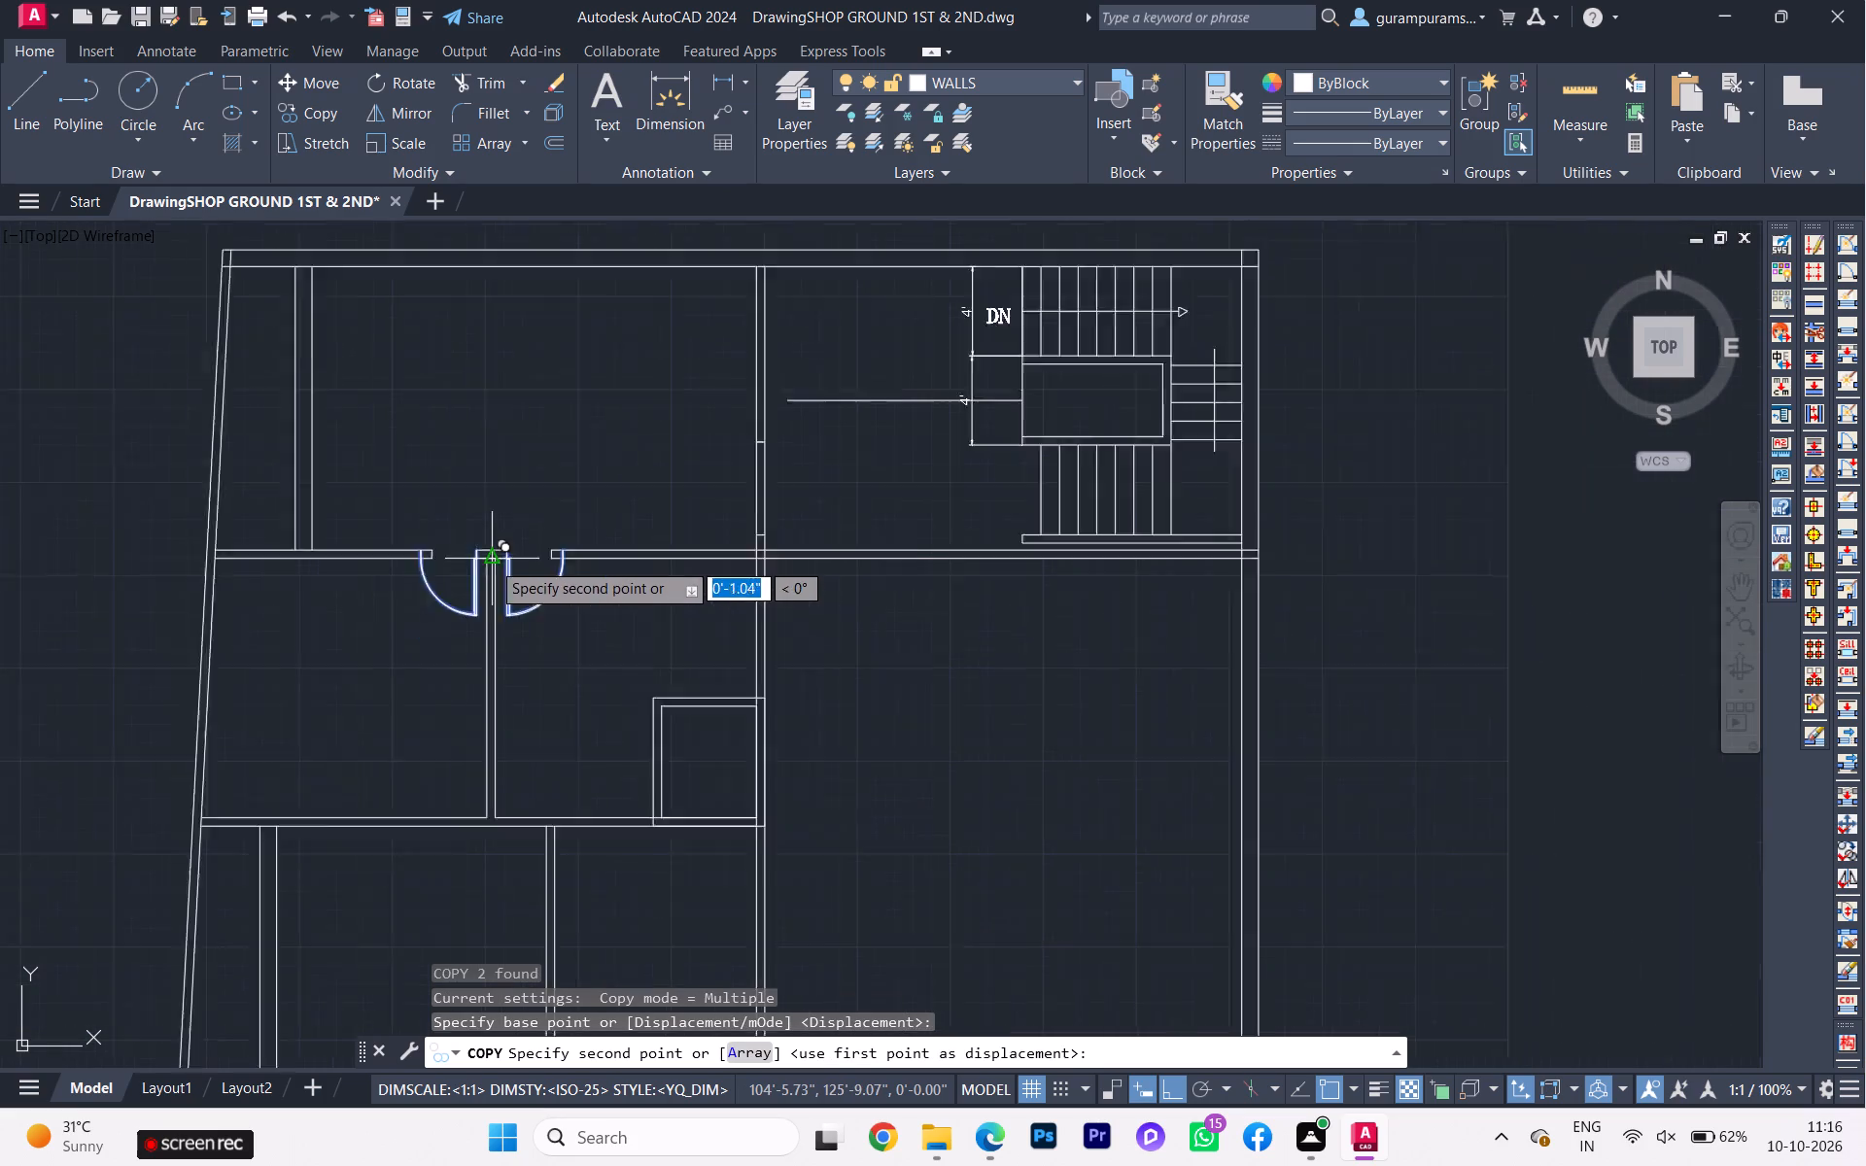
scroll(487, 731, "down", 1)
middle_click_drag(487, 731, 456, 432)
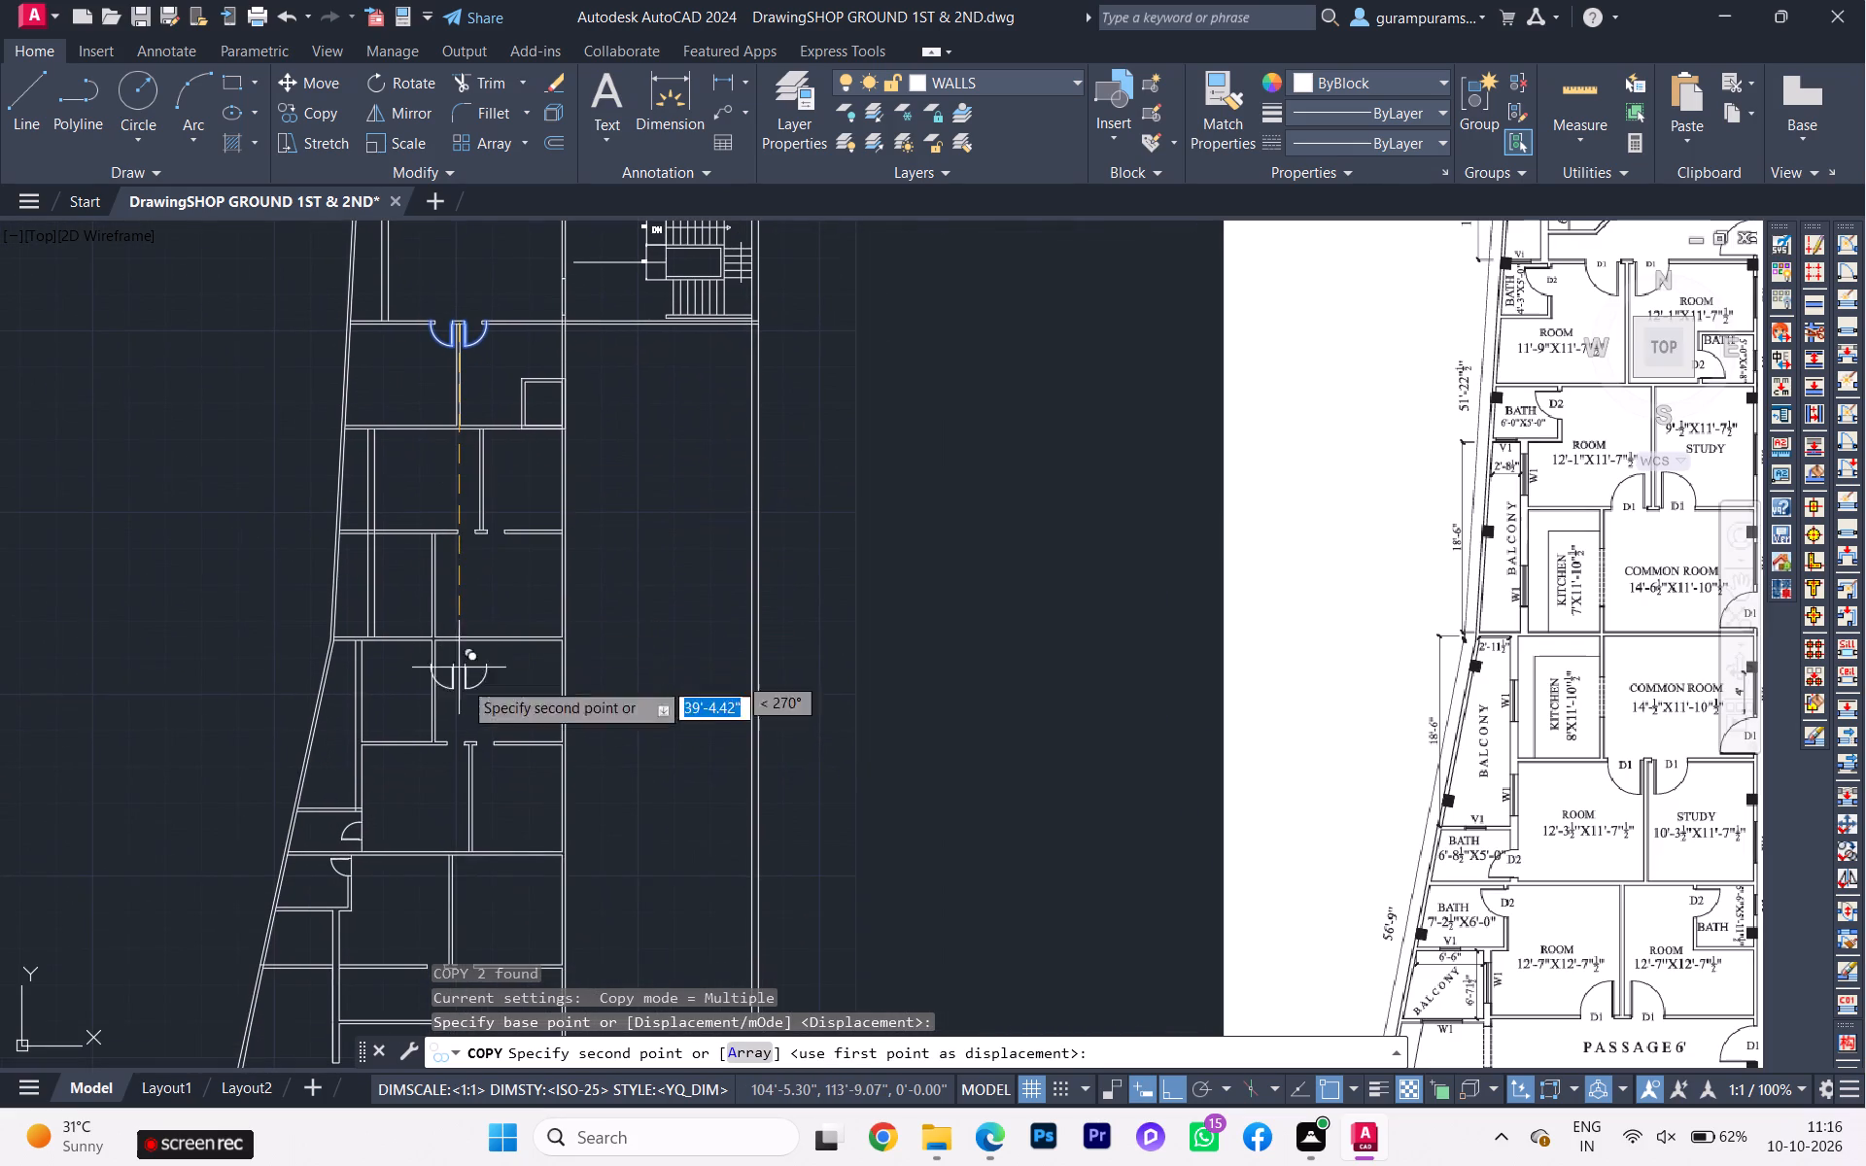
scroll(466, 747, "up", 5)
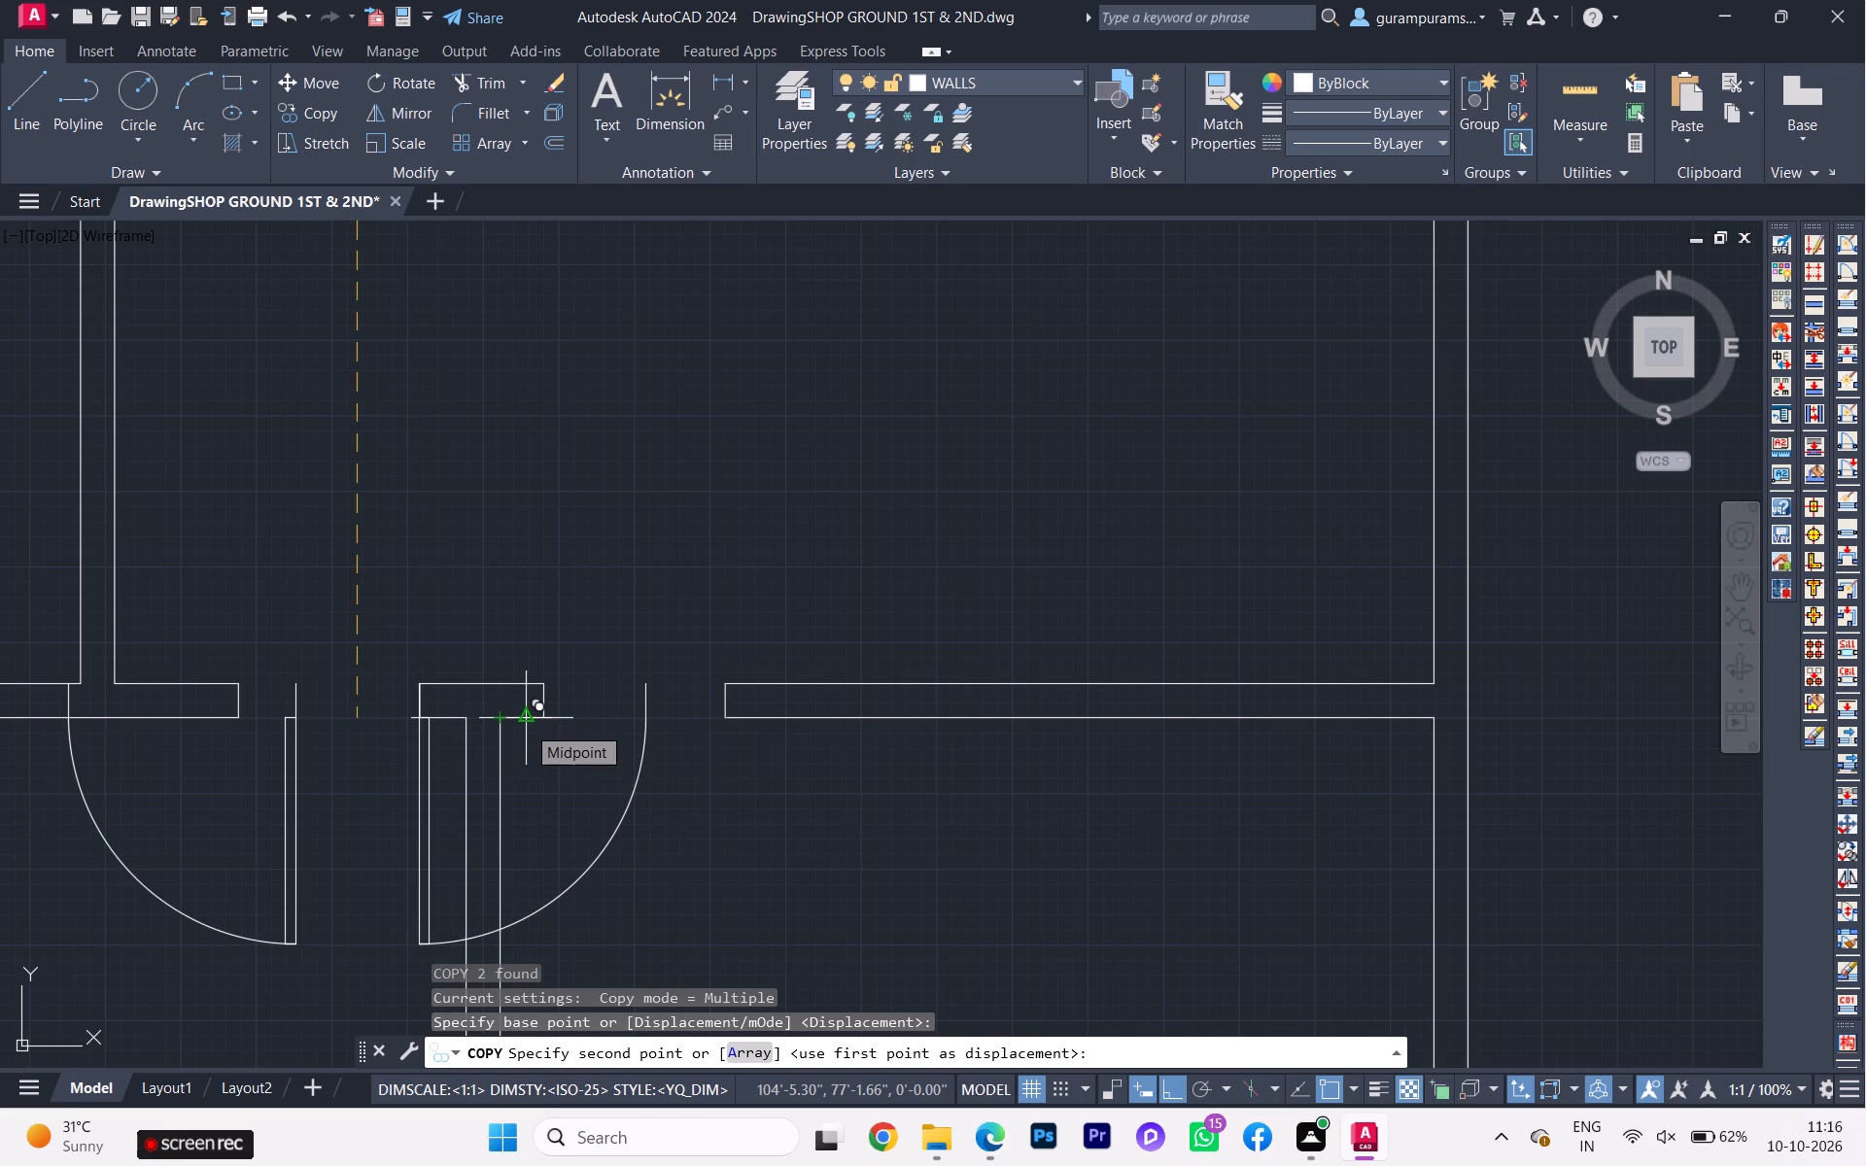
key("F8")
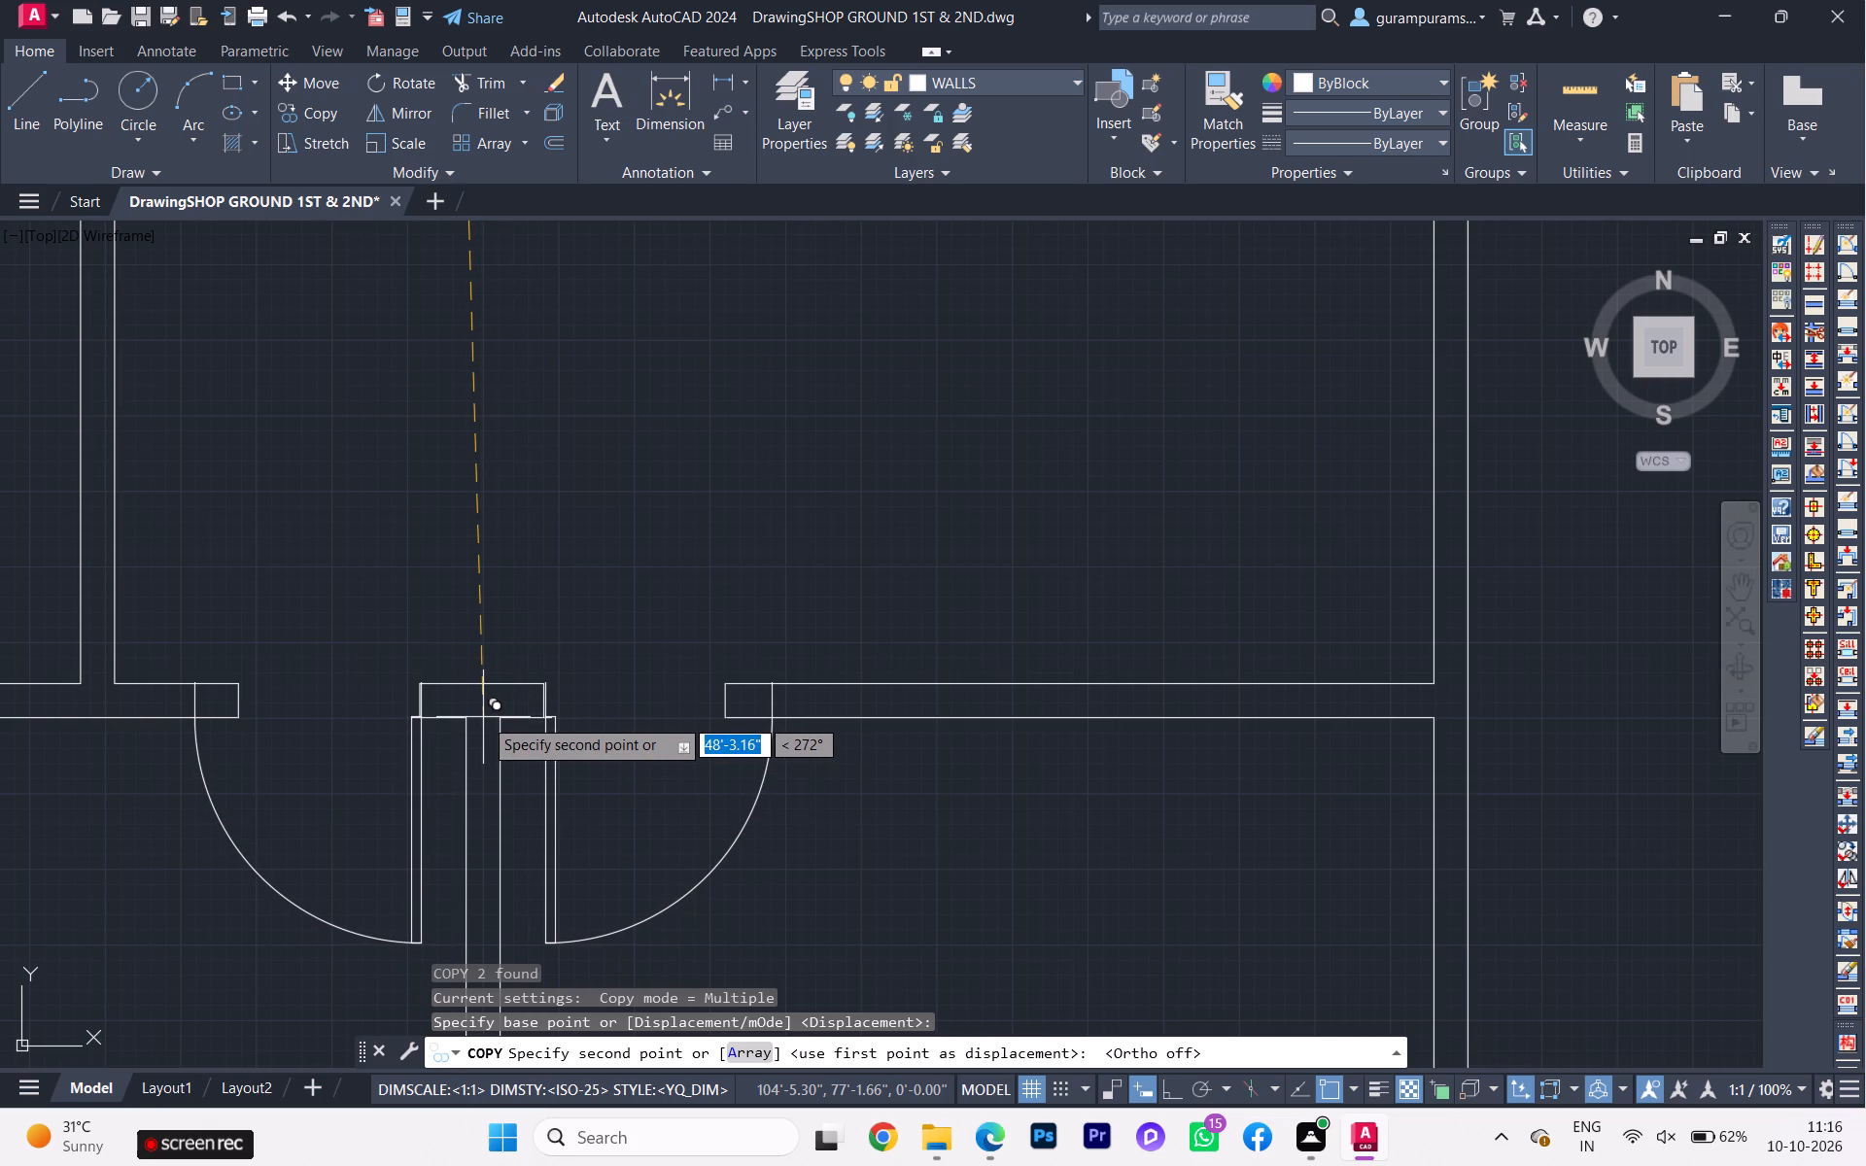
left_click(482, 717)
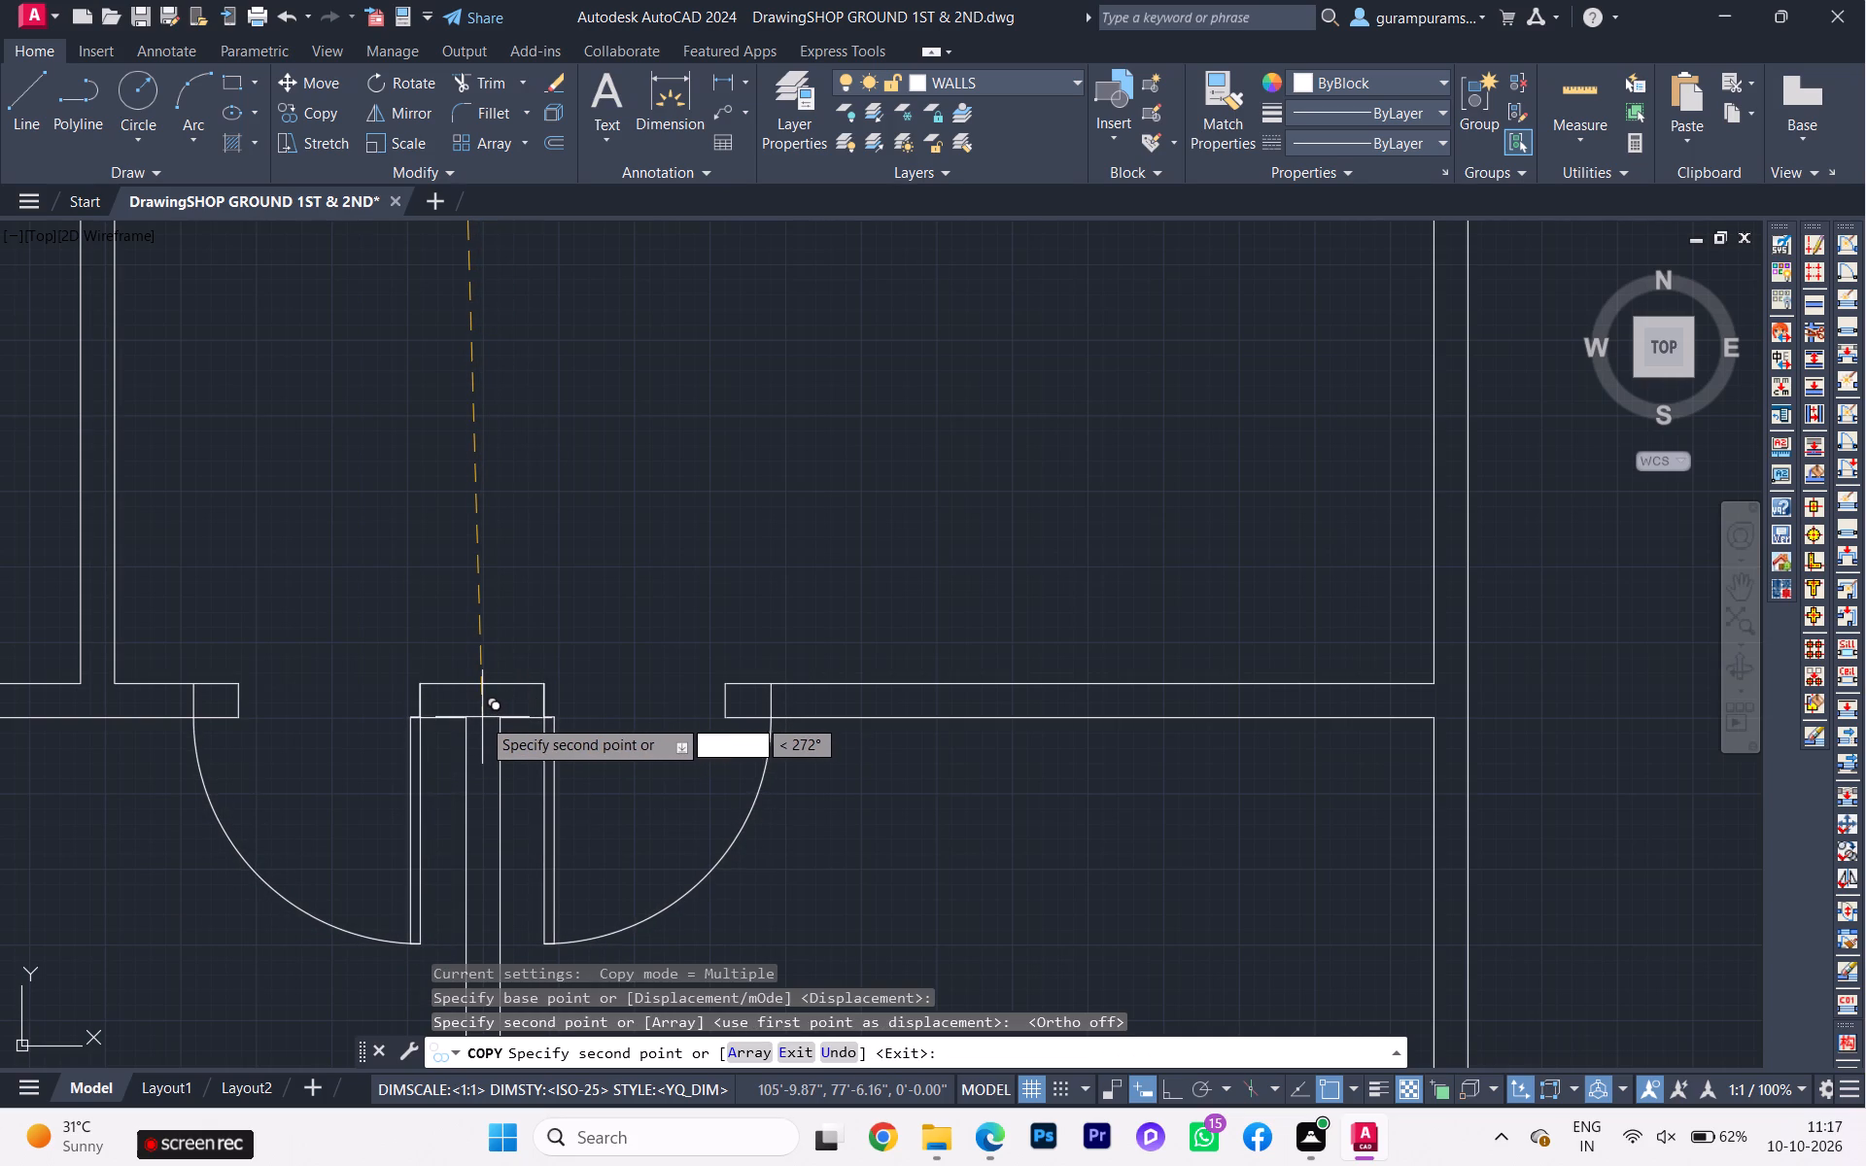
Place another copy of the door pair in the empty space west of the floor plan and end the copying.
scroll(515, 633, "down", 1)
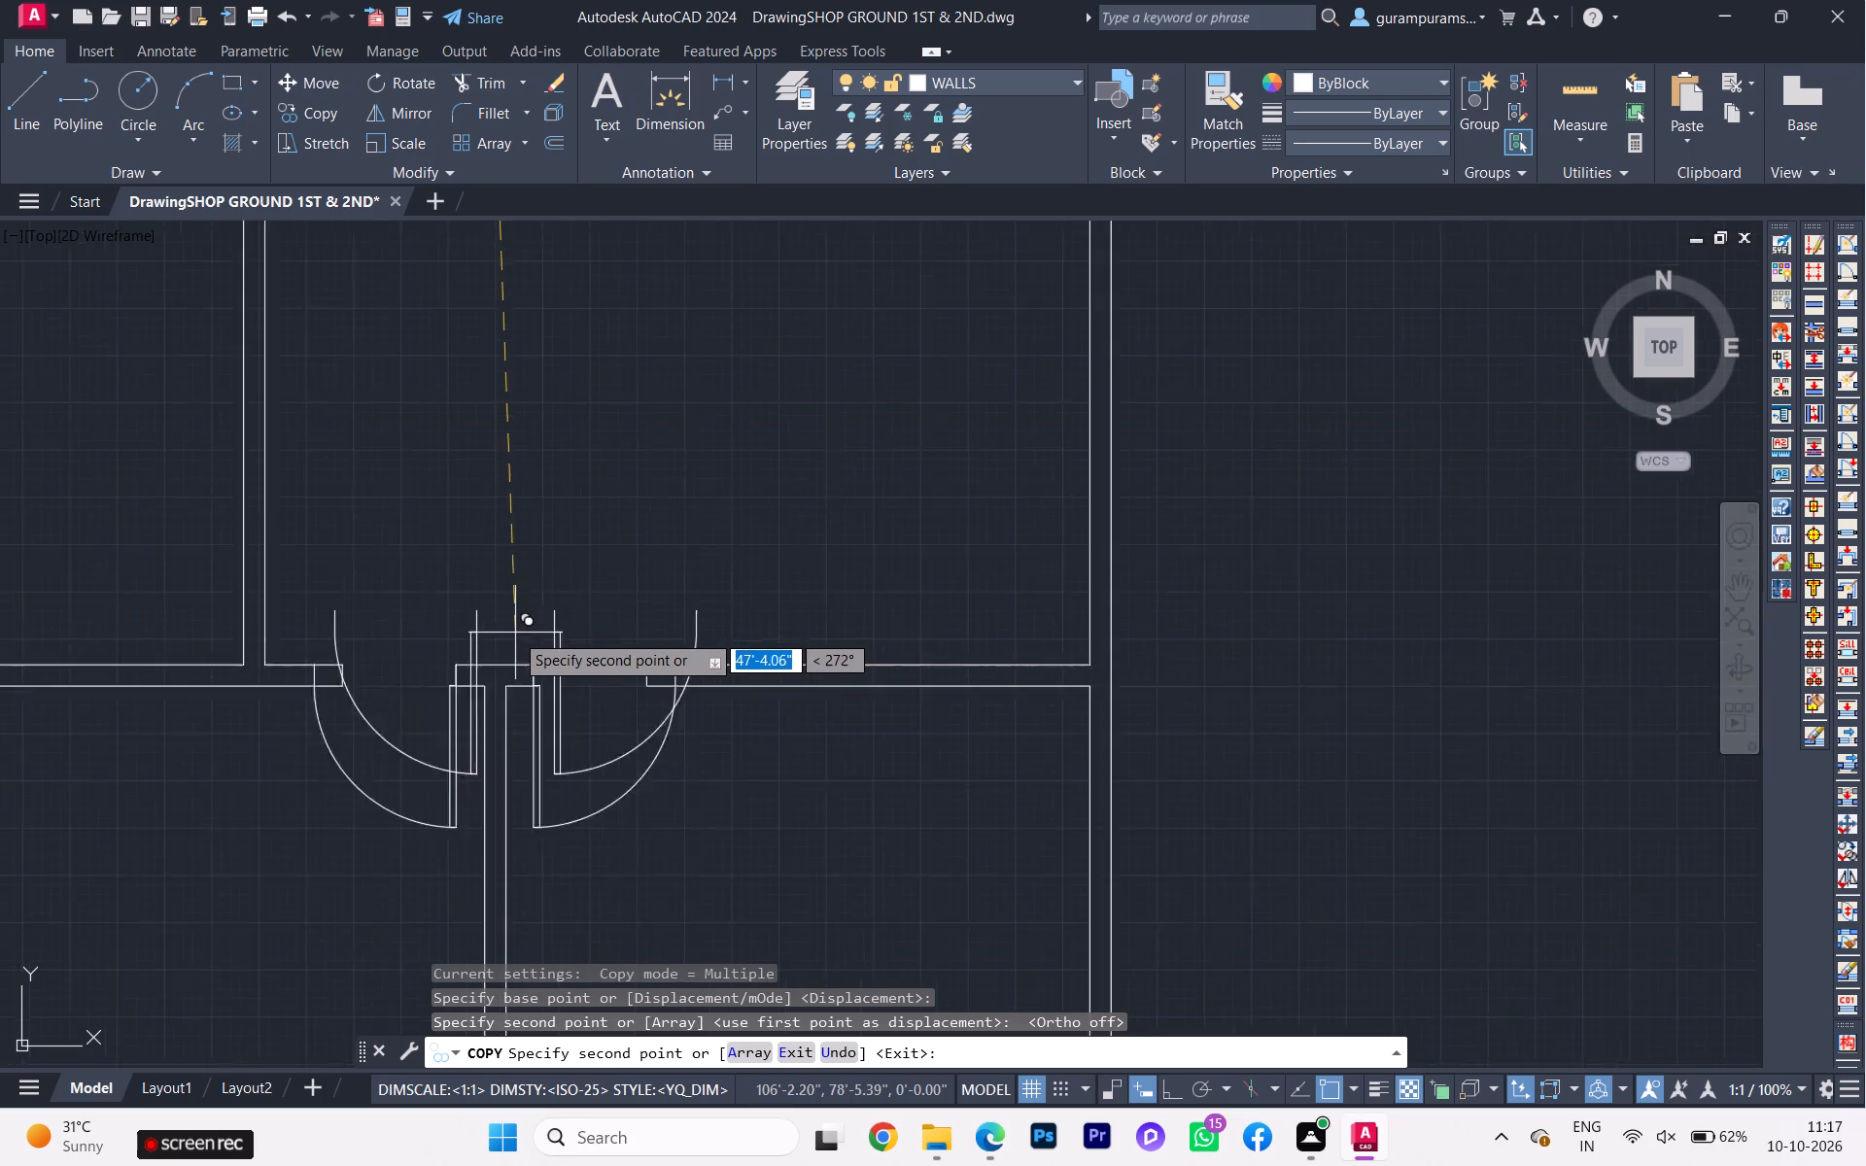
scroll(513, 633, "down", 5)
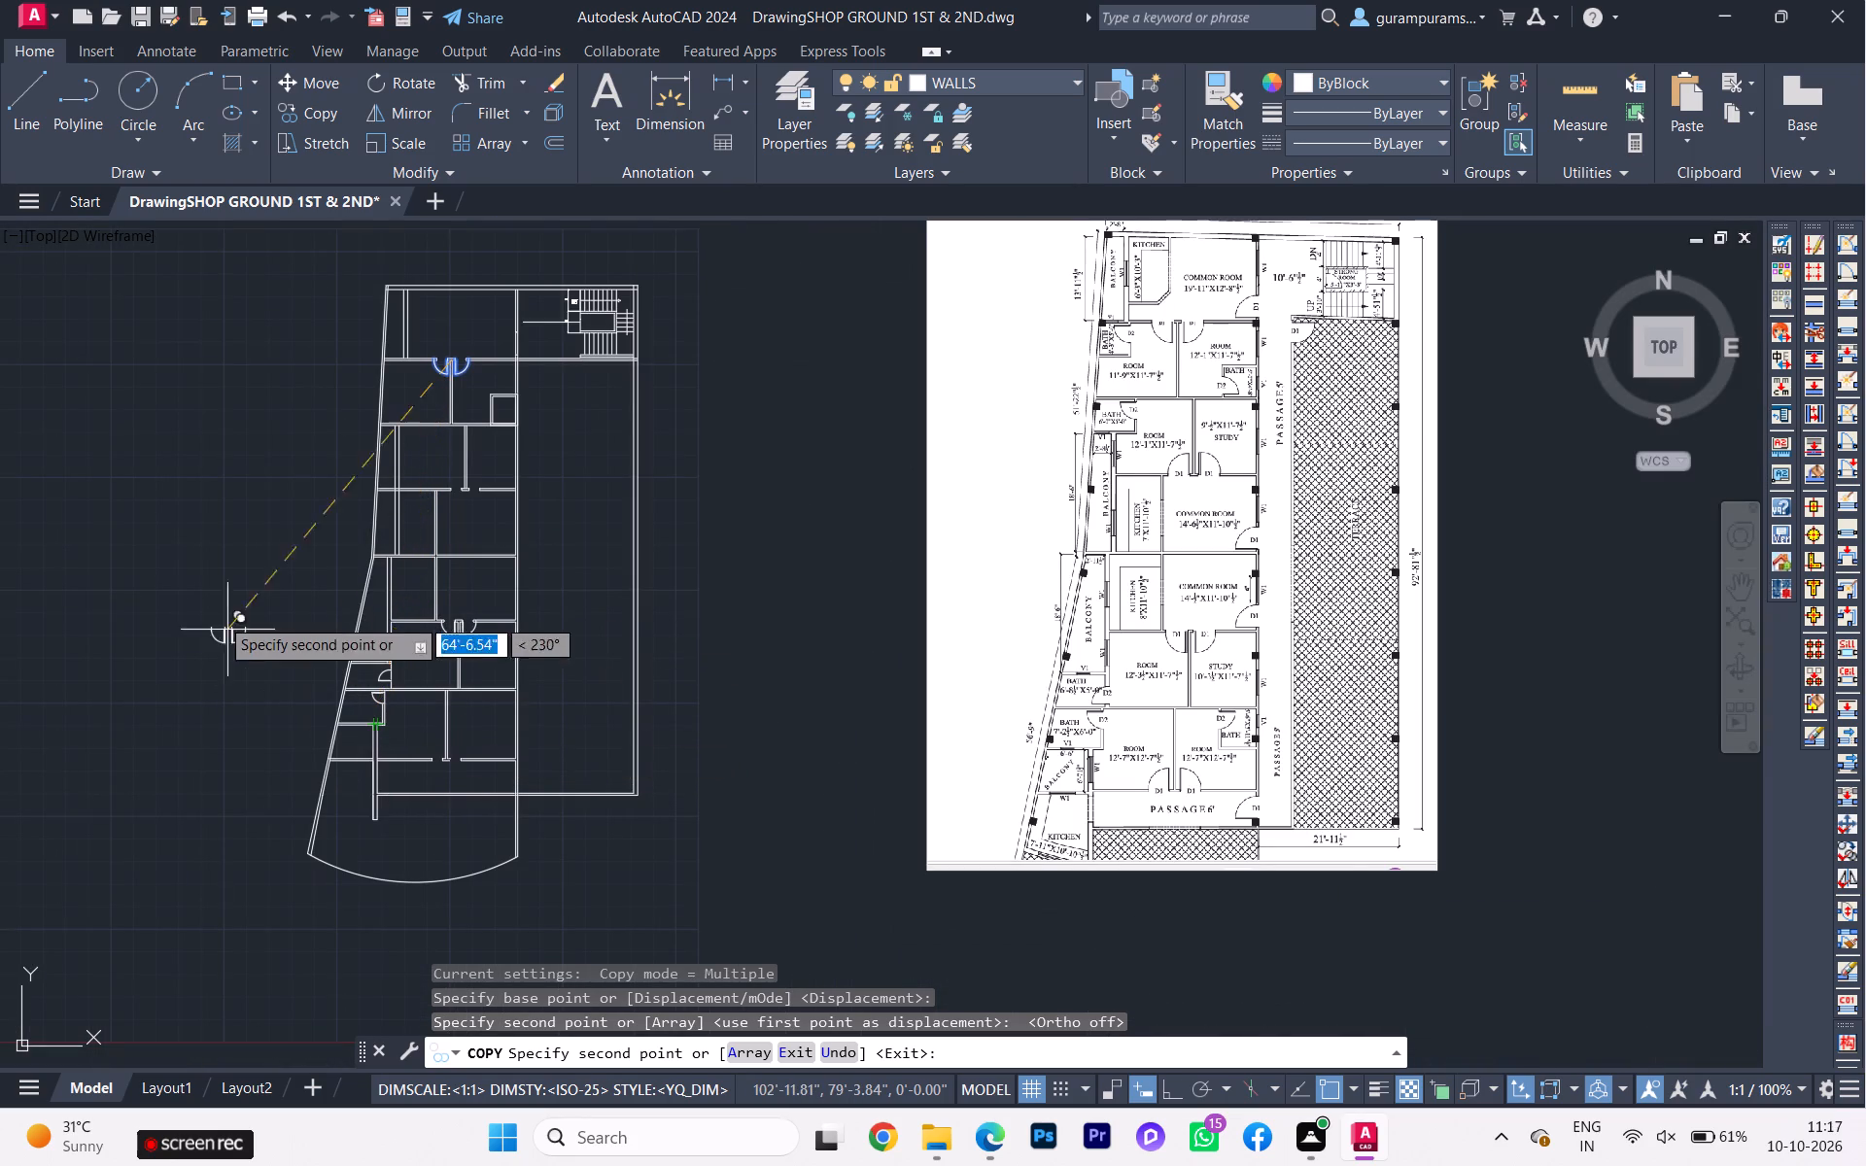
left_click(192, 569)
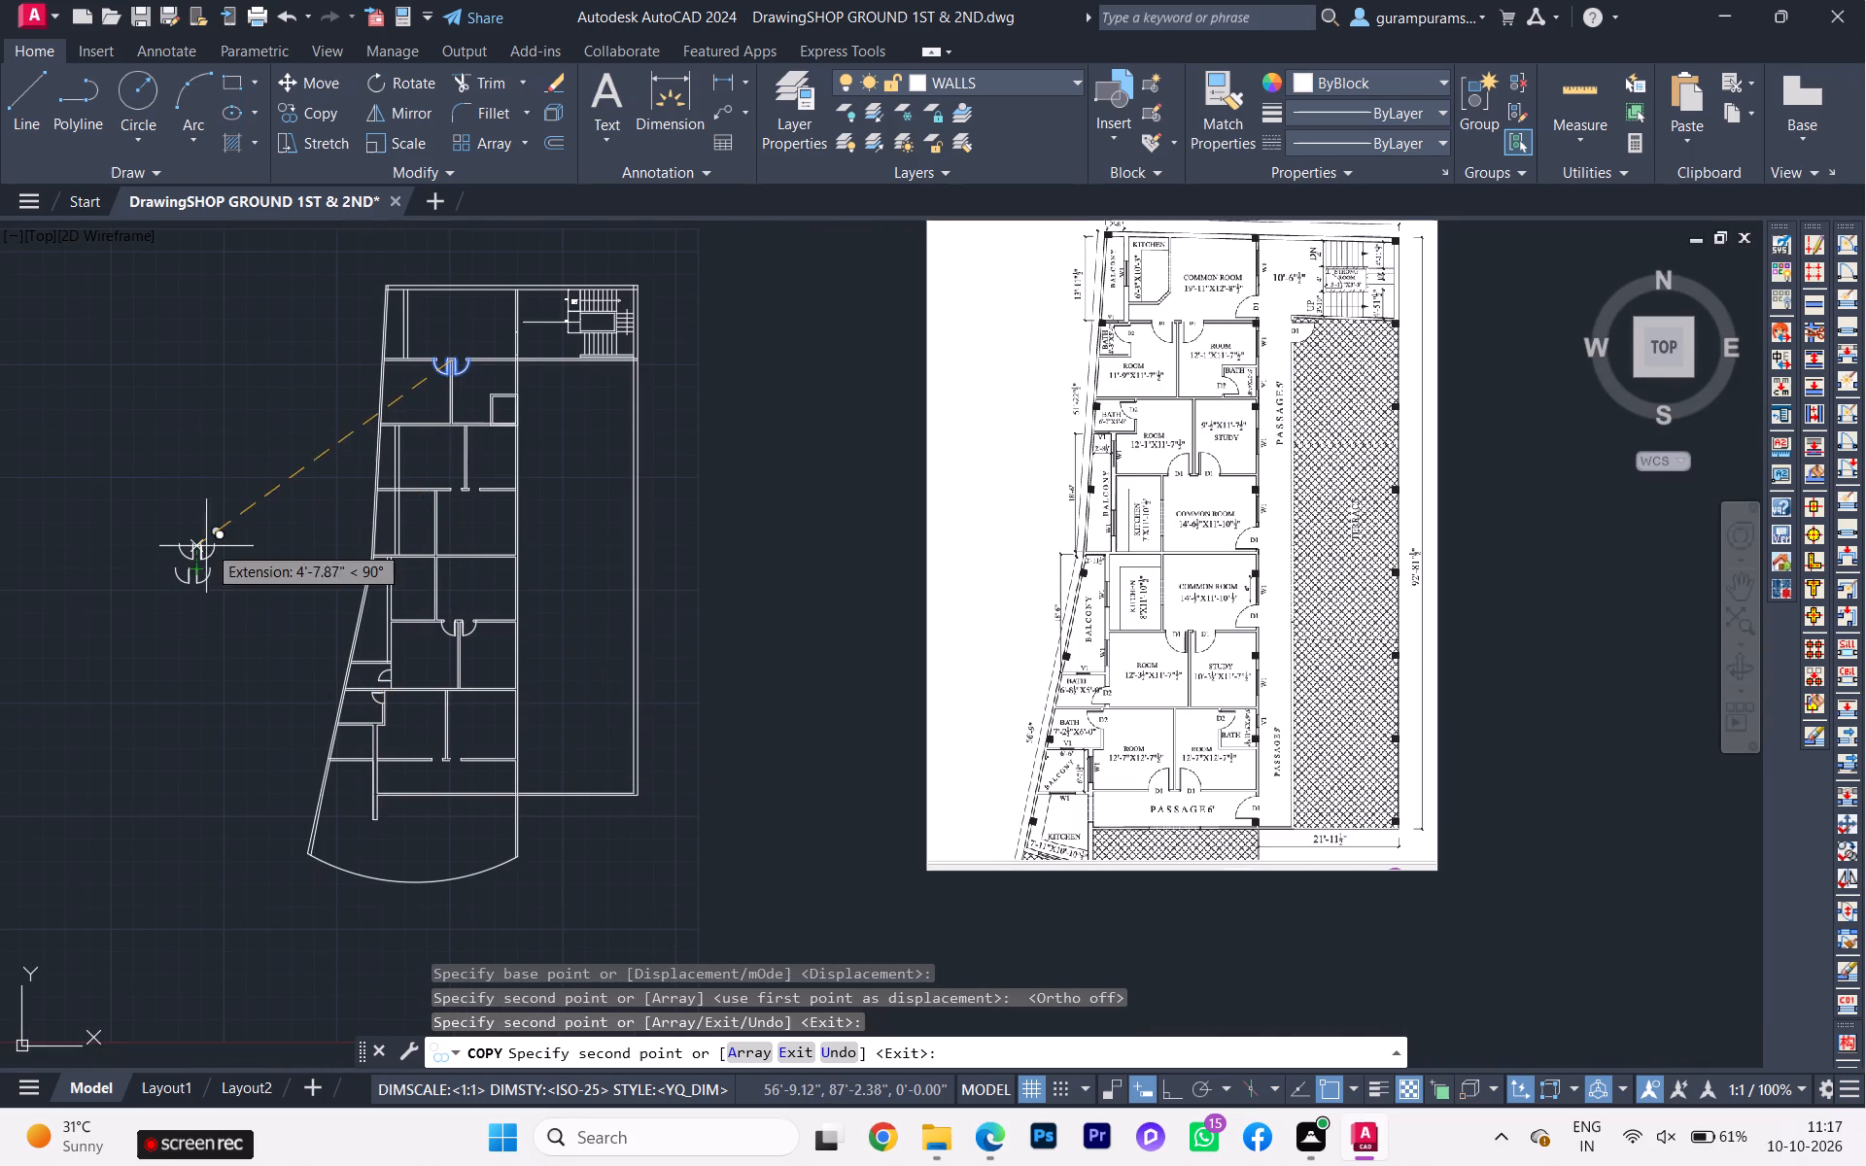
key("Escape")
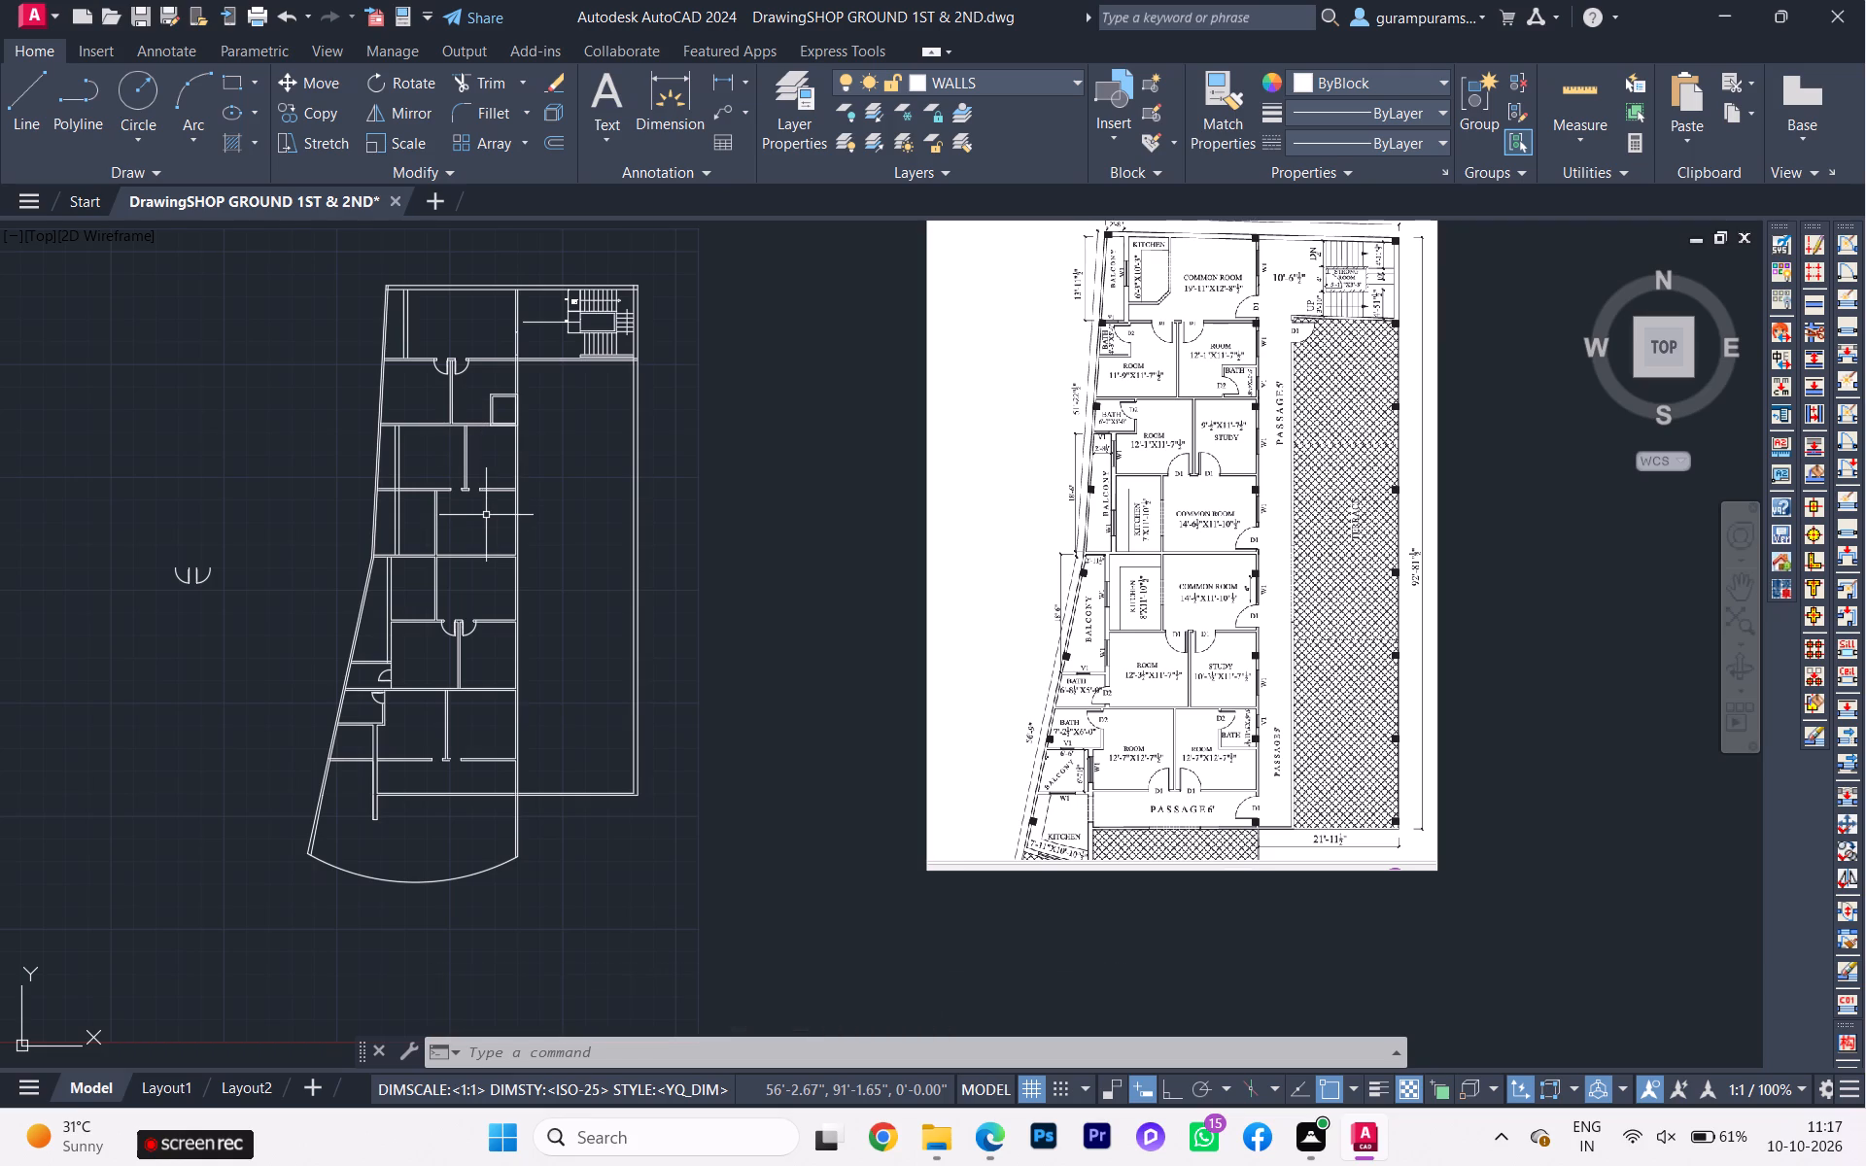
Mirror the loose door pair west of the plan about a horizontal line above it, keeping the original pair.
left_click(241, 613)
left_click(180, 566)
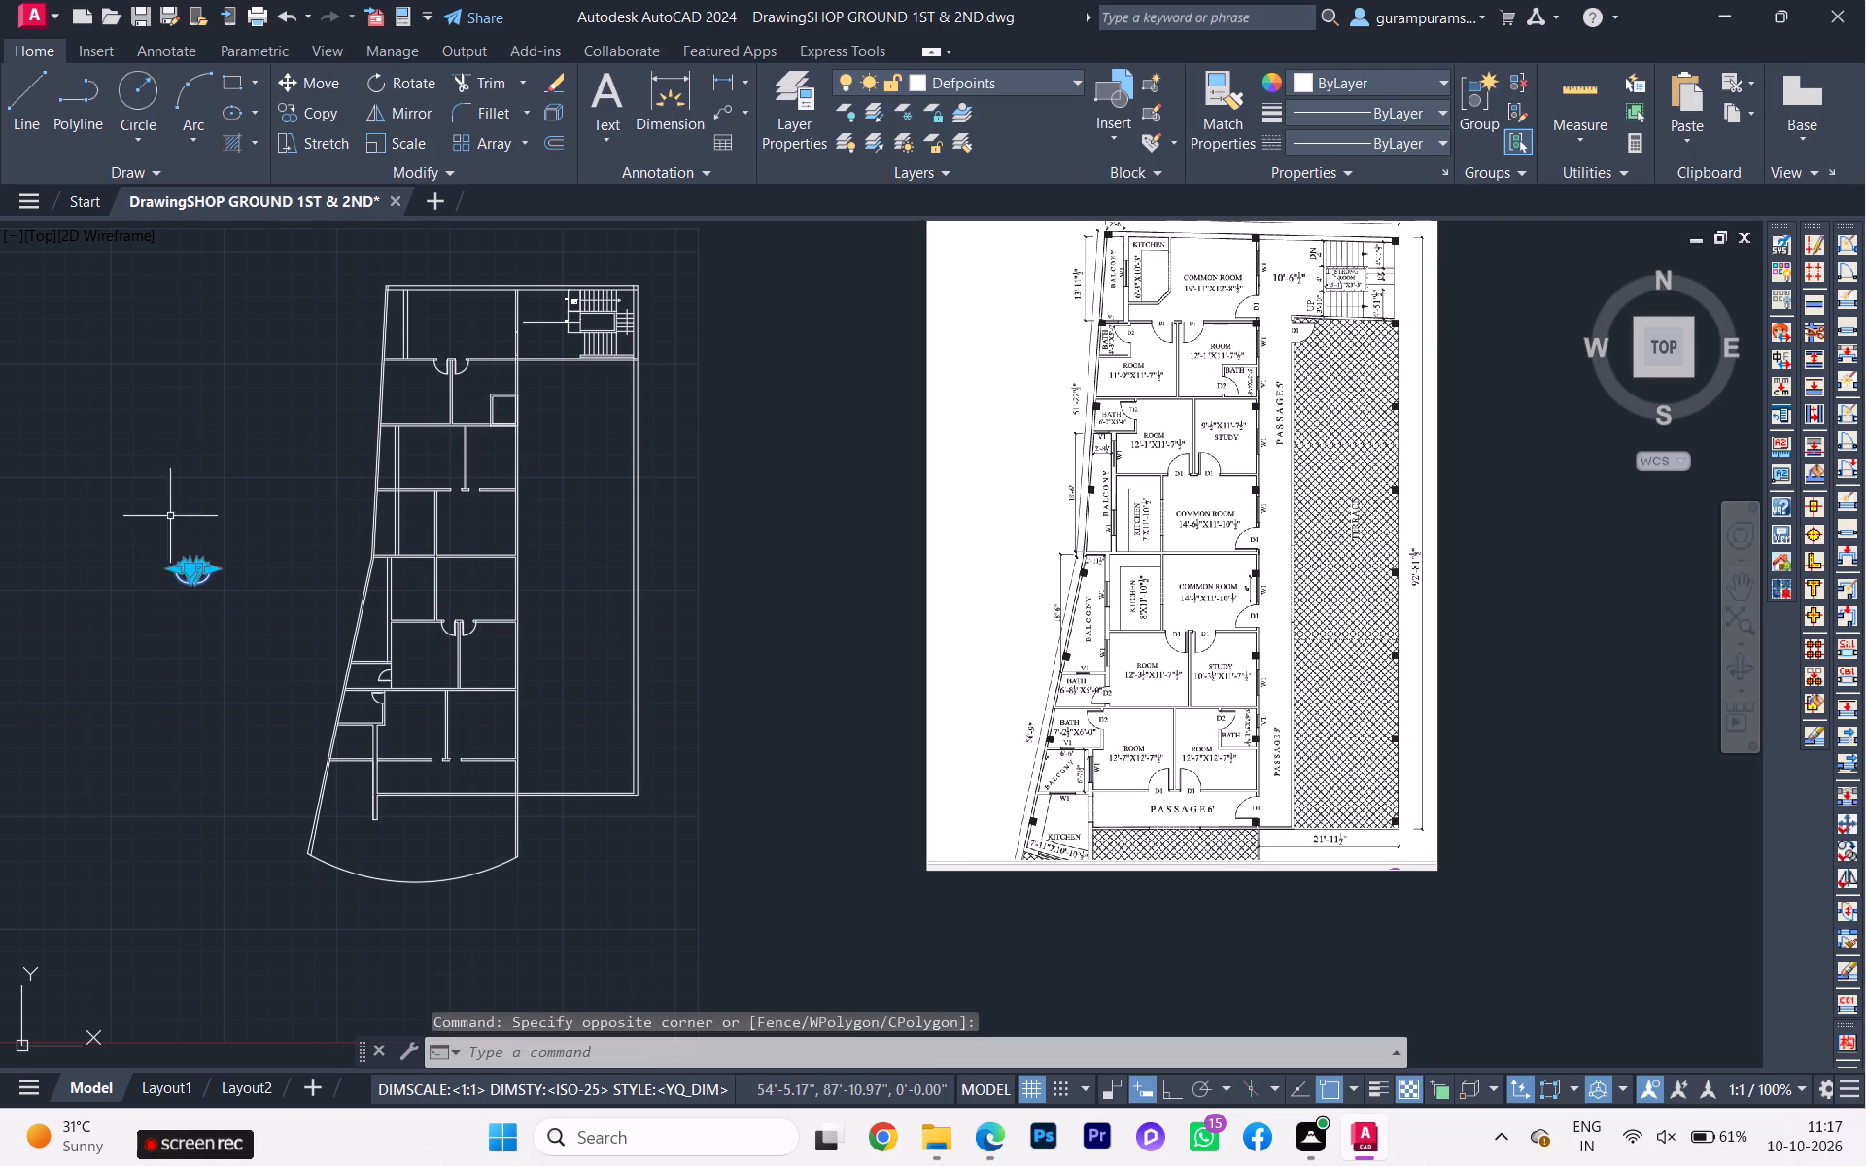
left_click(400, 123)
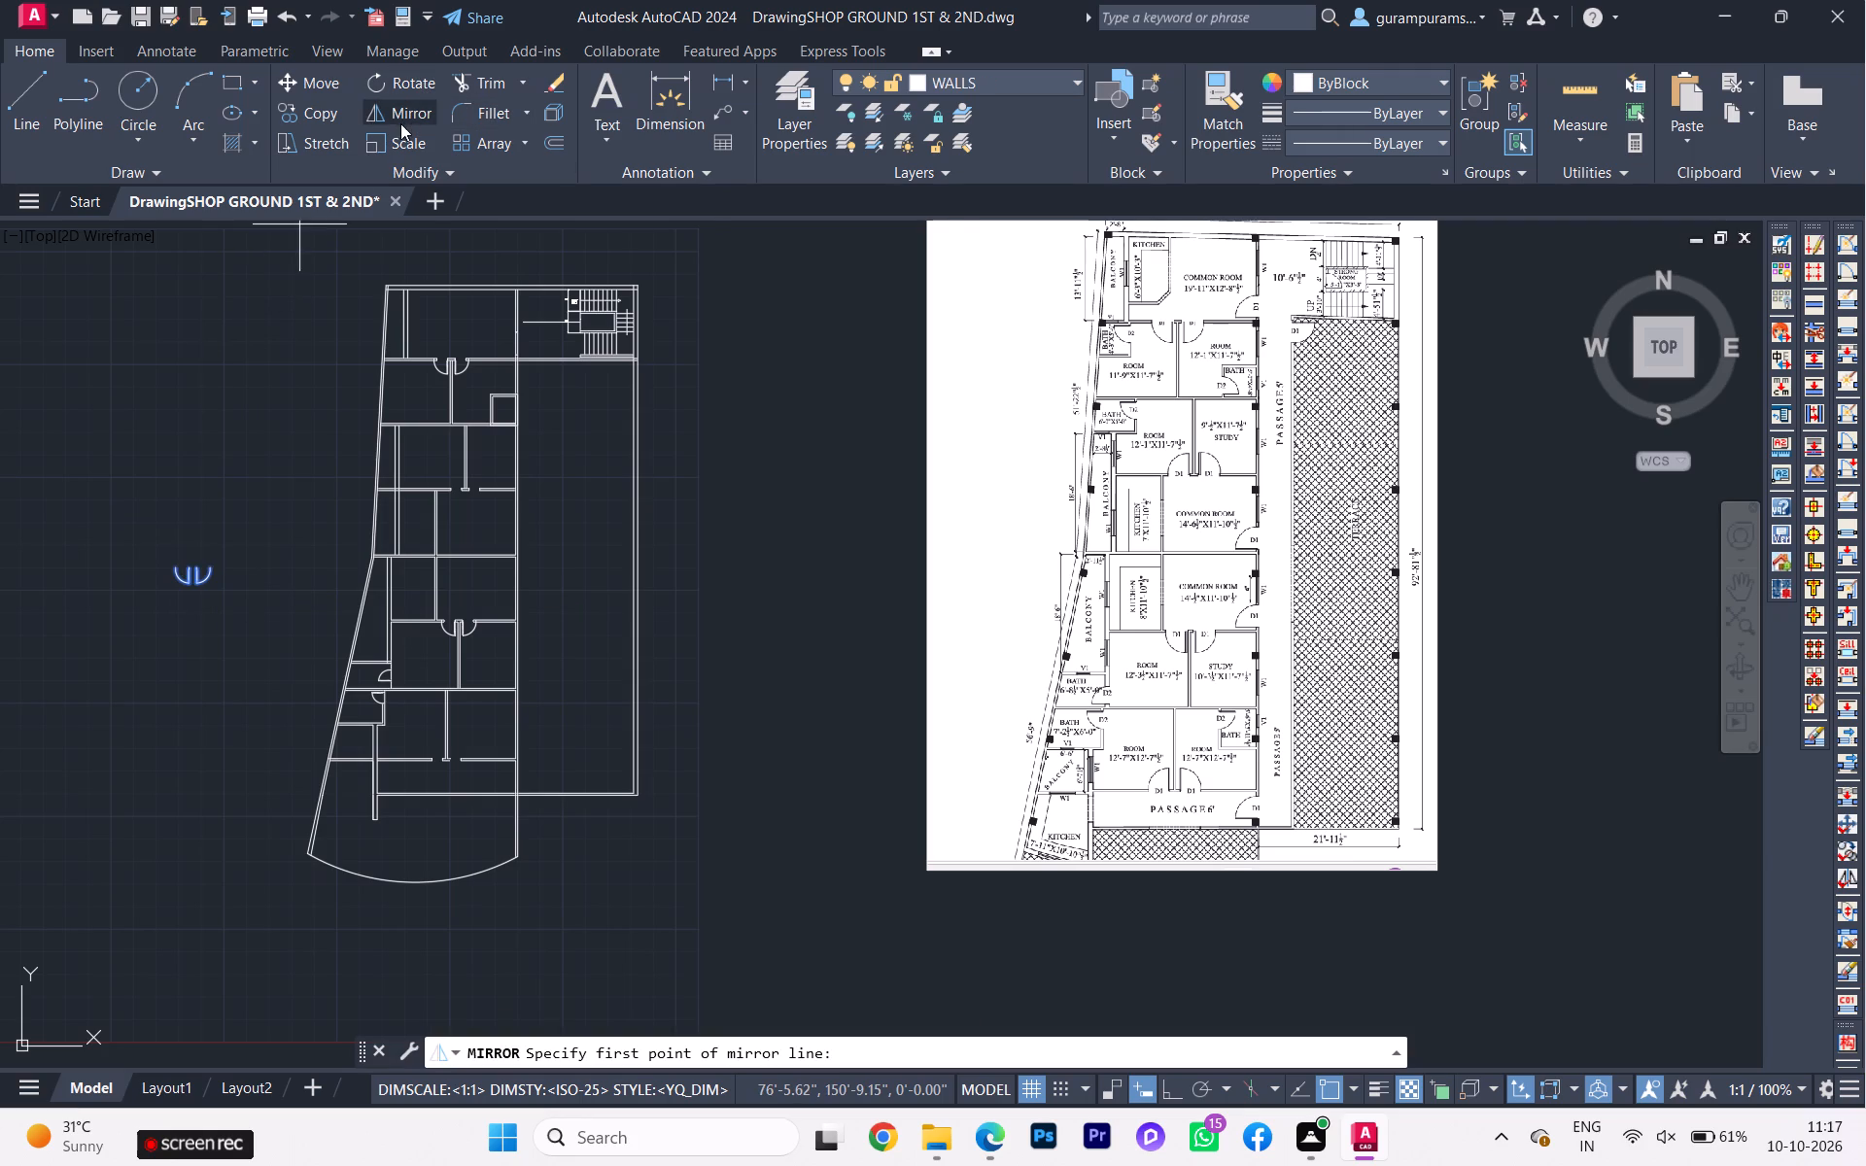
left_click(158, 515)
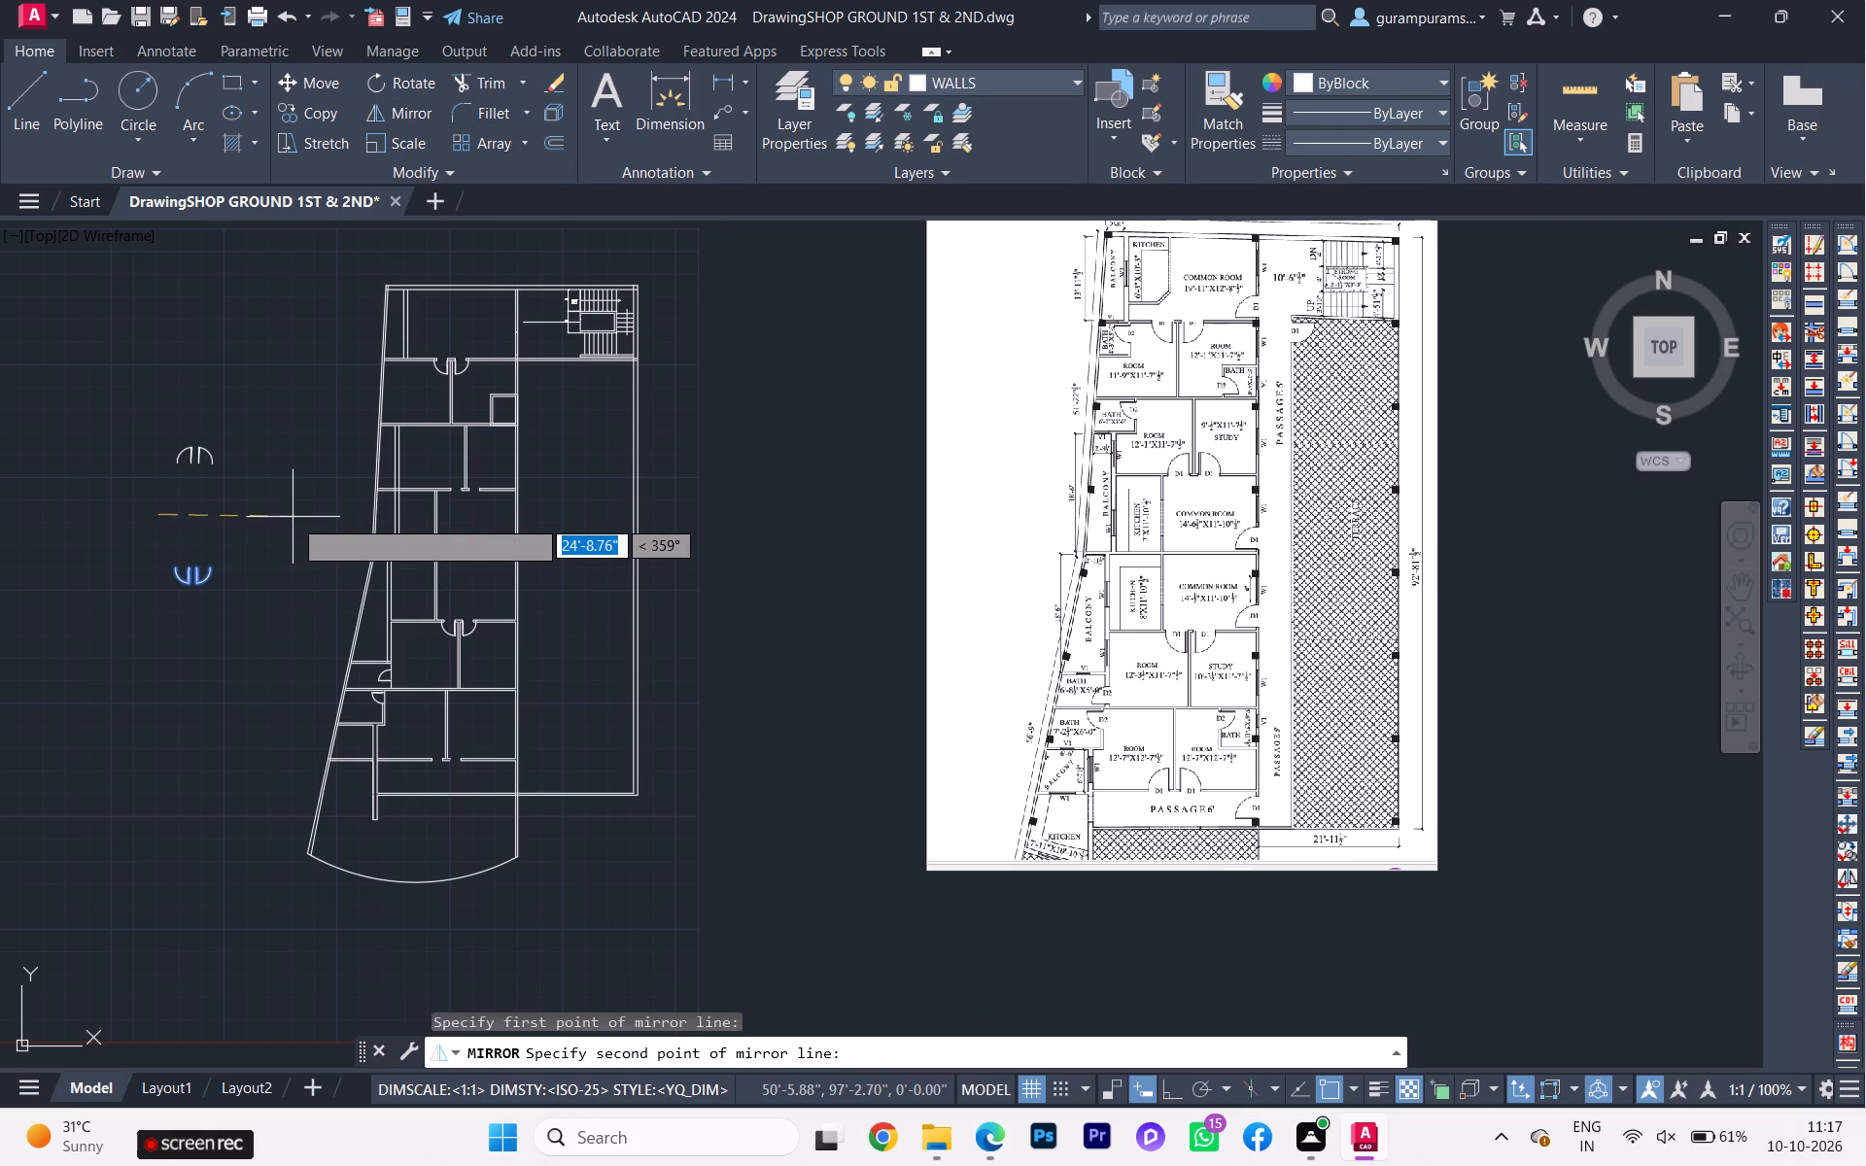
key("F8")
left_click(293, 520)
left_click_drag(346, 605, 293, 520)
Move the mirrored, upward-opening door pair from its base midpoint to the wall stub between the room and study and the upper-middle common room.
left_click(195, 447)
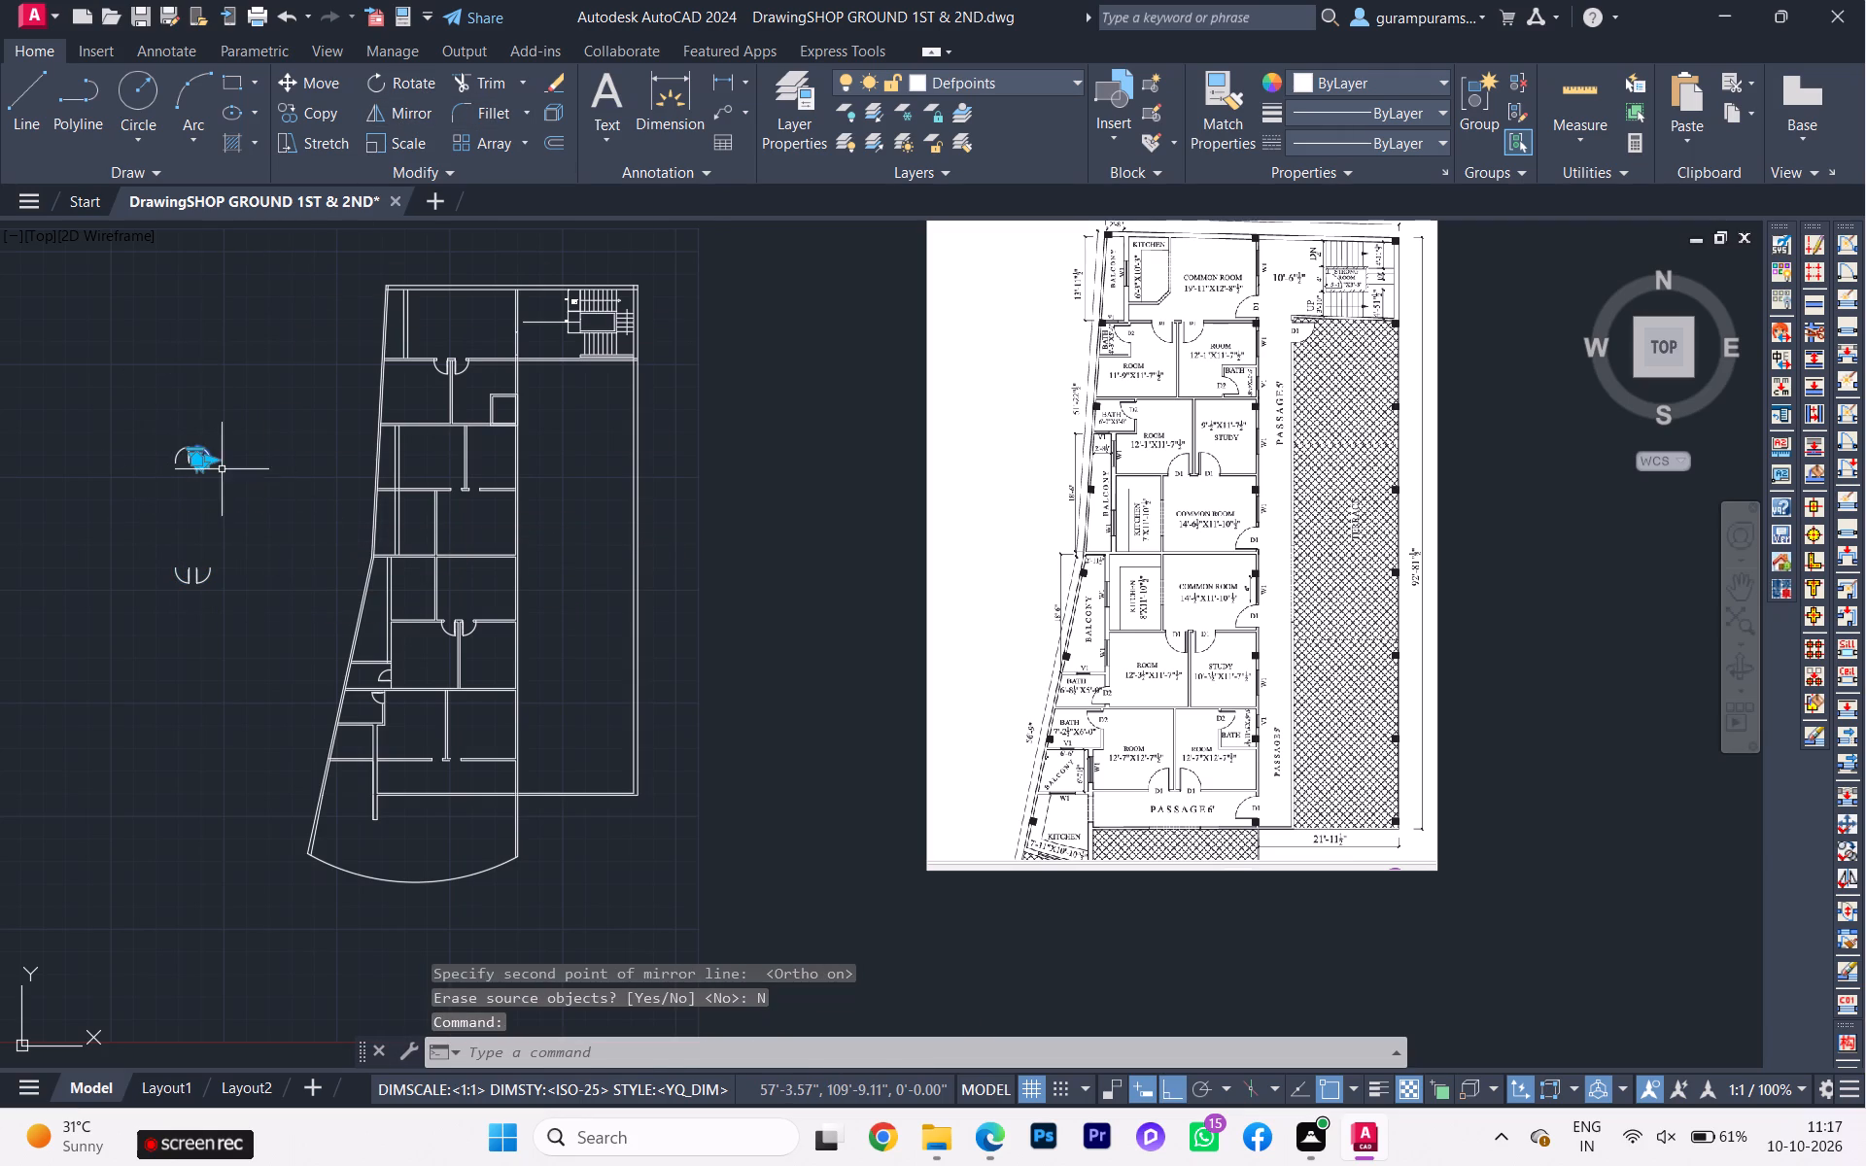
left_click(222, 468)
left_click(121, 420)
key("m")
key("Return")
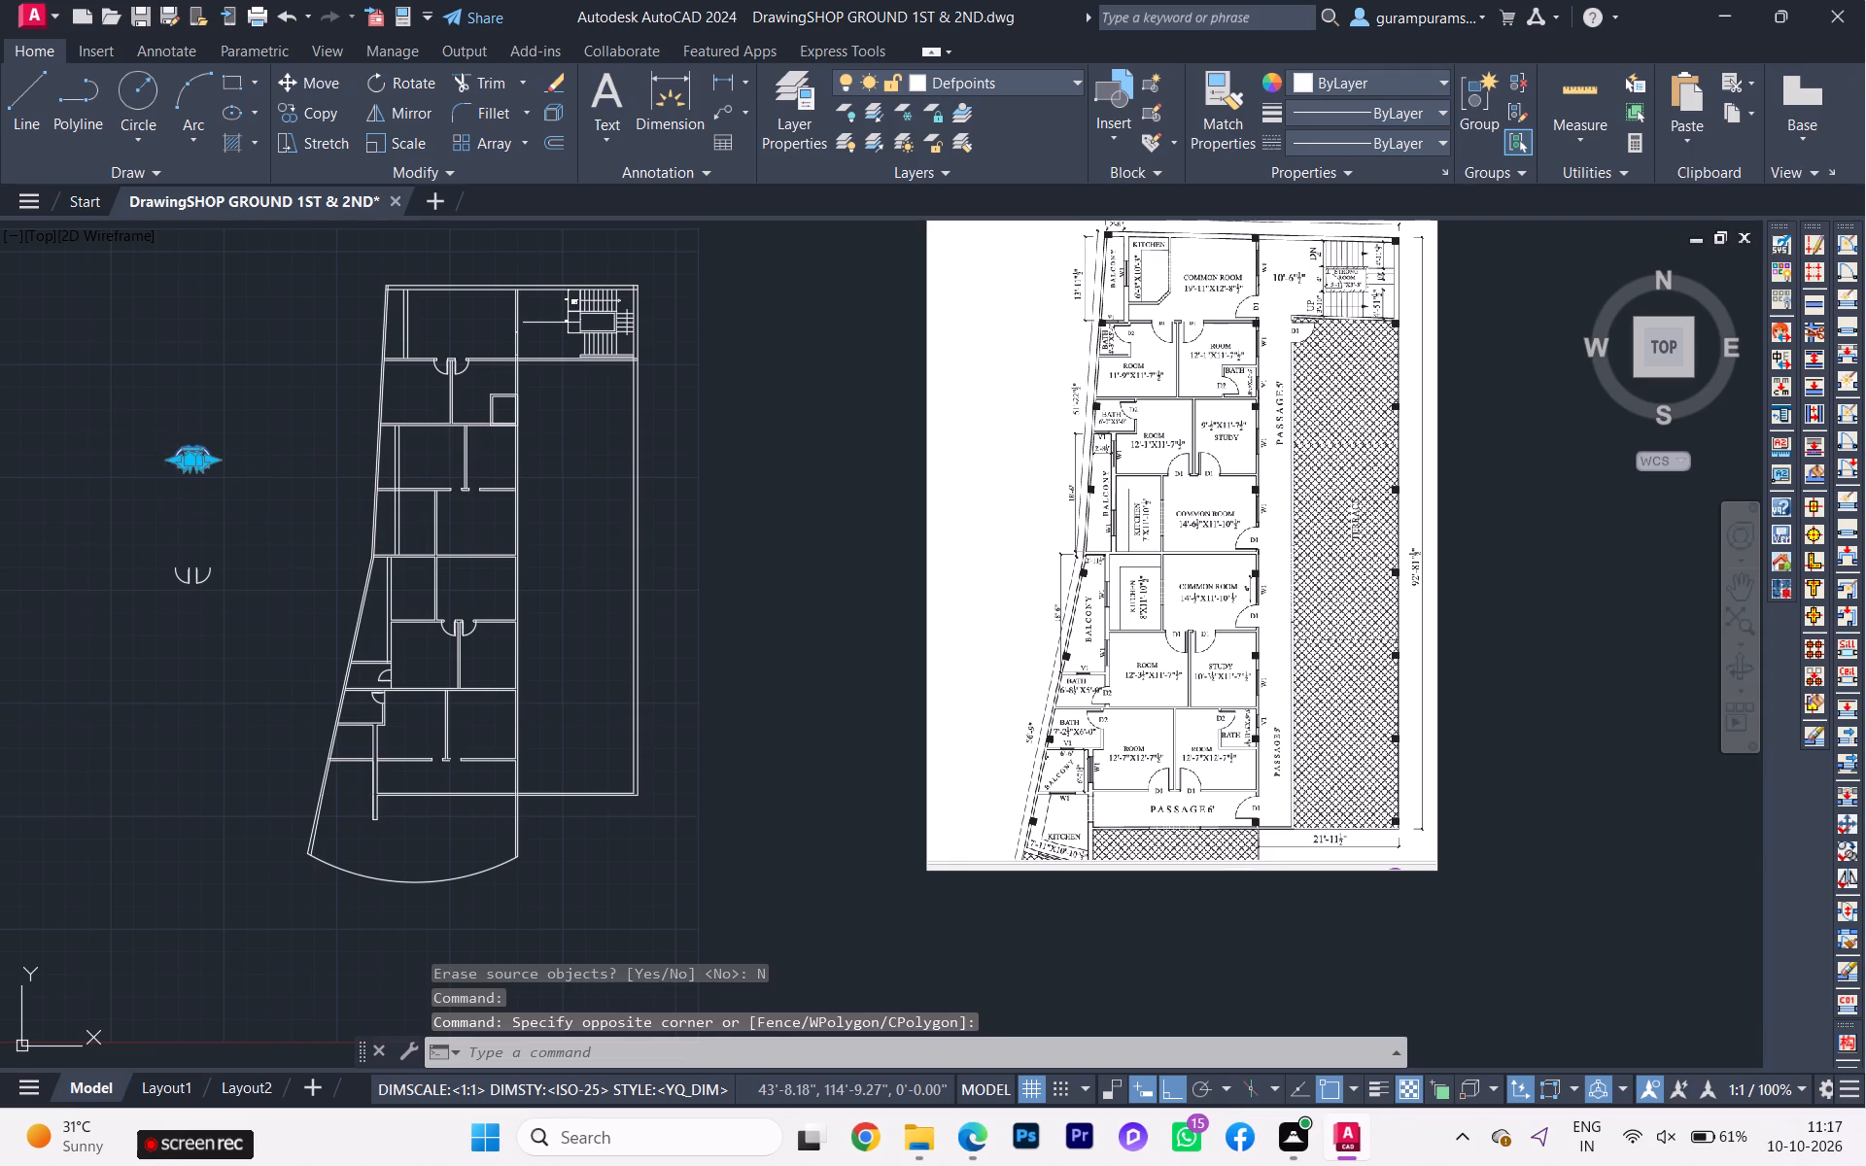
scroll(186, 460, "up", 4)
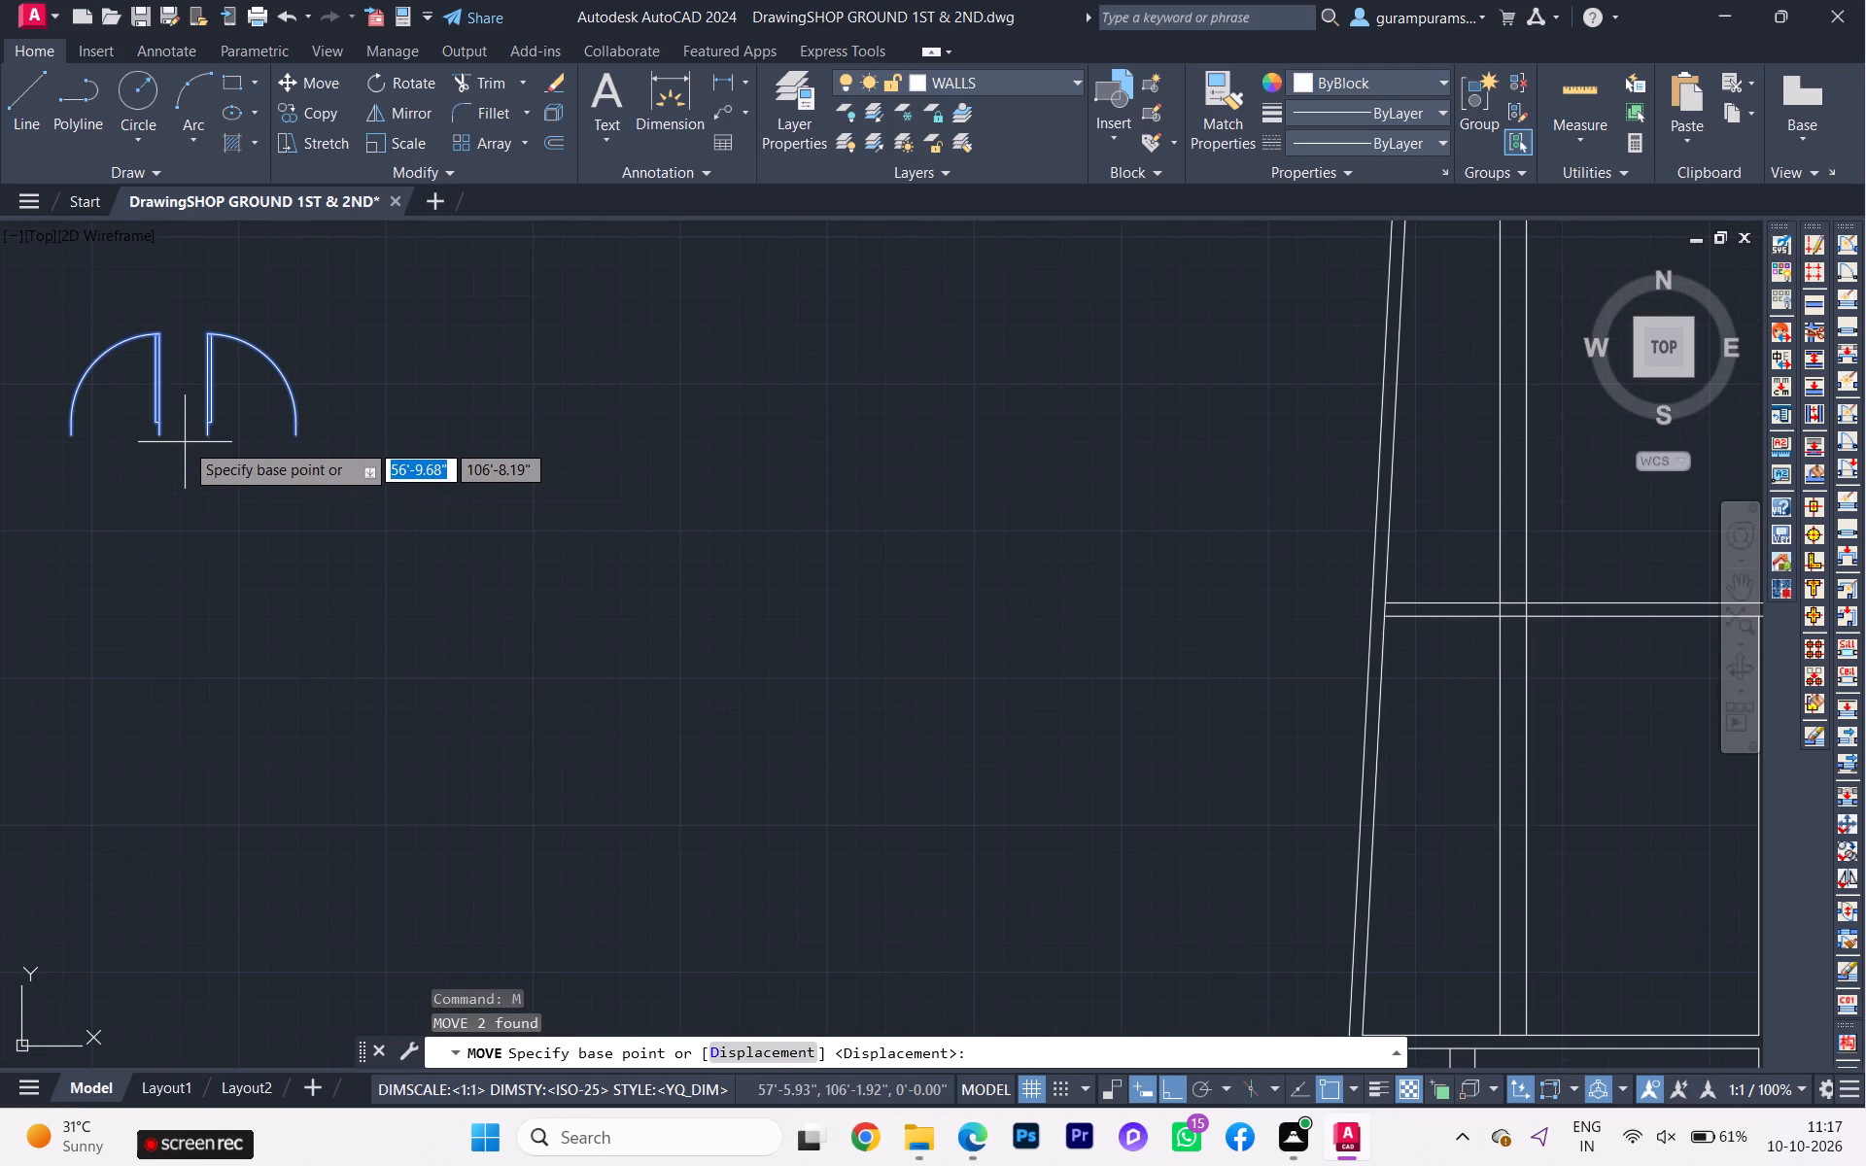
left_click(180, 439)
scroll(192, 442, "down", 3)
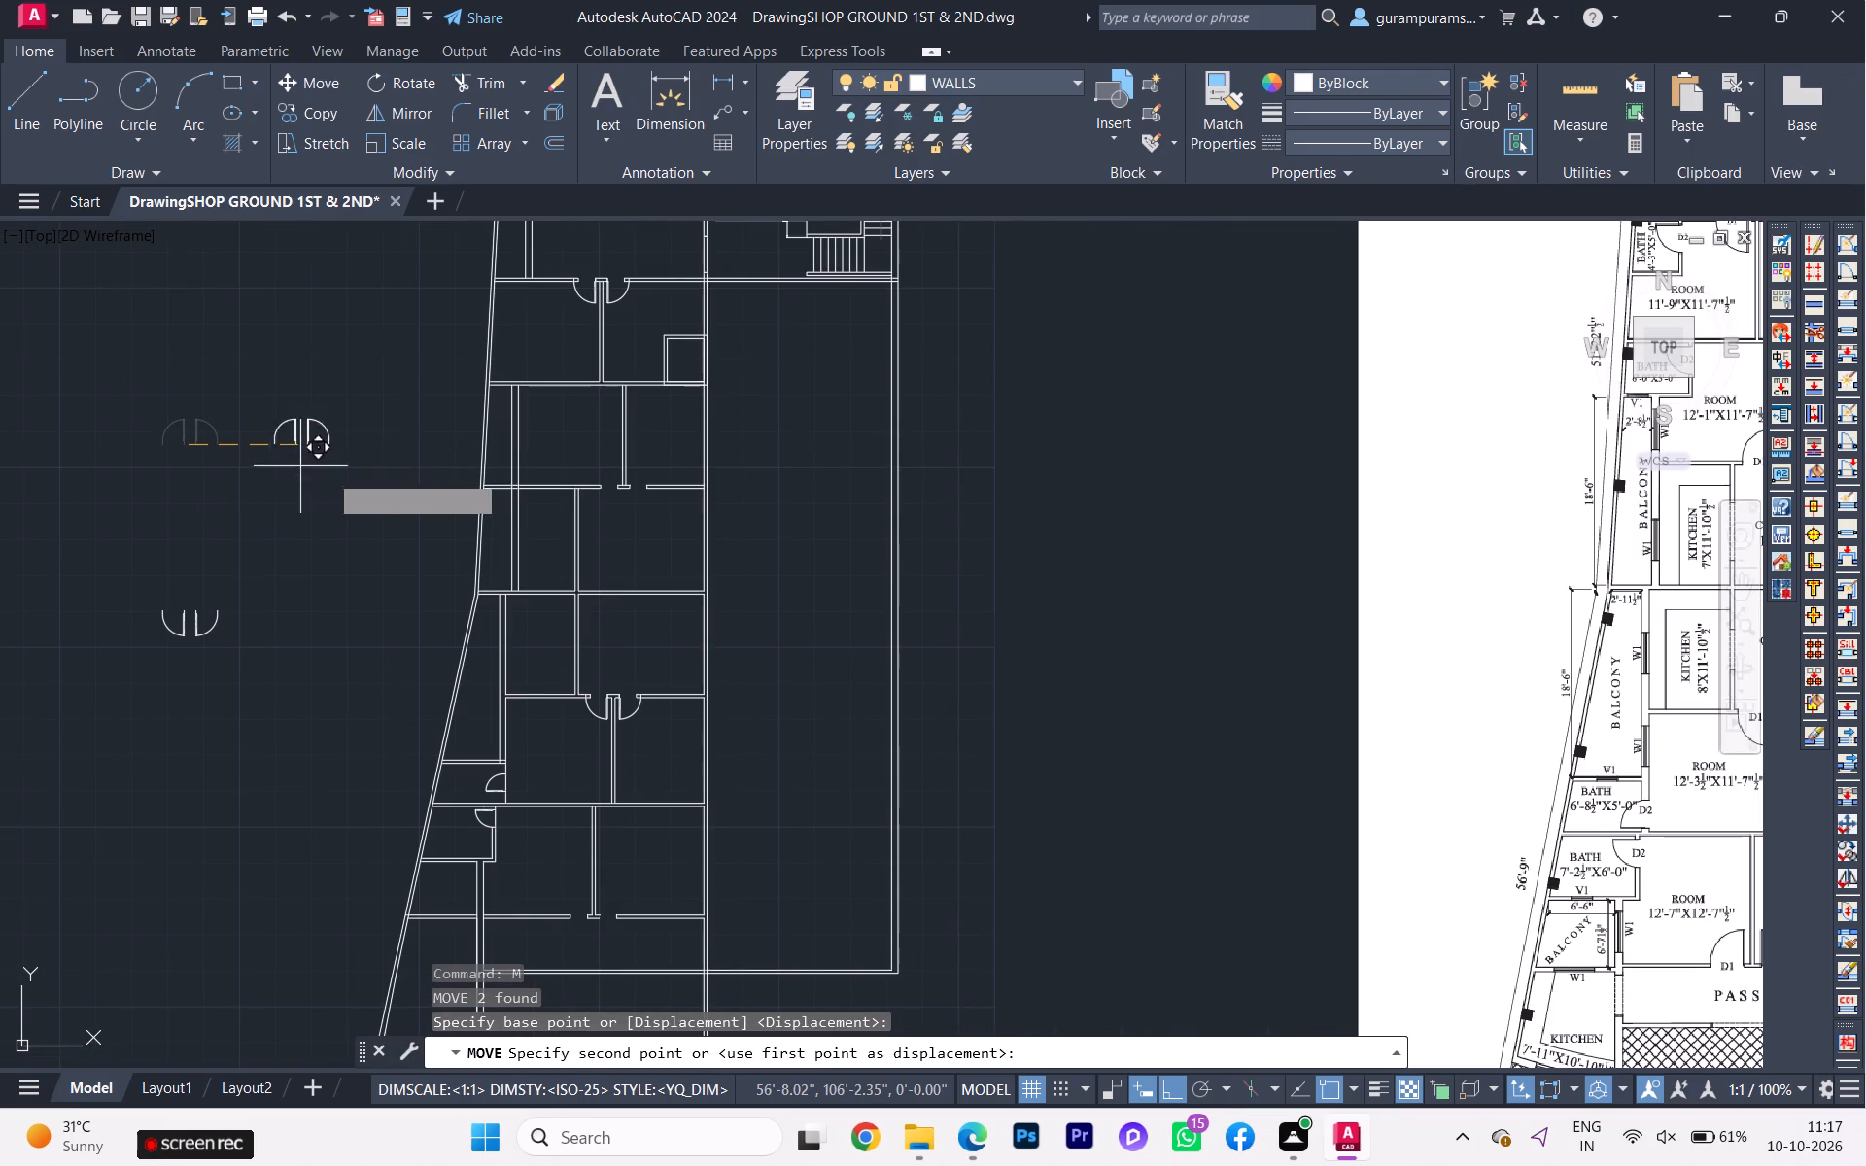
scroll(668, 483, "up", 3)
scroll(588, 494, "up", 1)
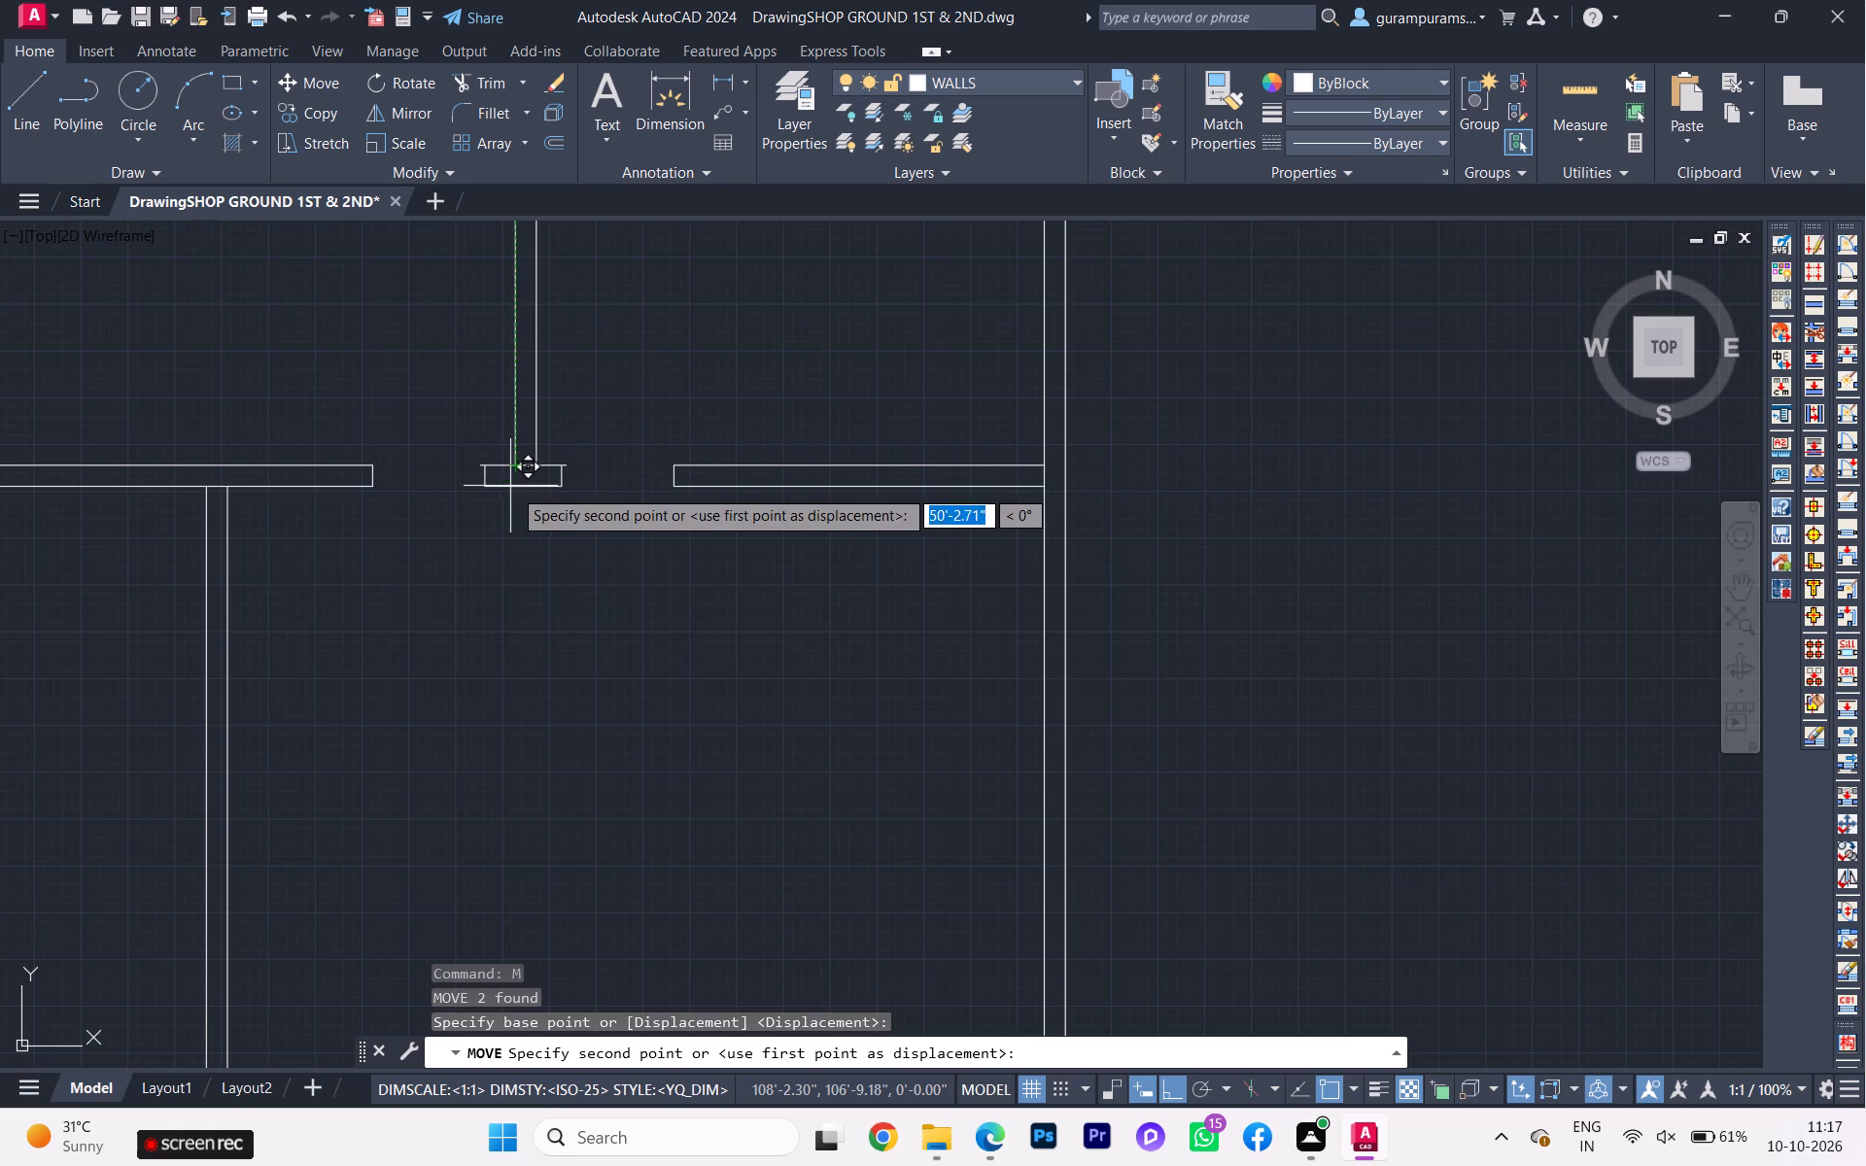
left_click(513, 488)
scroll(404, 472, "up", 1)
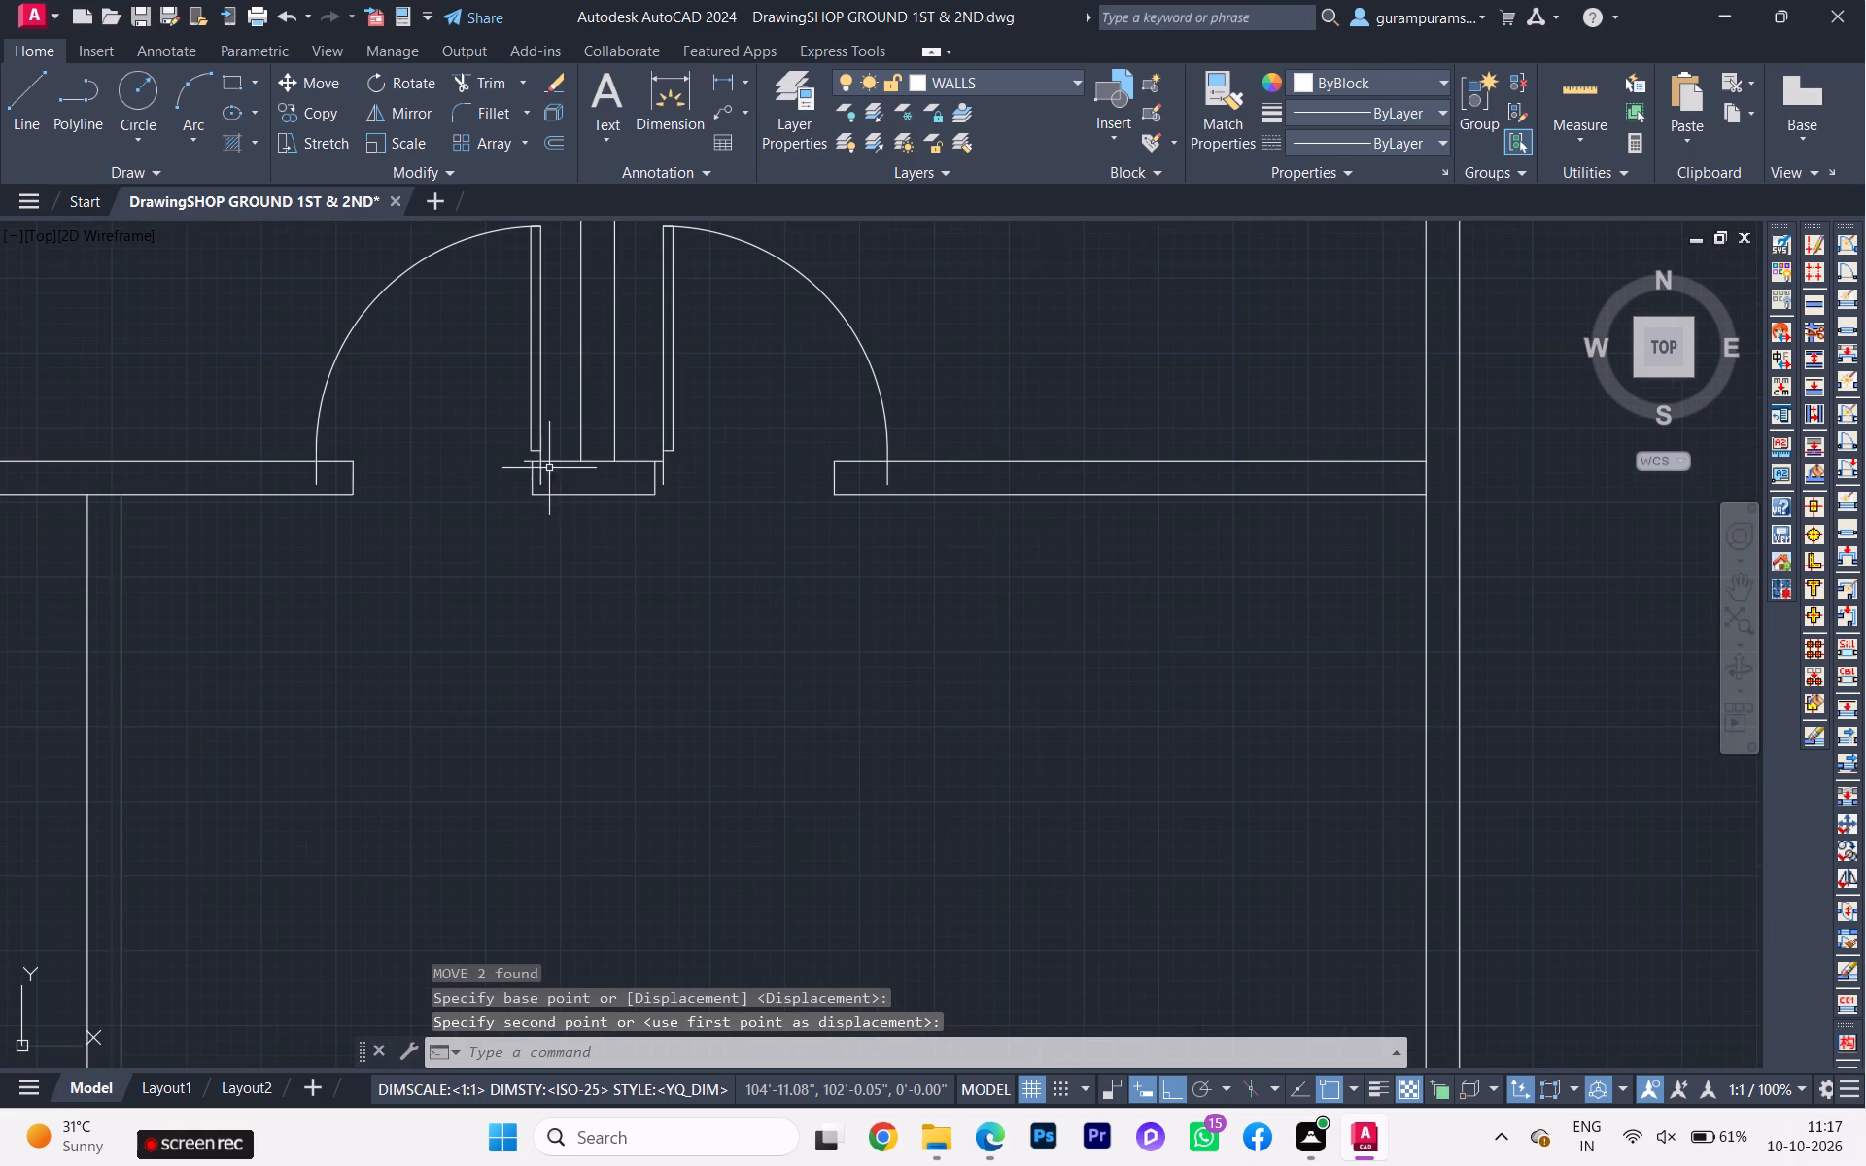
Move both upward-opening doors from the east door's lower endpoint to the bottom east corner of the wall stub.
left_click(669, 449)
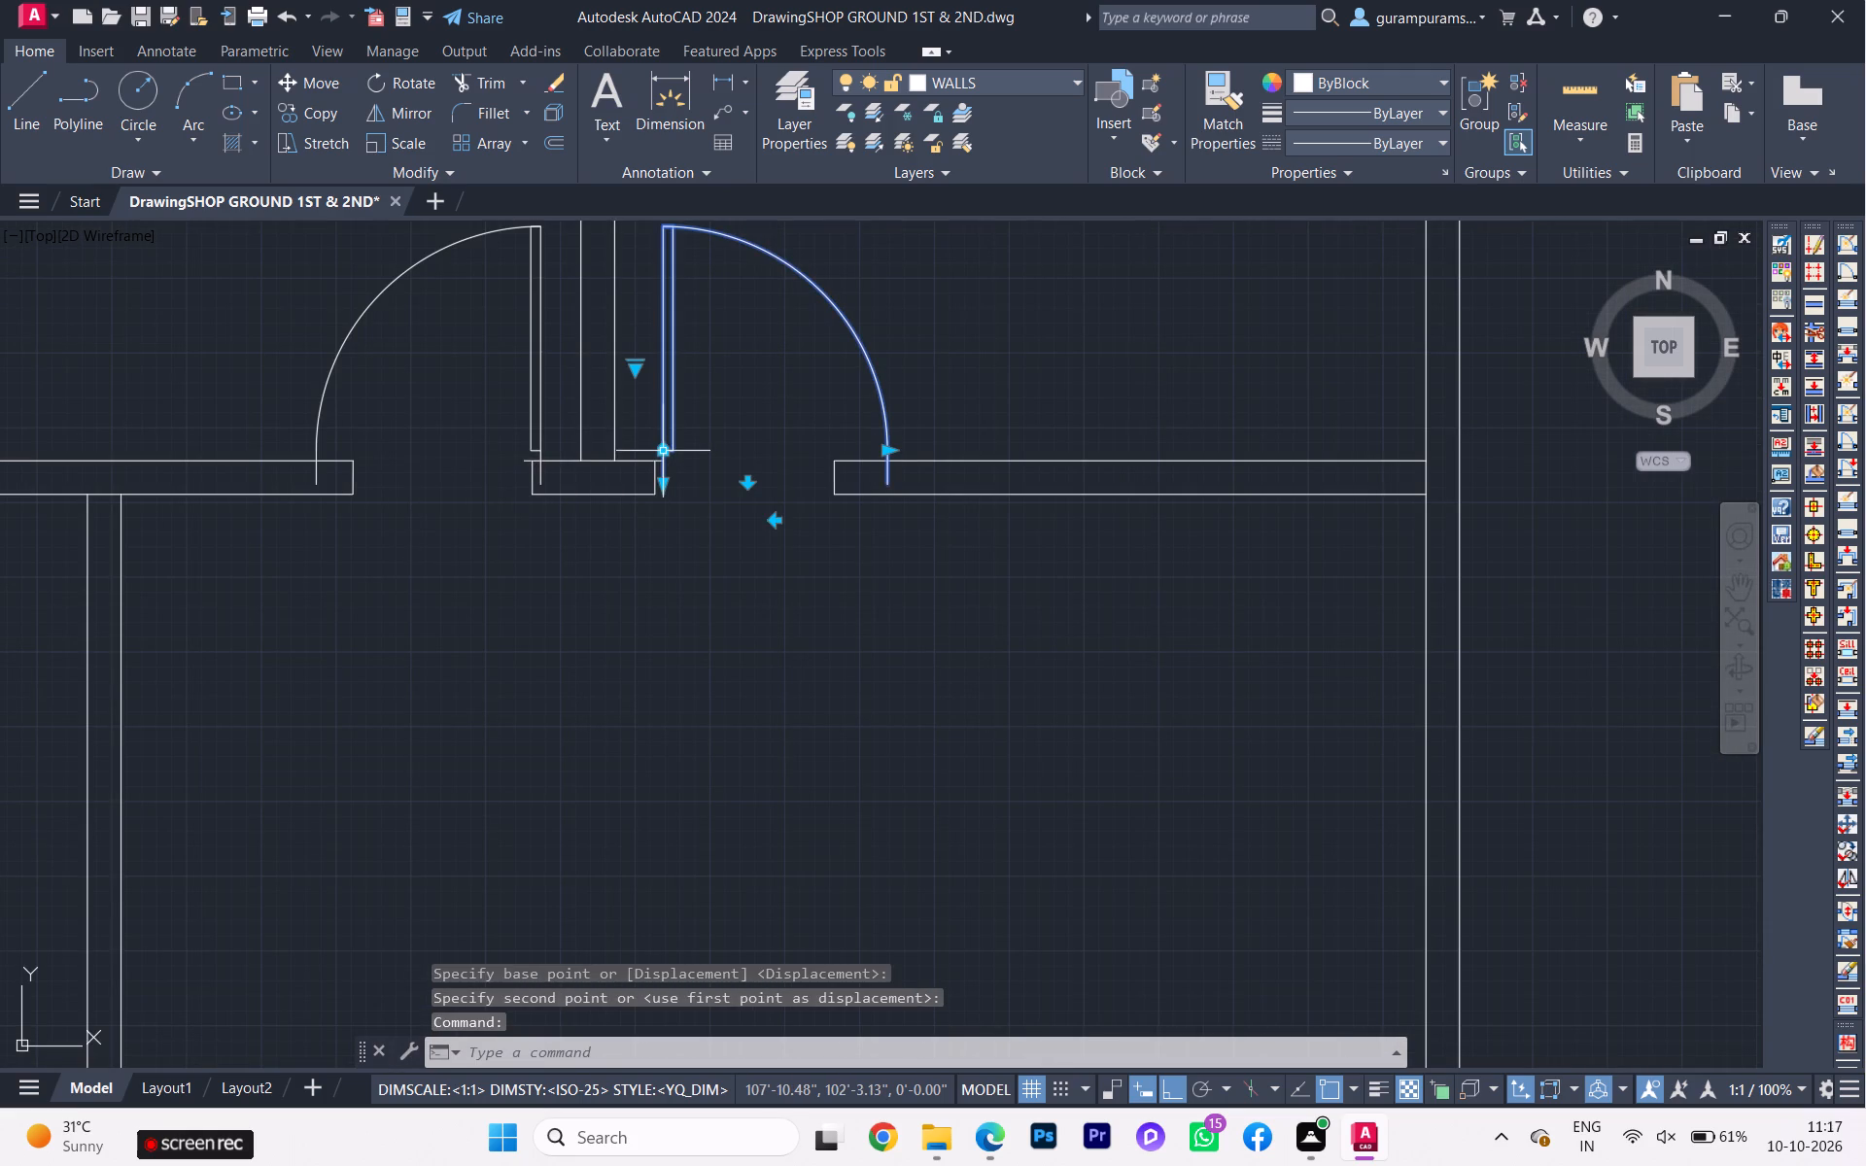
left_click(537, 425)
scroll(623, 459, "up", 2)
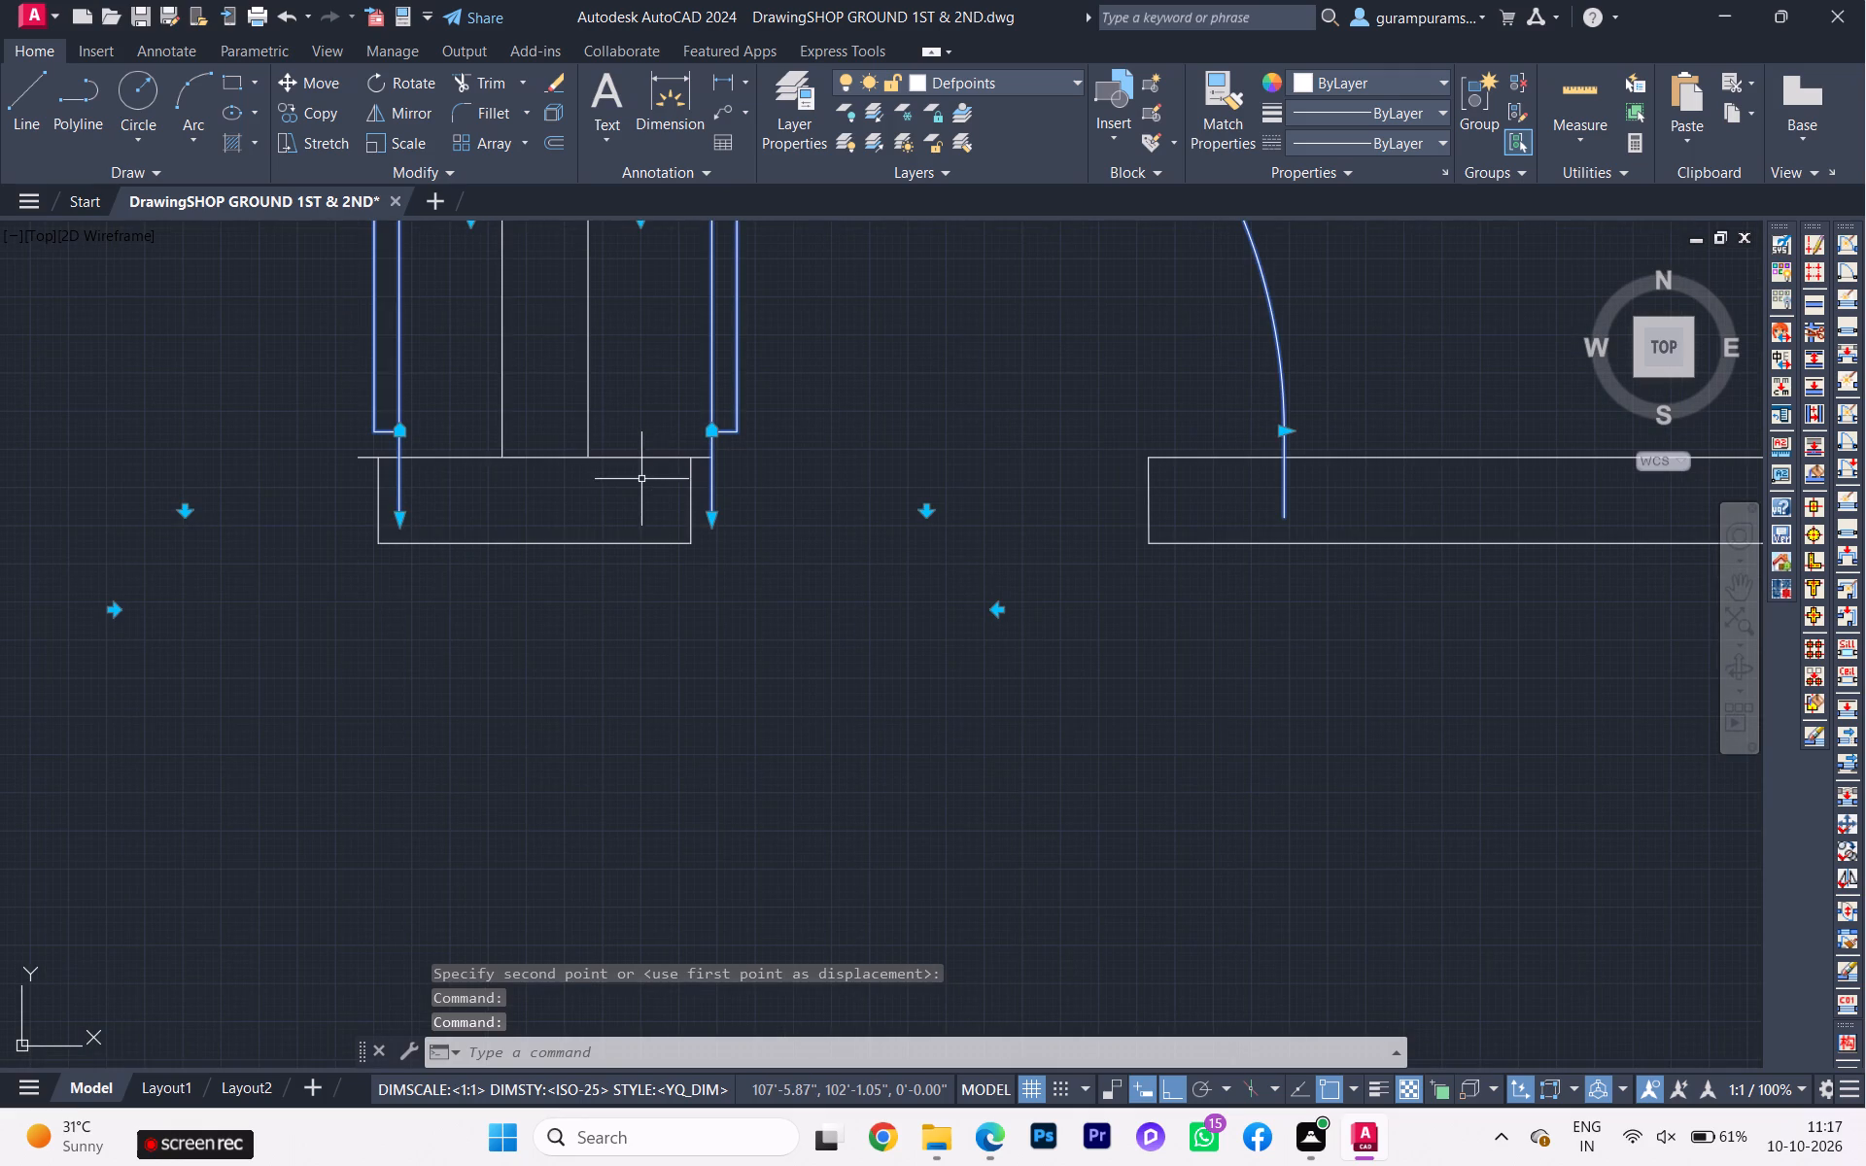
key("m")
key("Return")
scroll(711, 518, "up", 1)
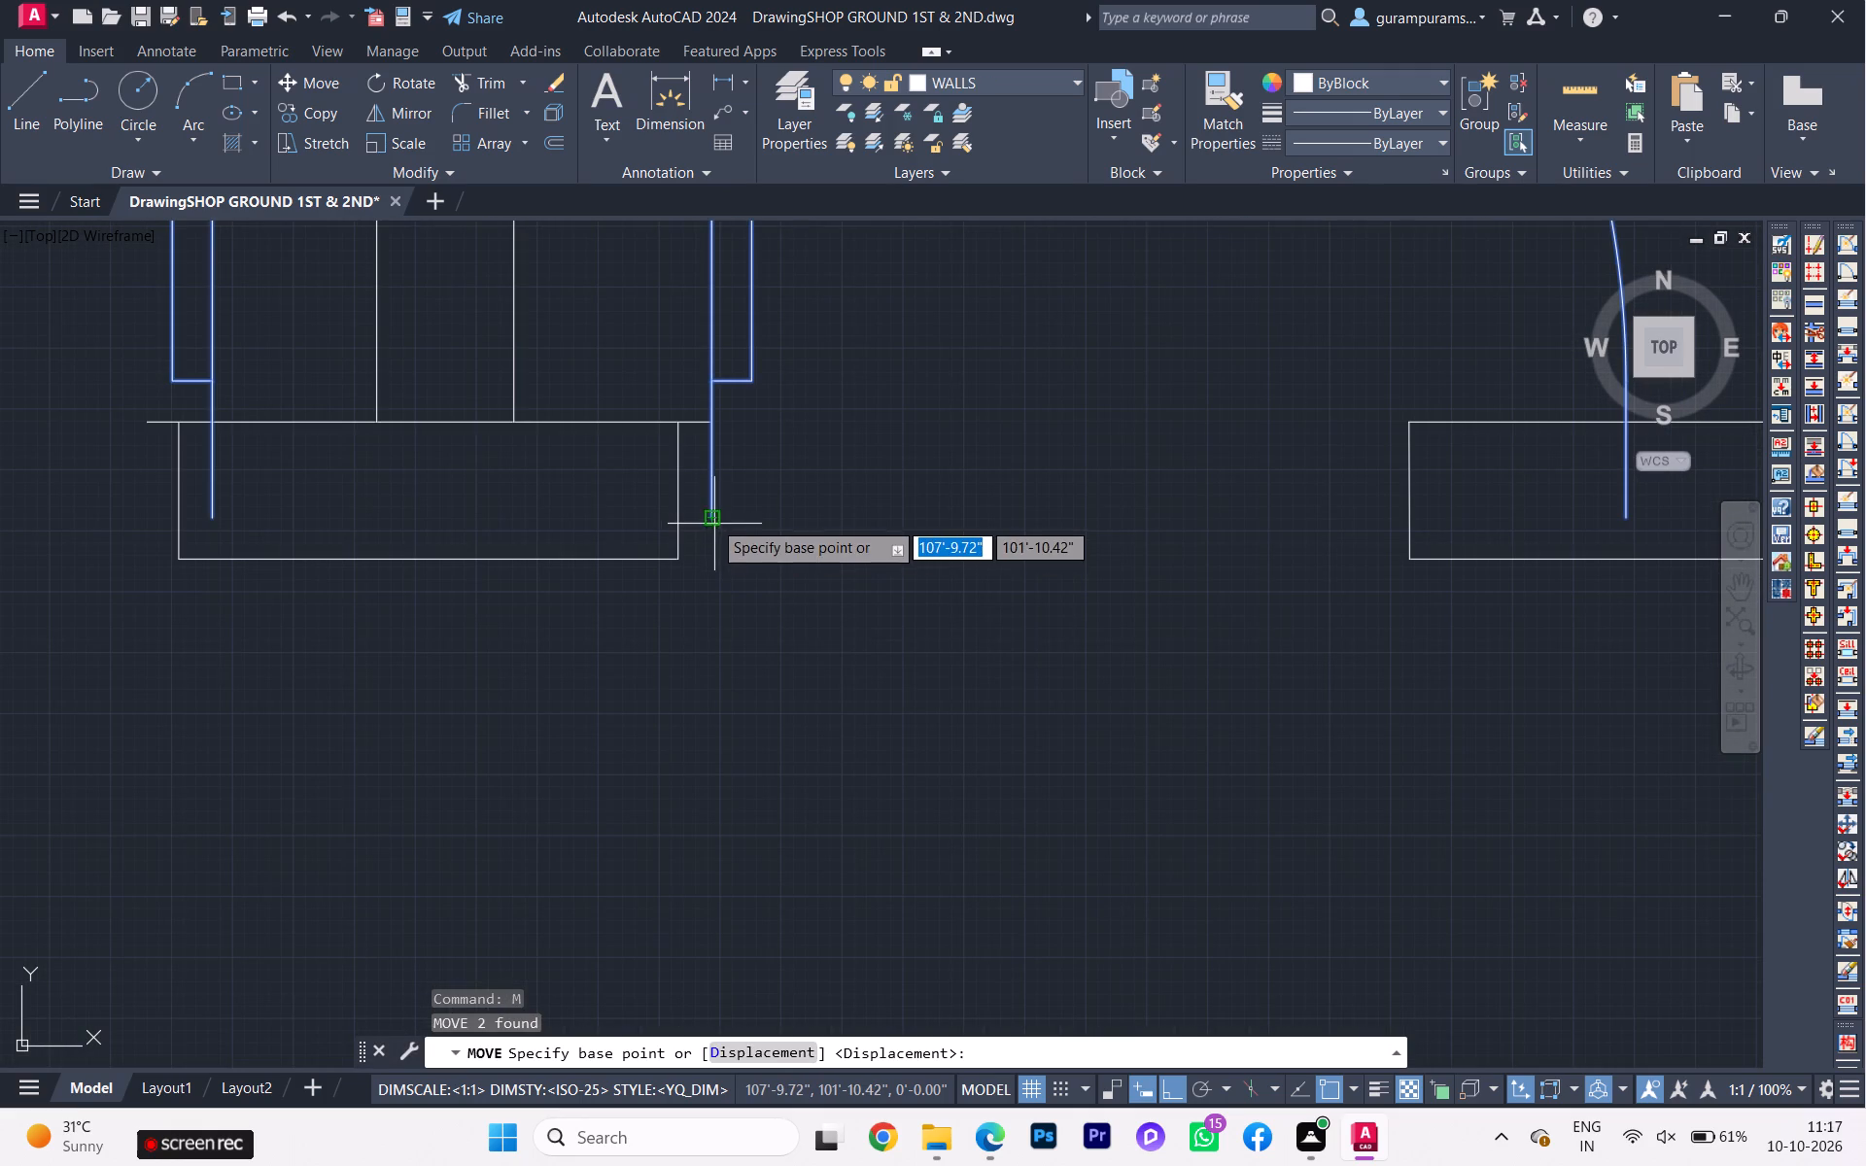
left_click(711, 517)
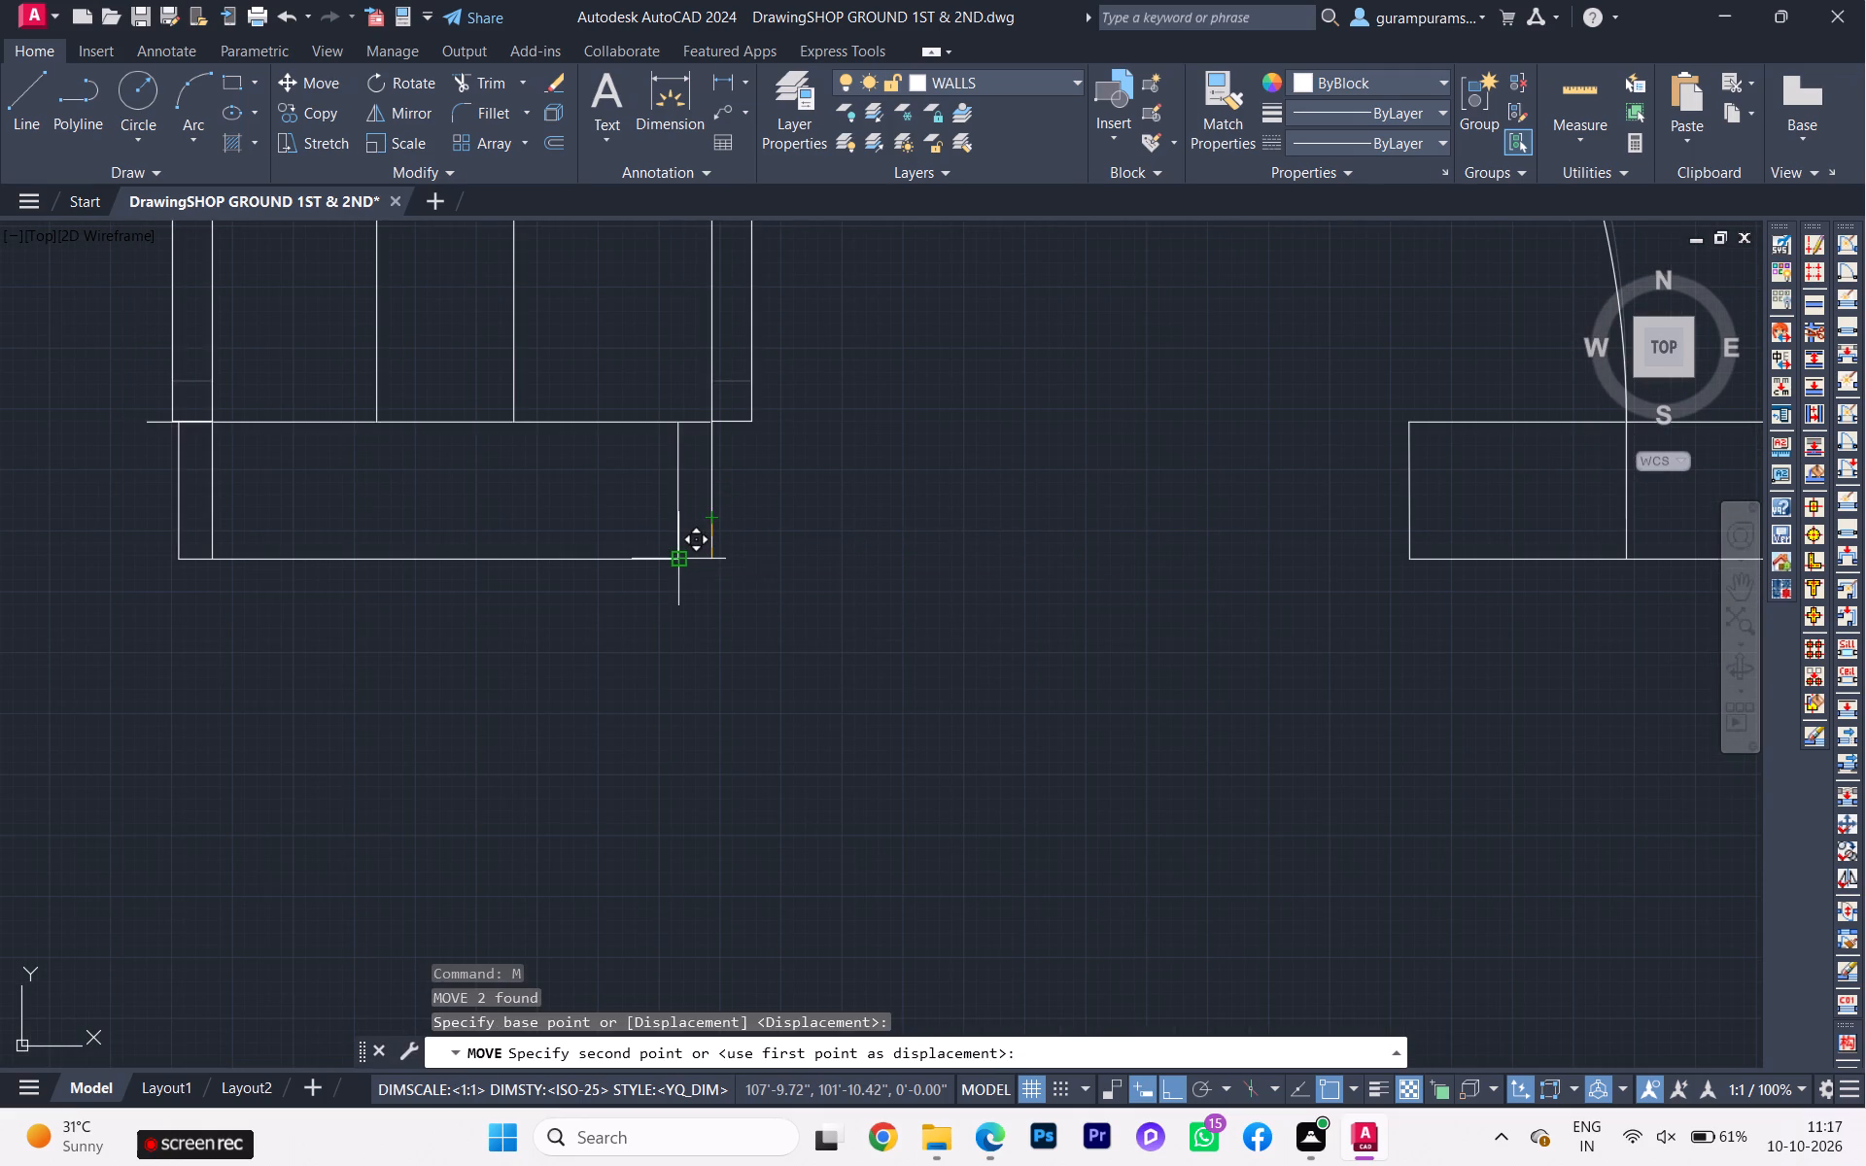
left_click(676, 553)
scroll(674, 554, "down", 5)
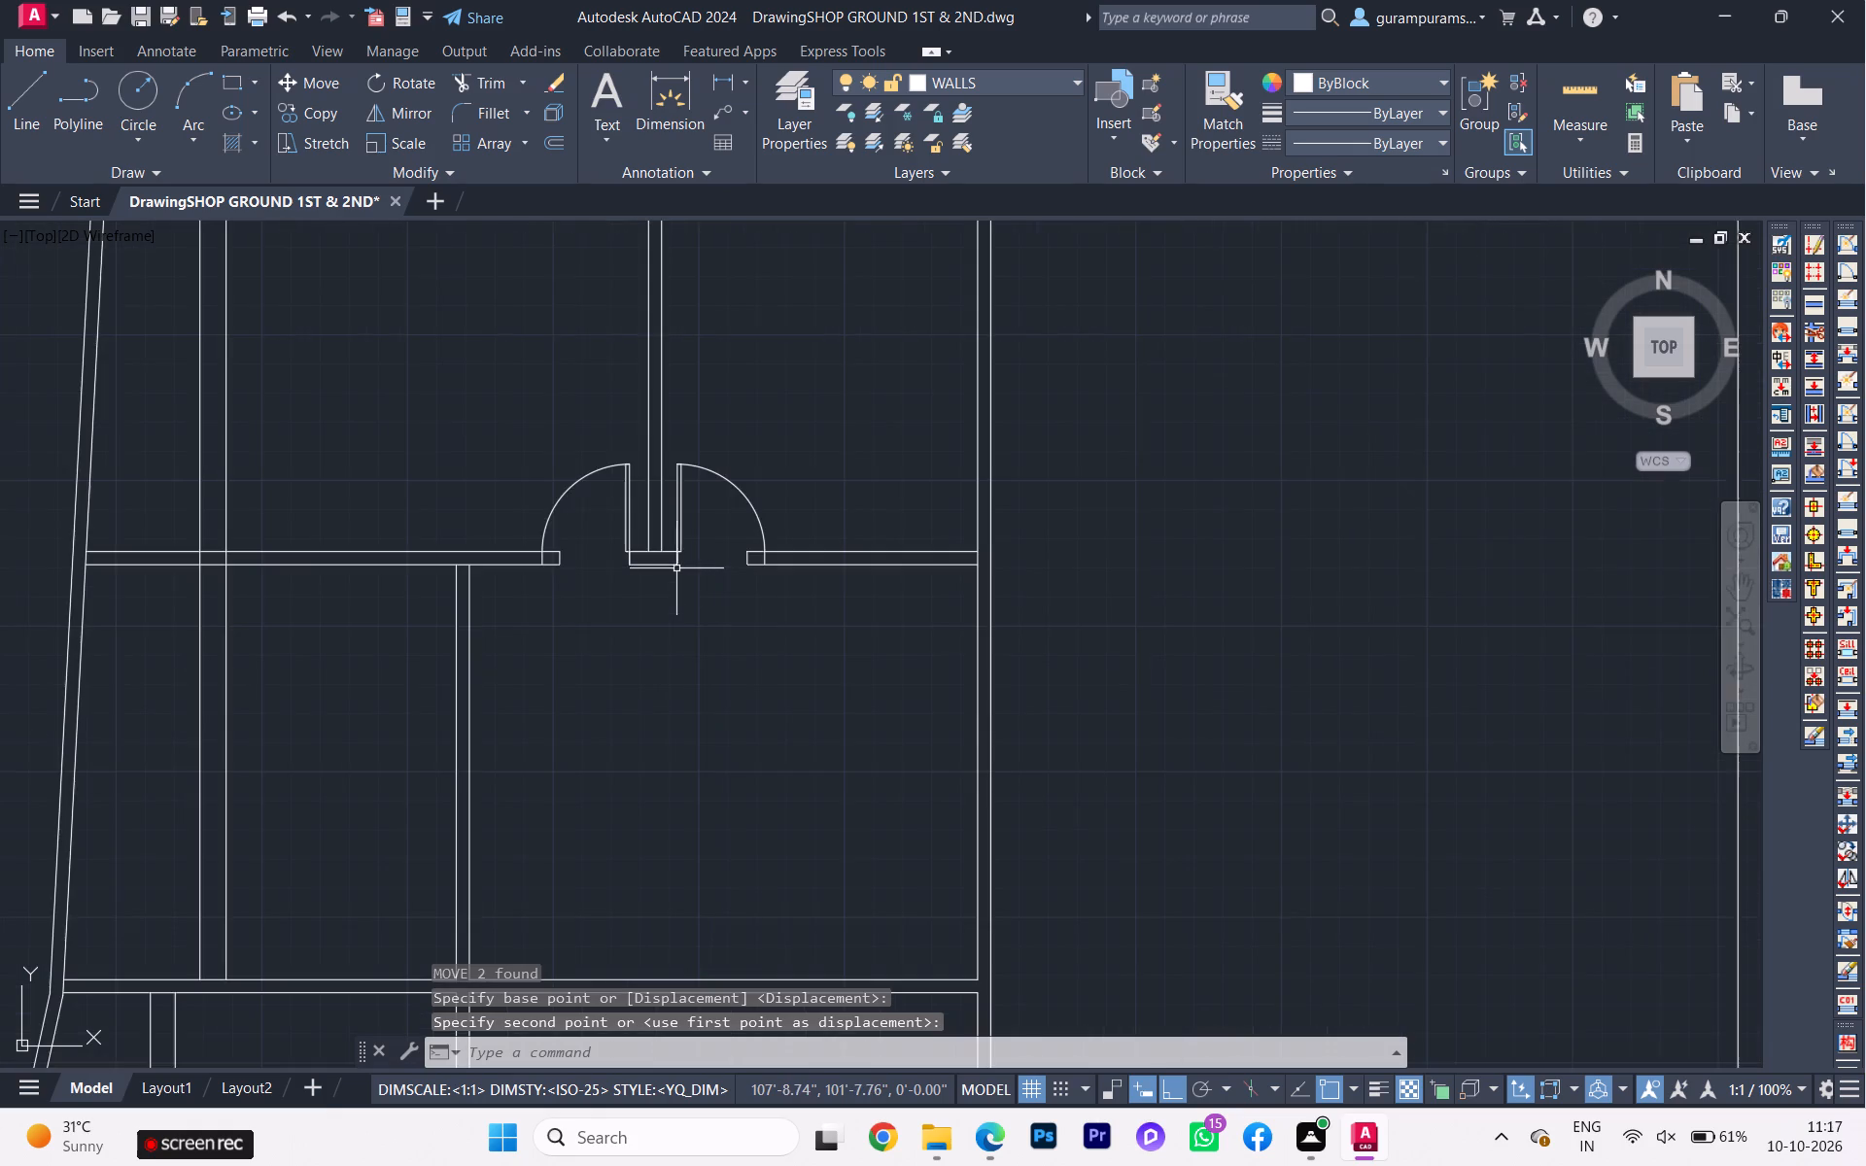
scroll(611, 579, "down", 2)
Move the upward-opening door pair from the partition's base corner to the matching corner at the plan's southernmost wall stub, with Ortho off.
left_click(604, 546)
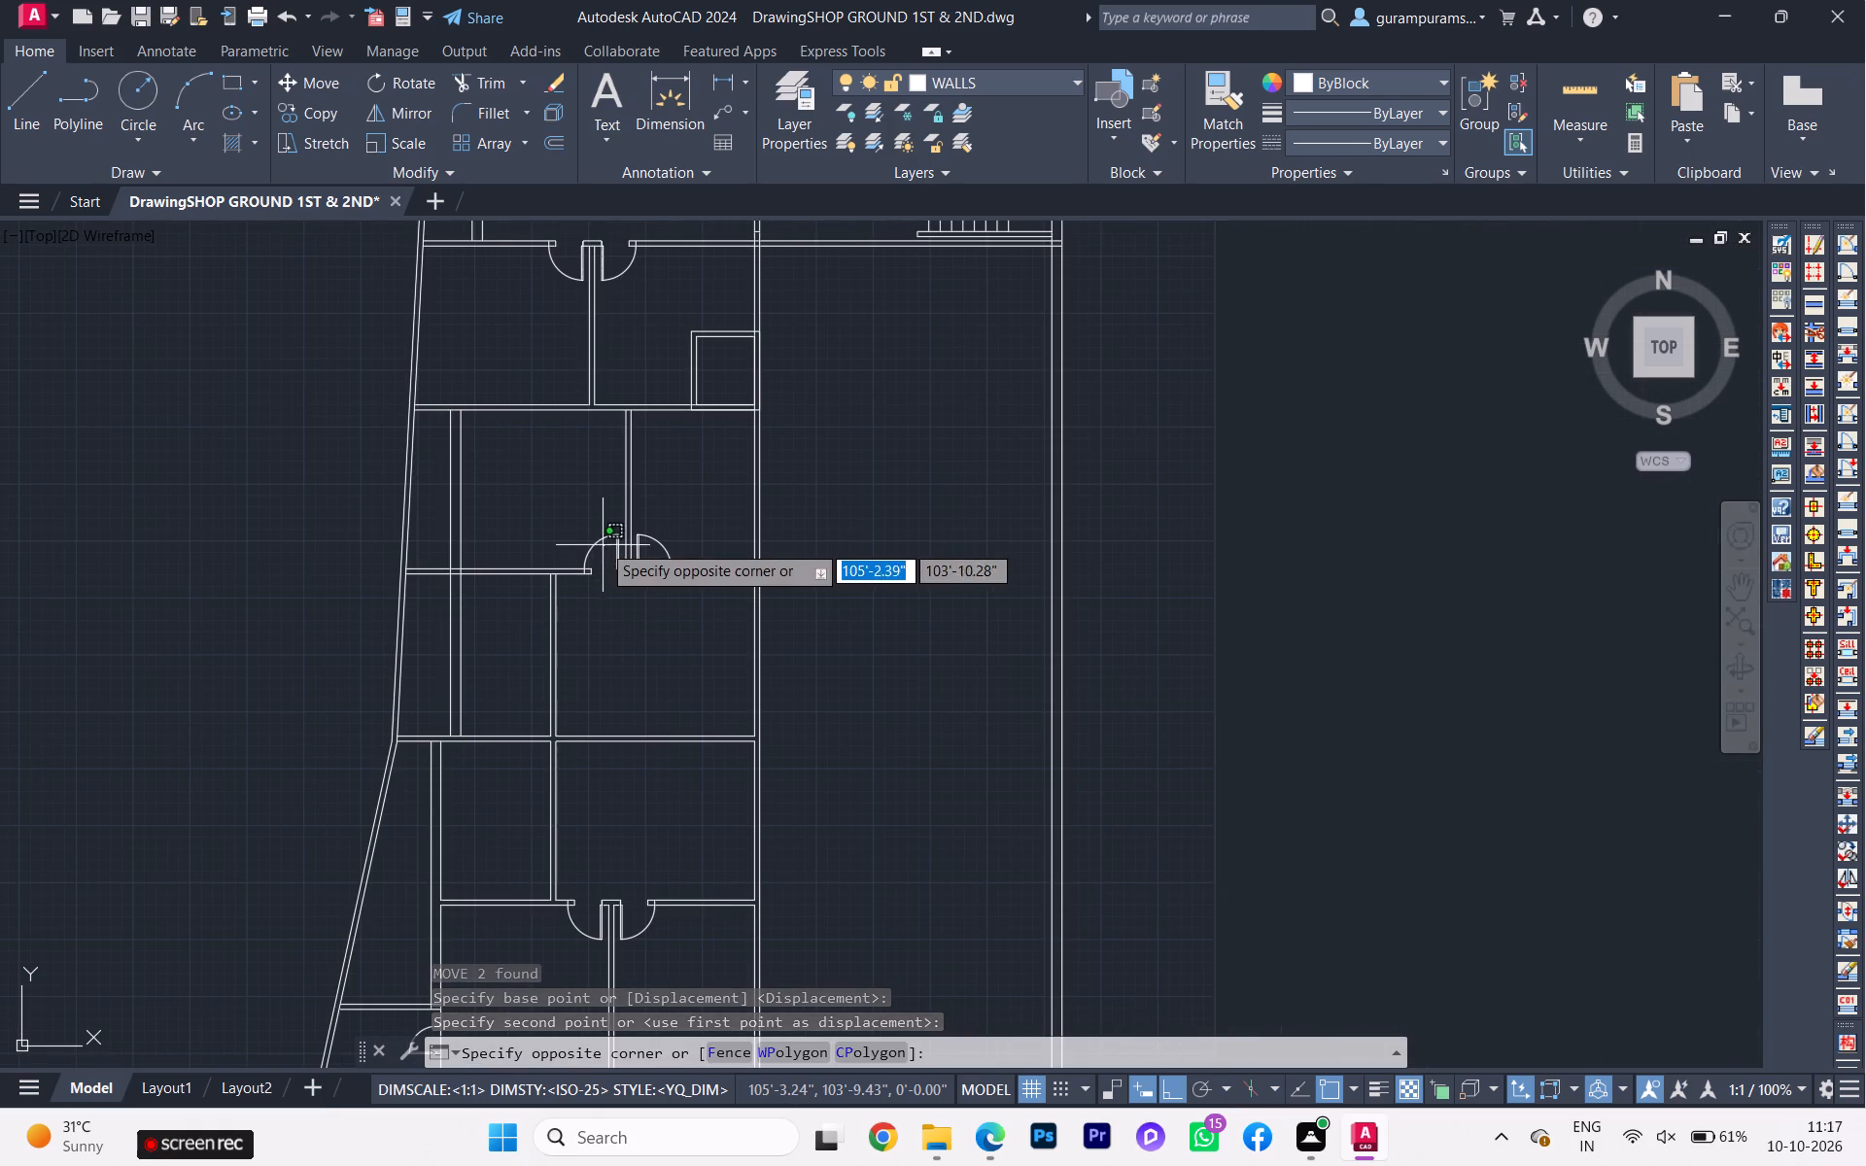
left_click(598, 537)
left_click(667, 551)
key("m")
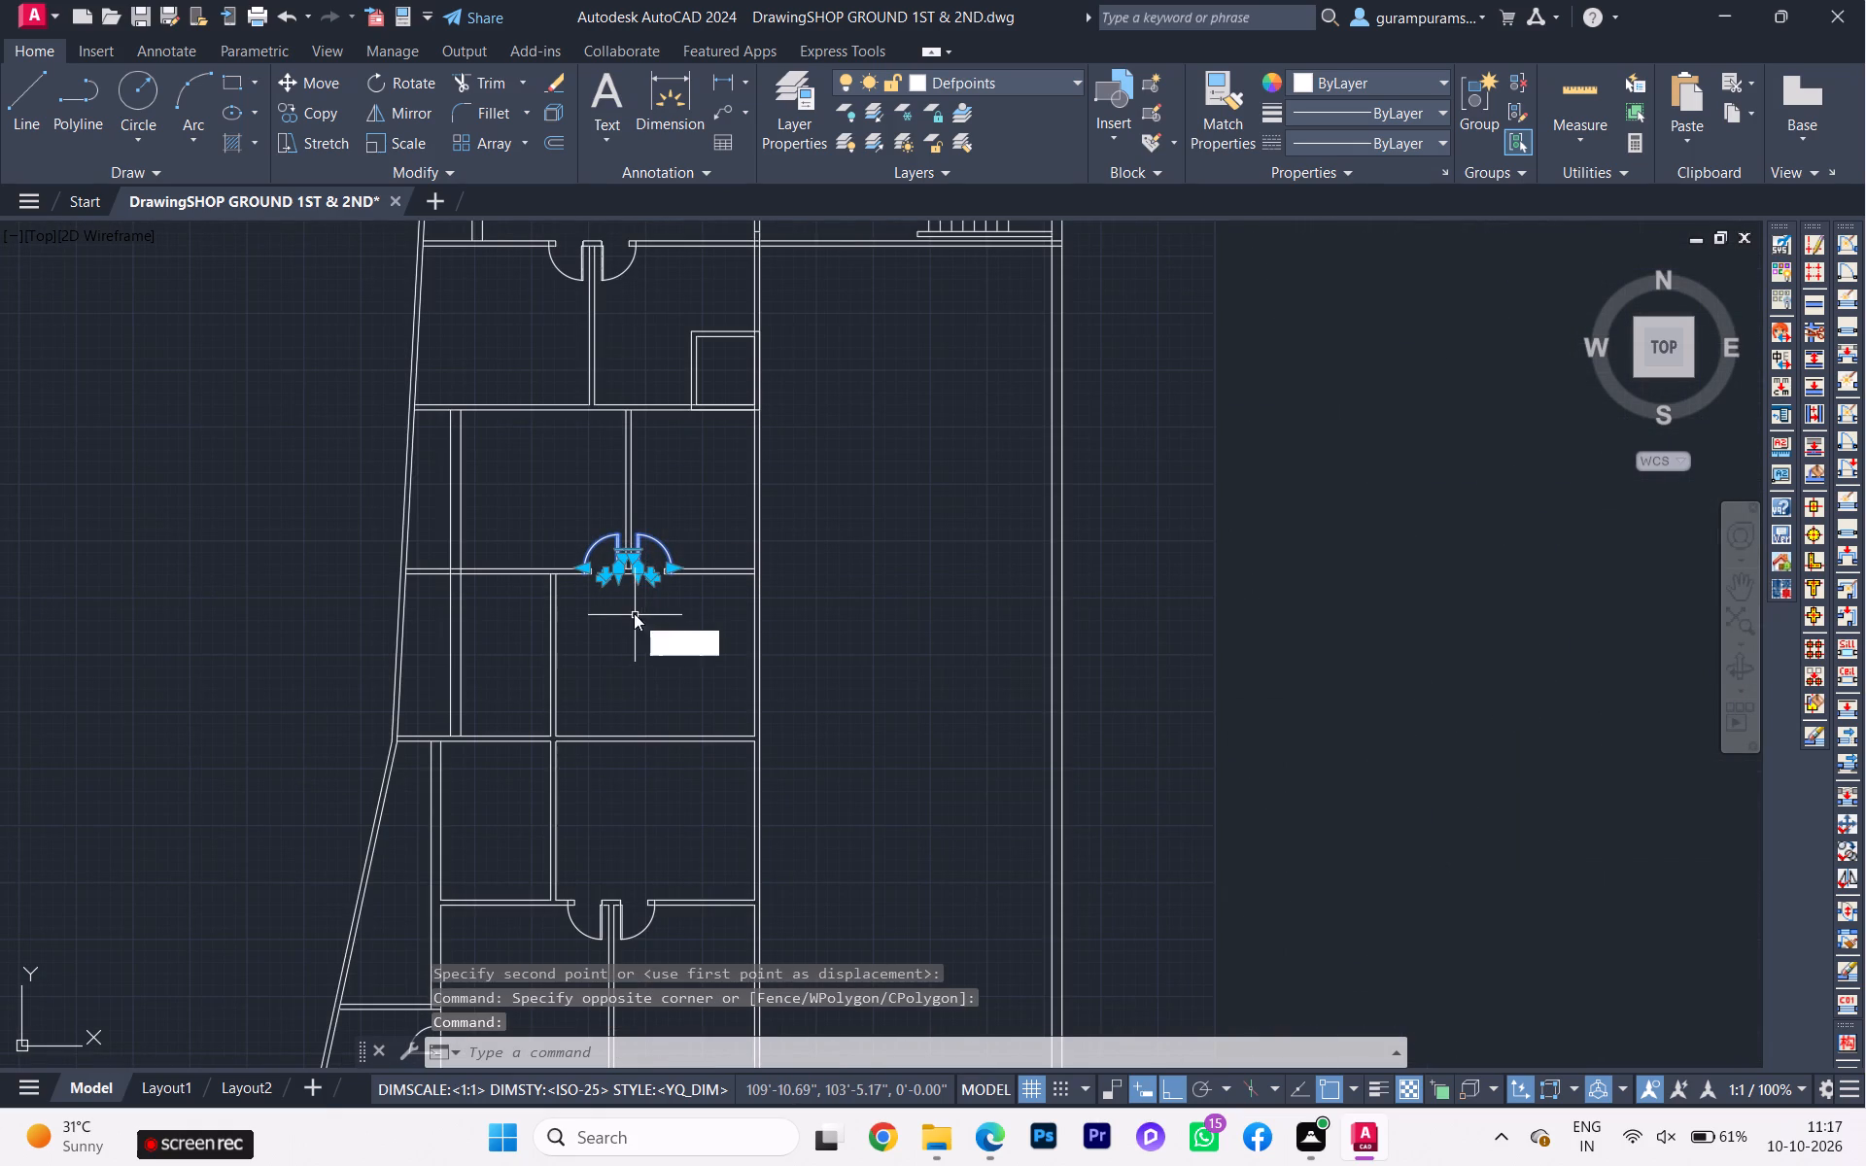
key("Return")
scroll(627, 601, "up", 3)
scroll(619, 524, "up", 1)
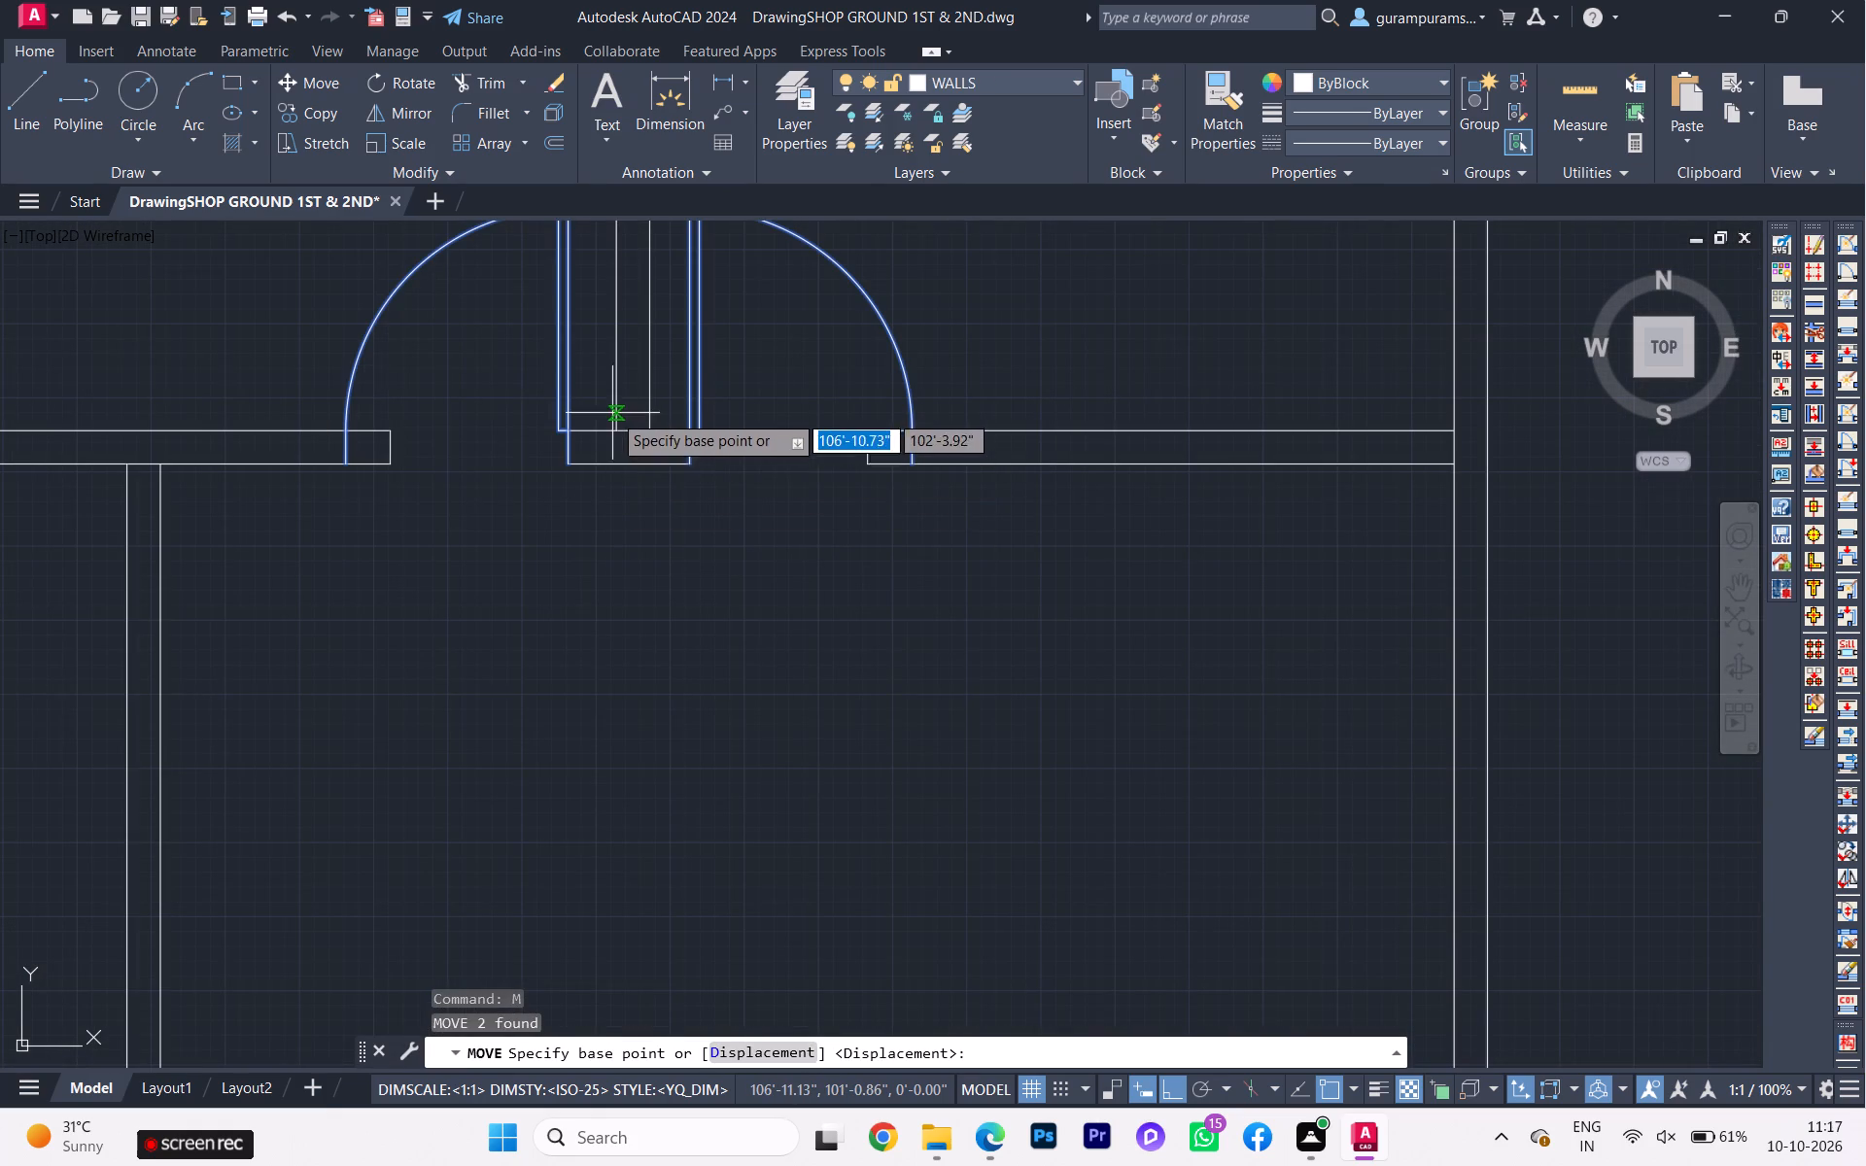
left_click(649, 430)
scroll(668, 552, "down", 3)
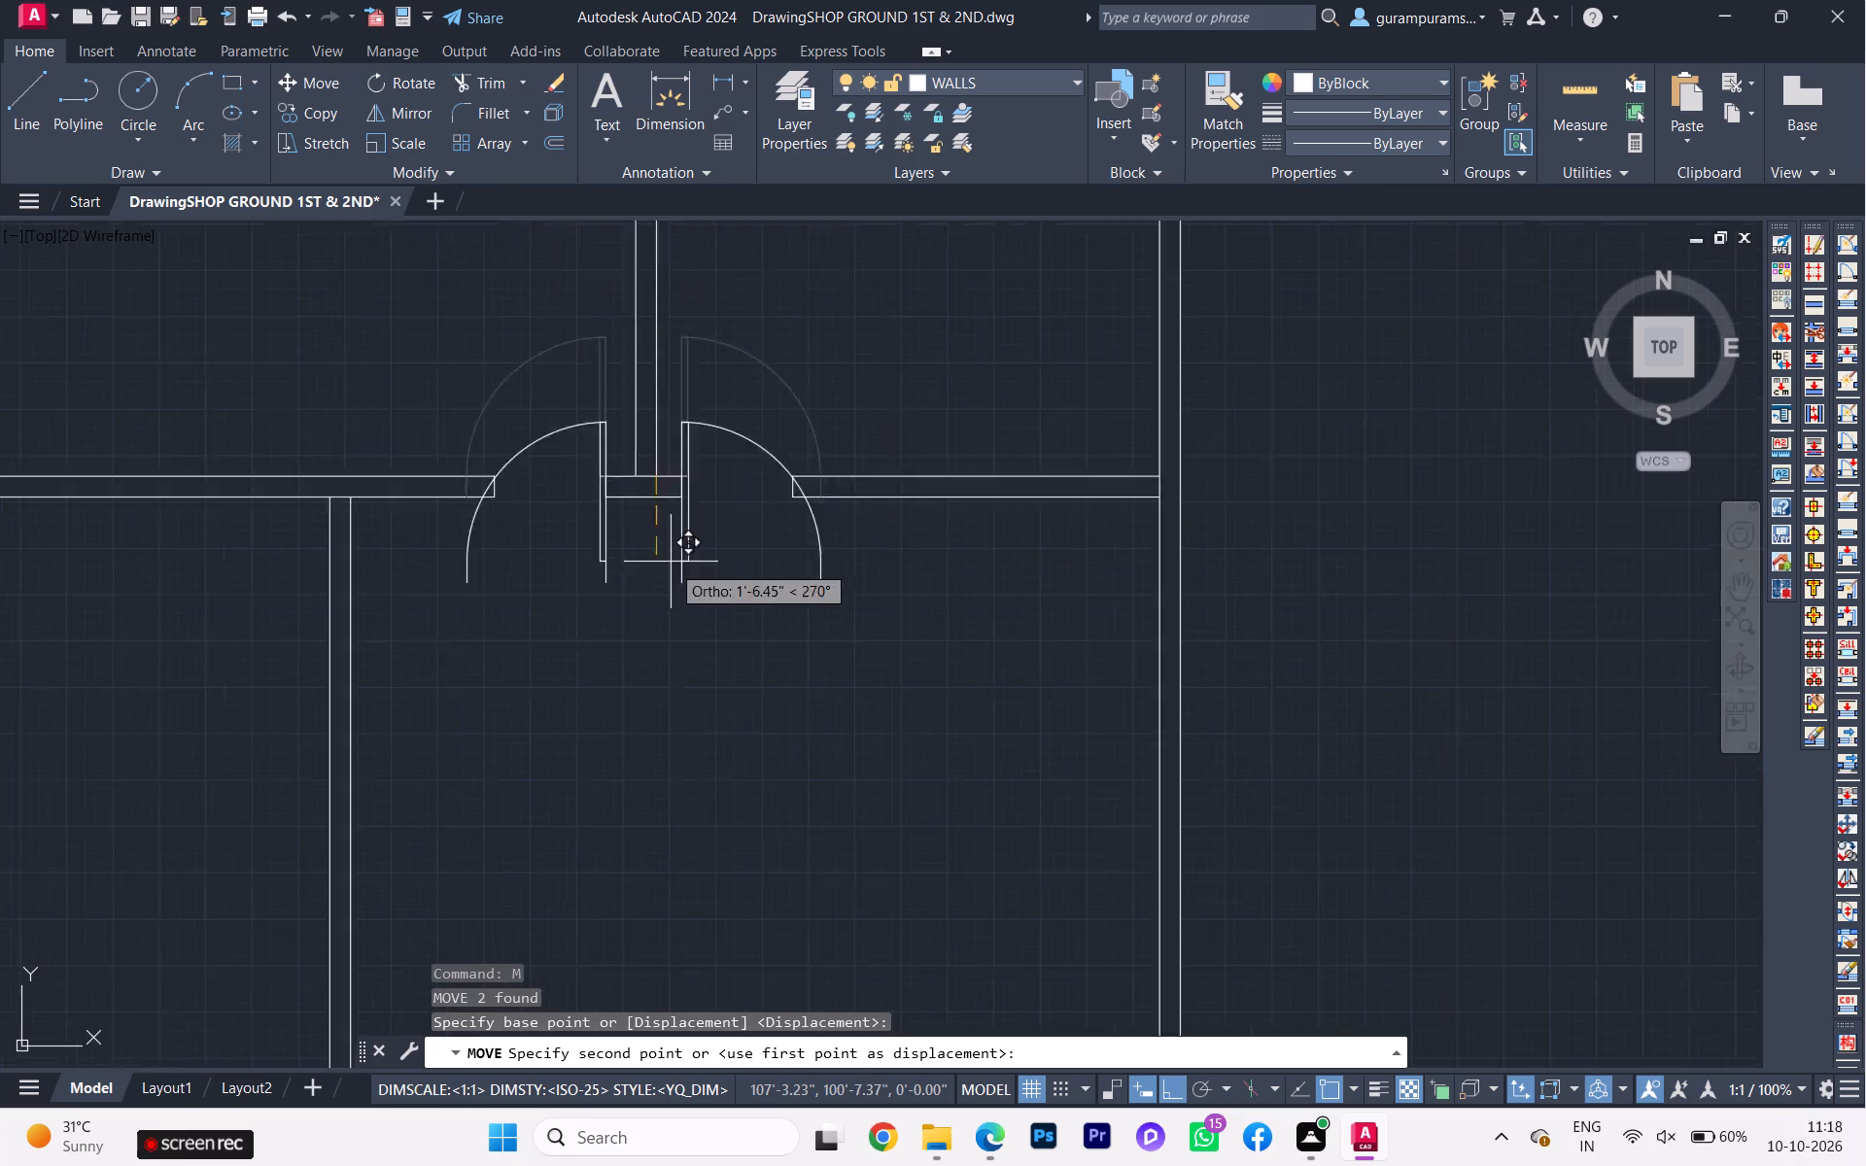
scroll(663, 658, "down", 1)
middle_click_drag(661, 673, 605, 405)
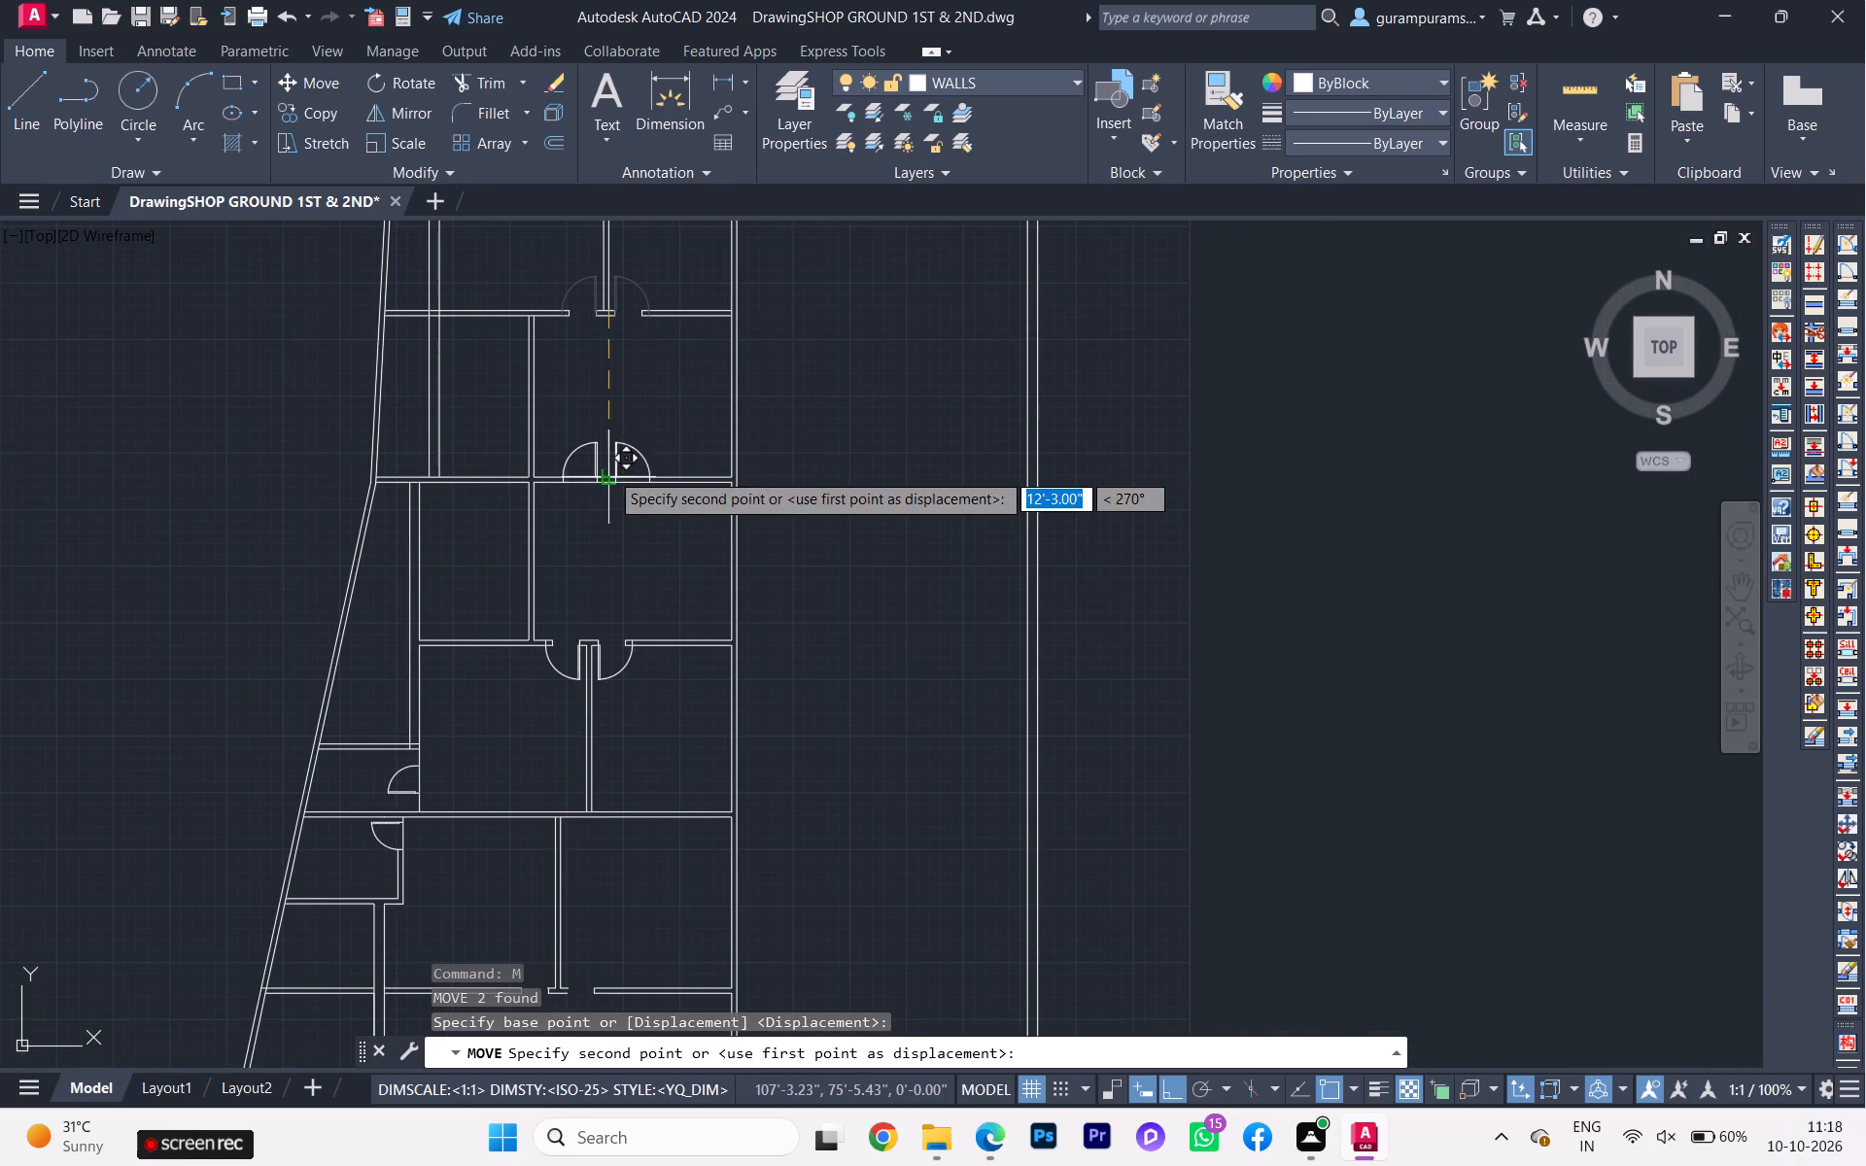
key("F8")
scroll(598, 540, "down", 2)
scroll(585, 728, "up", 8)
scroll(580, 715, "down", 1)
scroll(584, 712, "up", 1)
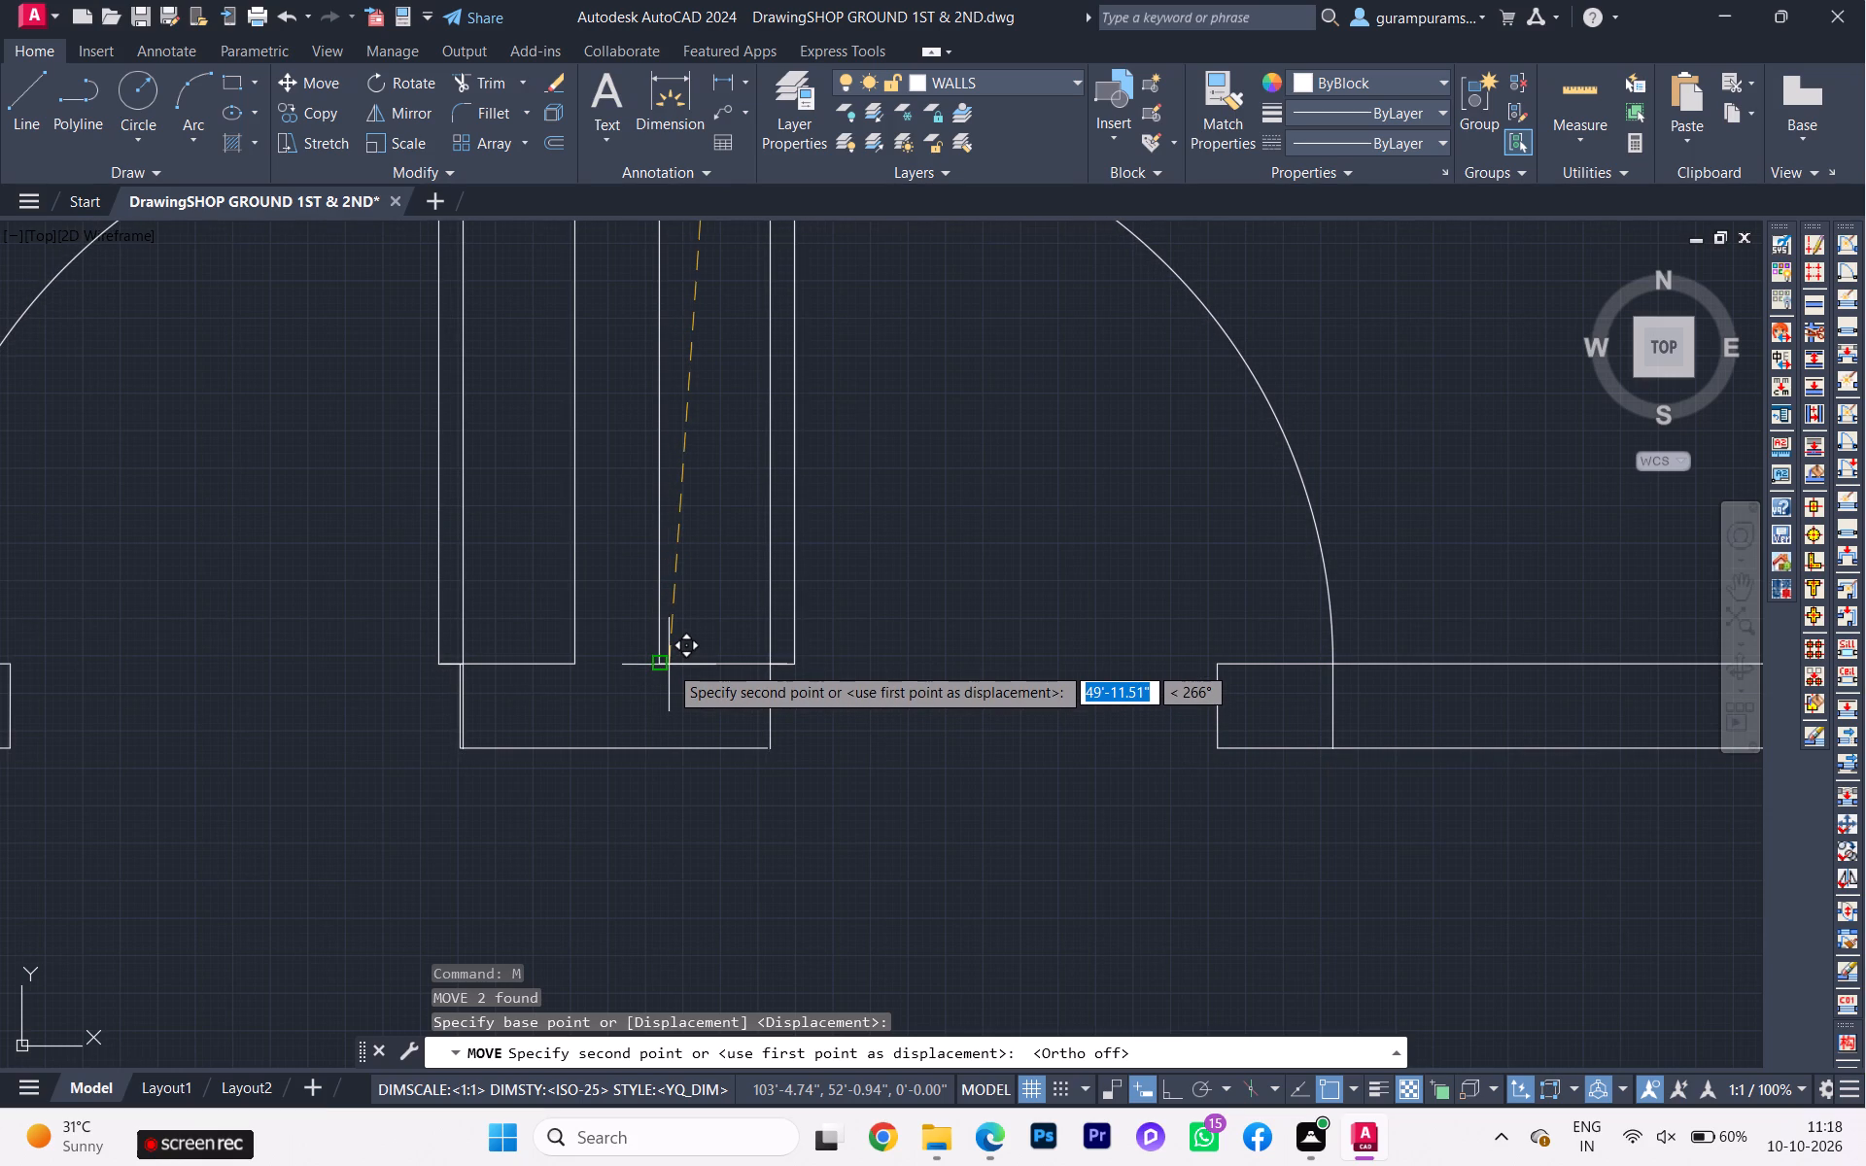
left_click(668, 662)
scroll(684, 664, "down", 2)
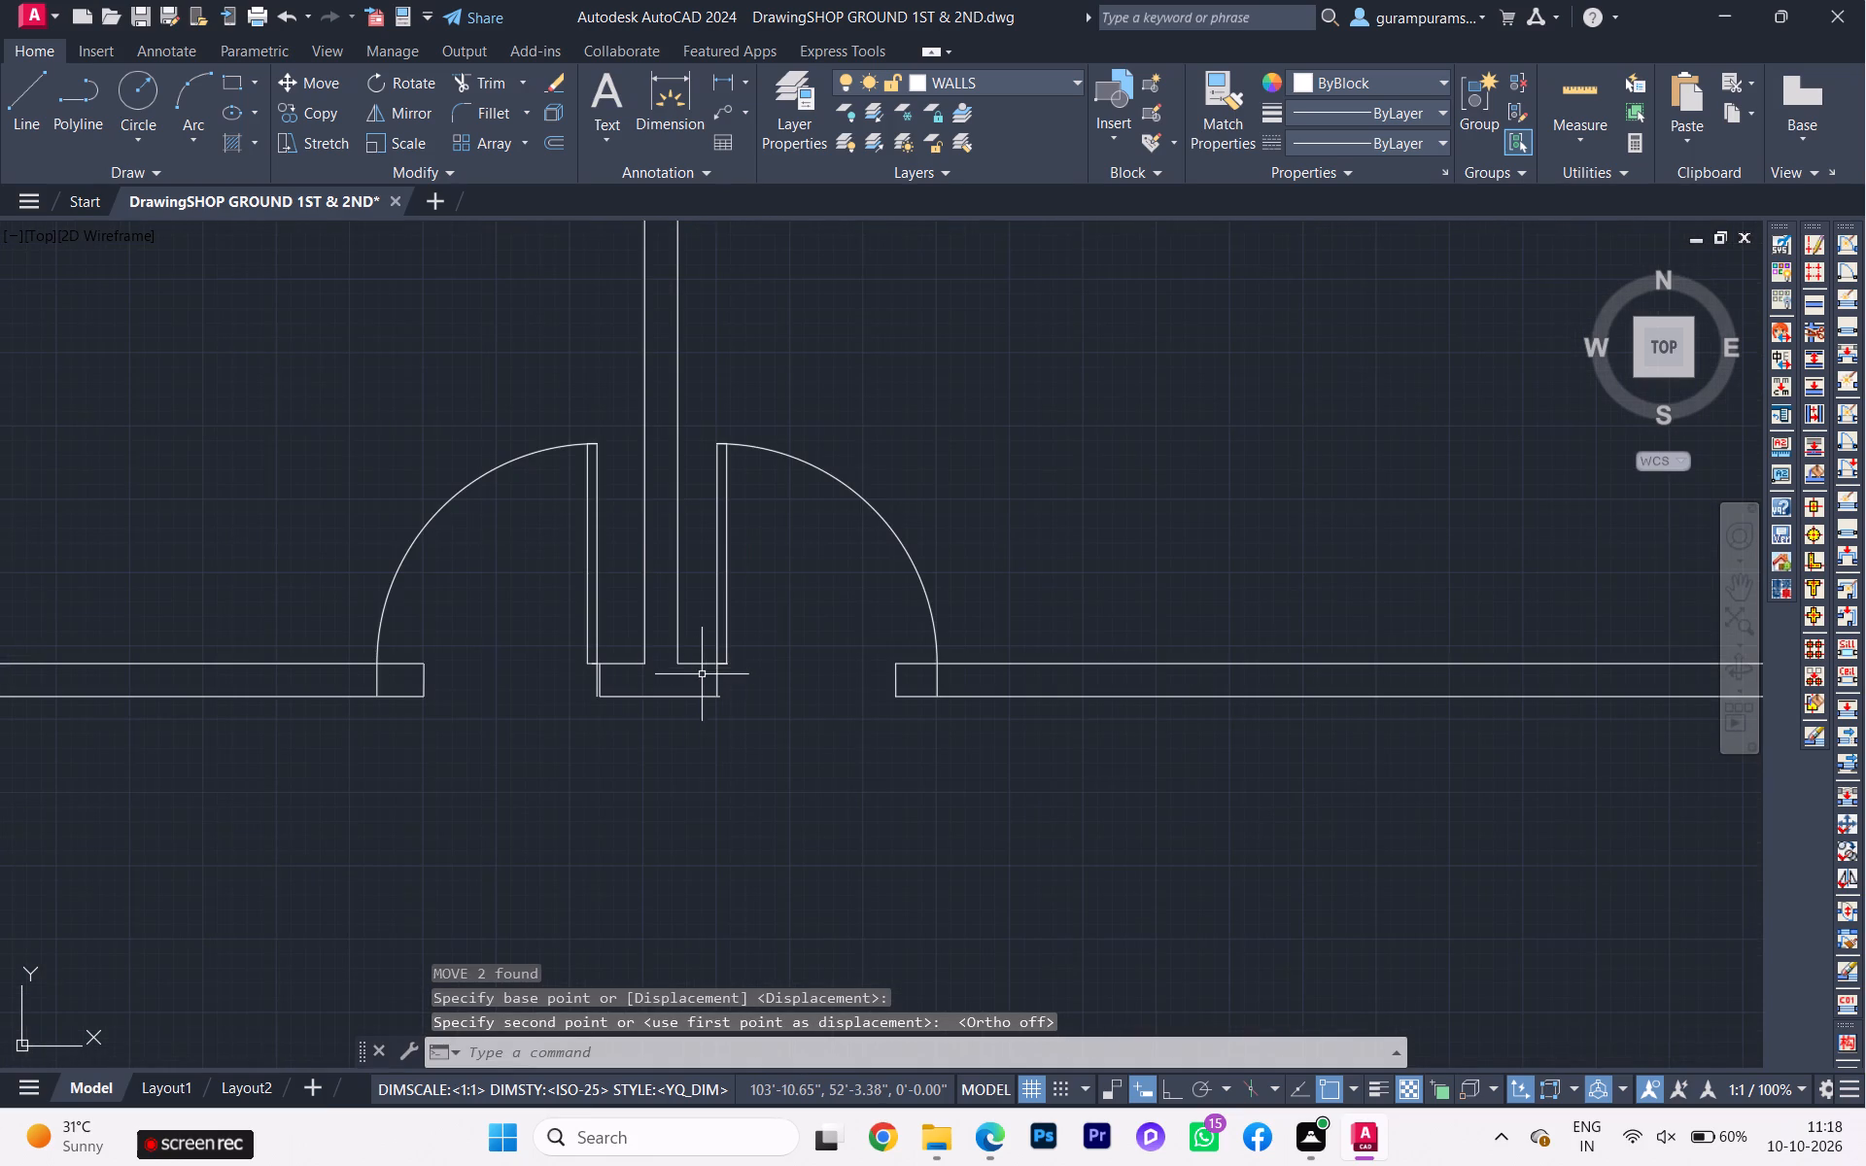
Move the west door of the pair from its hinge corner to the stub's upper west corner, closing the small gap.
scroll(589, 661, "up", 2)
left_click(633, 613)
left_click(580, 610)
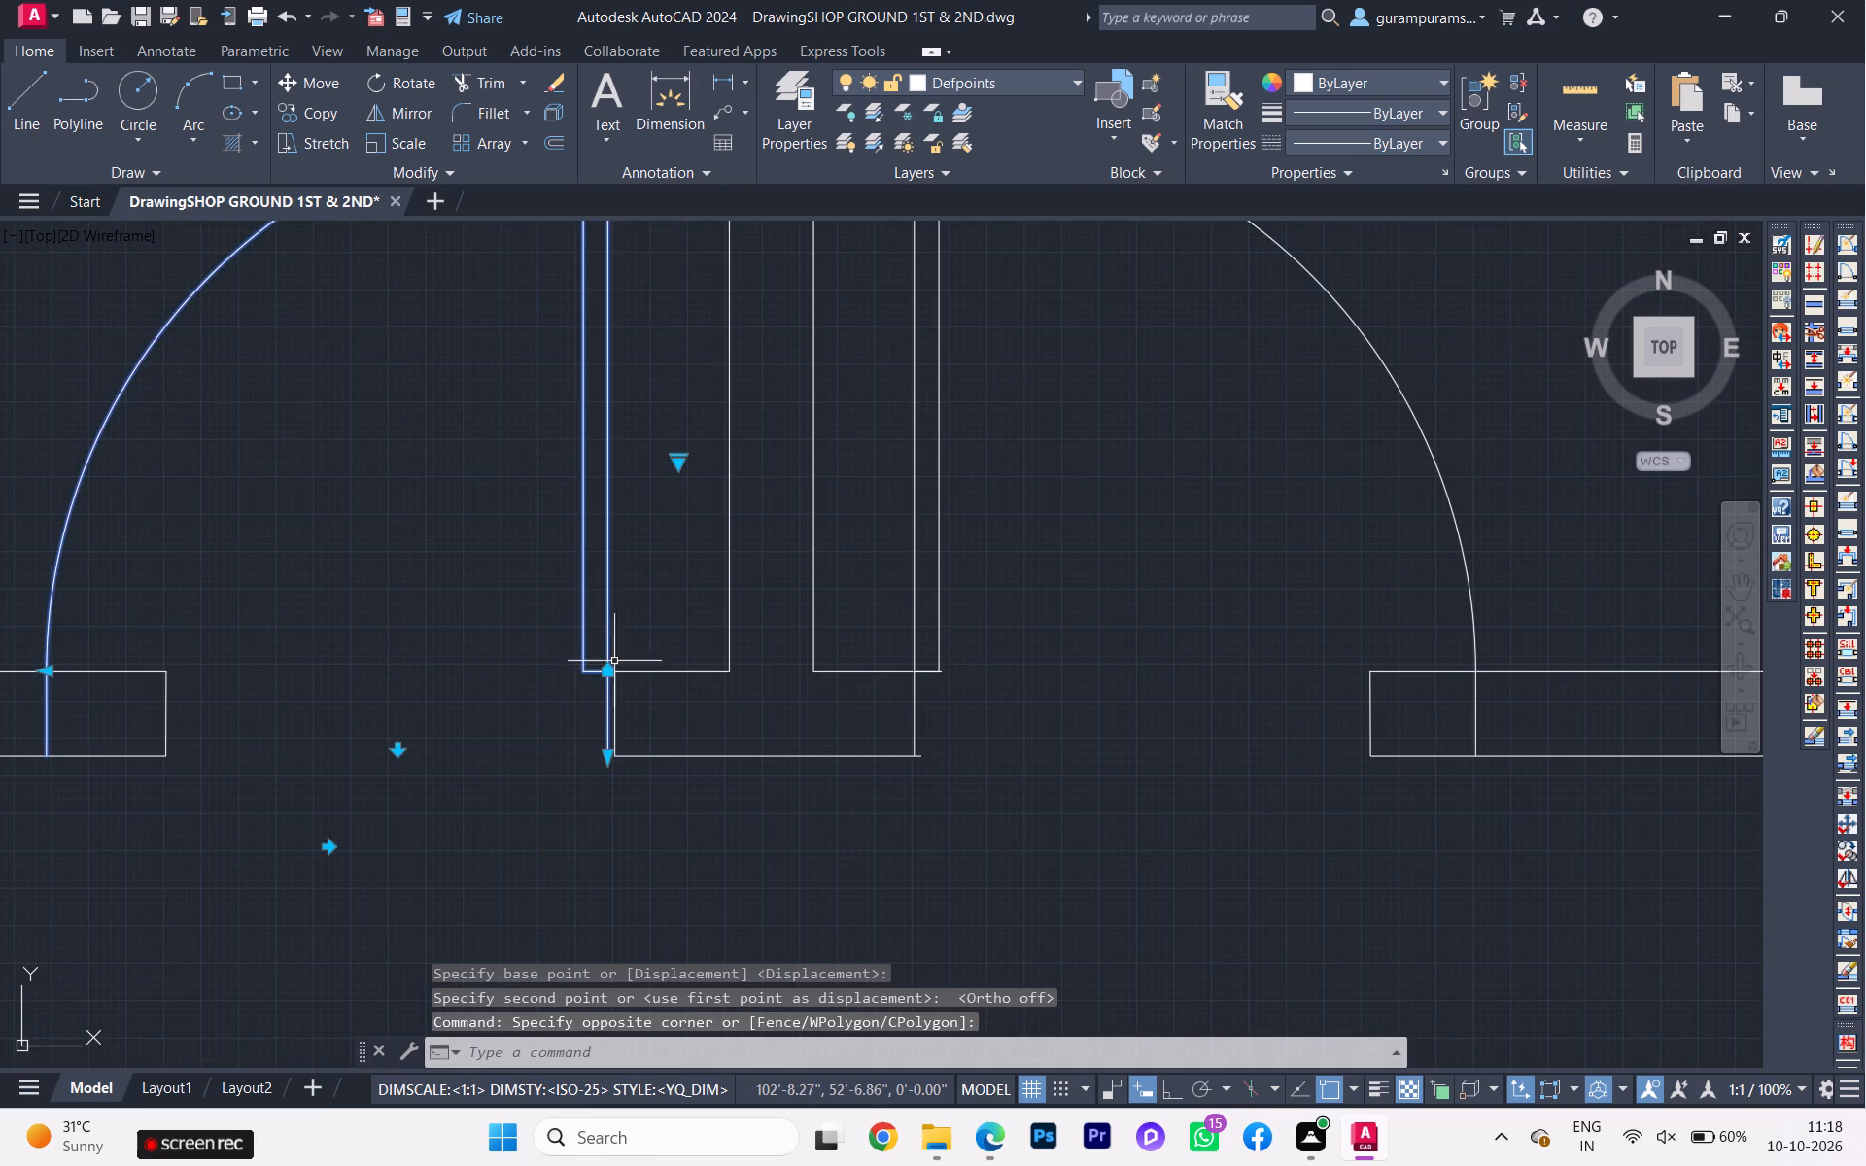
scroll(643, 756, "up", 2)
key("m")
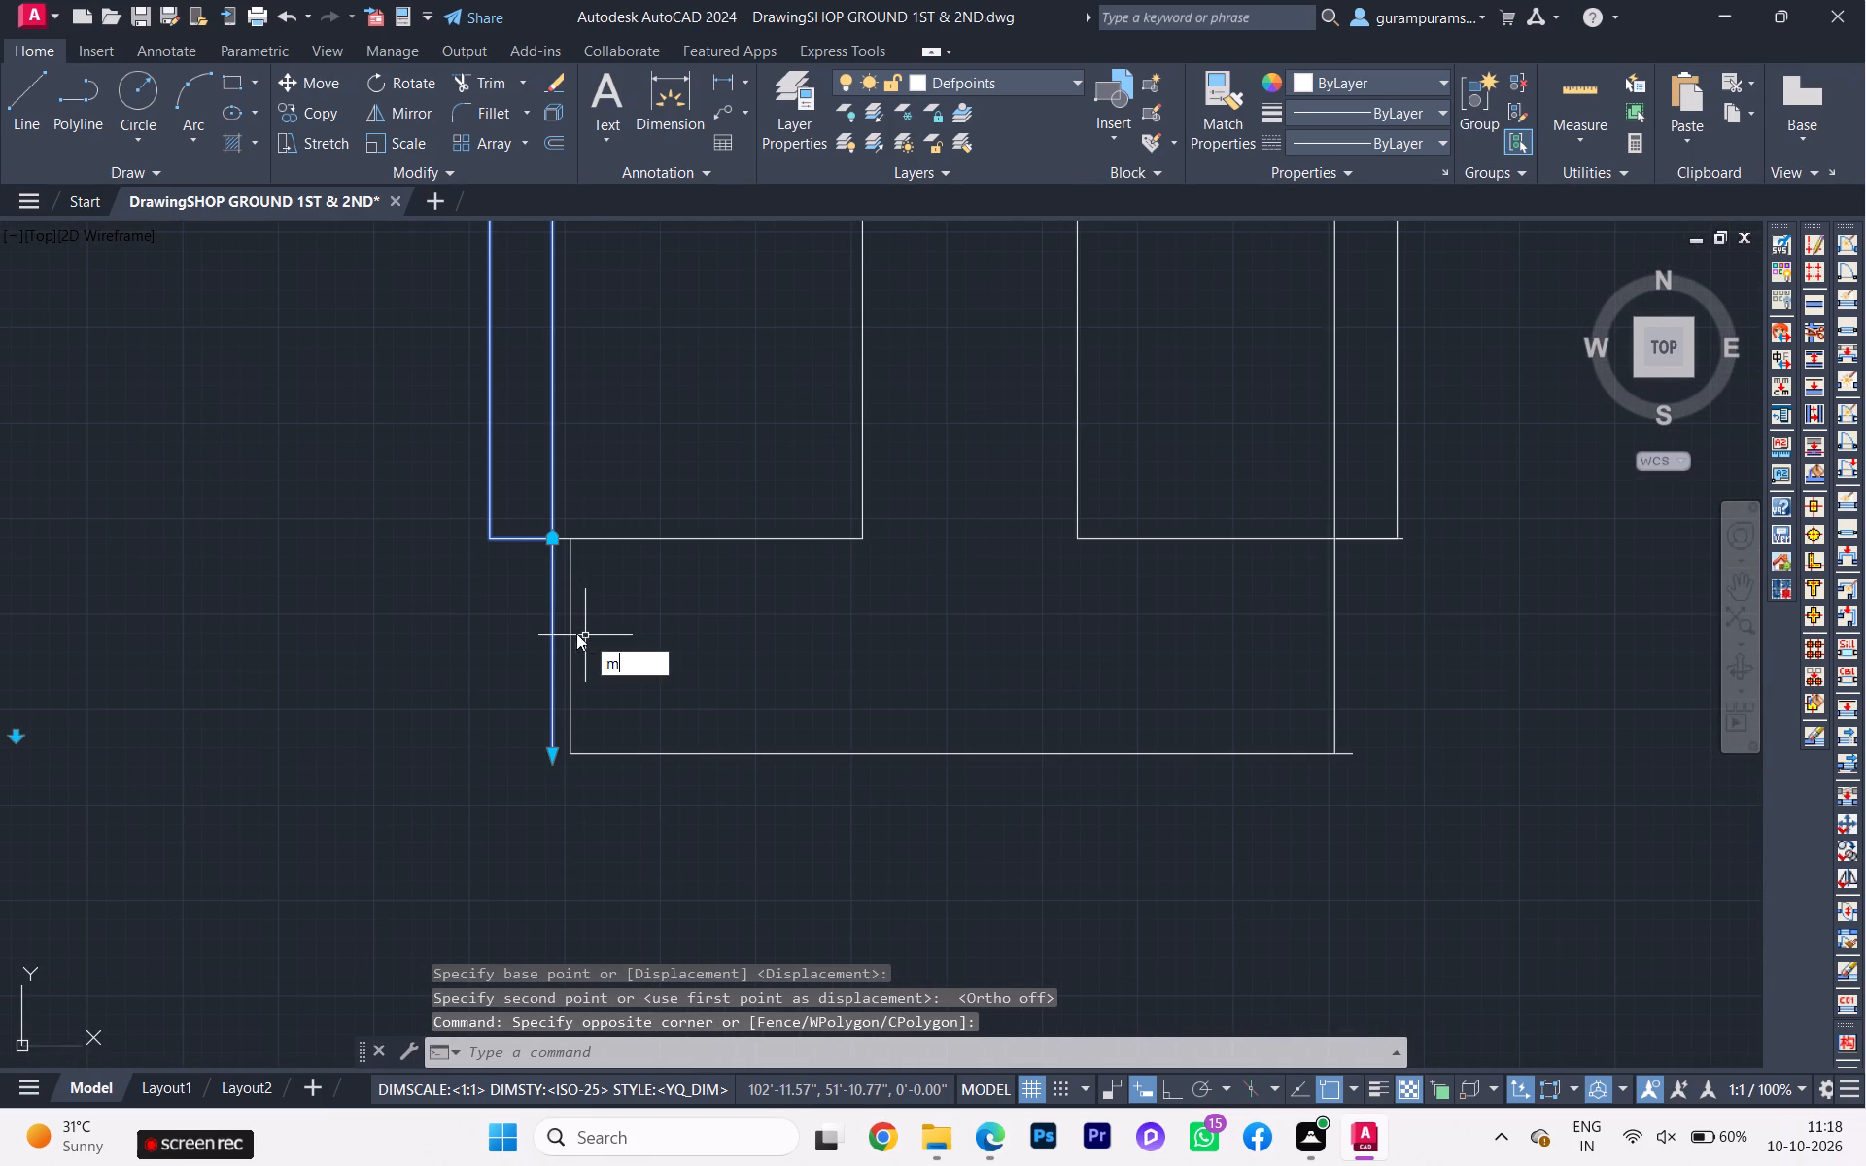
key("Return")
left_click(552, 538)
left_click(571, 541)
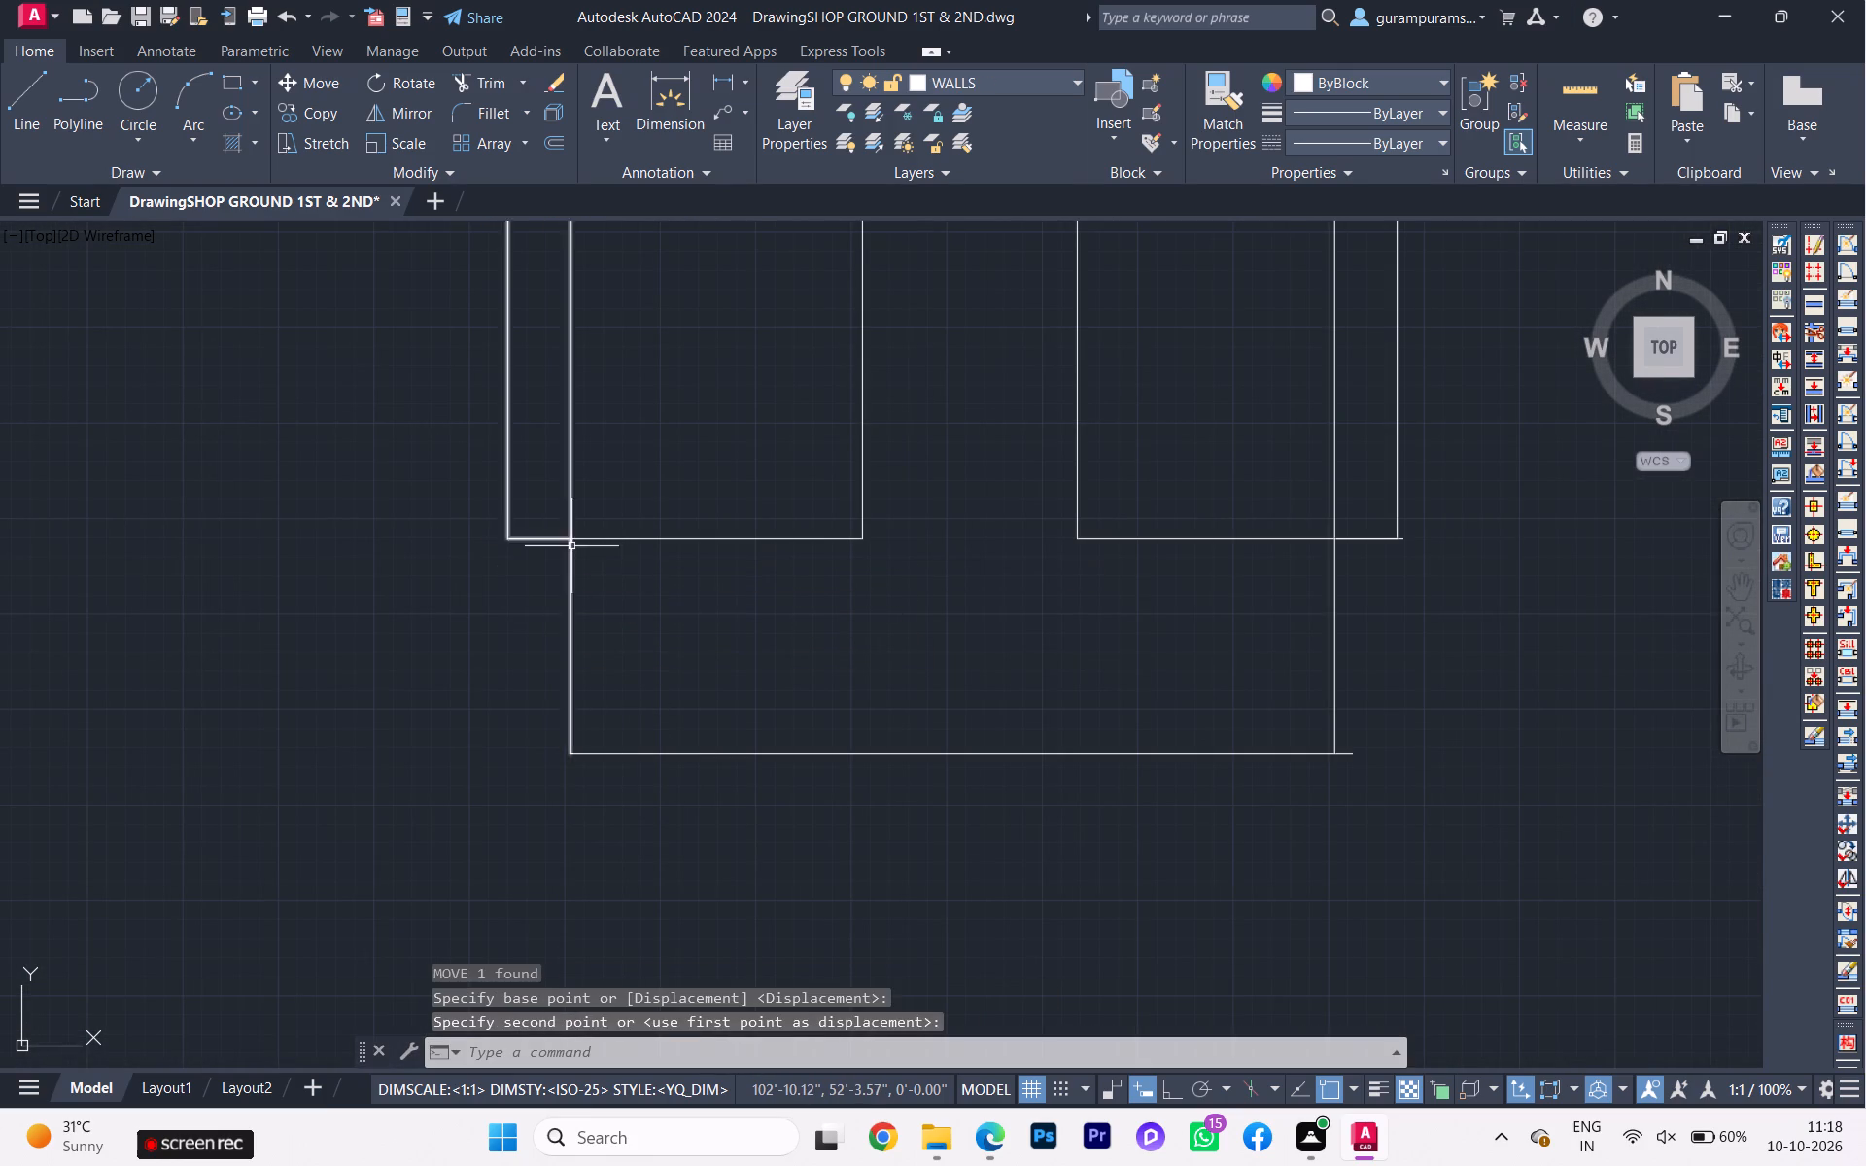
scroll(577, 565, "down", 3)
key("F10")
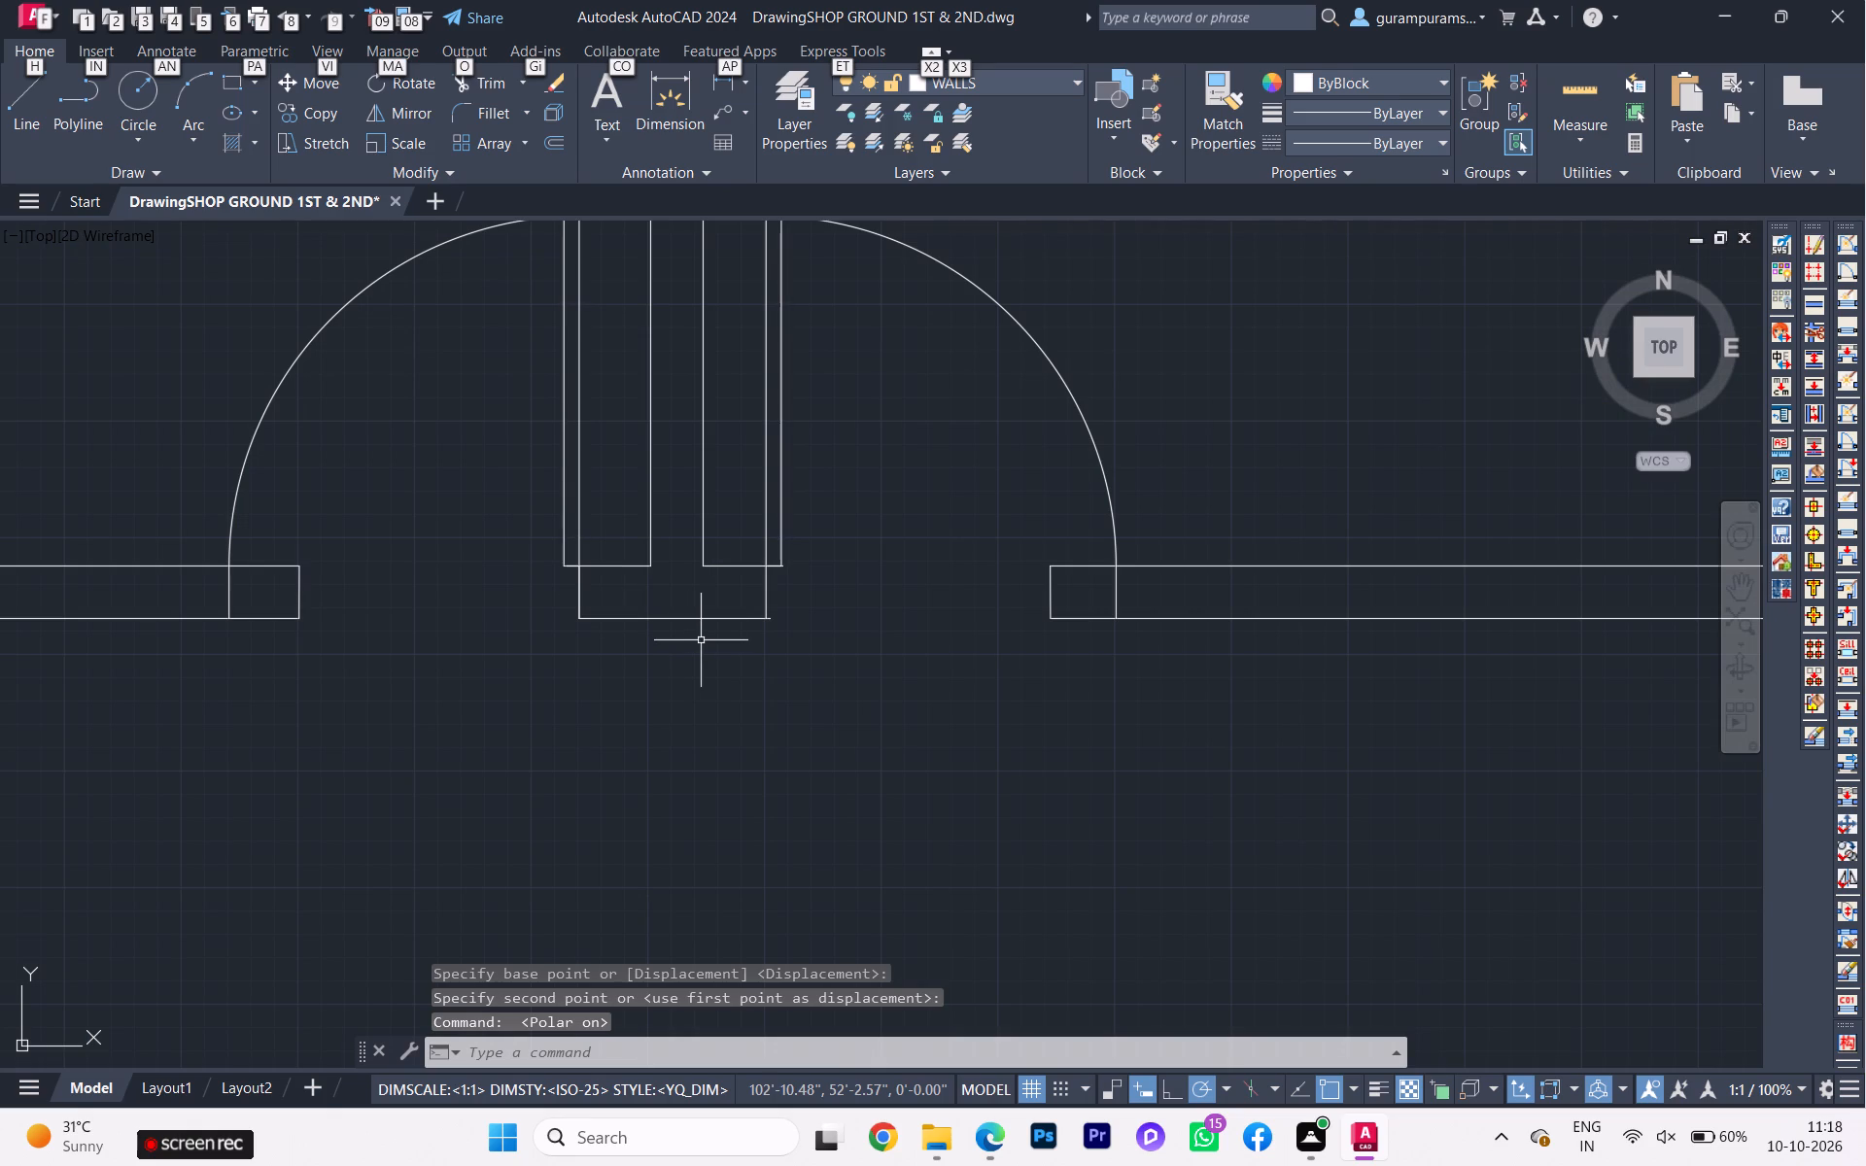
key("Escape")
Trim the short line ends overhanging the east side of the southernmost wall stub.
scroll(798, 621, "up", 1)
type("tr")
left_click(840, 685)
scroll(767, 628, "up", 2)
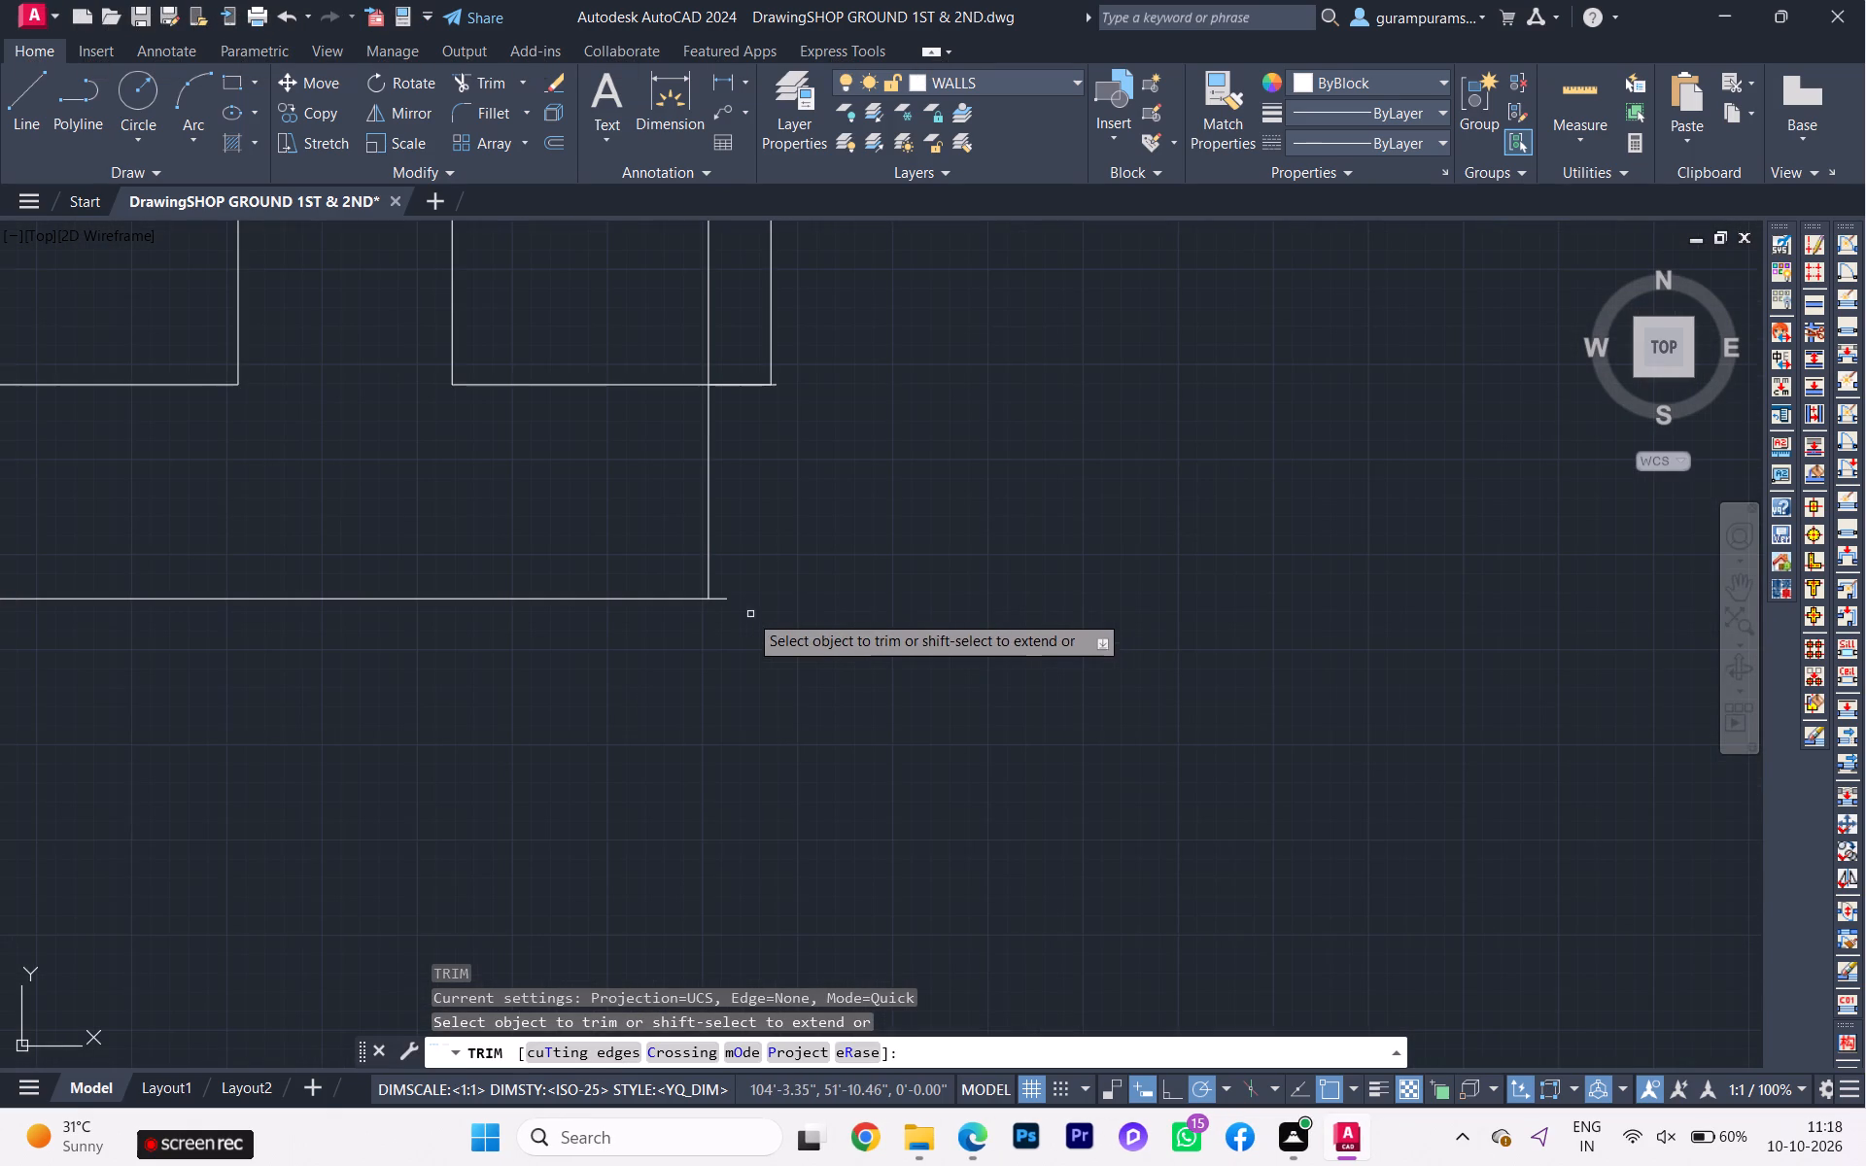
left_click(722, 600)
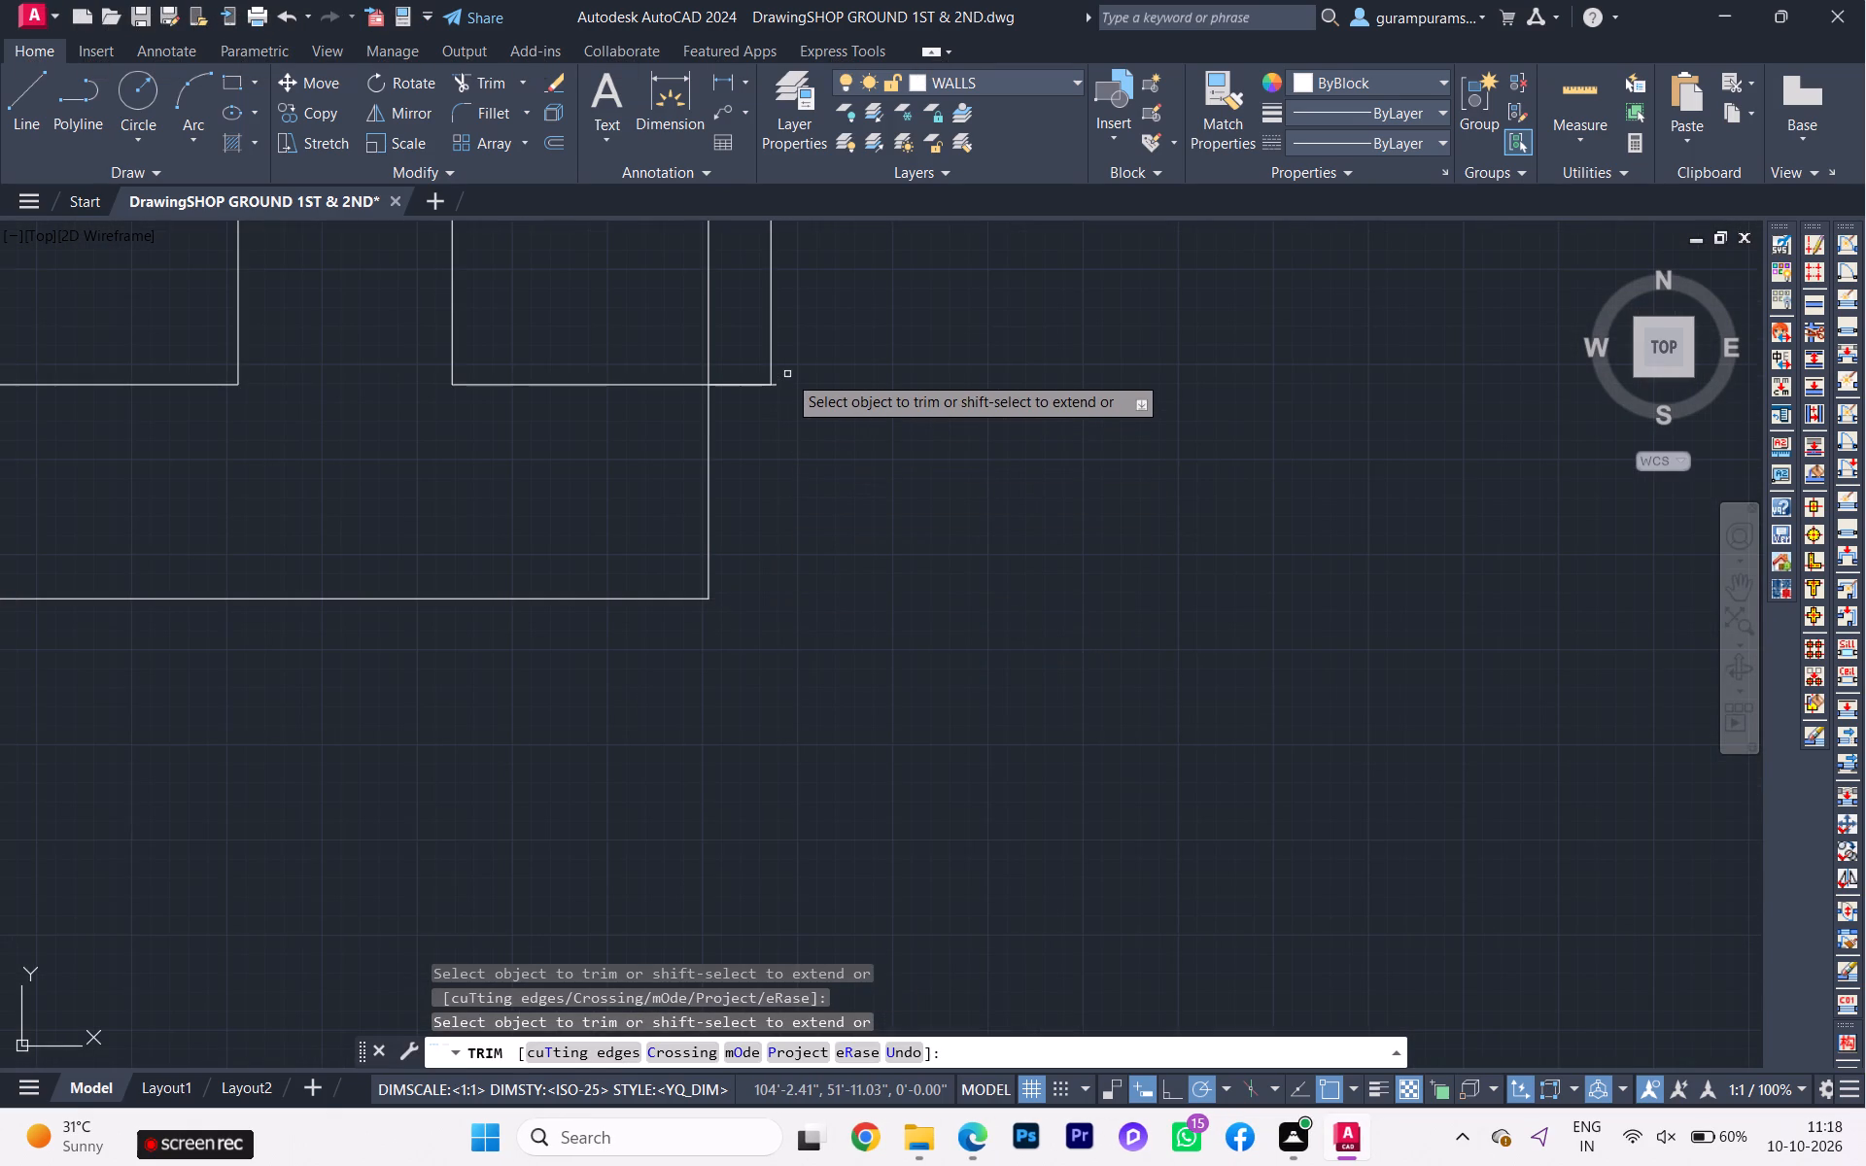
left_click(777, 383)
scroll(780, 454, "up", 1)
scroll(781, 463, "down", 3)
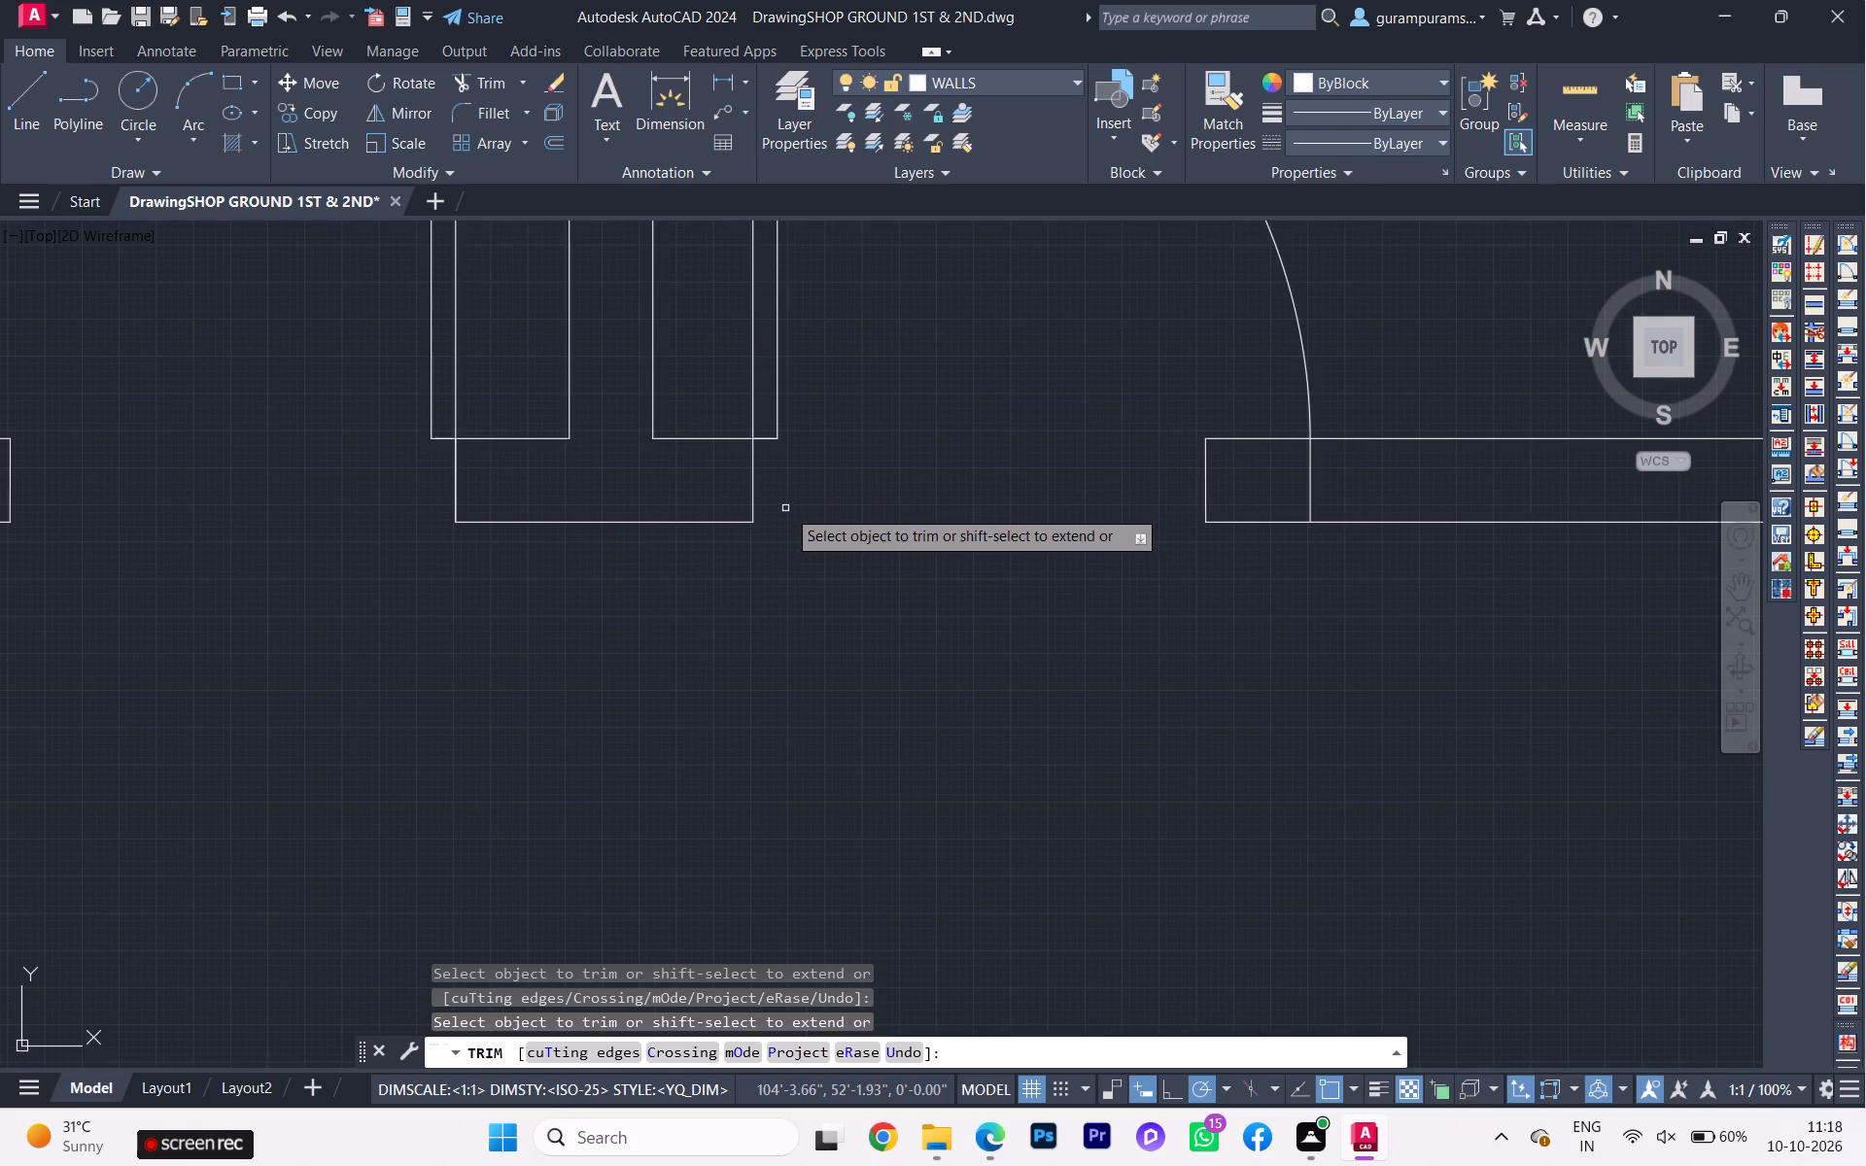
key("Escape")
Draw a 4.5" vertical line across the wall at the end of the east door's swing arc.
scroll(769, 546, "down", 2)
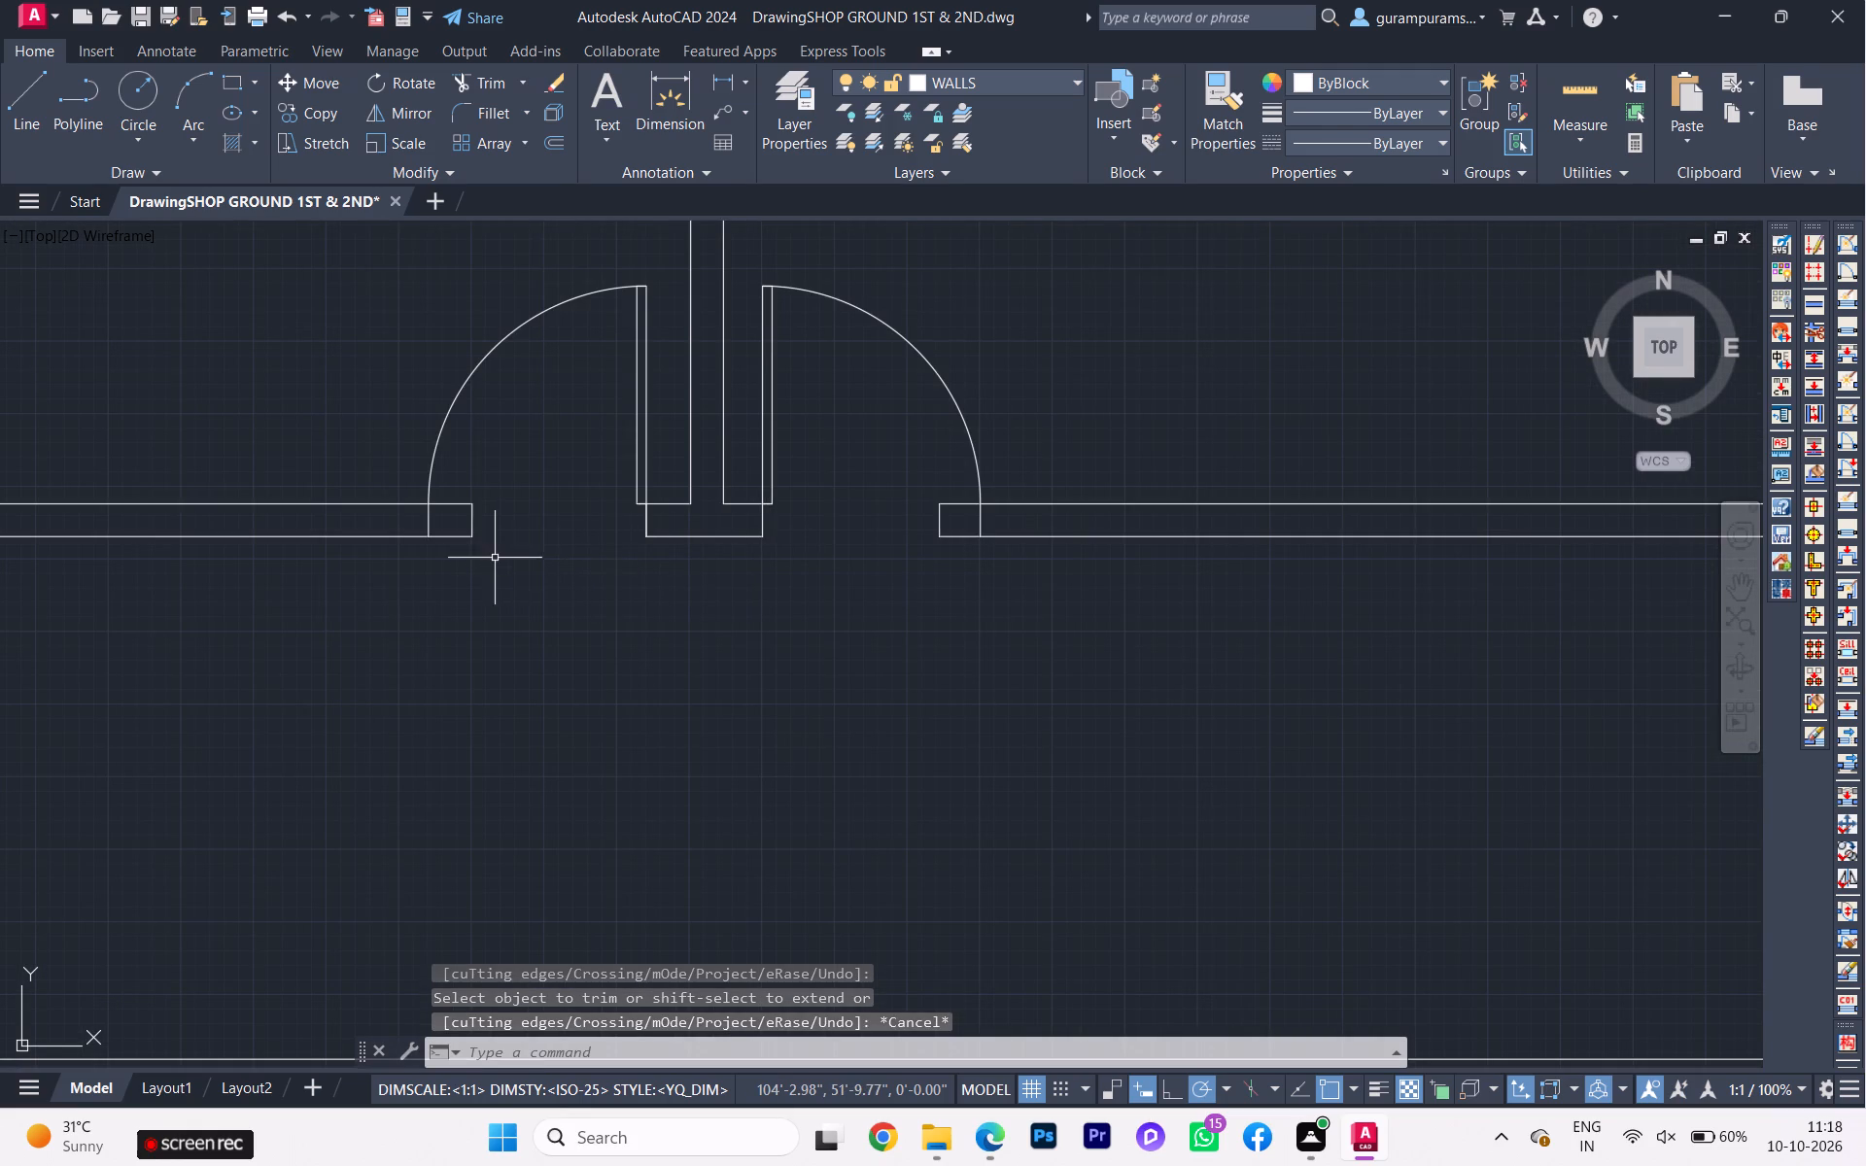
scroll(491, 565, "down", 4)
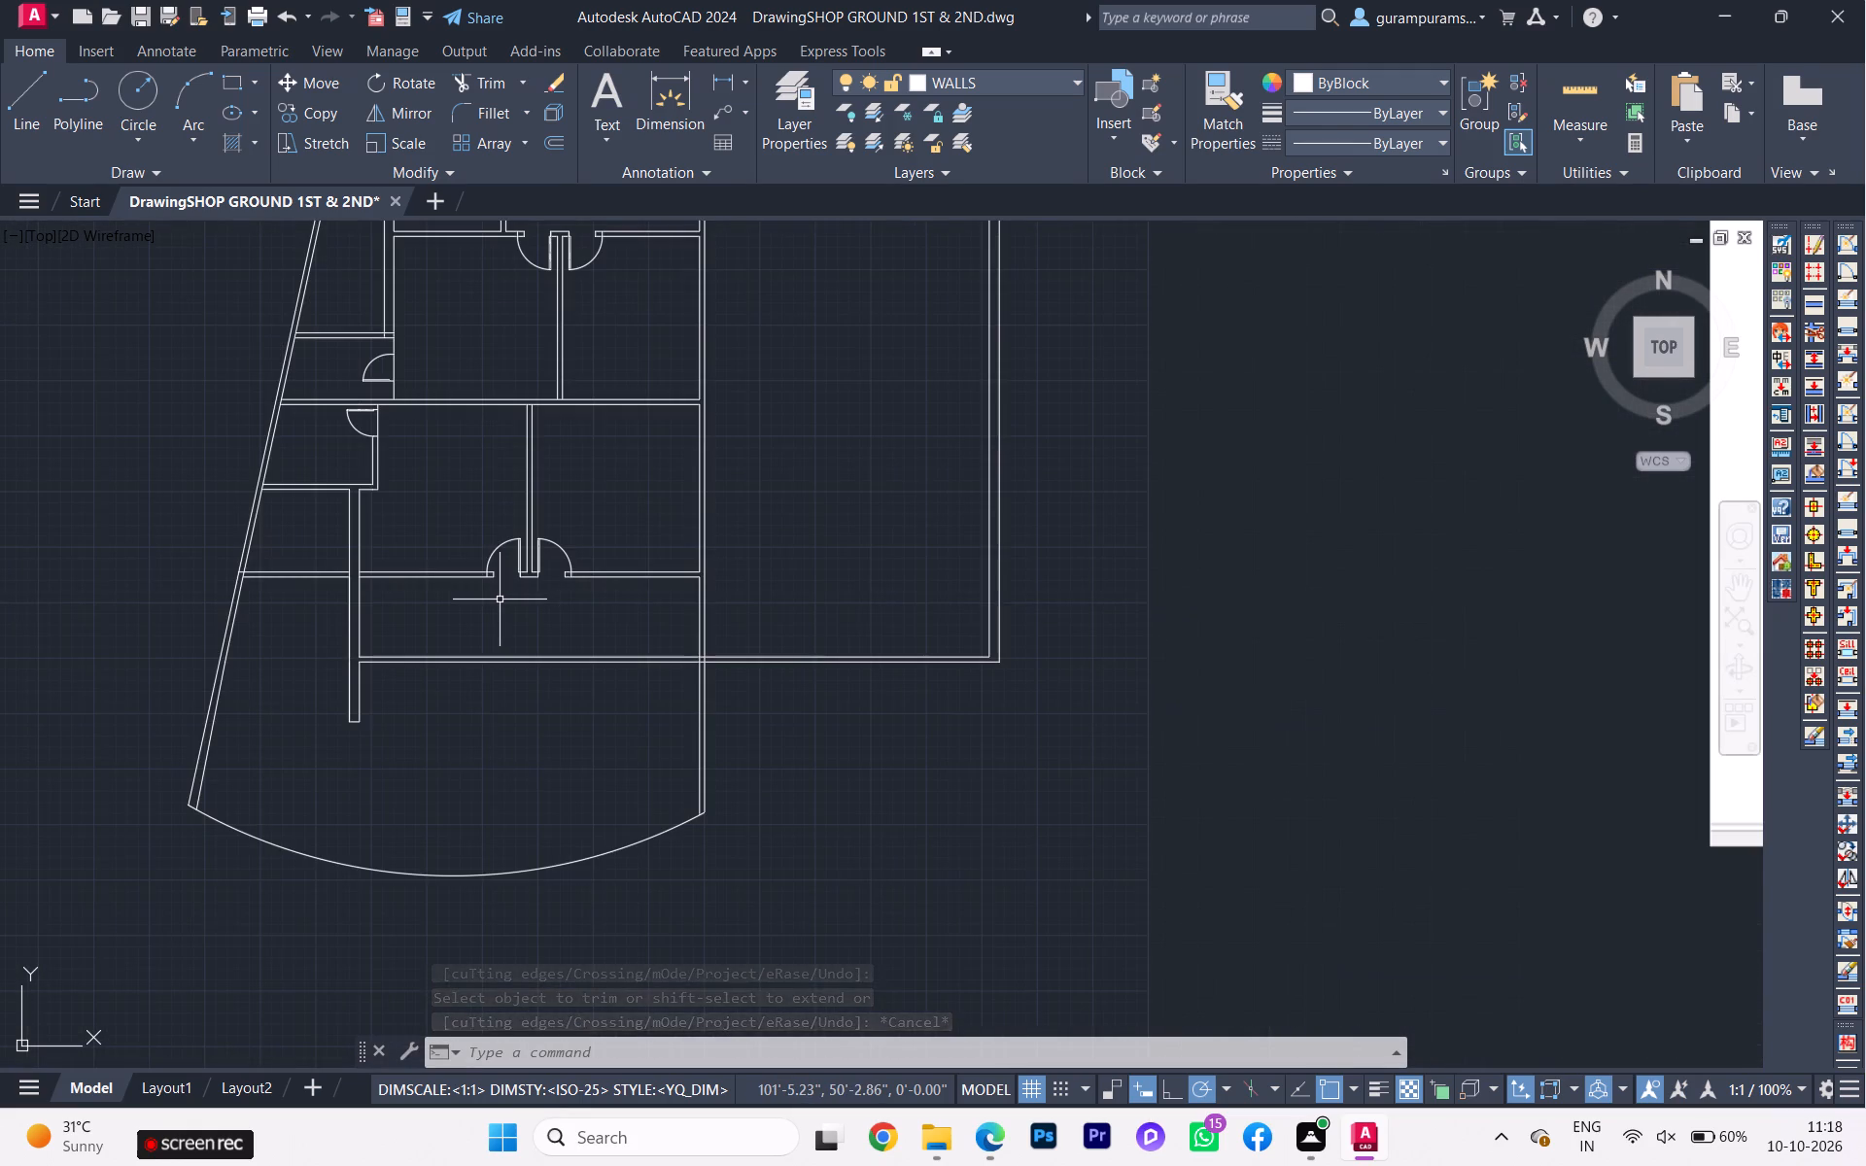
scroll(494, 590, "up", 3)
scroll(486, 583, "down", 3)
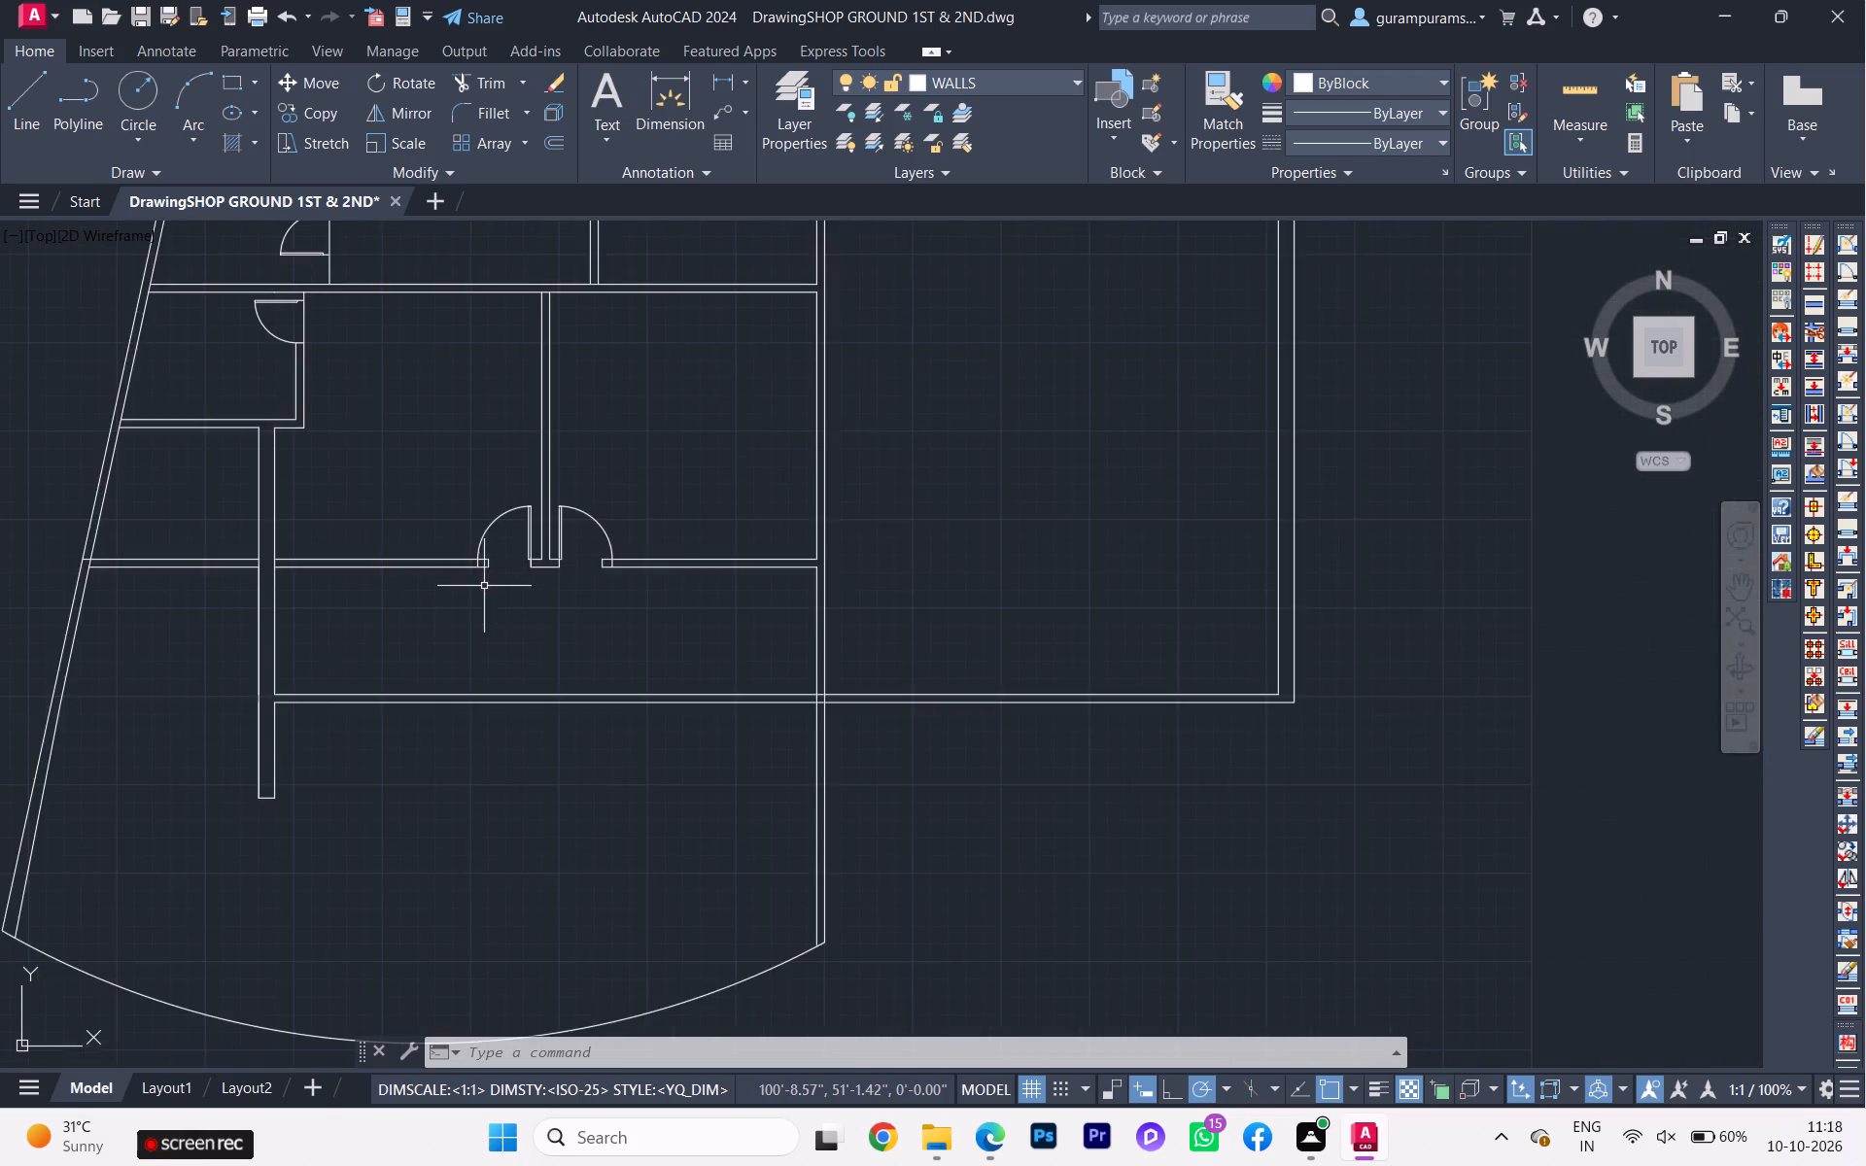
scroll(484, 586, "down", 1)
scroll(444, 397, "up", 1)
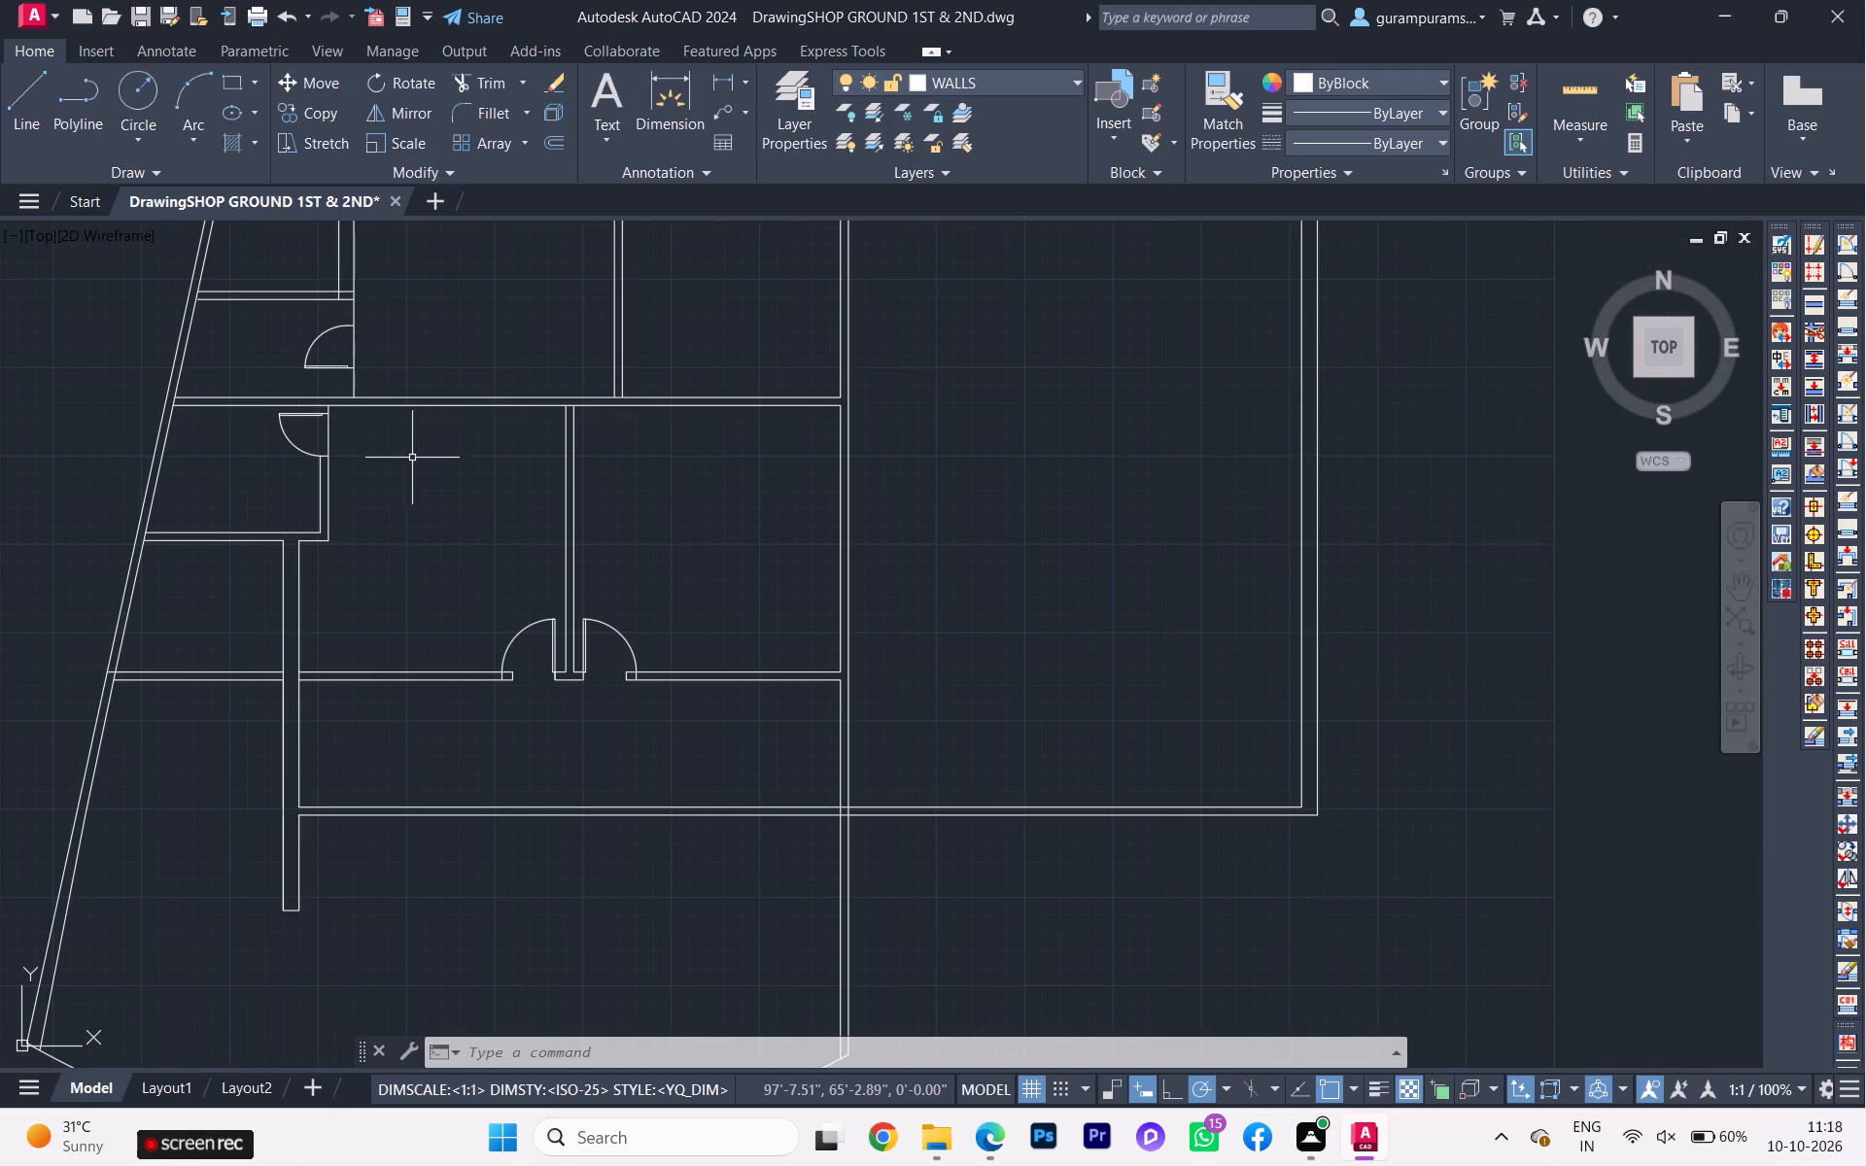
key("l")
left_click(474, 551)
scroll(575, 699, "up", 2)
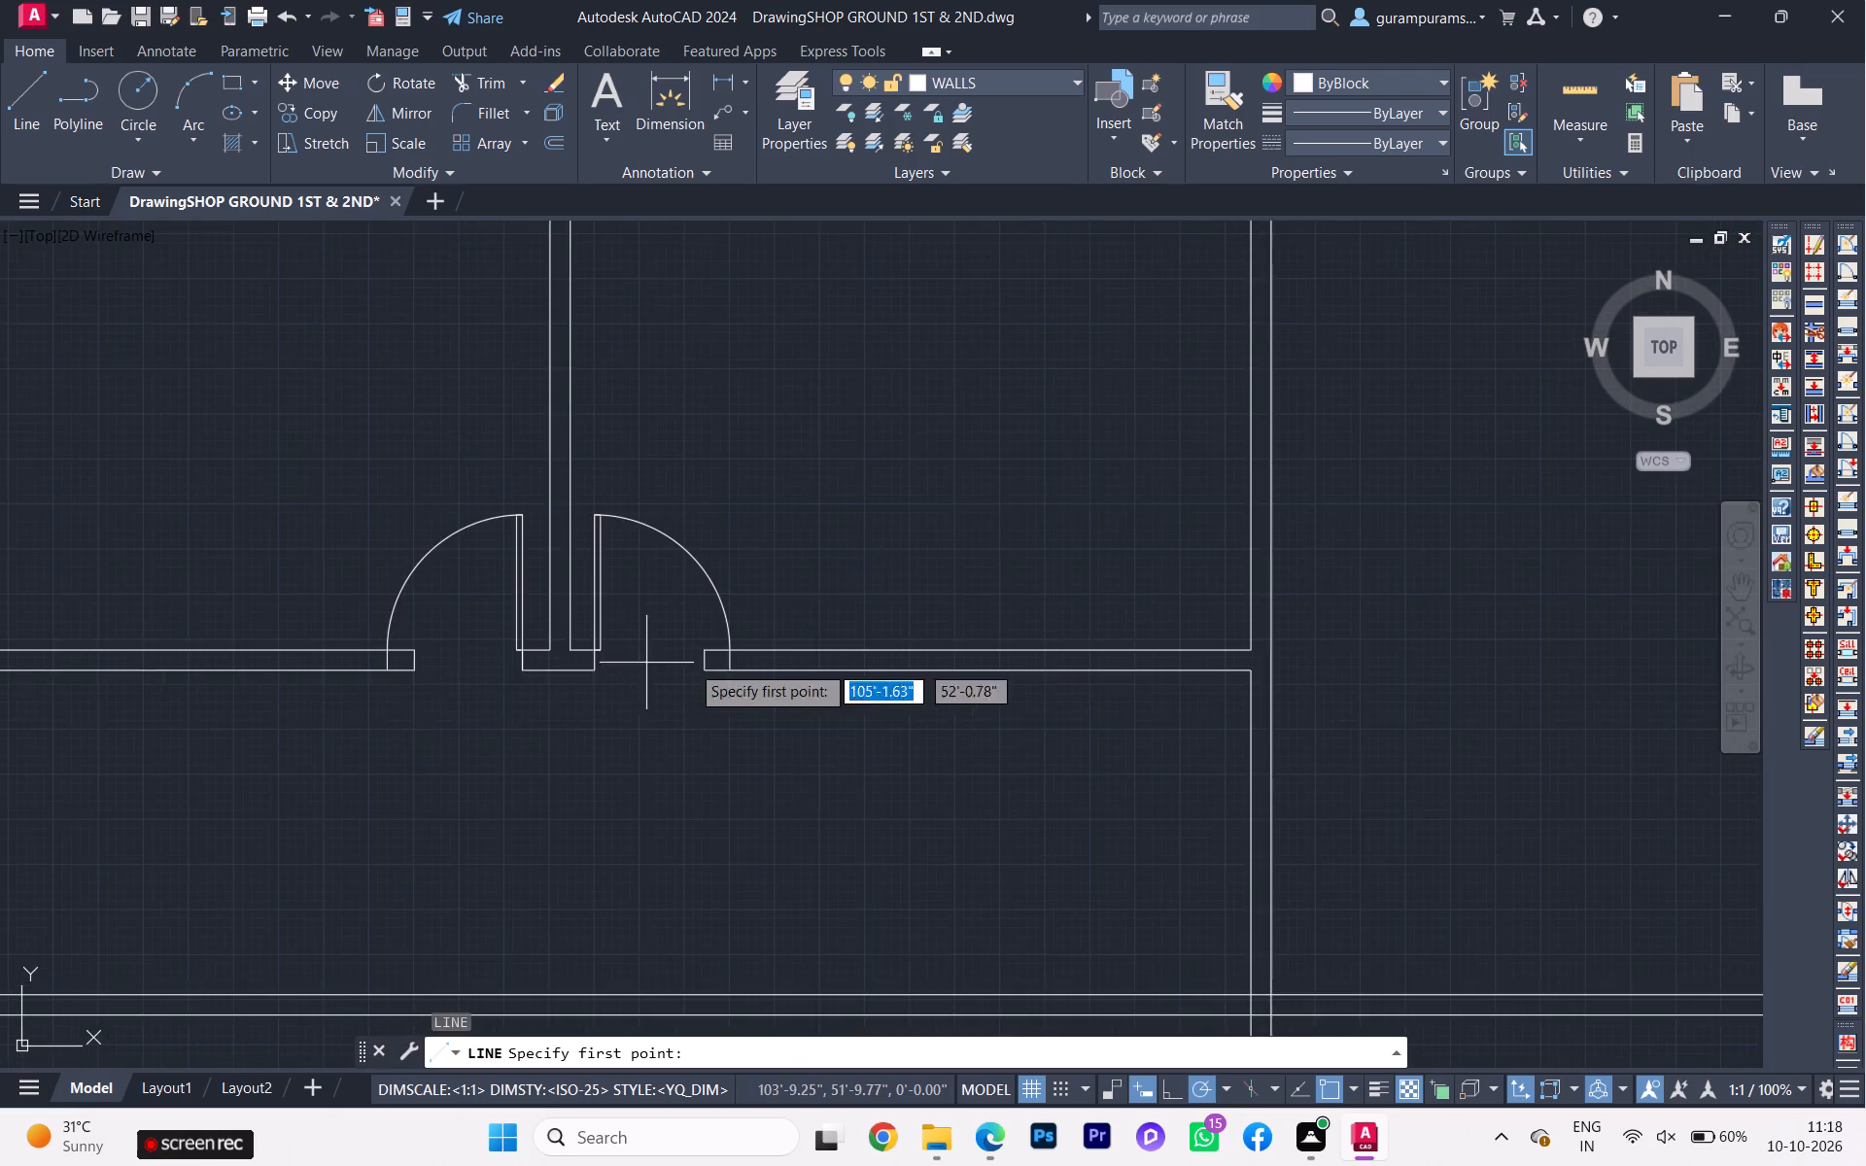
scroll(741, 661, "up", 4)
left_click(665, 609)
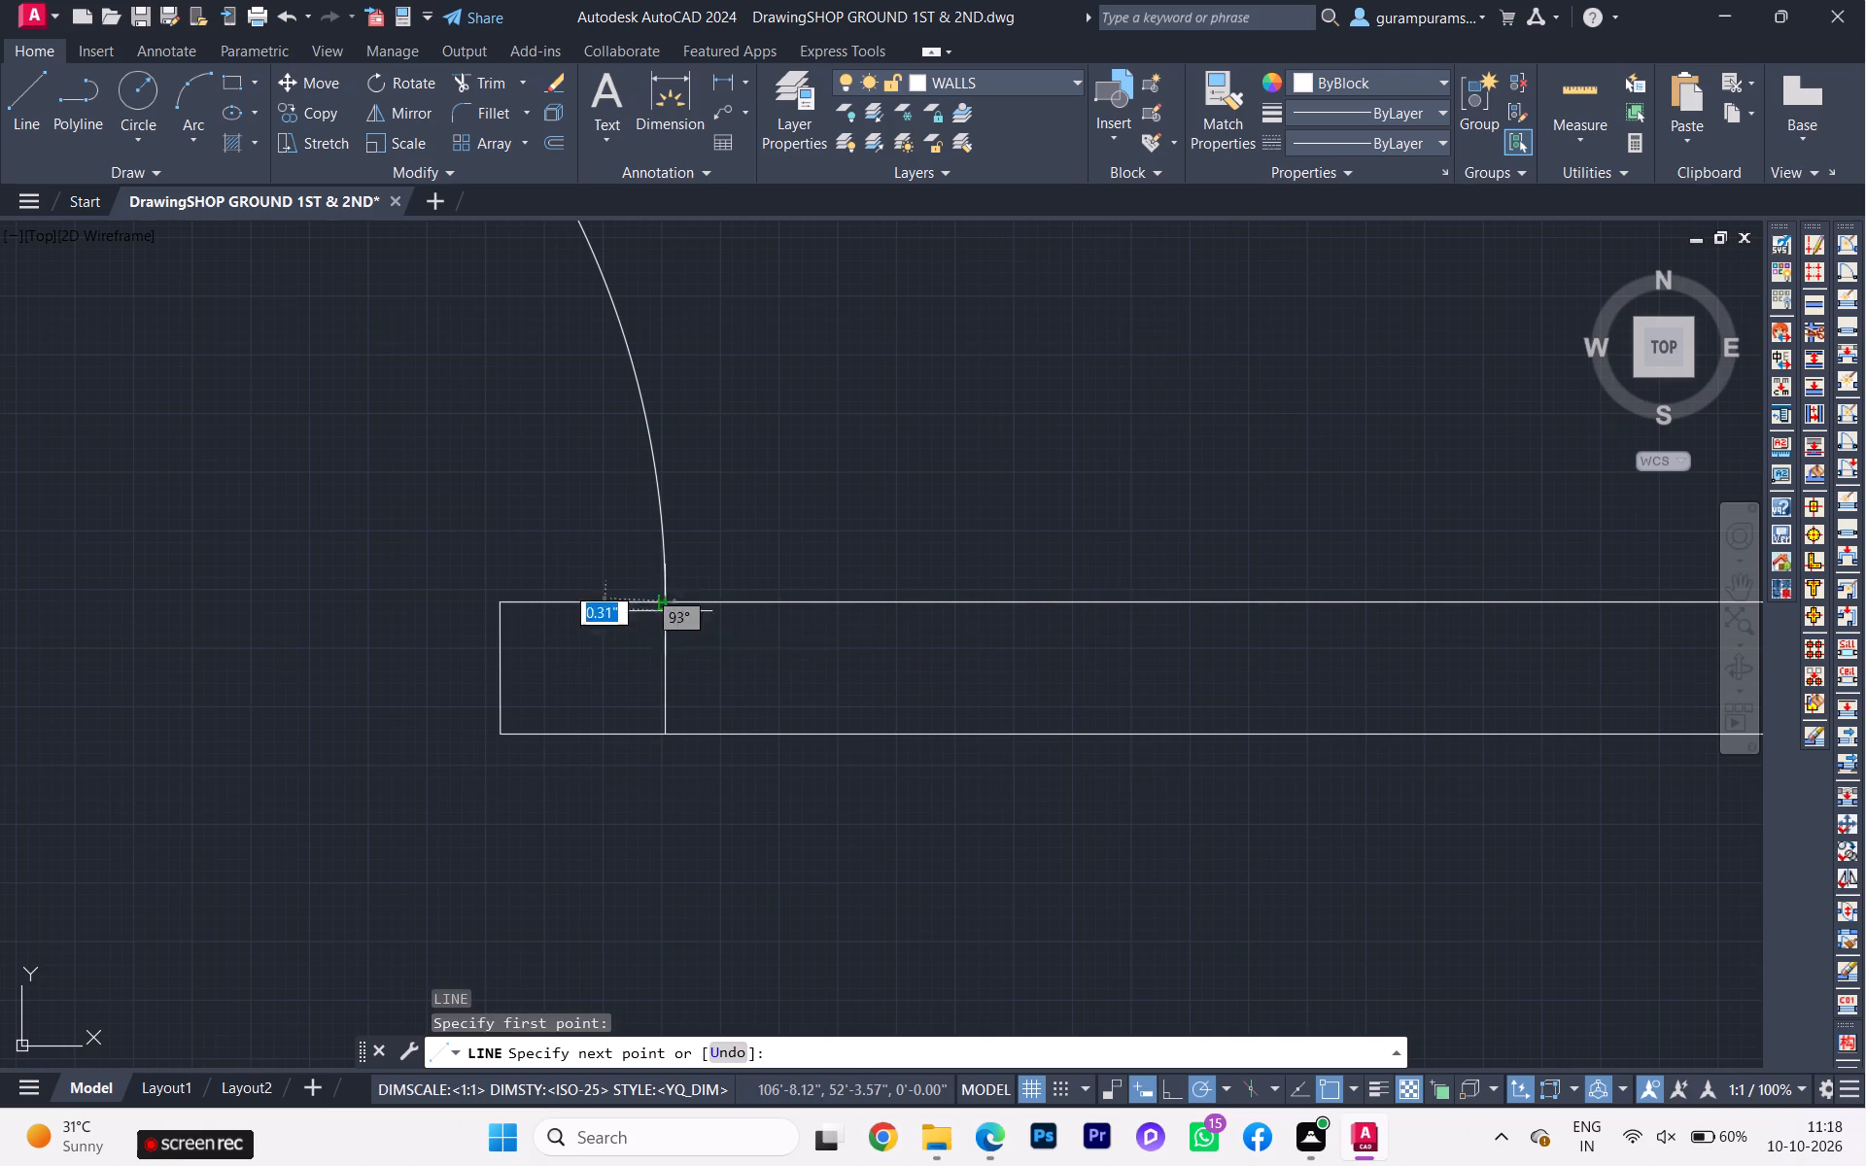
left_click(671, 737)
key("Return")
Draw a matching 4.5" vertical line across the wall at the end of the west door's swing arc.
key("space")
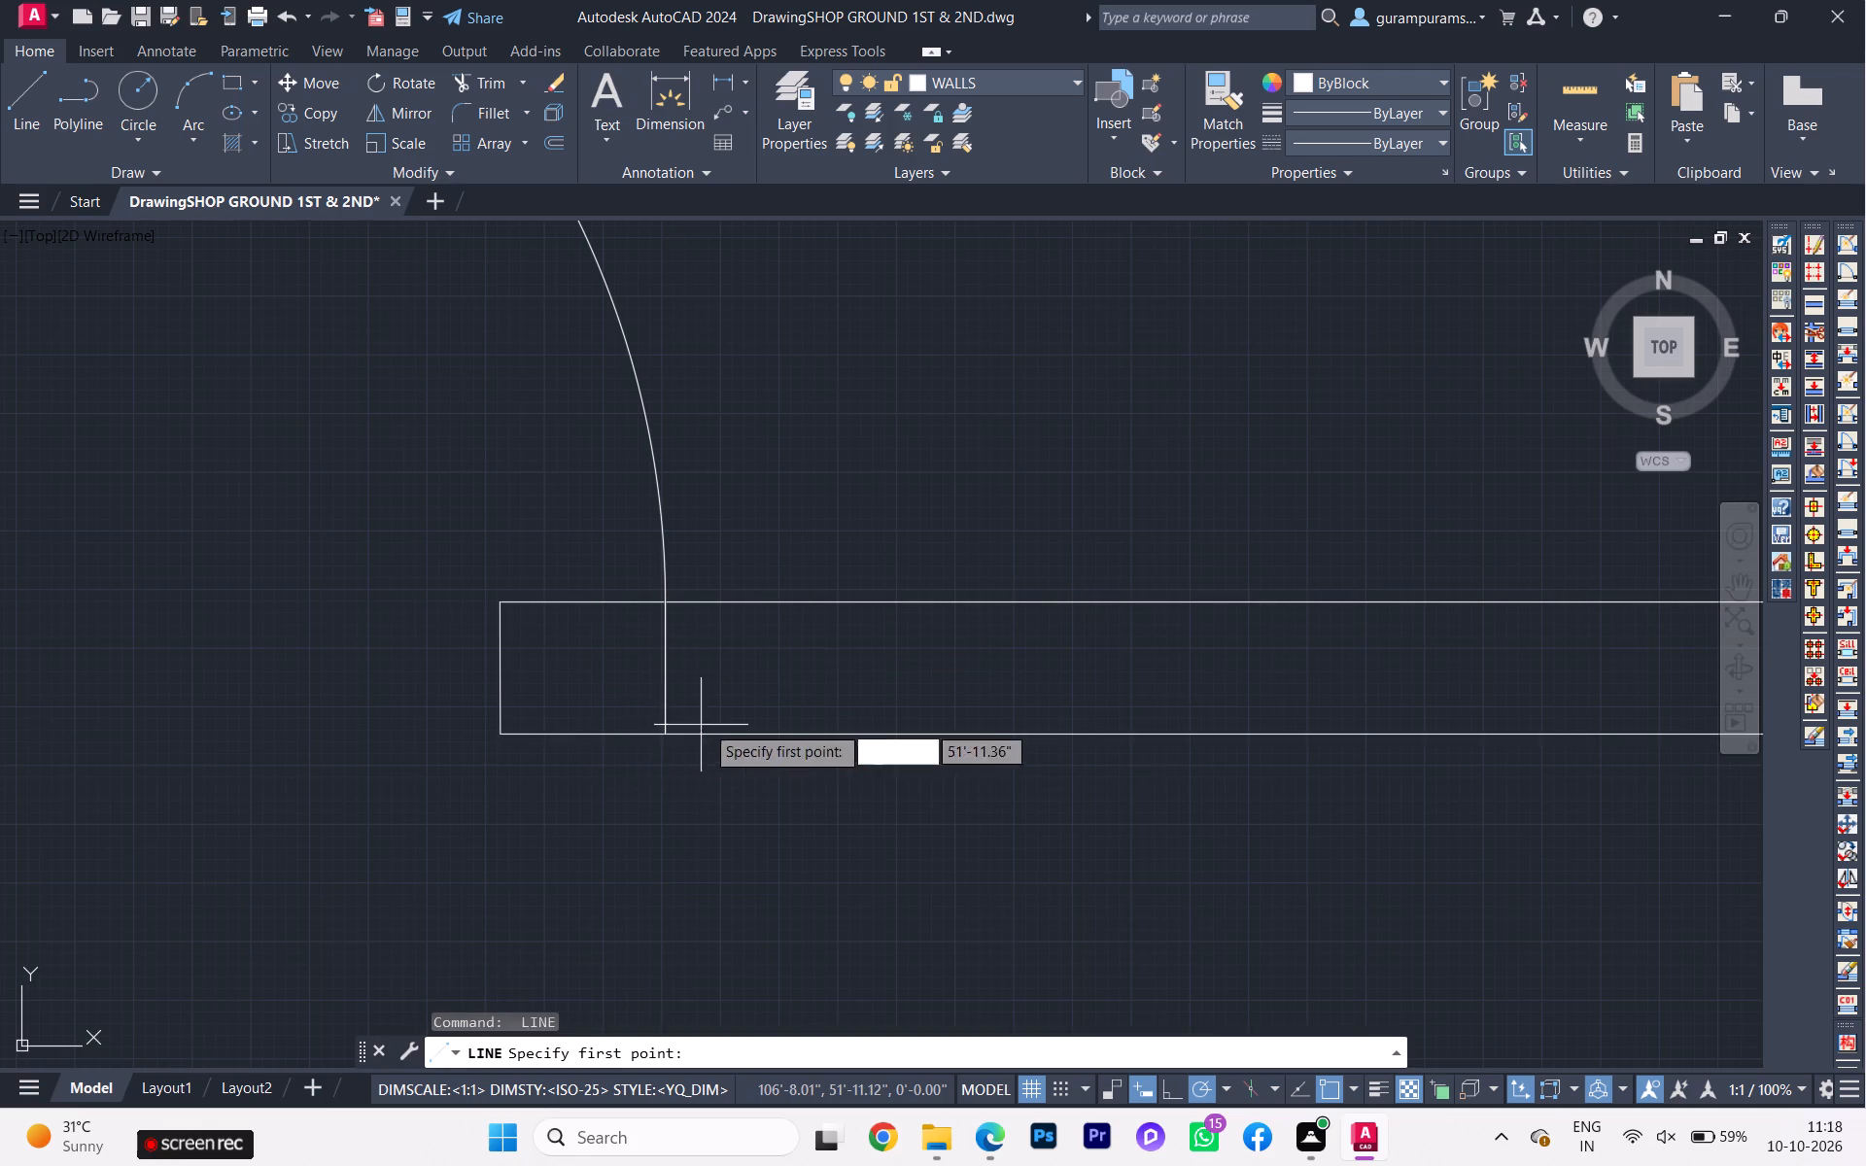
scroll(787, 718, "down", 3)
scroll(249, 678, "up", 3)
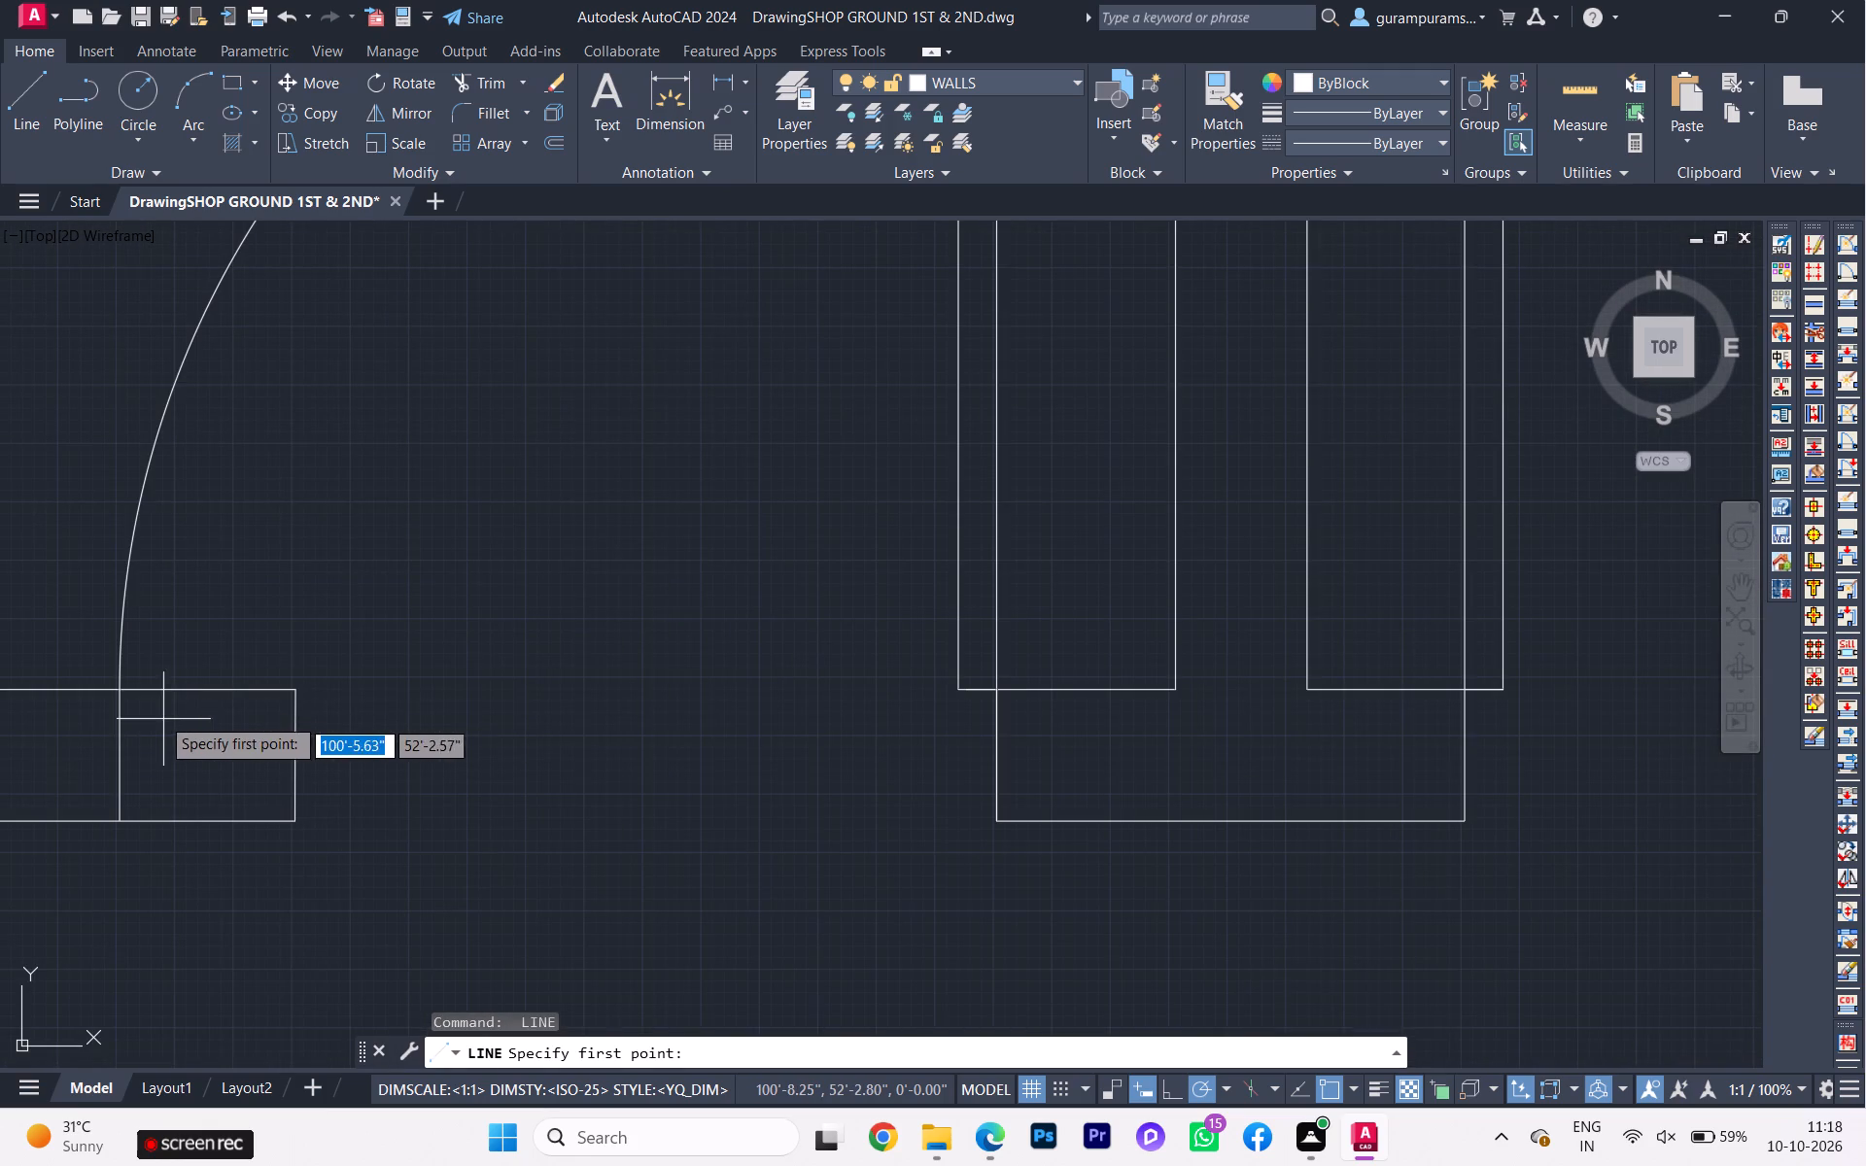
left_click(117, 695)
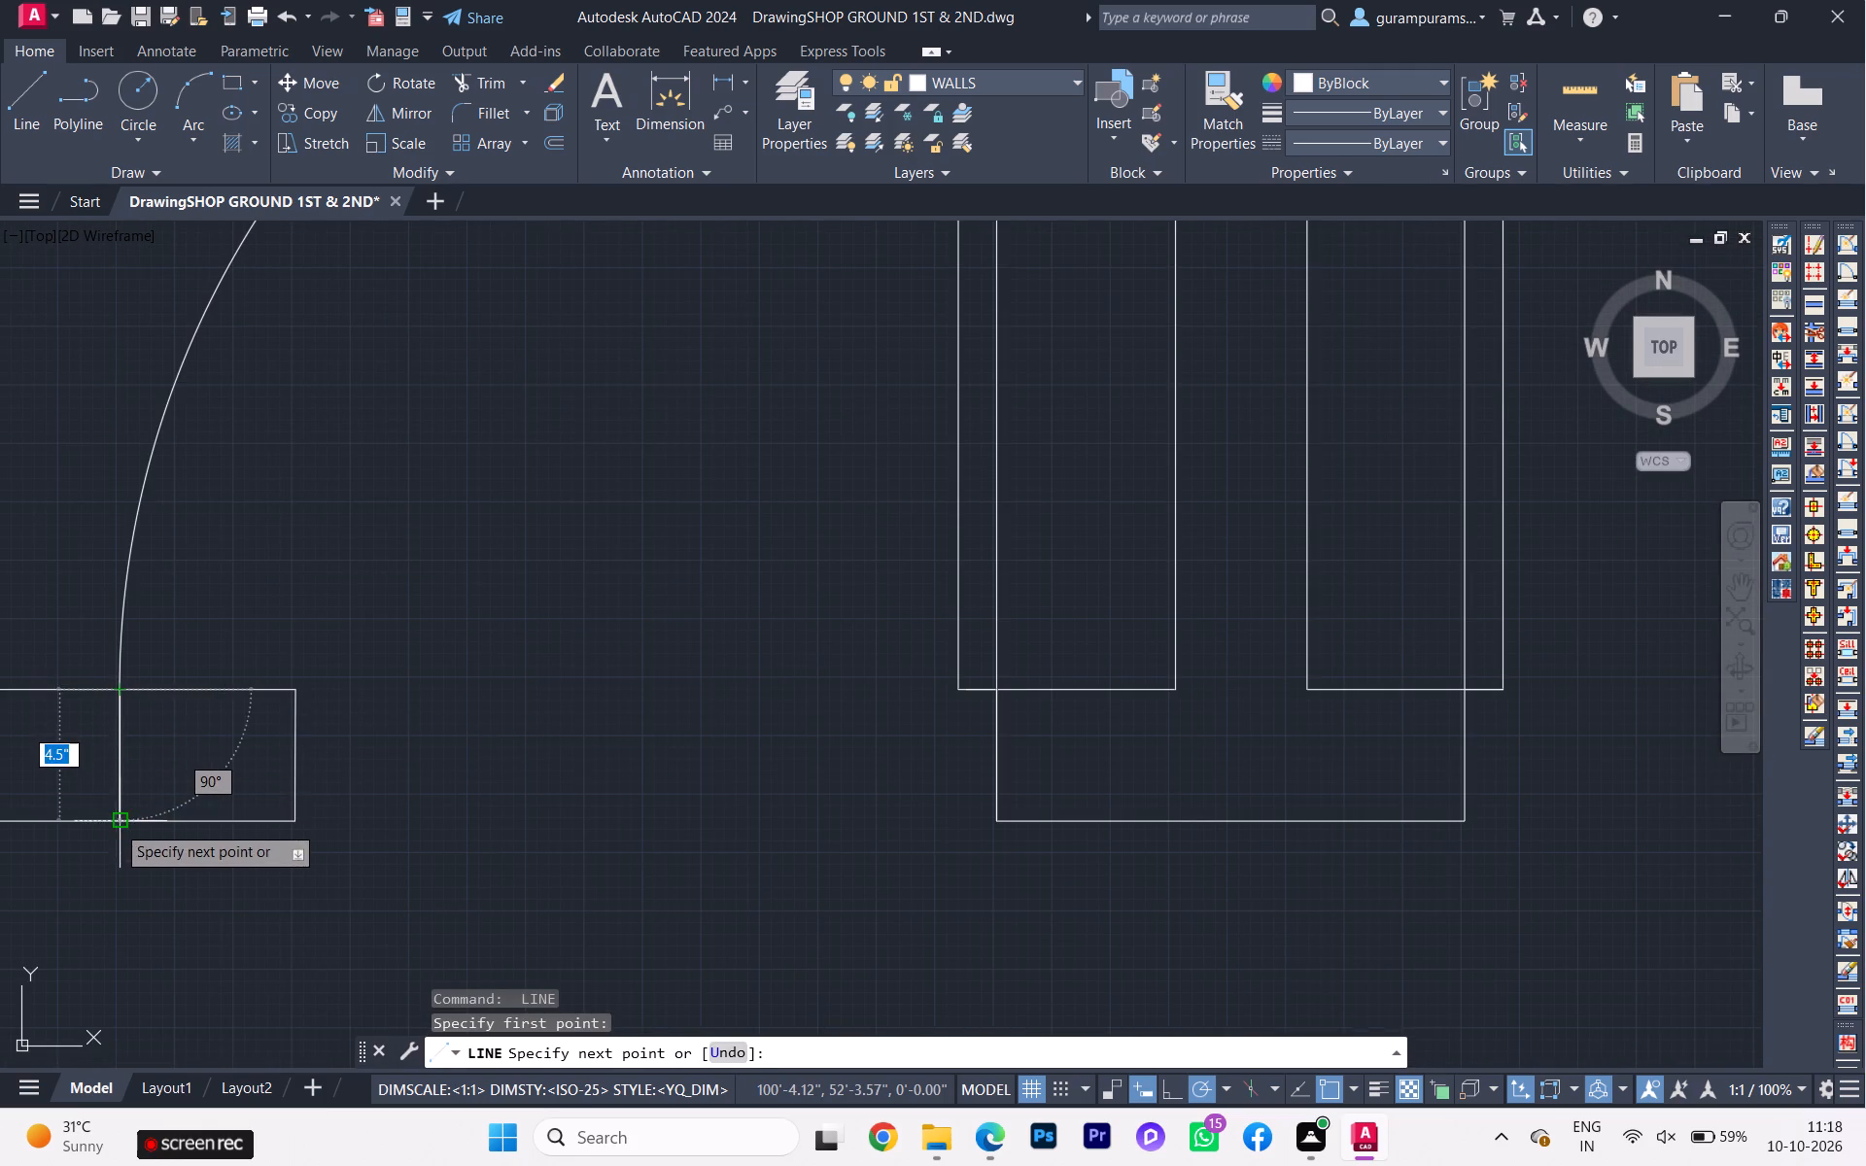
left_click(116, 829)
key("space")
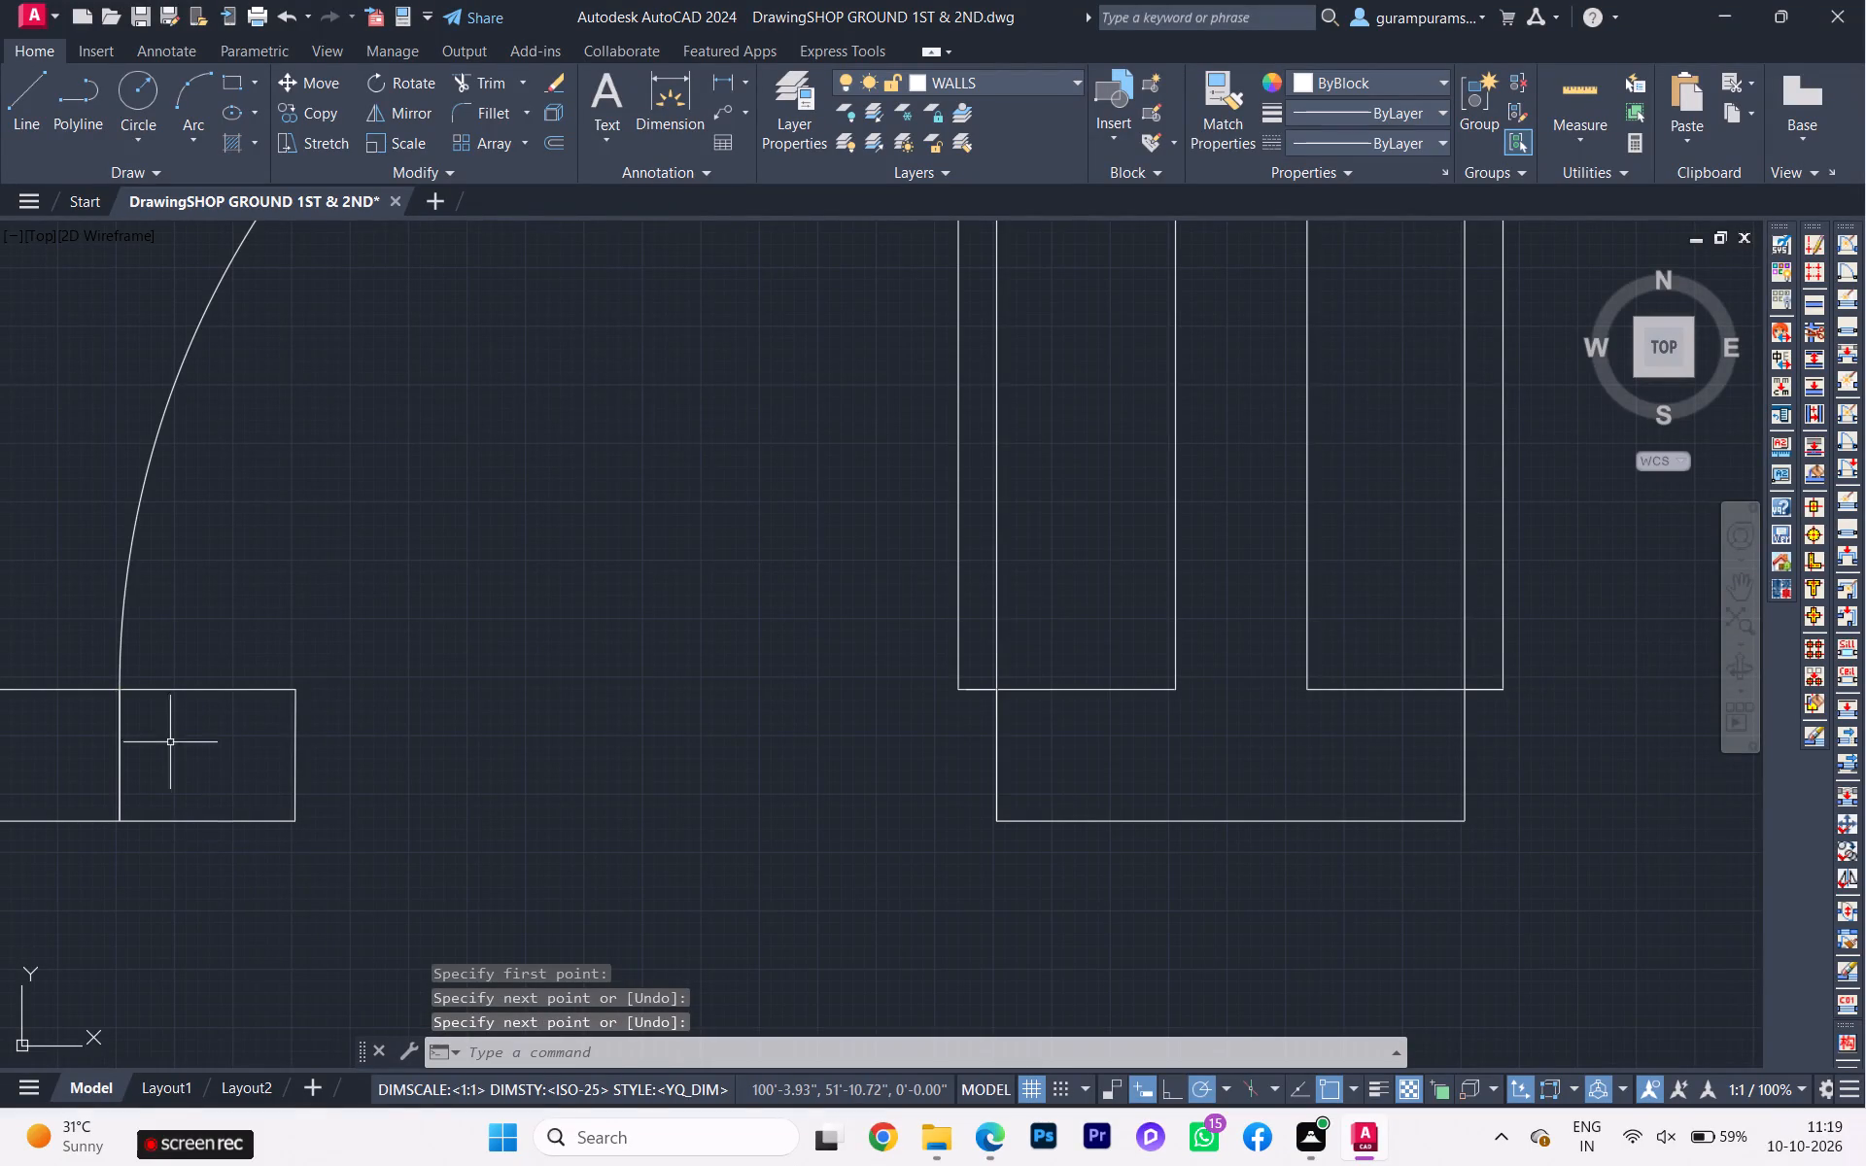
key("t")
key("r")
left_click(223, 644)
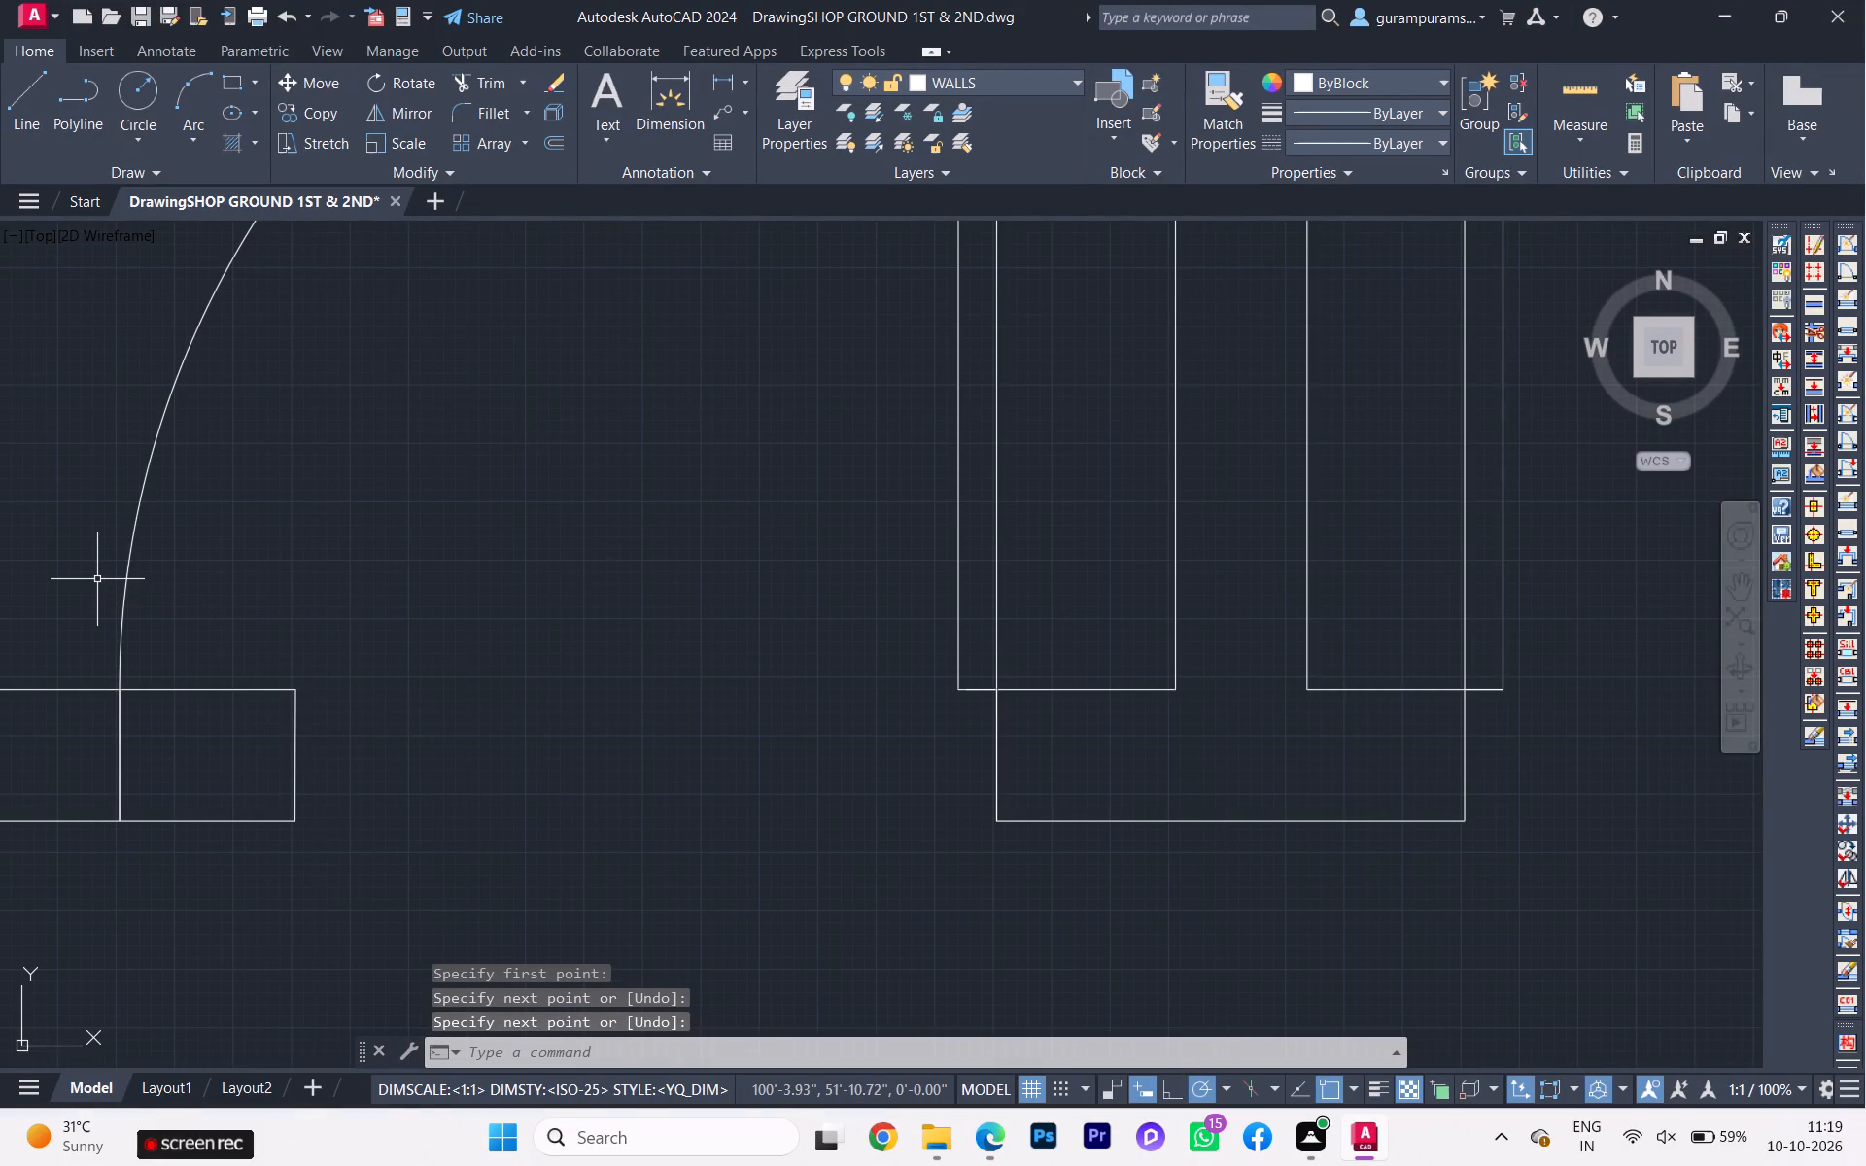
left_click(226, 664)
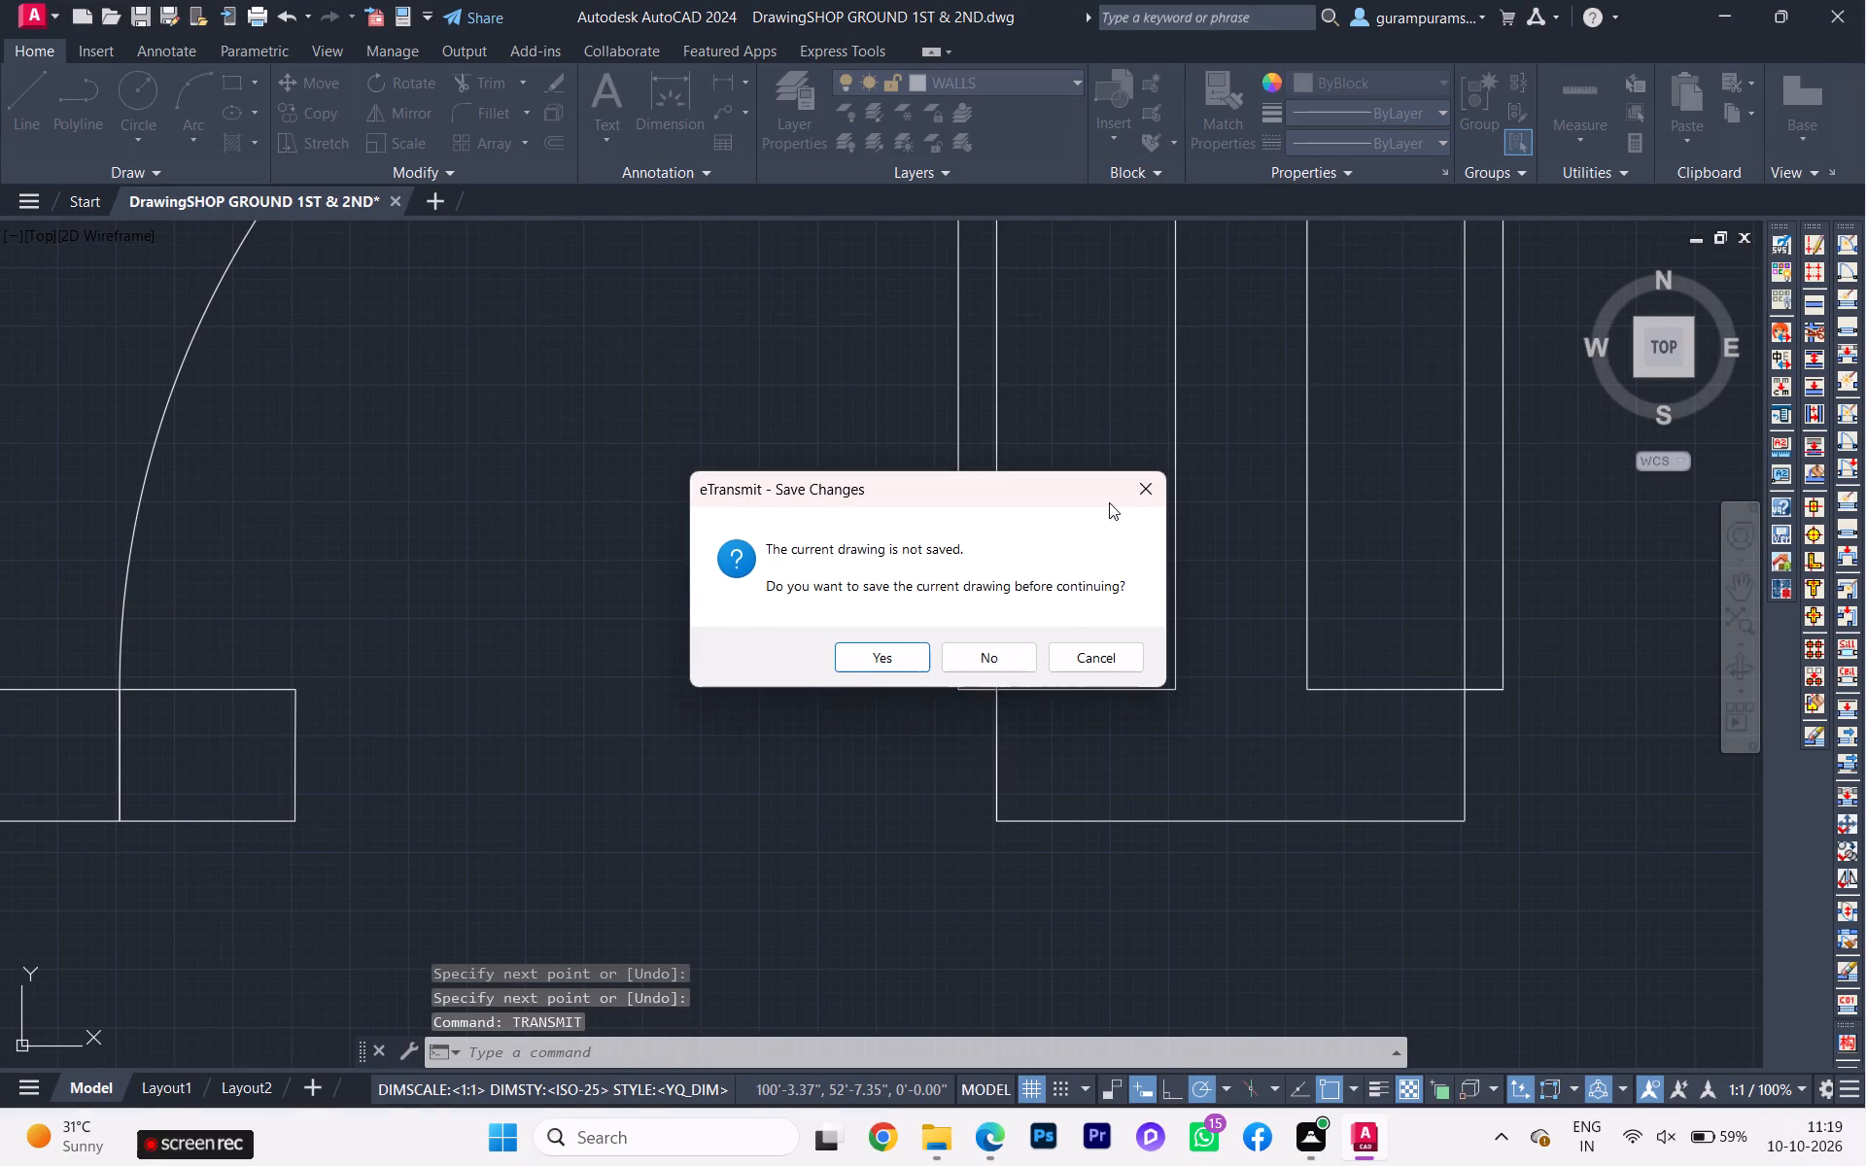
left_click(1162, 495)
Trim the leftover wall ends from the west and east openings of the southernmost door pair, back to the new jamb lines.
type("tr")
left_click(863, 663)
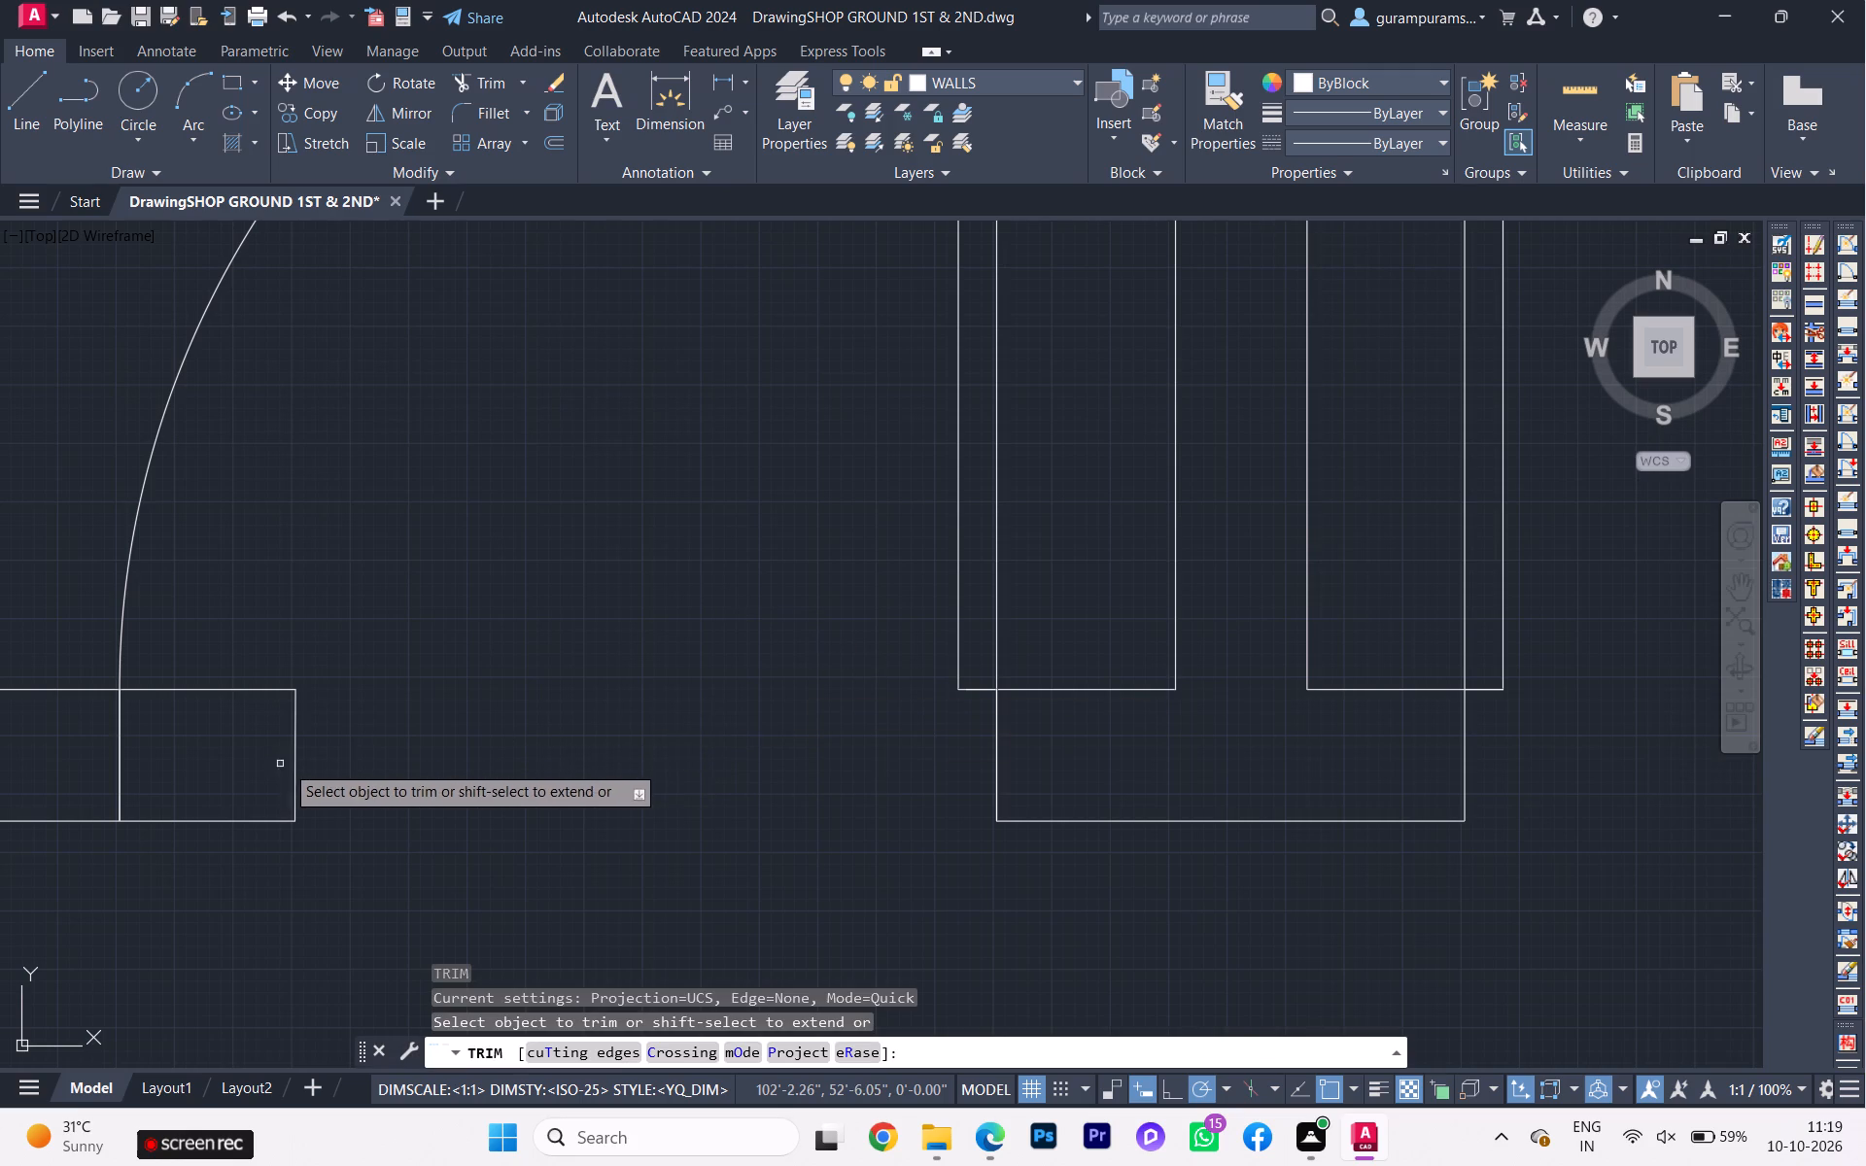
left_click(291, 762)
left_click(311, 761)
left_click(286, 727)
left_click(280, 668)
left_click(270, 690)
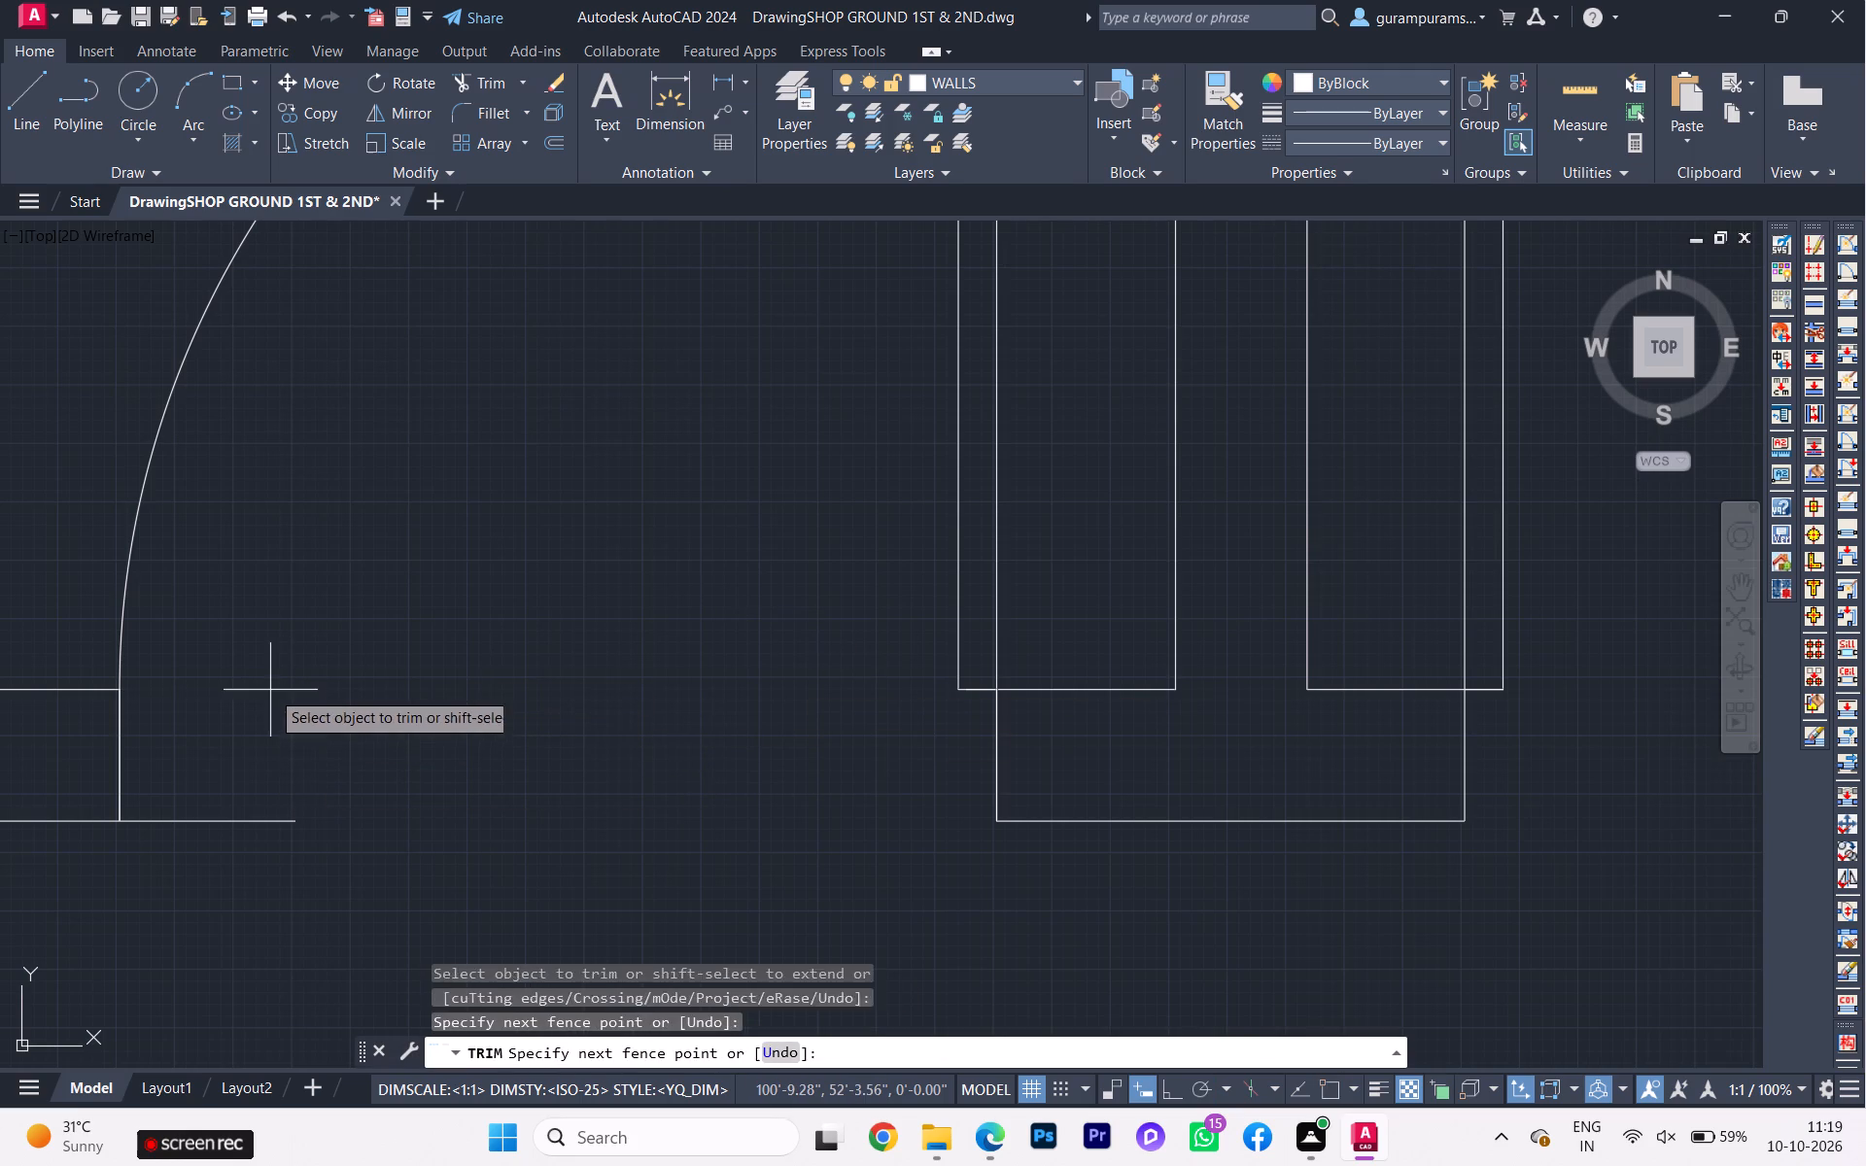
left_click(266, 841)
scroll(267, 837, "down", 2)
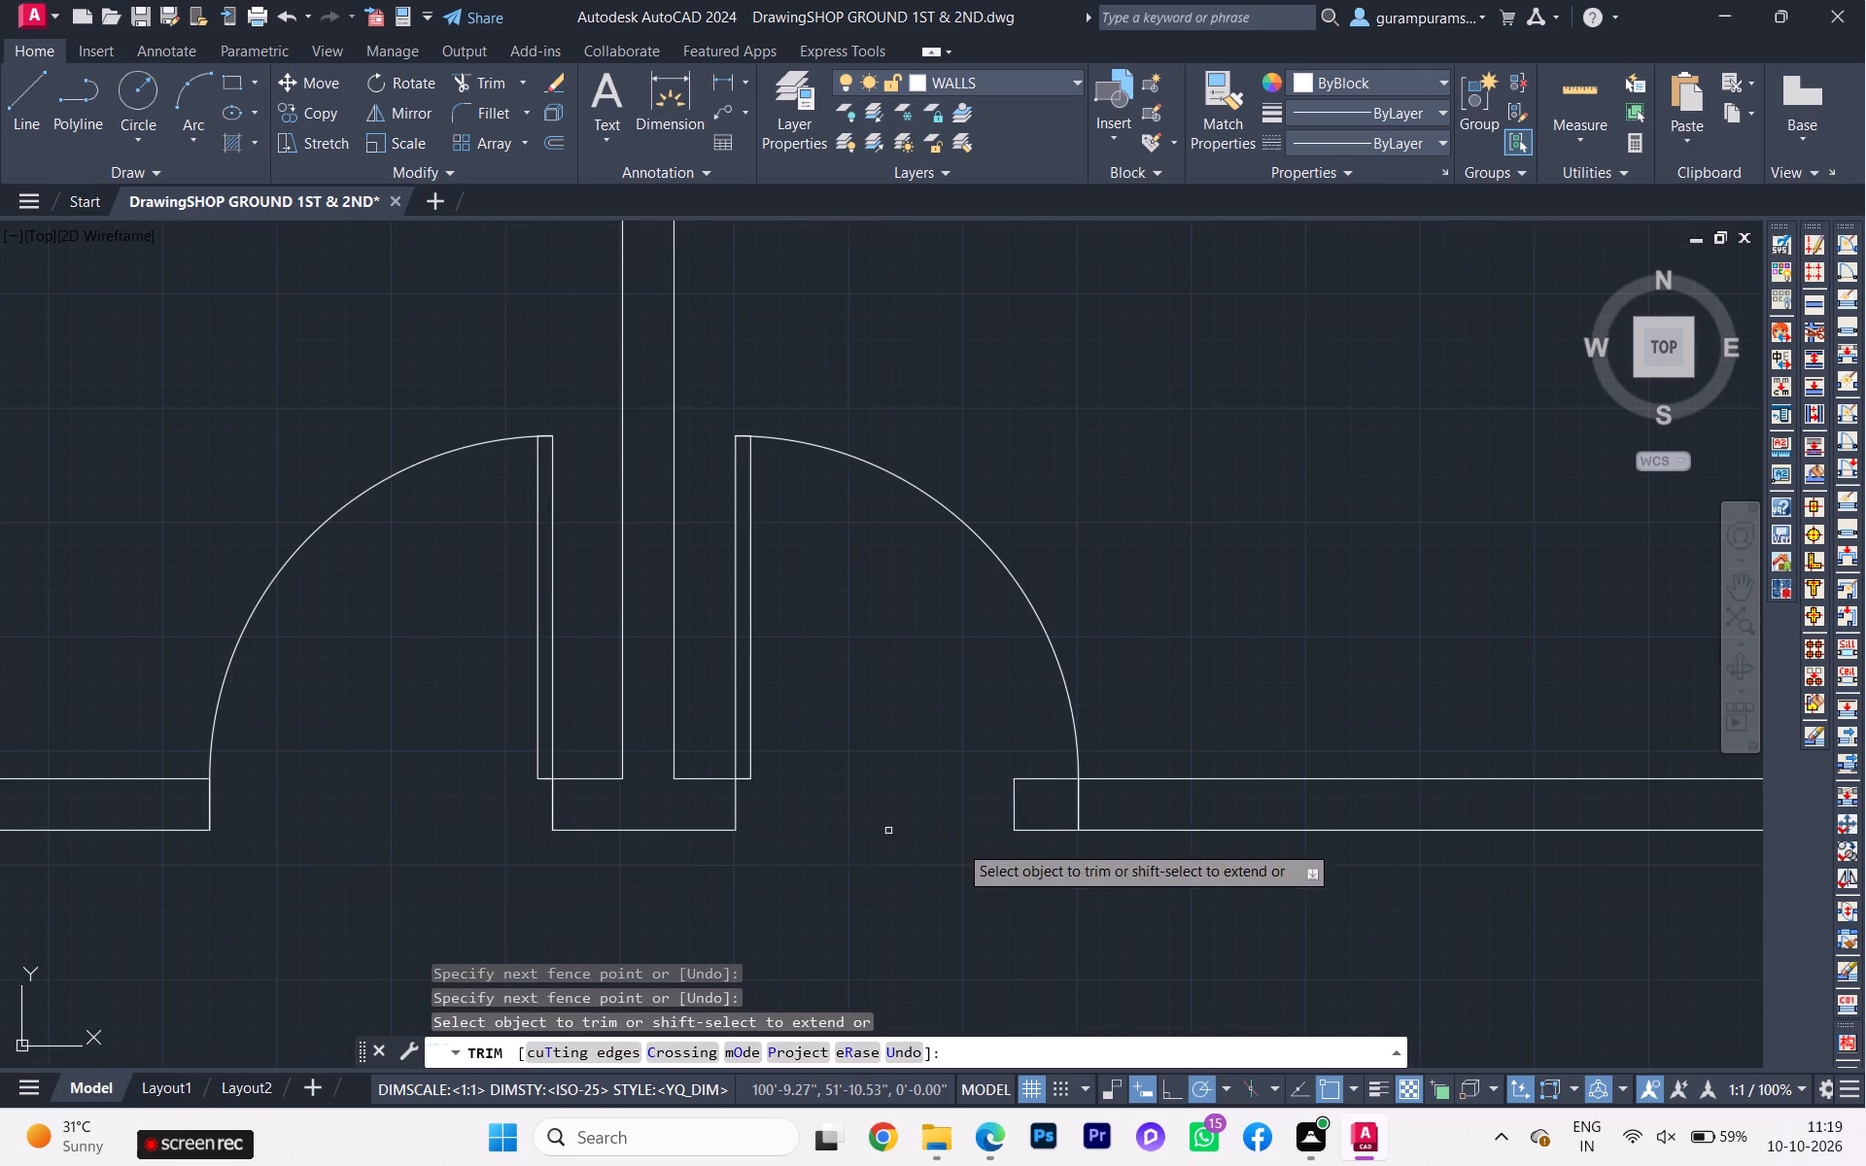
left_click(1031, 842)
left_click(1051, 752)
left_click(1049, 803)
left_click(998, 812)
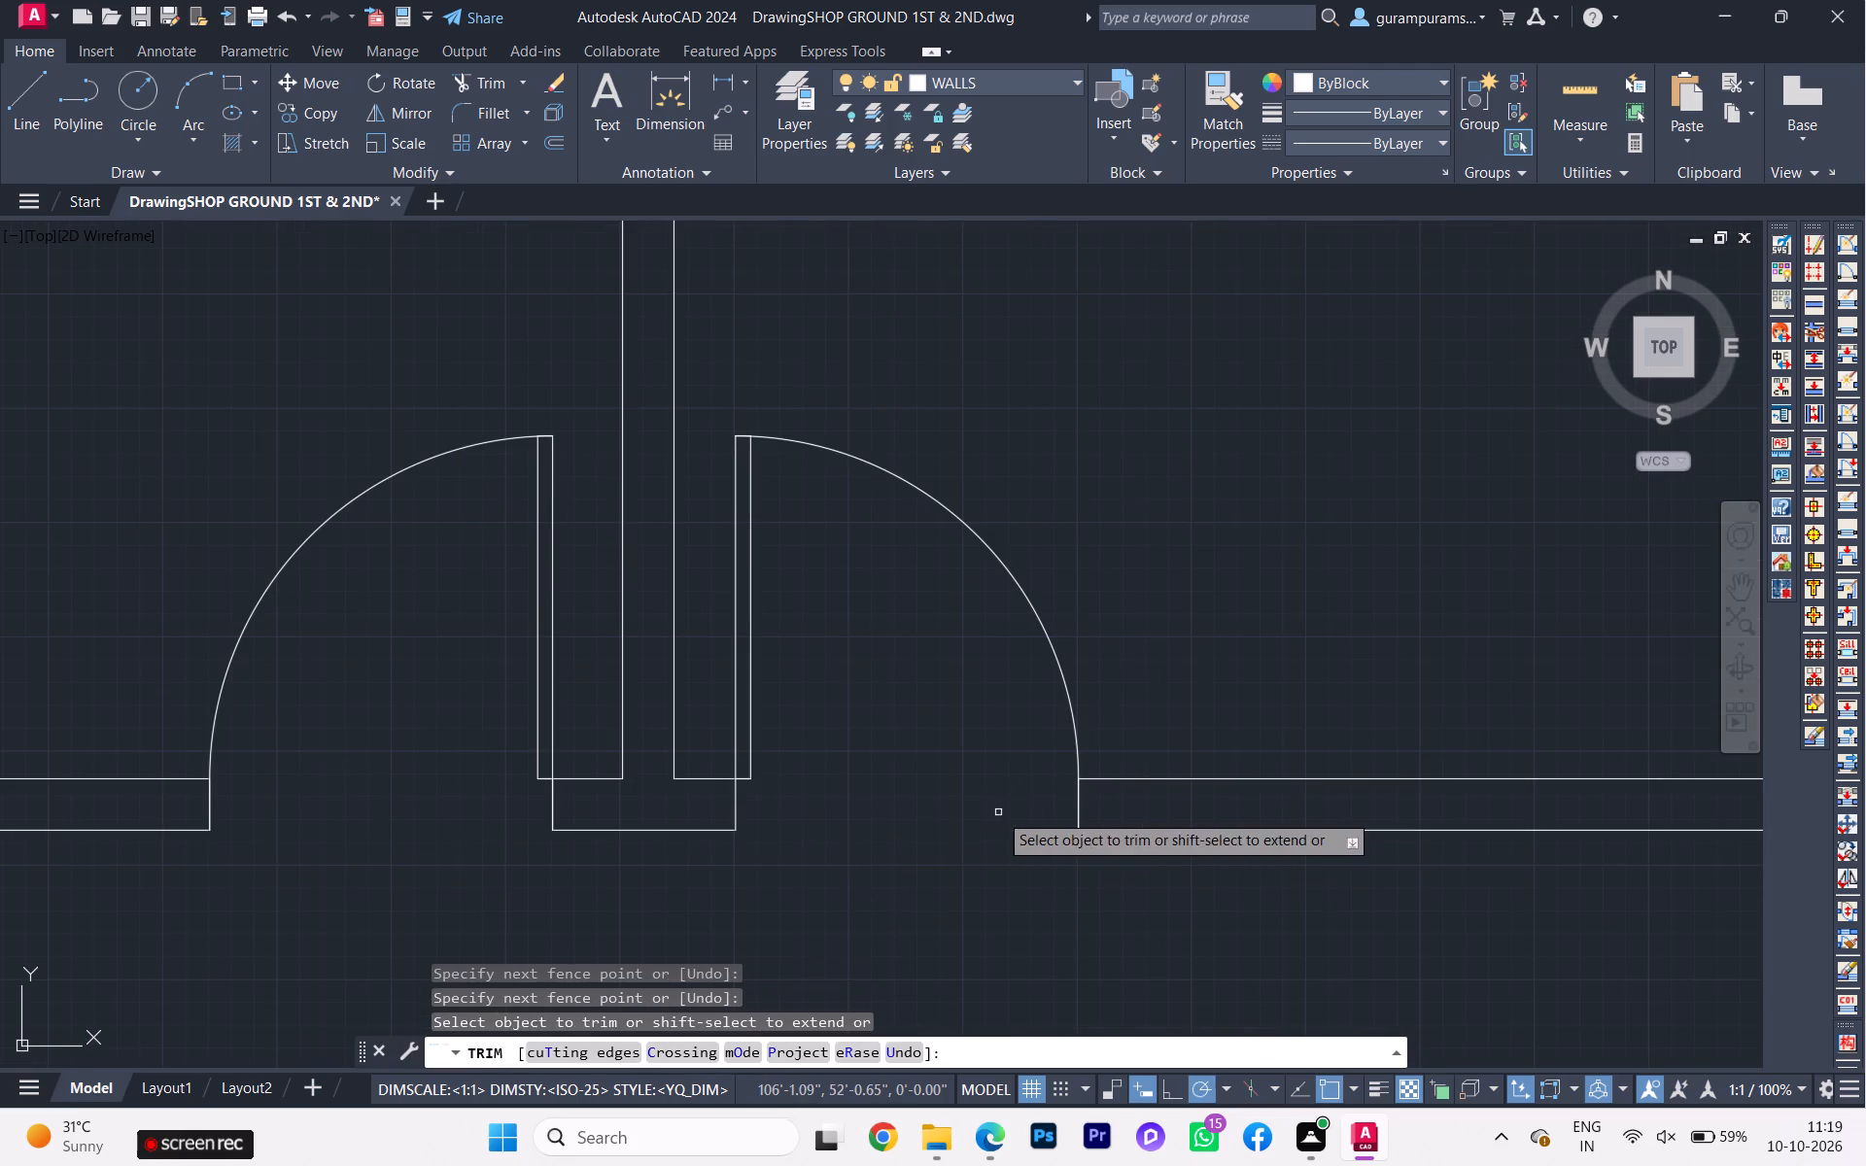
Trim the leftover wall ends from both openings of the next door pair to the north, back to the jamb lines.
scroll(891, 728, "down", 1)
scroll(887, 727, "up", 1)
scroll(886, 727, "down", 5)
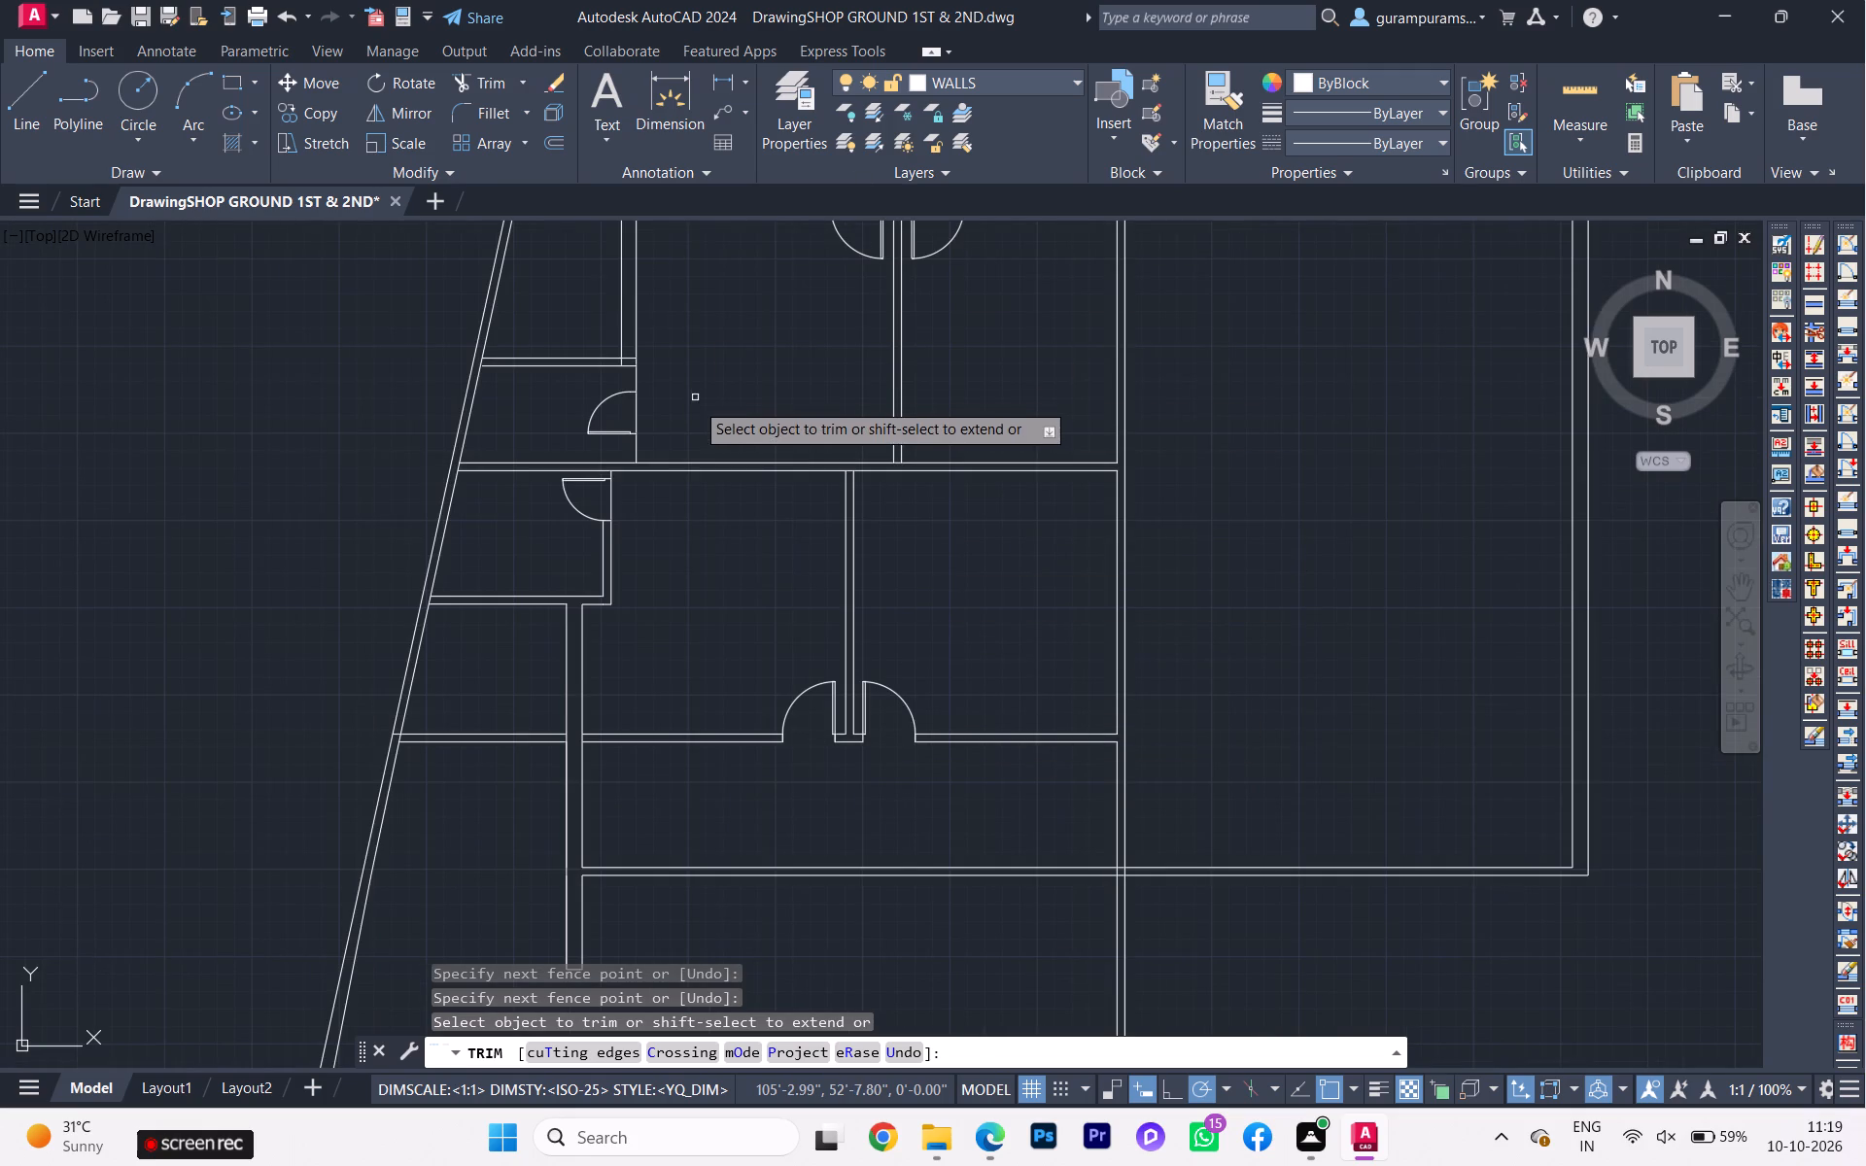
scroll(695, 403, "down", 3)
scroll(765, 337, "up", 5)
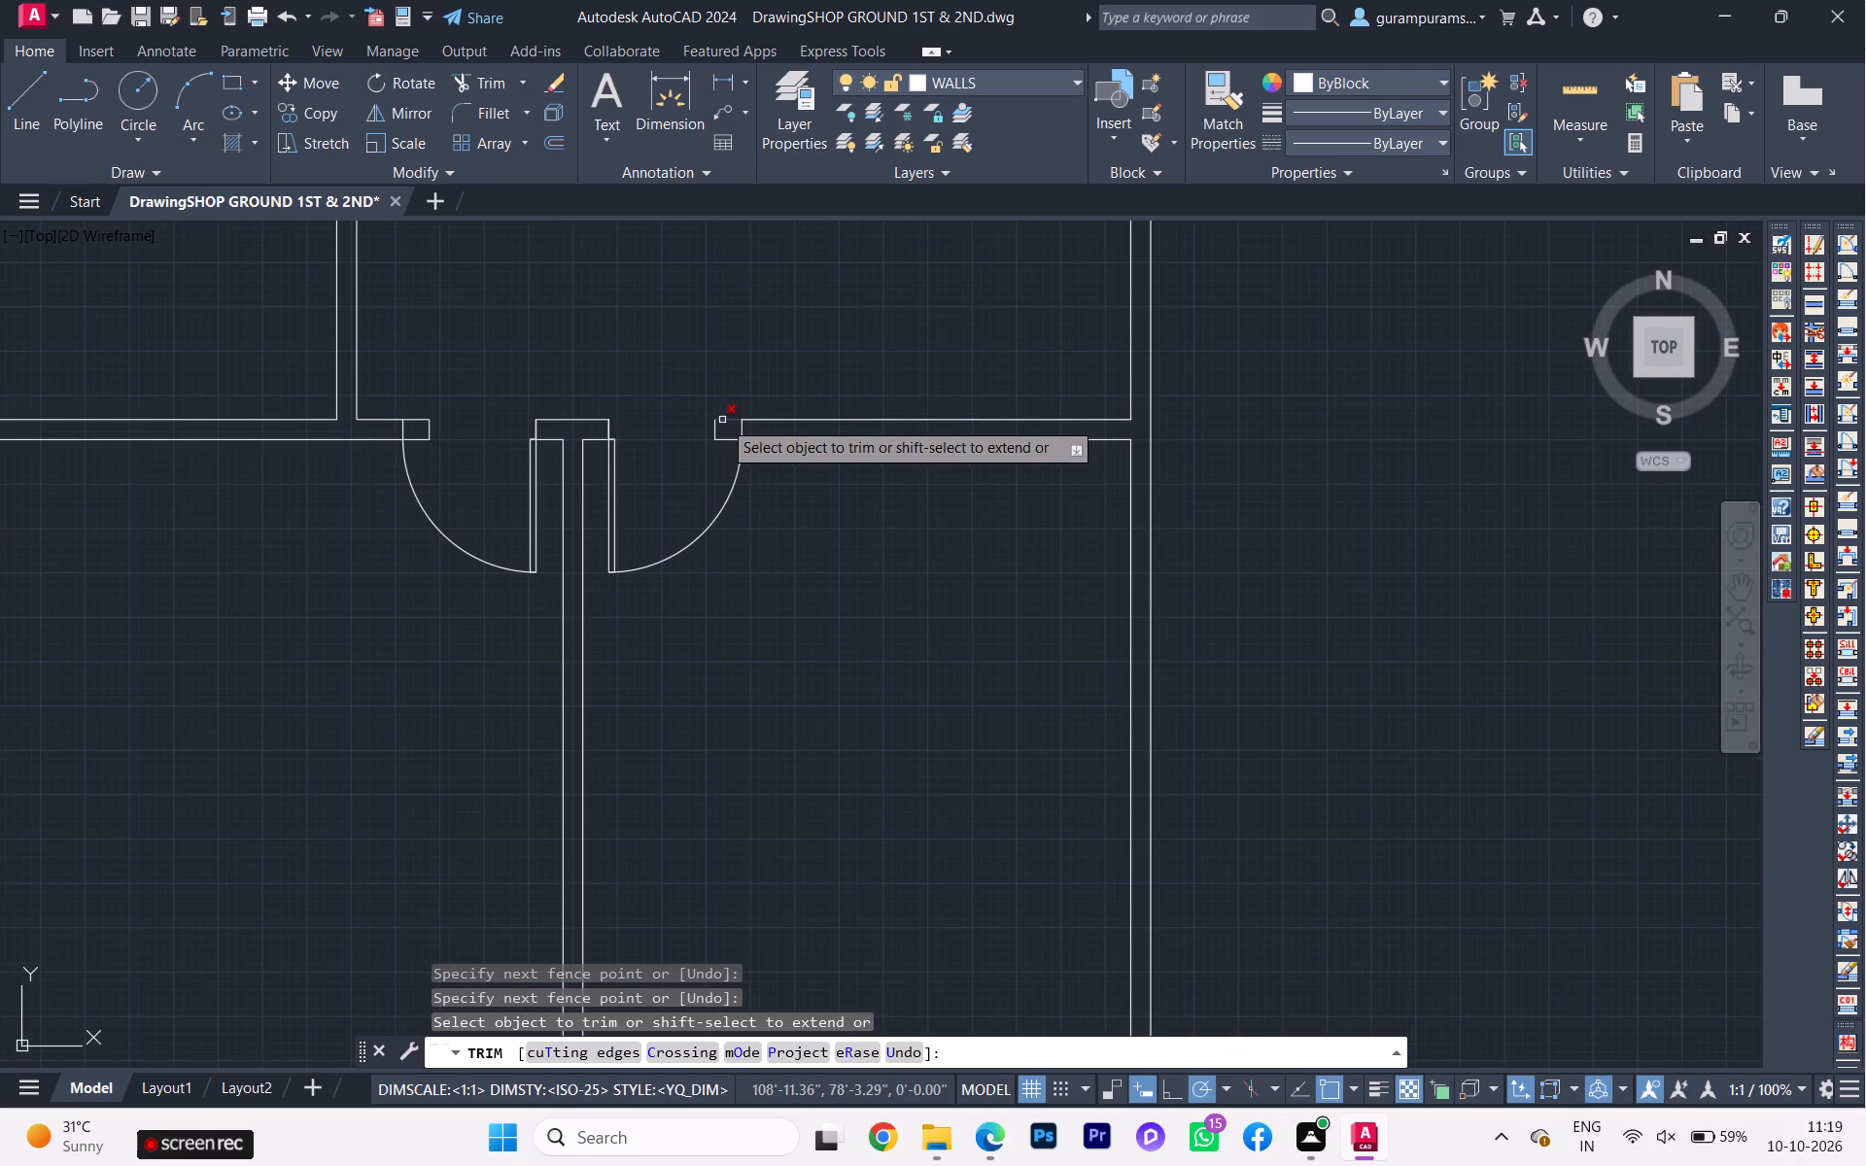
left_click(722, 420)
left_click(716, 430)
left_click(716, 441)
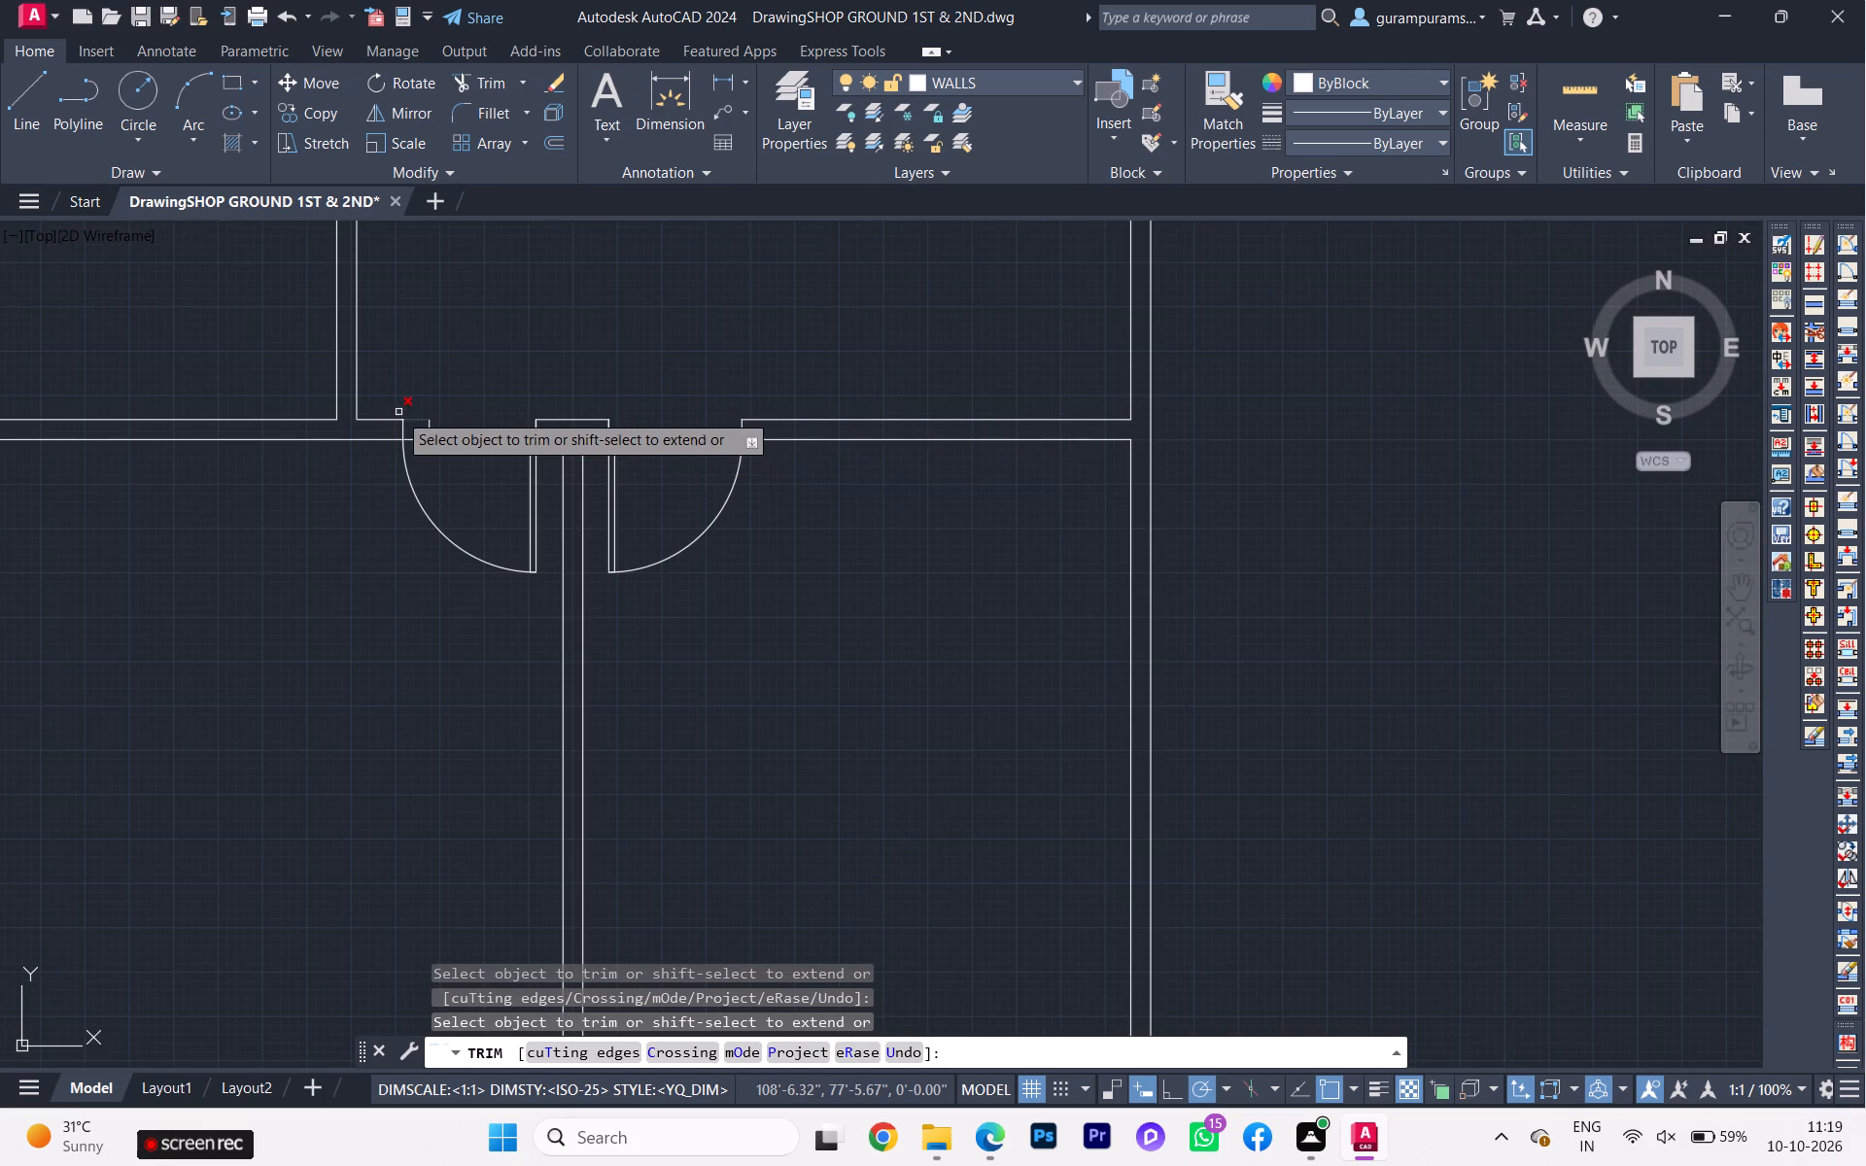
left_click(419, 430)
left_click(403, 395)
left_click(415, 412)
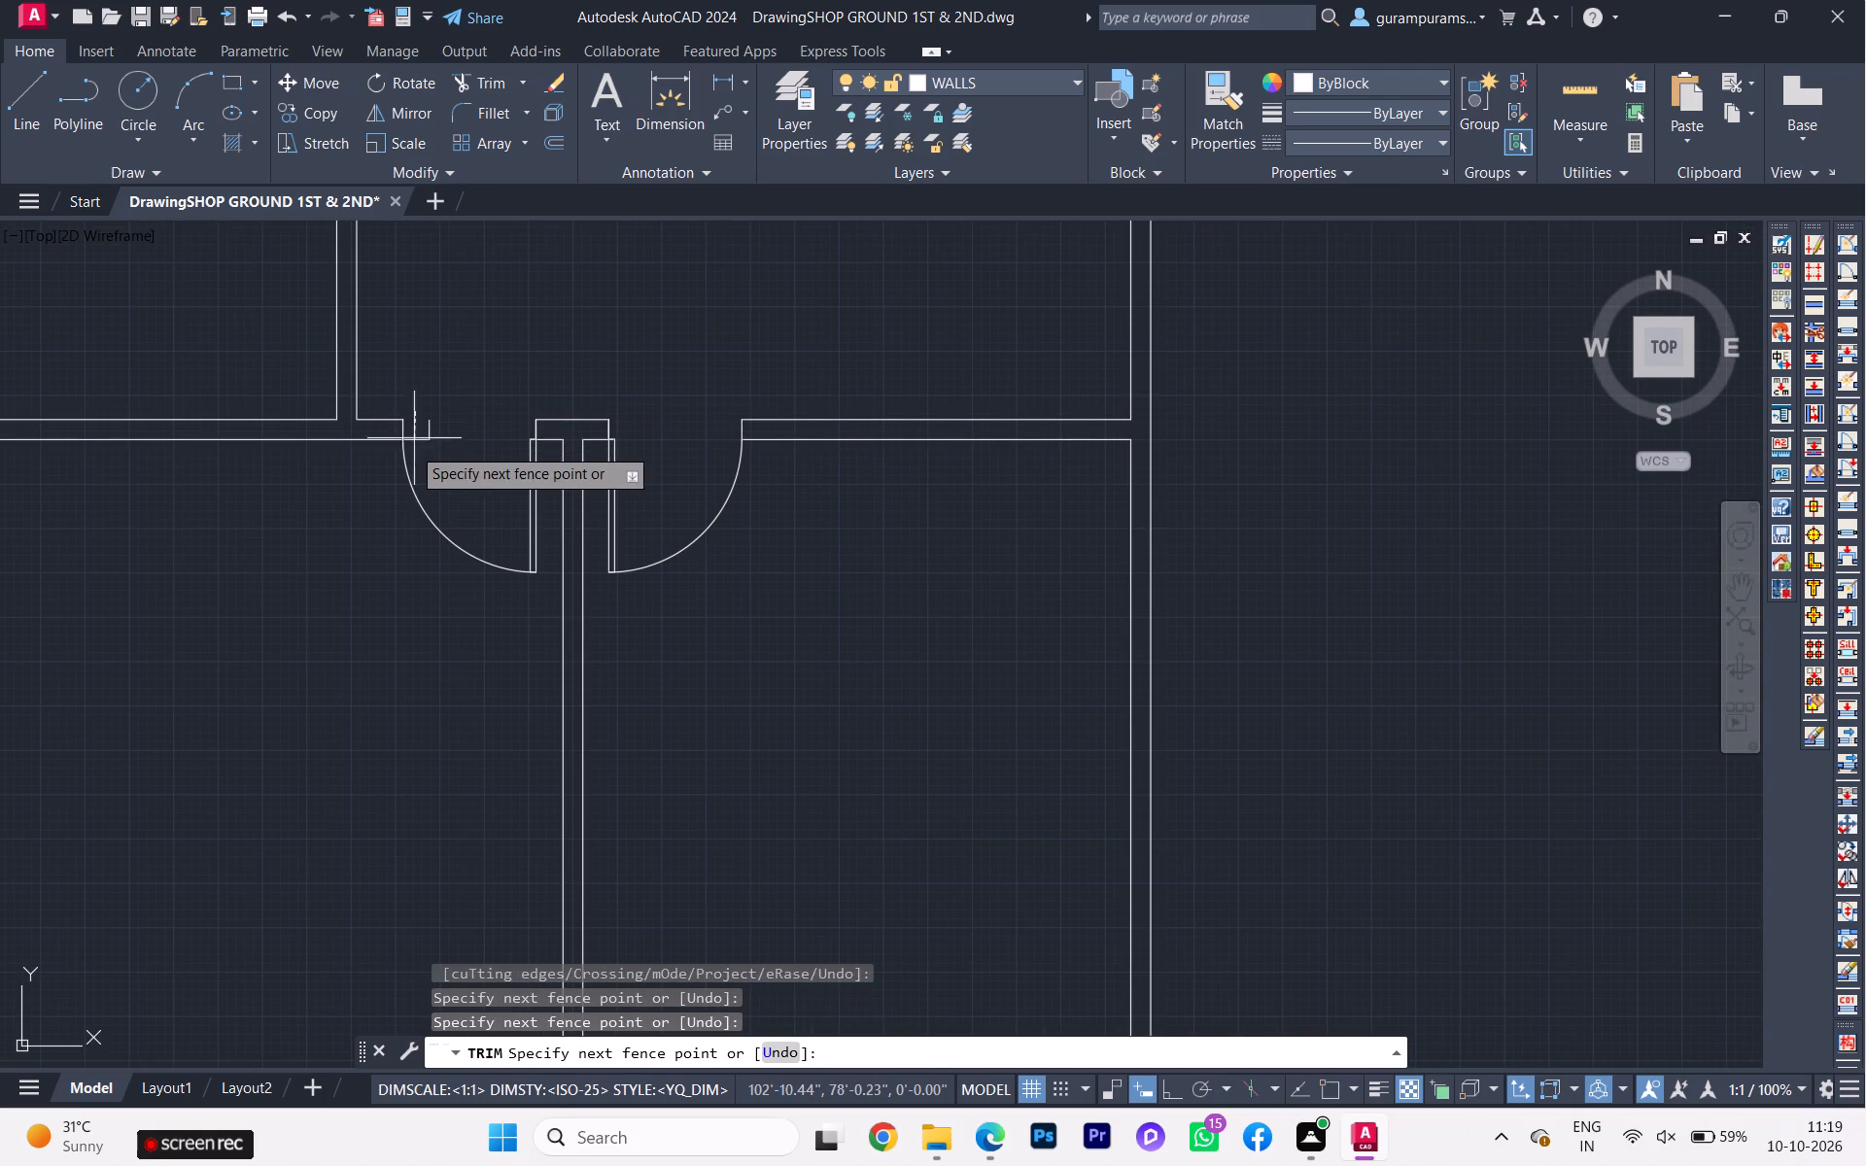
left_click(411, 449)
left_click(415, 444)
left_click(447, 435)
left_click(425, 433)
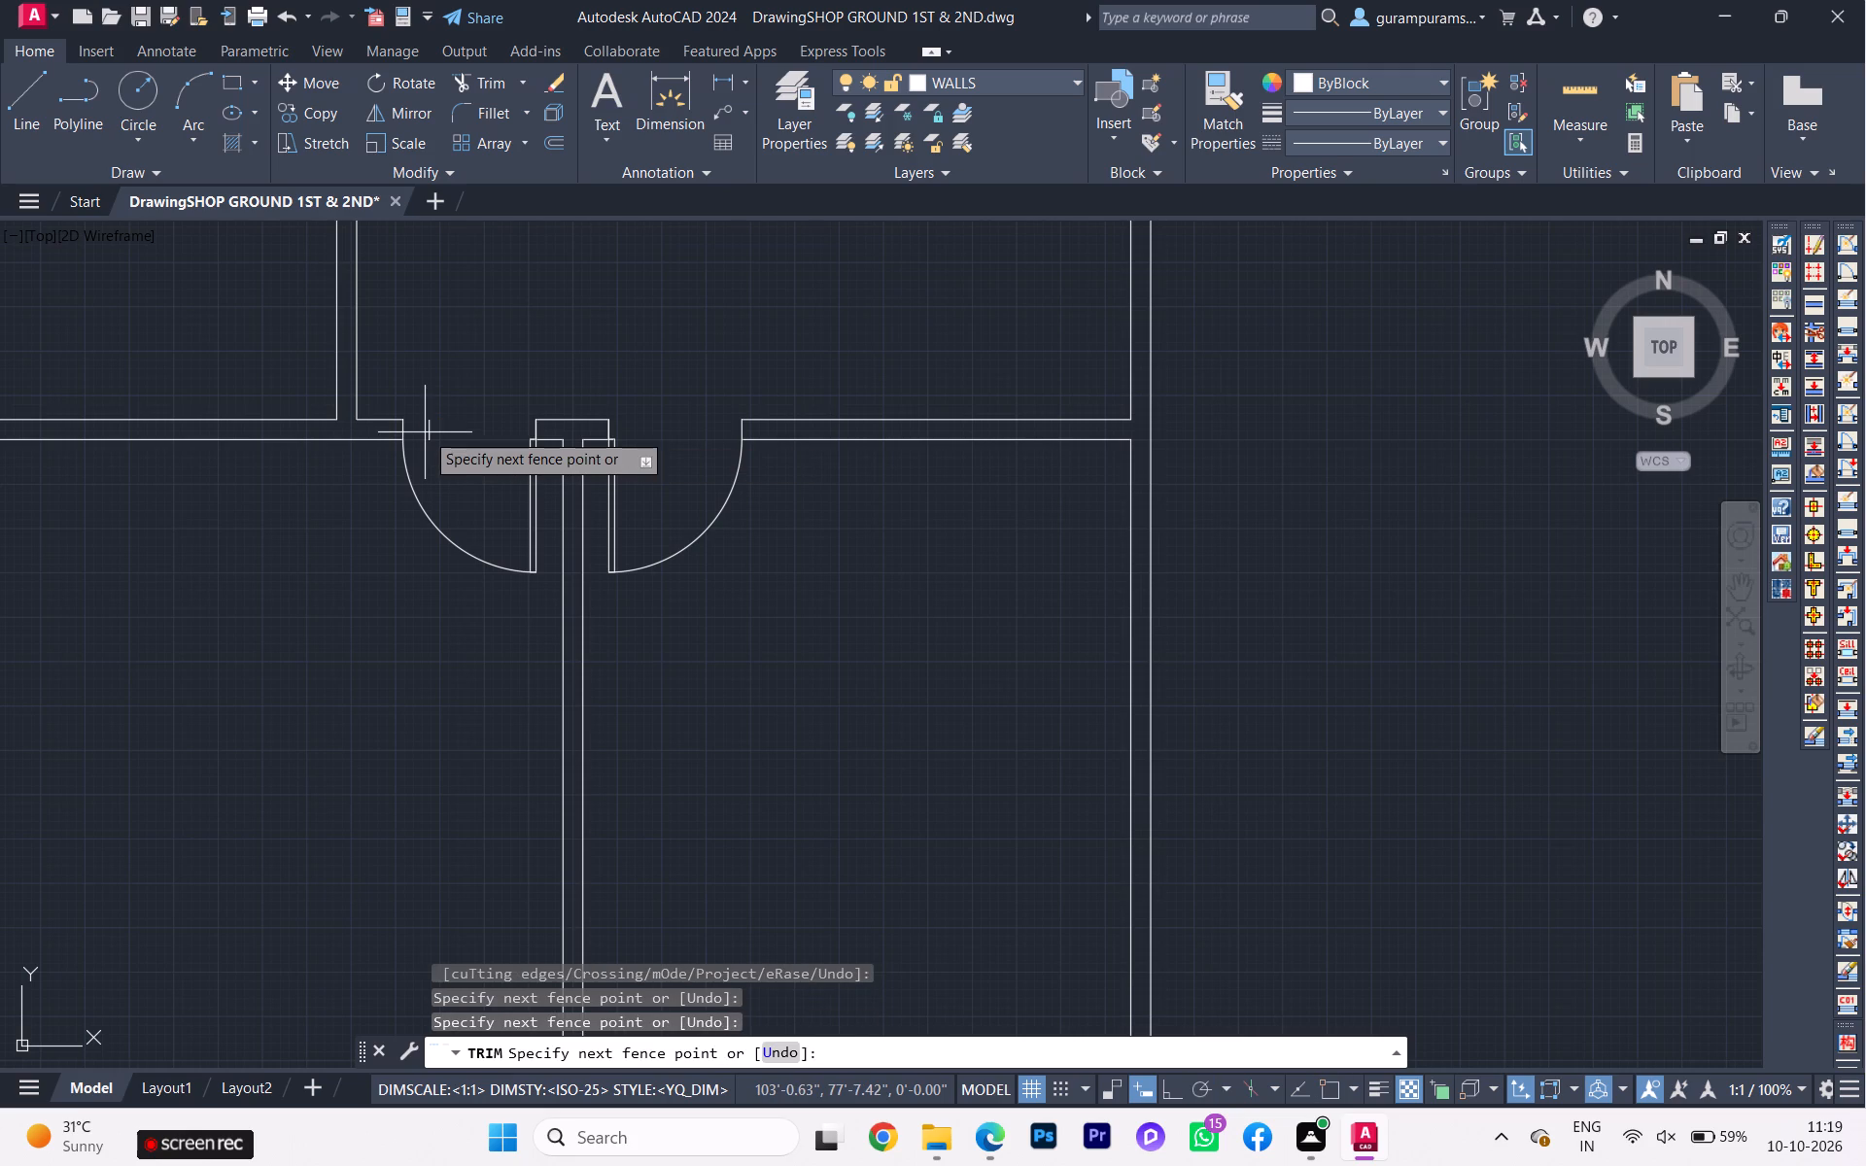
left_click(439, 427)
left_click(431, 438)
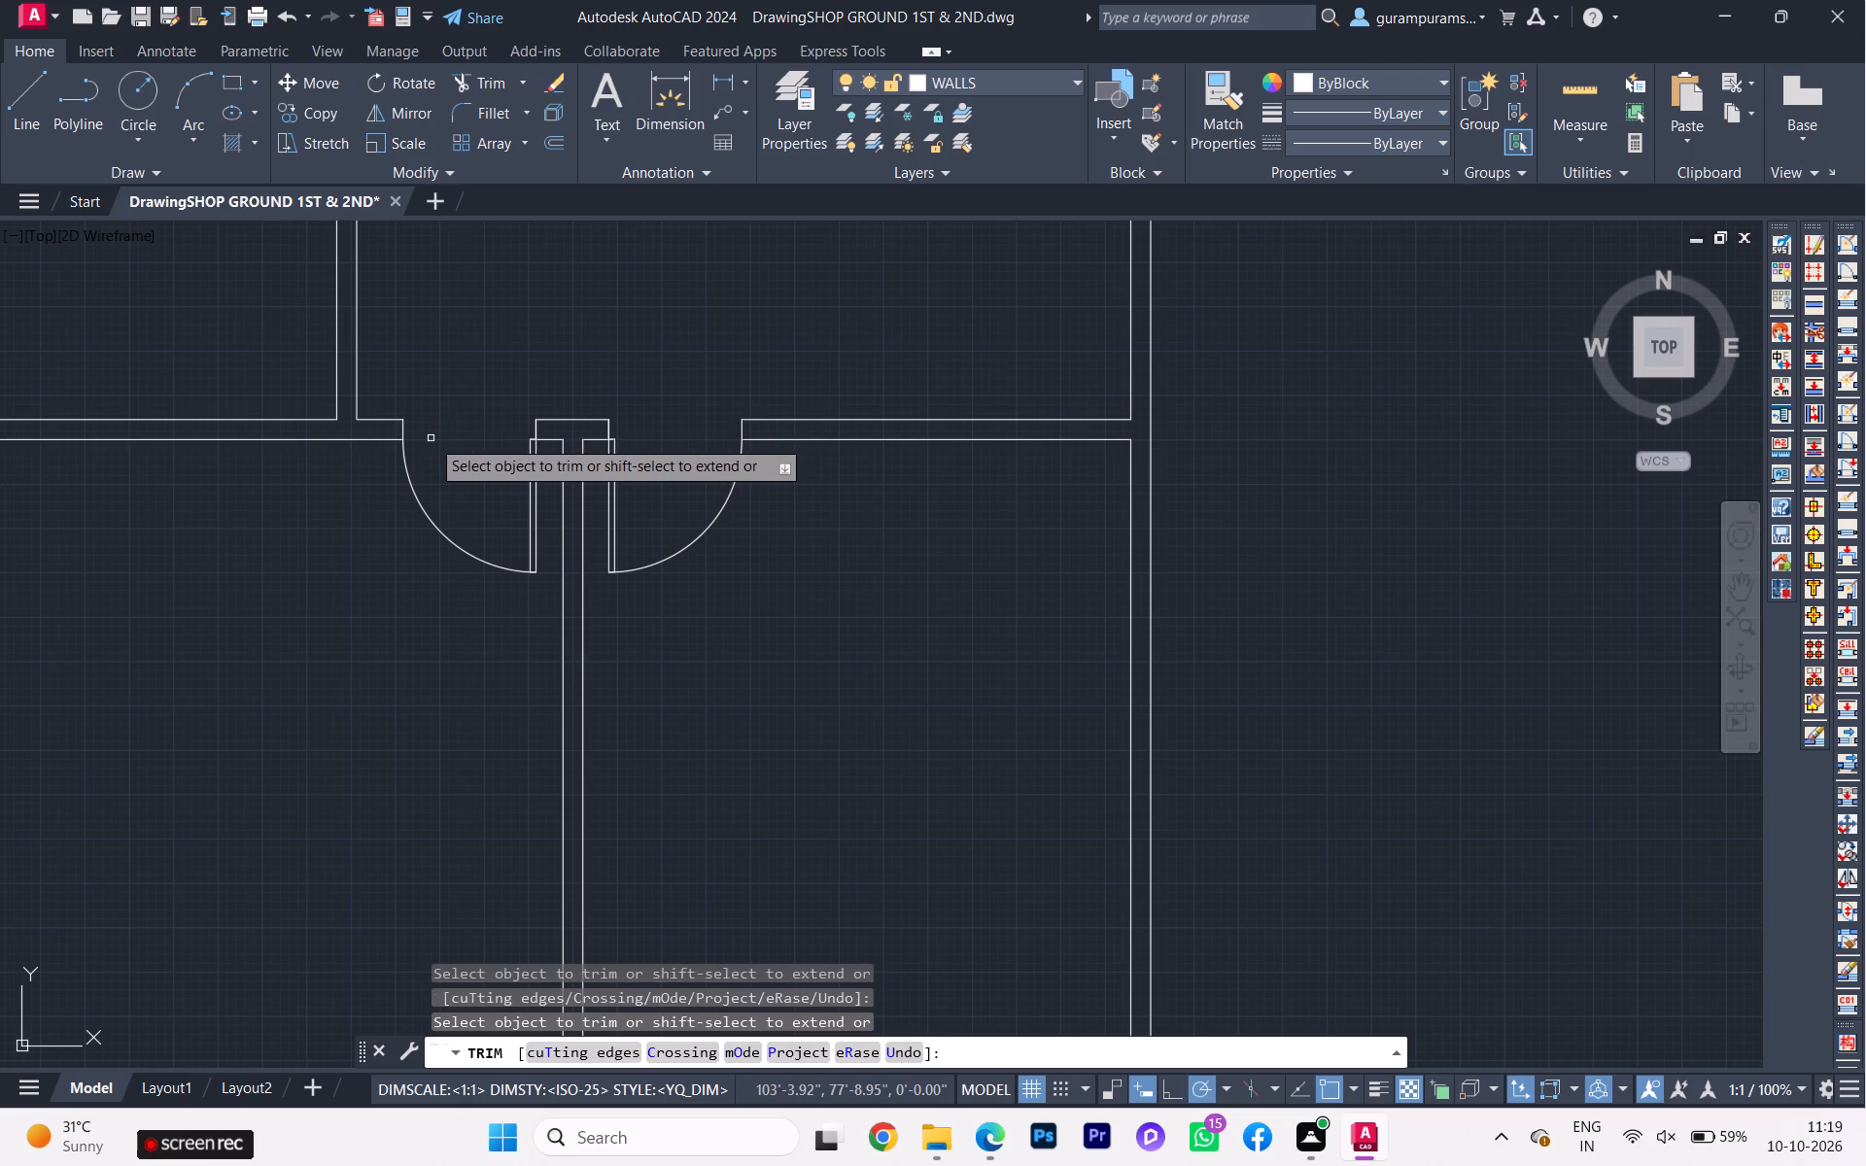
Examine the trimmed southern door openings and compare them with the reference floor plan.
scroll(455, 410, "down", 5)
scroll(446, 603, "up", 2)
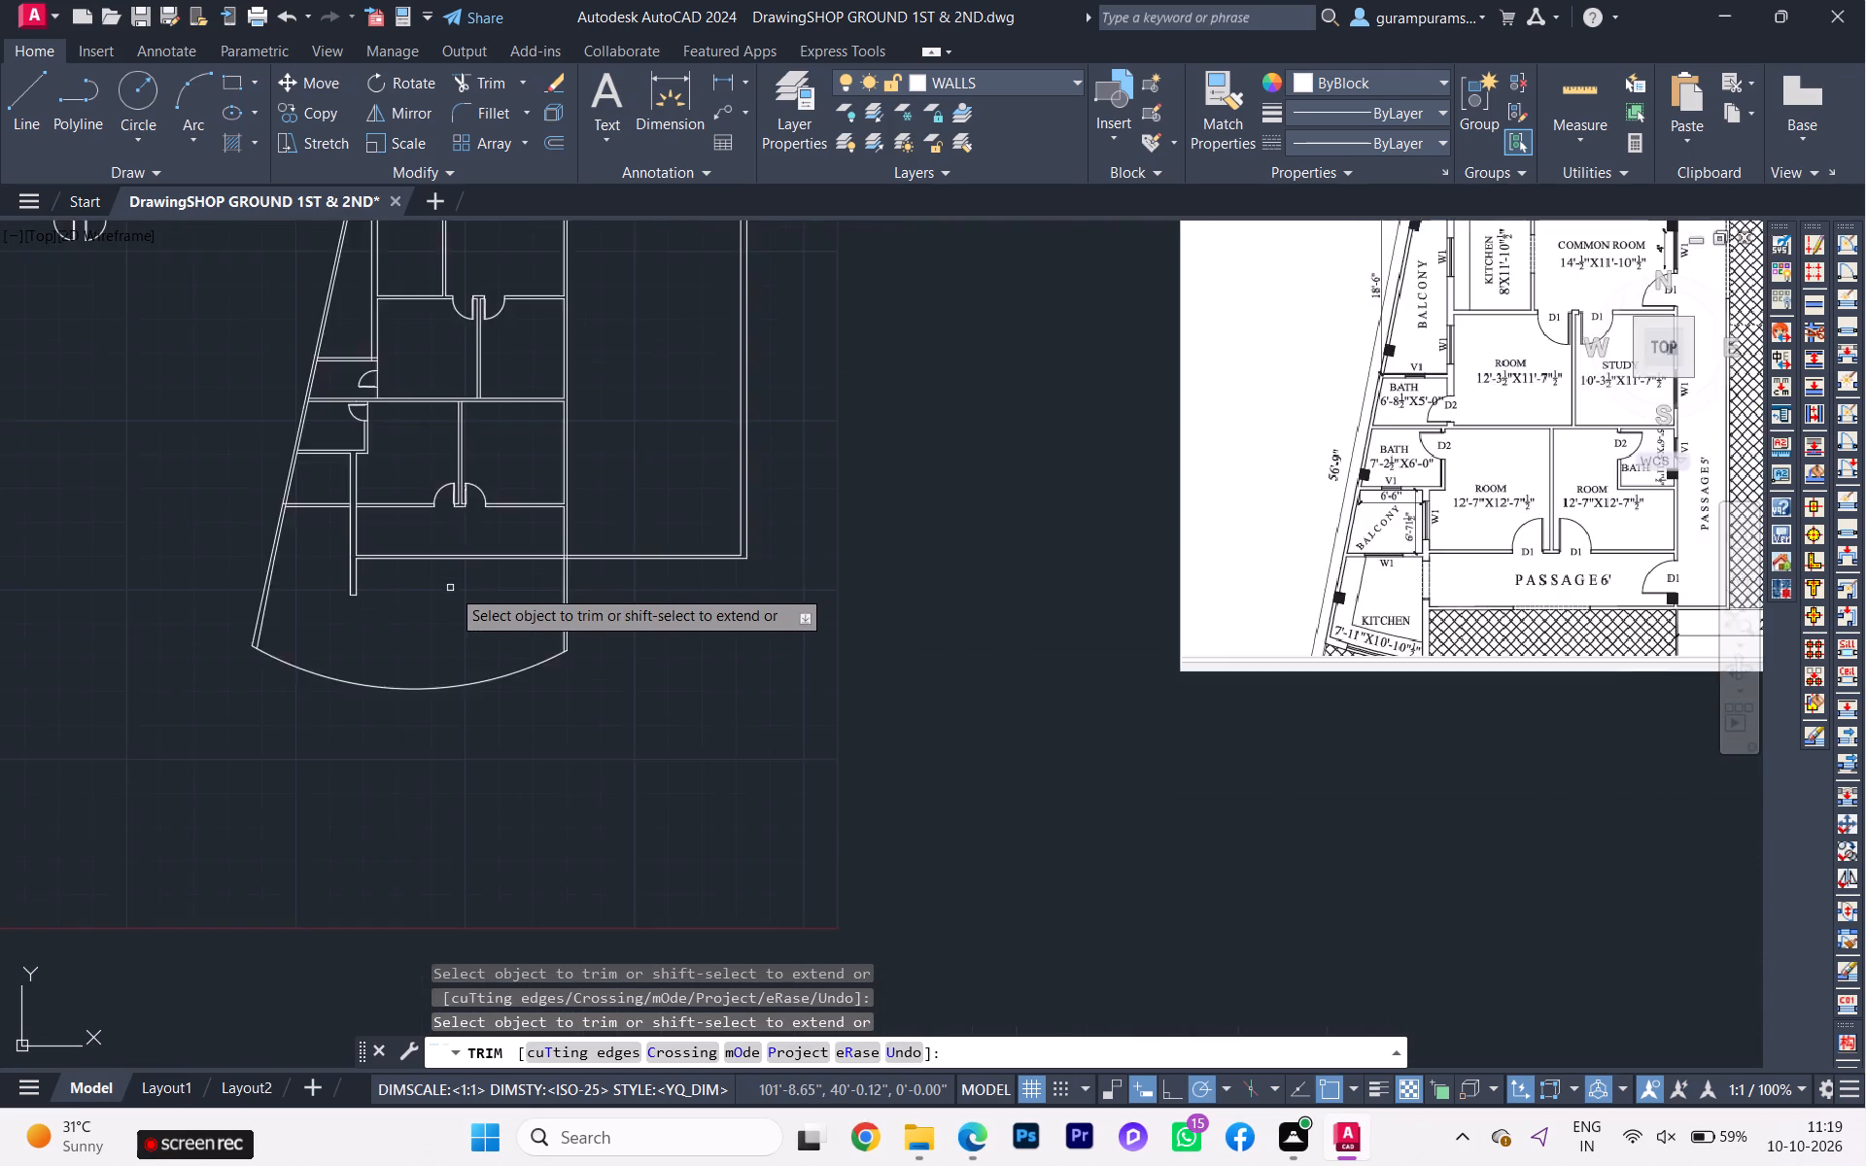
scroll(451, 588, "up", 1)
scroll(457, 580, "down", 3)
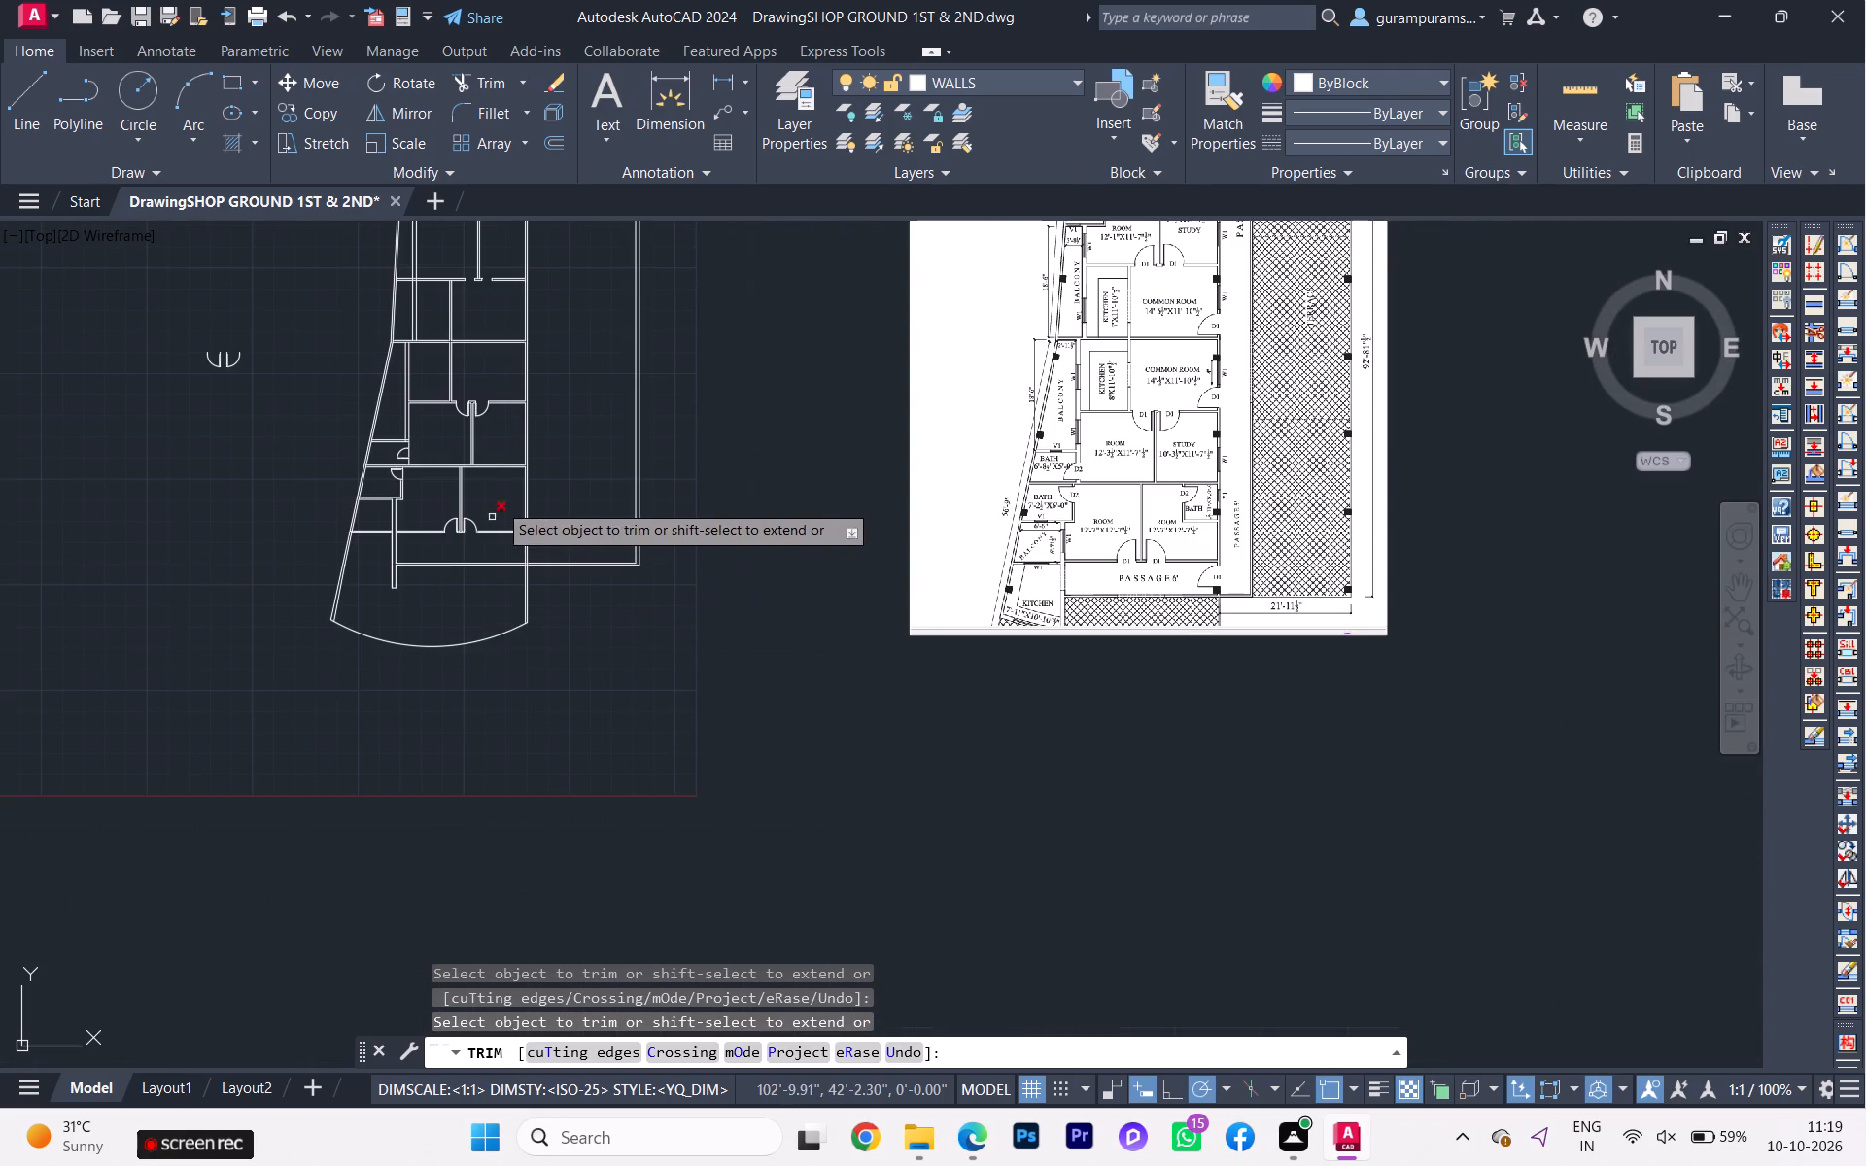
scroll(405, 449, "up", 1)
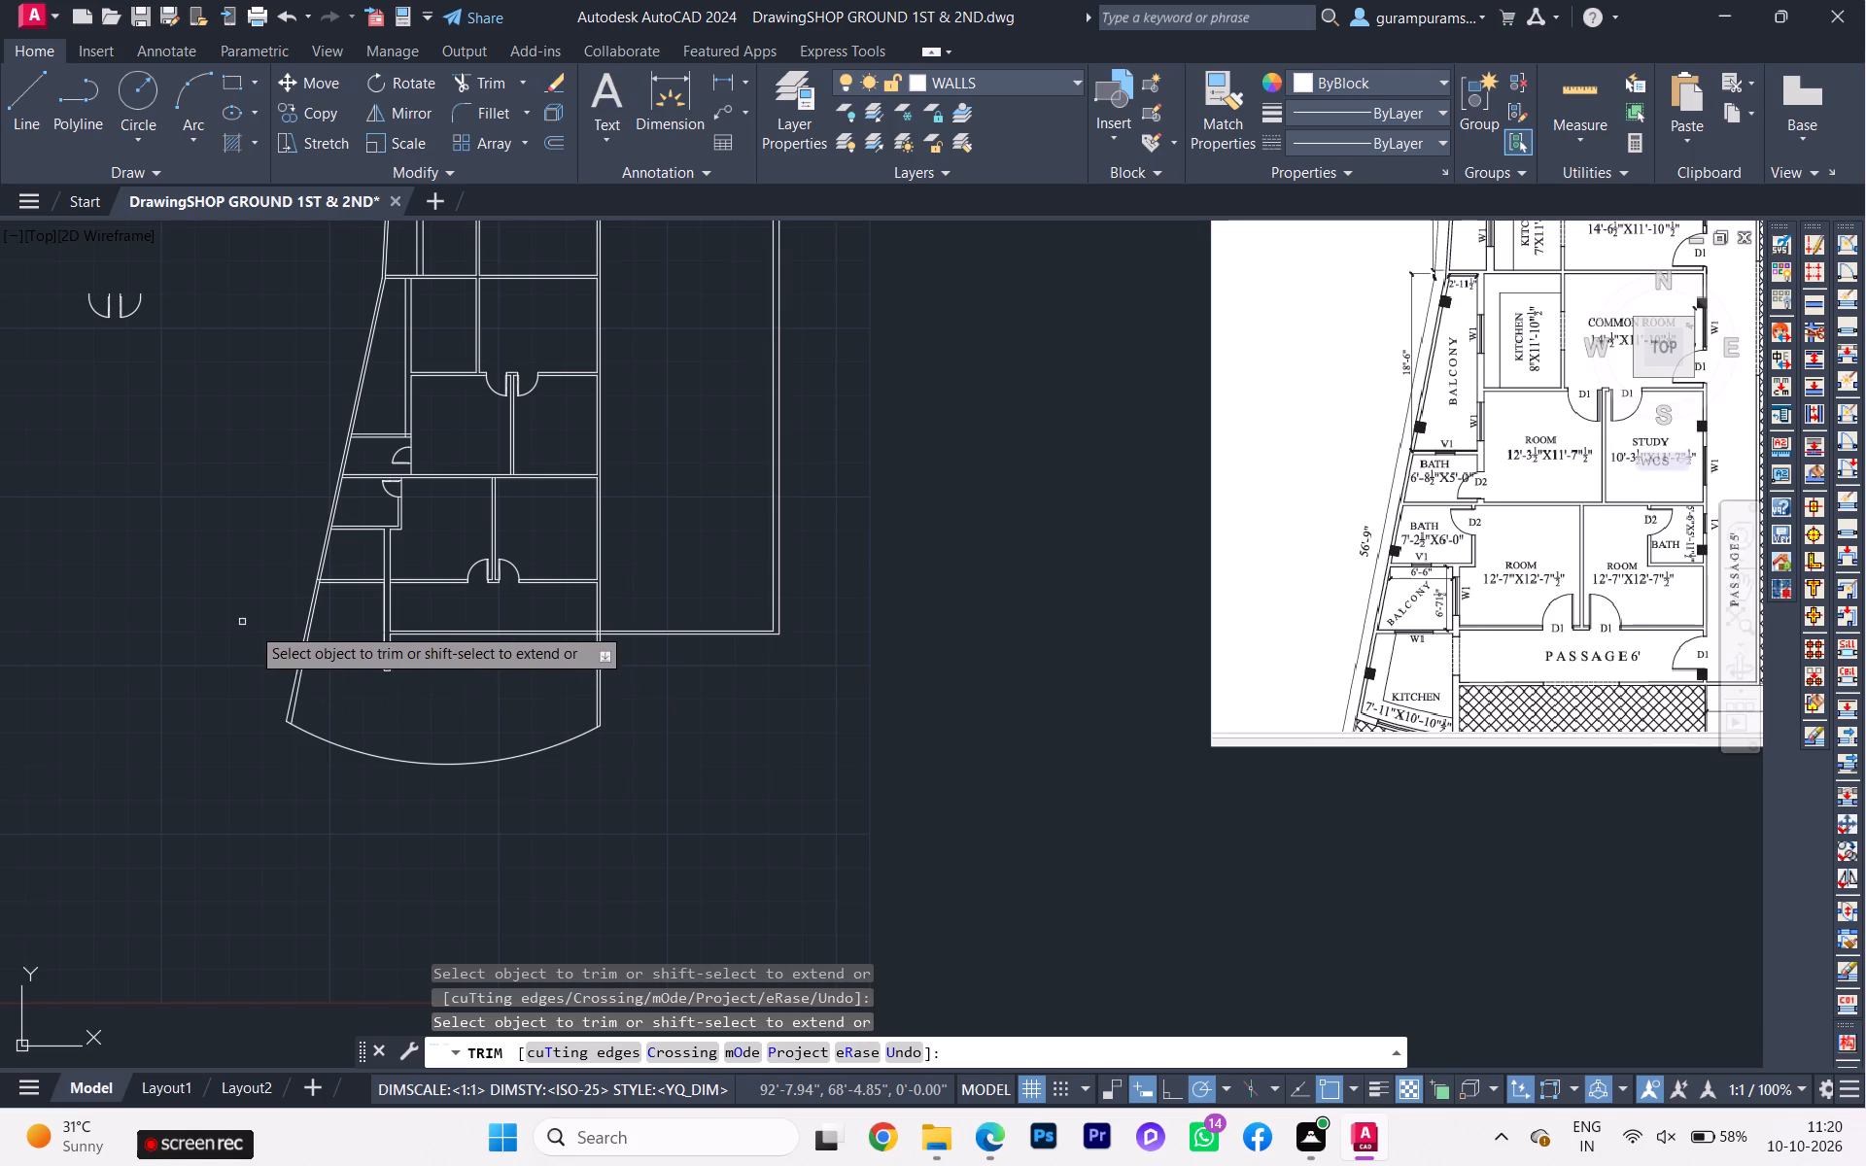
scroll(332, 695, "up", 1)
scroll(595, 510, "up", 2)
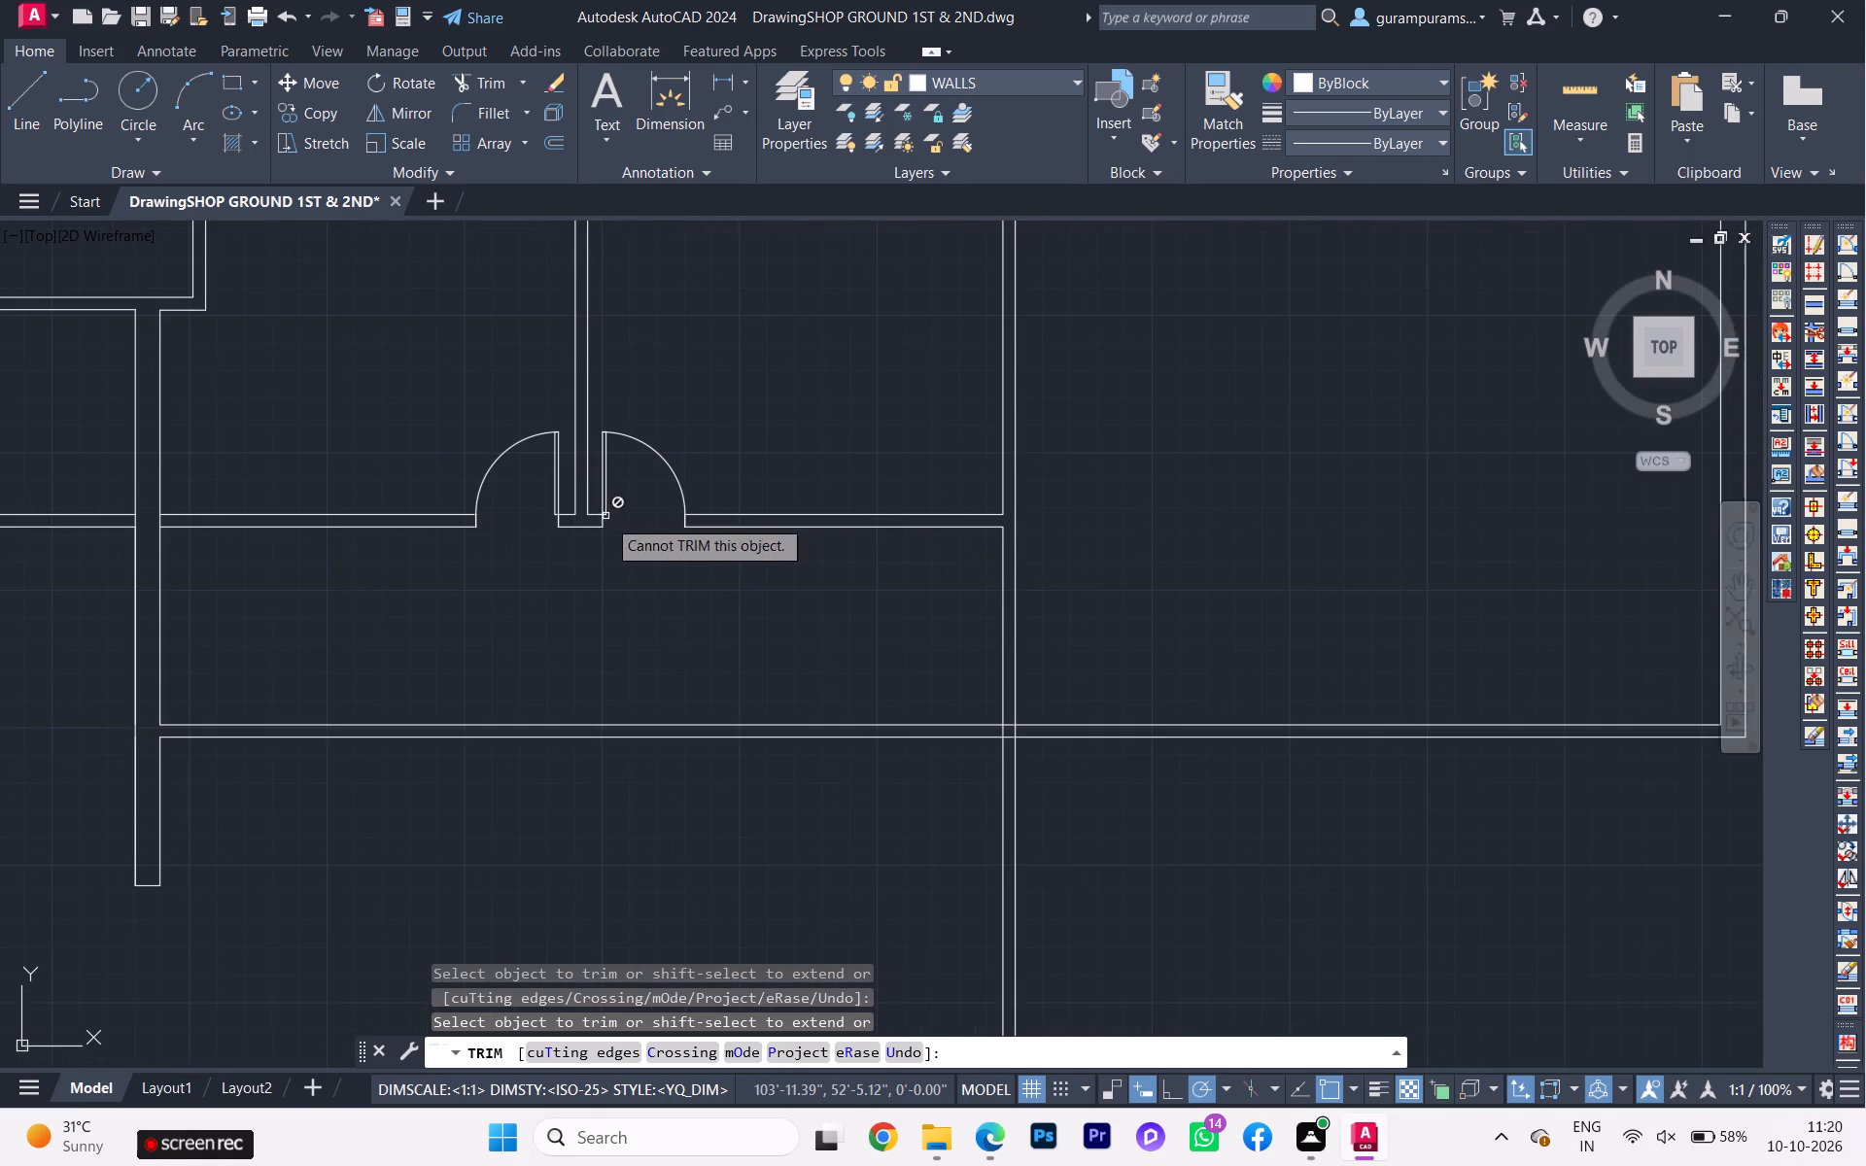
scroll(605, 532, "down", 3)
scroll(609, 537, "up", 5)
scroll(515, 562, "down", 1)
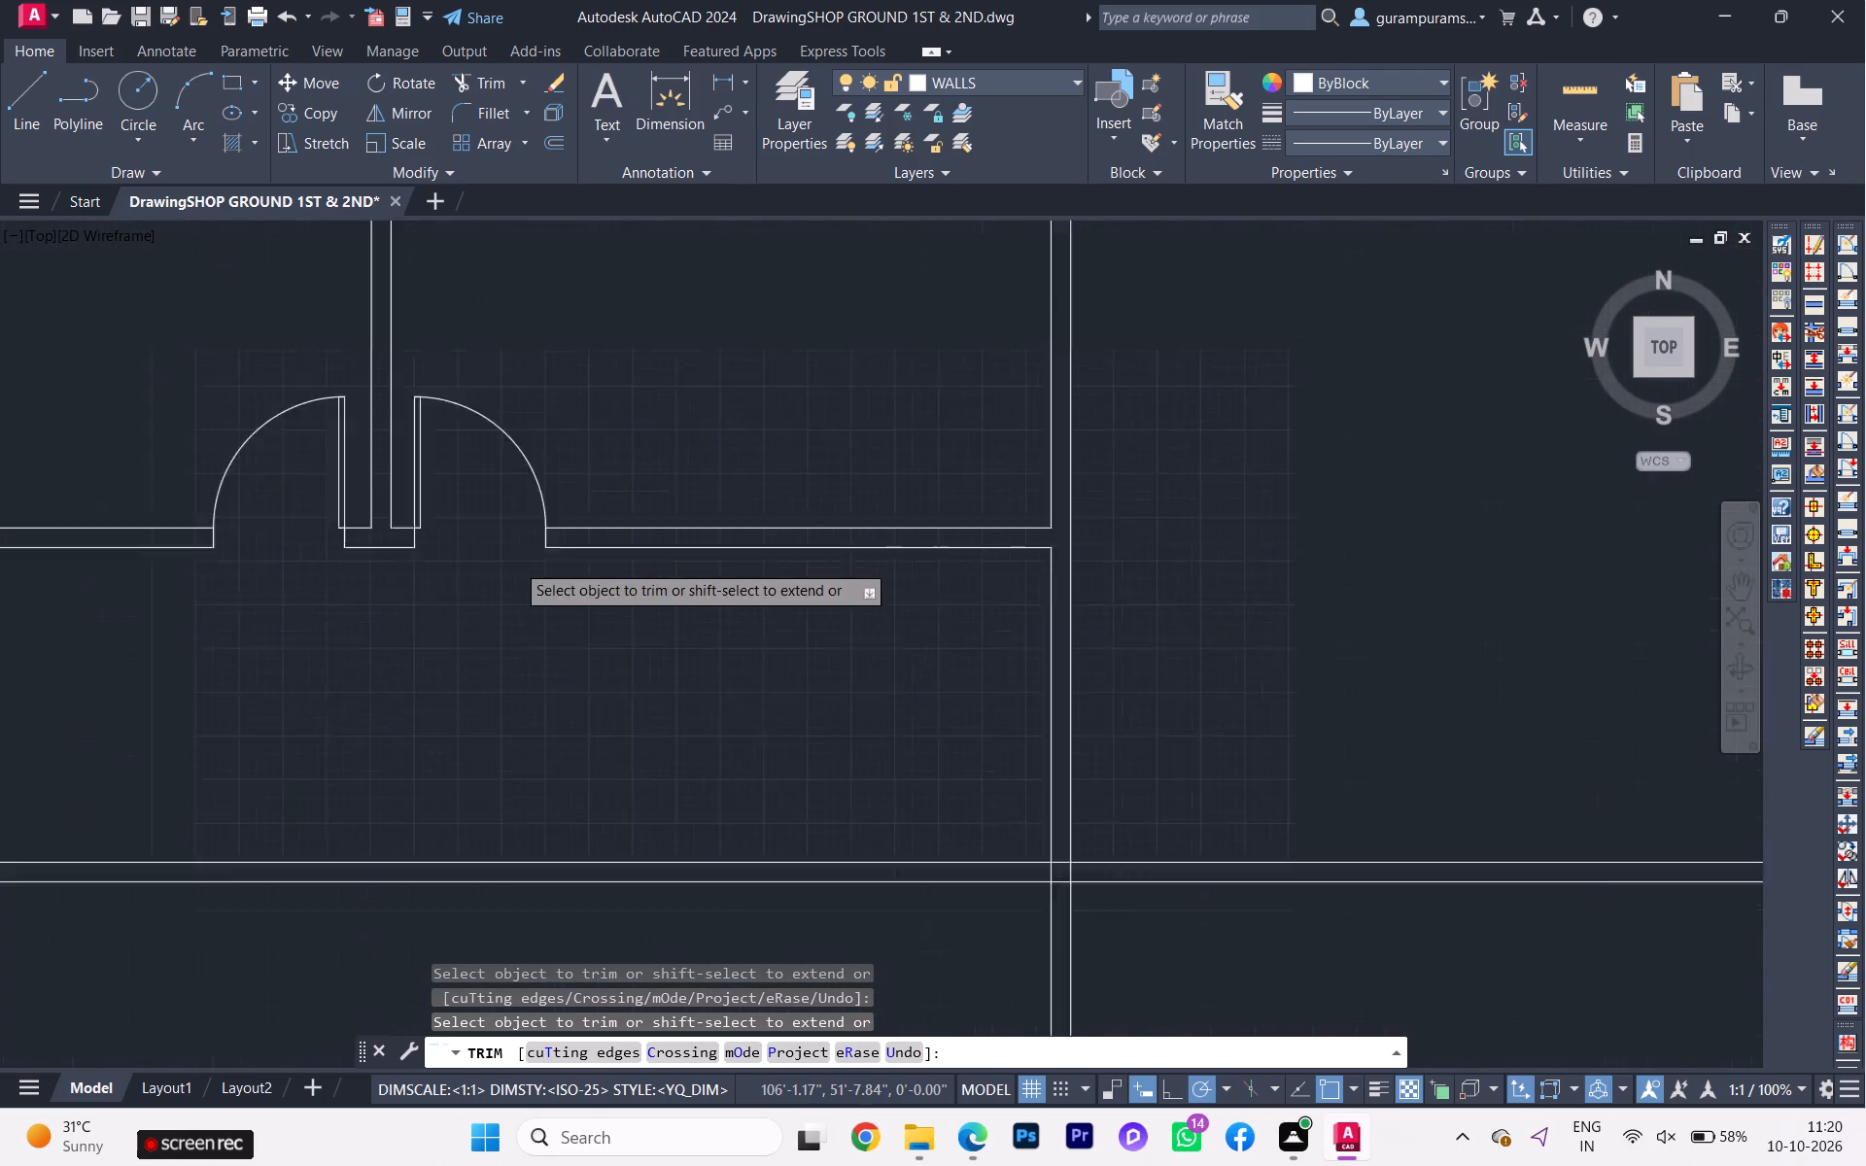
scroll(515, 563, "up", 1)
scroll(515, 565, "down", 1)
scroll(583, 319, "down", 7)
scroll(580, 318, "up", 1)
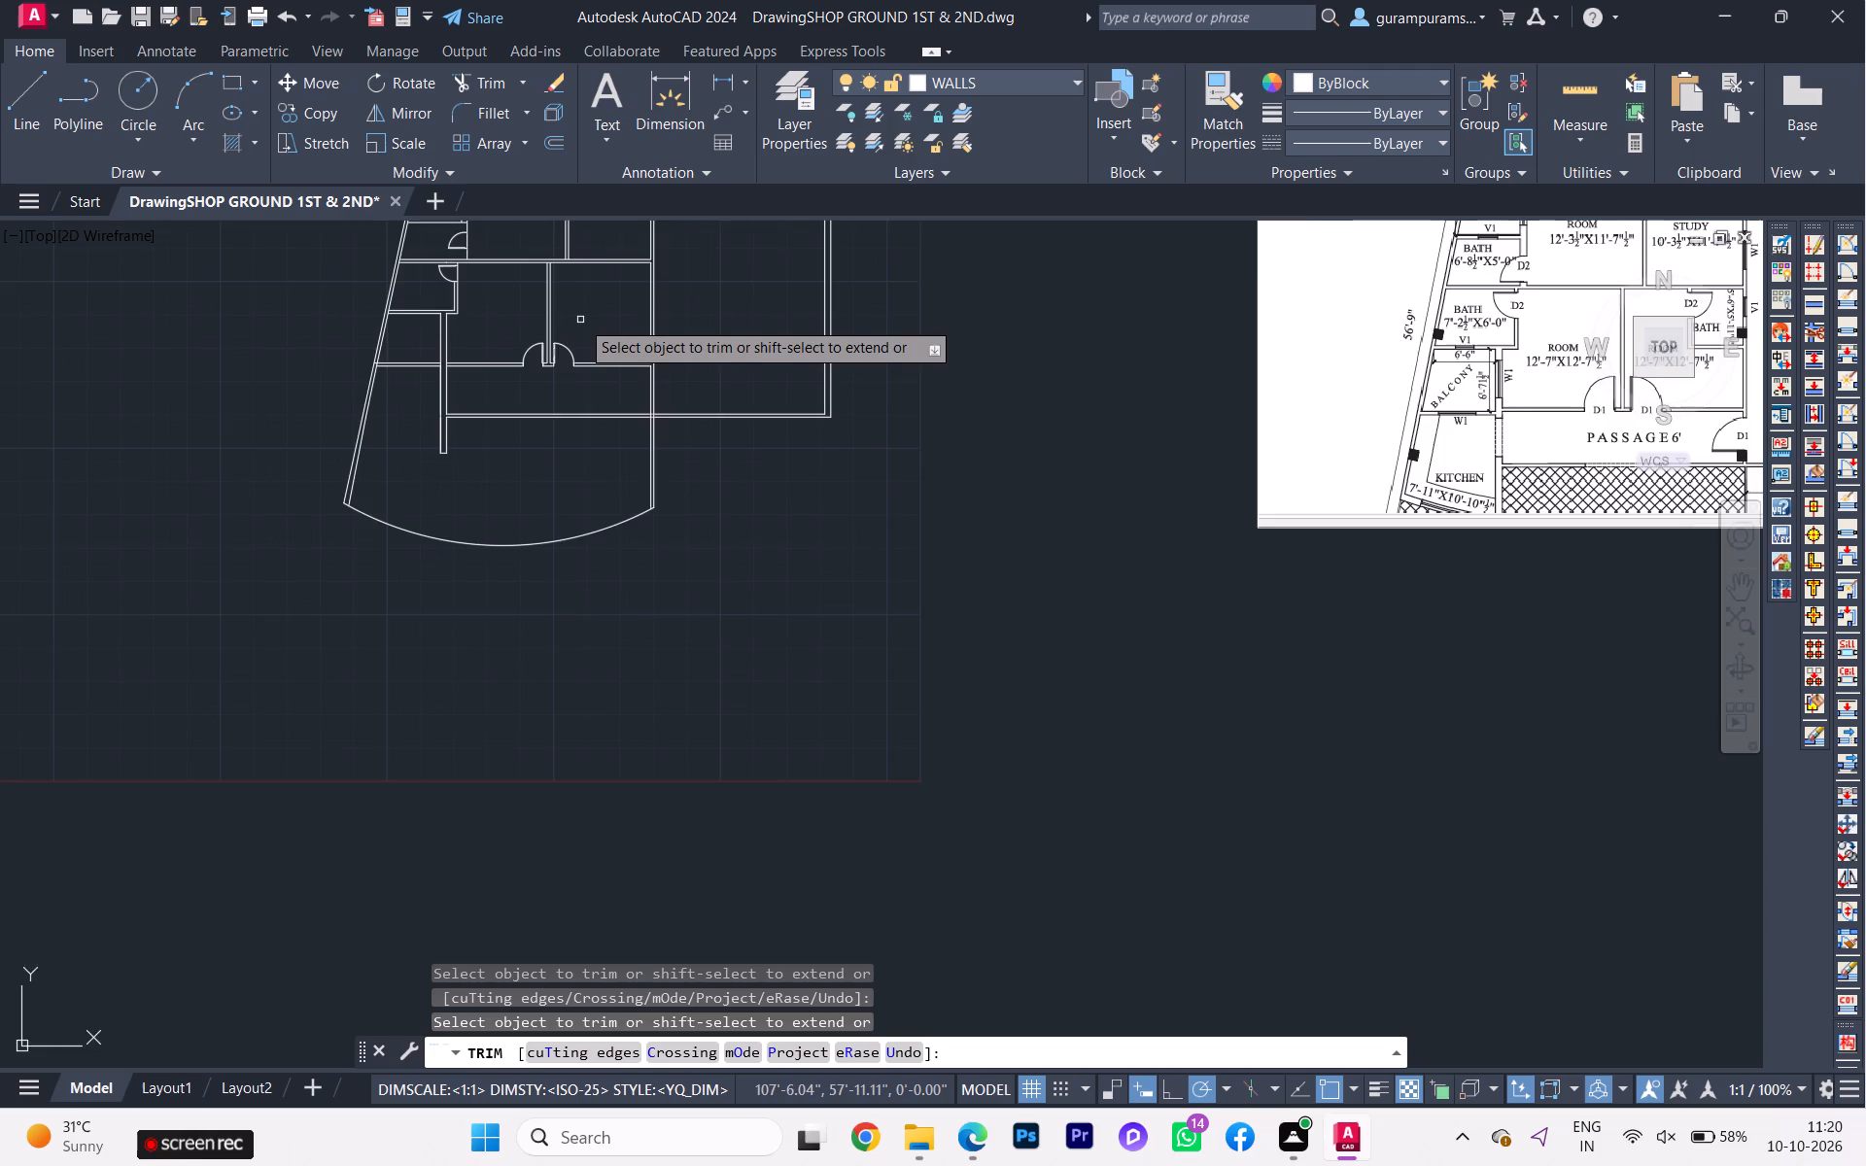
scroll(580, 326, "down", 2)
Trim the leftover wall ends from both openings of the northernmost door pair, back to the jamb lines.
middle_click_drag(573, 341, 536, 646)
scroll(582, 407, "up", 1)
scroll(582, 406, "down", 2)
scroll(582, 404, "up", 2)
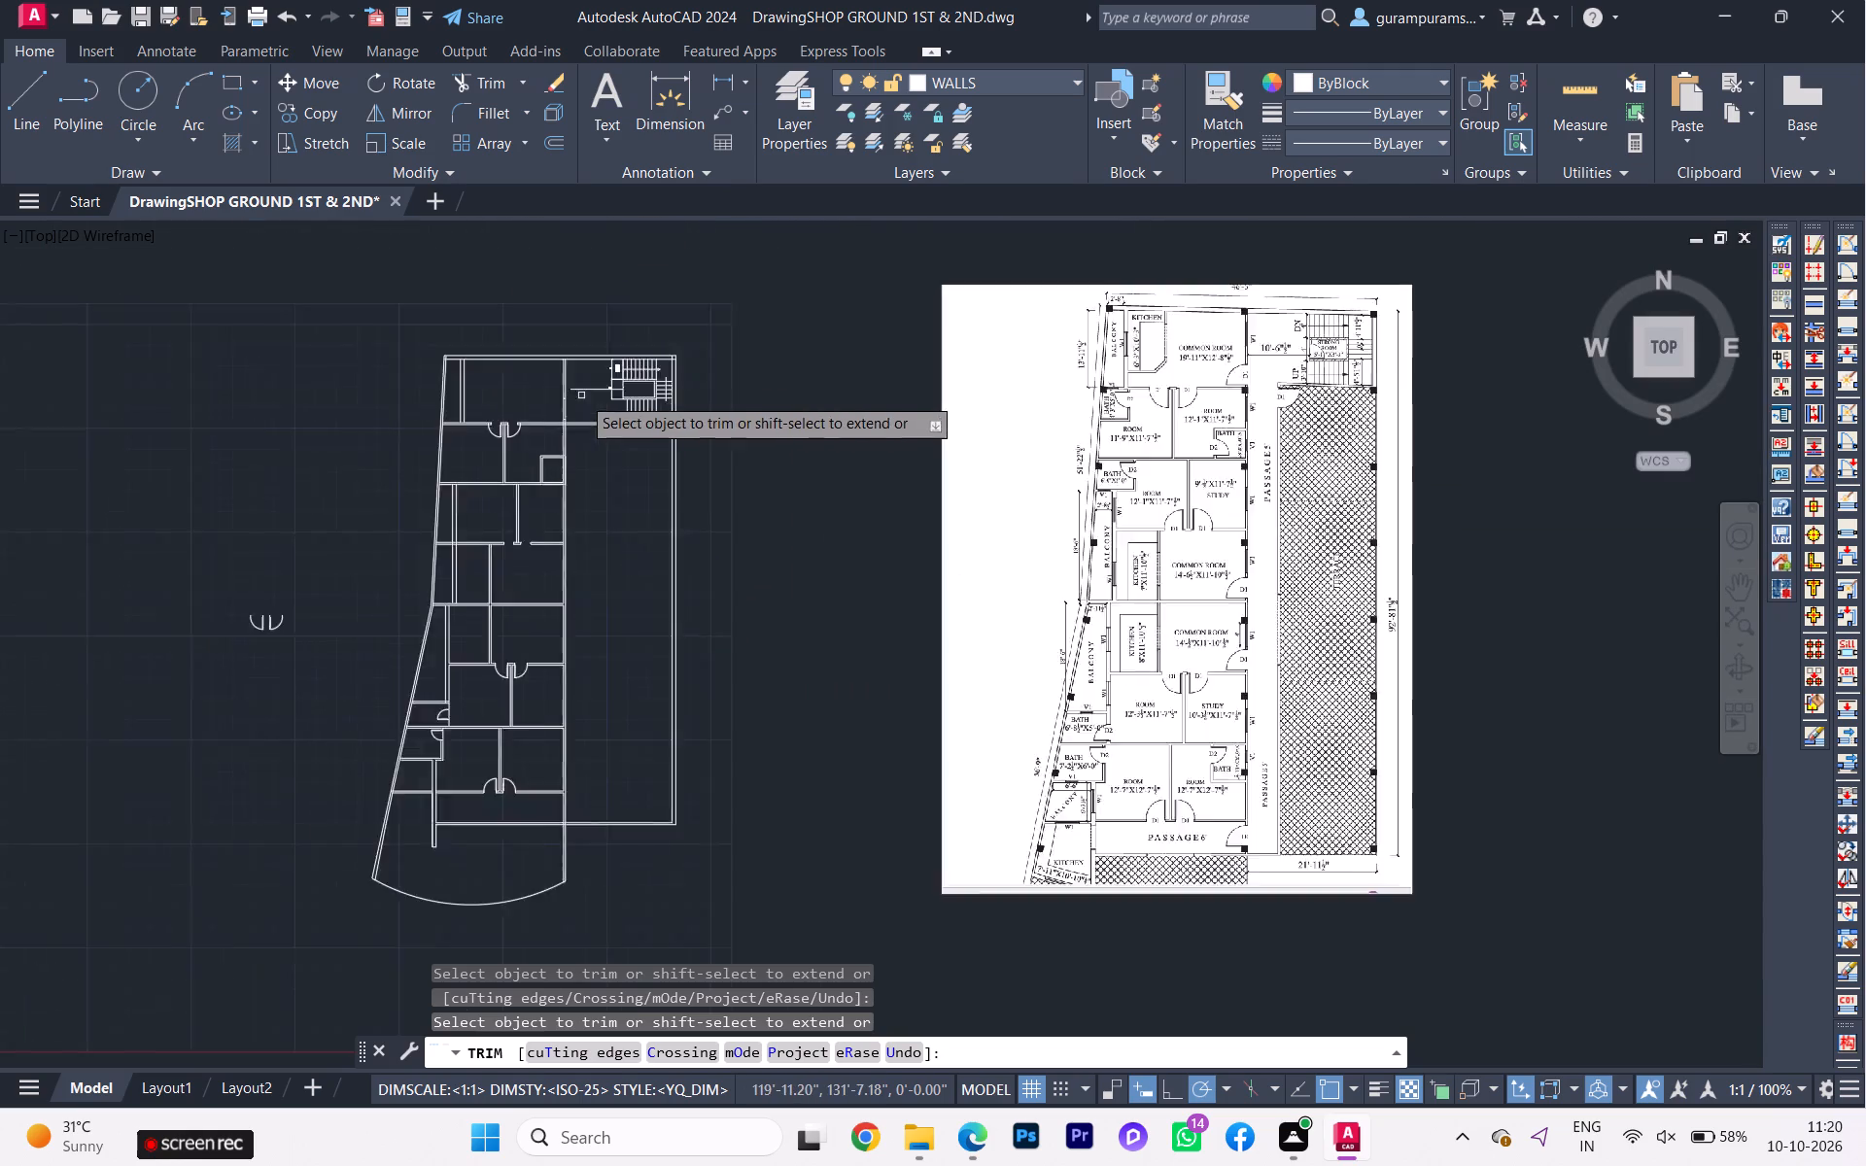
scroll(508, 410, "up", 2)
scroll(431, 490, "up", 2)
left_click(426, 473)
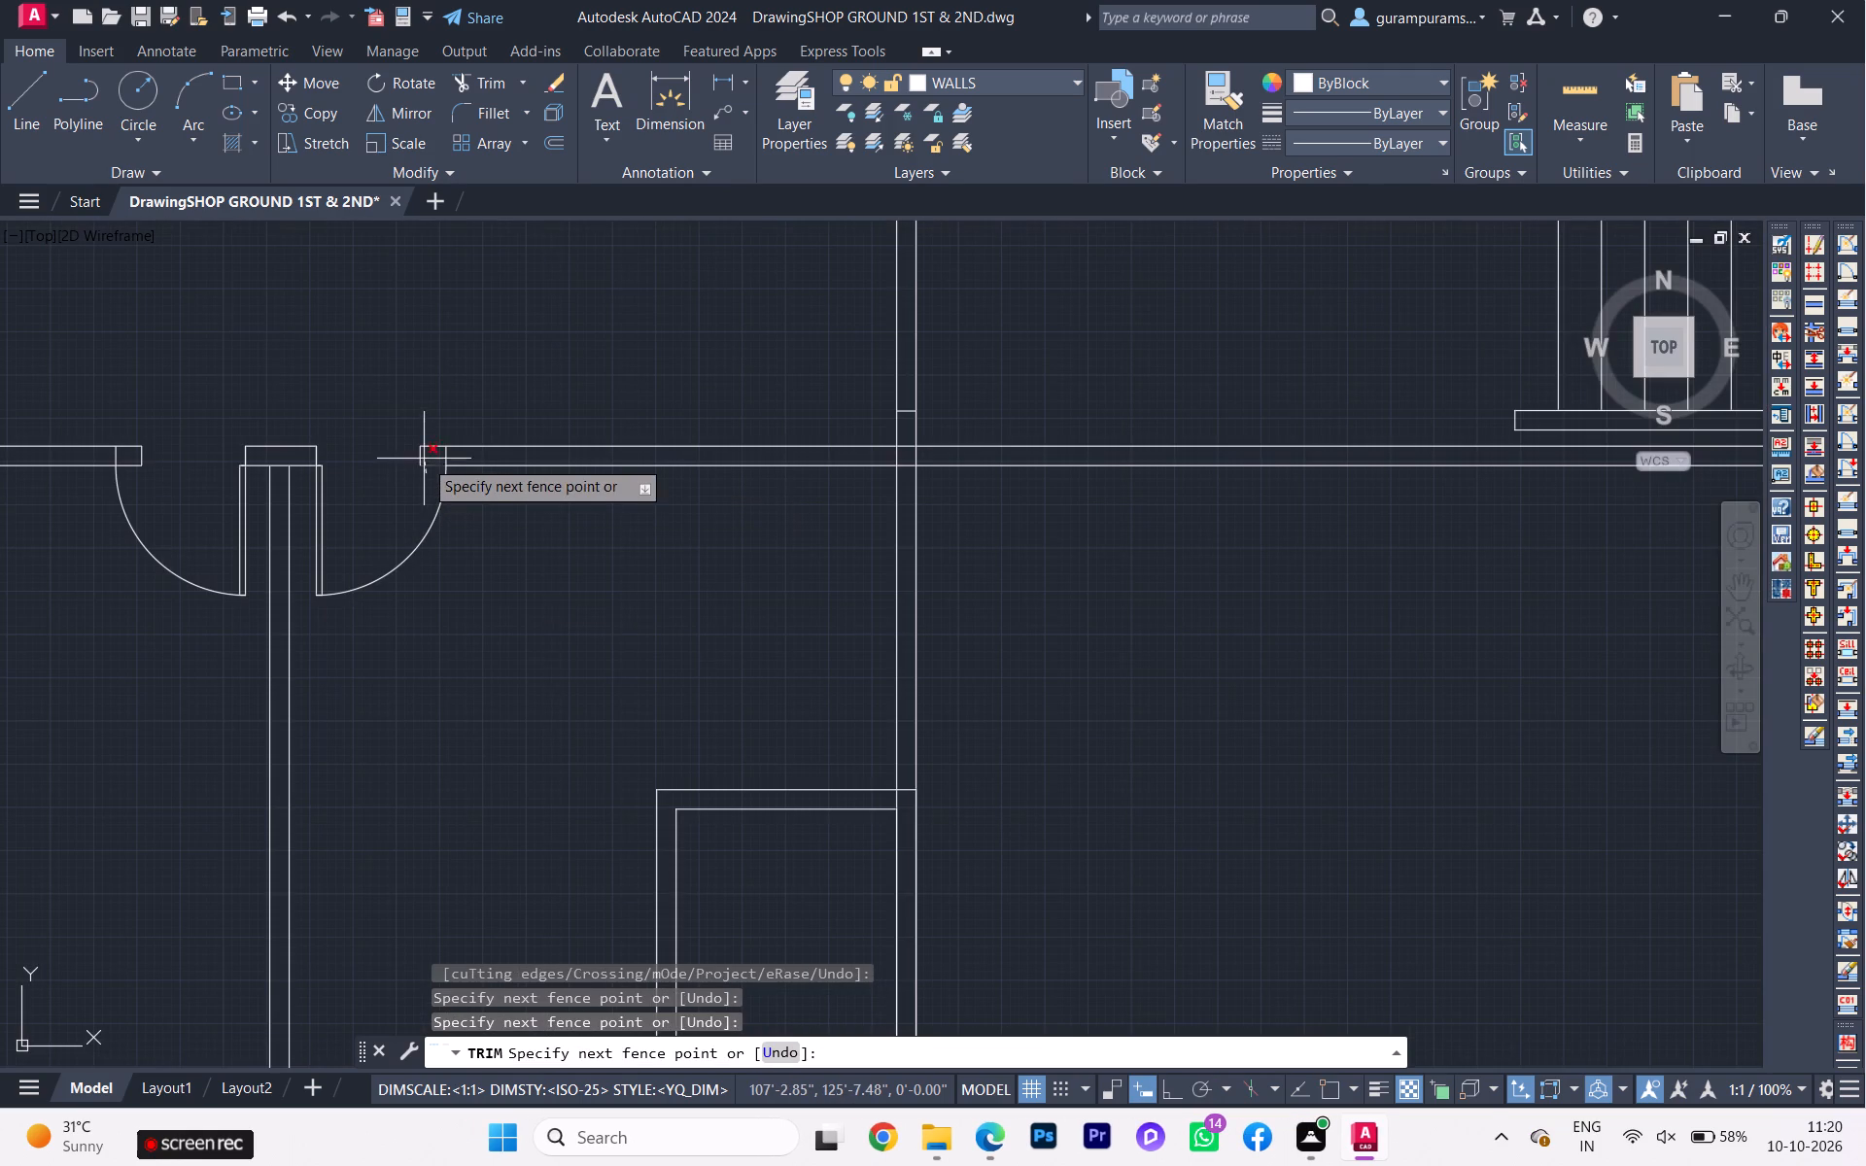
left_click(420, 449)
left_click(421, 453)
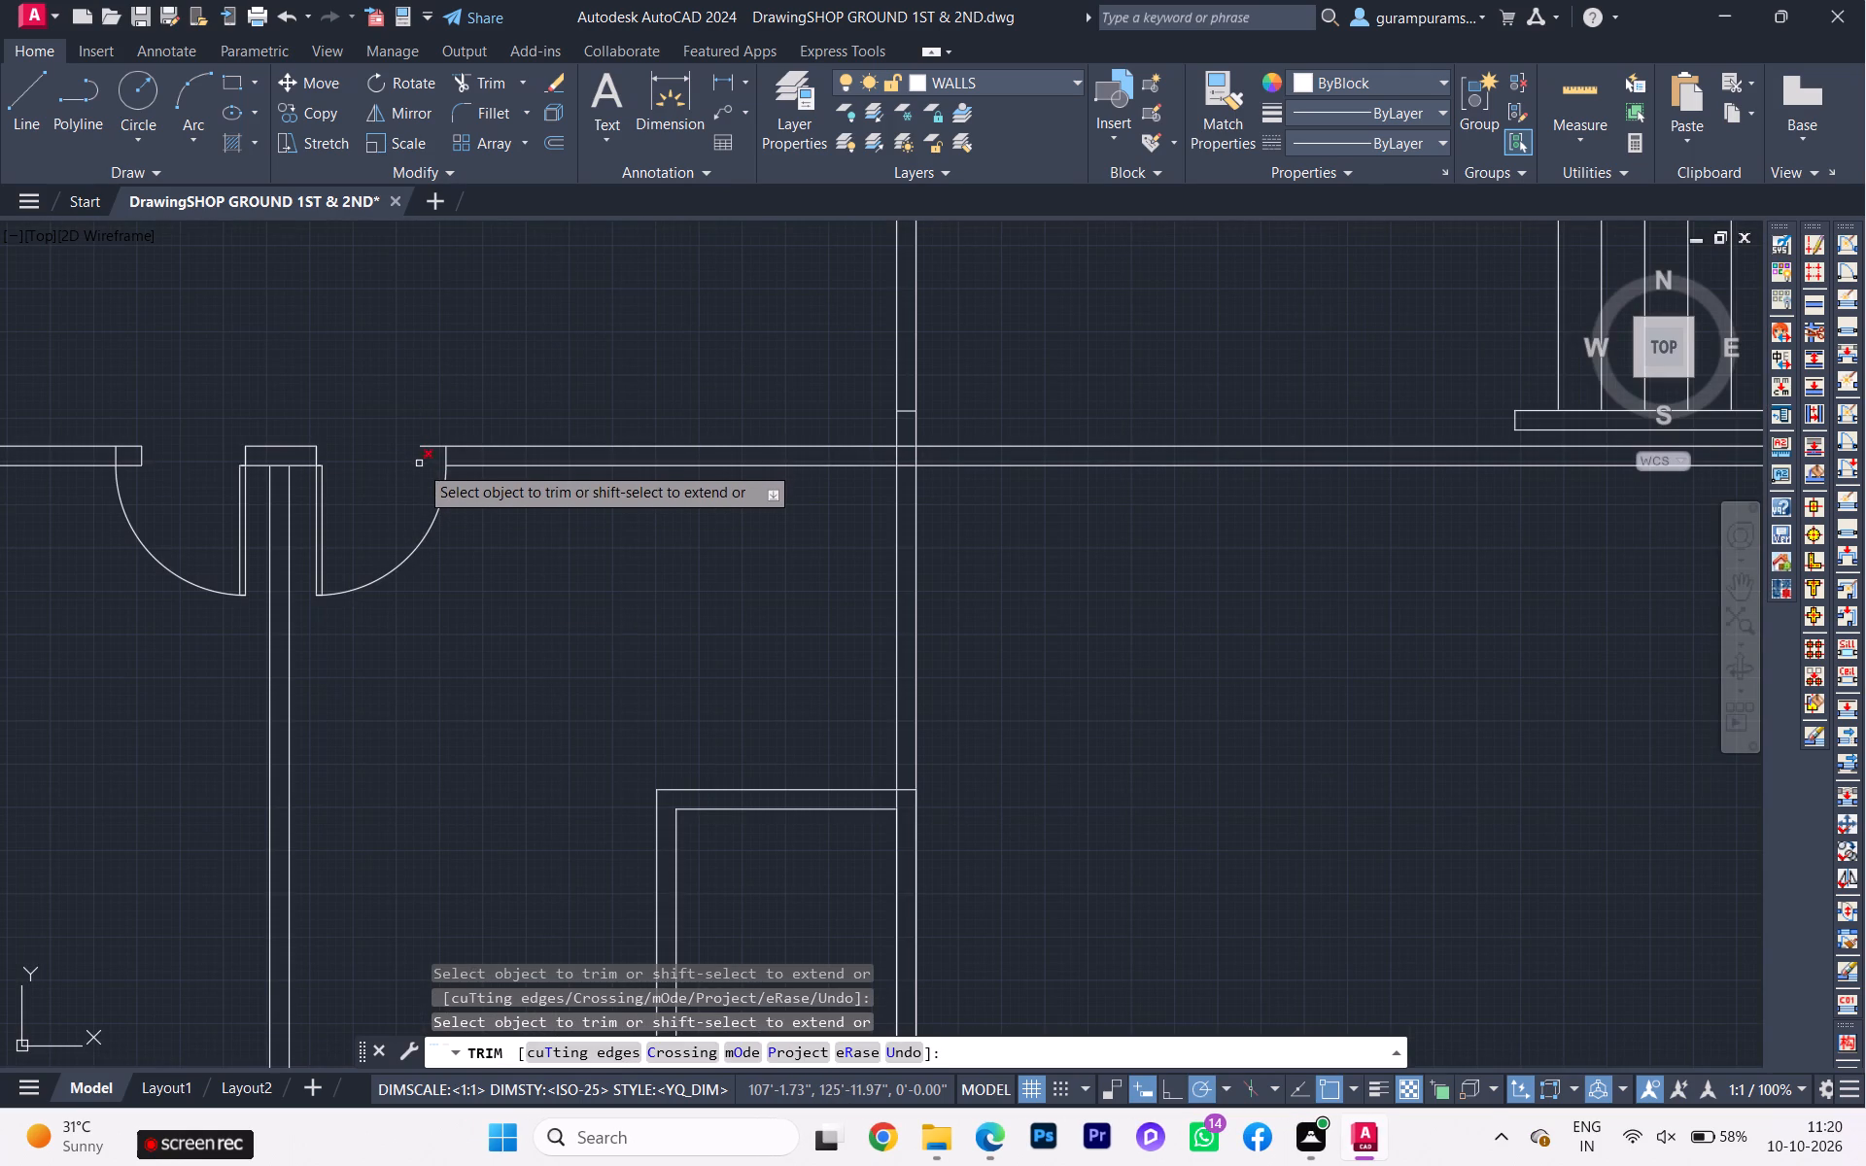
left_click(419, 464)
left_click(425, 442)
left_click(419, 461)
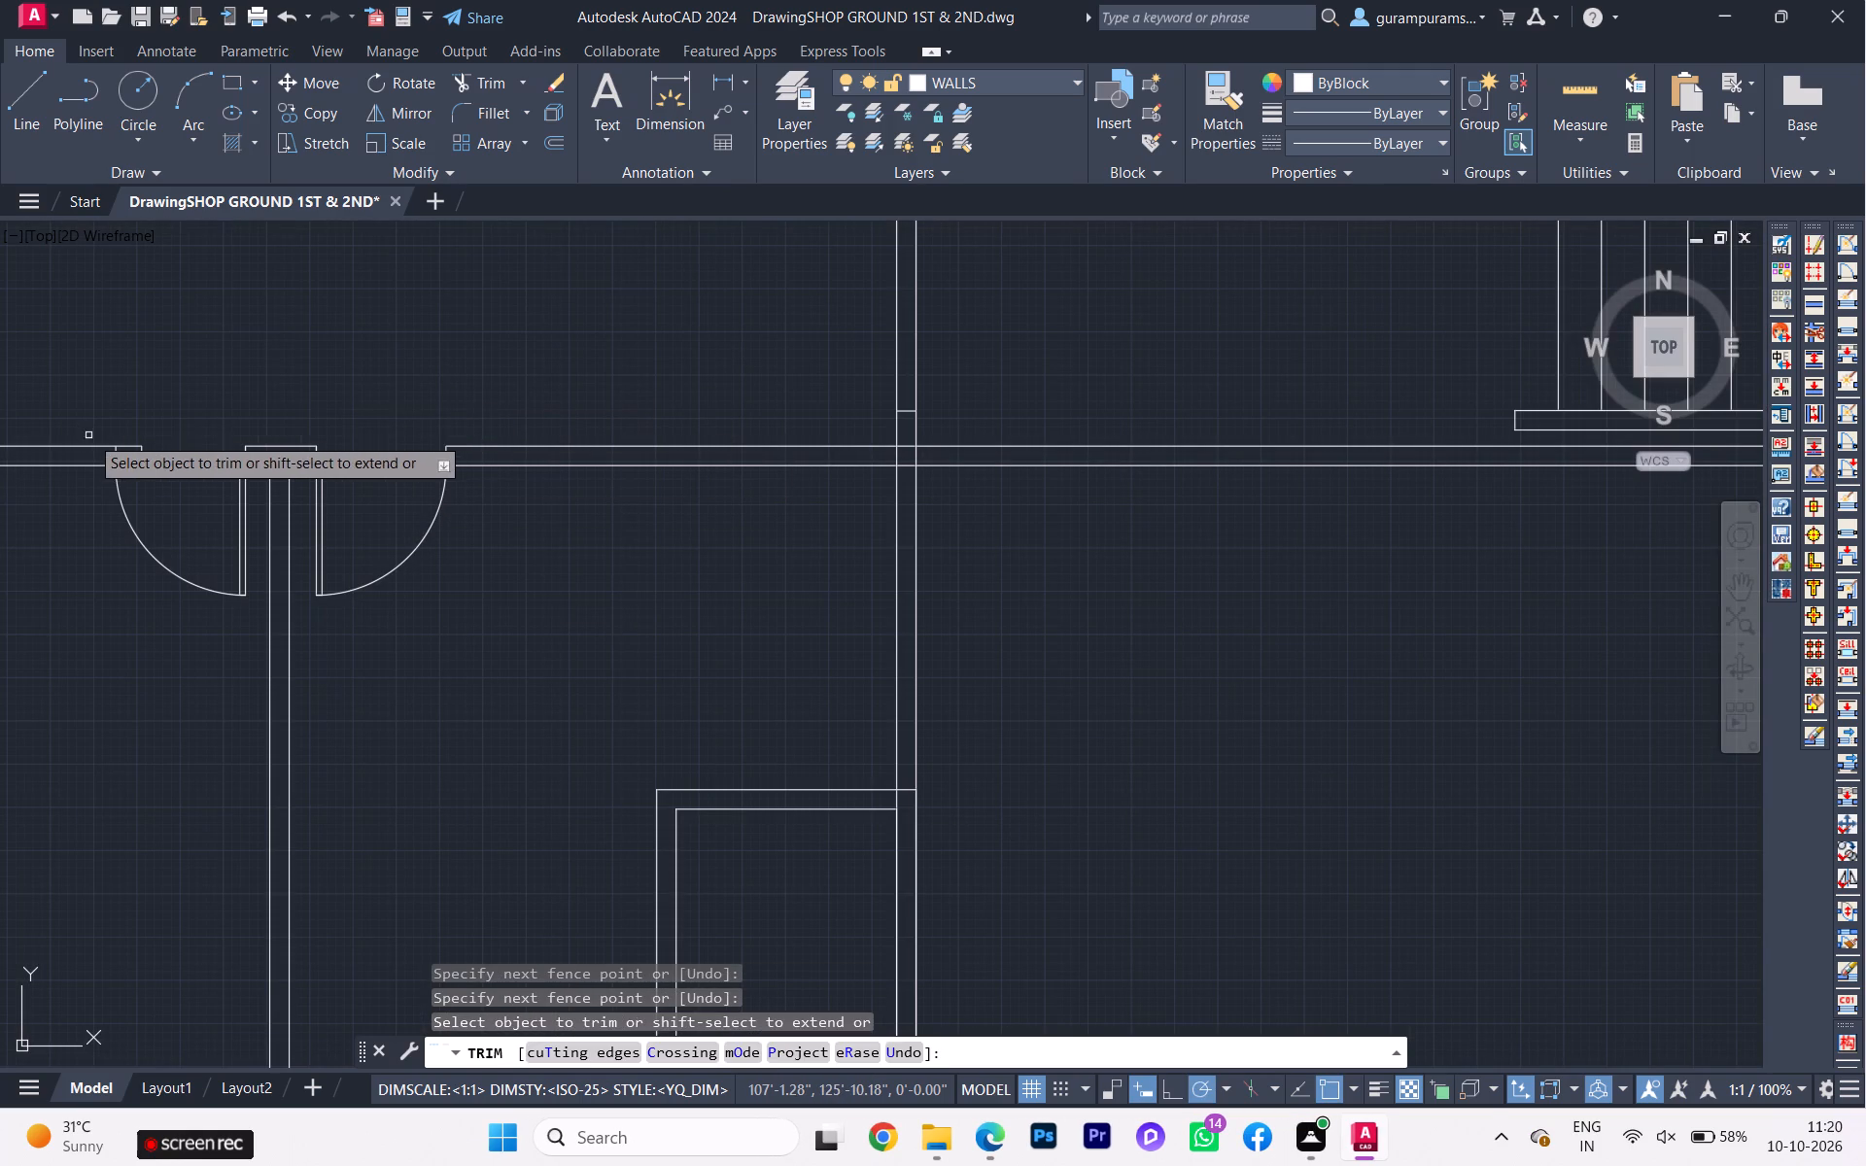
left_click(120, 444)
left_click(127, 469)
left_click(152, 458)
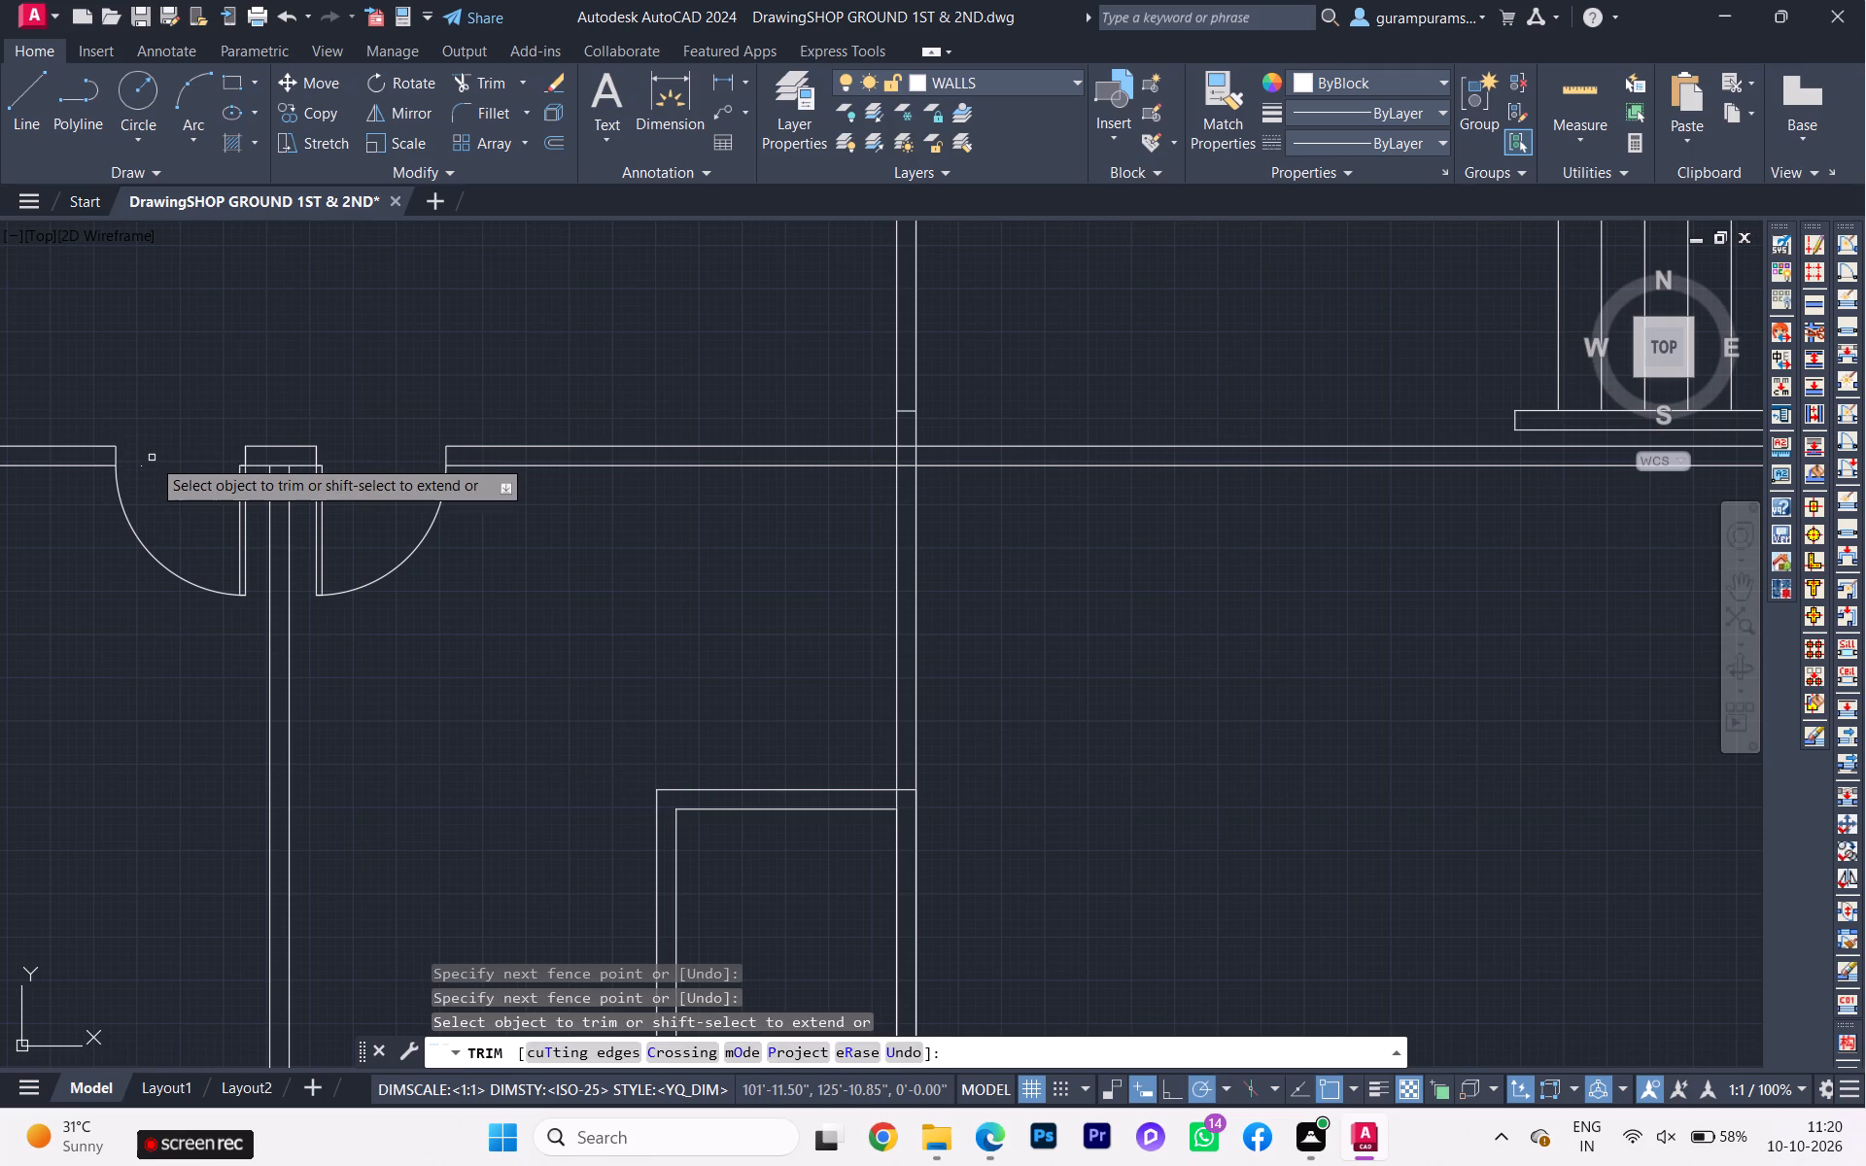
left_click(150, 463)
left_click(141, 464)
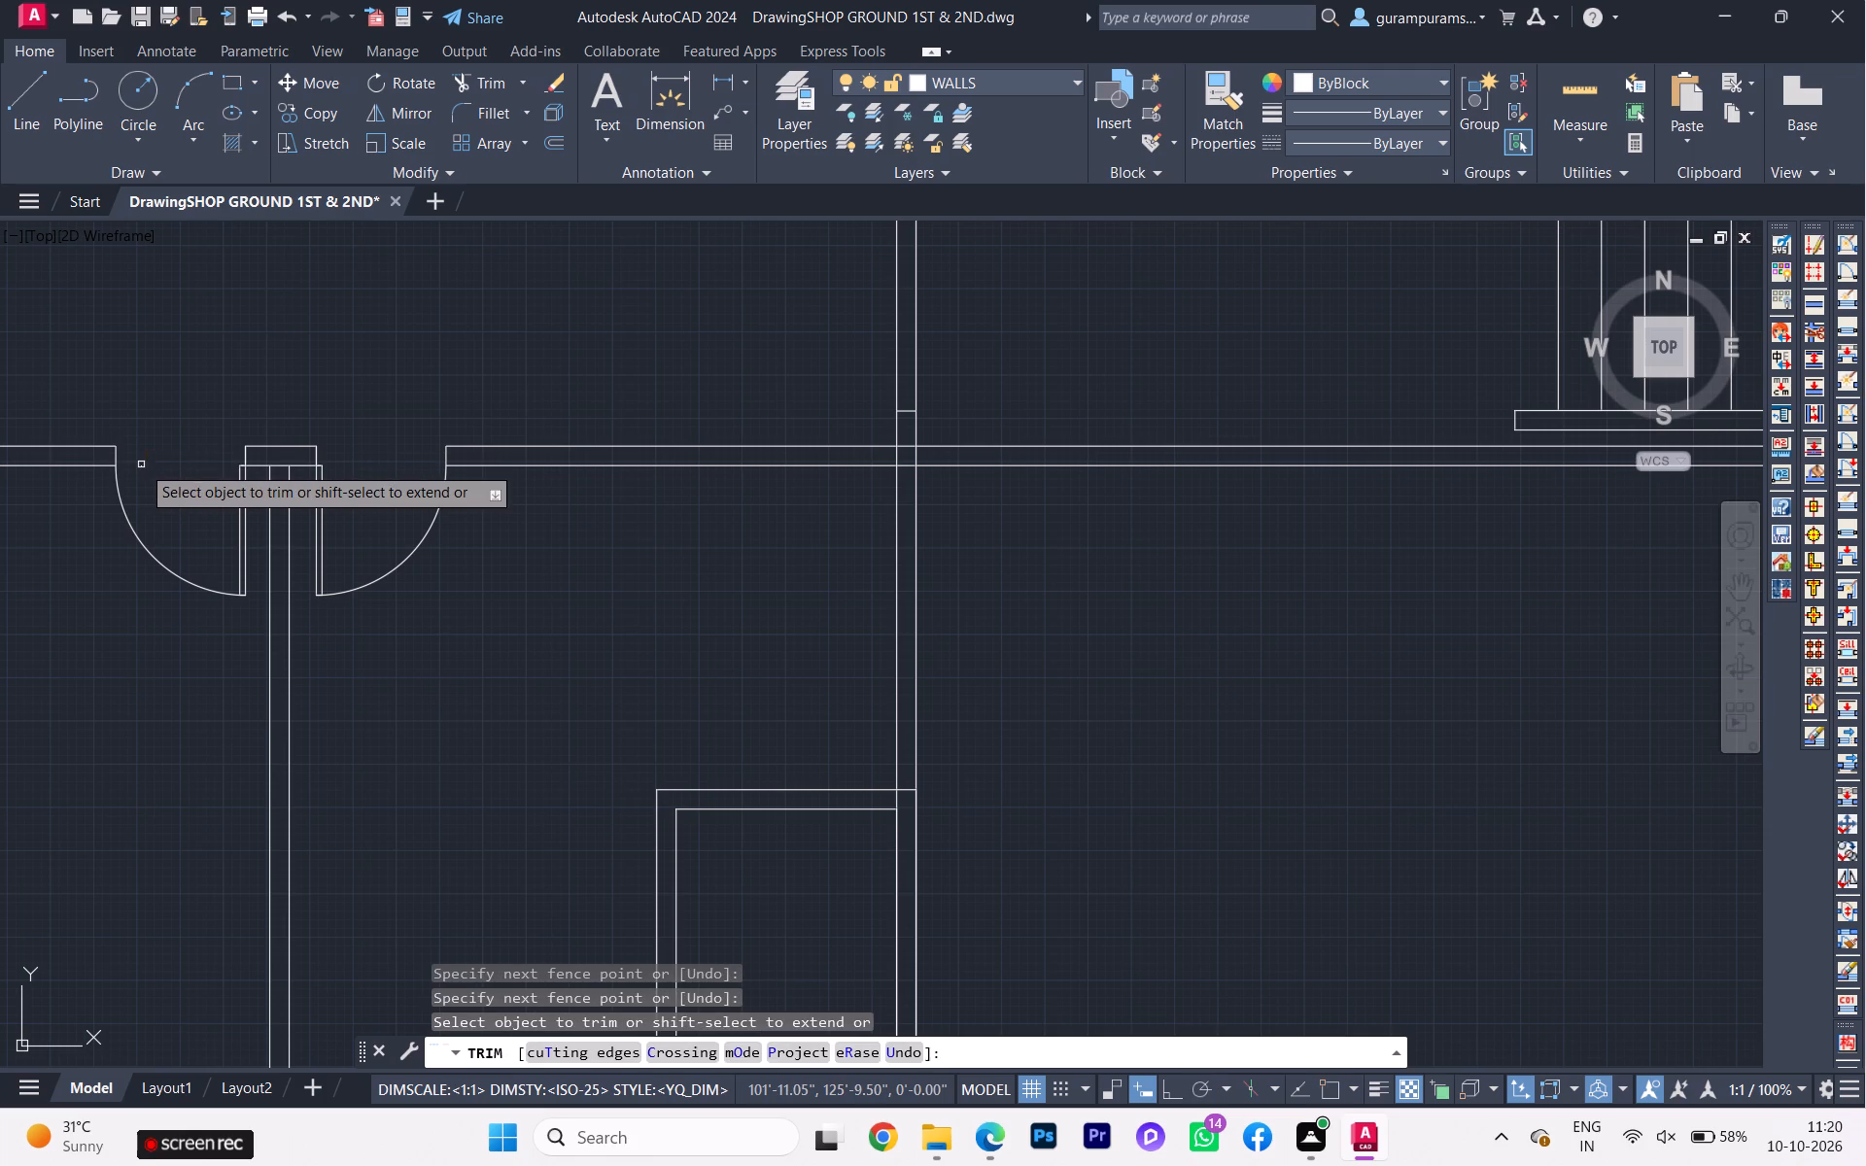
left_click(144, 465)
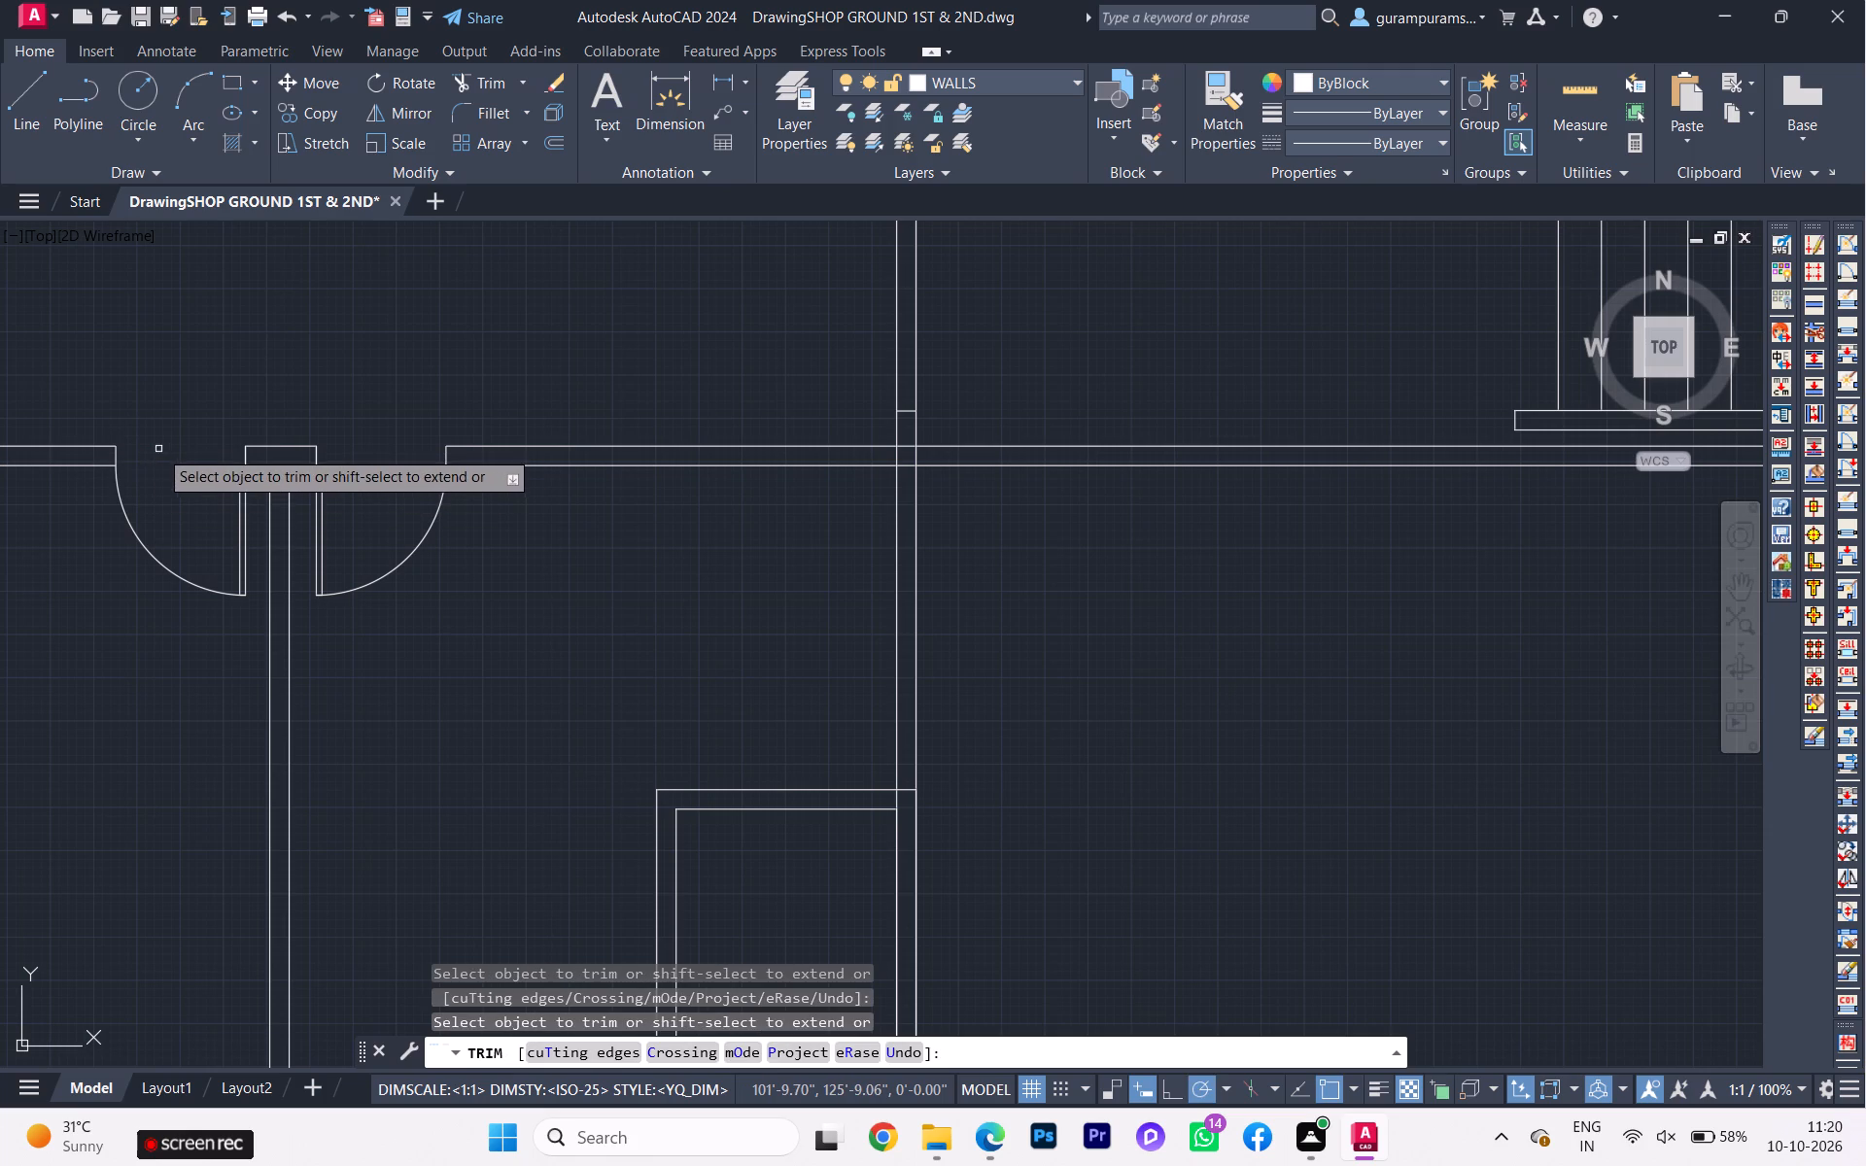
Trim away the two short cross lines inside the vertical wall west of the staircase and end the trimming.
scroll(228, 417, "down", 2)
scroll(478, 415, "up", 3)
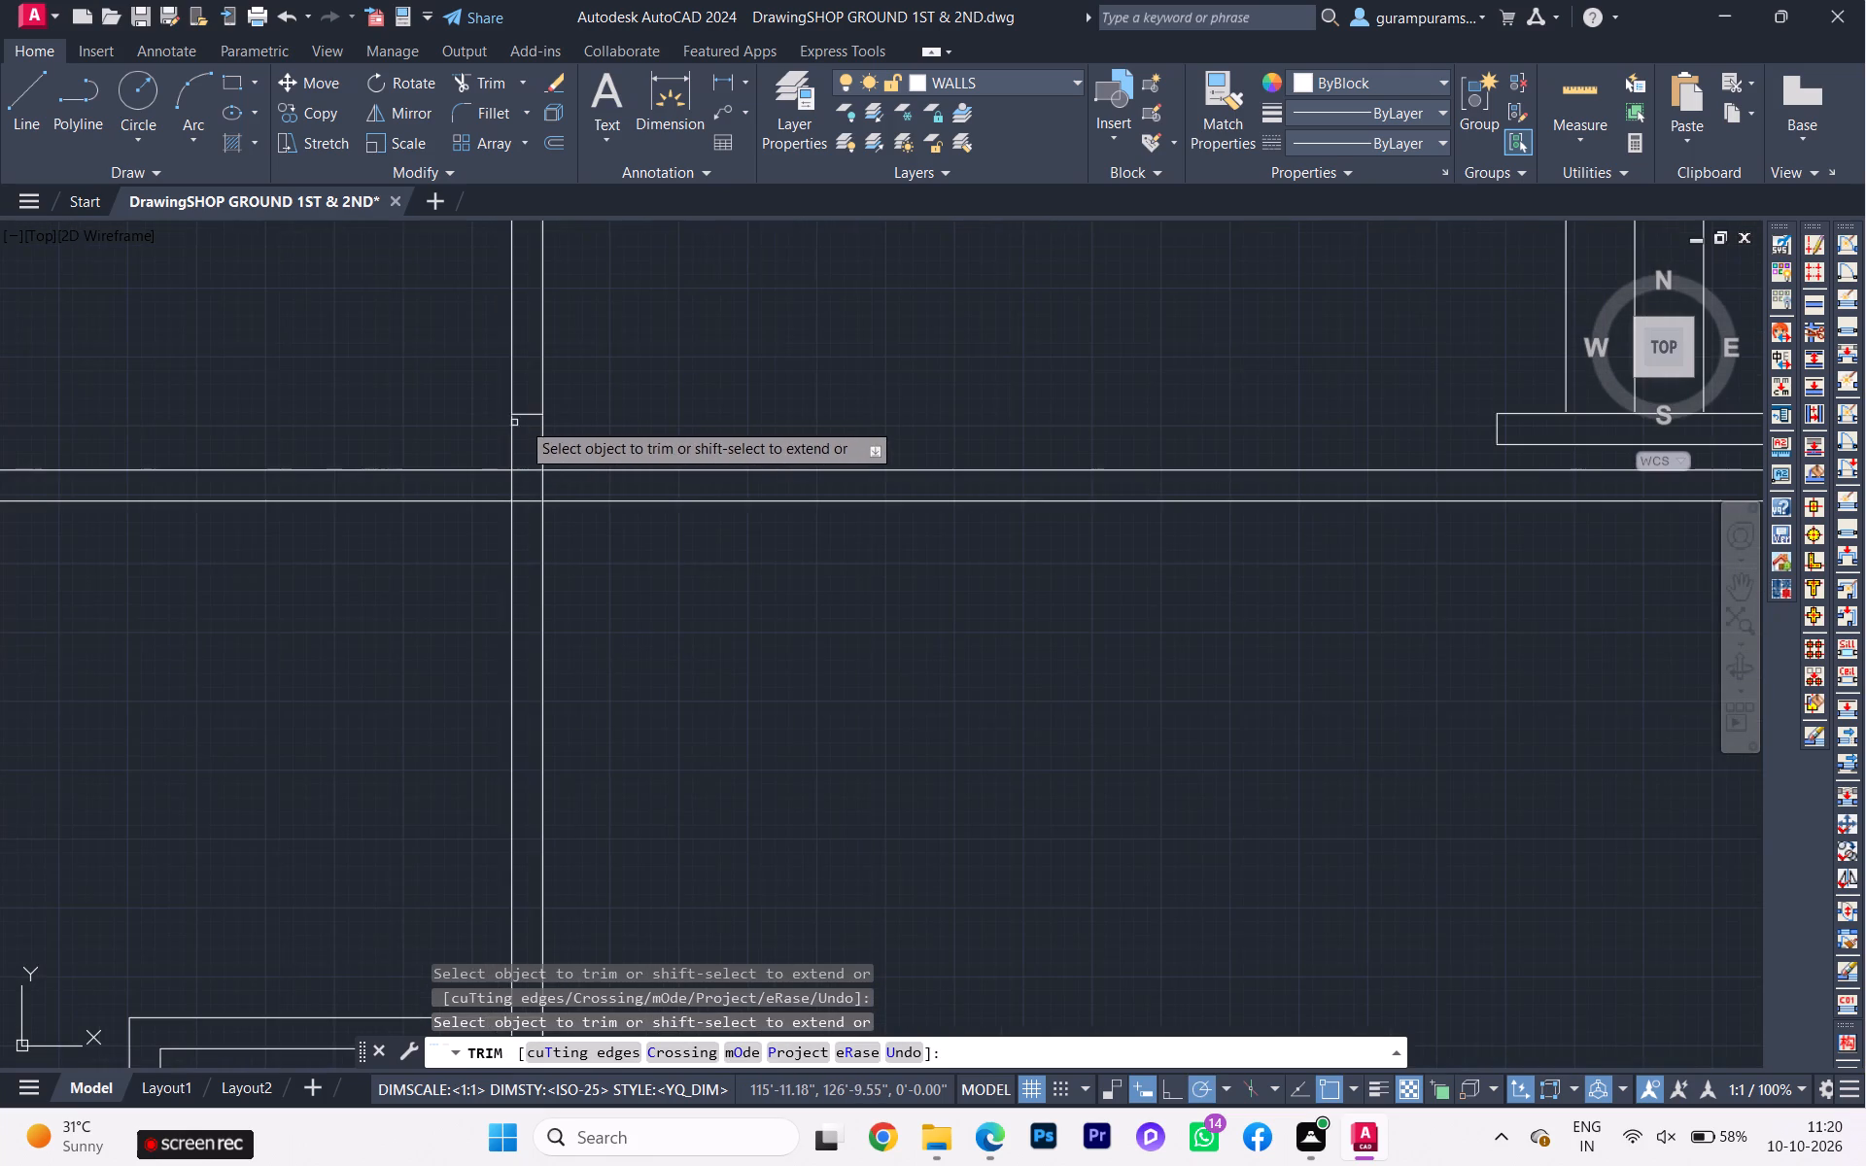
scroll(524, 423, "down", 3)
scroll(526, 315, "up", 3)
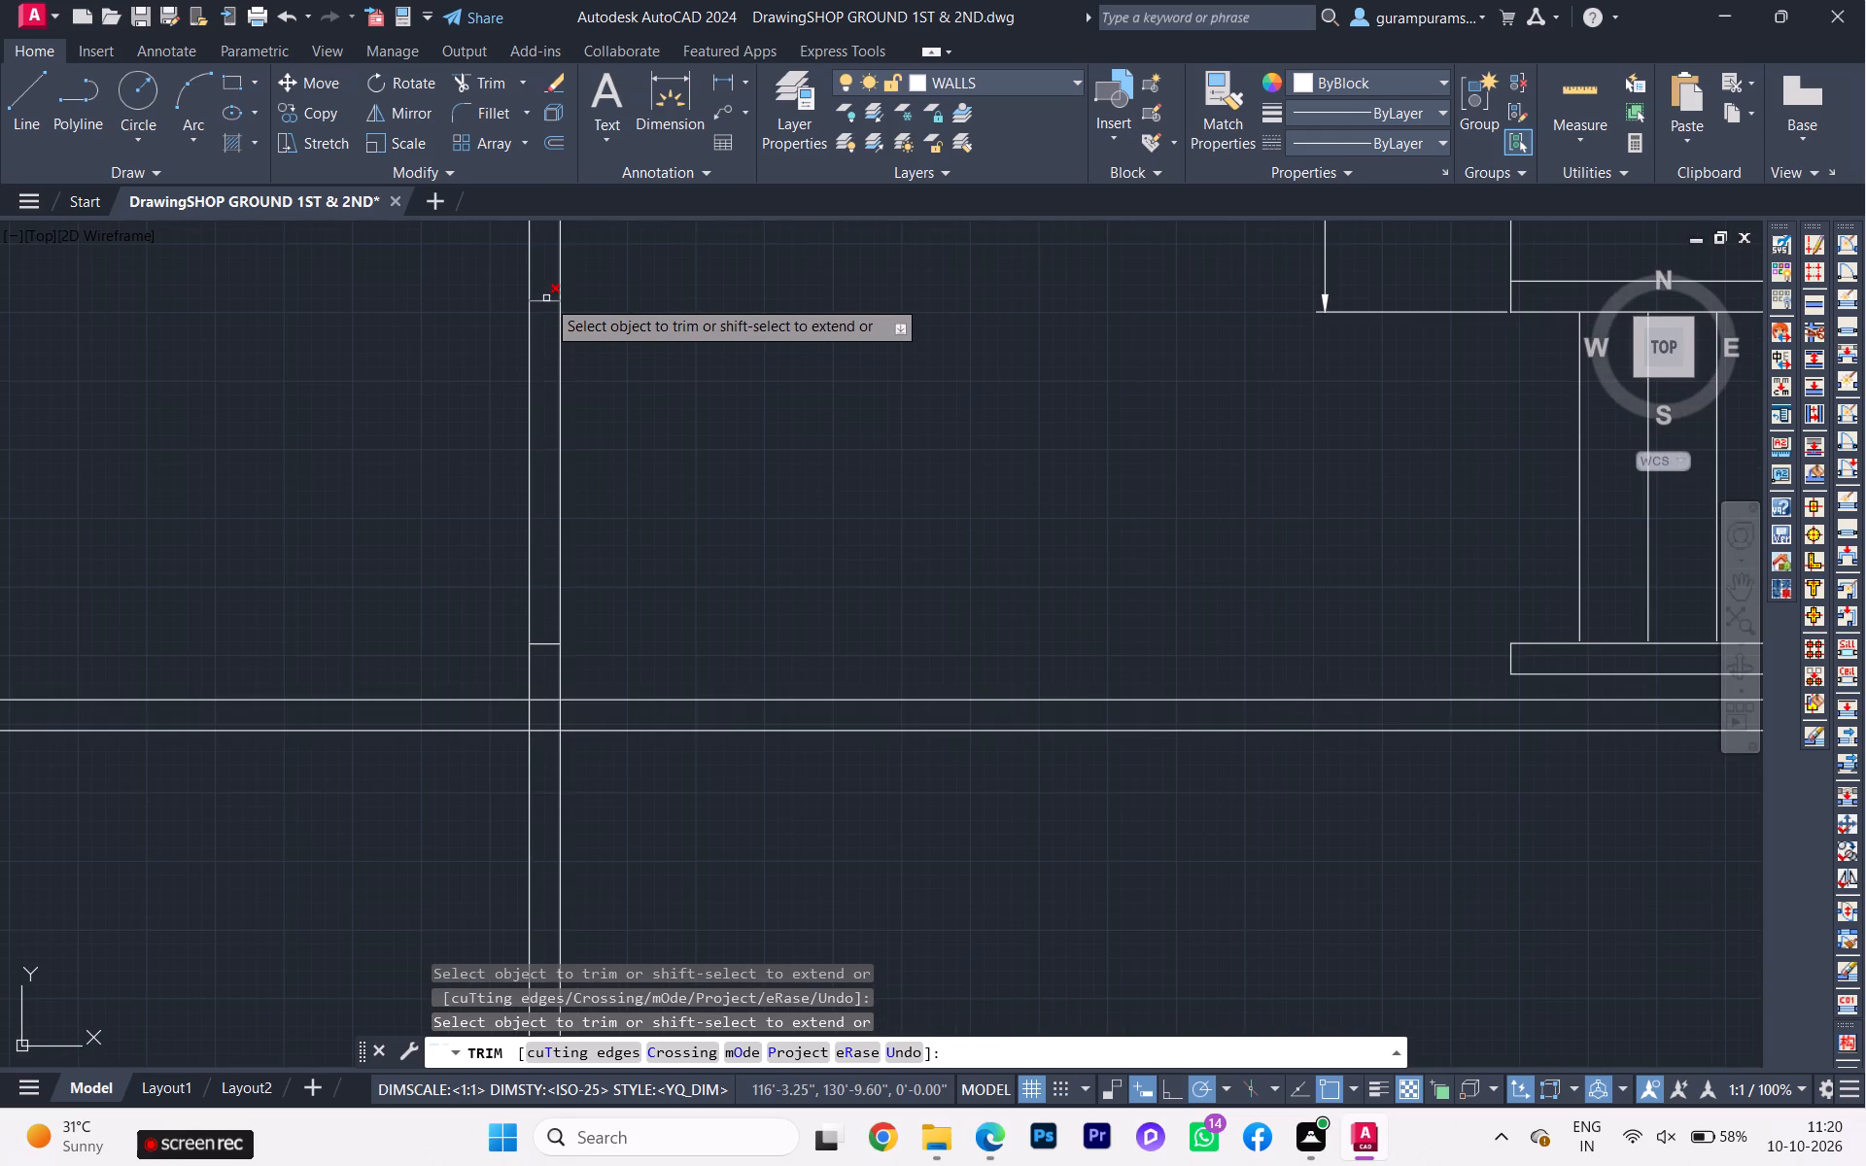
left_click(546, 298)
left_click(547, 306)
left_click(544, 293)
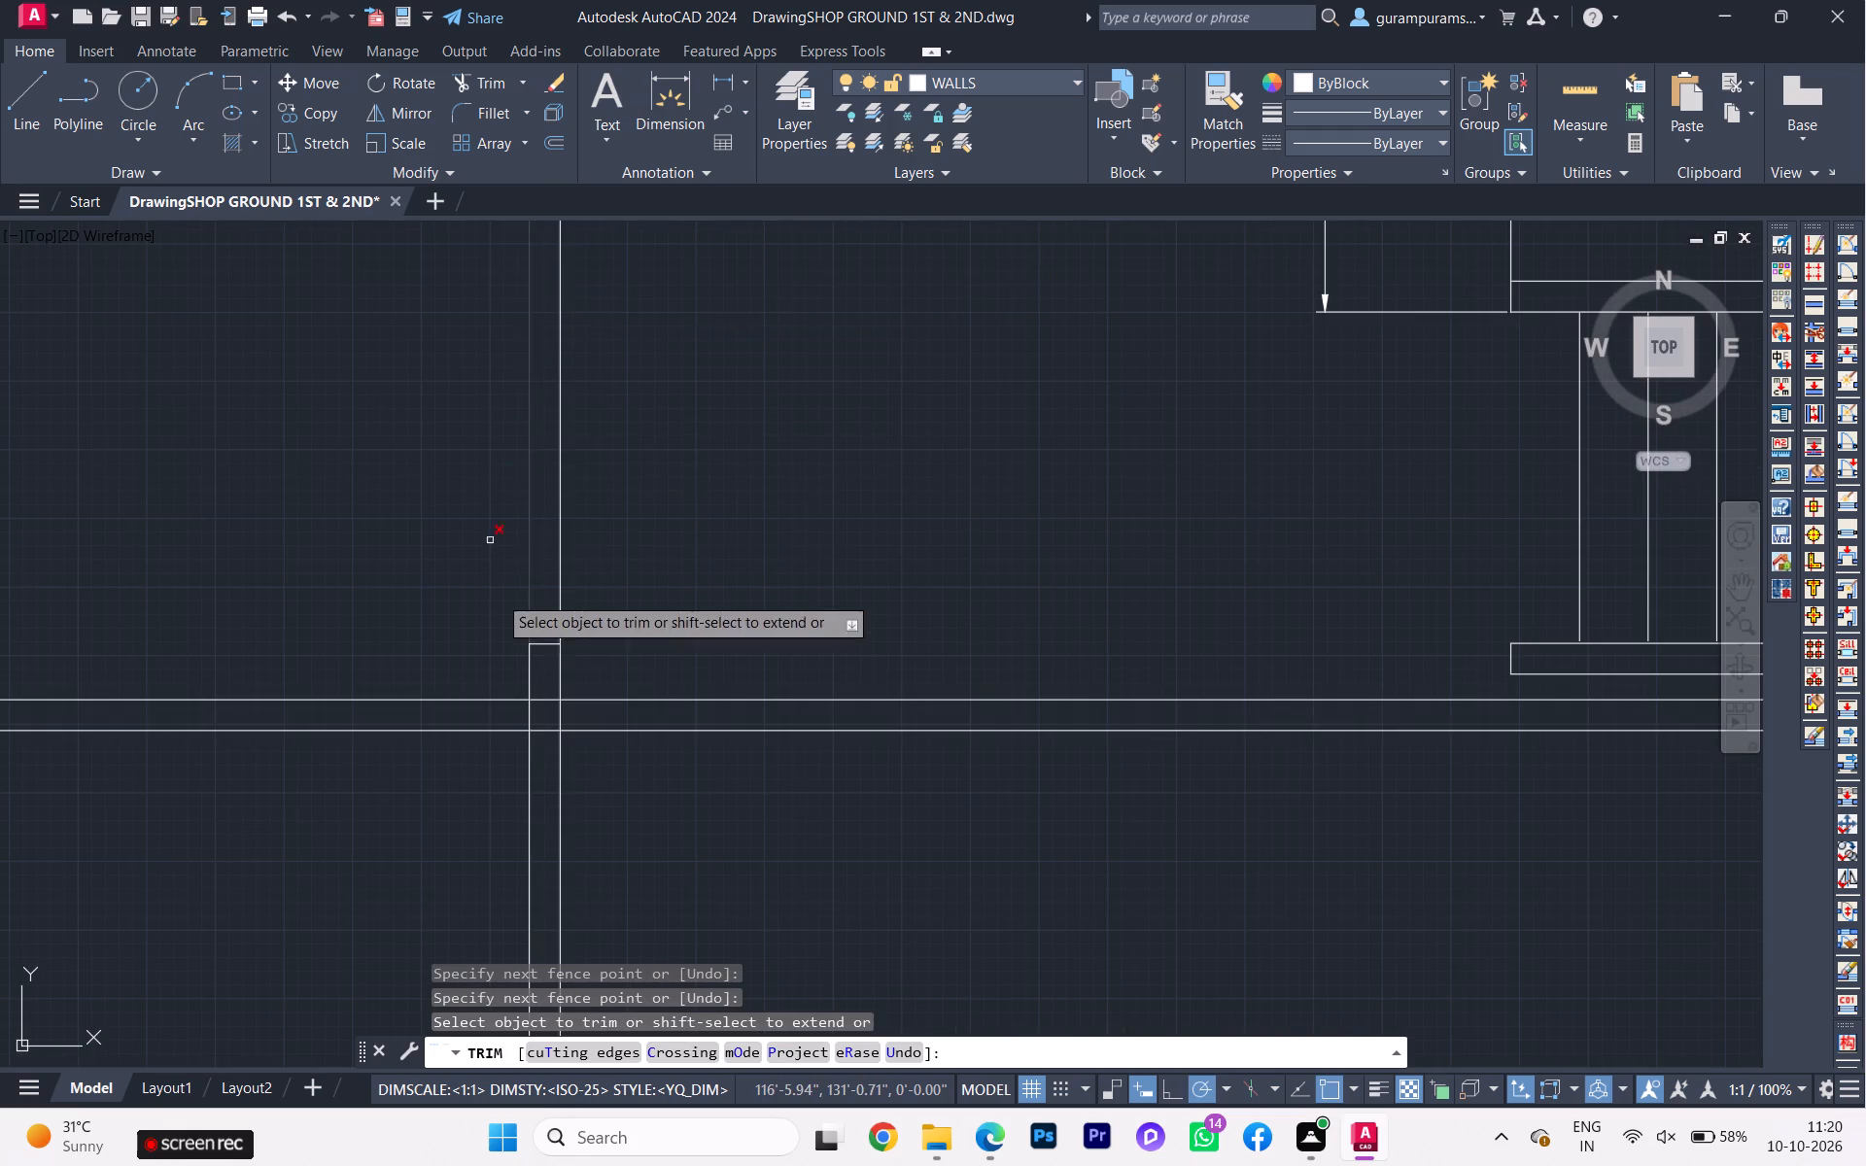
left_click(535, 646)
scroll(561, 517, "down", 3)
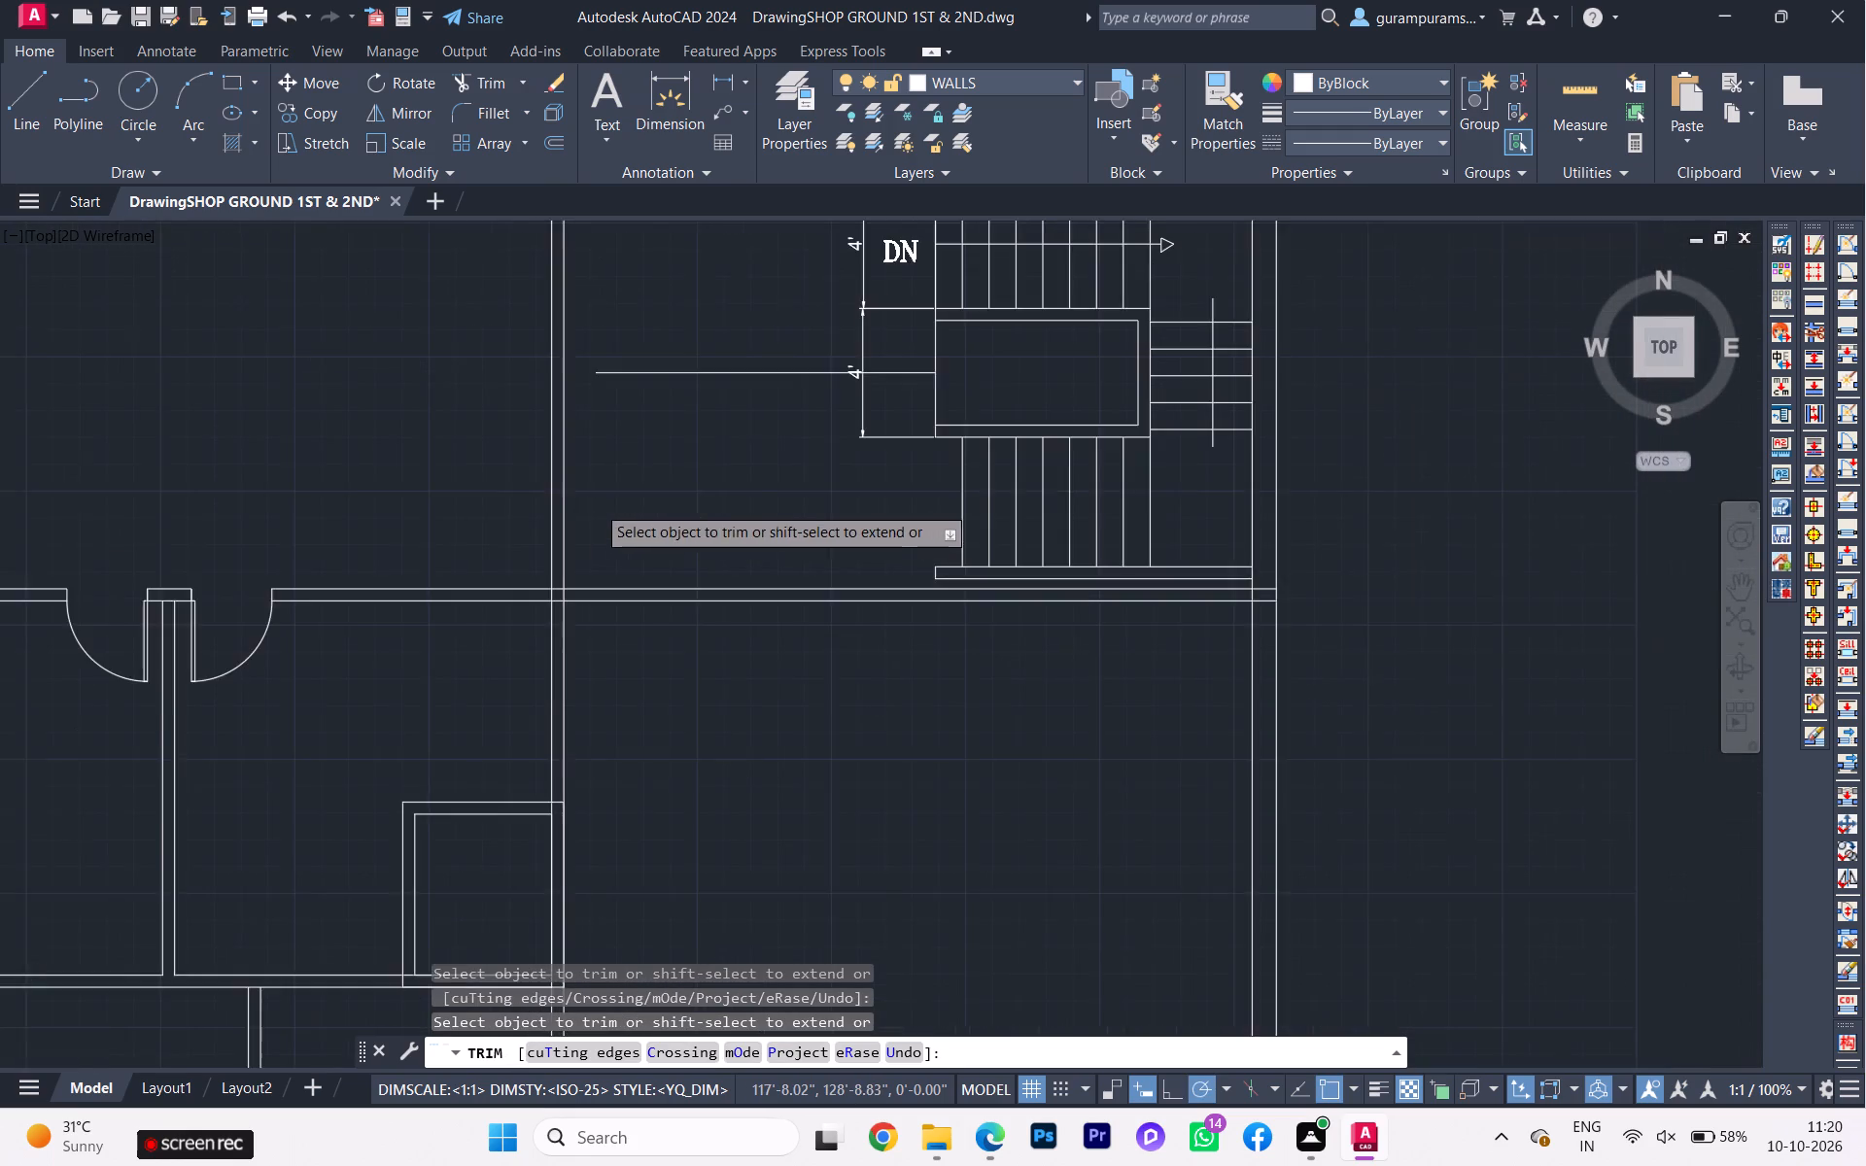
key("Escape")
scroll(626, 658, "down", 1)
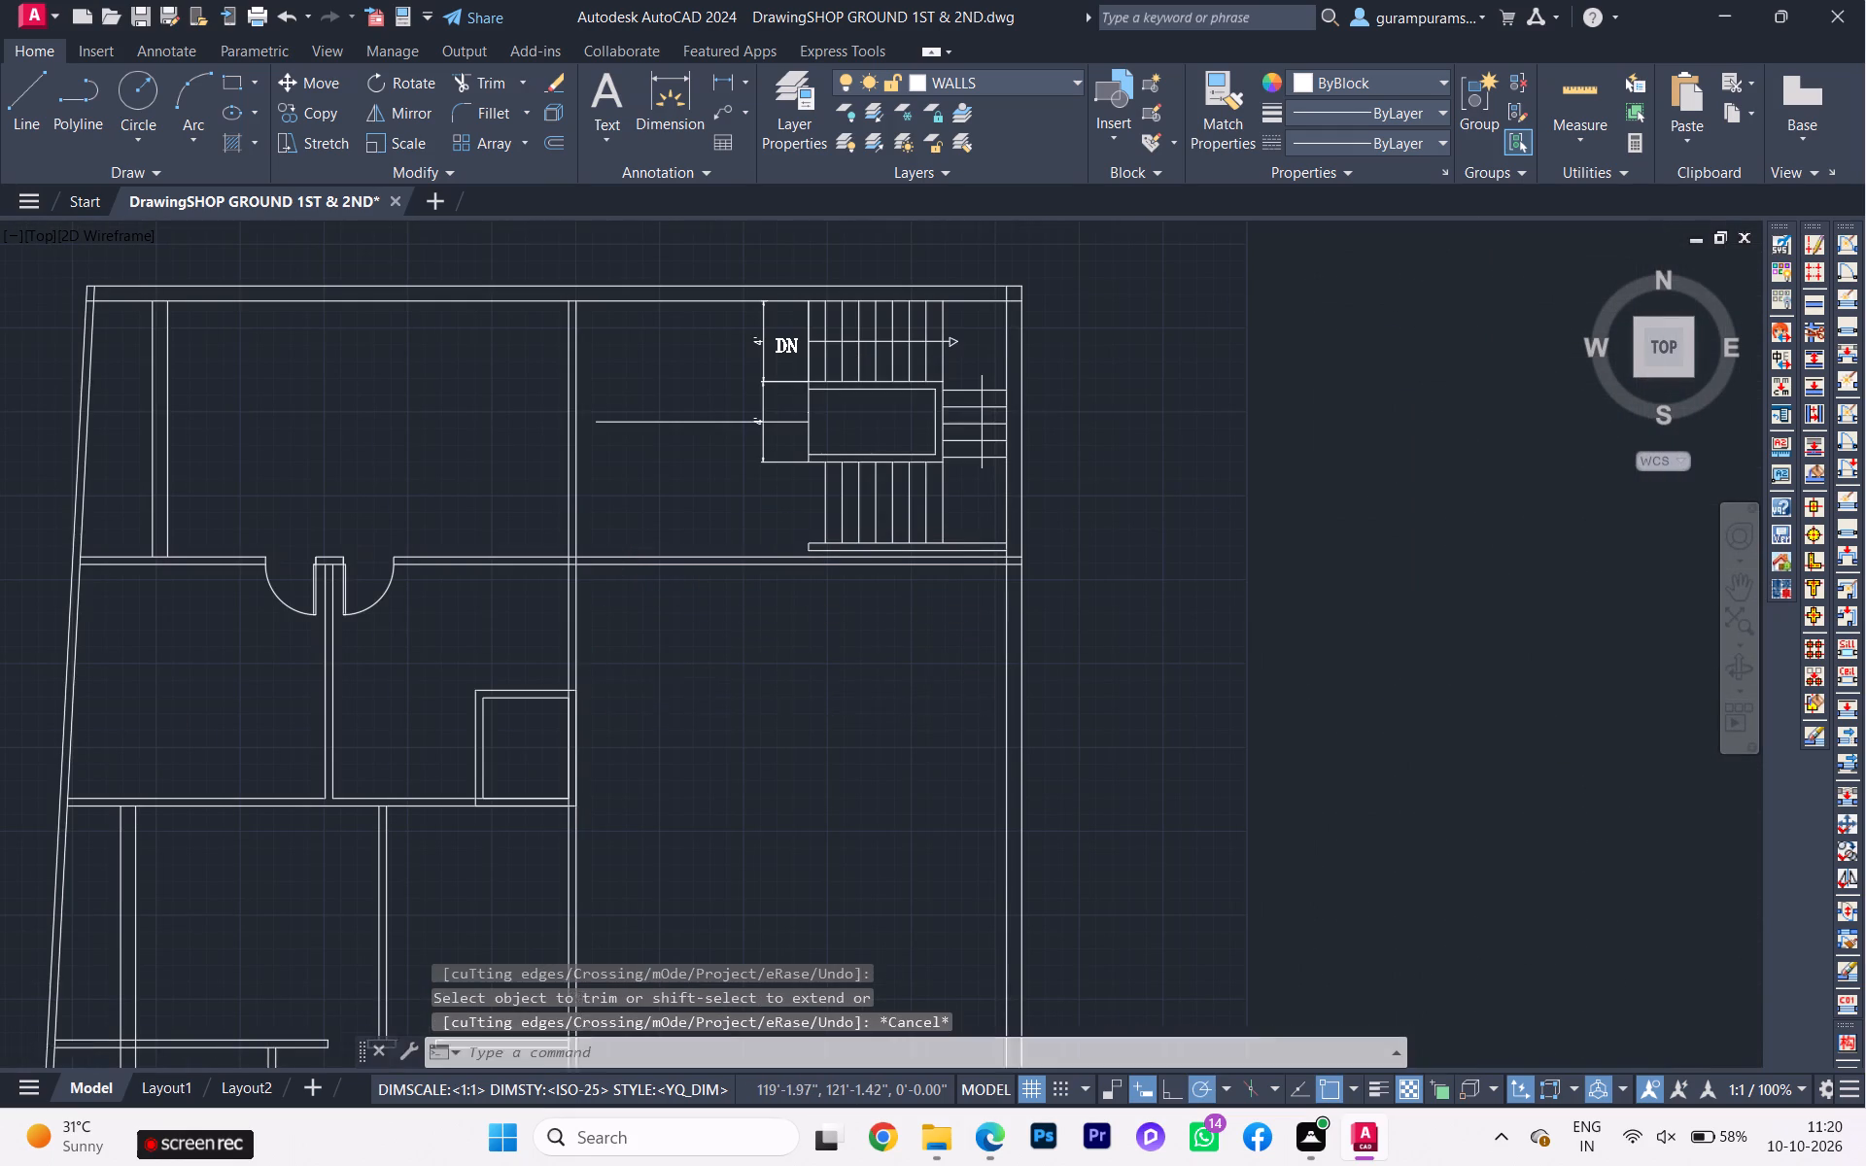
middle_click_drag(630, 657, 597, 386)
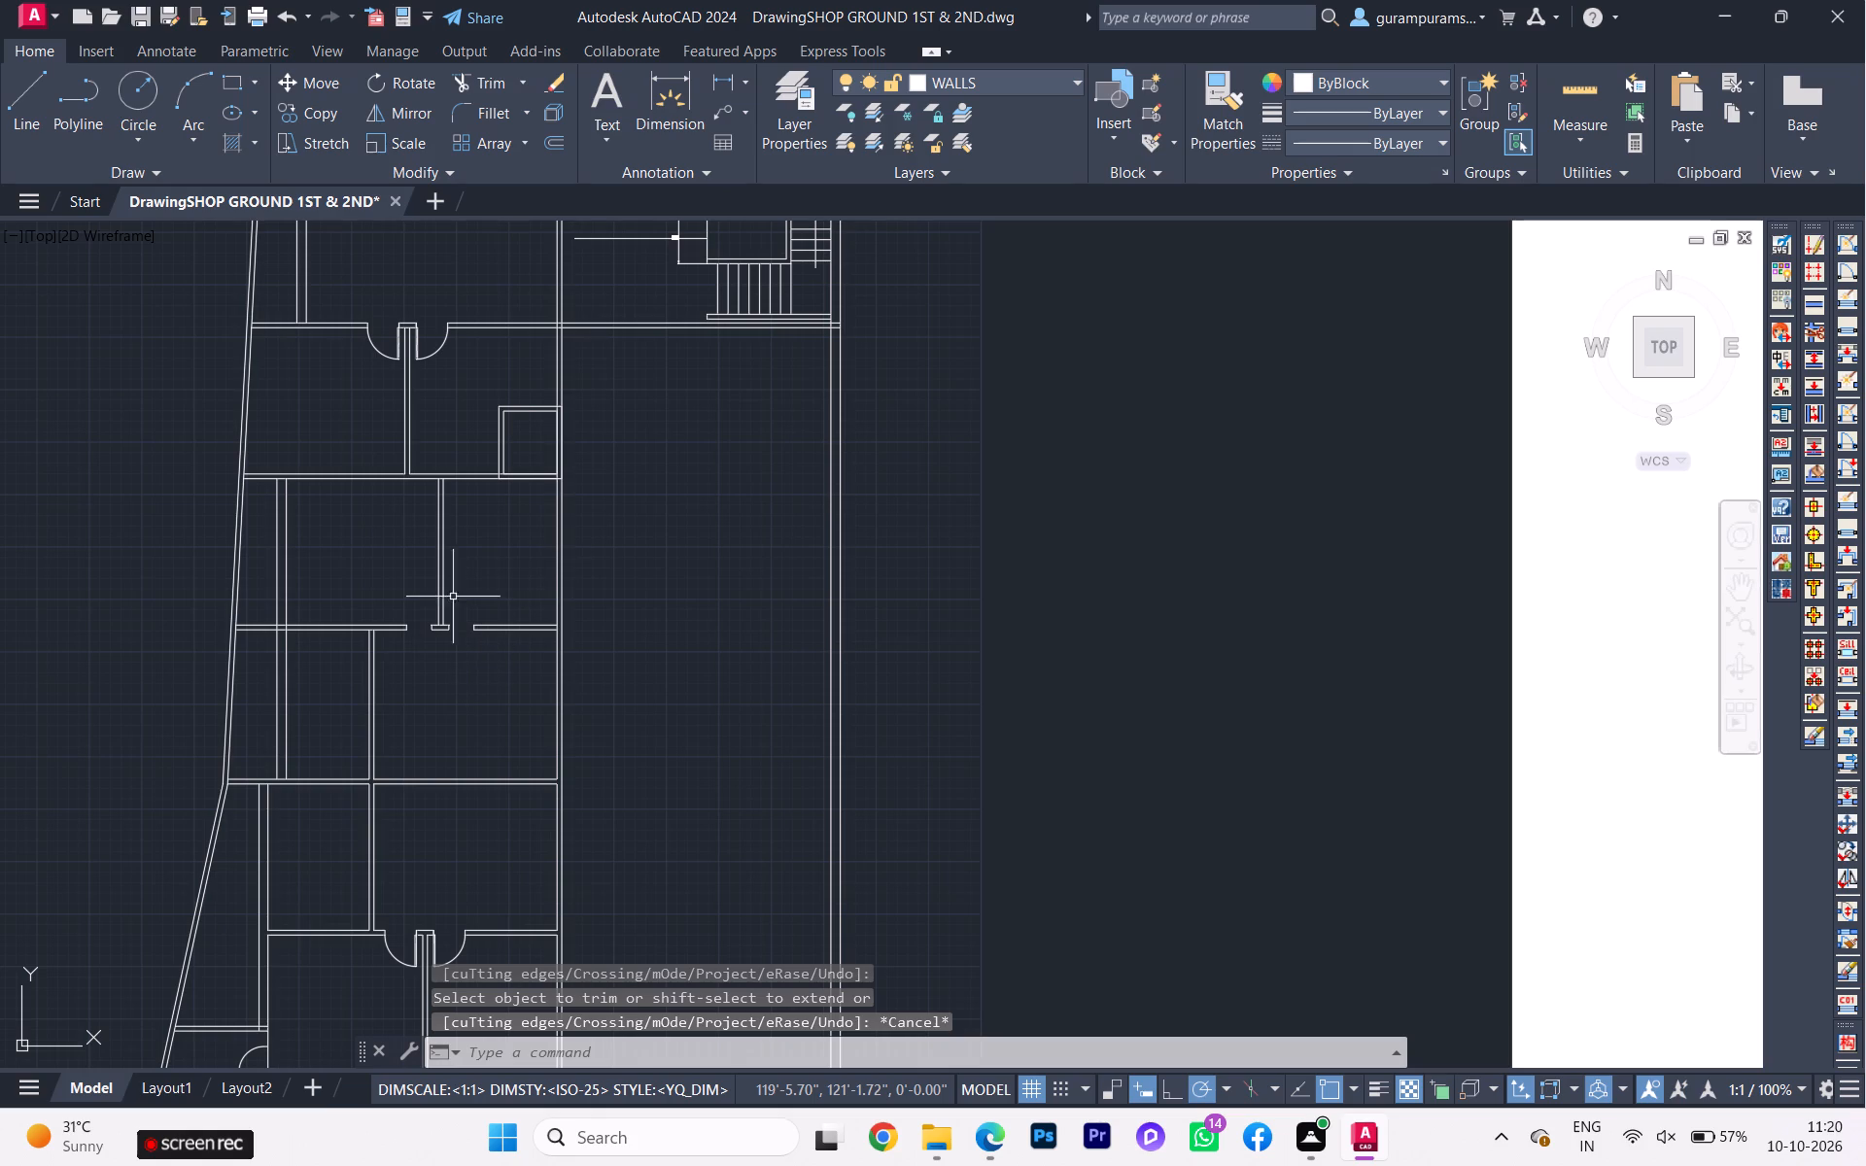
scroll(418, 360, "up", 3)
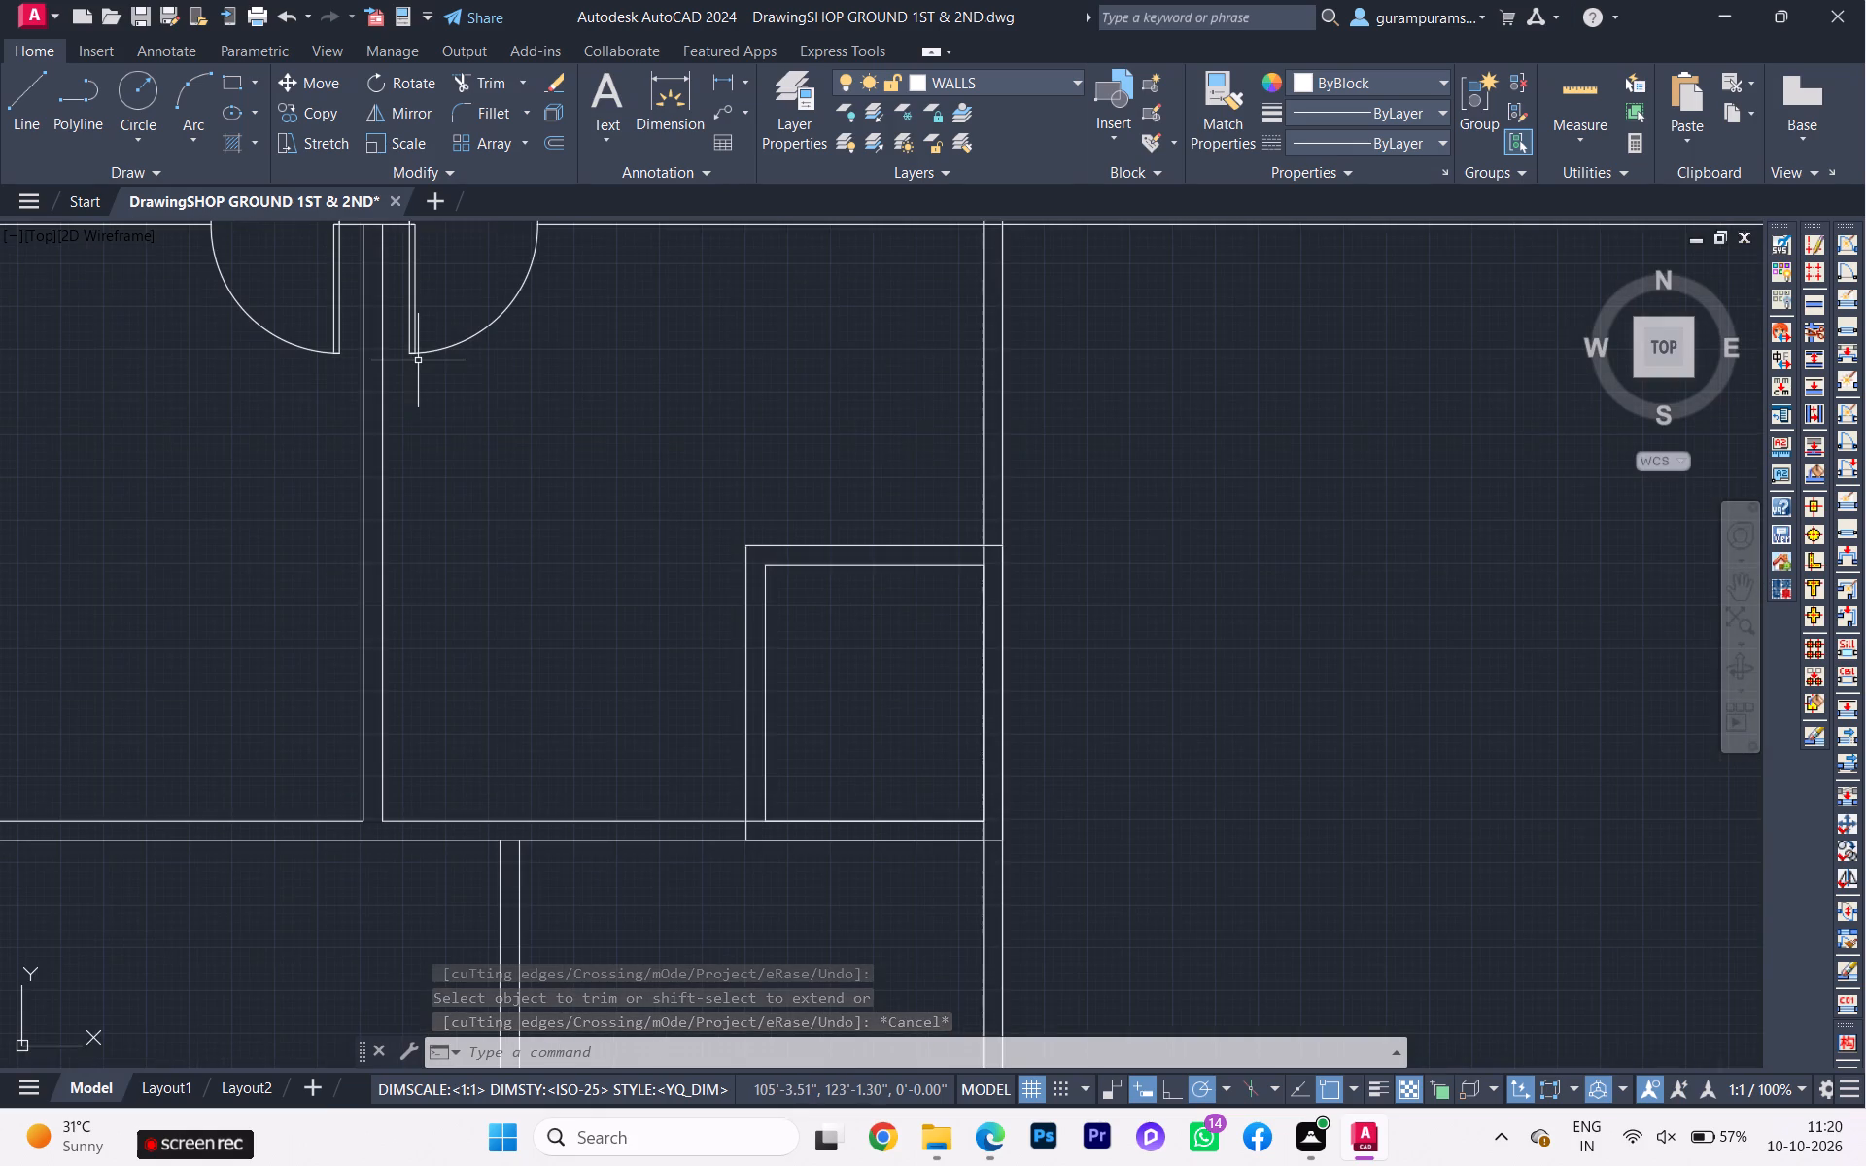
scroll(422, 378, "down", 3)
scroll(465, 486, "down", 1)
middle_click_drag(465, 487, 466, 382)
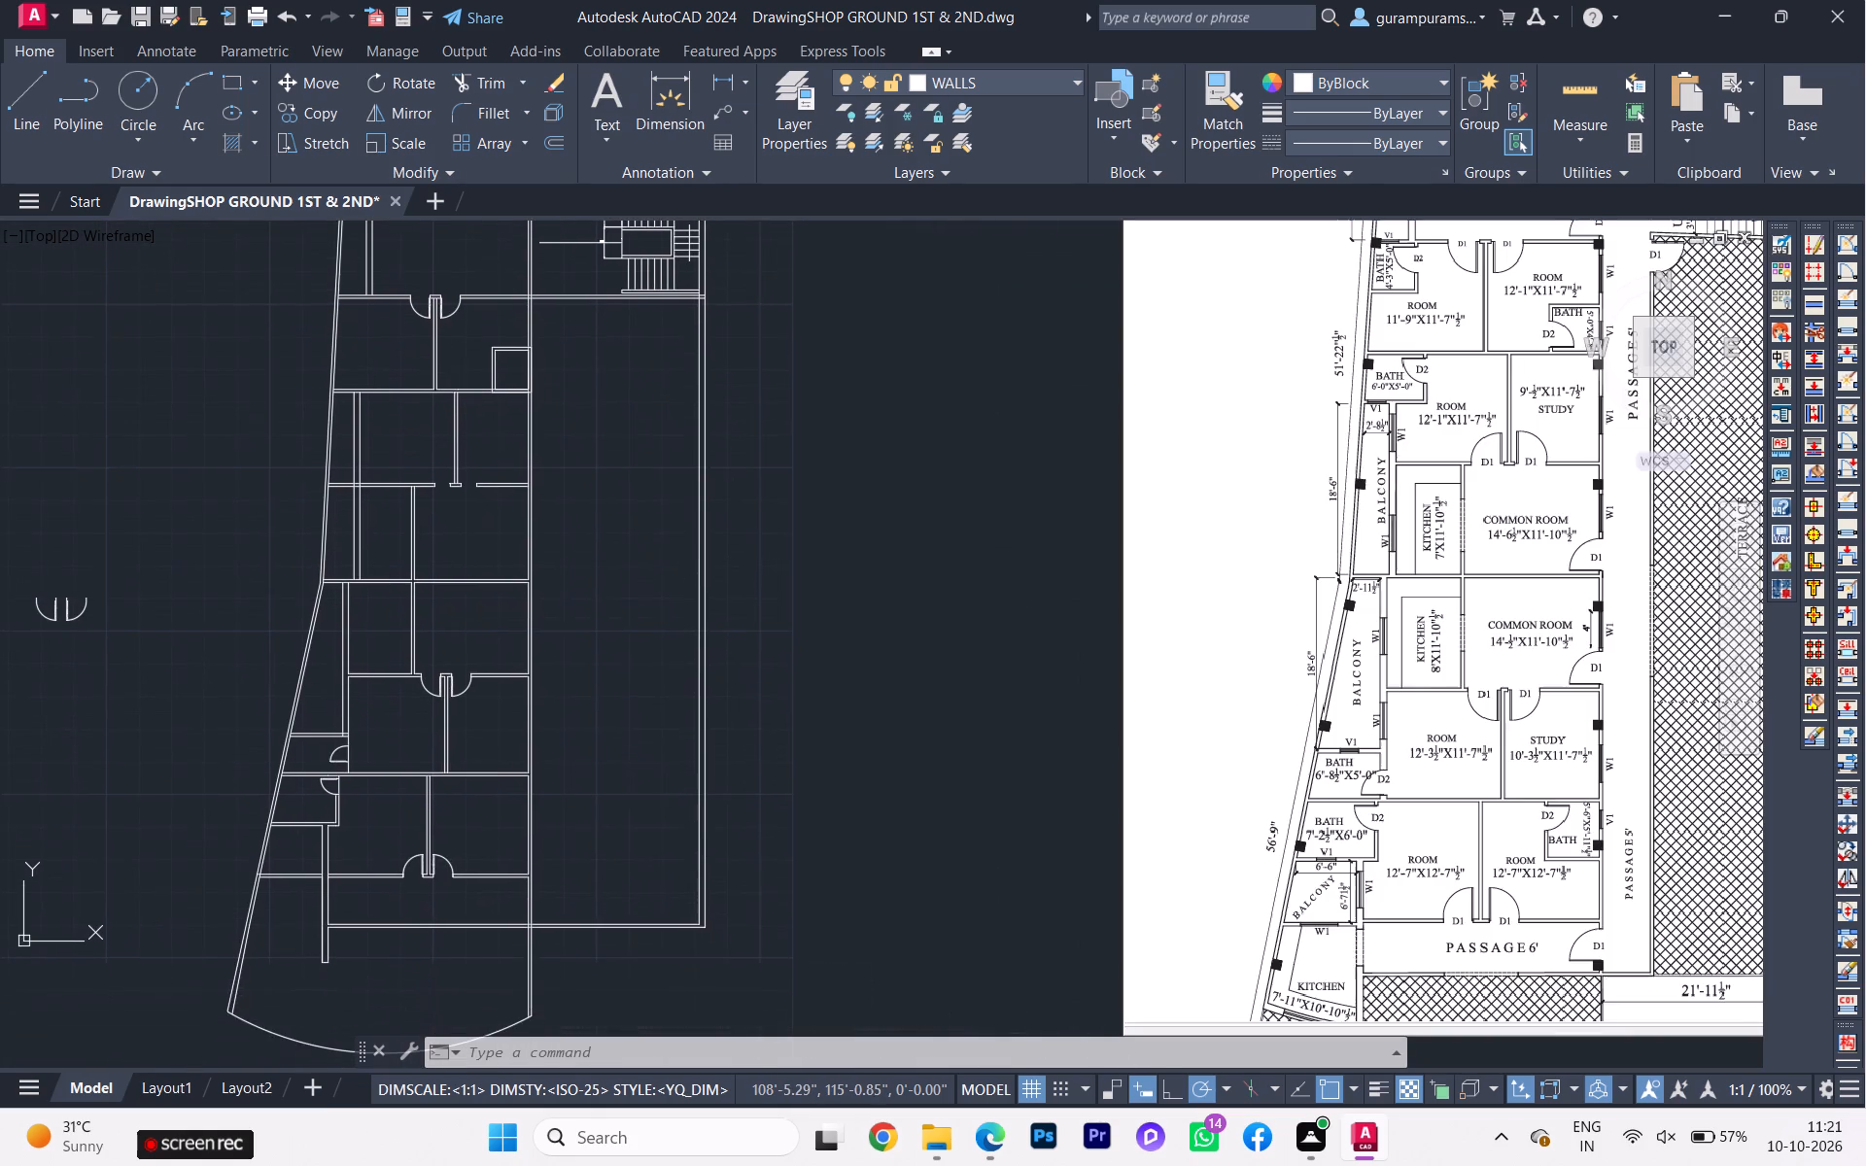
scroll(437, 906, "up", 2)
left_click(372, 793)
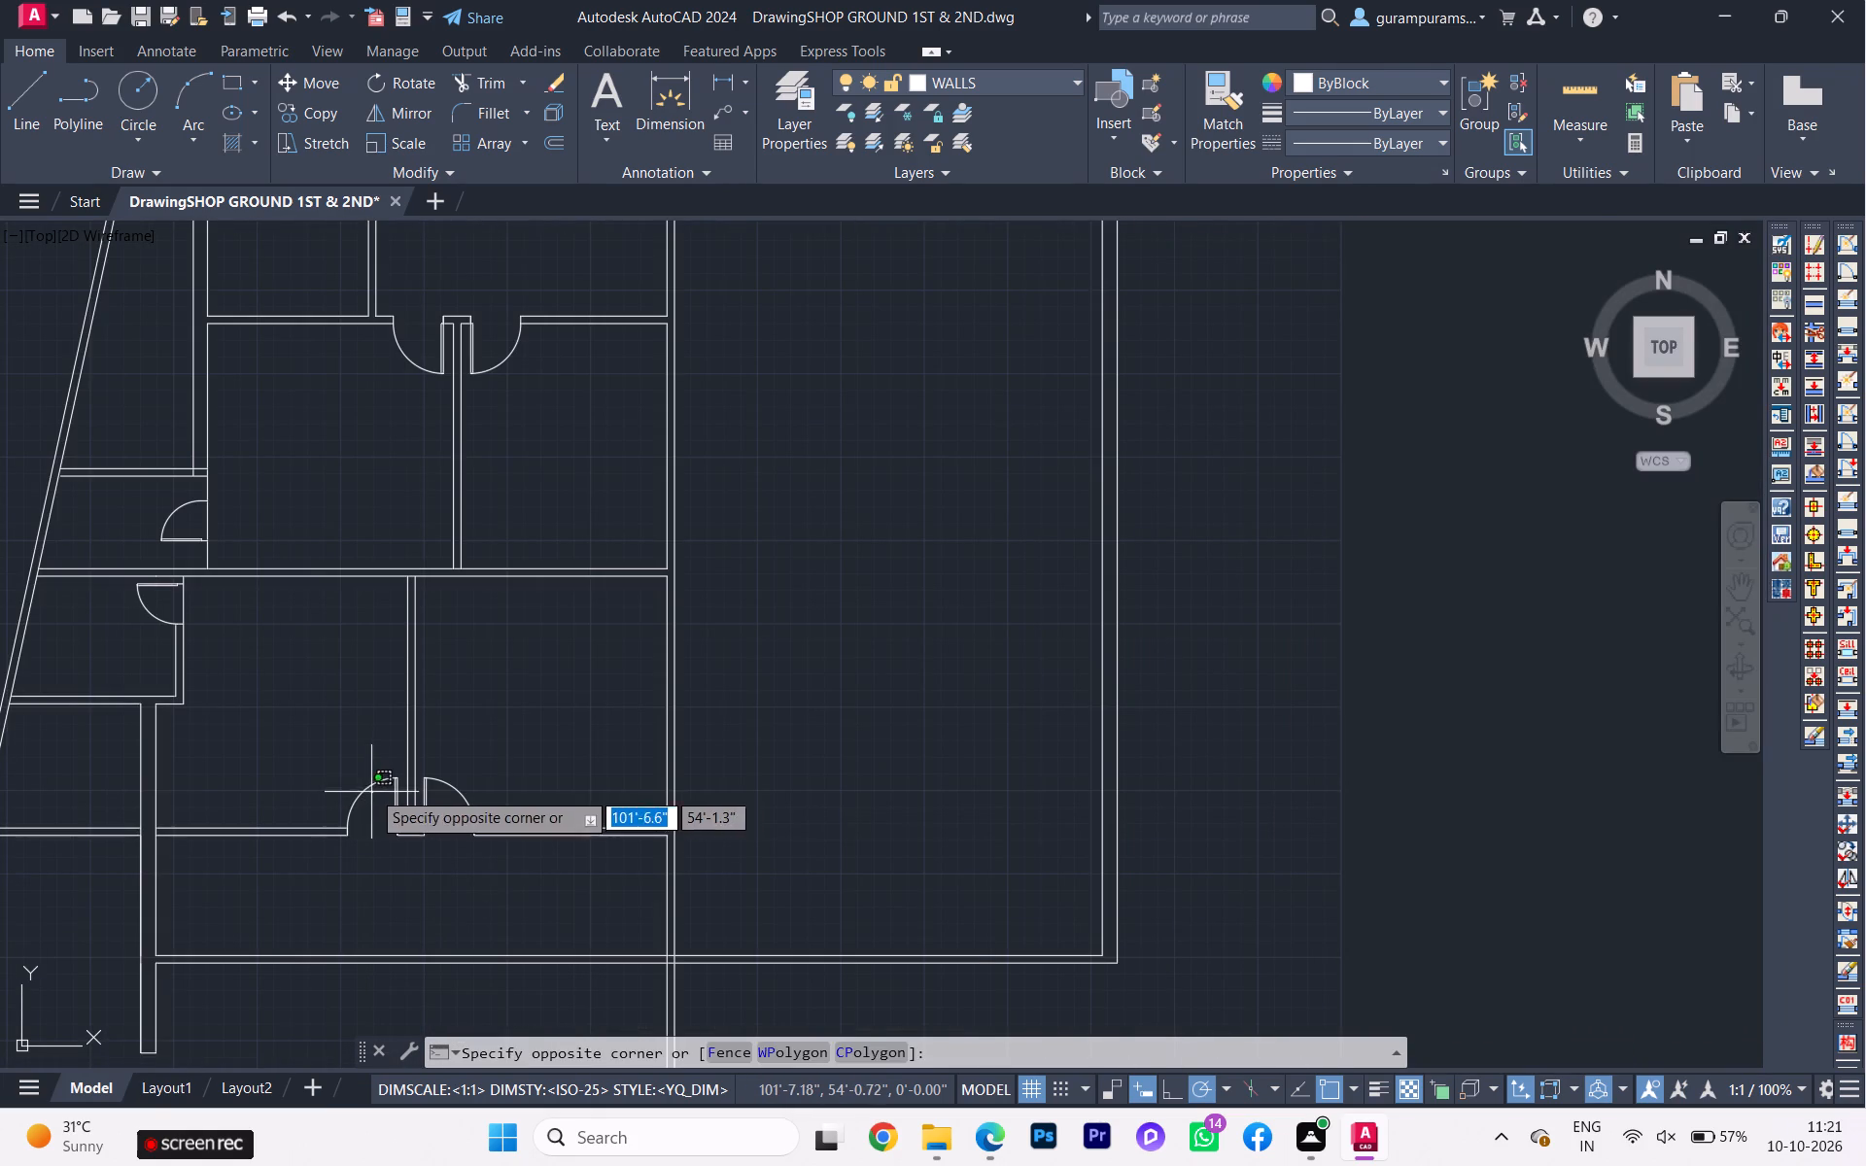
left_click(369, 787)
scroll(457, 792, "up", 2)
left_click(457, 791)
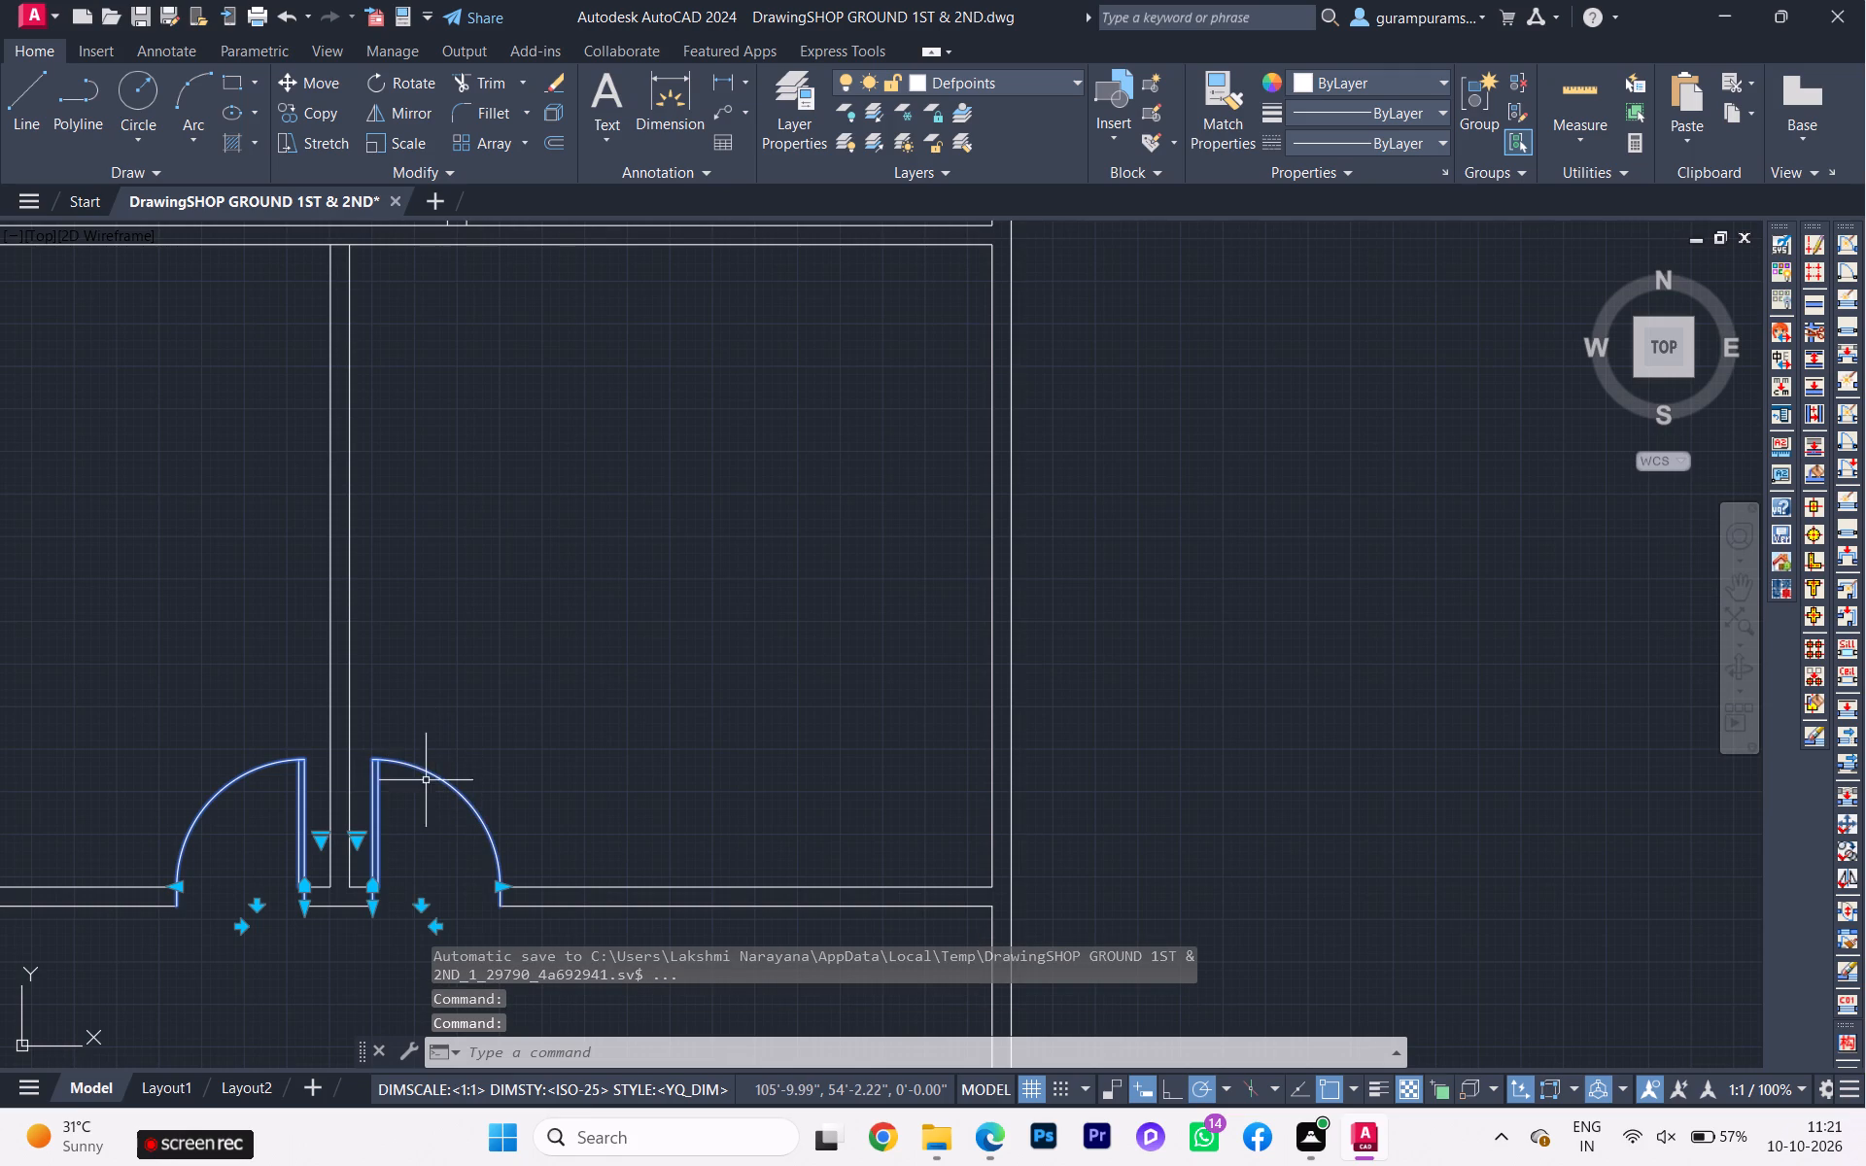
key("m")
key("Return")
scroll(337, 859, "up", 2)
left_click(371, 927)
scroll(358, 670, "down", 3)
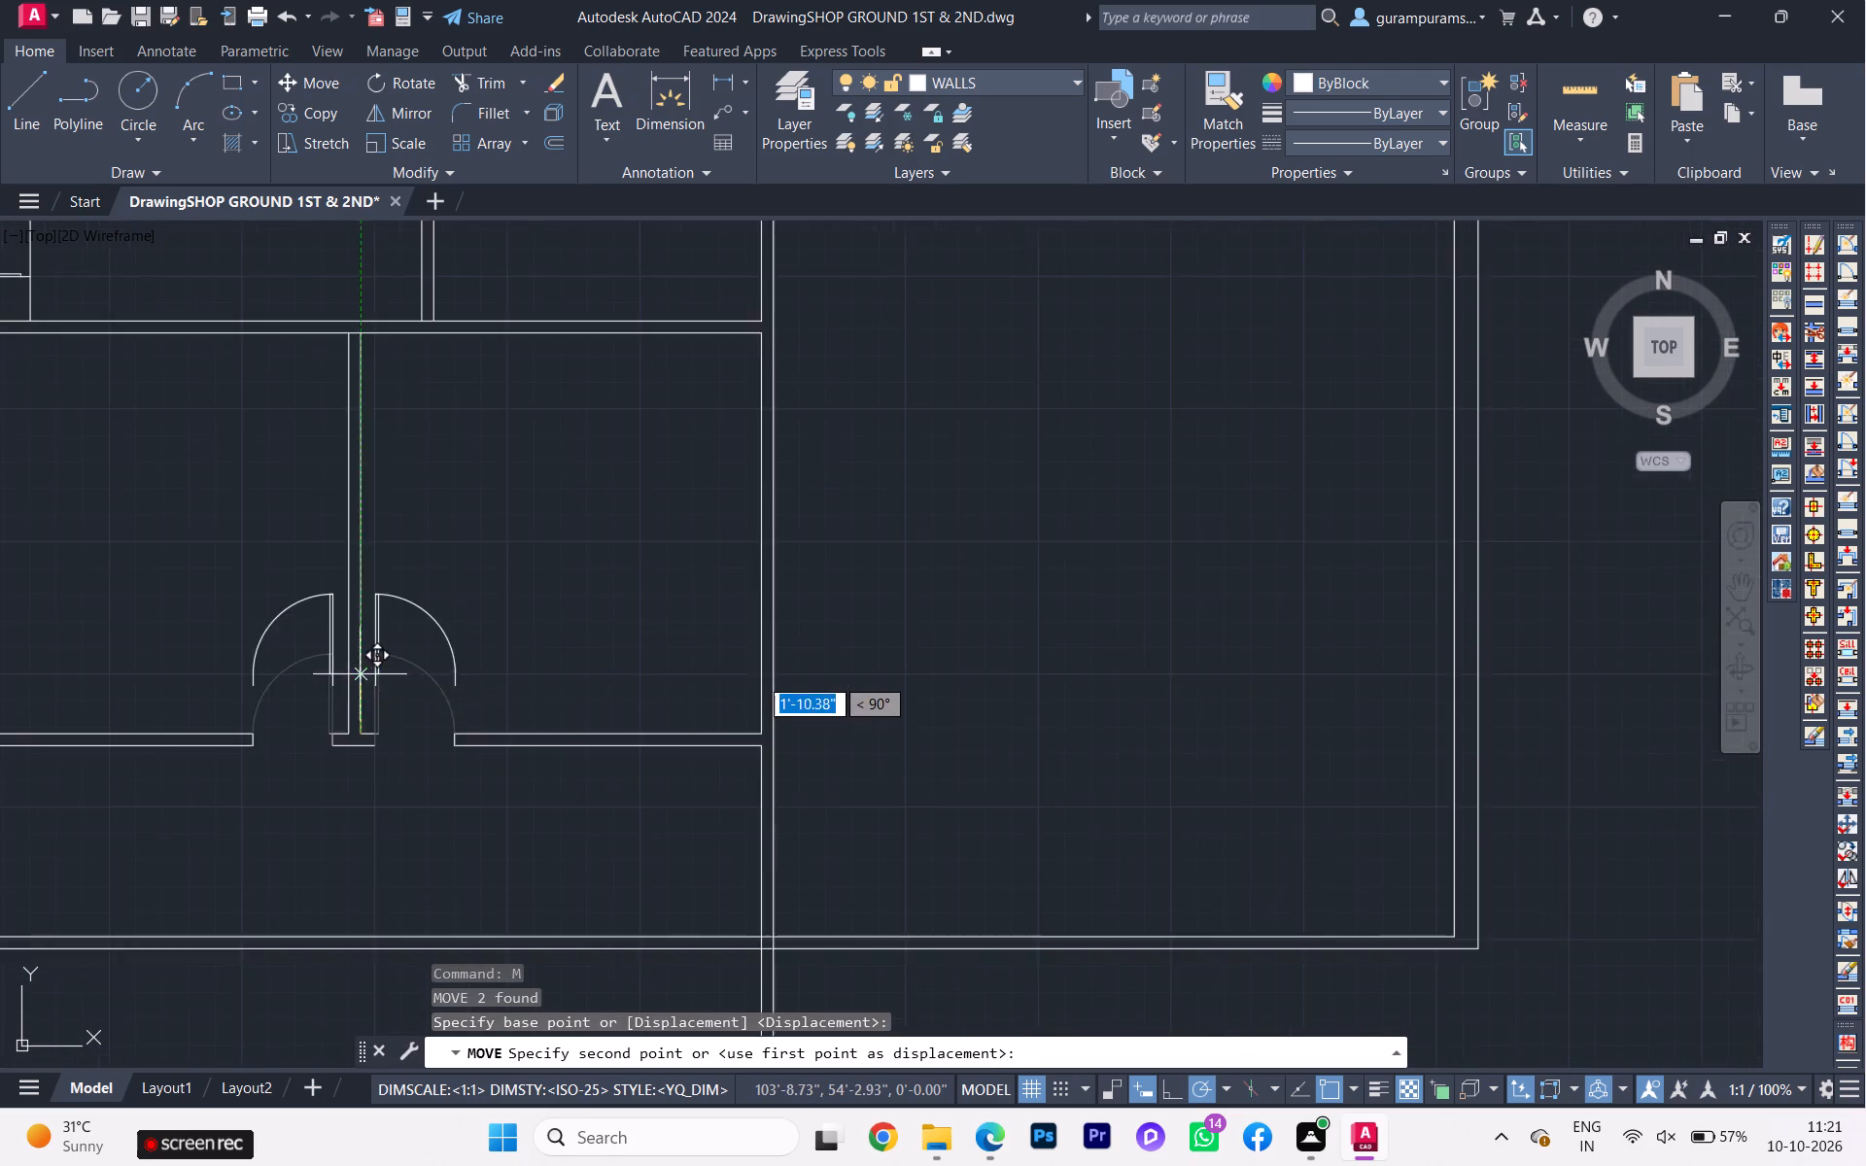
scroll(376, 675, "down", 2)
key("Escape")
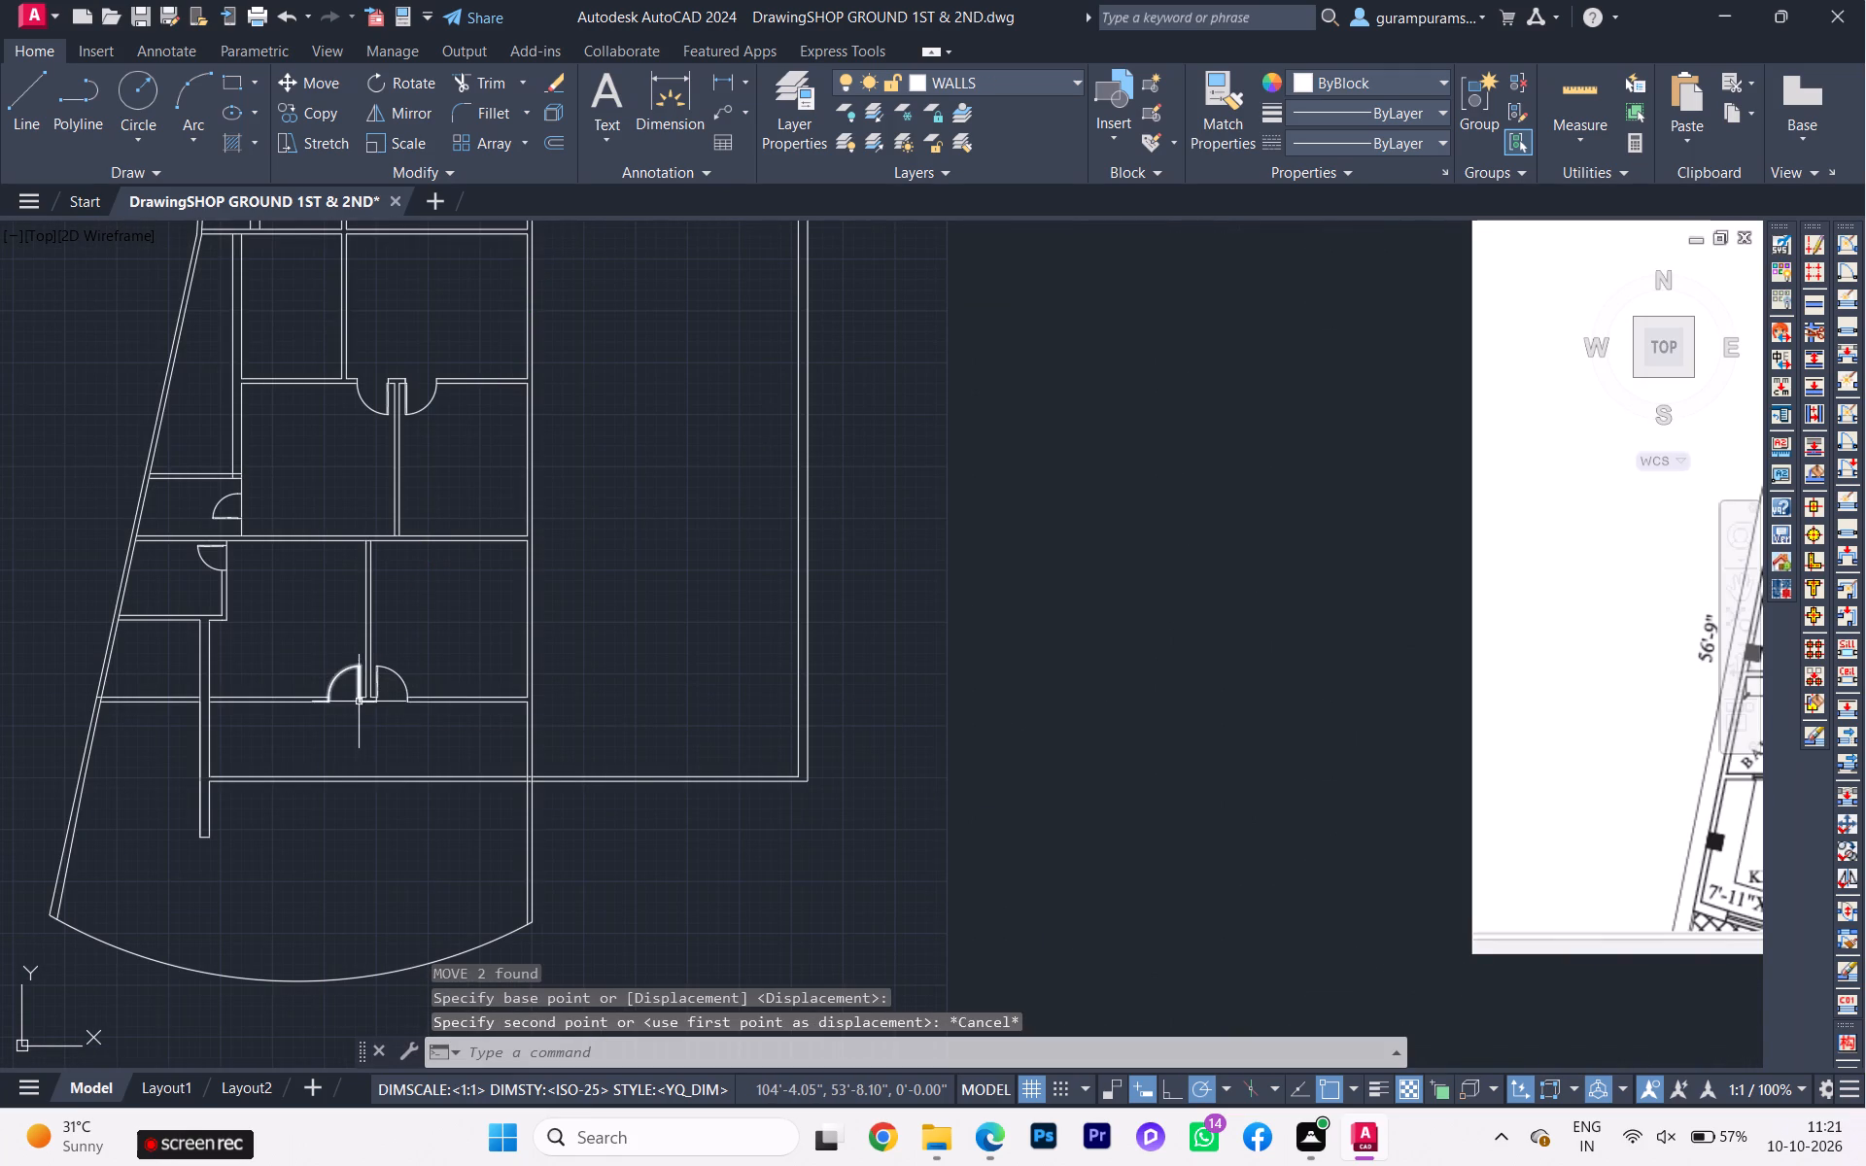
Copy the southernmost door pair to the wall stub at the openings between the northernmost pair and the next pair to its south.
key("c")
key("o")
key("Return")
scroll(364, 703, "up", 2)
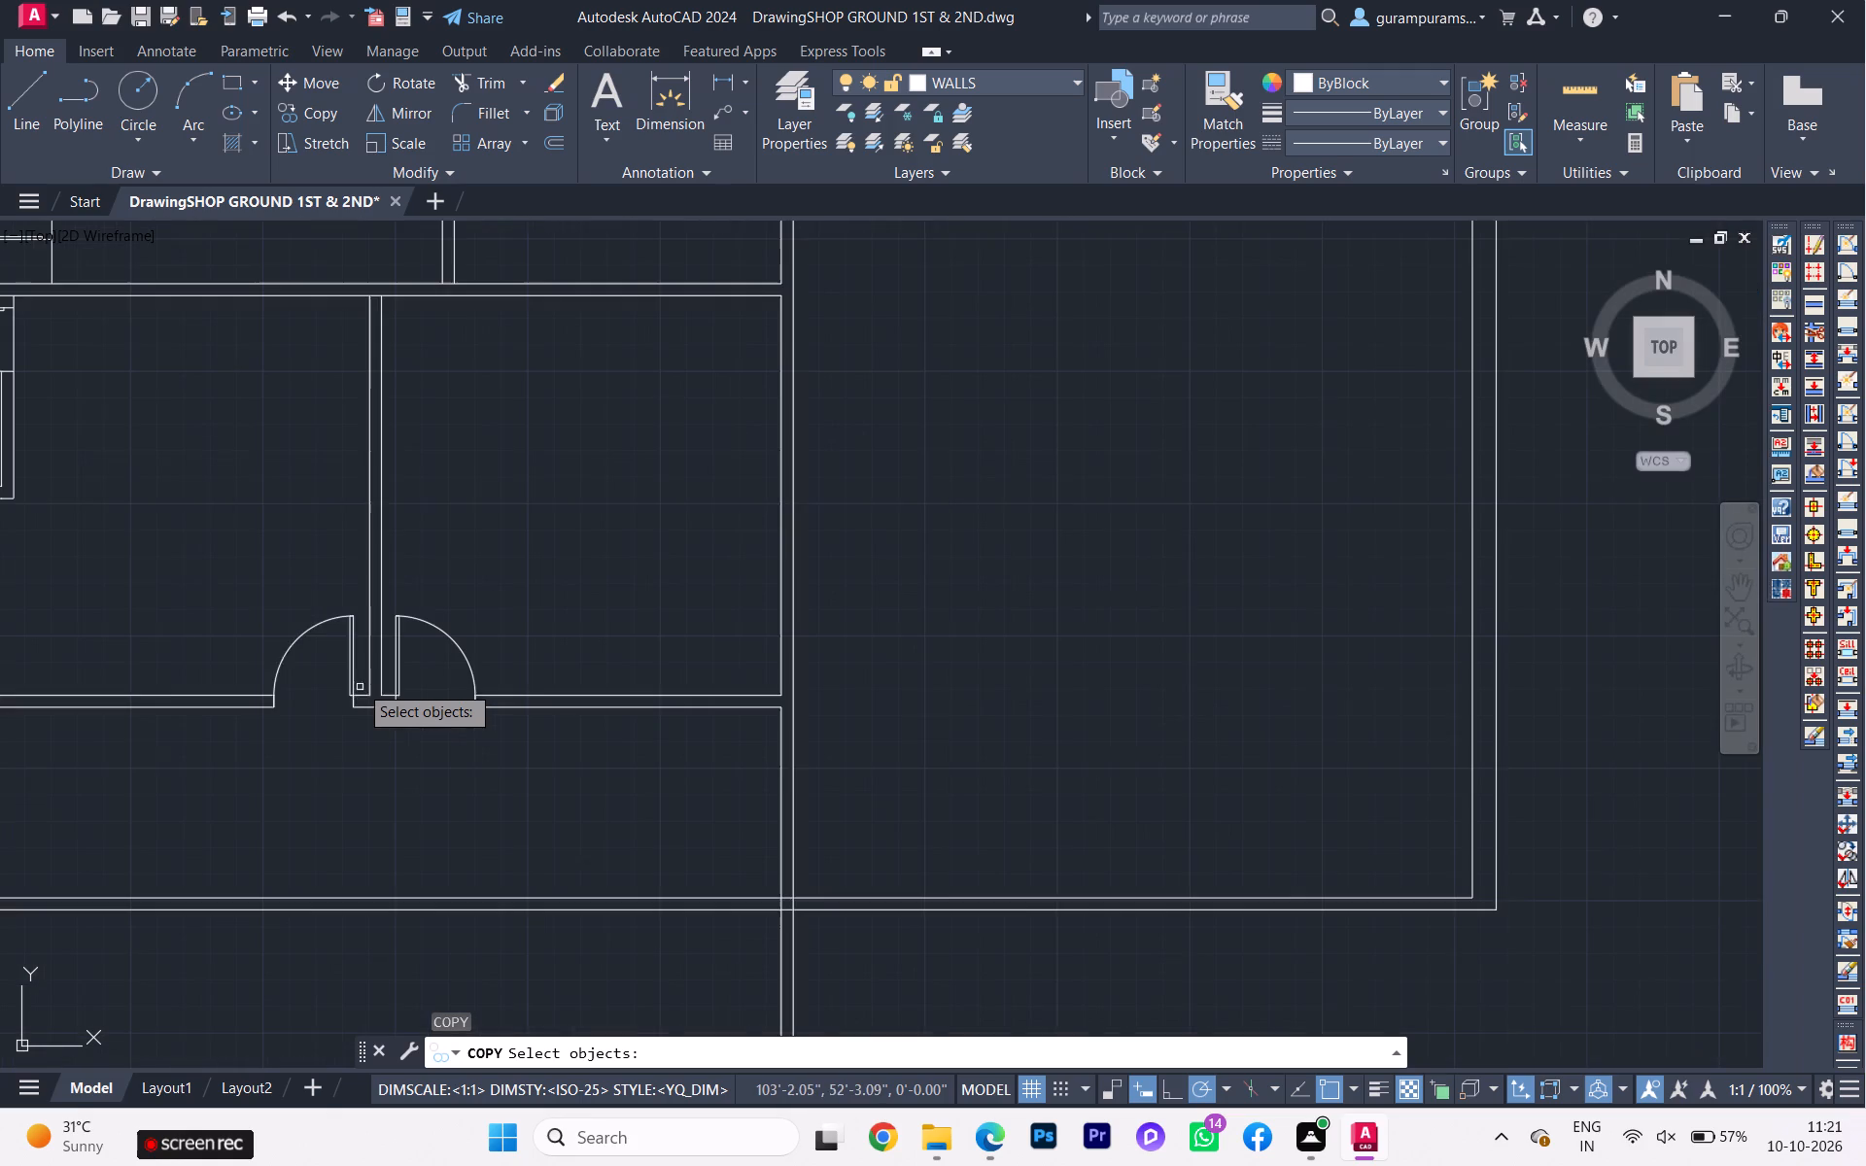
left_click(352, 666)
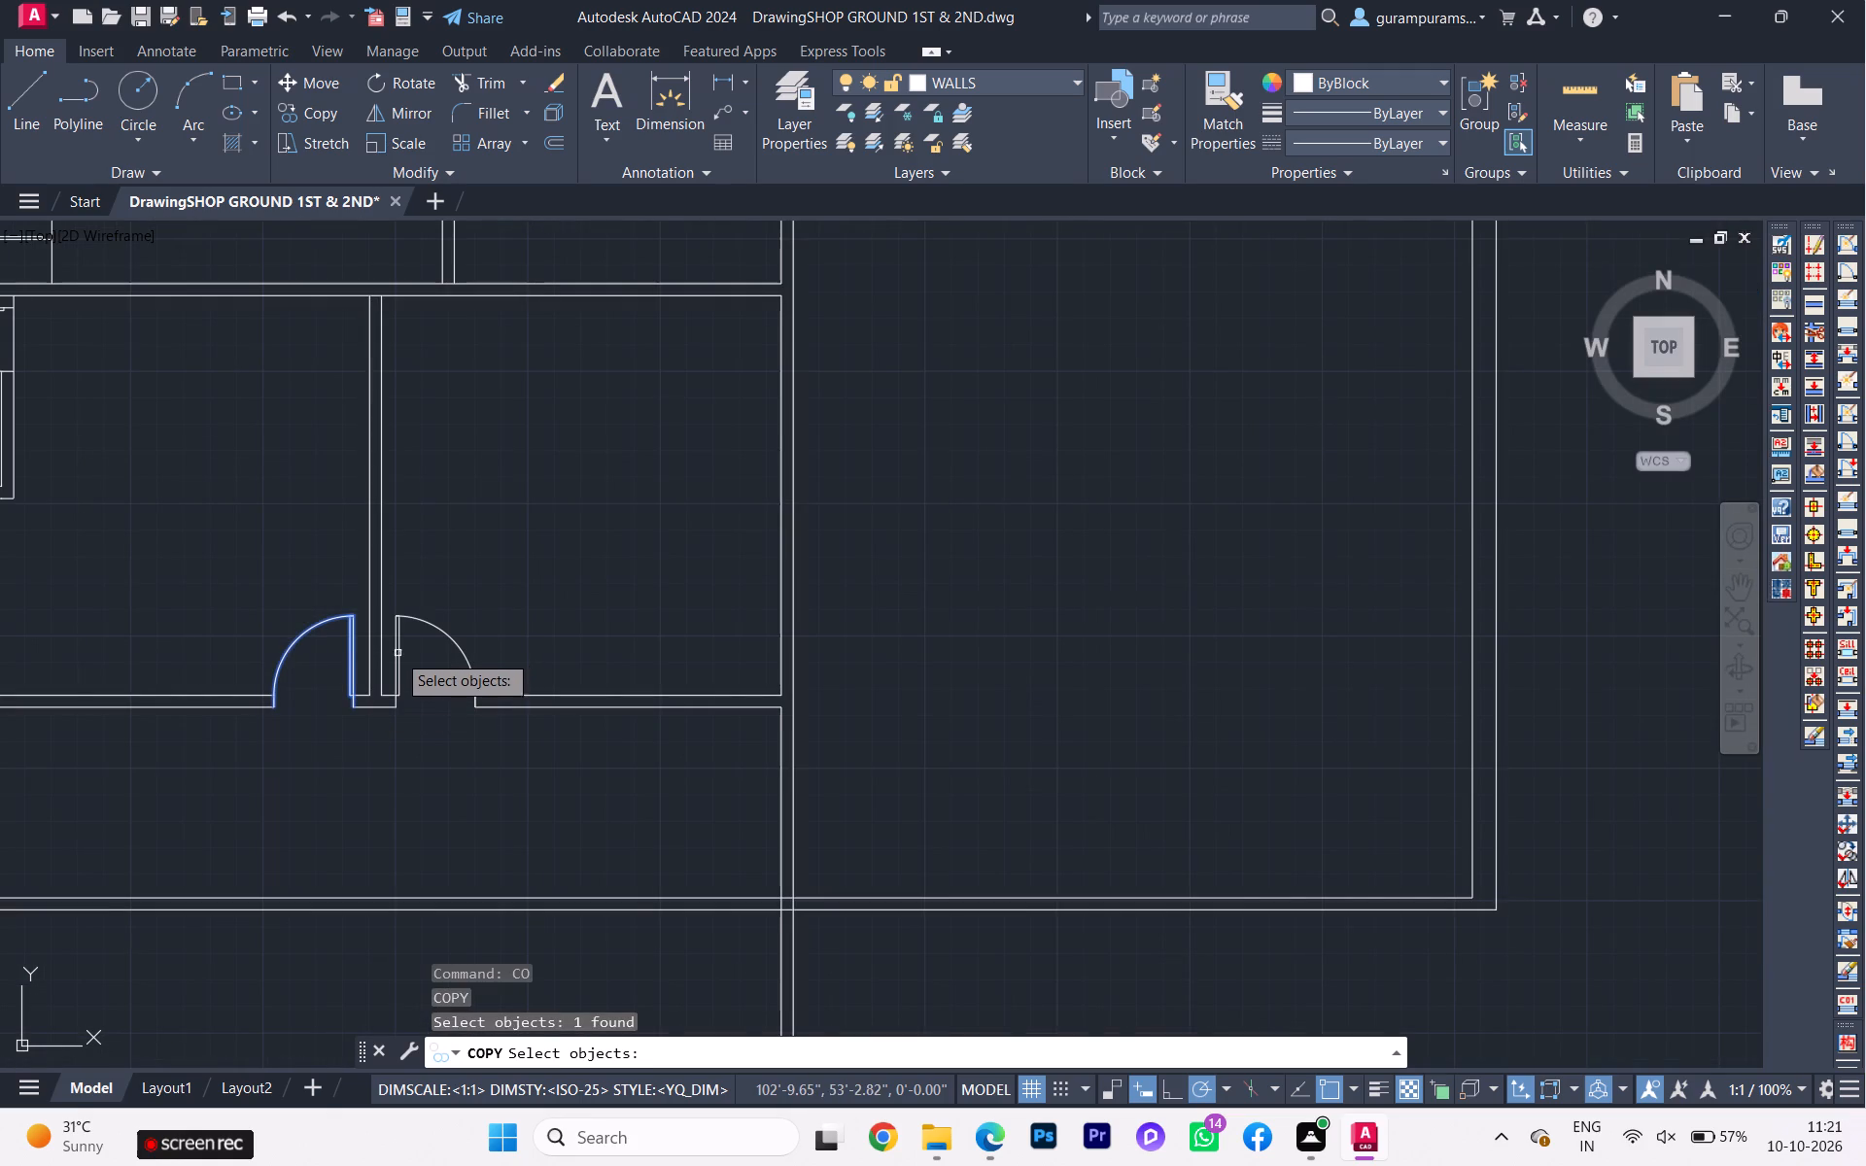
left_click(397, 651)
key("Return")
scroll(402, 684, "up", 3)
left_click(321, 720)
scroll(329, 659, "down", 2)
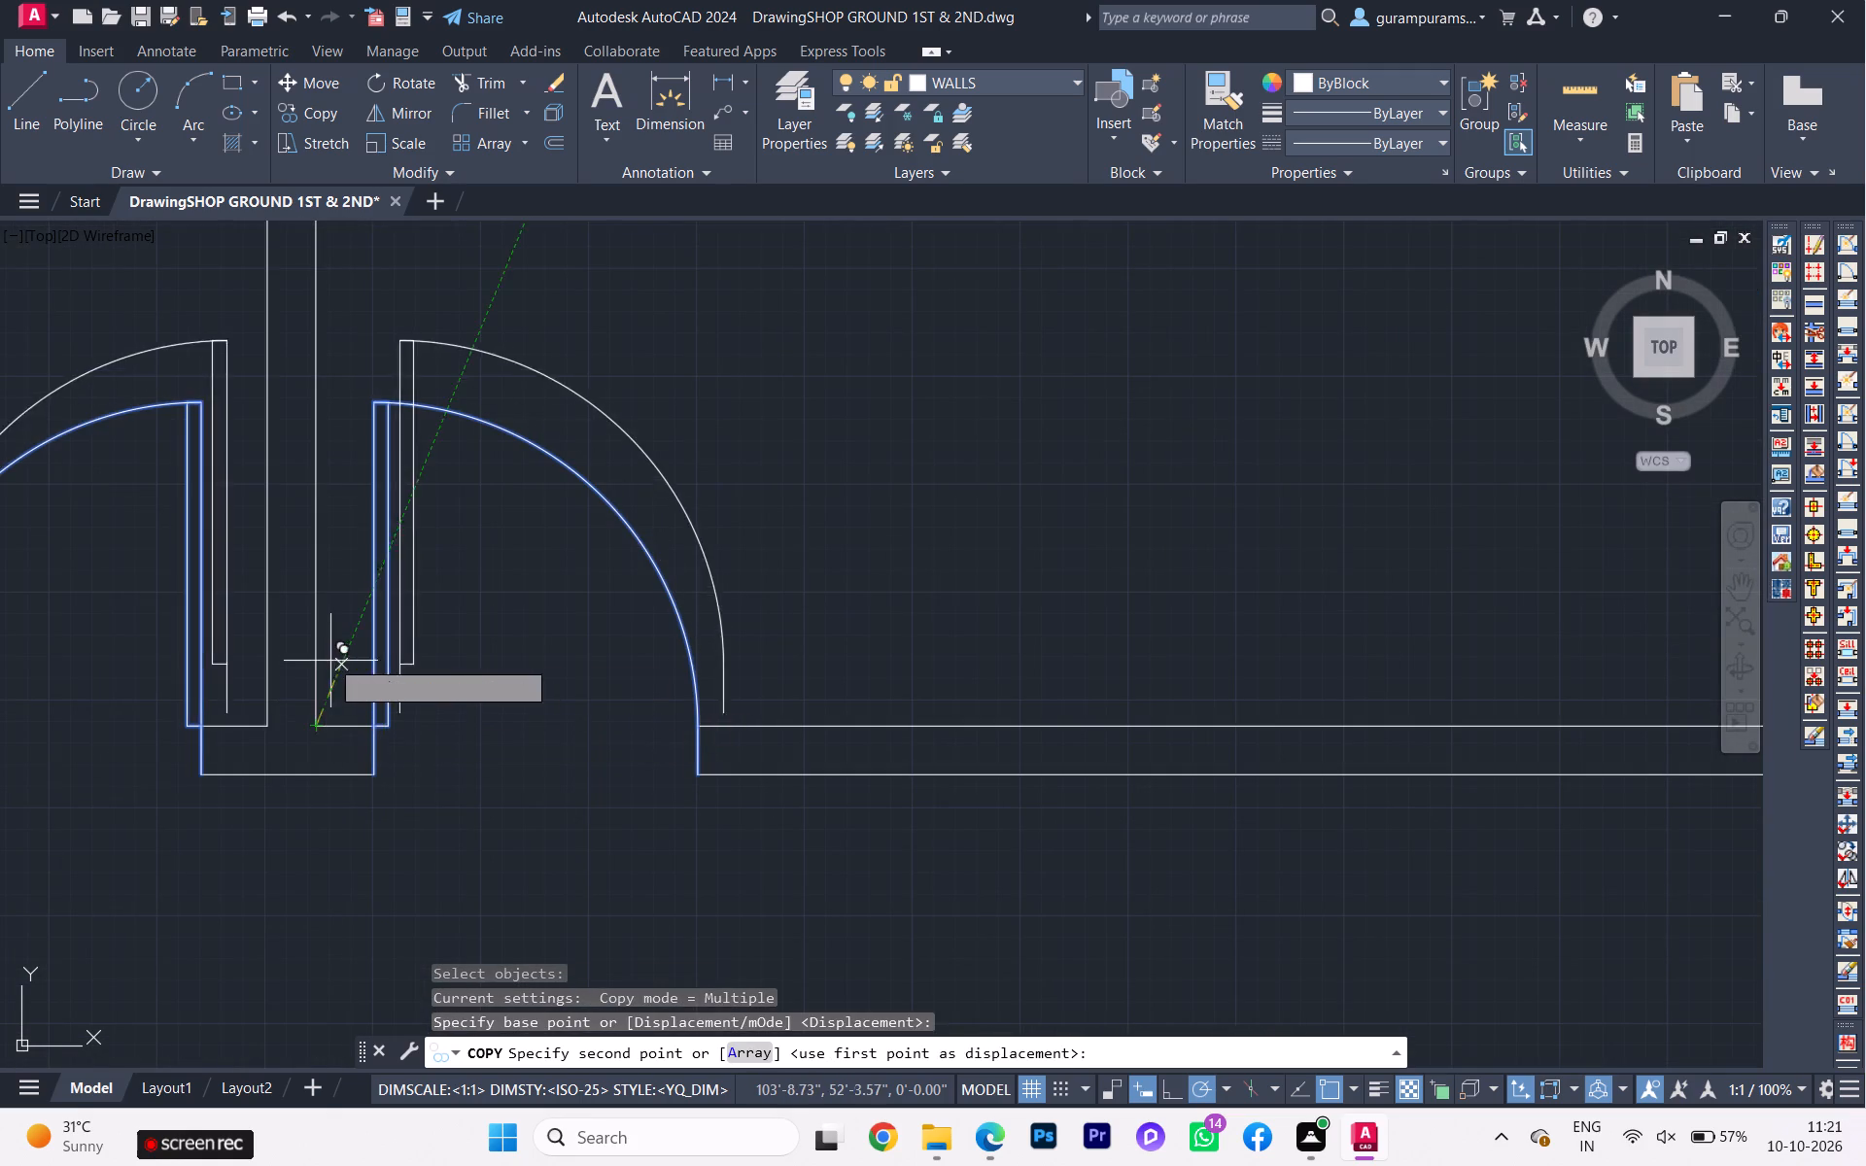
scroll(329, 659, "down", 6)
scroll(339, 427, "up", 3)
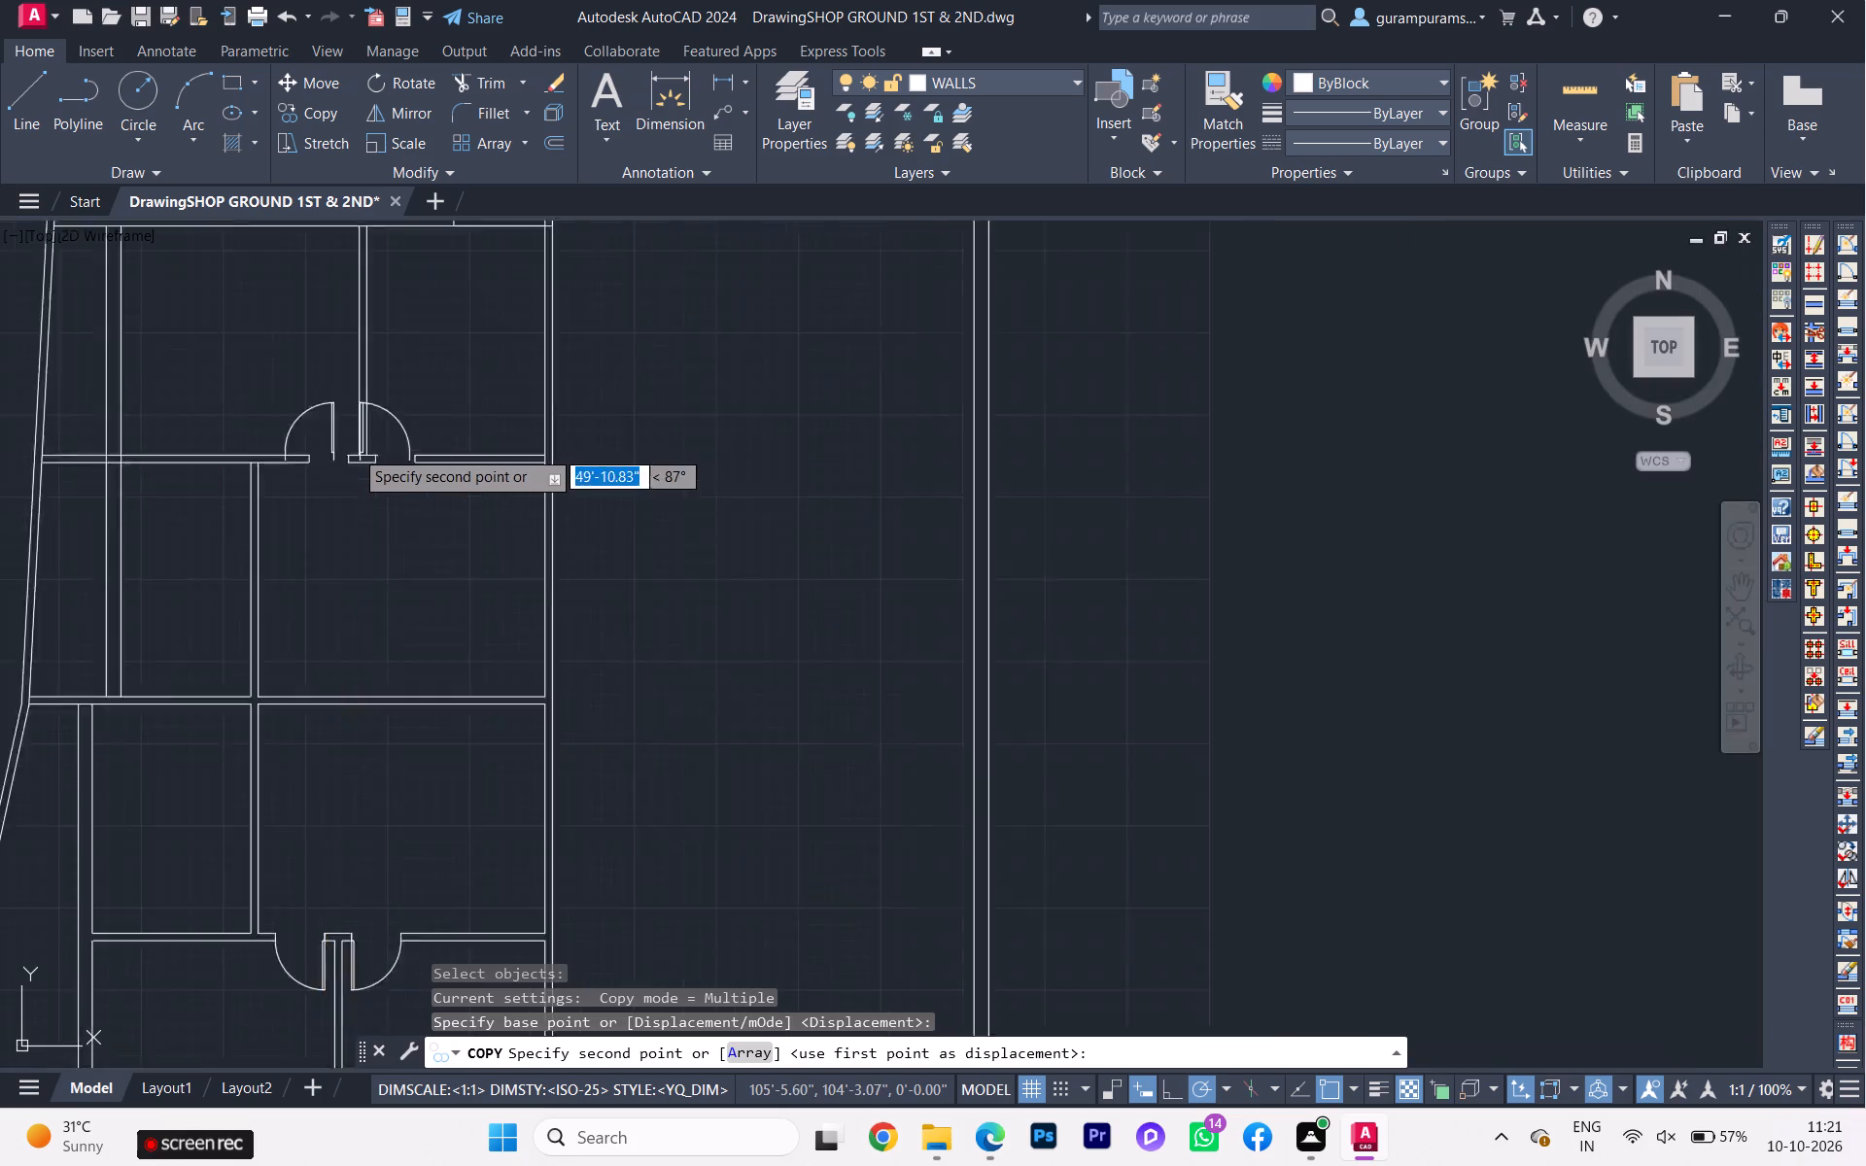
scroll(355, 450, "up", 7)
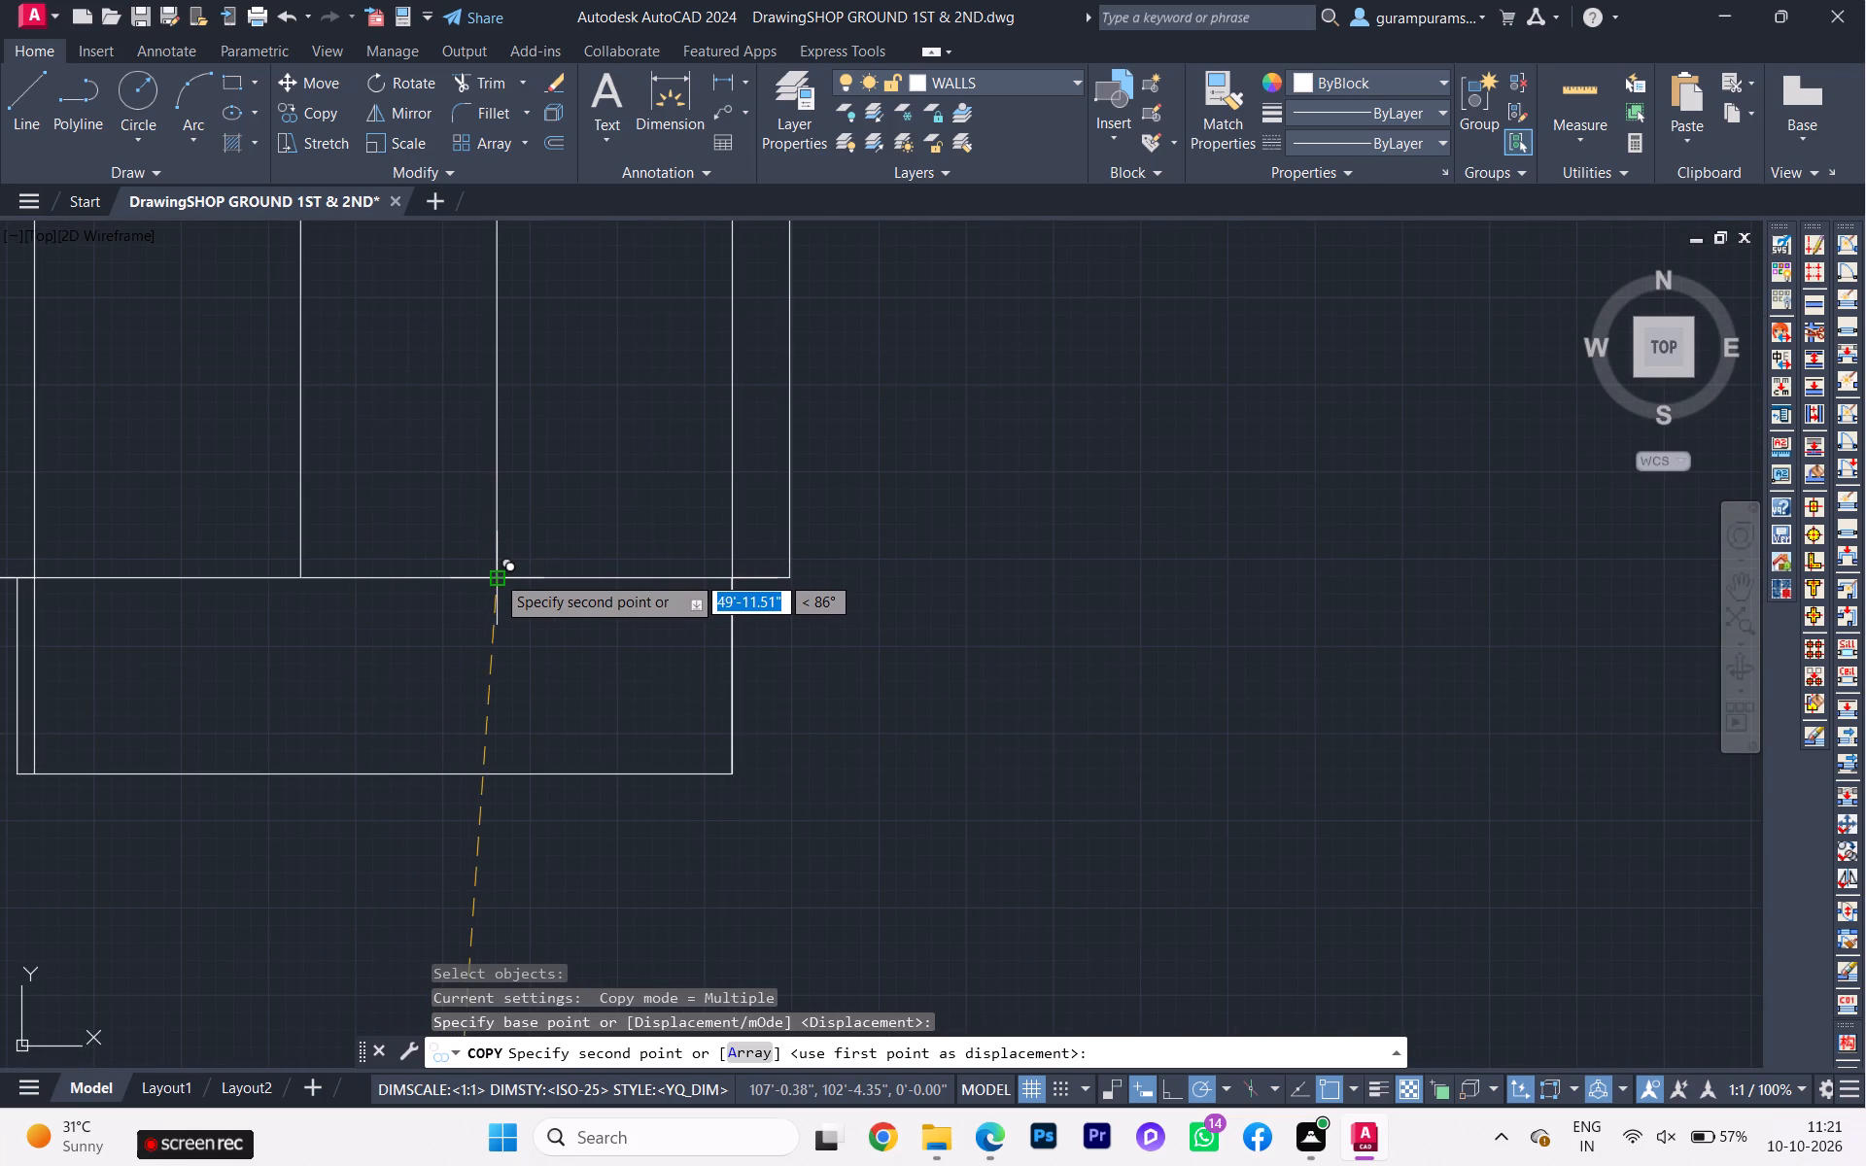
left_click(496, 575)
scroll(502, 564, "down", 4)
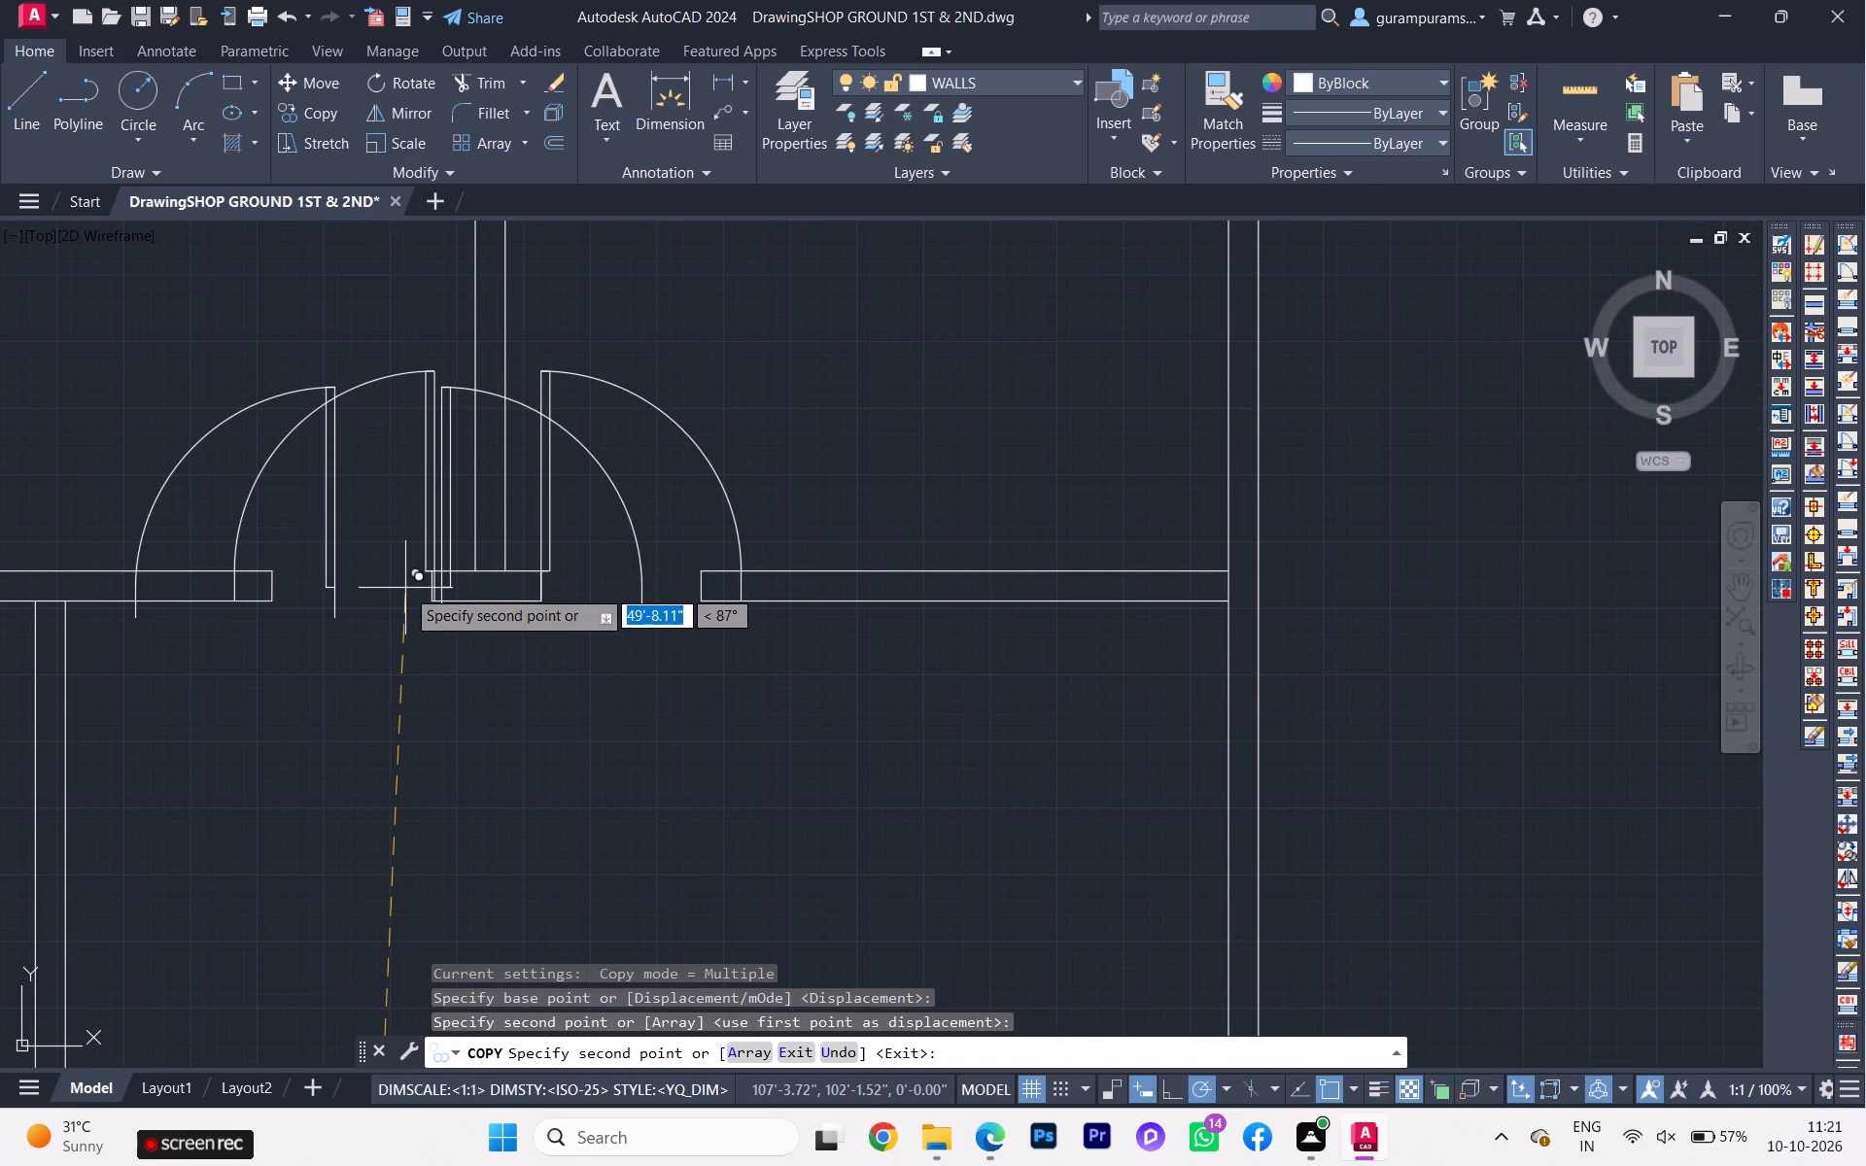
key("Escape")
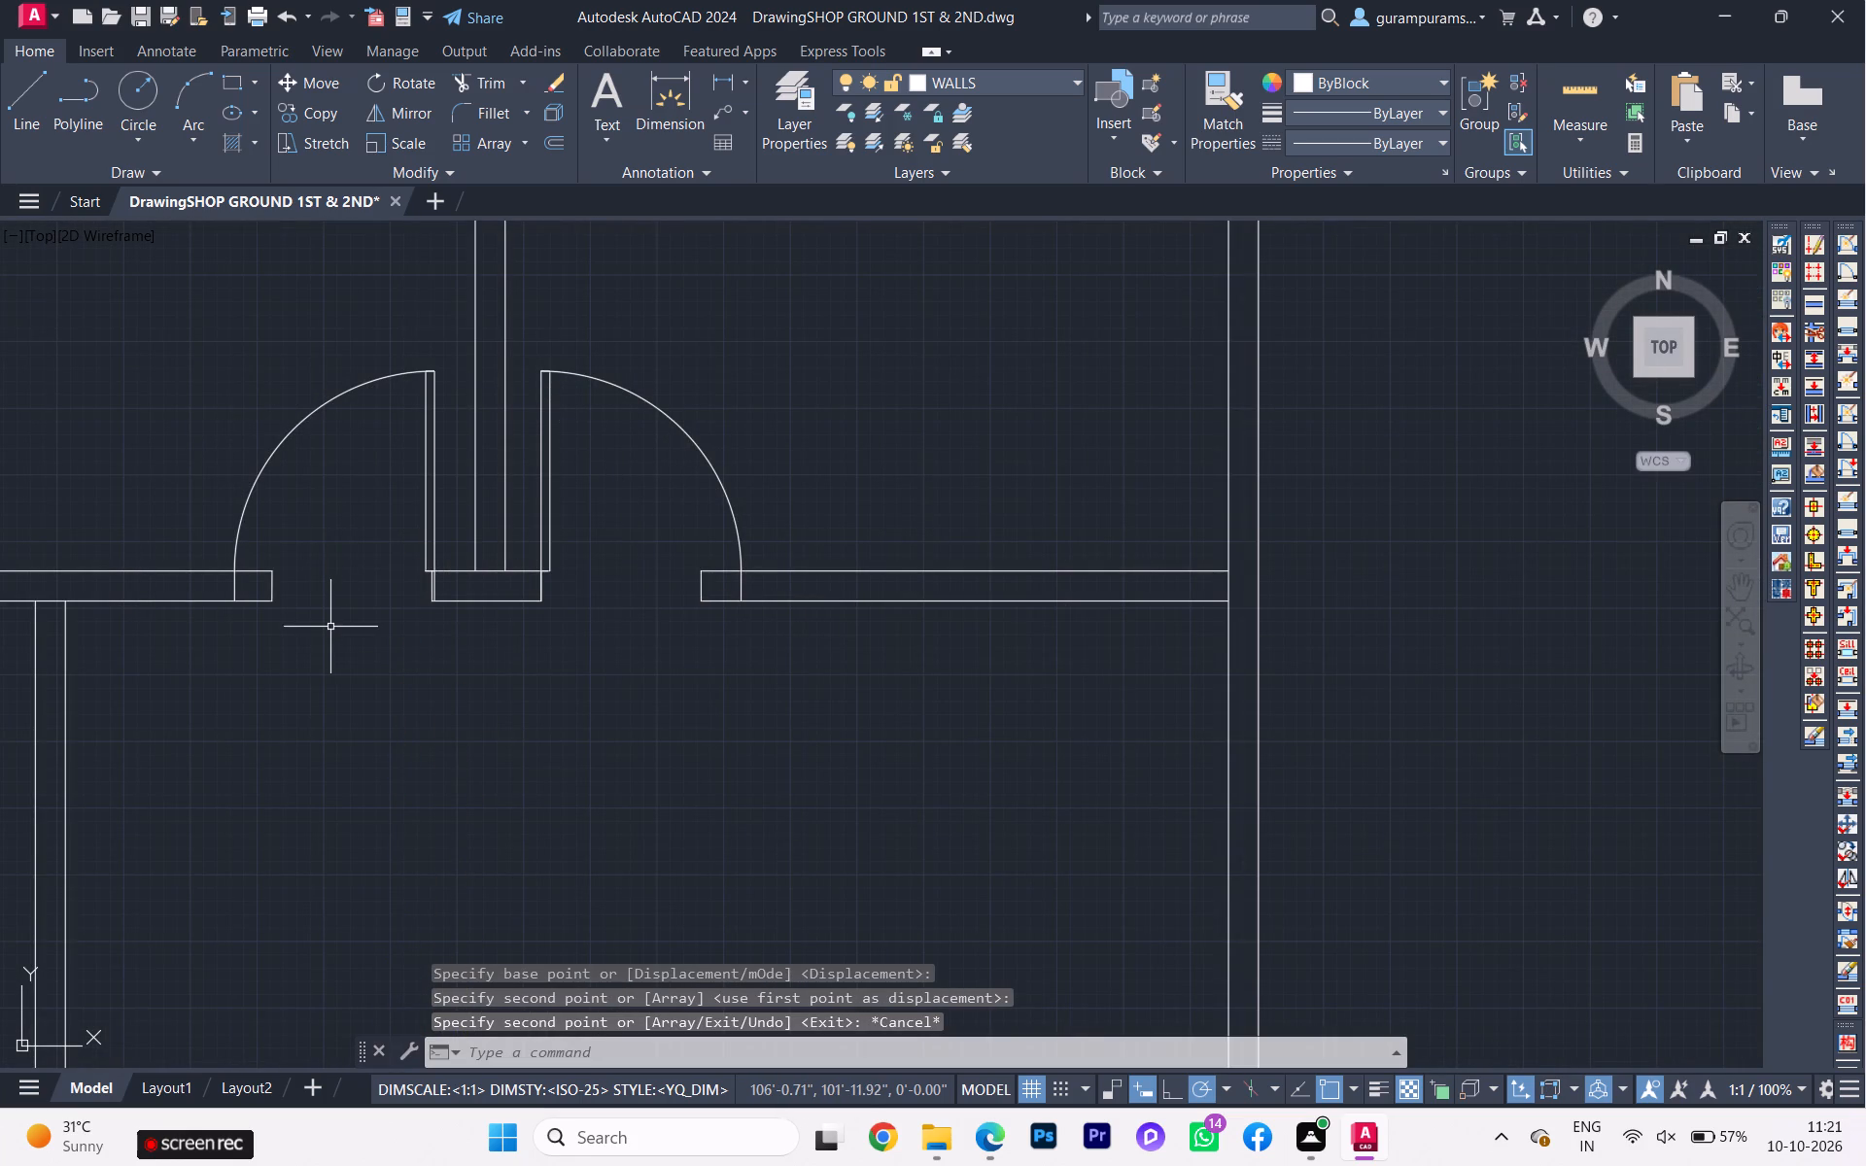
Trim the leftover wall ends from both openings of the newly copied door pair, back to the outer ends of the door swings.
key("t")
key("r")
left_click(391, 678)
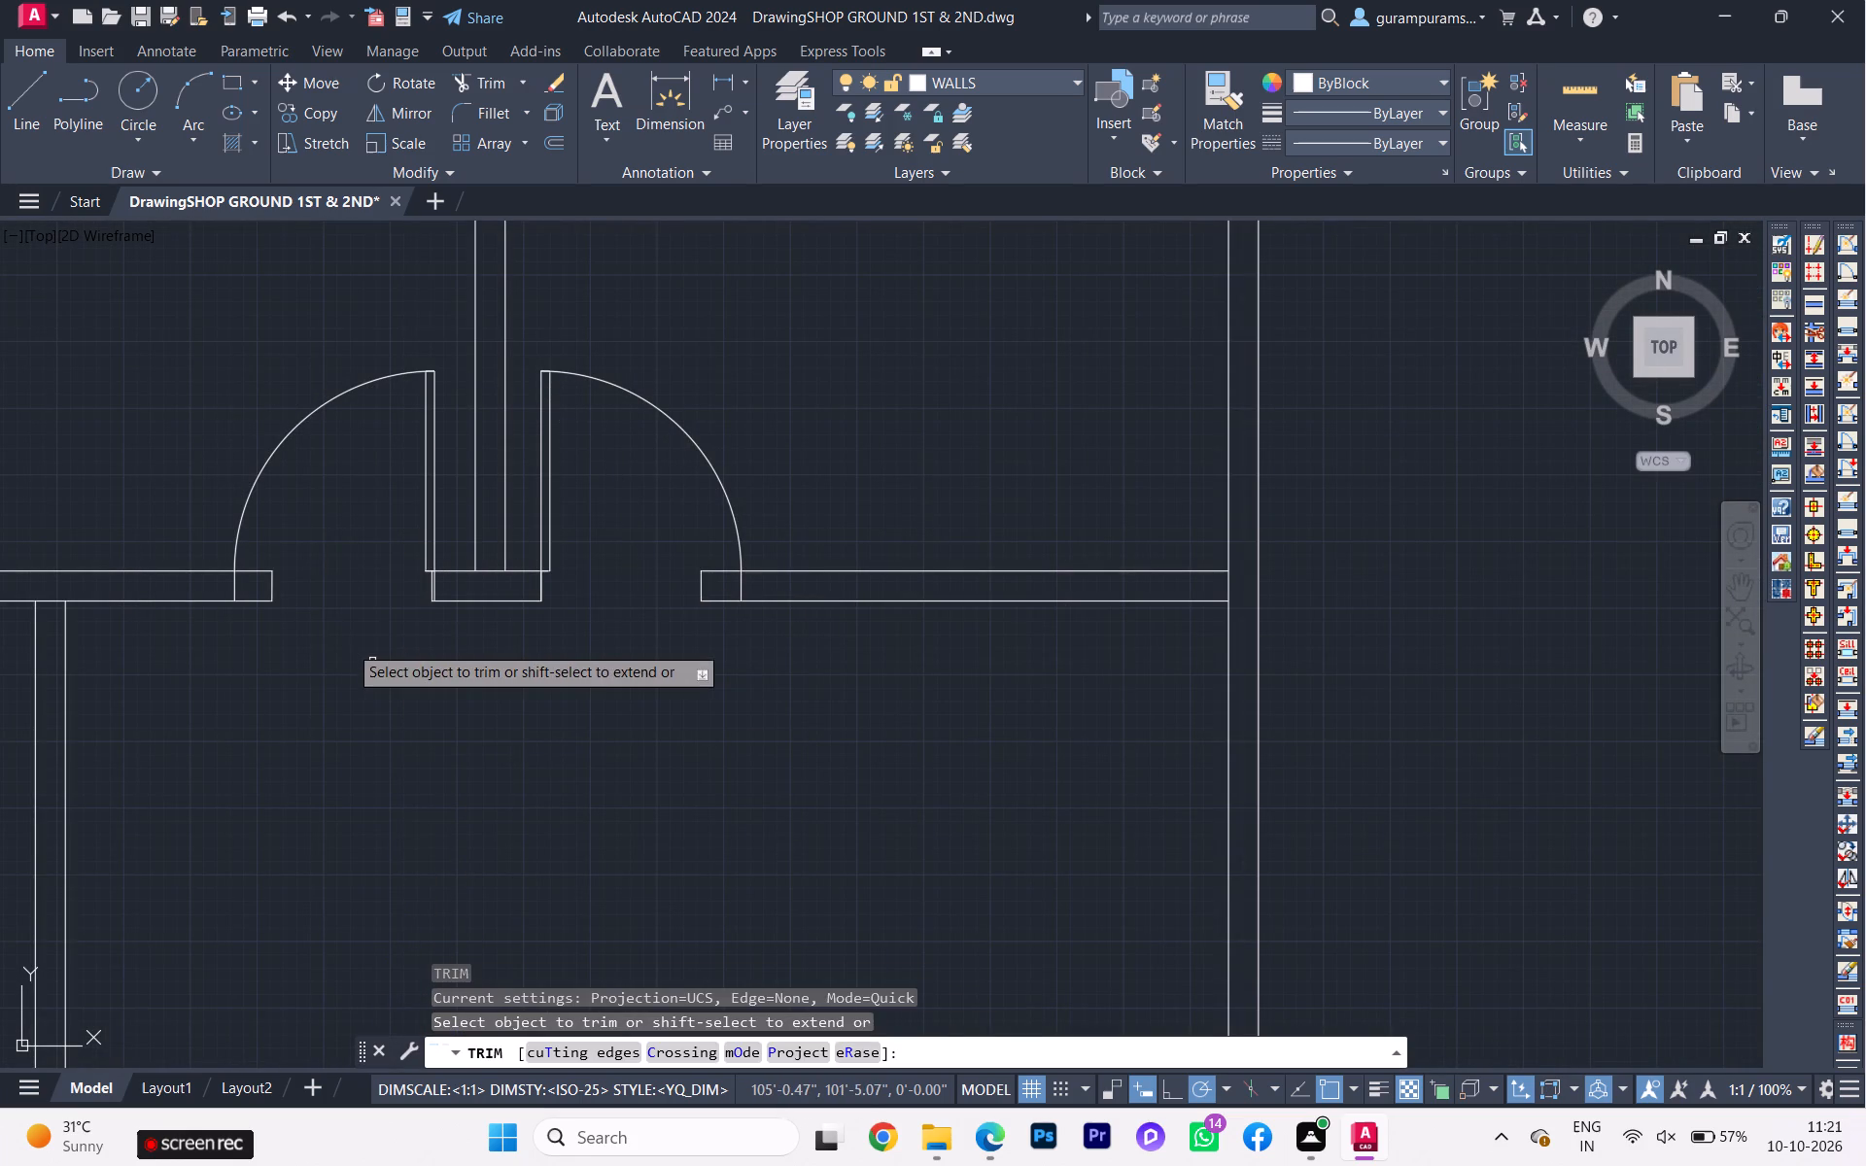
left_click(271, 591)
left_click(264, 569)
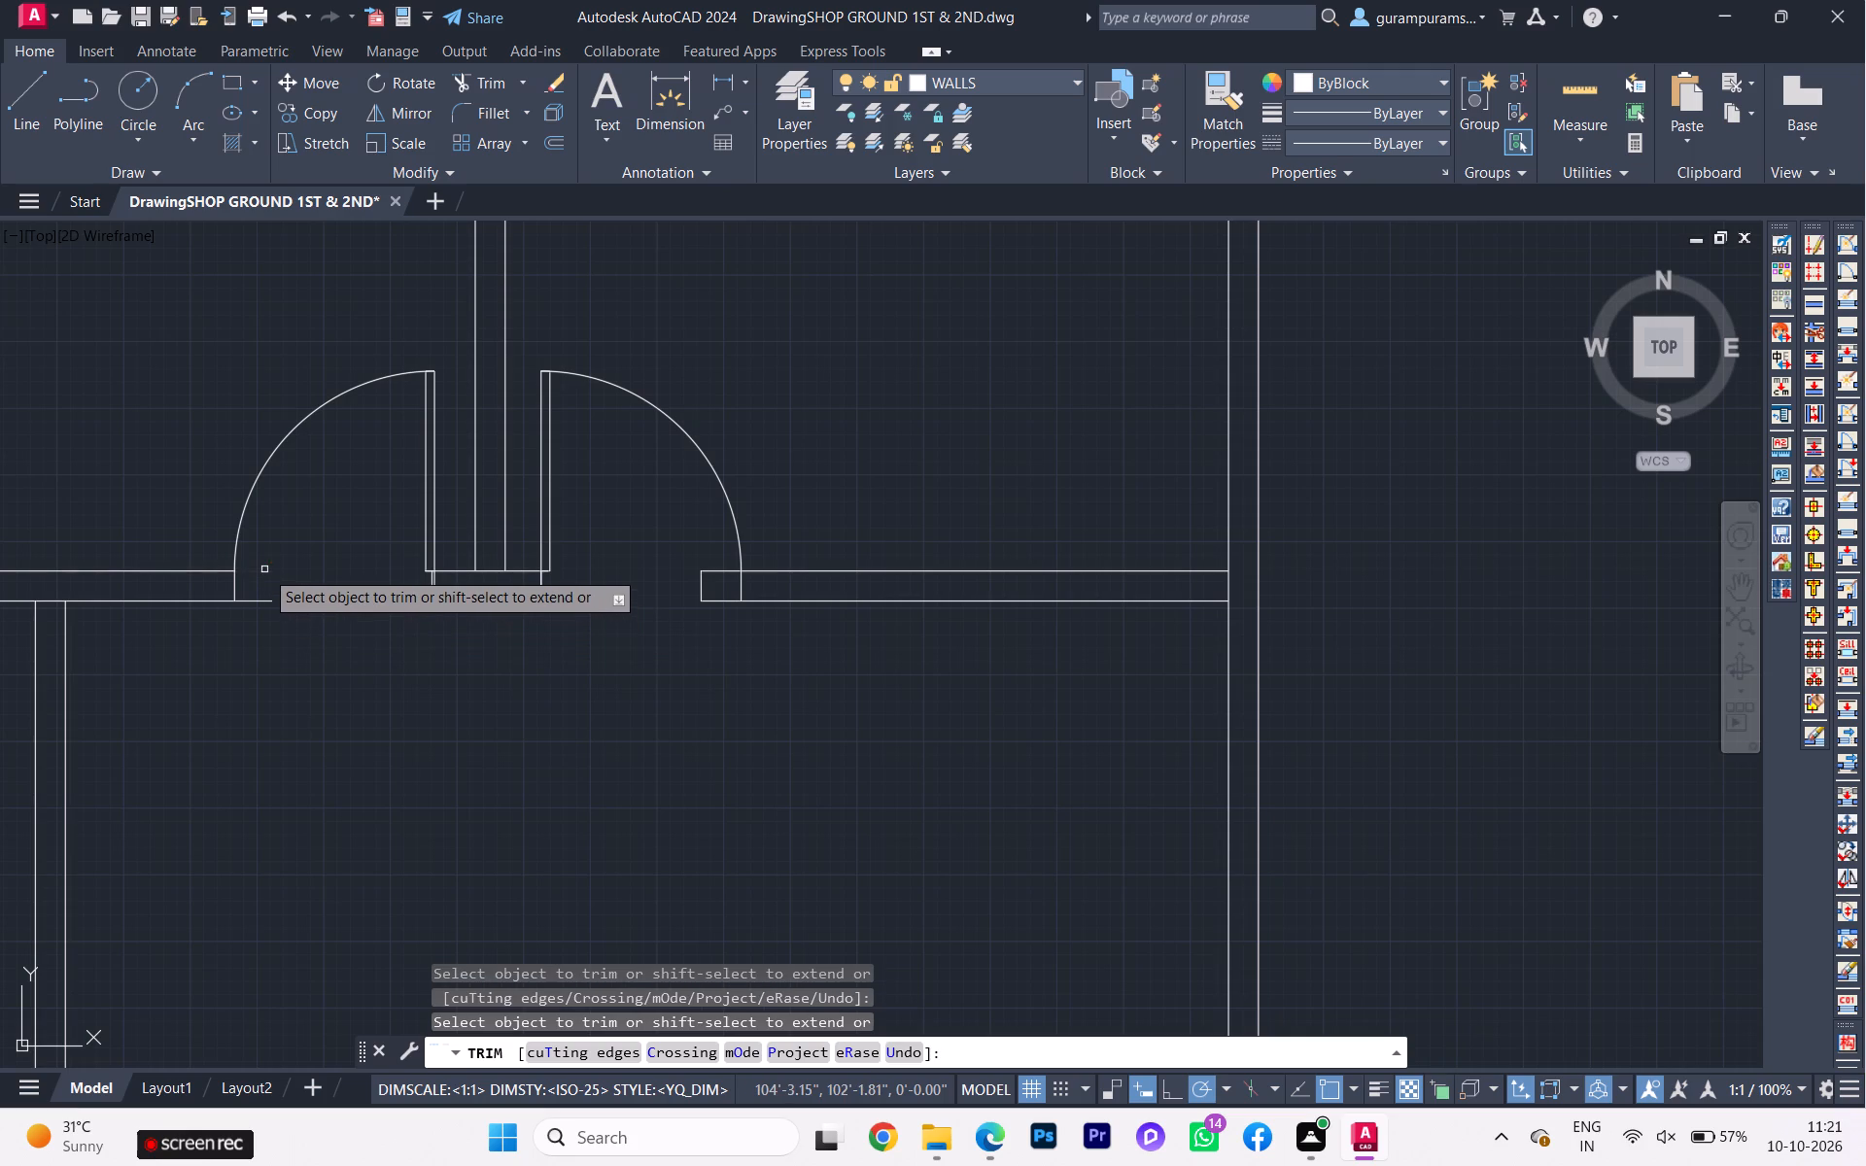
left_click(259, 599)
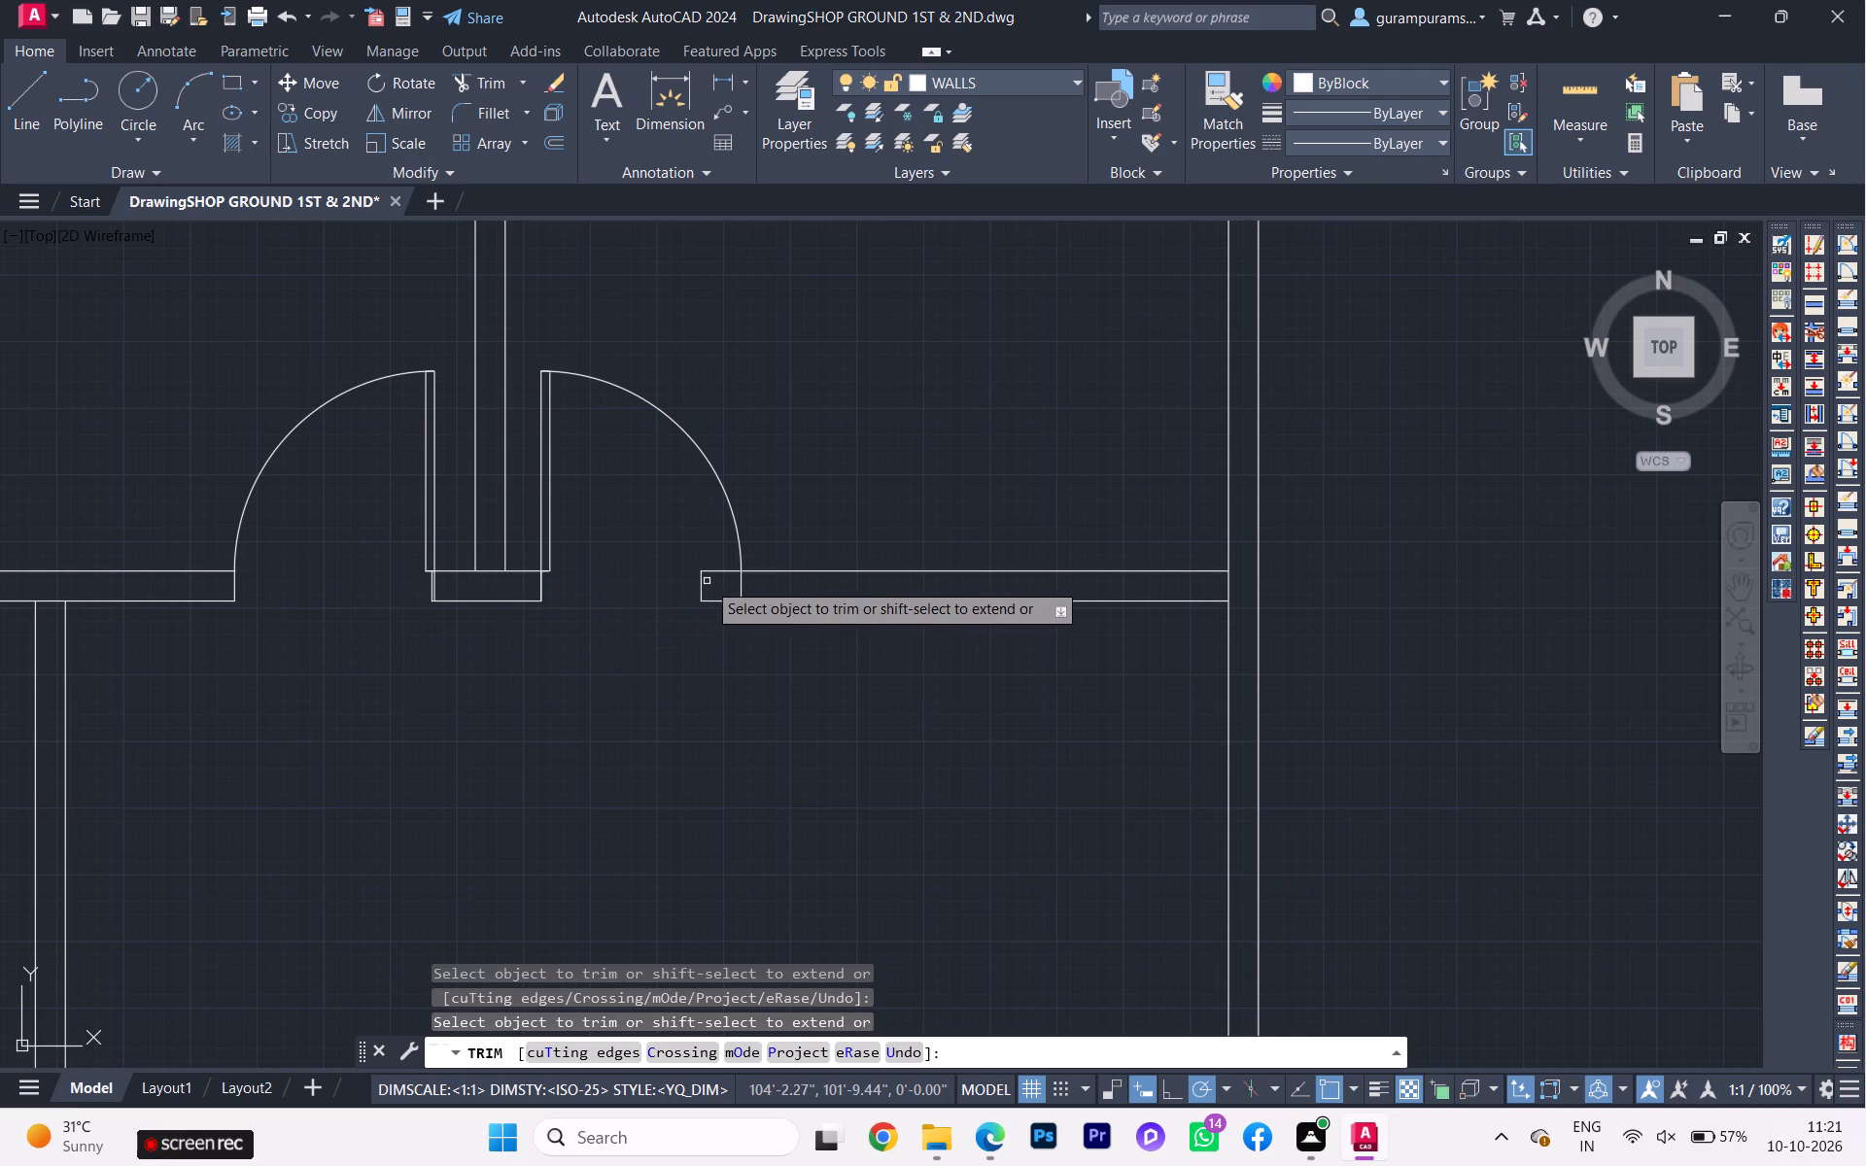
left_click(689, 591)
left_click(711, 586)
left_click(712, 583)
left_click(713, 563)
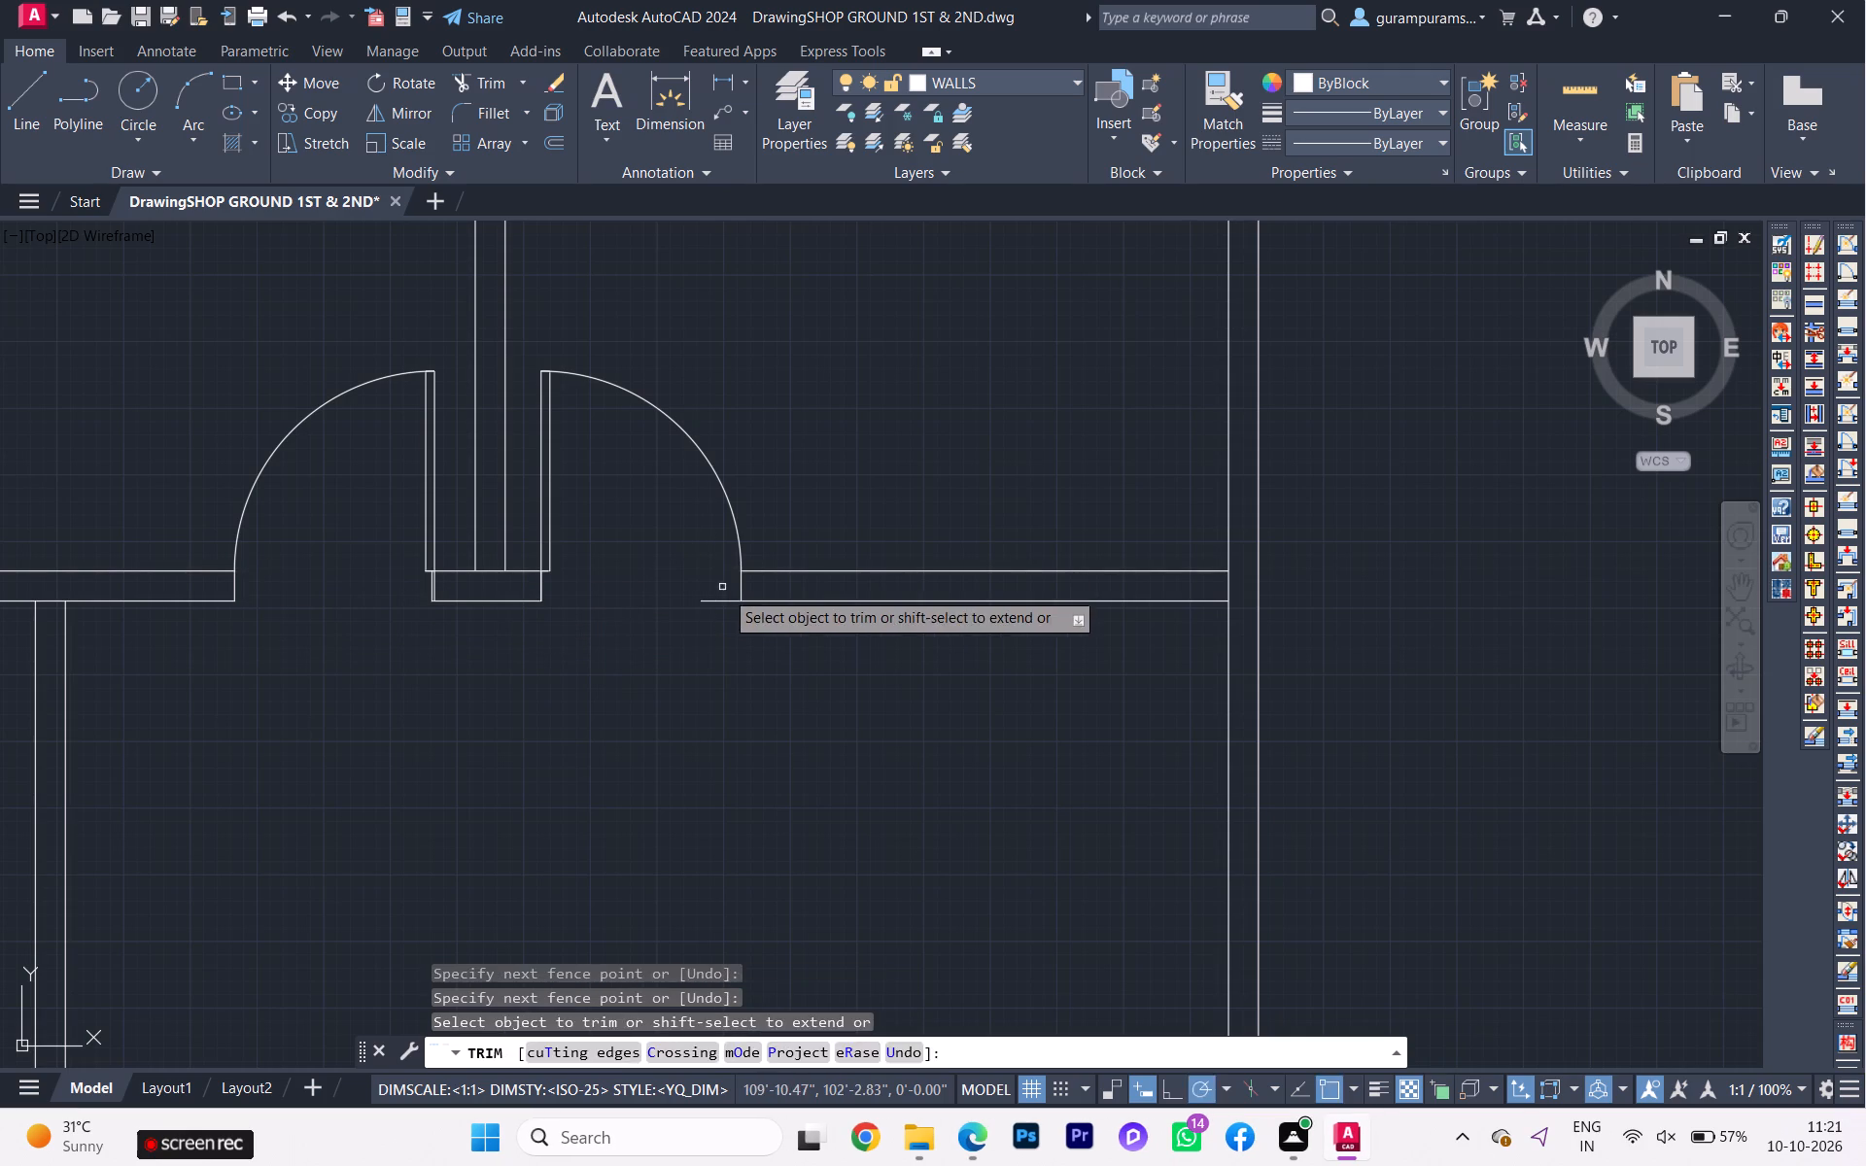
left_click(724, 591)
left_click(720, 608)
key("Escape")
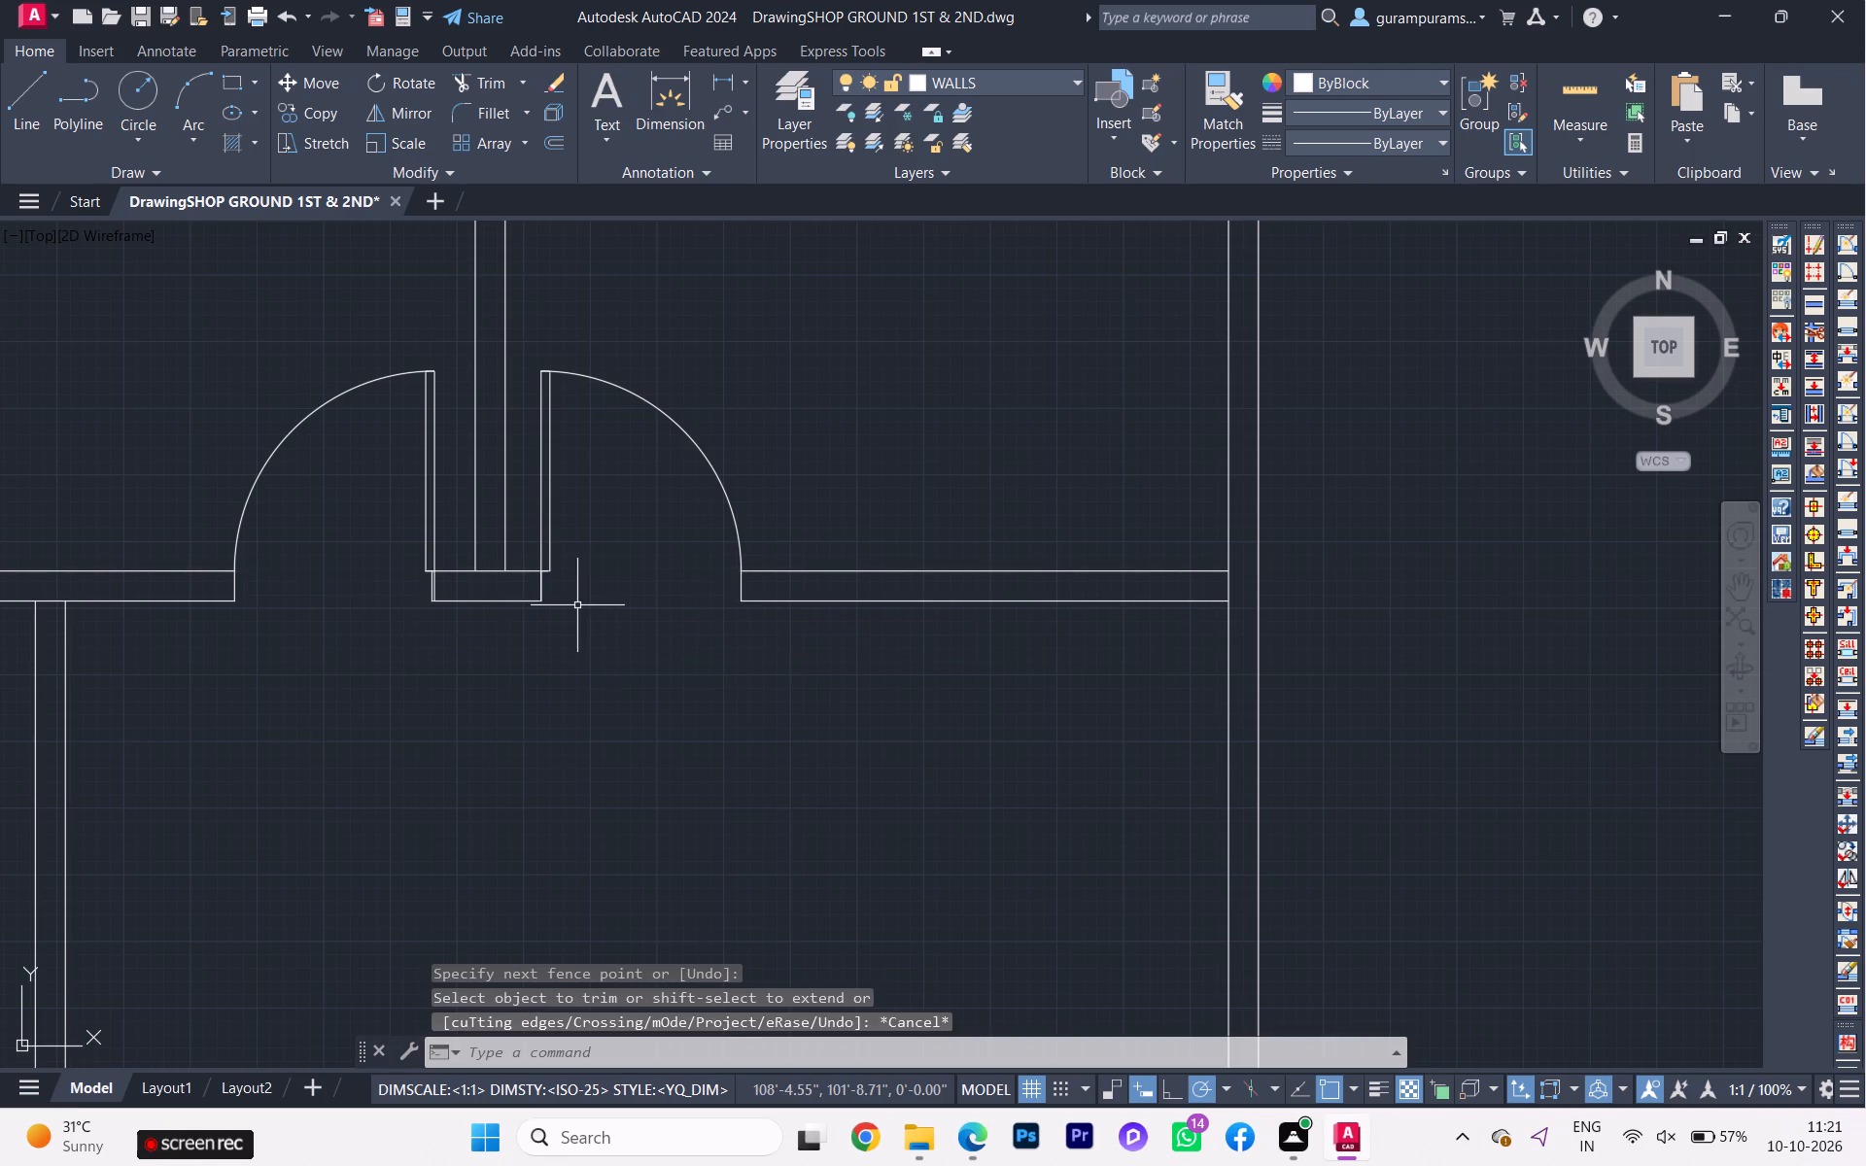
Draw short jamb lines across the wall thickness at the outer edge of both openings of the newly copied door pair.
key("l")
key("Return")
scroll(675, 591, "up", 2)
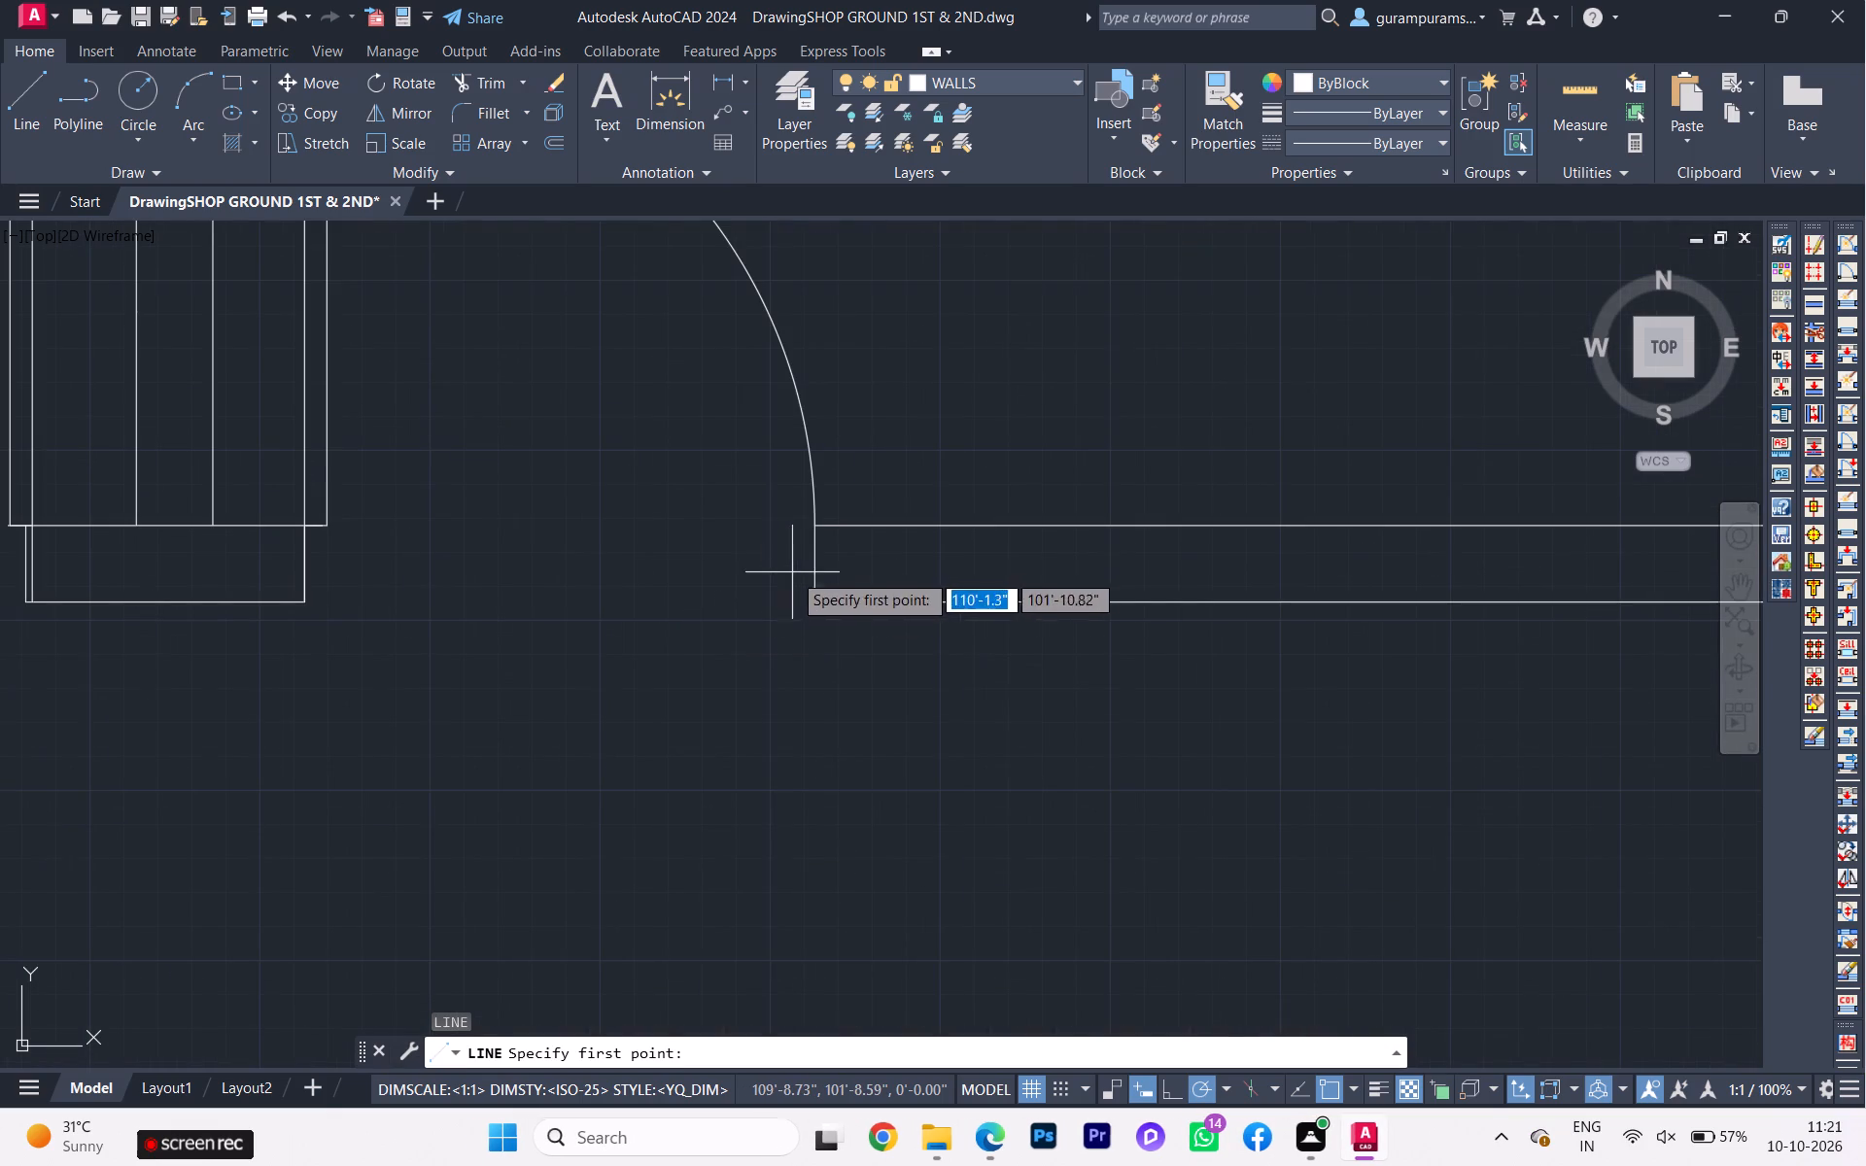
left_click(823, 533)
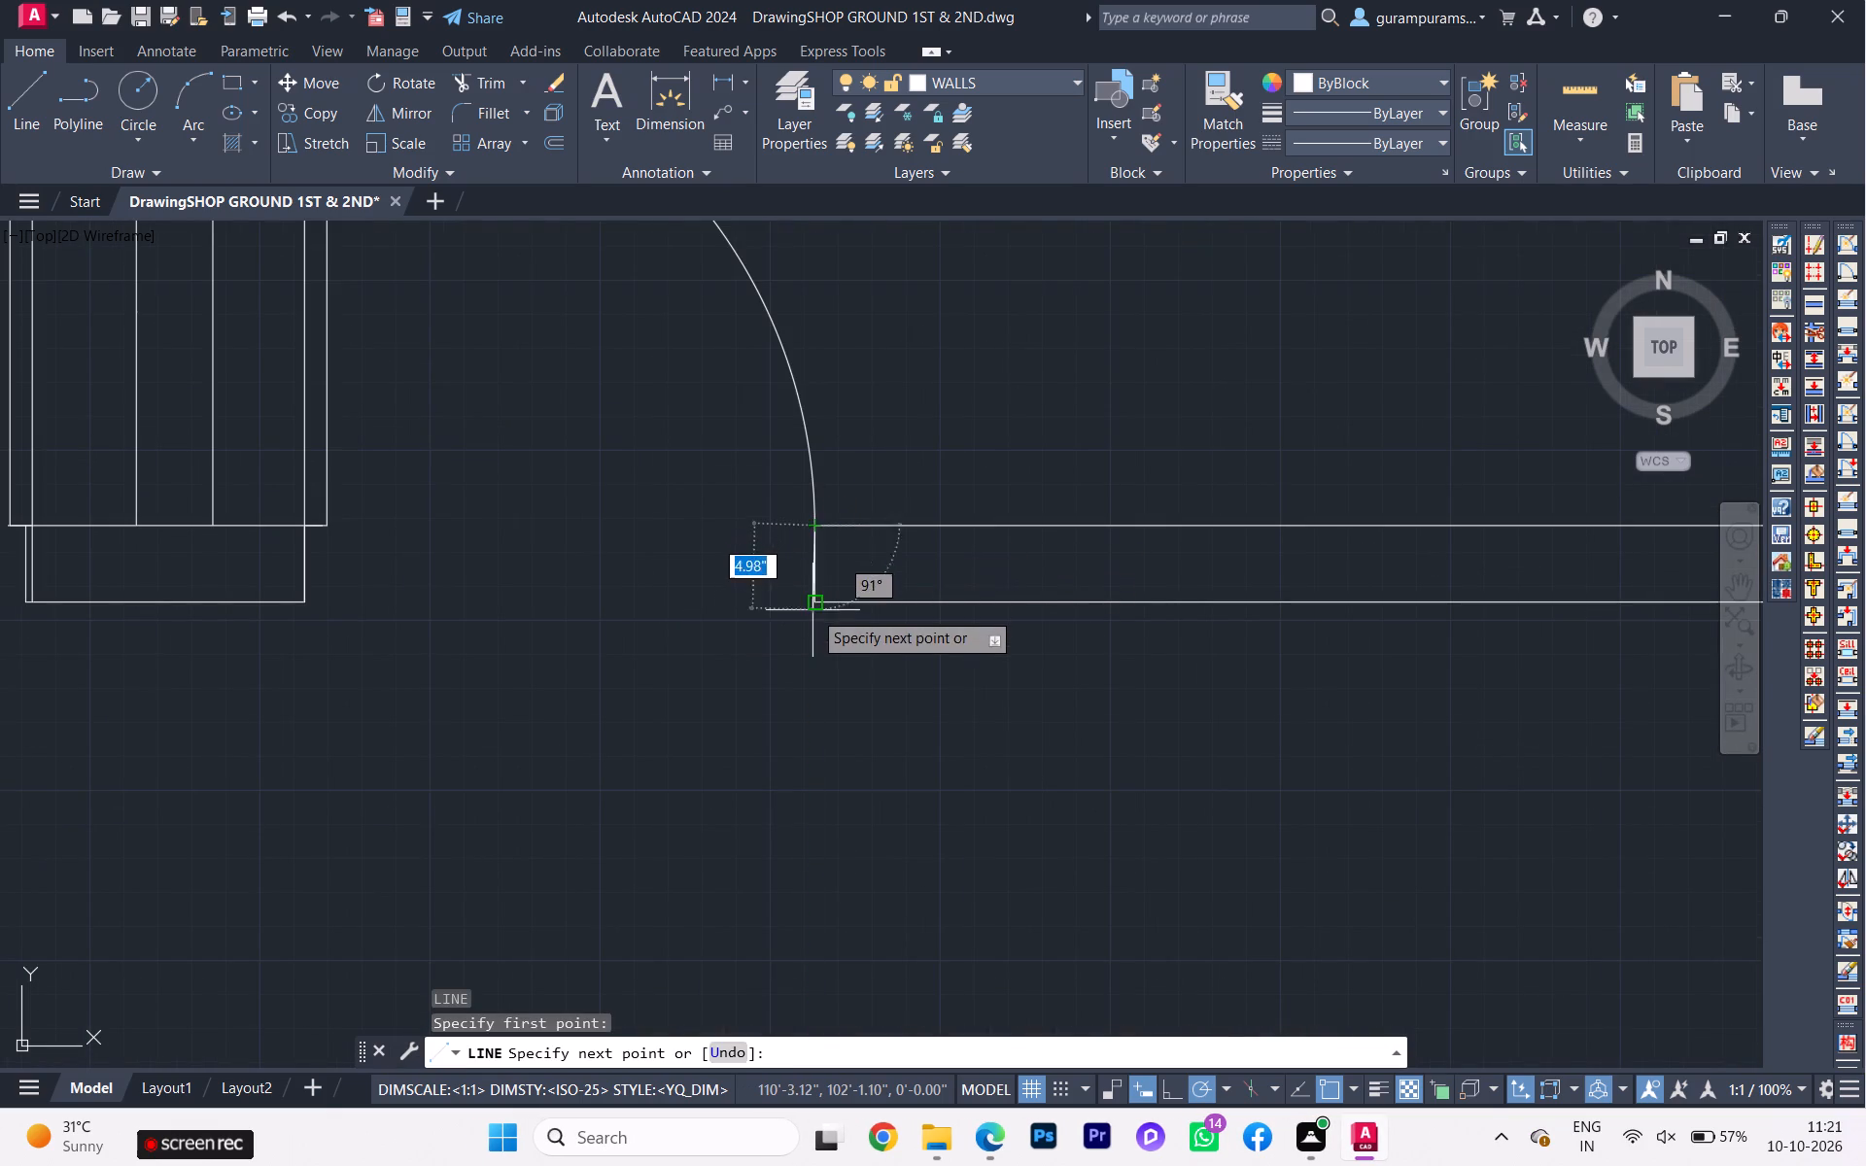
left_click(812, 610)
key("space")
scroll(884, 608, "down", 1)
key("space")
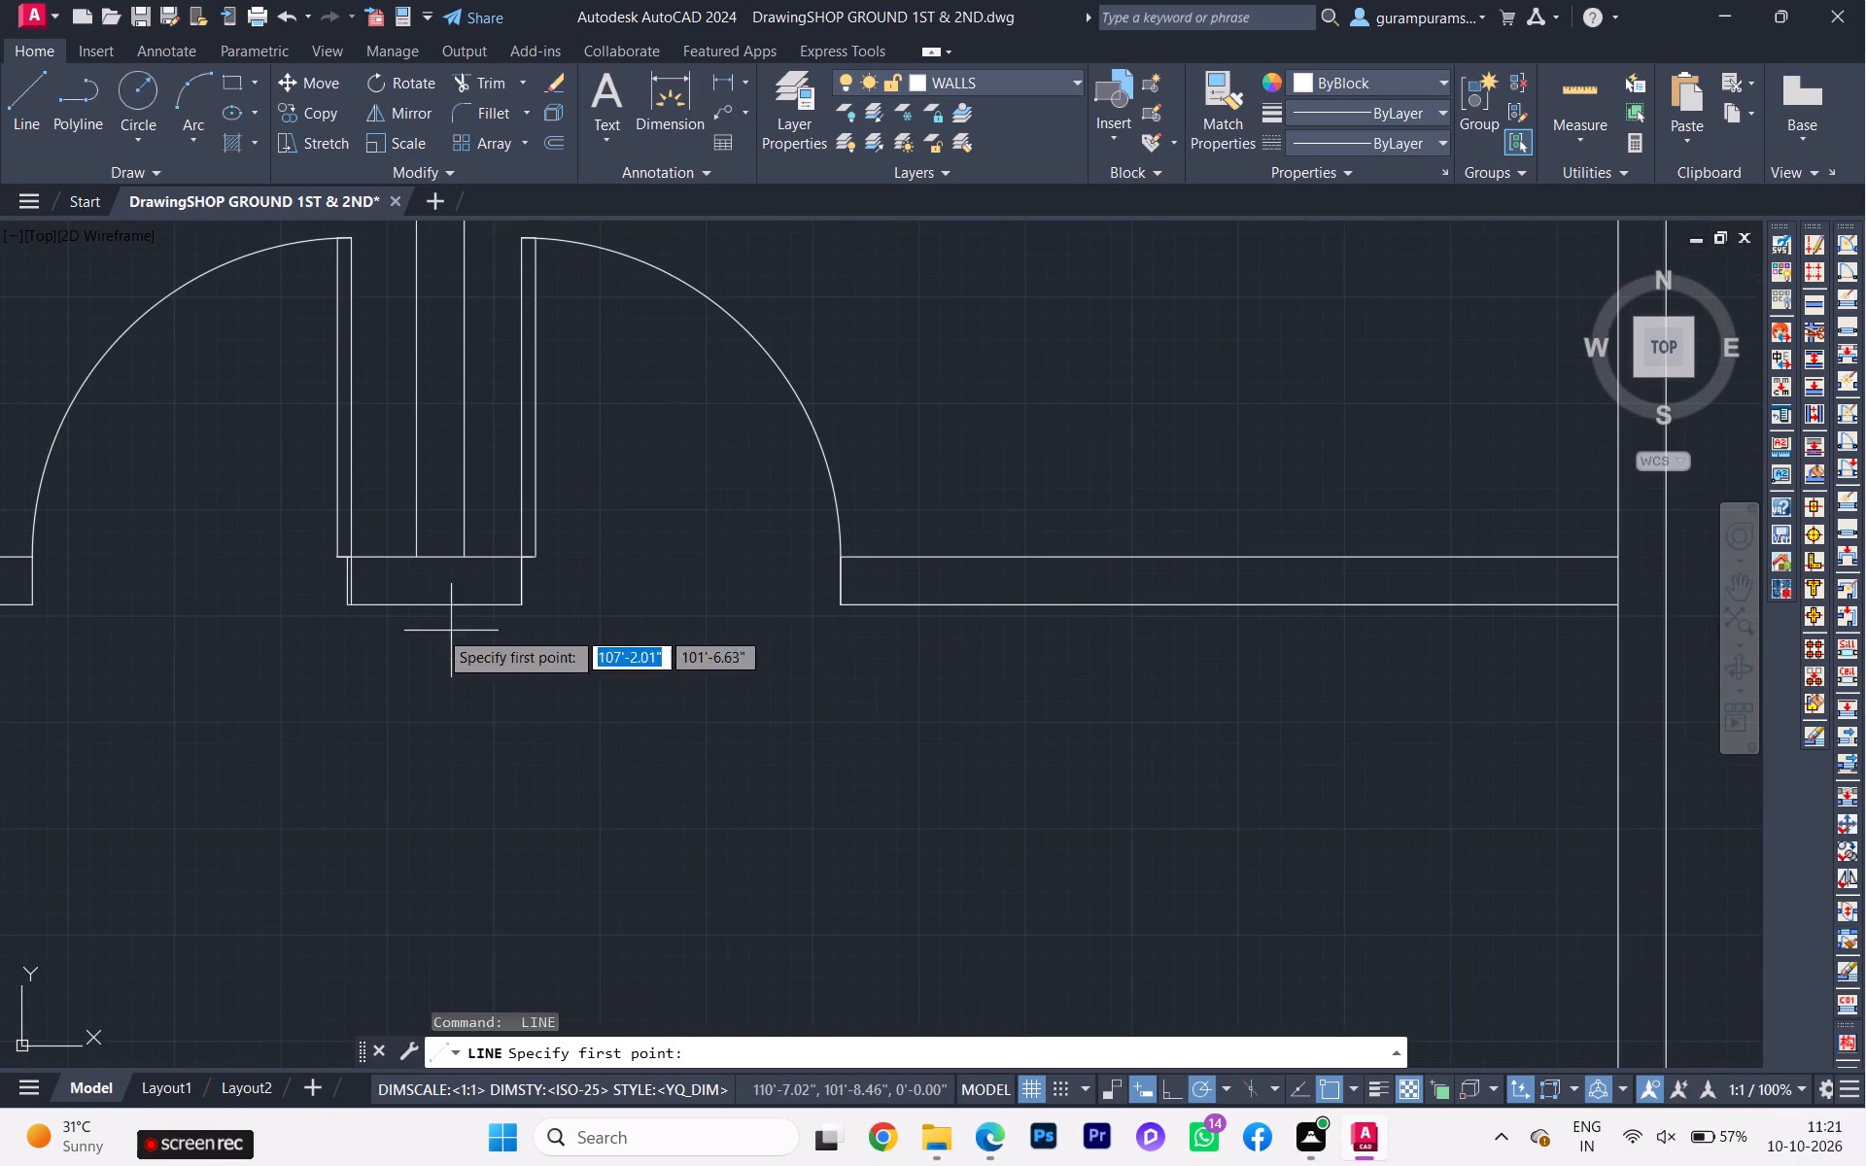
scroll(393, 628, "down", 1)
middle_click_drag(390, 627, 575, 610)
scroll(333, 595, "down", 1)
scroll(344, 589, "up", 2)
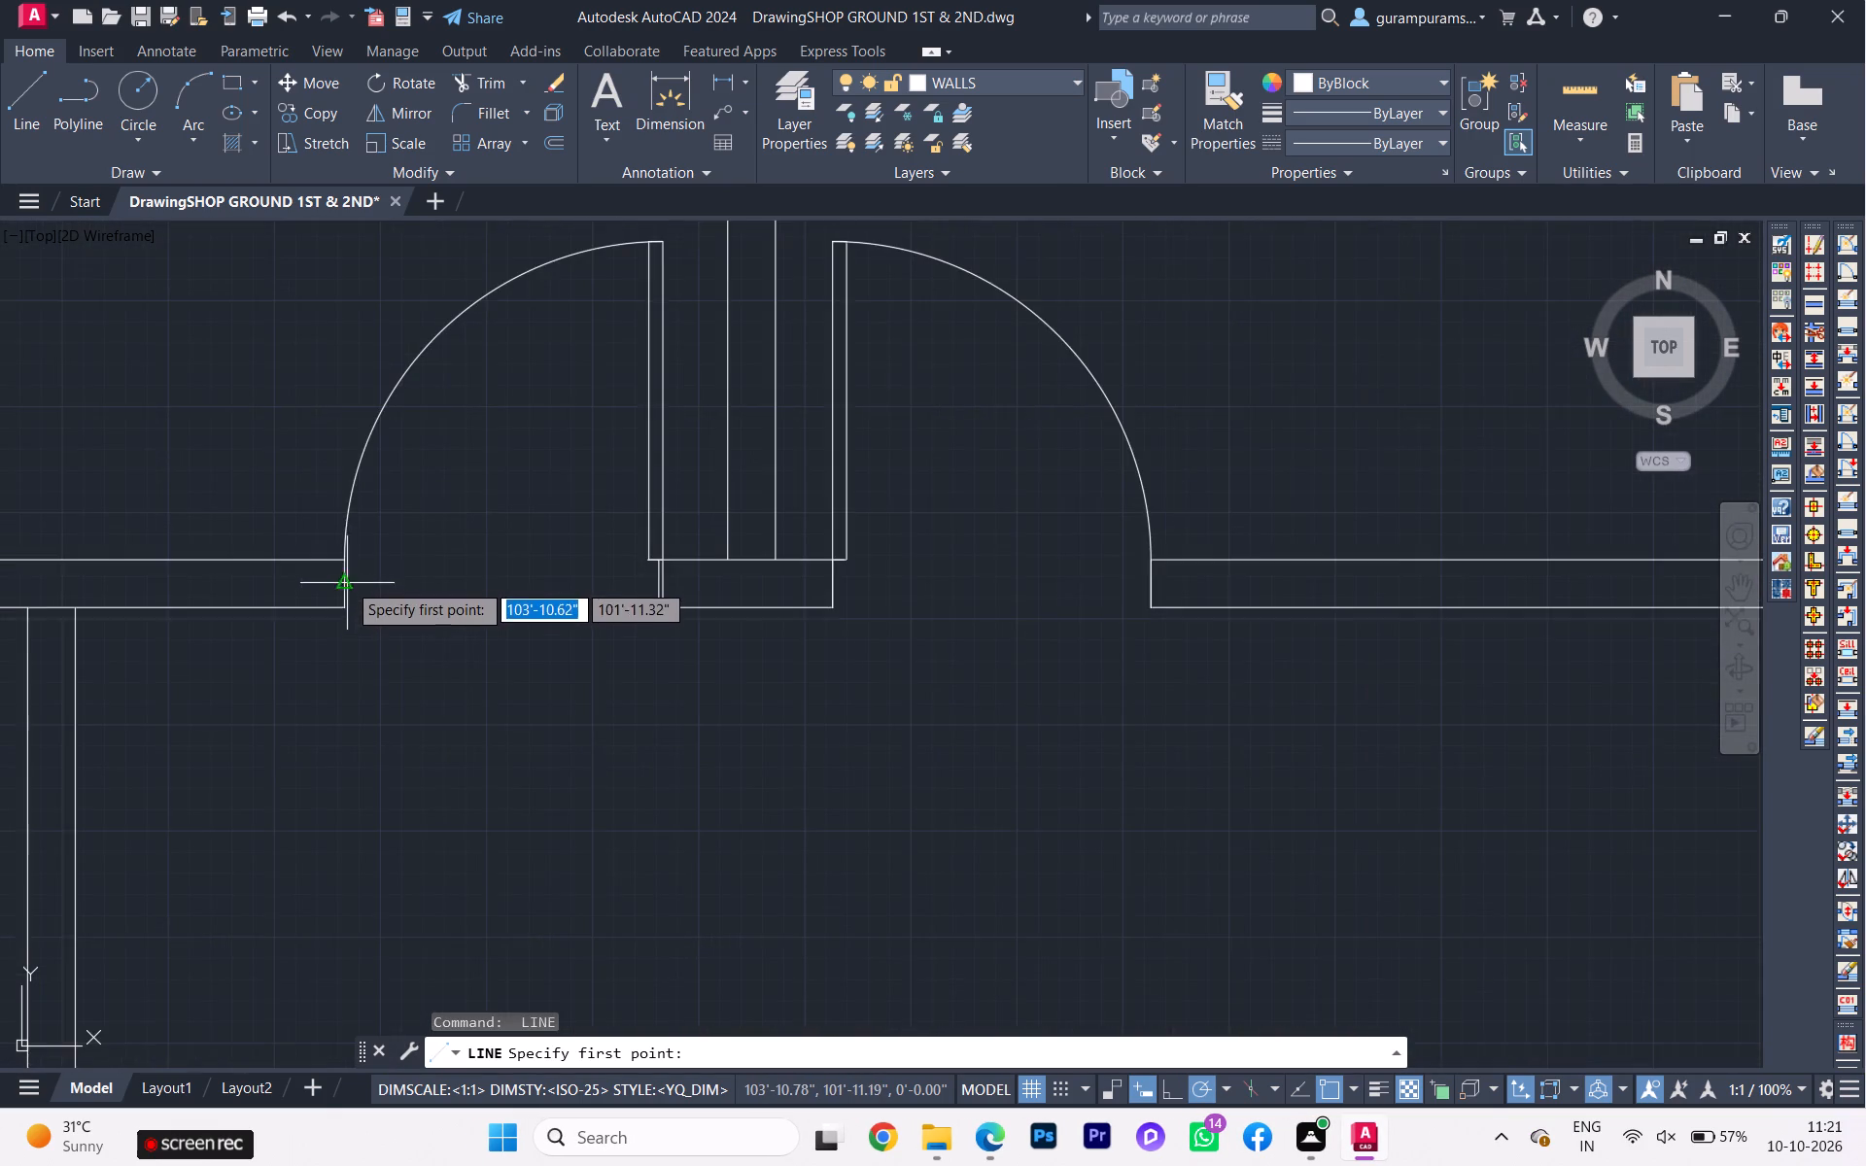
scroll(348, 568, "up", 2)
left_click(336, 546)
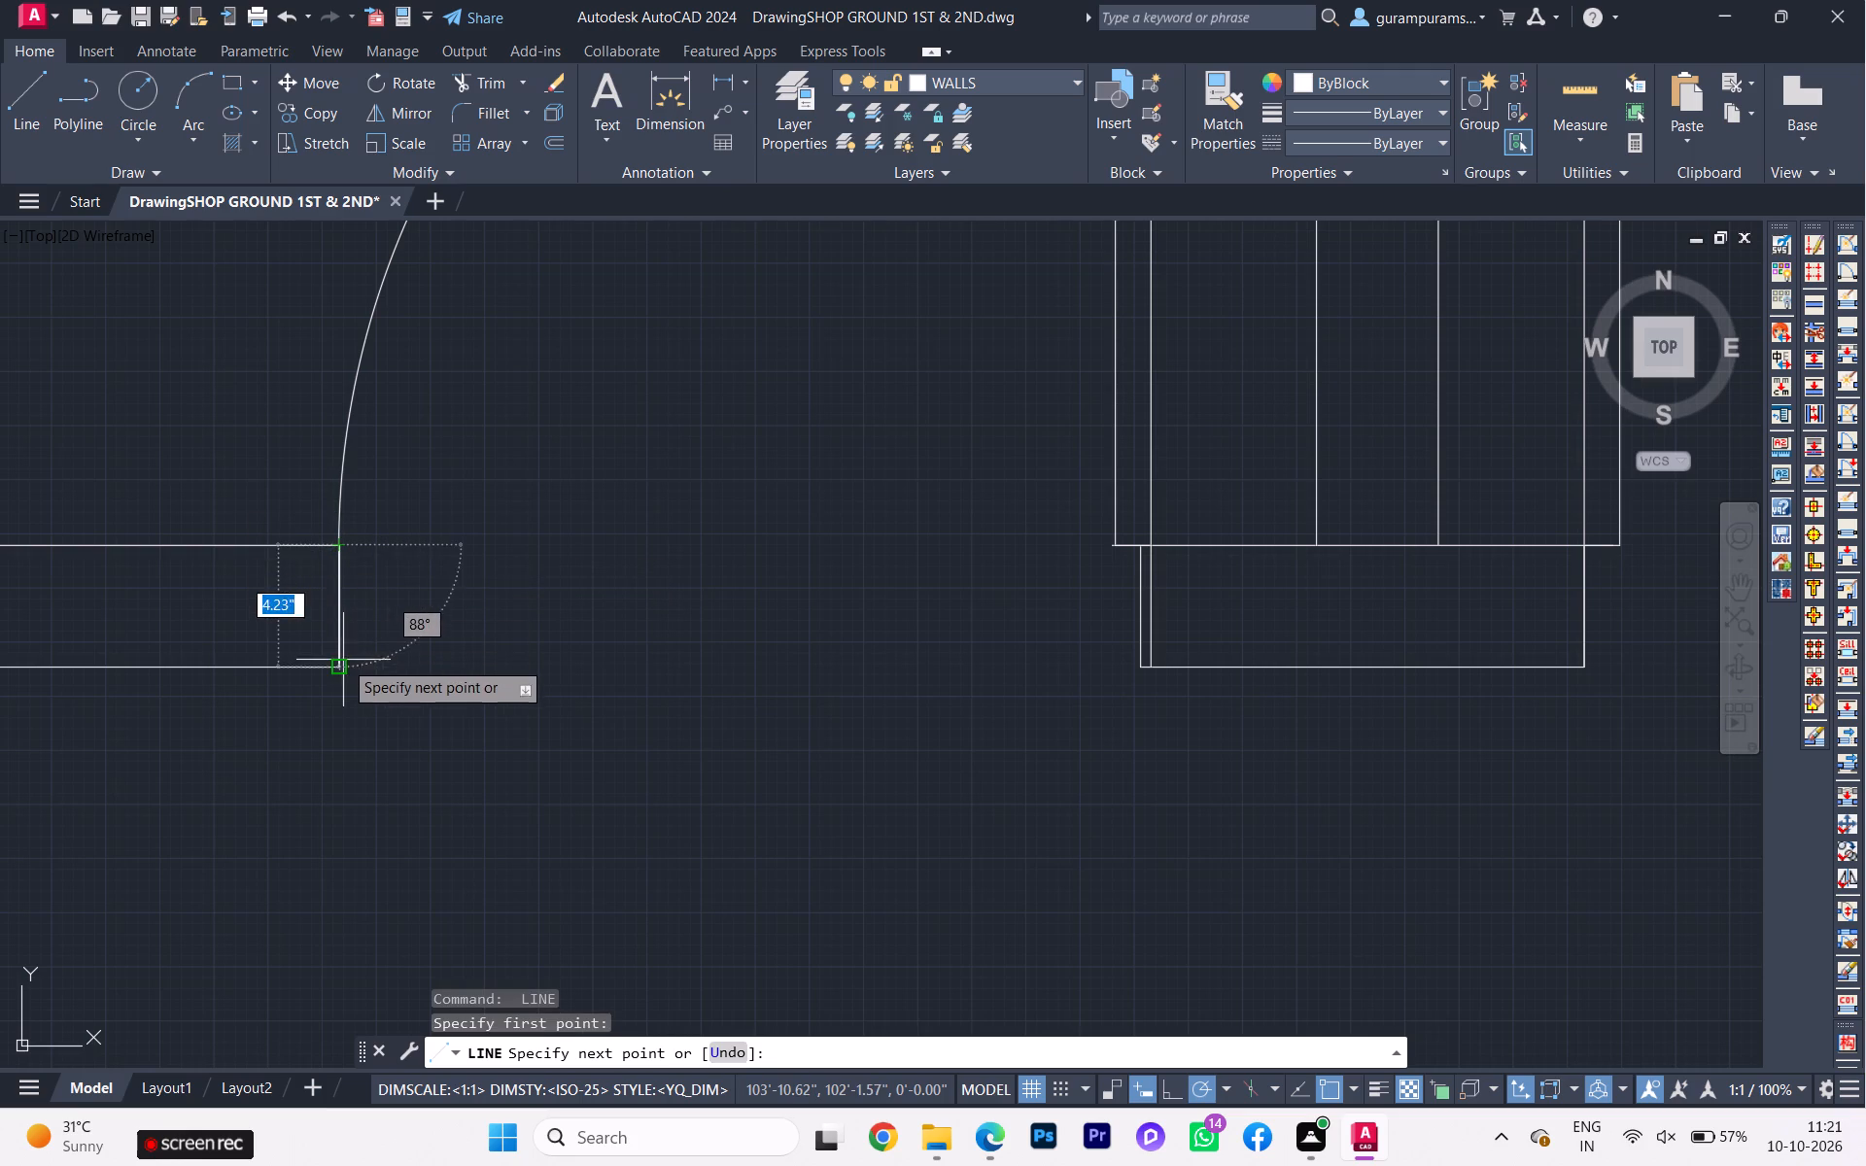
left_click(334, 664)
key("space")
Select all four door pairs along the plan, from the northernmost to the southernmost, and assign them to the WINDOWS layer.
scroll(329, 646, "down", 7)
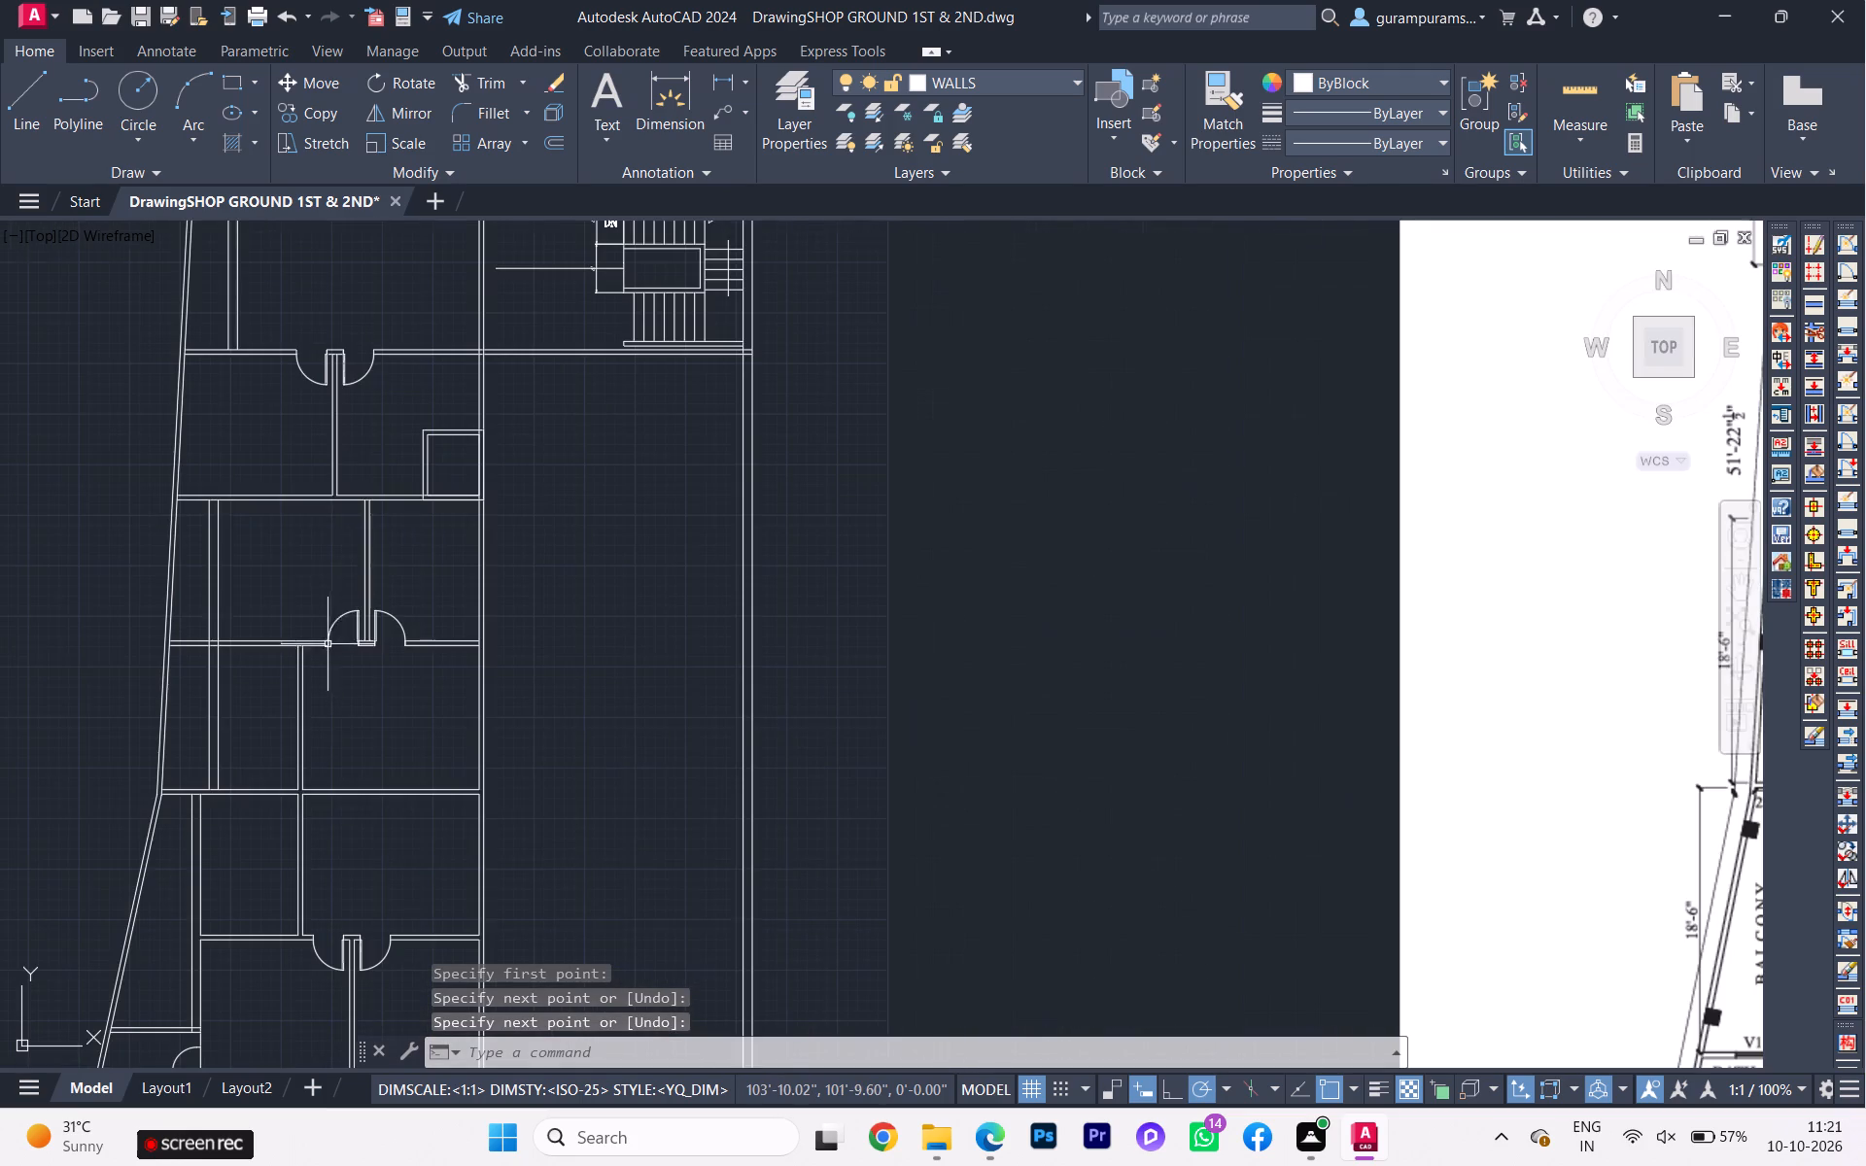
scroll(353, 399, "up", 2)
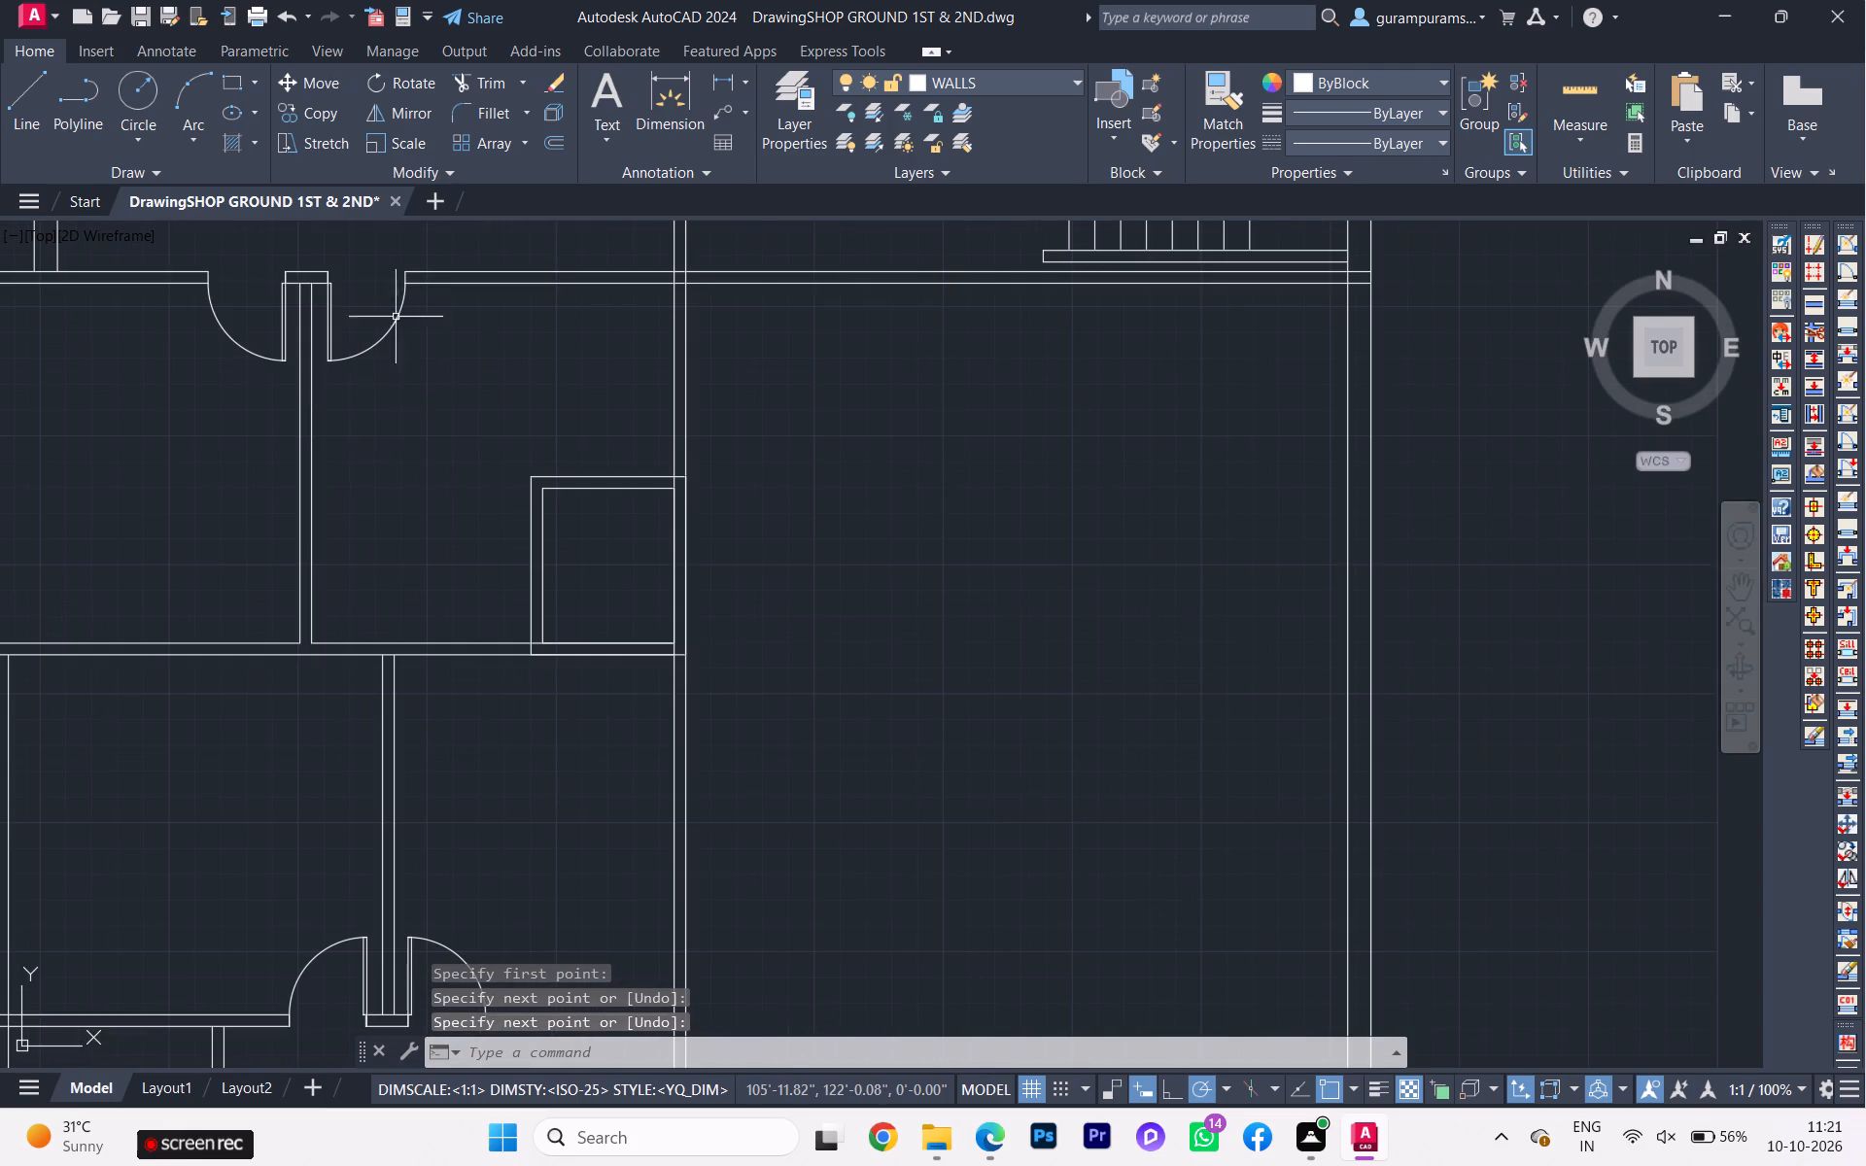
scroll(252, 273, "up", 2)
left_click(171, 376)
left_click(152, 390)
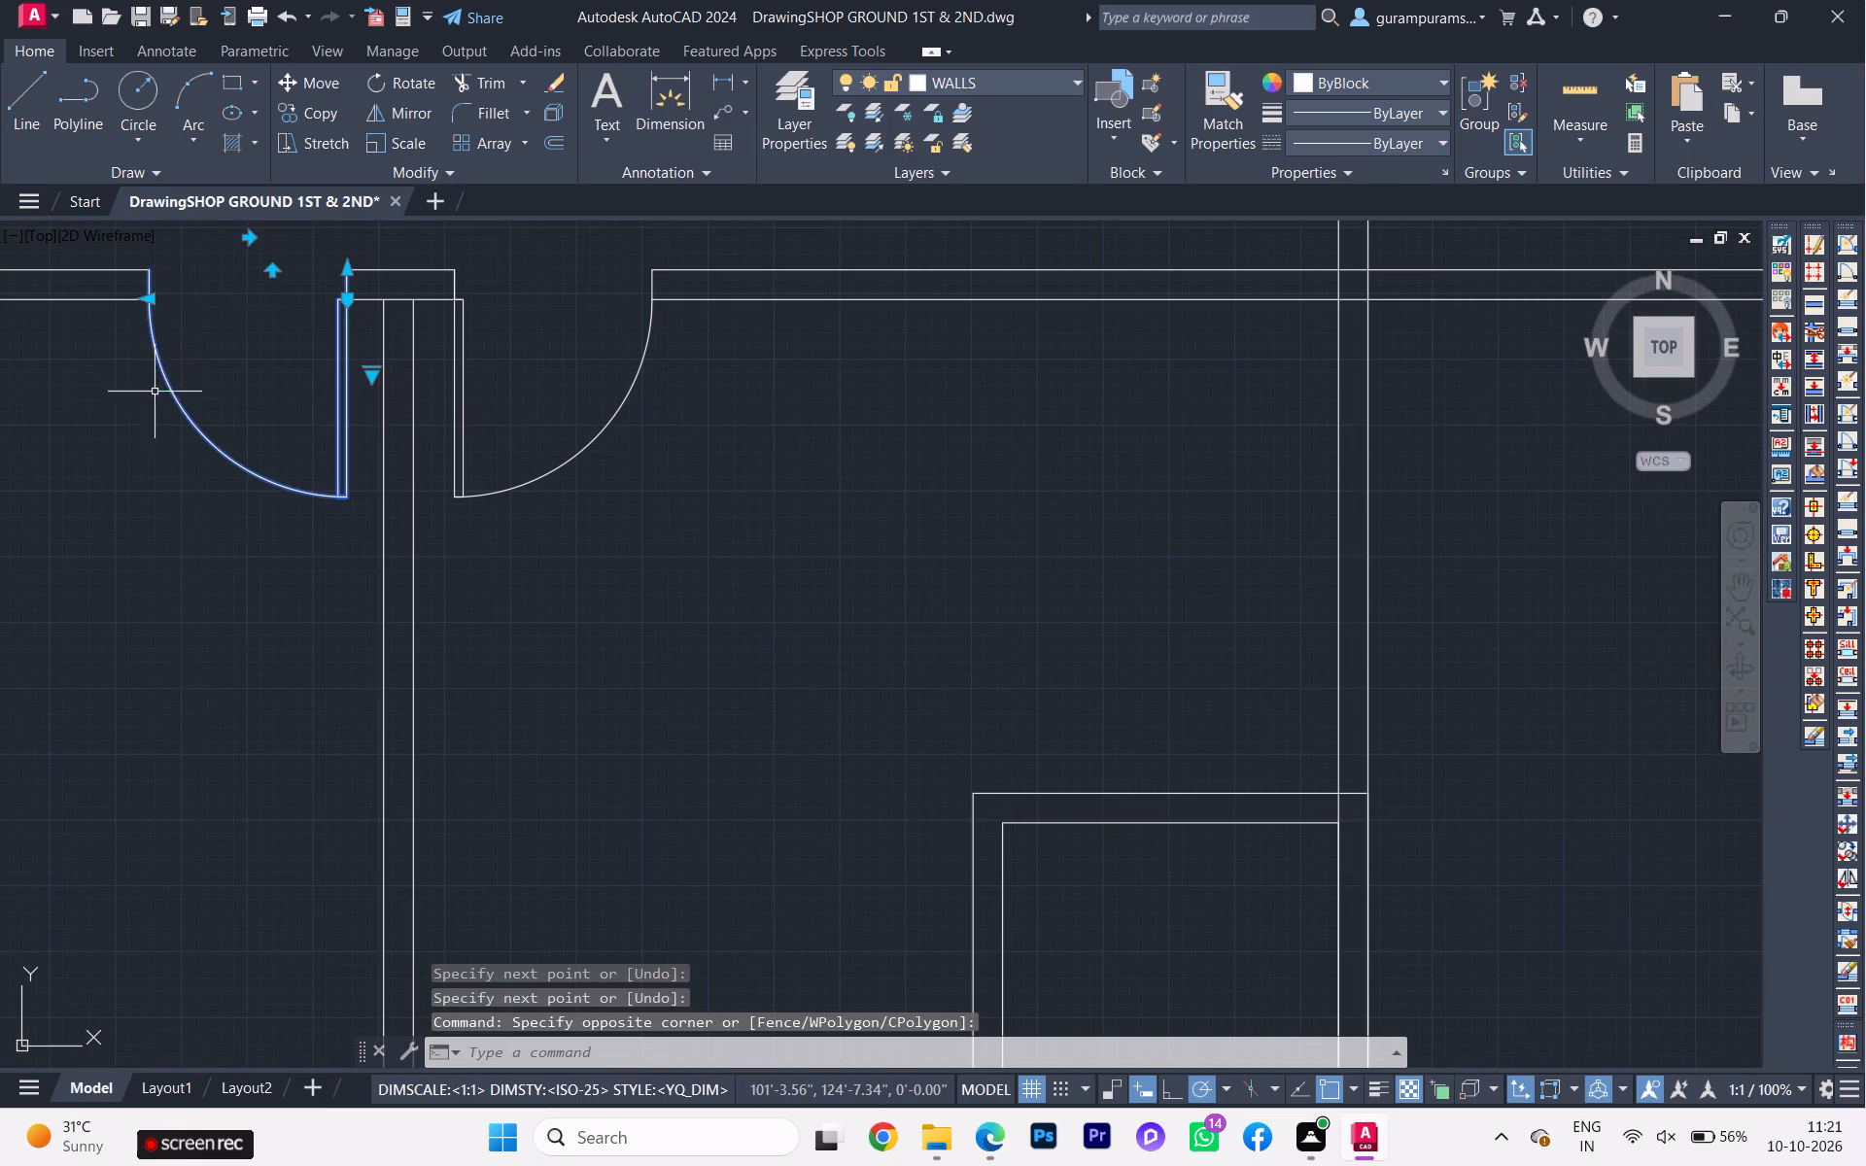
left_click(560, 498)
left_click(502, 420)
scroll(642, 436, "down", 3)
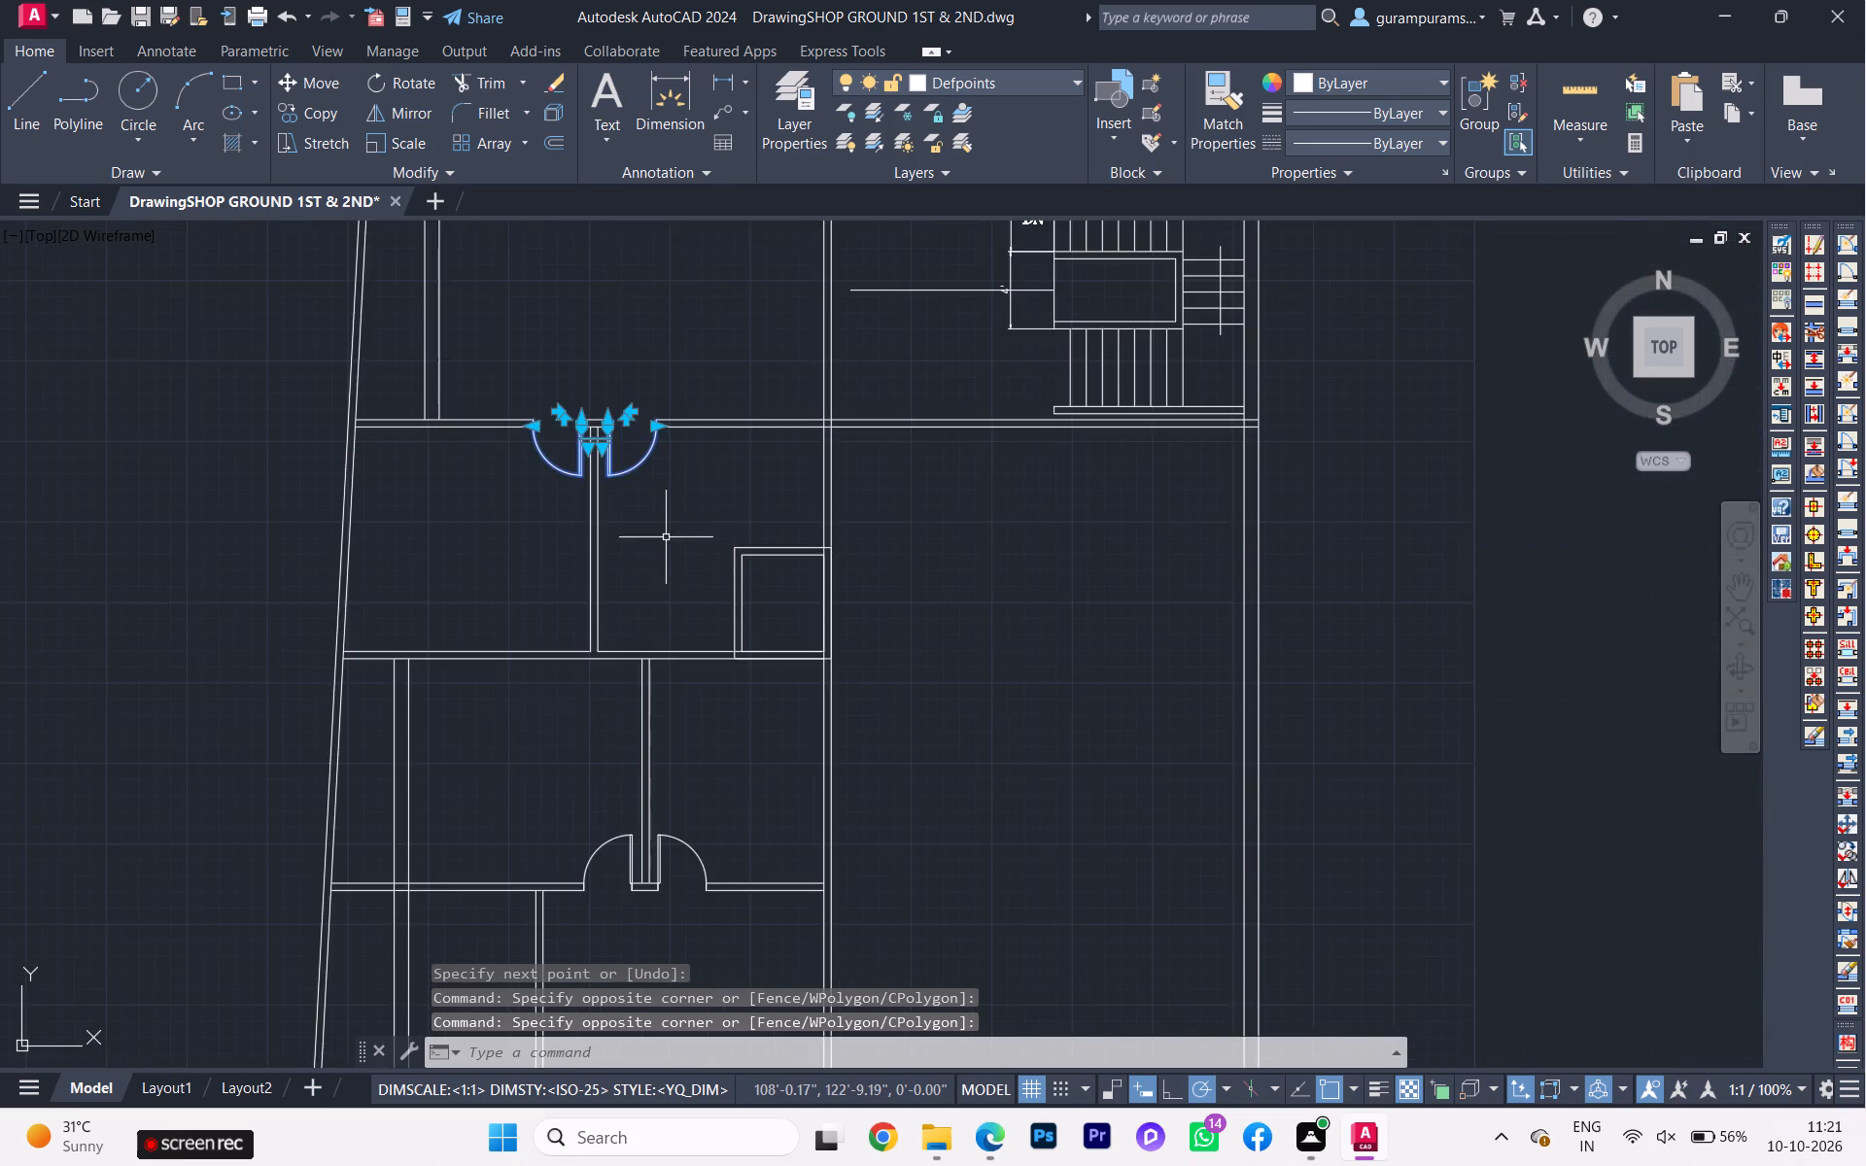
scroll(666, 554, "down", 1)
middle_click_drag(666, 554, 556, 327)
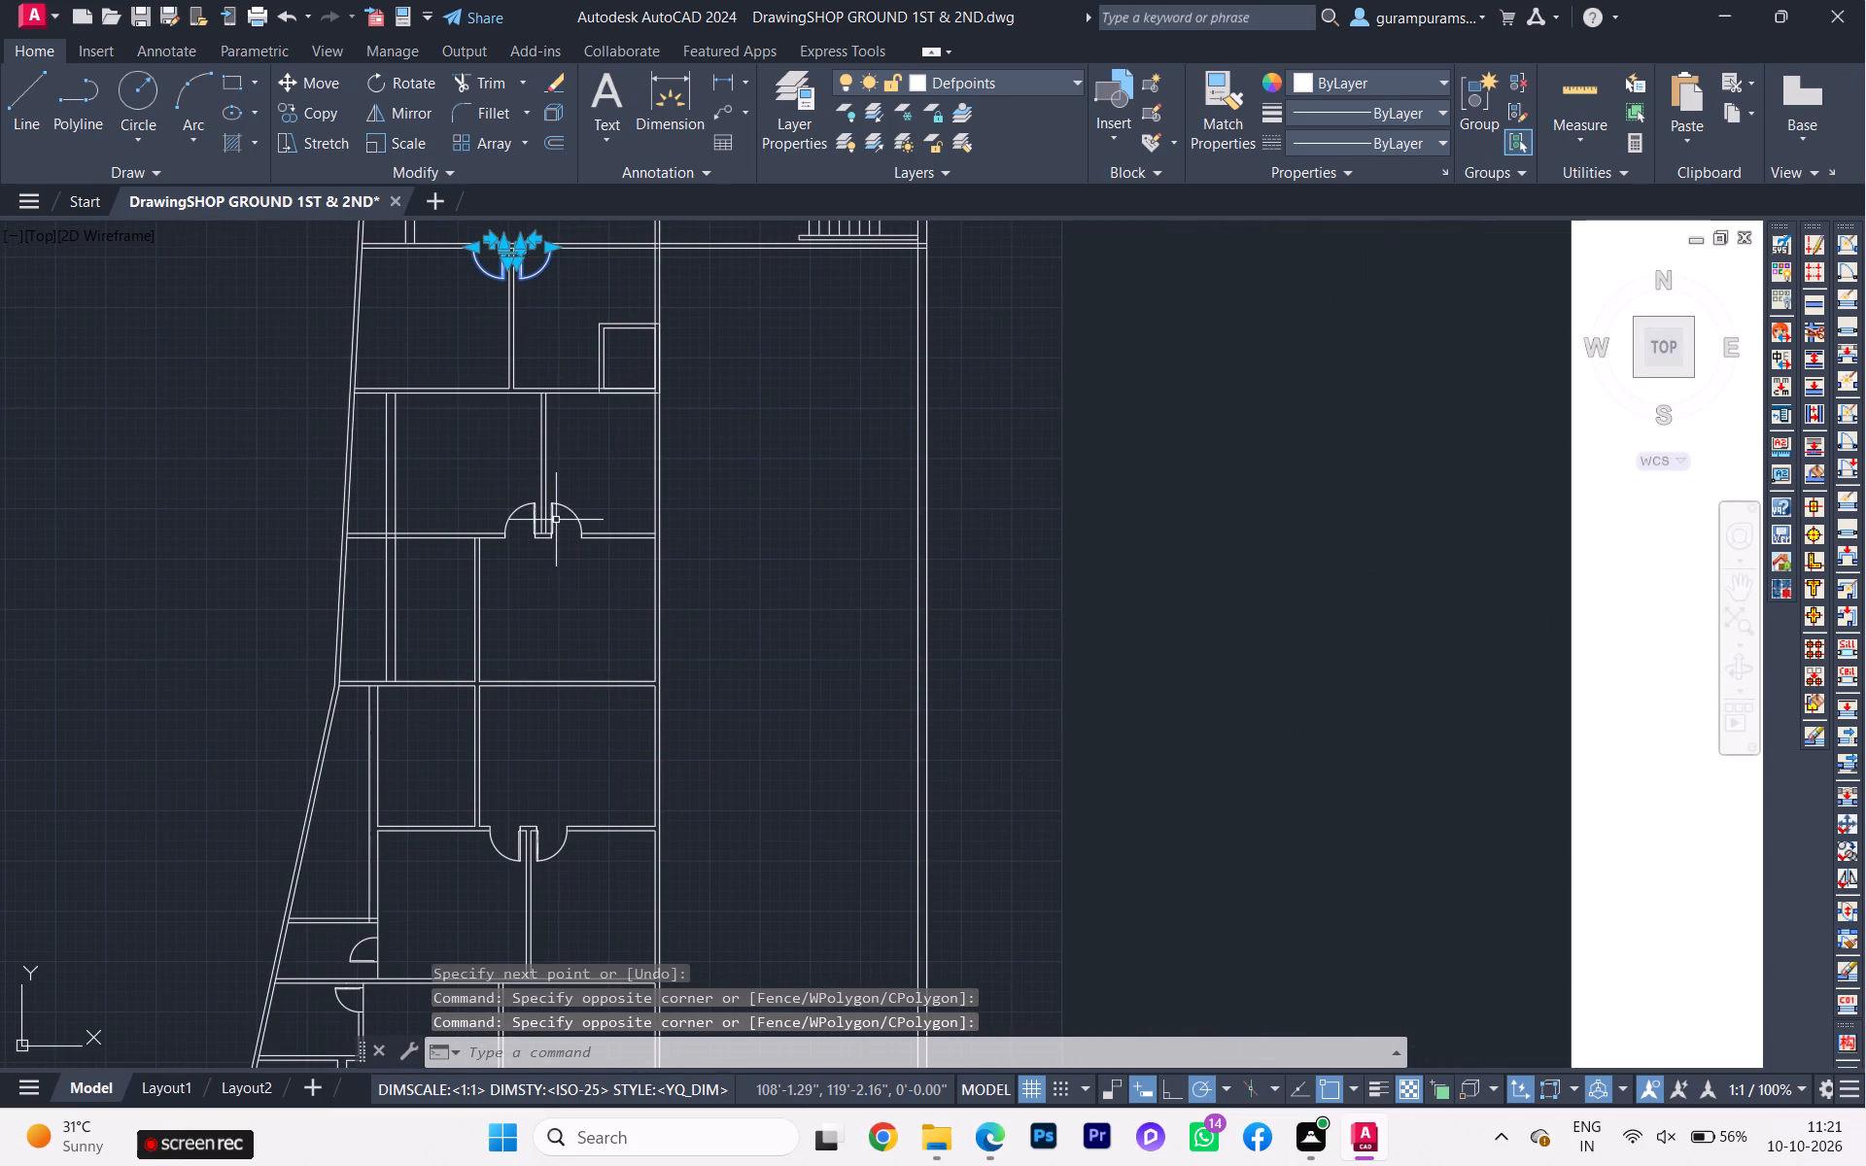
left_click(556, 510)
left_click(512, 519)
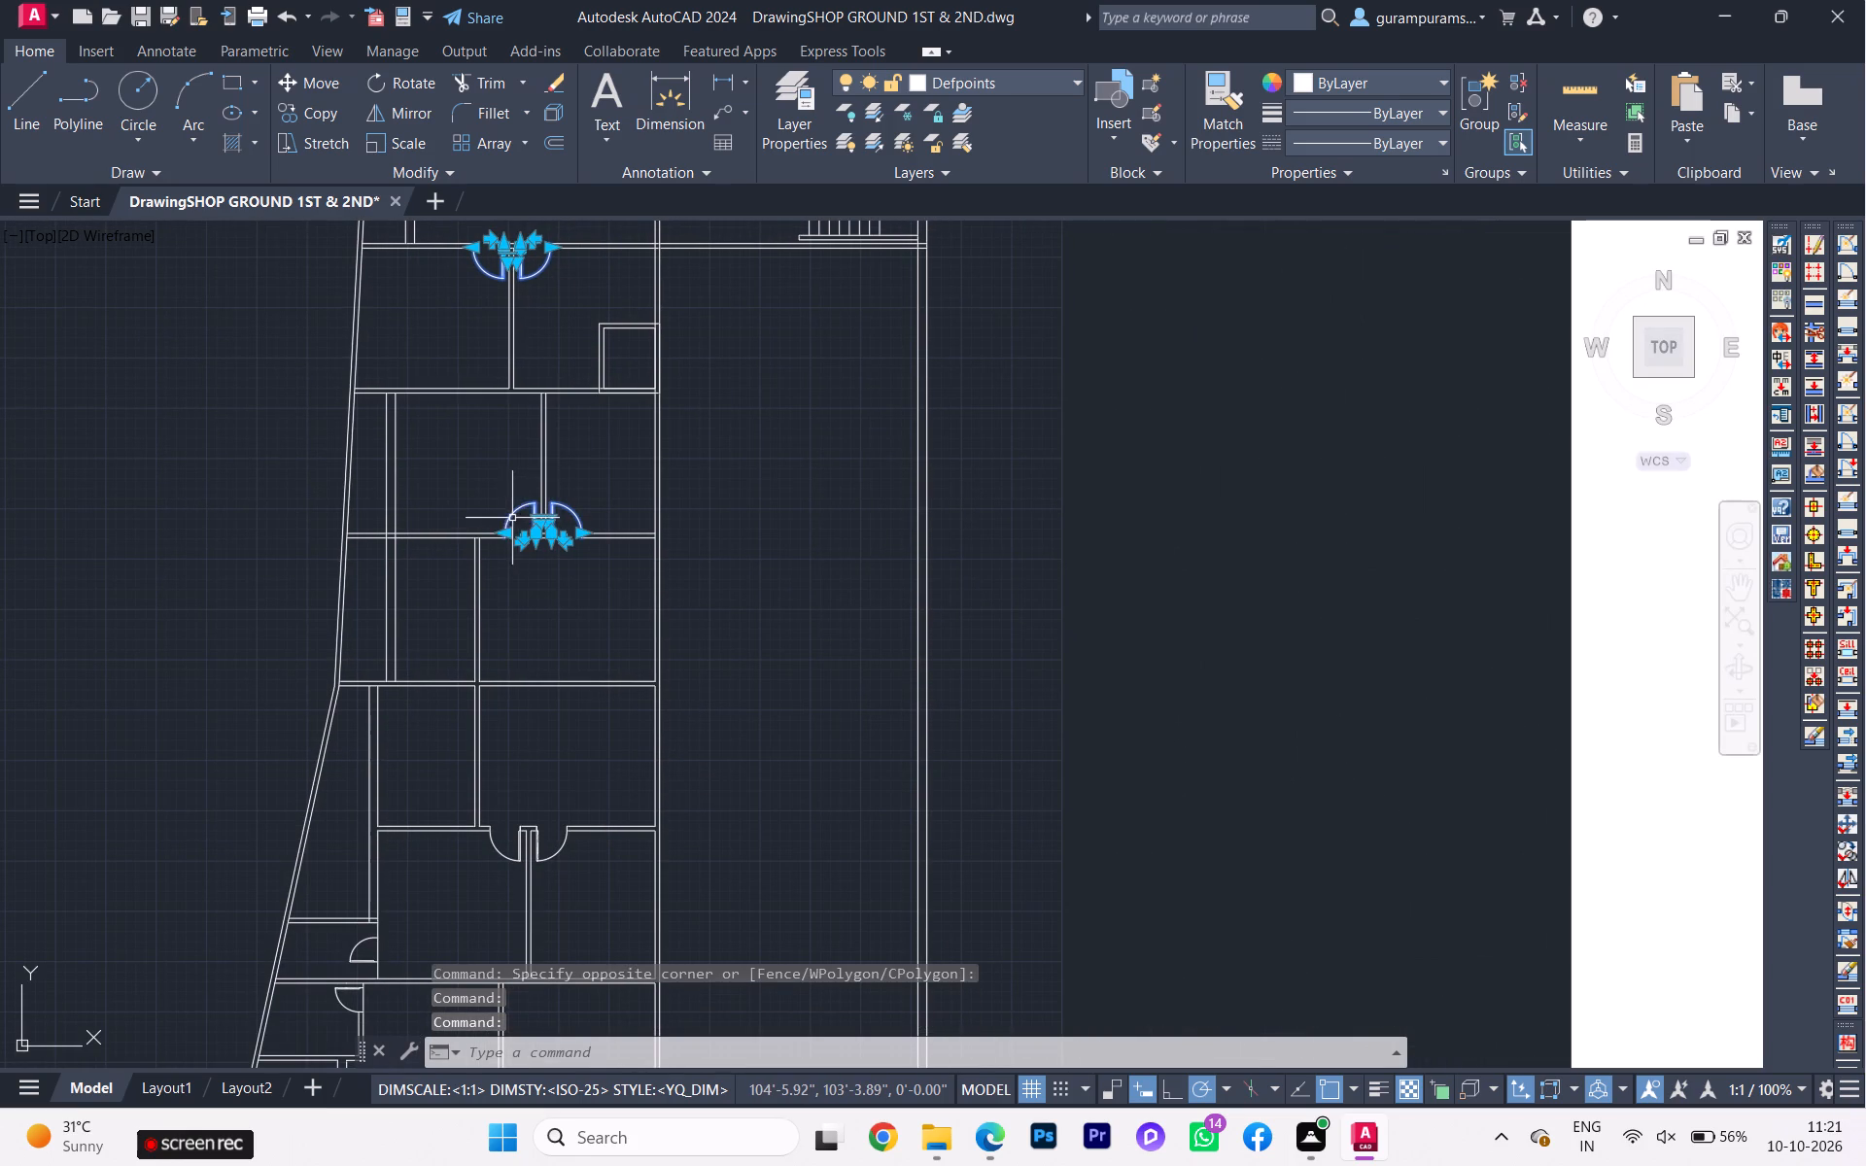
left_click(560, 883)
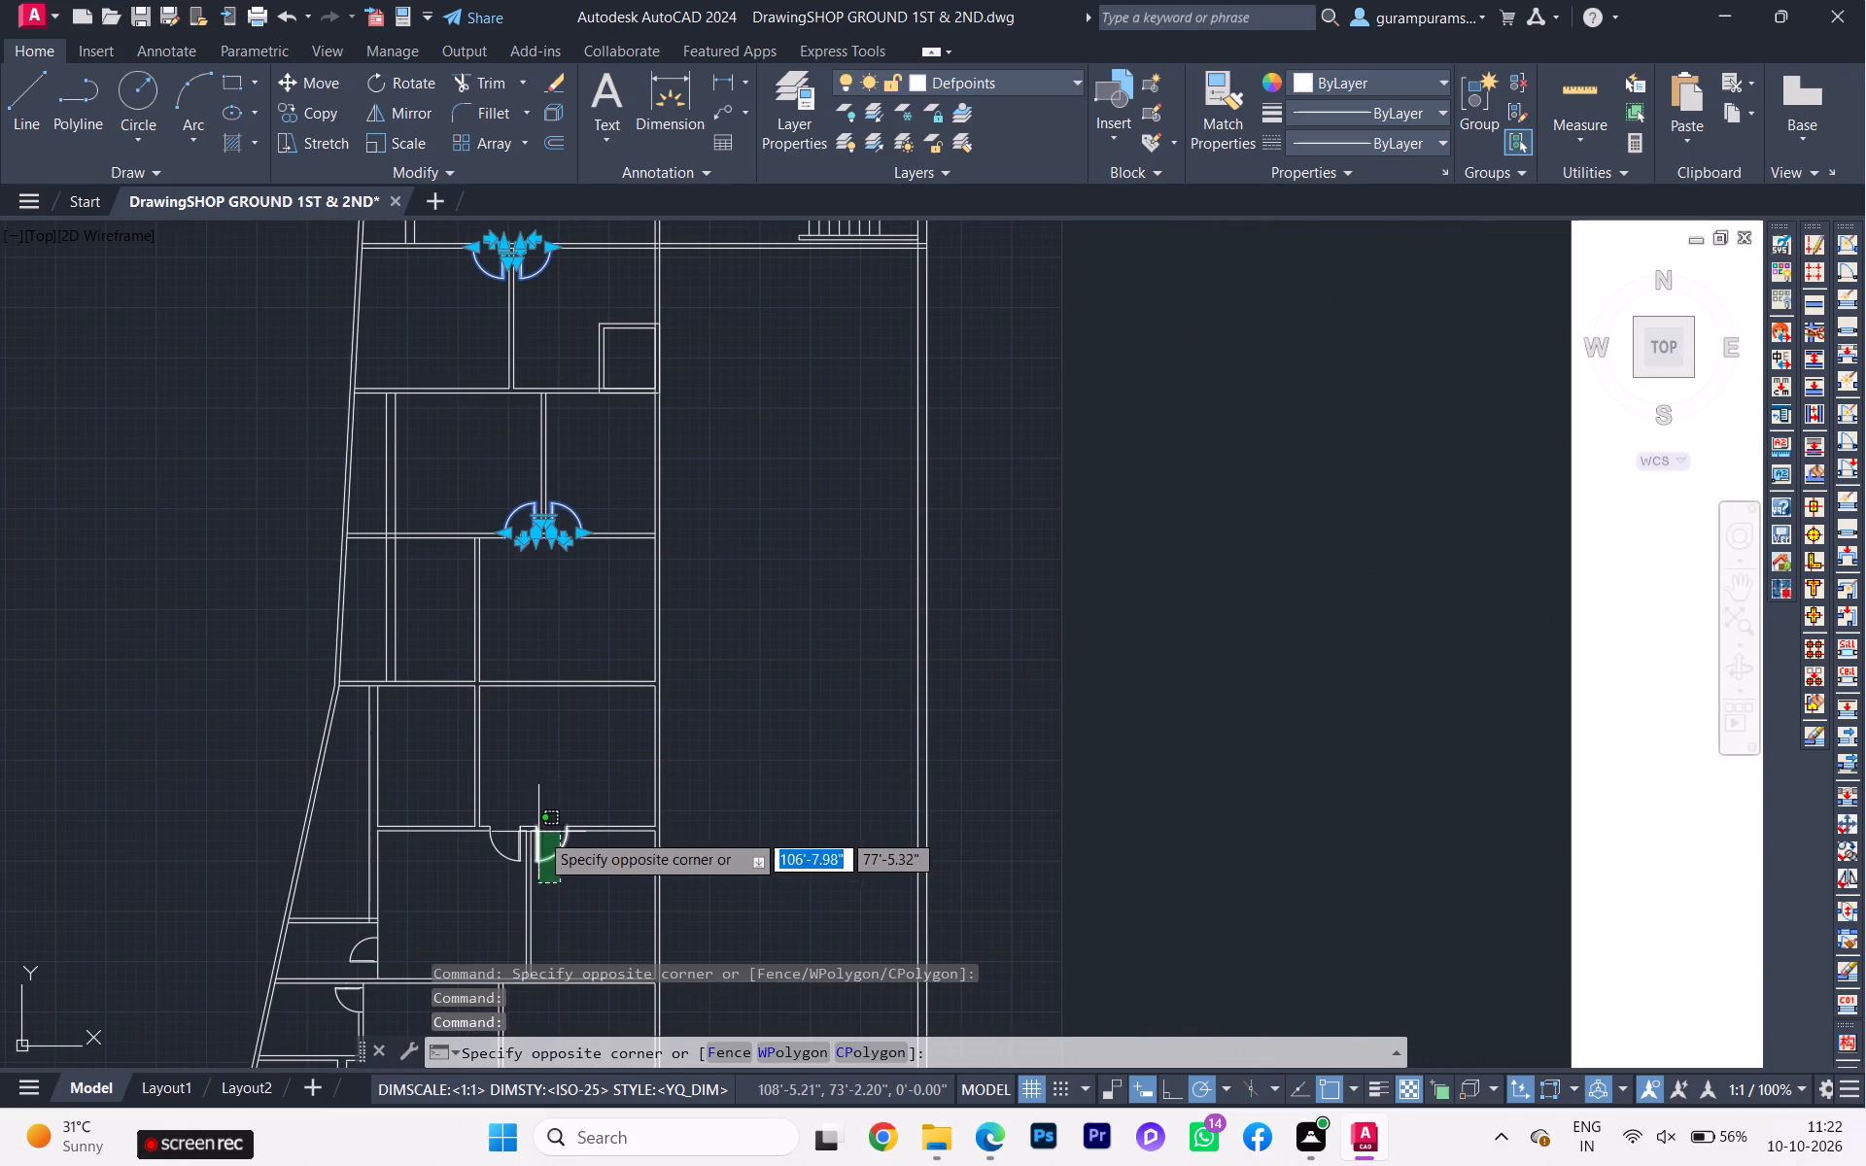
left_click(551, 832)
left_click(493, 850)
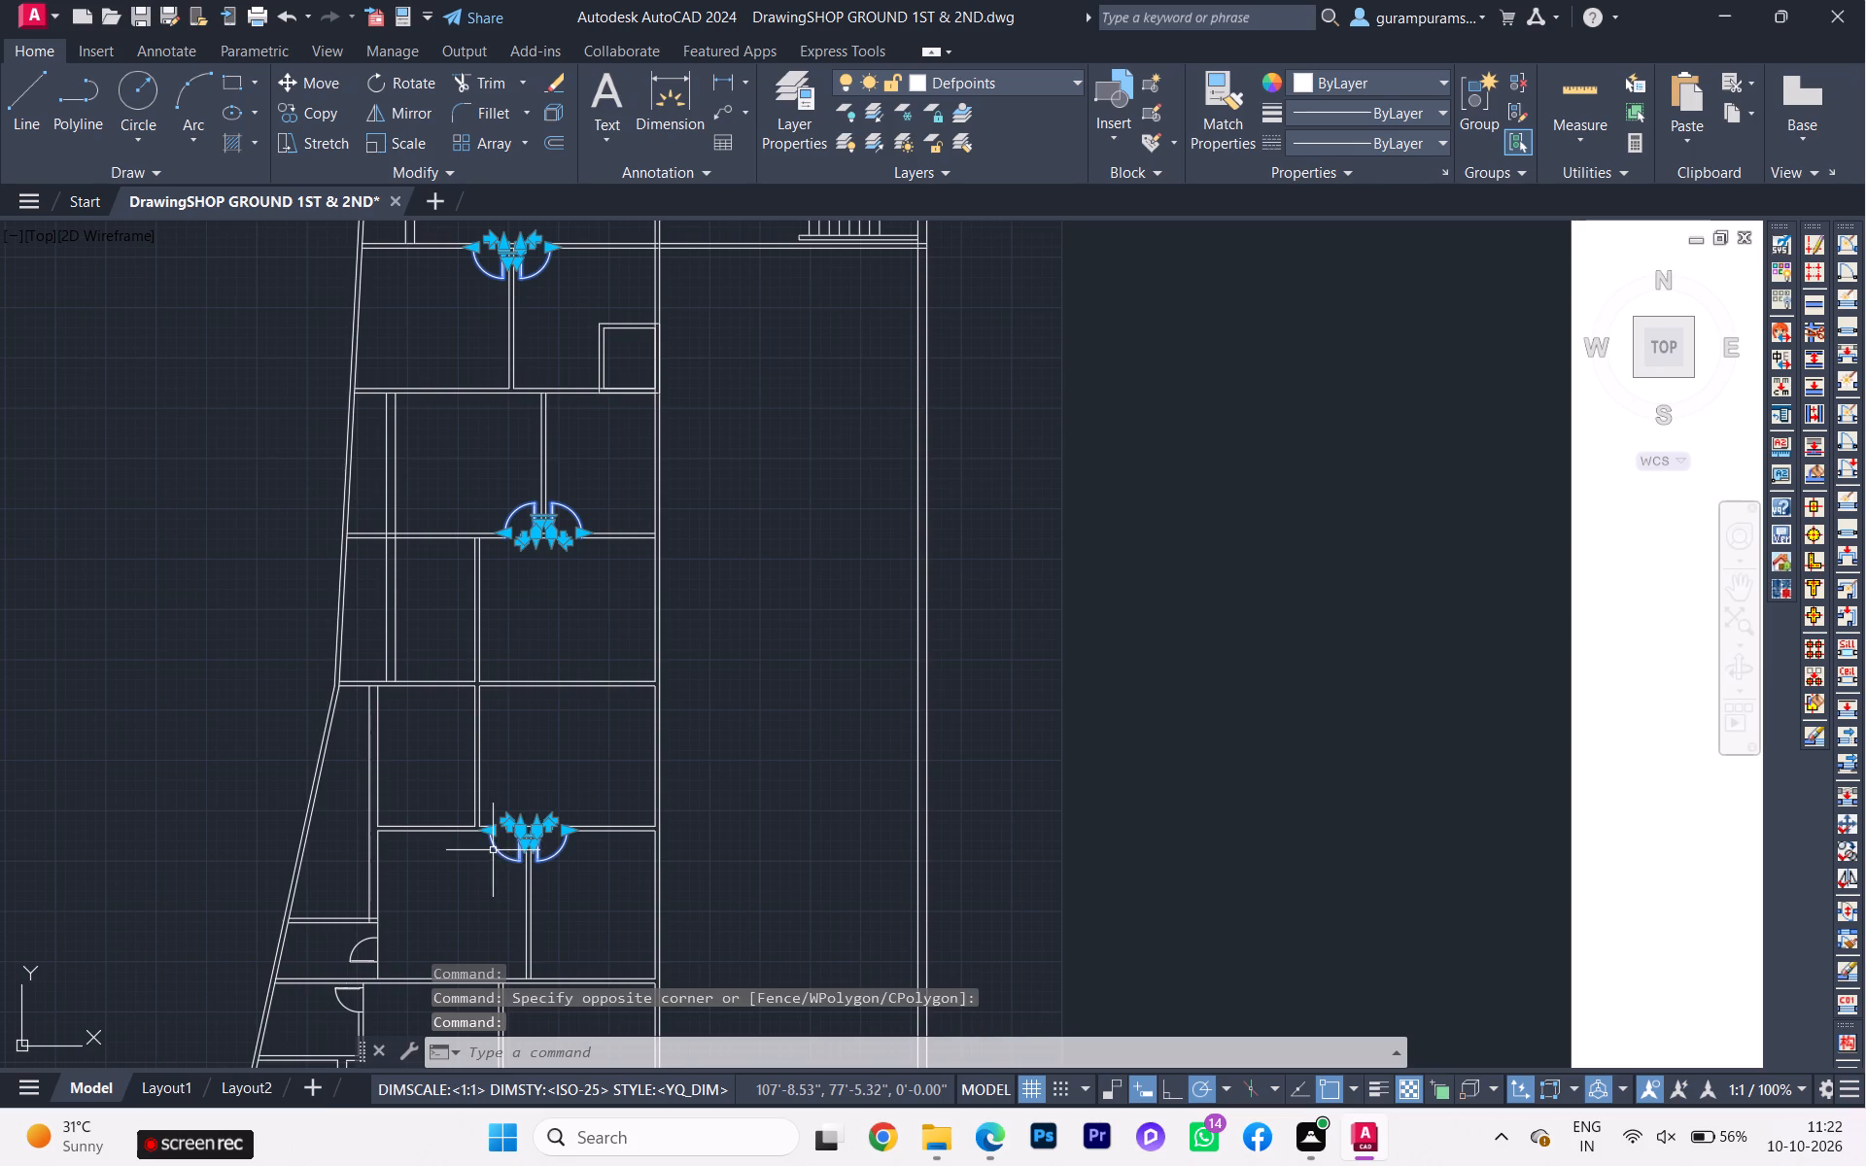
scroll(508, 838, "down", 1)
middle_click_drag(512, 825, 473, 544)
scroll(434, 750, "up", 2)
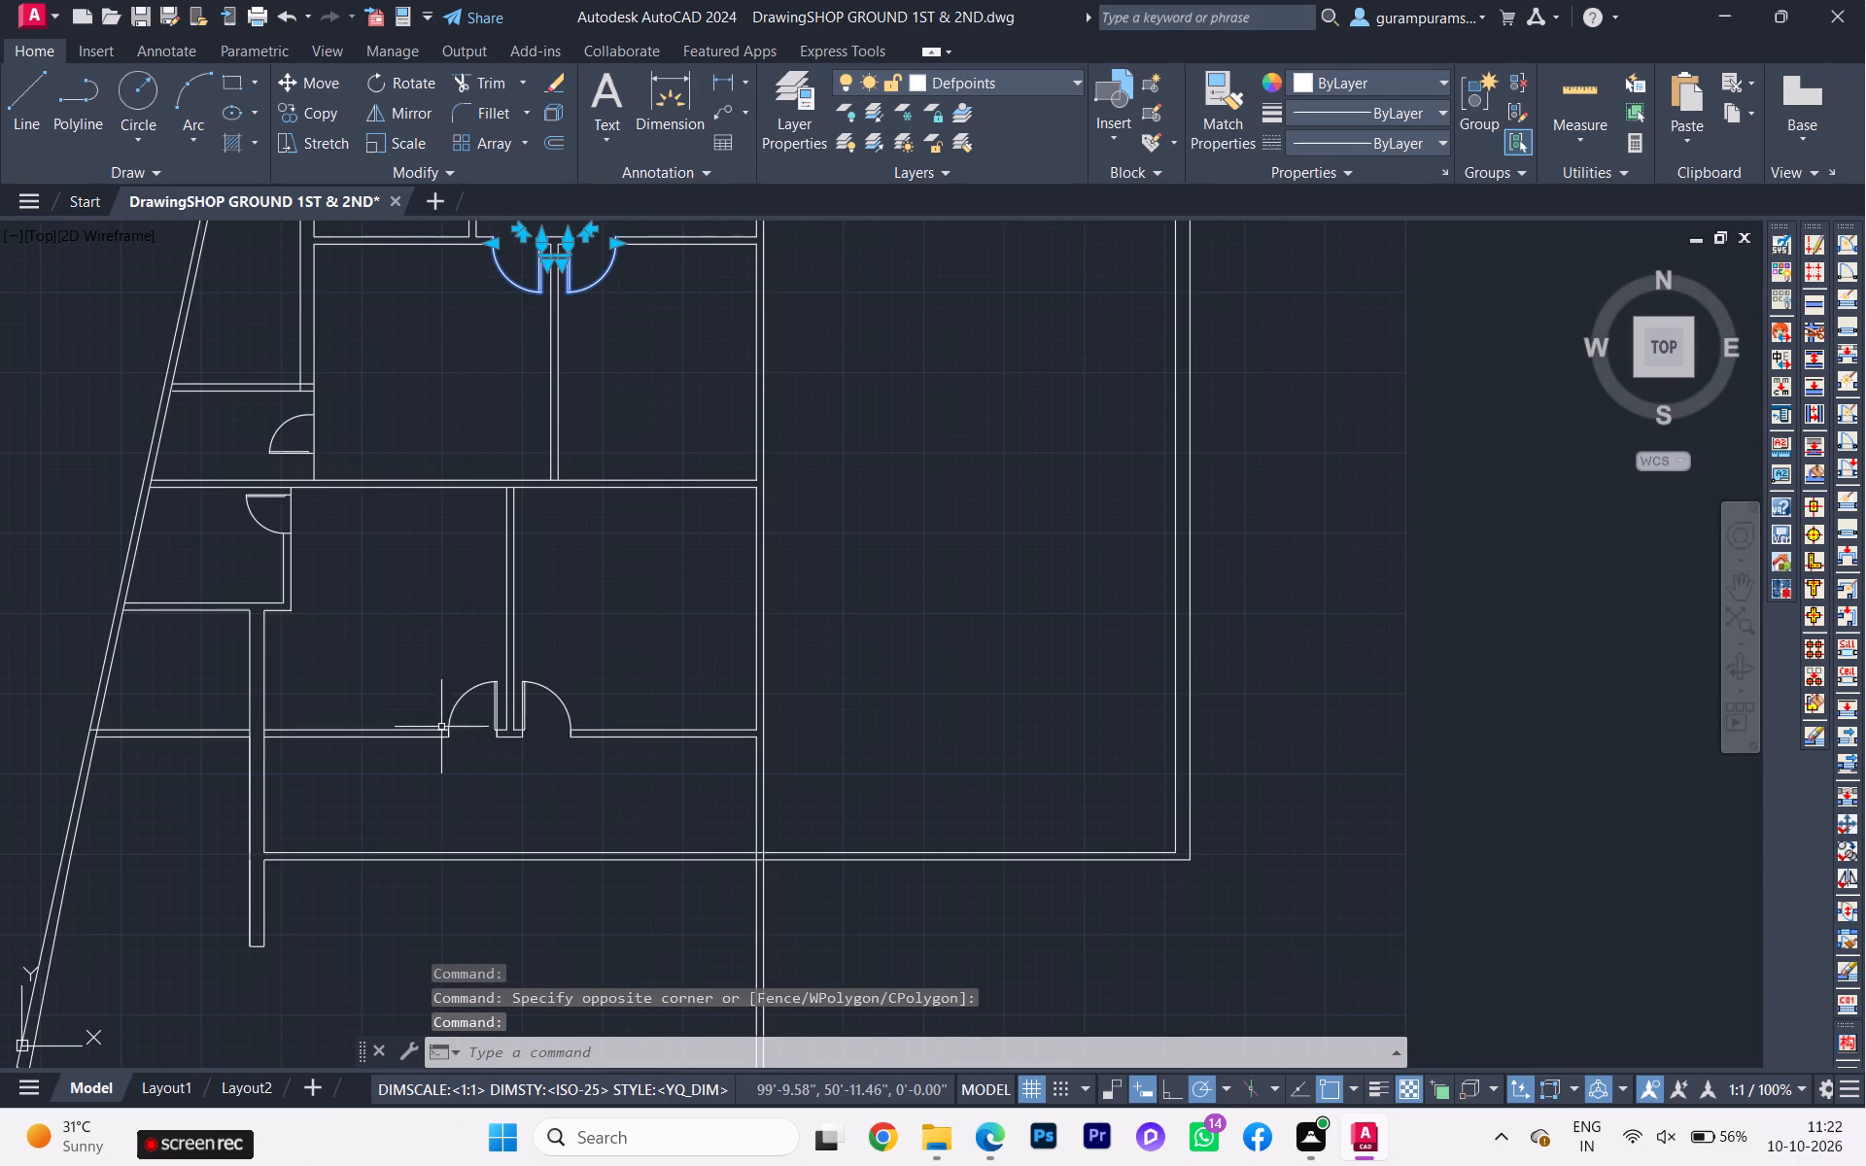
left_click(466, 699)
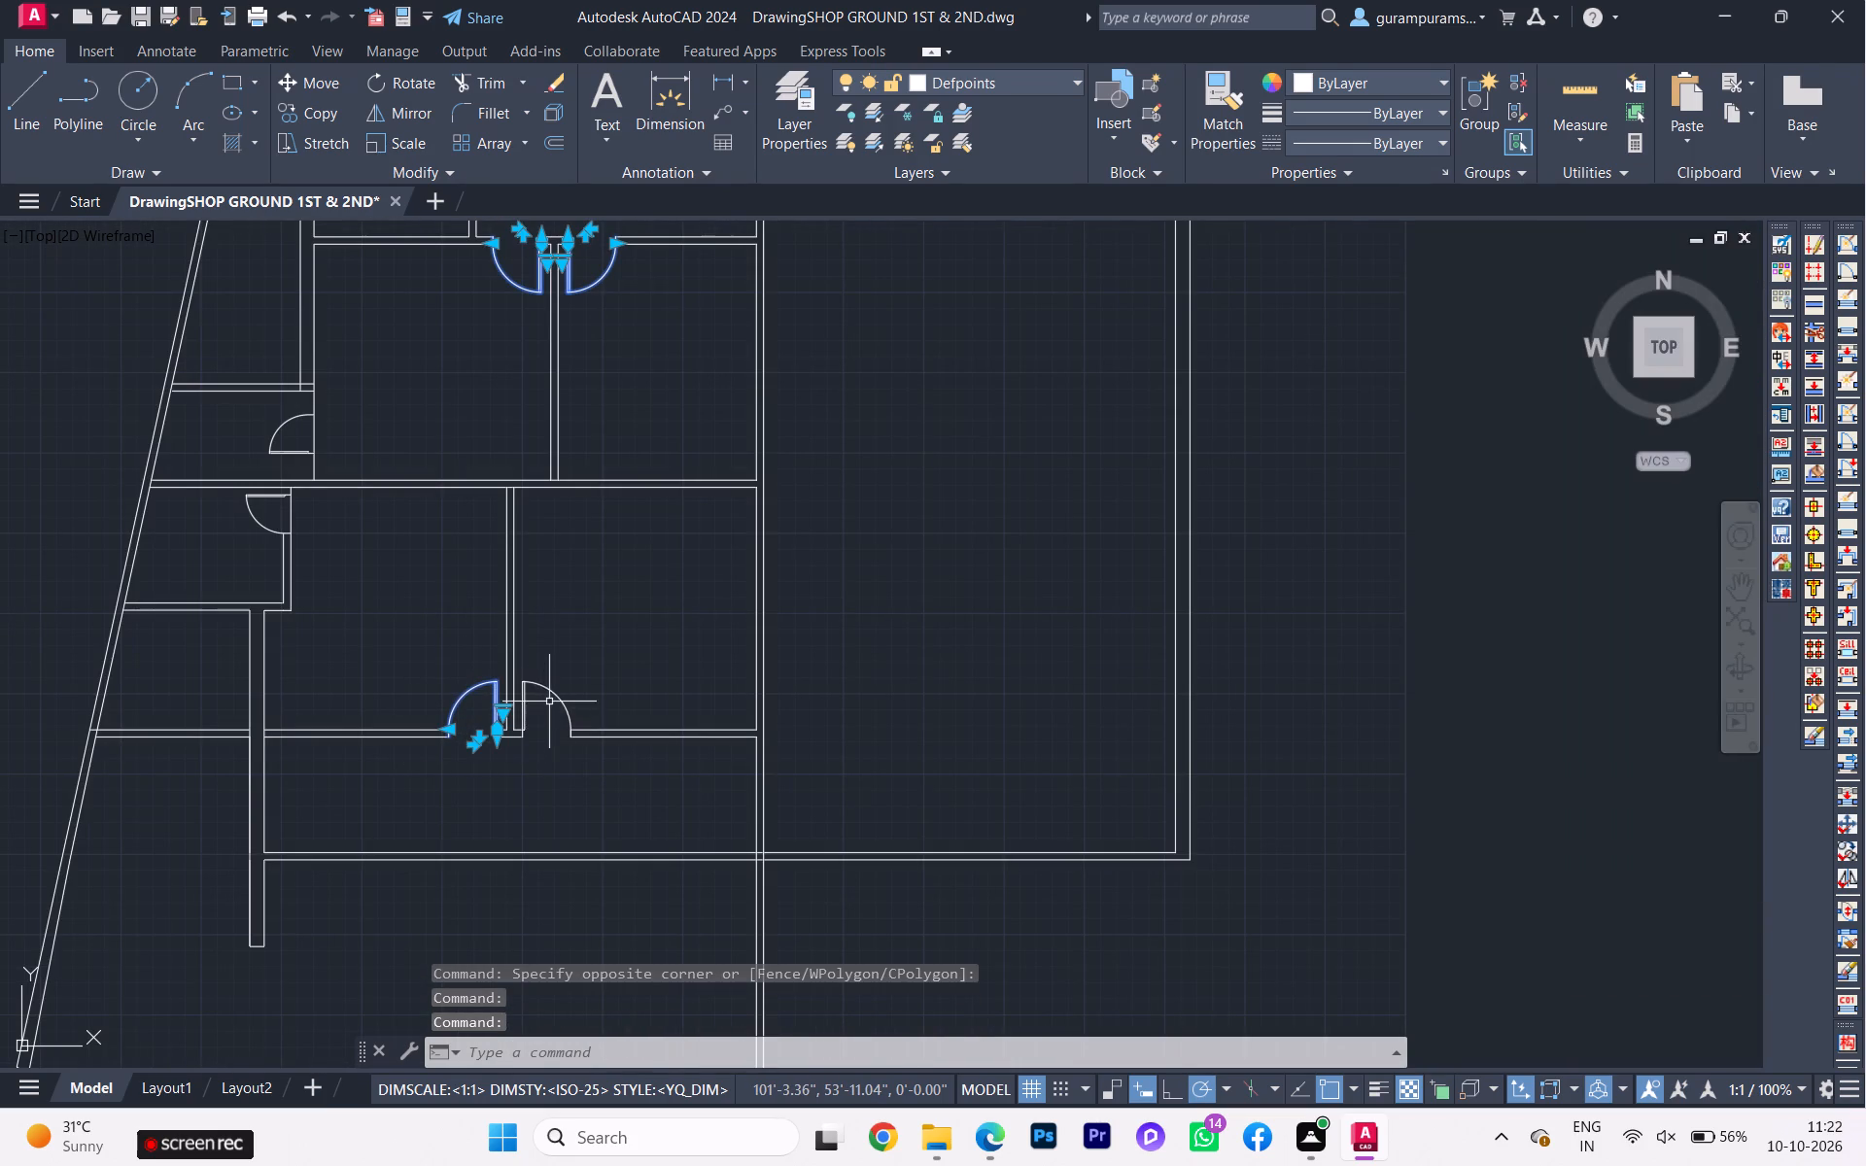
left_click(549, 700)
left_click(542, 682)
left_click(1030, 72)
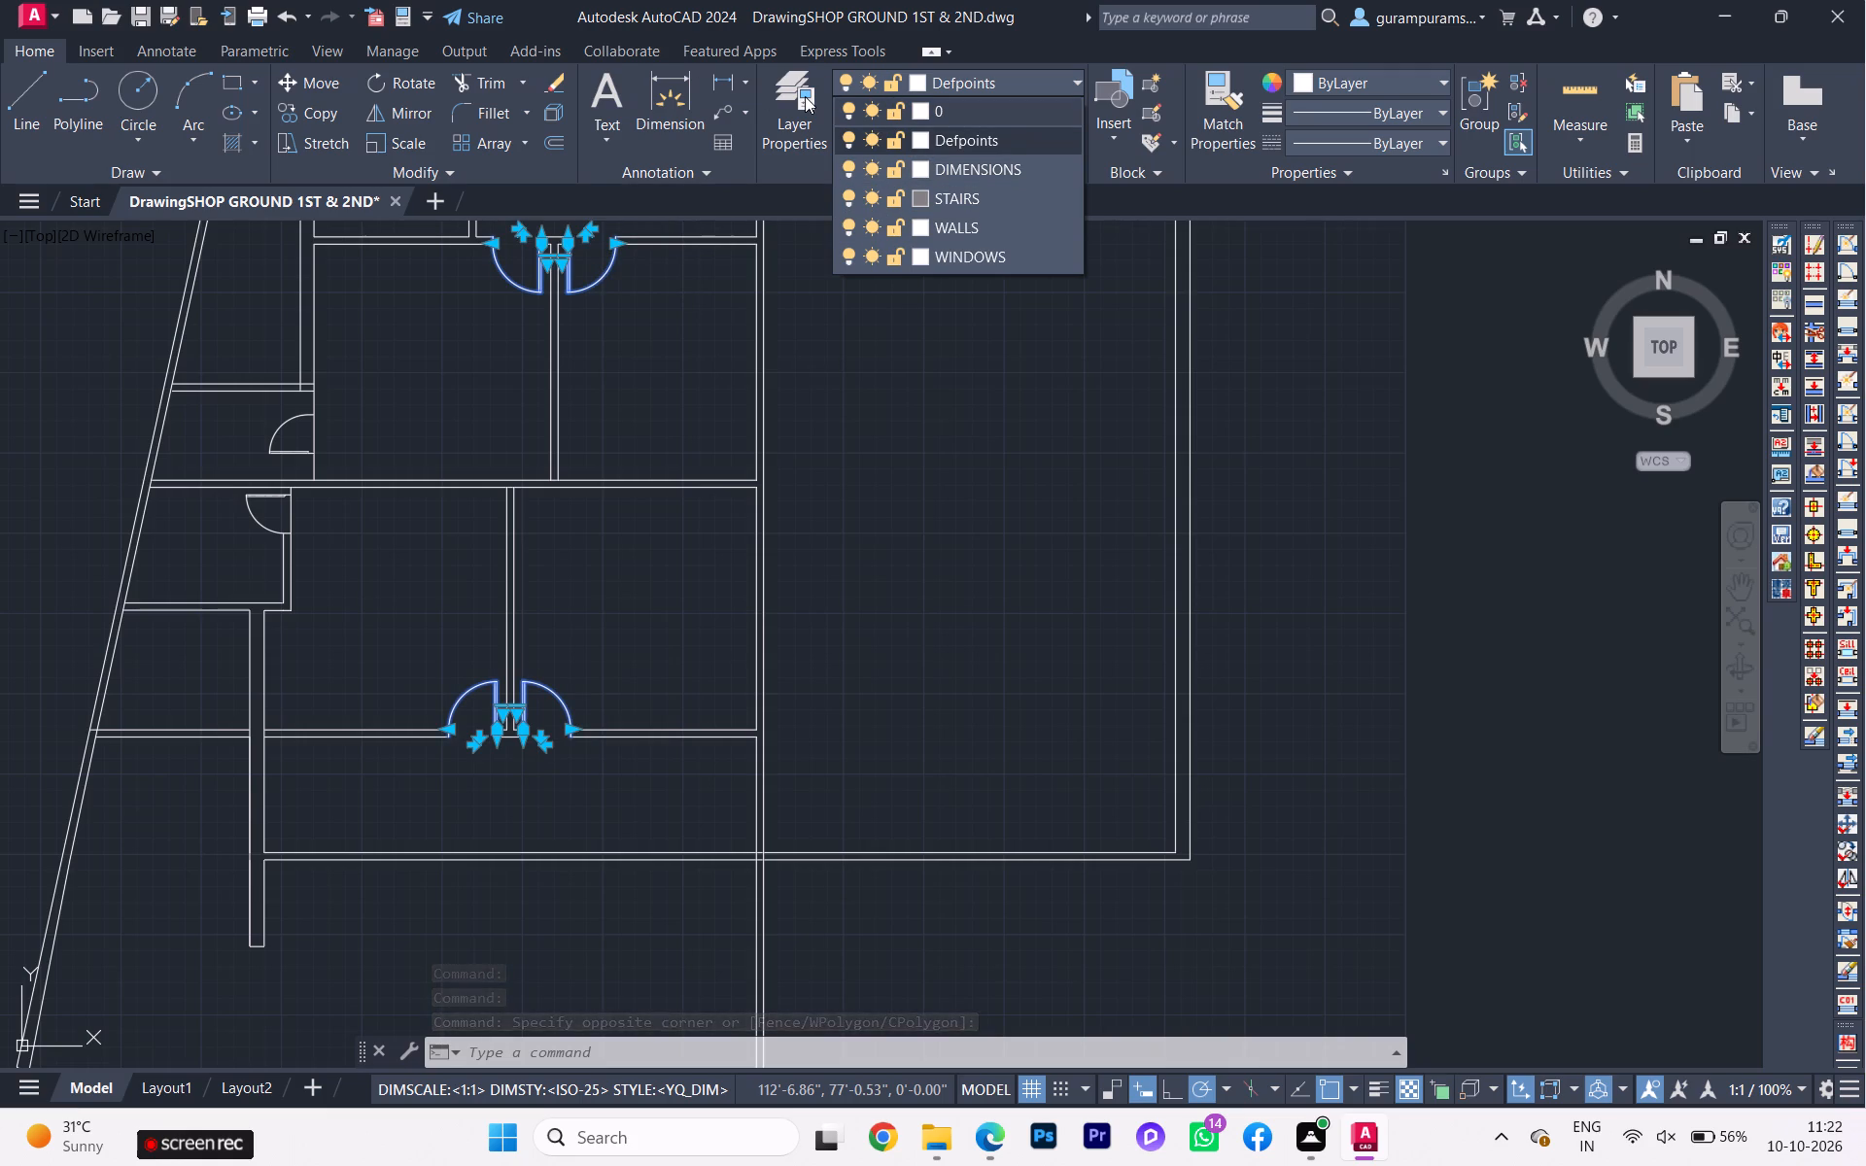
left_click(981, 252)
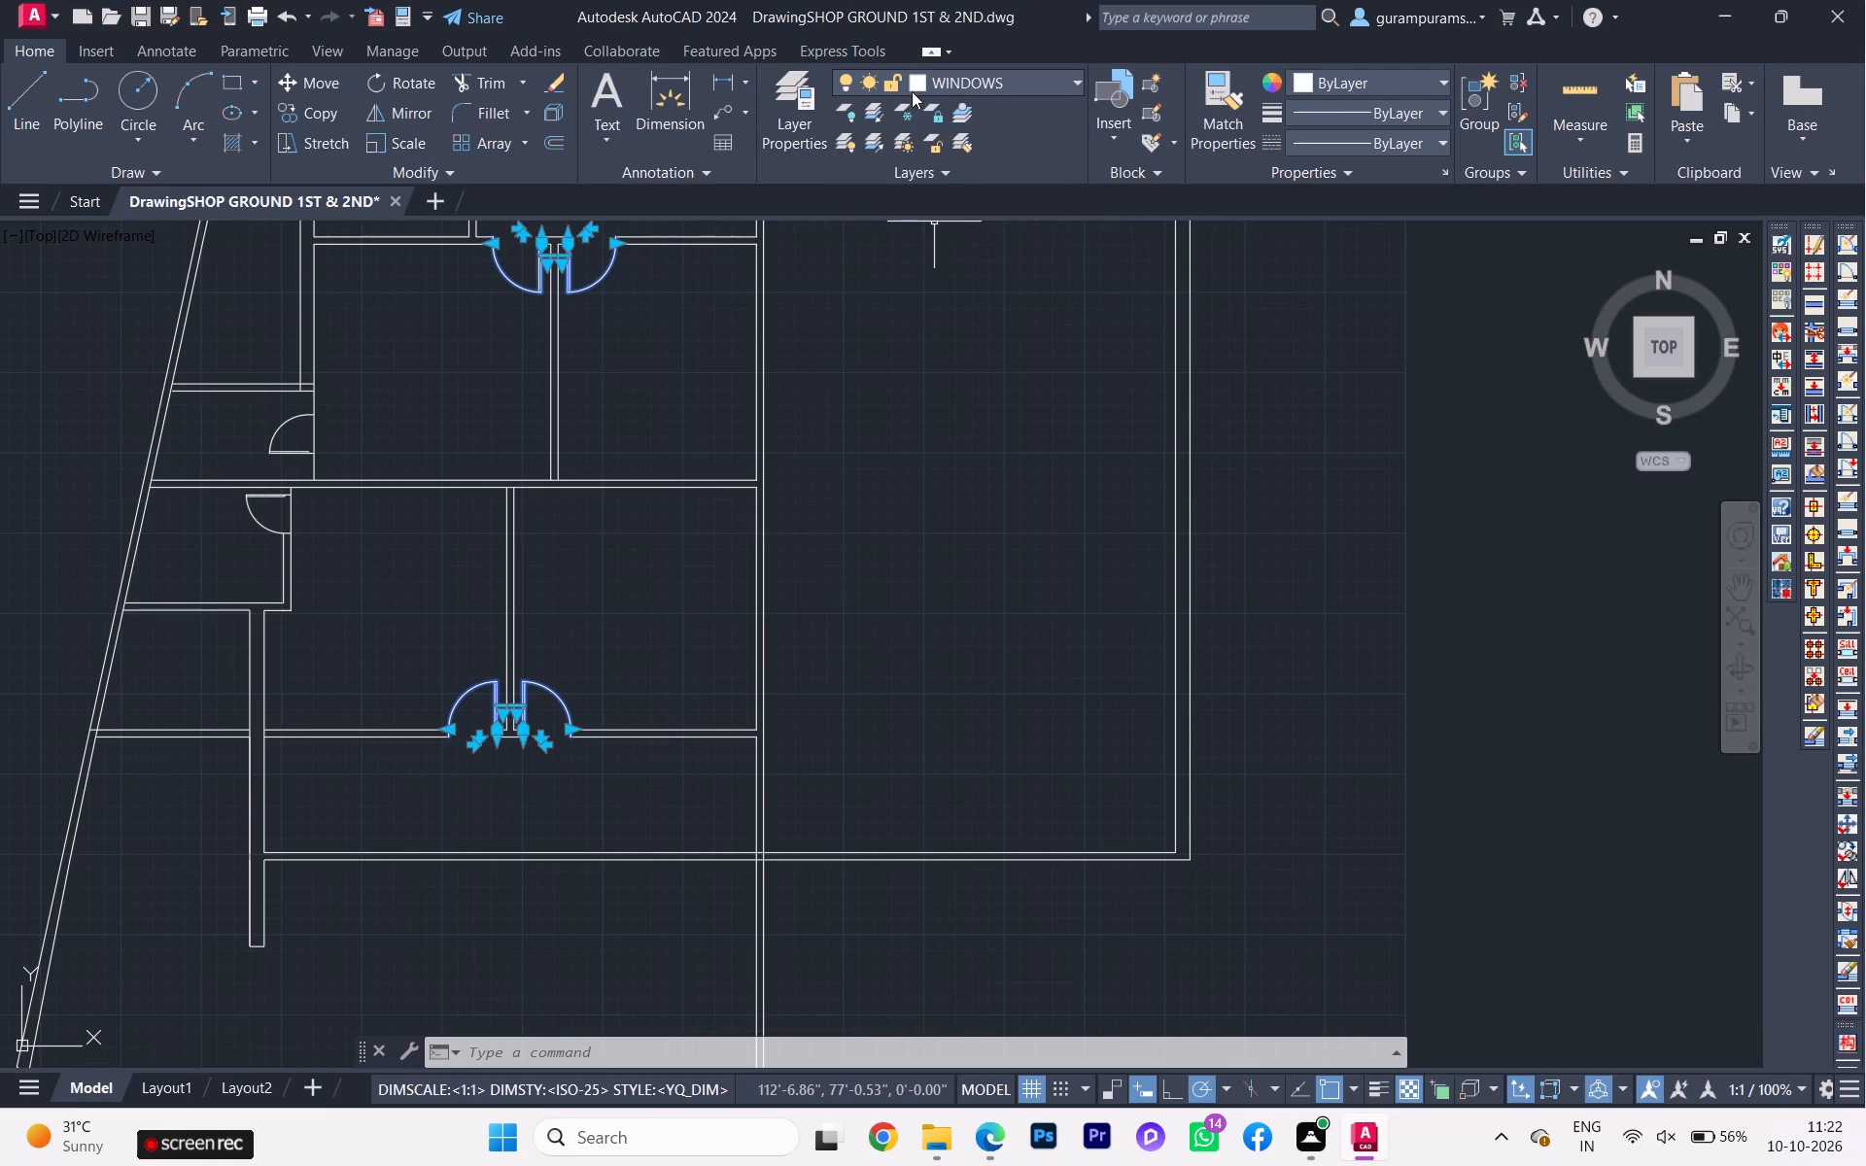
Rename the WINDOWS layer to doors.
double_click(804, 91)
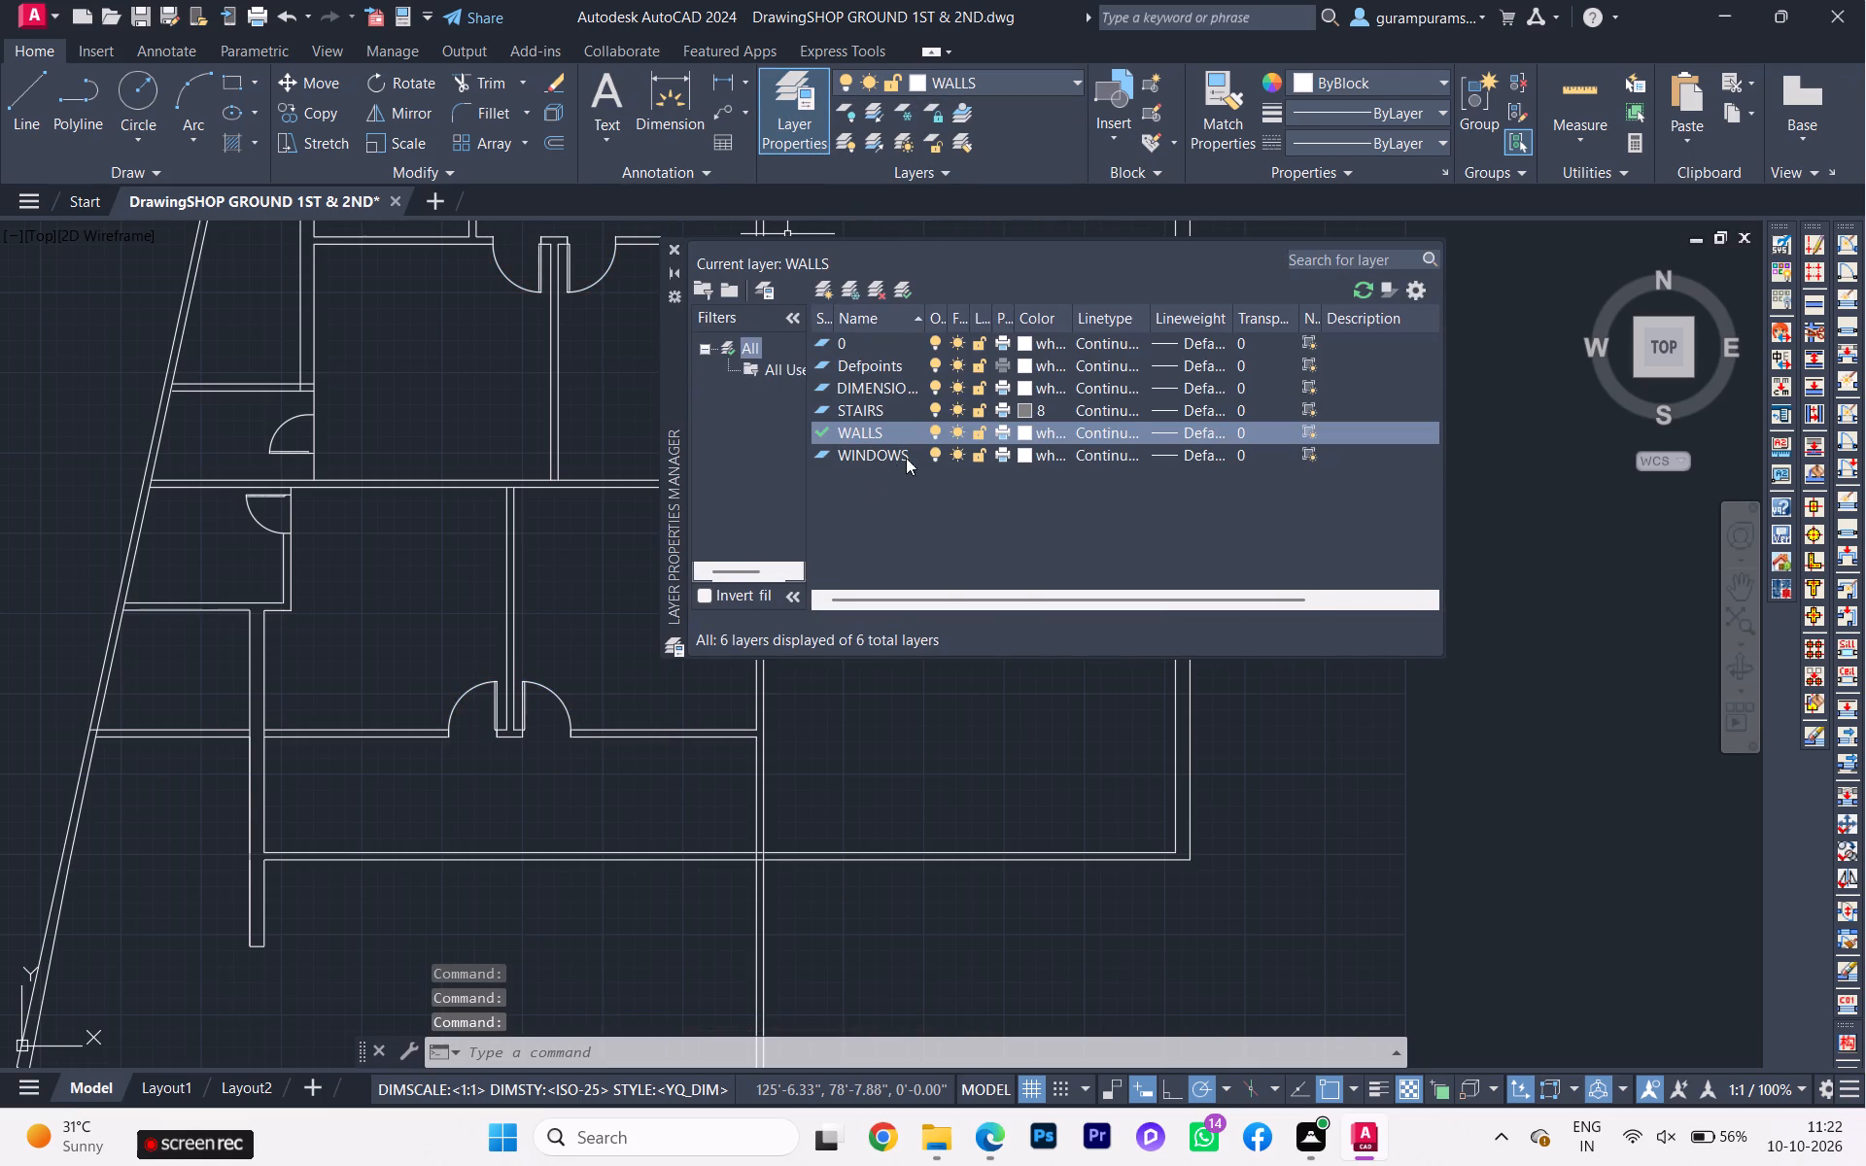
right_click(908, 453)
left_click(1005, 583)
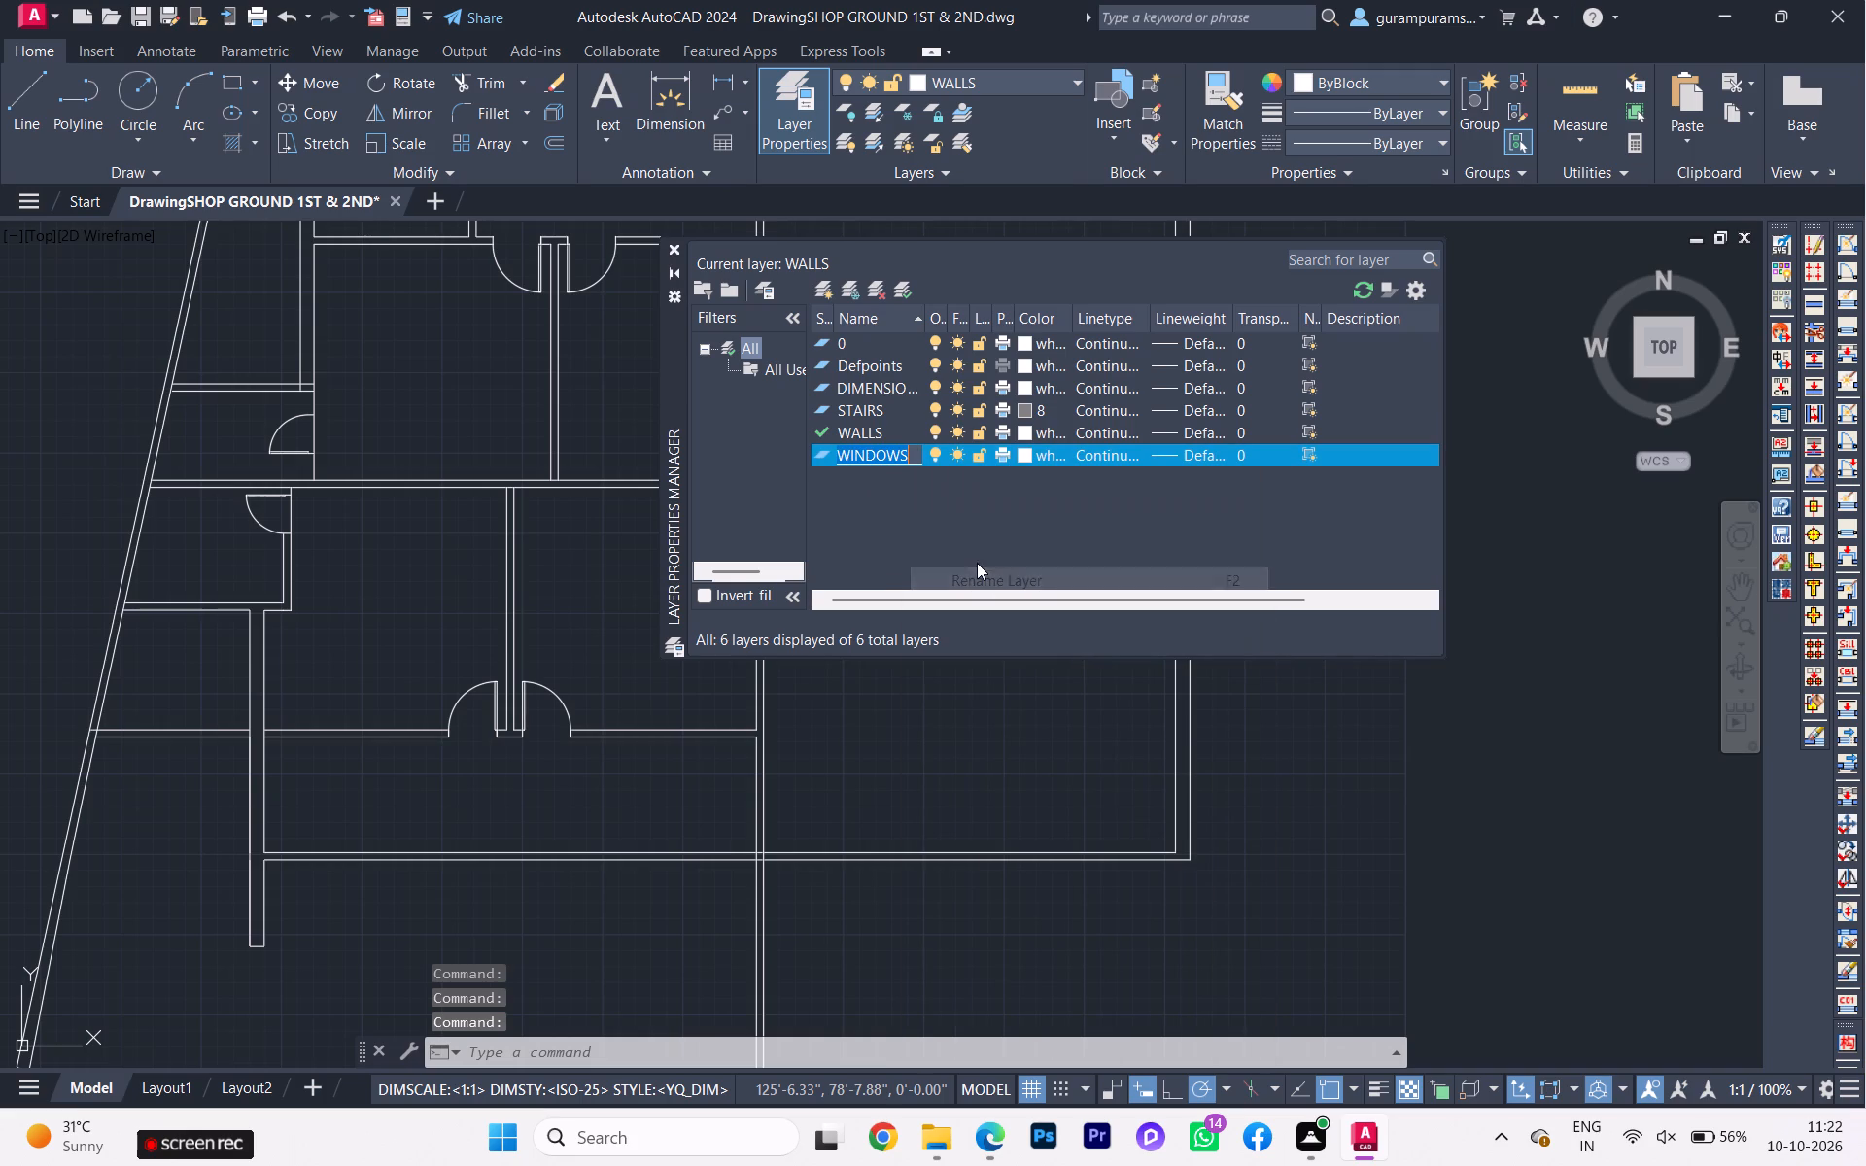
key("BackSpace")
type("doors")
key("Return")
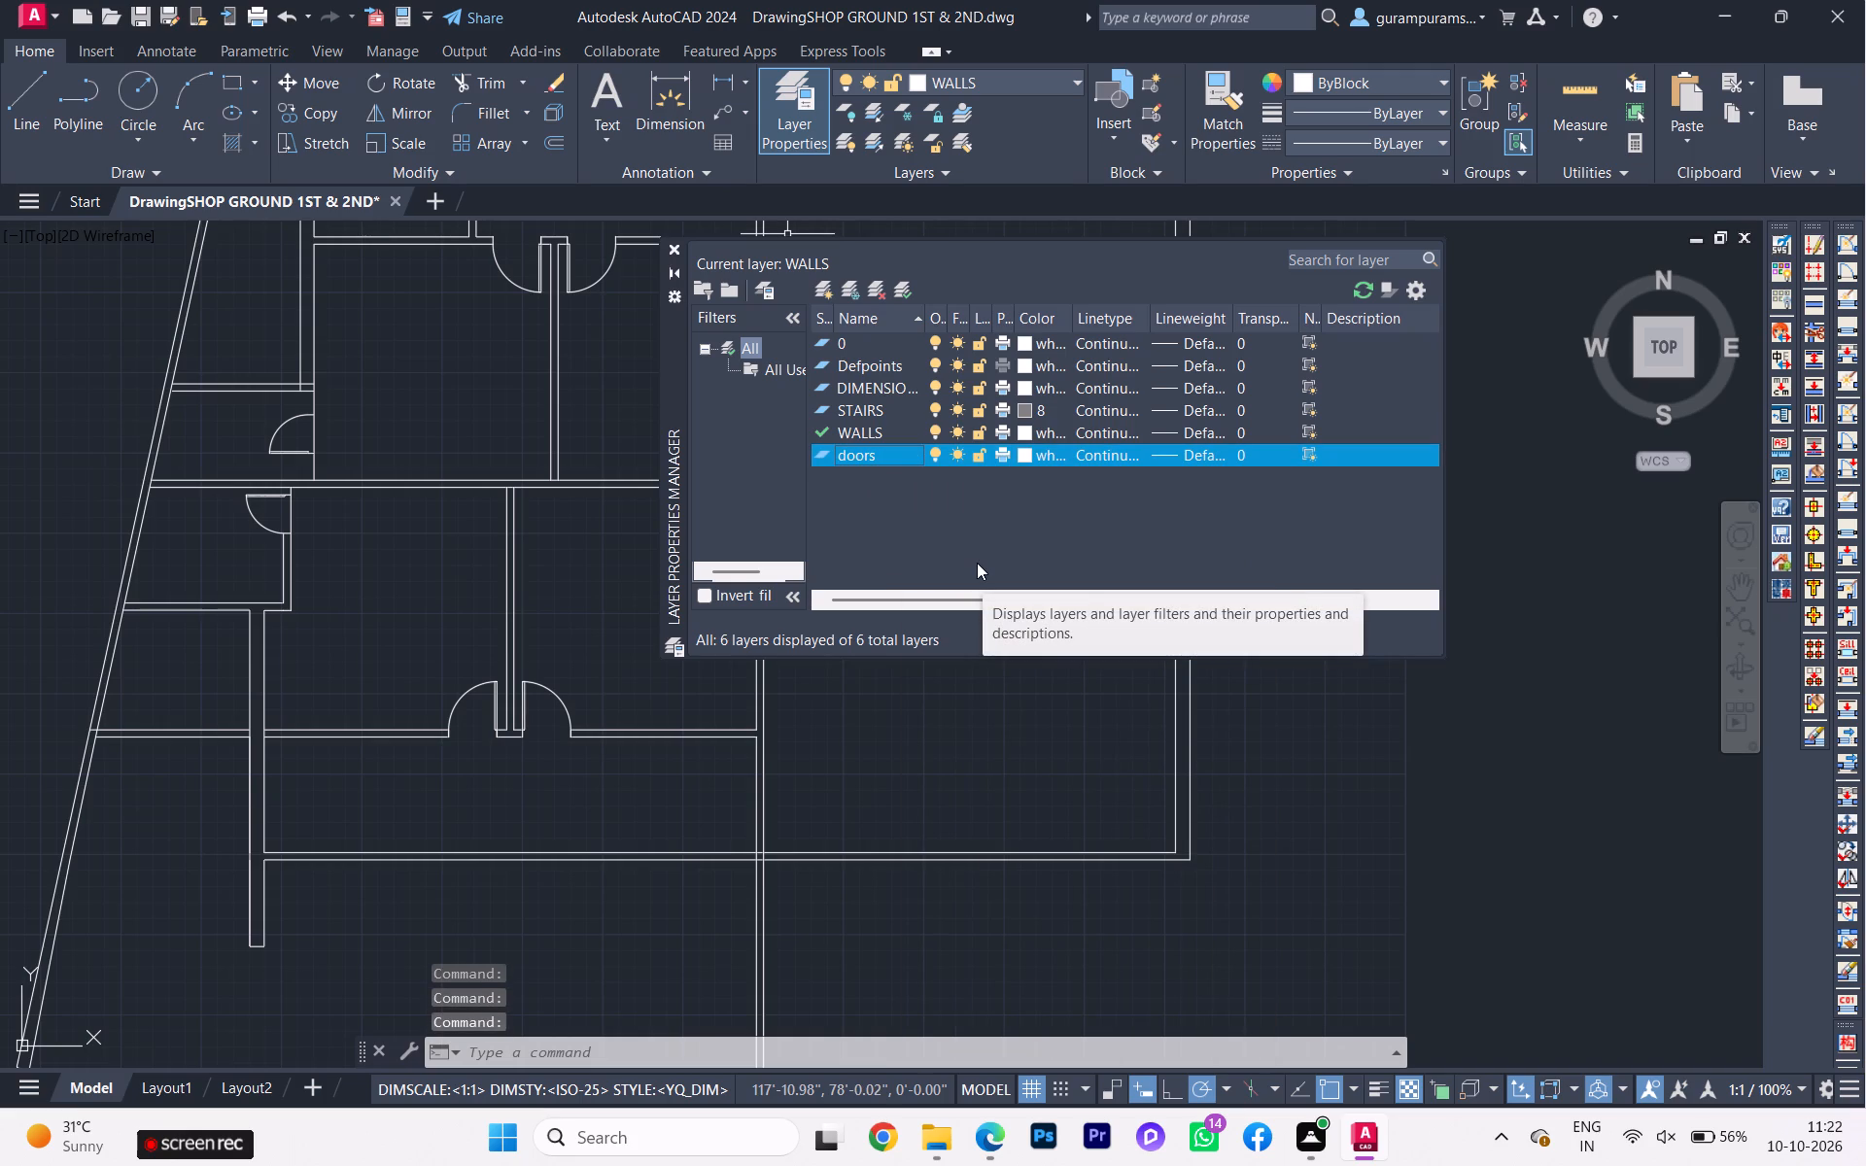
Add a new layer named windows.
type("ve")
key("Return")
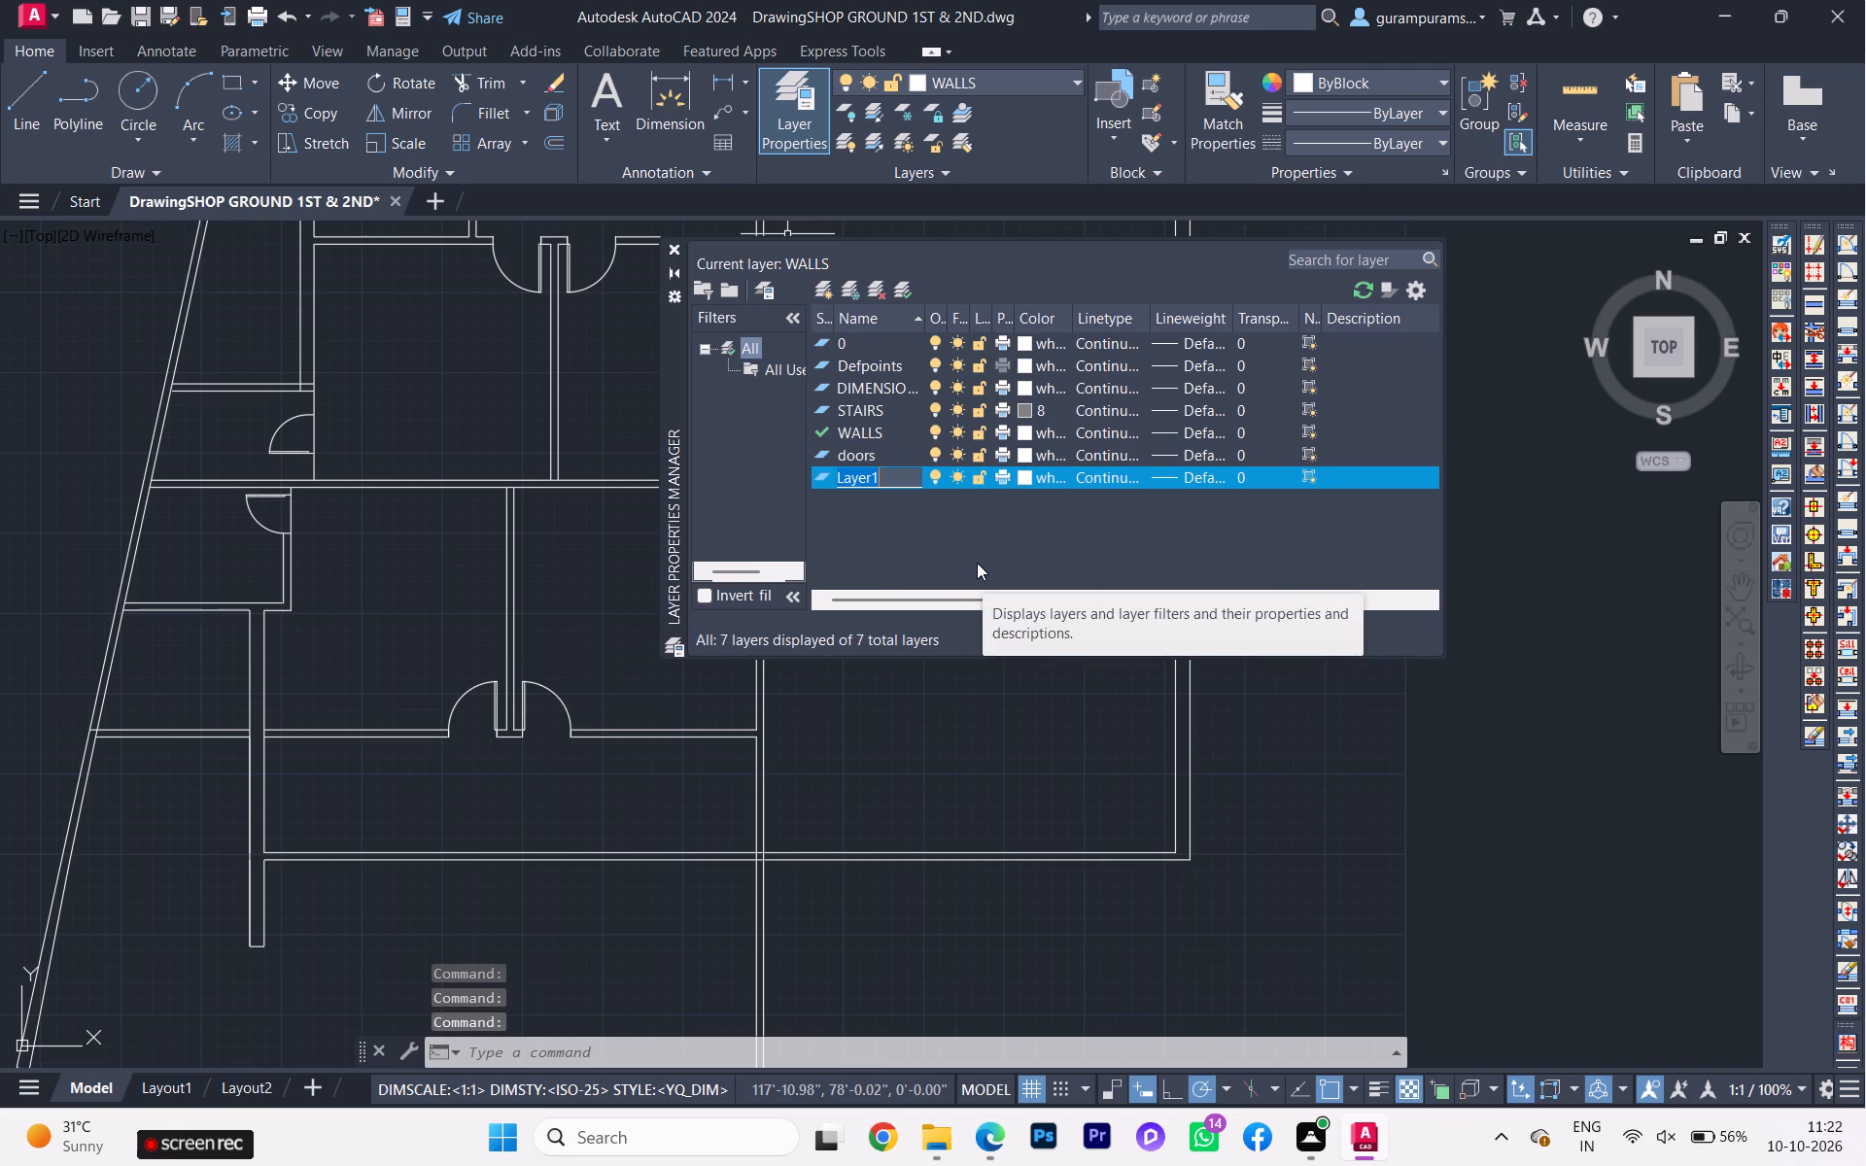
key("BackSpace")
type("windoe")
key("BackSpace")
type("ws")
key("Return")
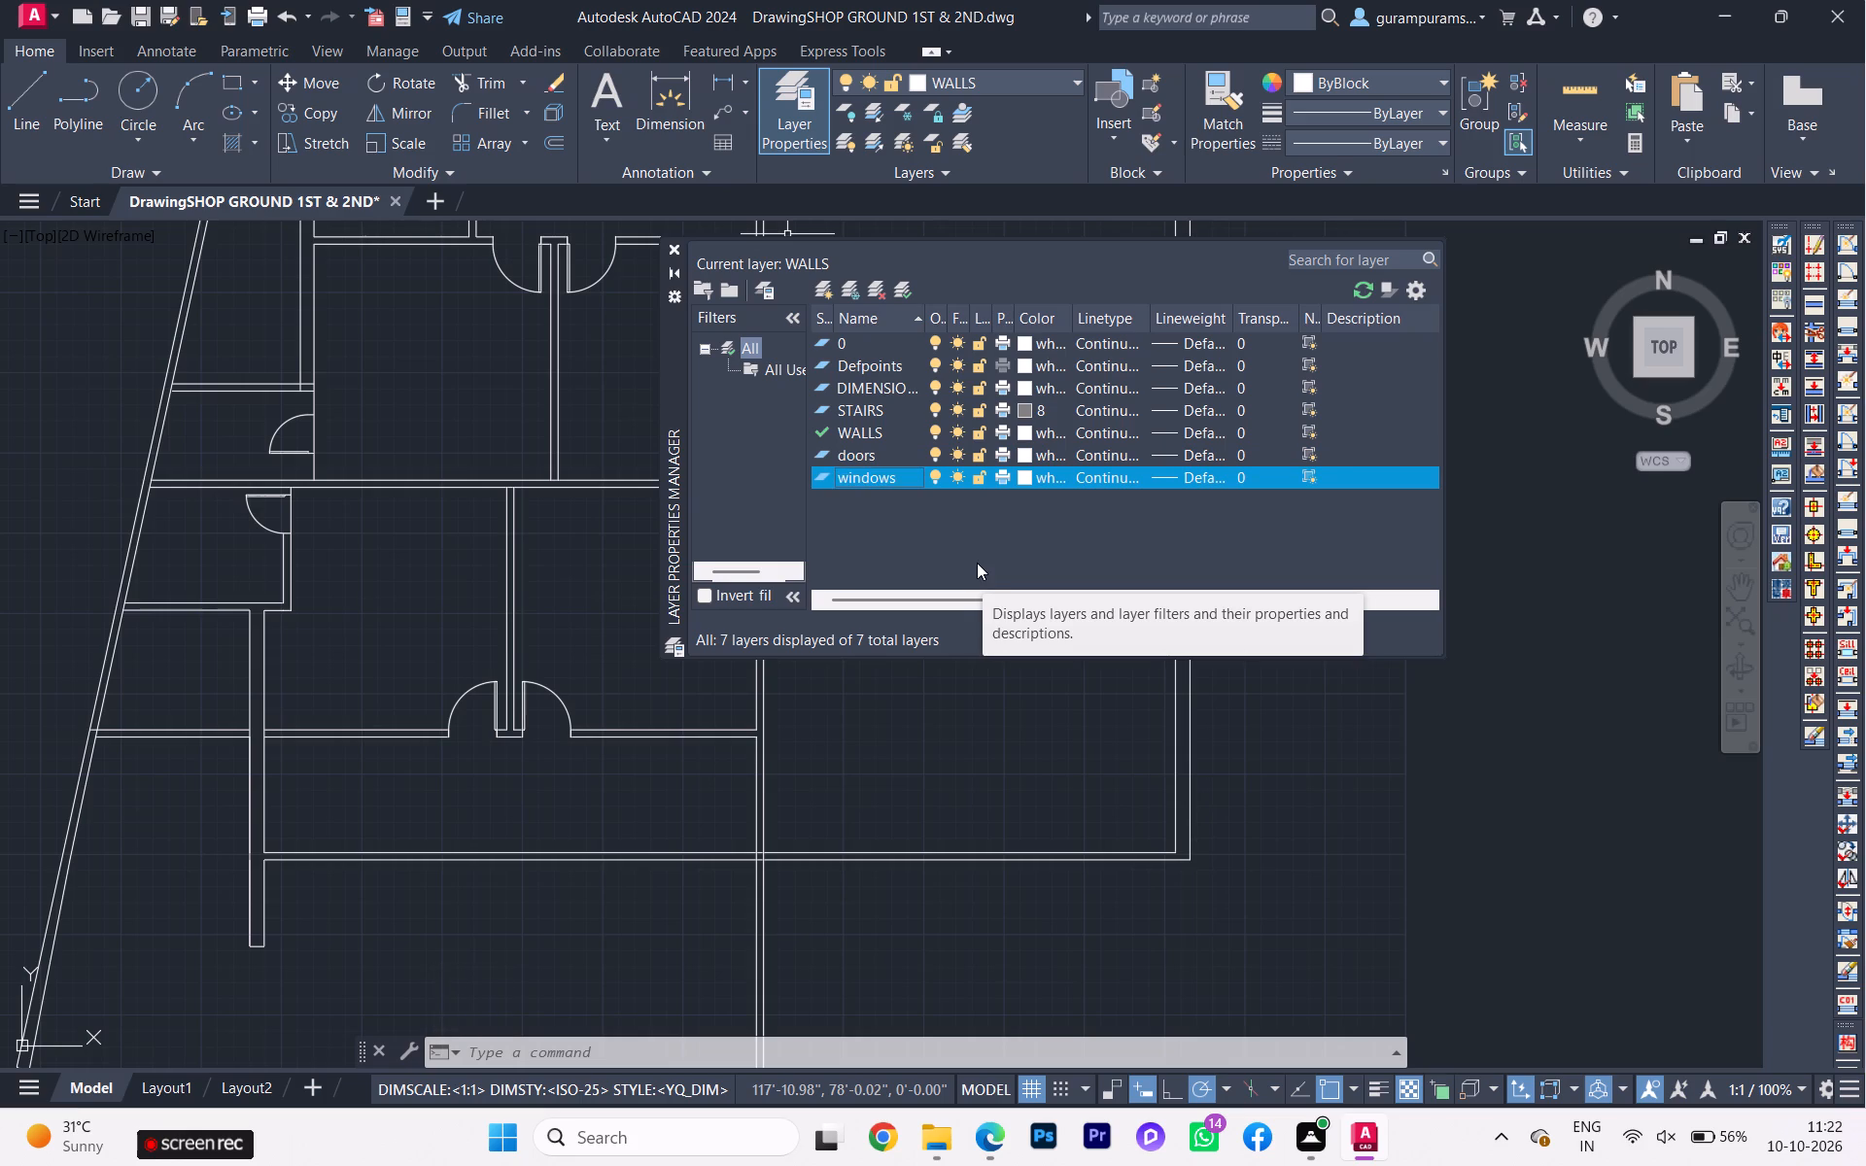
Add a new layer named ventilator.
key("Return")
key("BackSpace")
type("doors")
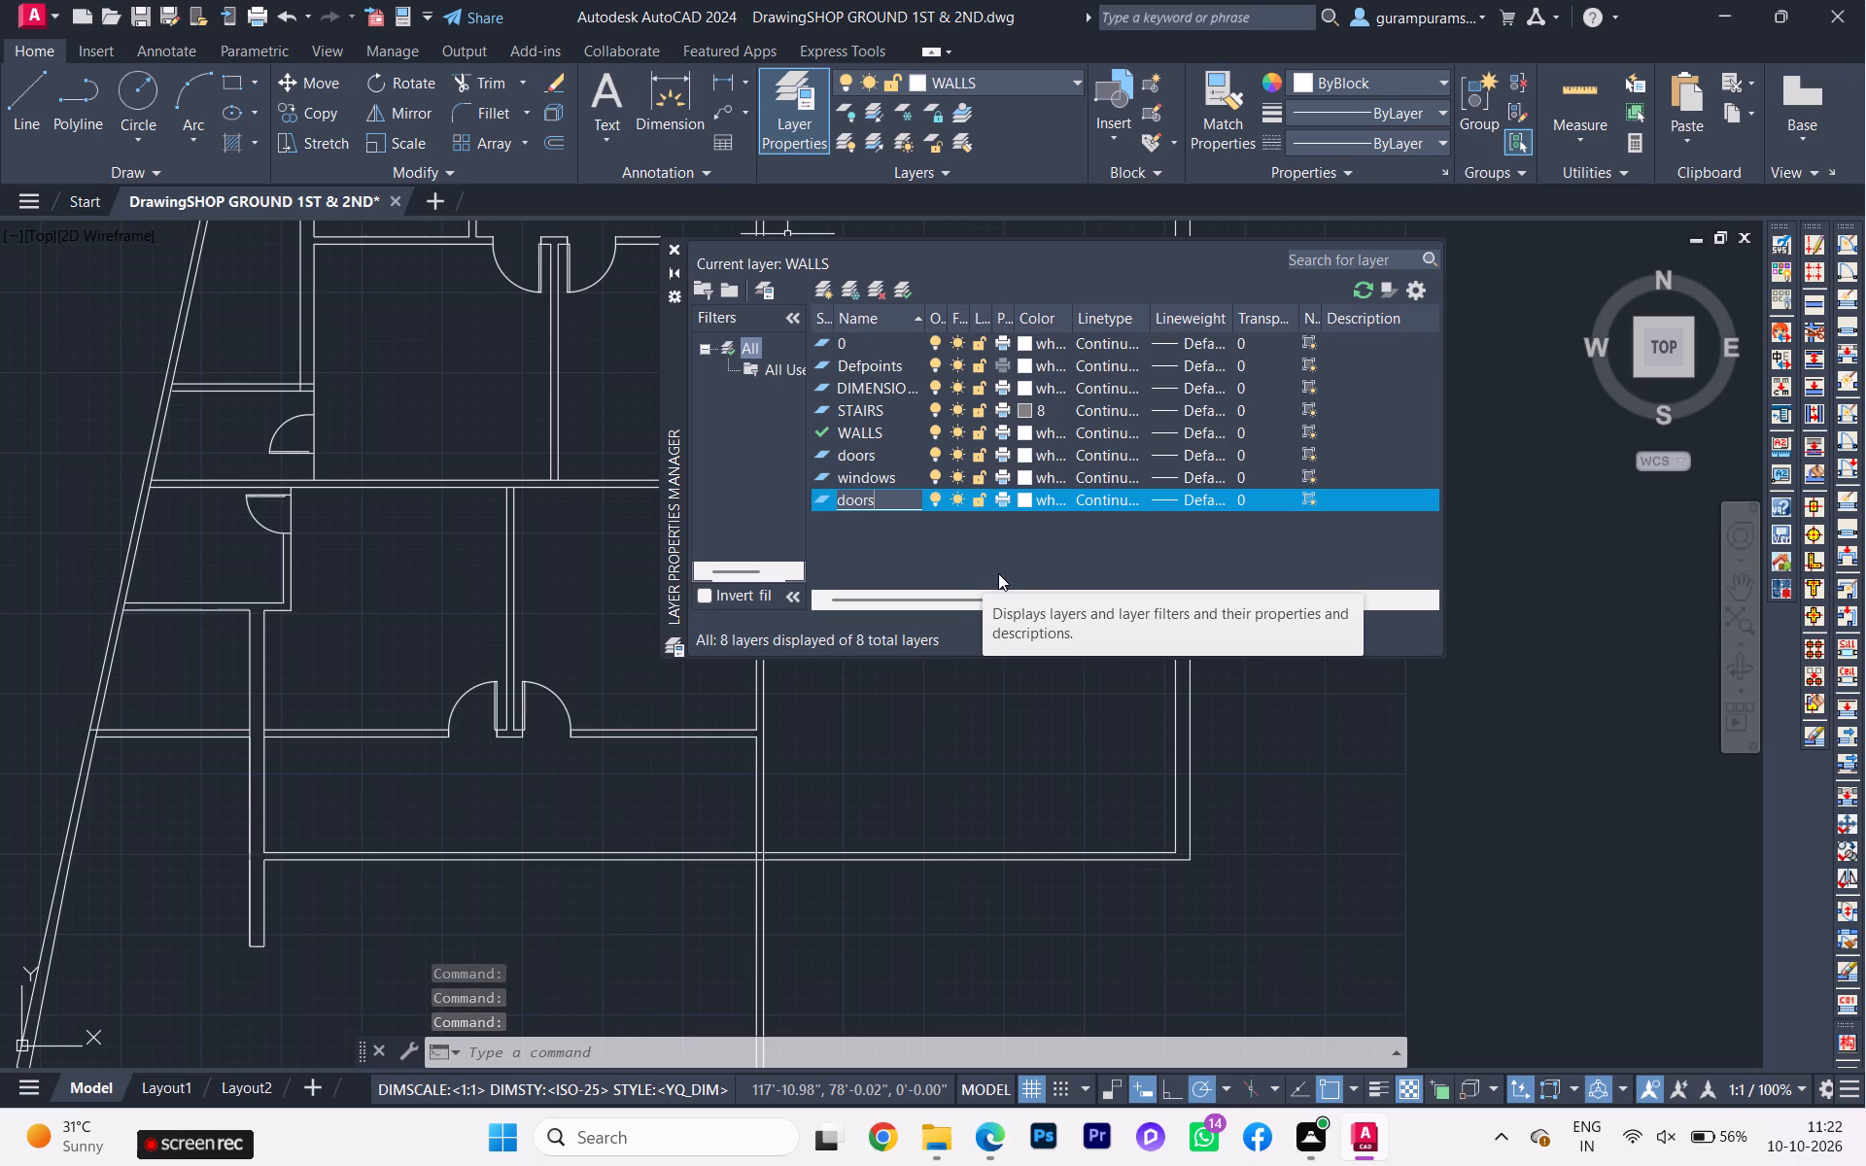
key("BackSpace")
type("ventil")
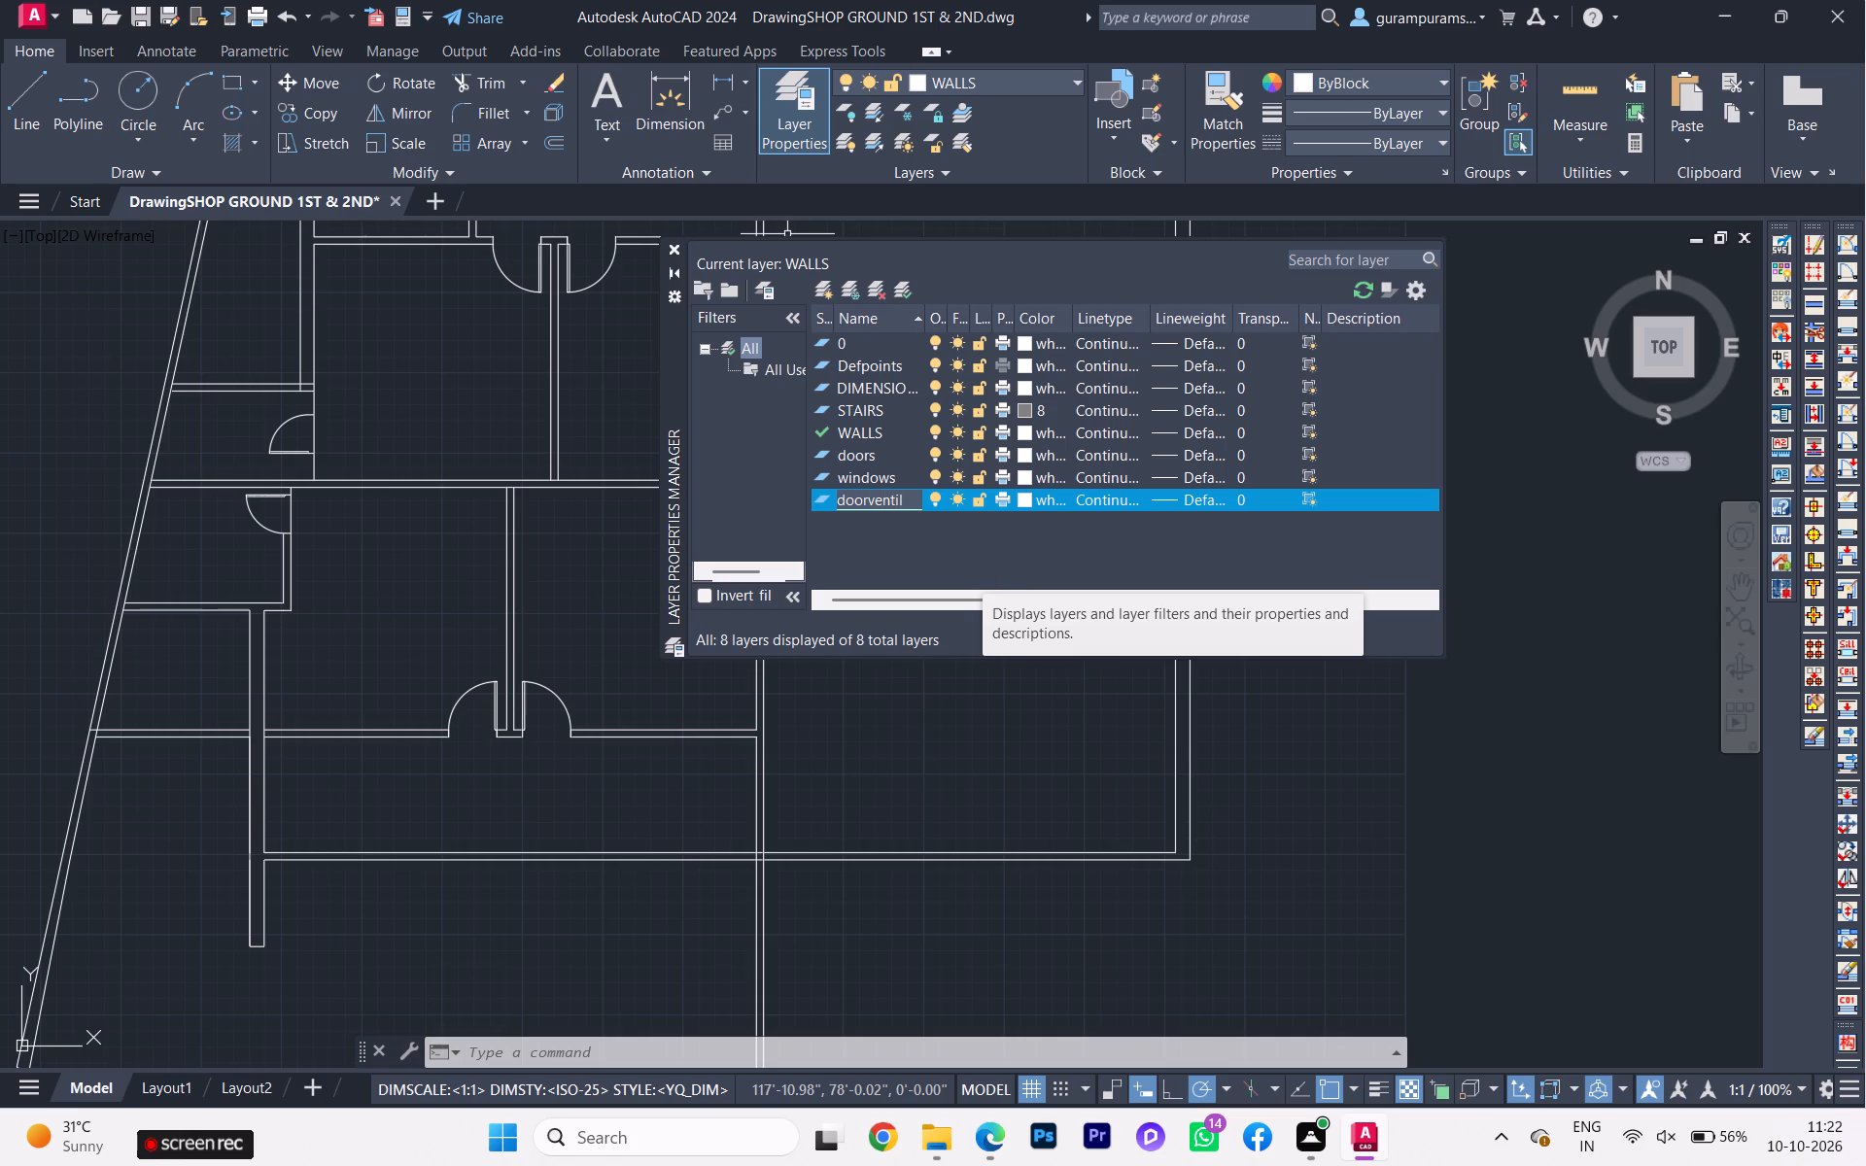
type("tor")
key("BackSpace")
key("BackSpace")
key("BackSpace")
key("BackSpace")
key("BackSpace")
key("BackSpace")
key("BackSpace")
key("BackSpace")
key("BackSpace")
key("BackSpace")
key("BackSpace")
key("BackSpace")
key("BackSpace")
key("BackSpace")
key("BackSpace")
key("BackSpace")
key("BackSpace")
key("BackSpace")
key("BackSpace")
key("BackSpace")
type("ventilator")
left_click(924, 543)
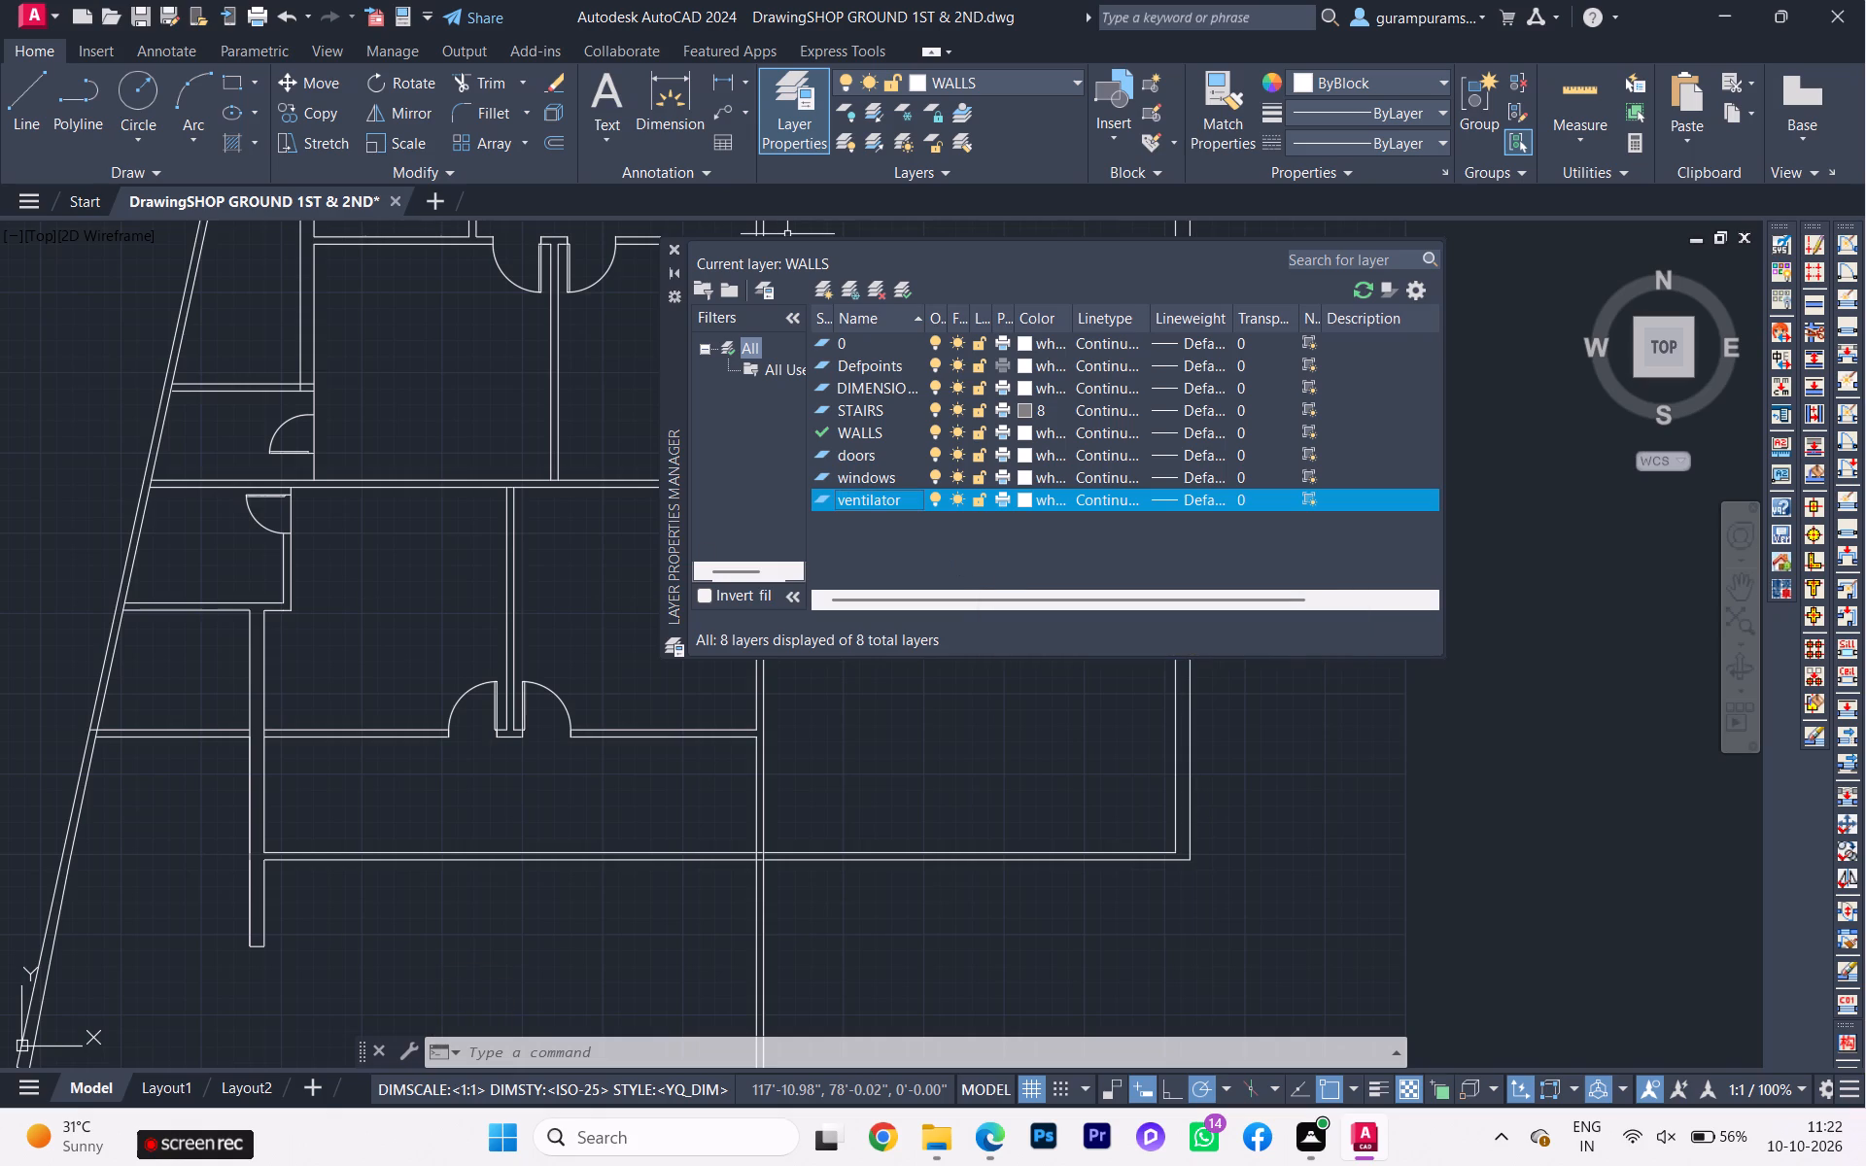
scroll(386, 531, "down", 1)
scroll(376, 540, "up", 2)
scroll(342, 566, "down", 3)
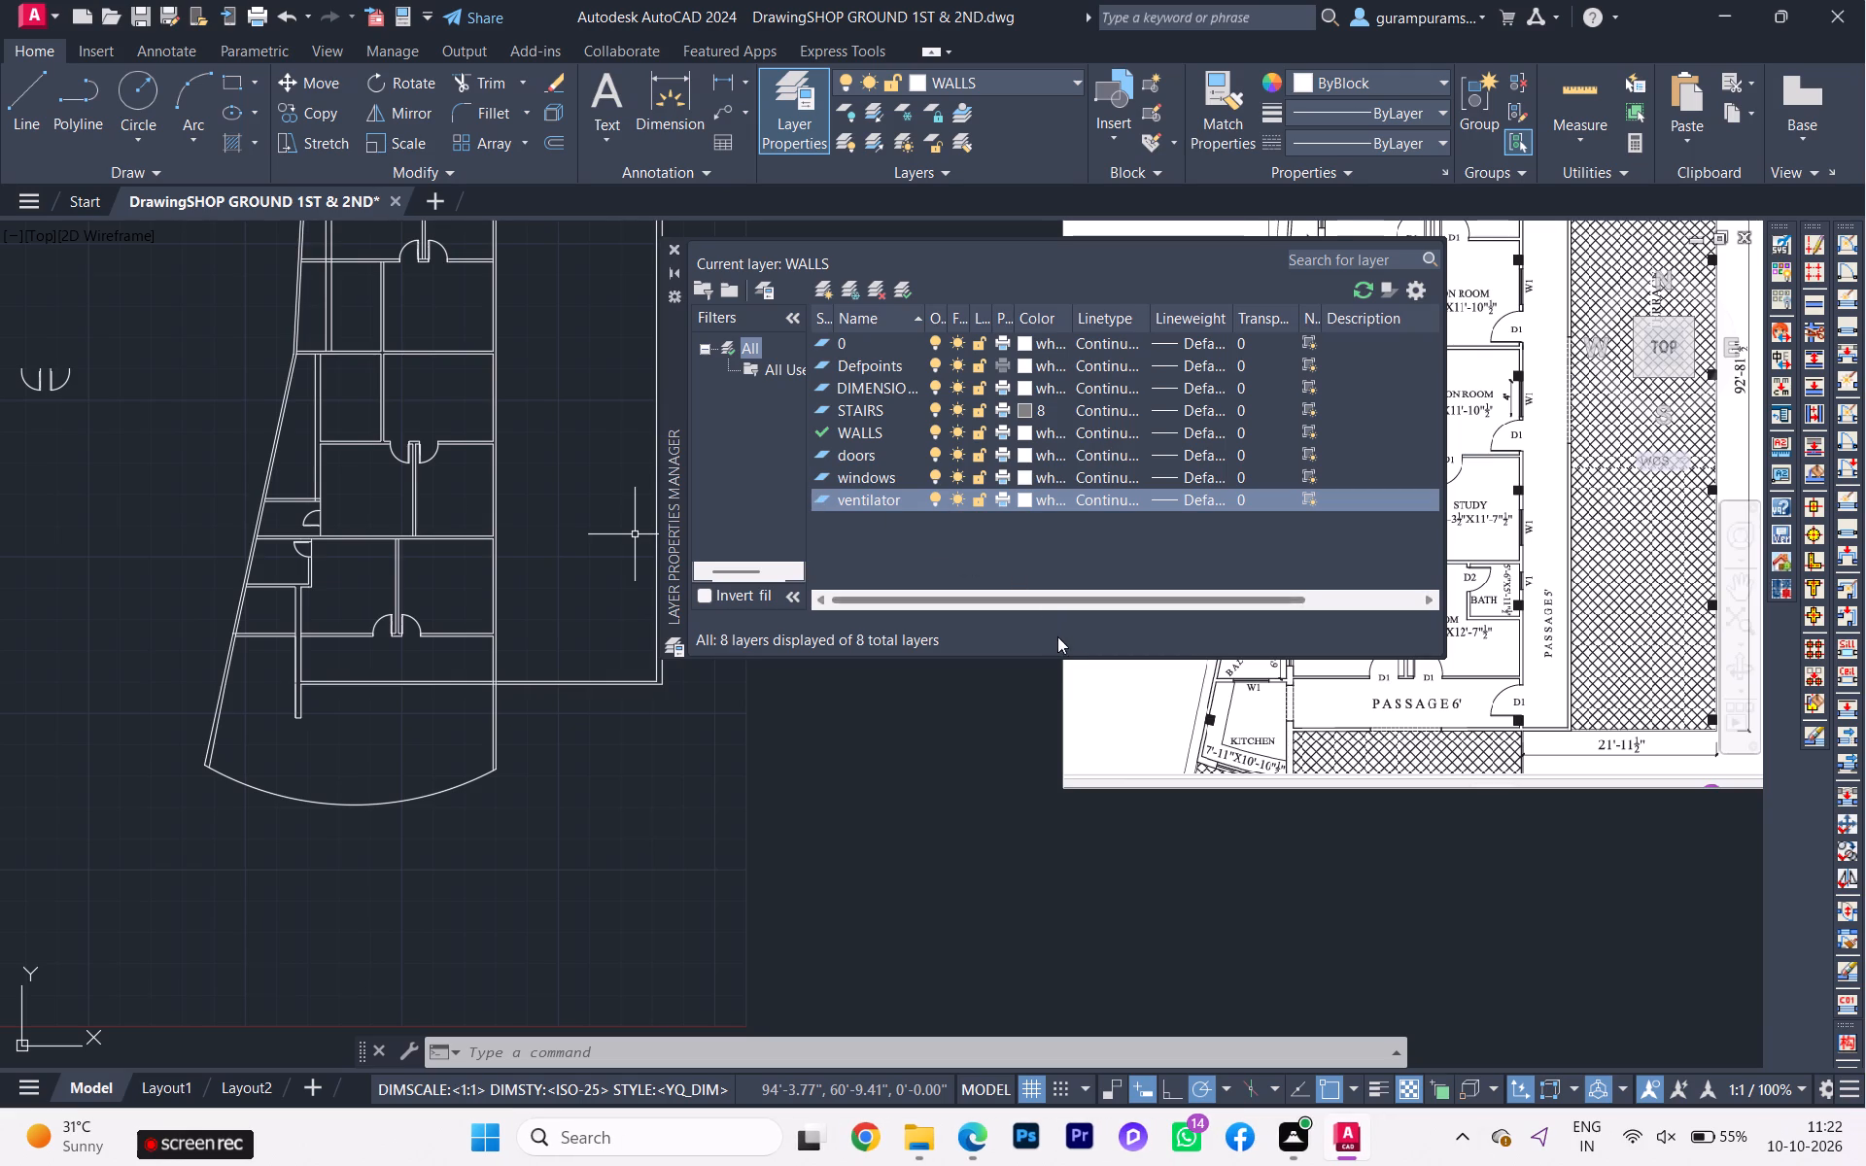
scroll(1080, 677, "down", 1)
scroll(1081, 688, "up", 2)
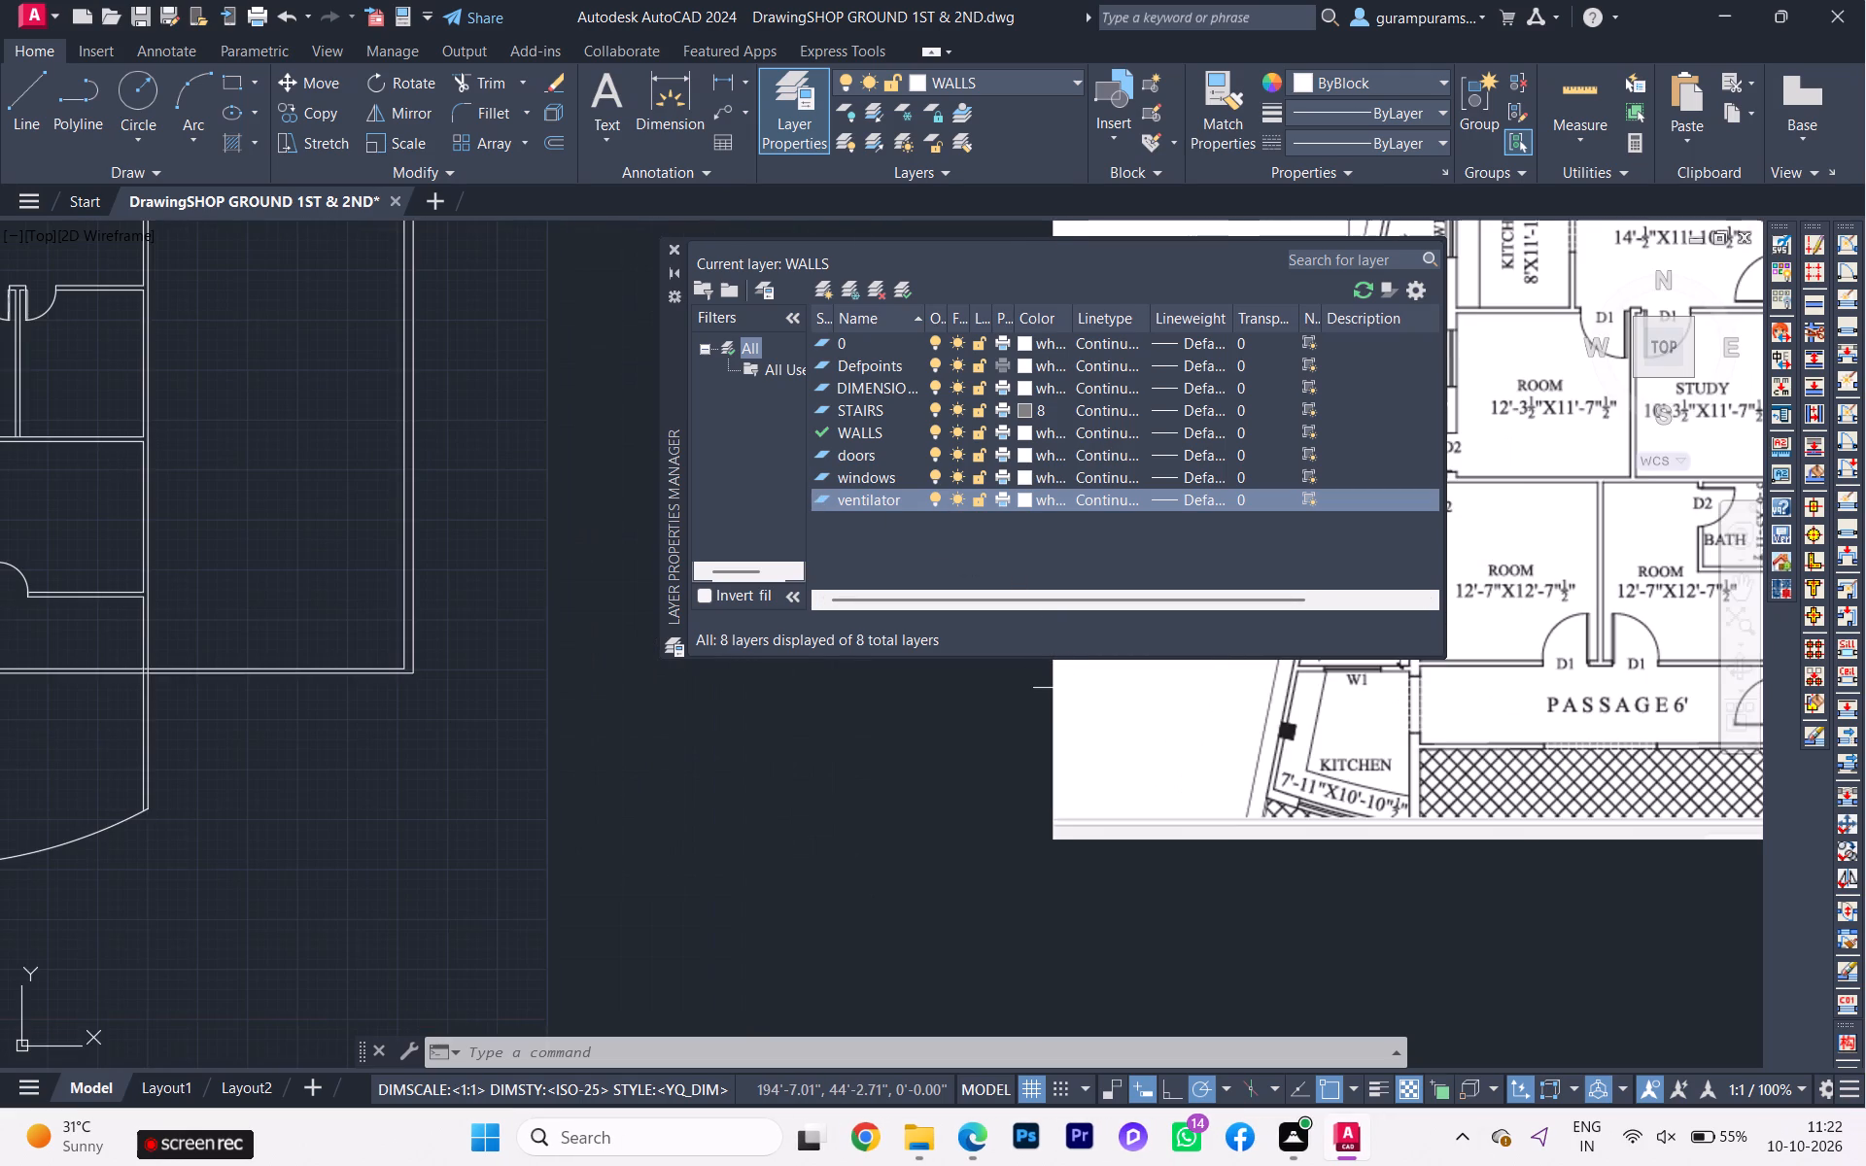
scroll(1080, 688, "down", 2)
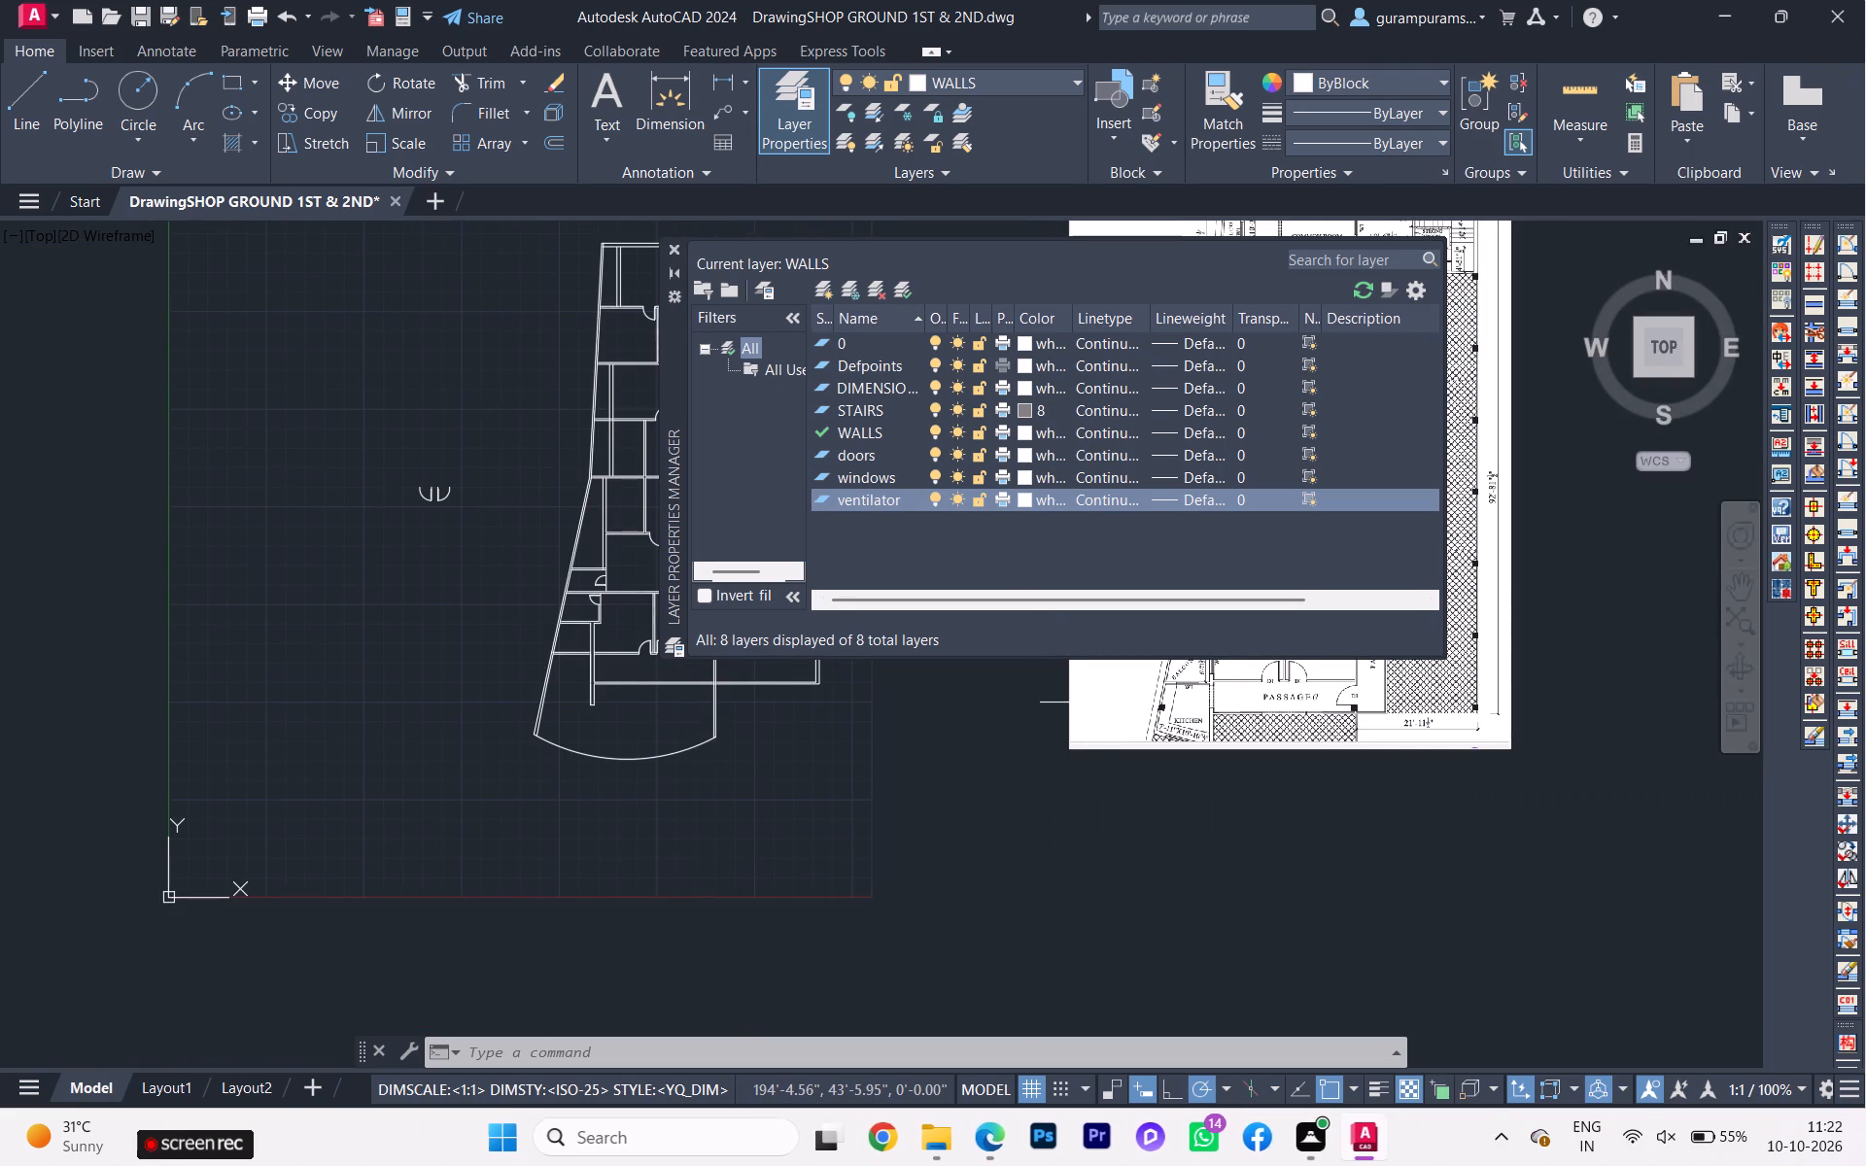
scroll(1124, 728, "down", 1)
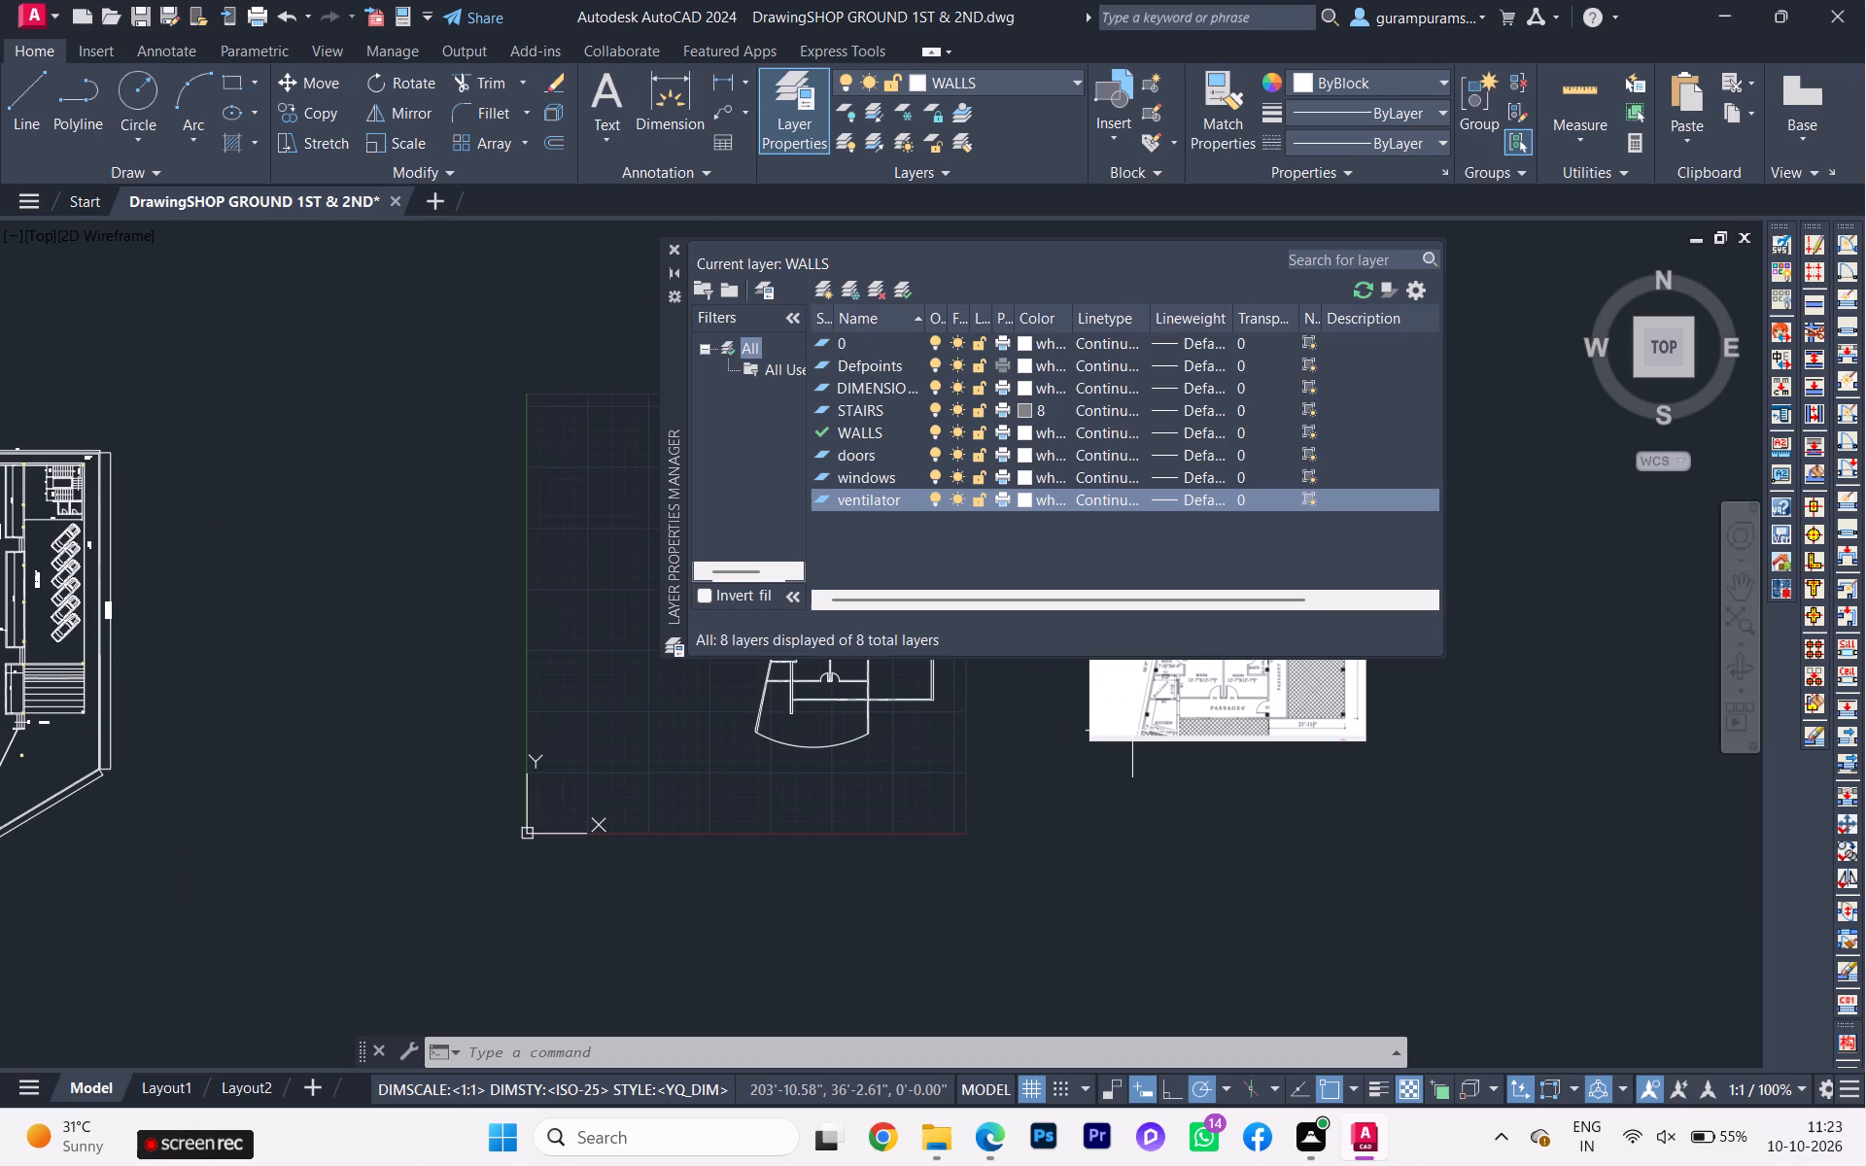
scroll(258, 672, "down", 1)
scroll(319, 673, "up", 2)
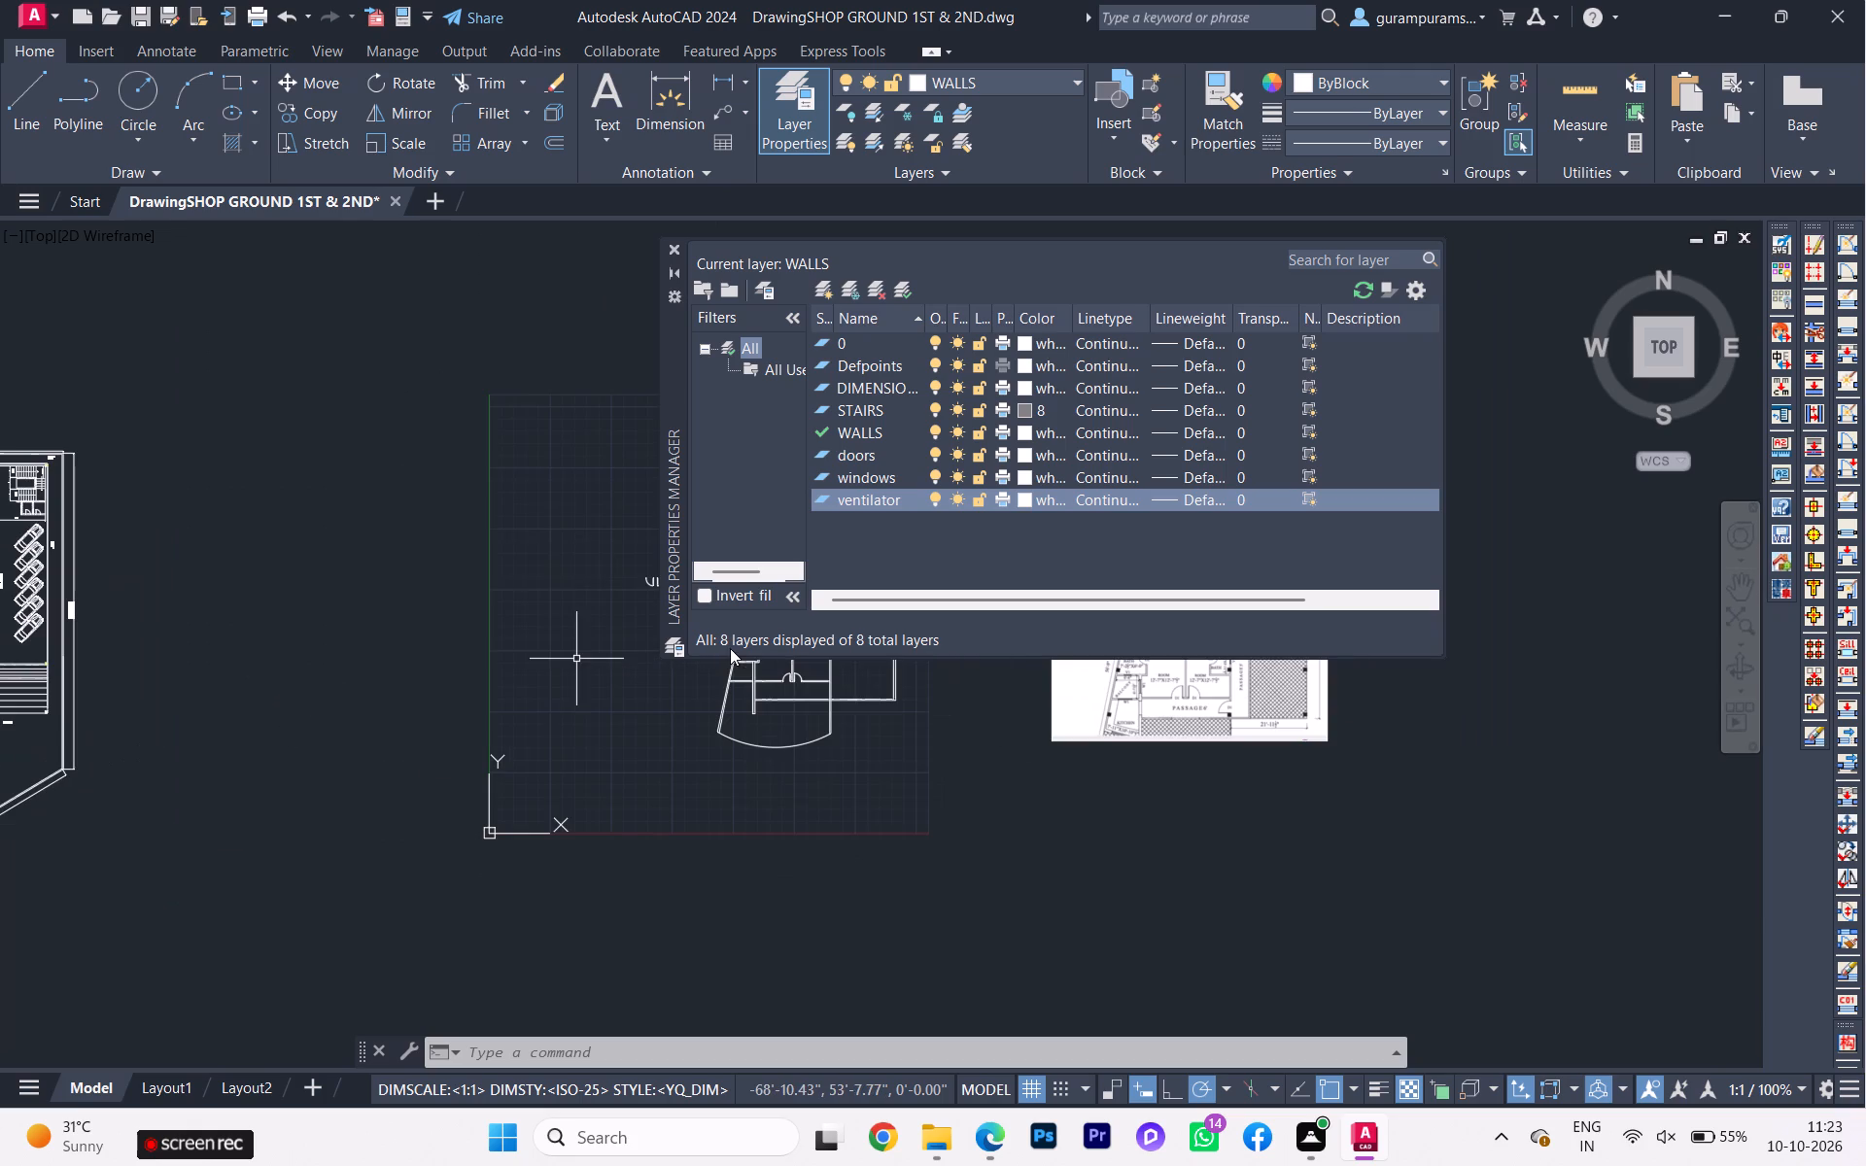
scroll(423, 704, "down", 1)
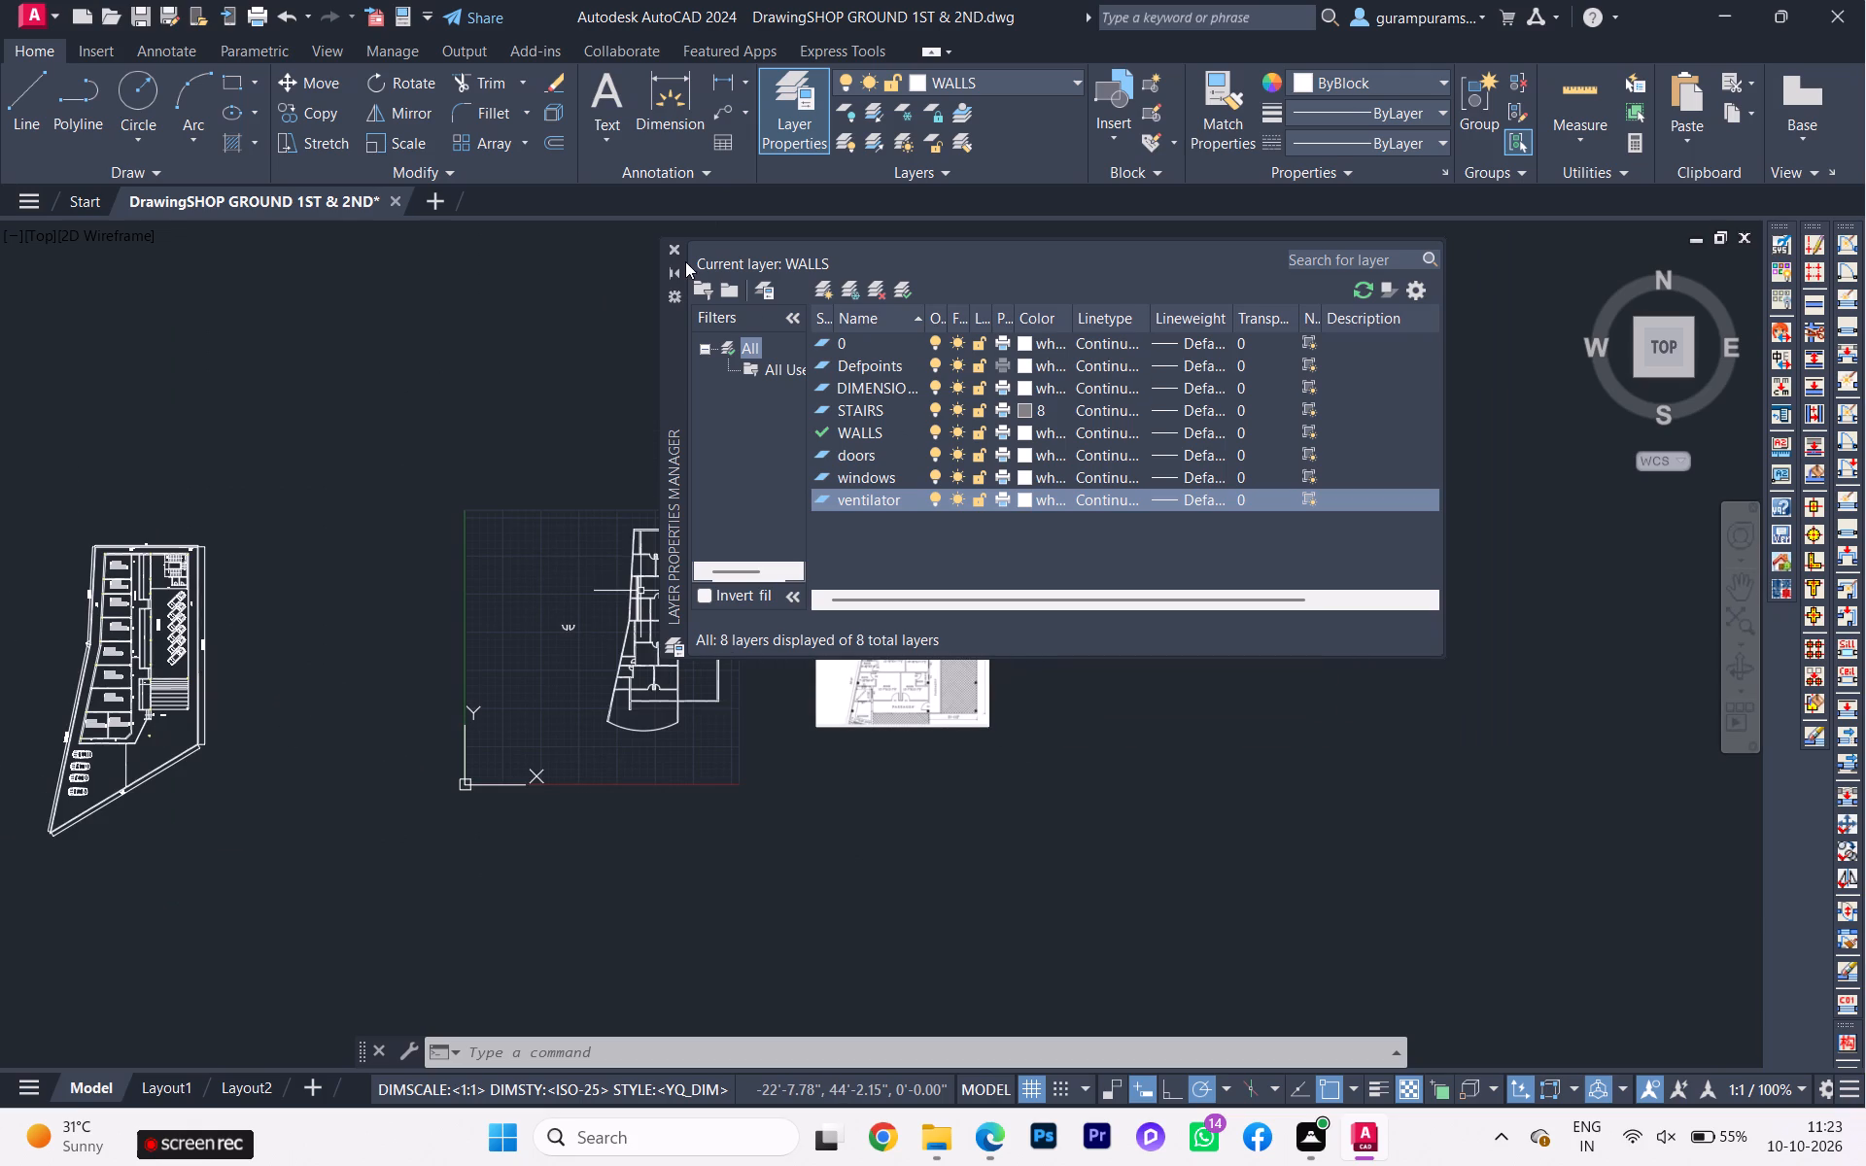
Assign the two single bath doors near the plan's slanted west wall to the doors layer.
left_click(675, 257)
scroll(678, 665, "up", 3)
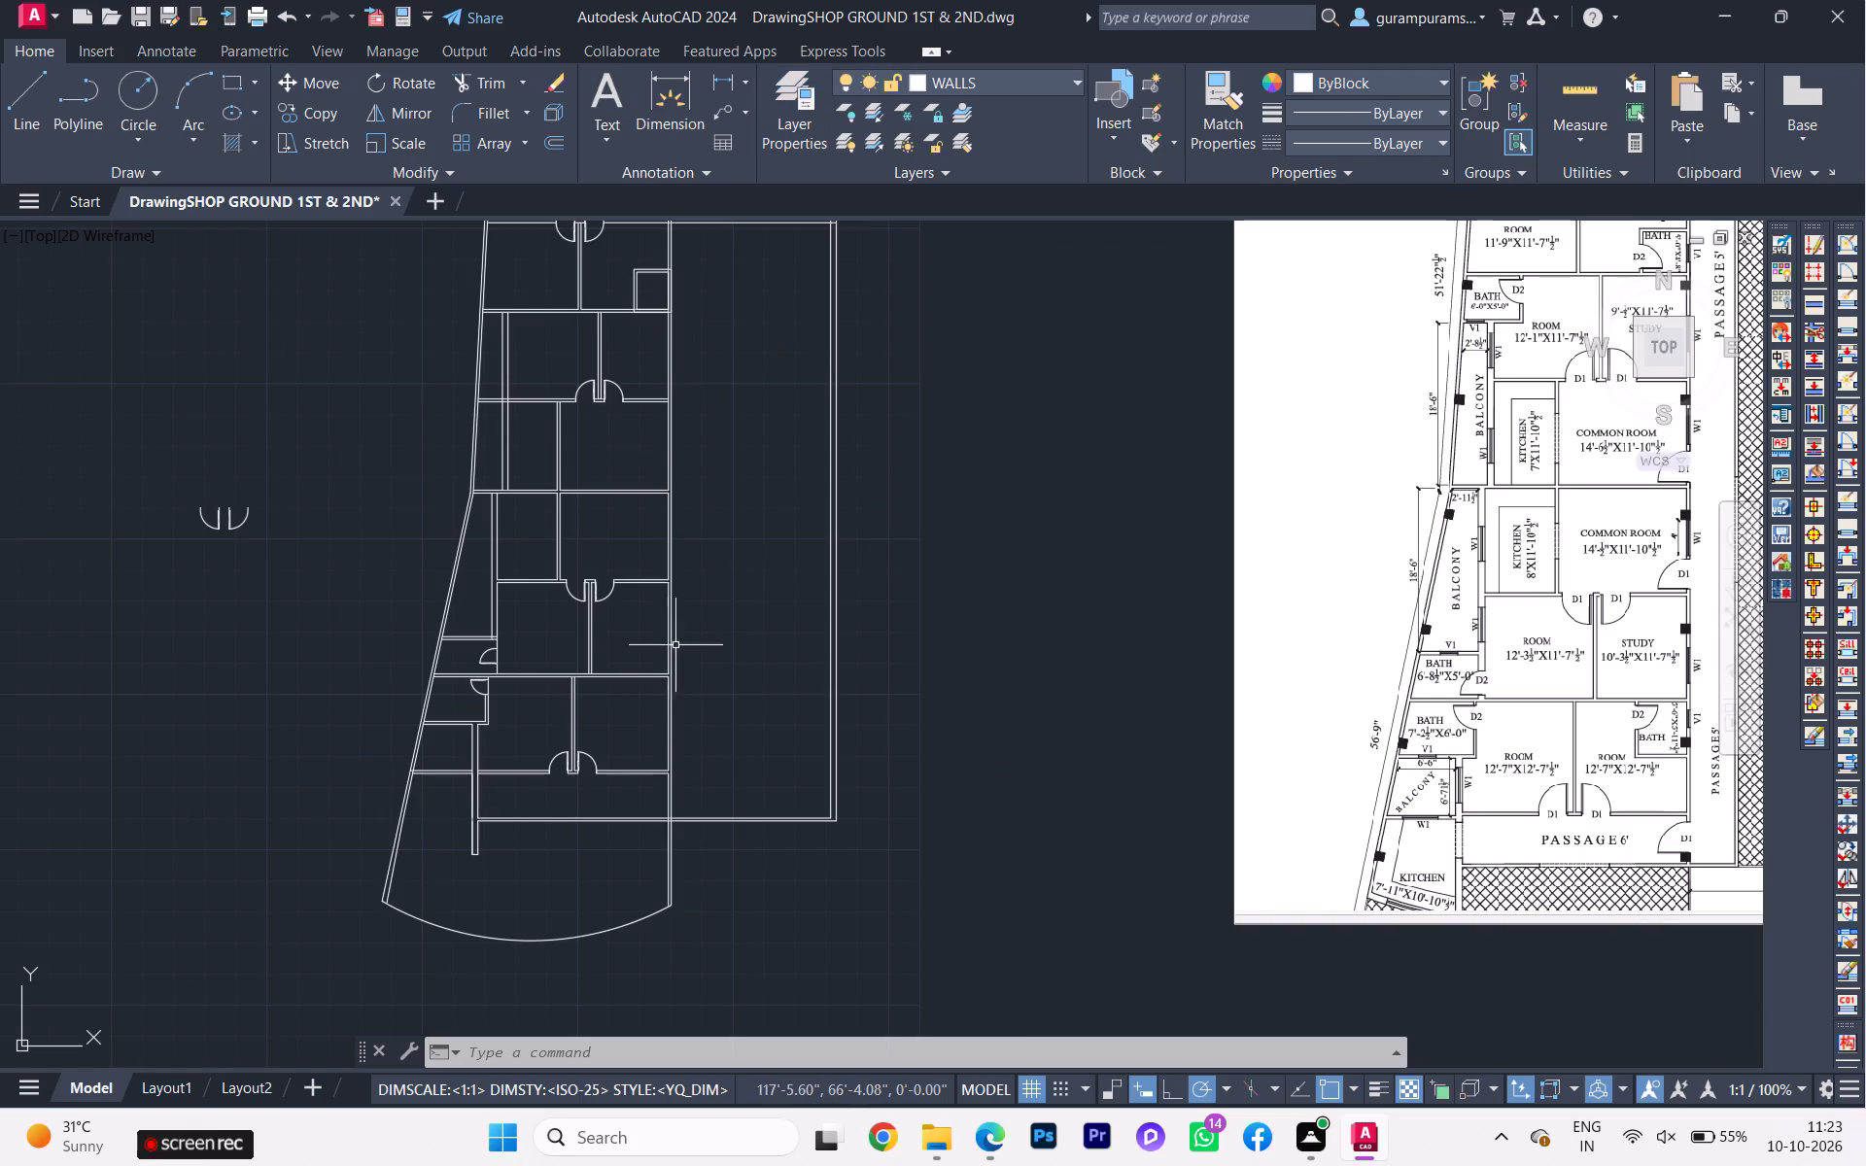
scroll(516, 660, "up", 2)
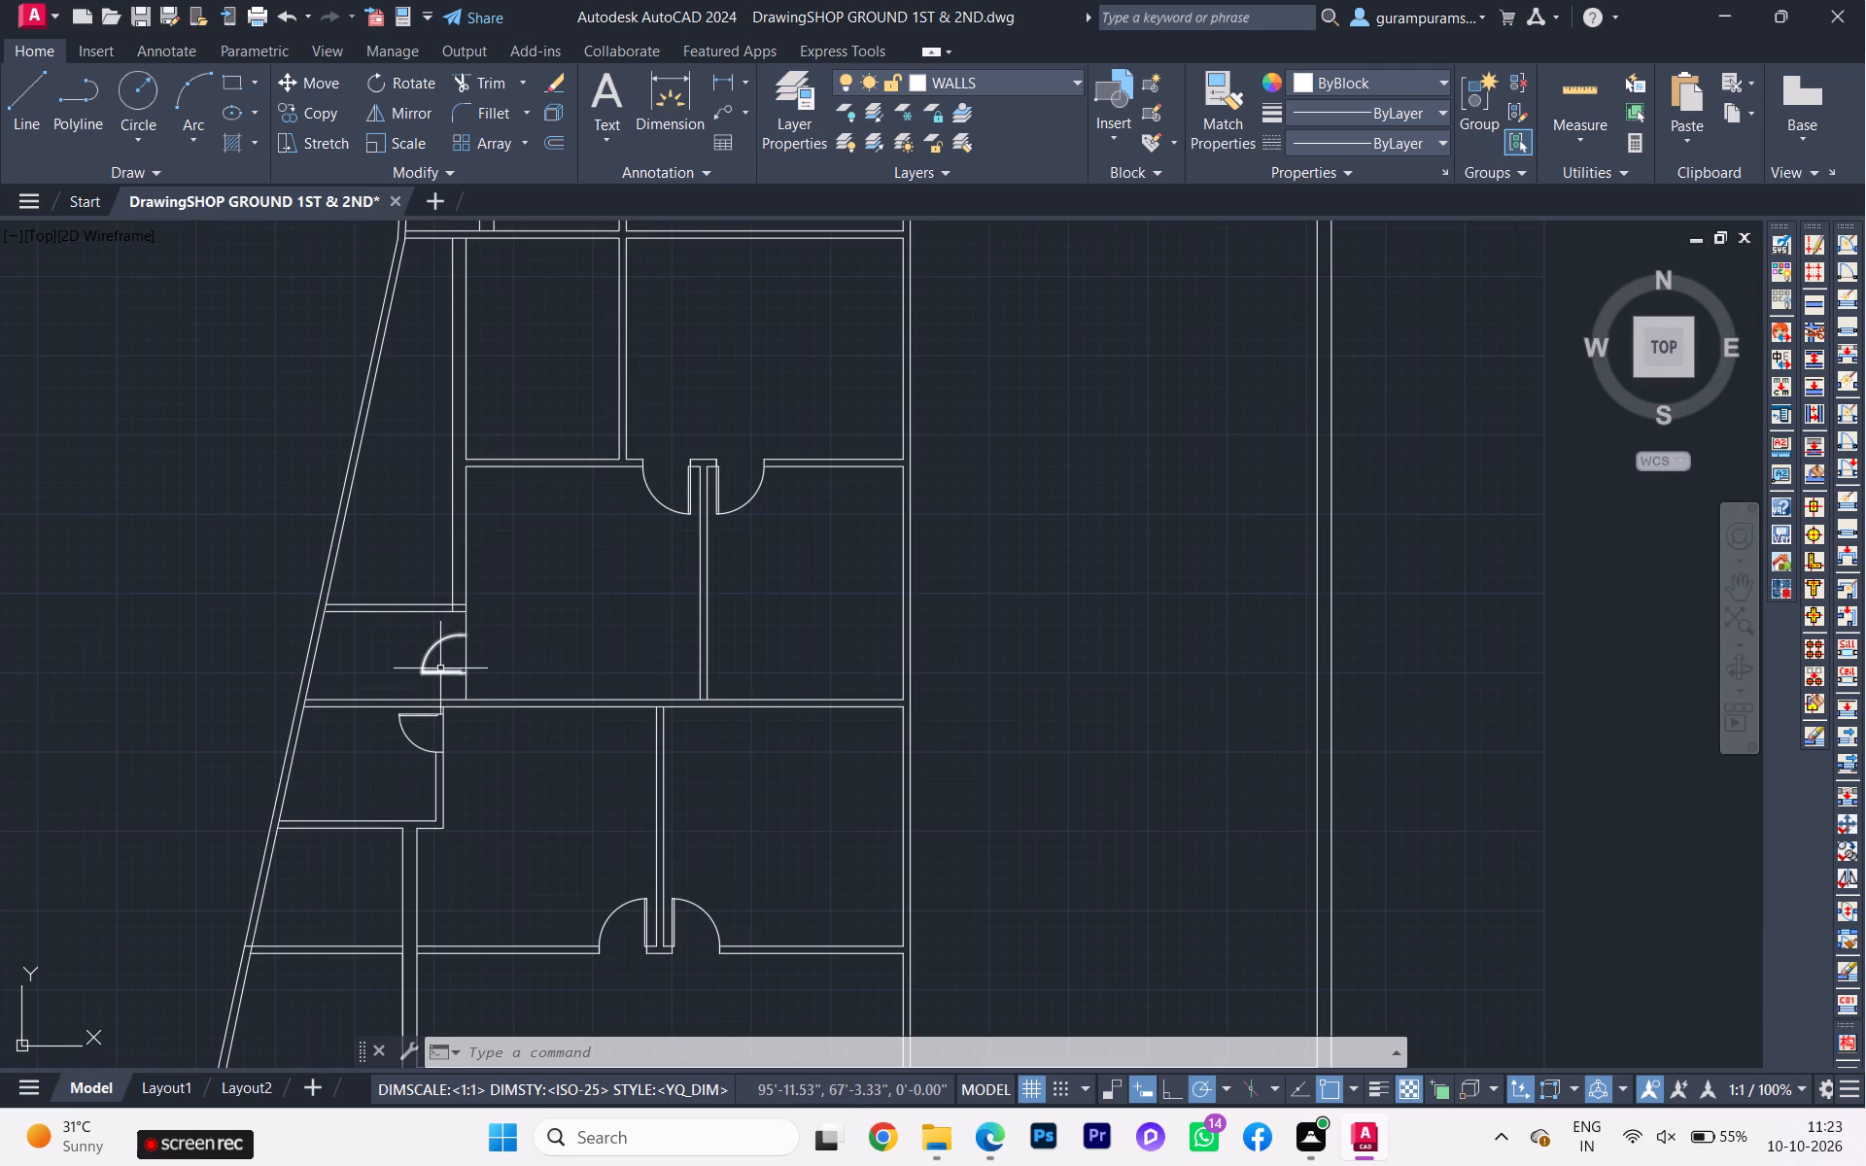
left_click(440, 669)
left_click(420, 737)
left_click(406, 742)
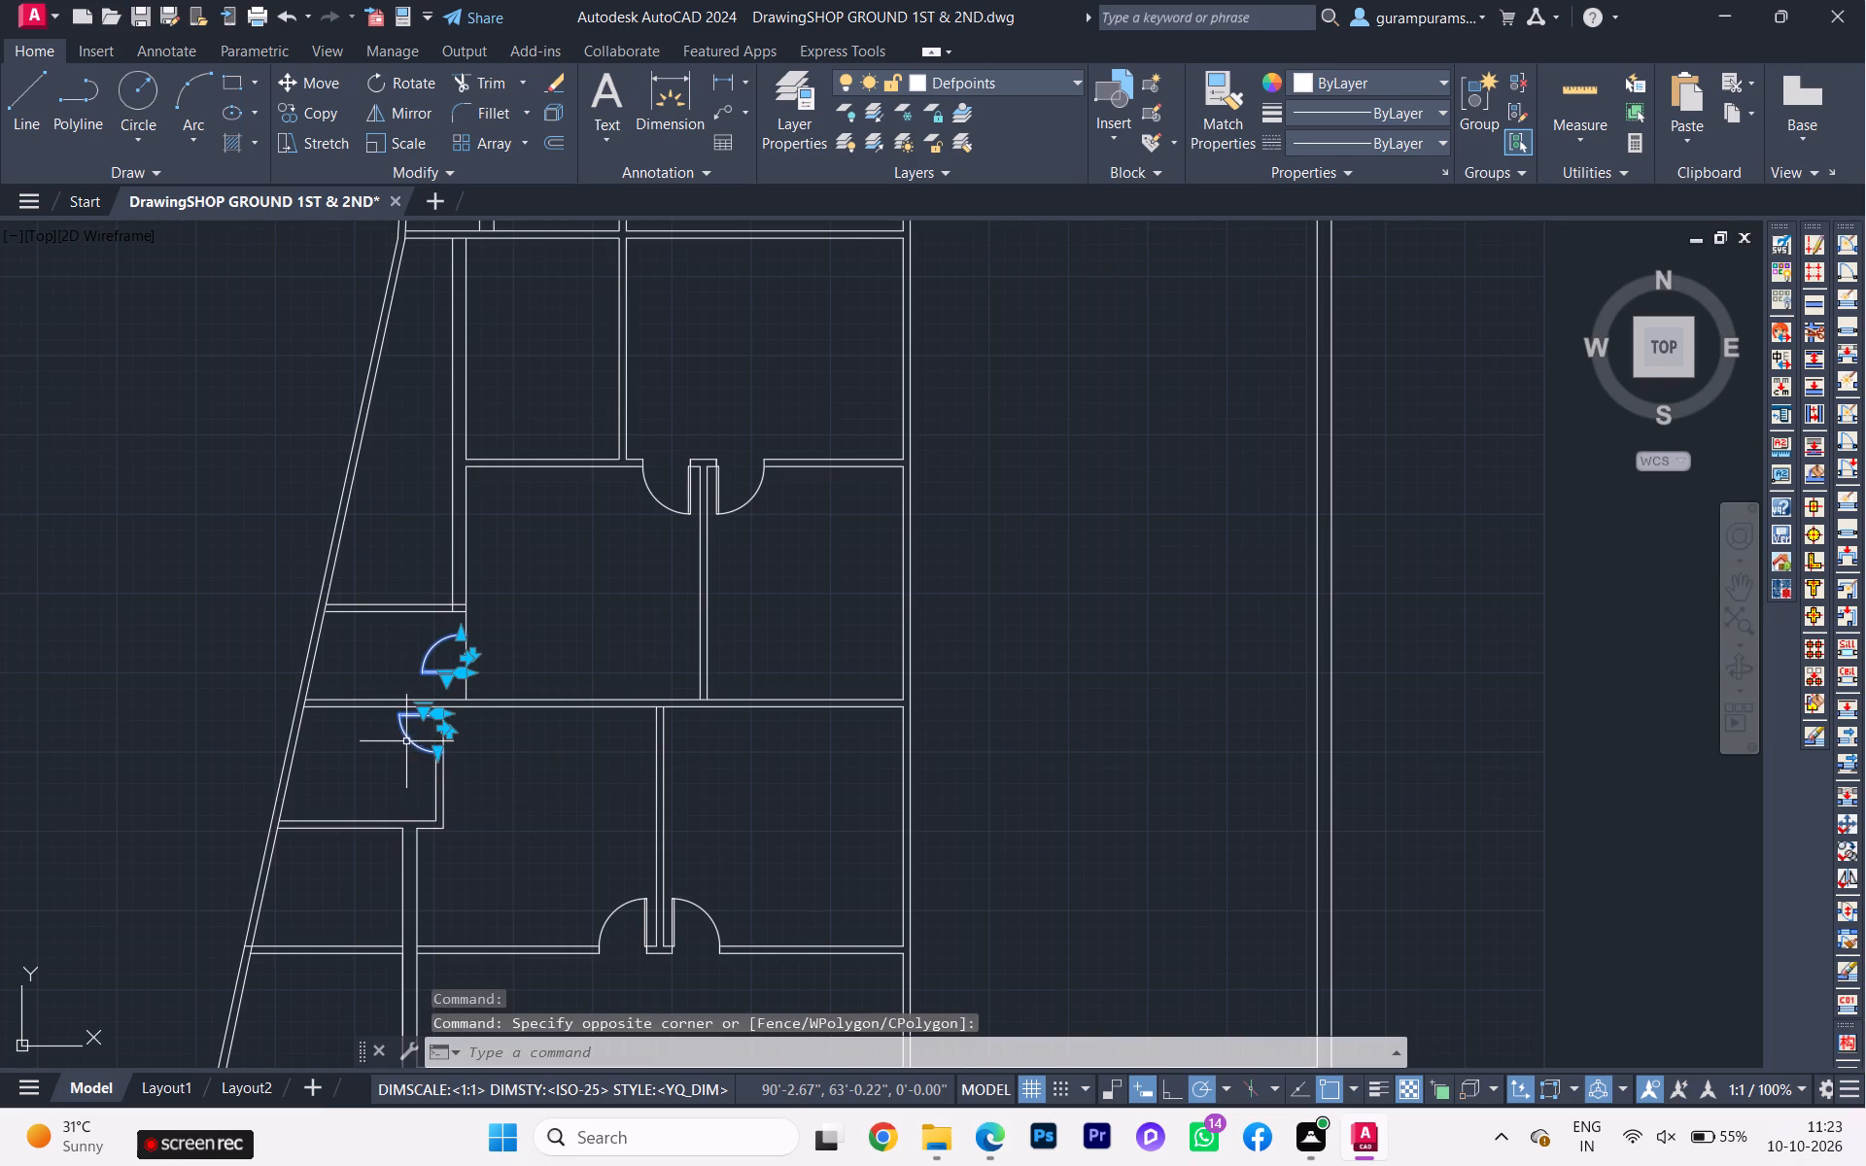
left_click(1003, 80)
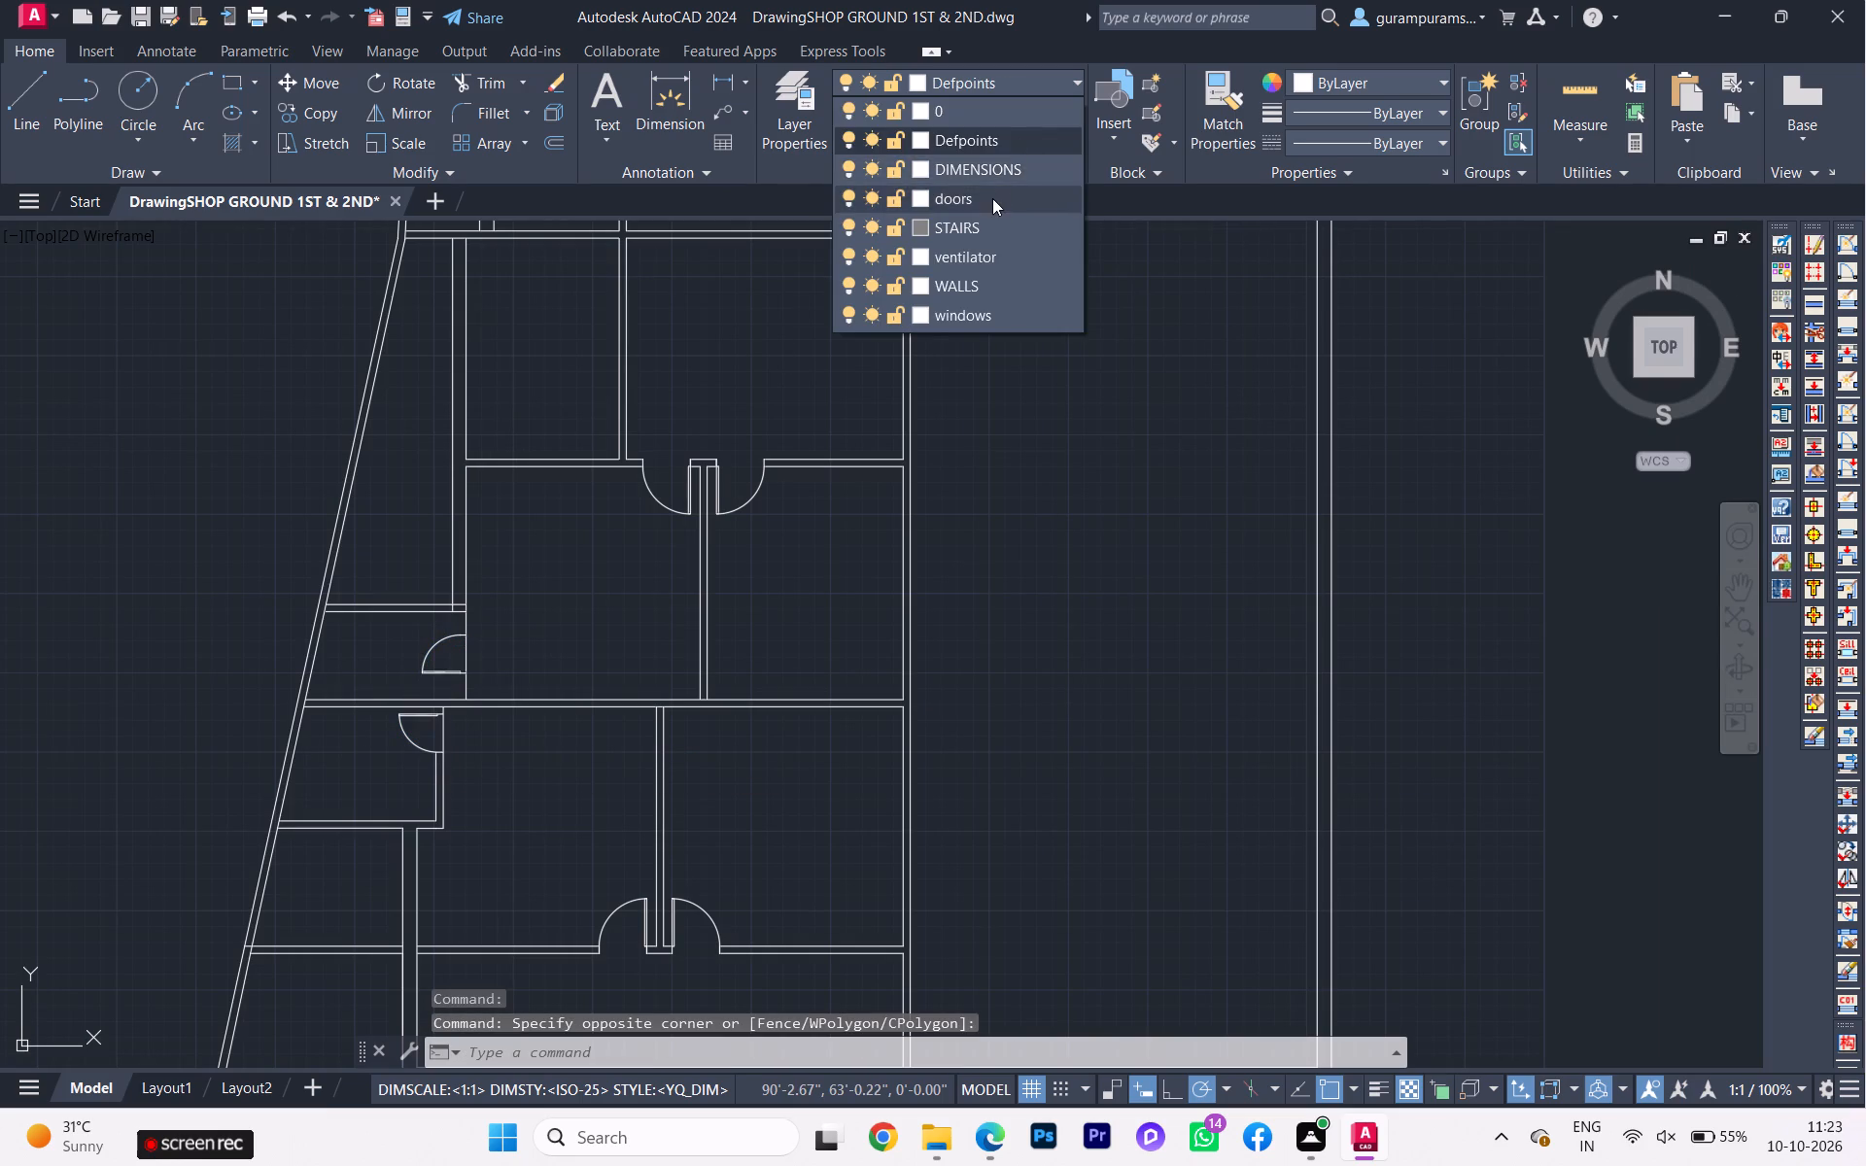
left_click(992, 198)
Set the doors layer's colour to red.
left_click(992, 78)
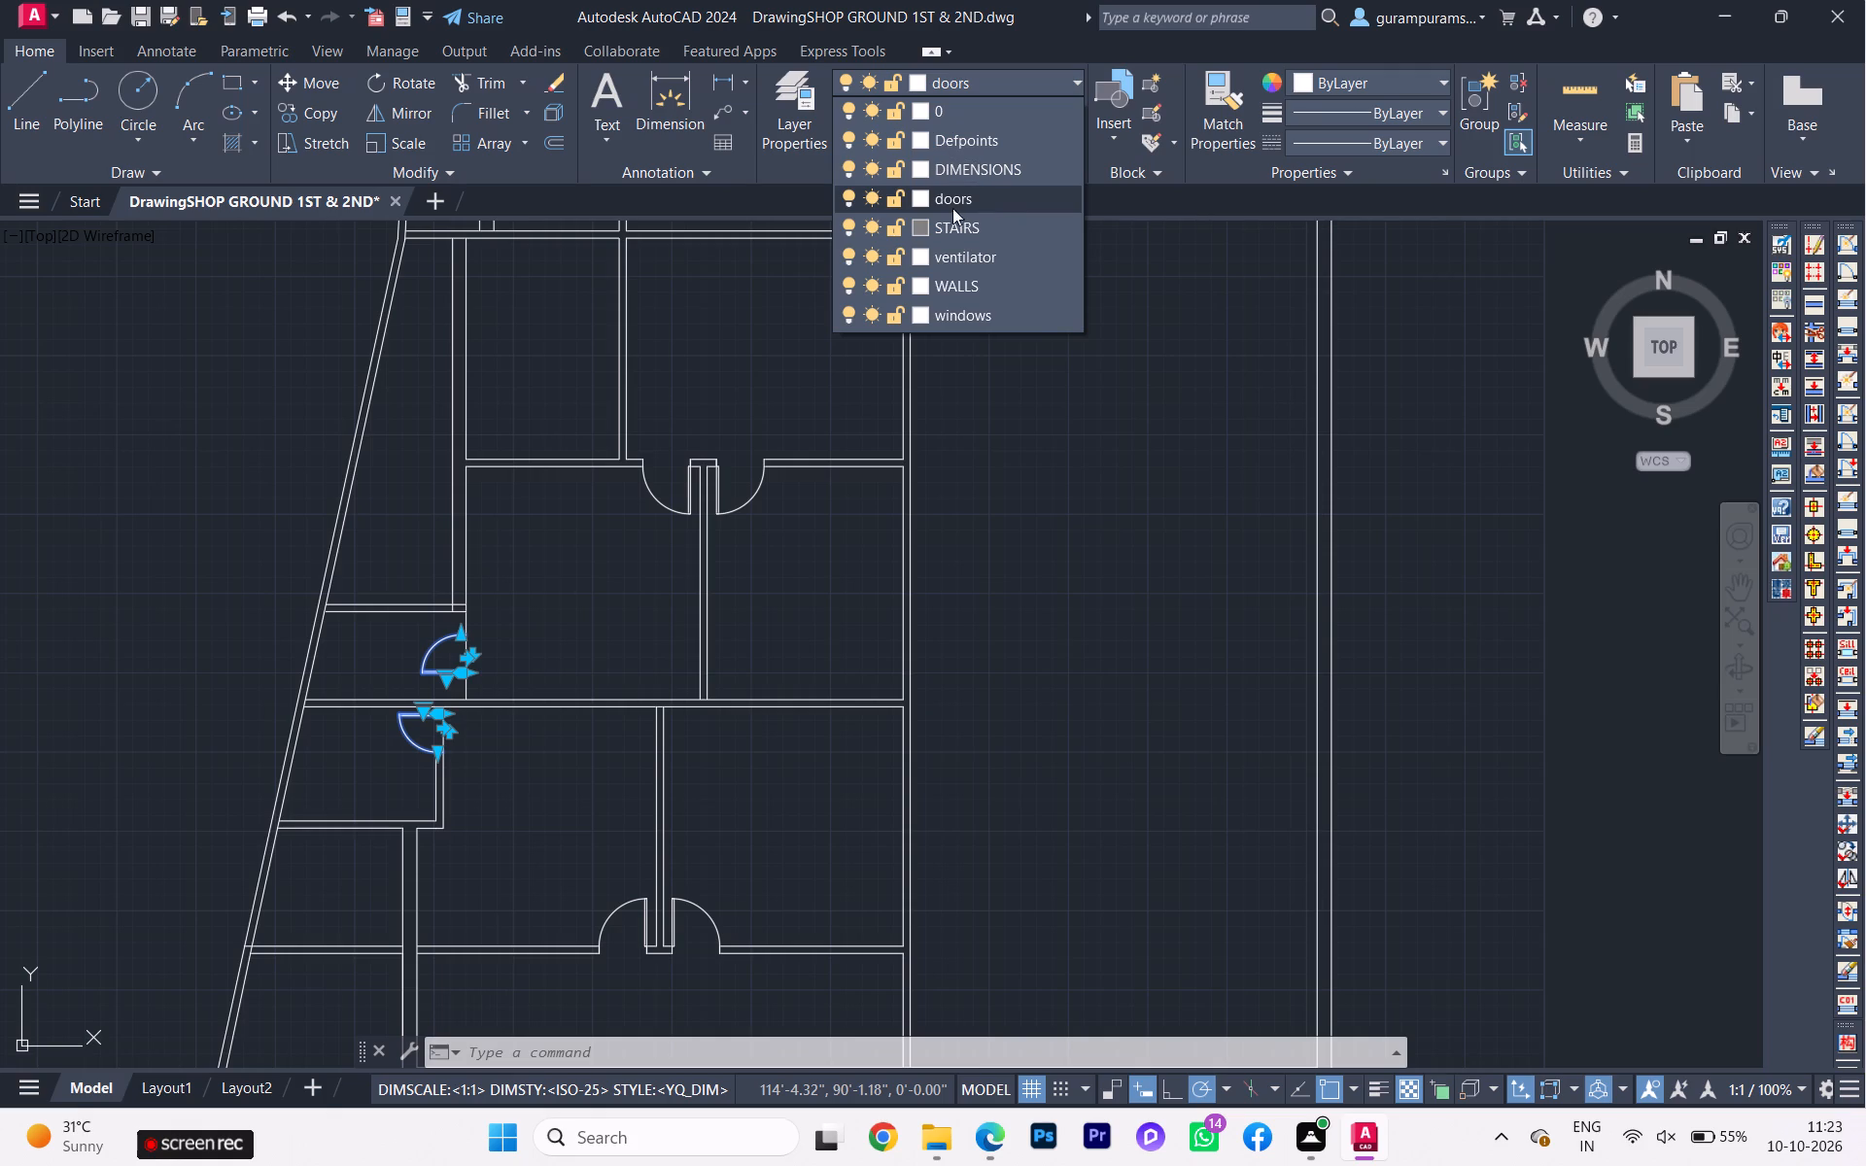
left_click(920, 195)
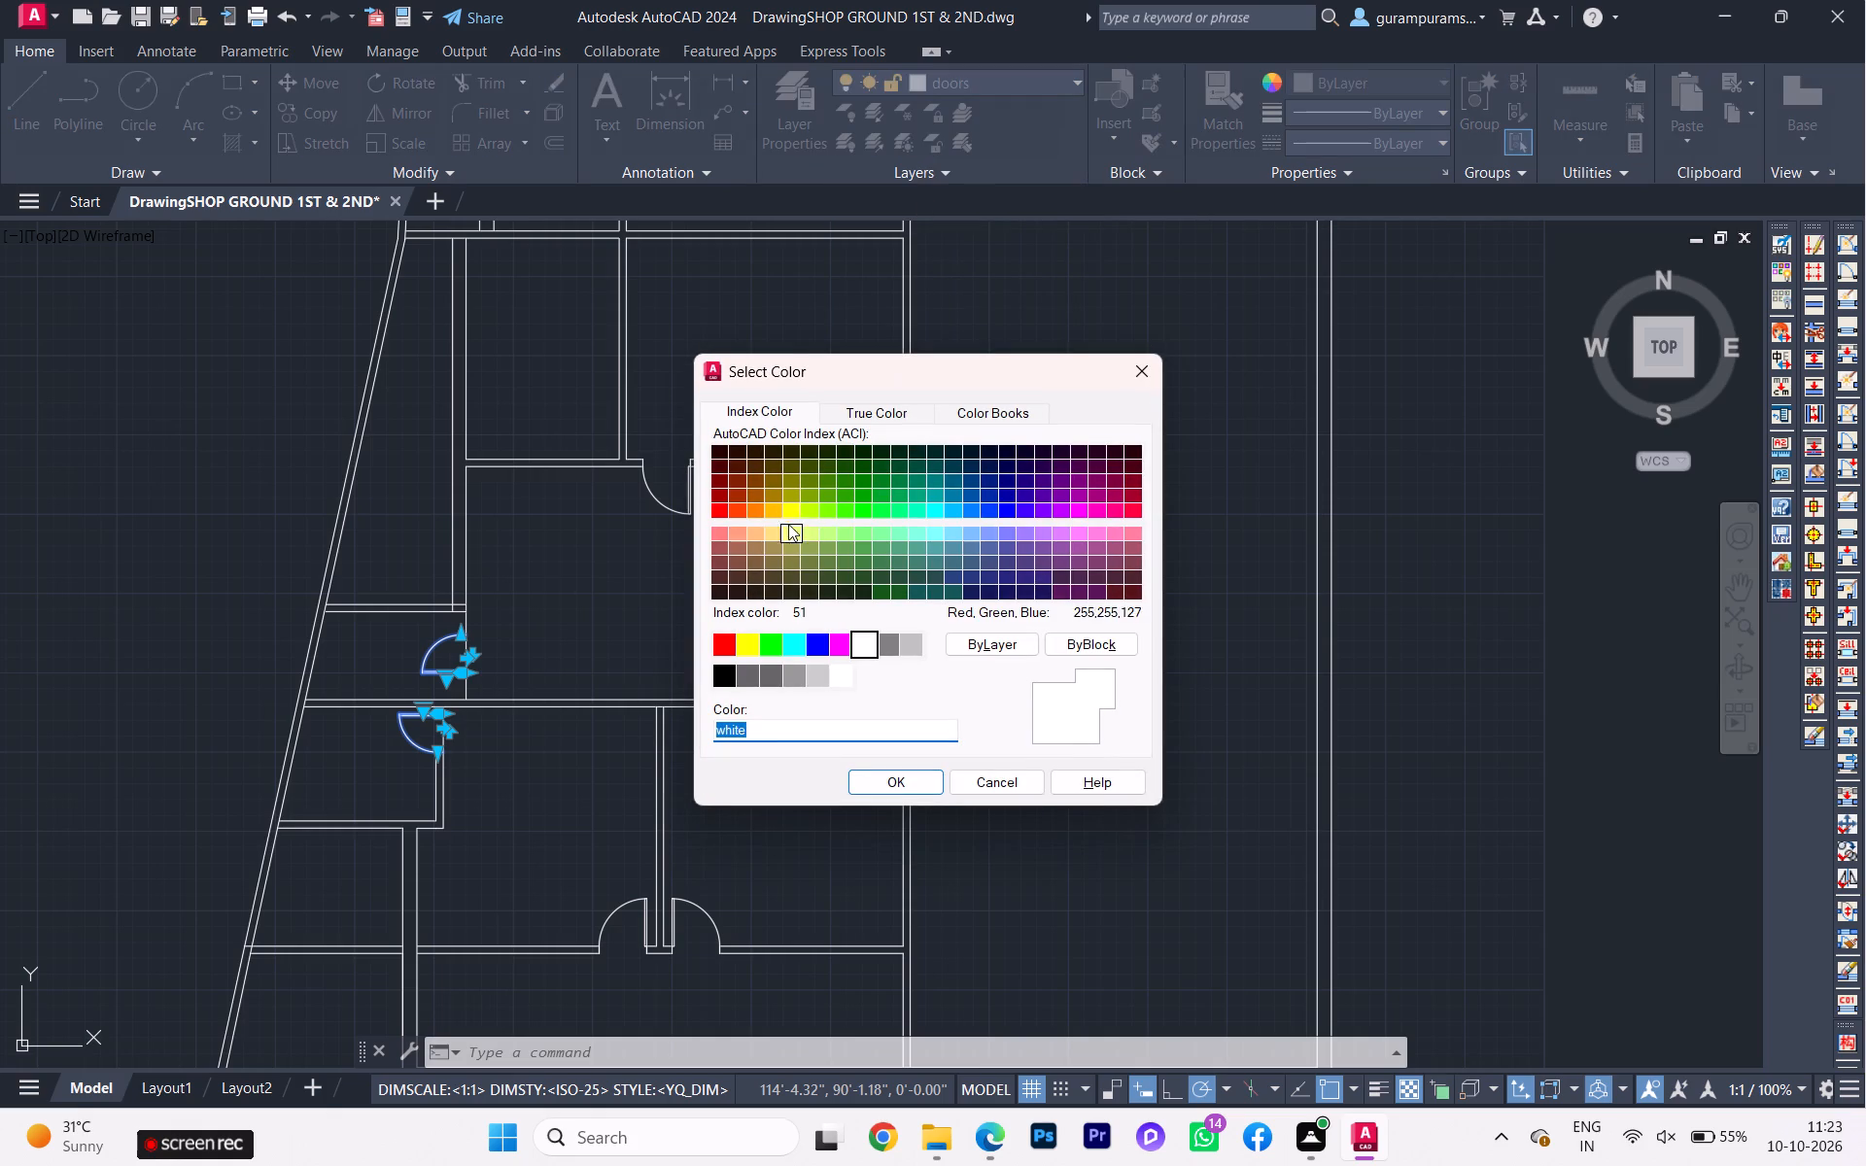
left_click(786, 509)
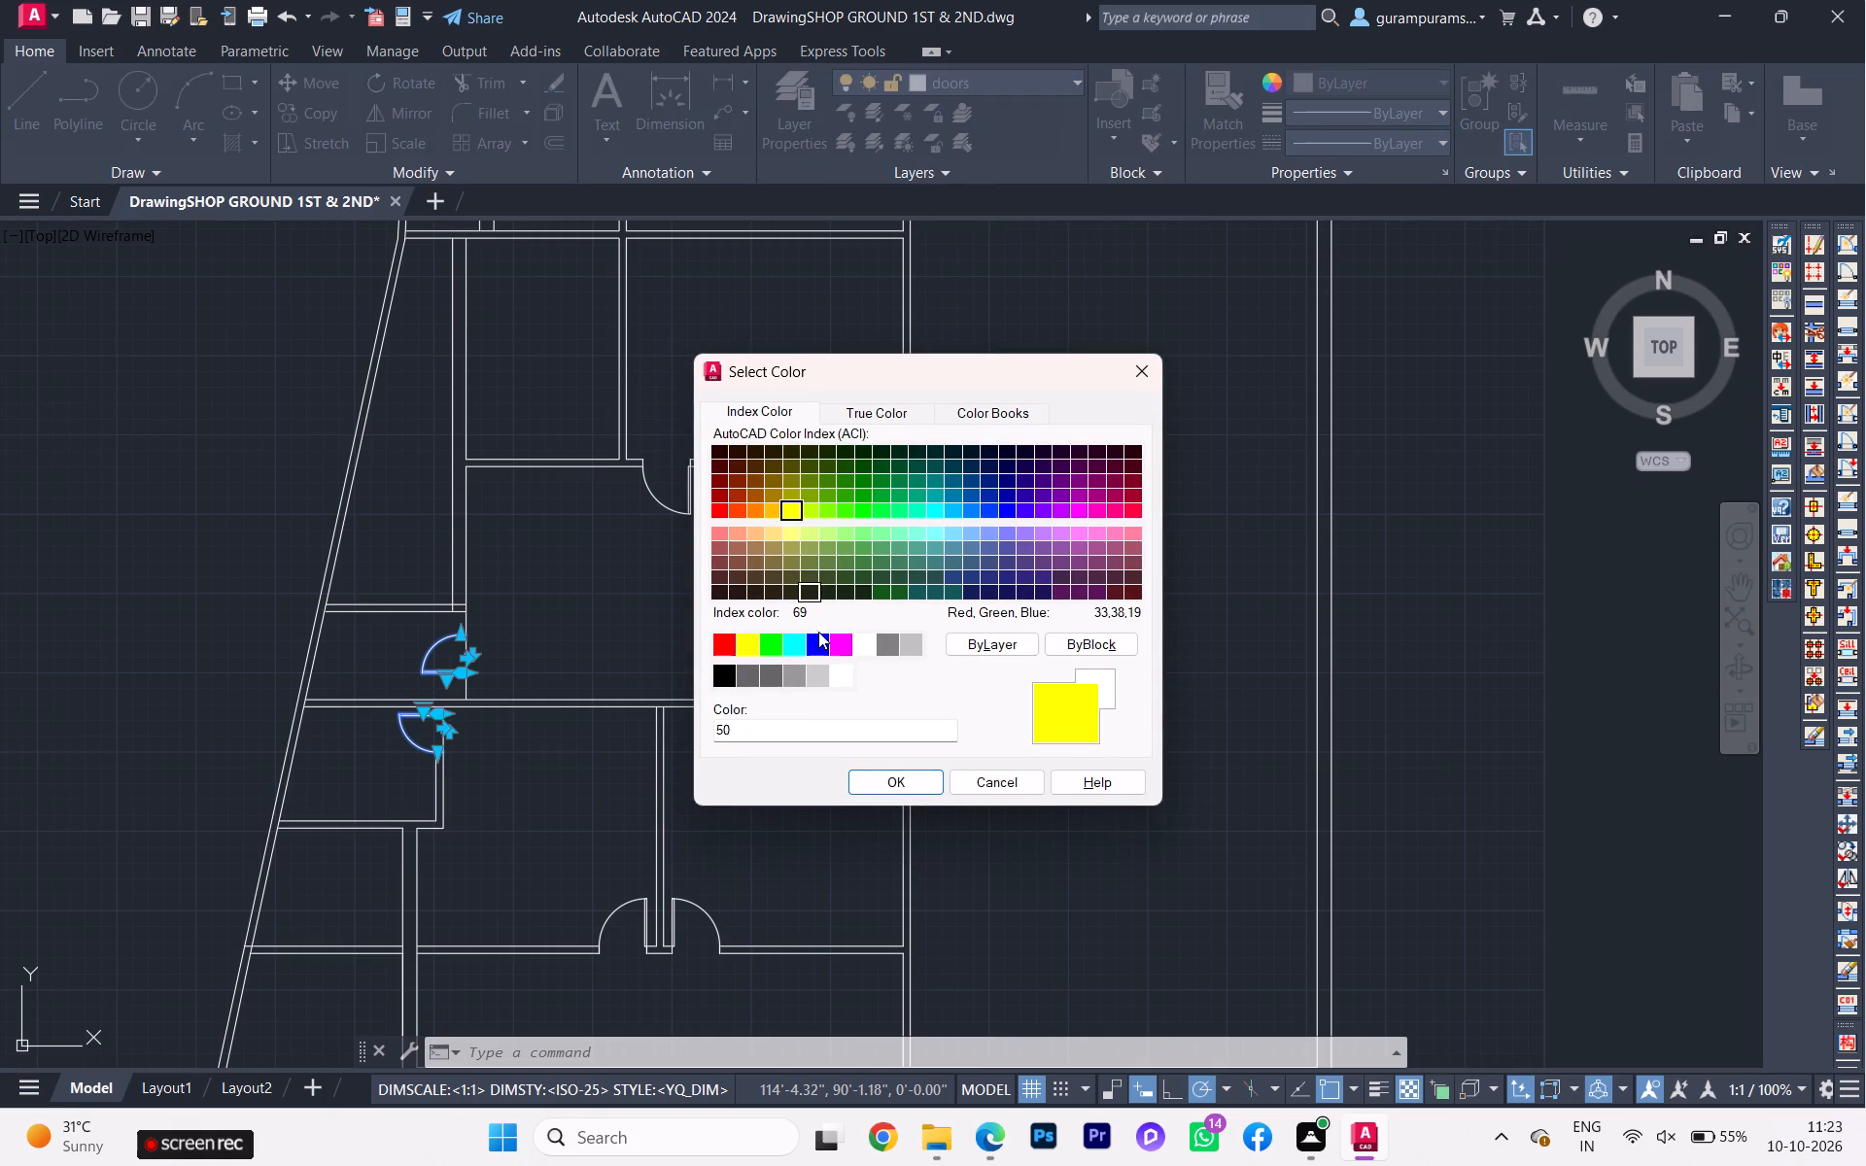
left_click(774, 650)
left_click(728, 648)
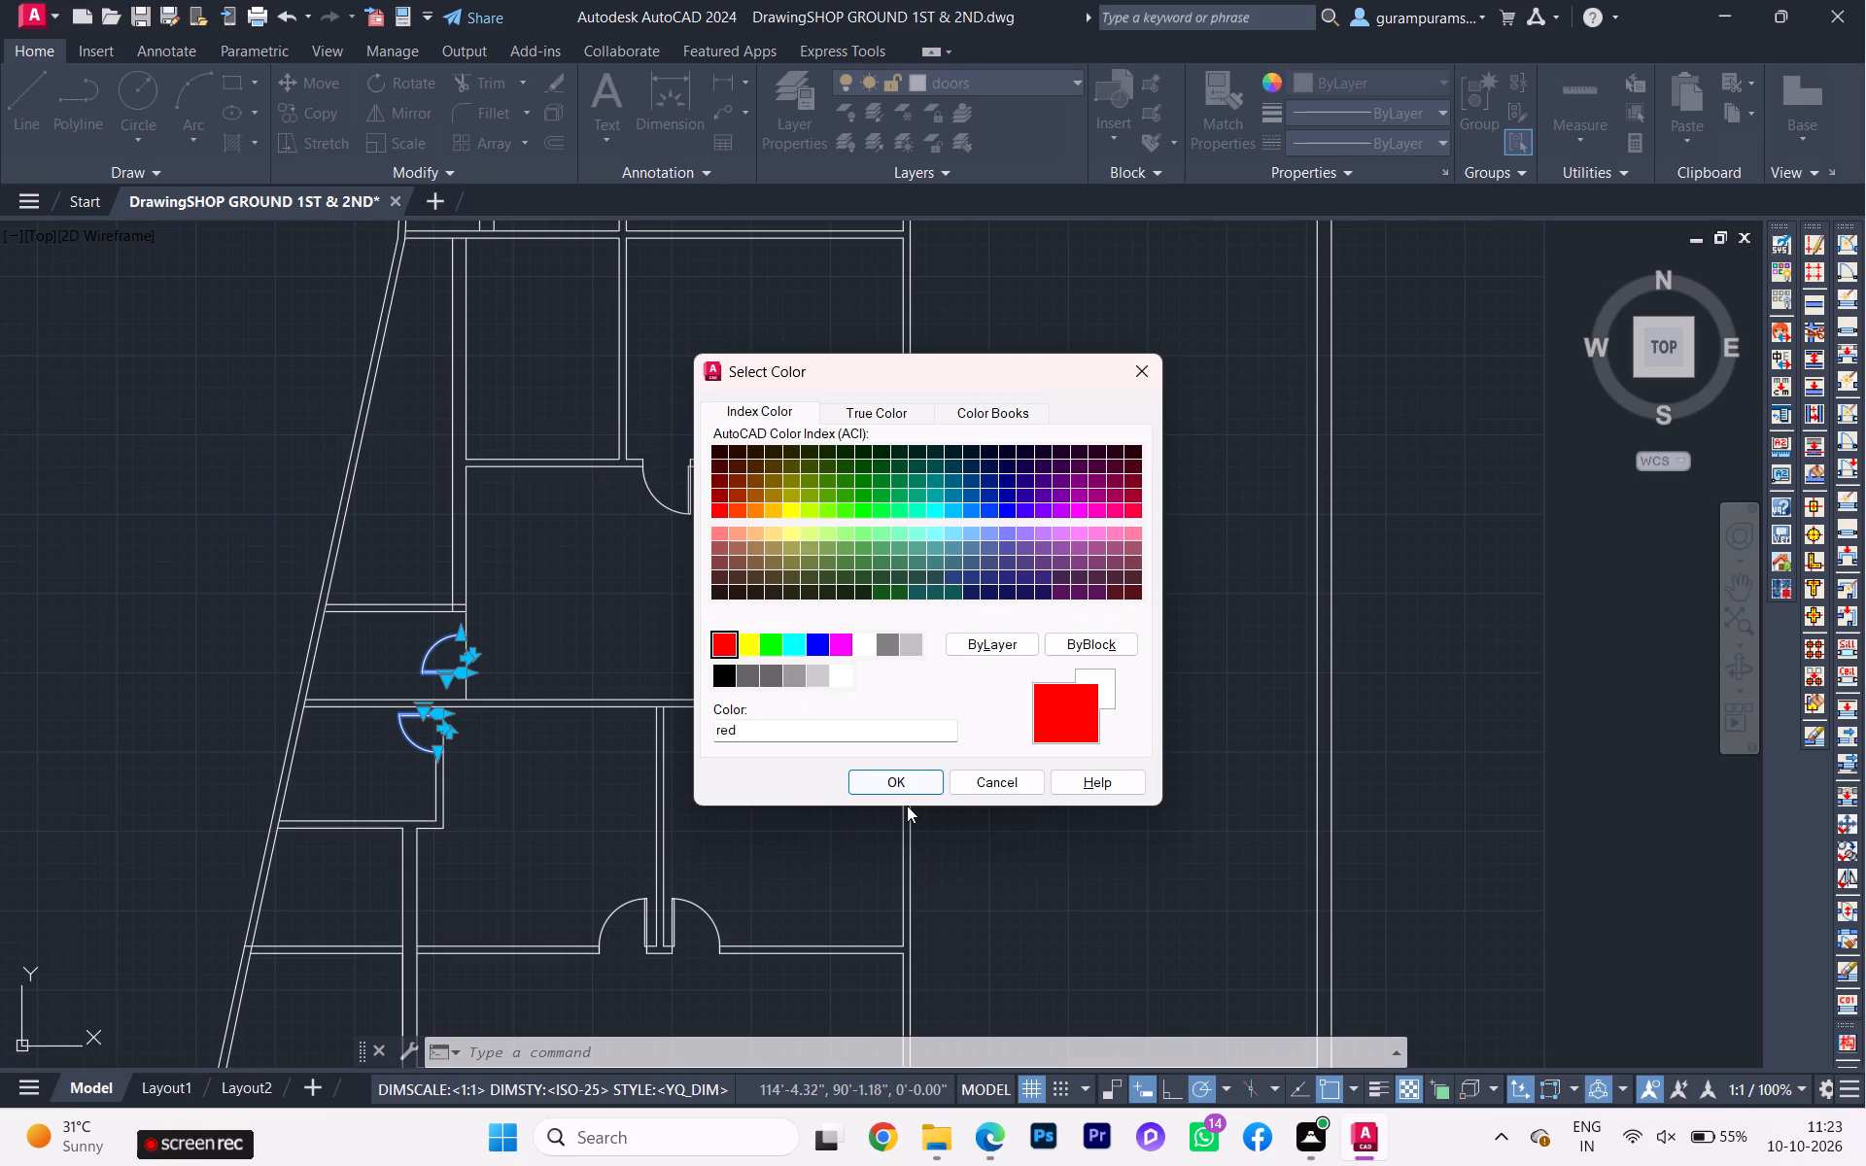
left_click(895, 779)
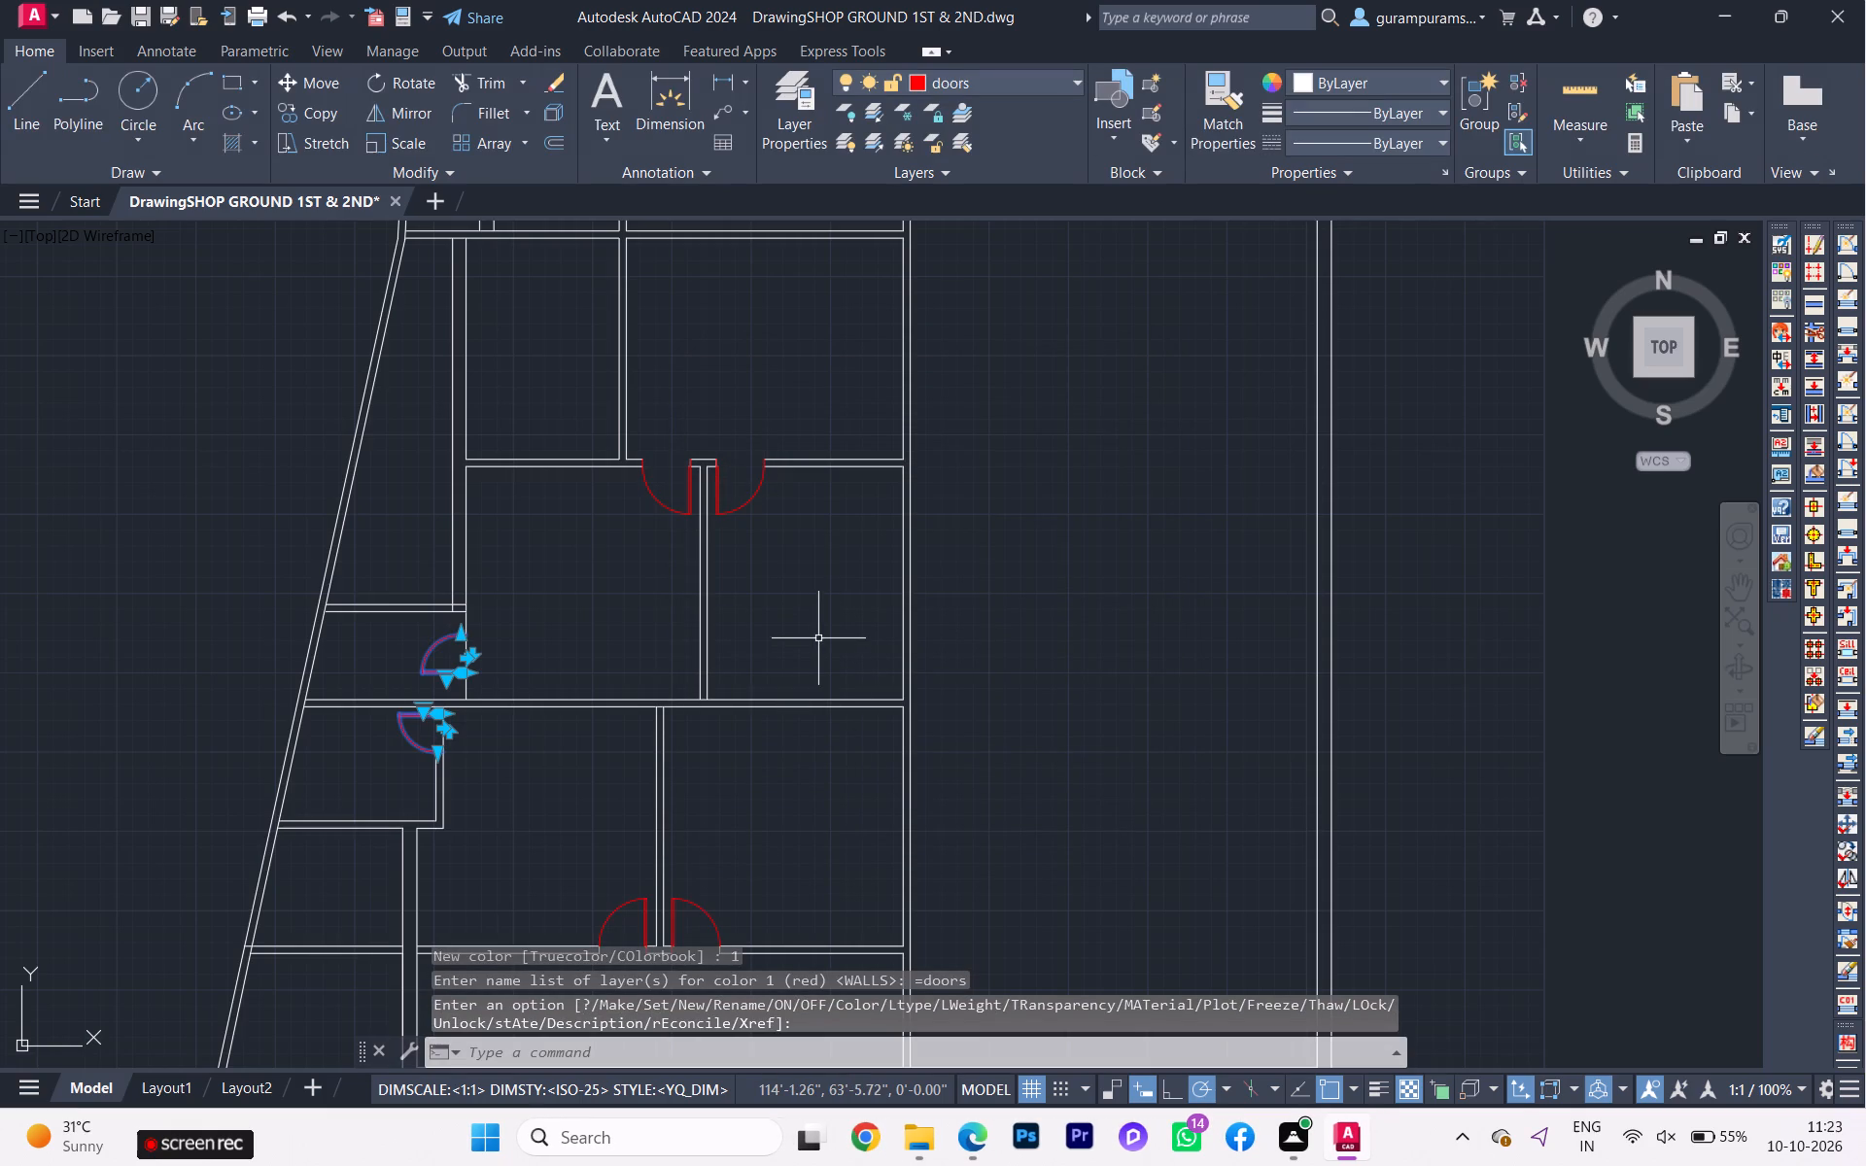
key("Escape")
Examine the floor plan alongside the reference image and the finished ground-floor shop plan.
scroll(772, 634, "down", 2)
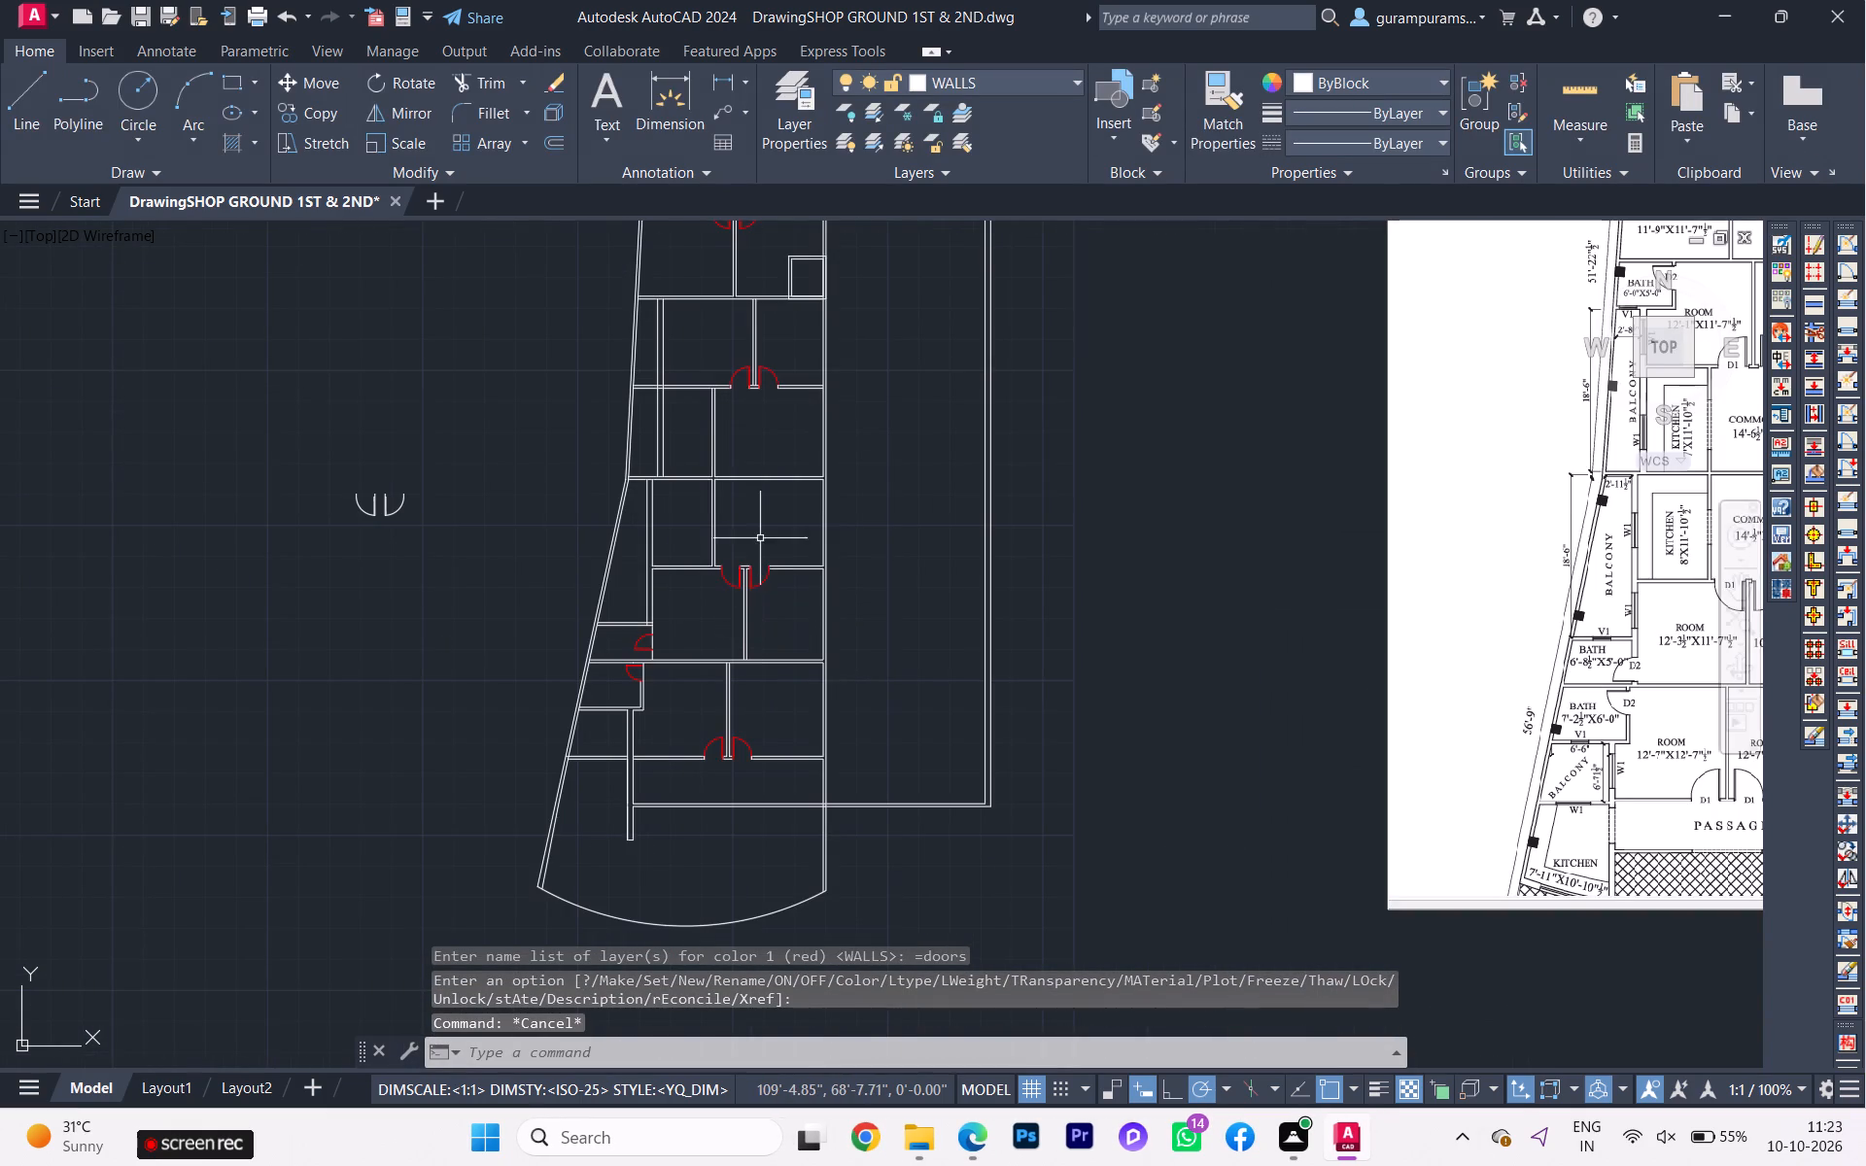
scroll(770, 513, "down", 2)
scroll(777, 507, "up", 1)
scroll(777, 507, "down", 1)
scroll(777, 507, "up", 1)
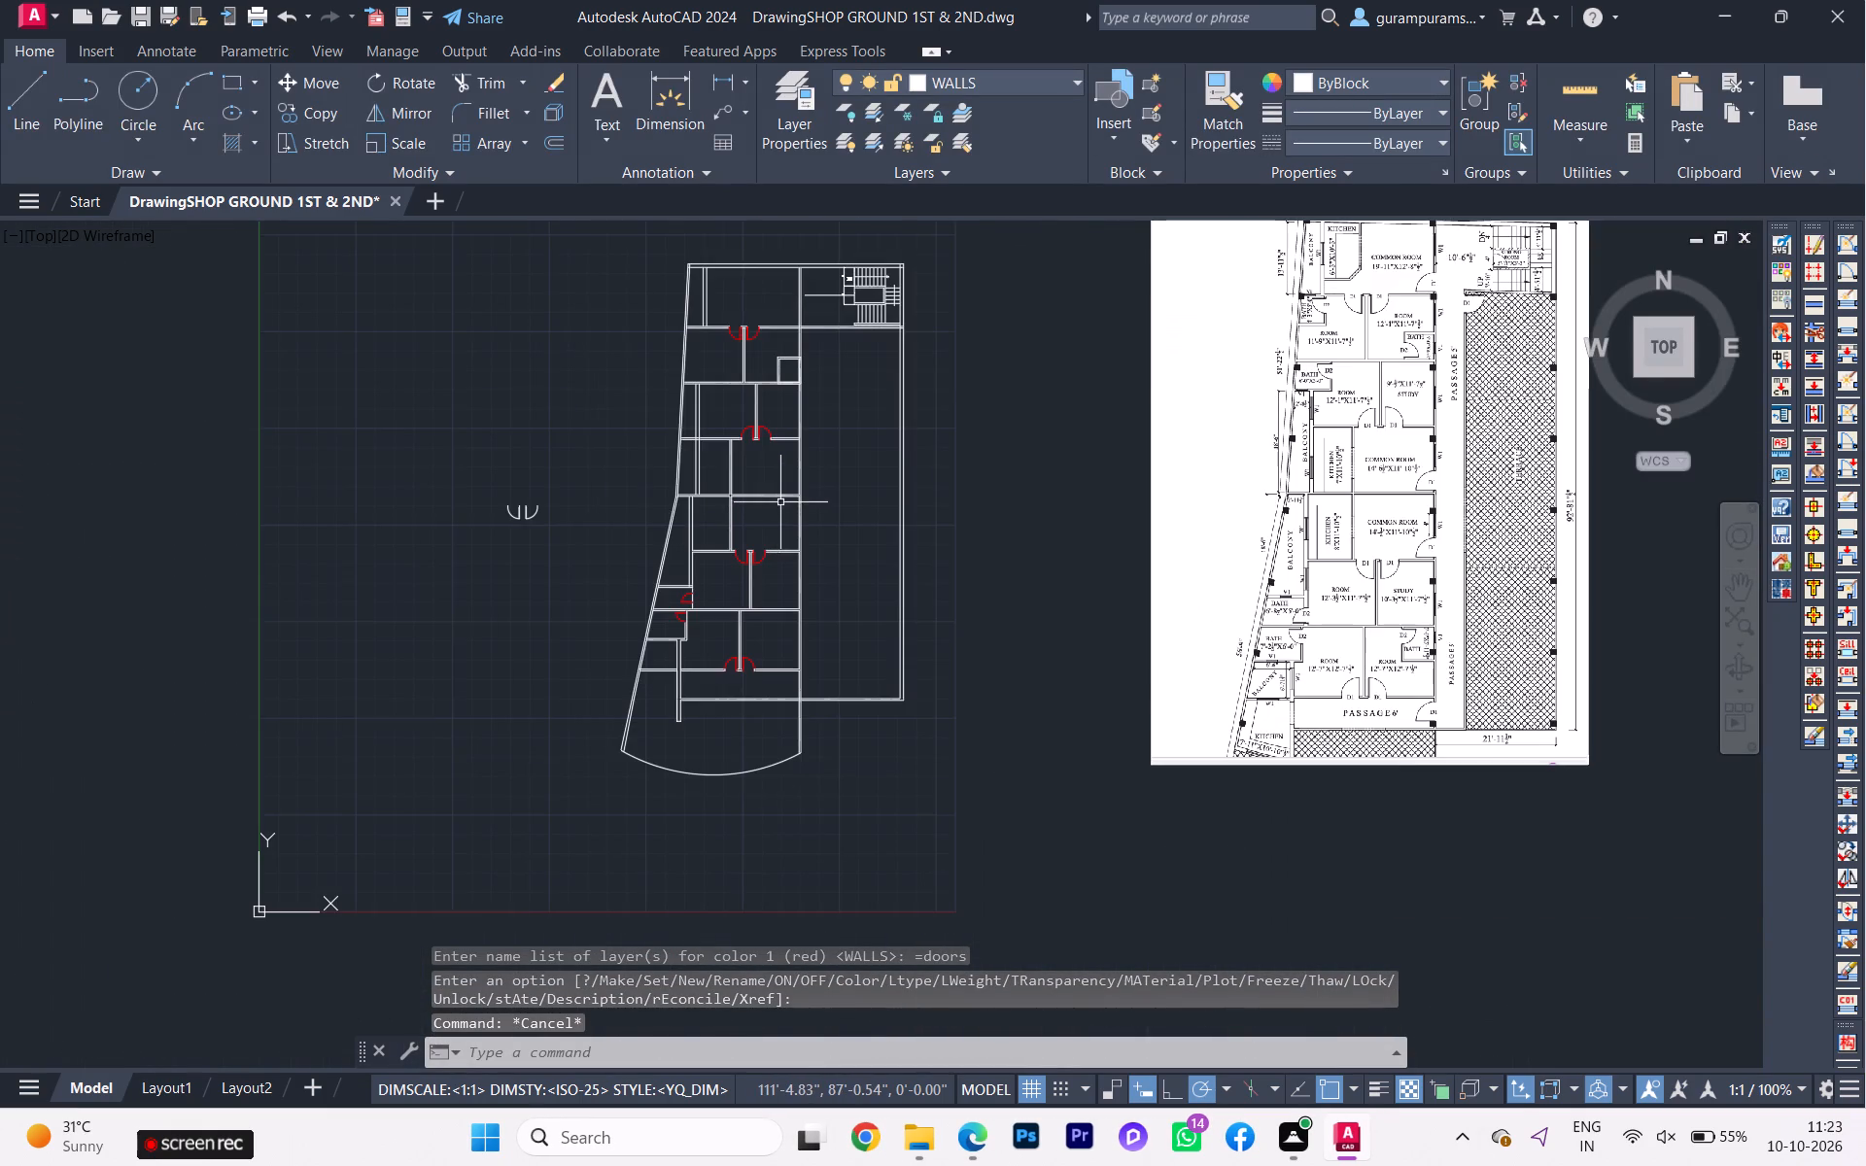
scroll(792, 471, "up", 2)
scroll(386, 450, "down", 3)
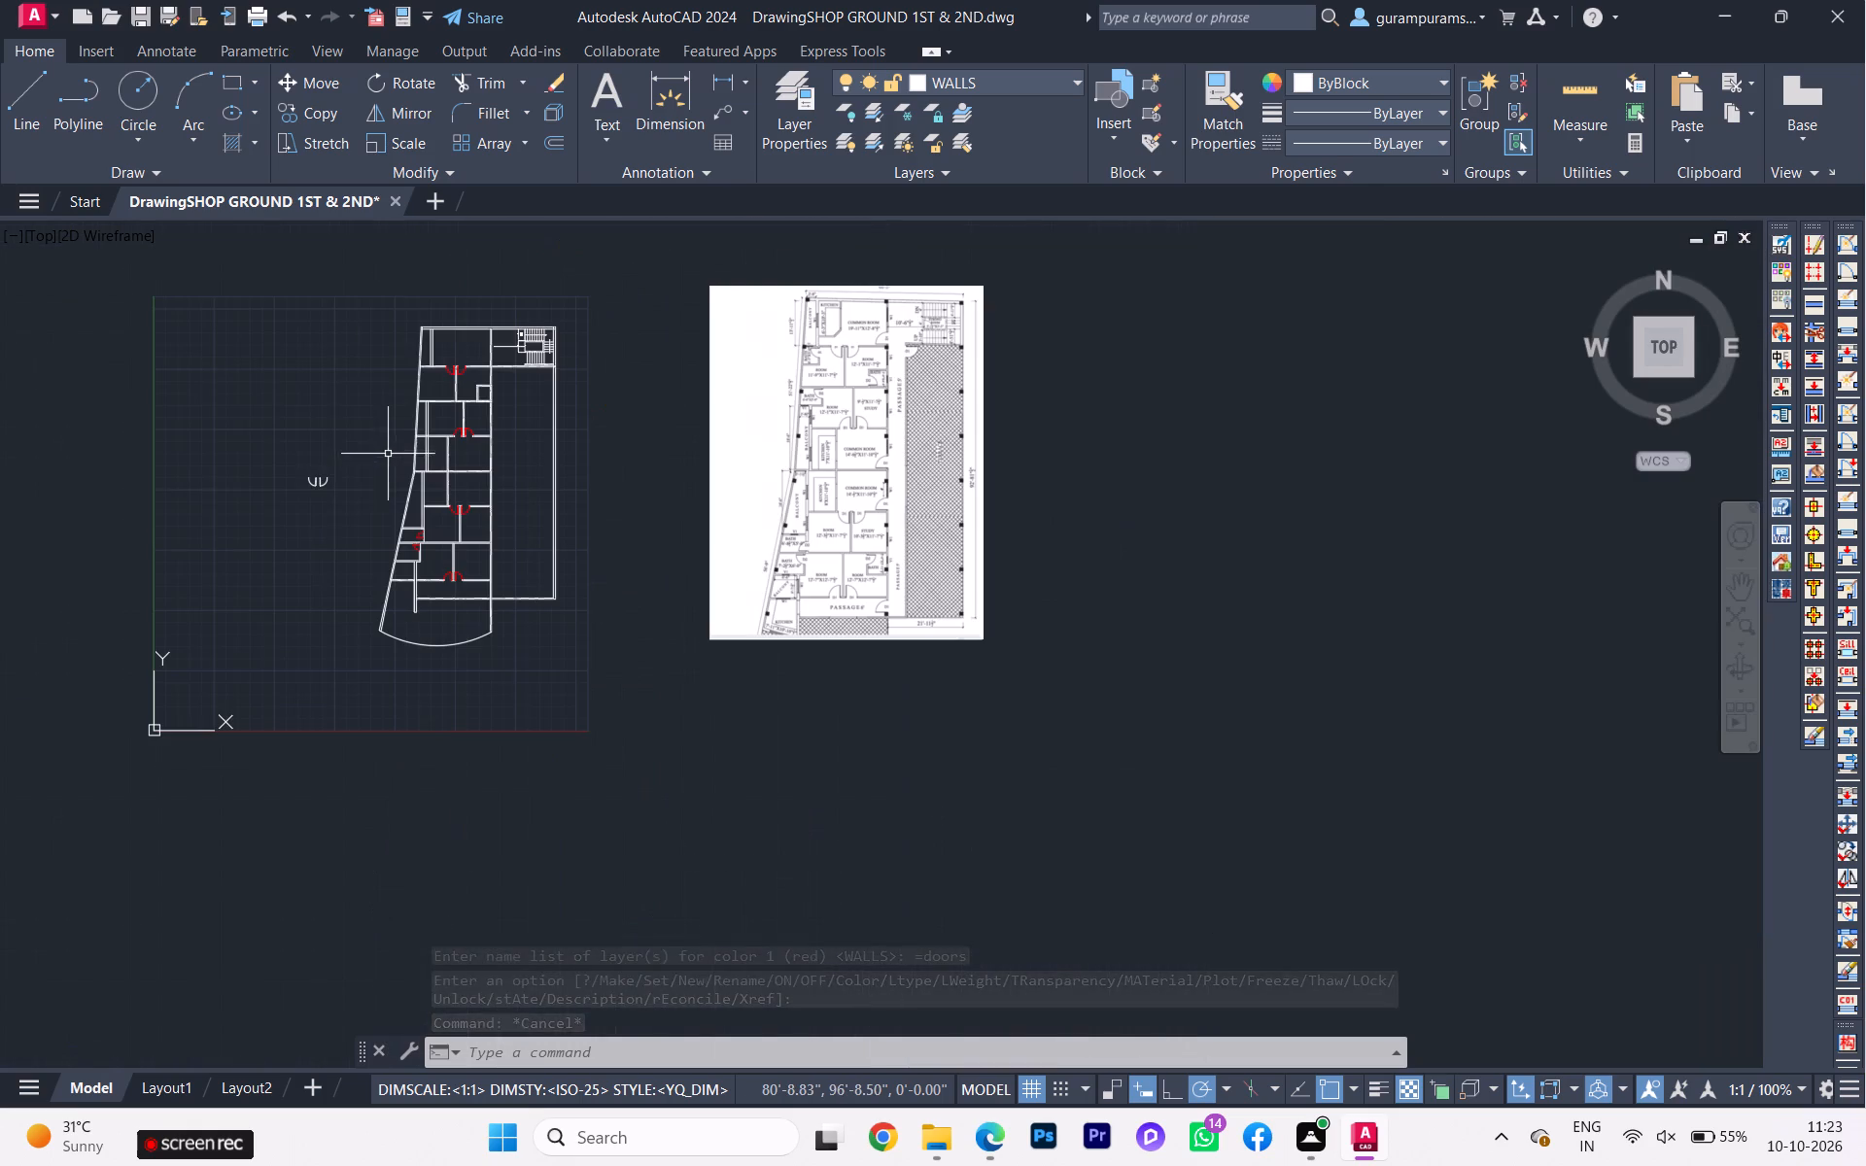
scroll(311, 491, "up", 1)
scroll(536, 469, "down", 3)
scroll(330, 501, "up", 3)
scroll(330, 501, "down", 1)
scroll(330, 501, "up", 1)
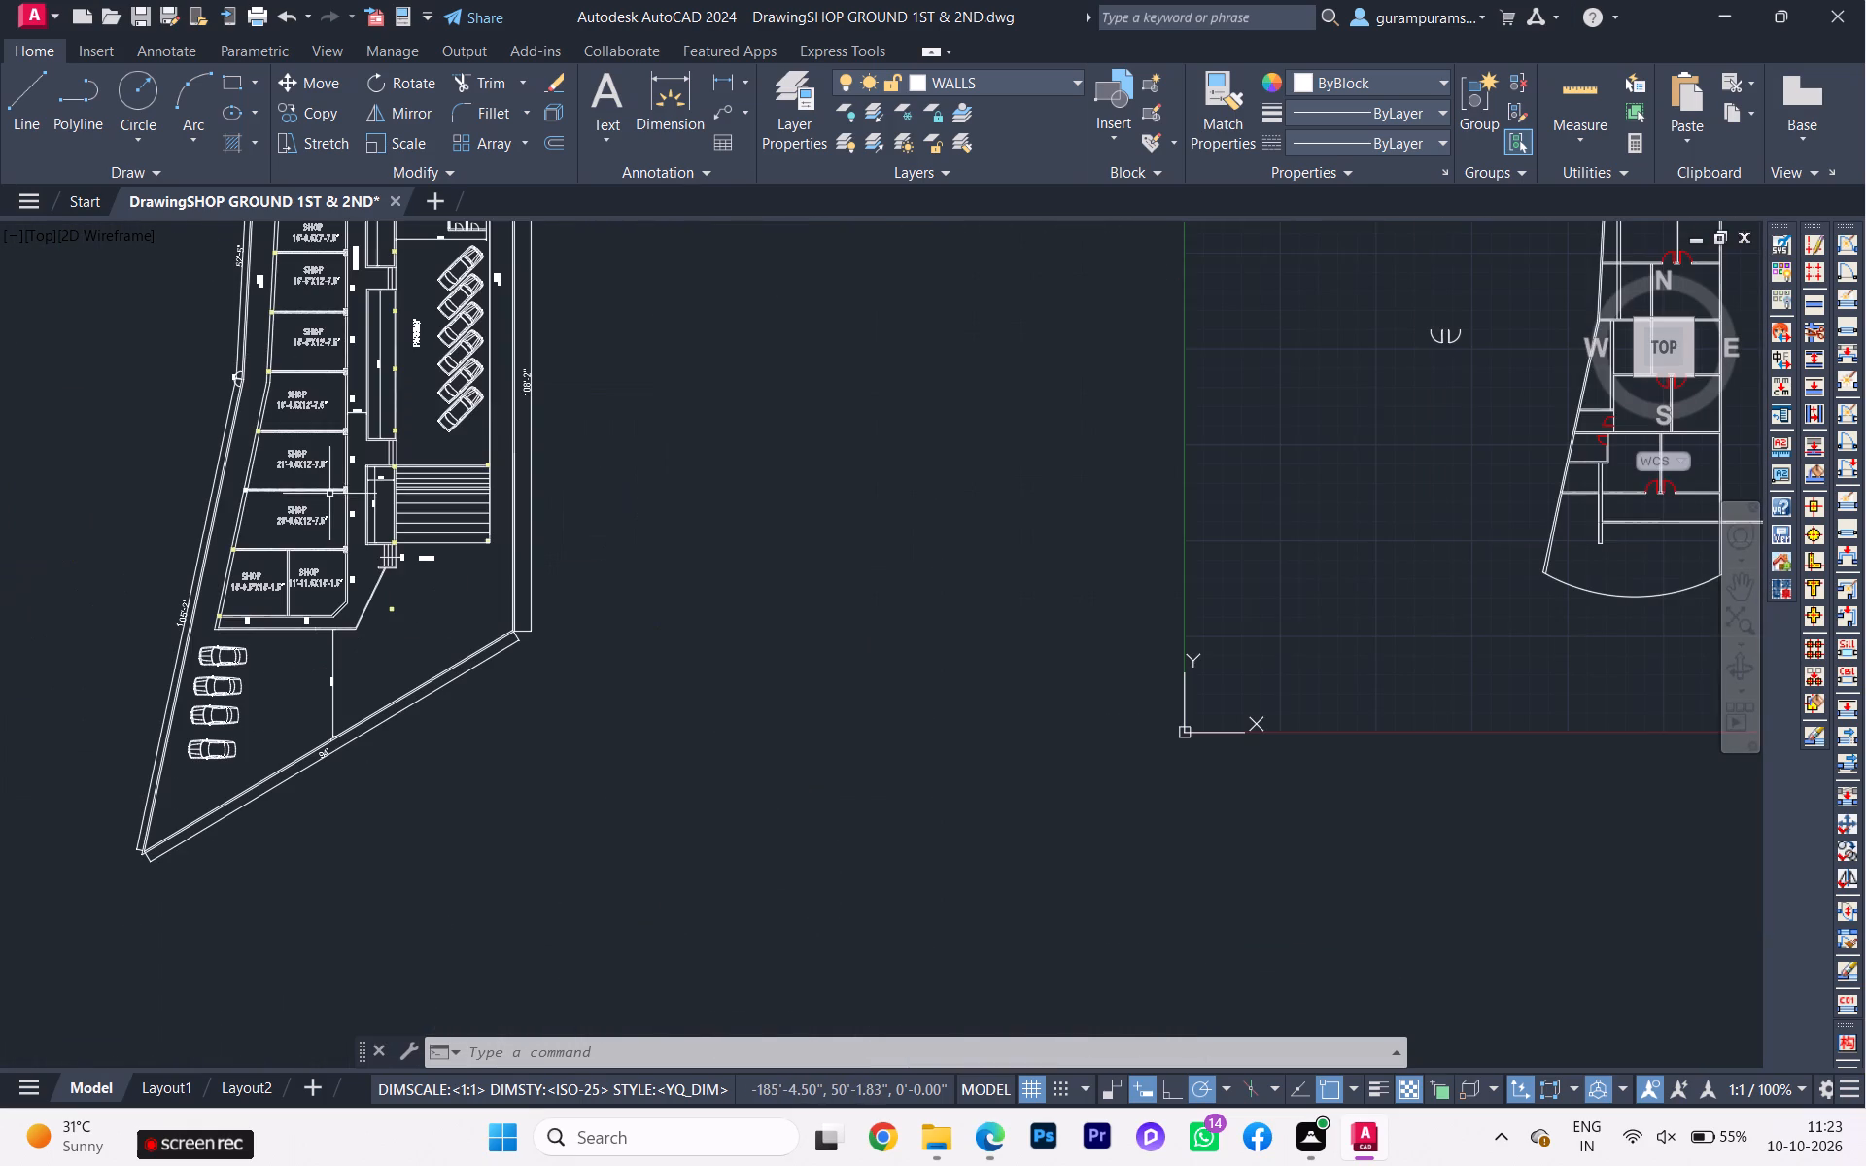
scroll(304, 509, "down", 1)
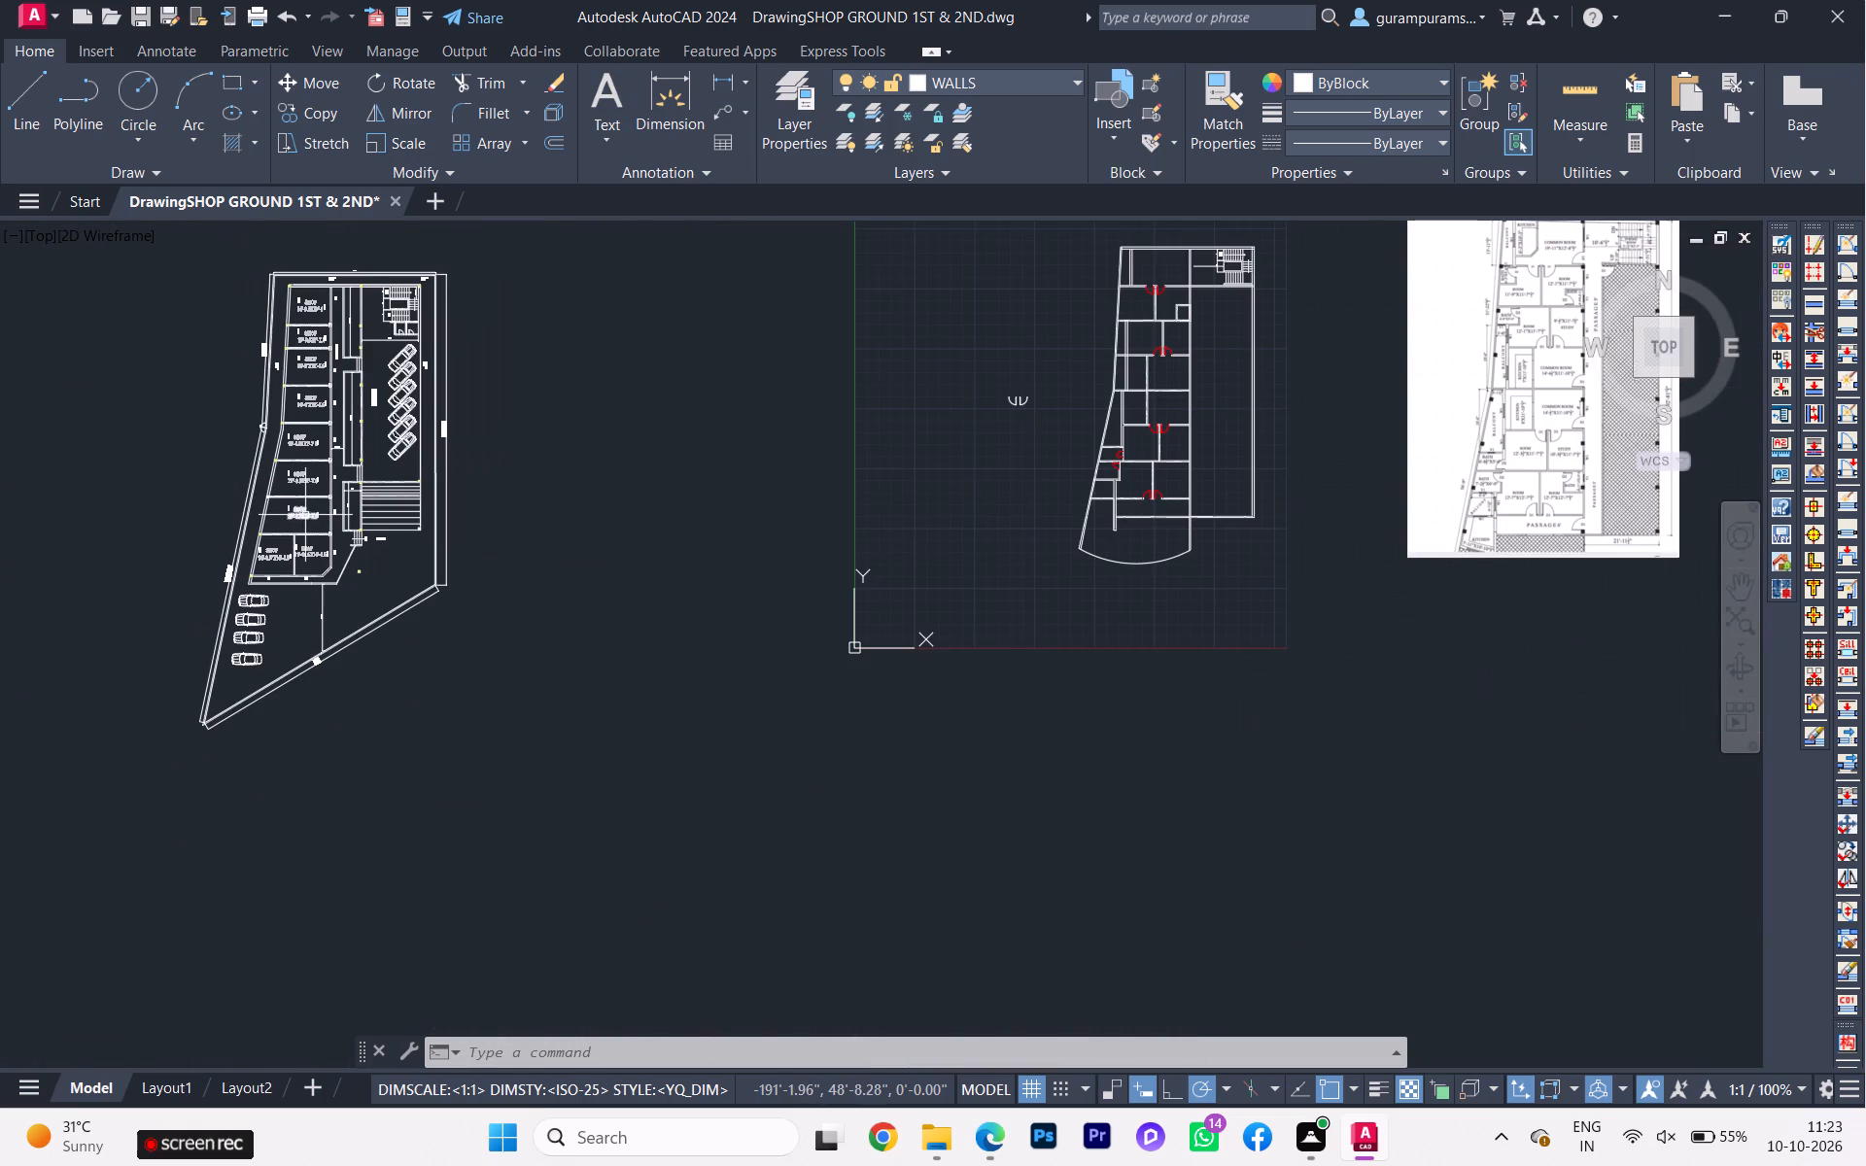
scroll(287, 523, "down", 1)
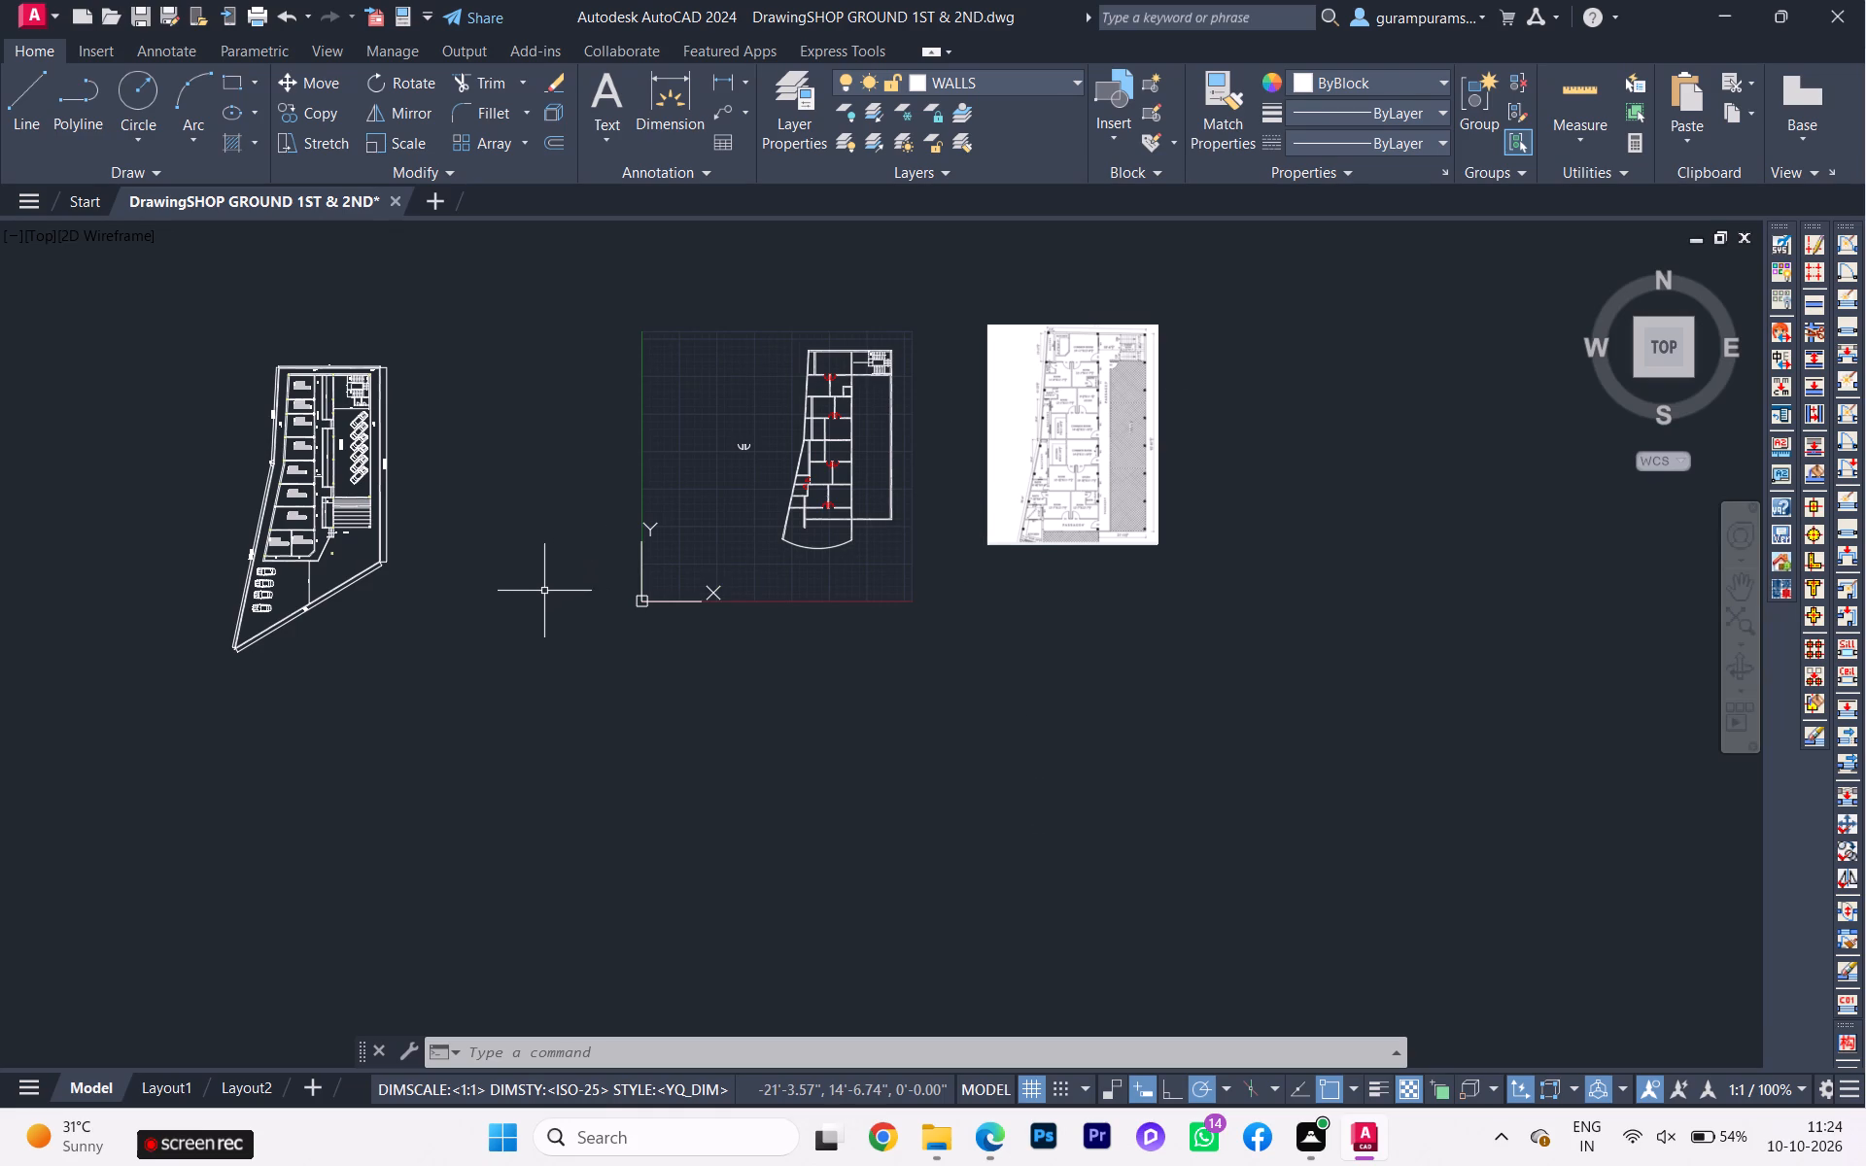
Rotate the eastern door of the loose door pair west of the plan by 270 degrees.
scroll(376, 517, "up", 2)
scroll(437, 514, "down", 1)
scroll(1165, 433, "up", 2)
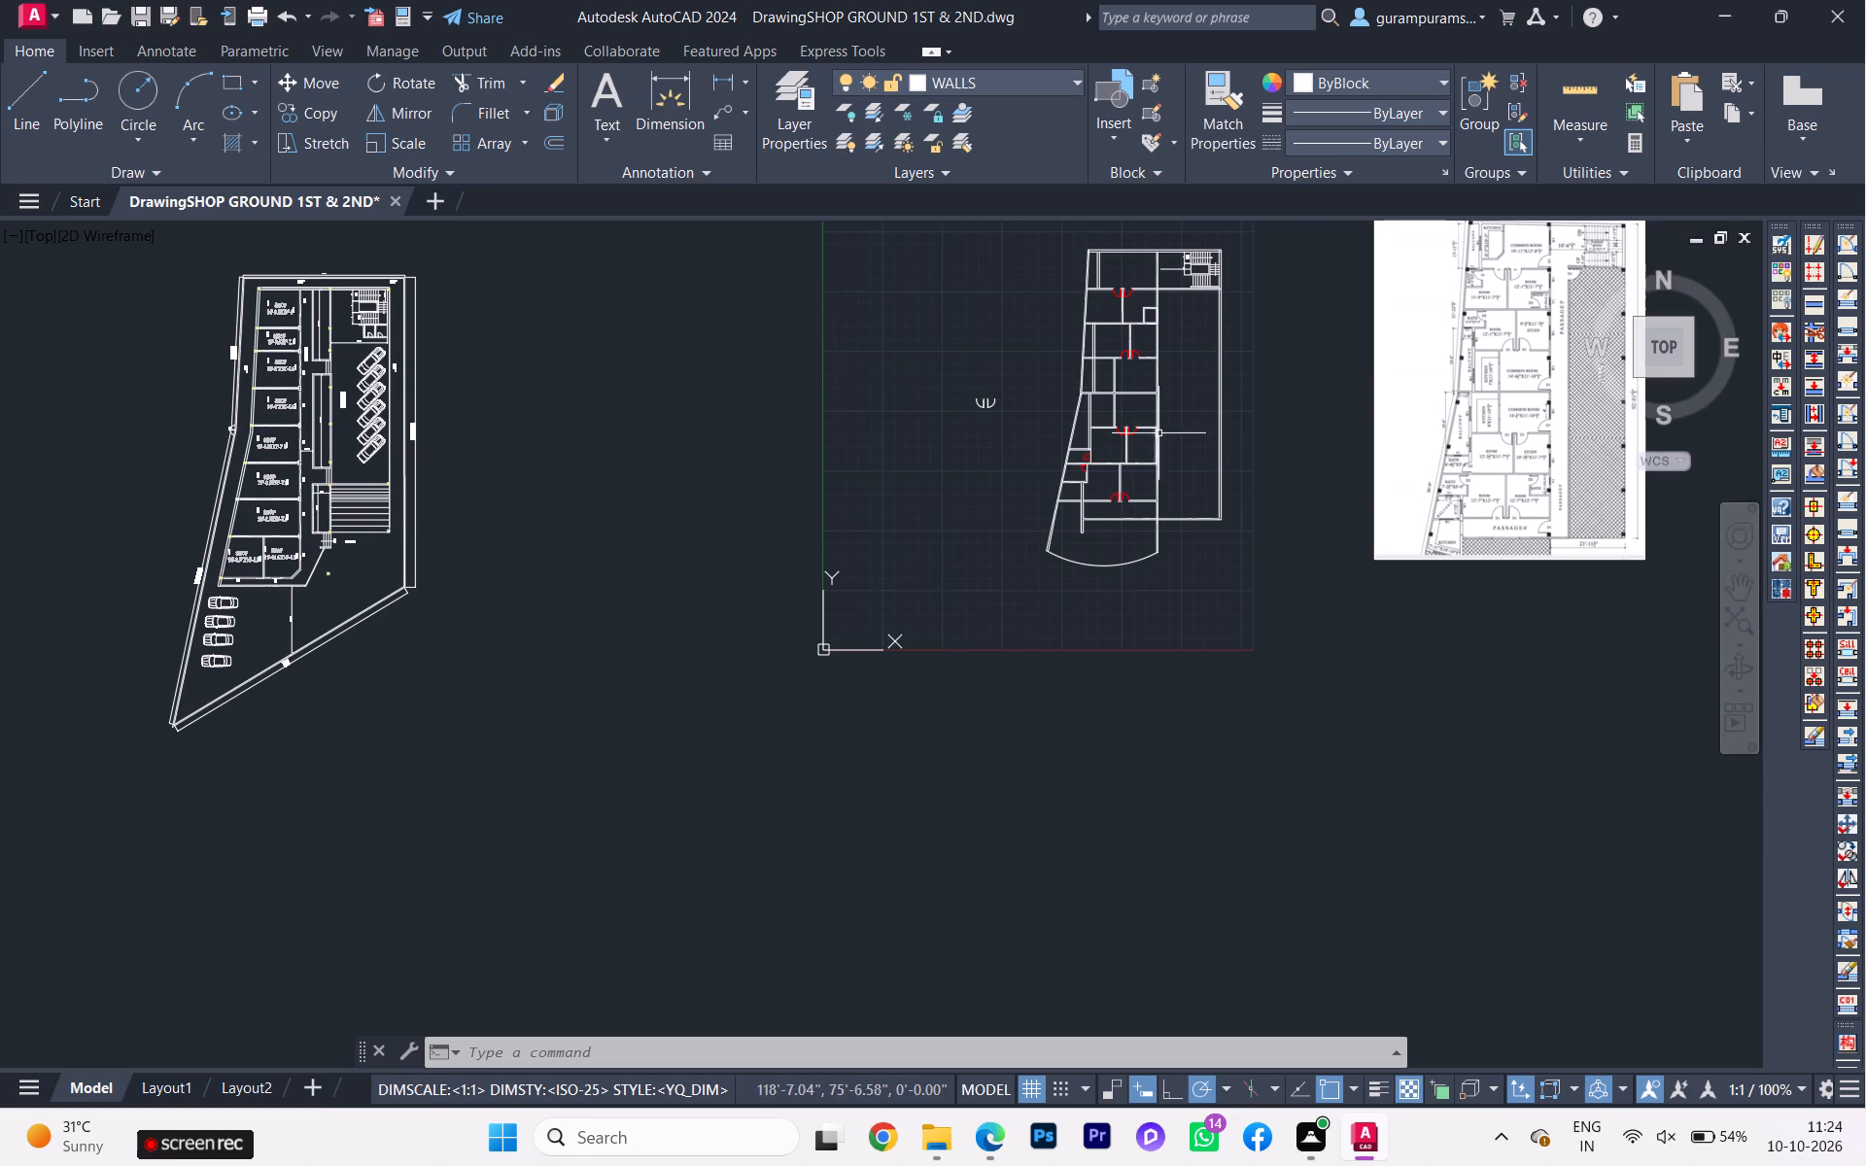
scroll(1084, 386, "up", 1)
scroll(730, 424, "down", 1)
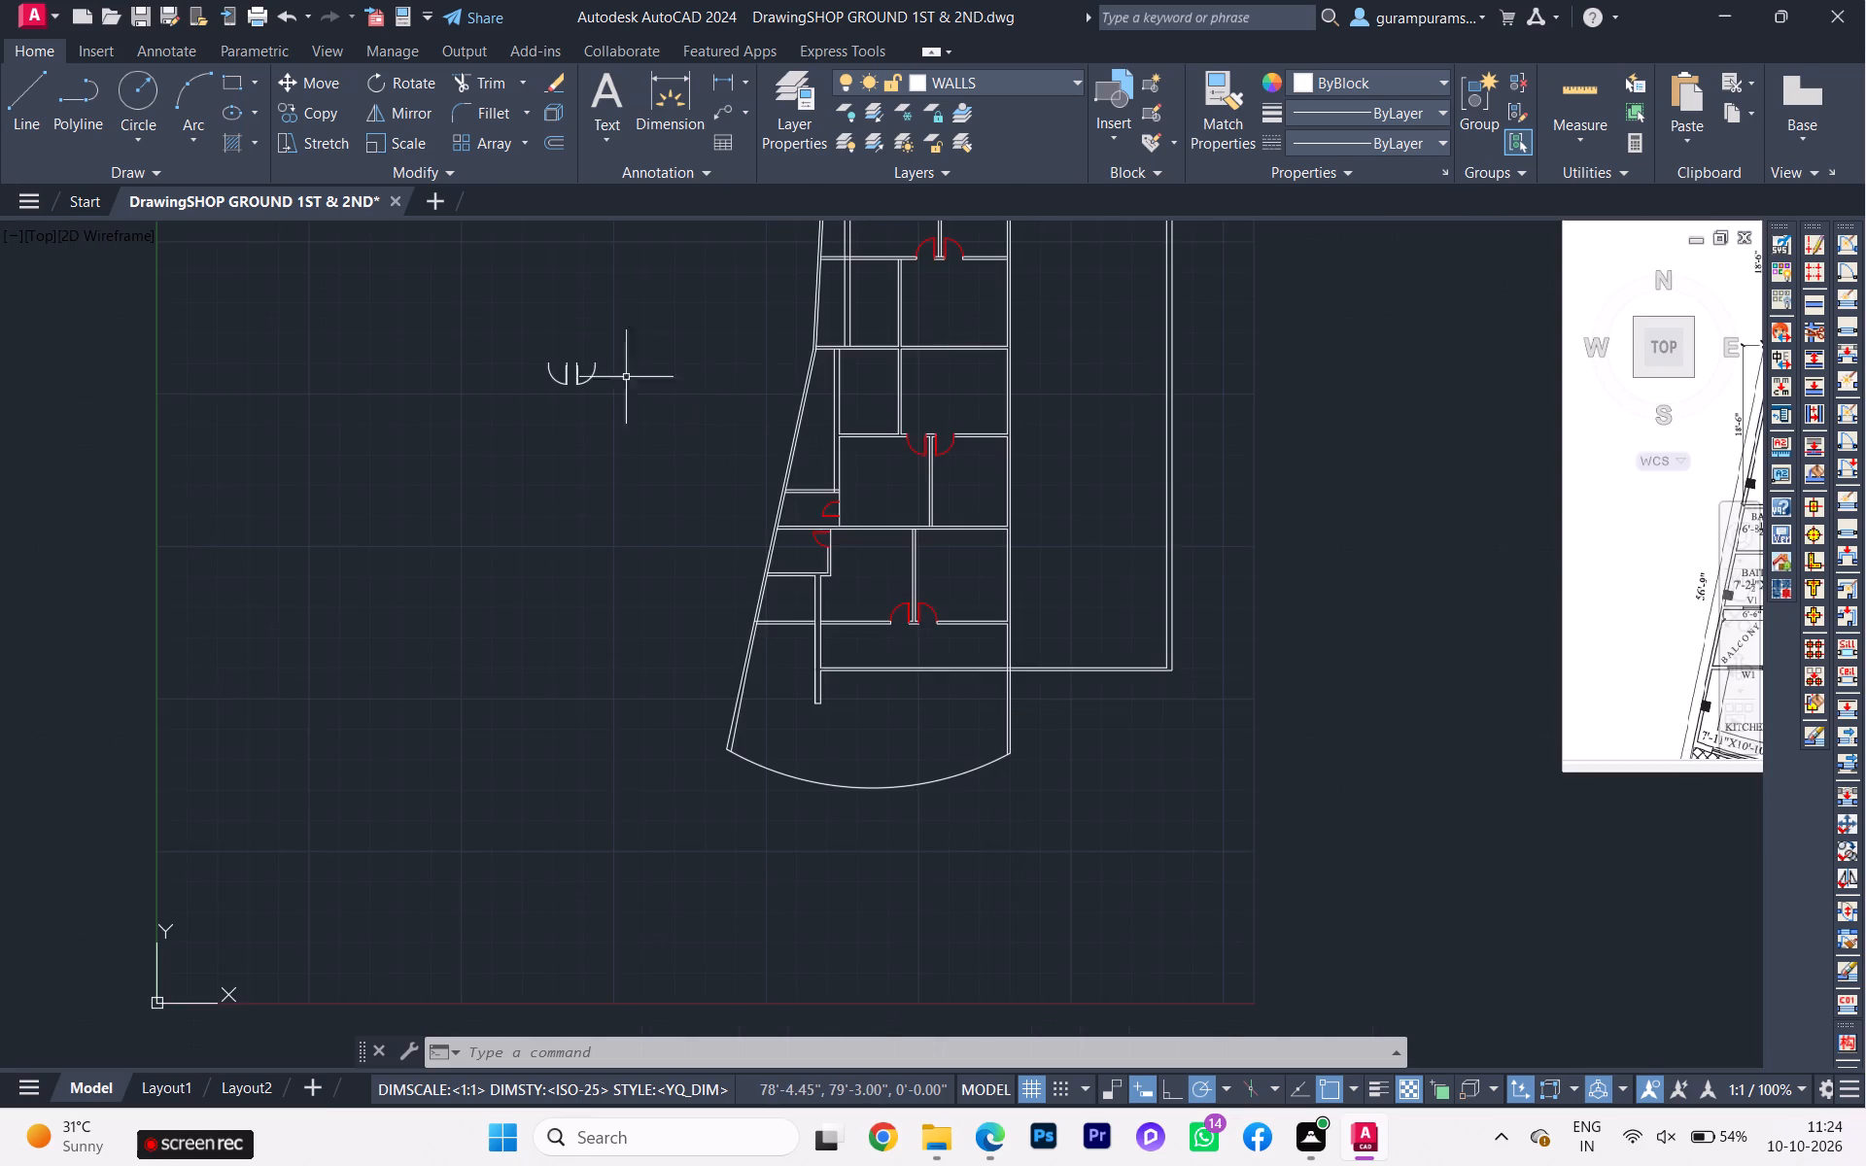
scroll(595, 371, "up", 3)
left_click(583, 397)
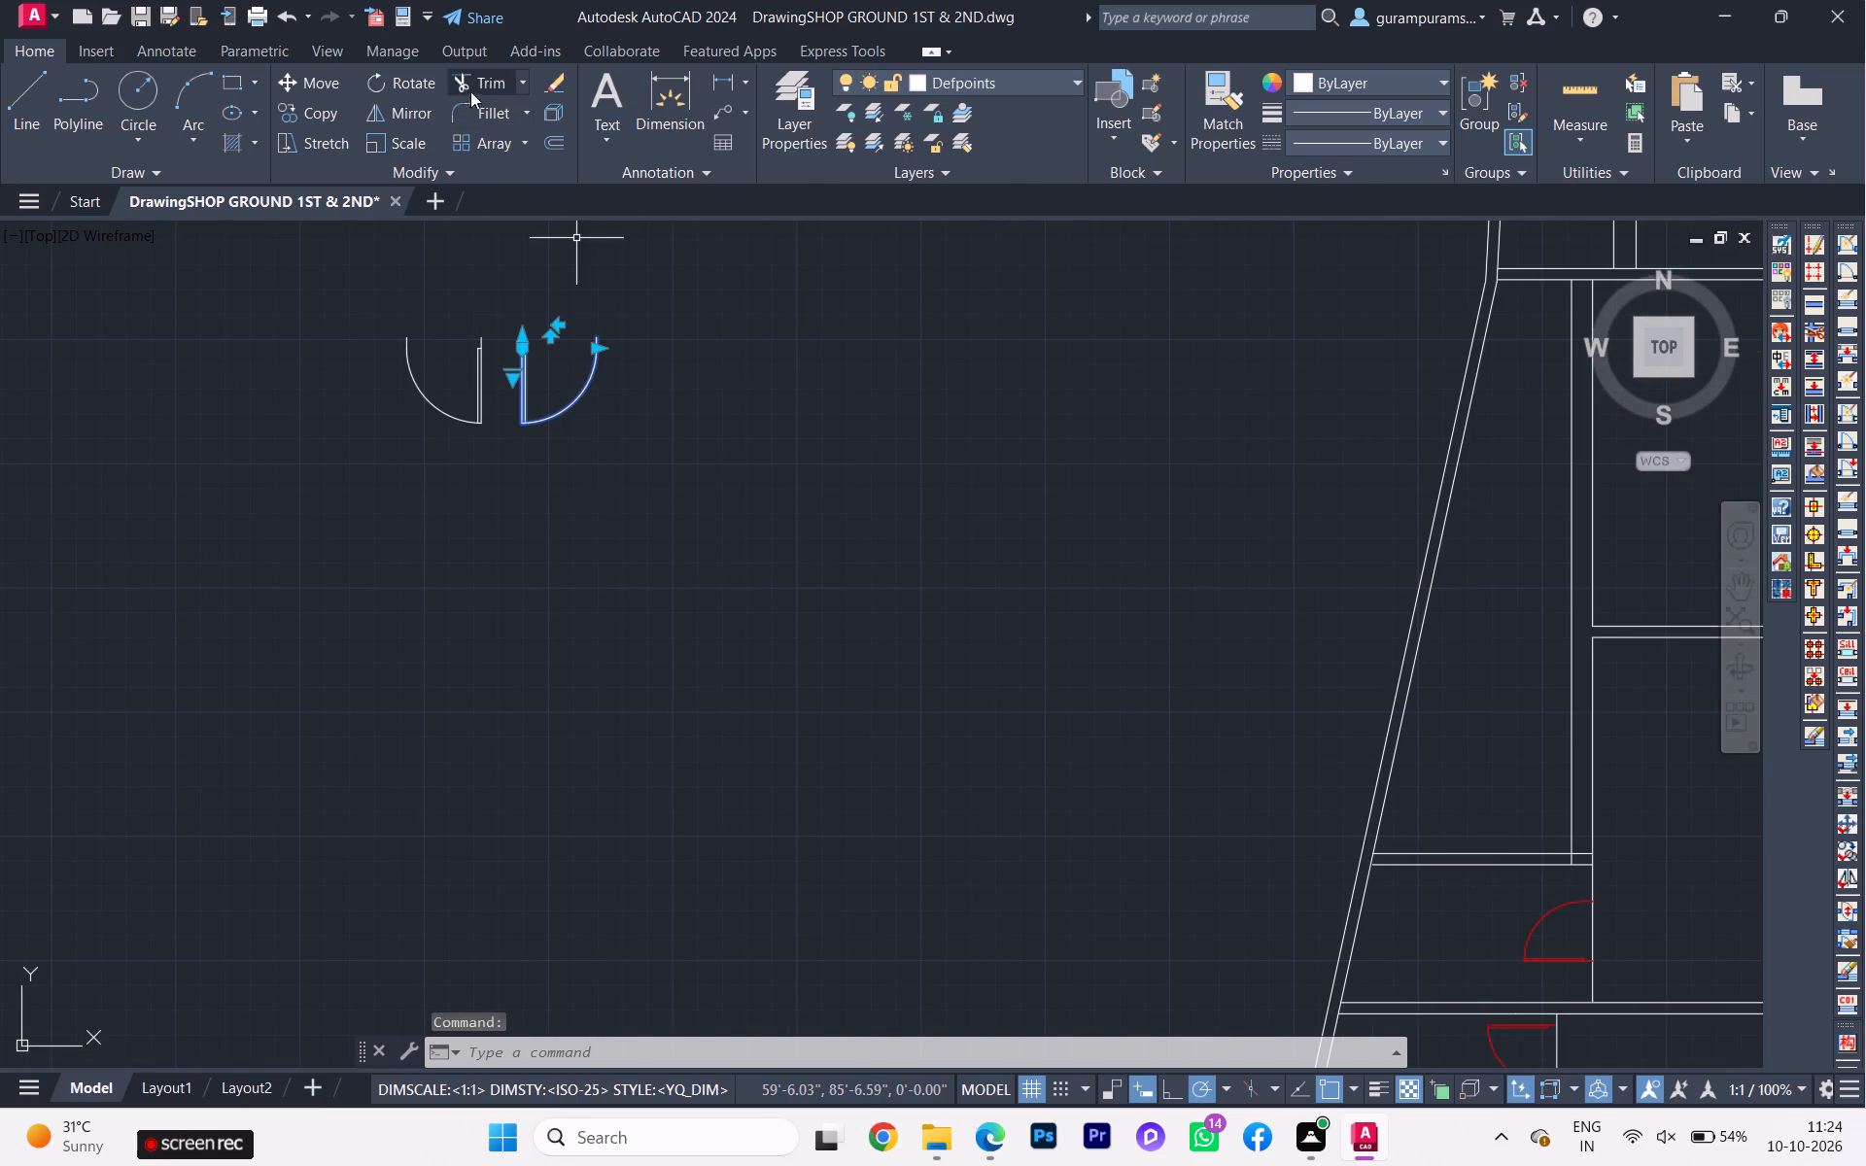
left_click(430, 92)
left_click(556, 290)
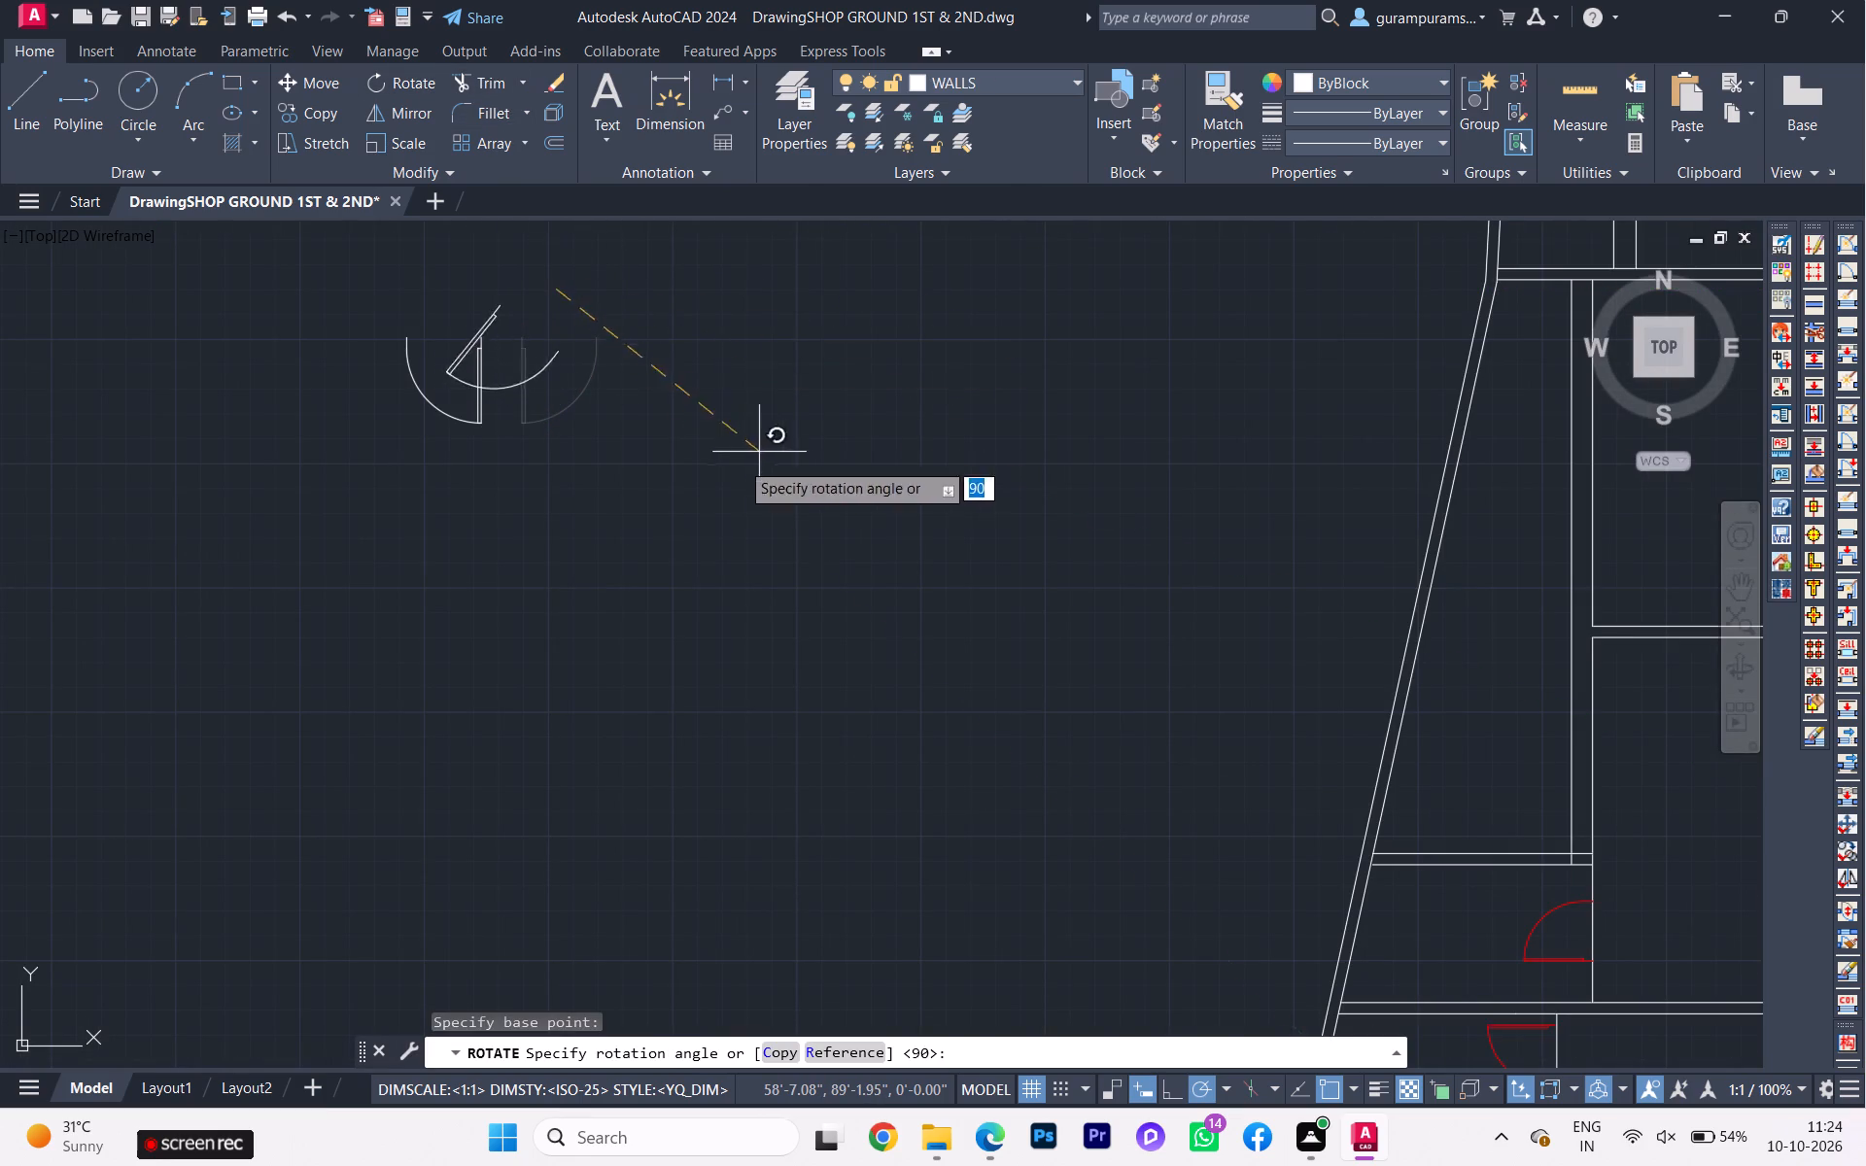
left_click(556, 546)
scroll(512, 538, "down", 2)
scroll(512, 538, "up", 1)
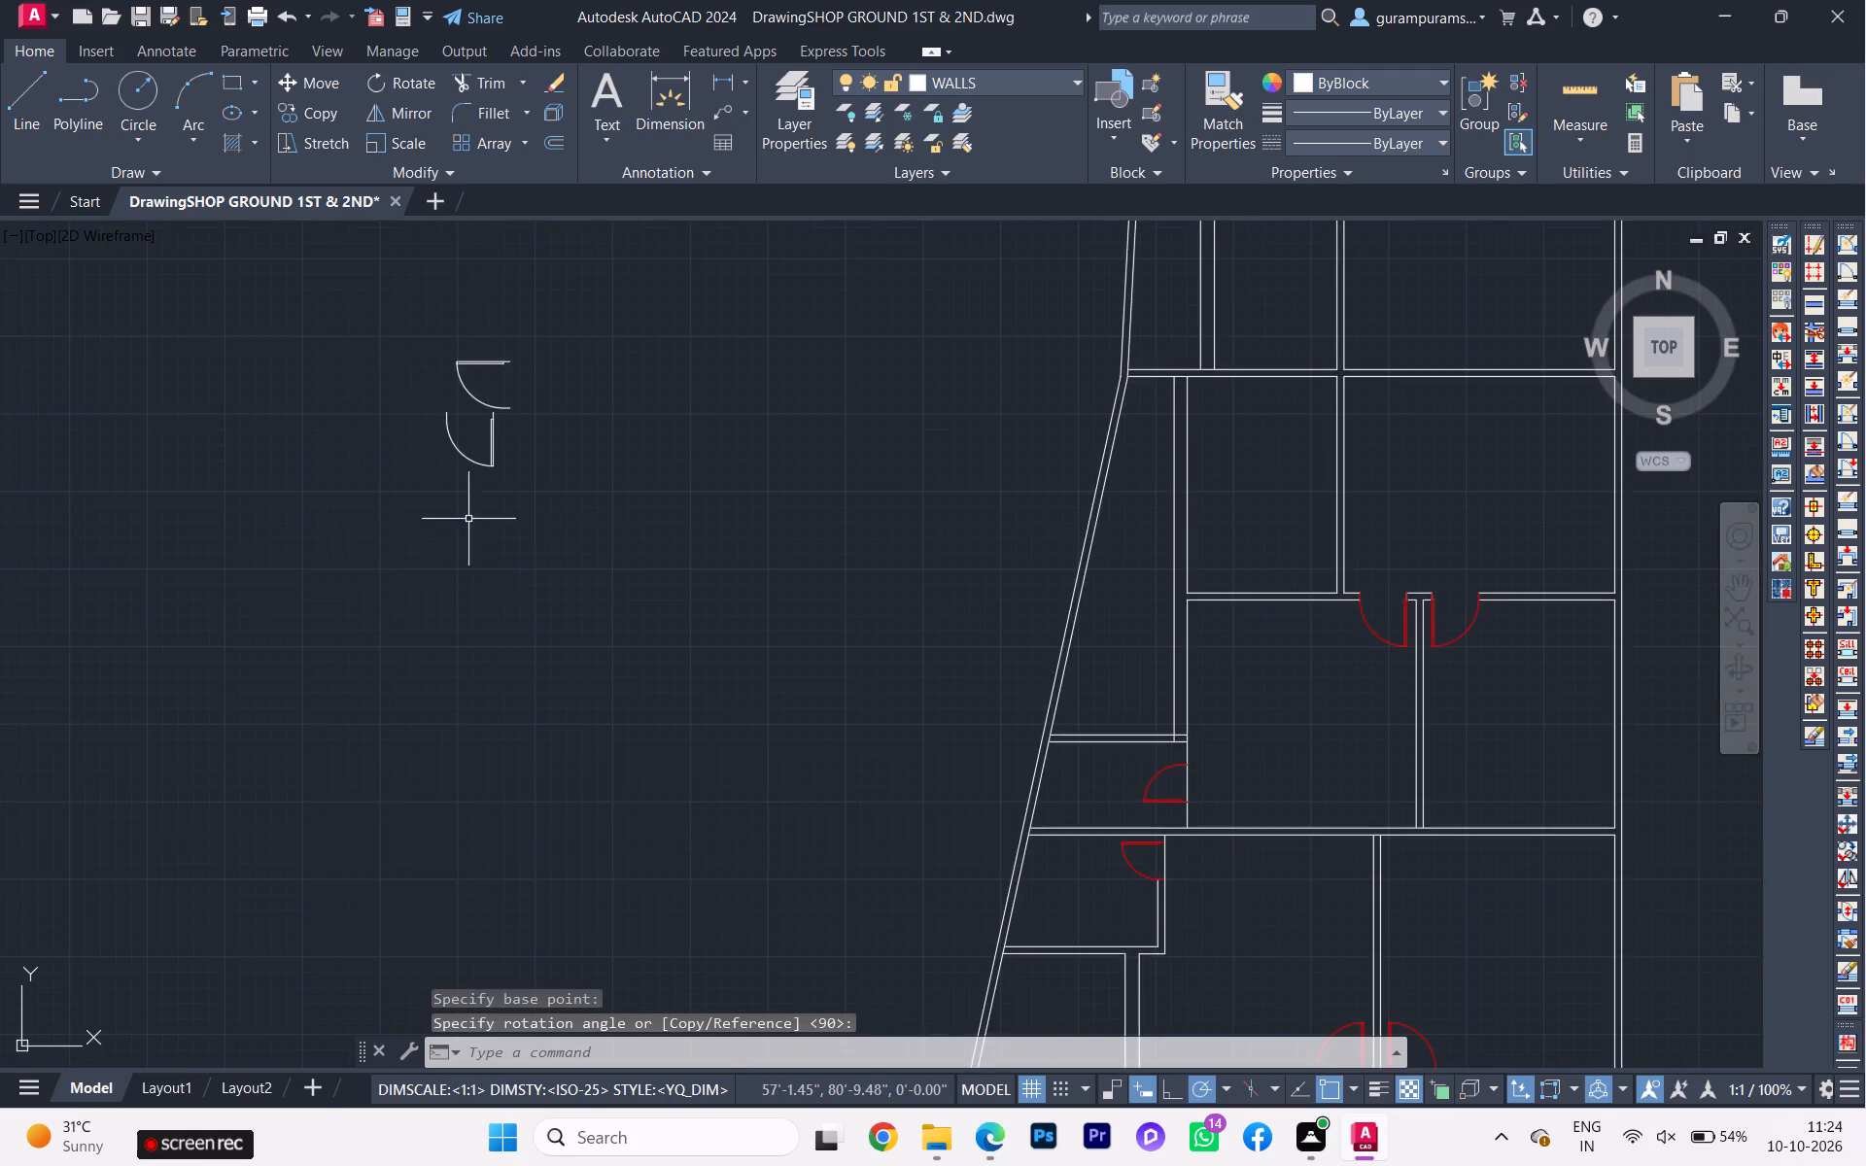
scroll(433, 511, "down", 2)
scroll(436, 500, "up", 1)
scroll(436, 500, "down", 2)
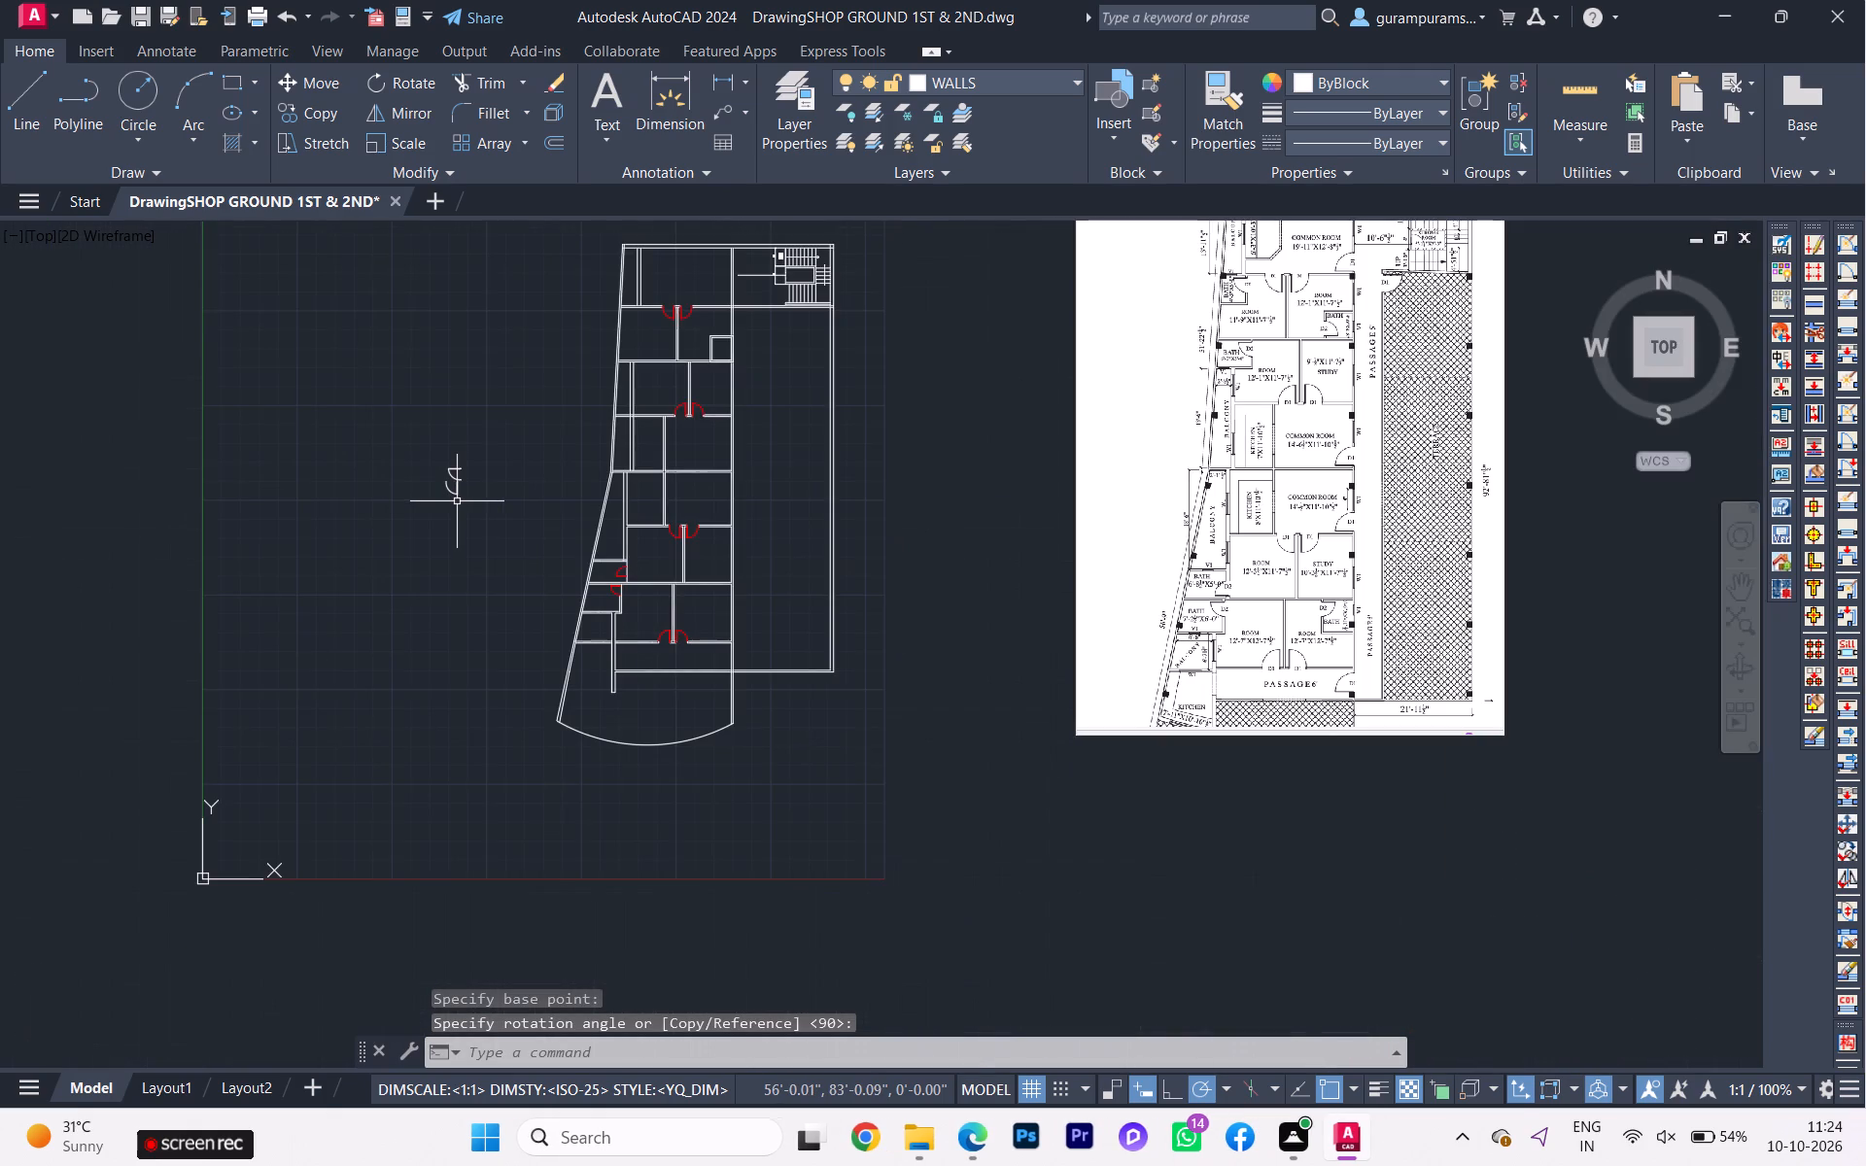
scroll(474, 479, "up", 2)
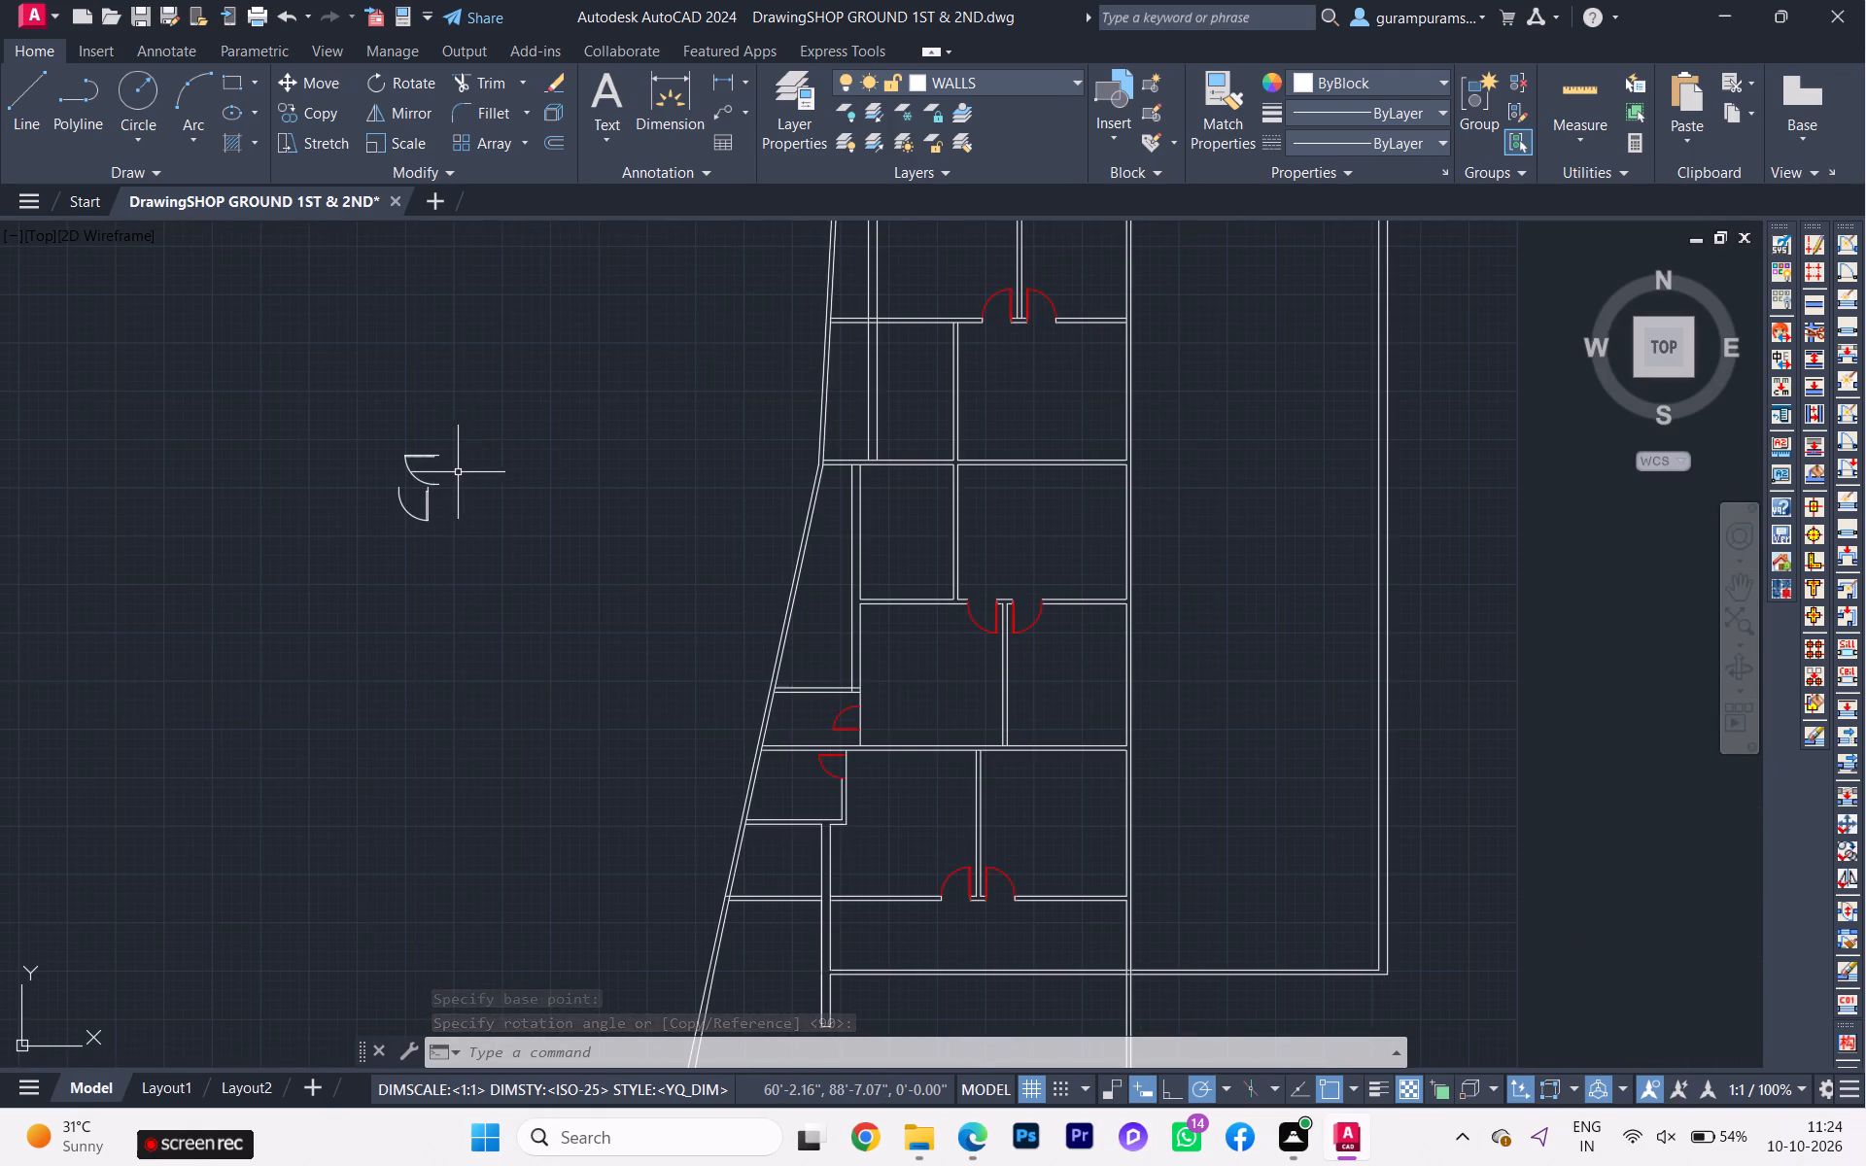
Mirror the rotated loose door west of the plan about a horizontal line north of it, keeping the original.
left_click(447, 464)
left_click(415, 458)
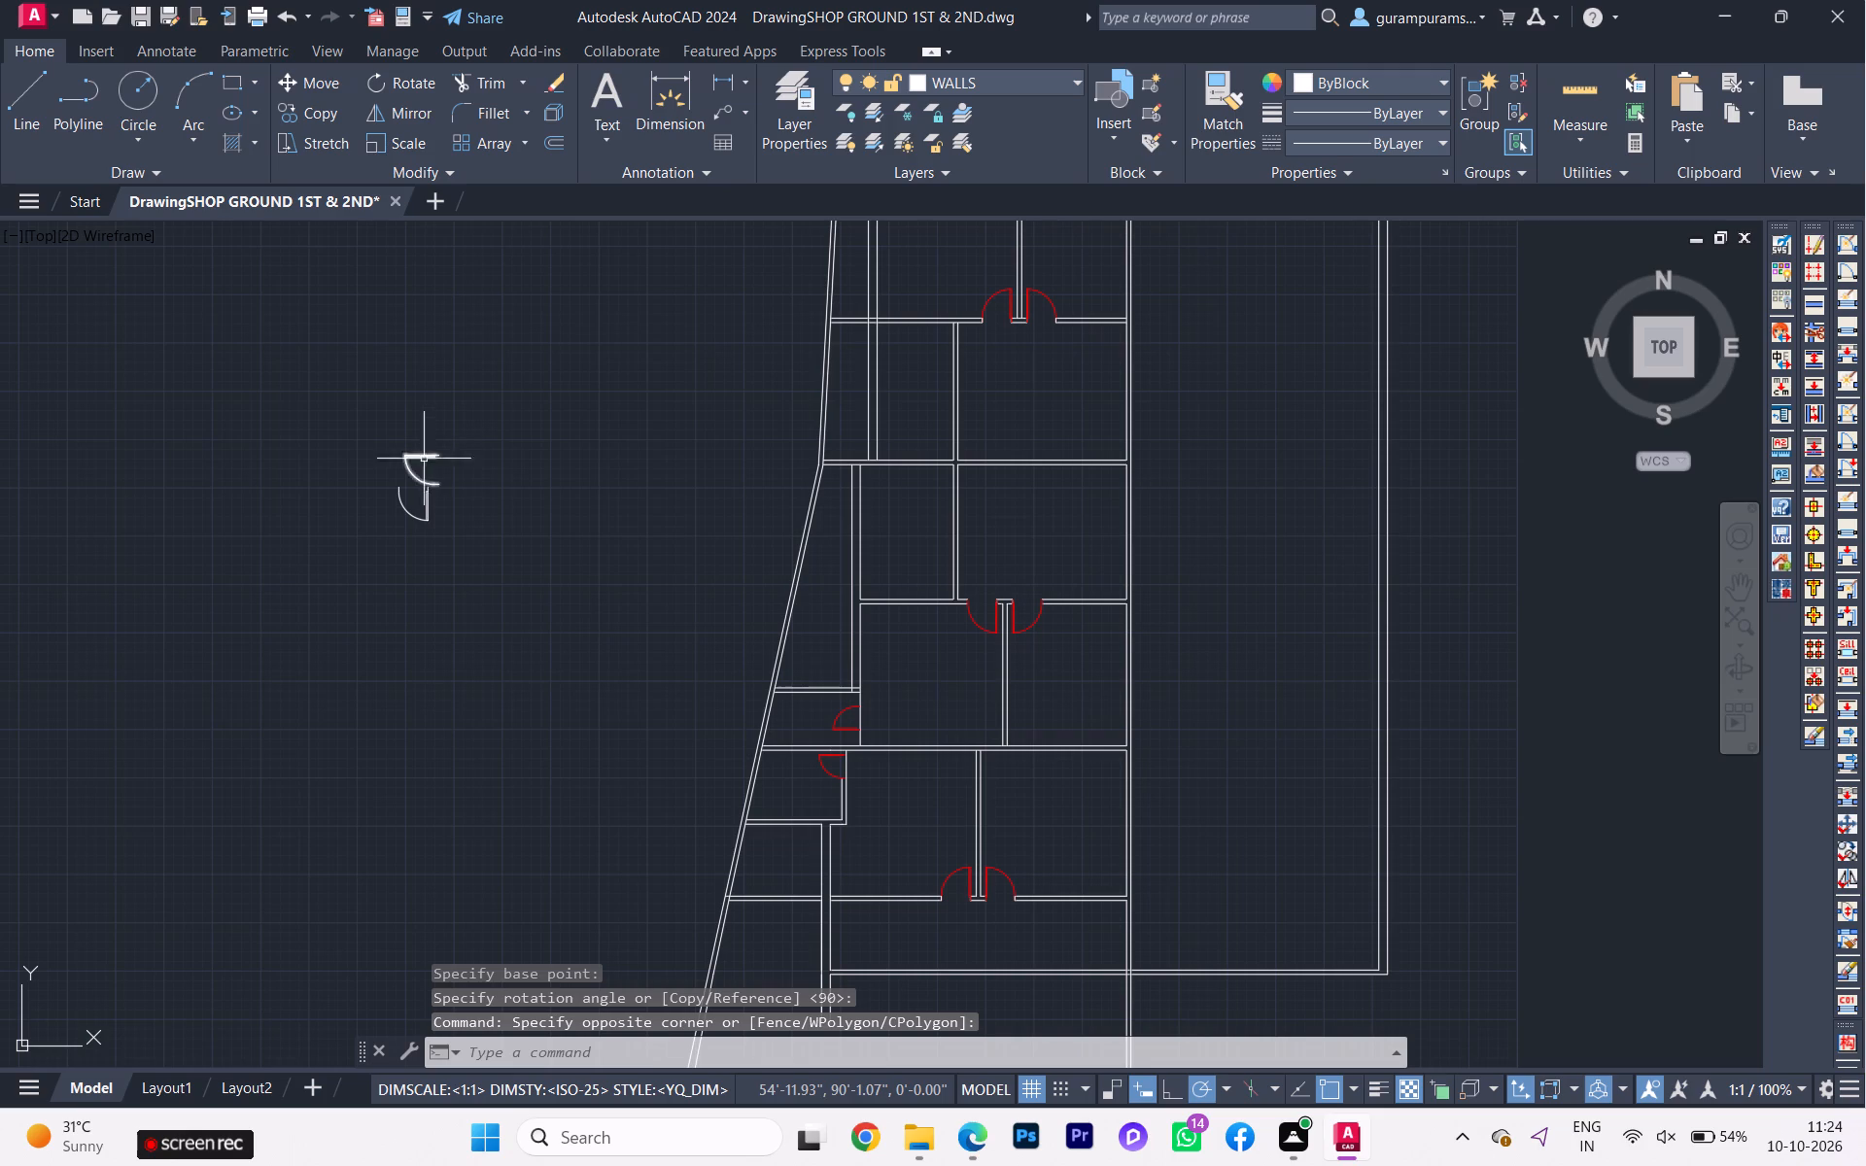
left_click(423, 465)
left_click(421, 451)
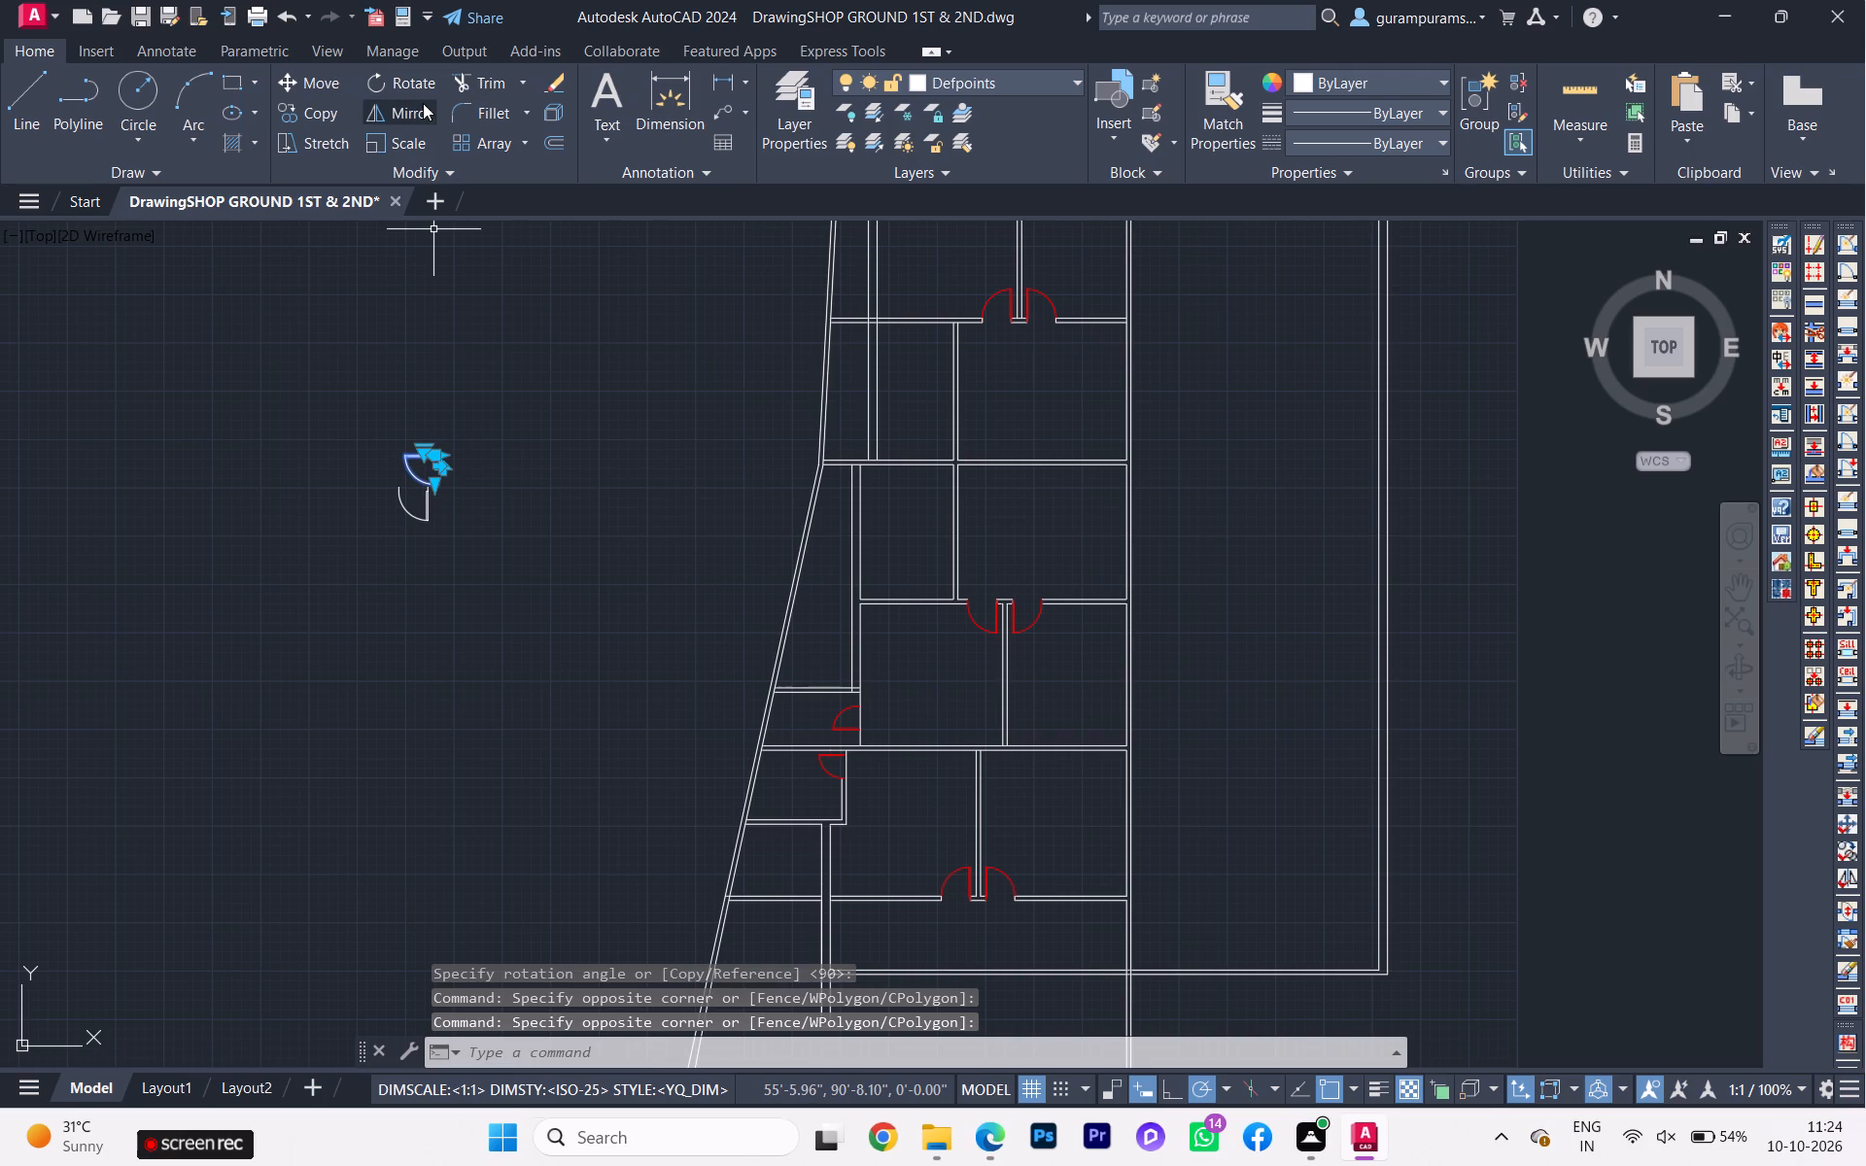
left_click(421, 106)
left_click(447, 424)
left_click(365, 430)
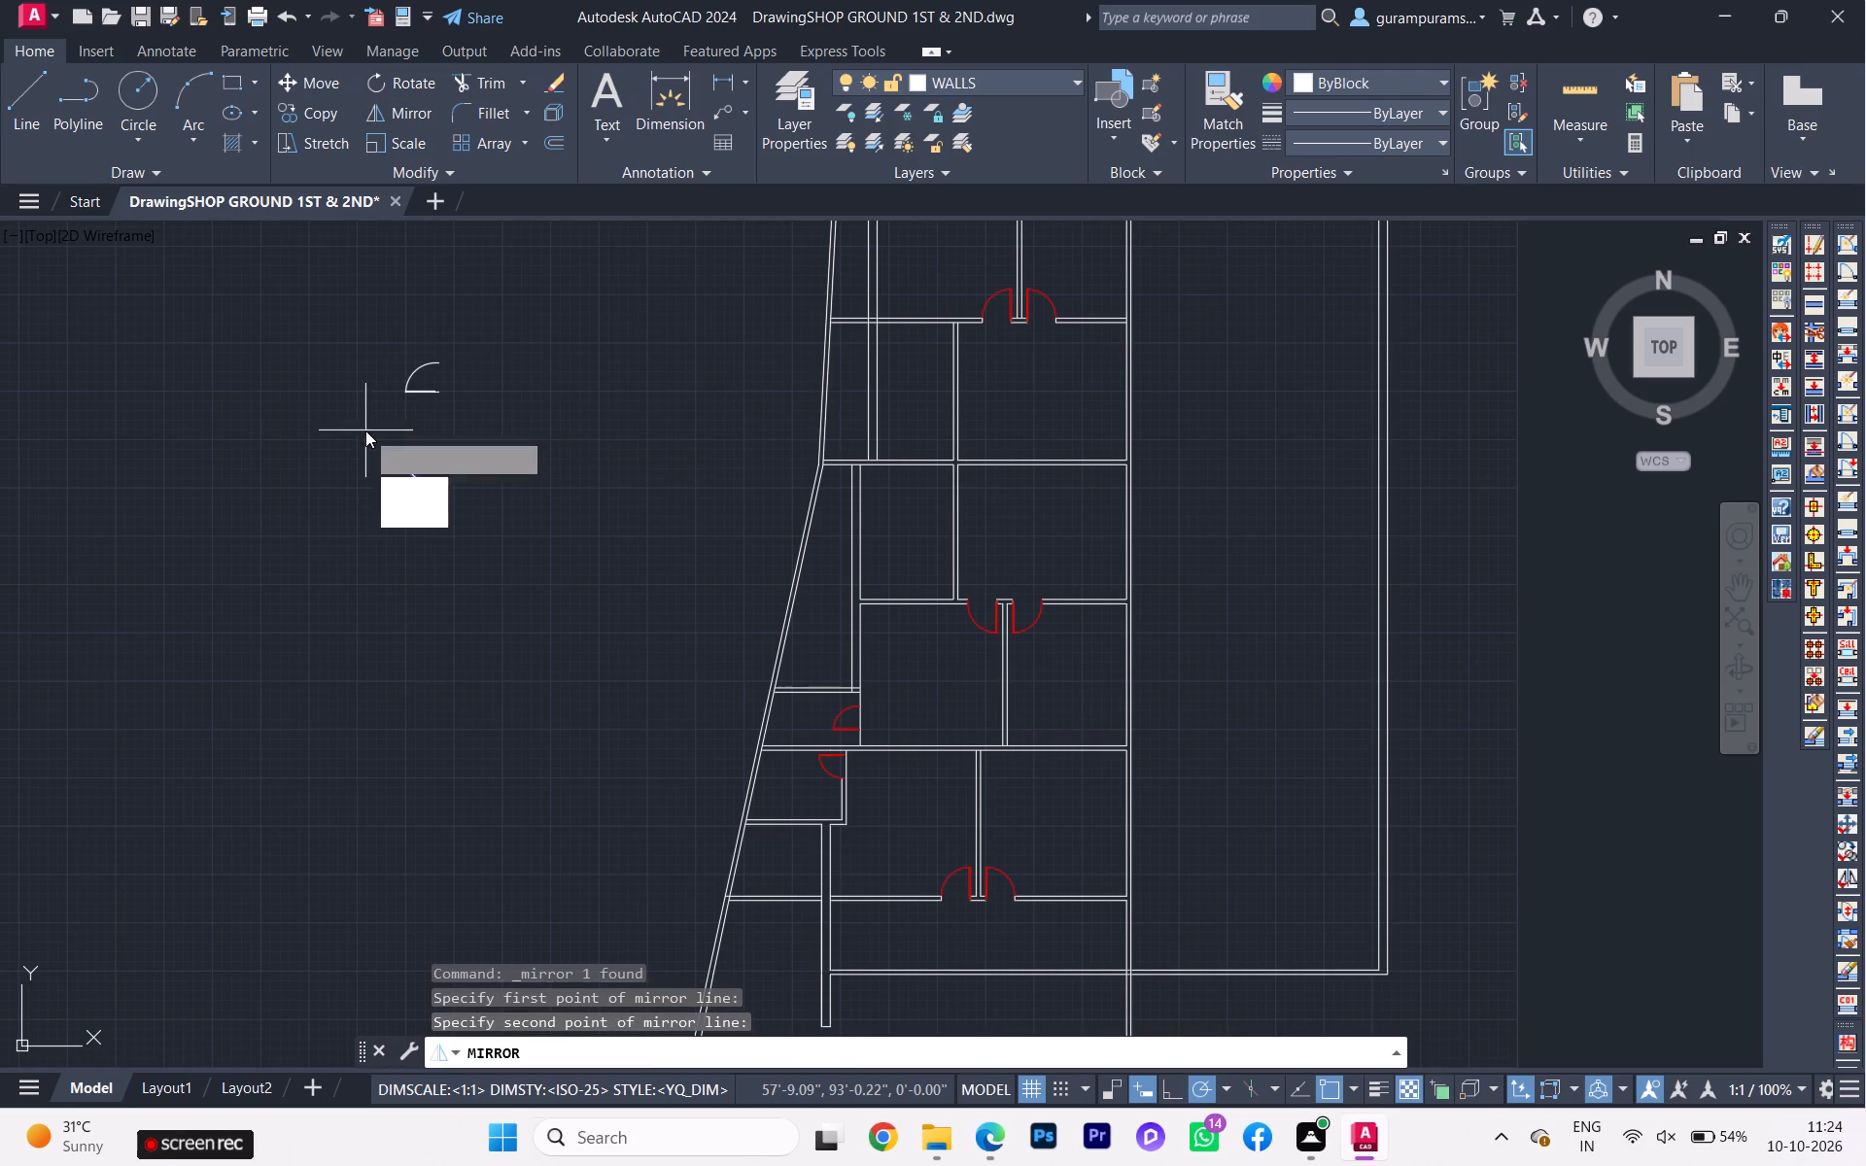
left_click_drag(436, 509, 365, 431)
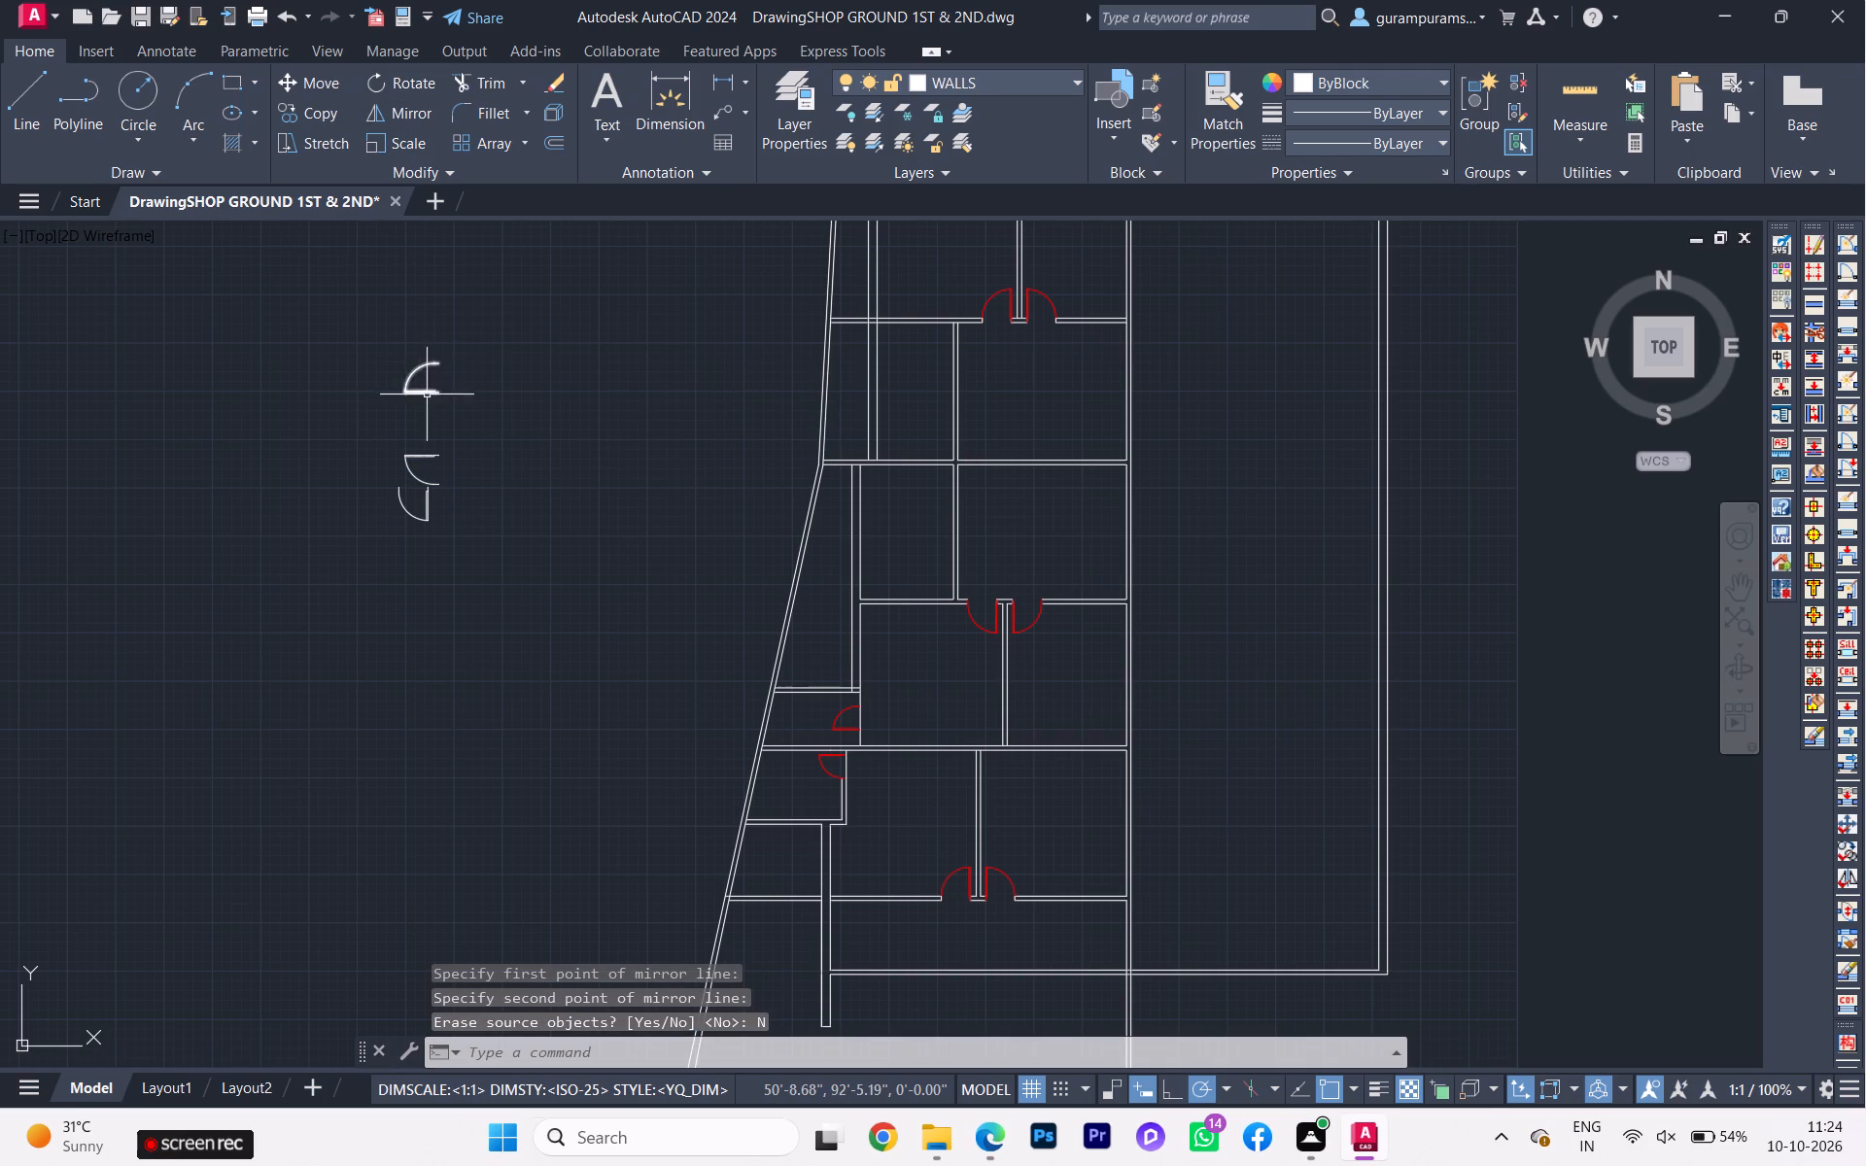
Move the mirrored door by its hinge corner onto the northern common room's east wall, just above the room's south wall.
left_click(427, 394)
key("m")
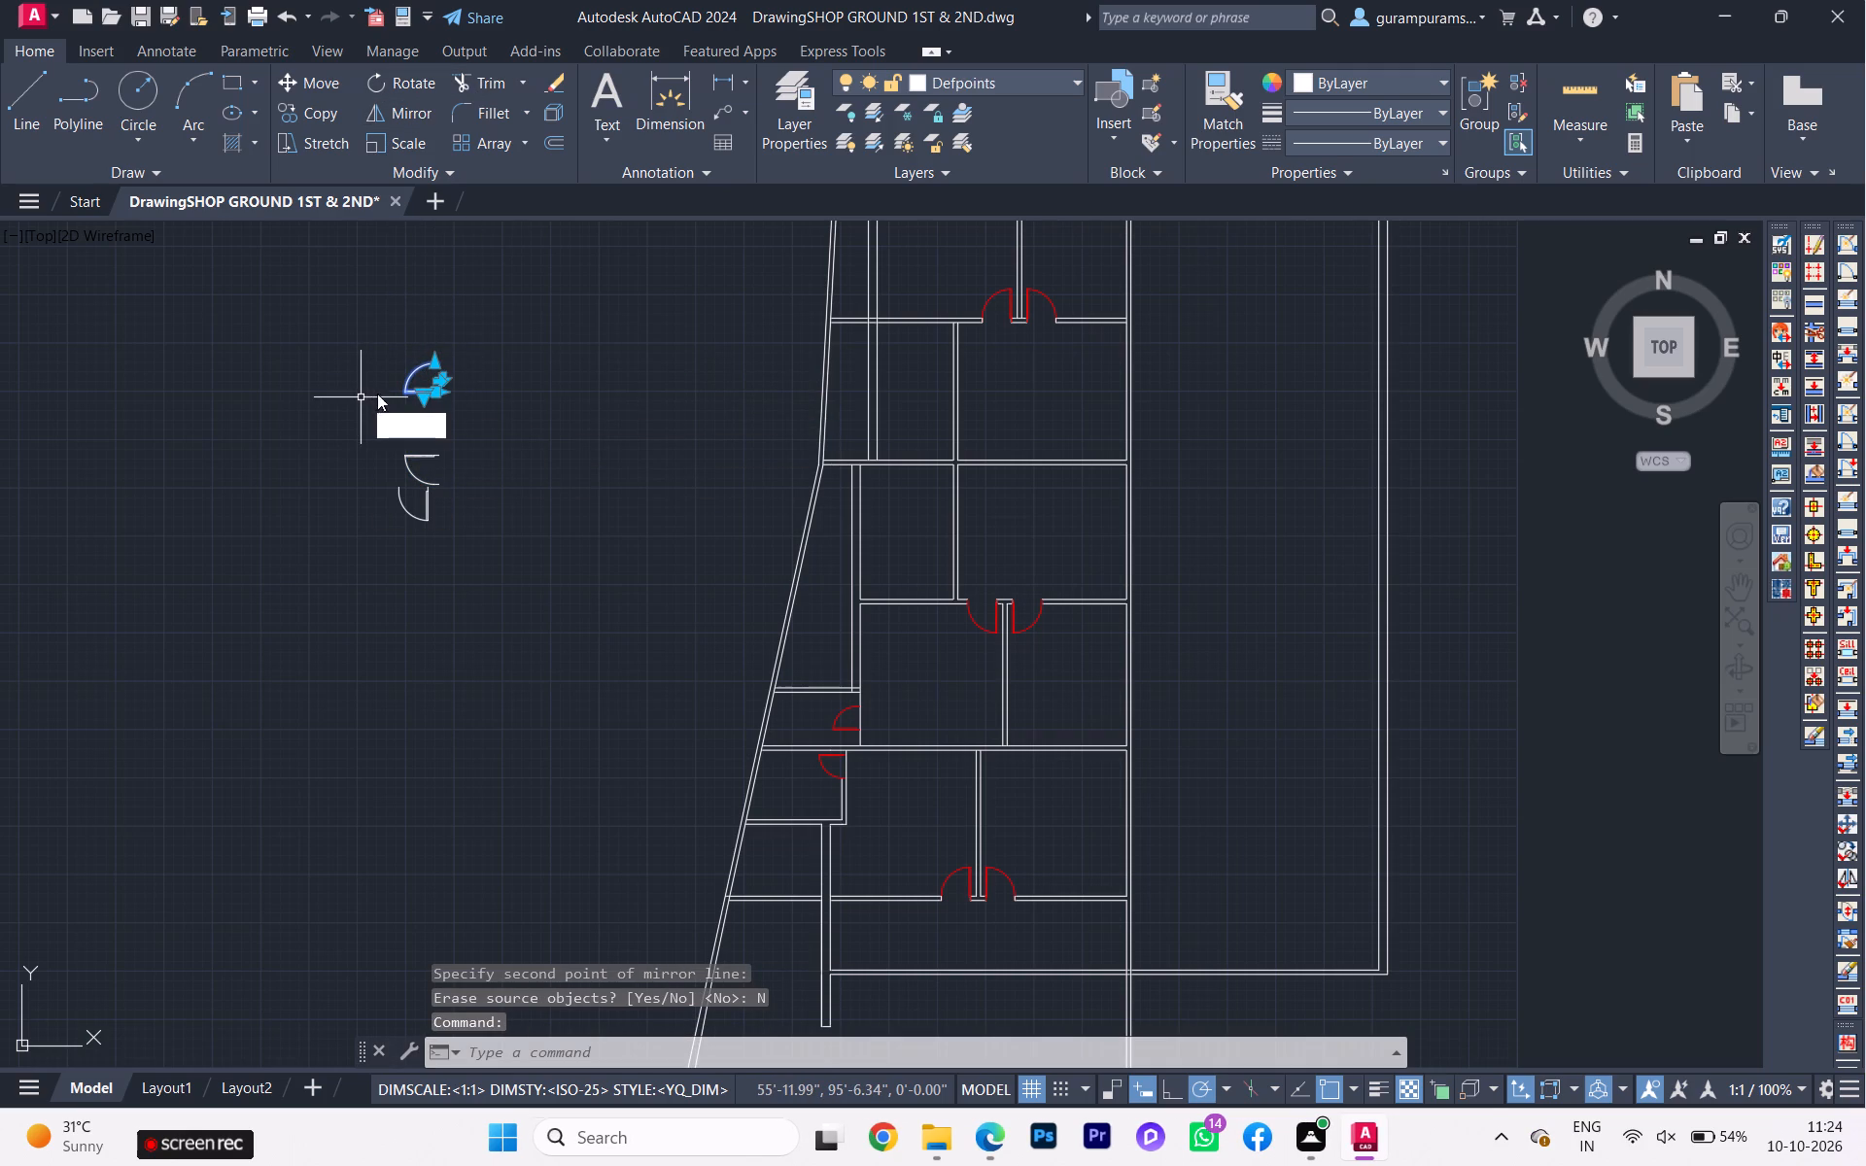
key("Return")
scroll(448, 378, "up", 5)
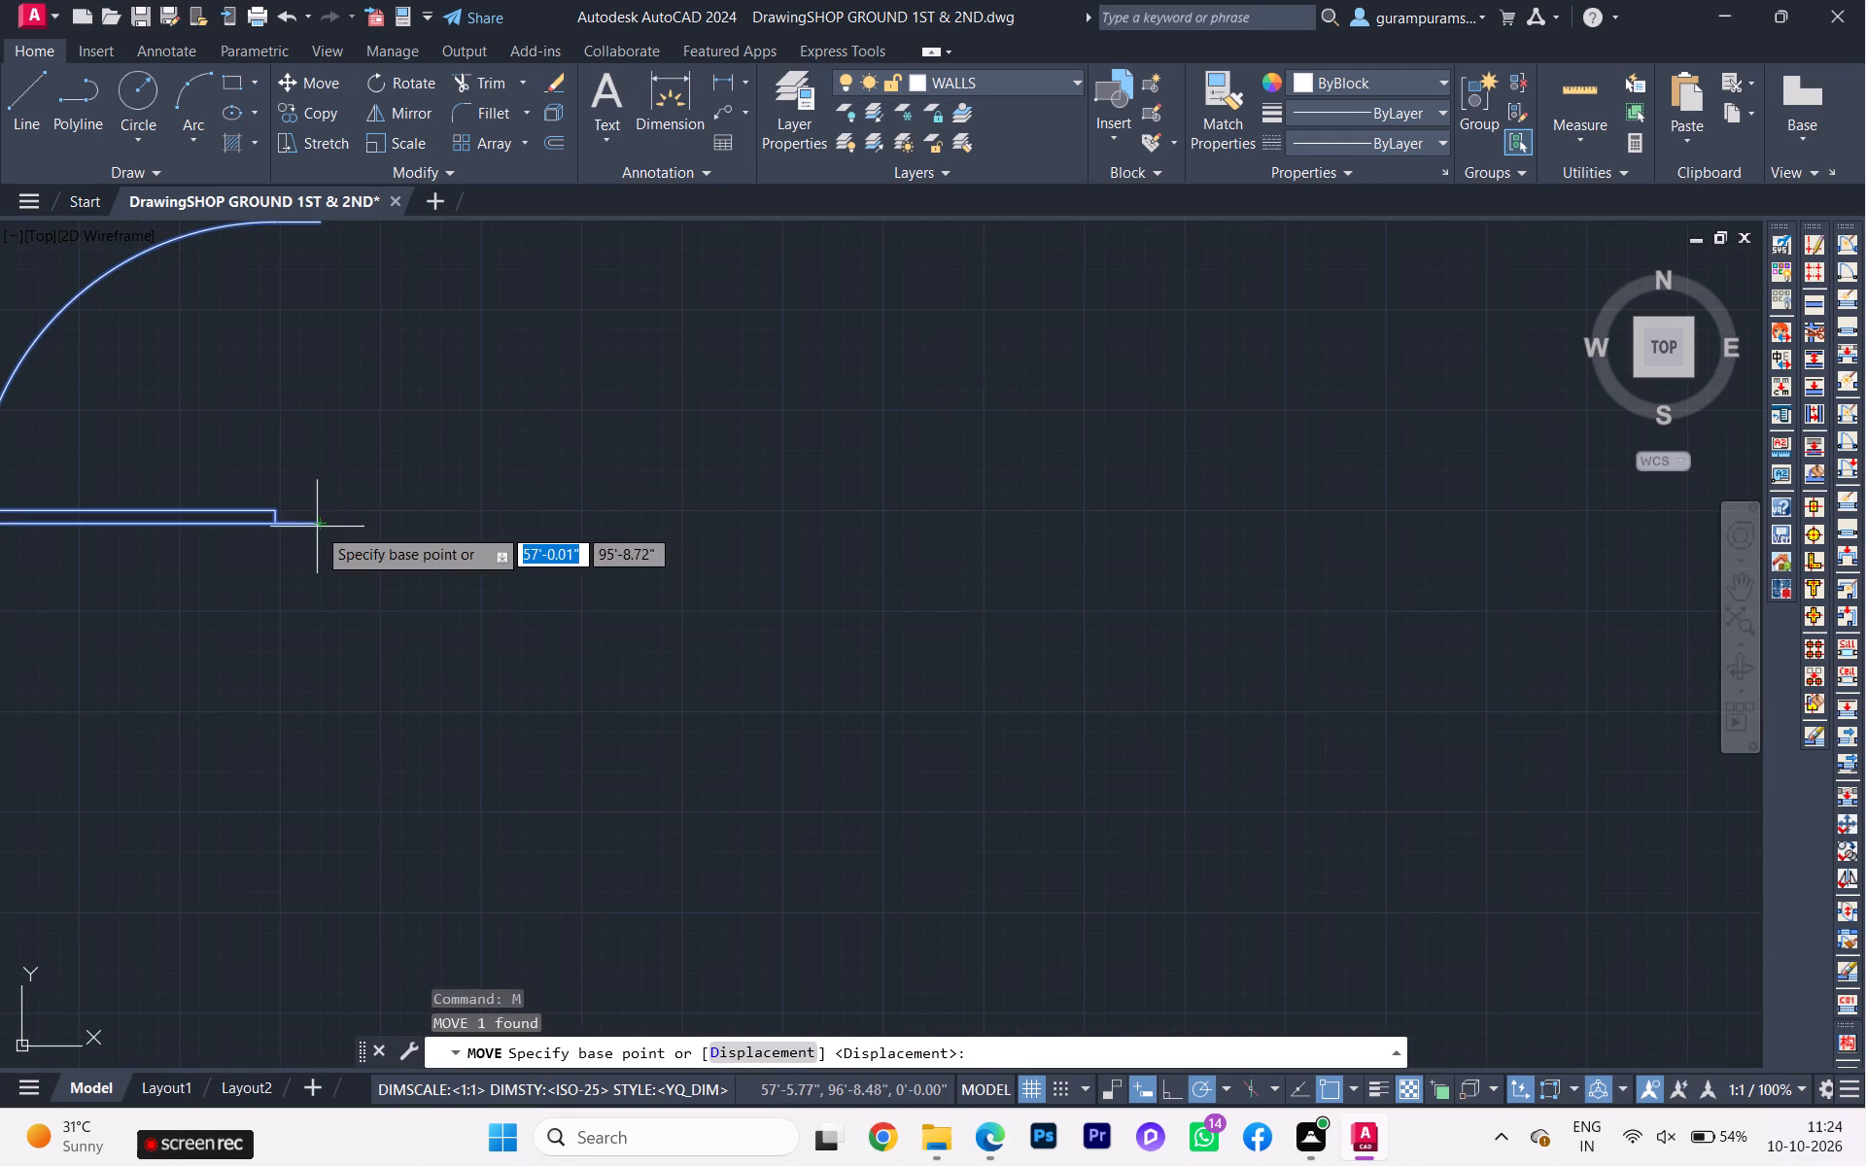
left_click(316, 527)
scroll(269, 435, "down", 7)
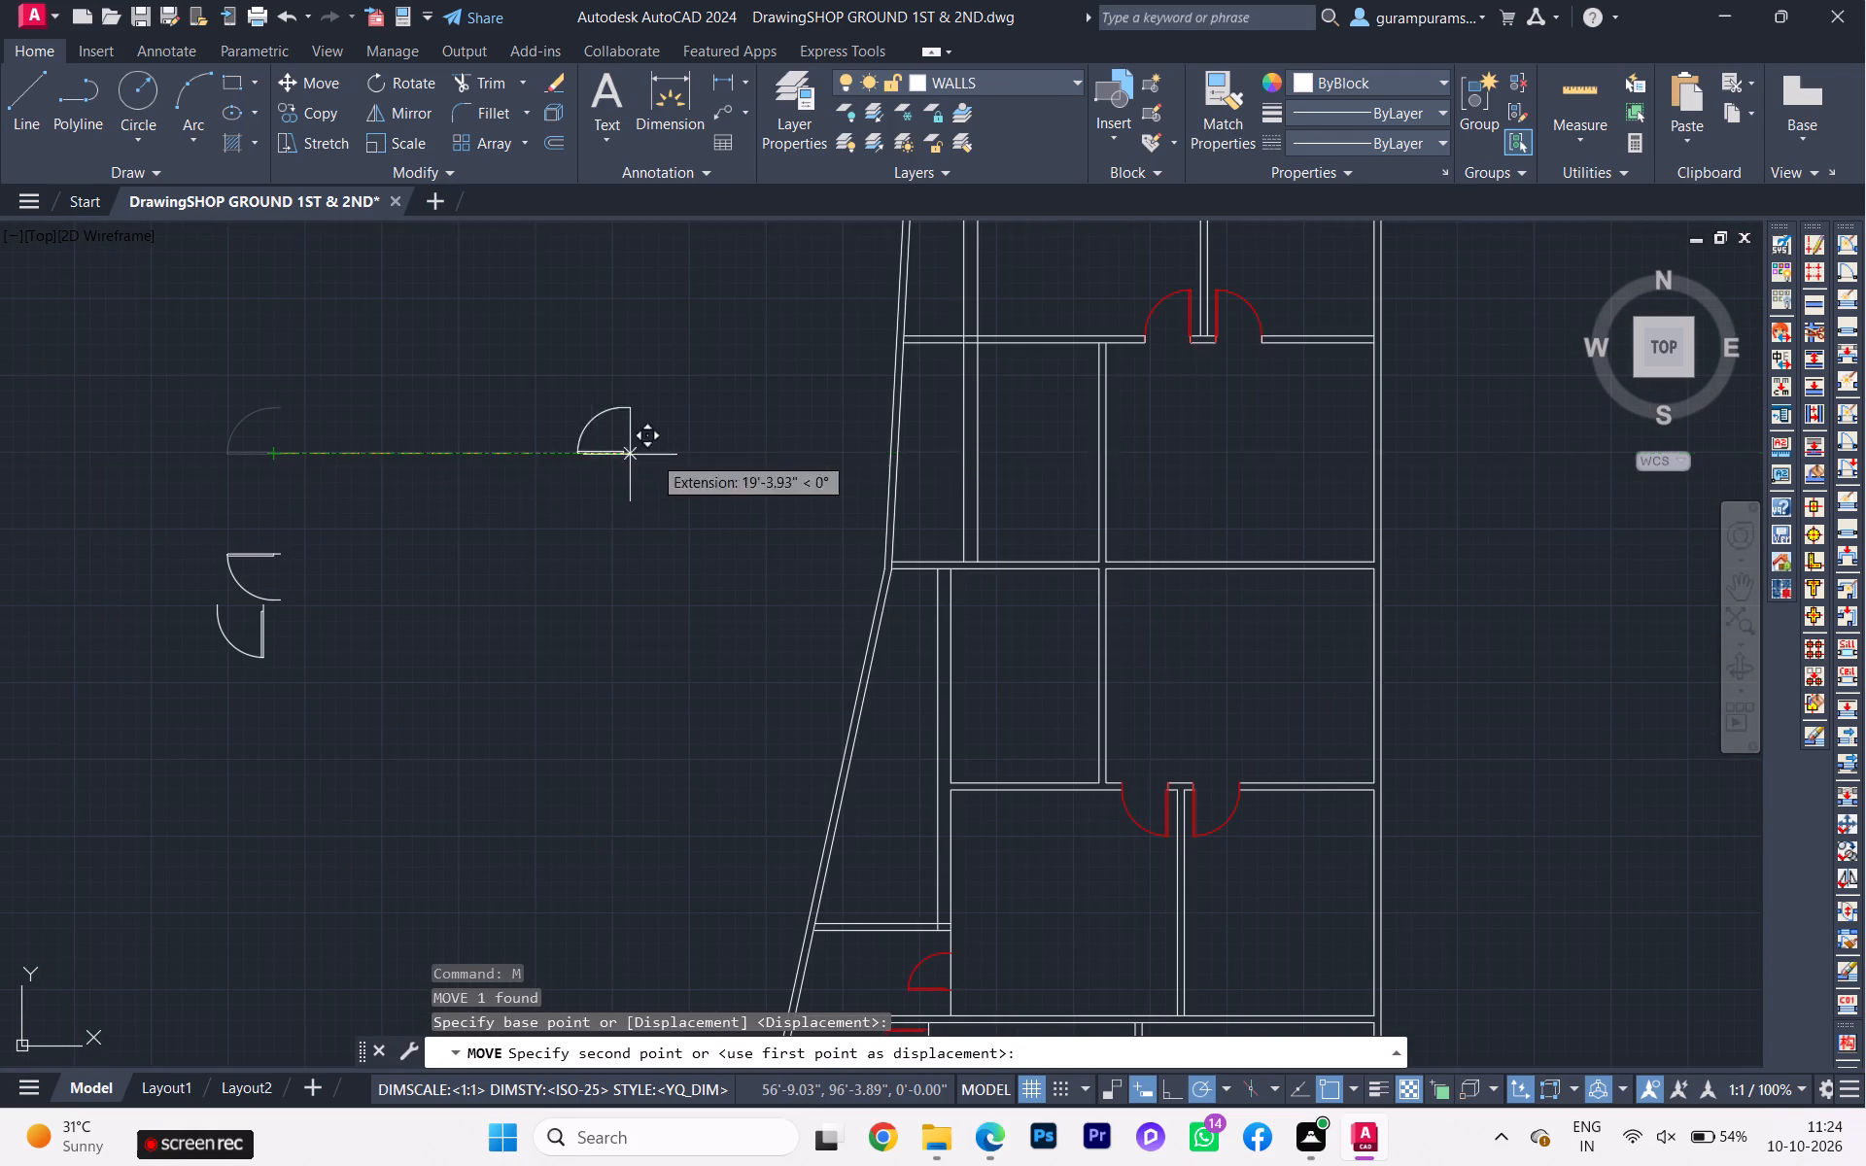
scroll(772, 439, "down", 2)
middle_click_drag(758, 457, 708, 573)
scroll(934, 328, "down", 1)
scroll(938, 325, "up", 7)
scroll(1003, 553, "up", 2)
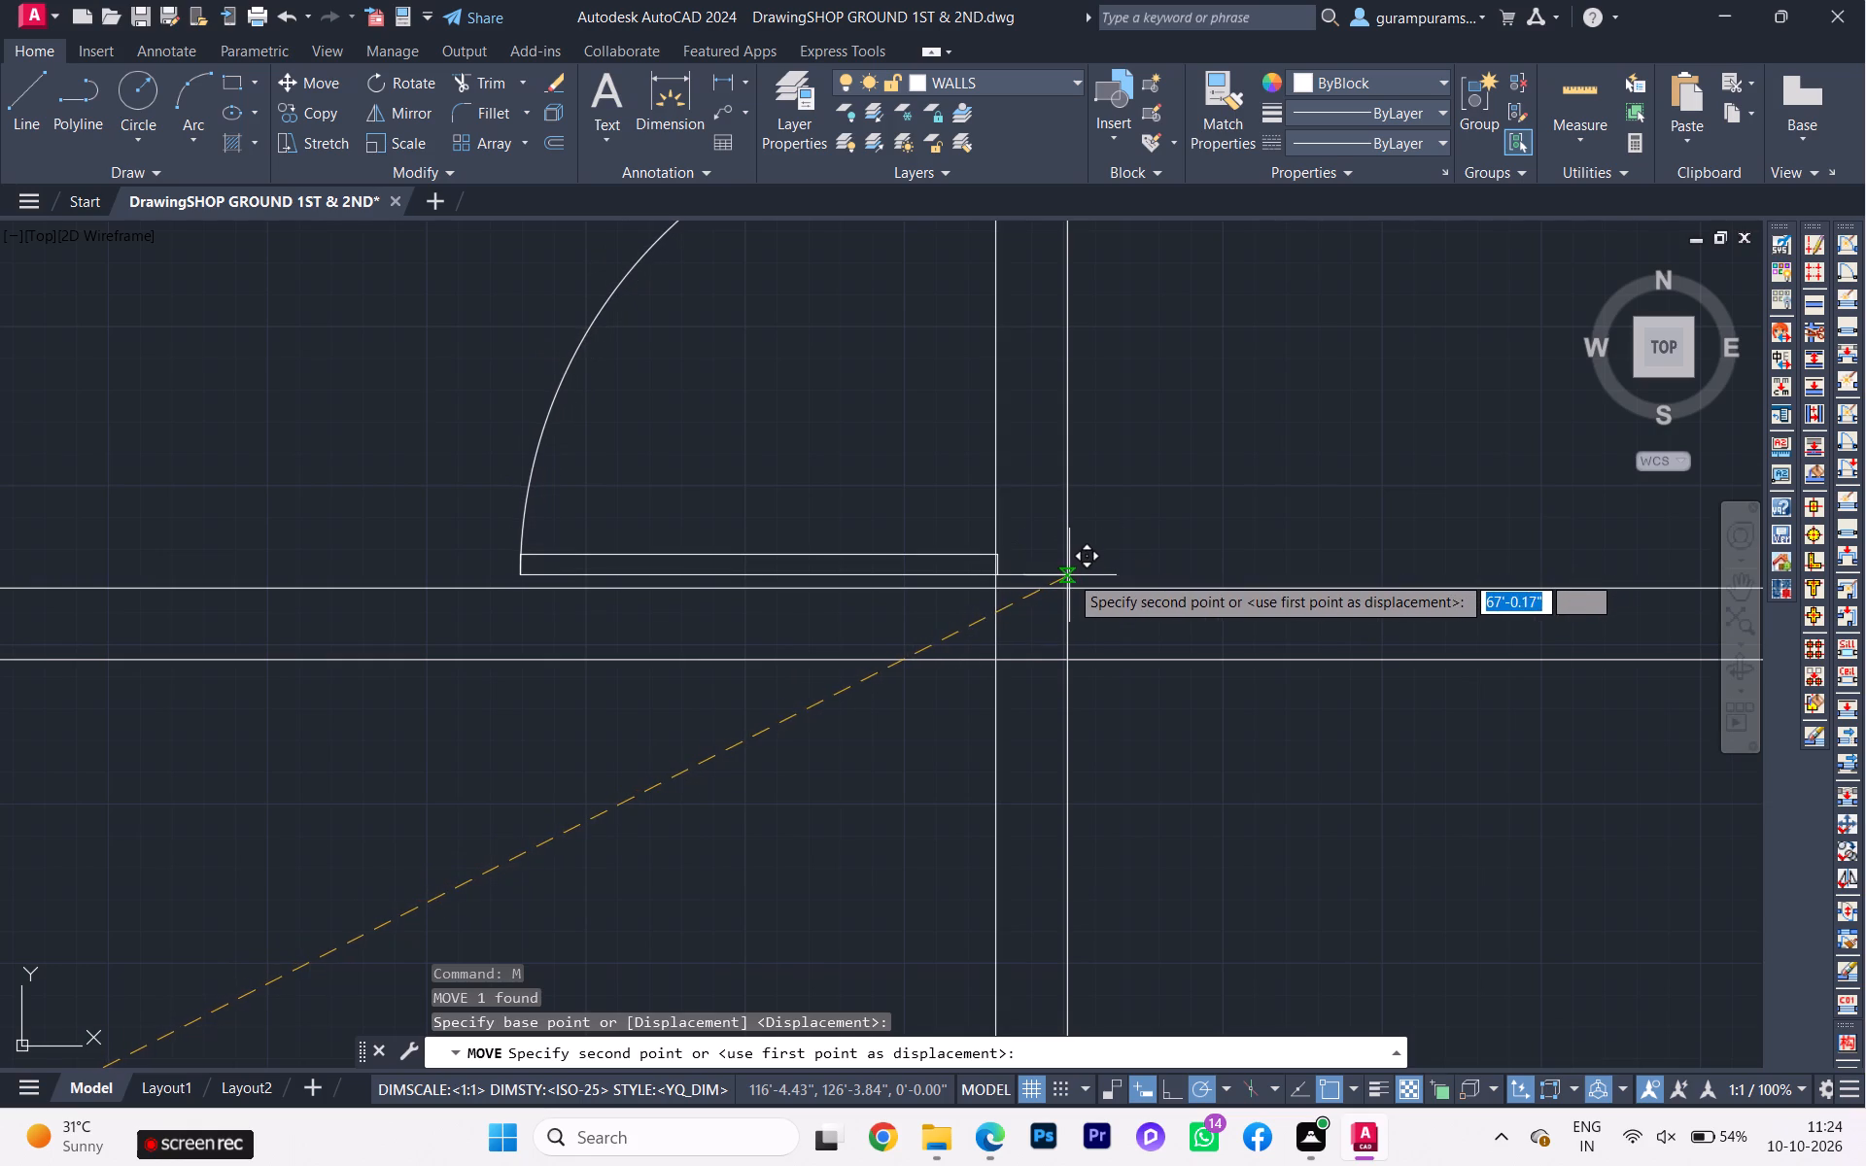
left_click(1067, 568)
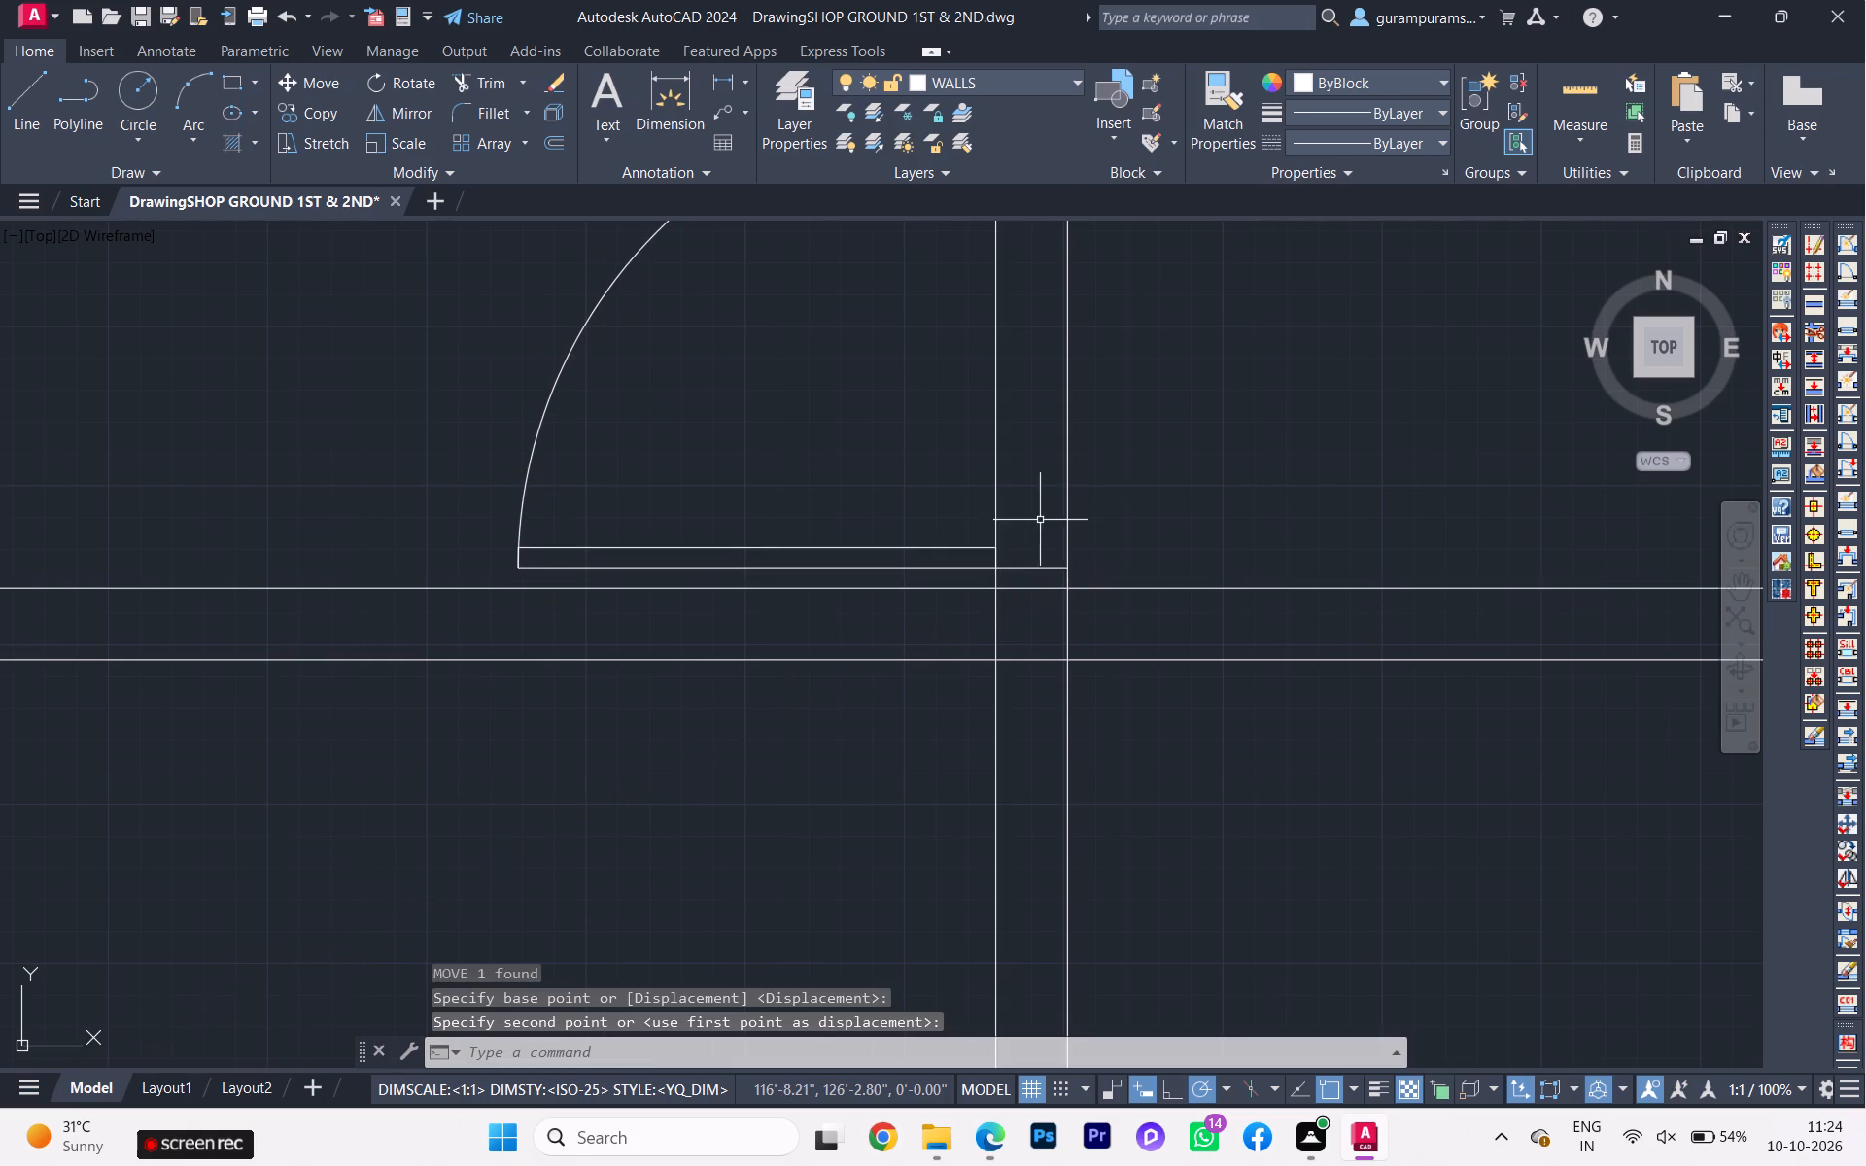
Assign the door just placed on the northern common room's east wall to the doors layer.
scroll(1002, 540, "down", 4)
scroll(859, 470, "down", 2)
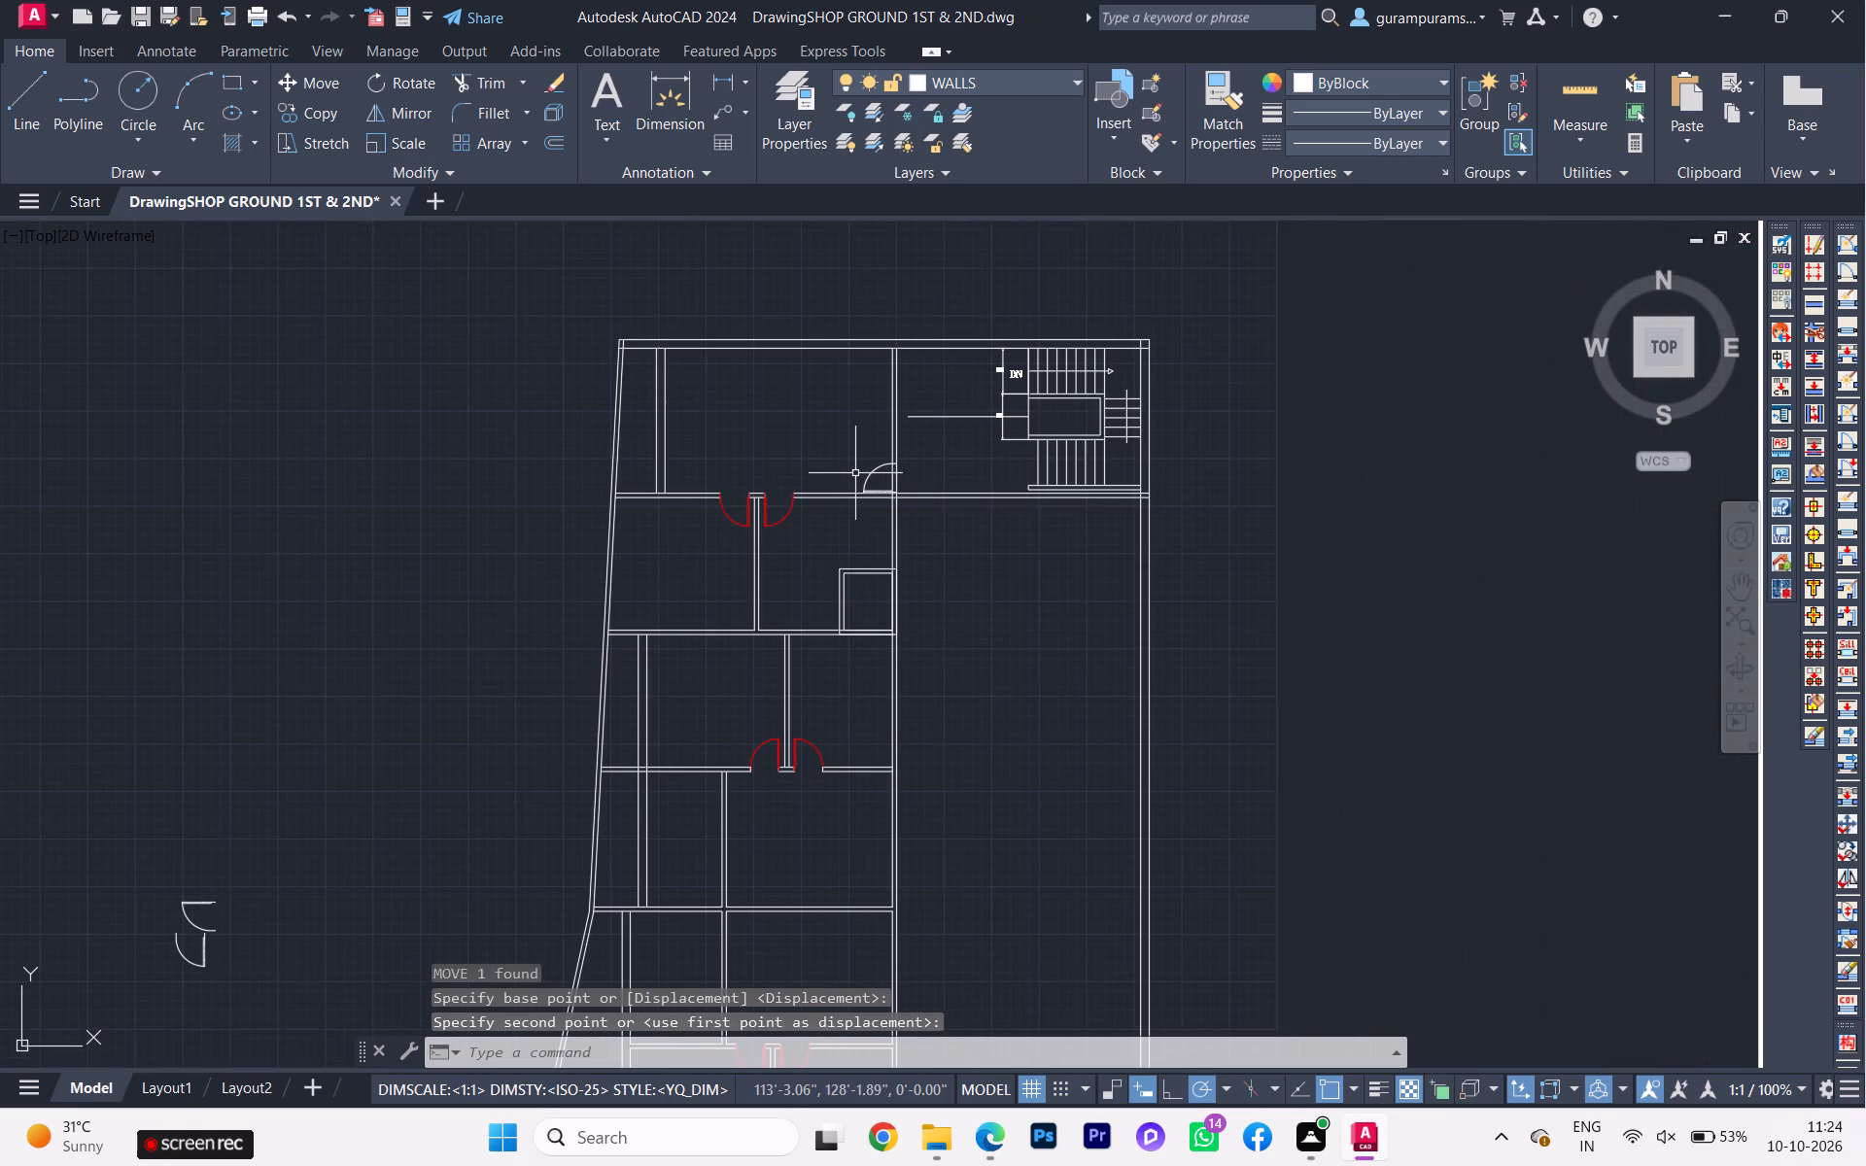
scroll(746, 466, "up", 1)
middle_click_drag(736, 473, 435, 438)
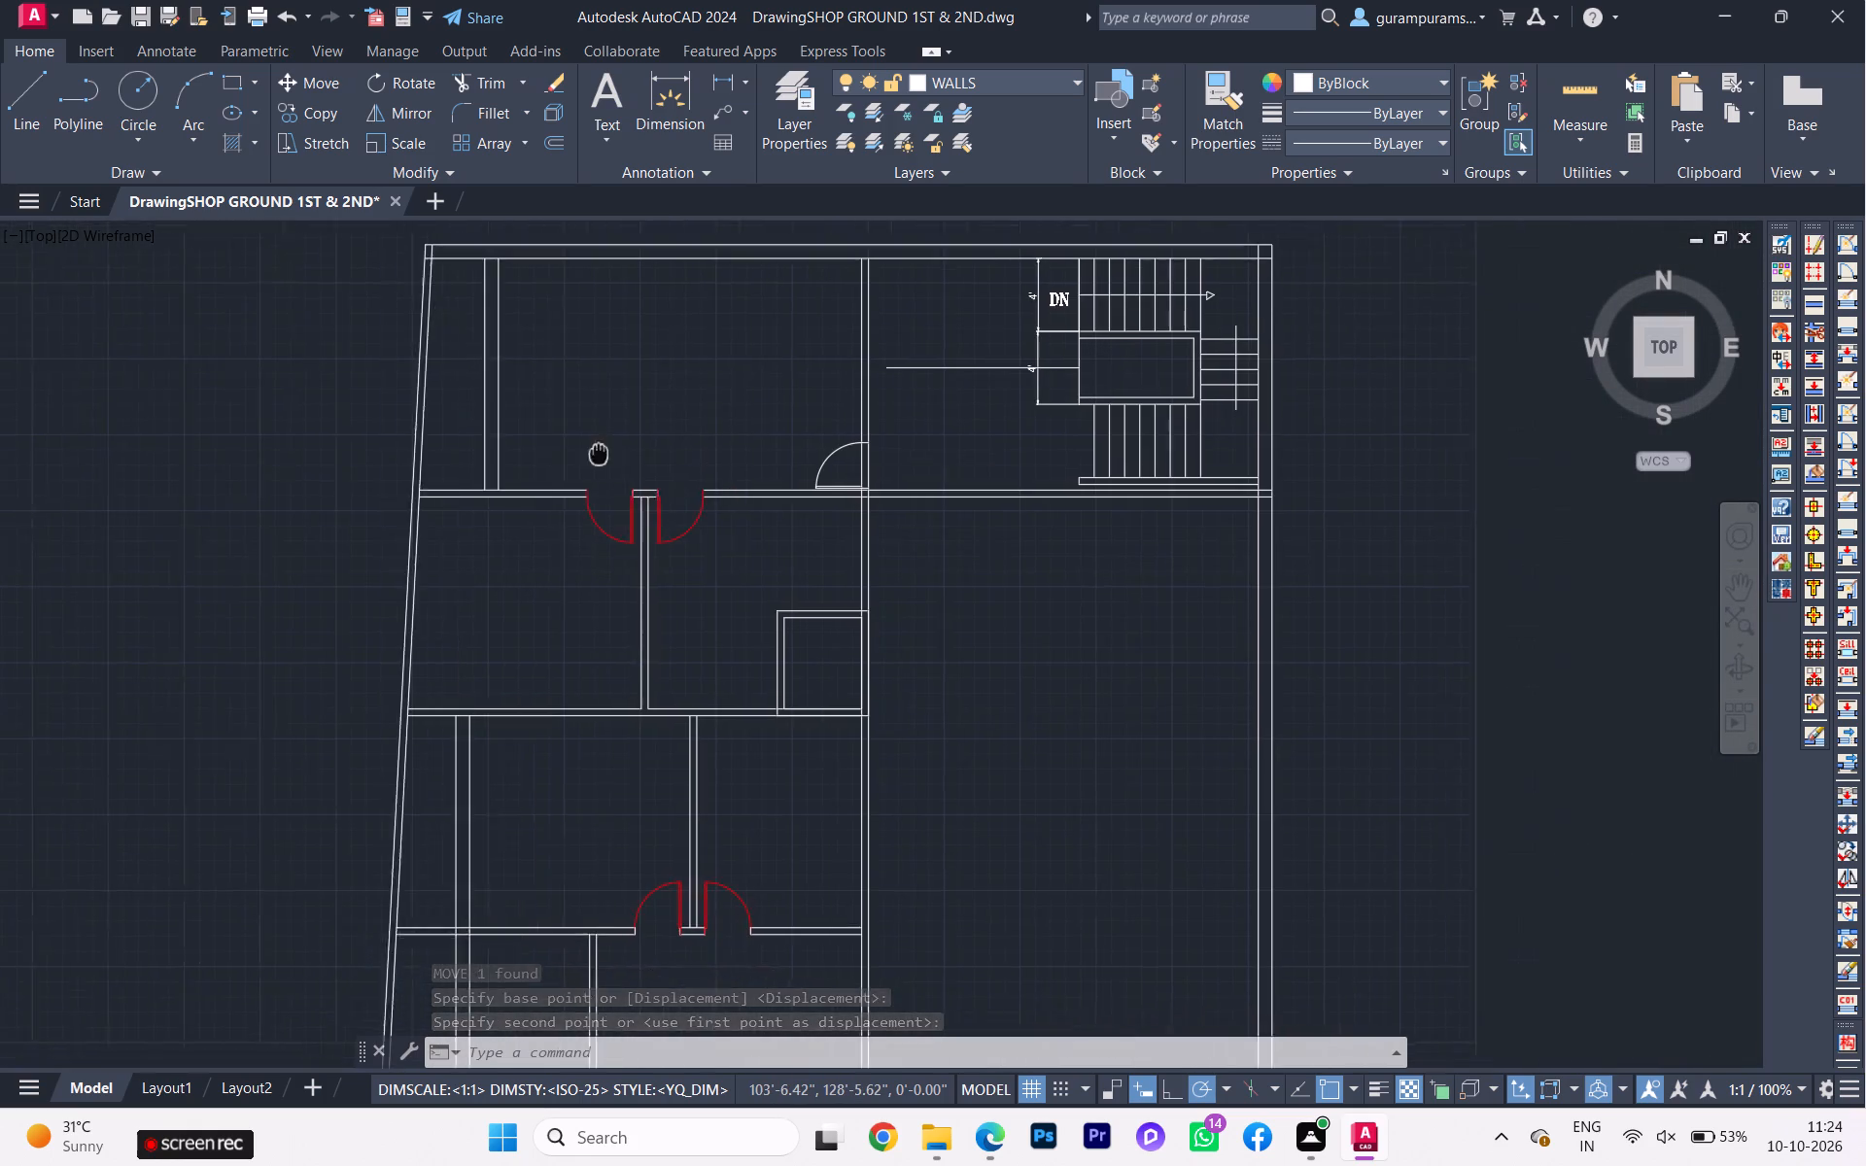
middle_click_drag(435, 438, 360, 418)
scroll(359, 412, "down", 2)
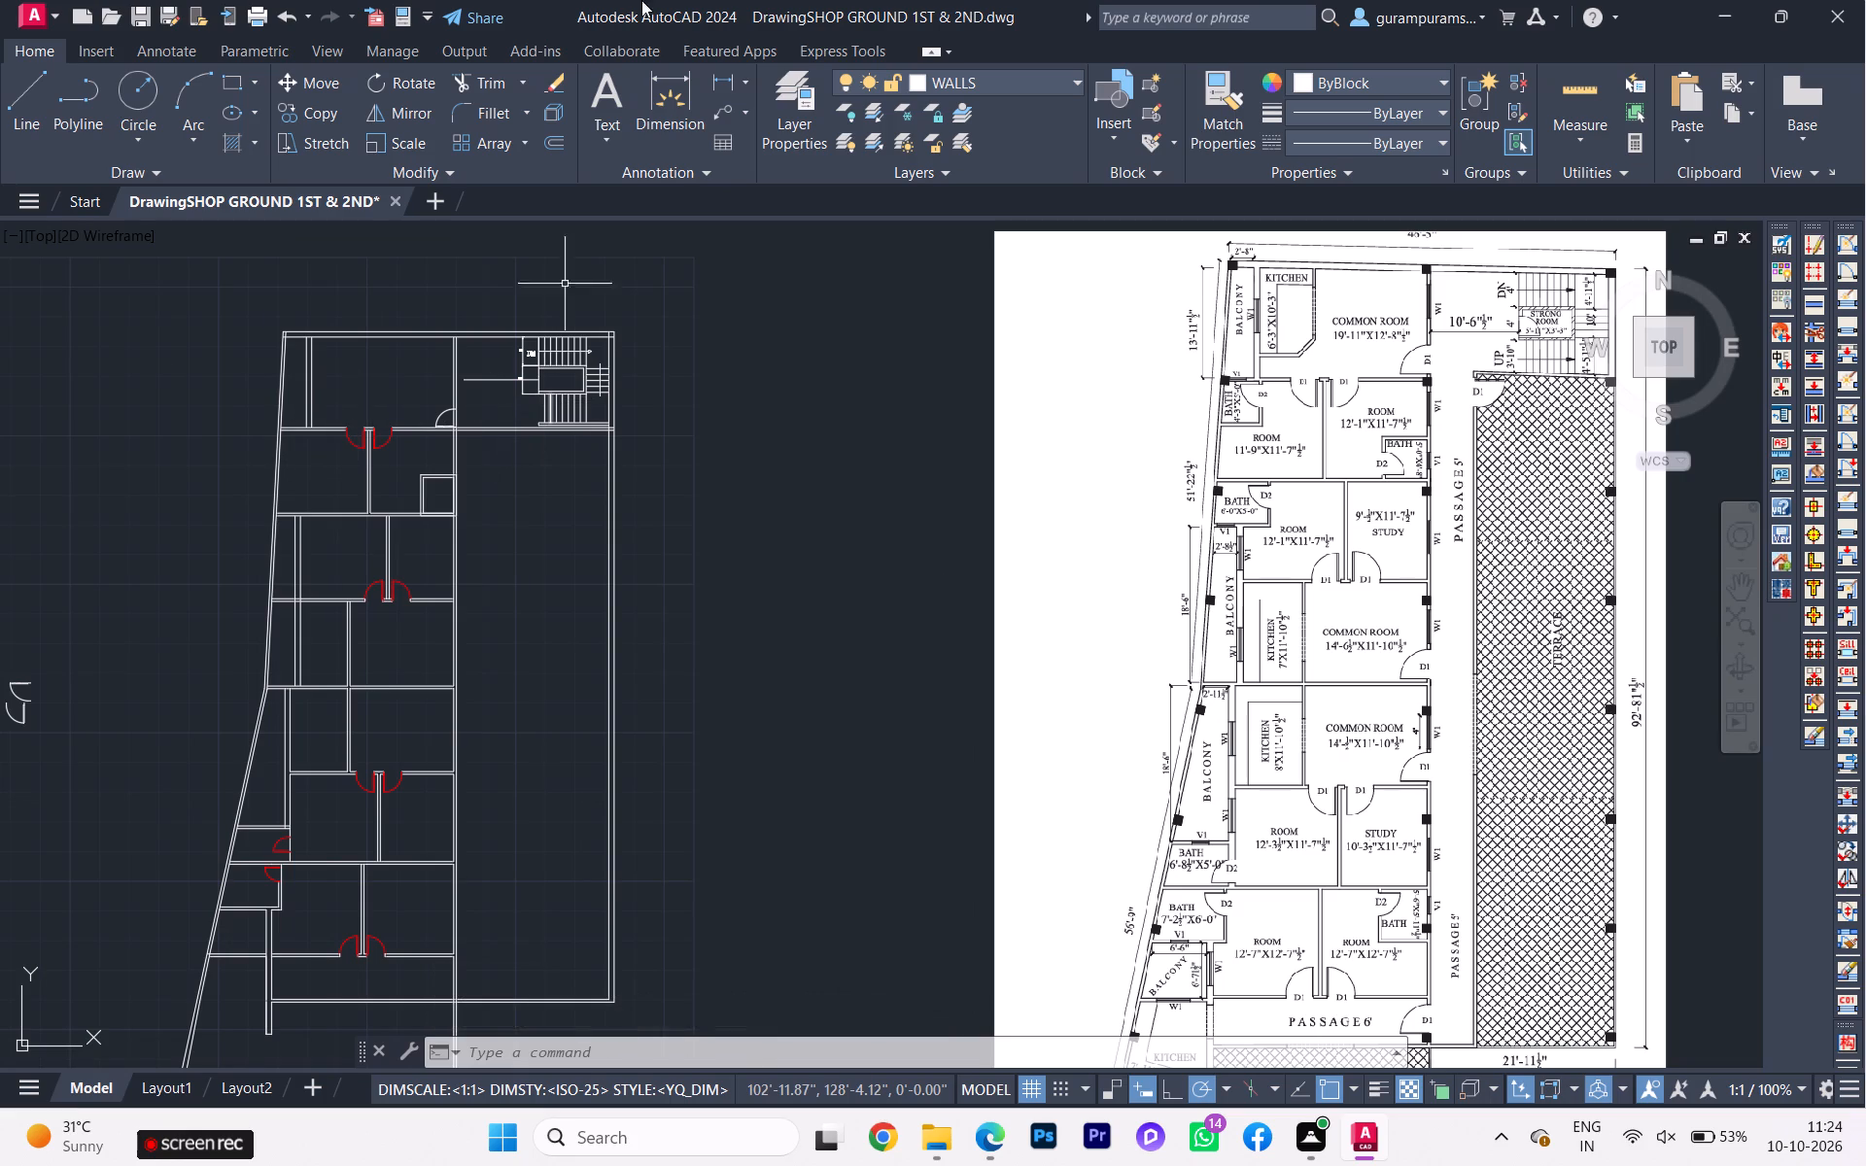
scroll(491, 517, "up", 1)
scroll(487, 524, "down", 1)
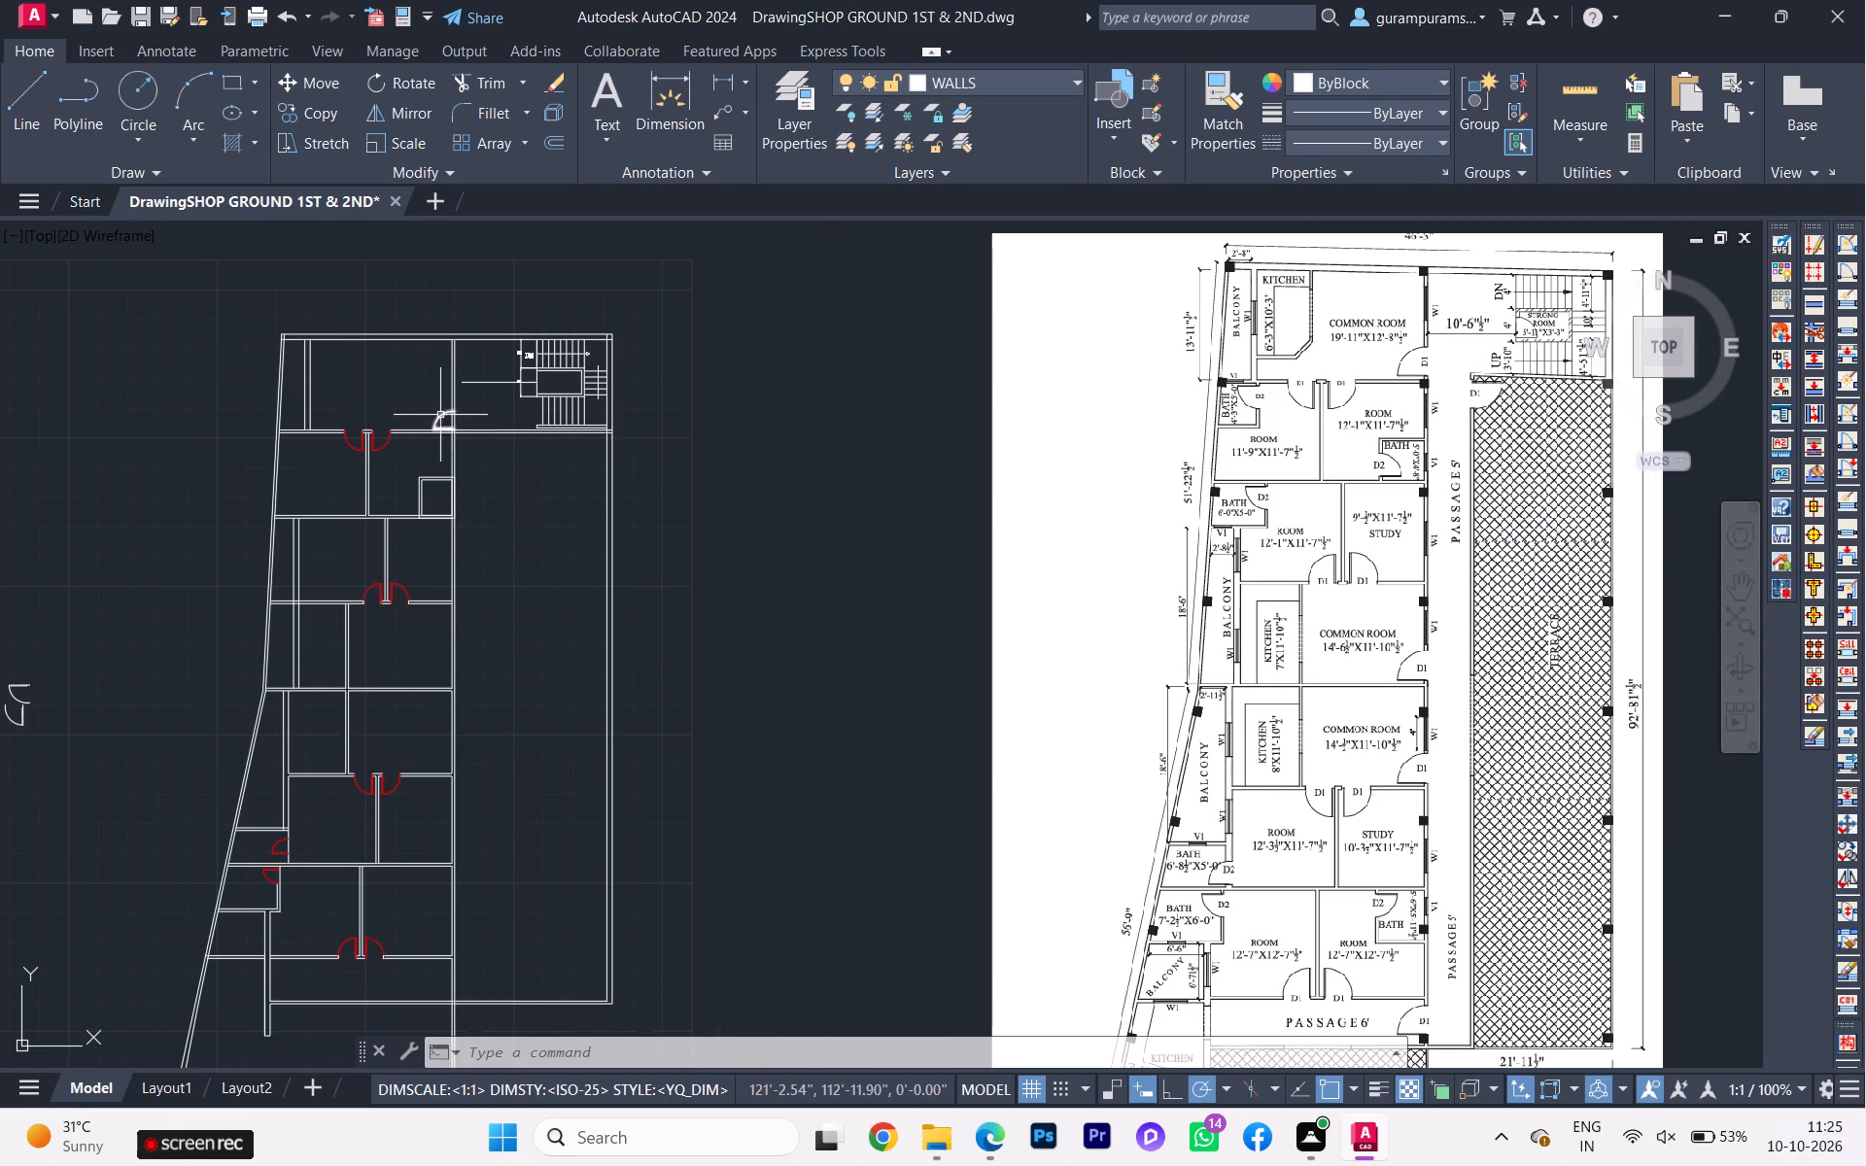
left_click(440, 415)
left_click(981, 88)
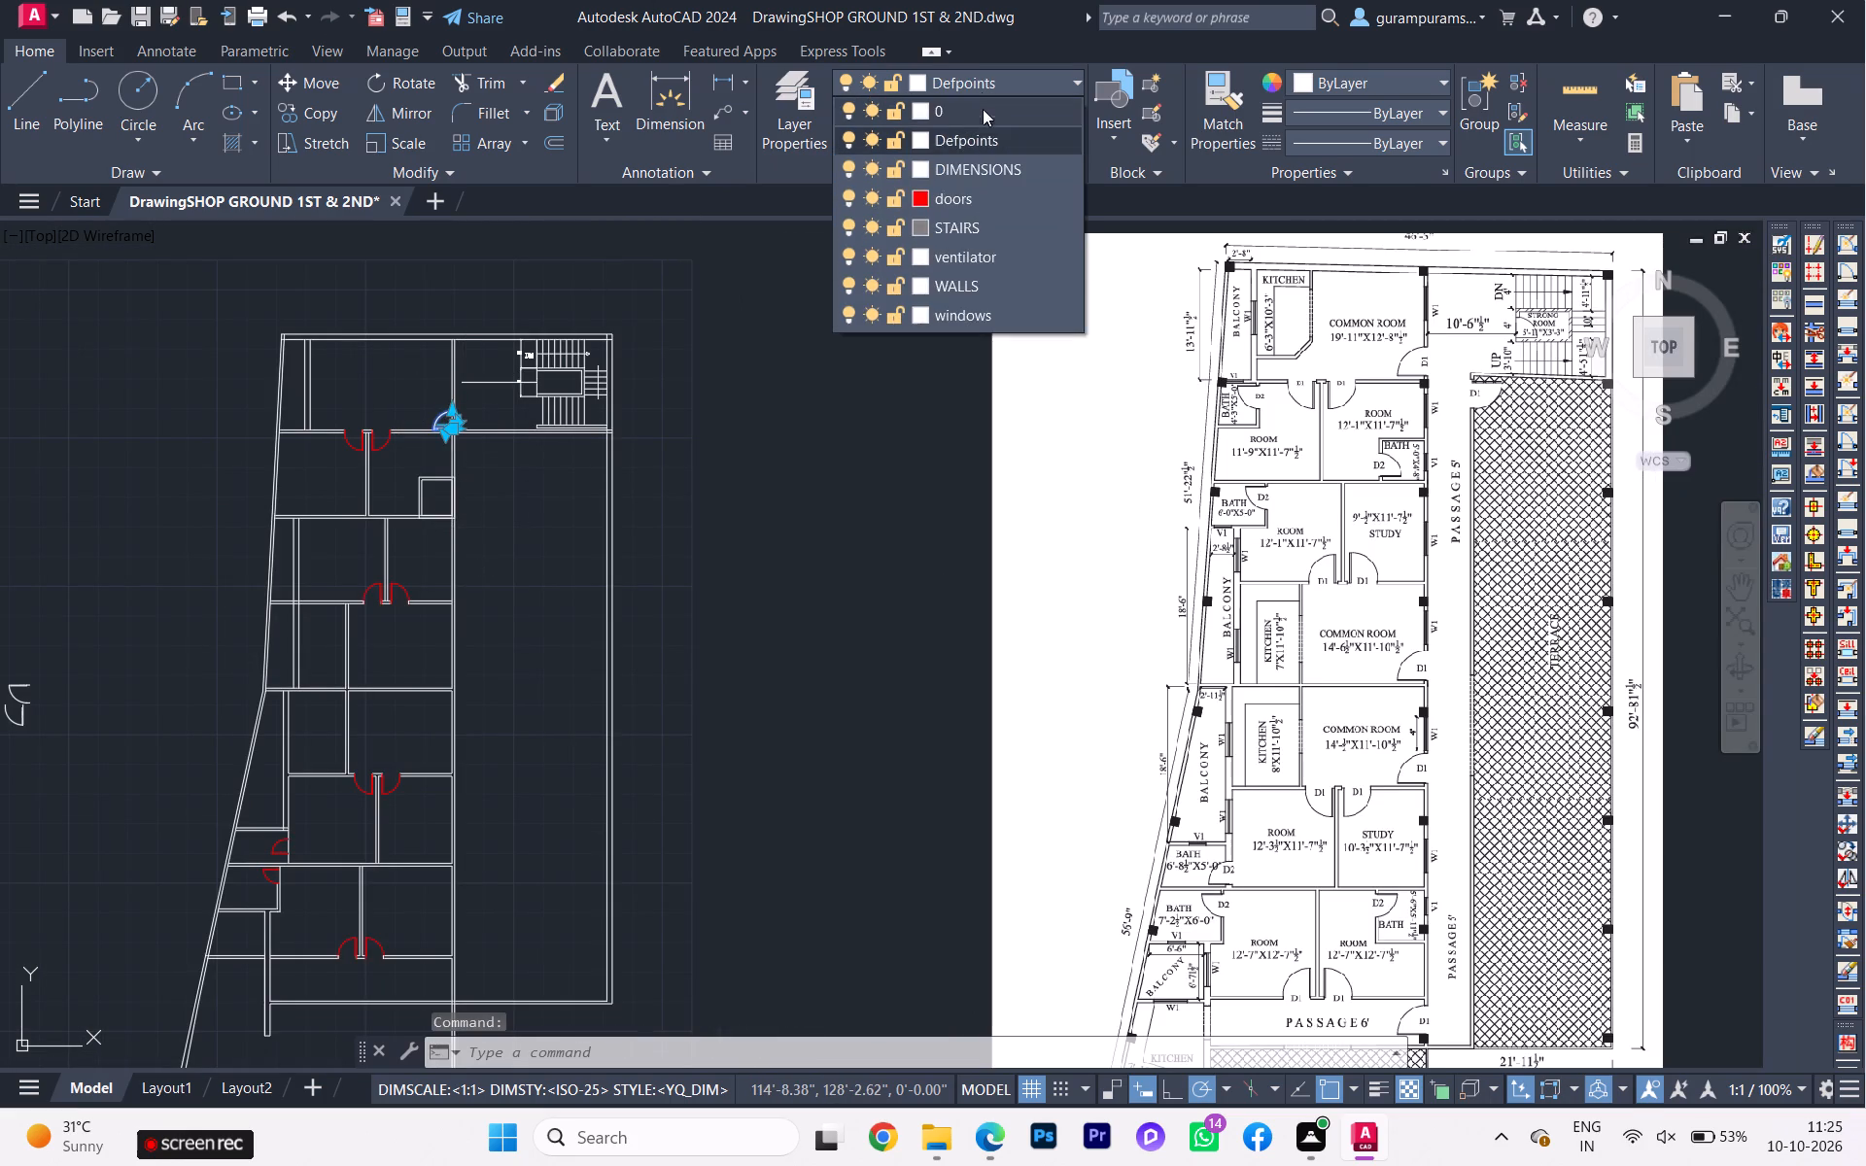
left_click(965, 193)
Copy the northern common-room door down the same east wall to the south corner of the second common room.
scroll(449, 557, "up", 3)
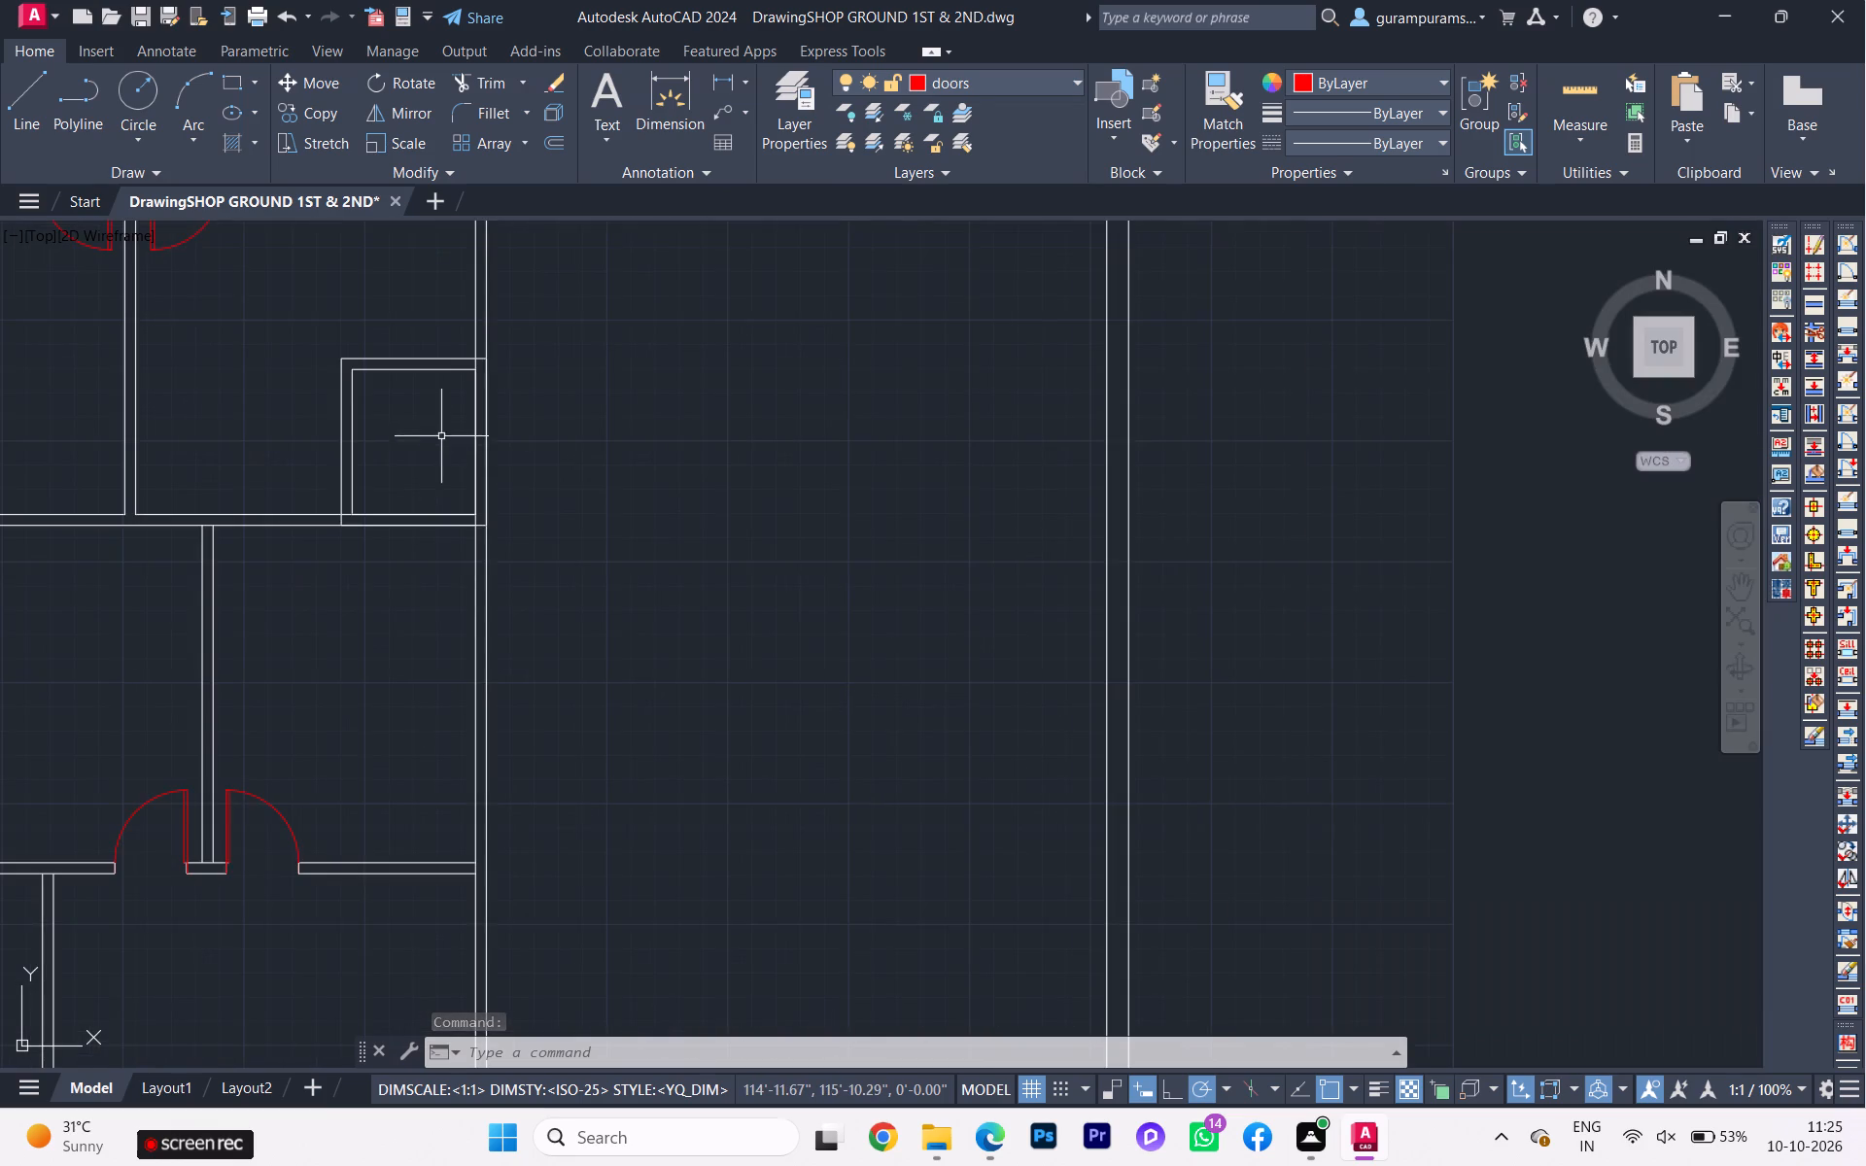
scroll(458, 422, "down", 2)
key("c")
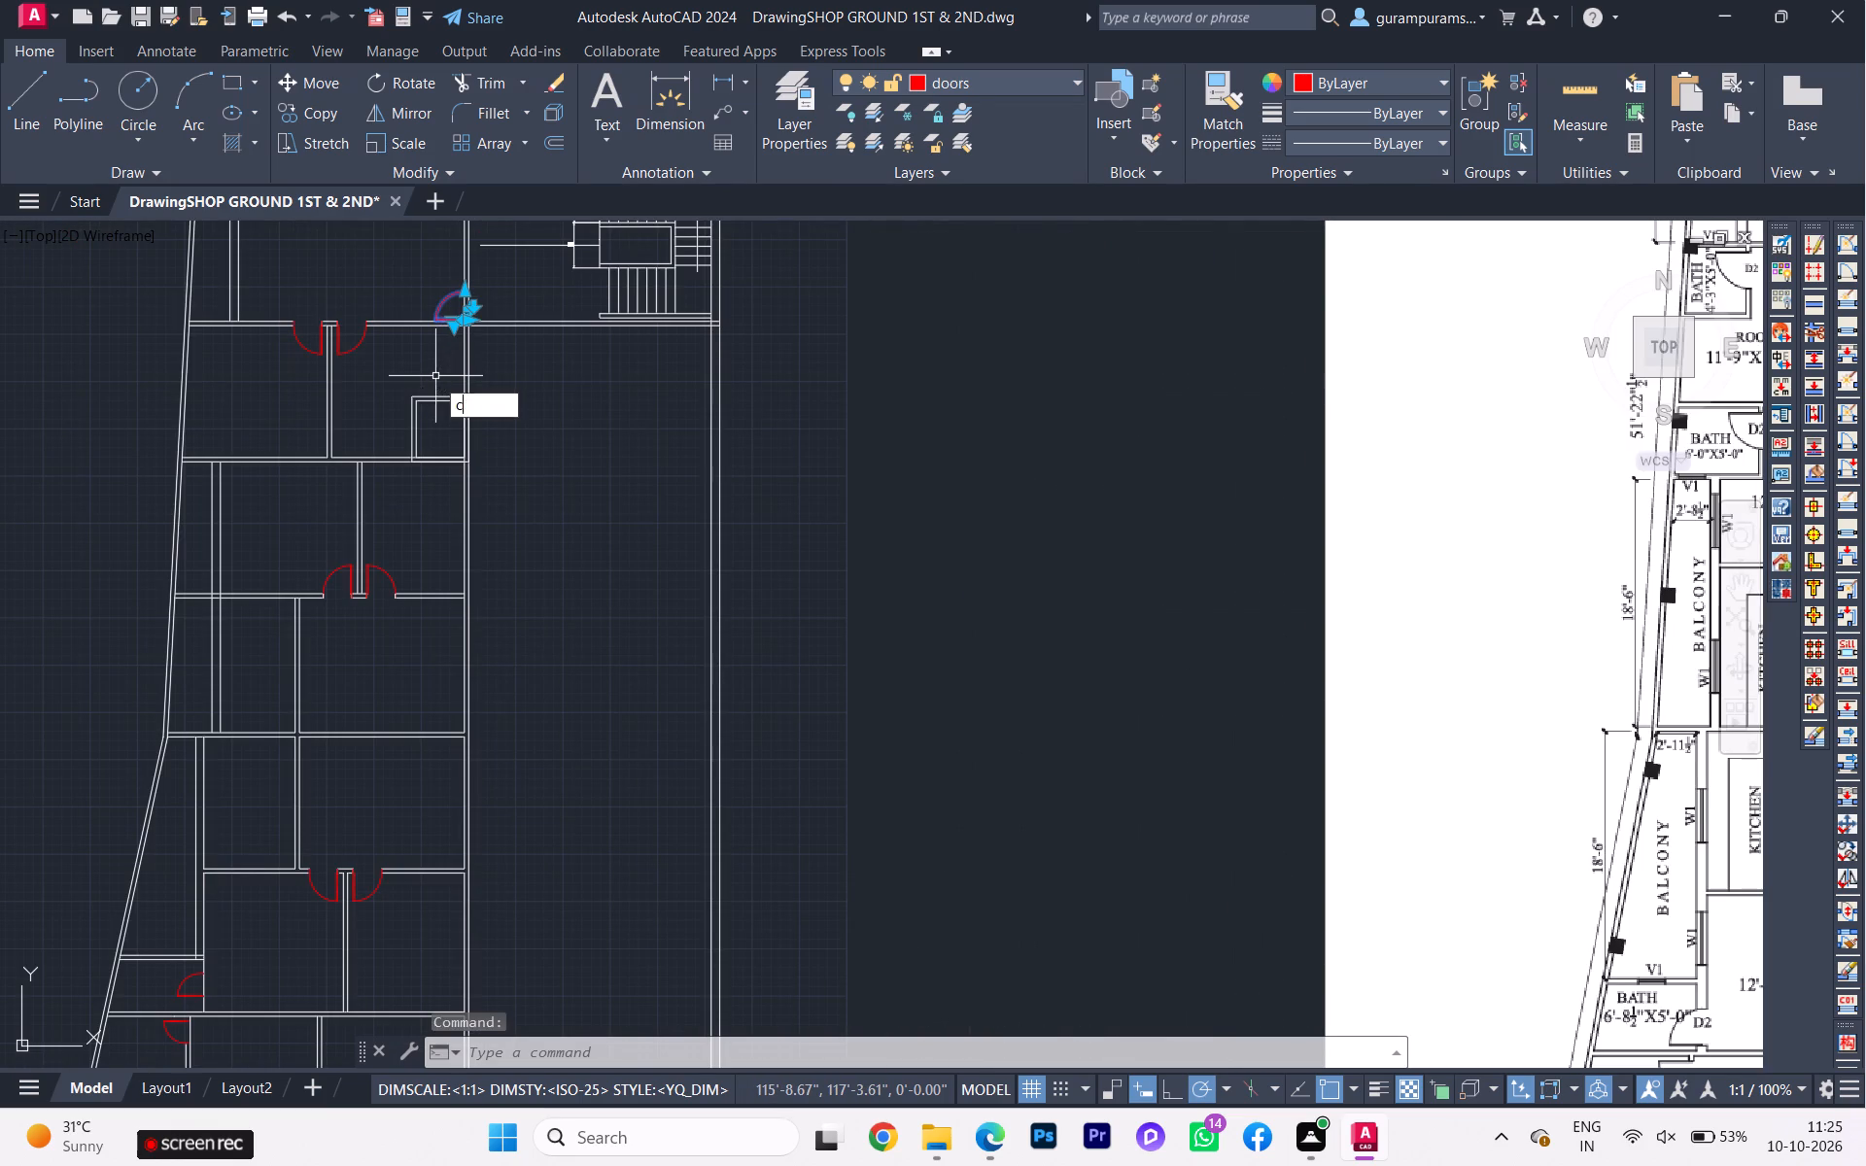
key("o")
key("Return")
scroll(439, 343, "up", 3)
scroll(508, 265, "up", 2)
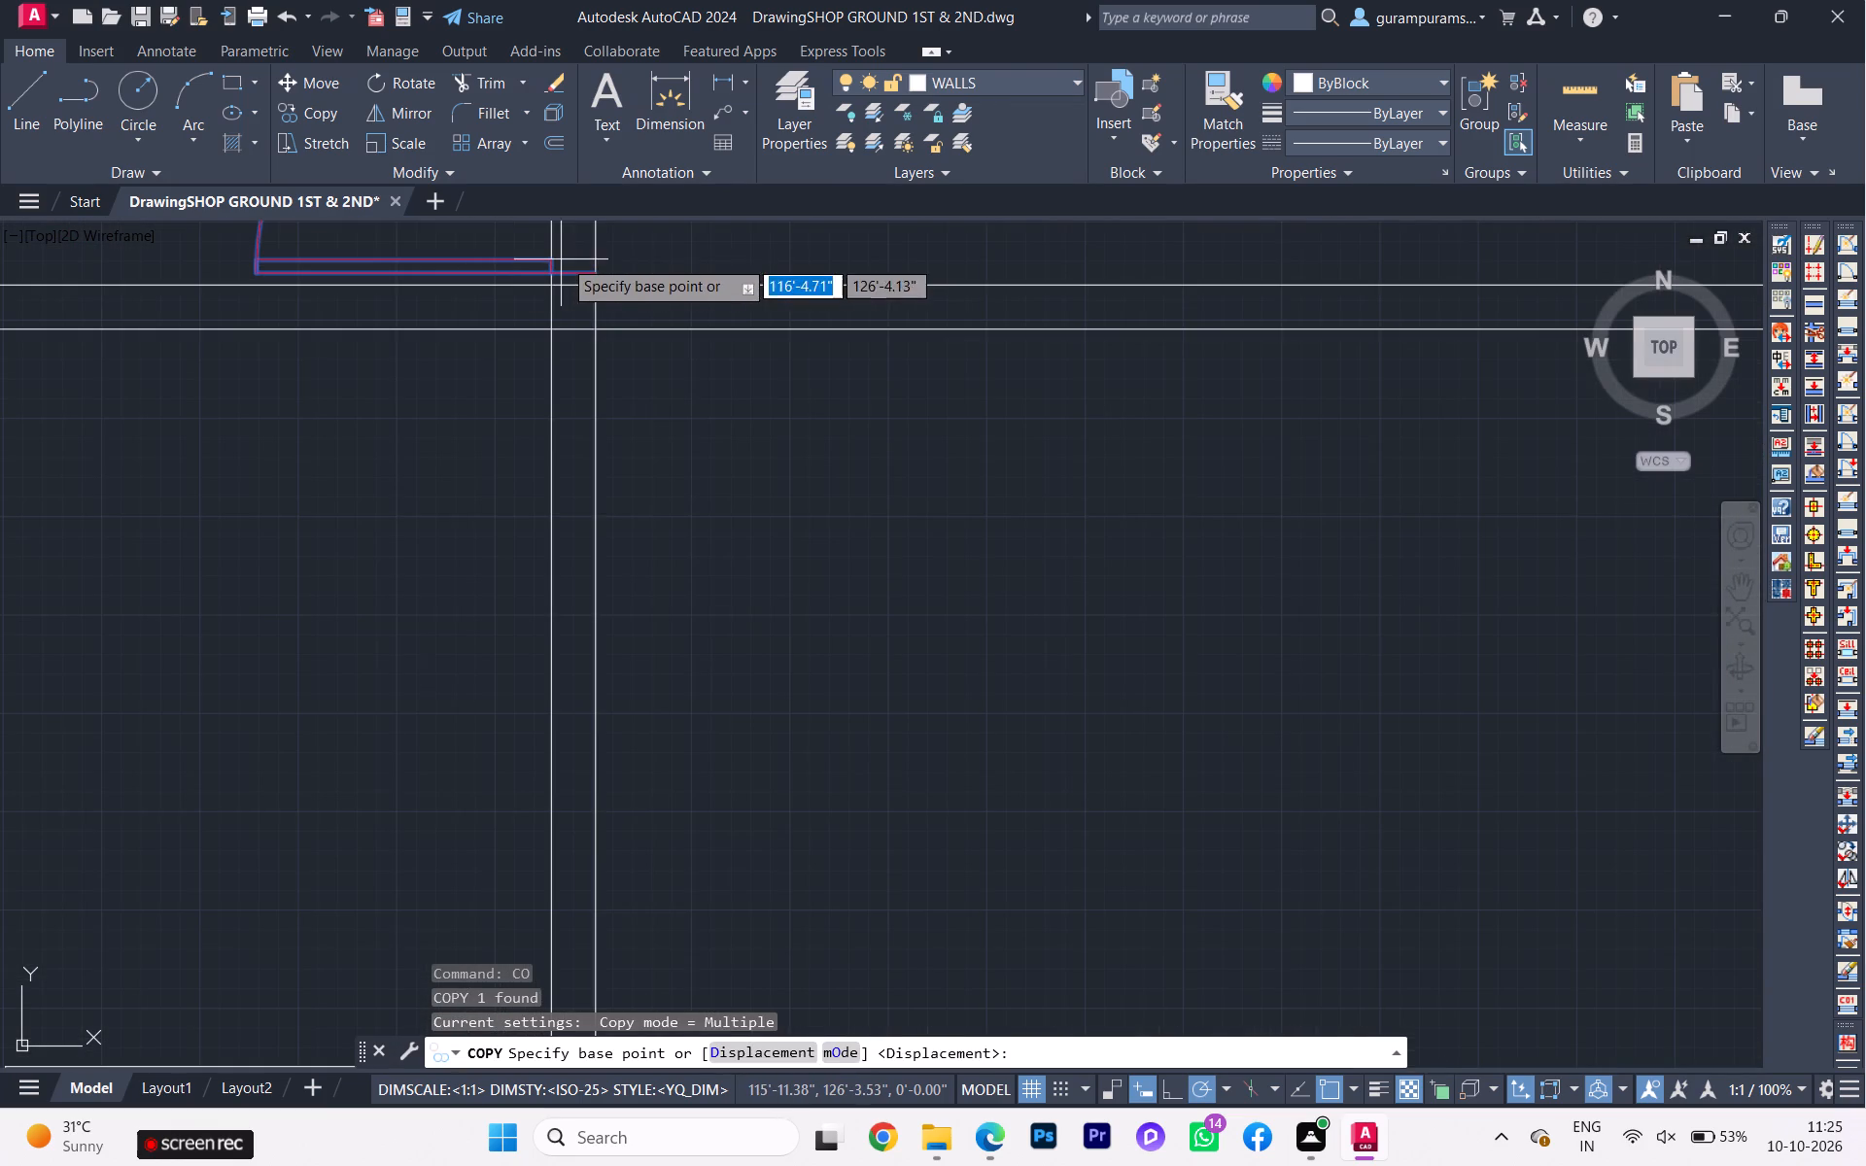
left_click(597, 270)
scroll(598, 501, "down", 3)
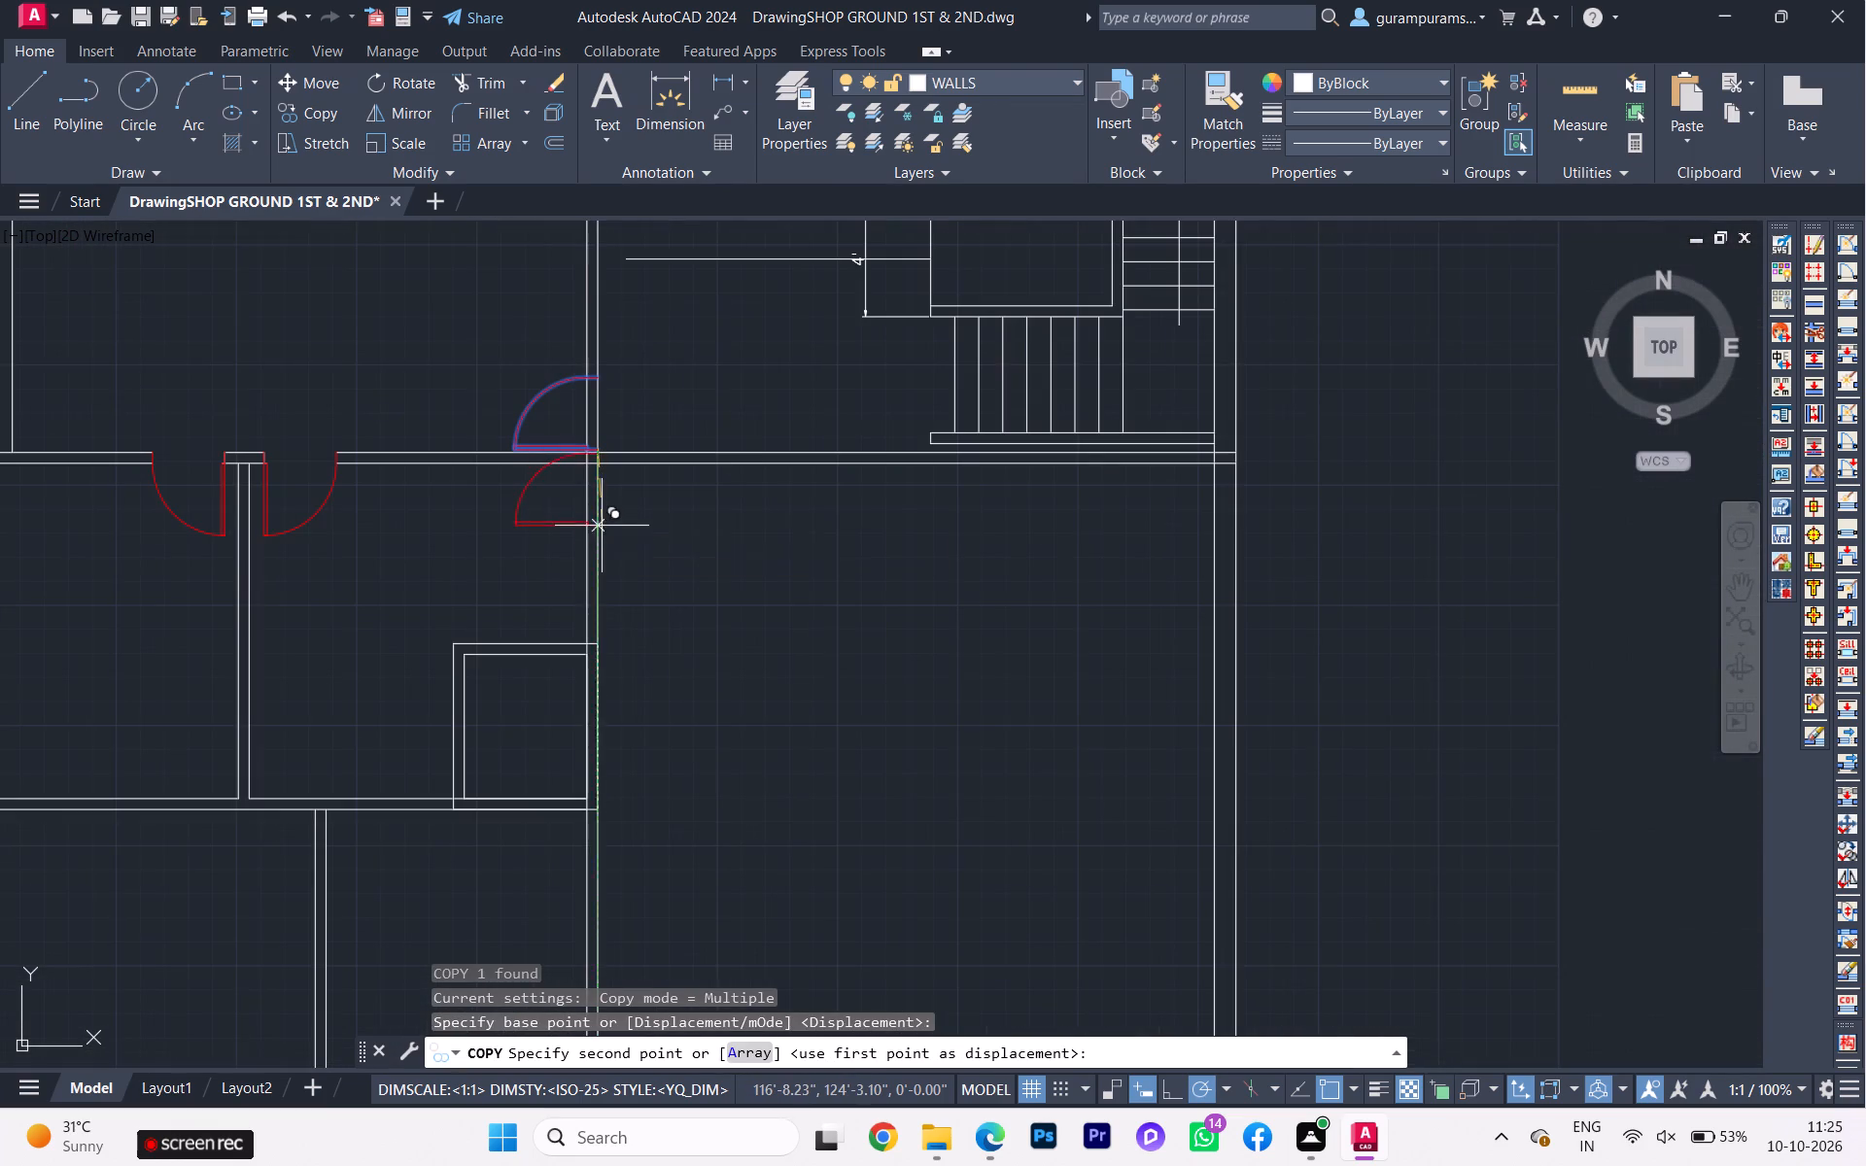
middle_click_drag(593, 616, 562, 482)
scroll(564, 499, "down", 3)
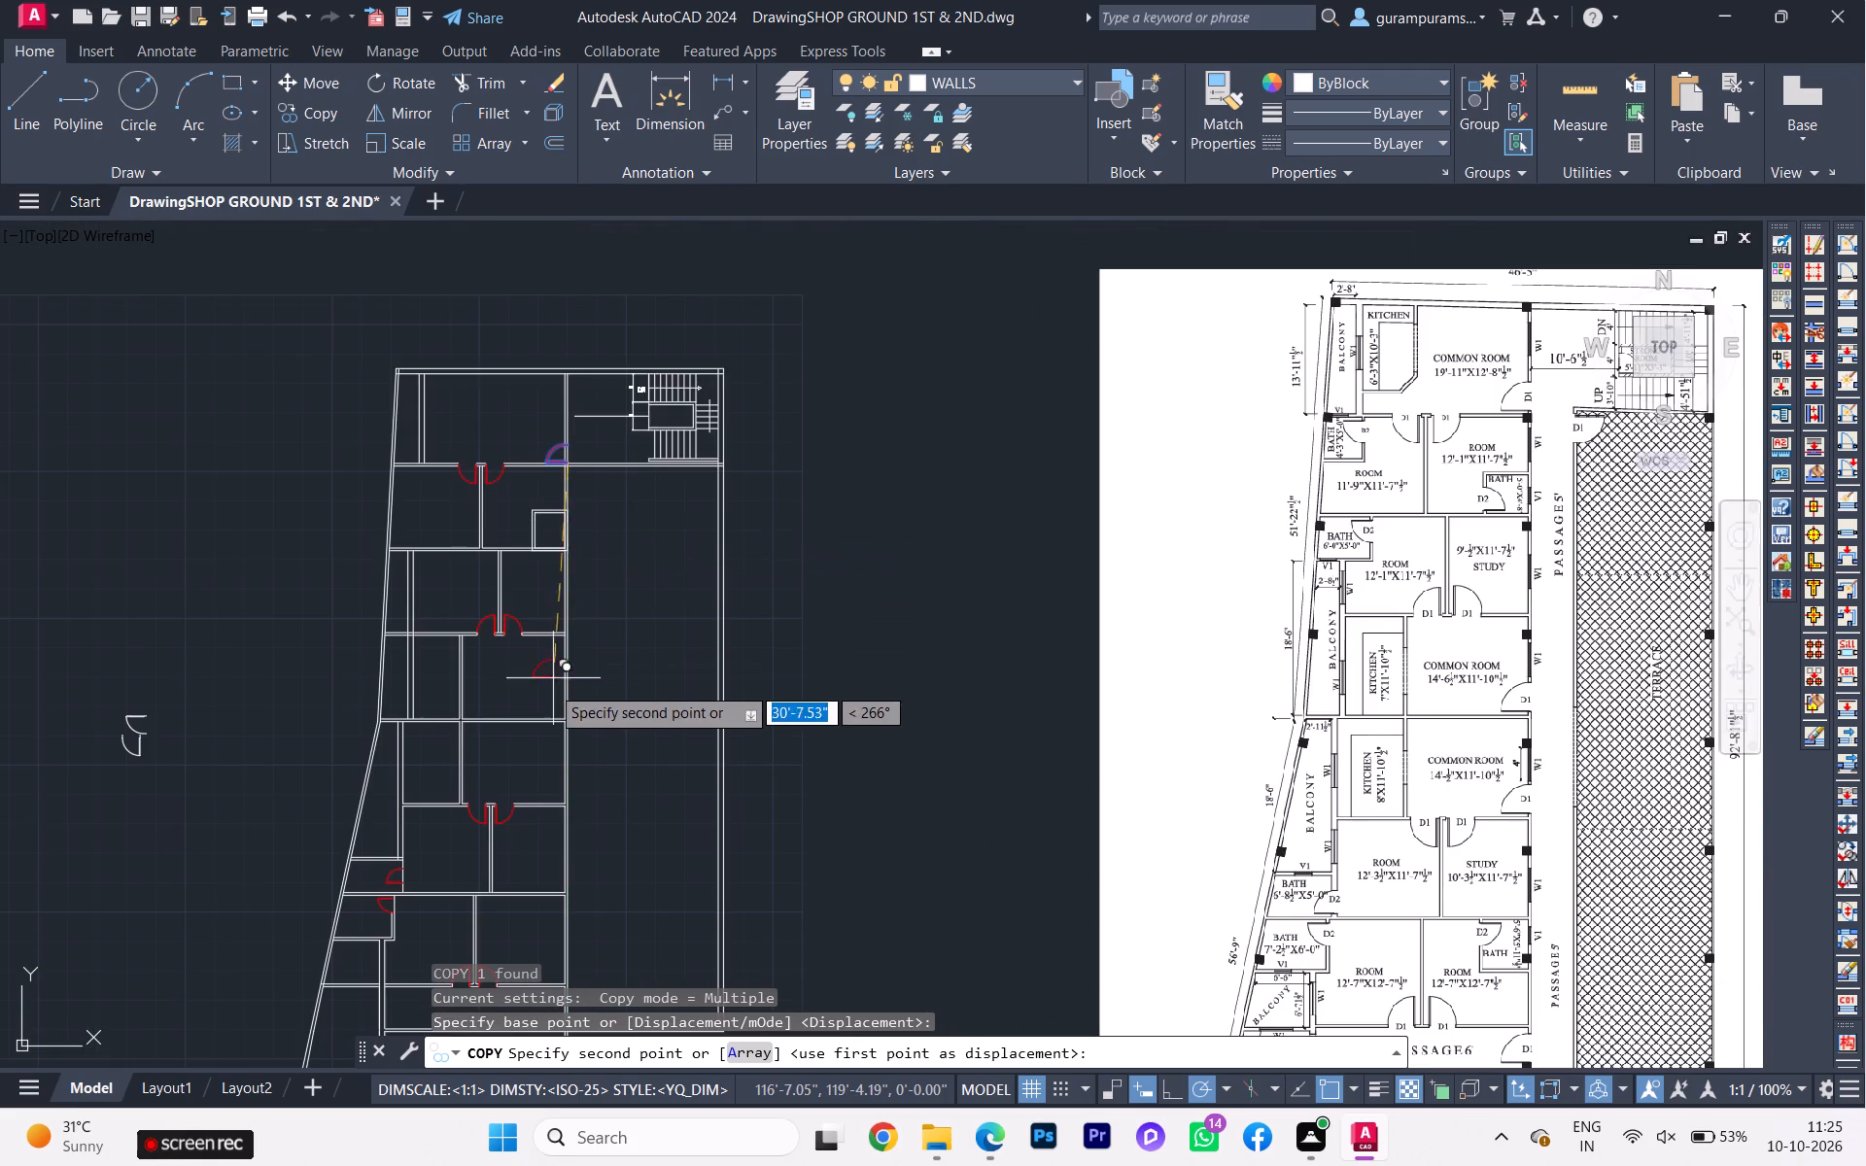
scroll(551, 697, "up", 3)
scroll(580, 774, "down", 1)
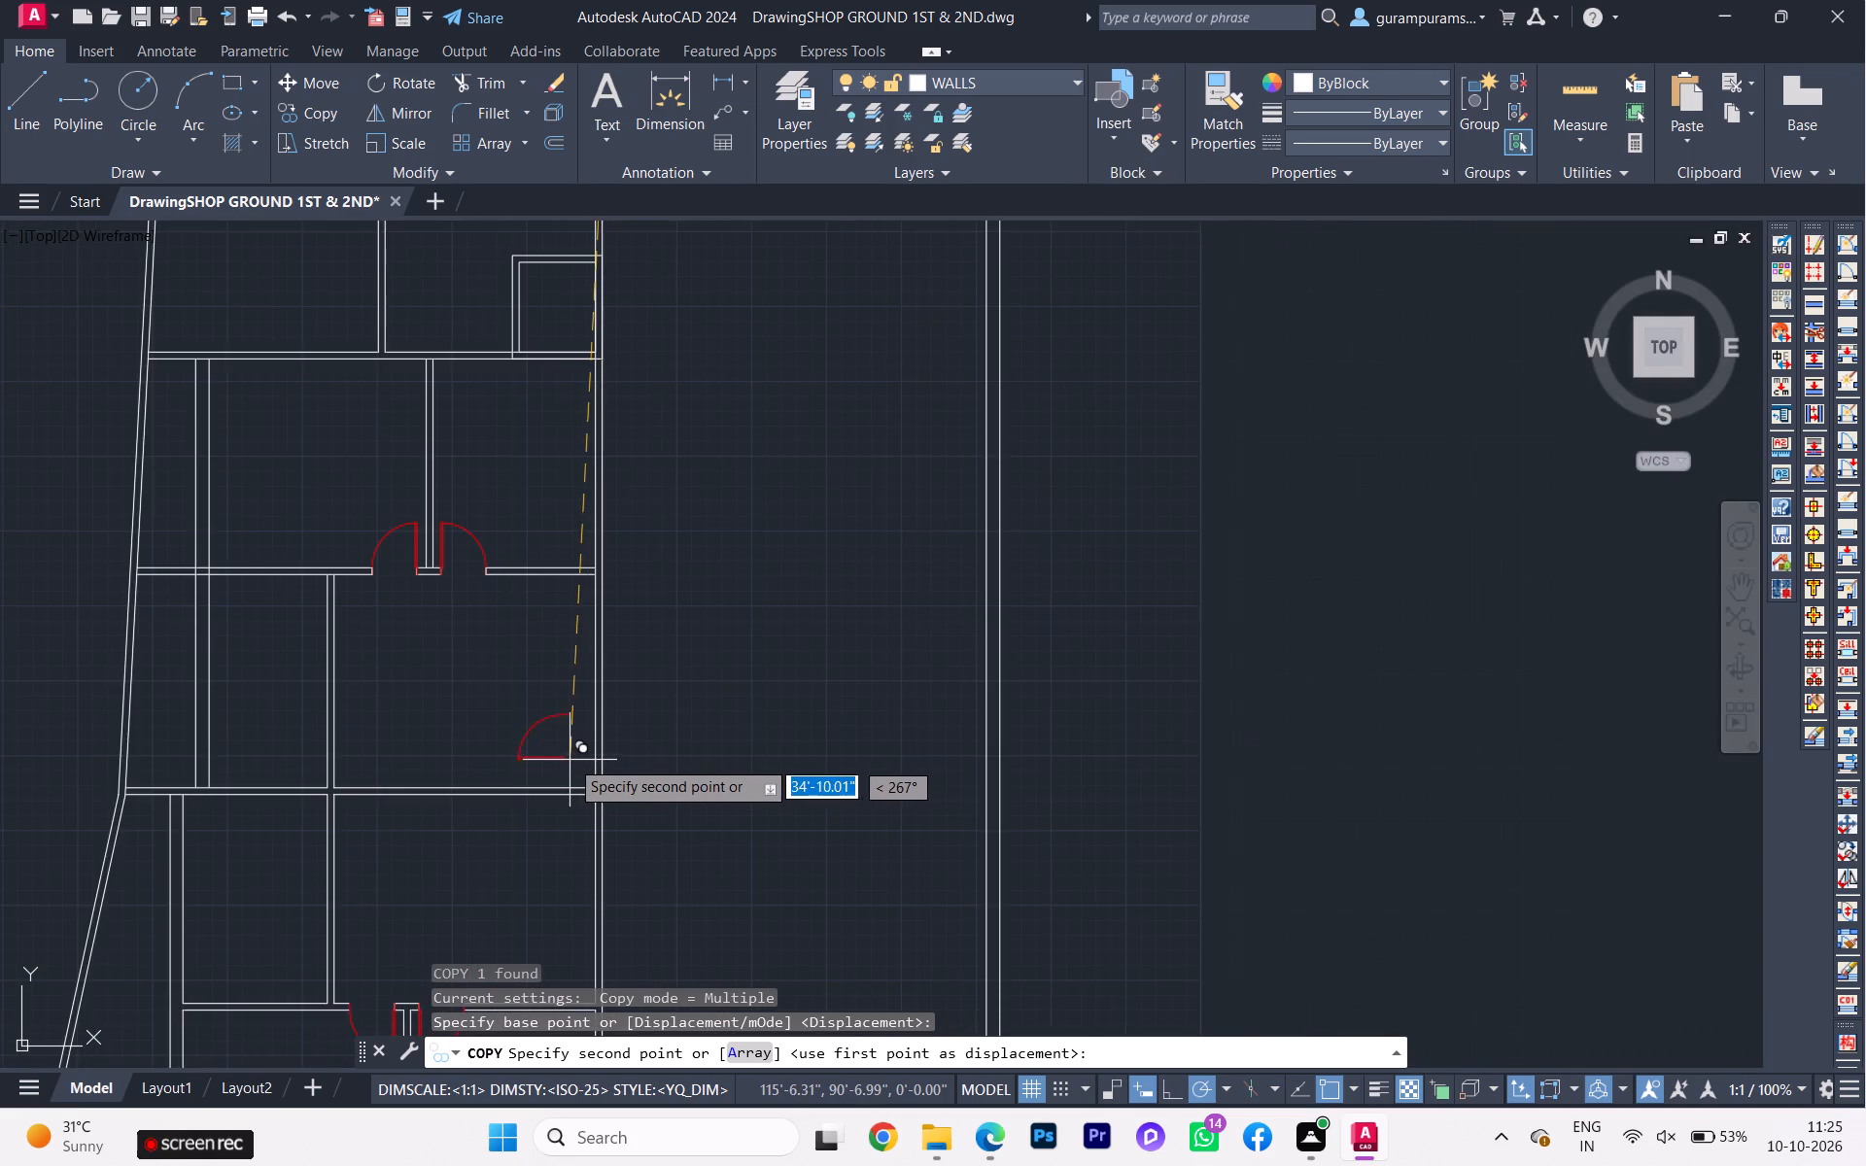
scroll(569, 756, "down", 2)
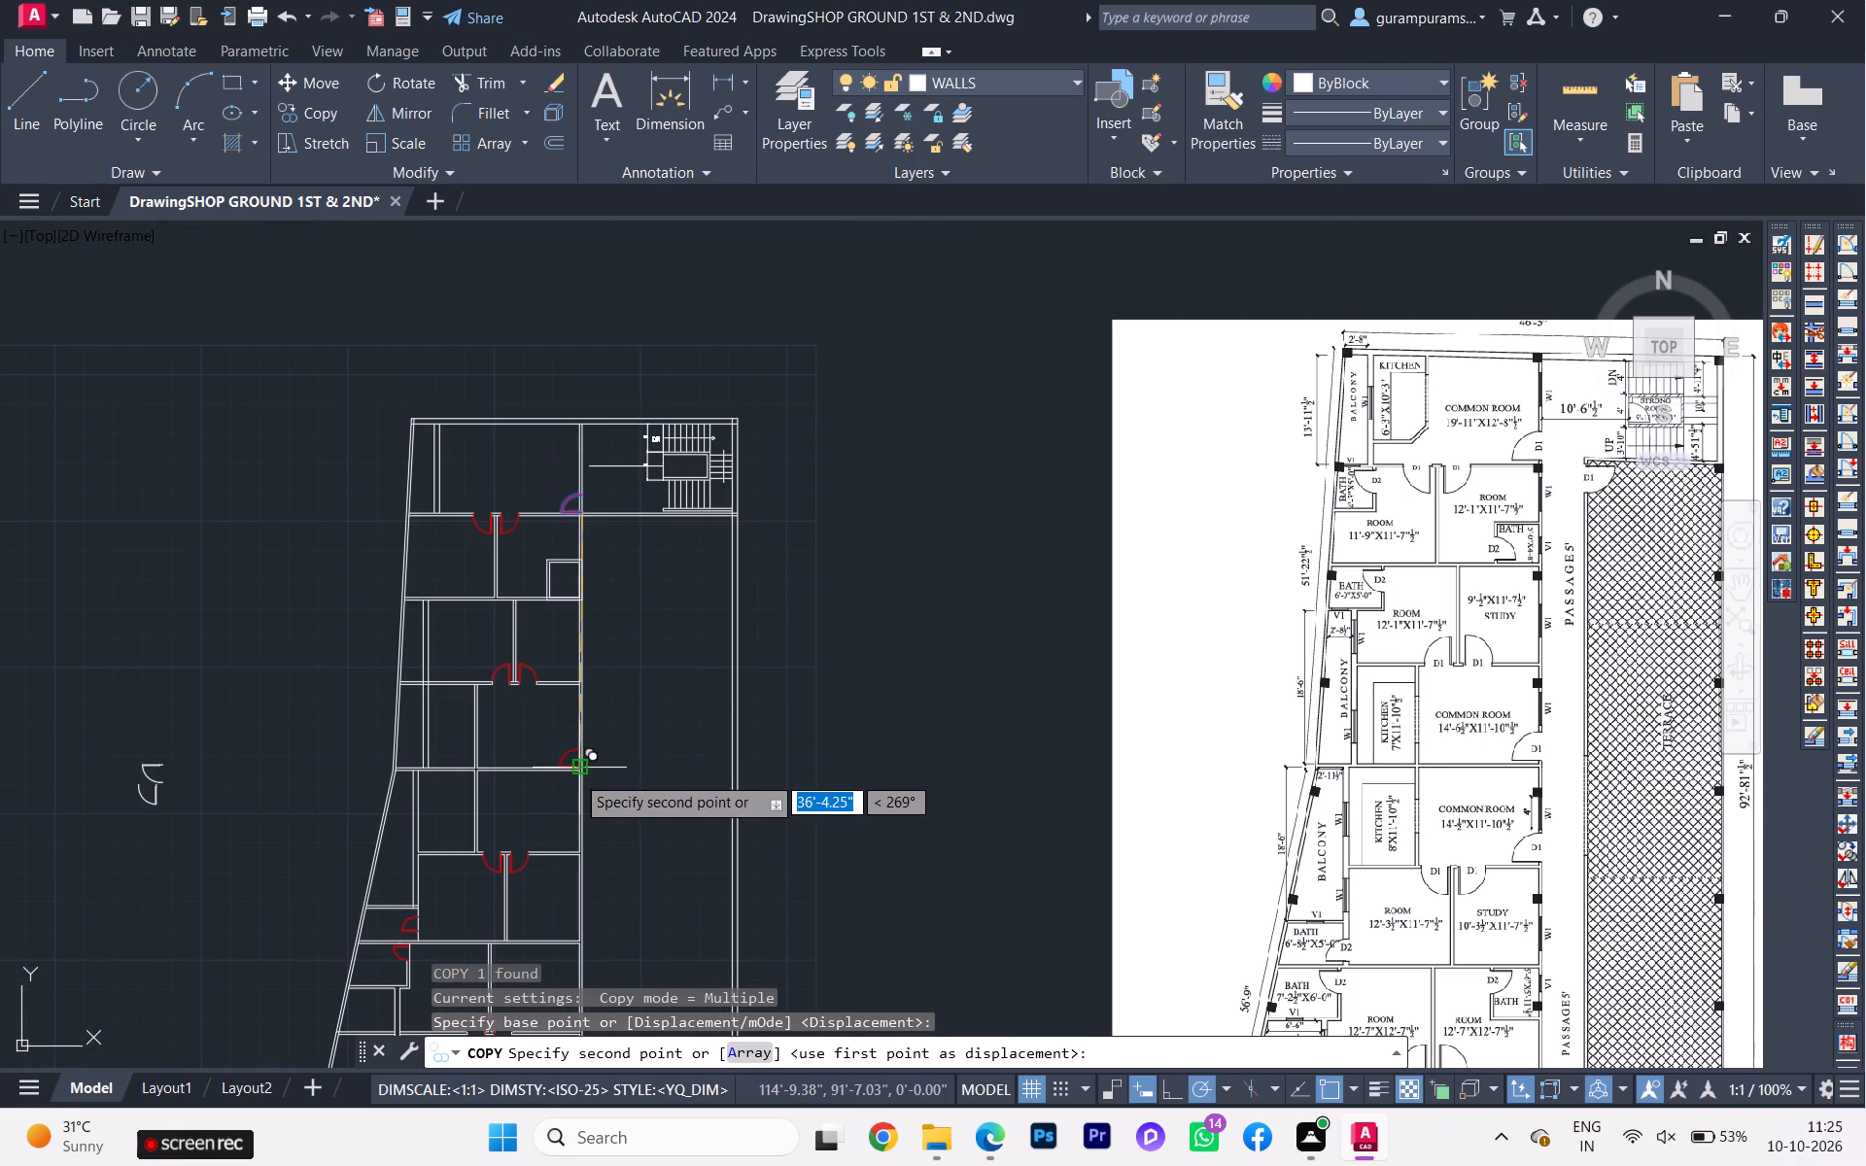
scroll(577, 774, "up", 6)
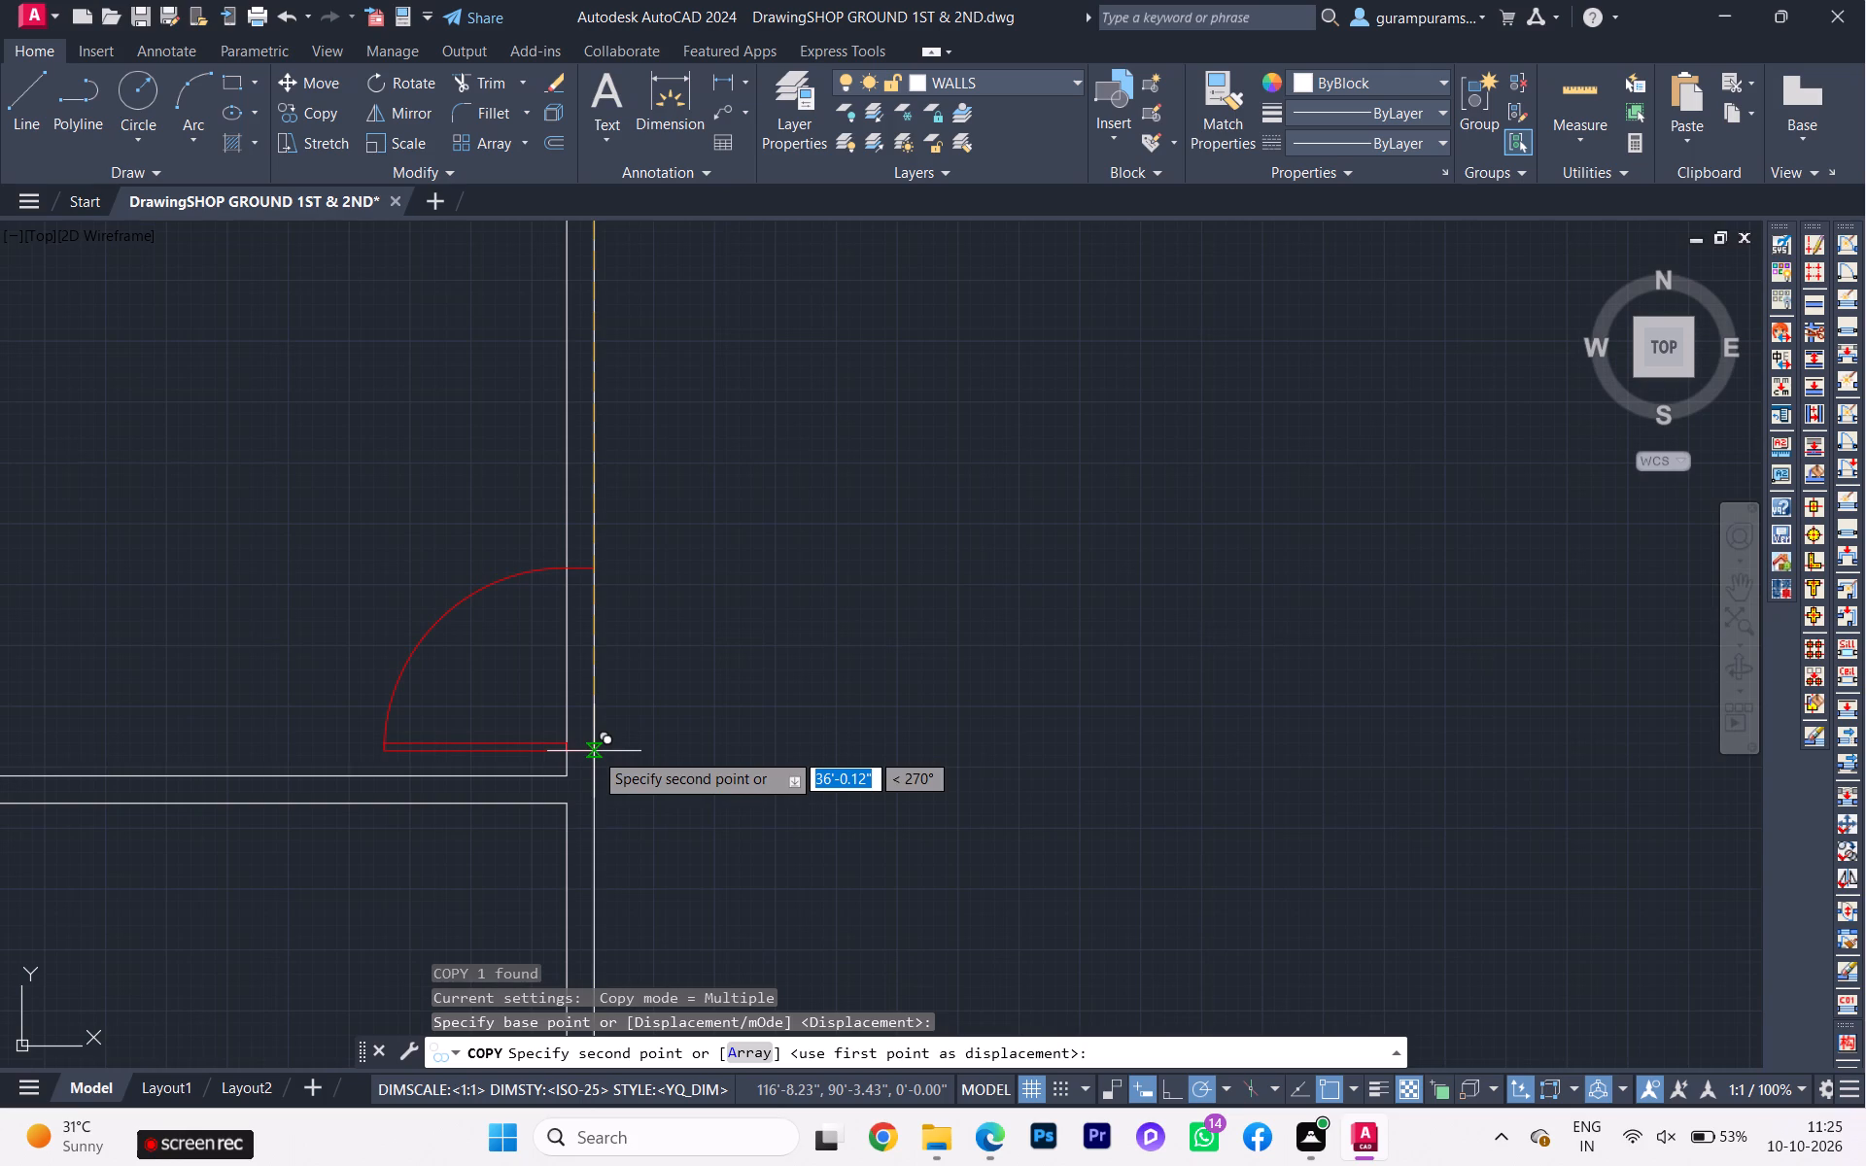
left_click(594, 751)
Place another copy of the door at the east end of the southern 6' passage, just above its south wall.
scroll(593, 645, "down", 1)
scroll(593, 645, "up", 1)
scroll(593, 644, "down", 7)
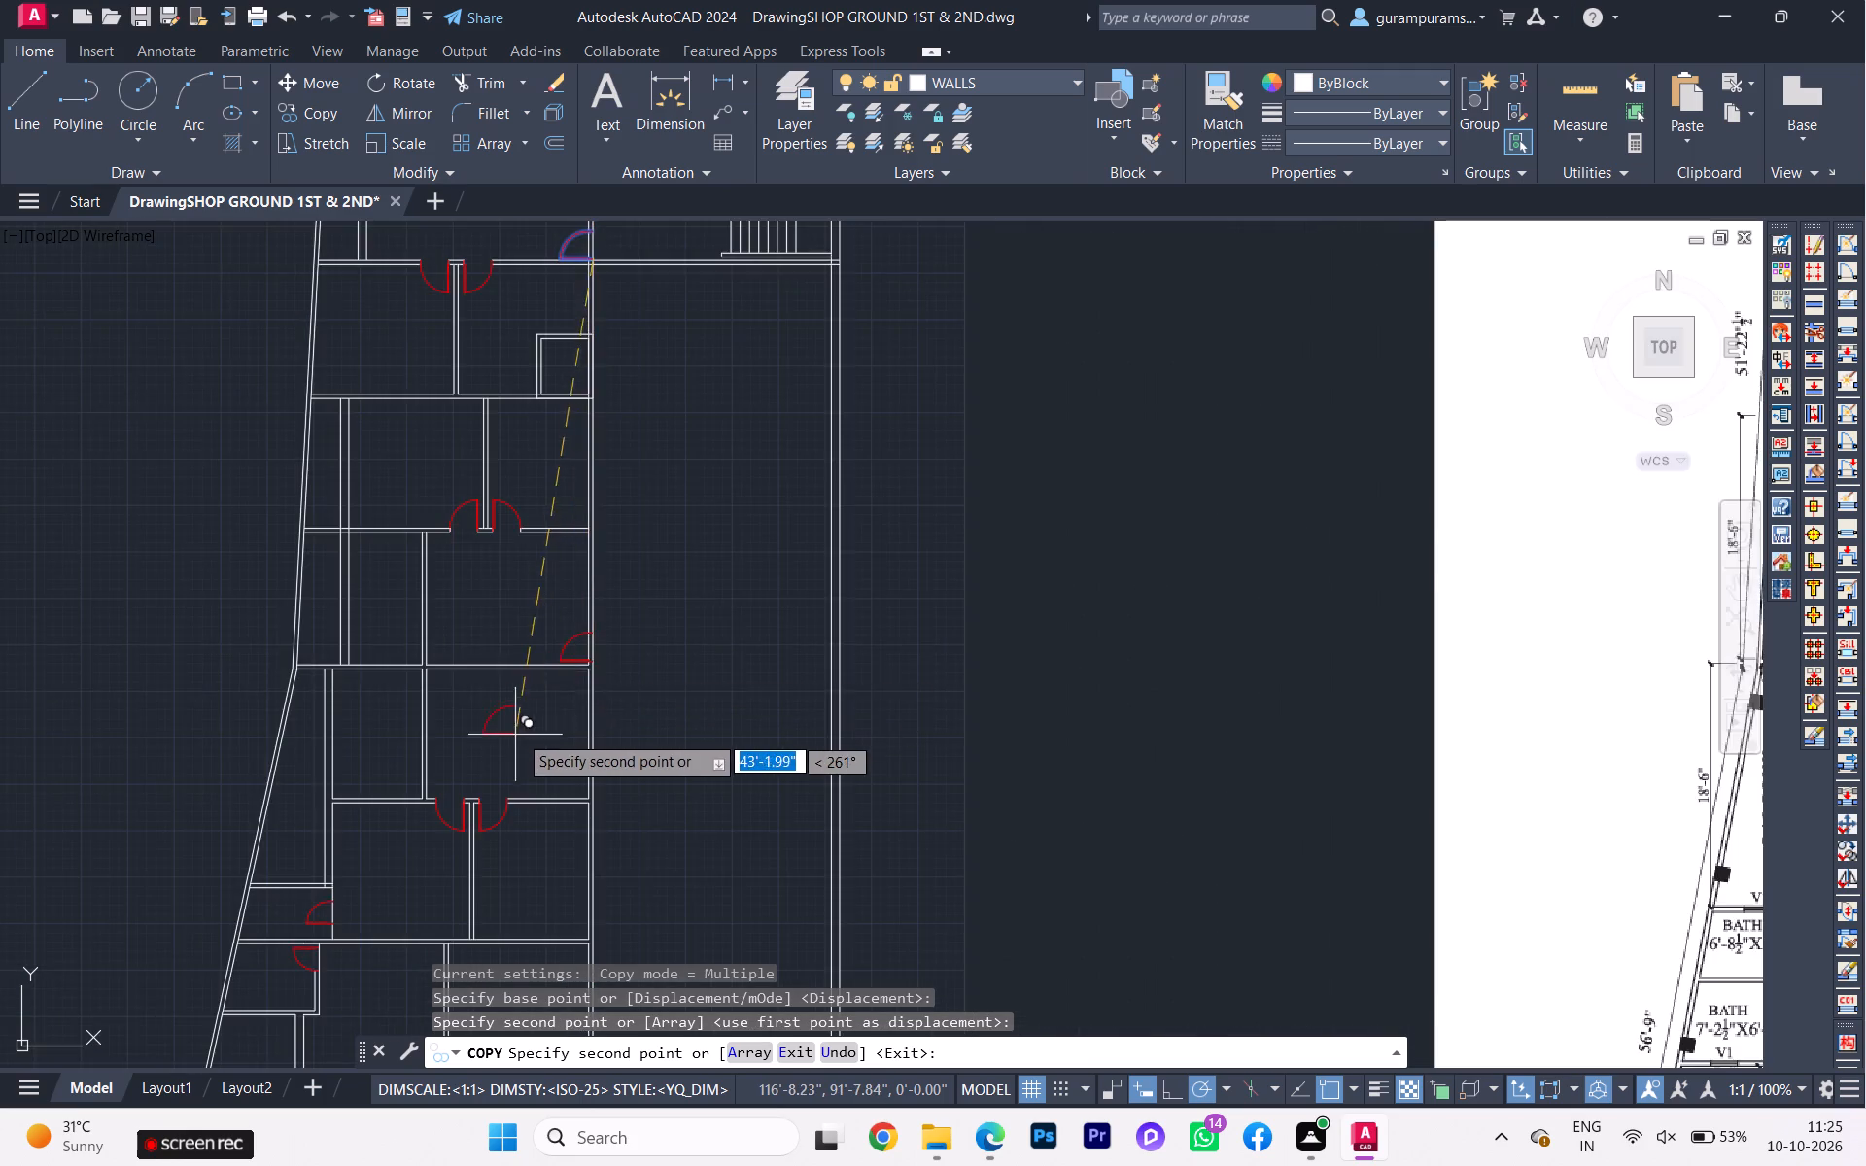
scroll(519, 734, "down", 2)
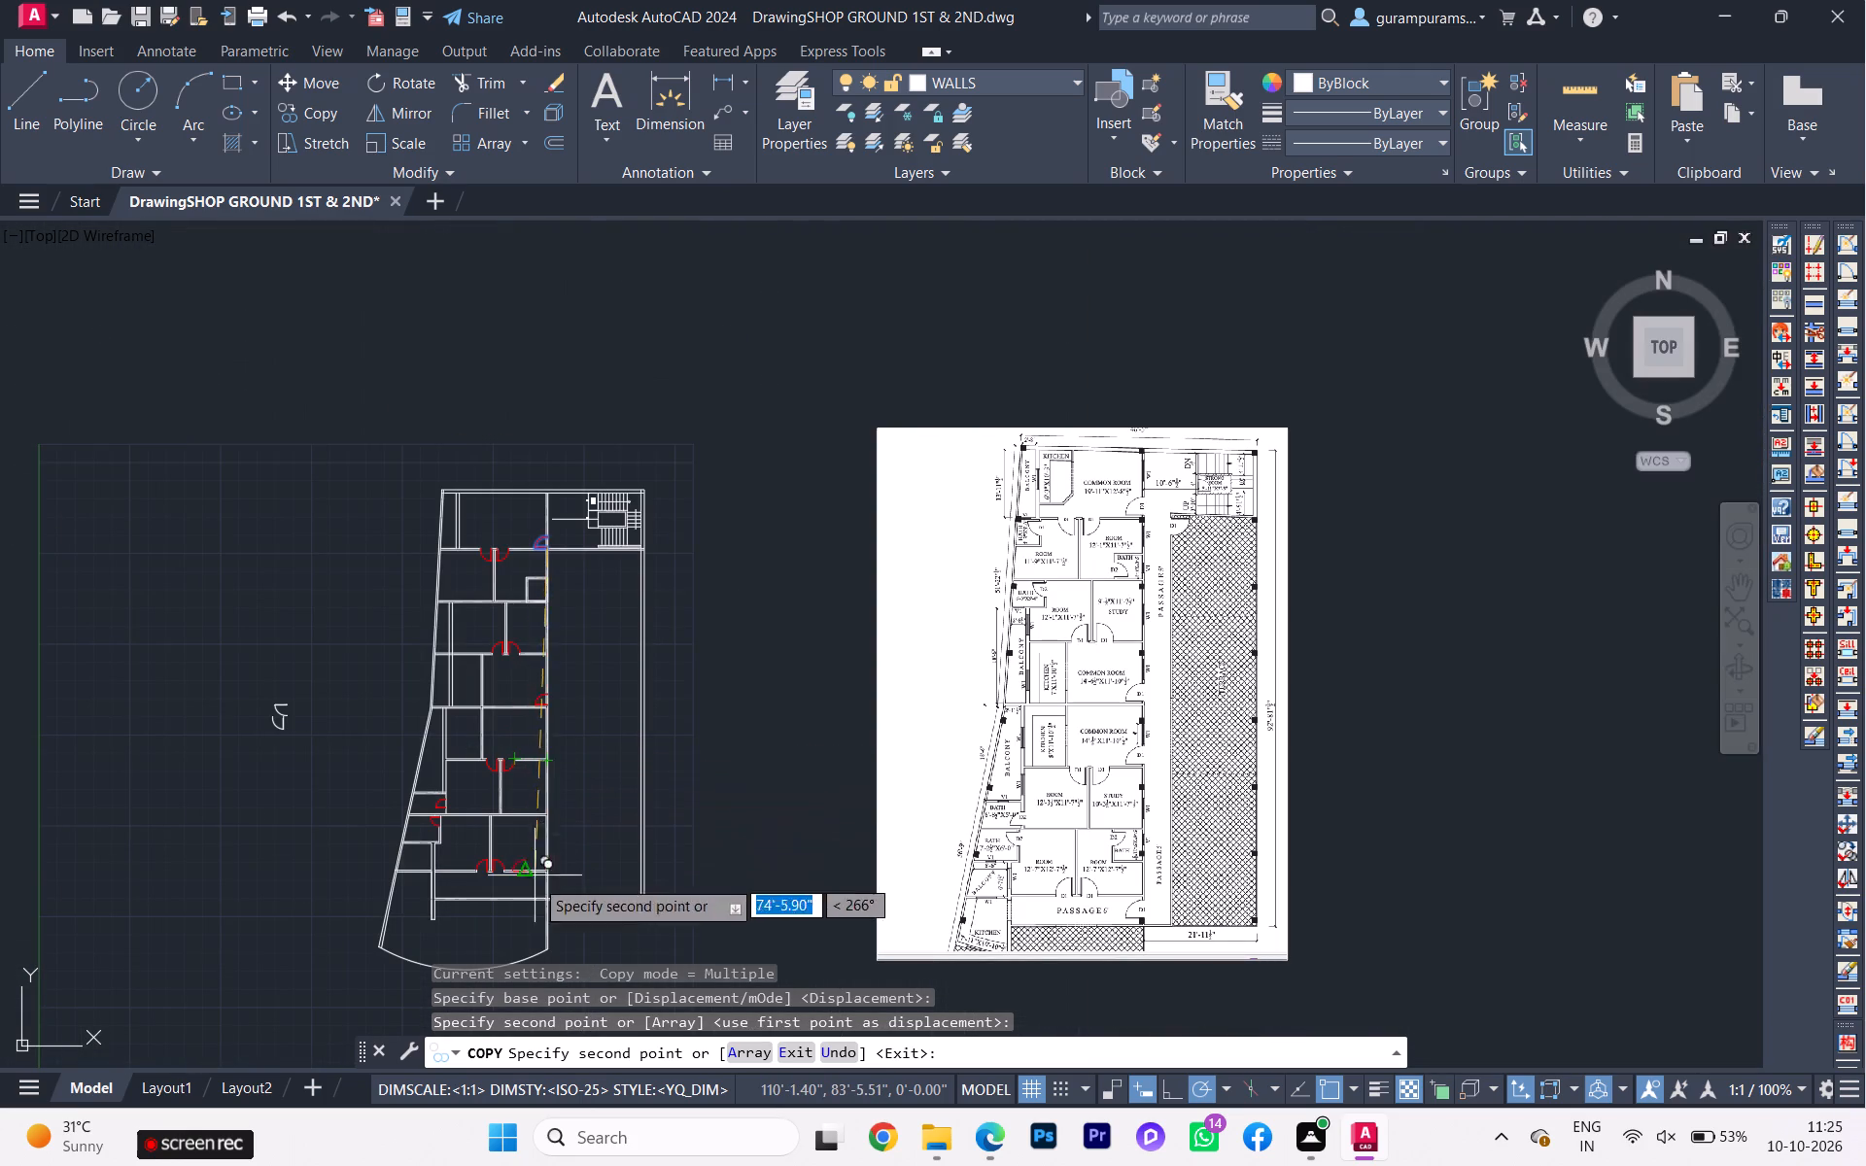
scroll(544, 940, "up", 2)
scroll(546, 855, "up", 3)
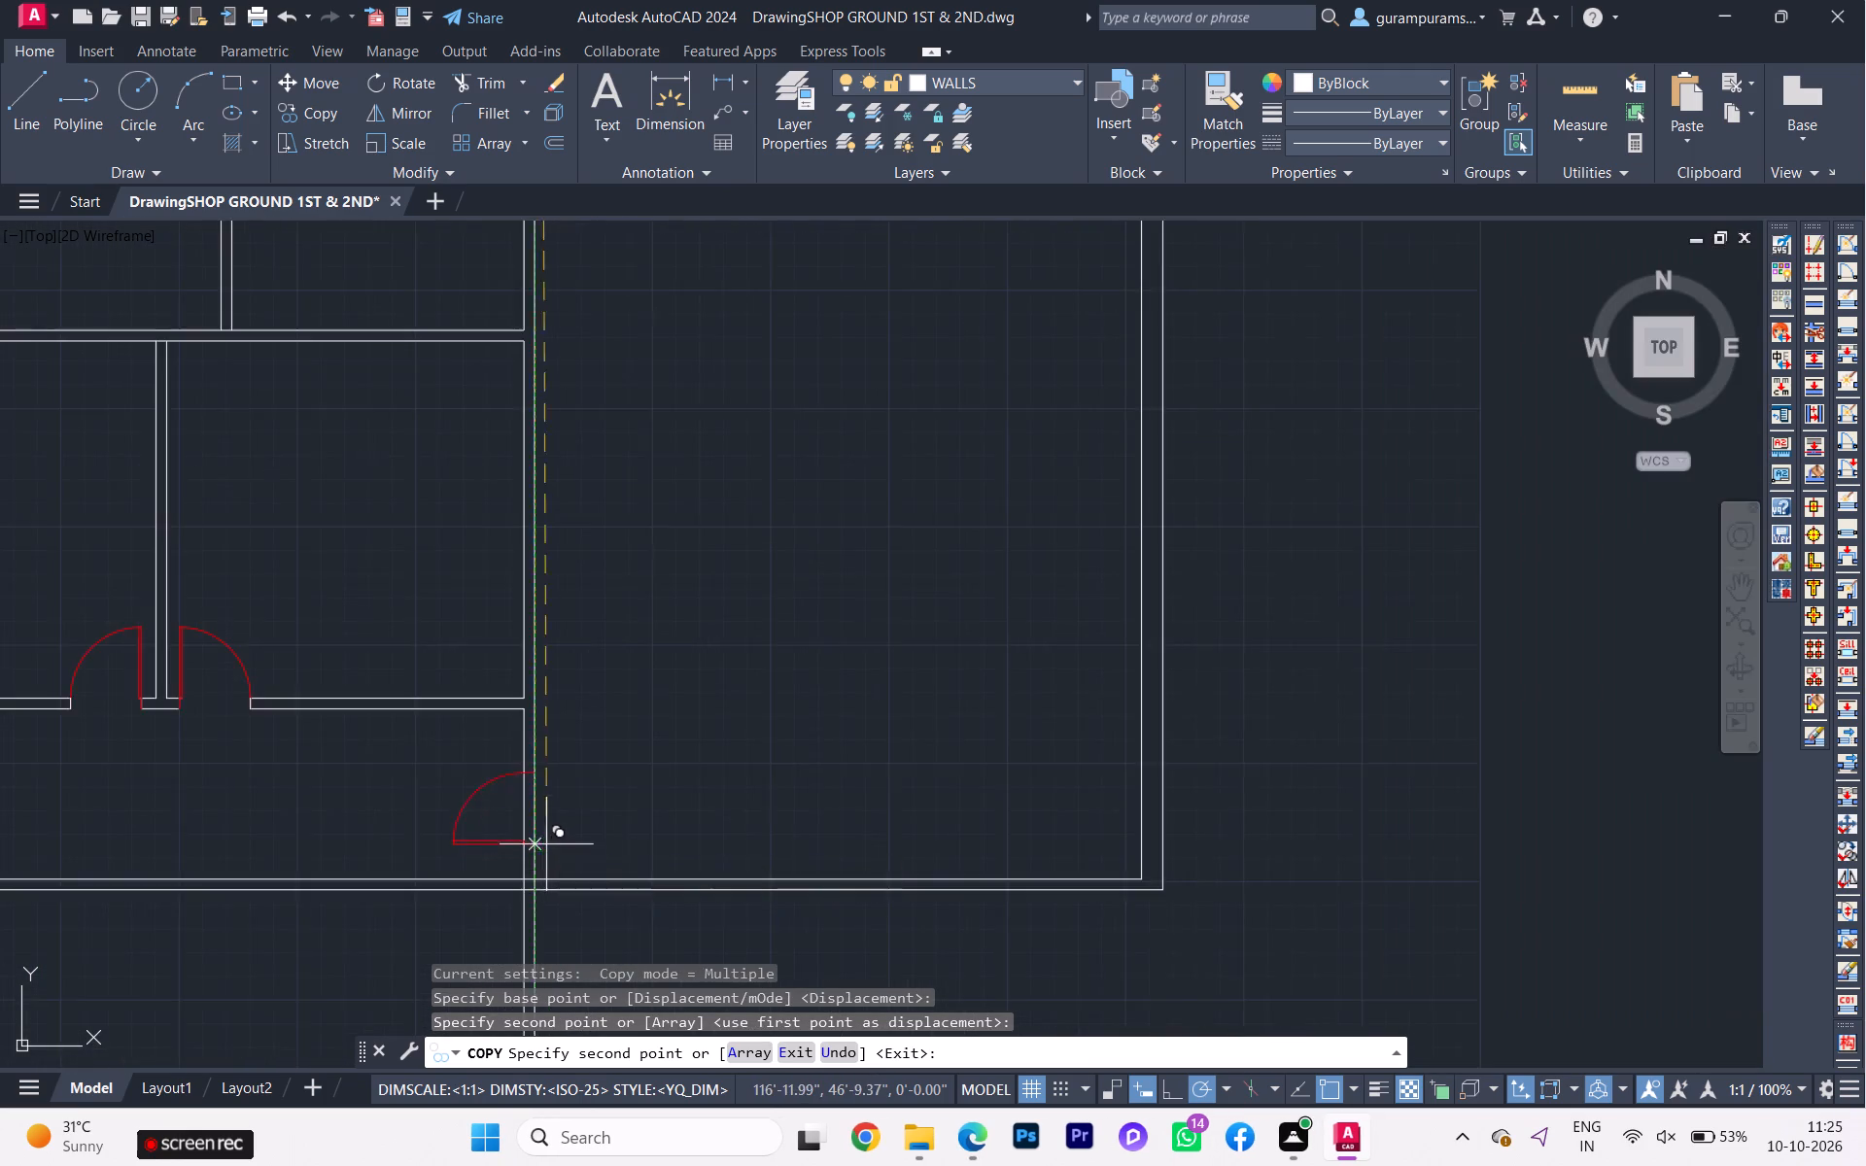
scroll(547, 843, "up", 2)
scroll(526, 873, "down", 3)
middle_click_drag(525, 845, 514, 772)
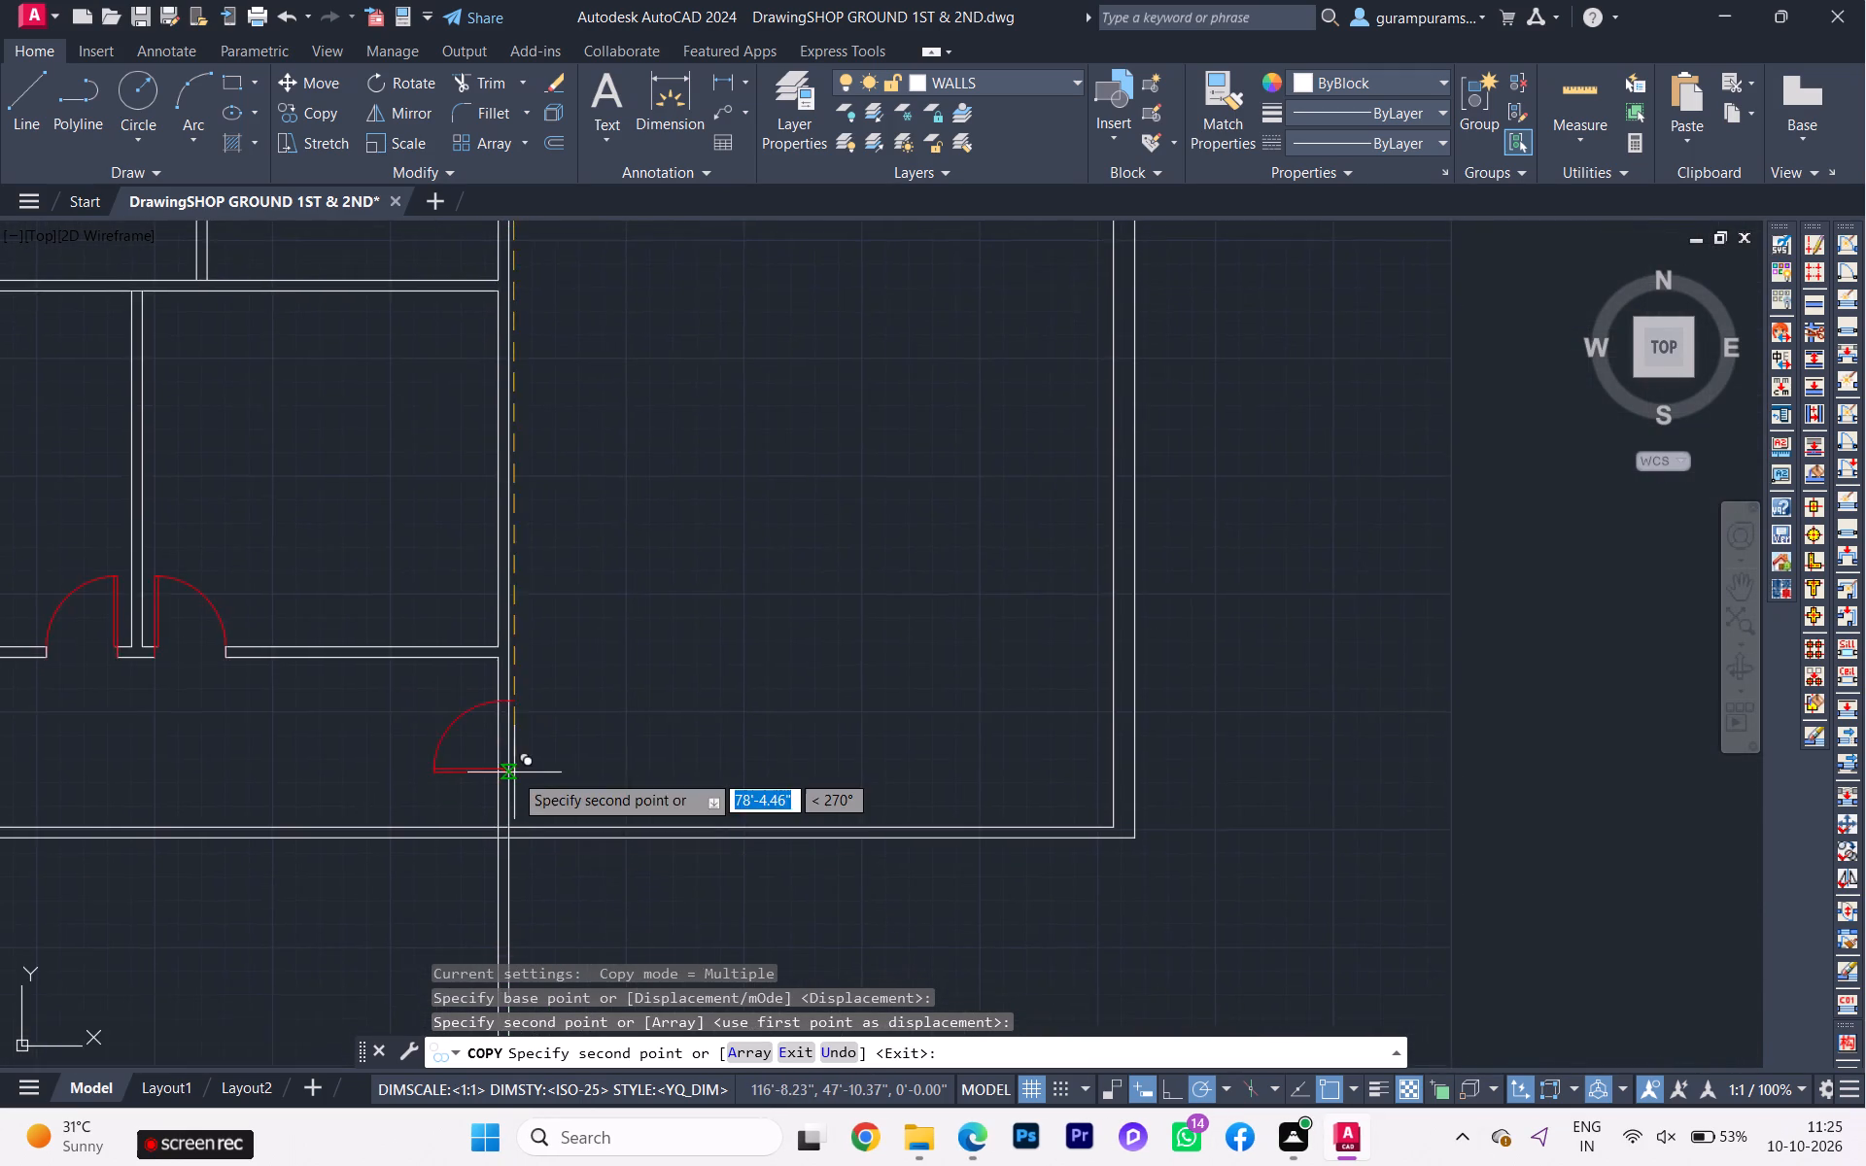
scroll(512, 771, "down", 4)
scroll(496, 779, "up", 2)
scroll(496, 780, "down", 1)
scroll(496, 780, "up", 3)
scroll(520, 774, "down", 1)
scroll(530, 782, "up", 3)
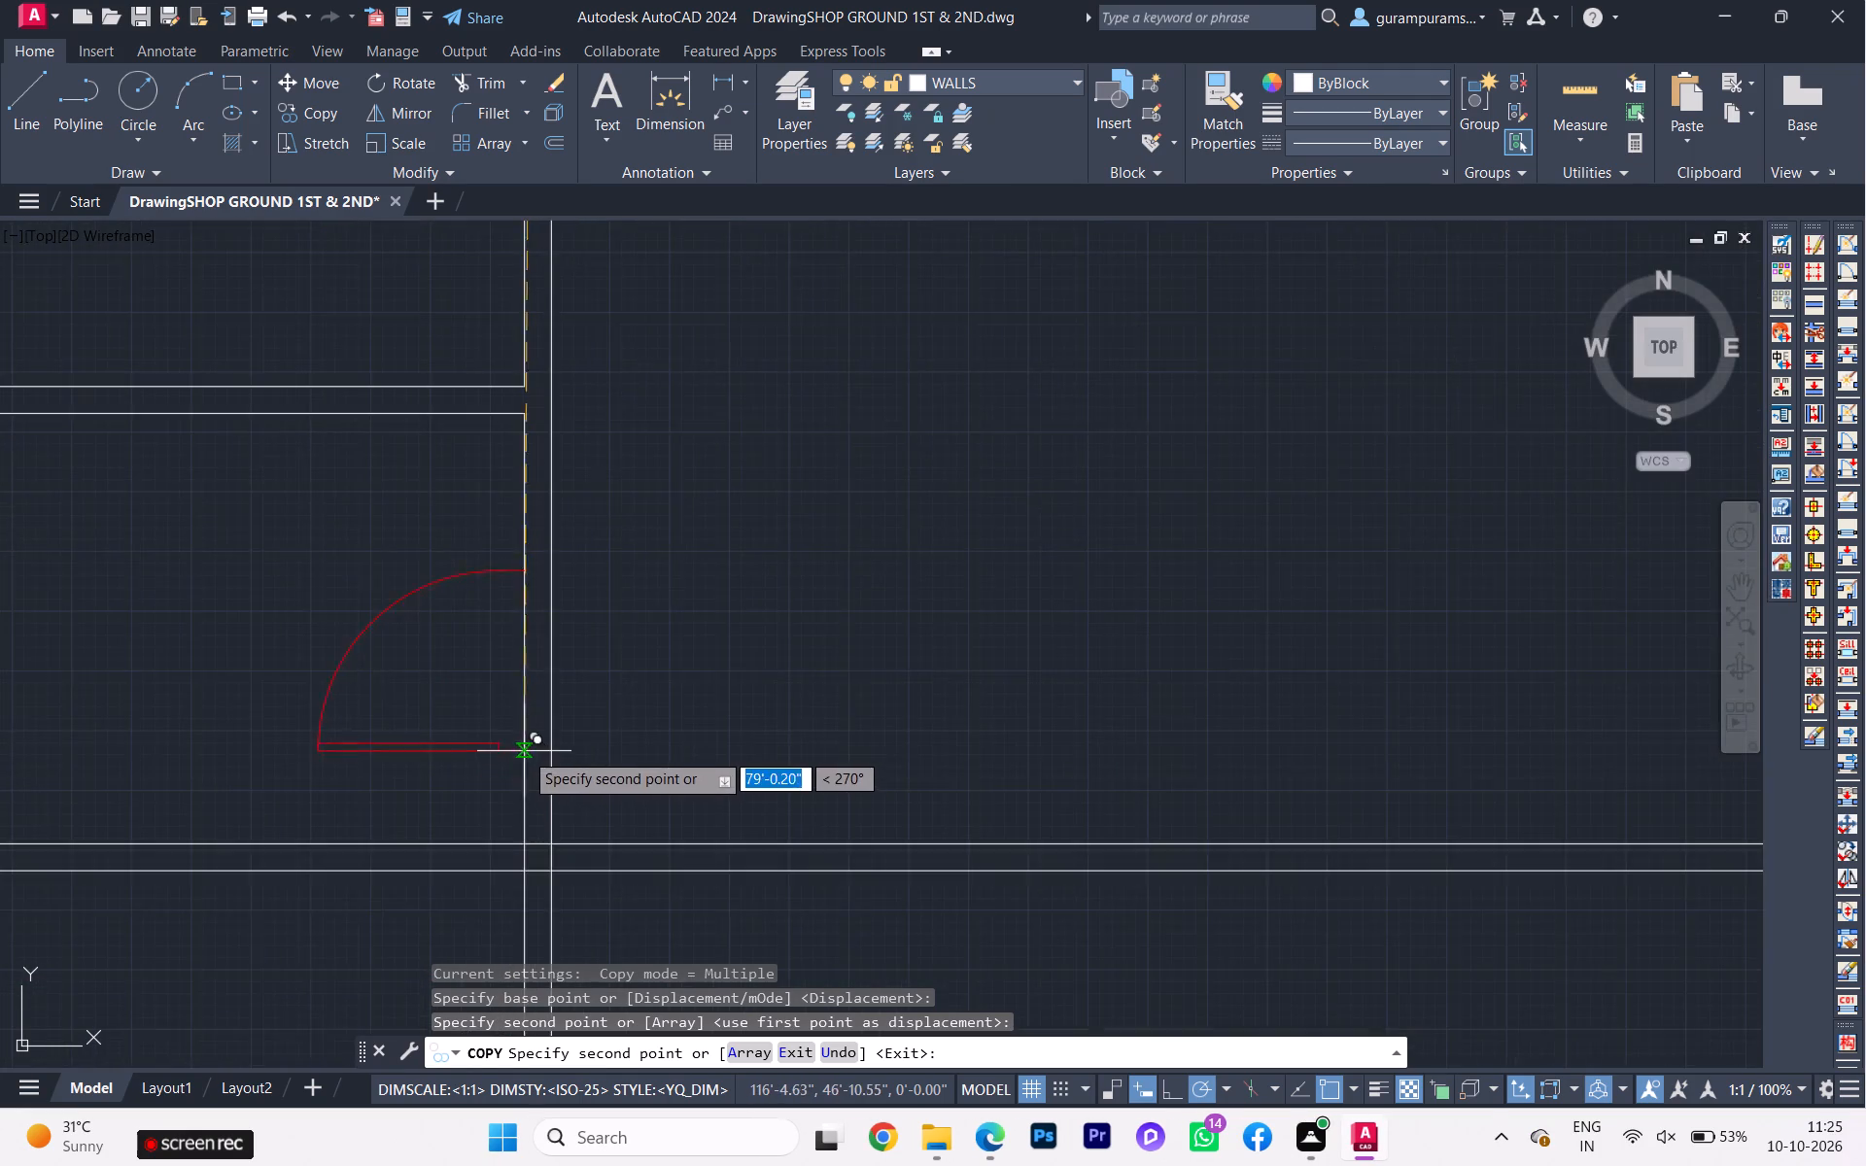
scroll(524, 751, "up", 4)
scroll(560, 866, "down", 2)
middle_click_drag(559, 791, 490, 580)
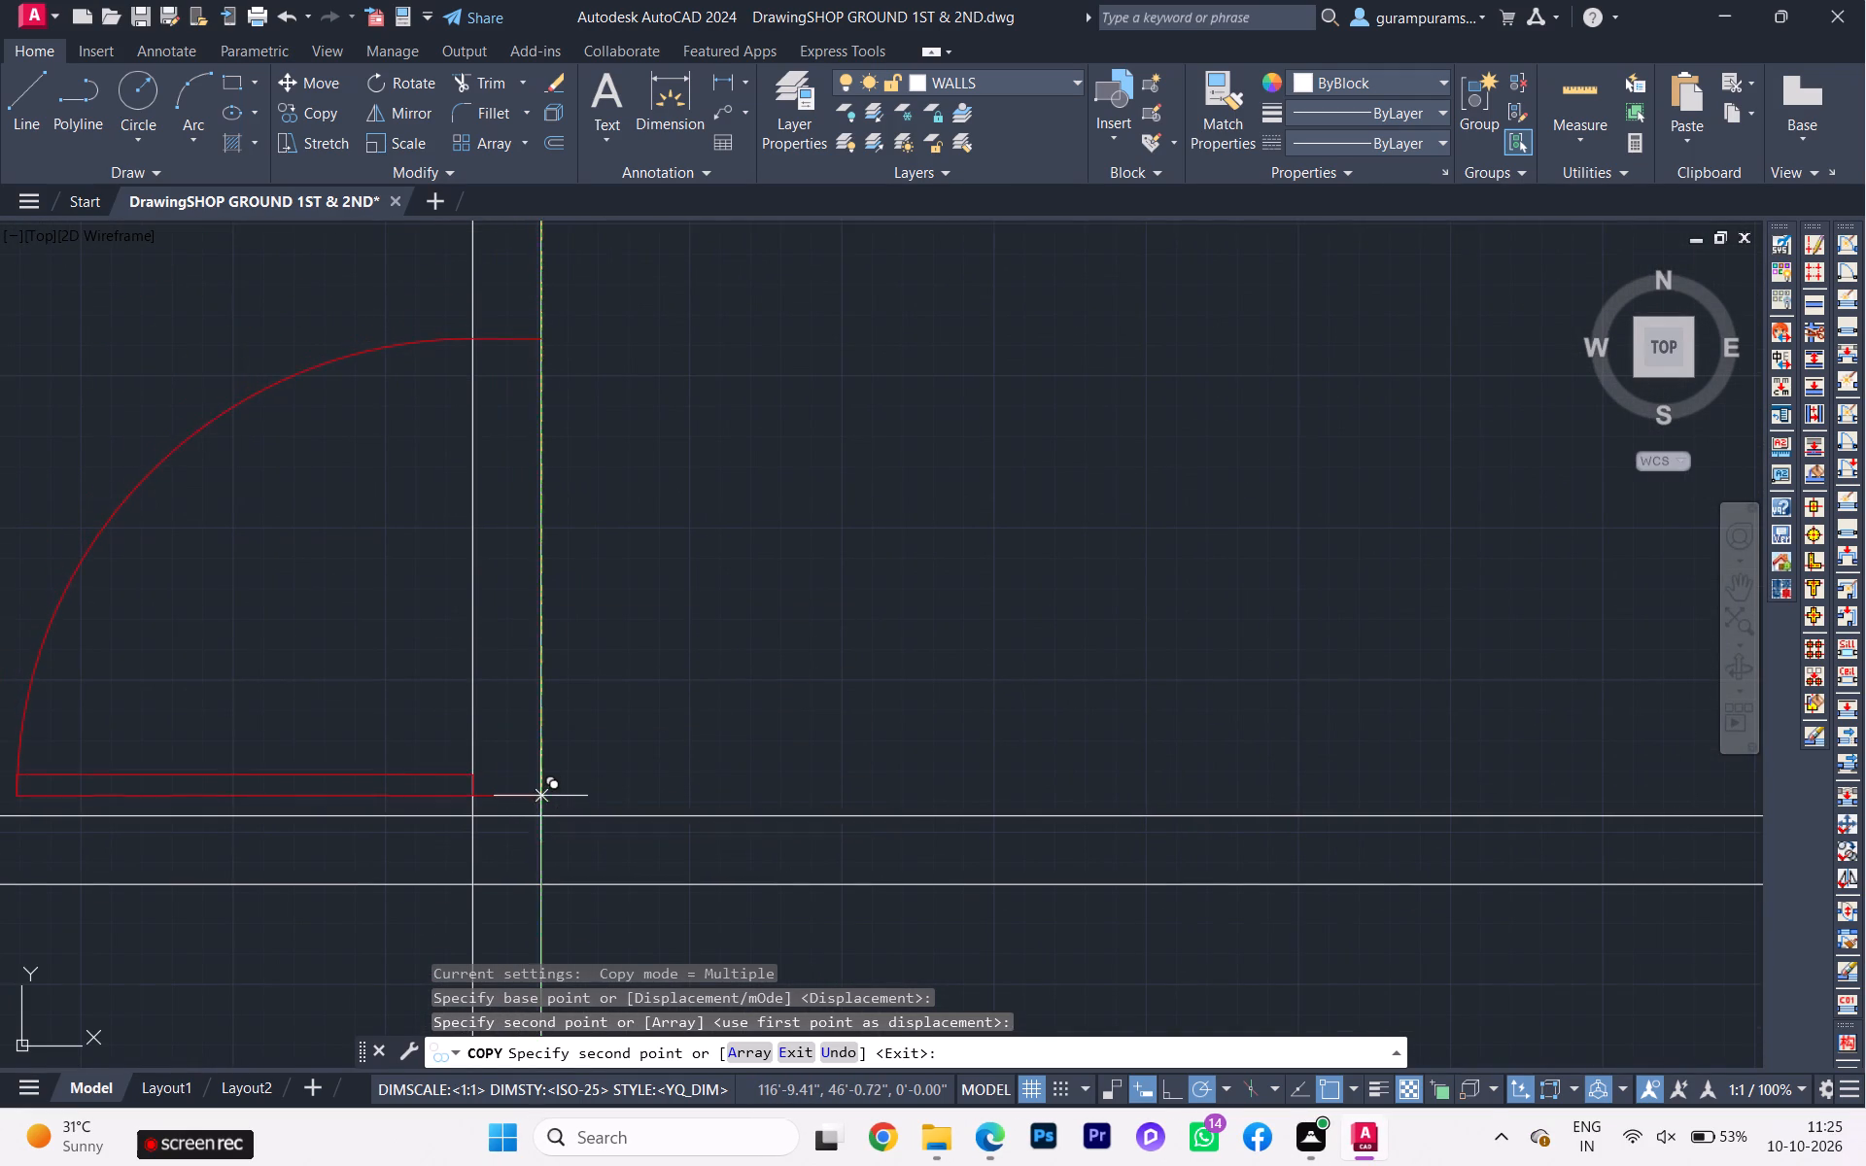
left_click(539, 786)
scroll(531, 611, "down", 3)
scroll(542, 659, "up", 1)
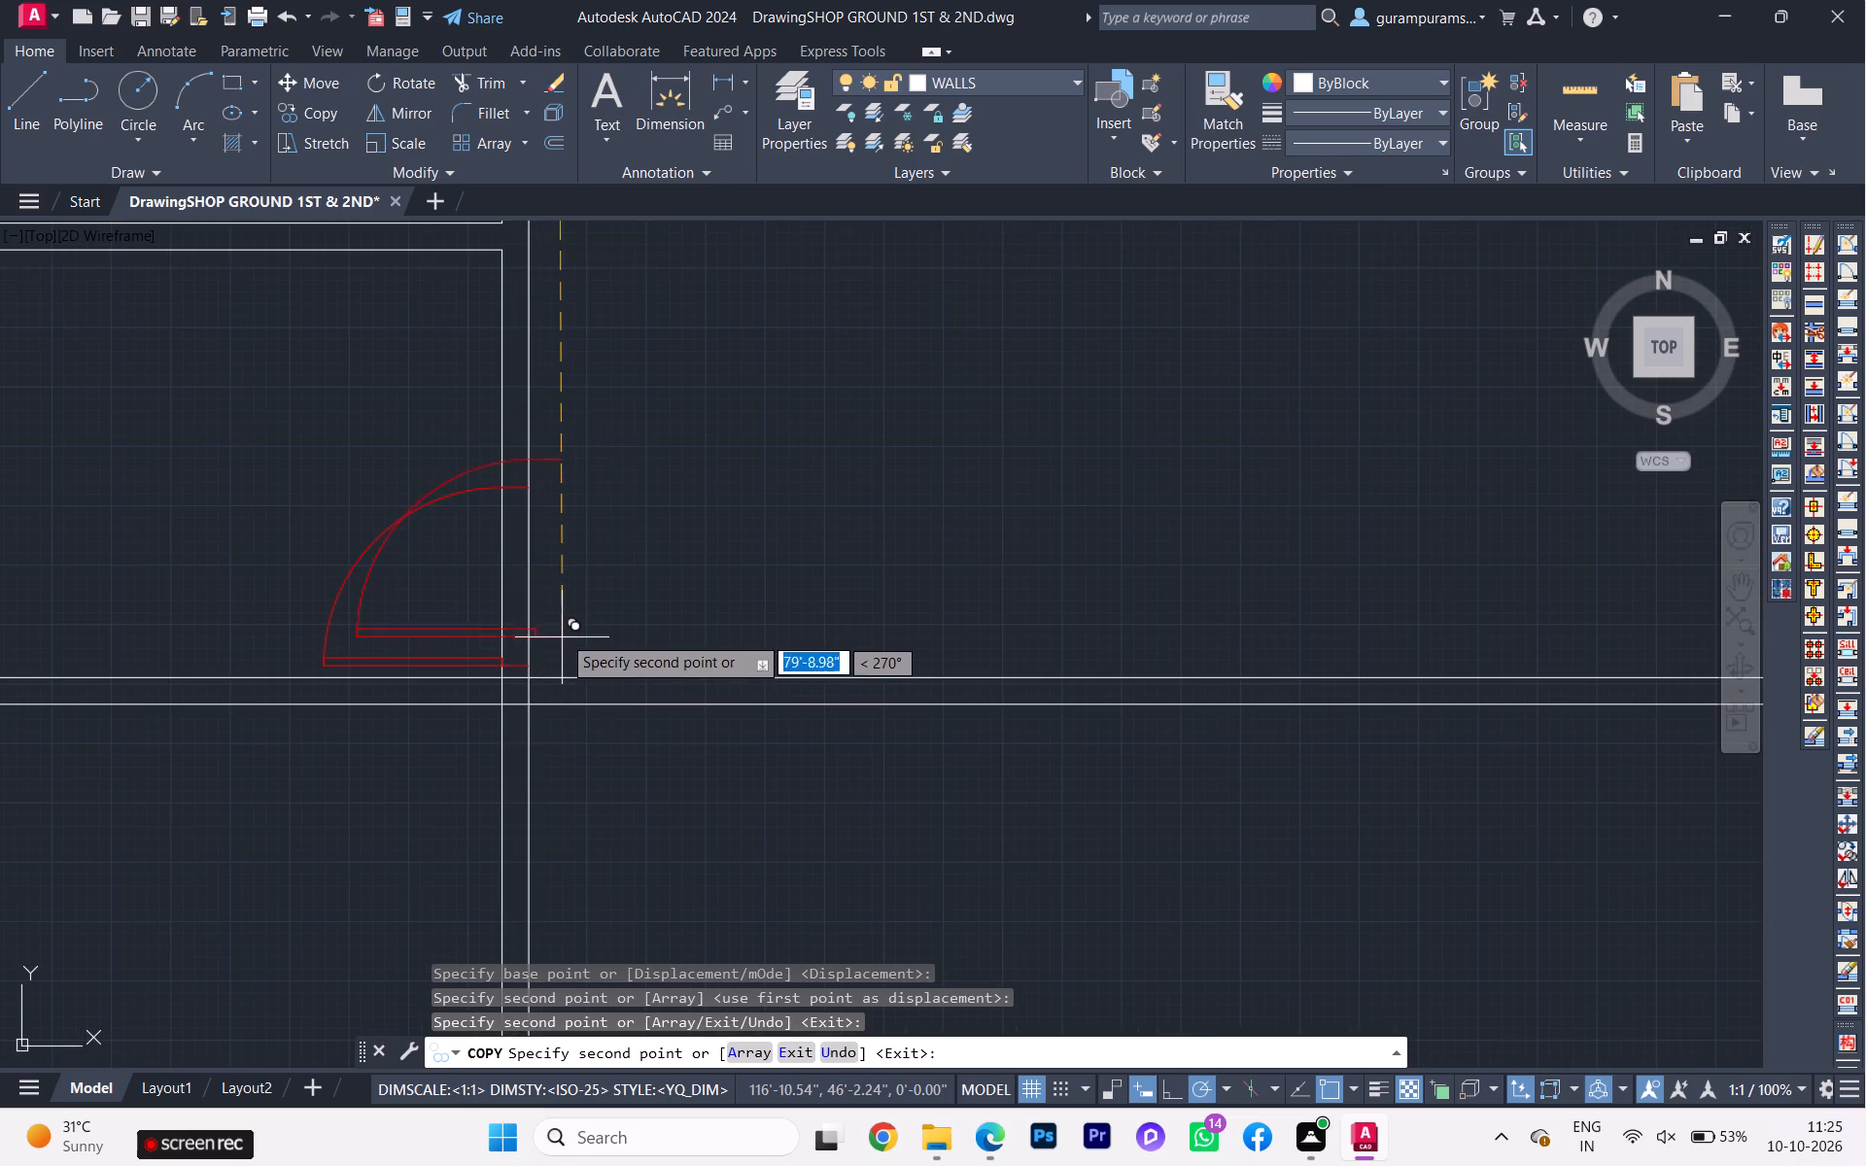
key("Escape")
Copy the second common room's east-wall door straight down the wall to the south corner of the common room below it.
scroll(570, 603, "down", 2)
scroll(482, 614, "down", 4)
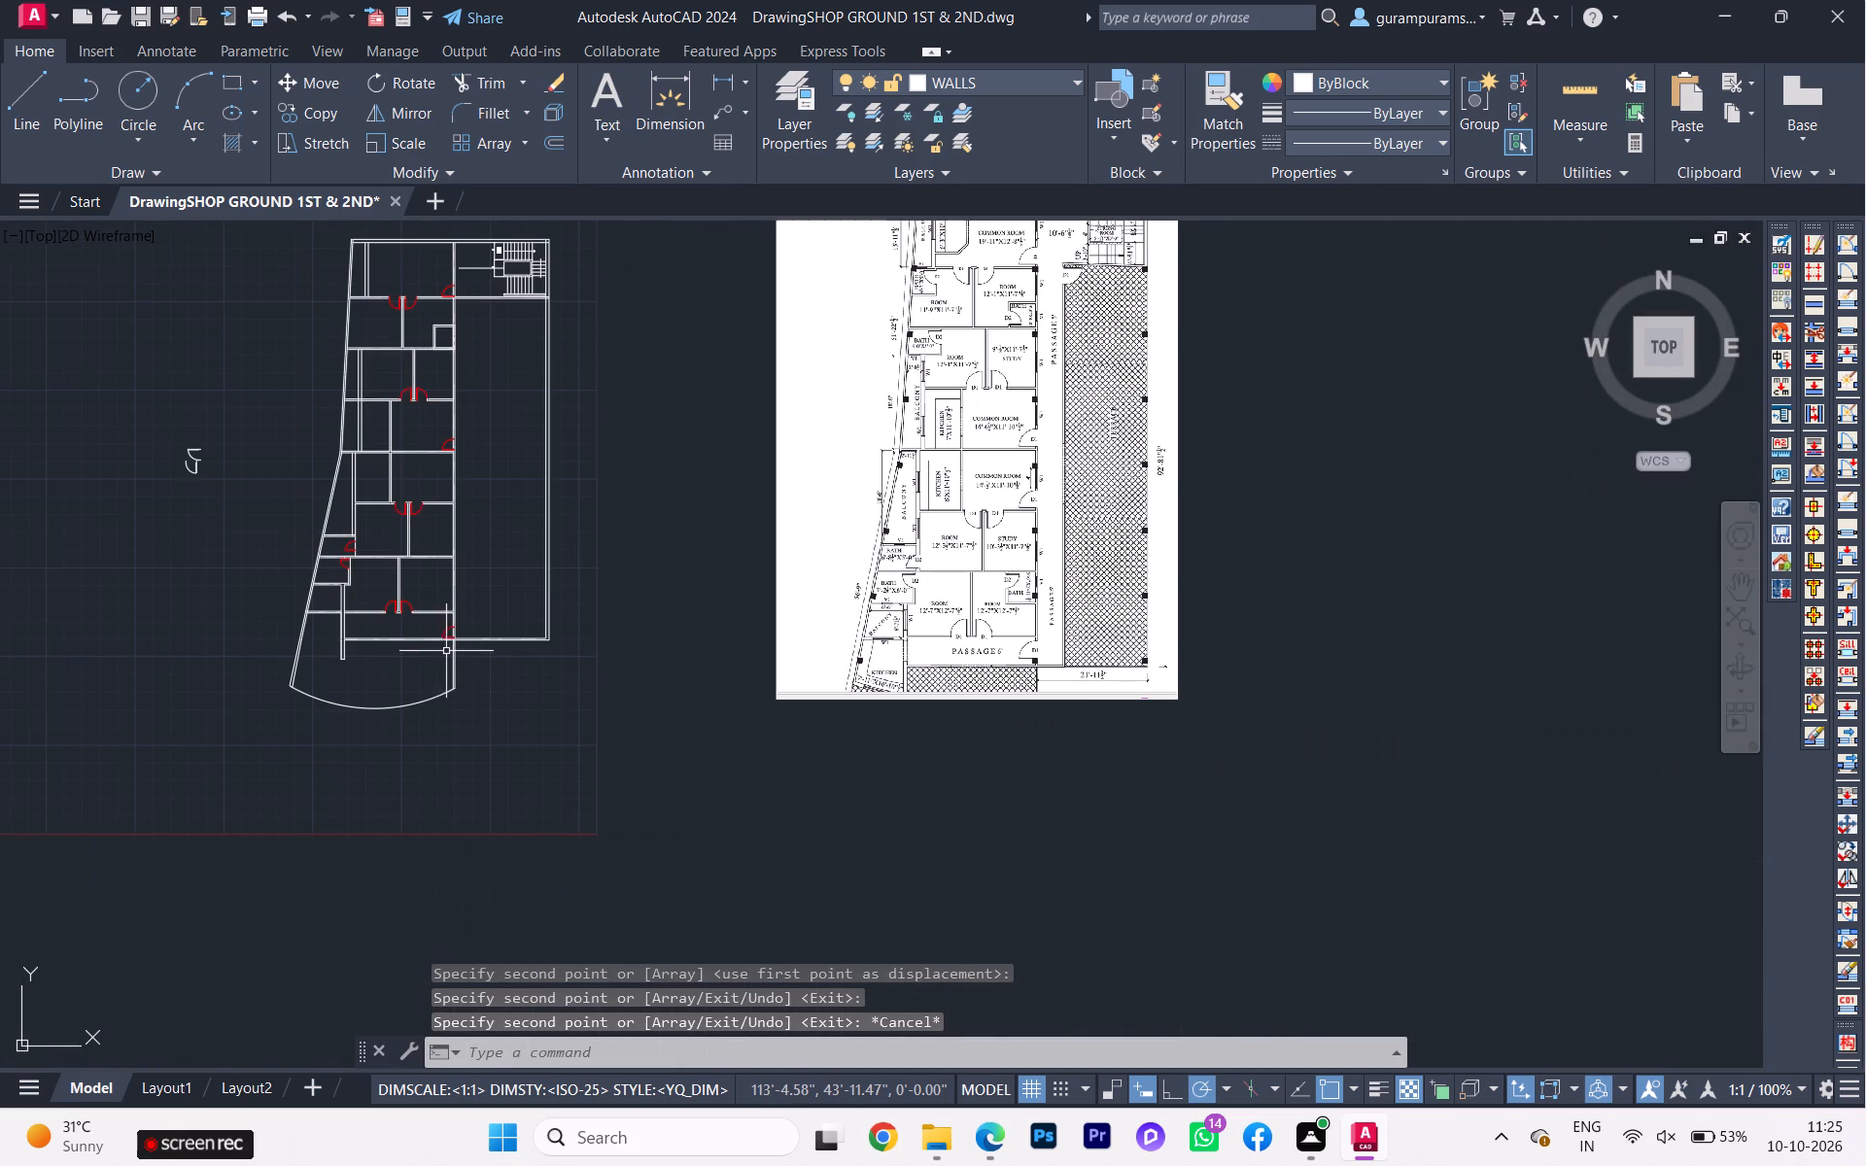
scroll(1131, 408, "up", 1)
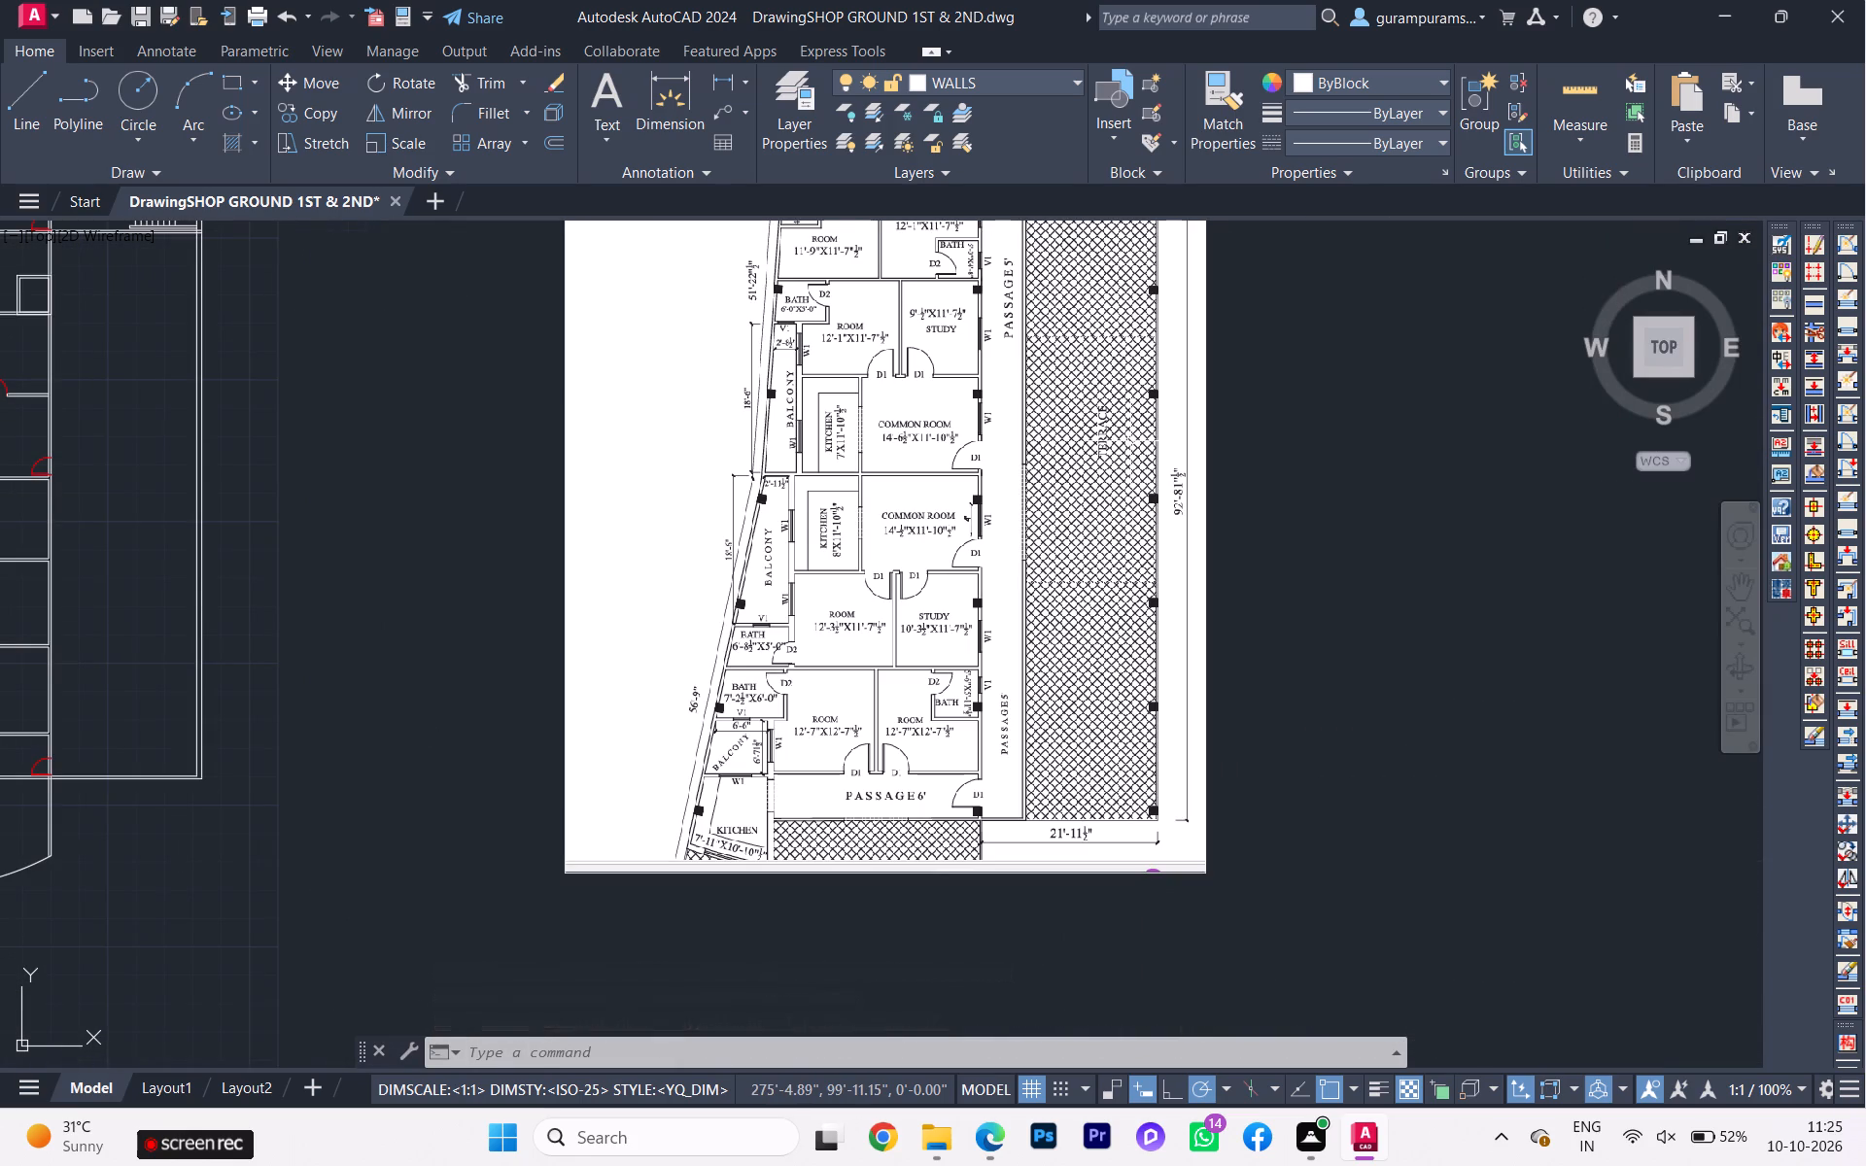
scroll(1161, 451, "down", 1)
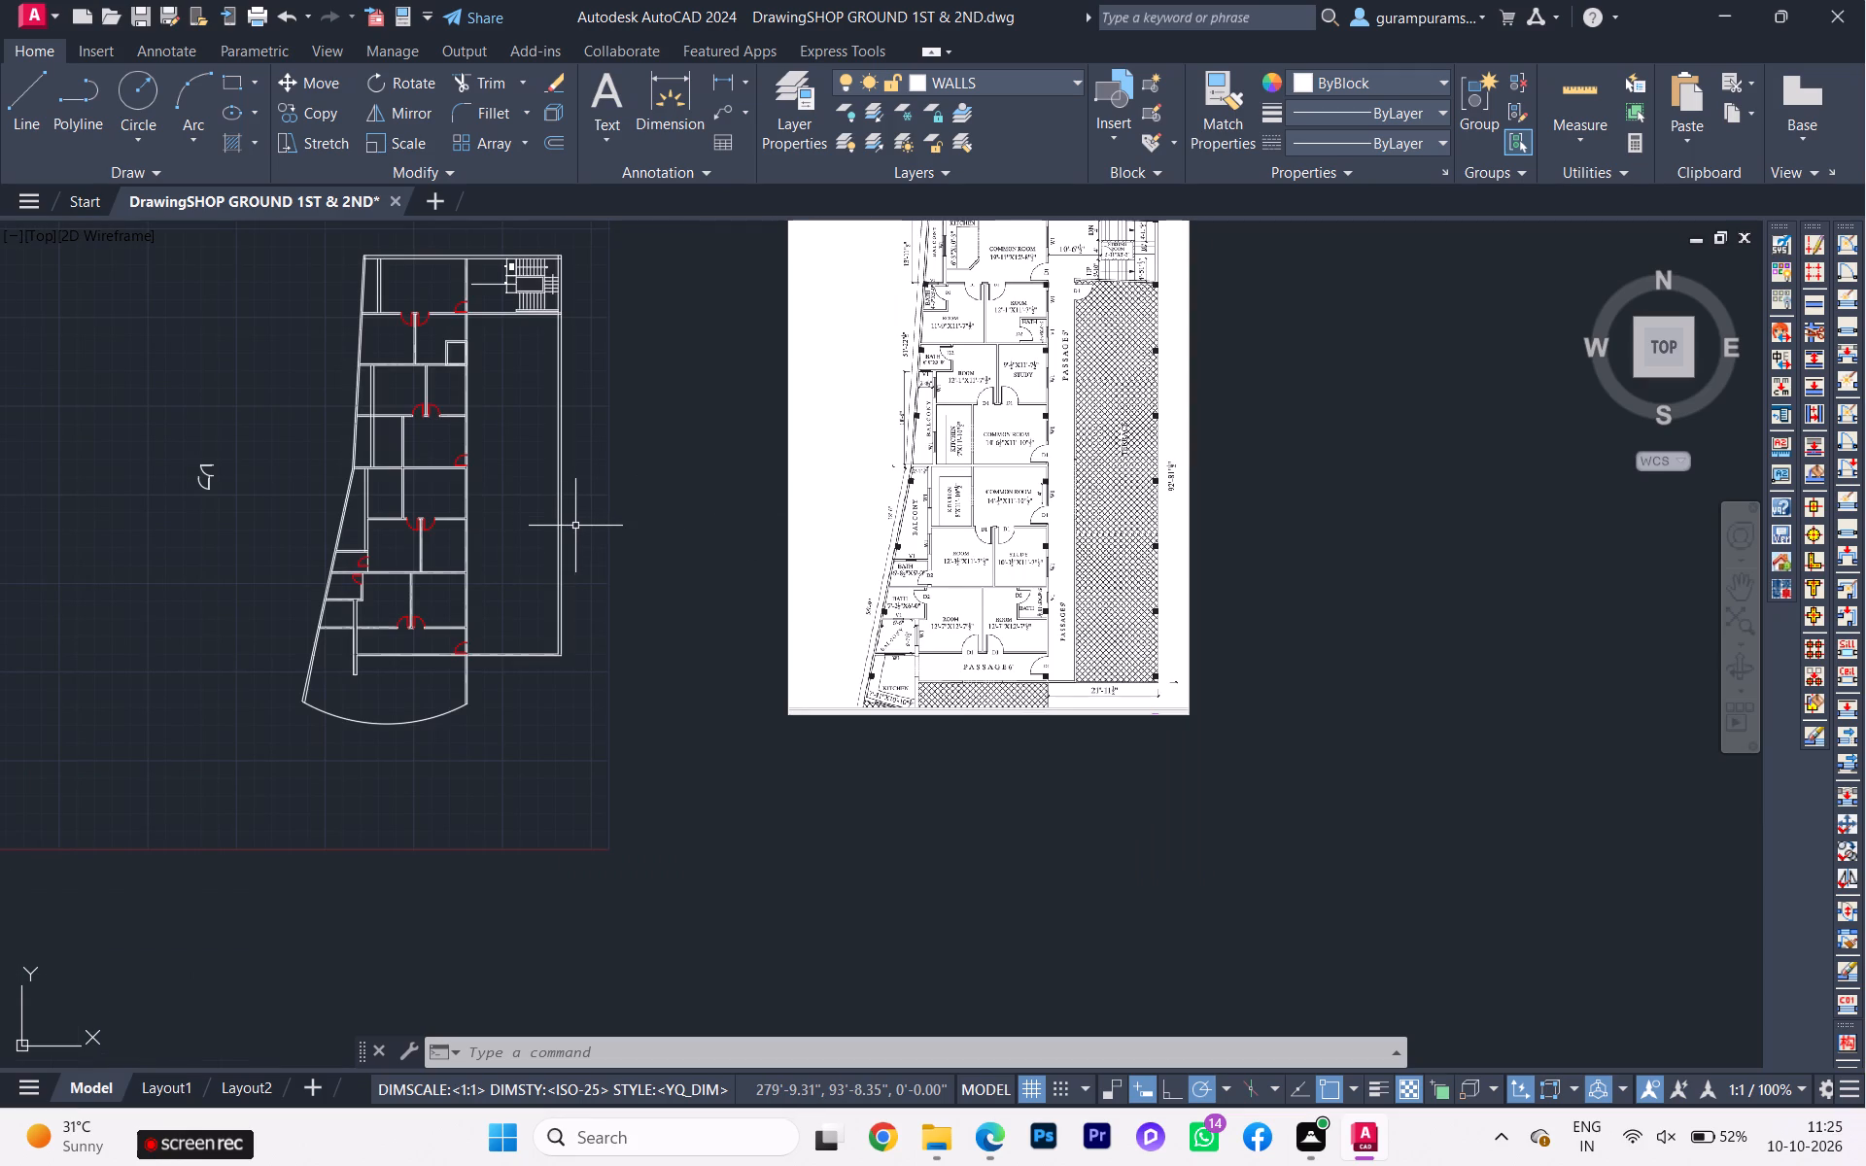
scroll(428, 469, "up", 3)
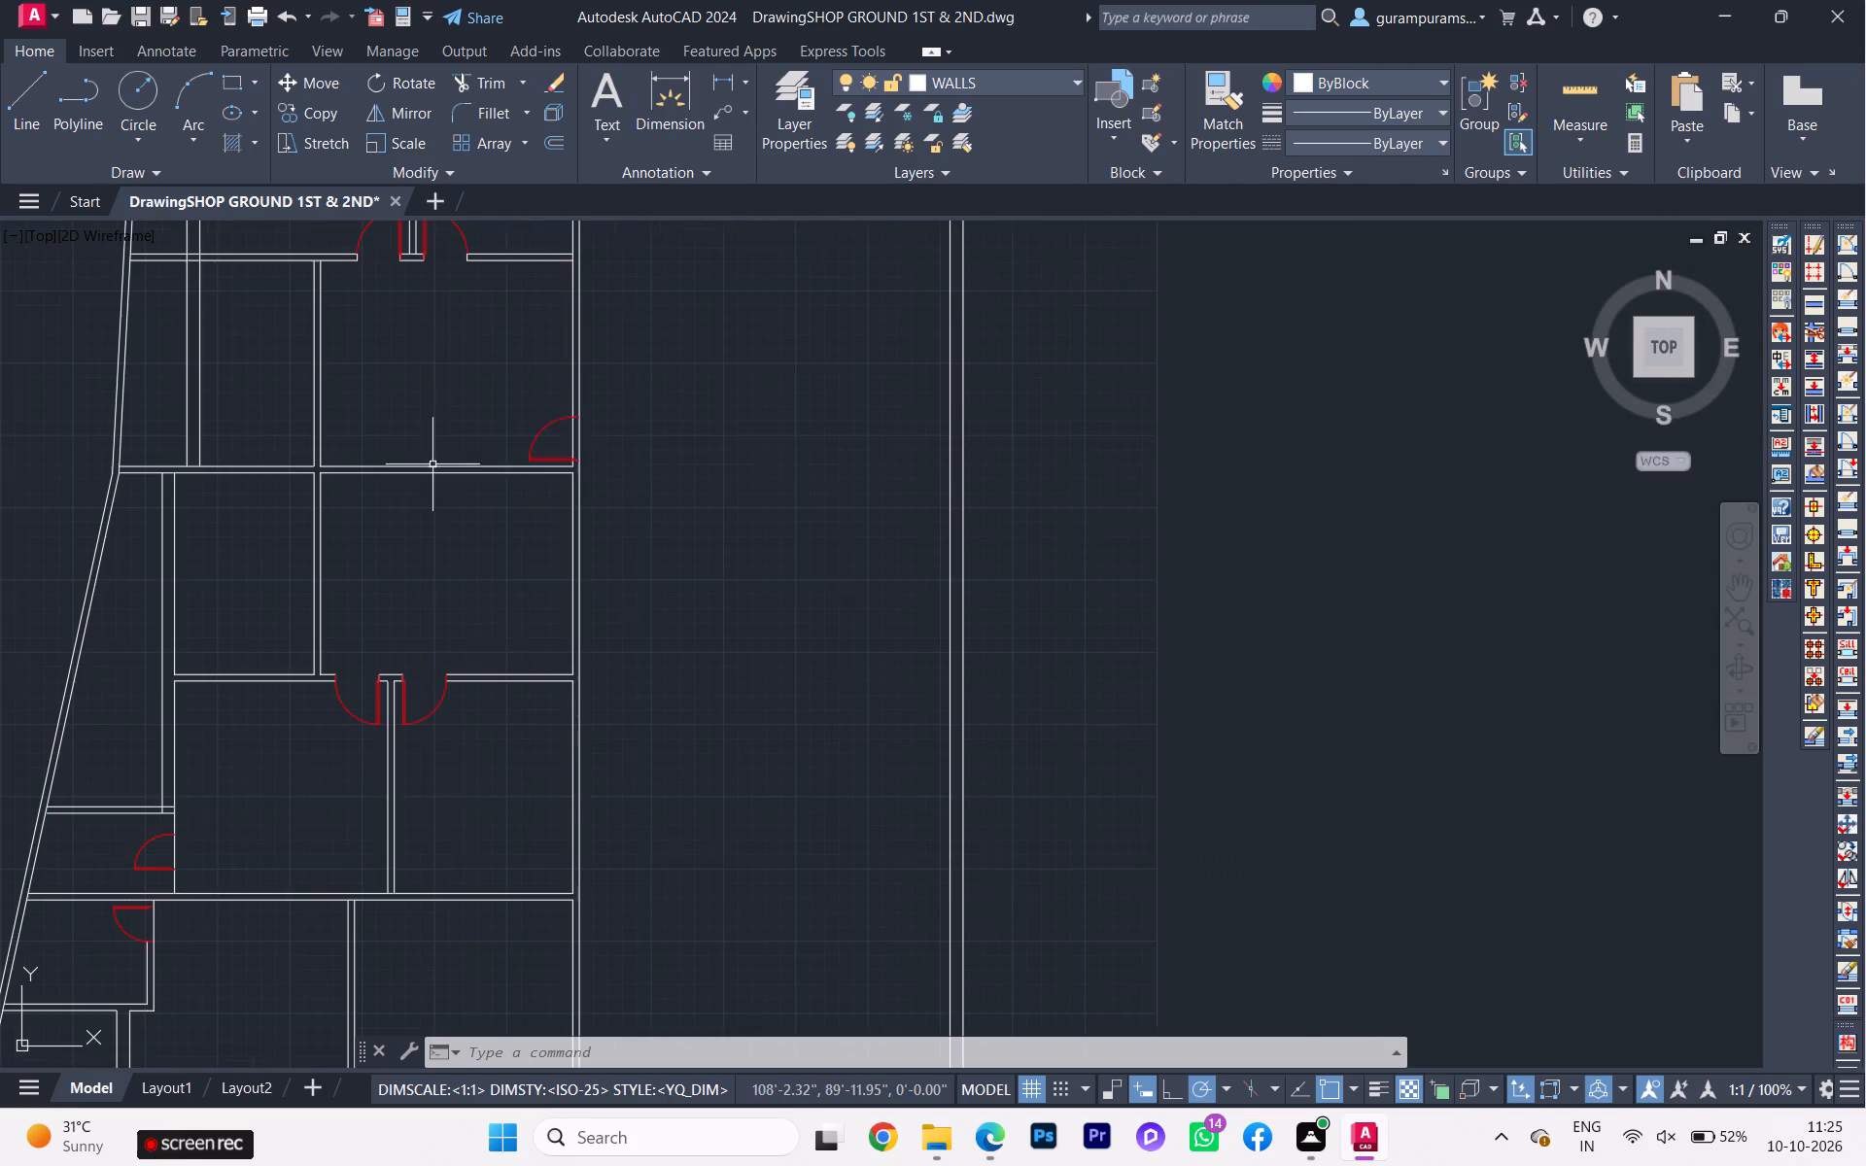
left_click(536, 441)
scroll(519, 510, "down", 1)
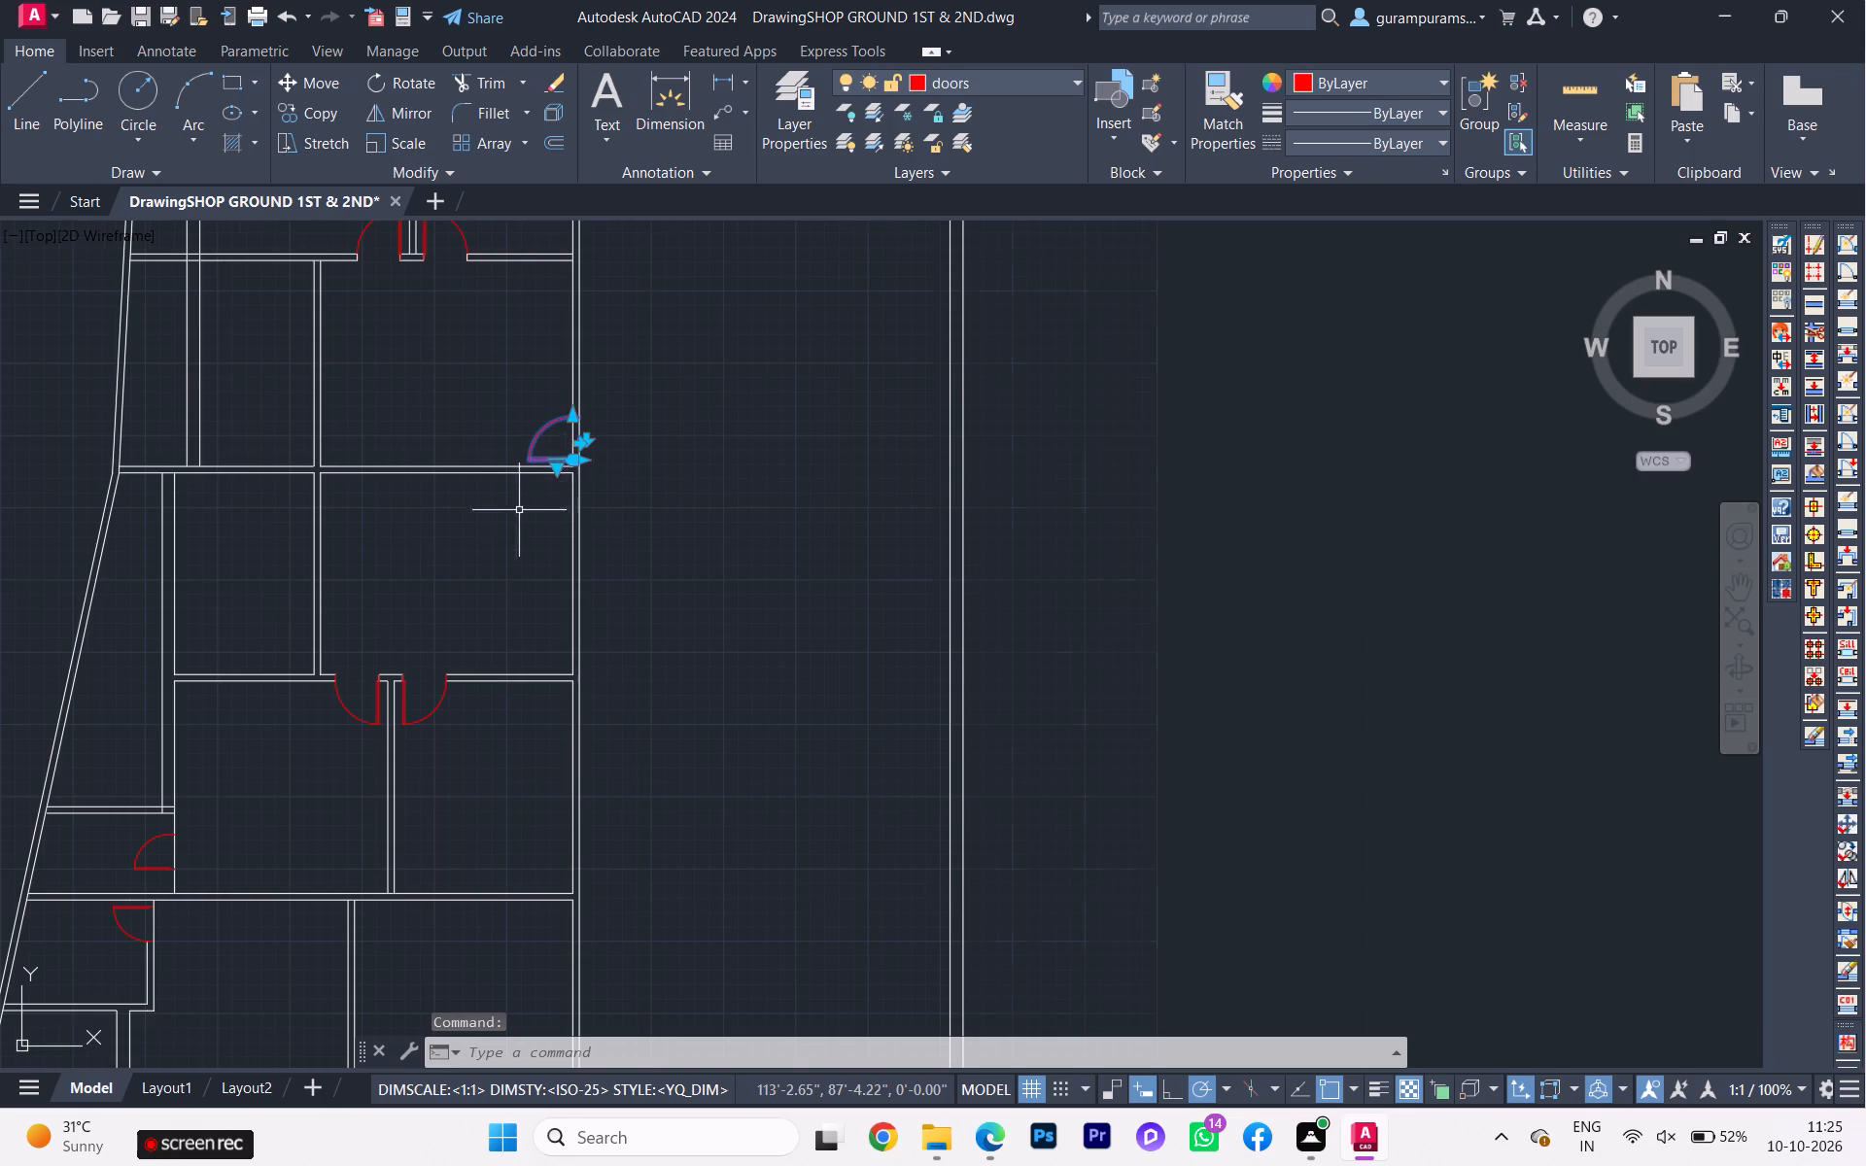
scroll(393, 558, "down", 1)
key("c")
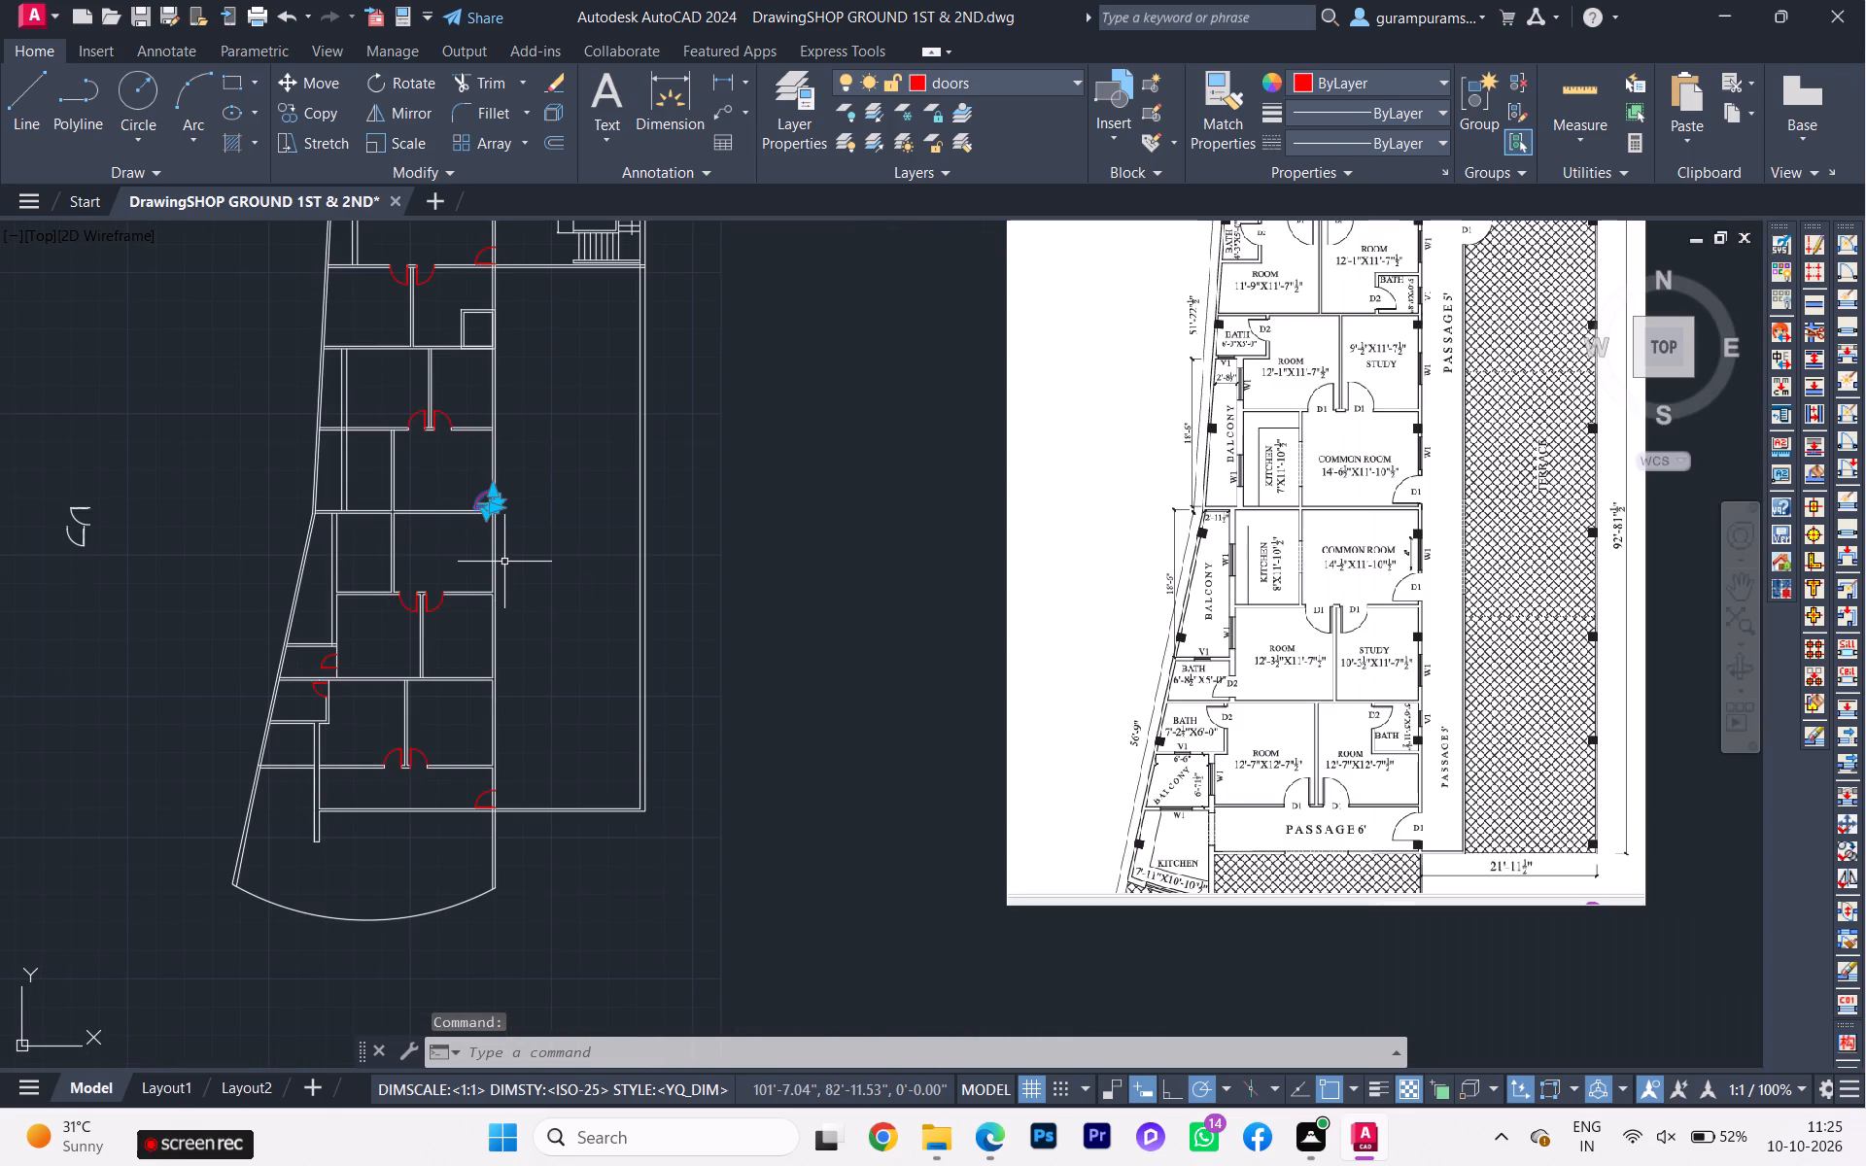
key("o")
key("Return")
scroll(507, 533, "up", 2)
scroll(460, 446, "up", 2)
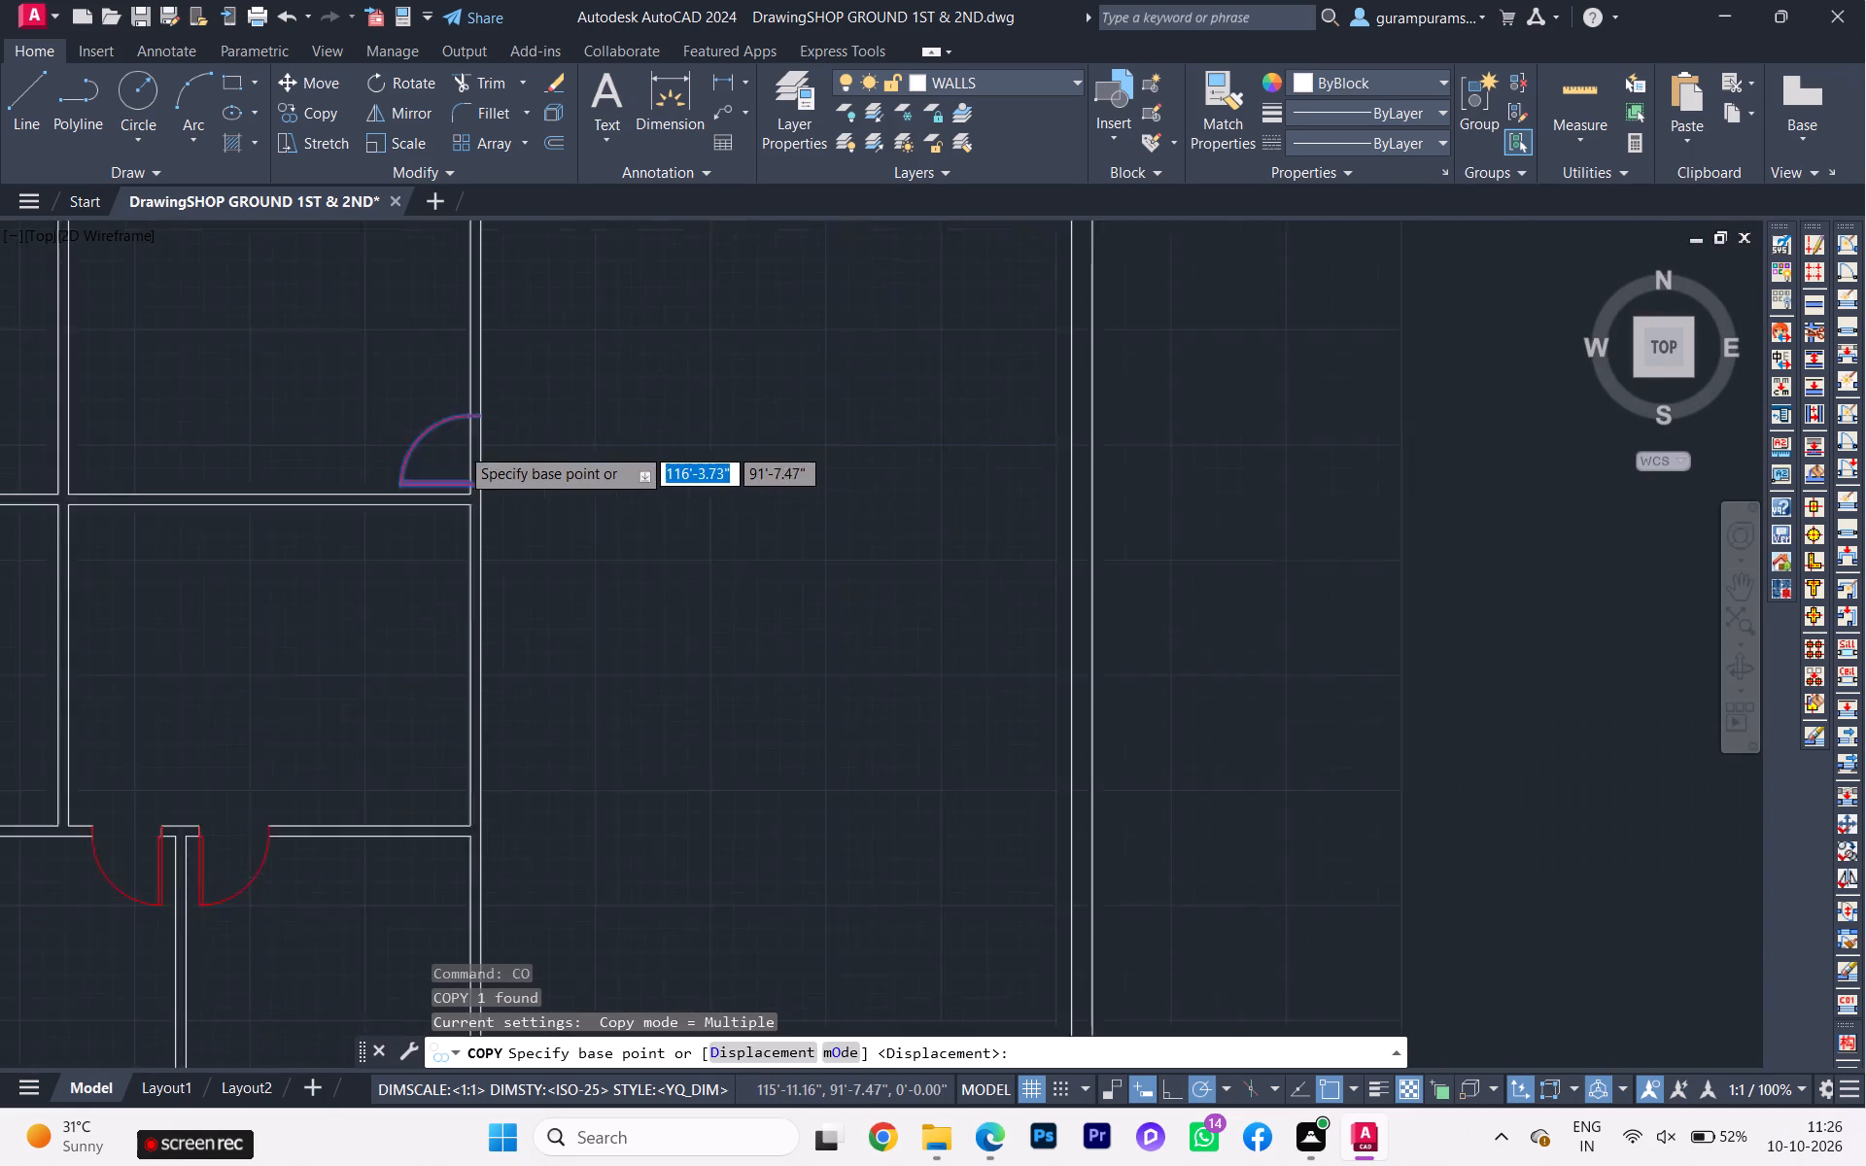
left_click(492, 511)
scroll(506, 635, "down", 2)
middle_click_drag(507, 644, 483, 544)
scroll(460, 703, "up", 6)
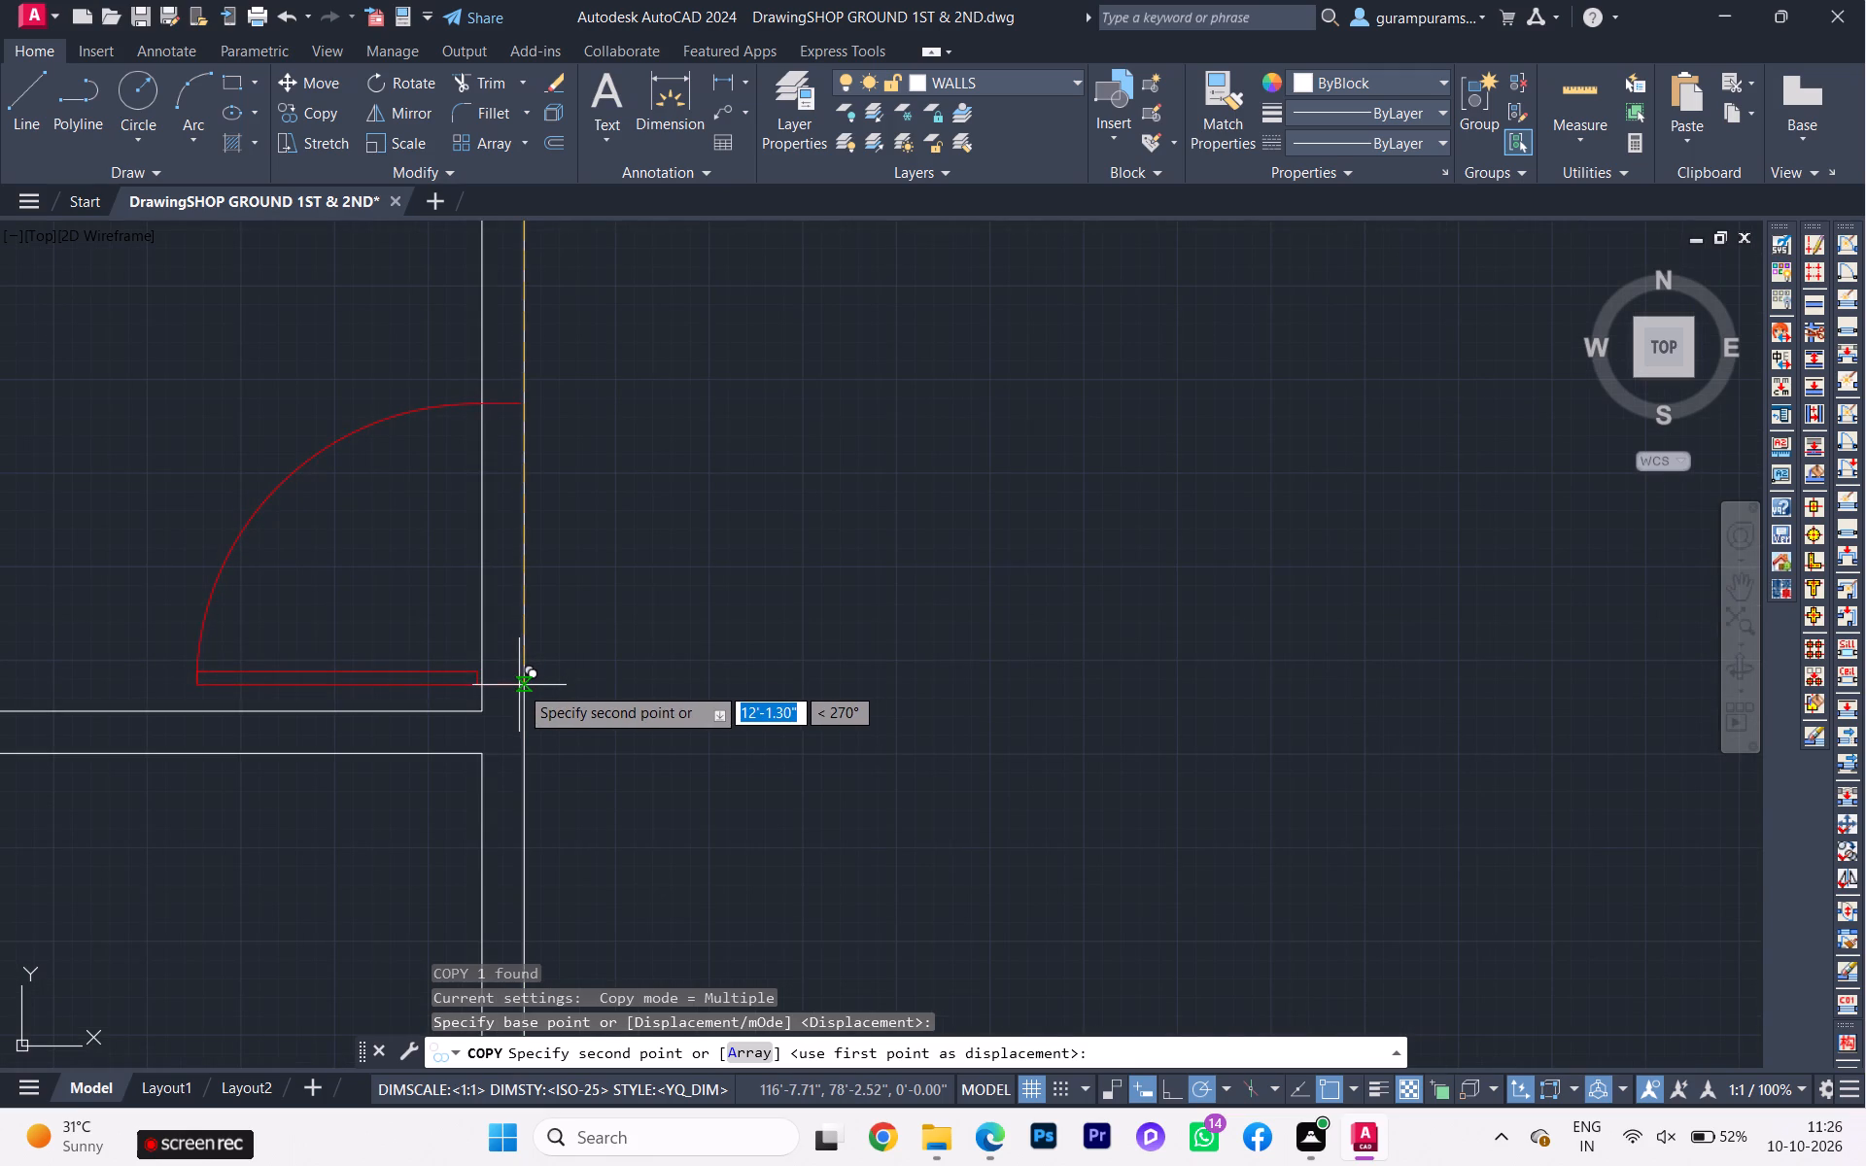
key("F8")
scroll(516, 694, "up", 2)
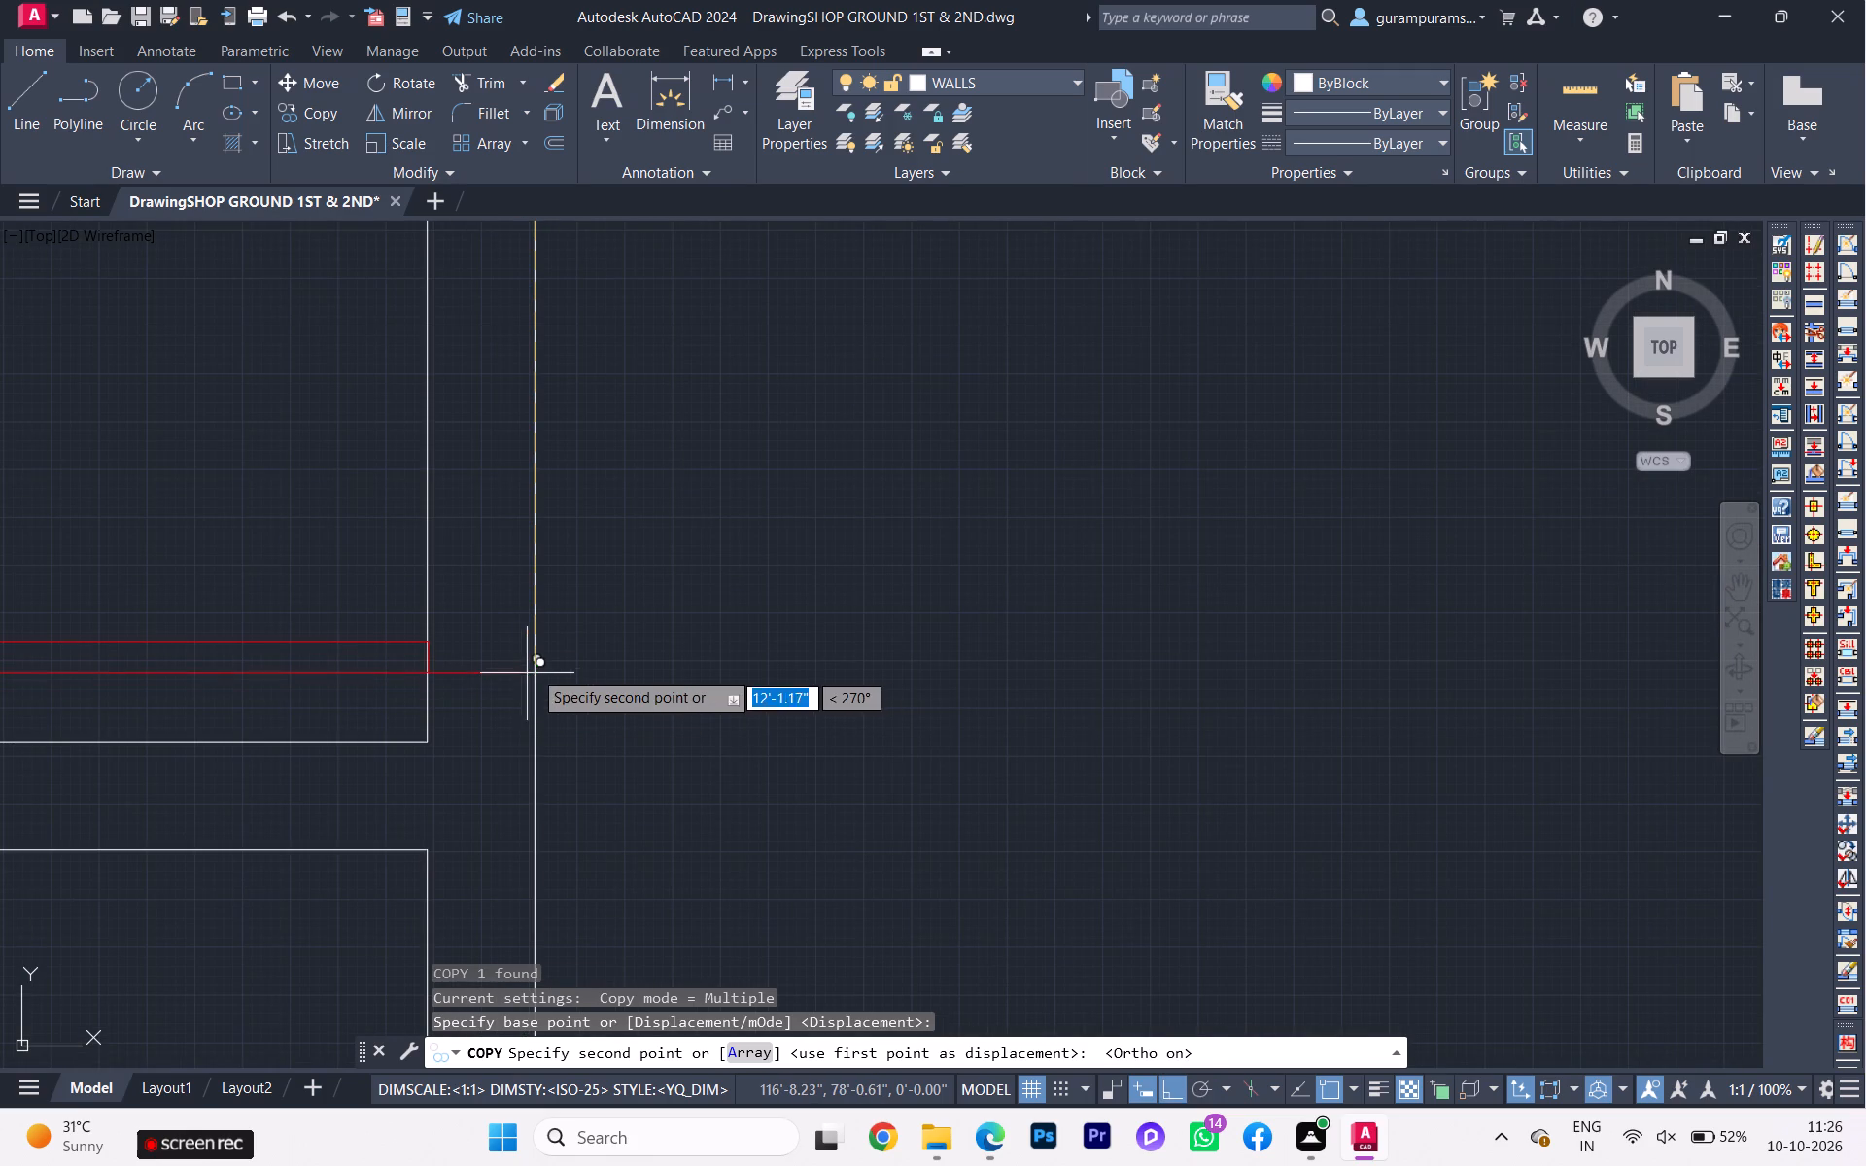
left_click(535, 669)
key("Escape")
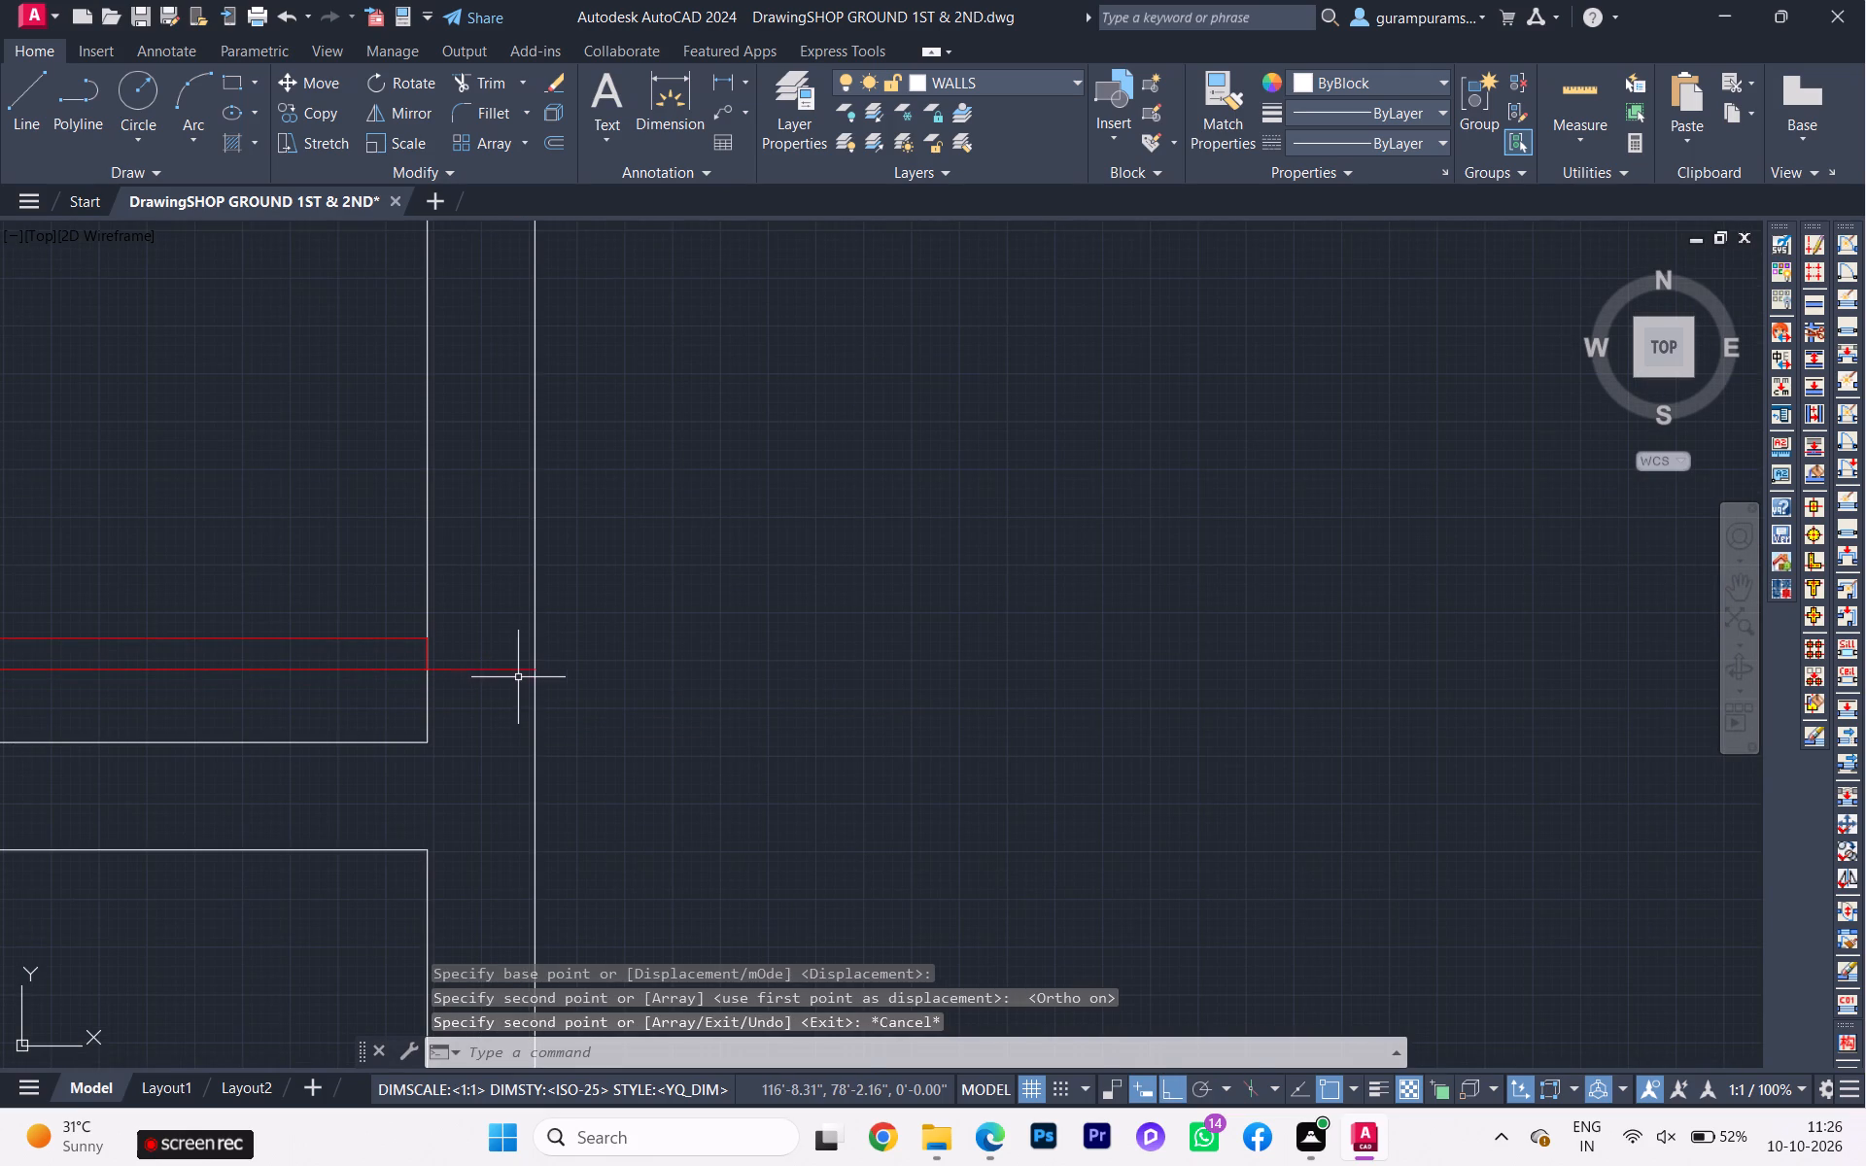
Draw a line across the east wall's thickness at the hinge side of the newly copied common-room door.
key("l")
key("Return")
scroll(474, 670, "up", 1)
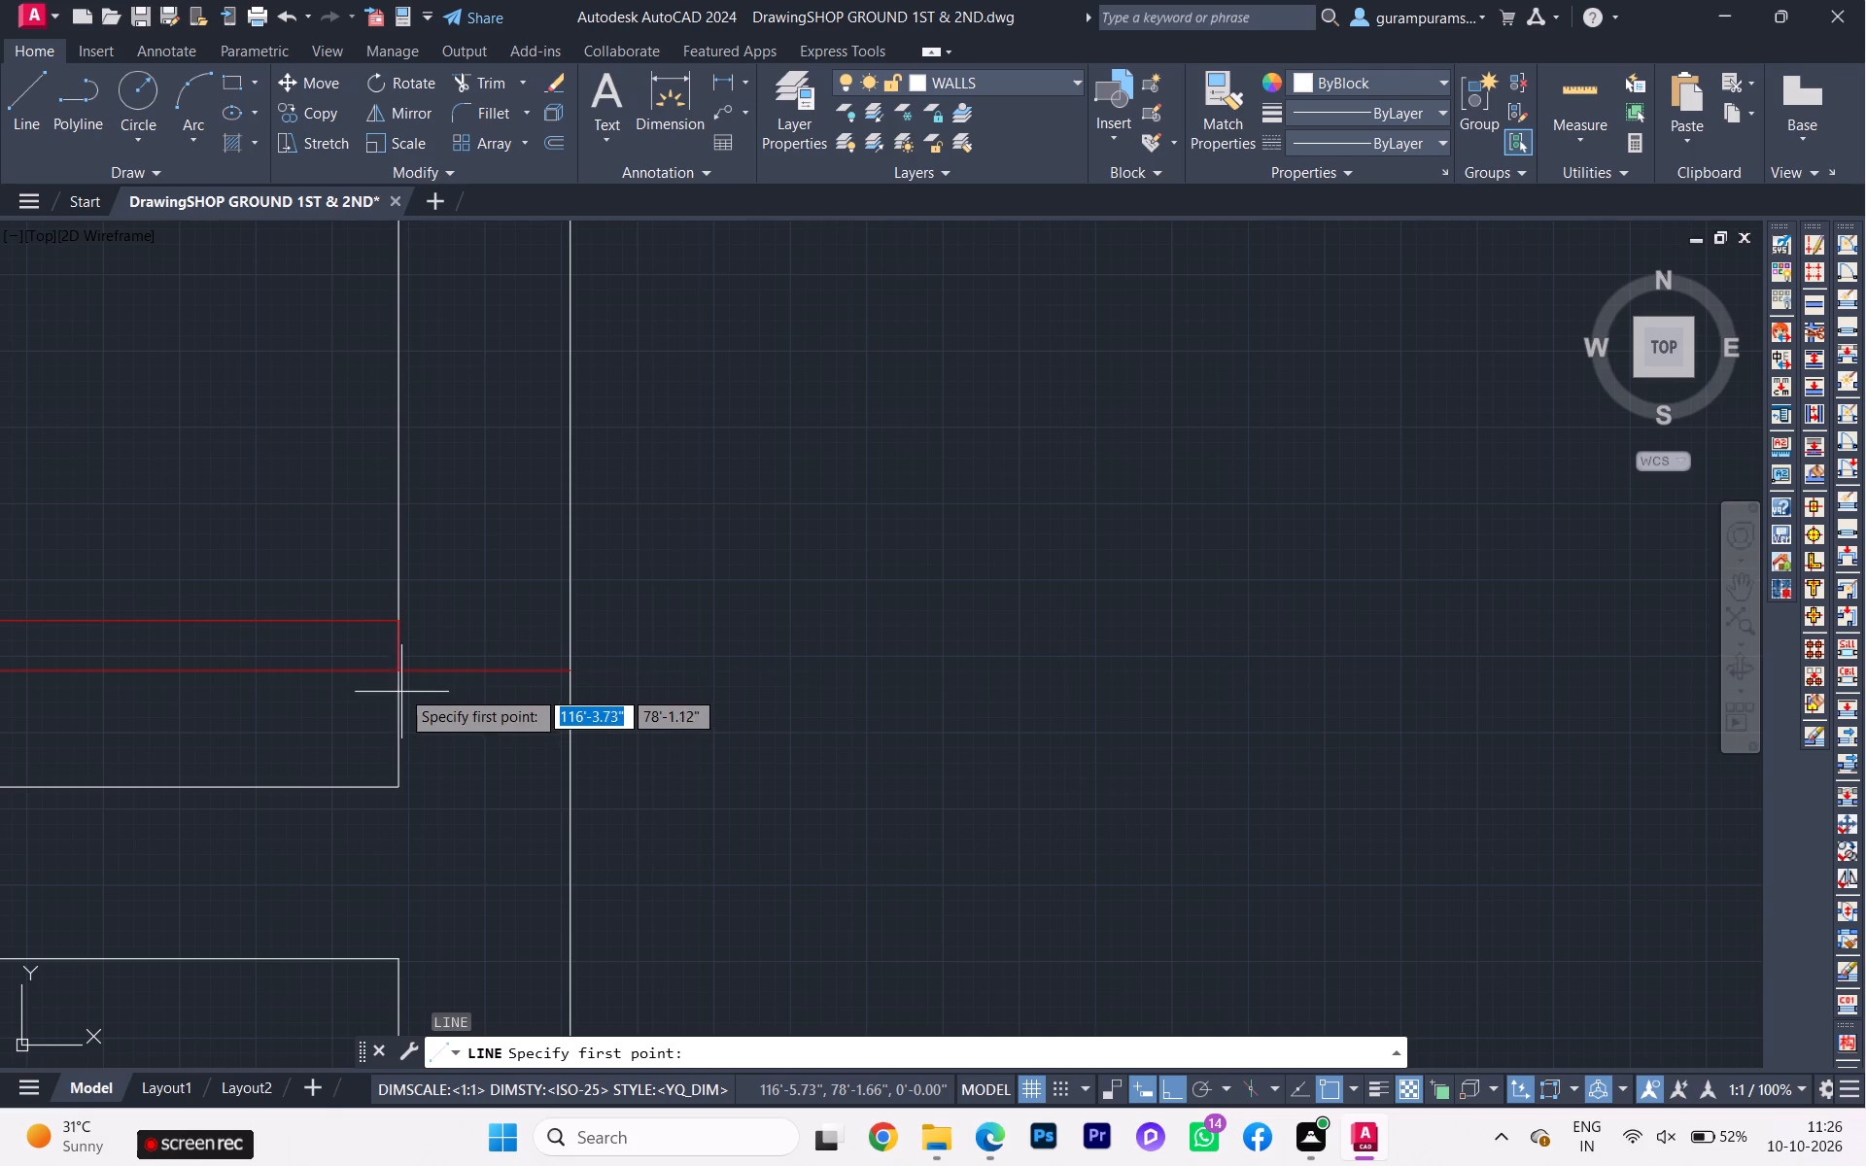
left_click(400, 669)
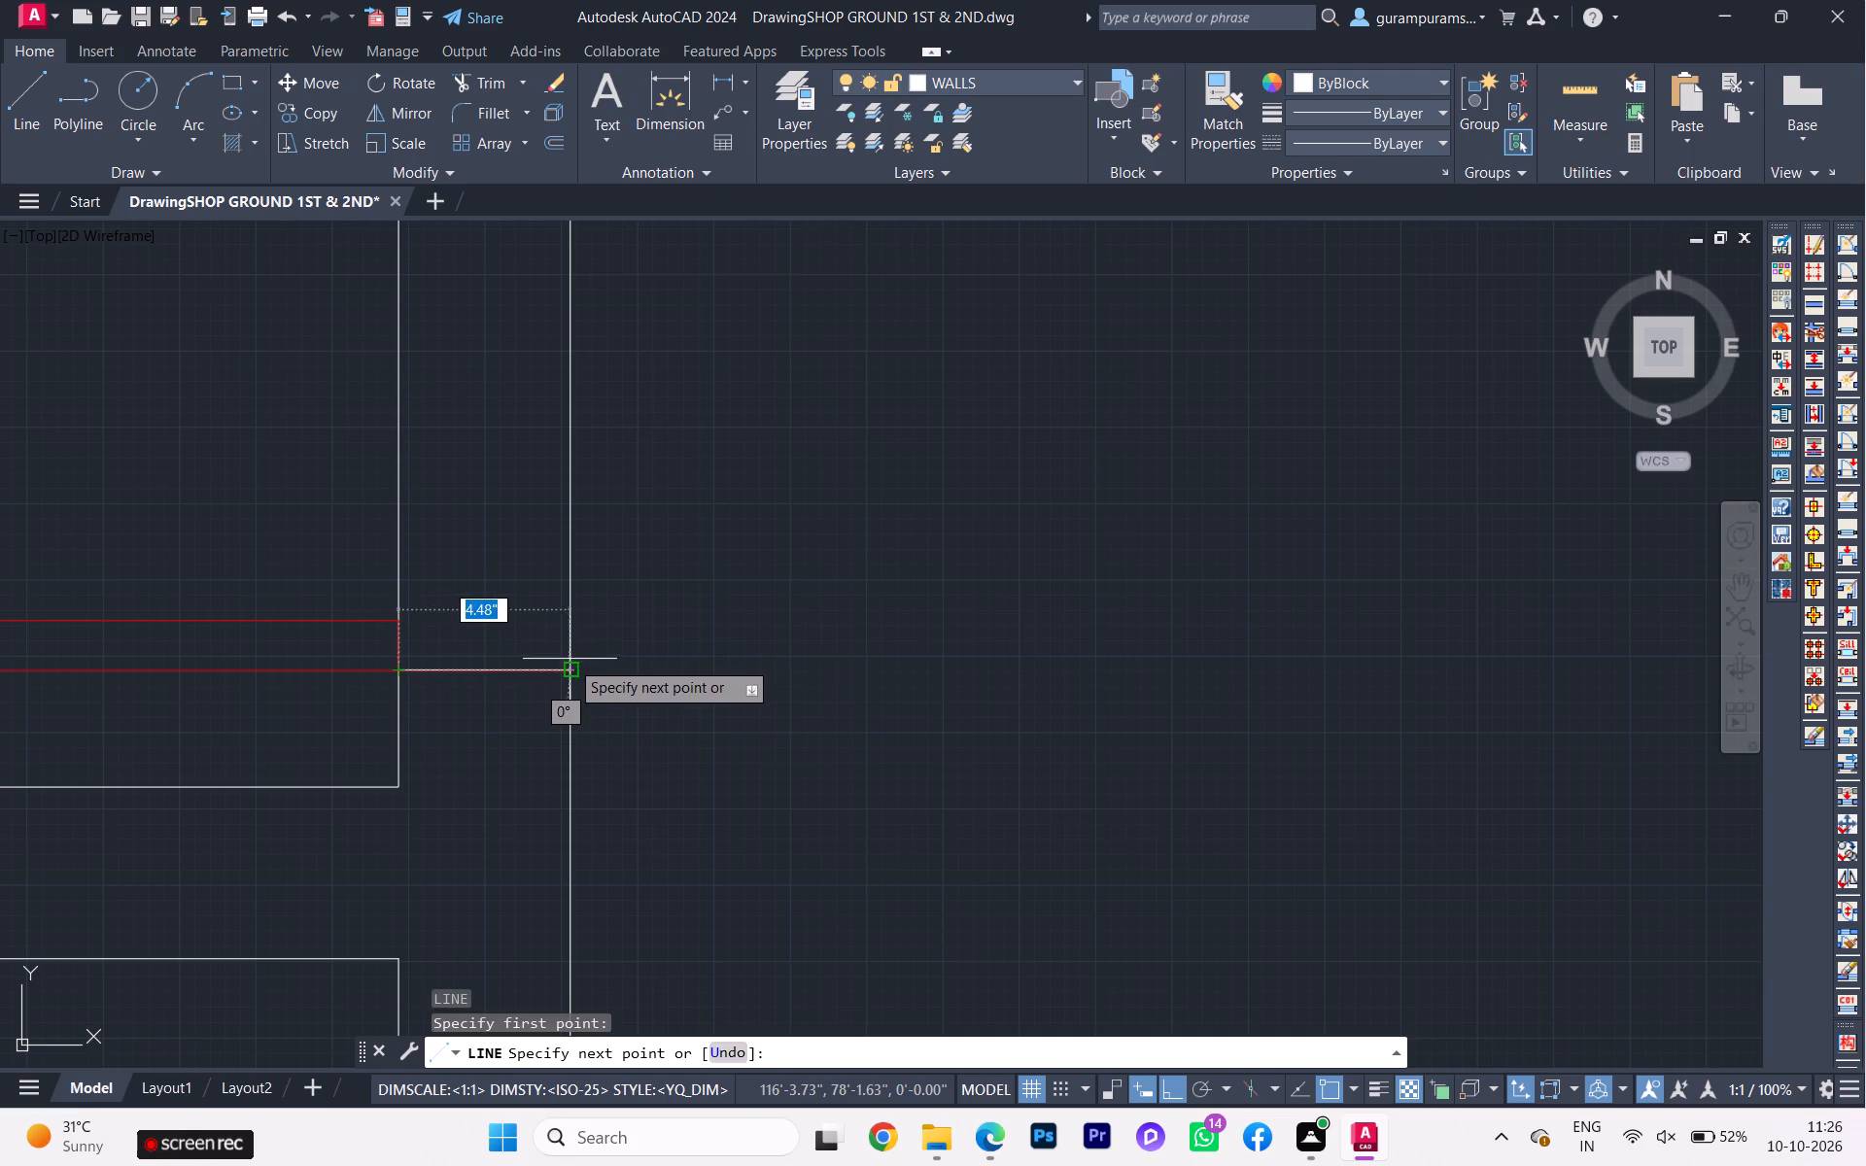
left_click(571, 668)
scroll(569, 681, "down", 2)
key("Escape")
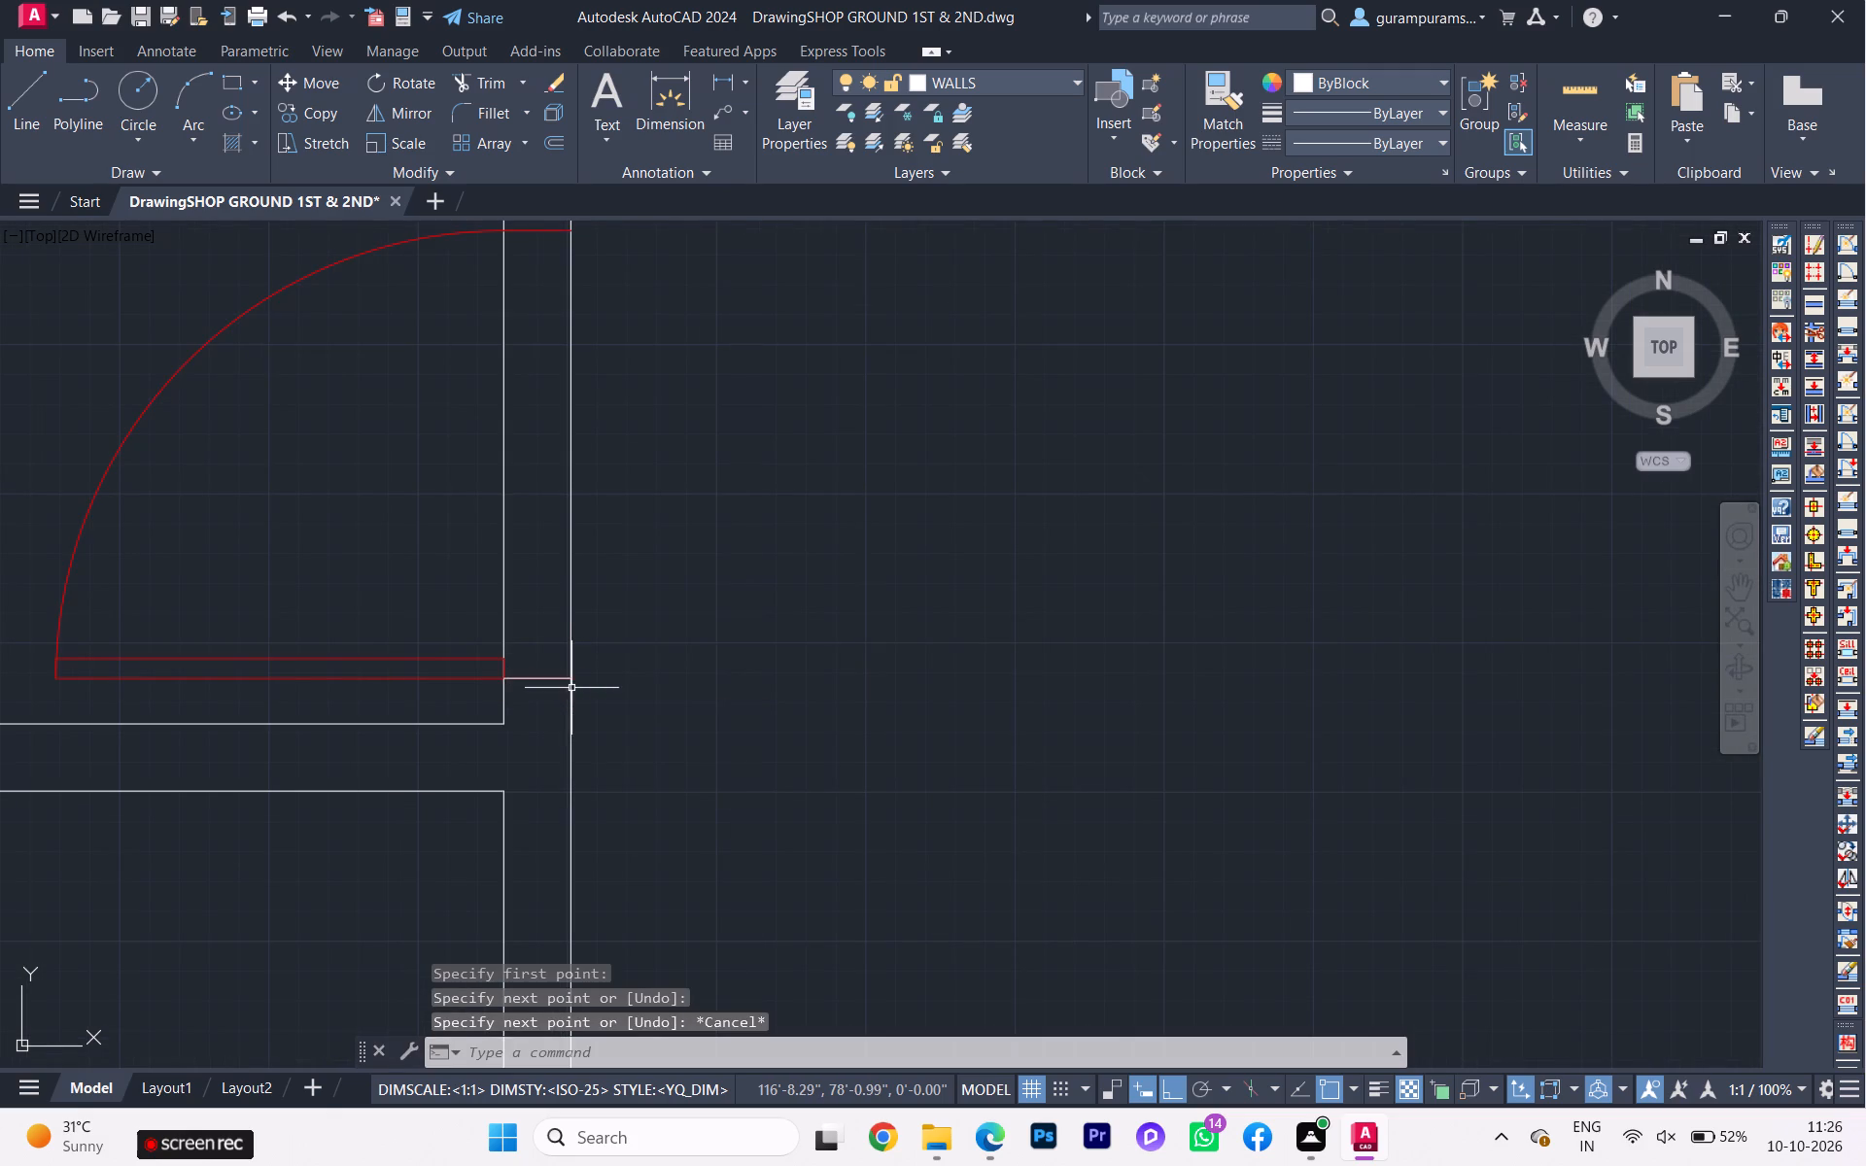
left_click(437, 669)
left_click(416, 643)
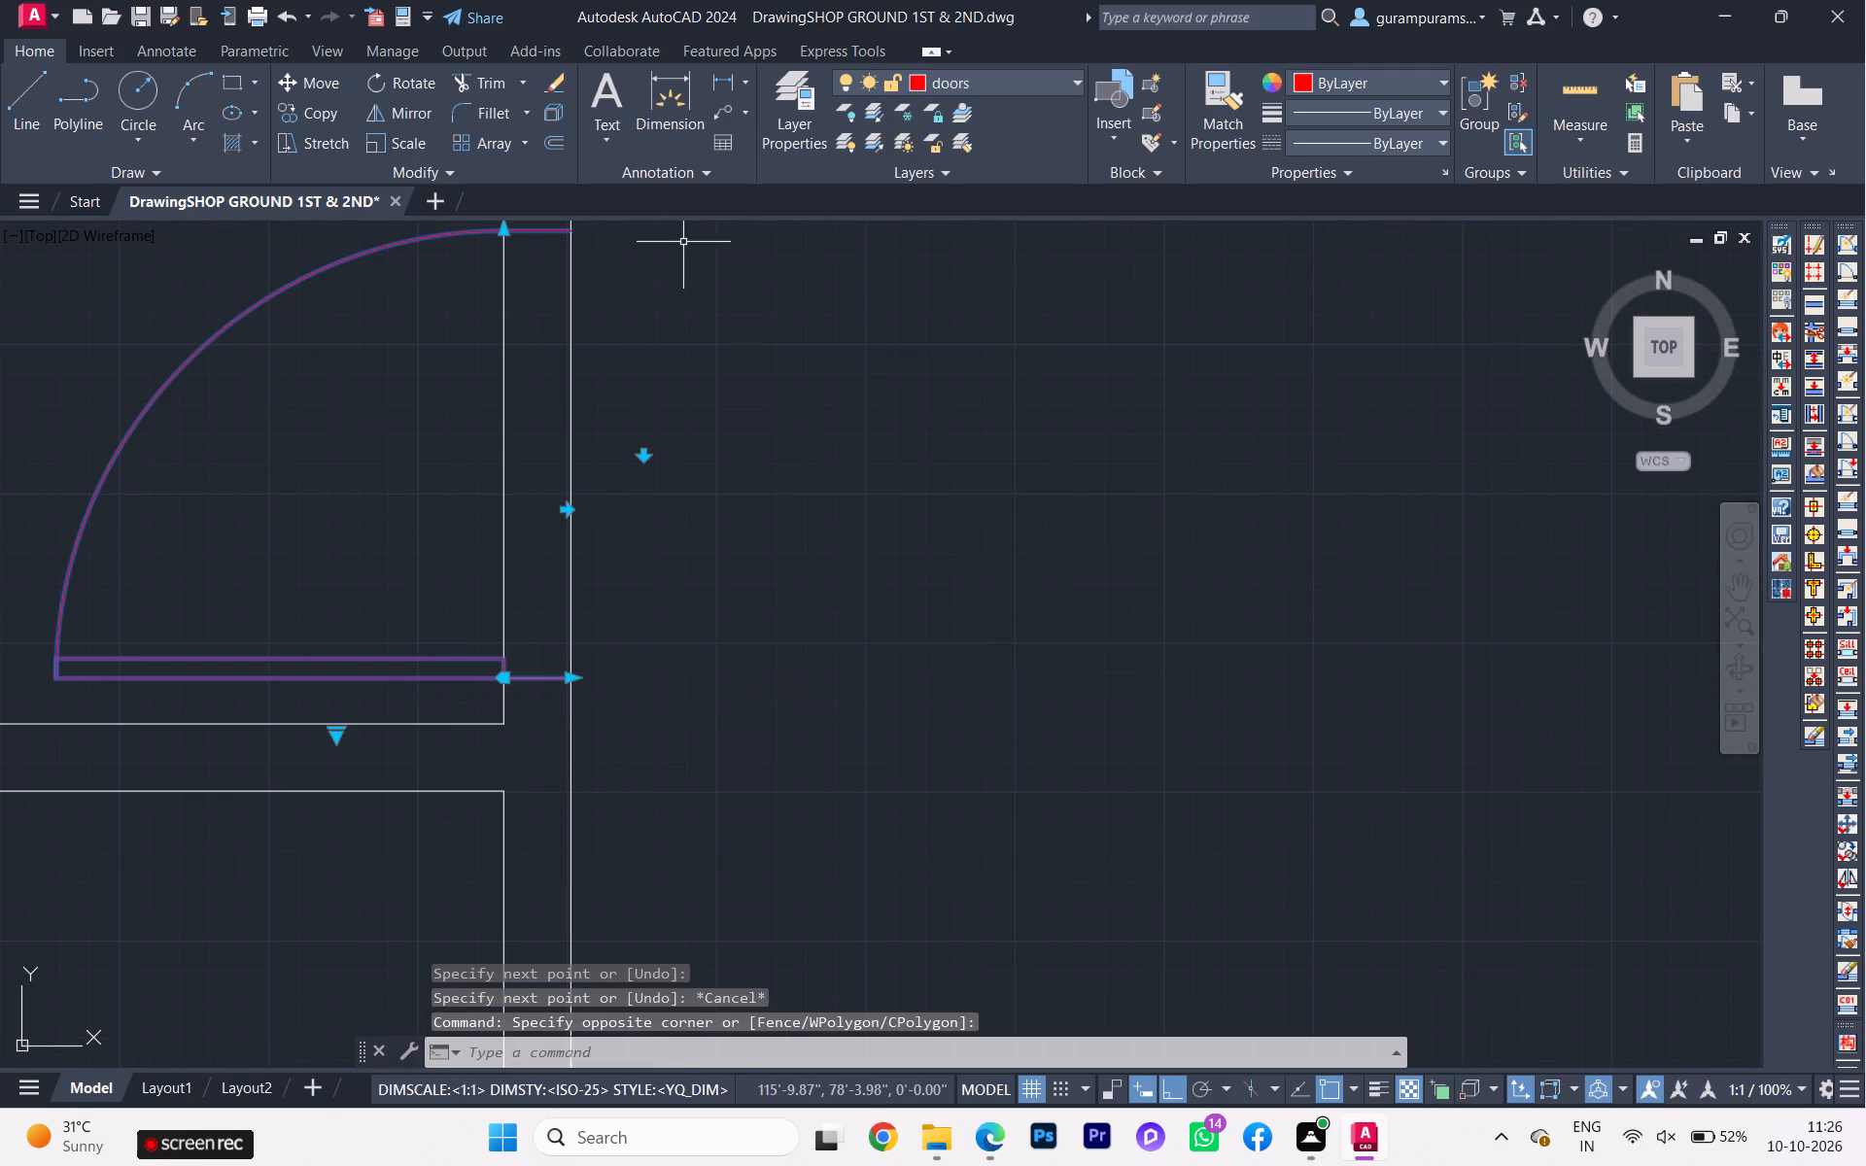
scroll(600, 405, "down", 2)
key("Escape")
Draw a line across the east wall's thickness at the north end of the same door's swing arc.
scroll(583, 511, "up", 2)
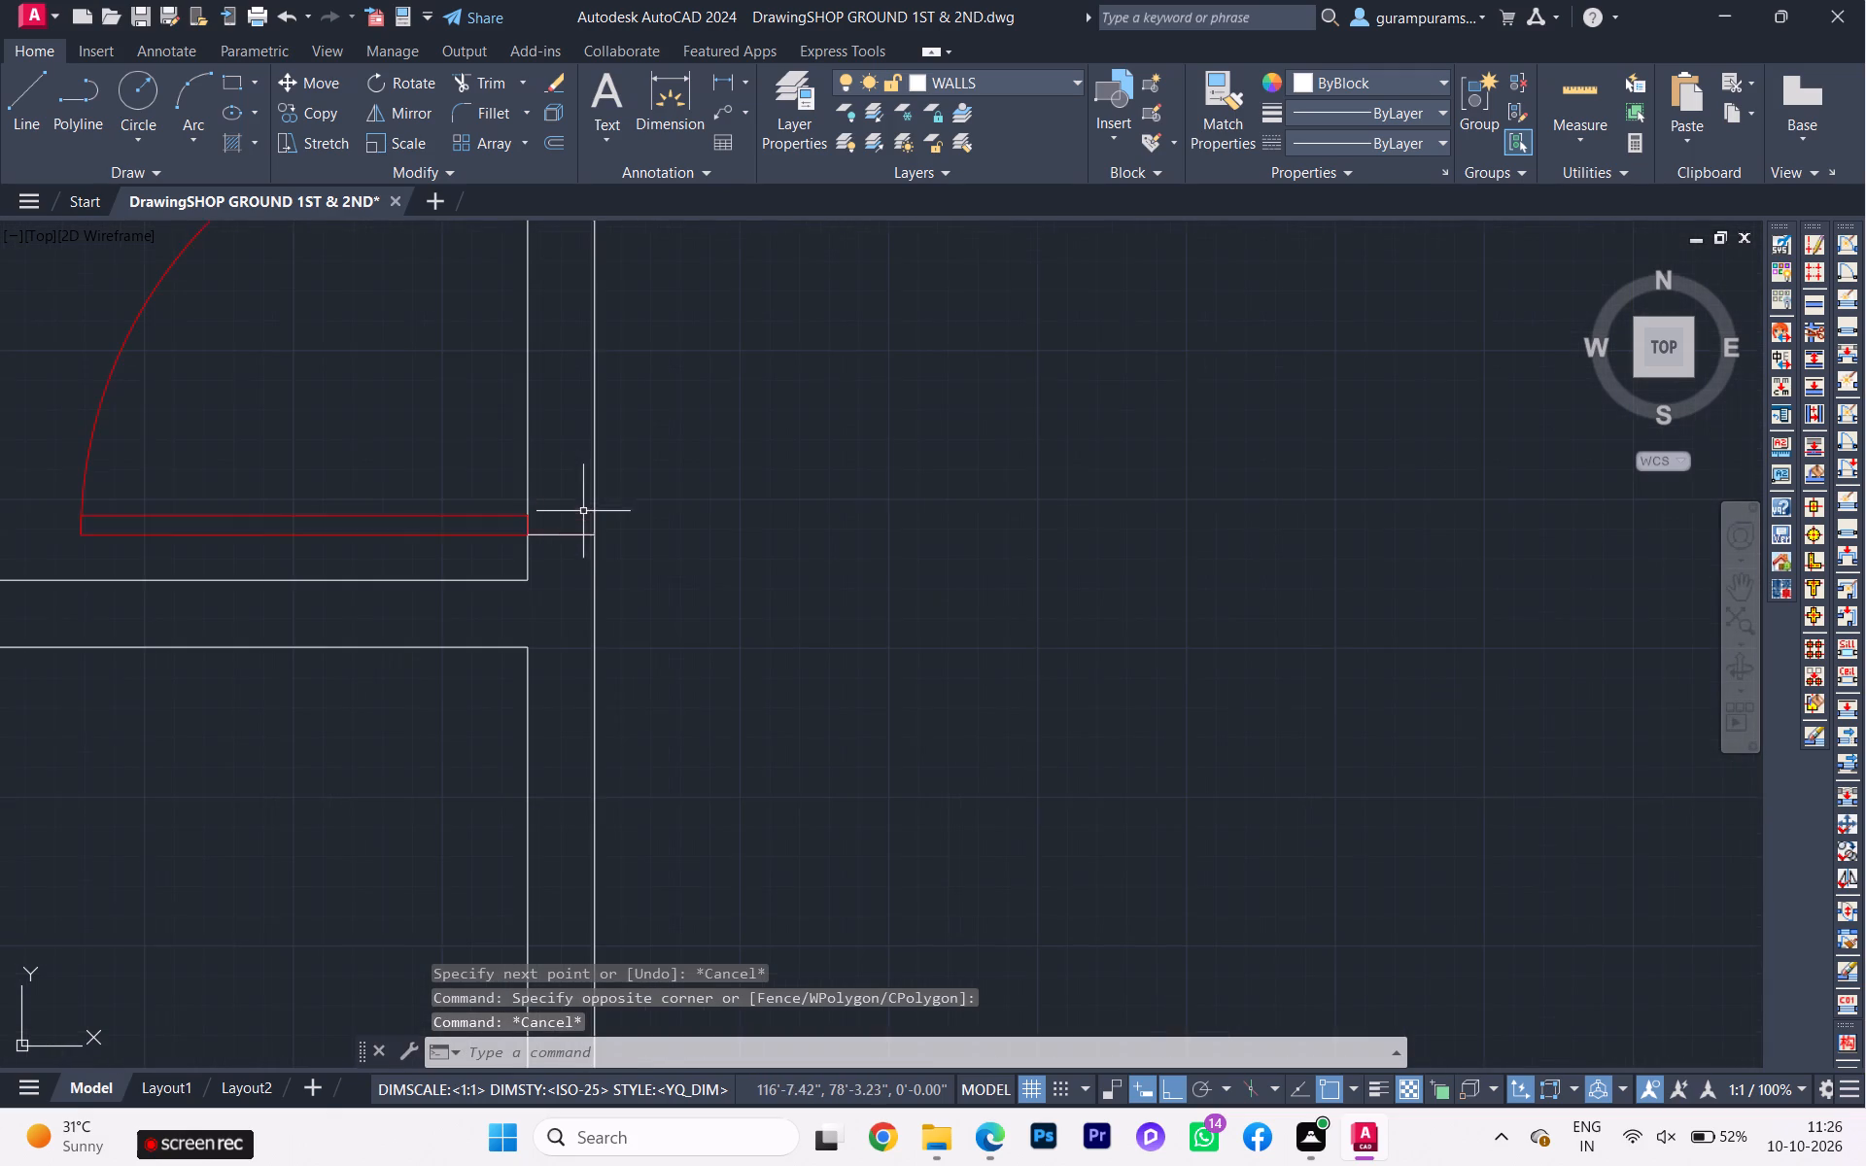
scroll(593, 533, "down", 4)
middle_click_drag(593, 535, 623, 668)
key("l")
key("Return")
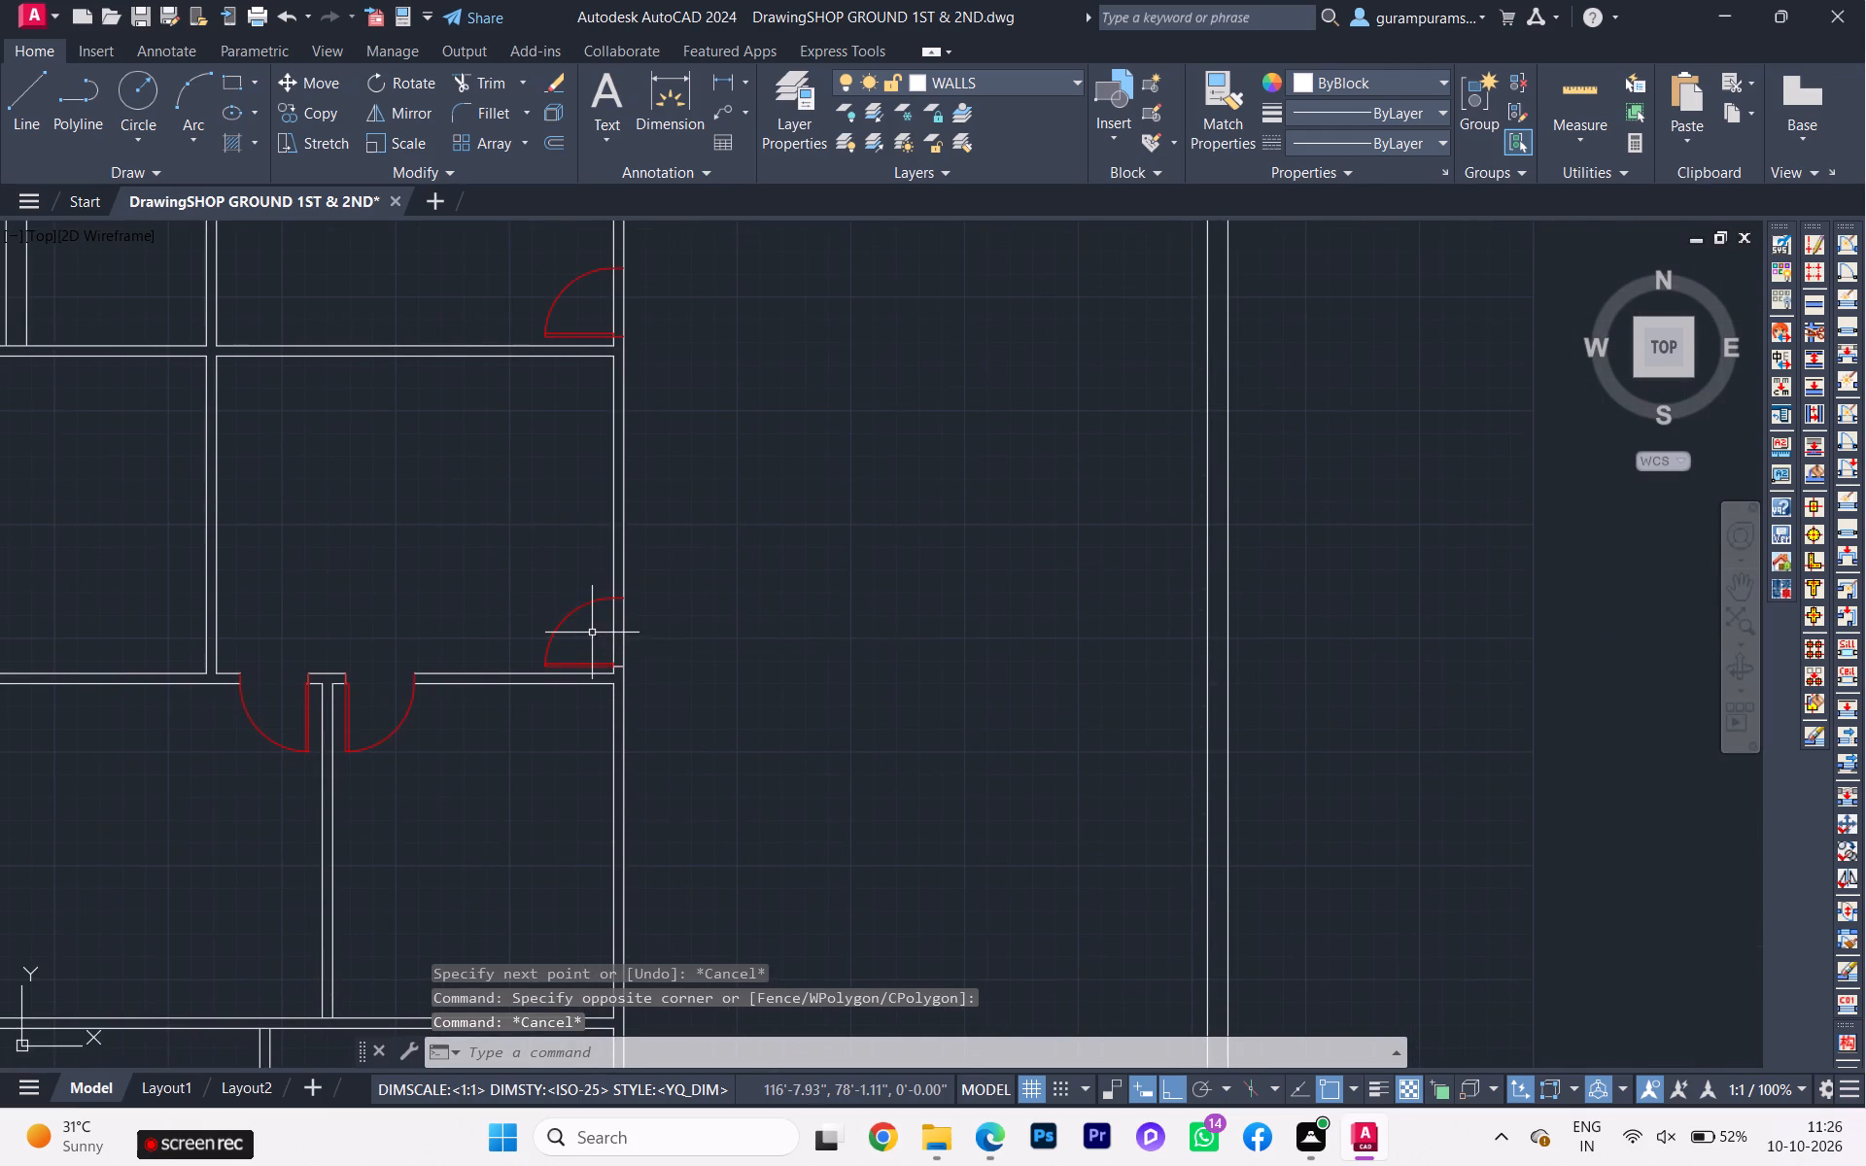
scroll(603, 589, "up", 6)
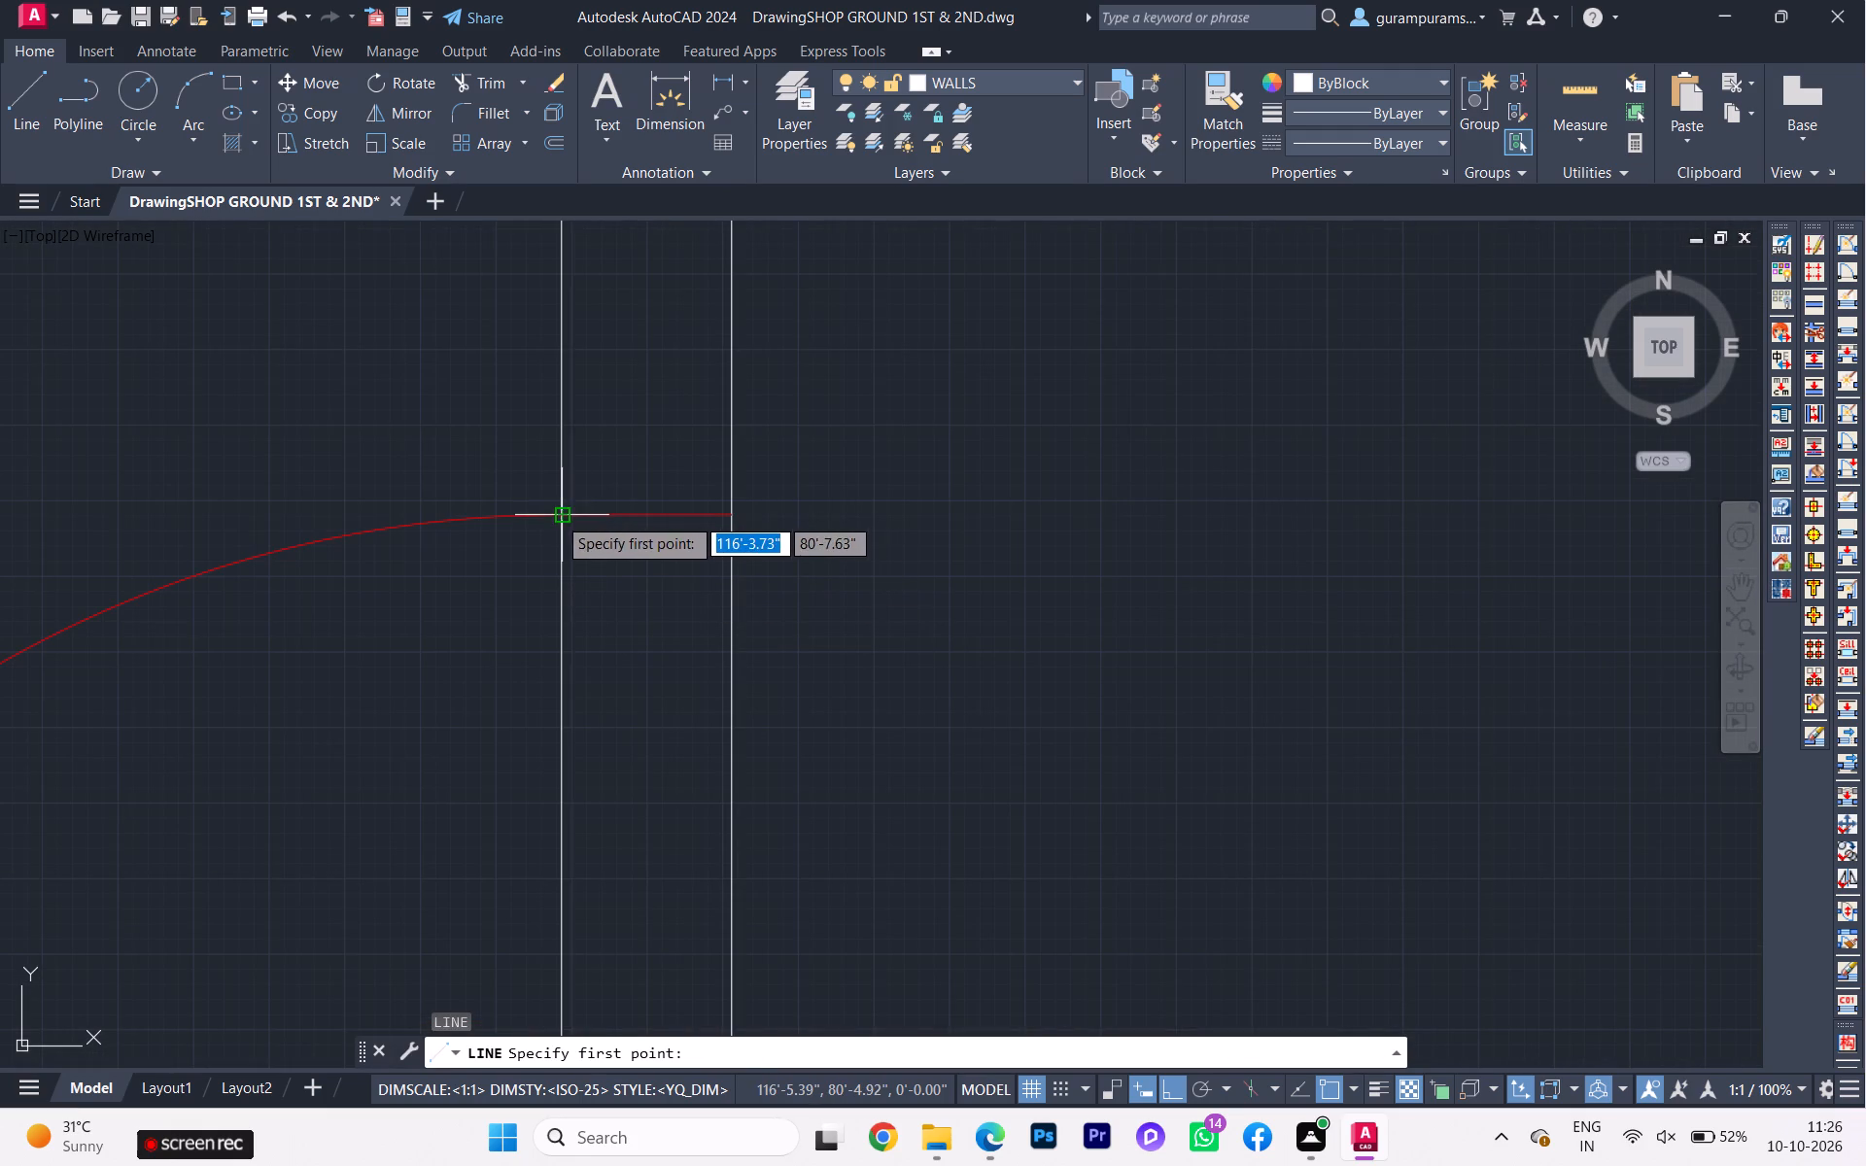
left_click(557, 516)
left_click(740, 515)
key("Escape")
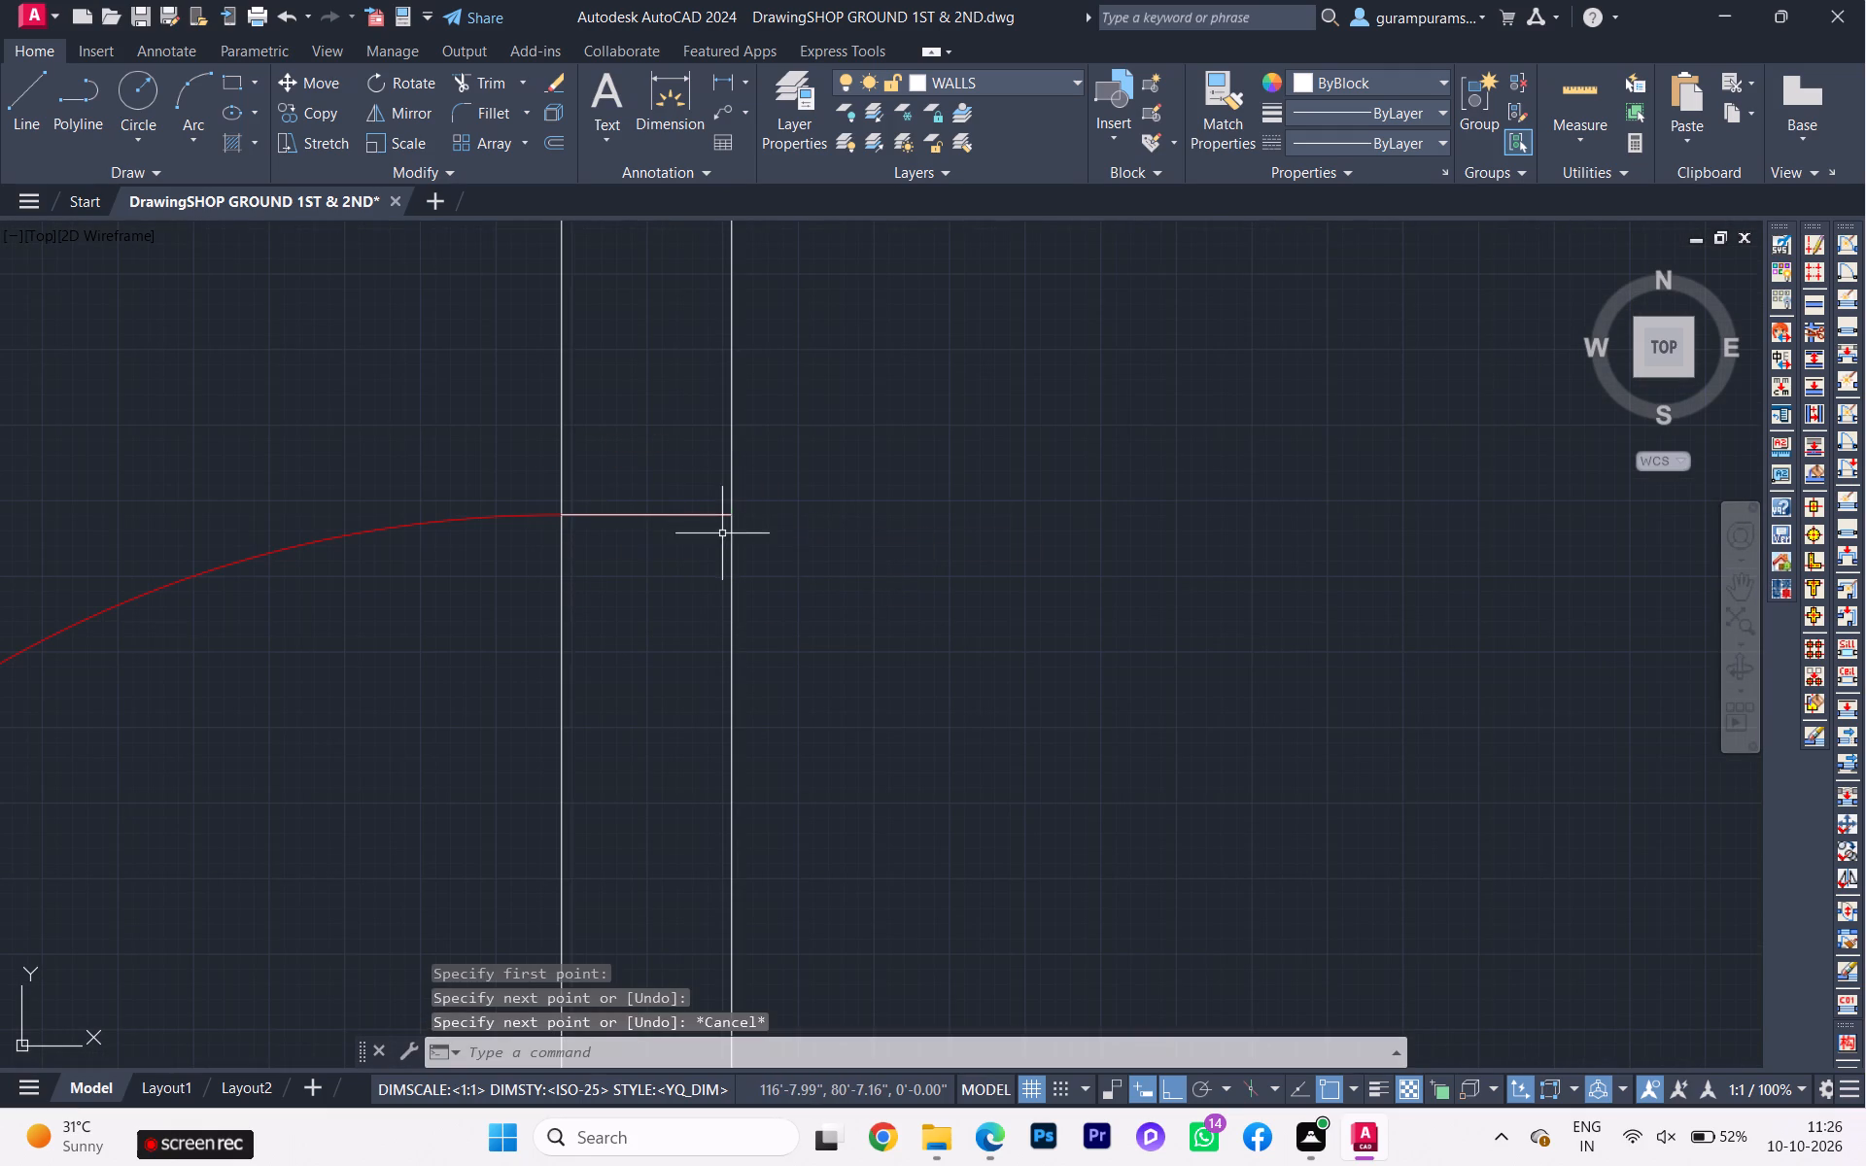
Trim both east-wall lines between the two jamb lines to open the wall at the southern common-room door.
scroll(725, 592, "down", 2)
type("tr")
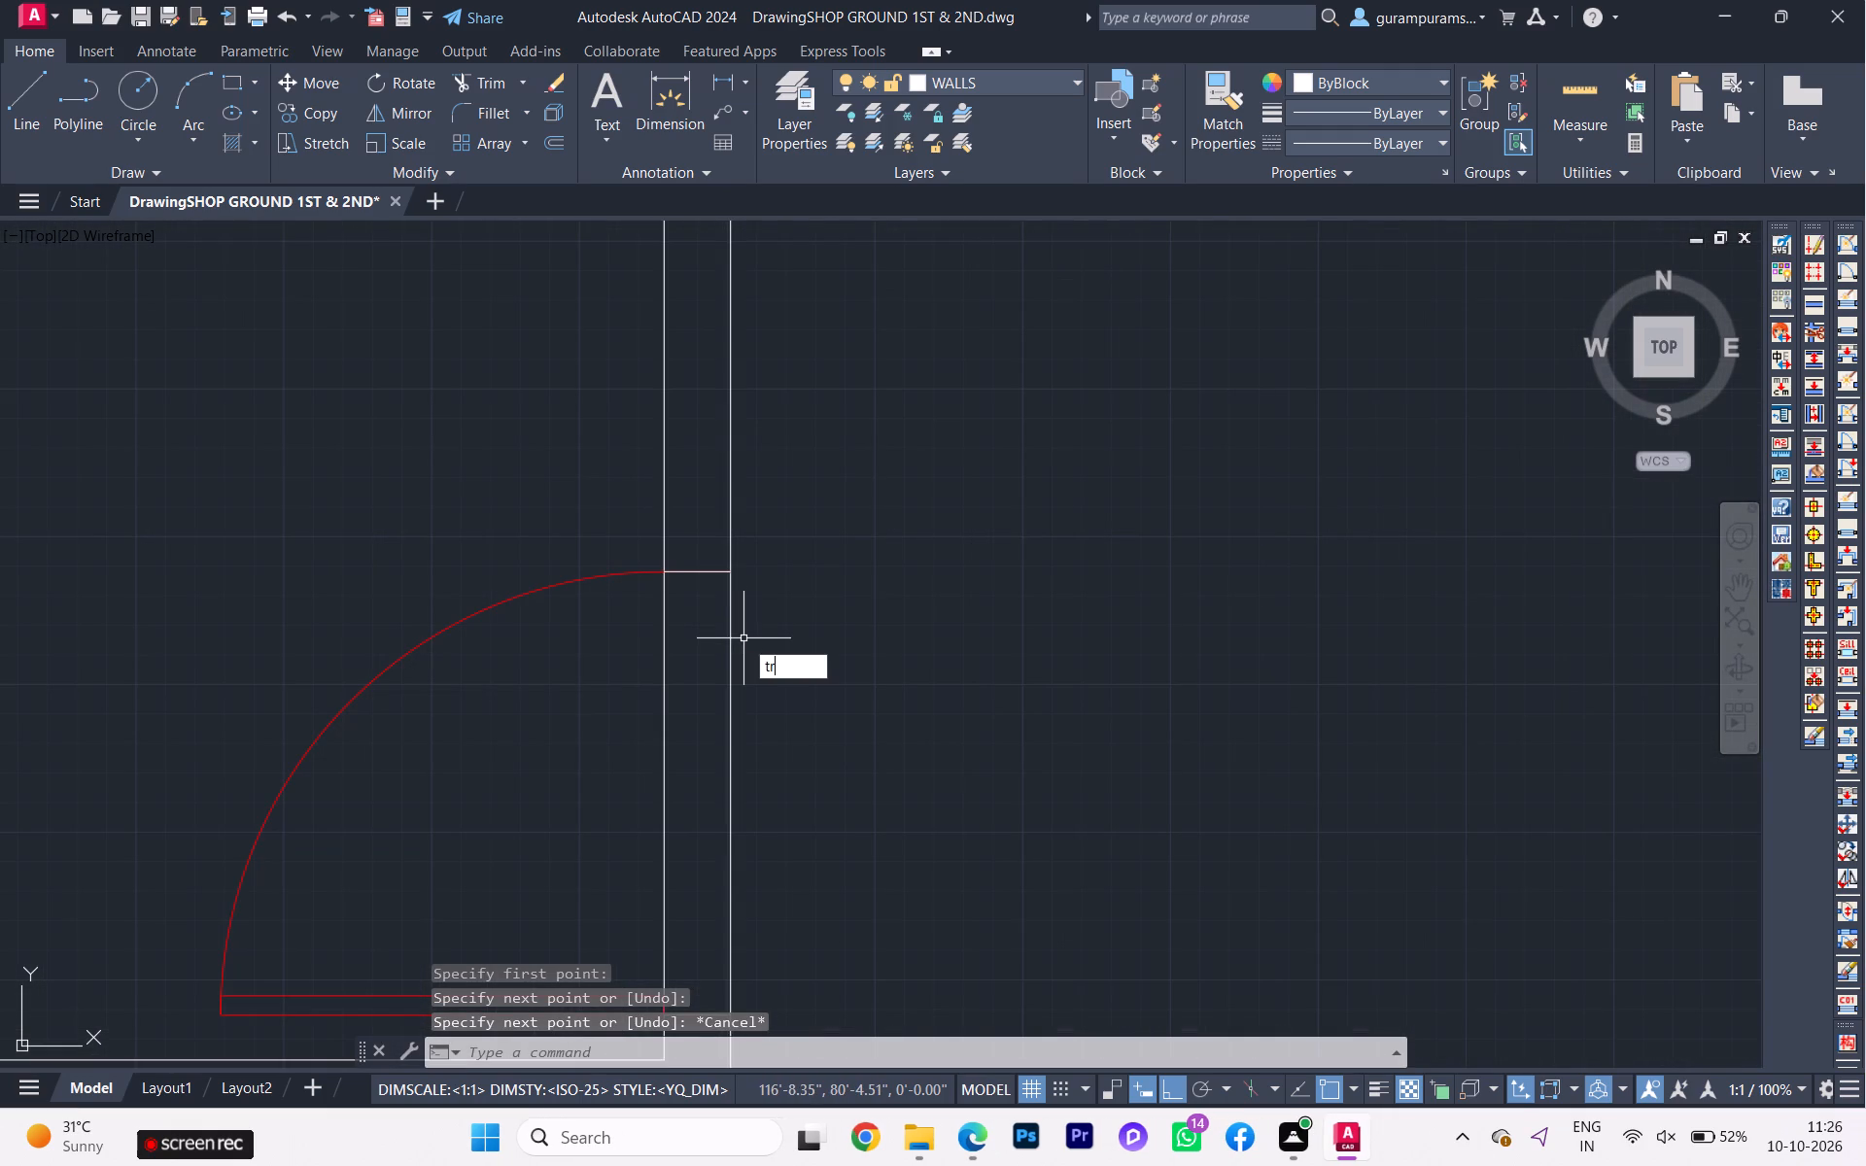
left_click(801, 689)
left_click(806, 705)
left_click(606, 716)
scroll(731, 600, "down", 4)
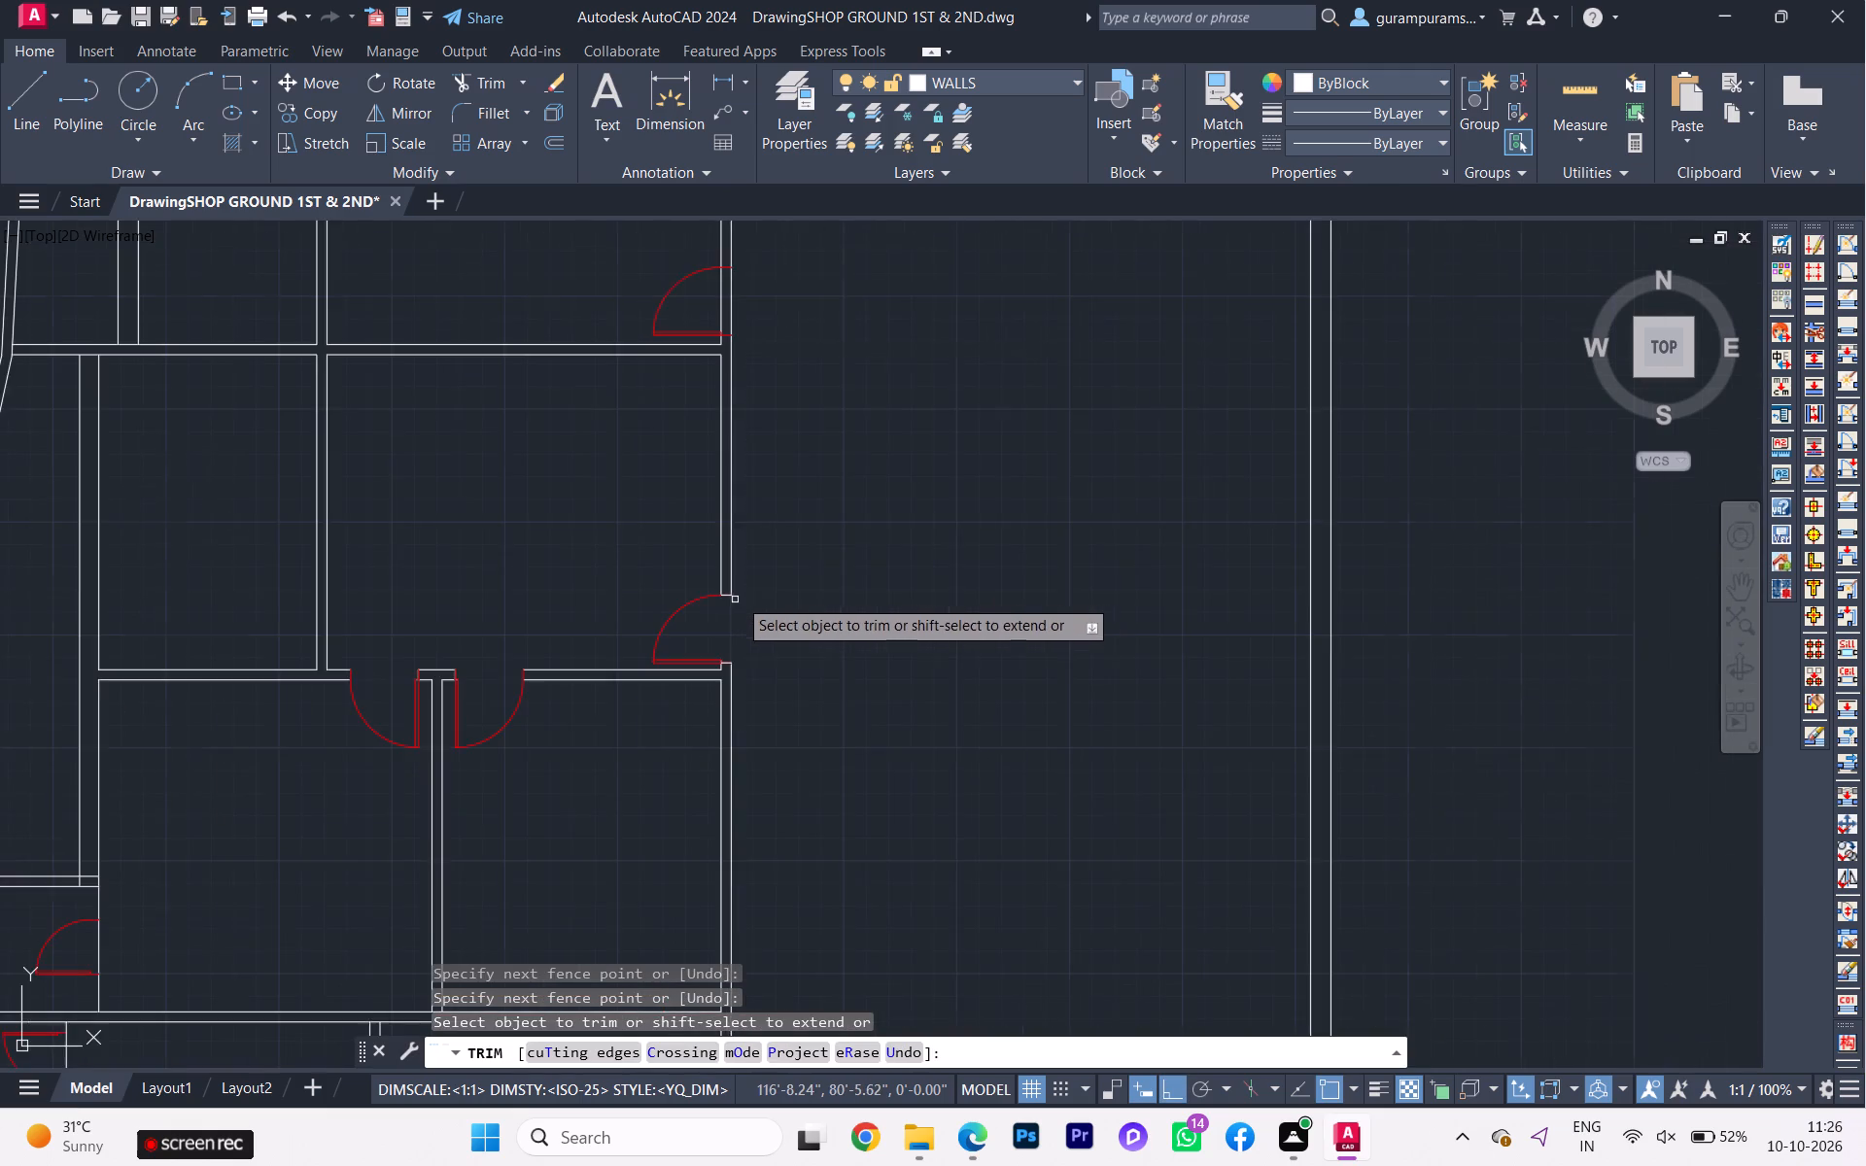
scroll(766, 589, "down", 3)
middle_click_drag(773, 590, 774, 744)
scroll(777, 714, "up", 5)
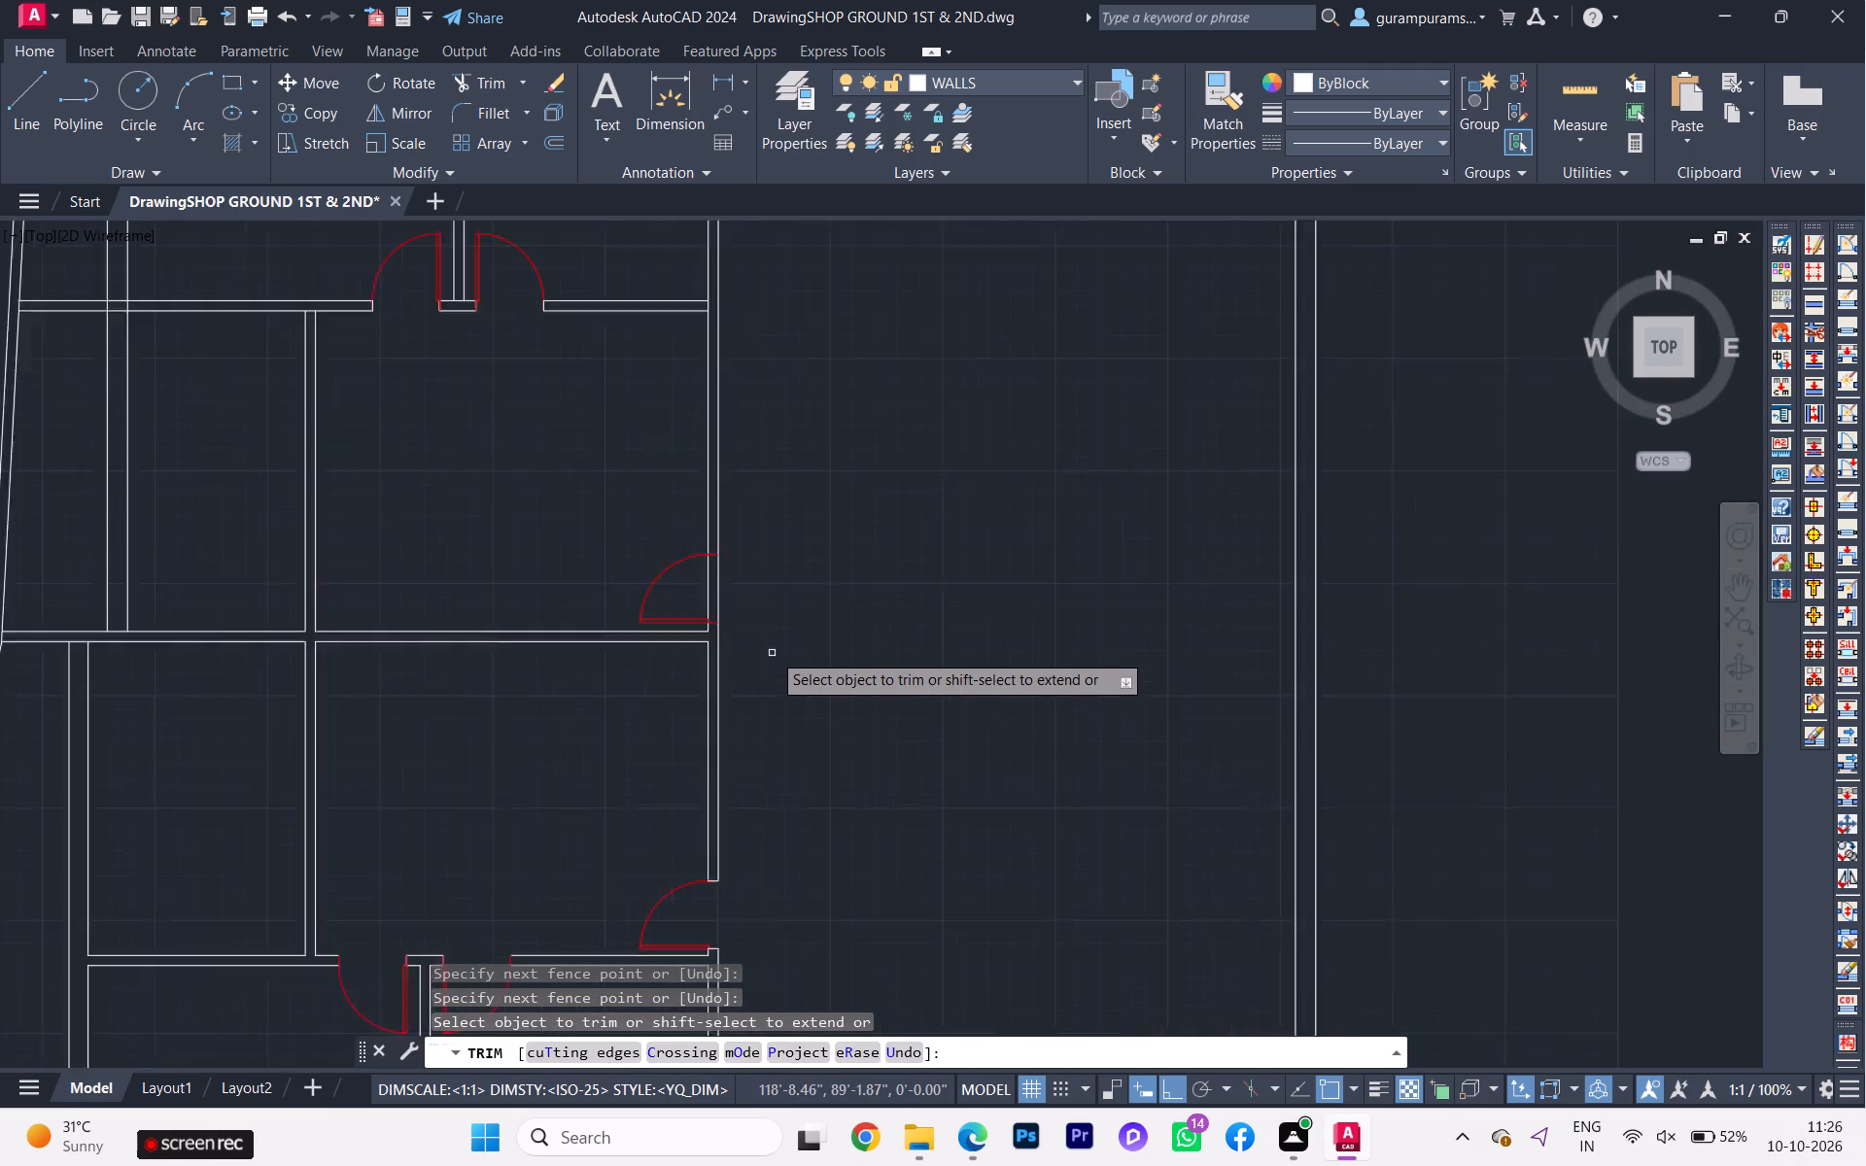
key("Escape")
Draw a line across the east wall's thickness at the hinge side of the second common room's door.
key("l")
key("Return")
scroll(646, 555, "up", 1)
scroll(666, 601, "down", 1)
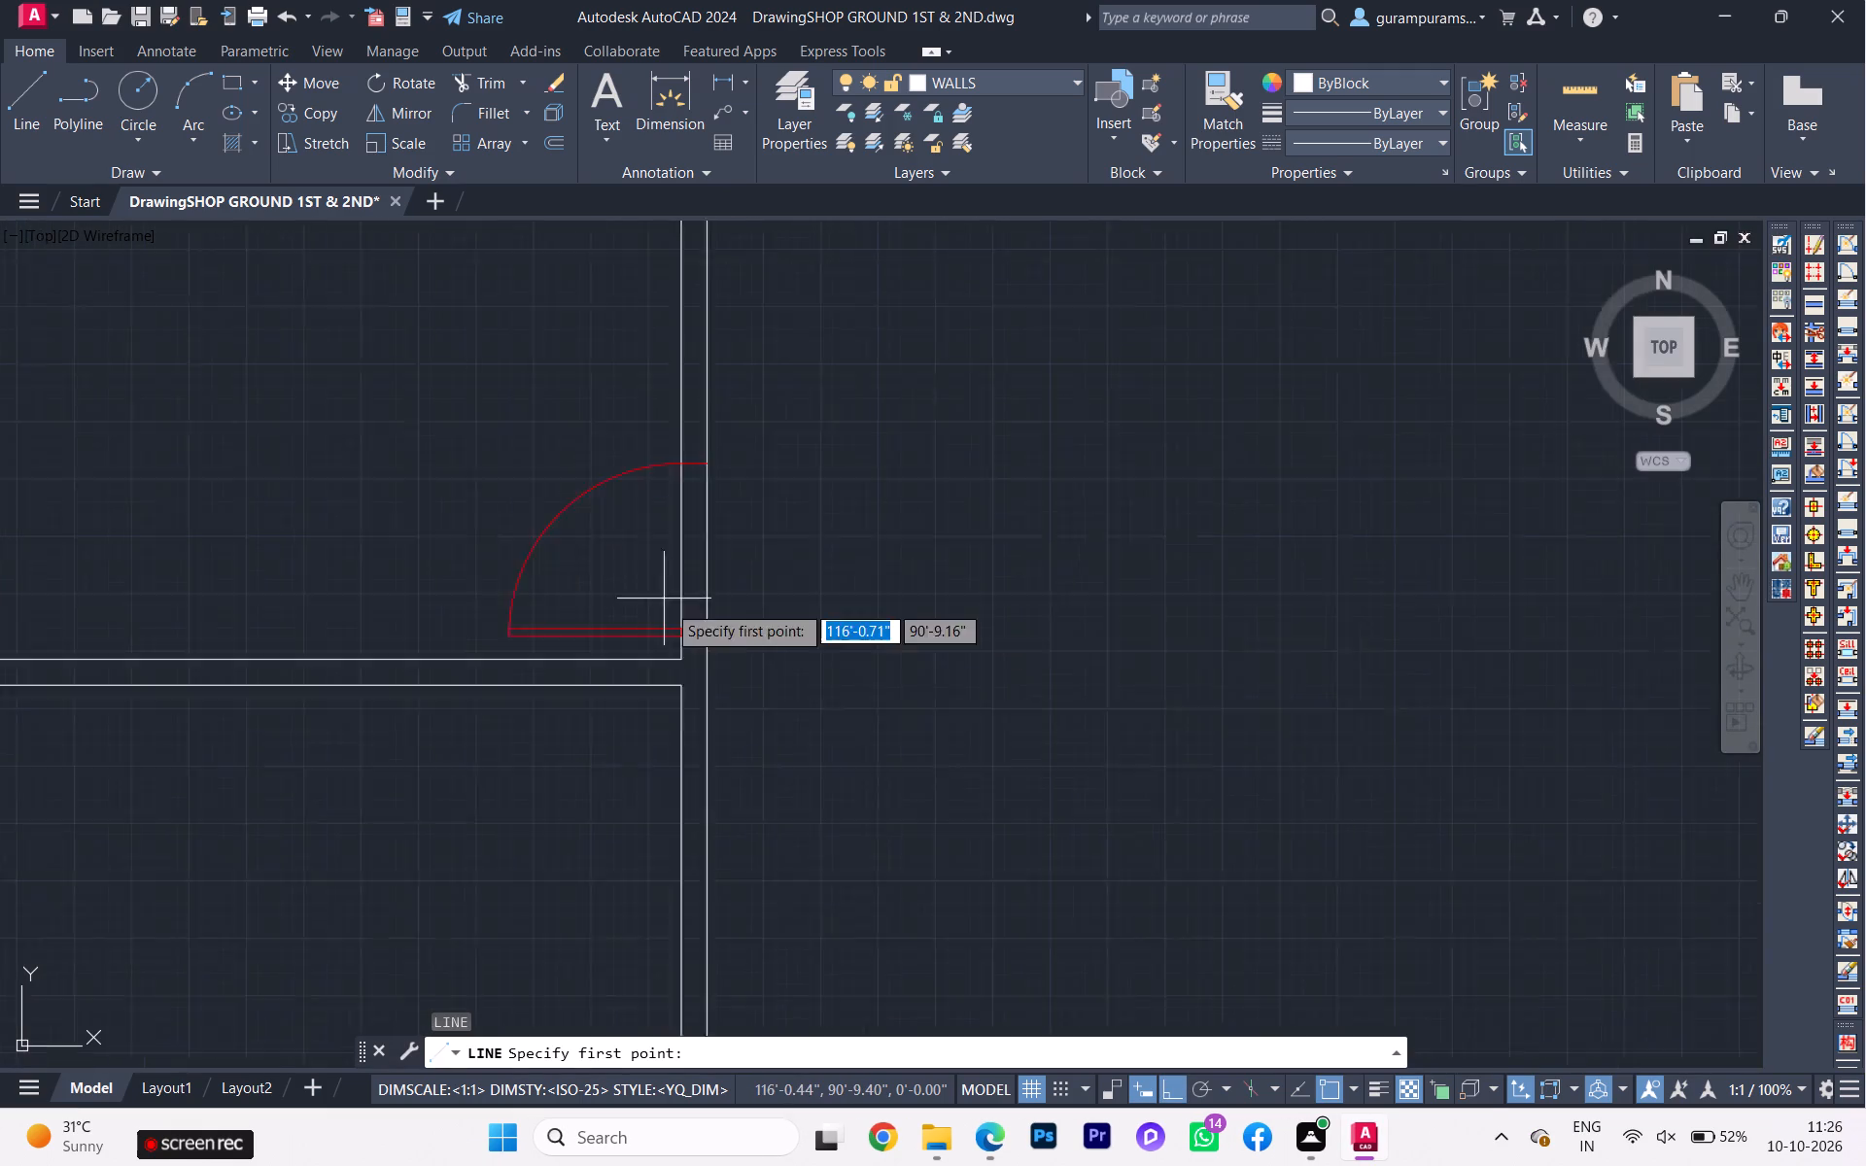
scroll(740, 659, "up", 2)
scroll(737, 652, "down", 3)
scroll(733, 646, "up", 4)
scroll(688, 608, "down", 2)
scroll(688, 608, "up", 1)
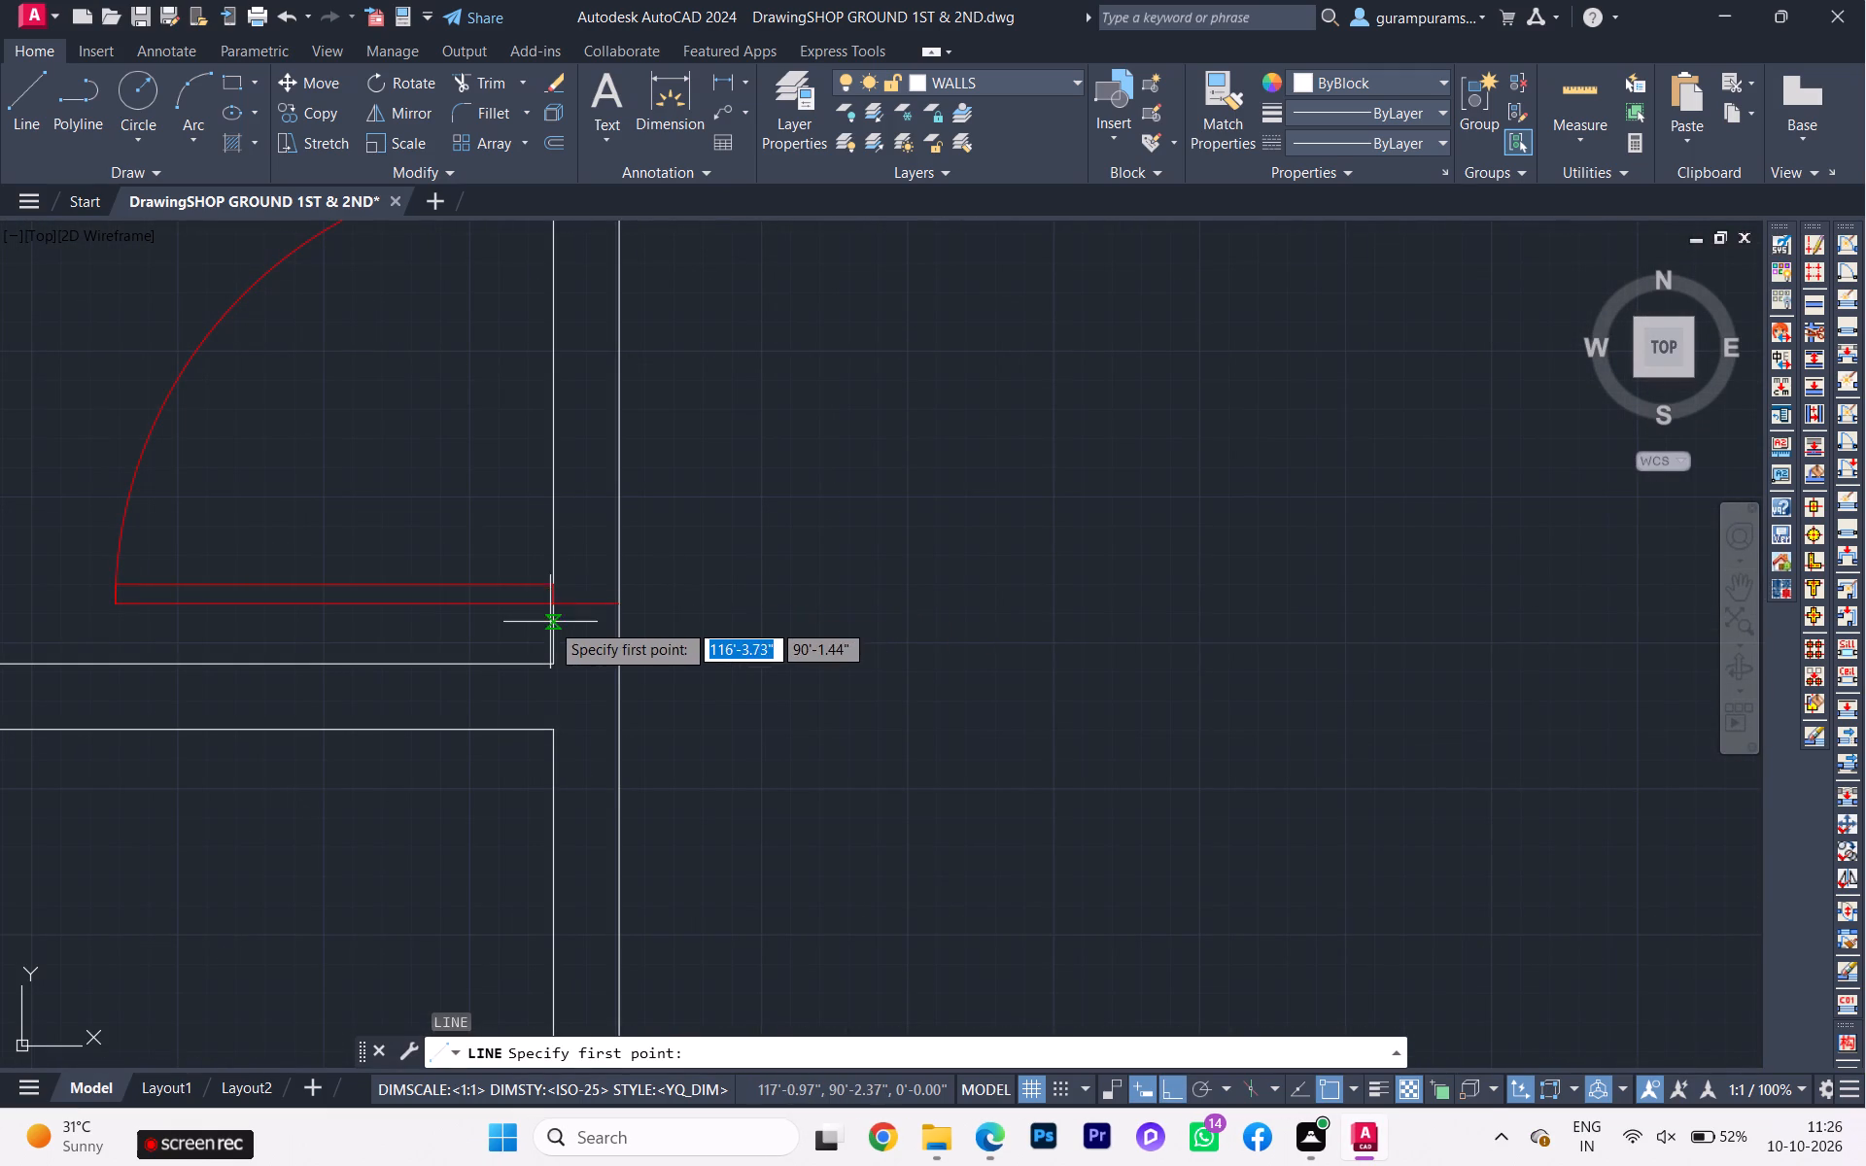
left_click(550, 605)
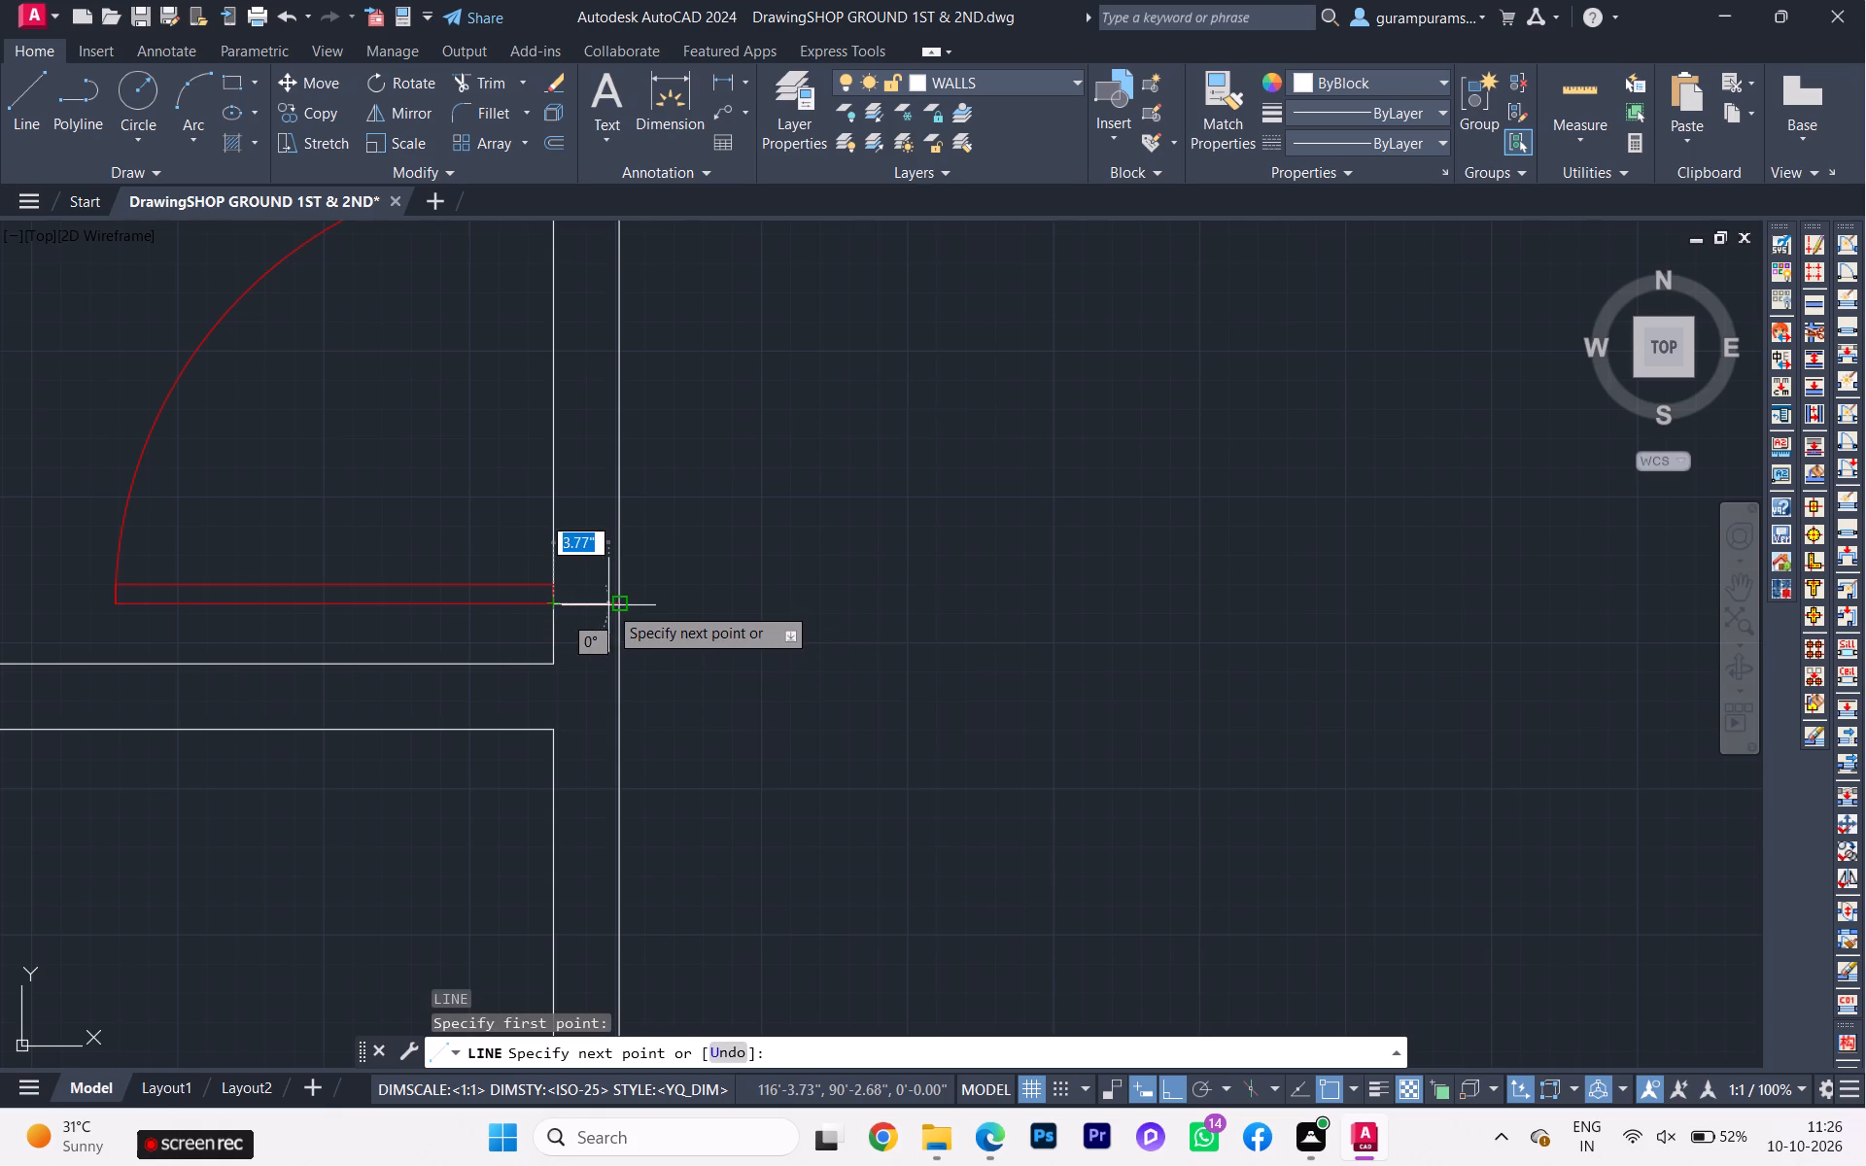
left_click(617, 603)
key("Return")
Draw a line across the east wall at the north end of the second common-room door's swing arc.
key("space")
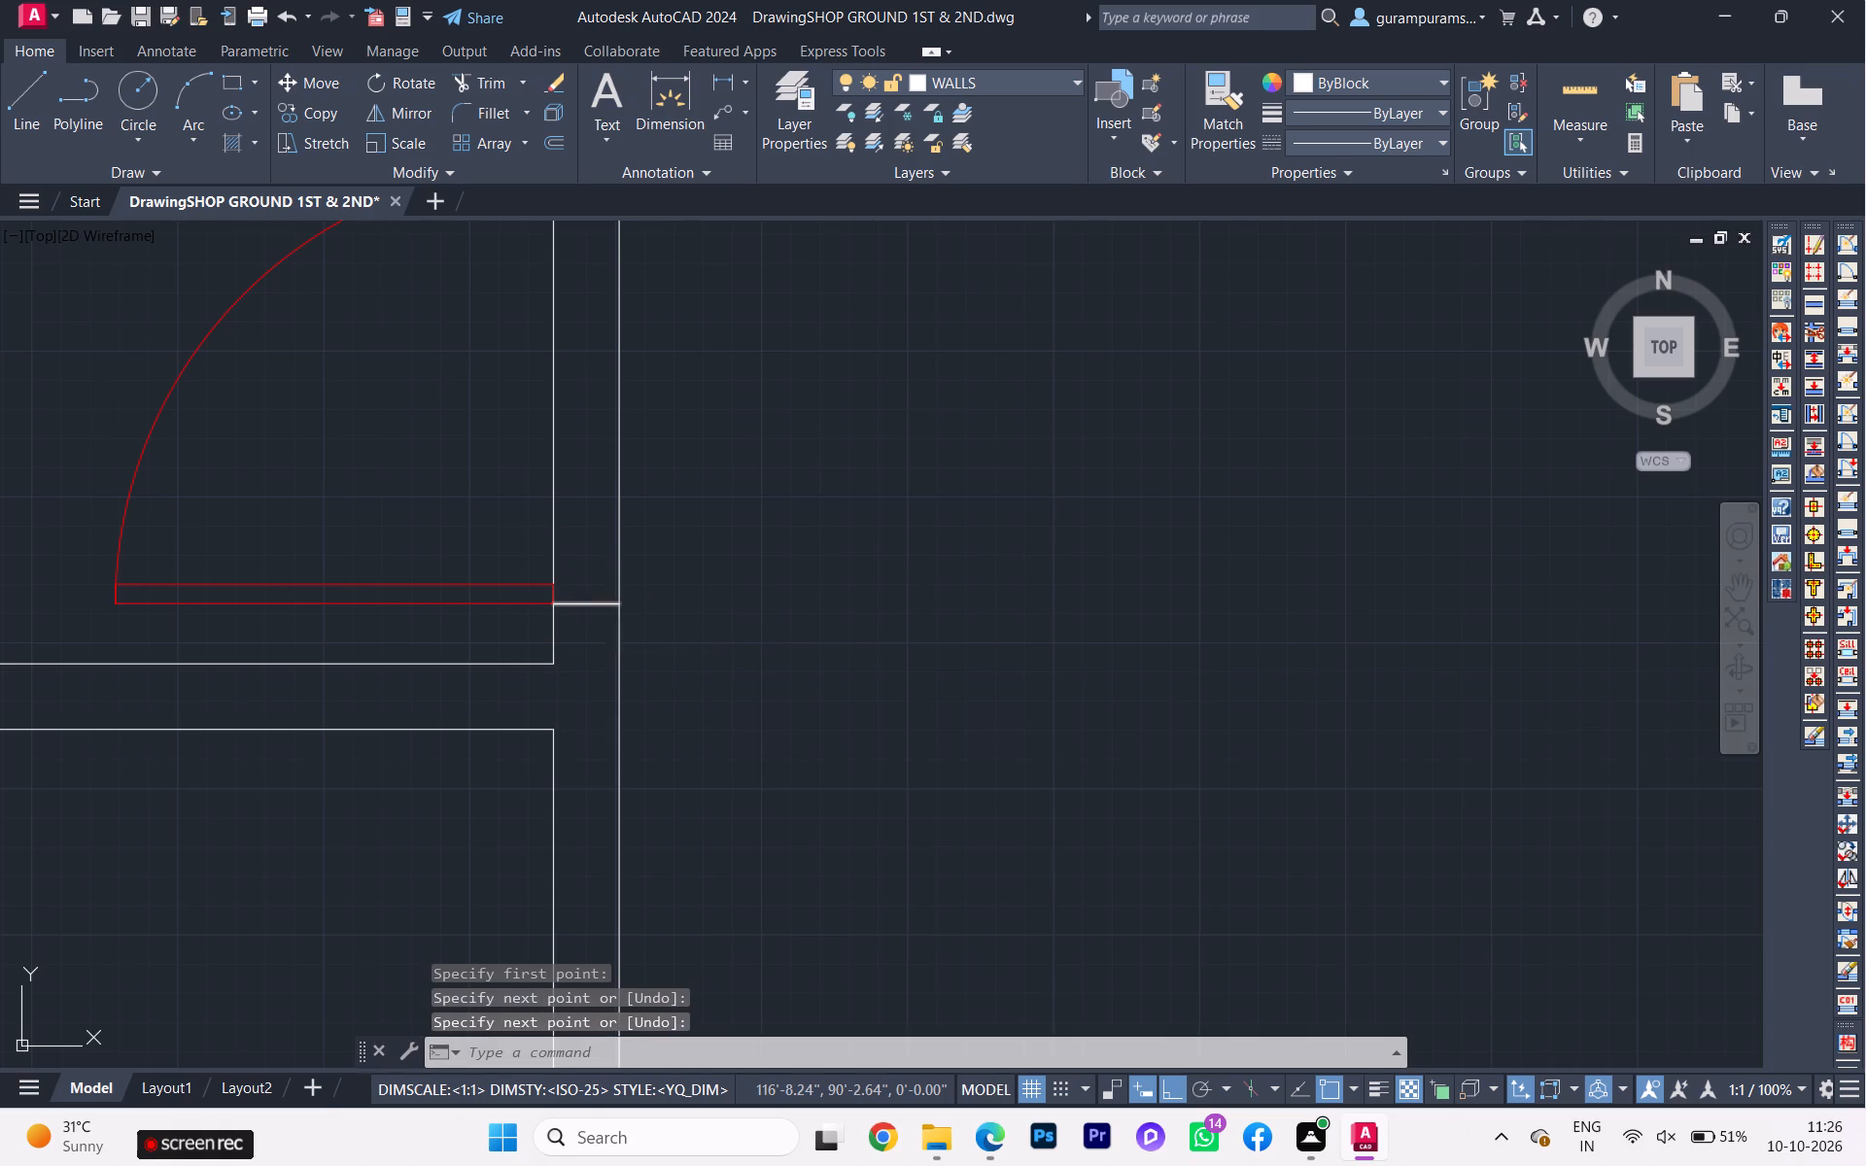
scroll(620, 606, "down", 3)
scroll(620, 410, "up", 3)
scroll(536, 599, "up", 7)
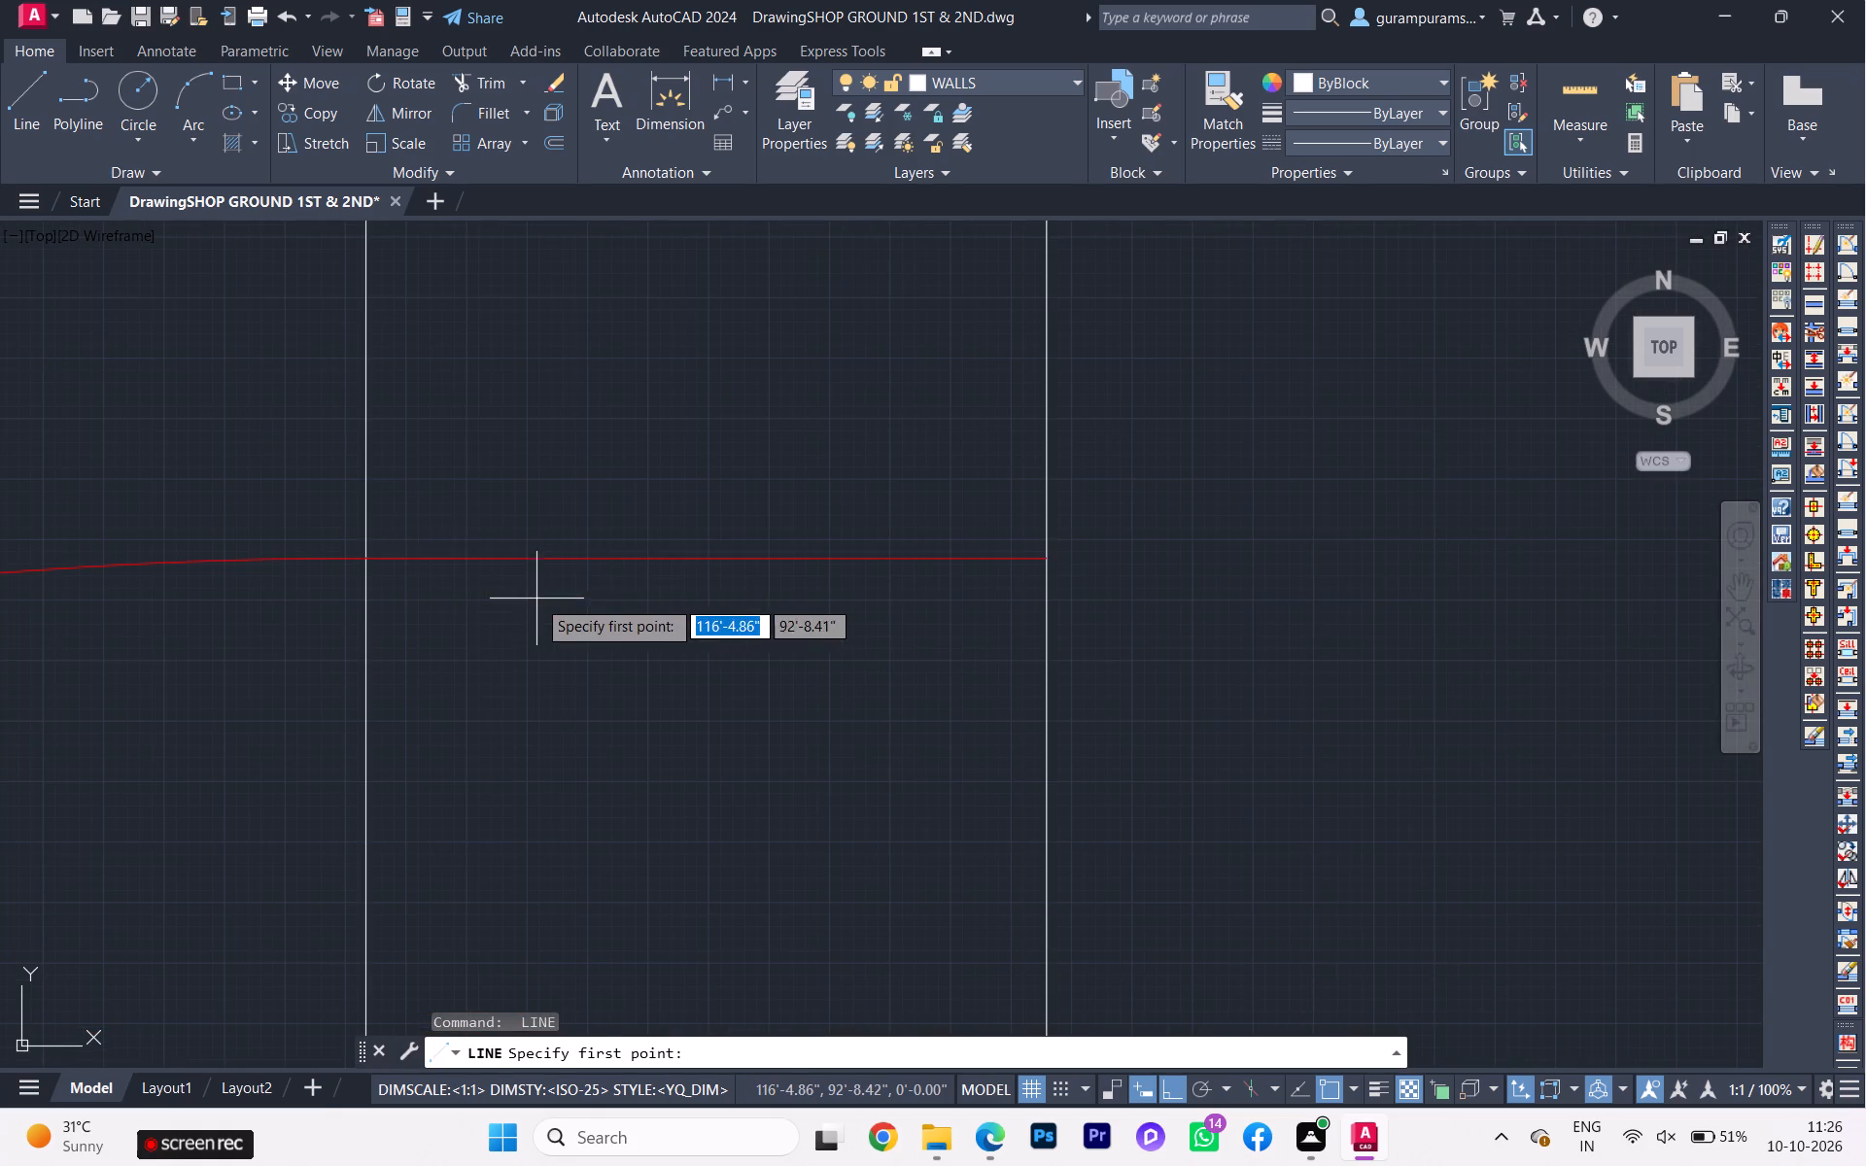
left_click(363, 562)
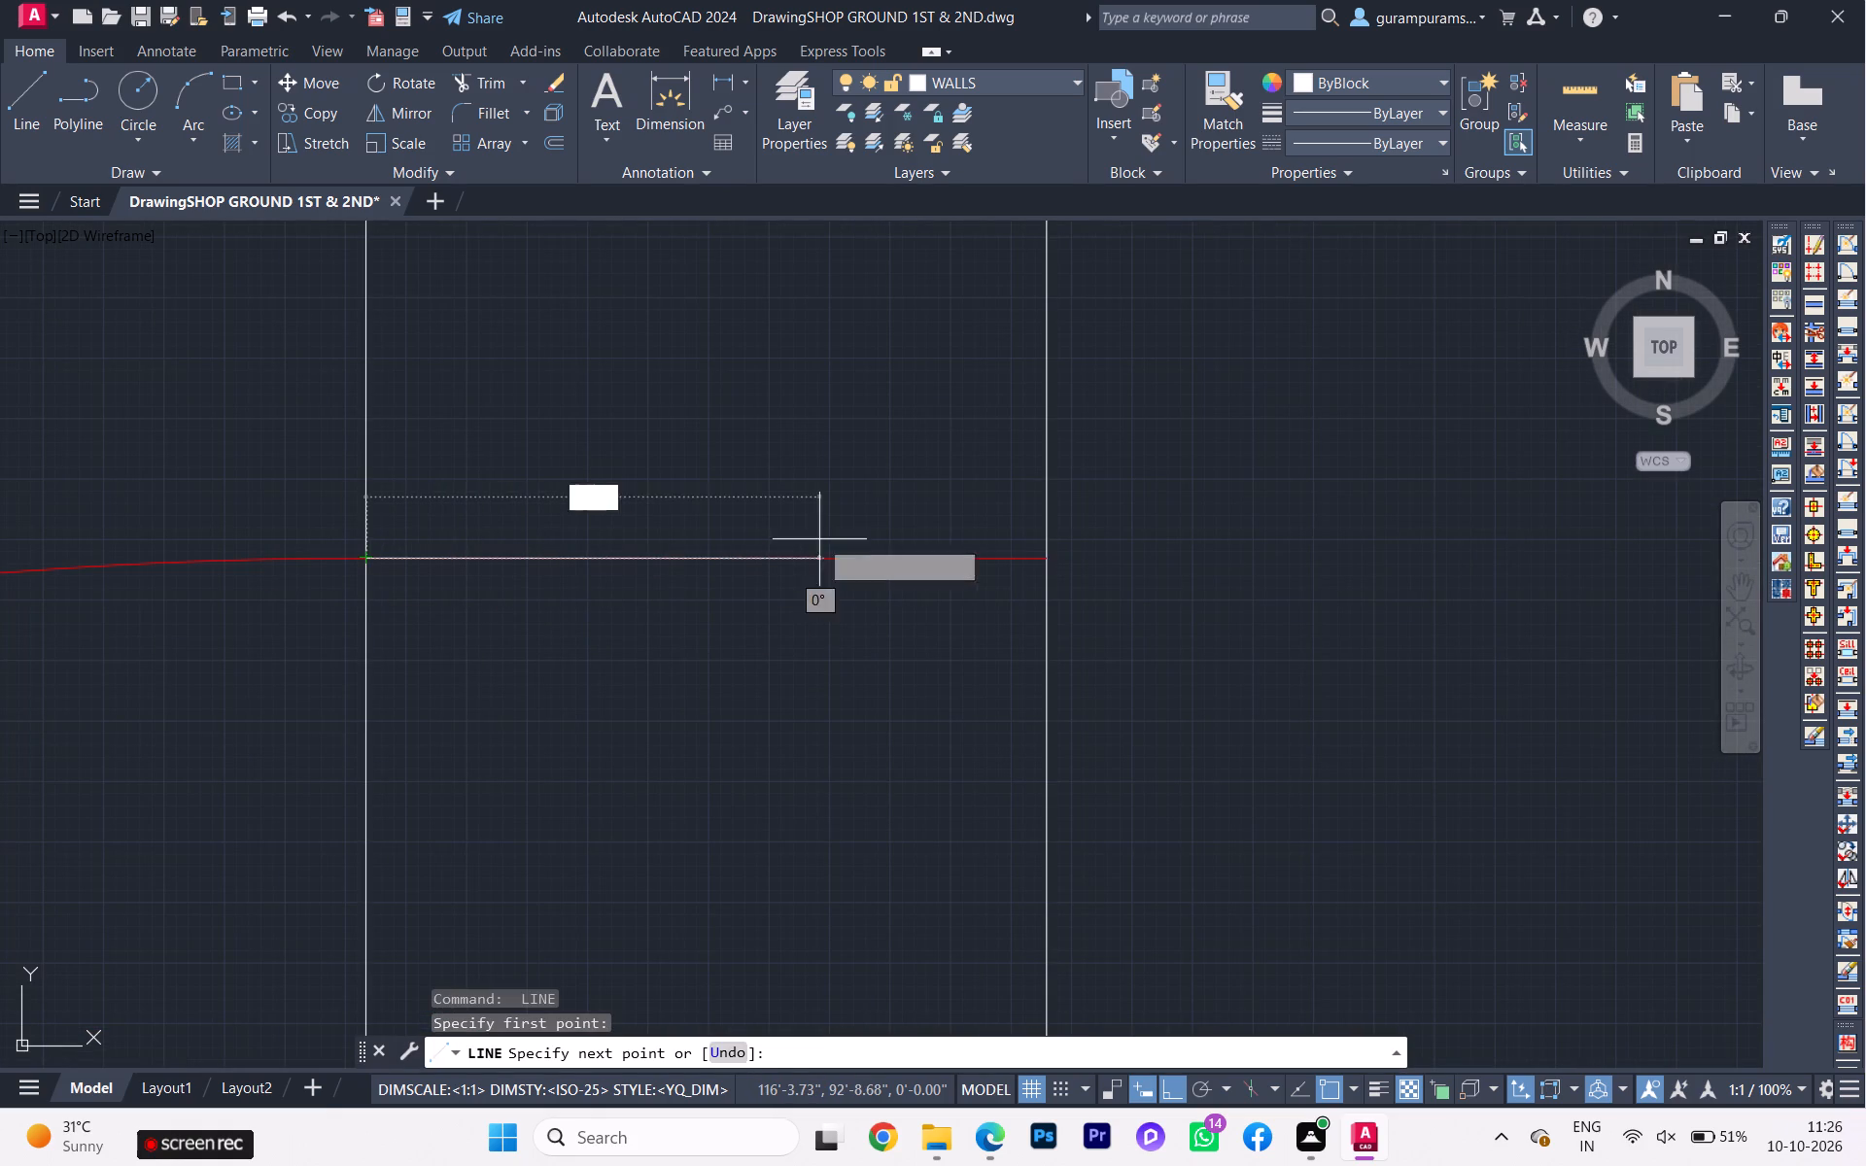
left_click(1053, 546)
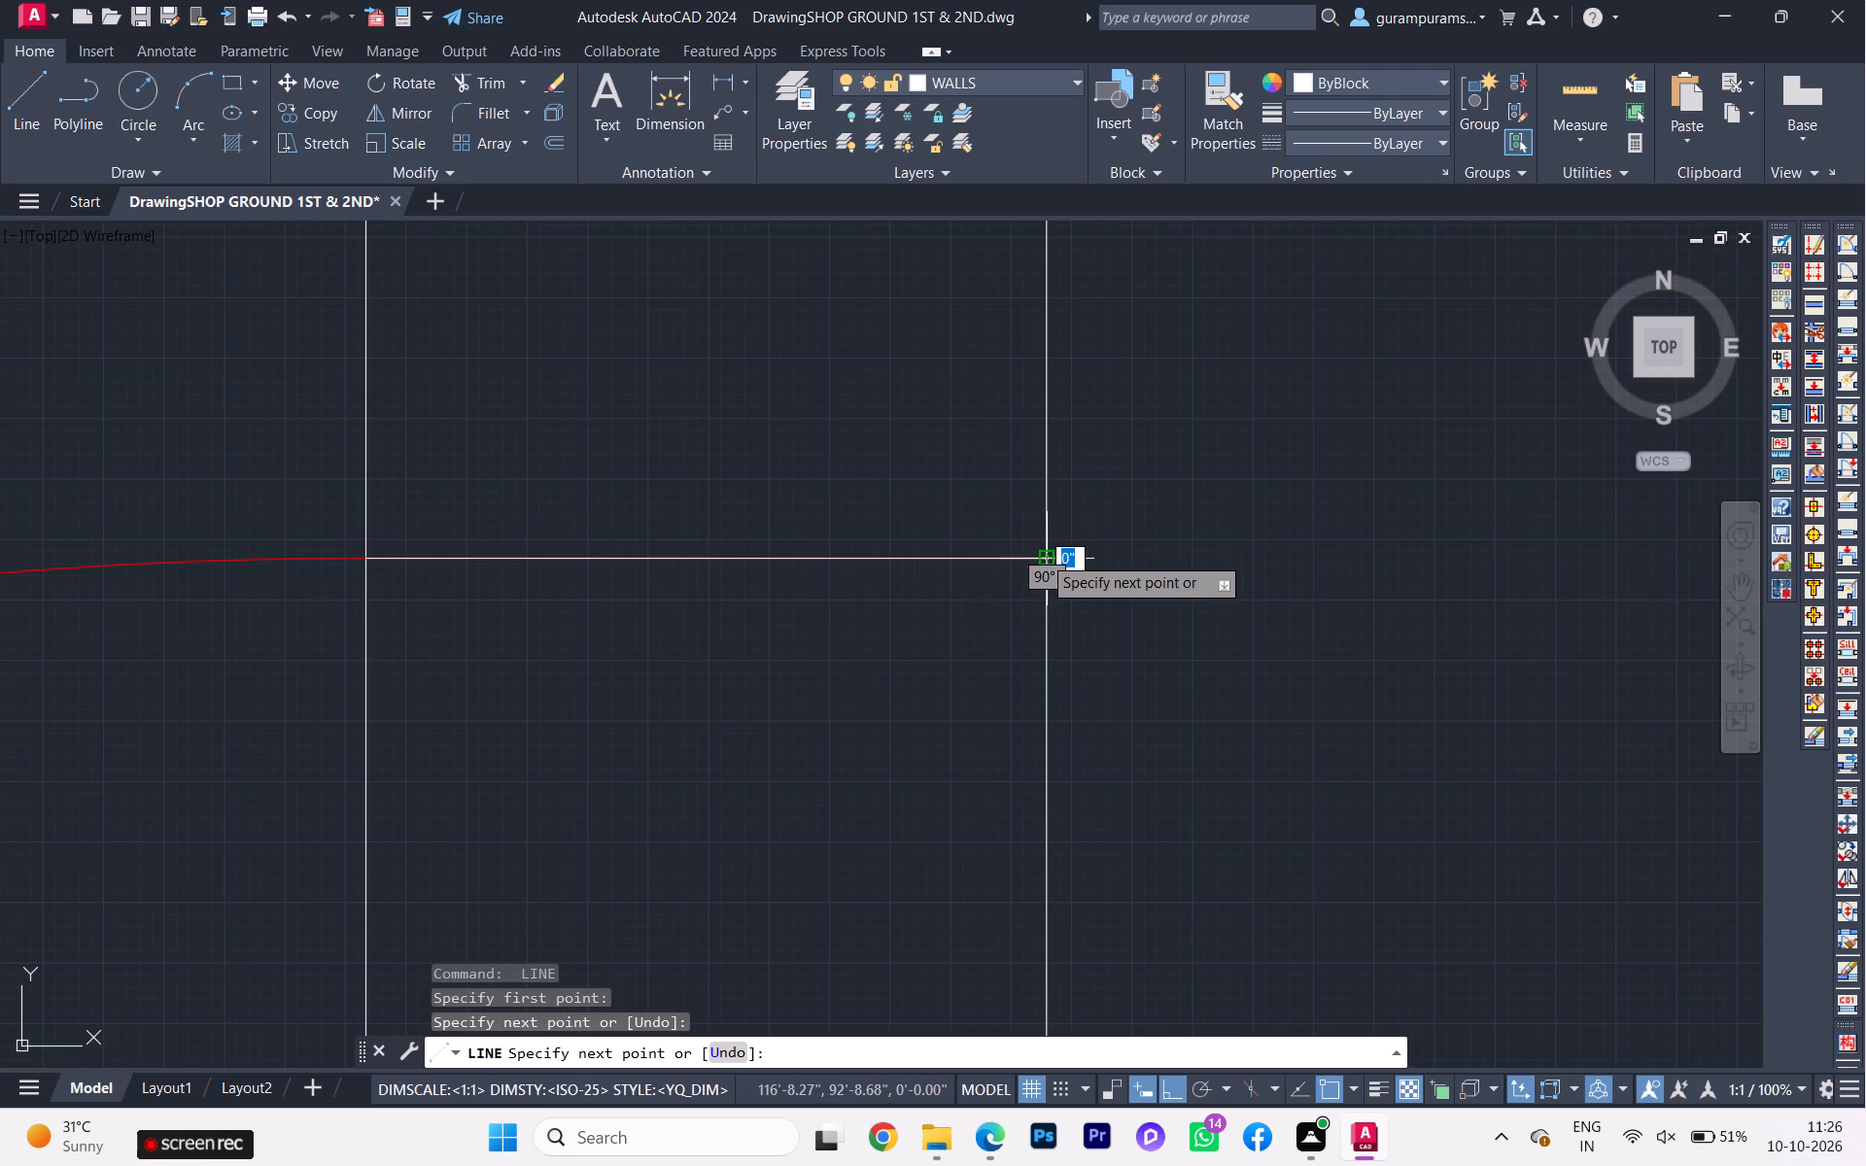
key("Return")
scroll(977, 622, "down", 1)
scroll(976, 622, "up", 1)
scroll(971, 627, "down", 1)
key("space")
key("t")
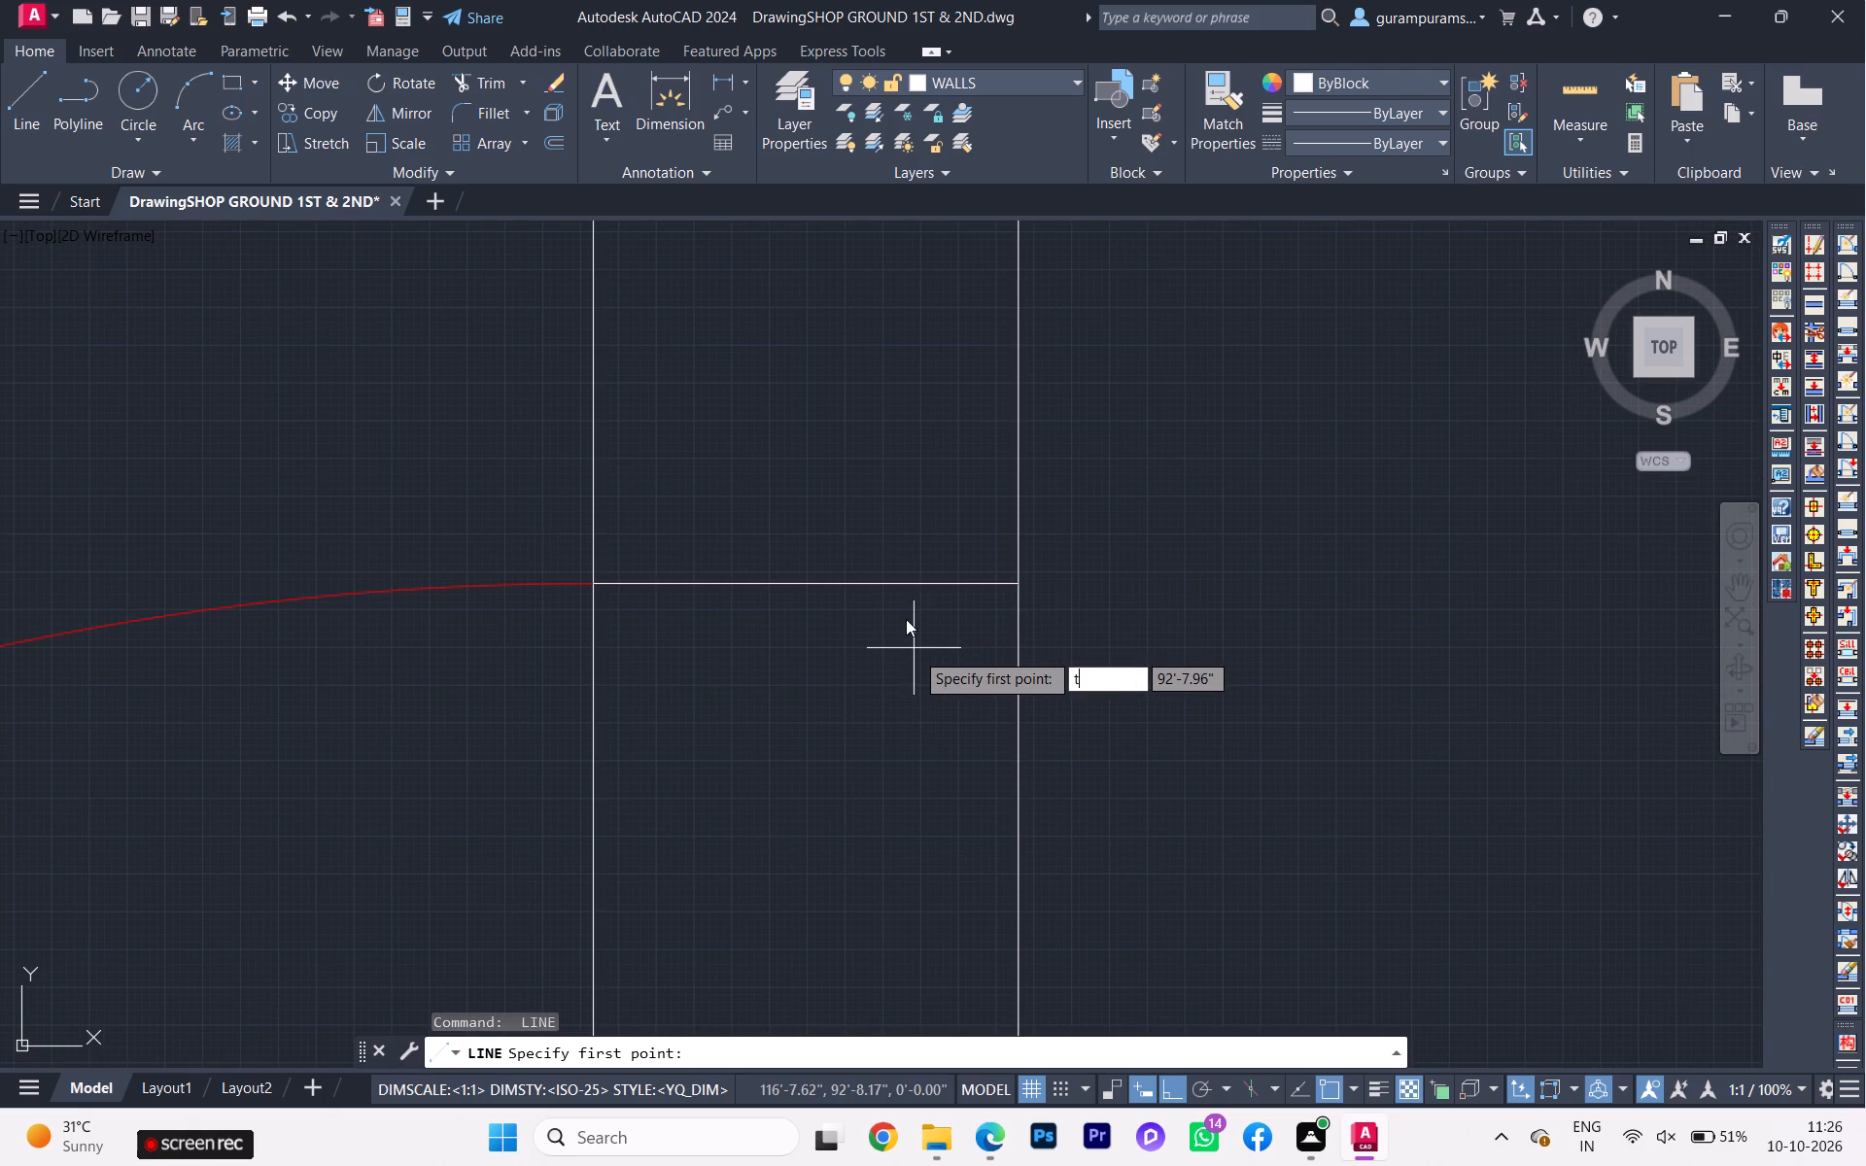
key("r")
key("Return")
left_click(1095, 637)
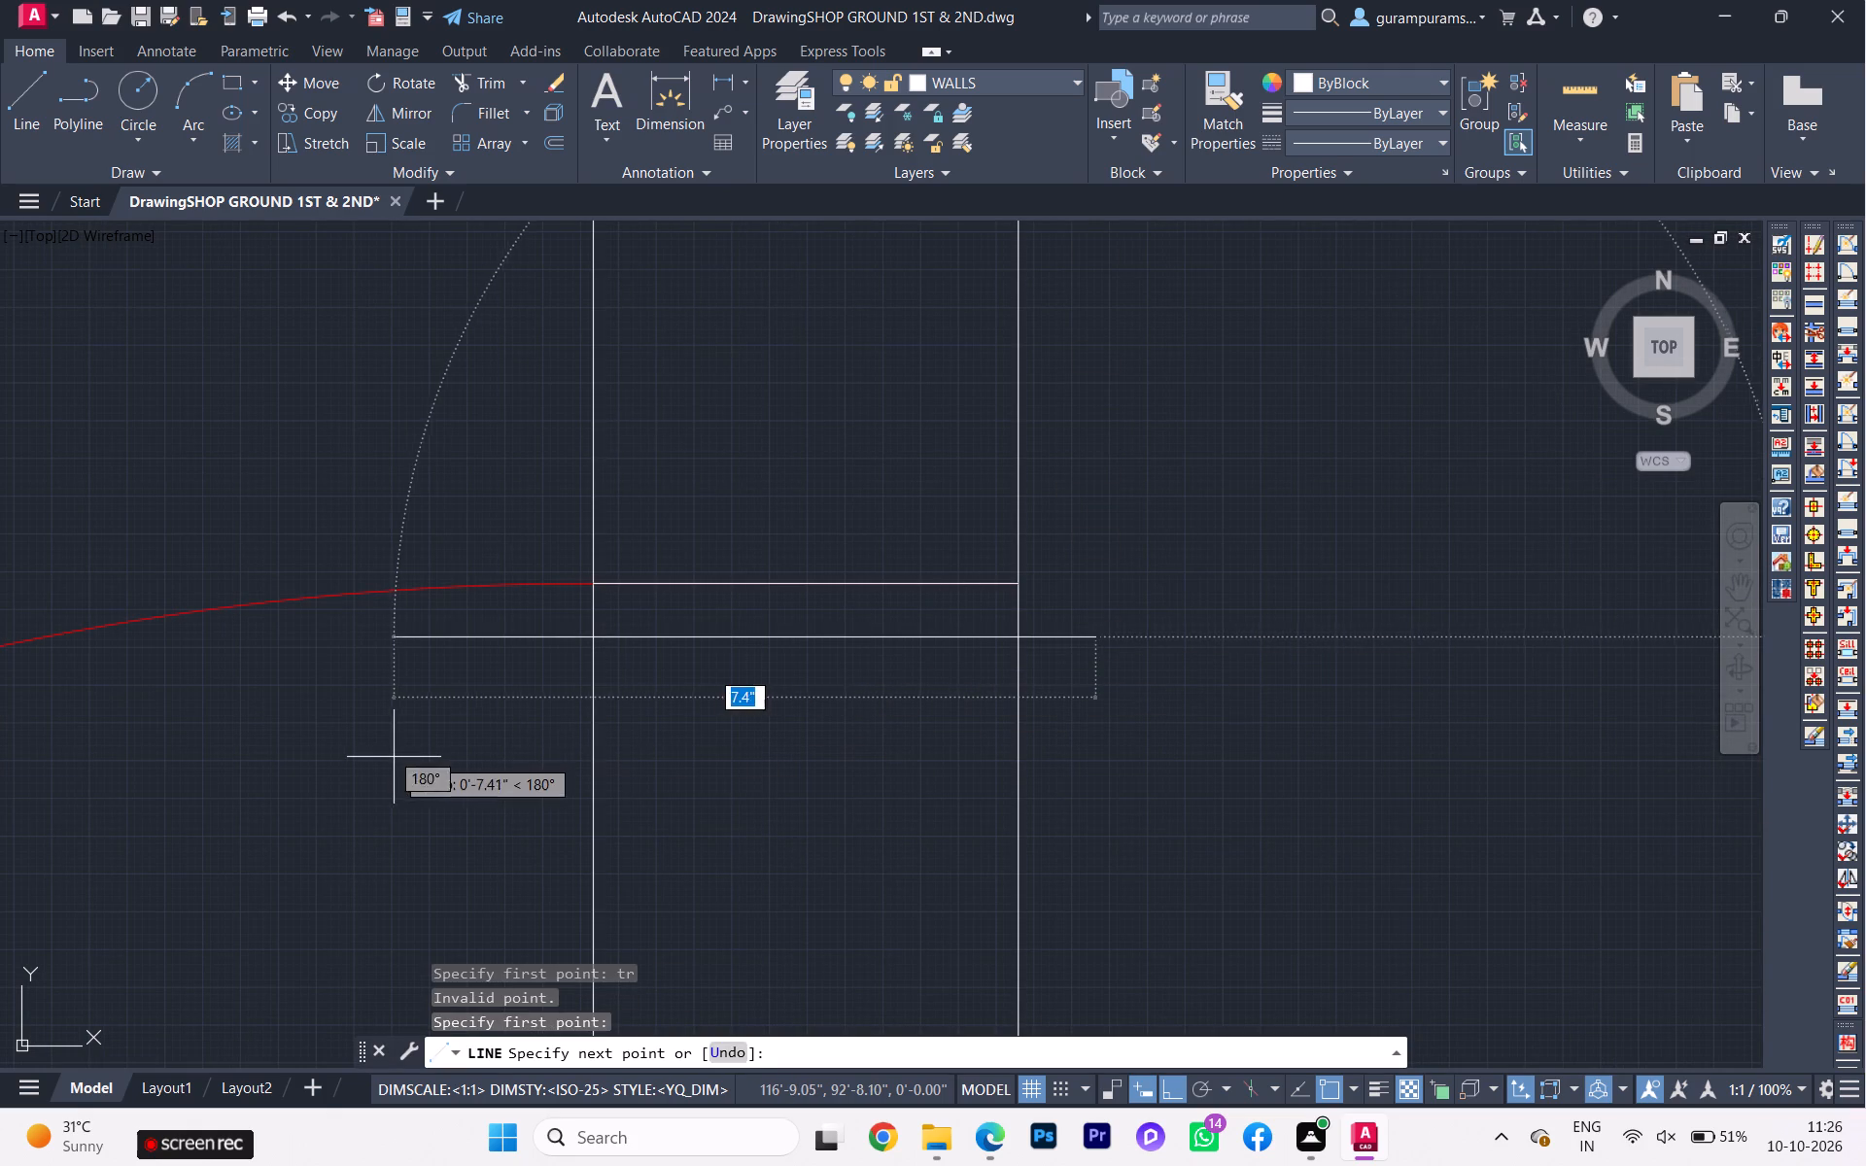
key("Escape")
Trim the east wall's inner line between the jamb lines of the second common-room door.
type("tr")
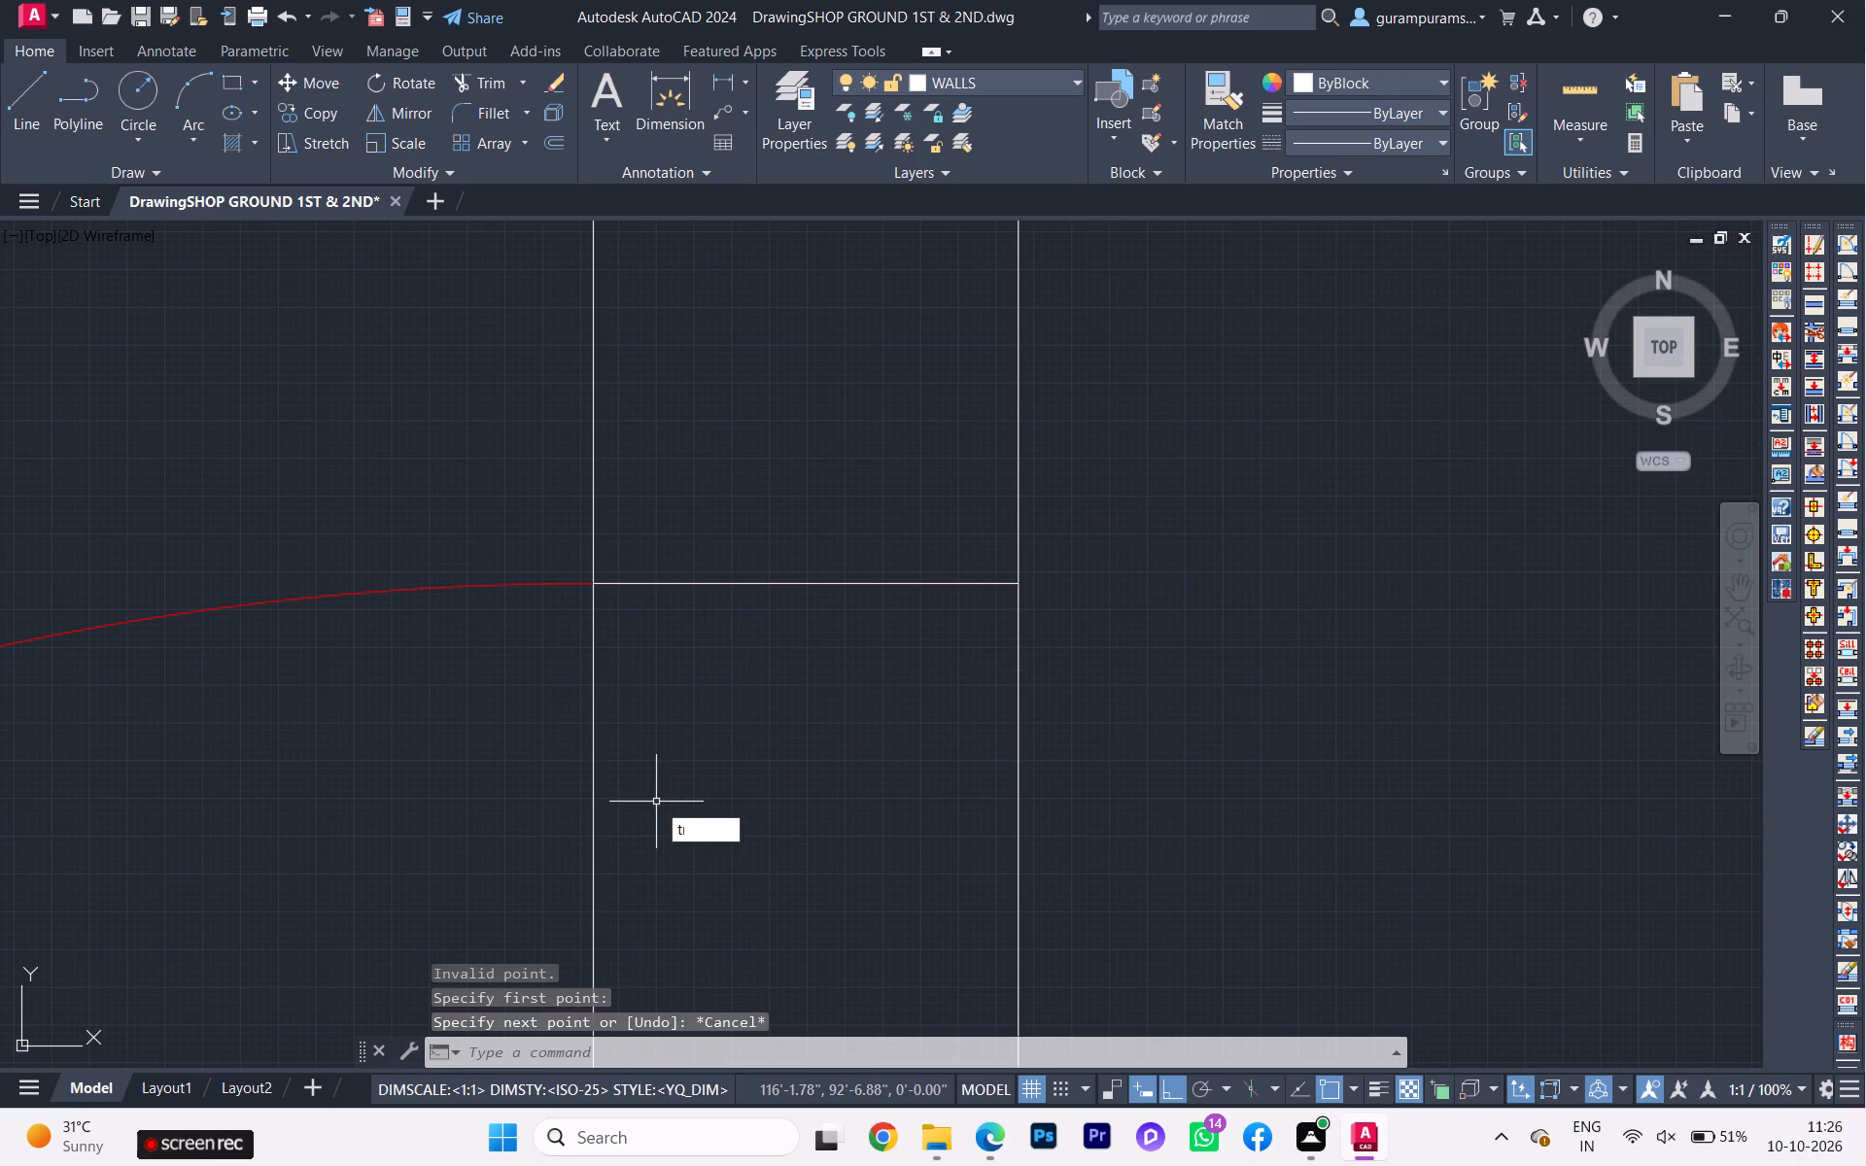
key("Return")
left_click(761, 792)
left_click(487, 787)
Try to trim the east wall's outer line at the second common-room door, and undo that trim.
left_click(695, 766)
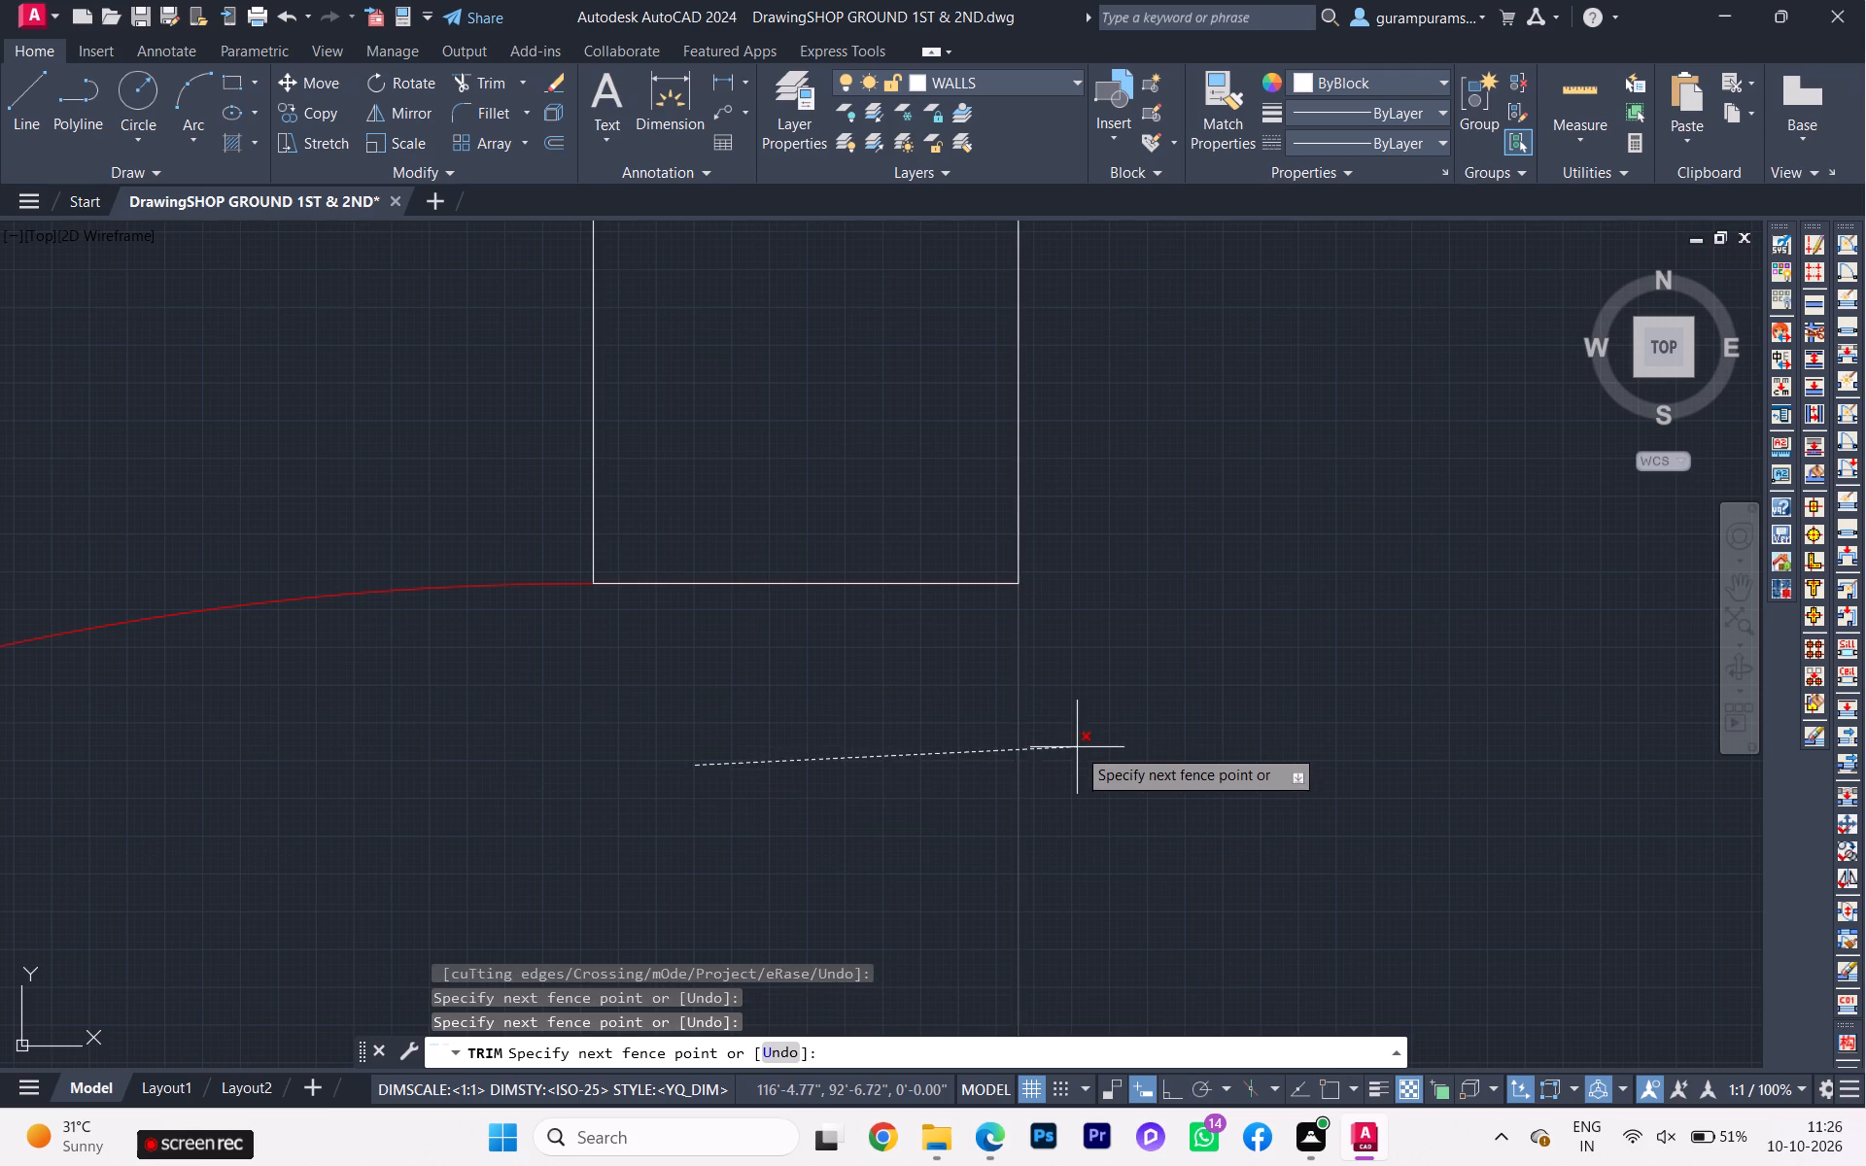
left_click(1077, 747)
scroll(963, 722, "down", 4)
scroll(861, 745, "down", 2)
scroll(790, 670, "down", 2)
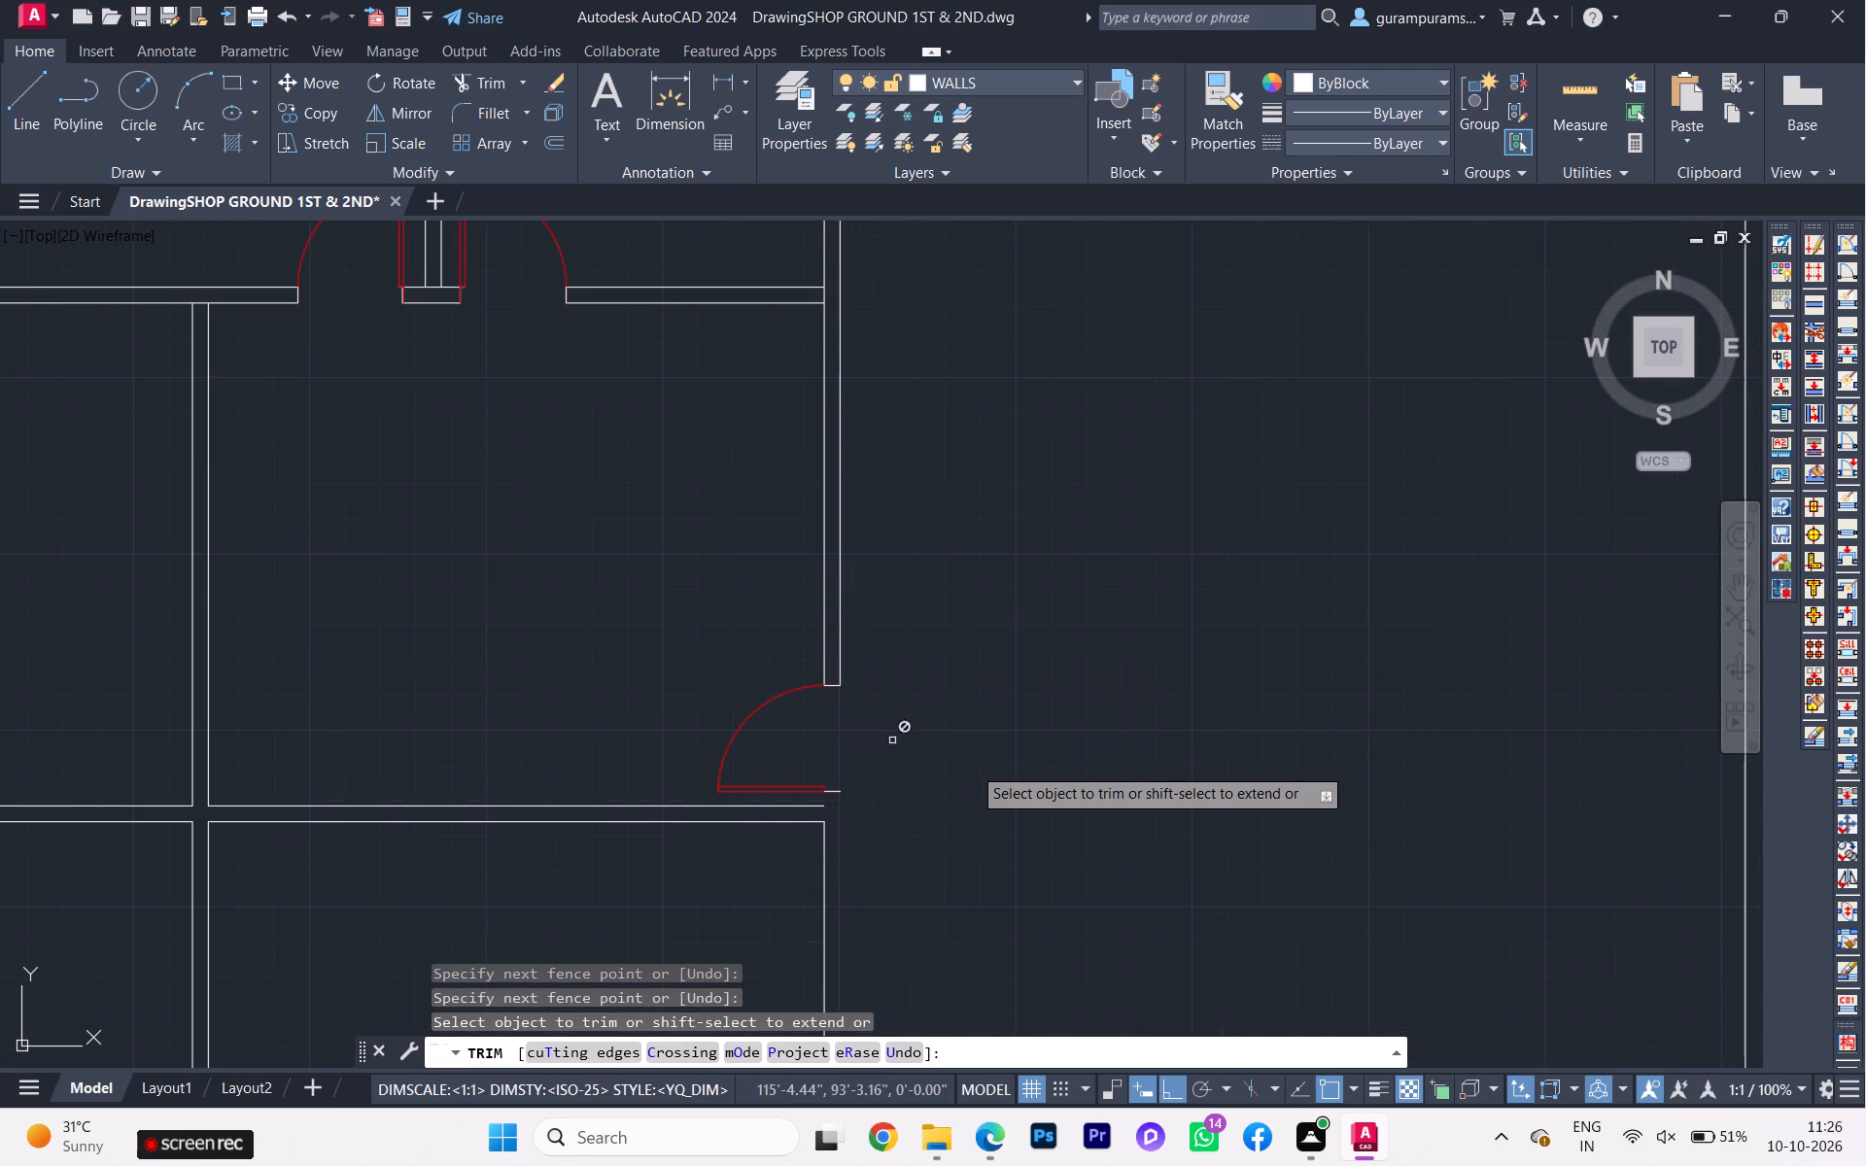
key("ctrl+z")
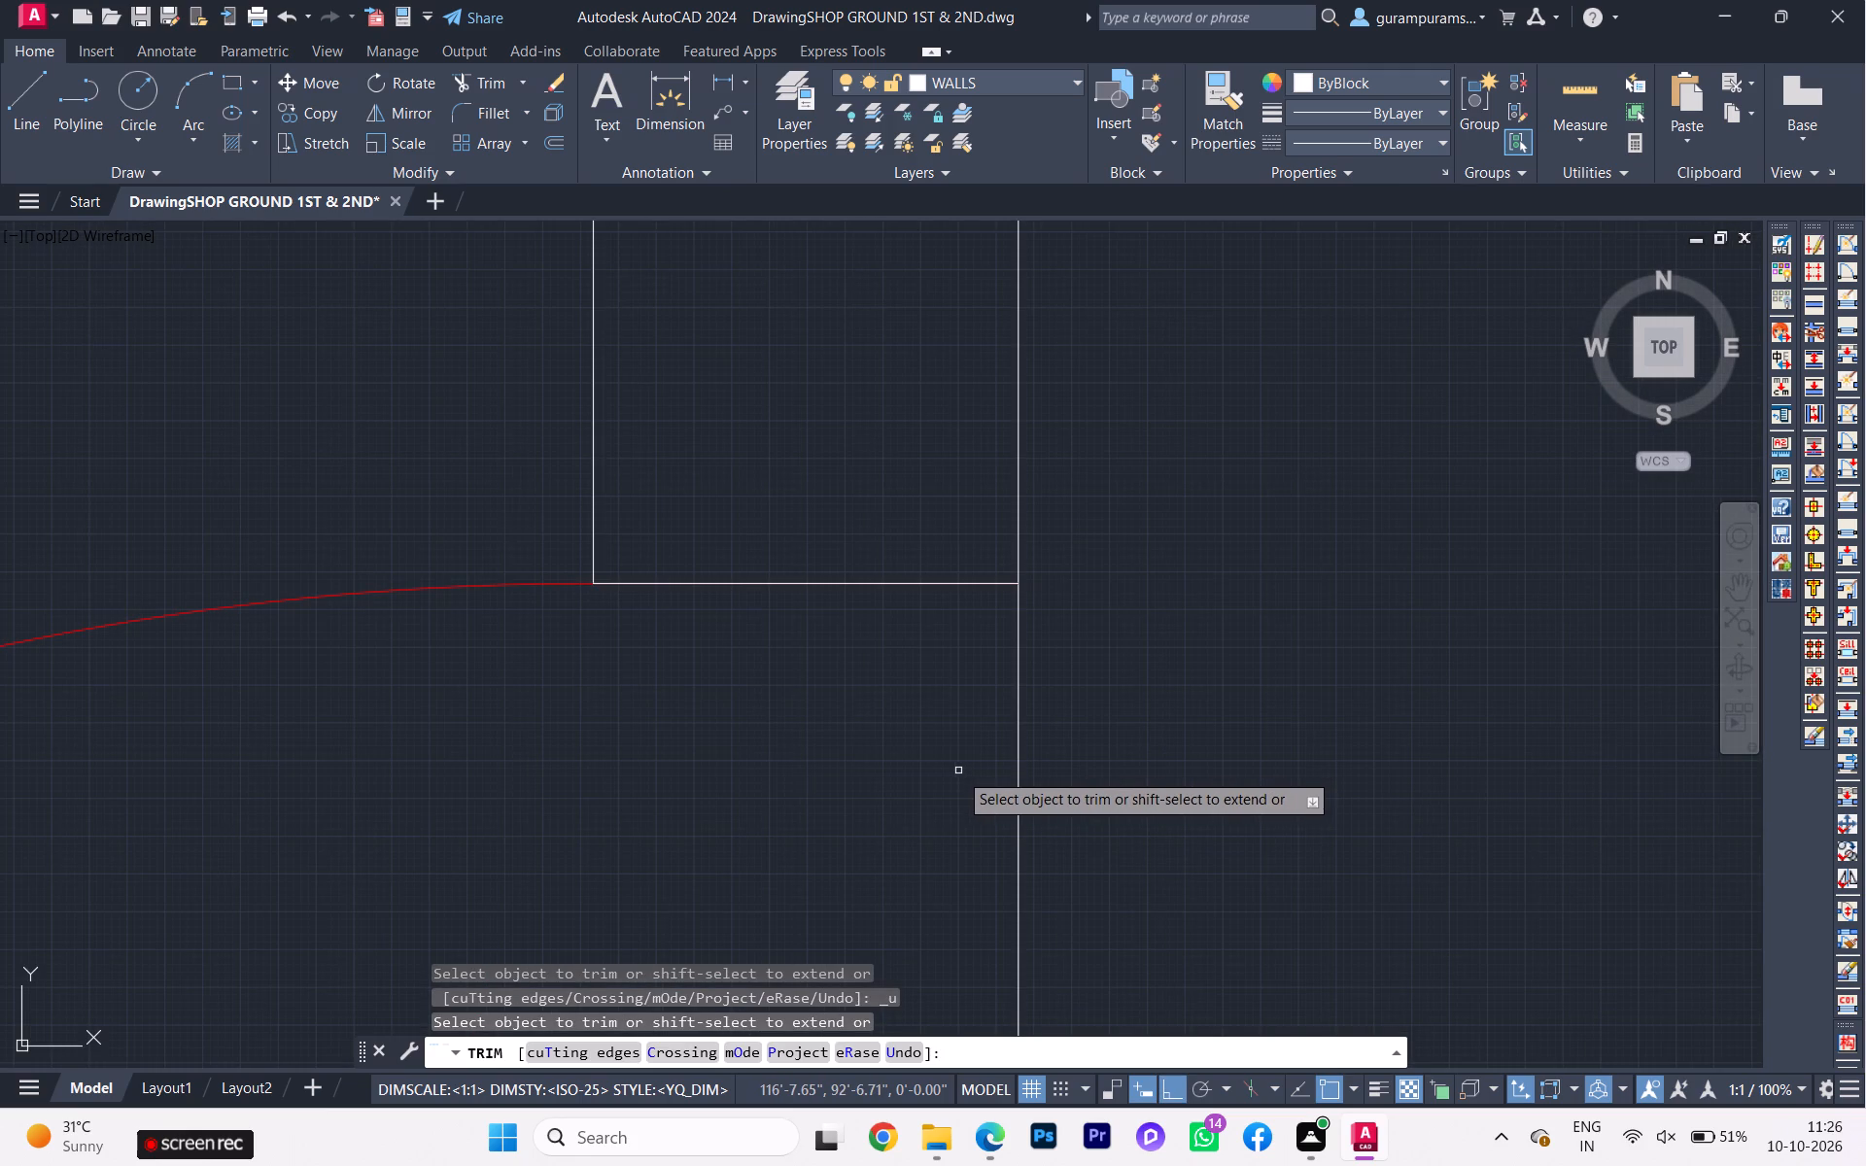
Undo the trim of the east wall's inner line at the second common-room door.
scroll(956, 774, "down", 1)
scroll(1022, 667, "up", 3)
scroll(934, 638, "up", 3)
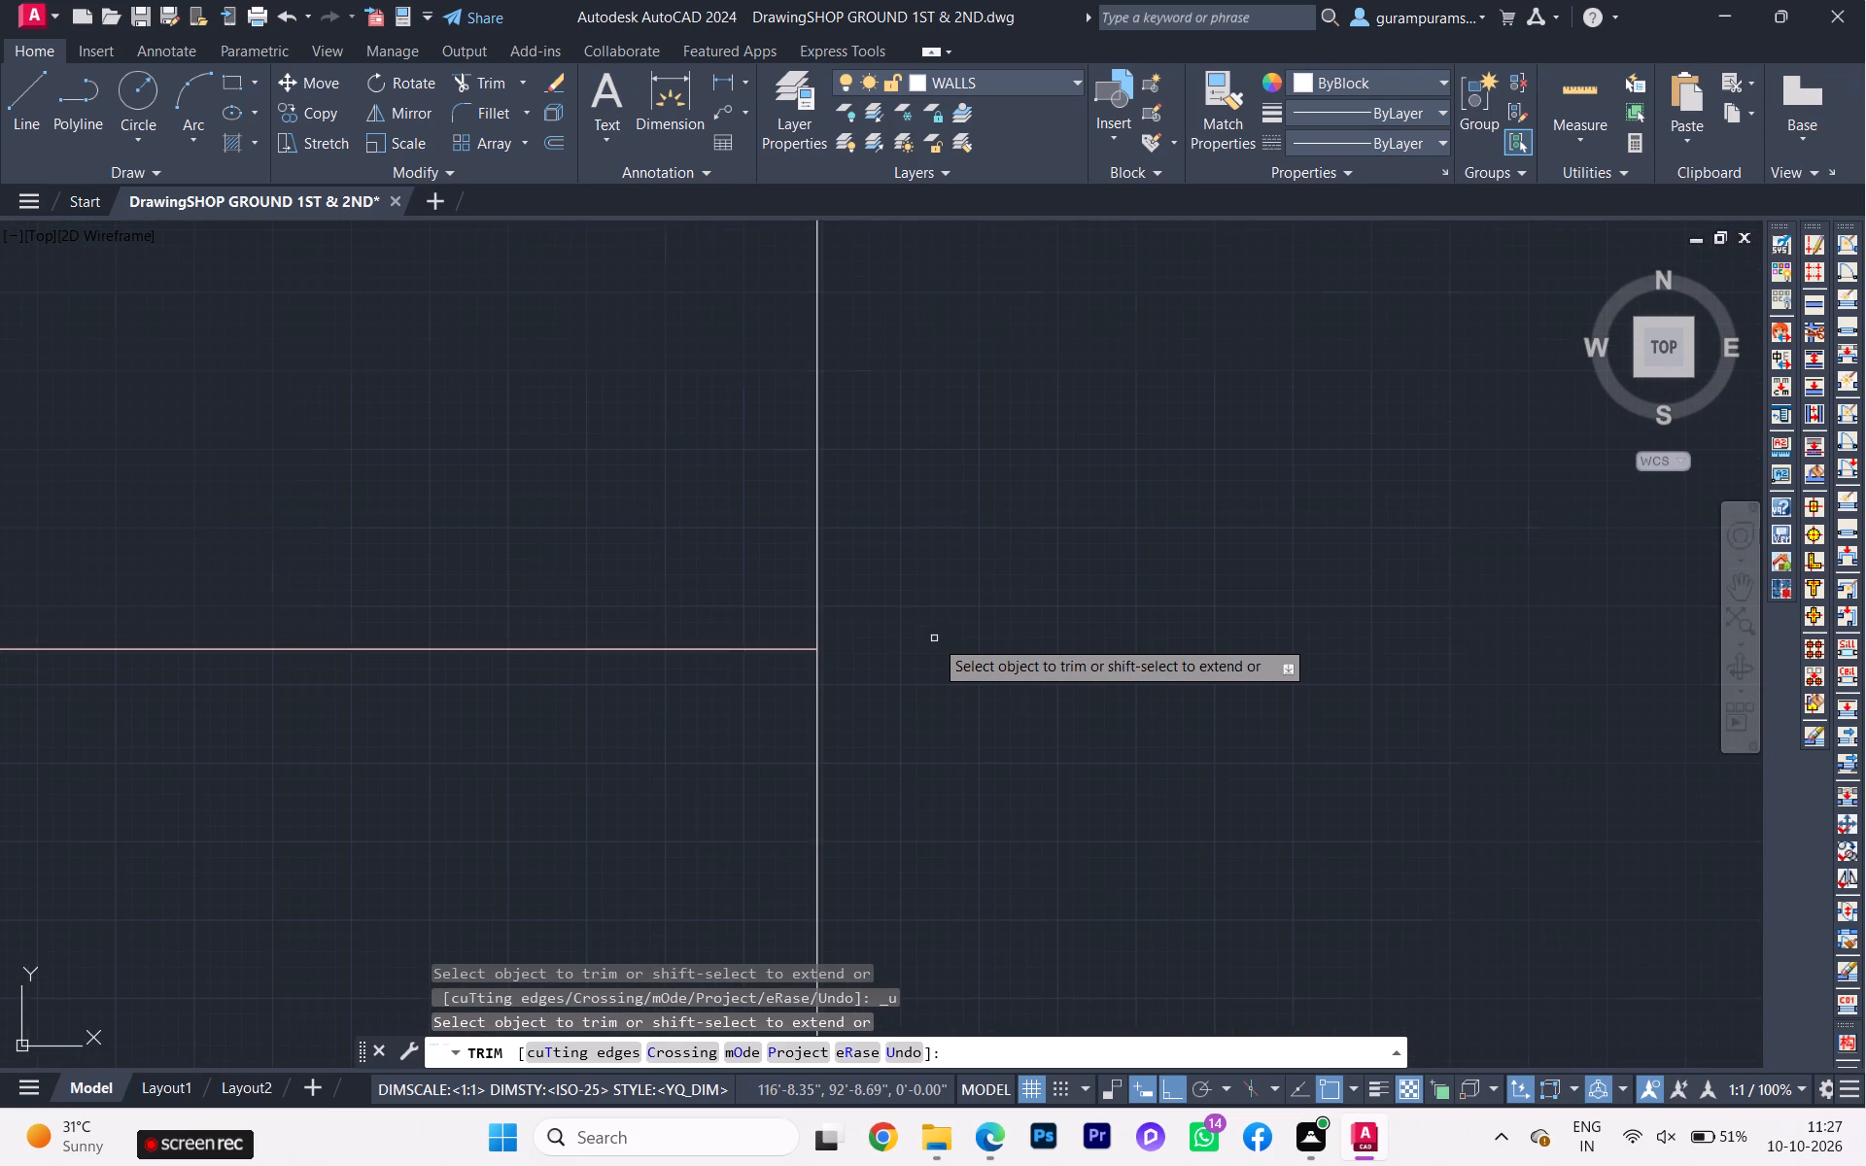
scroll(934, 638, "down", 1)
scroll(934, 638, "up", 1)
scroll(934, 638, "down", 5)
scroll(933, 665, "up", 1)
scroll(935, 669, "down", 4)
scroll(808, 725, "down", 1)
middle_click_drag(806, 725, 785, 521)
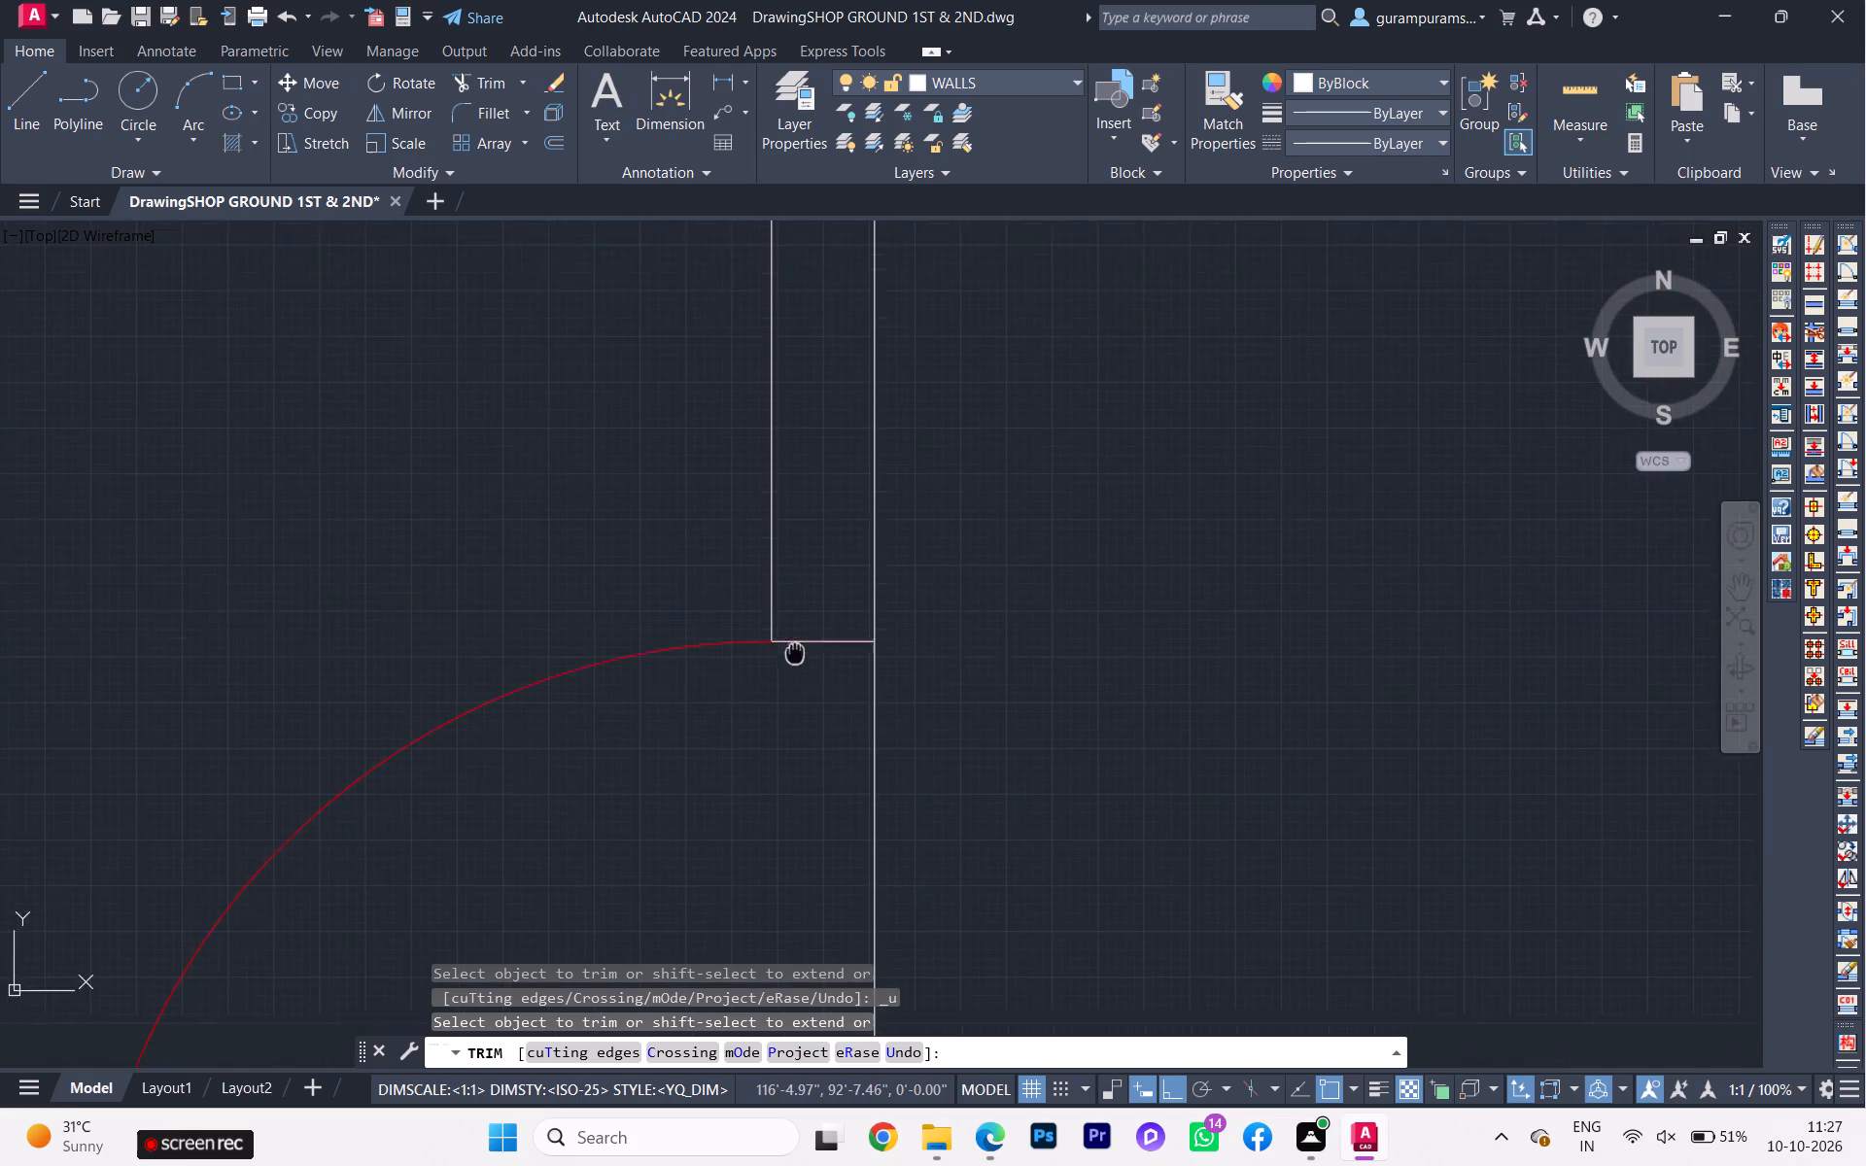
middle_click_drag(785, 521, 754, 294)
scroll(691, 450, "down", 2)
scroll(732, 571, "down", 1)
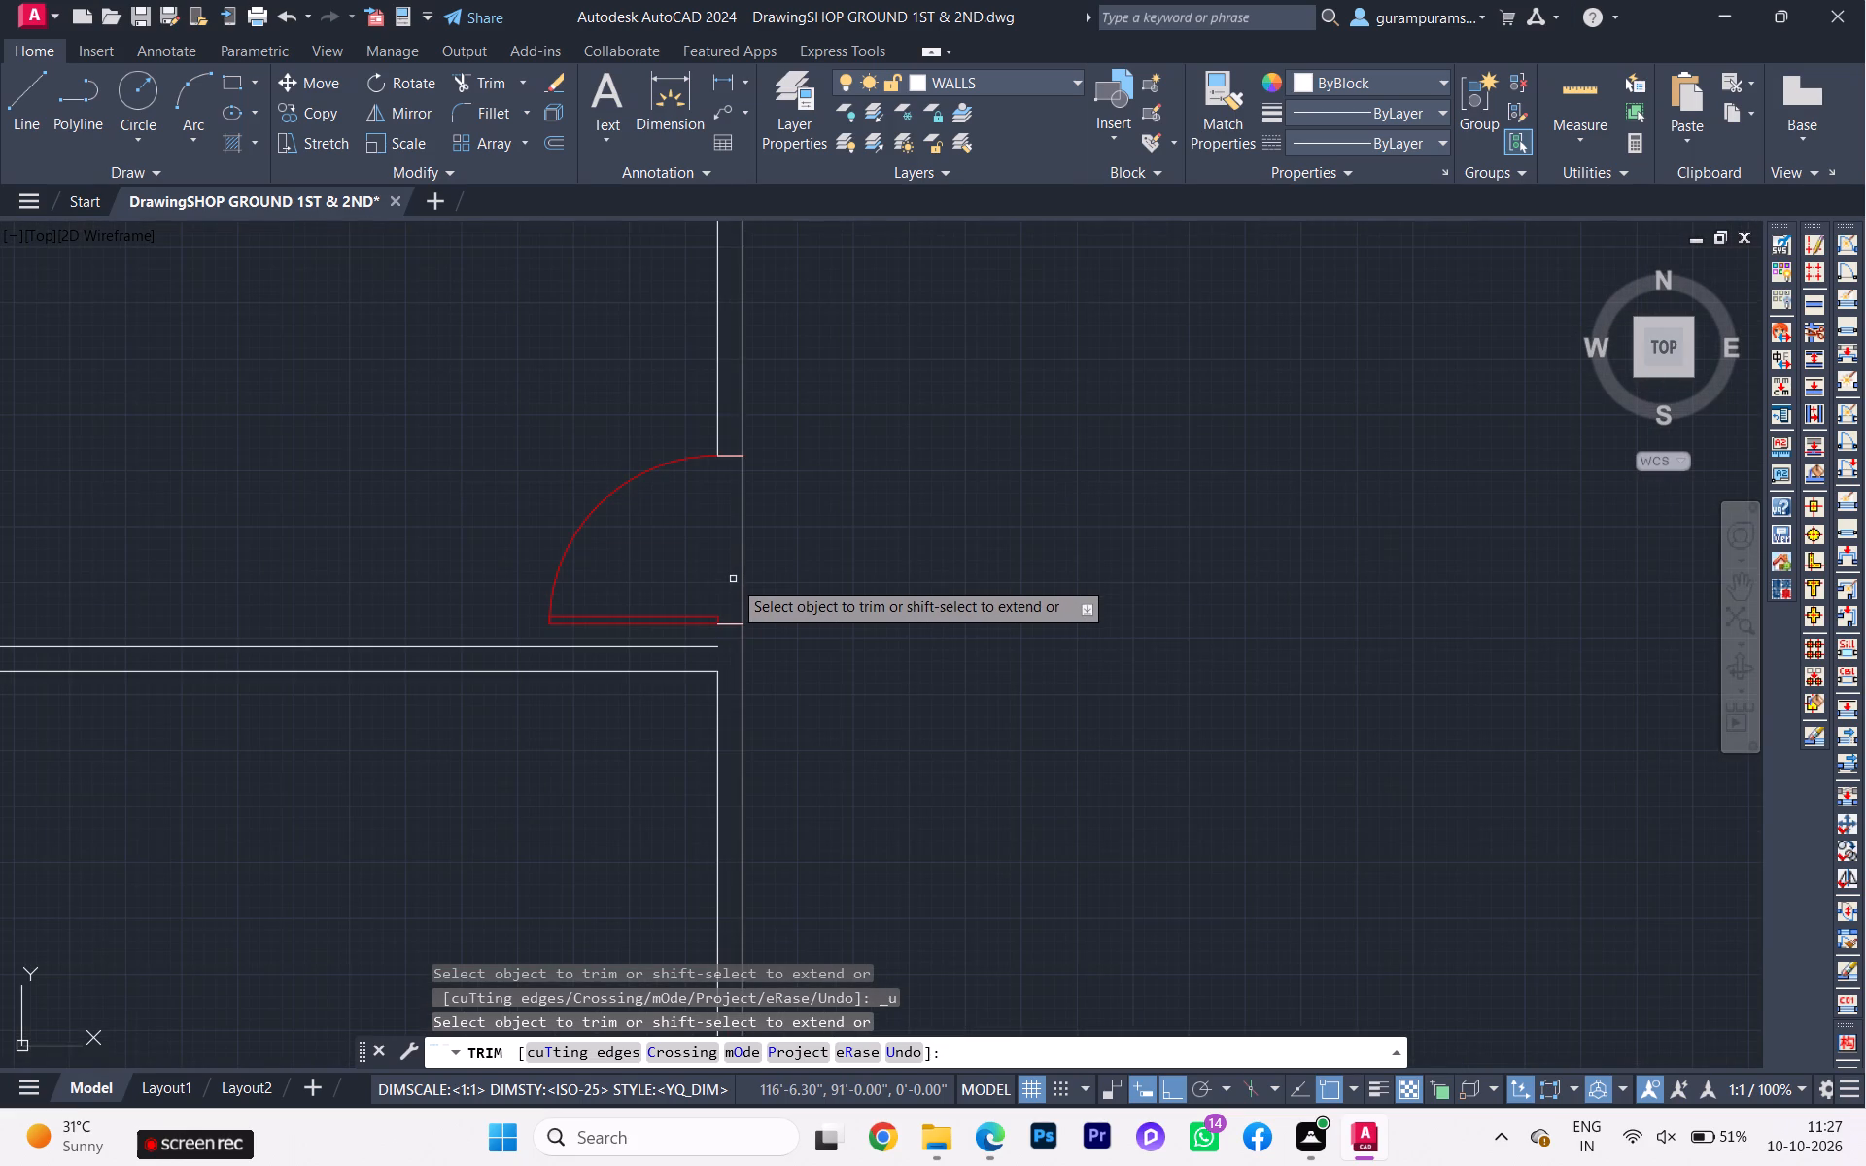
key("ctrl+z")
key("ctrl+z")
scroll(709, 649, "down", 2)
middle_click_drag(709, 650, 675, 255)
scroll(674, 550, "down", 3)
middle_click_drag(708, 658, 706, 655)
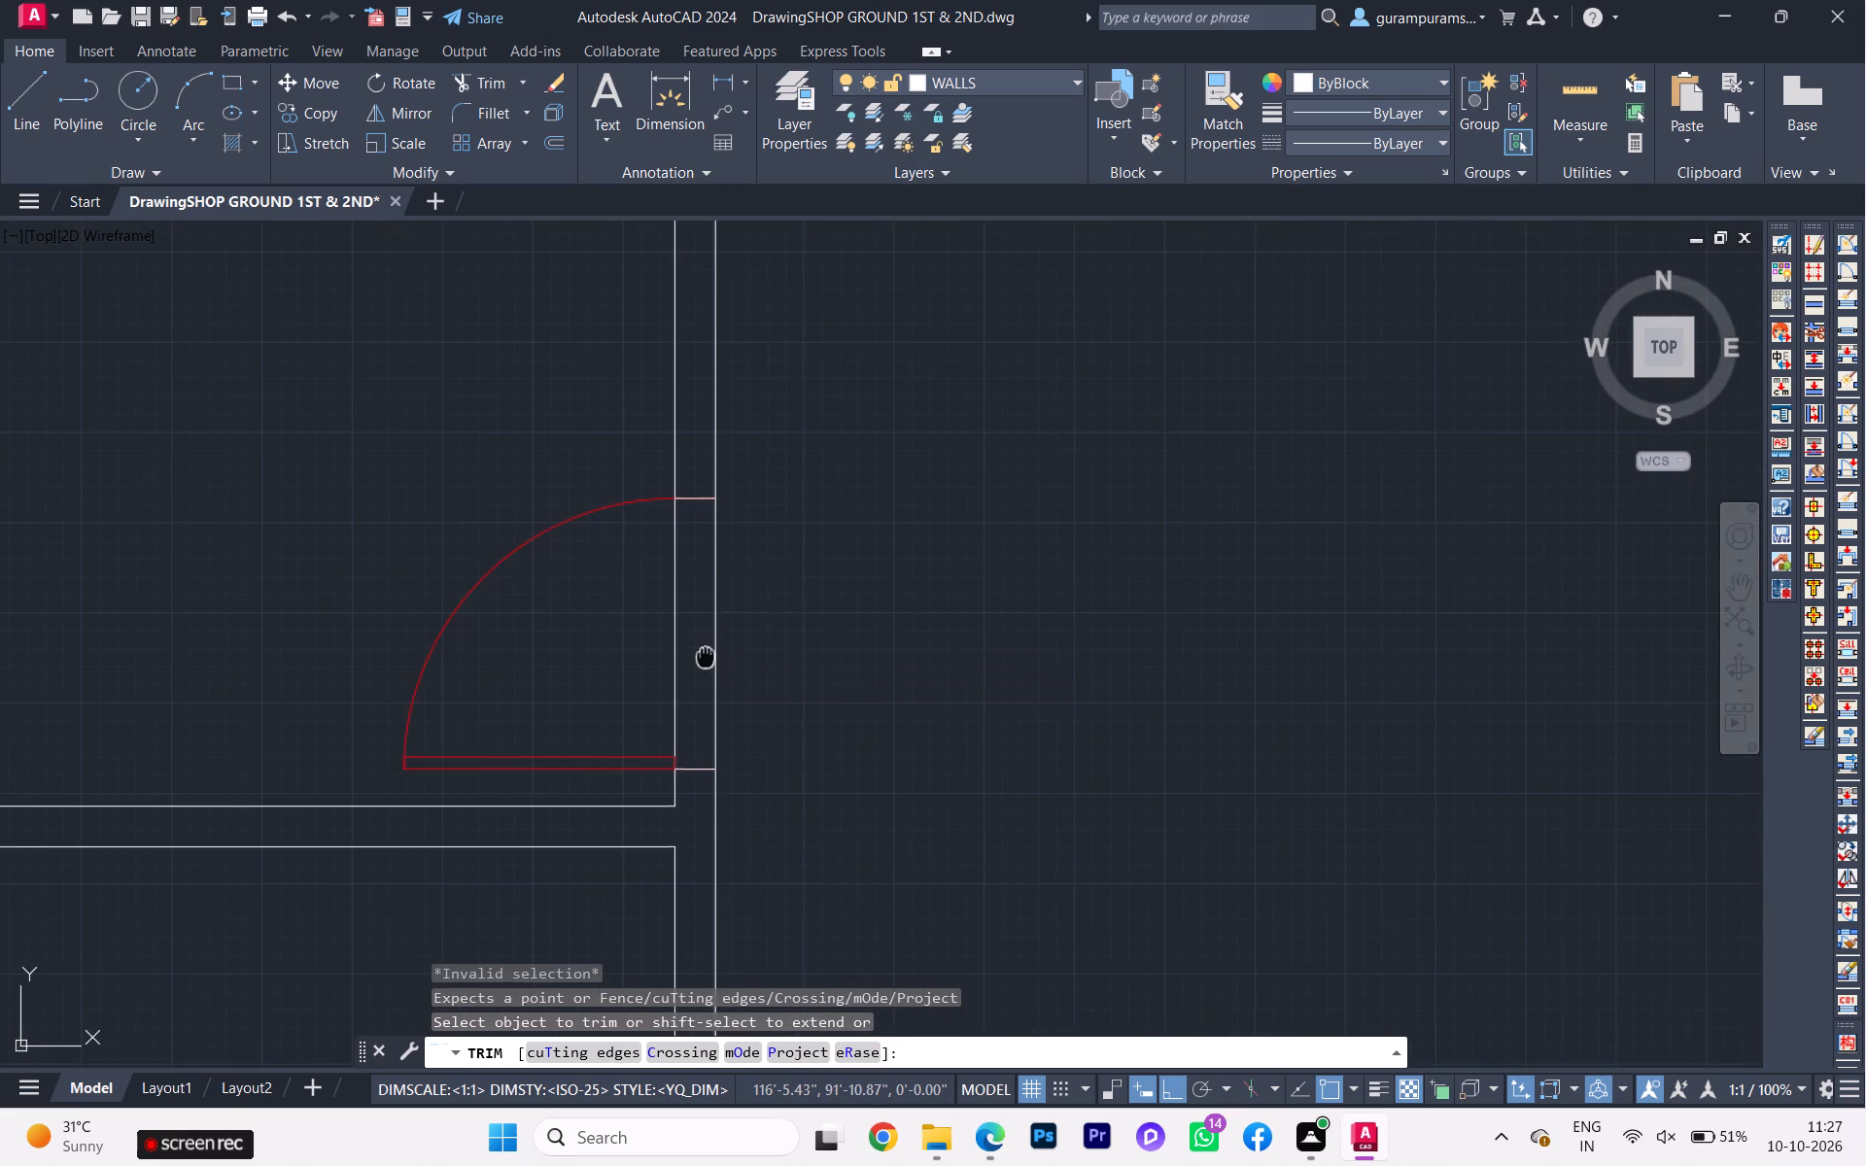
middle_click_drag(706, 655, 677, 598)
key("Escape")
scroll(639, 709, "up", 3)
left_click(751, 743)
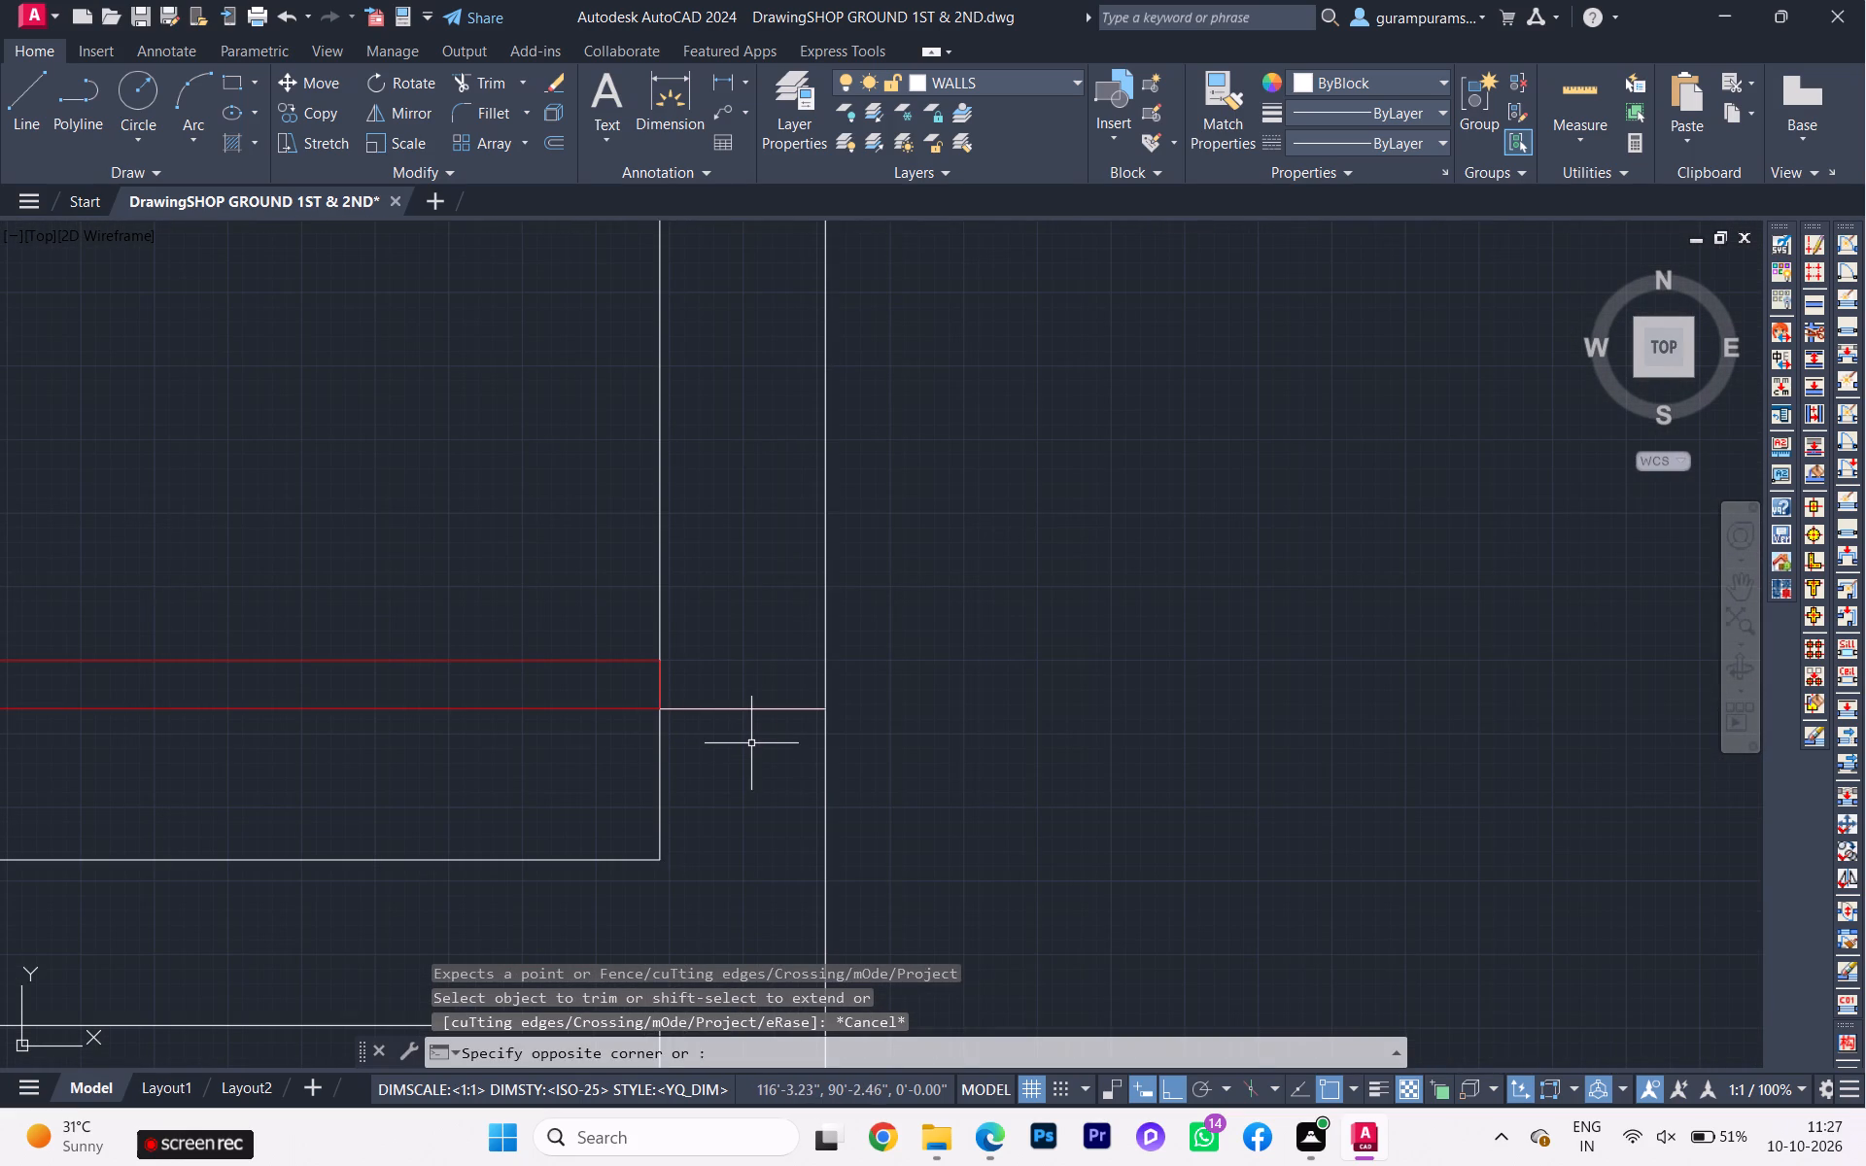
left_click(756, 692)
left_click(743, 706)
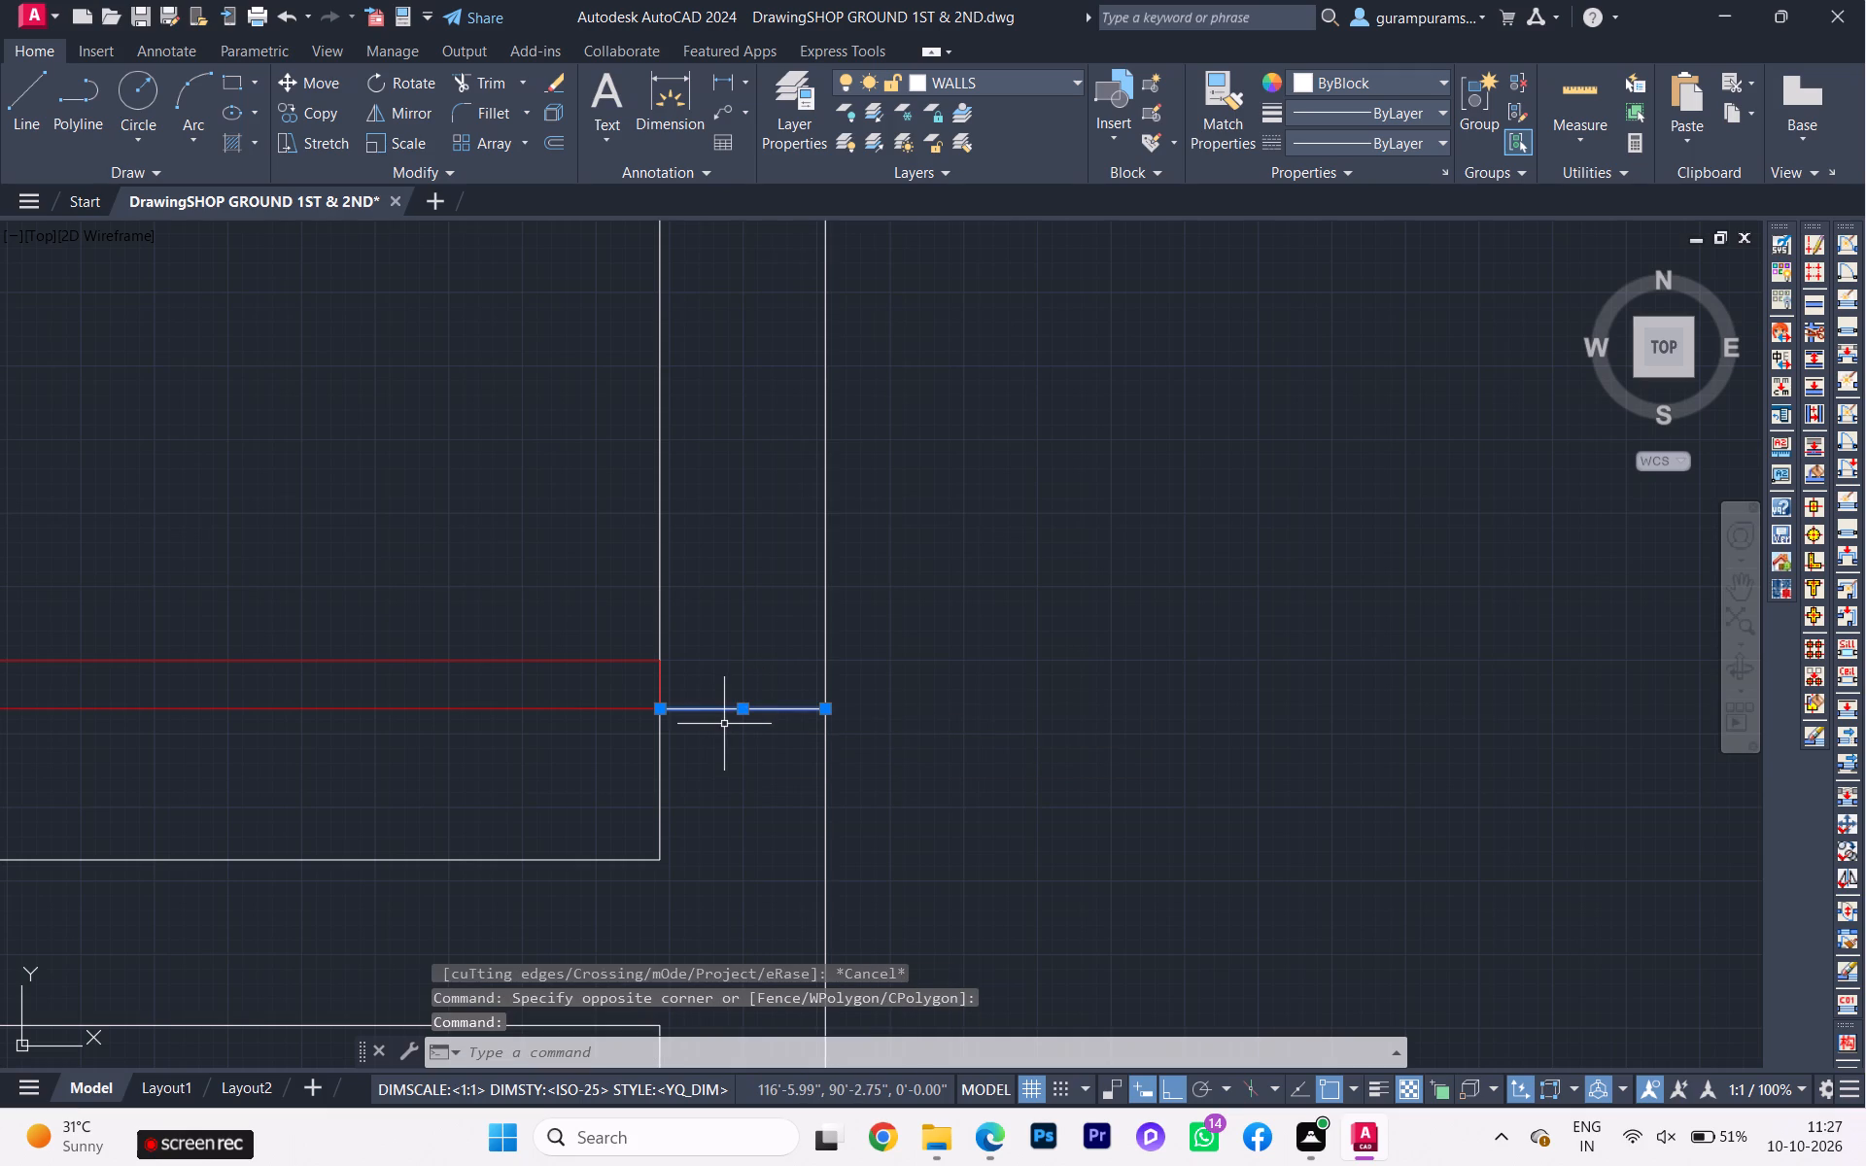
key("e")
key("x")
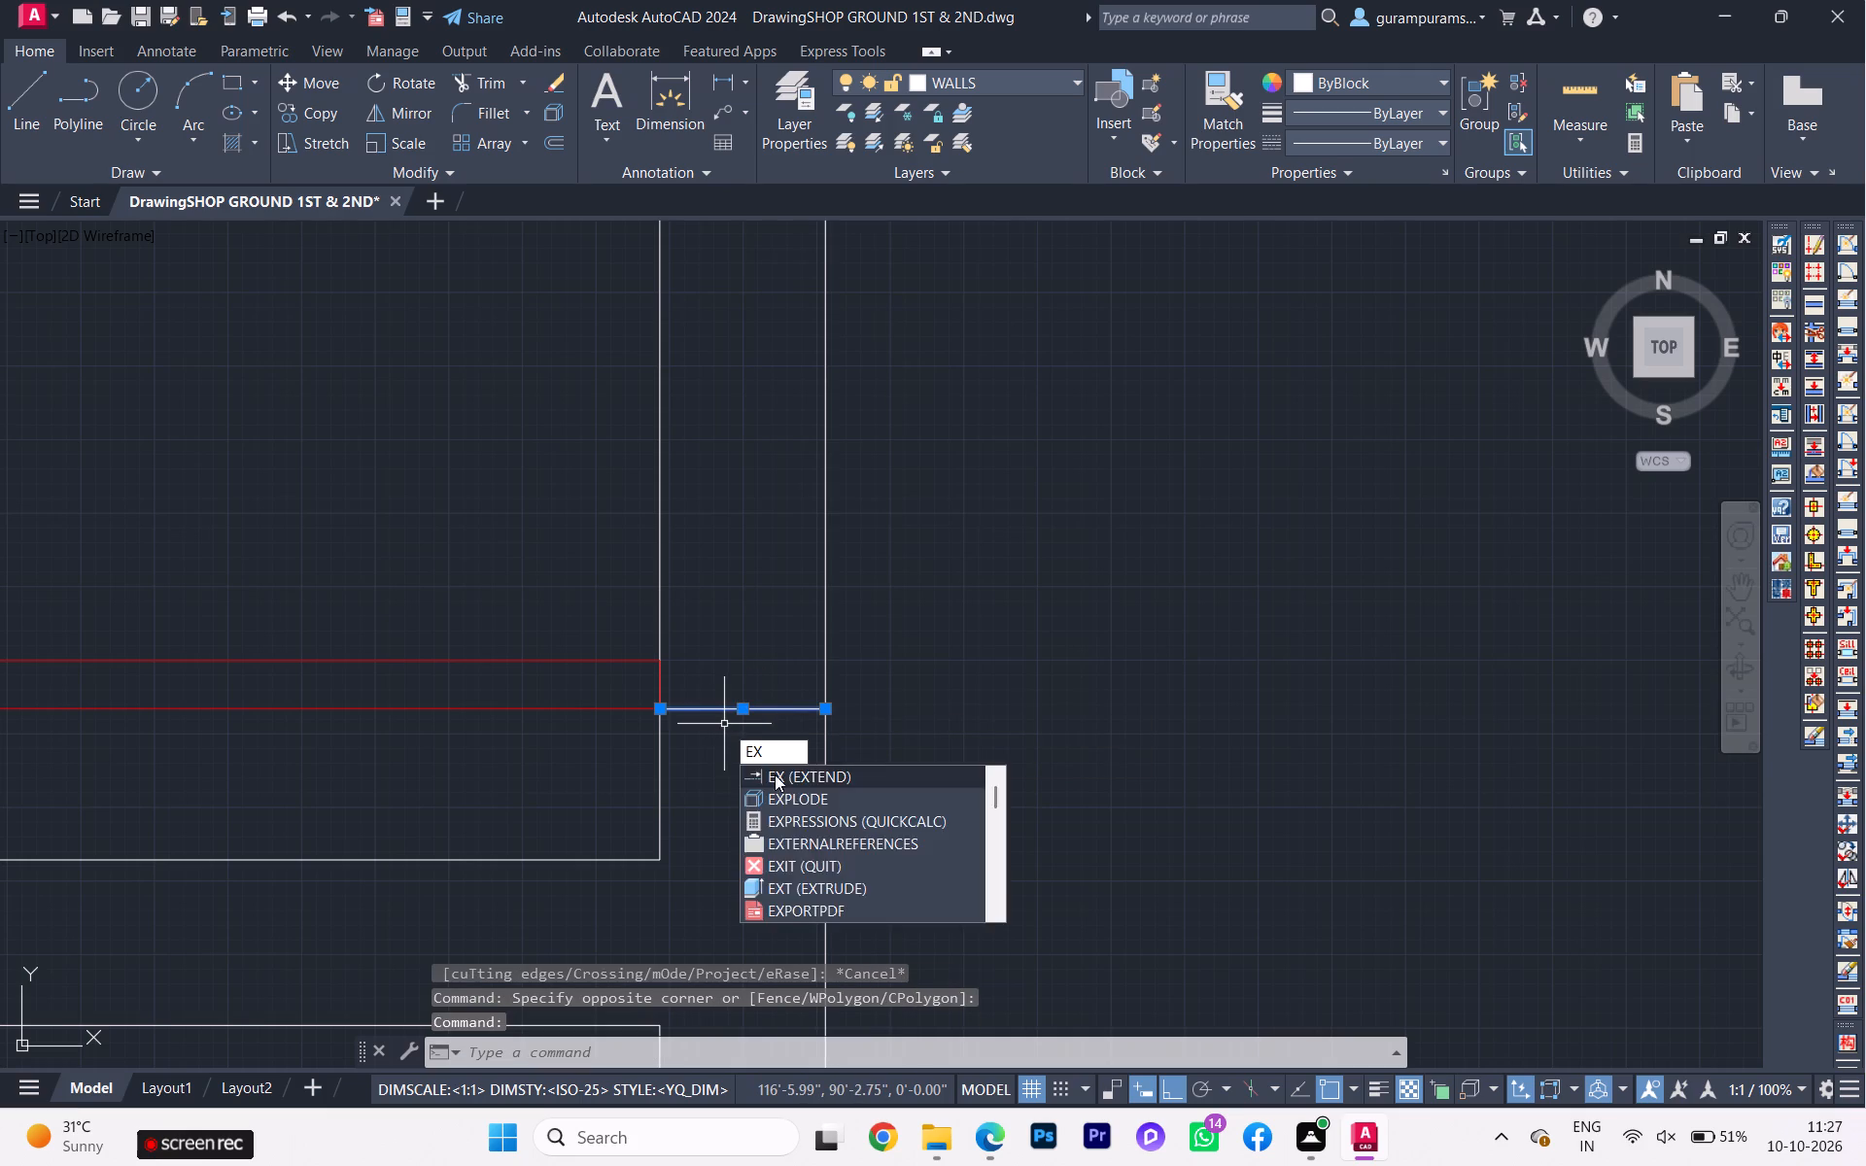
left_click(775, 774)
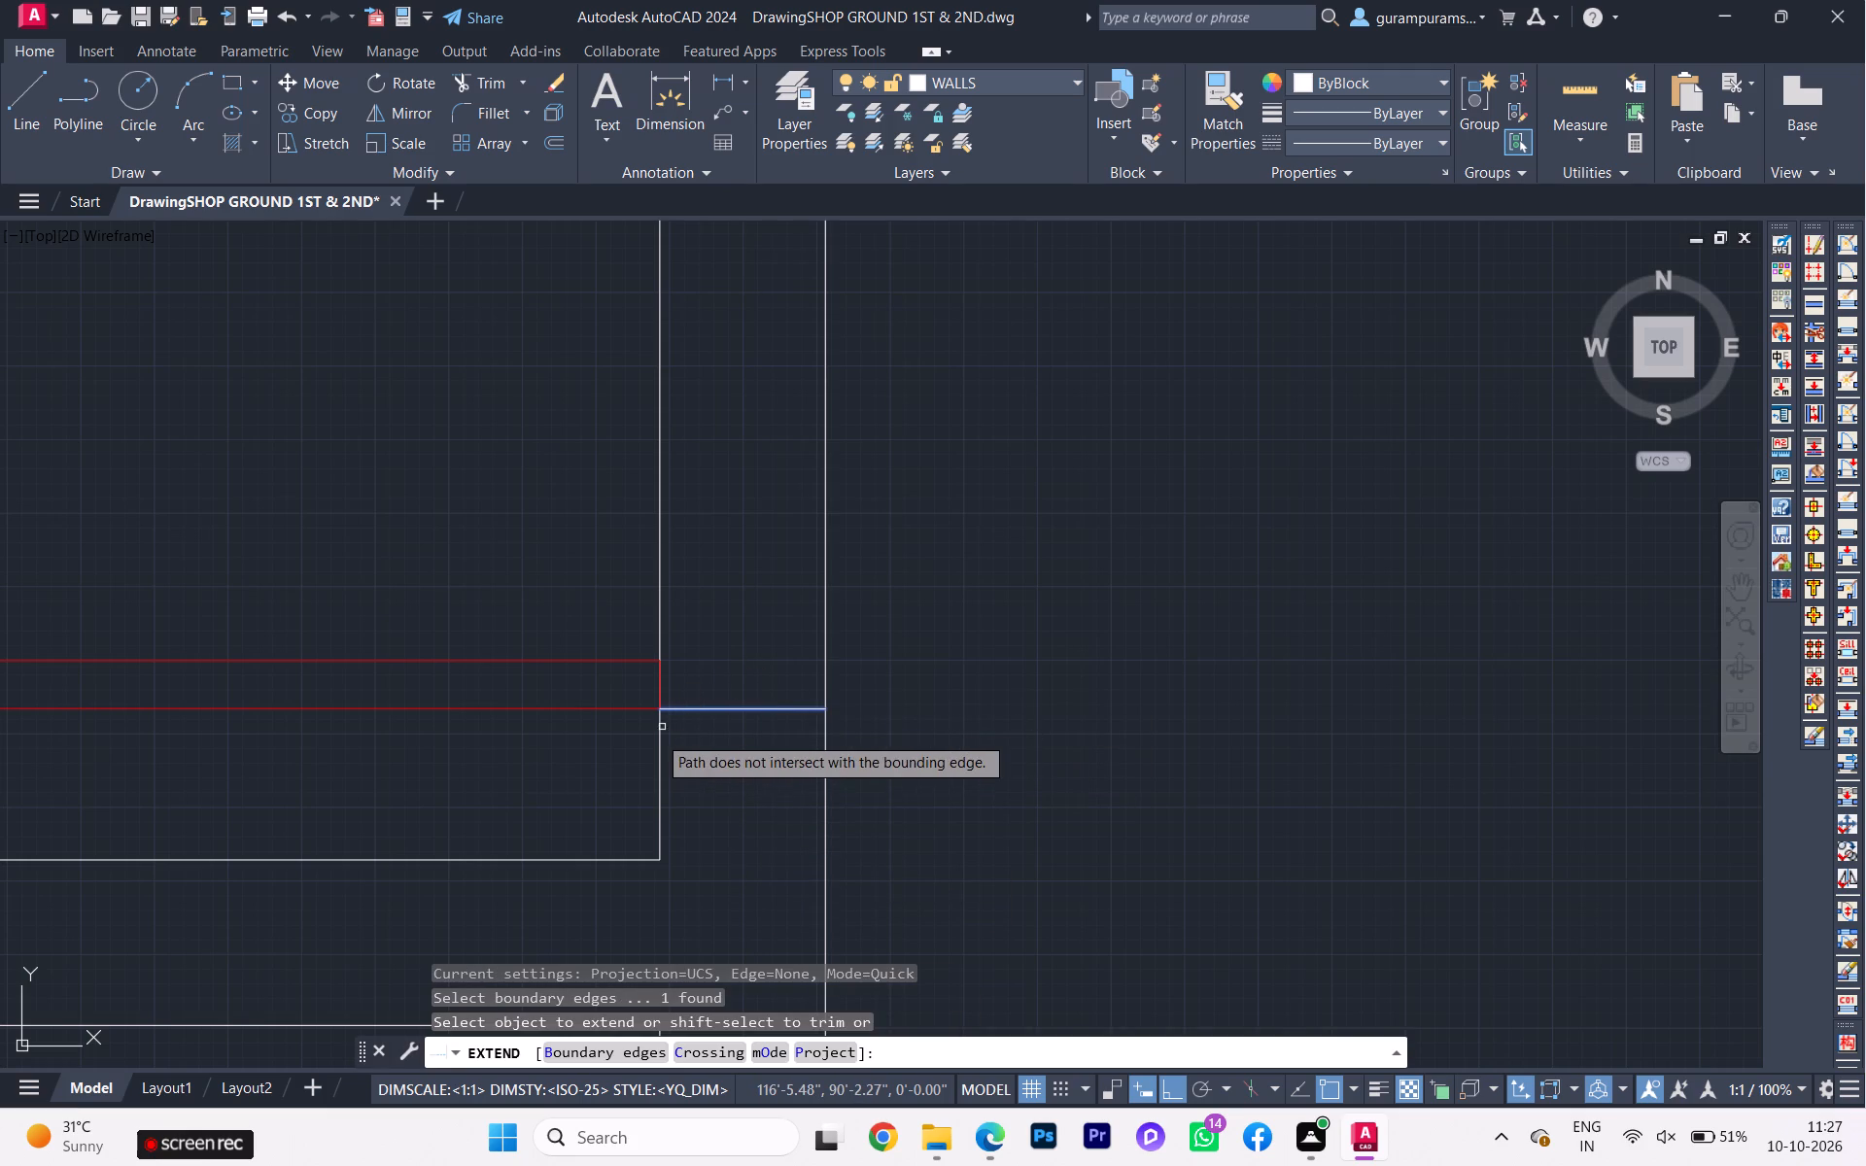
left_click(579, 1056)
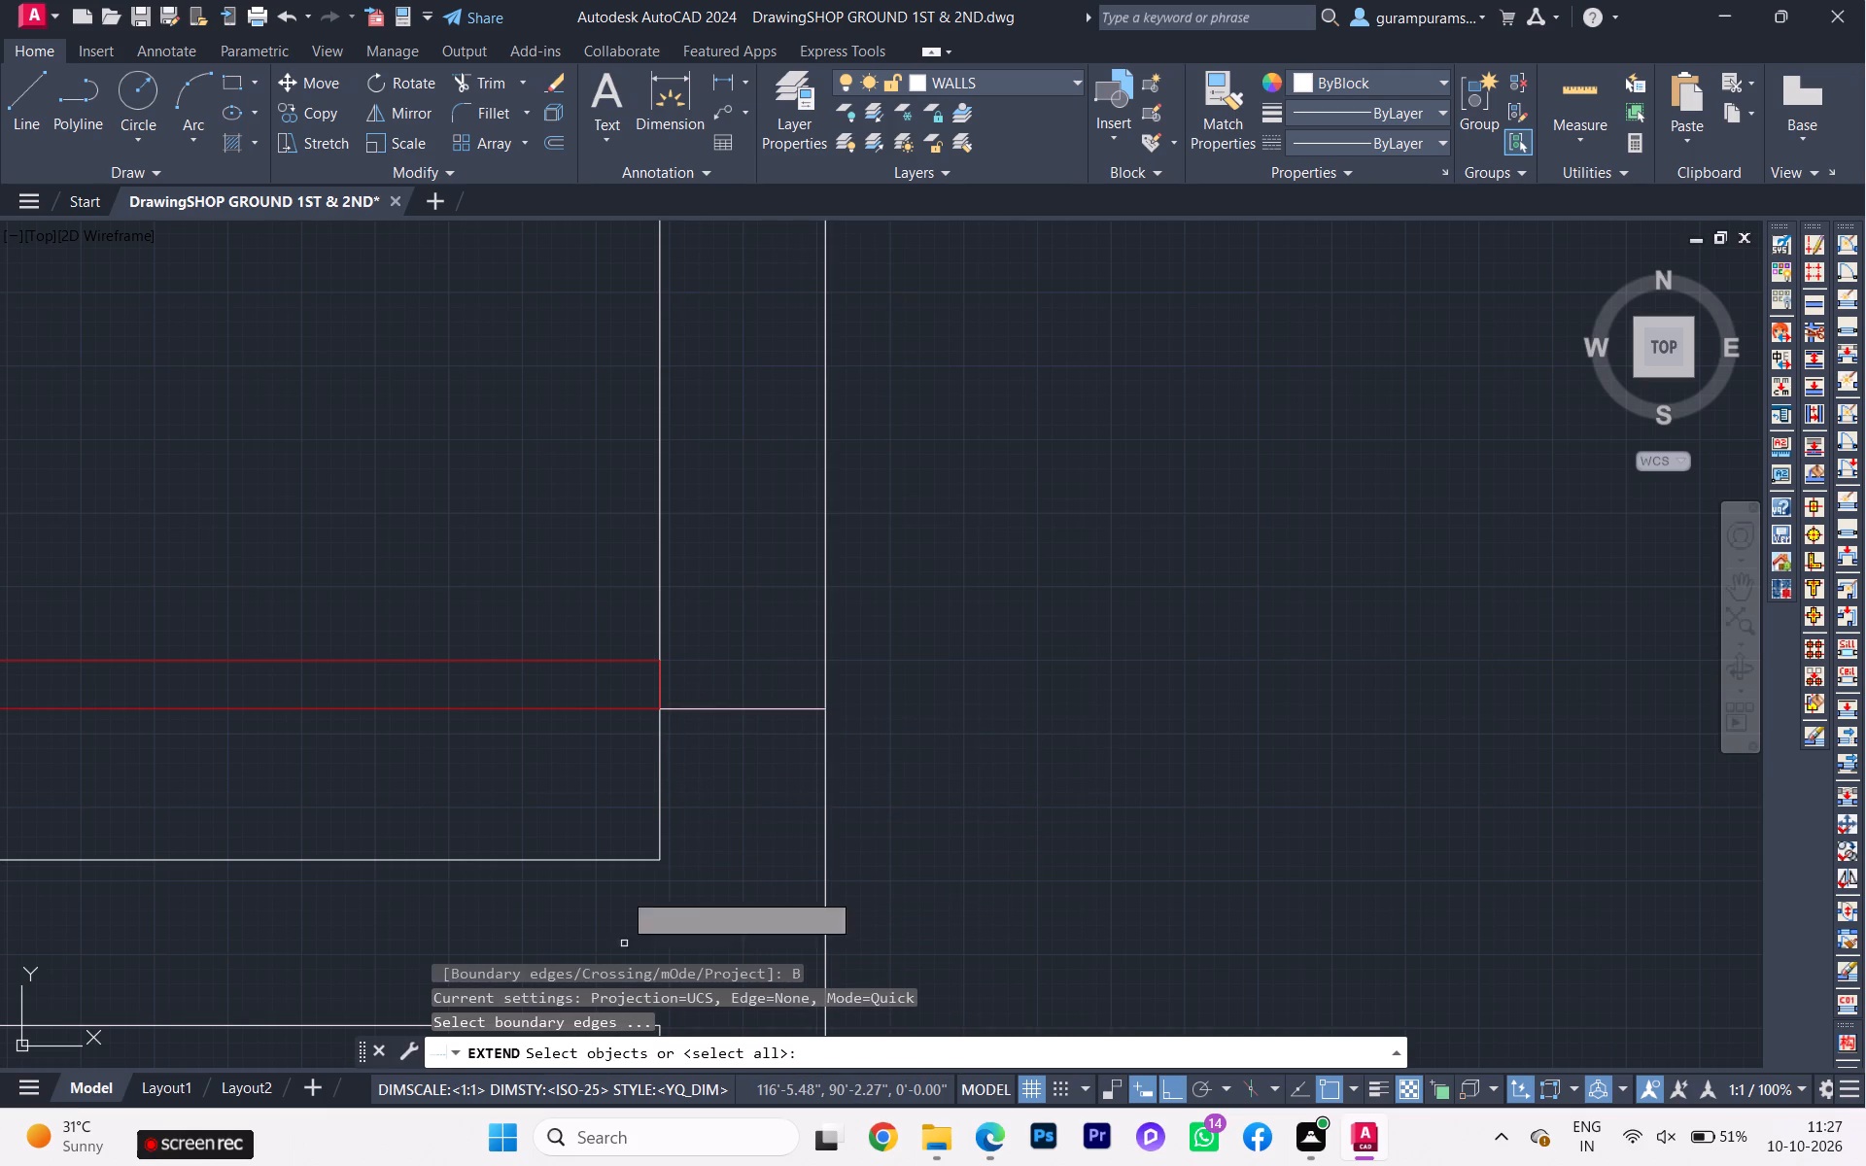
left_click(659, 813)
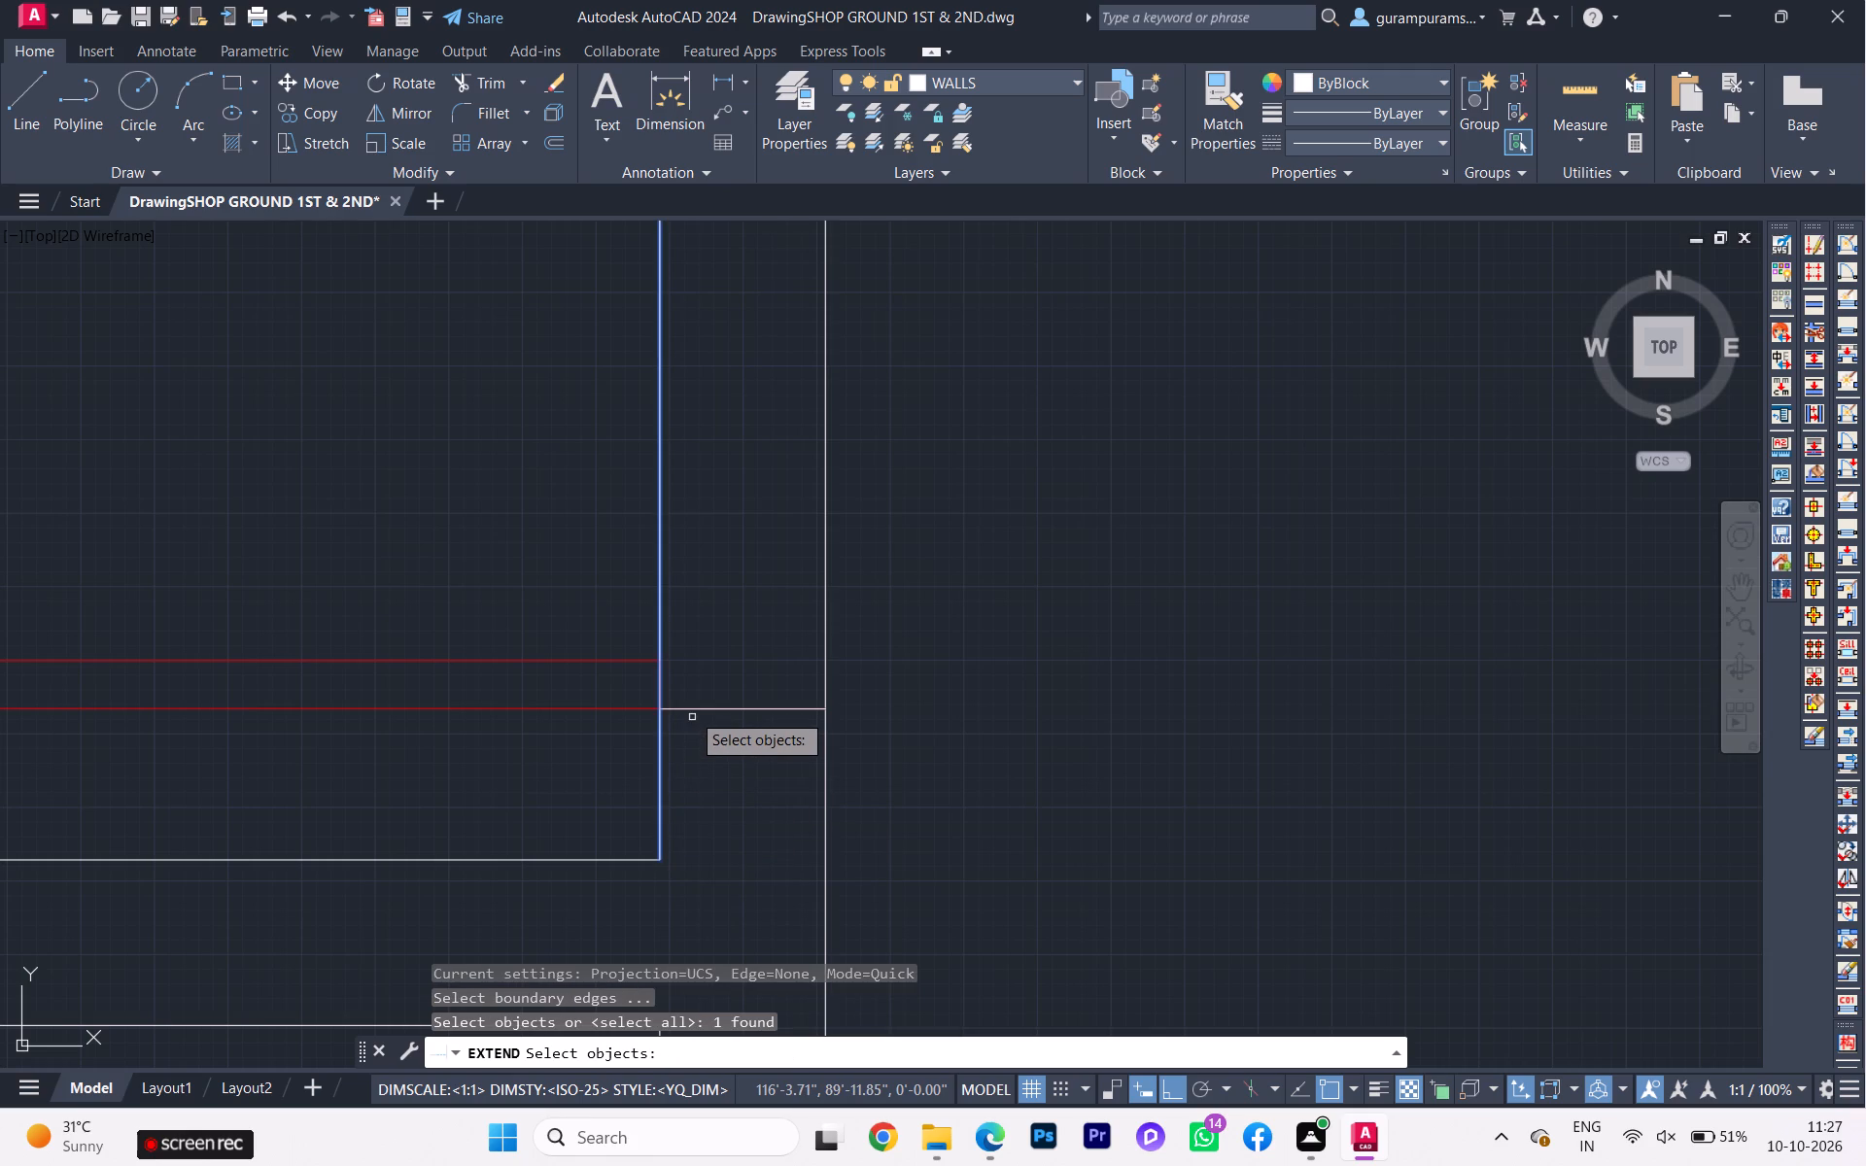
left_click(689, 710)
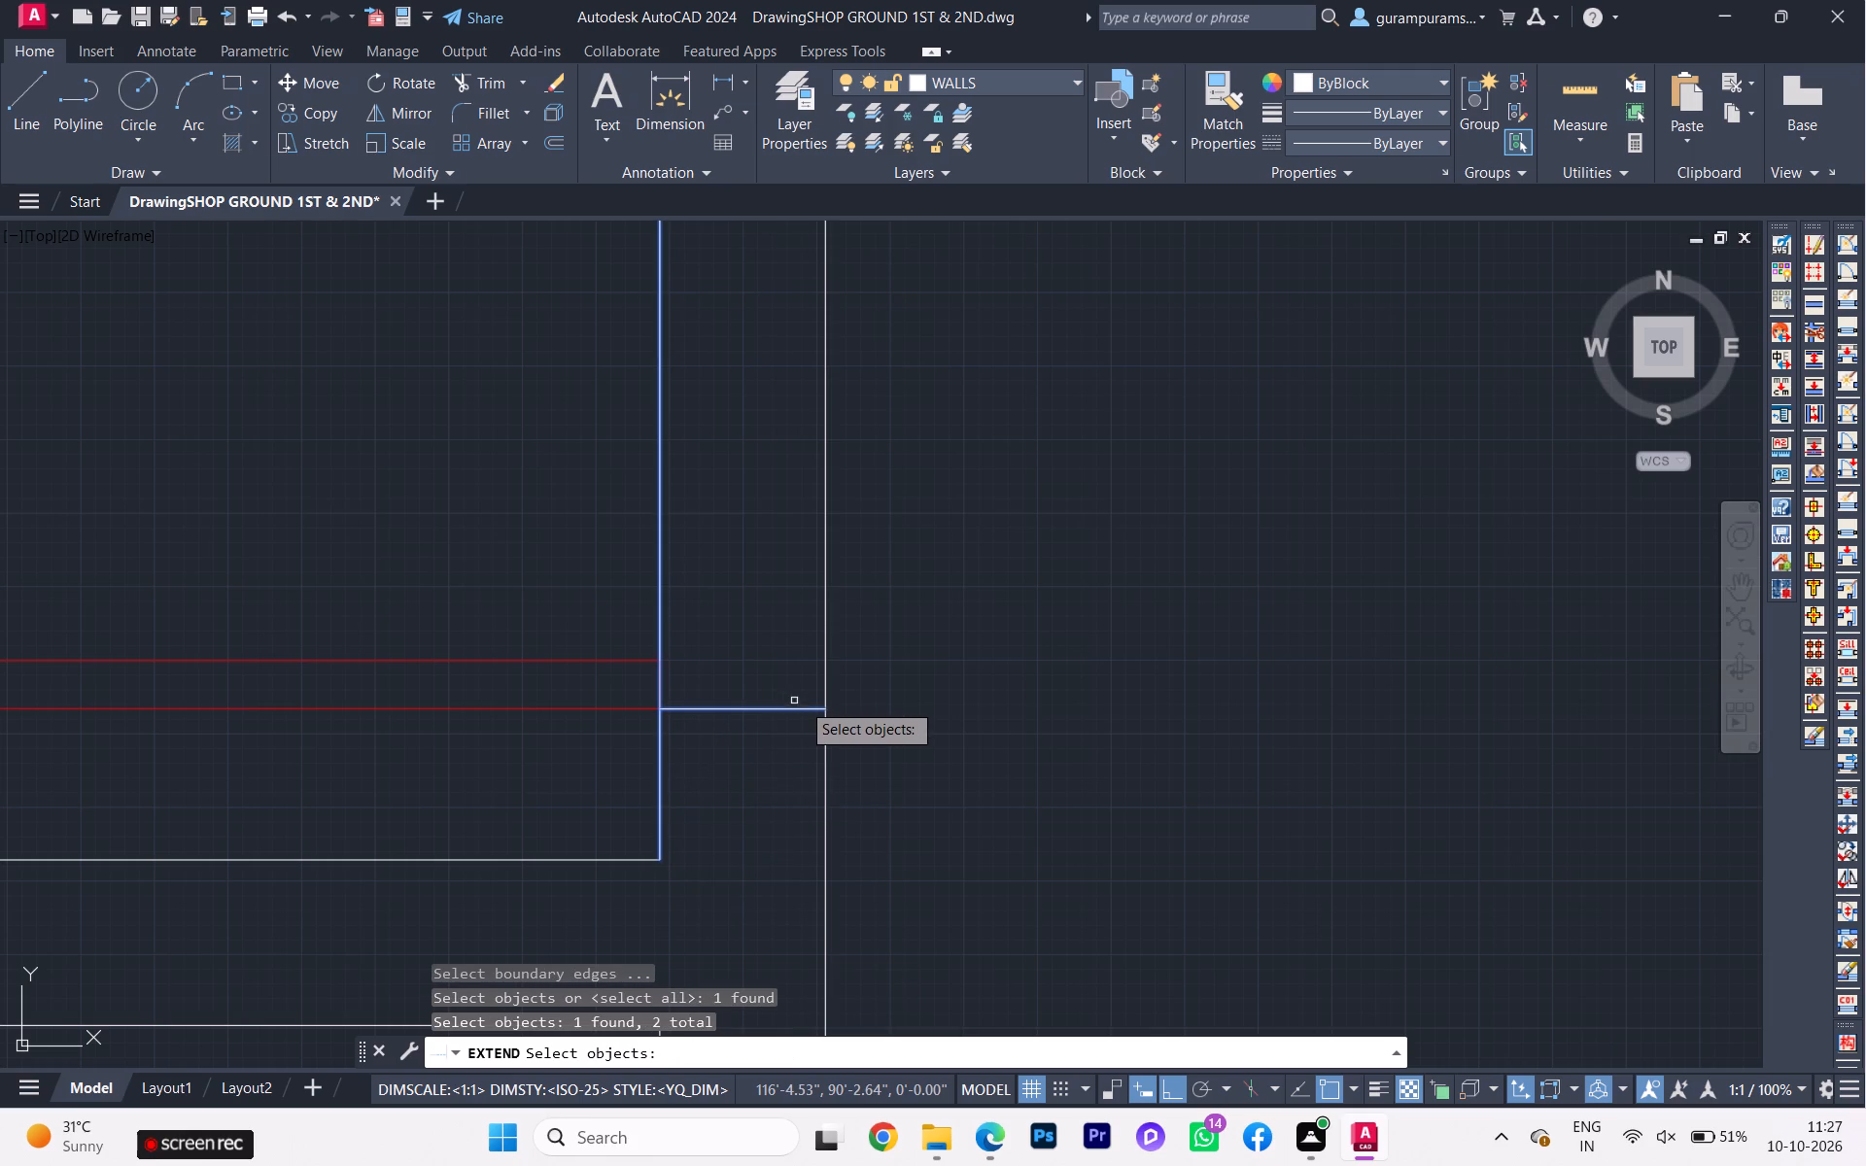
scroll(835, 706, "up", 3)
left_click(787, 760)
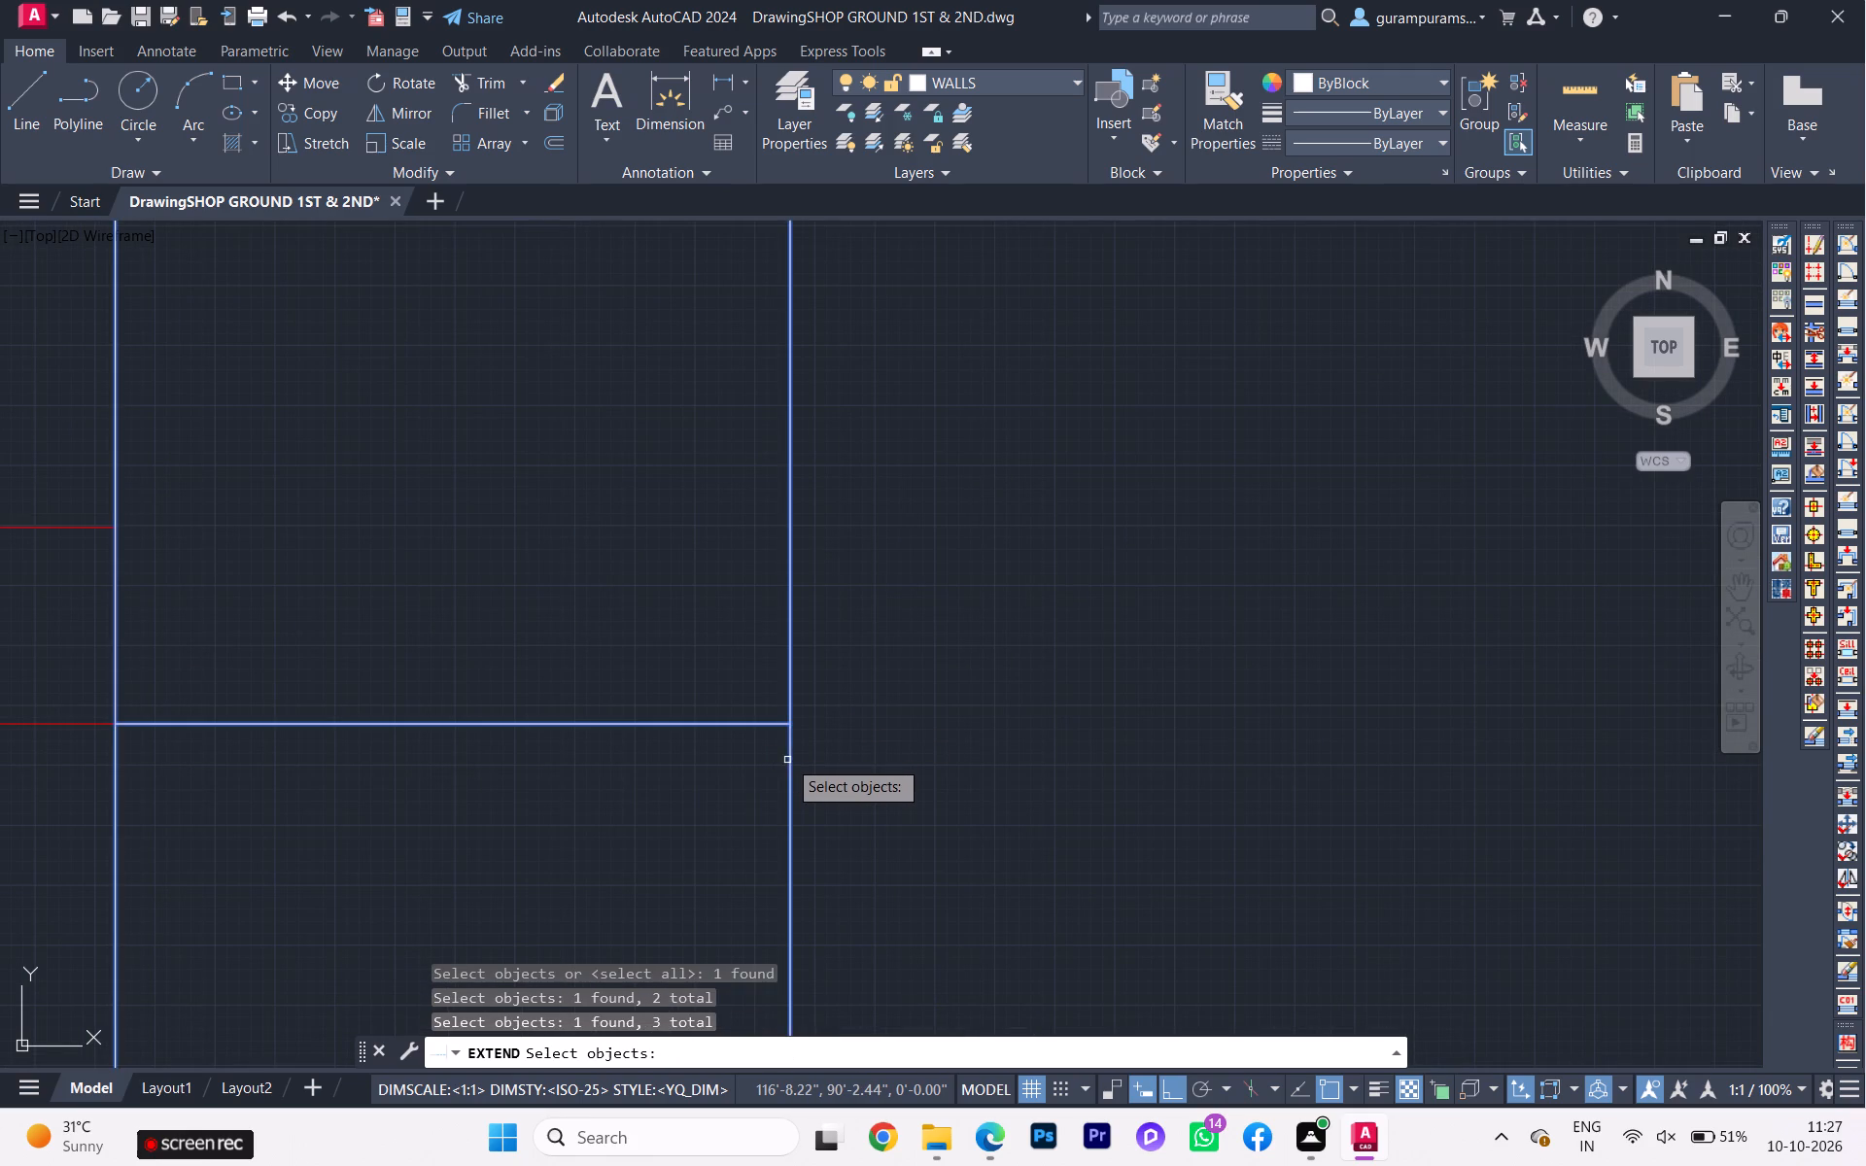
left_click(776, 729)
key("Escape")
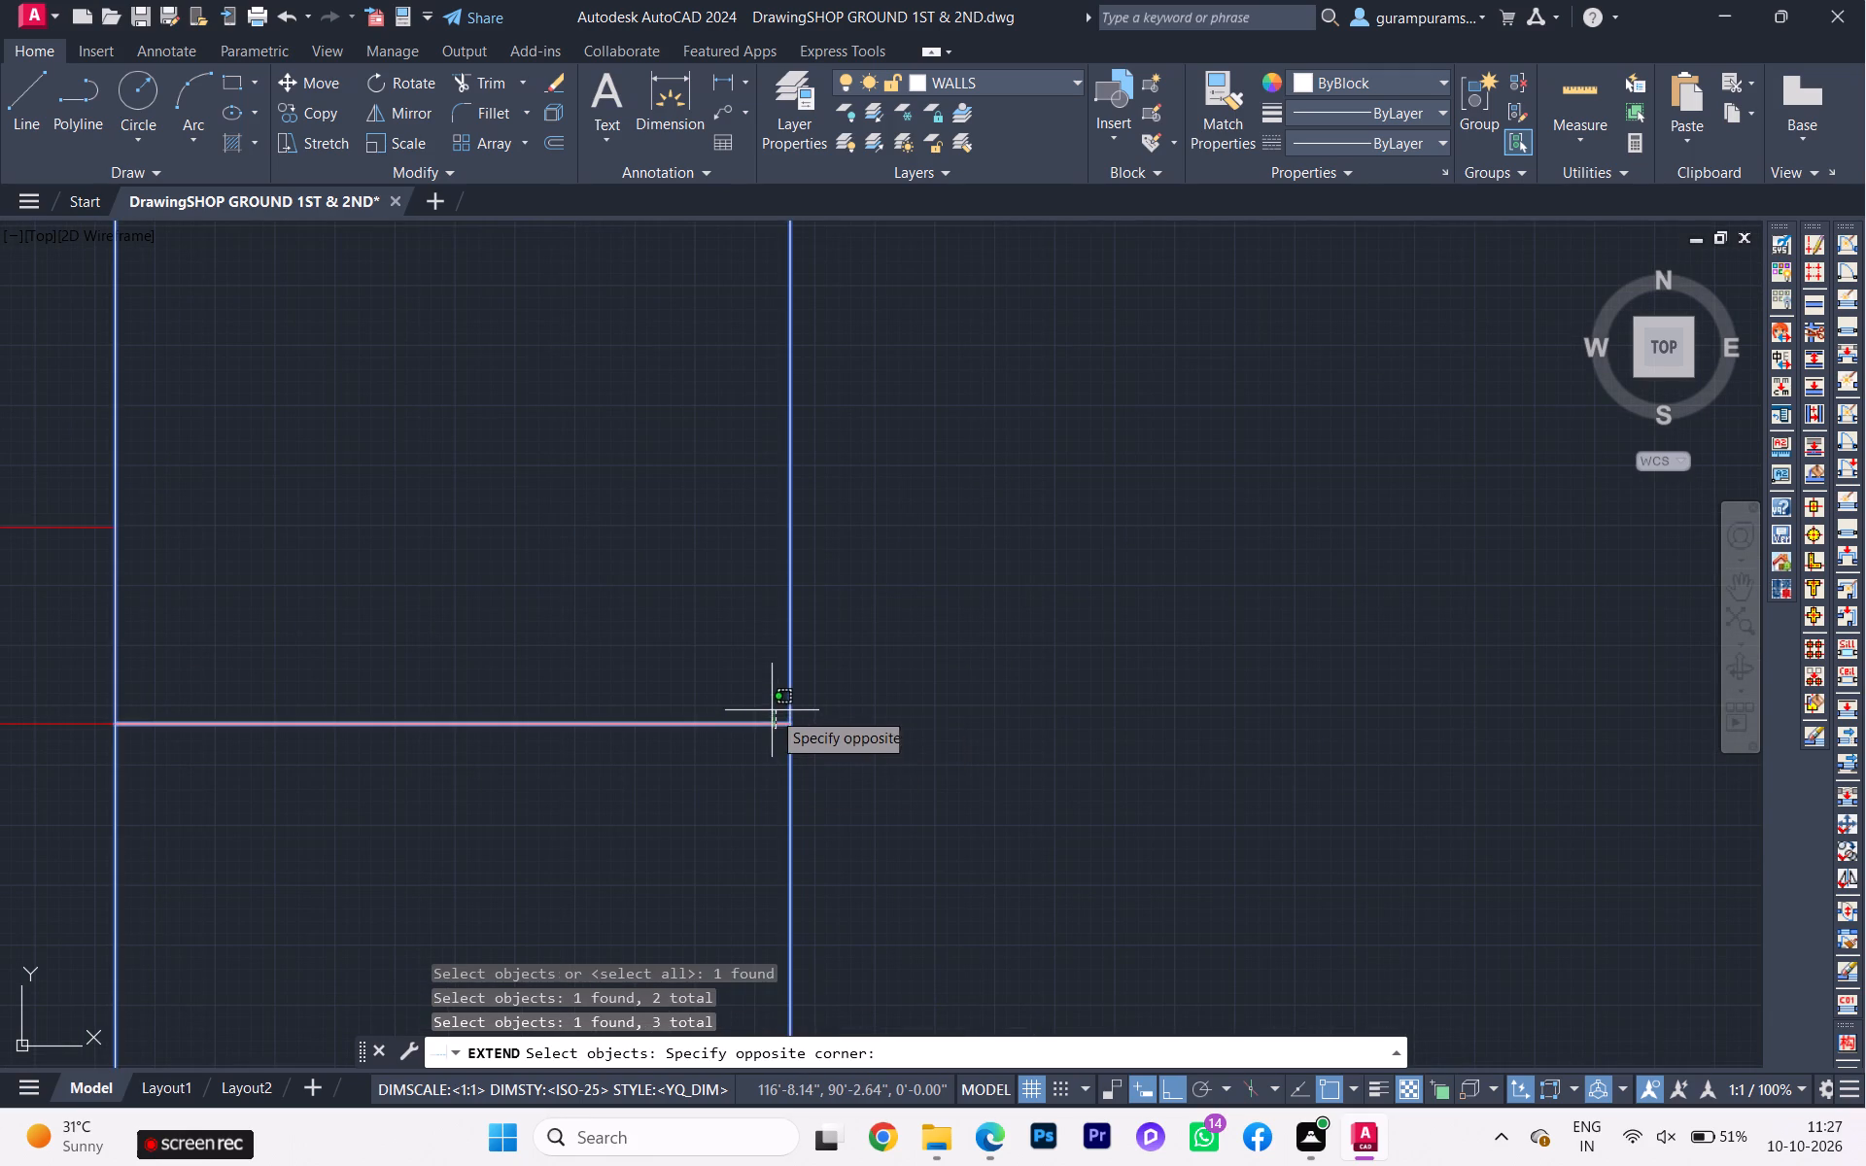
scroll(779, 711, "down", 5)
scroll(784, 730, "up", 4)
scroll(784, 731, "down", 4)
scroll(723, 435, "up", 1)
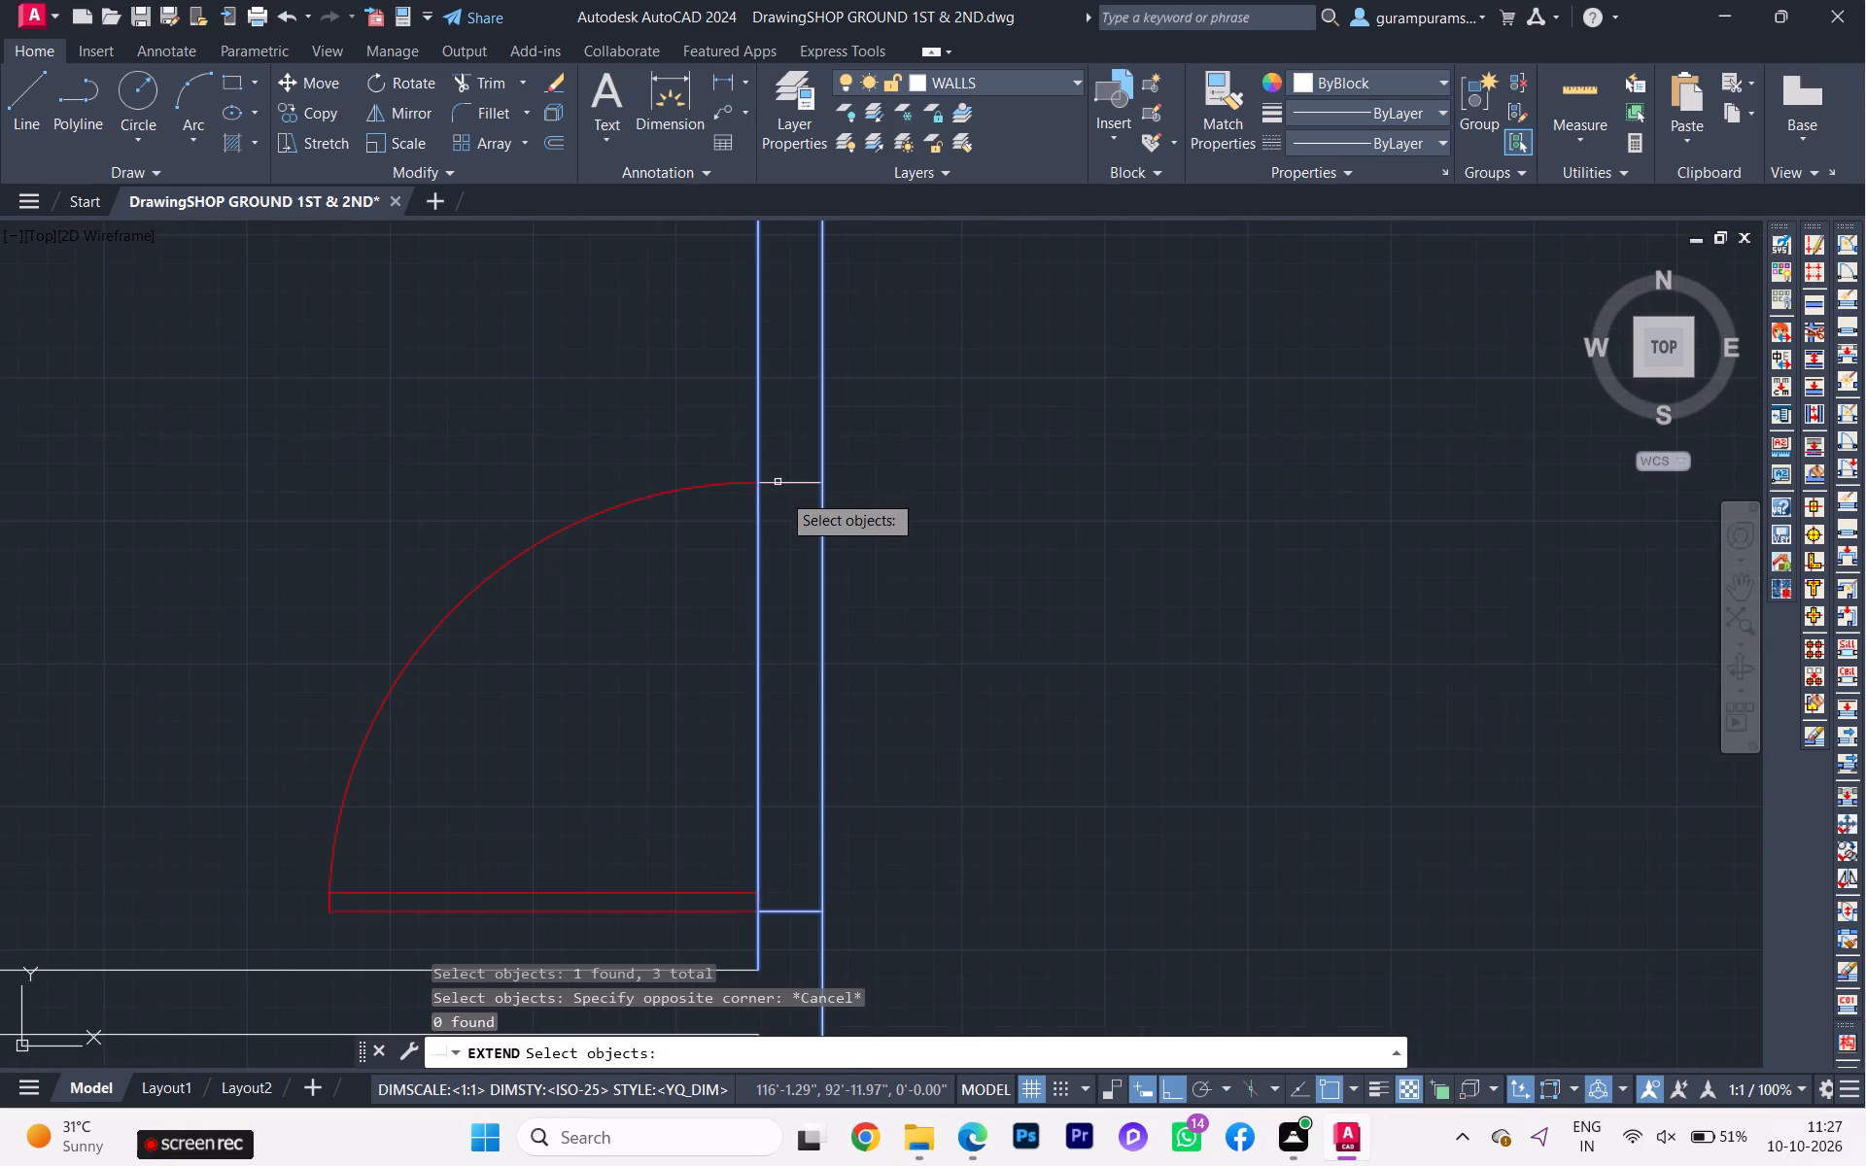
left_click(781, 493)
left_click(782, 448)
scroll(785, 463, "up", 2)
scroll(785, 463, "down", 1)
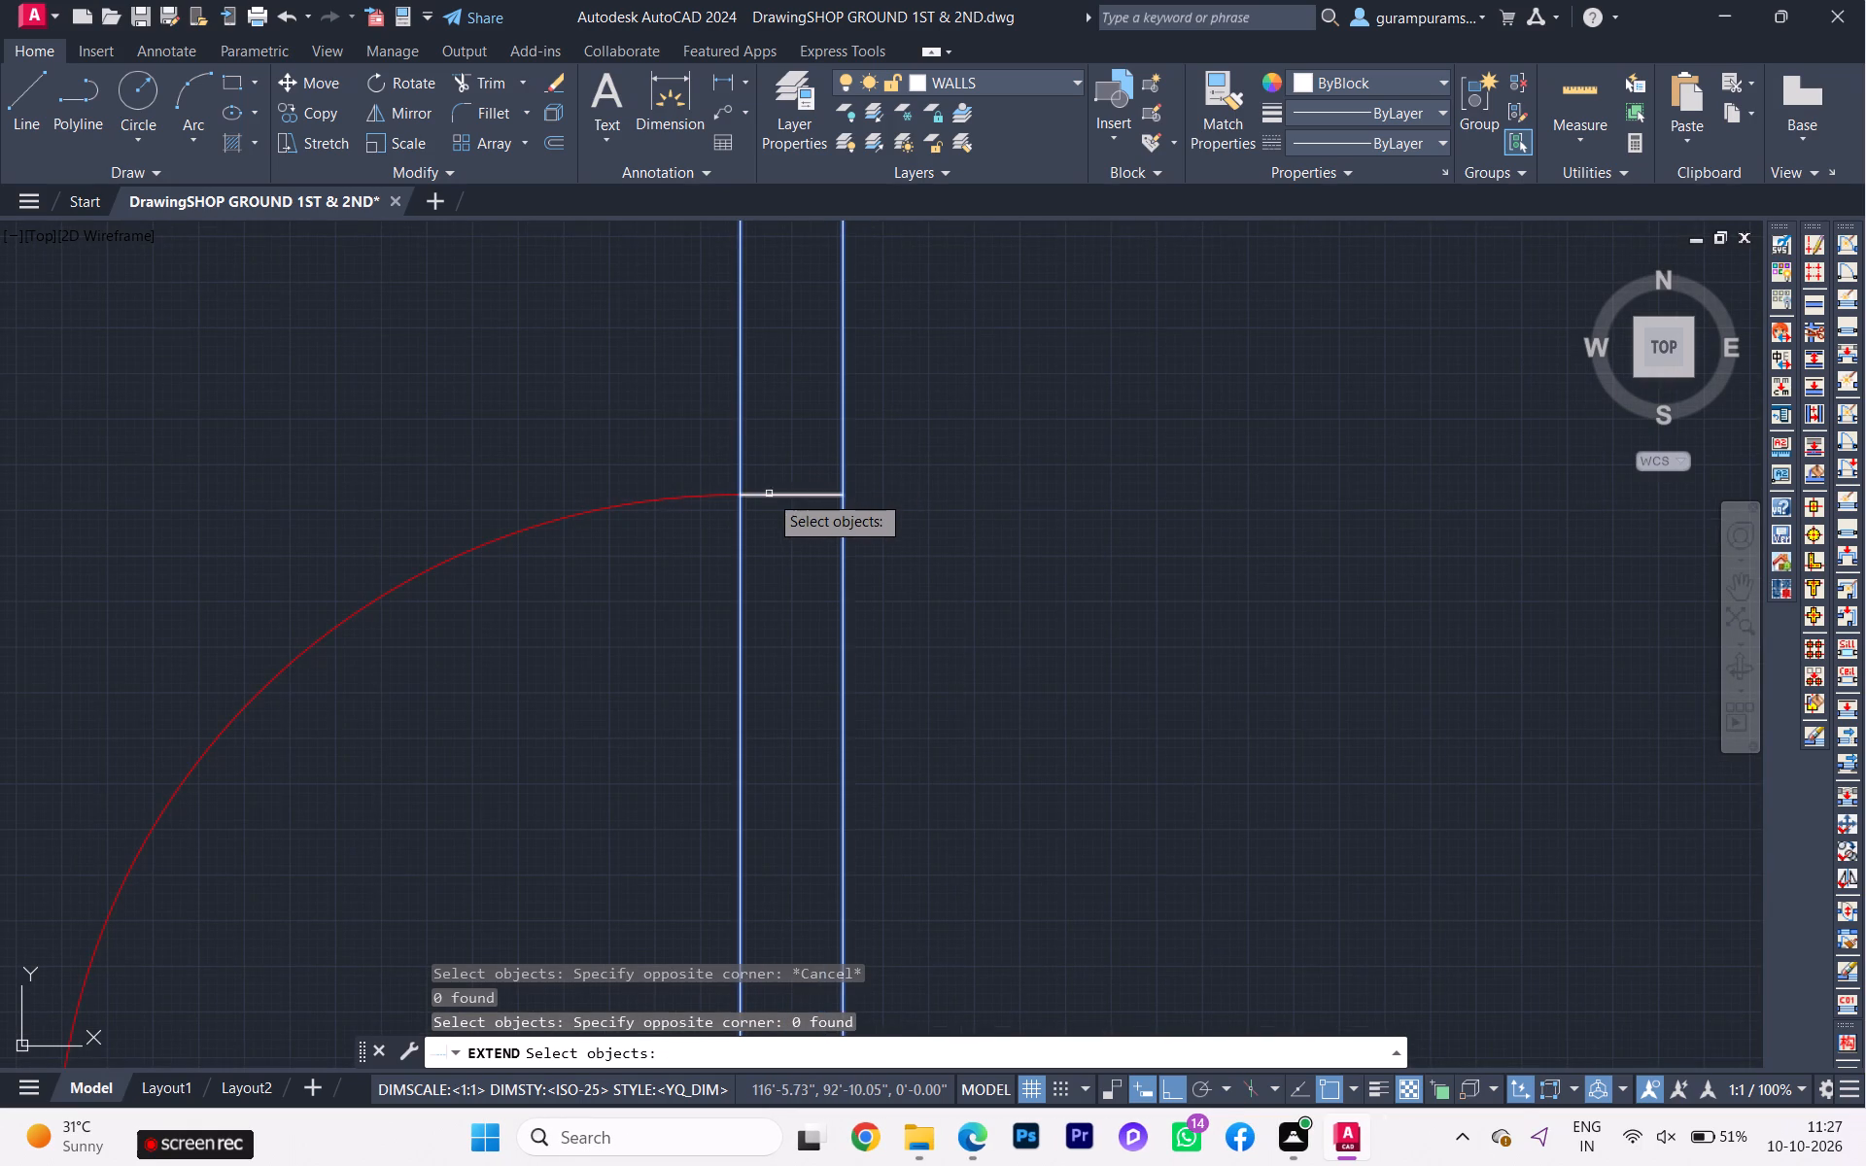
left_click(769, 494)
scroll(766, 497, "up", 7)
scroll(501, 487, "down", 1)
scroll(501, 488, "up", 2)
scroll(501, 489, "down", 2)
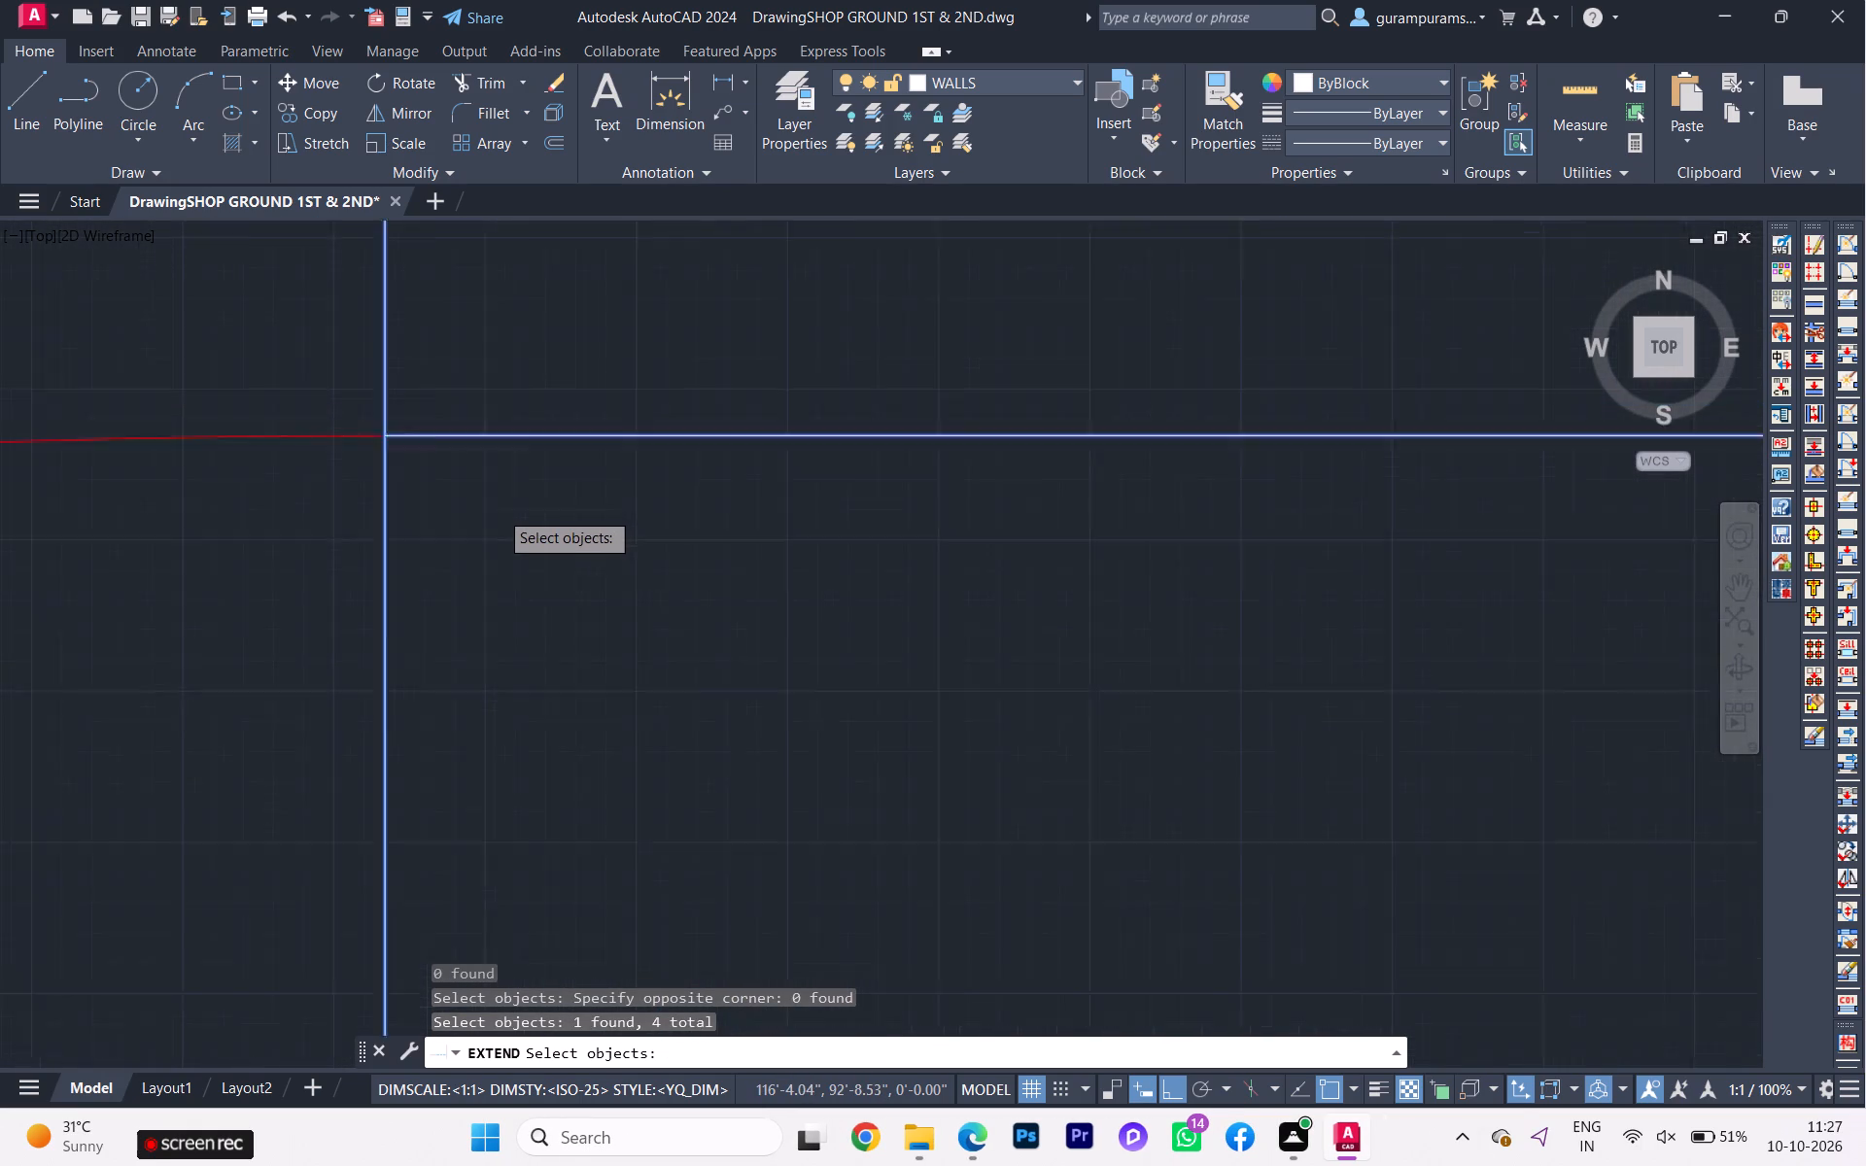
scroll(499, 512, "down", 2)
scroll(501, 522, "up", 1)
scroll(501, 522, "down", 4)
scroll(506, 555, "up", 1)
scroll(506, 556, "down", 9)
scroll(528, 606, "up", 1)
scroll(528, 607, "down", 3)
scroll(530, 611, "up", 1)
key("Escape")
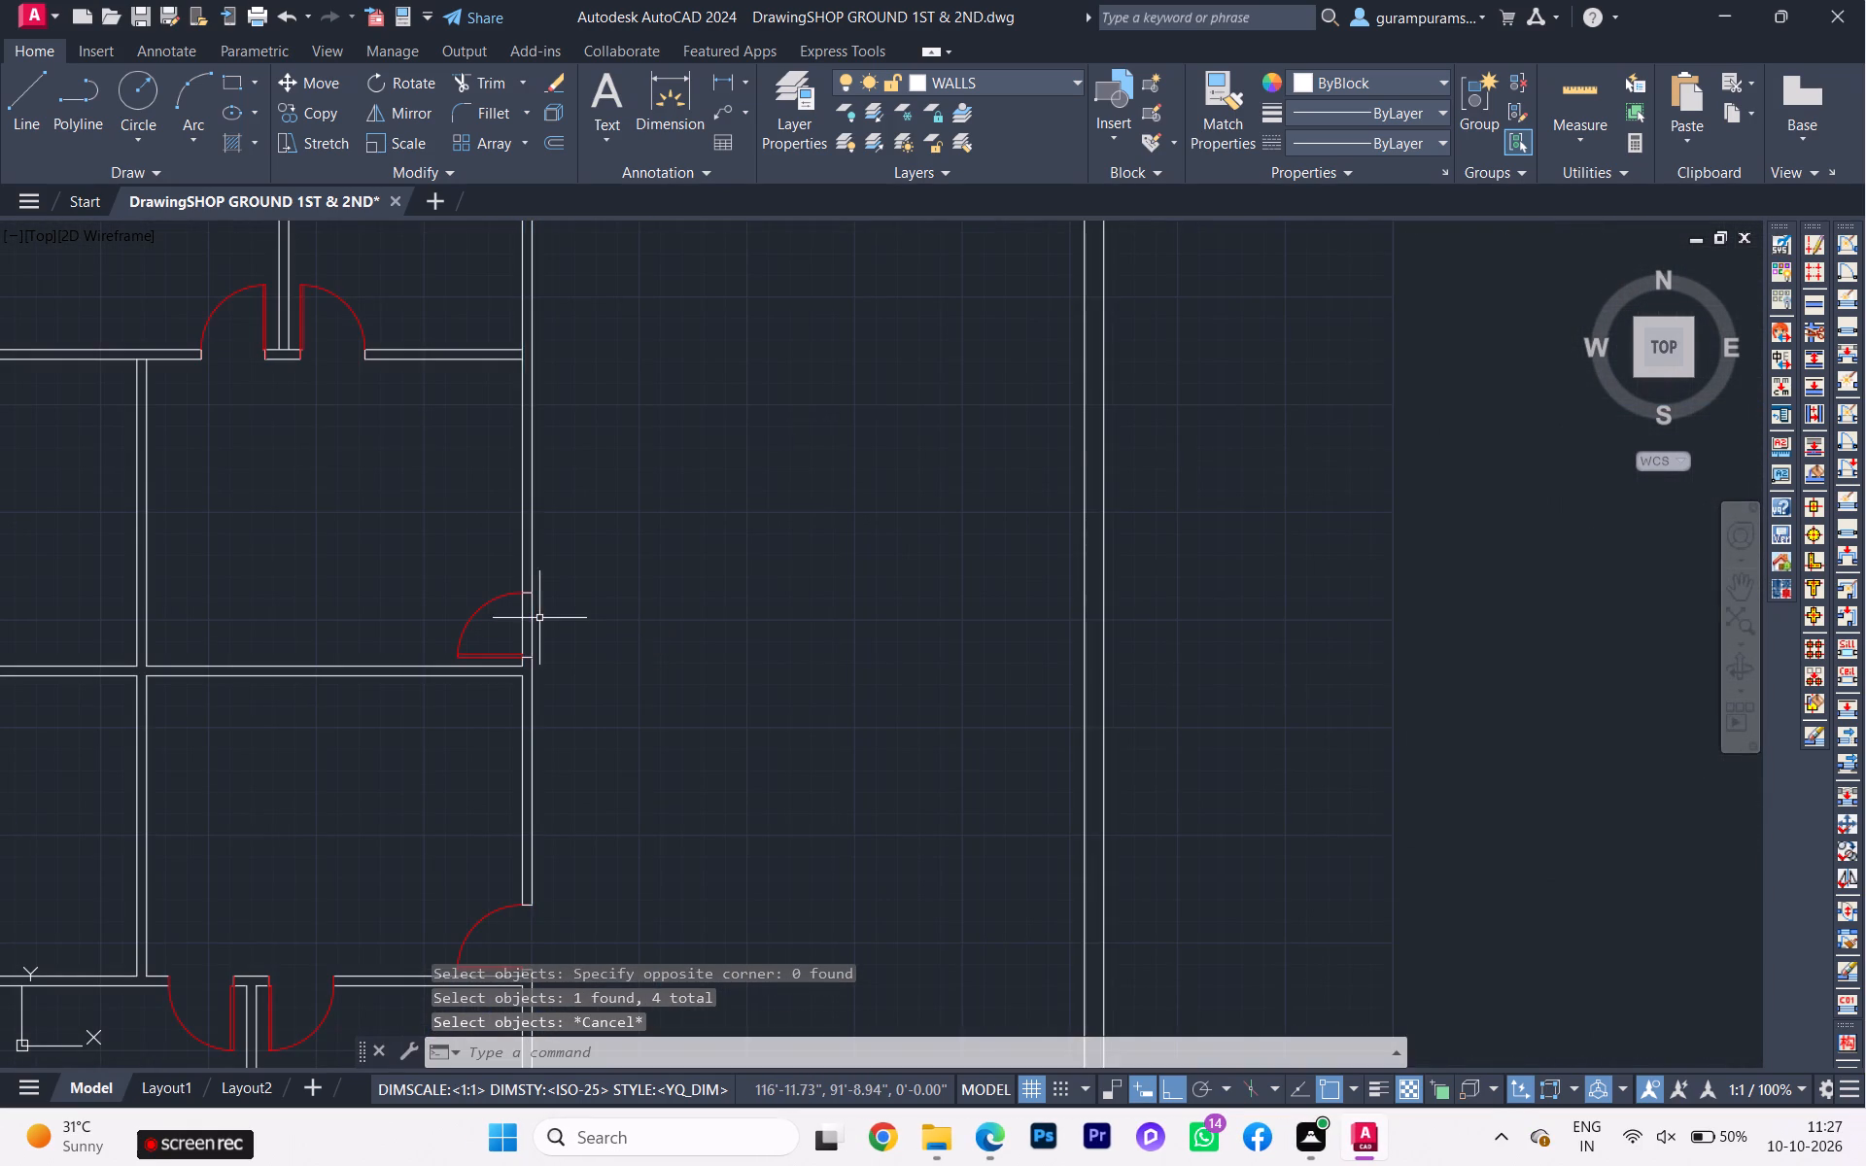
Trim the east wall's inner and outer lines between the jamb lines of the second common-room door.
scroll(543, 645, "up", 1)
scroll(543, 649, "down", 5)
scroll(533, 700, "up", 4)
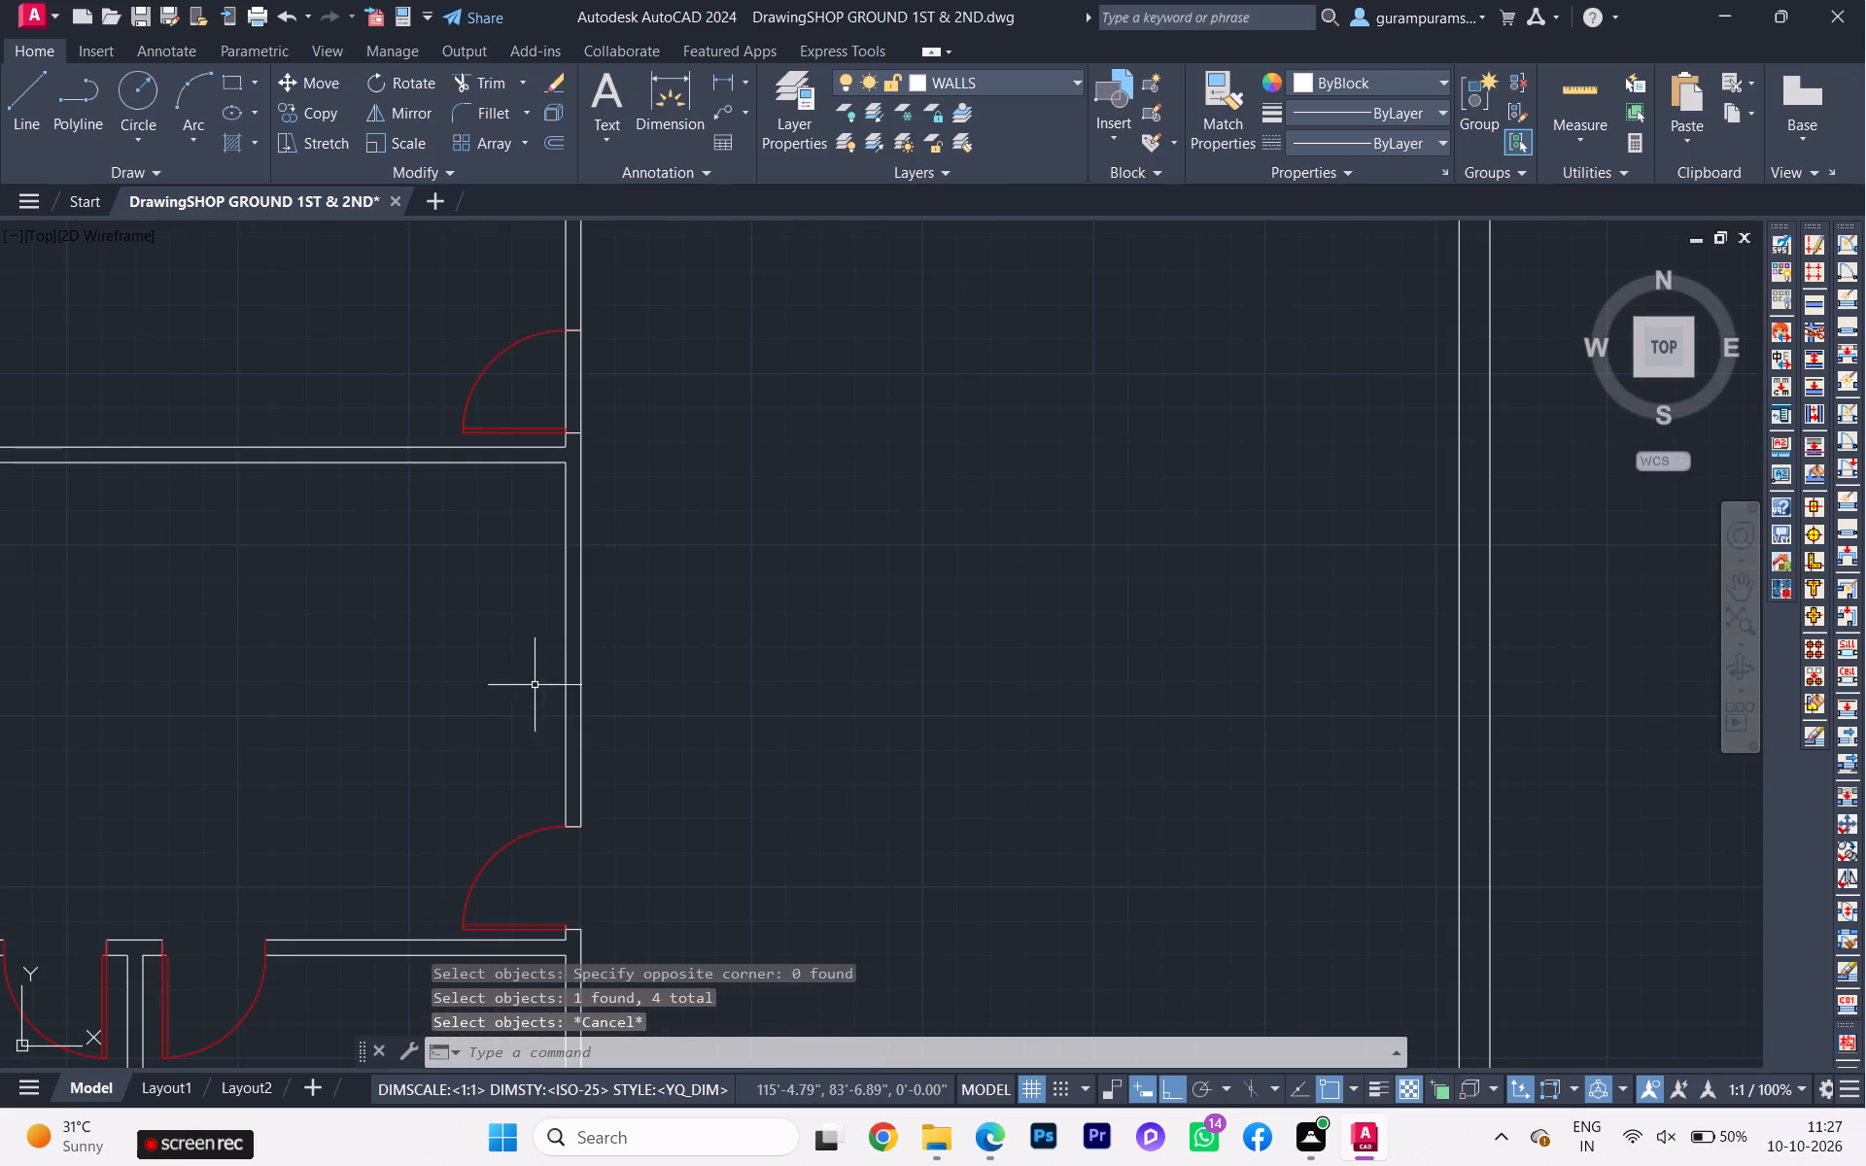
type("tr")
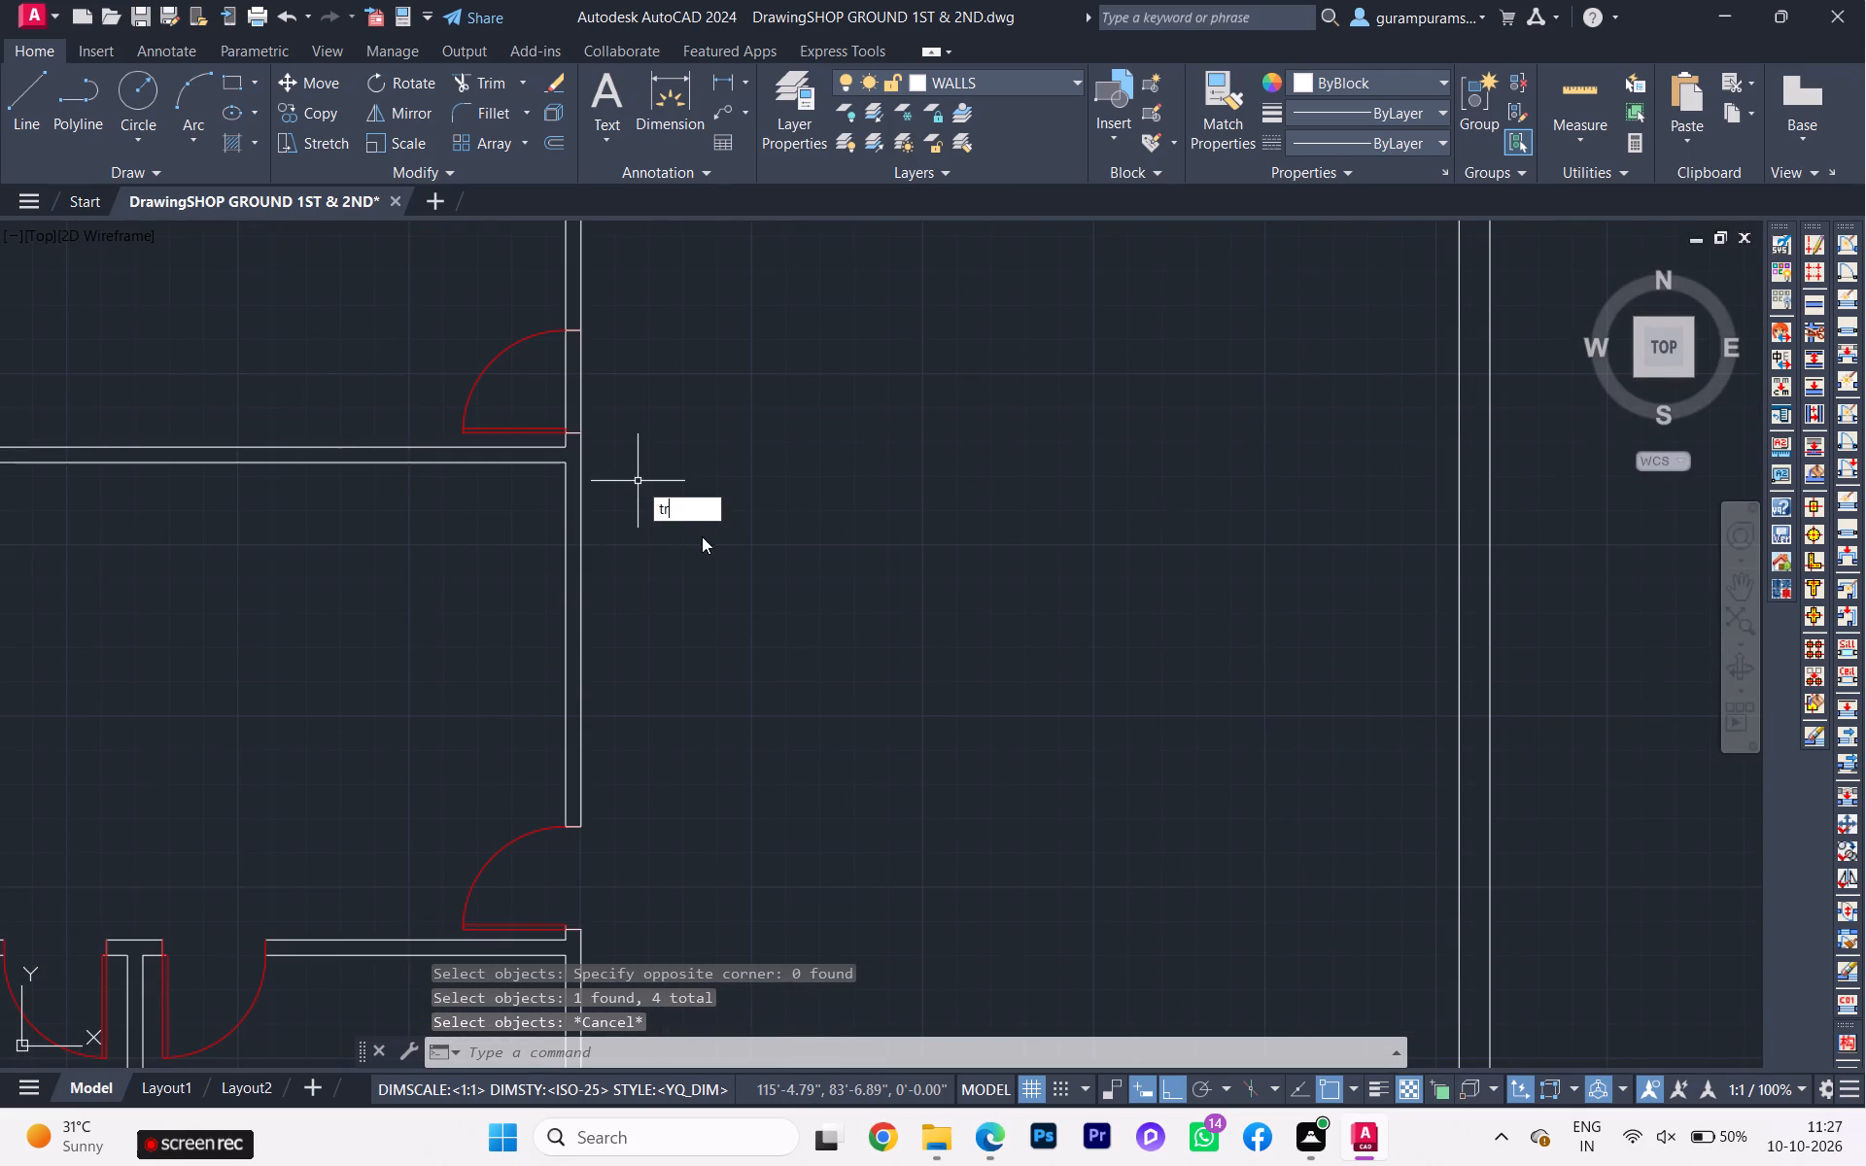
left_click(702, 538)
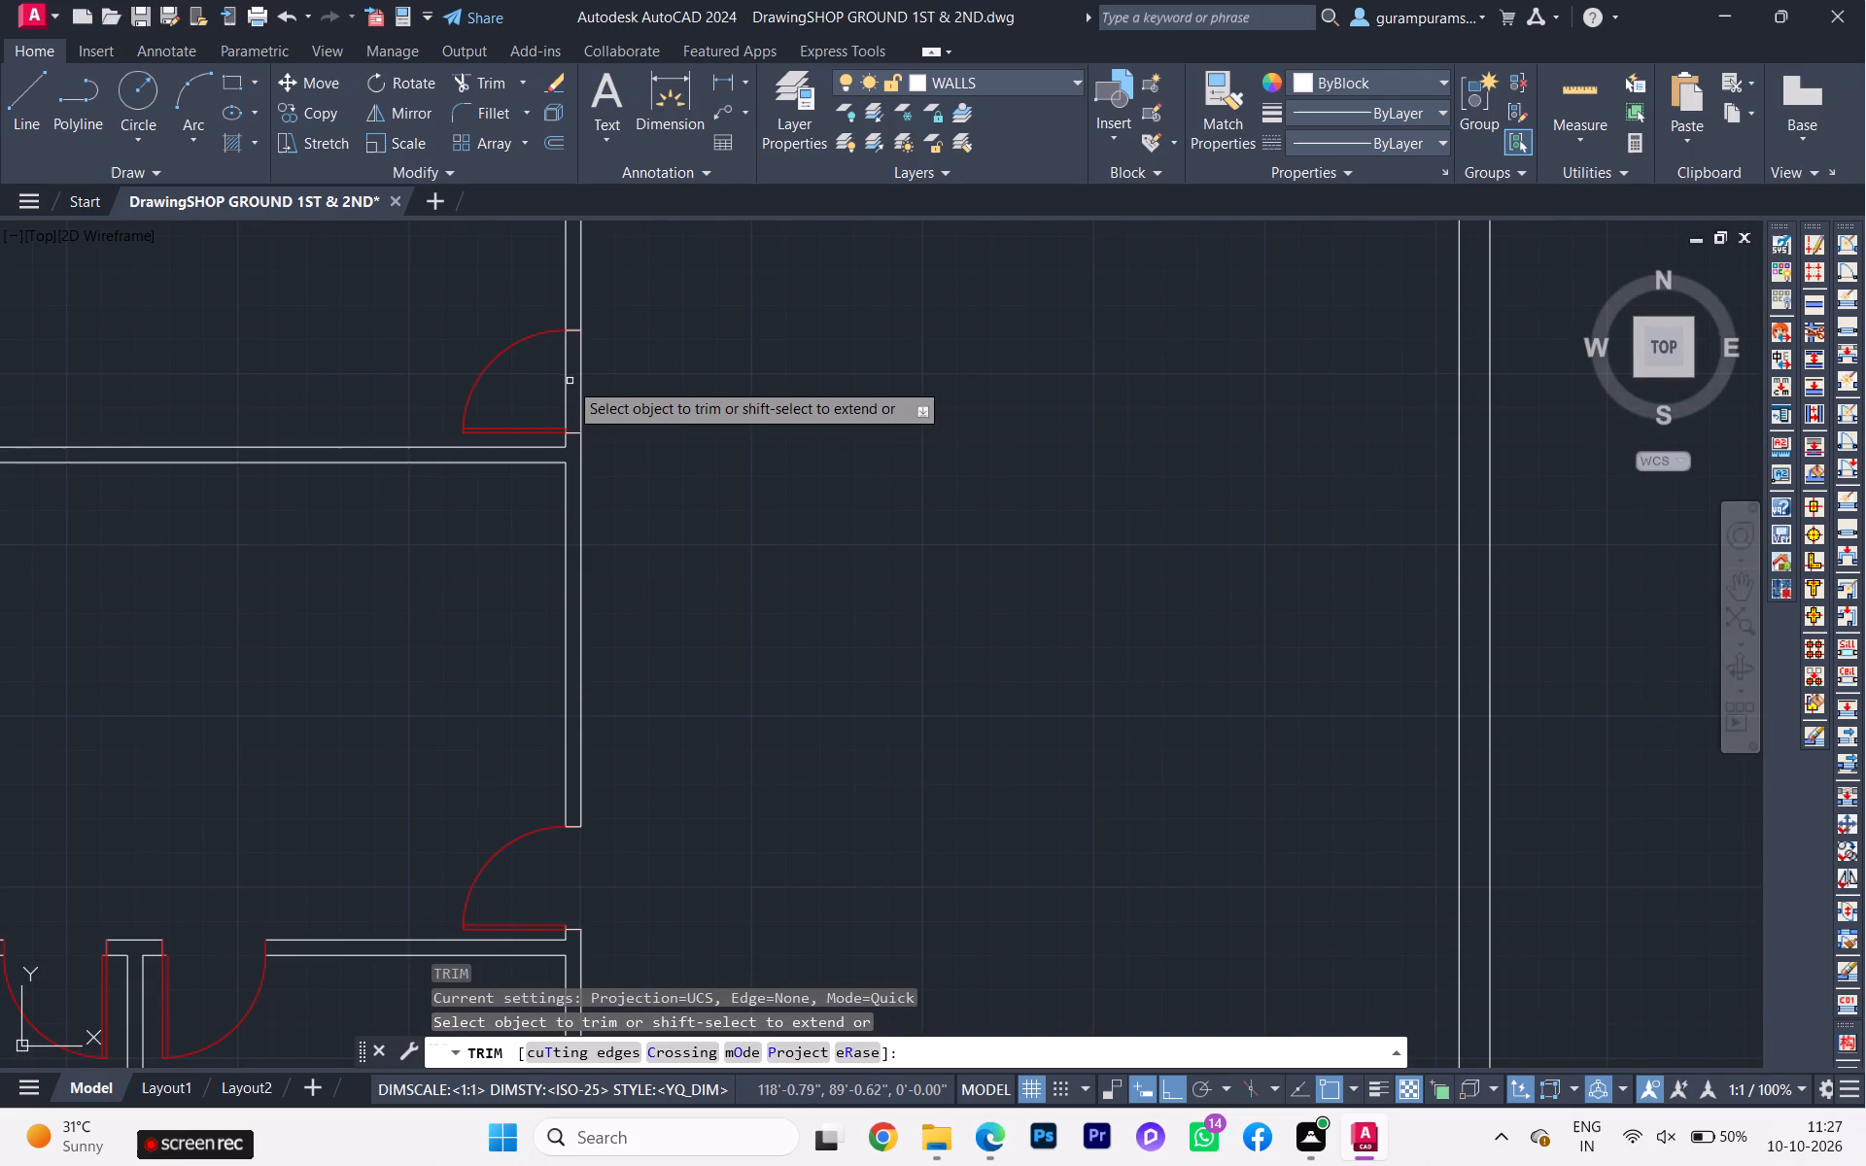
left_click(569, 381)
left_click(581, 382)
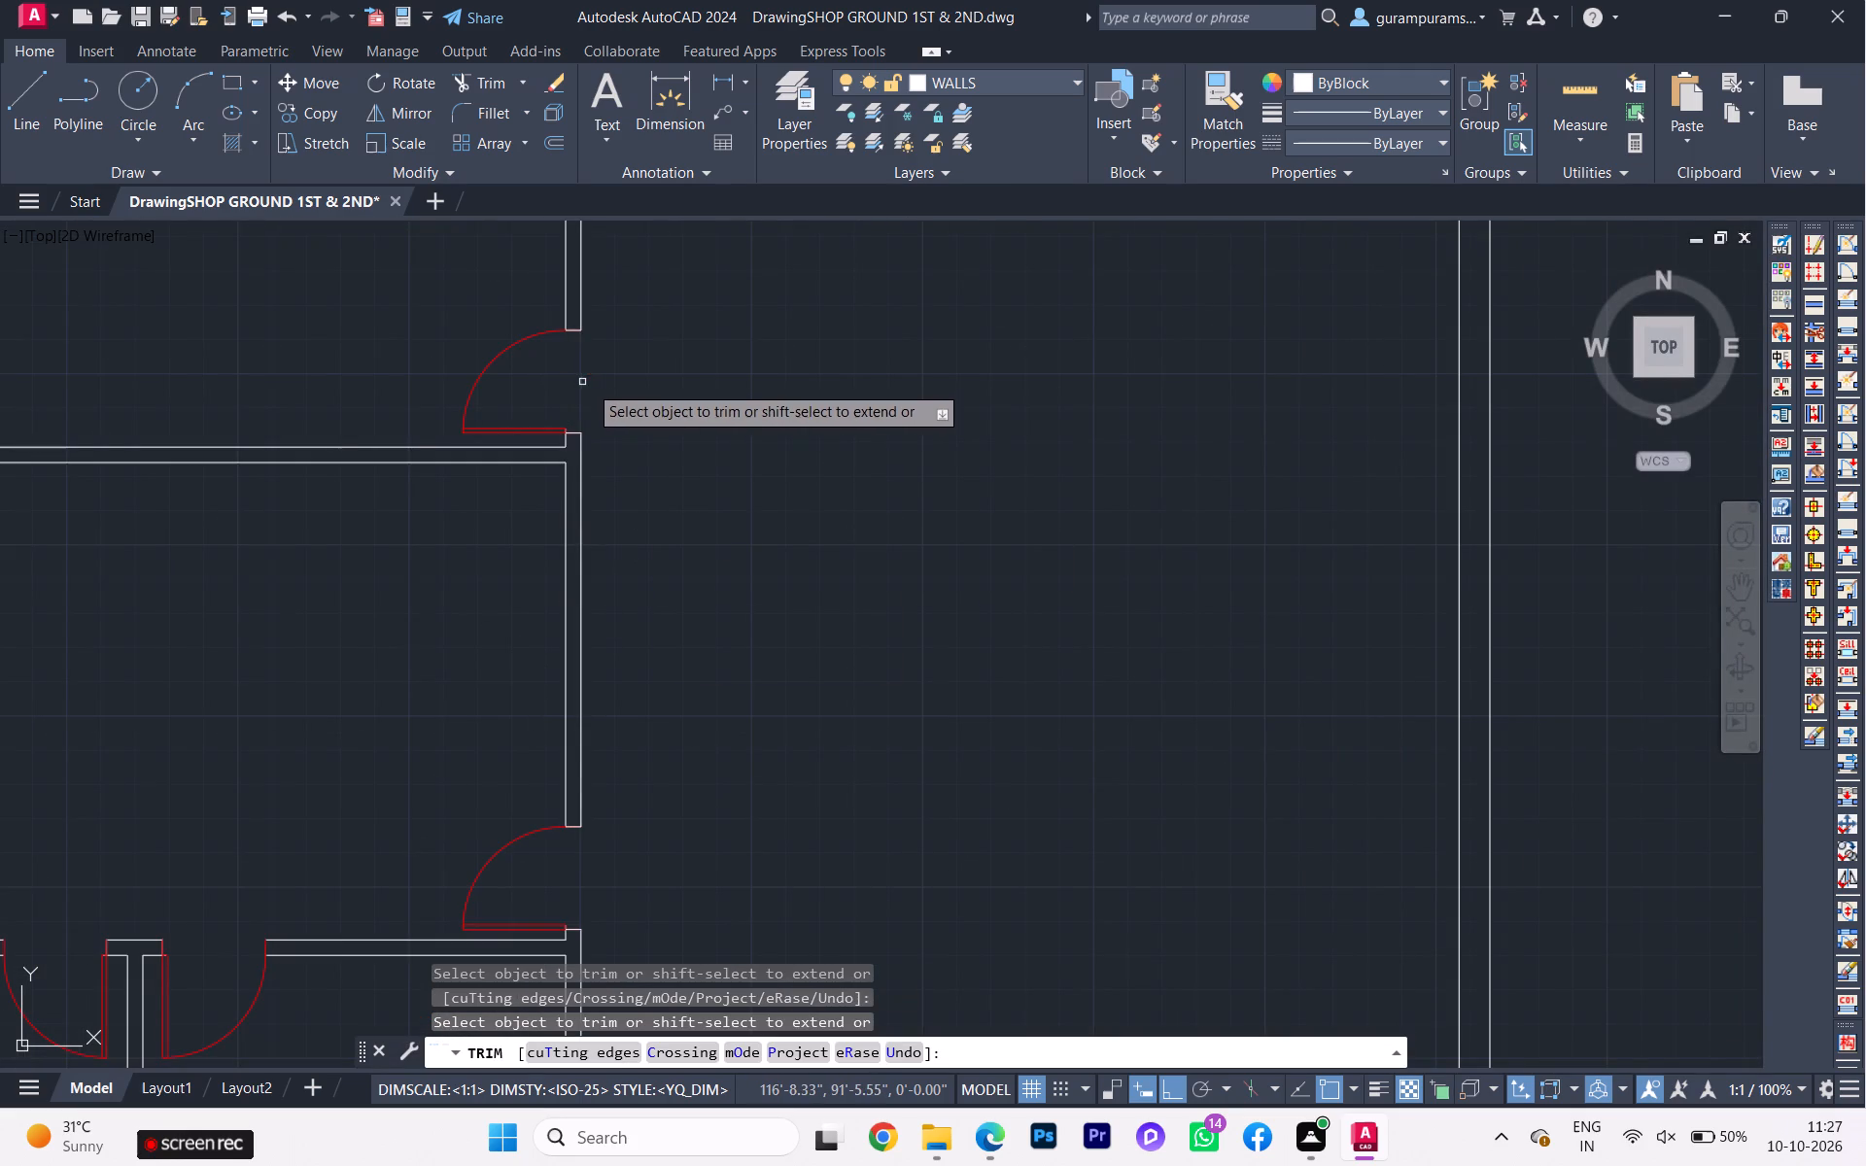
scroll(660, 438, "down", 1)
key("Escape")
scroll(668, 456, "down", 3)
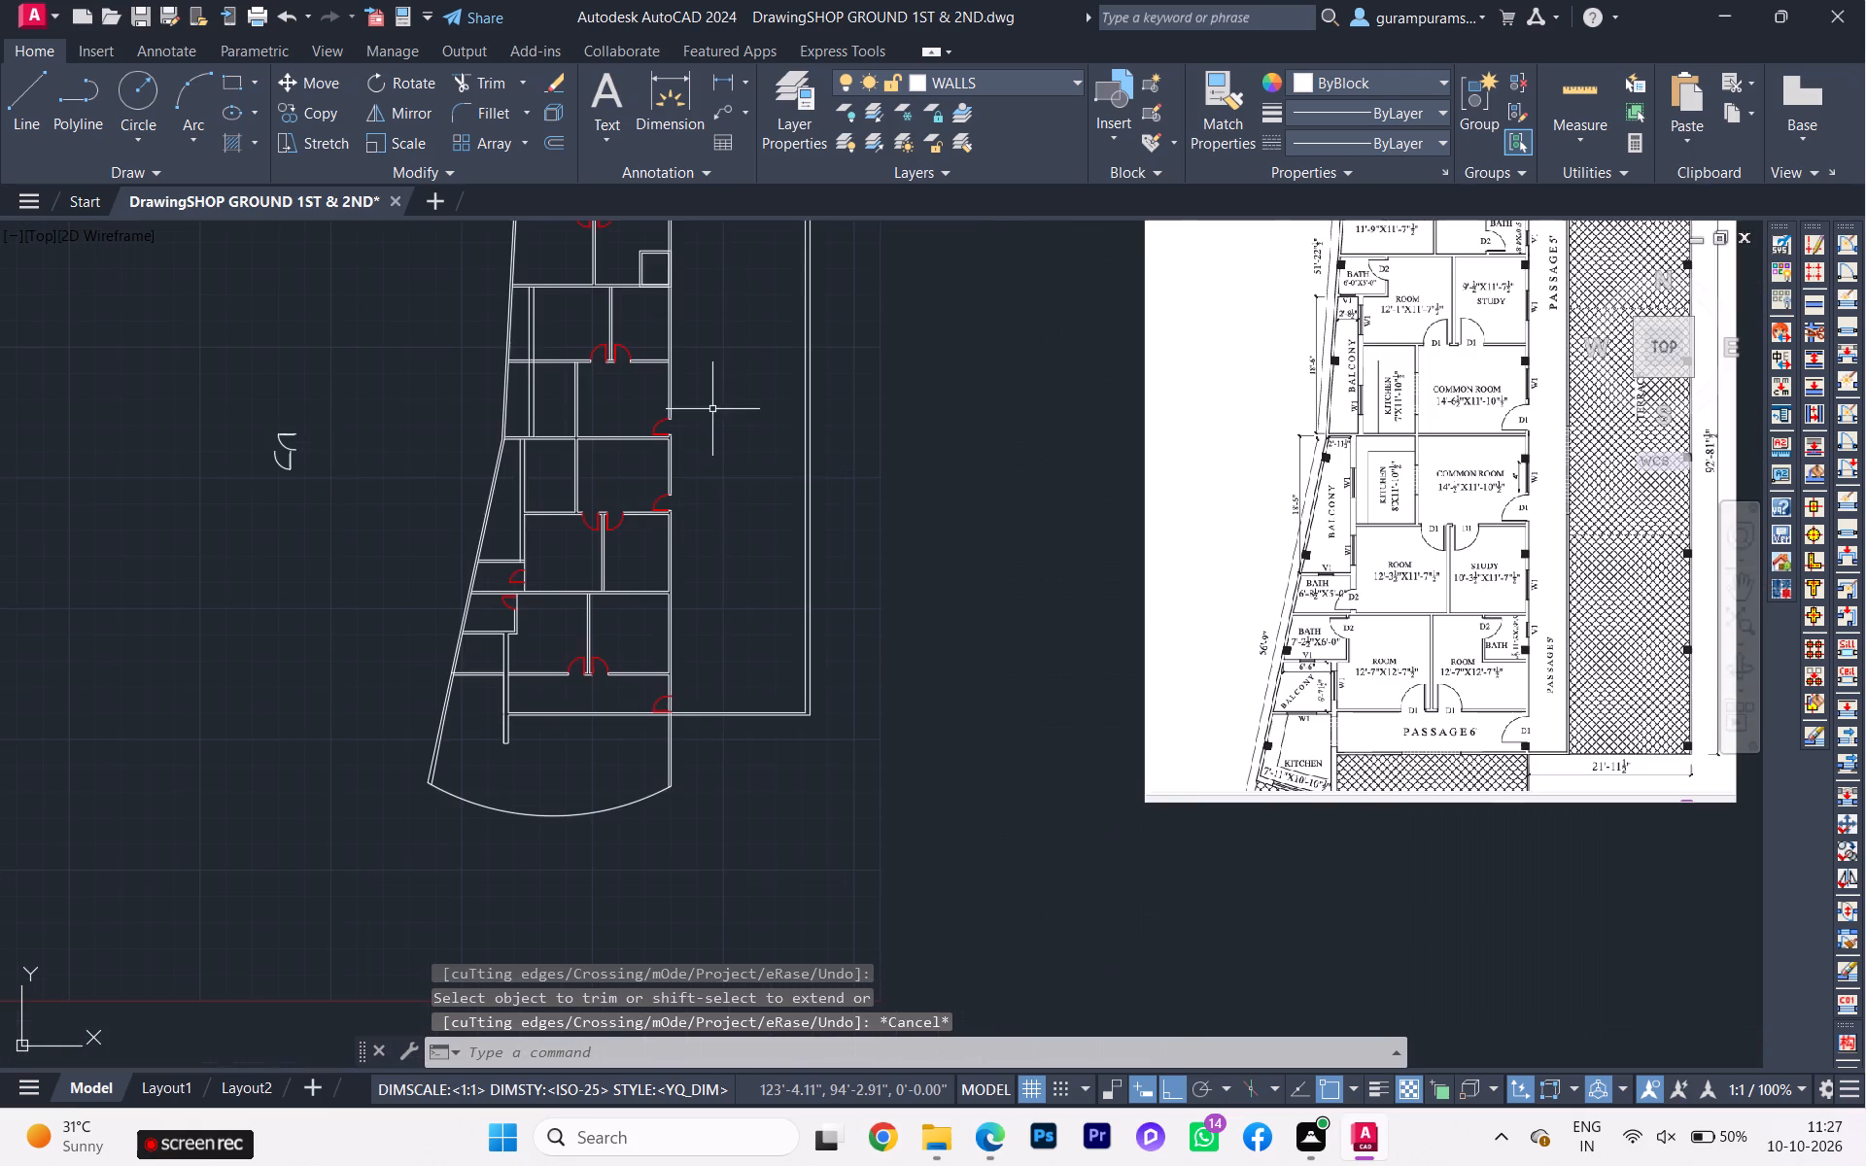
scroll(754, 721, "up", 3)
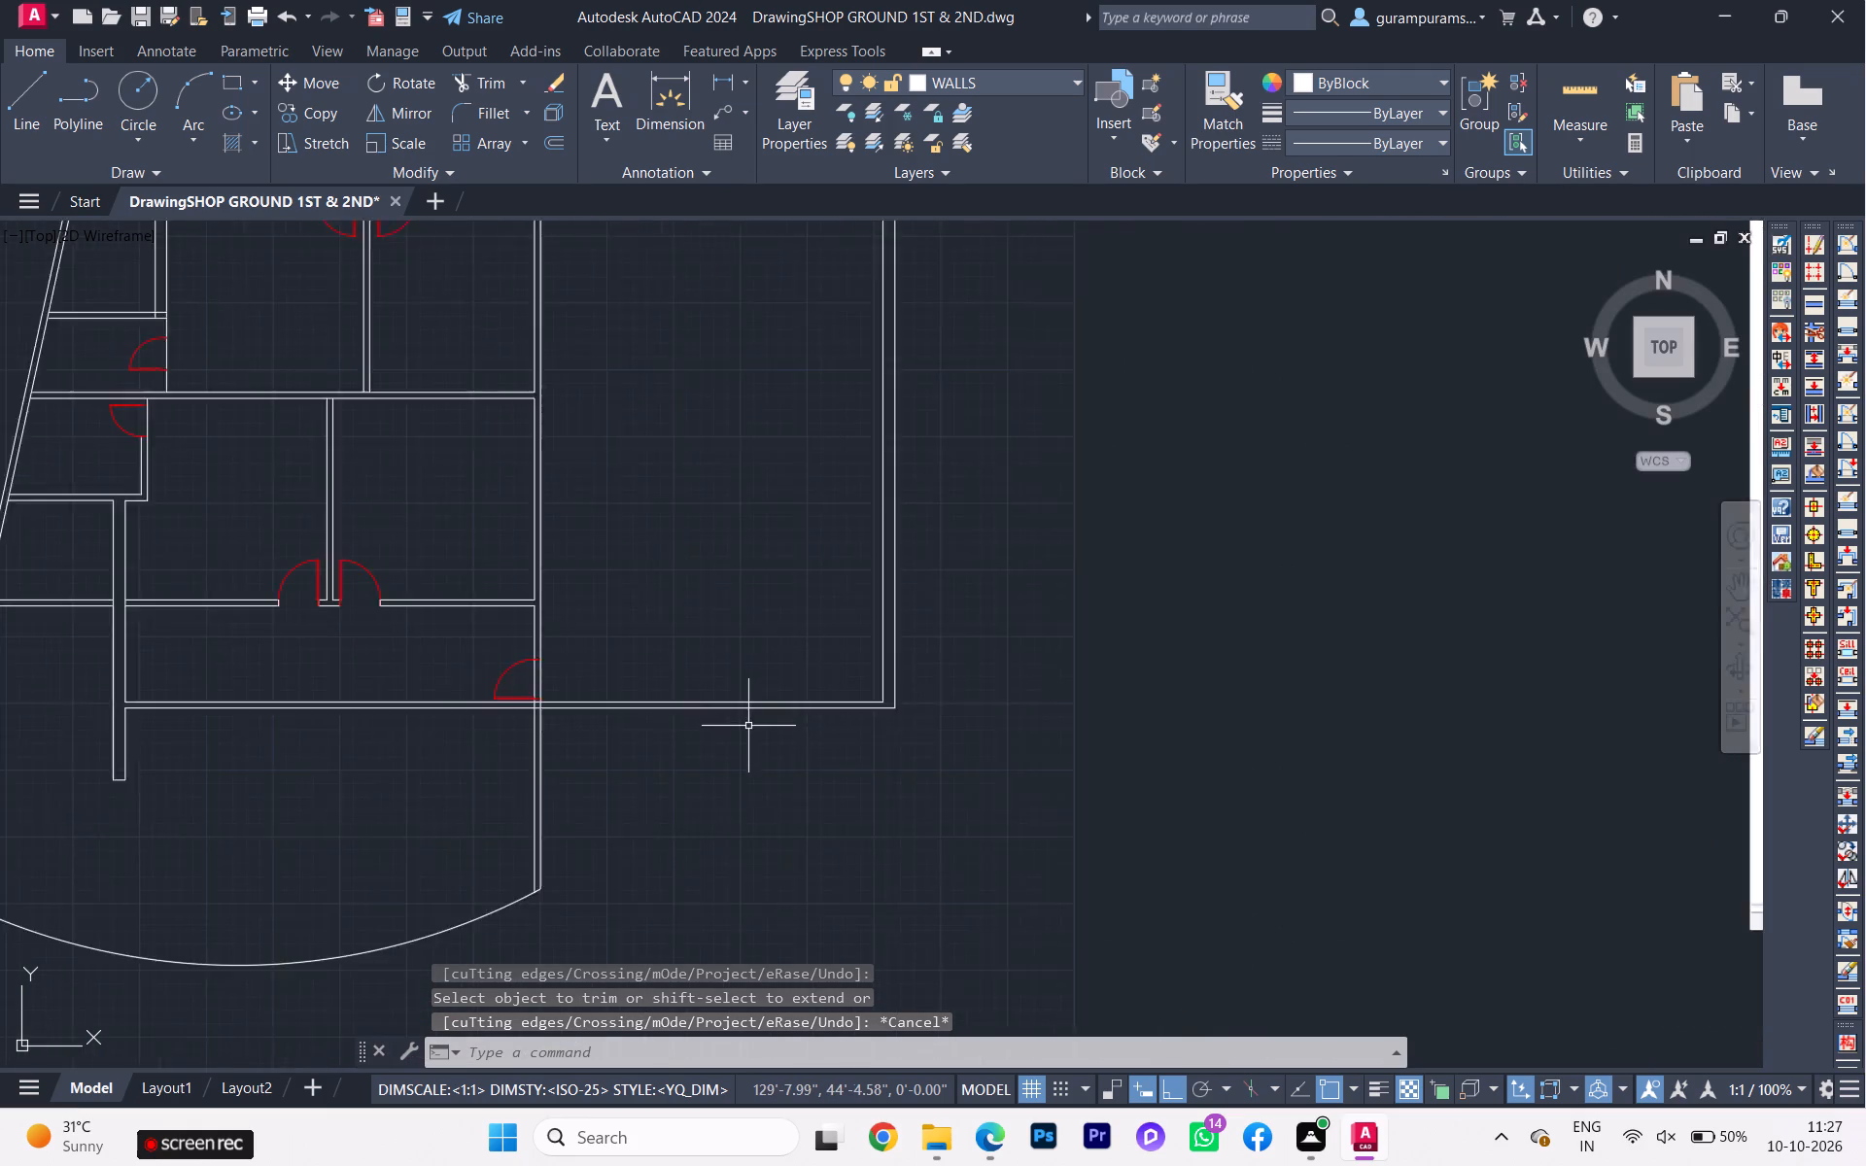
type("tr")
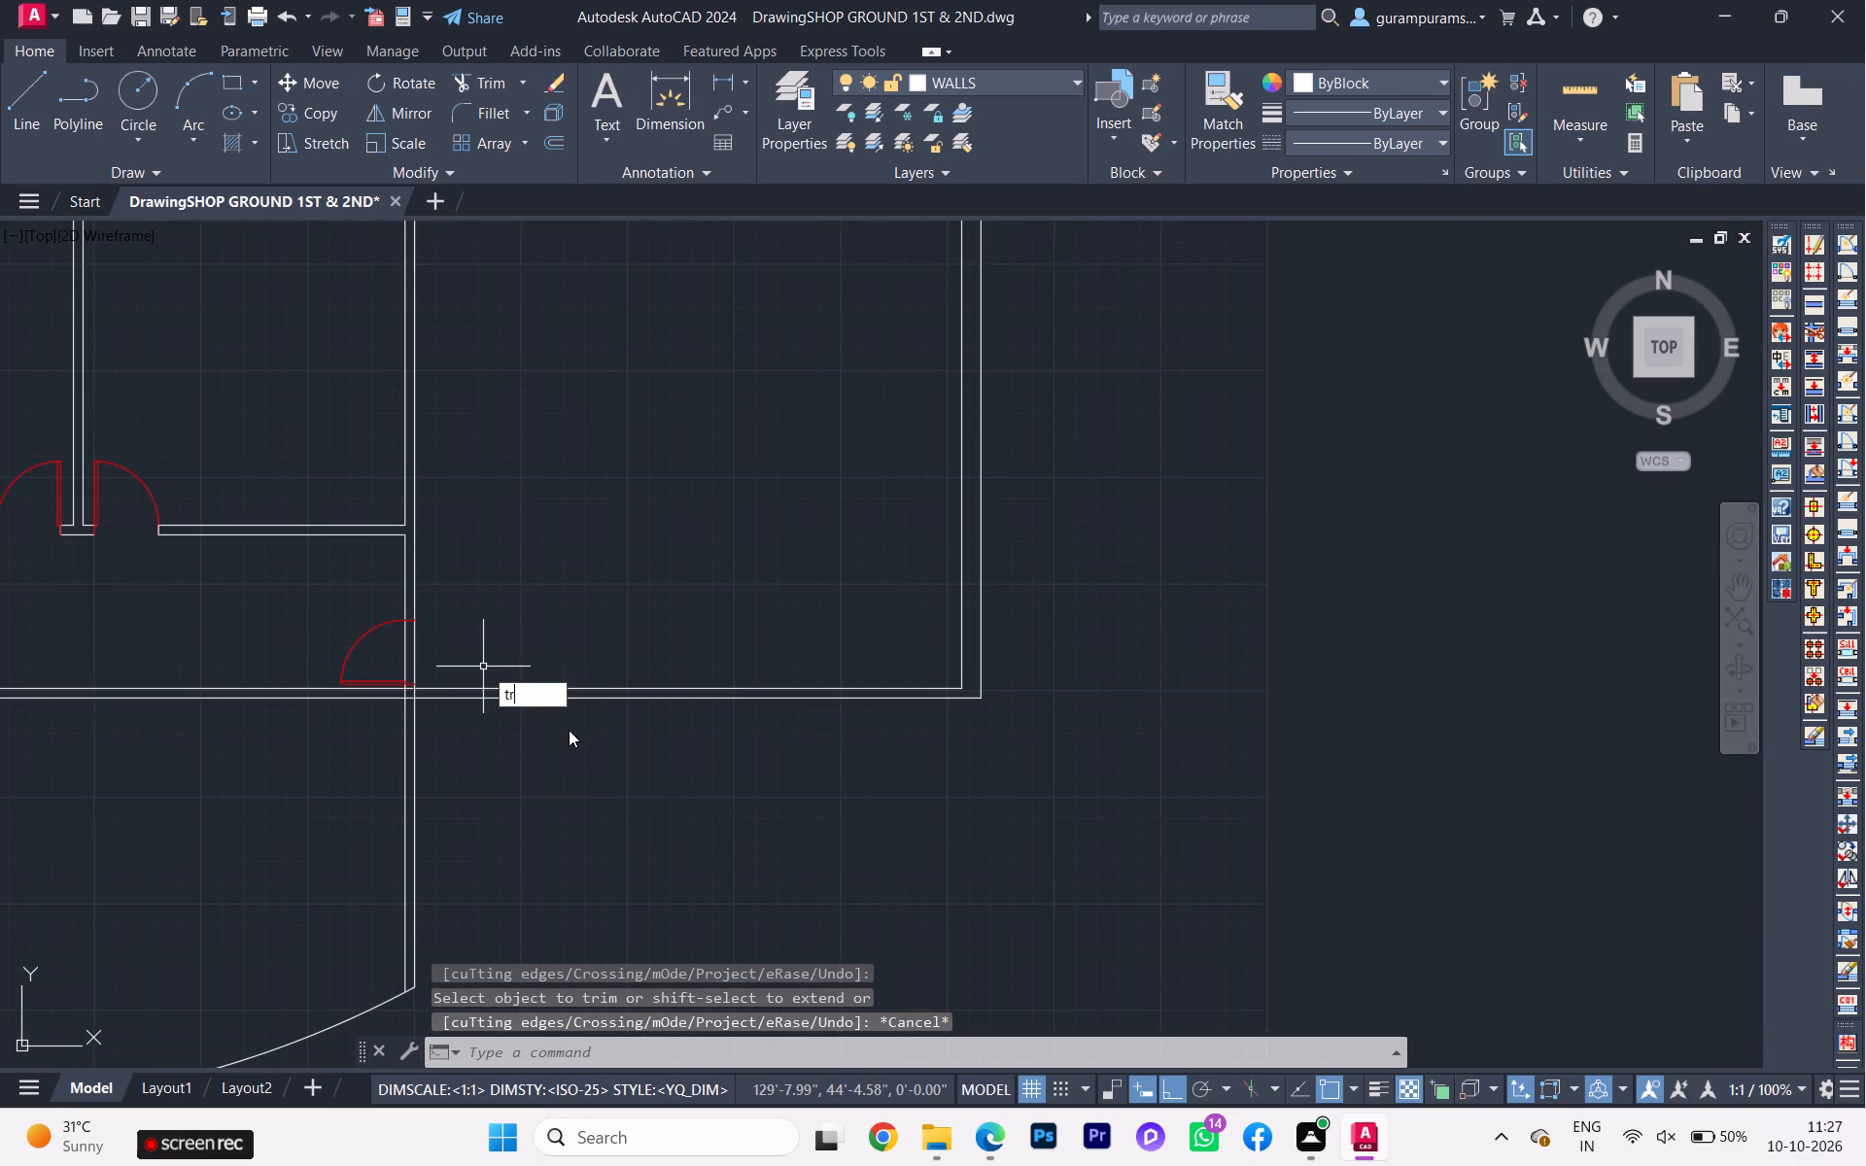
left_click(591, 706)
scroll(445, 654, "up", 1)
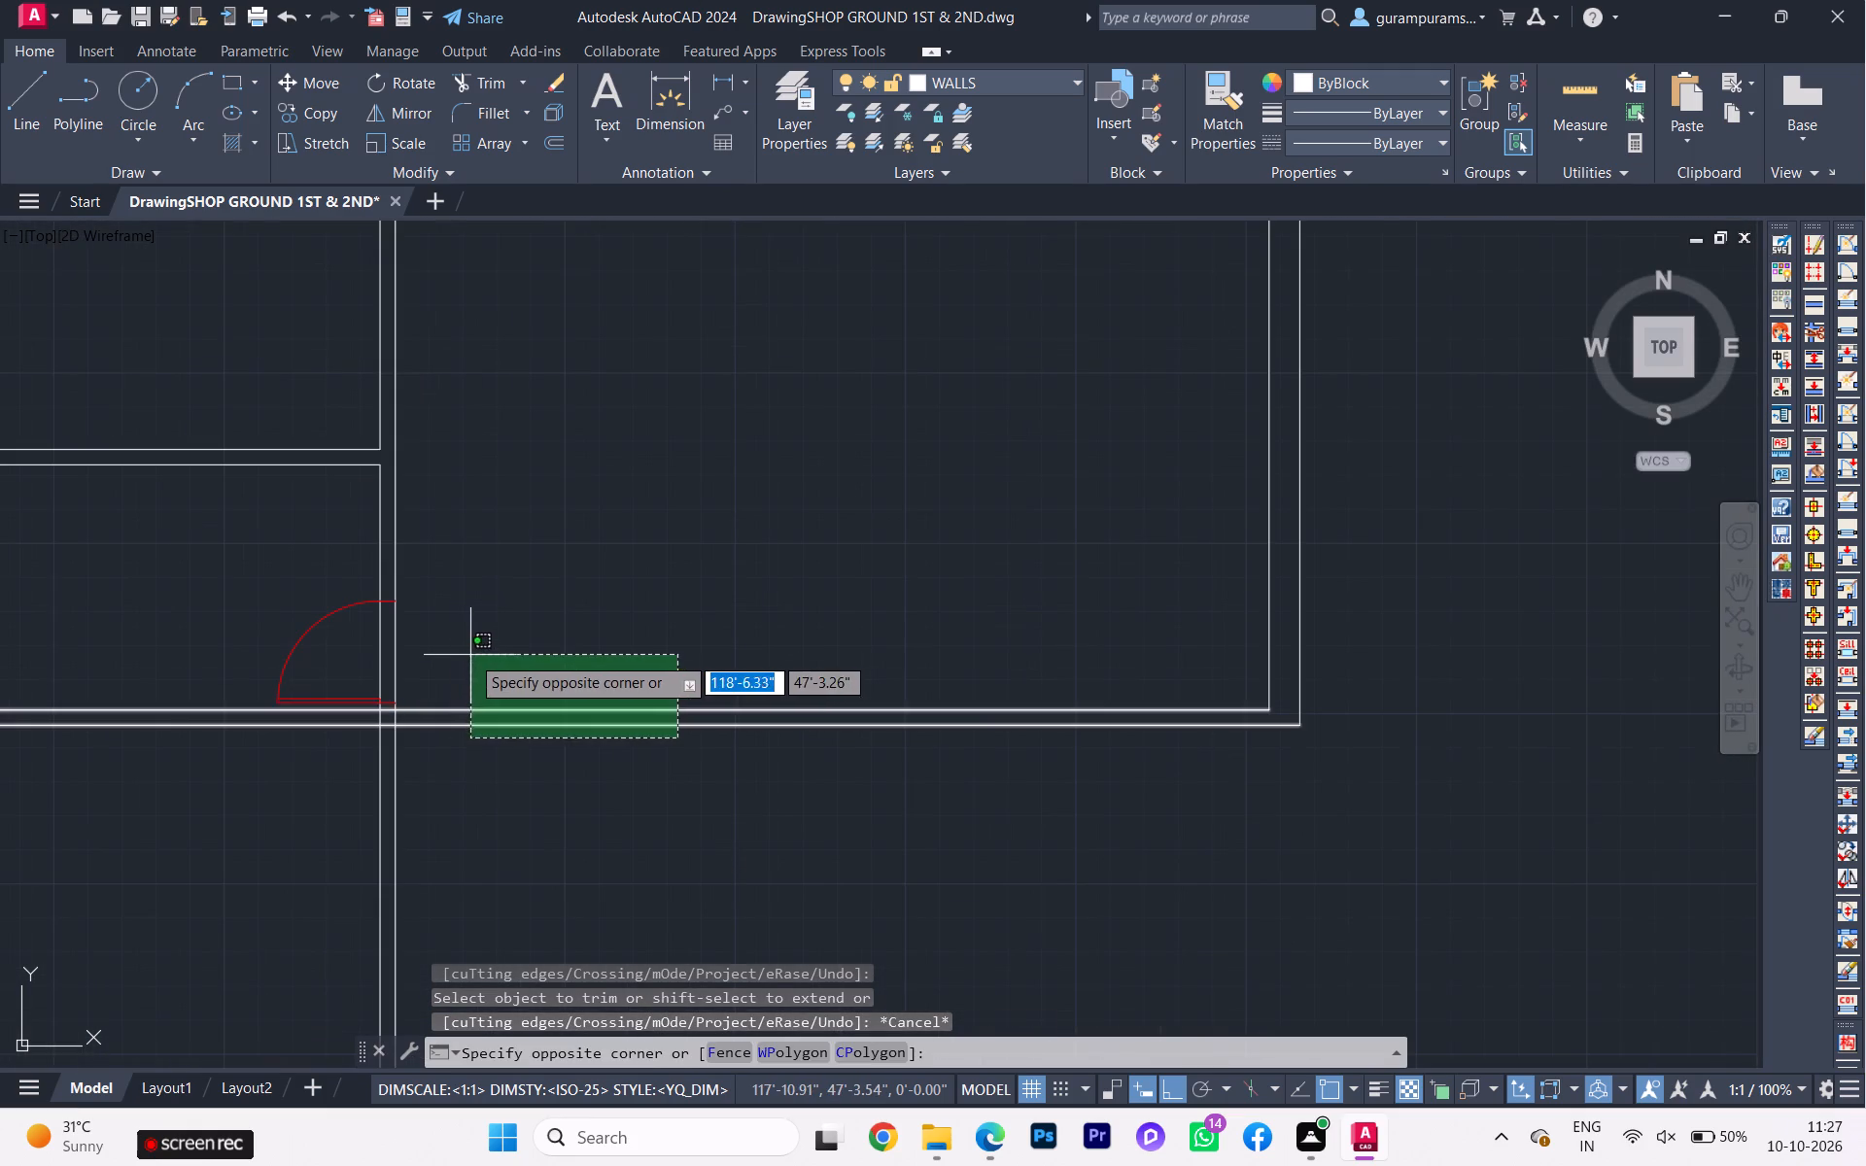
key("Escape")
Draw a line about 4.5 inches long across the east wall at the north end of the southern passage door's swing arc.
scroll(420, 644, "up", 2)
key("l")
key("Return")
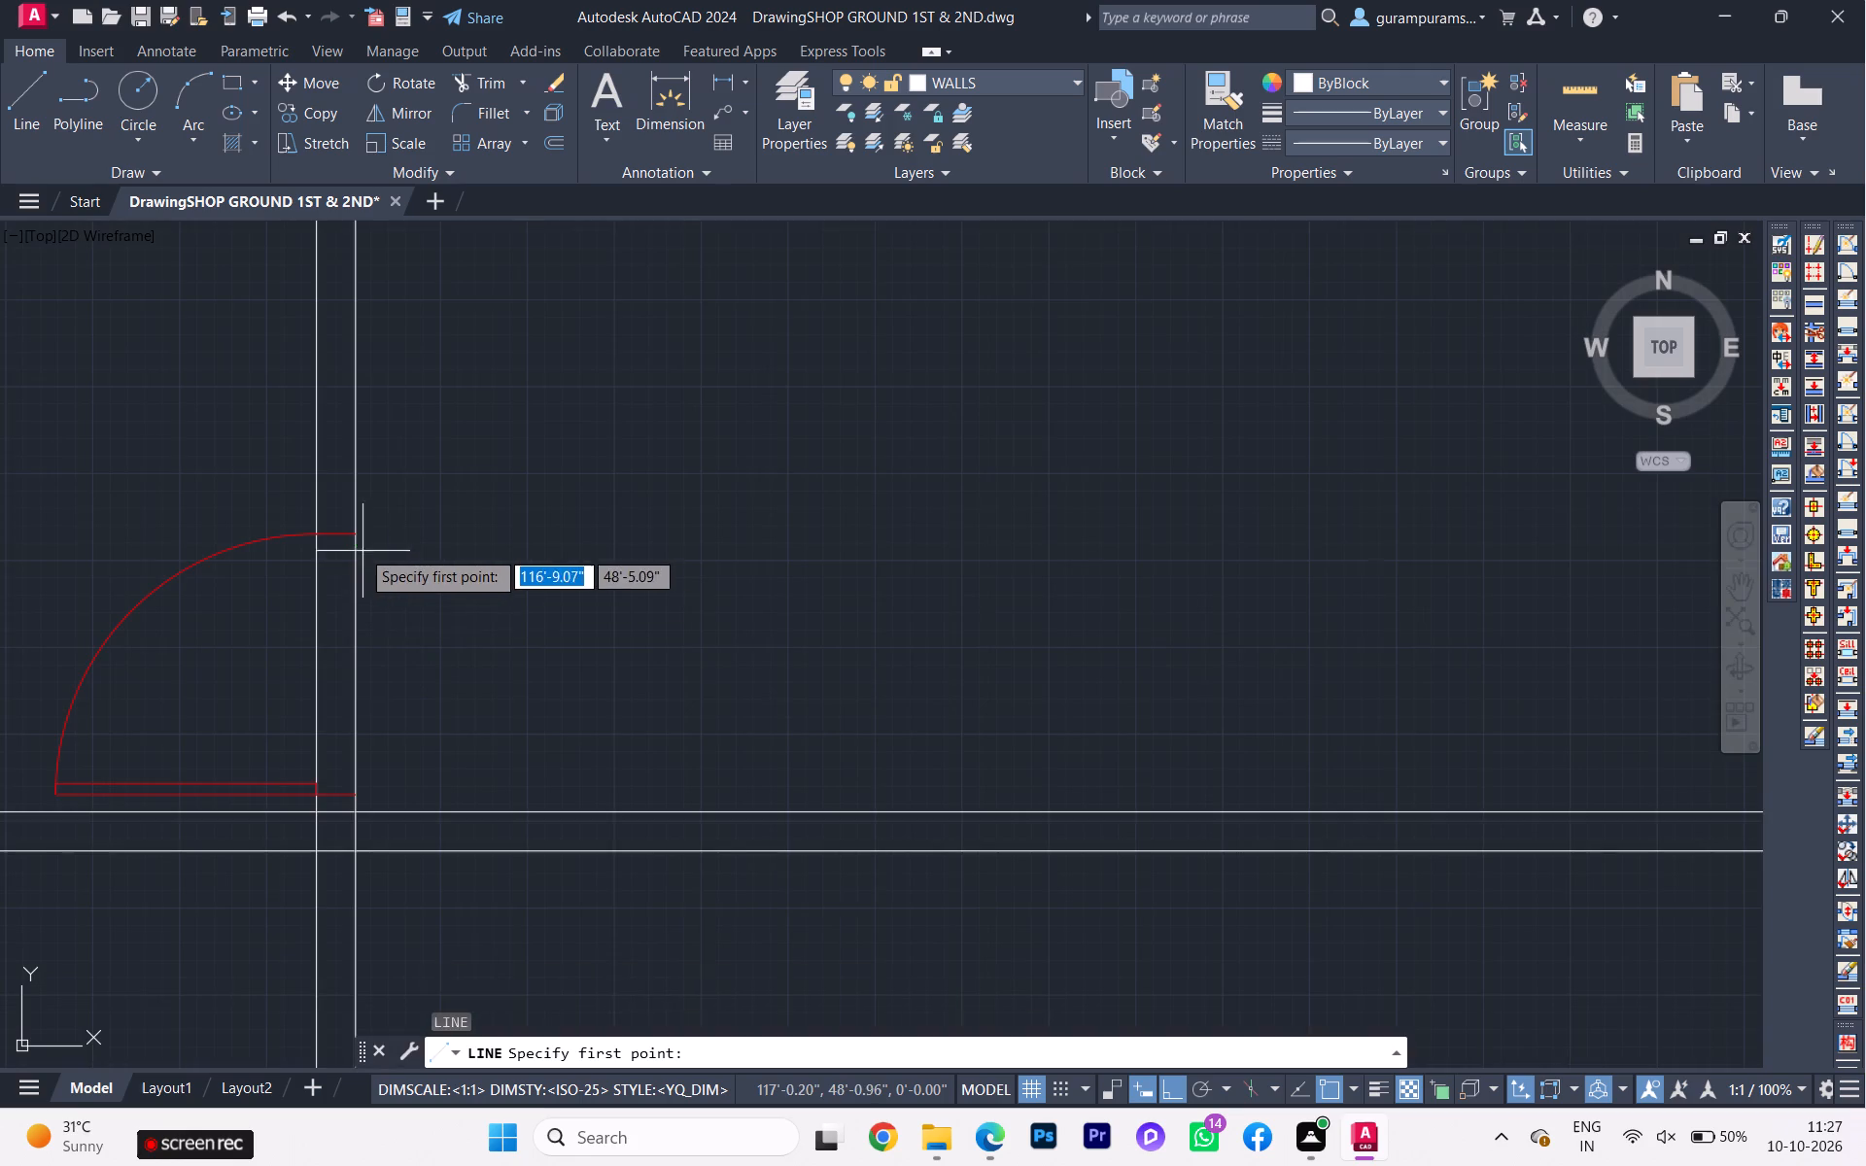
scroll(357, 548, "up", 5)
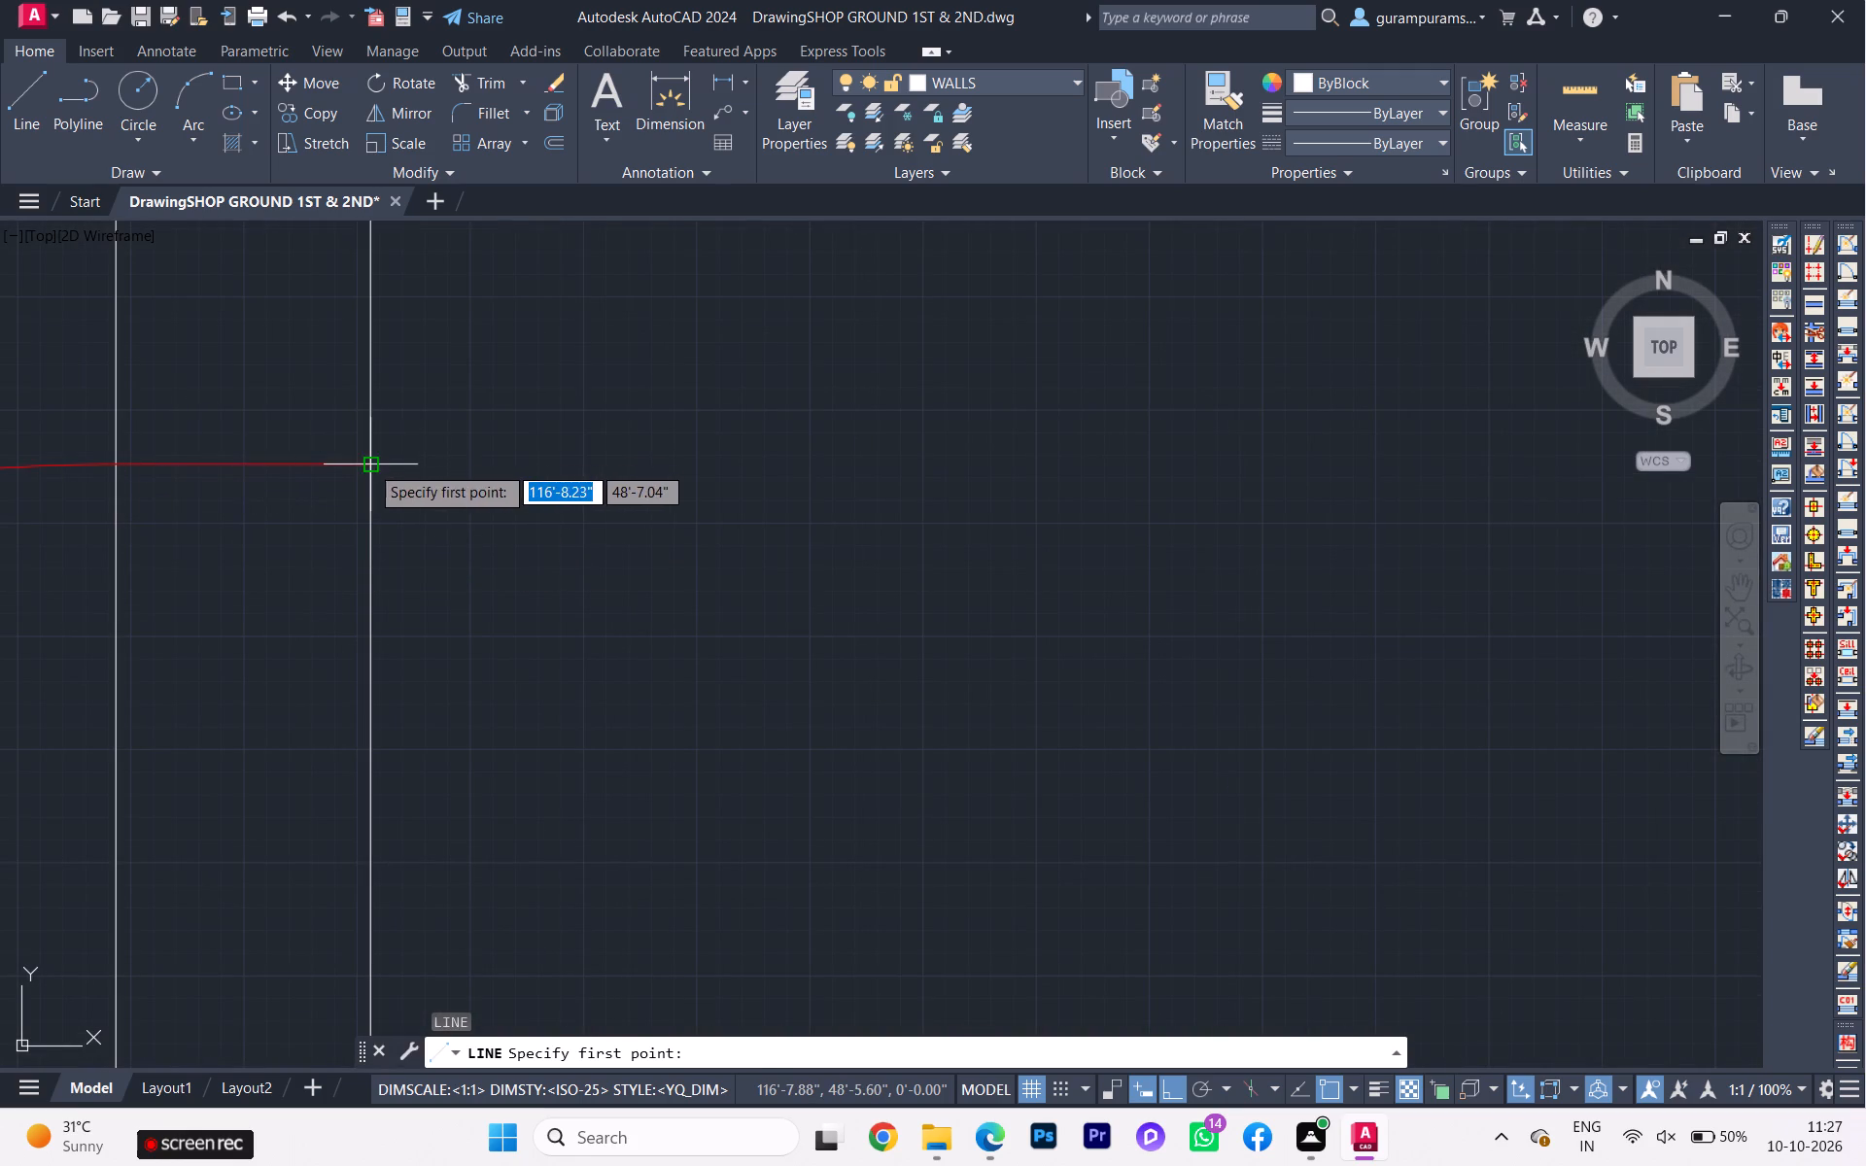
left_click(369, 463)
scroll(111, 459, "up", 2)
scroll(111, 459, "down", 2)
scroll(111, 459, "up", 2)
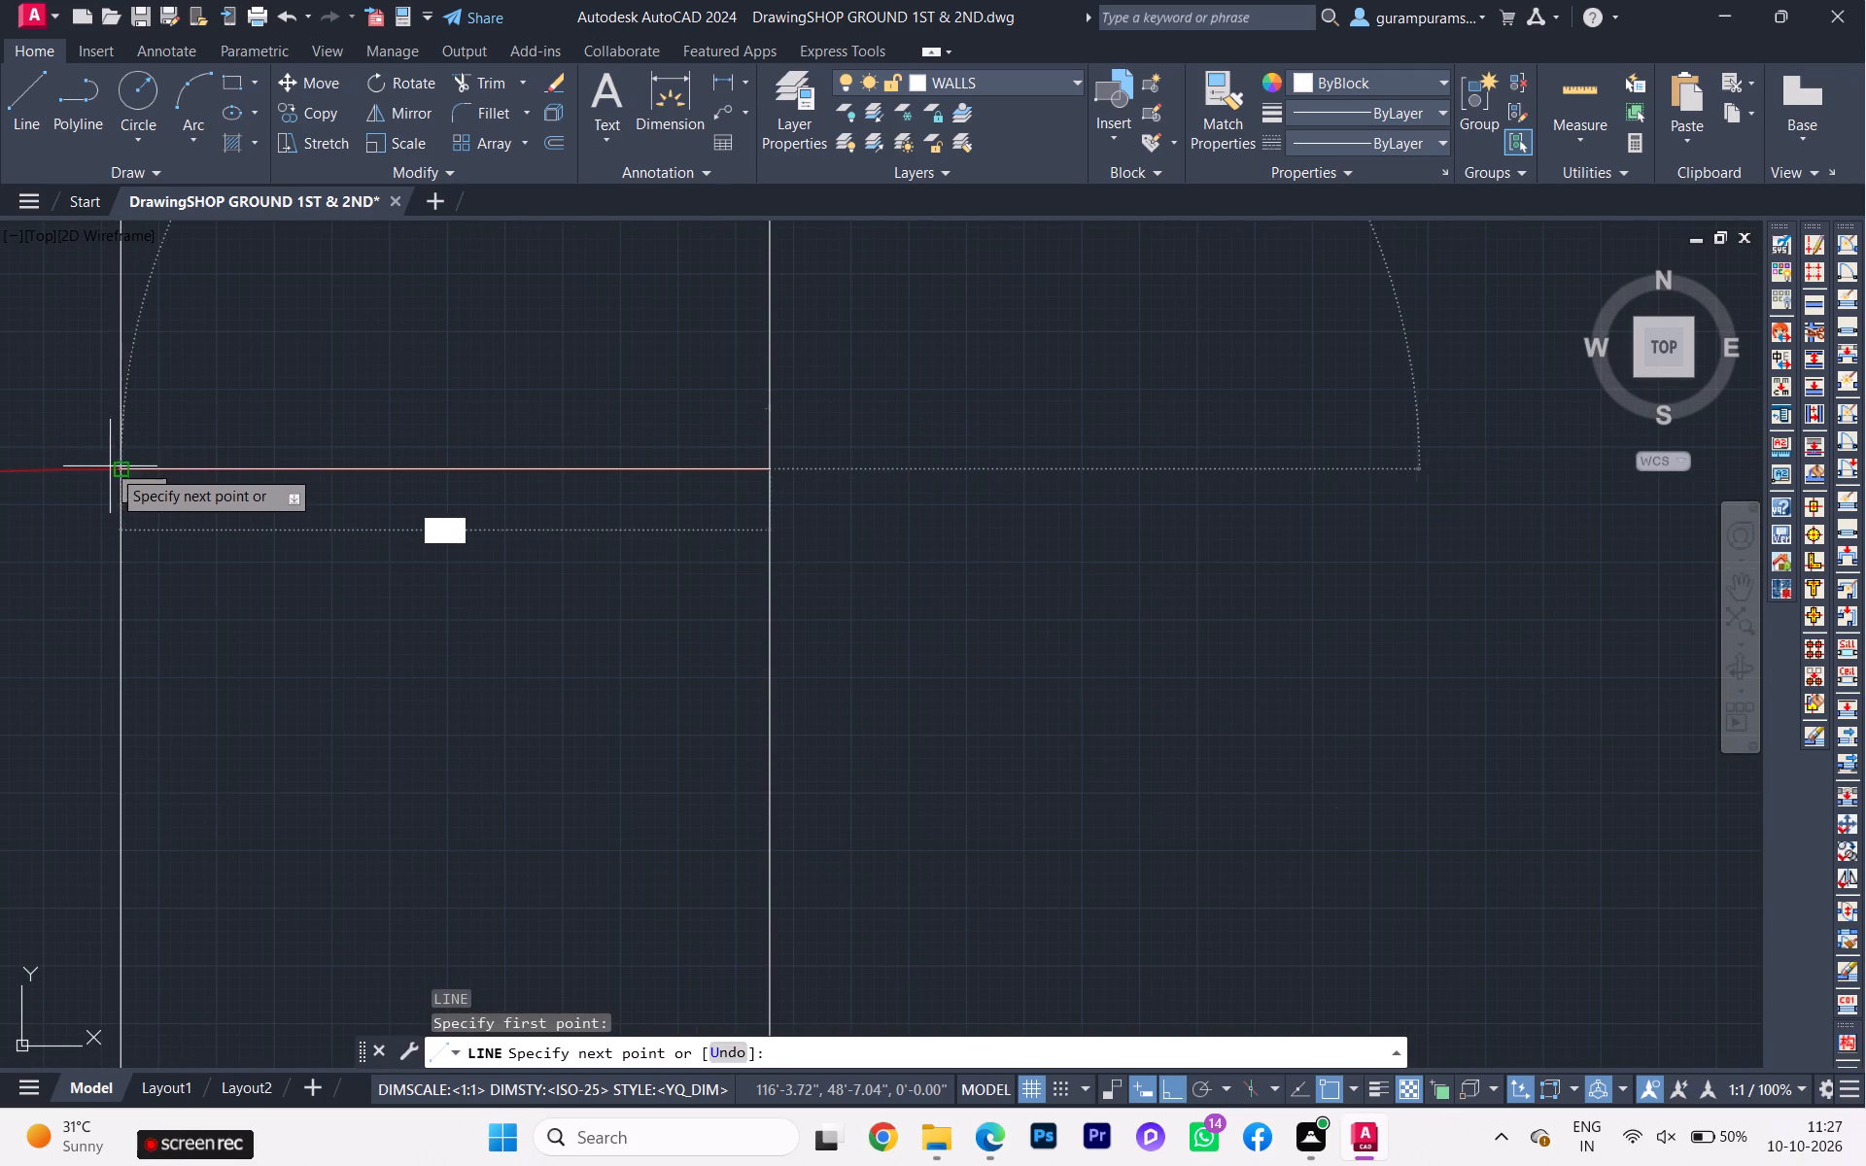
left_click(115, 467)
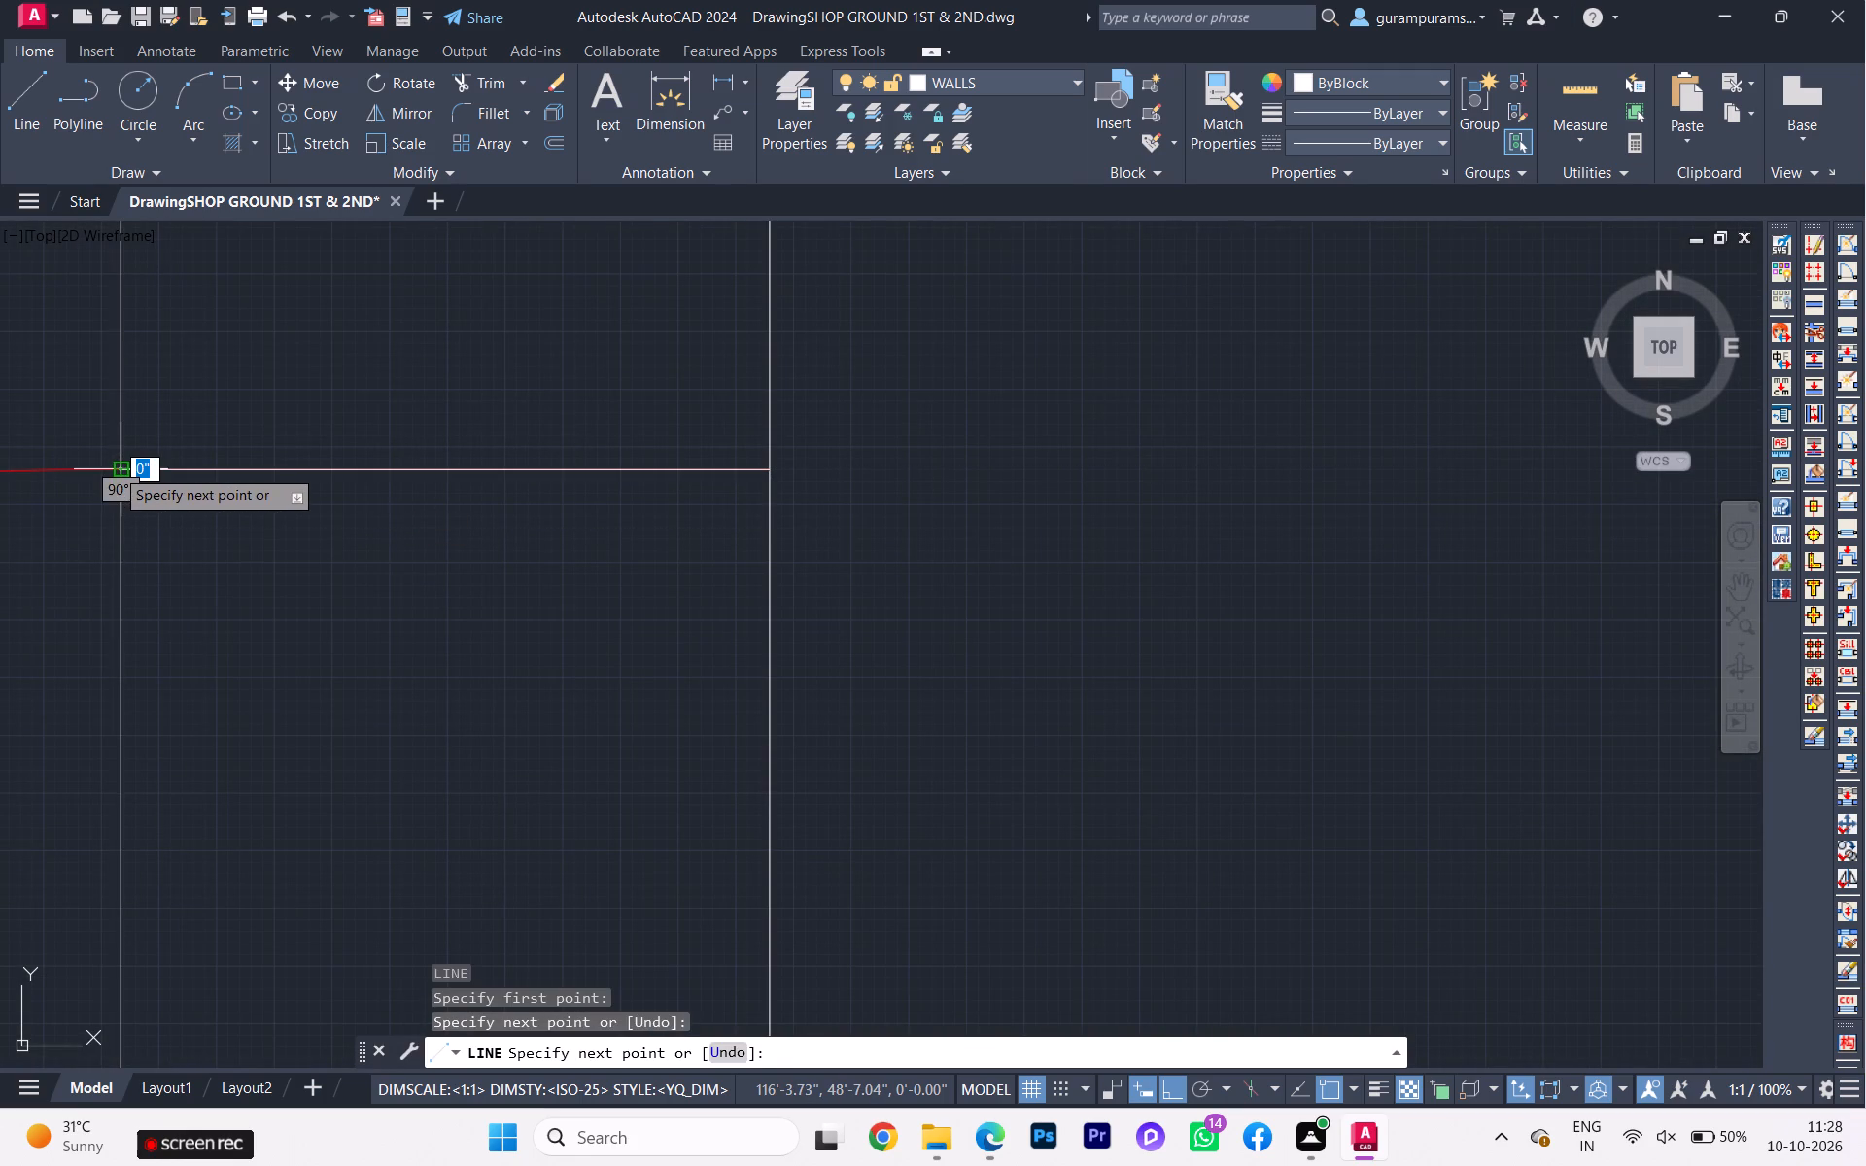
key("Escape")
Draw a line about 4.5 inches long across the east wall's thickness at the hinge side of the southern passage door.
key("space")
scroll(275, 530, "down", 4)
middle_click_drag(301, 562, 351, 236)
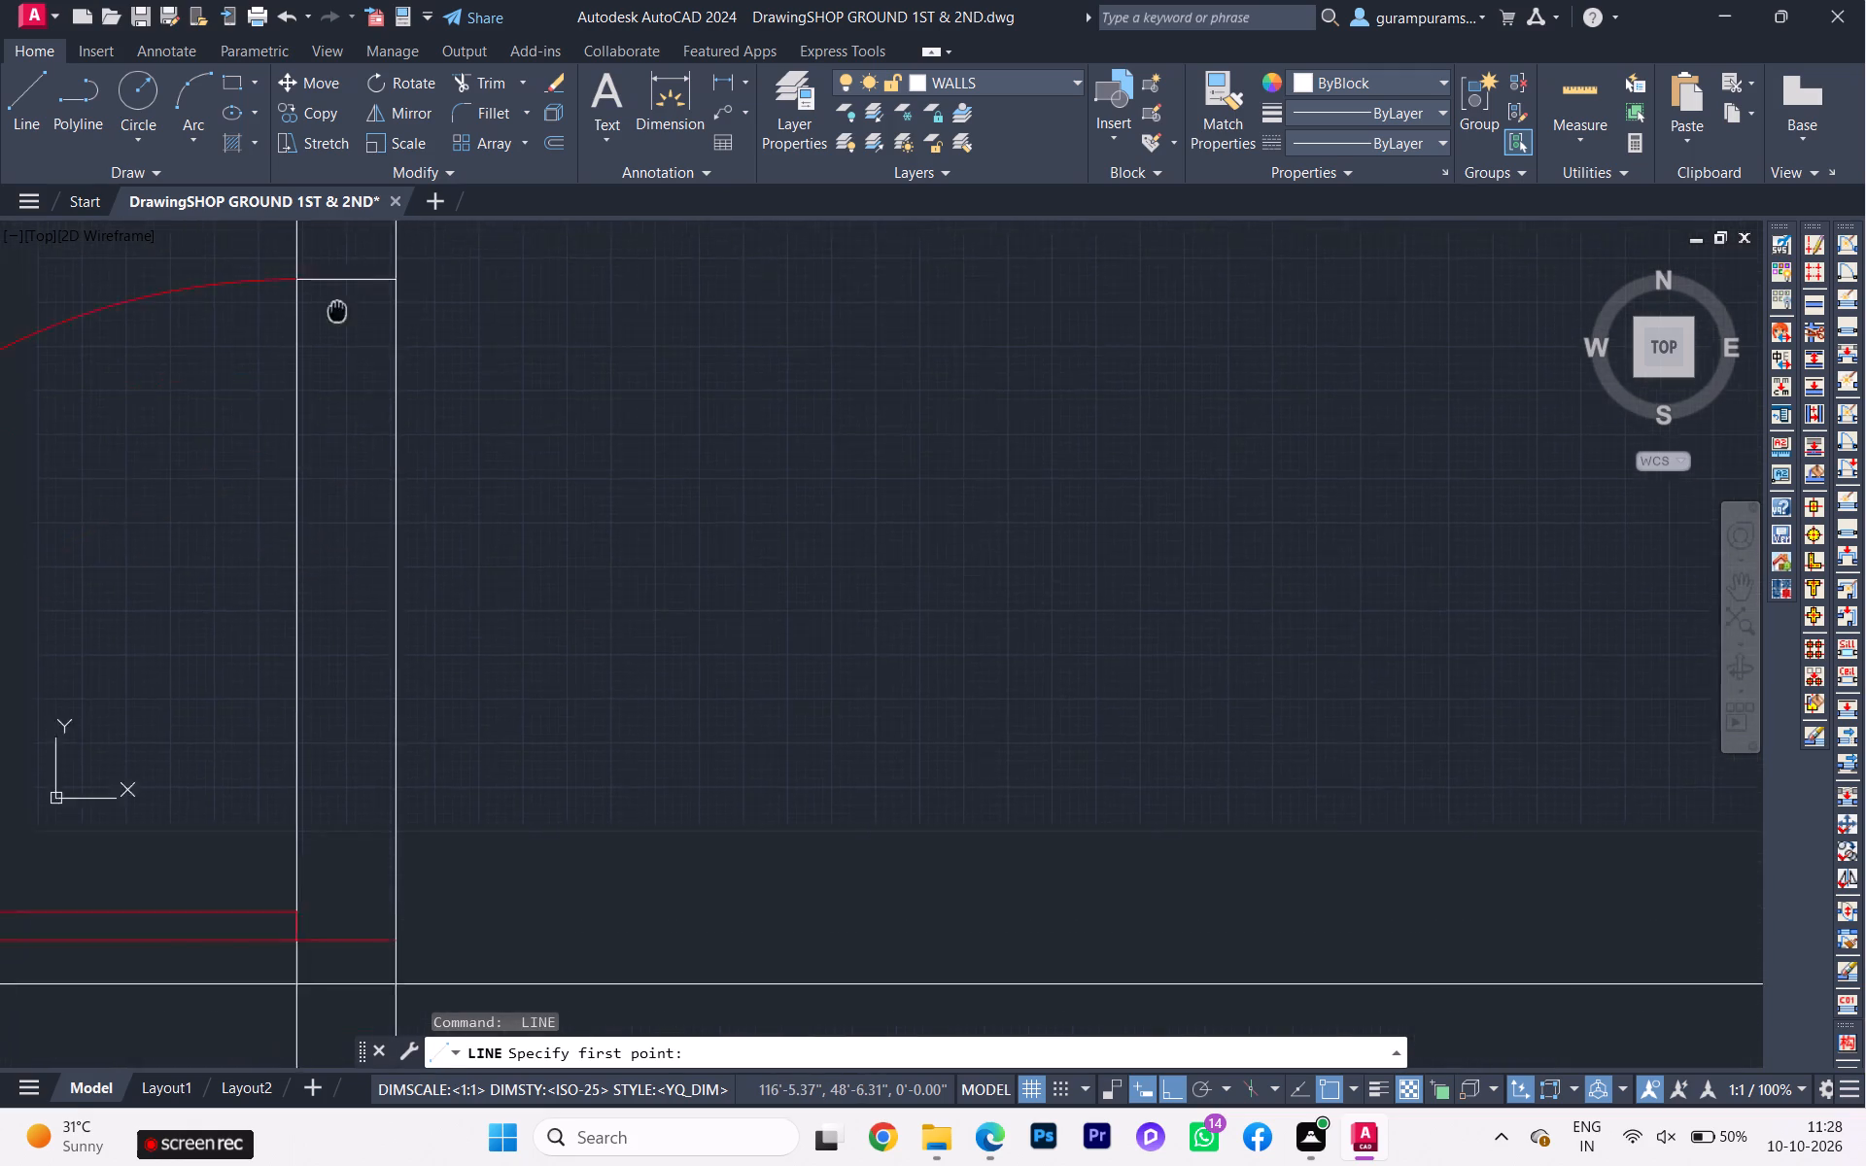
middle_click_drag(351, 236, 351, 229)
scroll(355, 223, "up", 1)
scroll(391, 385, "down", 1)
scroll(257, 967, "up", 2)
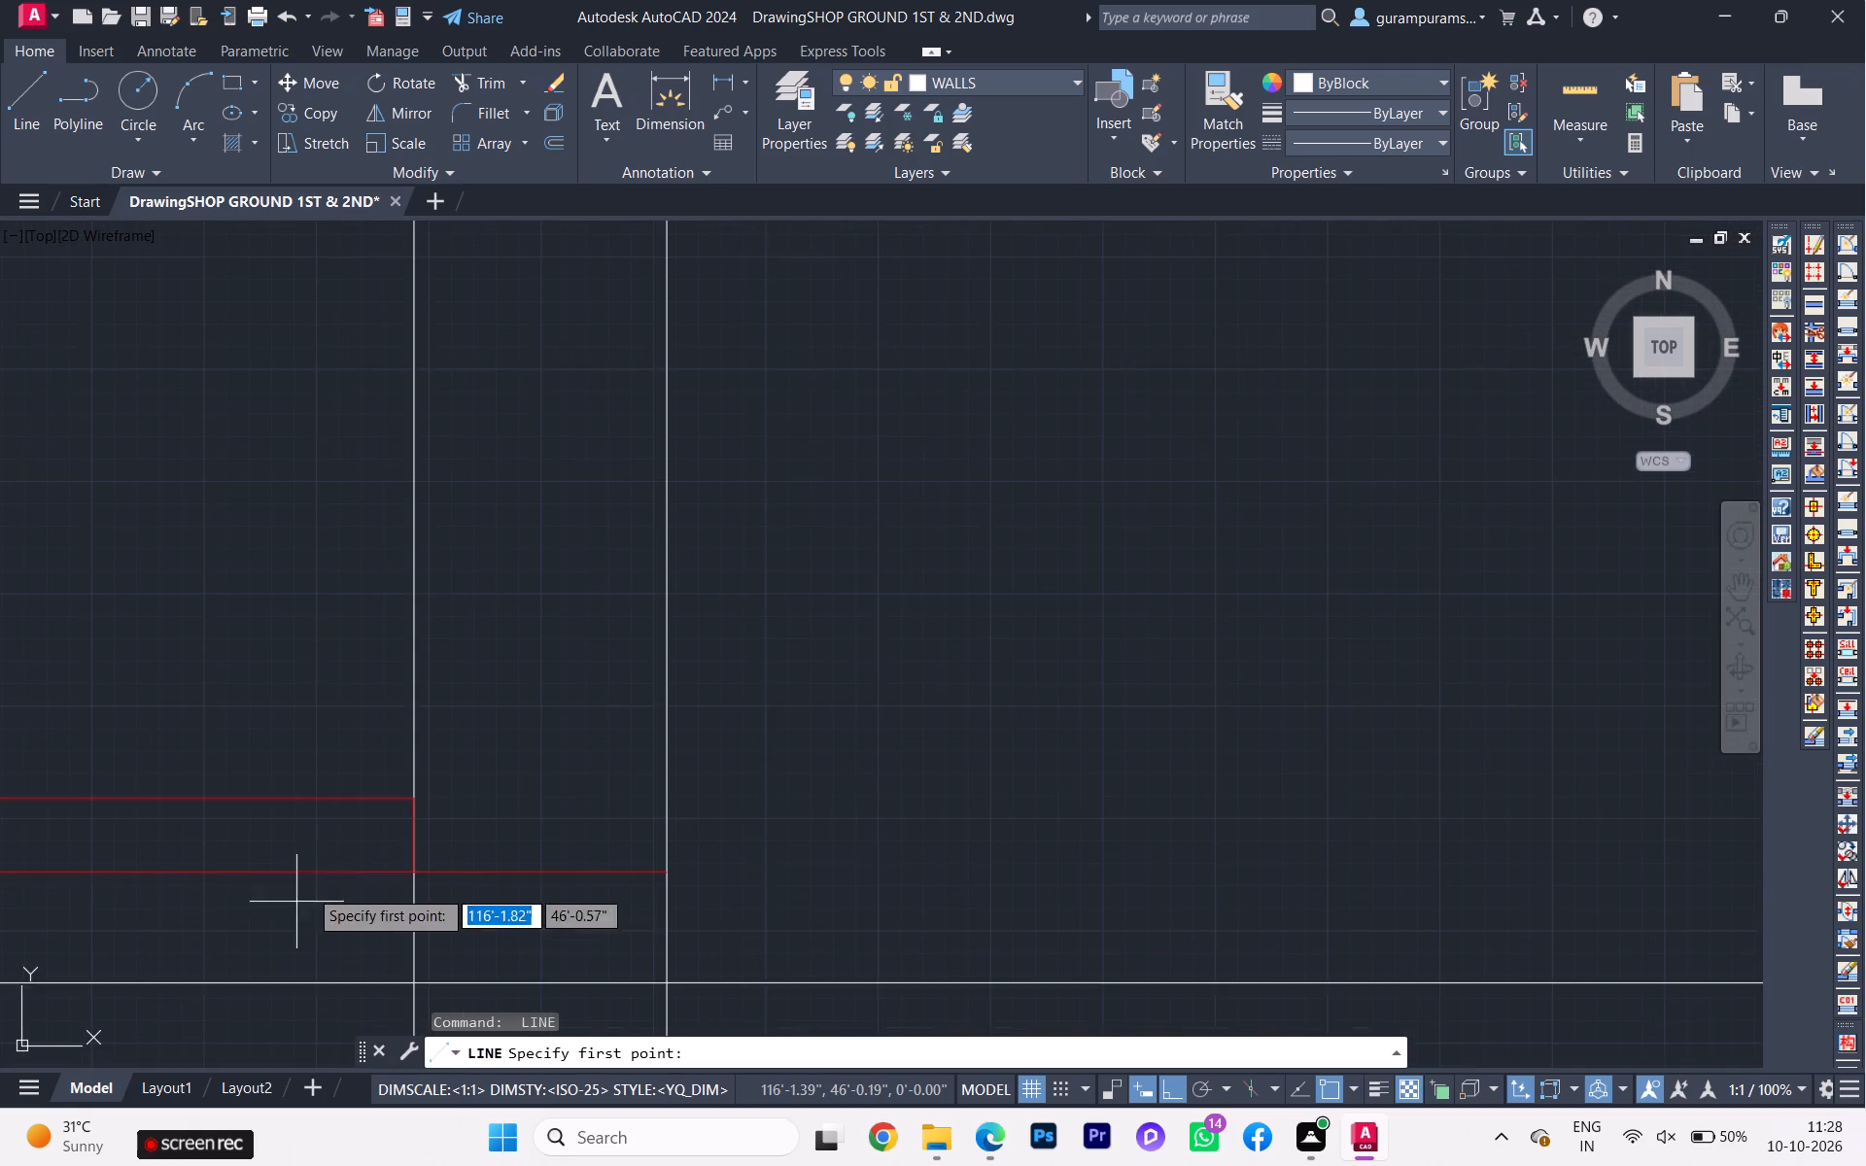
scroll(479, 908, "up", 1)
left_click(369, 846)
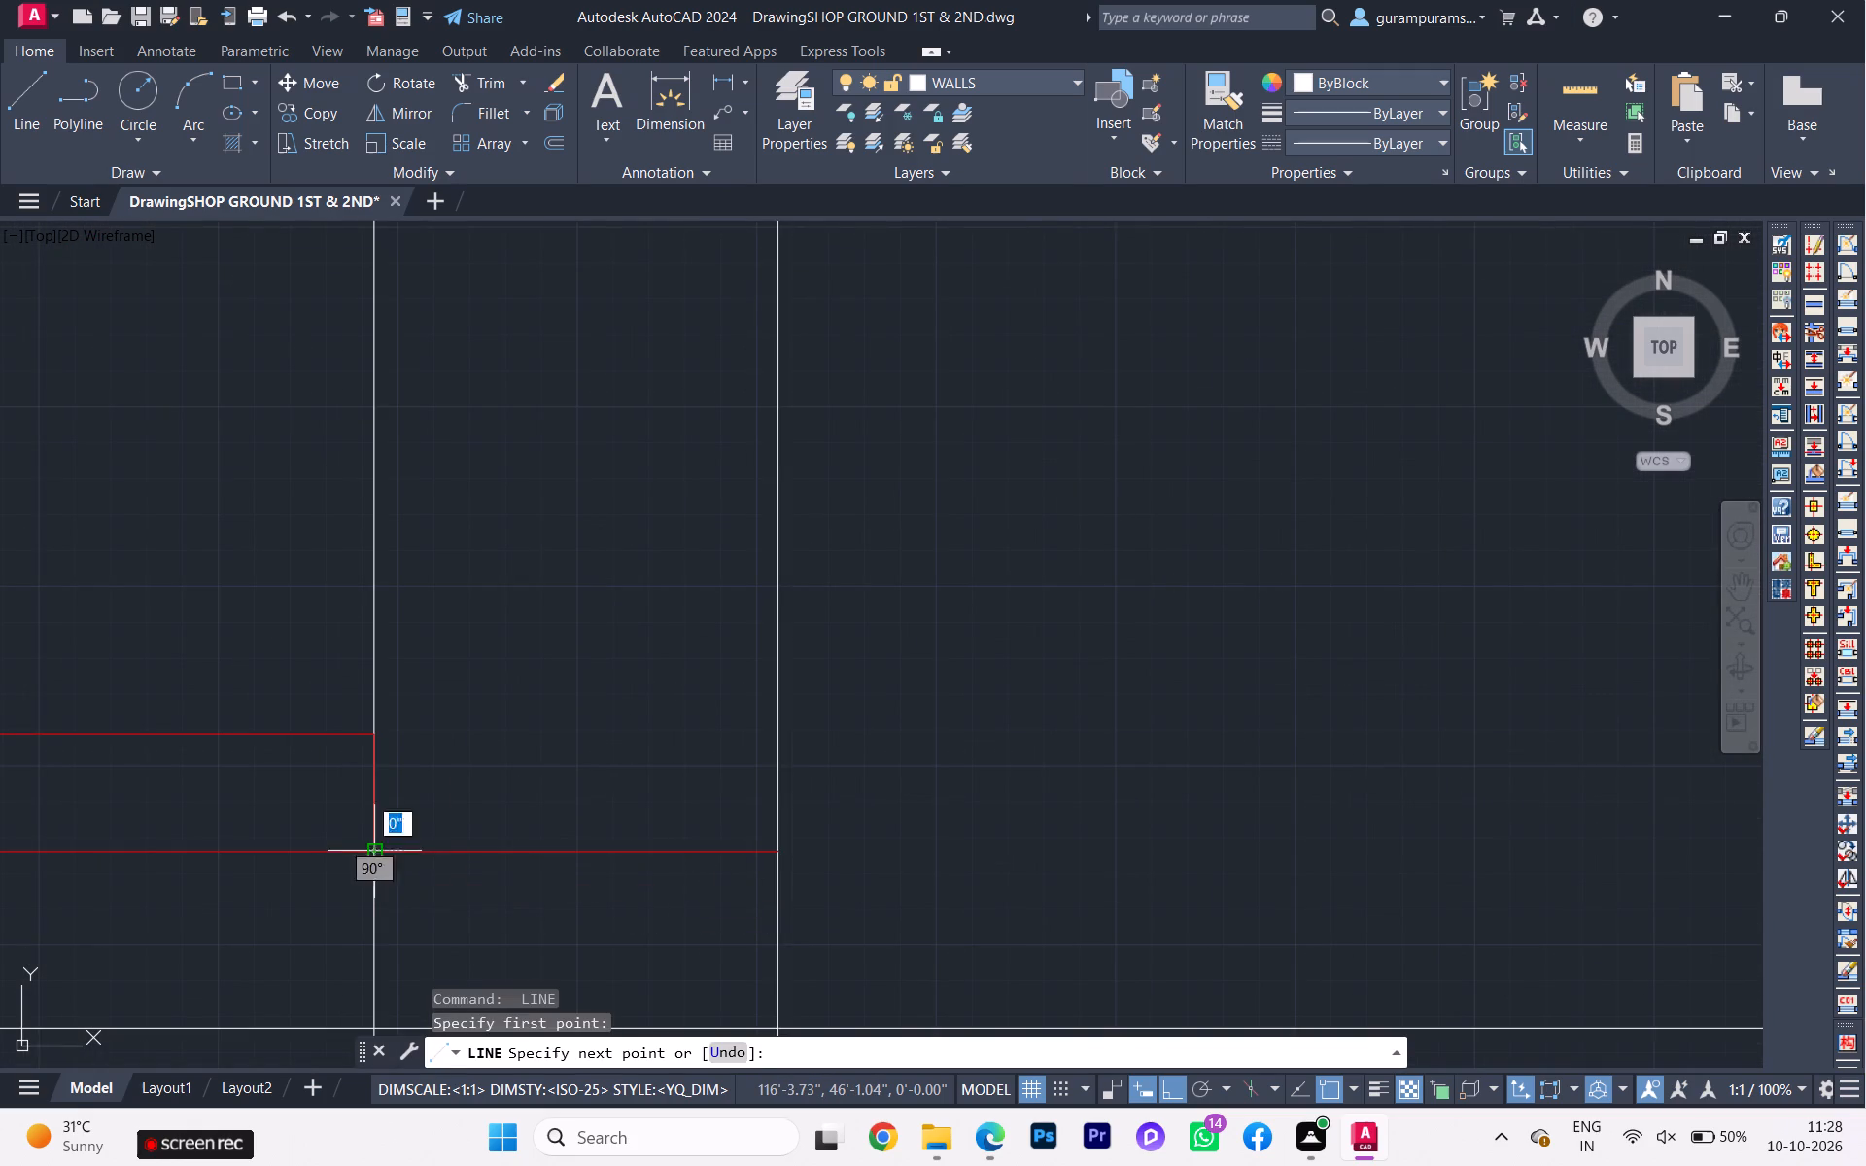
left_click(772, 855)
key("space")
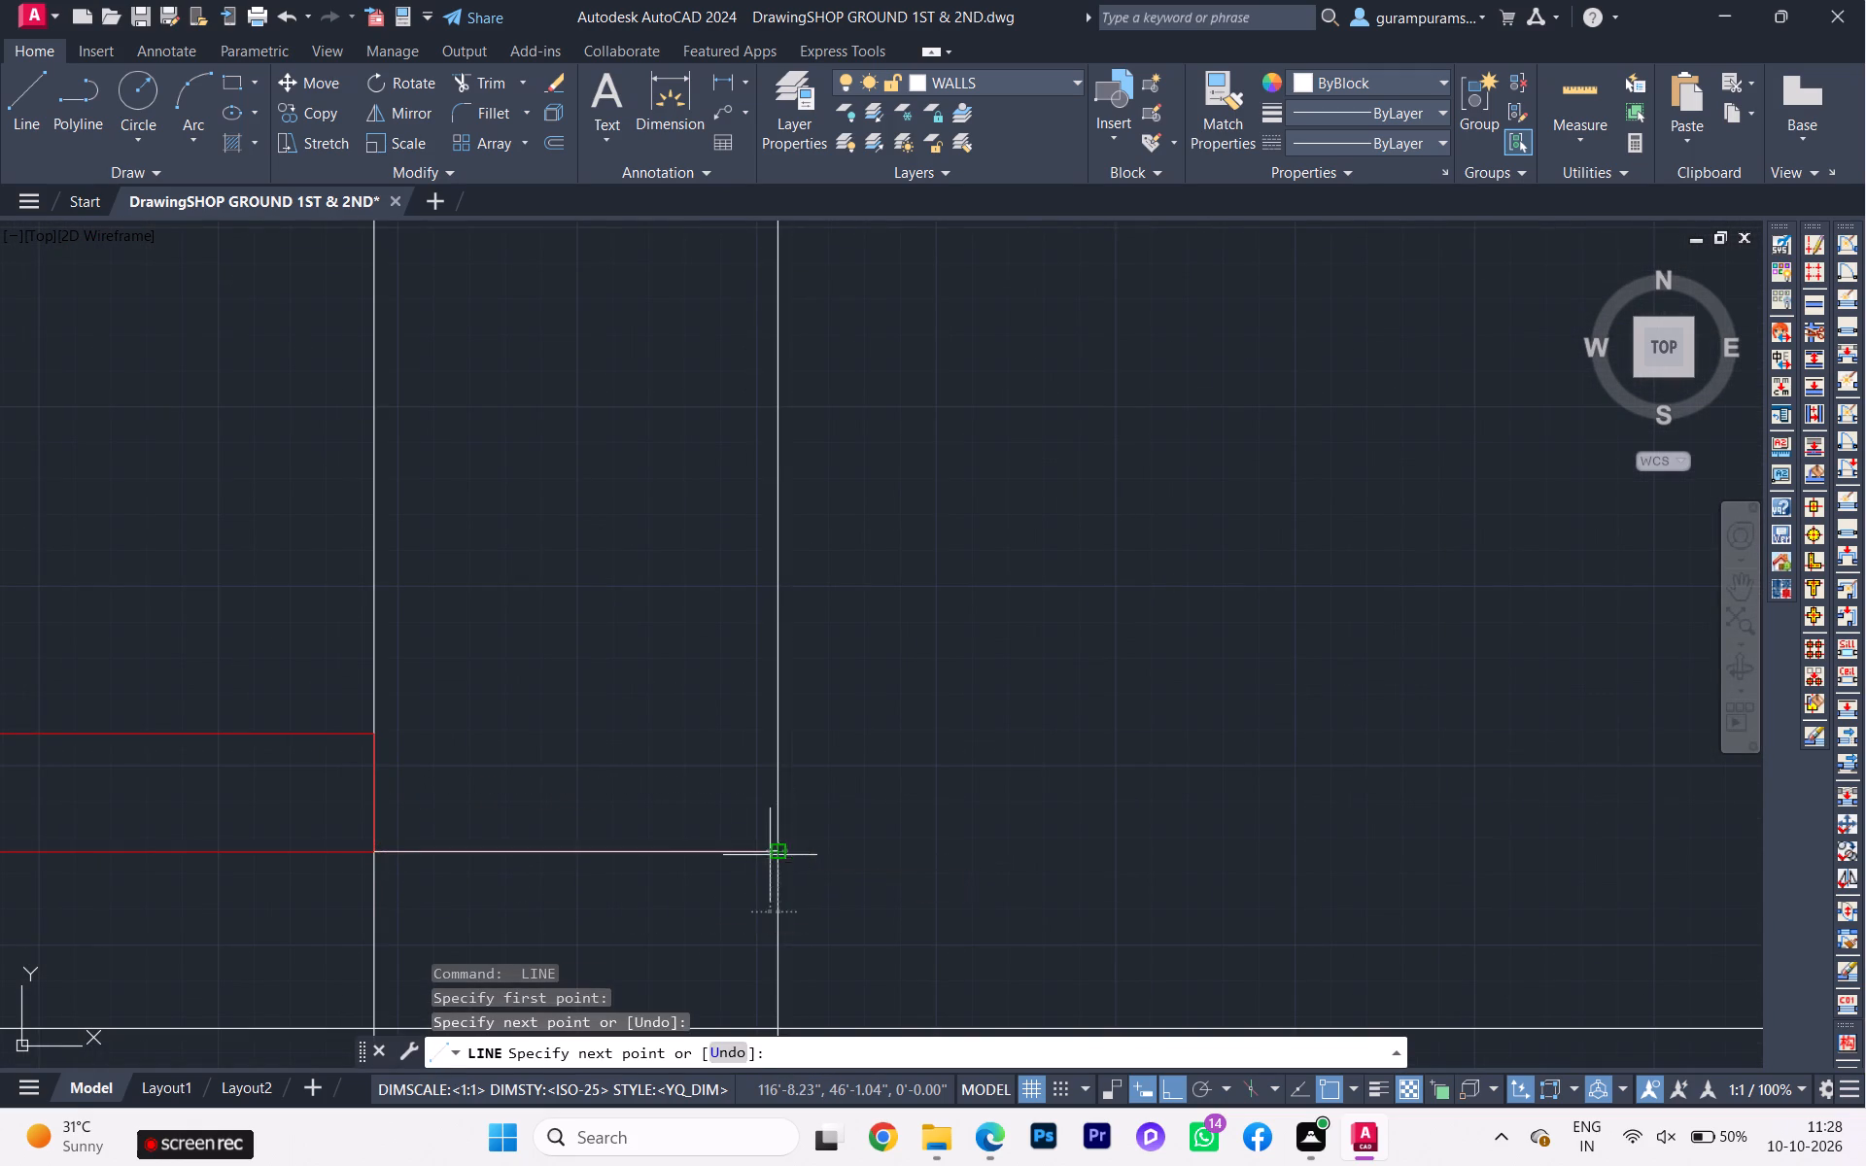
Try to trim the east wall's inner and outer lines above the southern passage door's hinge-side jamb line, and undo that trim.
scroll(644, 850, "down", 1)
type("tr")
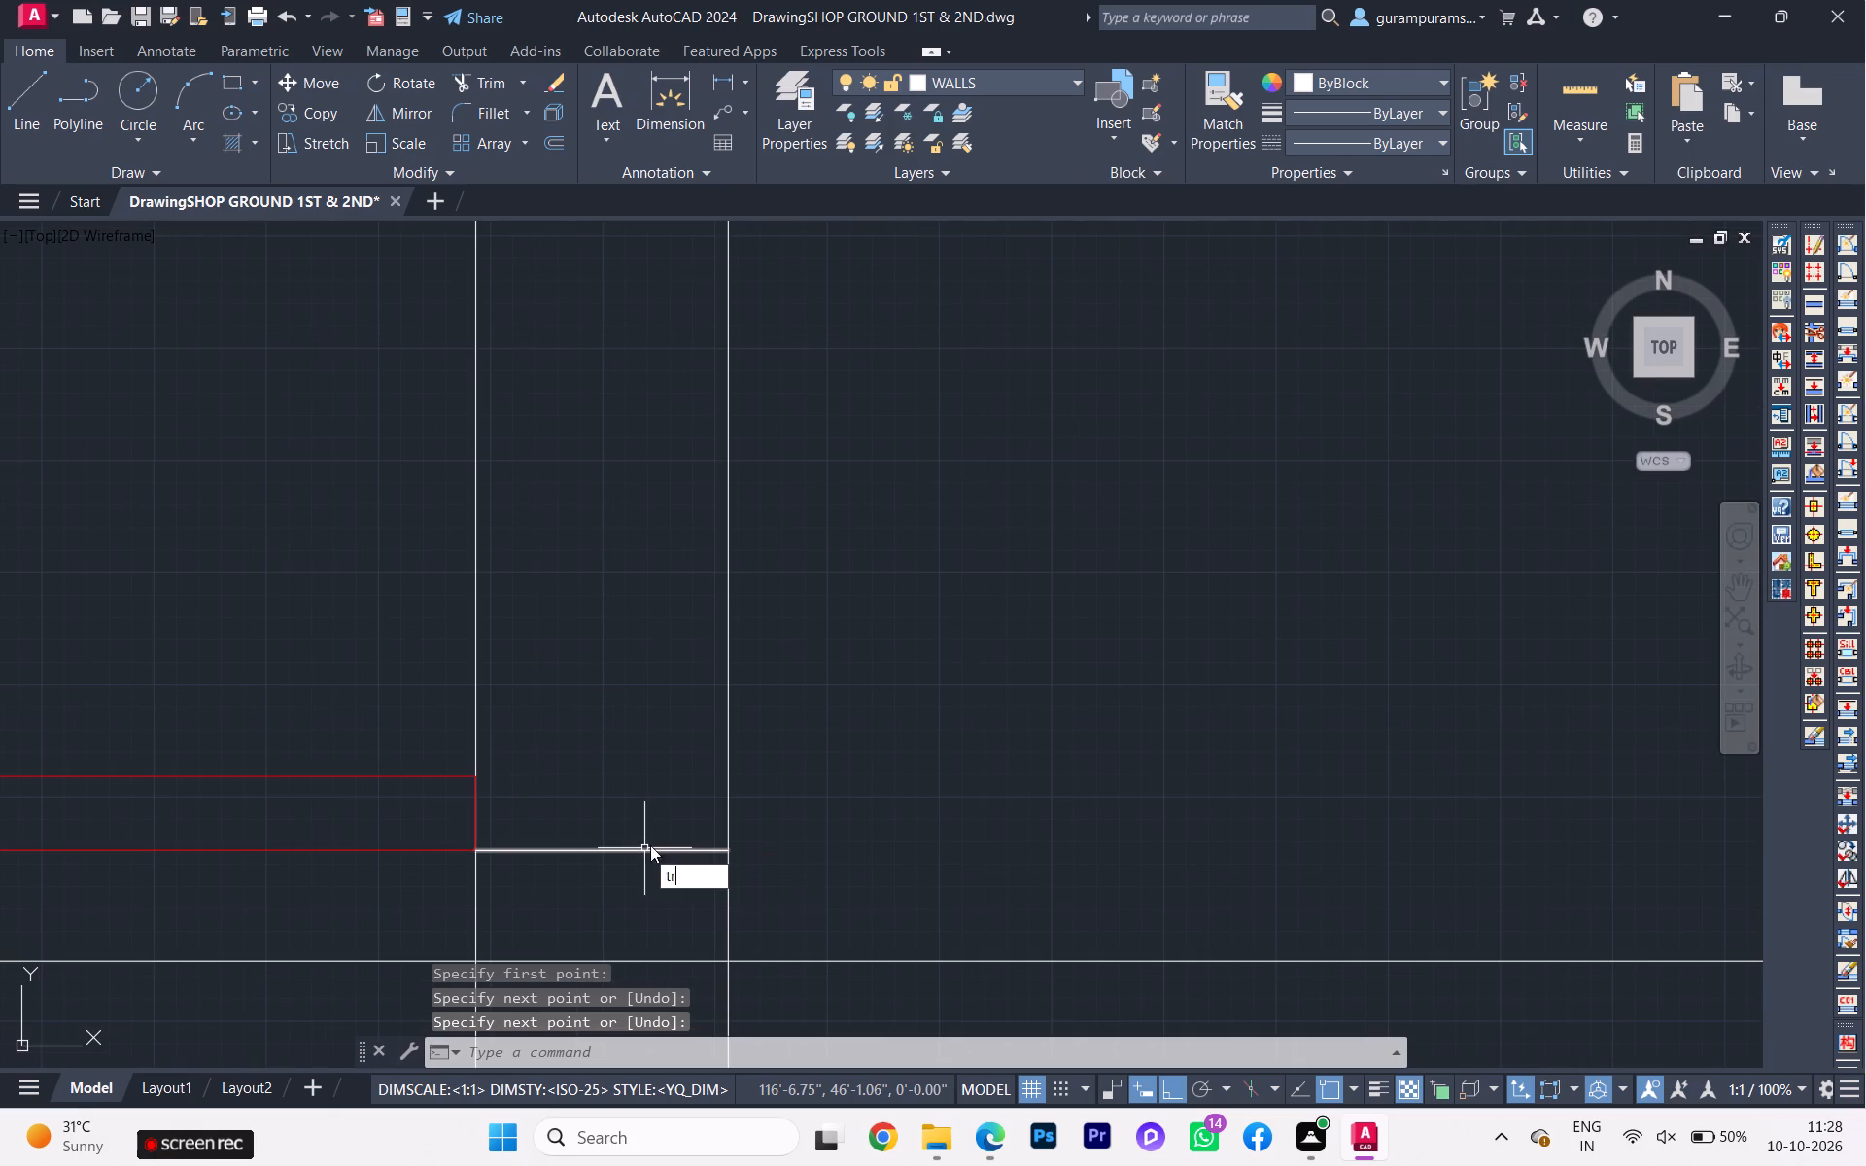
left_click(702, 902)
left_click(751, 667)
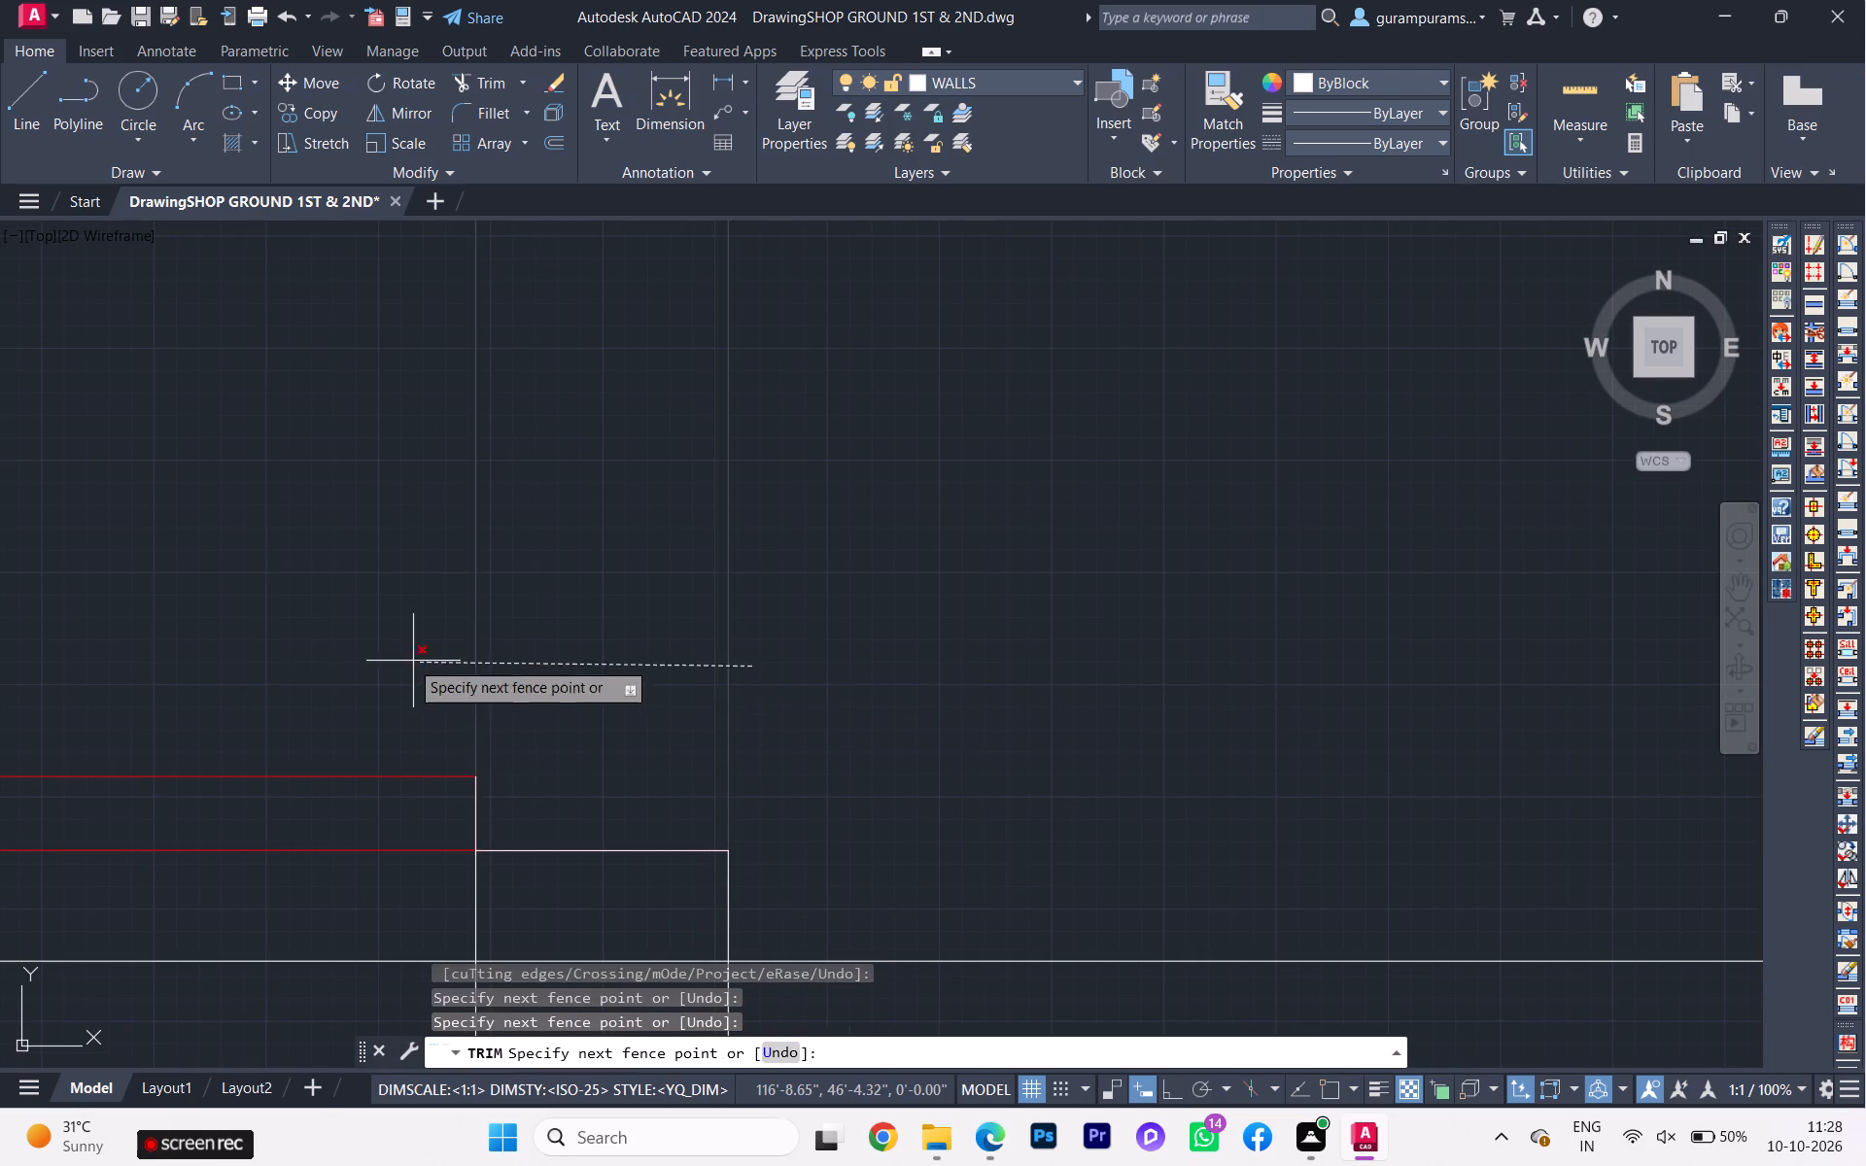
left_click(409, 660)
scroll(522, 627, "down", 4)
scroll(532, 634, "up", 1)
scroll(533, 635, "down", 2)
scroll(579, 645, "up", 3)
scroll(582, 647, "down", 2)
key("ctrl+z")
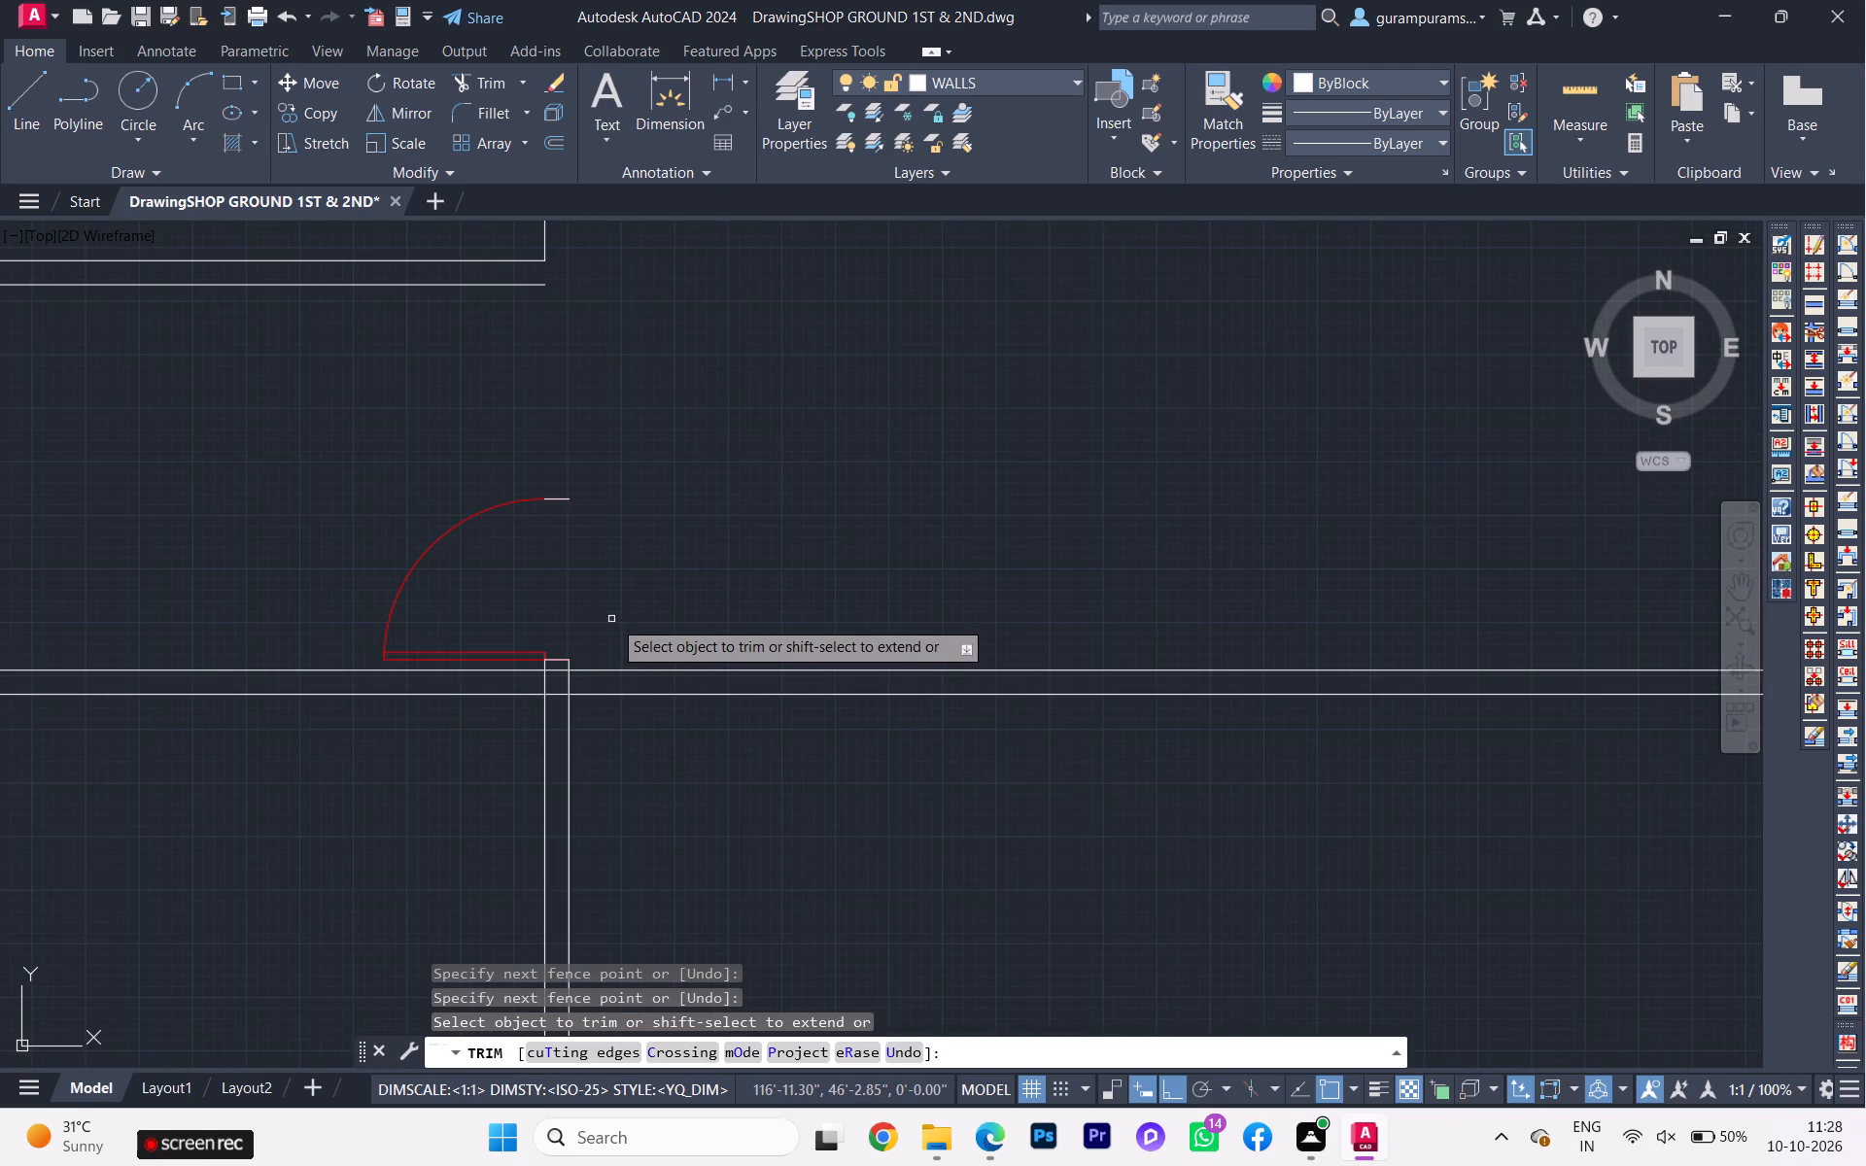
Trim the east wall's inner and outer lines between the two jamb lines of the southern passage door.
scroll(617, 623, "down", 1)
scroll(617, 625, "up", 1)
scroll(619, 629, "down", 4)
middle_click_drag(621, 650, 617, 691)
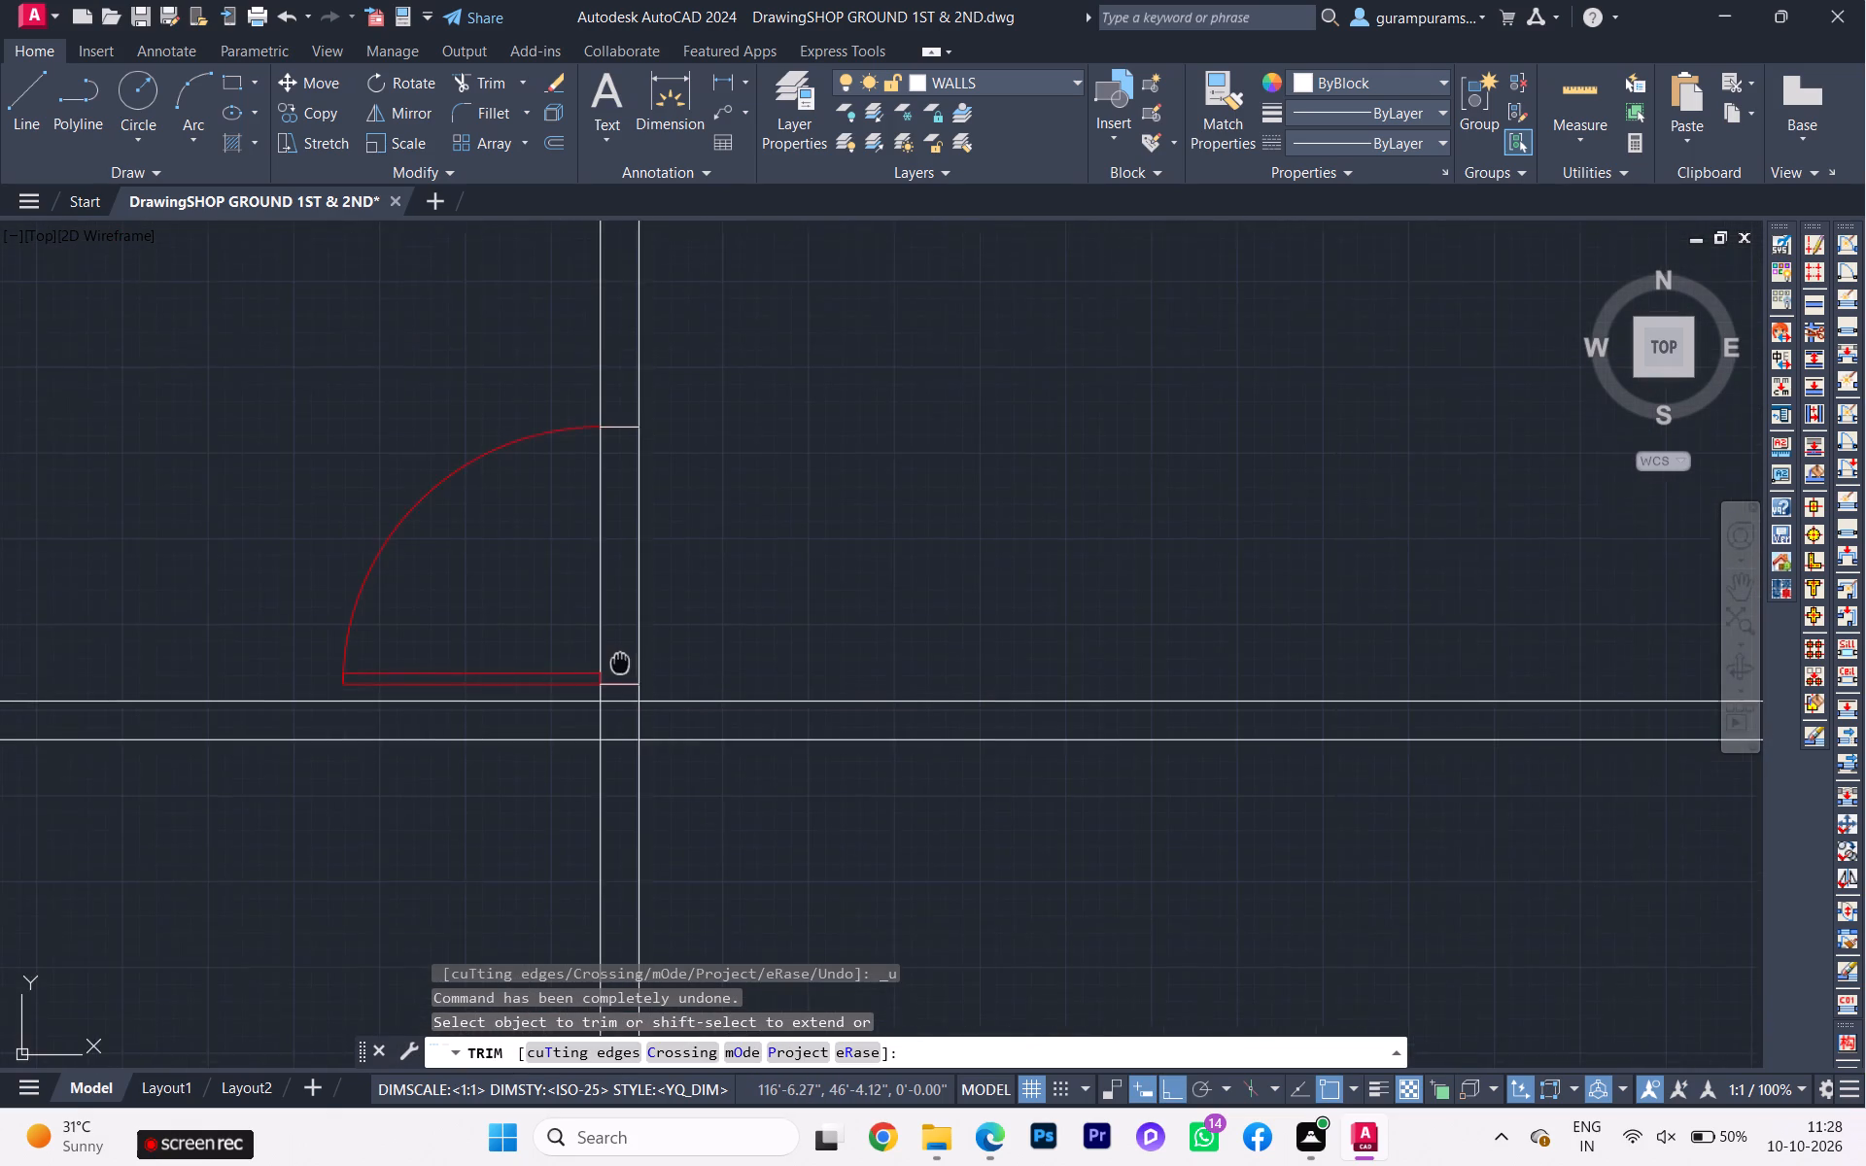
middle_click_drag(617, 691, 613, 751)
left_click(595, 680)
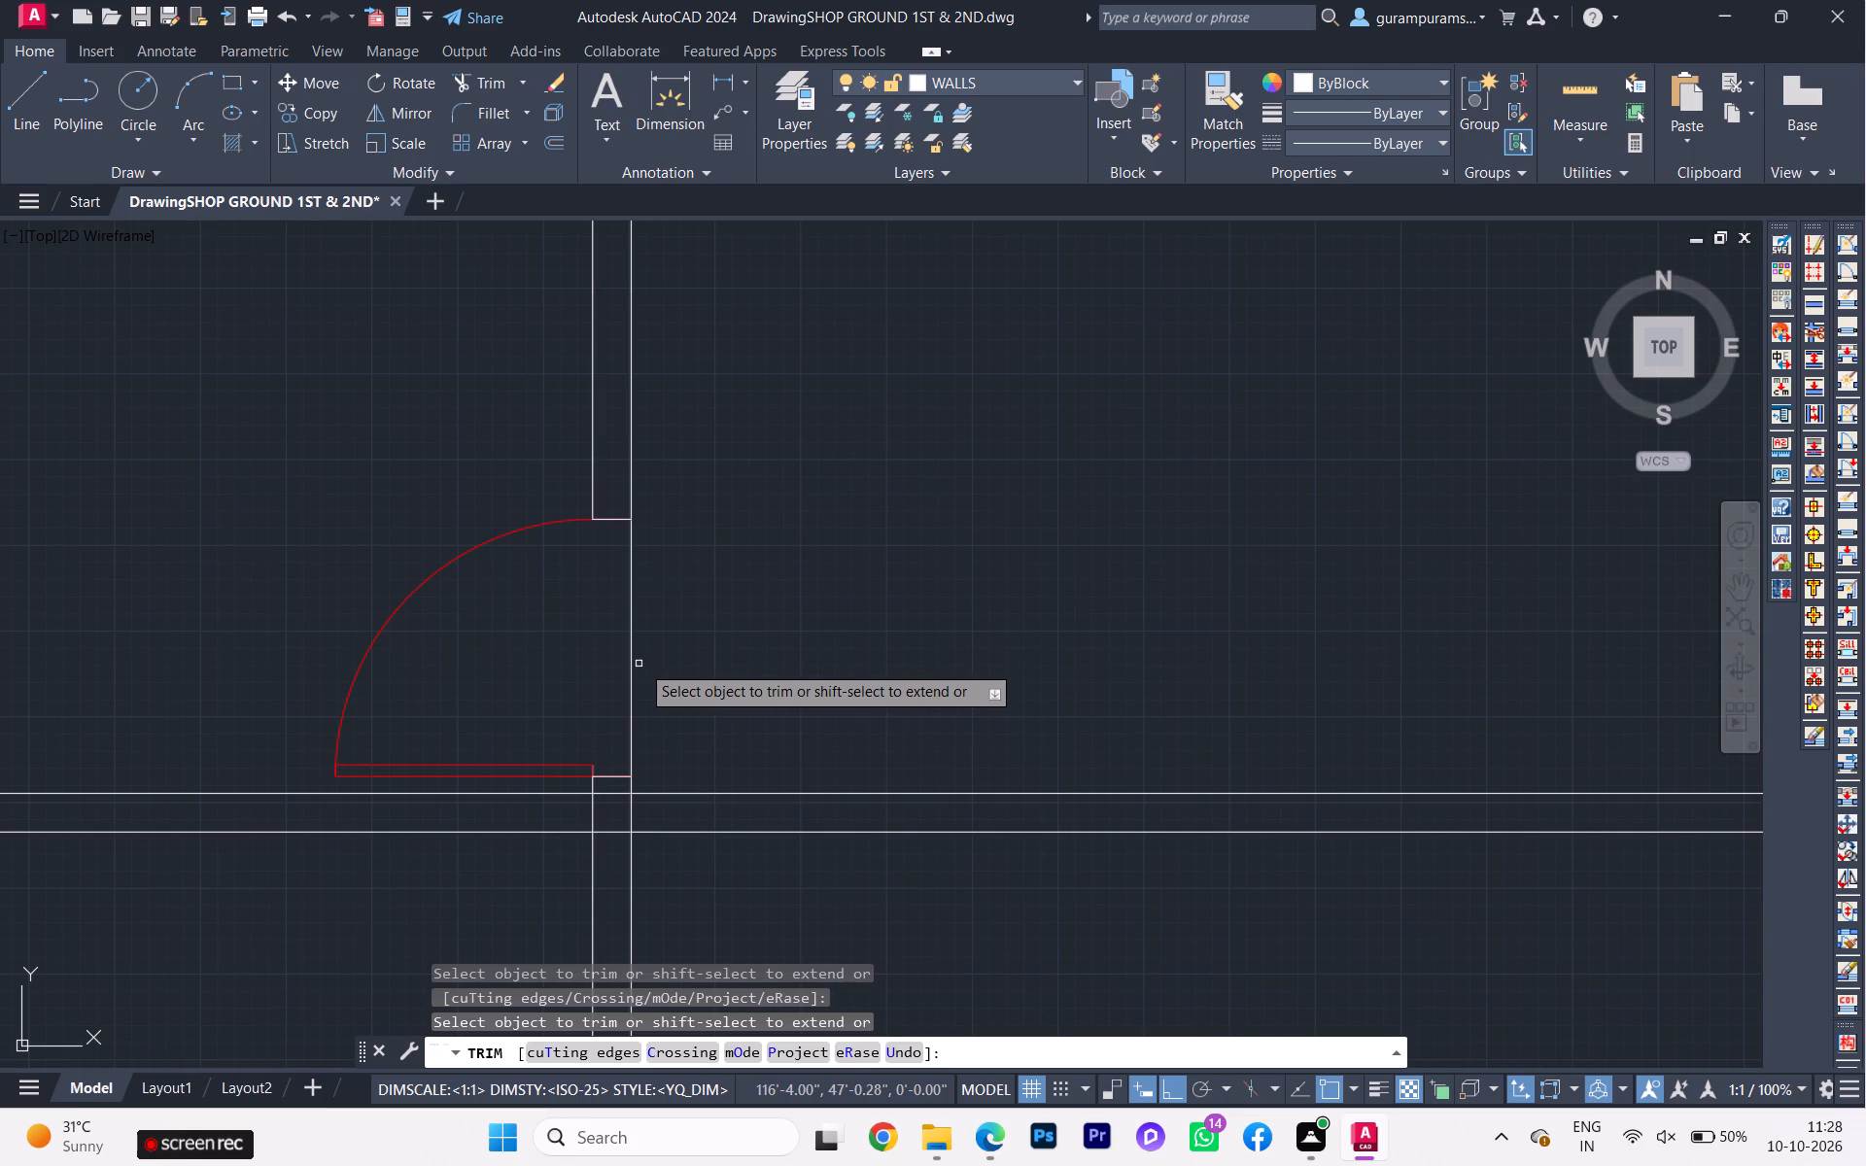
left_click(634, 668)
Draw a line about 4.5 inches long across the east wall at the hinge side of the northern common-room door near the staircase.
scroll(634, 668, "down", 3)
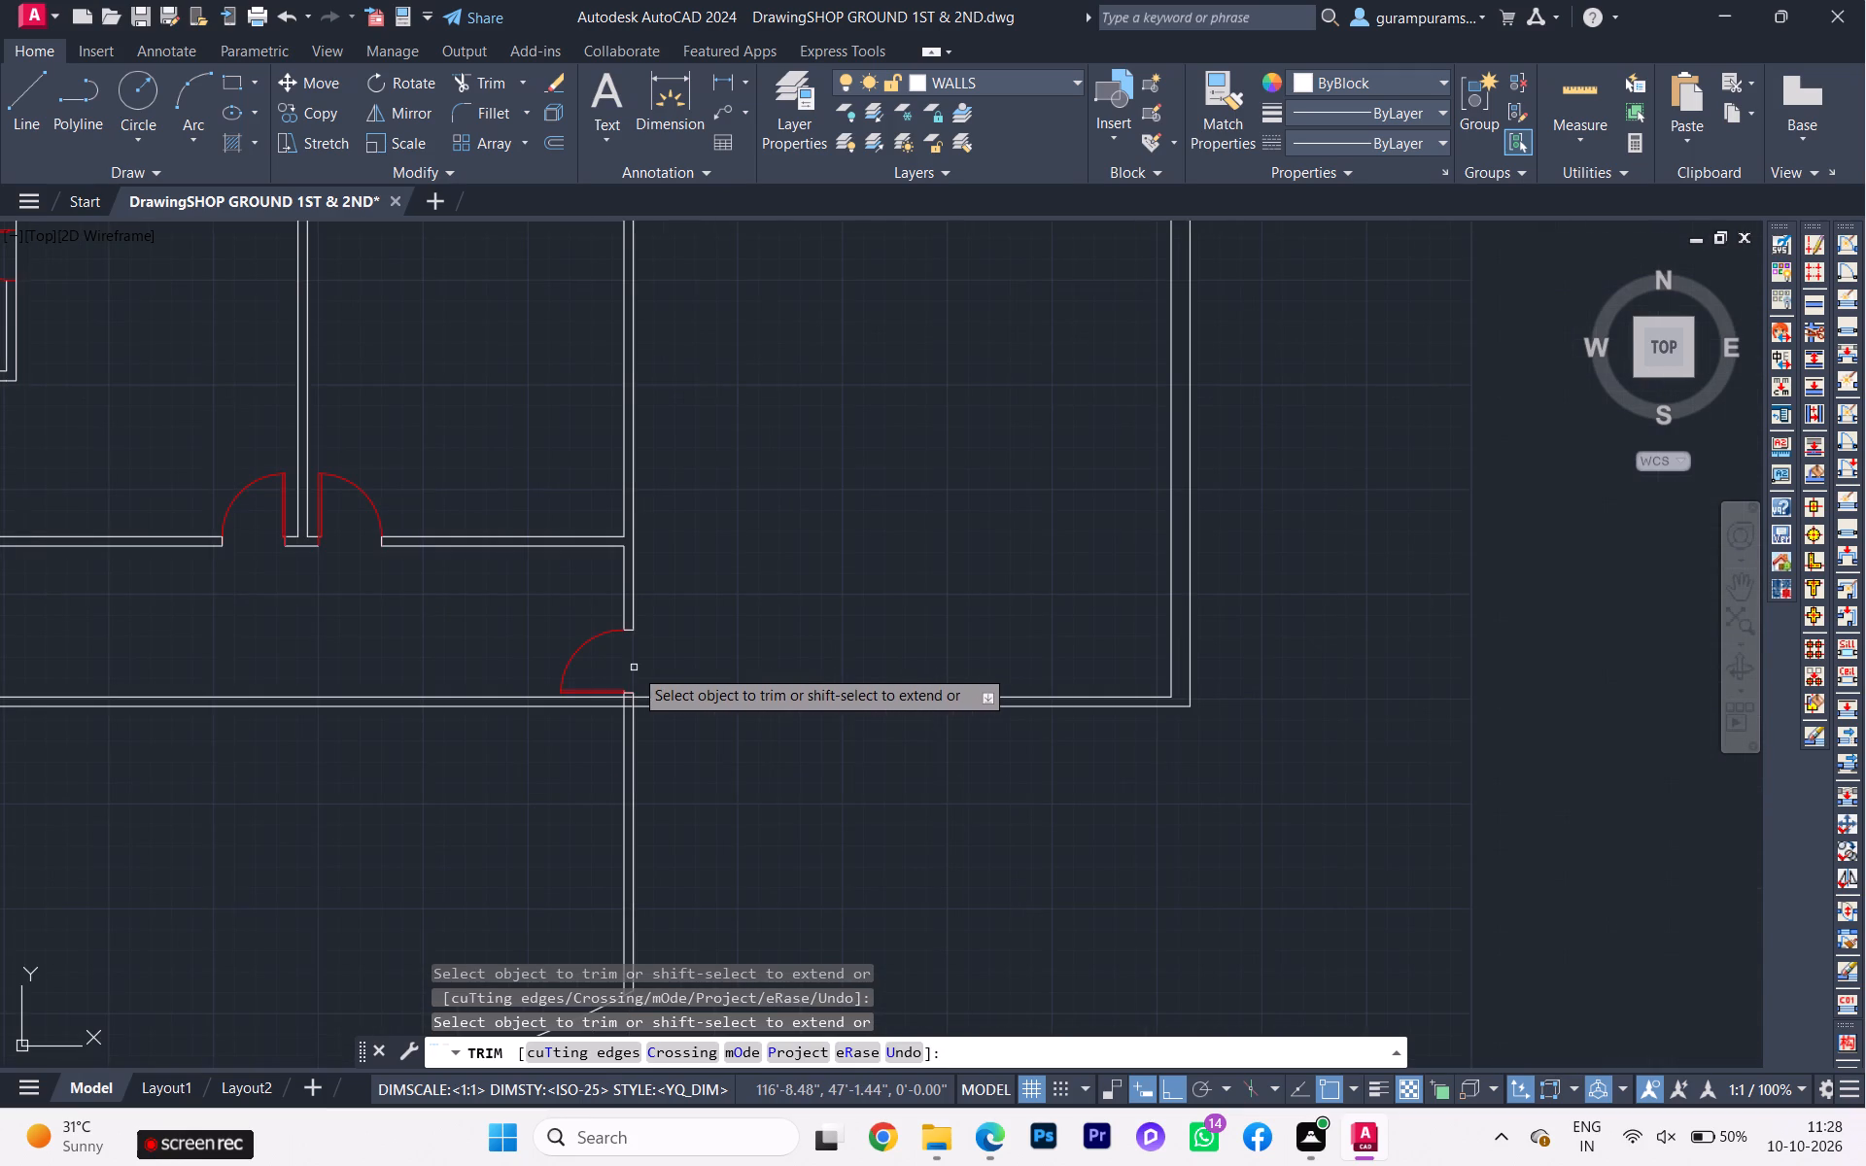
scroll(699, 798, "down", 3)
scroll(728, 595, "down", 2)
middle_click_drag(724, 596, 693, 743)
scroll(724, 596, "down", 1)
scroll(696, 676, "up", 7)
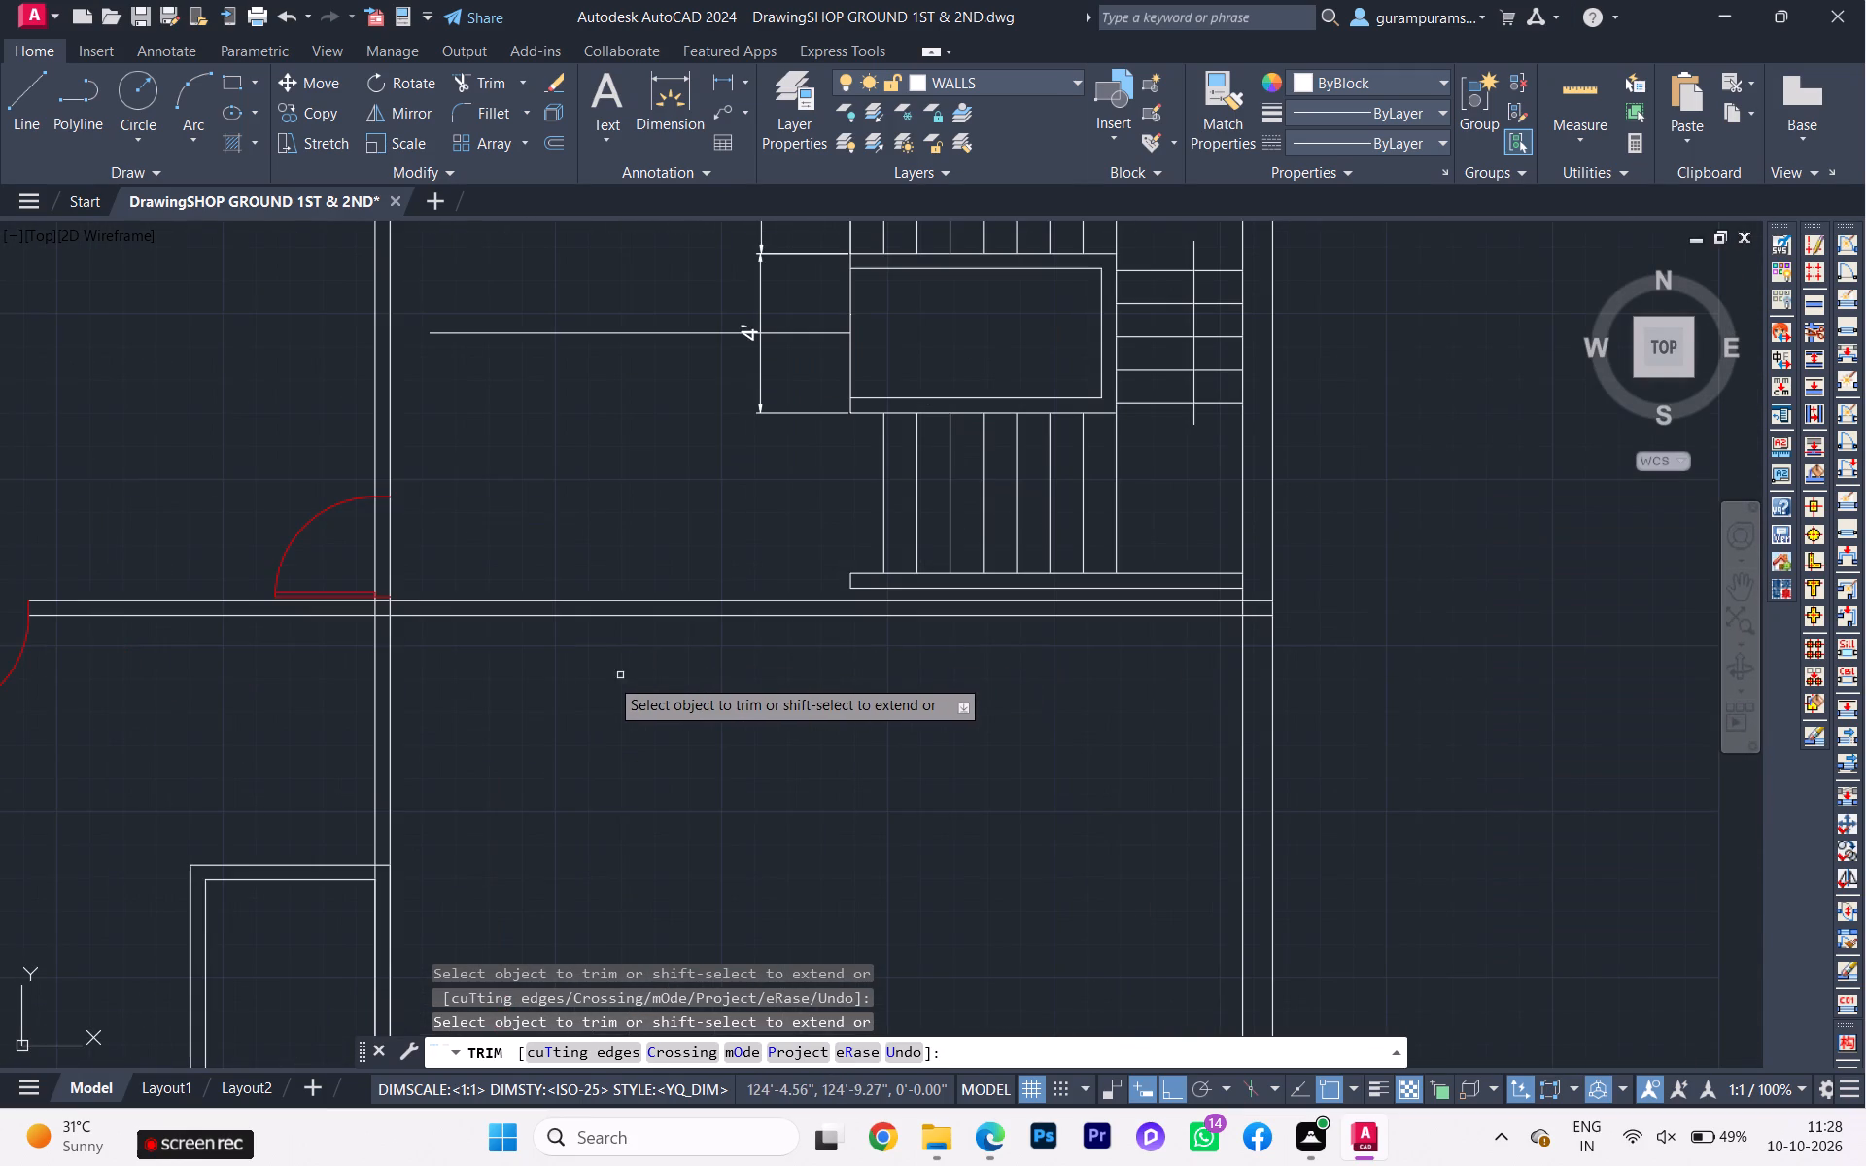
key("Escape")
key("l")
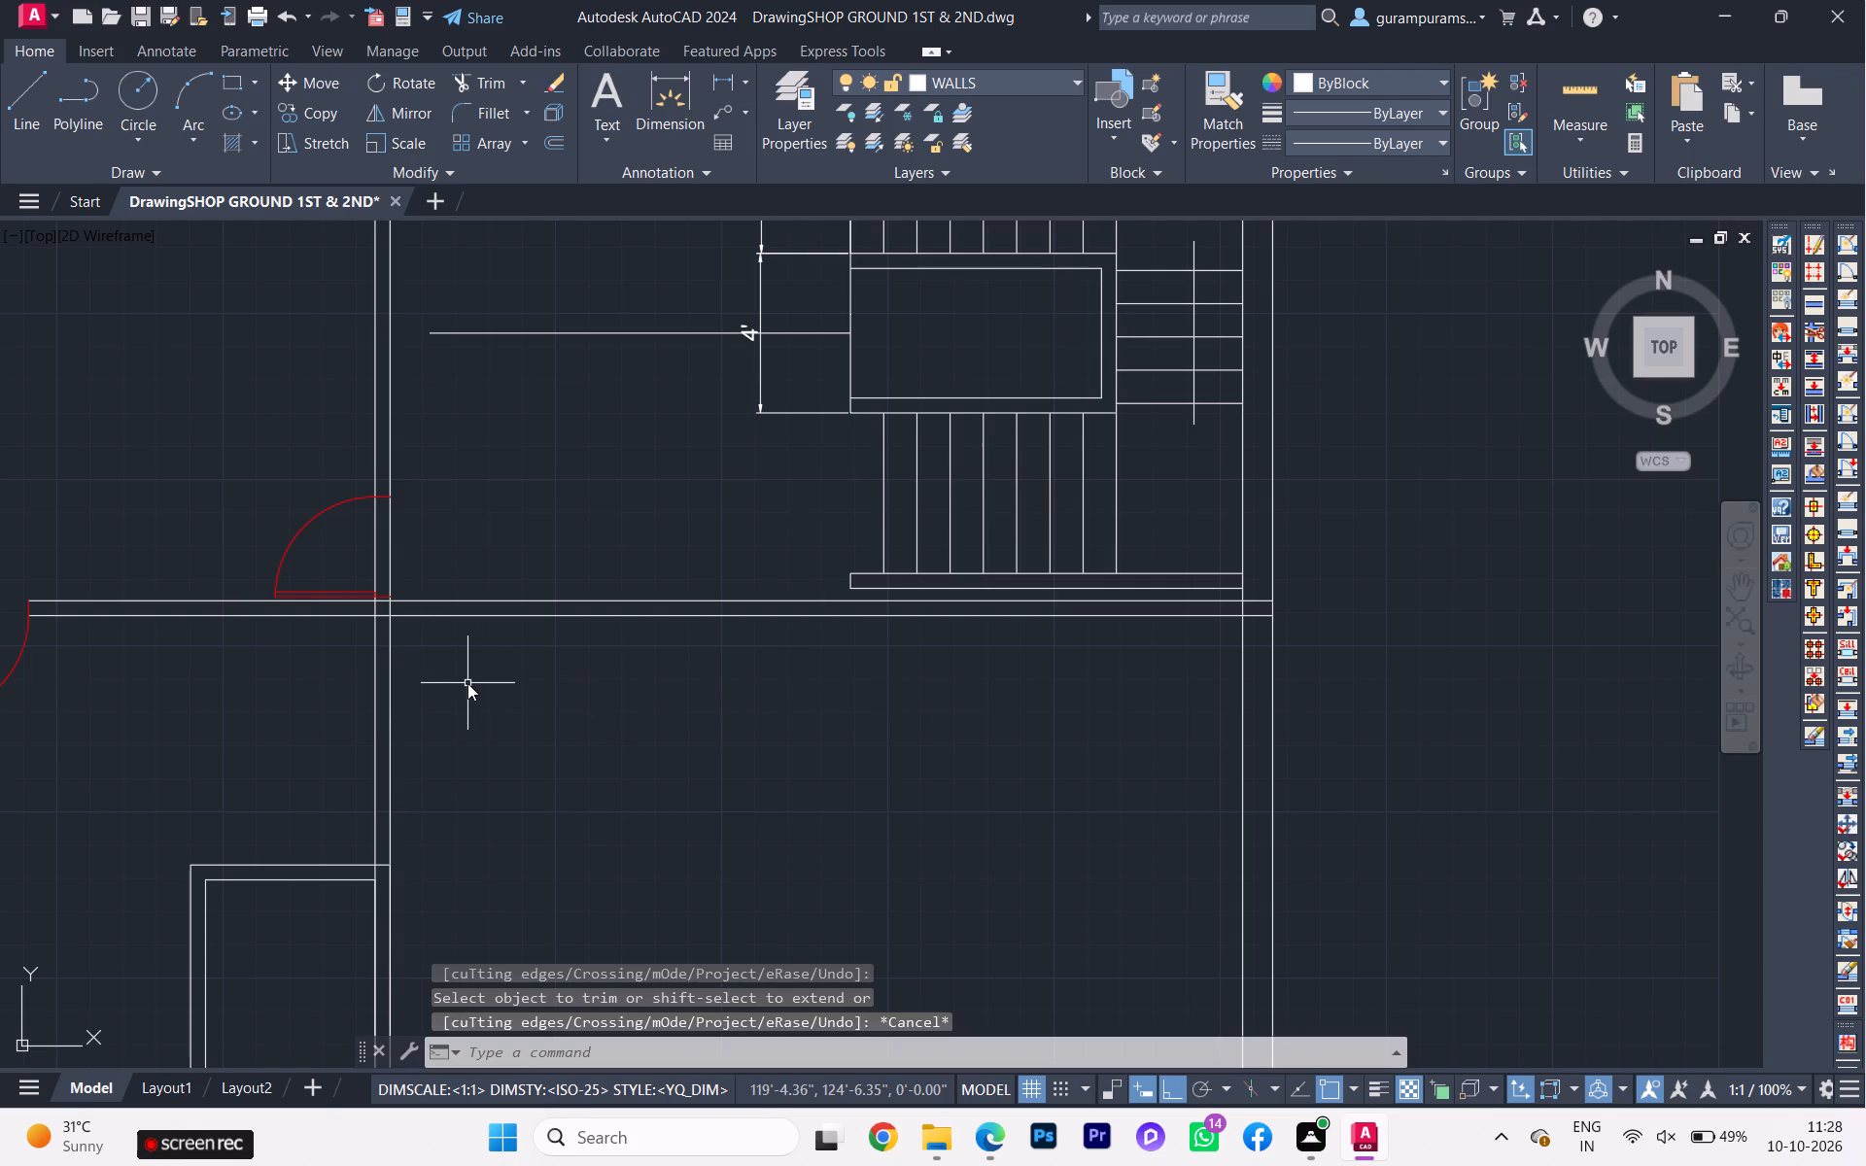
key("Return")
scroll(350, 647, "up", 2)
scroll(391, 563, "up", 5)
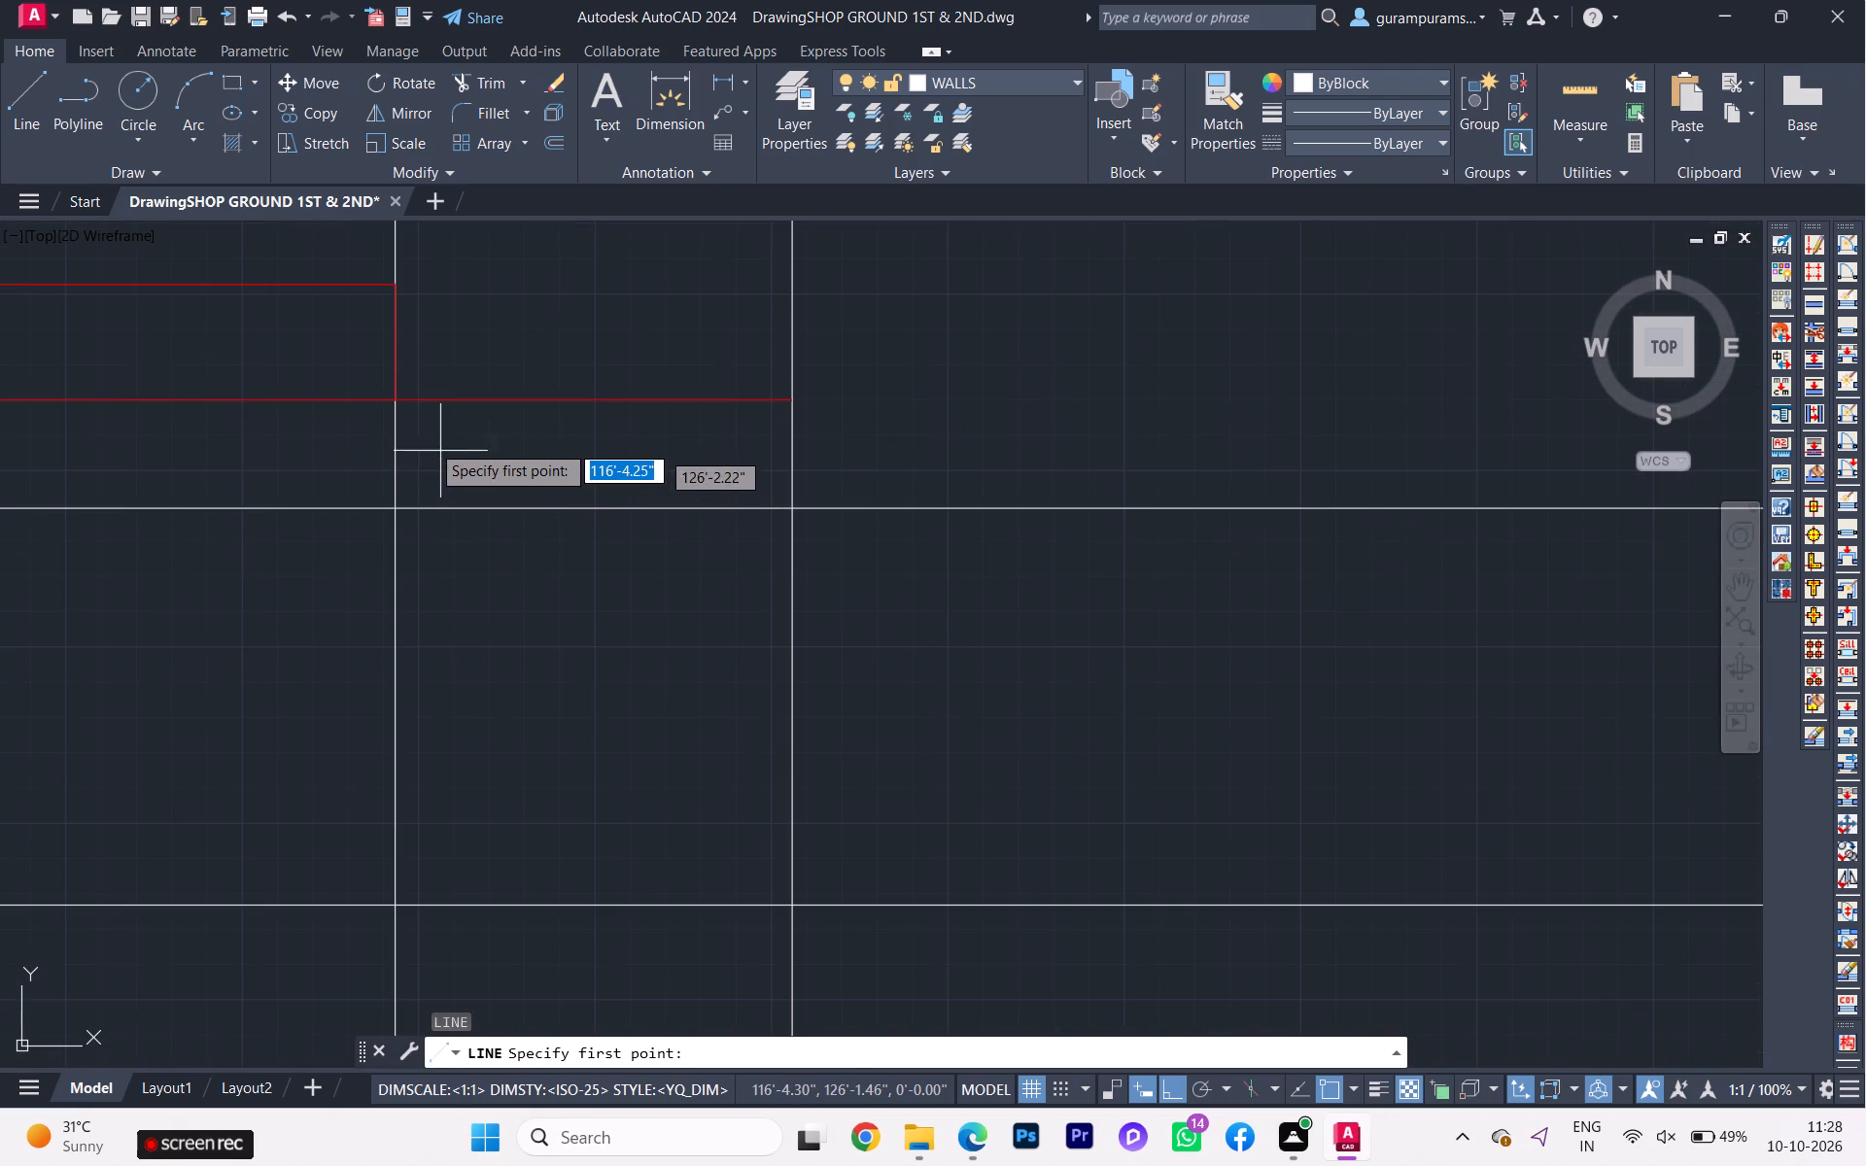
left_click(397, 400)
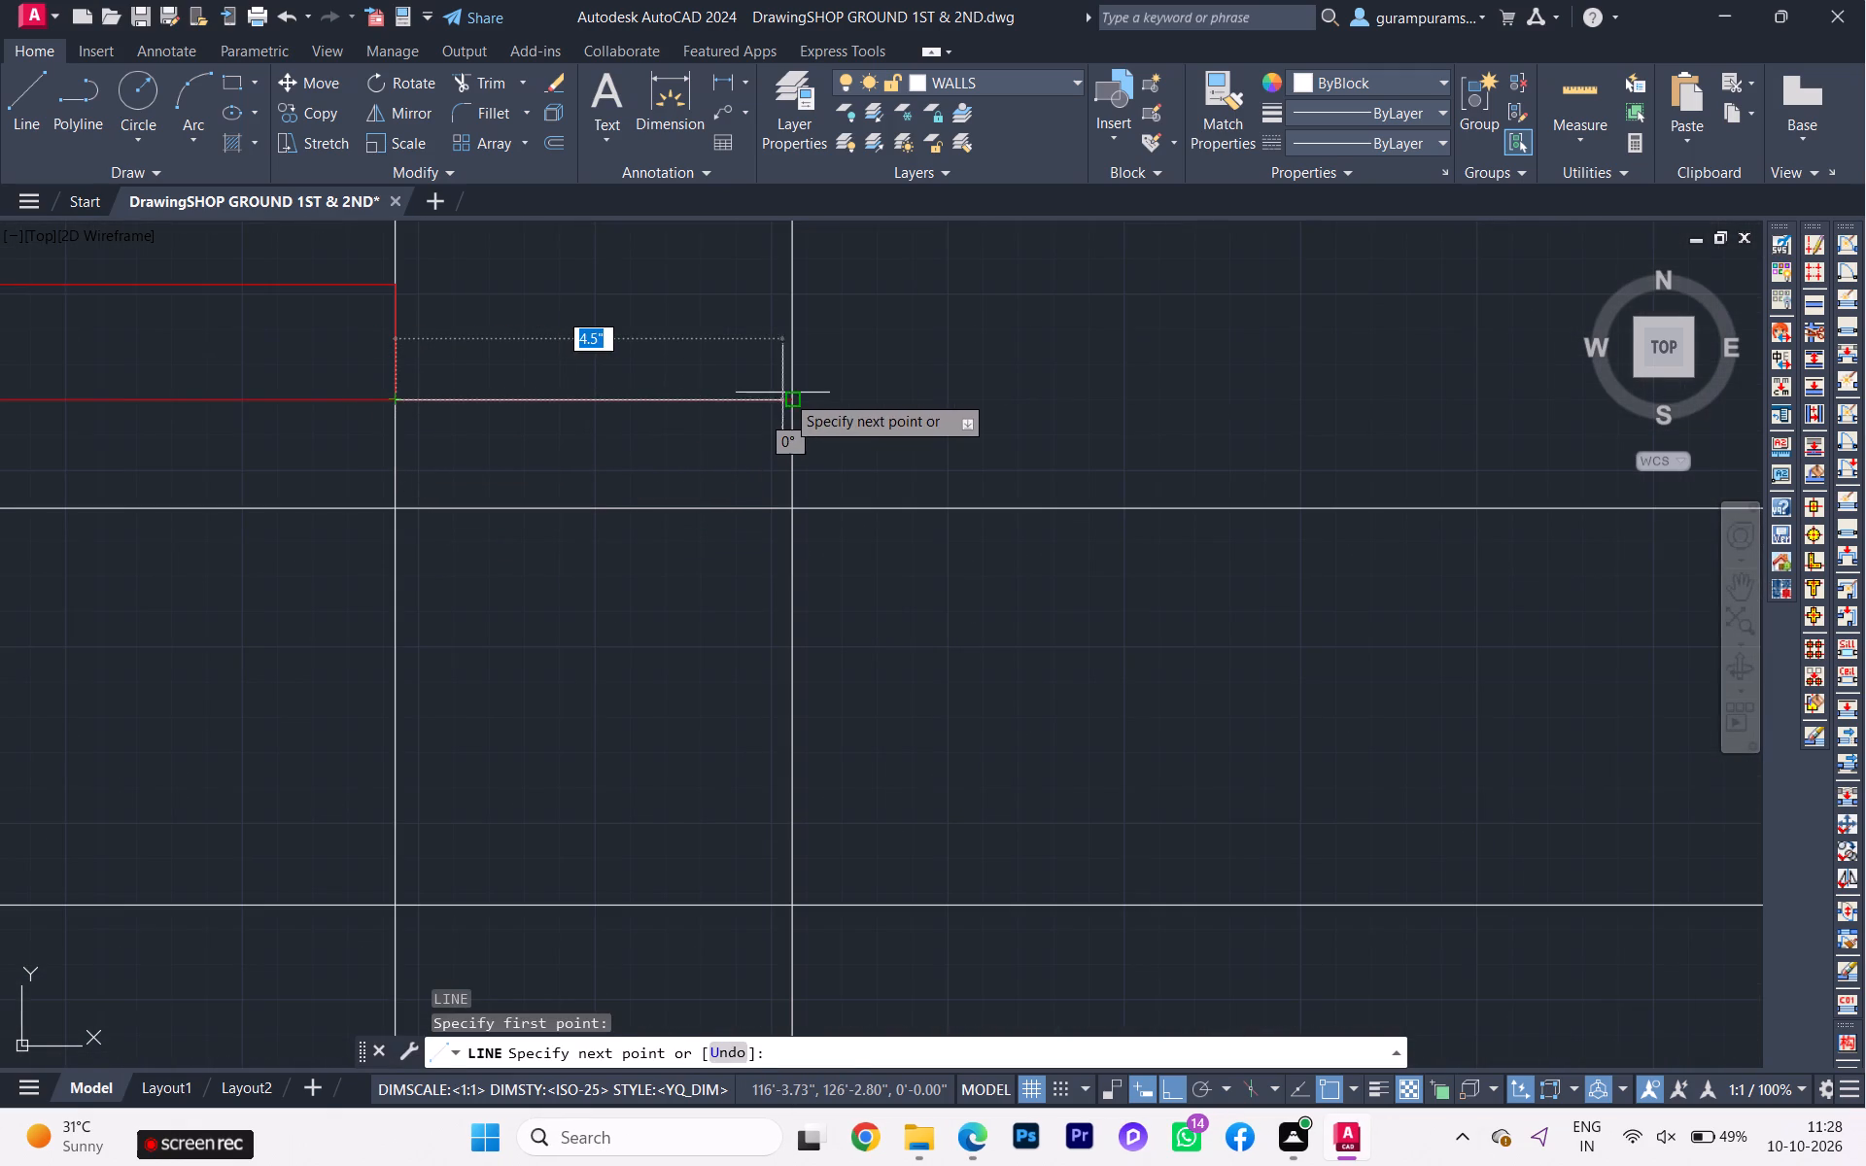
left_click(791, 394)
key("Return")
Draw a line about 4.5 inches long across the east wall at the north end of the northern common-room door's swing arc.
scroll(779, 432, "down", 4)
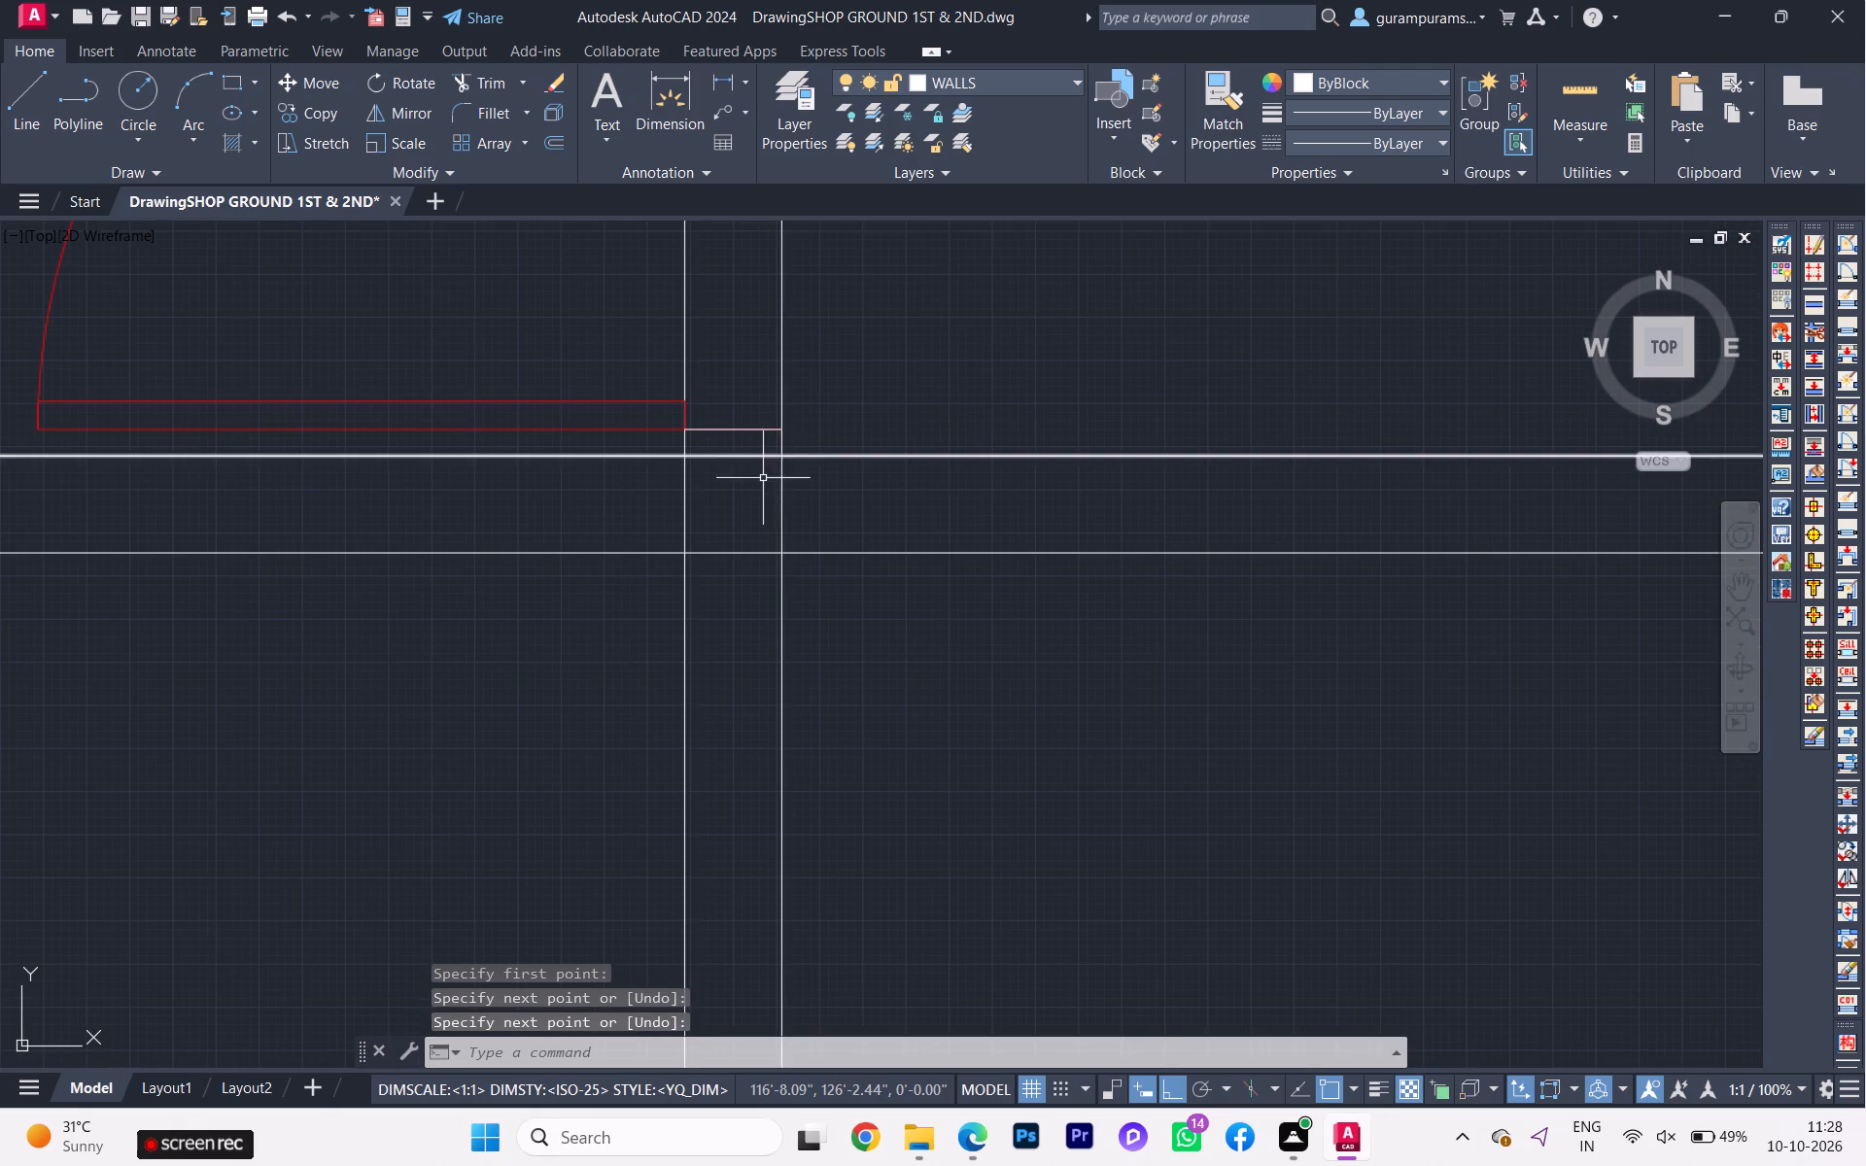
key("space")
scroll(738, 532, "down", 3)
scroll(745, 371, "up", 5)
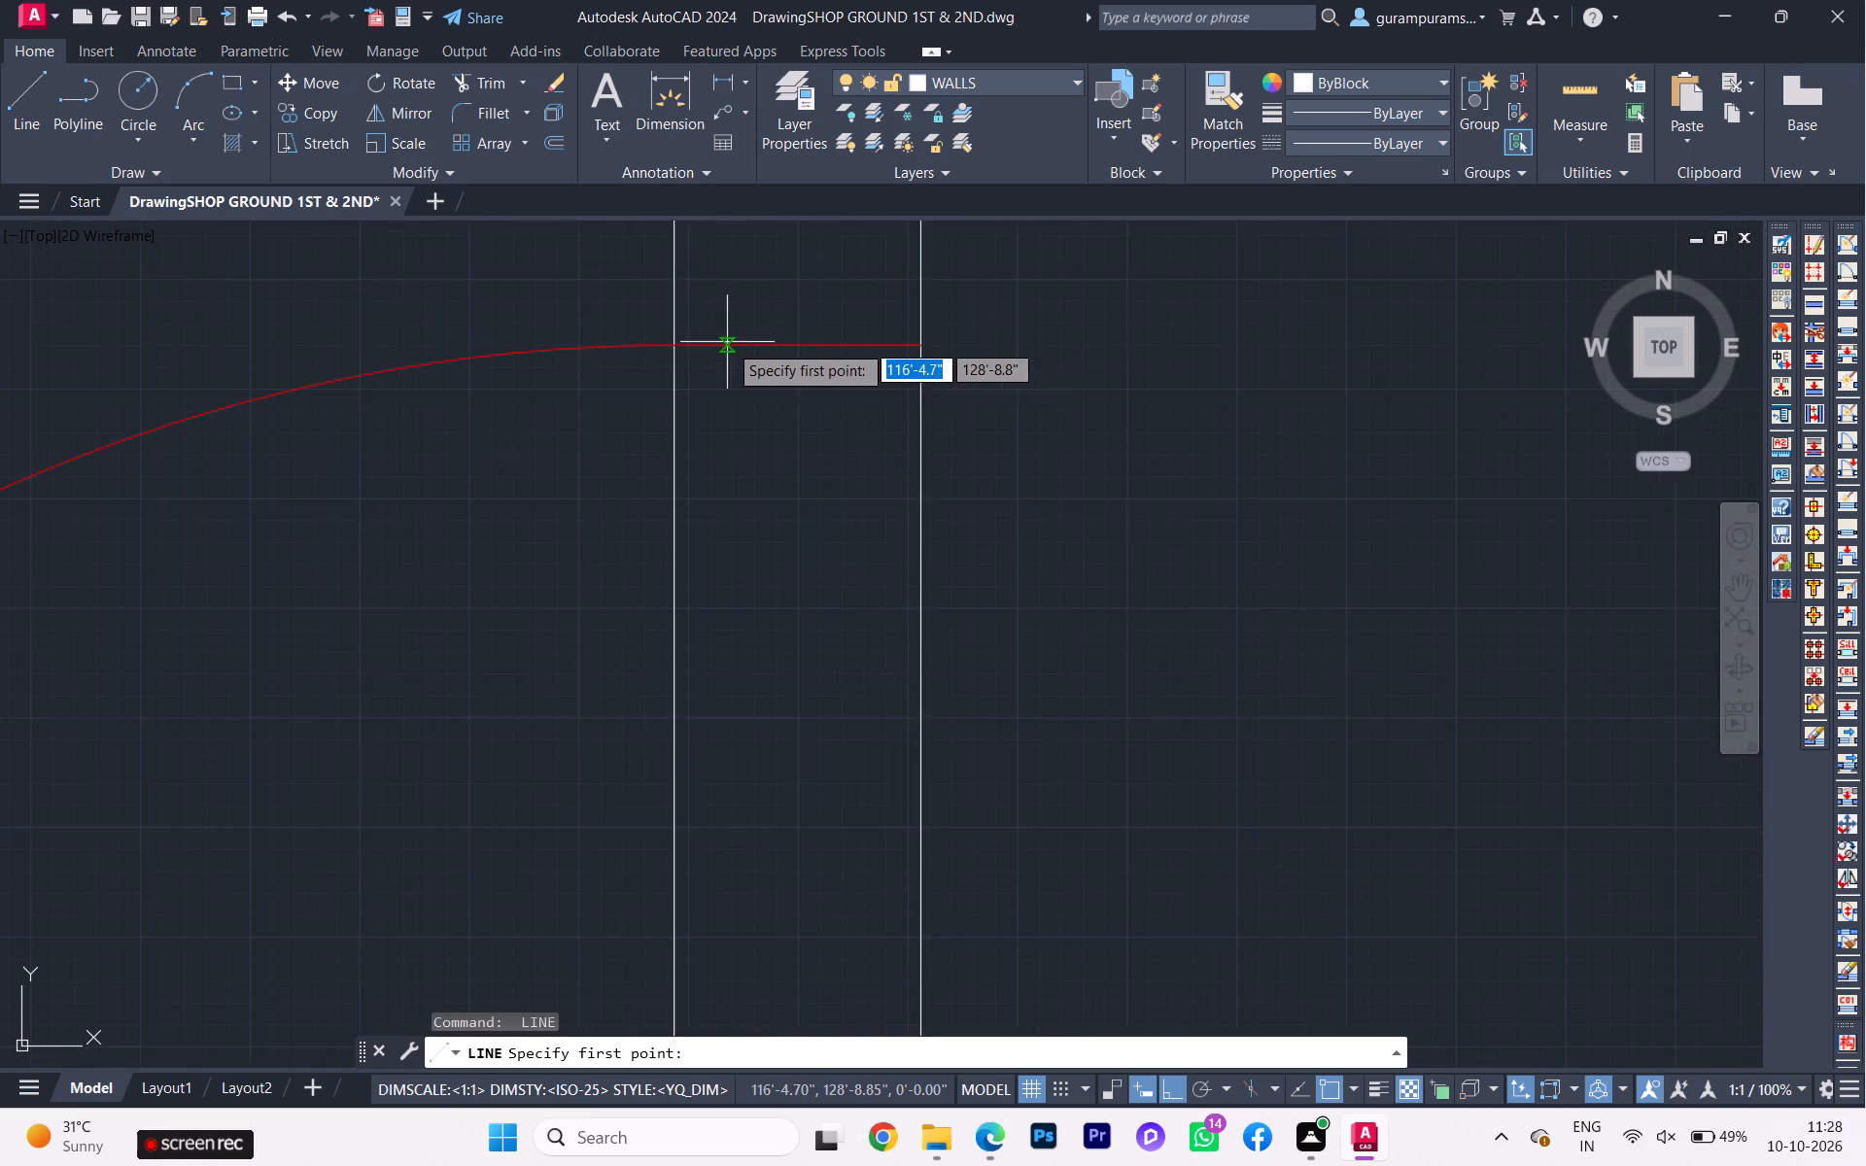
scroll(763, 367, "down", 2)
middle_click_drag(765, 387, 743, 585)
scroll(752, 575, "up", 3)
scroll(833, 519, "up", 1)
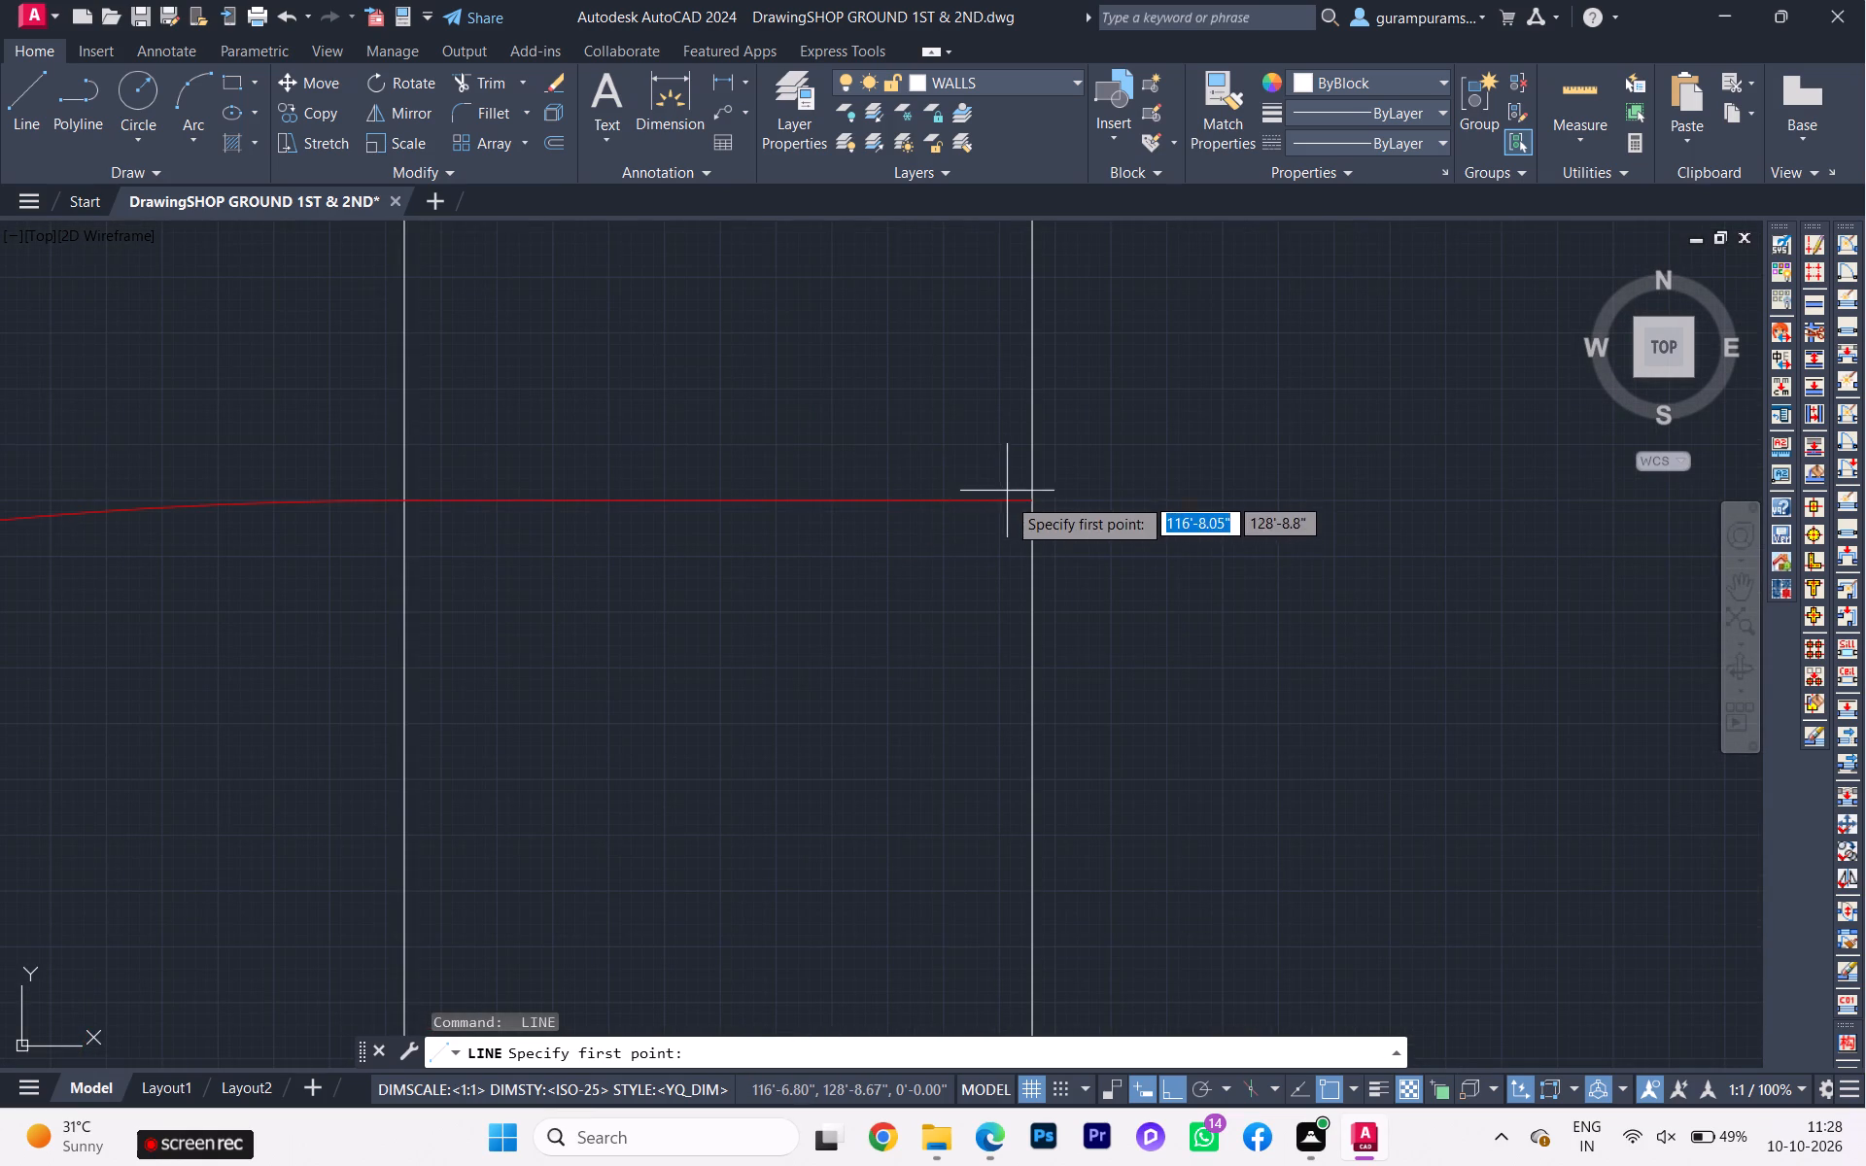
left_click(1029, 499)
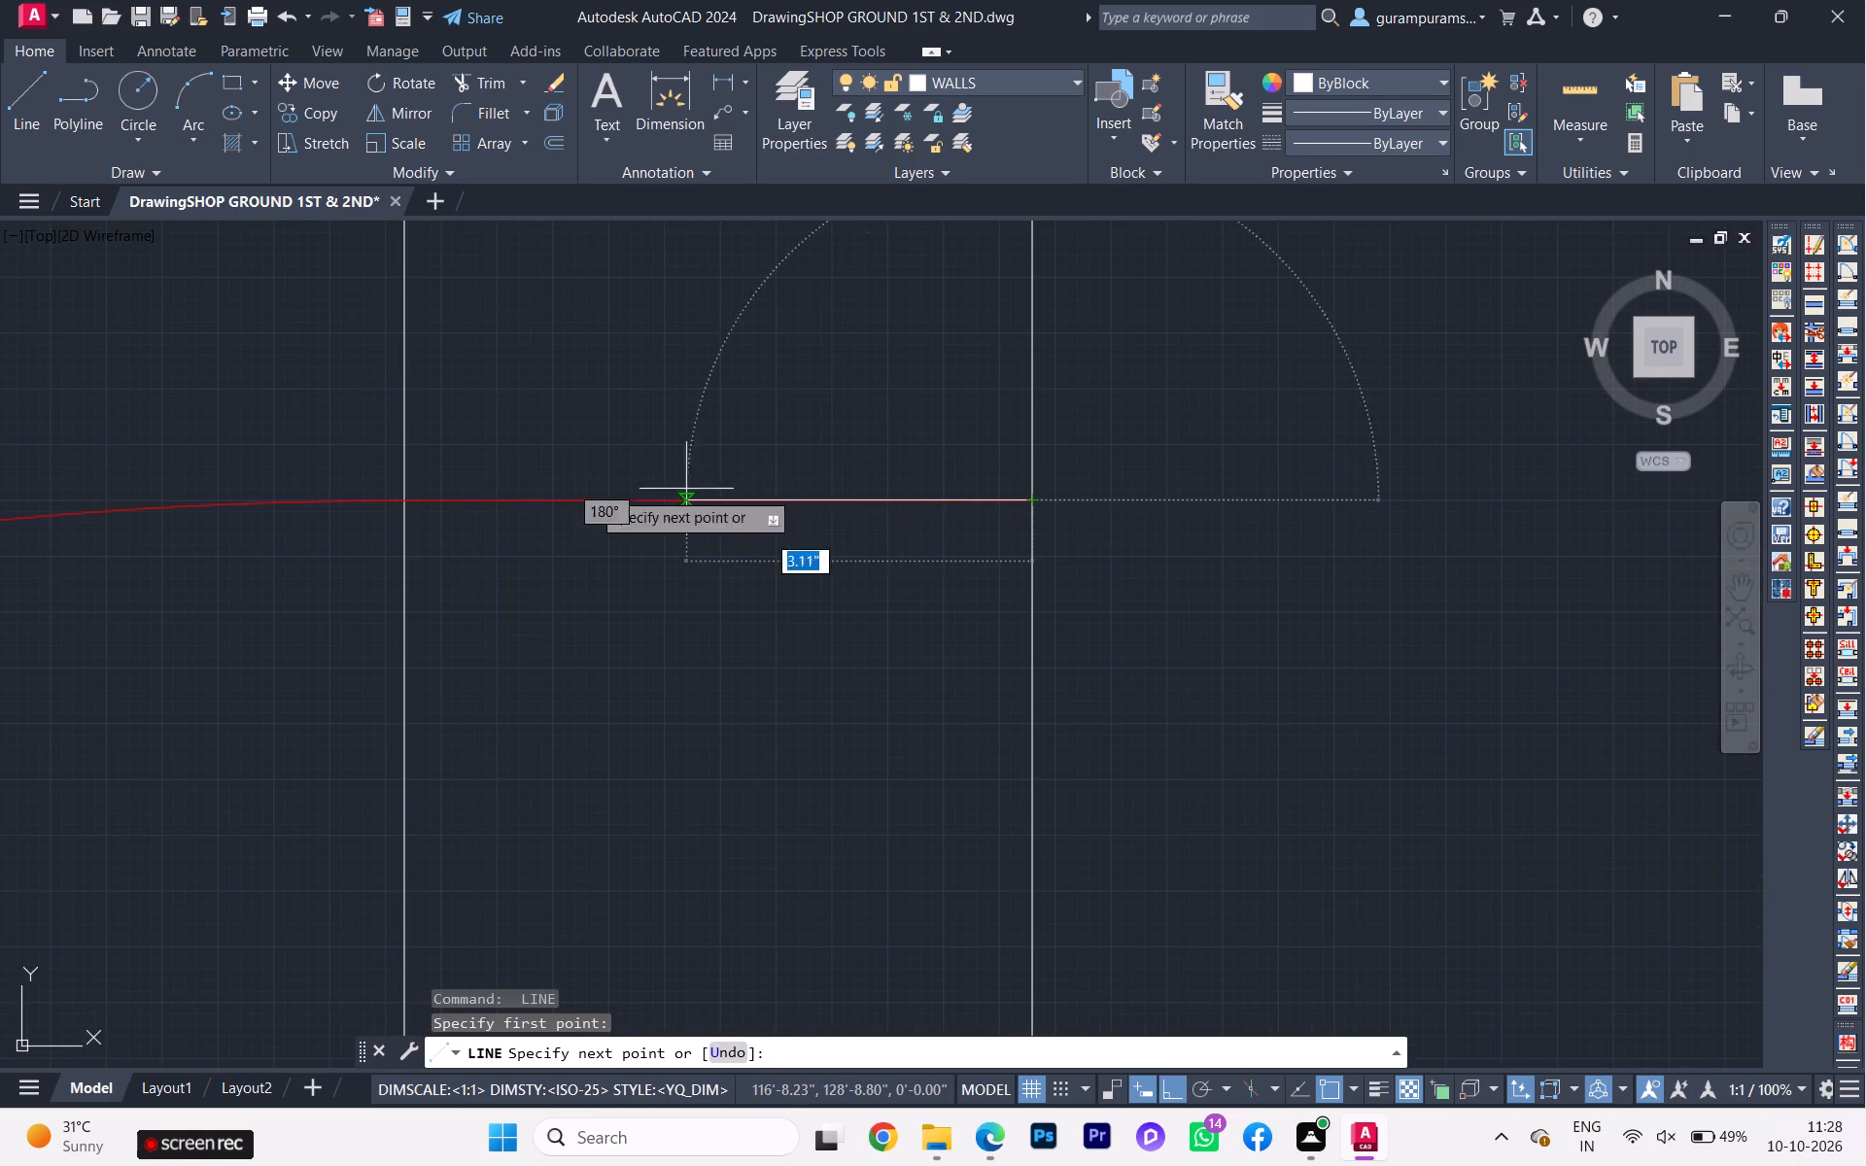
scroll(384, 489, "up", 2)
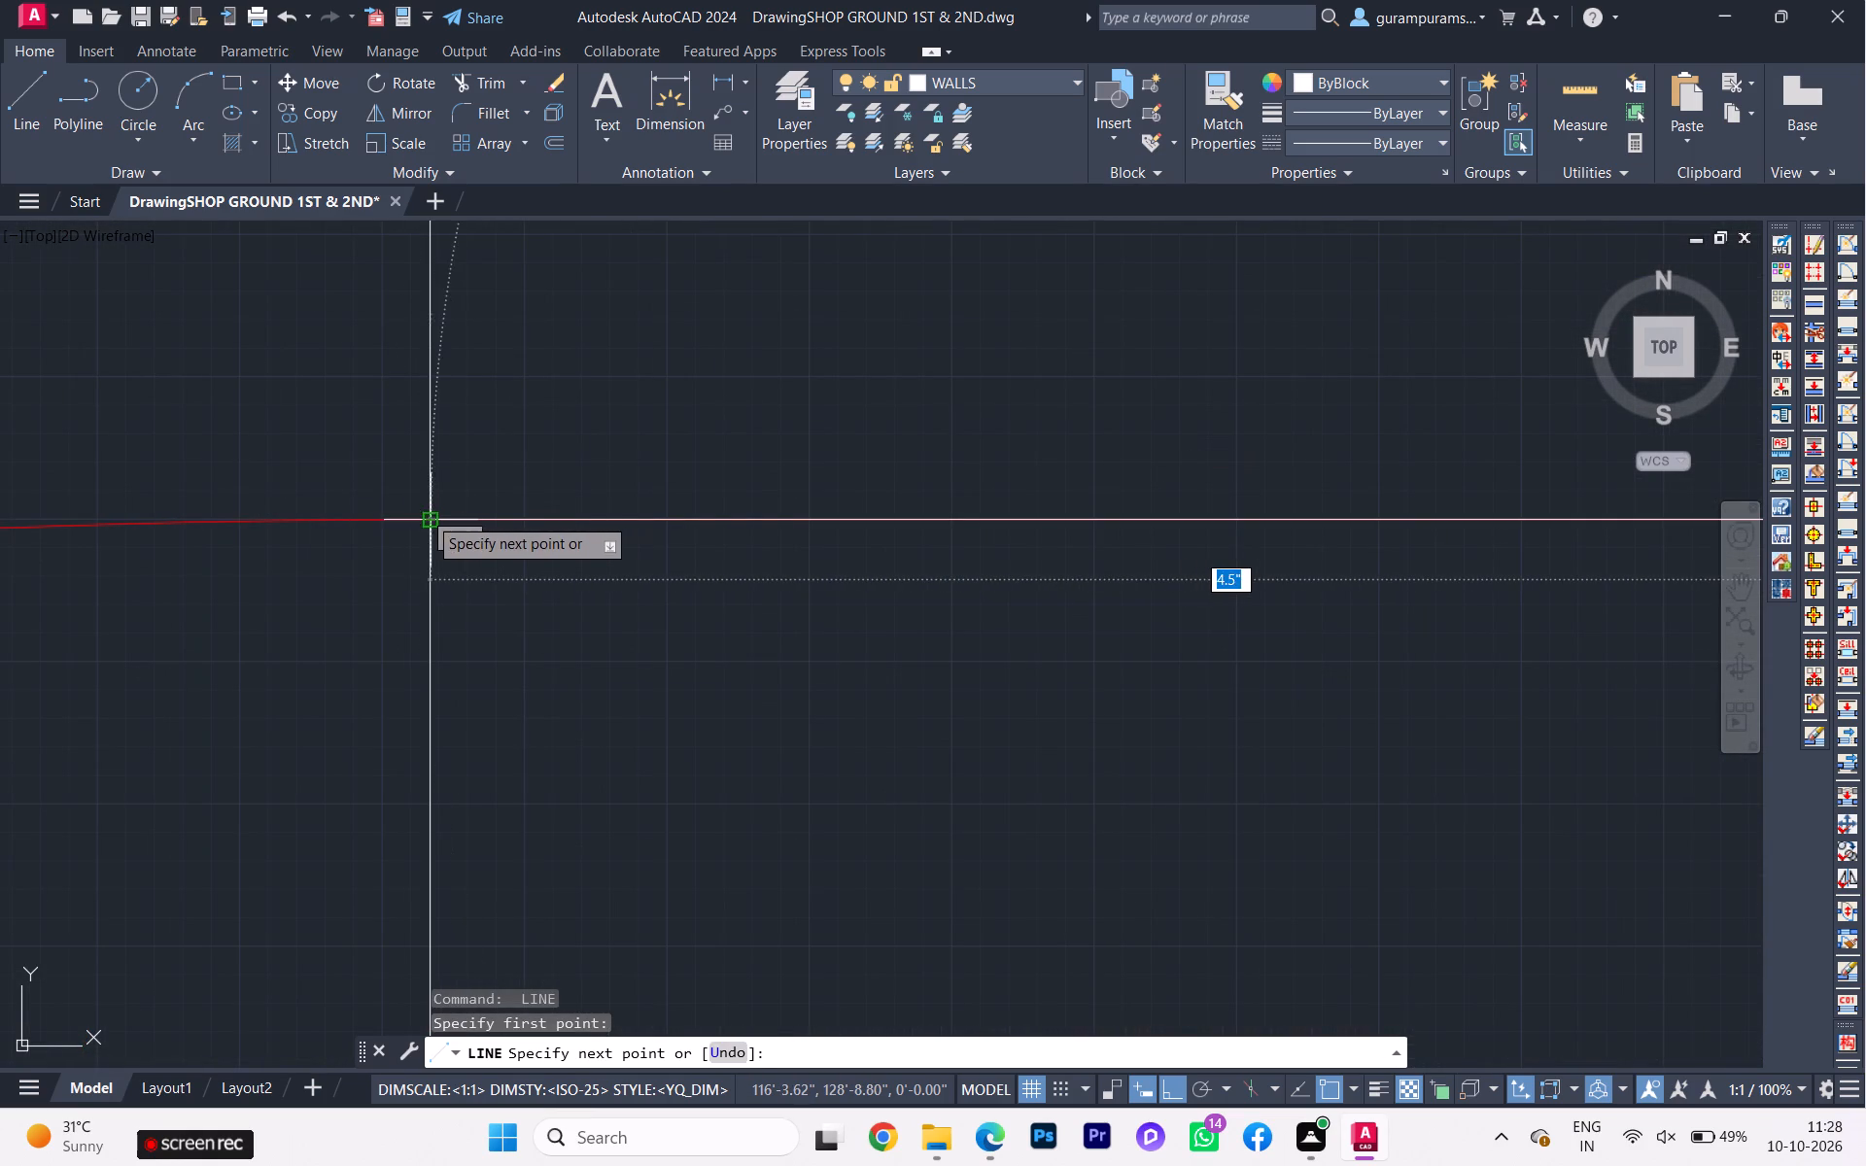
left_click(428, 515)
key("space")
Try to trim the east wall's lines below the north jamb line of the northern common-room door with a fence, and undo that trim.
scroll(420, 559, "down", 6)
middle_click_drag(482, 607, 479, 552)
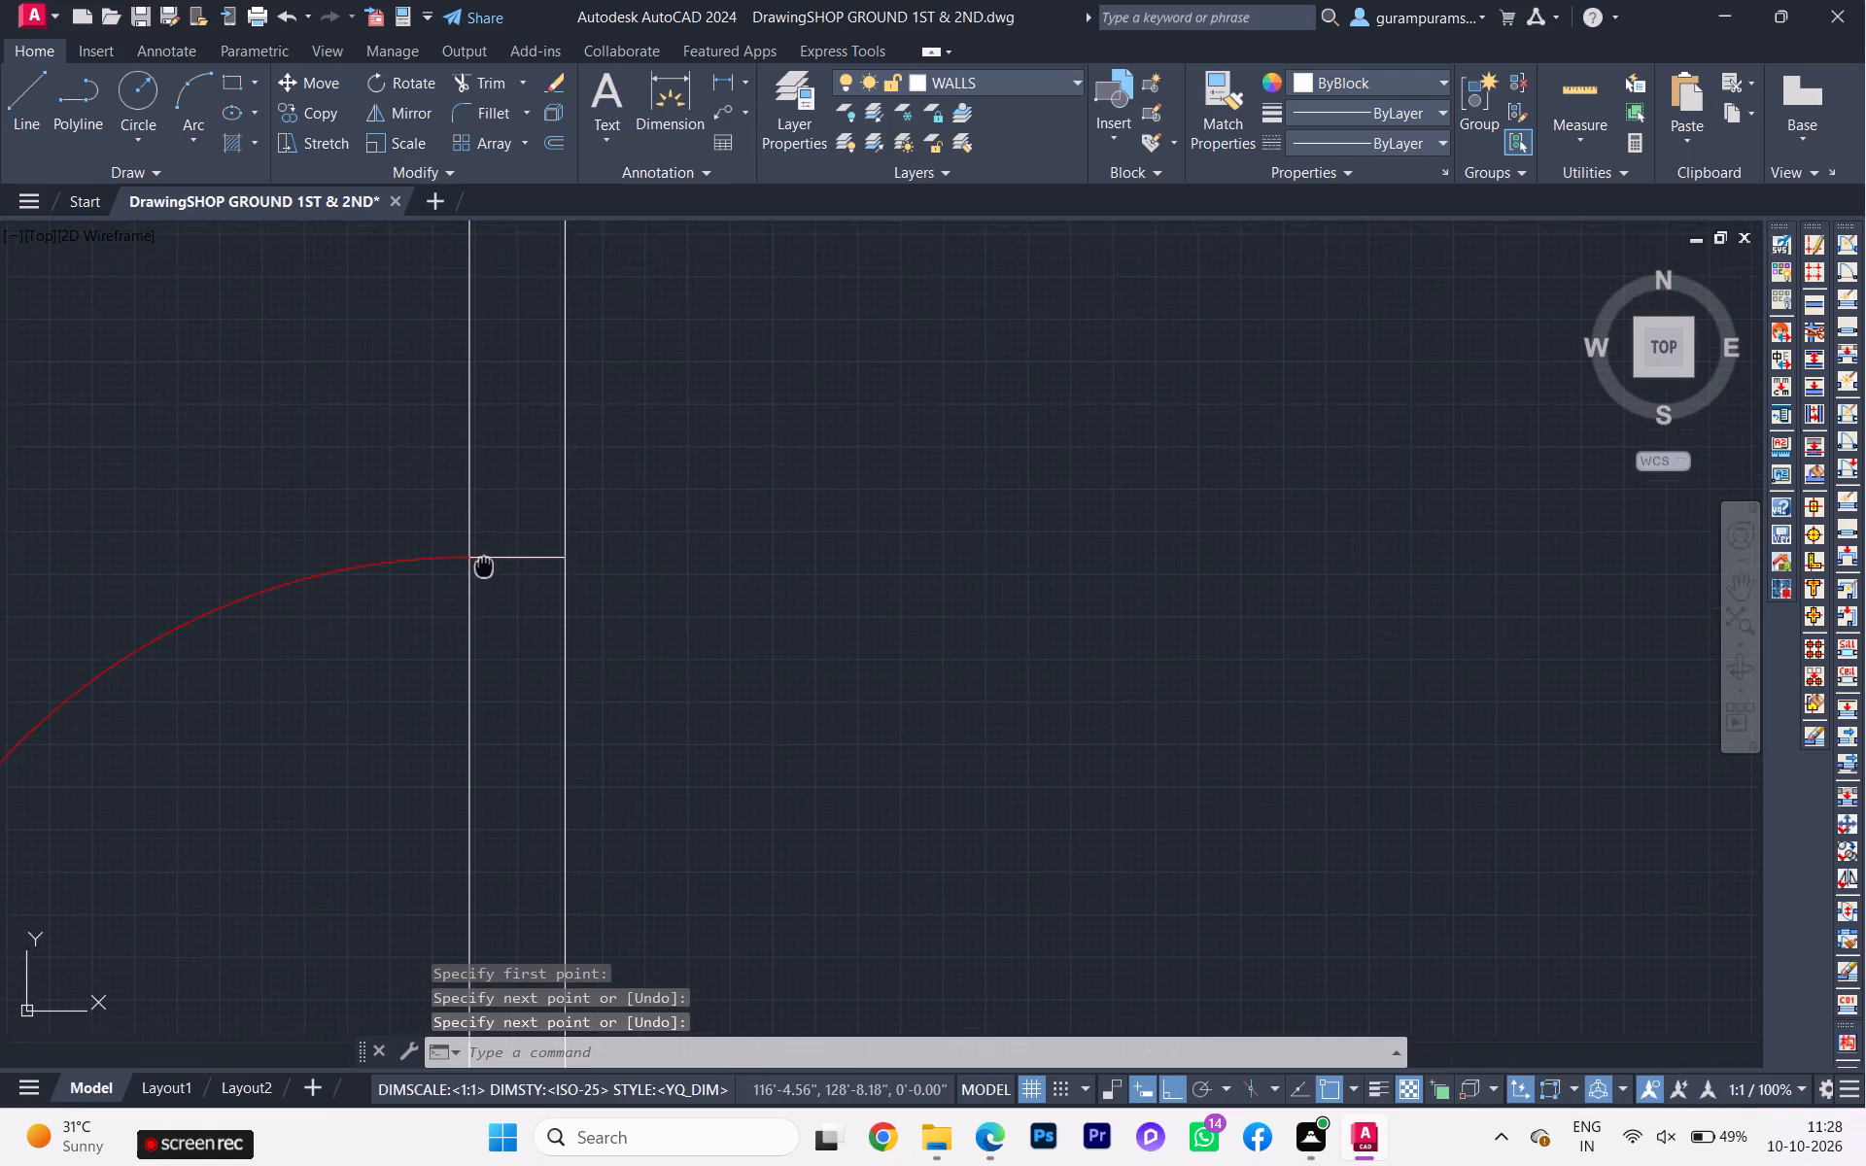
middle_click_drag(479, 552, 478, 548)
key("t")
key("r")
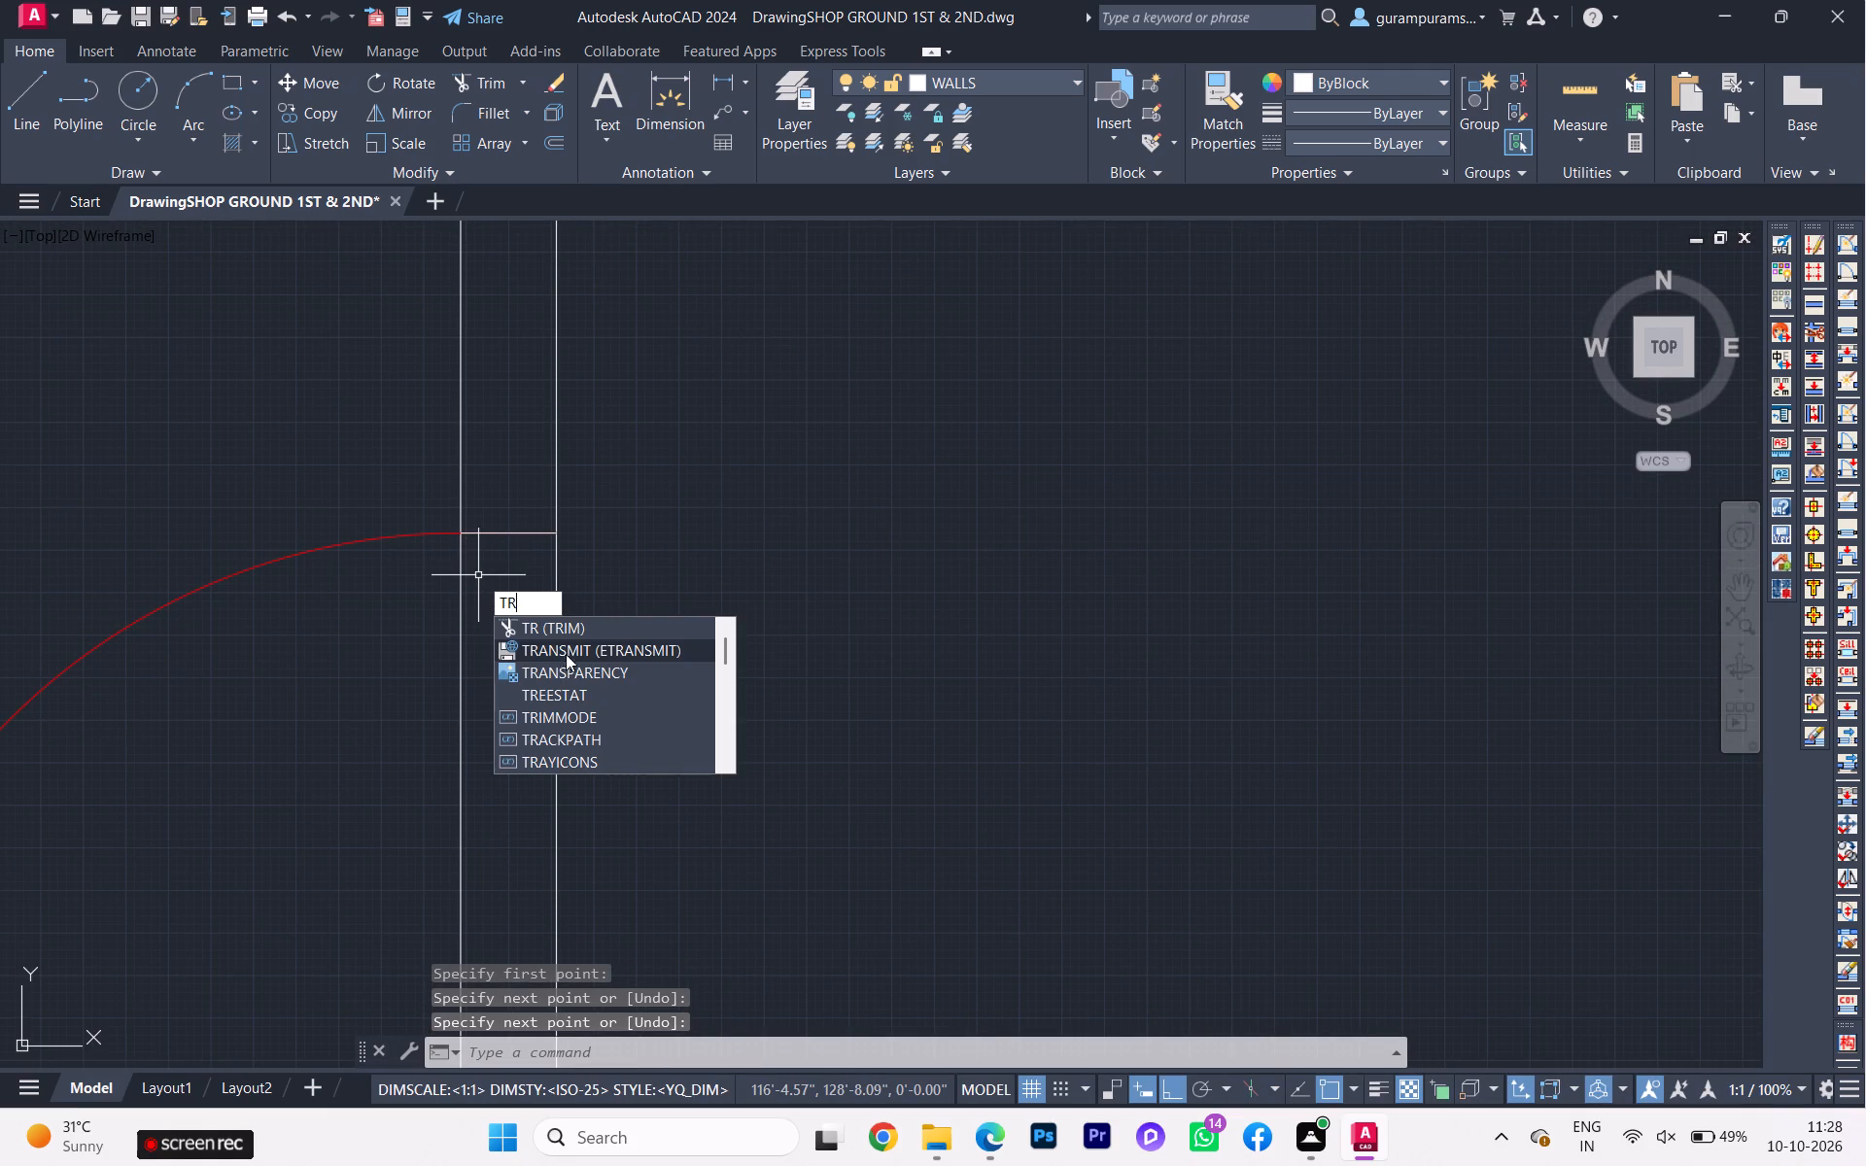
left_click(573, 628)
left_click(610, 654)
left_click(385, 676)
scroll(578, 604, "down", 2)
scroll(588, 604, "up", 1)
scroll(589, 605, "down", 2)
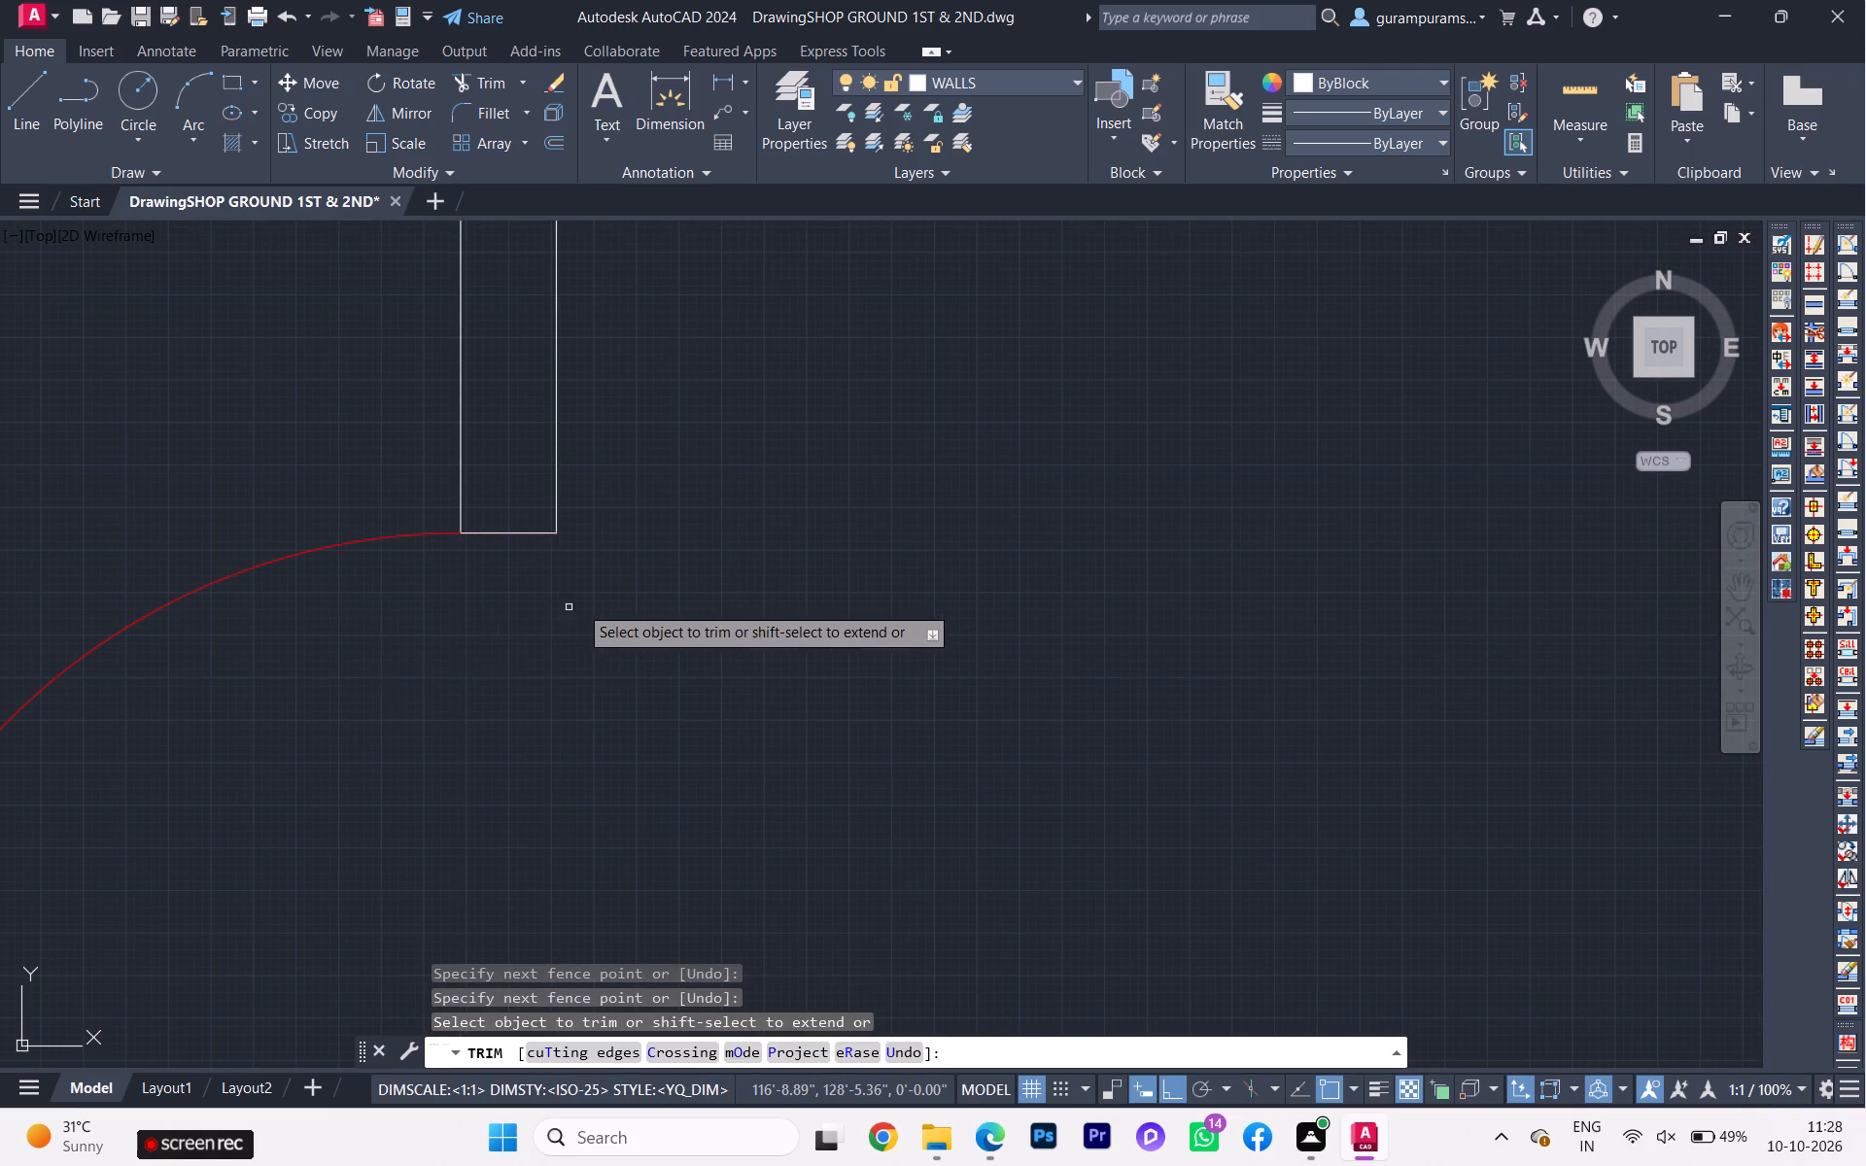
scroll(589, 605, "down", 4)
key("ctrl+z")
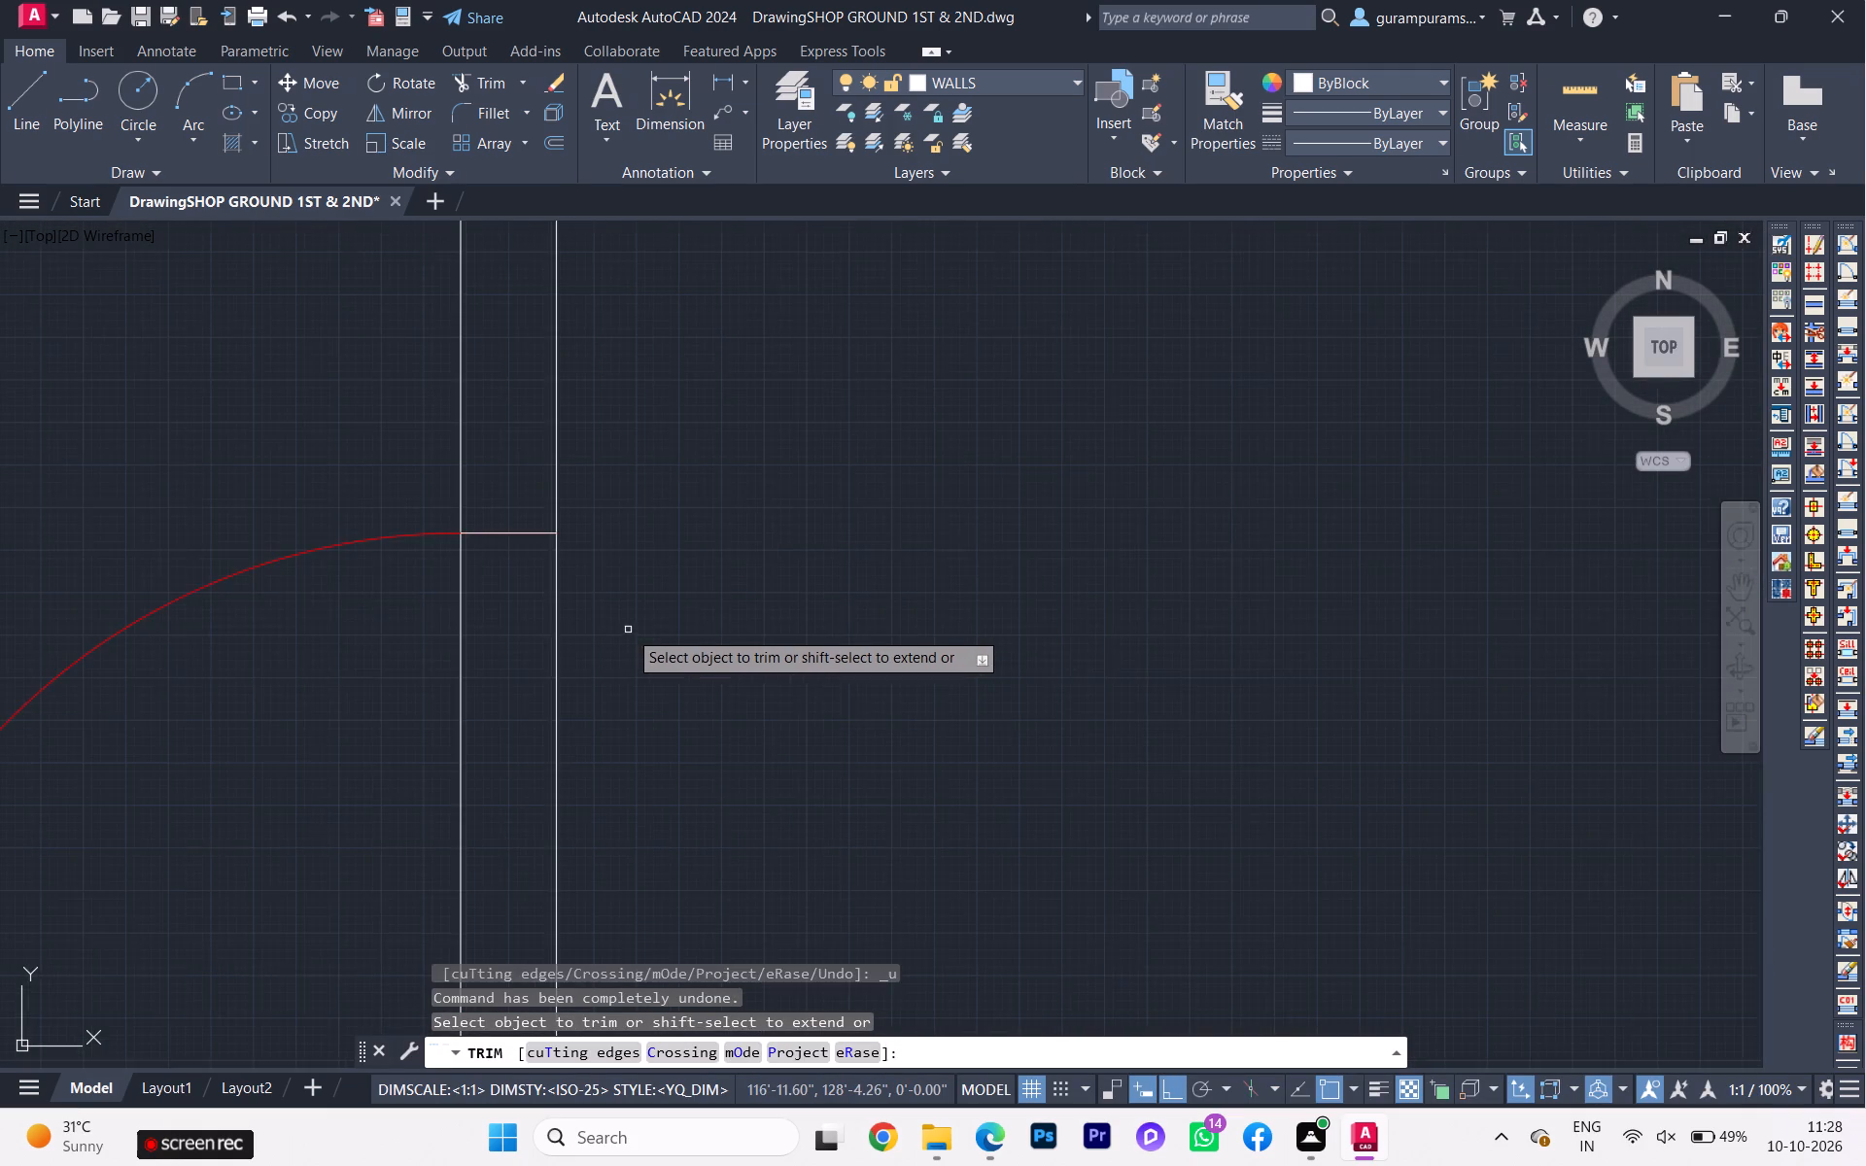
Trim the east wall's inner and outer lines between the two jamb lines of the northern common-room door.
scroll(625, 638, "down", 5)
scroll(611, 655, "up", 1)
scroll(611, 655, "down", 1)
scroll(611, 655, "up", 1)
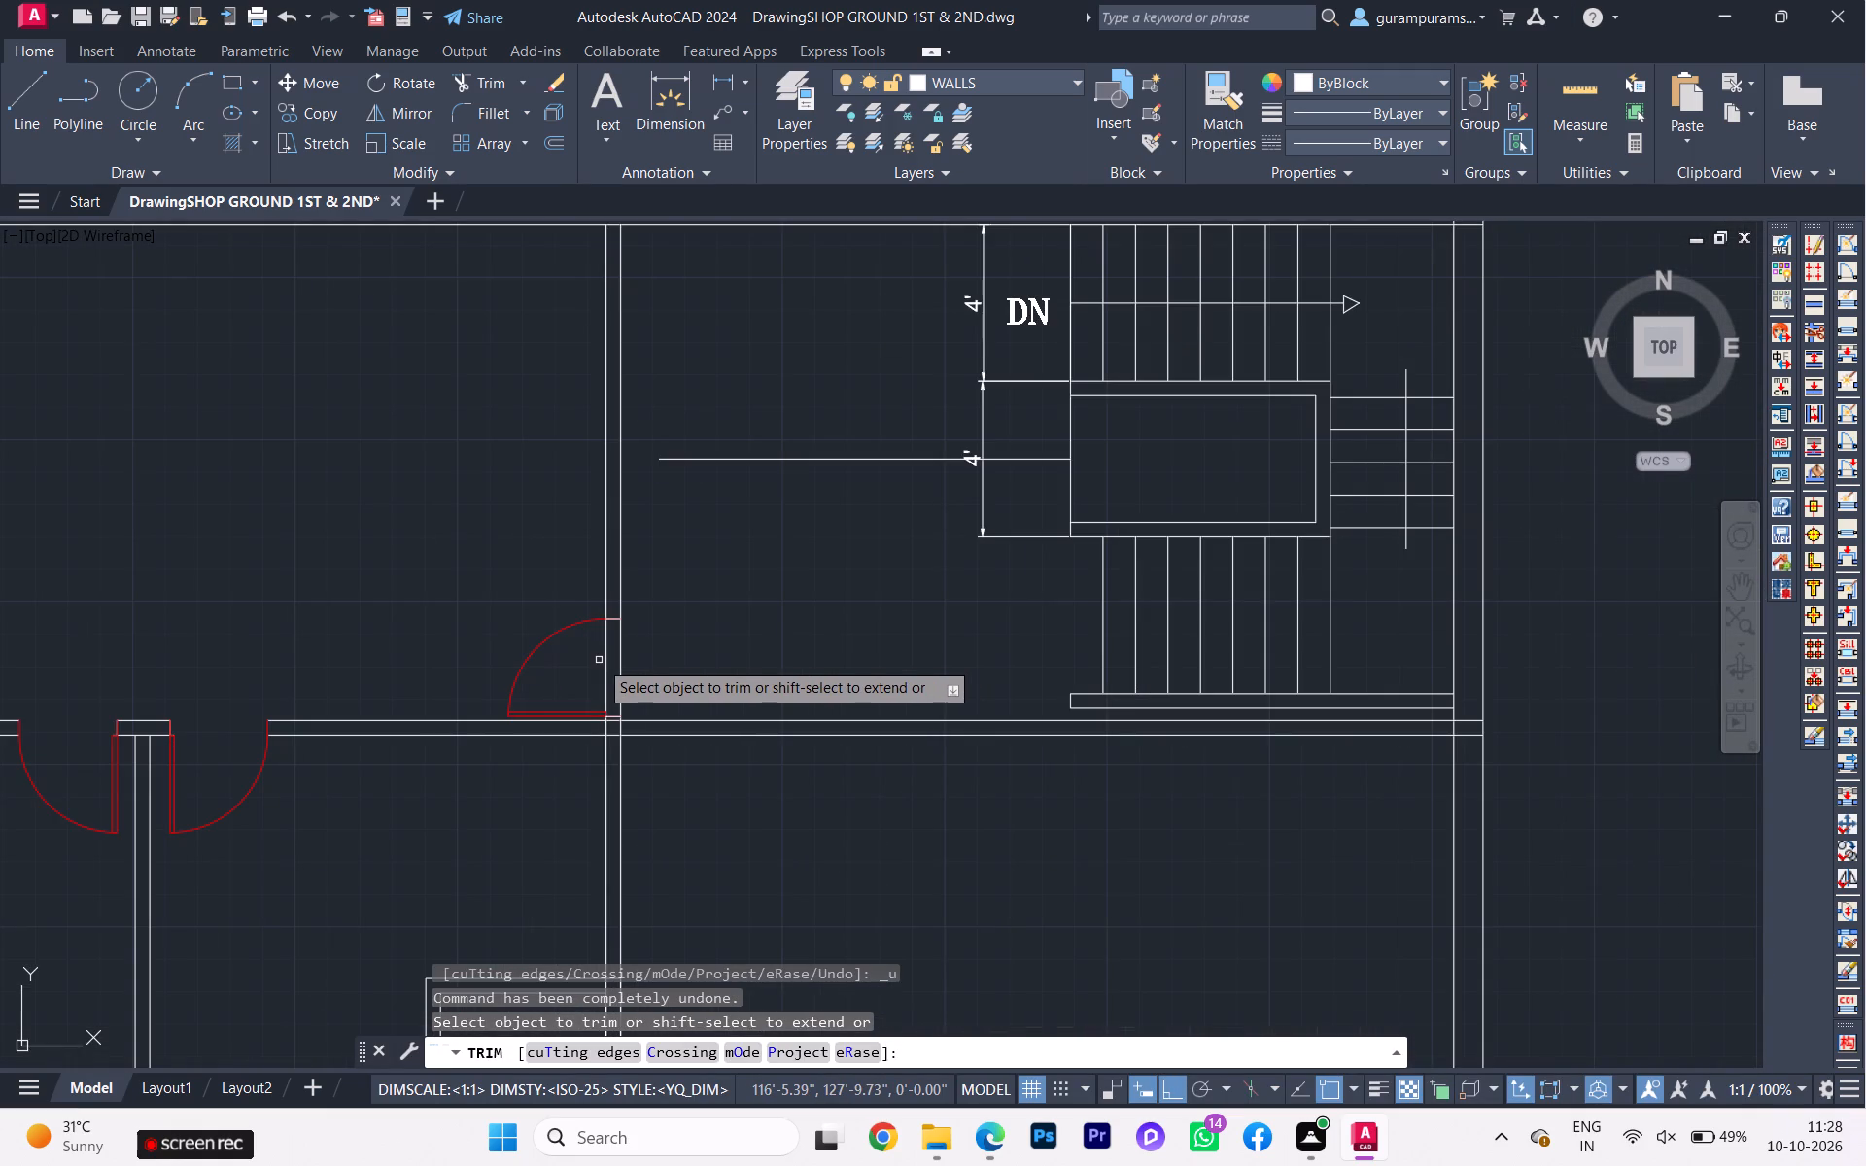
left_click(605, 656)
left_click(623, 657)
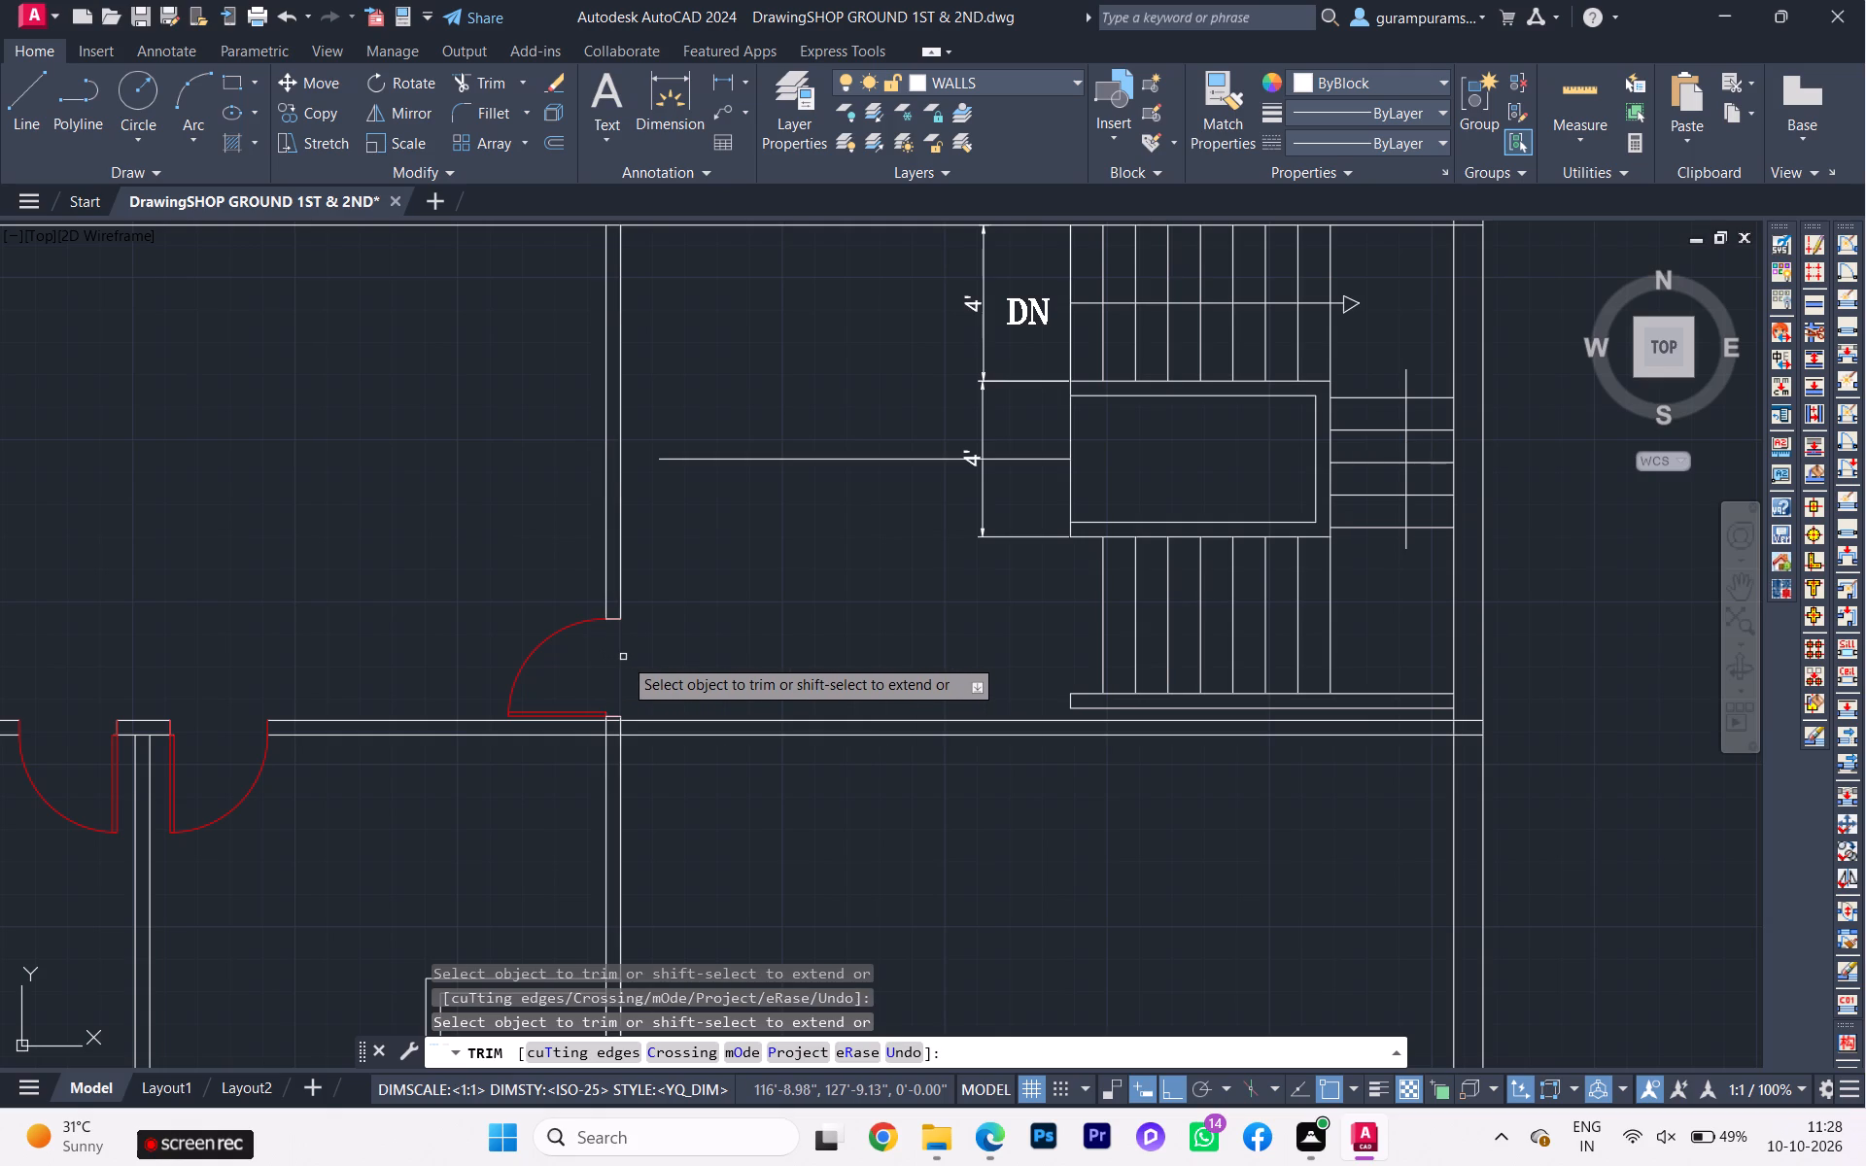
Examine the door openings along the rest of the floor plan beside the reference image.
scroll(625, 658, "down", 1)
scroll(626, 658, "up", 1)
scroll(626, 658, "down", 2)
scroll(743, 692, "down", 2)
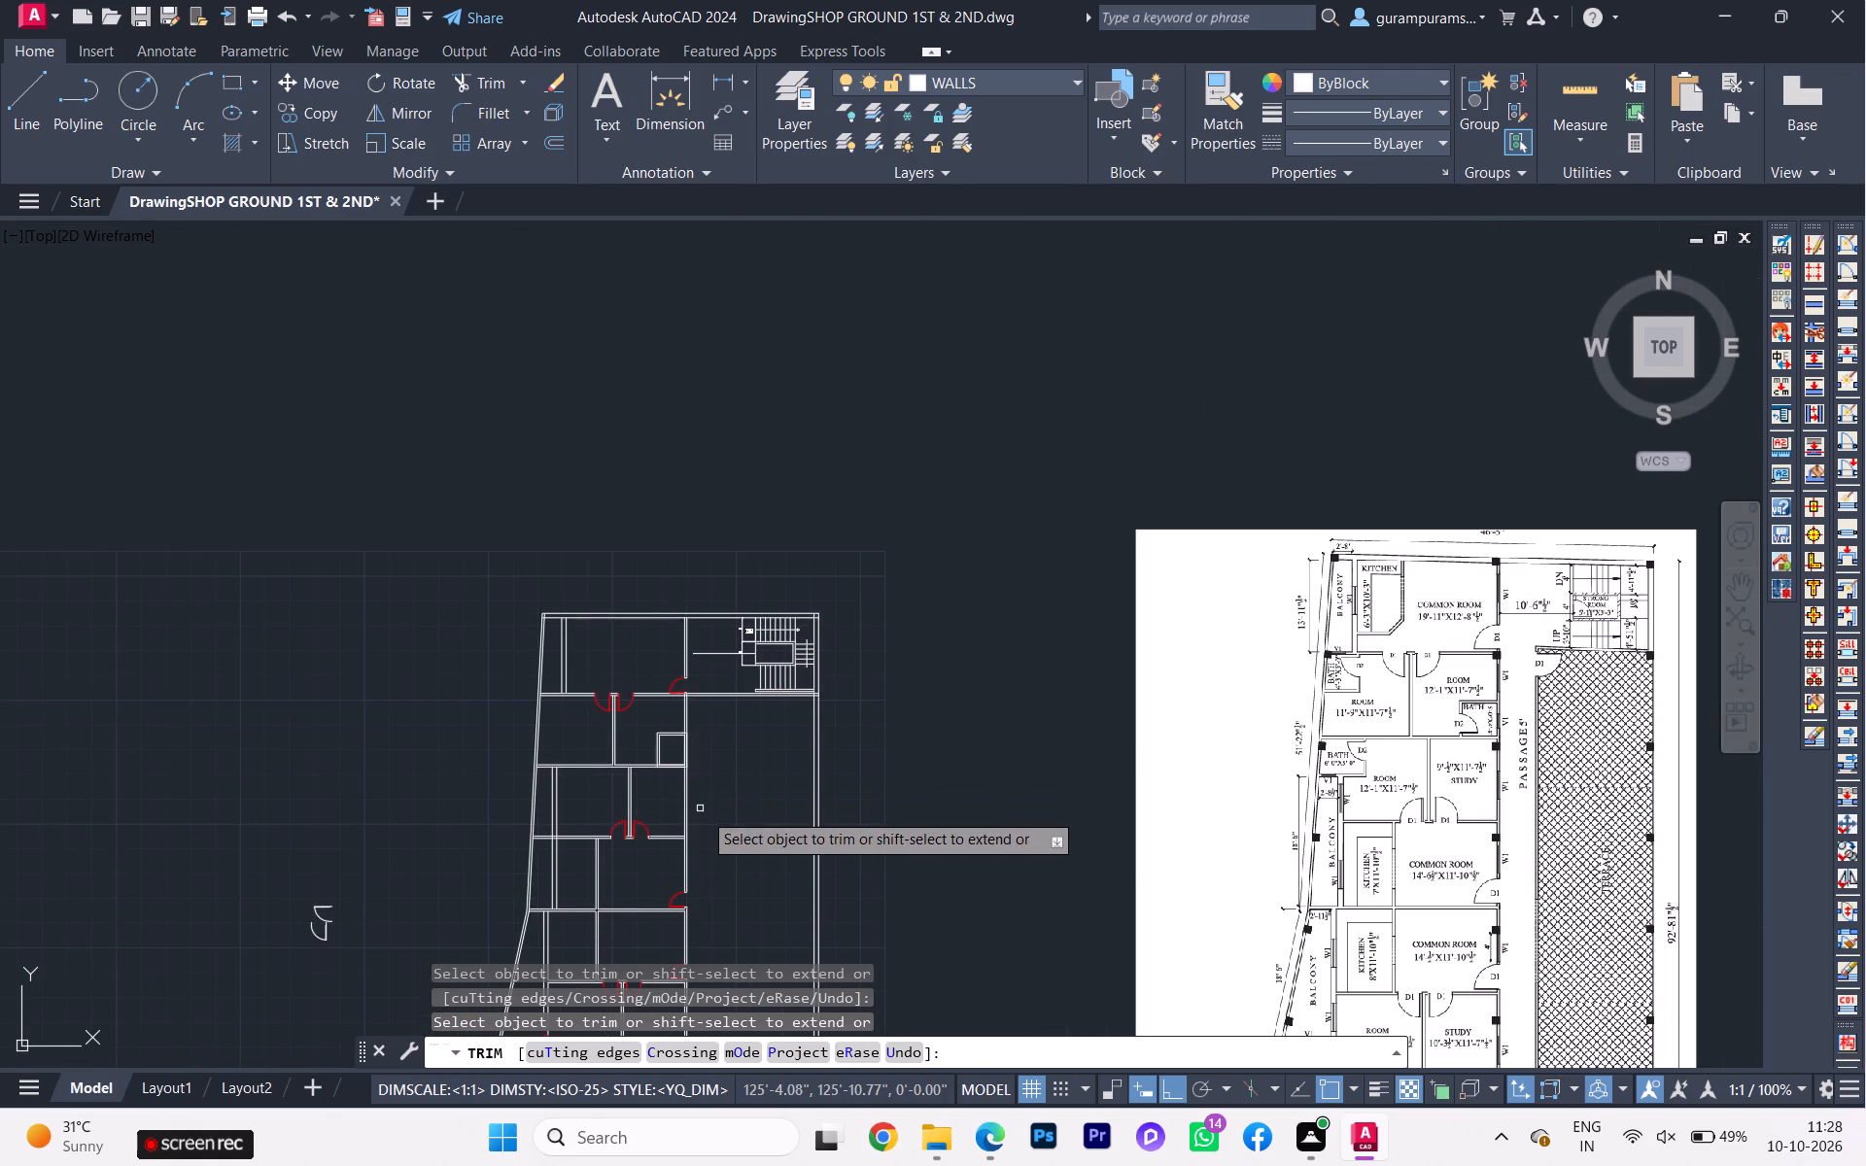
middle_click_drag(720, 801, 539, 400)
scroll(536, 500, "down", 2)
scroll(536, 539, "up", 4)
scroll(536, 539, "down", 1)
scroll(537, 537, "up", 1)
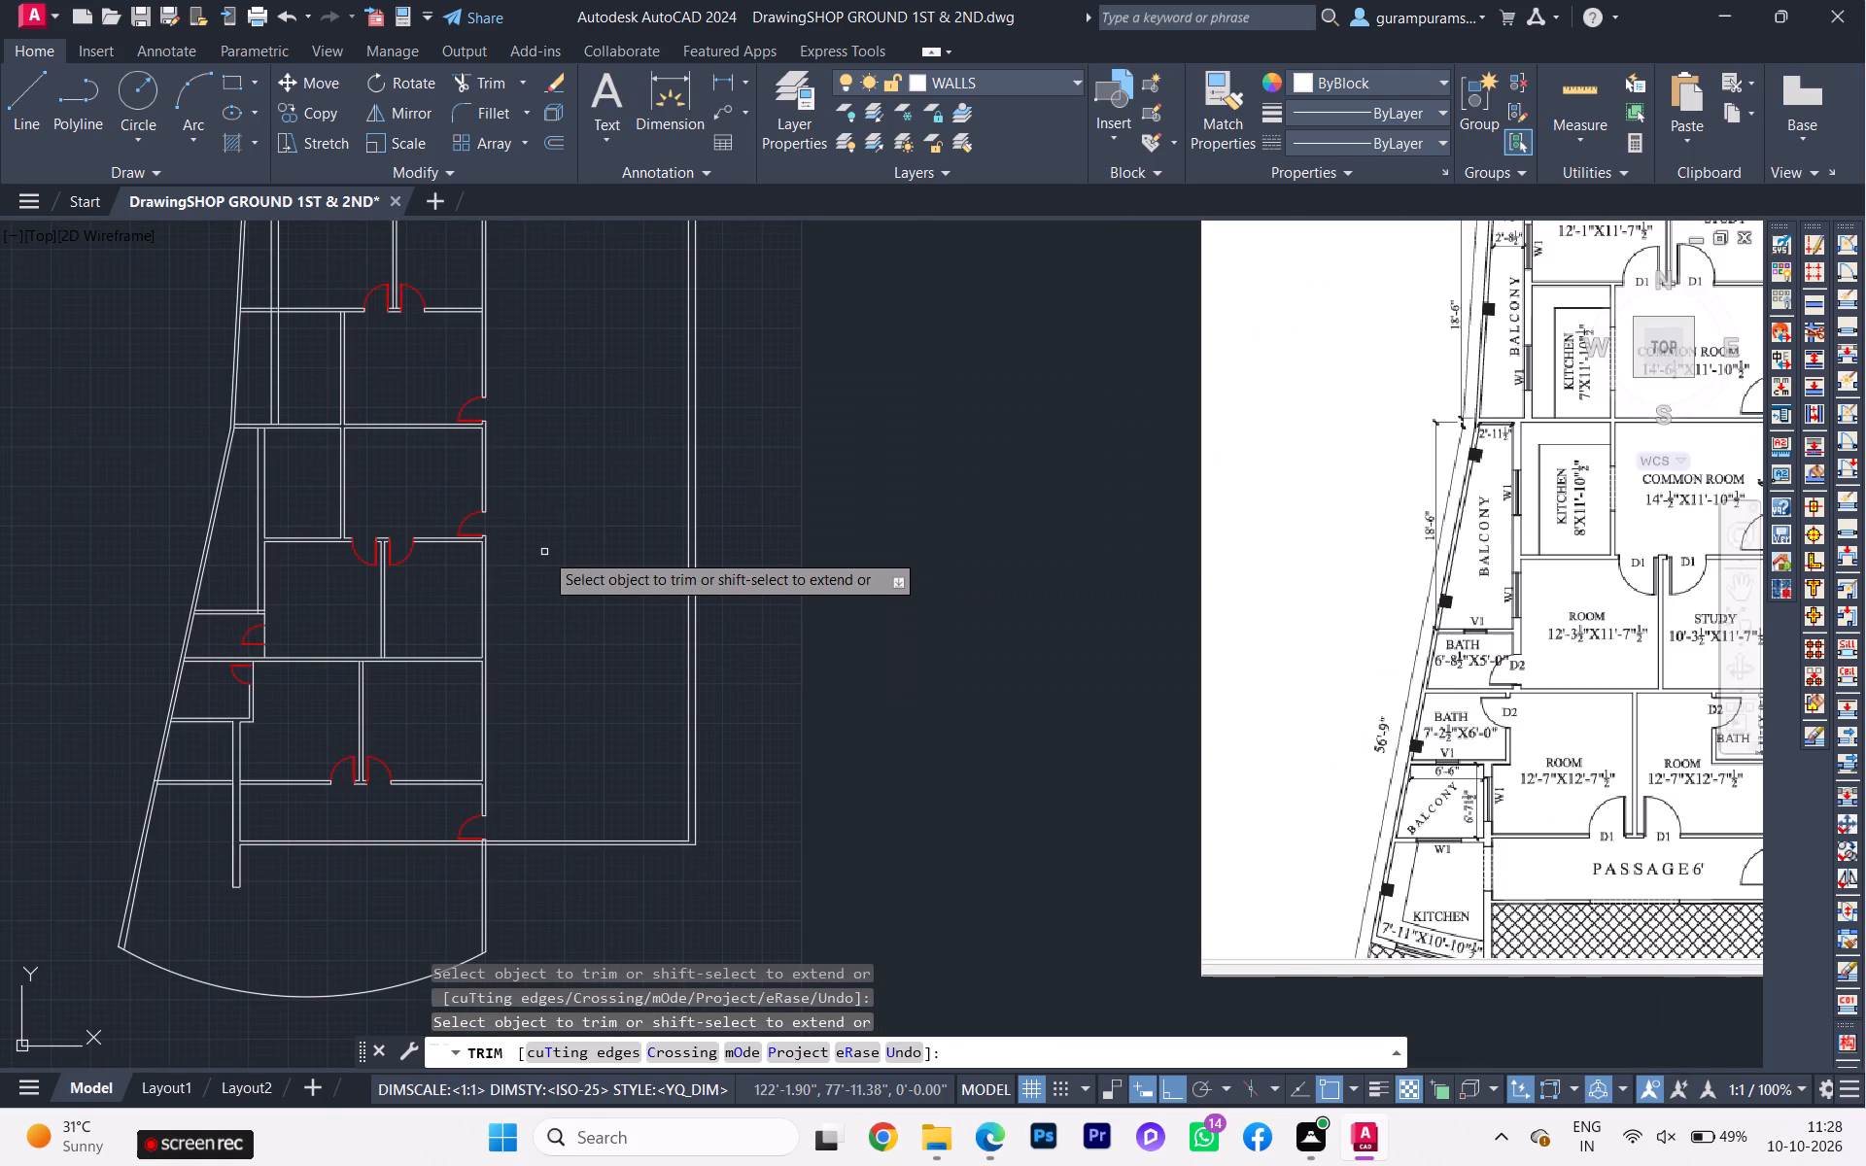